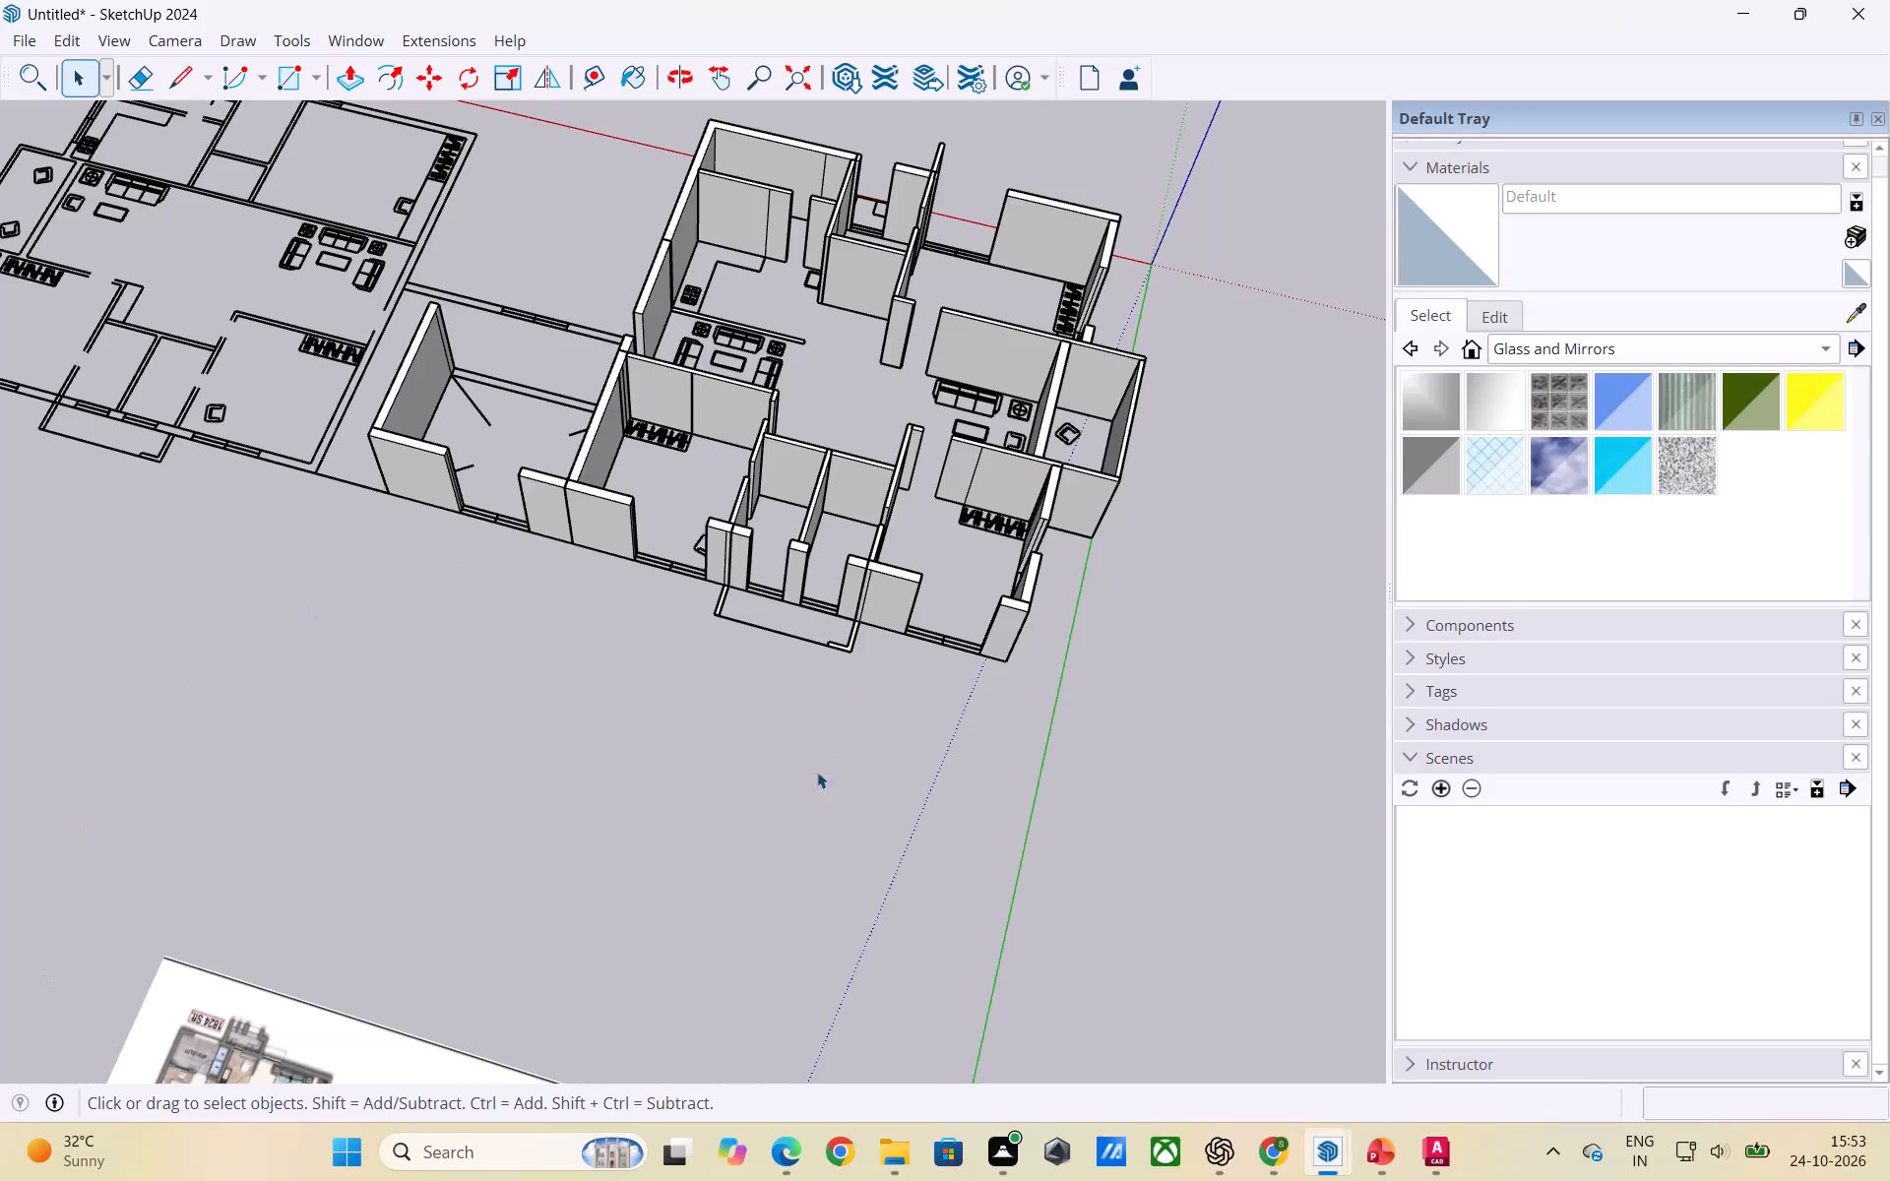
# Examine the first unit's raised walls from several angles for wall segments that are still flat.
pyautogui.scroll(-6, 726, 306)
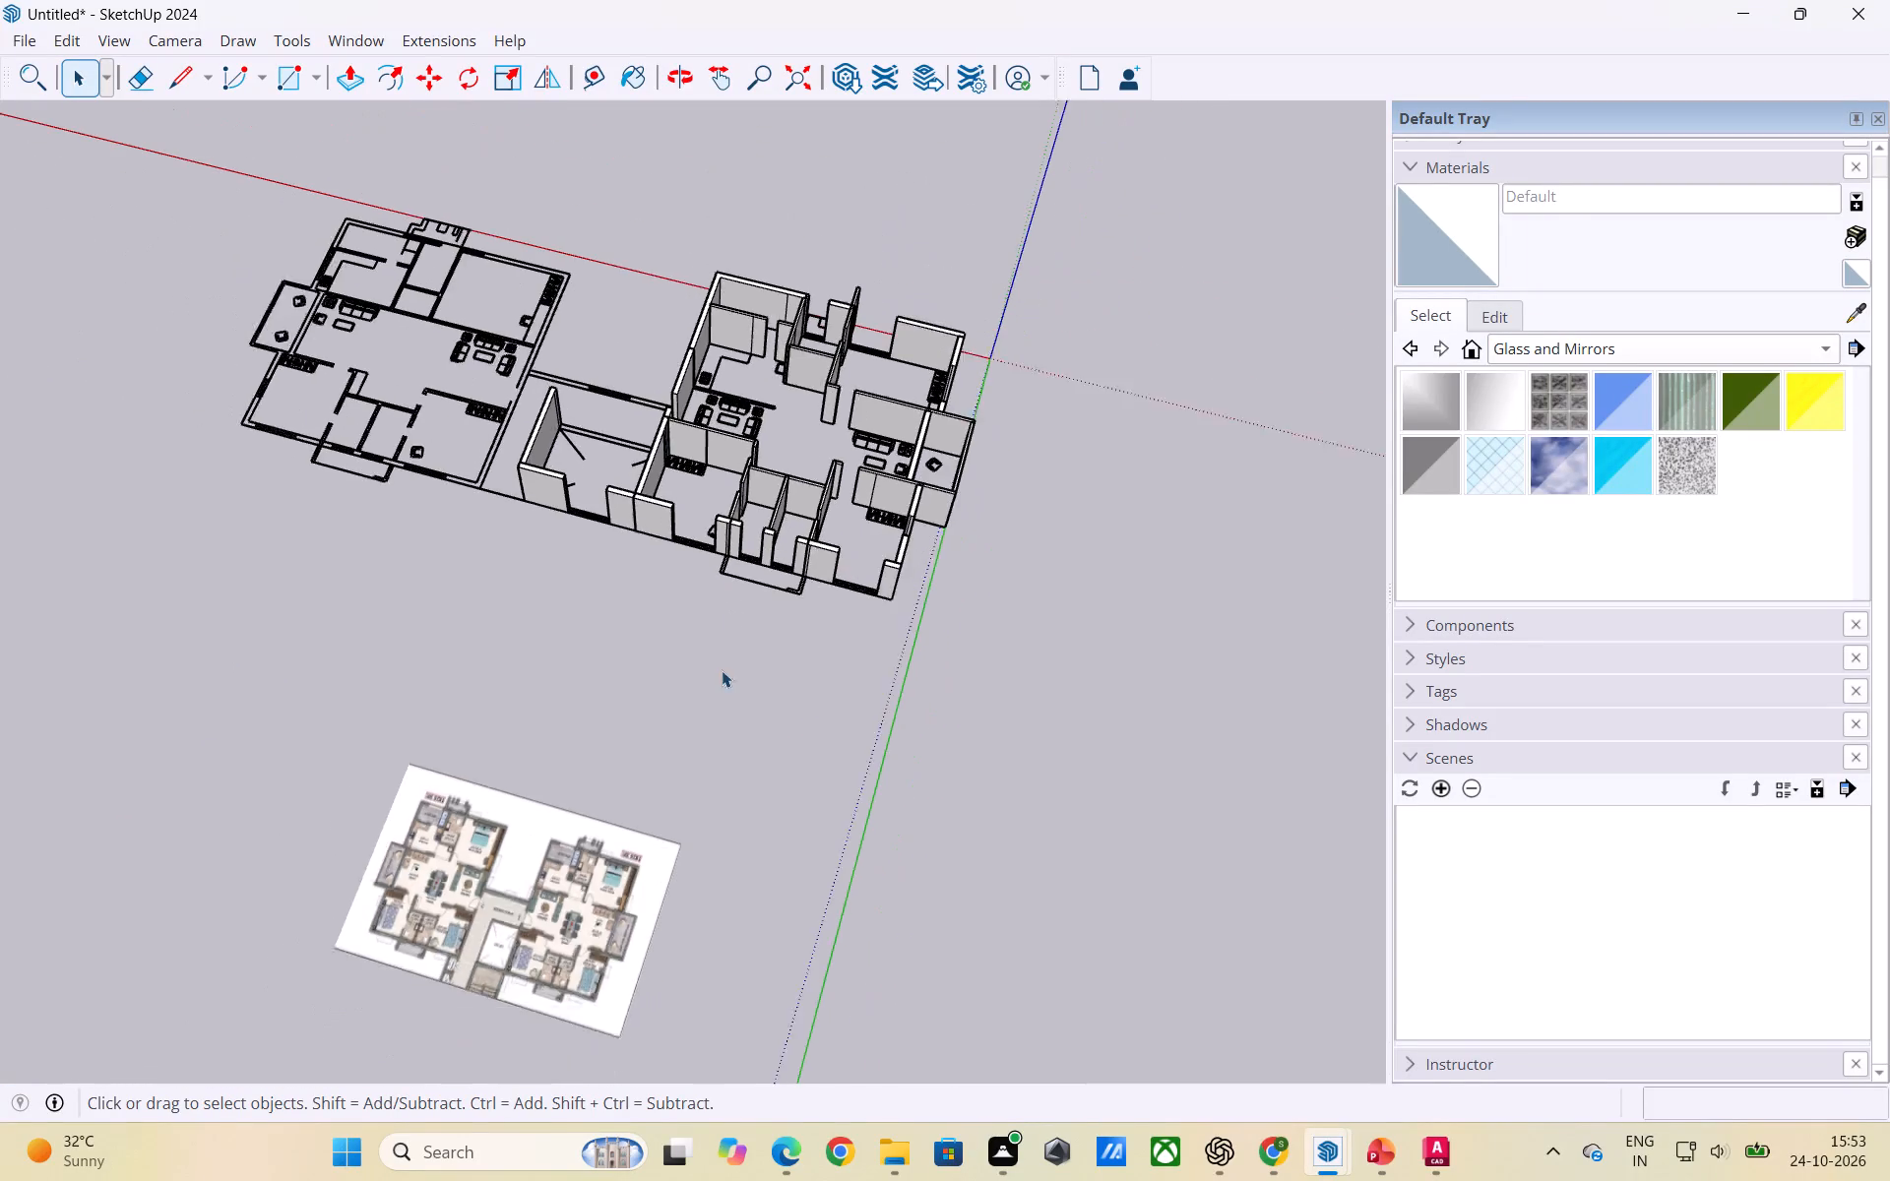
pyautogui.scroll(-3, 722, 670)
pyautogui.moveTo(661, 707); pyautogui.dragTo(757, 811, button='middle')
pyautogui.scroll(7, 733, 512)
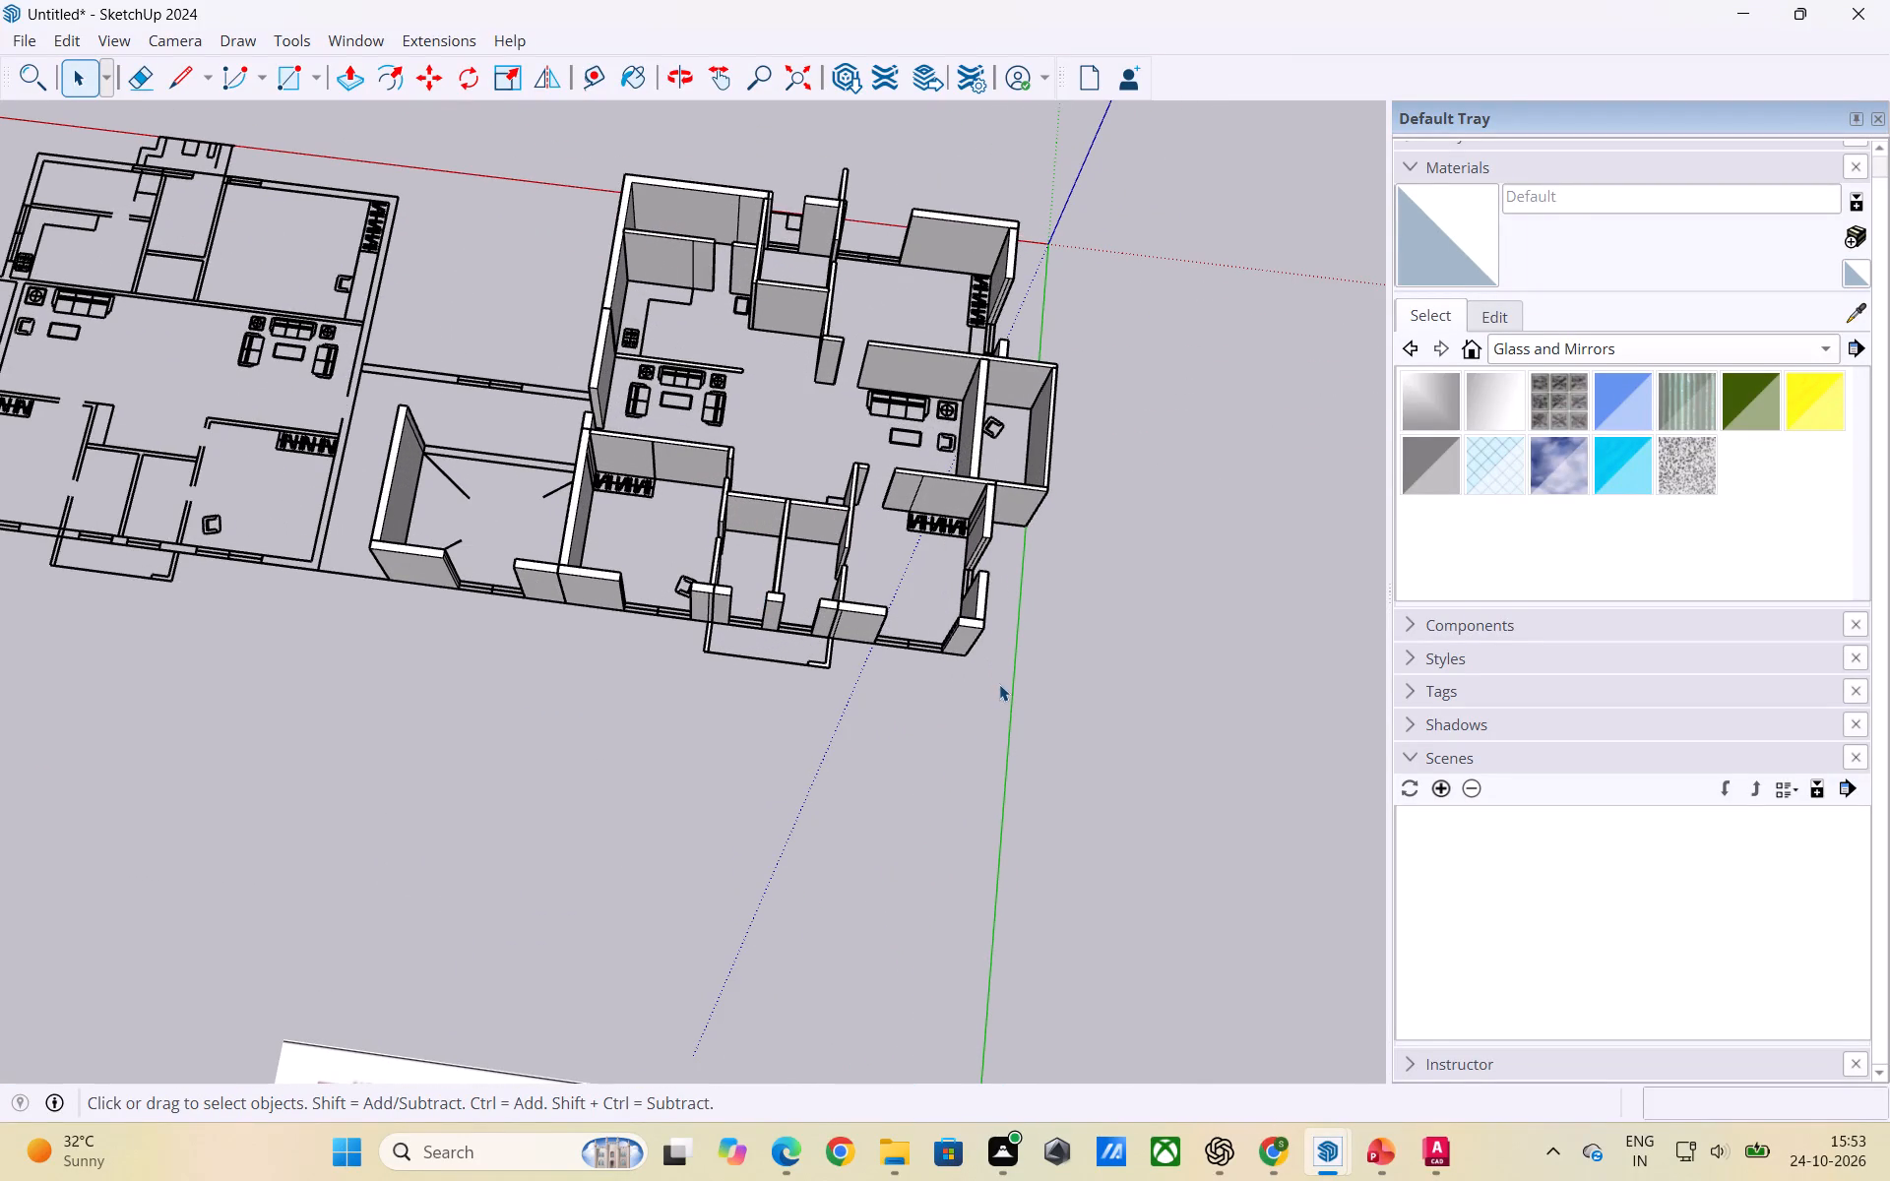
pyautogui.scroll(2, 959, 653)
pyautogui.scroll(-5, 1073, 504)
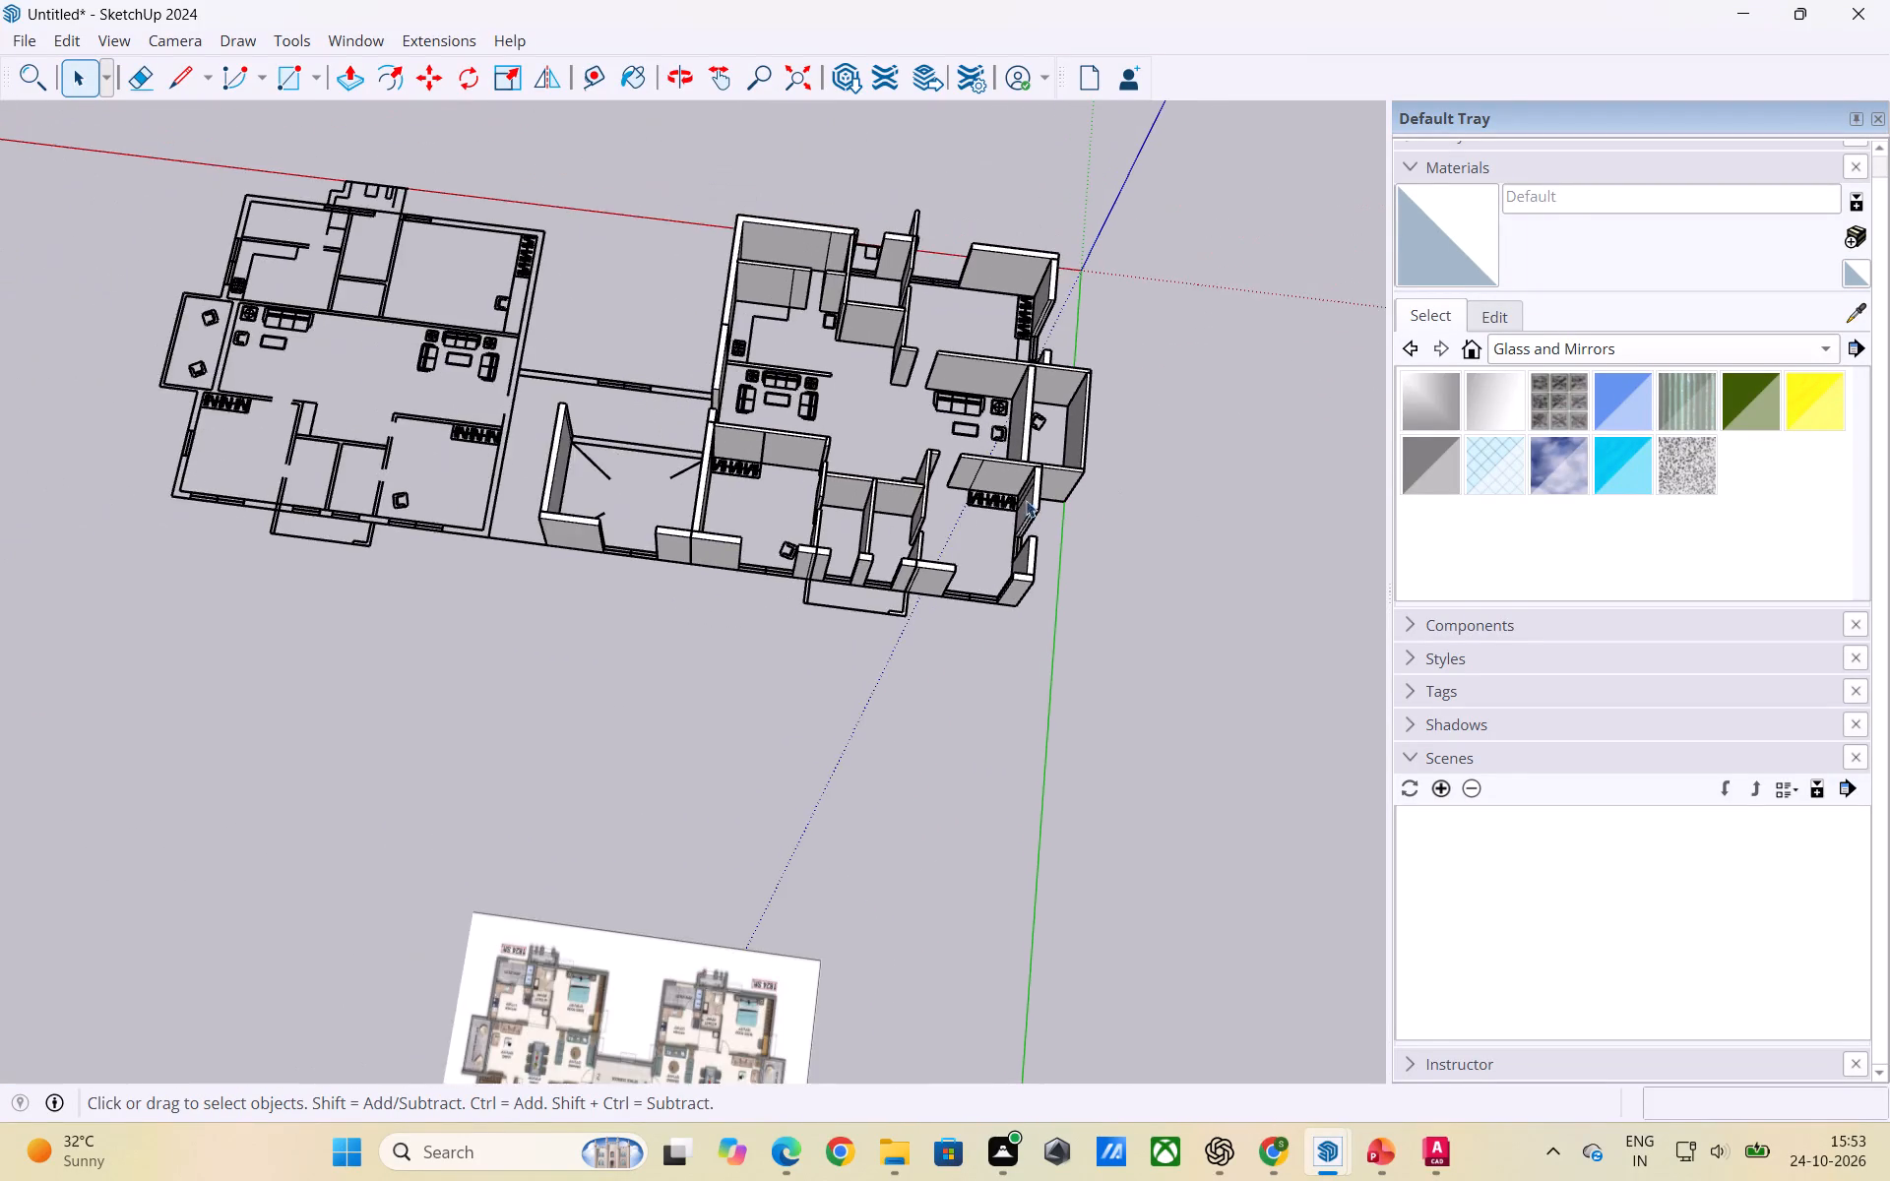
pyautogui.scroll(5, 1025, 496)
pyautogui.scroll(-5, 922, 480)
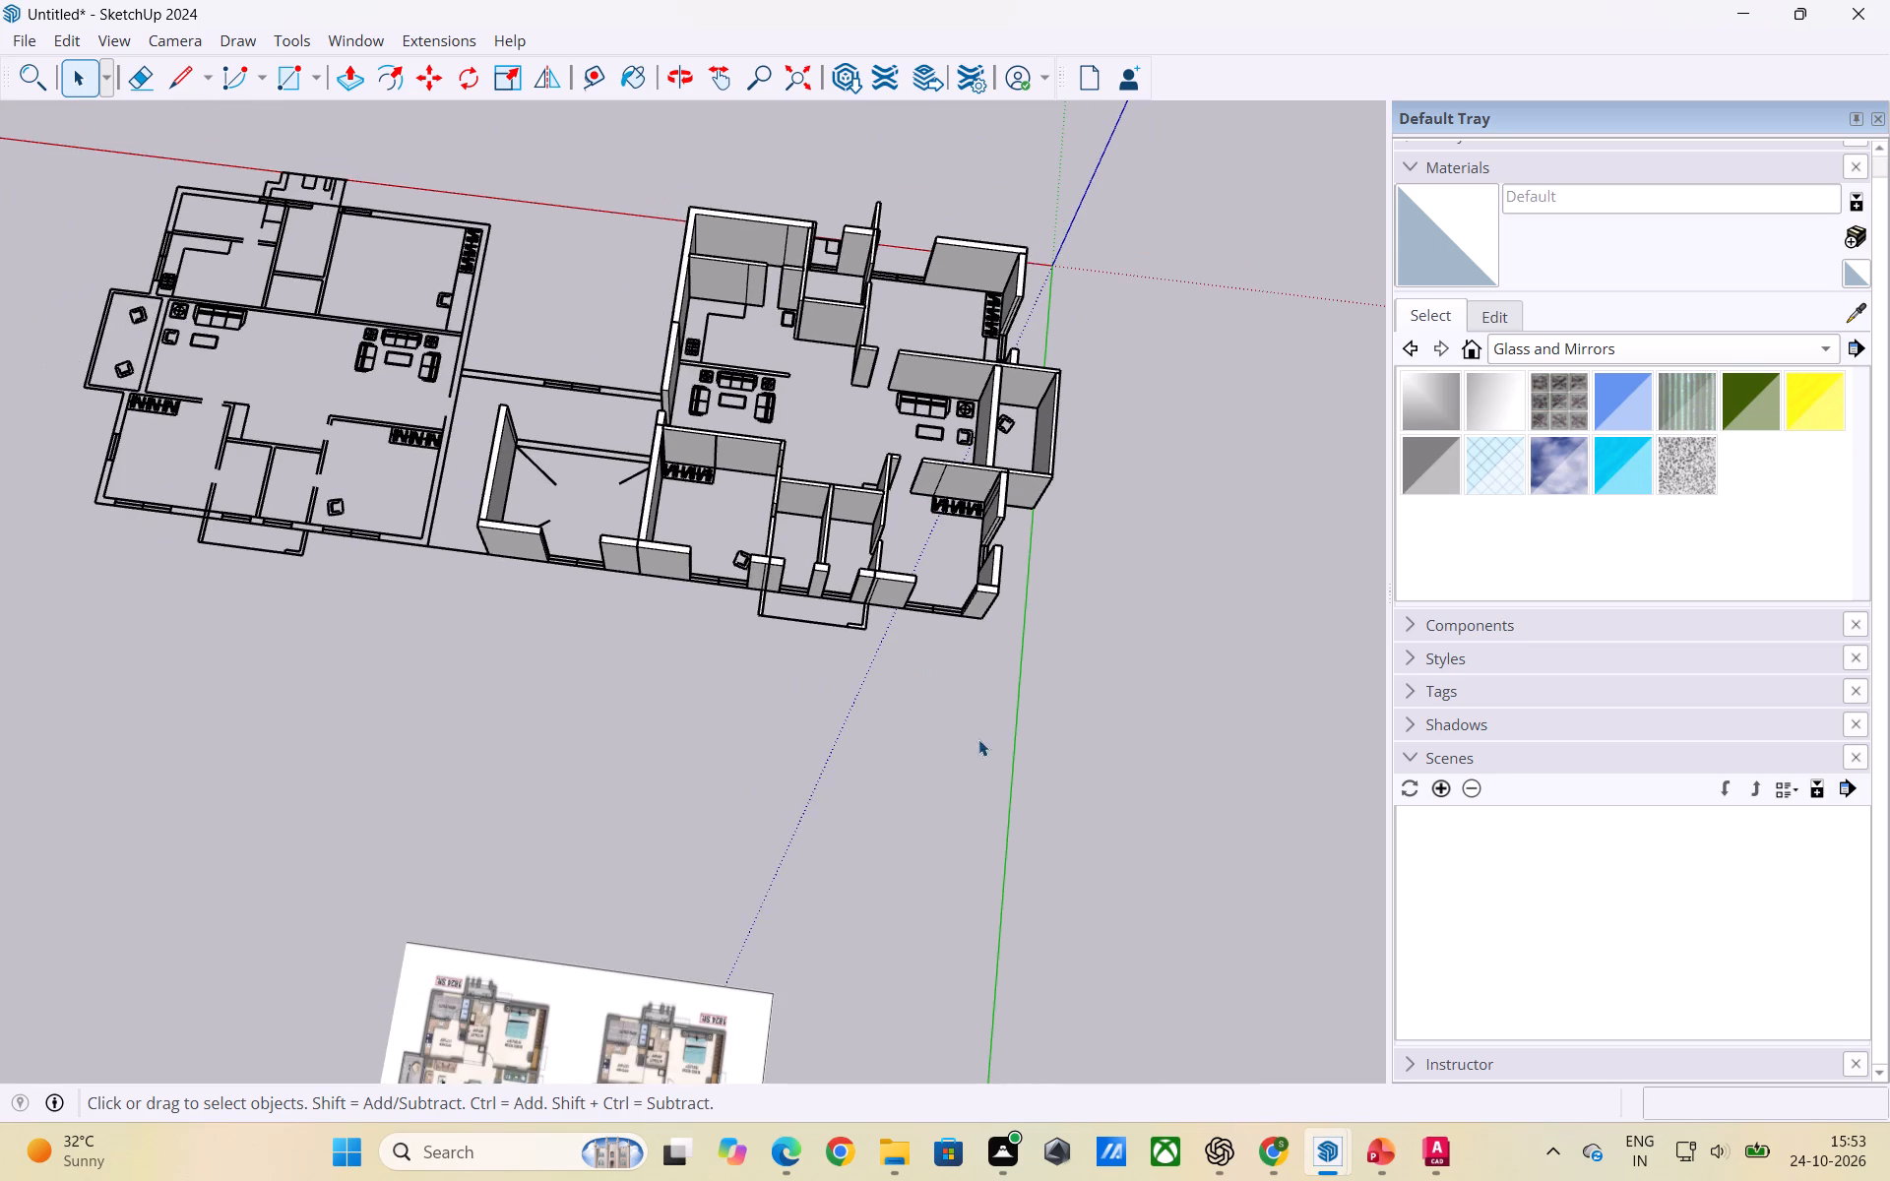
pyautogui.scroll(4, 903, 678)
pyautogui.scroll(-2, 608, 494)
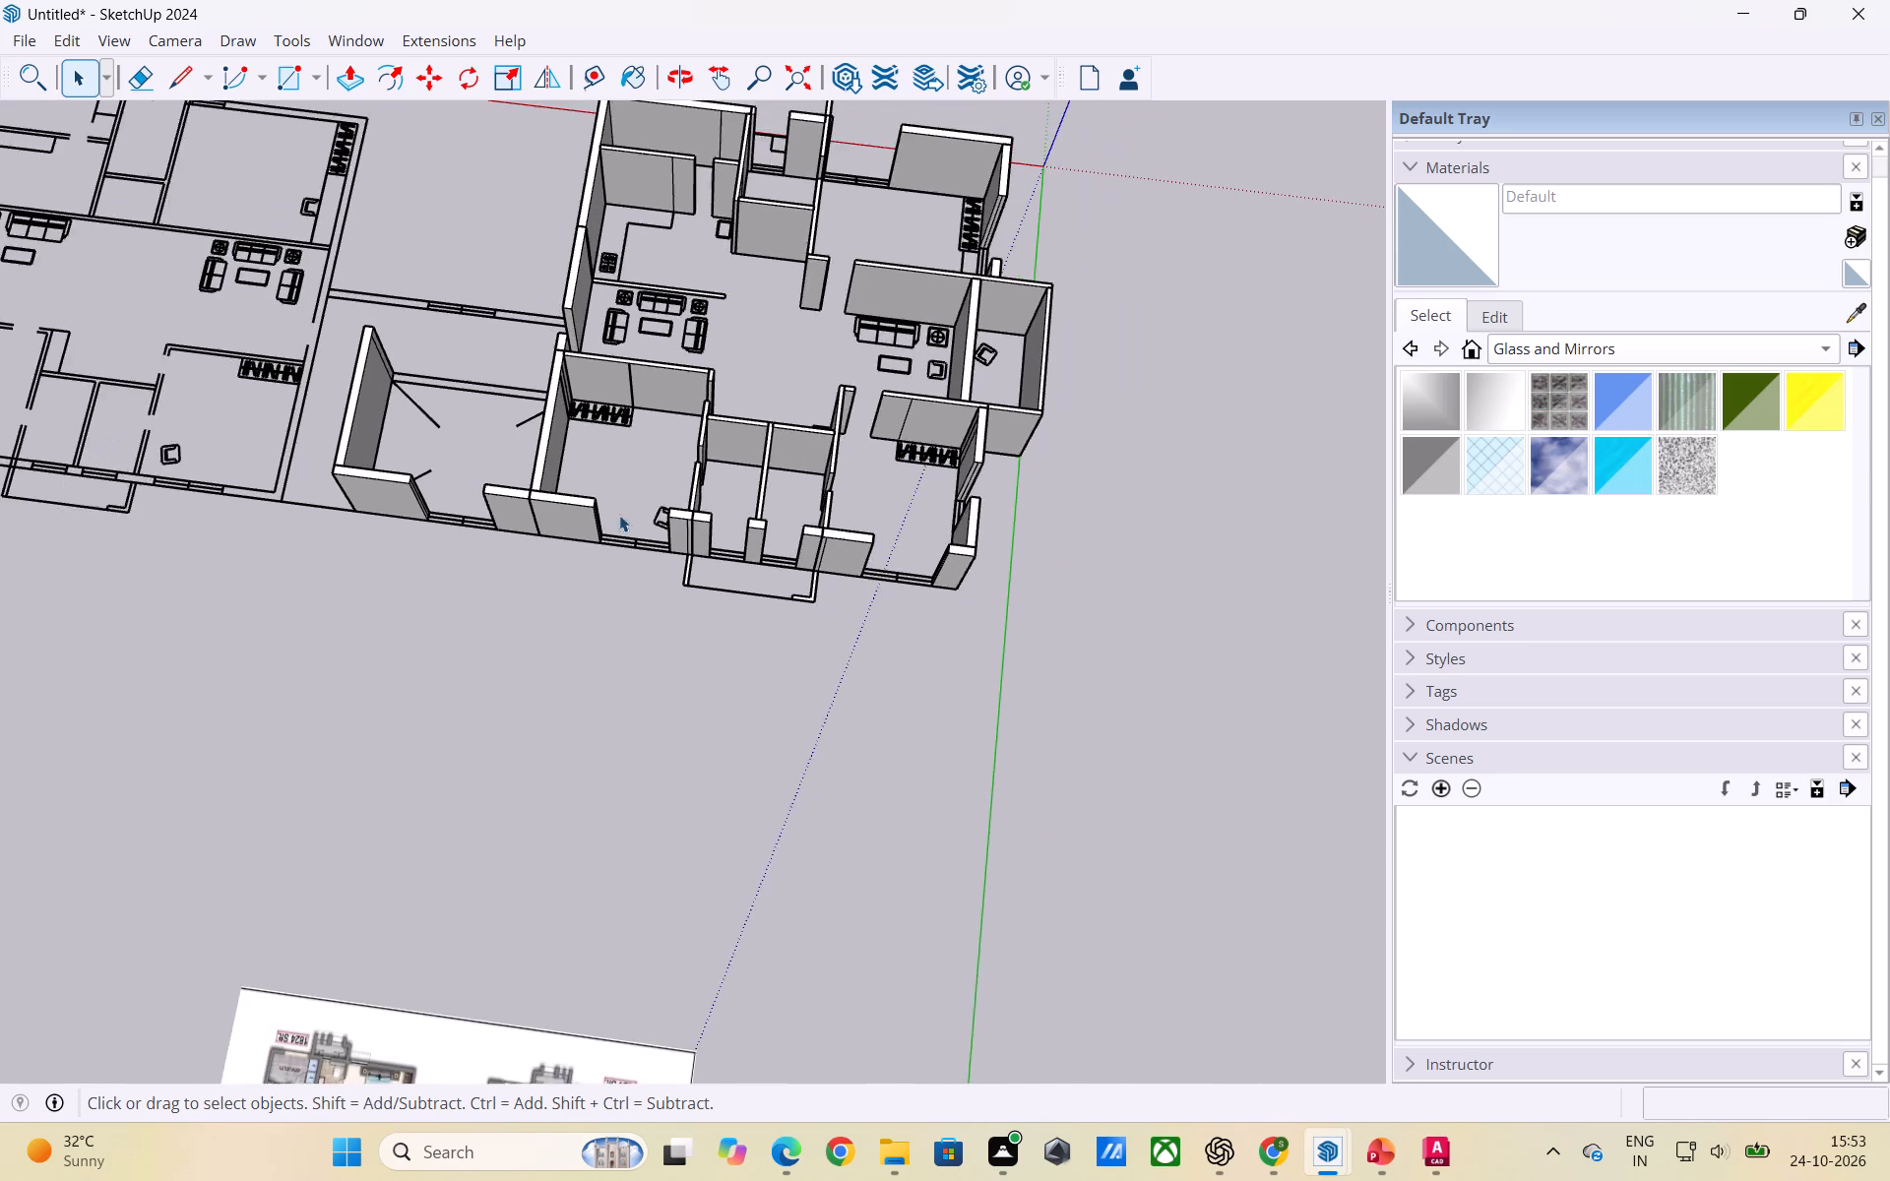
pyautogui.scroll(-7, 619, 515)
pyautogui.scroll(6, 867, 347)
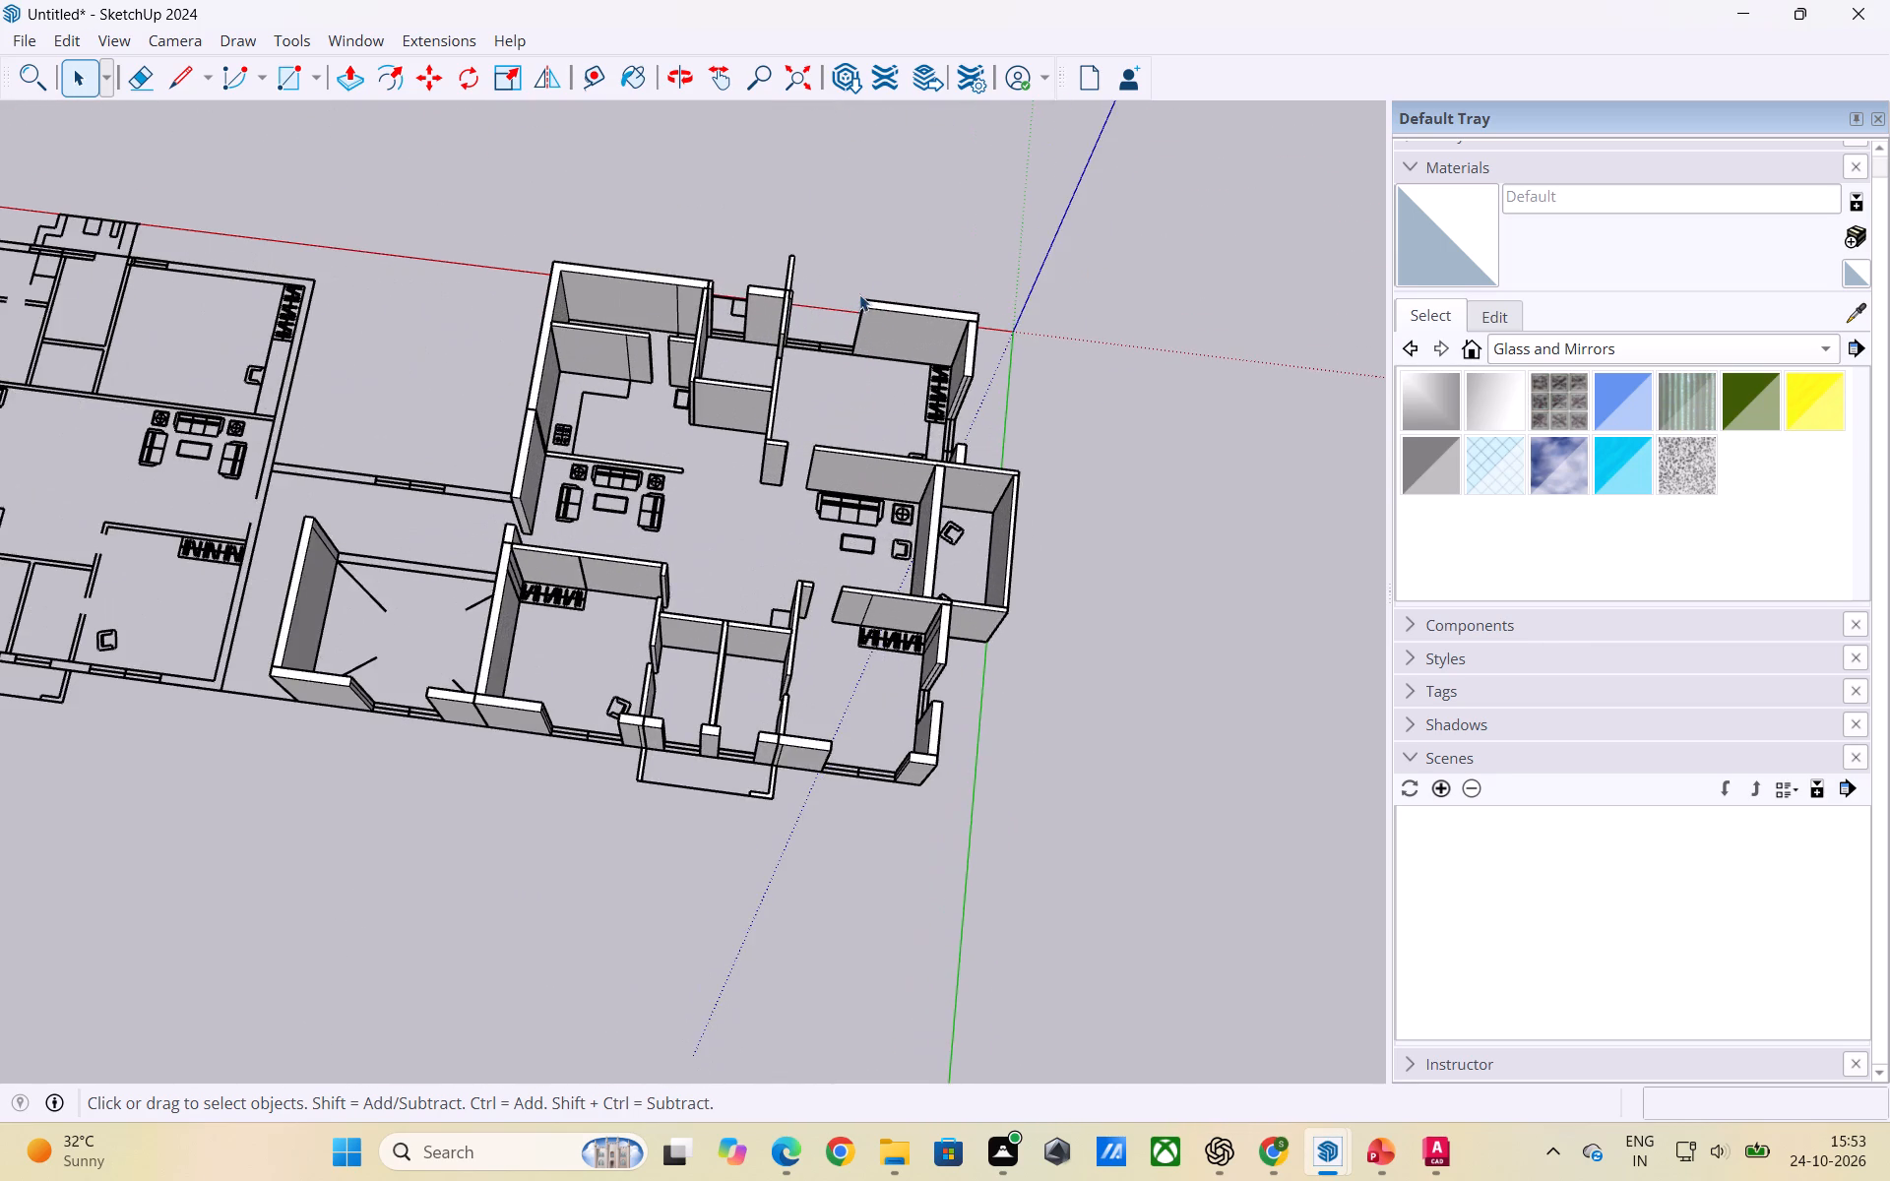
pyautogui.scroll(7, 859, 294)
pyautogui.scroll(2, 773, 335)
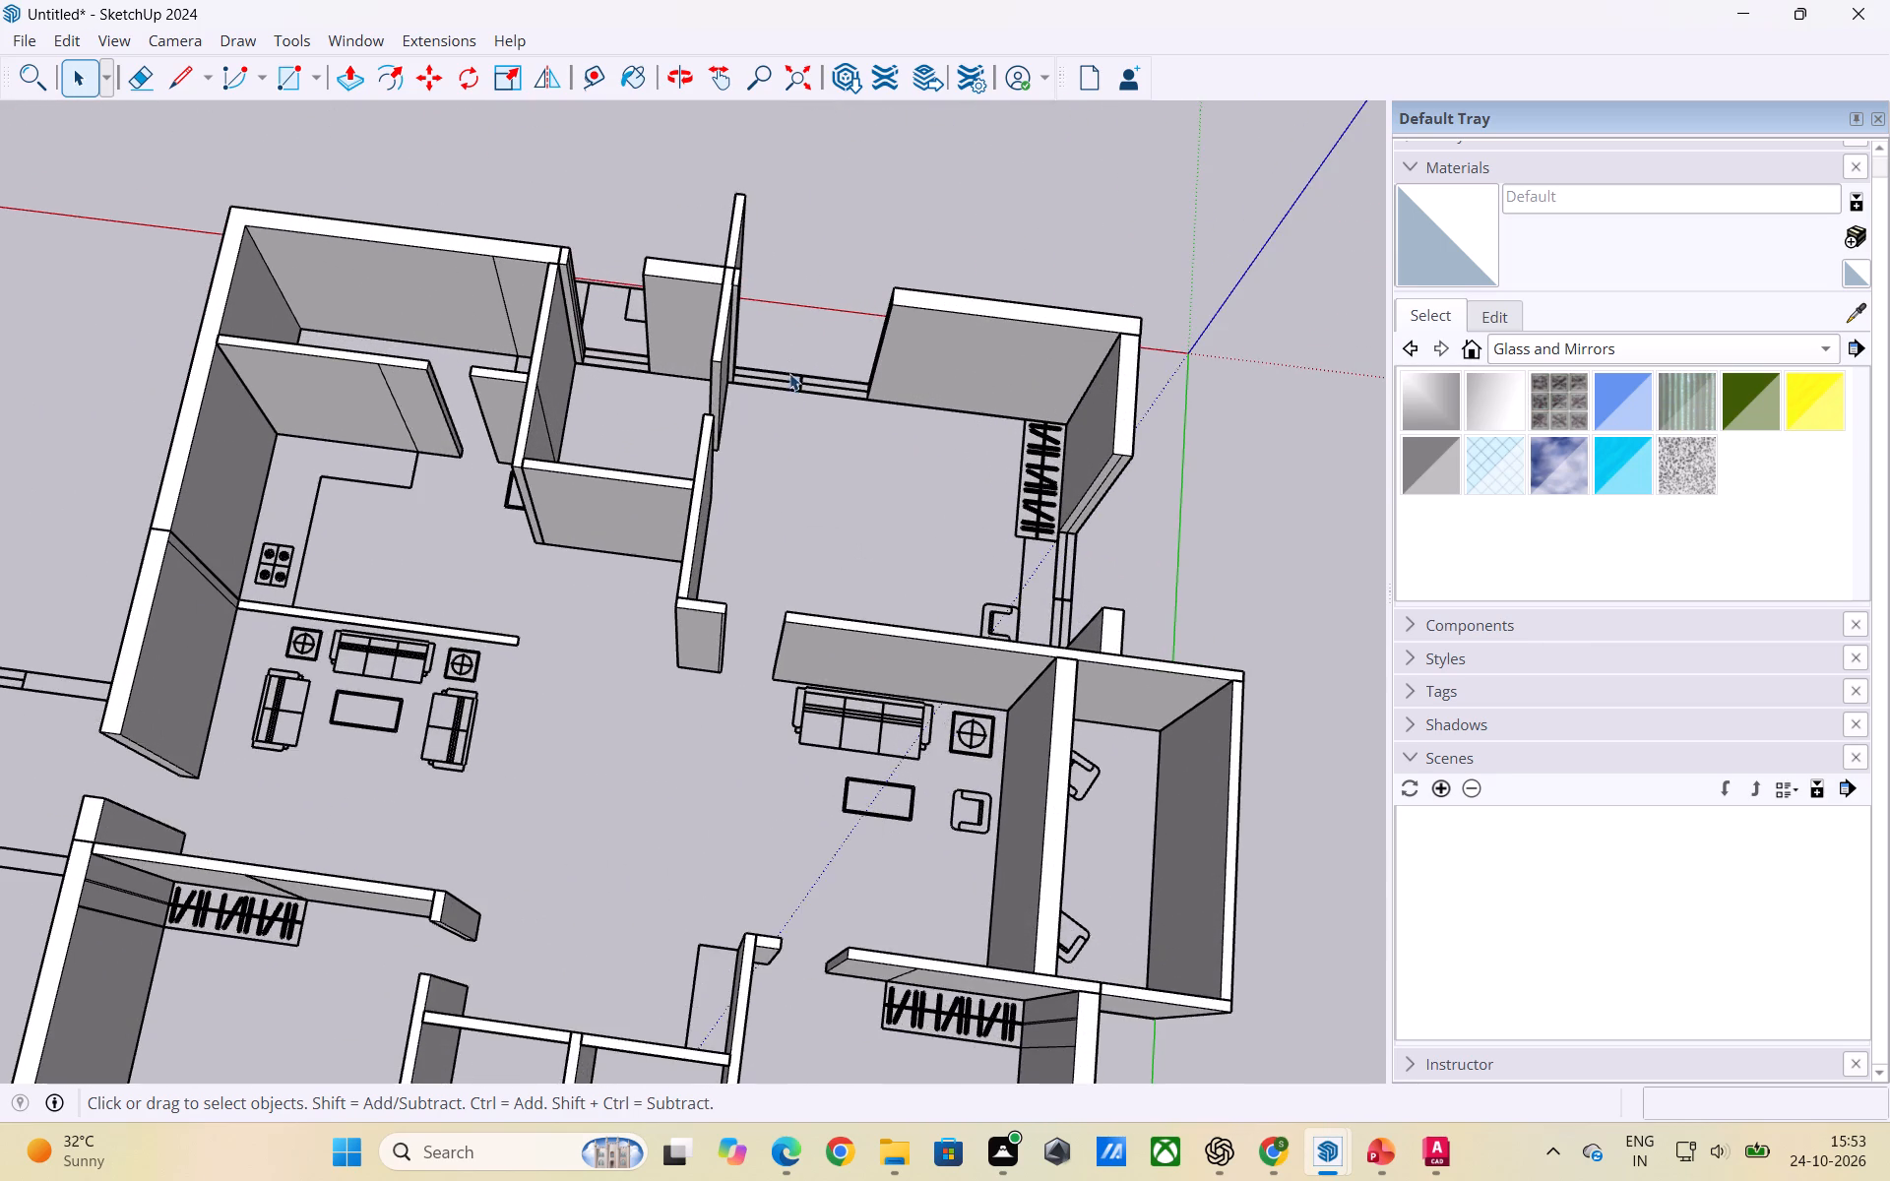
pyautogui.moveTo(753, 409); pyautogui.dragTo(535, 340, button='middle')
pyautogui.moveTo(711, 358); pyautogui.dragTo(965, 440, button='middle')
pyautogui.scroll(-2, 1027, 398)
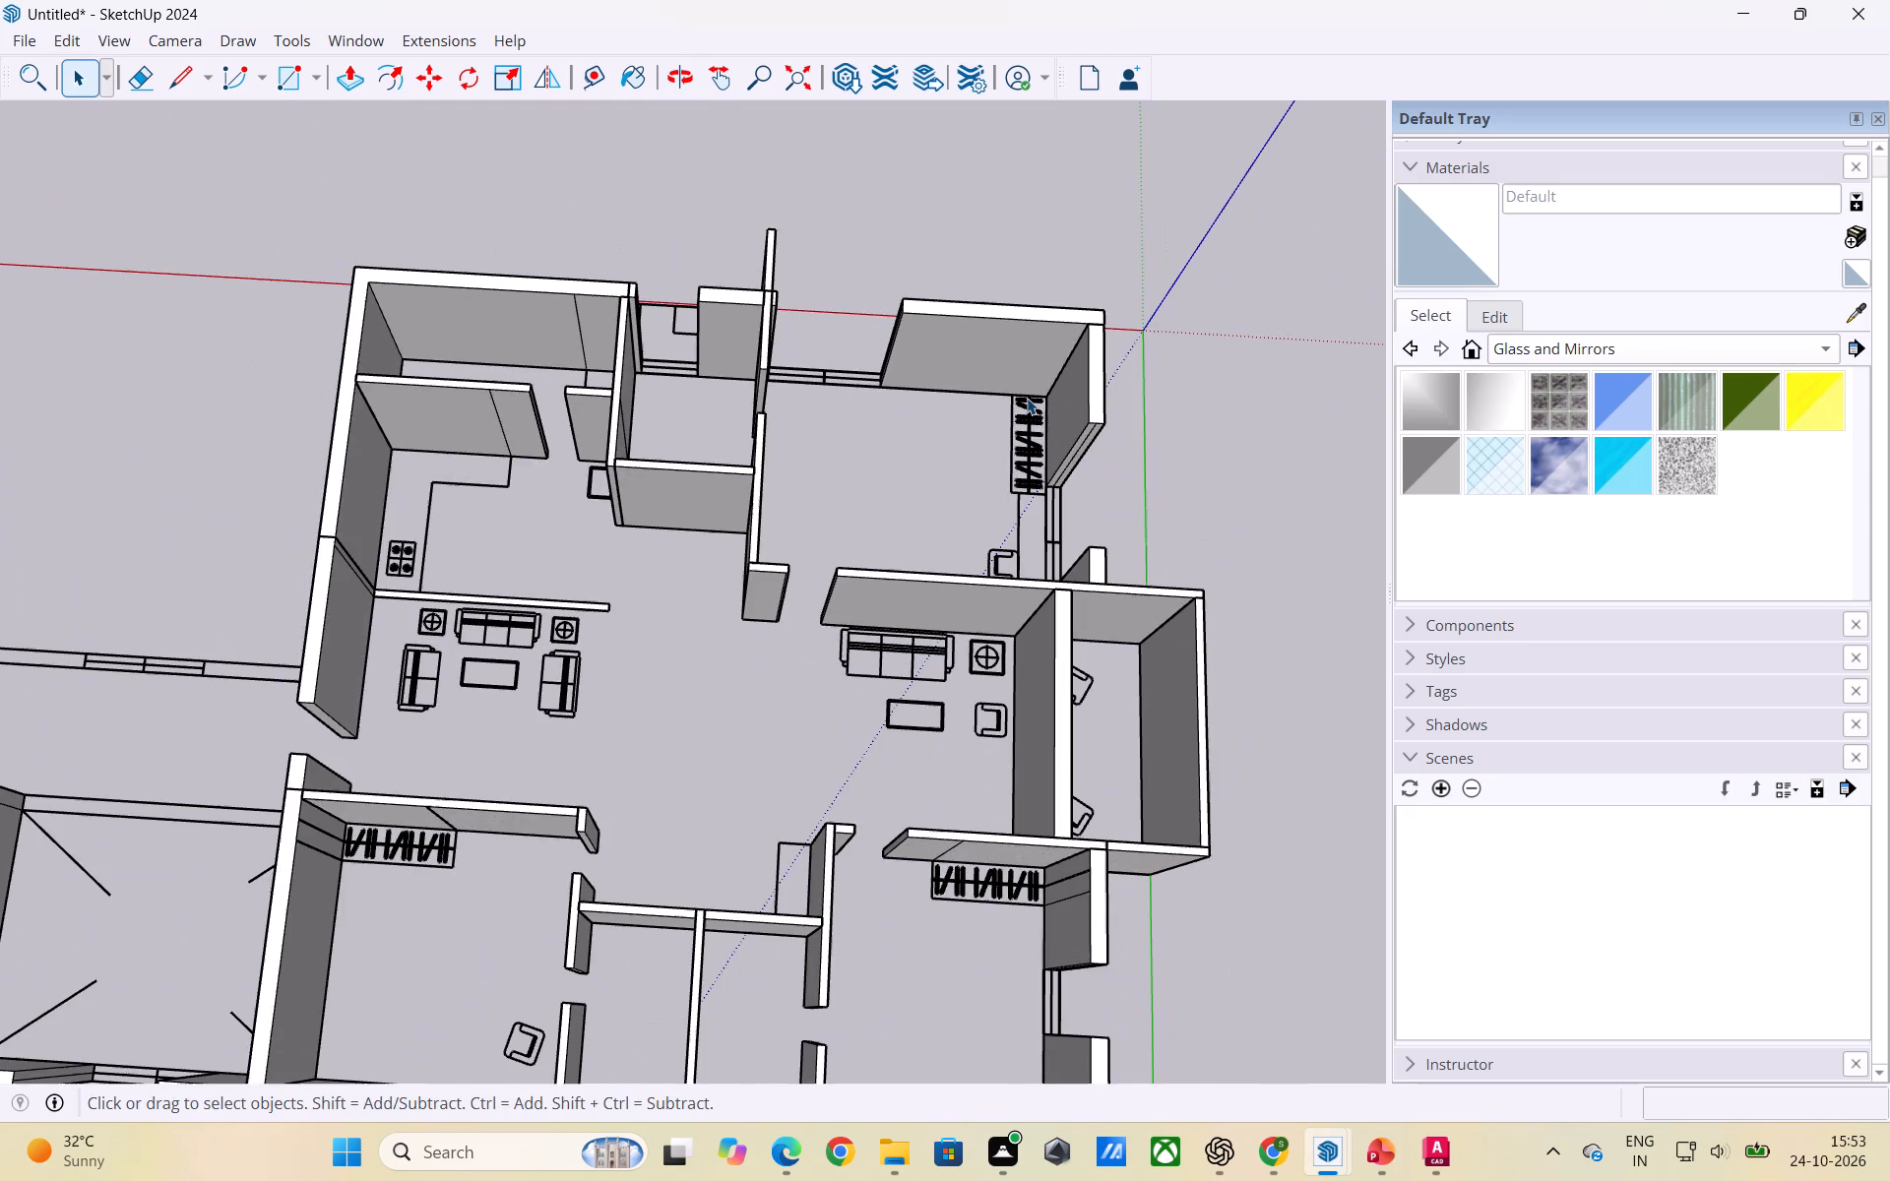
# Raise the flat partition between the kitchen and the living-room sofas to 9', level with the adjoining outer wall.
pyautogui.scroll(2, 484, 634)
pyautogui.moveTo(459, 608); pyautogui.dragTo(500, 683, button='middle')
pyautogui.scroll(4, 519, 598)
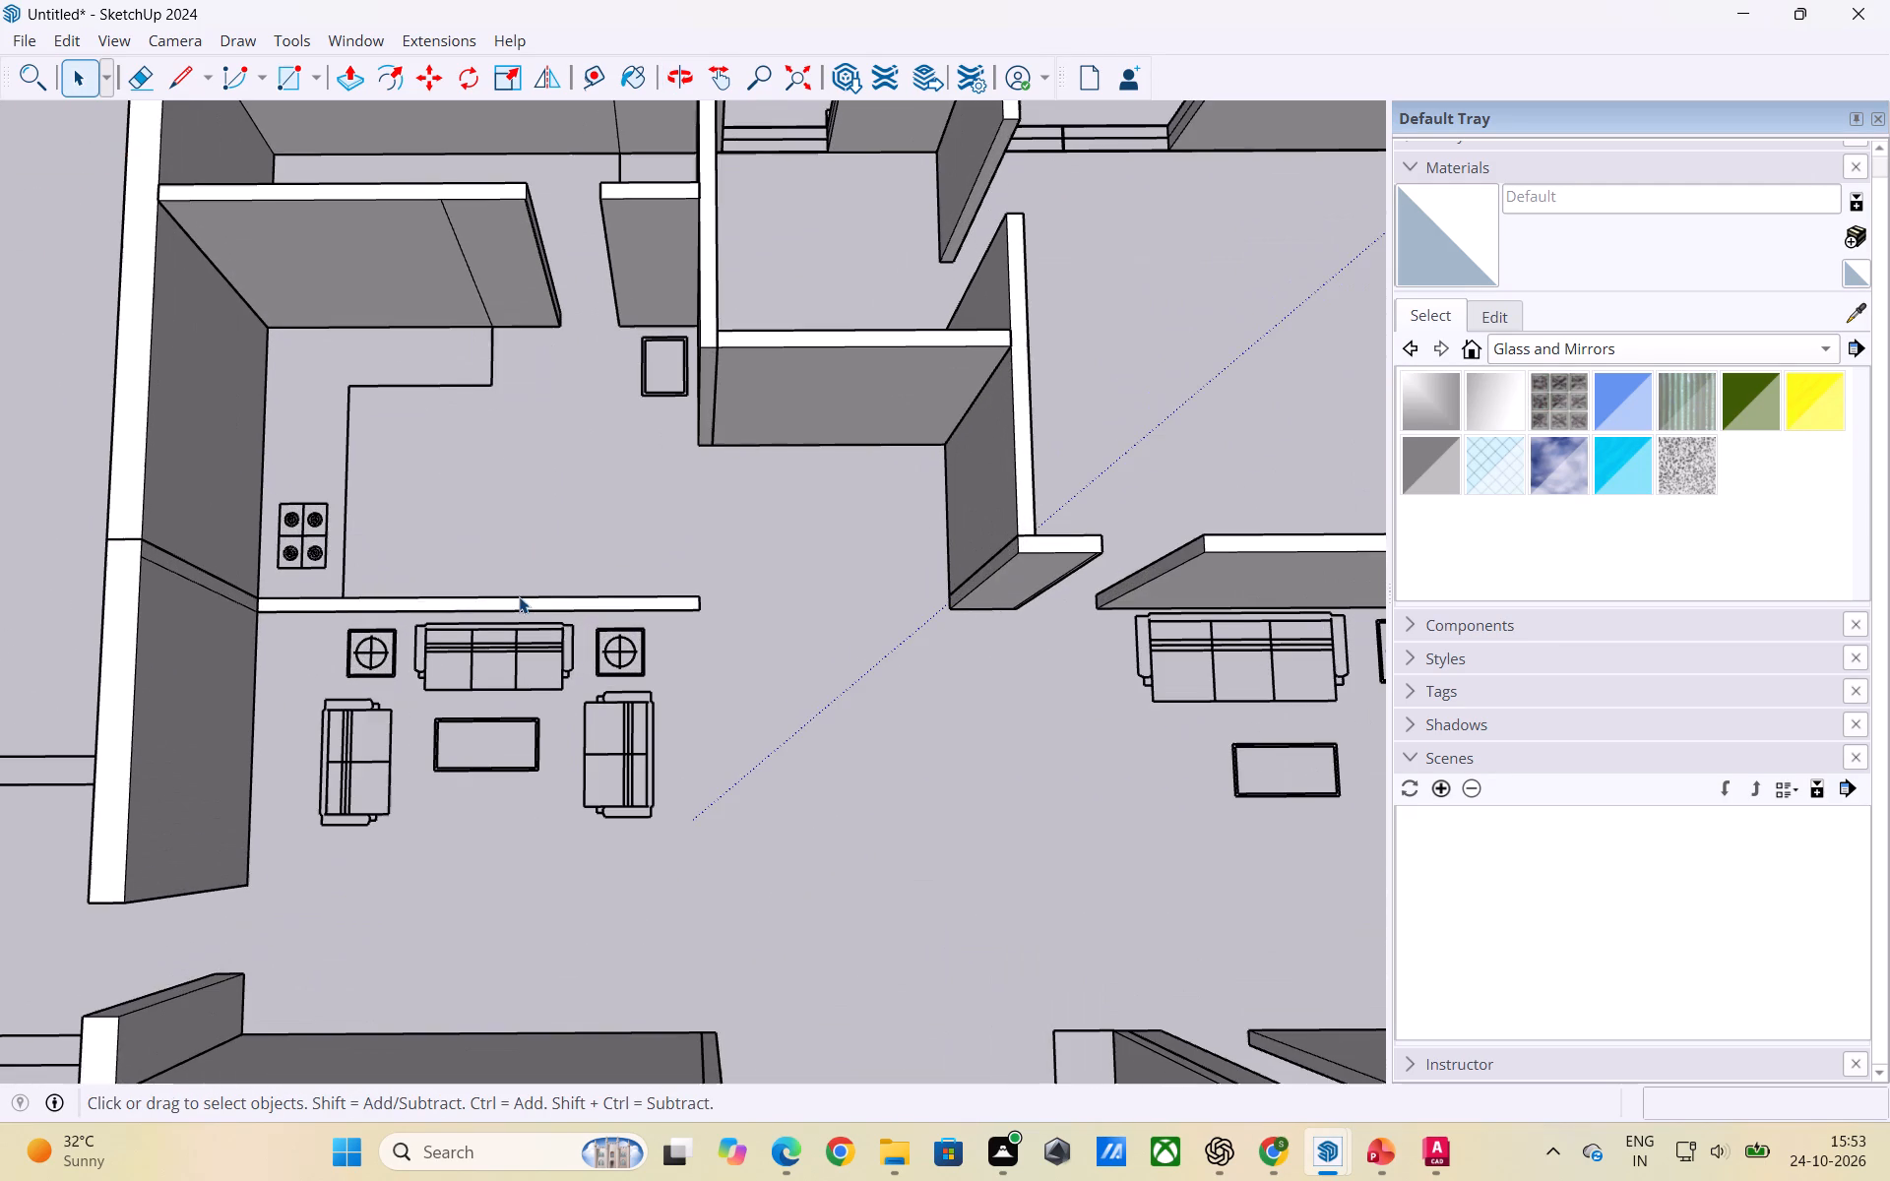
pyautogui.click(521, 605)
pyautogui.click(527, 602)
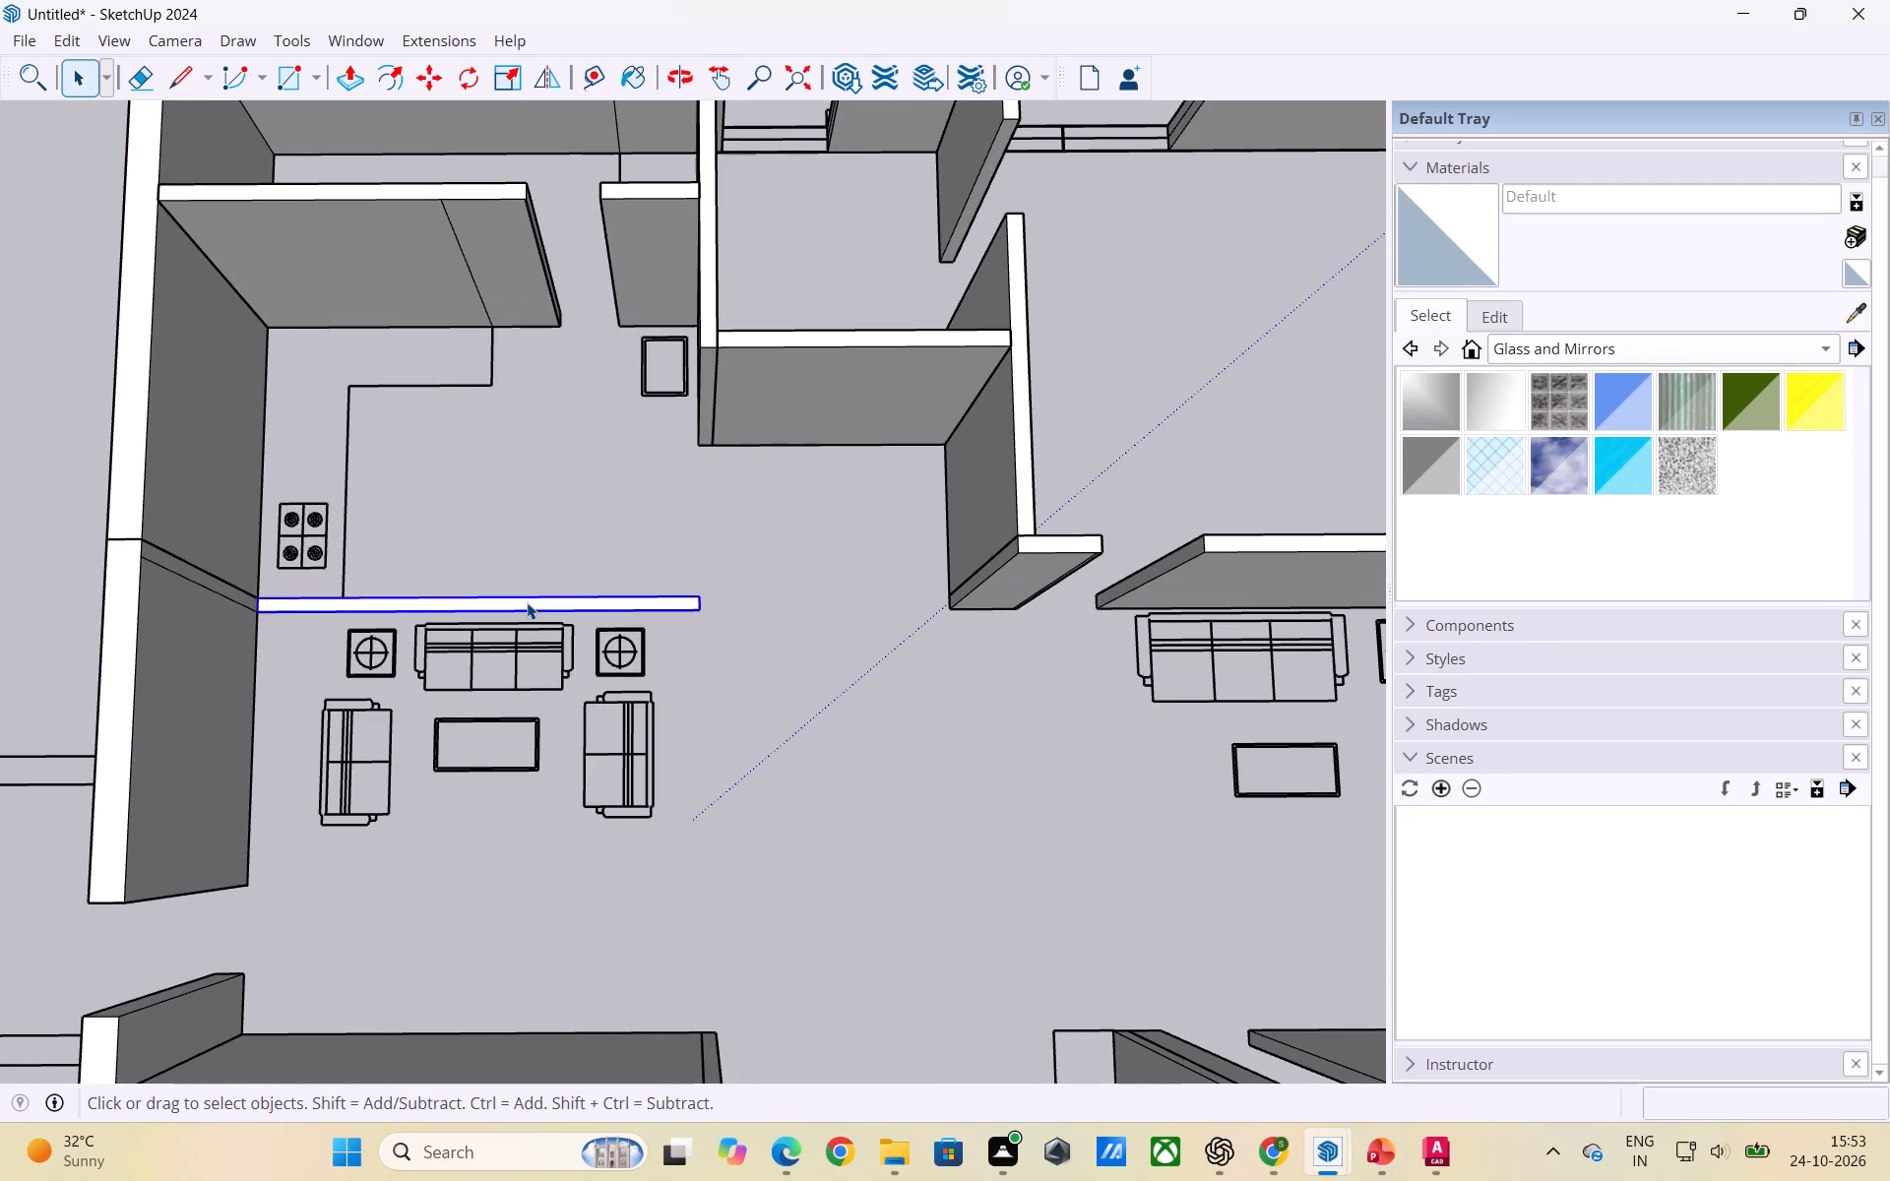
pyautogui.doubleClick(527, 602)
pyautogui.click(527, 602)
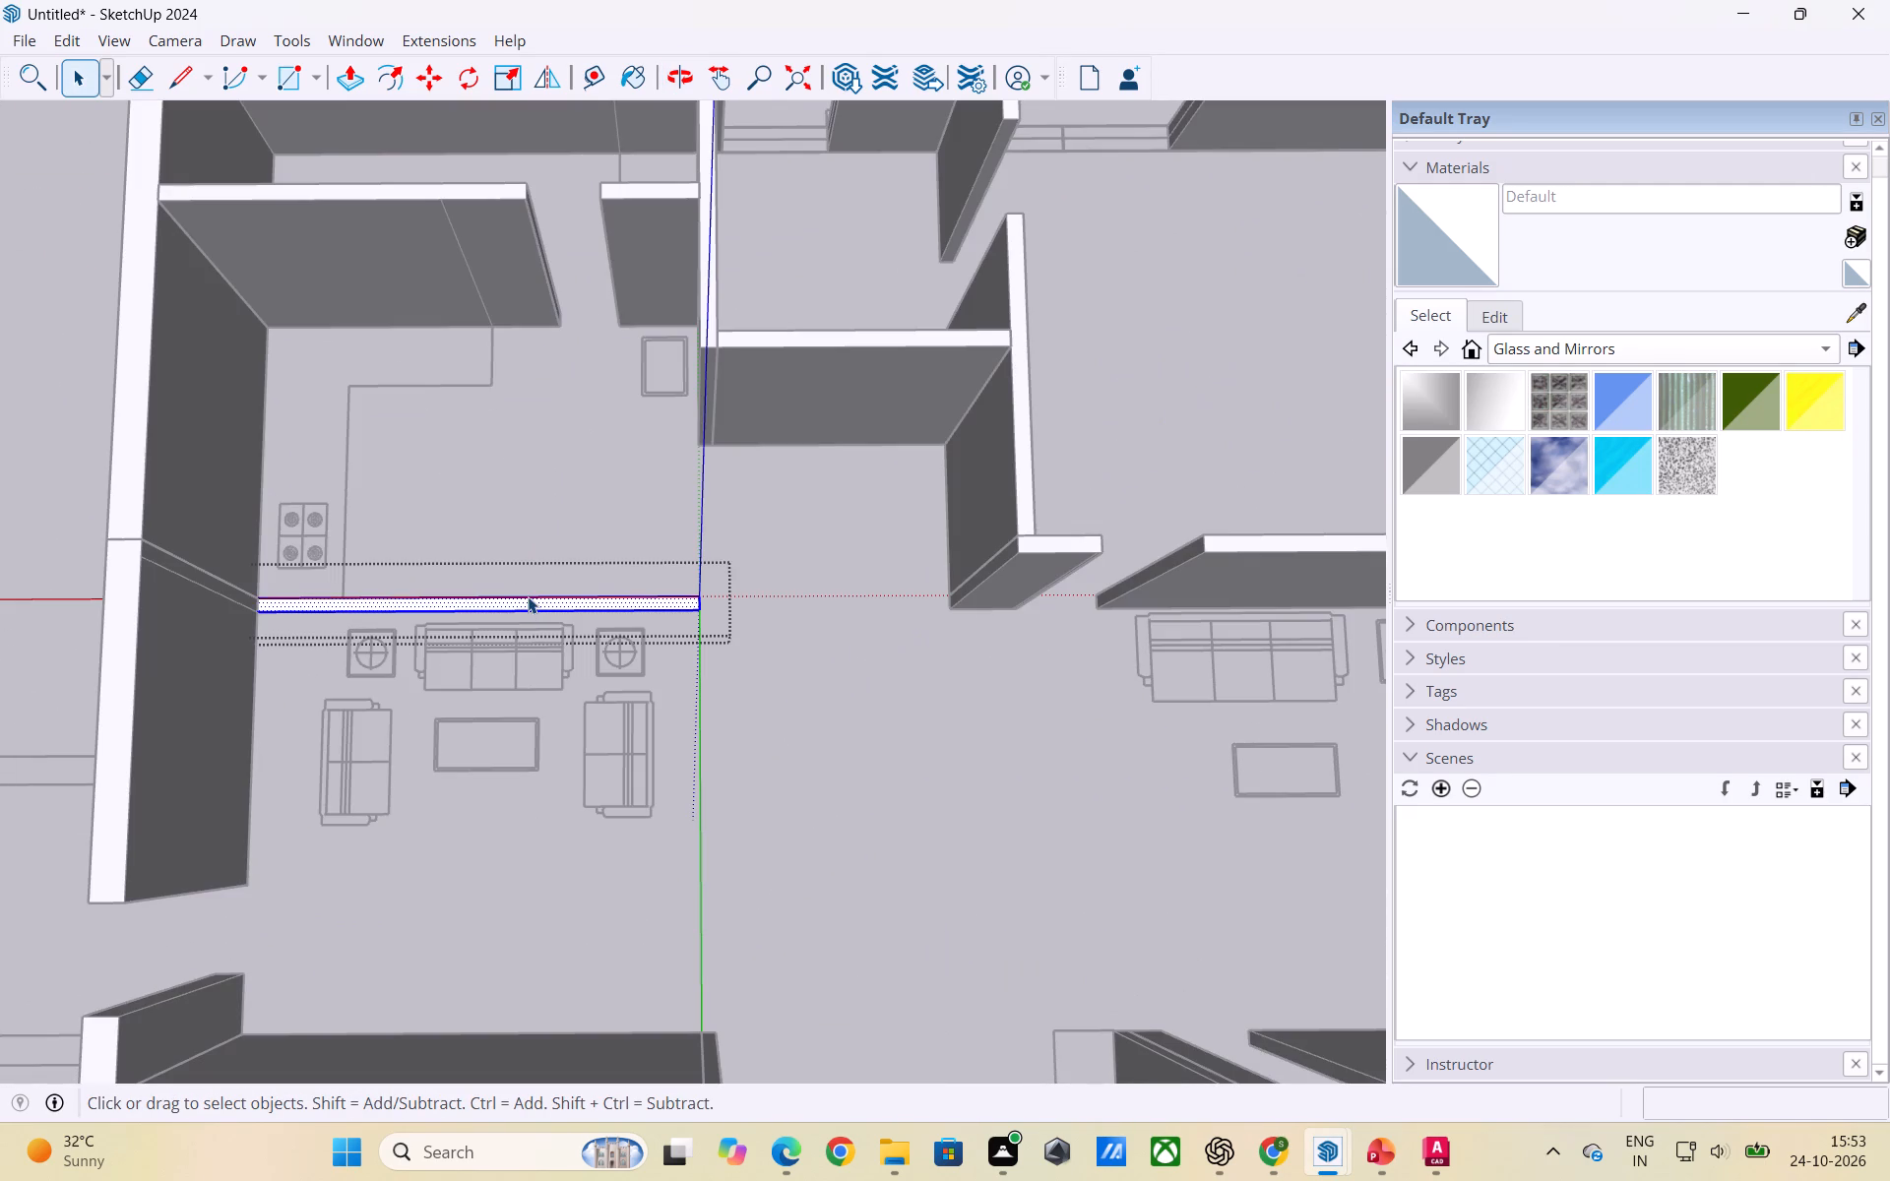
pyautogui.press('p')
pyautogui.click(529, 595)
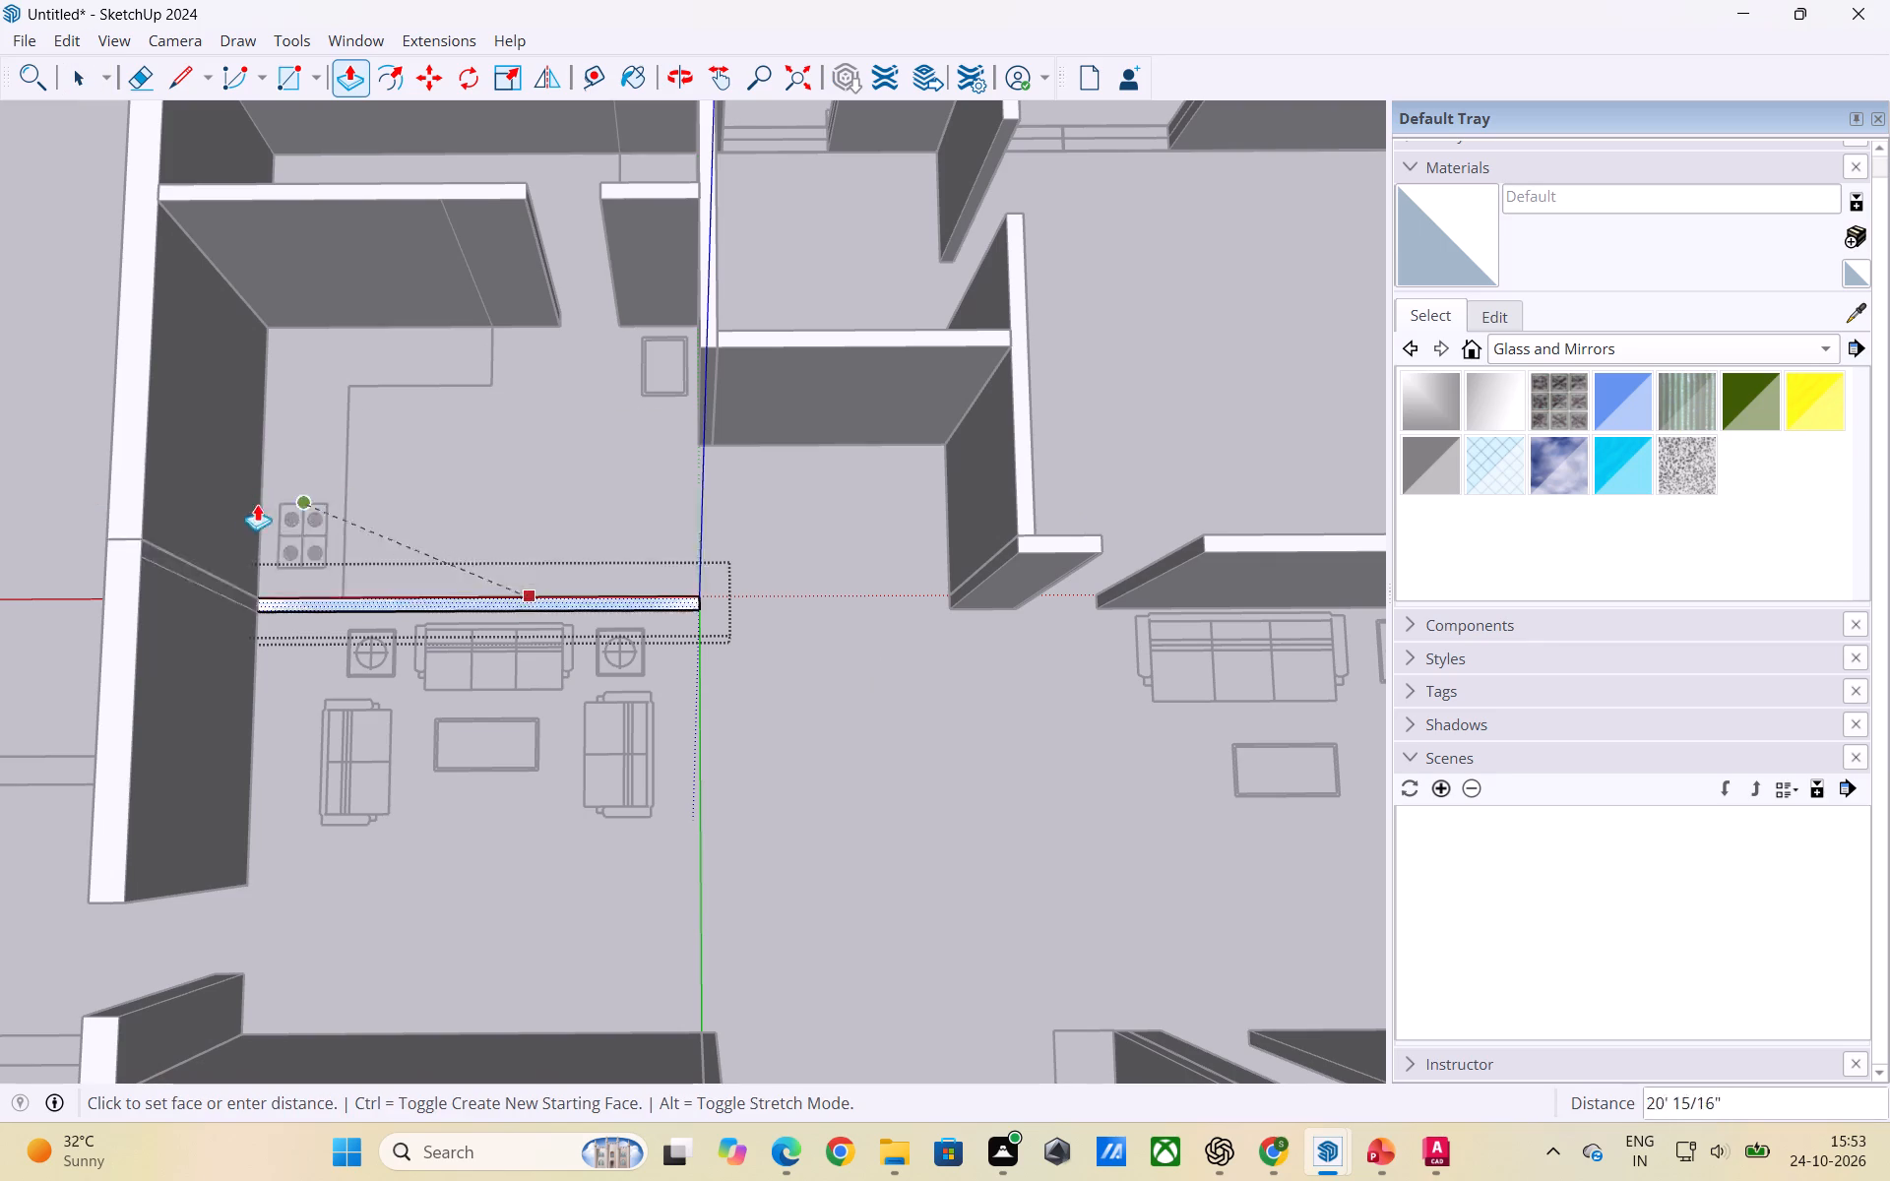
pyautogui.scroll(-4, 459, 574)
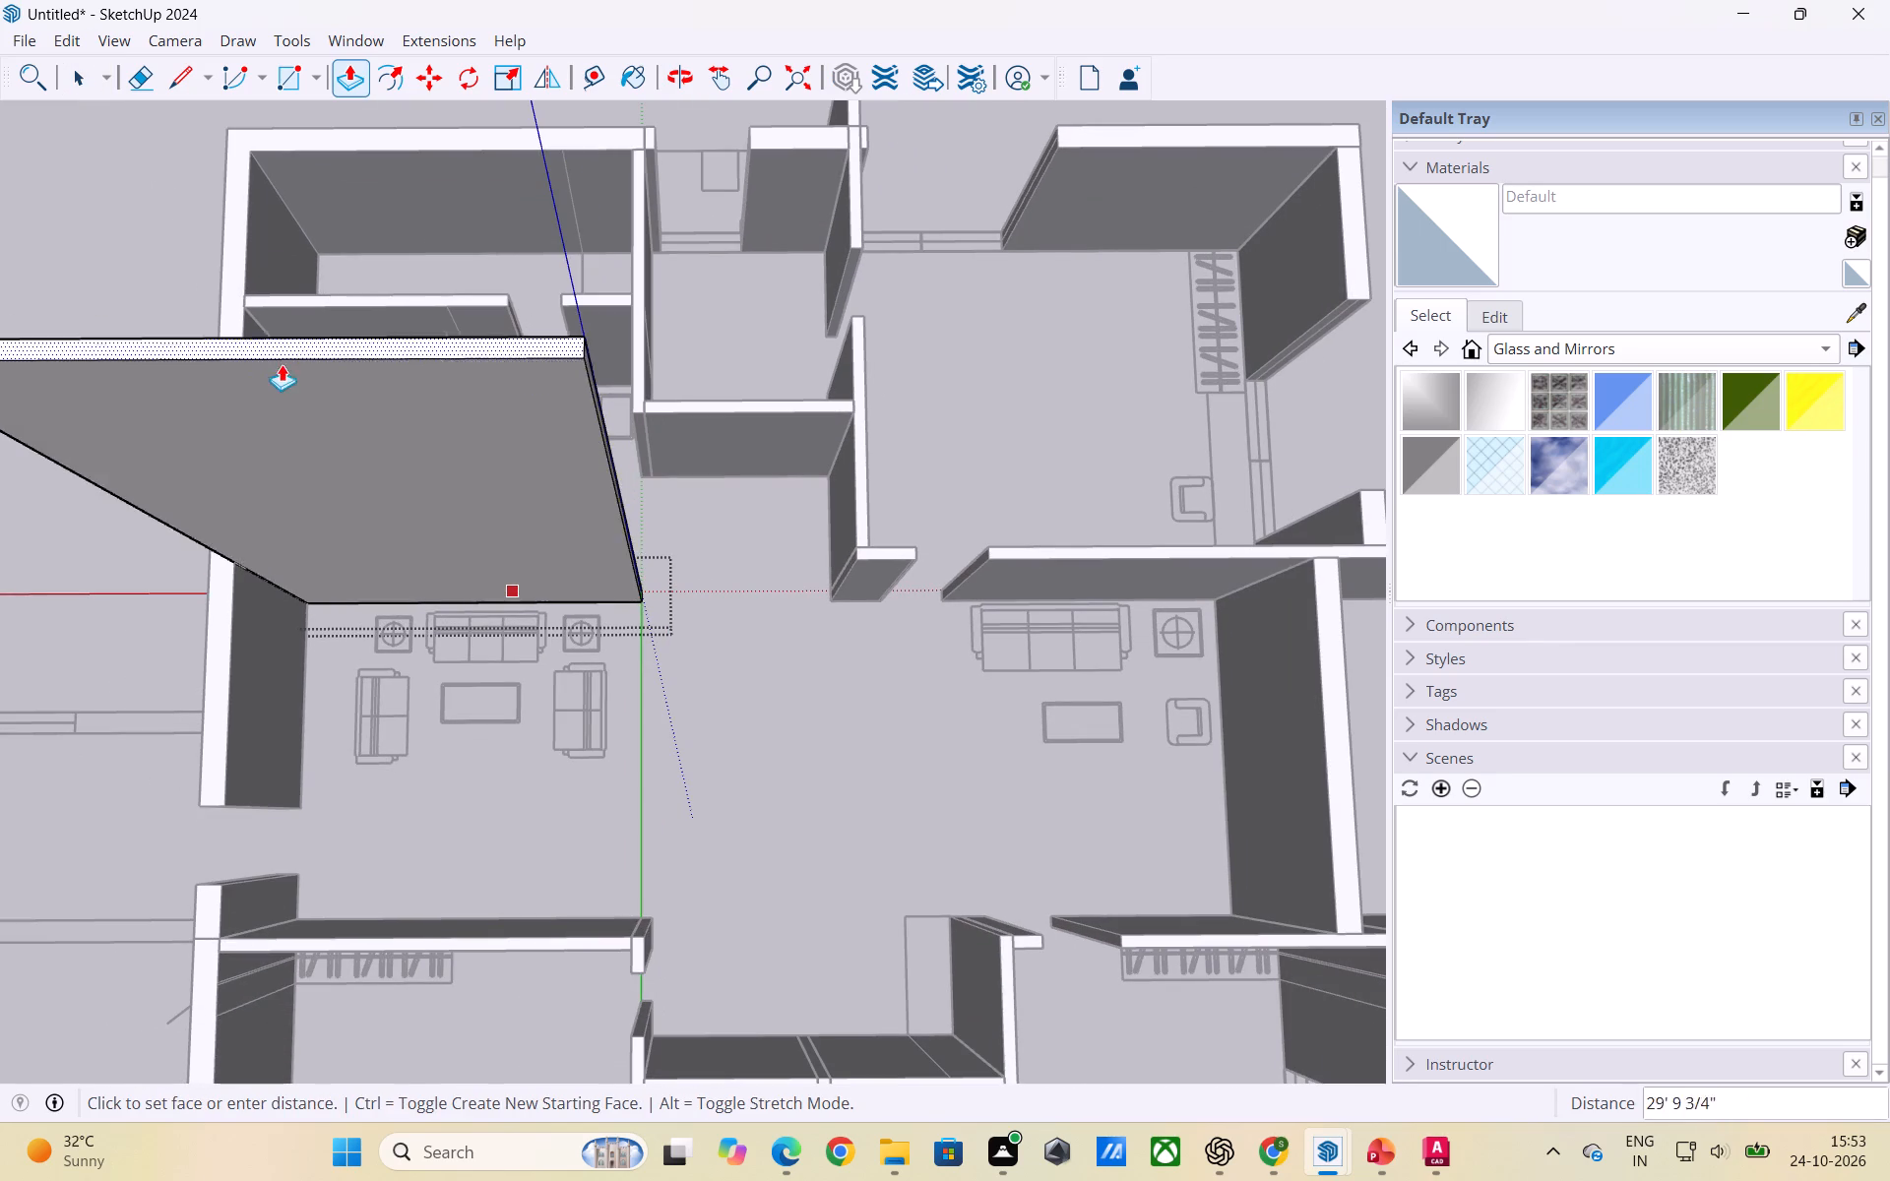
pyautogui.click(229, 351)
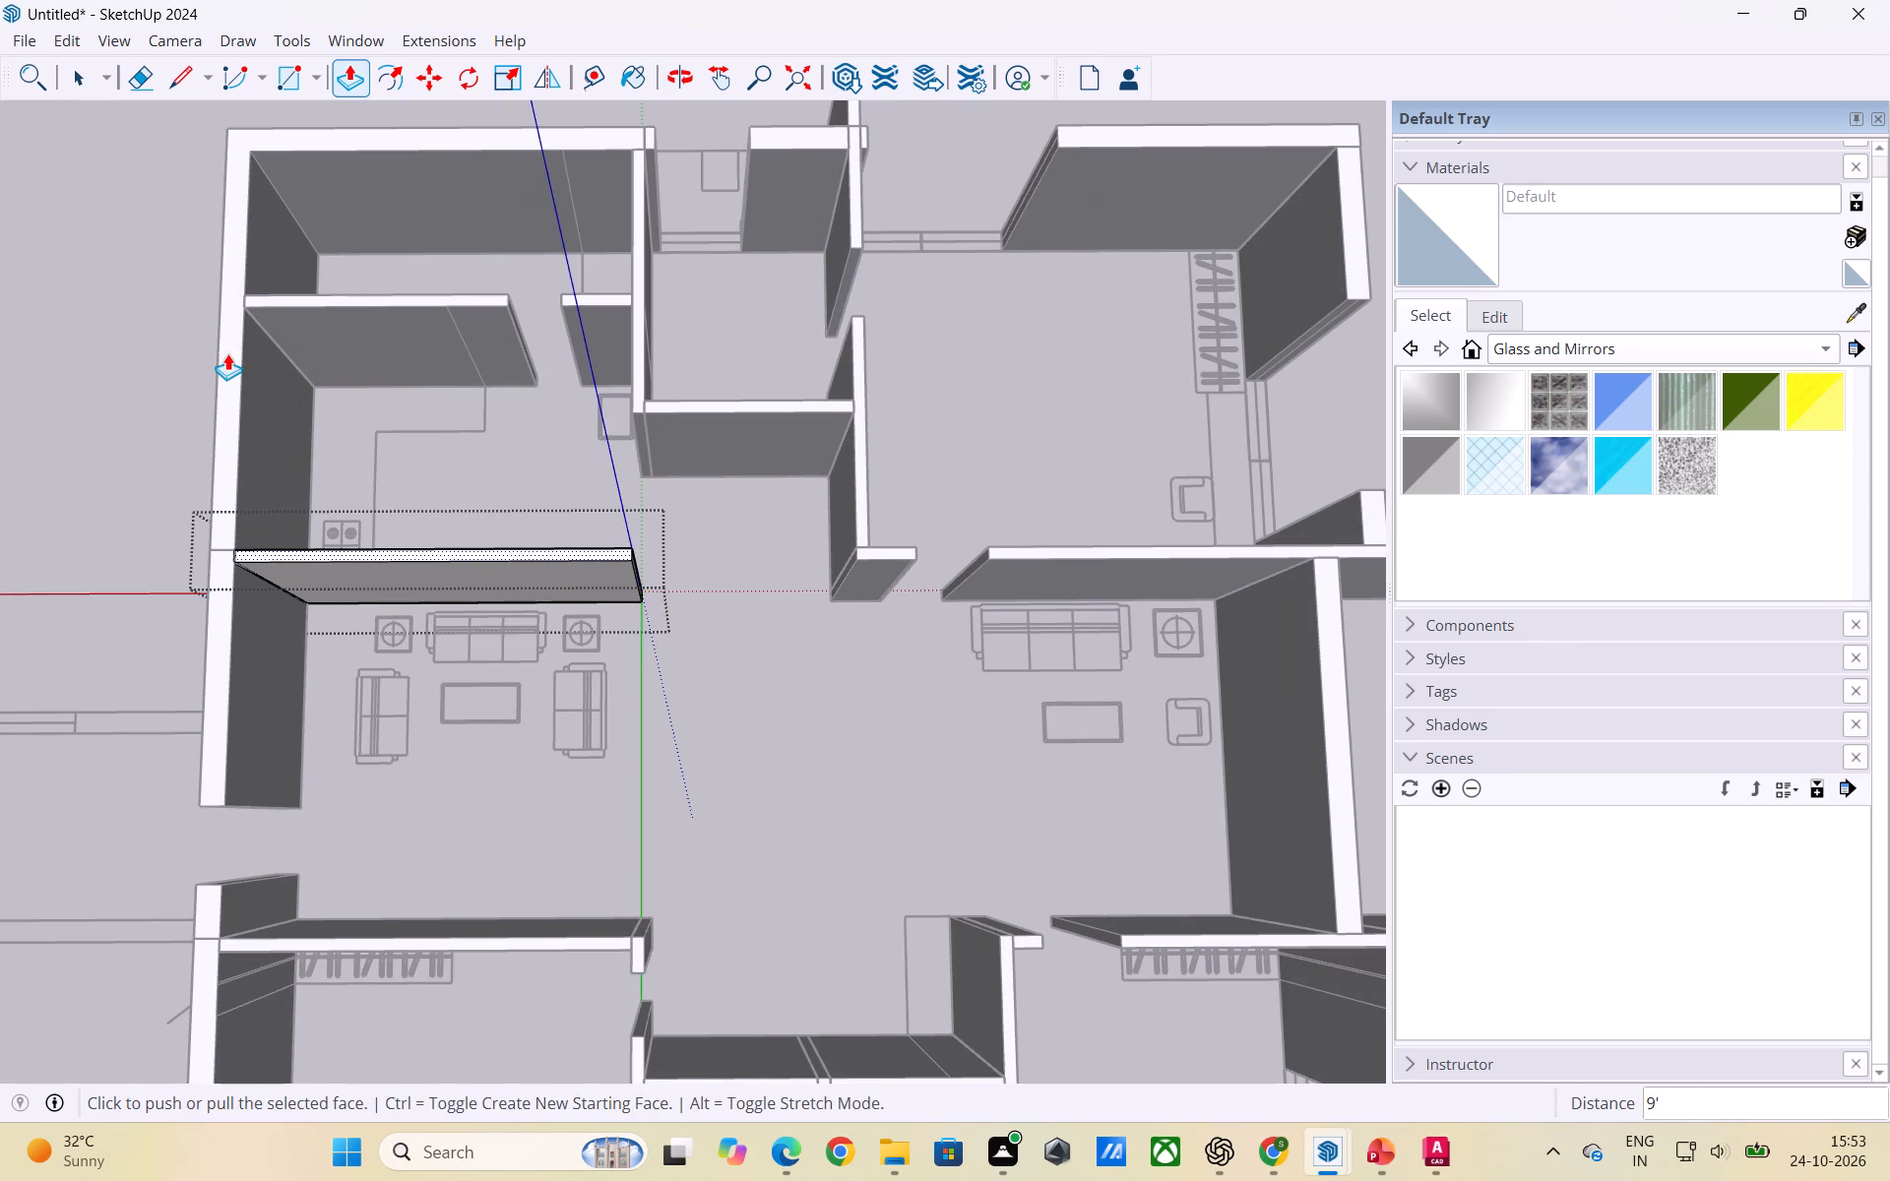
pyautogui.press('Return')
pyautogui.press('Return')
pyautogui.press('space')
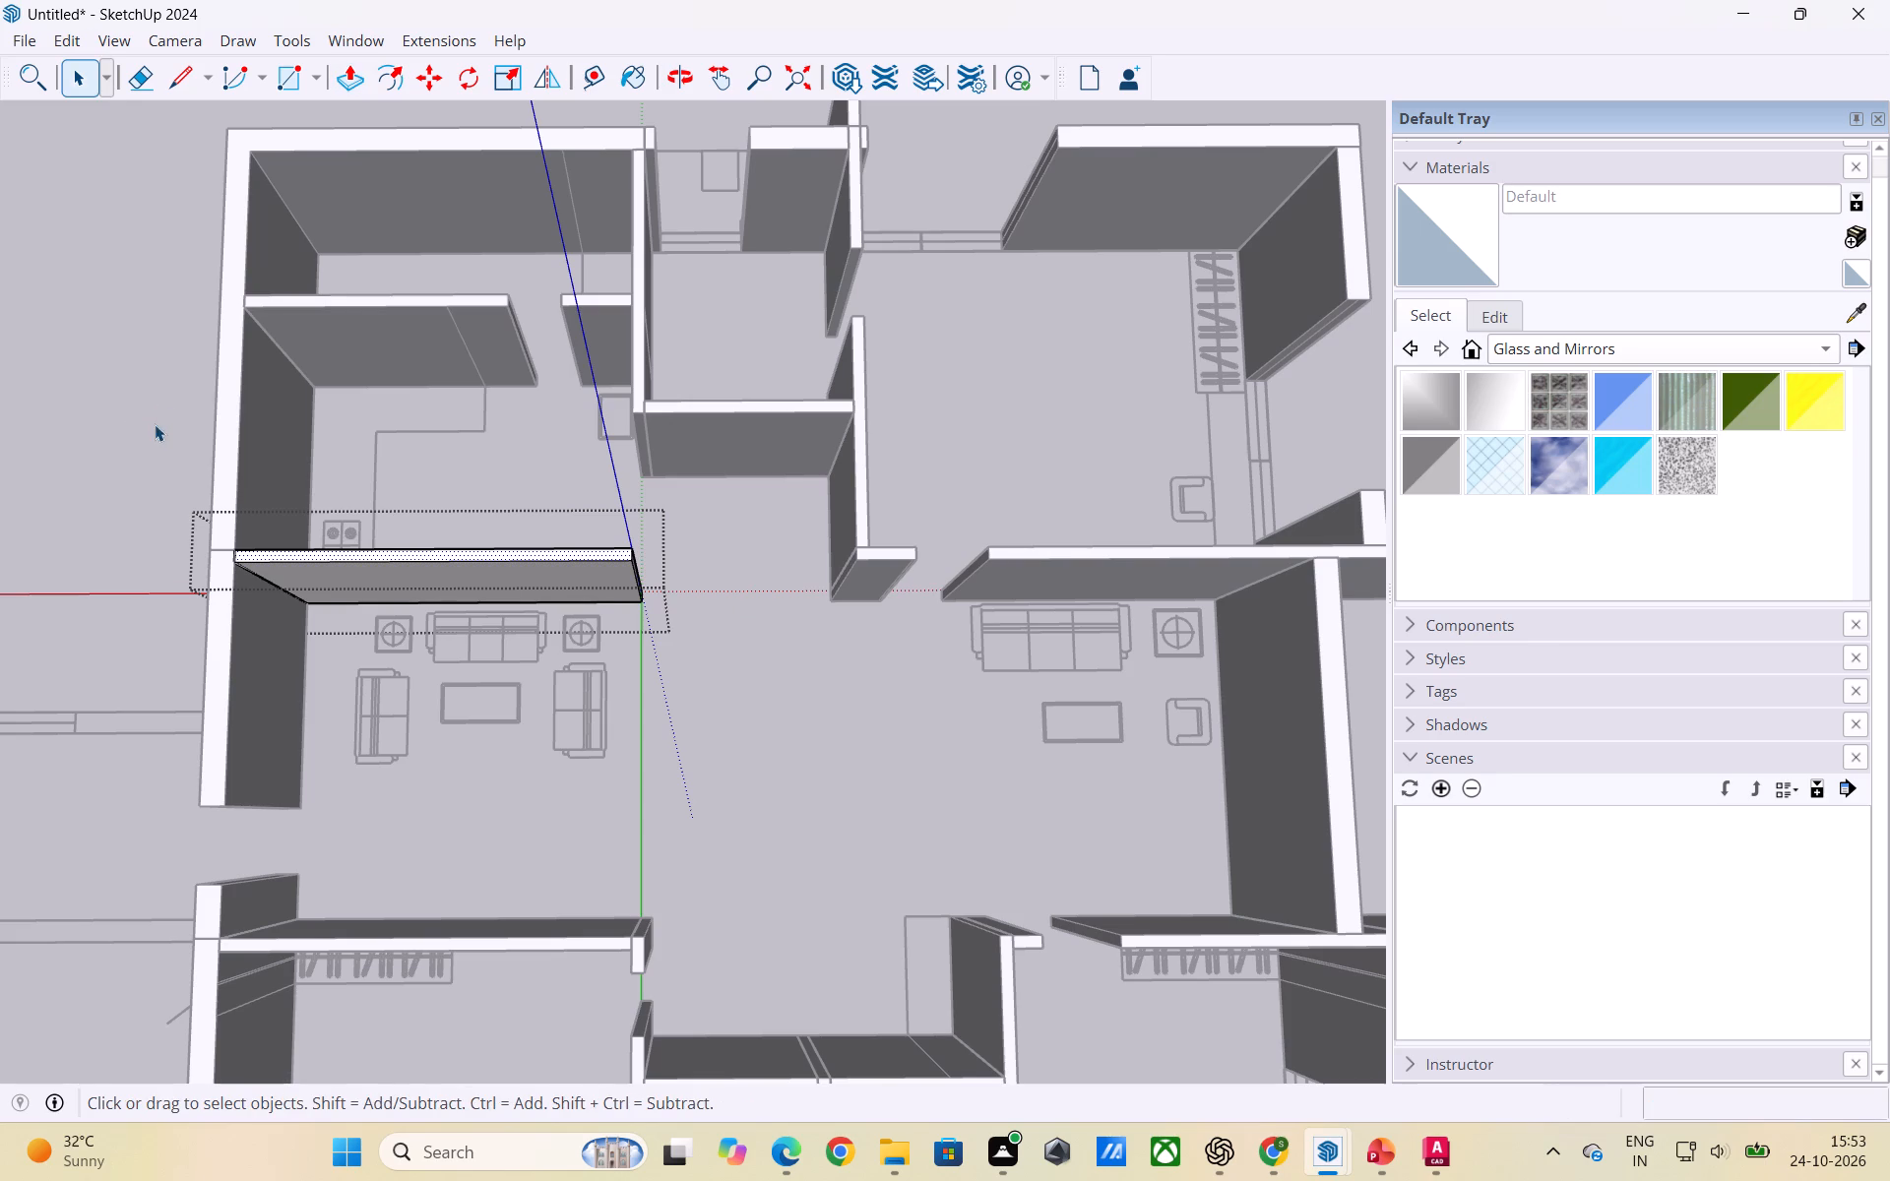
pyautogui.click(155, 424)
# Examine the first unit's walls again, especially around the upper bedroom's window openings and the side balcony, for remaining gaps.
pyautogui.scroll(-3, 800, 582)
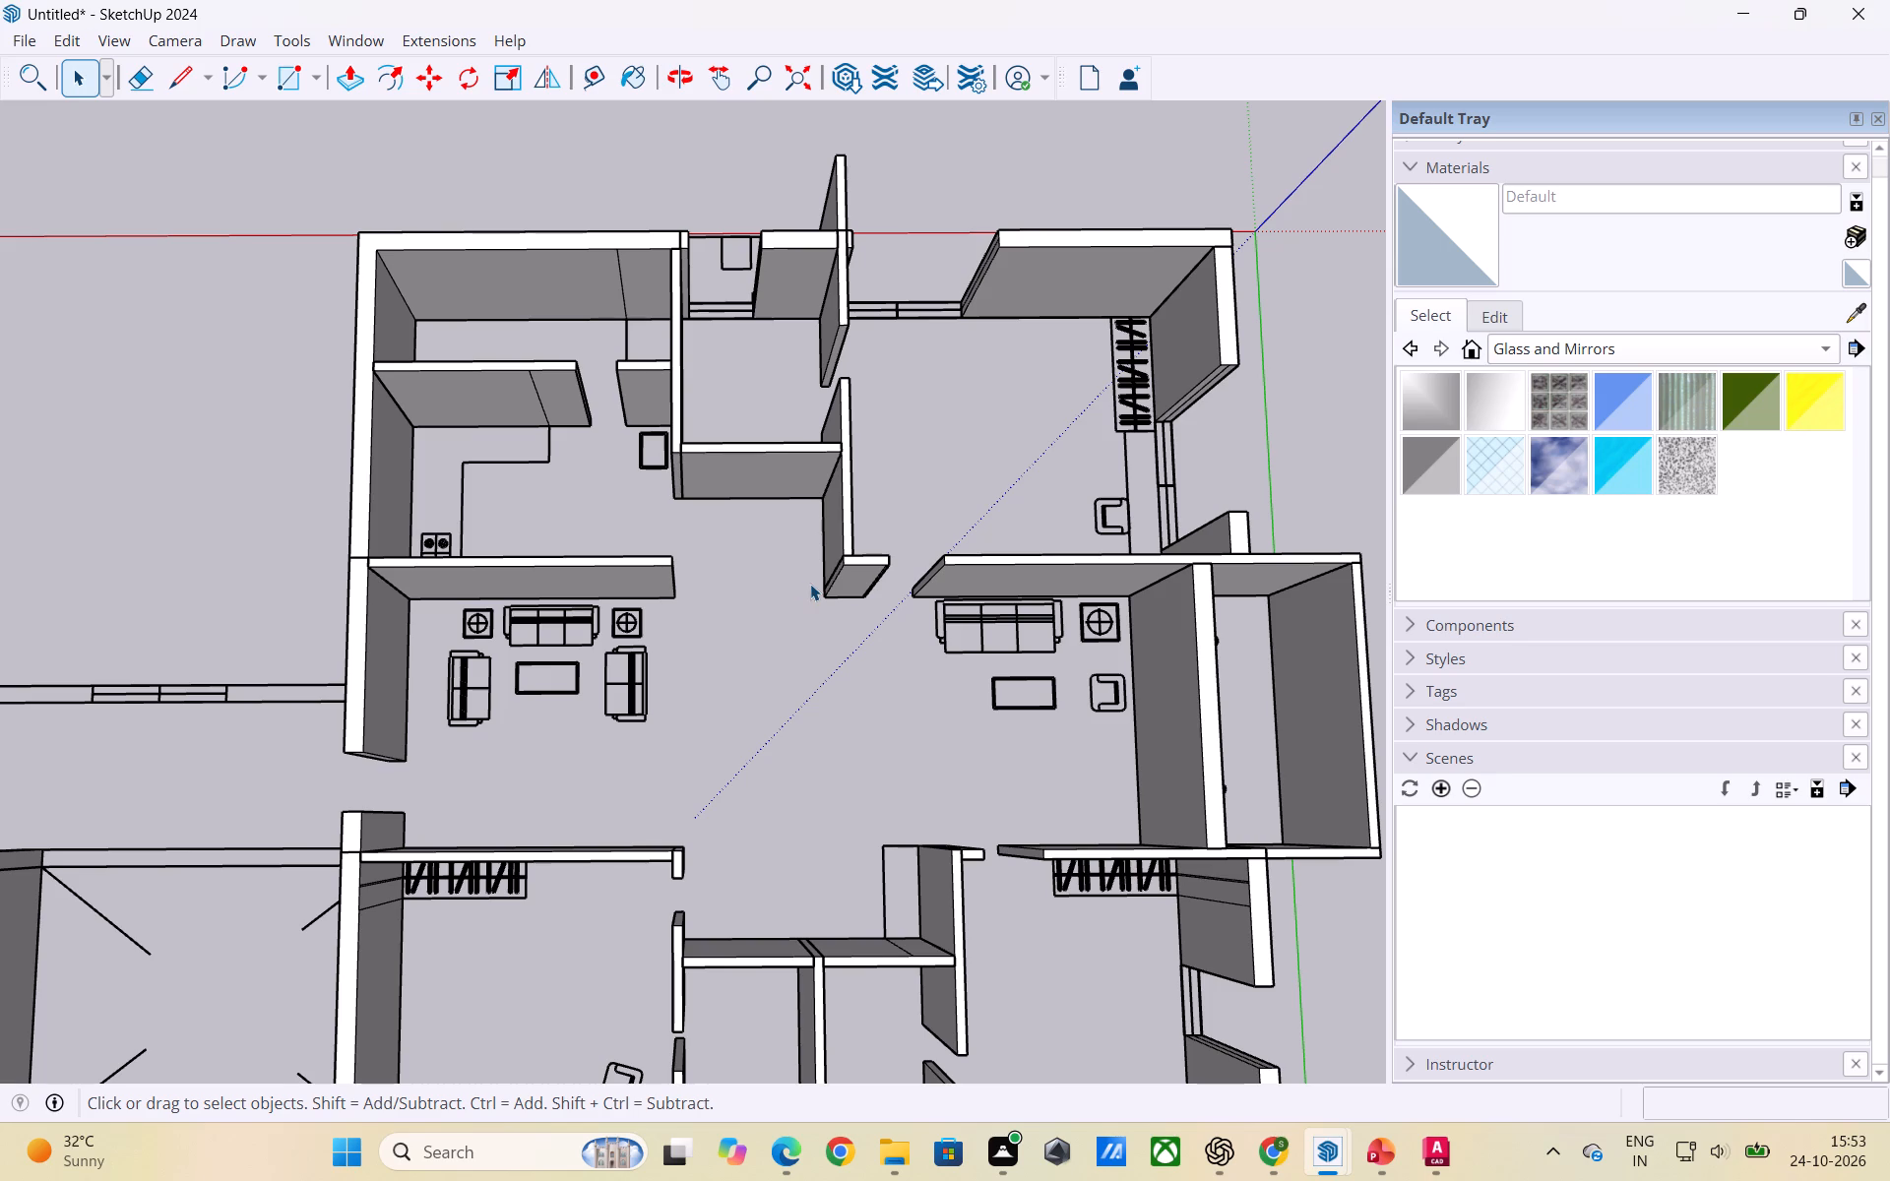
pyautogui.scroll(-11, 844, 370)
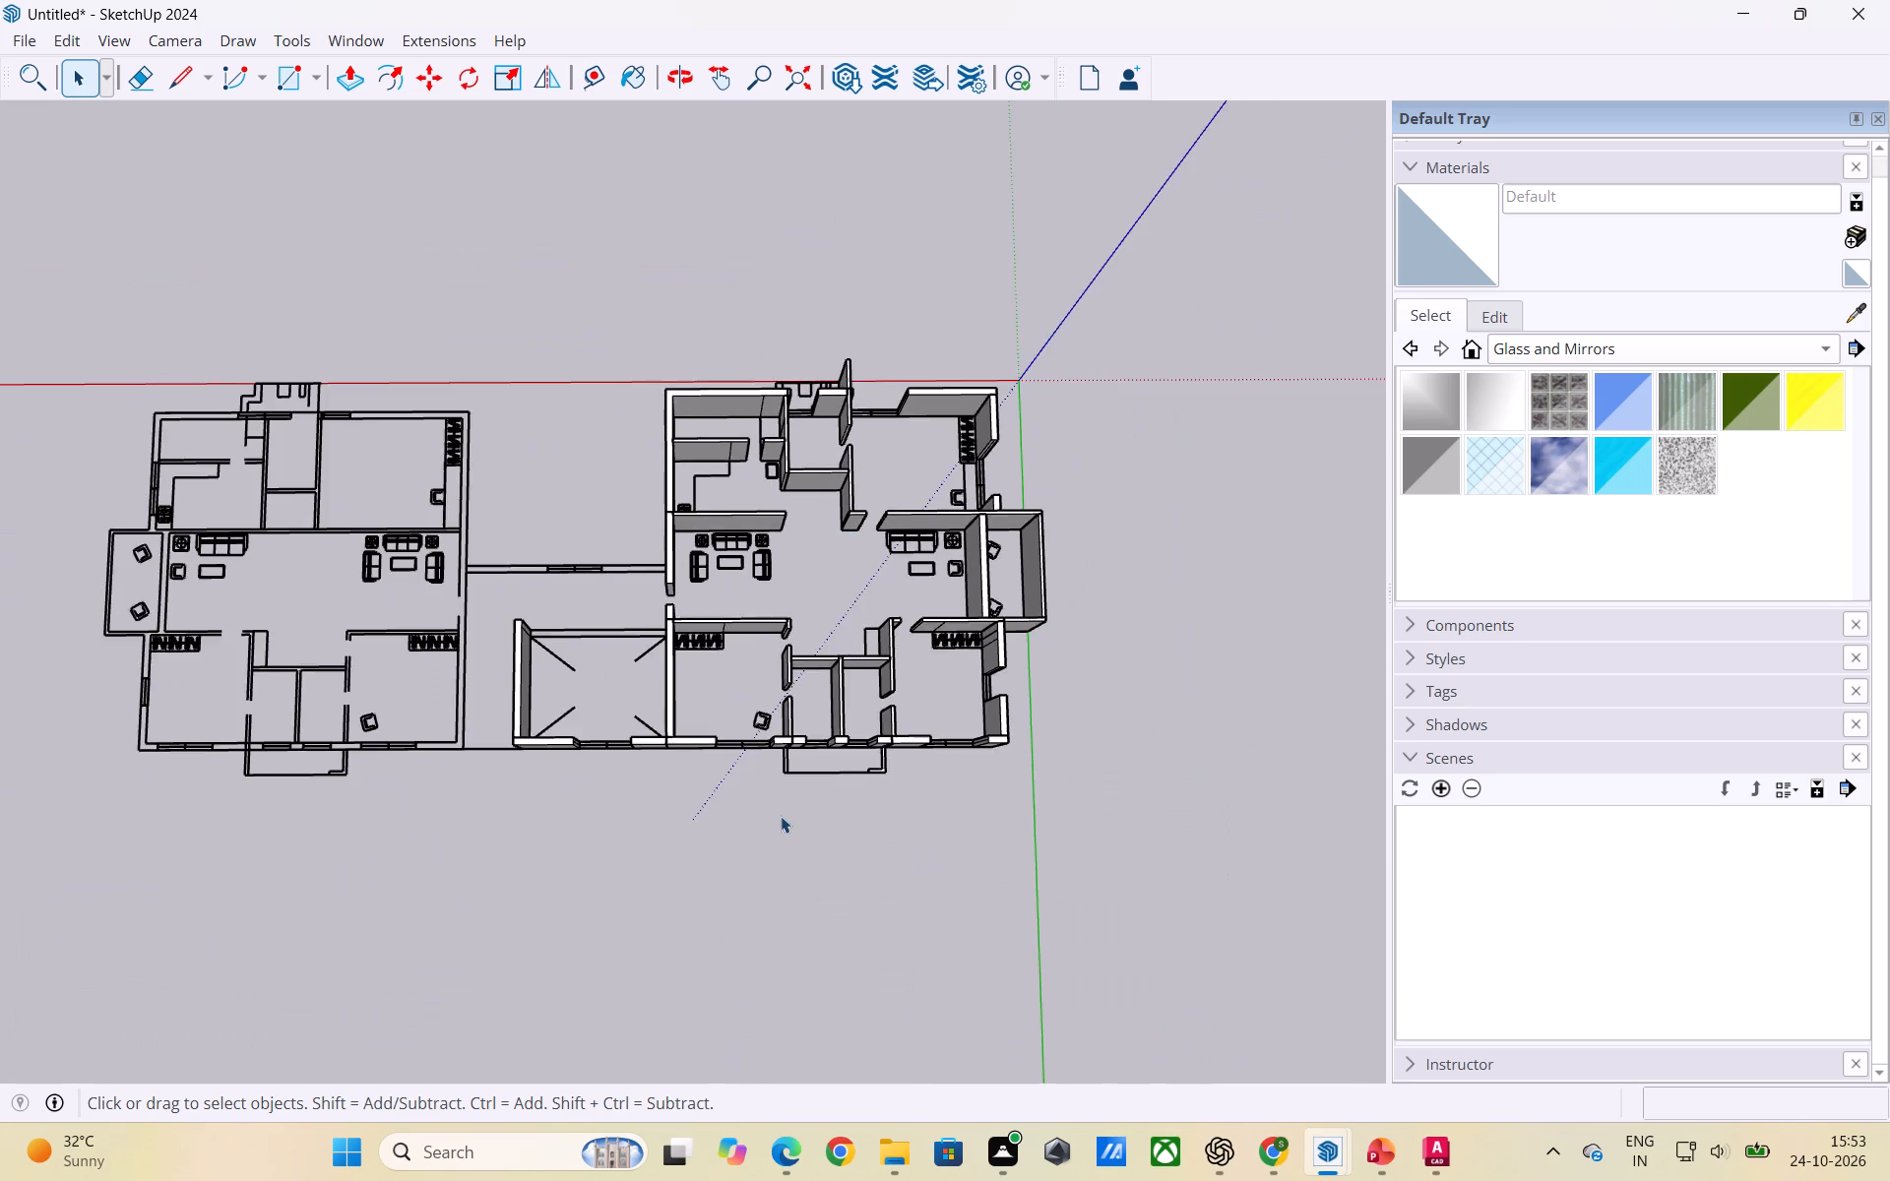
pyautogui.scroll(12, 769, 831)
pyautogui.scroll(-9, 334, 624)
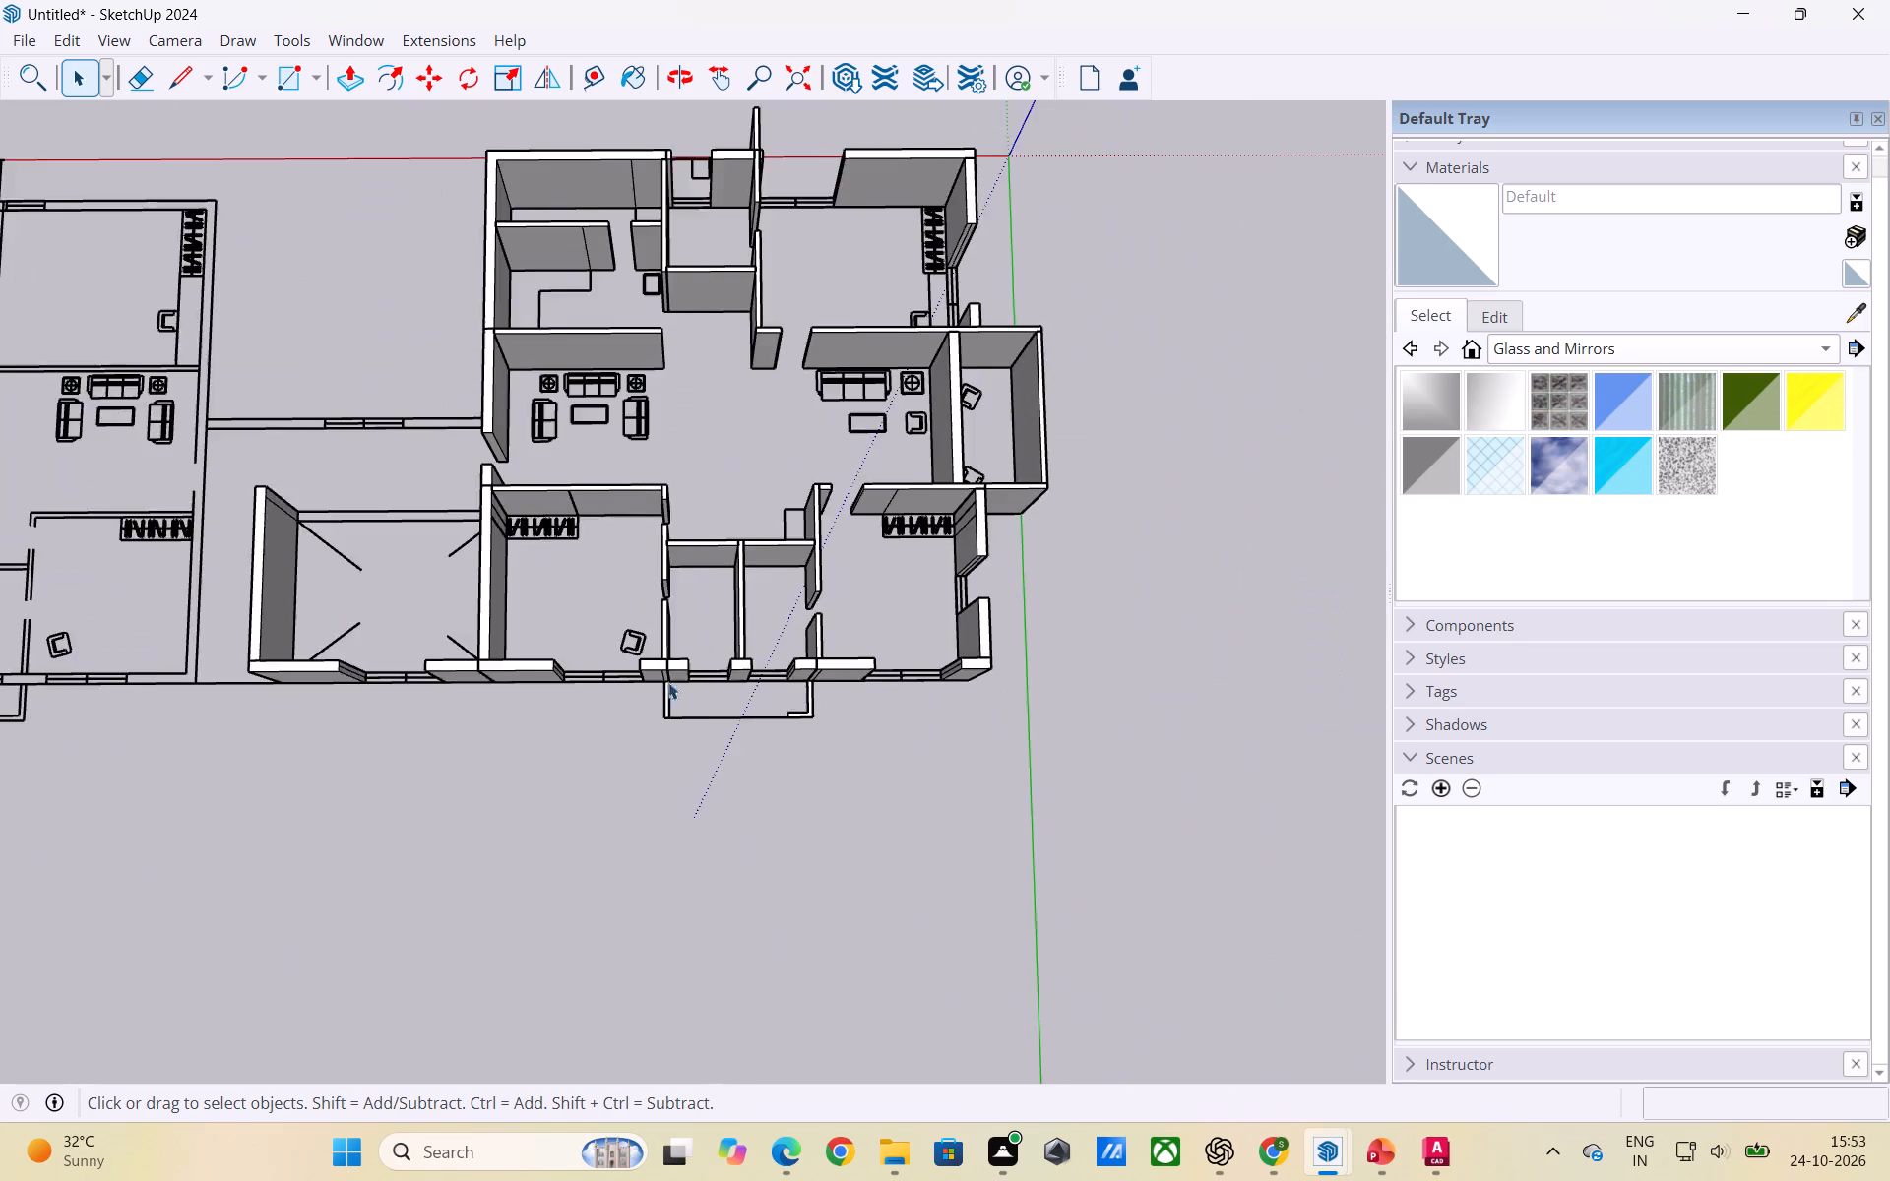
pyautogui.scroll(-3, 668, 682)
pyautogui.scroll(9, 800, 329)
pyautogui.scroll(-1, 826, 364)
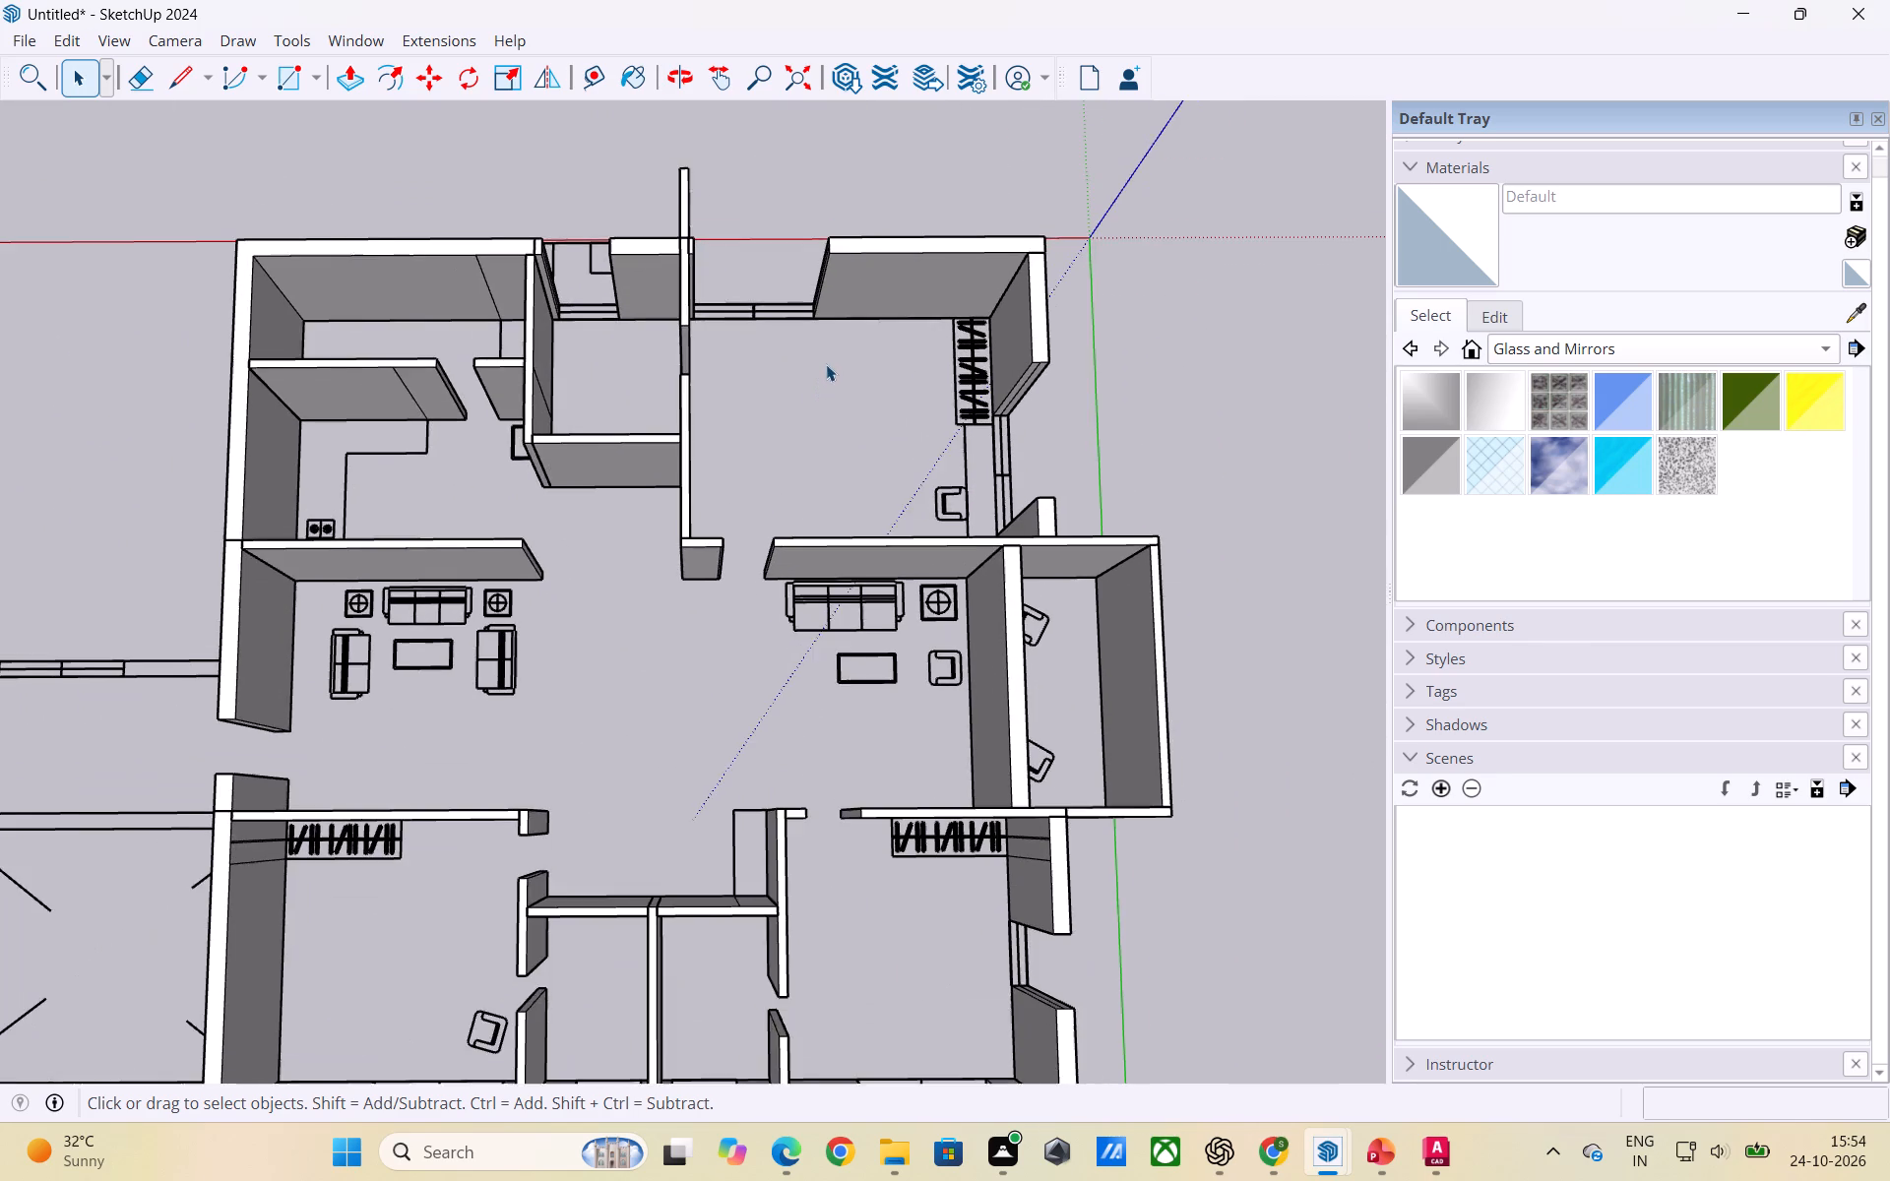
pyautogui.scroll(-1, 826, 364)
pyautogui.scroll(2, 934, 415)
pyautogui.scroll(3, 1009, 445)
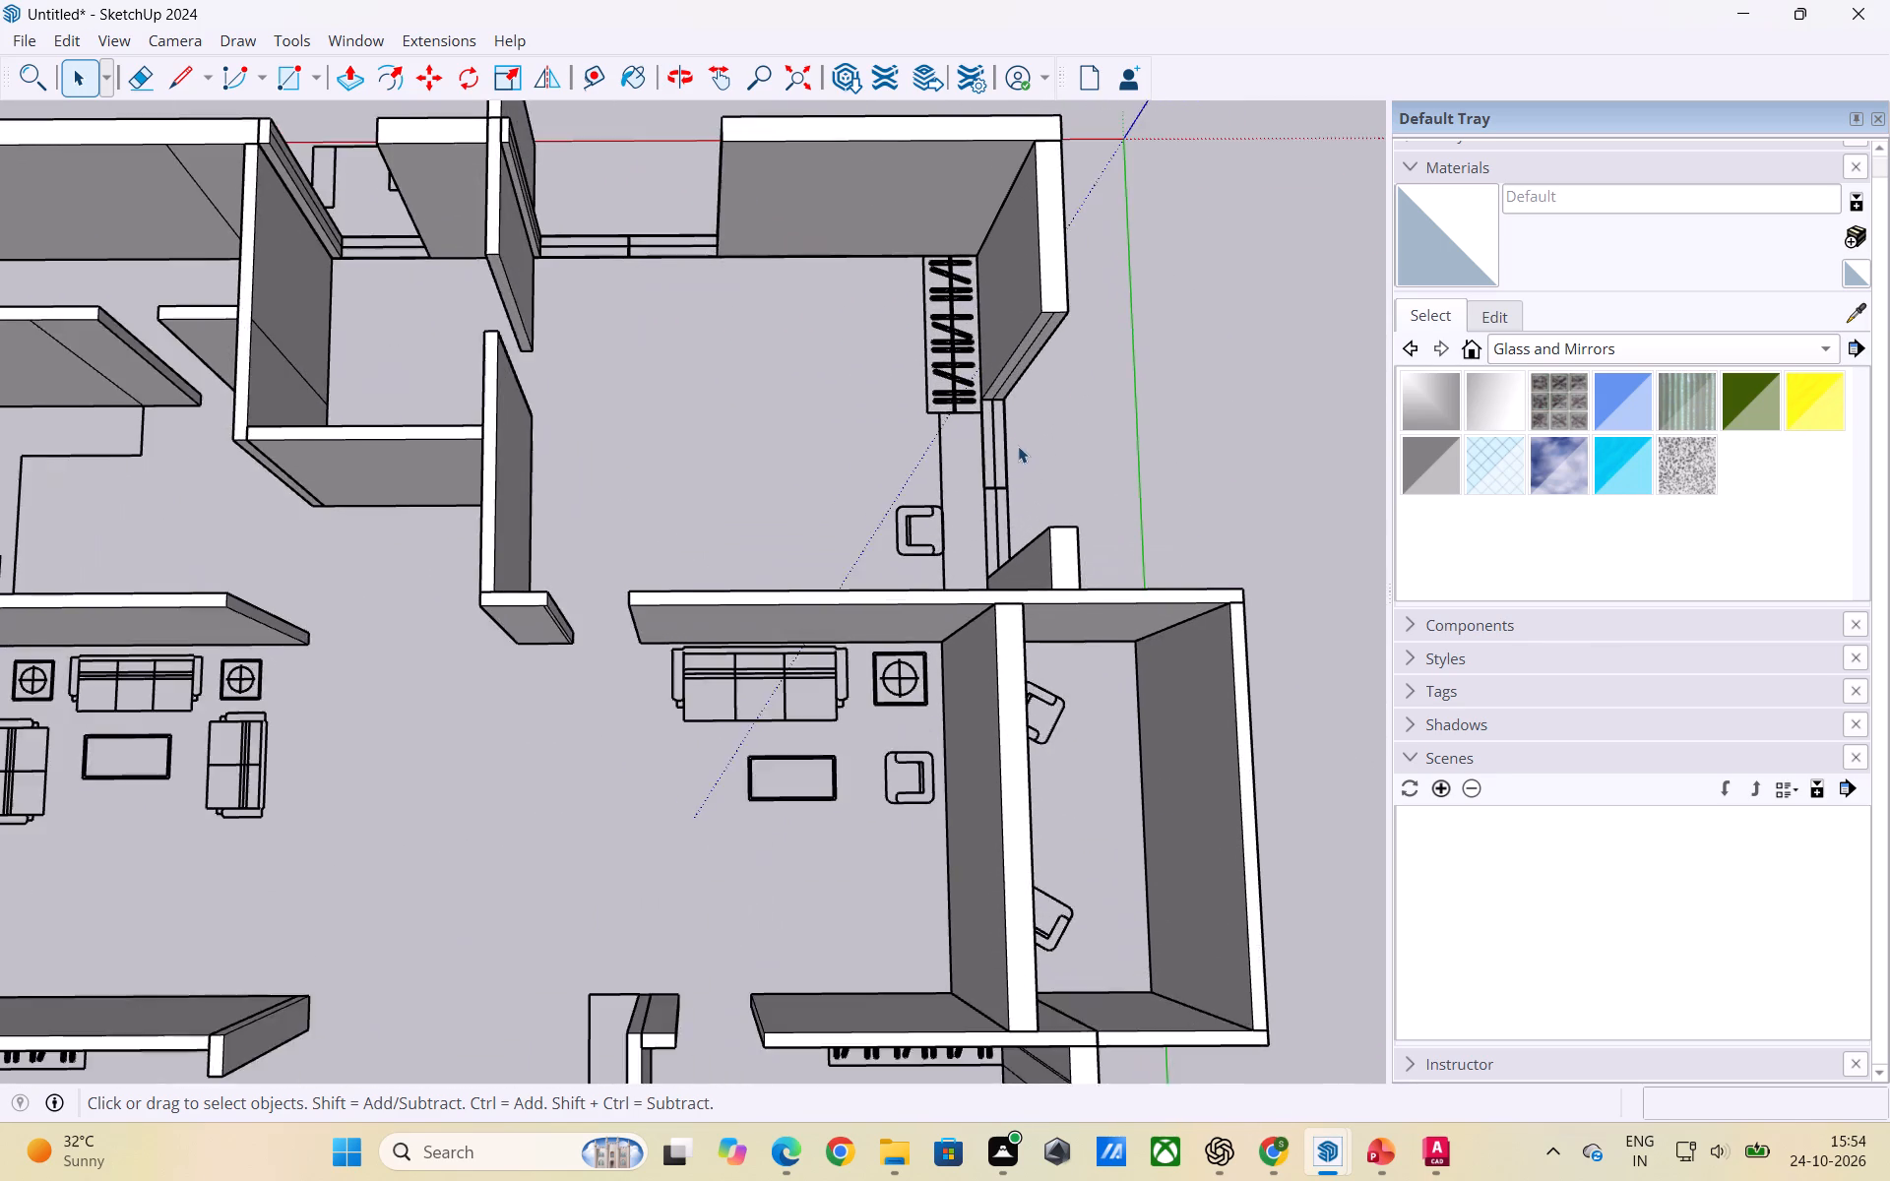
pyautogui.scroll(2, 1018, 446)
pyautogui.moveTo(1066, 317); pyautogui.dragTo(959, 235, button='middle')
pyautogui.scroll(2, 1132, 374)
pyautogui.scroll(-4, 730, 293)
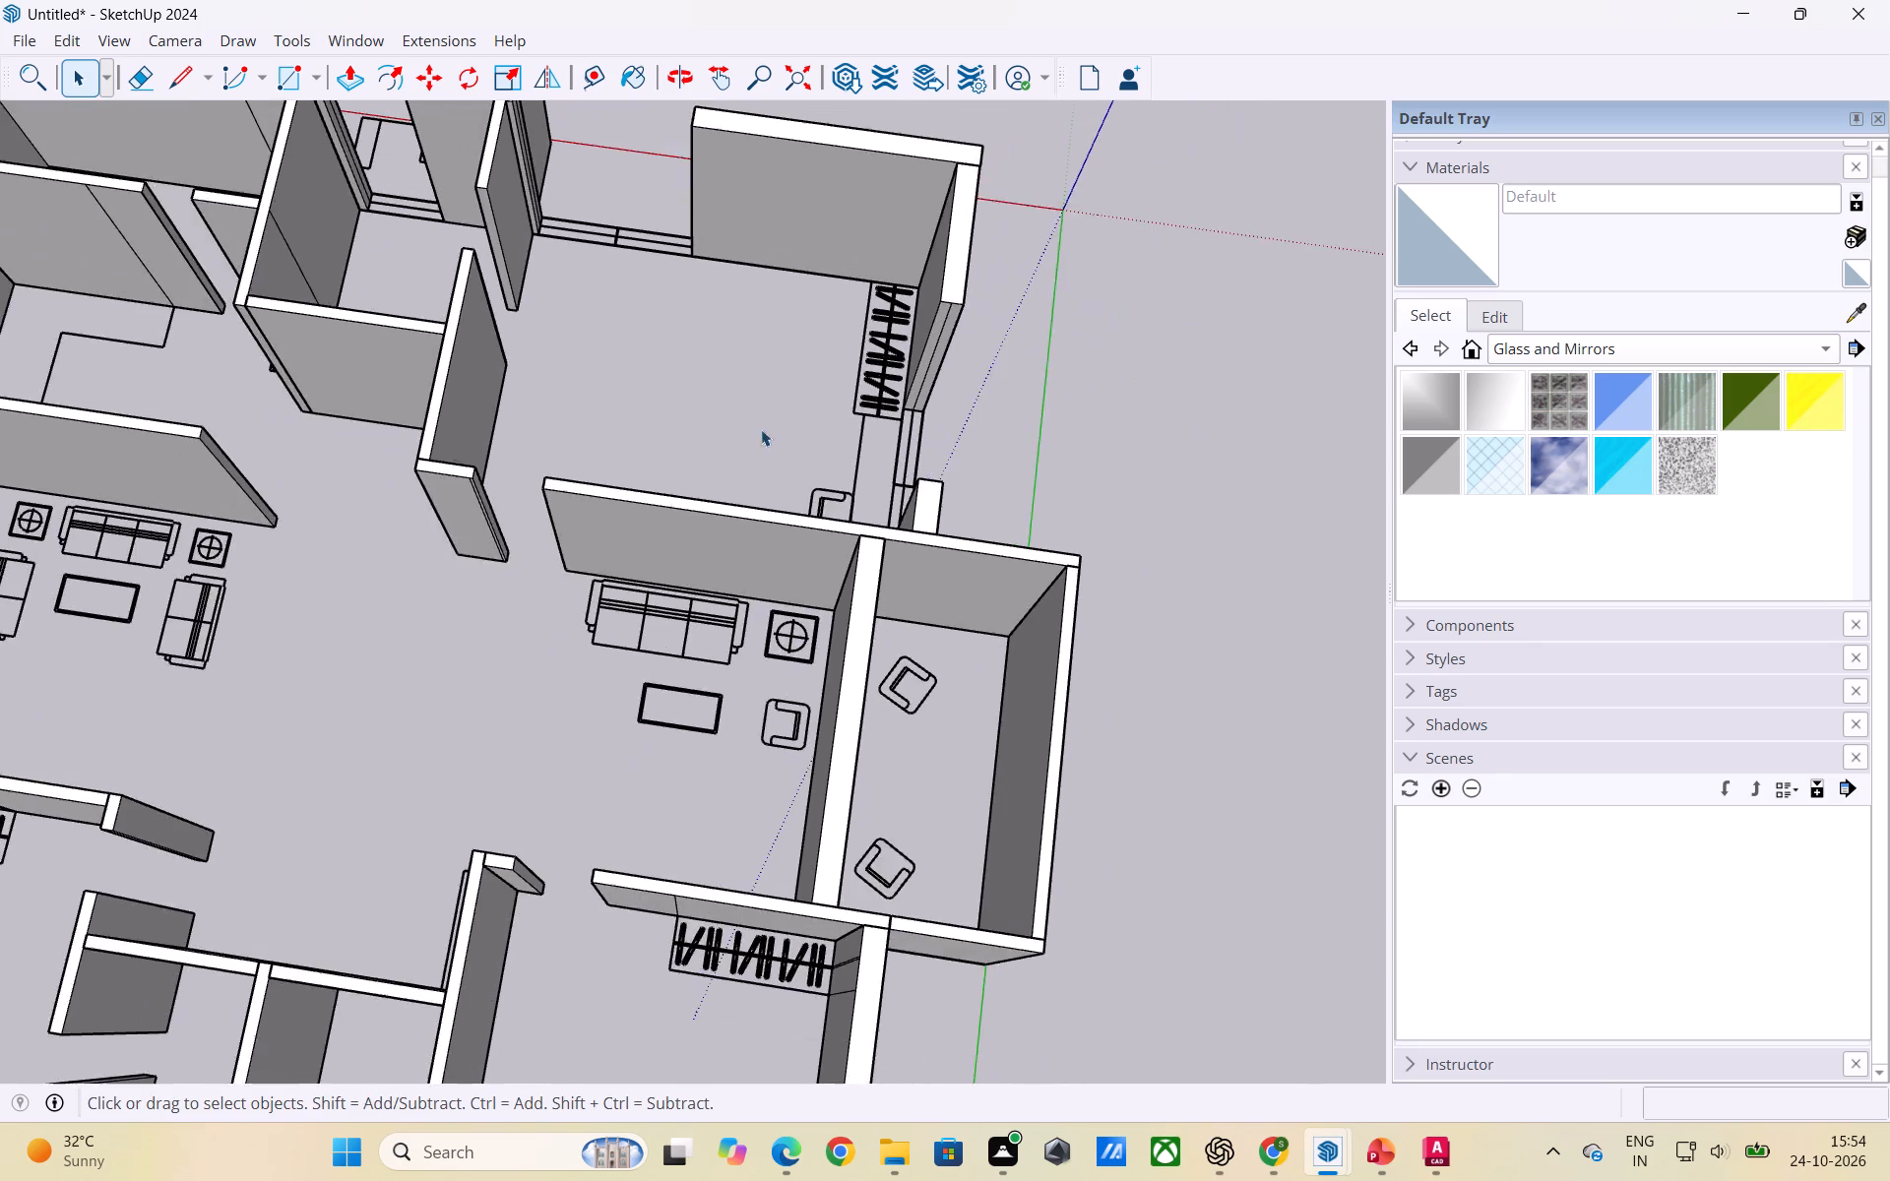
pyautogui.scroll(-4, 761, 429)
pyautogui.scroll(1, 932, 397)
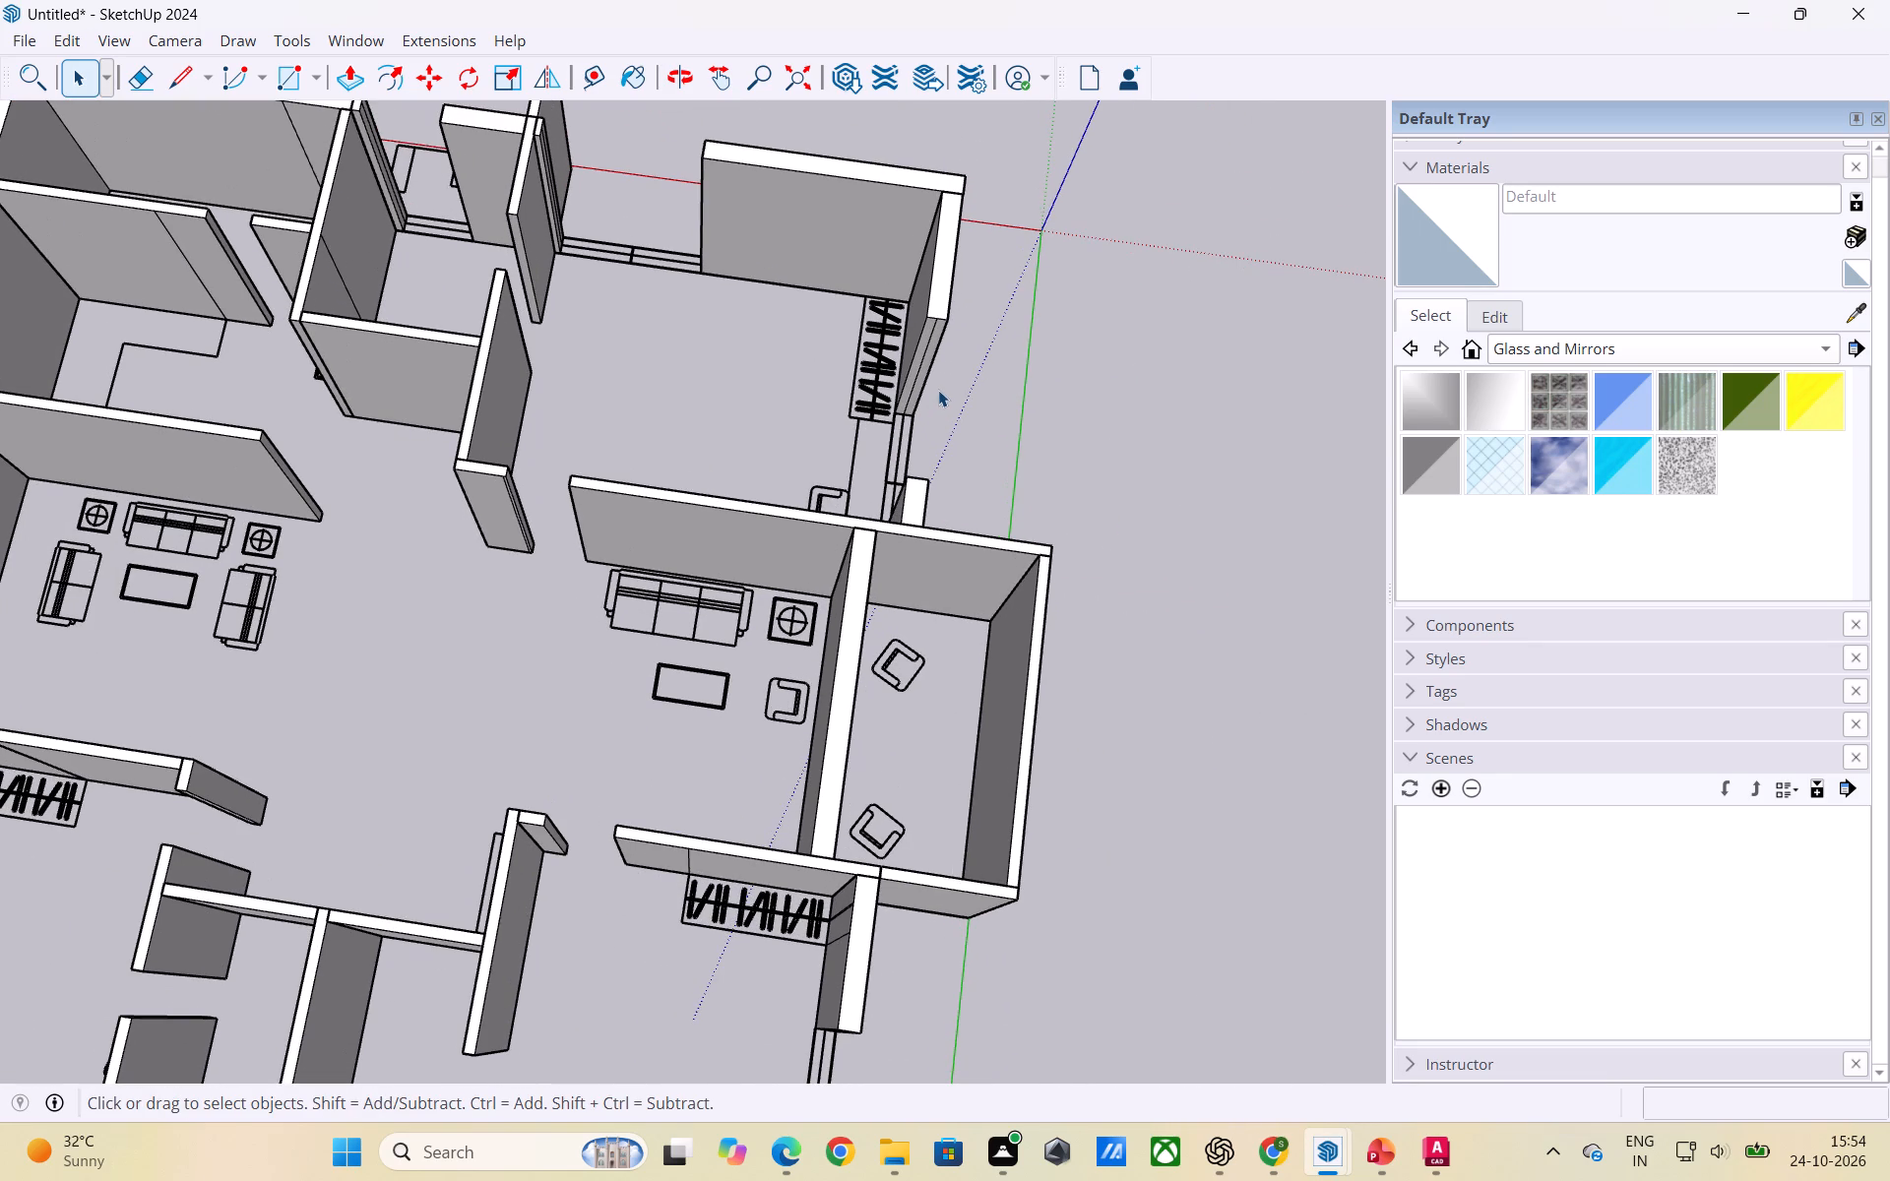
pyautogui.scroll(5, 895, 392)
pyautogui.moveTo(917, 407); pyautogui.dragTo(910, 400, button='middle')
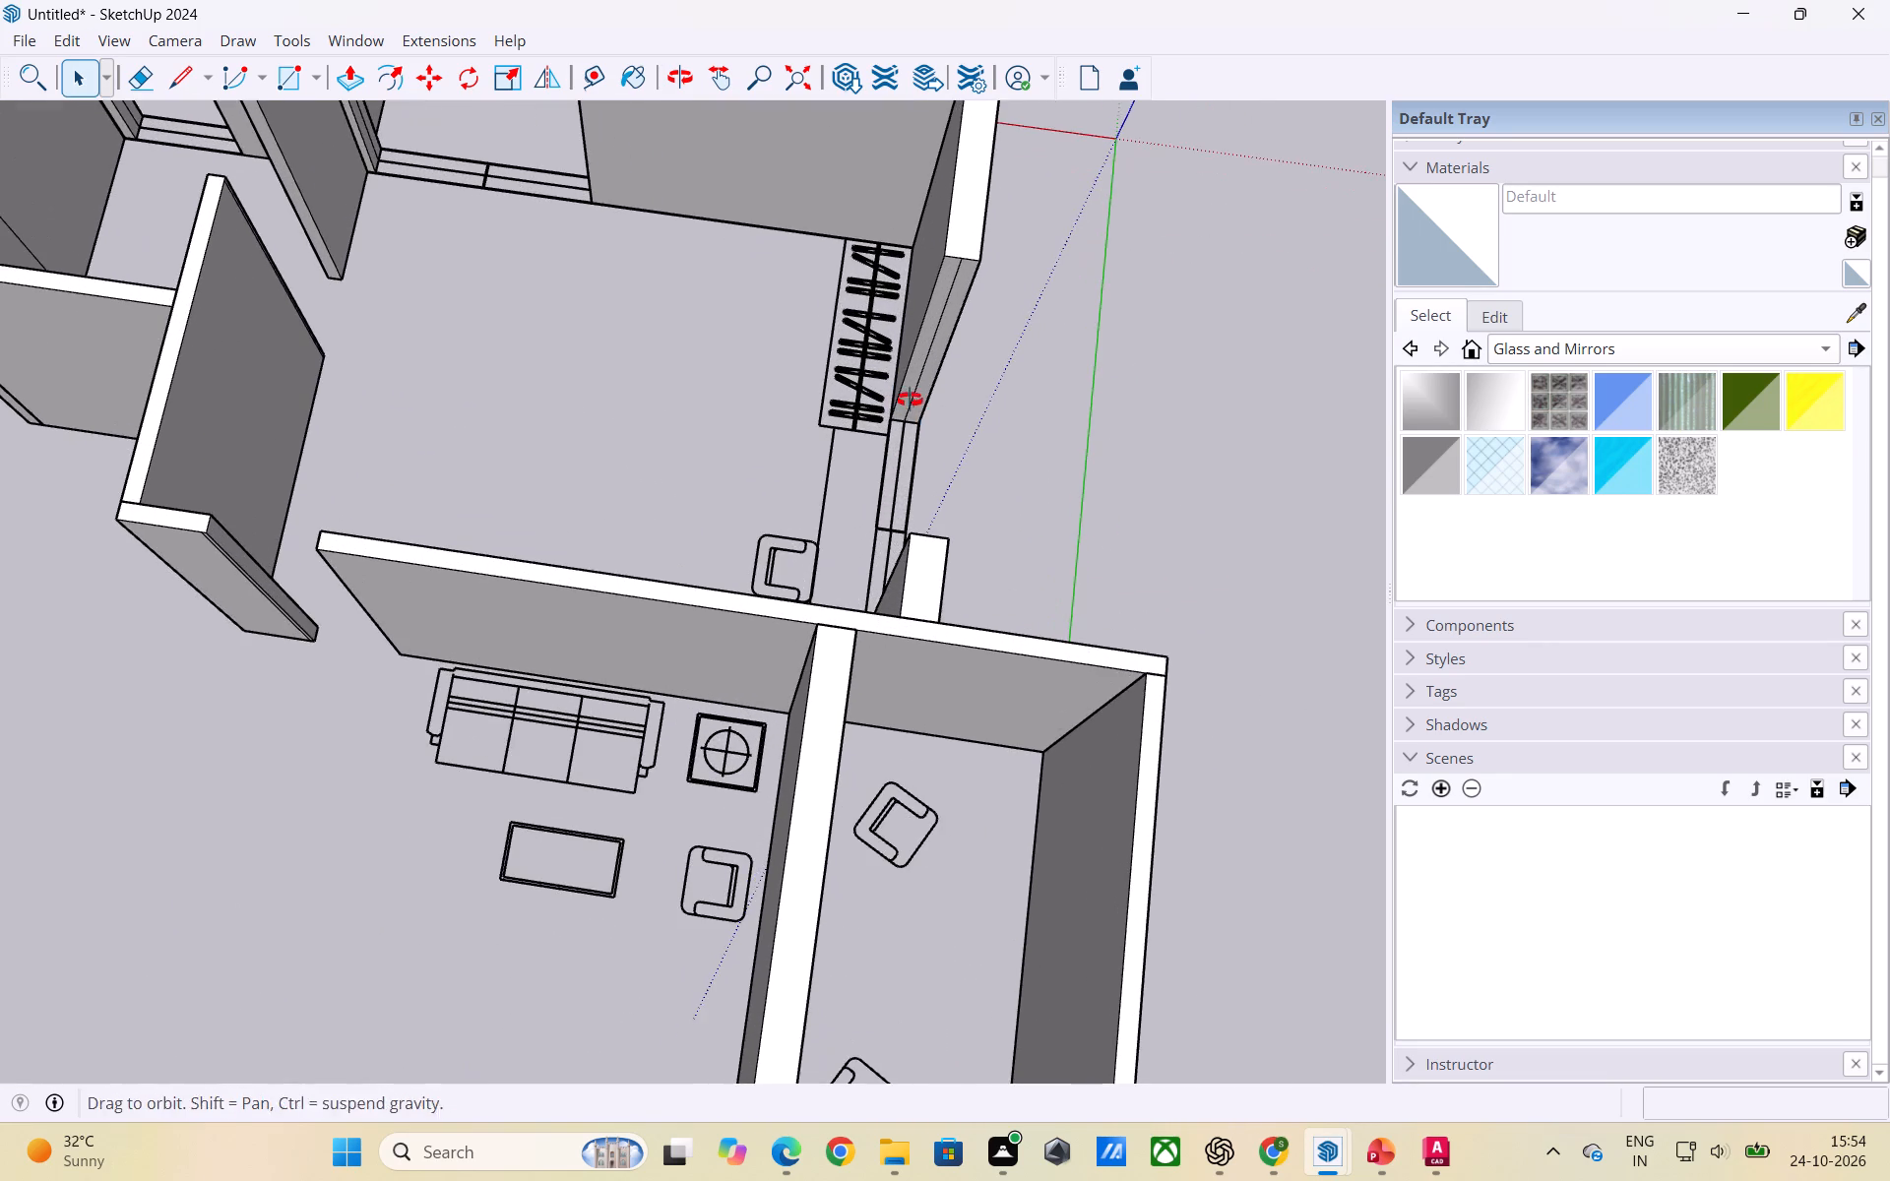
pyautogui.moveTo(910, 400); pyautogui.dragTo(832, 303, button='middle')
pyautogui.scroll(2, 946, 331)
pyautogui.scroll(-7, 1002, 337)
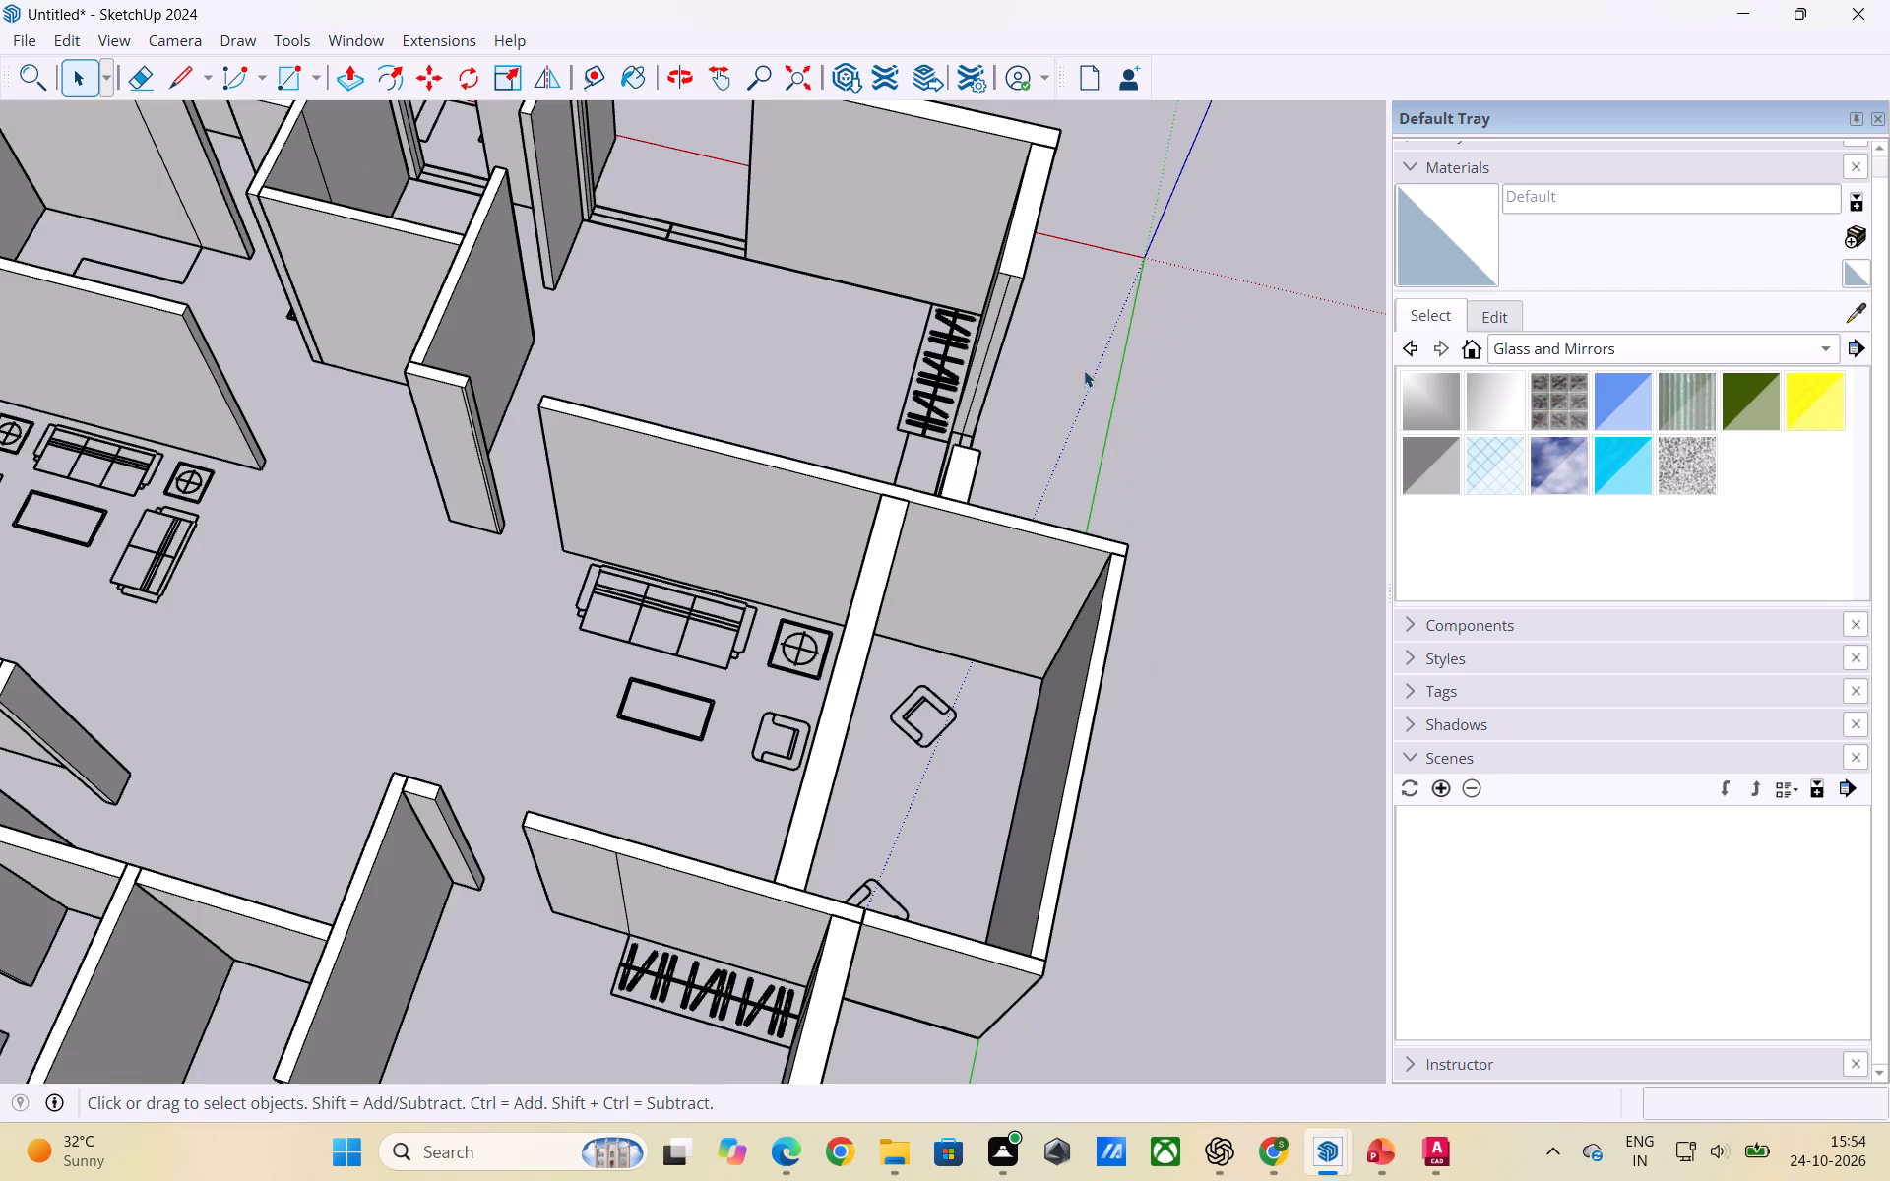
pyautogui.scroll(-11, 1084, 370)
pyautogui.moveTo(706, 429); pyautogui.dragTo(828, 529, button='middle')
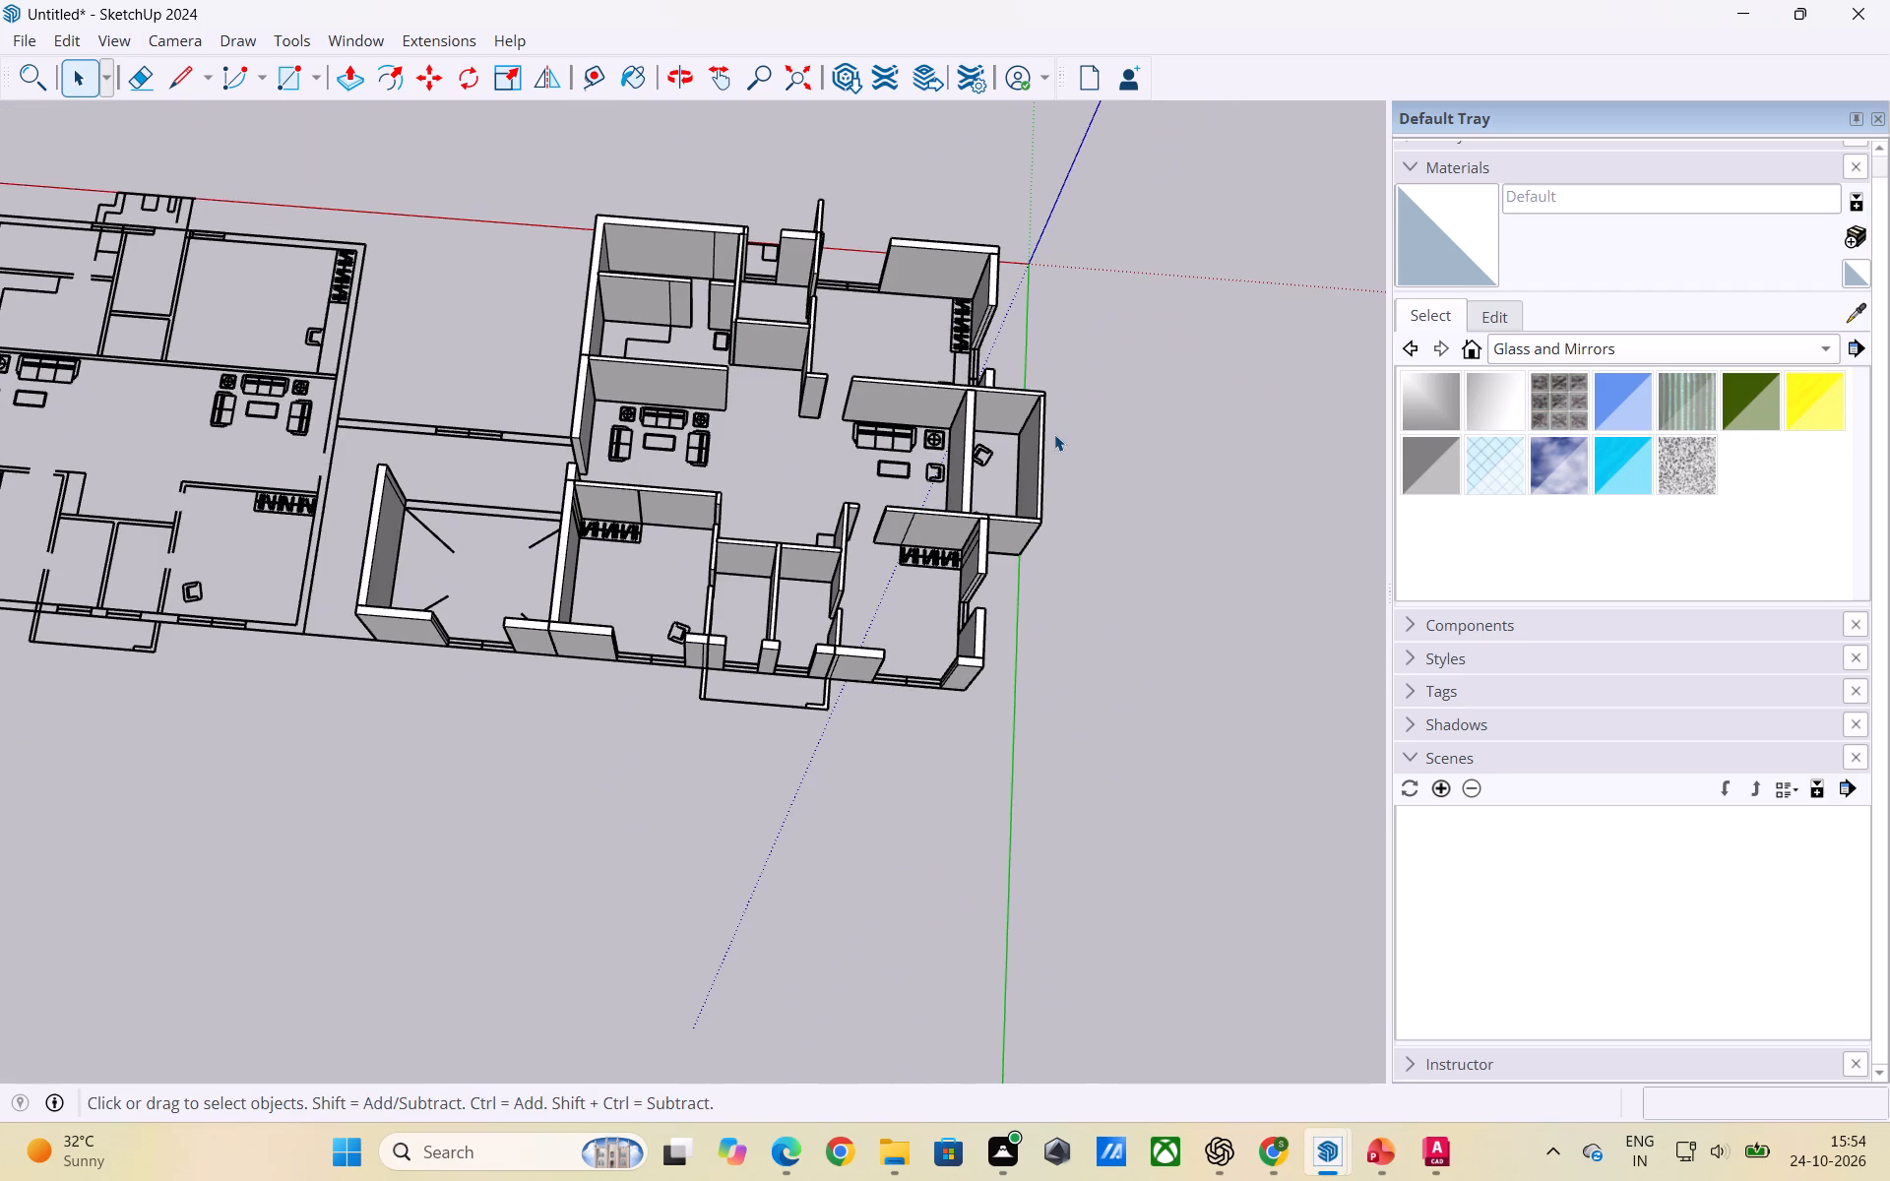
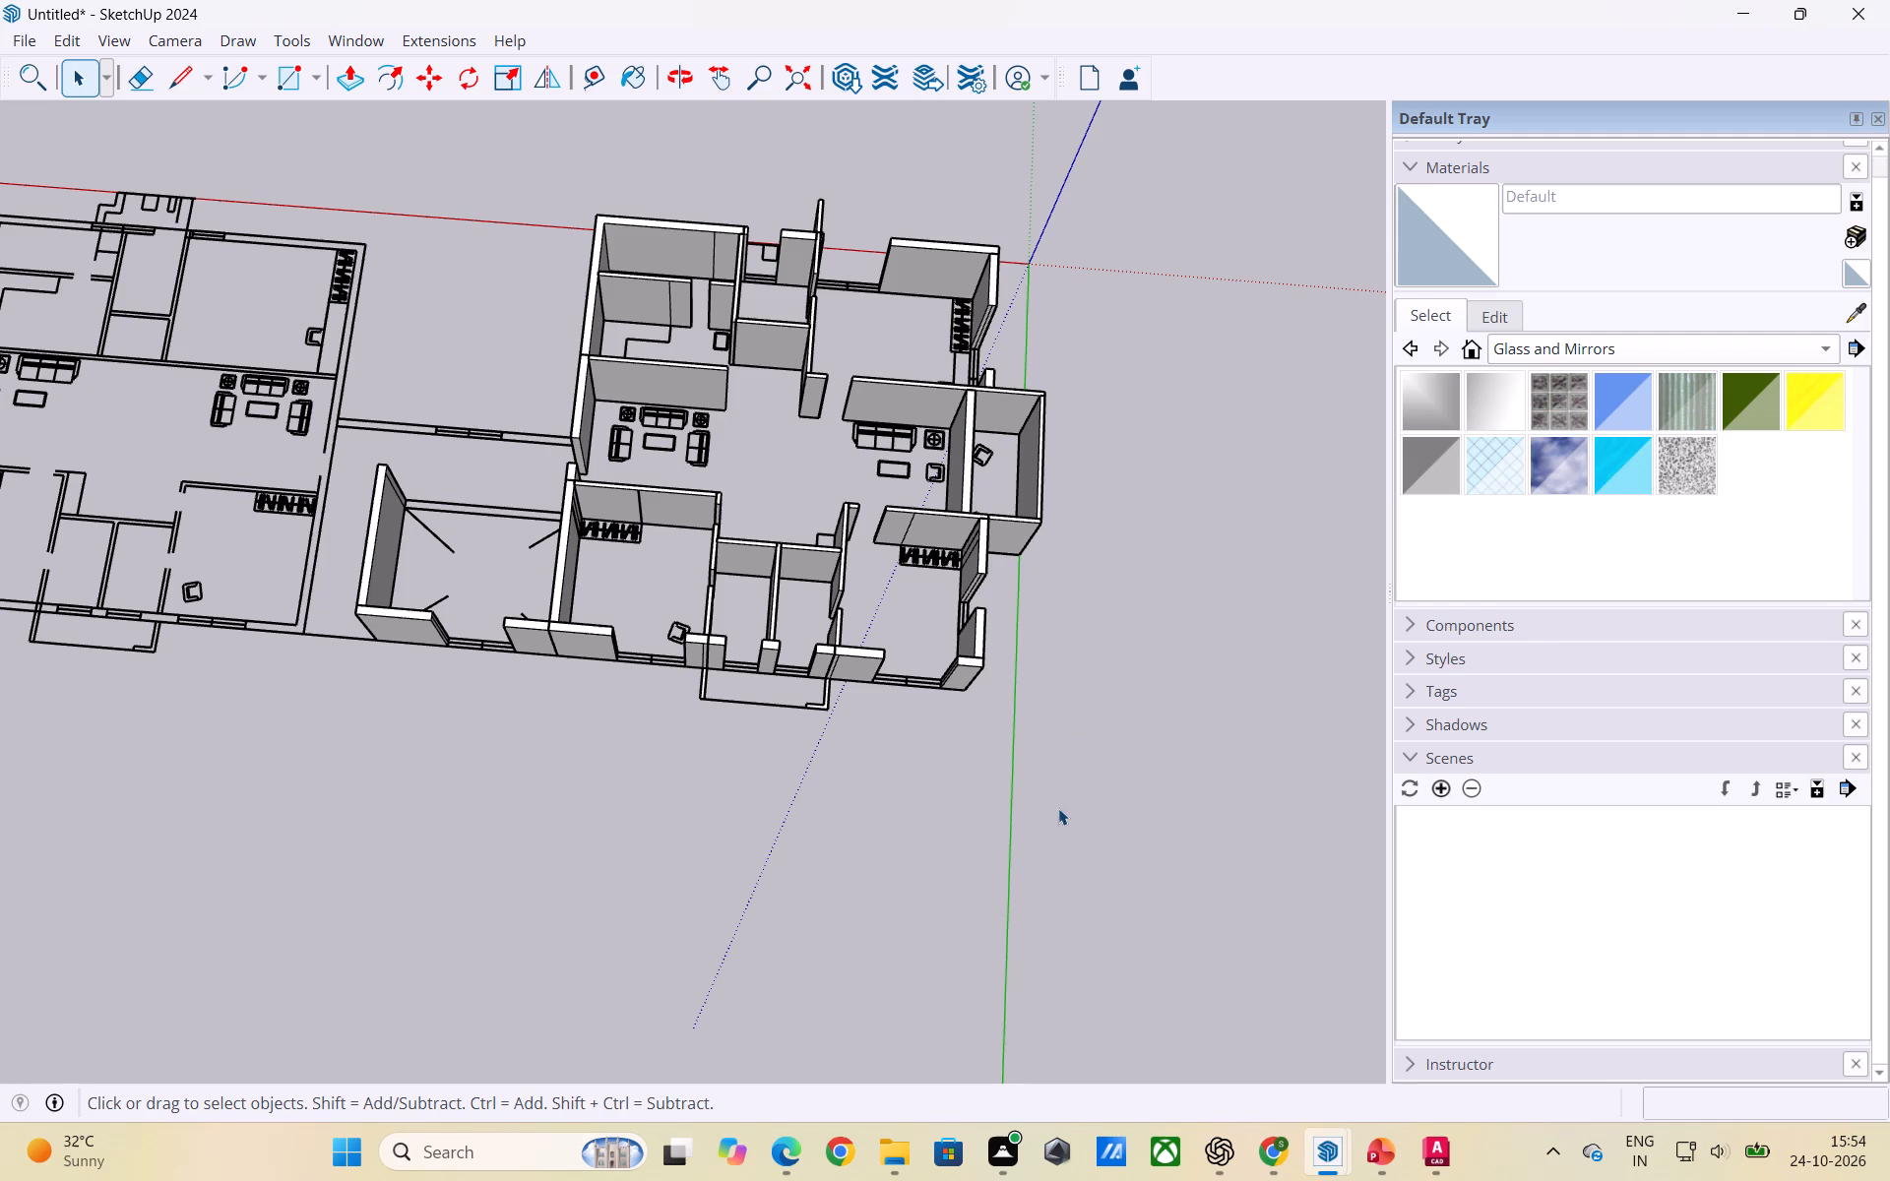
# Examine the first unit's raised walls from above, around the living room, lower bedrooms and side balcony, against the still-flat second unit.
pyautogui.scroll(-2, 1092, 739)
pyautogui.scroll(2, 820, 718)
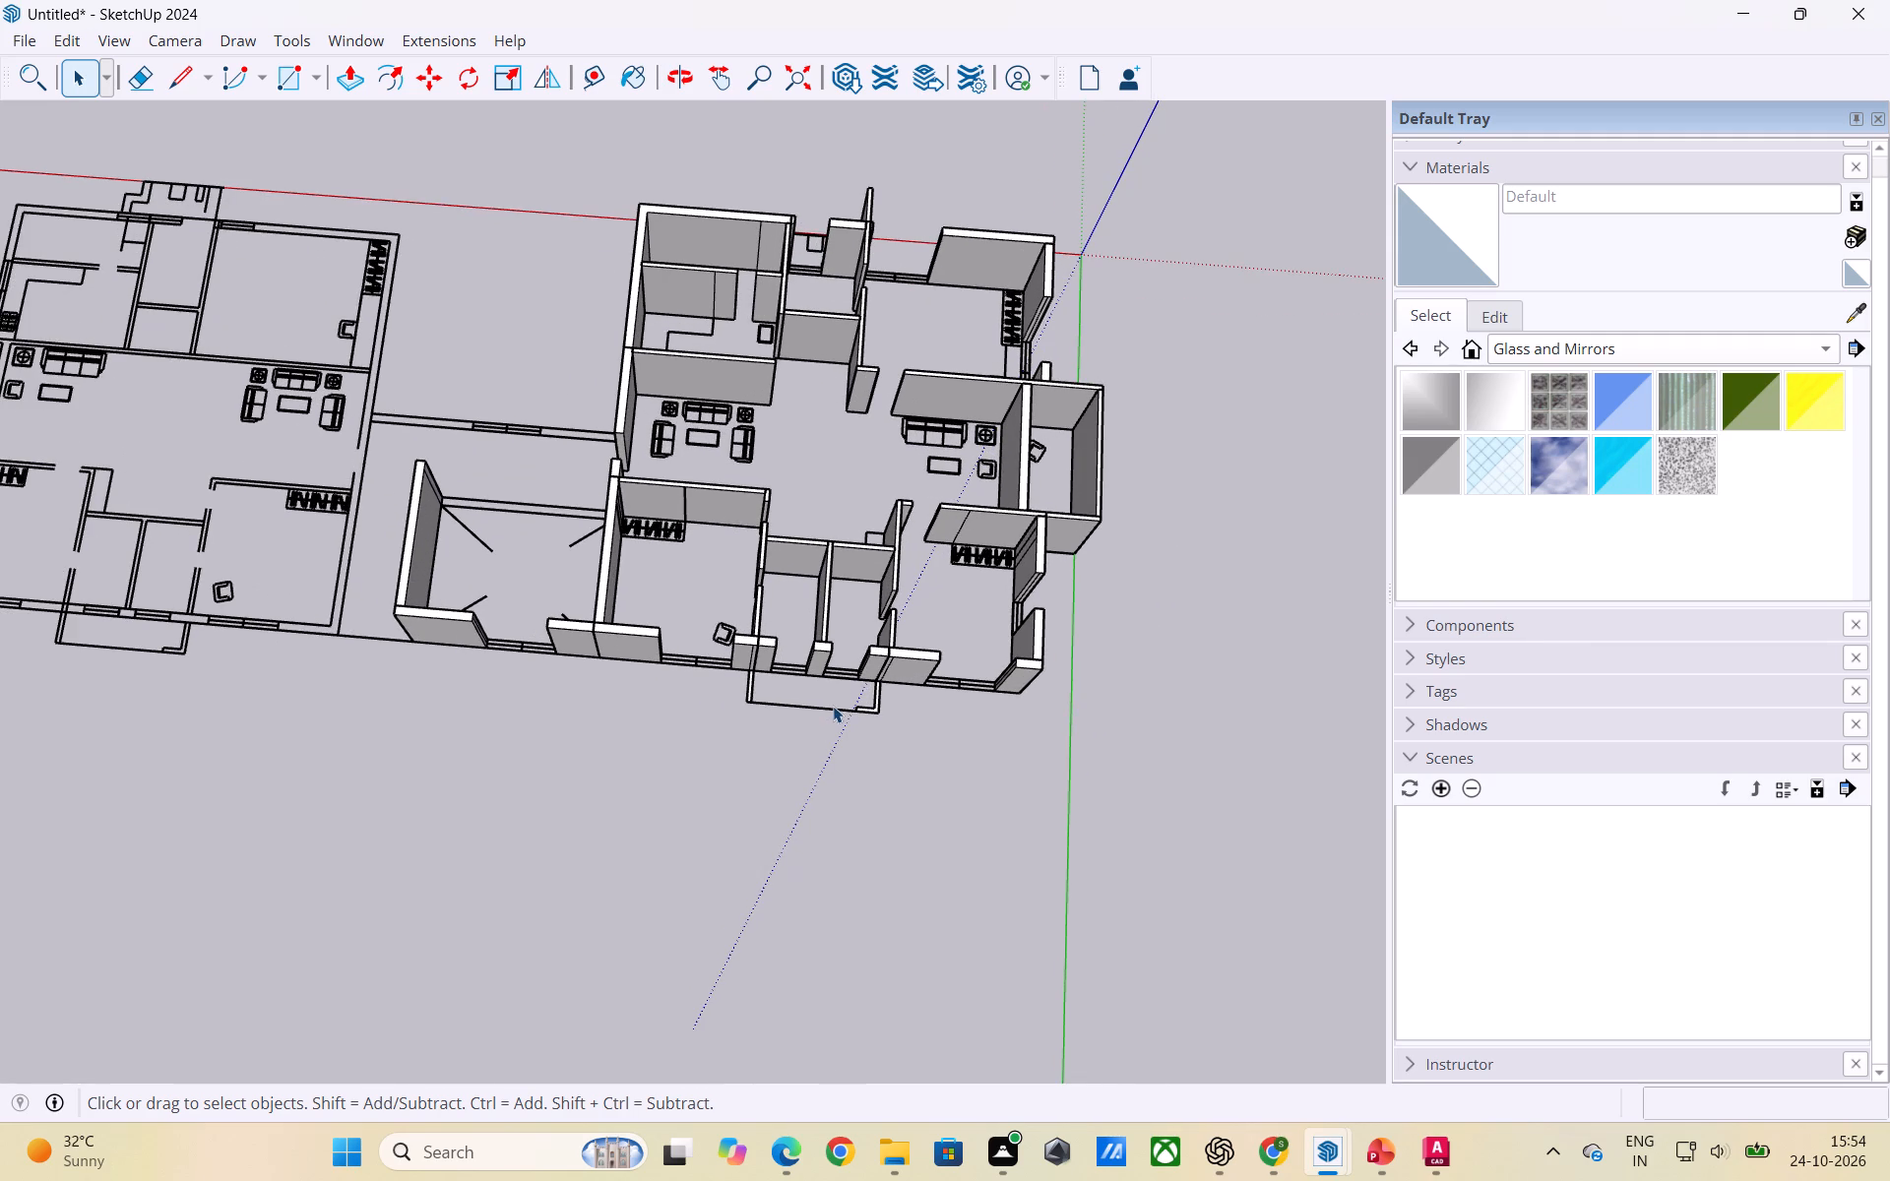
pyautogui.scroll(-2, 871, 732)
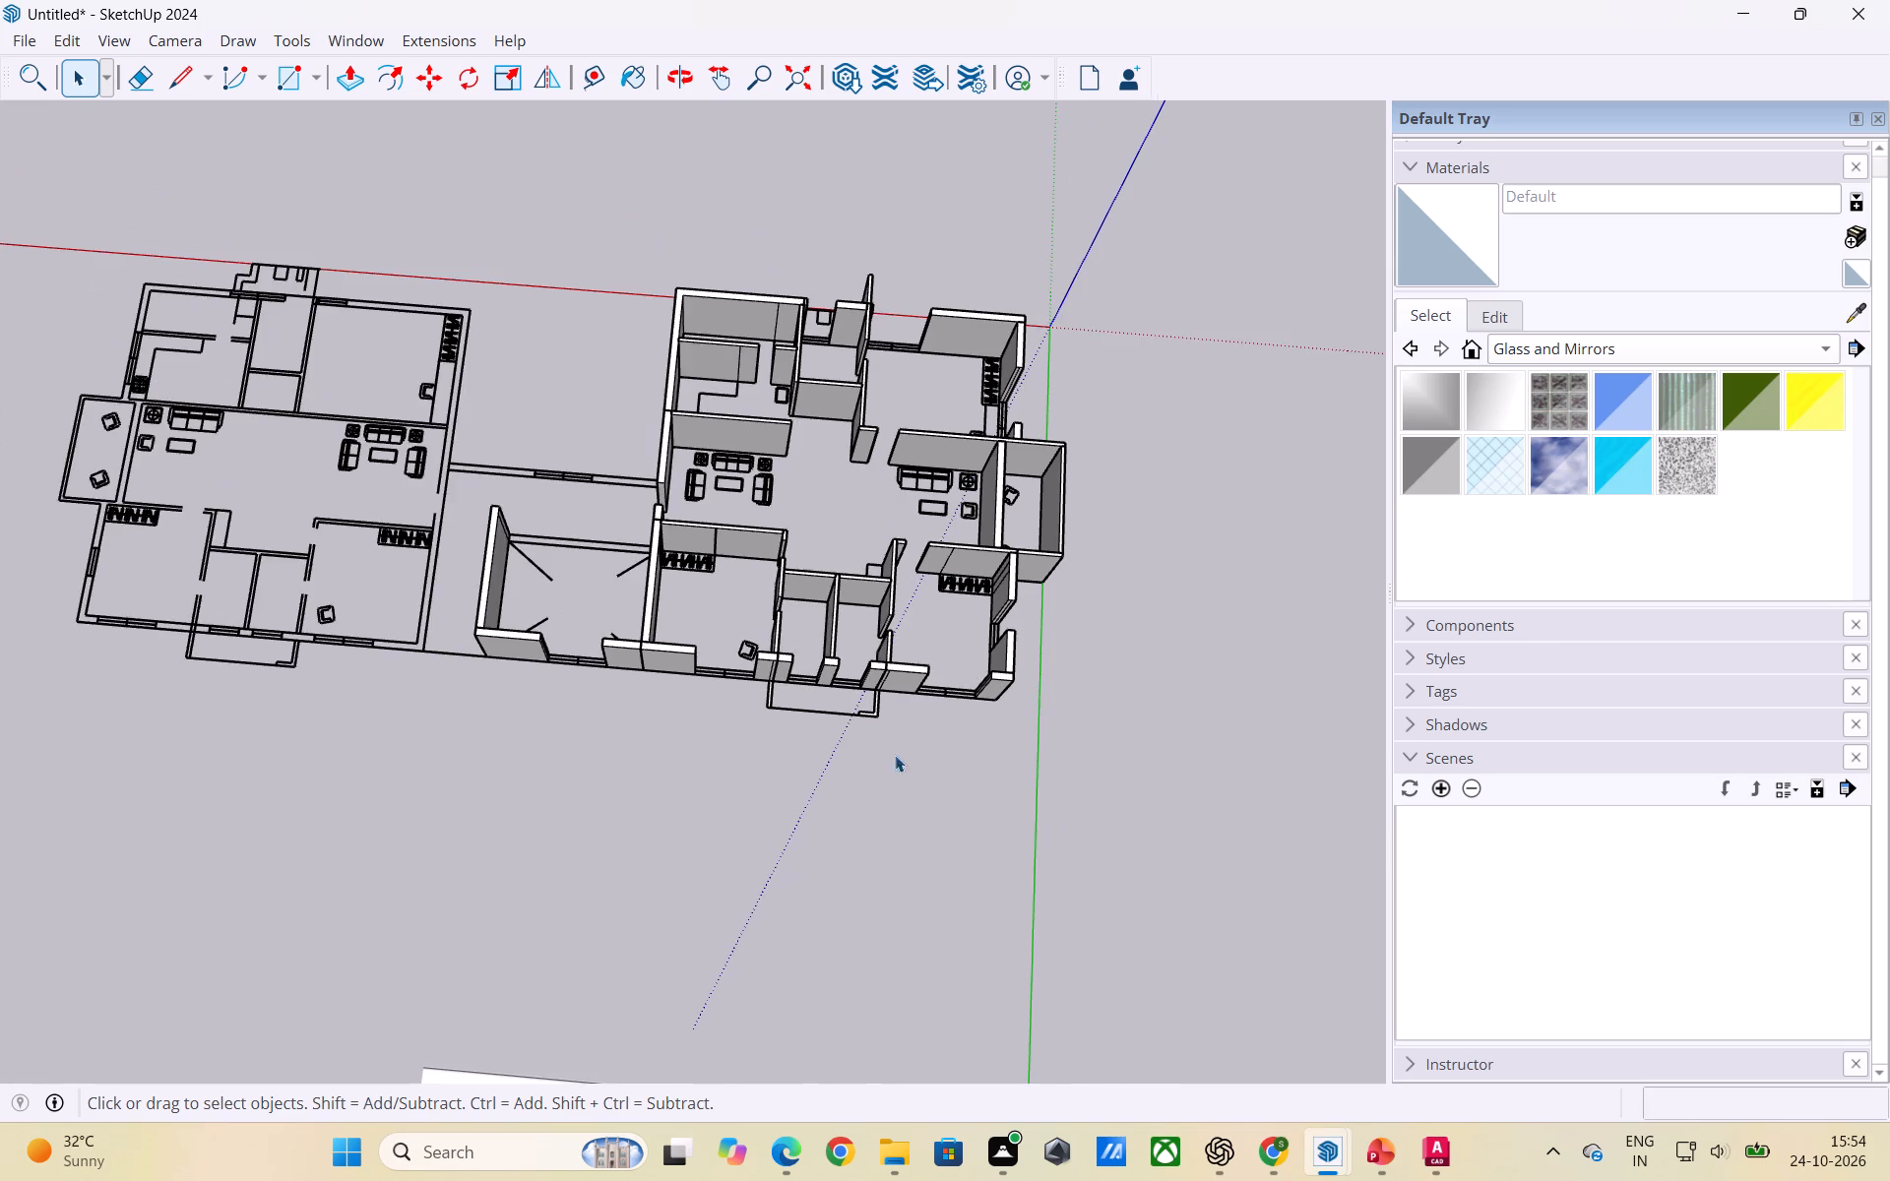
pyautogui.scroll(-2, 958, 753)
pyautogui.scroll(8, 987, 581)
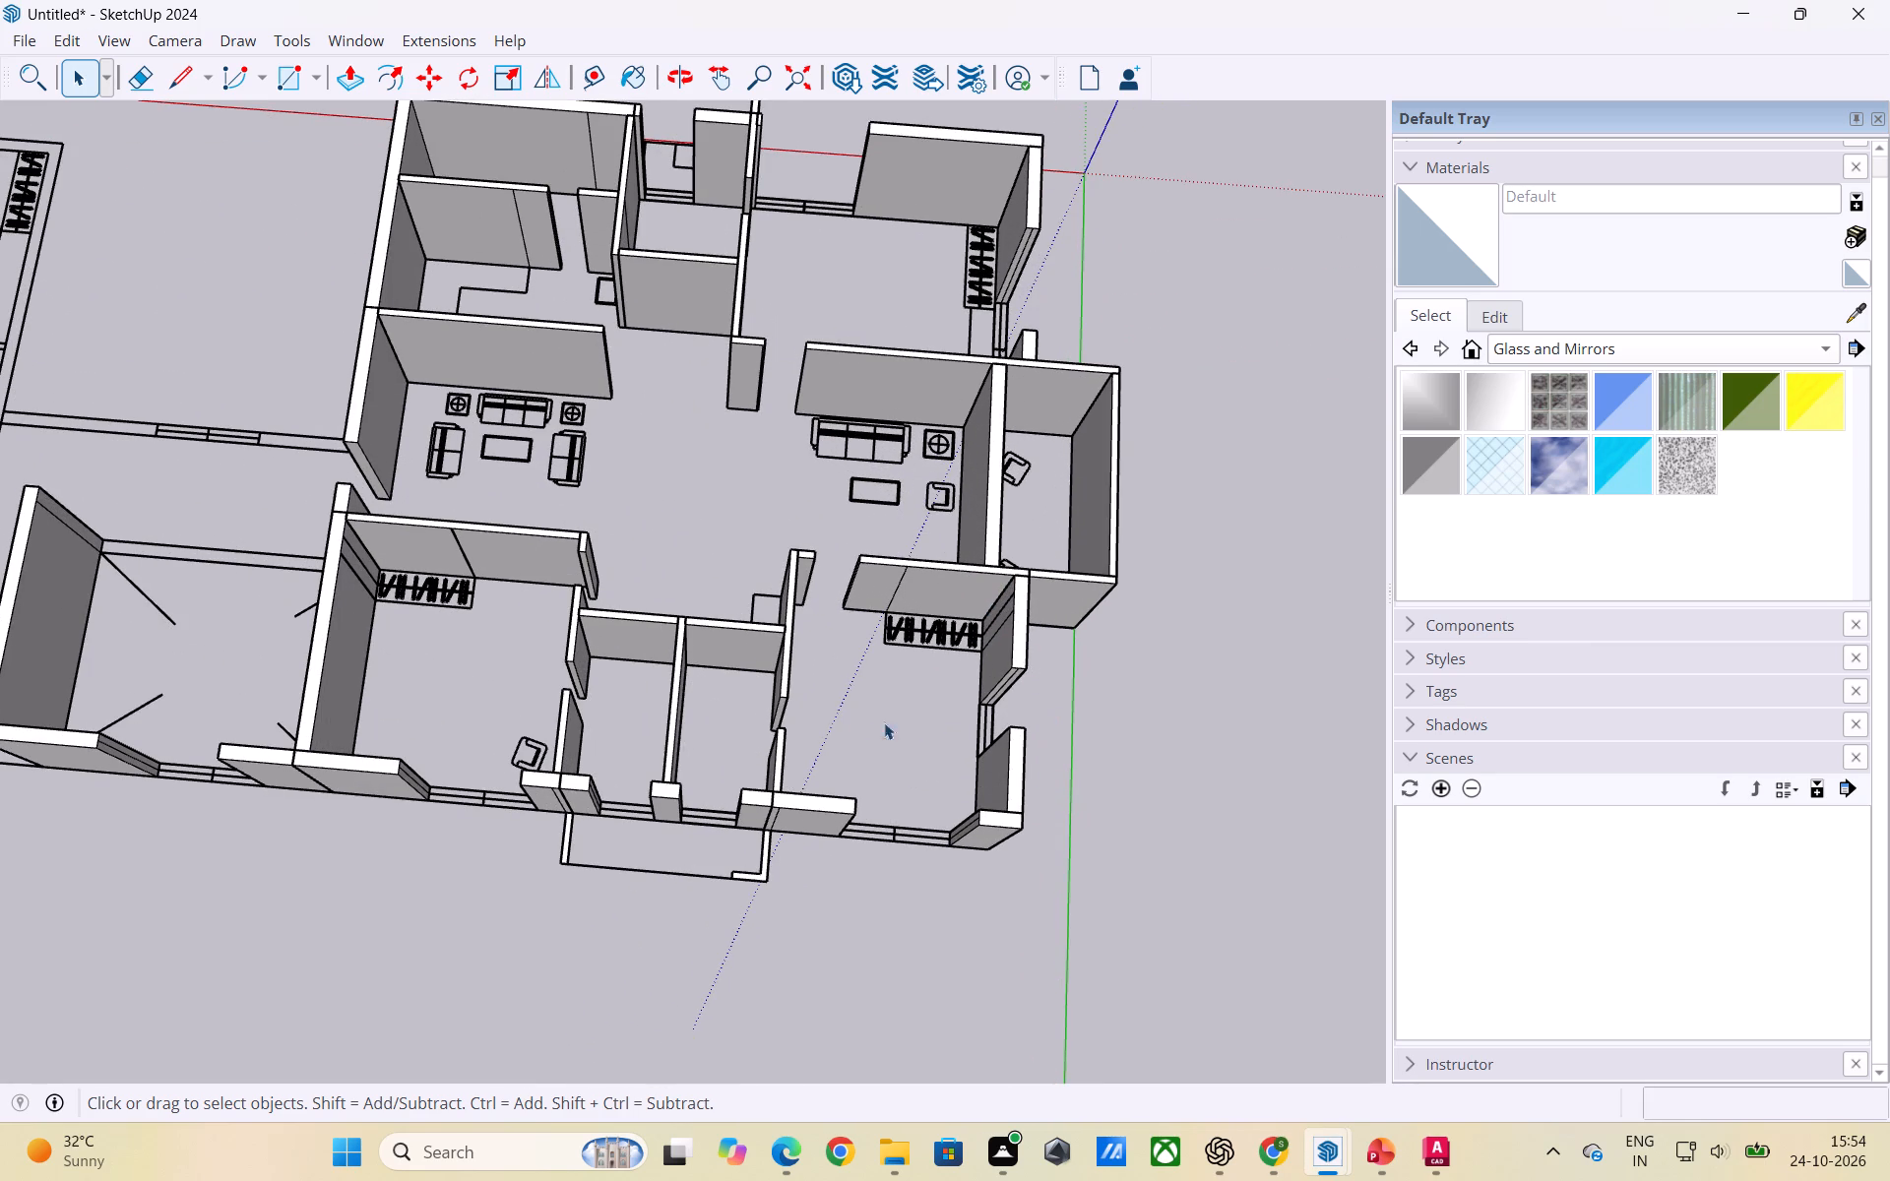
pyautogui.scroll(-4, 847, 722)
pyautogui.moveTo(611, 742); pyautogui.dragTo(810, 718, button='middle')
pyautogui.scroll(2, 657, 691)
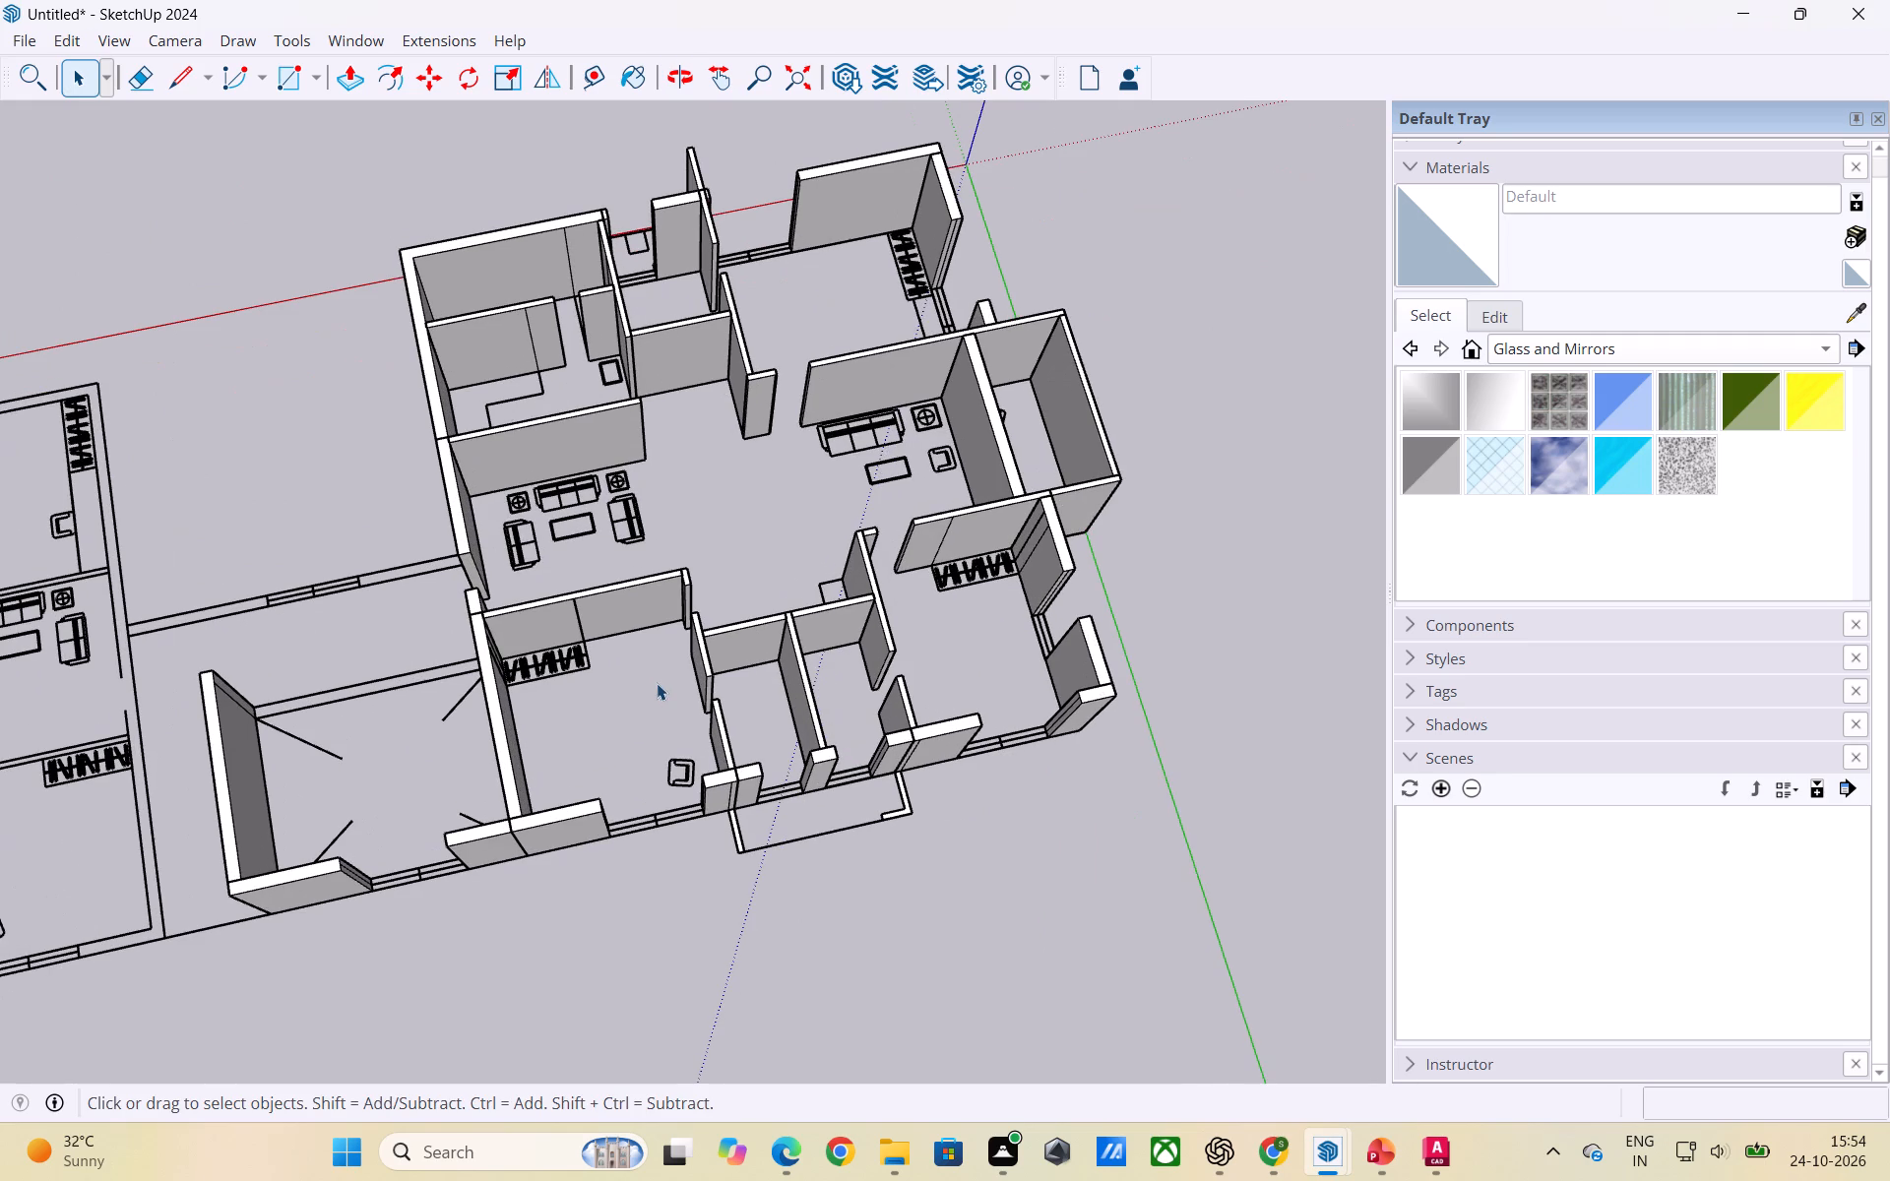
pyautogui.scroll(-5, 898, 583)
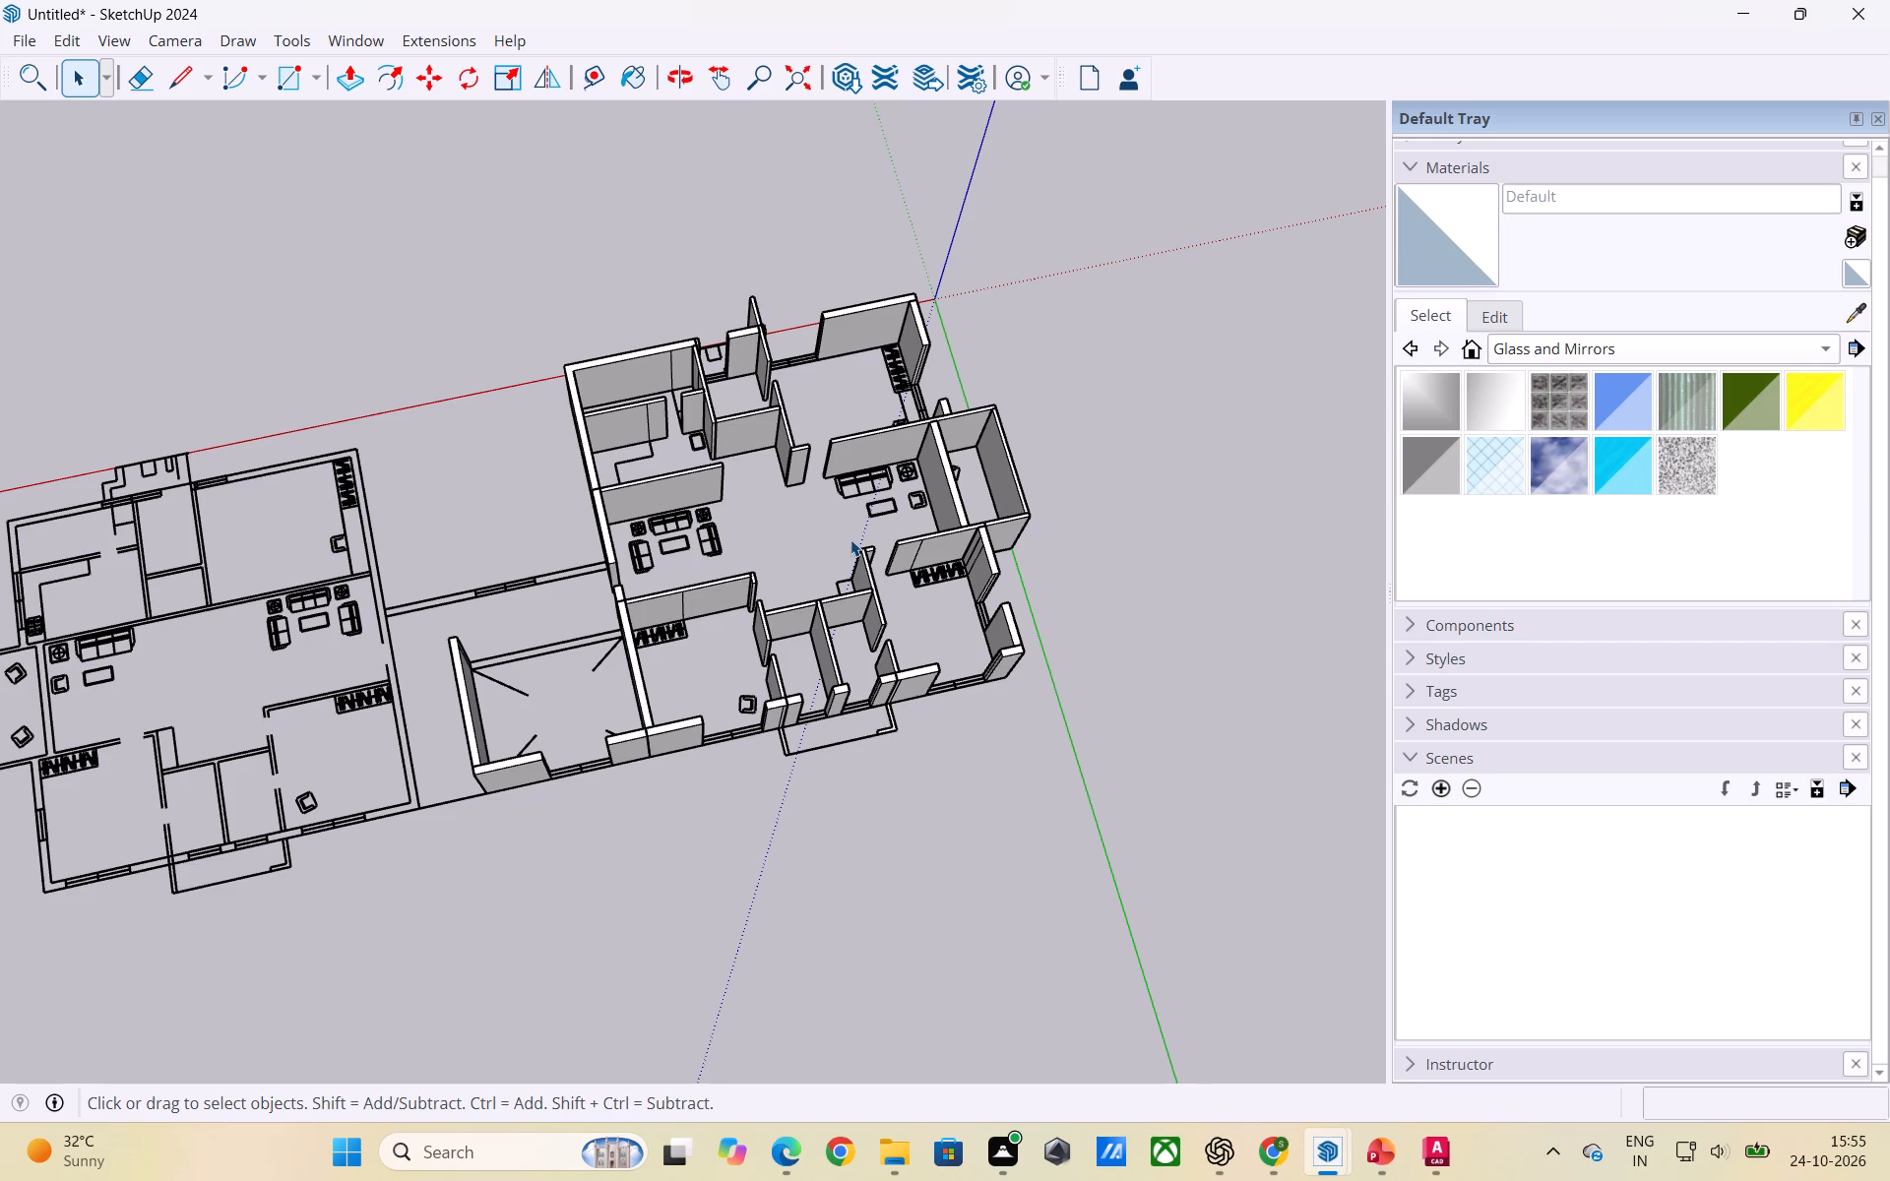
pyautogui.scroll(2, 922, 534)
pyautogui.scroll(-2, 930, 529)
pyautogui.moveTo(976, 577); pyautogui.dragTo(753, 603, button='middle')
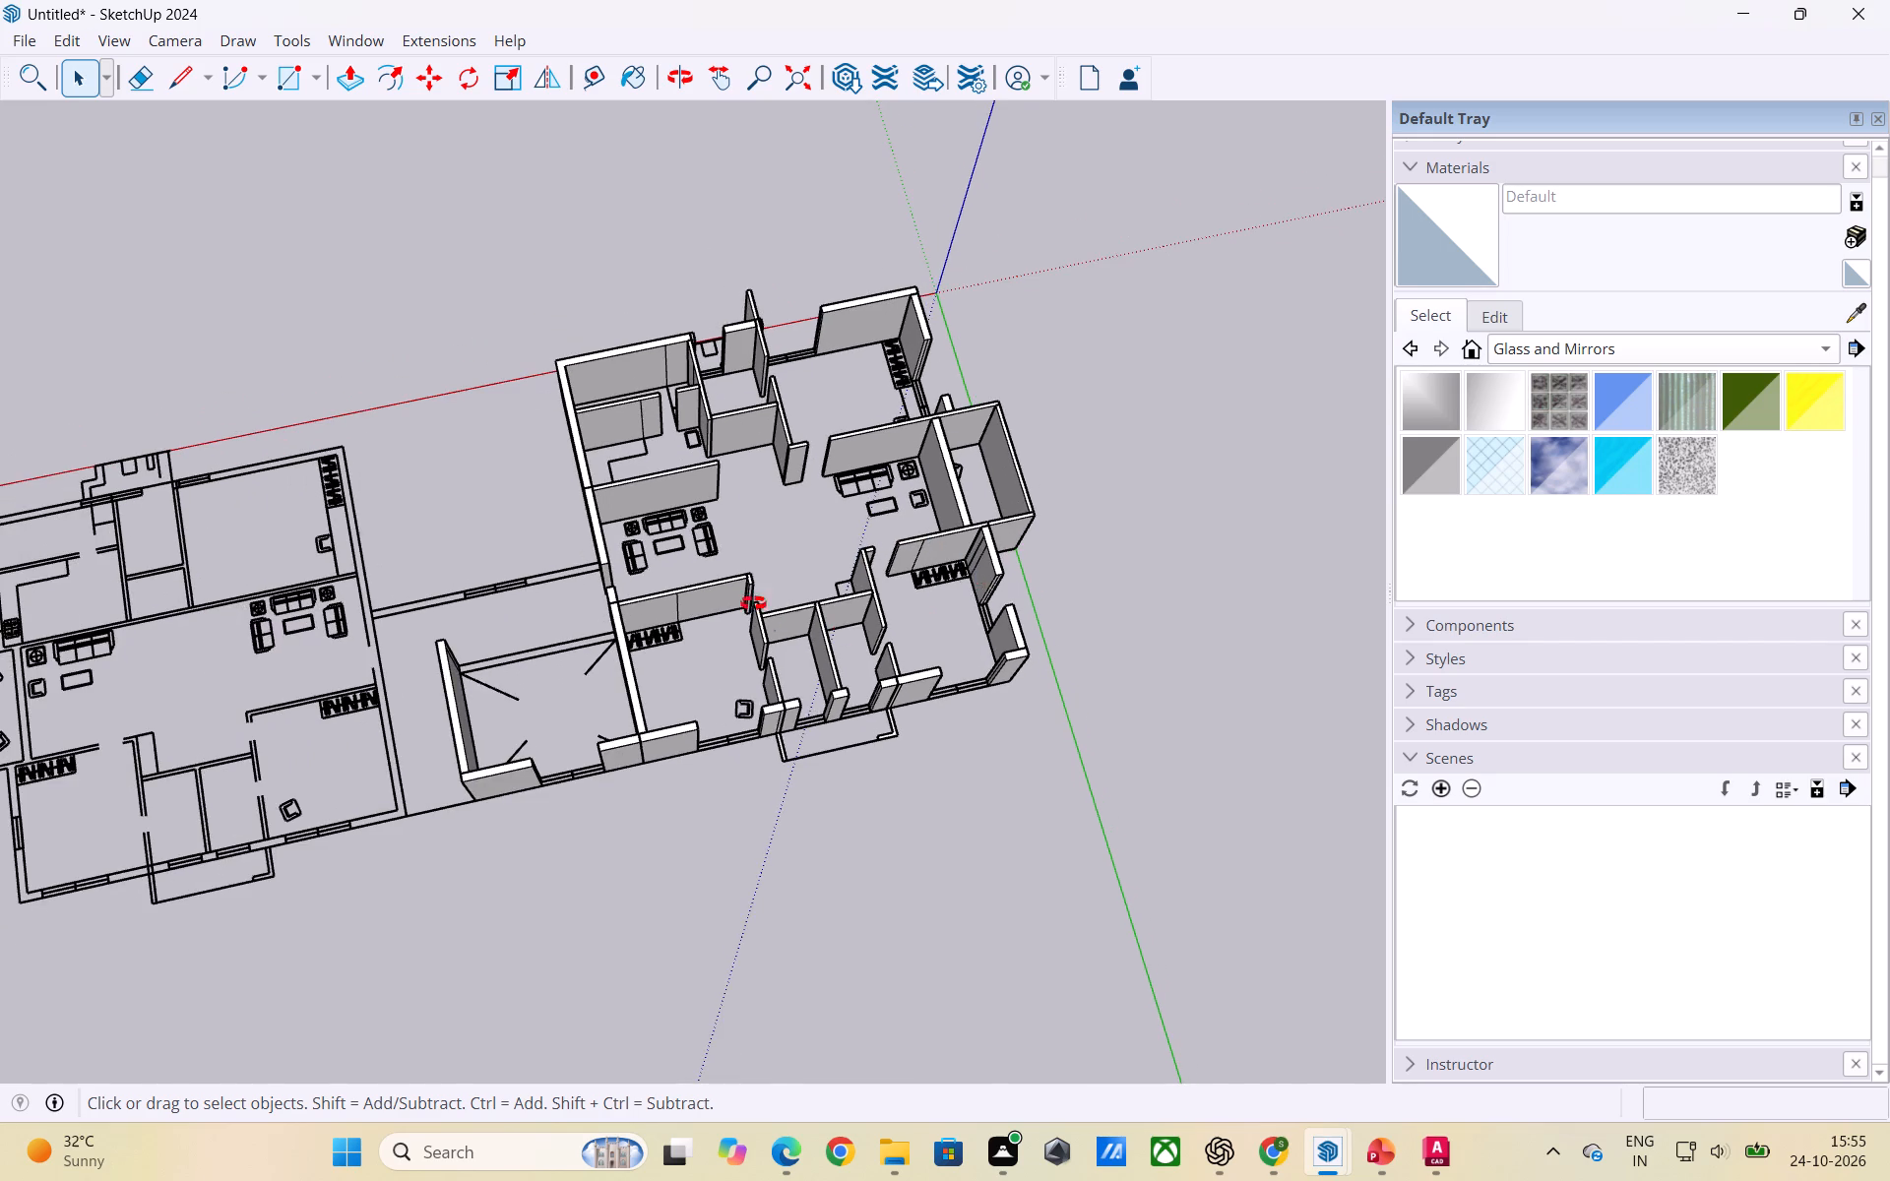
pyautogui.moveTo(753, 603); pyautogui.dragTo(748, 592, button='middle')
pyautogui.scroll(11, 923, 549)
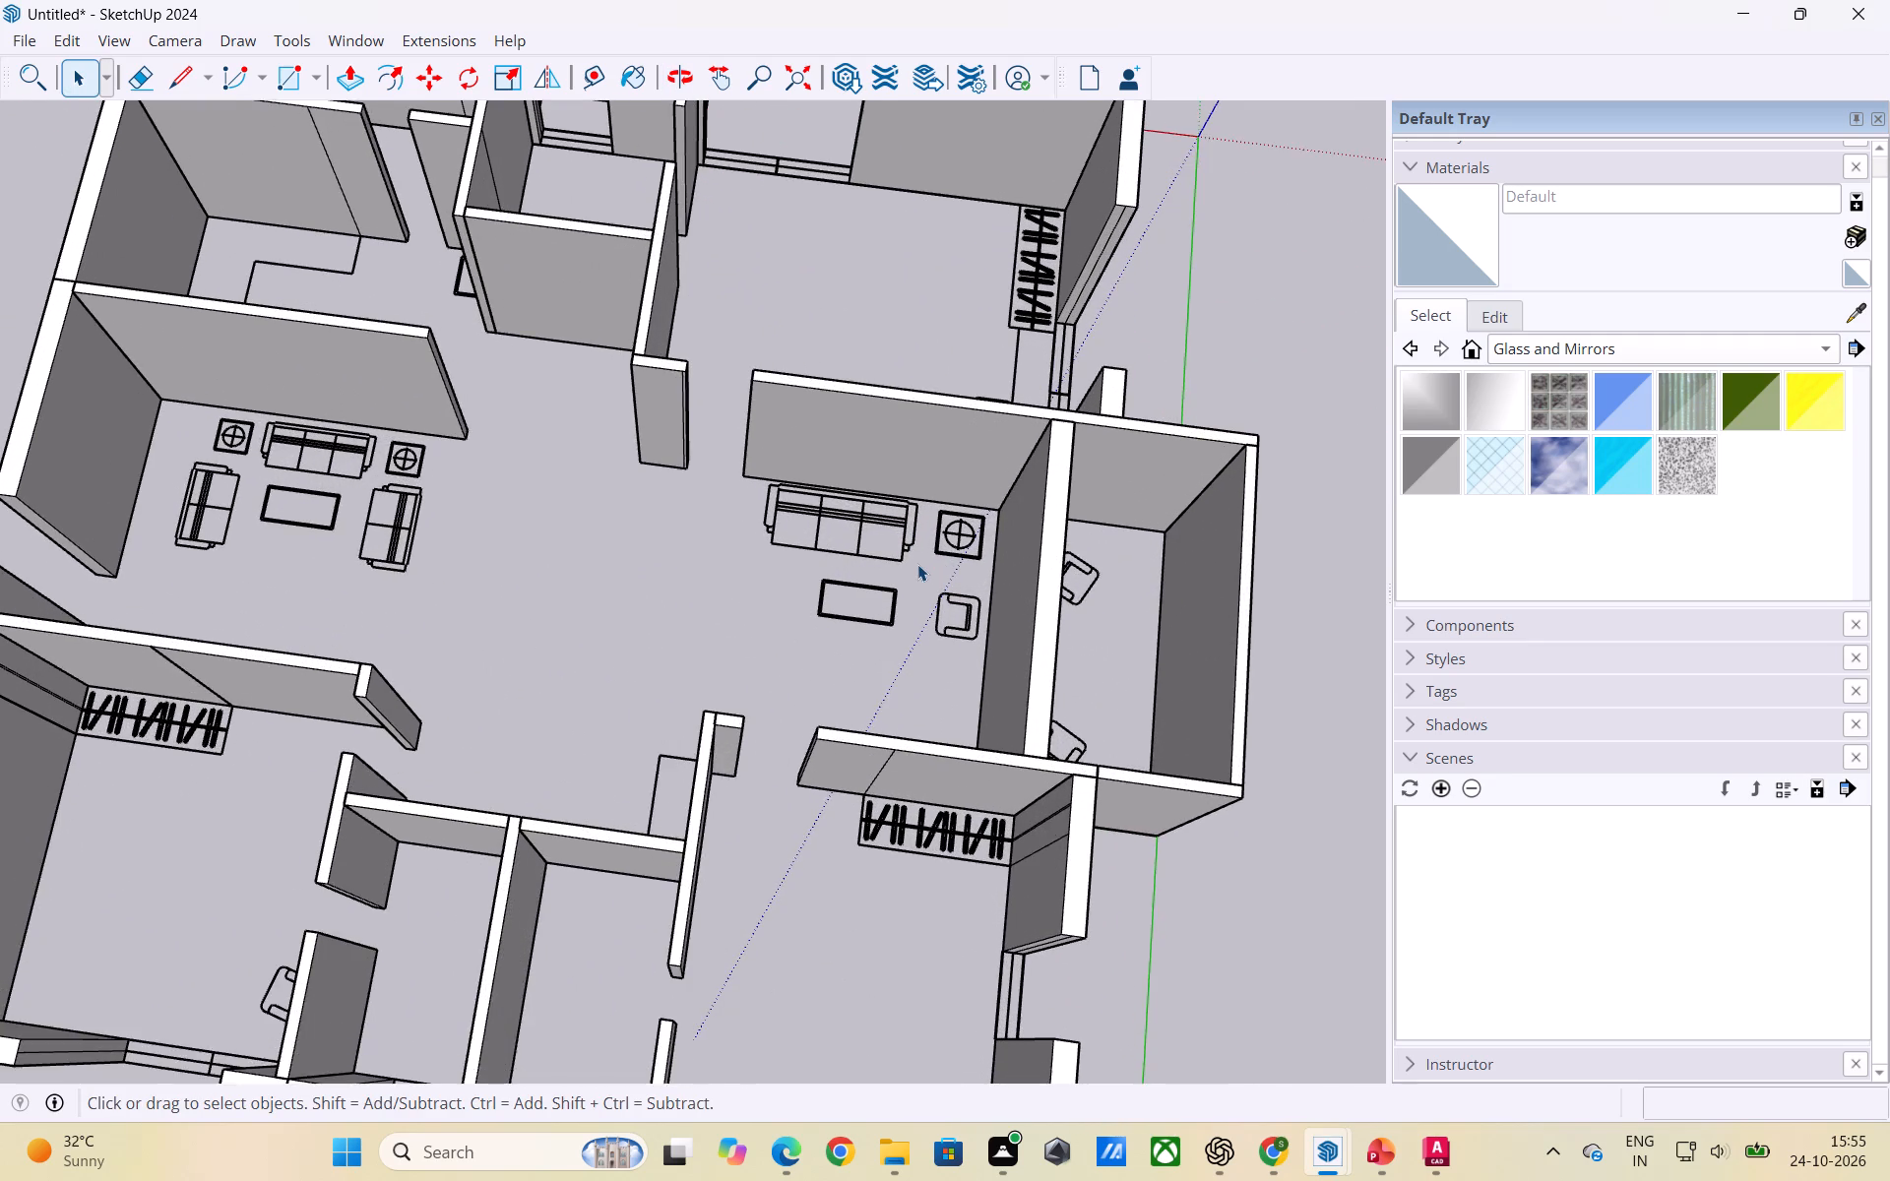
pyautogui.scroll(-8, 917, 564)
pyautogui.moveTo(899, 625); pyautogui.dragTo(972, 624, button='middle')
pyautogui.scroll(1, 915, 589)
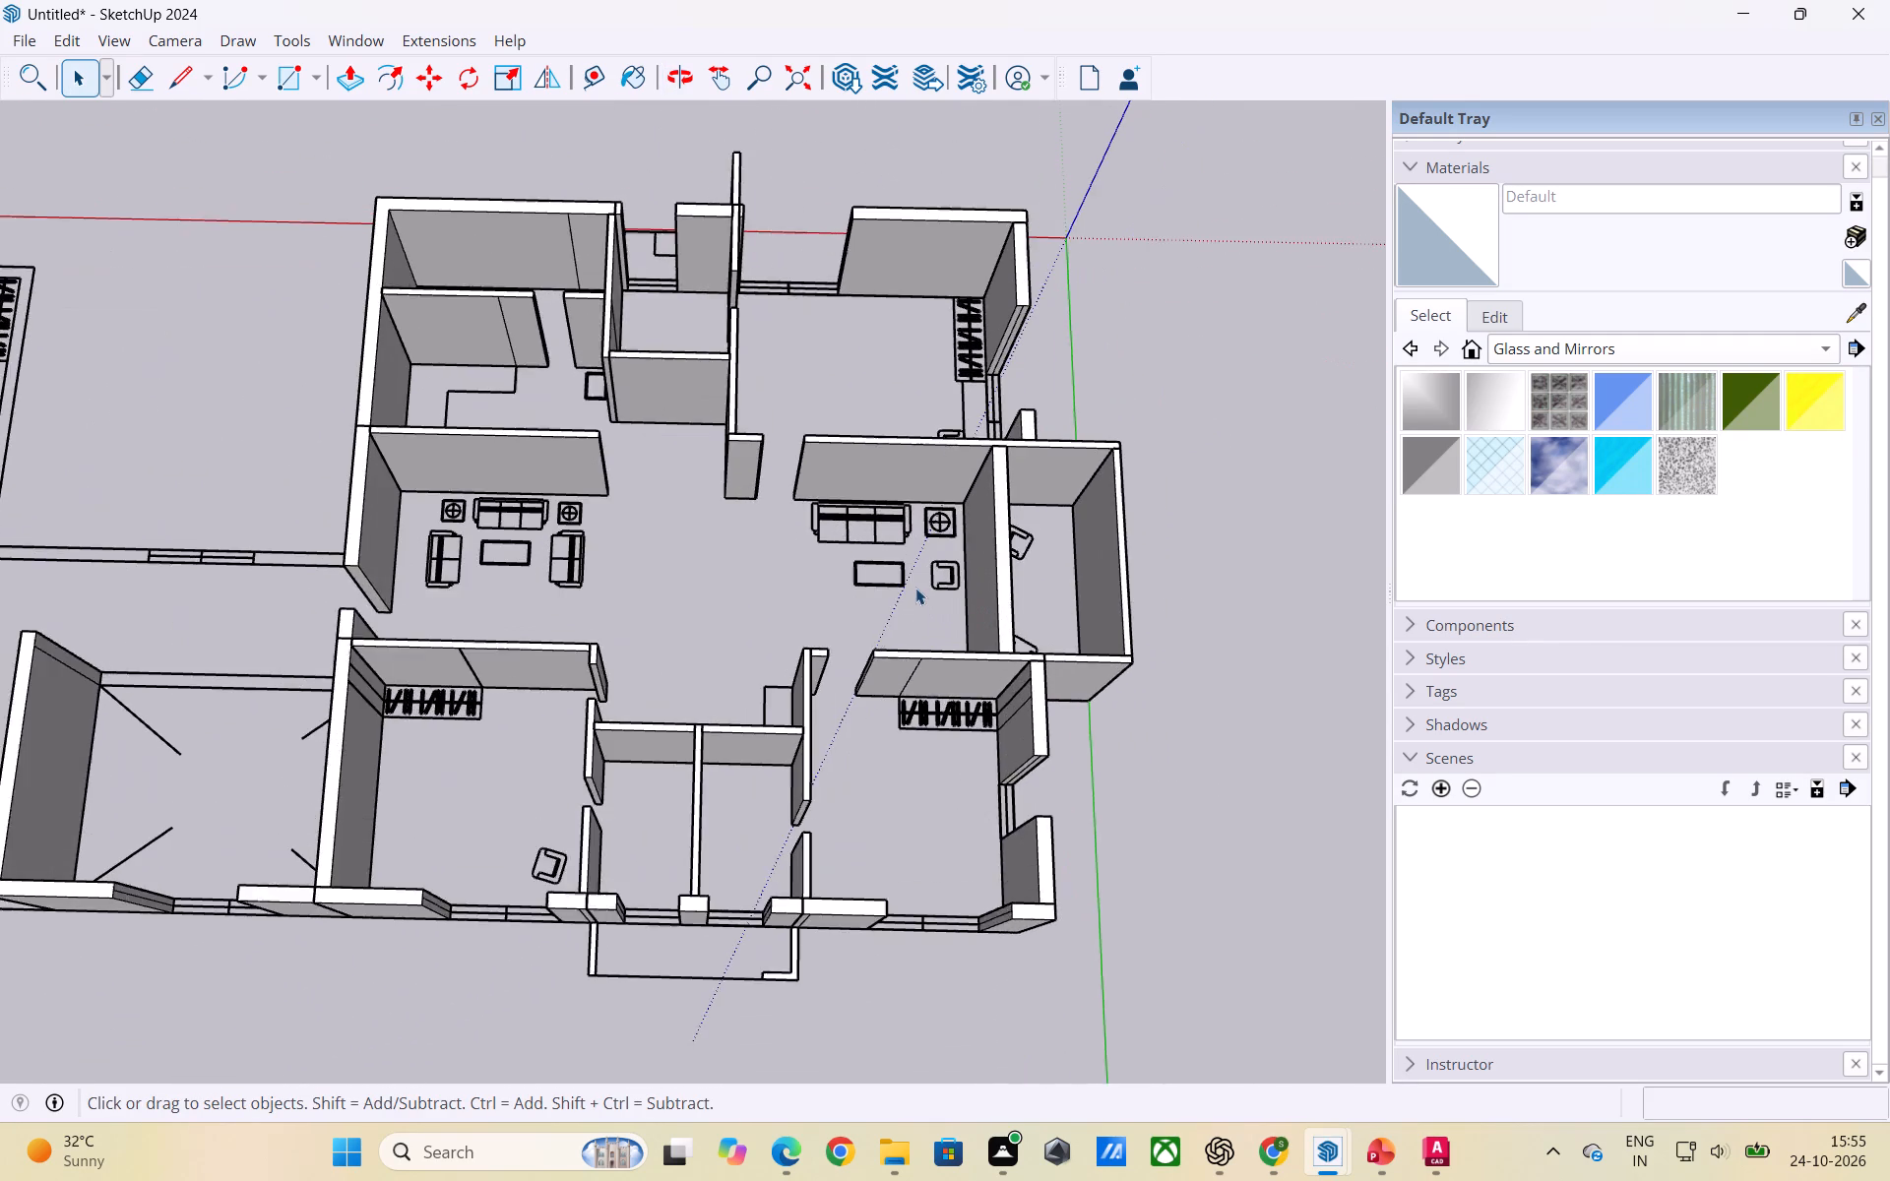
pyautogui.scroll(5, 915, 588)
pyautogui.scroll(-1, 904, 575)
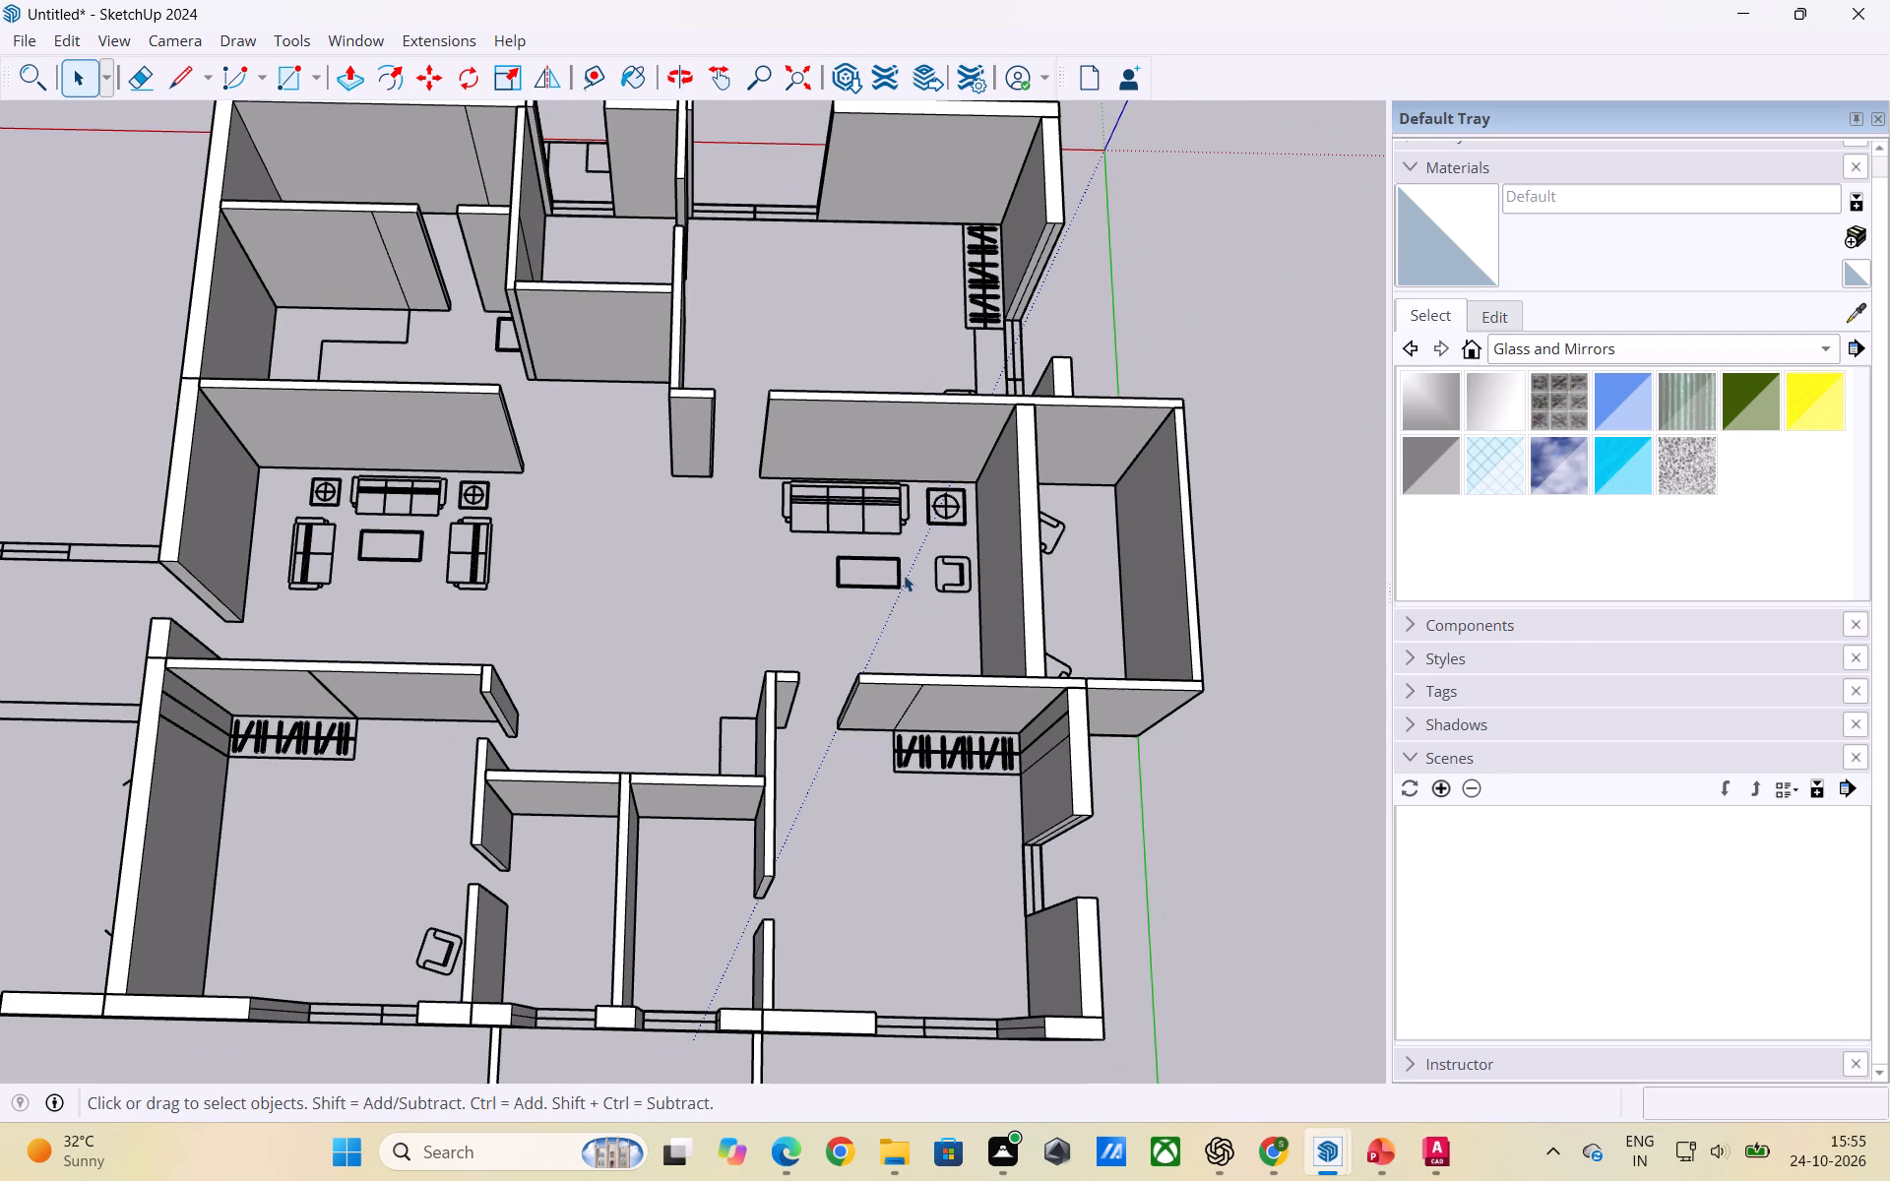
pyautogui.scroll(-4, 810, 610)
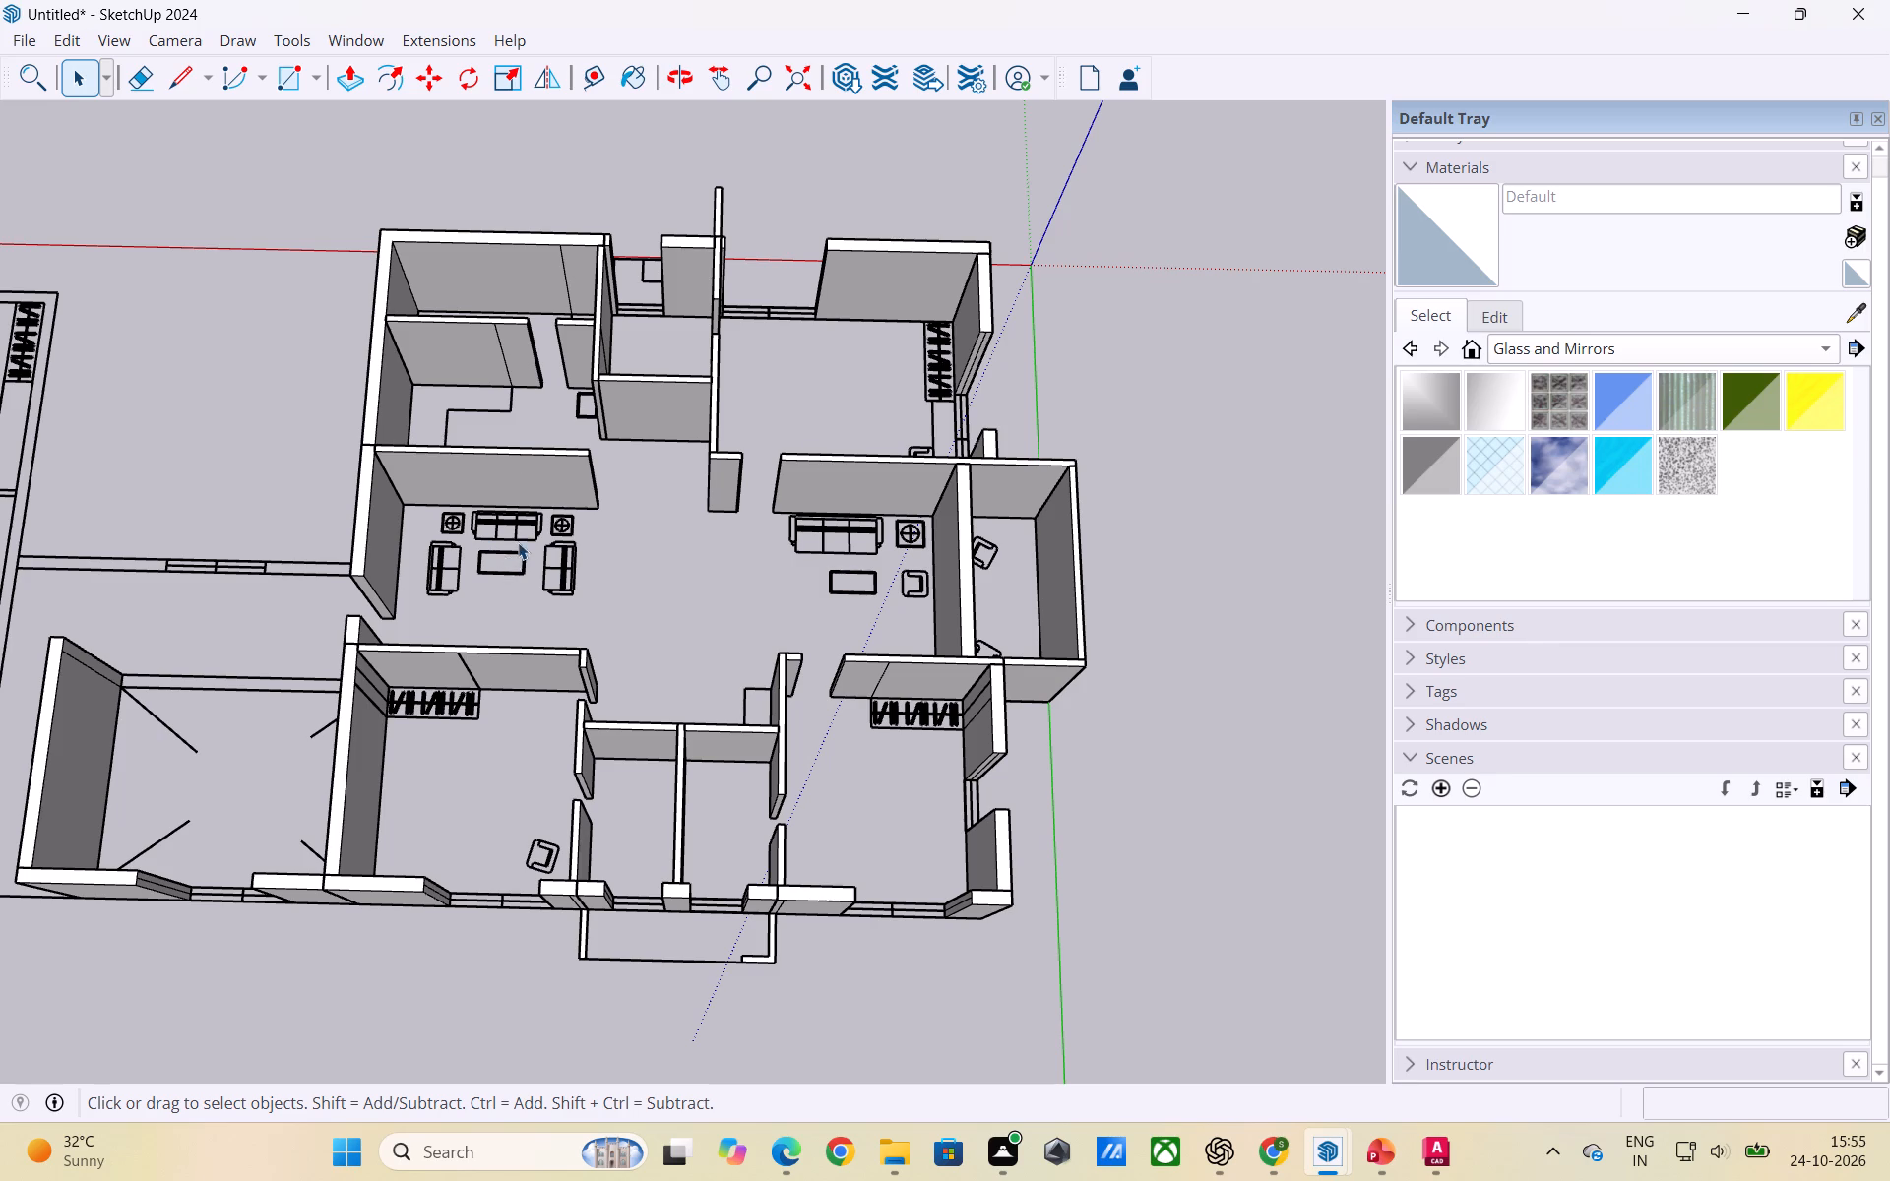
pyautogui.scroll(-7, 540, 499)
pyautogui.scroll(-2, 705, 524)
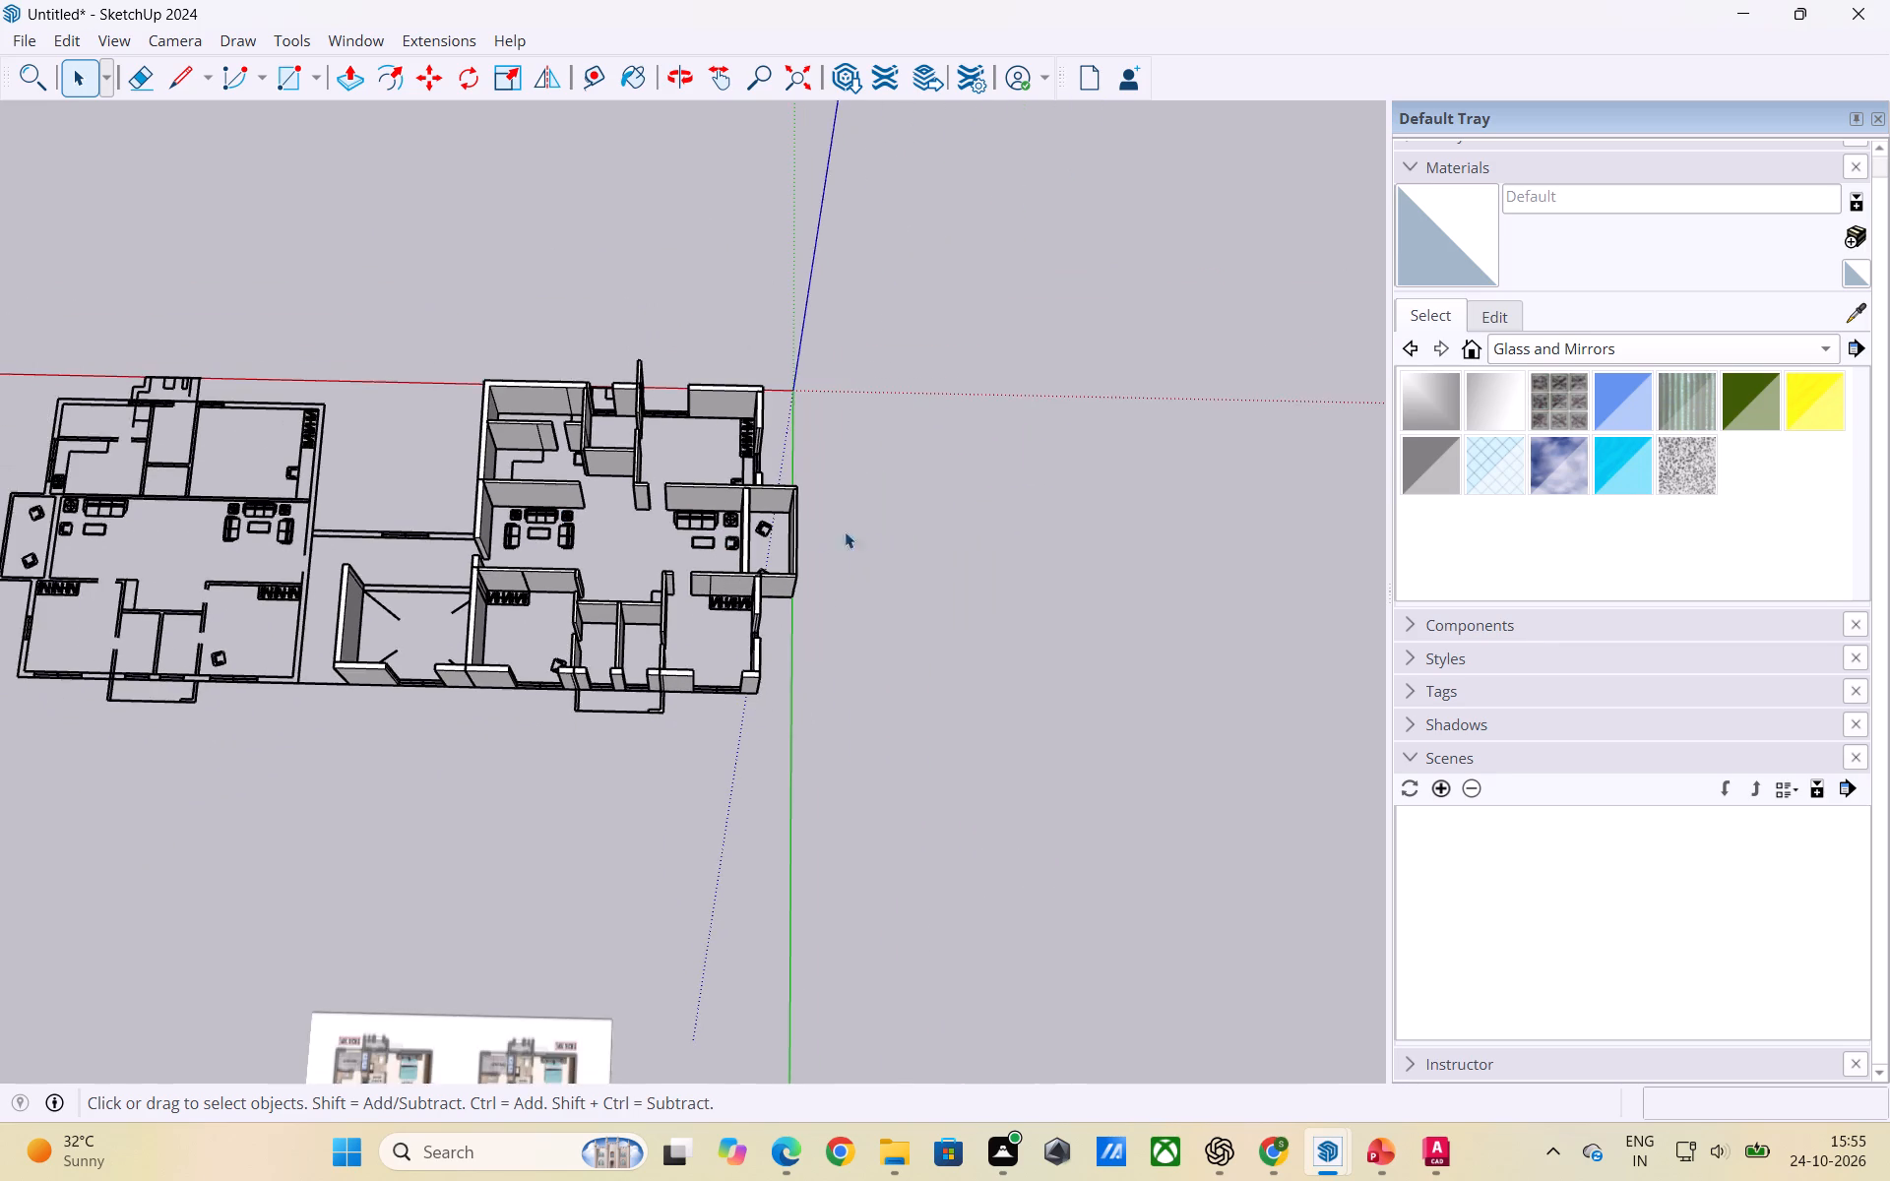
pyautogui.scroll(-1, 845, 531)
pyautogui.scroll(-2, 1050, 548)
pyautogui.scroll(3, 573, 555)
pyautogui.scroll(3, 730, 545)
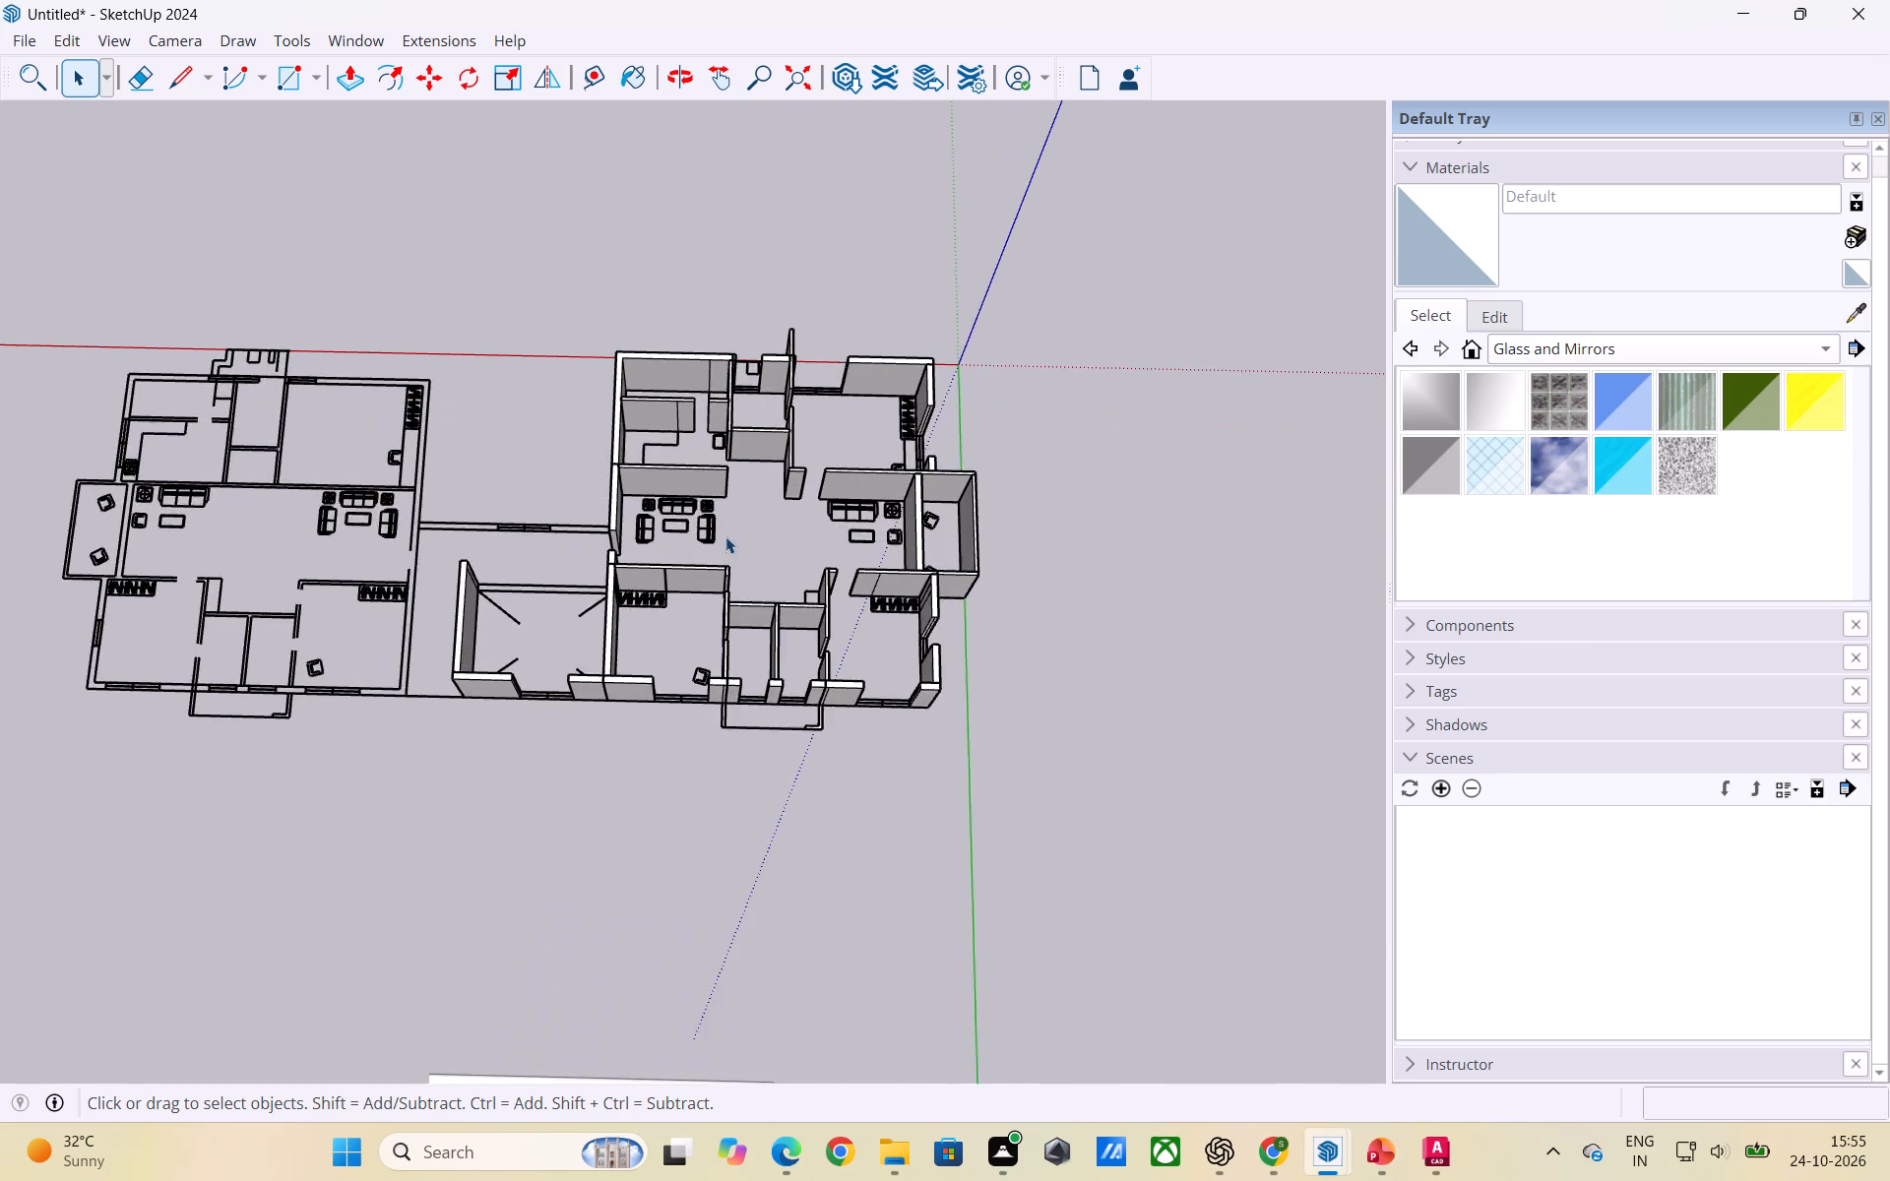
pyautogui.scroll(4, 725, 536)
# From beneath the model, draw a floor rectangle about 38' 1" by 35' 7 1/2" across the first unit's outer wall corners.
pyautogui.moveTo(753, 753); pyautogui.dragTo(831, 353, button='middle')
pyautogui.moveTo(754, 787); pyautogui.dragTo(780, 348, button='middle')
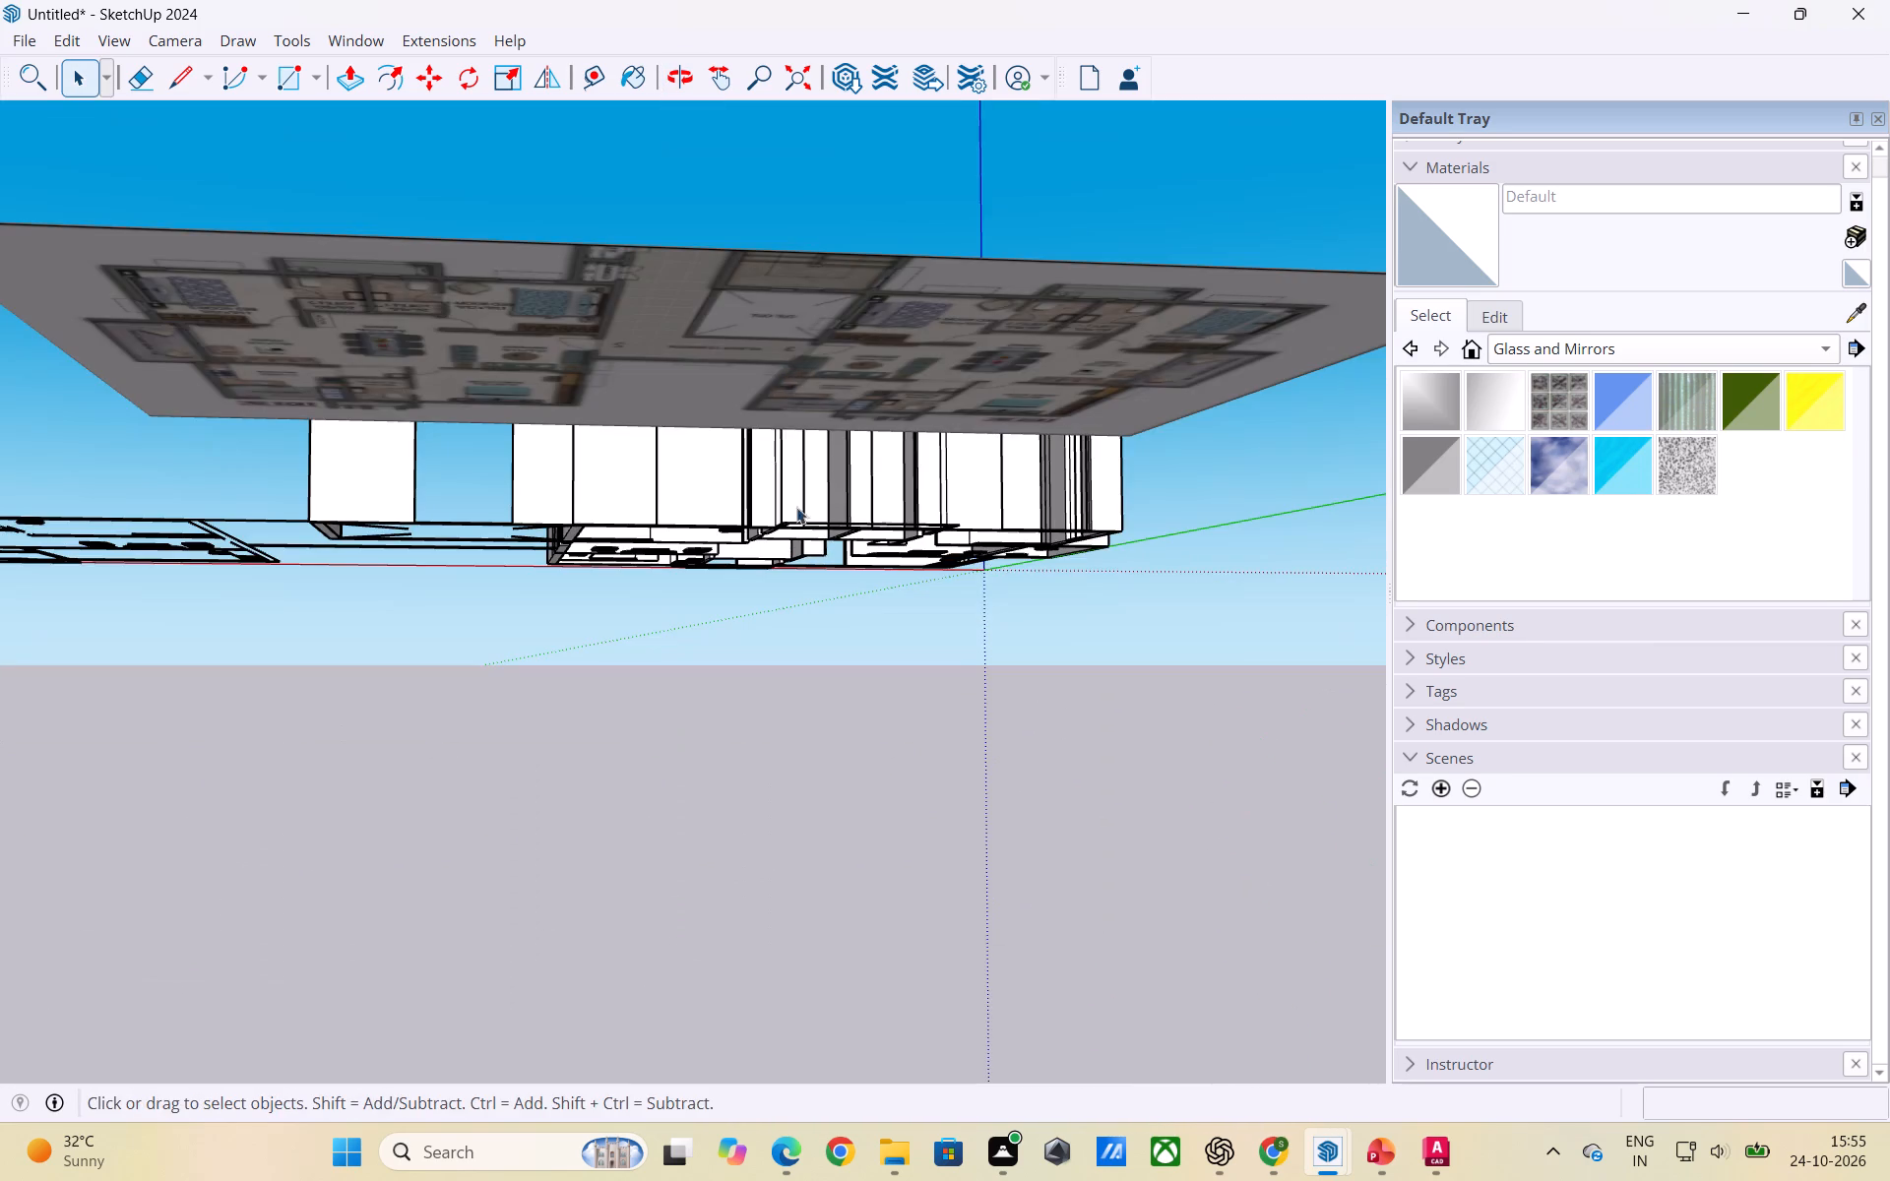
pyautogui.scroll(-1, 813, 589)
pyautogui.moveTo(787, 633); pyautogui.dragTo(842, 409, button='middle')
pyautogui.moveTo(785, 546); pyautogui.dragTo(681, 378, button='middle')
pyautogui.scroll(1, 724, 440)
pyautogui.moveTo(703, 489); pyautogui.dragTo(705, 375, button='middle')
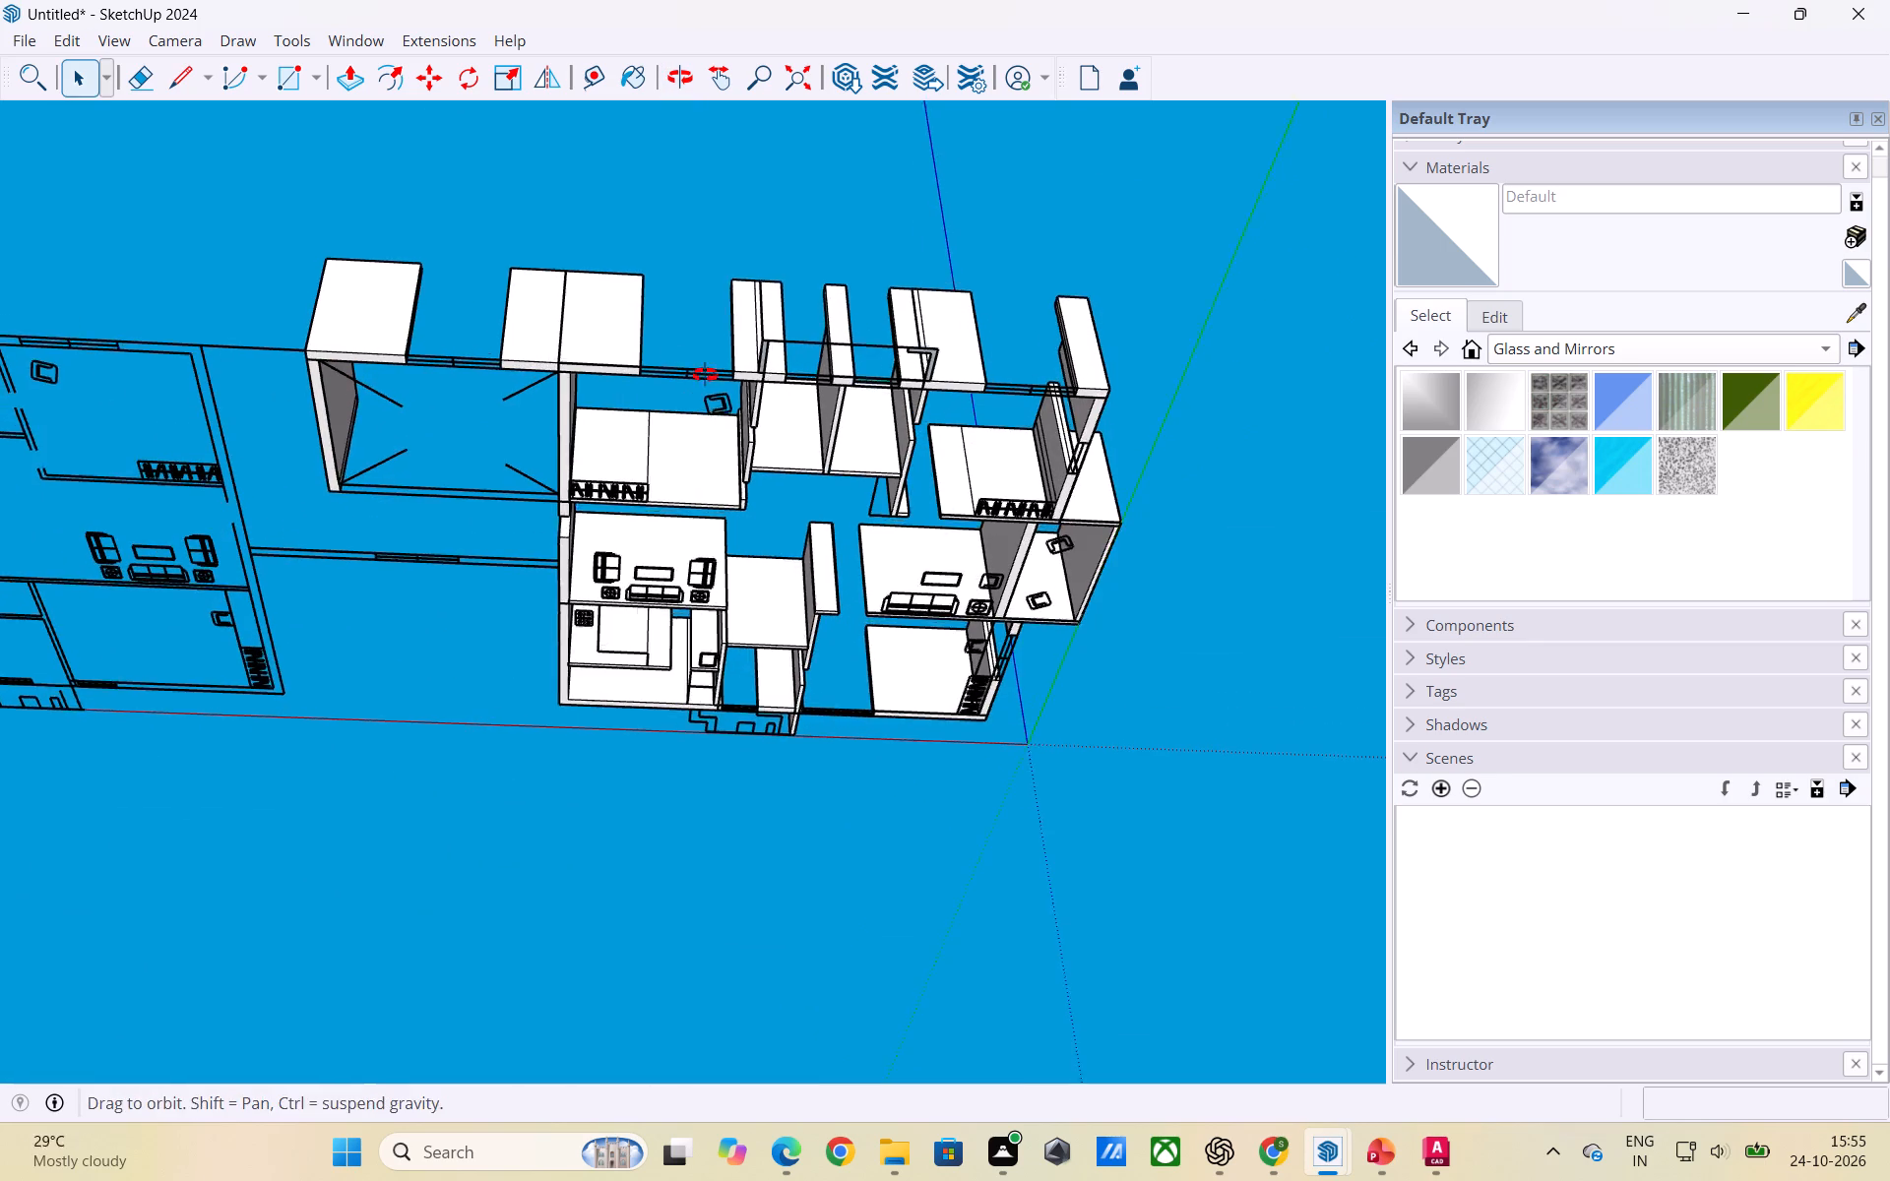
pyautogui.moveTo(705, 375); pyautogui.dragTo(693, 206, button='middle')
pyautogui.moveTo(660, 387); pyautogui.dragTo(656, 297, button='middle')
pyautogui.moveTo(709, 324); pyautogui.dragTo(697, 317, button='middle')
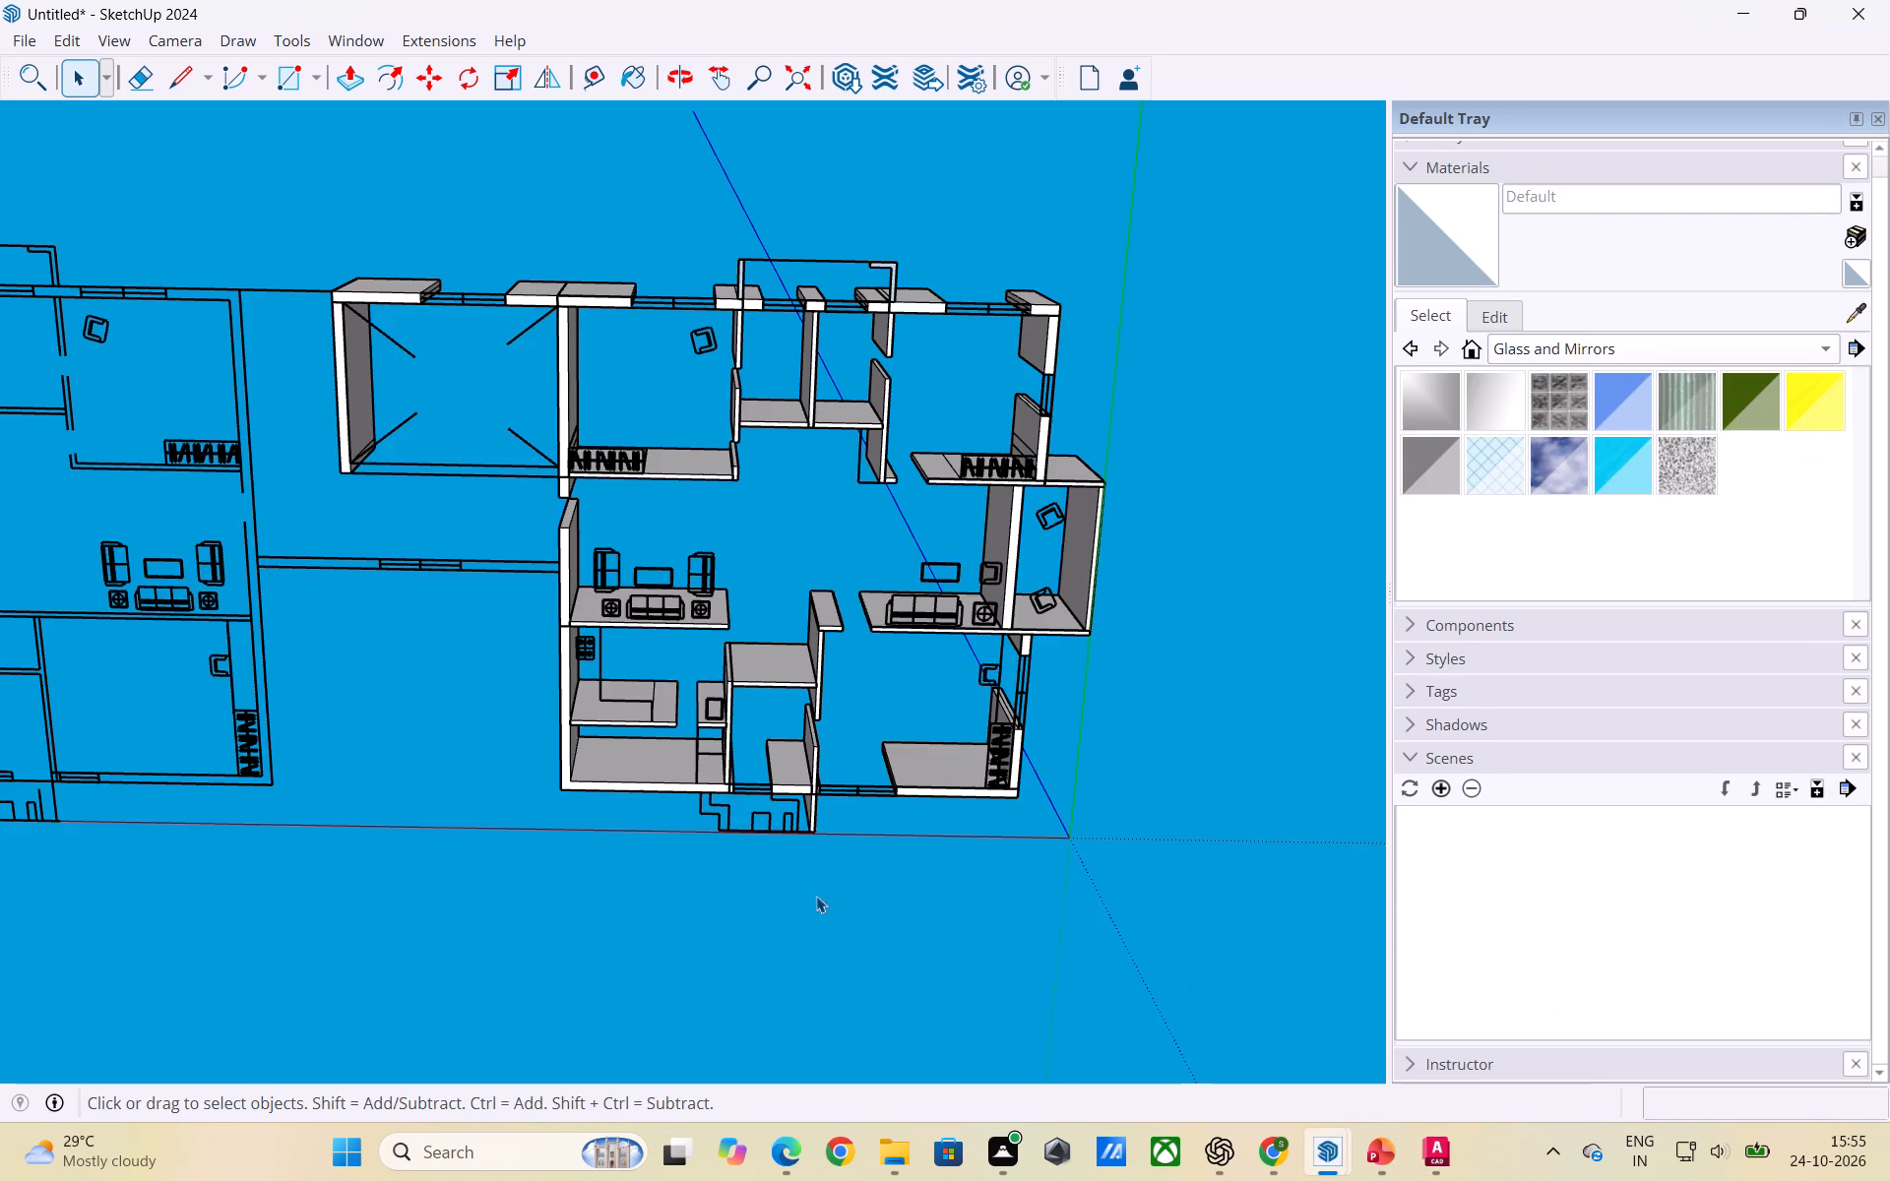
pyautogui.press('r')
pyautogui.scroll(3, 540, 339)
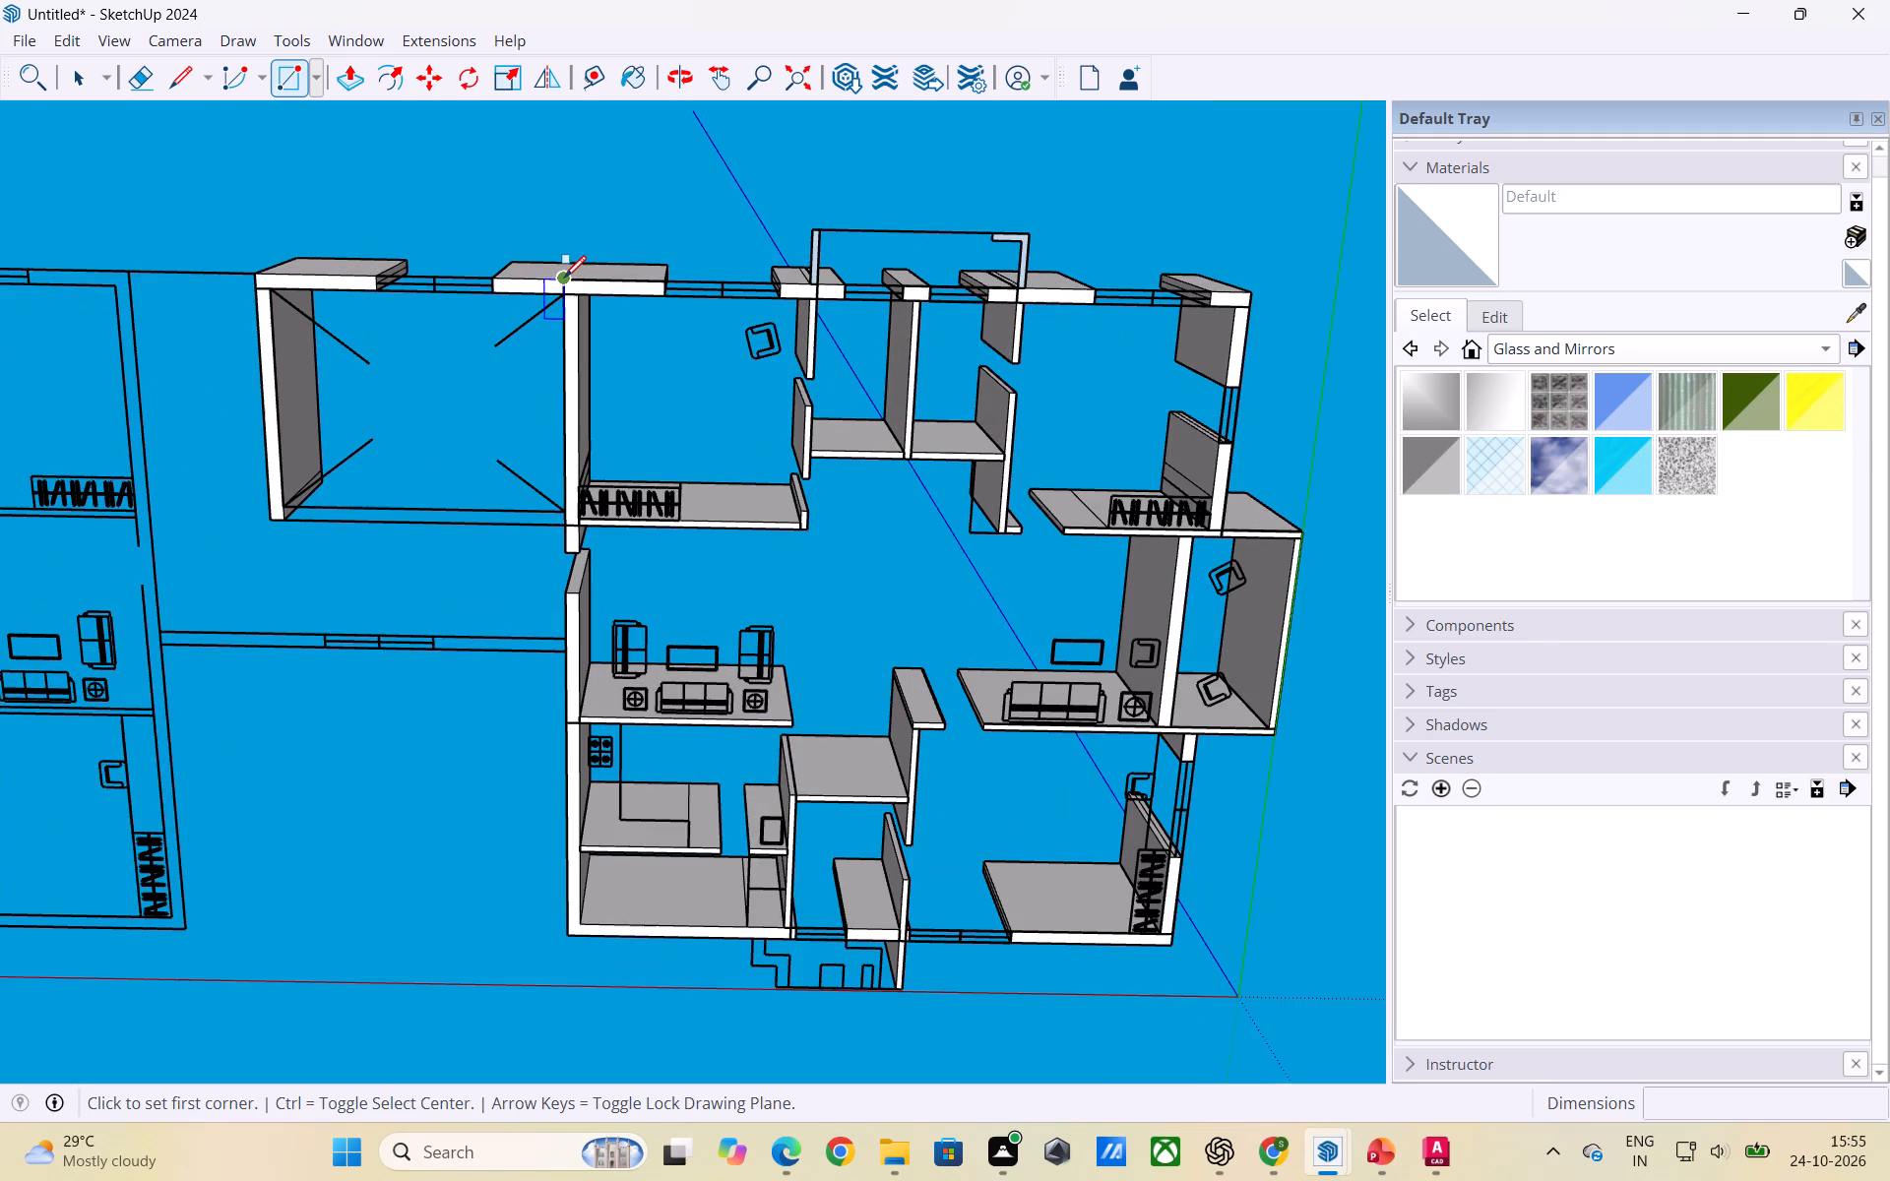
pyautogui.click(564, 278)
pyautogui.scroll(-3, 721, 425)
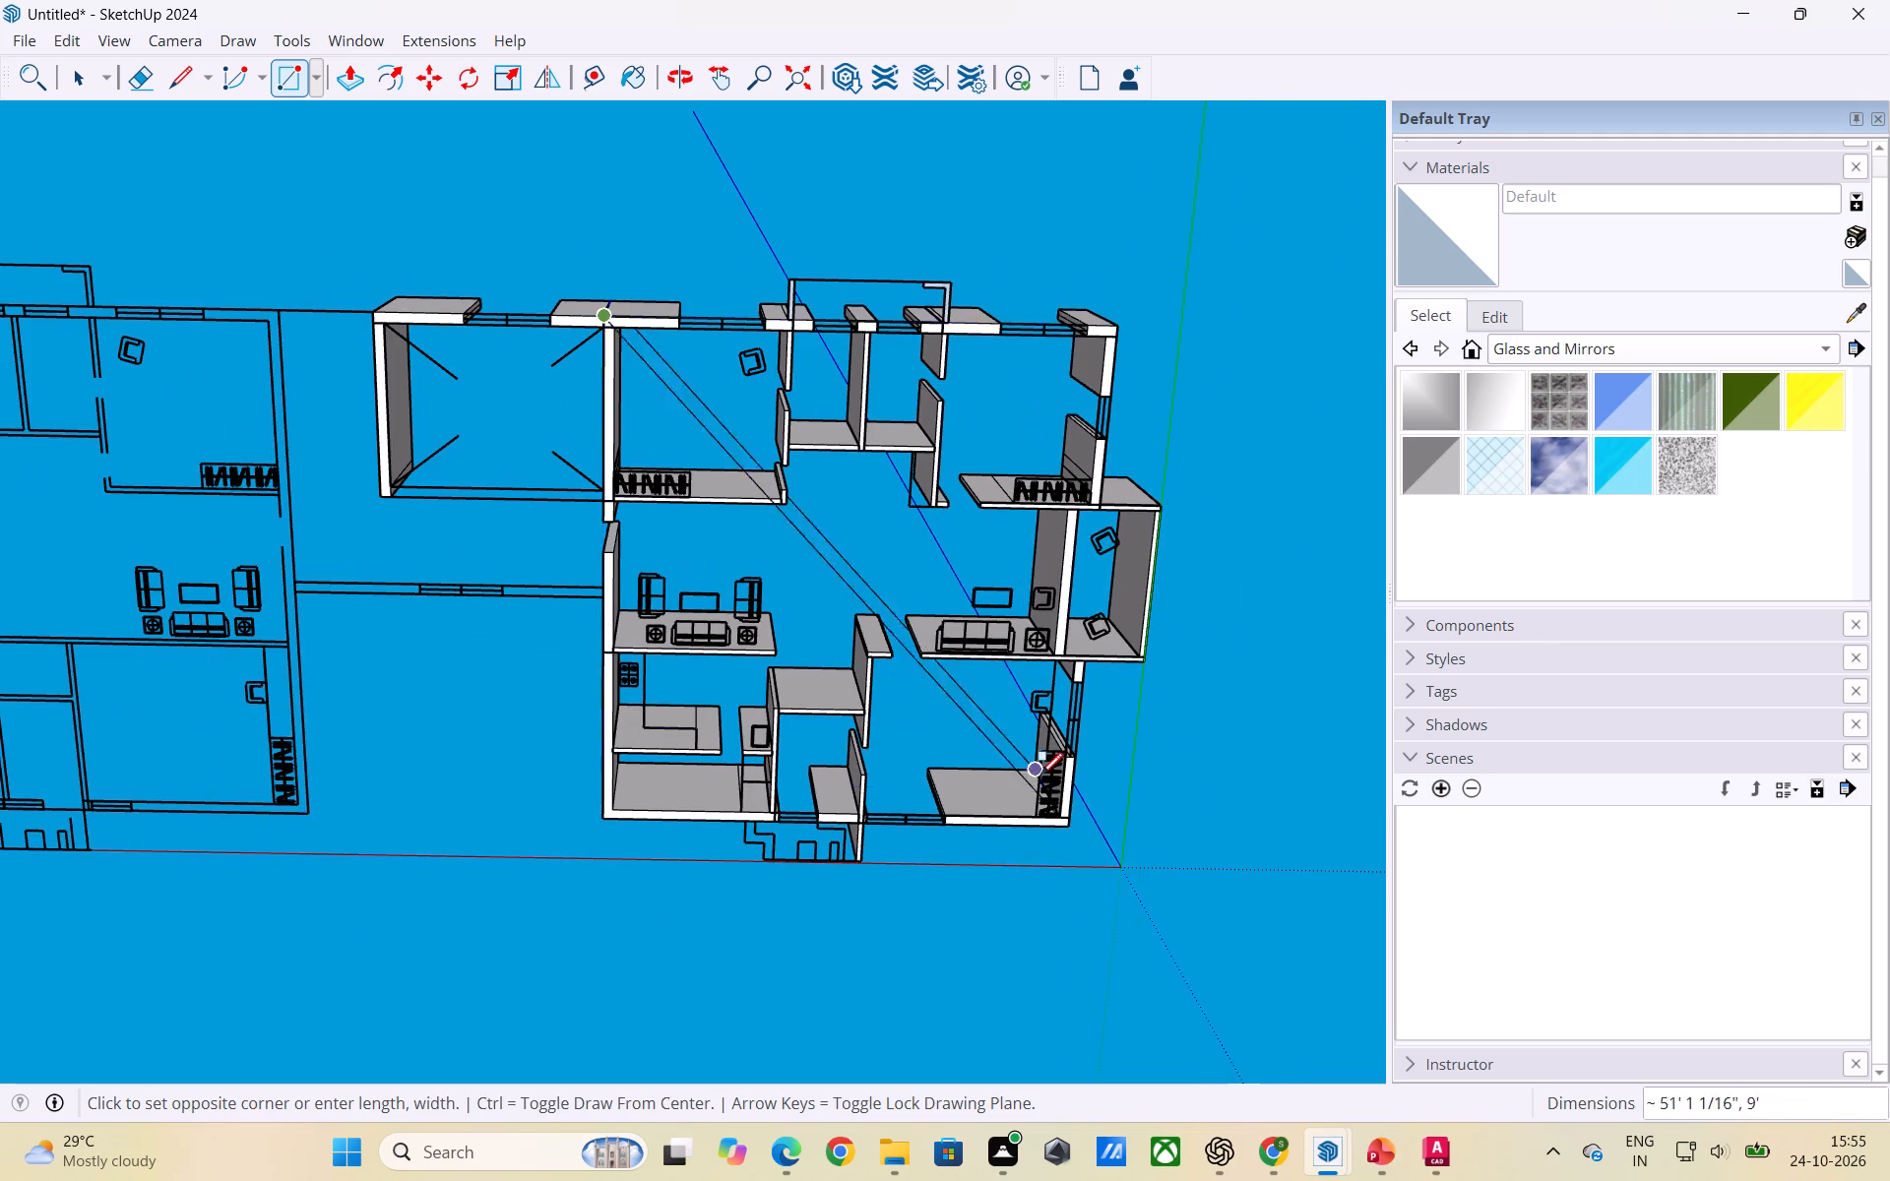
pyautogui.click(1066, 831)
pyautogui.press('space')
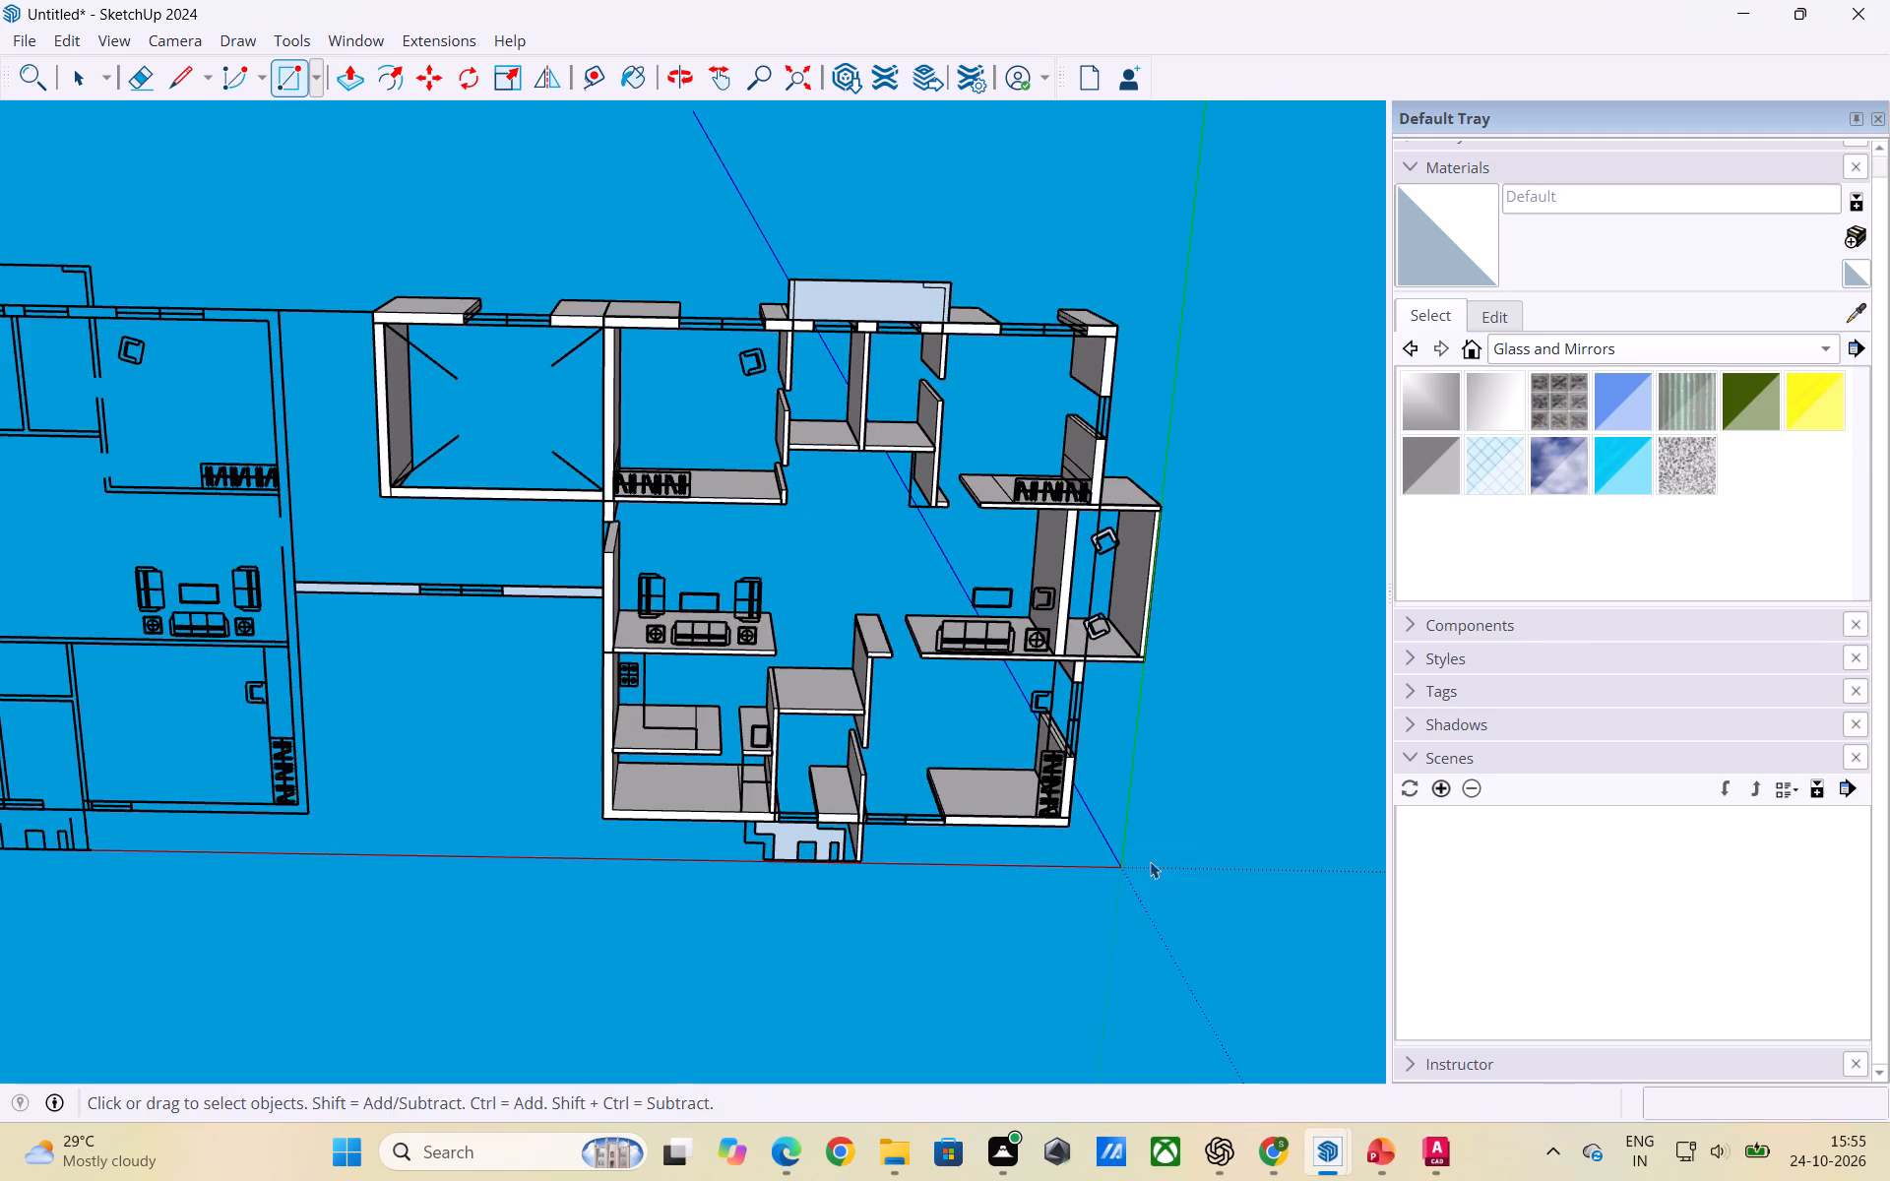
pyautogui.click(1182, 866)
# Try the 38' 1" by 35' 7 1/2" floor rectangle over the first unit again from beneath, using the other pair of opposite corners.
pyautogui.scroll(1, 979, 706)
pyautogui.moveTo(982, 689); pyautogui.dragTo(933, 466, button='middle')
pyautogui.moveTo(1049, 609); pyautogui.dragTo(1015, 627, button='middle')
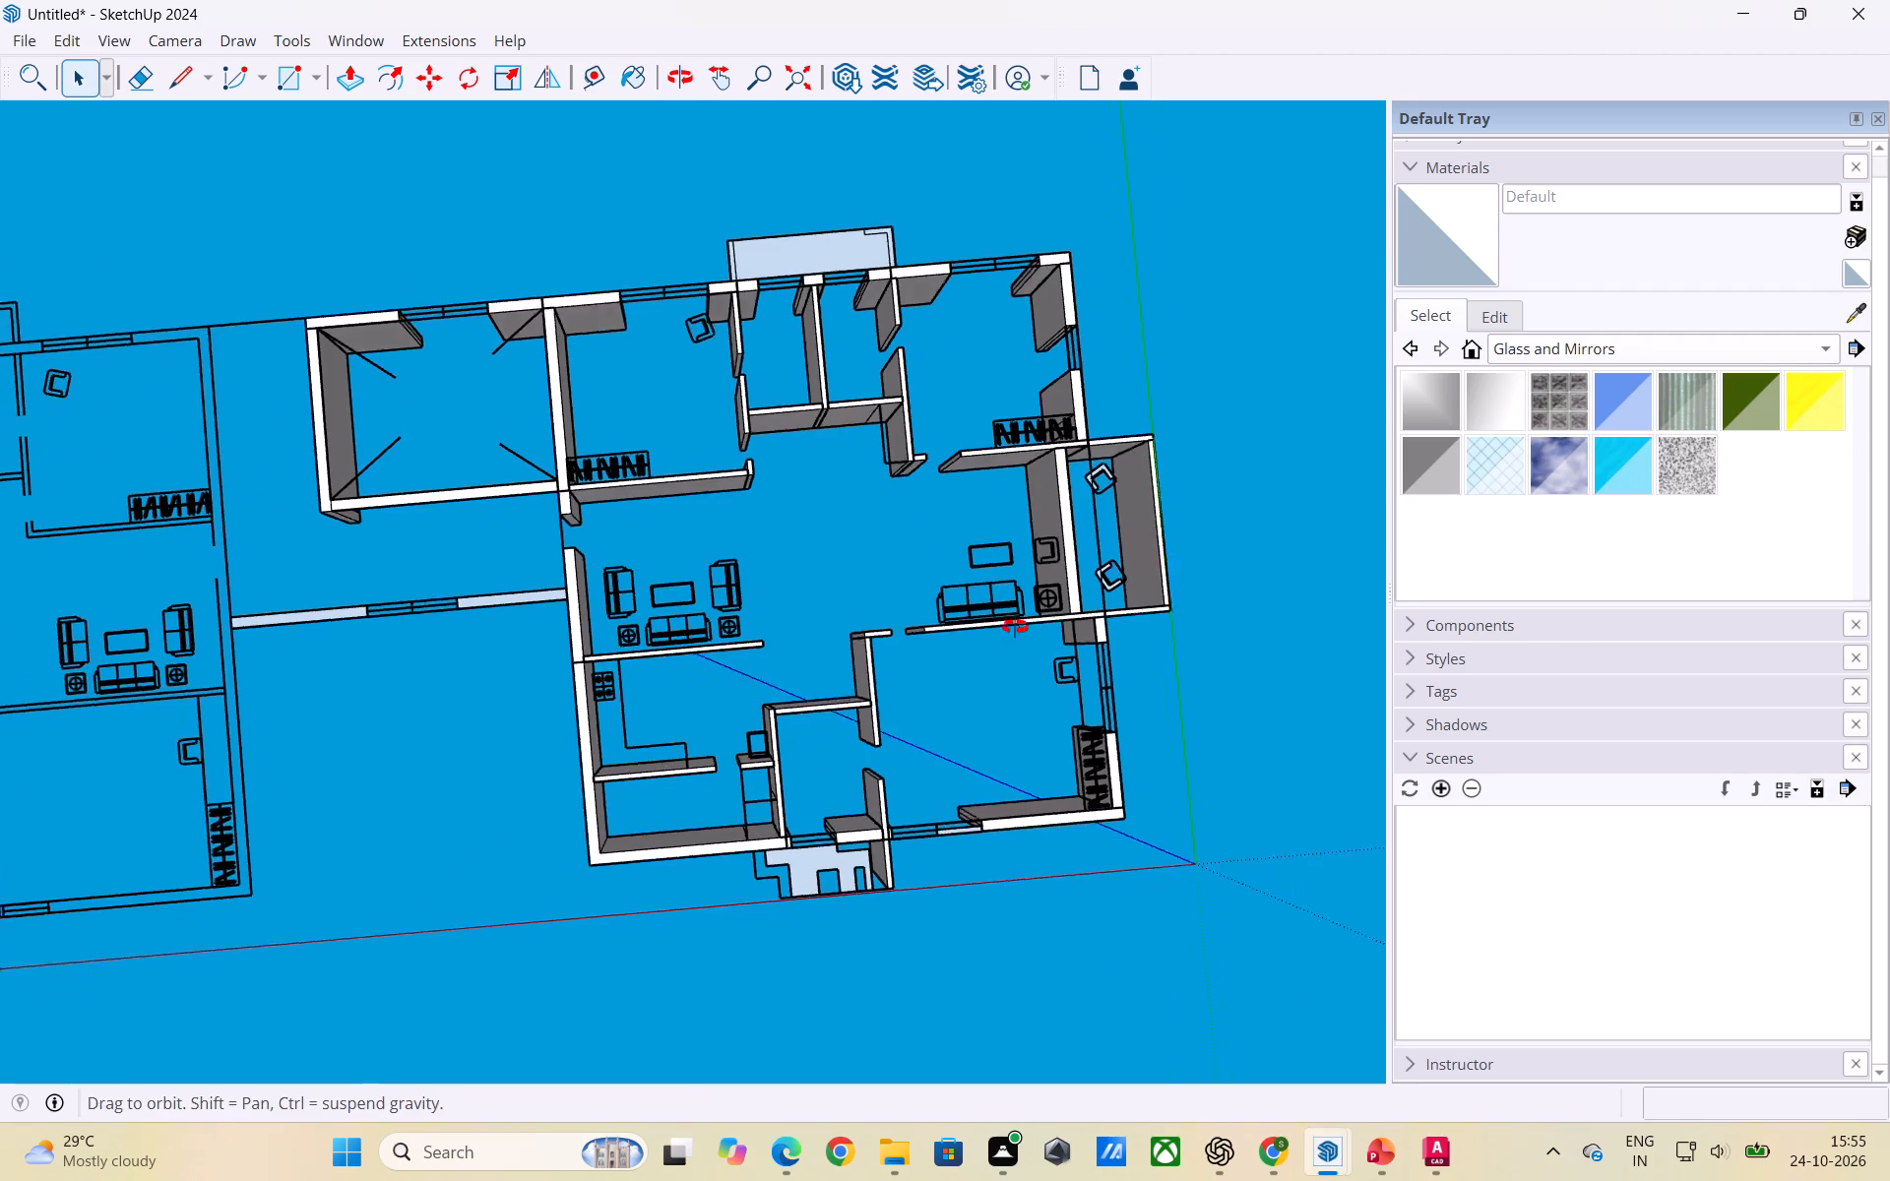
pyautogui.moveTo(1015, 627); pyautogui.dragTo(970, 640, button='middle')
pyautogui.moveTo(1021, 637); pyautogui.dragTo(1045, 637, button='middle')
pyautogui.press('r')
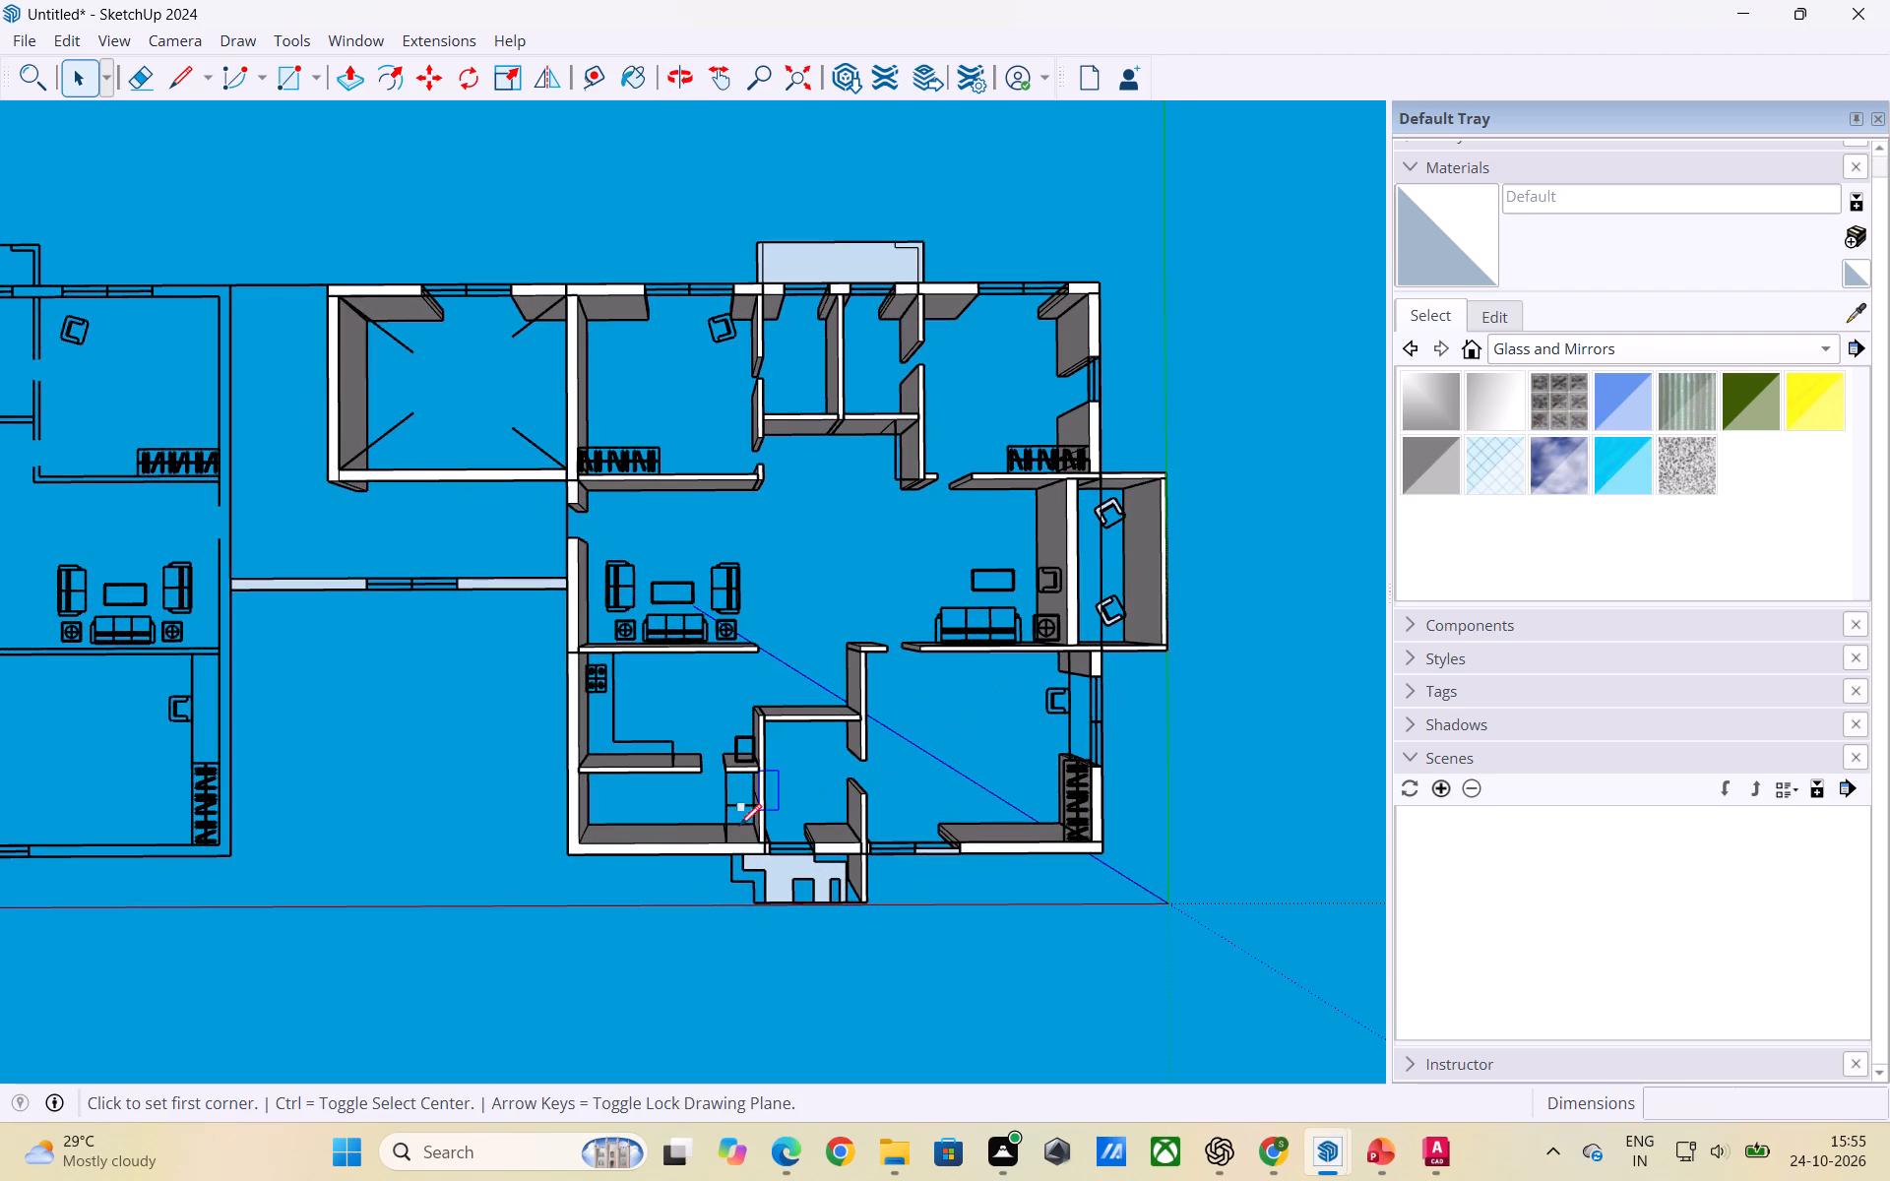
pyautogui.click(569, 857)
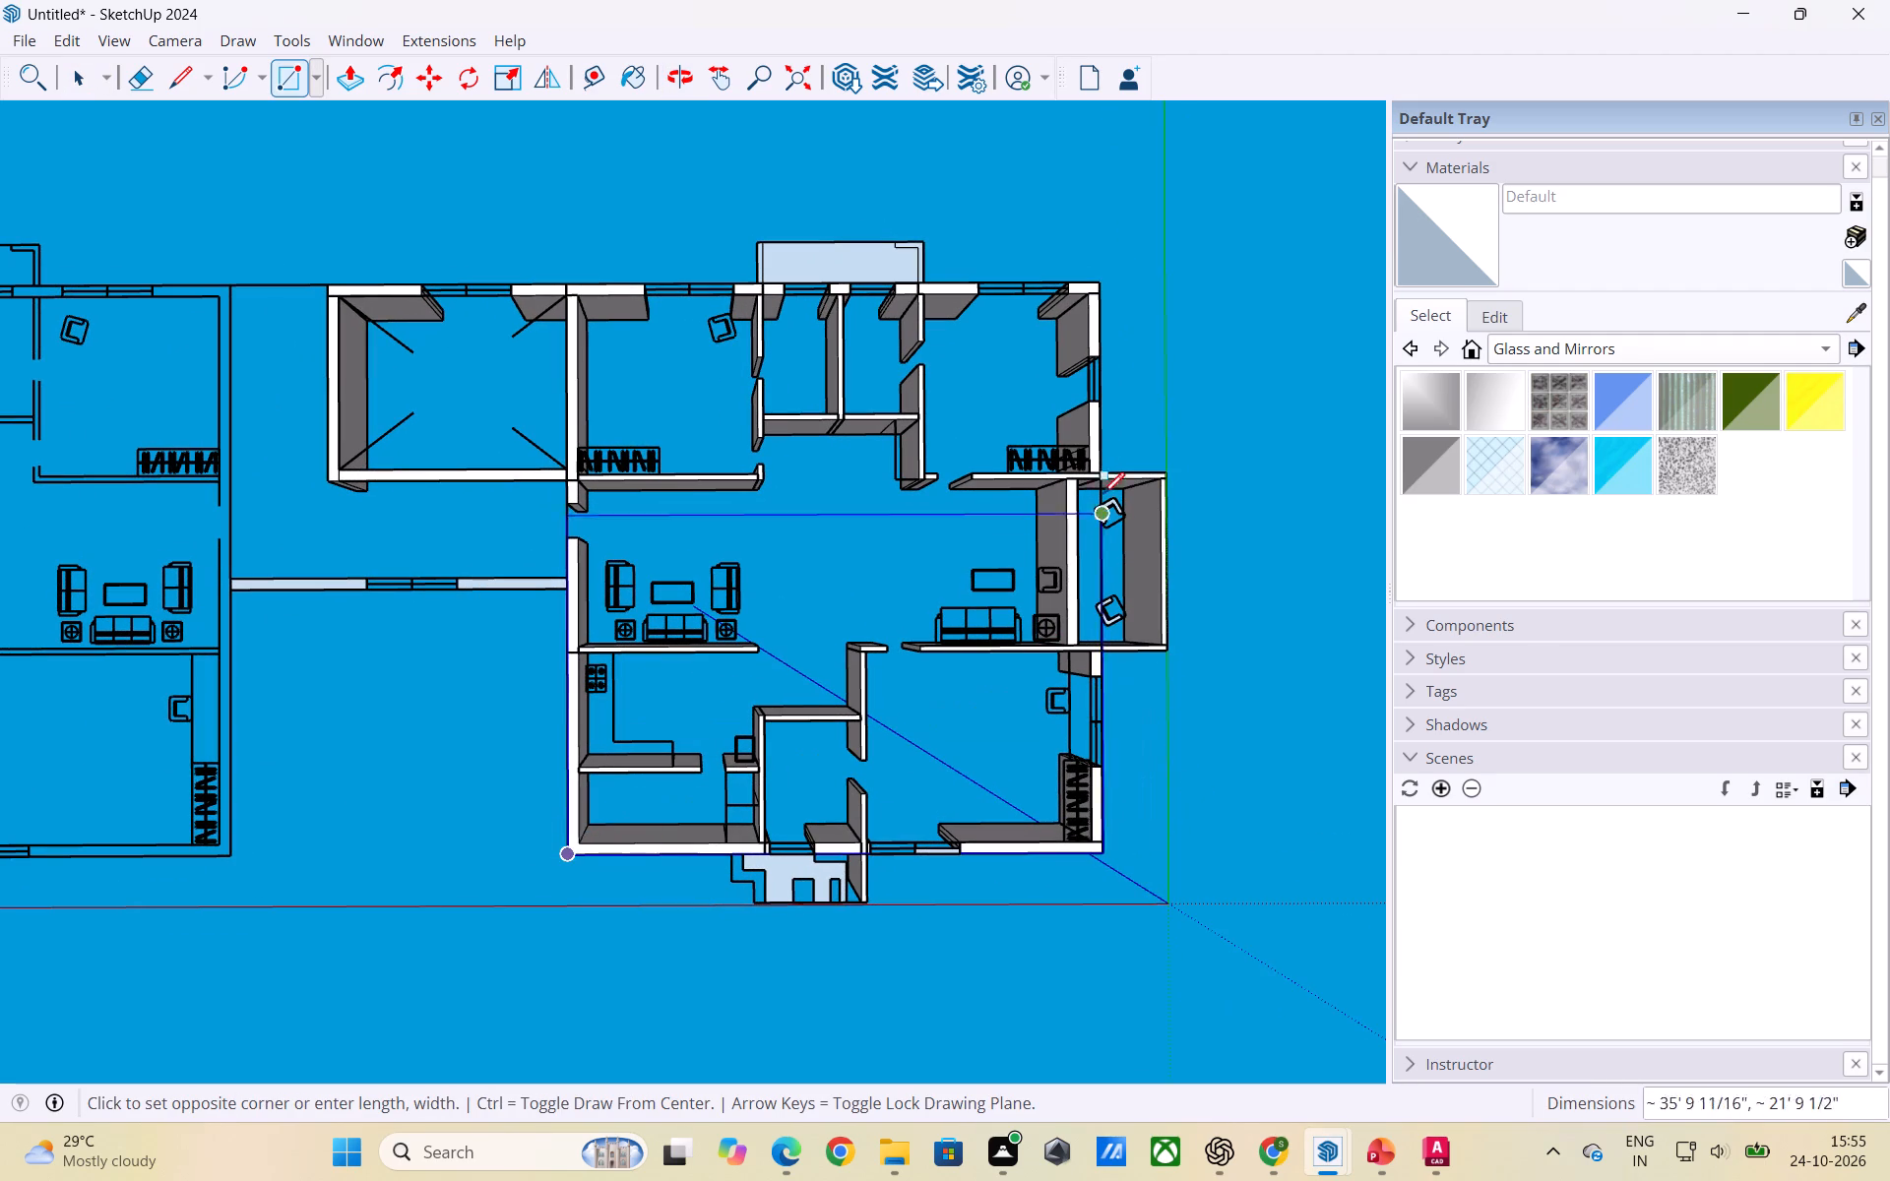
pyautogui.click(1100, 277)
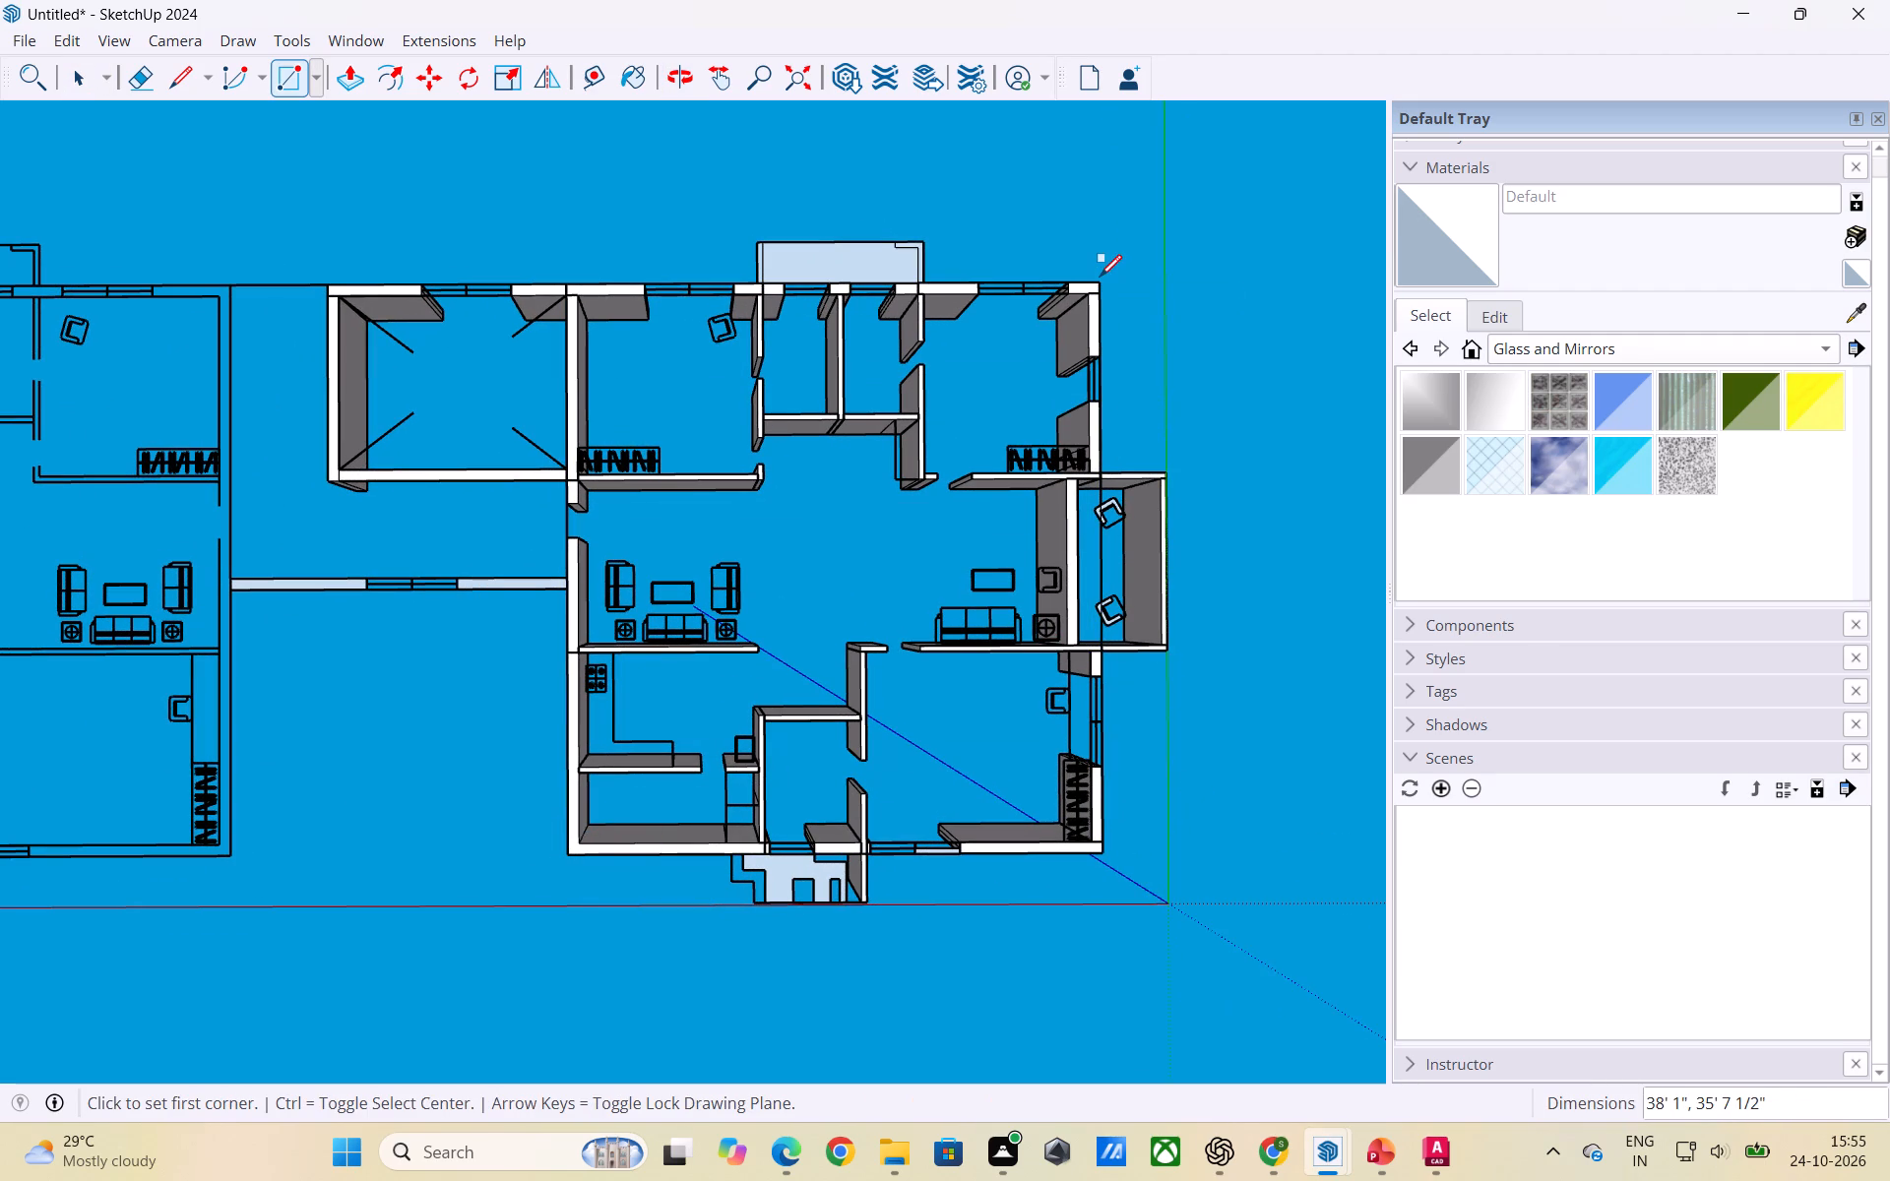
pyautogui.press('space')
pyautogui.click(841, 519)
# Examine the model from beneath and back above to check which areas of the first unit have a floor face.
pyautogui.scroll(-7, 823, 592)
pyautogui.moveTo(780, 680); pyautogui.dragTo(780, 681, button='middle')
pyautogui.scroll(-1, 780, 680)
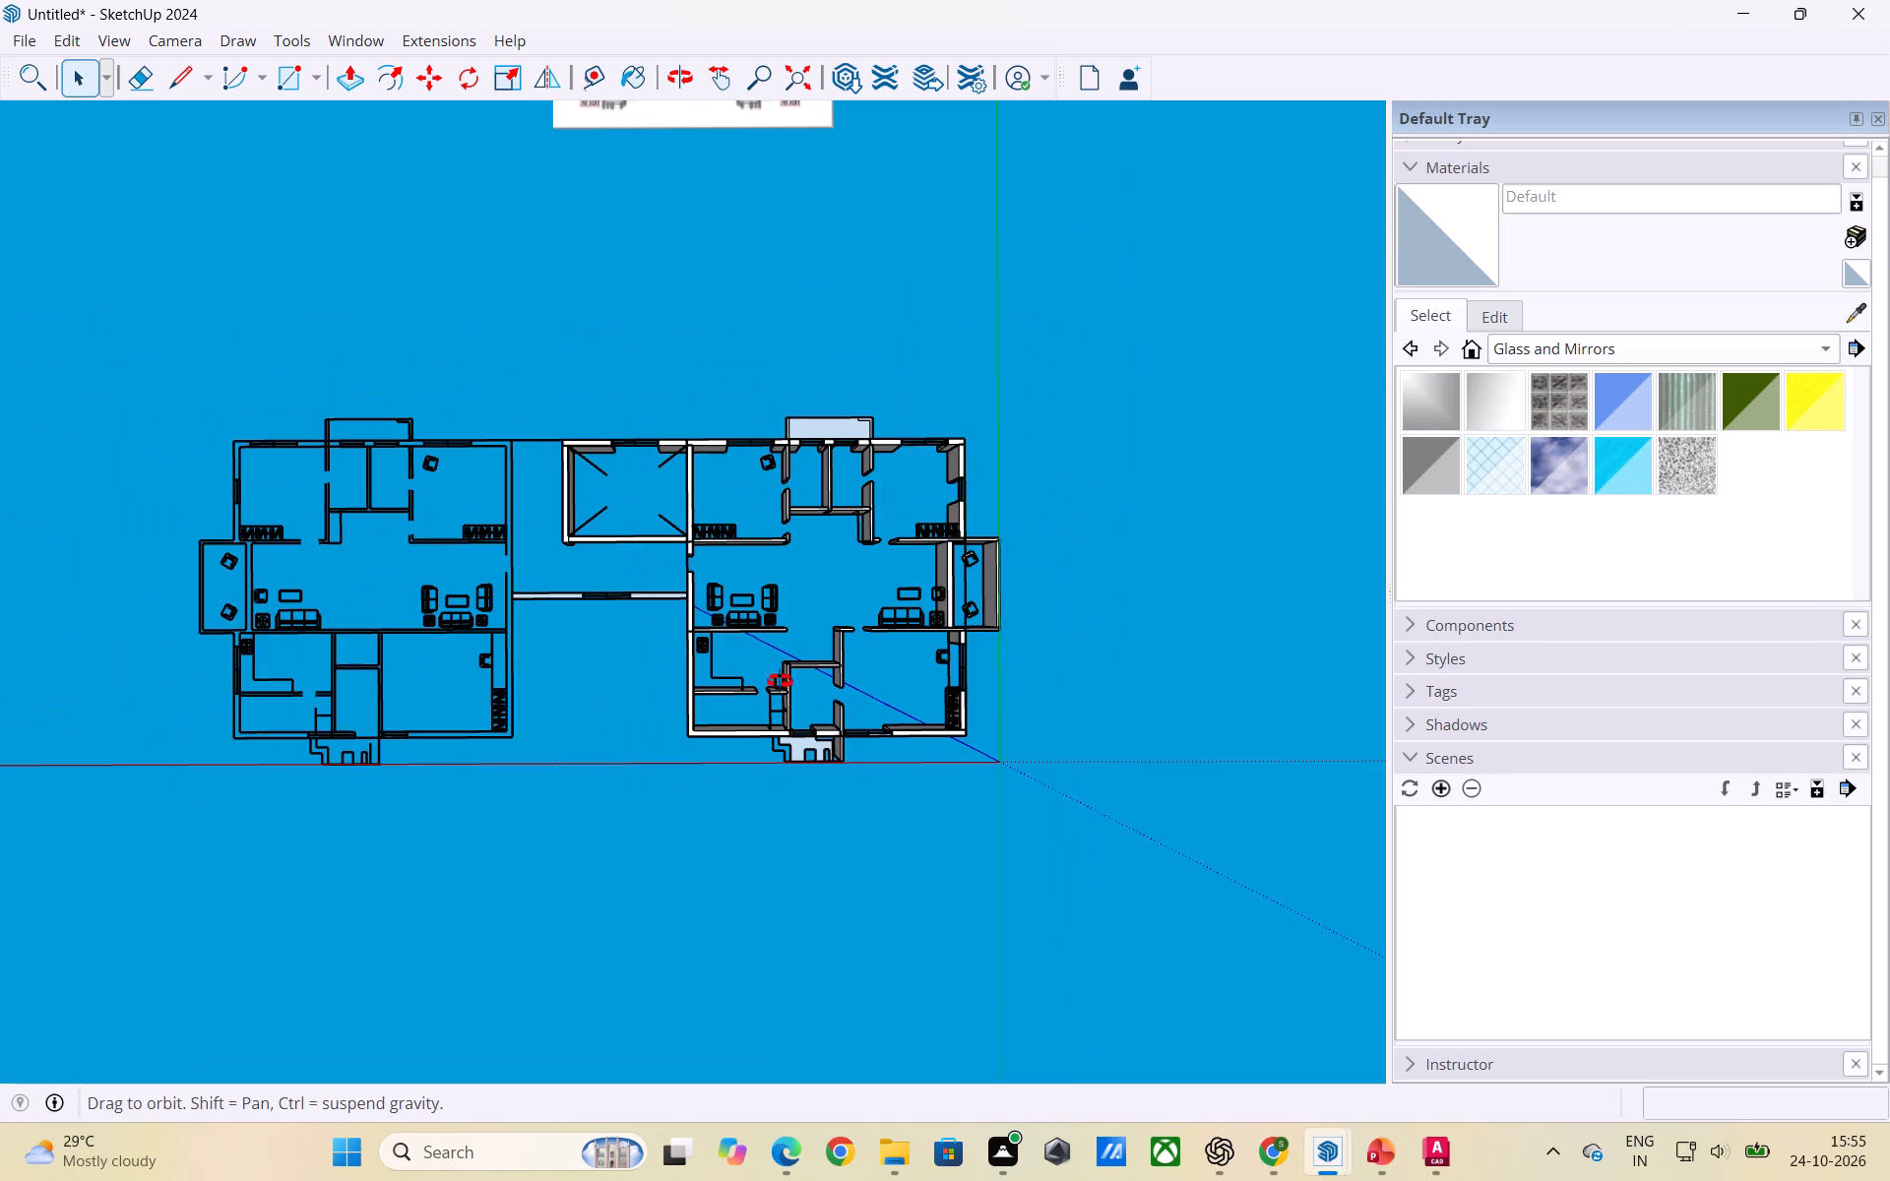
pyautogui.moveTo(780, 681); pyautogui.dragTo(860, 1041, button='middle')
pyautogui.doubleClick(1177, 552)
pyautogui.scroll(-4, 863, 529)
pyautogui.scroll(-1, 783, 525)
pyautogui.moveTo(783, 525); pyautogui.dragTo(789, 726, button='middle')
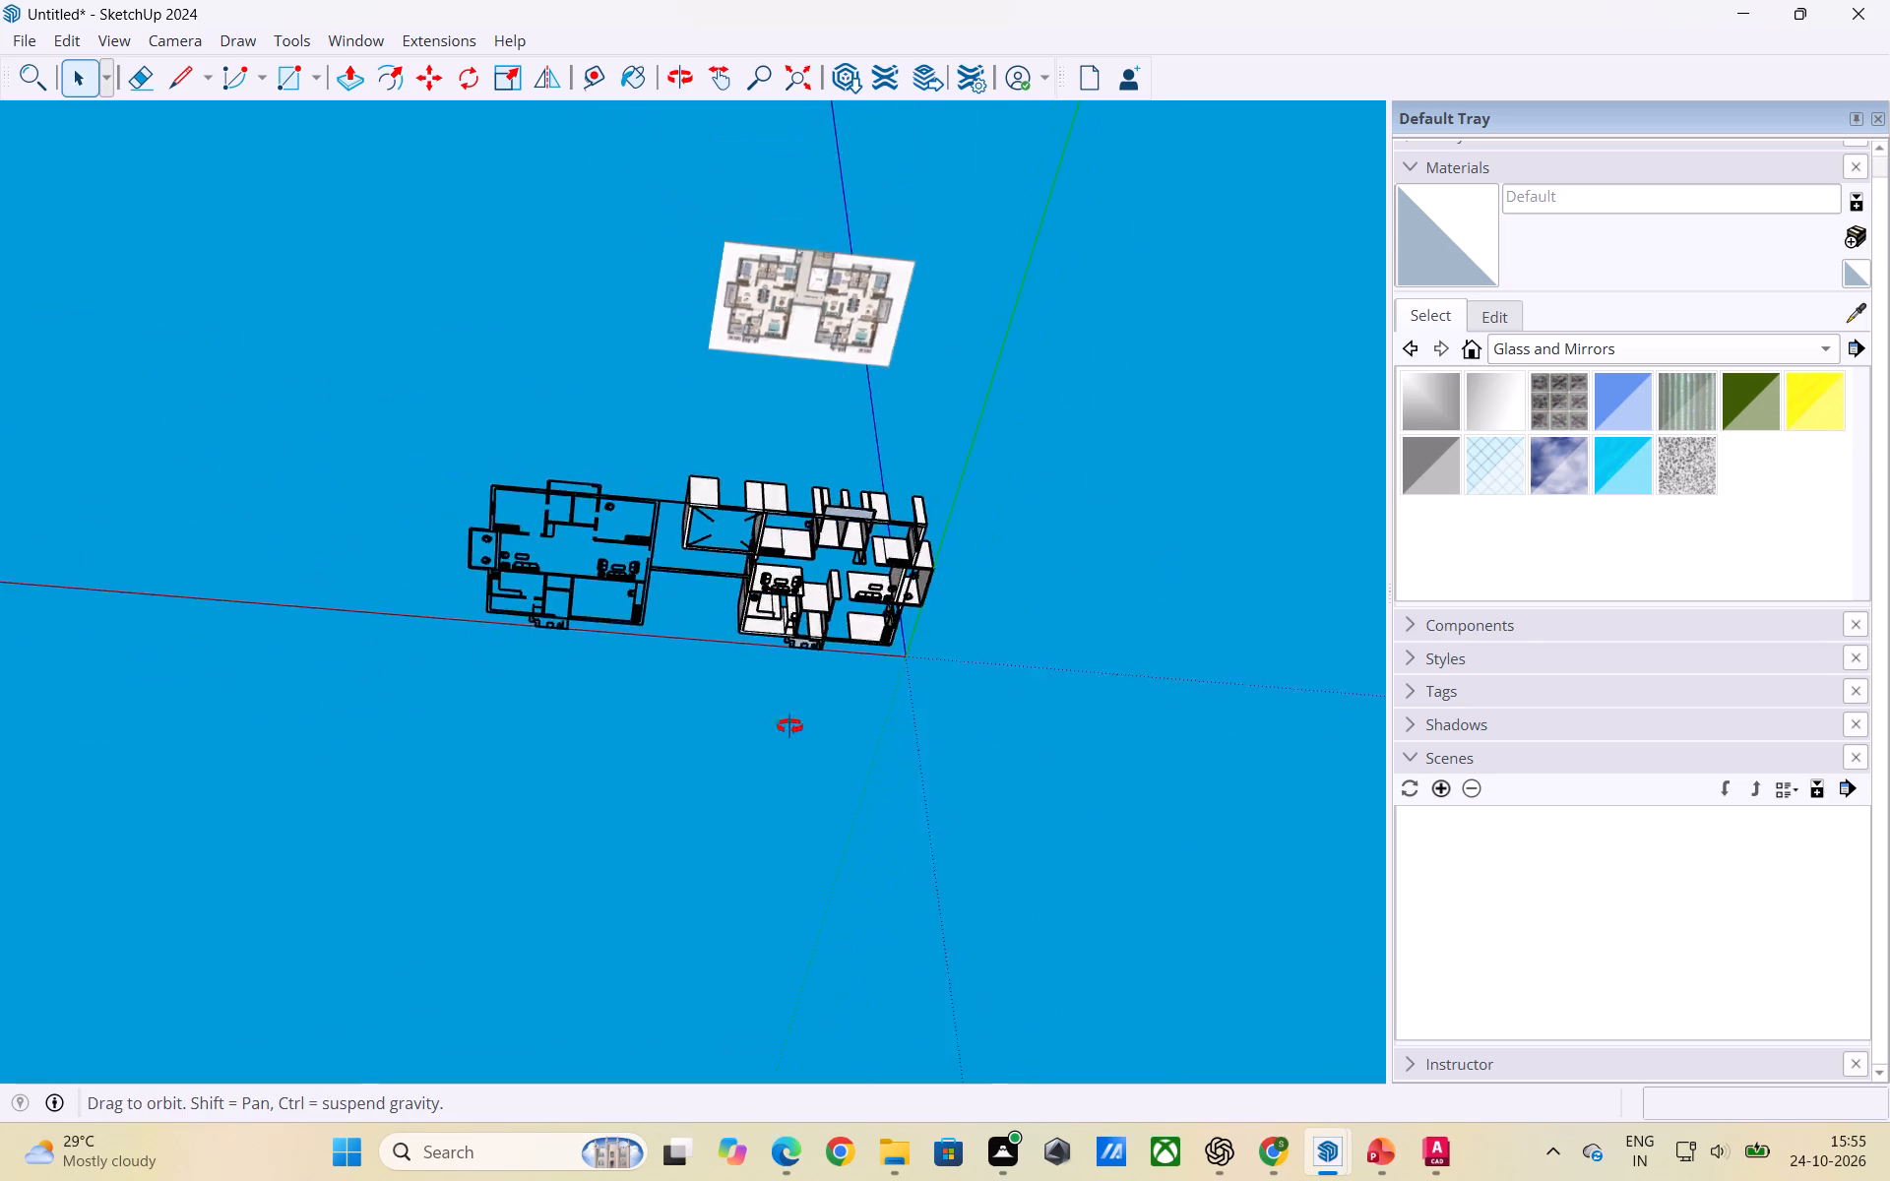
pyautogui.moveTo(789, 726); pyautogui.dragTo(789, 960, button='middle')
pyautogui.scroll(-3, 879, 491)
pyautogui.moveTo(847, 608); pyautogui.dragTo(815, 820, button='middle')
pyautogui.scroll(-3, 839, 430)
pyautogui.moveTo(838, 518); pyautogui.dragTo(816, 801, button='middle')
pyautogui.scroll(-1, 838, 665)
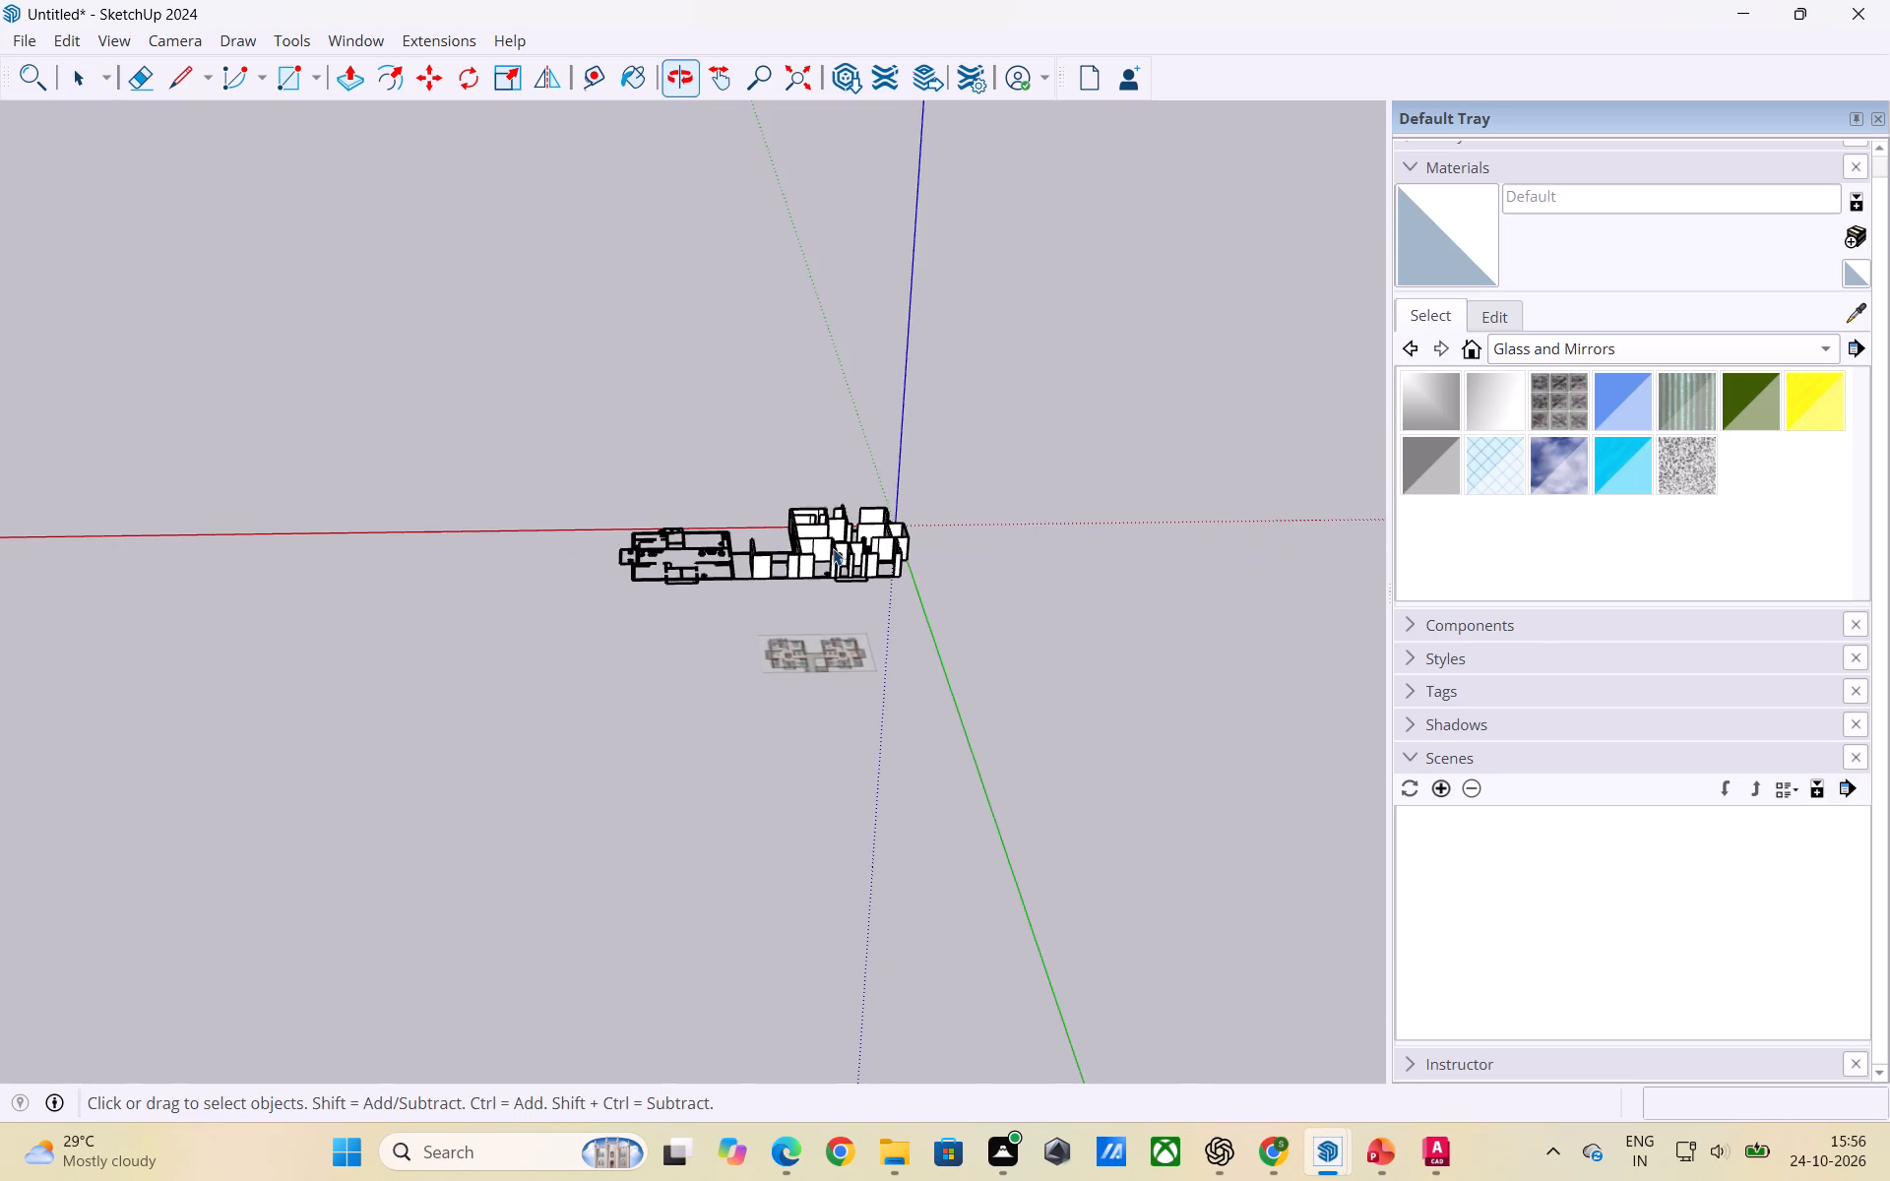
pyautogui.scroll(-1, 833, 548)
pyautogui.scroll(2, 833, 548)
pyautogui.moveTo(846, 583); pyautogui.dragTo(834, 856, button='middle')
pyautogui.scroll(16, 848, 580)
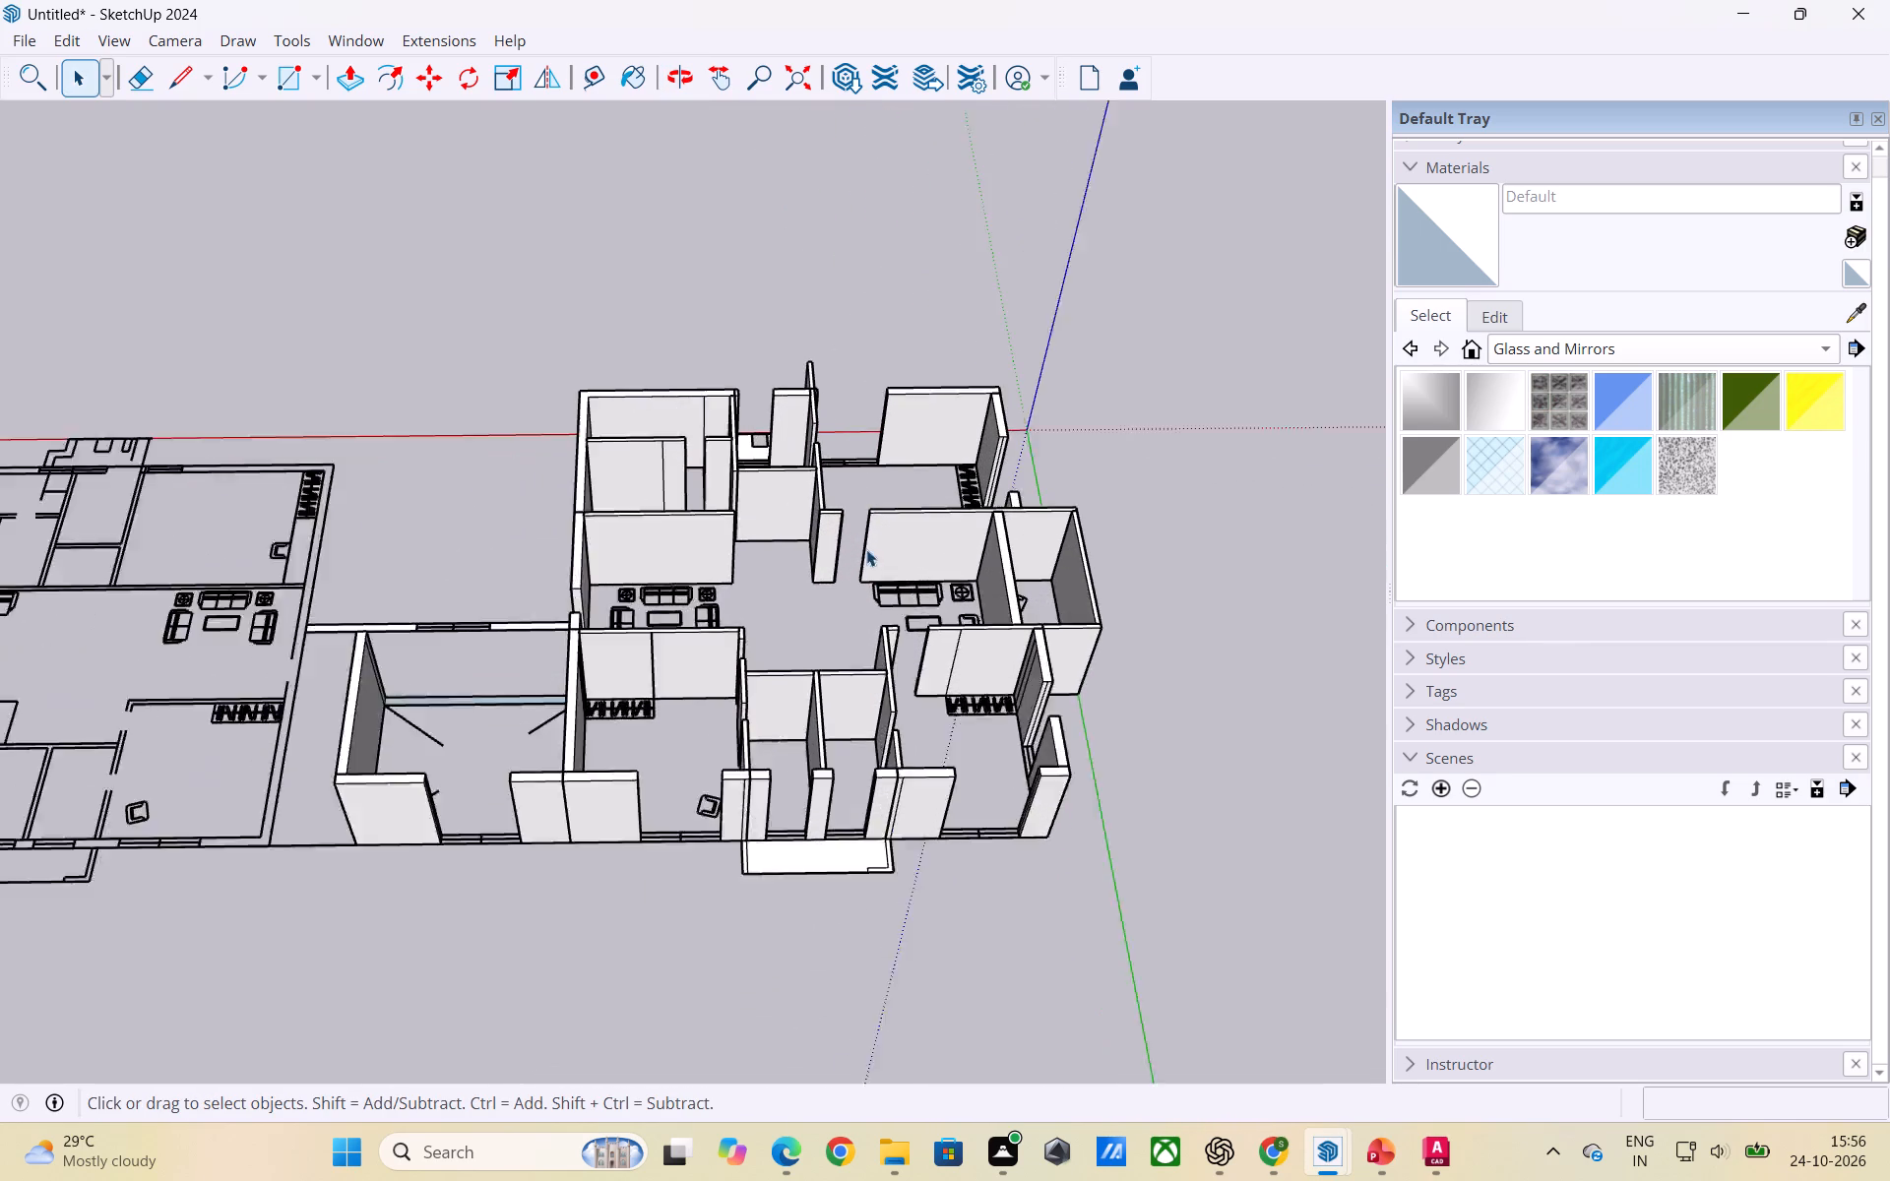
pyautogui.scroll(1, 866, 549)
pyautogui.moveTo(781, 558); pyautogui.dragTo(728, 884, button='middle')
pyautogui.scroll(2, 749, 710)
pyautogui.moveTo(760, 706); pyautogui.dragTo(814, 734, button='middle')
pyautogui.scroll(1, 813, 734)
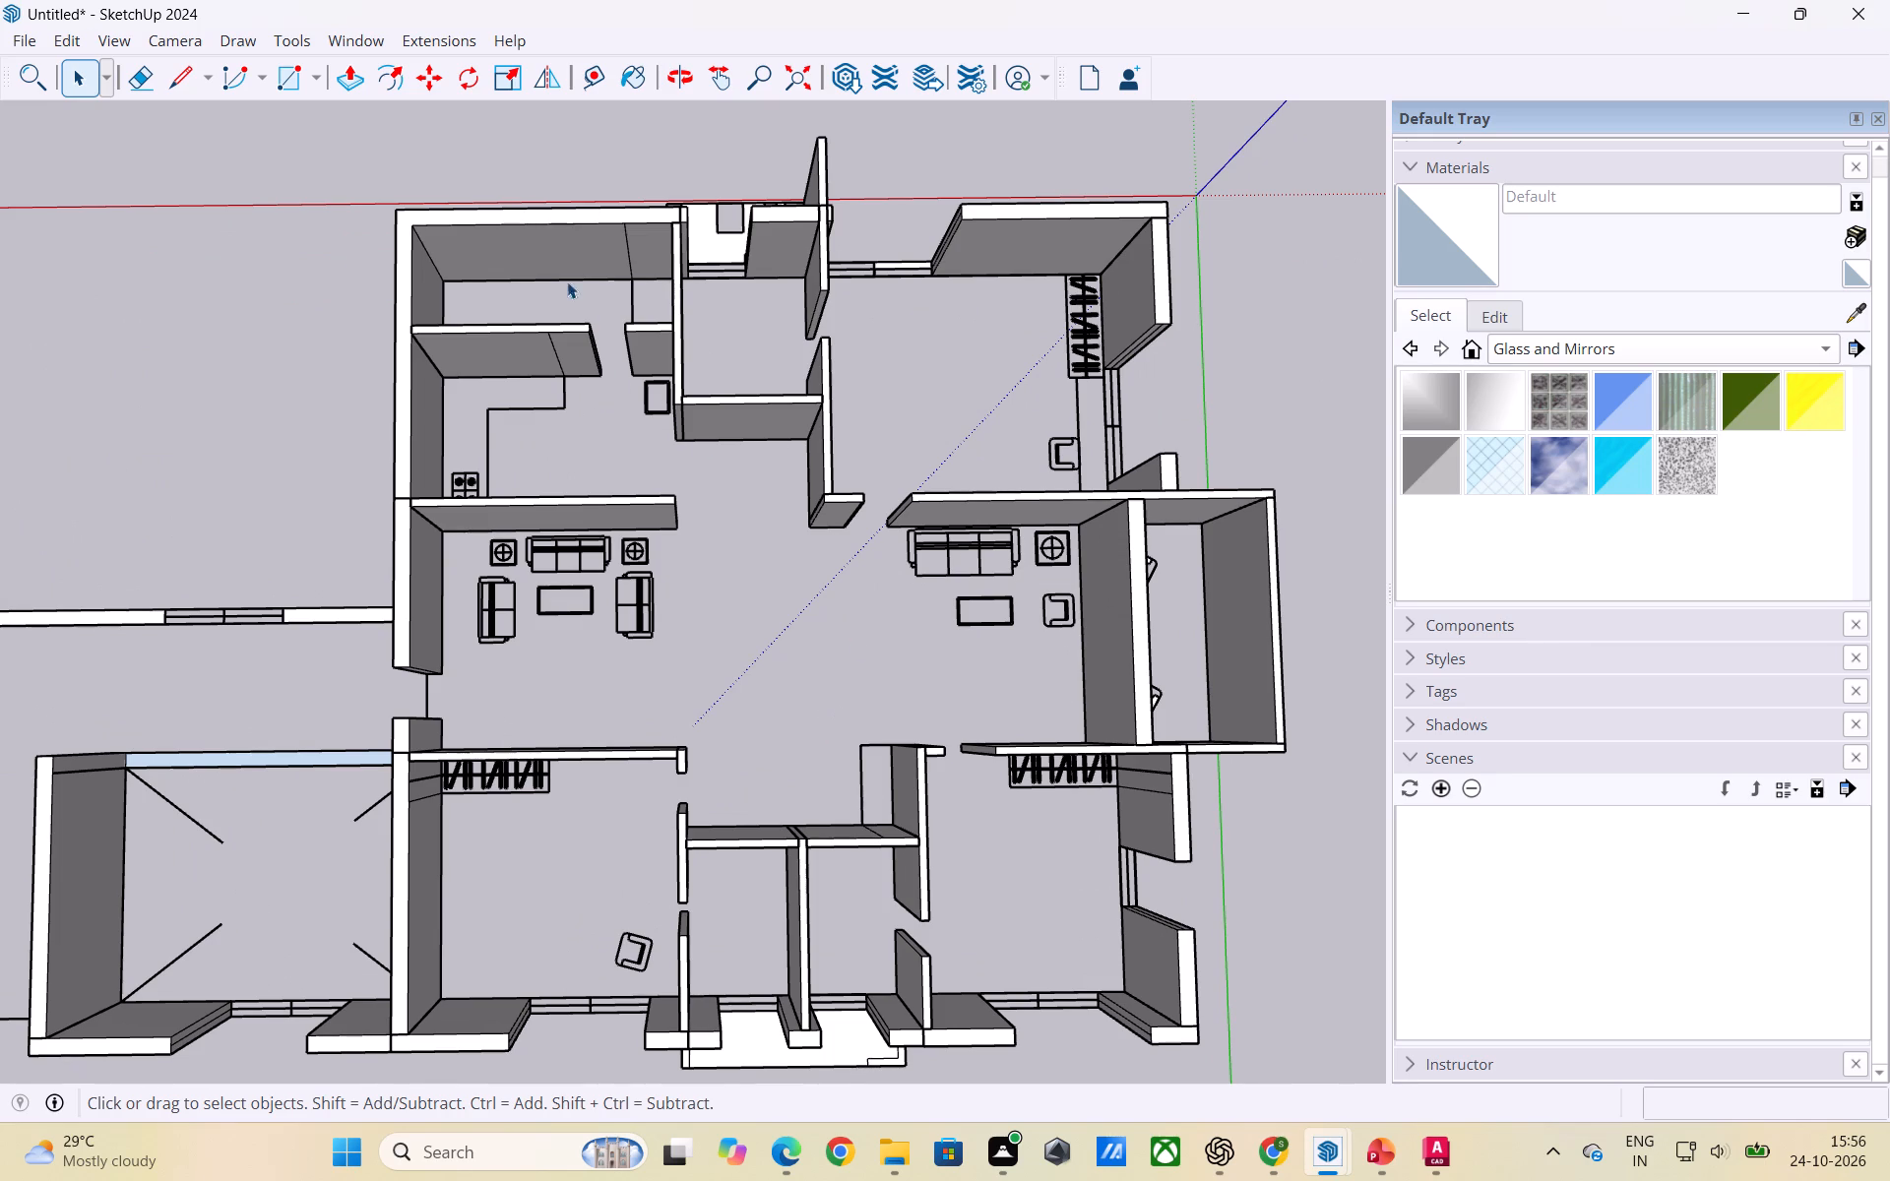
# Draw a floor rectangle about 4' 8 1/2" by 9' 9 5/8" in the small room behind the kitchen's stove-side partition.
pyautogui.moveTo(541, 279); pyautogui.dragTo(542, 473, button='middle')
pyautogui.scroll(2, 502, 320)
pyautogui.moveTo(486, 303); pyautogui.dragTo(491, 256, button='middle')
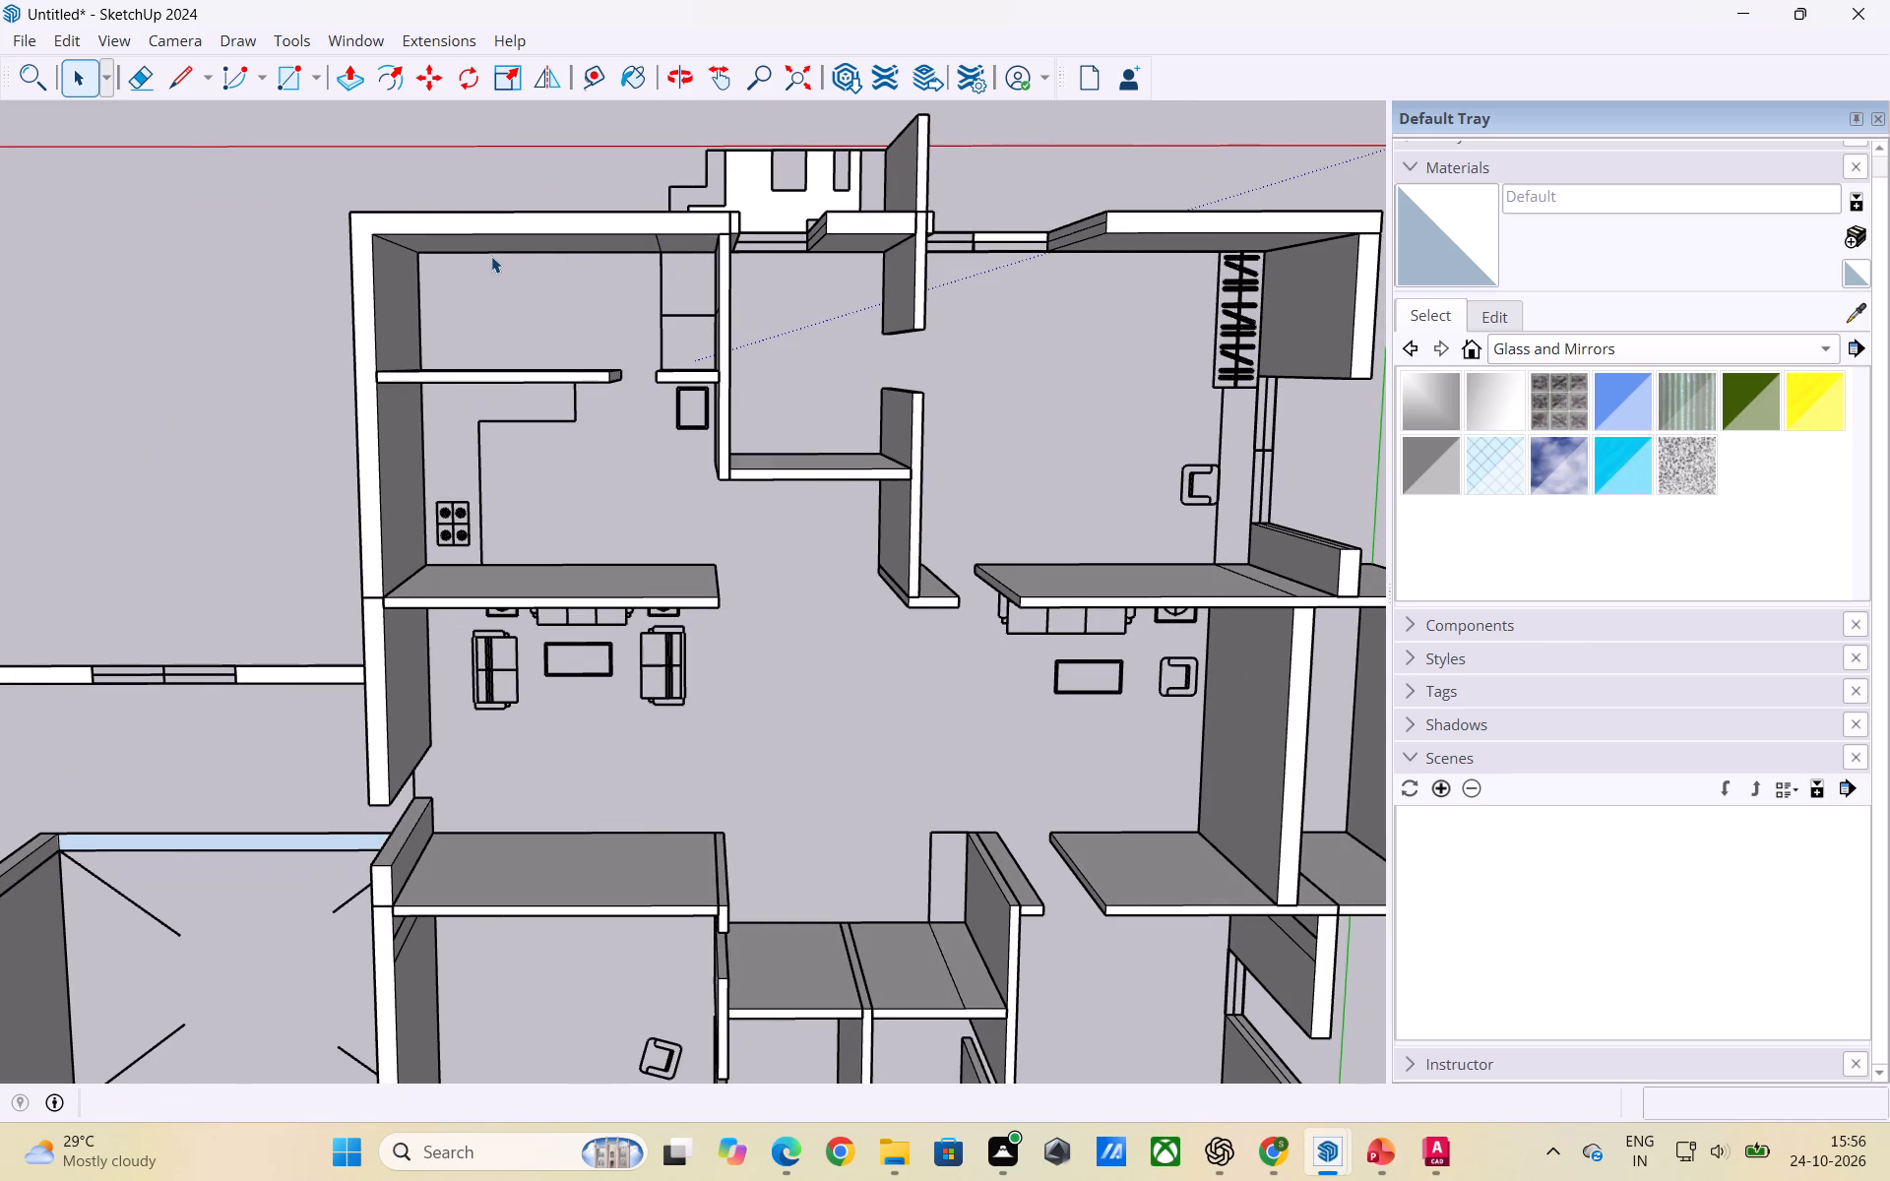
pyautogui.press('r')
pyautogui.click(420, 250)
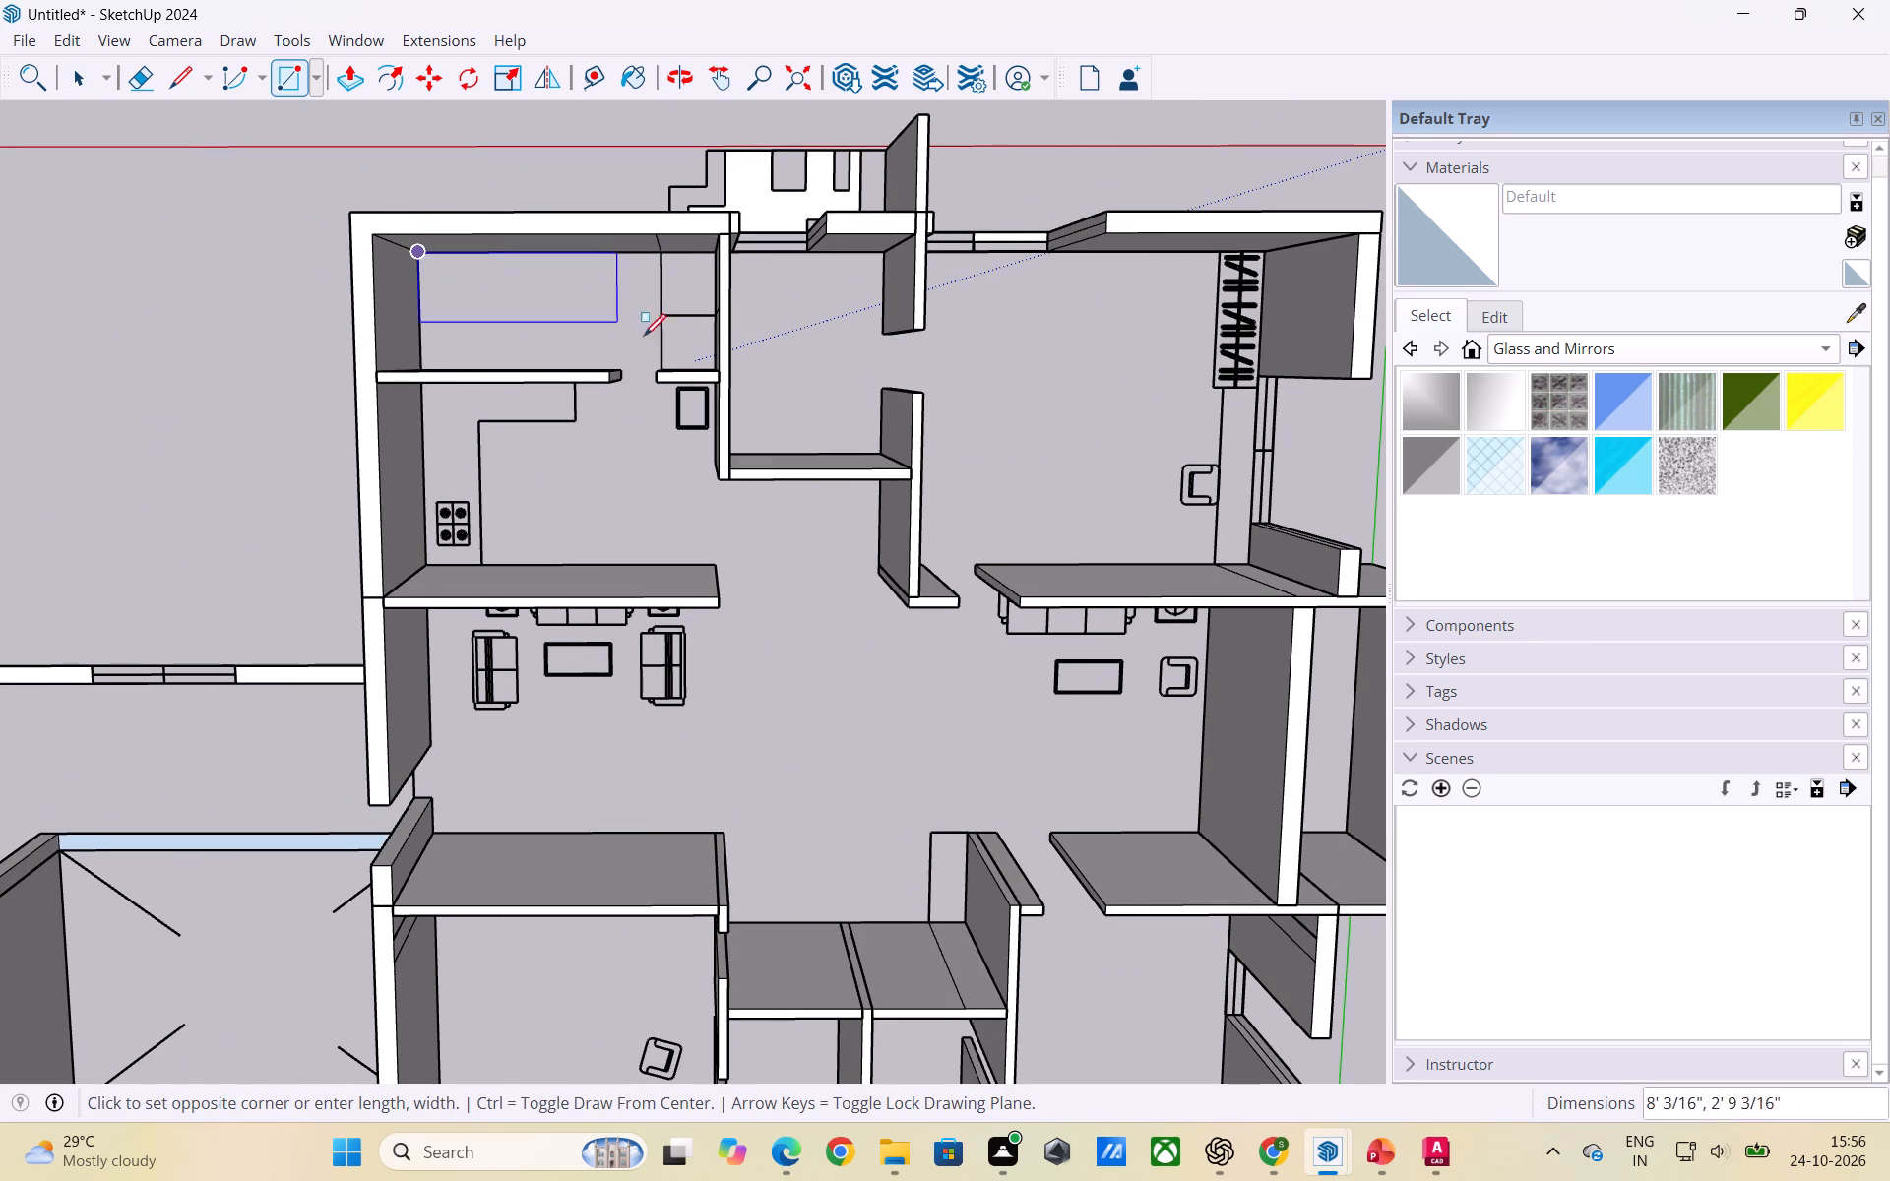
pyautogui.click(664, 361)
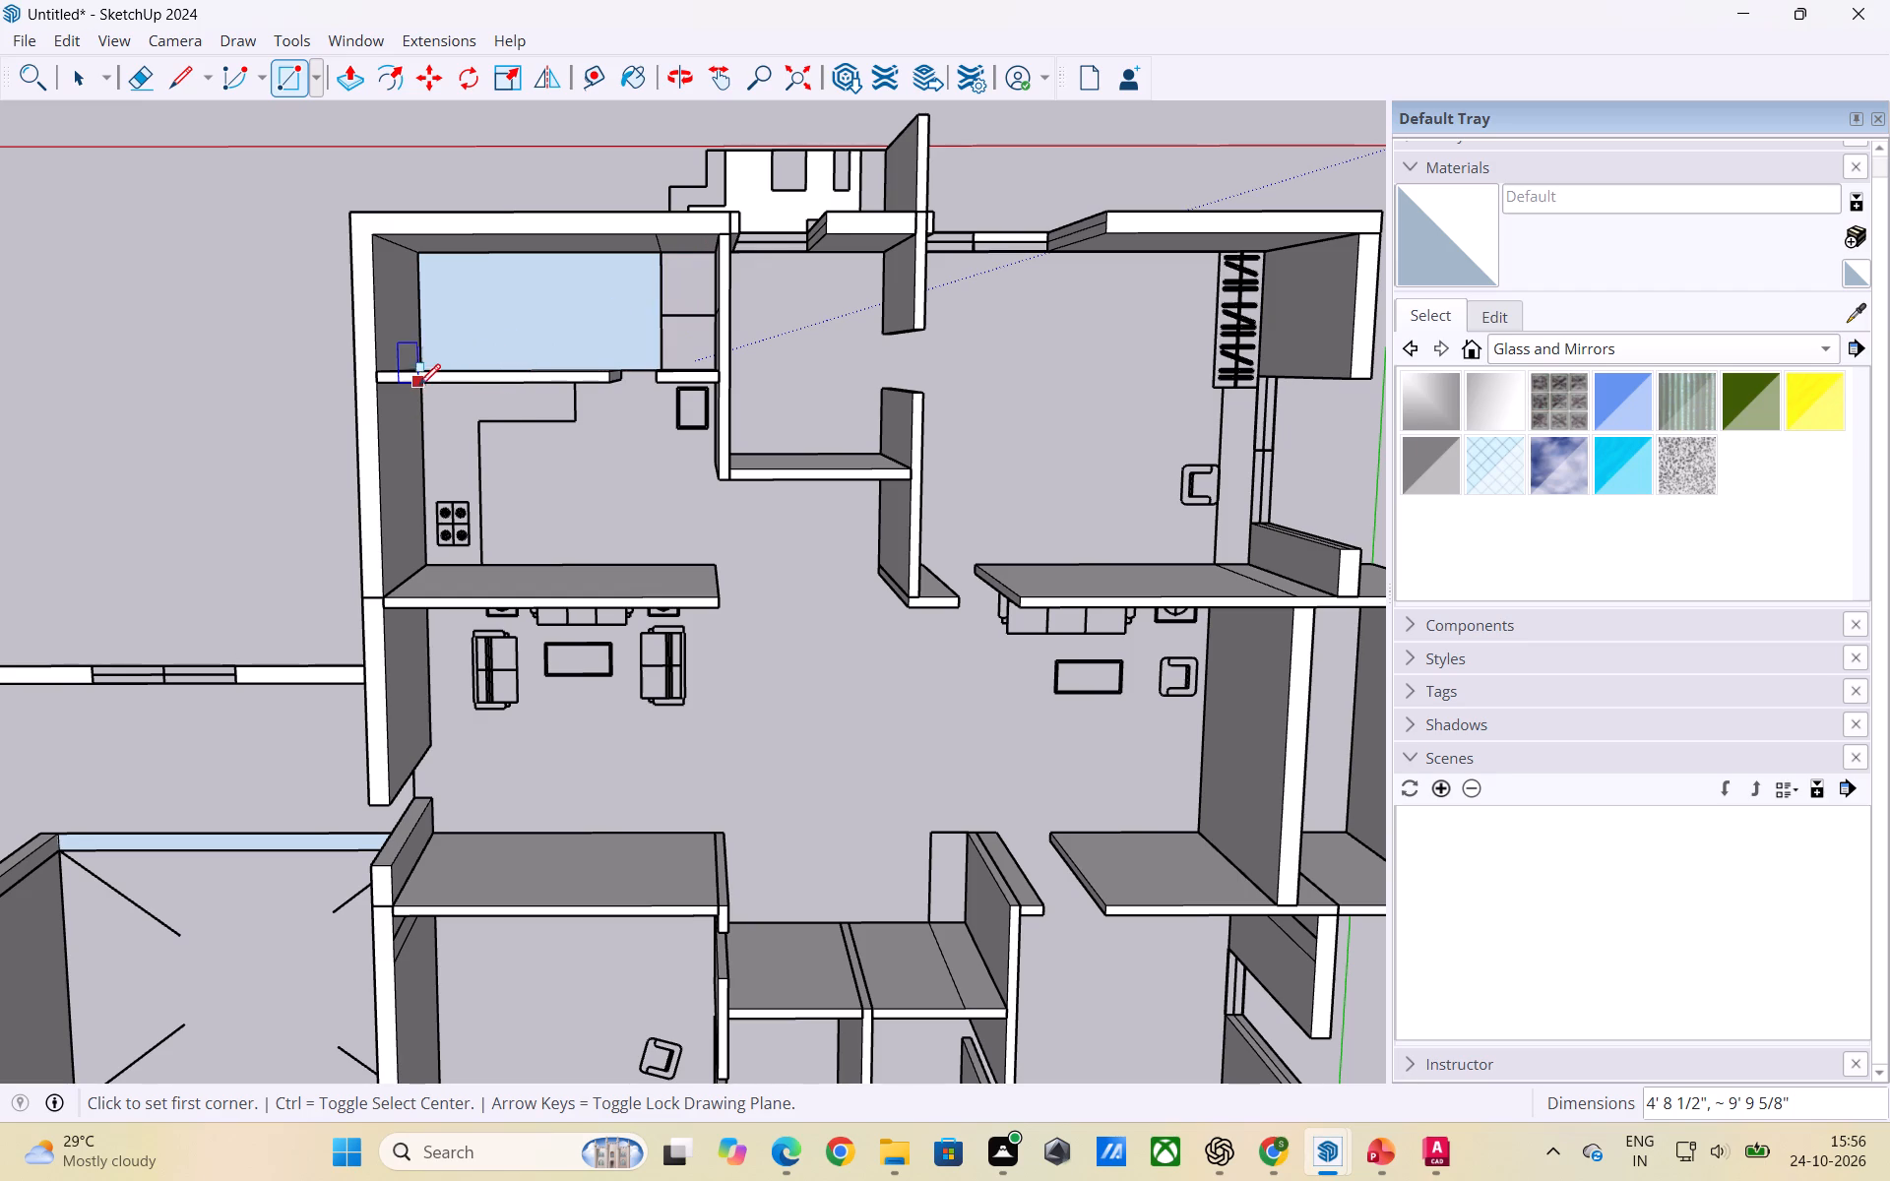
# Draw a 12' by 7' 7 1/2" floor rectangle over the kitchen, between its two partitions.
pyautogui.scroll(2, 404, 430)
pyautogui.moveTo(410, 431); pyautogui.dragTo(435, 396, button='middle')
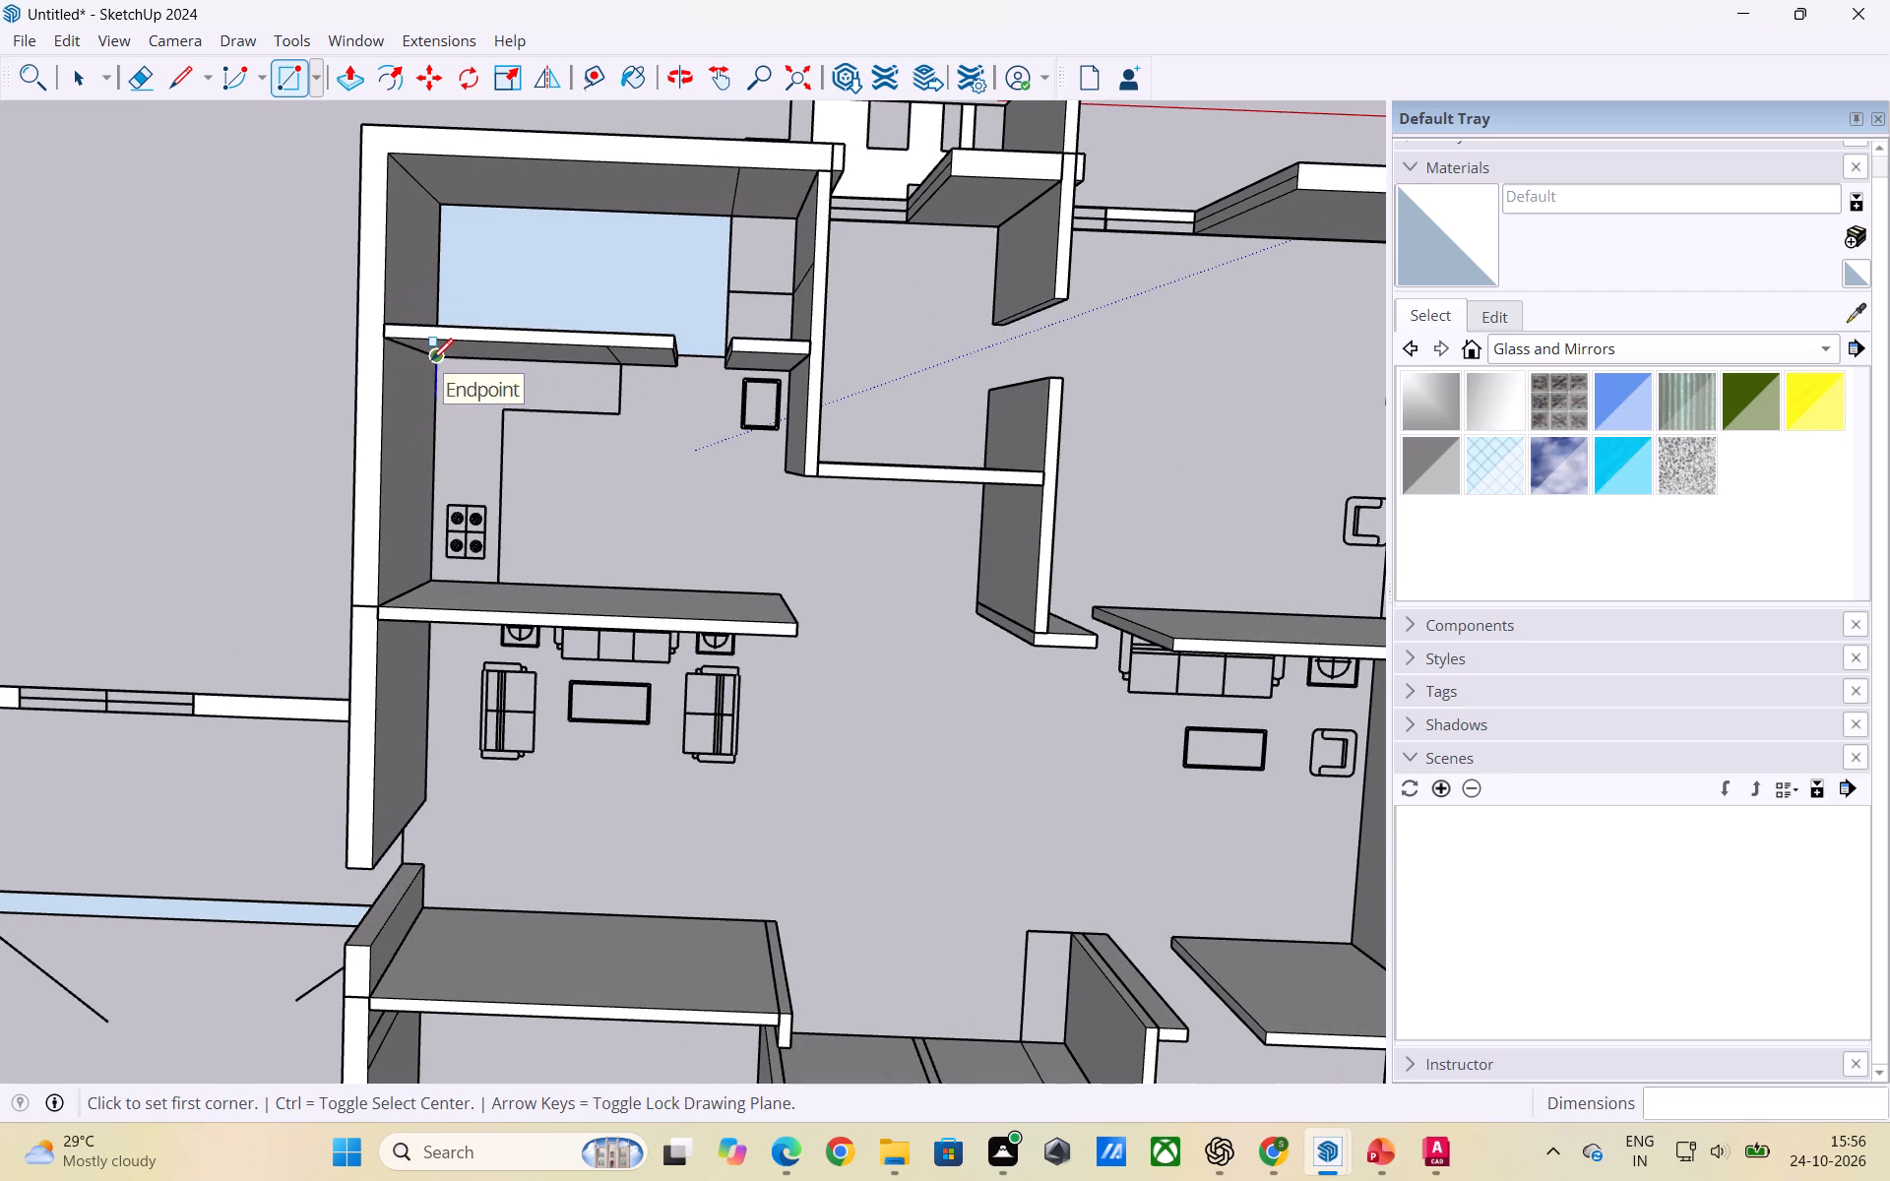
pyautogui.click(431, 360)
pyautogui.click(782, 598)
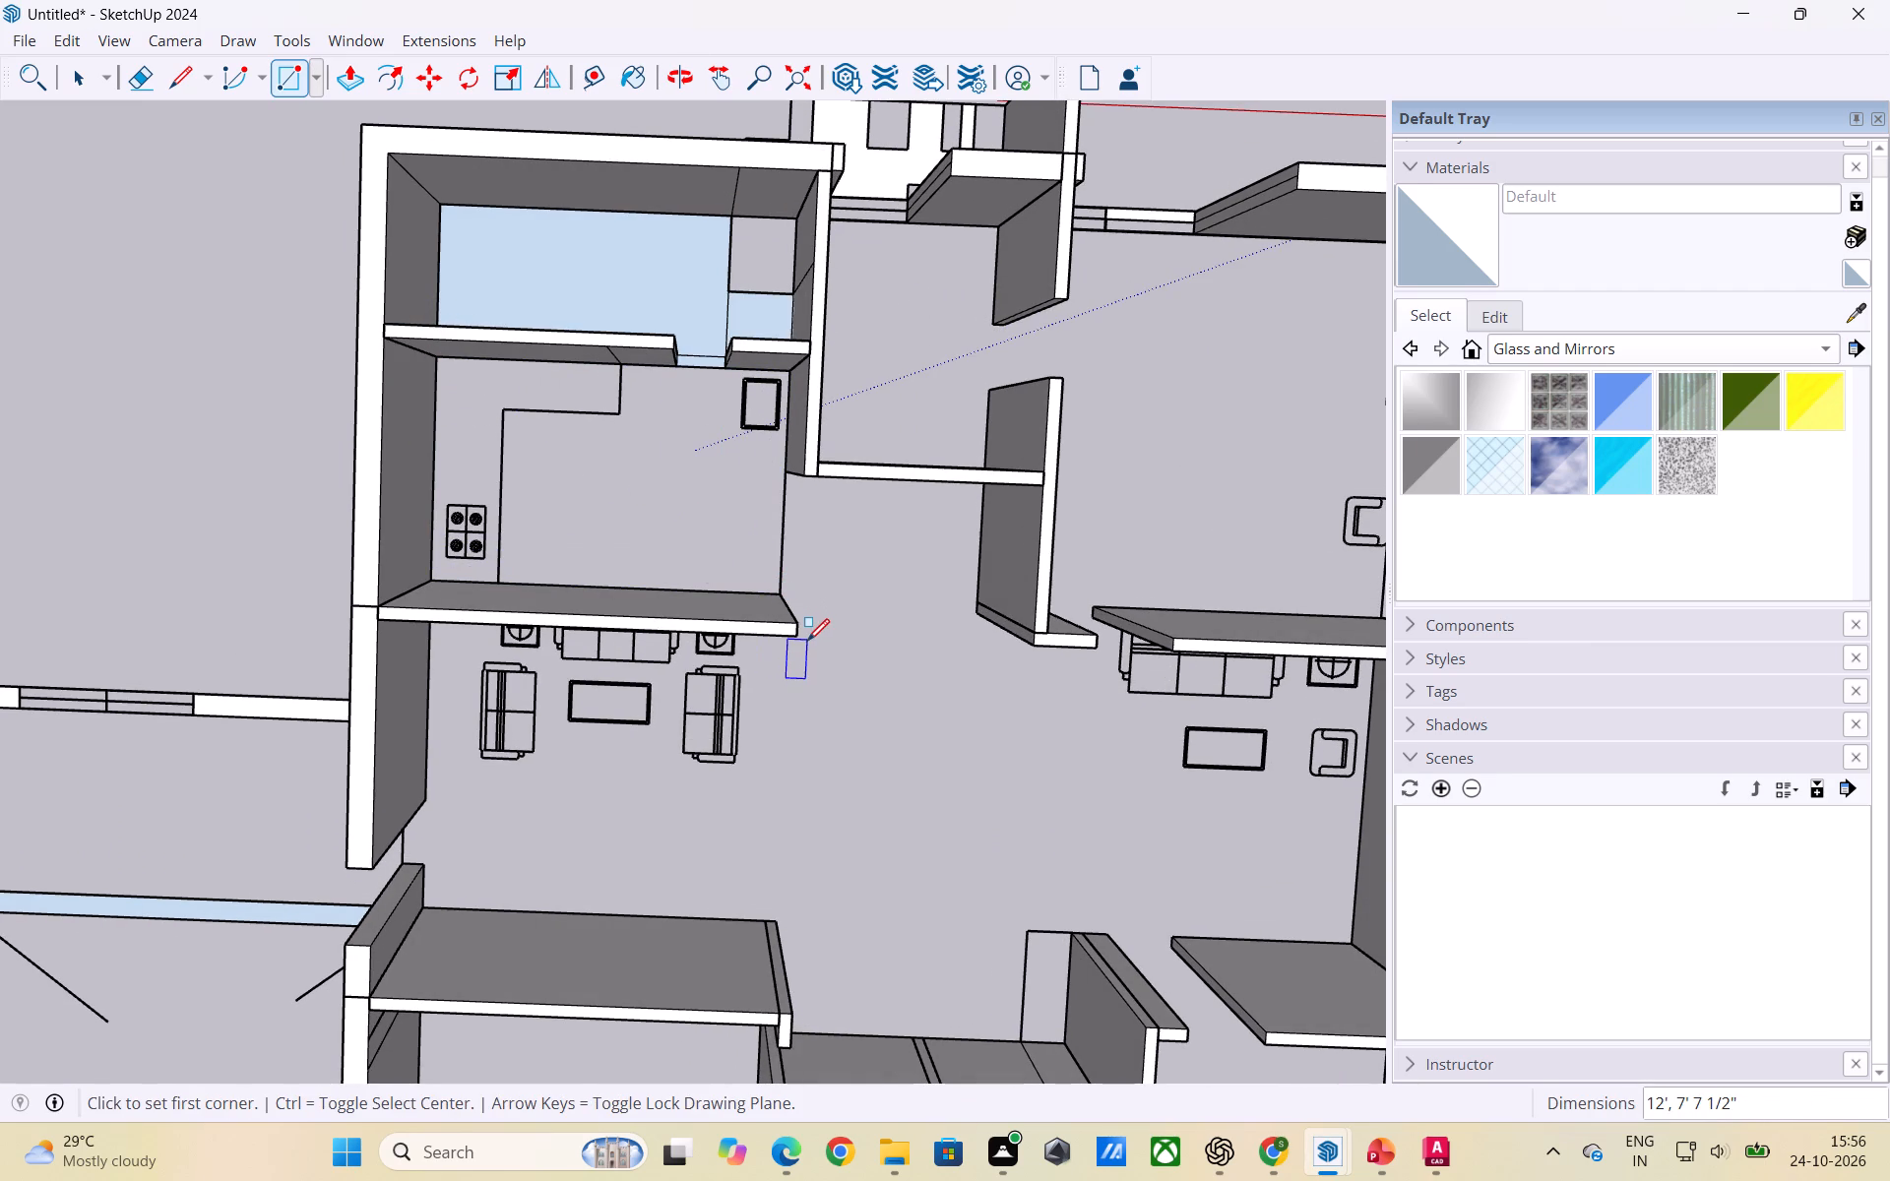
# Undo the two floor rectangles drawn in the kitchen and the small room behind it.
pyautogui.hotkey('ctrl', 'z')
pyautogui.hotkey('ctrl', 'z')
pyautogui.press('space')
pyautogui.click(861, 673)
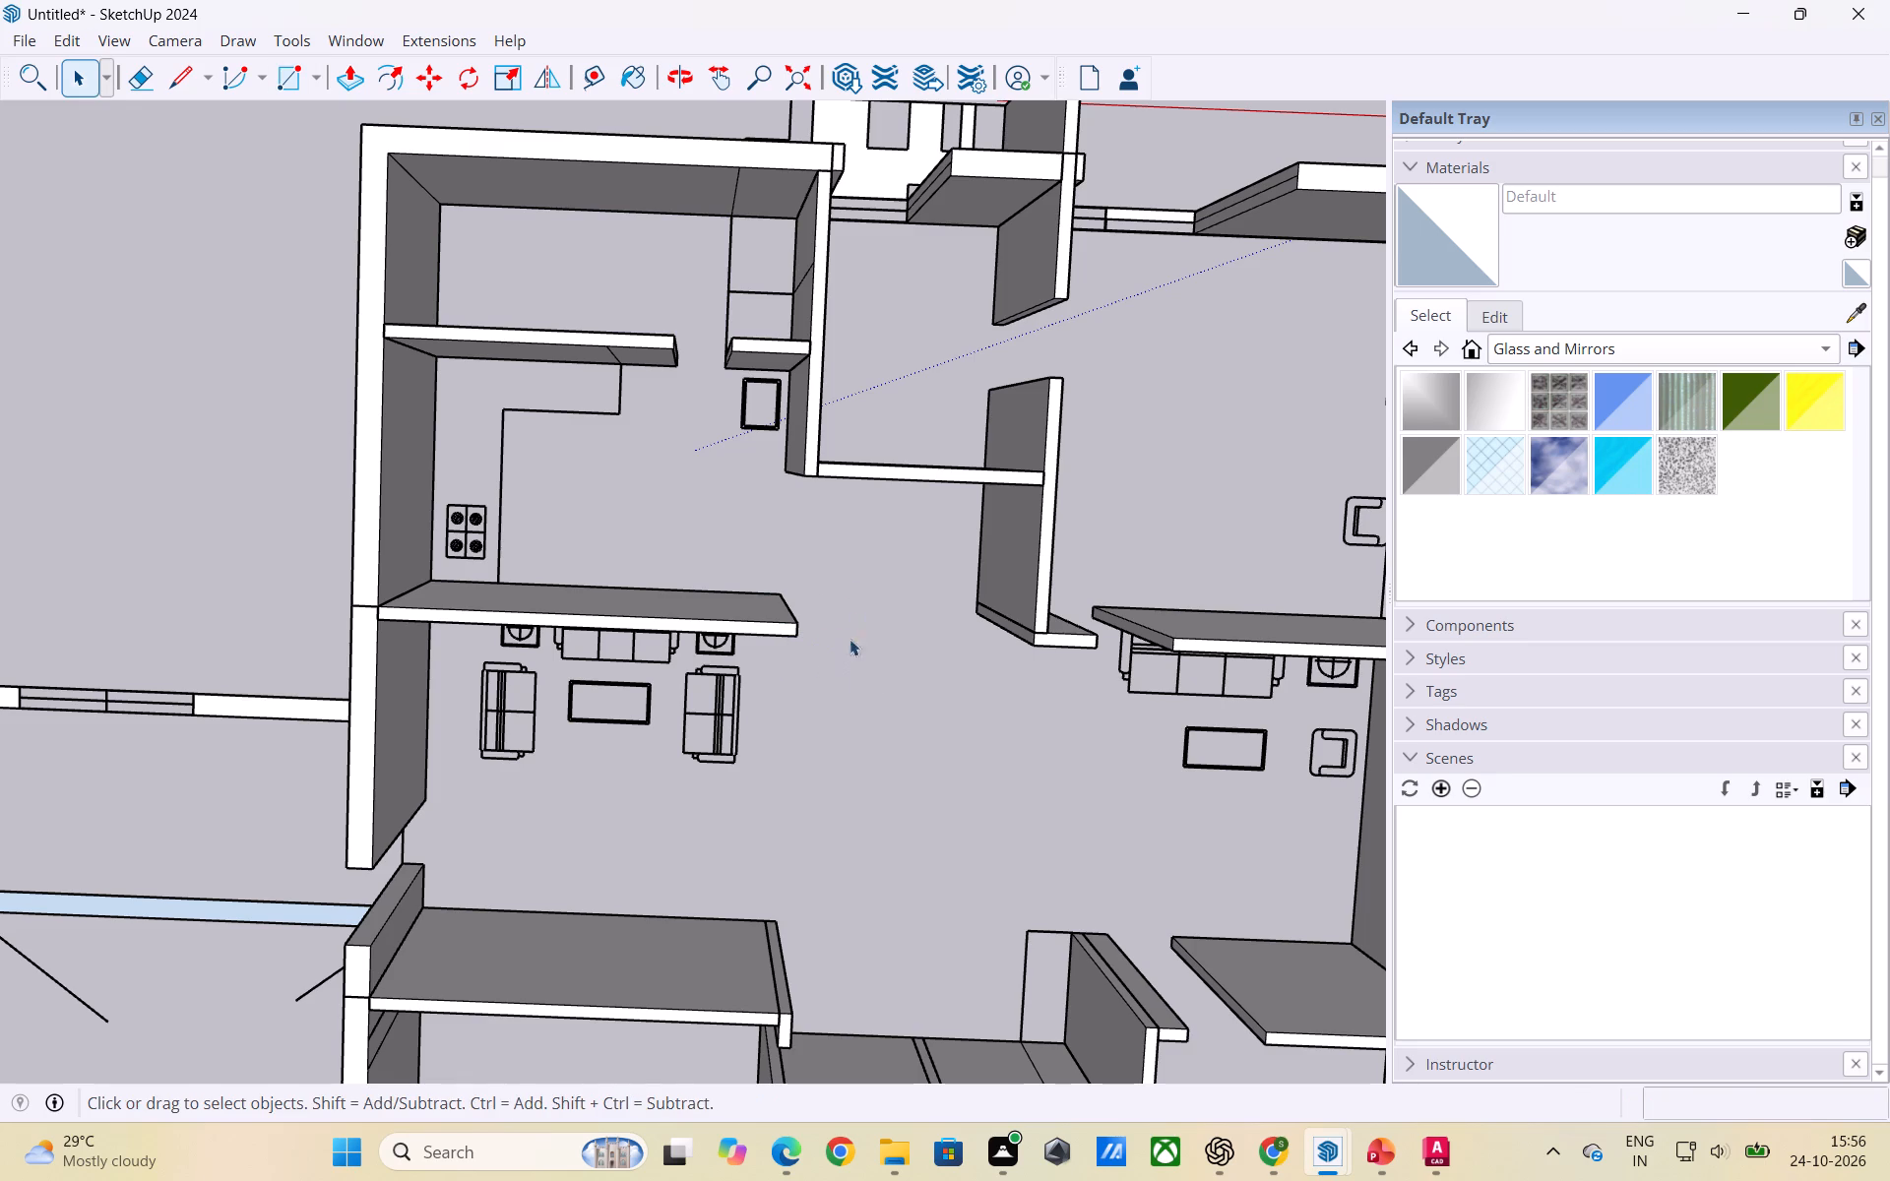
# Examine the first unit's kitchen, bathroom and adjoining bedroom, including the bedroom's outer window opening.
pyautogui.scroll(-3, 848, 582)
pyautogui.moveTo(845, 571); pyautogui.dragTo(759, 428, button='middle')
pyautogui.scroll(2, 953, 522)
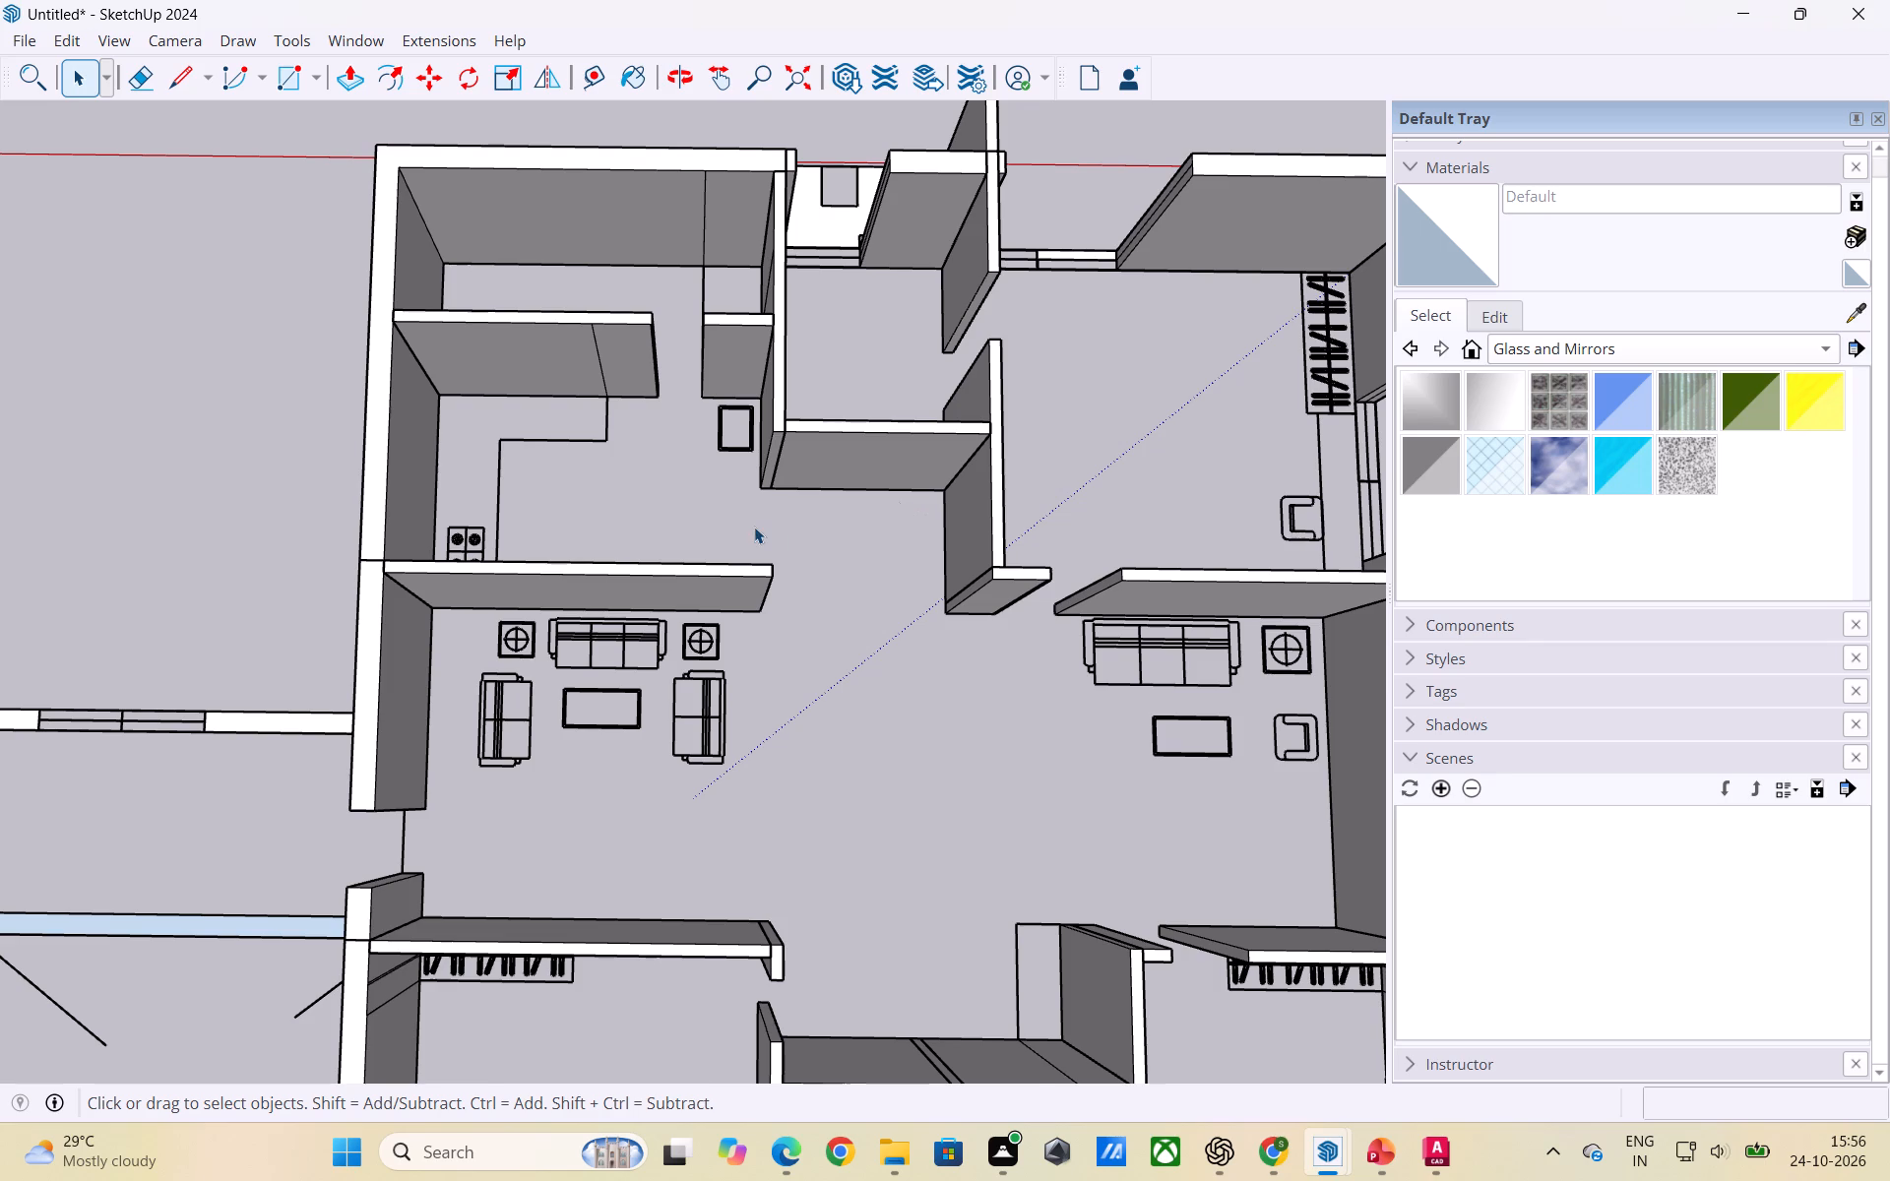
pyautogui.scroll(-3, 754, 527)
pyautogui.scroll(3, 1014, 278)
pyautogui.moveTo(1020, 307); pyautogui.dragTo(1042, 413, button='middle')
pyautogui.scroll(2, 1007, 285)
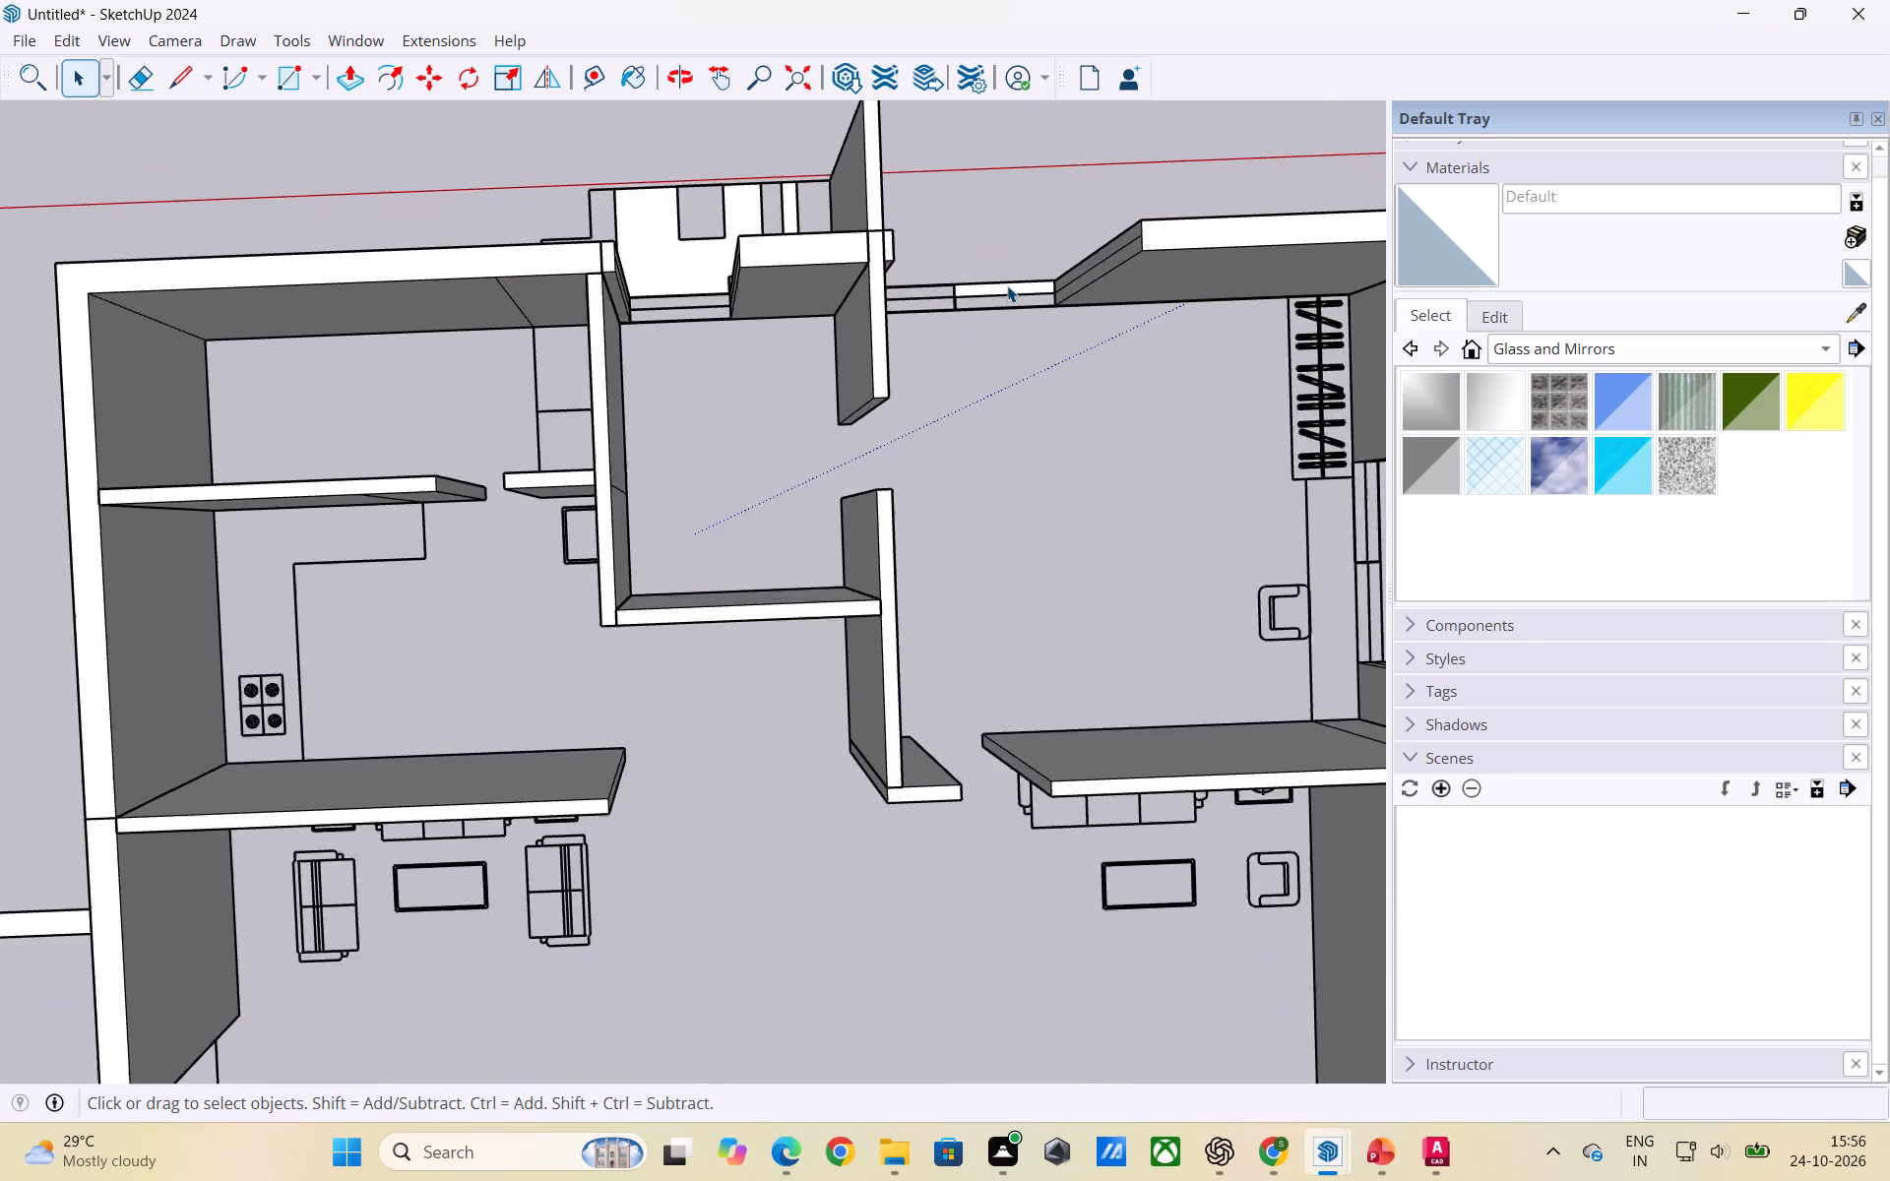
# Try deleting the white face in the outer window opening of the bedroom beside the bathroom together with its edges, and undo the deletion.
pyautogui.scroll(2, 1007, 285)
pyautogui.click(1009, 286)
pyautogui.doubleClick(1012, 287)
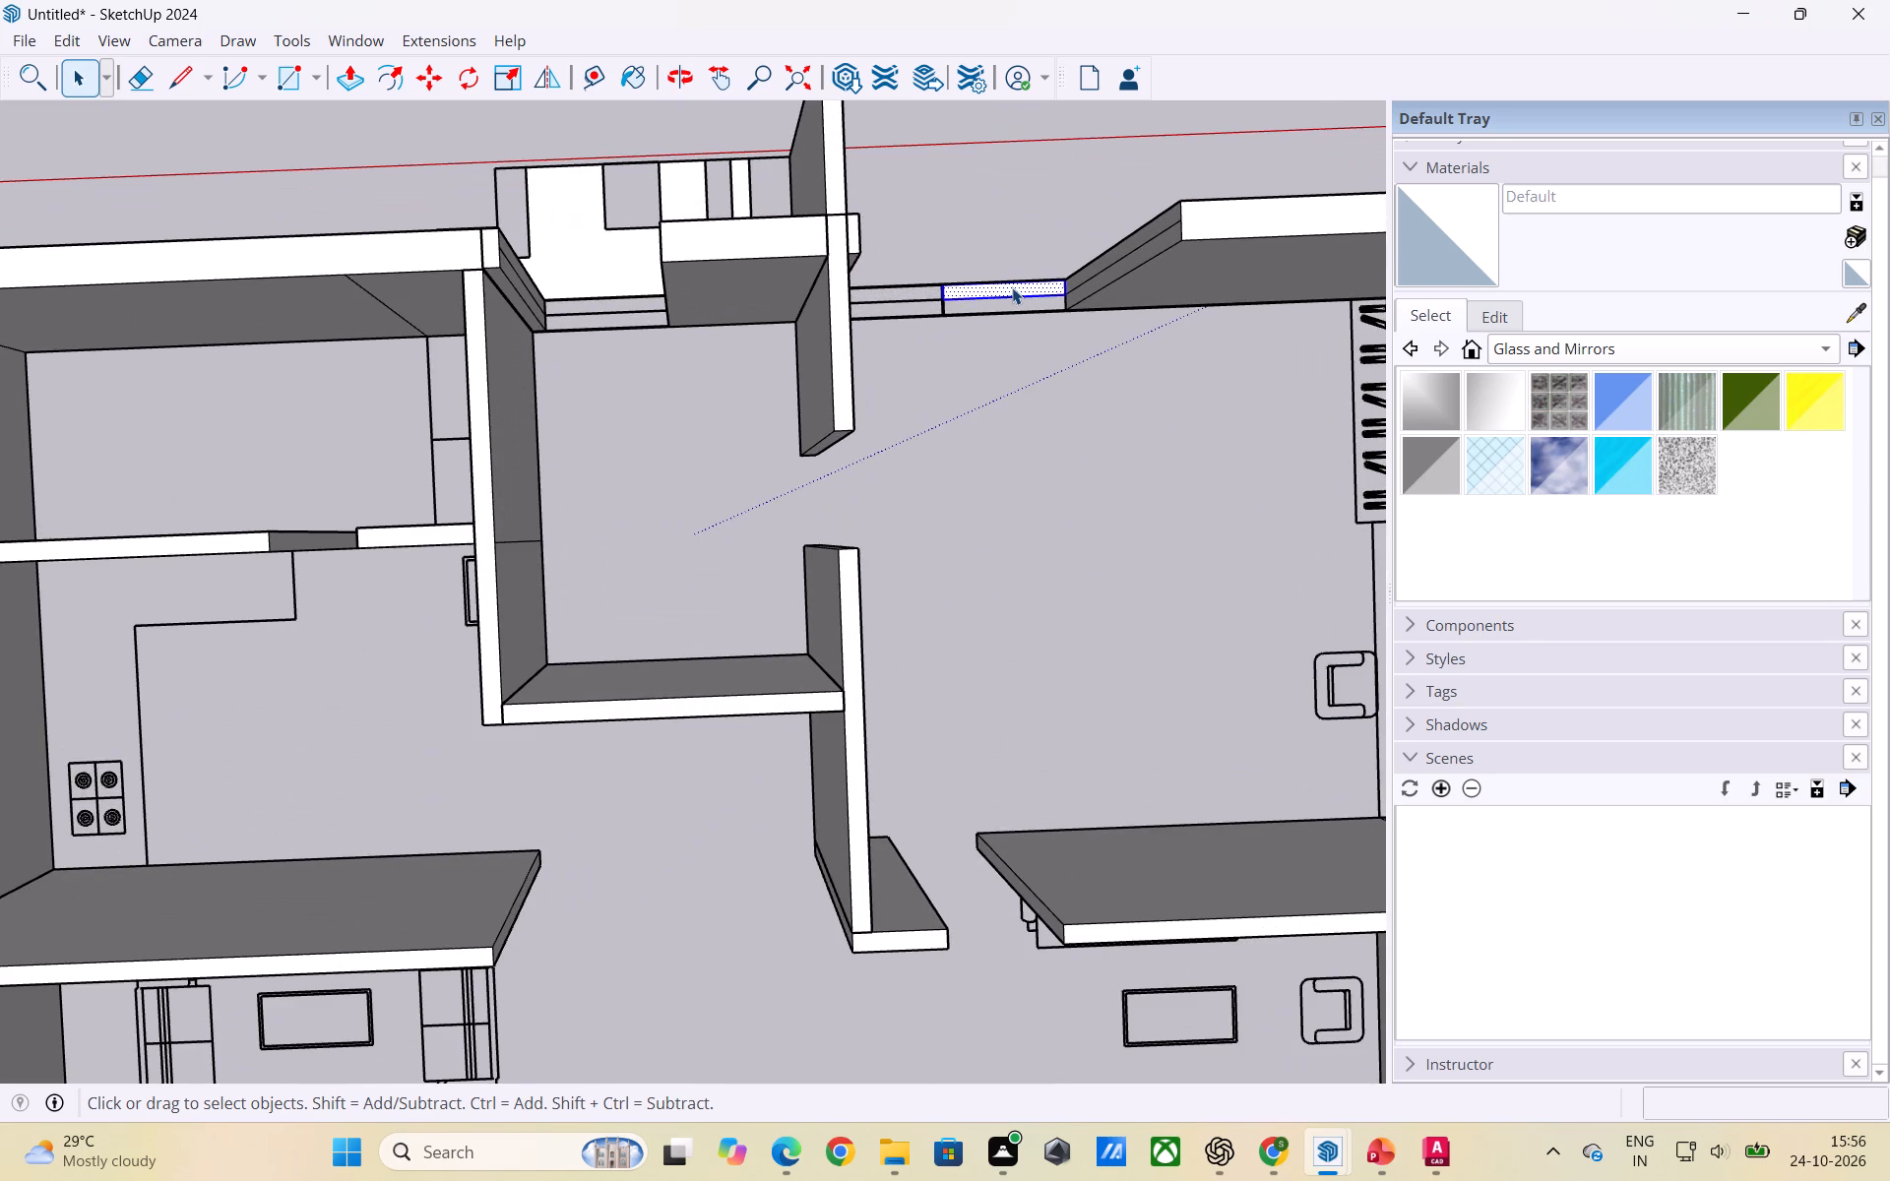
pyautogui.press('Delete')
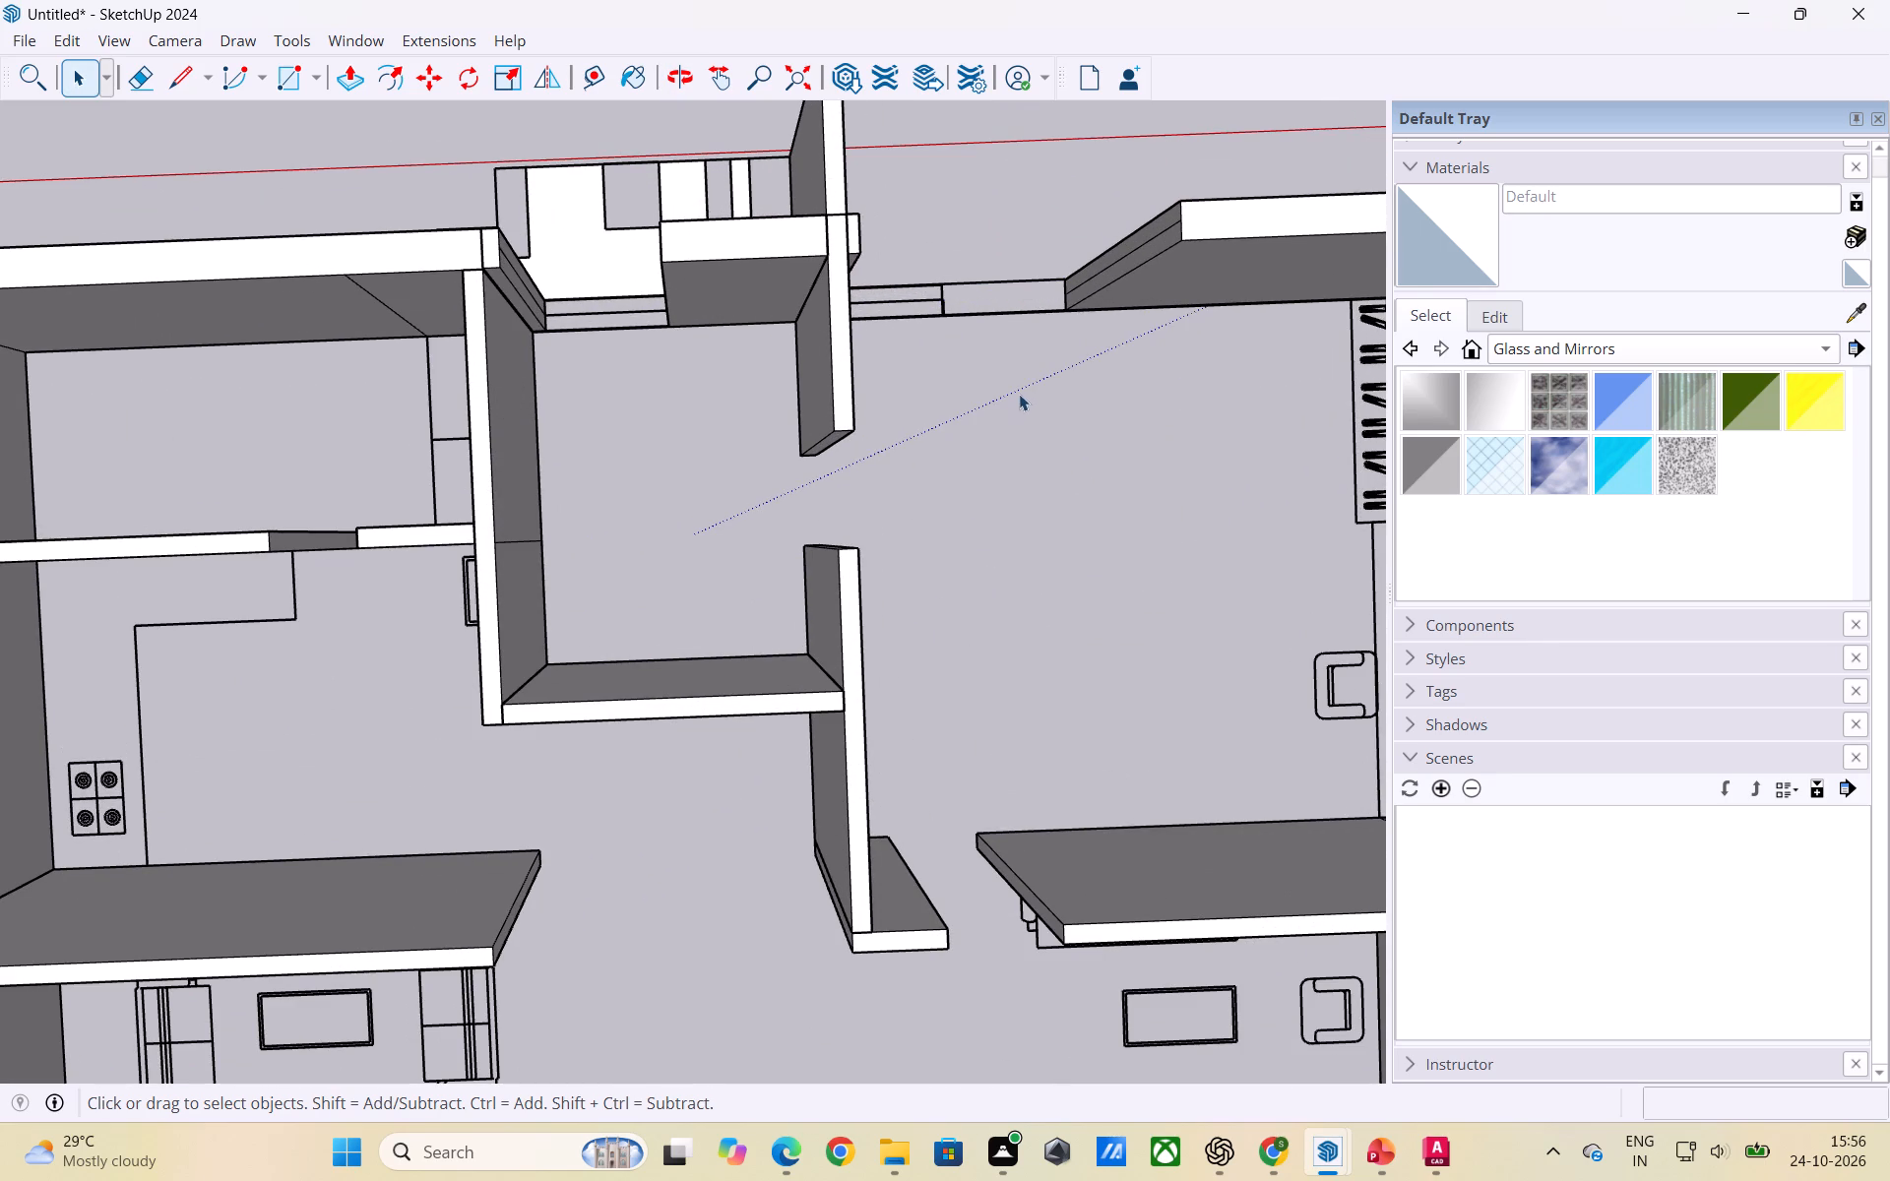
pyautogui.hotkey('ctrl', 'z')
# Delete only the white face in that bedroom's outer window opening, keeping its boundary lines.
pyautogui.click(1013, 415)
pyautogui.scroll(3, 994, 280)
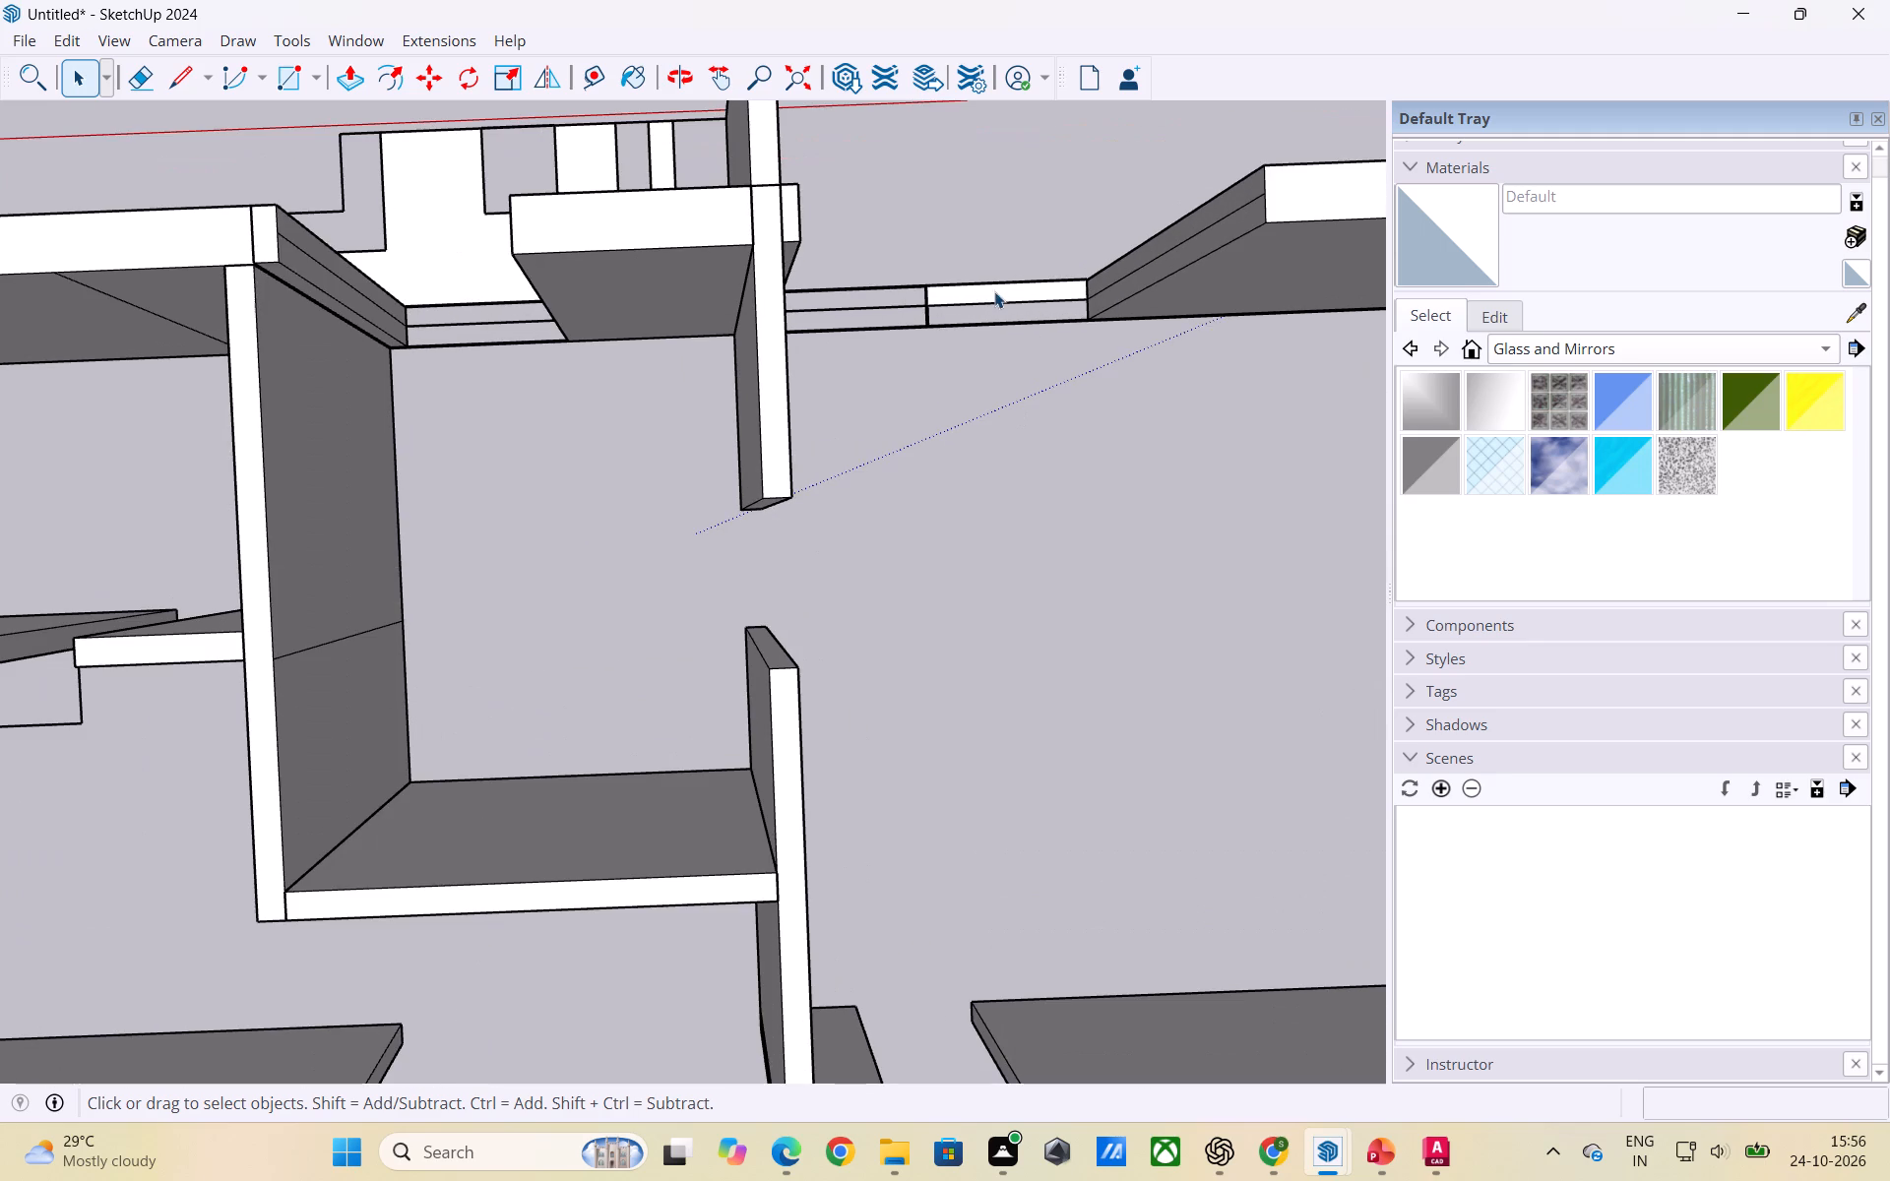
pyautogui.click(994, 292)
pyautogui.press('Delete')
# Examine the first unit's rooms and wall openings from above, including the kitchen, bathroom and adjoining bedroom.
pyautogui.scroll(-3, 1060, 368)
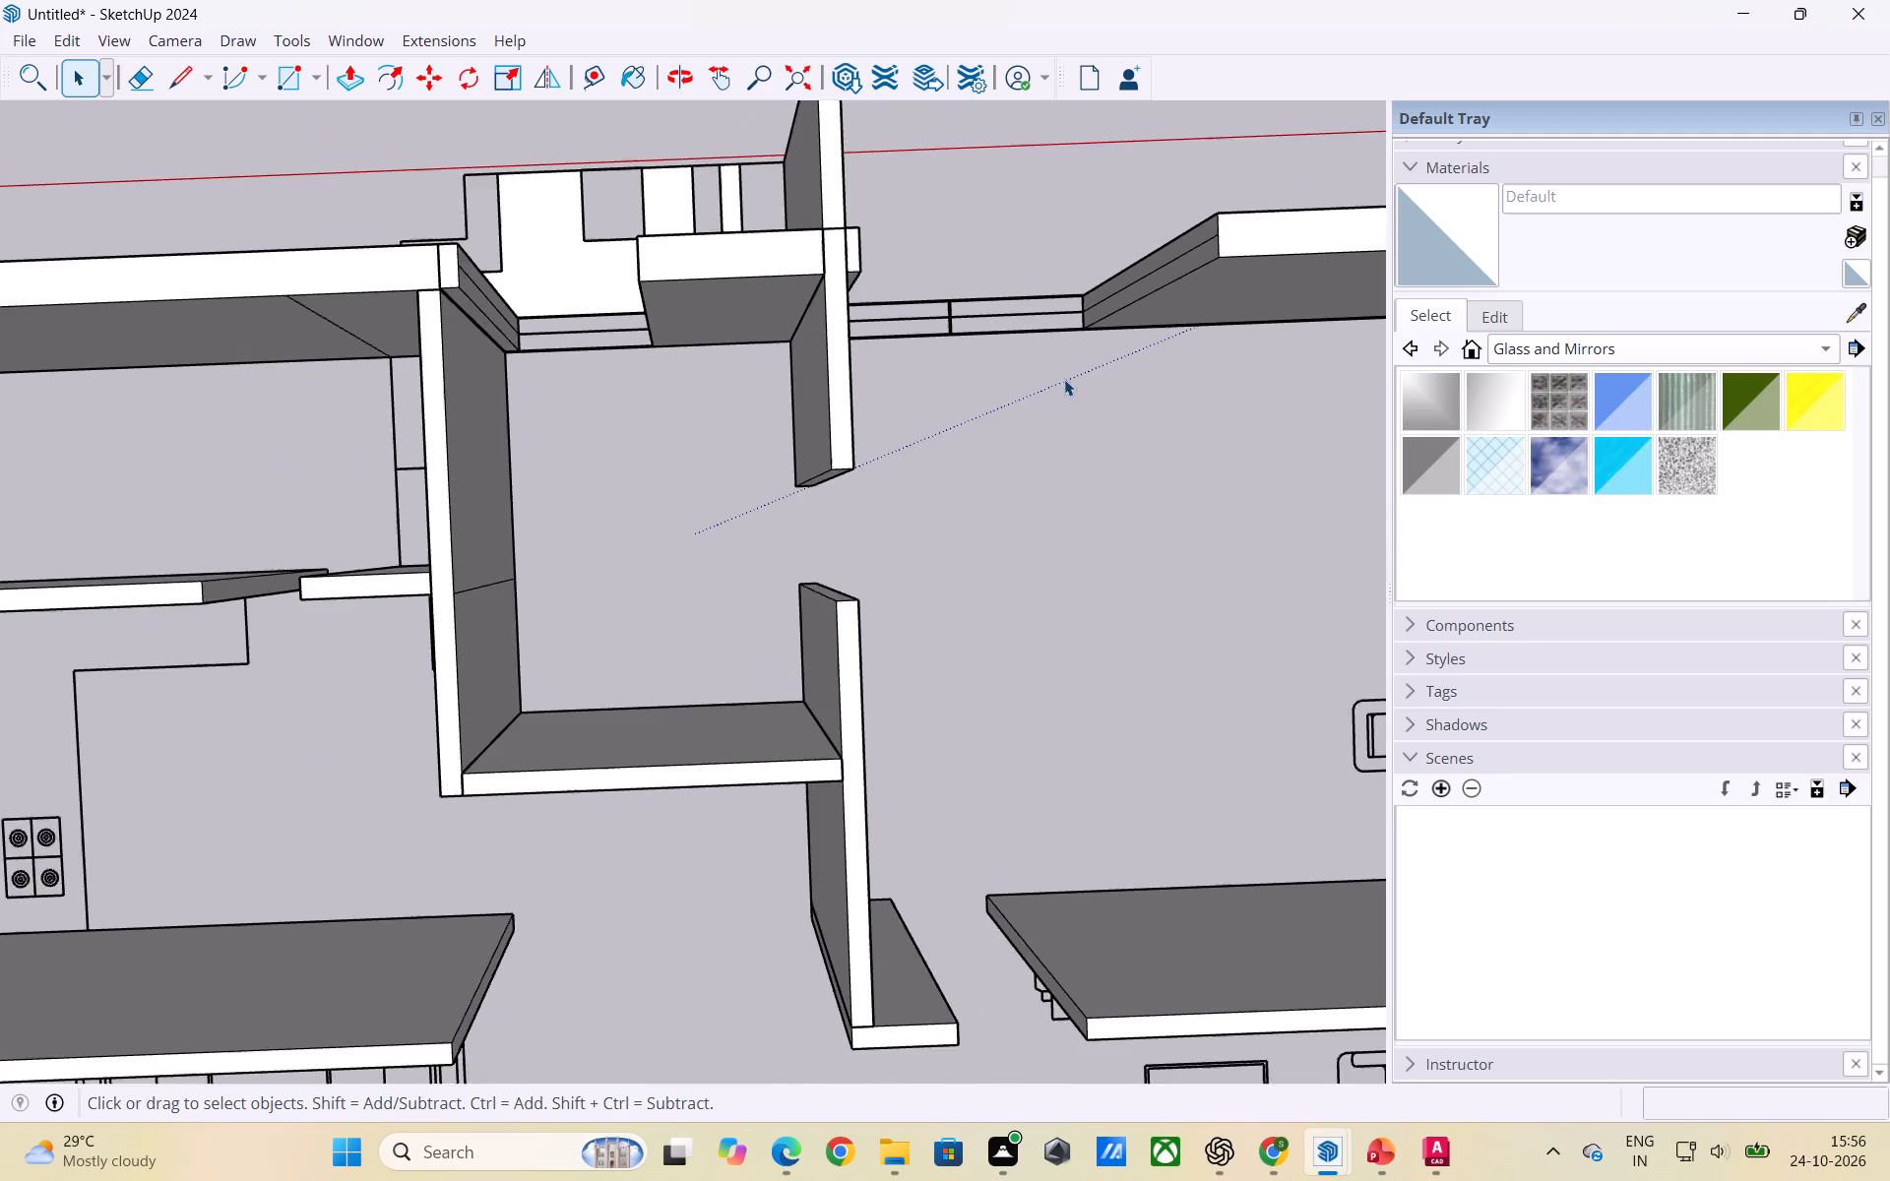
pyautogui.scroll(-14, 1064, 379)
pyautogui.moveTo(1107, 513); pyautogui.dragTo(1027, 513, button='middle')
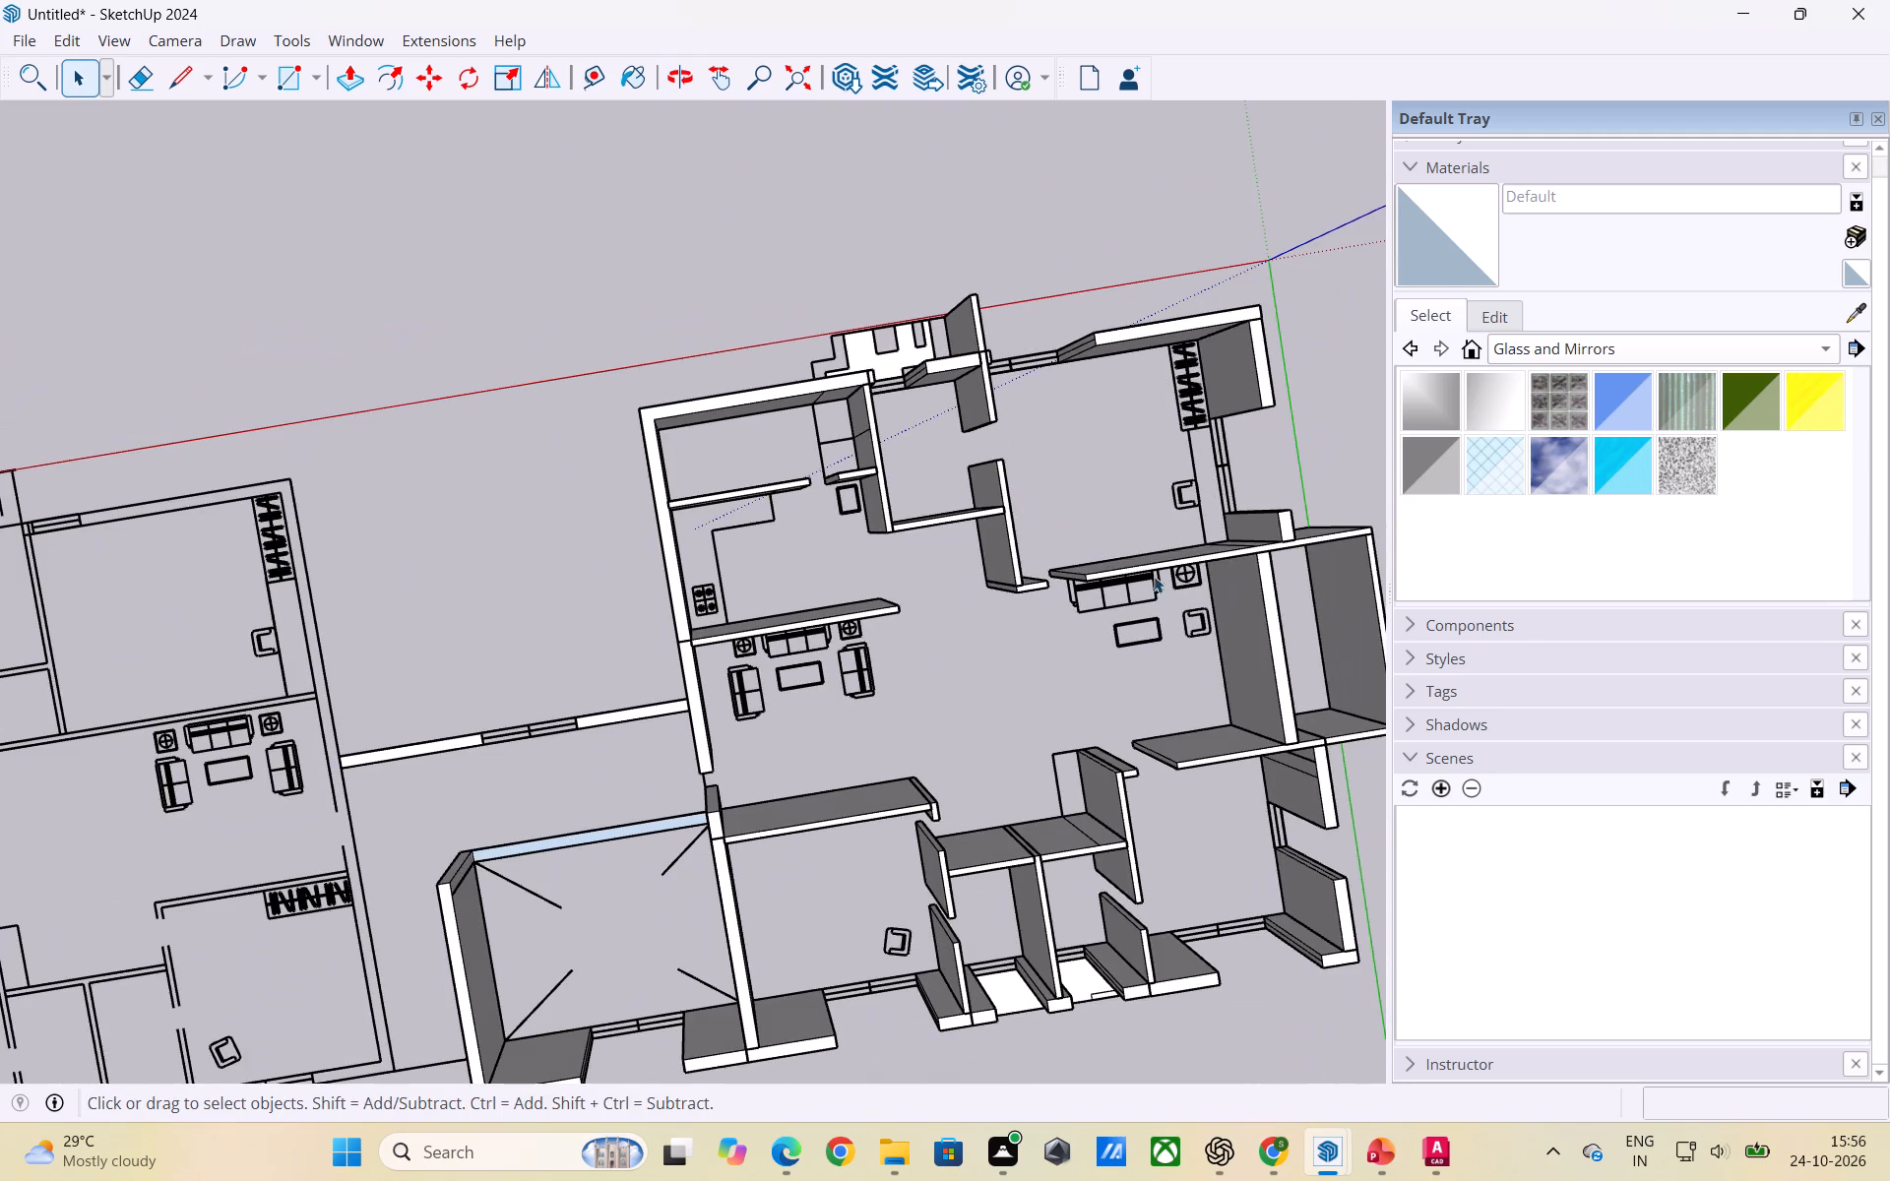
pyautogui.scroll(-6, 556, 480)
pyautogui.moveTo(1074, 780); pyautogui.dragTo(1231, 756, button='middle')
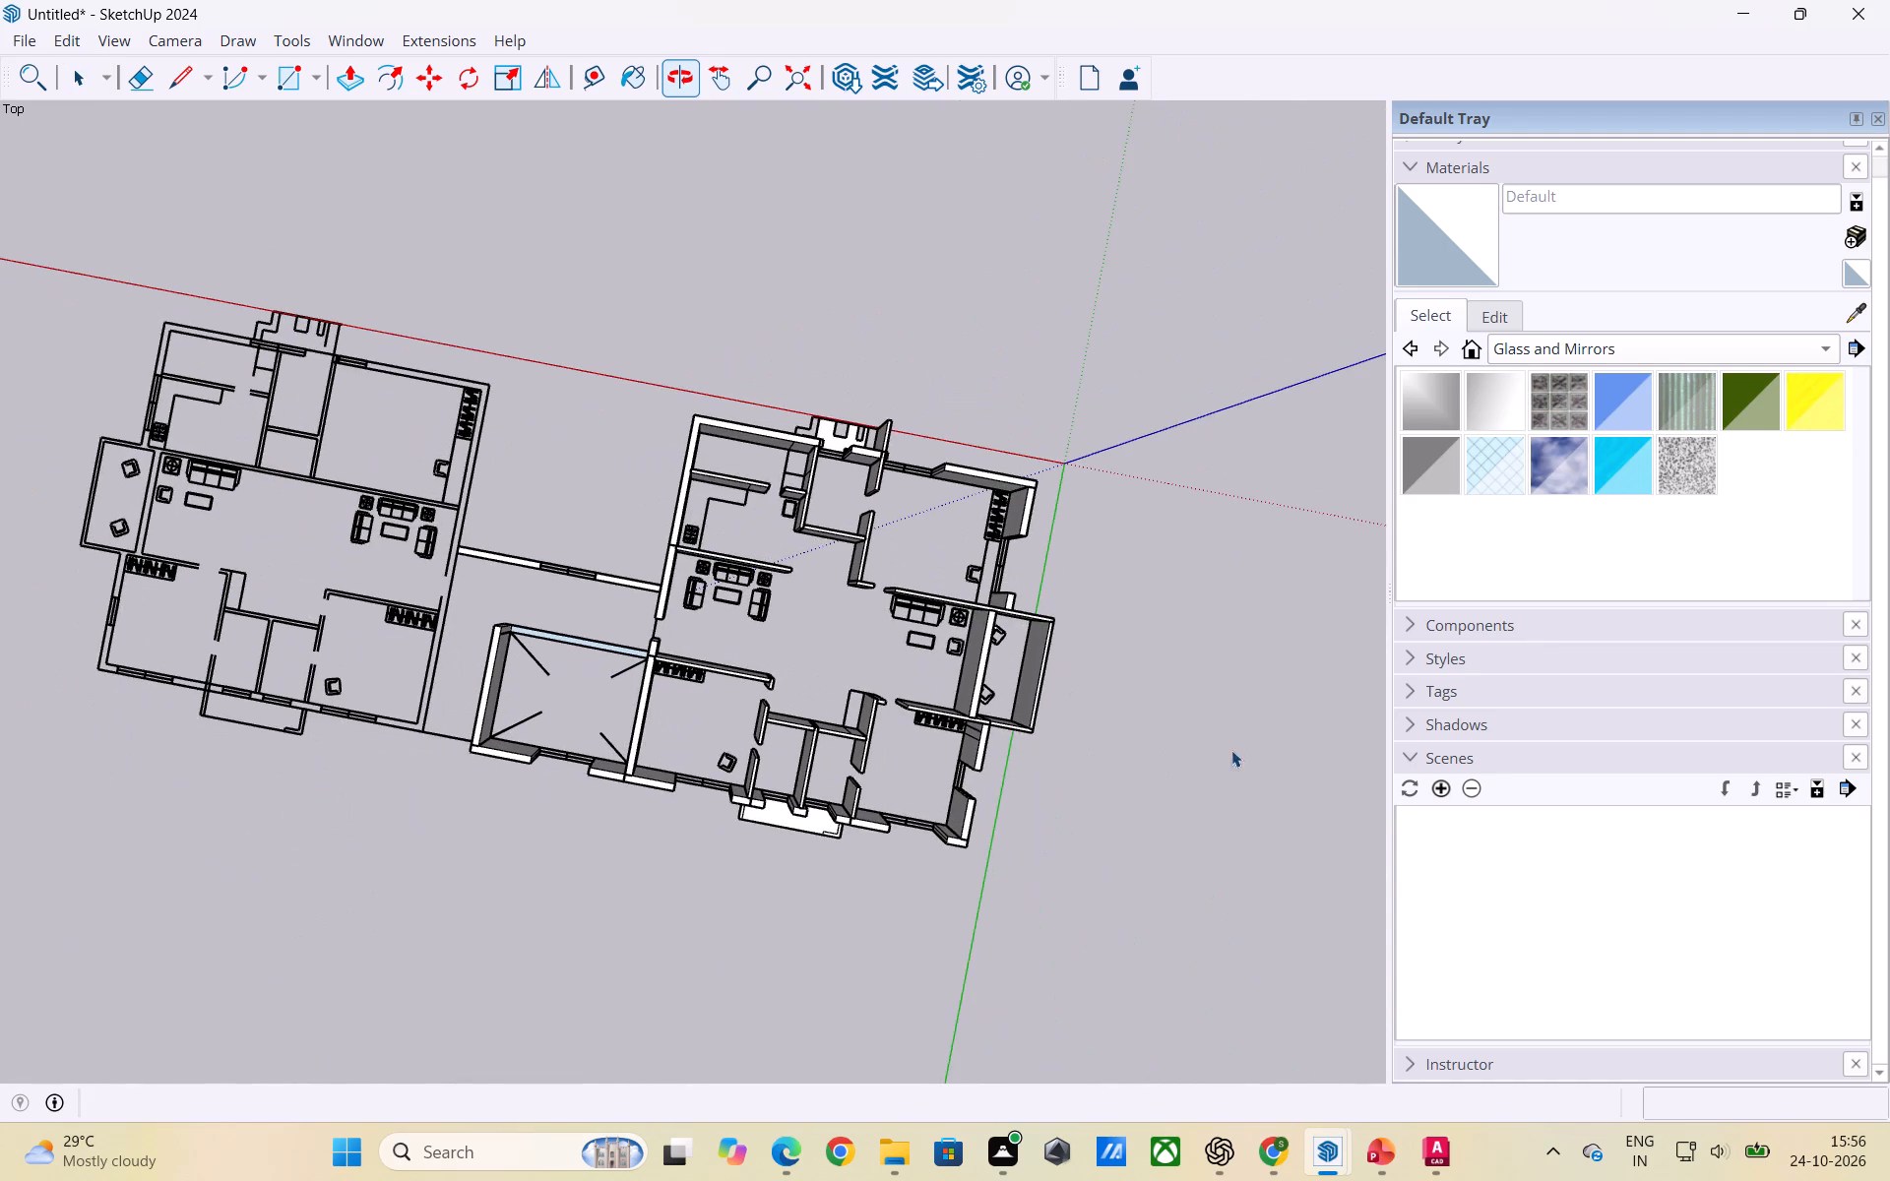
pyautogui.moveTo(912, 671); pyautogui.dragTo(967, 575, button='middle')
pyautogui.scroll(7, 950, 627)
pyautogui.scroll(-2, 960, 588)
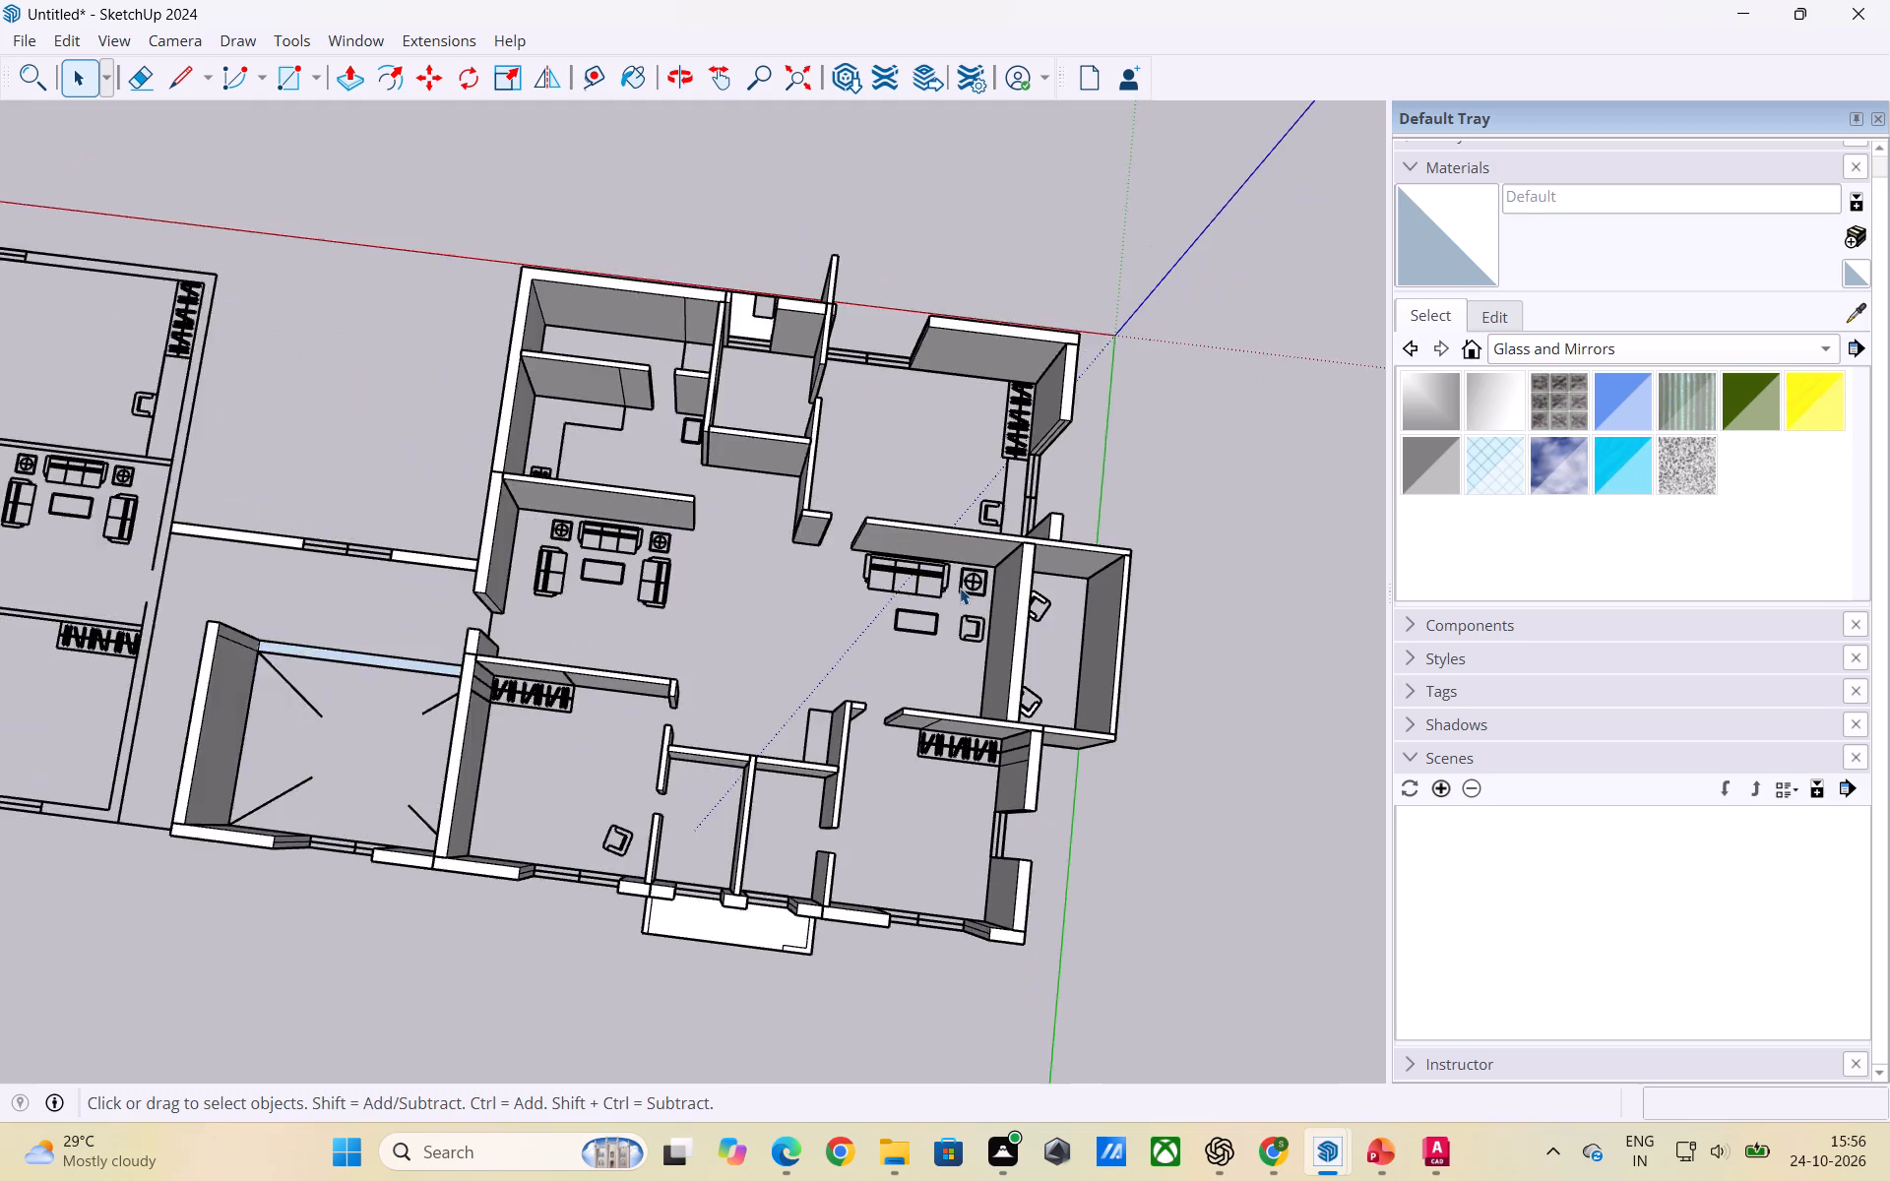
pyautogui.scroll(-2, 960, 588)
pyautogui.moveTo(907, 635); pyautogui.dragTo(980, 610, button='middle')
pyautogui.scroll(3, 873, 672)
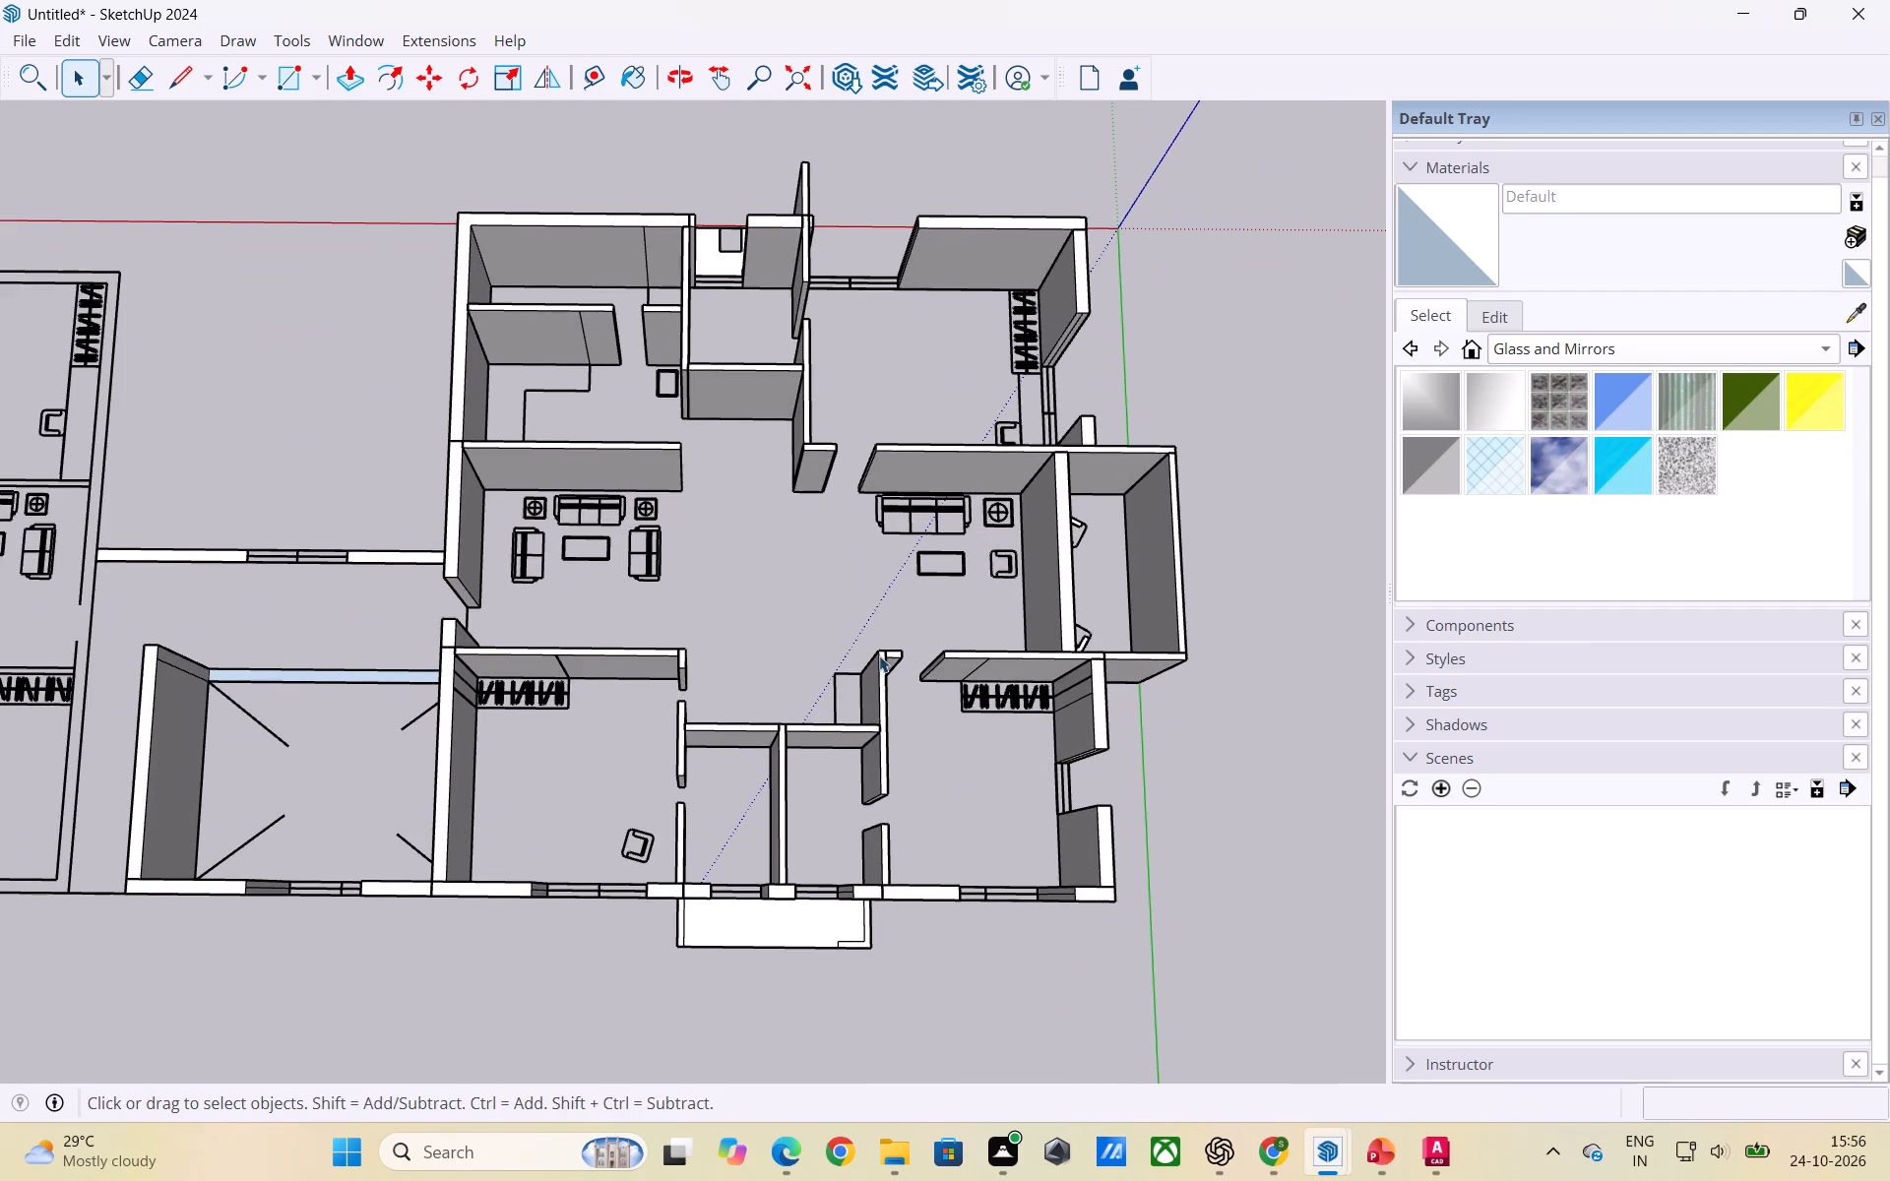
pyautogui.scroll(-2, 930, 411)
pyautogui.scroll(2, 874, 280)
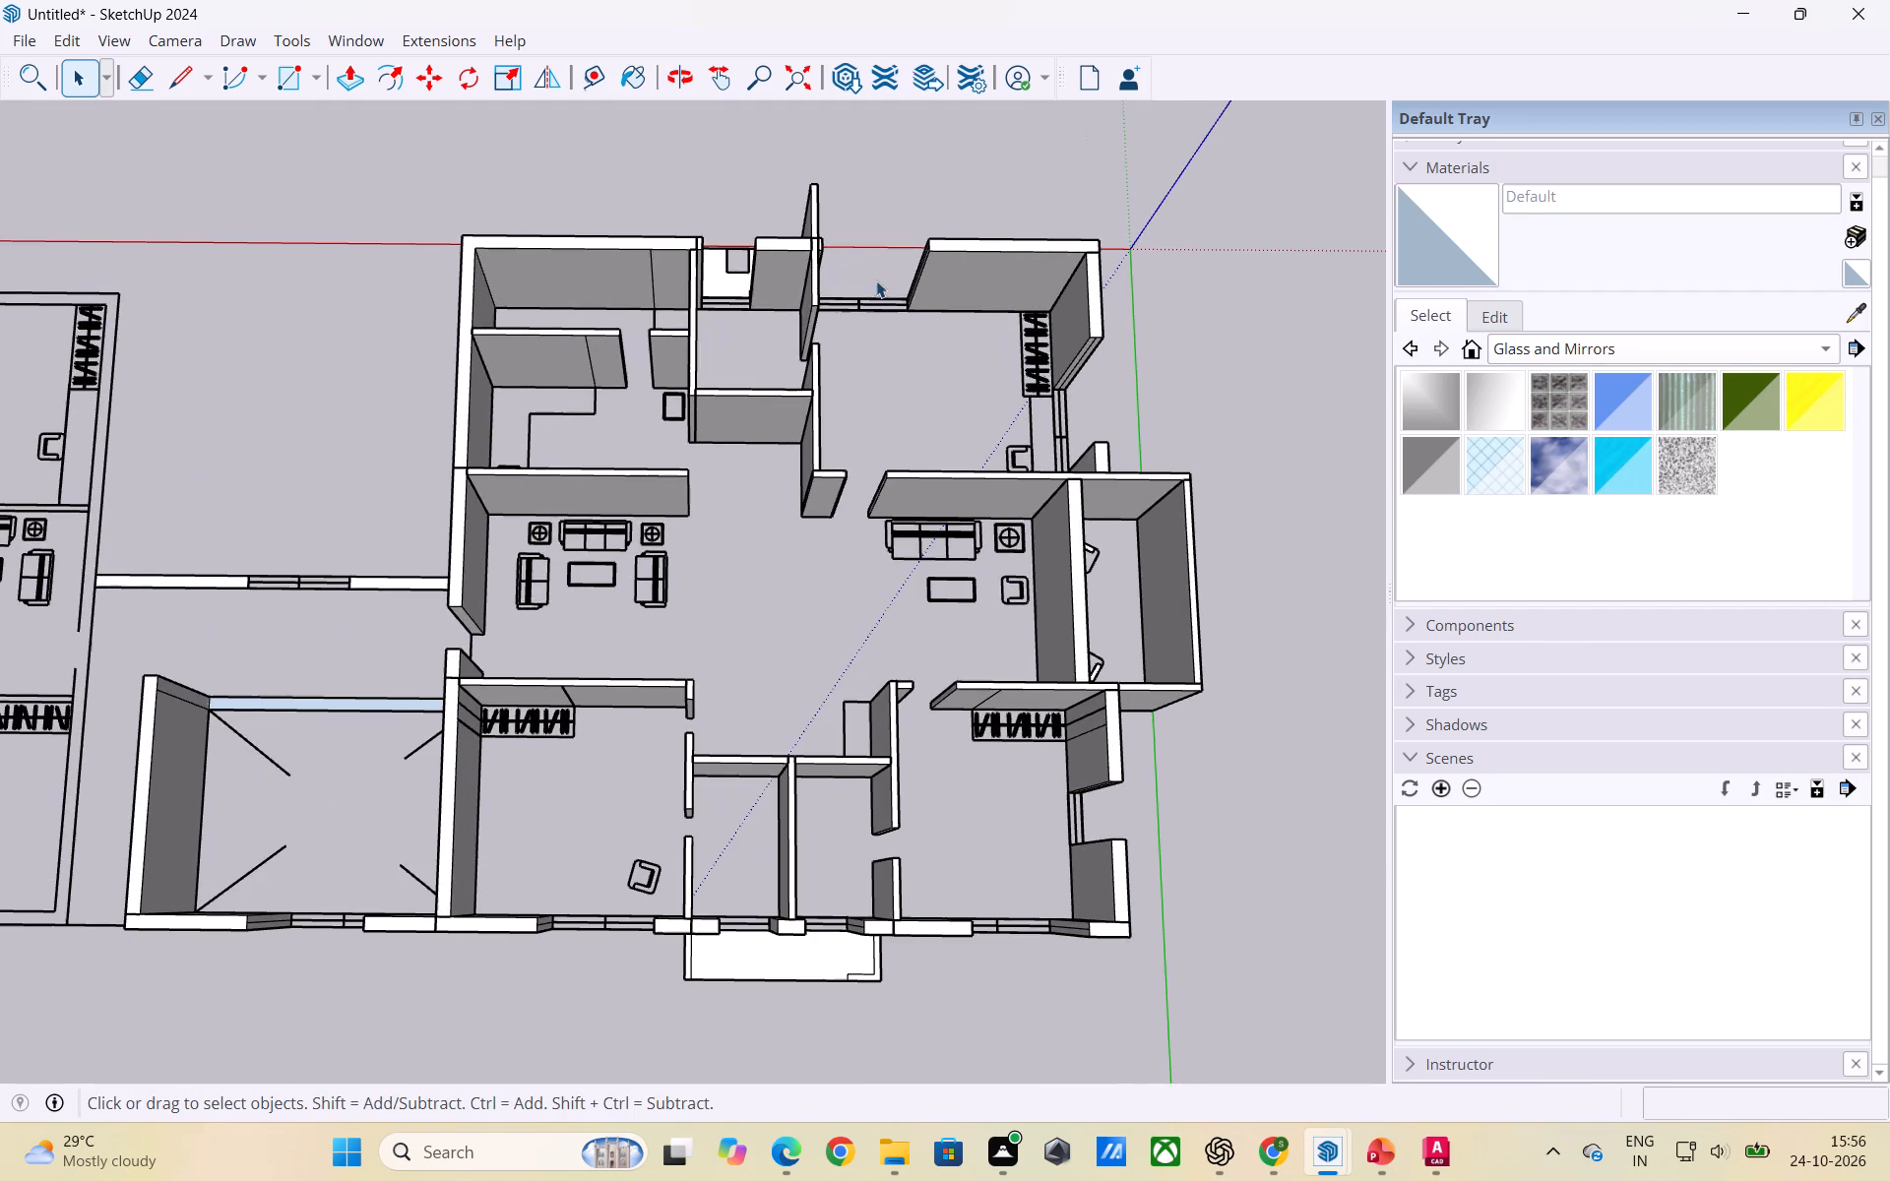
pyautogui.moveTo(811, 297); pyautogui.dragTo(317, 333, button='middle')
pyautogui.scroll(5, 952, 363)
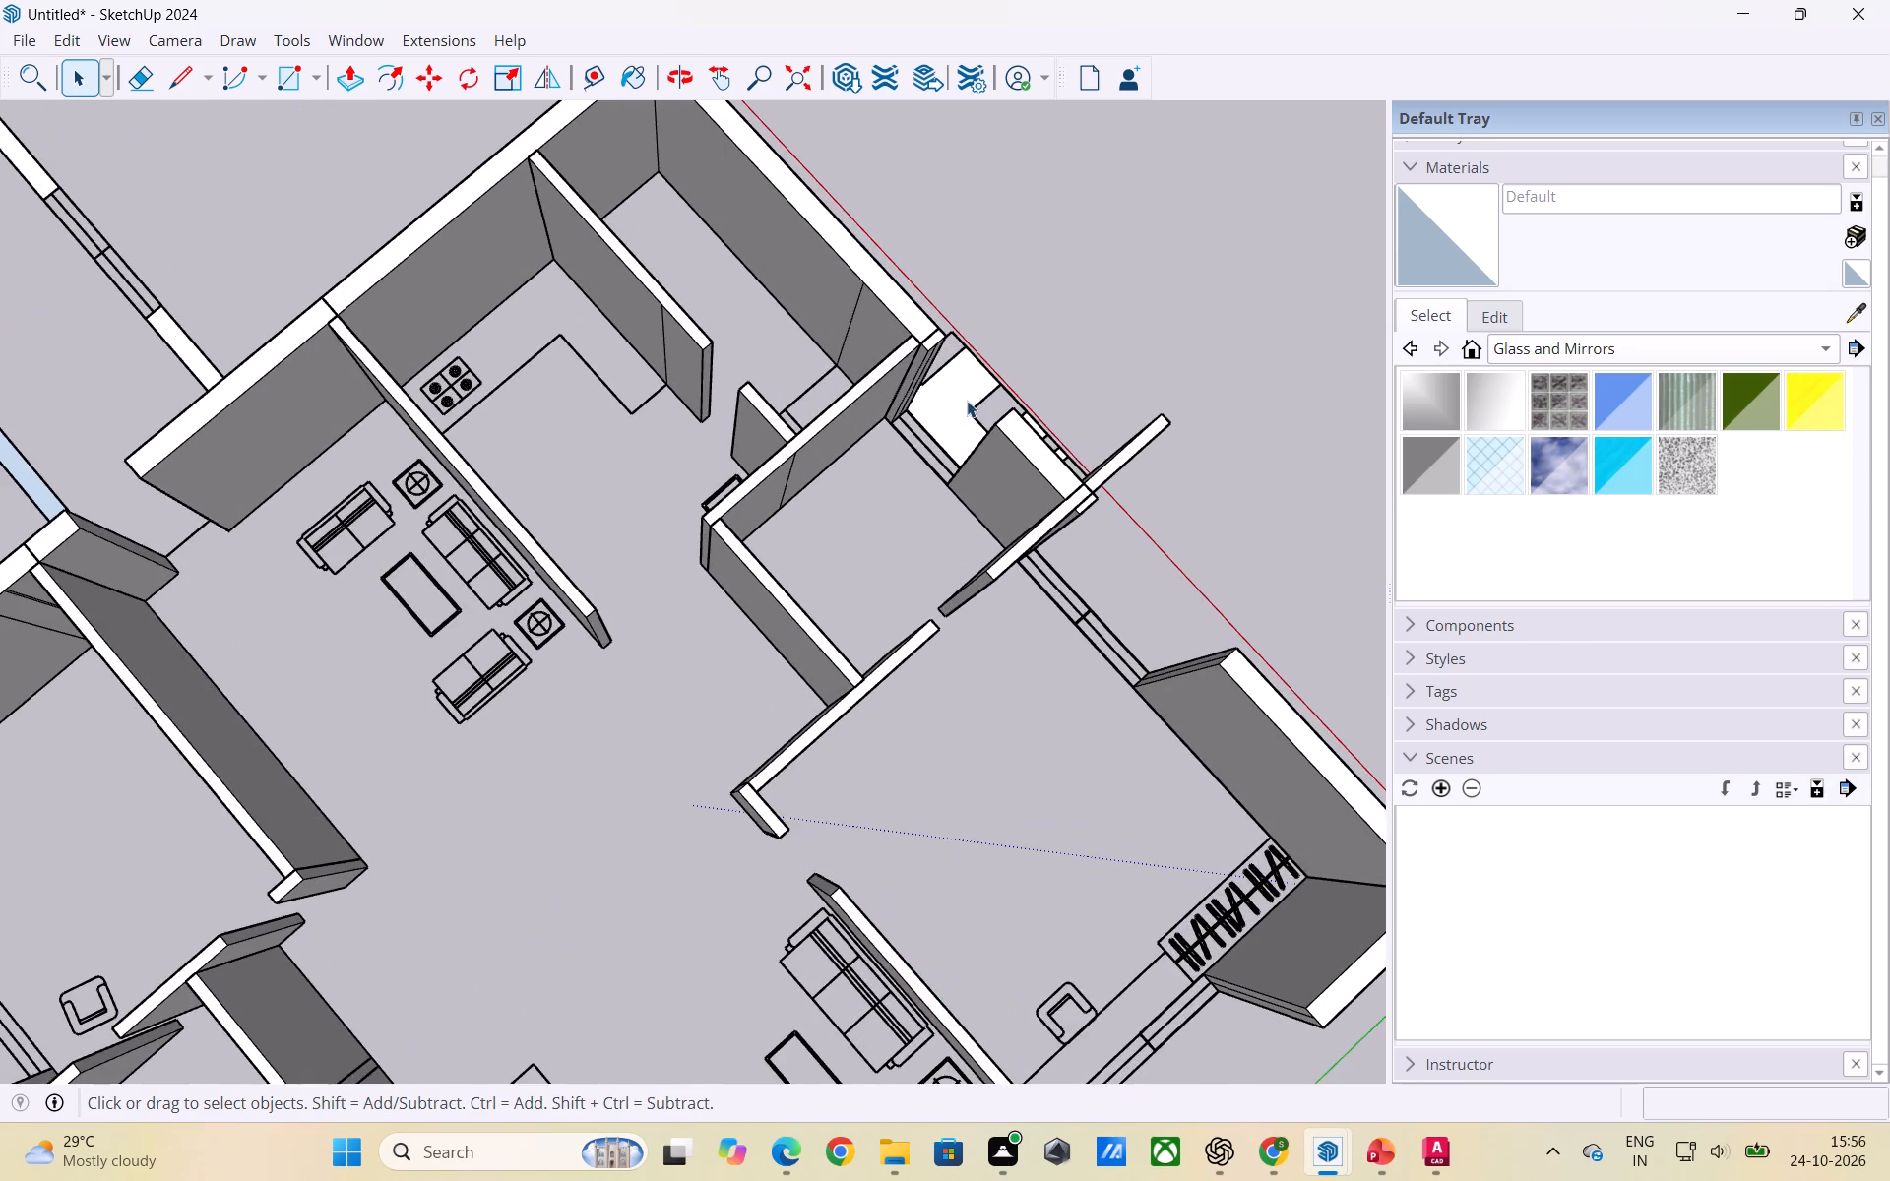
pyautogui.scroll(-3, 970, 399)
pyautogui.moveTo(780, 664); pyautogui.dragTo(1288, 627, button='middle')
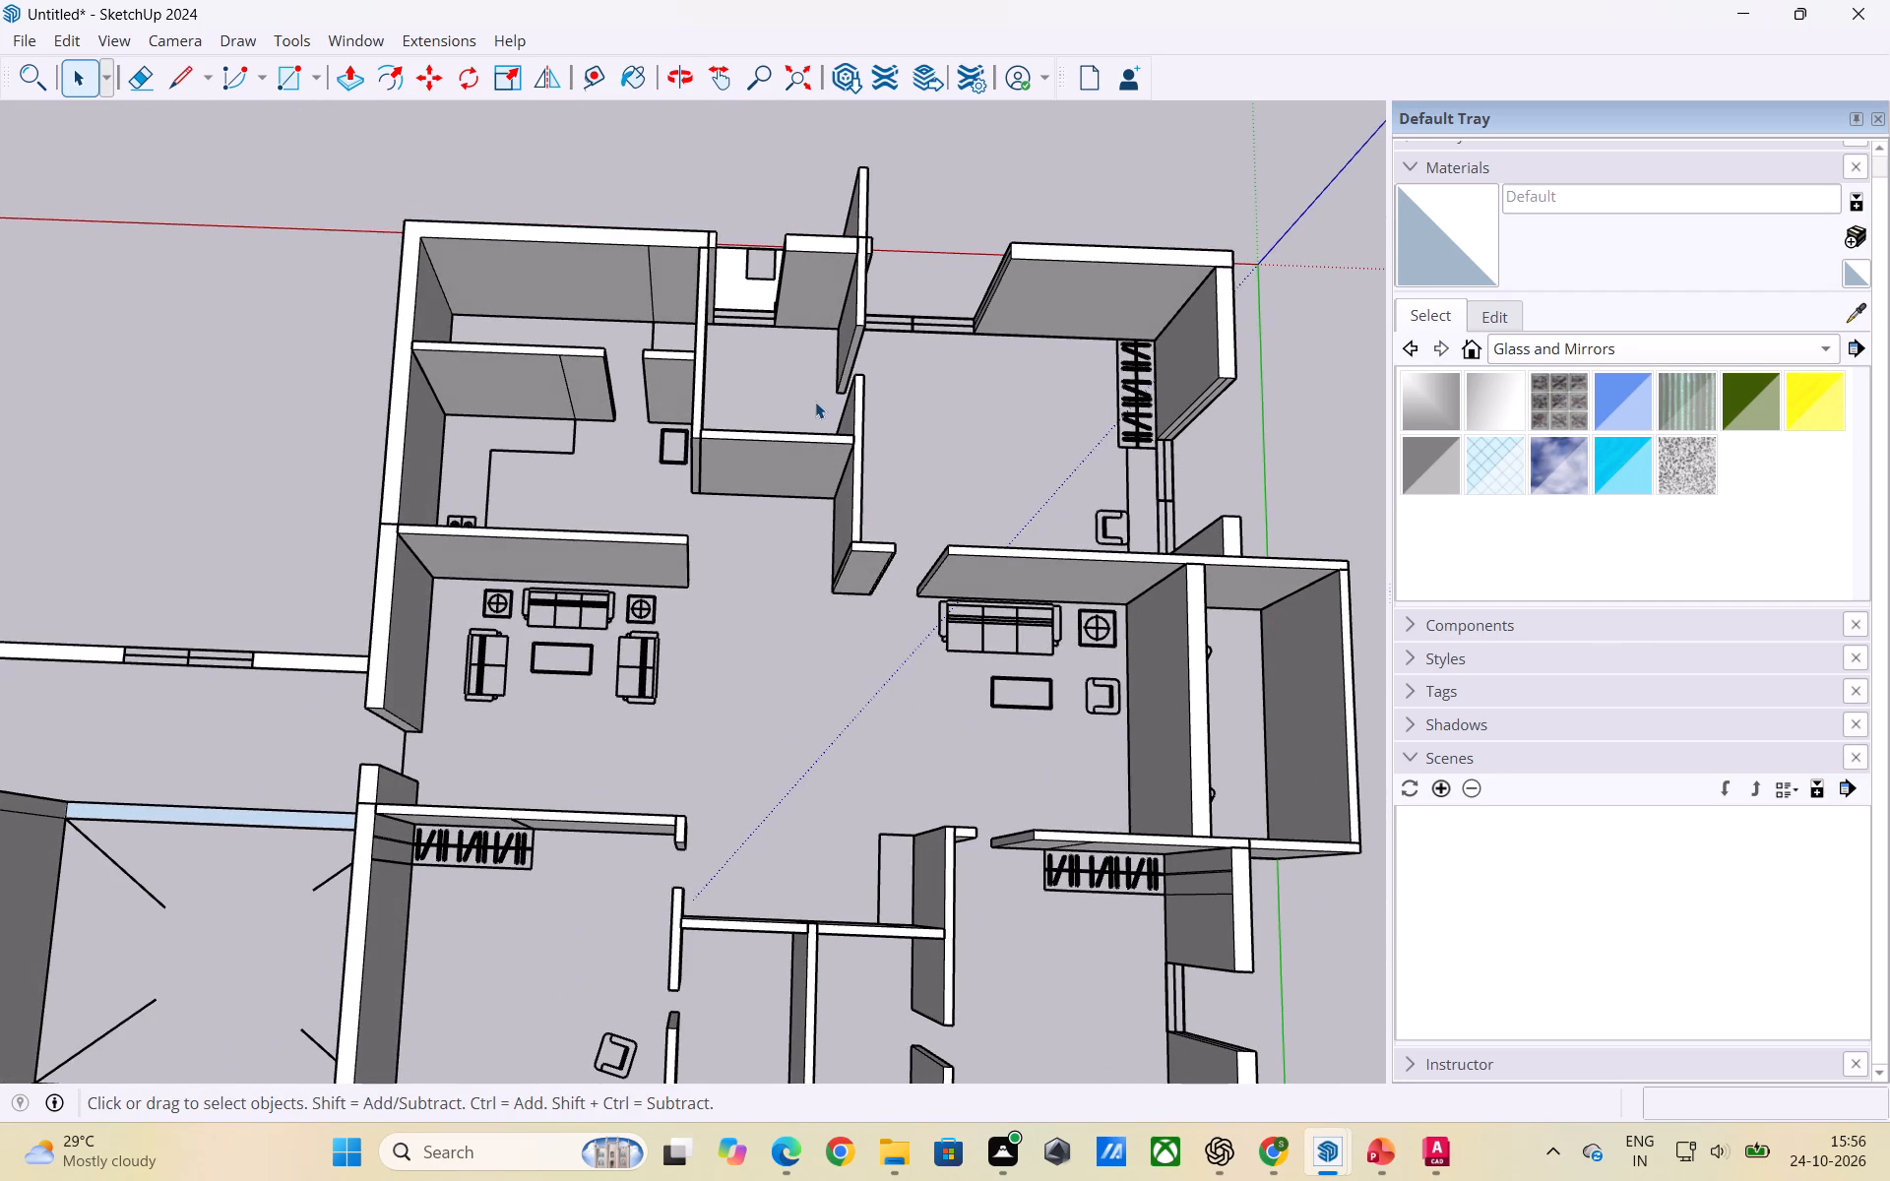
pyautogui.scroll(-3, 814, 401)
pyautogui.scroll(1, 807, 422)
pyautogui.scroll(-6, 804, 444)
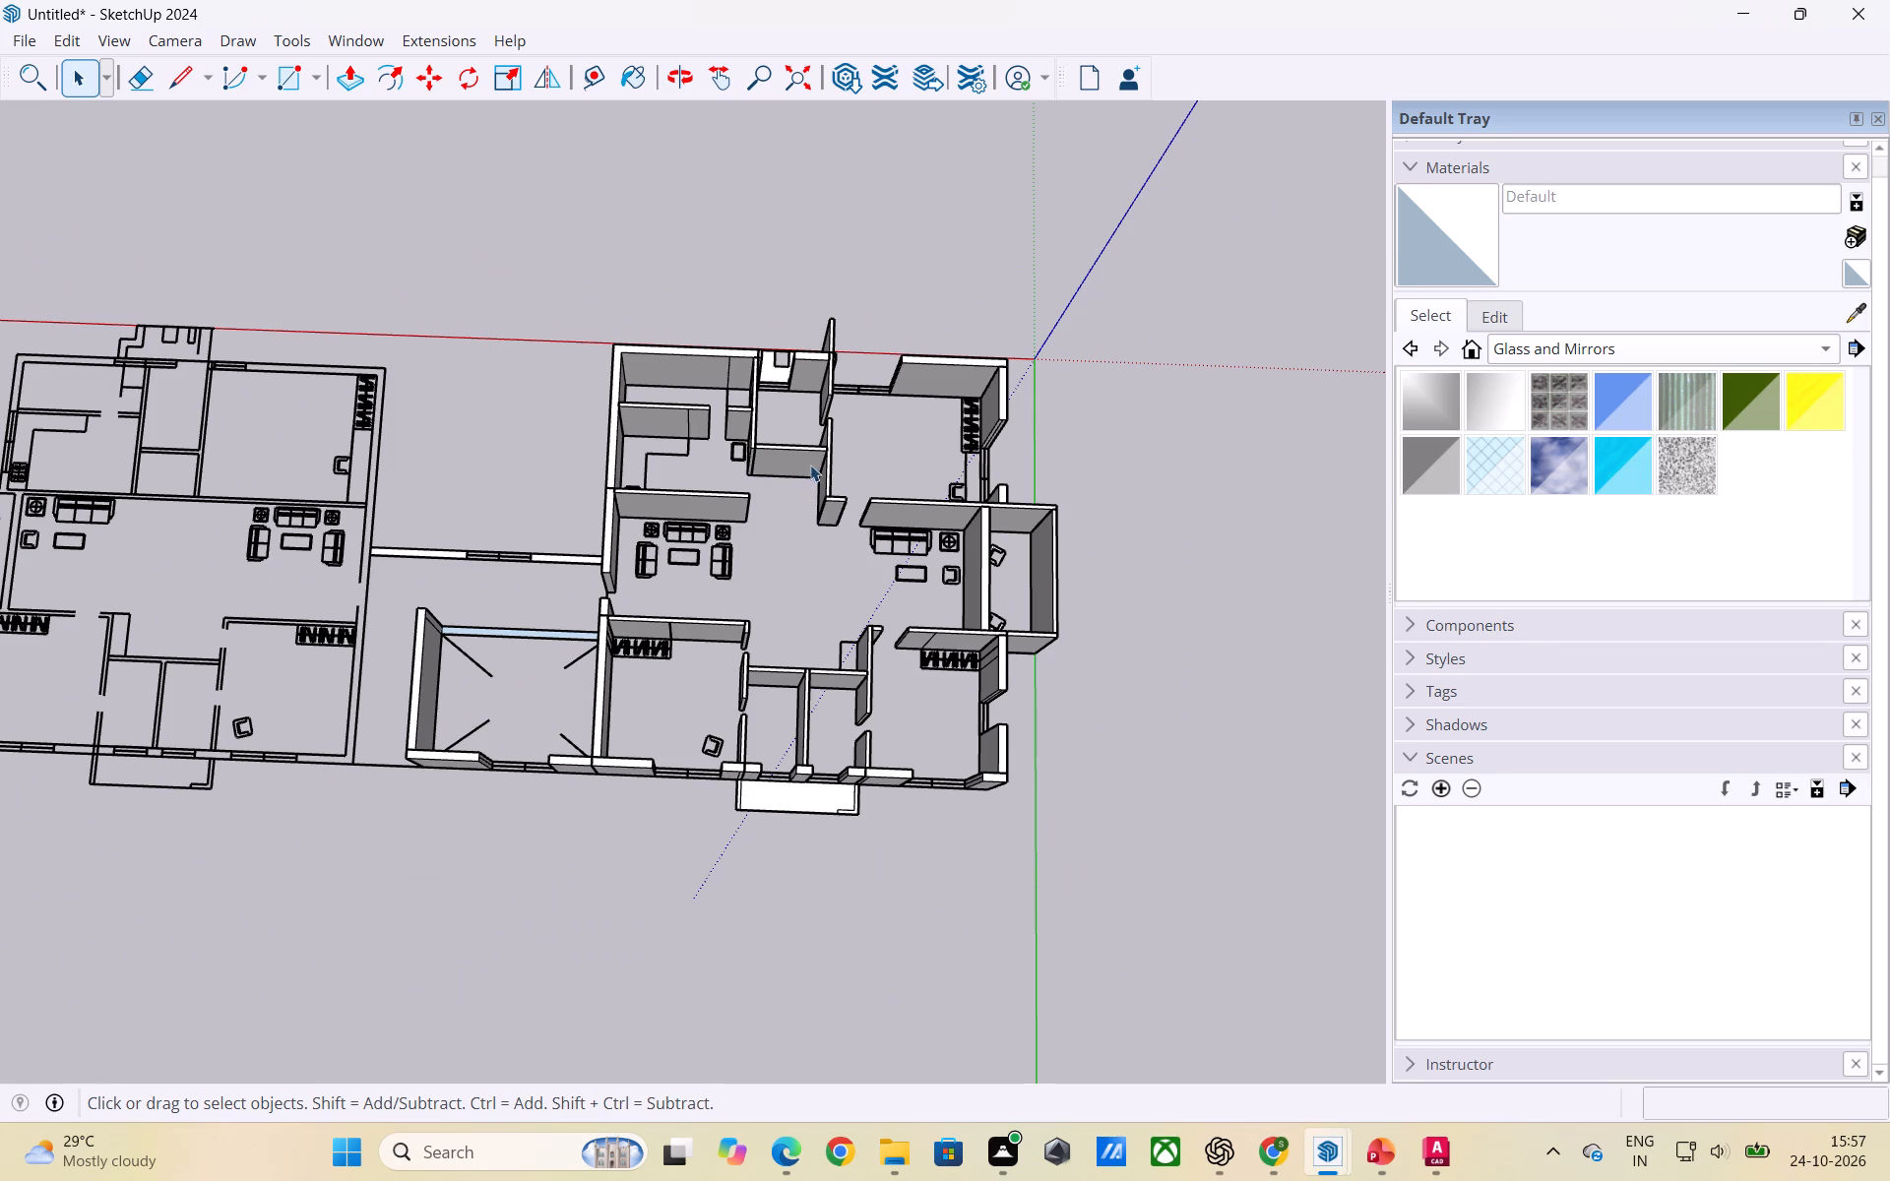
# Examine the model from the front, from beneath the floor level and from above, checking the first unit's walls.
pyautogui.scroll(9, 949, 778)
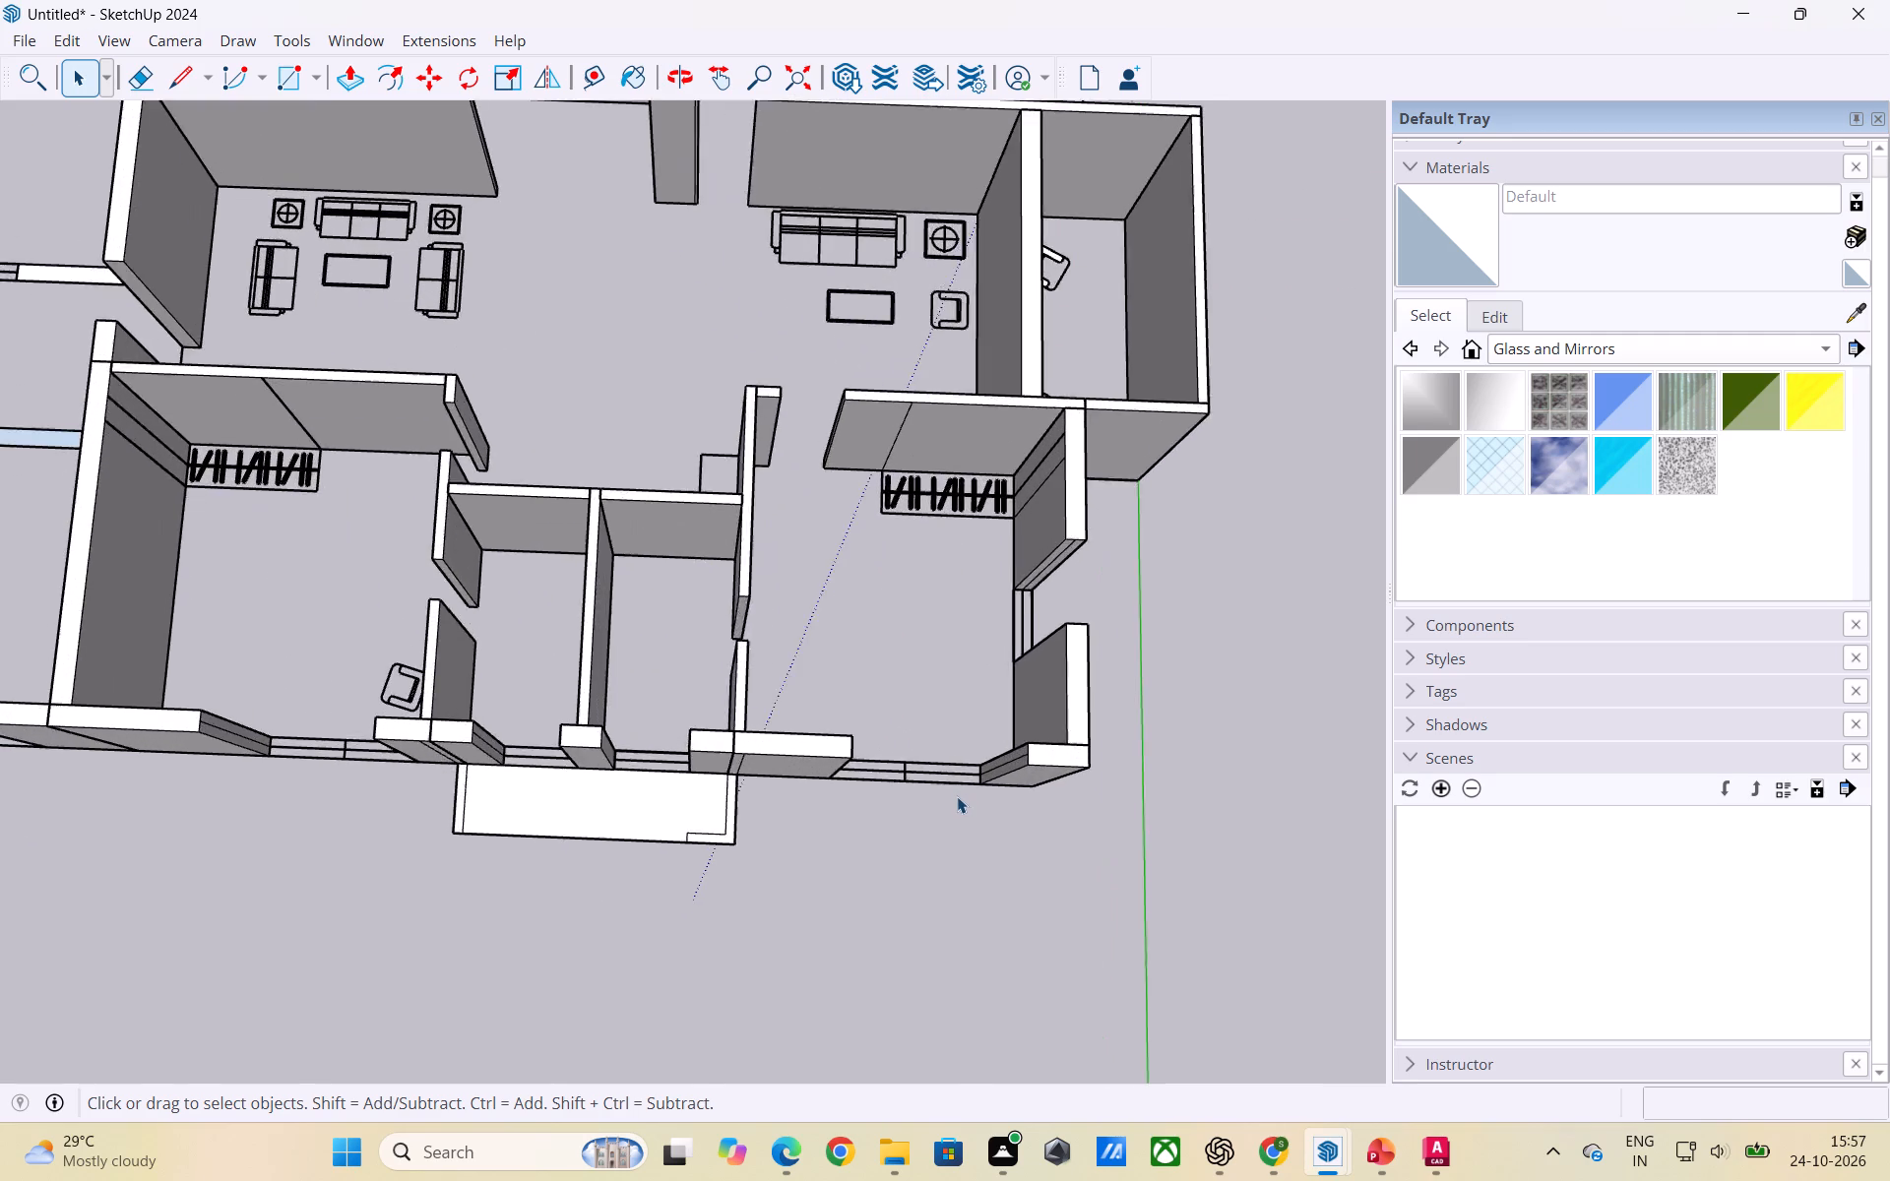
pyautogui.scroll(-1, 957, 796)
pyautogui.scroll(2, 957, 796)
pyautogui.moveTo(956, 790); pyautogui.dragTo(1047, 421, button='middle')
pyautogui.scroll(-1, 897, 789)
pyautogui.moveTo(898, 799); pyautogui.dragTo(1009, 423, button='middle')
pyautogui.scroll(2, 860, 628)
pyautogui.scroll(-1, 867, 572)
pyautogui.moveTo(867, 572); pyautogui.dragTo(857, 333, button='middle')
pyautogui.scroll(3, 785, 509)
pyautogui.scroll(-1, 721, 588)
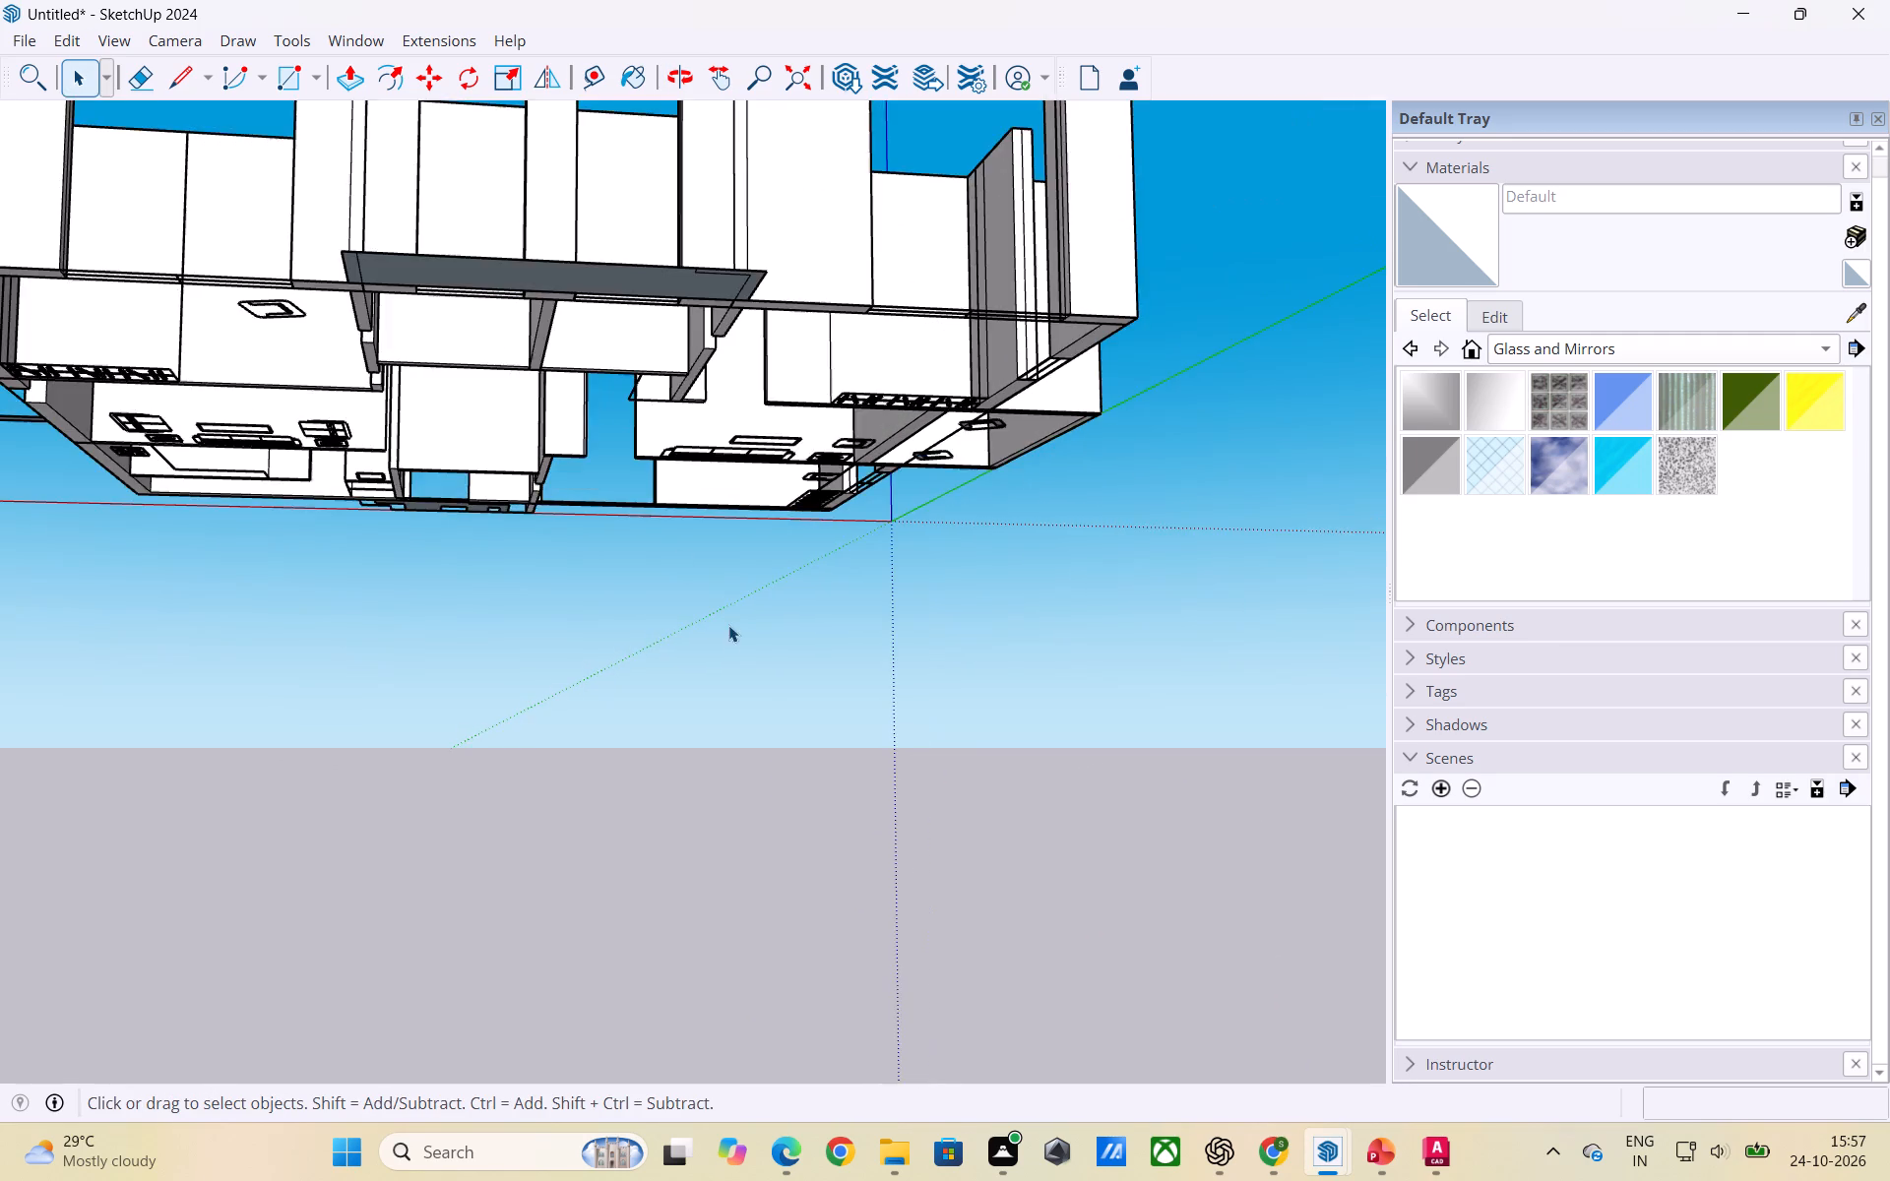
pyautogui.scroll(-3, 728, 625)
pyautogui.moveTo(731, 651); pyautogui.dragTo(734, 380, button='middle')
pyautogui.moveTo(822, 494); pyautogui.dragTo(686, 506, button='middle')
pyautogui.scroll(-4, 819, 747)
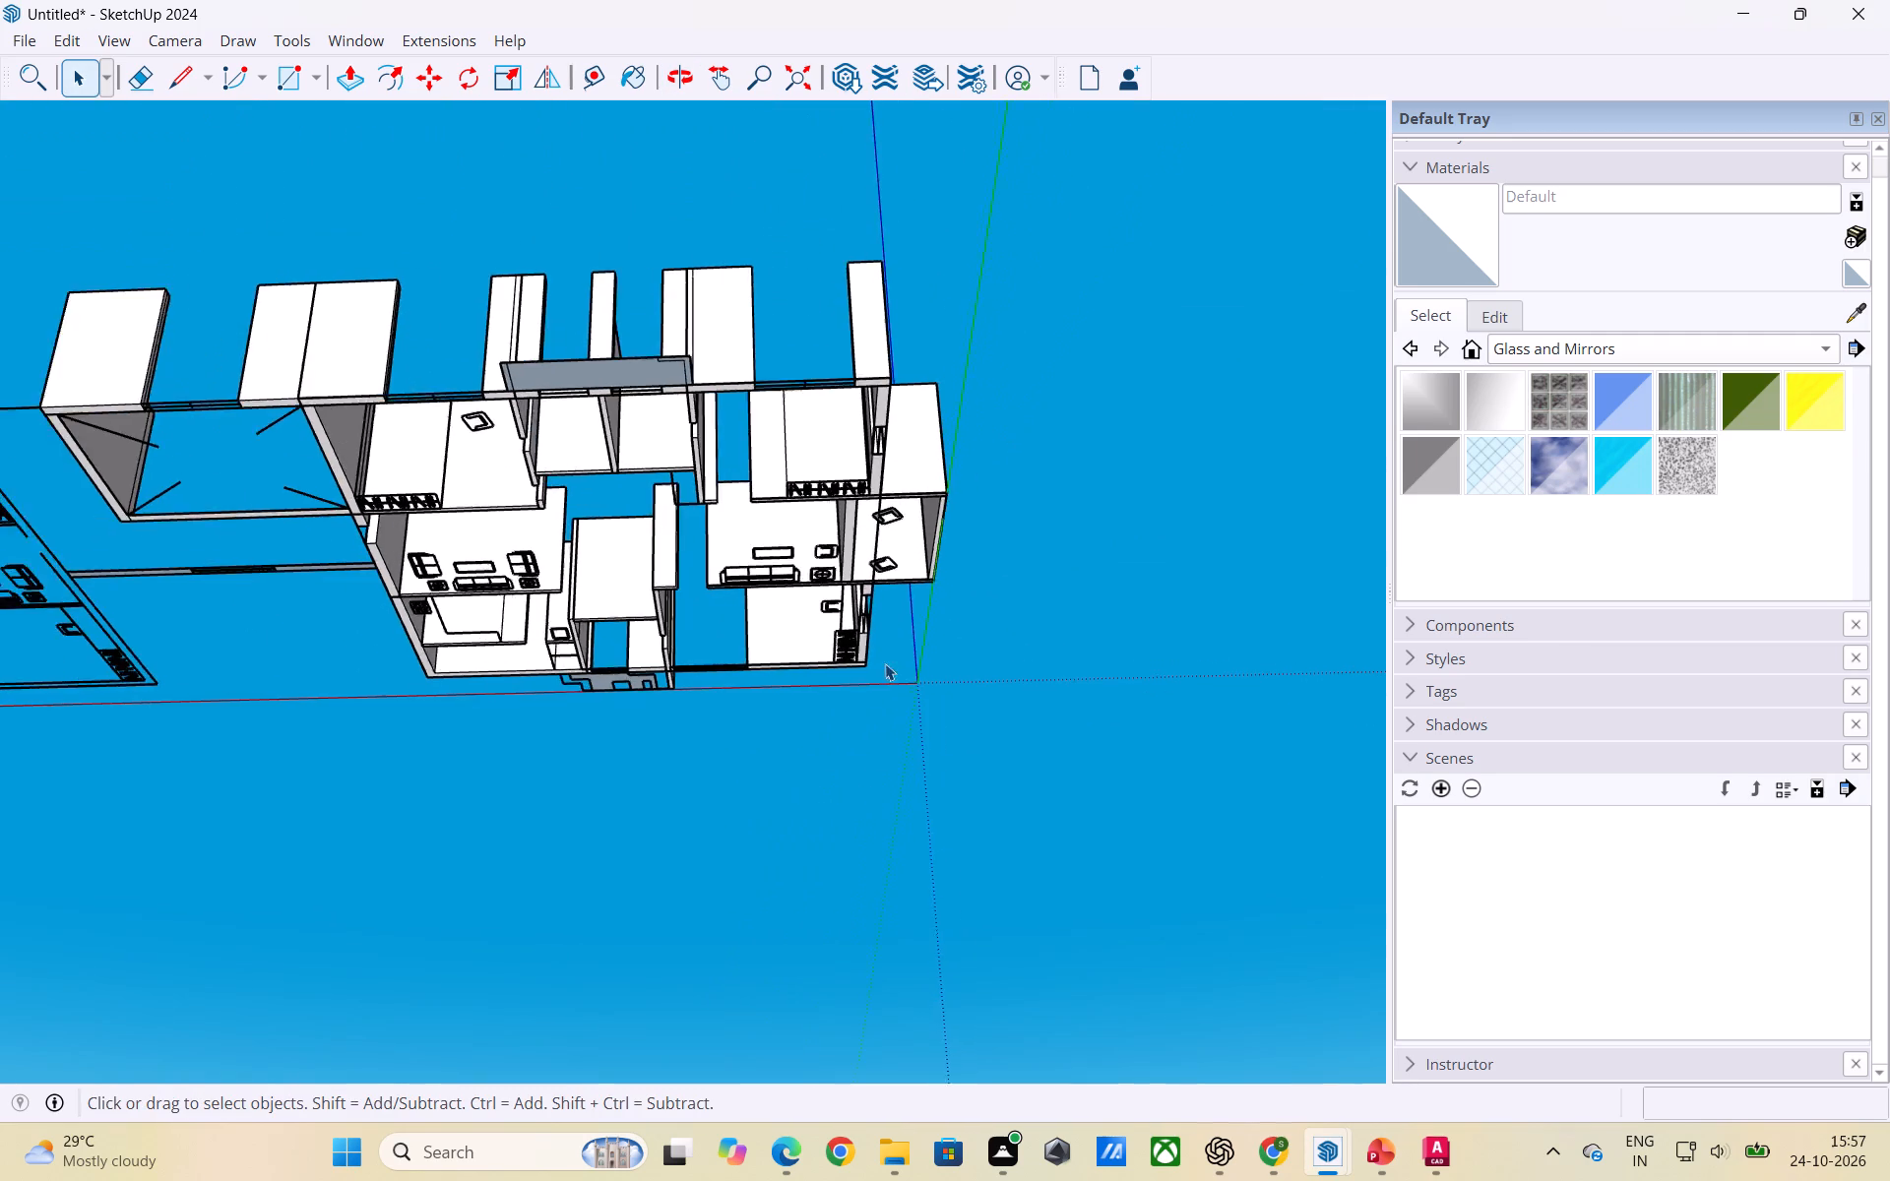
pyautogui.scroll(-2, 885, 663)
pyautogui.moveTo(749, 594); pyautogui.dragTo(787, 1022, button='middle')
pyautogui.scroll(-3, 746, 690)
pyautogui.moveTo(770, 761); pyautogui.dragTo(753, 929, button='middle')
pyautogui.scroll(-3, 733, 636)
pyautogui.moveTo(741, 798); pyautogui.dragTo(747, 924, button='middle')
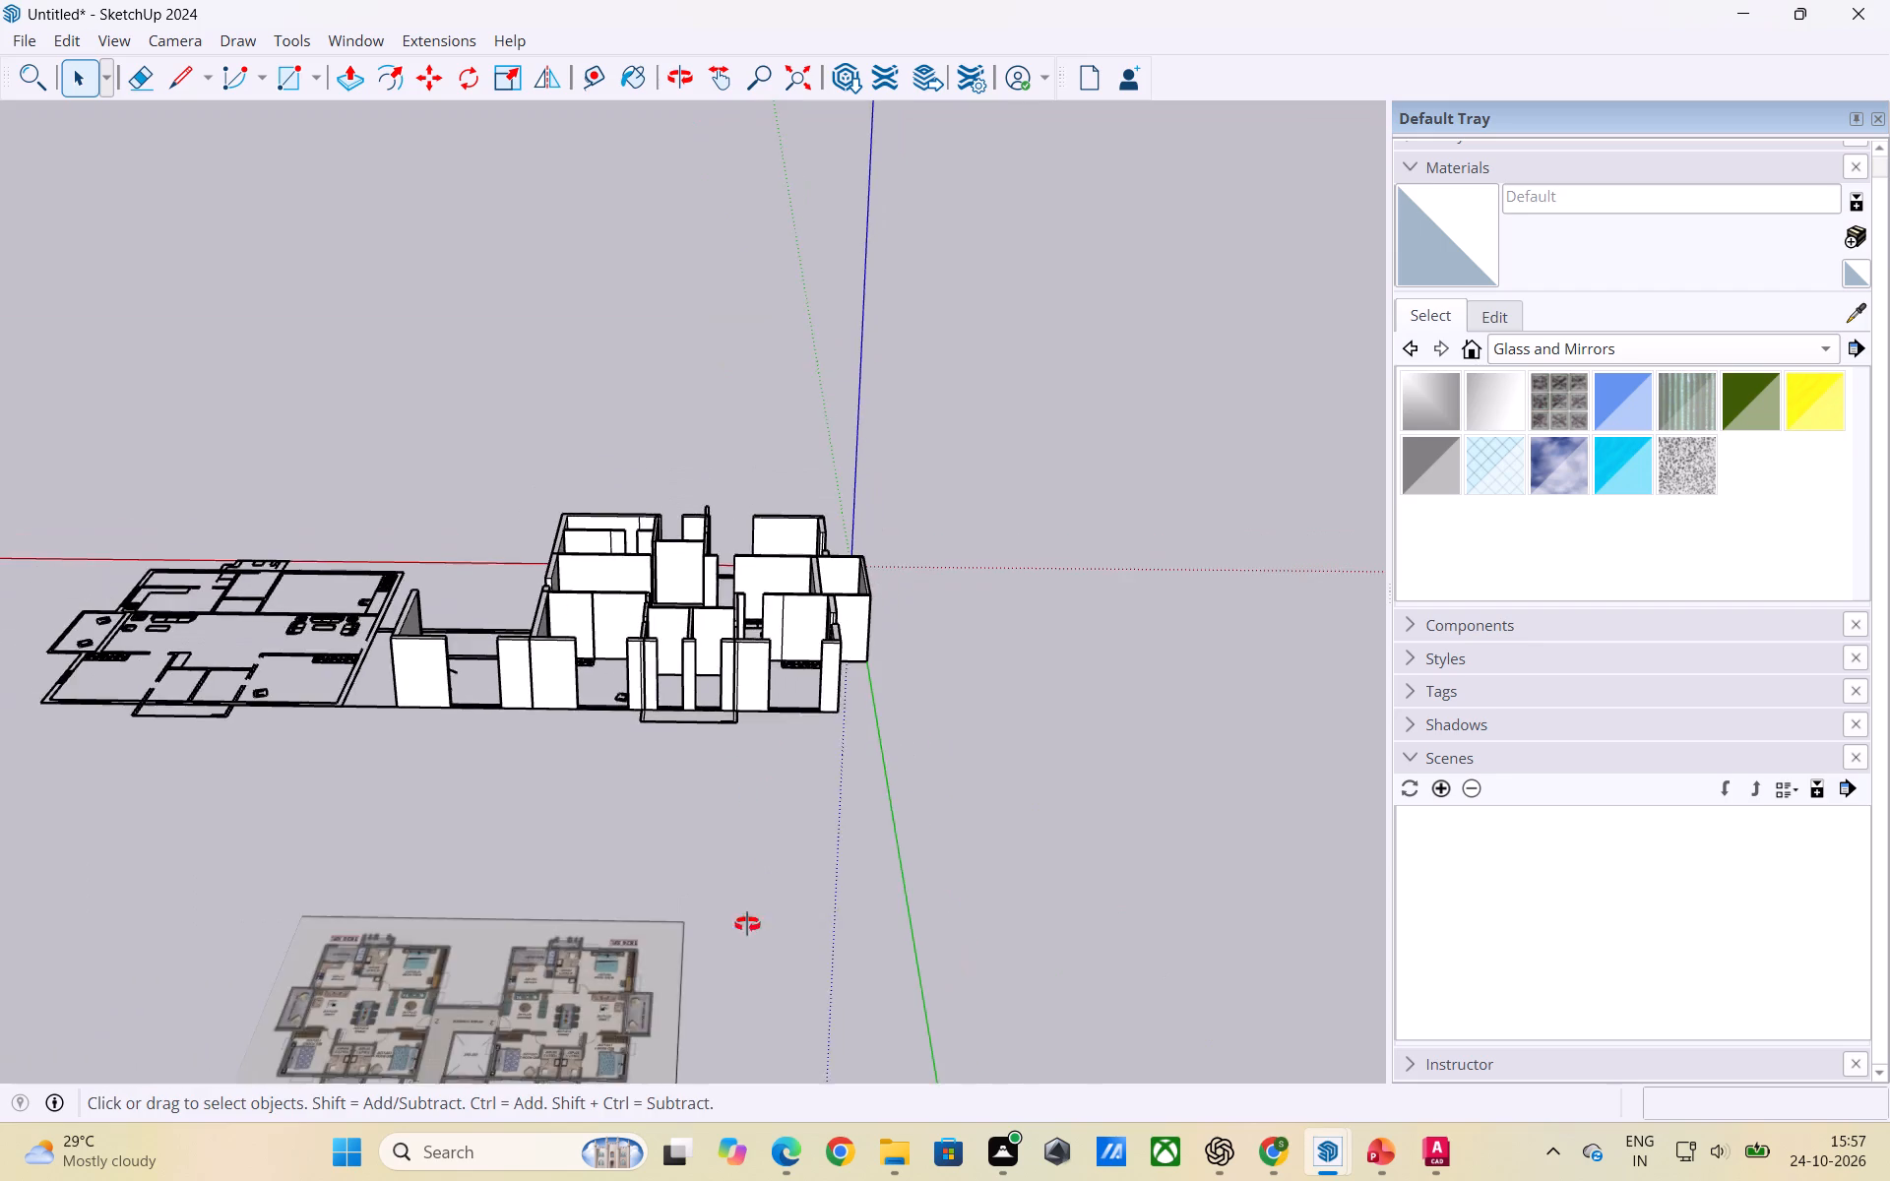
pyautogui.moveTo(747, 924); pyautogui.dragTo(738, 966, button='middle')
pyautogui.scroll(-3, 662, 512)
pyautogui.moveTo(691, 700); pyautogui.dragTo(691, 874, button='middle')
pyautogui.scroll(-1, 677, 578)
pyautogui.scroll(9, 677, 575)
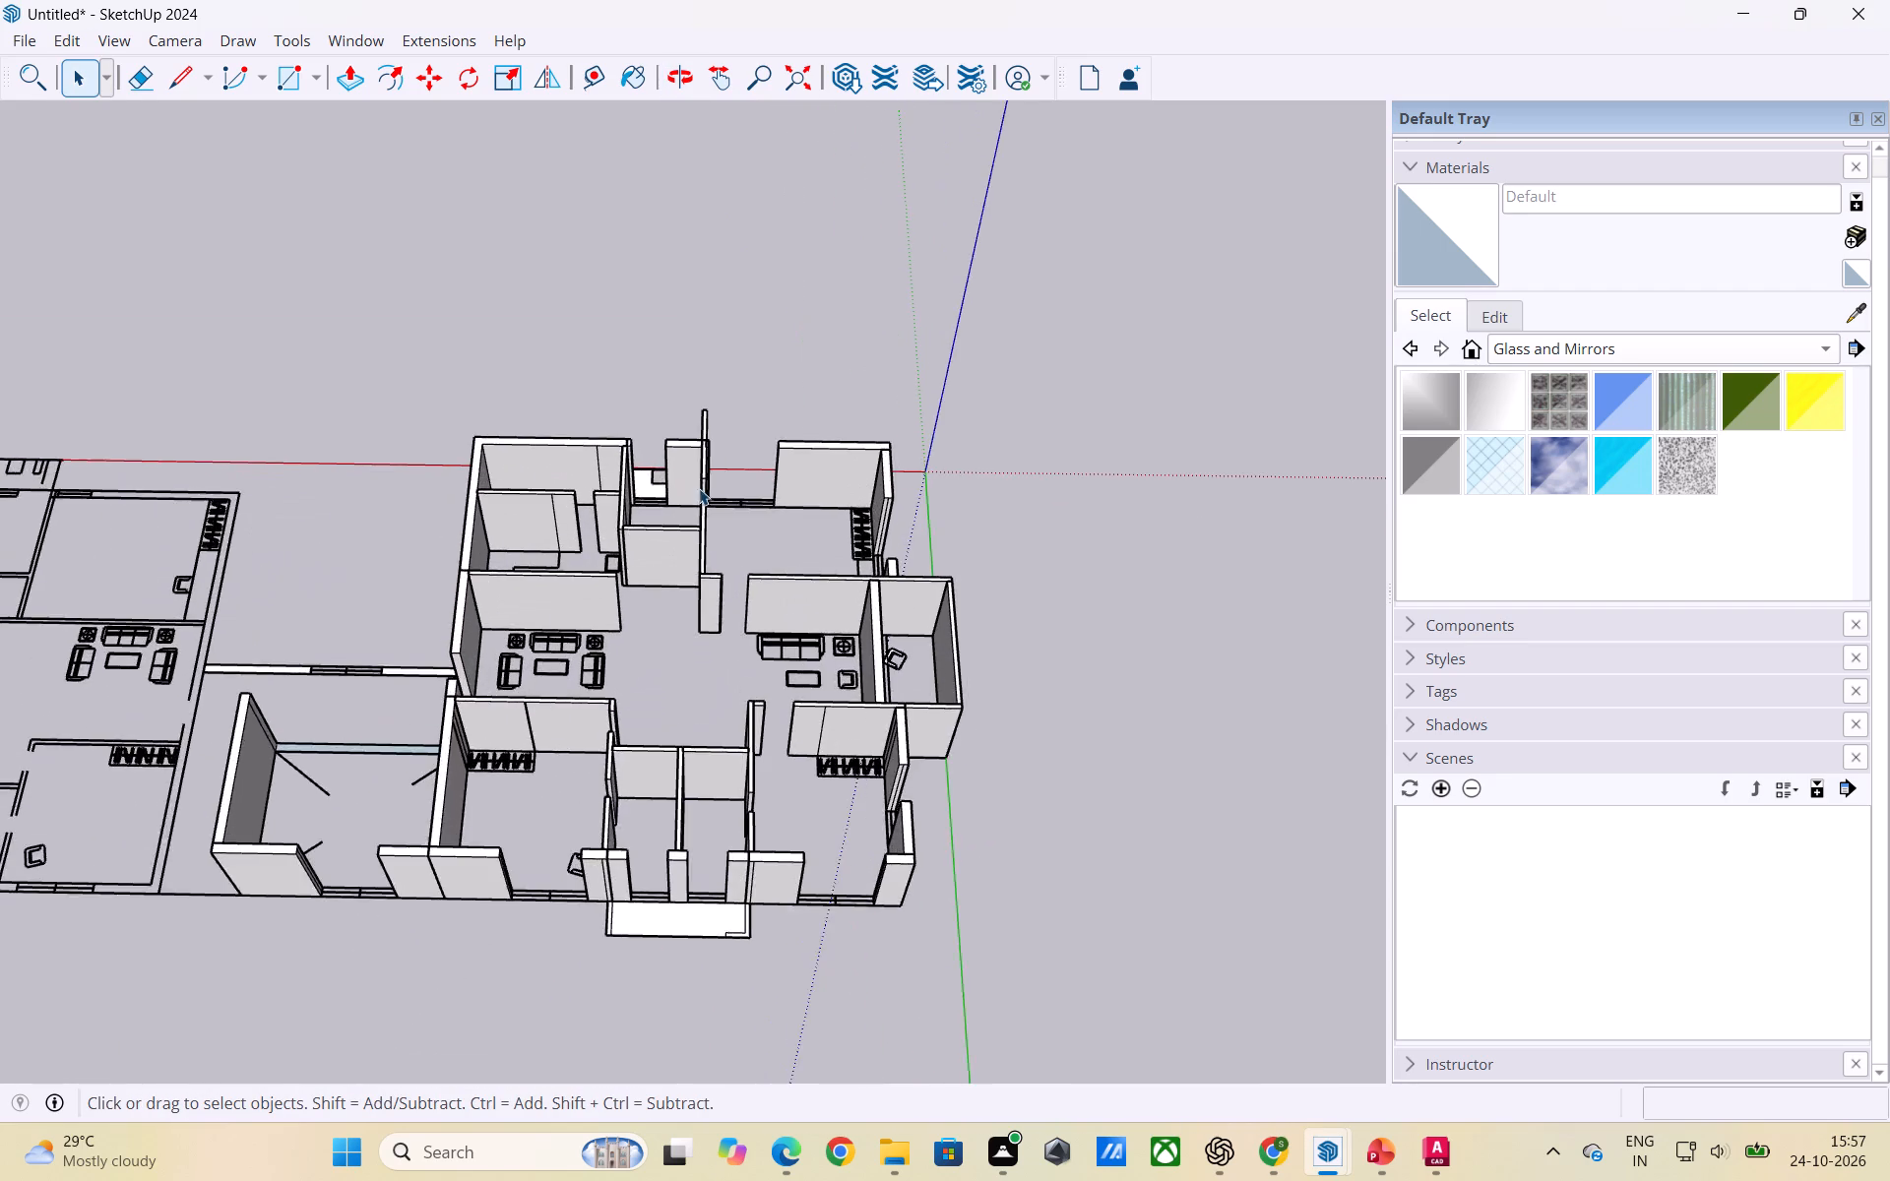
pyautogui.scroll(2, 699, 524)
pyautogui.moveTo(700, 513); pyautogui.dragTo(706, 612, button='middle')
pyautogui.scroll(-1, 704, 557)
pyautogui.scroll(2, 739, 658)
pyautogui.scroll(-5, 726, 648)
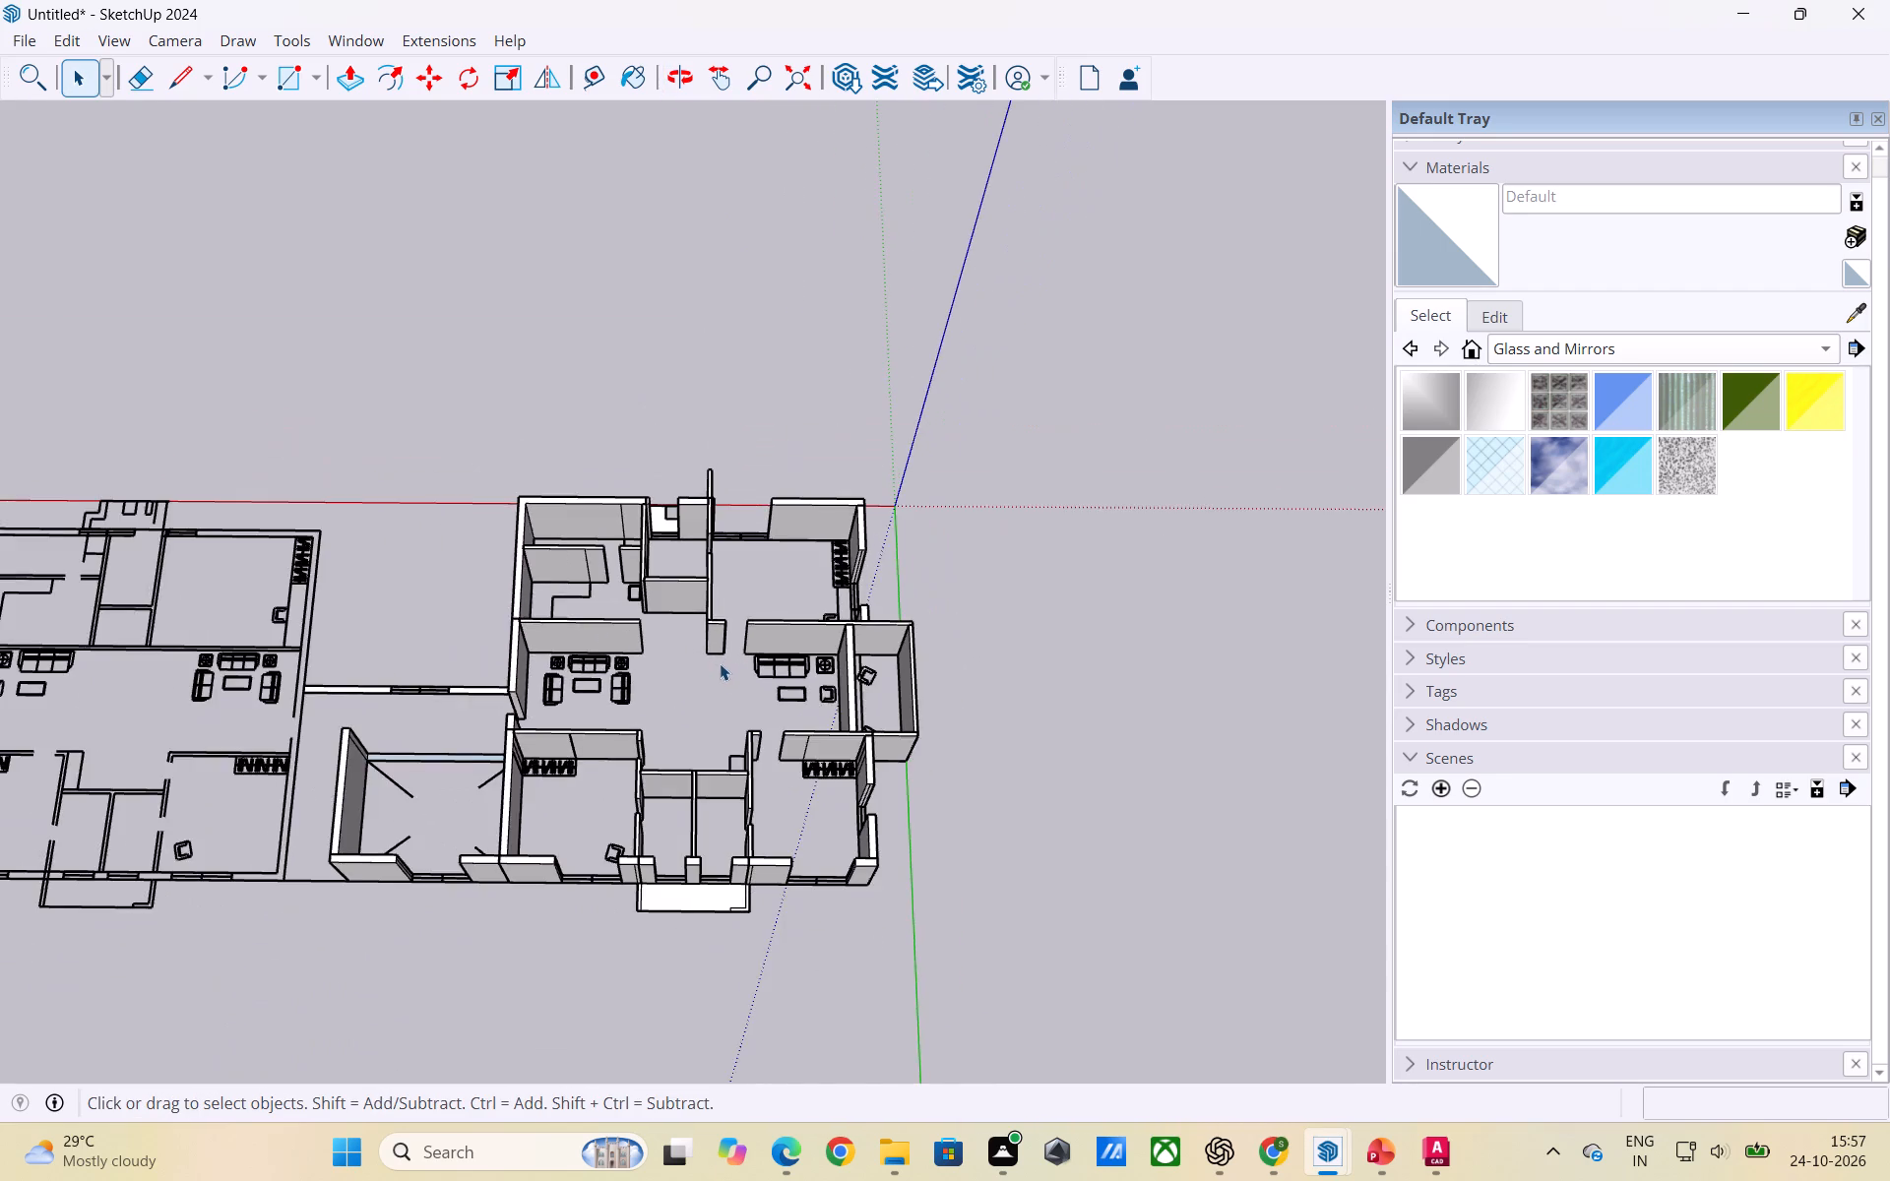
pyautogui.scroll(-2, 720, 663)
pyautogui.moveTo(725, 690); pyautogui.dragTo(744, 777, button='middle')
pyautogui.scroll(5, 805, 779)
pyautogui.scroll(-1, 831, 968)
pyautogui.moveTo(831, 968); pyautogui.dragTo(720, 892, button='middle')
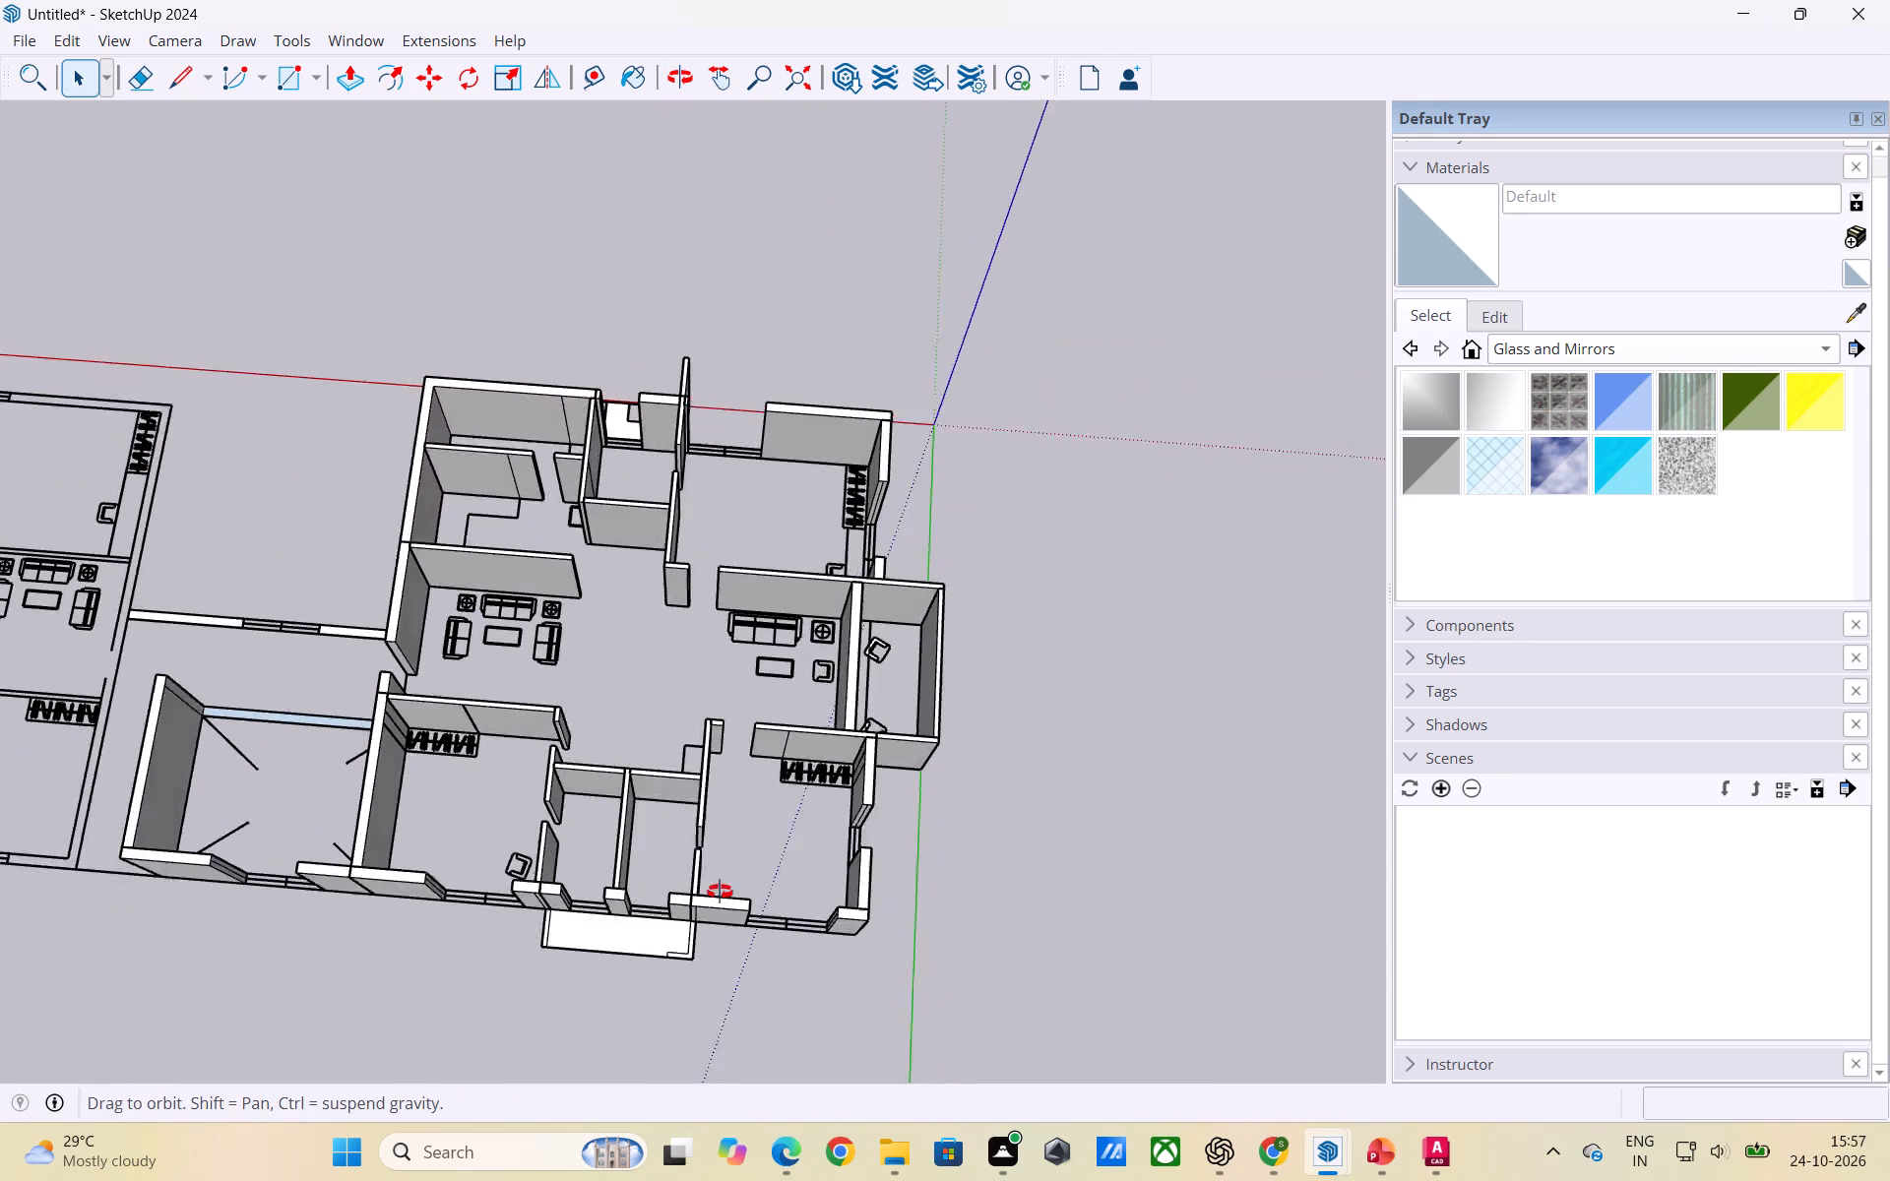
pyautogui.moveTo(720, 892); pyautogui.dragTo(582, 814, button='middle')
# Examine the window opening and adjoining wall ends in the outer wall of the corner bedroom beside the balcony.
pyautogui.scroll(4, 676, 922)
pyautogui.moveTo(667, 948); pyautogui.dragTo(651, 913, button='middle')
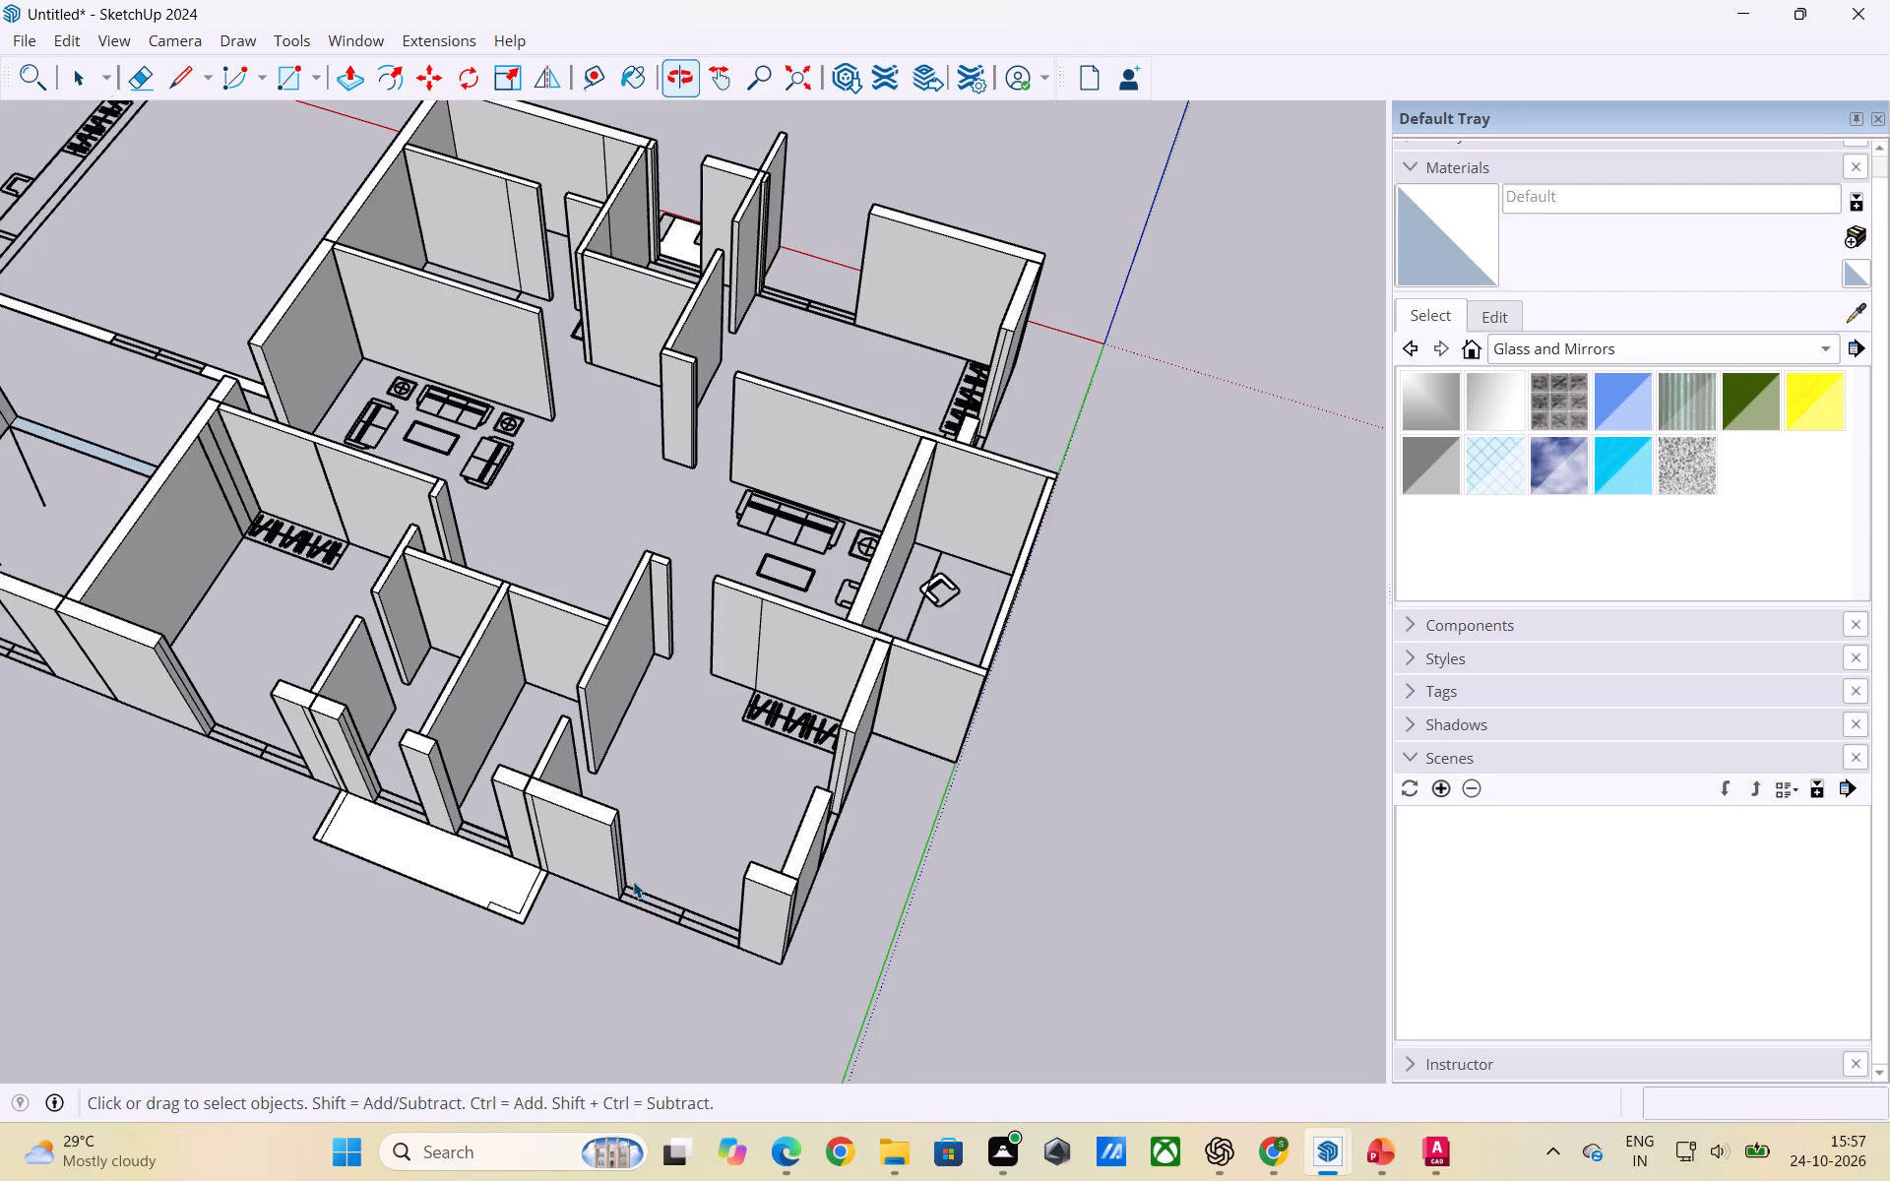
pyautogui.scroll(3, 631, 886)
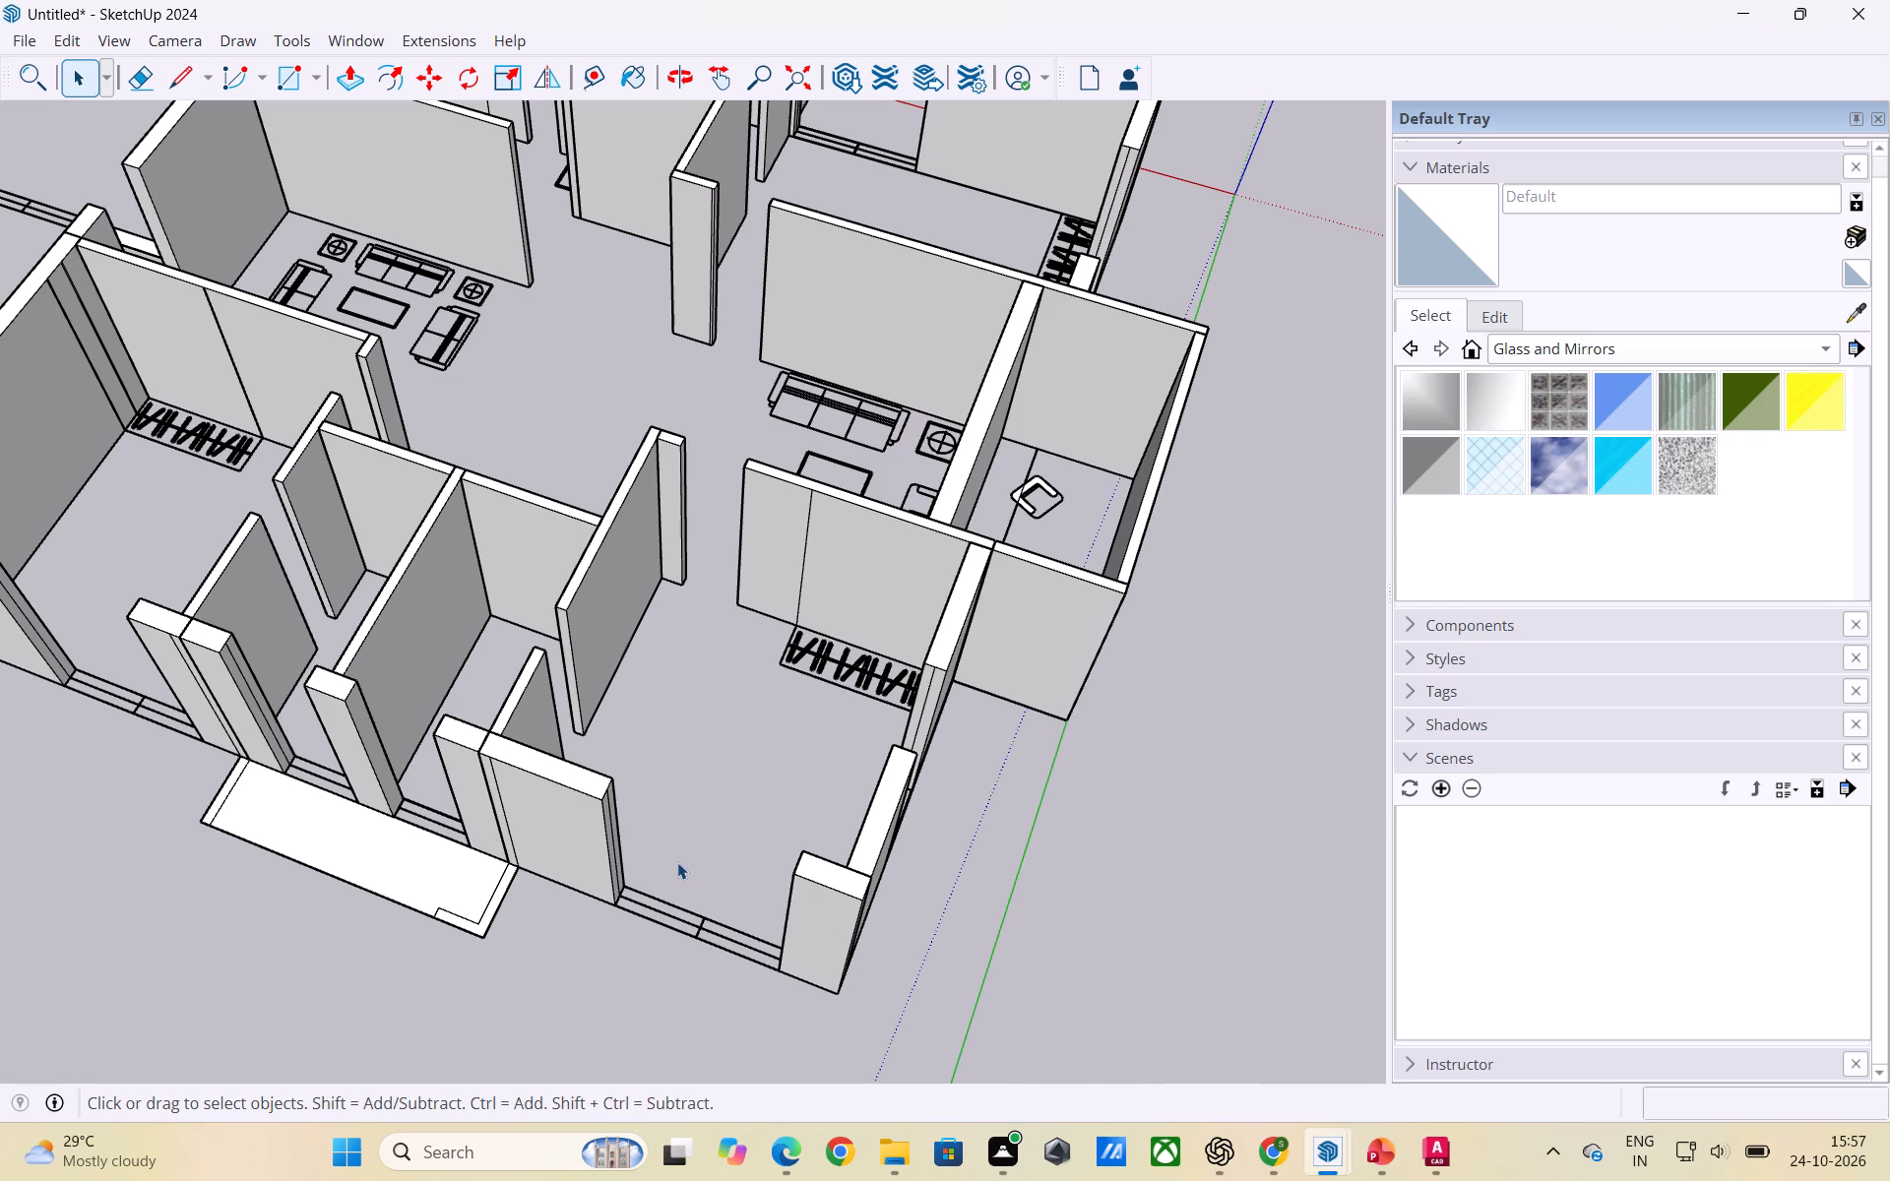
pyautogui.scroll(-2, 701, 992)
pyautogui.scroll(1, 629, 851)
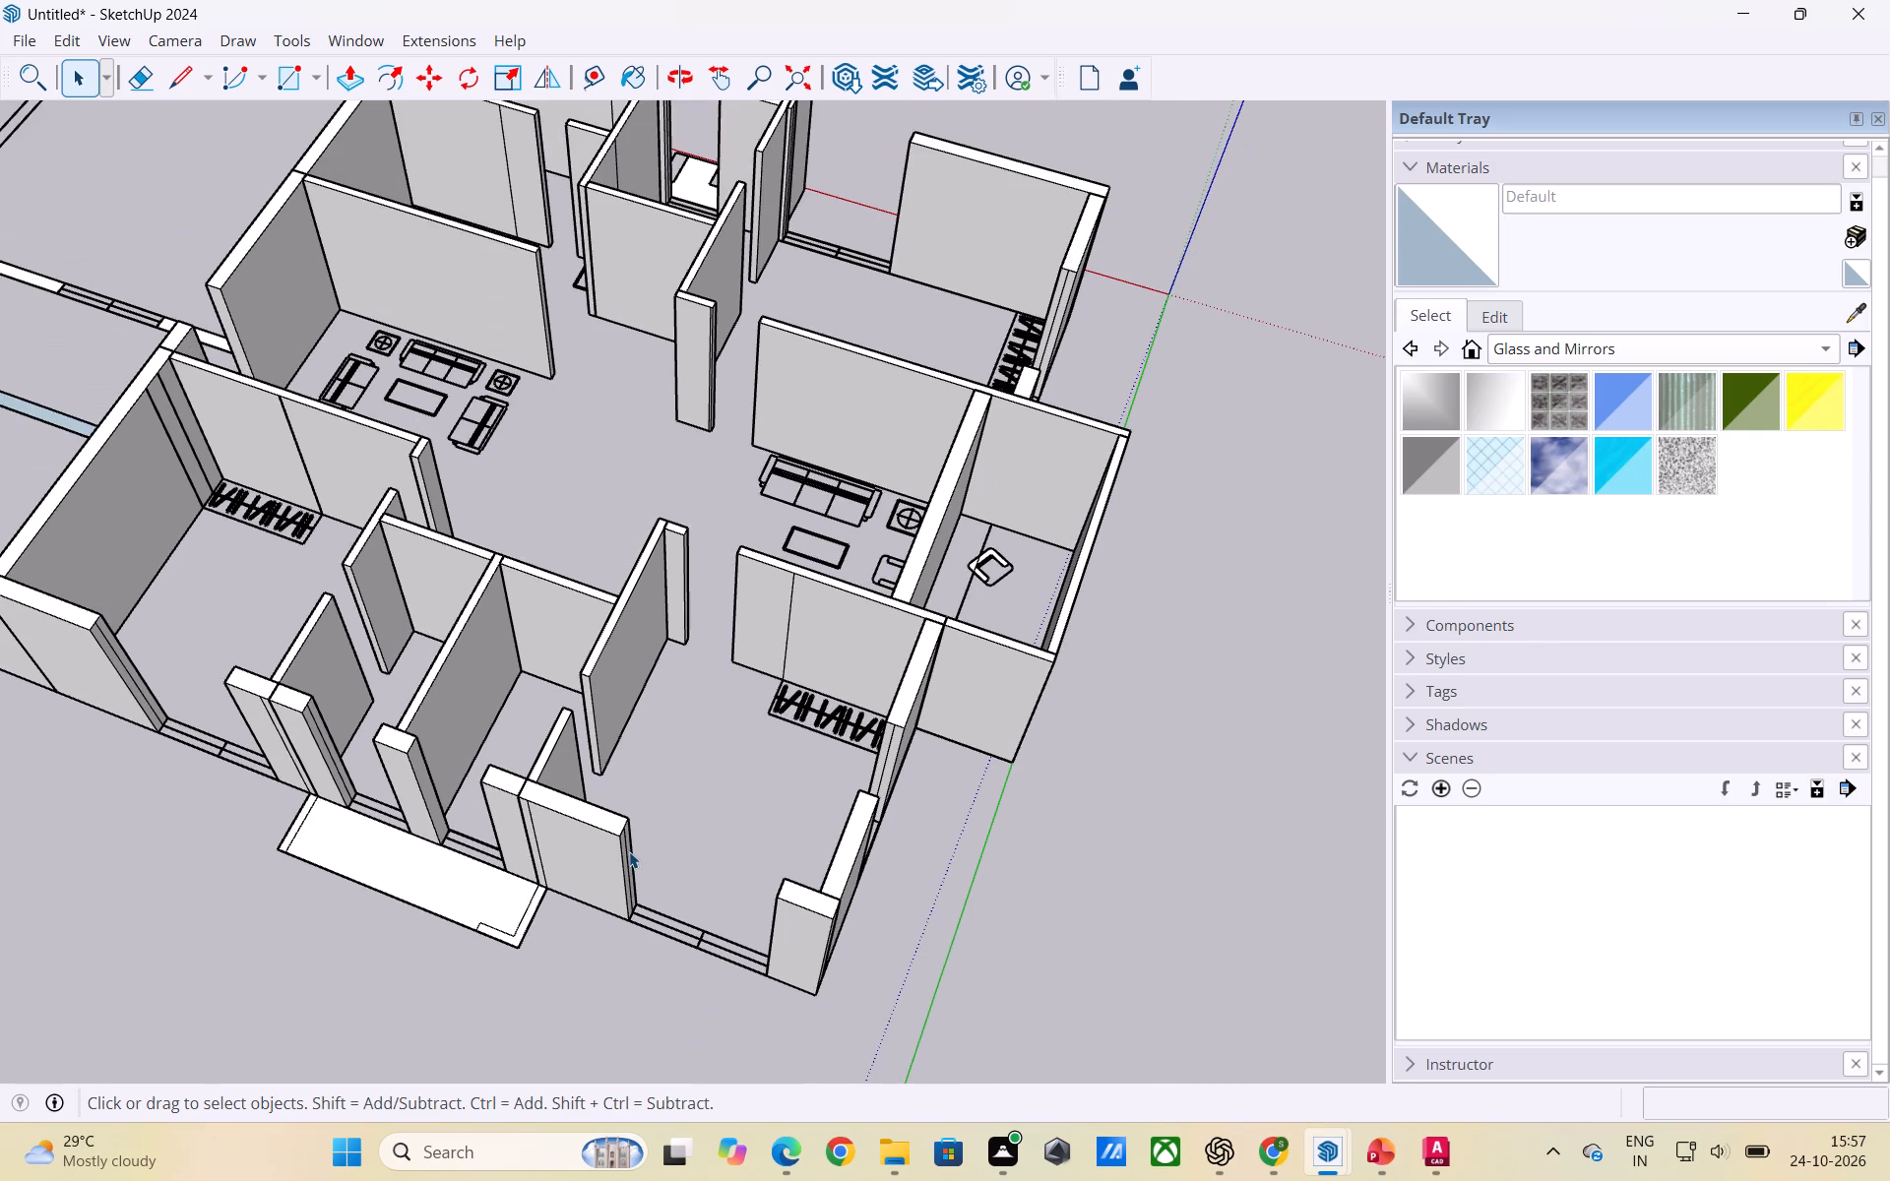
pyautogui.scroll(2, 629, 851)
pyautogui.scroll(-1, 676, 934)
pyautogui.moveTo(676, 934); pyautogui.dragTo(433, 875, button='middle')
pyautogui.scroll(4, 468, 876)
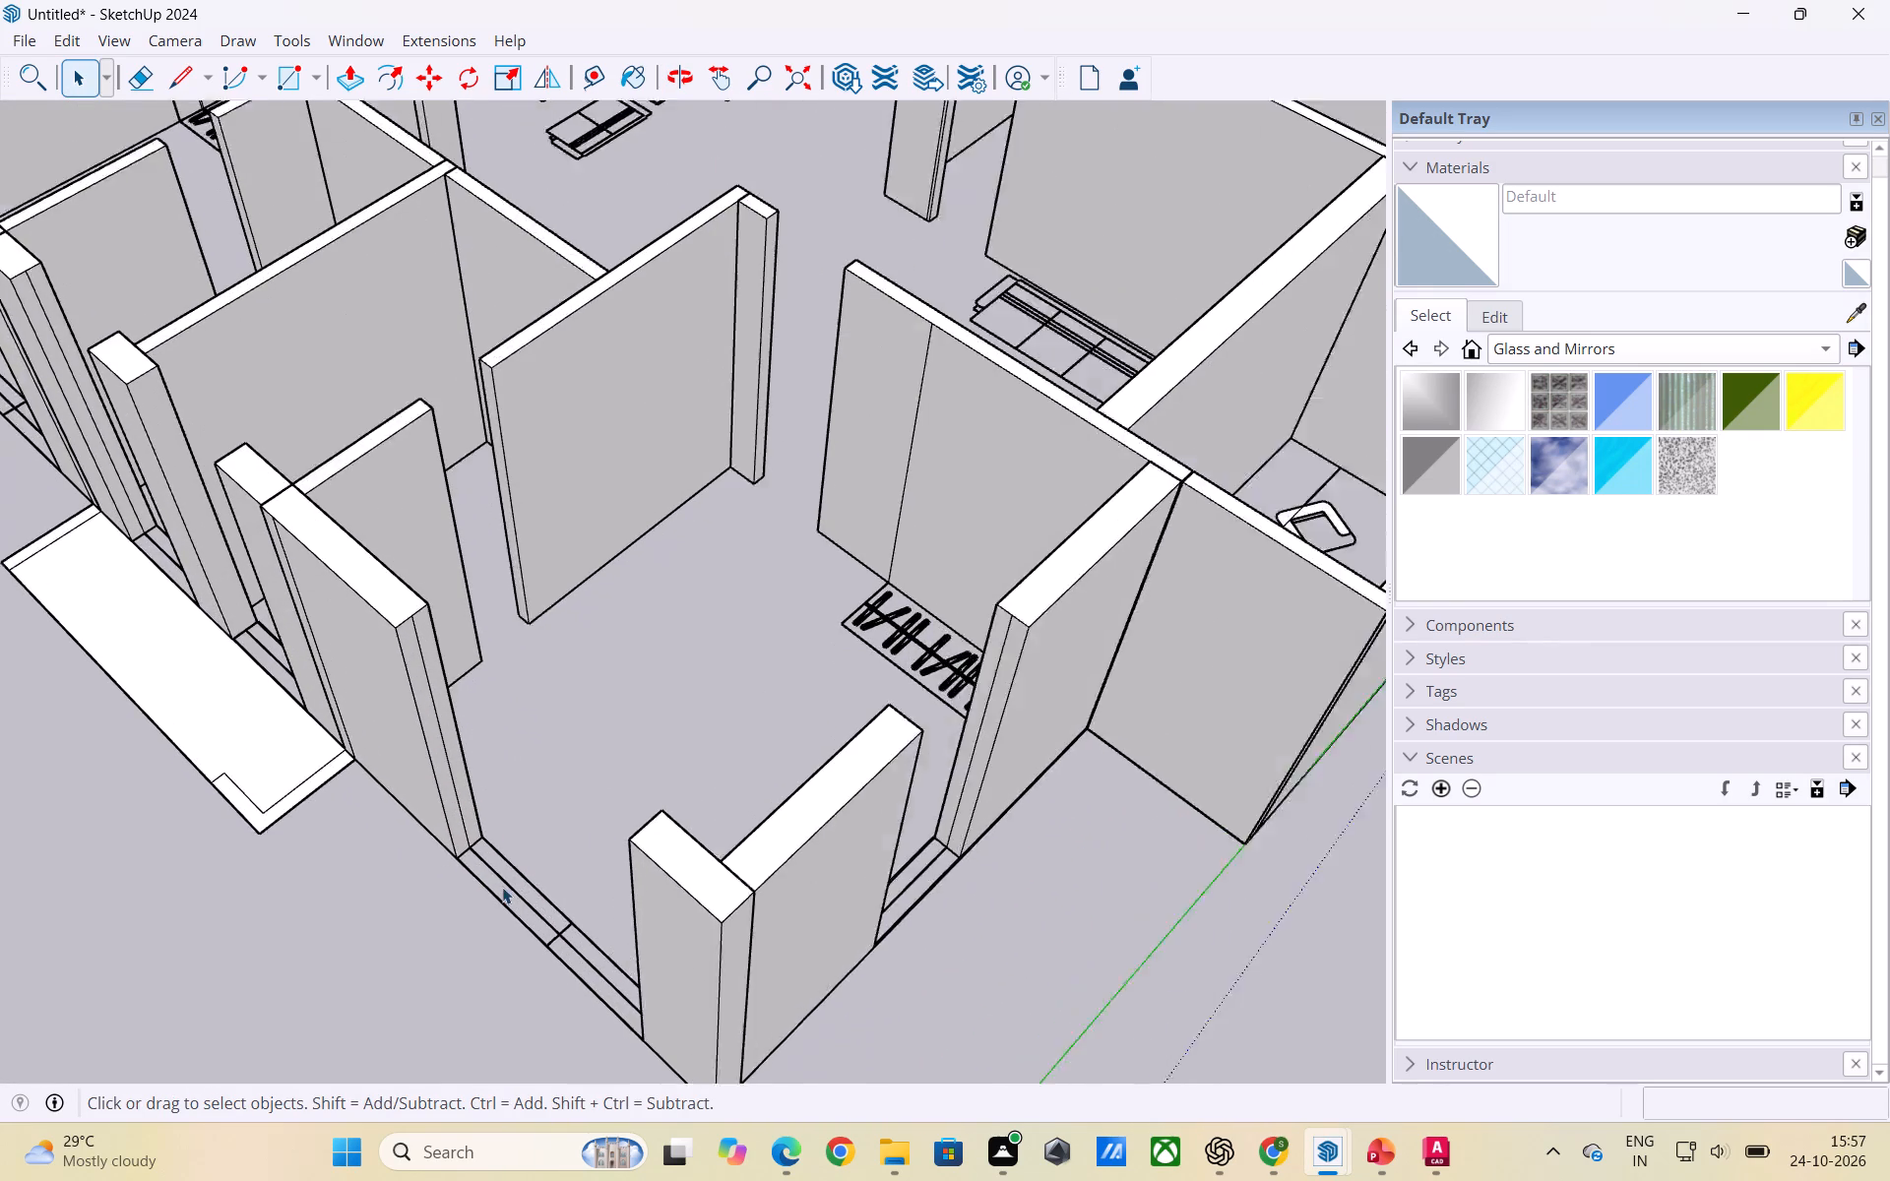
pyautogui.scroll(1, 502, 887)
pyautogui.moveTo(502, 889); pyautogui.dragTo(494, 966, button='middle')
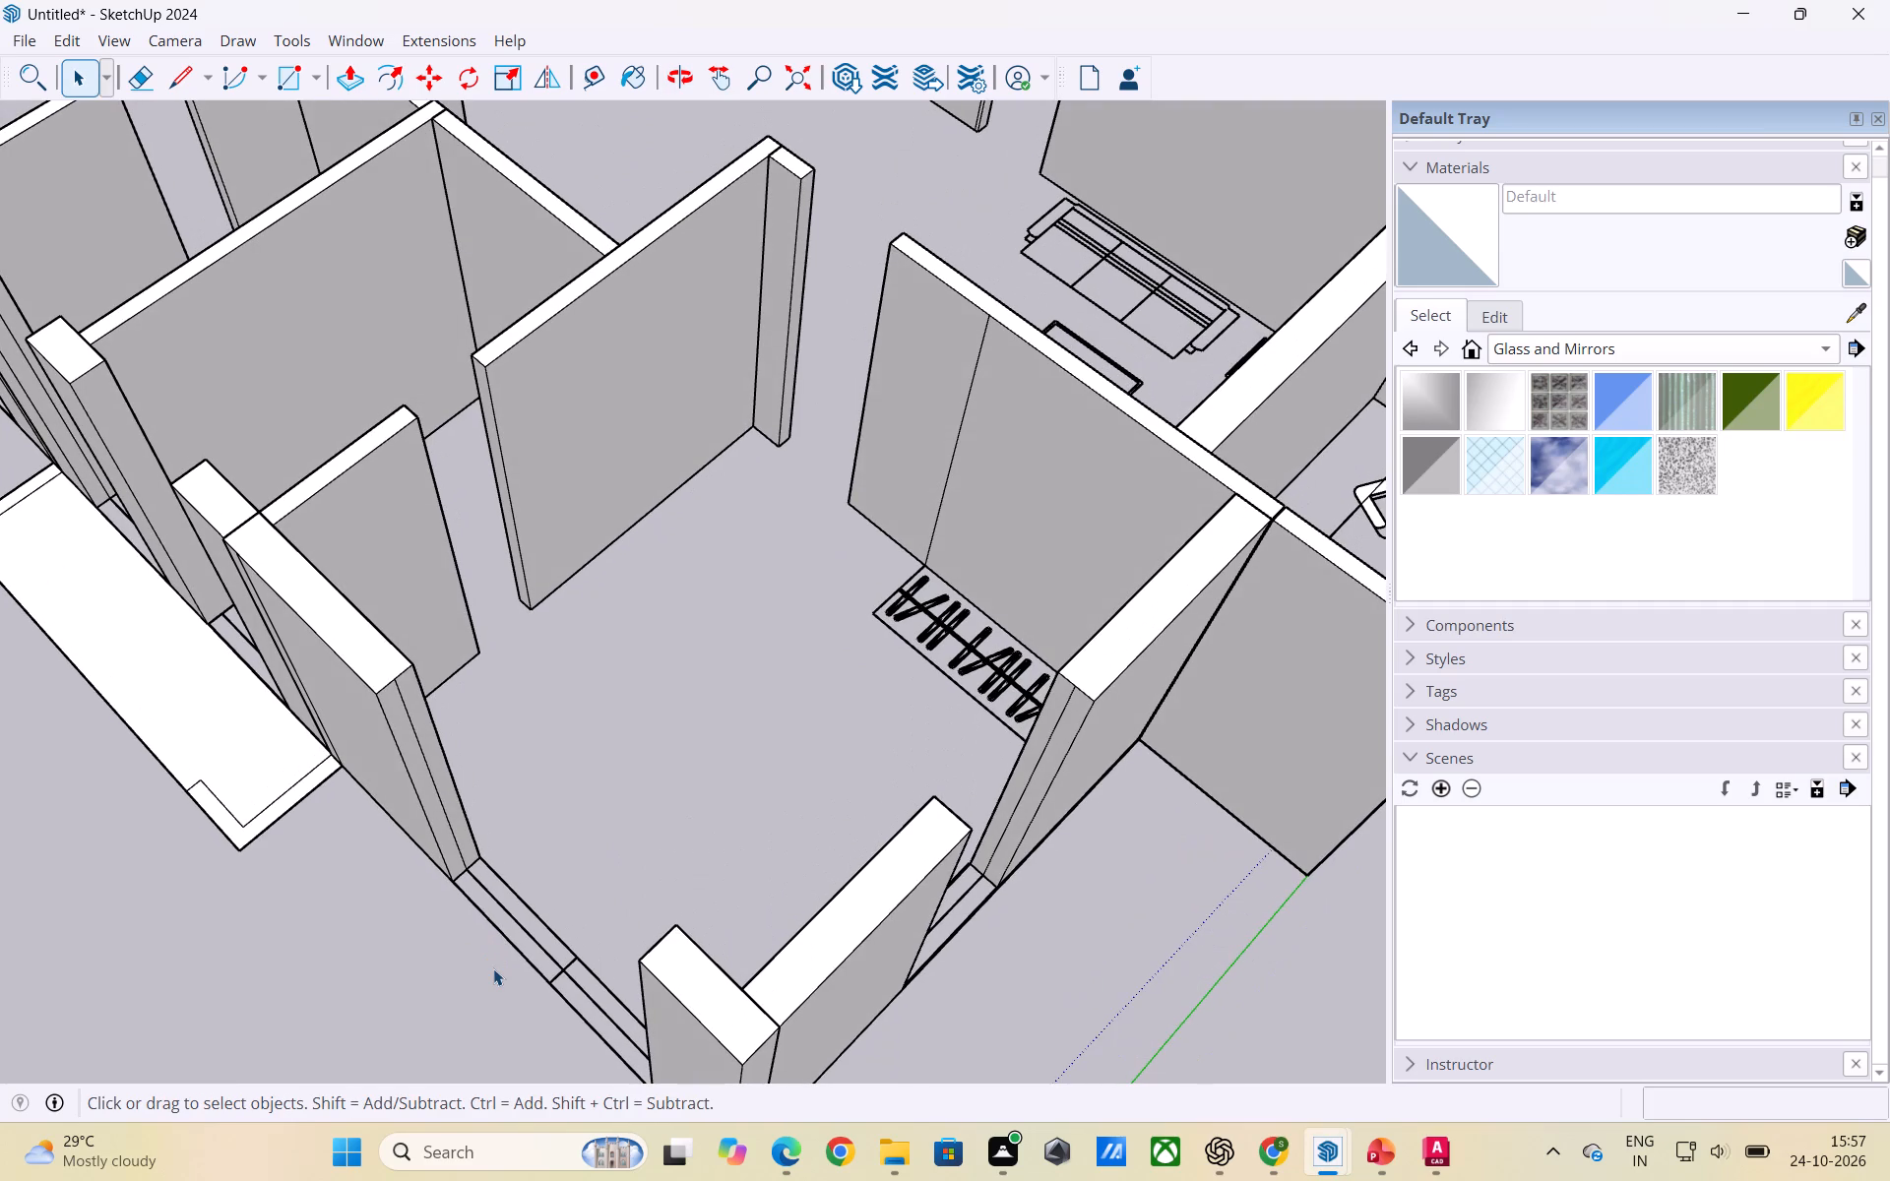
pyautogui.moveTo(513, 947); pyautogui.dragTo(651, 922, button='middle')
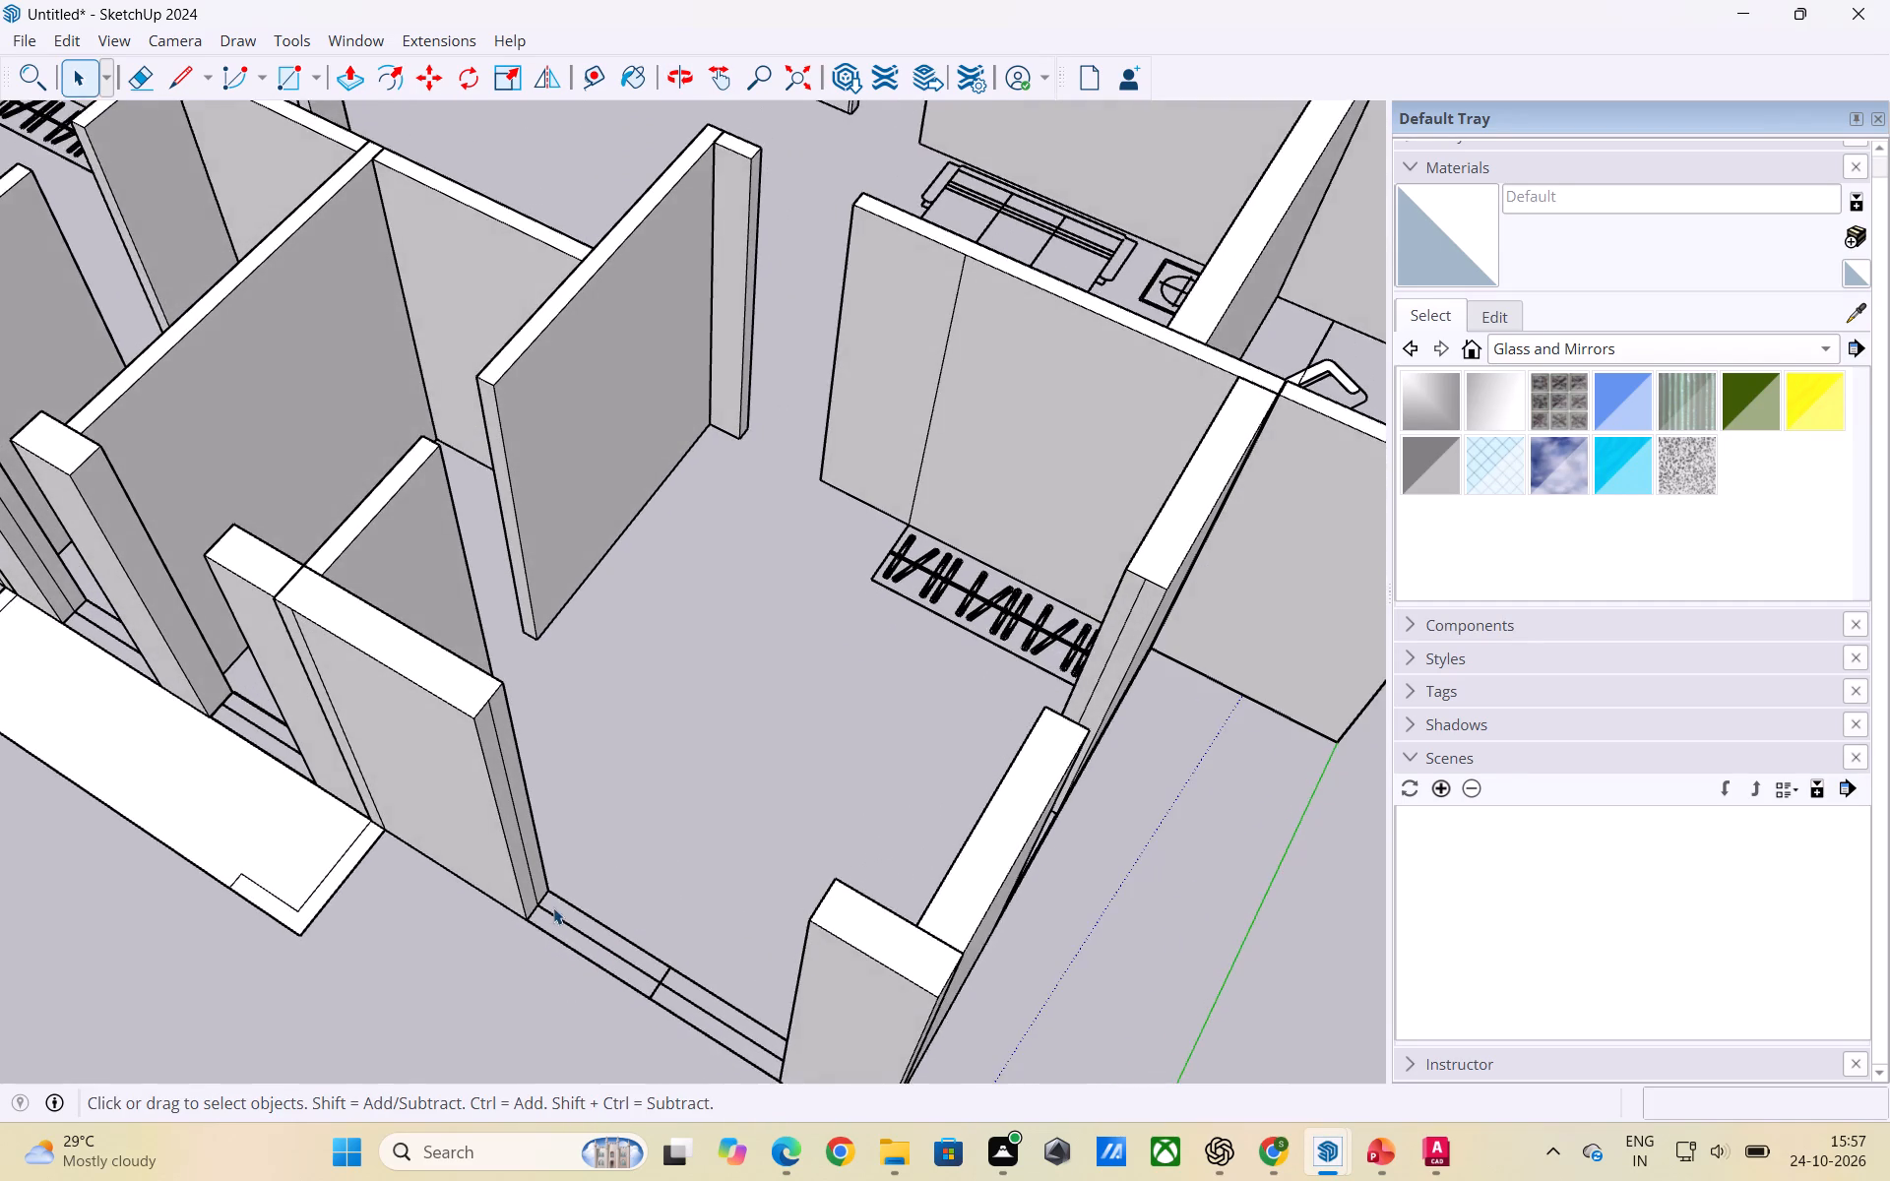
pyautogui.scroll(1, 553, 908)
pyautogui.moveTo(556, 908); pyautogui.dragTo(346, 877, button='middle')
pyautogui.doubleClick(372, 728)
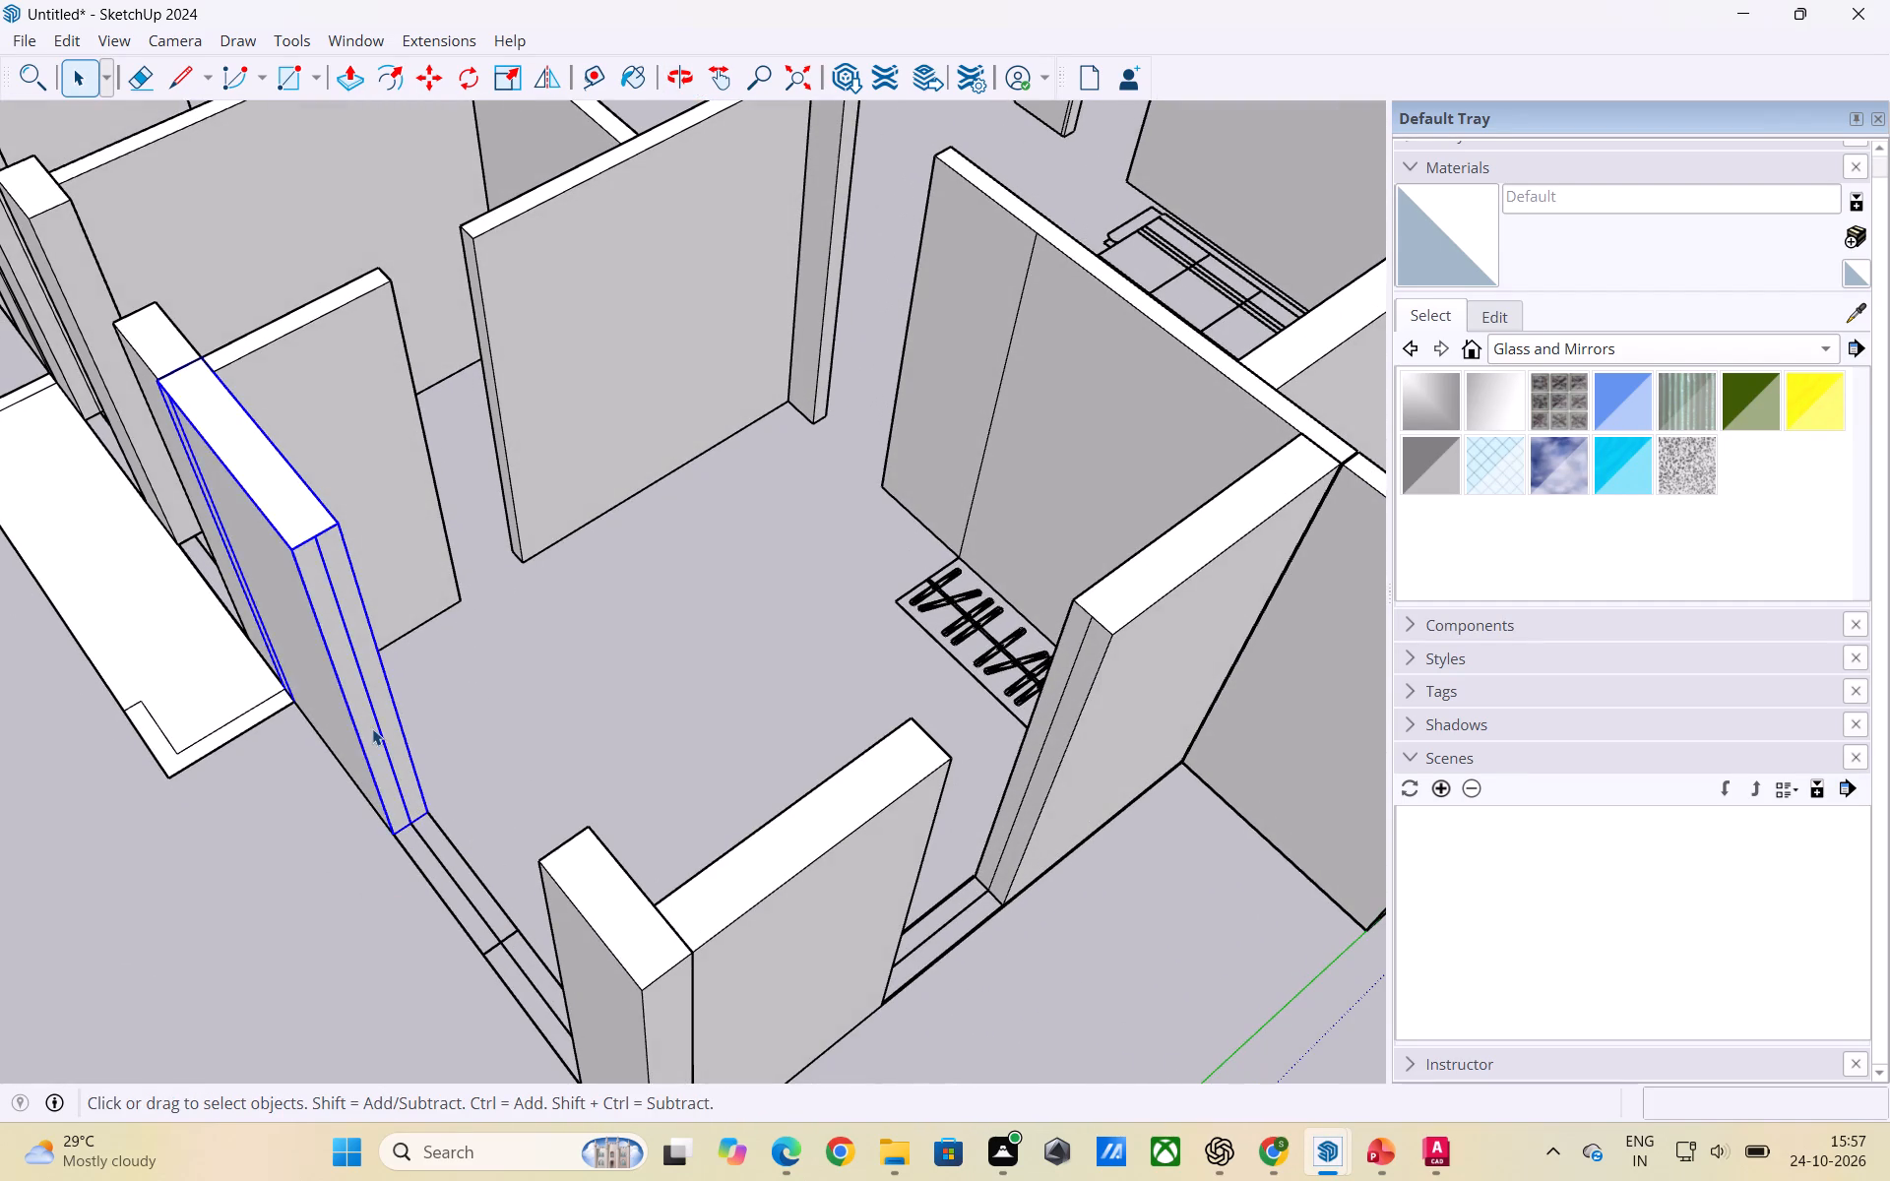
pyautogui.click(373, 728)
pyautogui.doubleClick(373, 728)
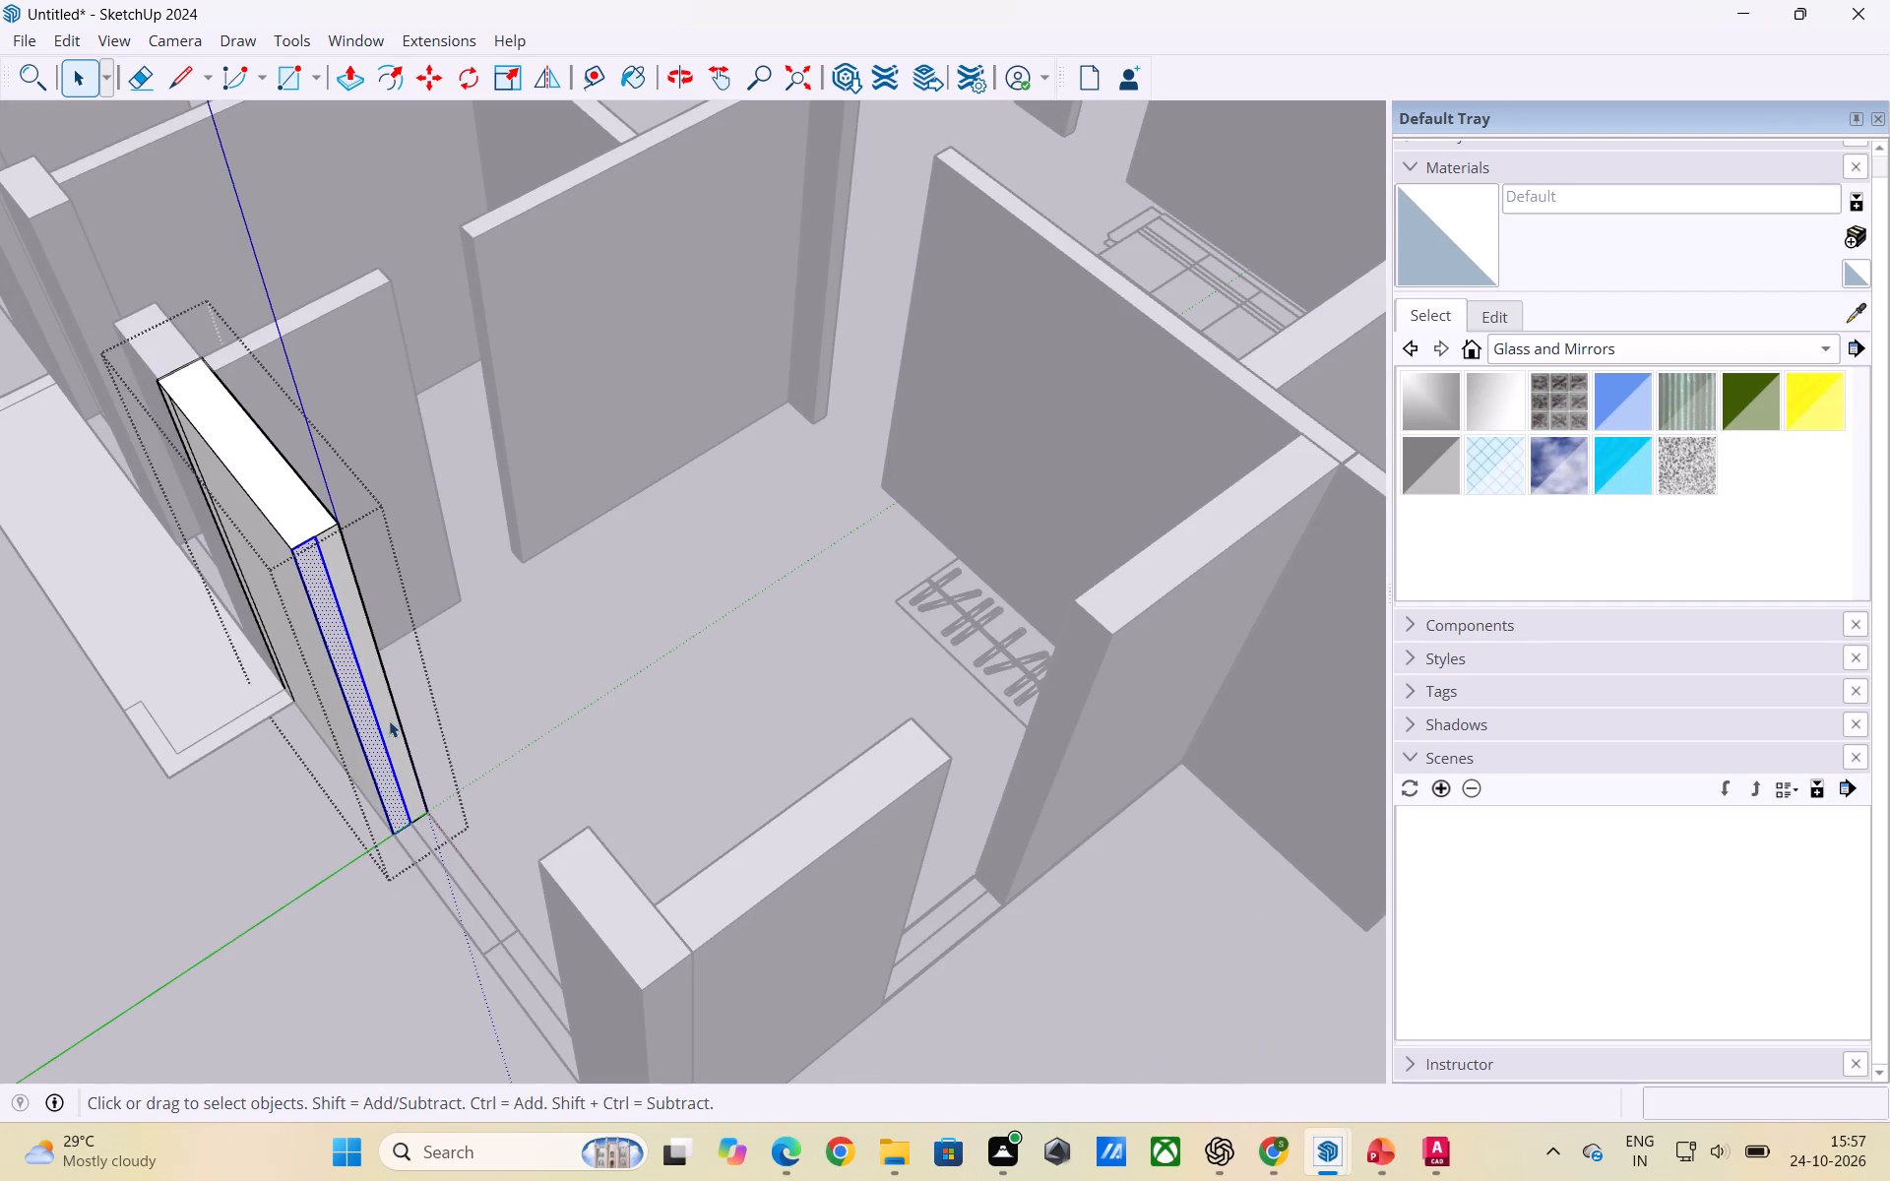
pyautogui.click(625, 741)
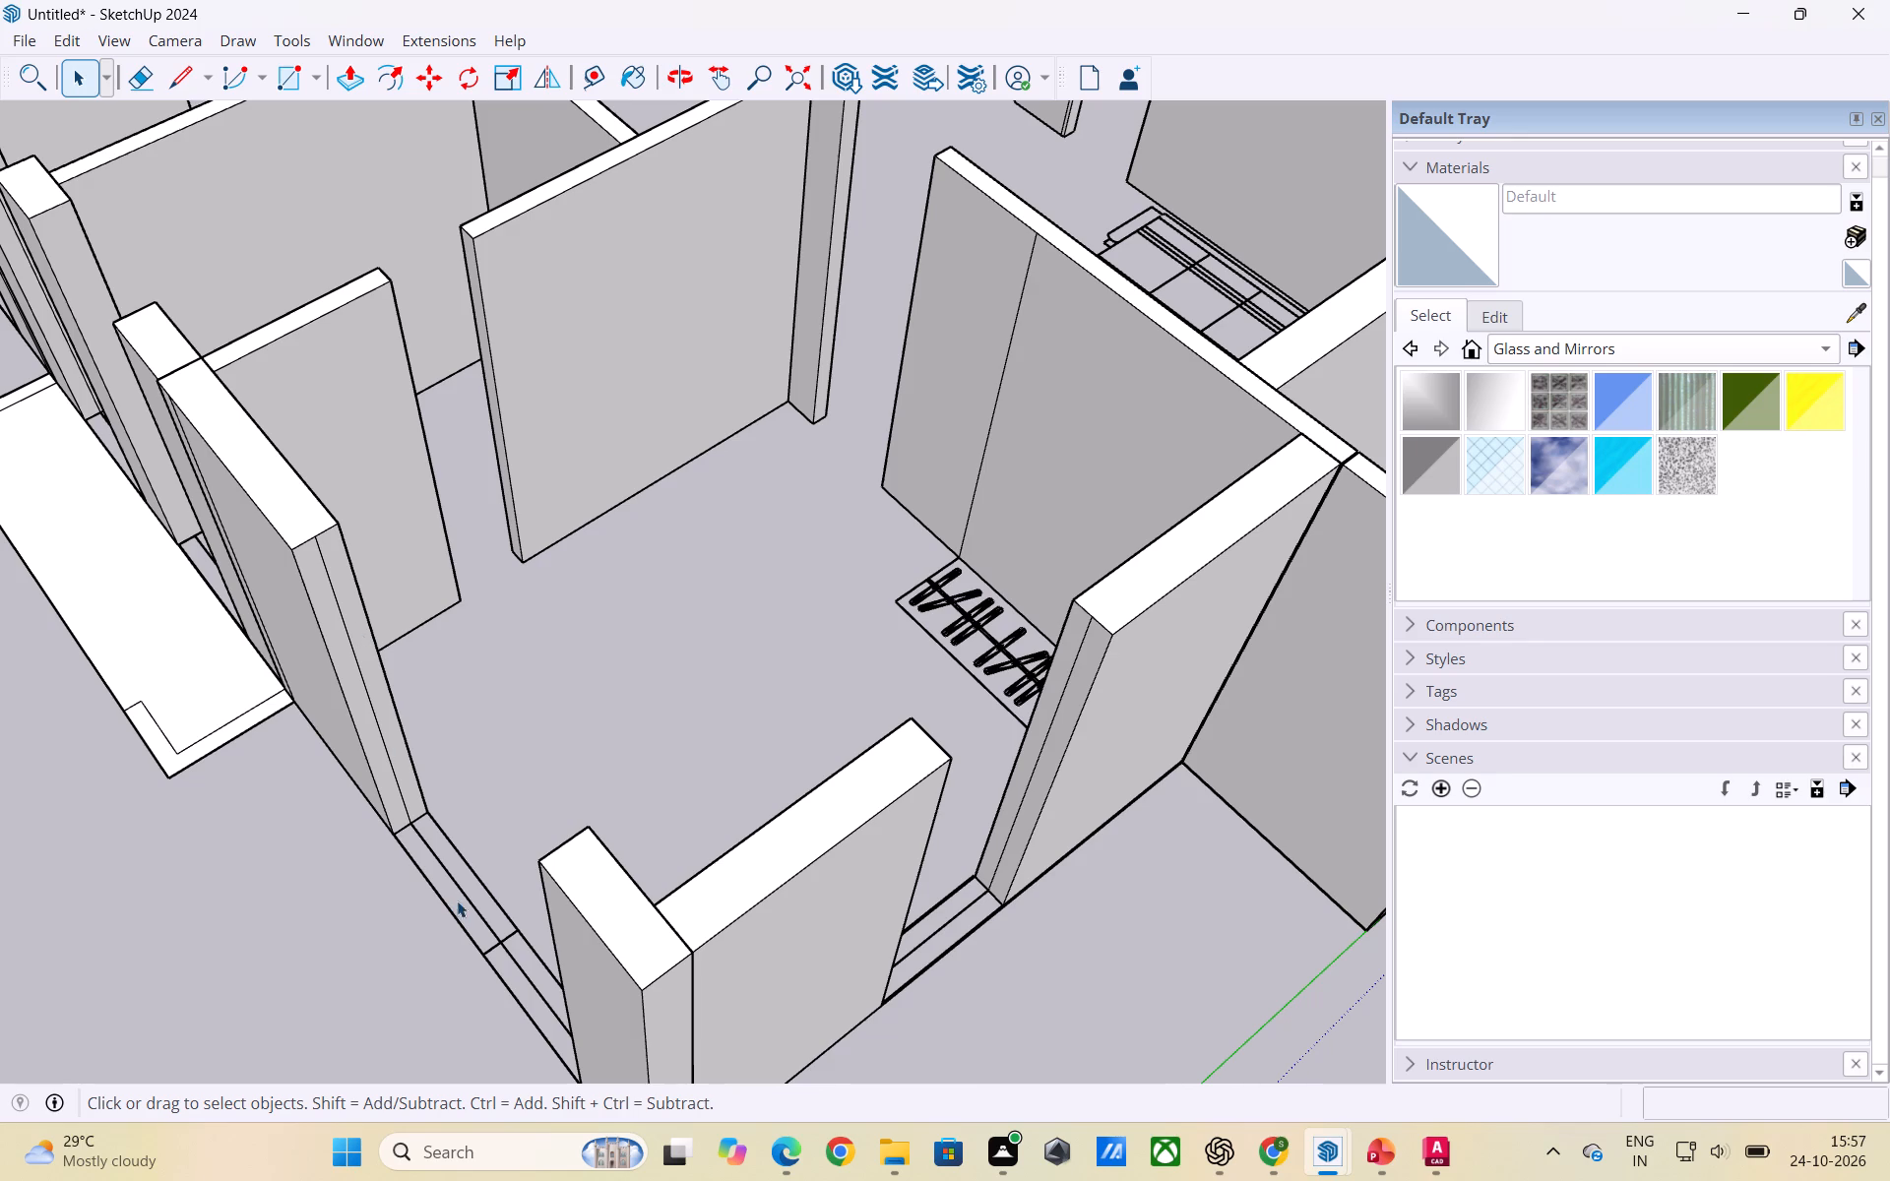
# Delete the middle line in the corner bedroom's front window opening, on the half nearer the balcony.
pyautogui.click(463, 892)
pyautogui.press('Delete')
# Delete the vertical centre line on the end face of the wall group on the opening's balcony side.
pyautogui.click(400, 783)
pyautogui.doubleClick(400, 783)
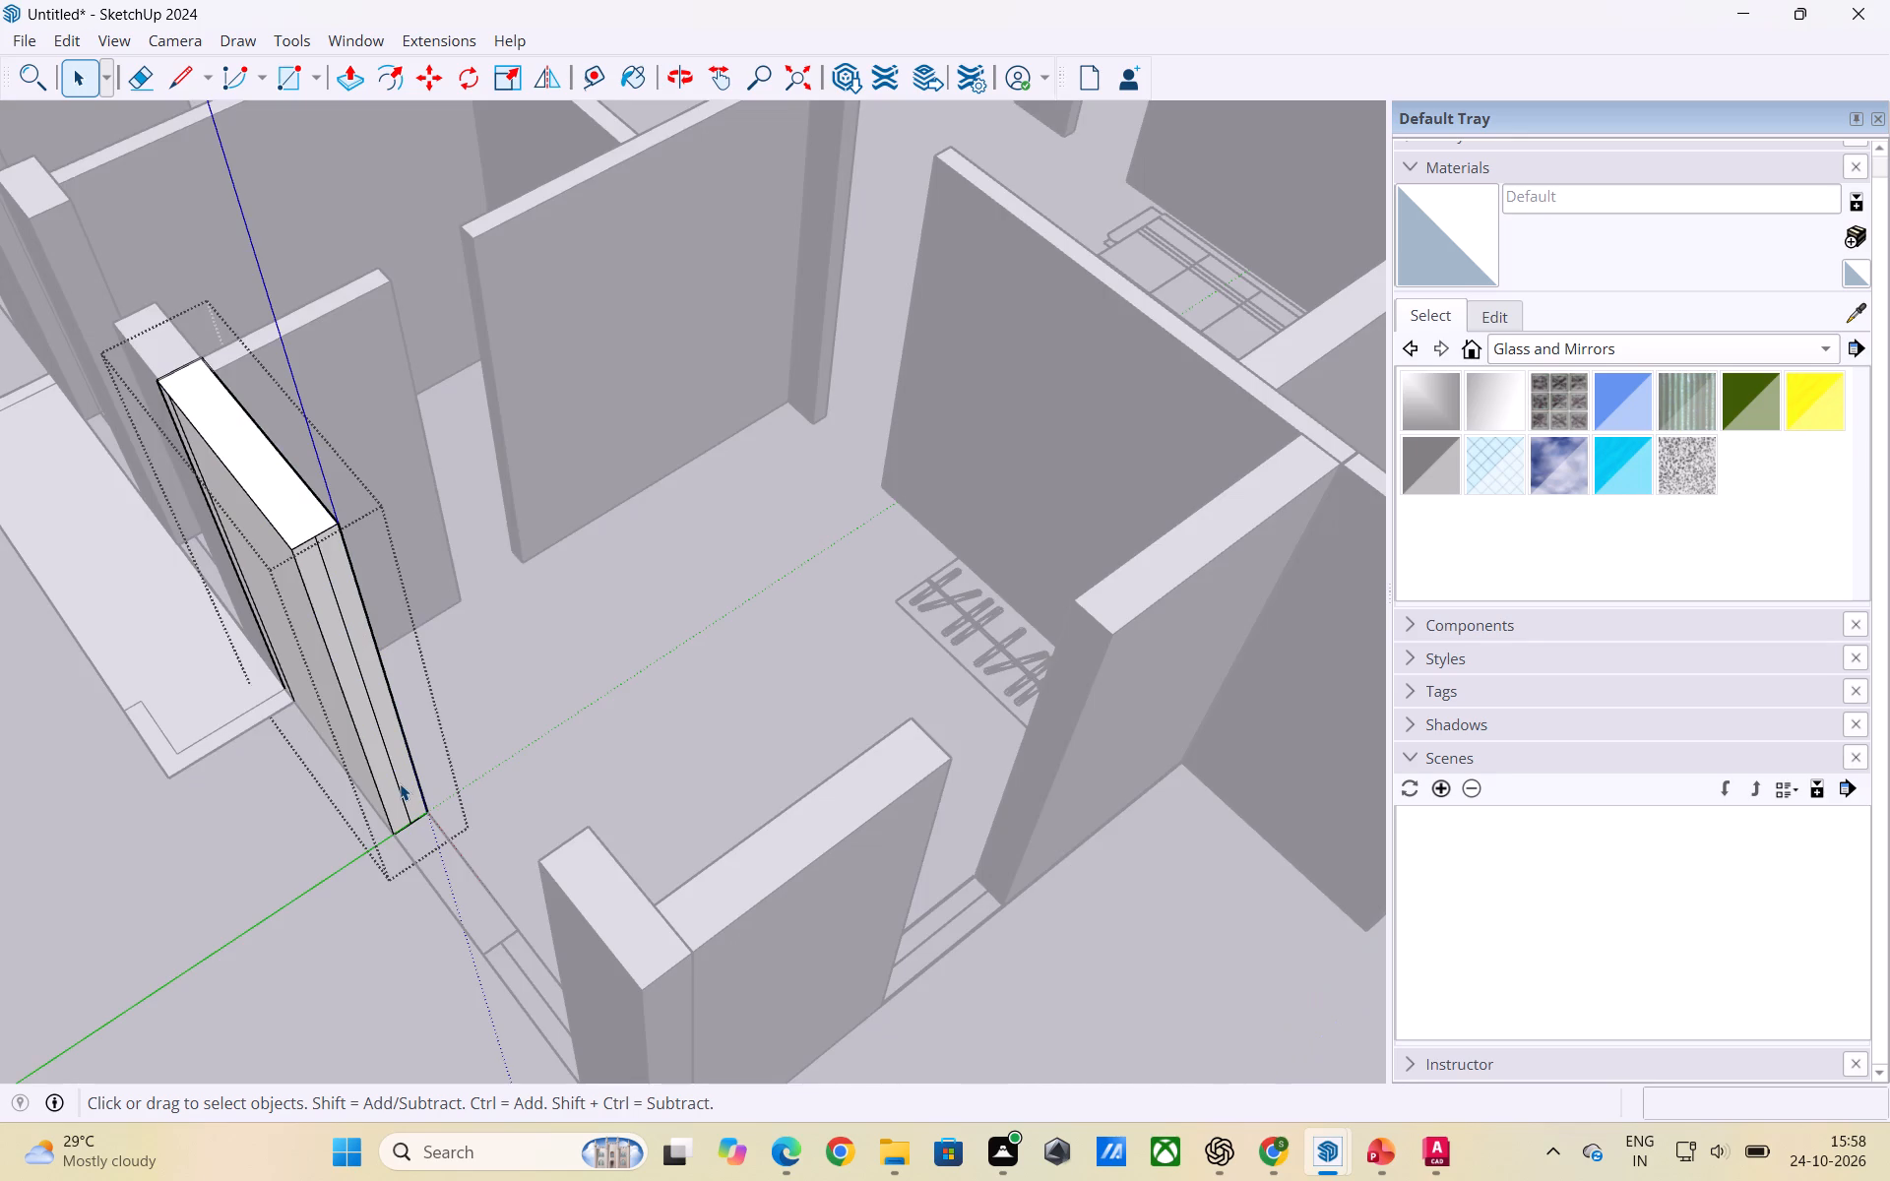
pyautogui.click(400, 783)
pyautogui.press('Delete')
pyautogui.click(529, 766)
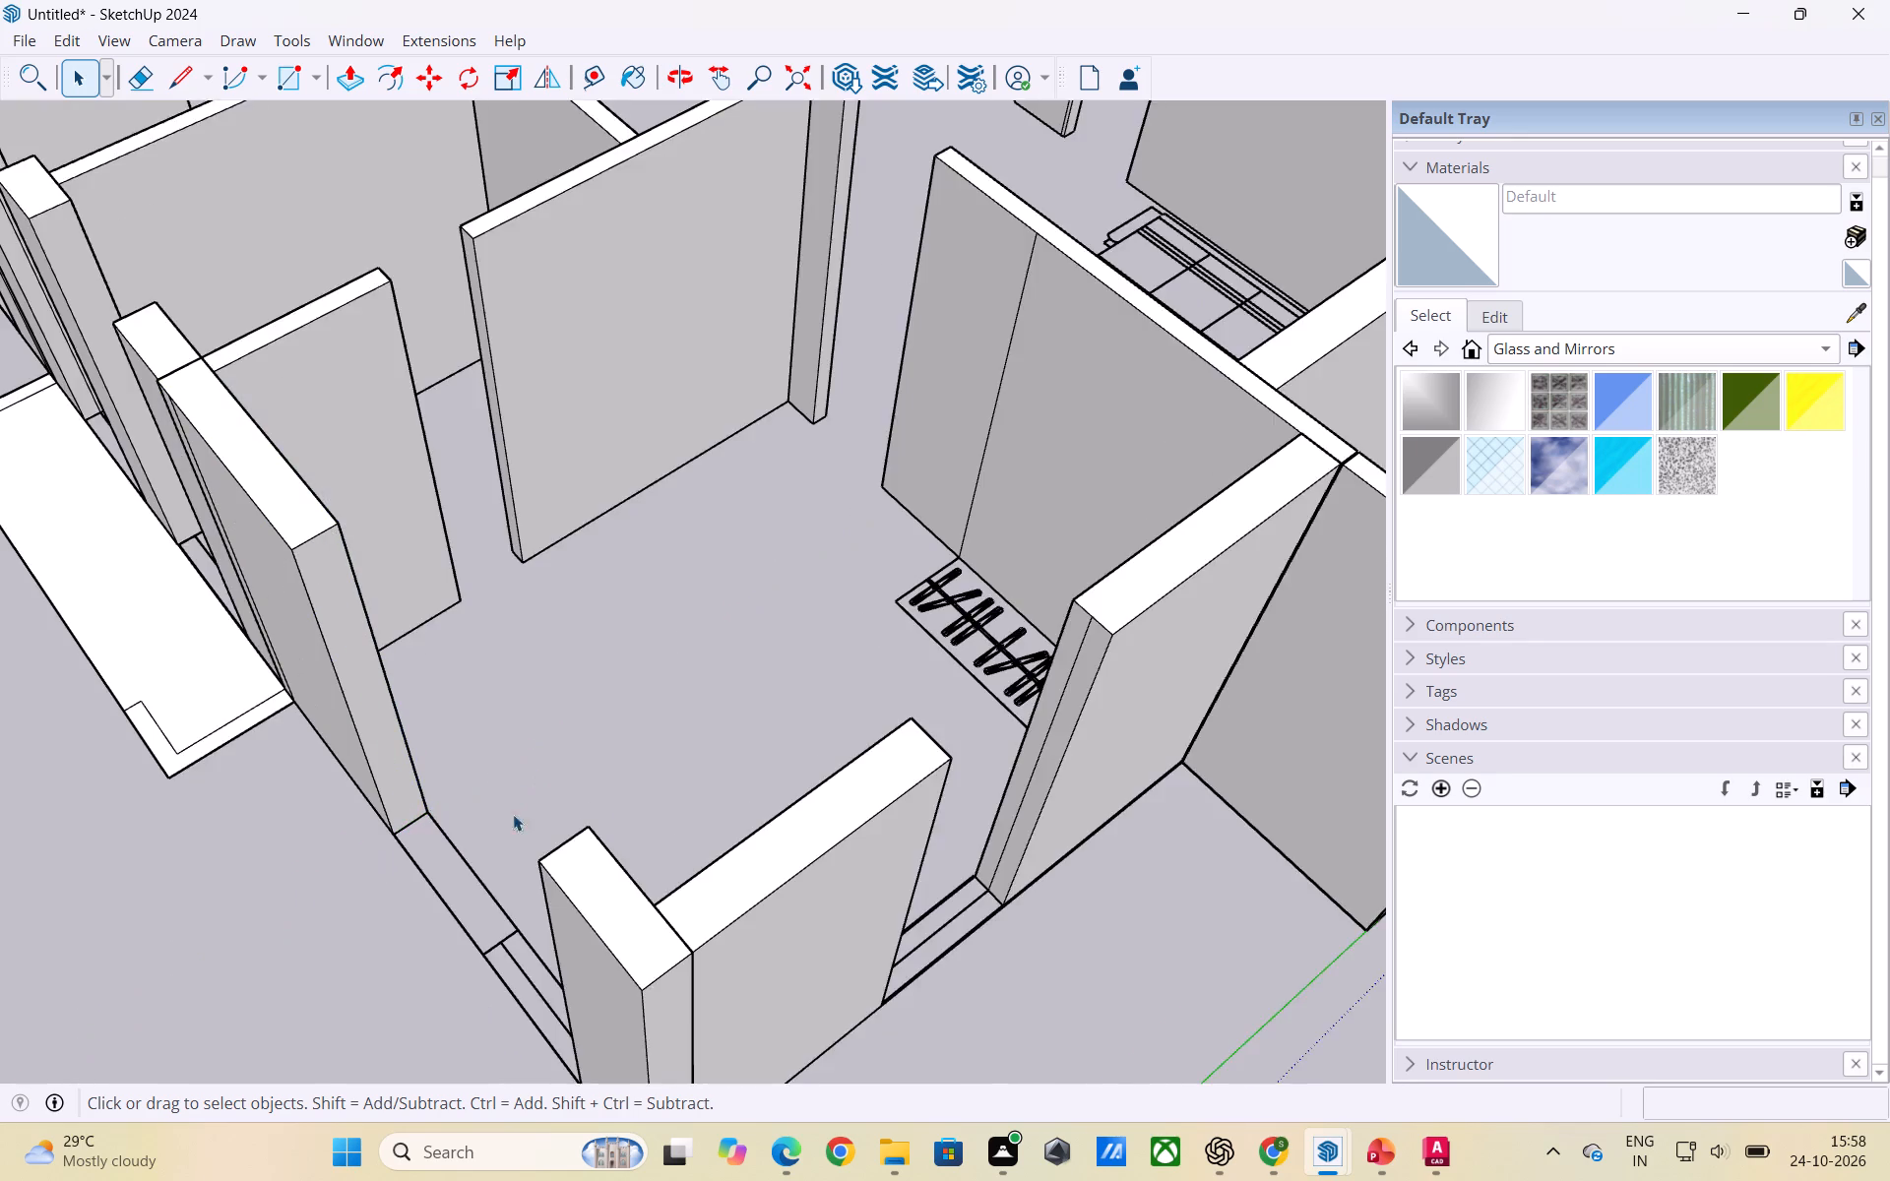
# Delete the vertical centre line on the end face of the corner wall group across the same window opening.
pyautogui.scroll(-2, 513, 814)
pyautogui.moveTo(505, 951); pyautogui.dragTo(956, 1038, button='middle')
pyautogui.scroll(3, 1041, 1044)
pyautogui.moveTo(901, 977); pyautogui.dragTo(1001, 1007, button='middle')
pyautogui.scroll(5, 1010, 936)
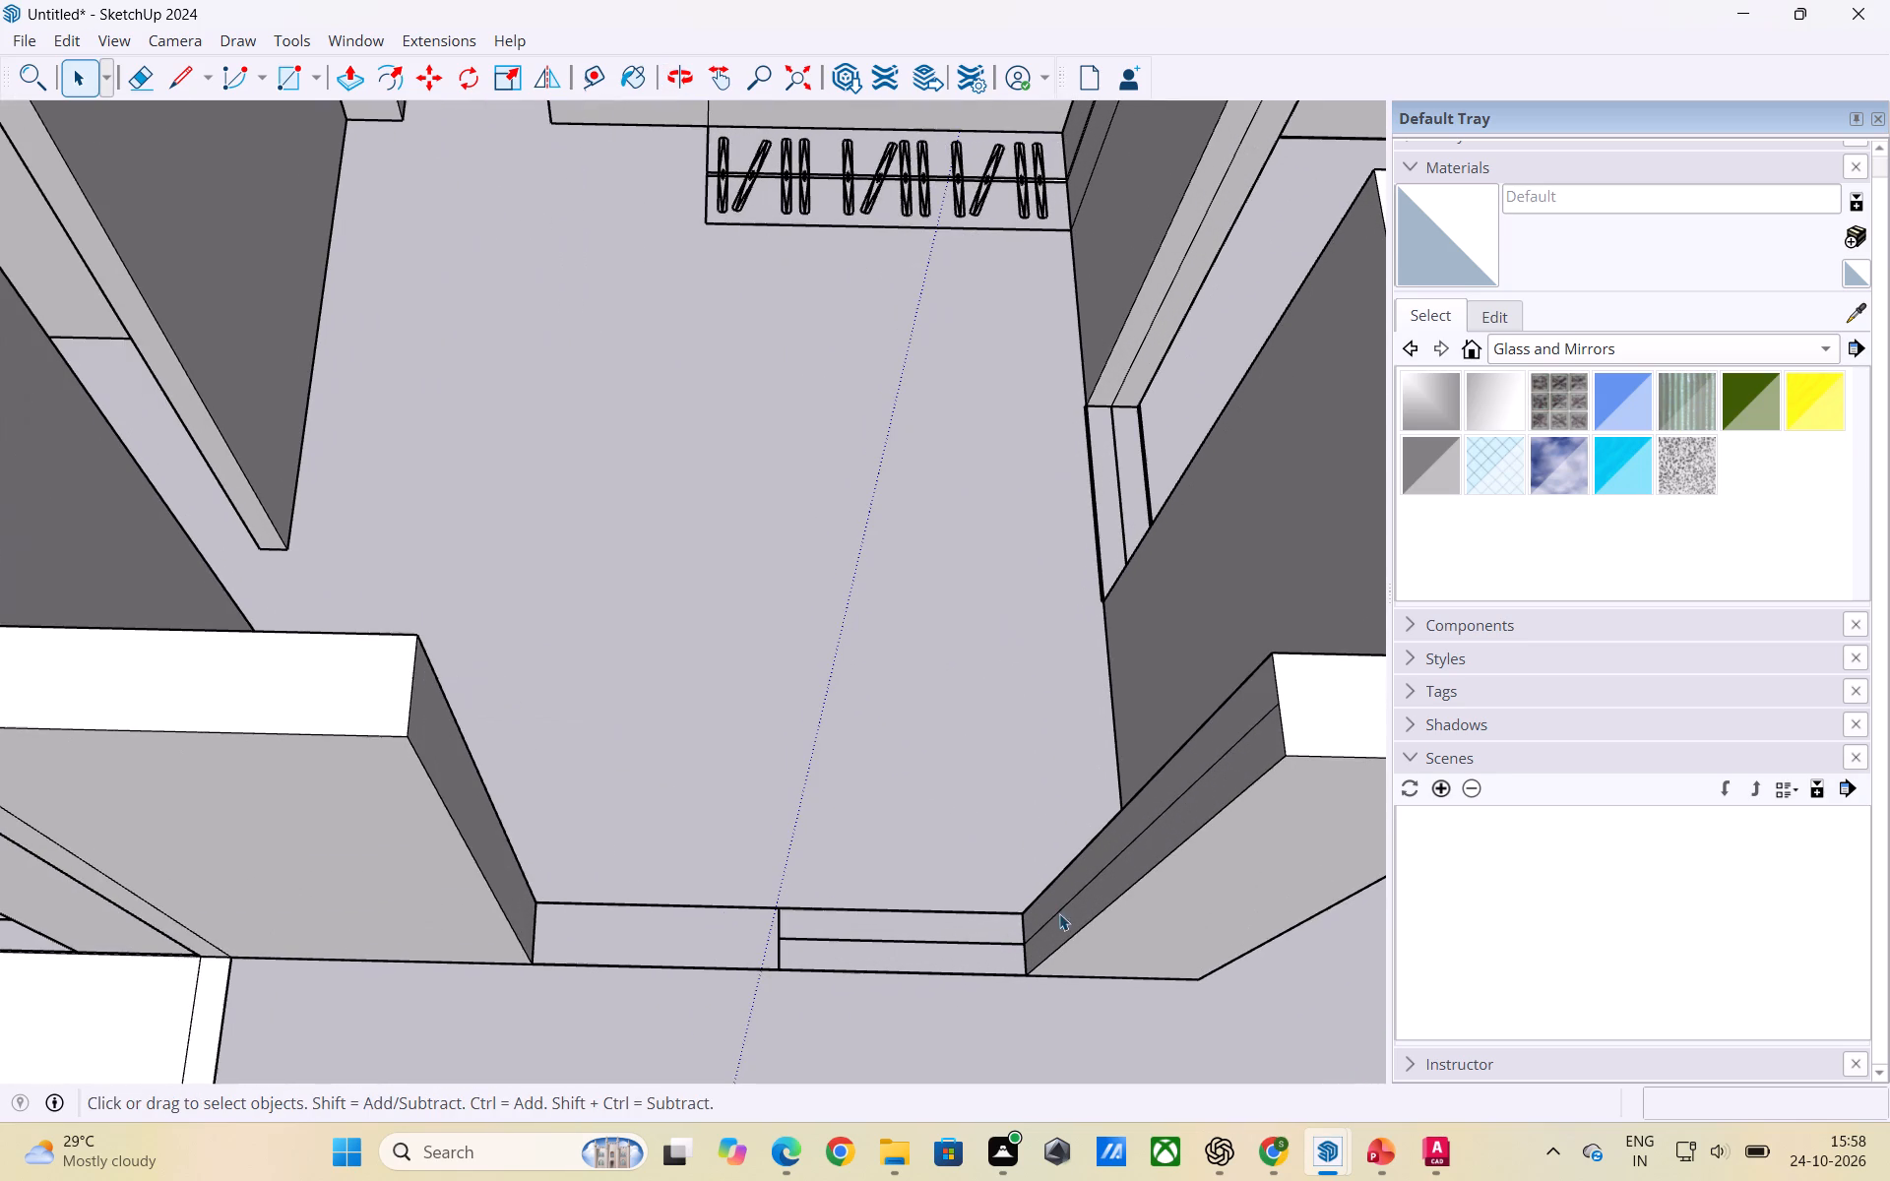
pyautogui.click(1074, 899)
pyautogui.doubleClick(1074, 899)
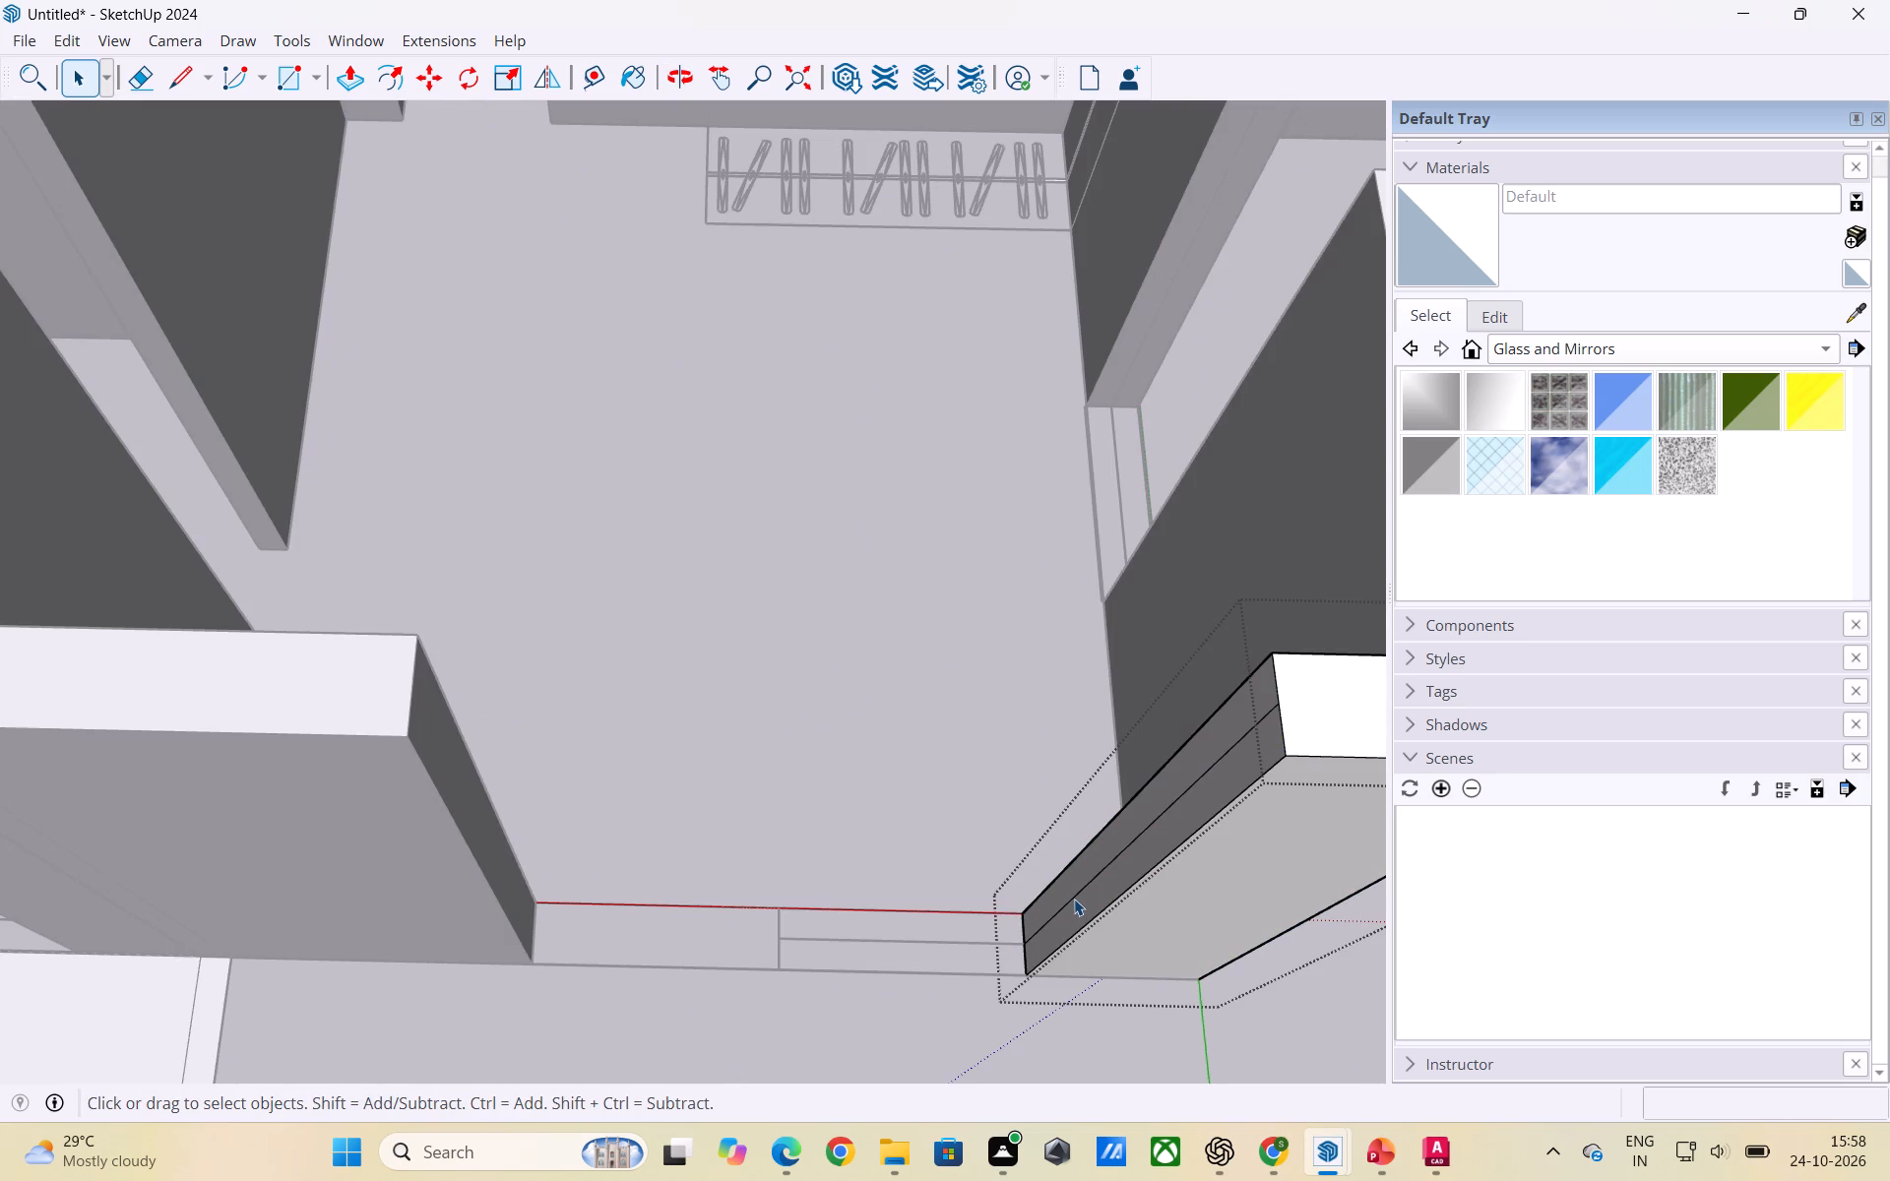
pyautogui.click(1074, 899)
pyautogui.press('Delete')
pyautogui.click(858, 789)
# Delete the remaining middle line in the corner bedroom's front window opening, on the half farther from the balcony.
pyautogui.click(851, 938)
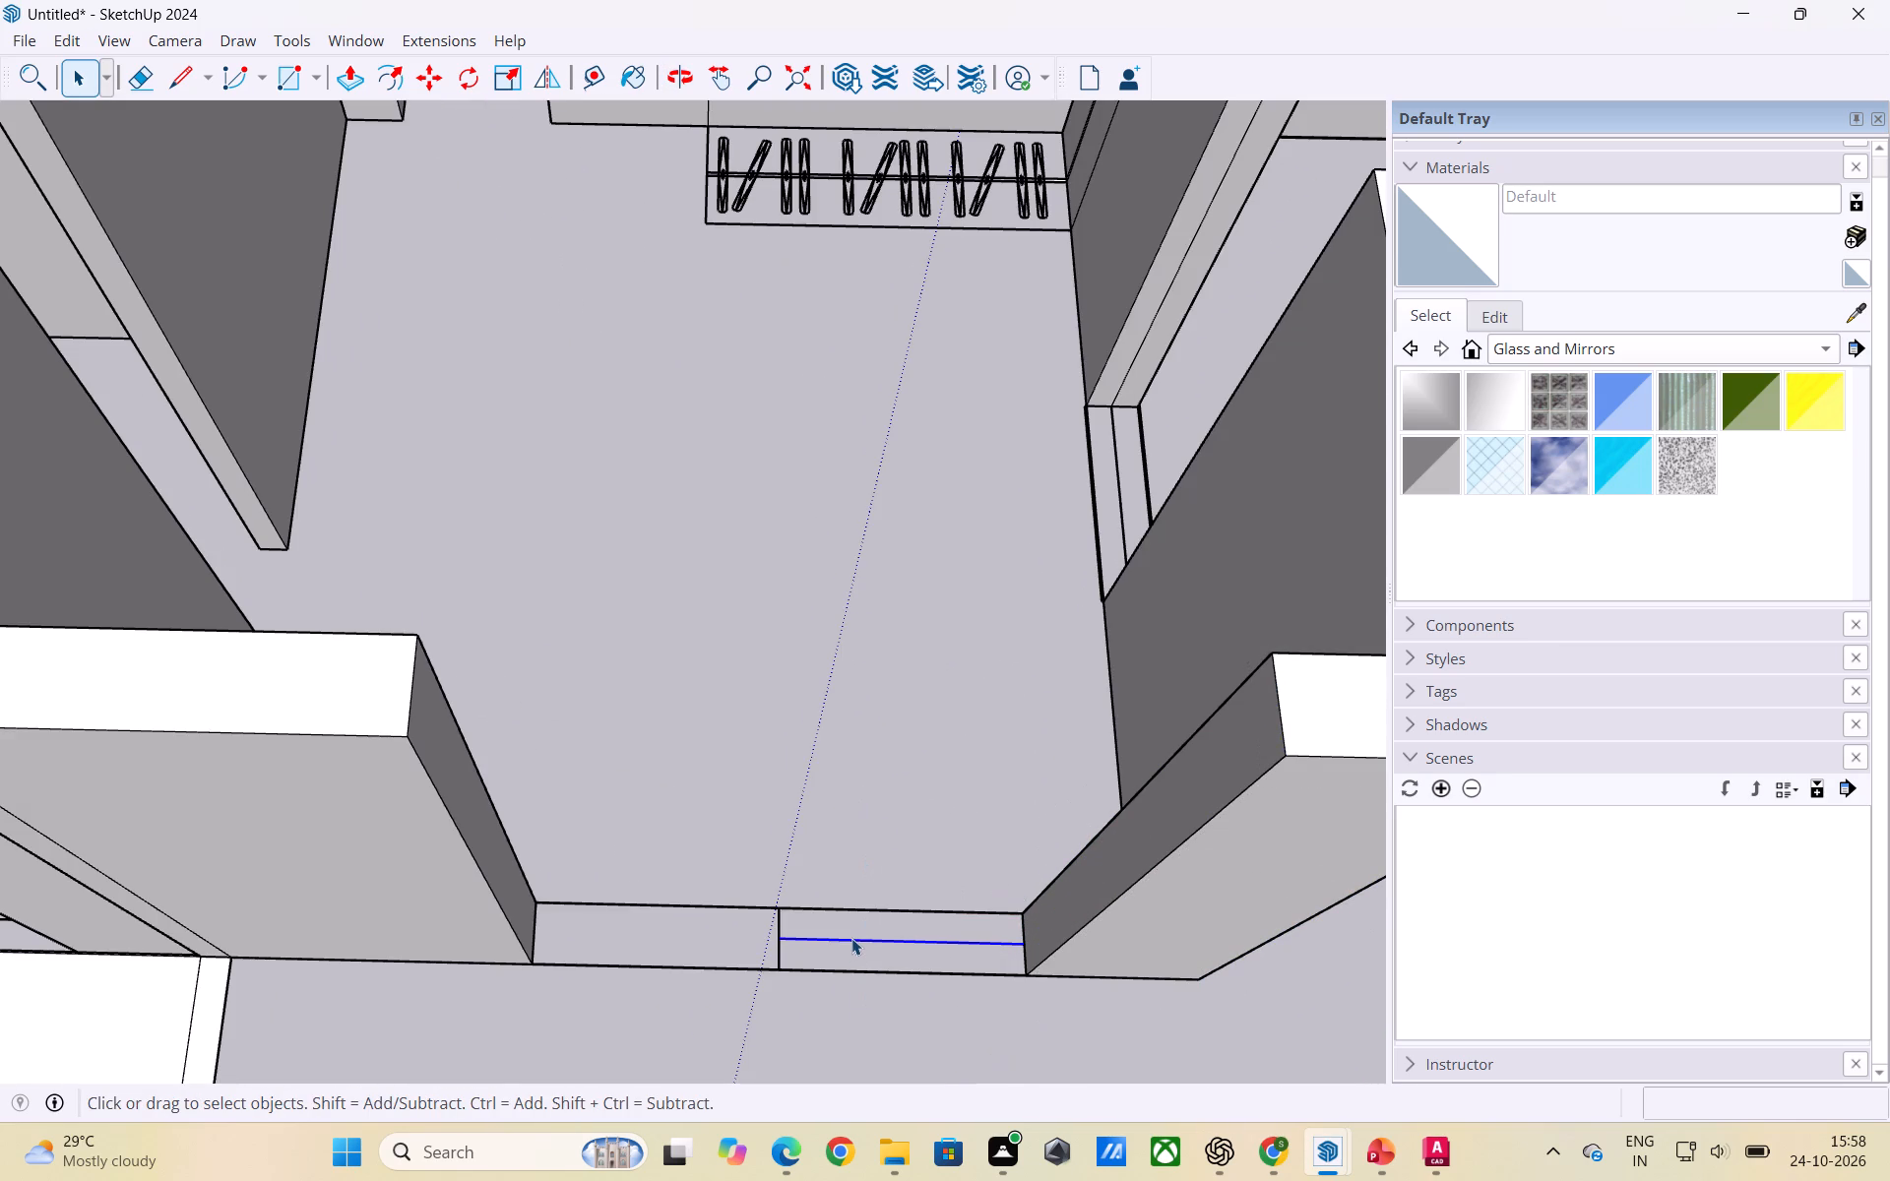
pyautogui.press('Delete')
pyautogui.click(764, 716)
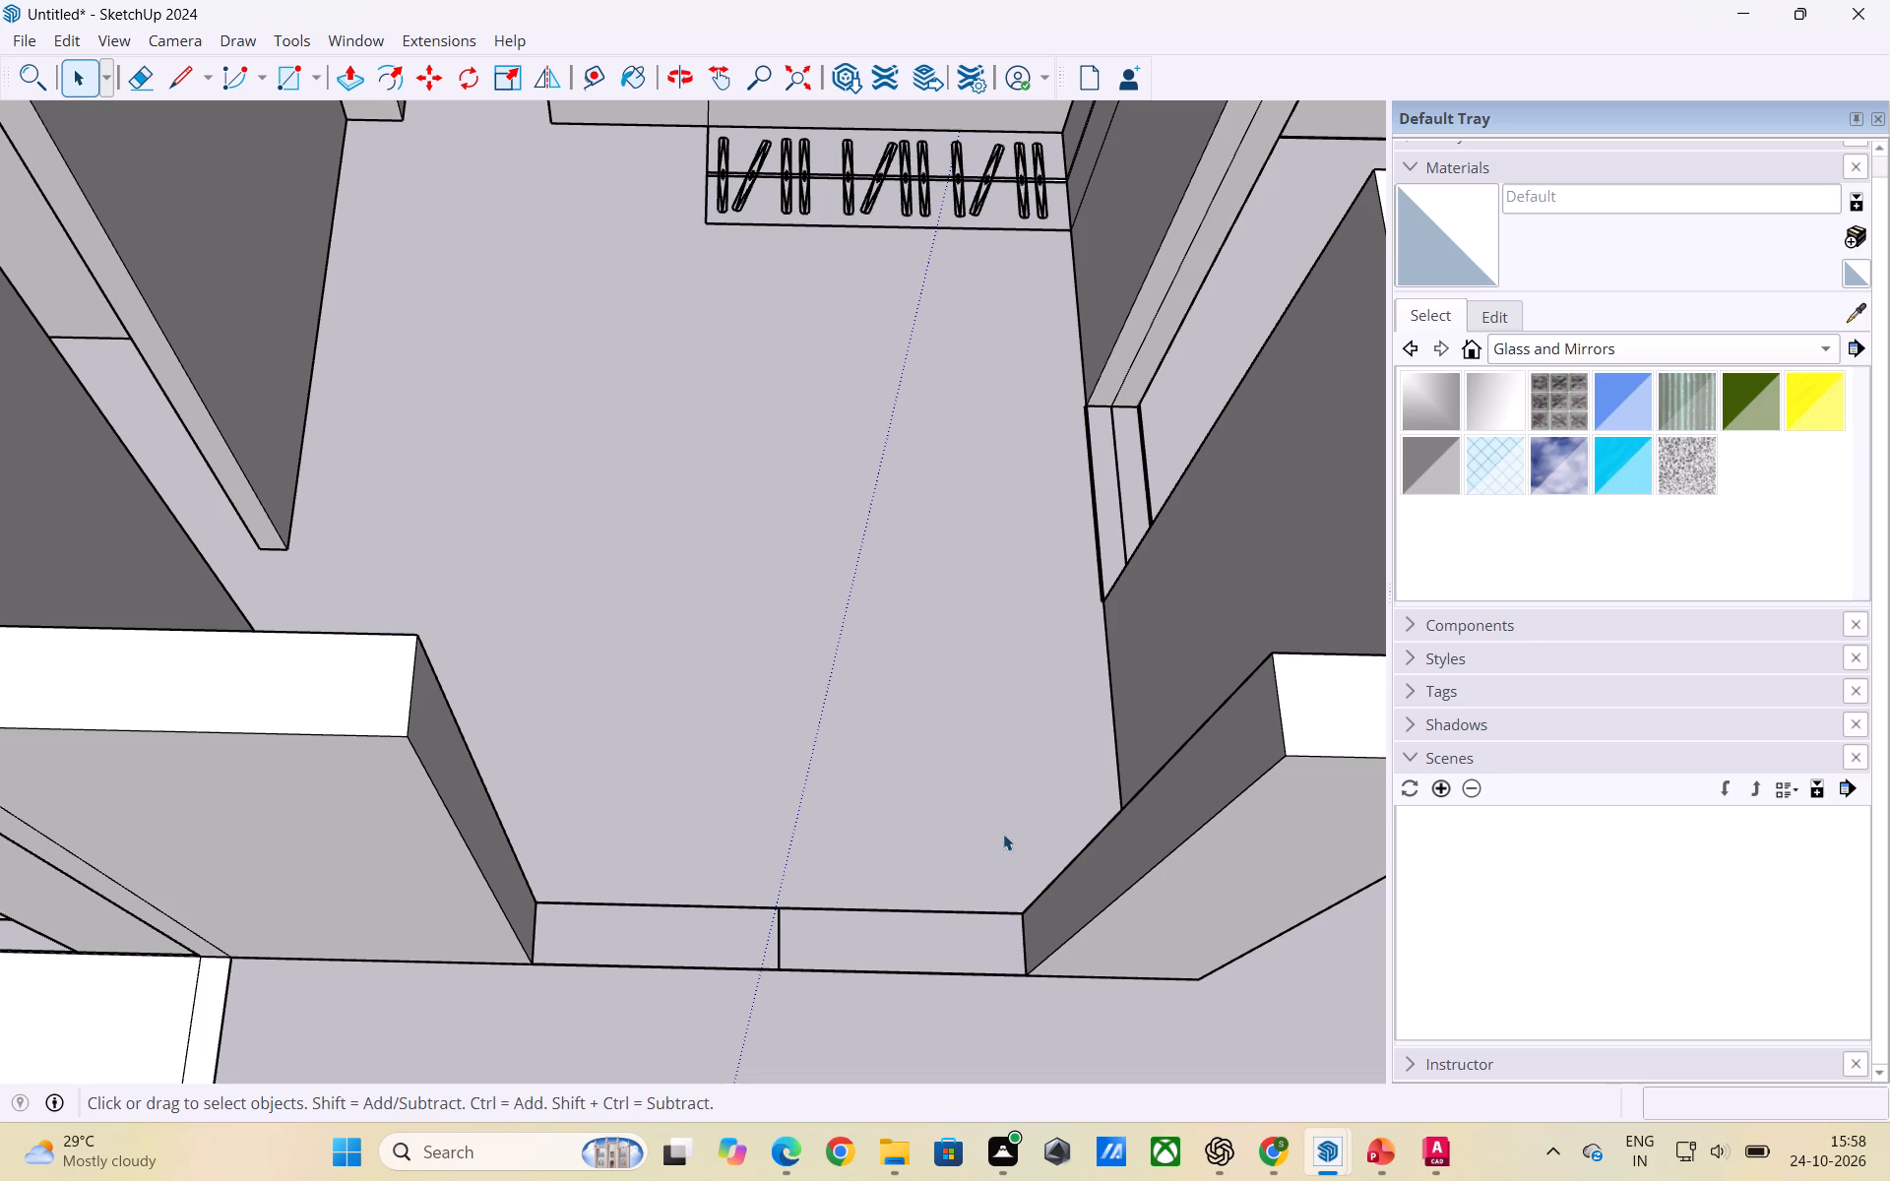
pyautogui.click(1003, 834)
# Open the wall group on the balcony side of the front window opening for editing and select its end face.
pyautogui.scroll(-6, 991, 788)
pyautogui.moveTo(963, 887); pyautogui.dragTo(745, 934, button='middle')
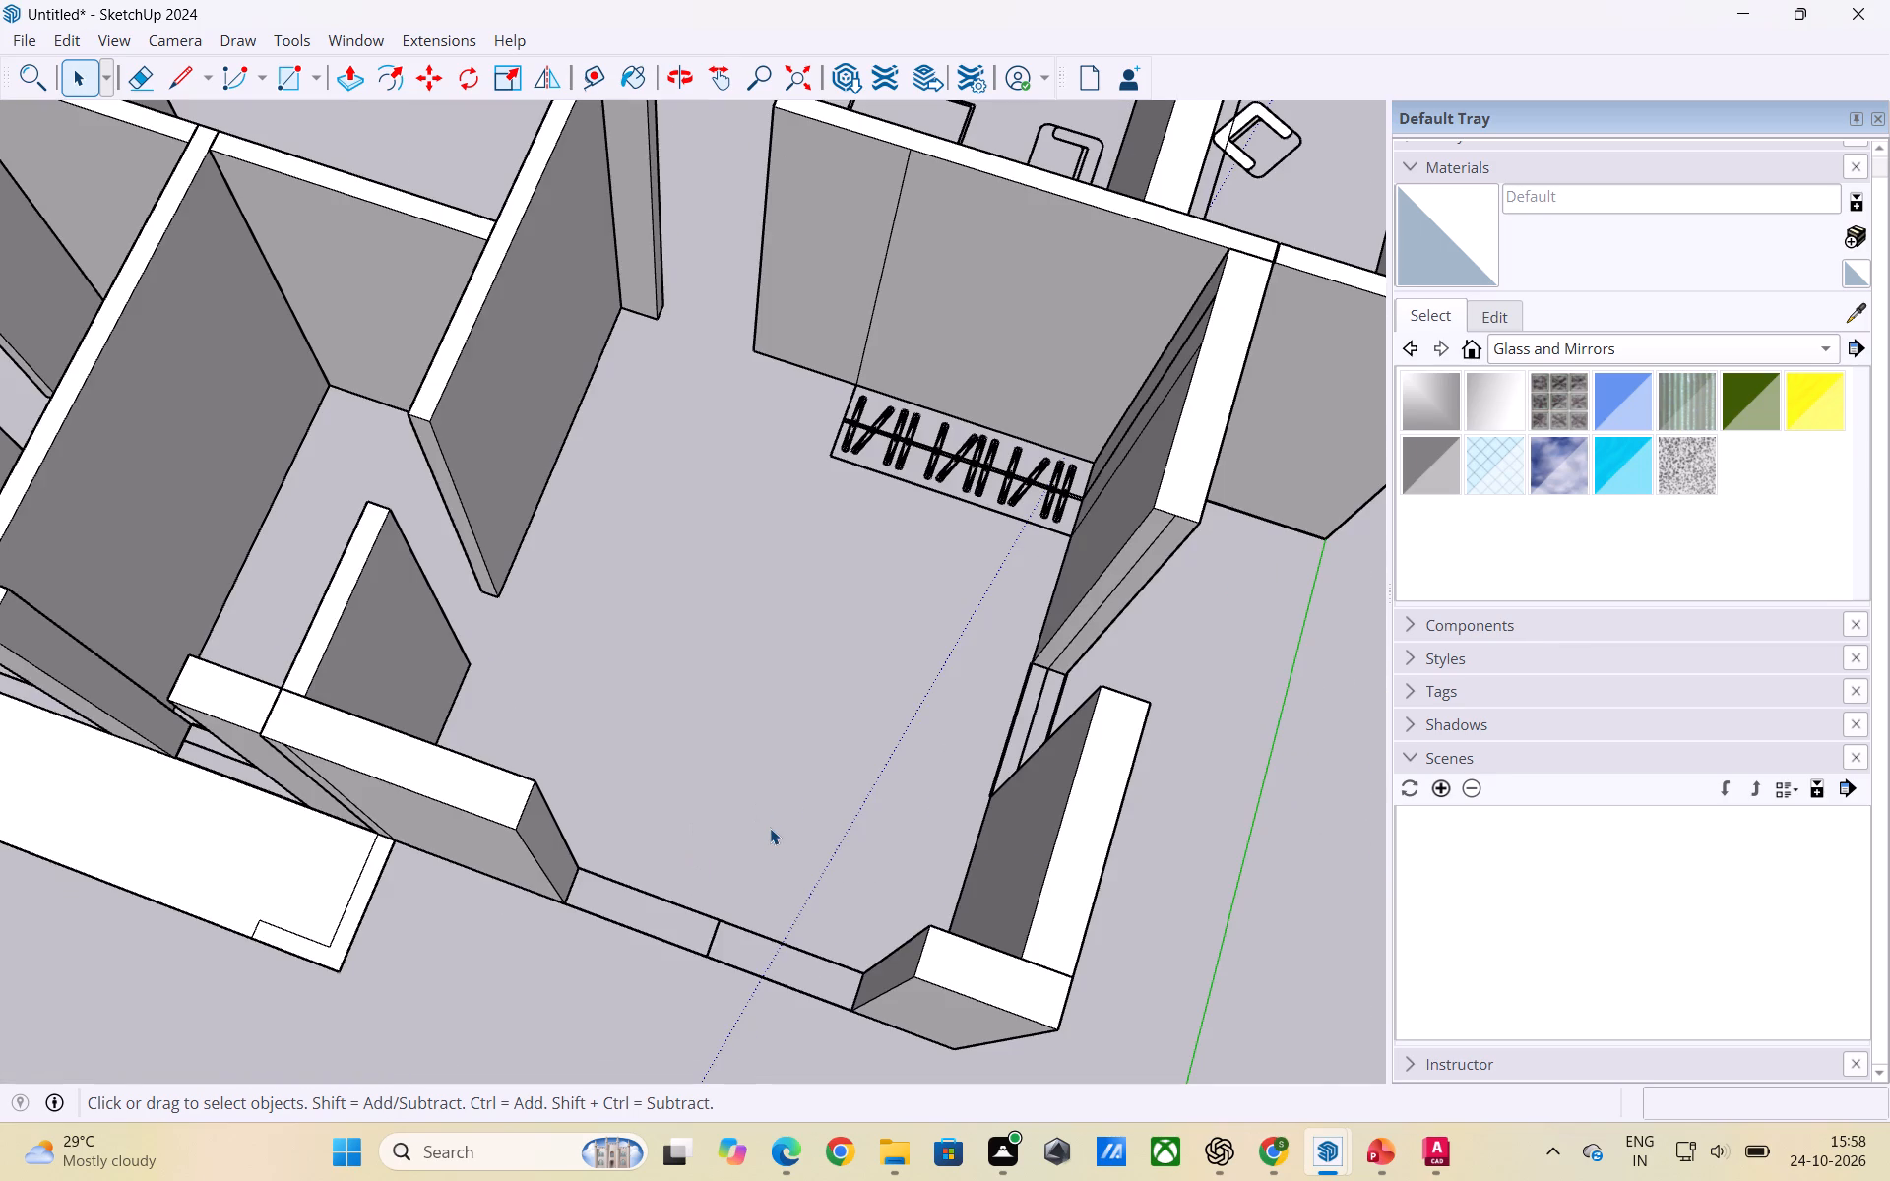
pyautogui.scroll(3, 777, 842)
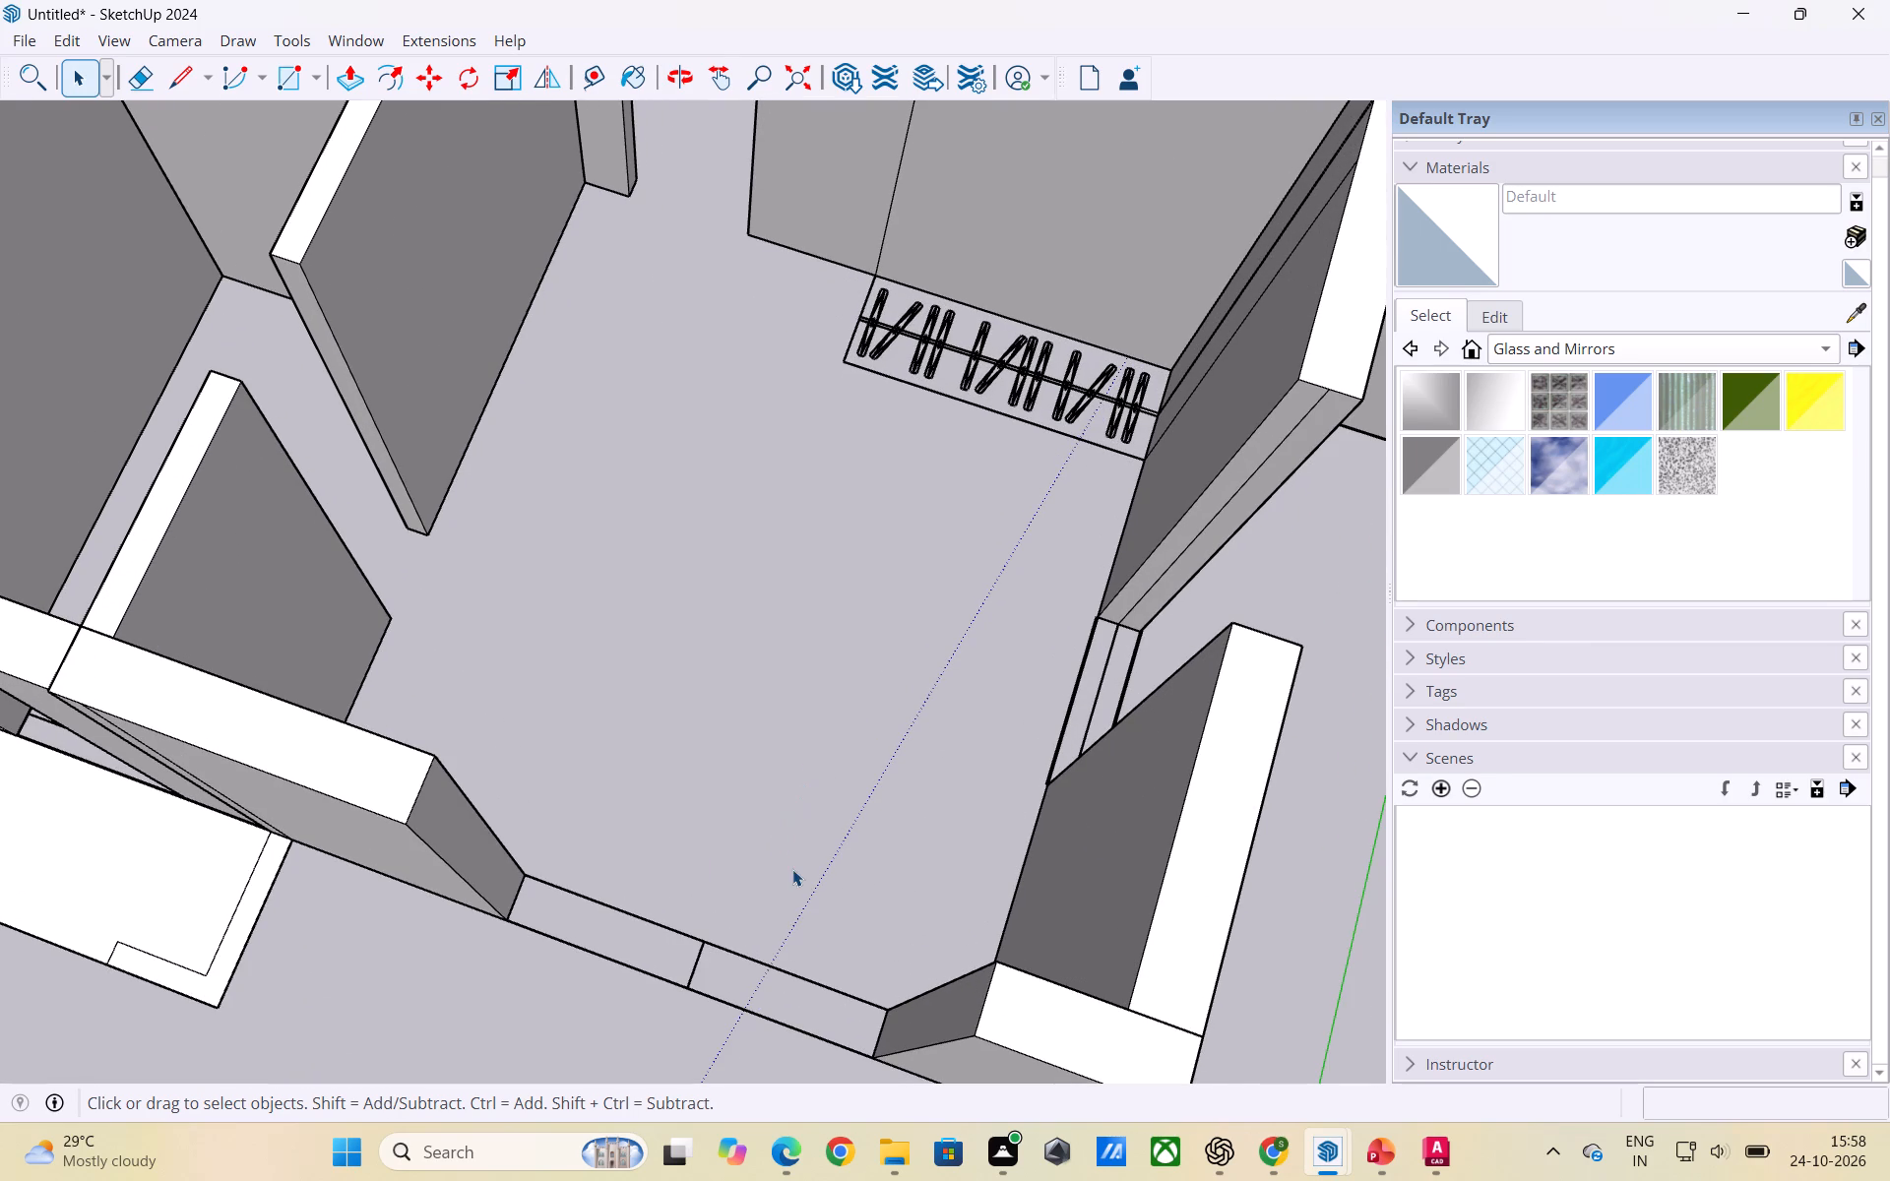
pyautogui.scroll(-5, 790, 831)
pyautogui.moveTo(535, 960); pyautogui.dragTo(572, 856, button='middle')
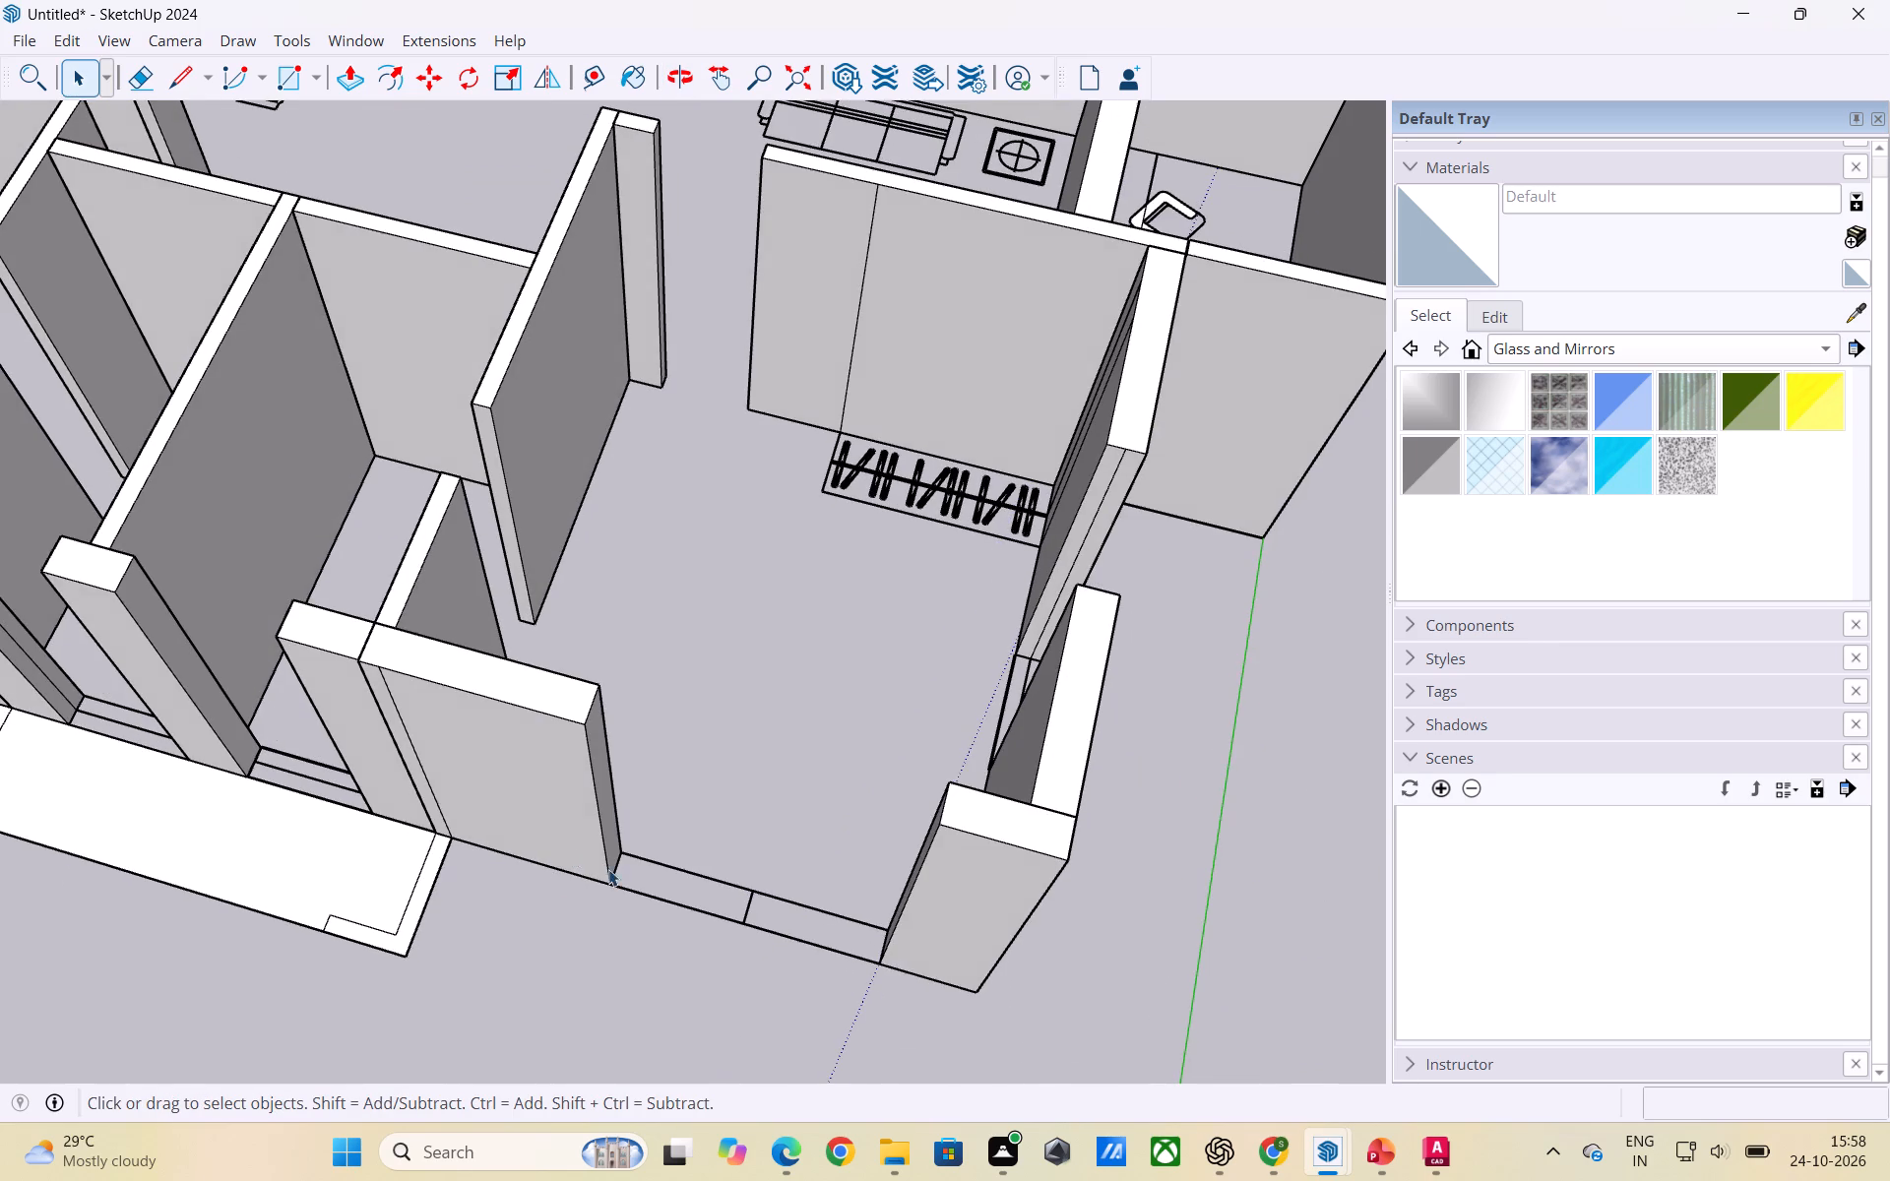
pyautogui.moveTo(608, 871); pyautogui.dragTo(377, 851, button='middle')
pyautogui.scroll(3, 535, 779)
pyautogui.moveTo(604, 870); pyautogui.dragTo(413, 776, button='middle')
pyautogui.scroll(2, 418, 650)
pyautogui.click(370, 637)
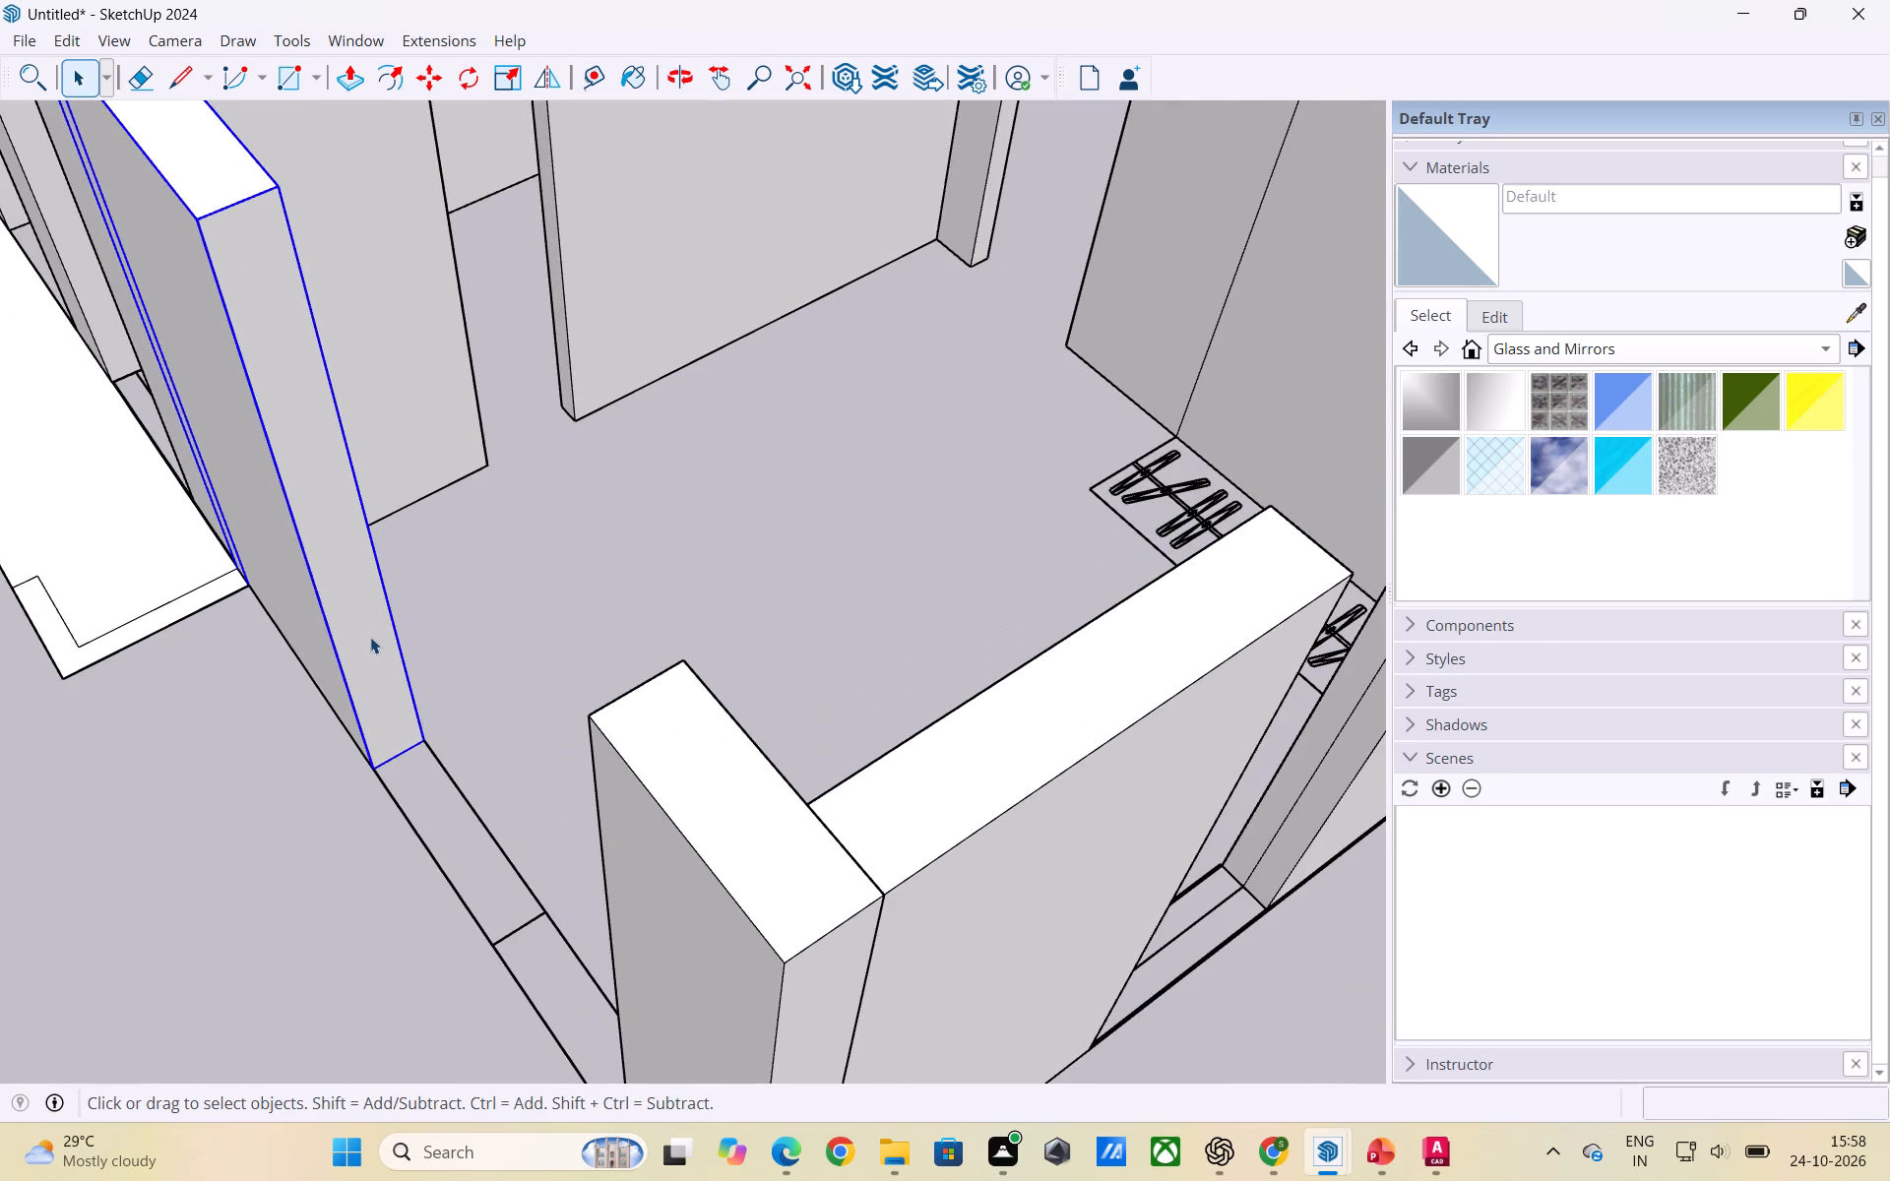
pyautogui.doubleClick(370, 637)
pyautogui.click(368, 634)
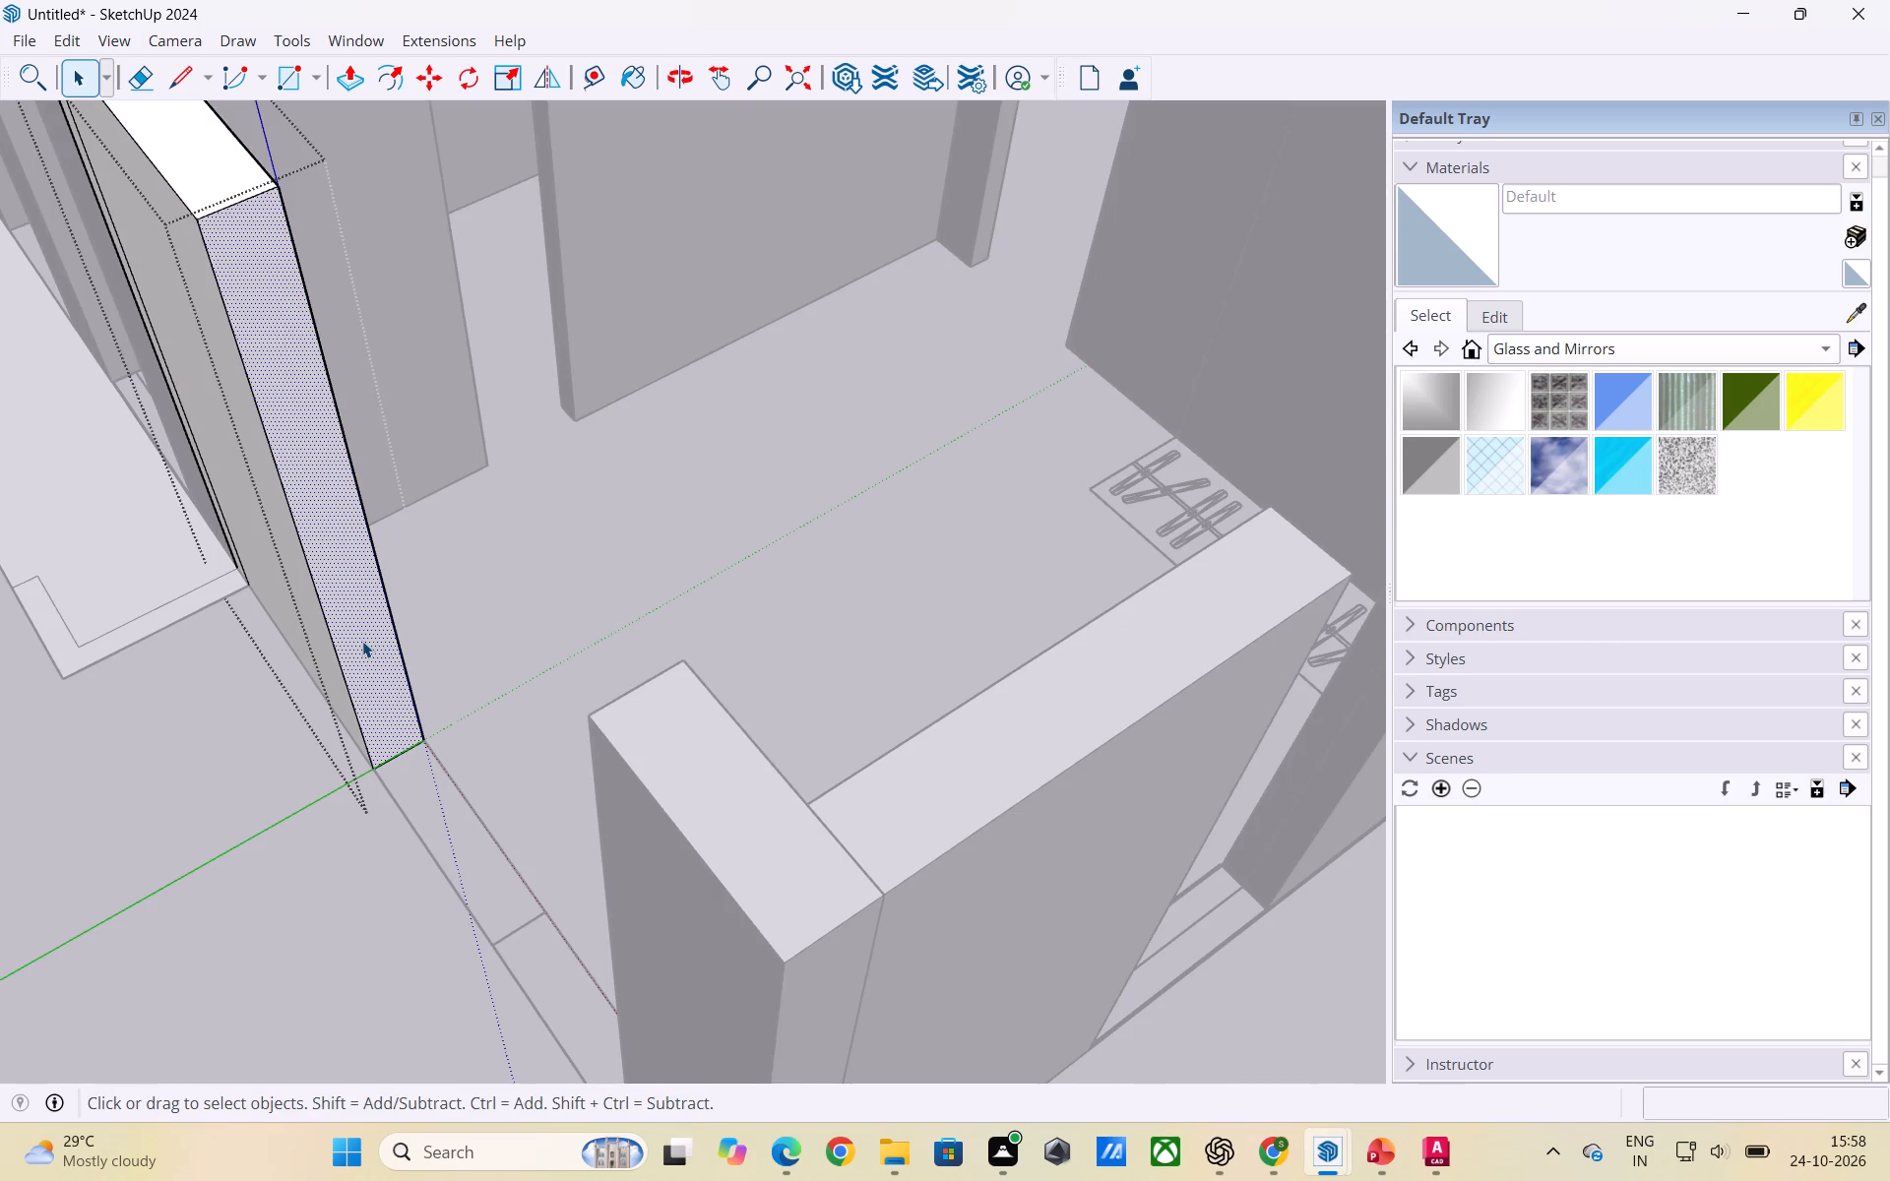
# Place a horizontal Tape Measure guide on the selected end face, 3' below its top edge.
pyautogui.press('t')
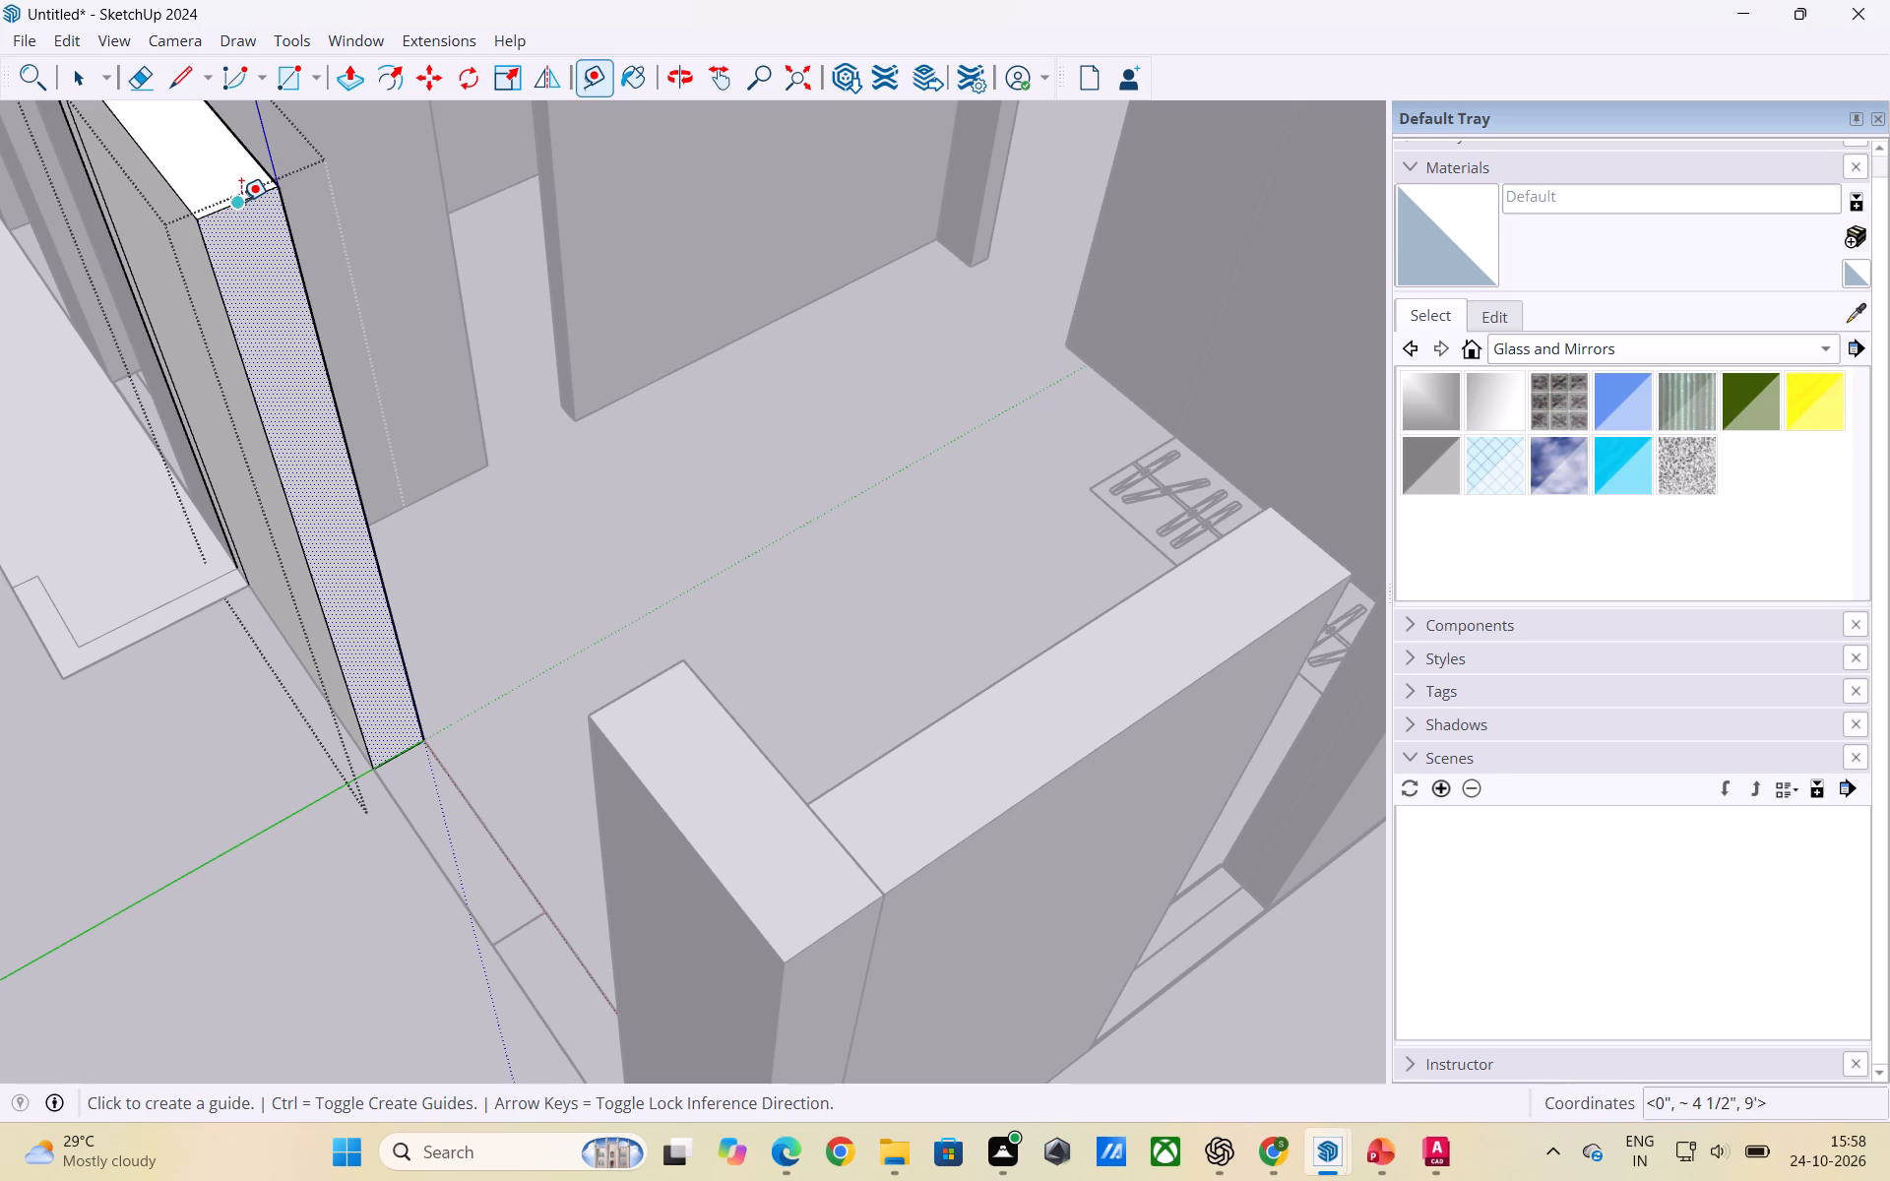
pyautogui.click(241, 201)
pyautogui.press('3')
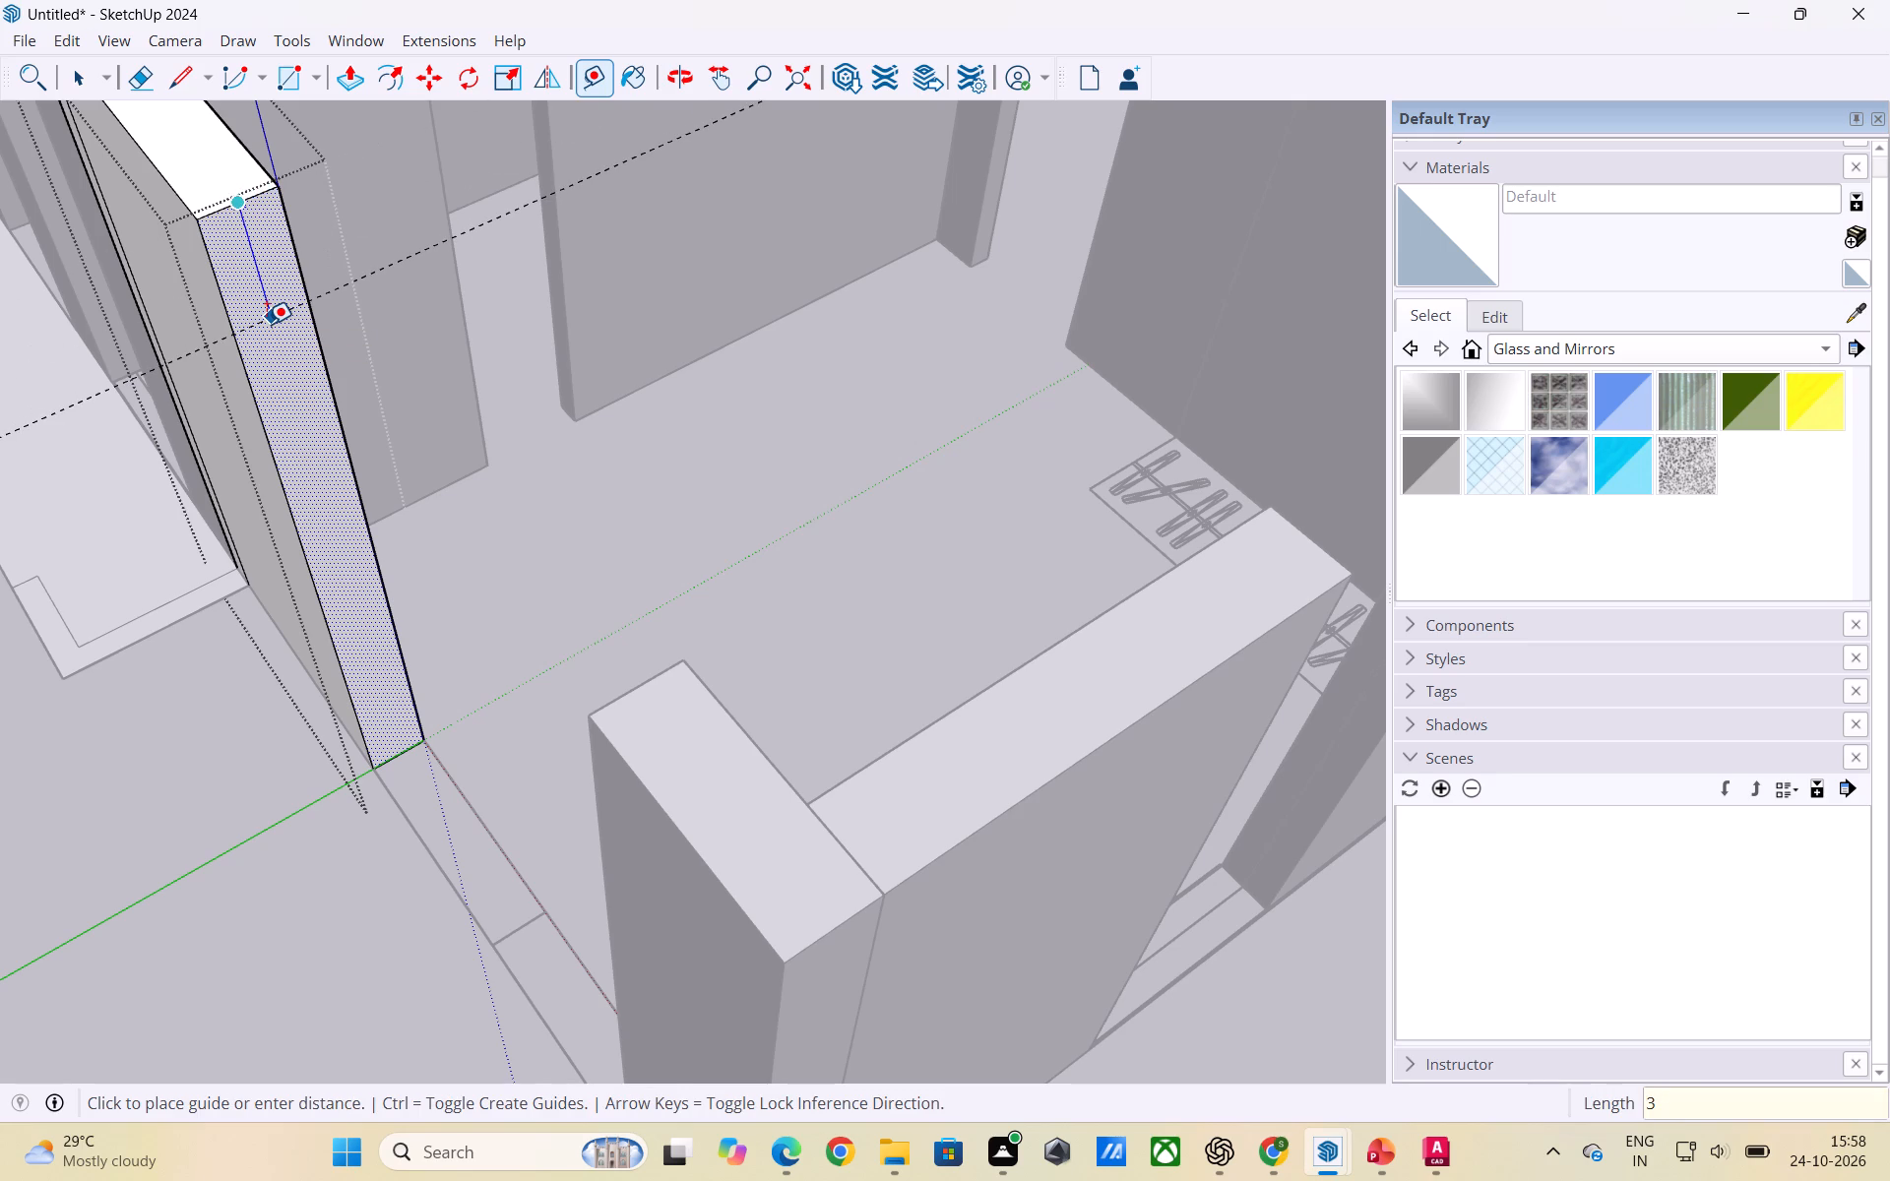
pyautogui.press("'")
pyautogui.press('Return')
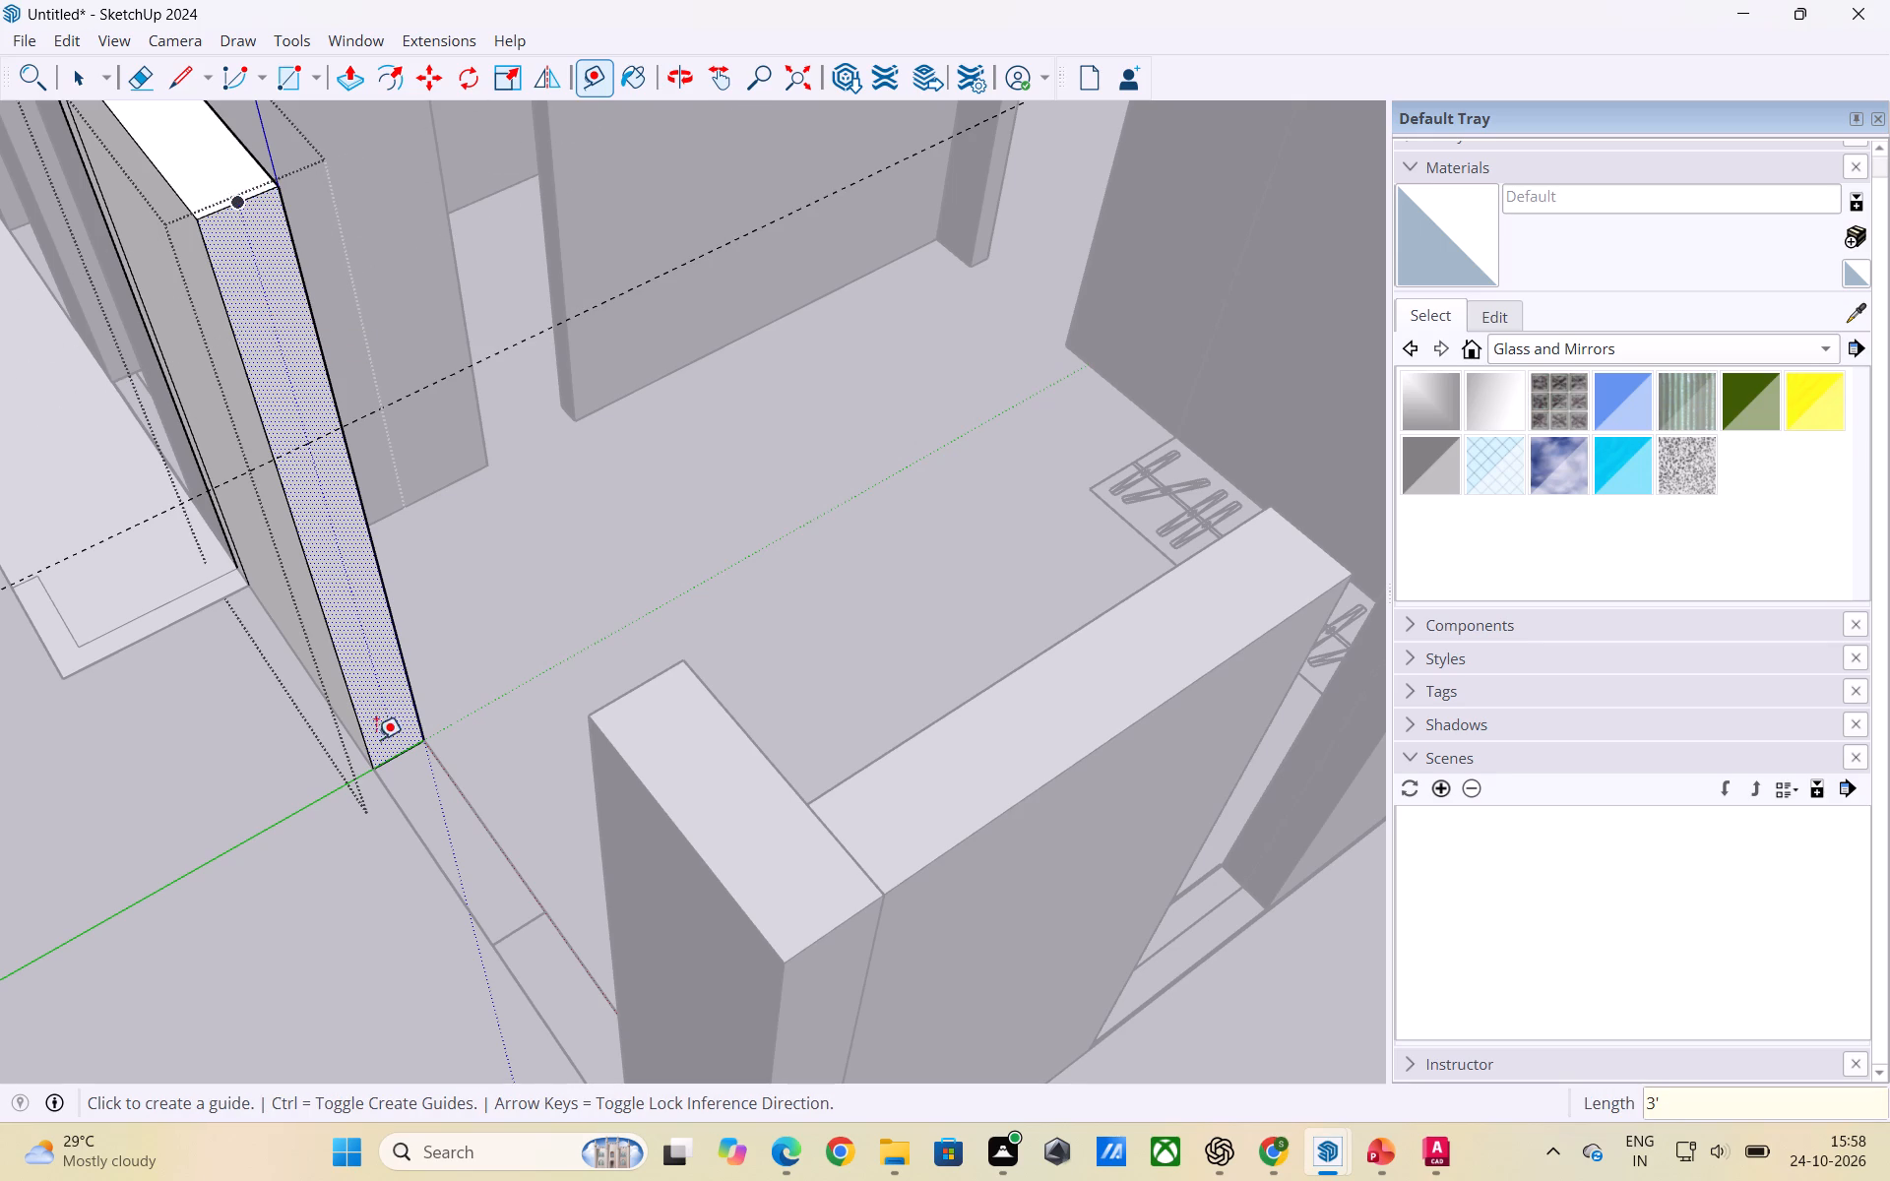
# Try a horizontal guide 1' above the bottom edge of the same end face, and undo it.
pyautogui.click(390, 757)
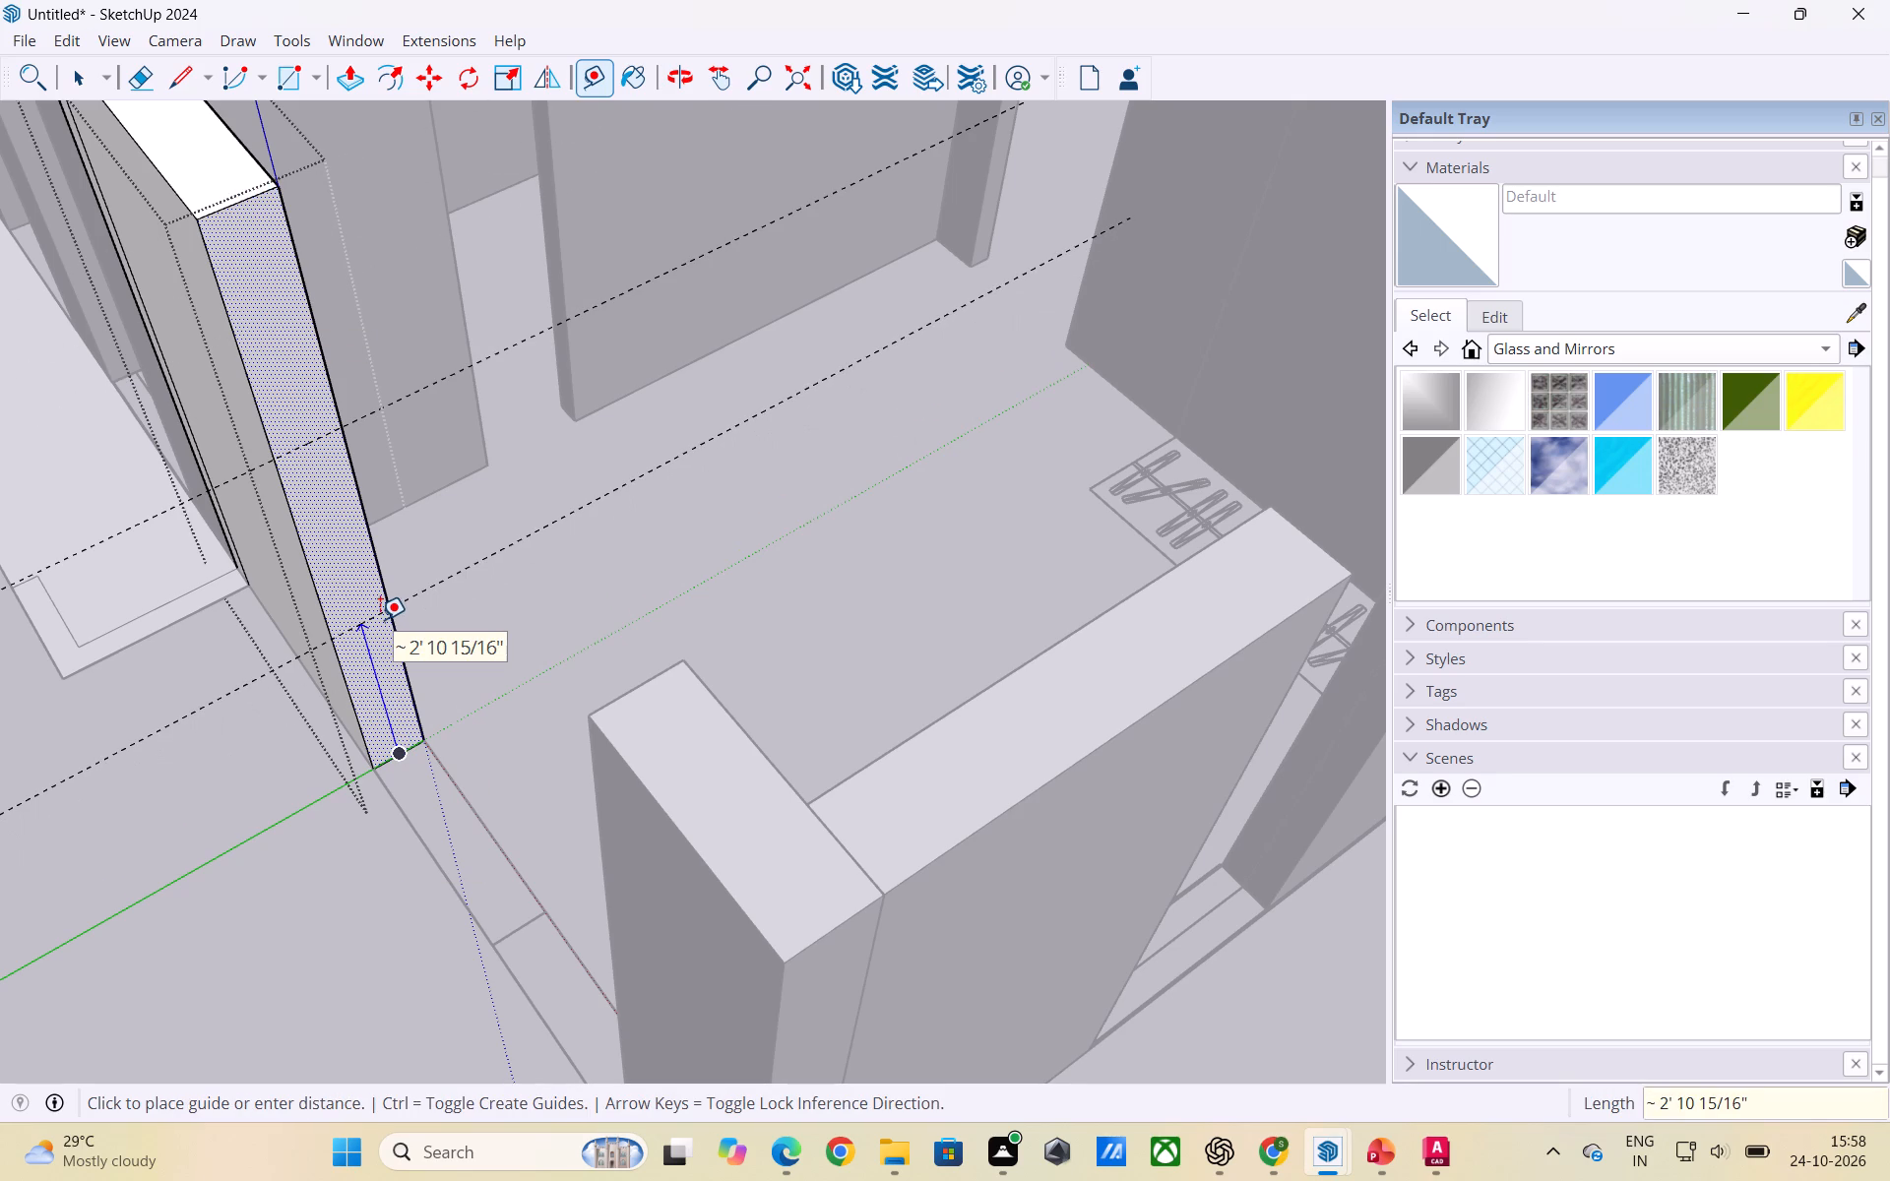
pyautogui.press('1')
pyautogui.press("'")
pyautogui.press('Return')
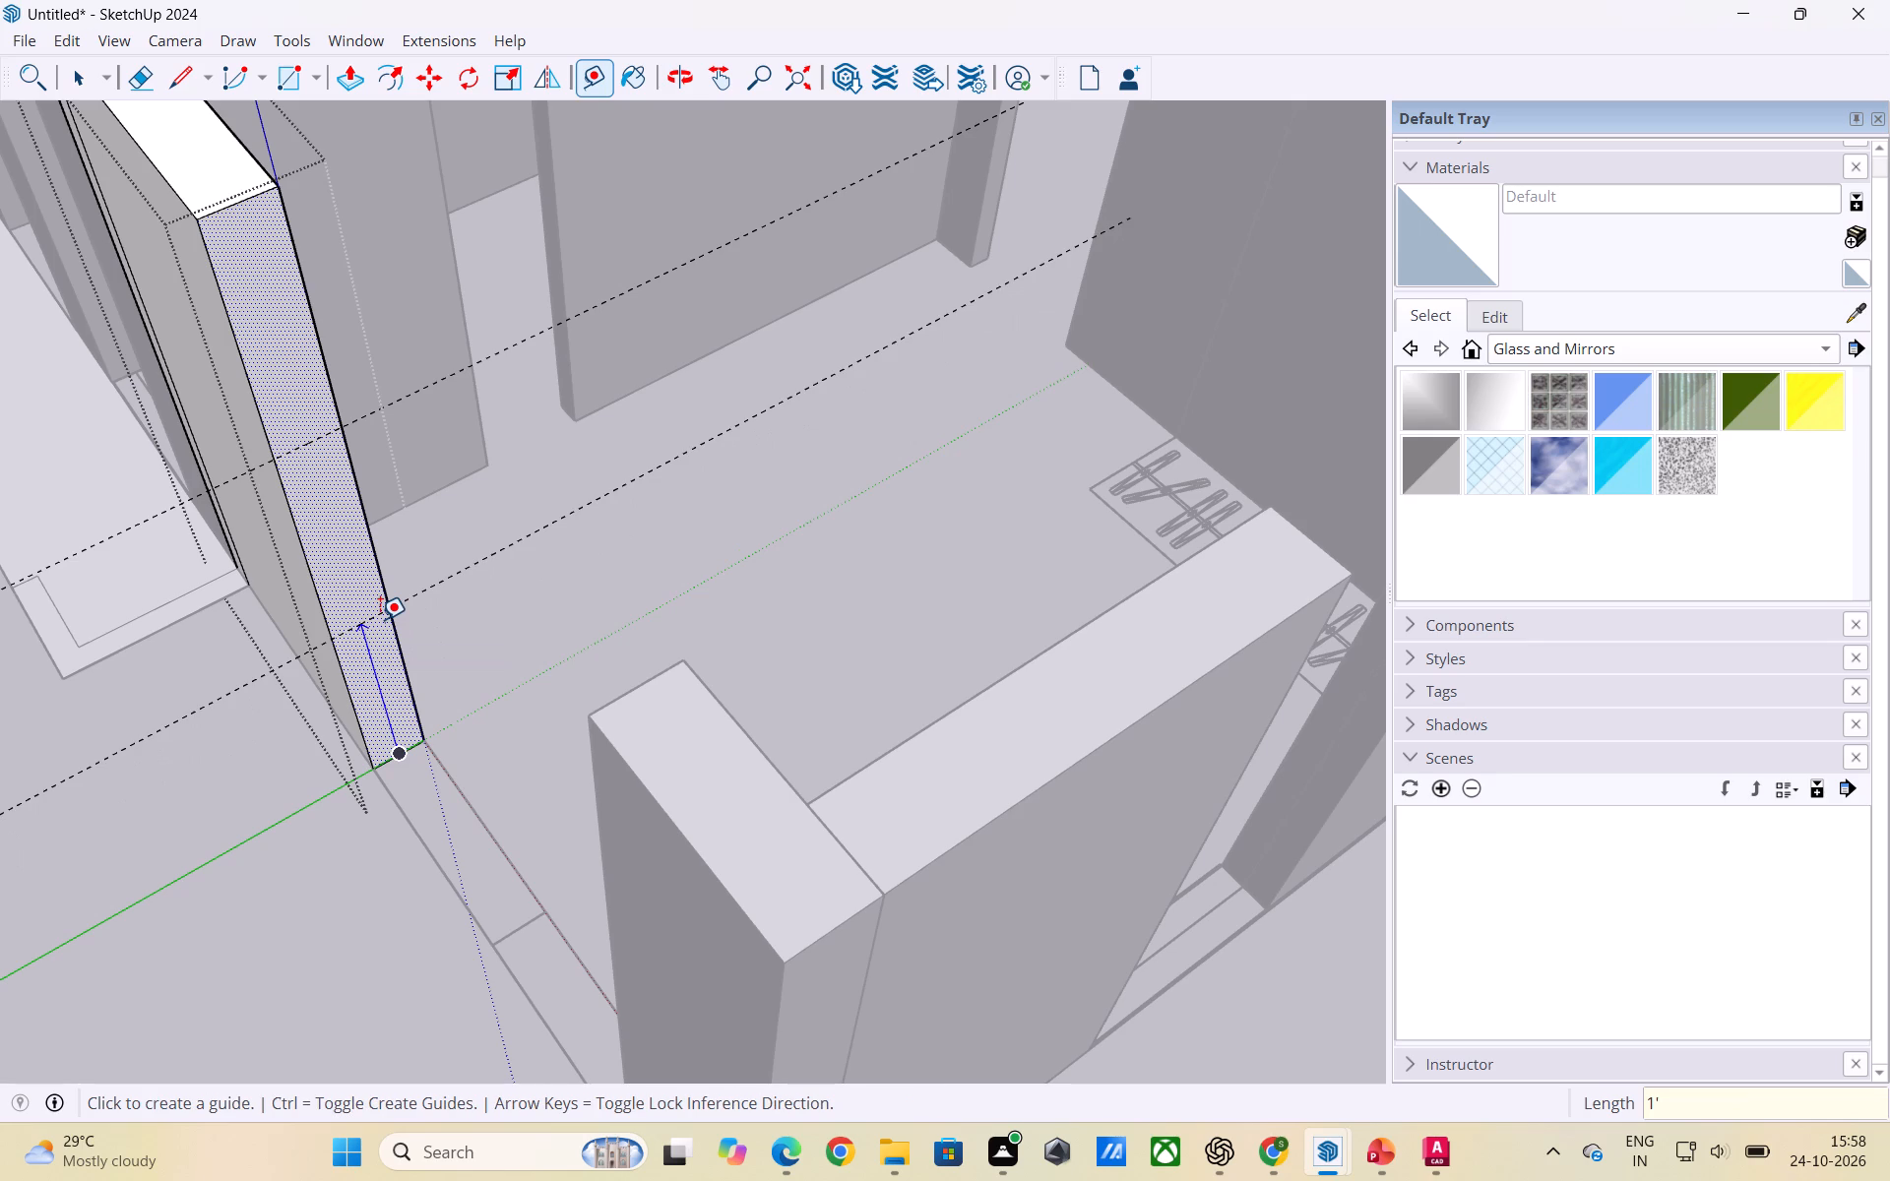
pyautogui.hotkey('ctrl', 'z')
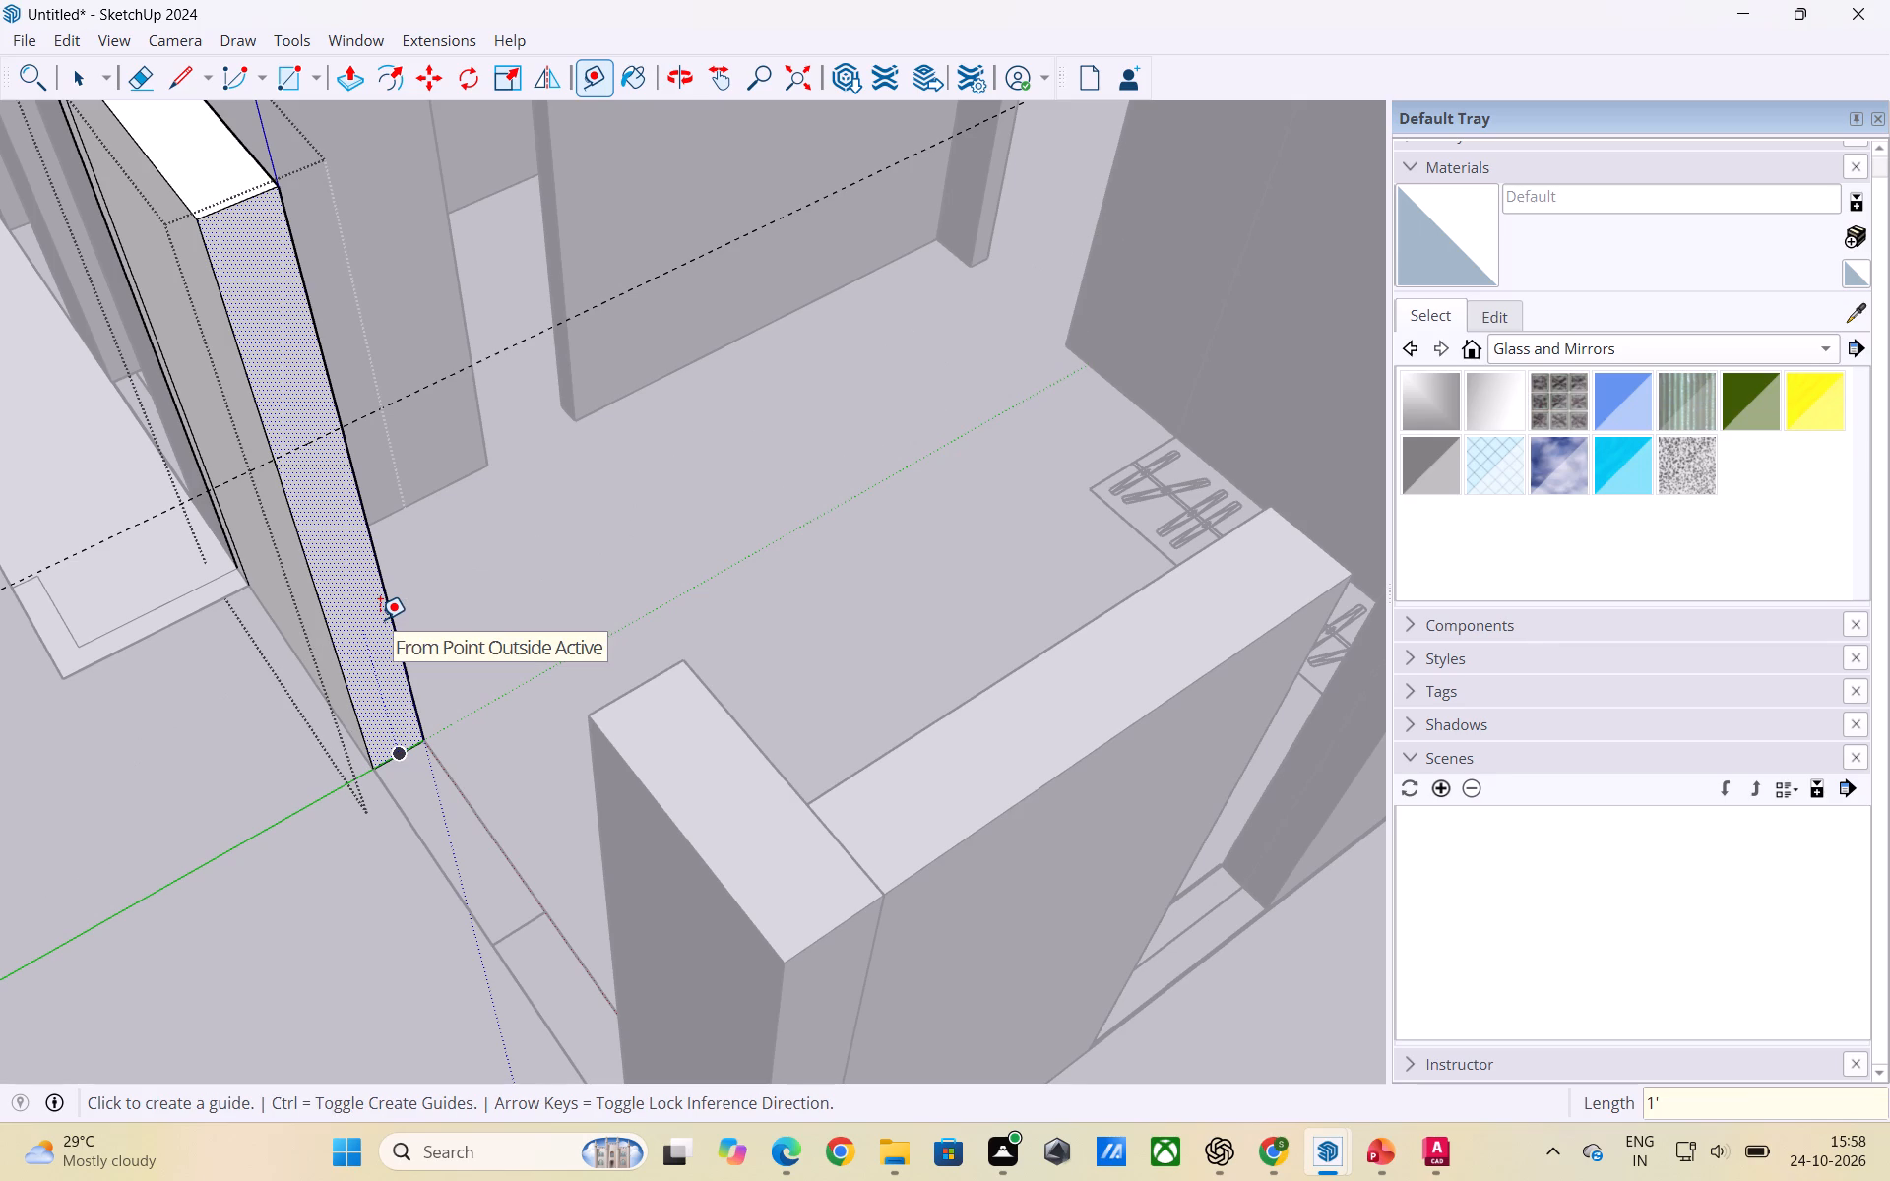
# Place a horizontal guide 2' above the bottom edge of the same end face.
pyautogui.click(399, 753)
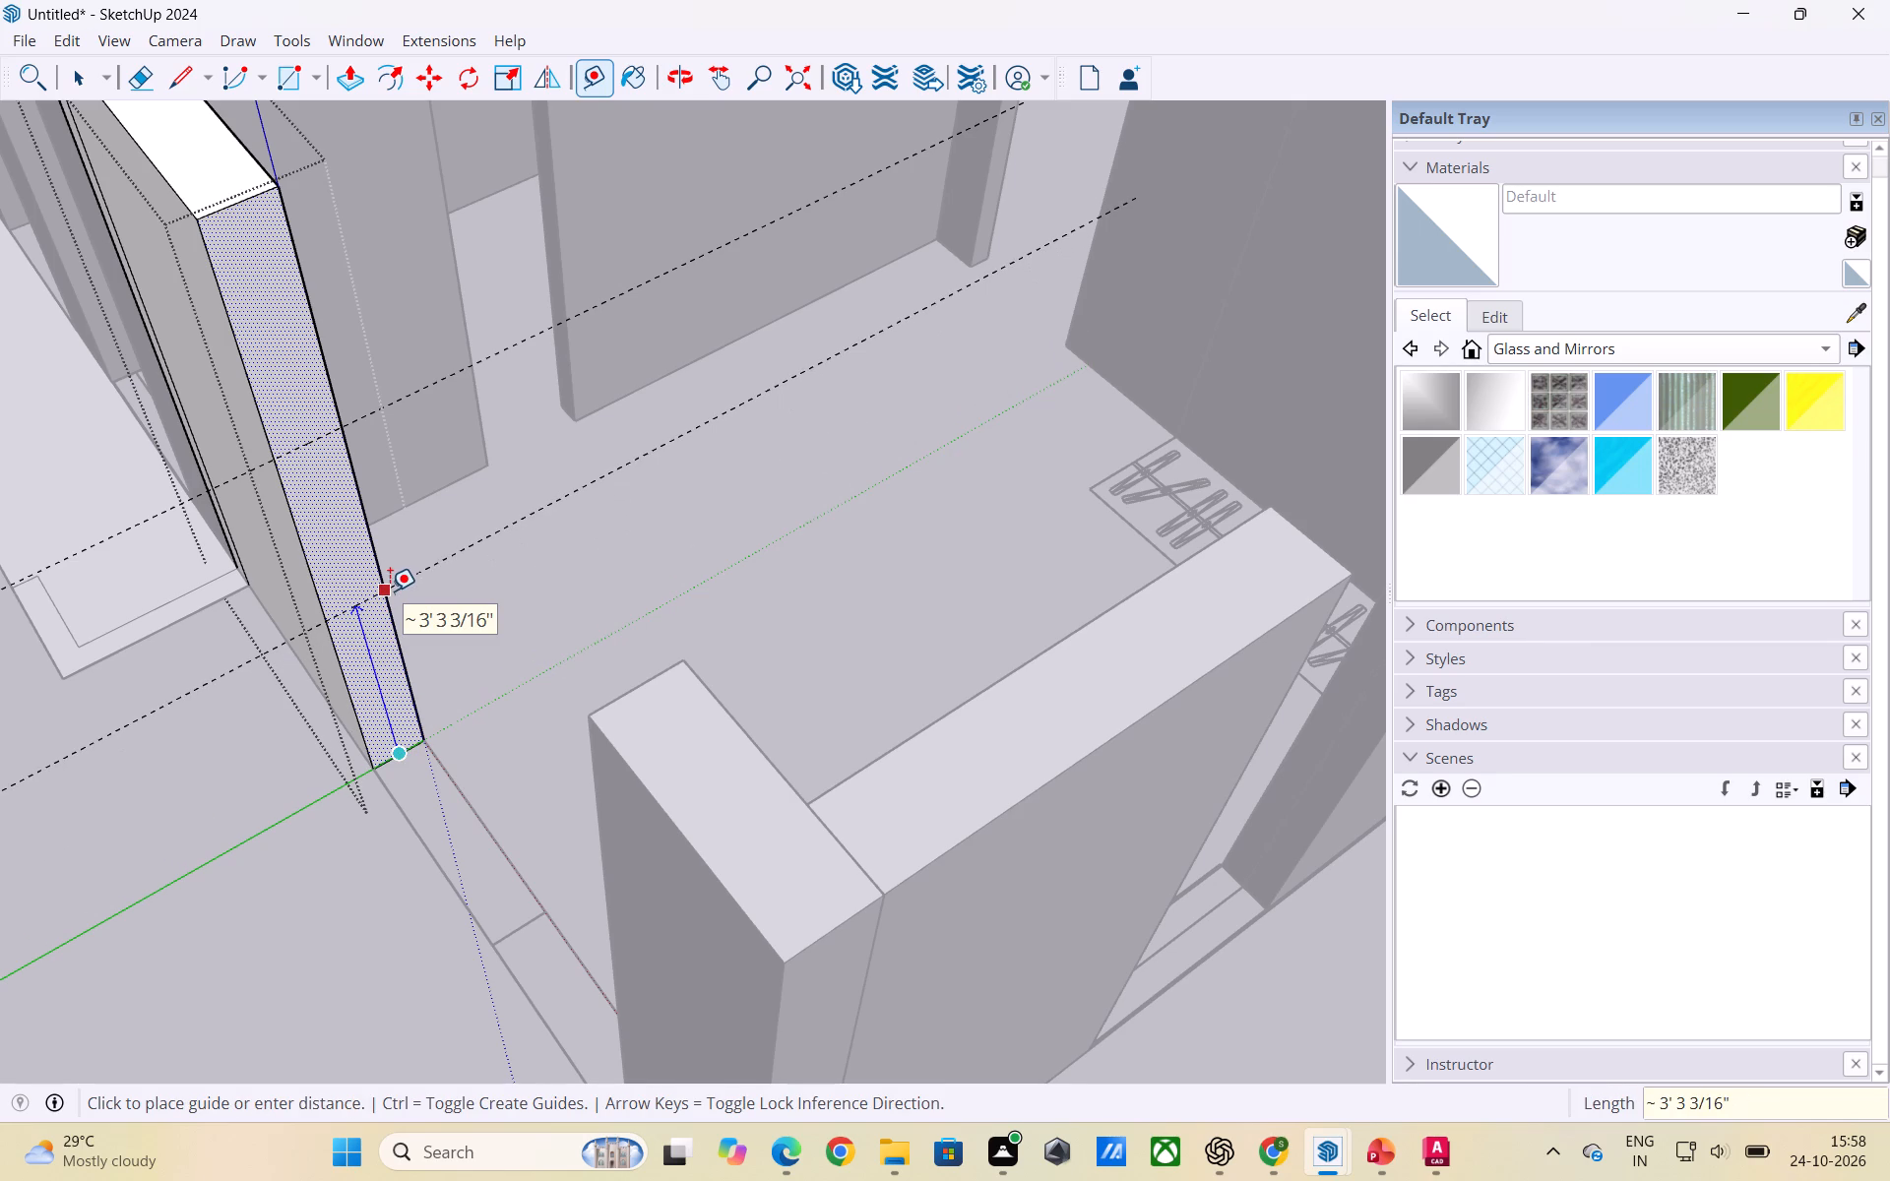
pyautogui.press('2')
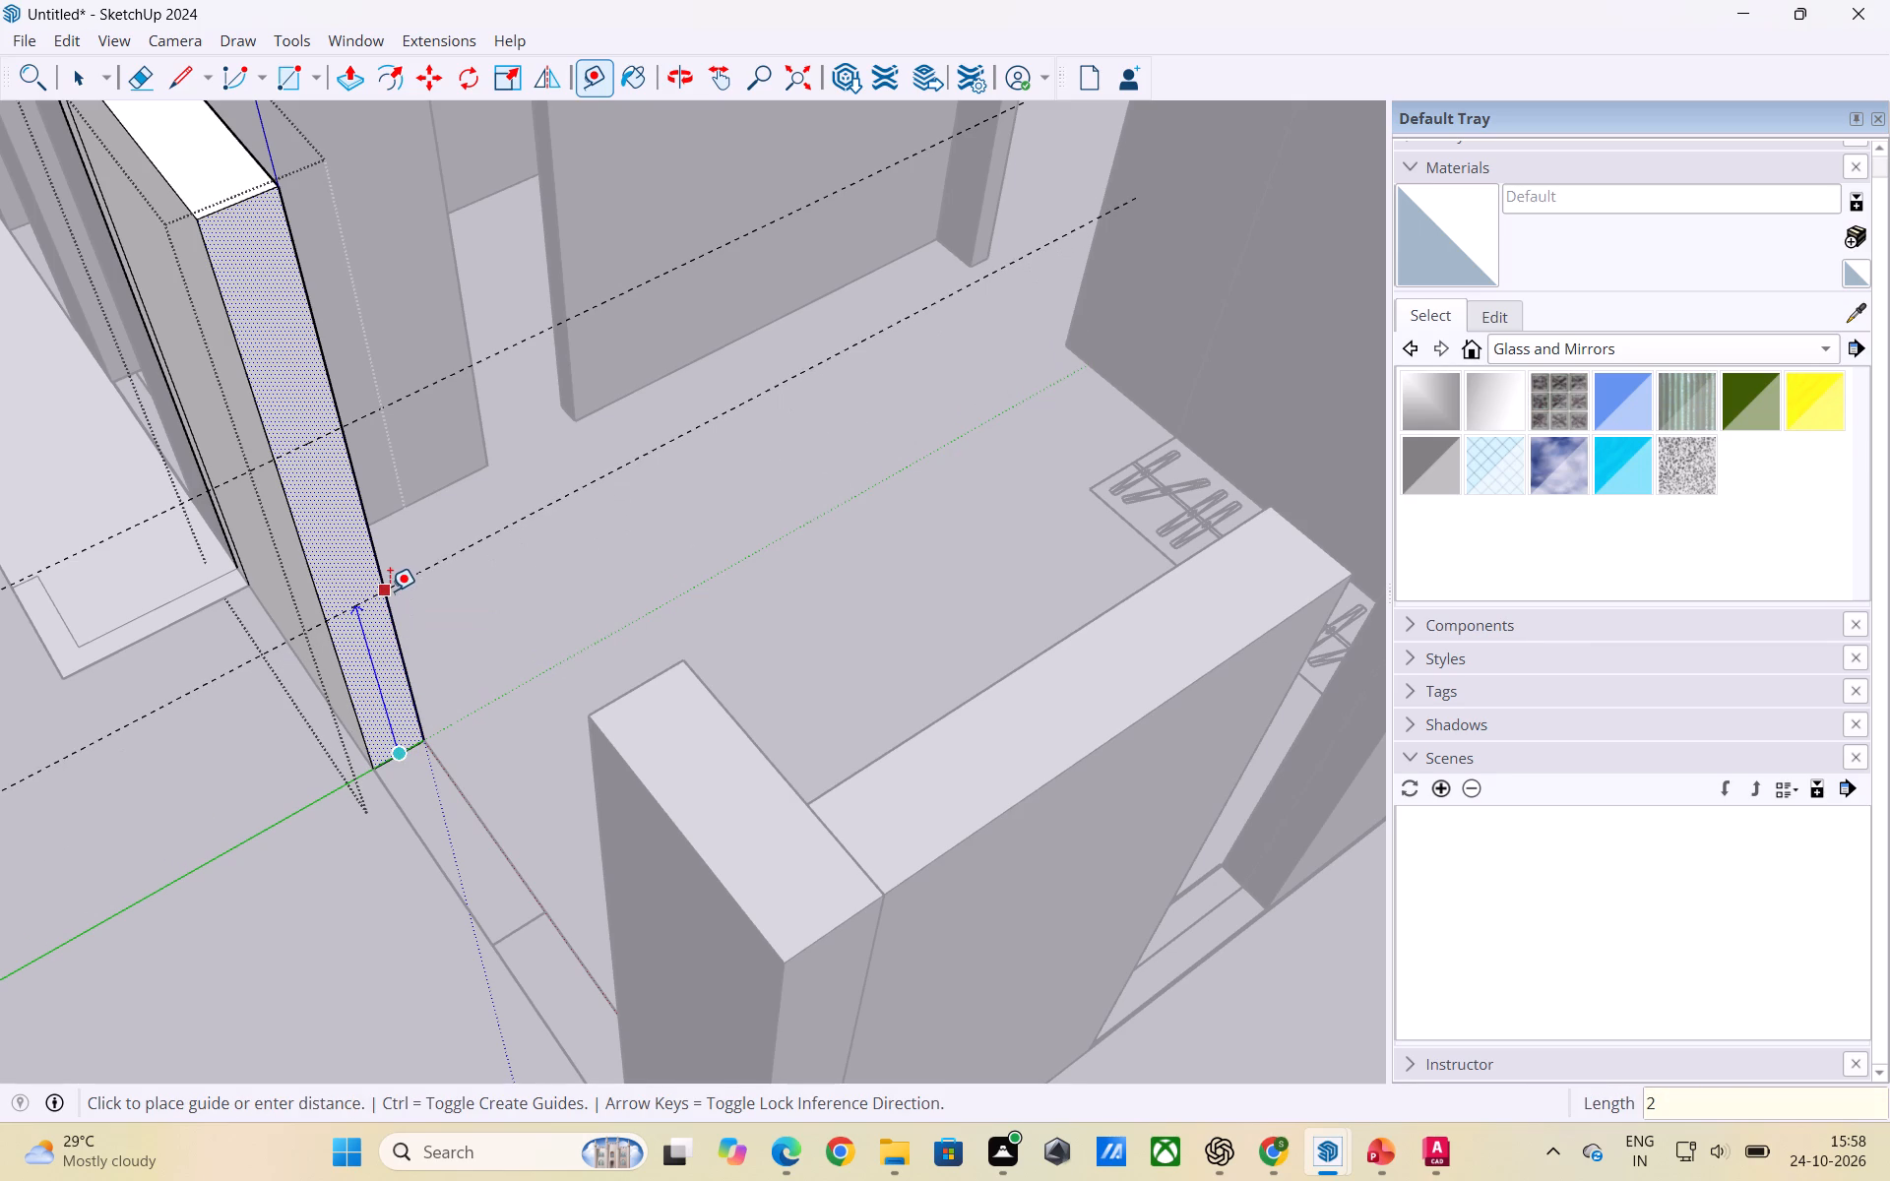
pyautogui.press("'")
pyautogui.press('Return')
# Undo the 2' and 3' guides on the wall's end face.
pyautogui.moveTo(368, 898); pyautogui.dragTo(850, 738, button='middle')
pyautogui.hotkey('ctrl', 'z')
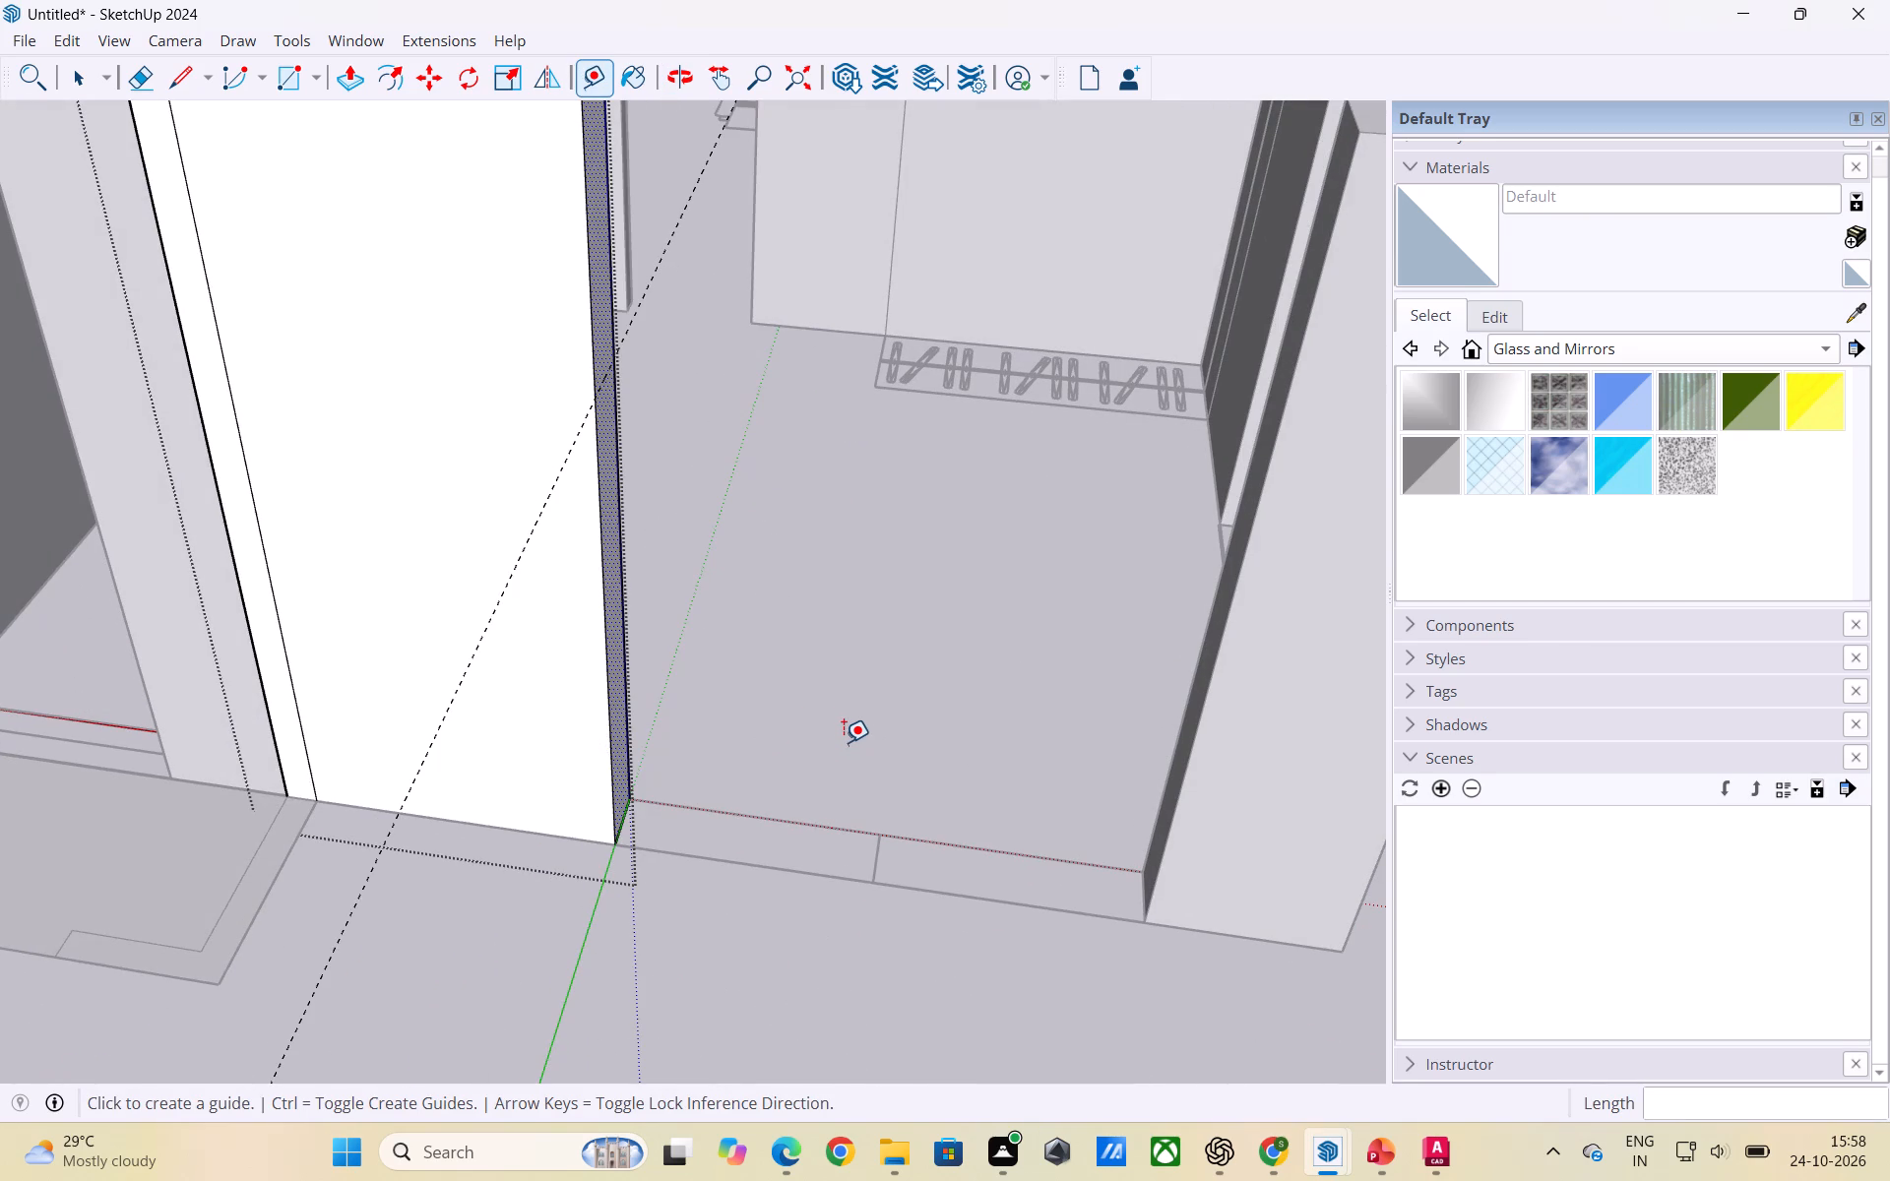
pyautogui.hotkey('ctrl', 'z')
# Place a horizontal guide 2' below the top edge of the balcony-side wall's end face at the front window opening.
pyautogui.scroll(-3, 581, 762)
pyautogui.moveTo(626, 811); pyautogui.dragTo(0, 843, button='middle')
pyautogui.scroll(-3, 610, 800)
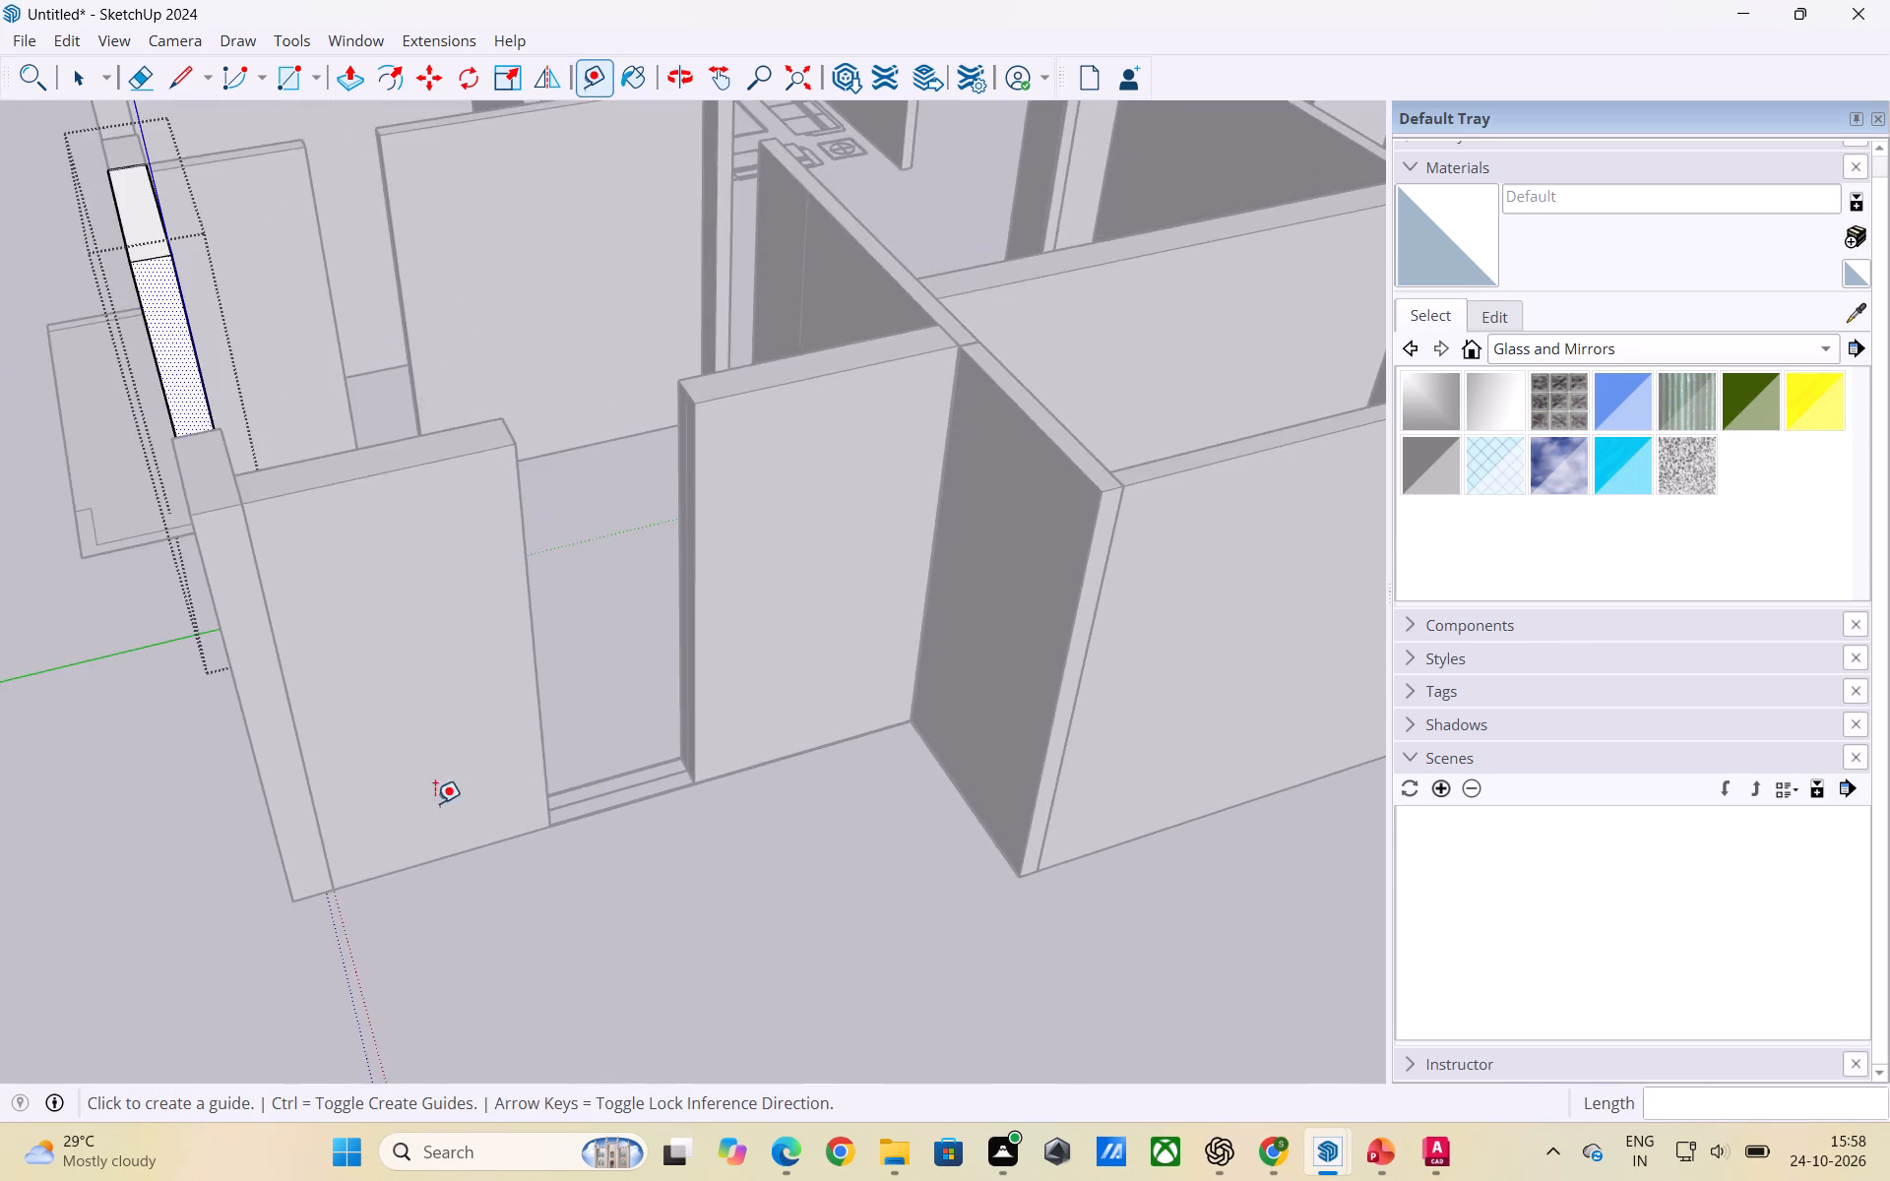
pyautogui.moveTo(192, 774); pyautogui.dragTo(766, 777, button='middle')
pyautogui.scroll(2, 760, 682)
pyautogui.moveTo(688, 729); pyautogui.dragTo(467, 712, button='middle')
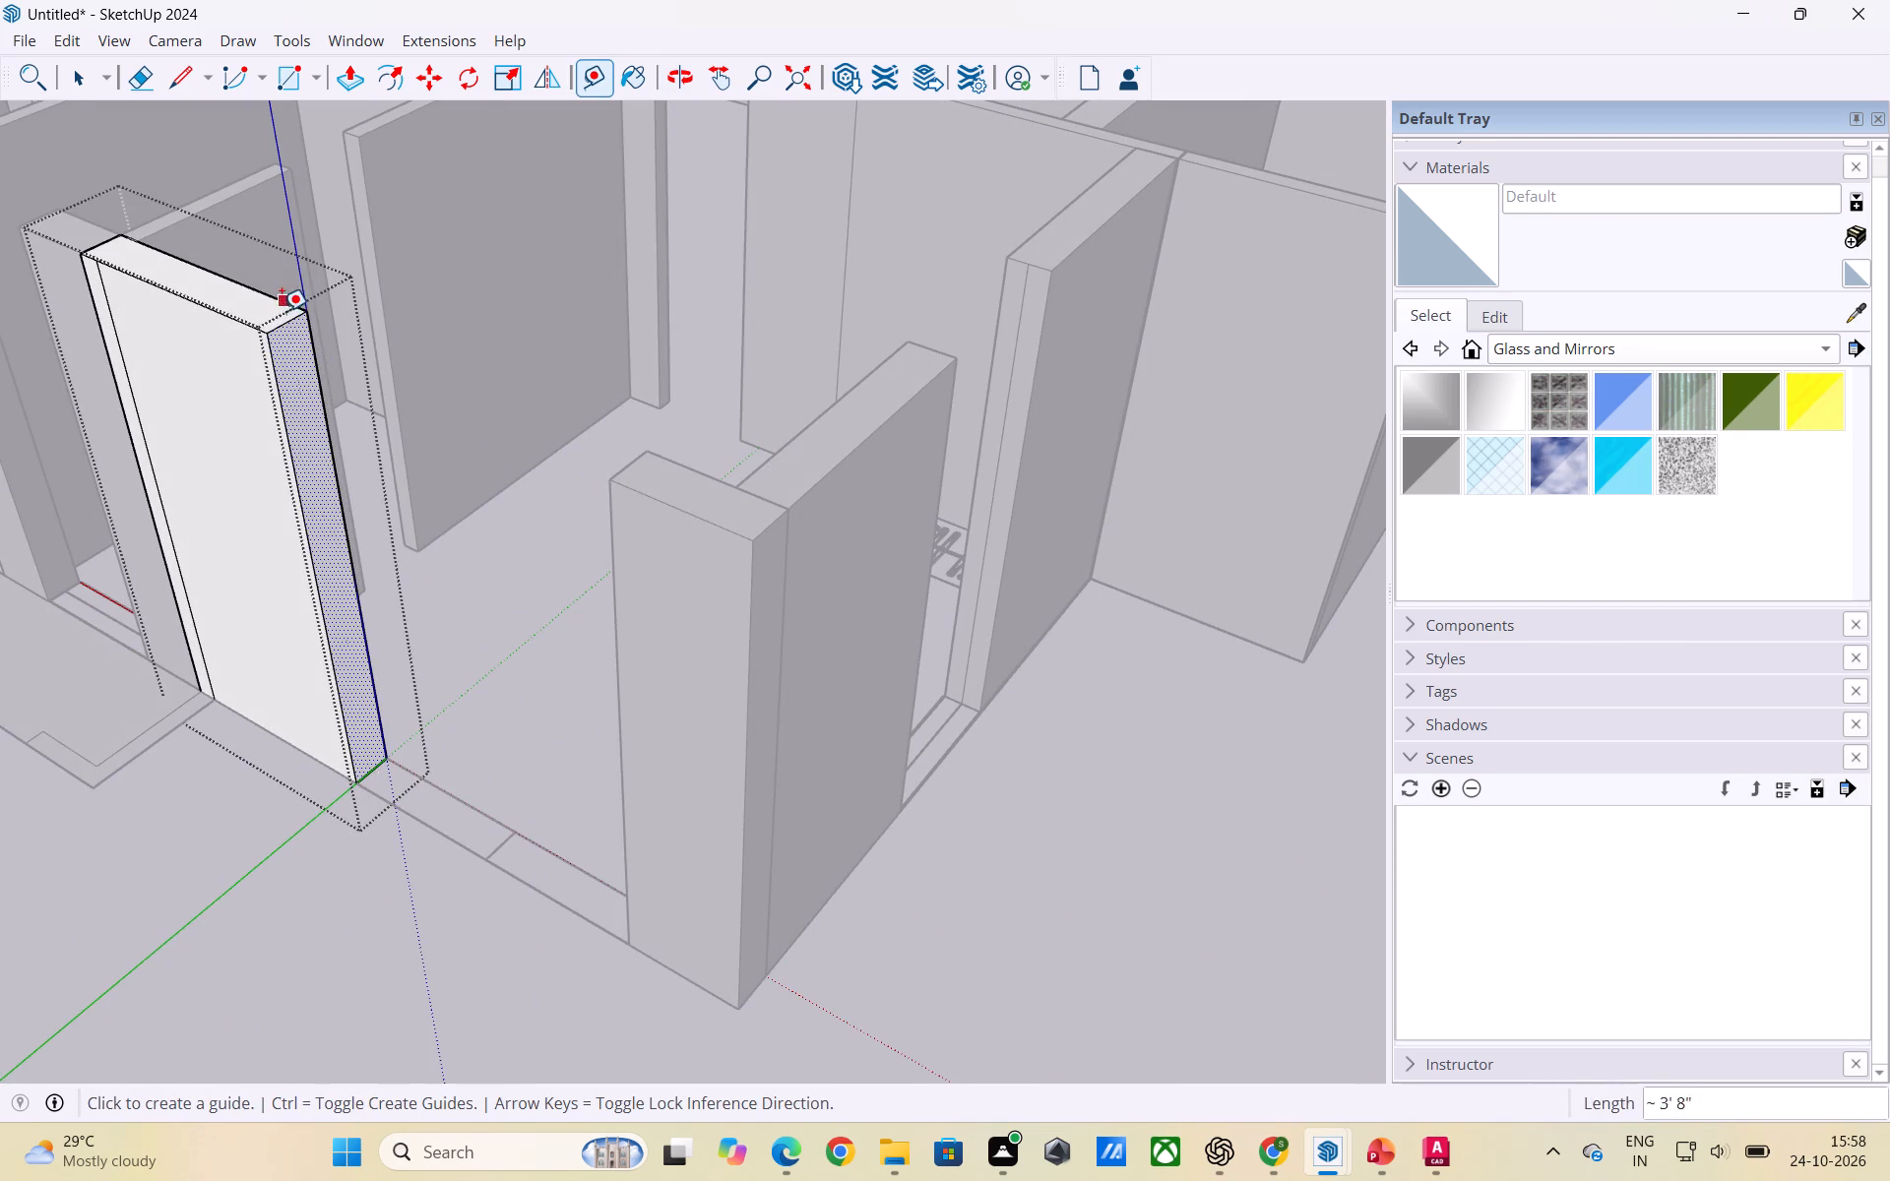
pyautogui.click(283, 324)
pyautogui.write("2'")
pyautogui.press('Return')
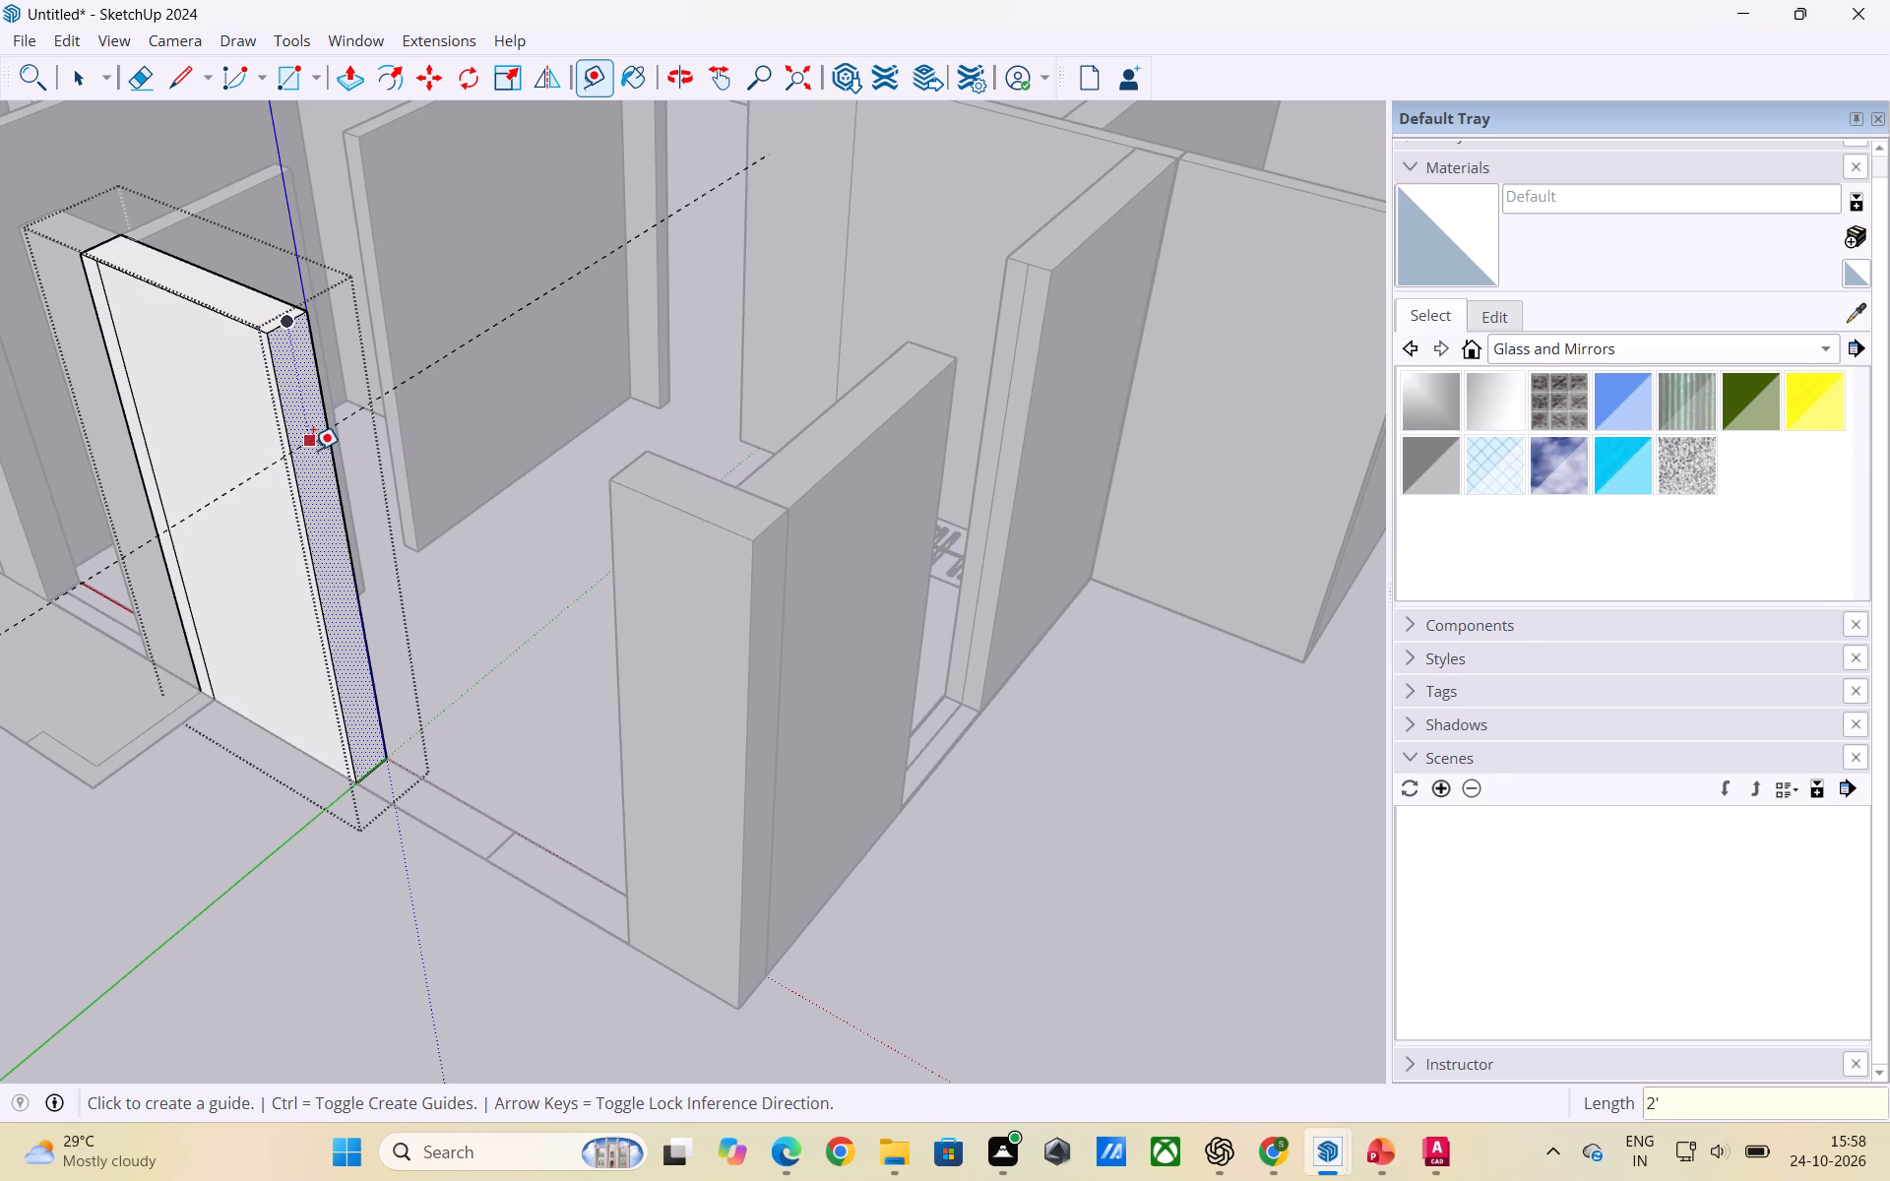
pyautogui.press('space')
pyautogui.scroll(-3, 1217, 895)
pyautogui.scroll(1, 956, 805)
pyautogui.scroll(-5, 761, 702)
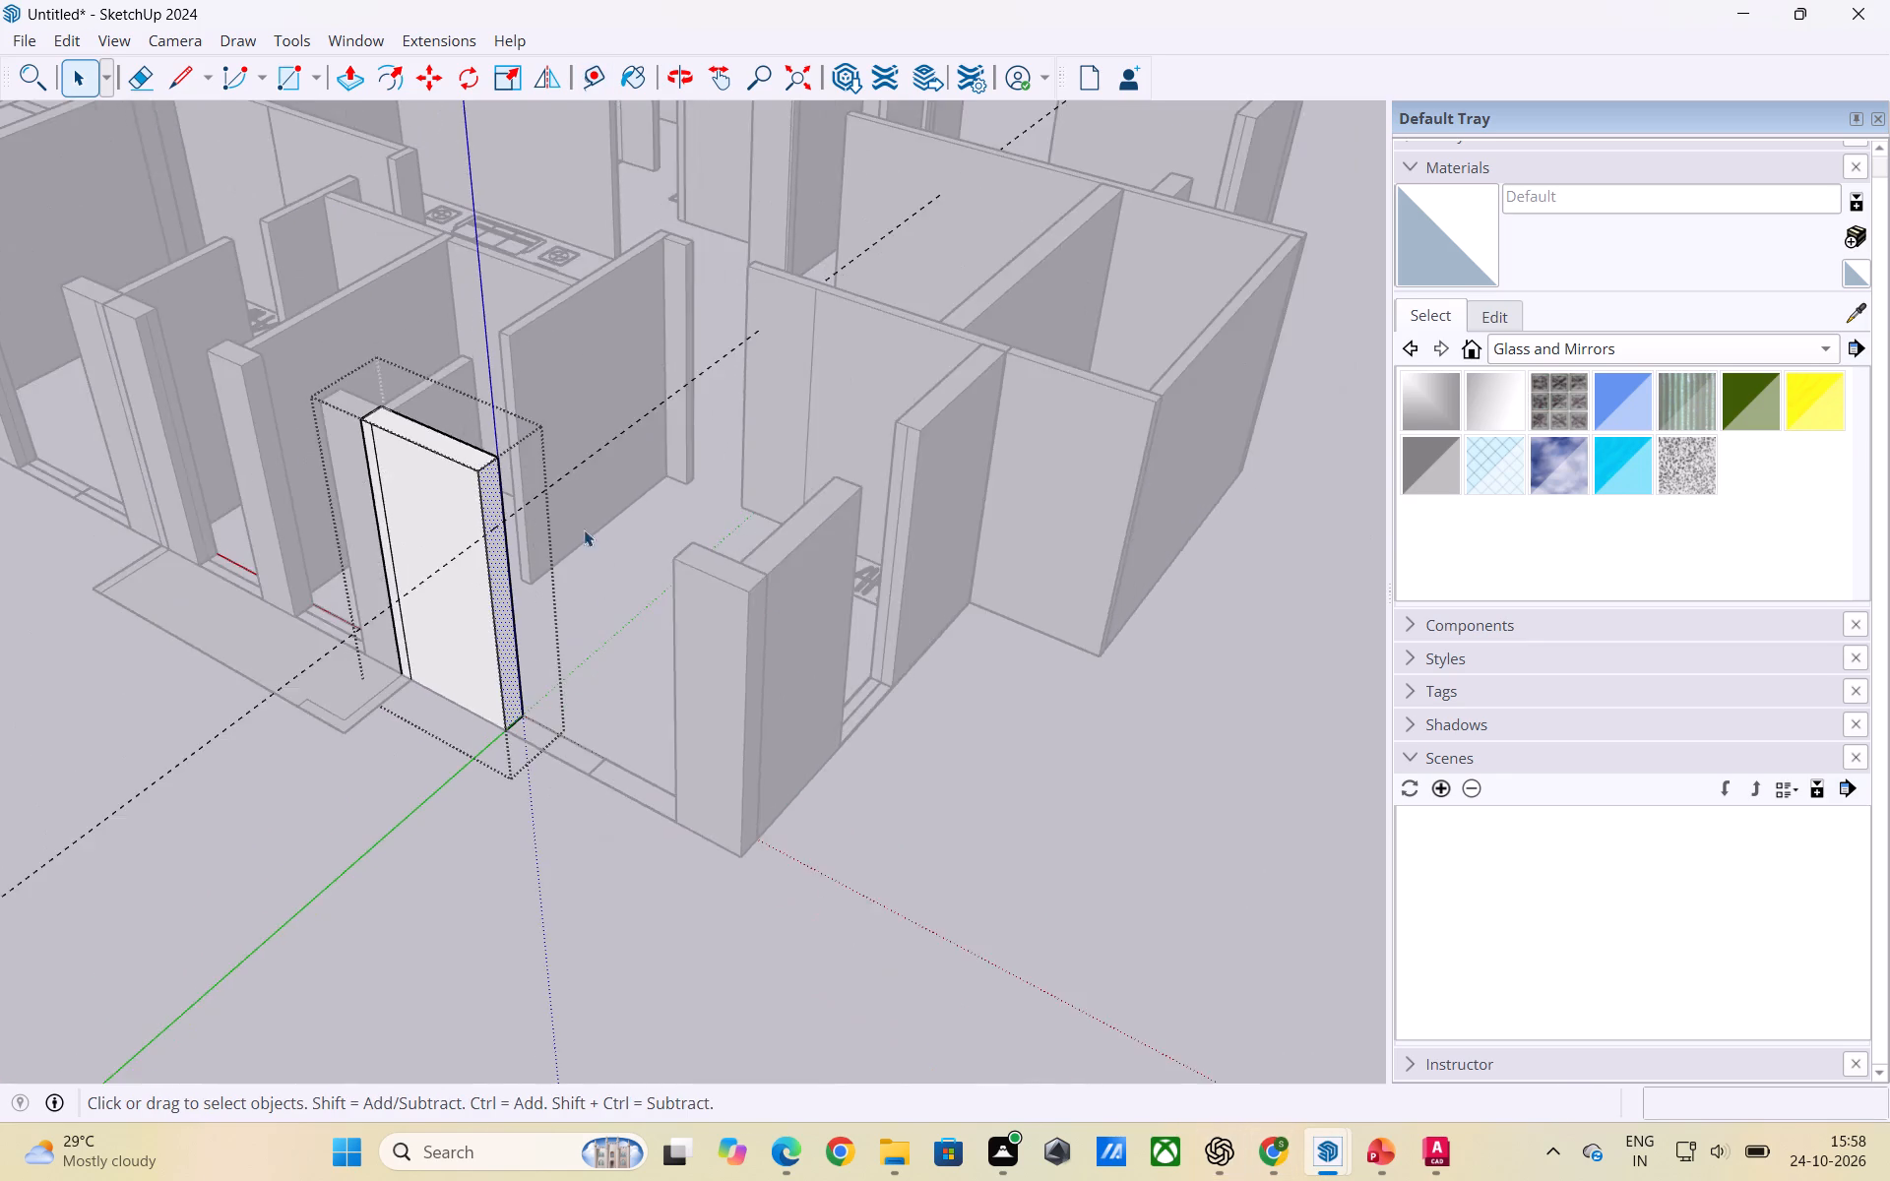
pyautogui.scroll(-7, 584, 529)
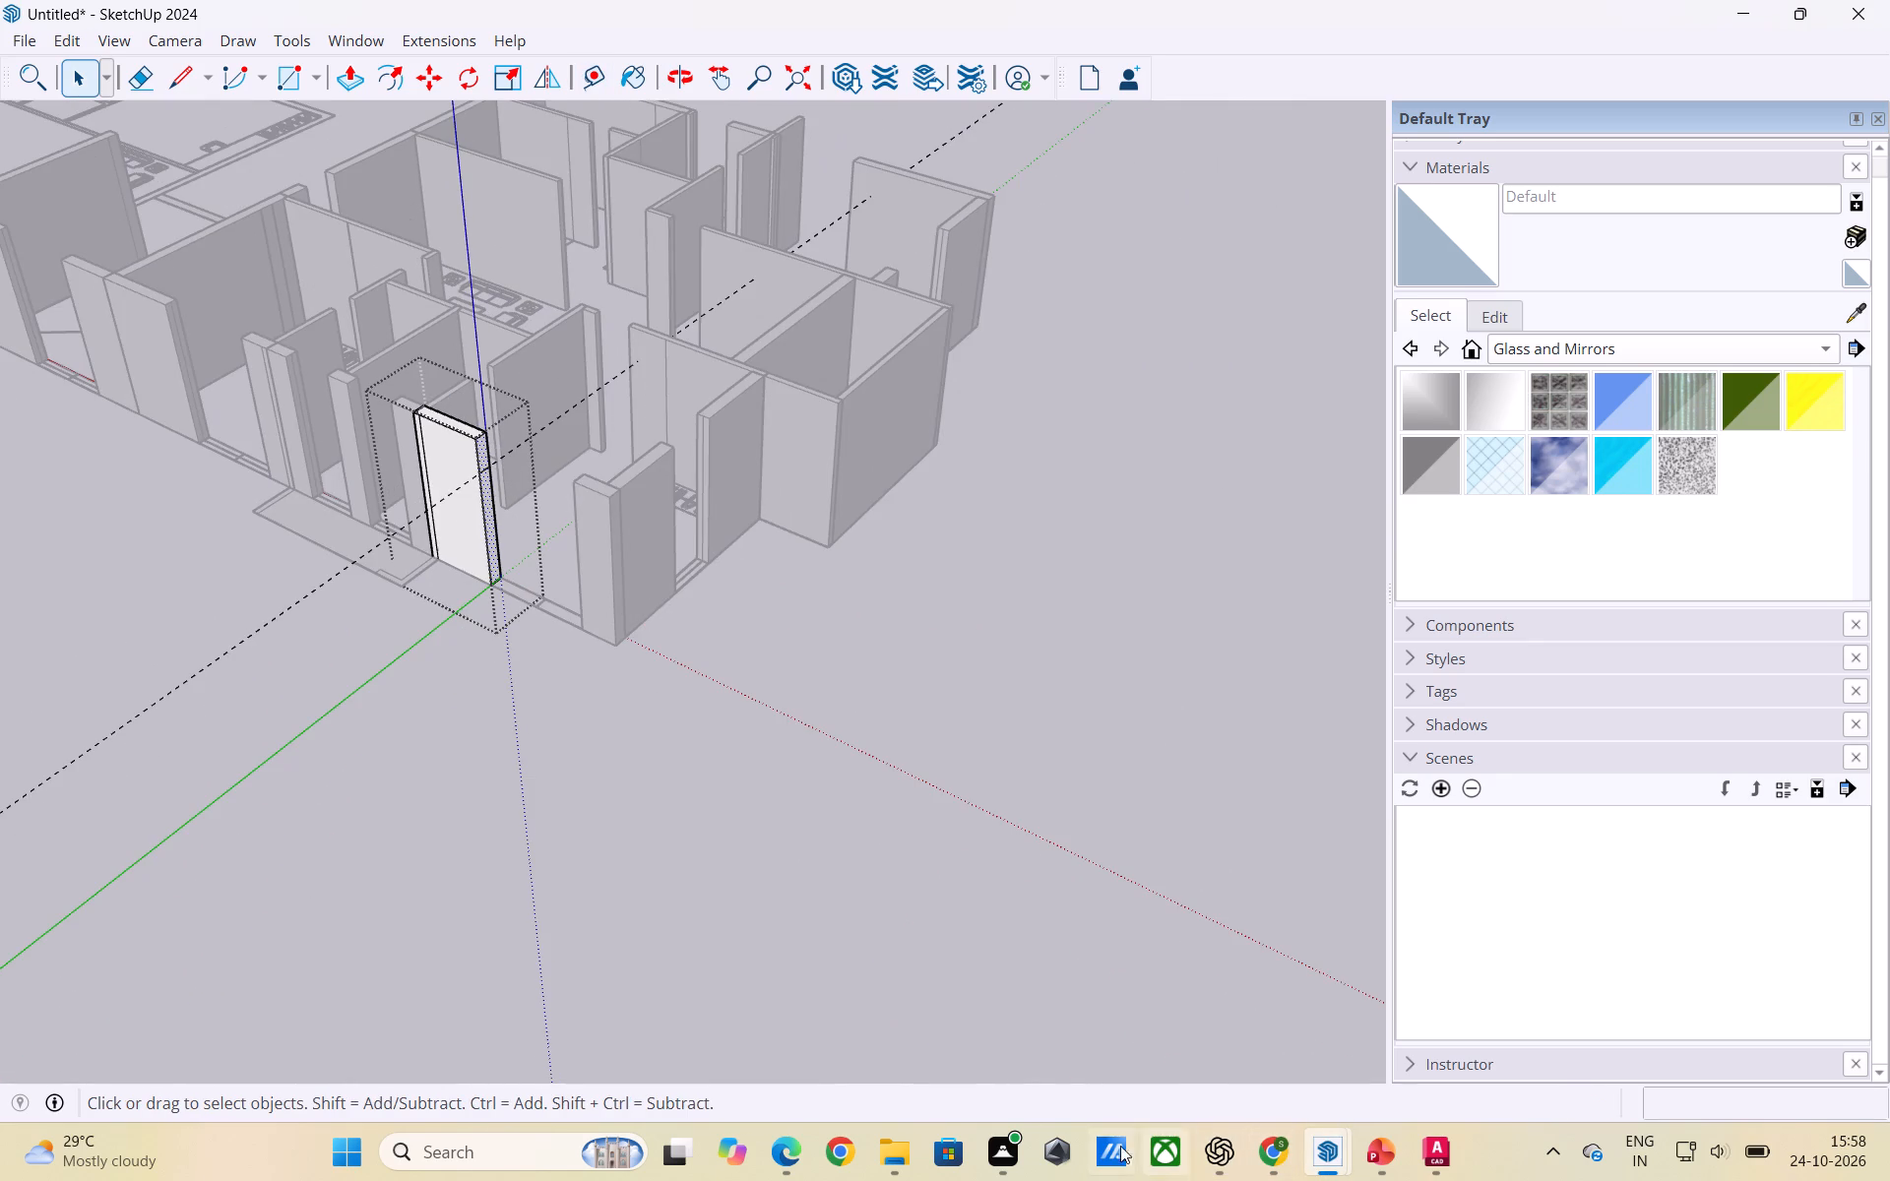
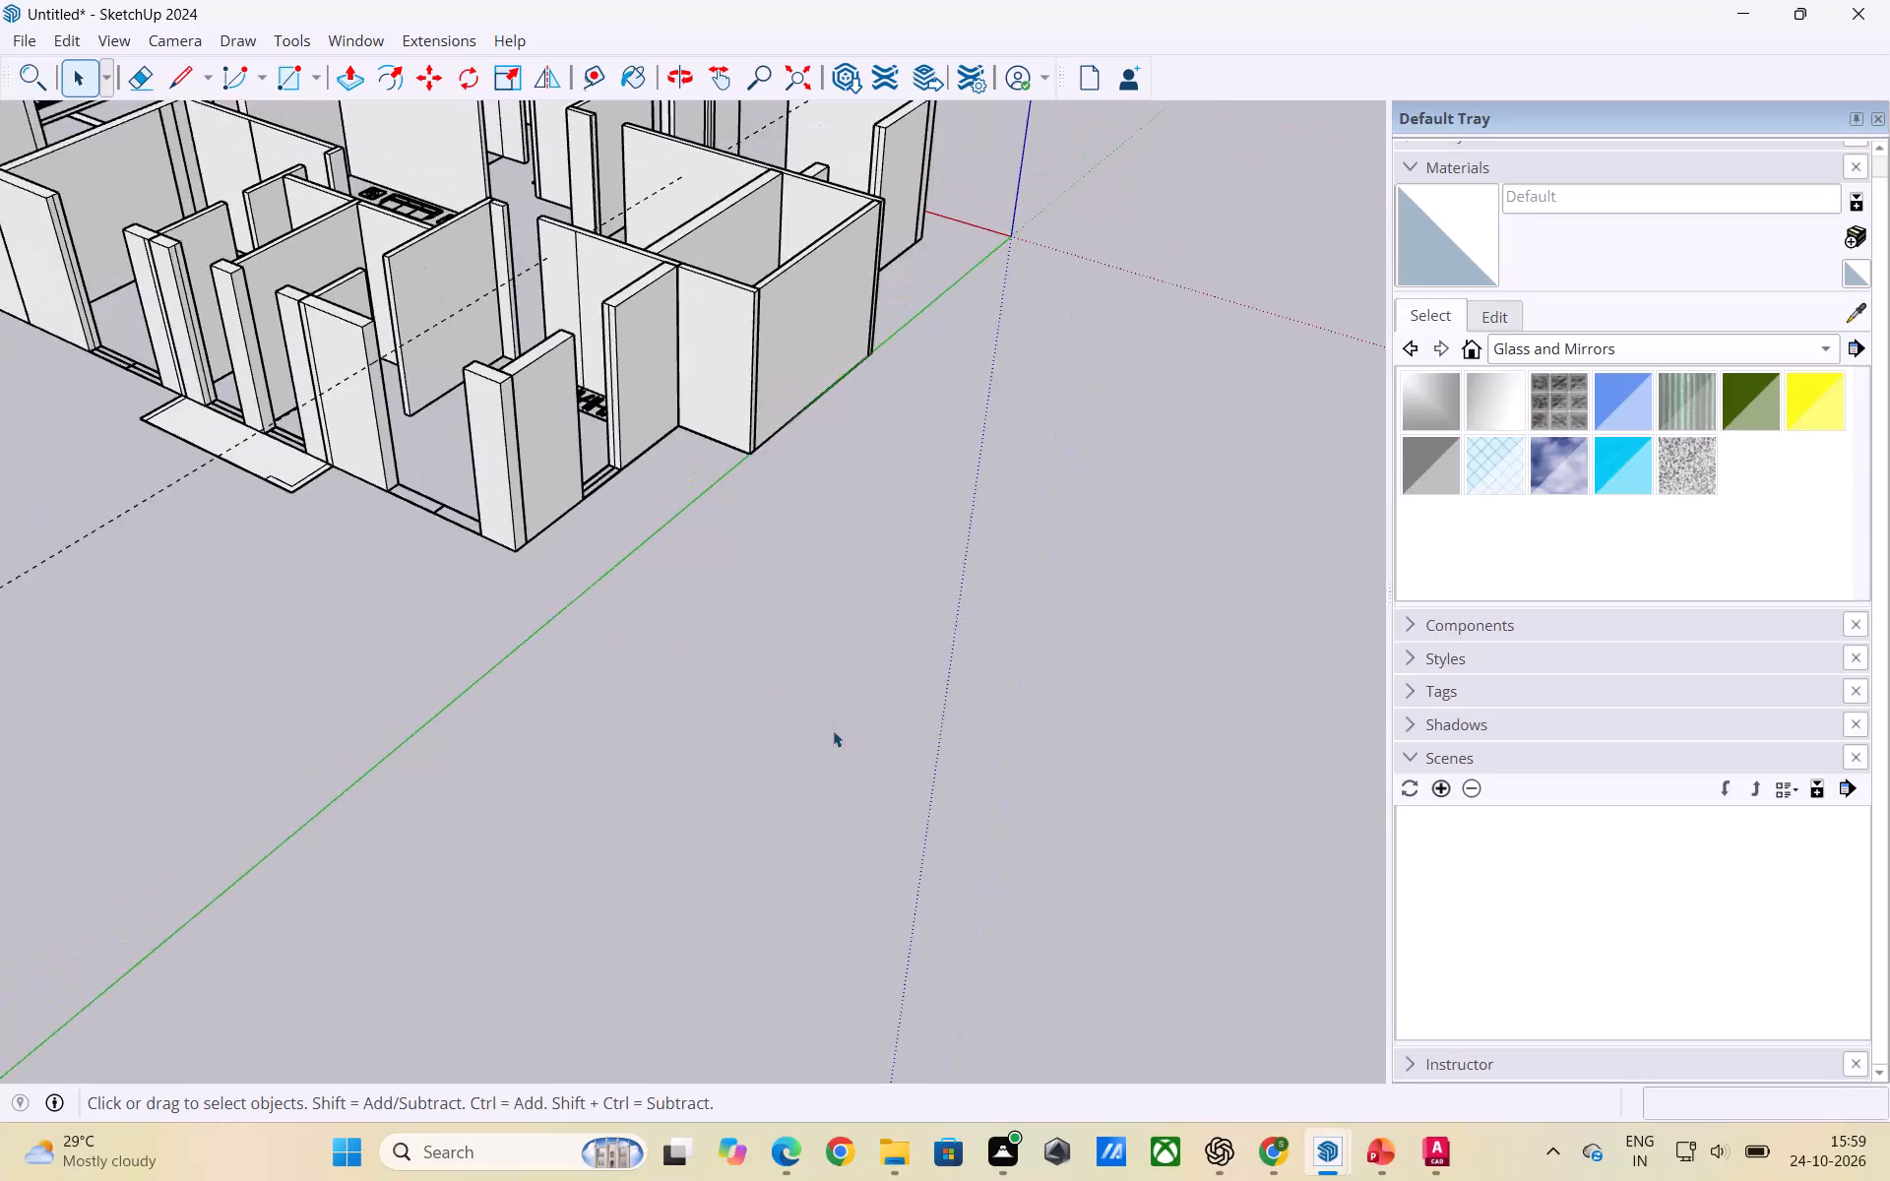
# Open the balcony-side wall beside the front window opening for editing and select its end face.
pyautogui.scroll(4, 870, 801)
pyautogui.scroll(2, 948, 816)
pyautogui.moveTo(840, 832); pyautogui.dragTo(1049, 853, button='middle')
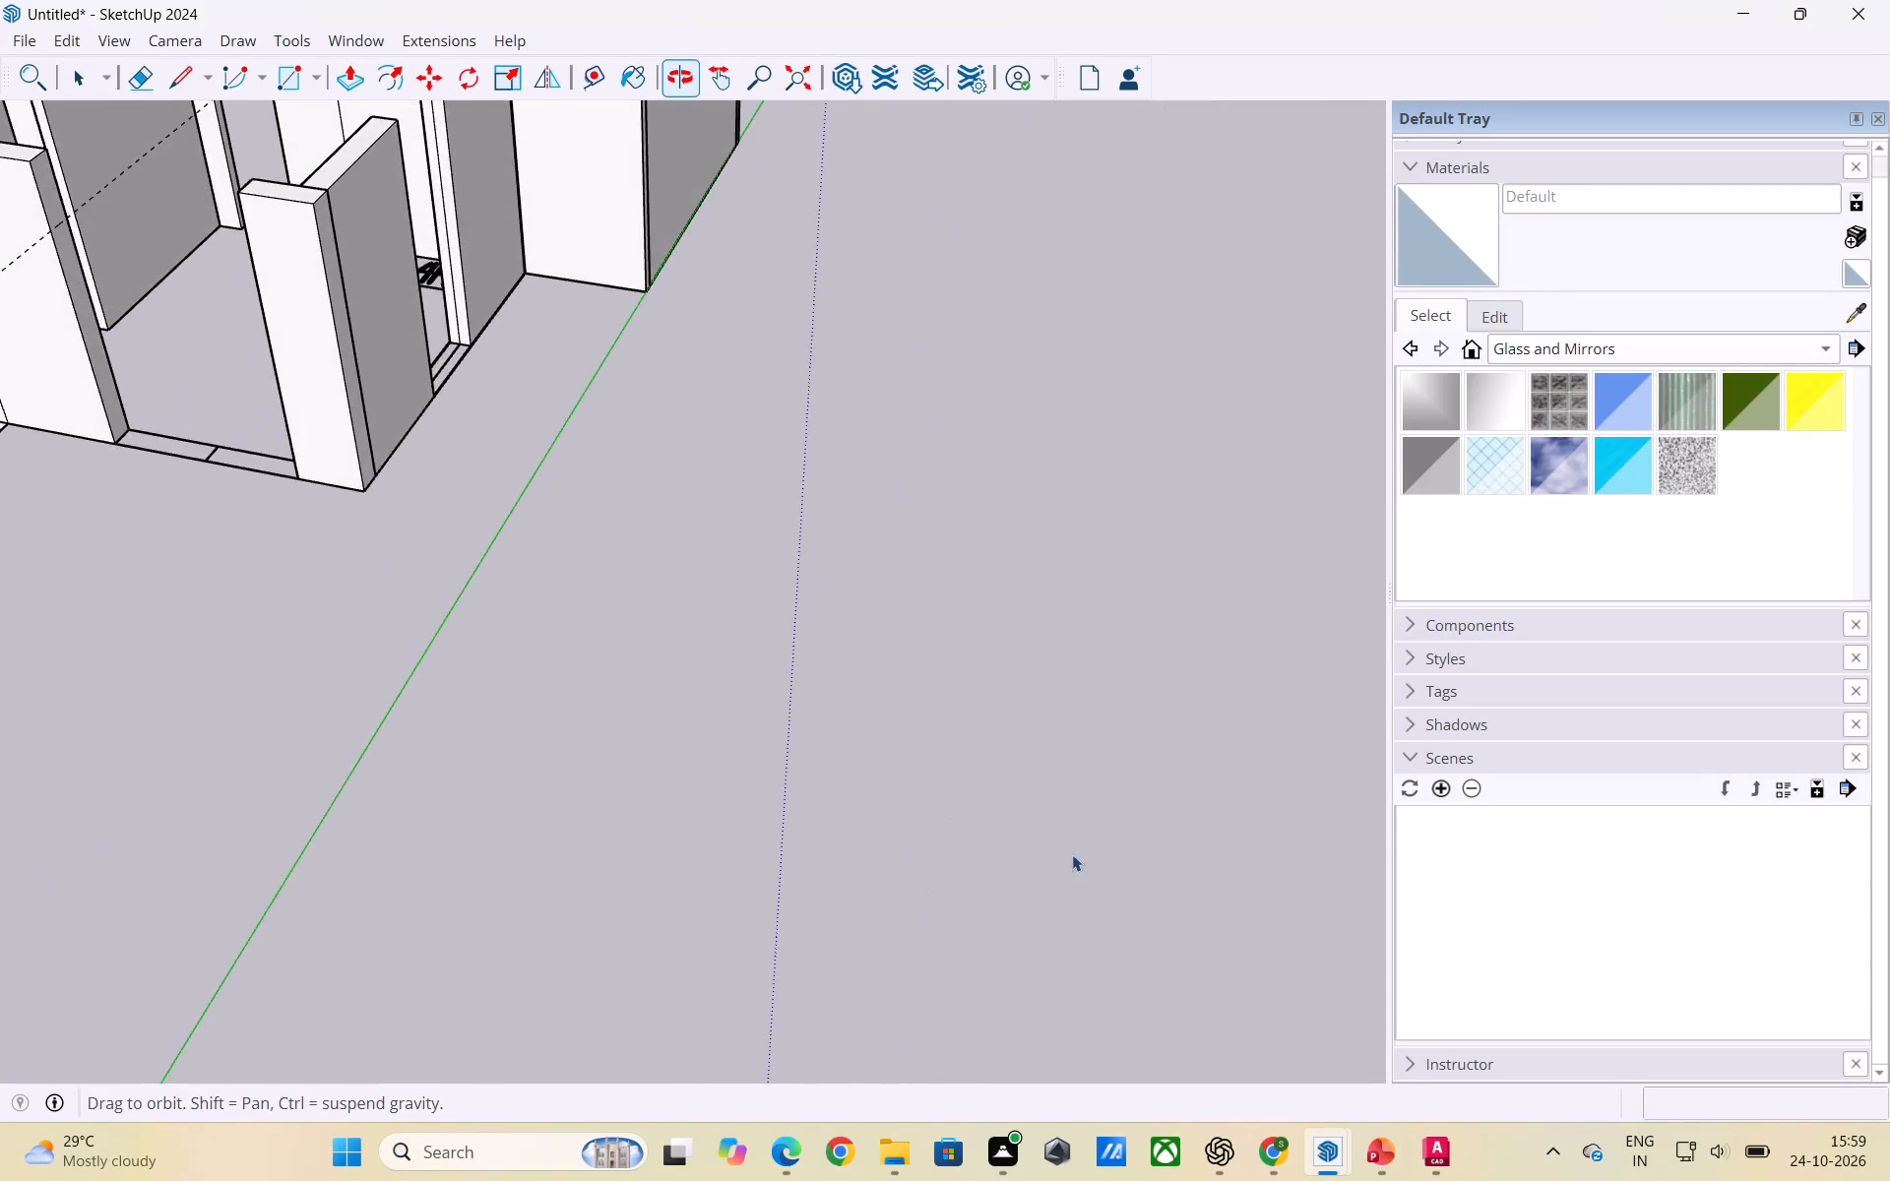
pyautogui.scroll(-8, 1165, 859)
pyautogui.scroll(3, 1018, 839)
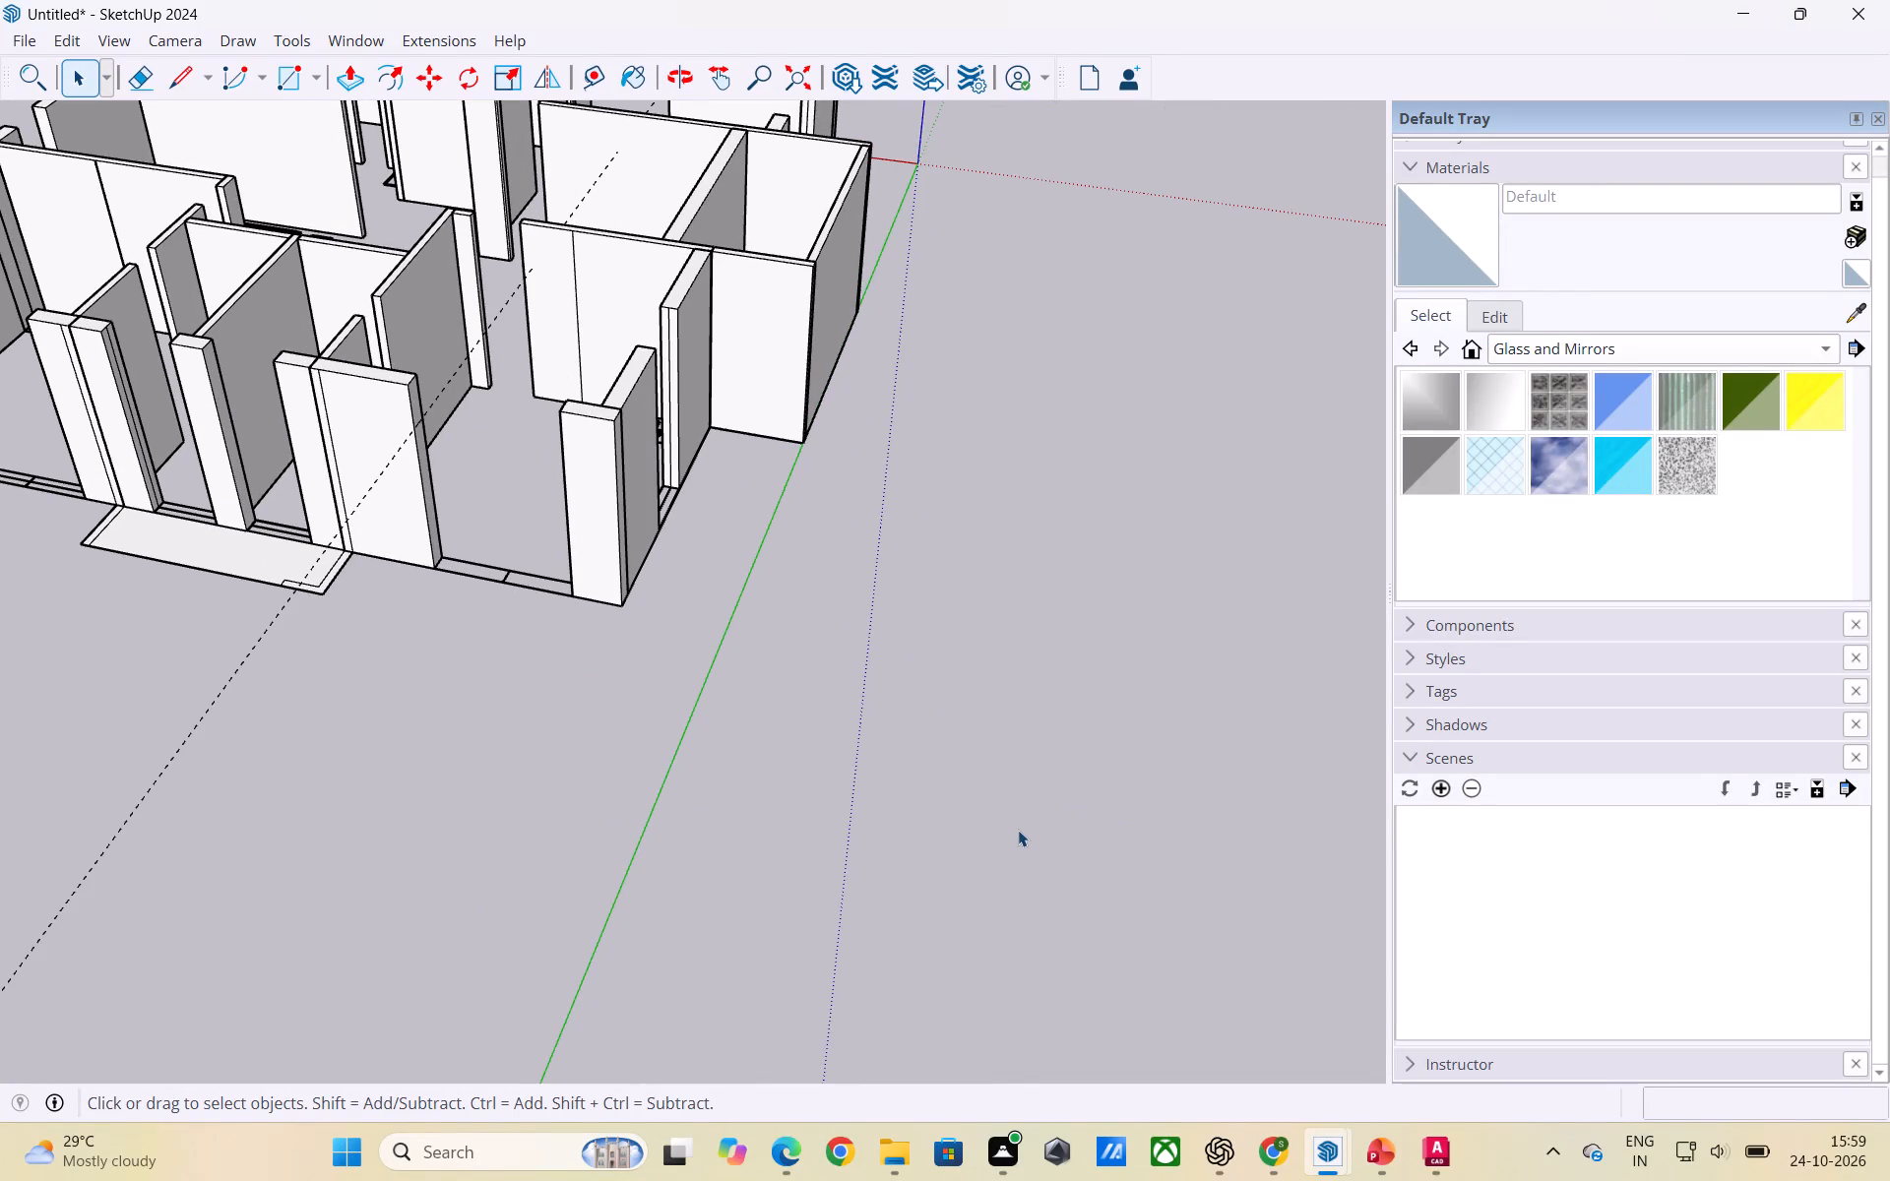
pyautogui.scroll(-1, 589, 552)
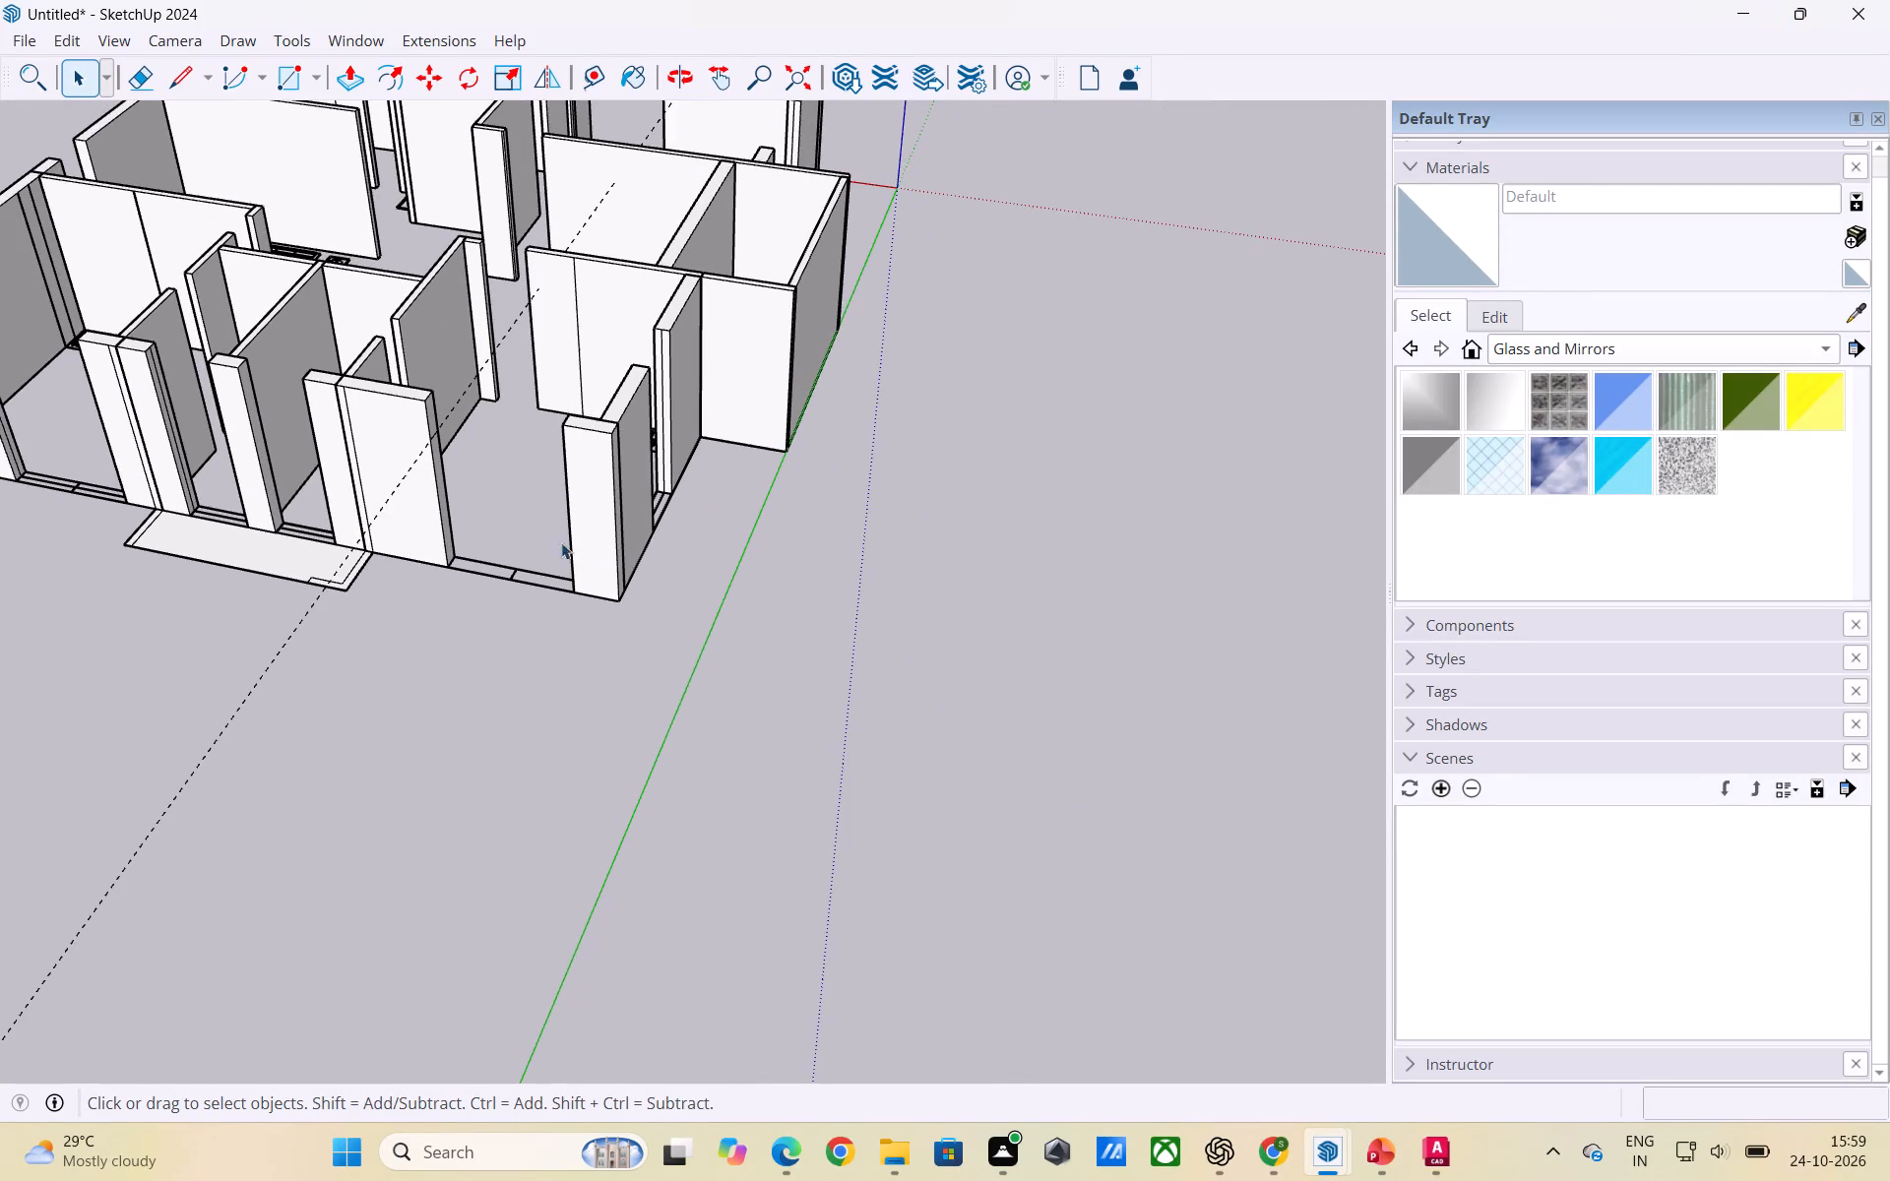
pyautogui.moveTo(526, 443); pyautogui.dragTo(287, 430, button='middle')
pyautogui.scroll(8, 382, 377)
pyautogui.moveTo(407, 416); pyautogui.dragTo(370, 432, button='middle')
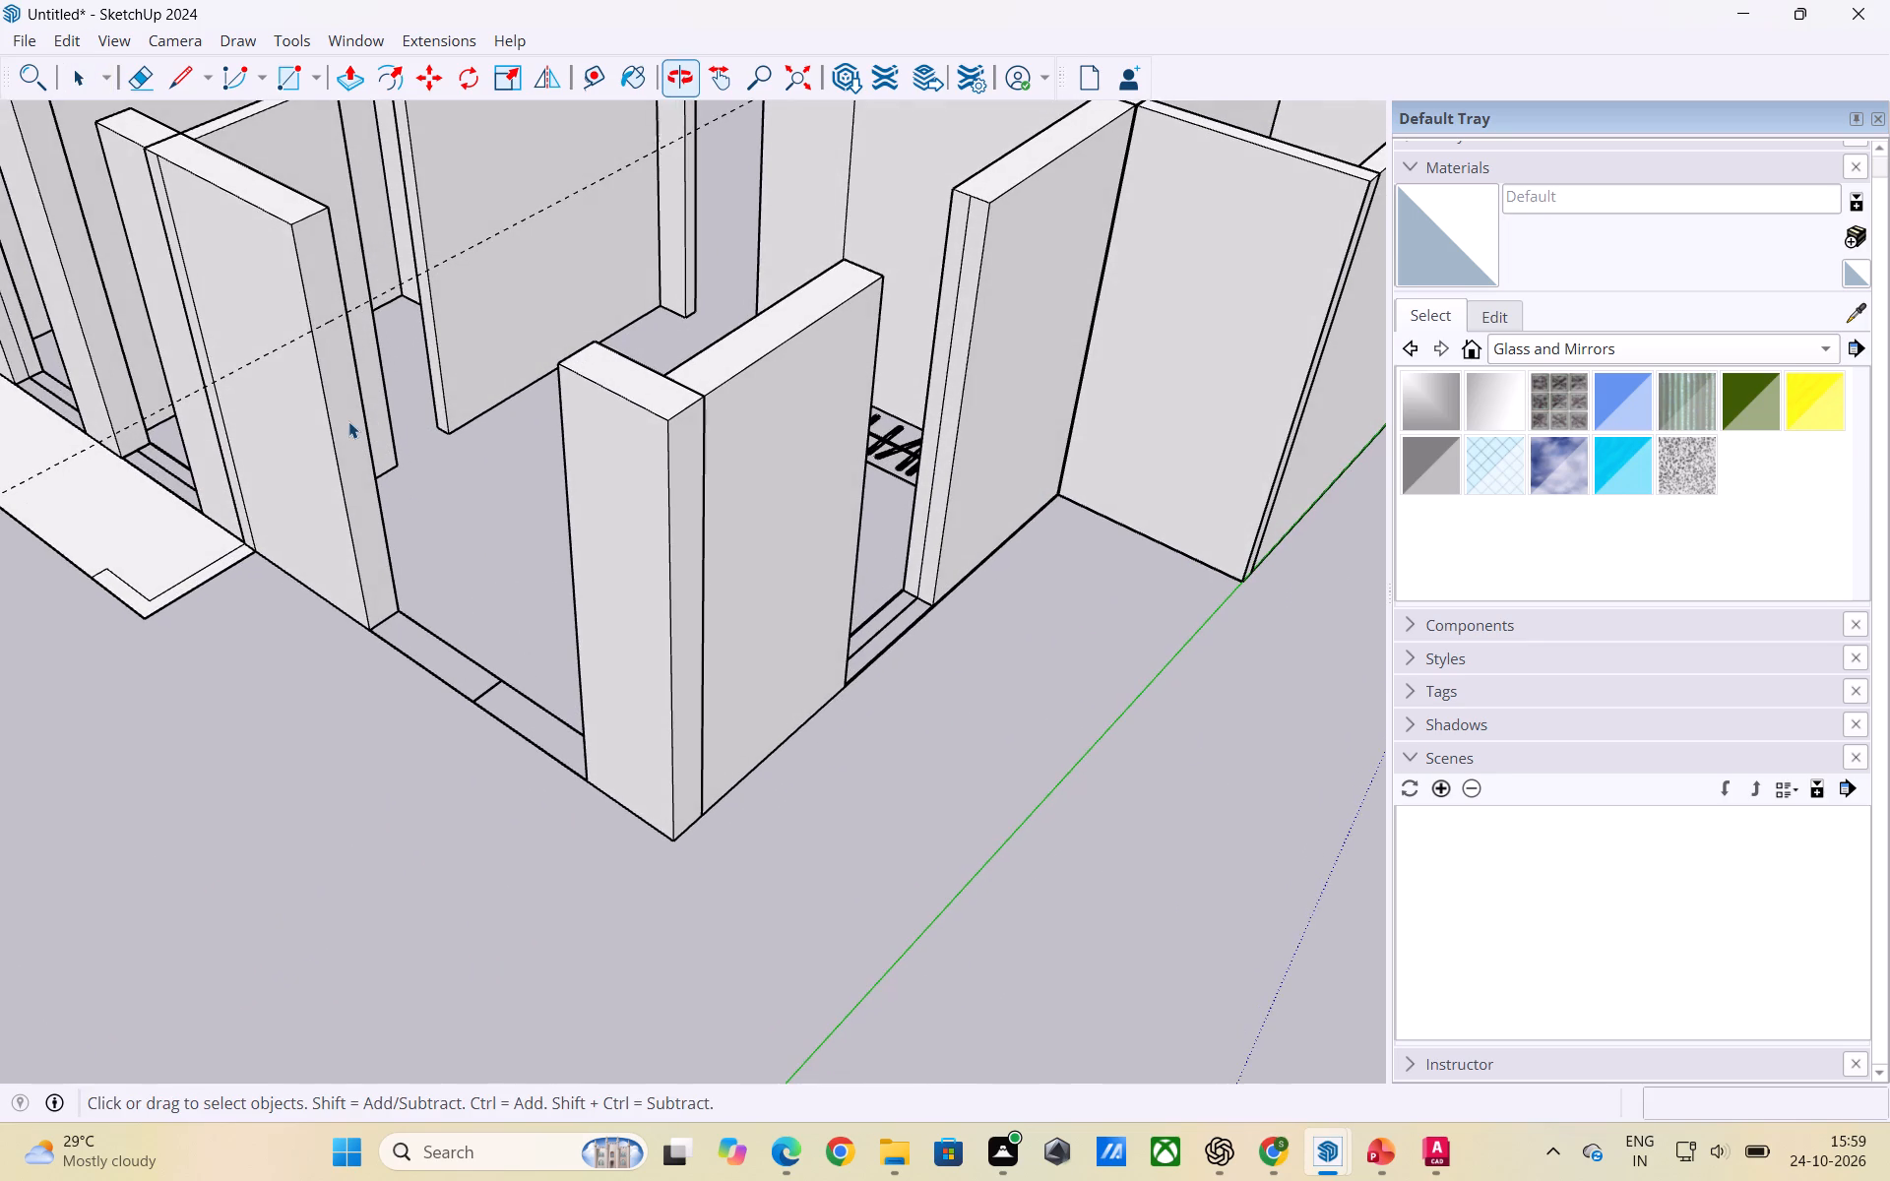
pyautogui.click(348, 421)
pyautogui.doubleClick(347, 424)
pyautogui.click(353, 428)
pyautogui.tripleClick(356, 459)
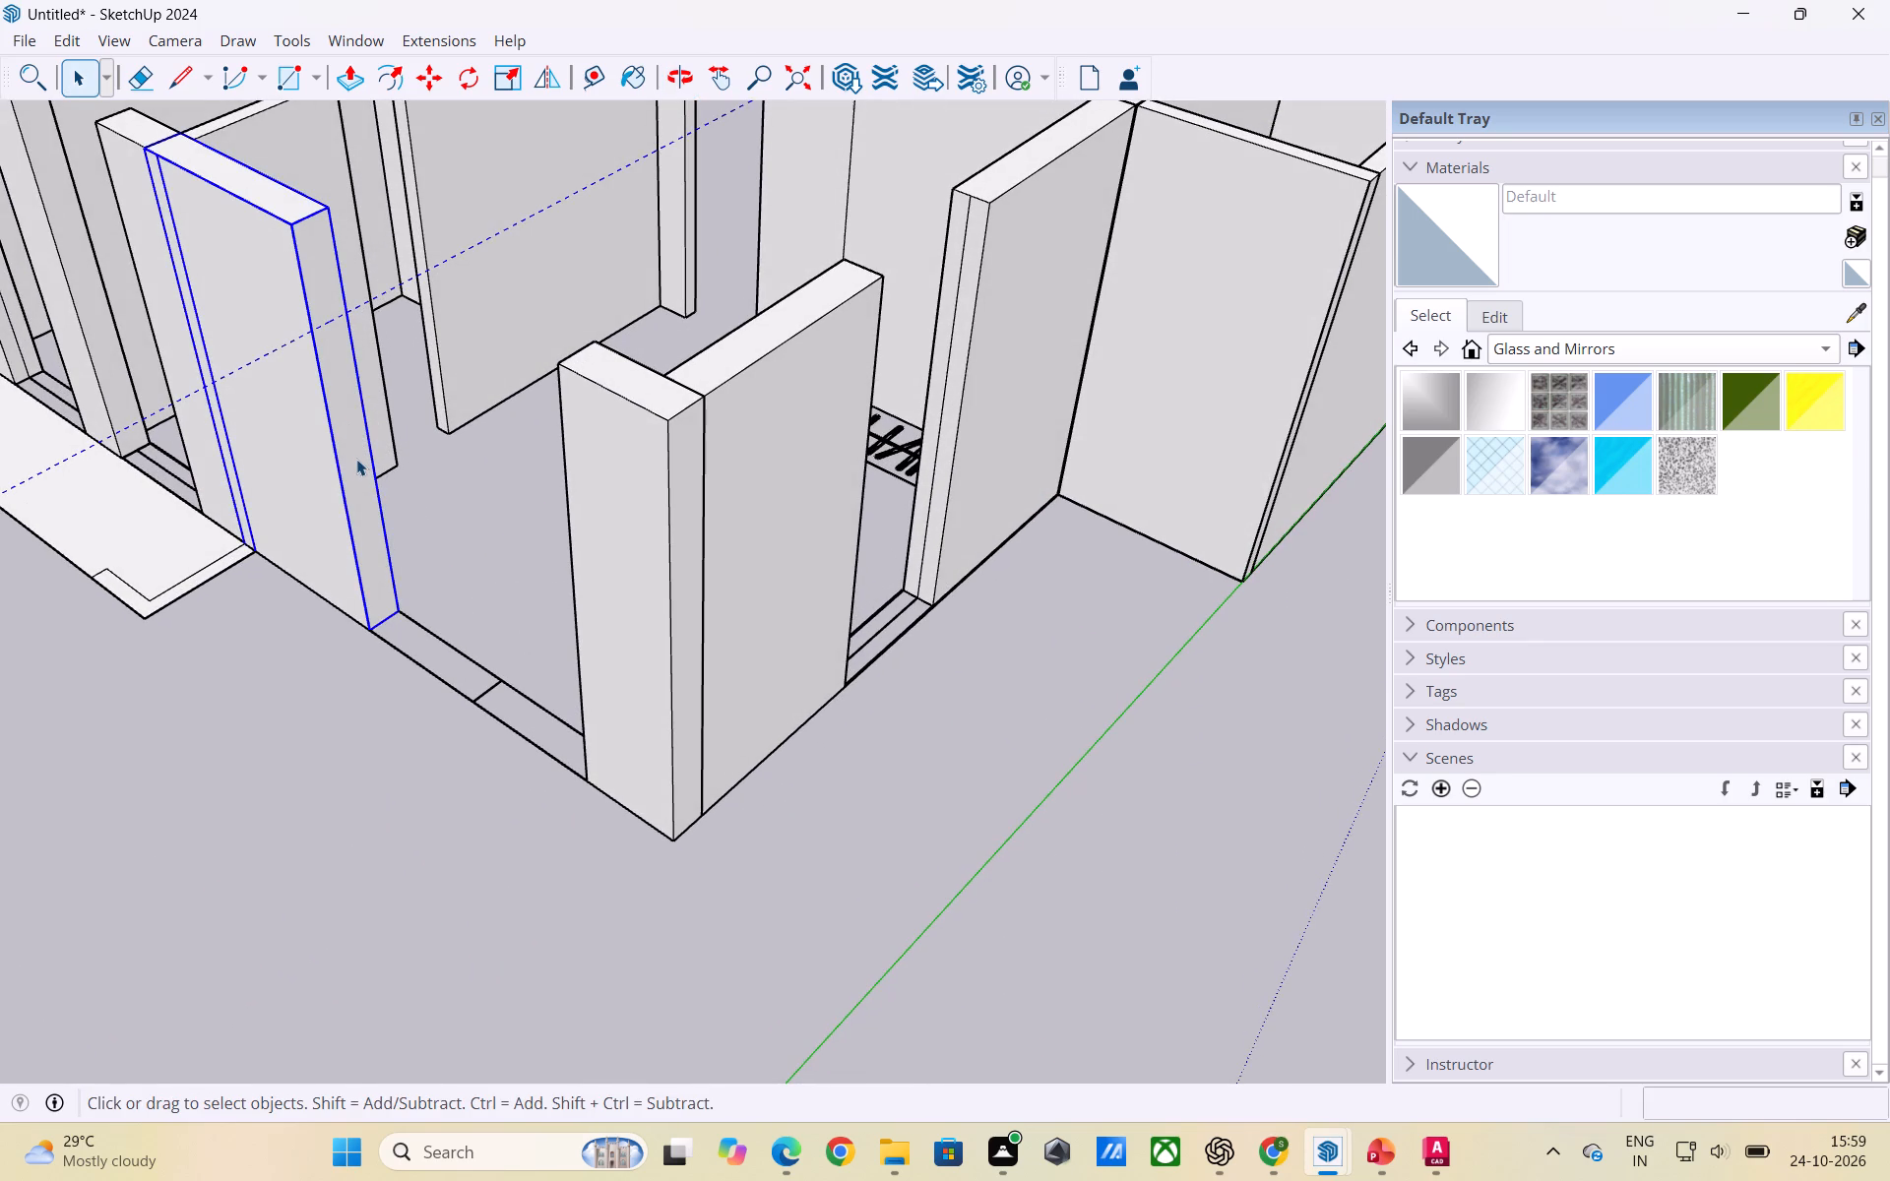
pyautogui.click(358, 464)
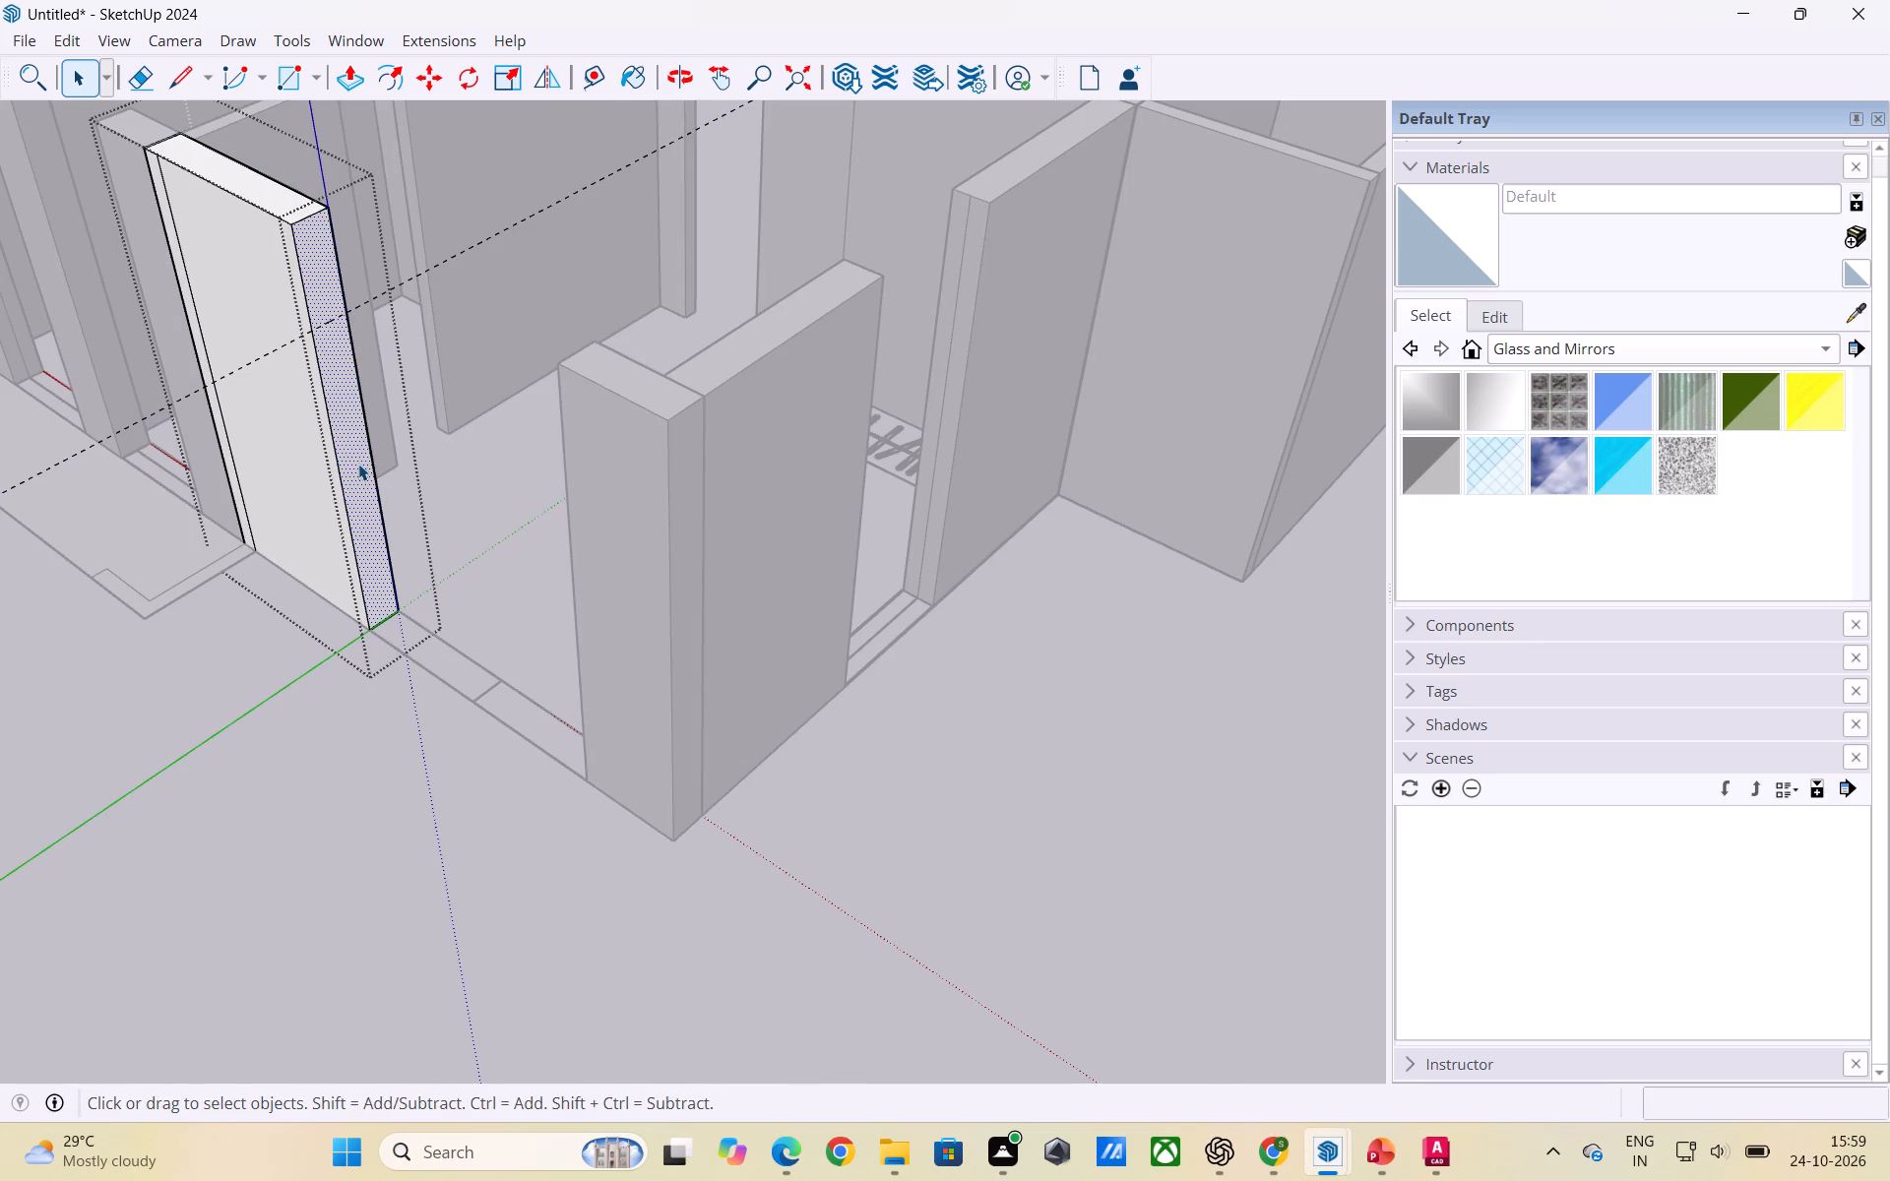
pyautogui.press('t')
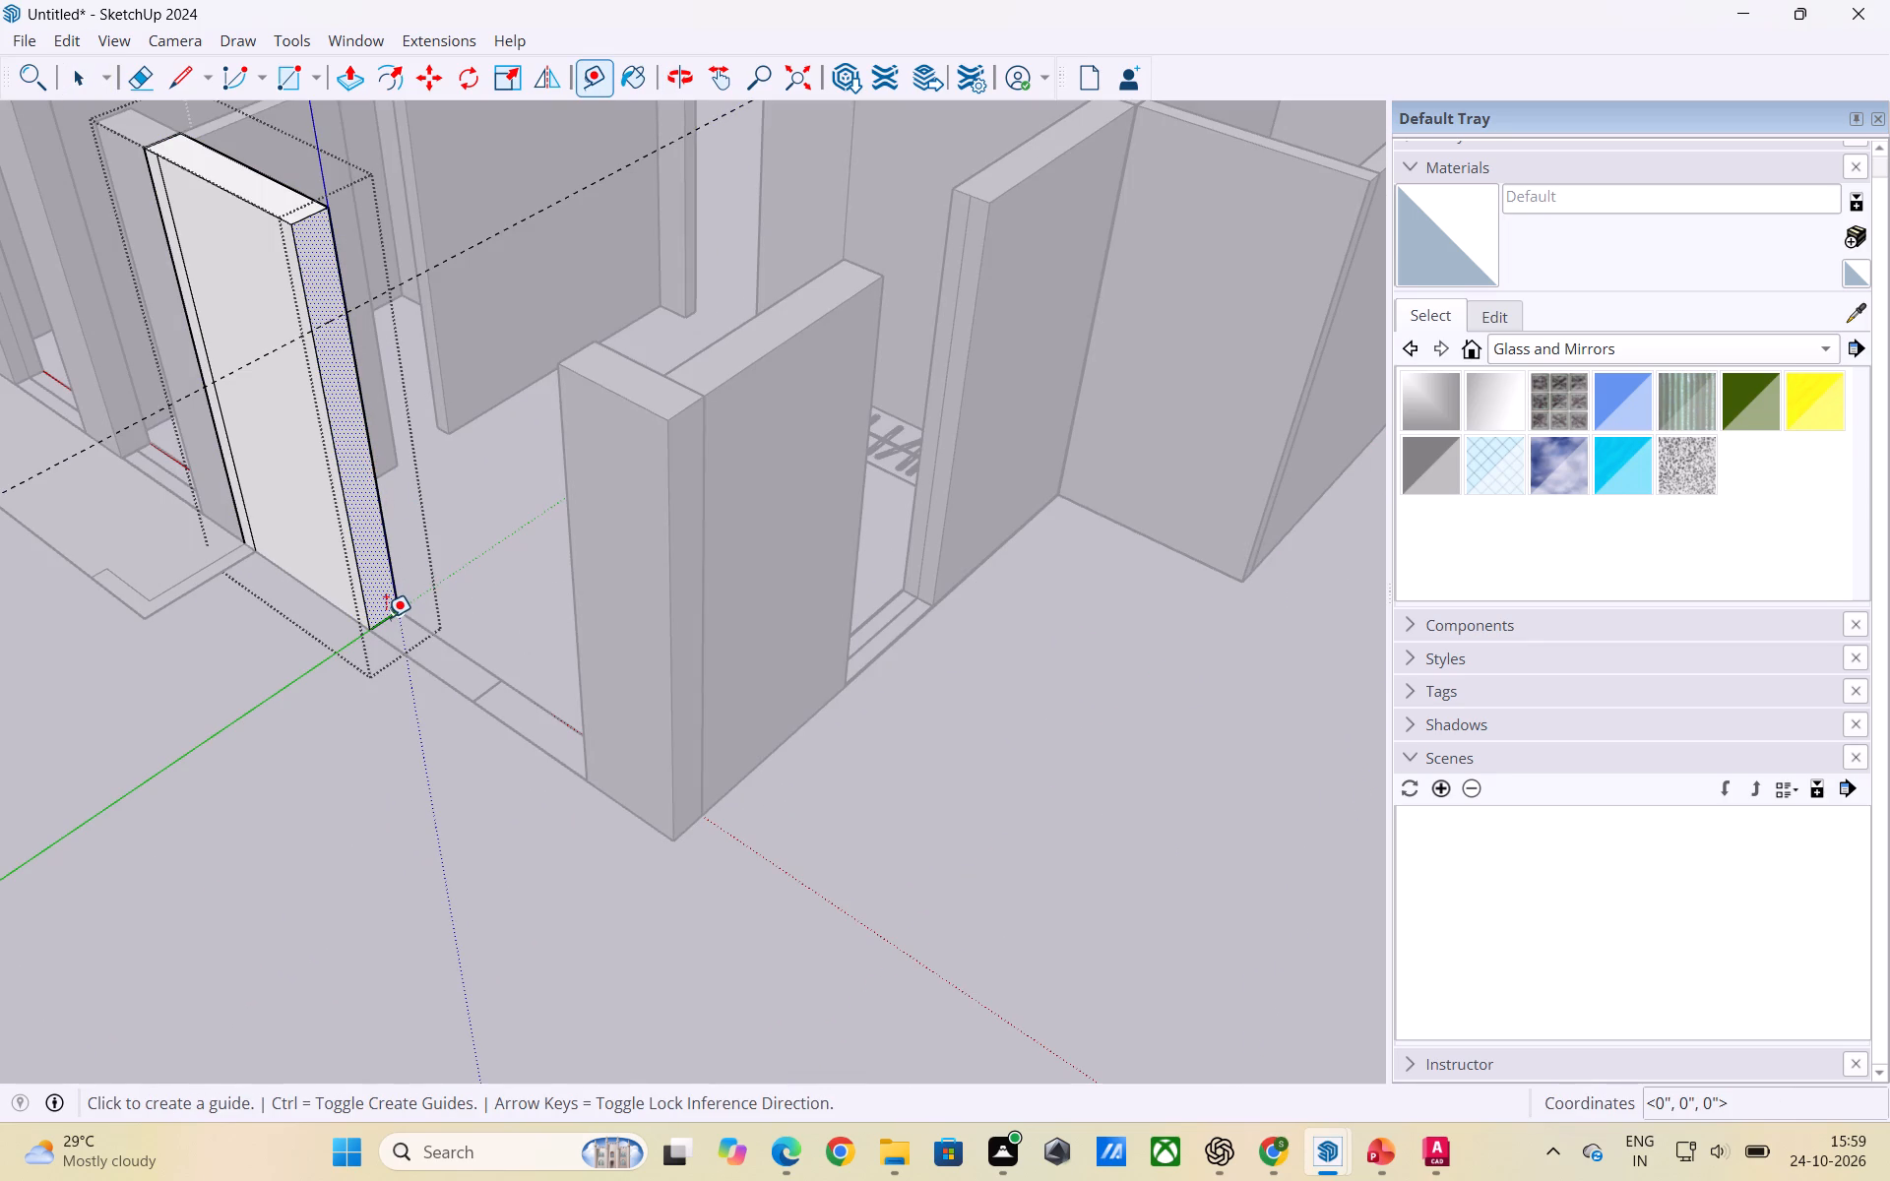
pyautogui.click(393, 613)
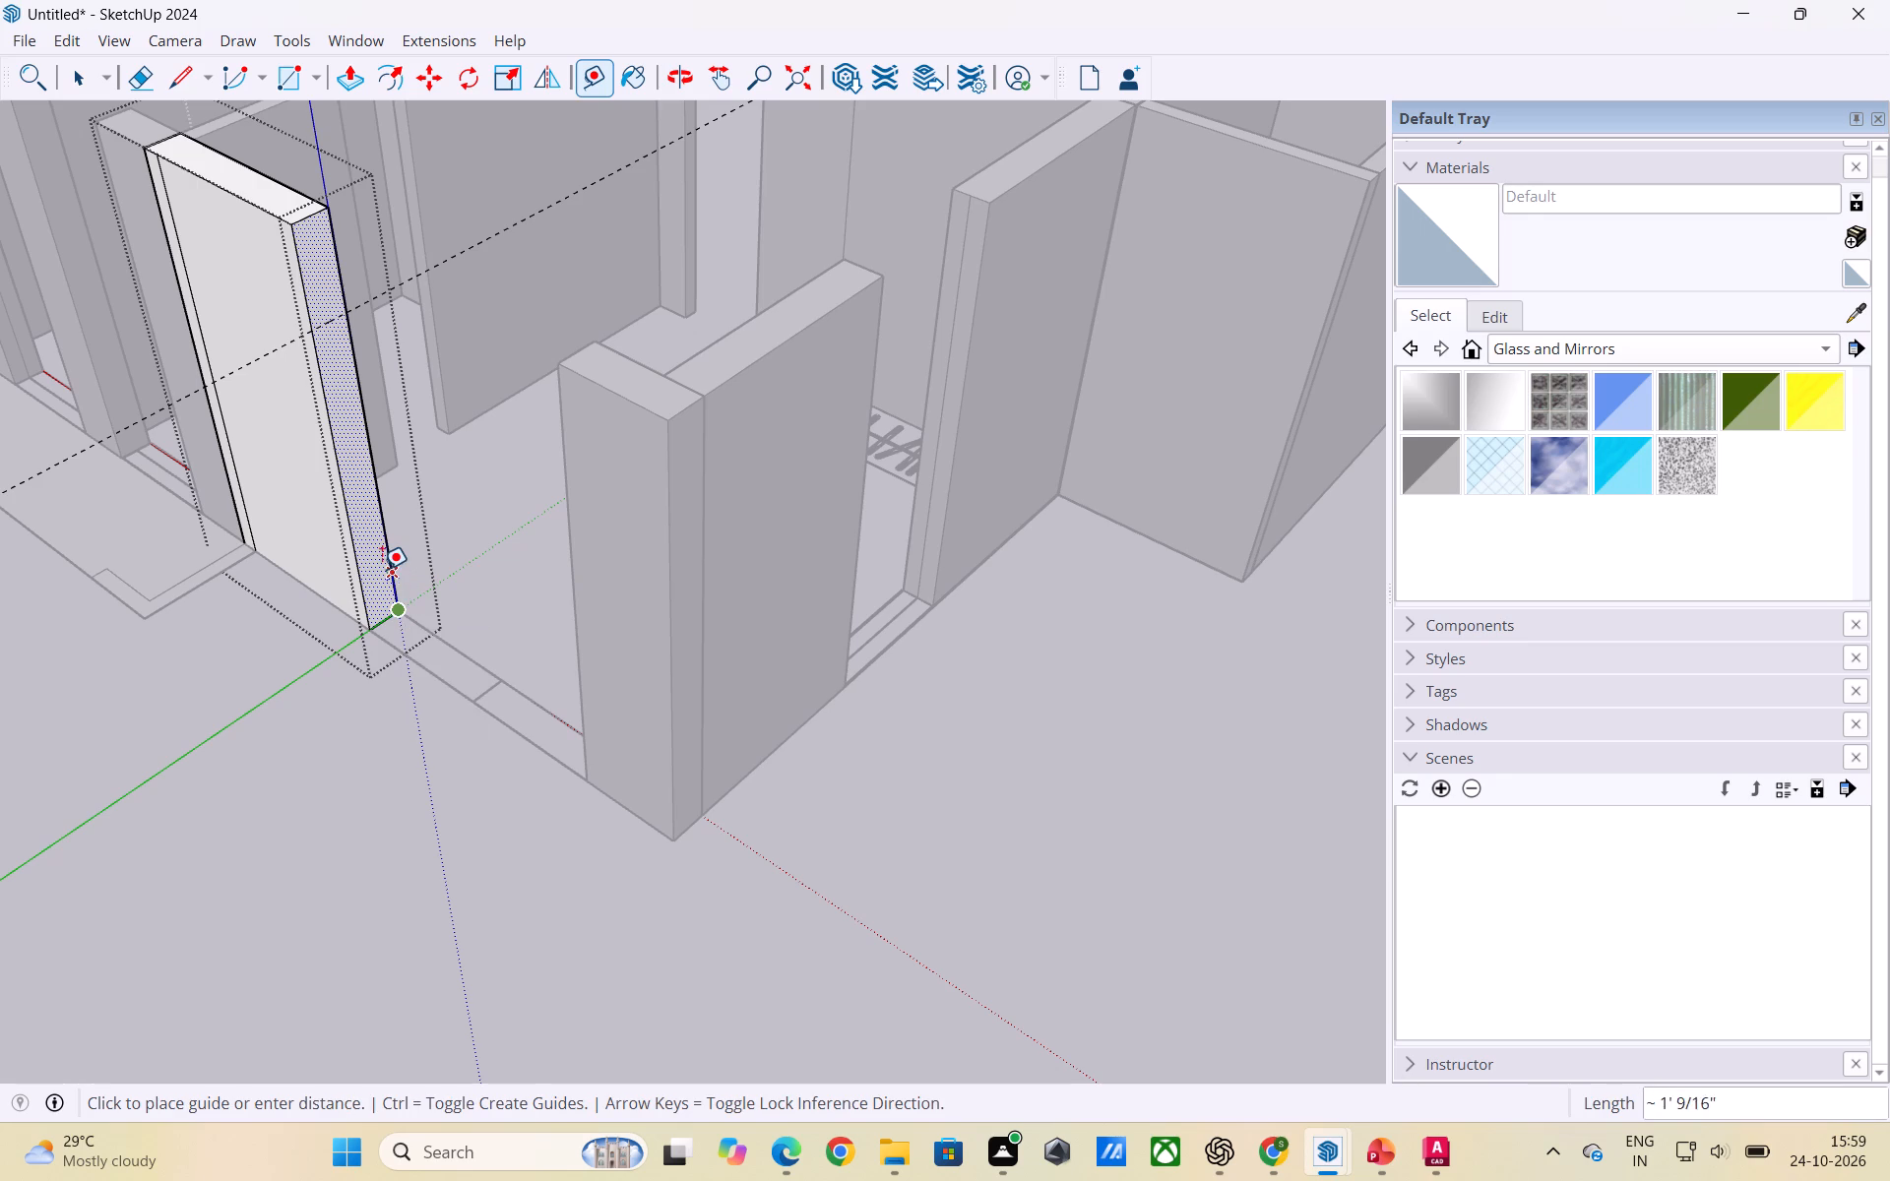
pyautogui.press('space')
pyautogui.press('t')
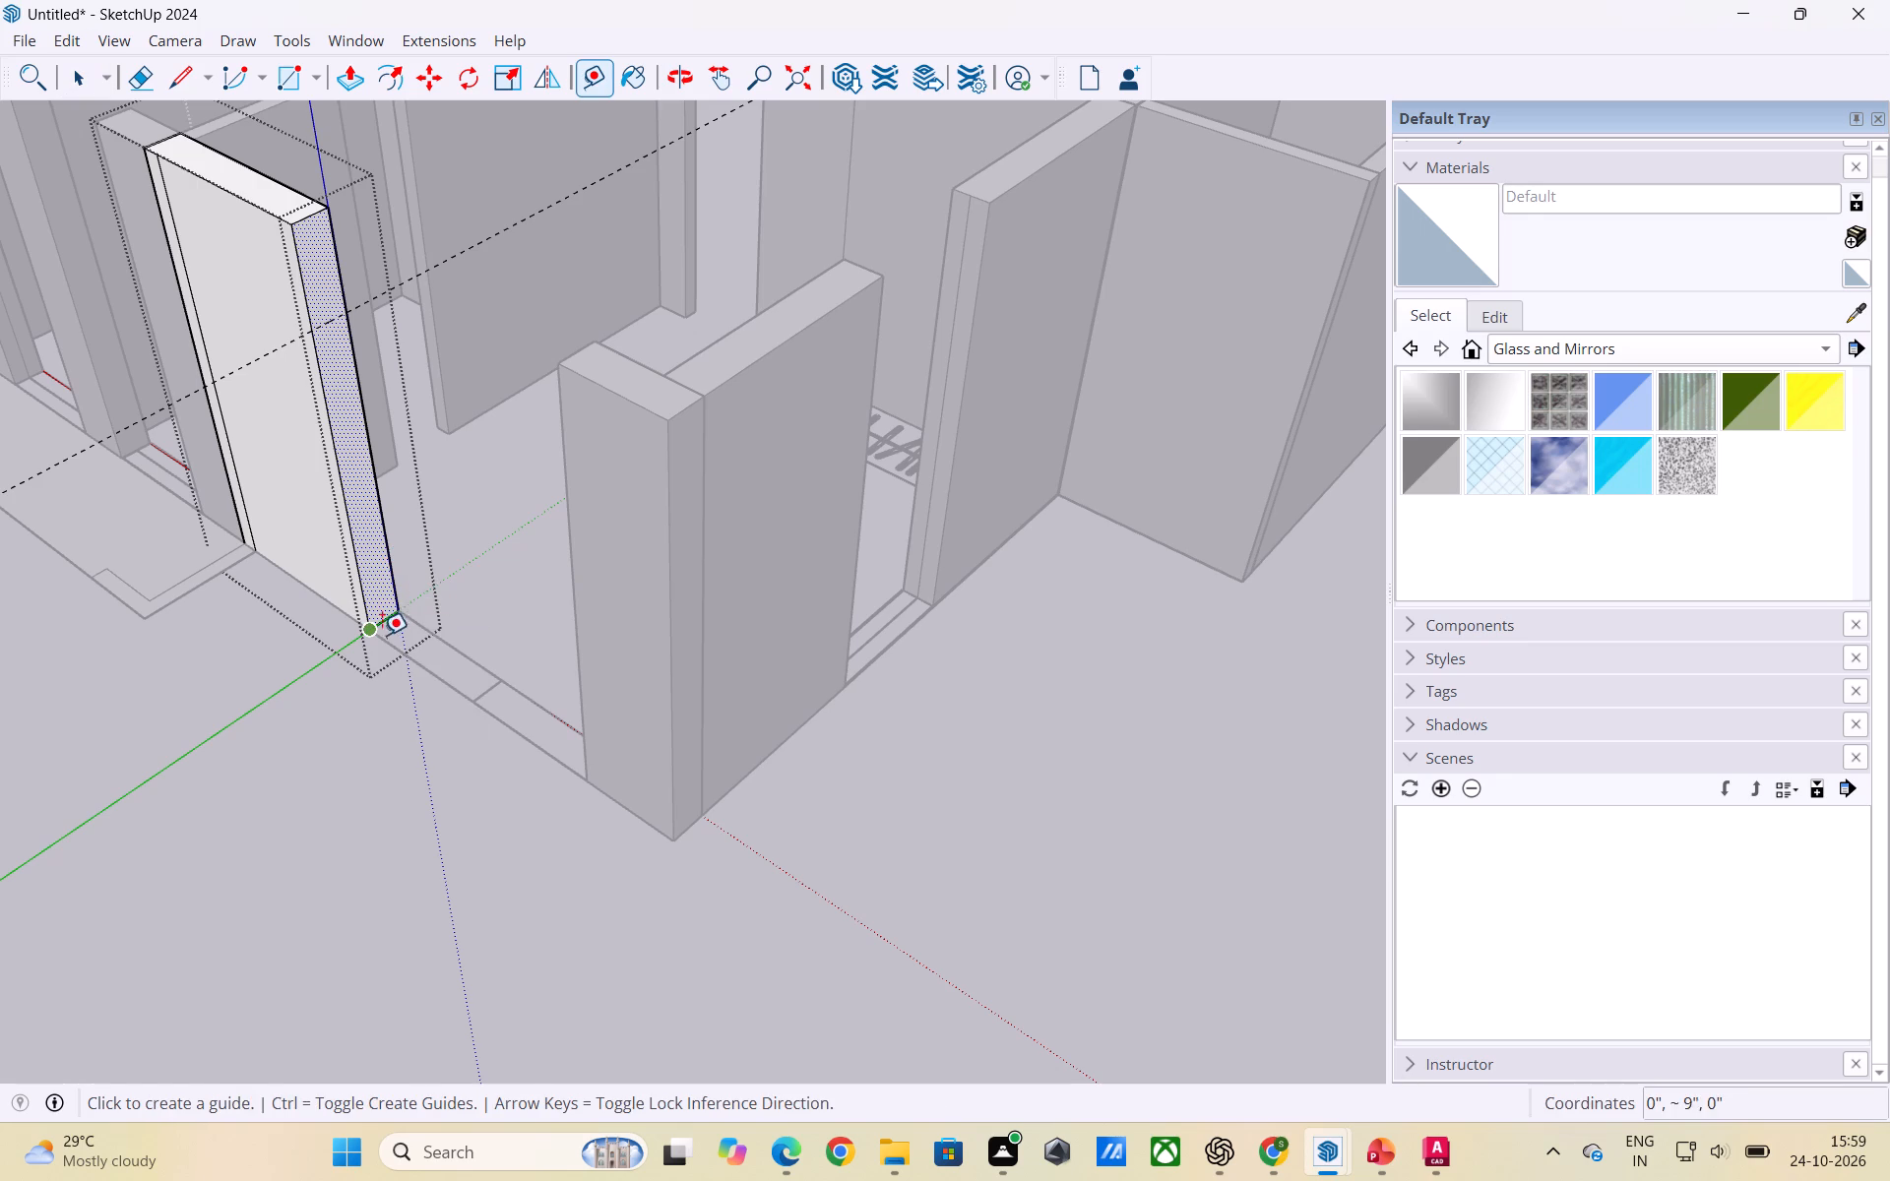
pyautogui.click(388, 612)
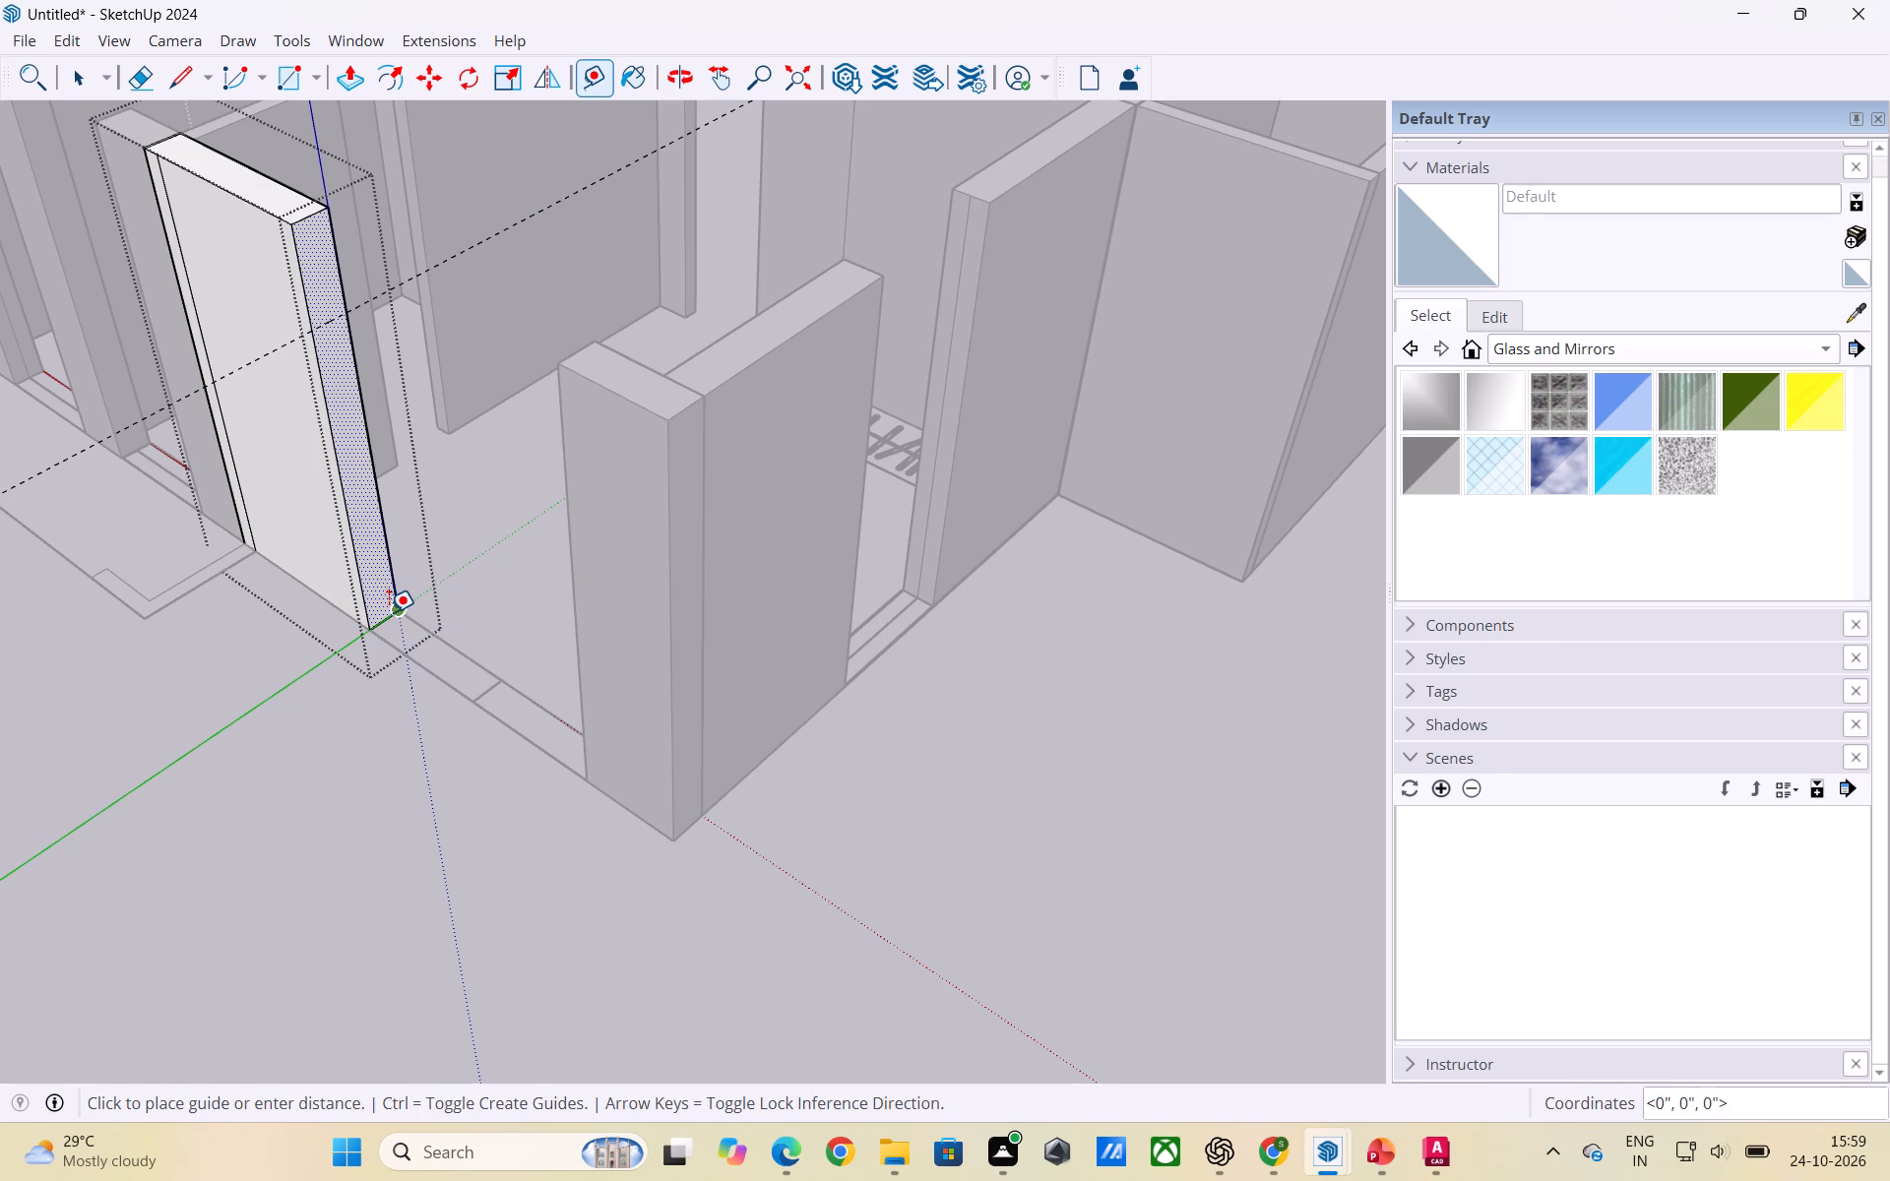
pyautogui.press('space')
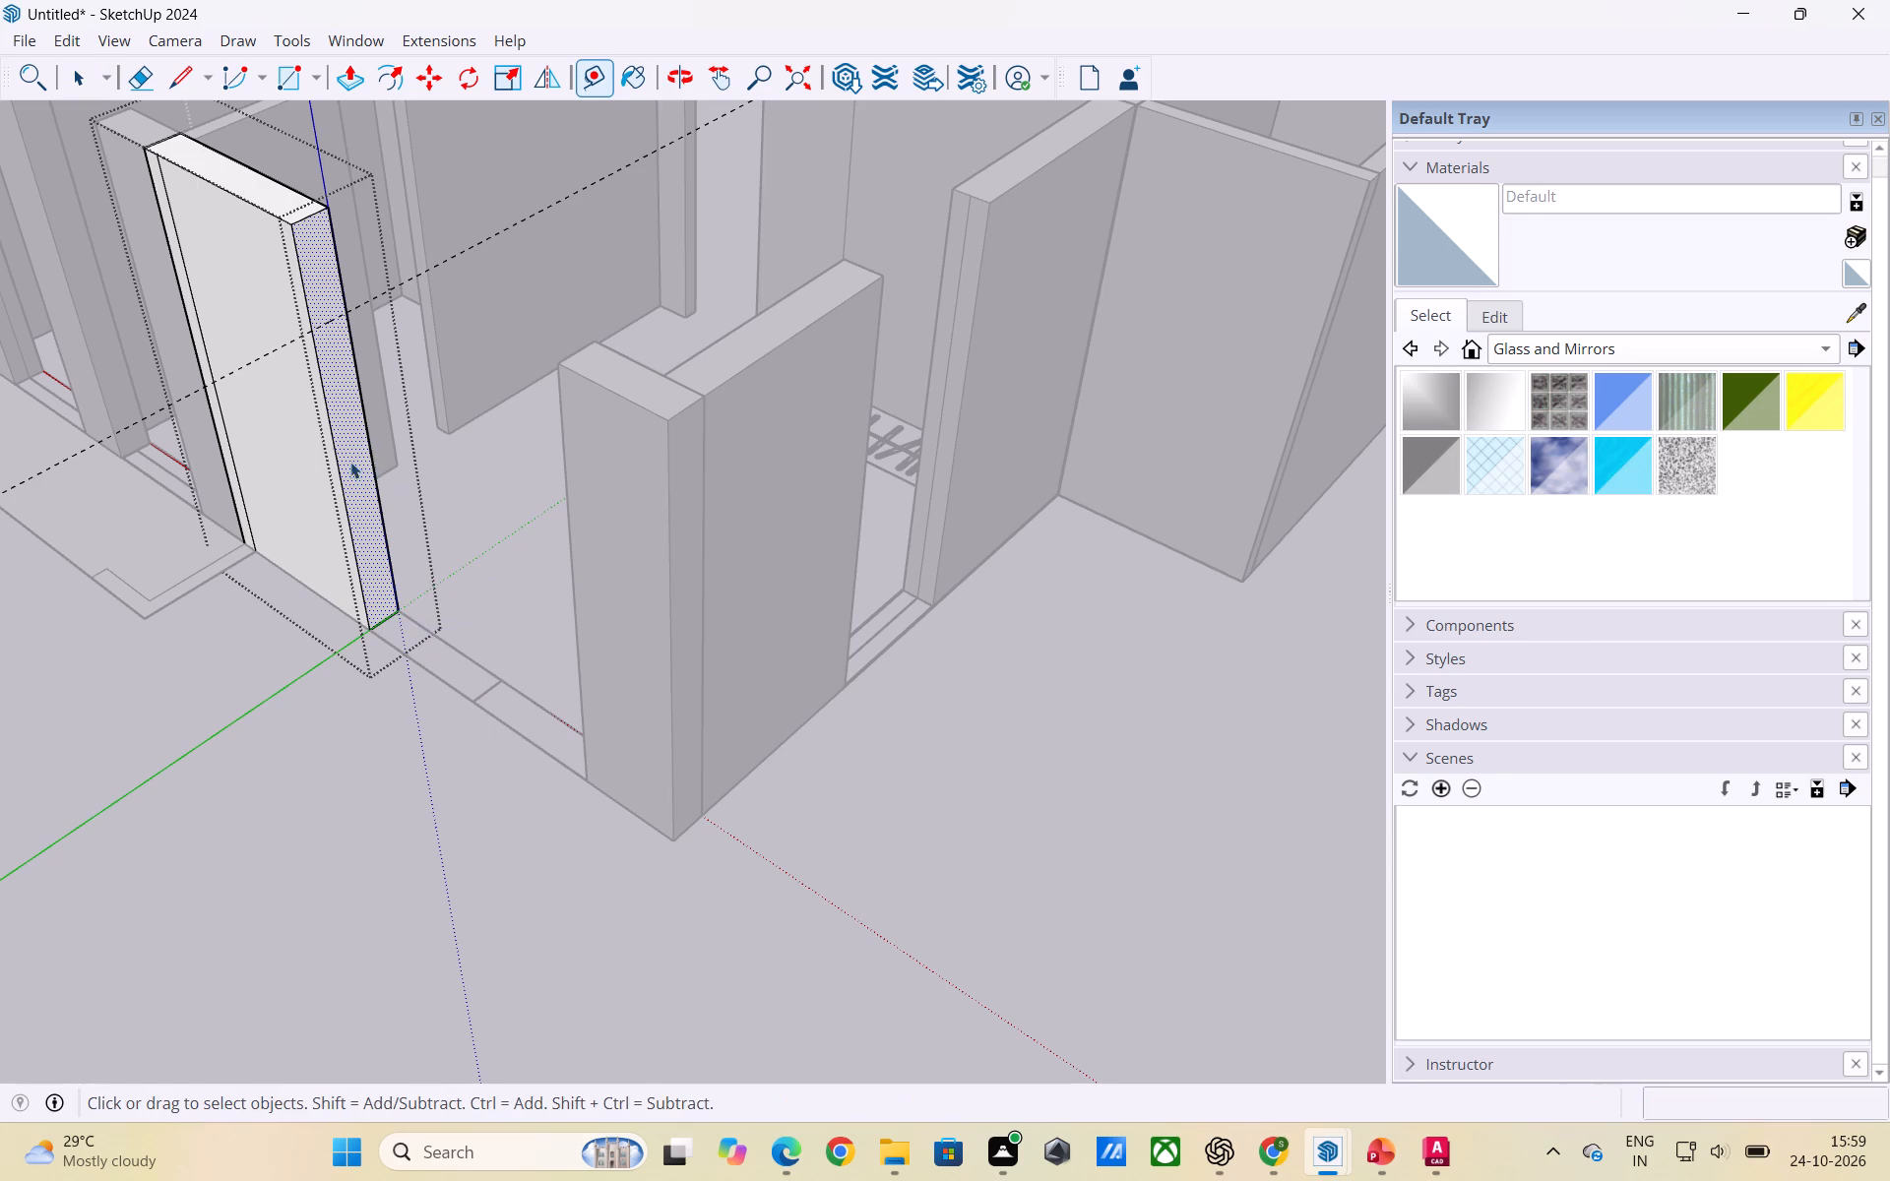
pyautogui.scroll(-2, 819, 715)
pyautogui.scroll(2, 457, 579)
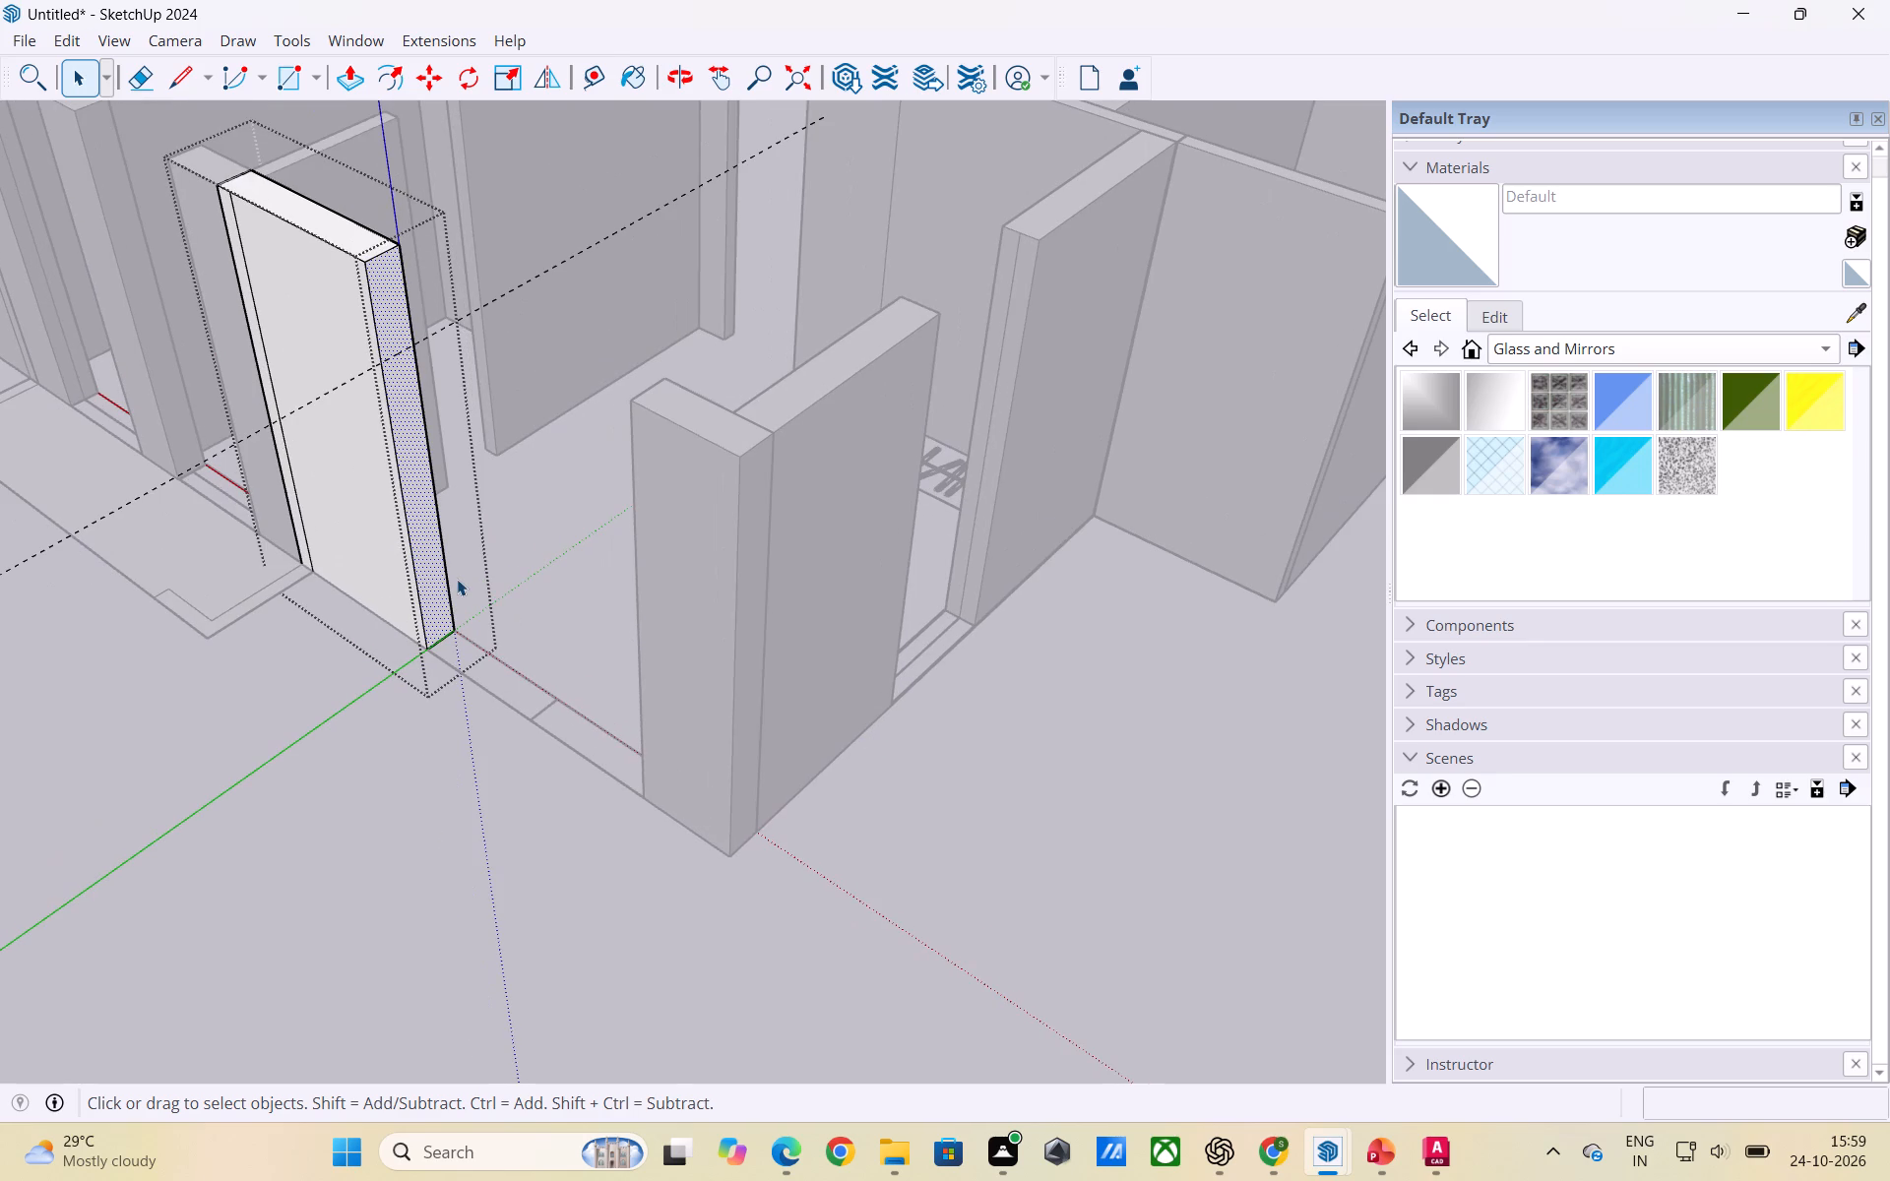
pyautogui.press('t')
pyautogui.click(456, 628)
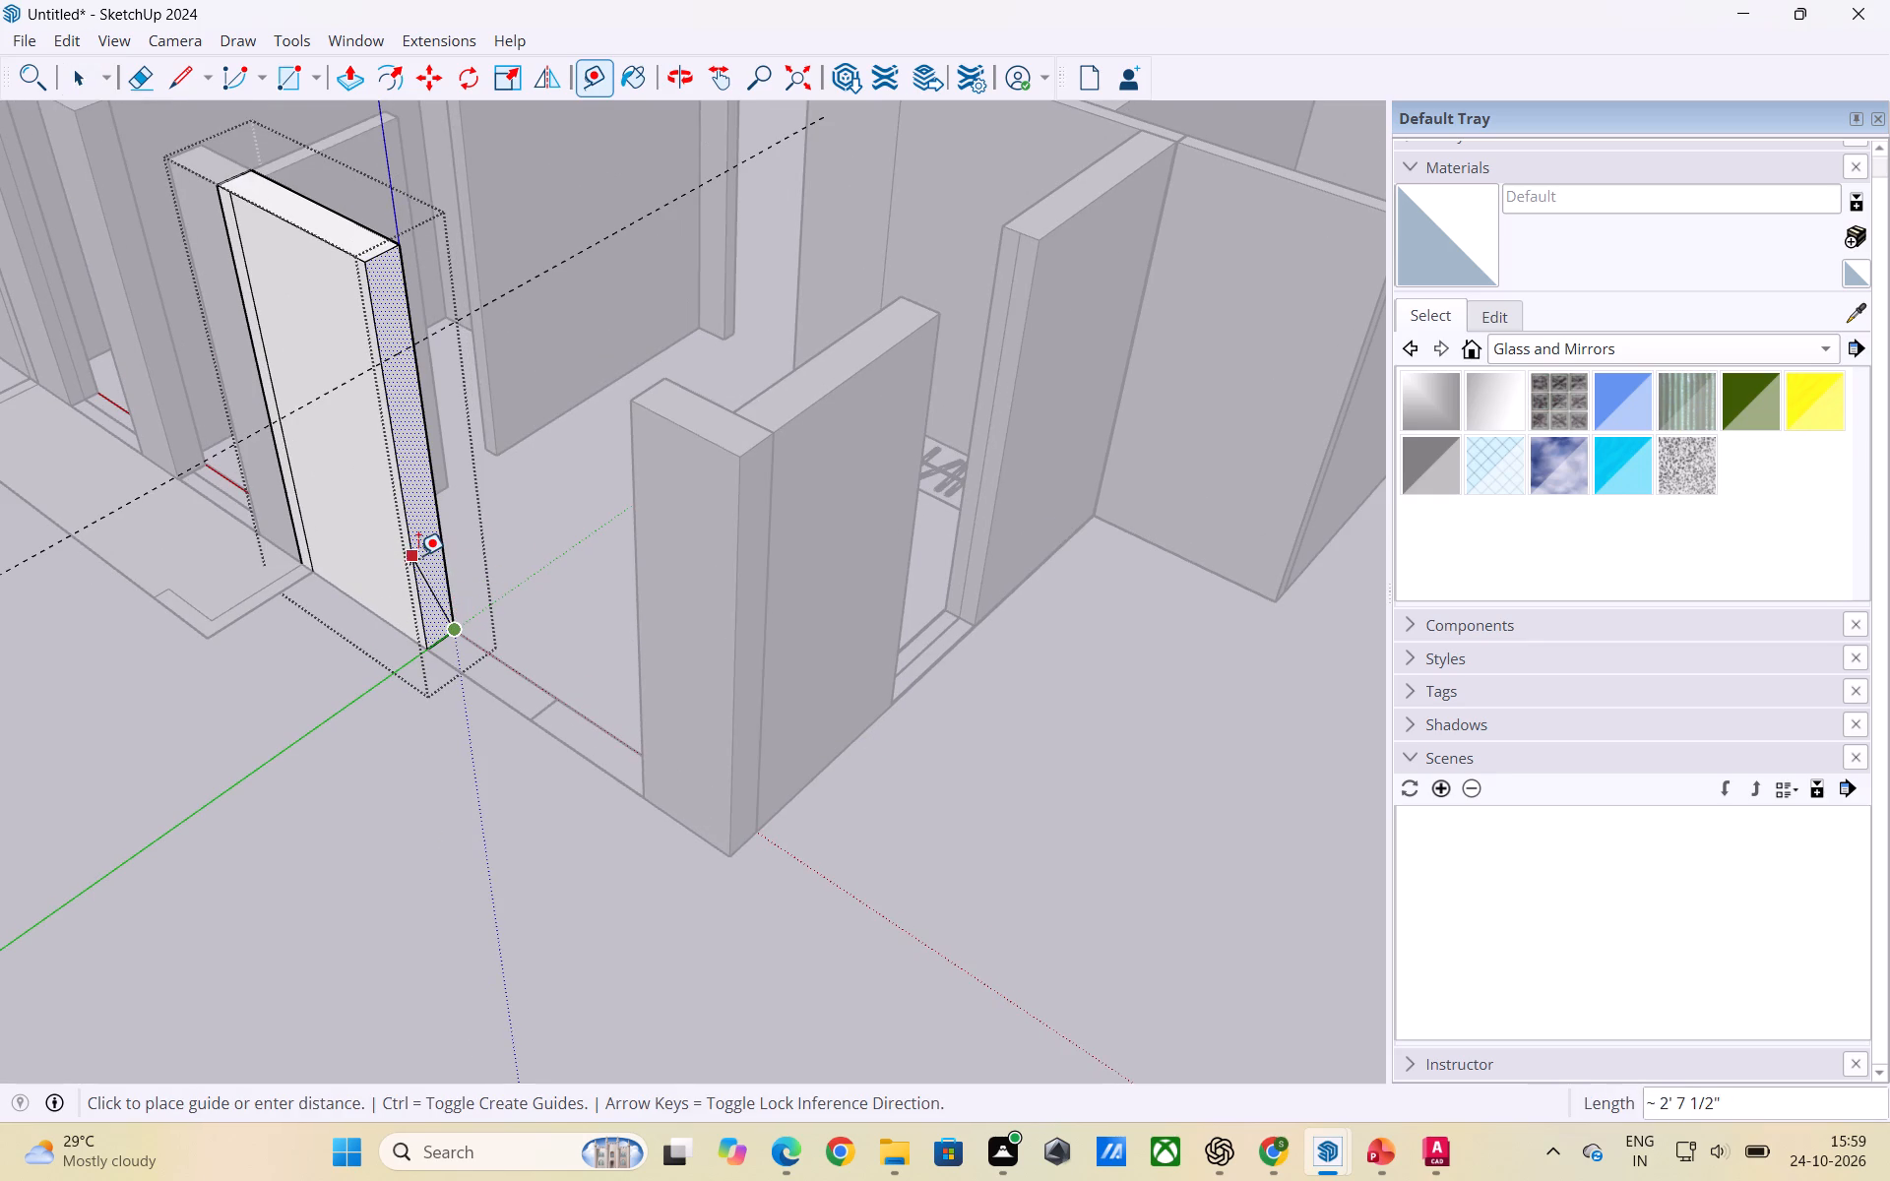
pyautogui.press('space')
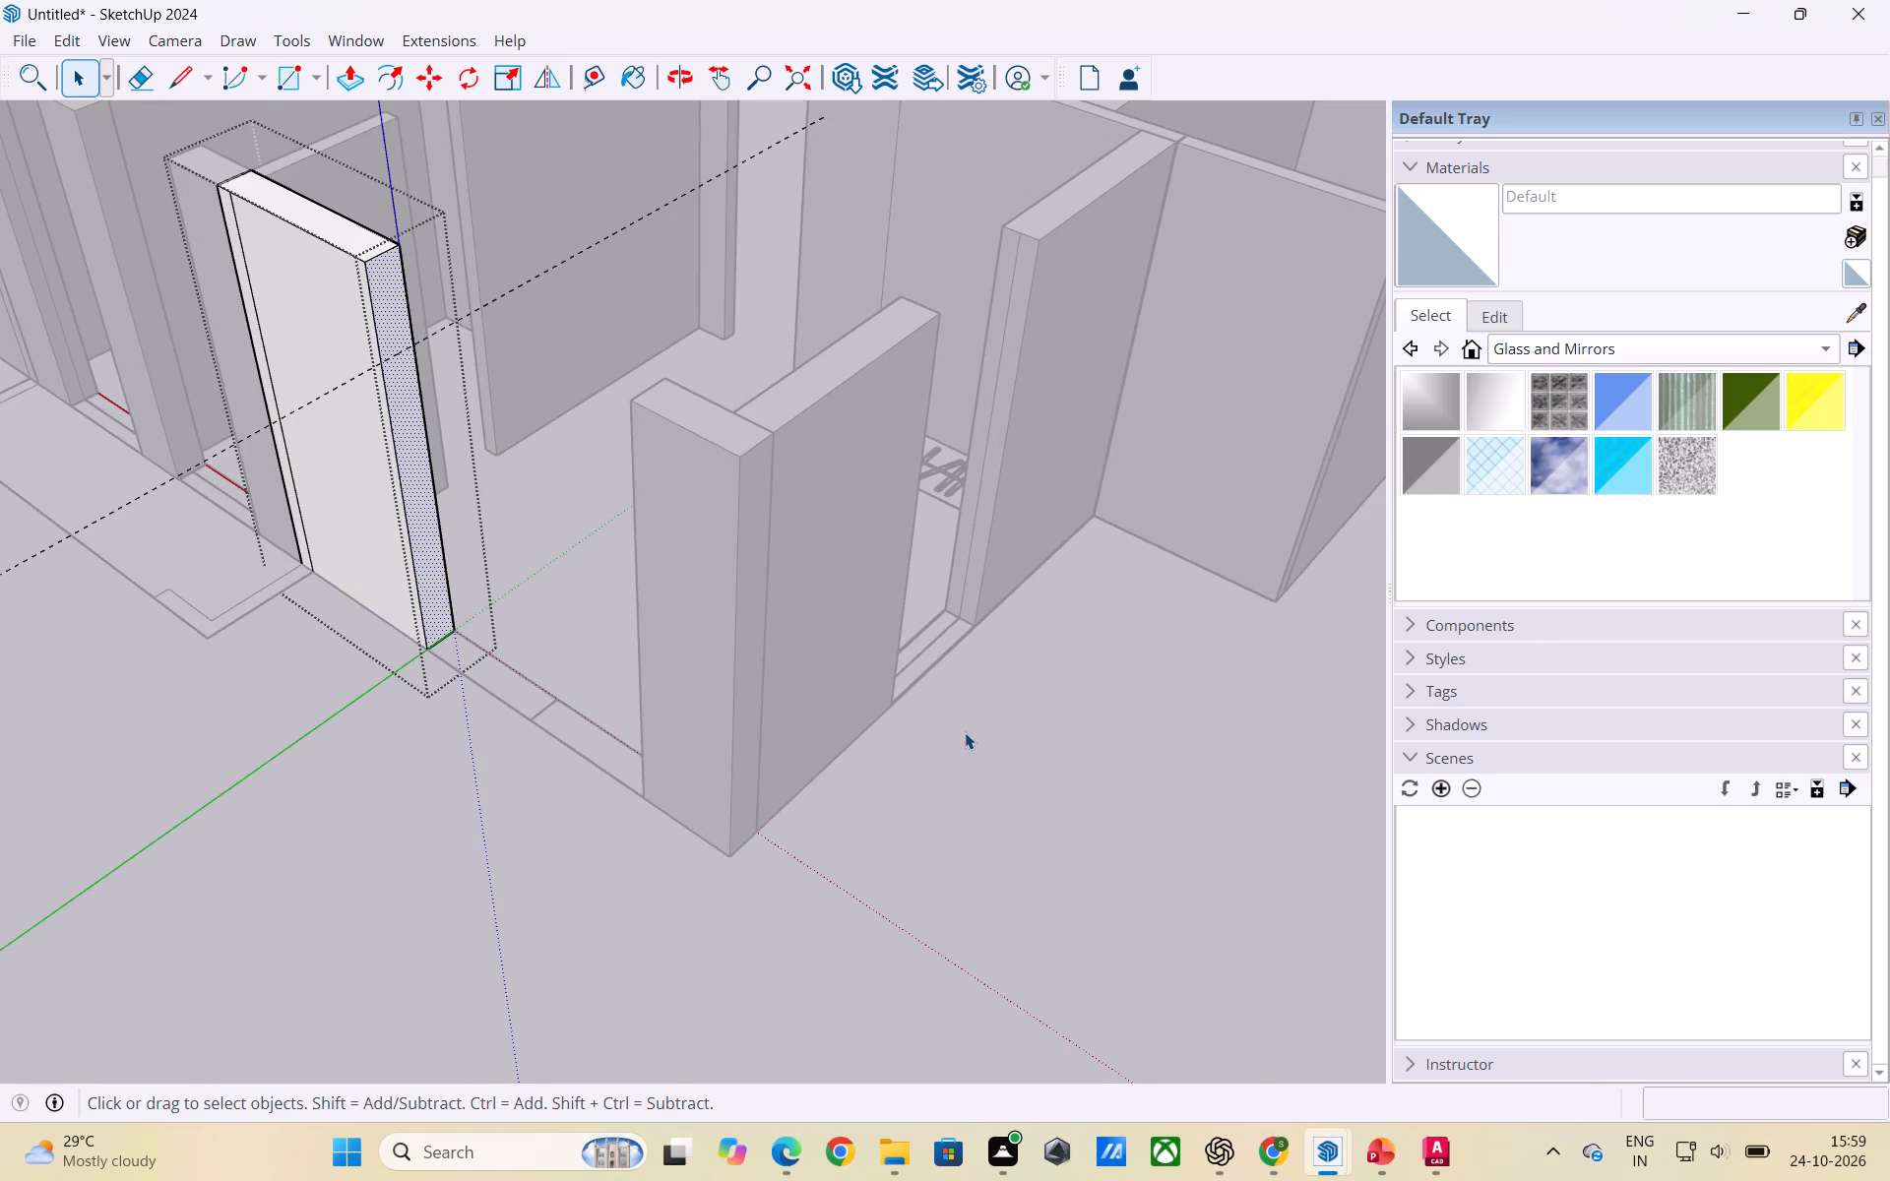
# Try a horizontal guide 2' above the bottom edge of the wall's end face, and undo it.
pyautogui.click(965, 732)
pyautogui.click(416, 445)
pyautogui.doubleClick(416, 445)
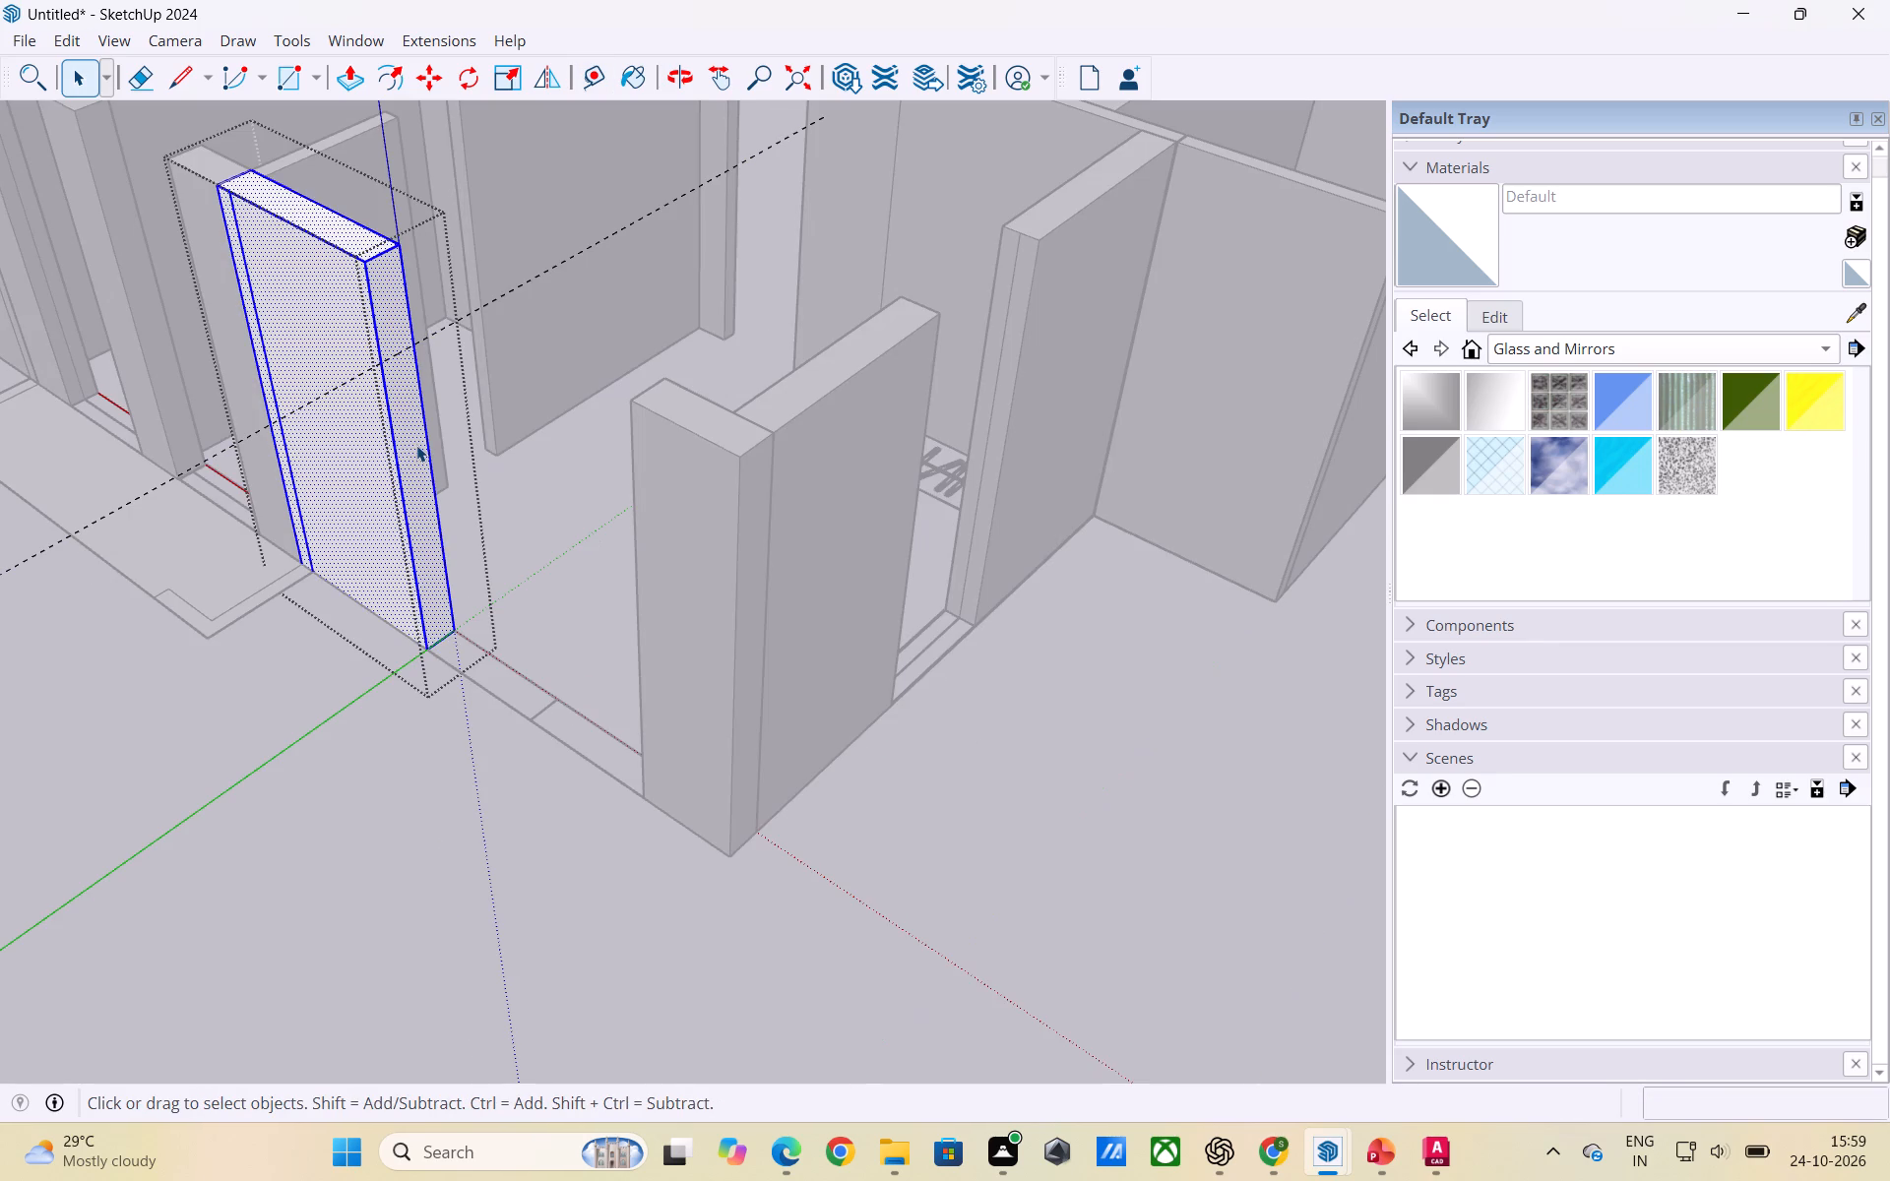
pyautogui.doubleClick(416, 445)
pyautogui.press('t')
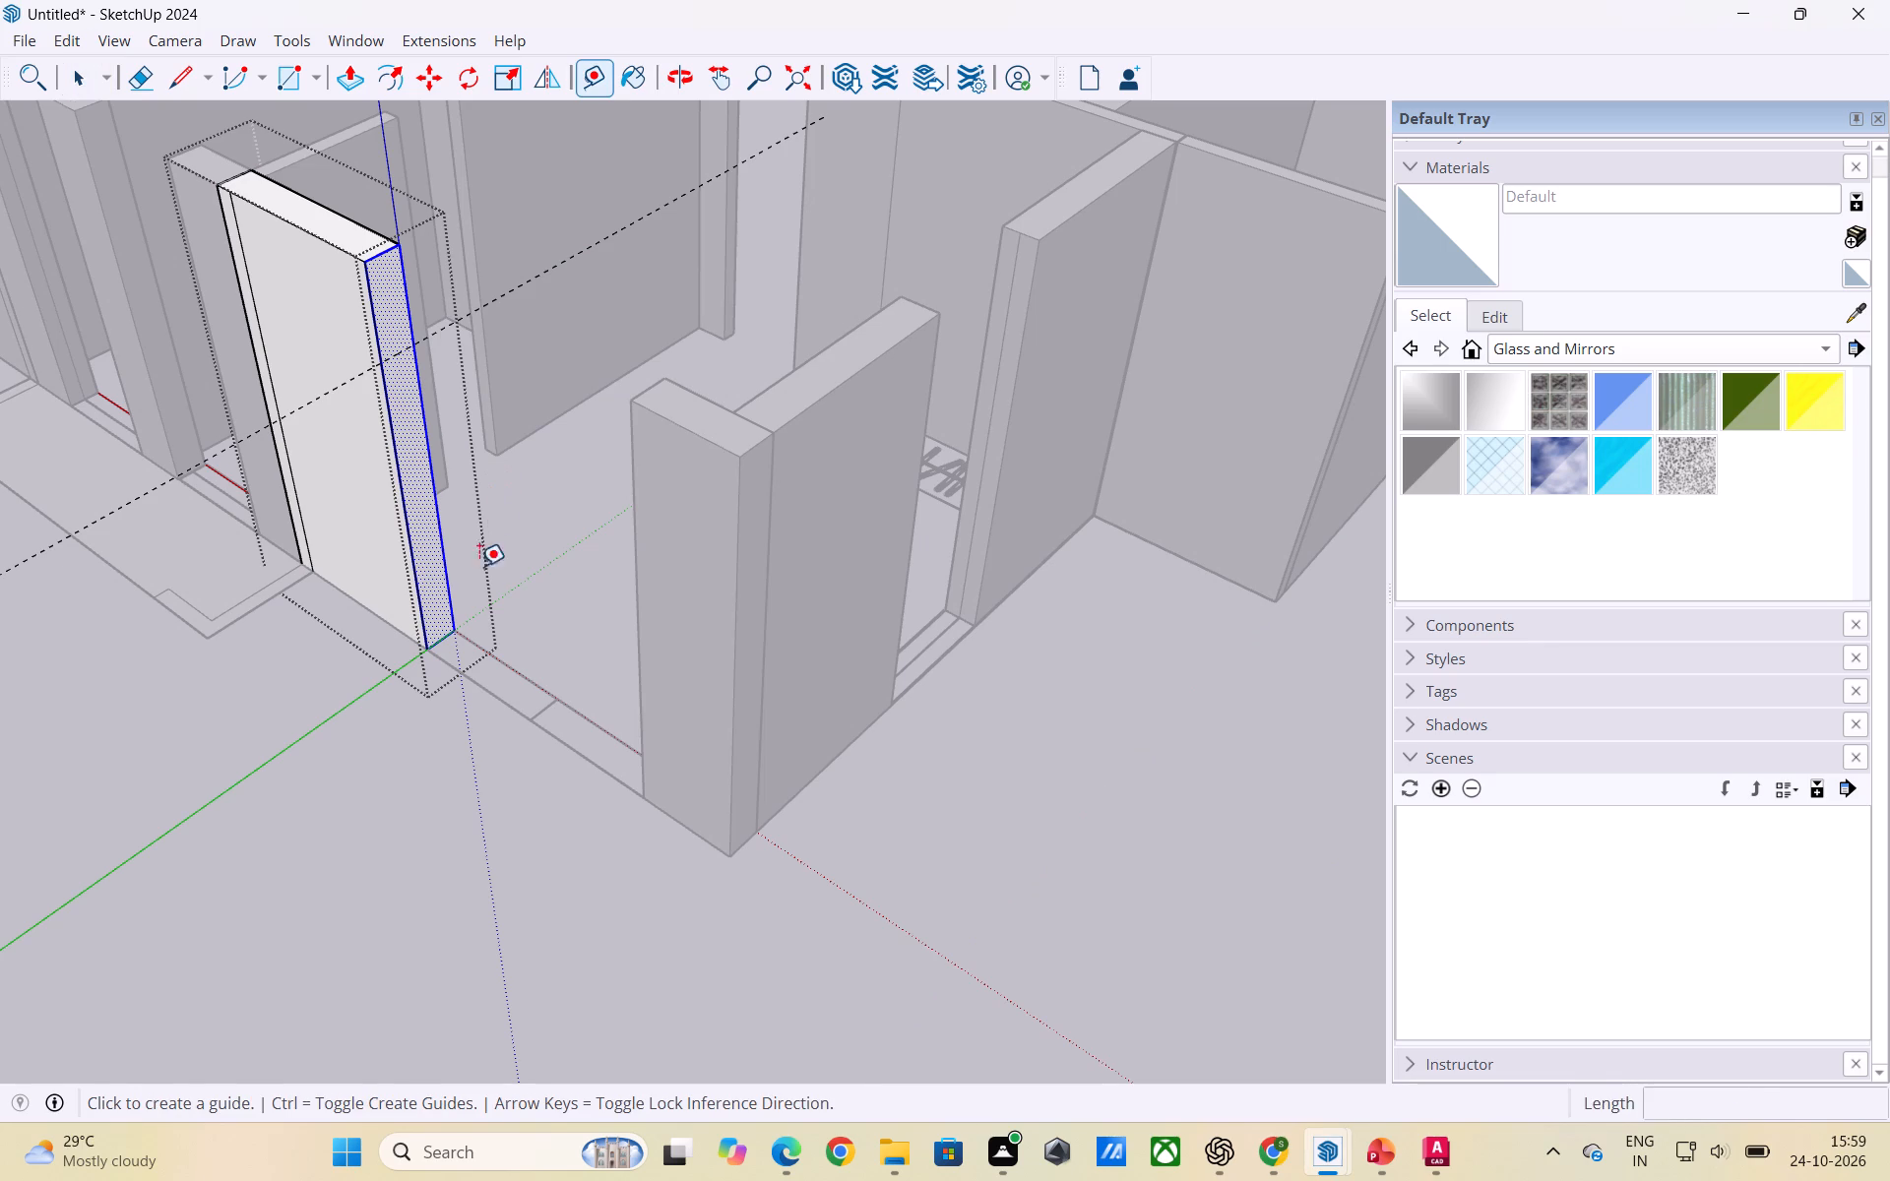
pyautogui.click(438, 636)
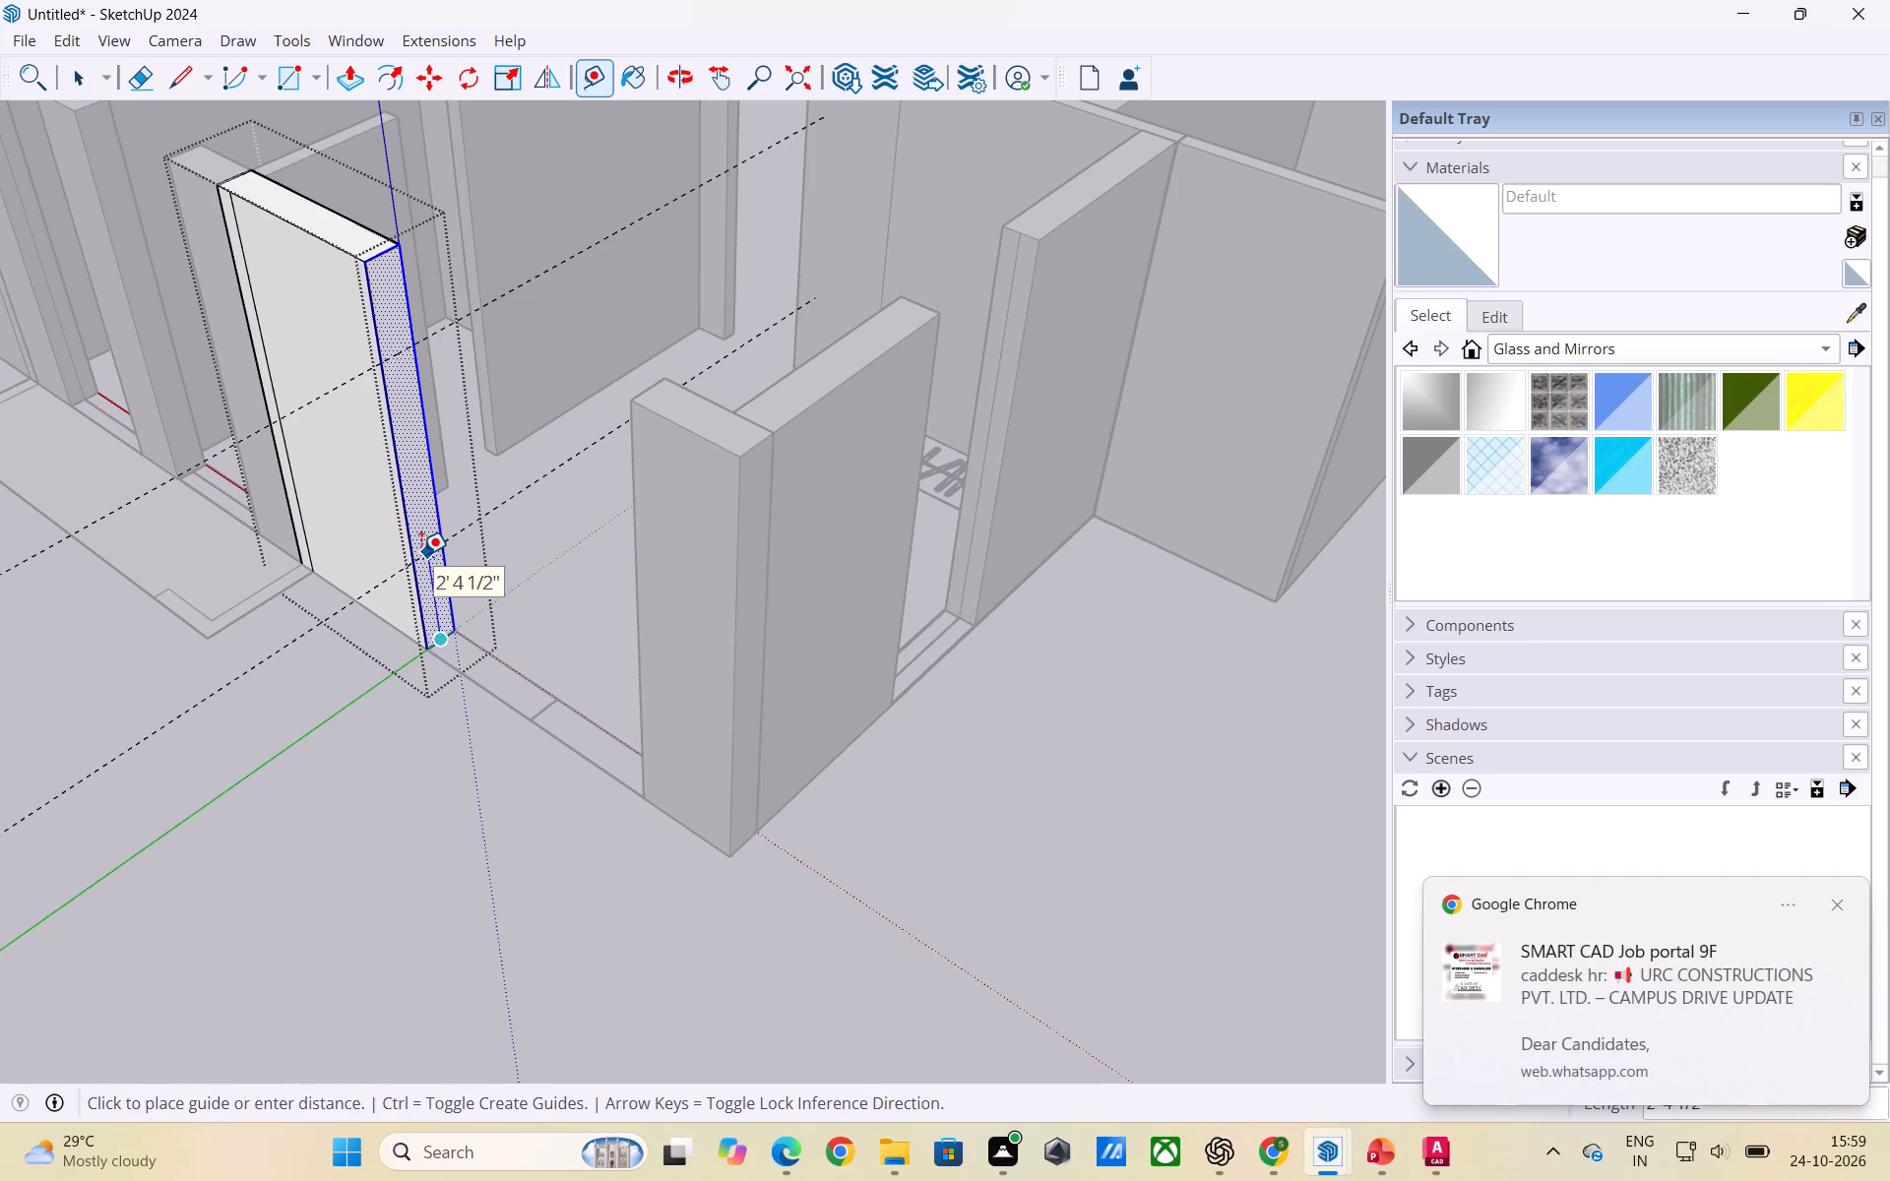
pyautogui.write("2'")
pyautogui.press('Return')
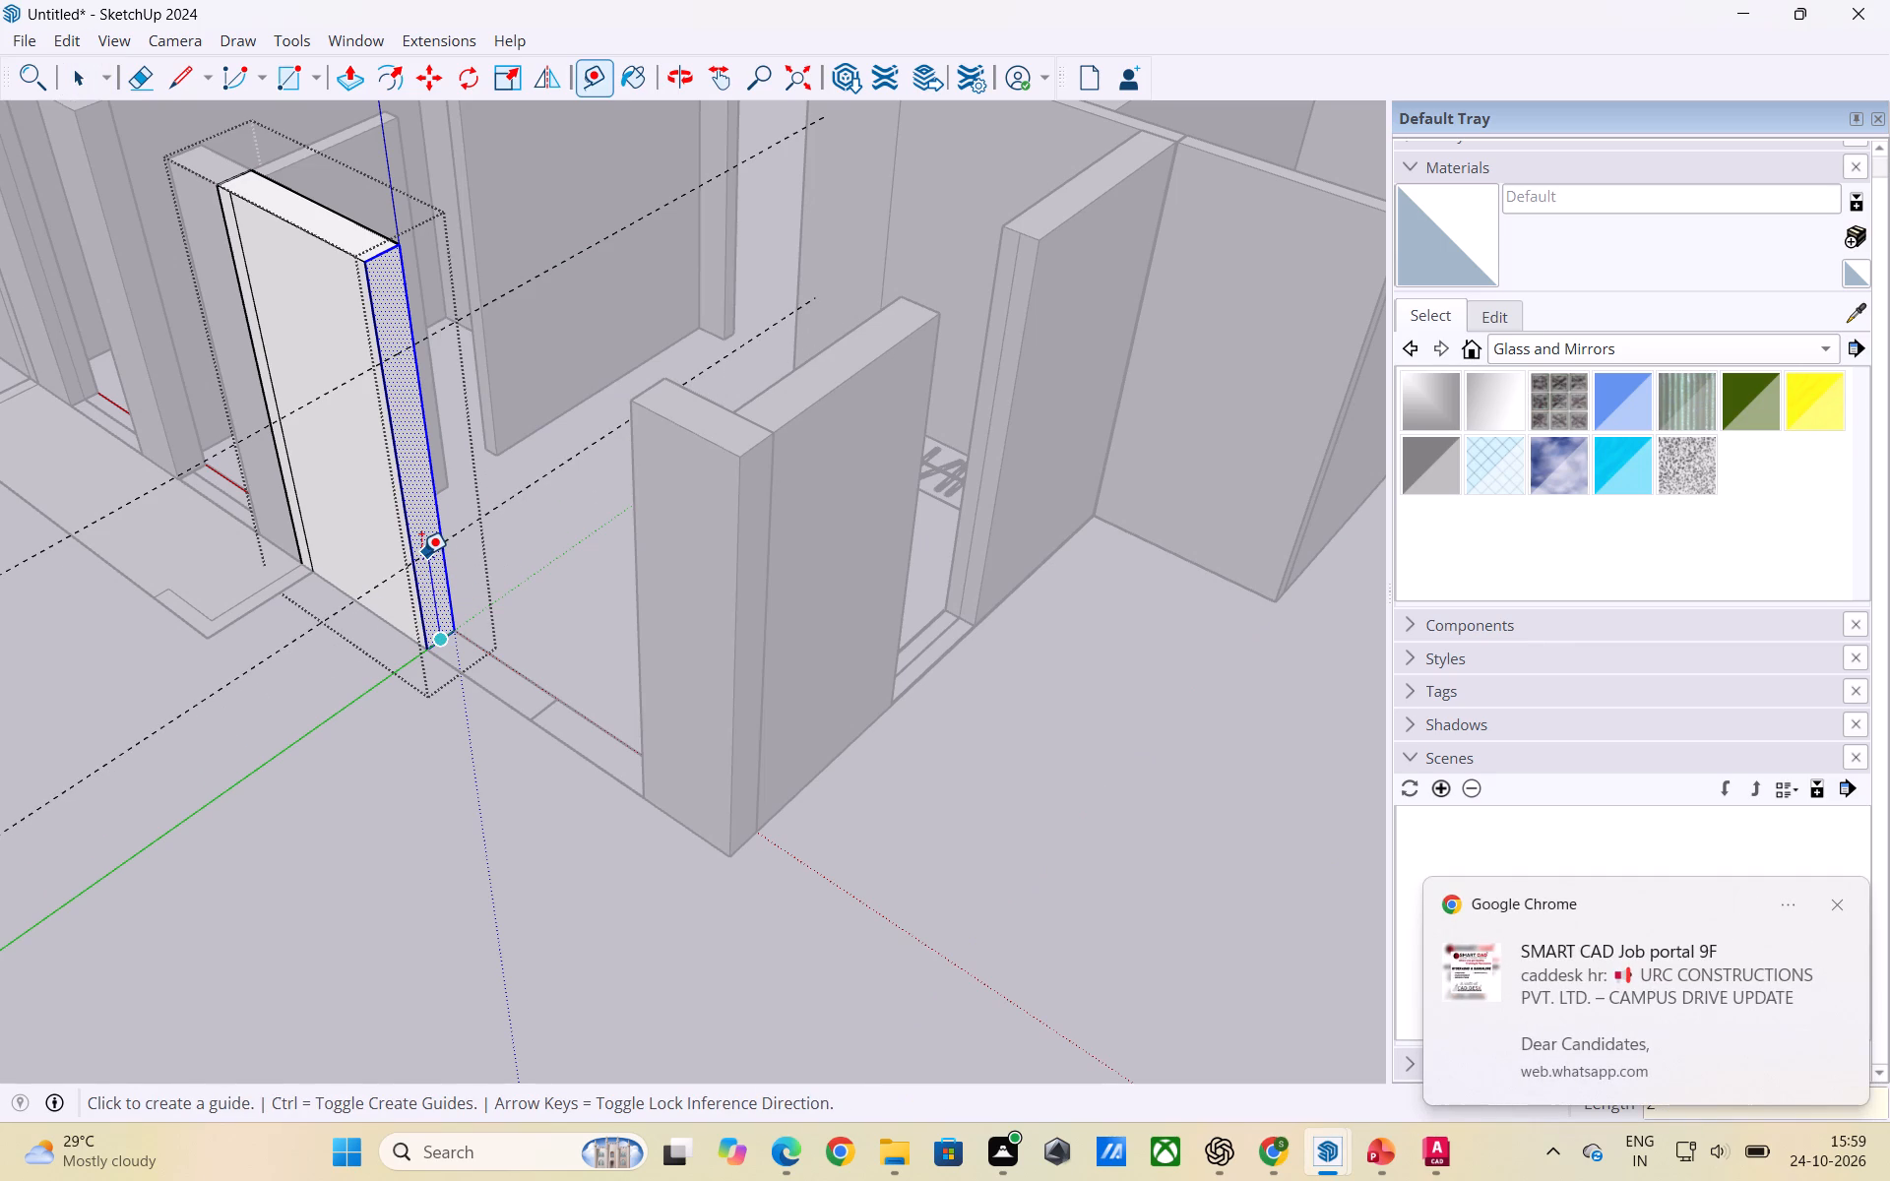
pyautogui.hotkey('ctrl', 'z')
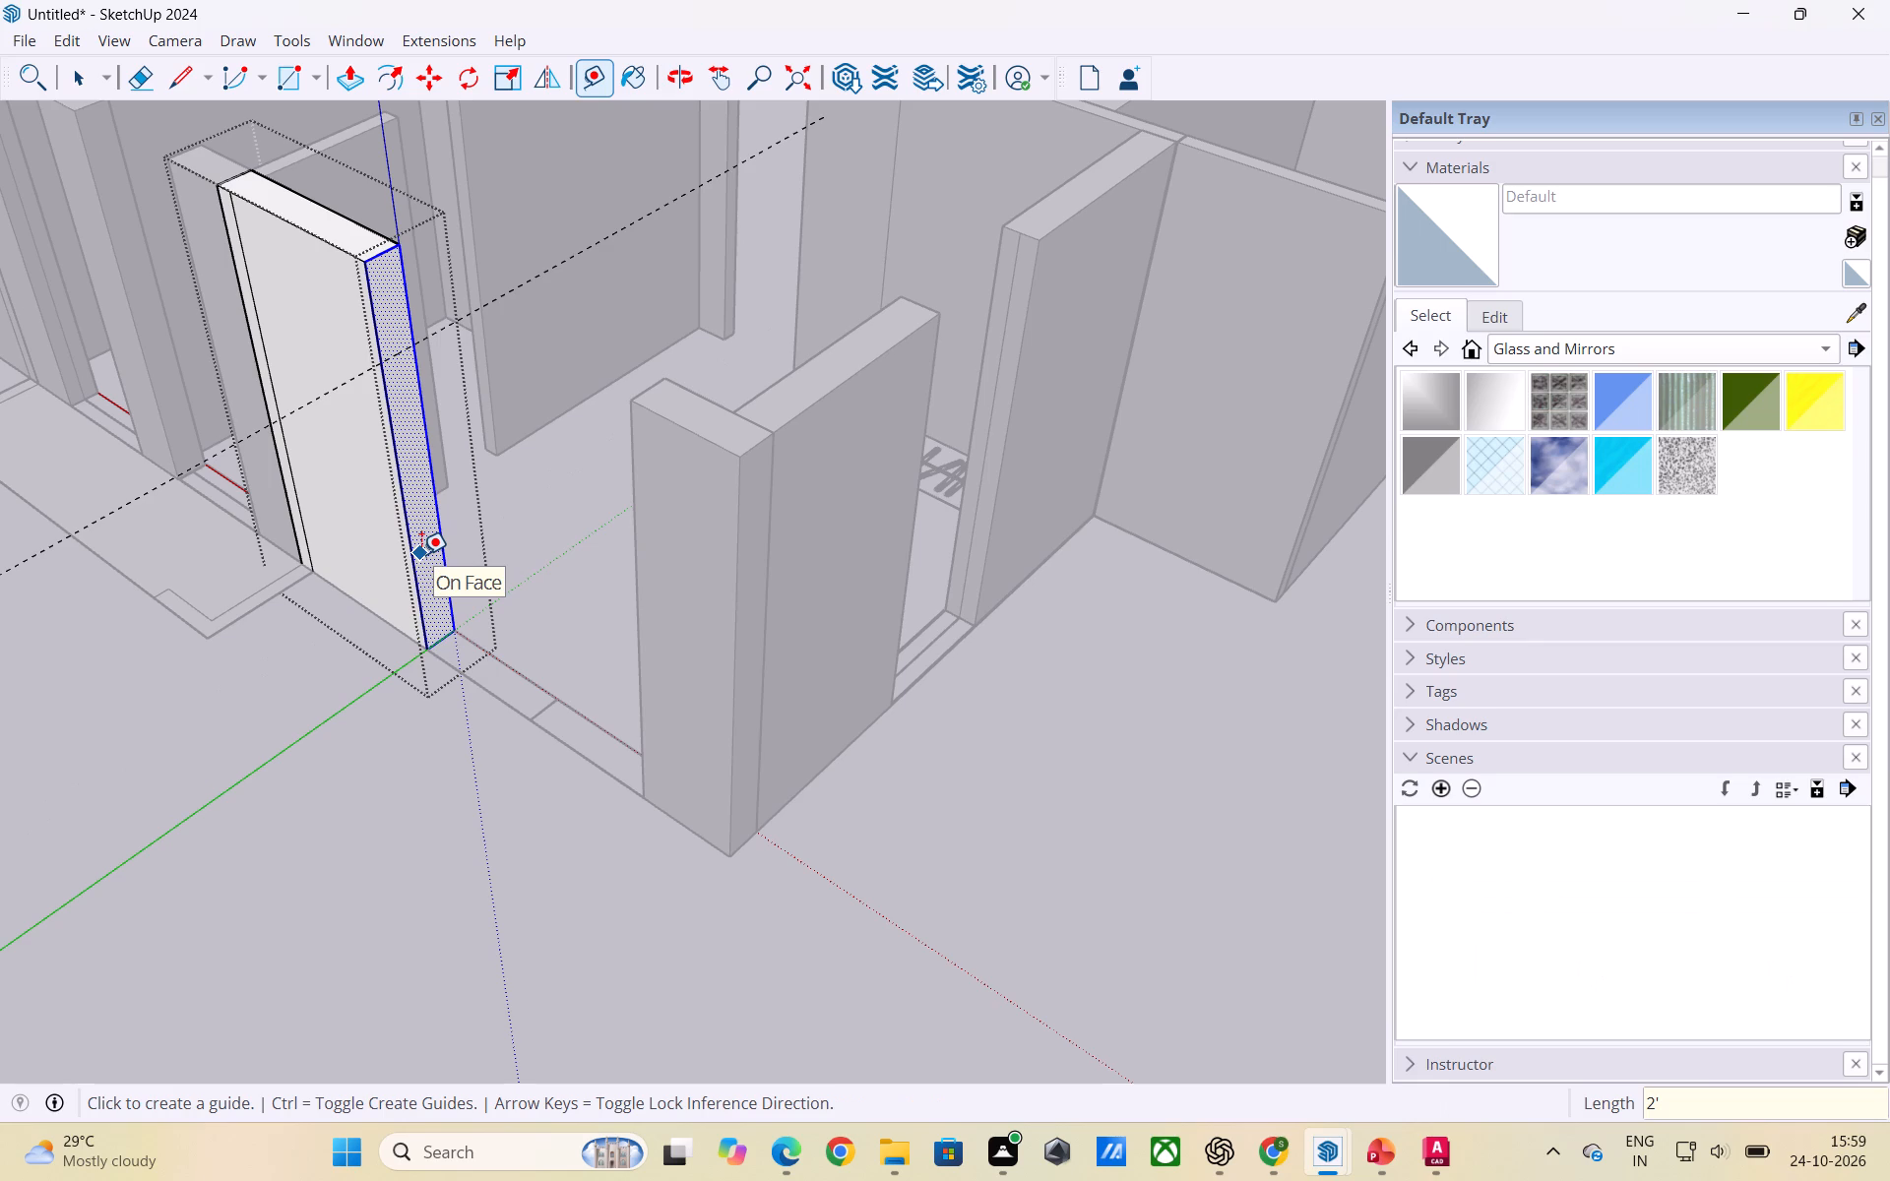
# Place a horizontal guide 3' above the bottom edge of the wall's end face, and leave the wall group.
pyautogui.press('3')
pyautogui.press("'")
pyautogui.press('Return')
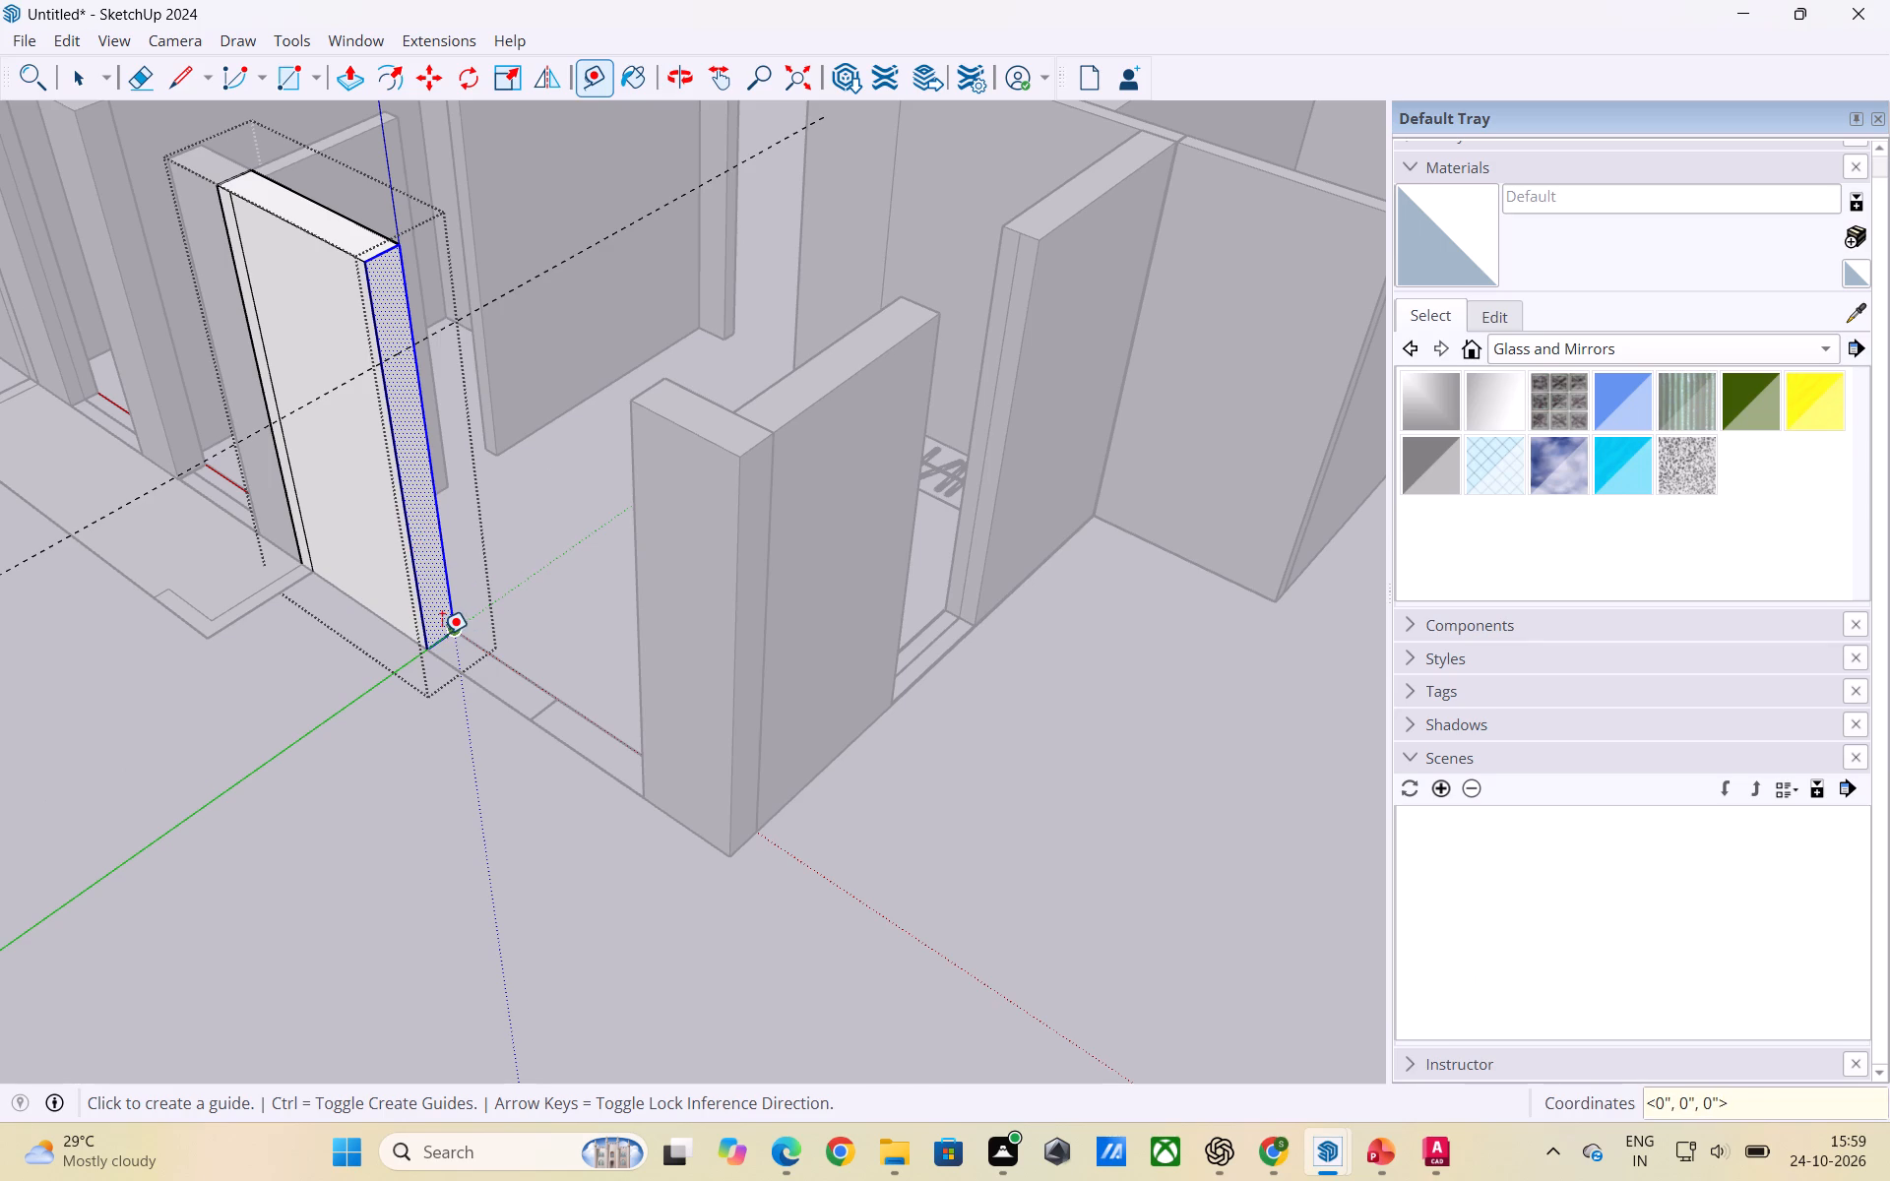
pyautogui.press('space')
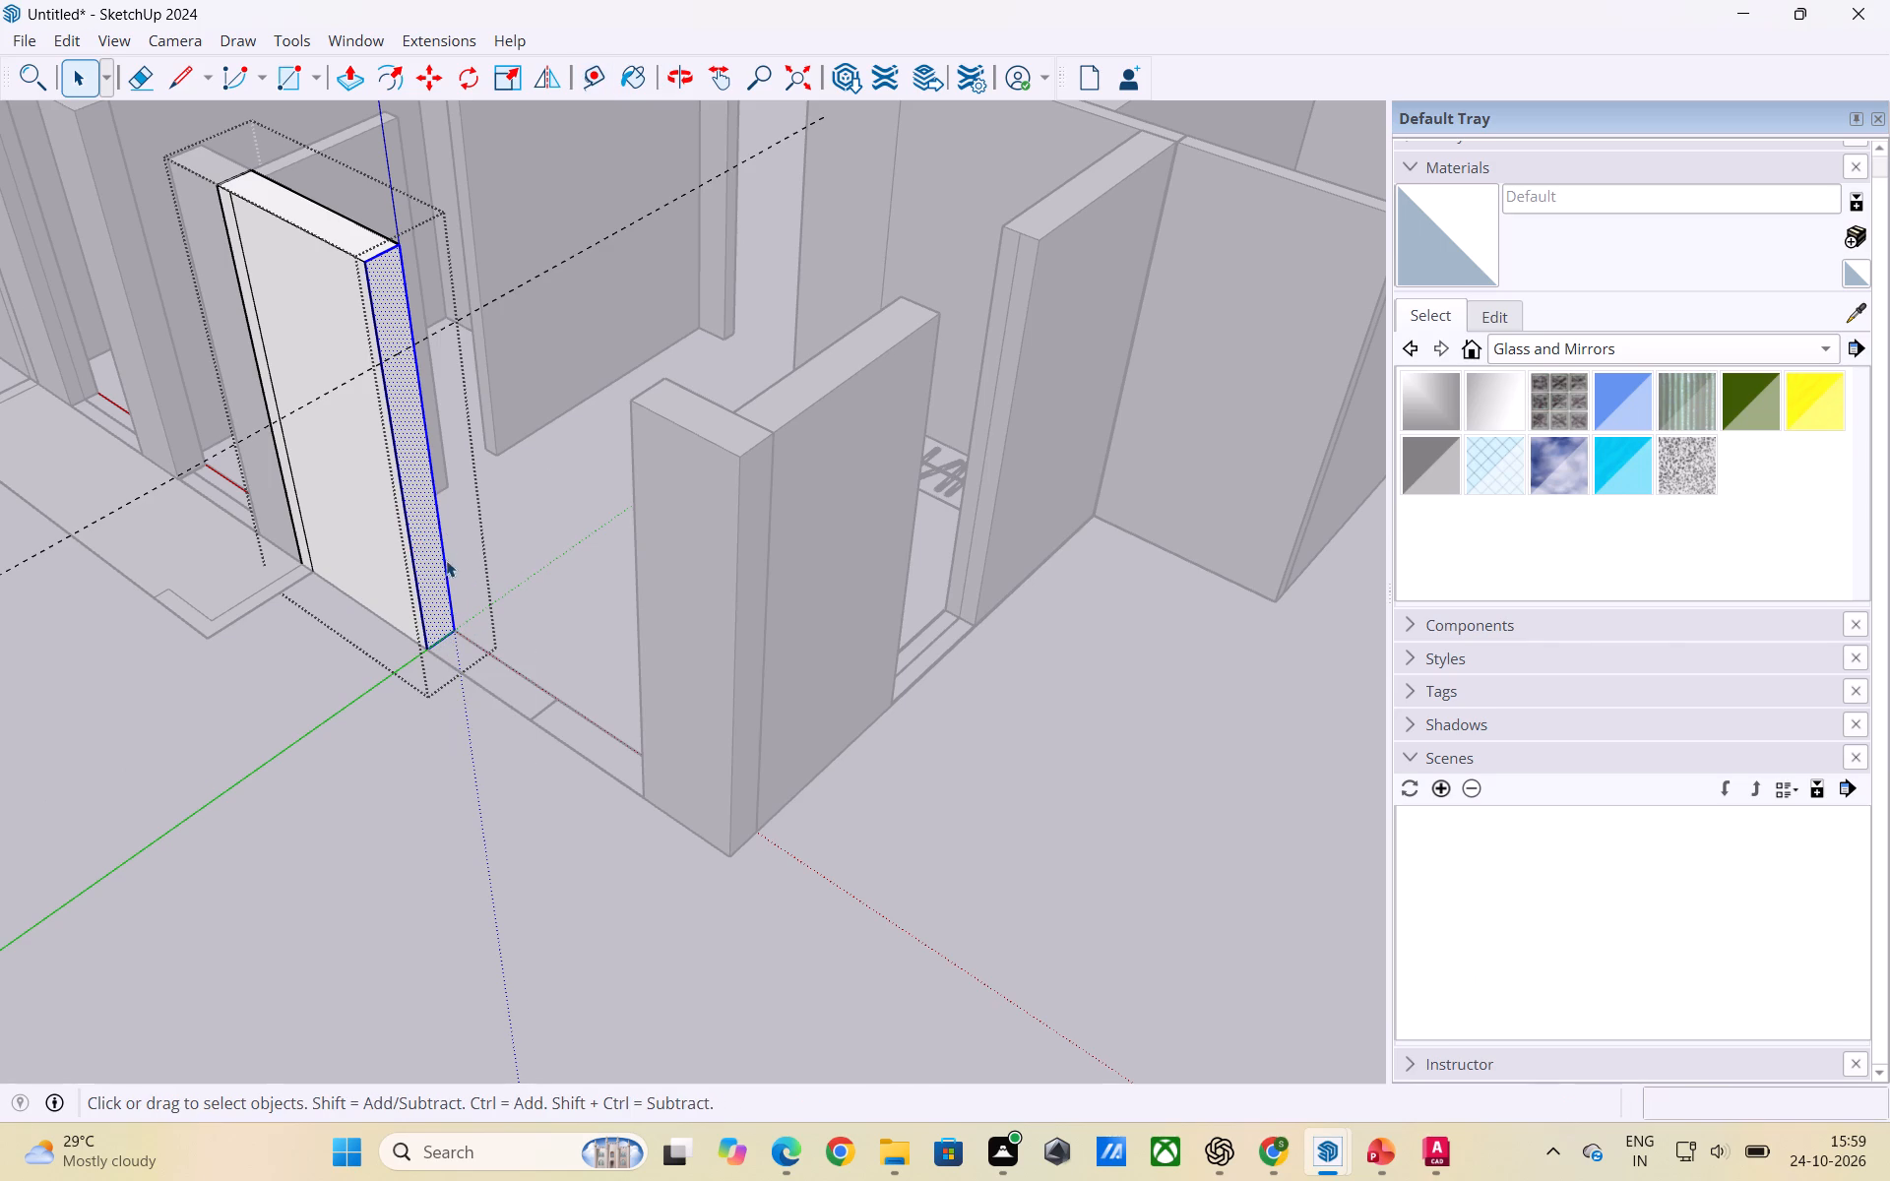
pyautogui.press('t')
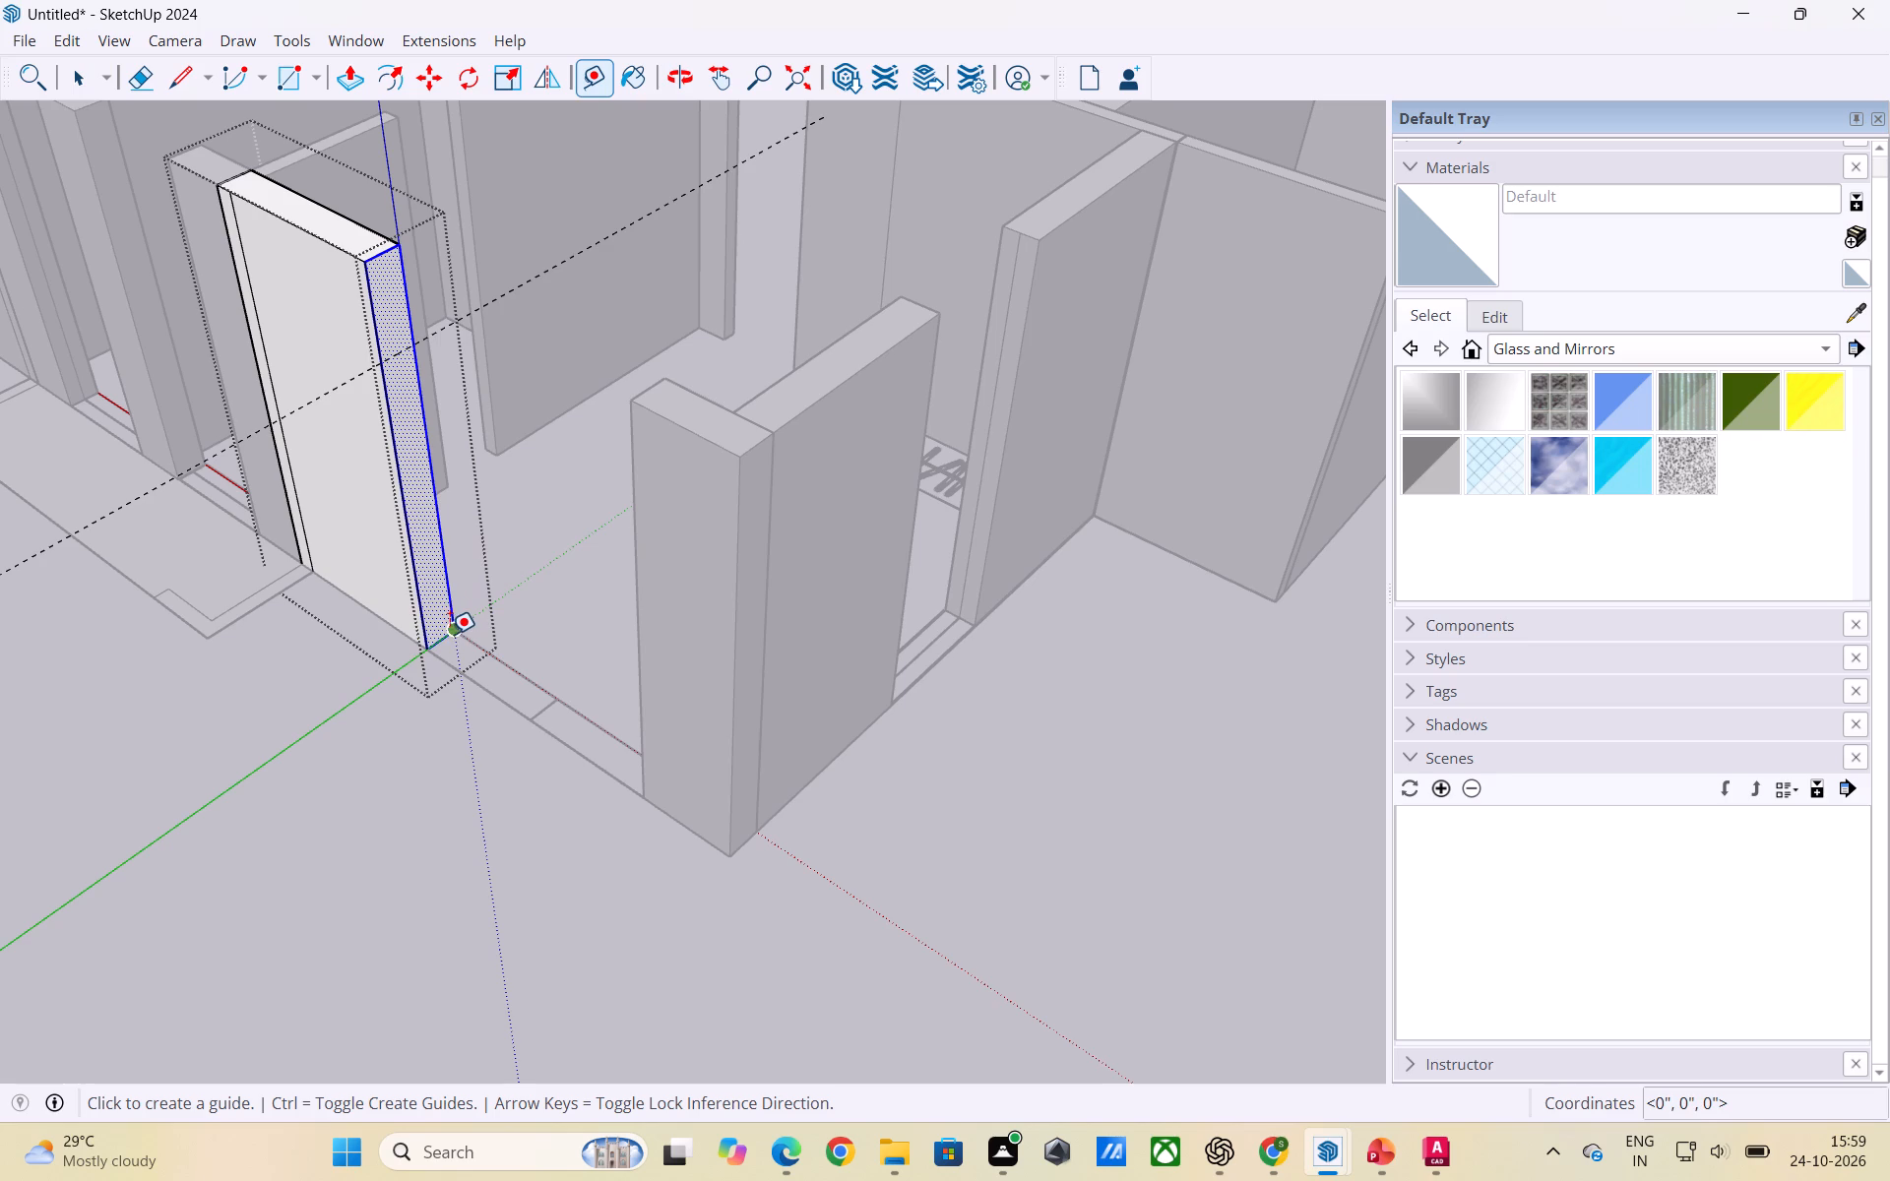
pyautogui.click(438, 636)
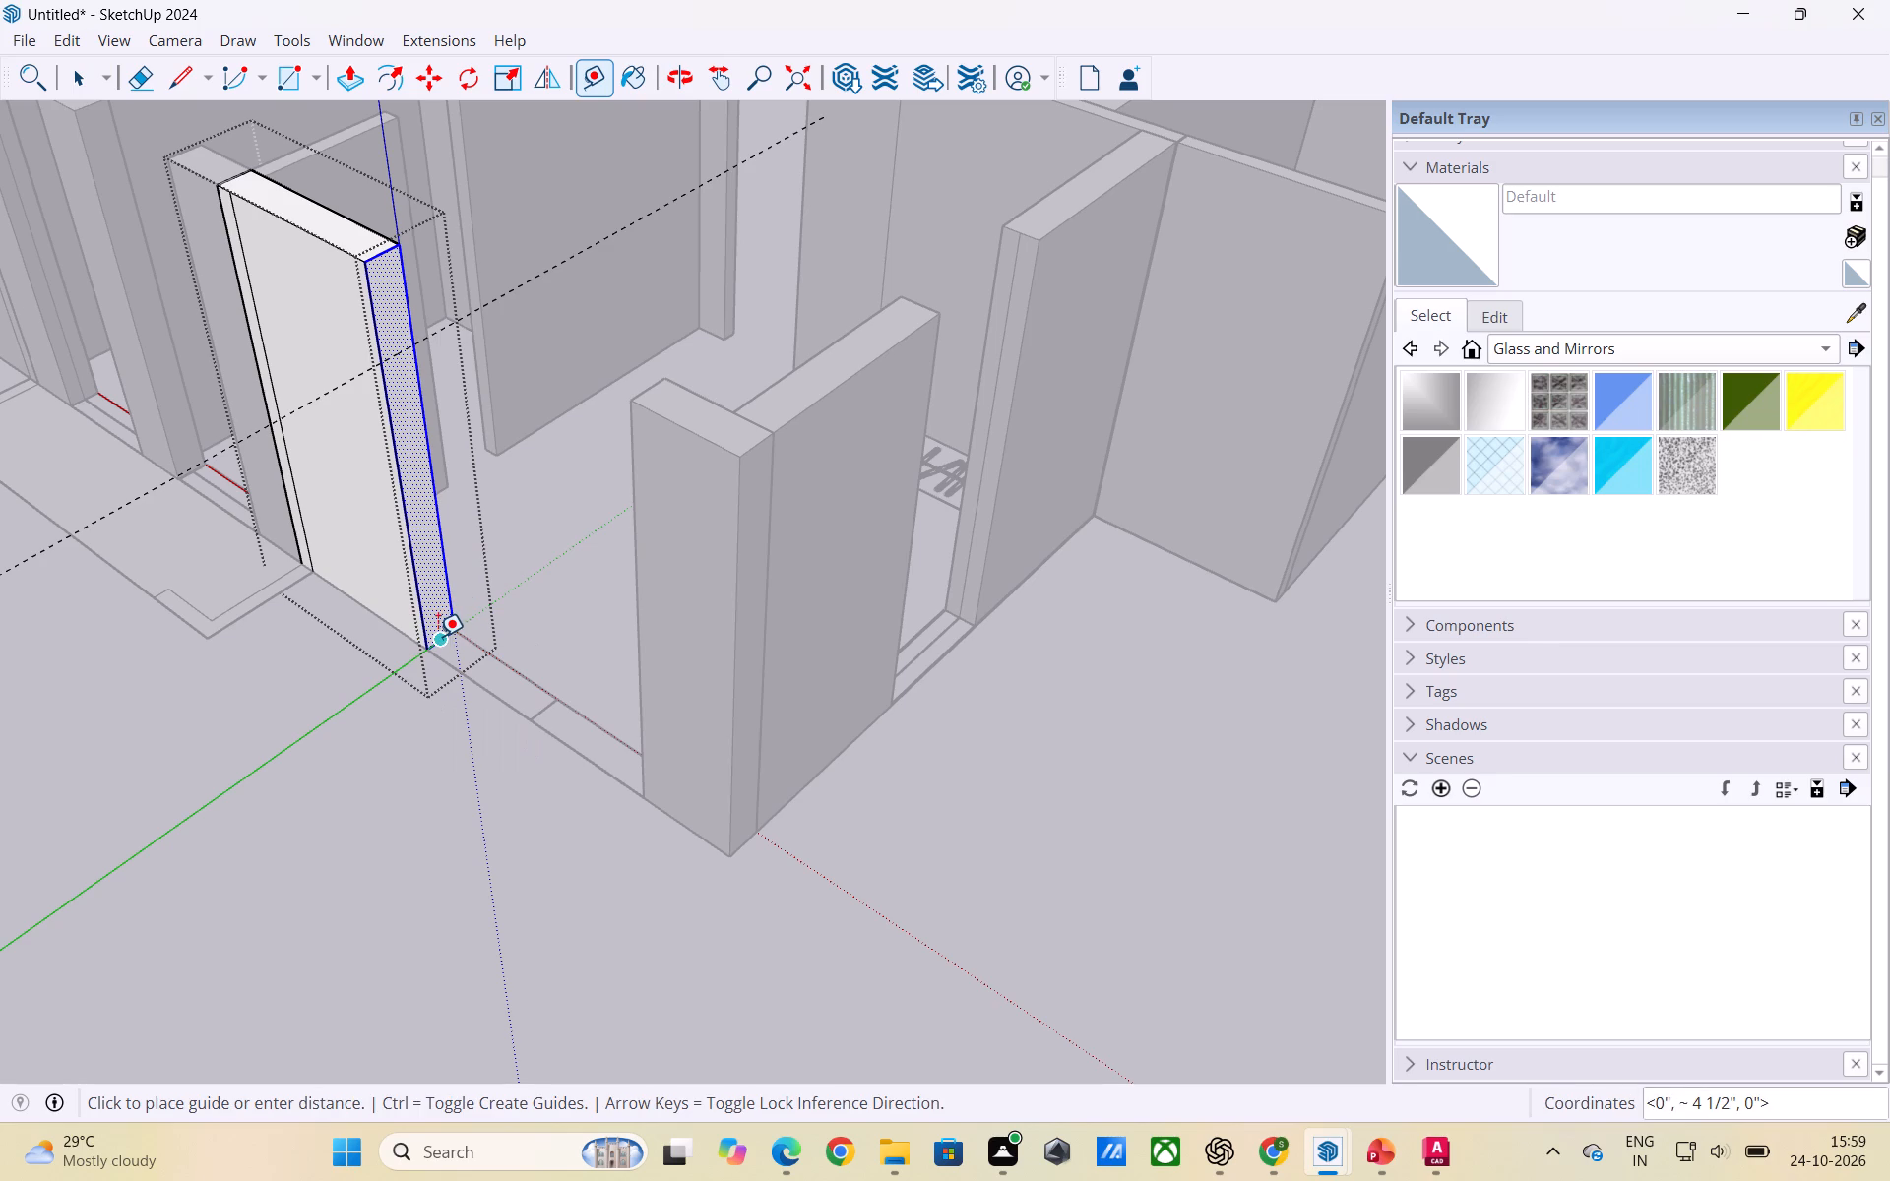
pyautogui.write("3'")
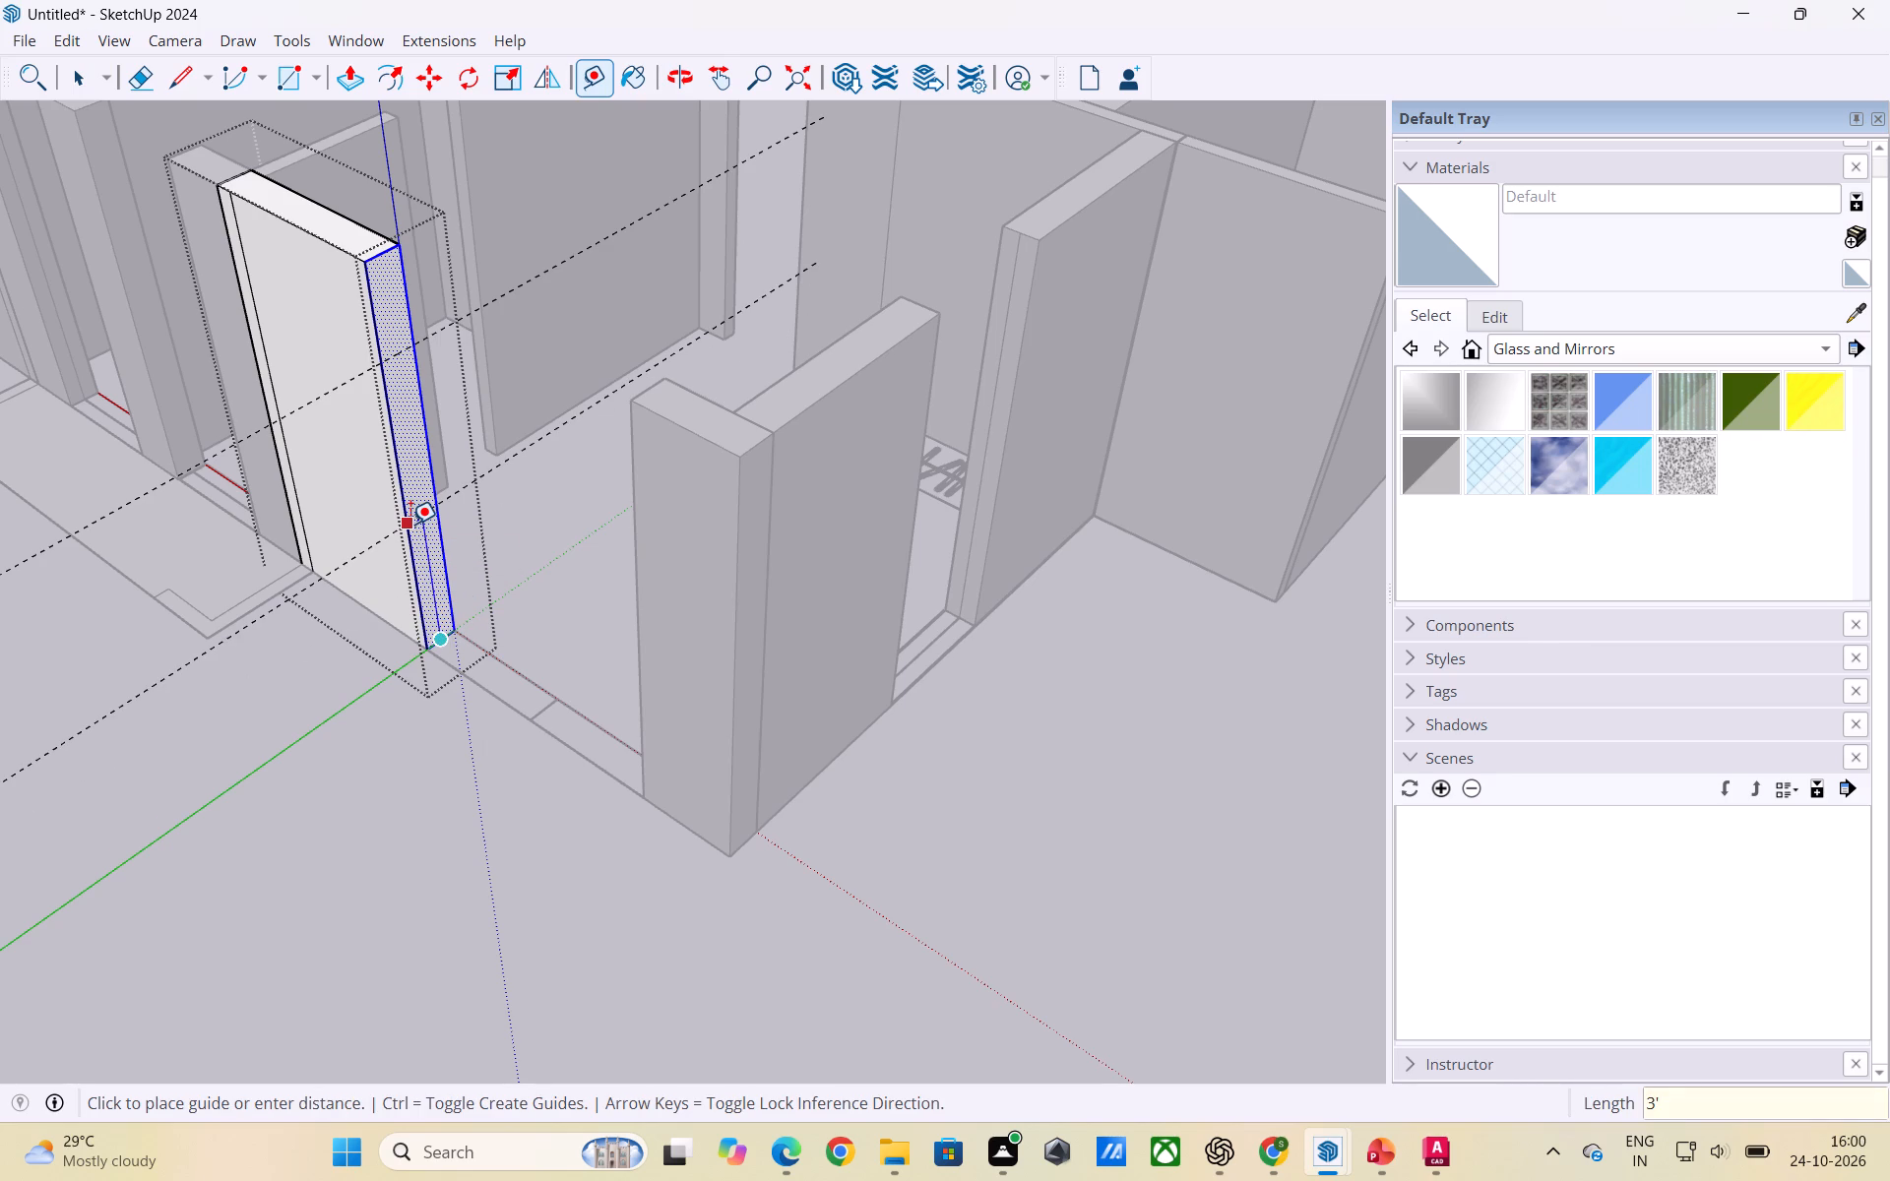
pyautogui.press('Return')
pyautogui.press('space')
pyautogui.click(842, 875)
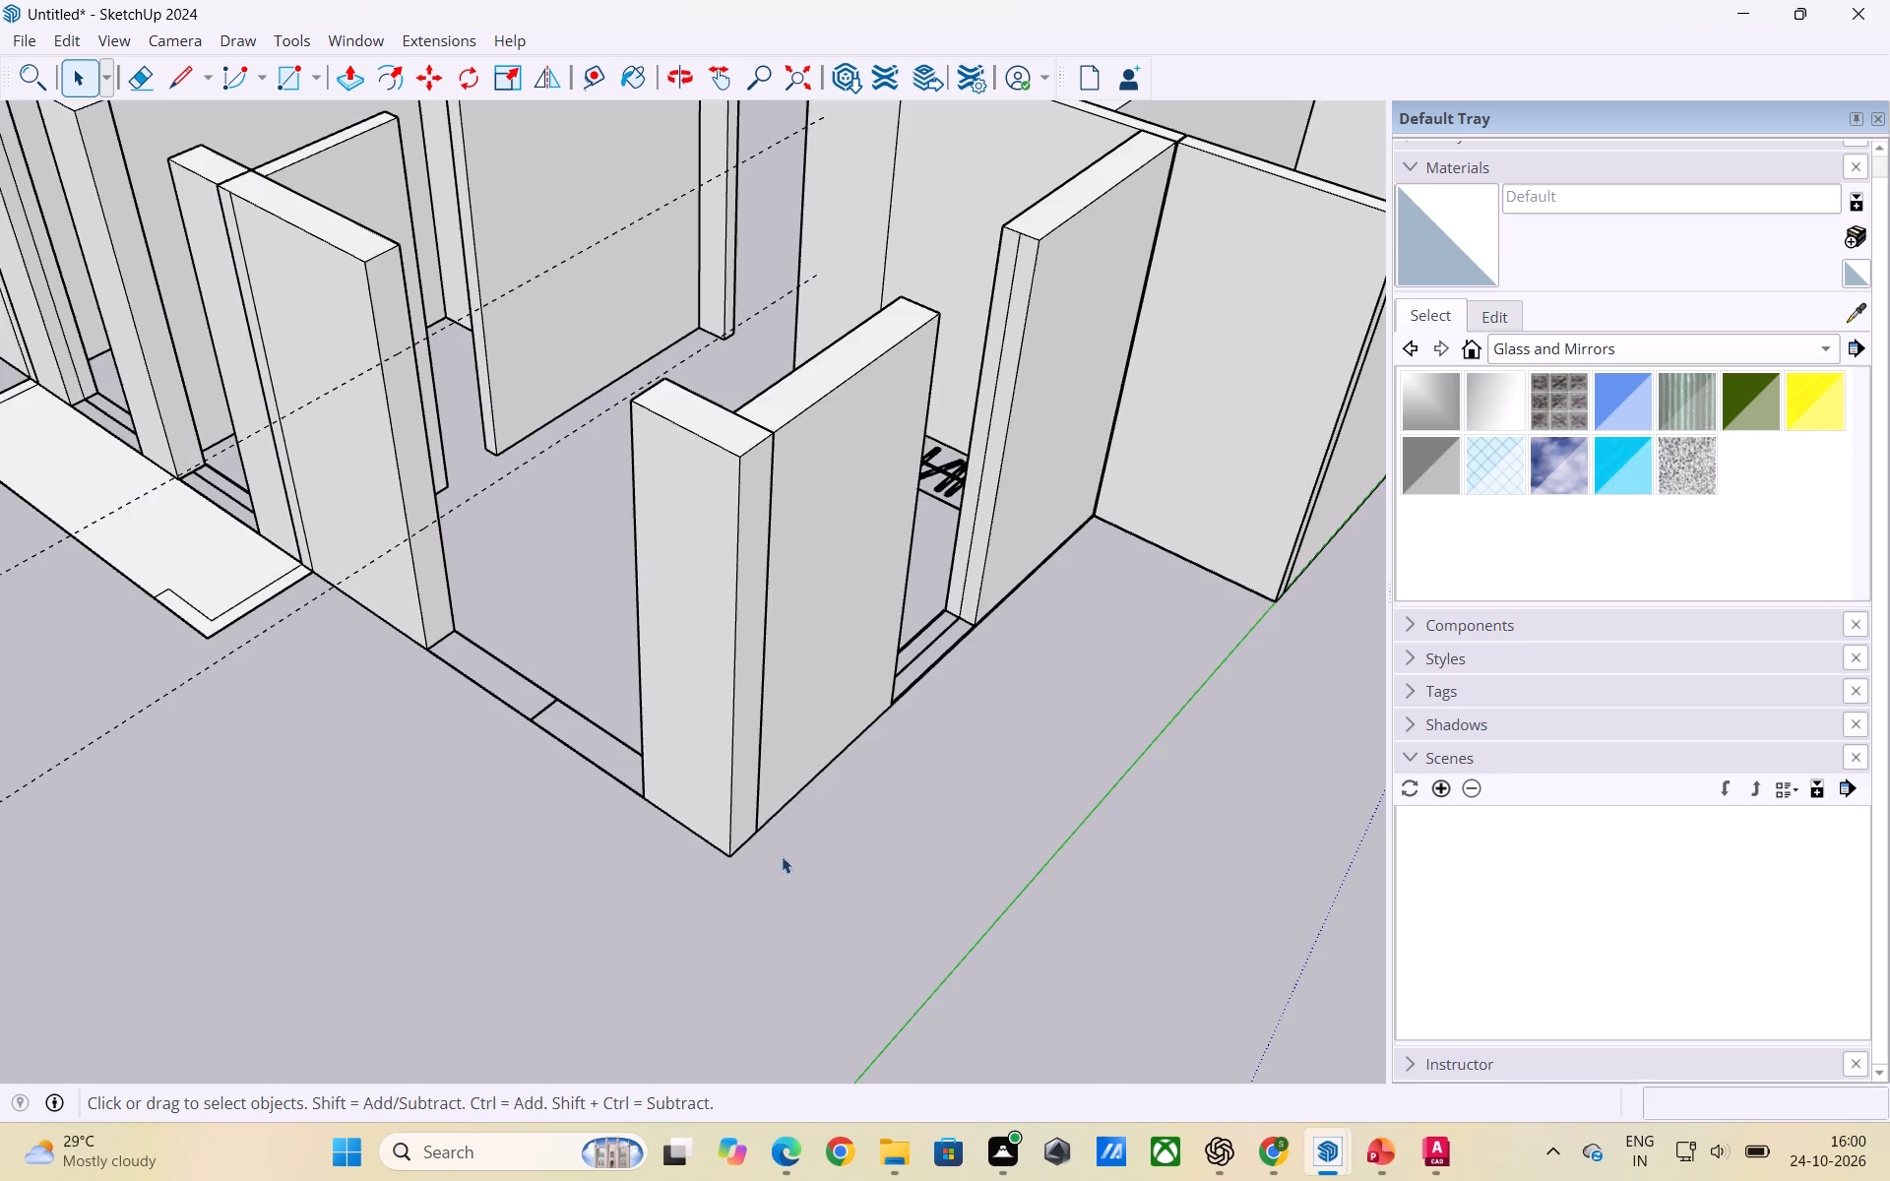
# Reopen the same wall and copy the top edge of its end face about 2' down onto the upper guide.
pyautogui.scroll(2, 438, 703)
pyautogui.moveTo(464, 730); pyautogui.dragTo(647, 734, button='middle')
pyautogui.scroll(-3, 605, 651)
pyautogui.moveTo(618, 648); pyautogui.dragTo(277, 647, button='middle')
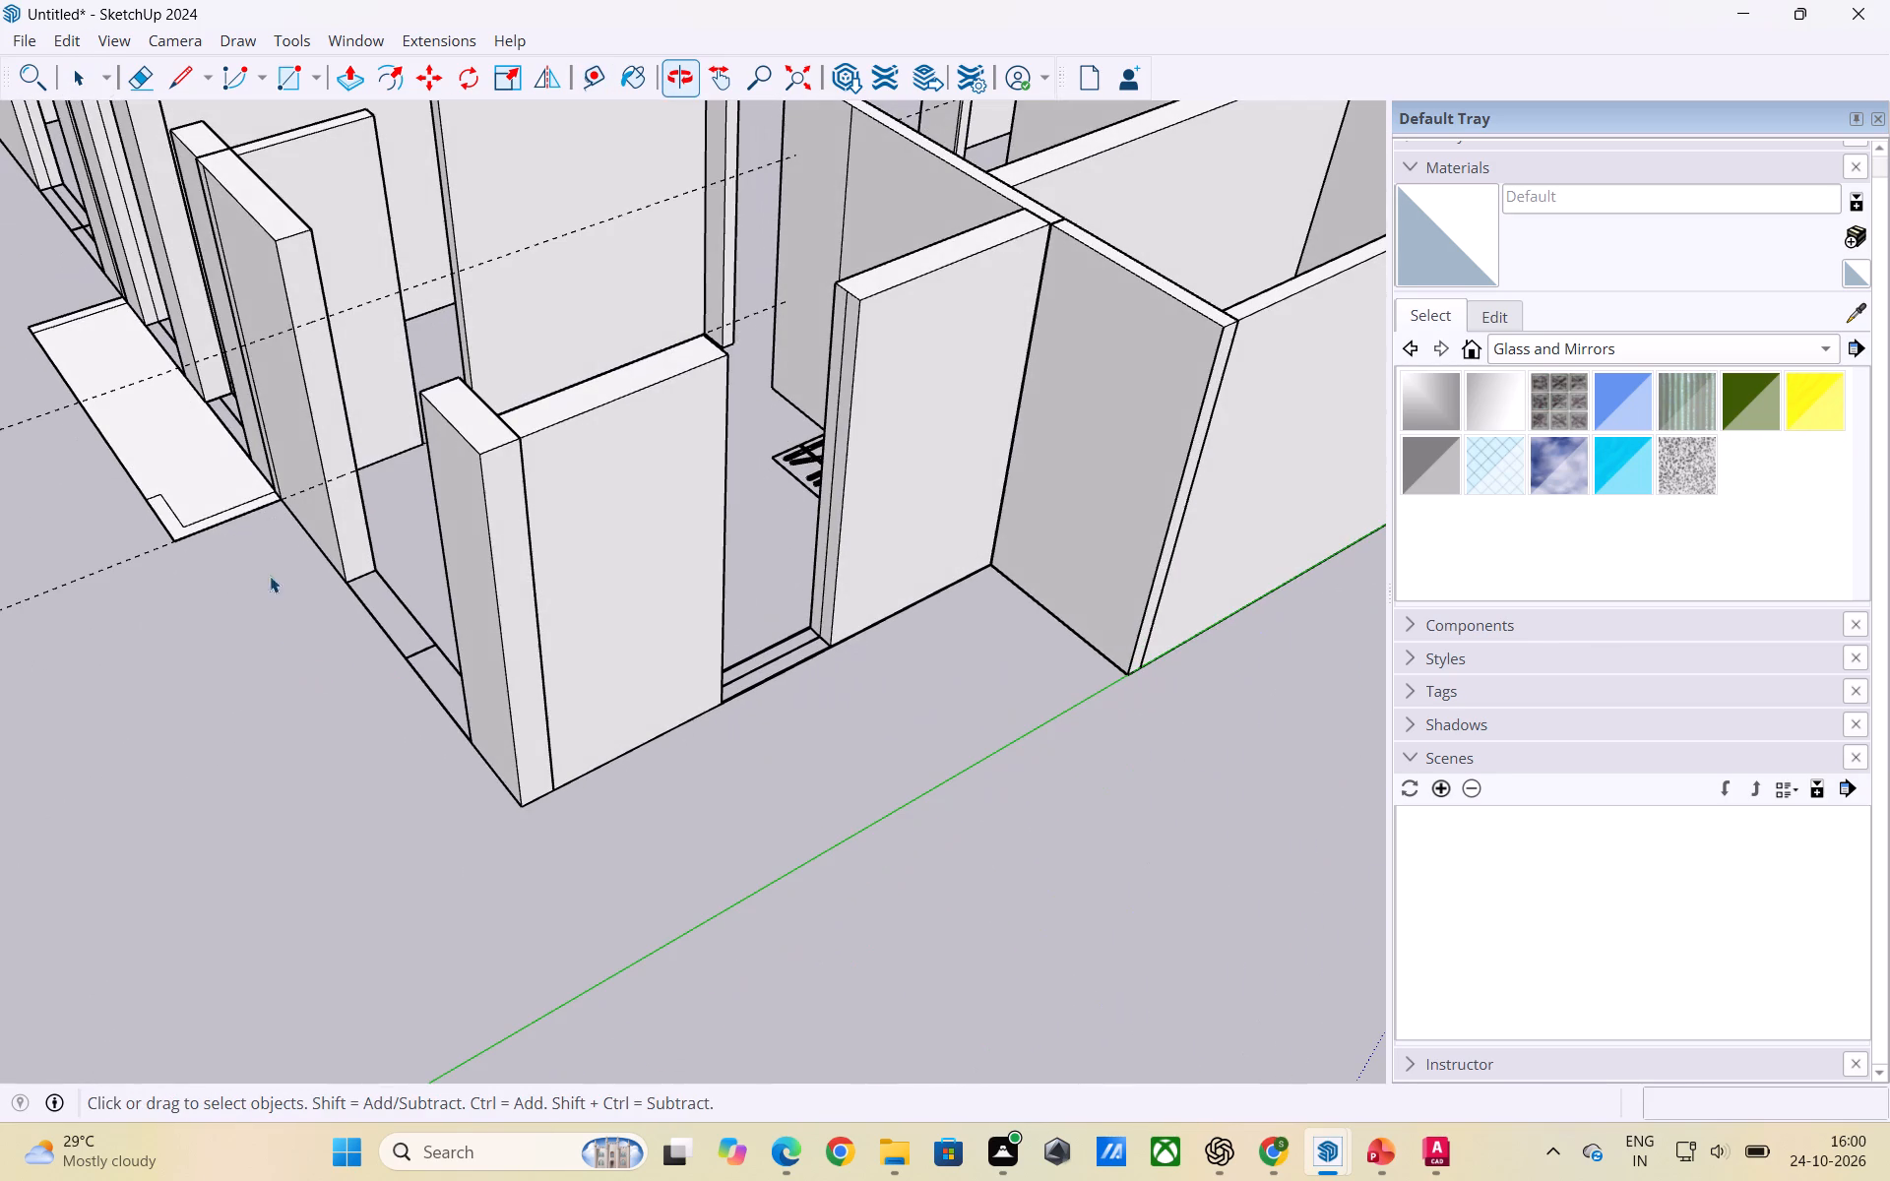
pyautogui.tripleClick(335, 404)
pyautogui.click(335, 404)
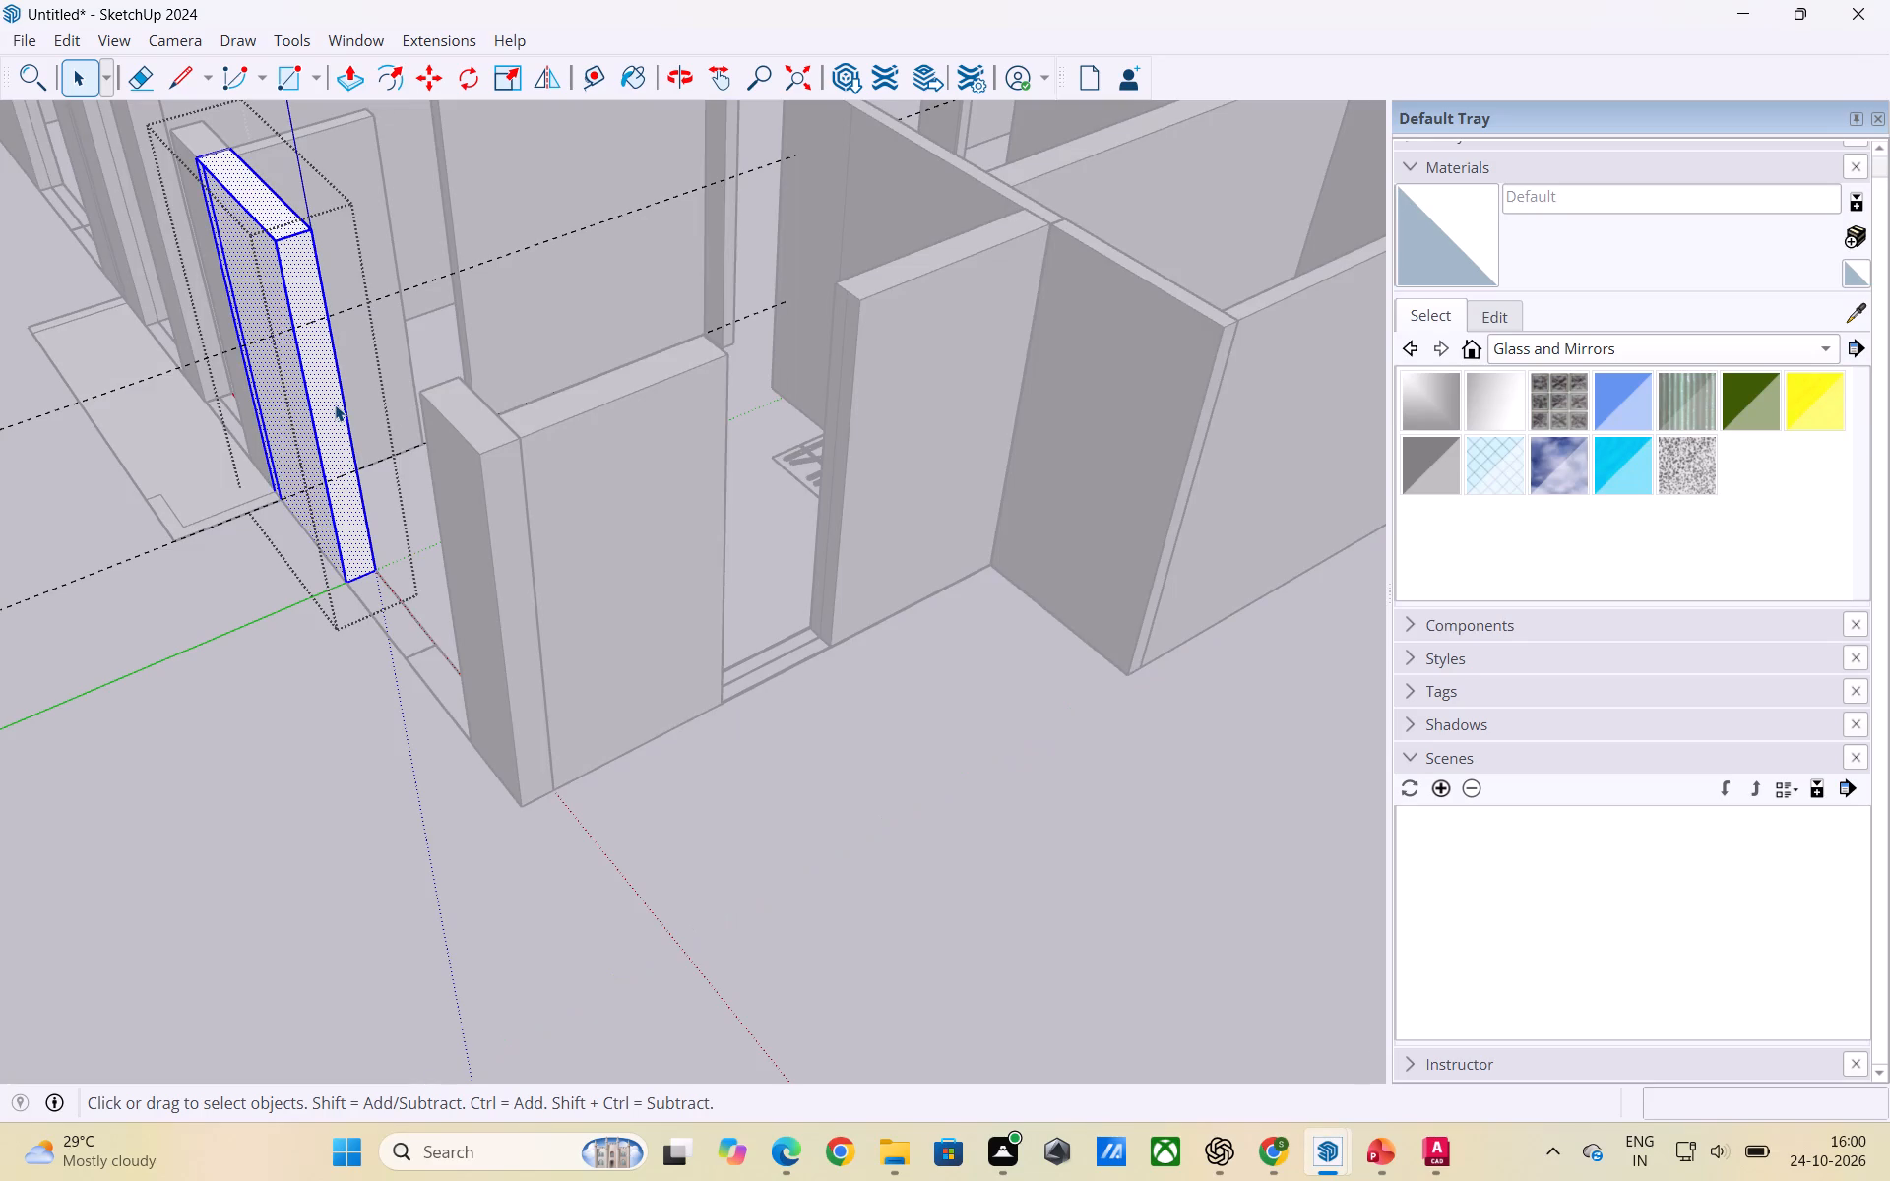
pyautogui.click(335, 404)
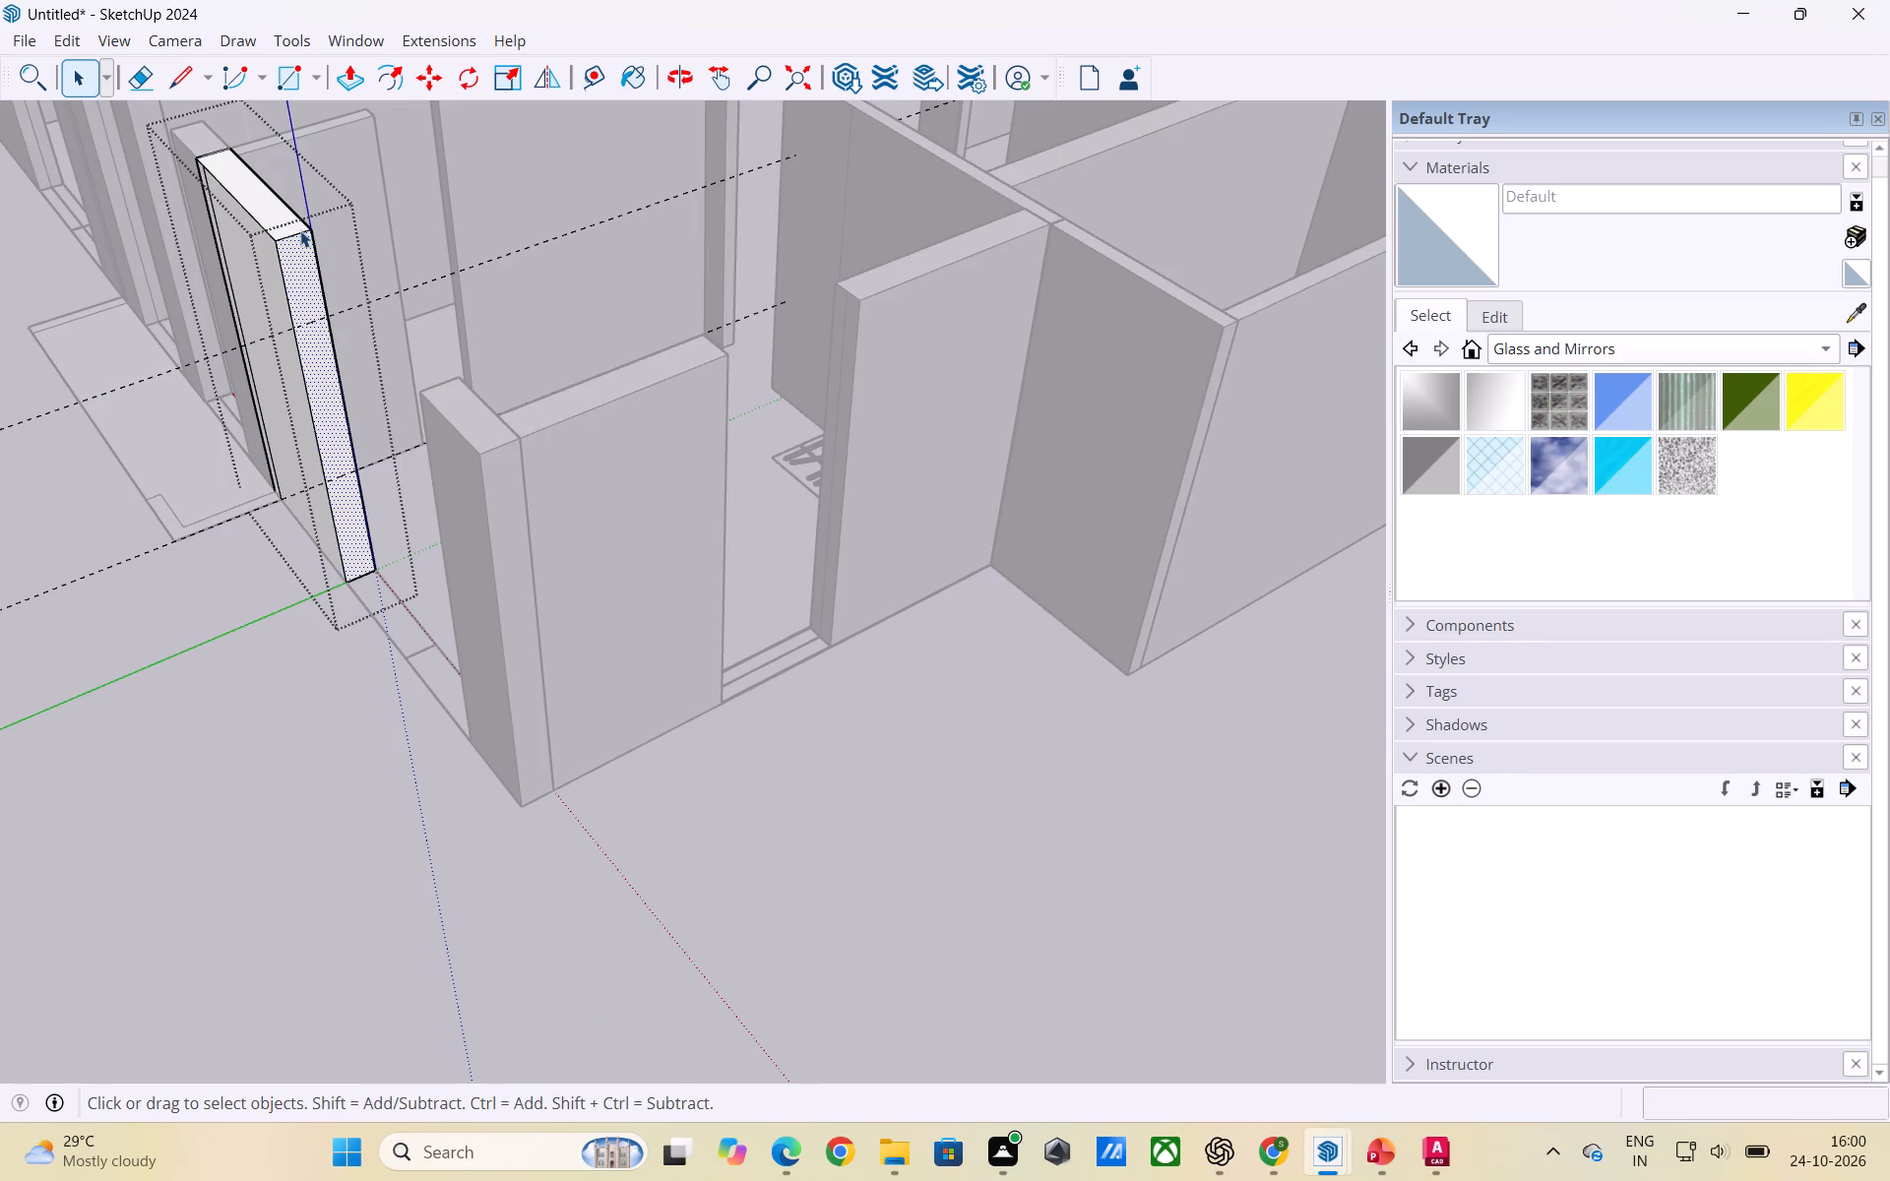
pyautogui.click(298, 232)
pyautogui.press('m')
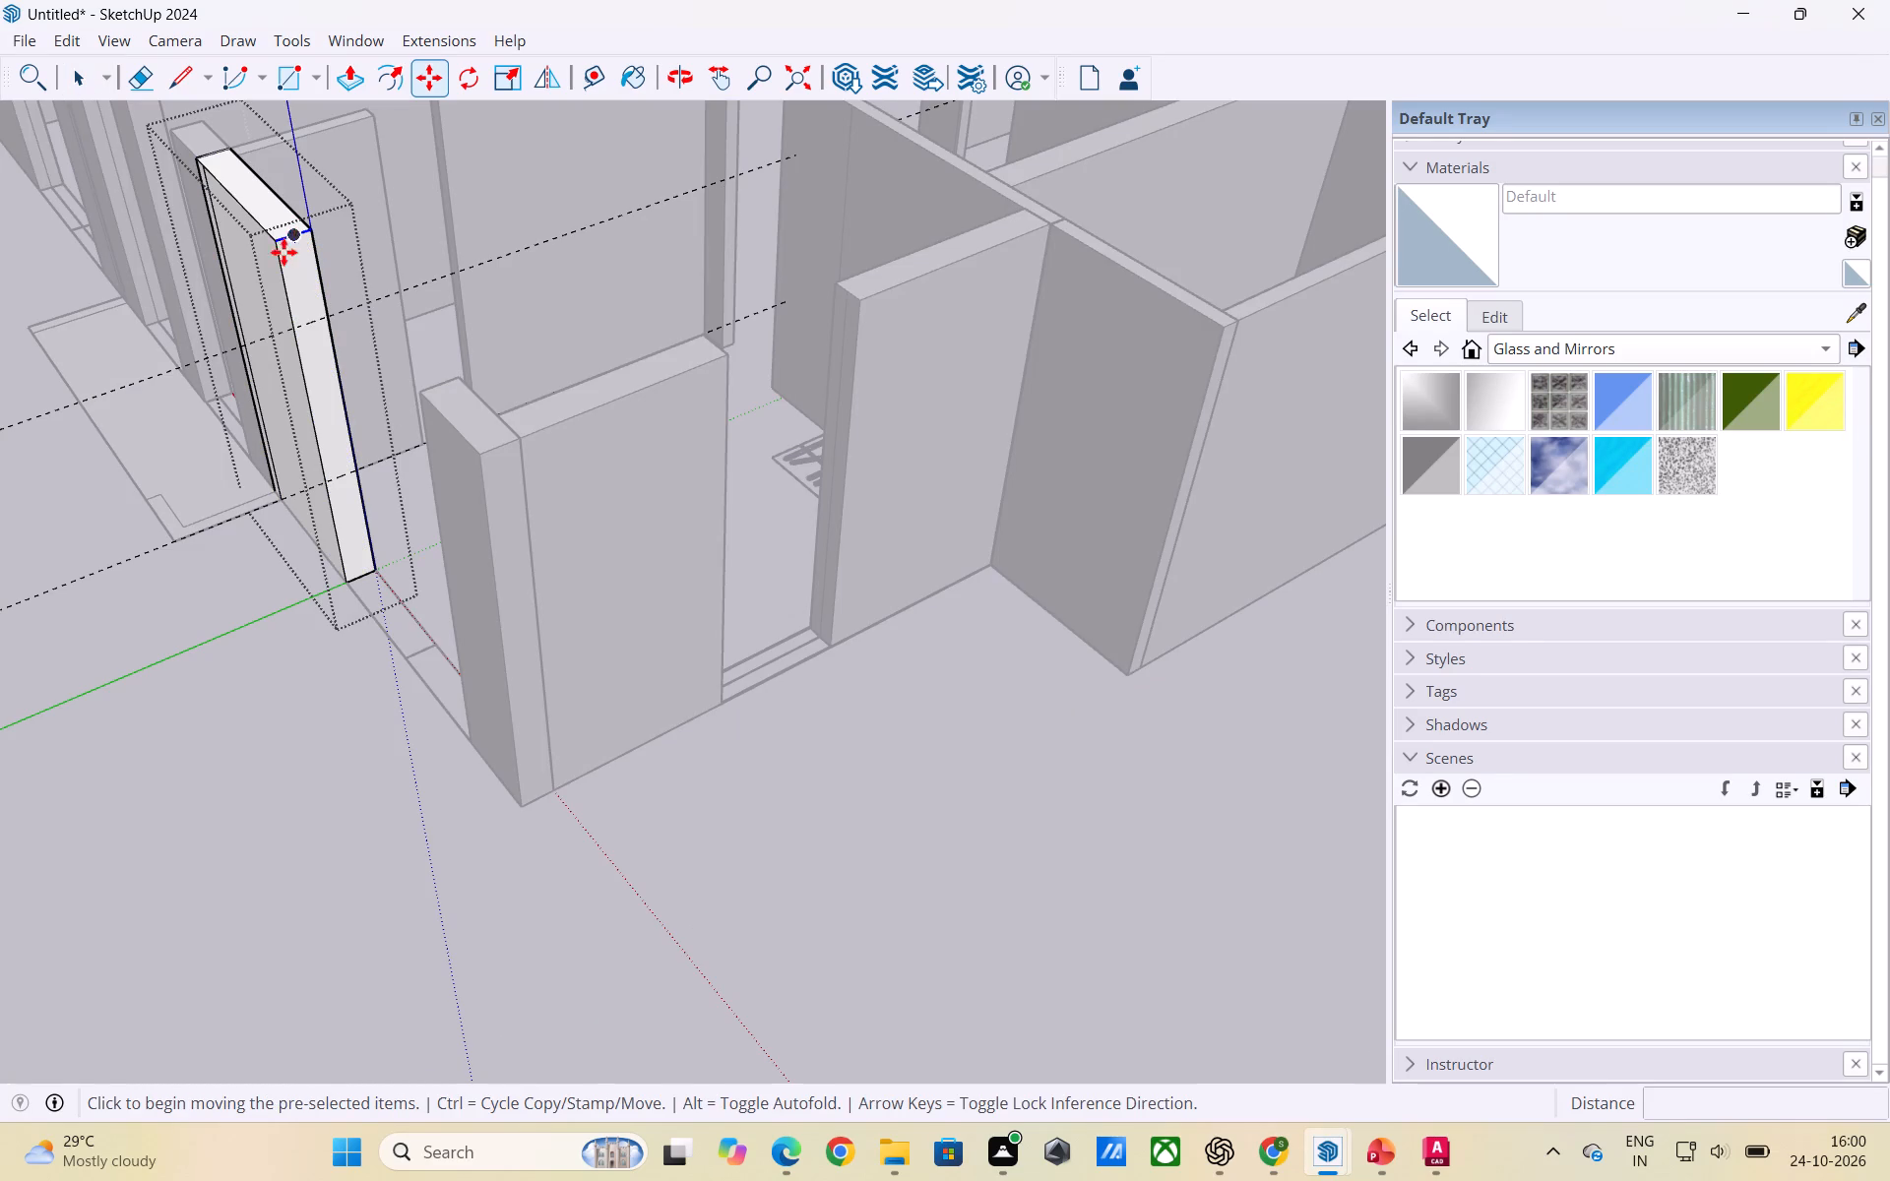
pyautogui.scroll(5, 280, 254)
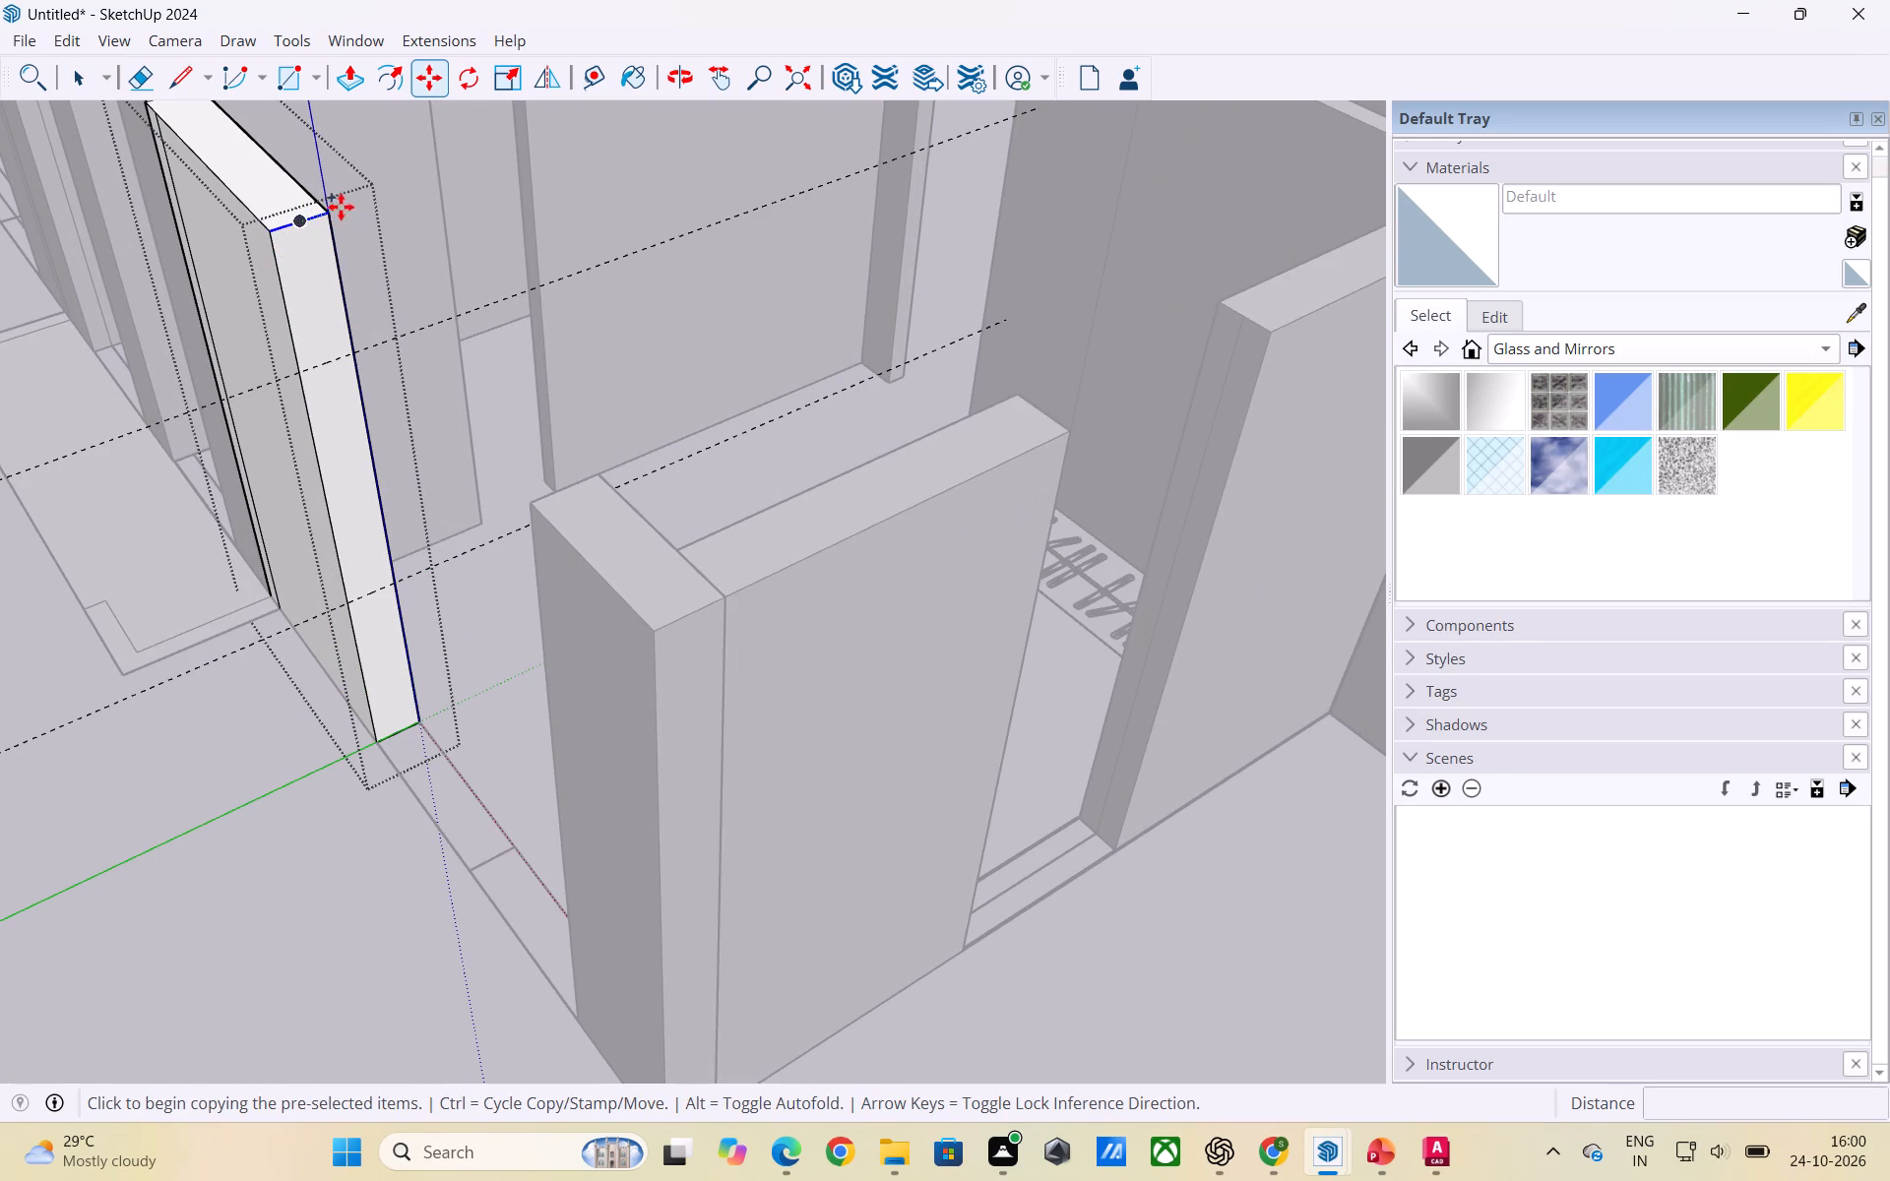
pyautogui.click(268, 230)
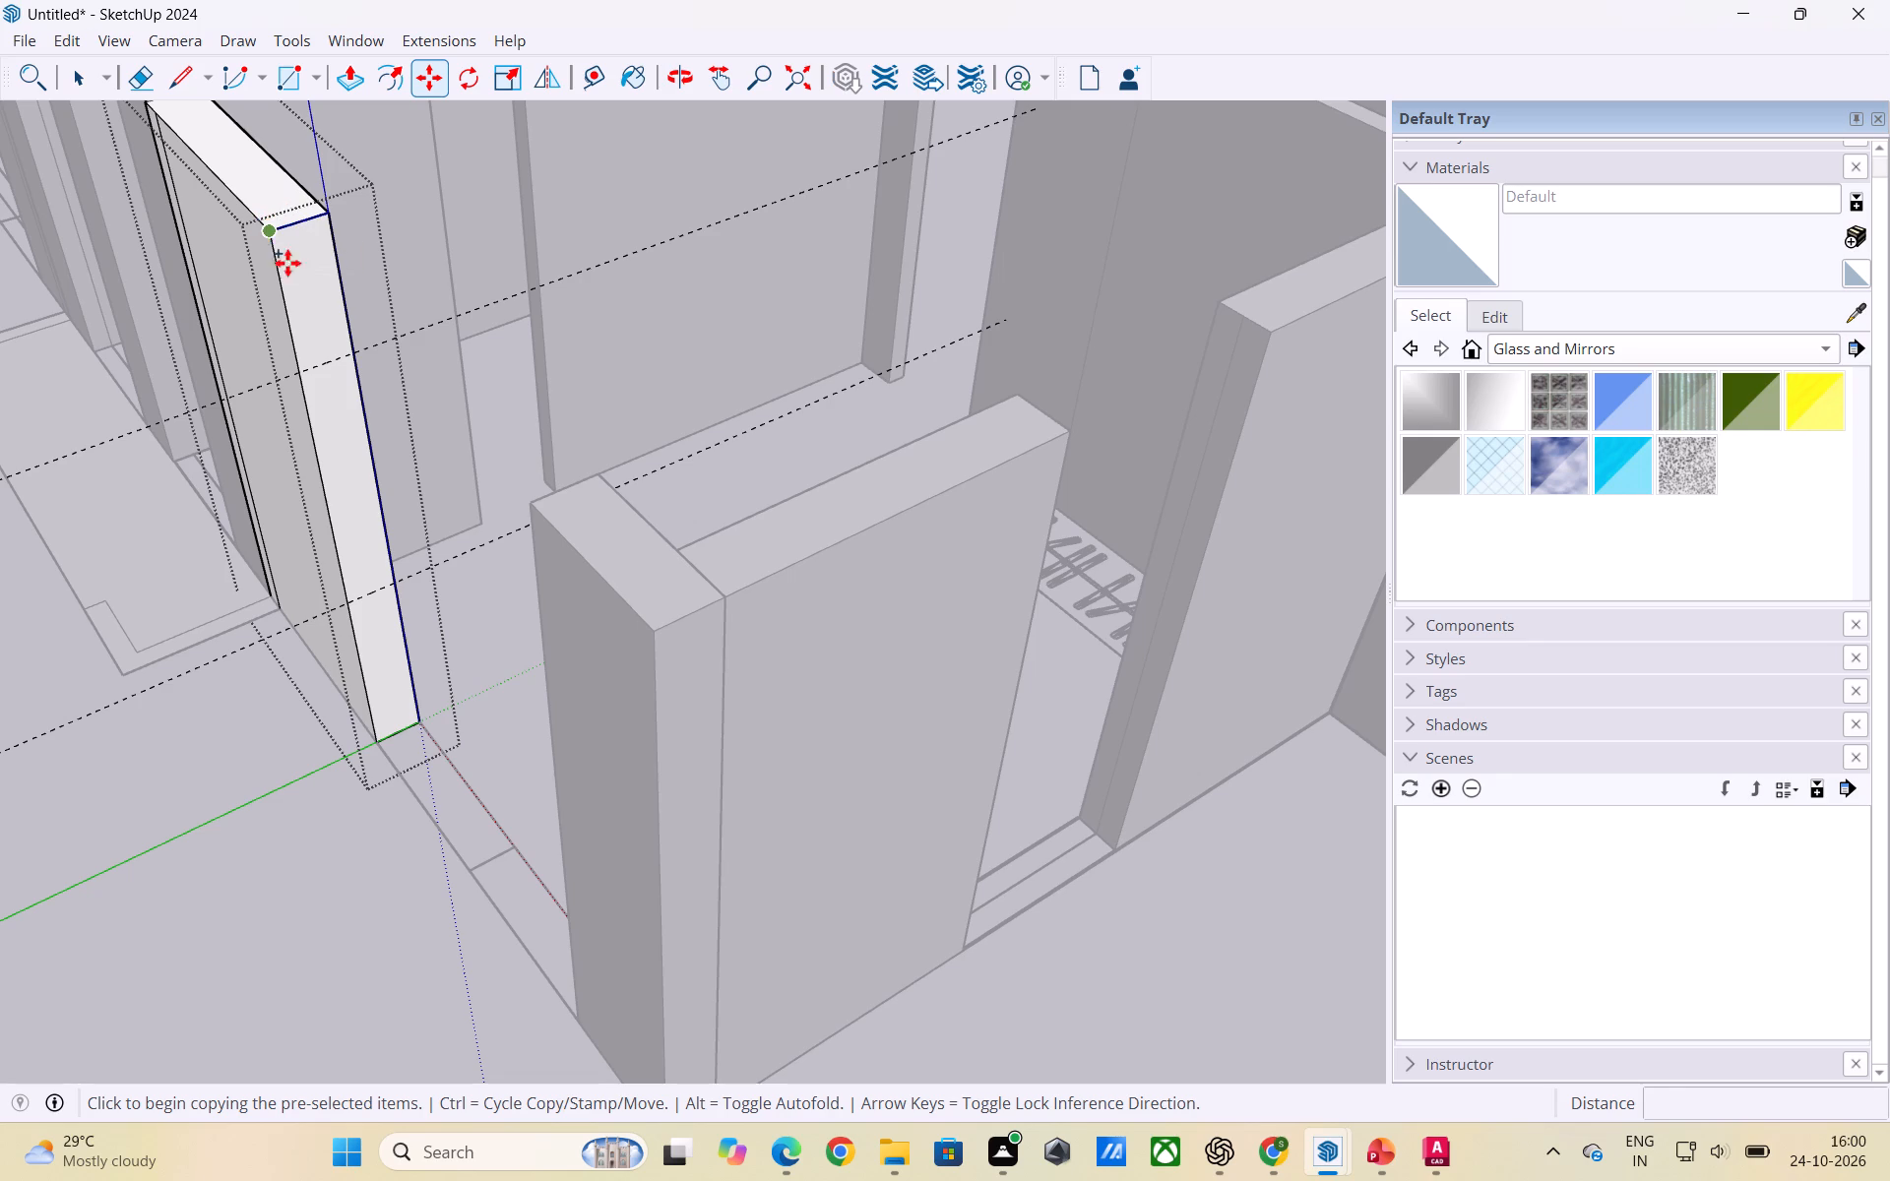
pyautogui.scroll(2, 307, 367)
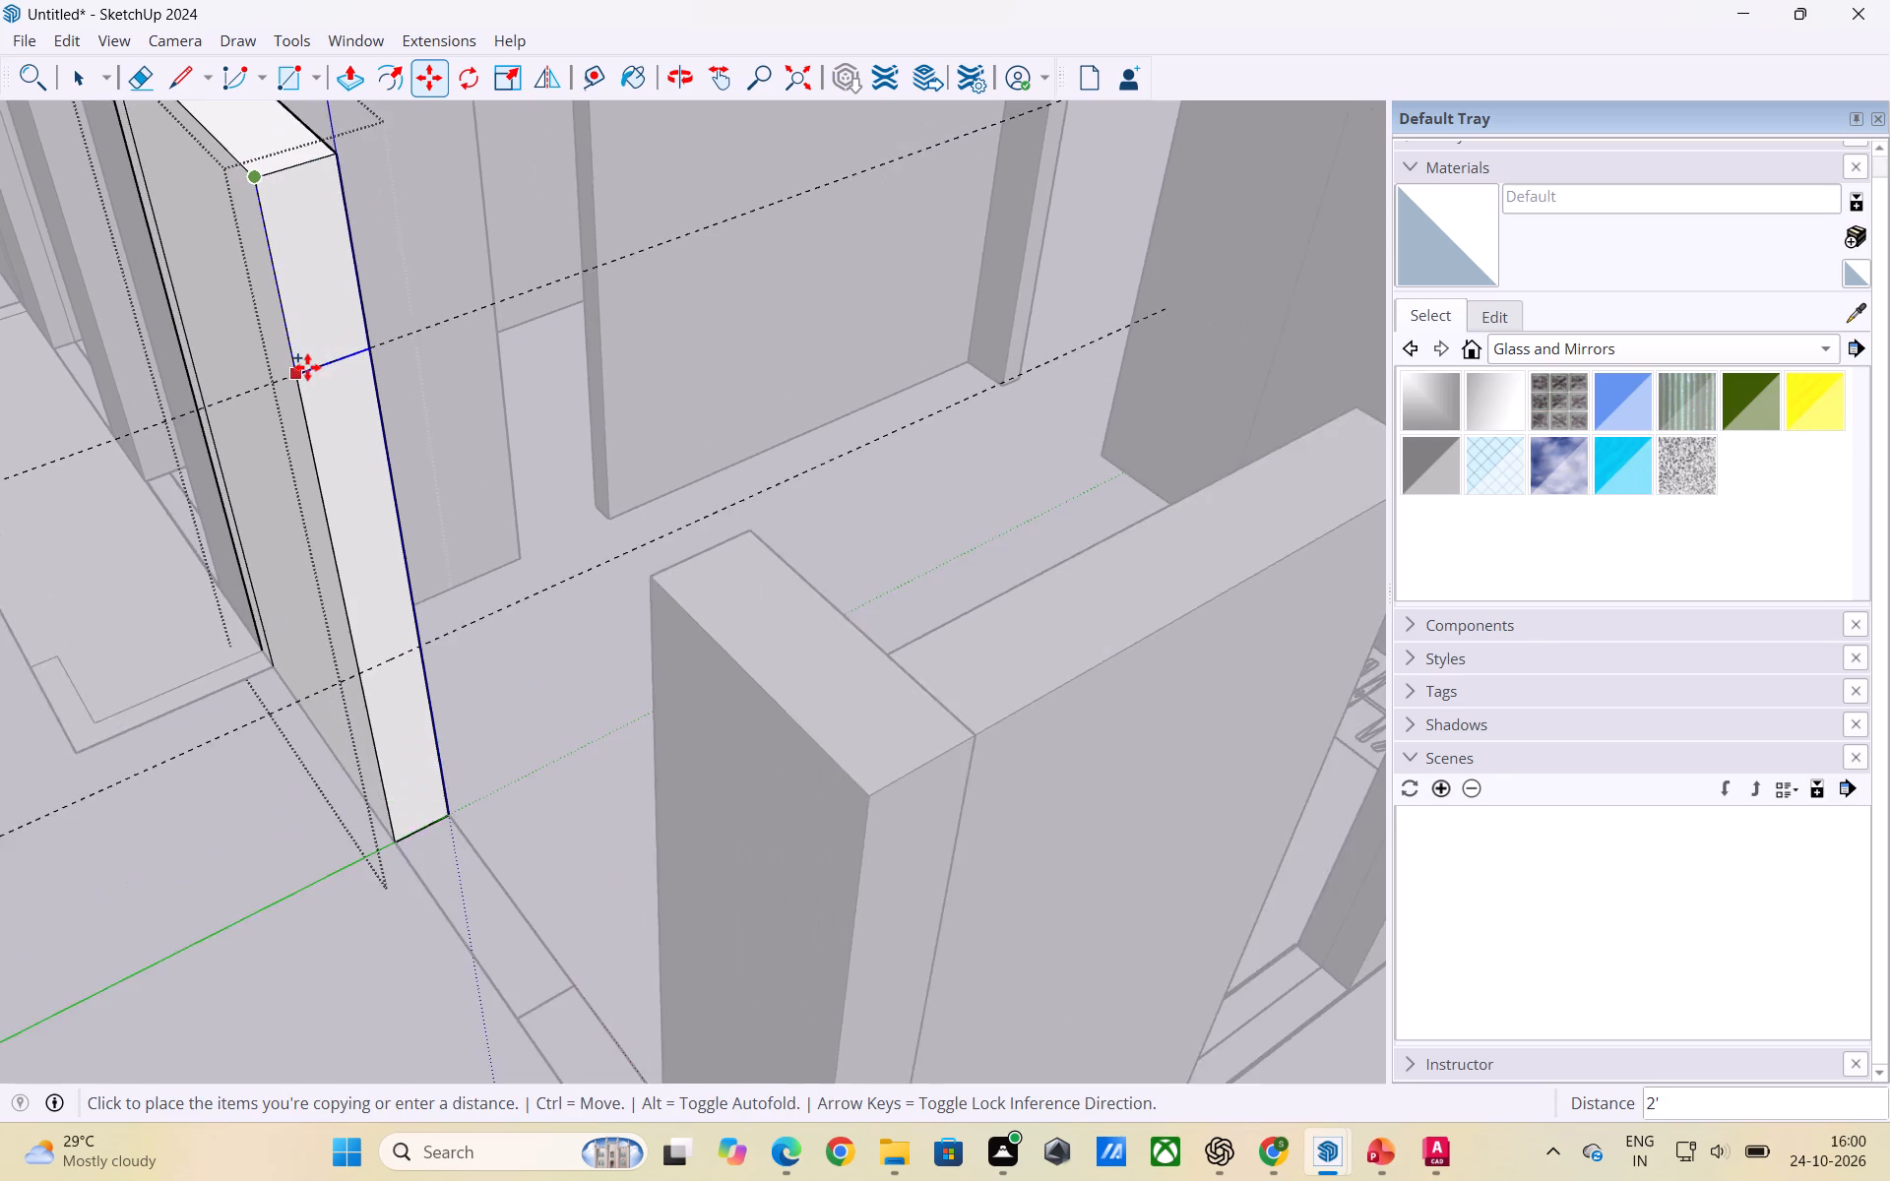
pyautogui.scroll(4, 307, 367)
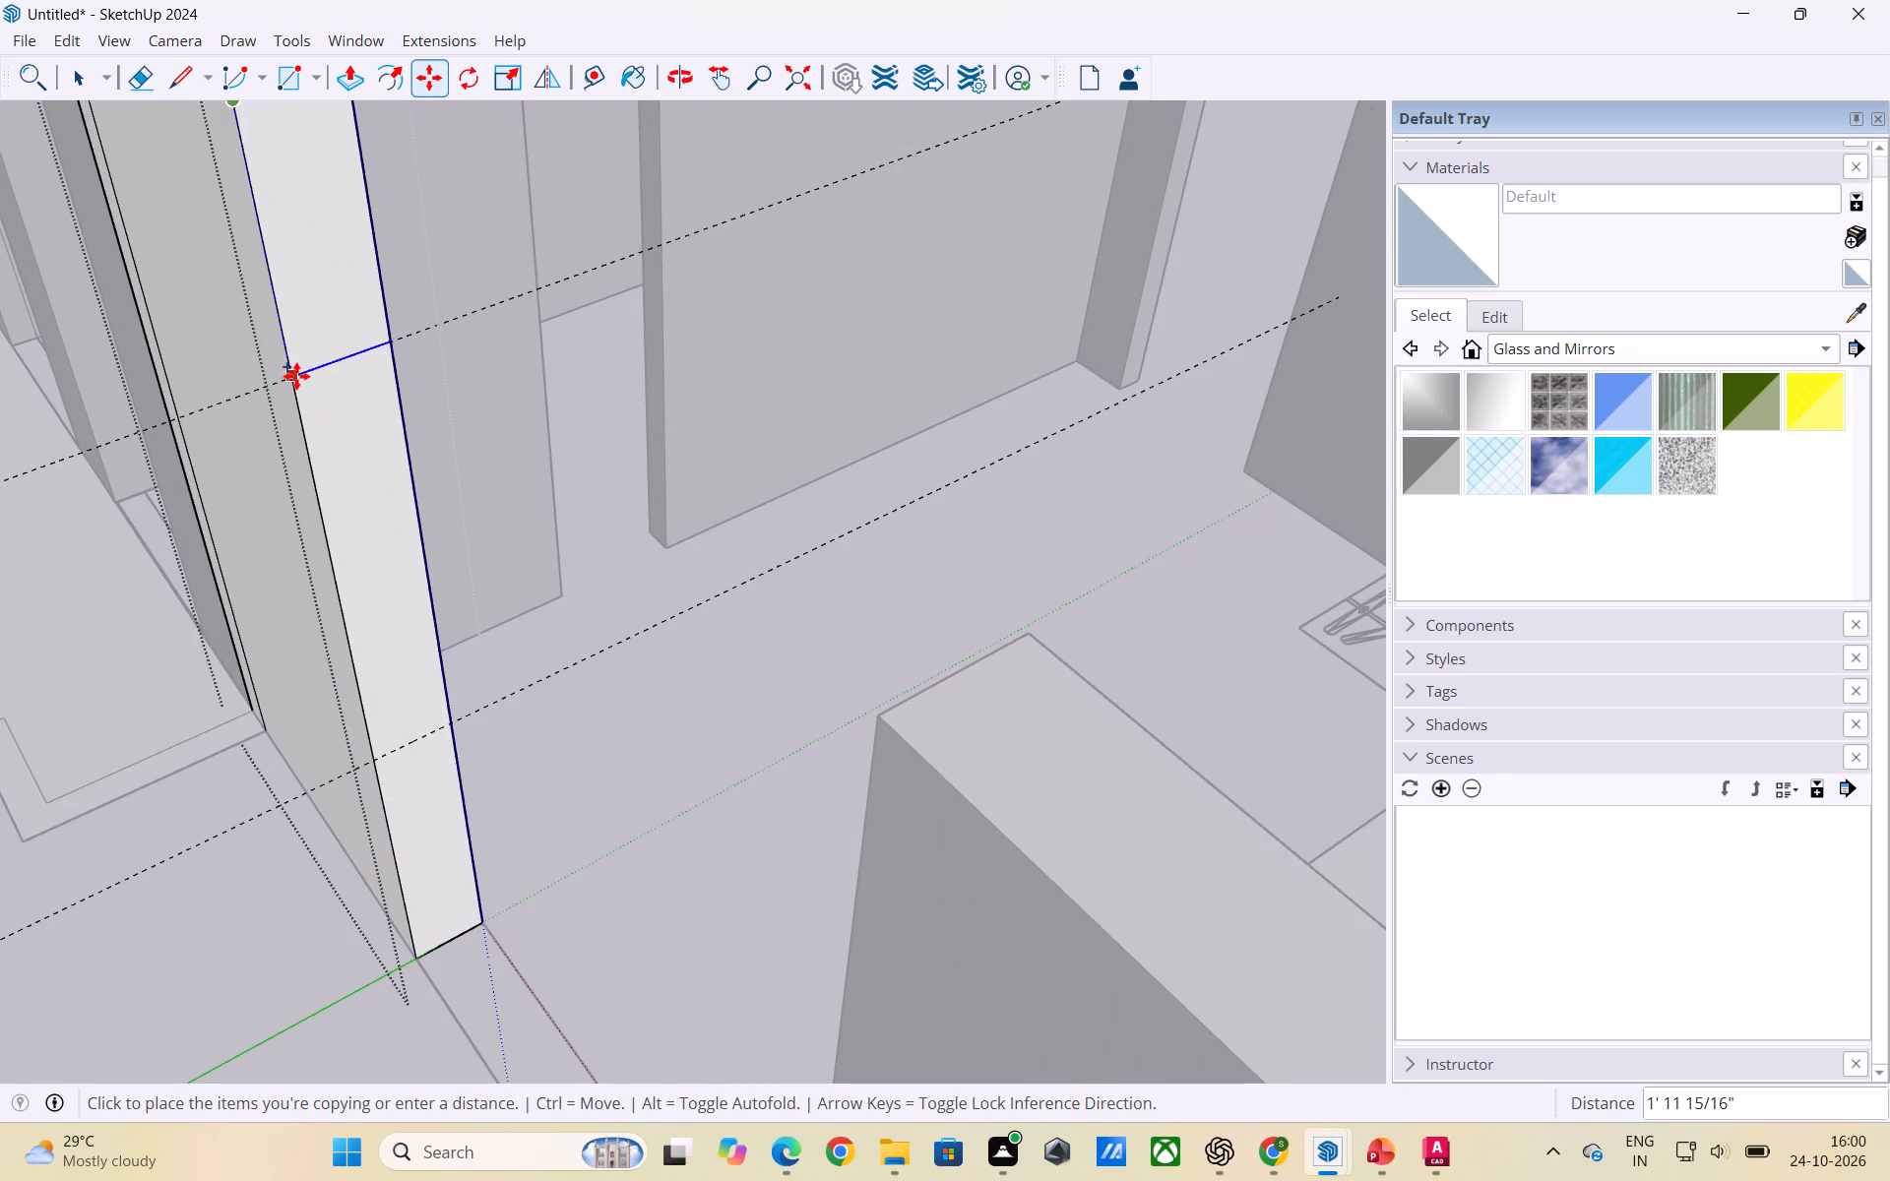
pyautogui.click(296, 376)
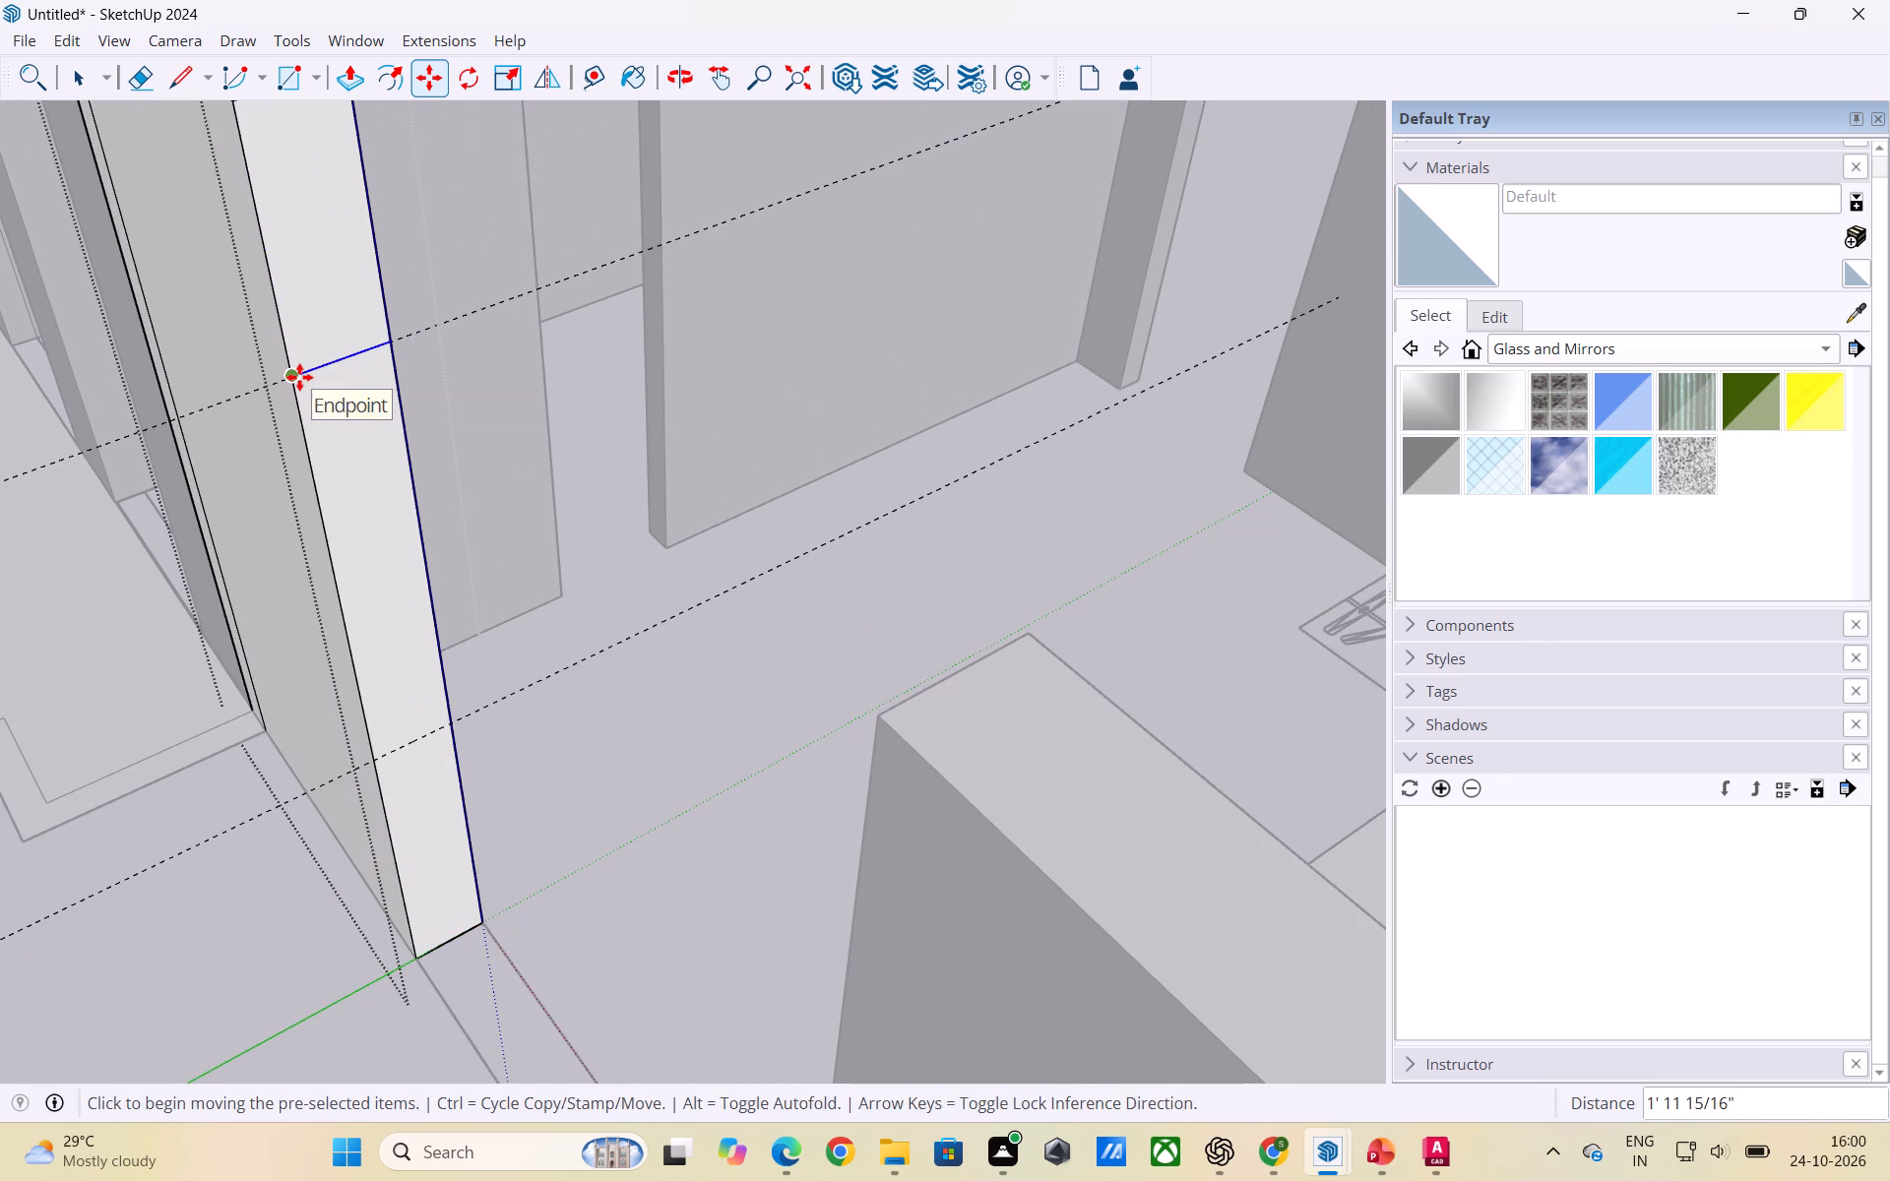
# Copy the edge at the upper guide 4' down the wall's end face onto the lower guide.
pyautogui.click(300, 374)
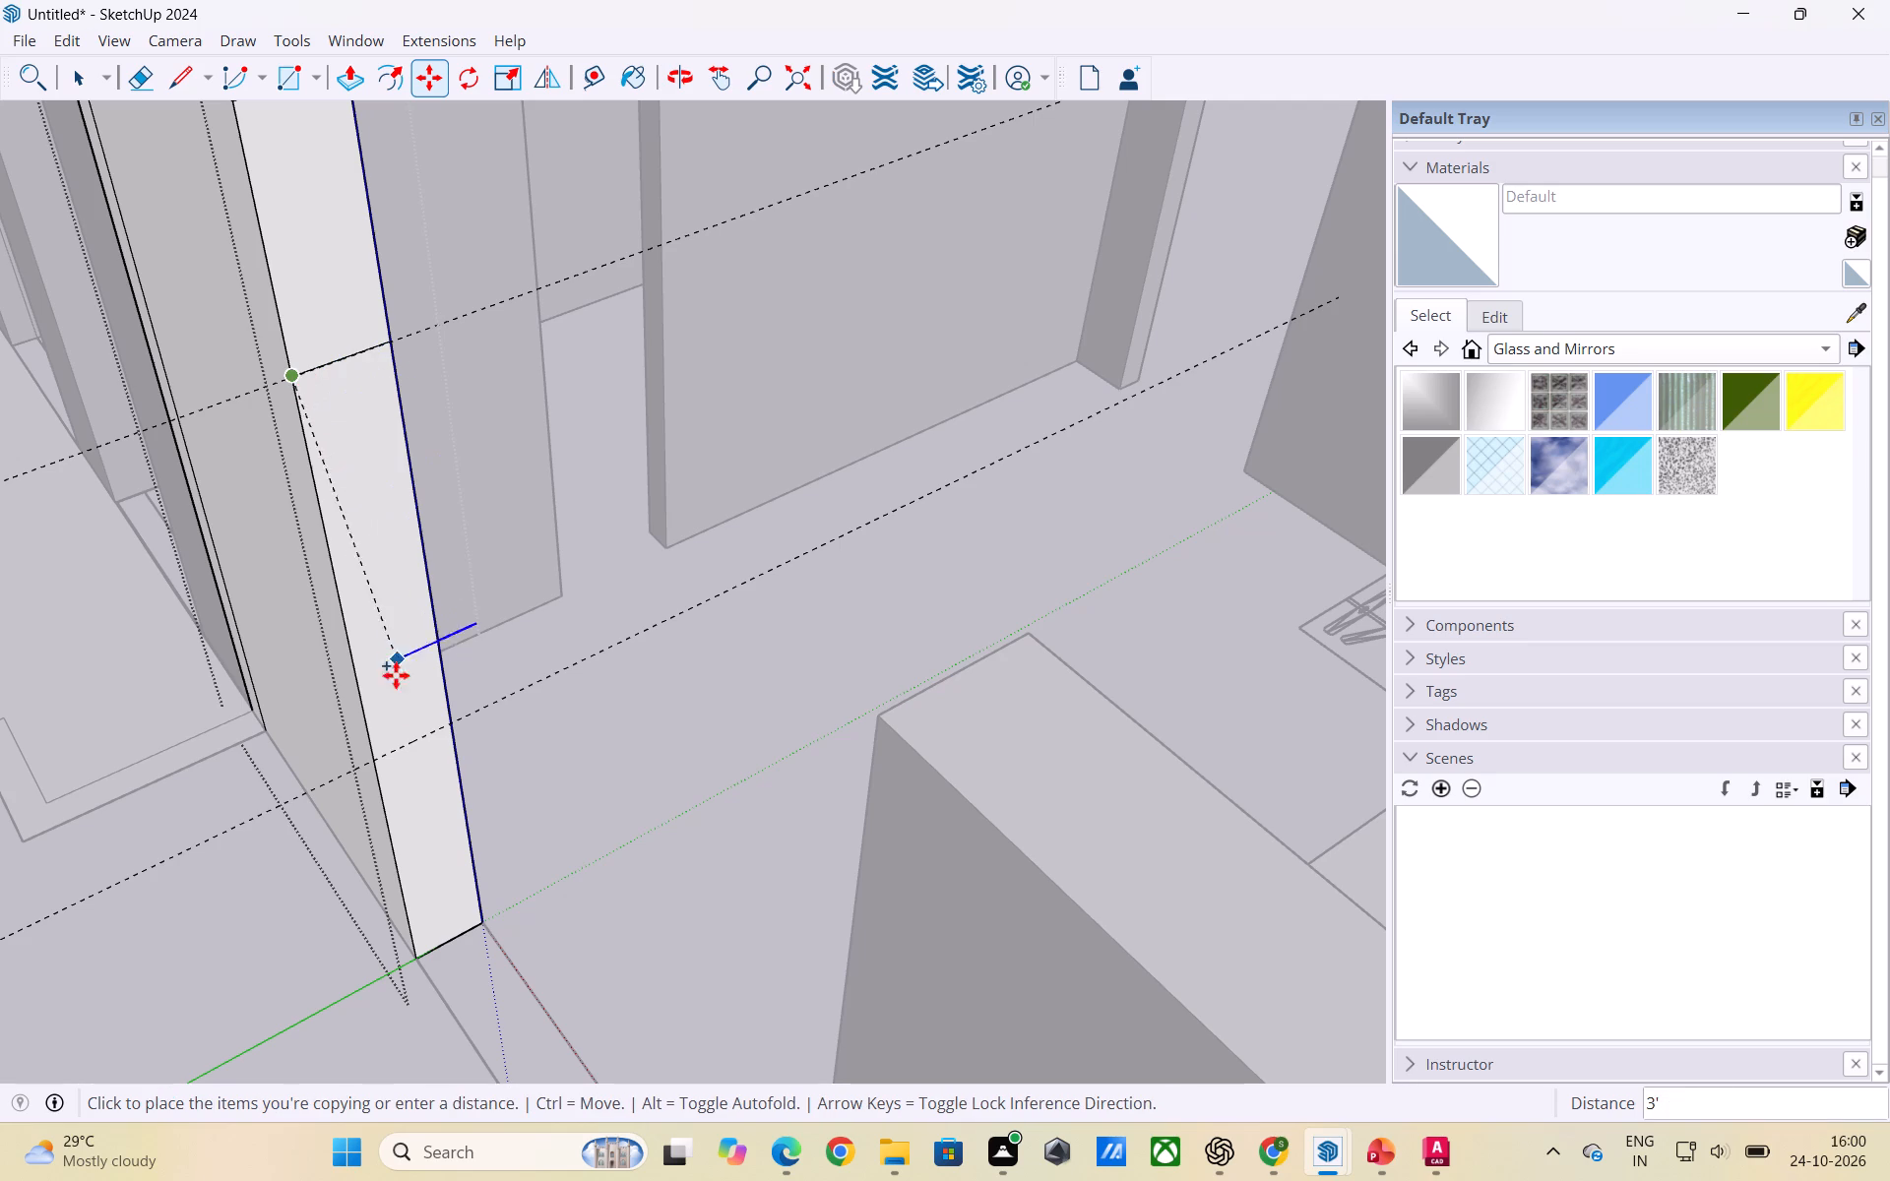
pyautogui.click(377, 760)
pyautogui.press('space')
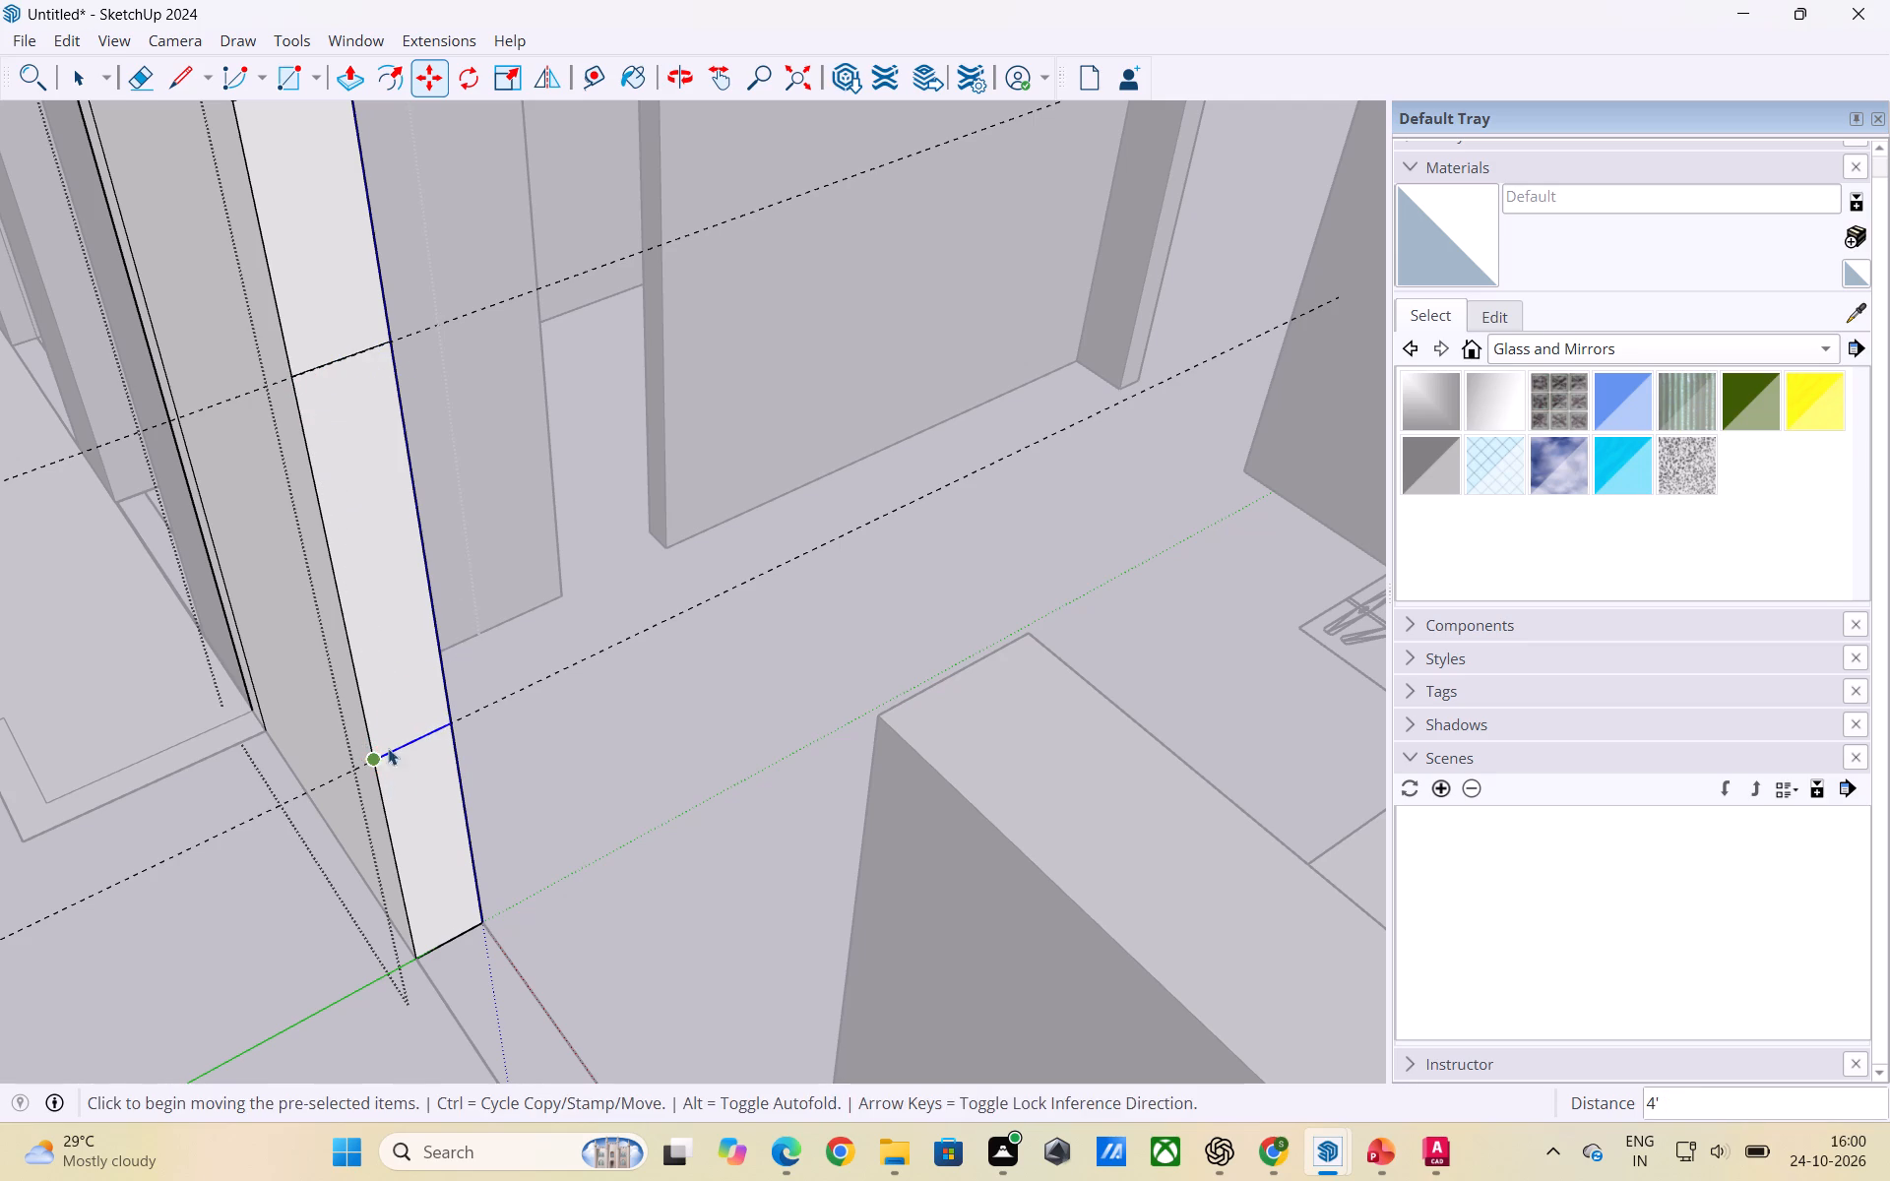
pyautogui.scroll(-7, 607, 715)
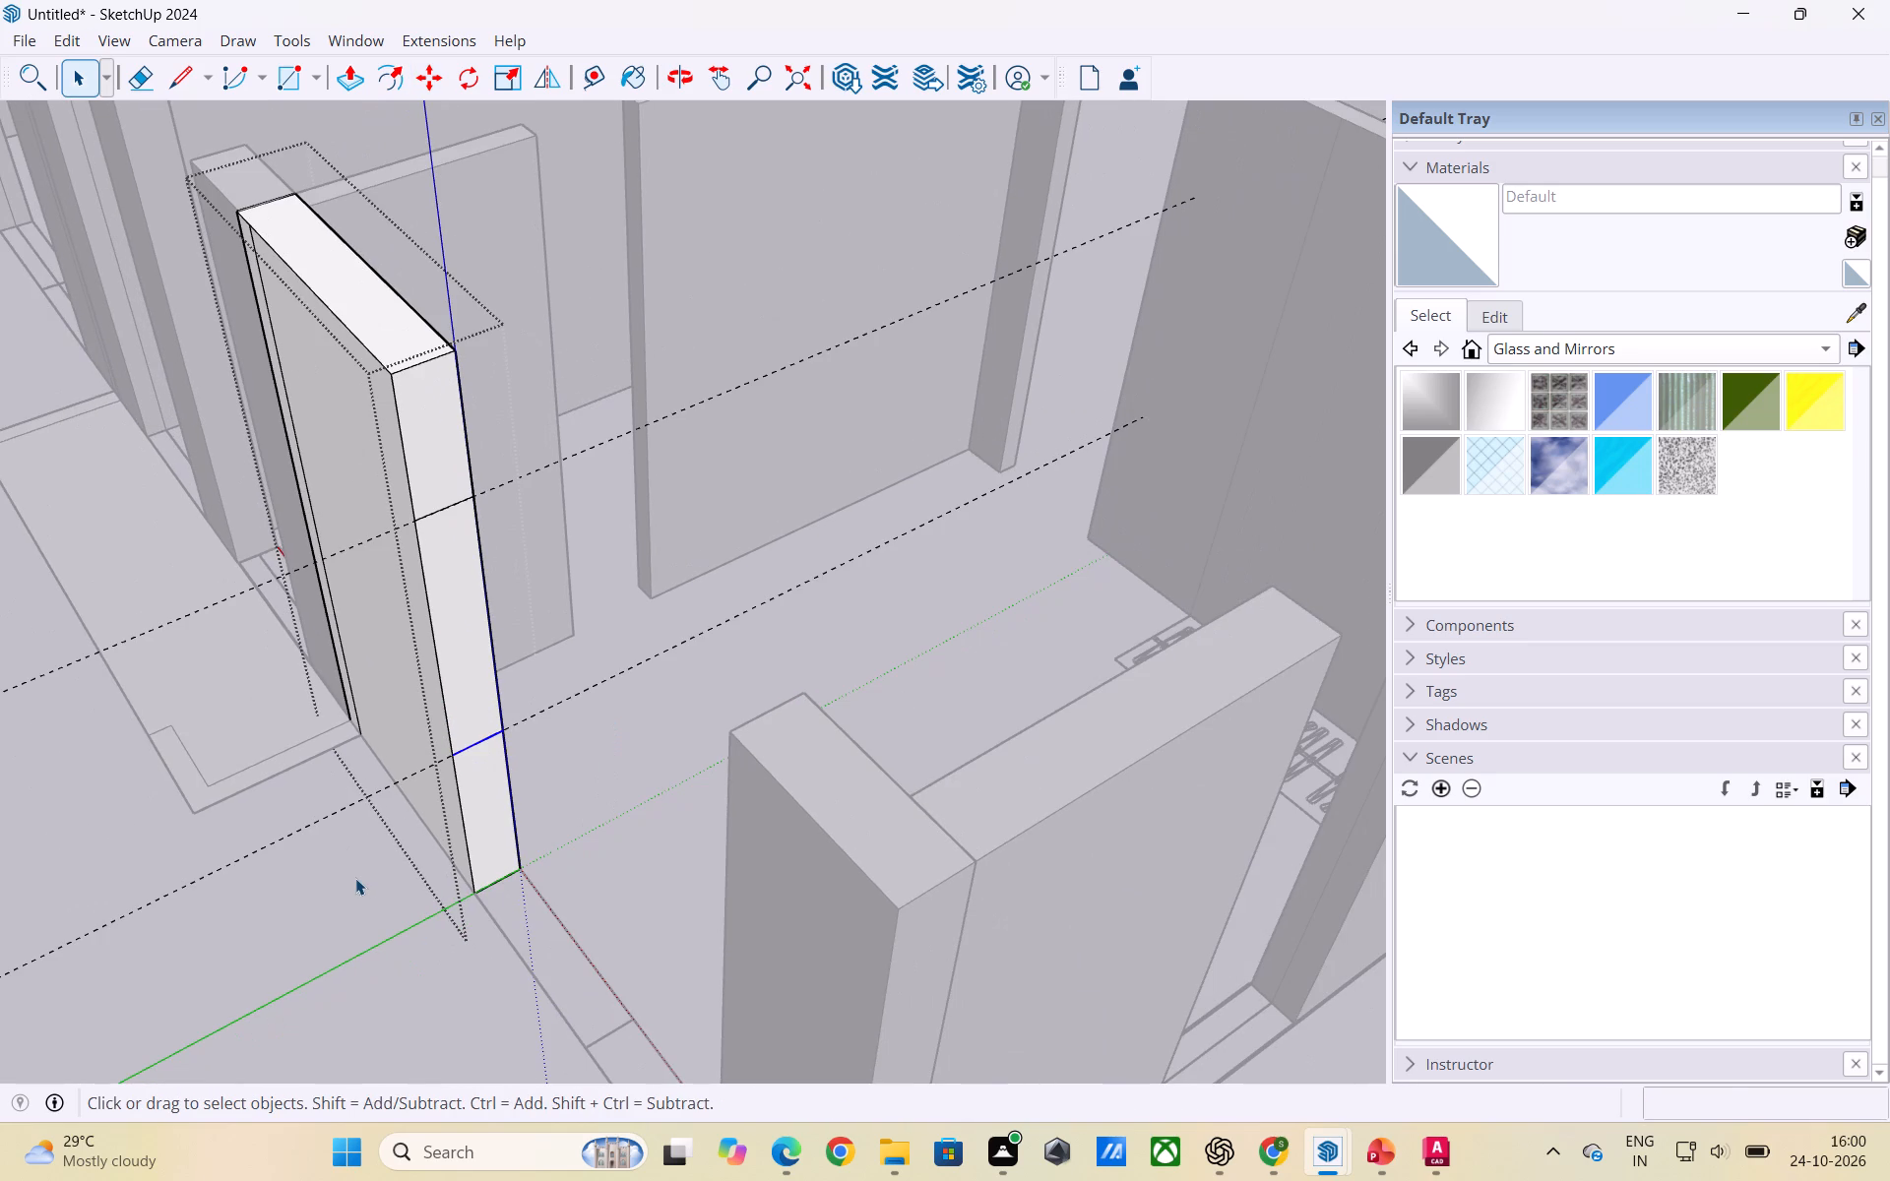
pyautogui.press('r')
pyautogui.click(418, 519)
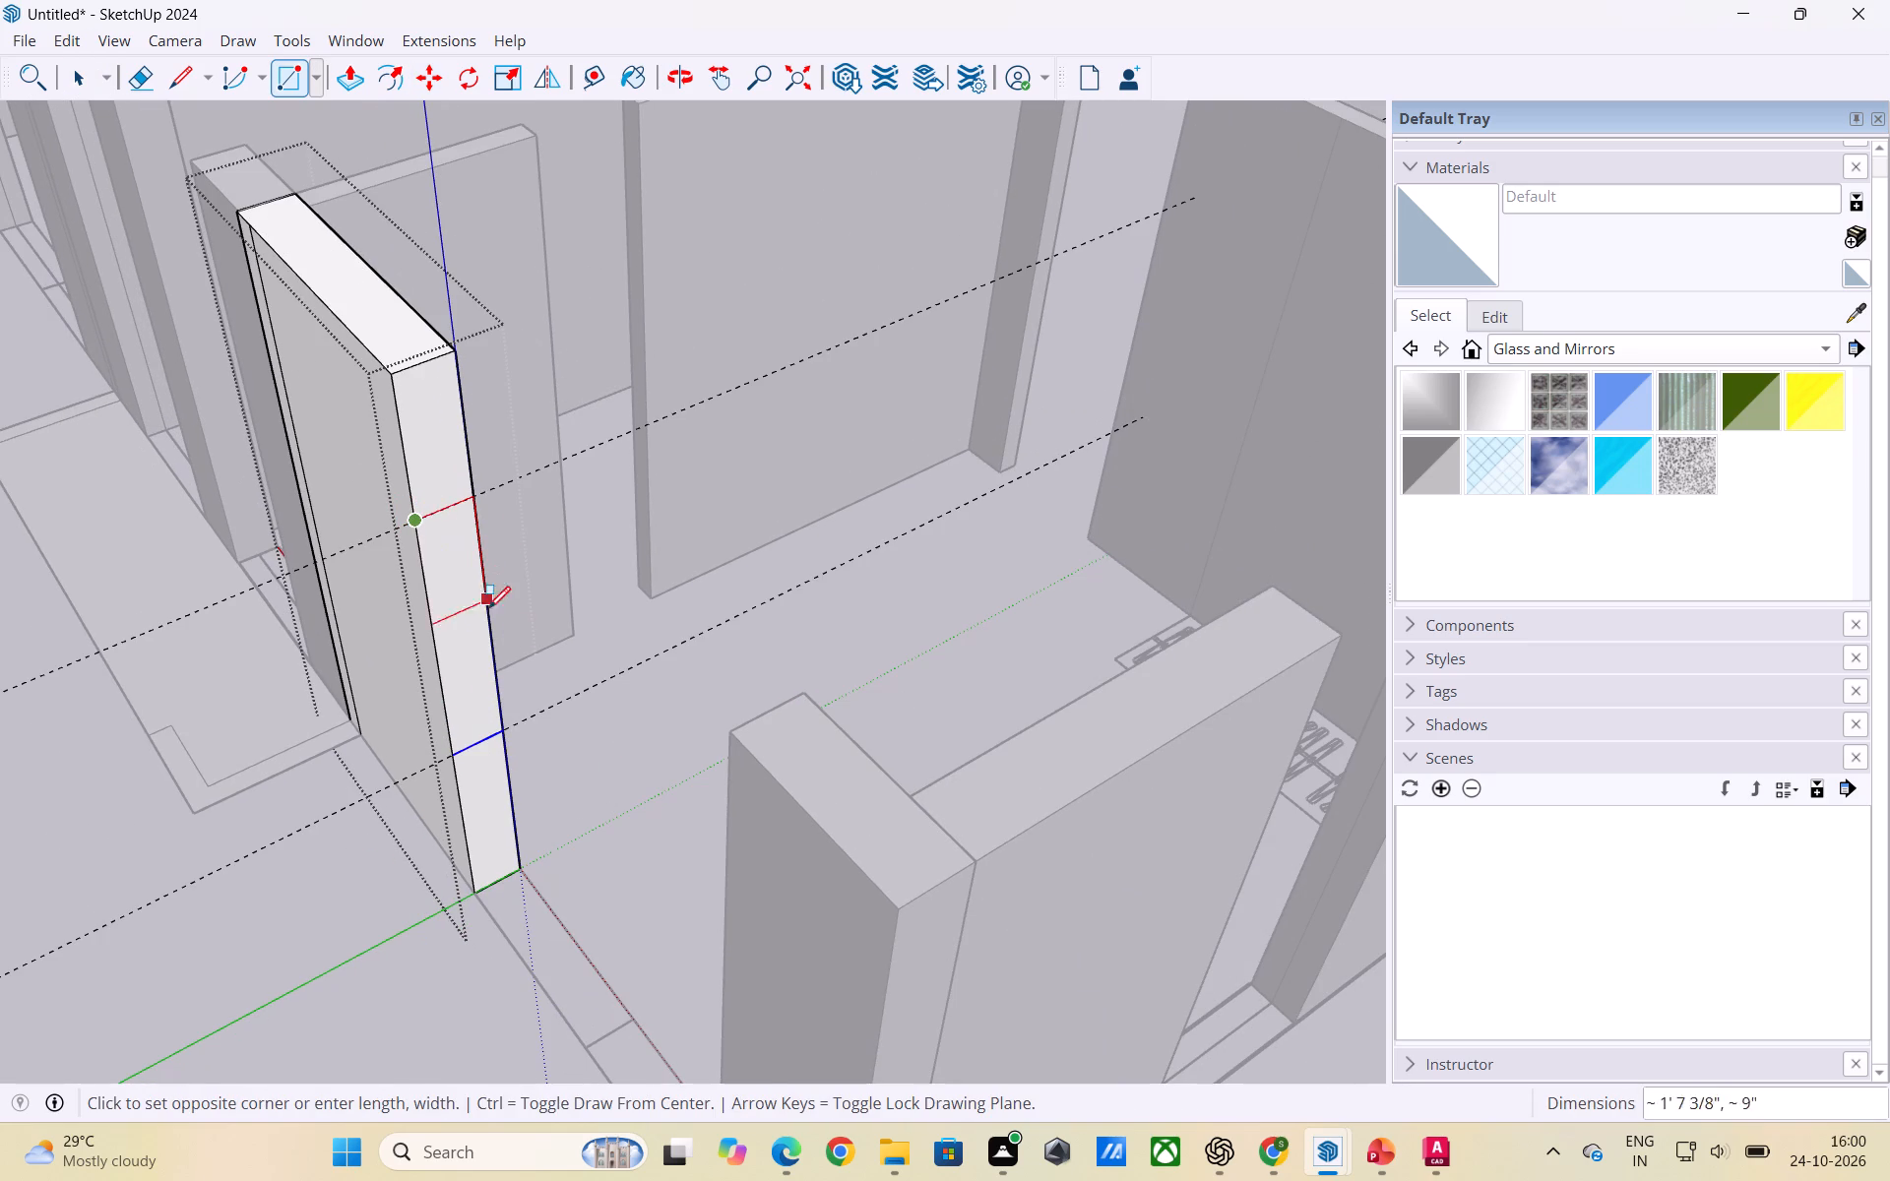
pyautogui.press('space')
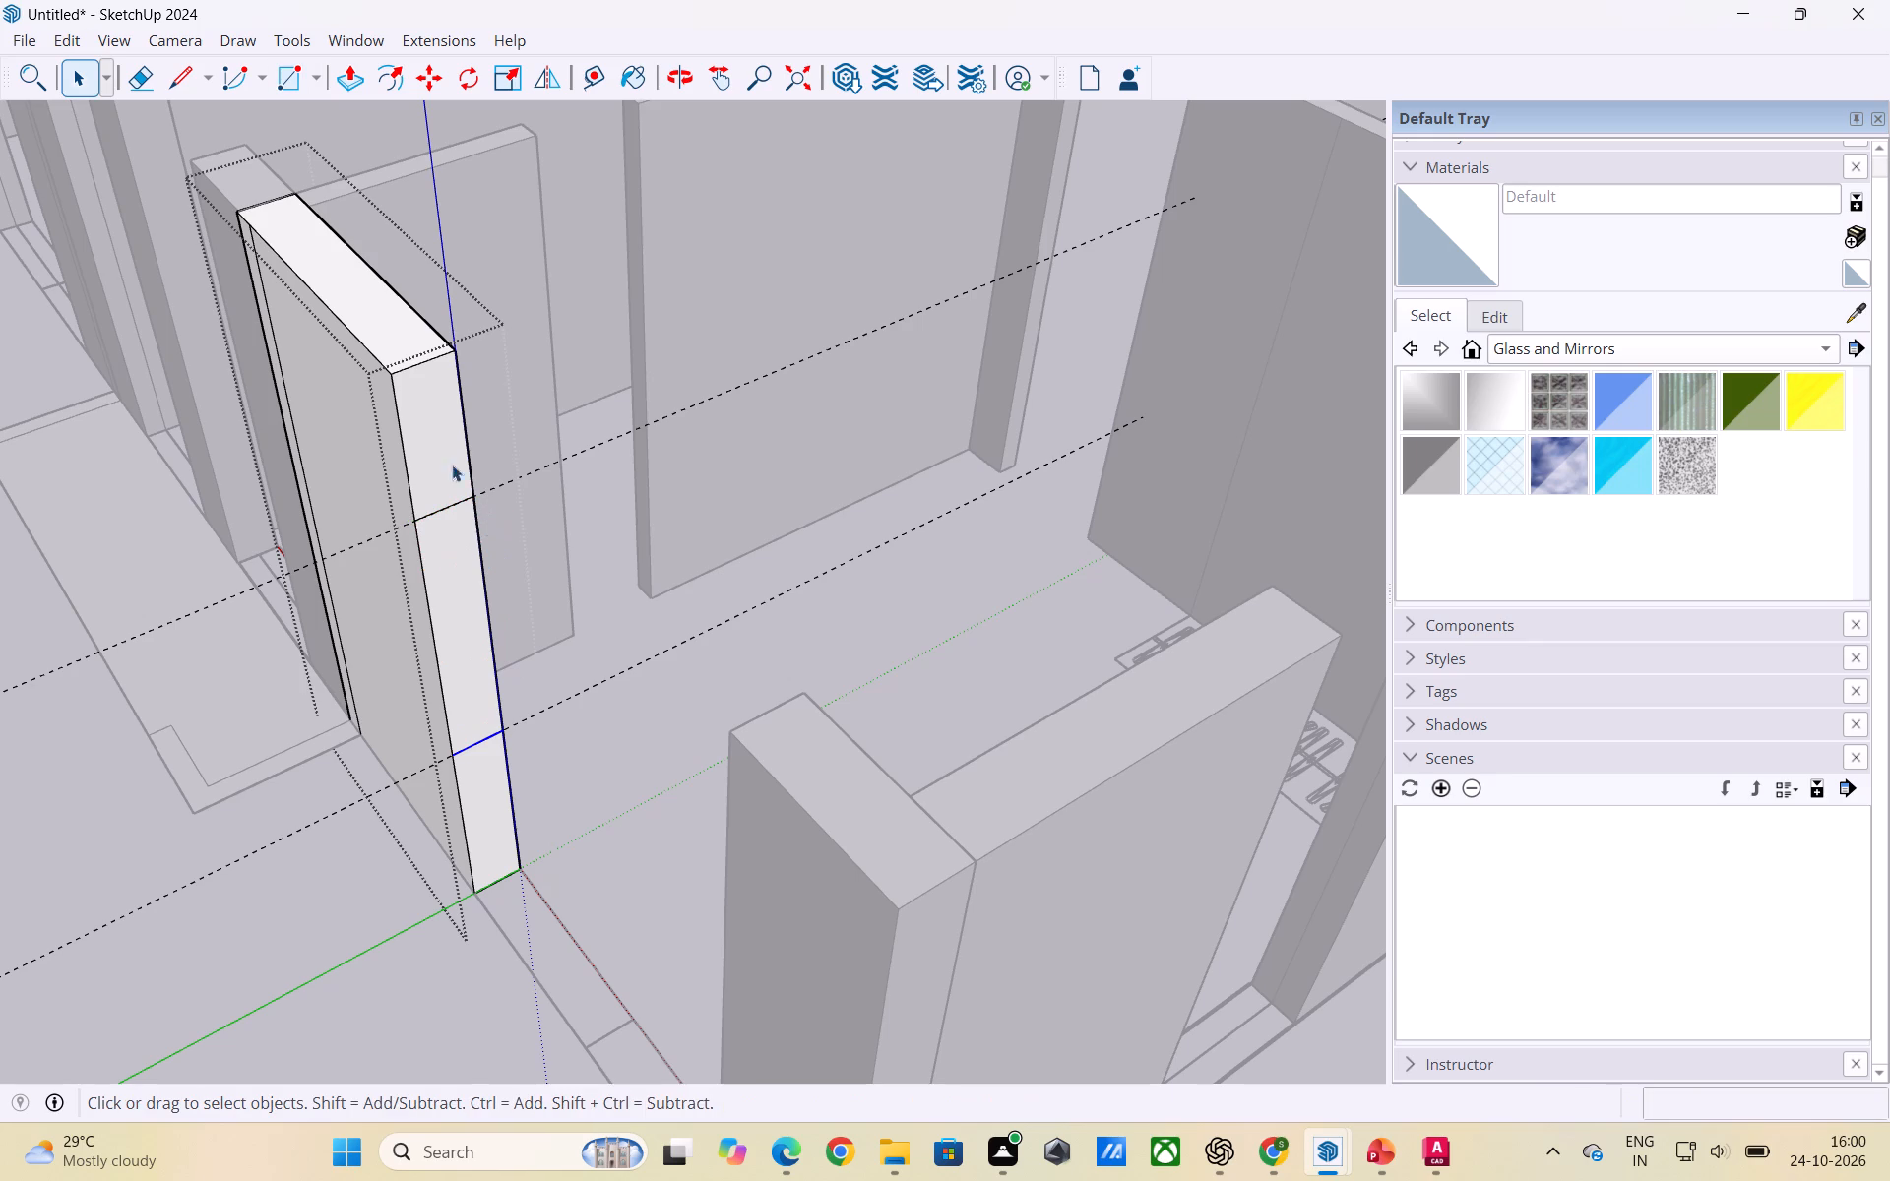
# Draw rectangles over the end face's sections above the upper guide and below the lower guide, and leave the wall group.
pyautogui.press('r')
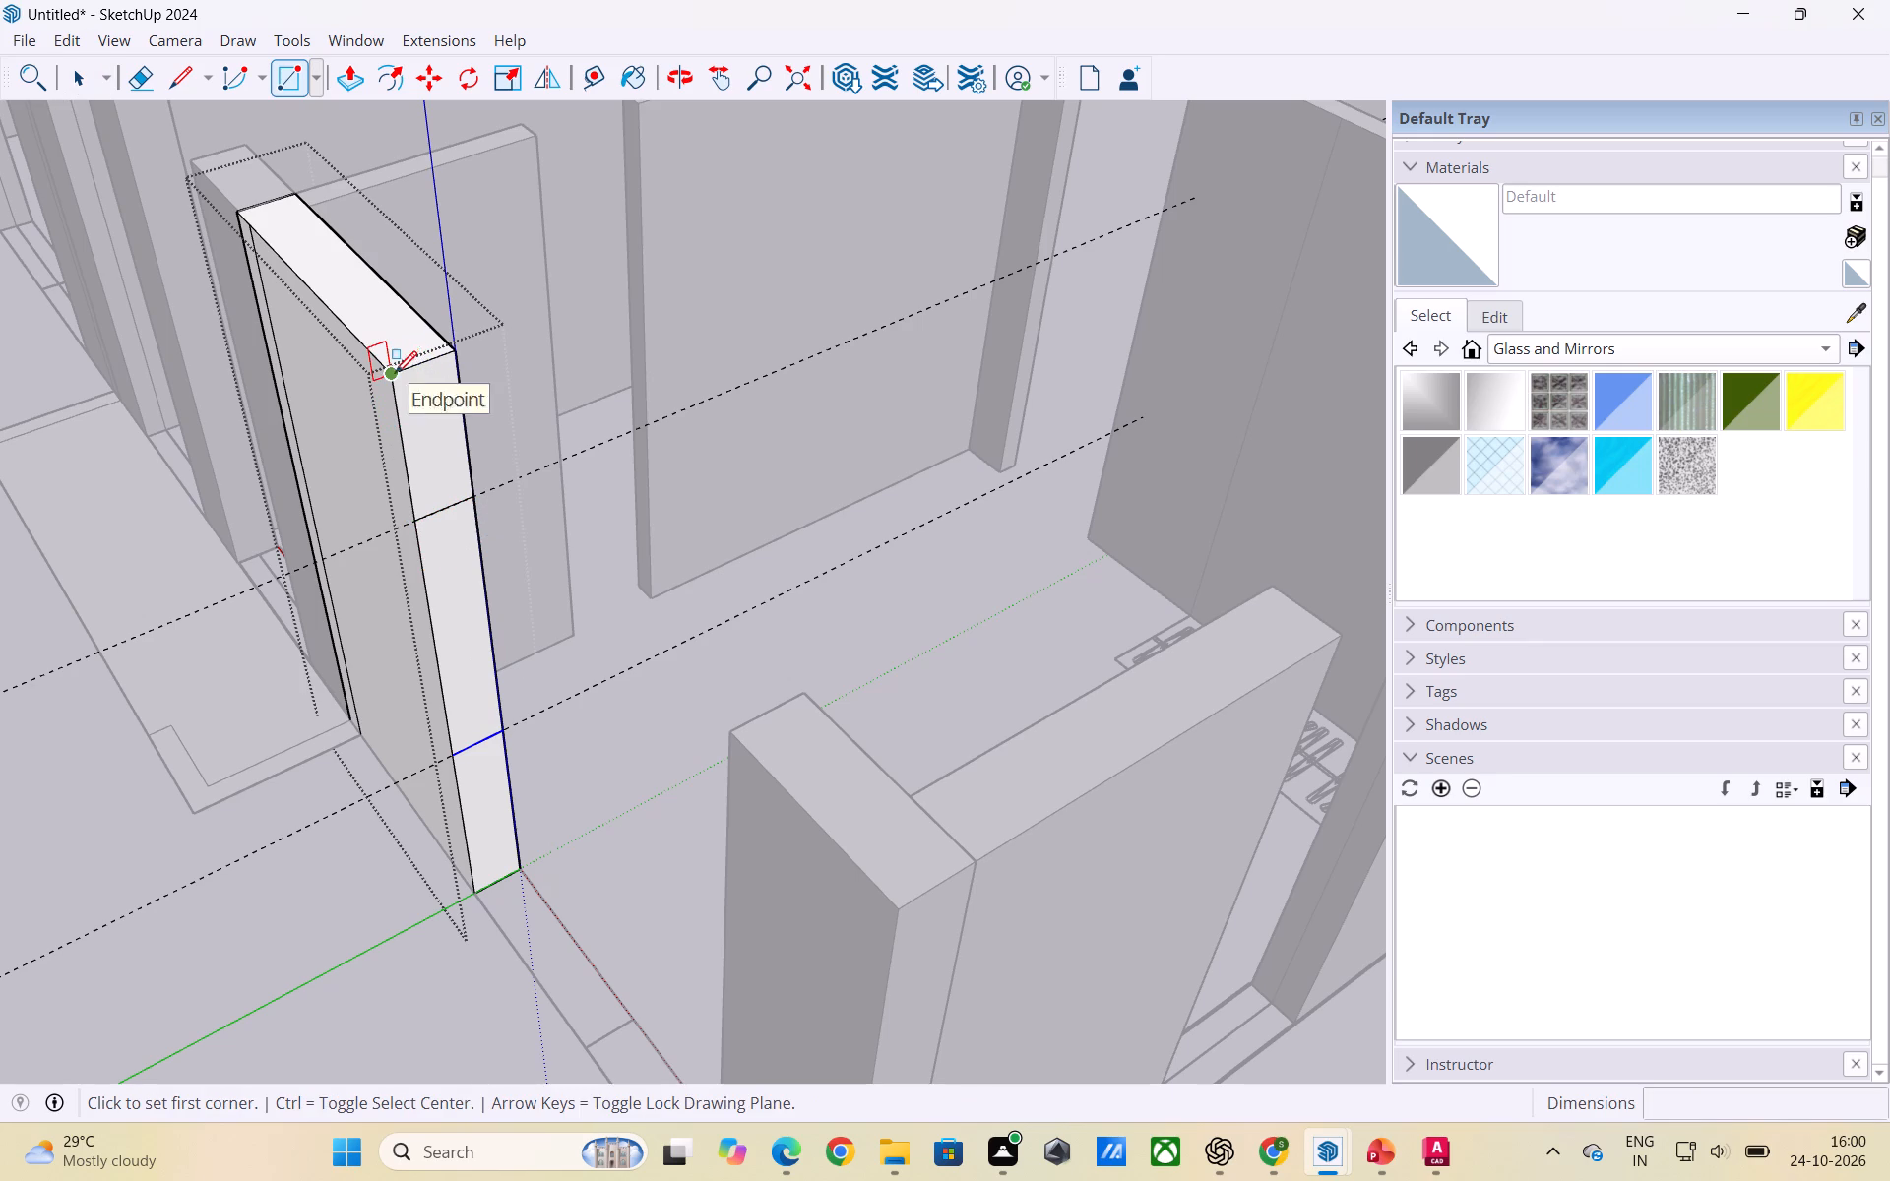
pyautogui.click(394, 378)
pyautogui.click(477, 493)
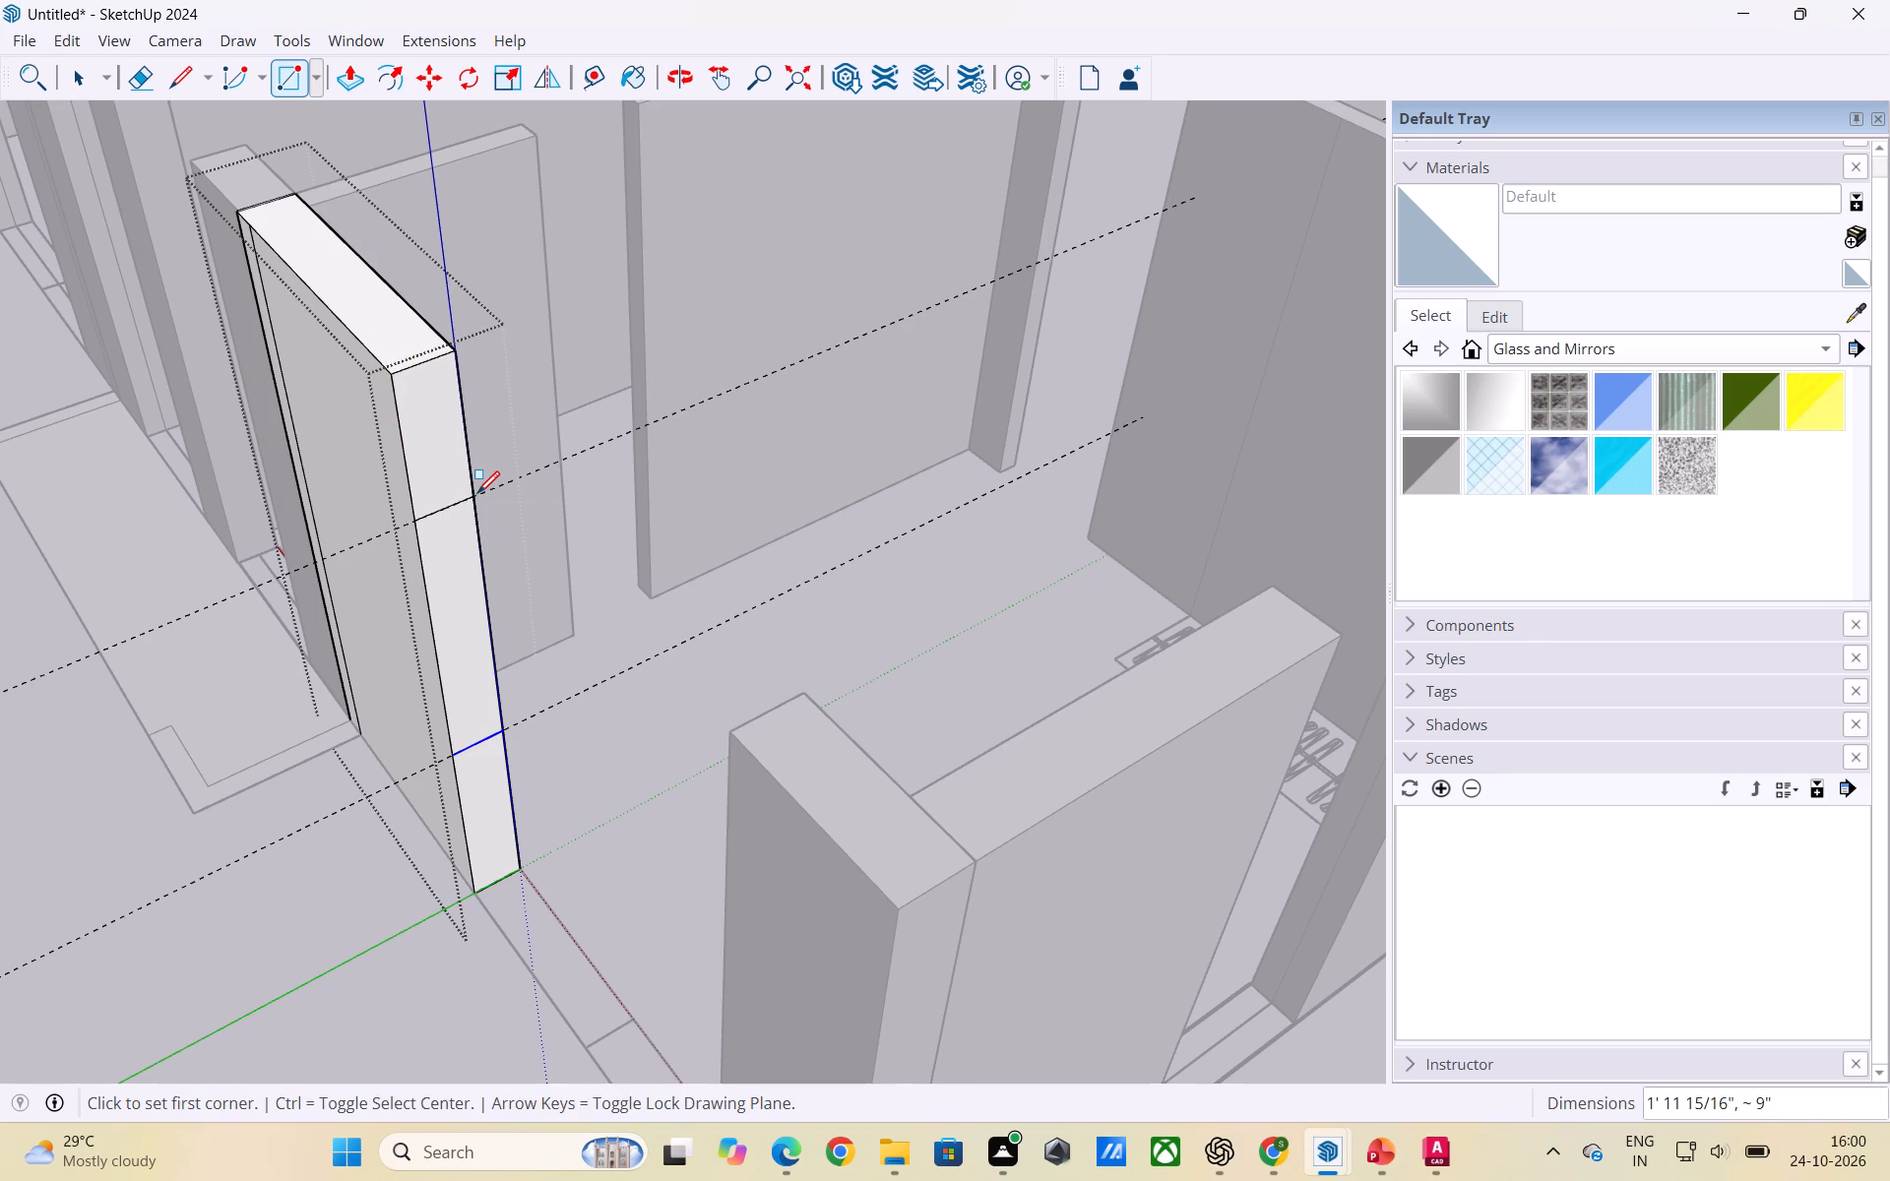
pyautogui.click(450, 756)
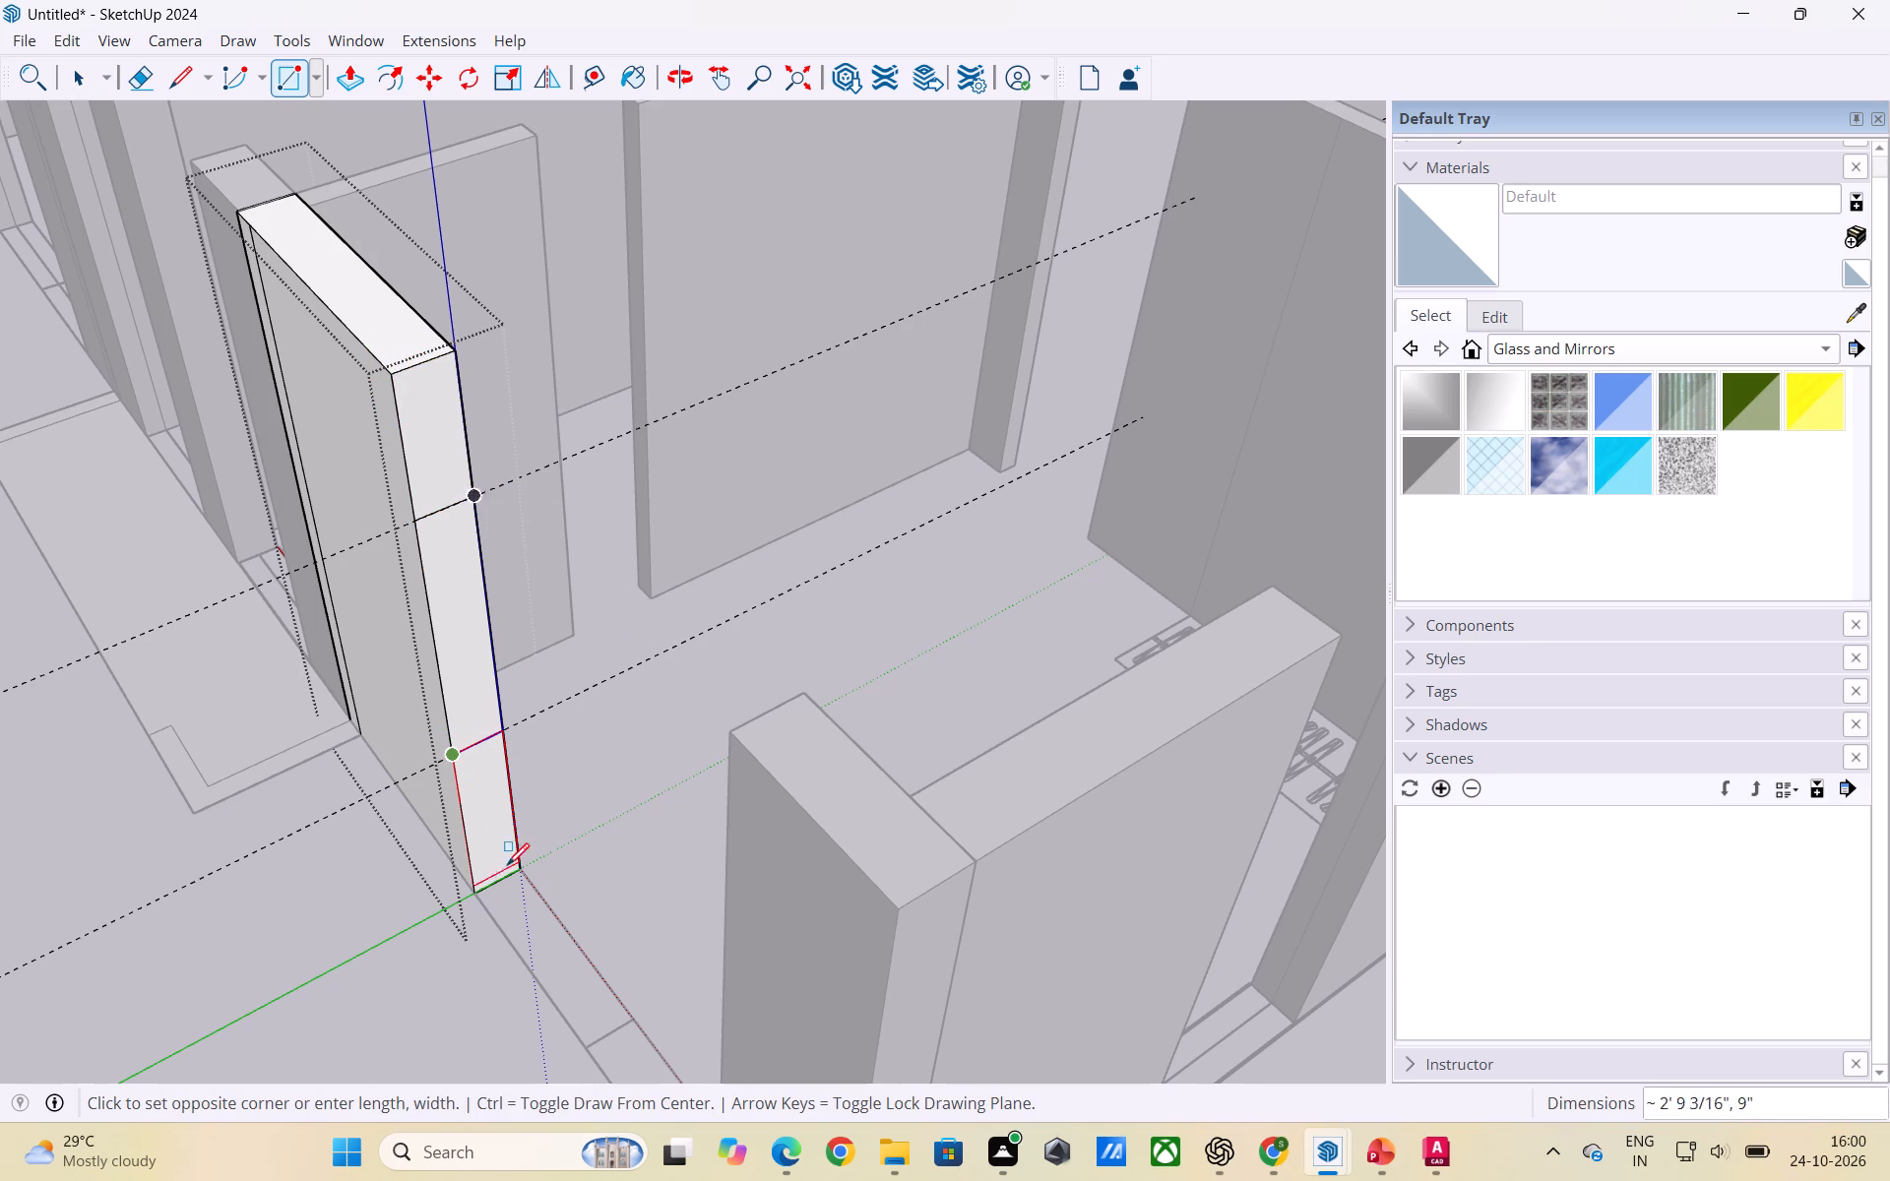
pyautogui.click(517, 869)
pyautogui.press('space')
pyautogui.click(454, 987)
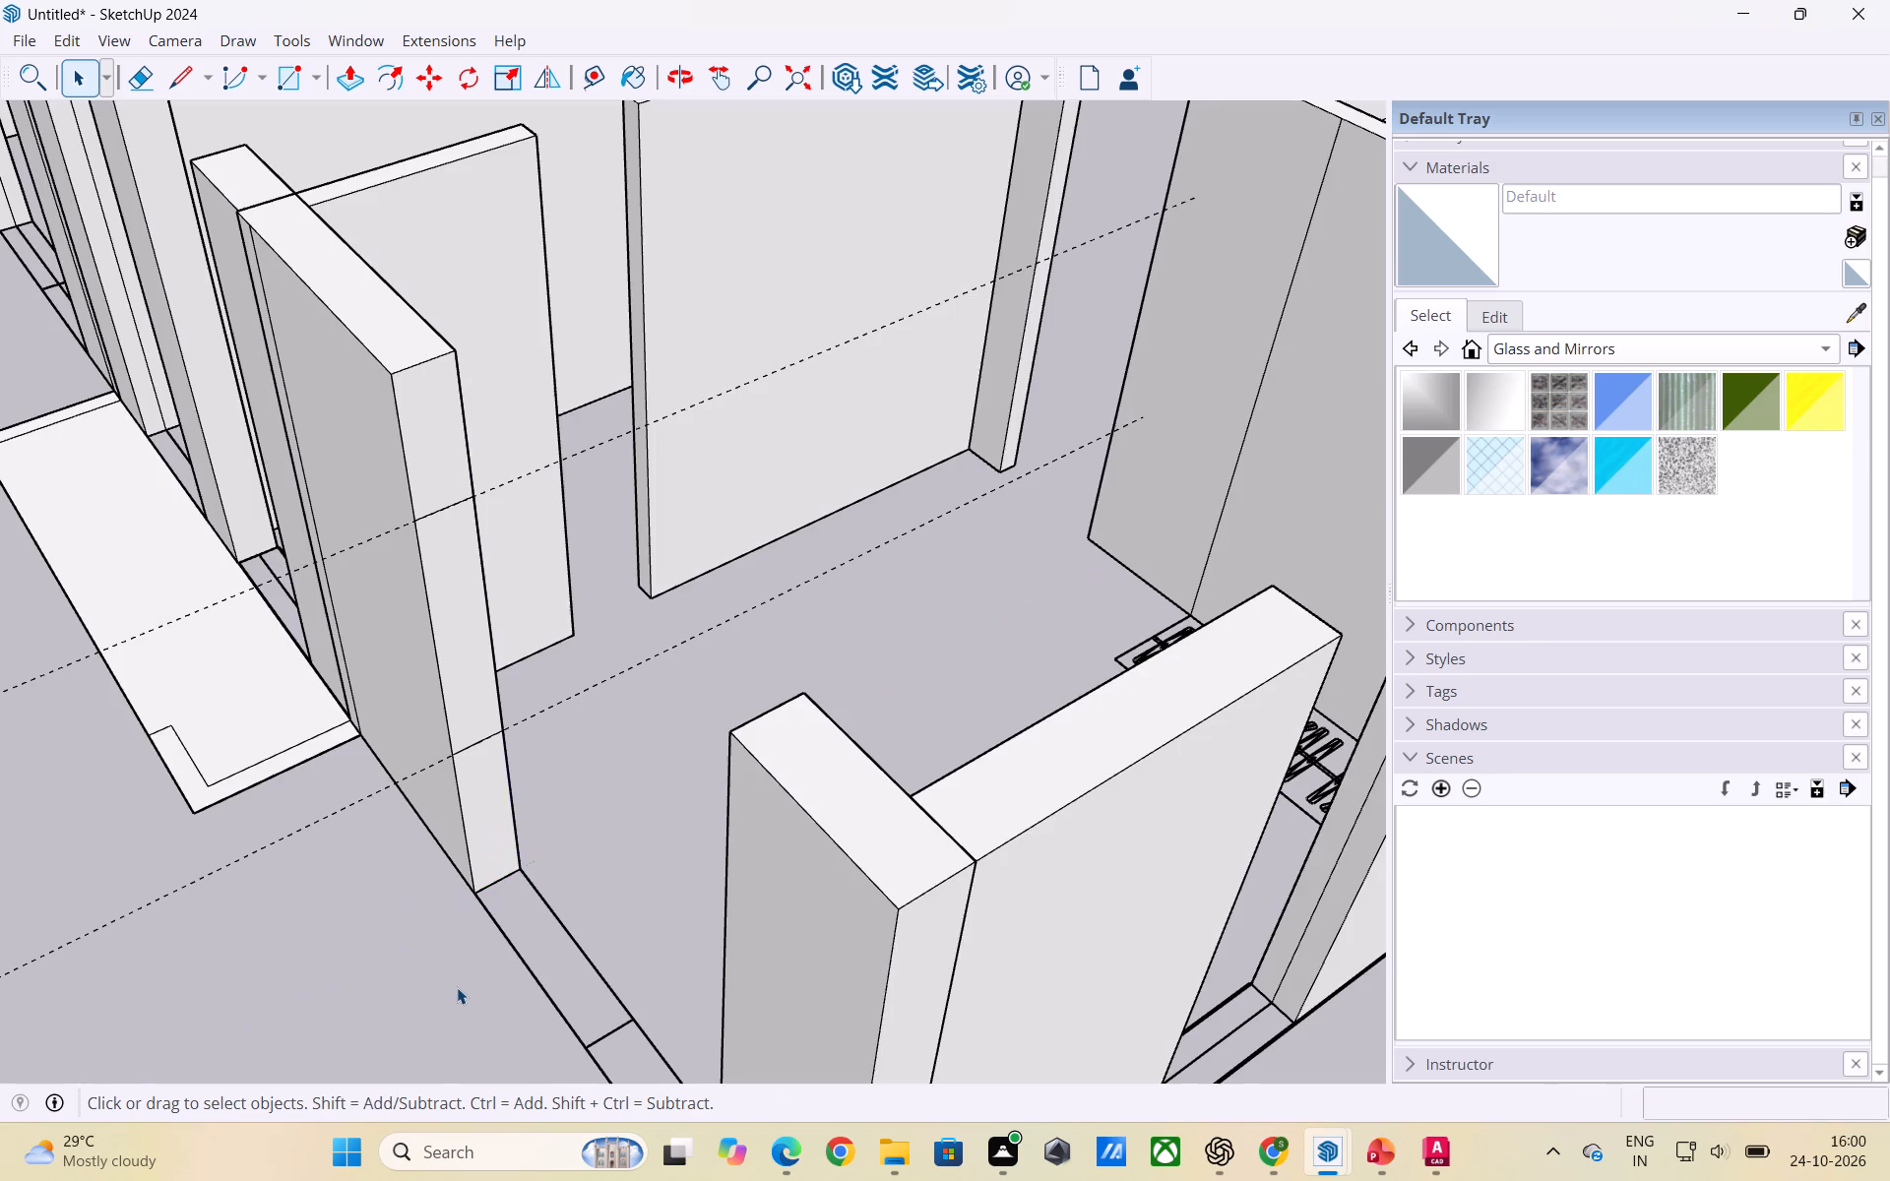
# Delete all guides from the model.
pyautogui.click(67, 37)
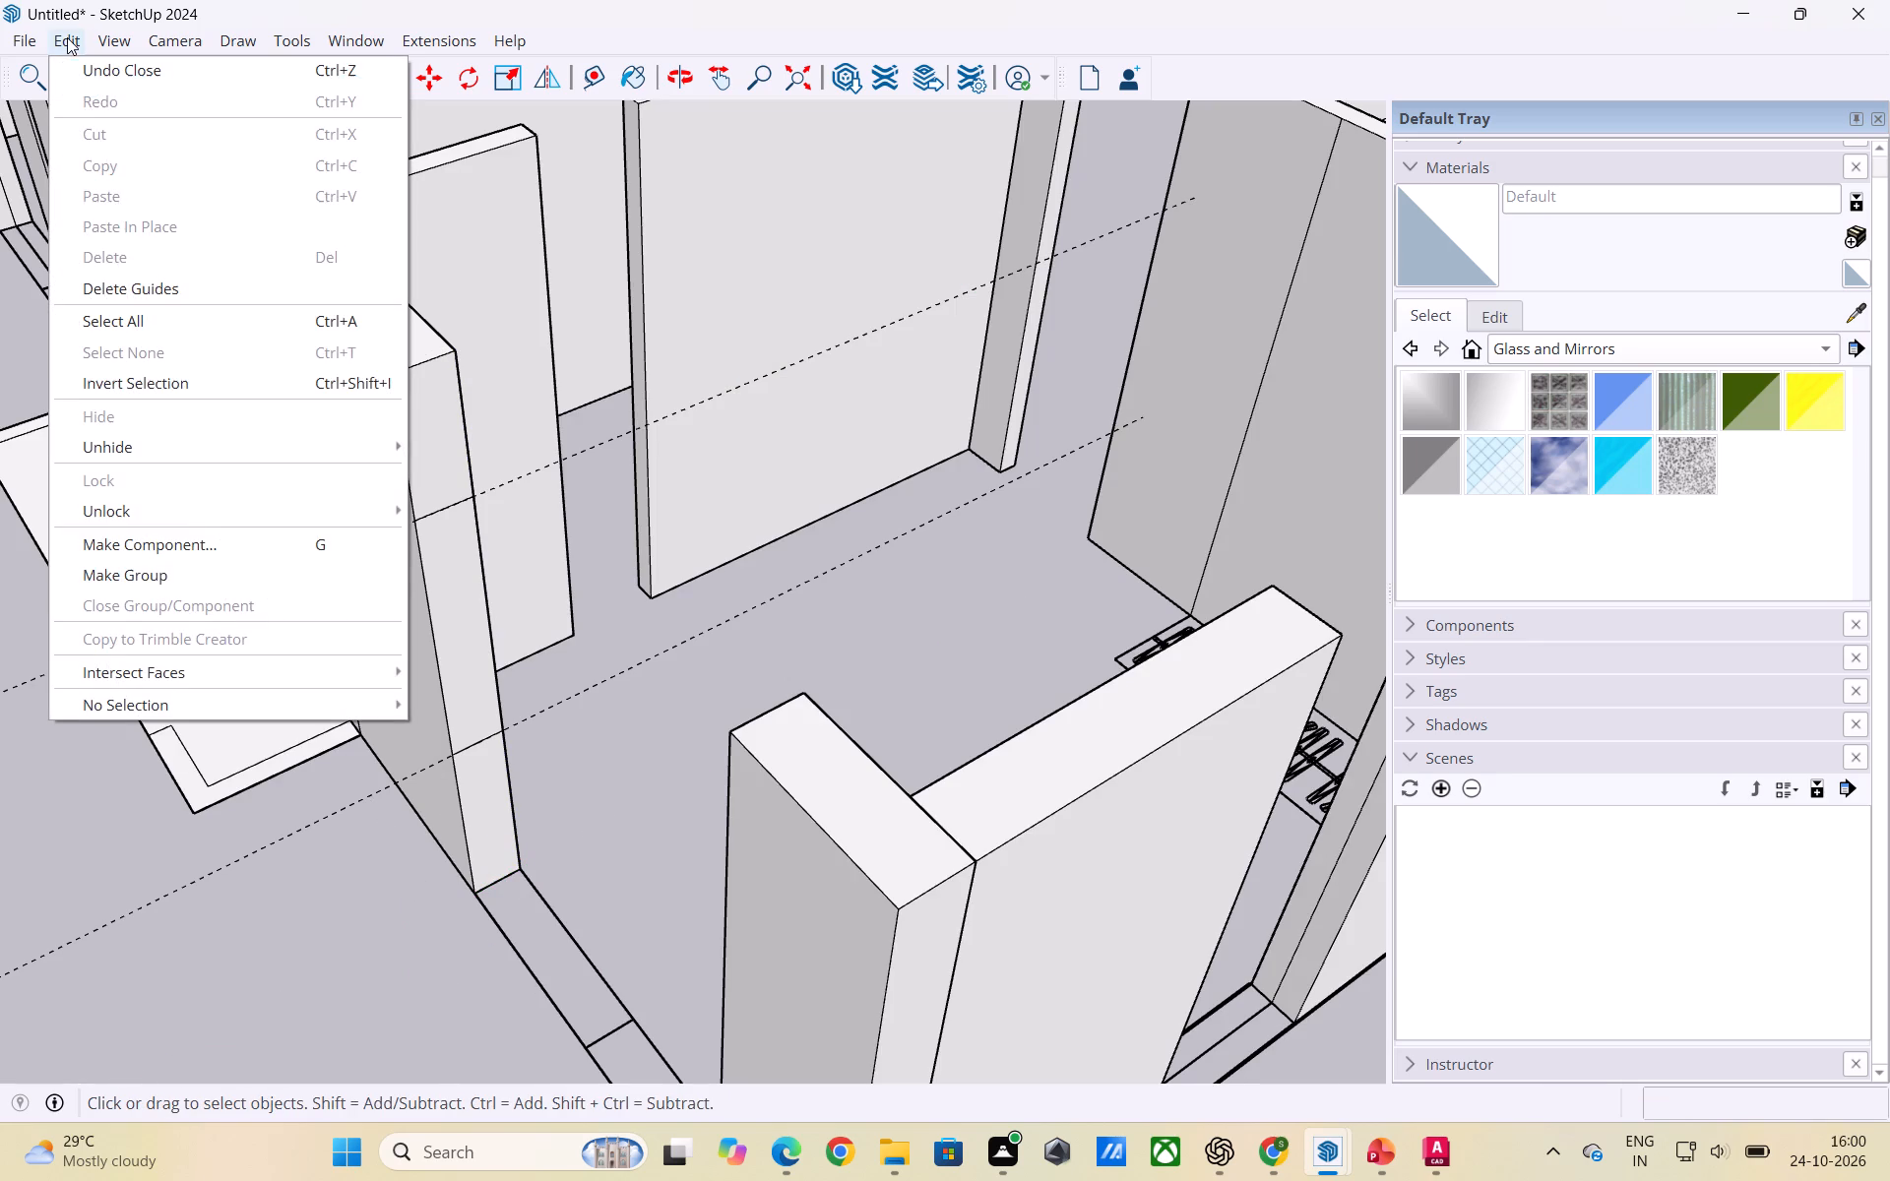
pyautogui.click(139, 293)
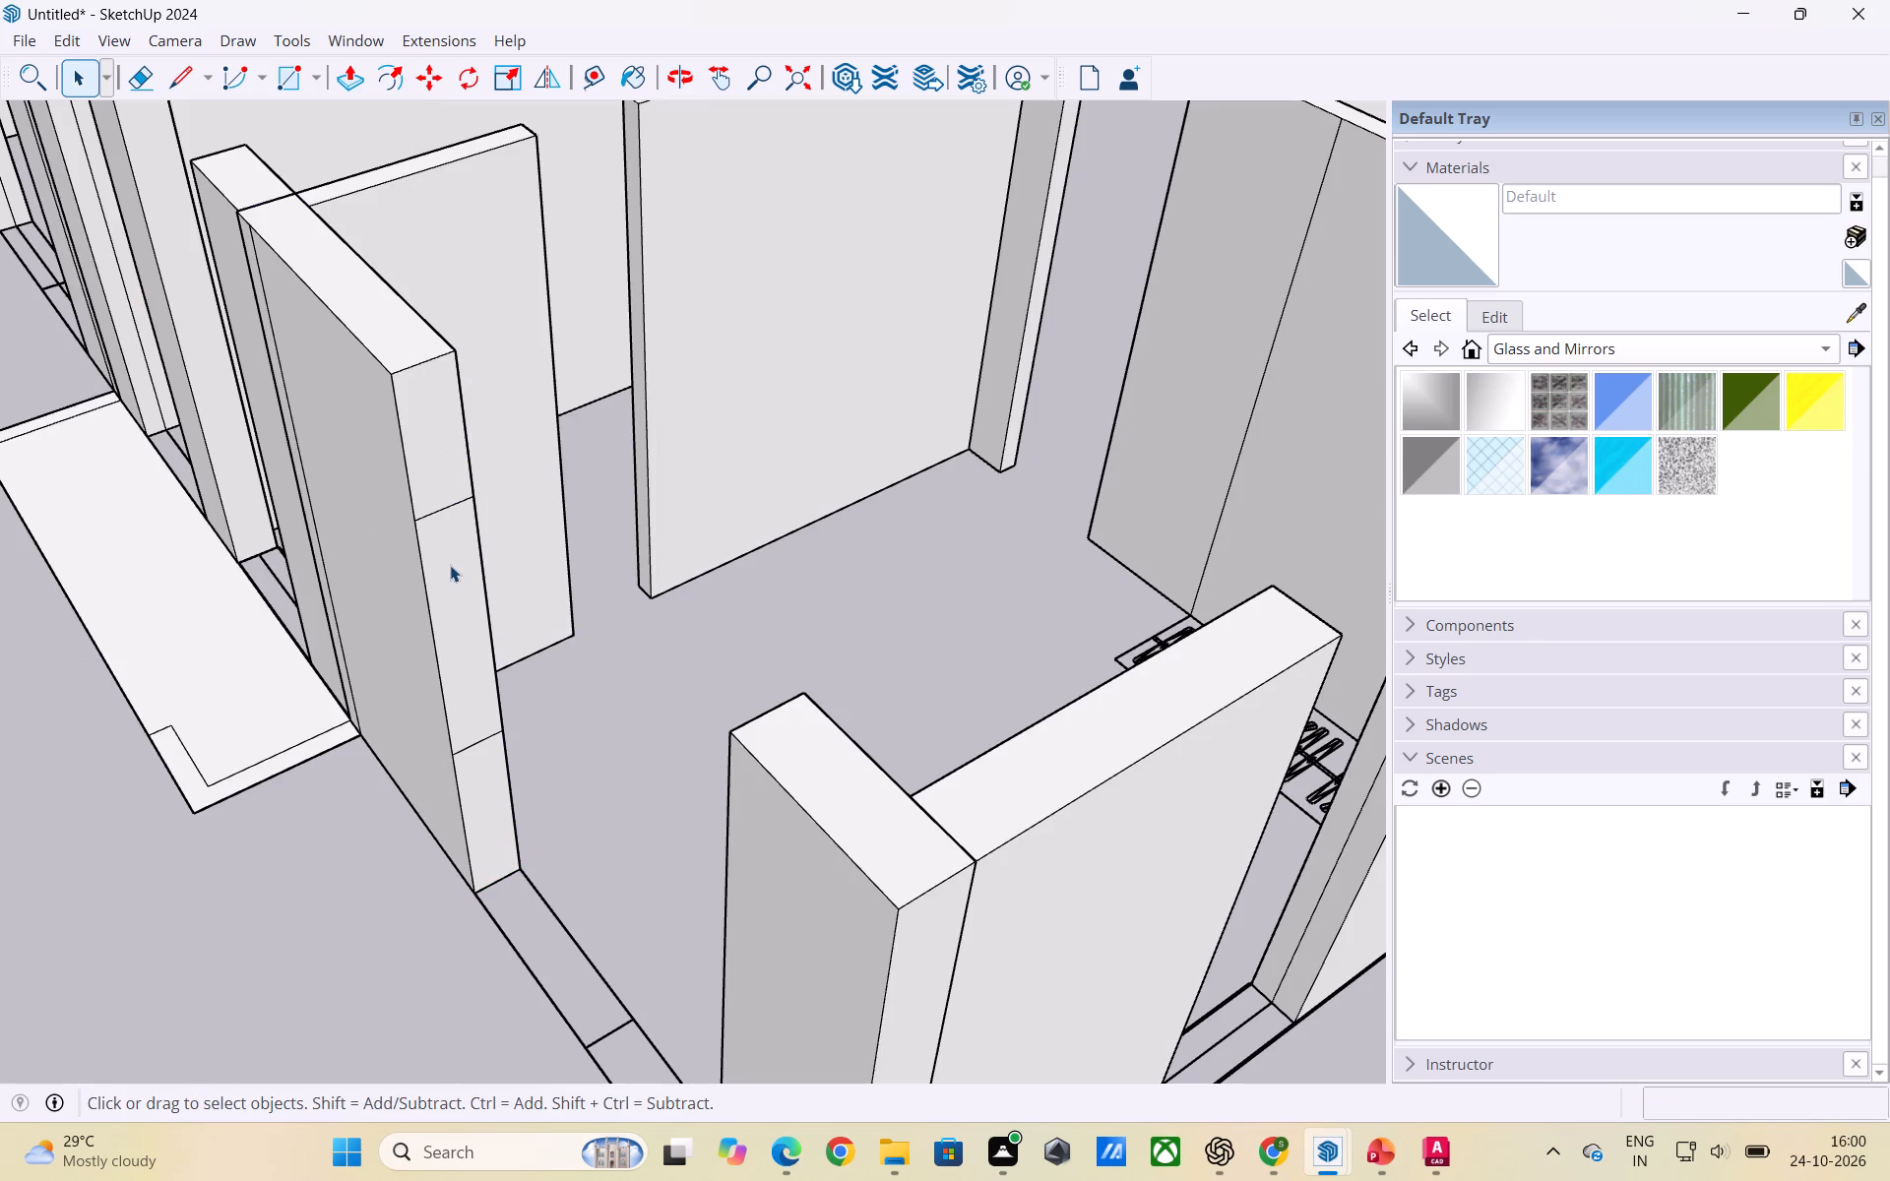
# Reopen the wall and extrude the end face's top section across the front window opening to the opposite wall, and leave the group.
pyautogui.tripleClick(450, 565)
pyautogui.doubleClick(460, 579)
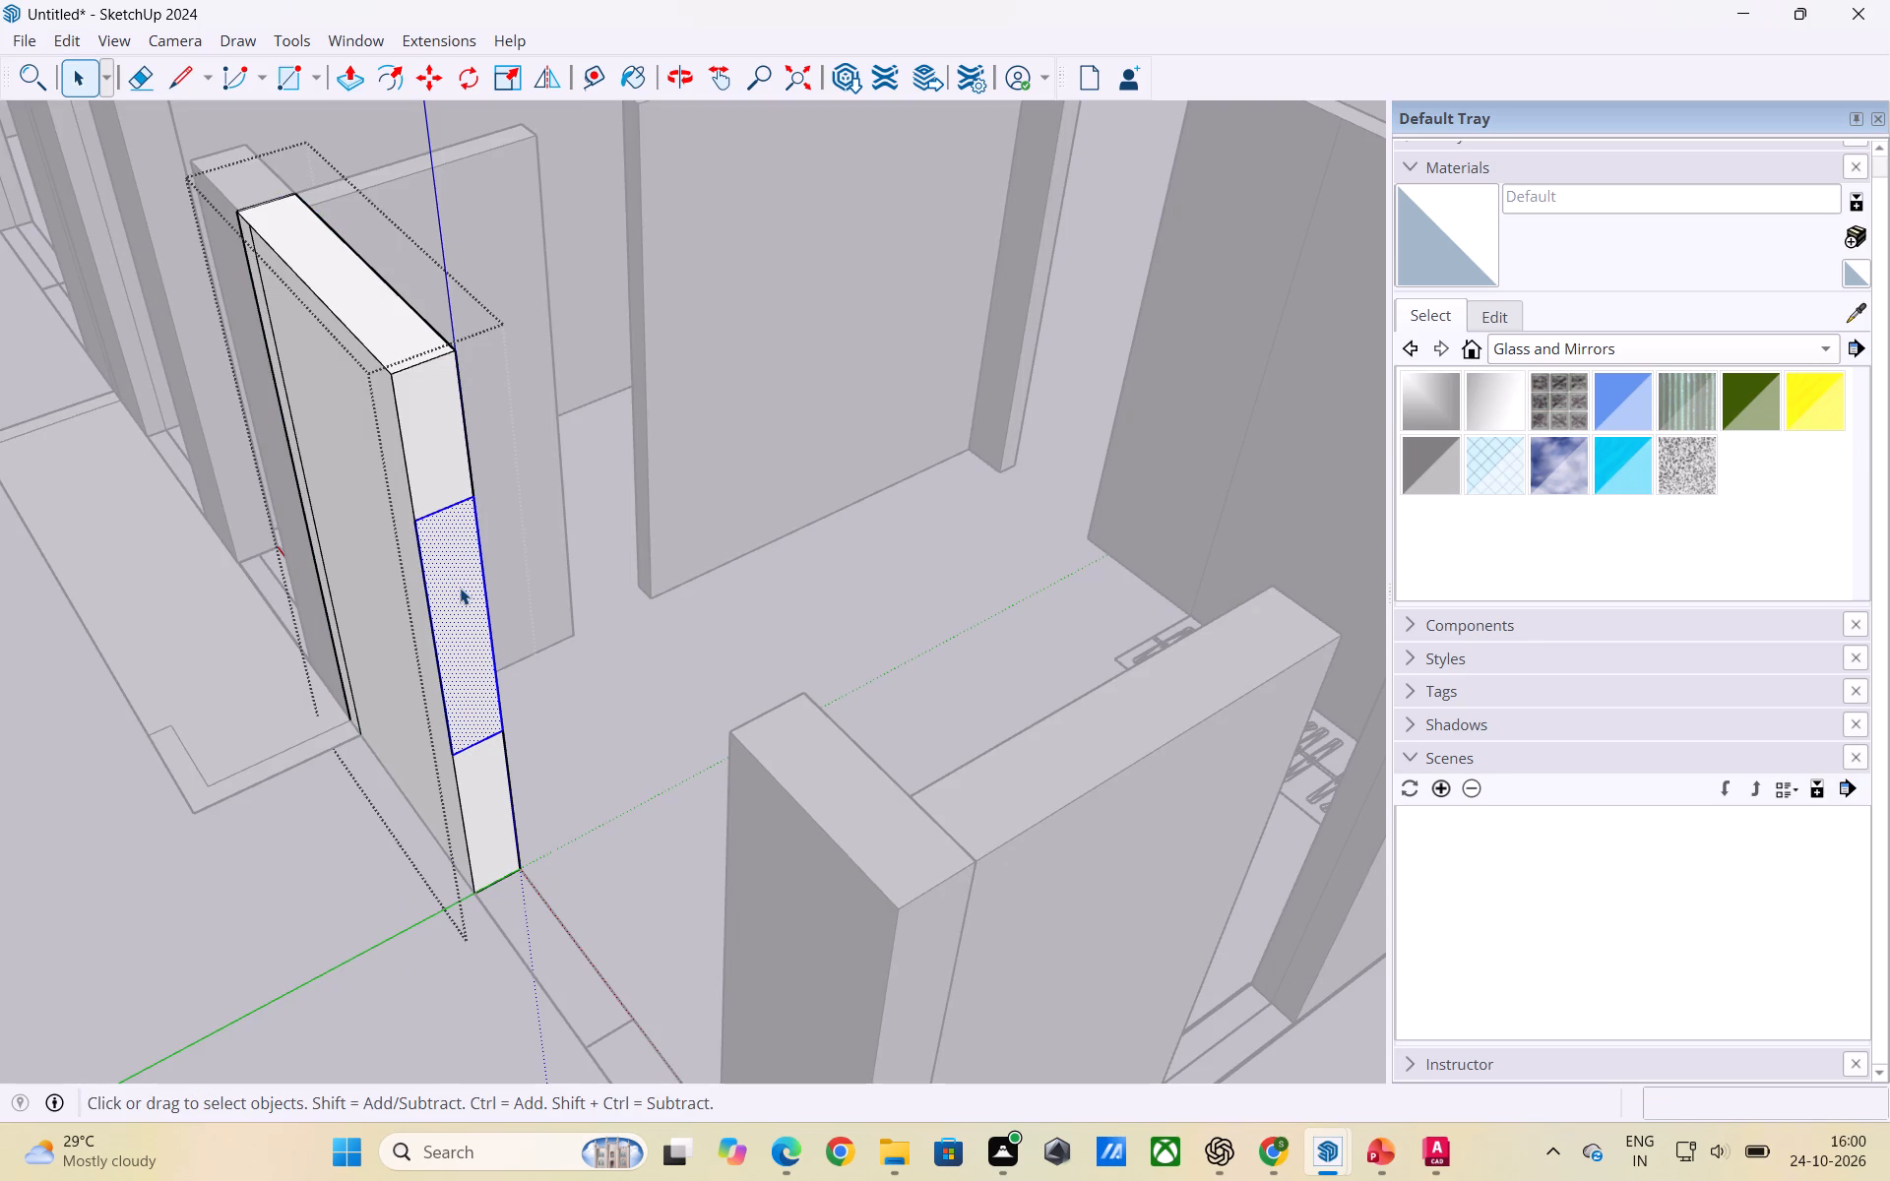
pyautogui.doubleClick(428, 438)
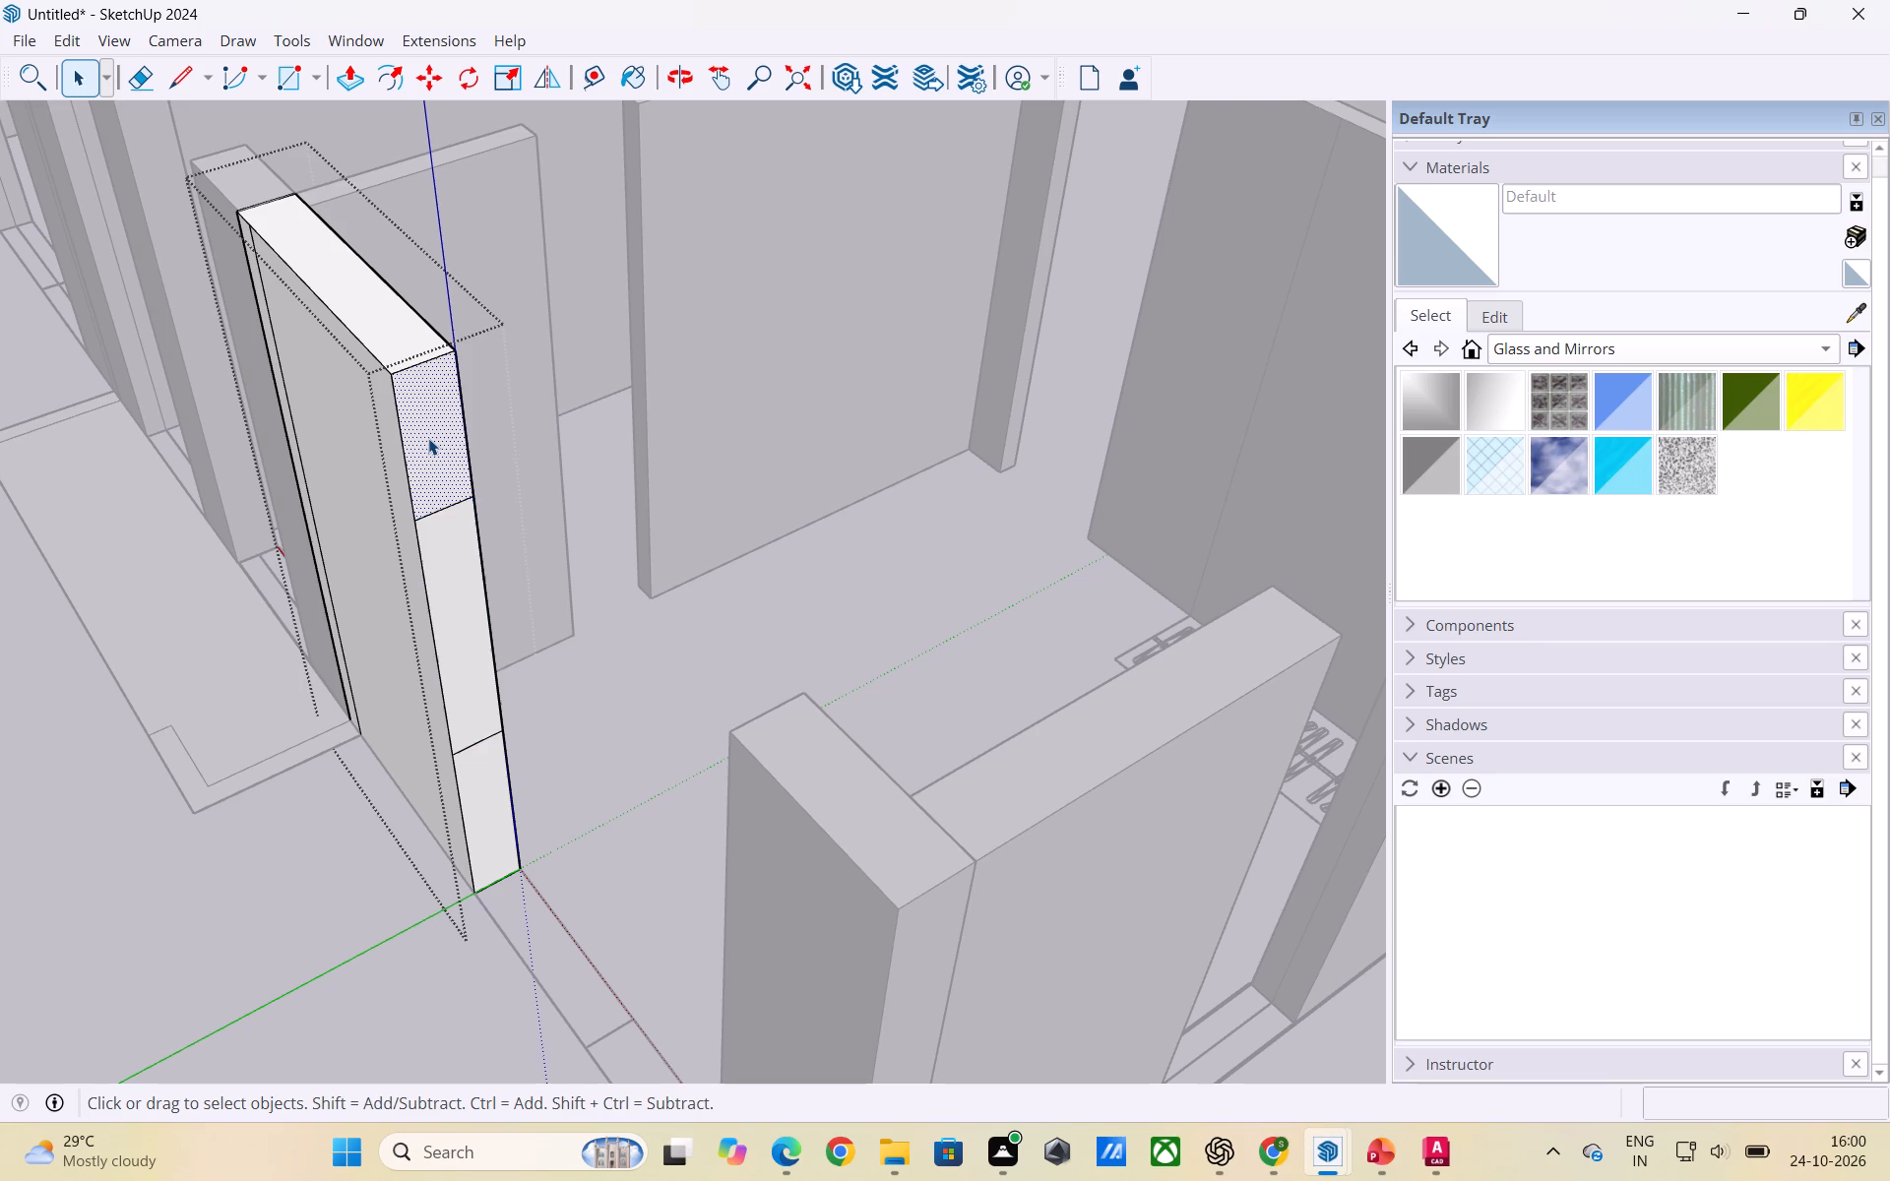
pyautogui.press('p')
pyautogui.click(433, 438)
pyautogui.scroll(-3, 418, 474)
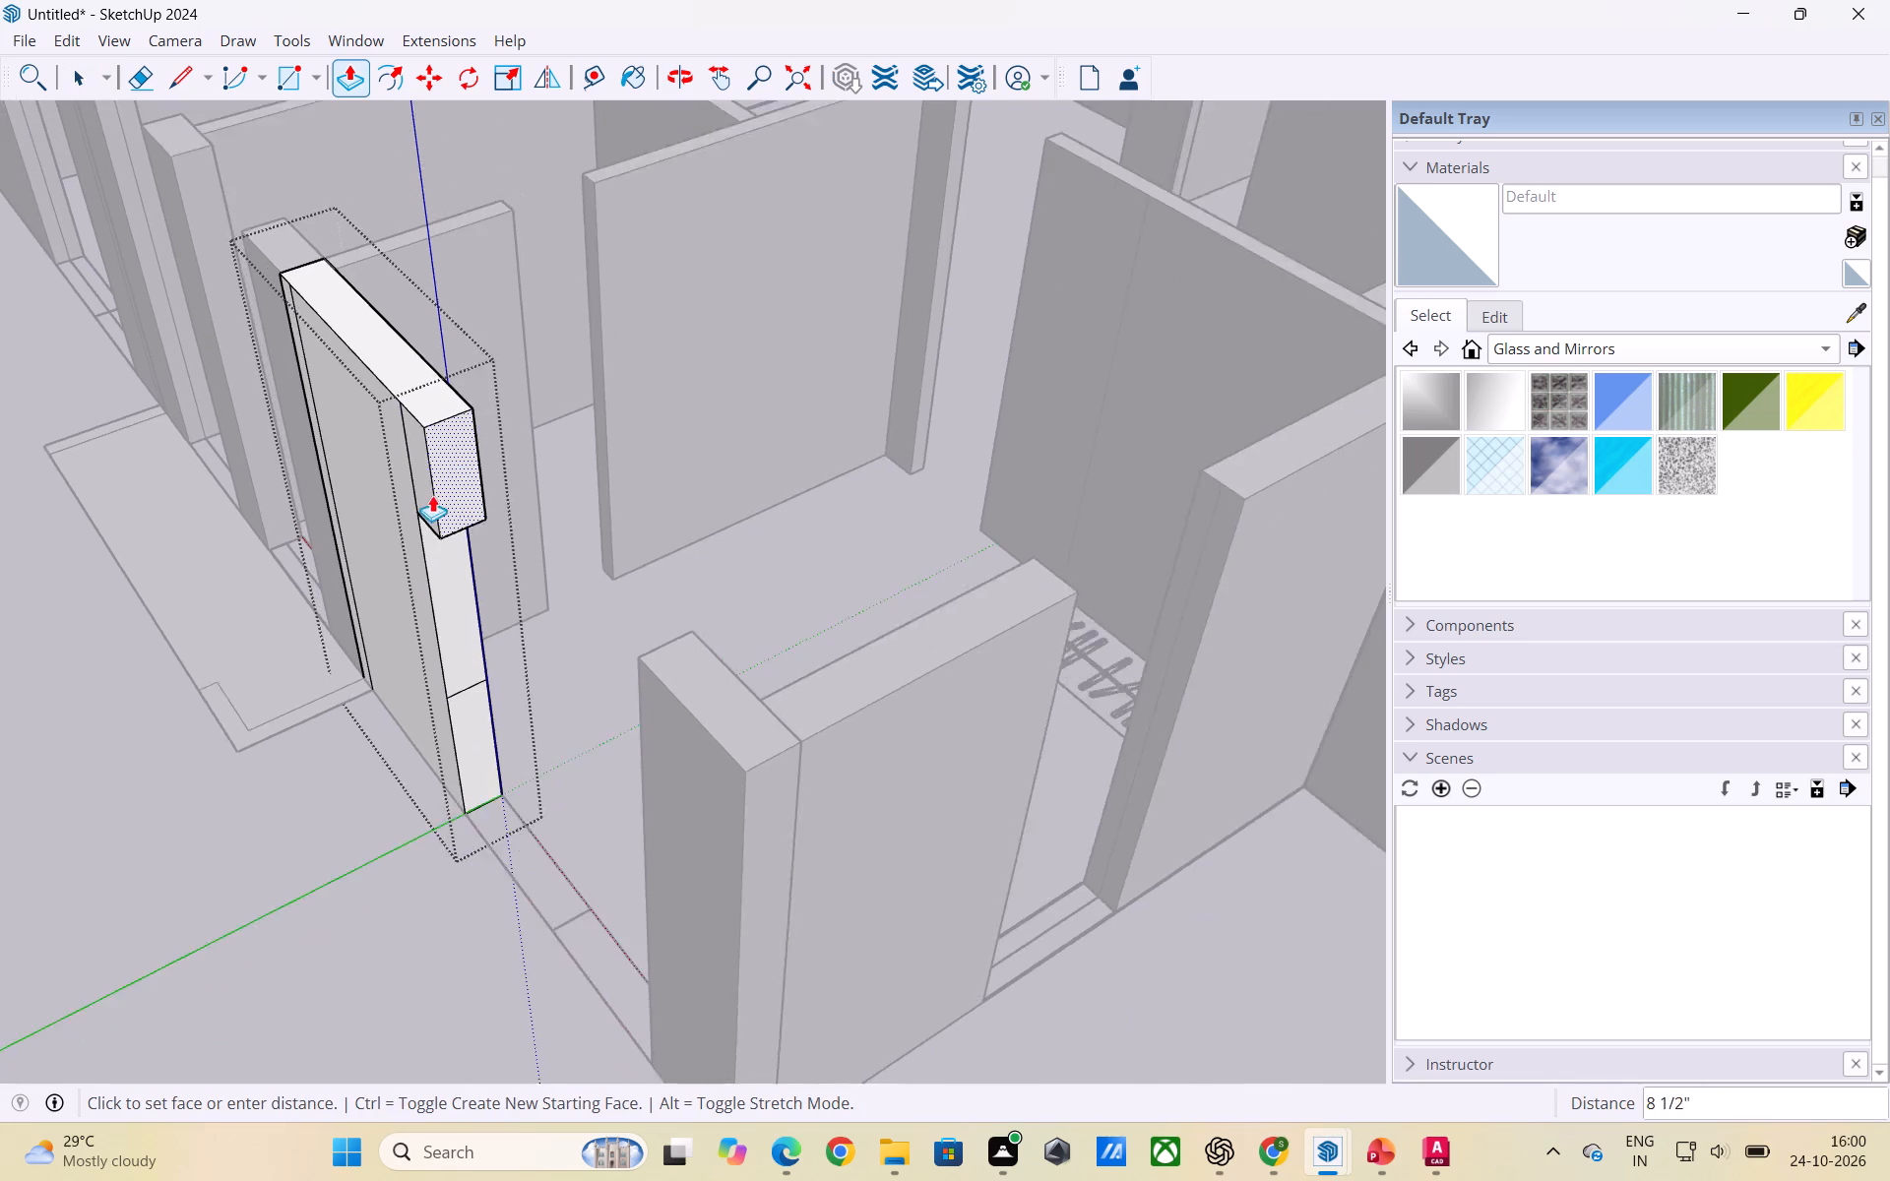
pyautogui.scroll(-2, 432, 495)
pyautogui.moveTo(450, 586); pyautogui.dragTo(1061, 652, button='middle')
pyautogui.scroll(-7, 908, 678)
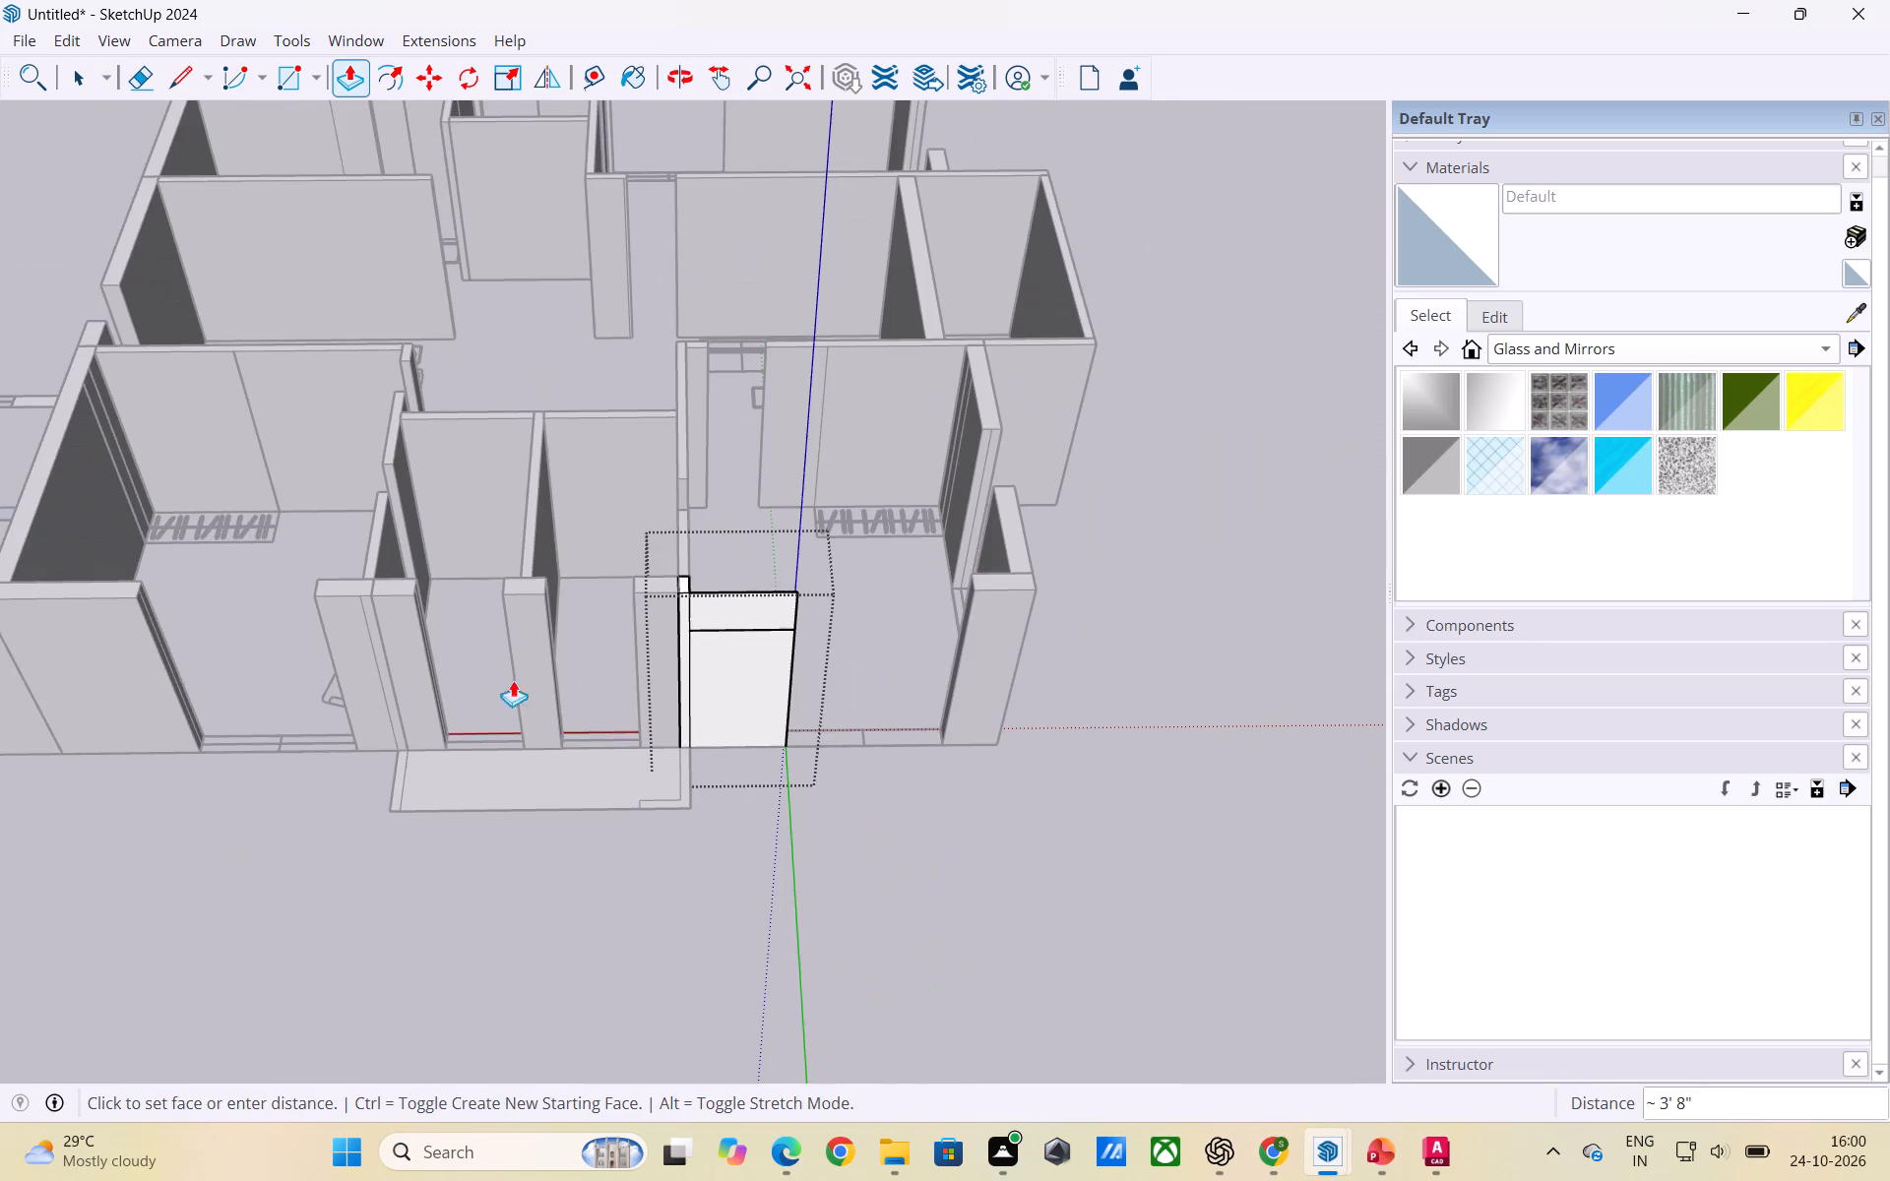
pyautogui.scroll(2, 963, 654)
pyautogui.moveTo(964, 654); pyautogui.dragTo(918, 558, button='middle')
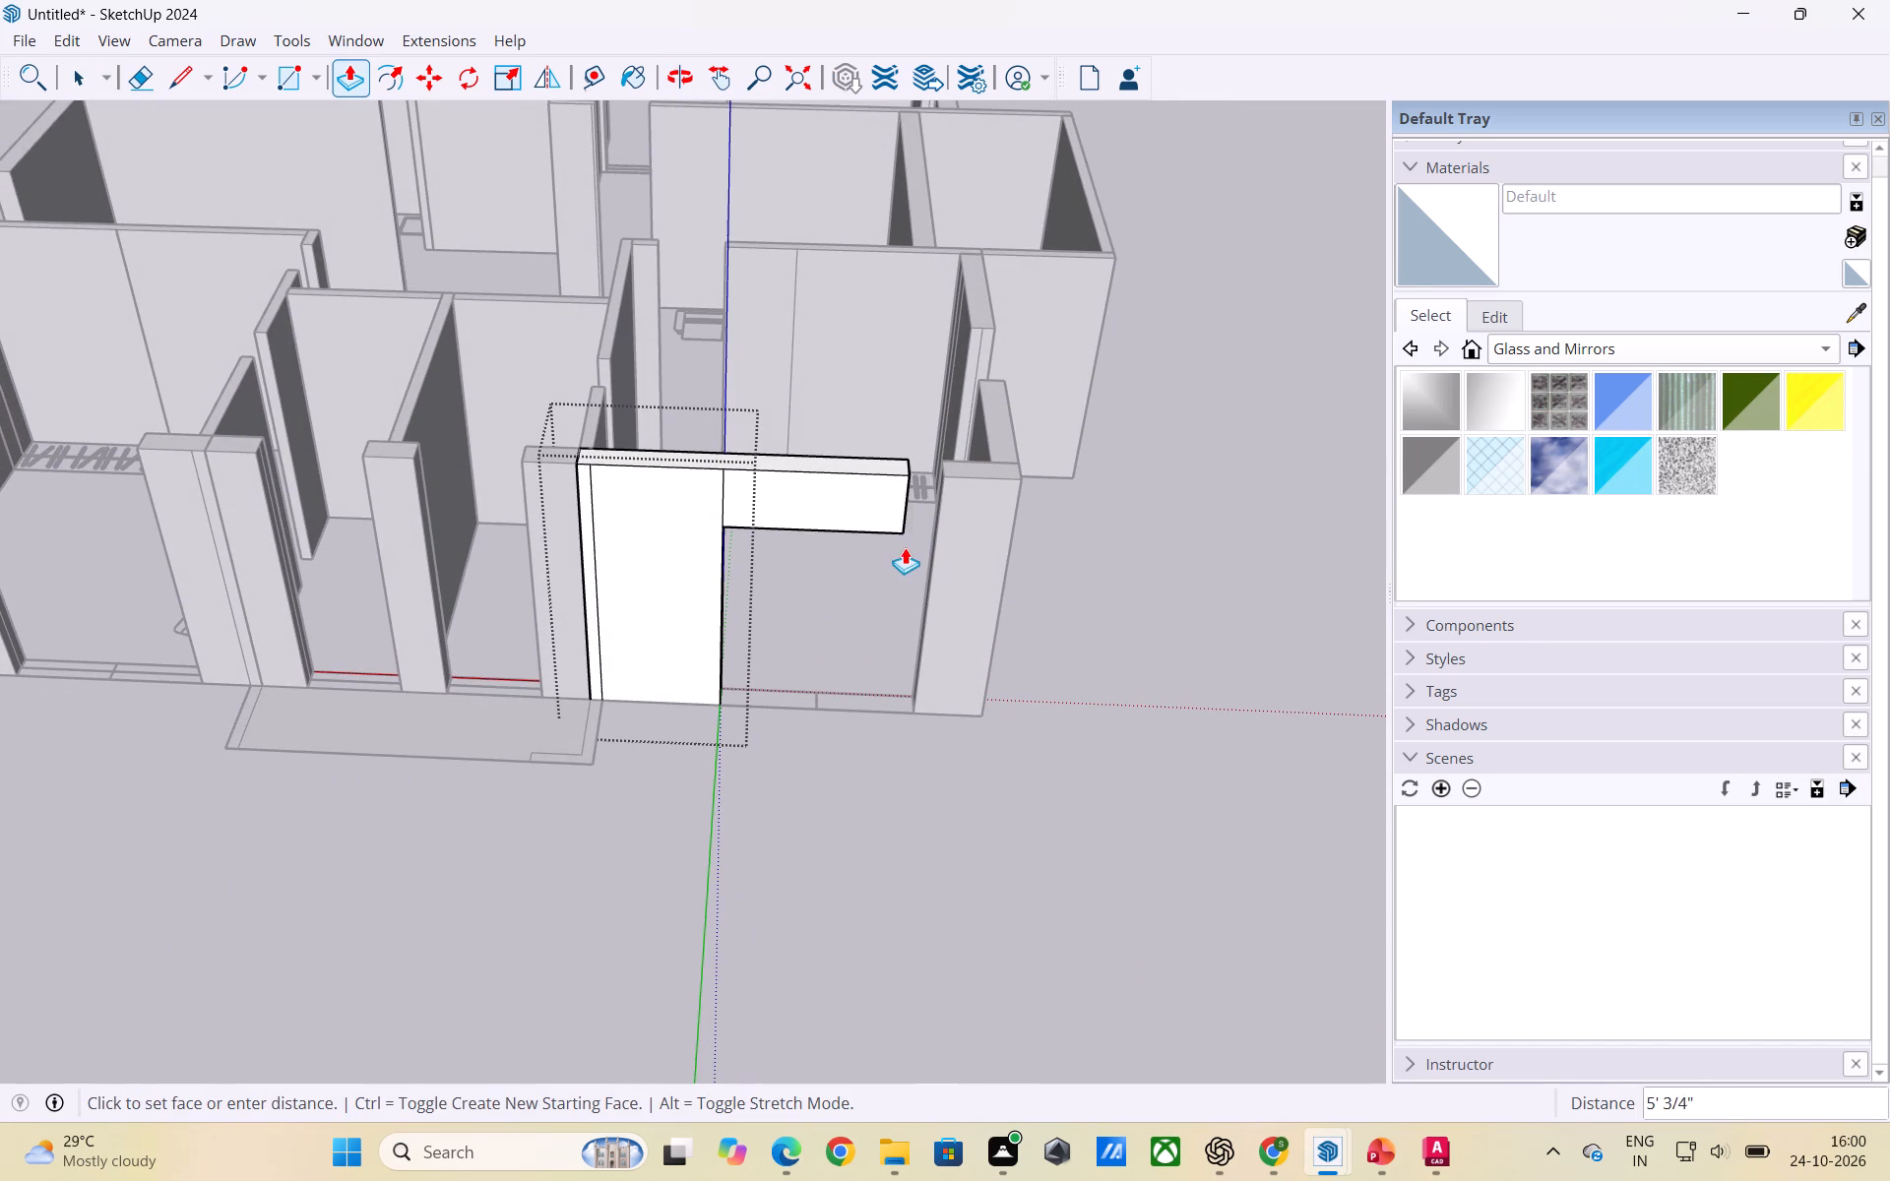
pyautogui.click(928, 549)
pyautogui.press('space')
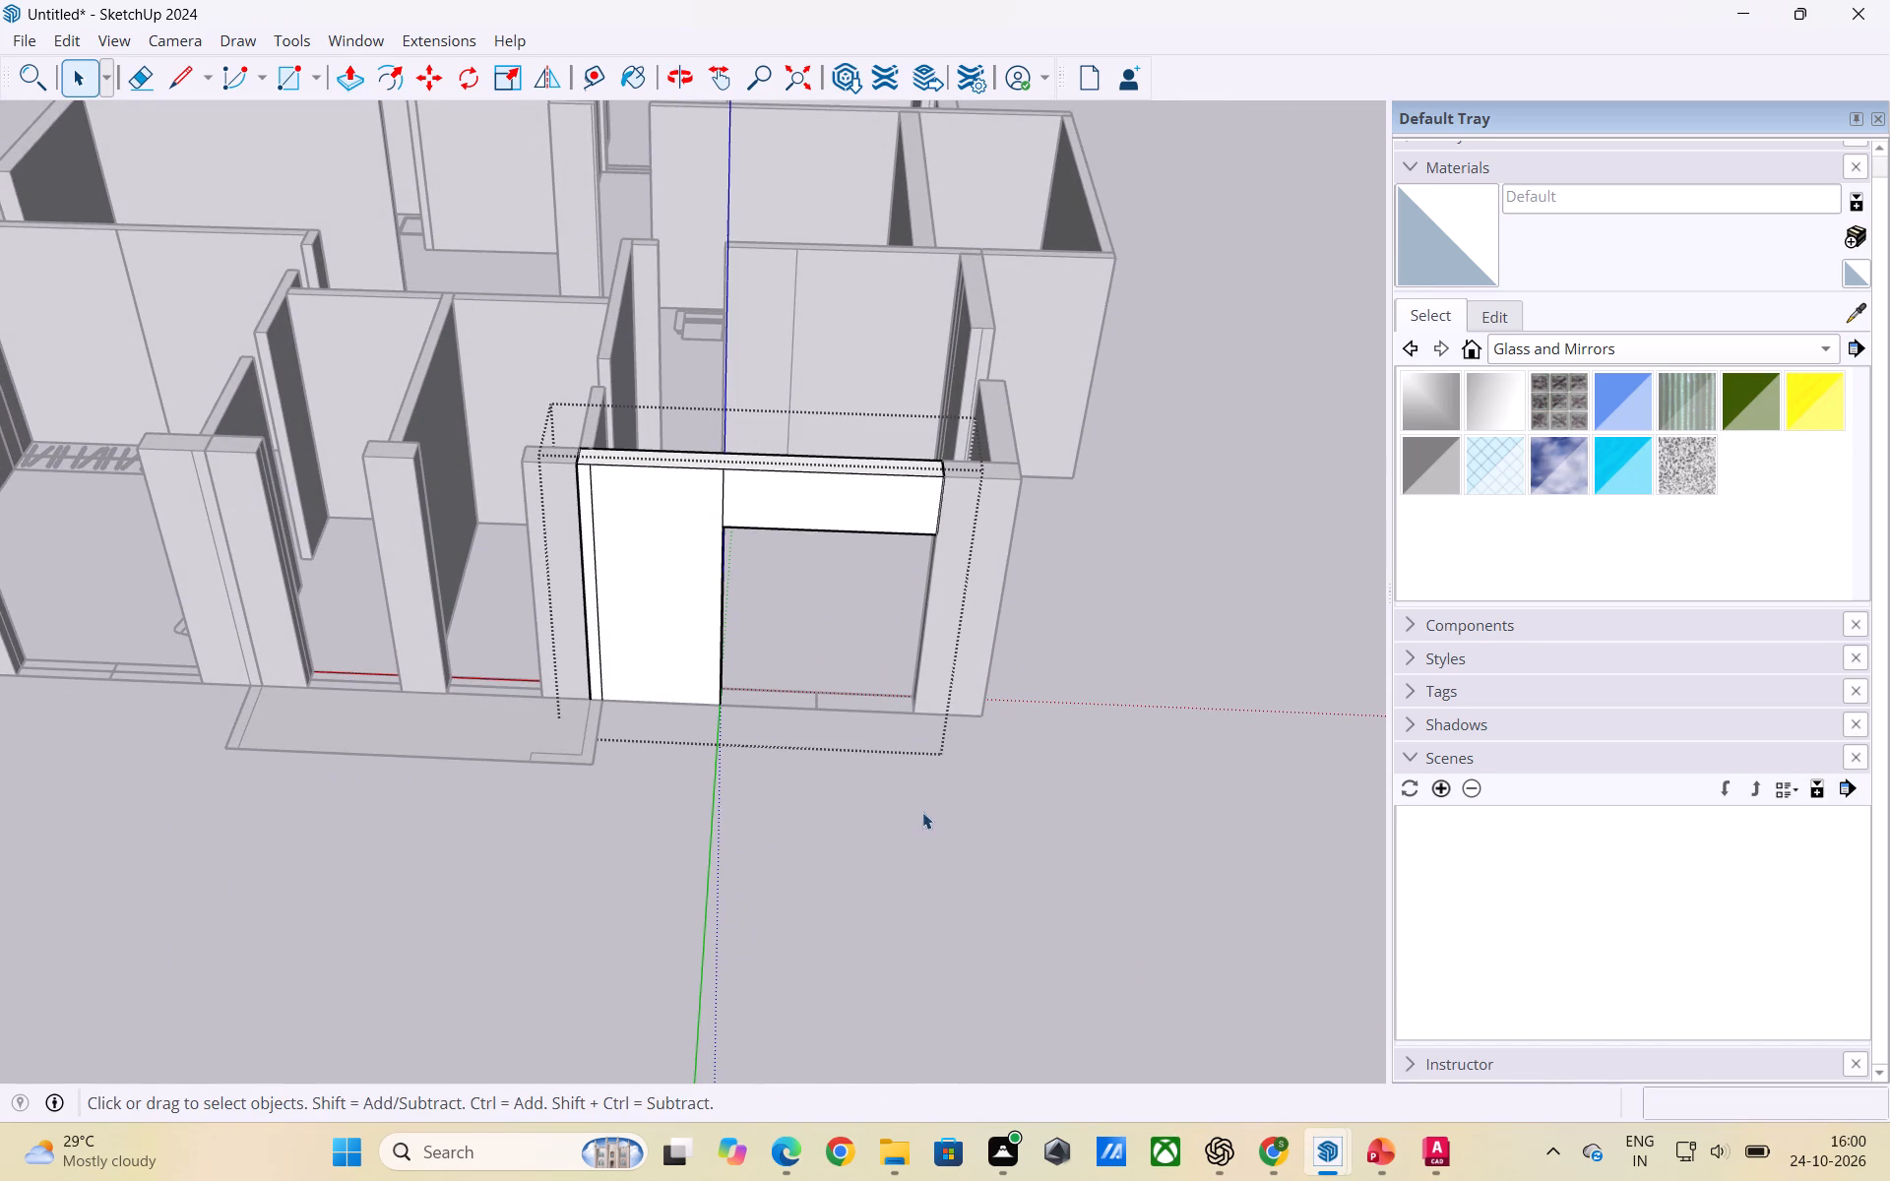
pyautogui.click(922, 811)
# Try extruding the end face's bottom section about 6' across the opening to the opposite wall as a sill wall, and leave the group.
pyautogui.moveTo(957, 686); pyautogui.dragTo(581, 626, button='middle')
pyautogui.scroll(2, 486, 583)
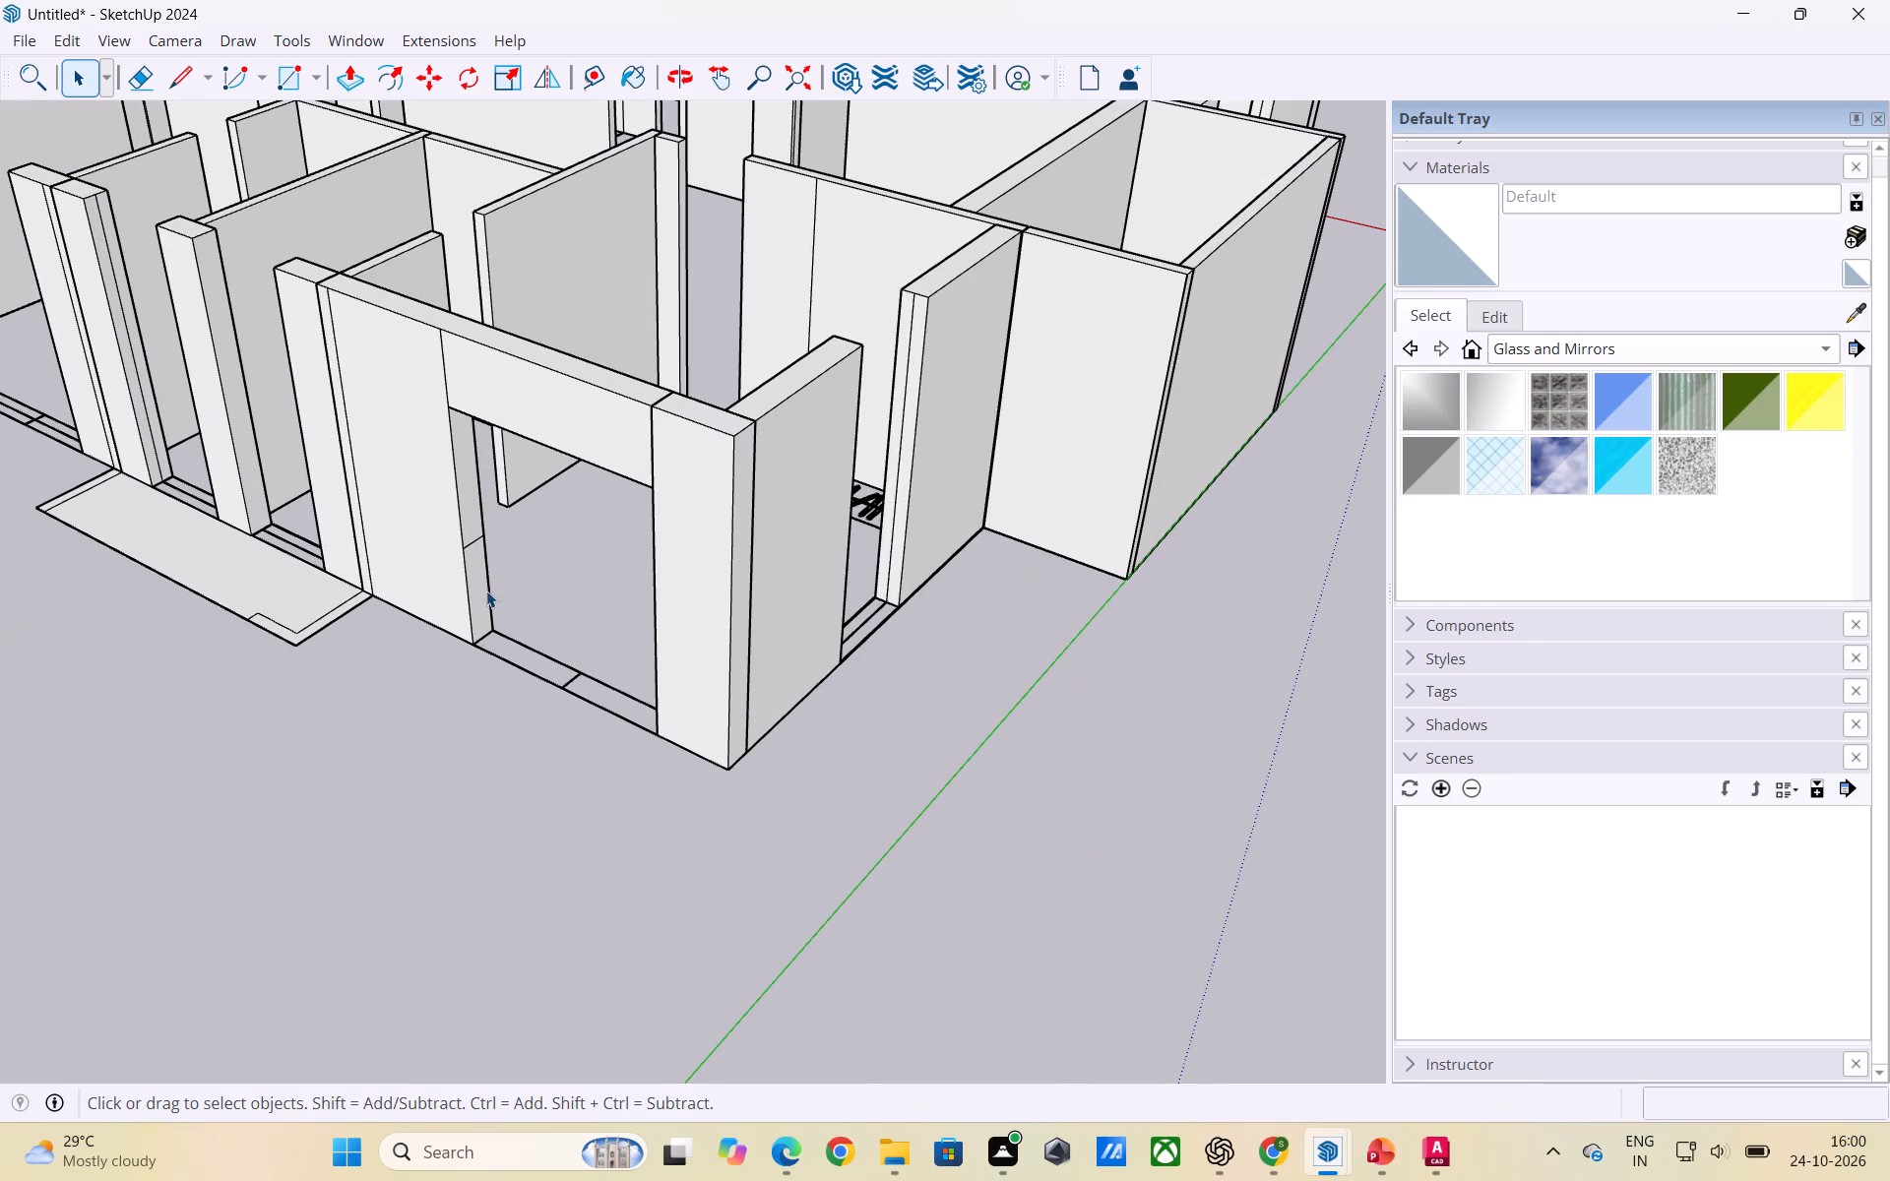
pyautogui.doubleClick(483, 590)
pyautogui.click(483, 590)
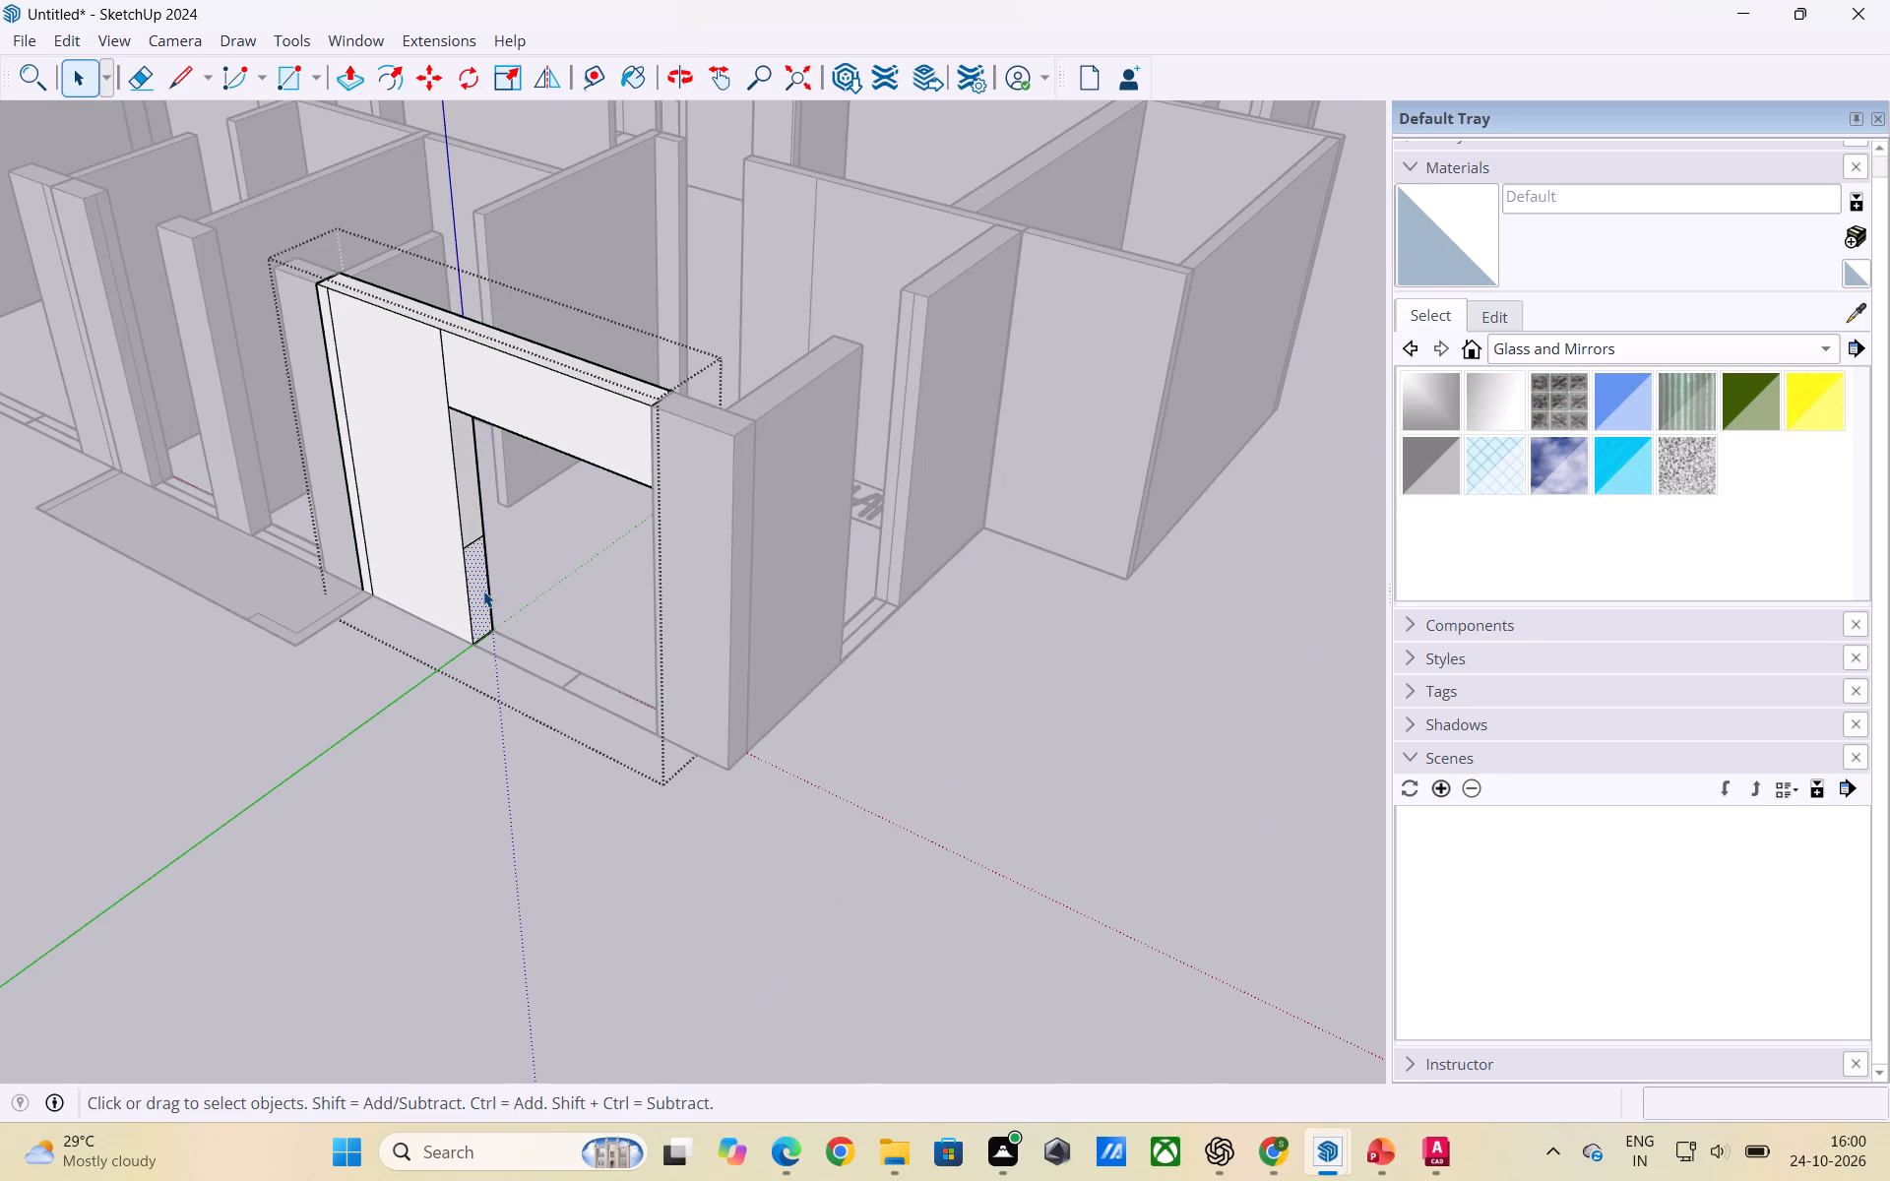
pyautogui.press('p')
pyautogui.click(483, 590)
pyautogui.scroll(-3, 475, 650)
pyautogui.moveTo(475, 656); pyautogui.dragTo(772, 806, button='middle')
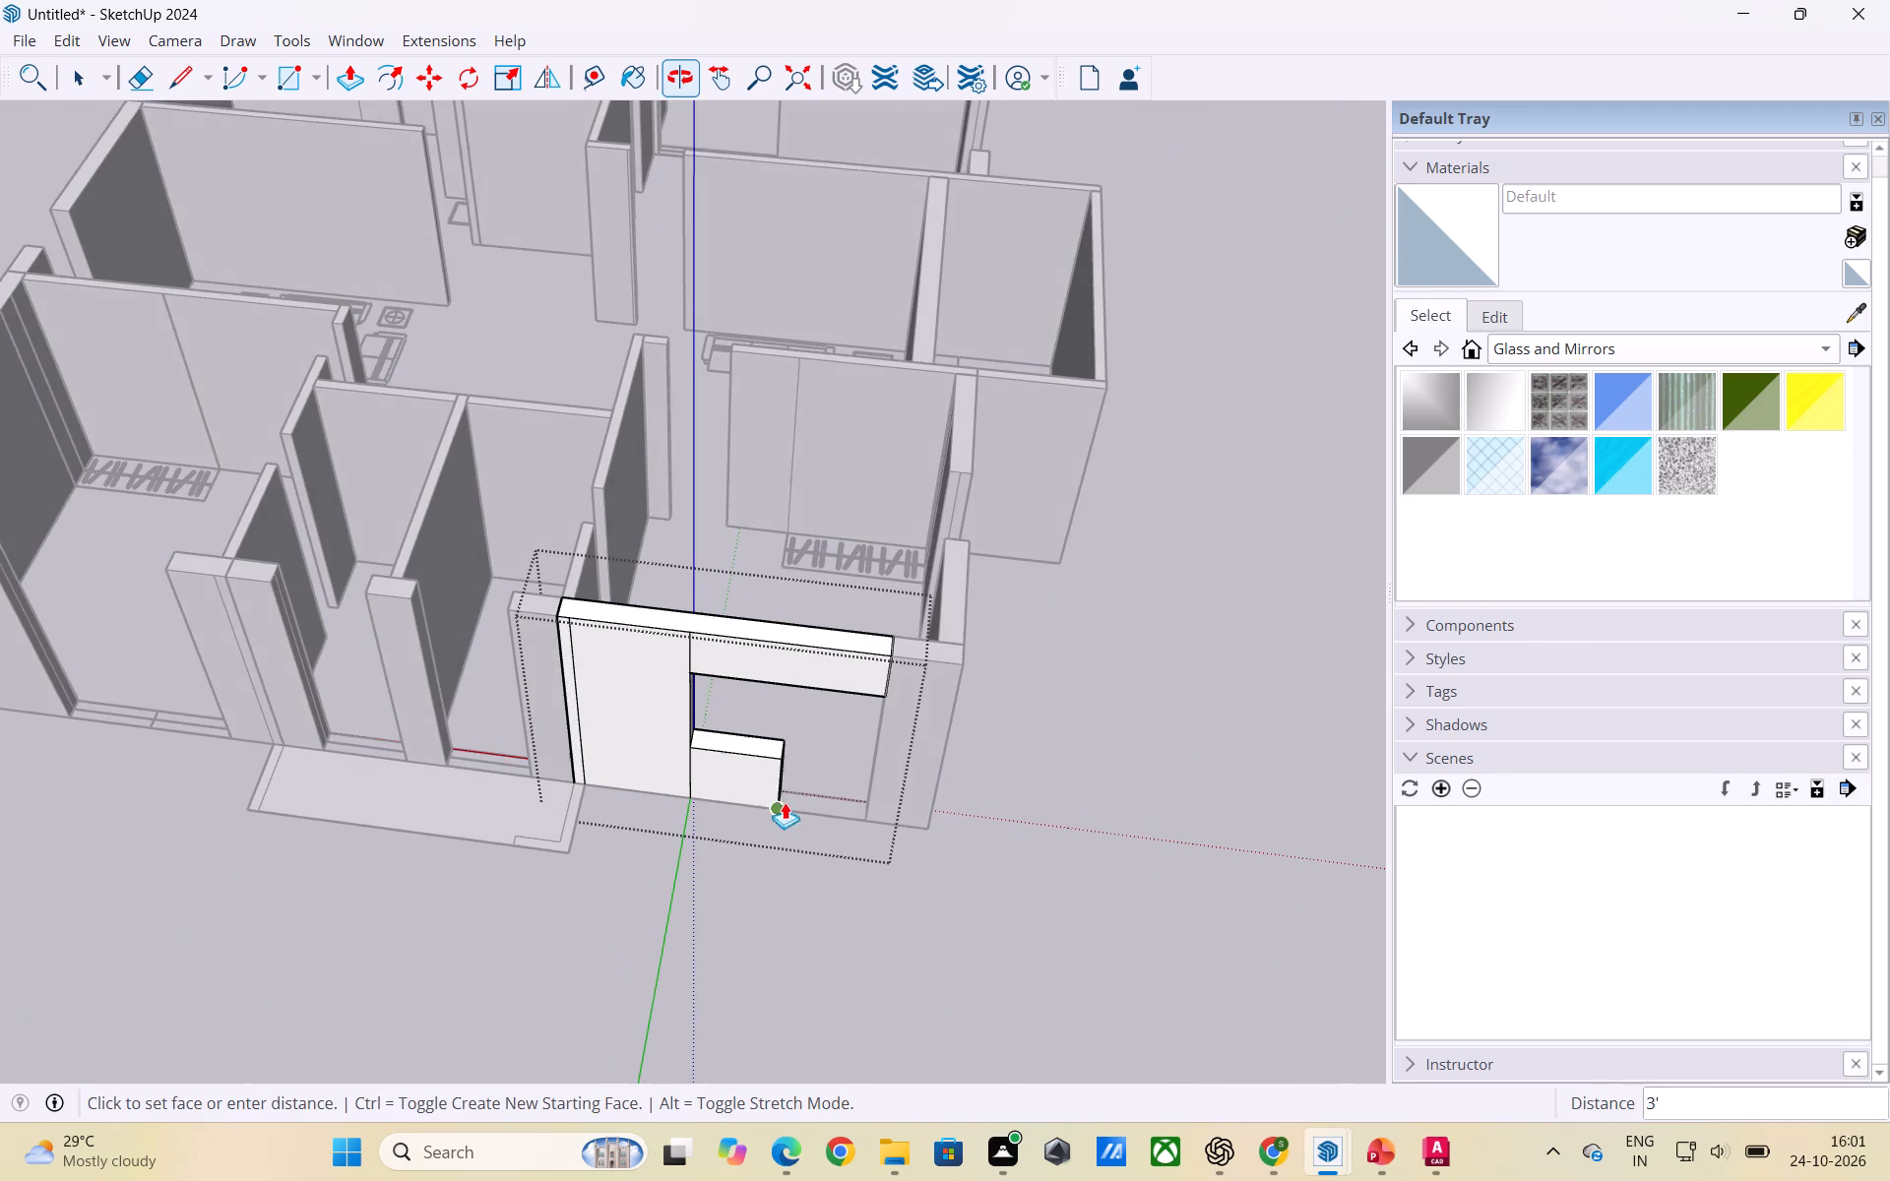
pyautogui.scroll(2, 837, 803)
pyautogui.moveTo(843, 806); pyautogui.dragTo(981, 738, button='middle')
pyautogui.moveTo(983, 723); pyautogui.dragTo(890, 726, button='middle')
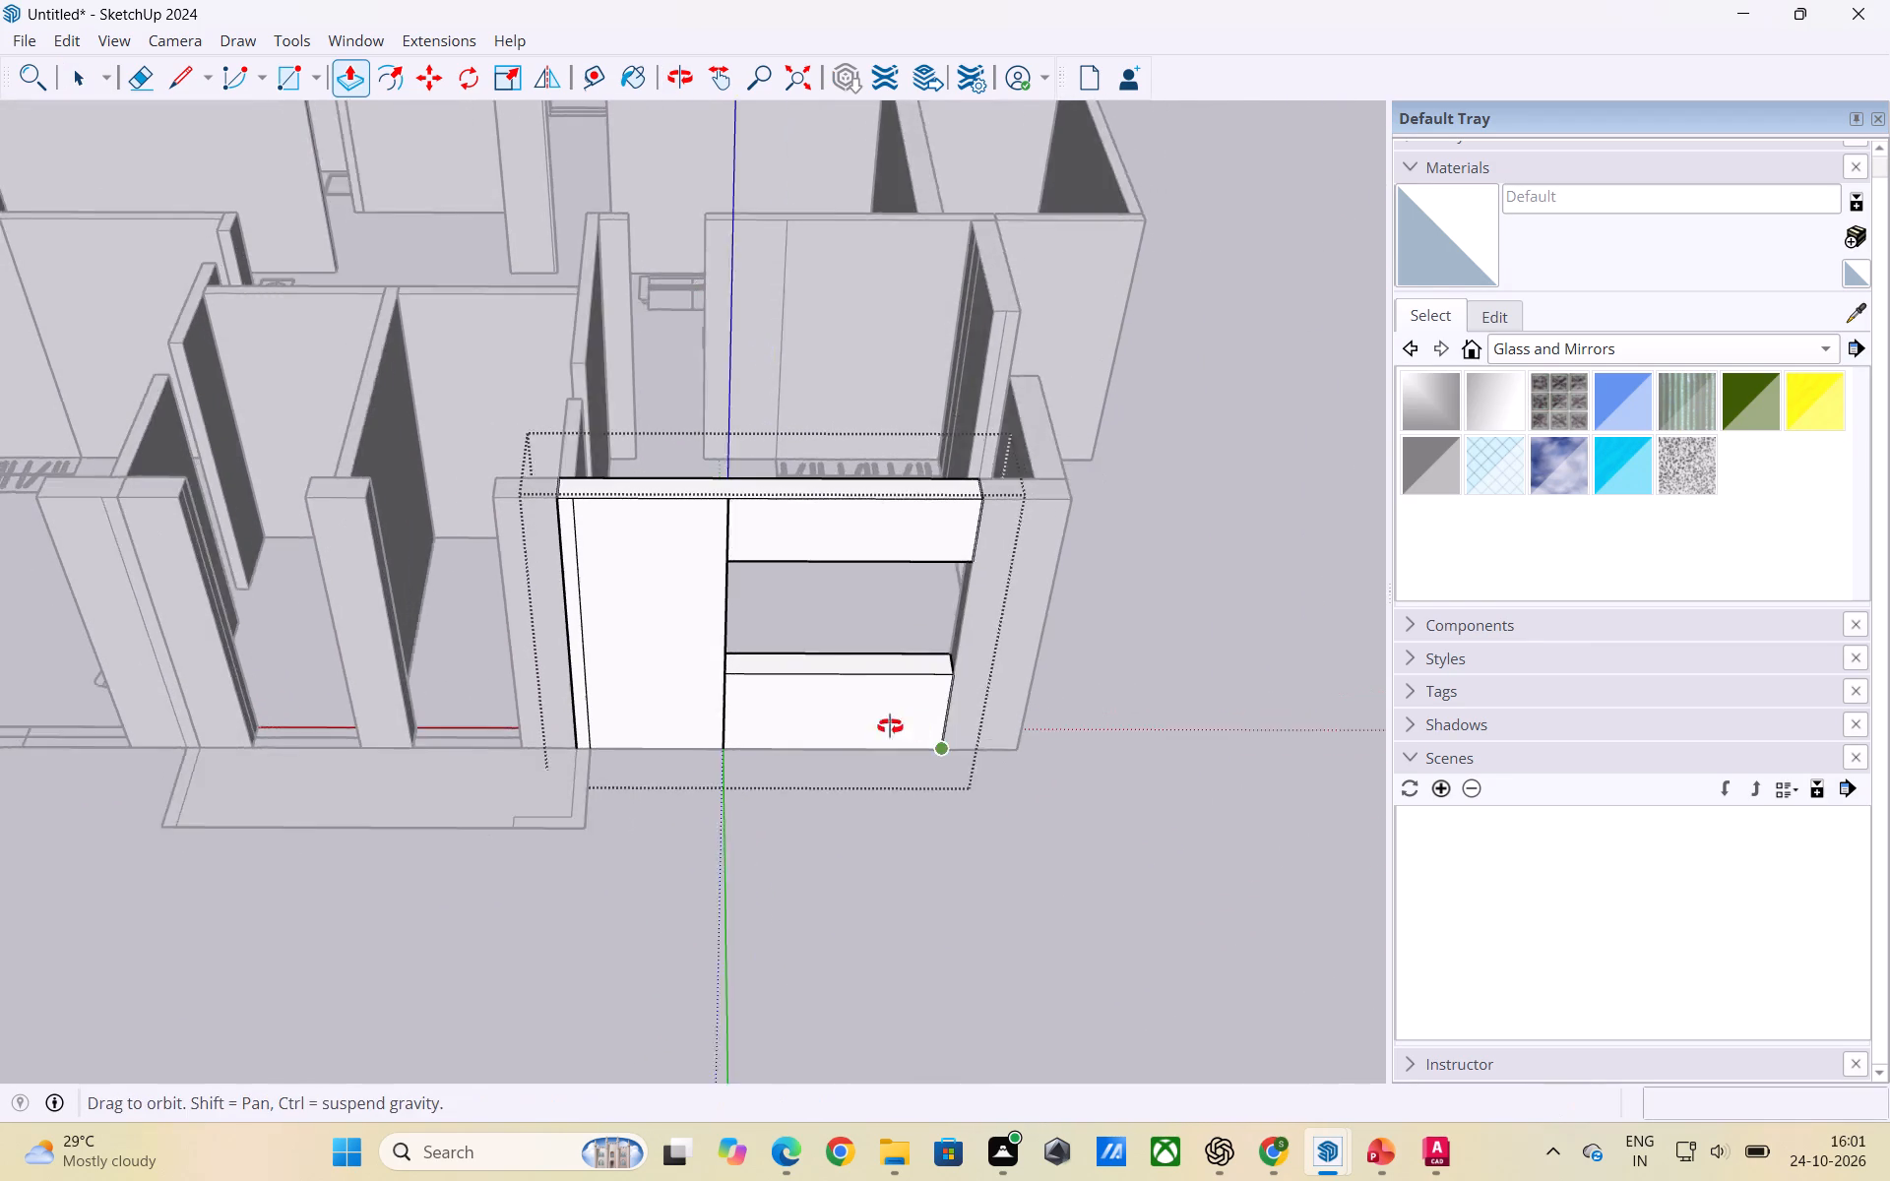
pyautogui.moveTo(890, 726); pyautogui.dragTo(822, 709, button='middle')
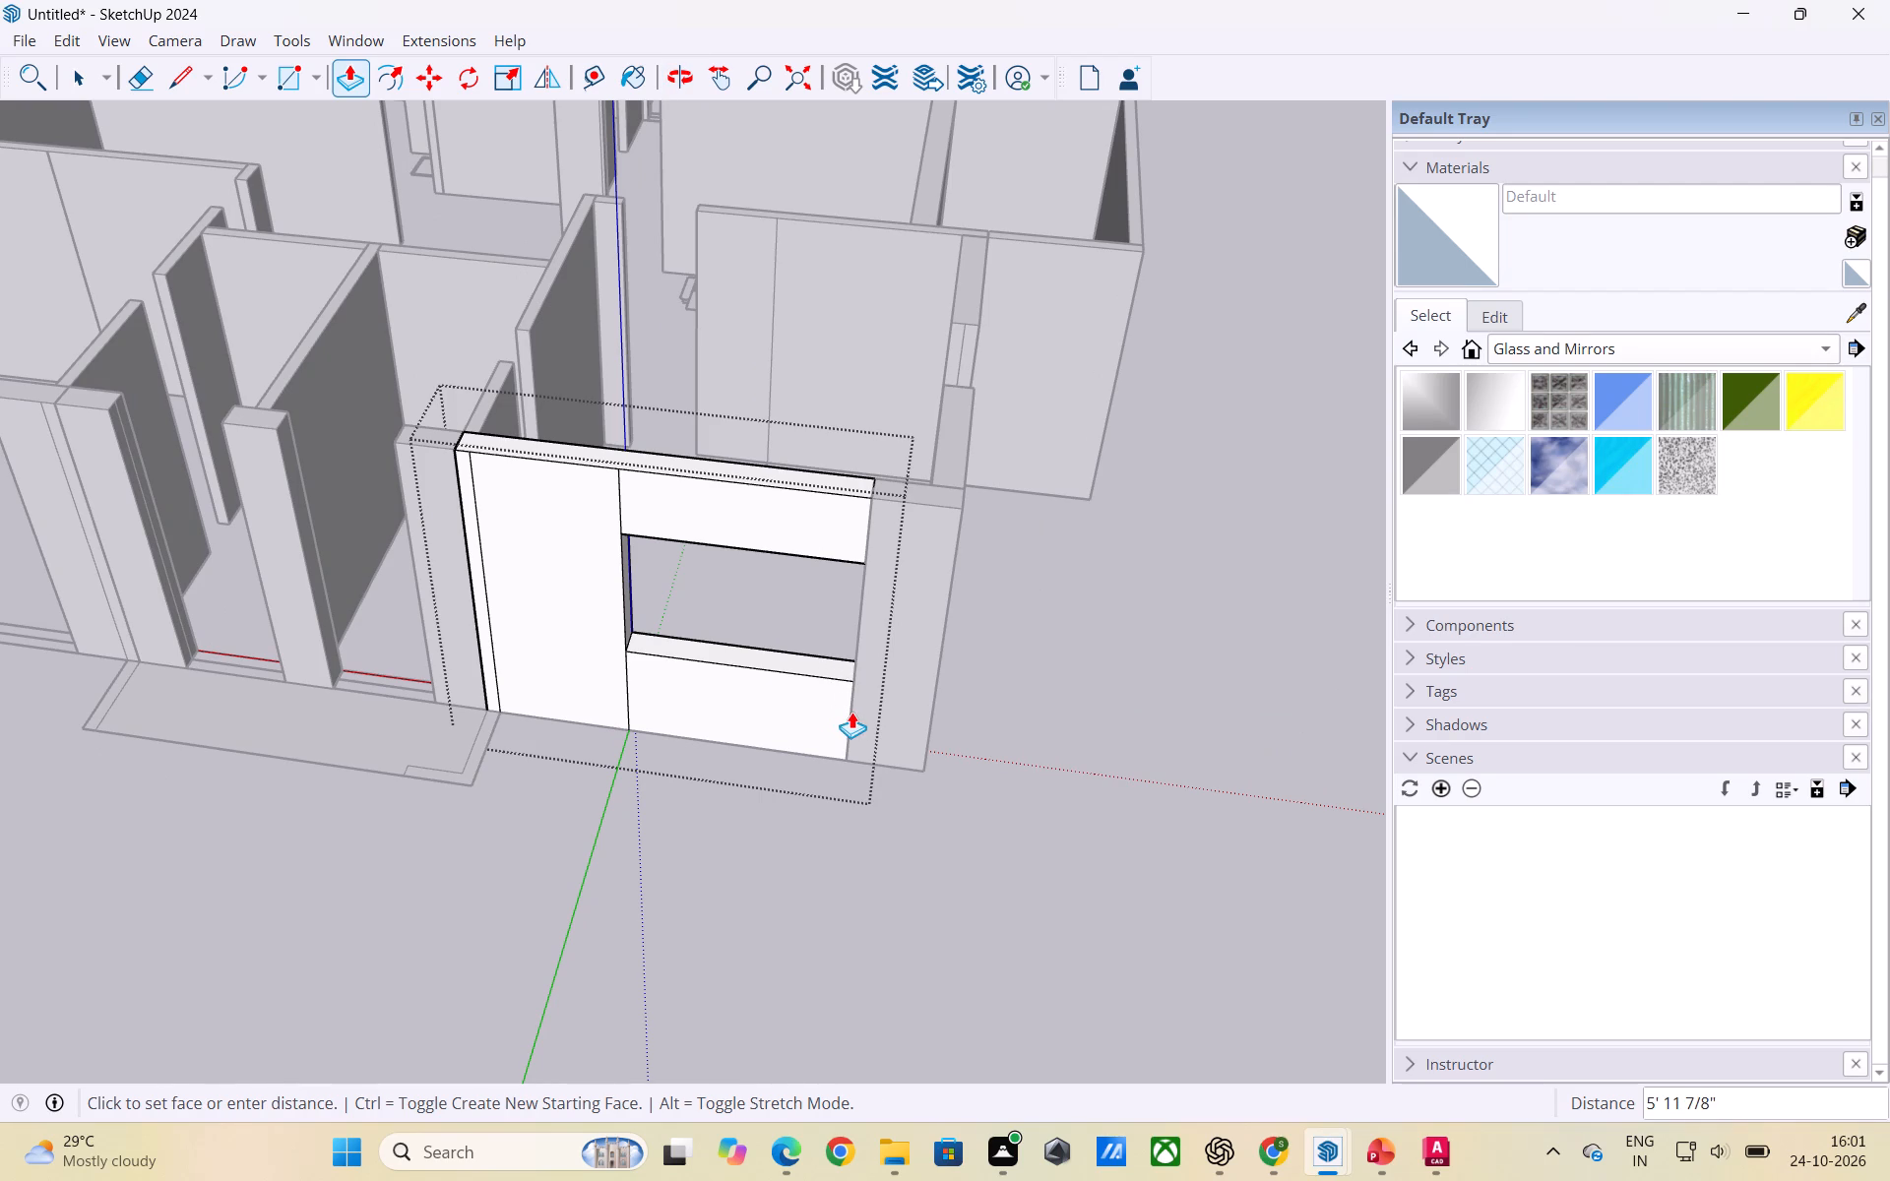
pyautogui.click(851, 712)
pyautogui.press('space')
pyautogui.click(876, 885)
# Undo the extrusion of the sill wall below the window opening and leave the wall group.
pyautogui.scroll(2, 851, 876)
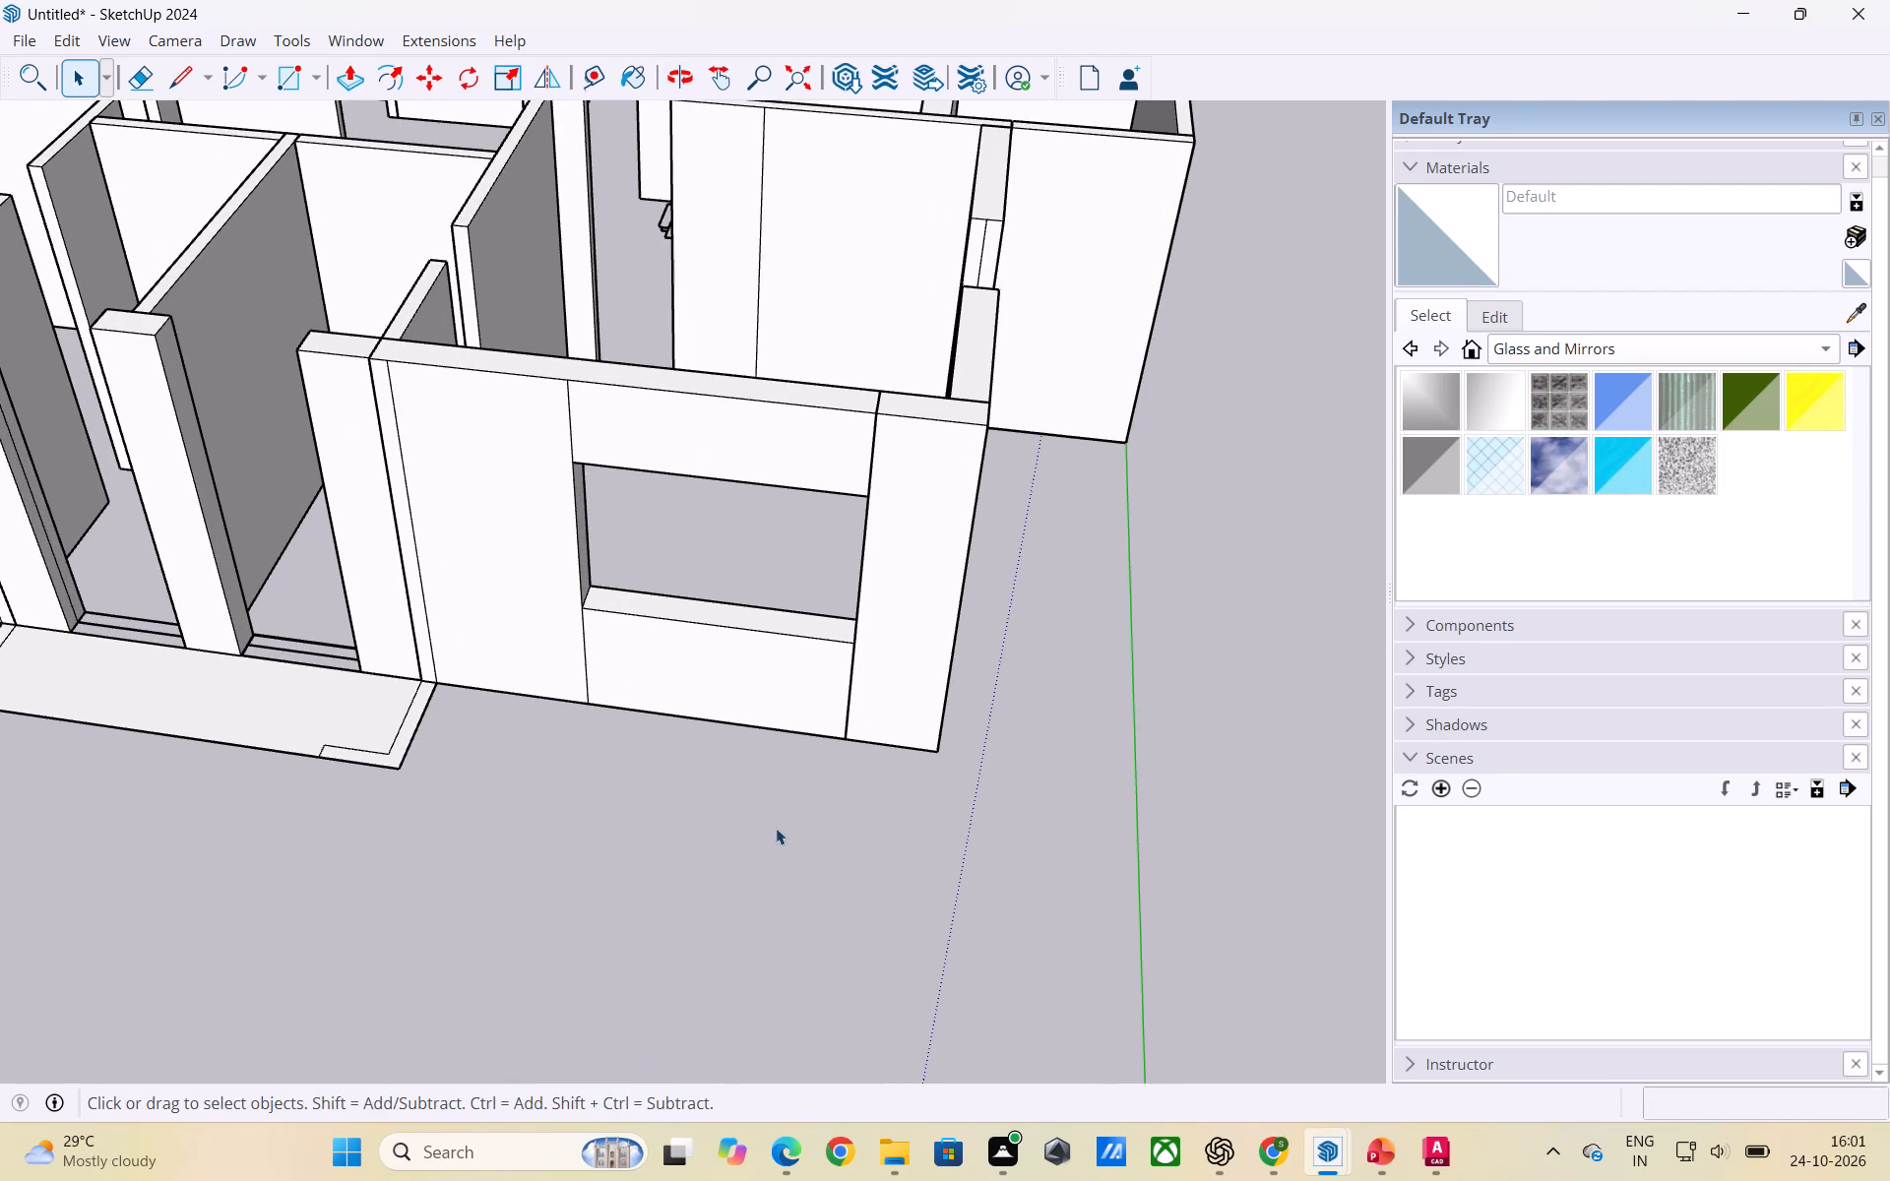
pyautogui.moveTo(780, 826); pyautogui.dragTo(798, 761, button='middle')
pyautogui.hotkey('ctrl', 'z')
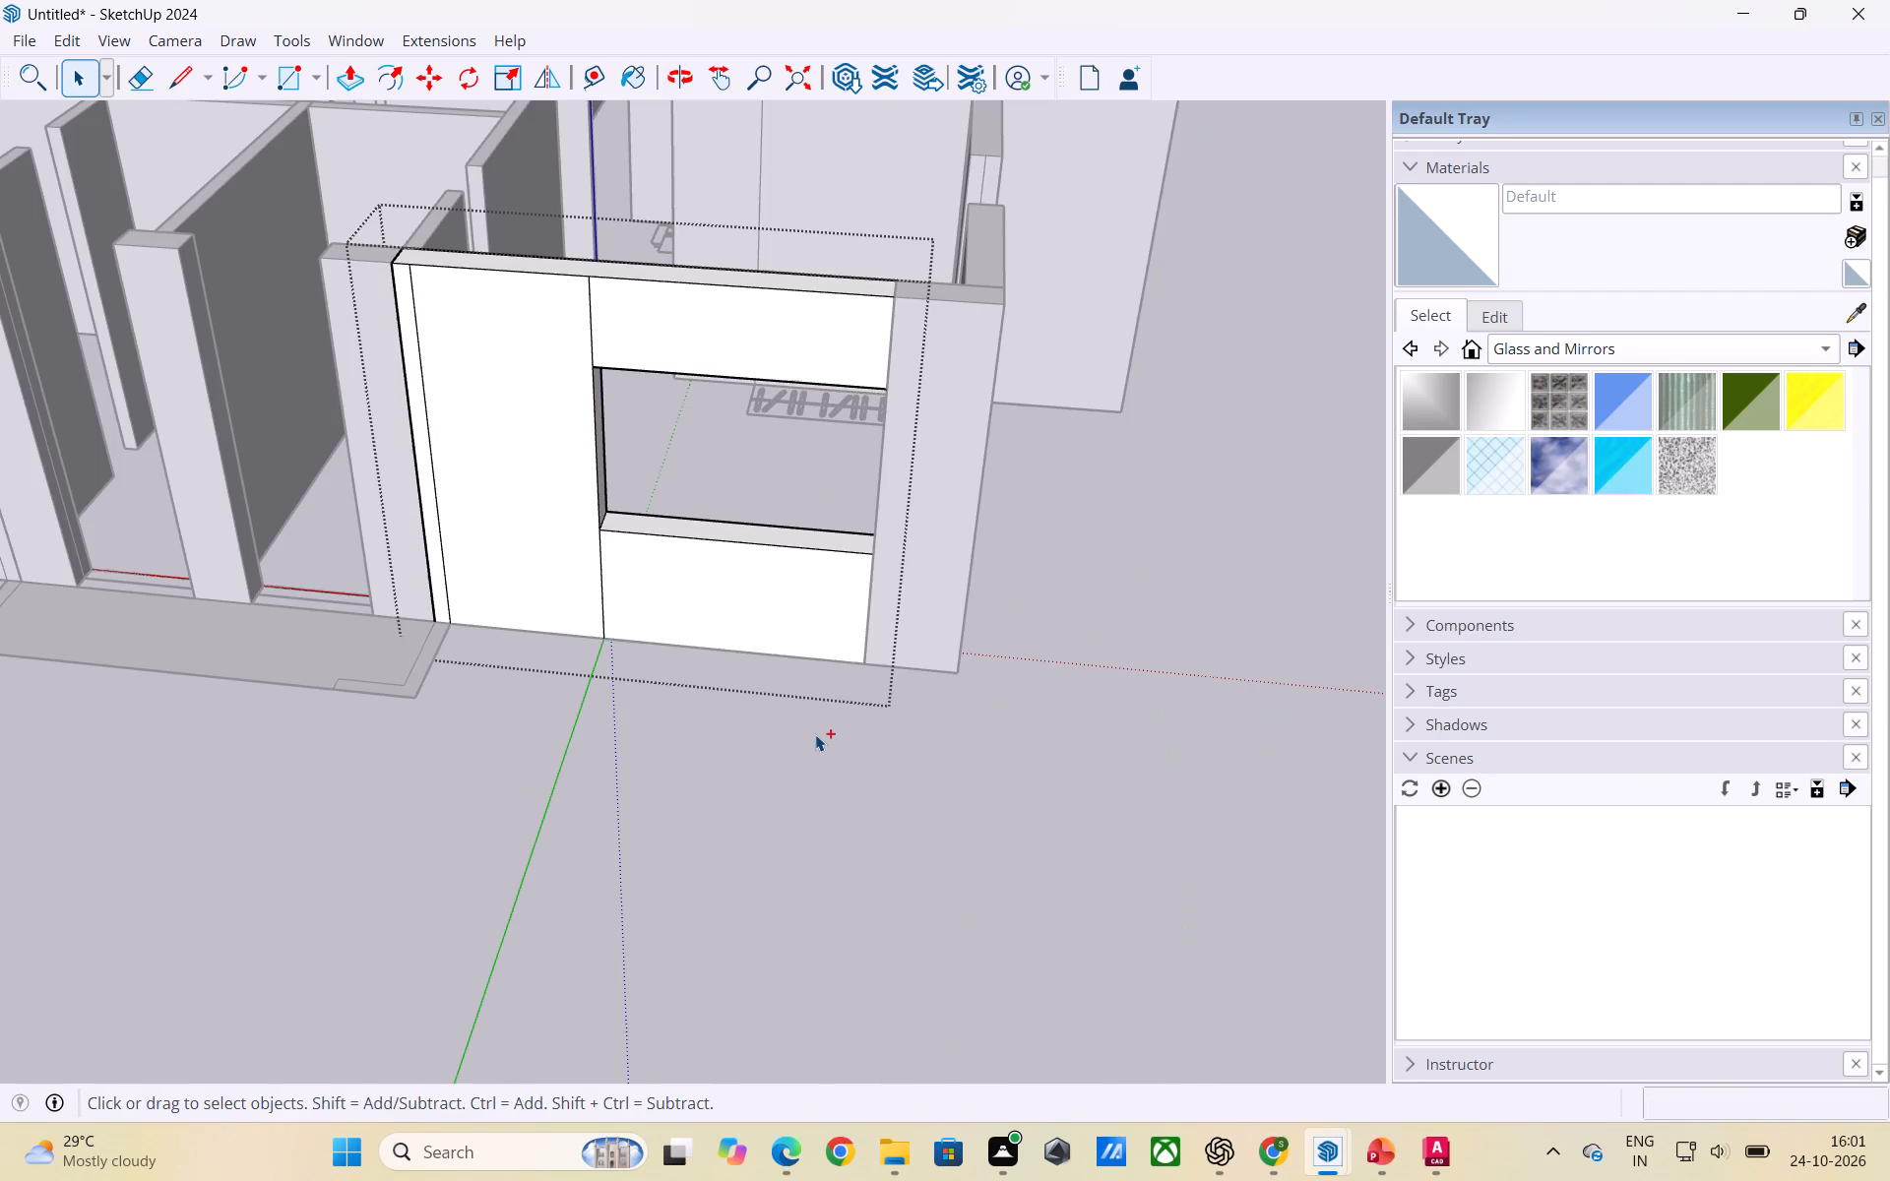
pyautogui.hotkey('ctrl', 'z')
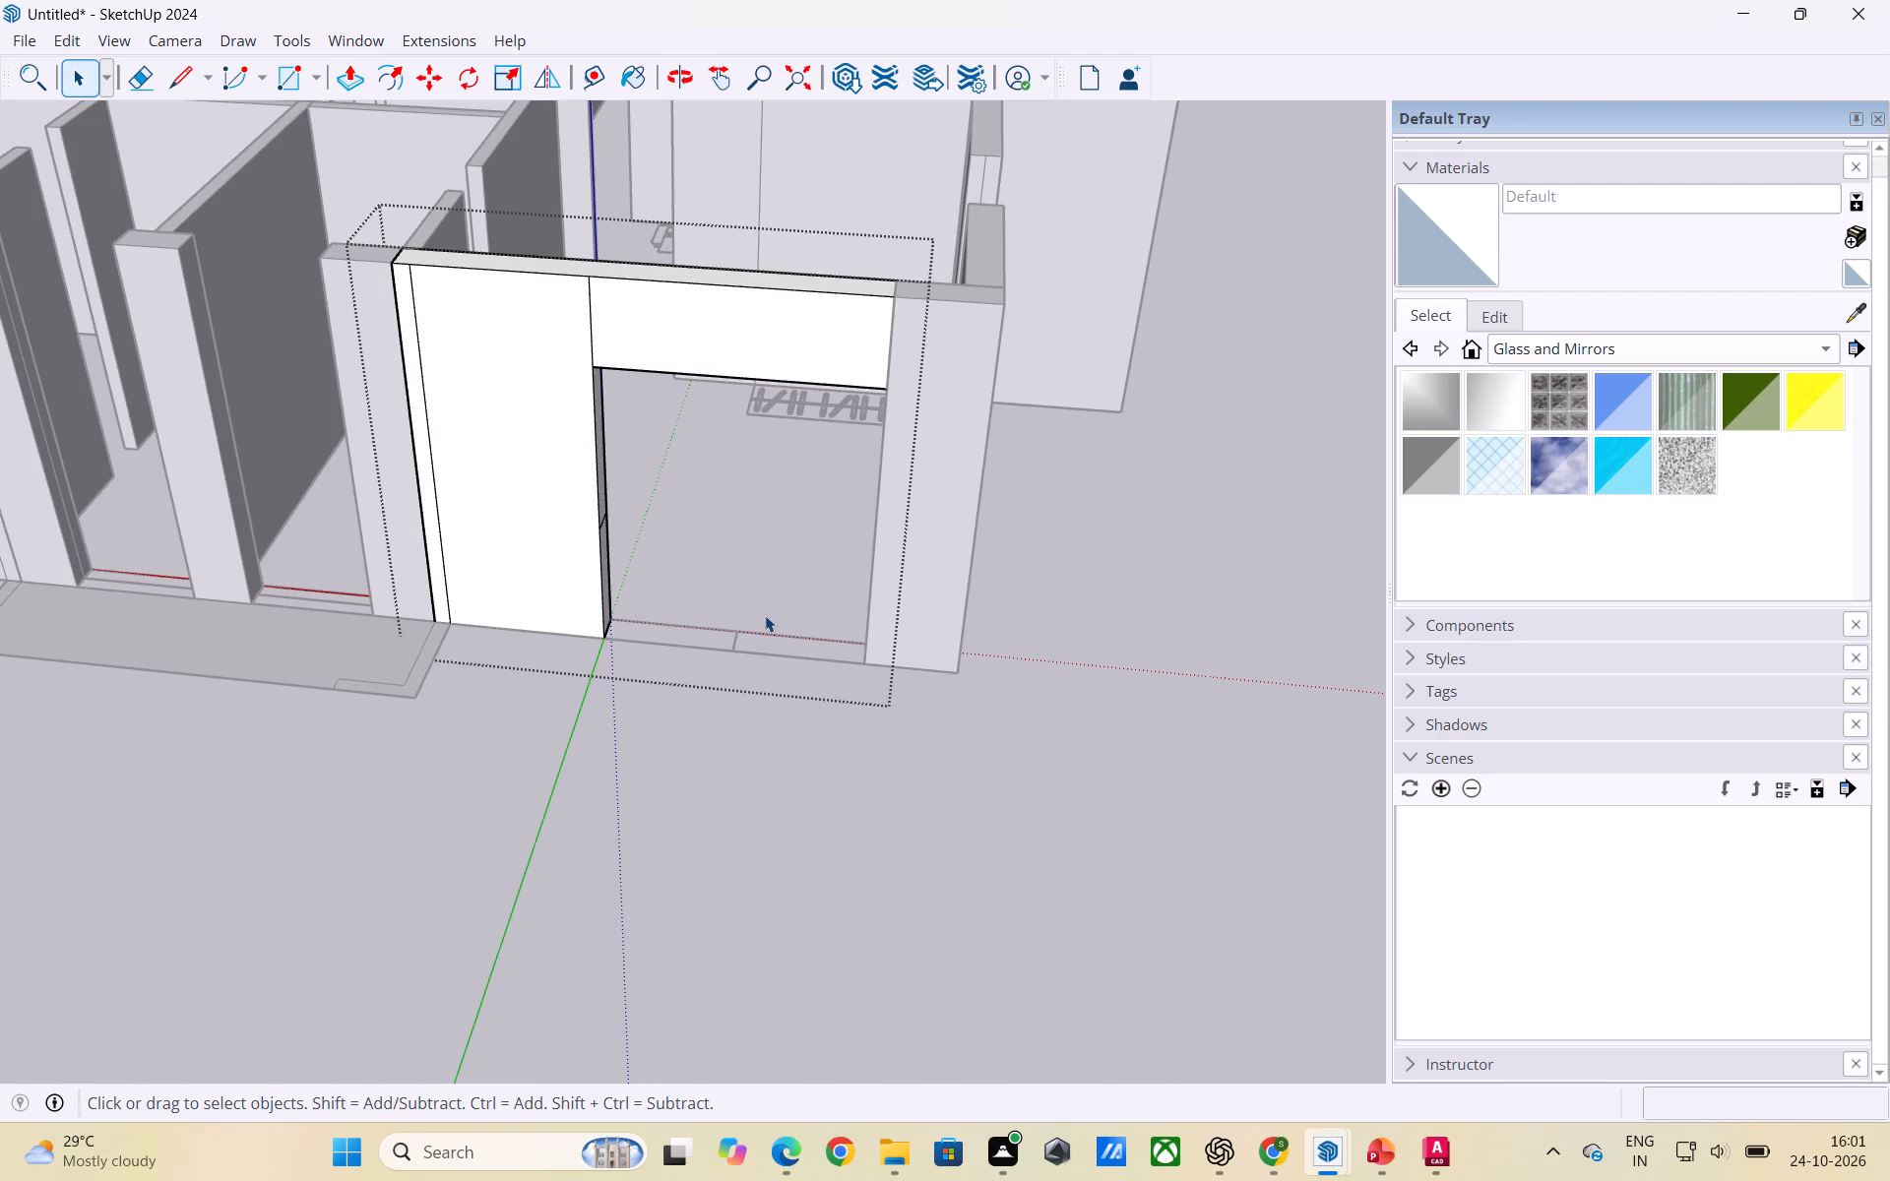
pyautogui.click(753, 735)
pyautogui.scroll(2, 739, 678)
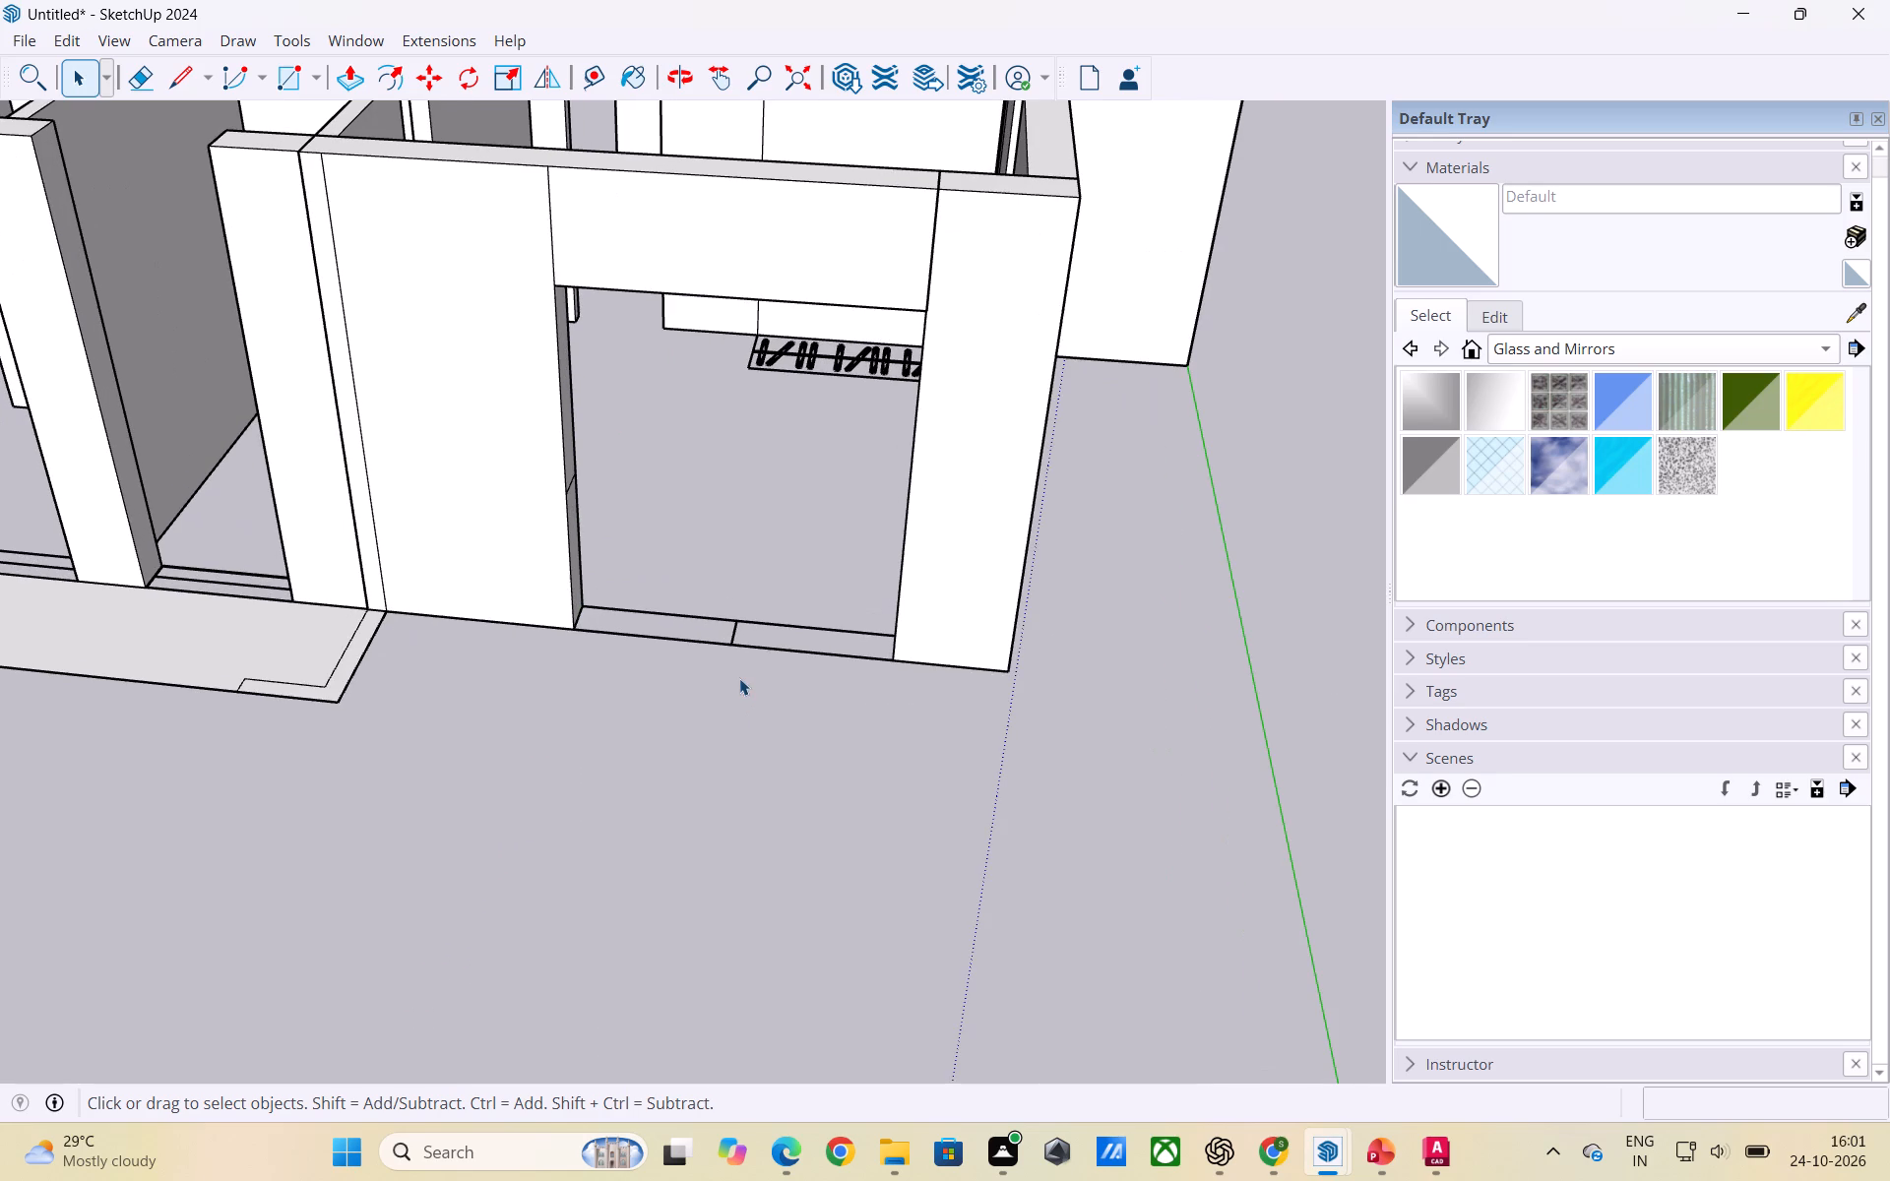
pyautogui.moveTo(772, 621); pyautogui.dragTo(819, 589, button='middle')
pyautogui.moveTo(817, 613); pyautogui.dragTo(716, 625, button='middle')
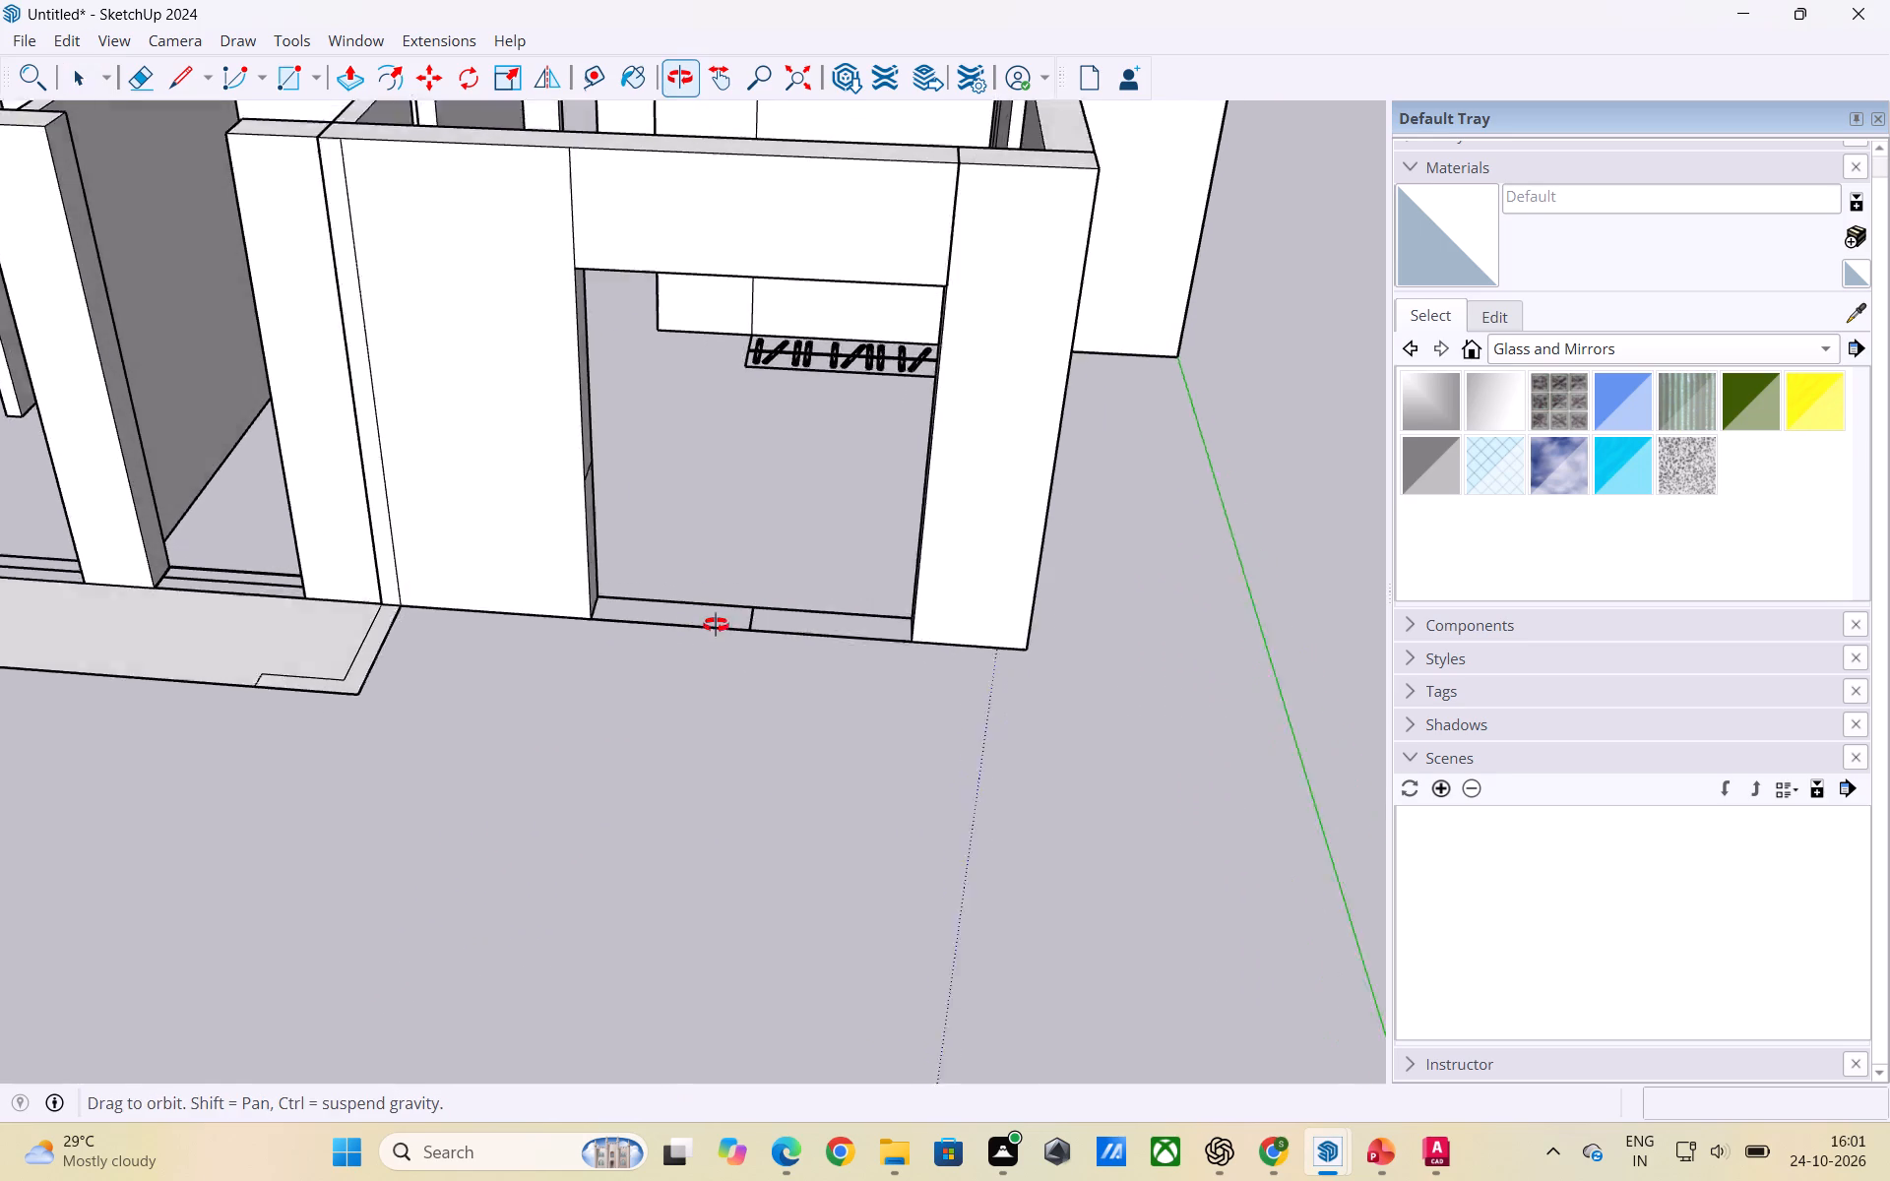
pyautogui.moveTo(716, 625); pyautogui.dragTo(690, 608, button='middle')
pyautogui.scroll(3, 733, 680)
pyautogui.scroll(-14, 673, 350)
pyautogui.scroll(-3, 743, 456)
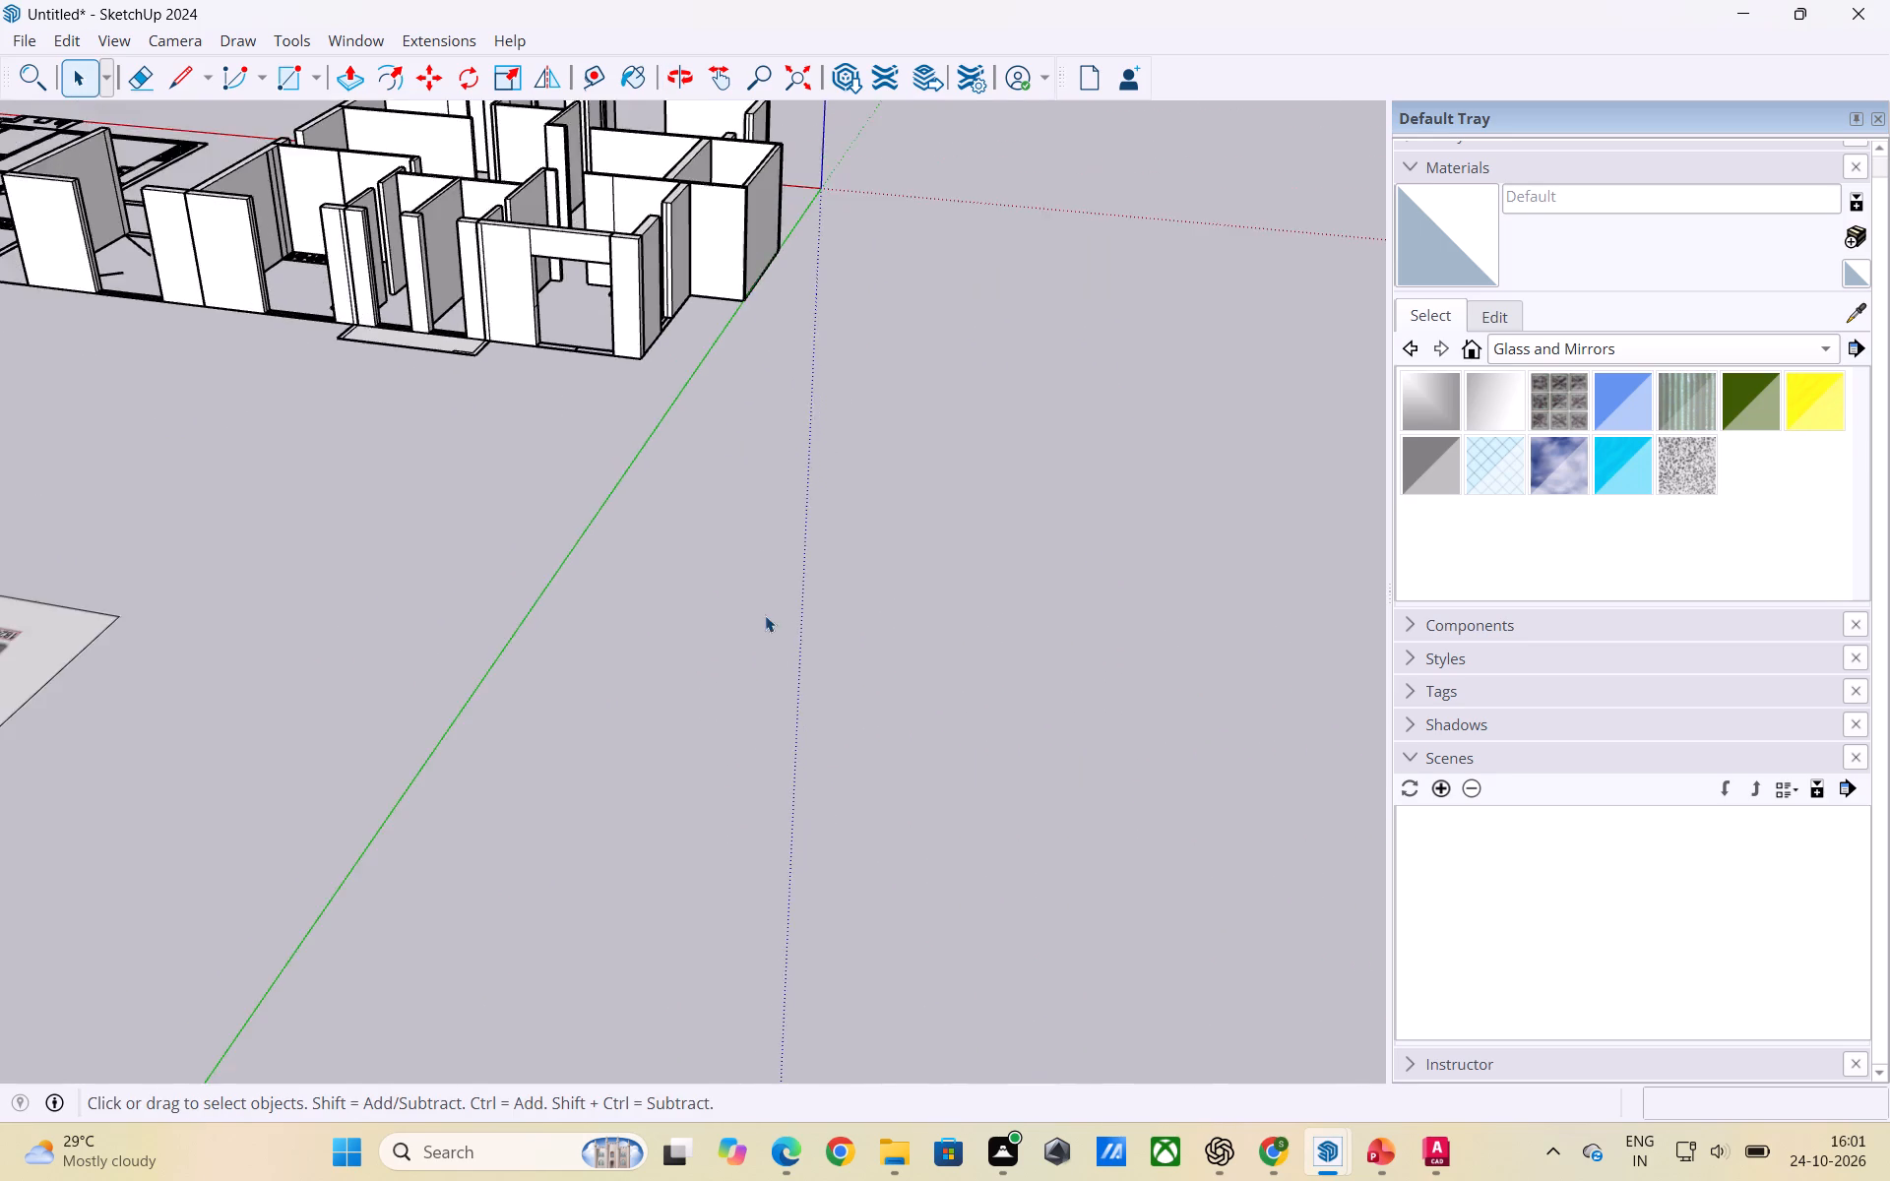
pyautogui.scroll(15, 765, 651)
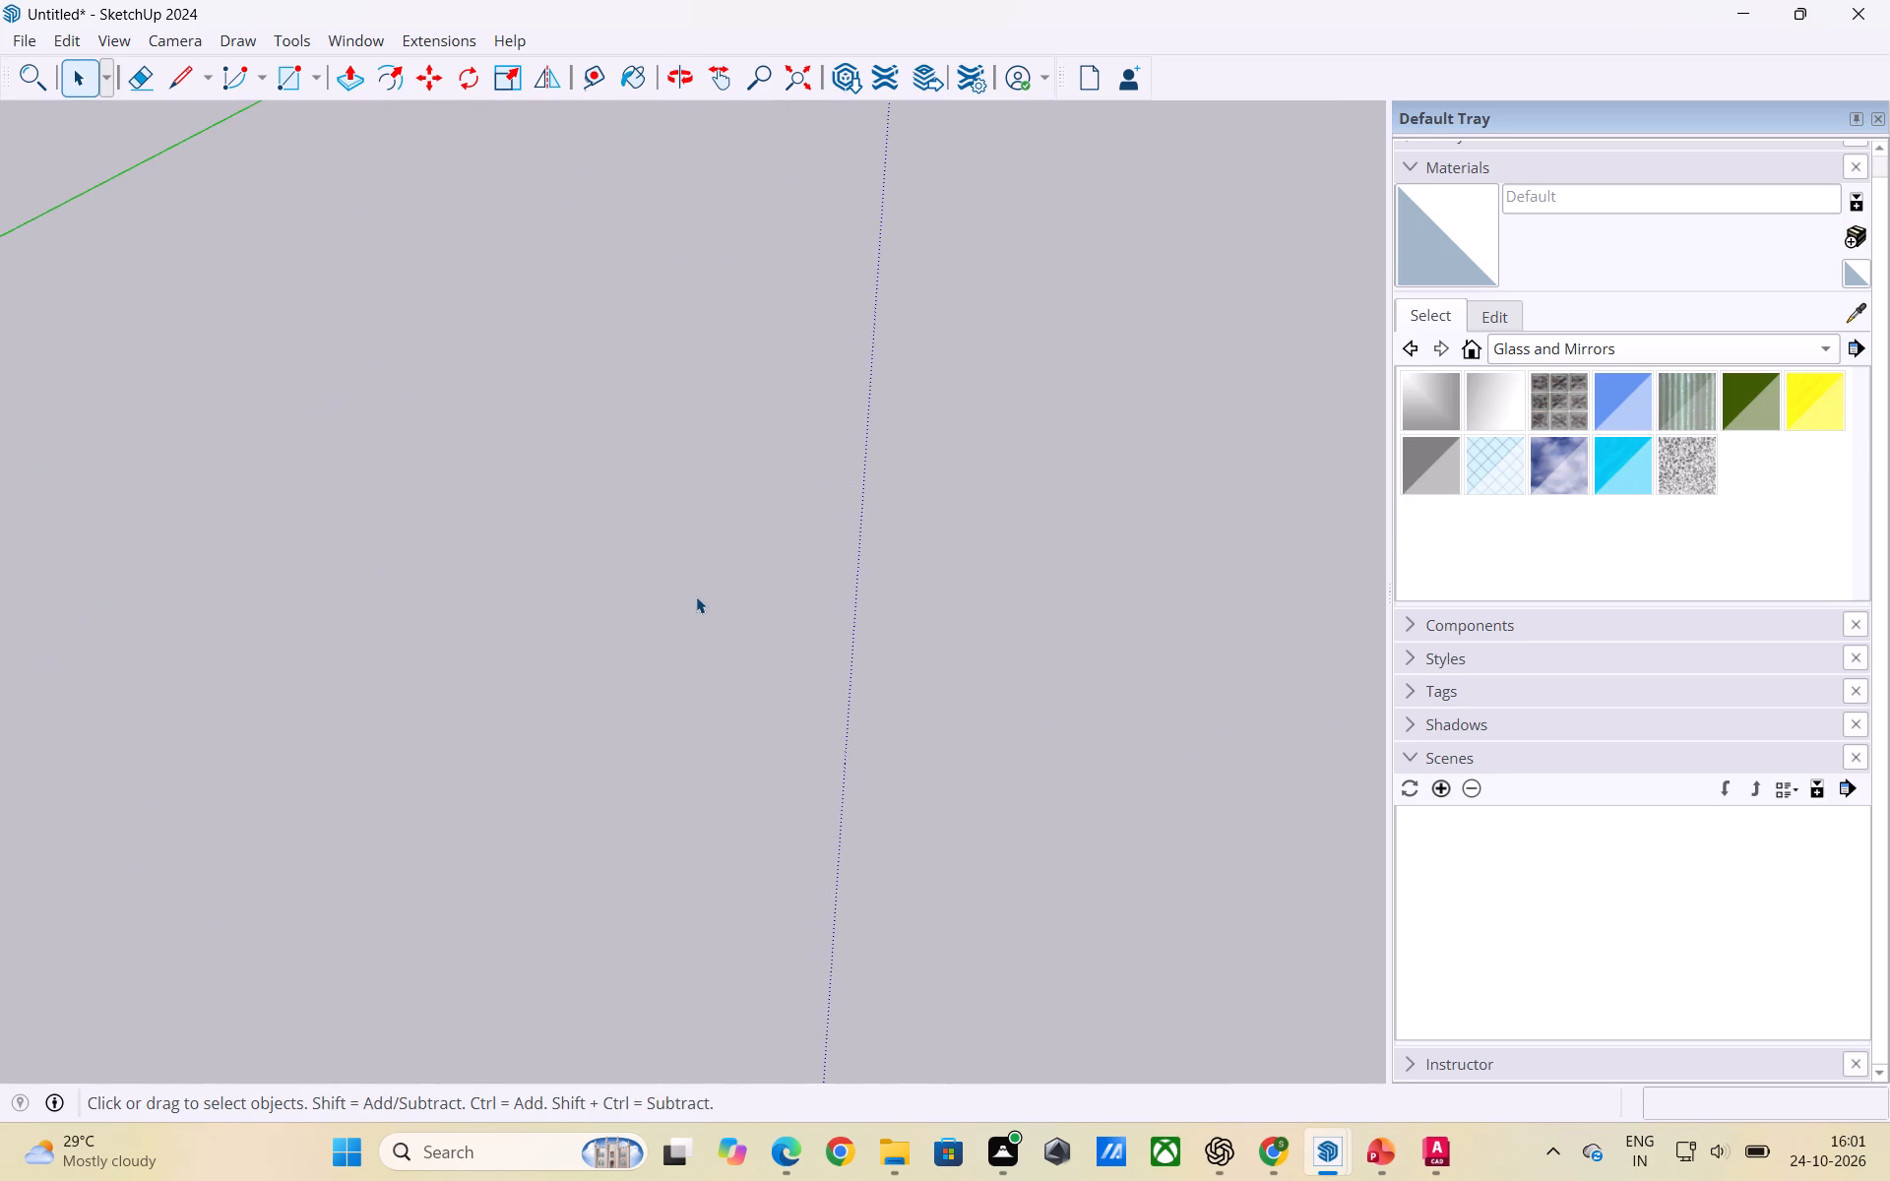
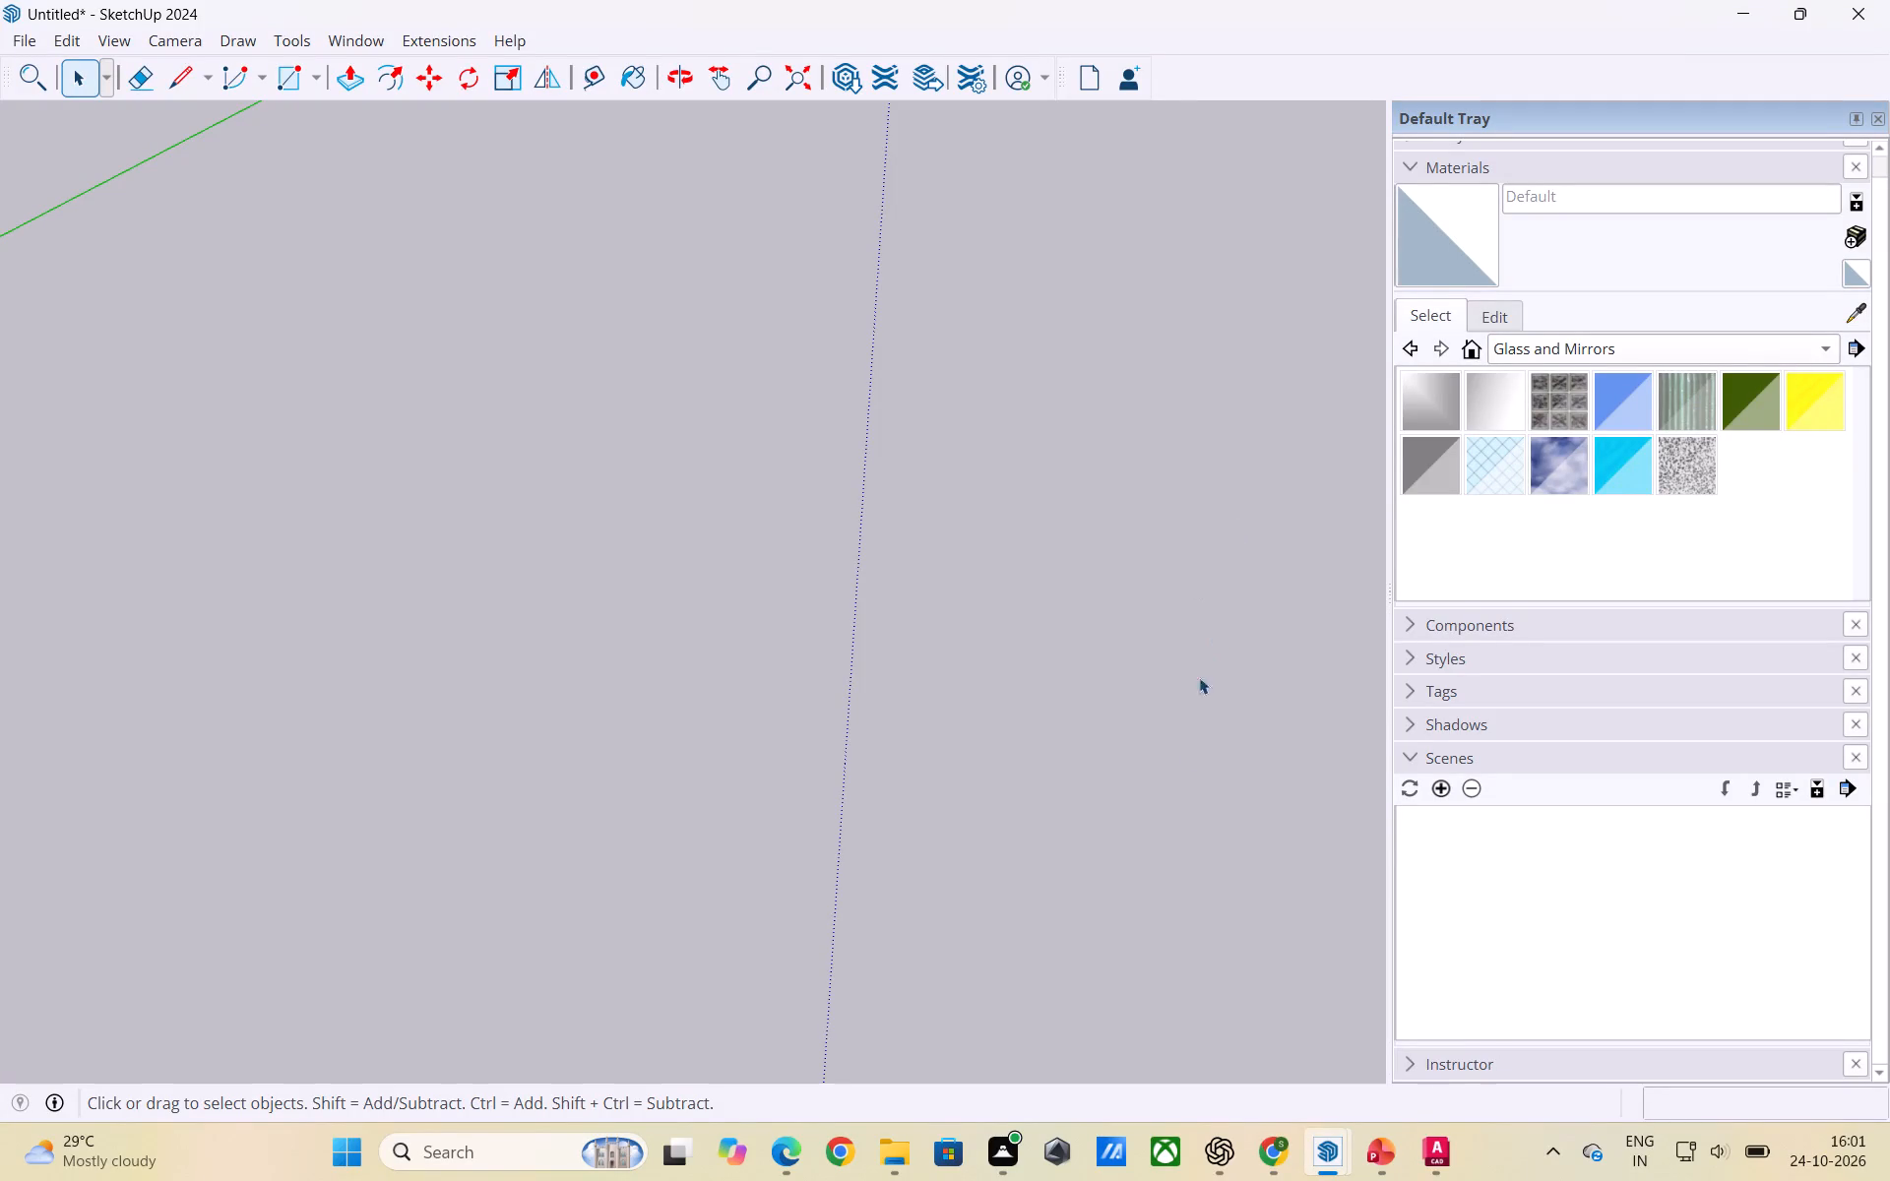
# Reopen the front wall group, extrude the end face's bottom section 2' 11 1/2" partway across the window opening, and leave the group.
pyautogui.click(1321, 1150)
pyautogui.click(1201, 1013)
pyautogui.scroll(-12, 1137, 527)
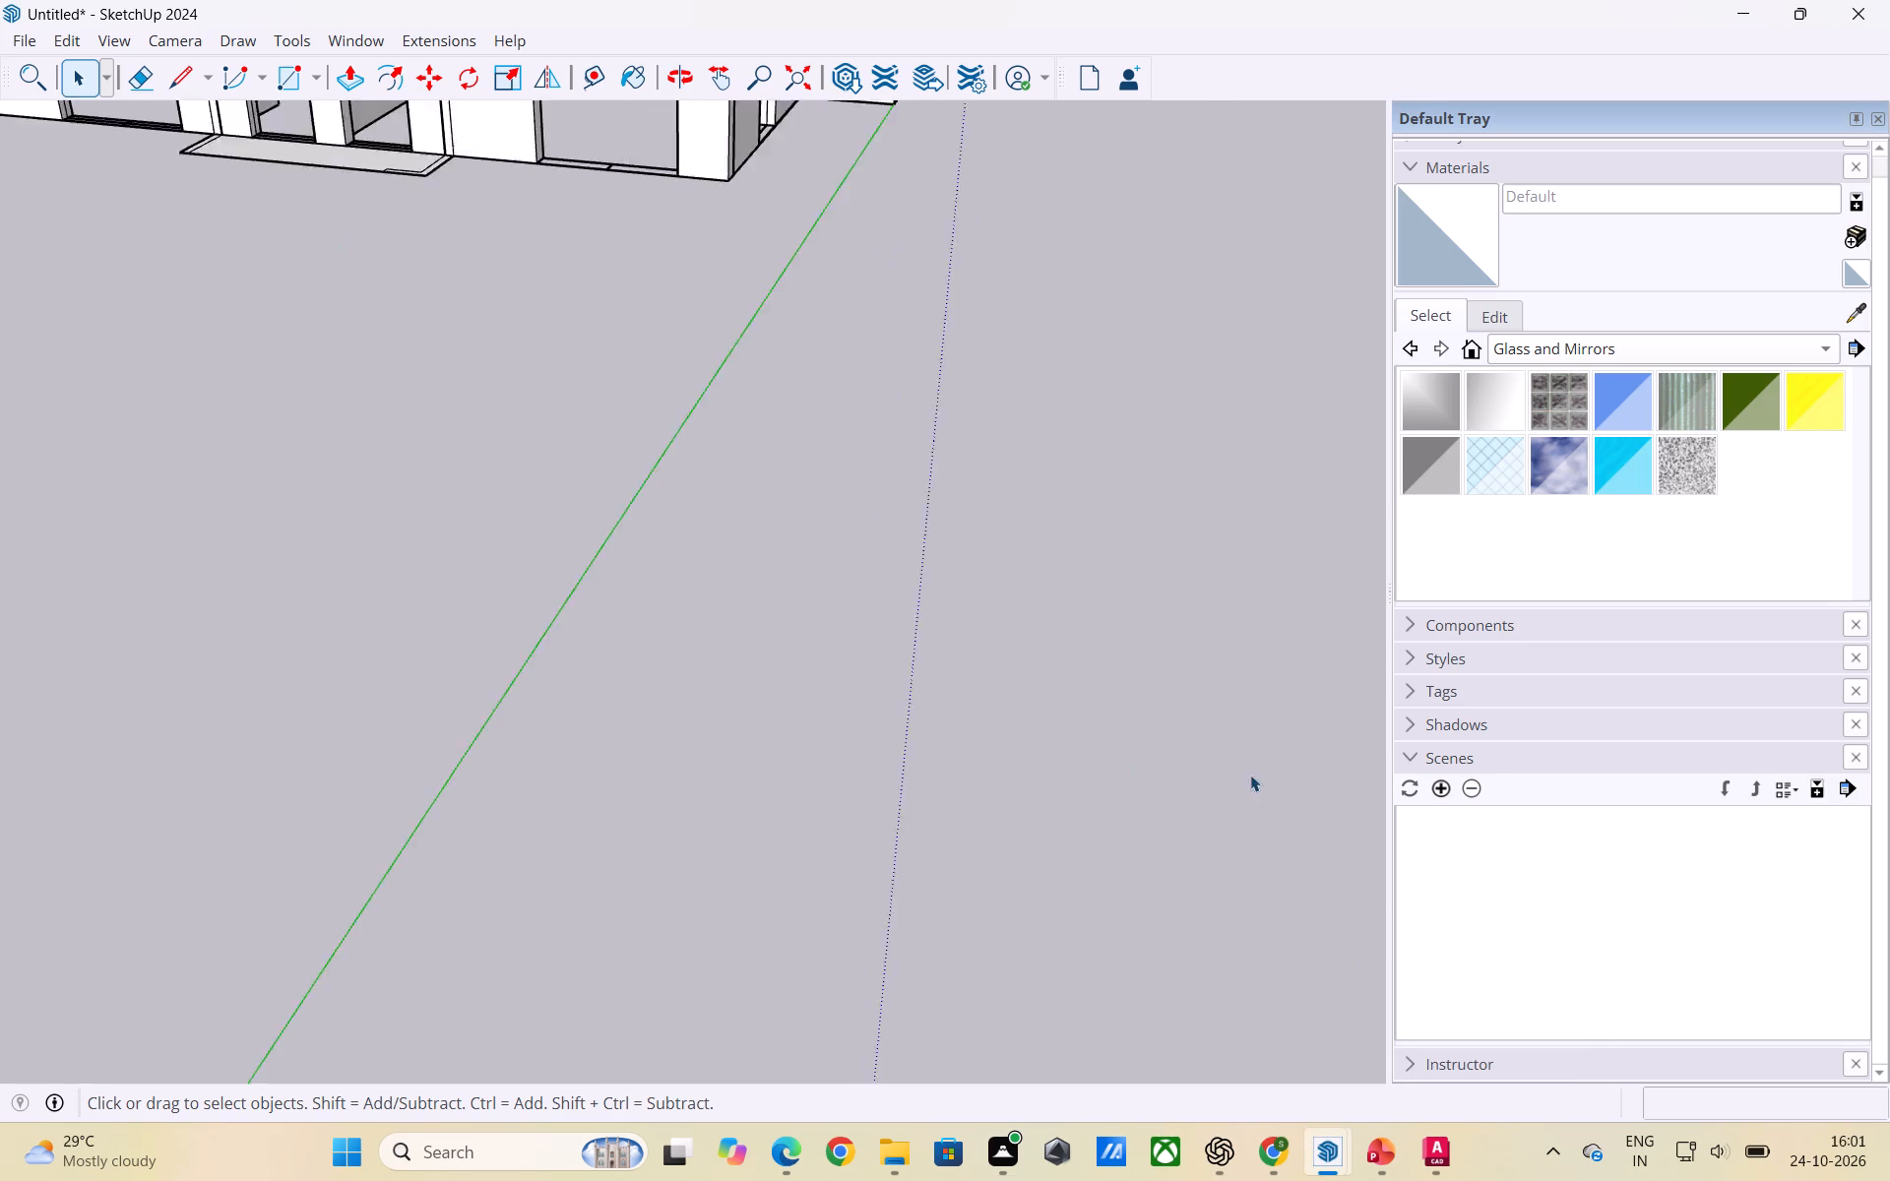
pyautogui.scroll(-5, 1250, 775)
pyautogui.scroll(2, 722, 349)
pyautogui.moveTo(835, 521); pyautogui.dragTo(859, 711, button='middle')
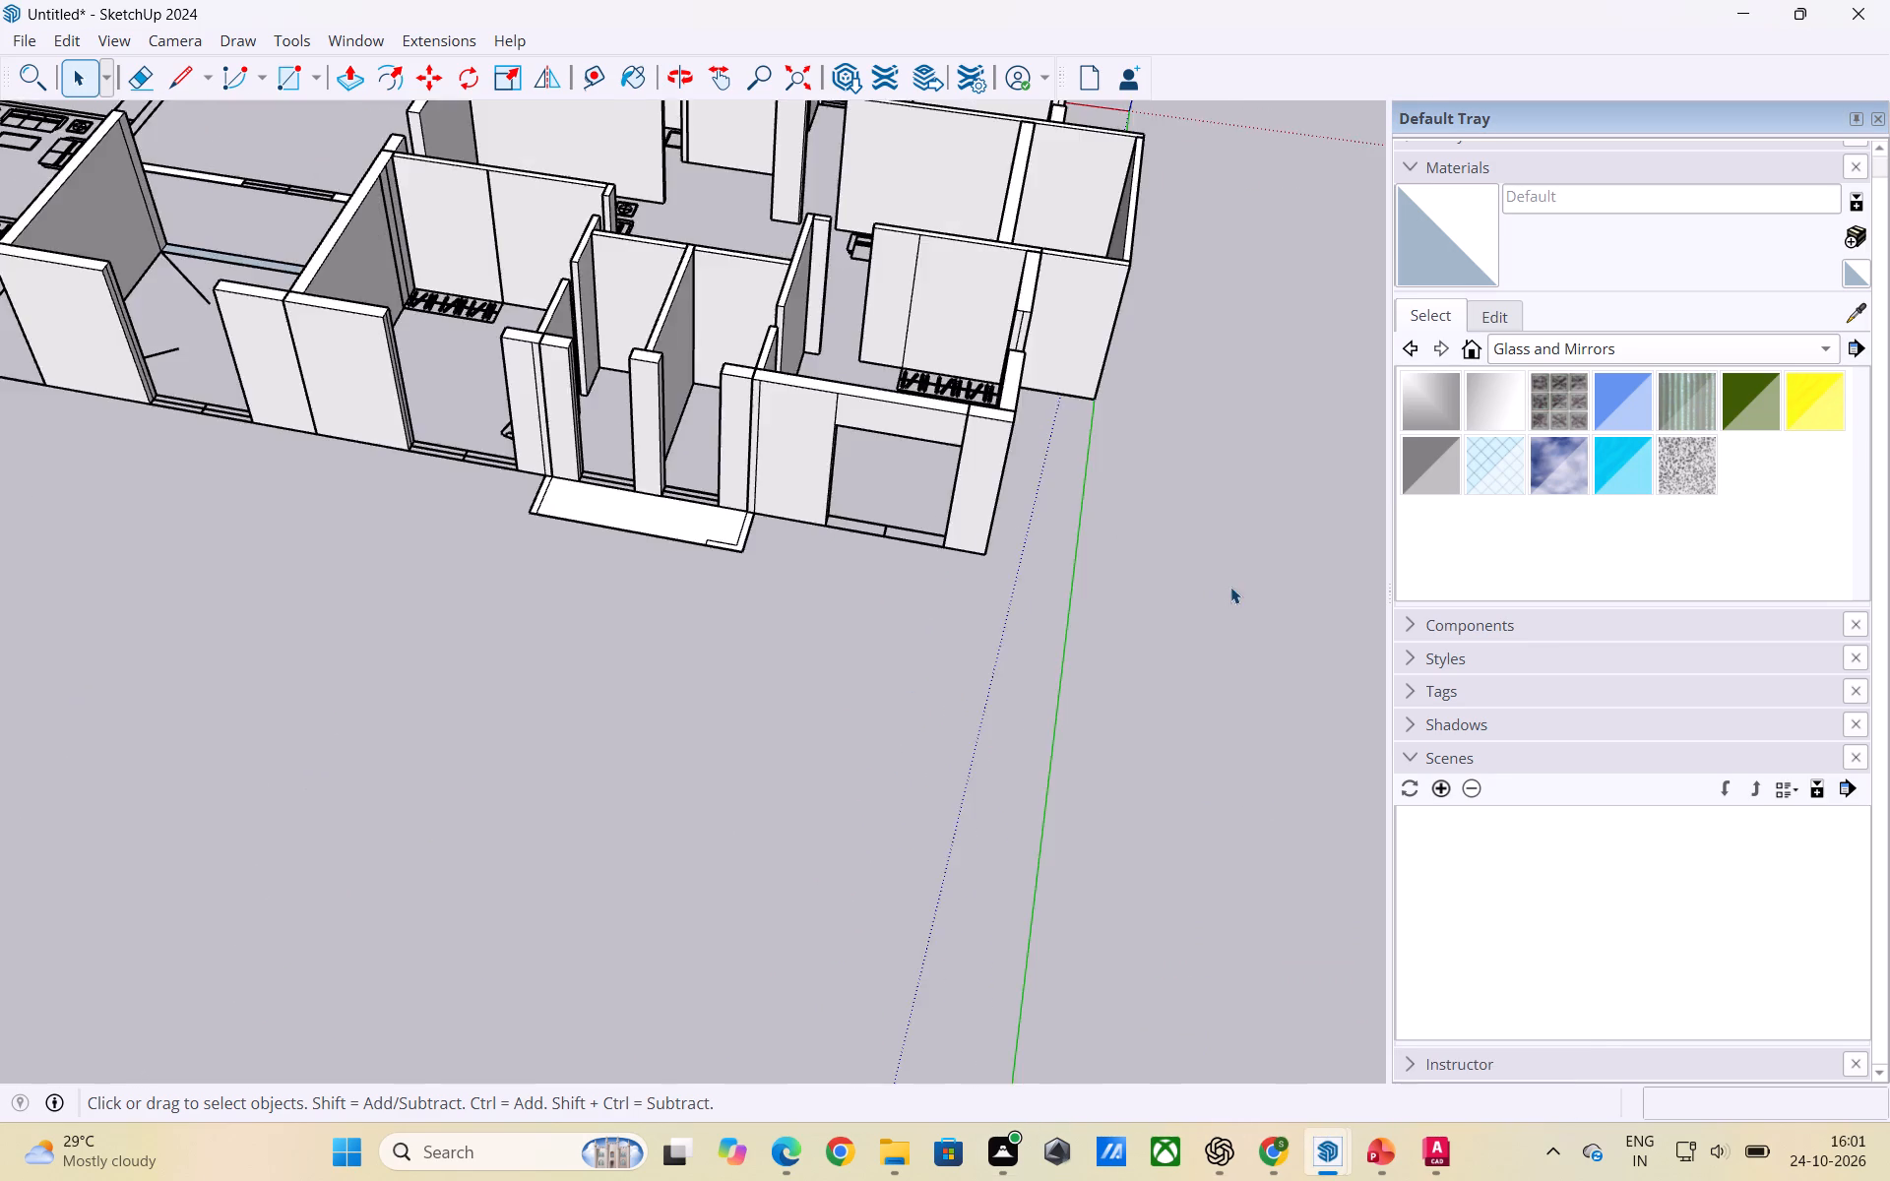
pyautogui.scroll(-4, 1234, 588)
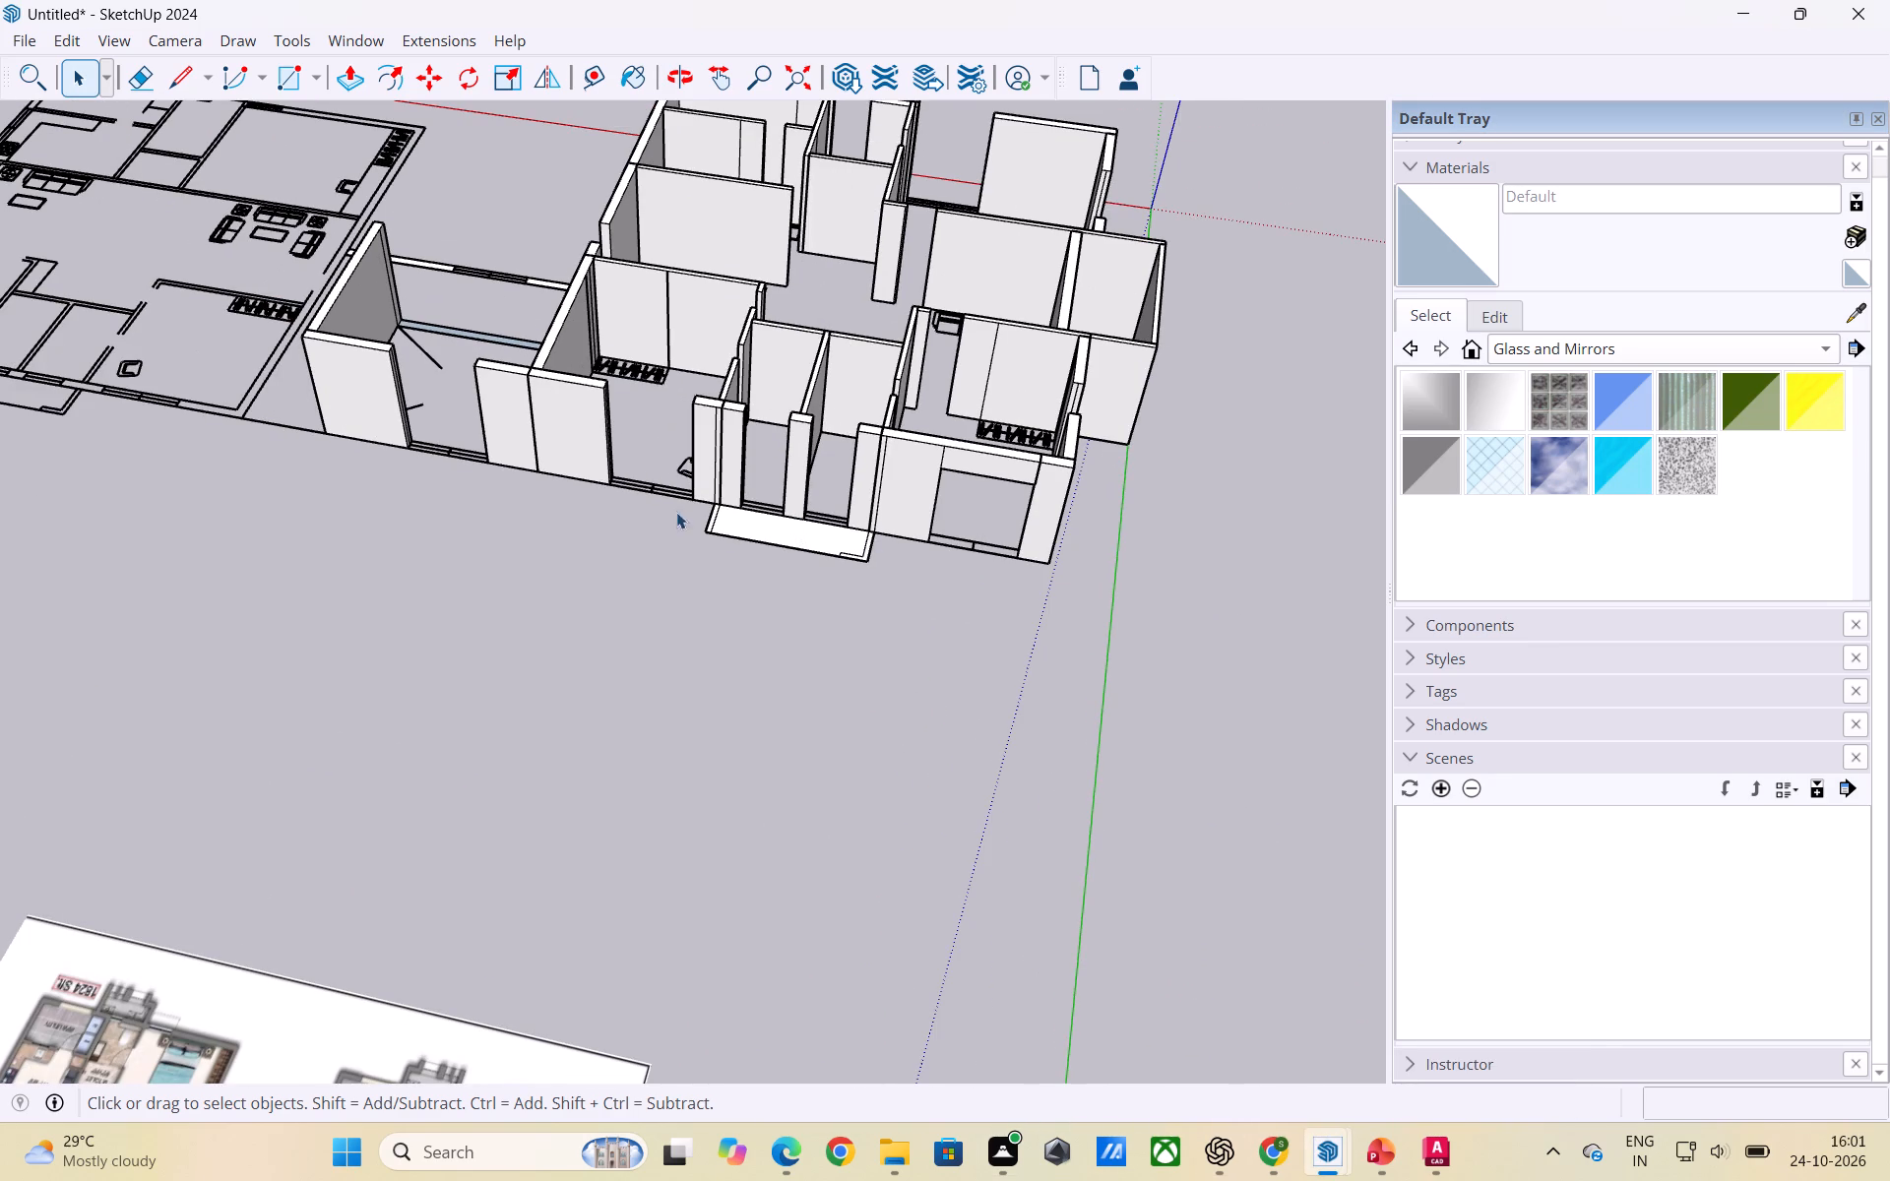
pyautogui.scroll(3, 1018, 504)
pyautogui.moveTo(995, 530); pyautogui.dragTo(965, 418, button='middle')
pyautogui.scroll(2, 970, 460)
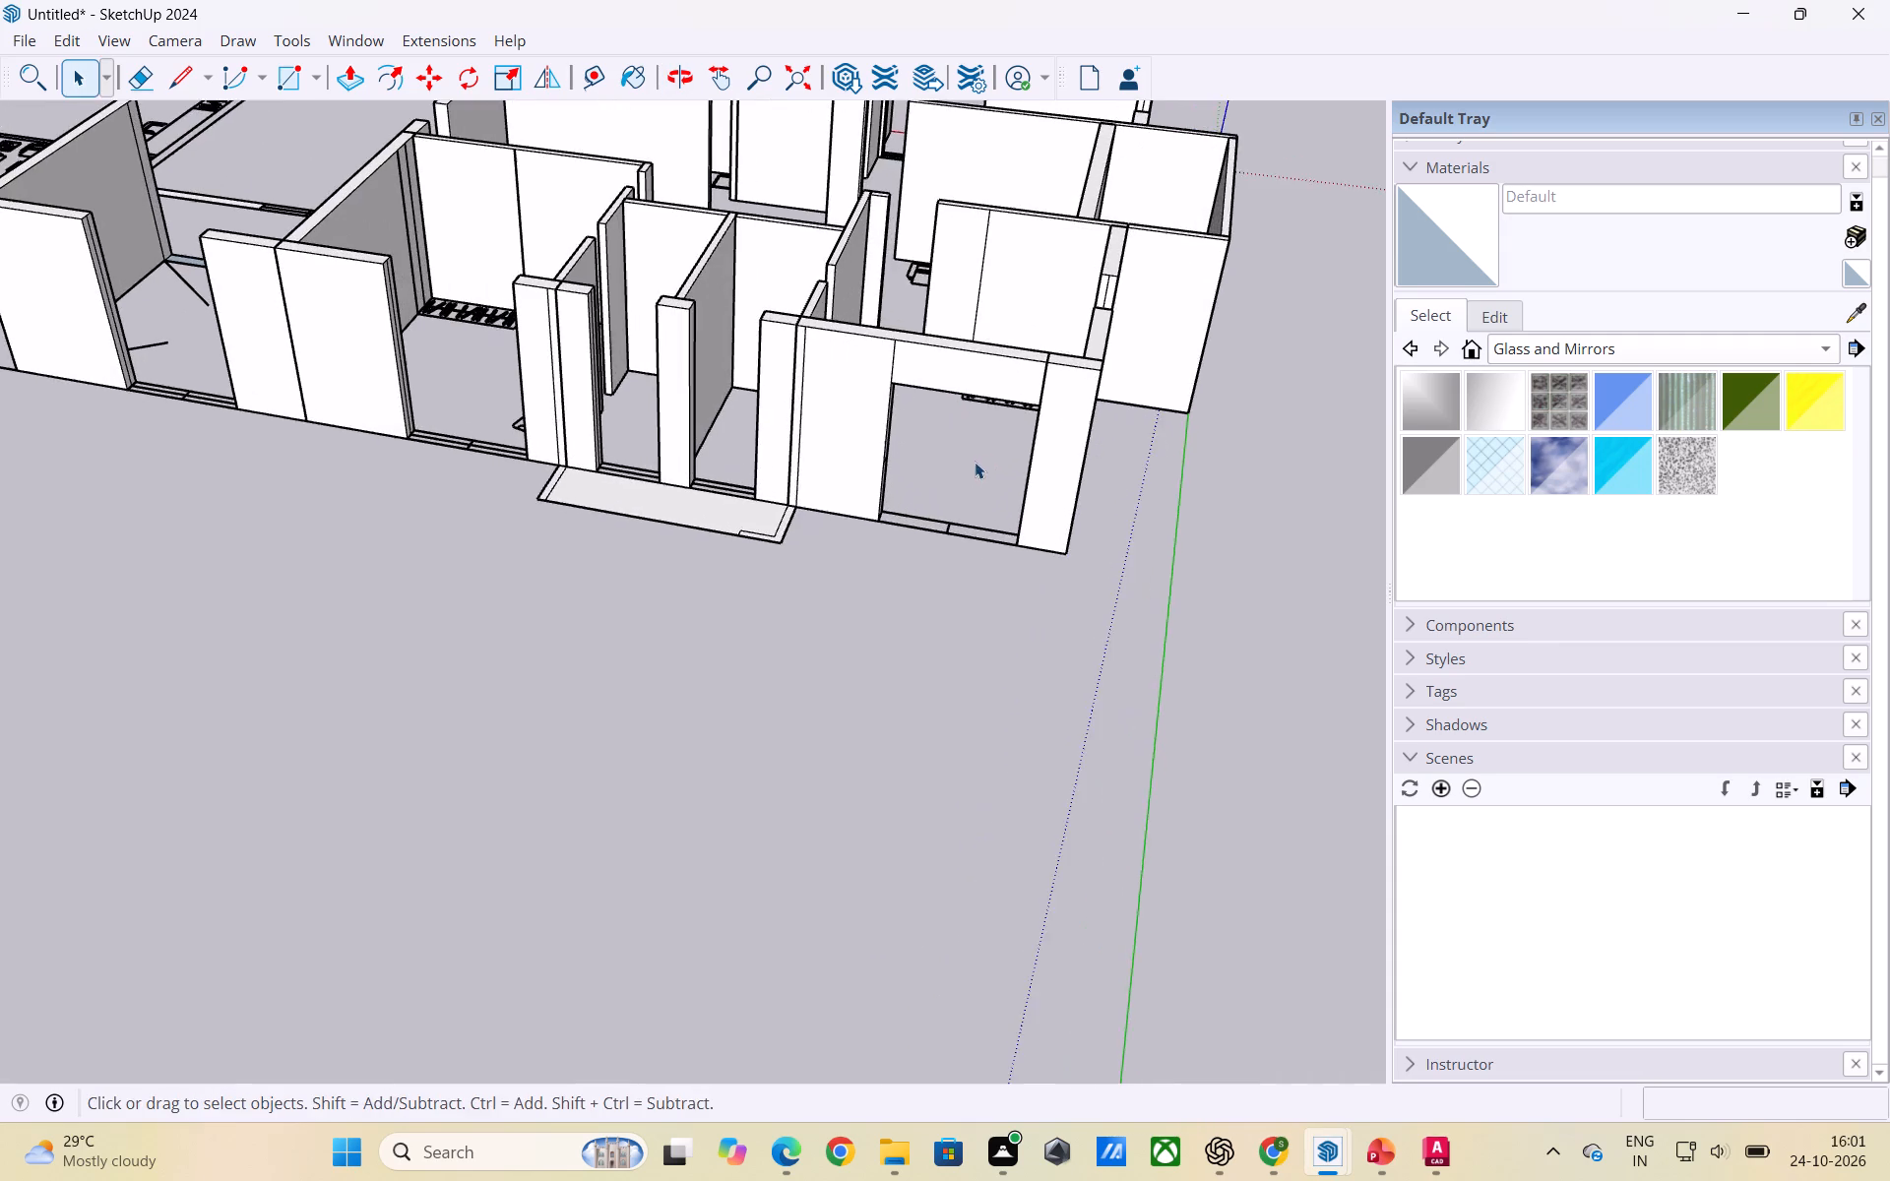
pyautogui.moveTo(976, 466); pyautogui.dragTo(827, 446, button='middle')
pyautogui.scroll(6, 833, 451)
pyautogui.moveTo(811, 517); pyautogui.dragTo(880, 489, button='middle')
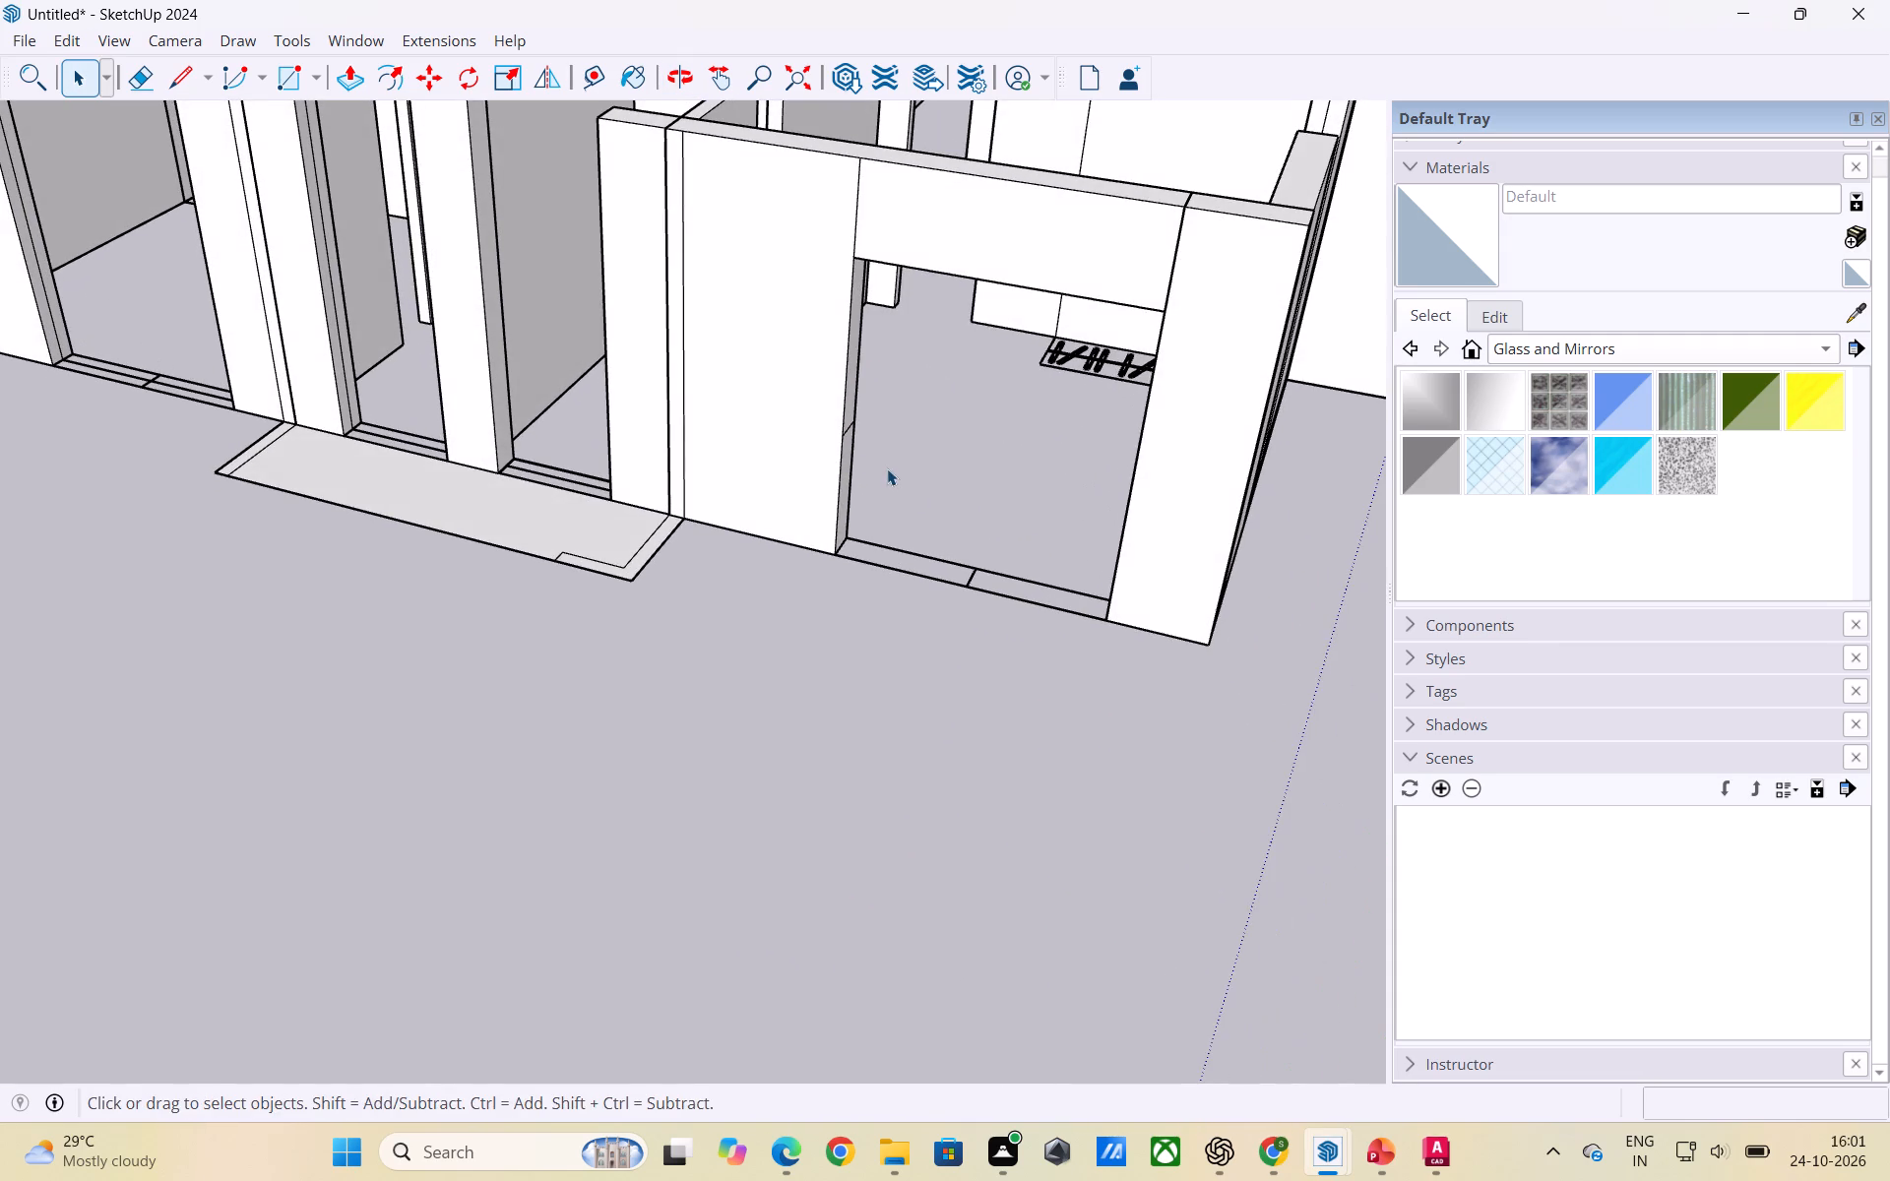
pyautogui.moveTo(893, 468); pyautogui.dragTo(859, 473, button='middle')
pyautogui.click(824, 472)
pyautogui.tripleClick(821, 473)
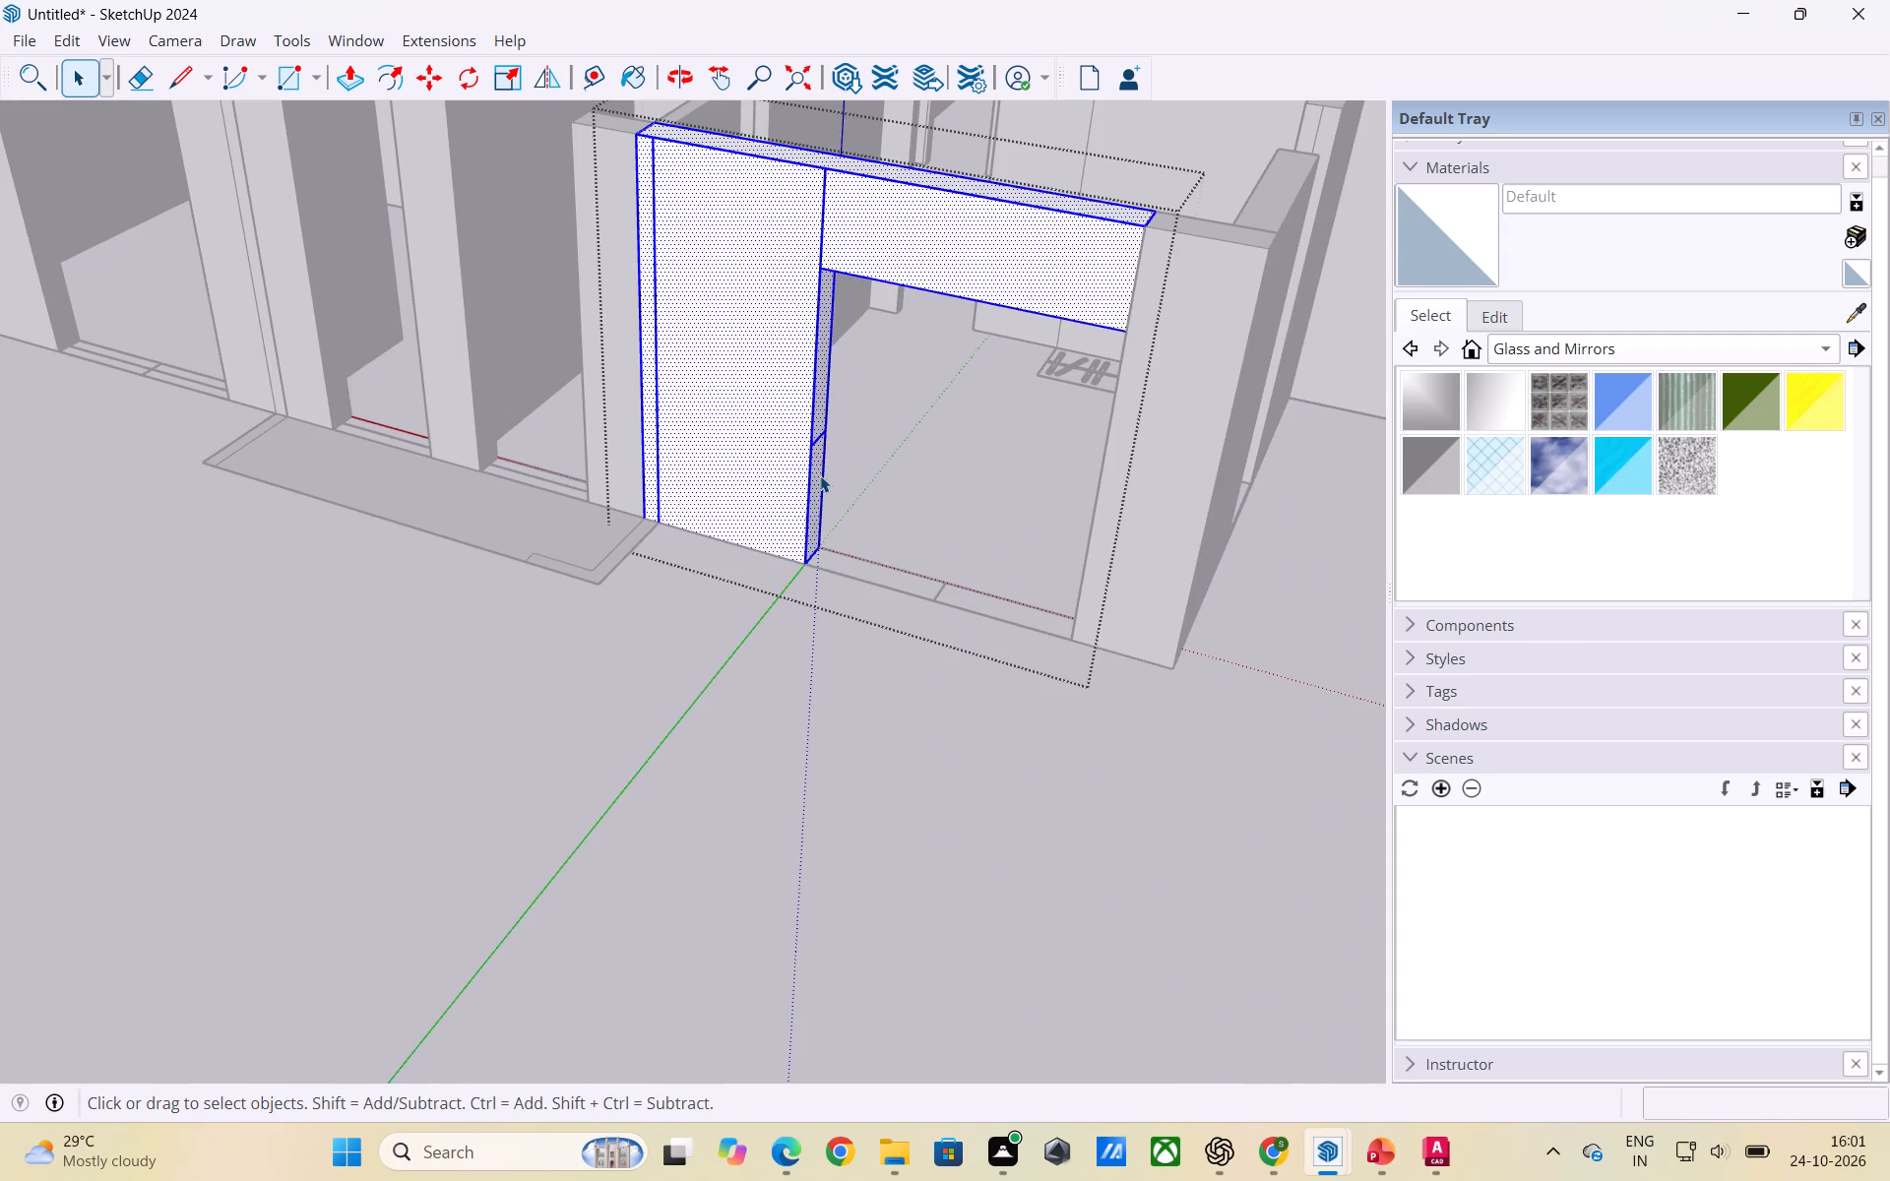
pyautogui.click(820, 476)
pyautogui.doubleClick(819, 479)
pyautogui.click(813, 487)
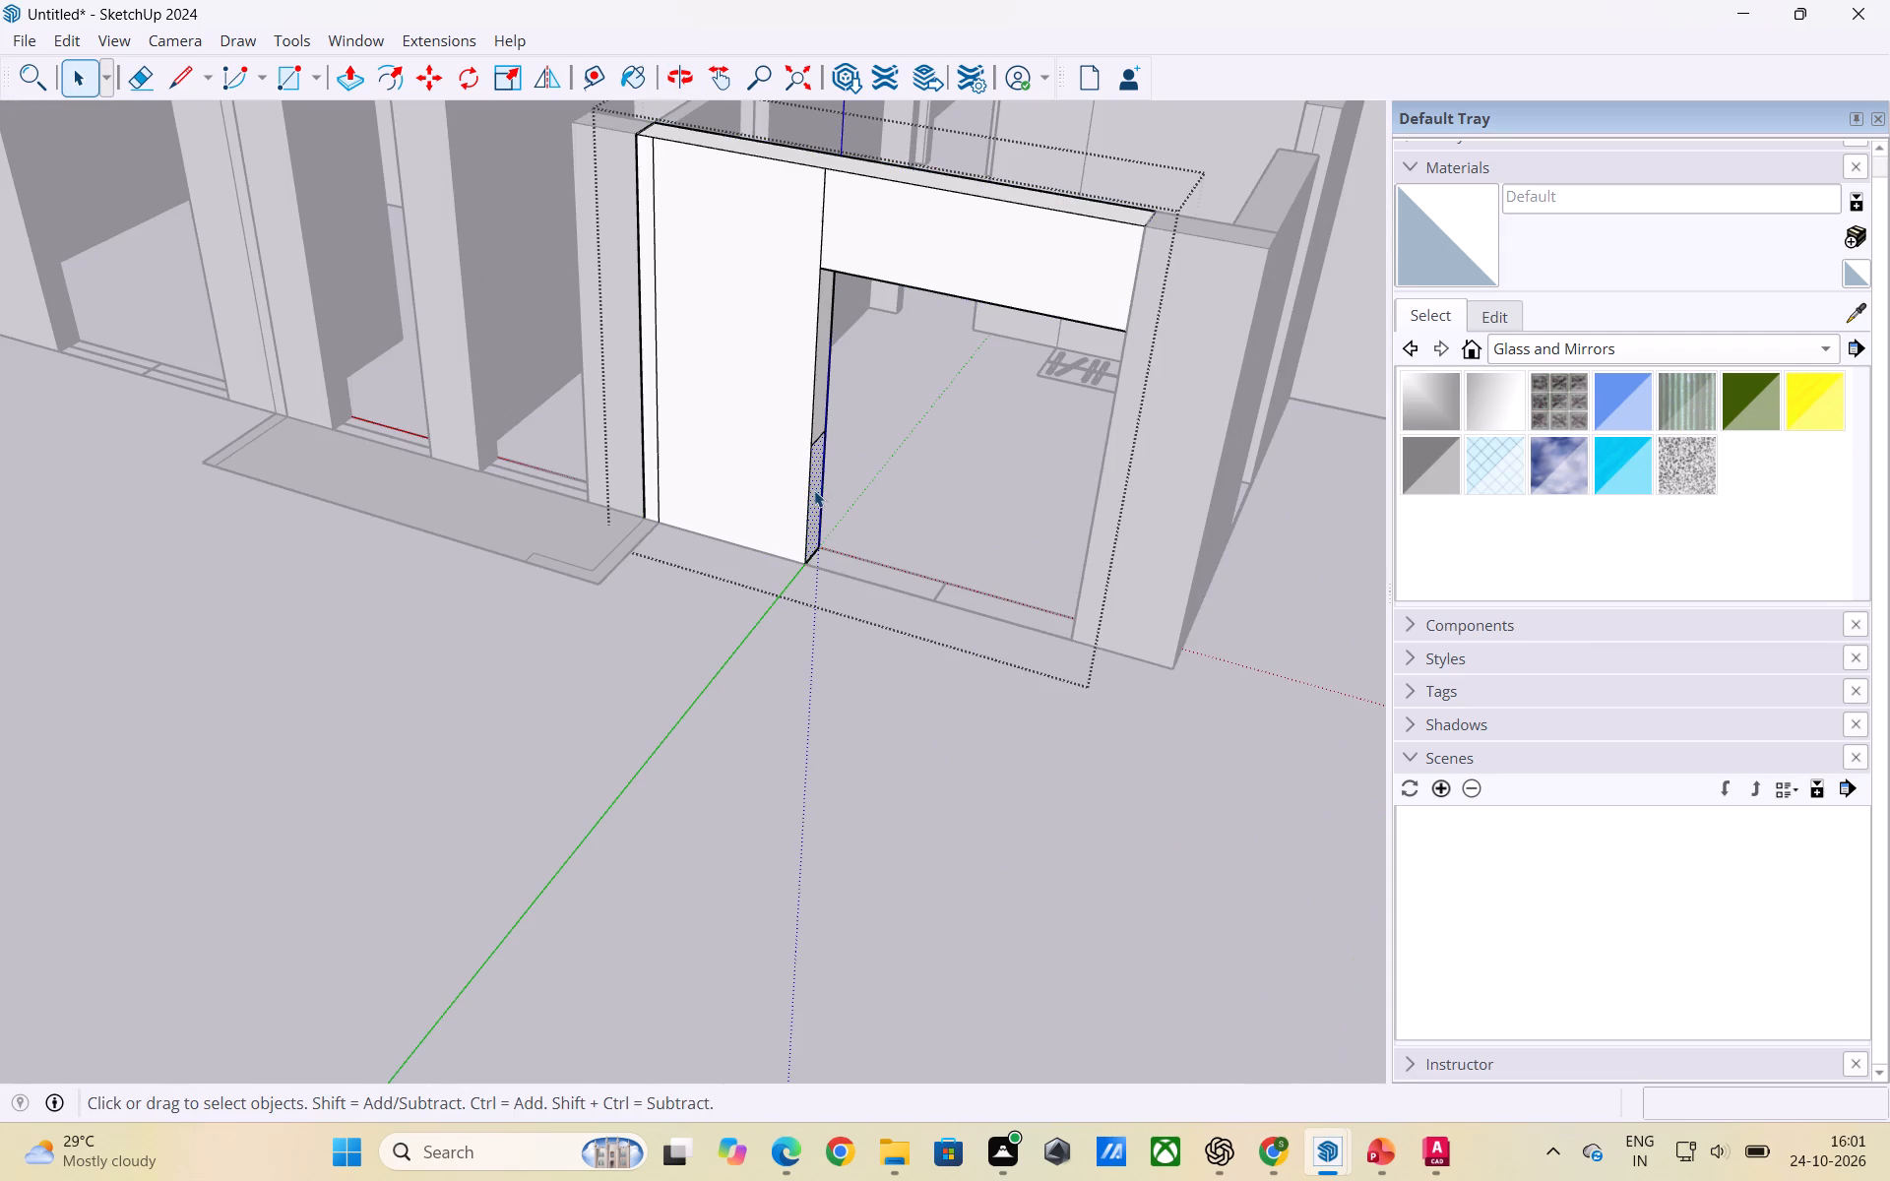
pyautogui.press('p')
pyautogui.click(814, 490)
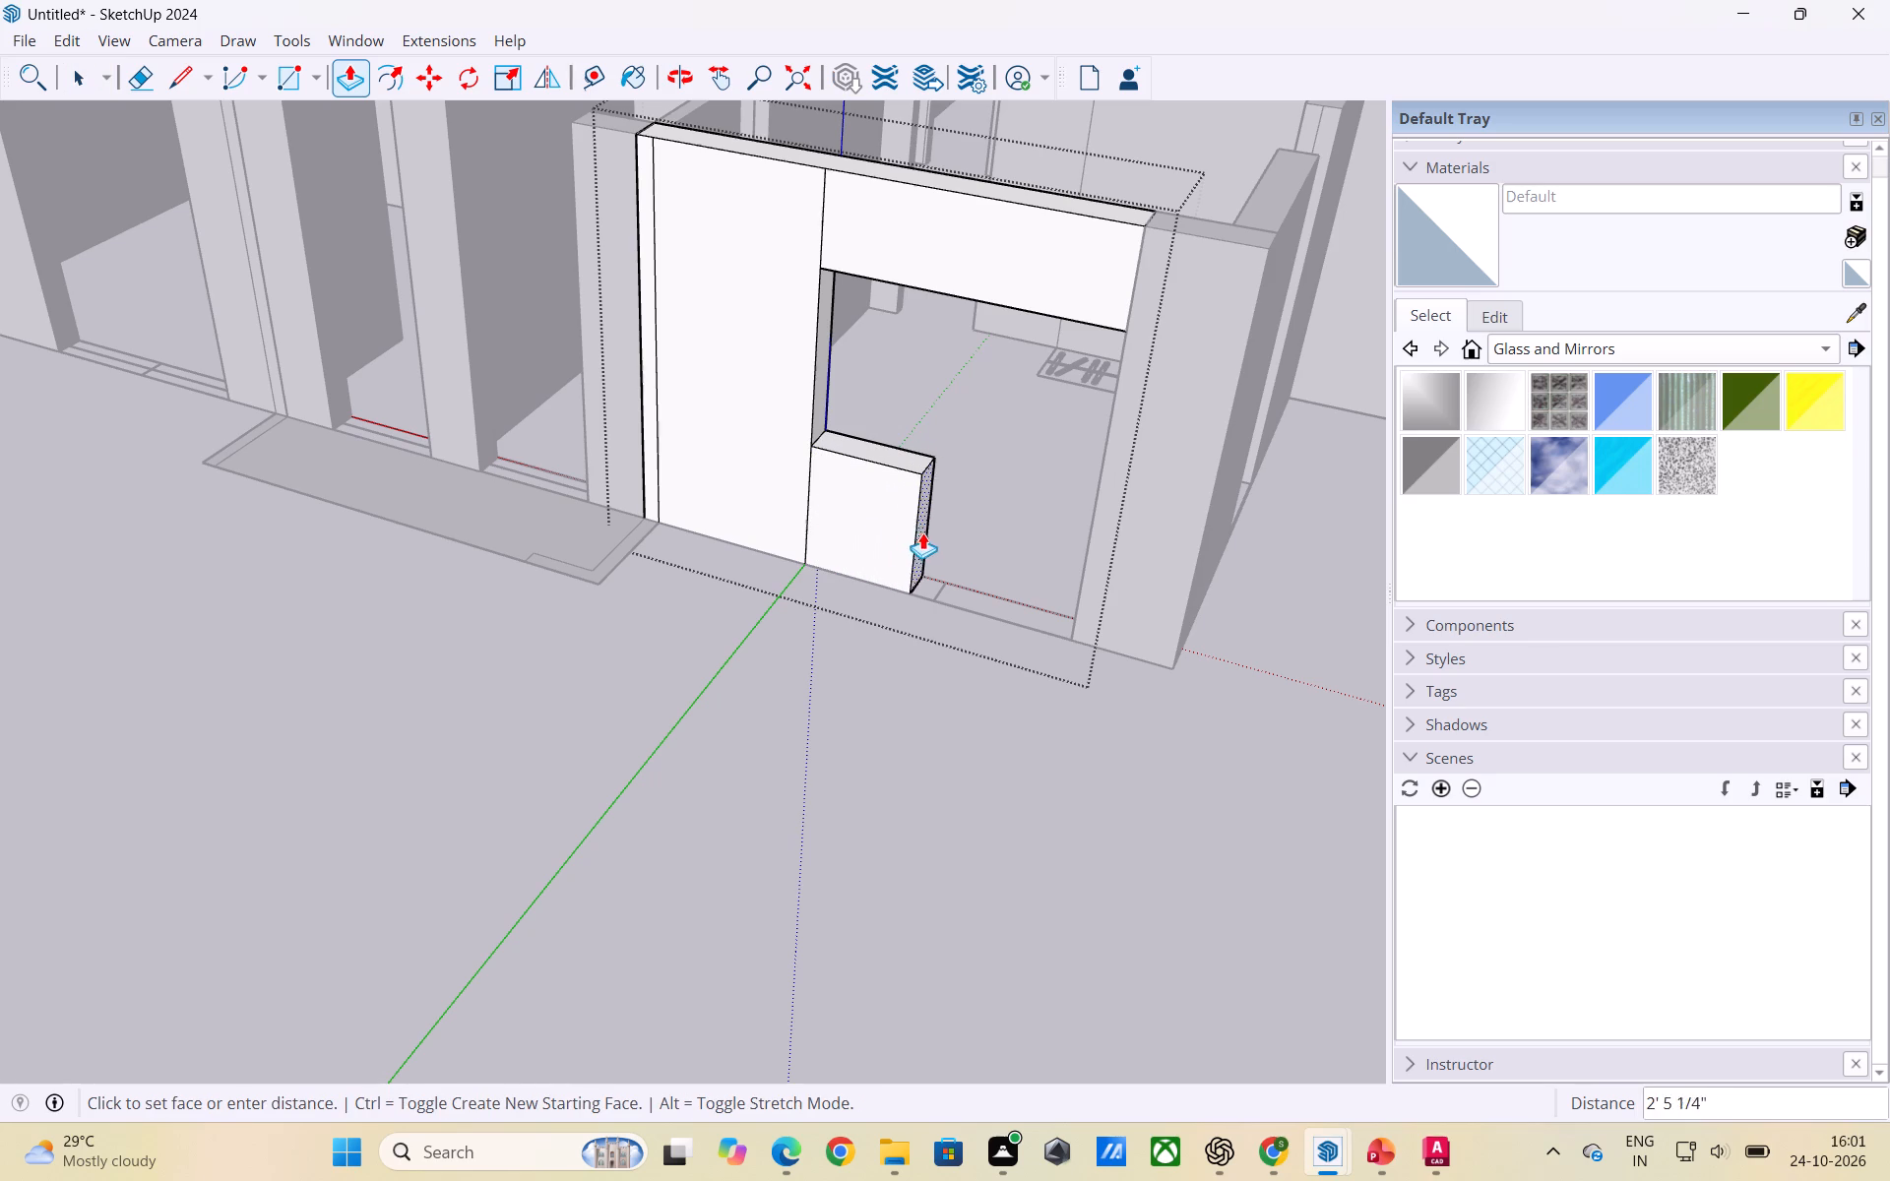
pyautogui.click(941, 537)
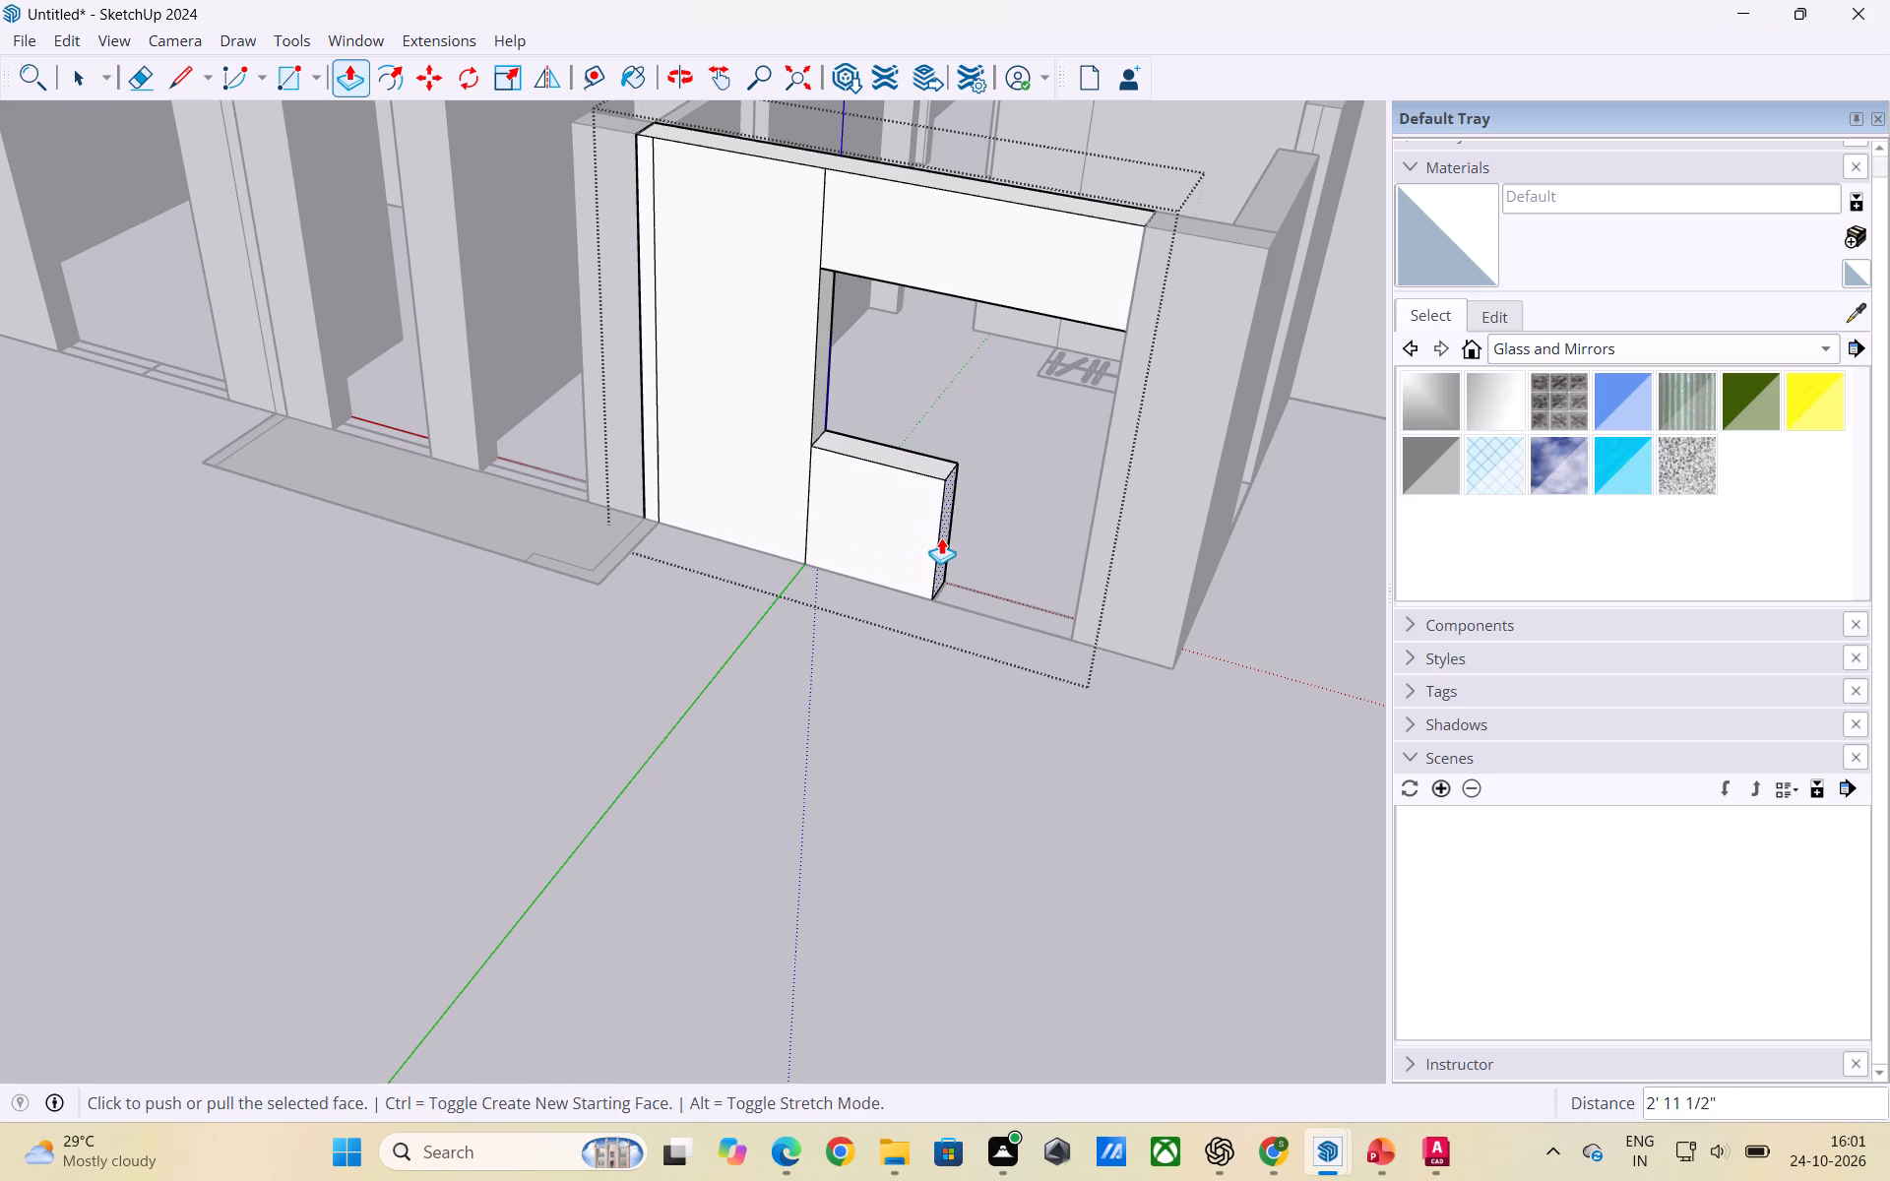
pyautogui.press('space')
pyautogui.click(951, 729)
# Inspect the partial sill wall, the section above the opening and the adjoining corner walls from several sides.
pyautogui.scroll(2, 1014, 579)
pyautogui.moveTo(961, 591); pyautogui.dragTo(1072, 606, button='middle')
pyautogui.scroll(1, 1119, 566)
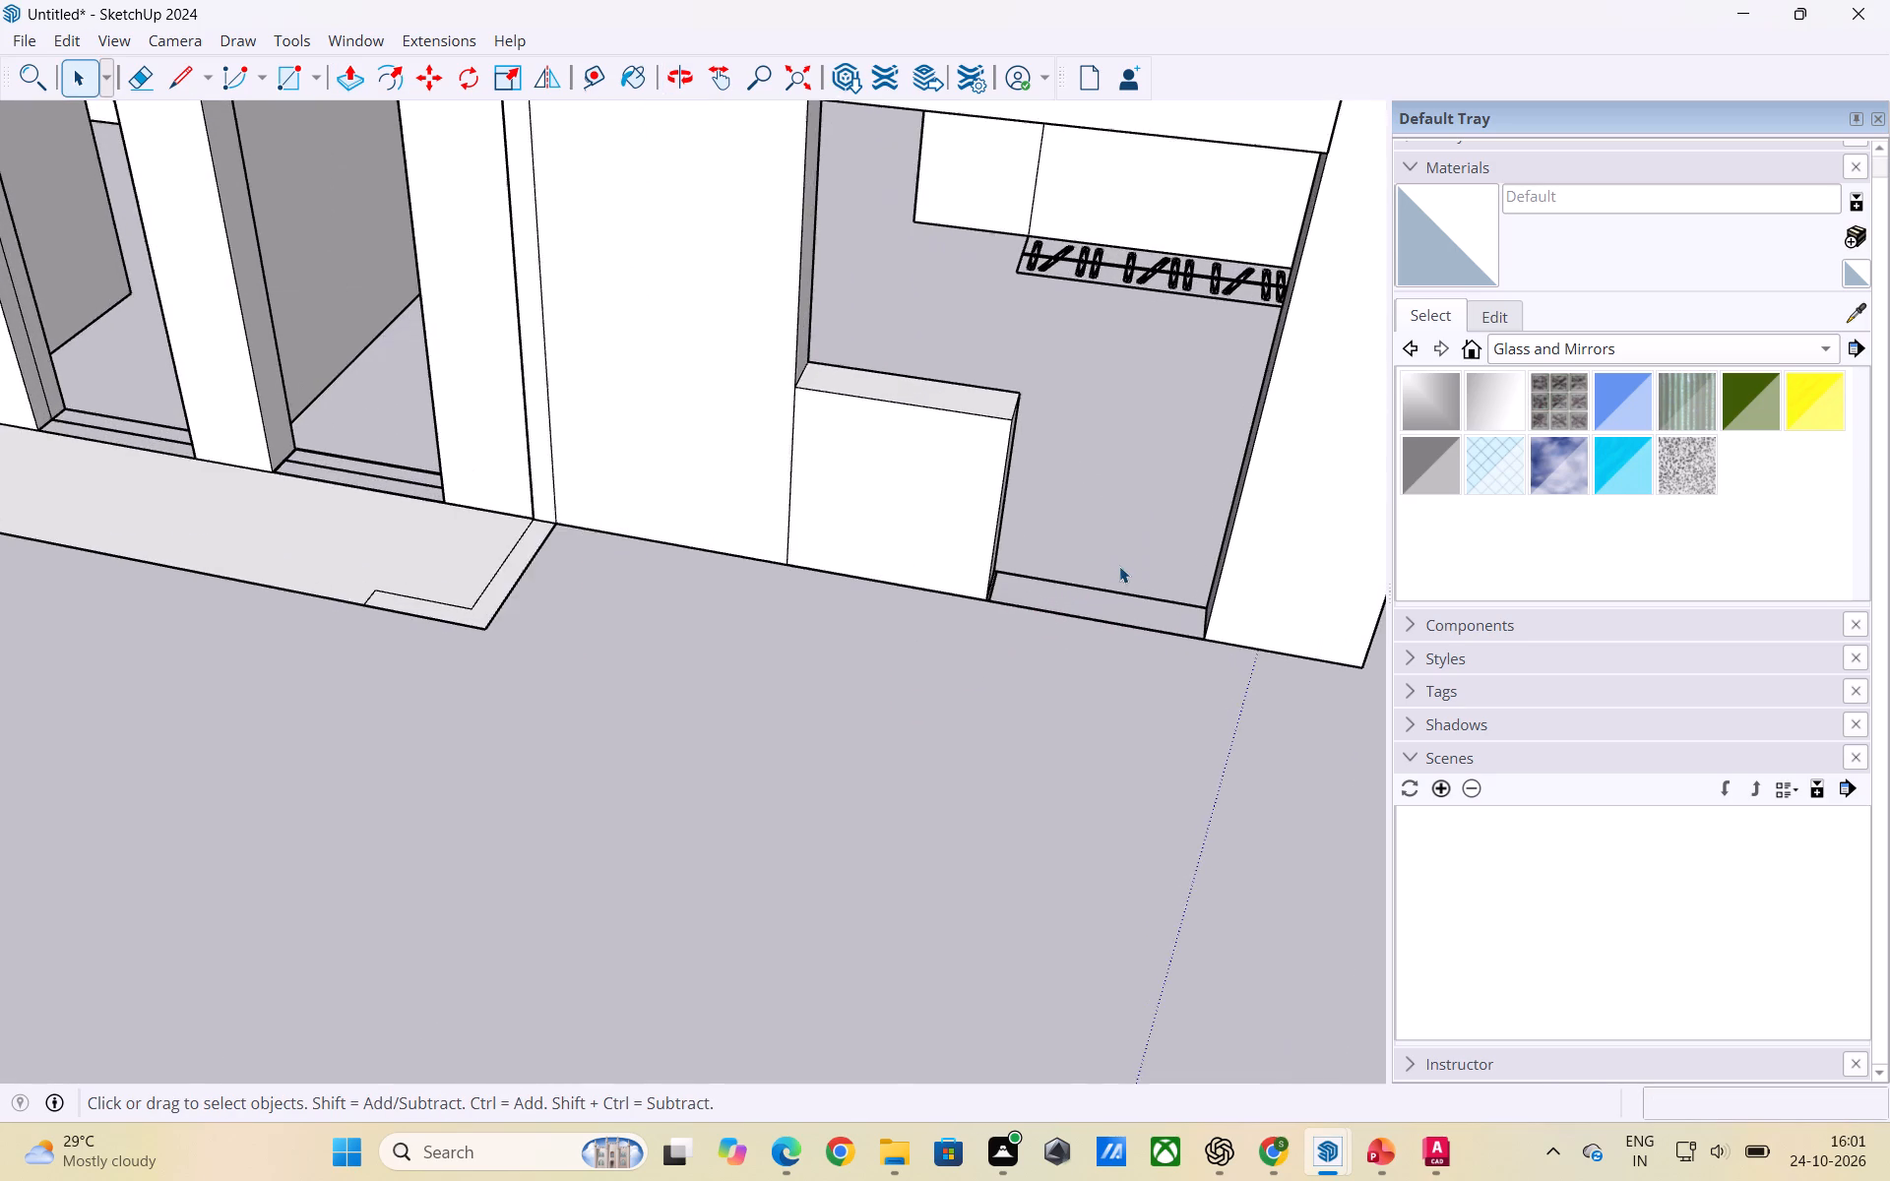
pyautogui.scroll(1, 1119, 566)
pyautogui.moveTo(1119, 566); pyautogui.dragTo(910, 575, button='middle')
pyautogui.moveTo(904, 594); pyautogui.dragTo(1102, 605, button='middle')
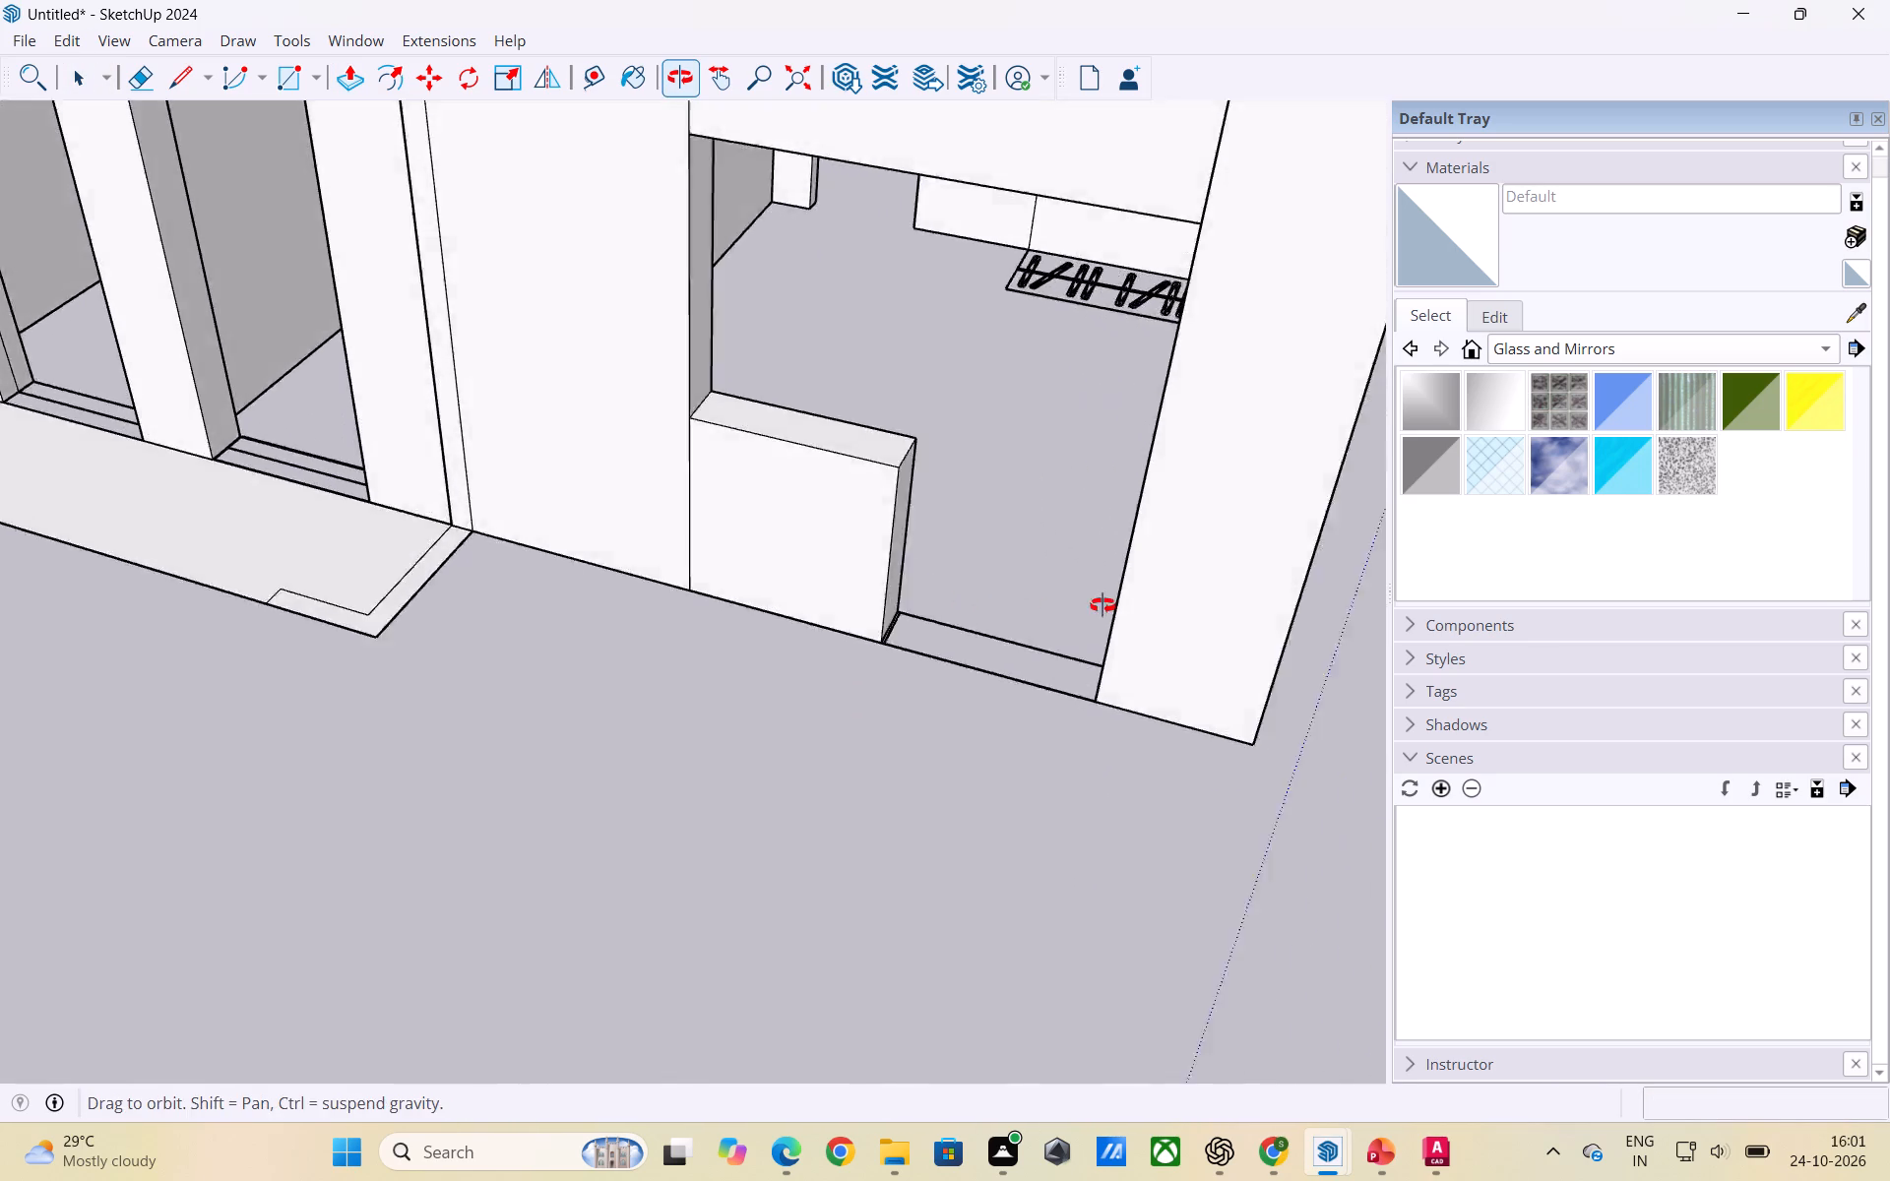
pyautogui.moveTo(1102, 605); pyautogui.dragTo(1209, 583, button='middle')
pyautogui.moveTo(1189, 528); pyautogui.dragTo(680, 555, button='middle')
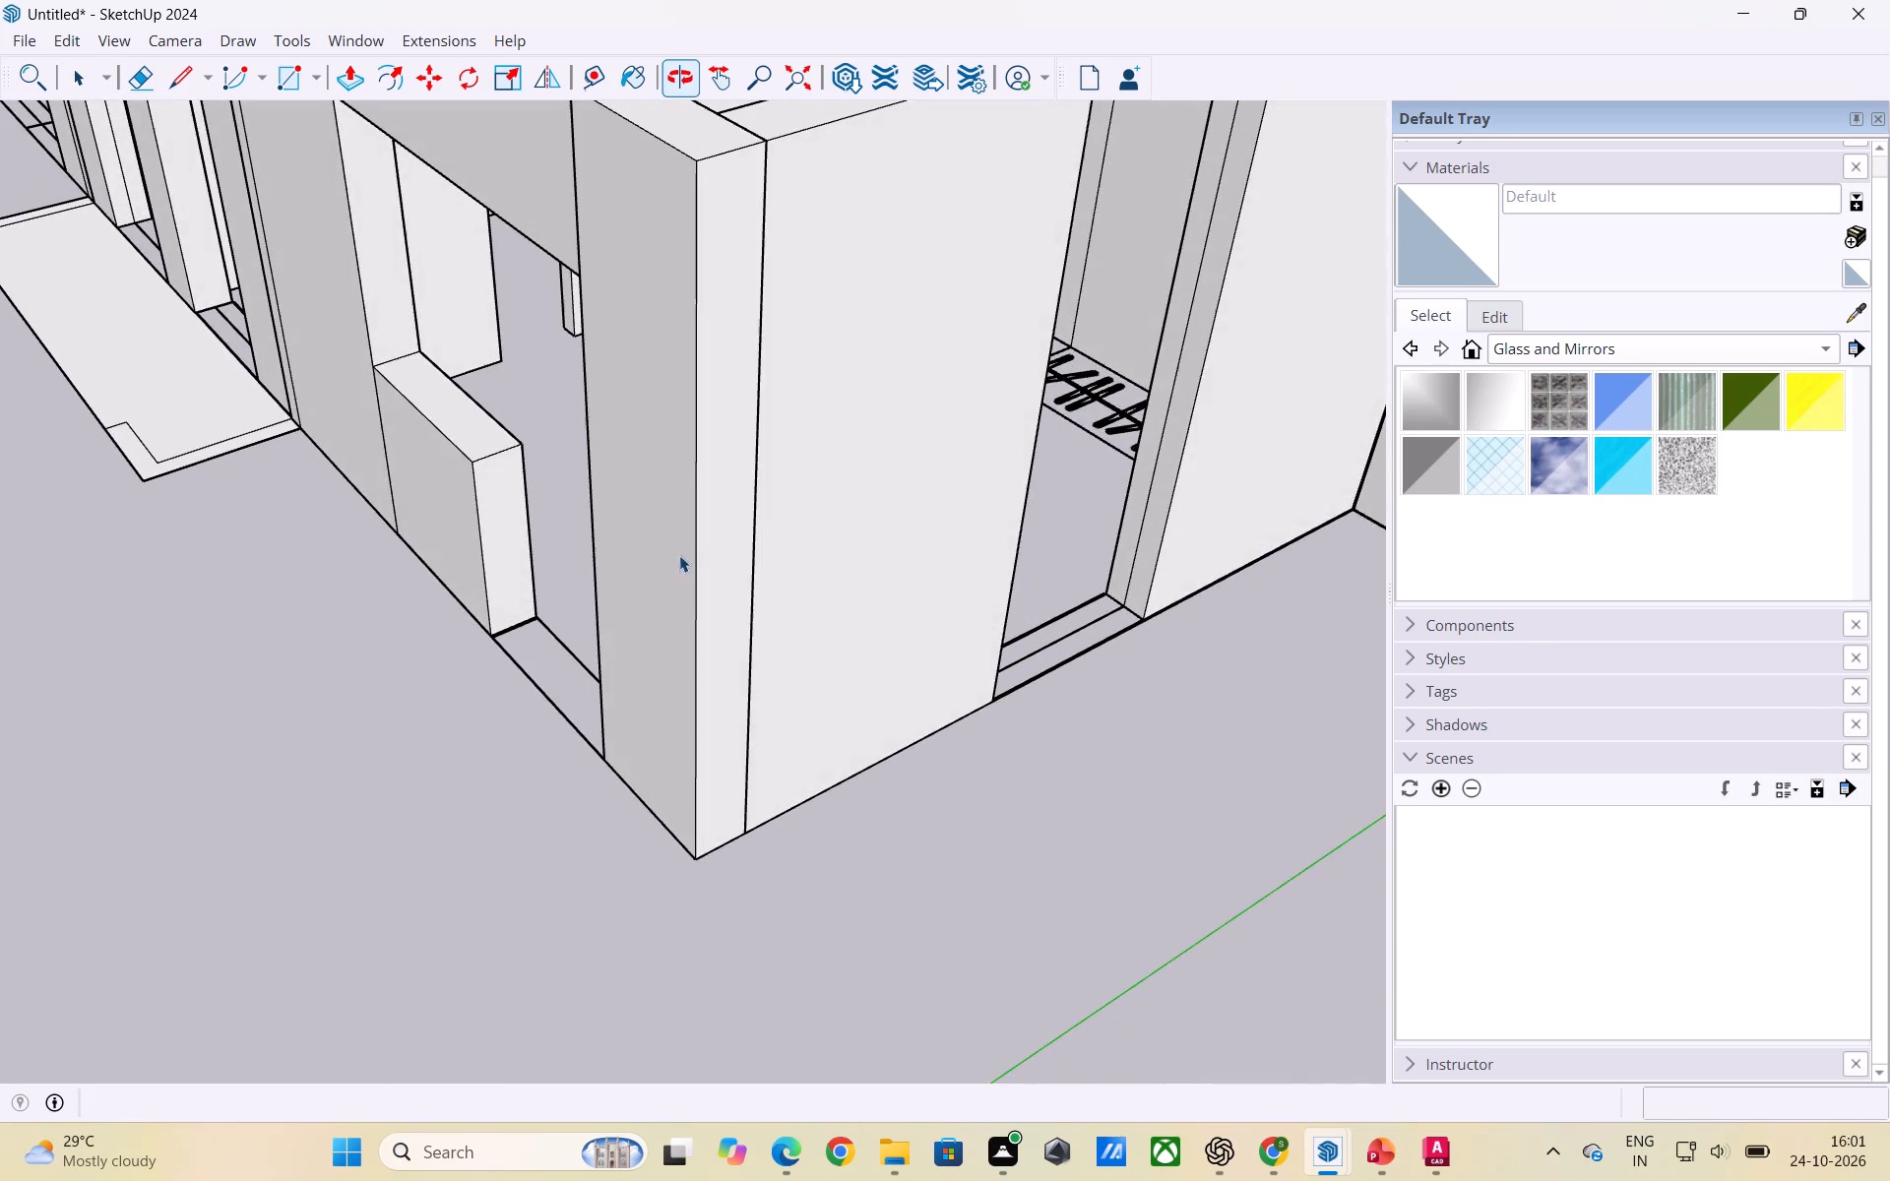
pyautogui.moveTo(1020, 607); pyautogui.dragTo(222, 593, button='middle')
pyautogui.scroll(-1, 678, 652)
pyautogui.moveTo(306, 535); pyautogui.dragTo(1382, 577, button='middle')
pyautogui.scroll(-1, 495, 576)
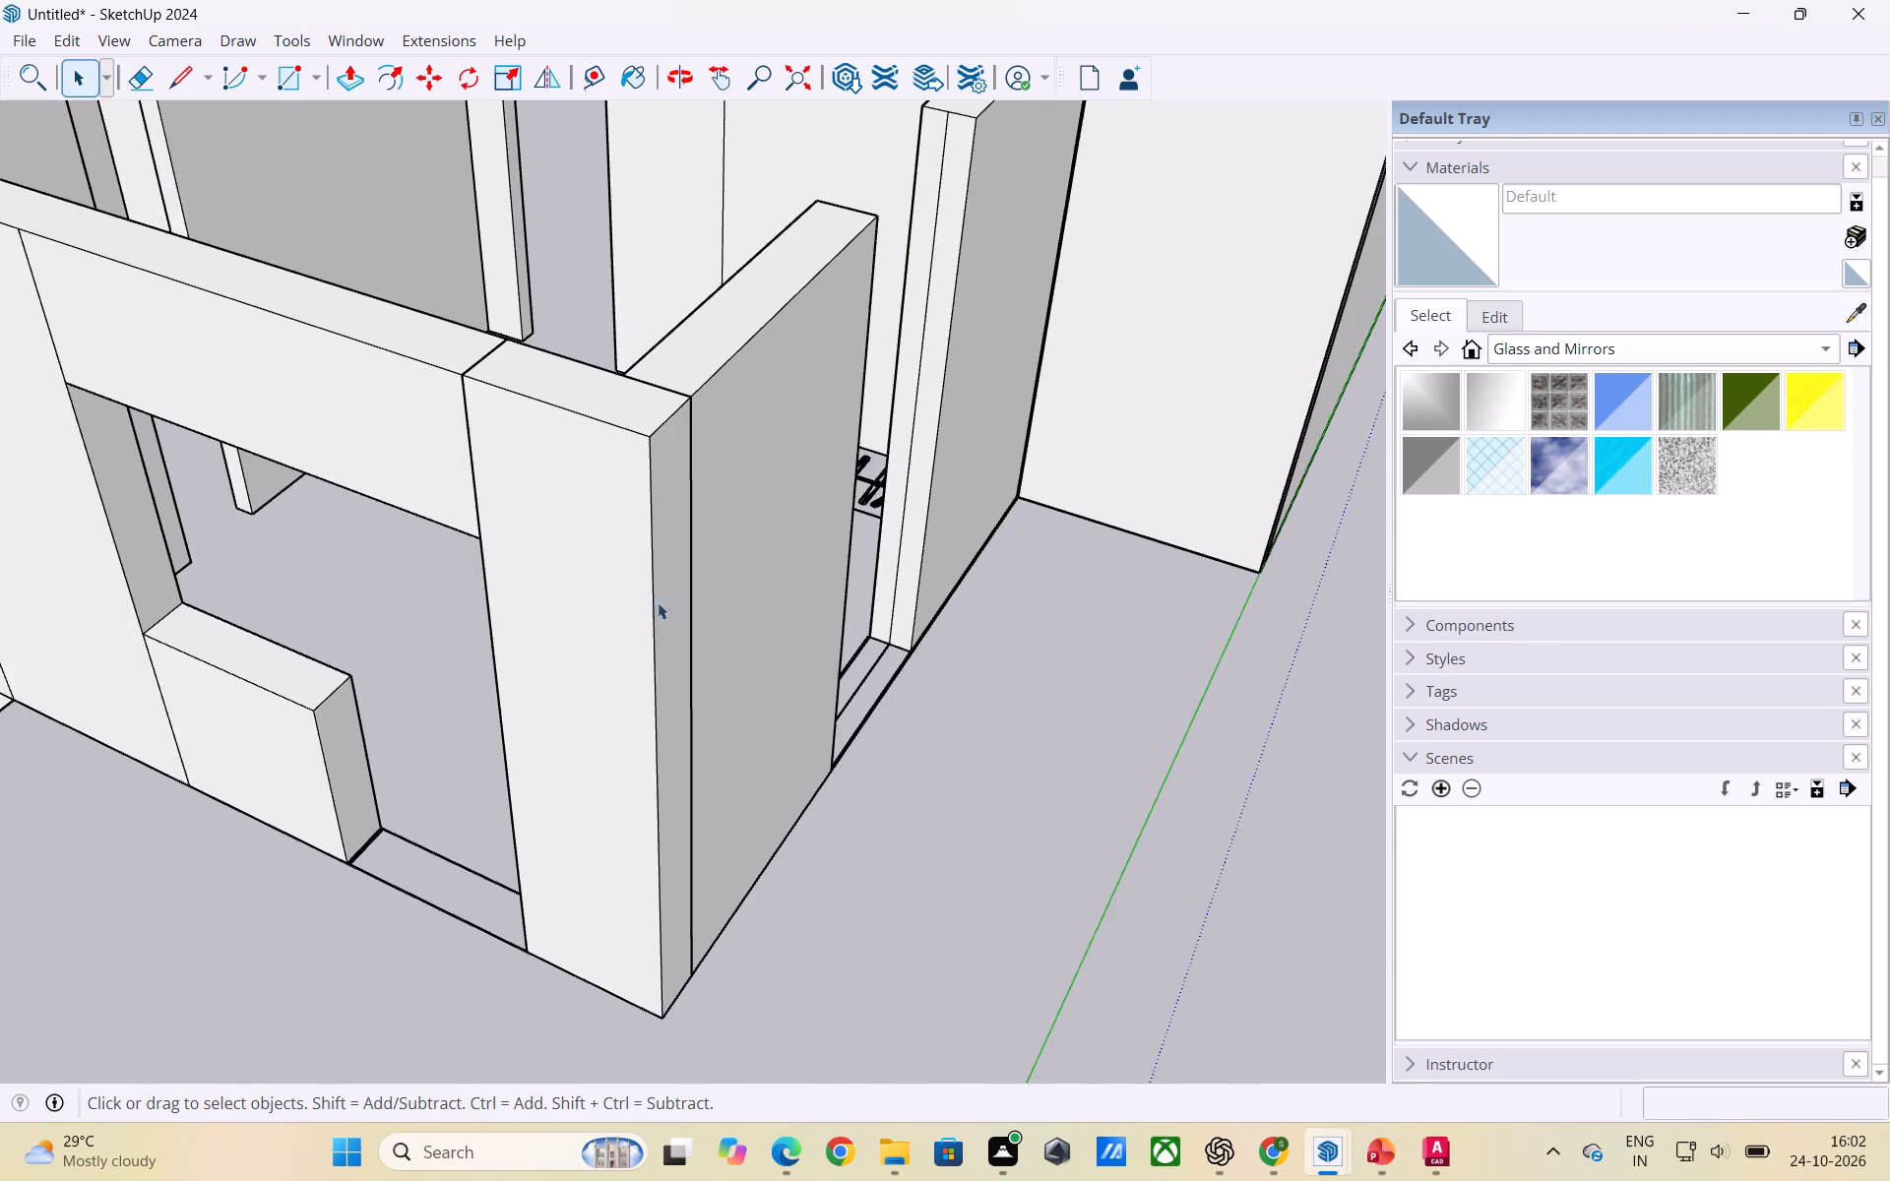
pyautogui.scroll(-4, 658, 602)
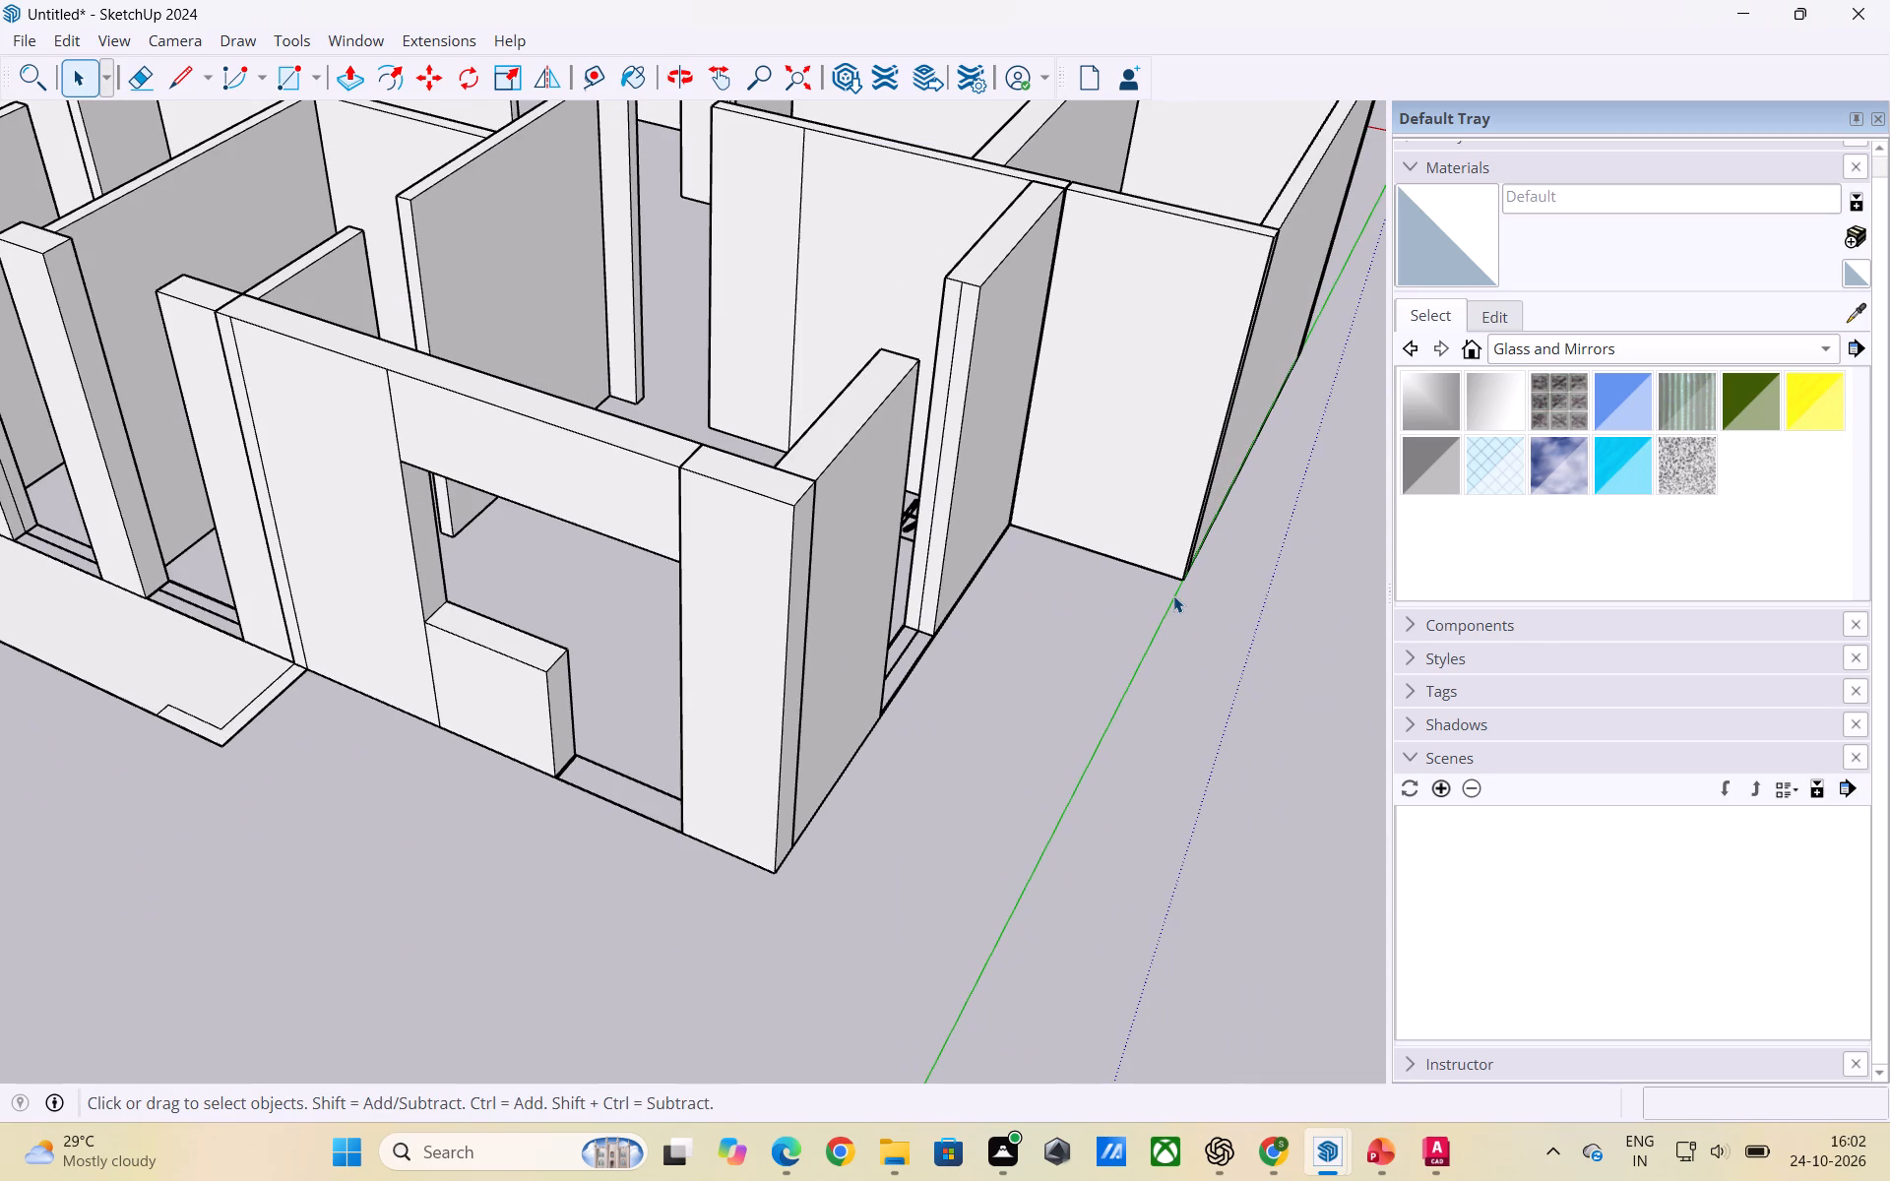
pyautogui.click(620, 450)
pyautogui.doubleClick(619, 460)
pyautogui.click(619, 460)
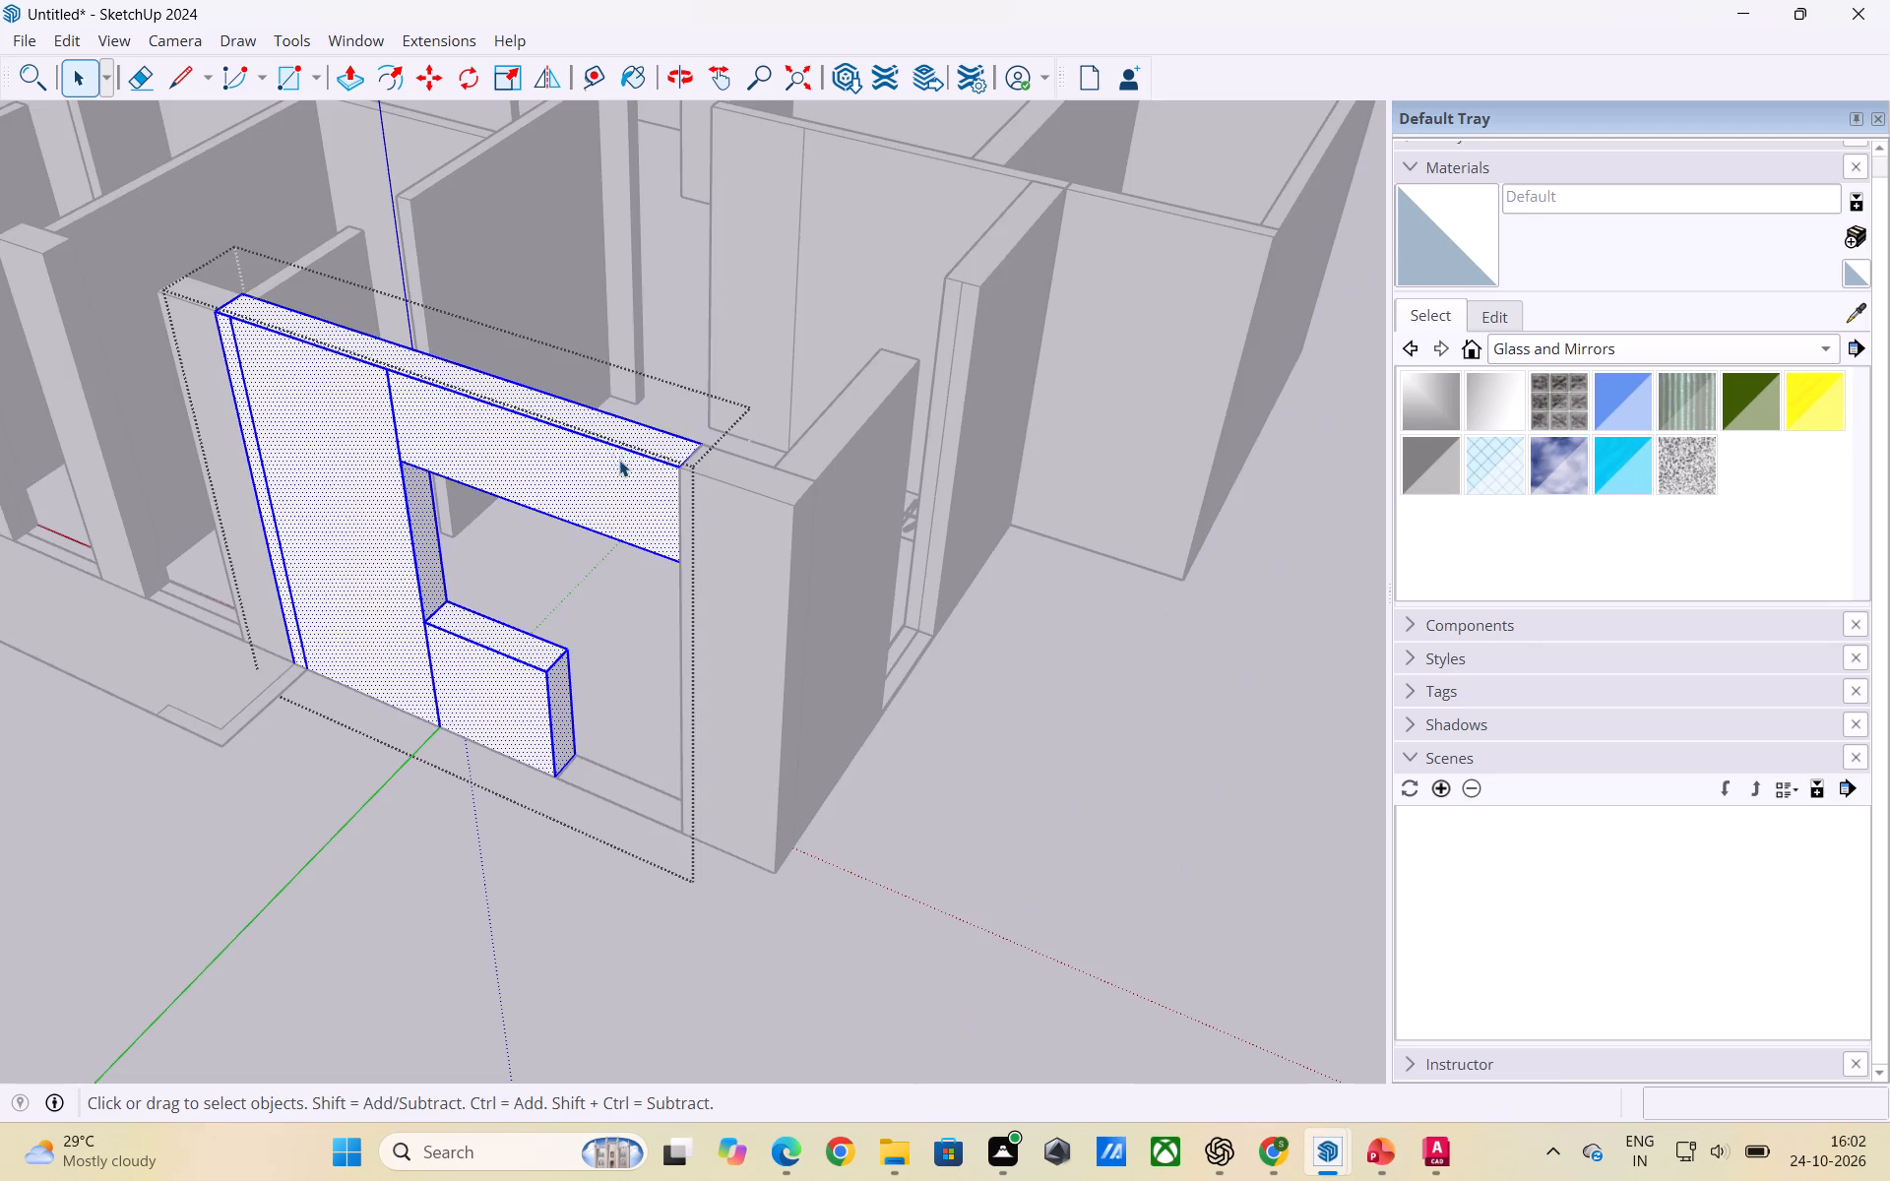
pyautogui.click(1193, 748)
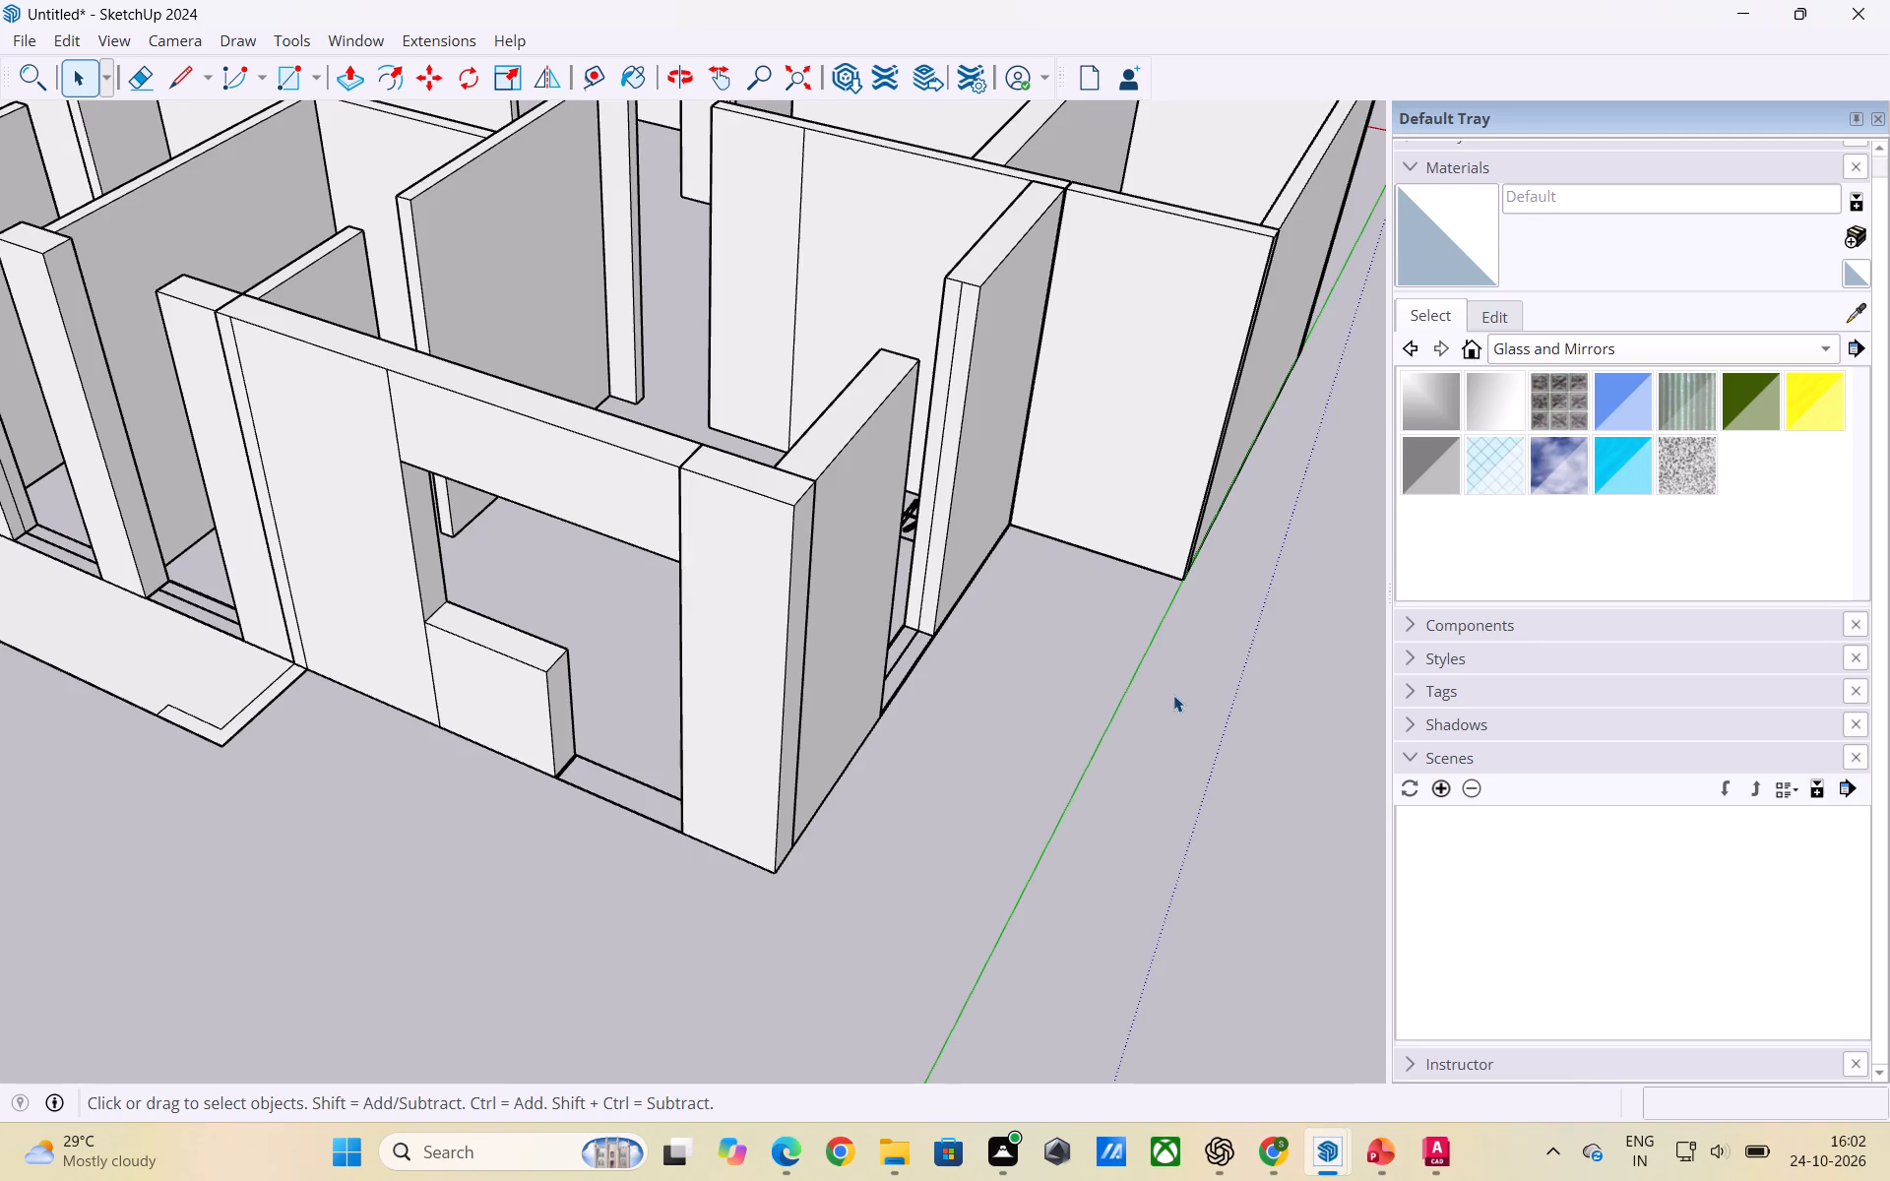
# Draw a rectangle about 9" by 1/2" on the floor line at the foot of the partial sill wall's end.
pyautogui.scroll(-2, 1219, 696)
pyautogui.moveTo(745, 755); pyautogui.dragTo(916, 777, button='middle')
pyautogui.scroll(2, 858, 750)
pyautogui.moveTo(824, 752); pyautogui.dragTo(839, 835, button='middle')
pyautogui.scroll(2, 872, 792)
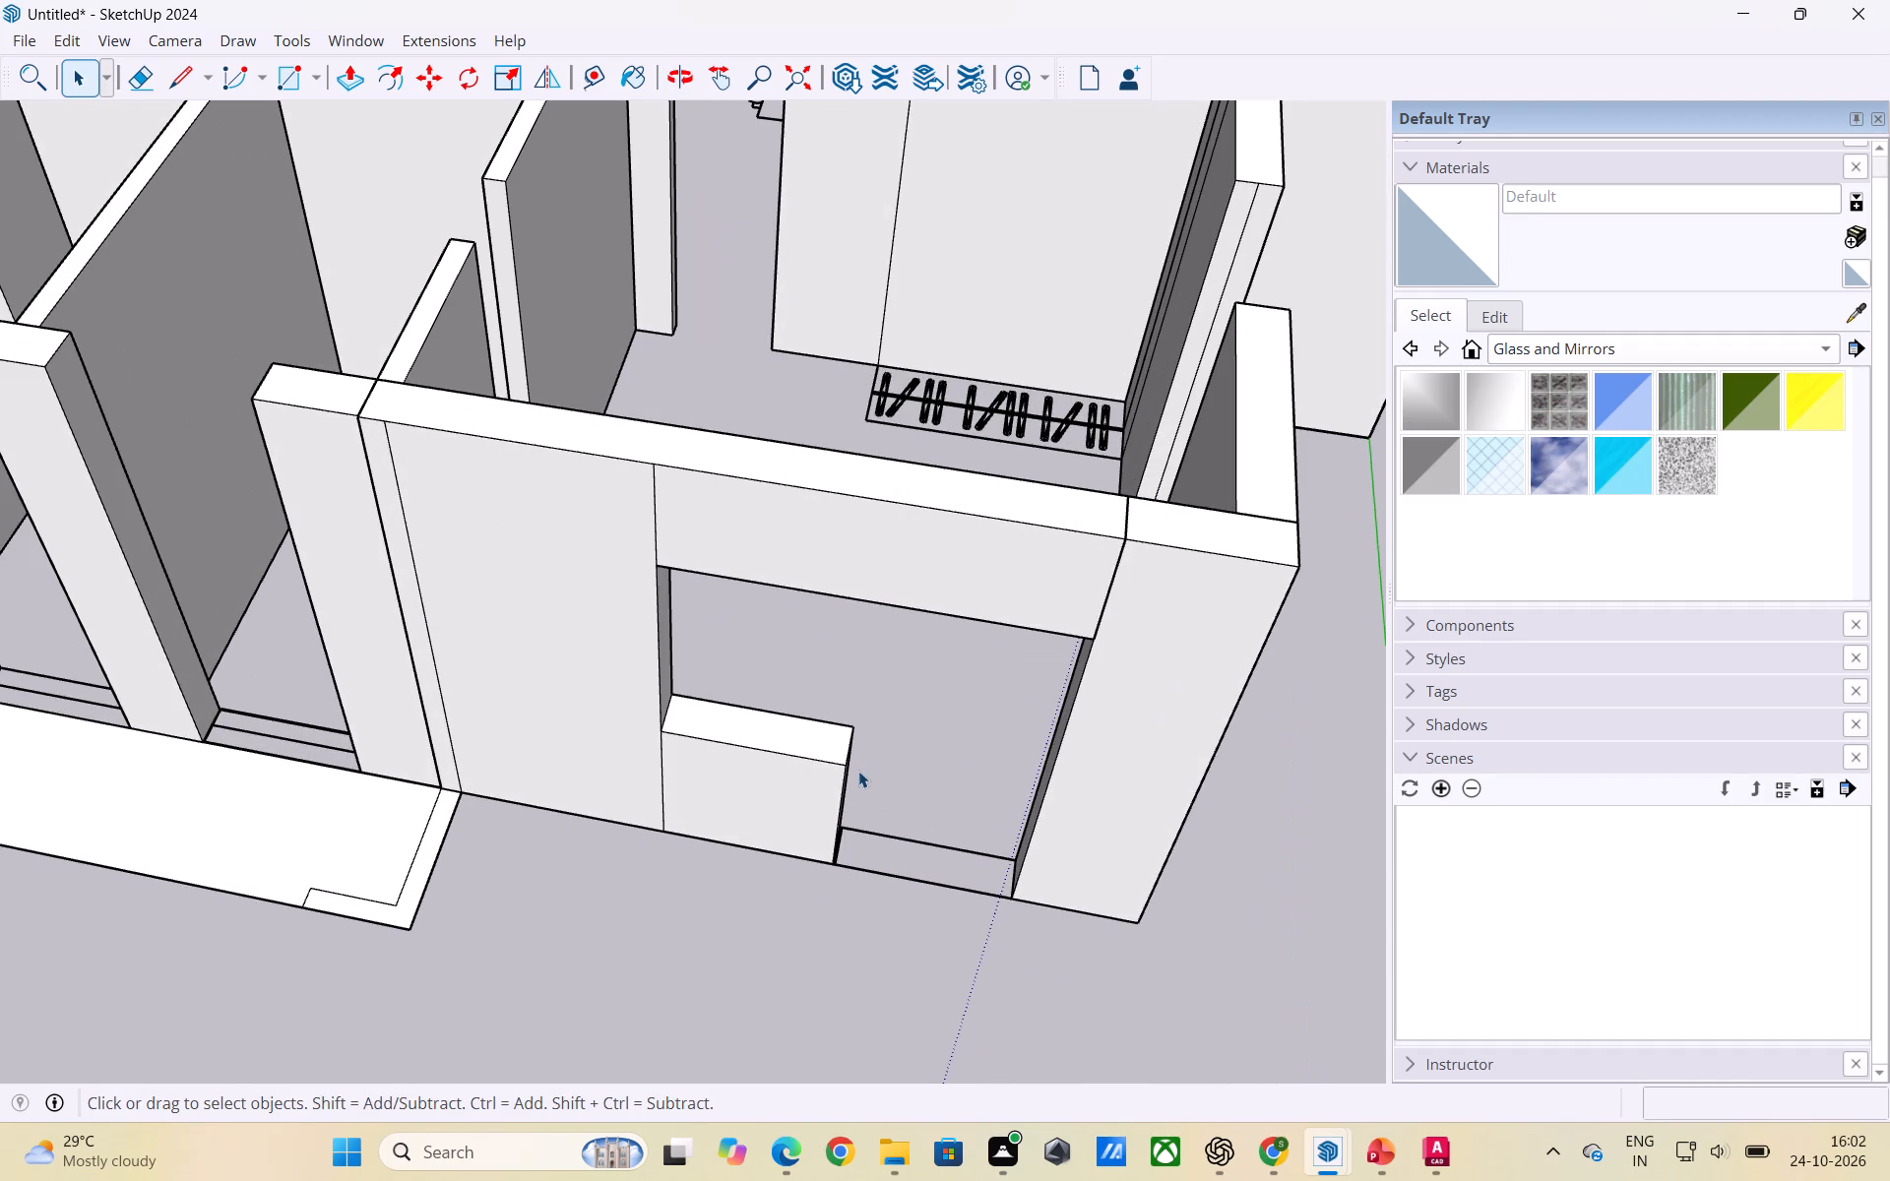
pyautogui.press('r')
pyautogui.scroll(11, 843, 881)
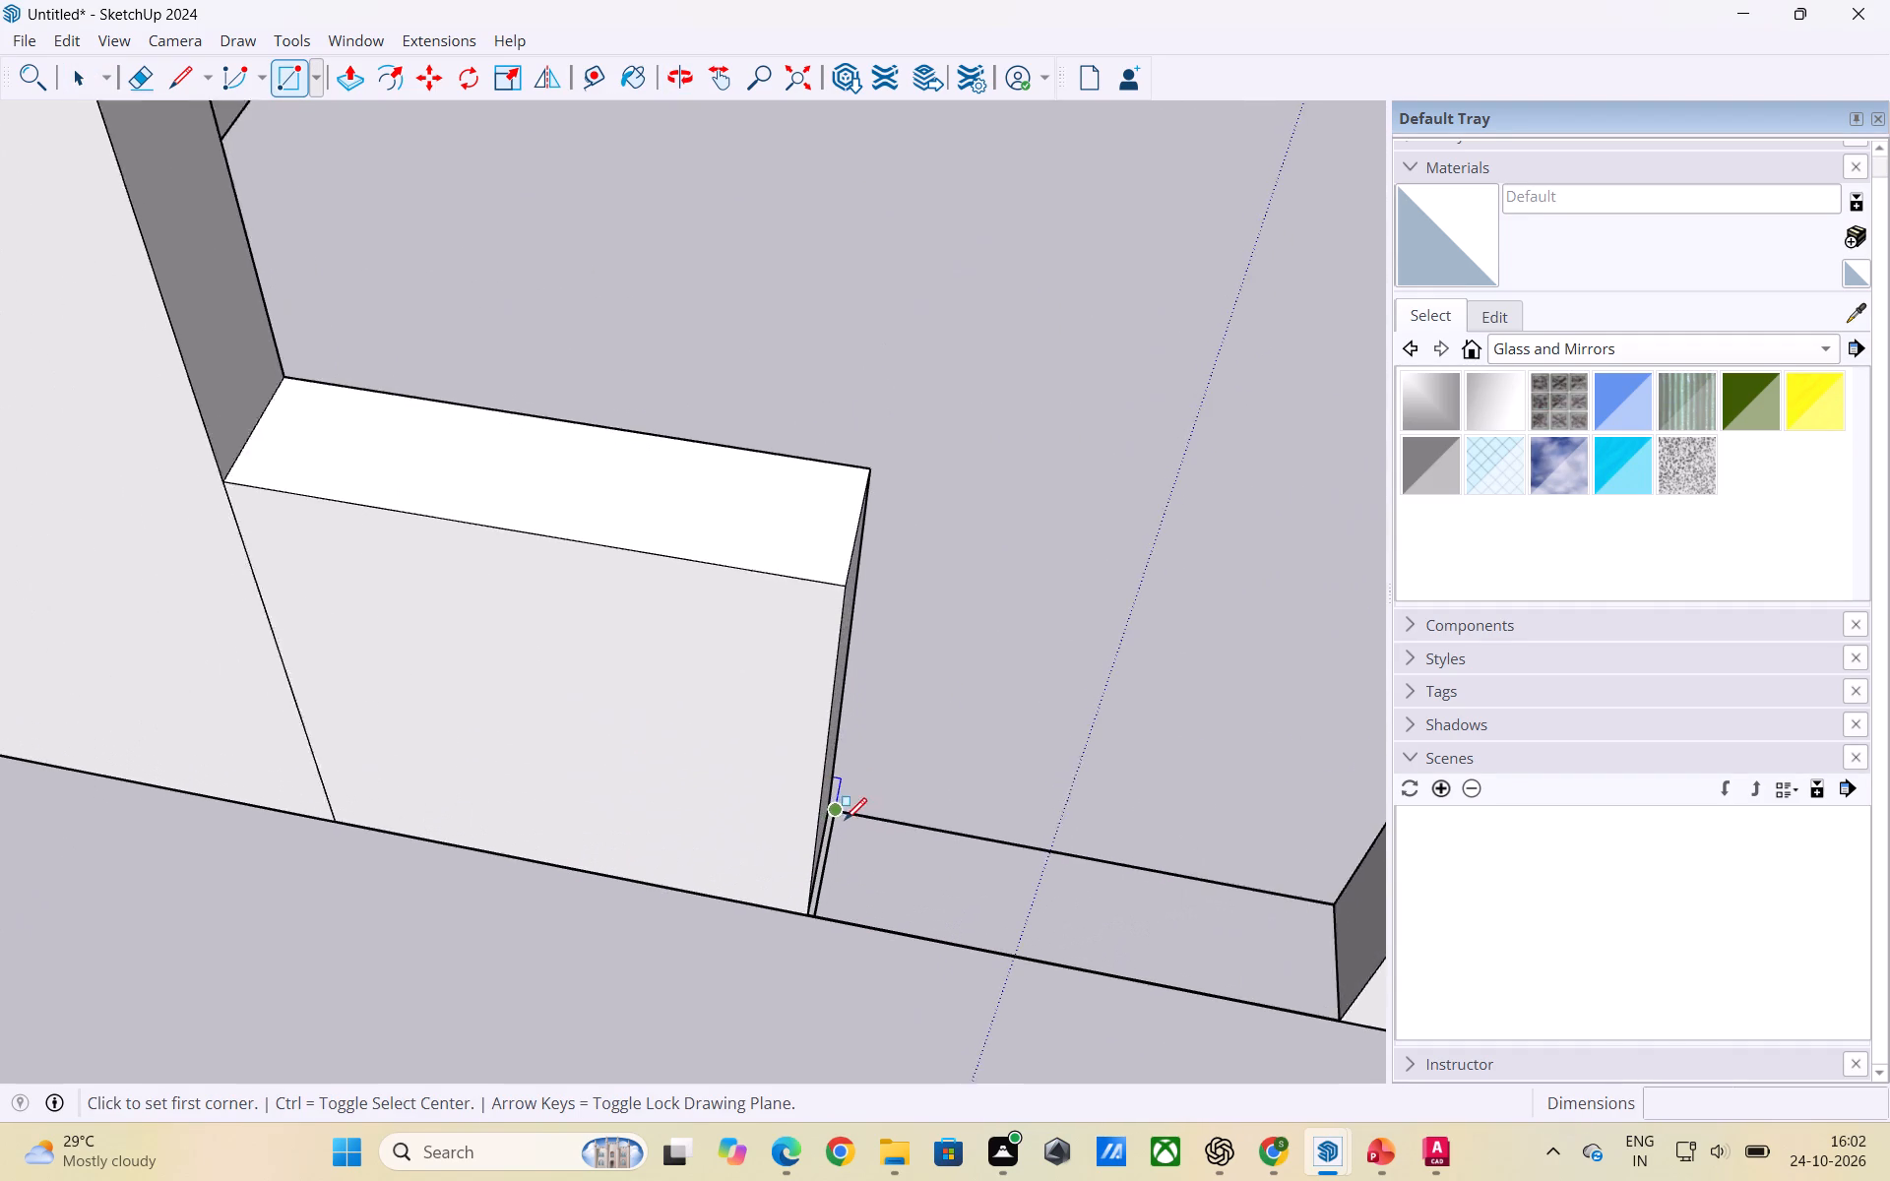
pyautogui.press('space')
pyautogui.scroll(9, 814, 852)
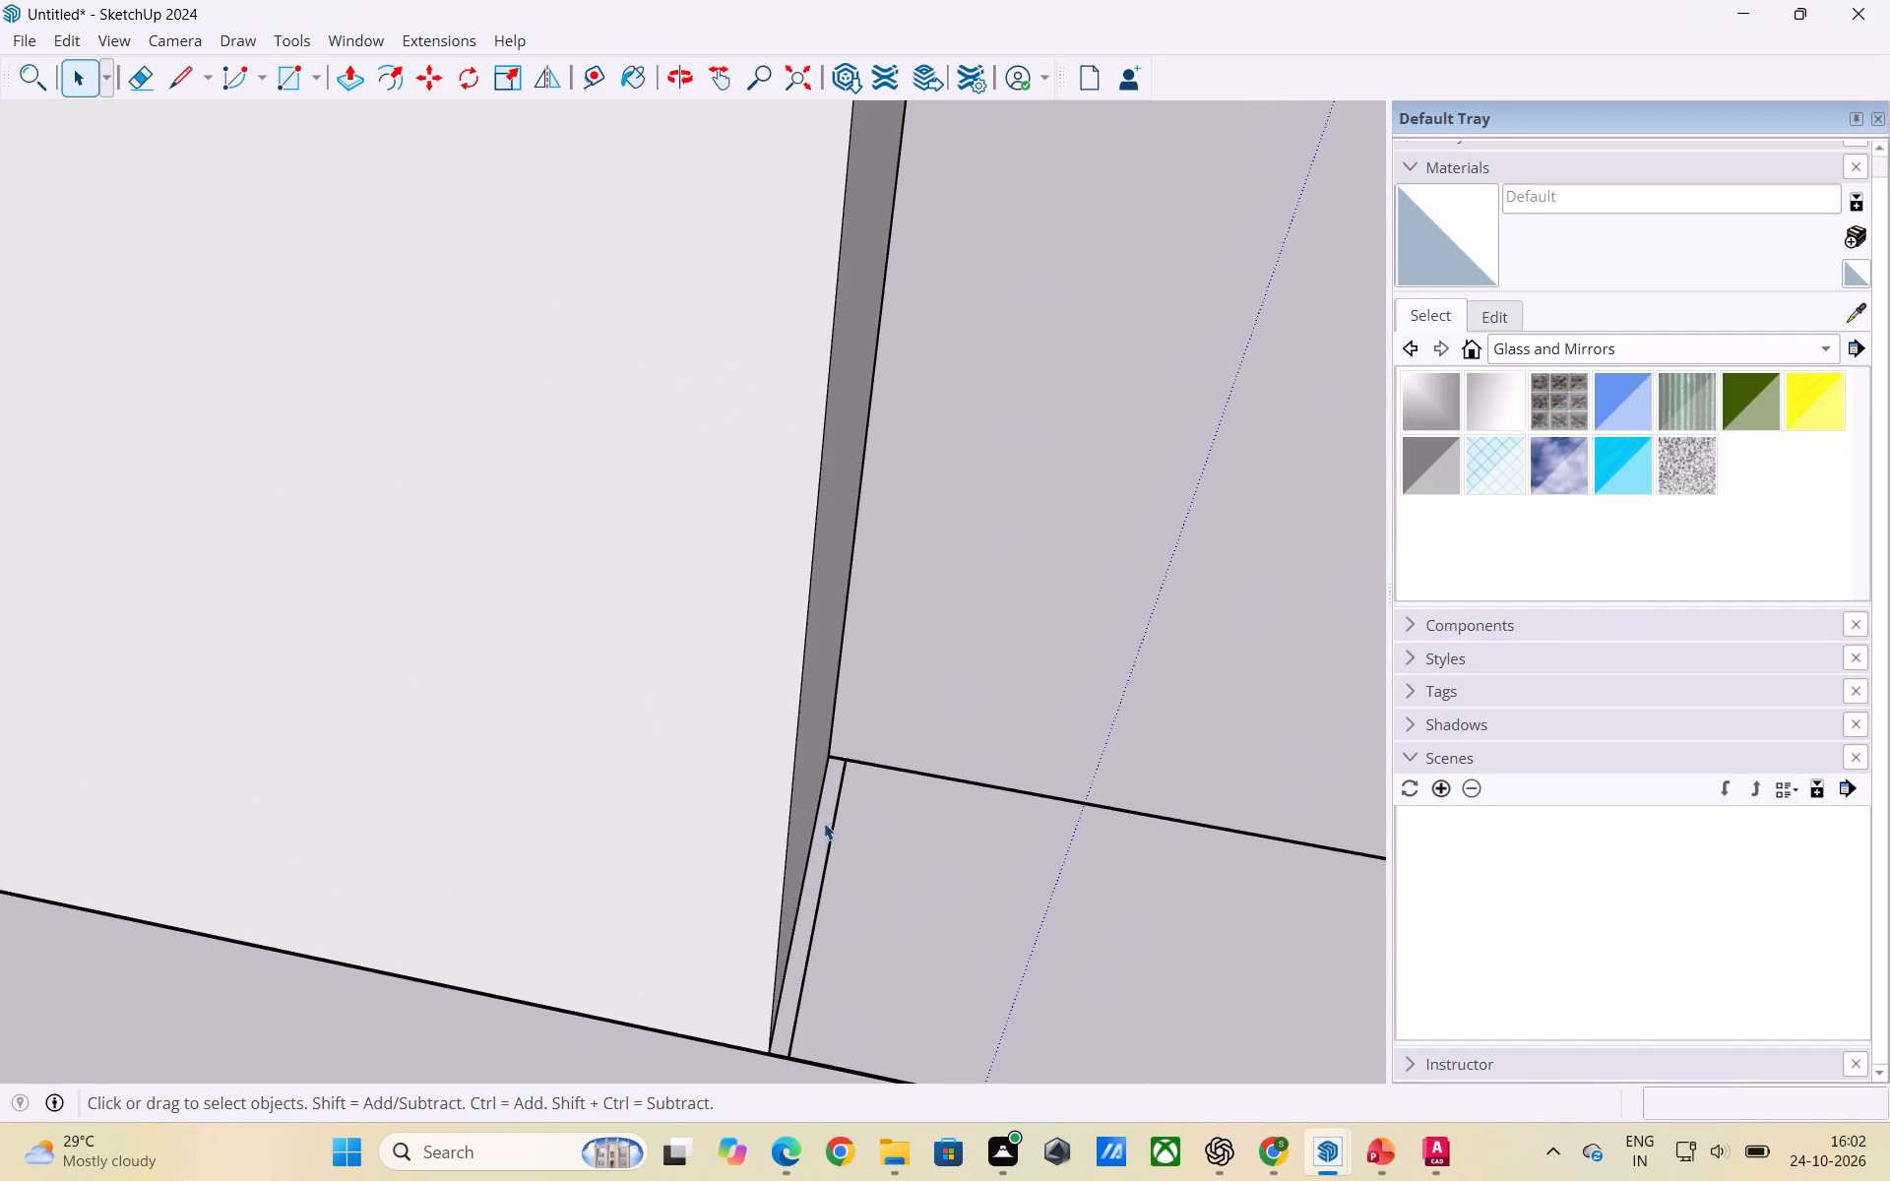
pyautogui.click(823, 844)
pyautogui.press('r')
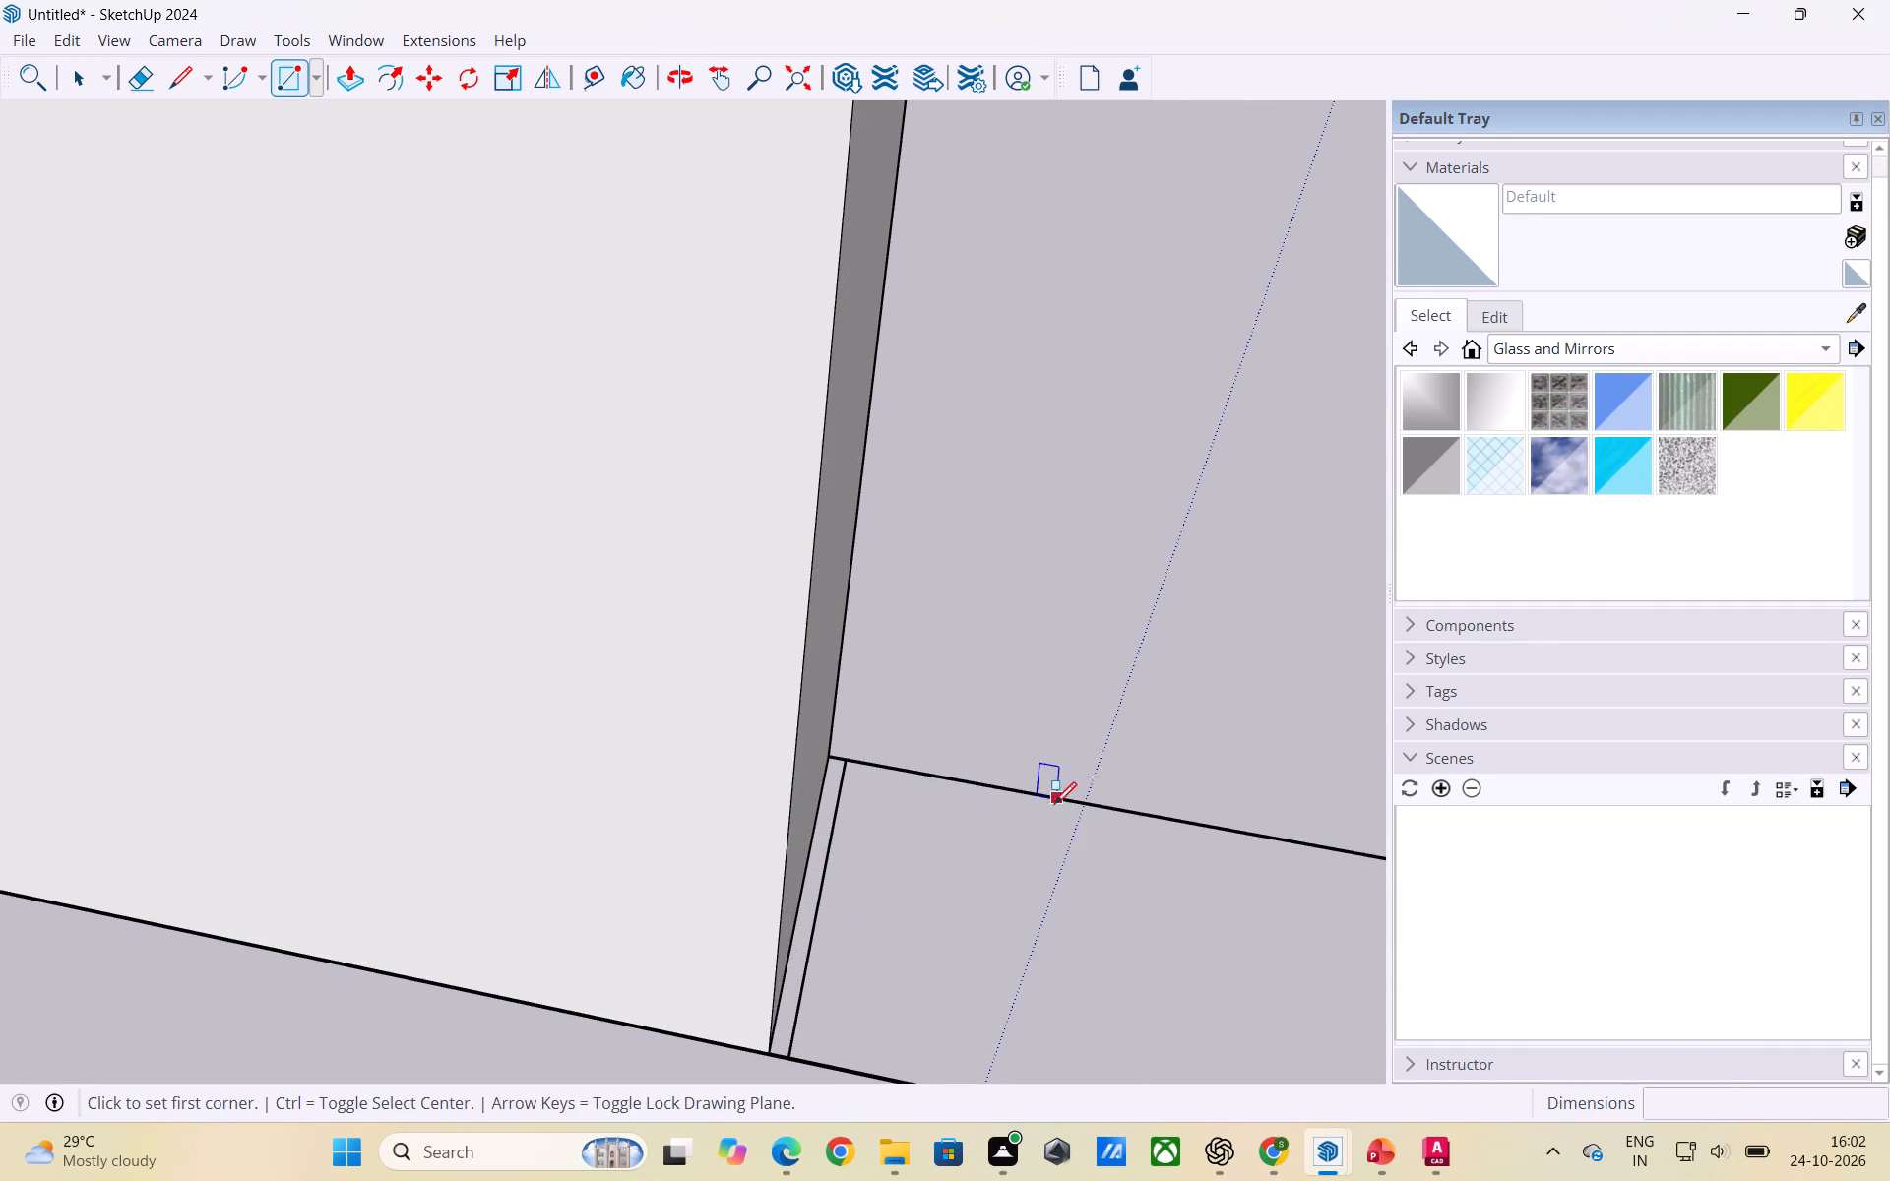
pyautogui.scroll(3, 976, 786)
pyautogui.click(782, 748)
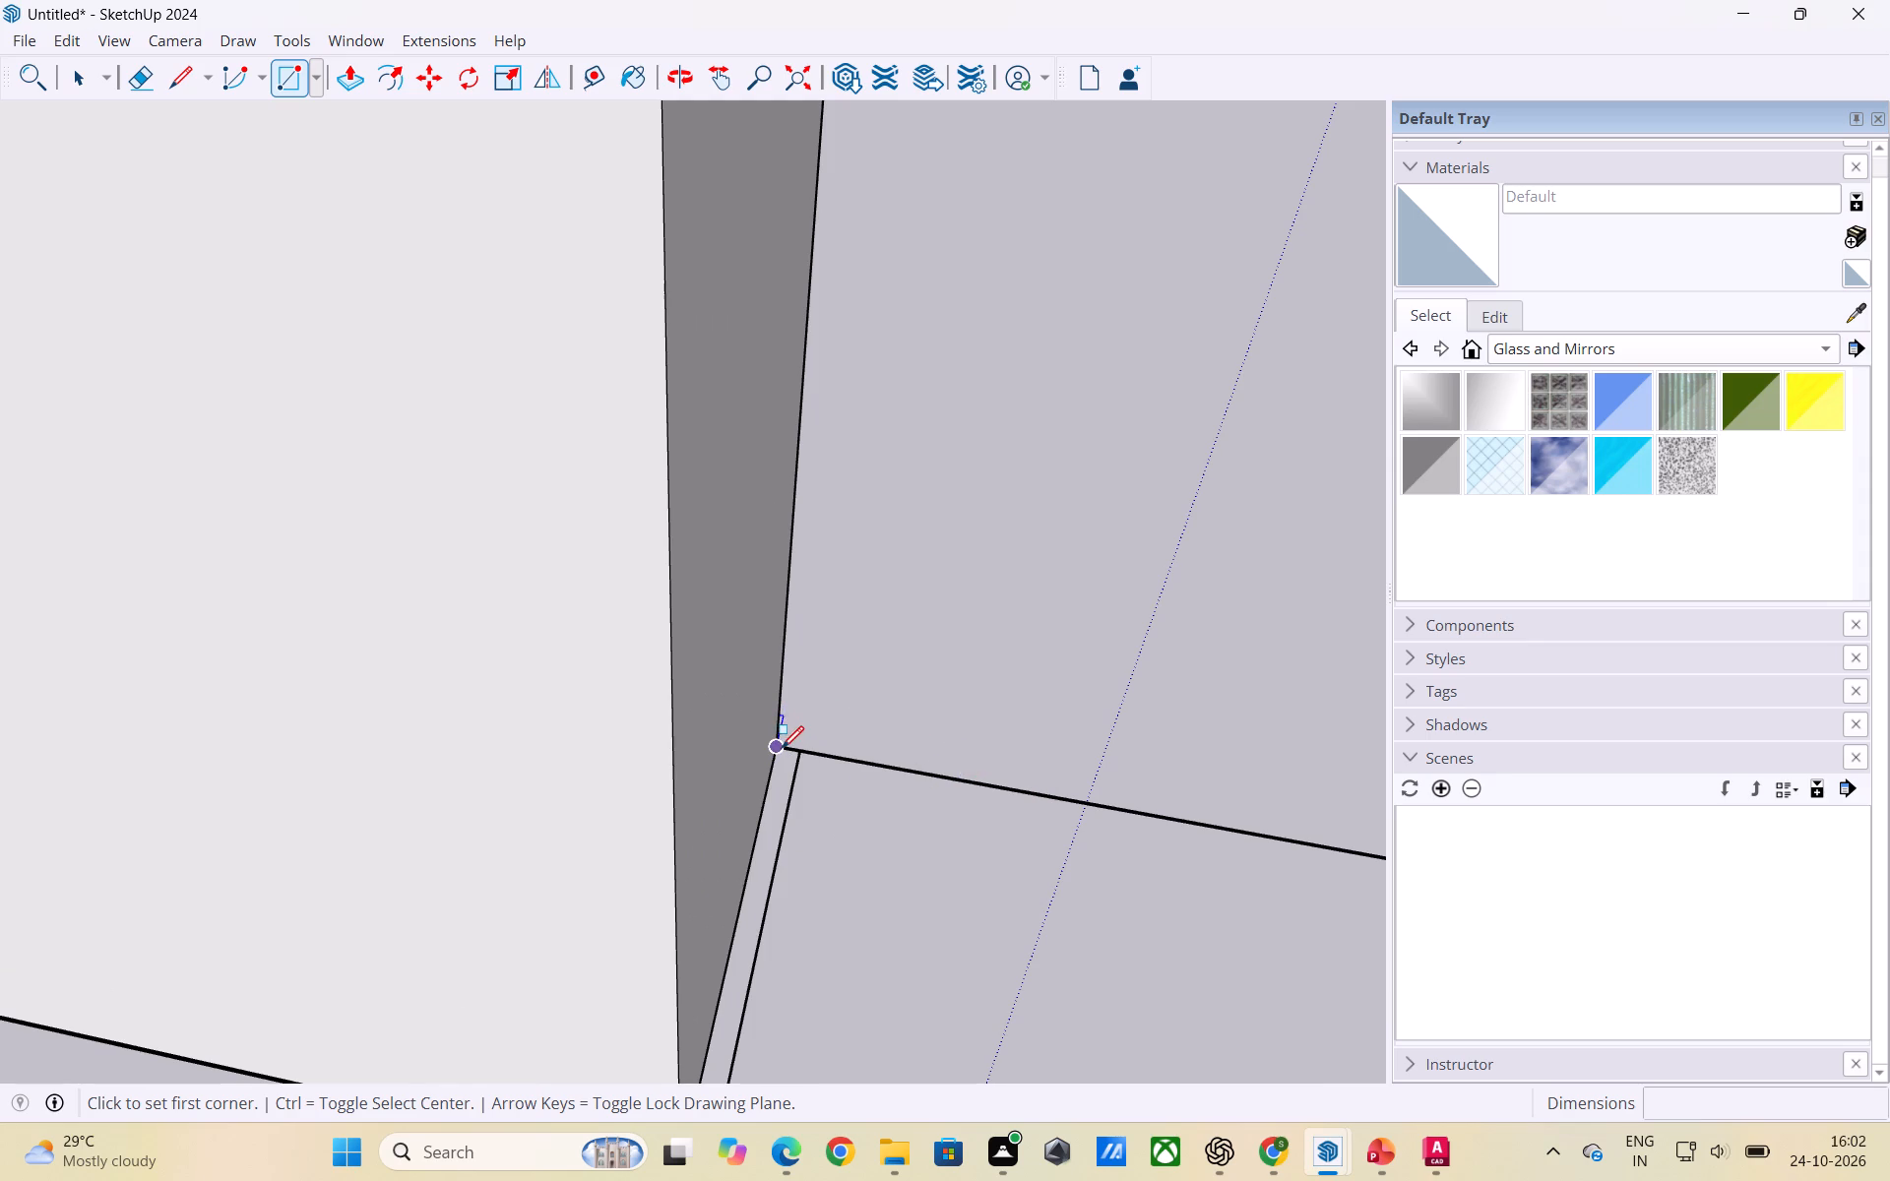
pyautogui.scroll(-5, 792, 797)
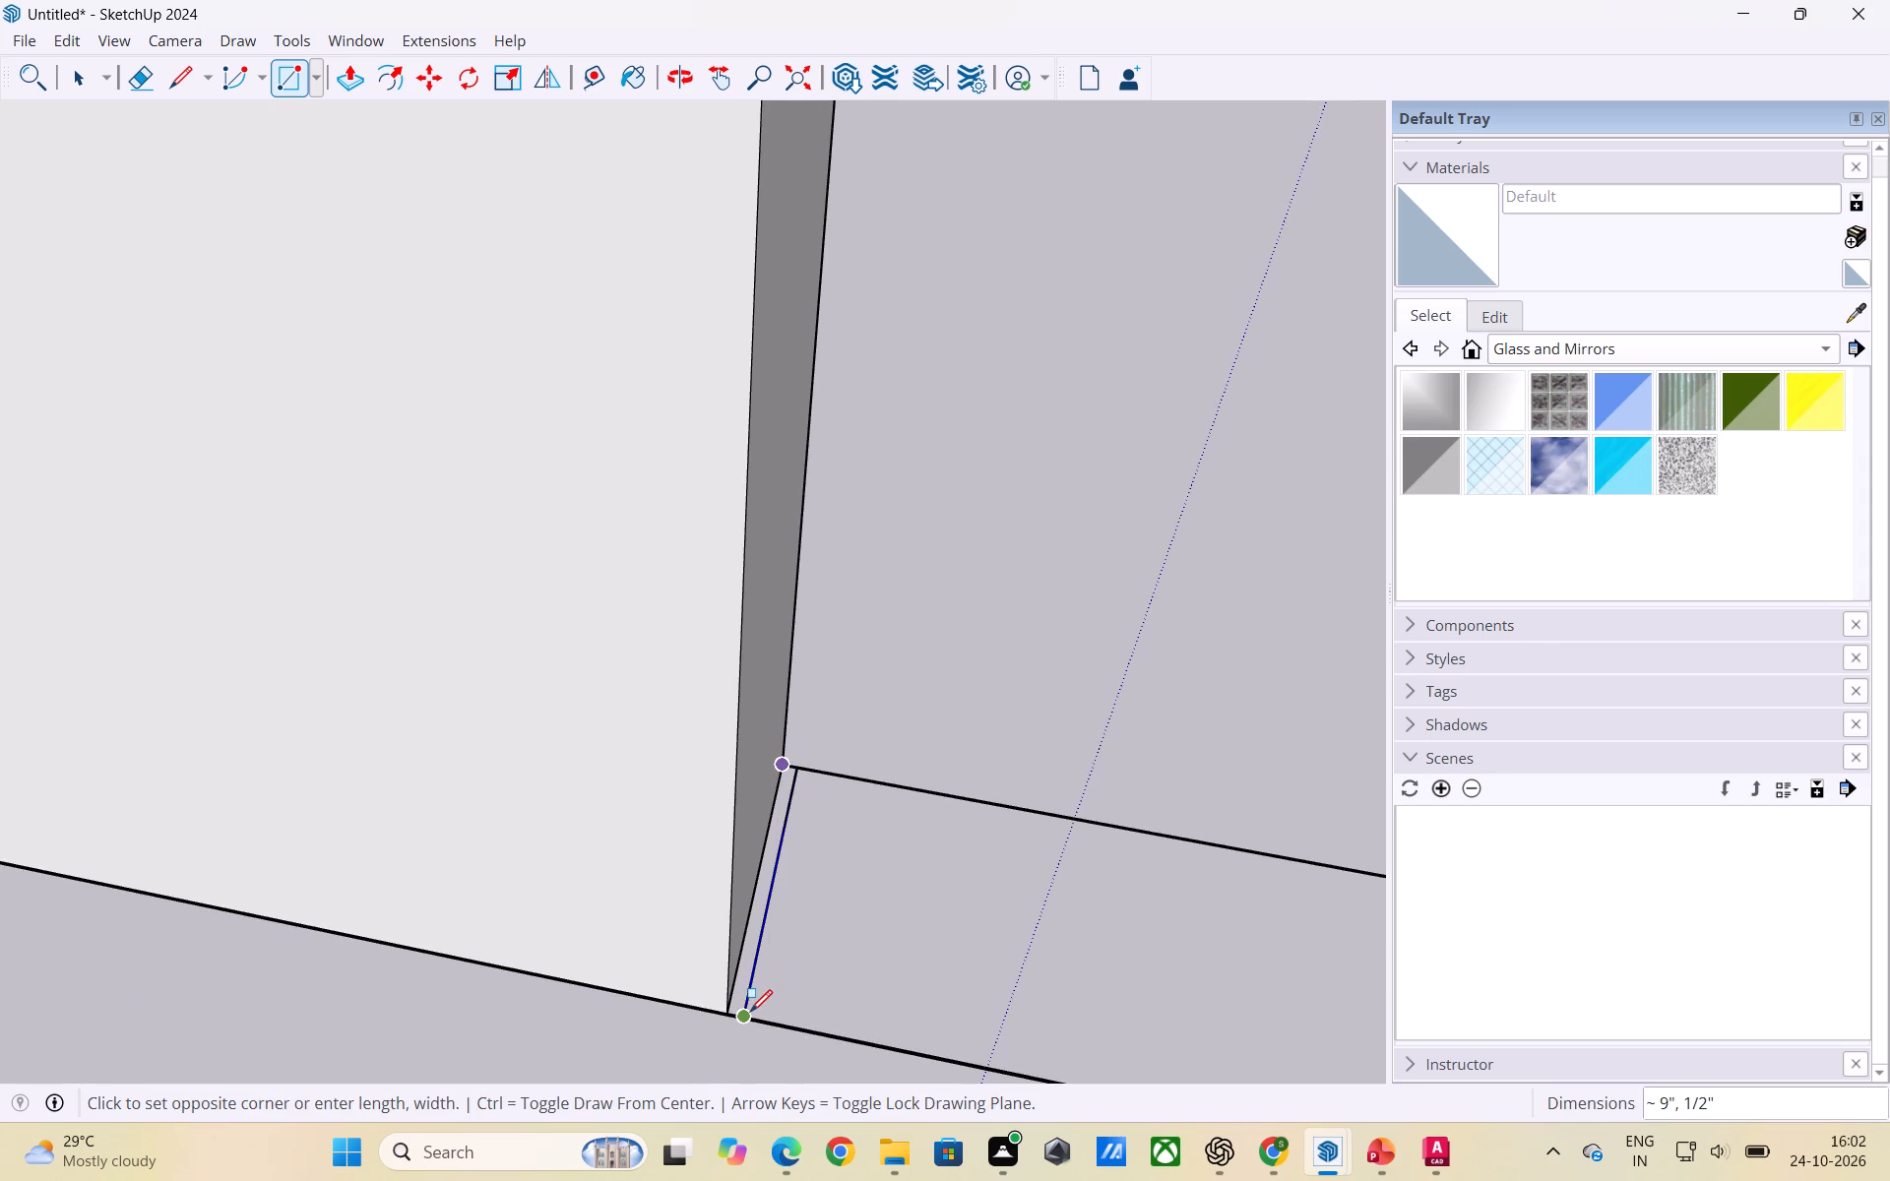
pyautogui.click(750, 1012)
# Select the thin rectangle at the sill wall's end and make it a group.
pyautogui.press('space')
pyautogui.click(769, 867)
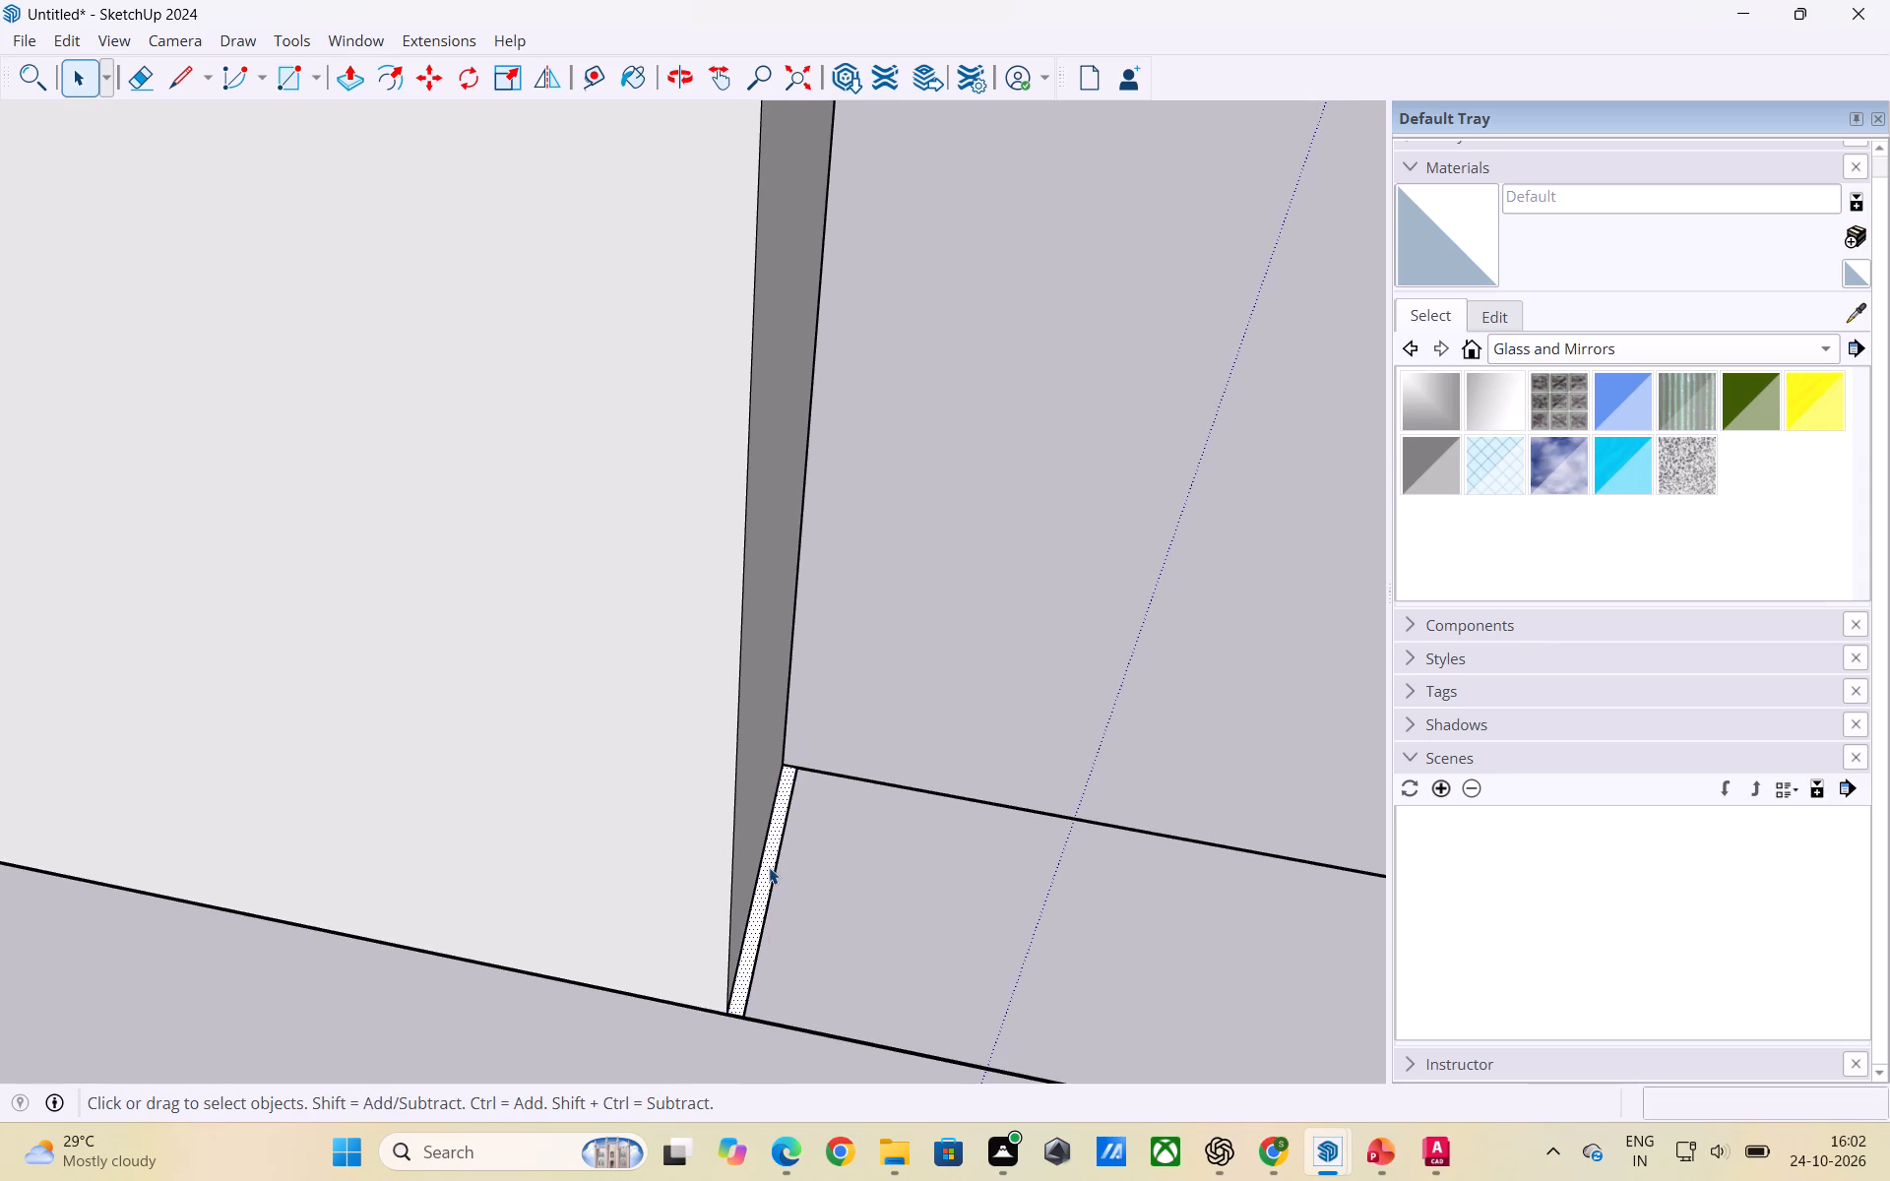
pyautogui.doubleClick(769, 867)
pyautogui.rightClick(766, 873)
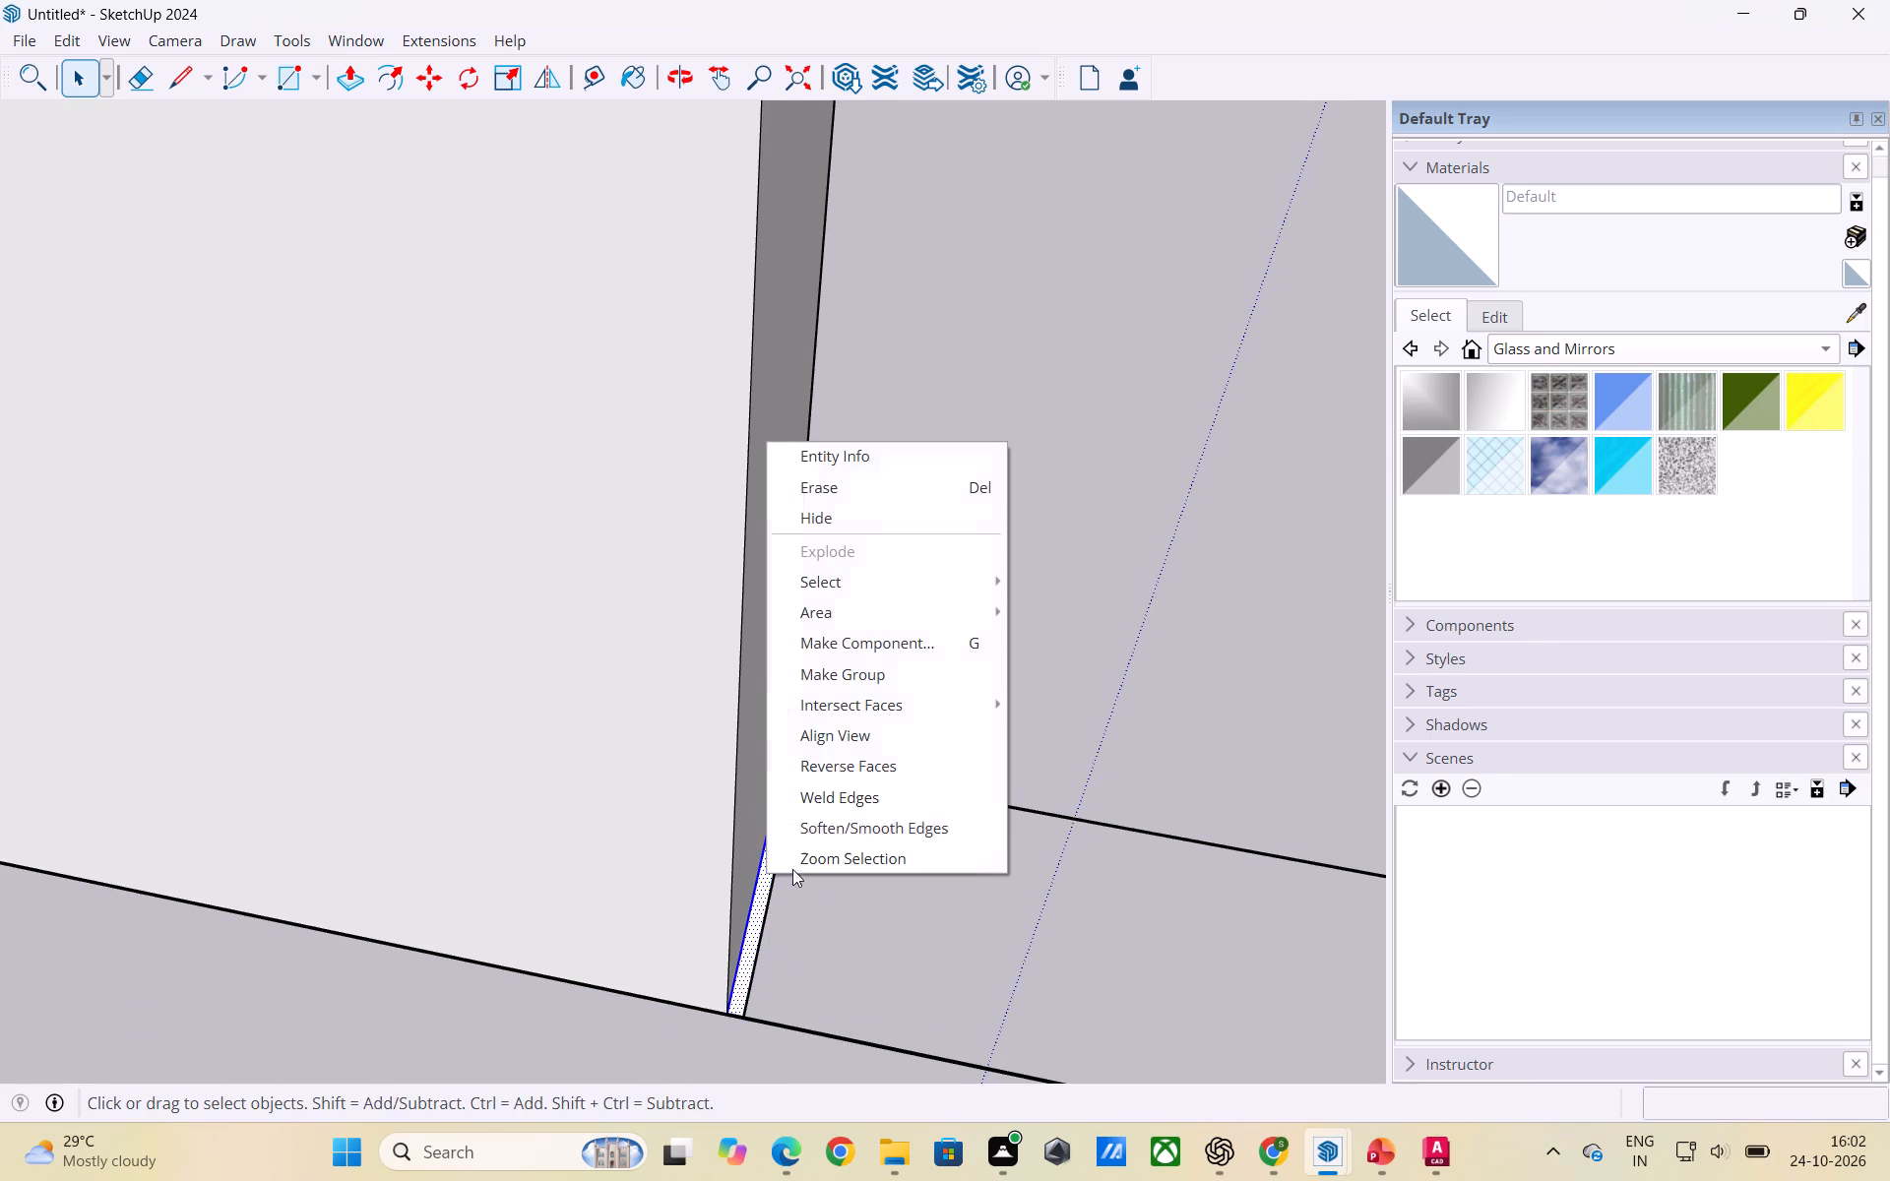
pyautogui.click(839, 682)
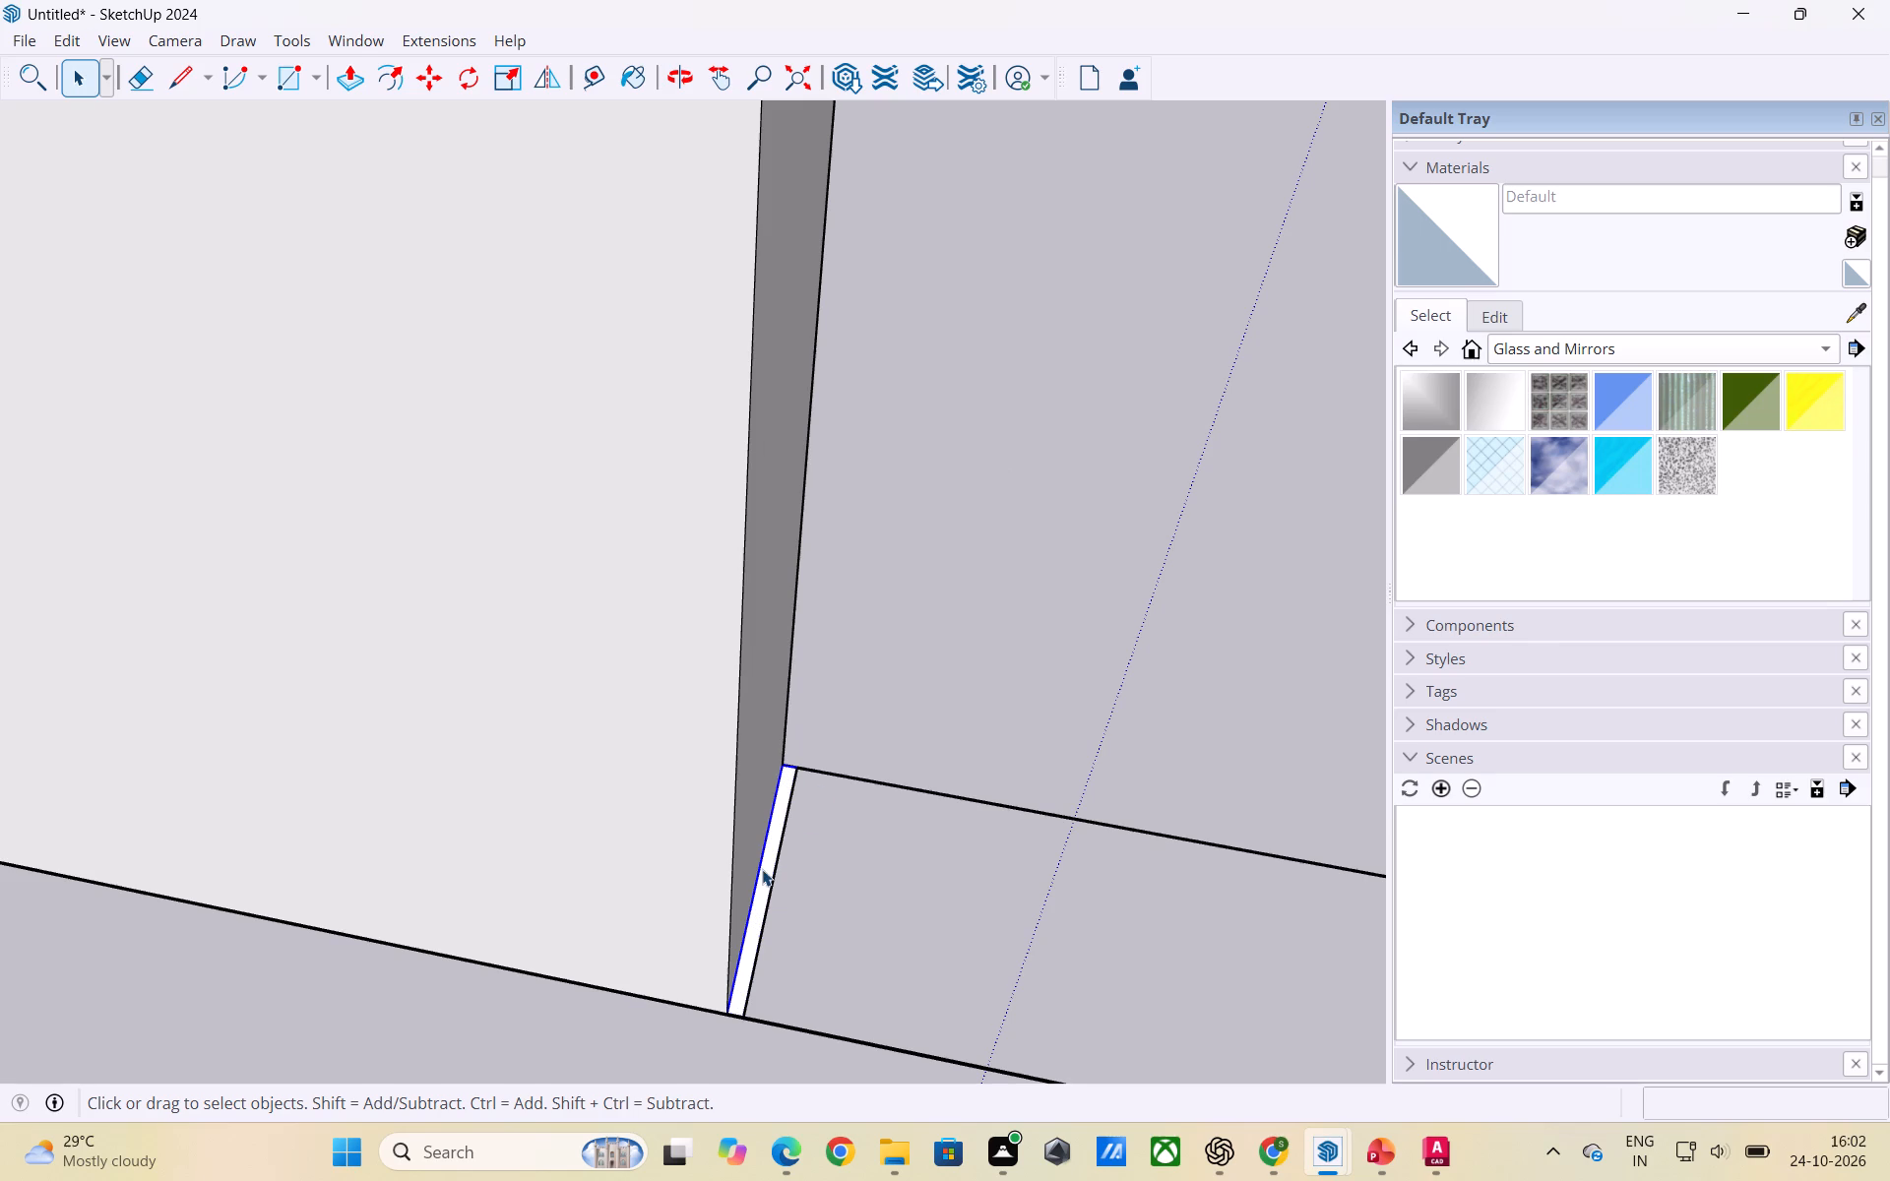
# Open the thin rectangle's group, extrude it upward about 6' 11" to the underside of the wall section above, and leave the group.
pyautogui.press('p')
pyautogui.click(762, 869)
pyautogui.press('space')
pyautogui.click(776, 846)
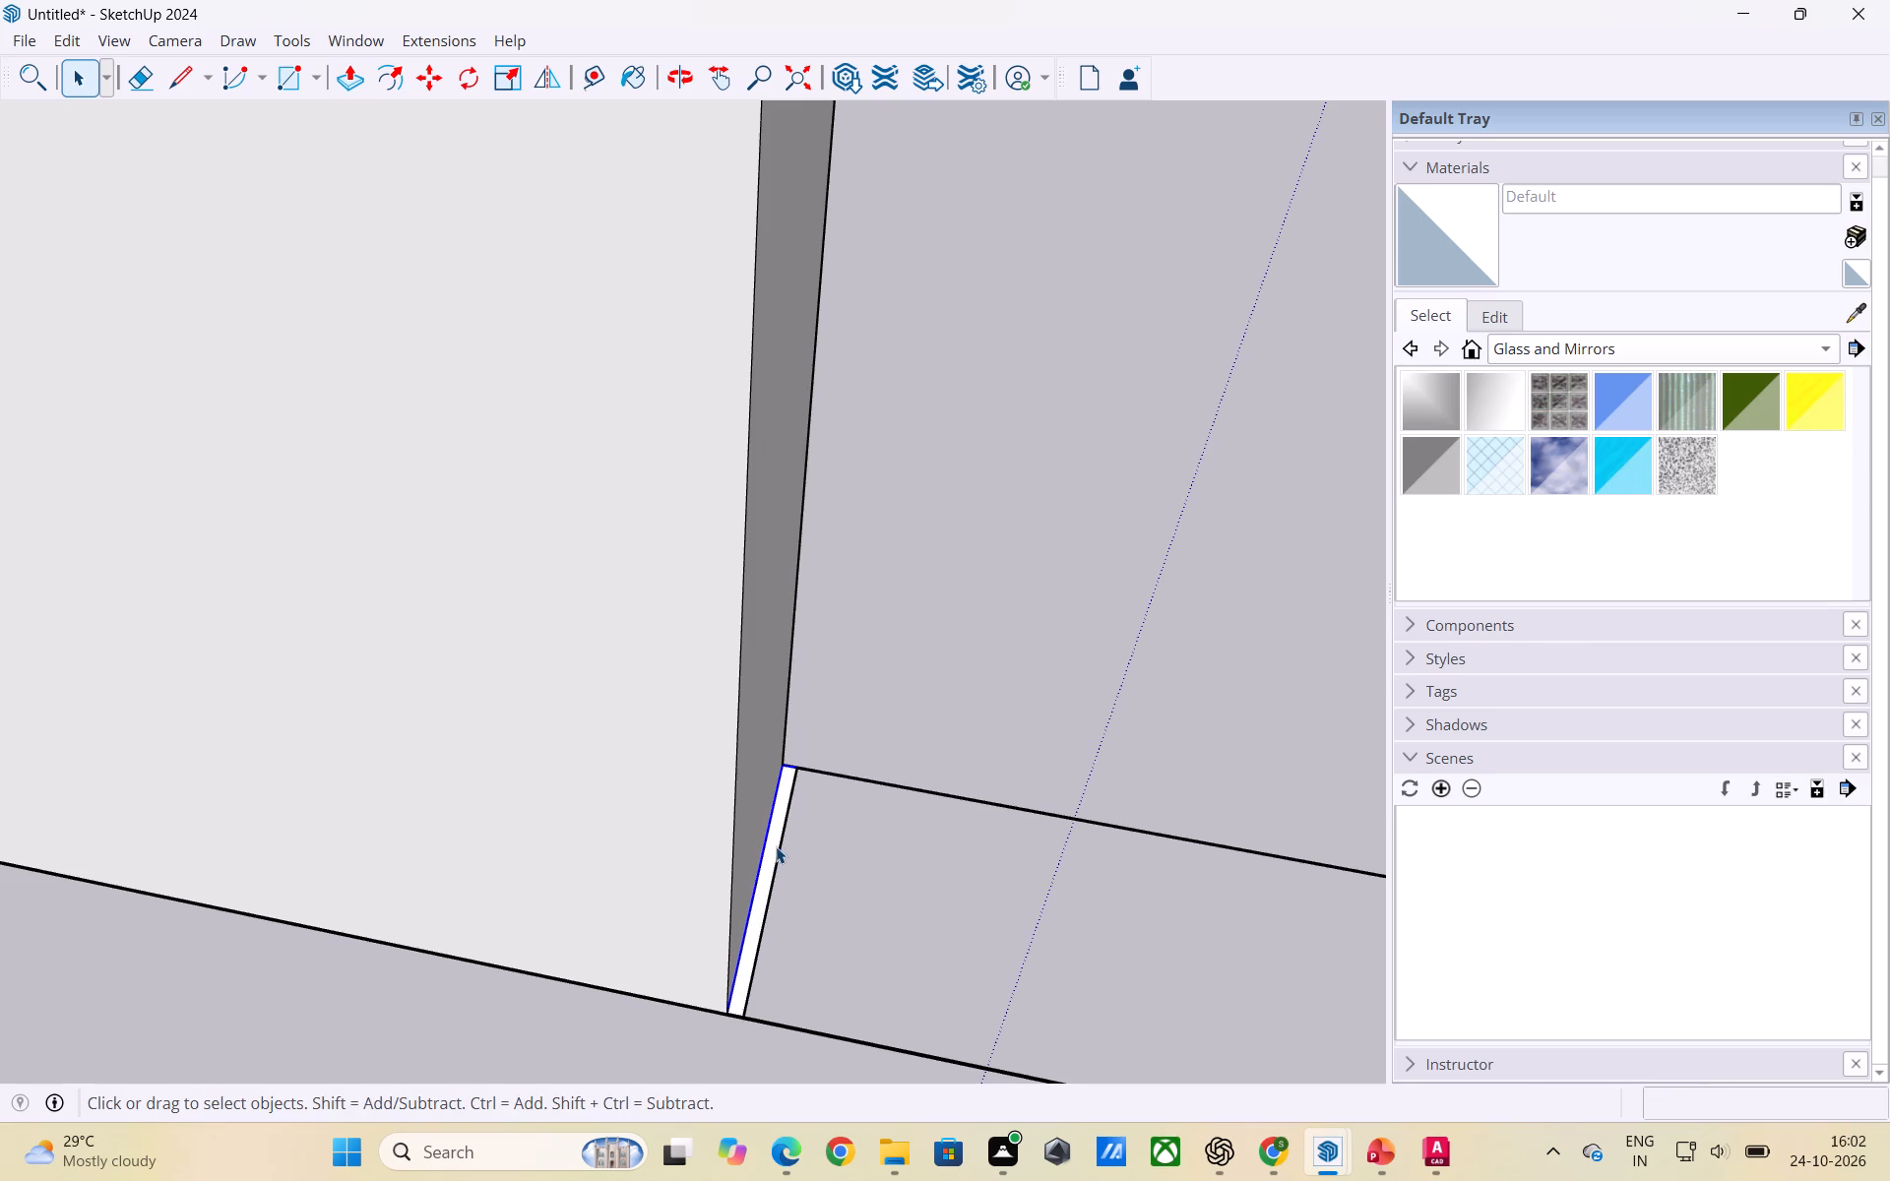
pyautogui.tripleClick(775, 846)
pyautogui.press('p')
pyautogui.click(775, 846)
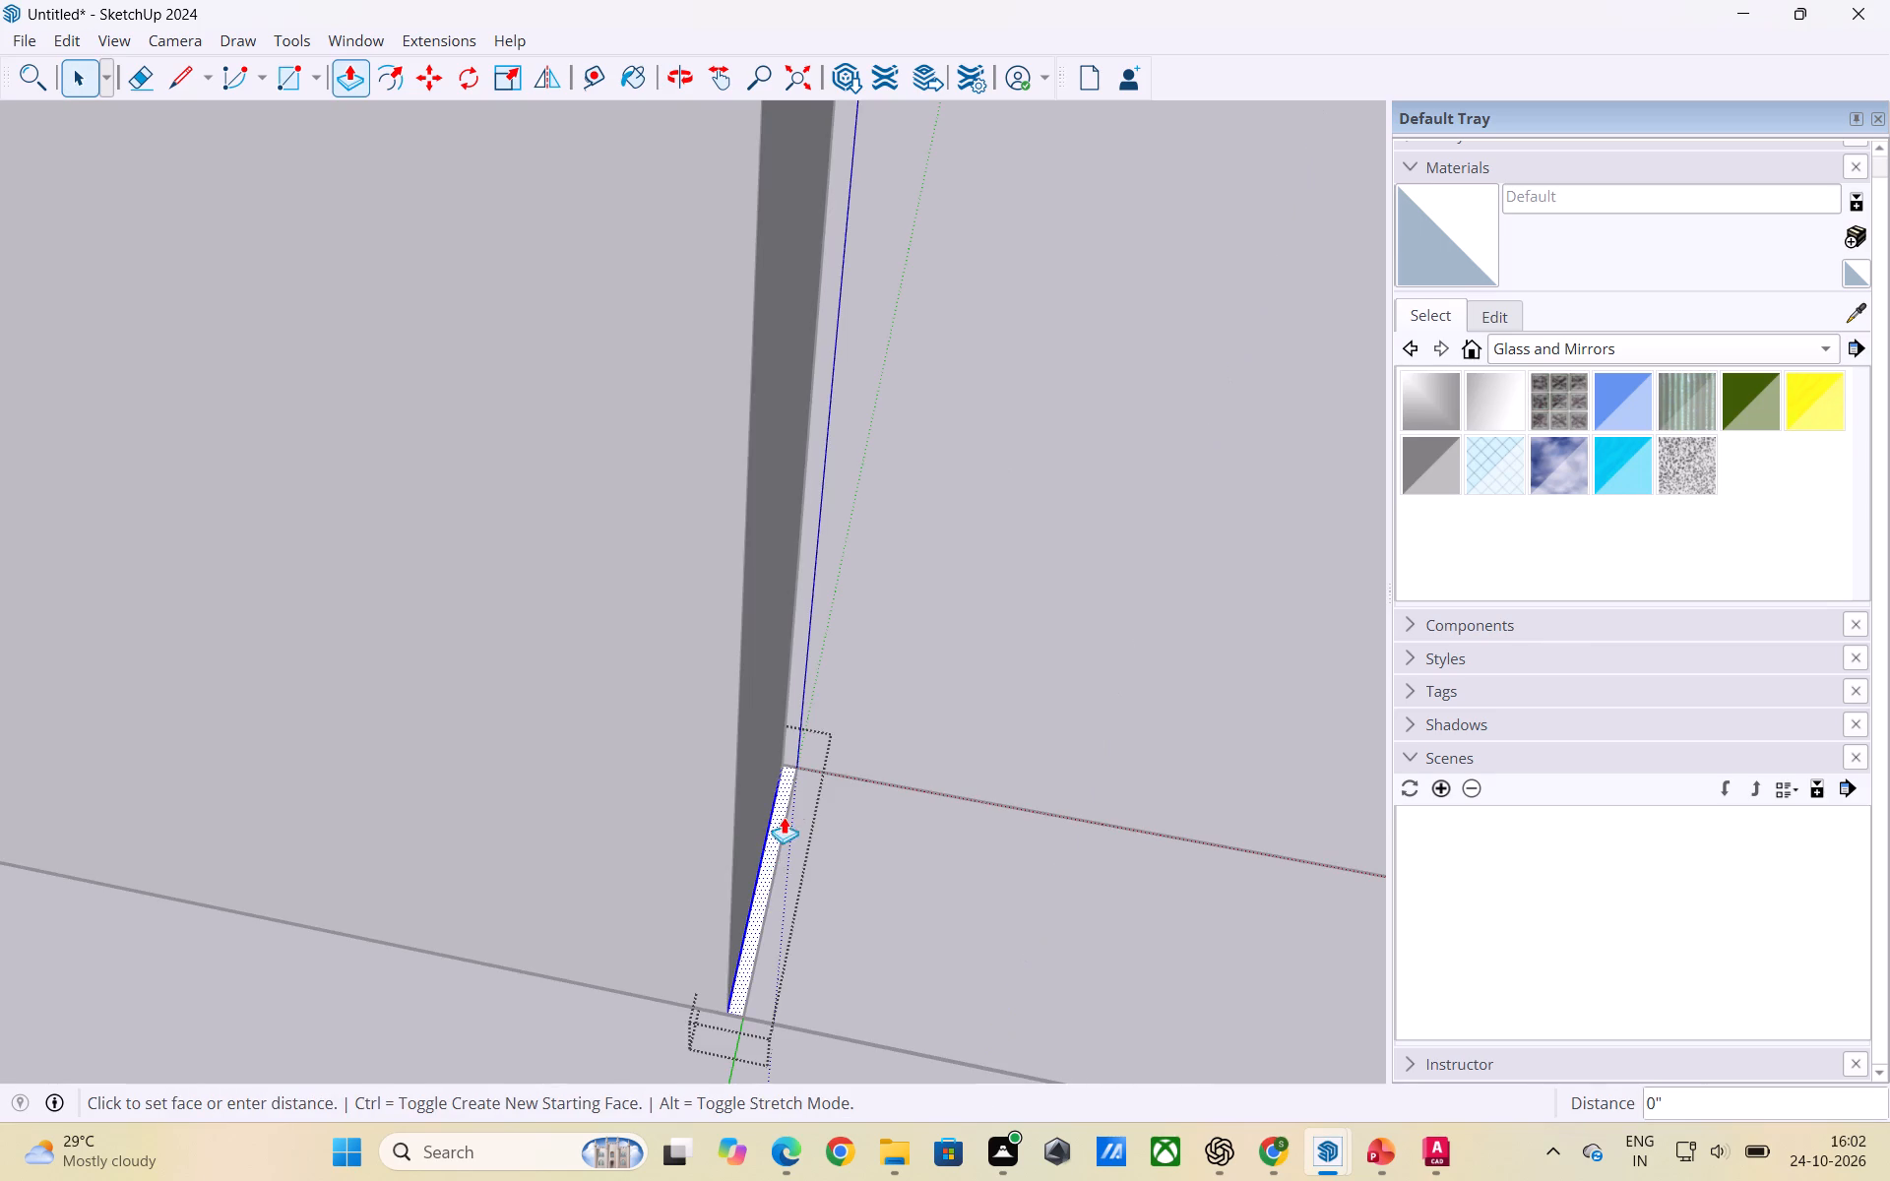
pyautogui.scroll(-9, 664, 793)
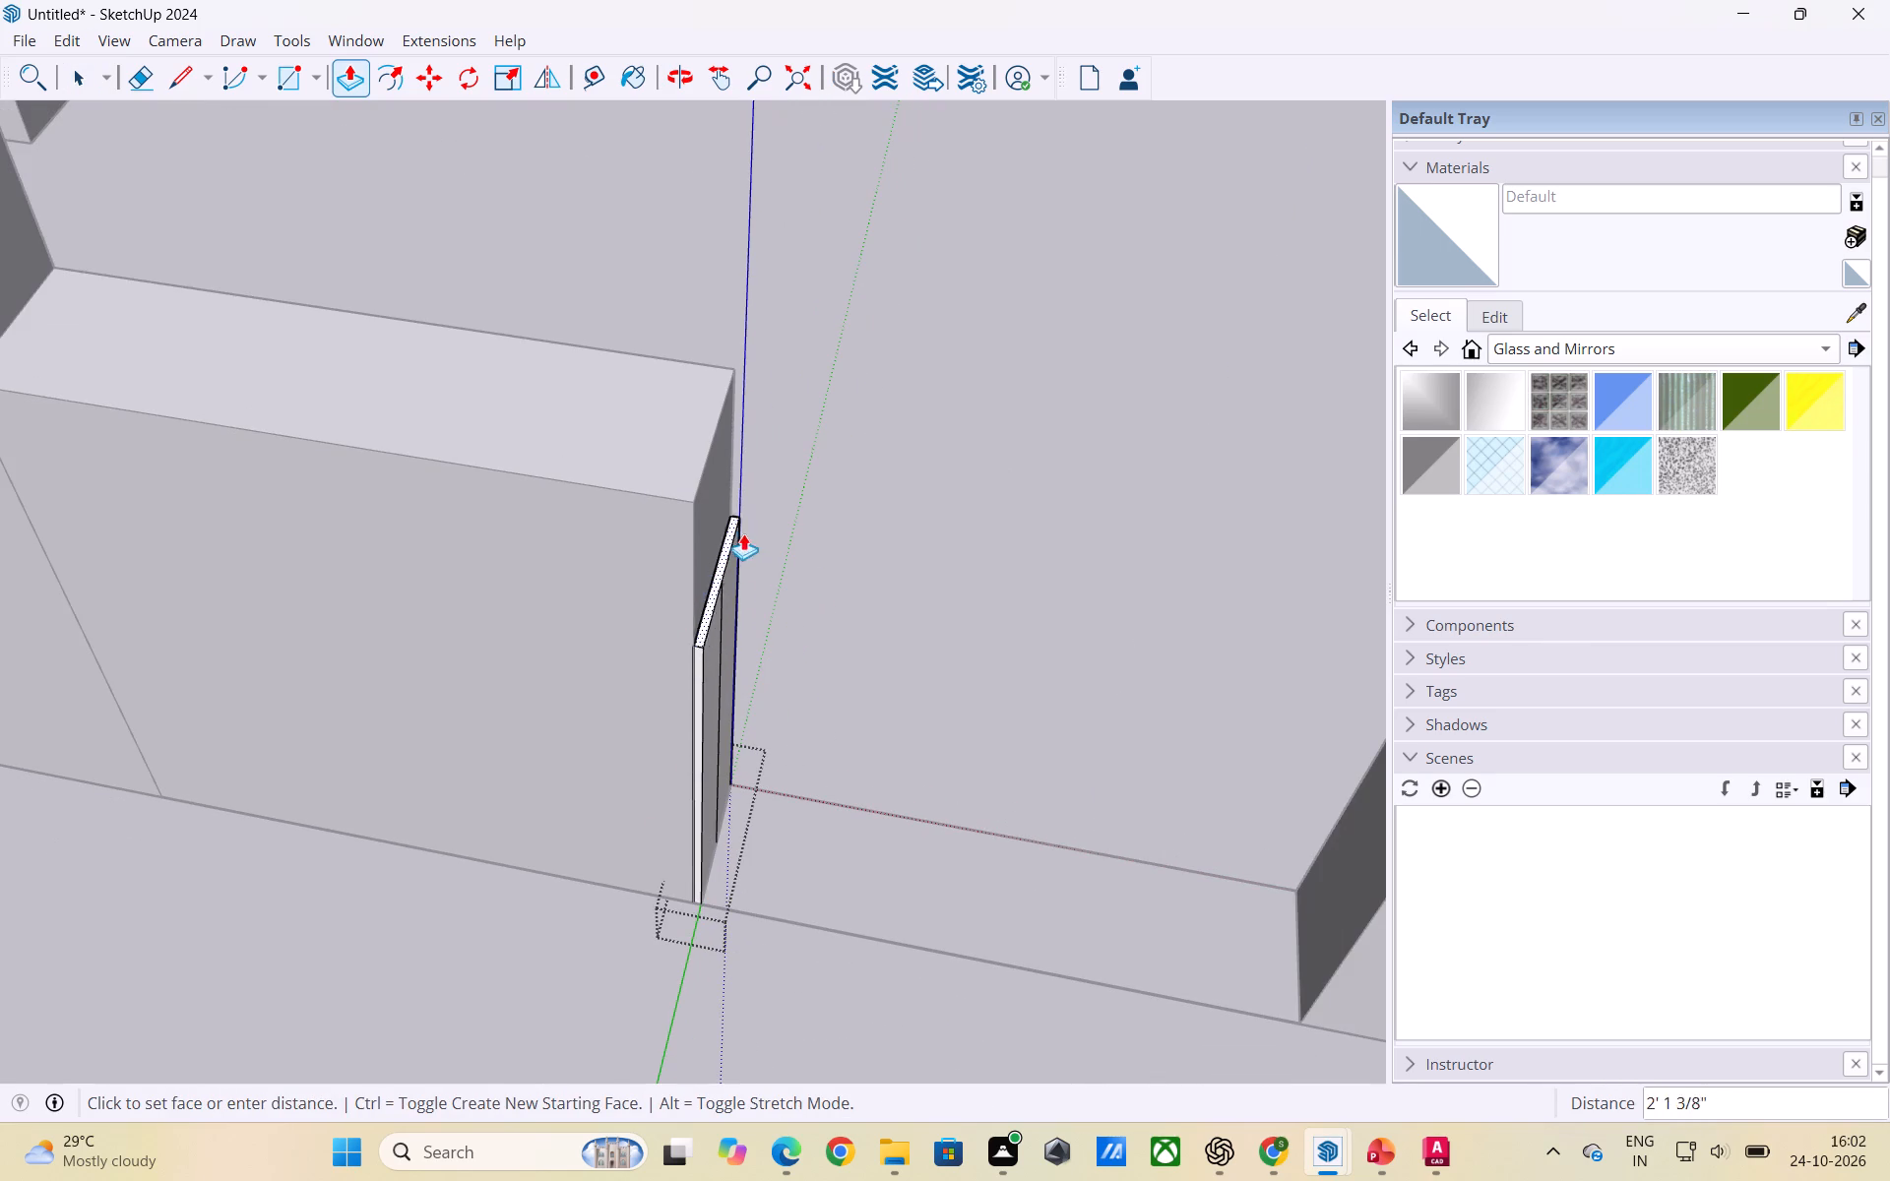
pyautogui.scroll(-20, 776, 603)
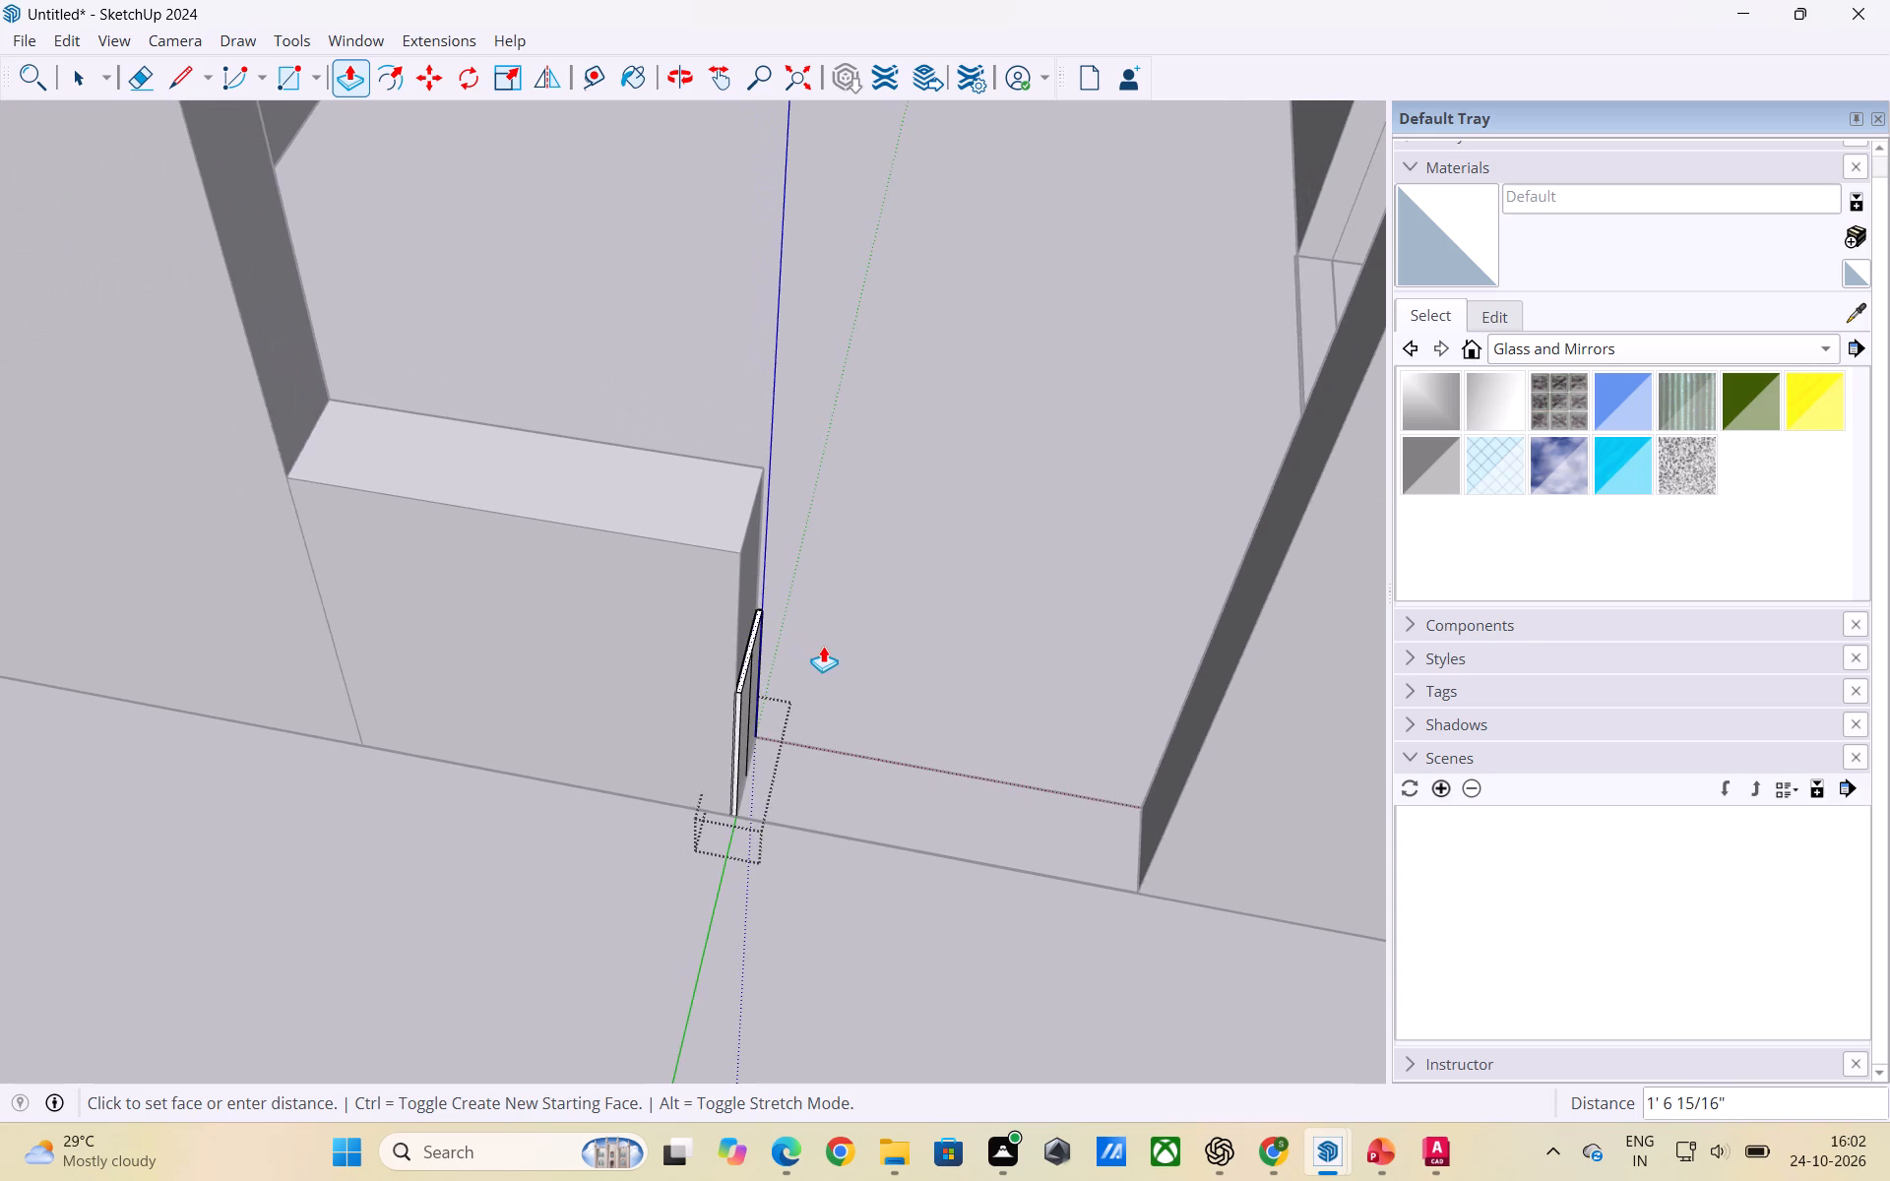
pyautogui.scroll(-2, 823, 646)
pyautogui.scroll(-10, 771, 502)
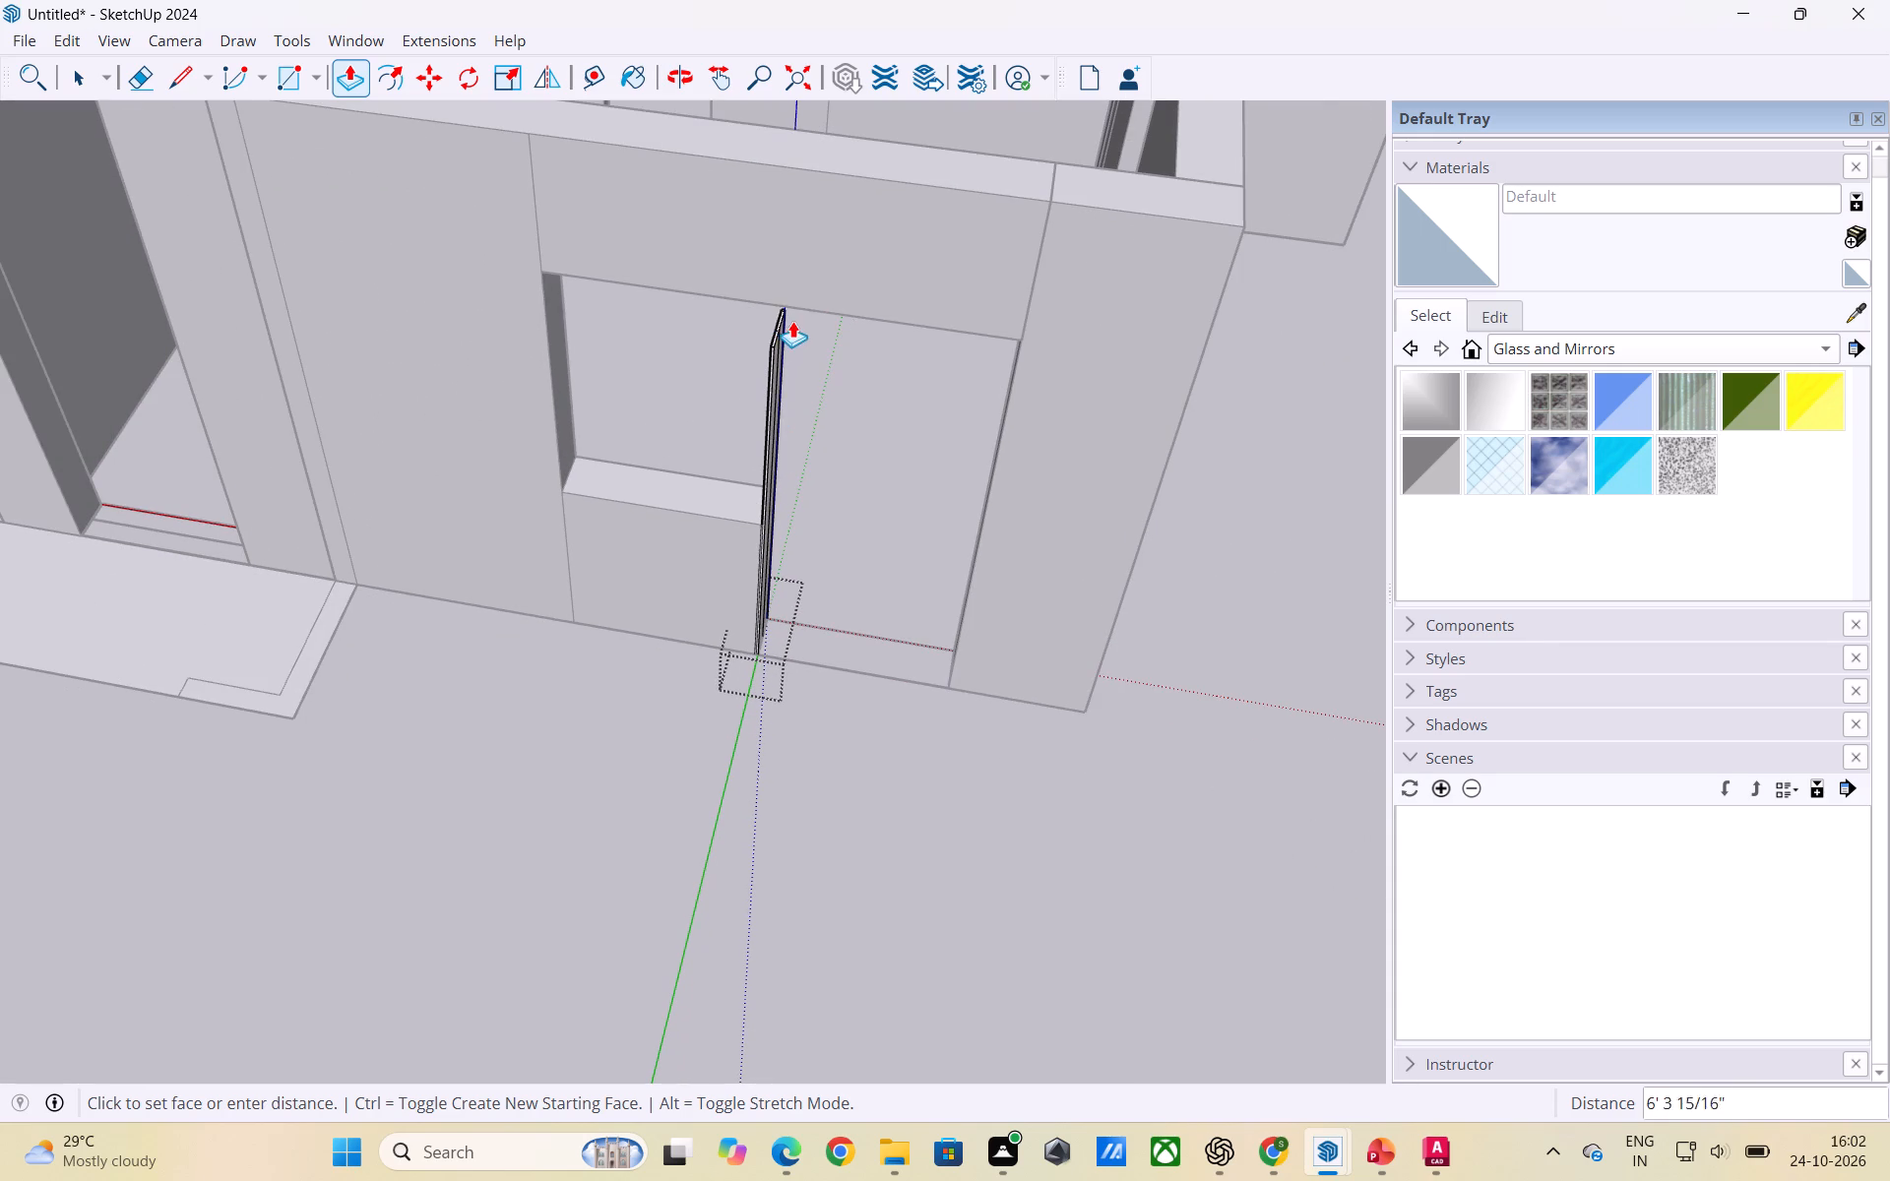
pyautogui.scroll(2, 799, 303)
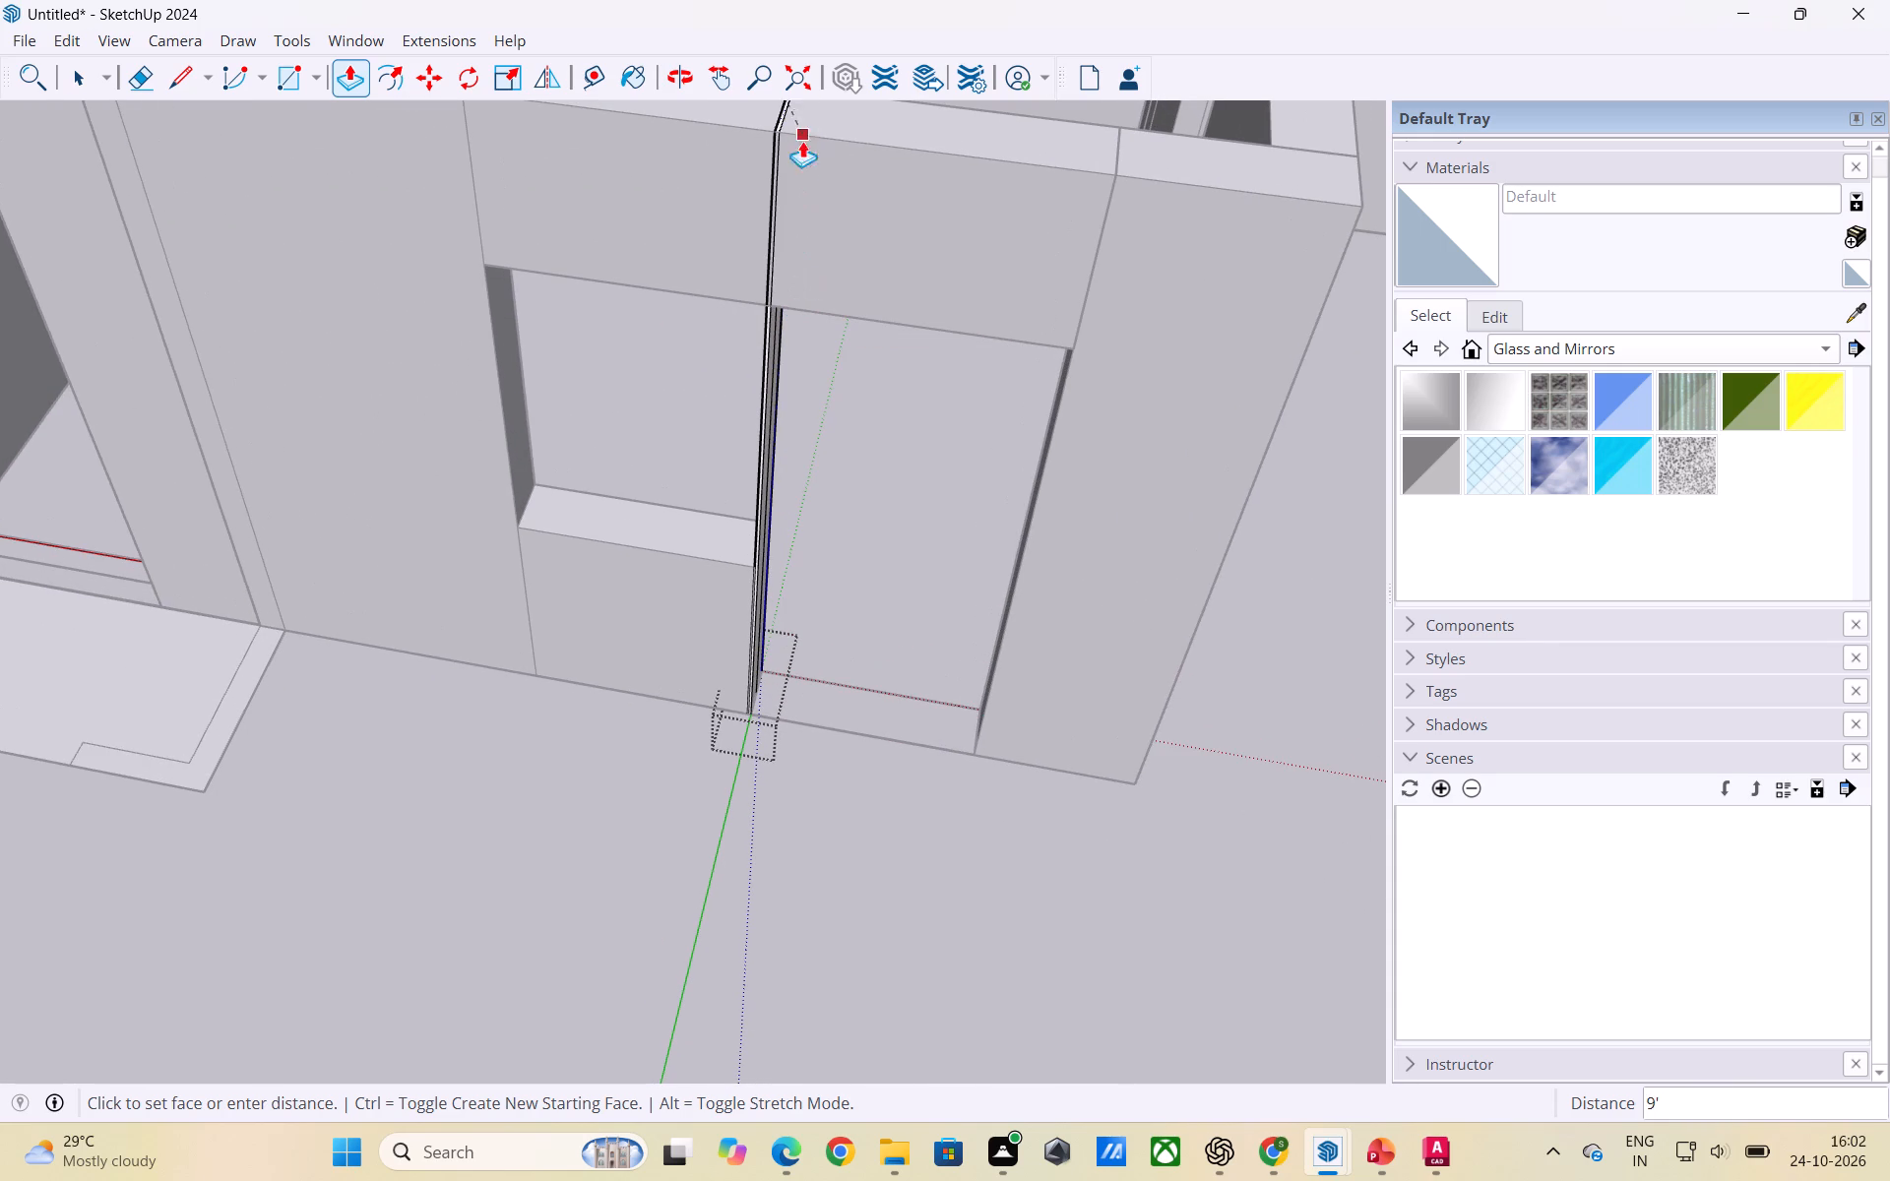
pyautogui.click(805, 282)
pyautogui.press('space')
pyautogui.click(895, 409)
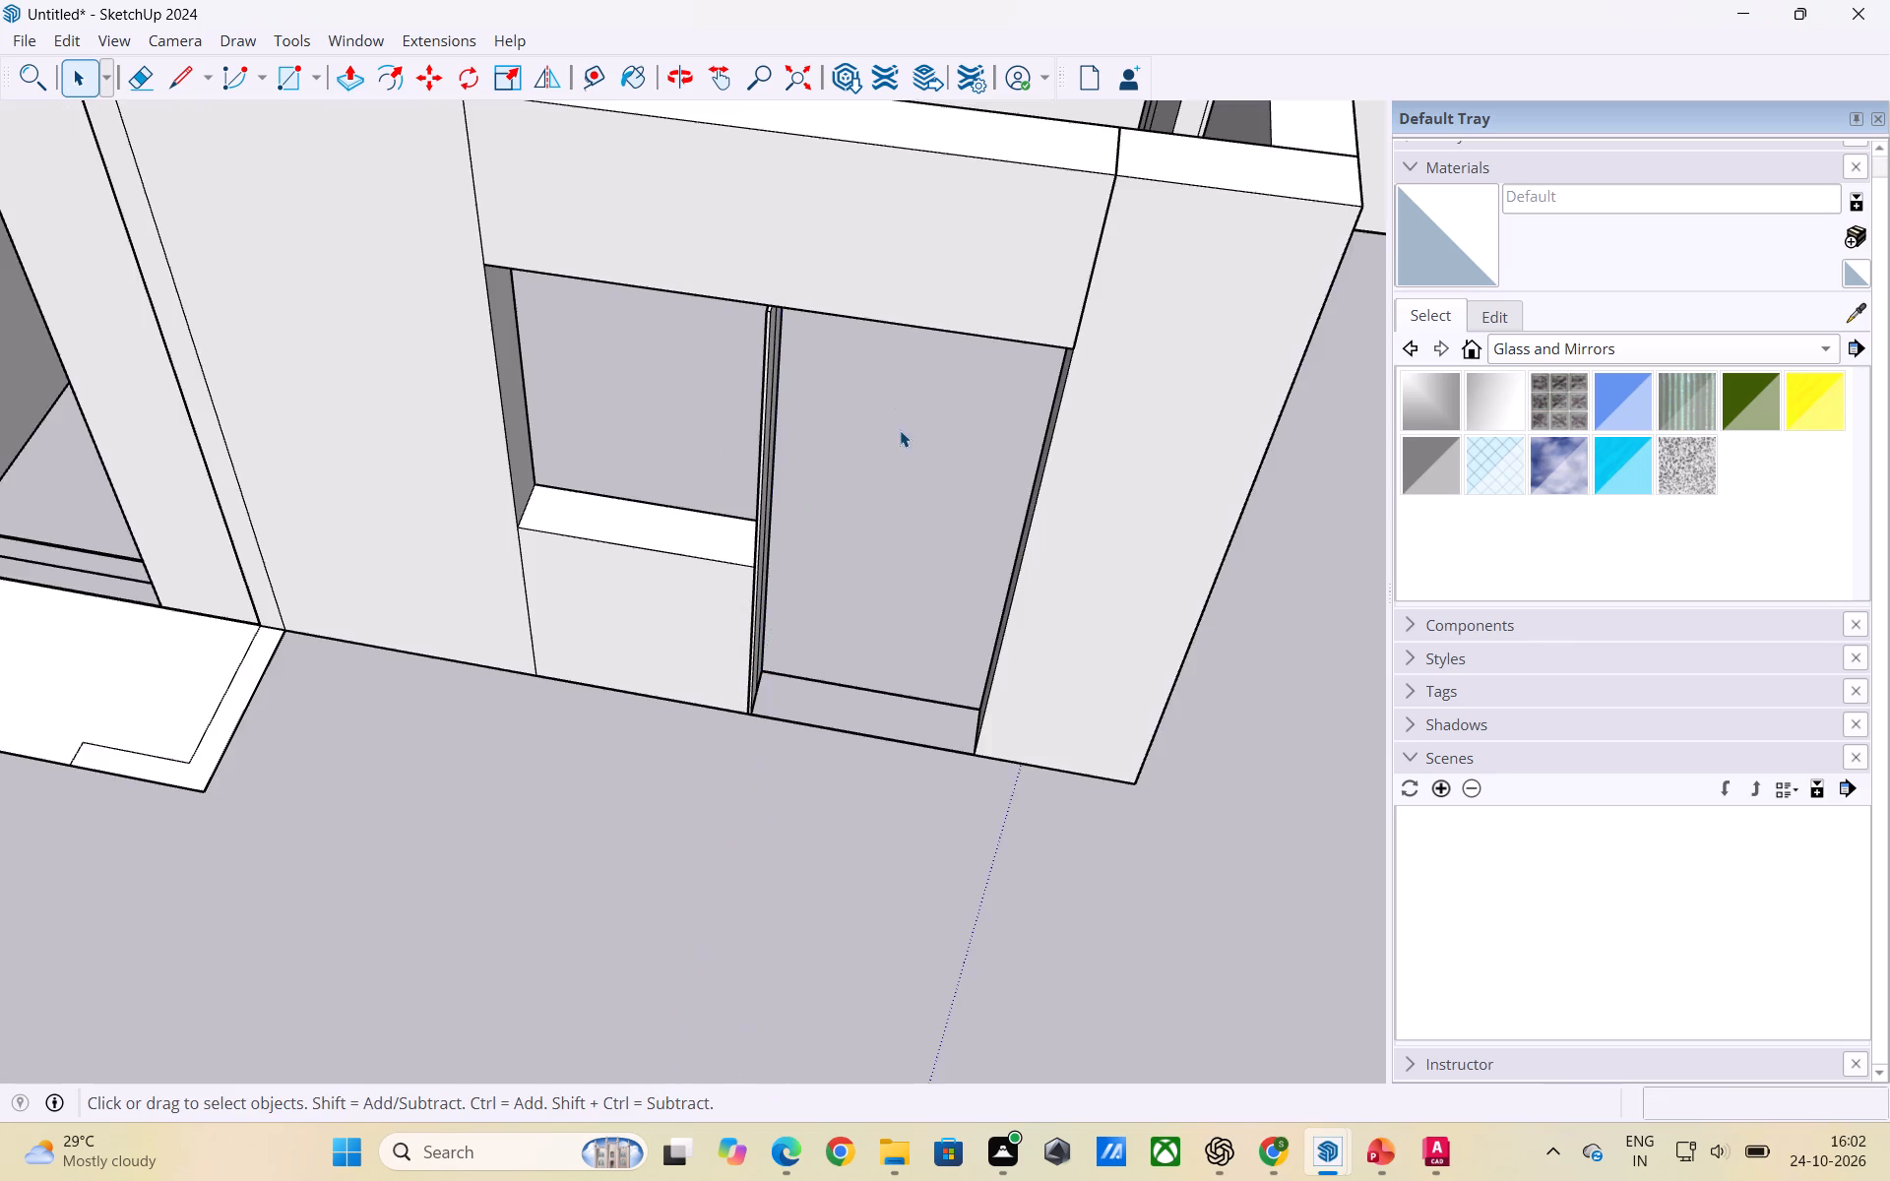
# Reopen the thin vertical strip's group, delete the vertical edge along the middle of its side face, and leave the group.
pyautogui.scroll(2, 916, 512)
pyautogui.moveTo(923, 515); pyautogui.dragTo(457, 524, button='middle')
pyautogui.scroll(-2, 570, 540)
pyautogui.moveTo(327, 577); pyautogui.dragTo(541, 552, button='middle')
pyautogui.scroll(2, 509, 553)
pyautogui.click(425, 543)
pyautogui.click(425, 543)
pyautogui.click(425, 545)
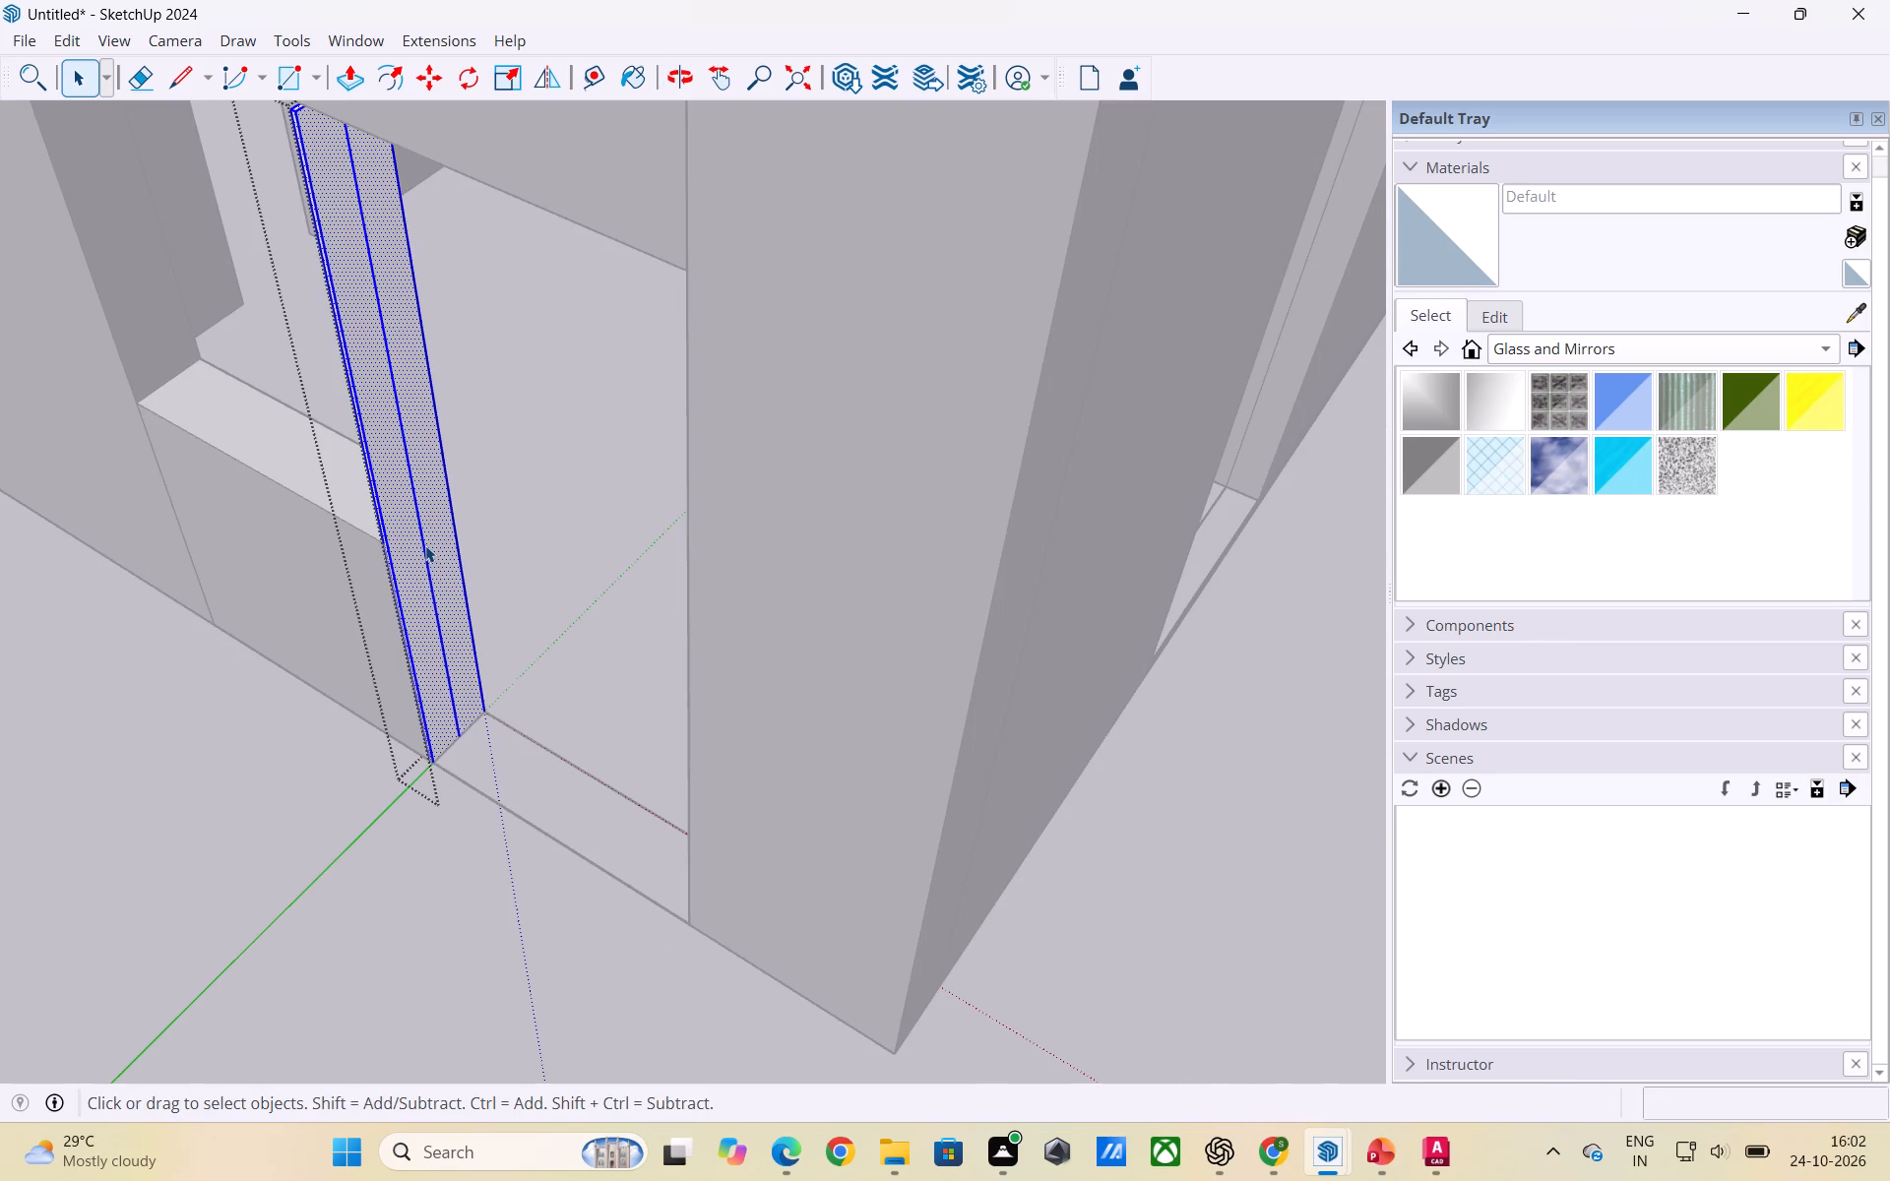
pyautogui.doubleClick(426, 546)
pyautogui.click(427, 547)
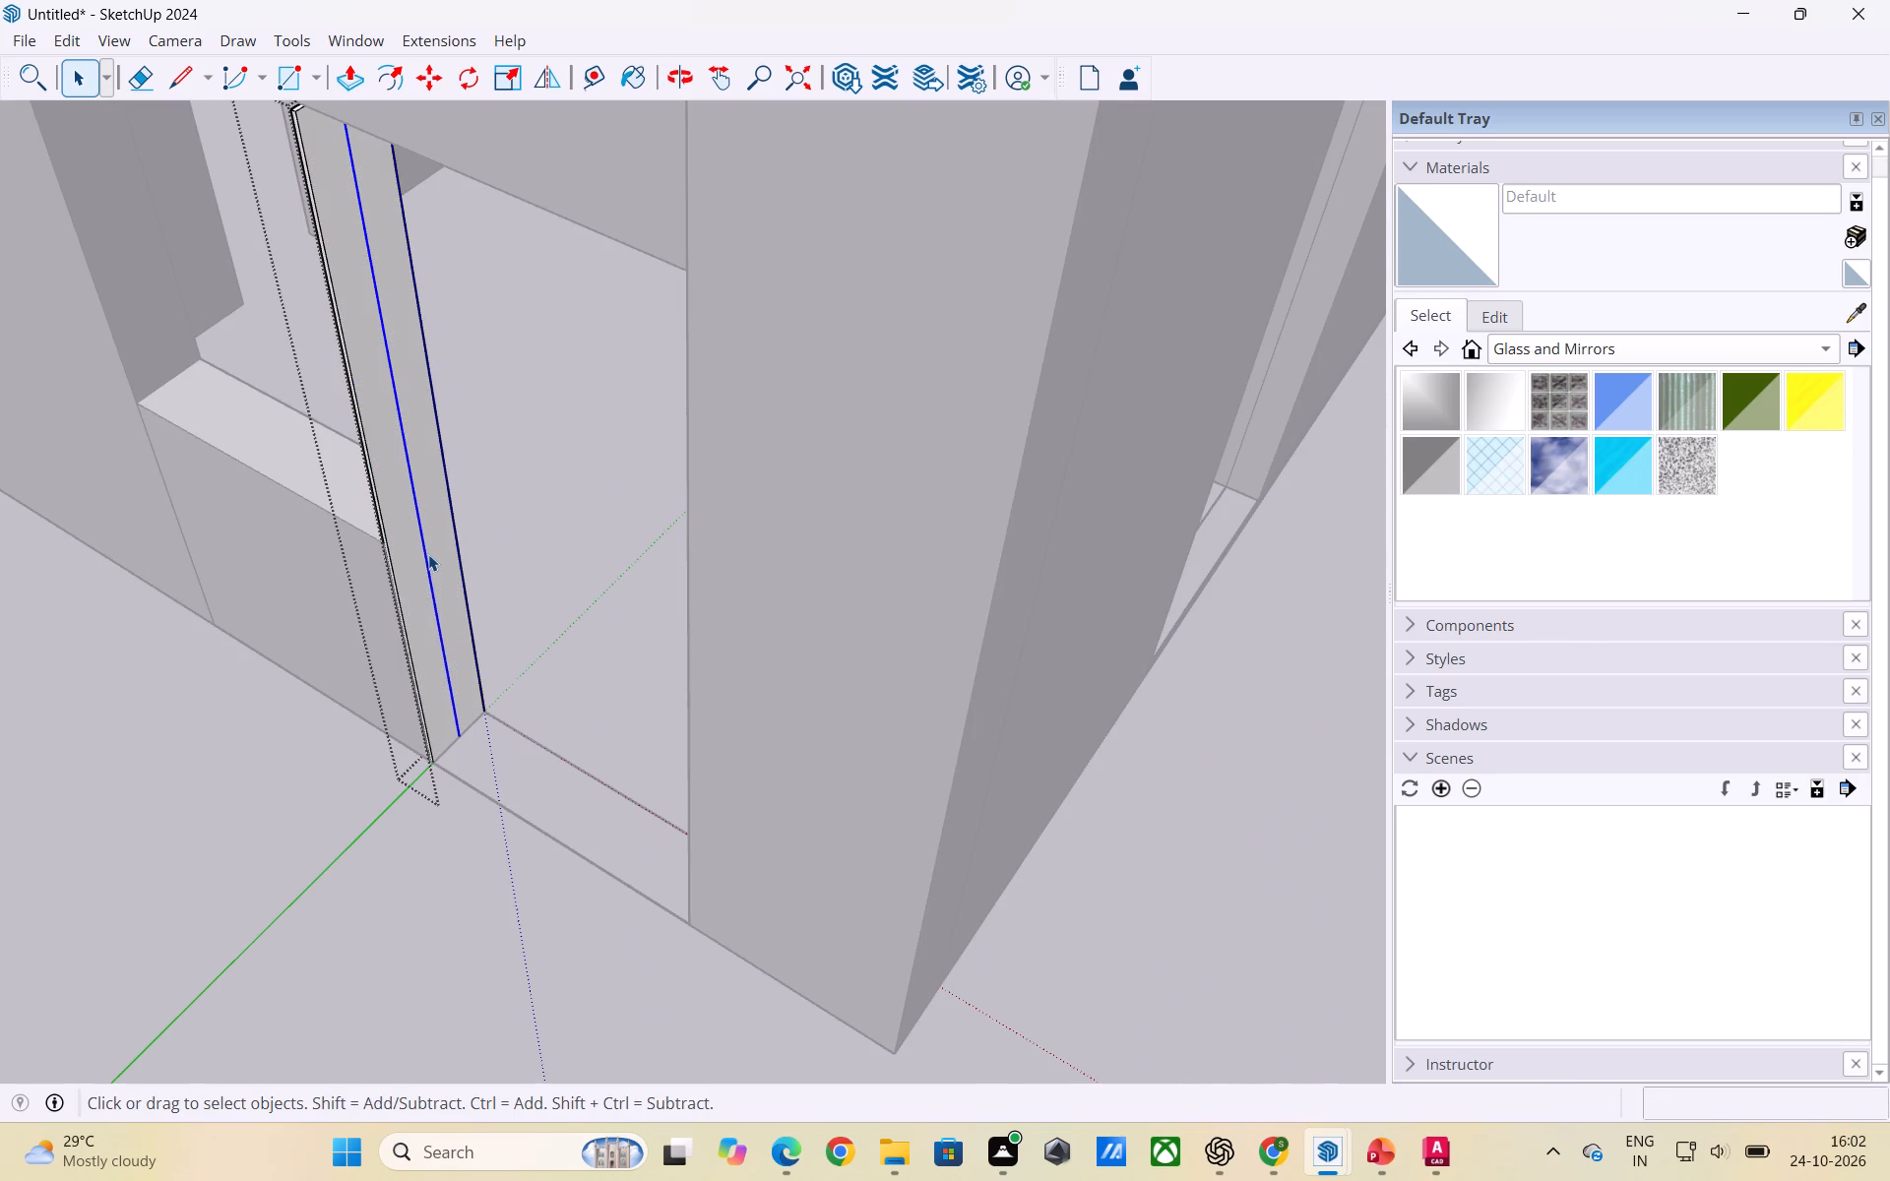
pyautogui.press('Delete')
pyautogui.click(564, 548)
pyautogui.scroll(2, 442, 566)
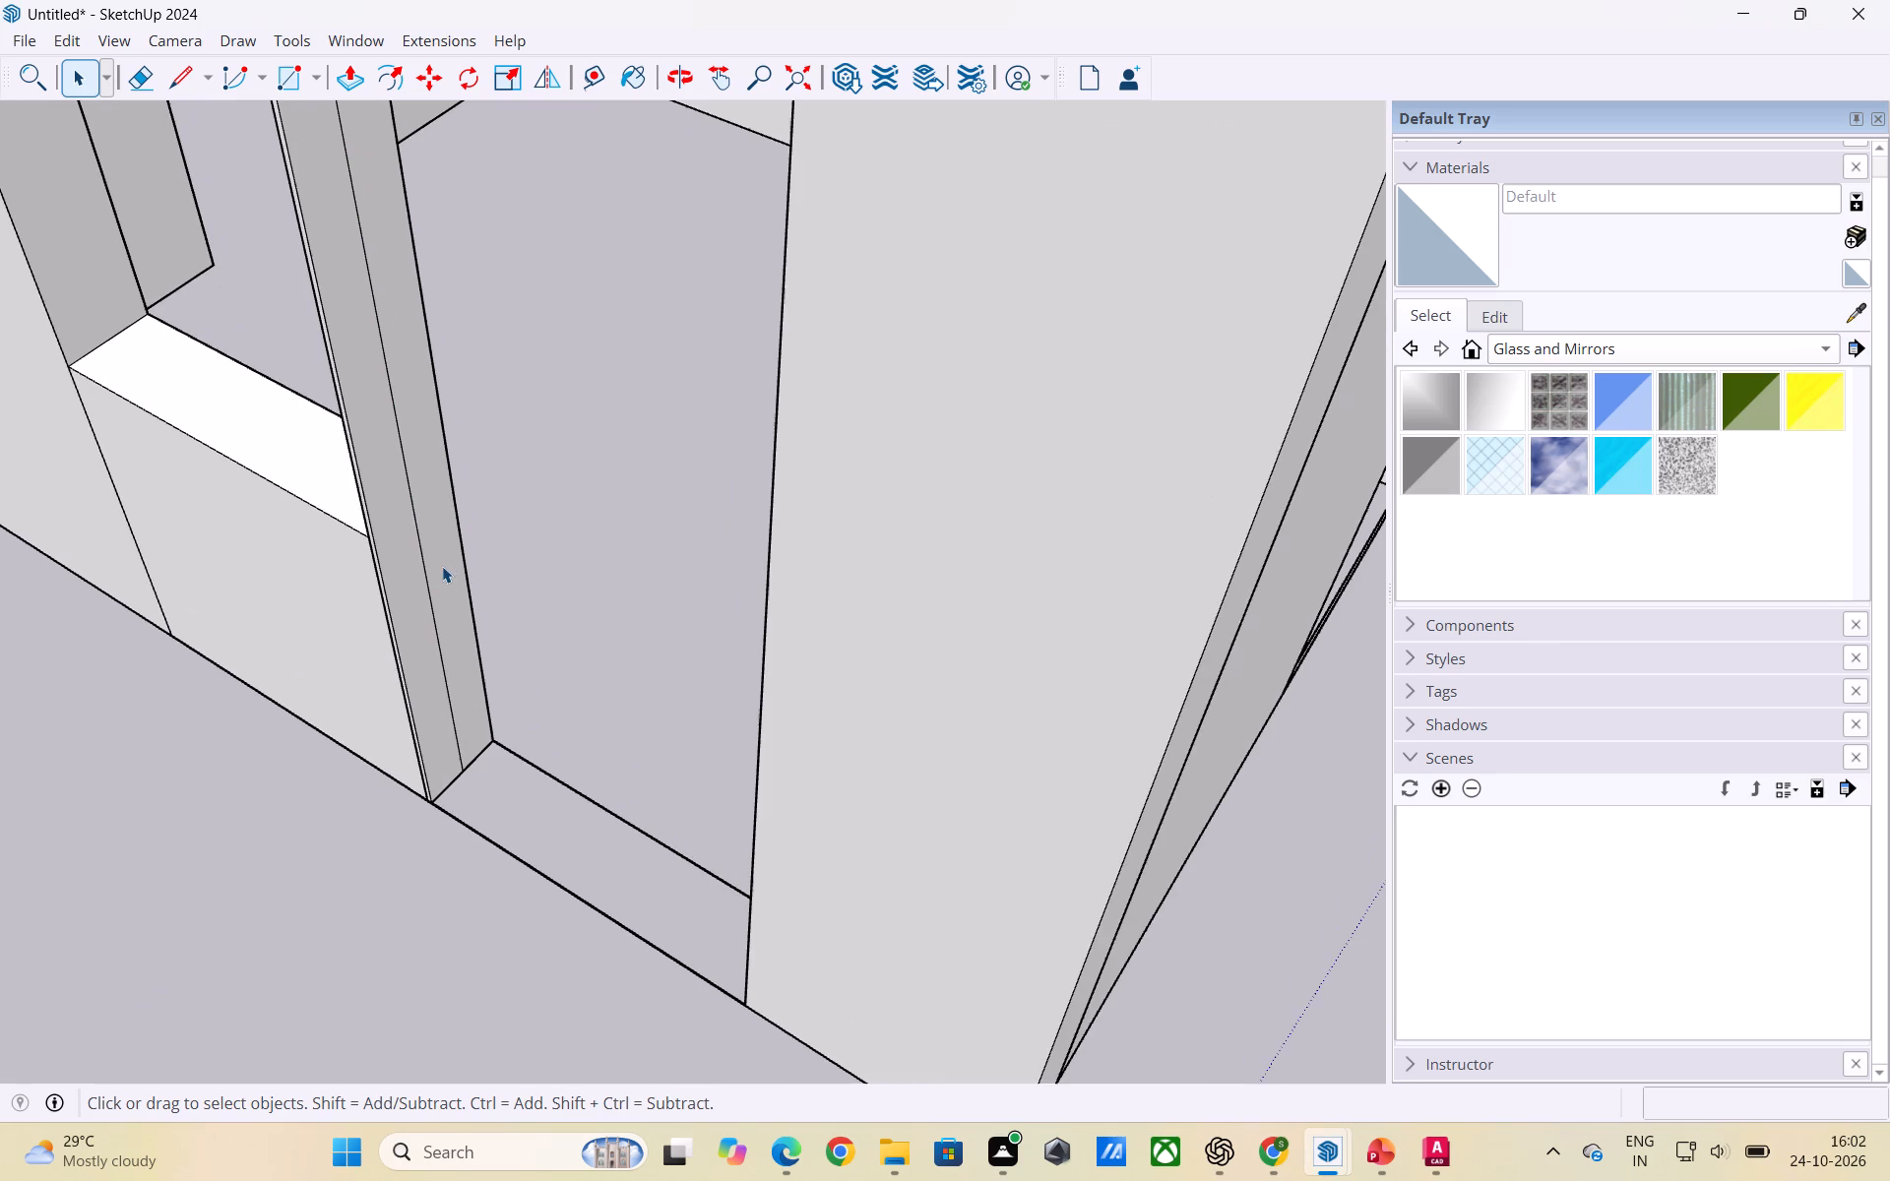
# Reopen the thin vertical strip's group, delete the remaining middle vertical edge on its opening-side face, and leave the group.
pyautogui.click(426, 576)
pyautogui.click(426, 576)
pyautogui.click(426, 576)
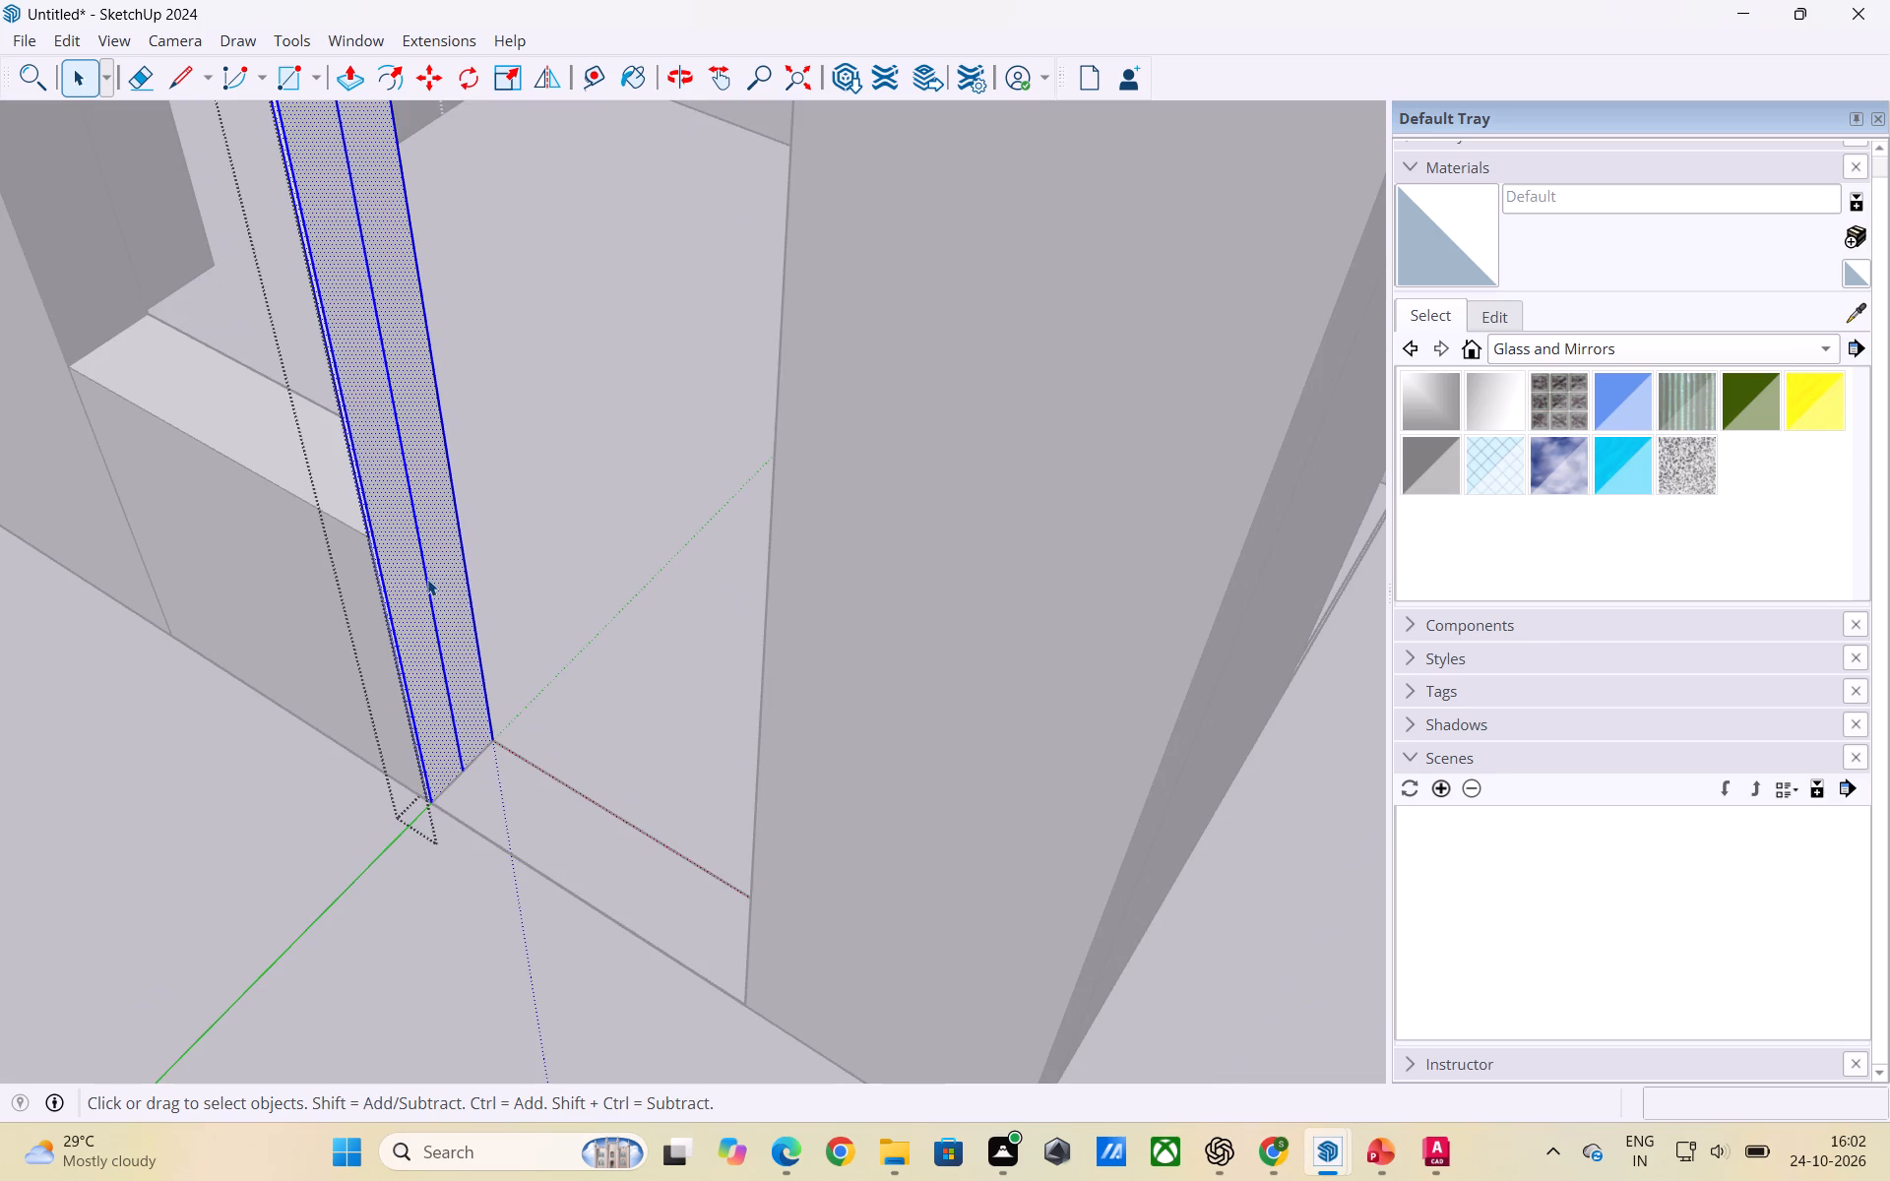
pyautogui.doubleClick(427, 580)
pyautogui.click(428, 585)
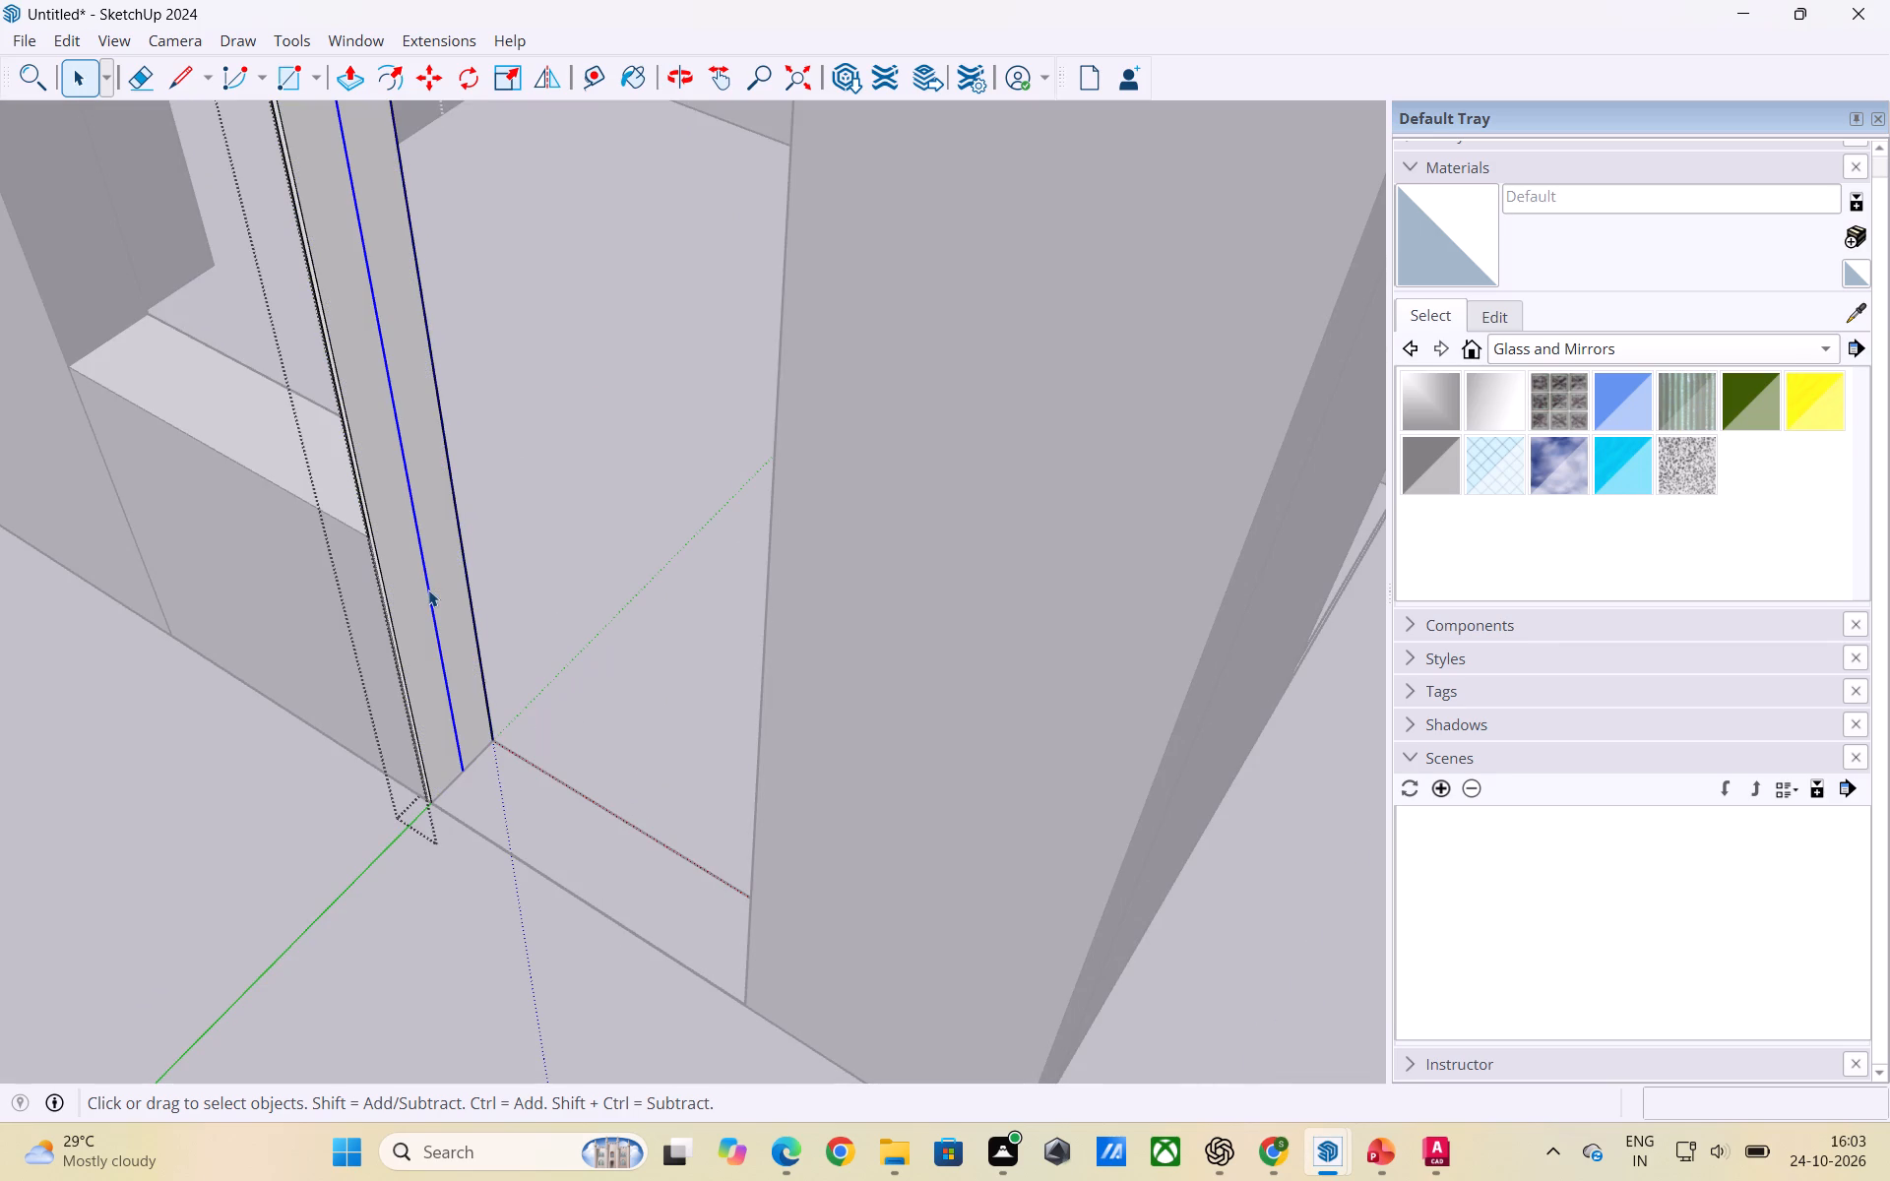
pyautogui.press('Delete')
pyautogui.click(587, 569)
# Examine the sill wall, the thin vertical strip and the adjoining opening from outside and from inside the room.
pyautogui.scroll(-5, 708, 546)
pyautogui.moveTo(592, 591); pyautogui.dragTo(804, 571, button='middle')
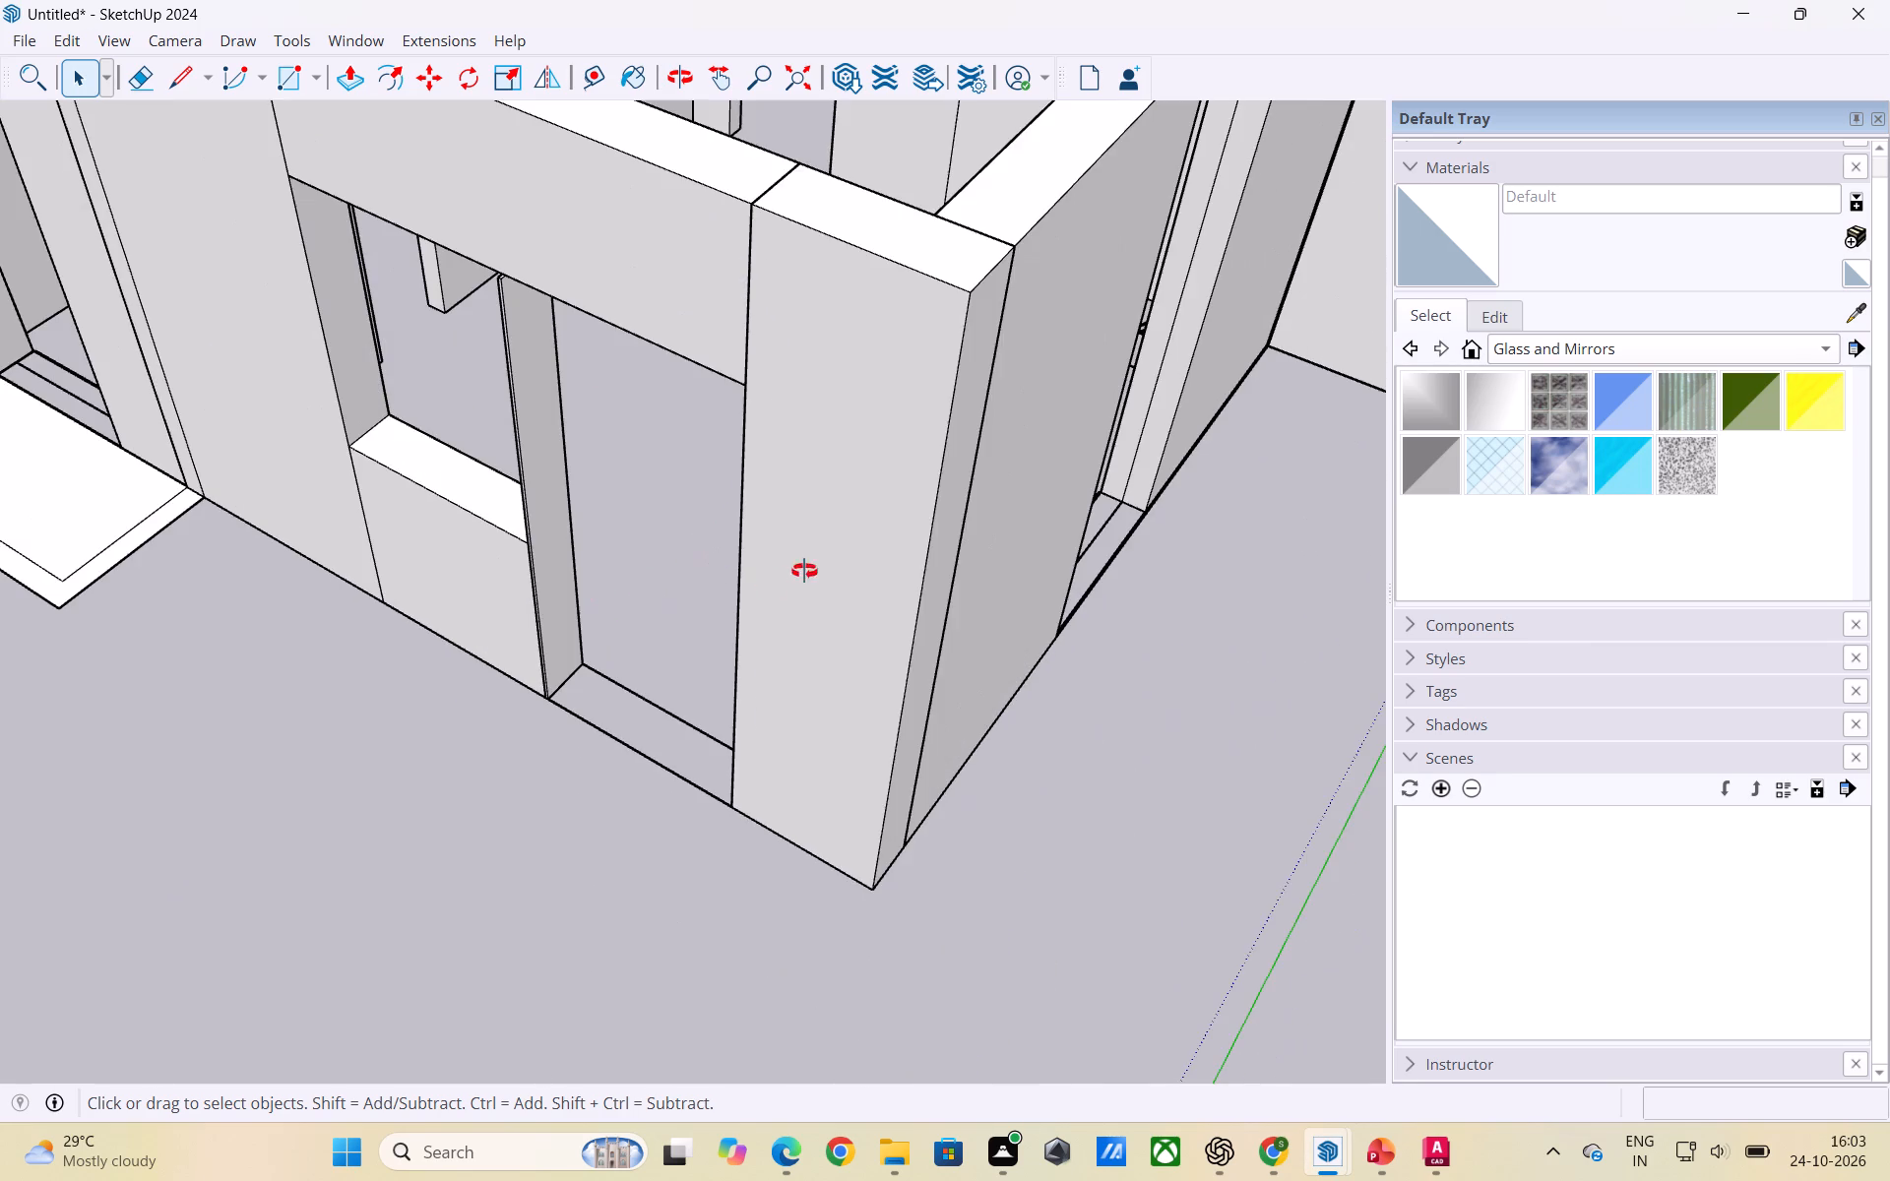
pyautogui.moveTo(804, 571); pyautogui.dragTo(847, 544, button='middle')
pyautogui.scroll(5, 787, 586)
pyautogui.scroll(-2, 870, 610)
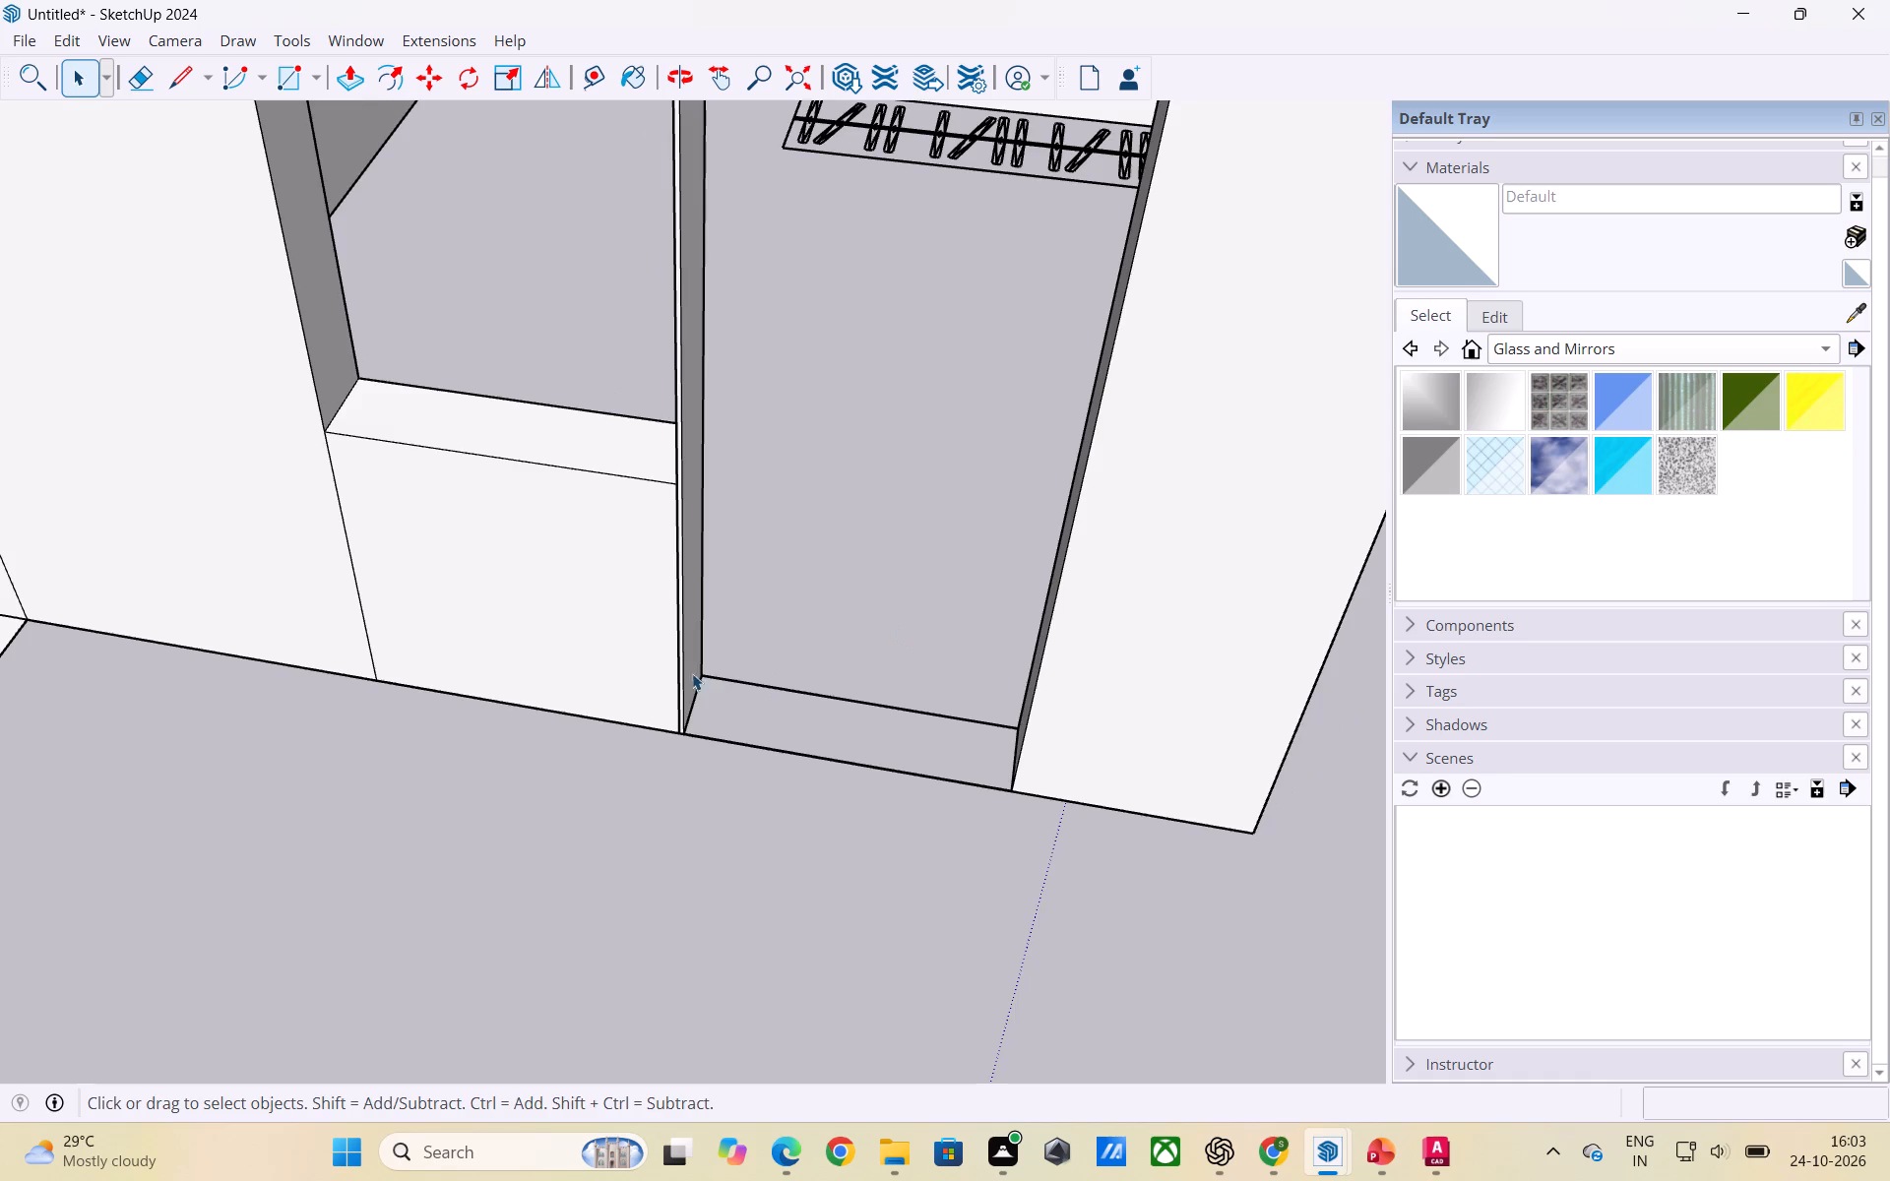
pyautogui.moveTo(686, 674); pyautogui.dragTo(791, 628, button='middle')
pyautogui.scroll(3, 799, 607)
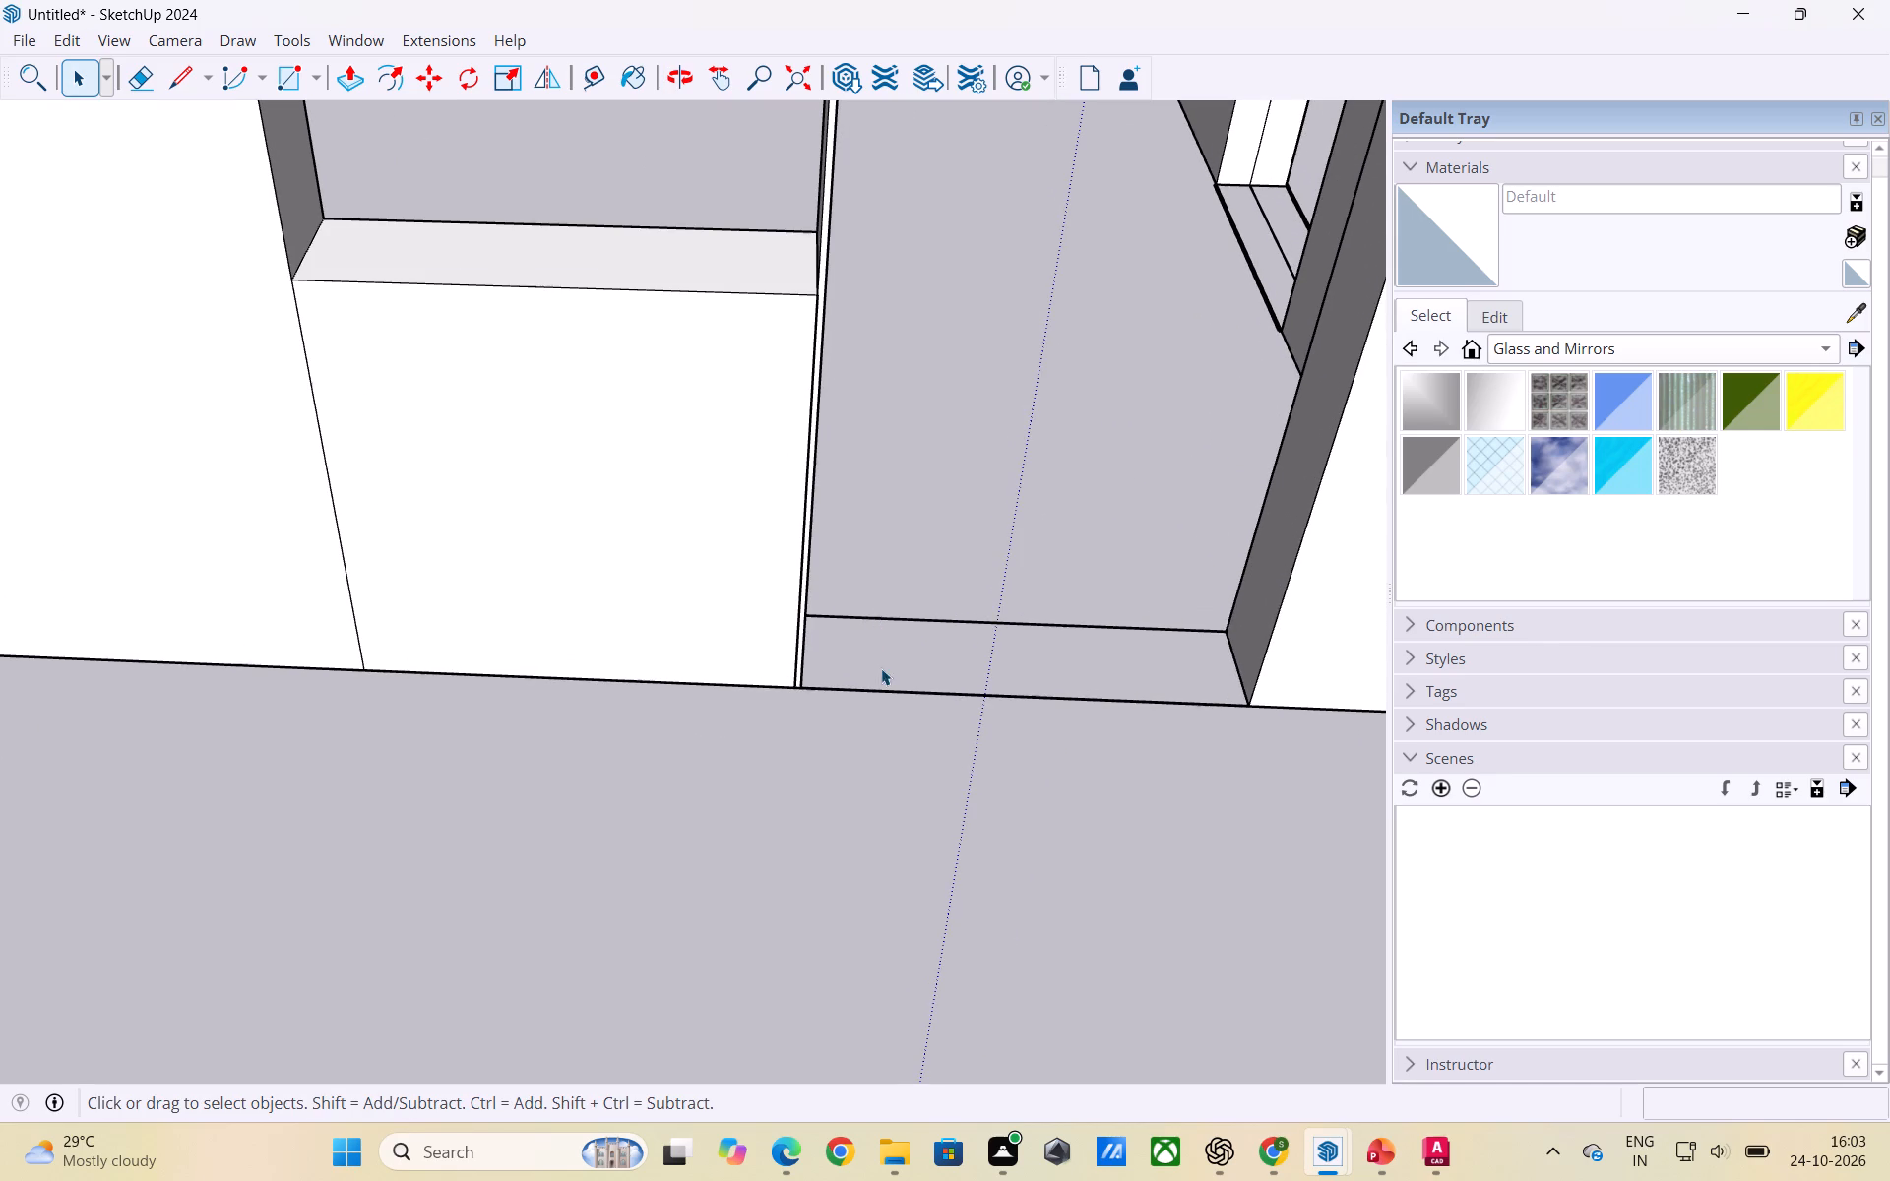
pyautogui.moveTo(881, 668); pyautogui.dragTo(644, 677, button='middle')
pyautogui.scroll(-2, 852, 696)
pyautogui.moveTo(875, 718); pyautogui.dragTo(986, 795, button='middle')
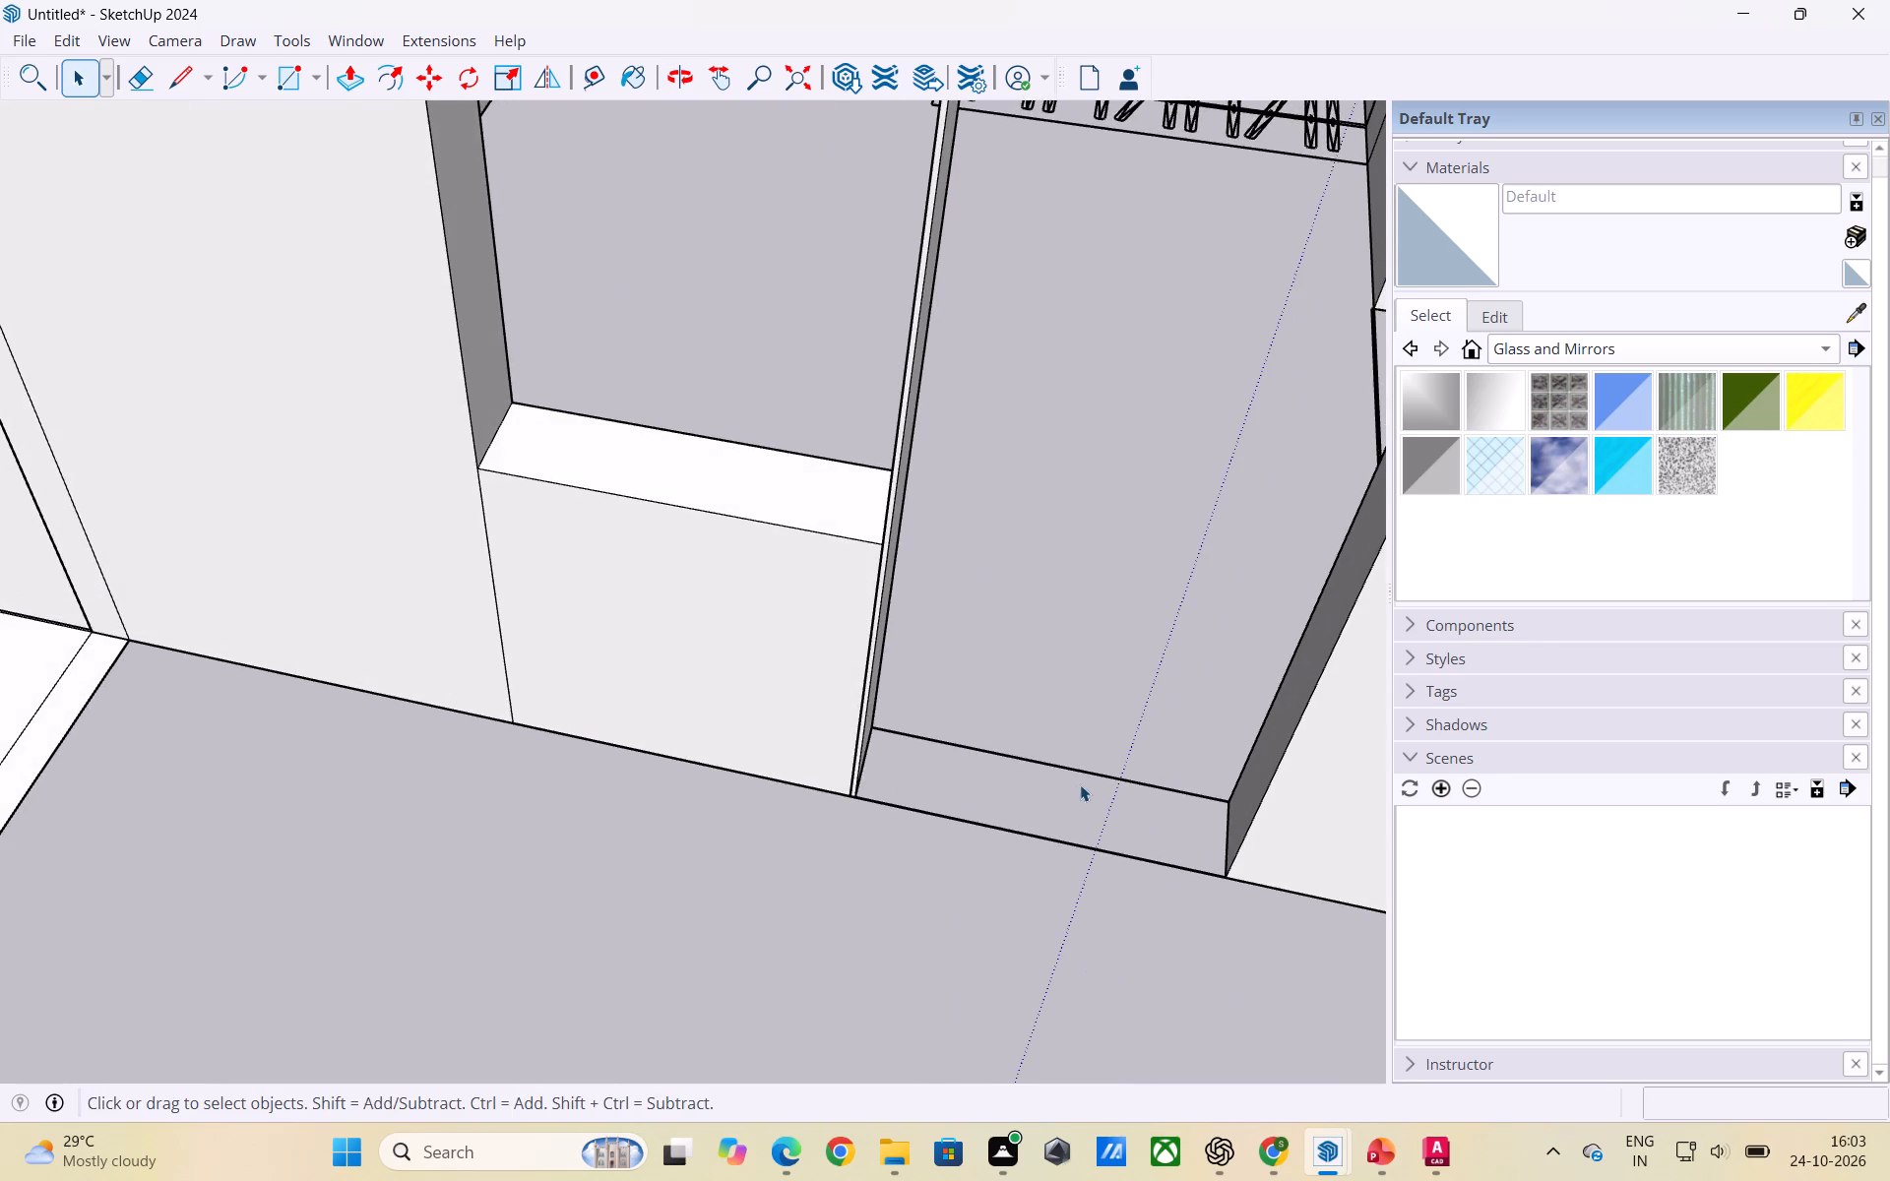
pyautogui.scroll(1, 1080, 784)
pyautogui.scroll(-5, 1097, 770)
pyautogui.scroll(-2, 659, 787)
pyautogui.moveTo(967, 796); pyautogui.dragTo(545, 755, button='middle')
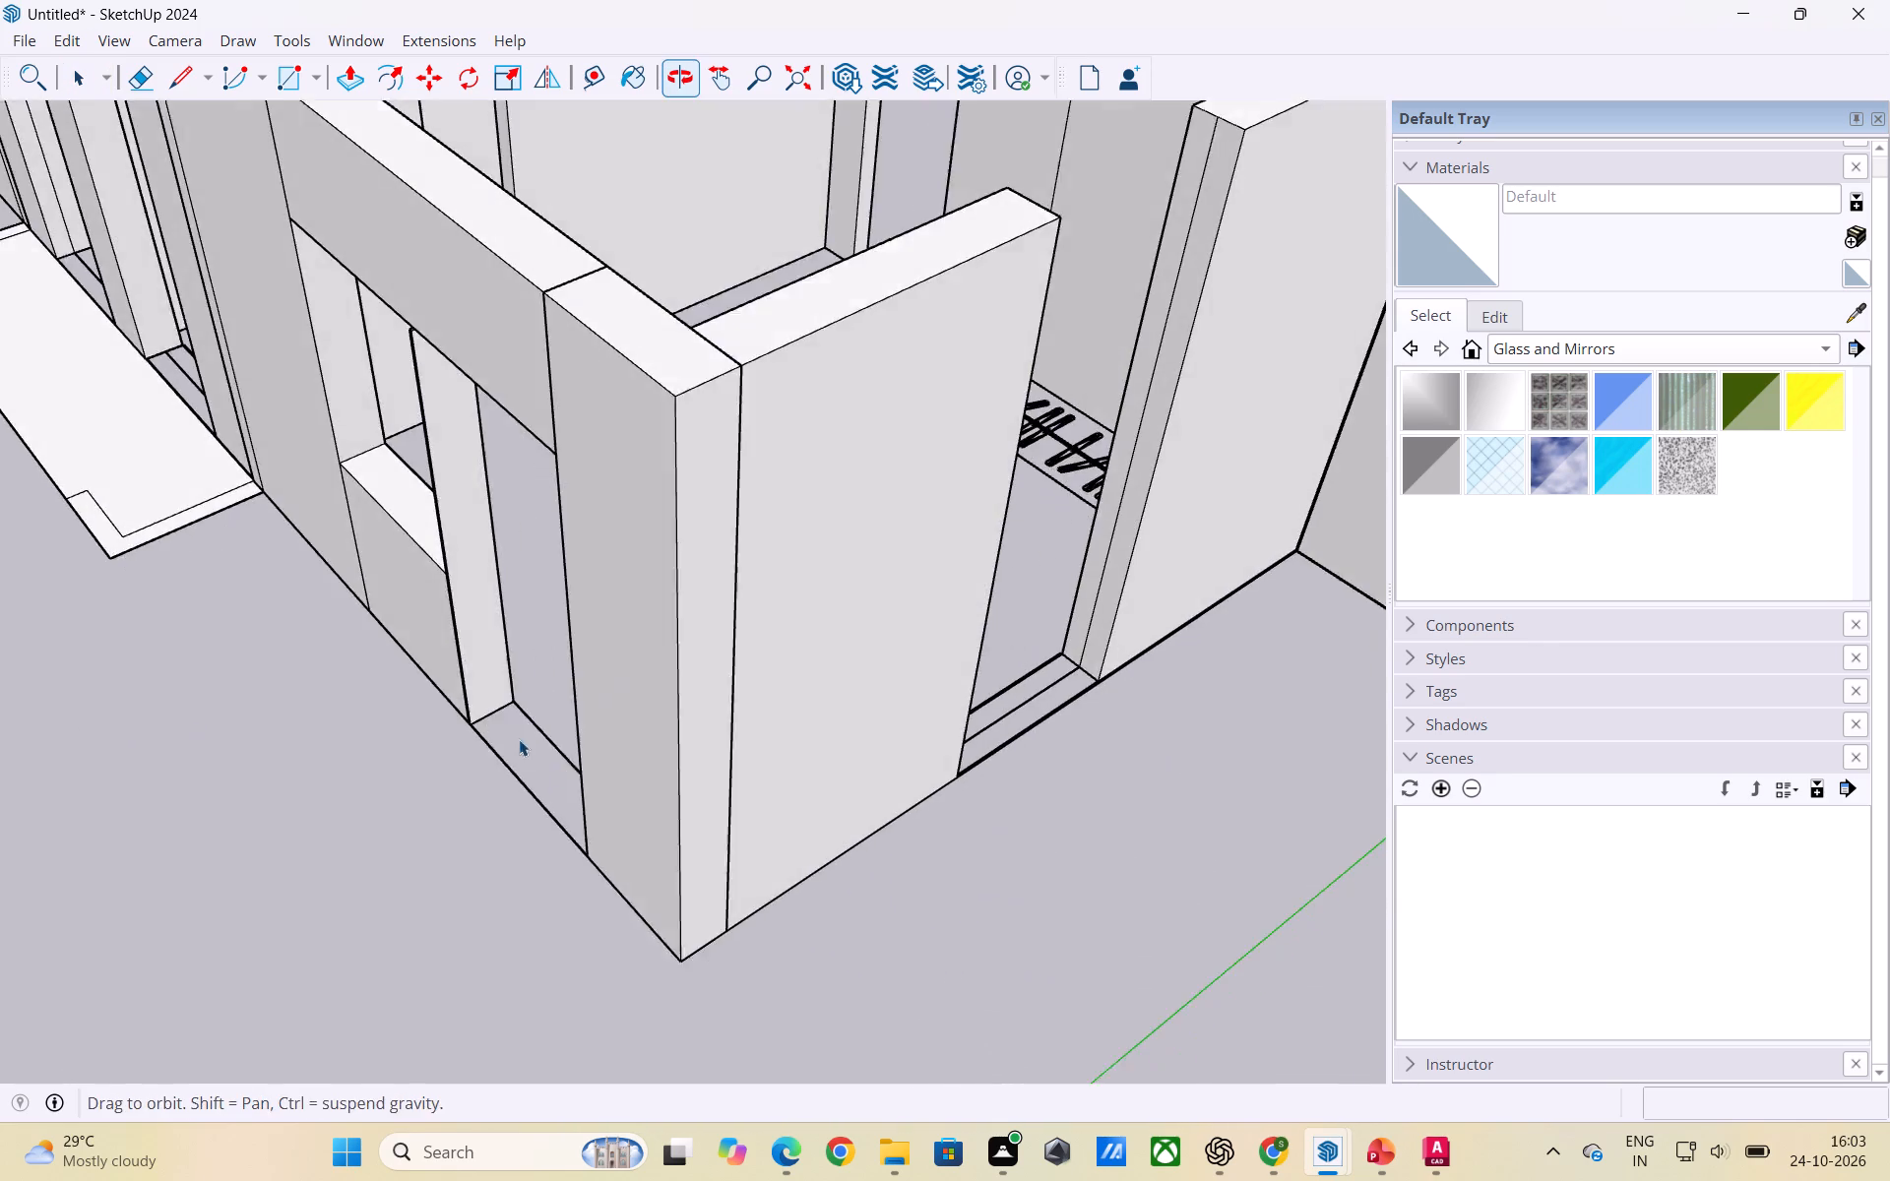
pyautogui.scroll(-3, 1166, 706)
pyautogui.moveTo(1160, 754); pyautogui.dragTo(450, 791, button='middle')
pyautogui.scroll(3, 622, 585)
pyautogui.scroll(2, 805, 421)
pyautogui.moveTo(760, 431); pyautogui.dragTo(618, 482, button='middle')
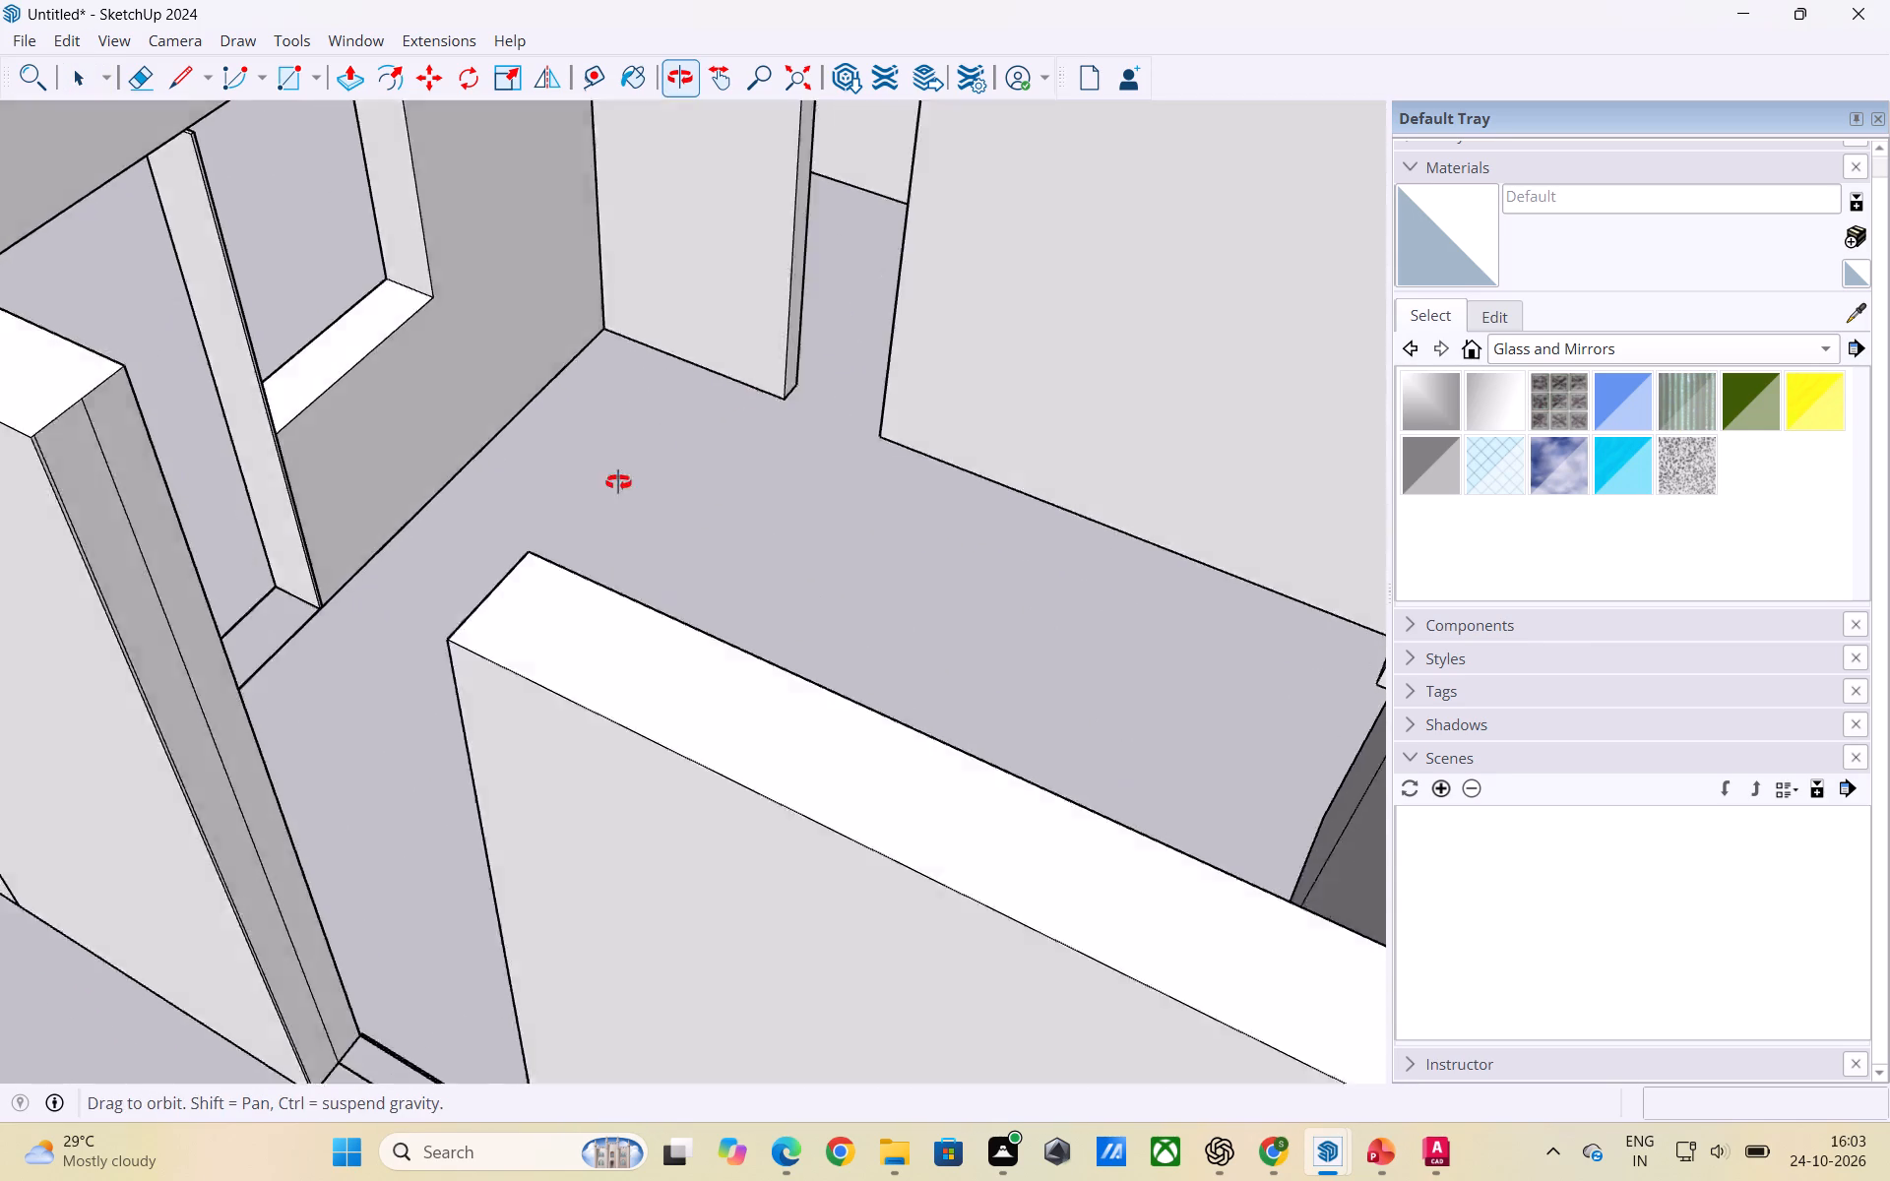
pyautogui.moveTo(618, 482); pyautogui.dragTo(442, 487, button='middle')
pyautogui.scroll(2, 457, 382)
pyautogui.moveTo(811, 464); pyautogui.dragTo(525, 516, button='middle')
pyautogui.scroll(2, 662, 440)
pyautogui.scroll(-2, 988, 495)
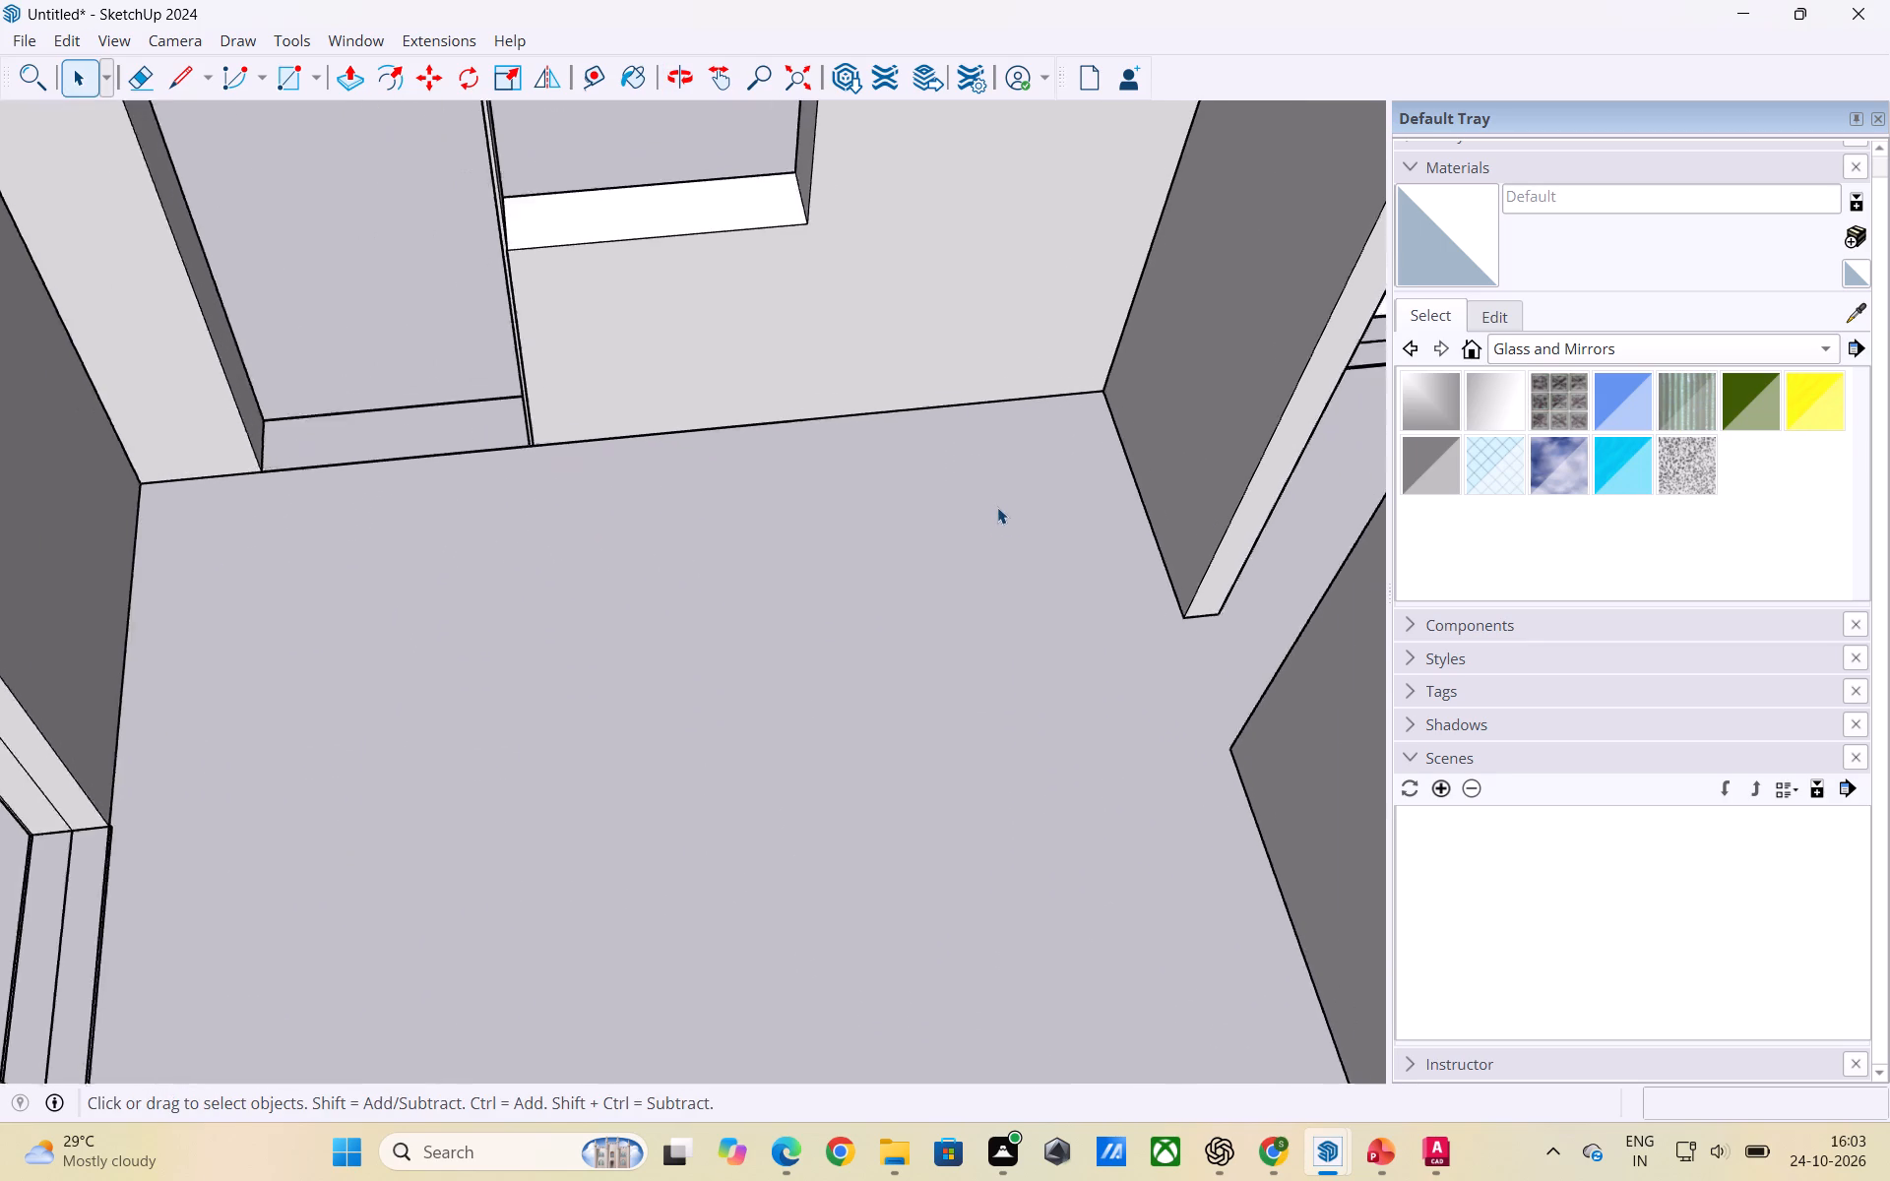
pyautogui.scroll(-6, 997, 507)
pyautogui.scroll(1, 898, 343)
pyautogui.moveTo(894, 433); pyautogui.dragTo(829, 386, button='middle')
pyautogui.scroll(5, 831, 363)
pyautogui.moveTo(820, 419); pyautogui.dragTo(821, 419, button='middle')
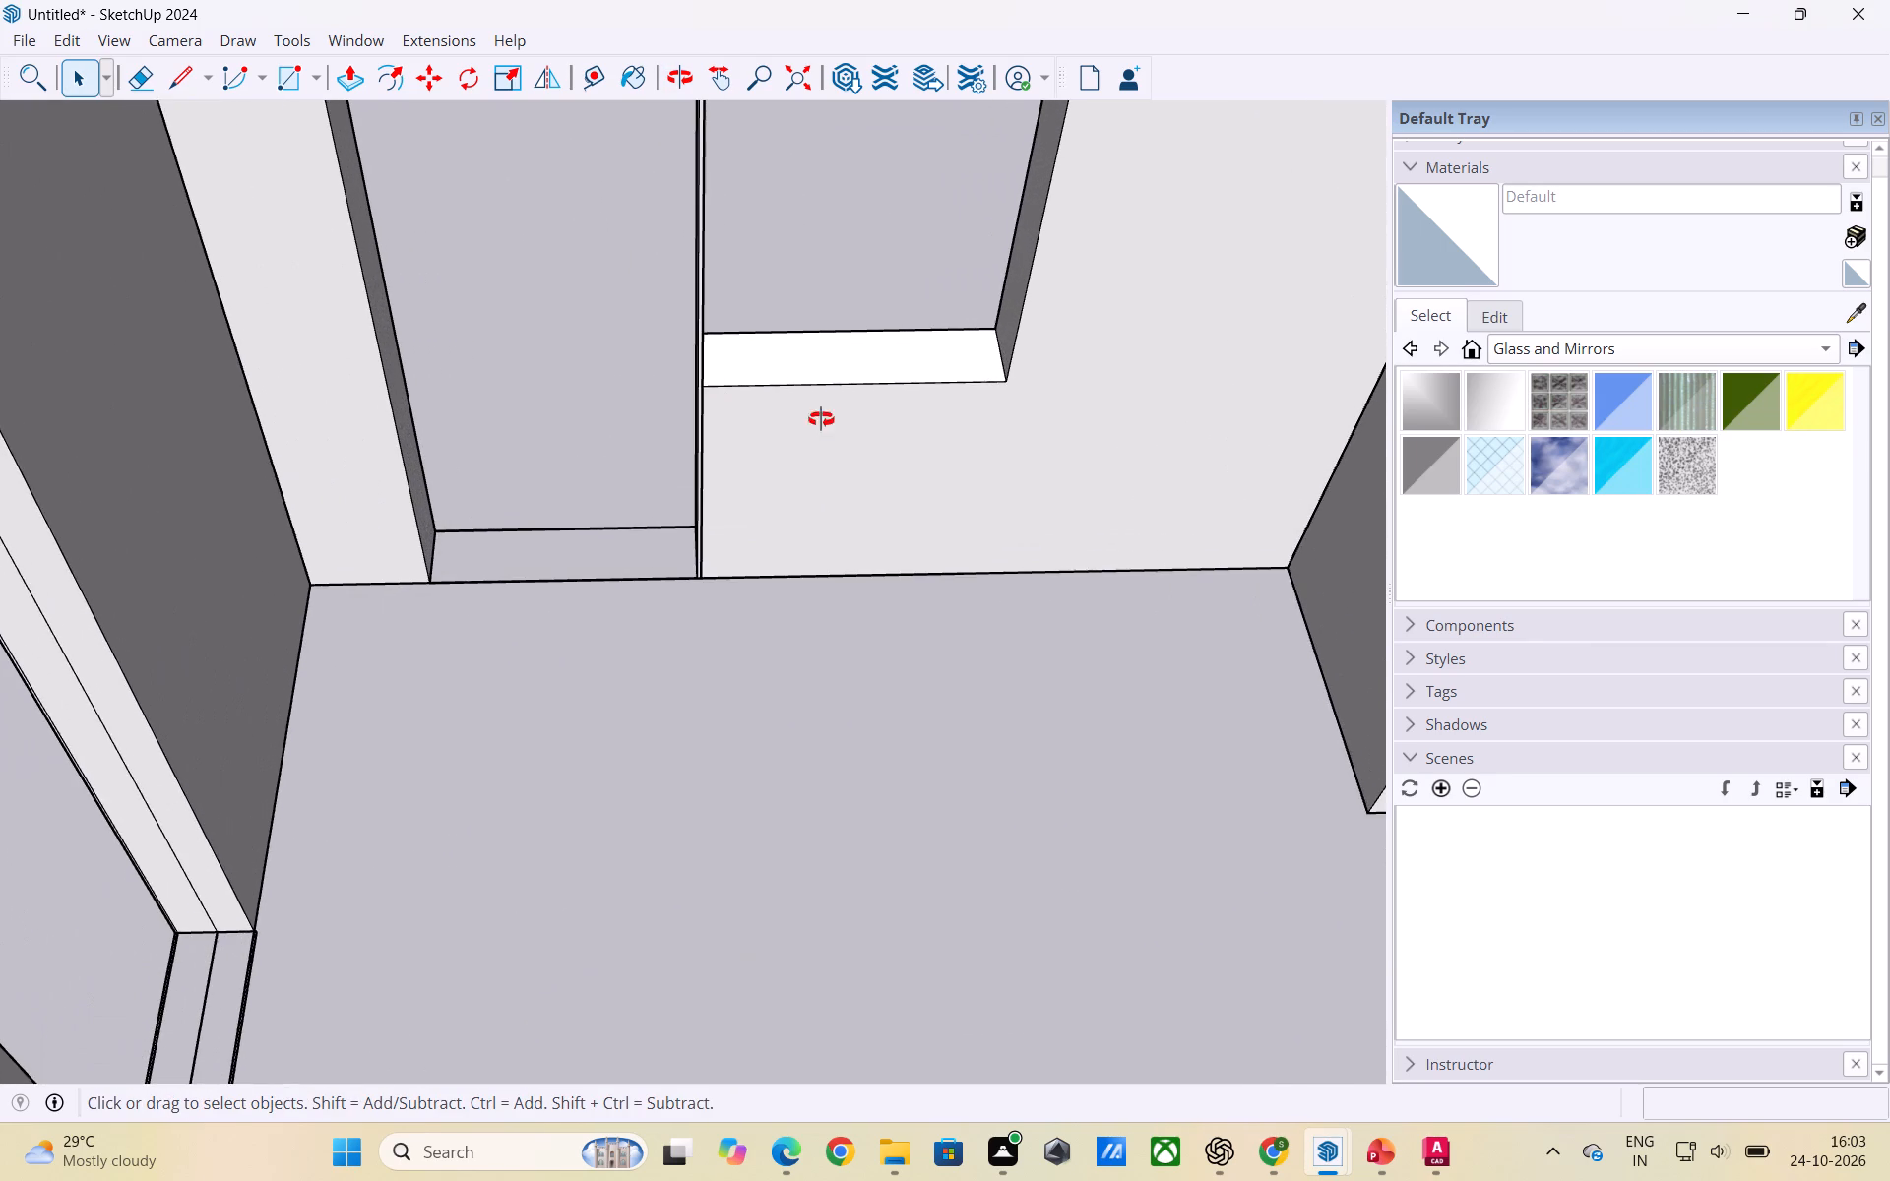
pyautogui.moveTo(821, 419); pyautogui.dragTo(830, 368, button='middle')
pyautogui.moveTo(675, 408); pyautogui.dragTo(820, 372, button='middle')
pyautogui.moveTo(879, 425); pyautogui.dragTo(723, 438, button='middle')
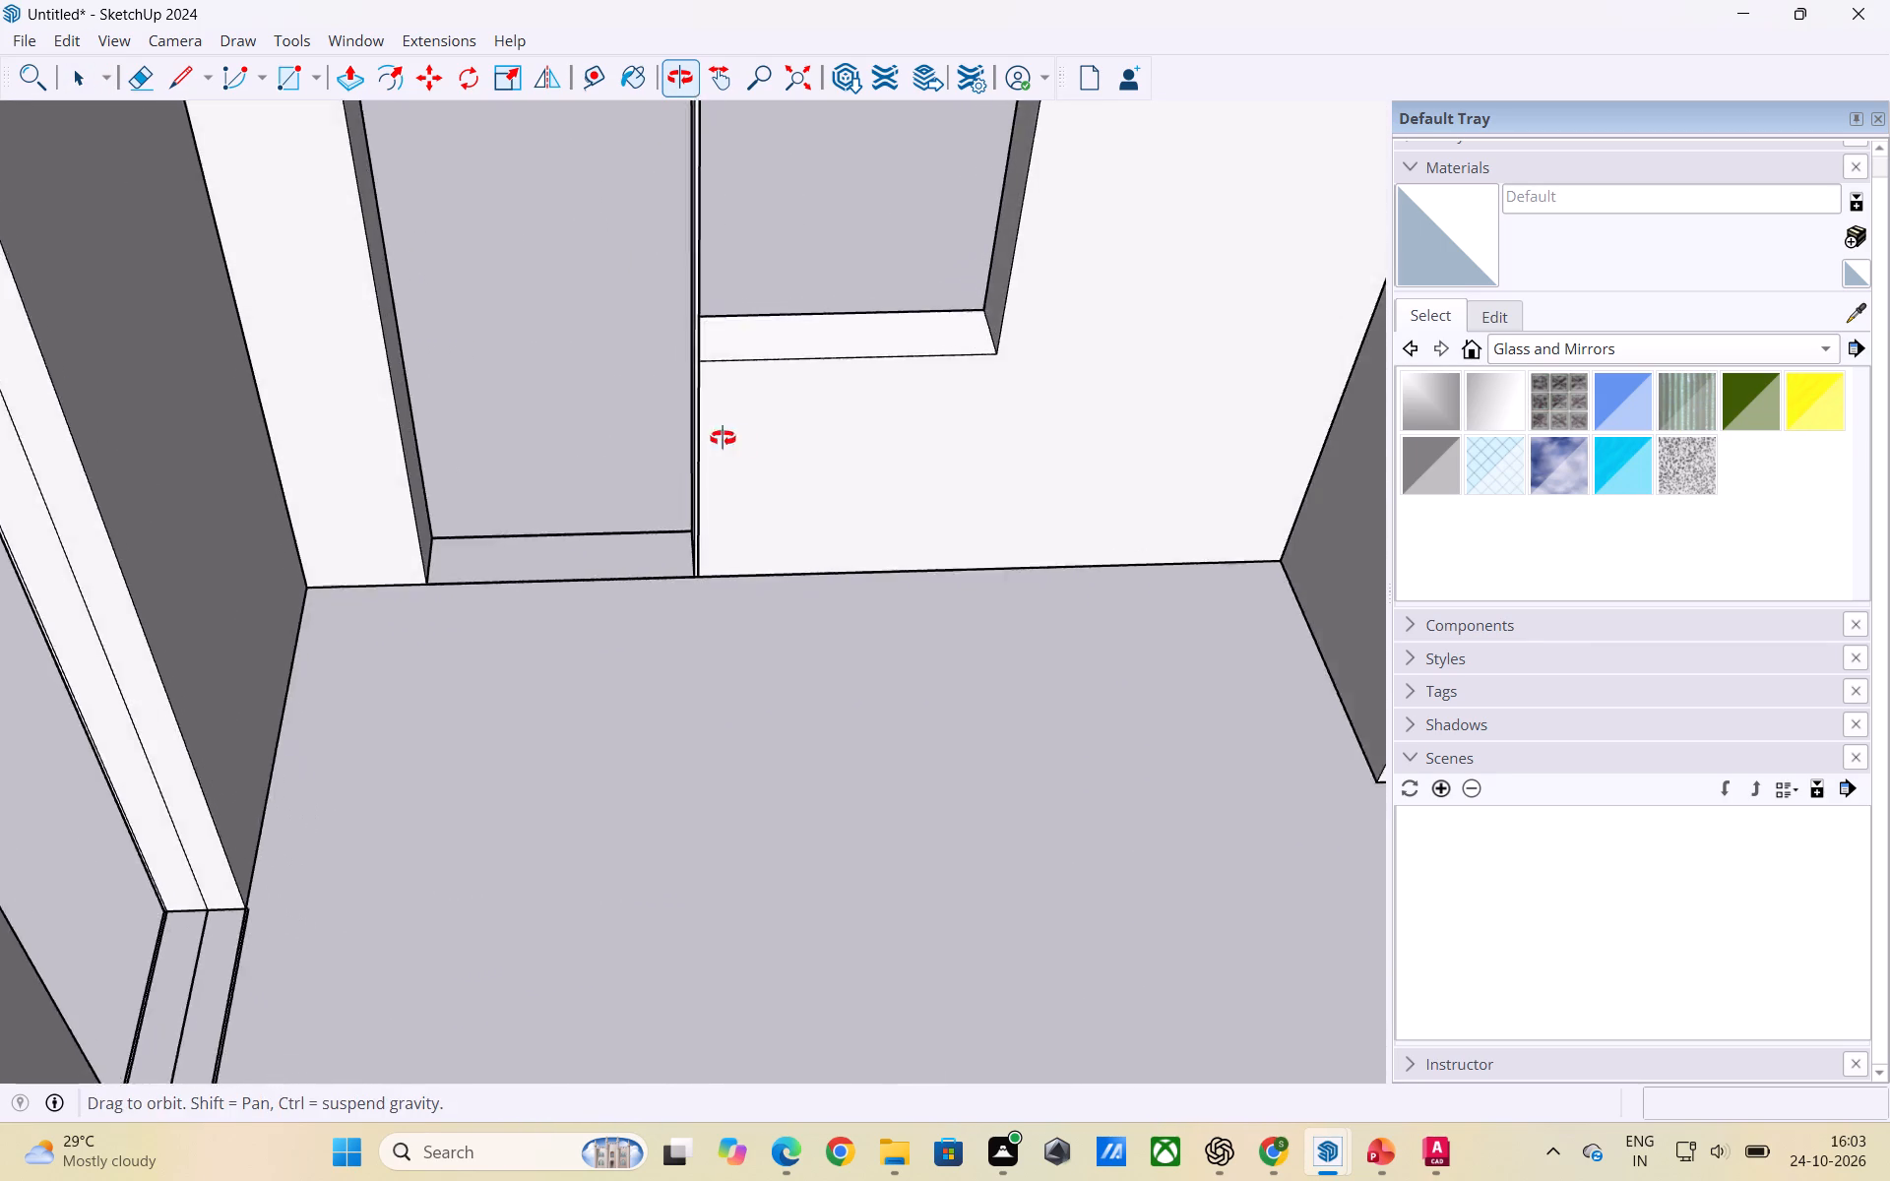
pyautogui.moveTo(723, 438); pyautogui.dragTo(640, 417, button='middle')
pyautogui.scroll(-1, 640, 415)
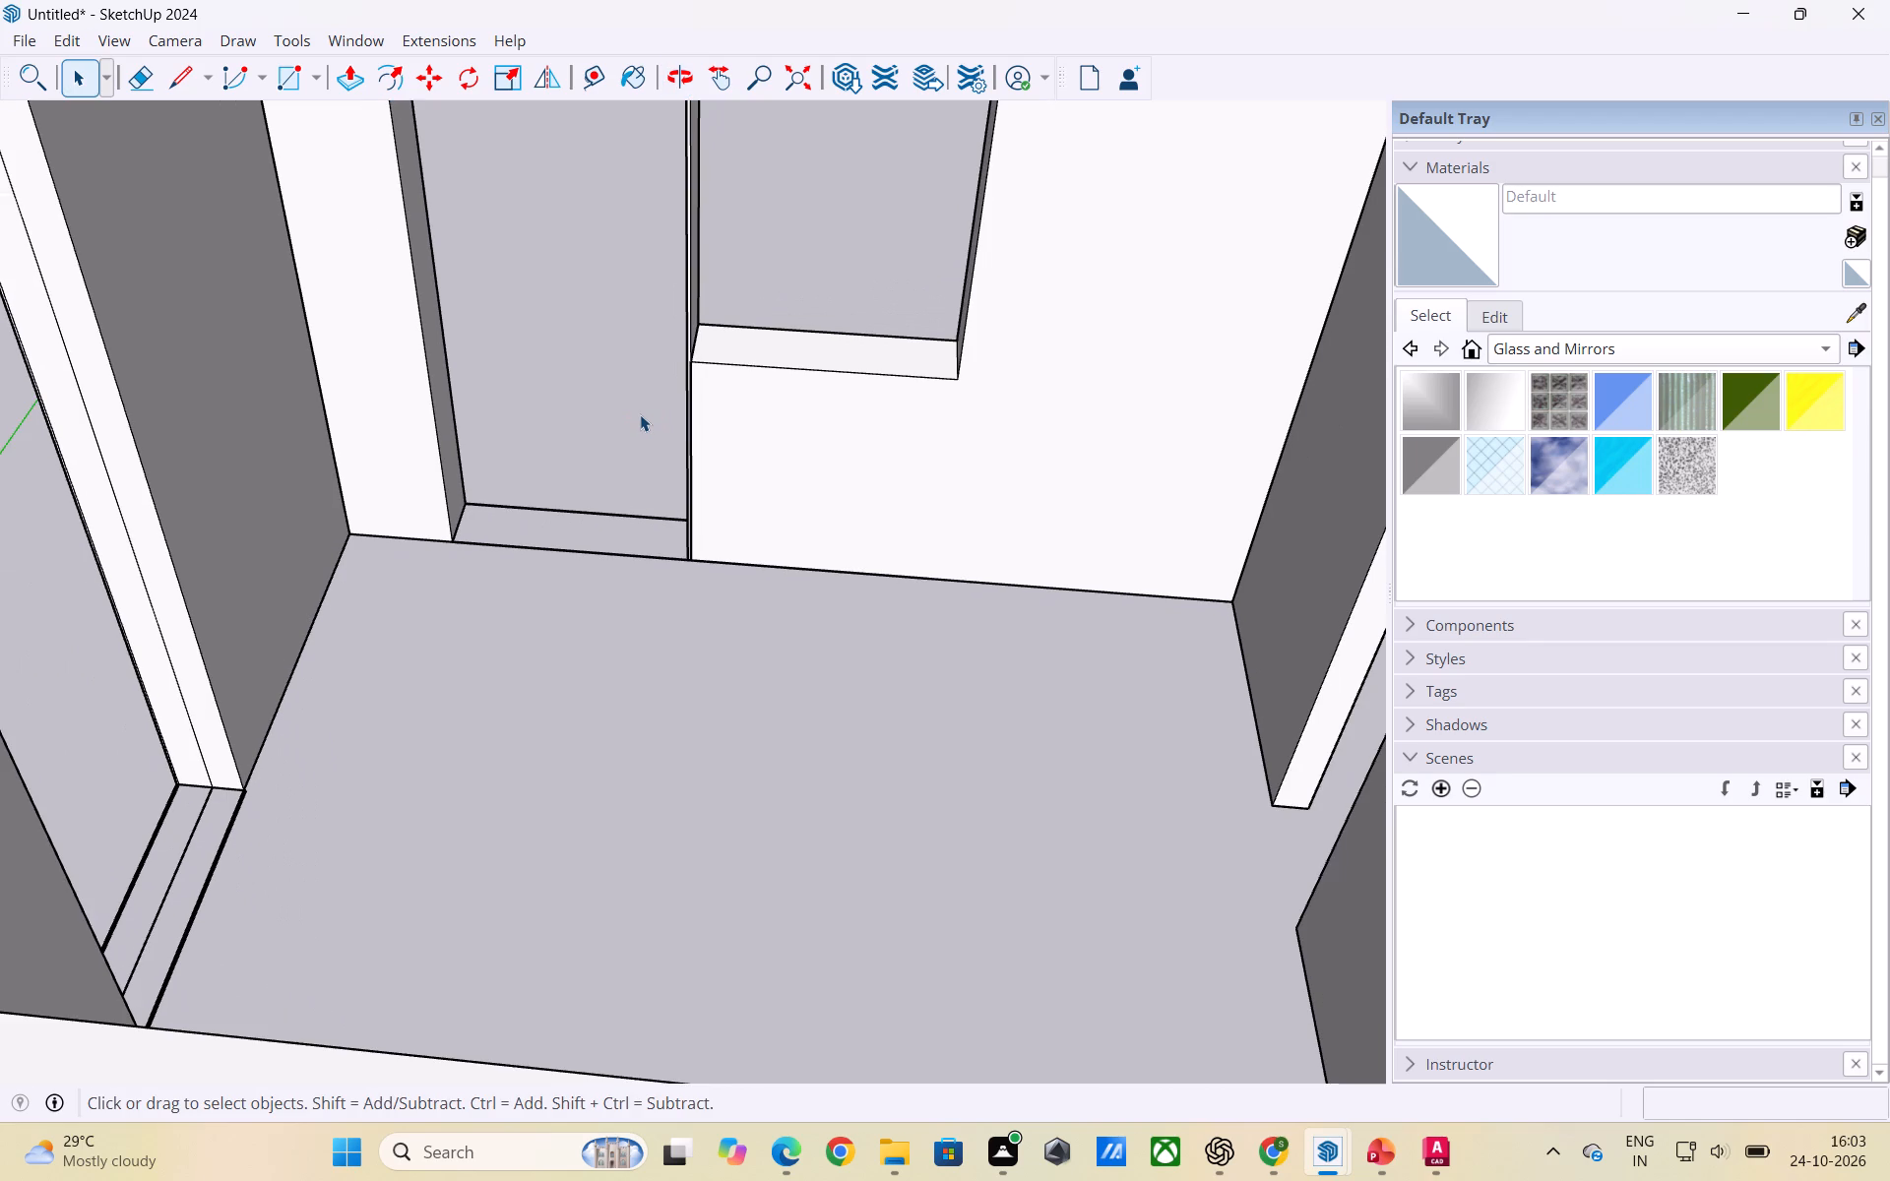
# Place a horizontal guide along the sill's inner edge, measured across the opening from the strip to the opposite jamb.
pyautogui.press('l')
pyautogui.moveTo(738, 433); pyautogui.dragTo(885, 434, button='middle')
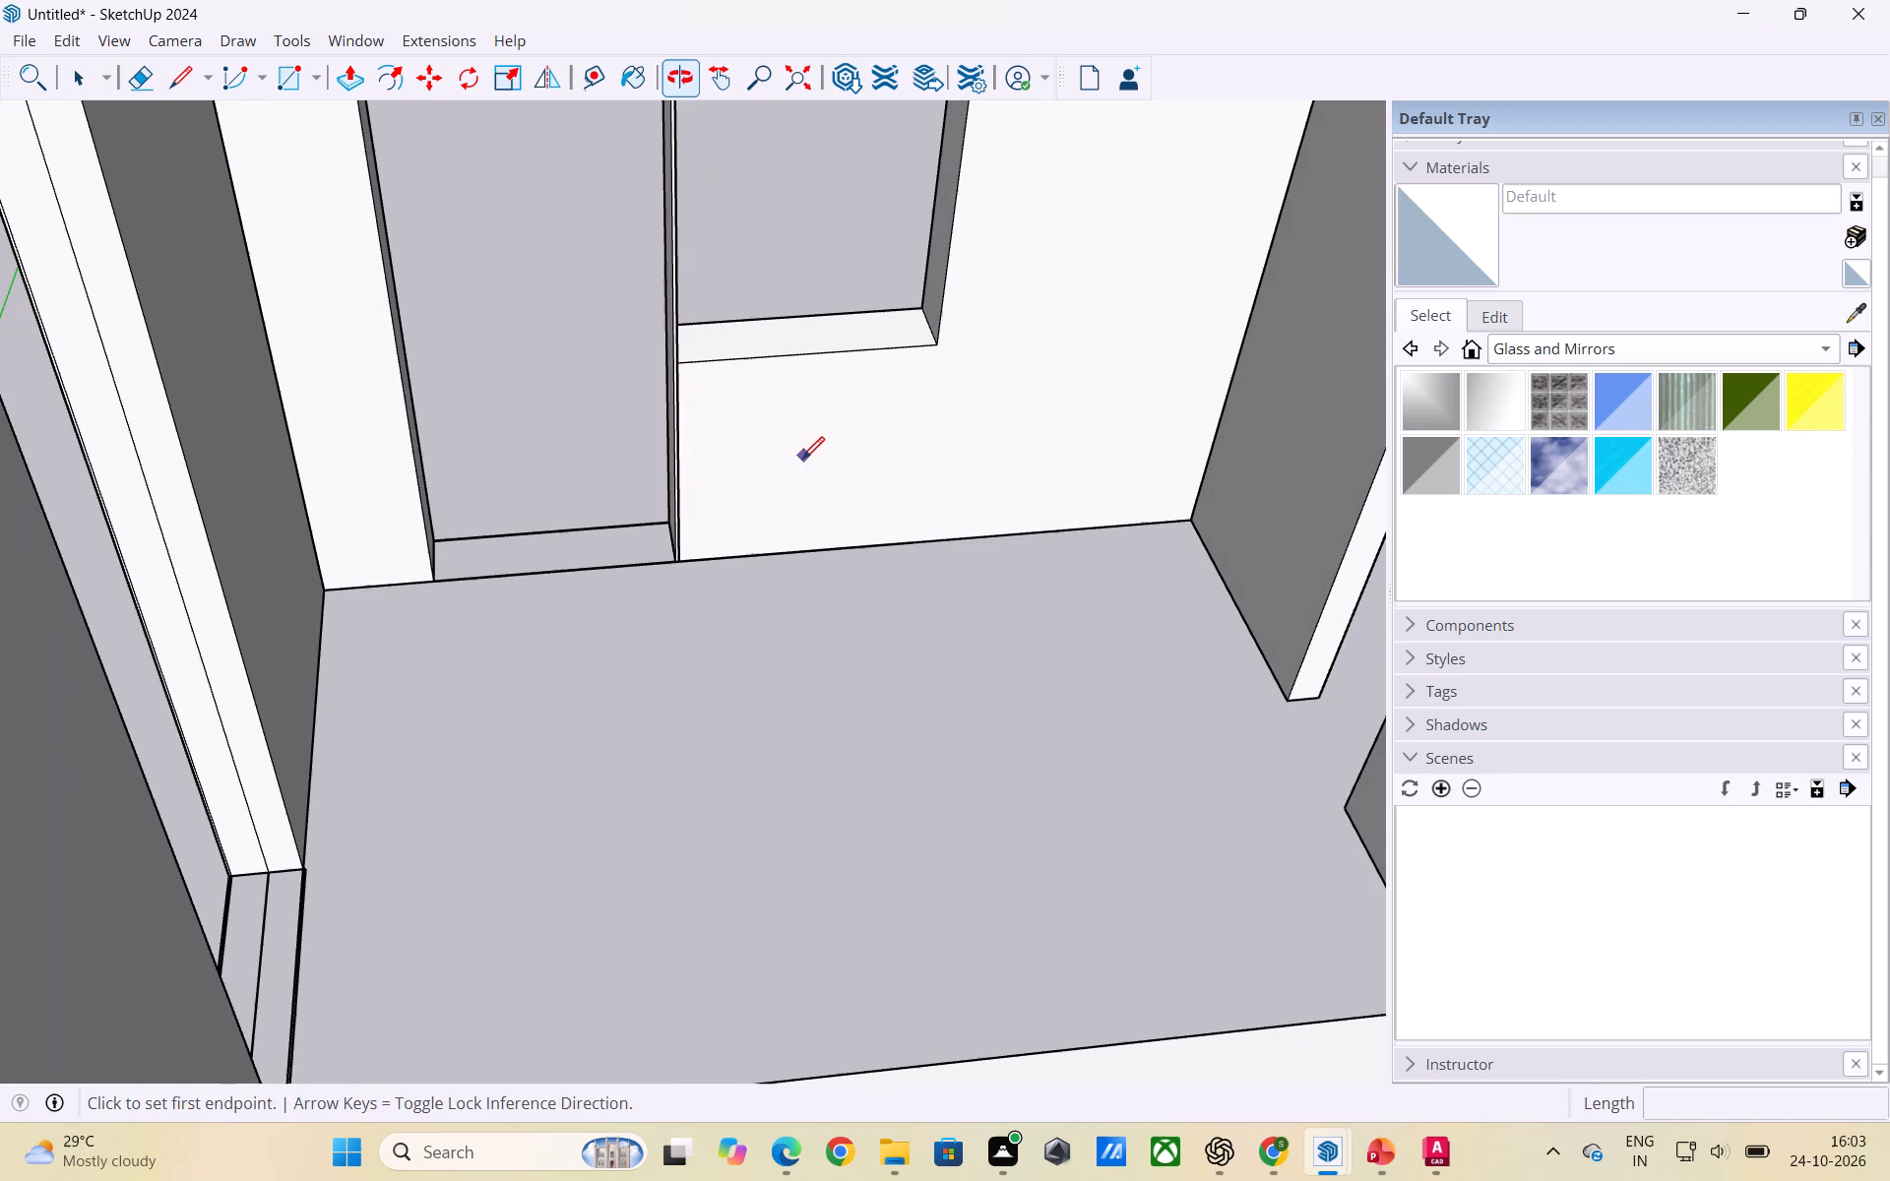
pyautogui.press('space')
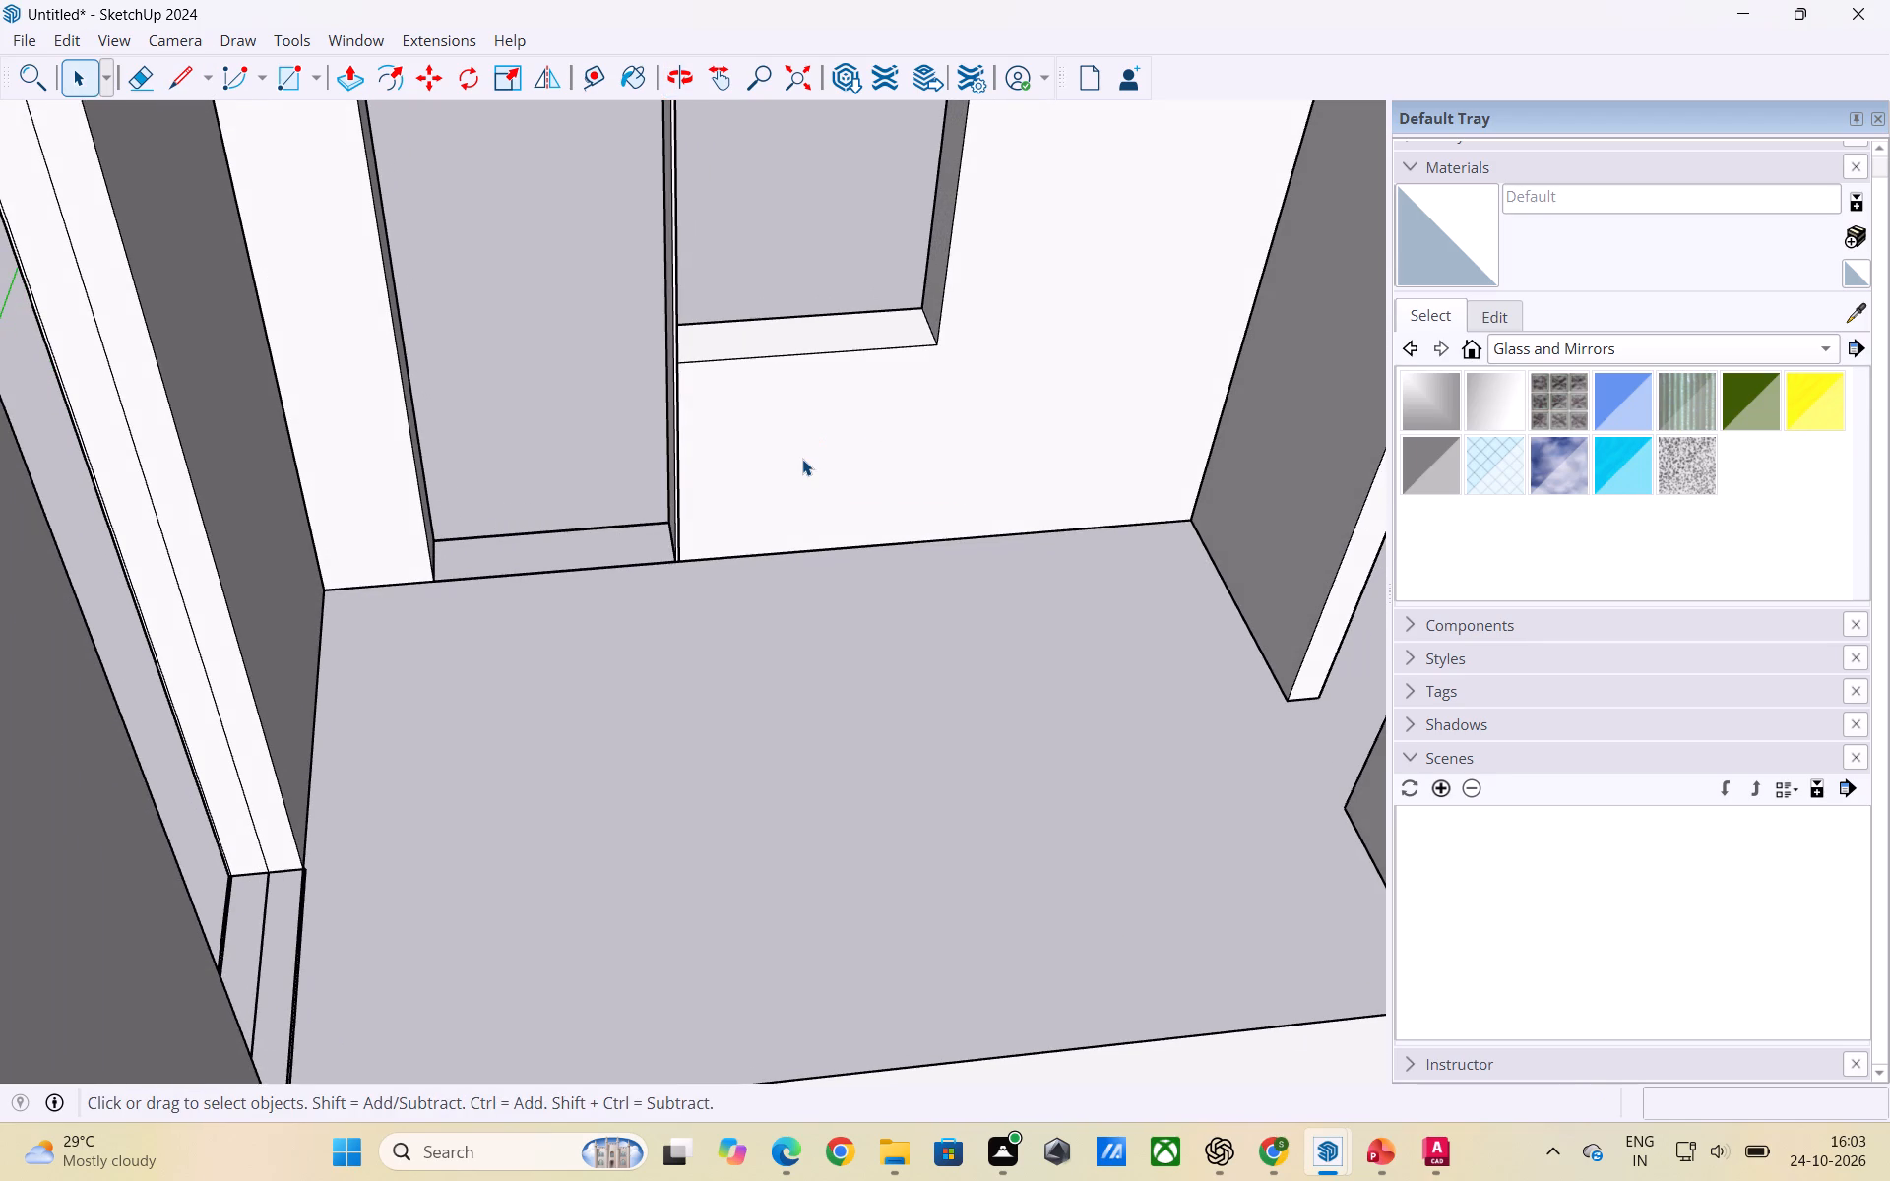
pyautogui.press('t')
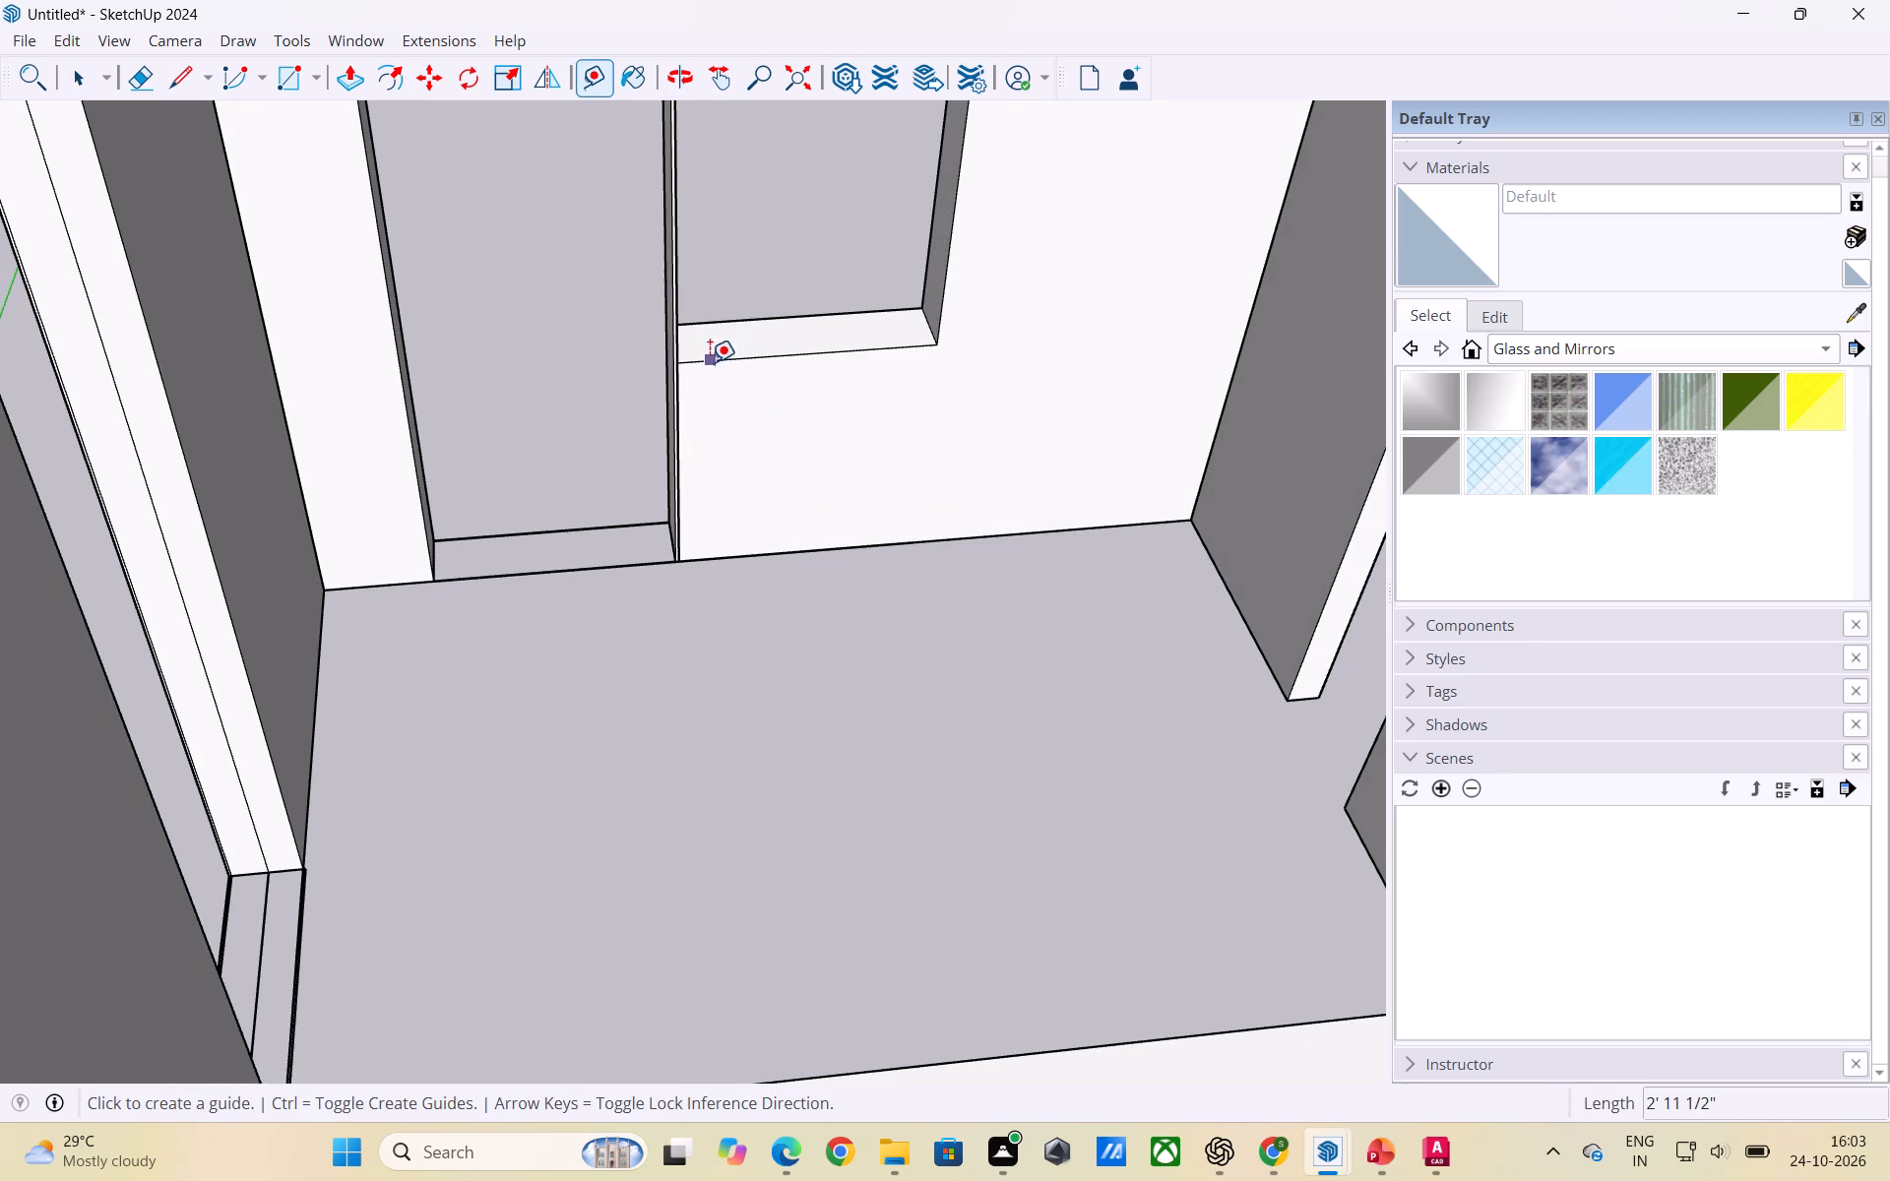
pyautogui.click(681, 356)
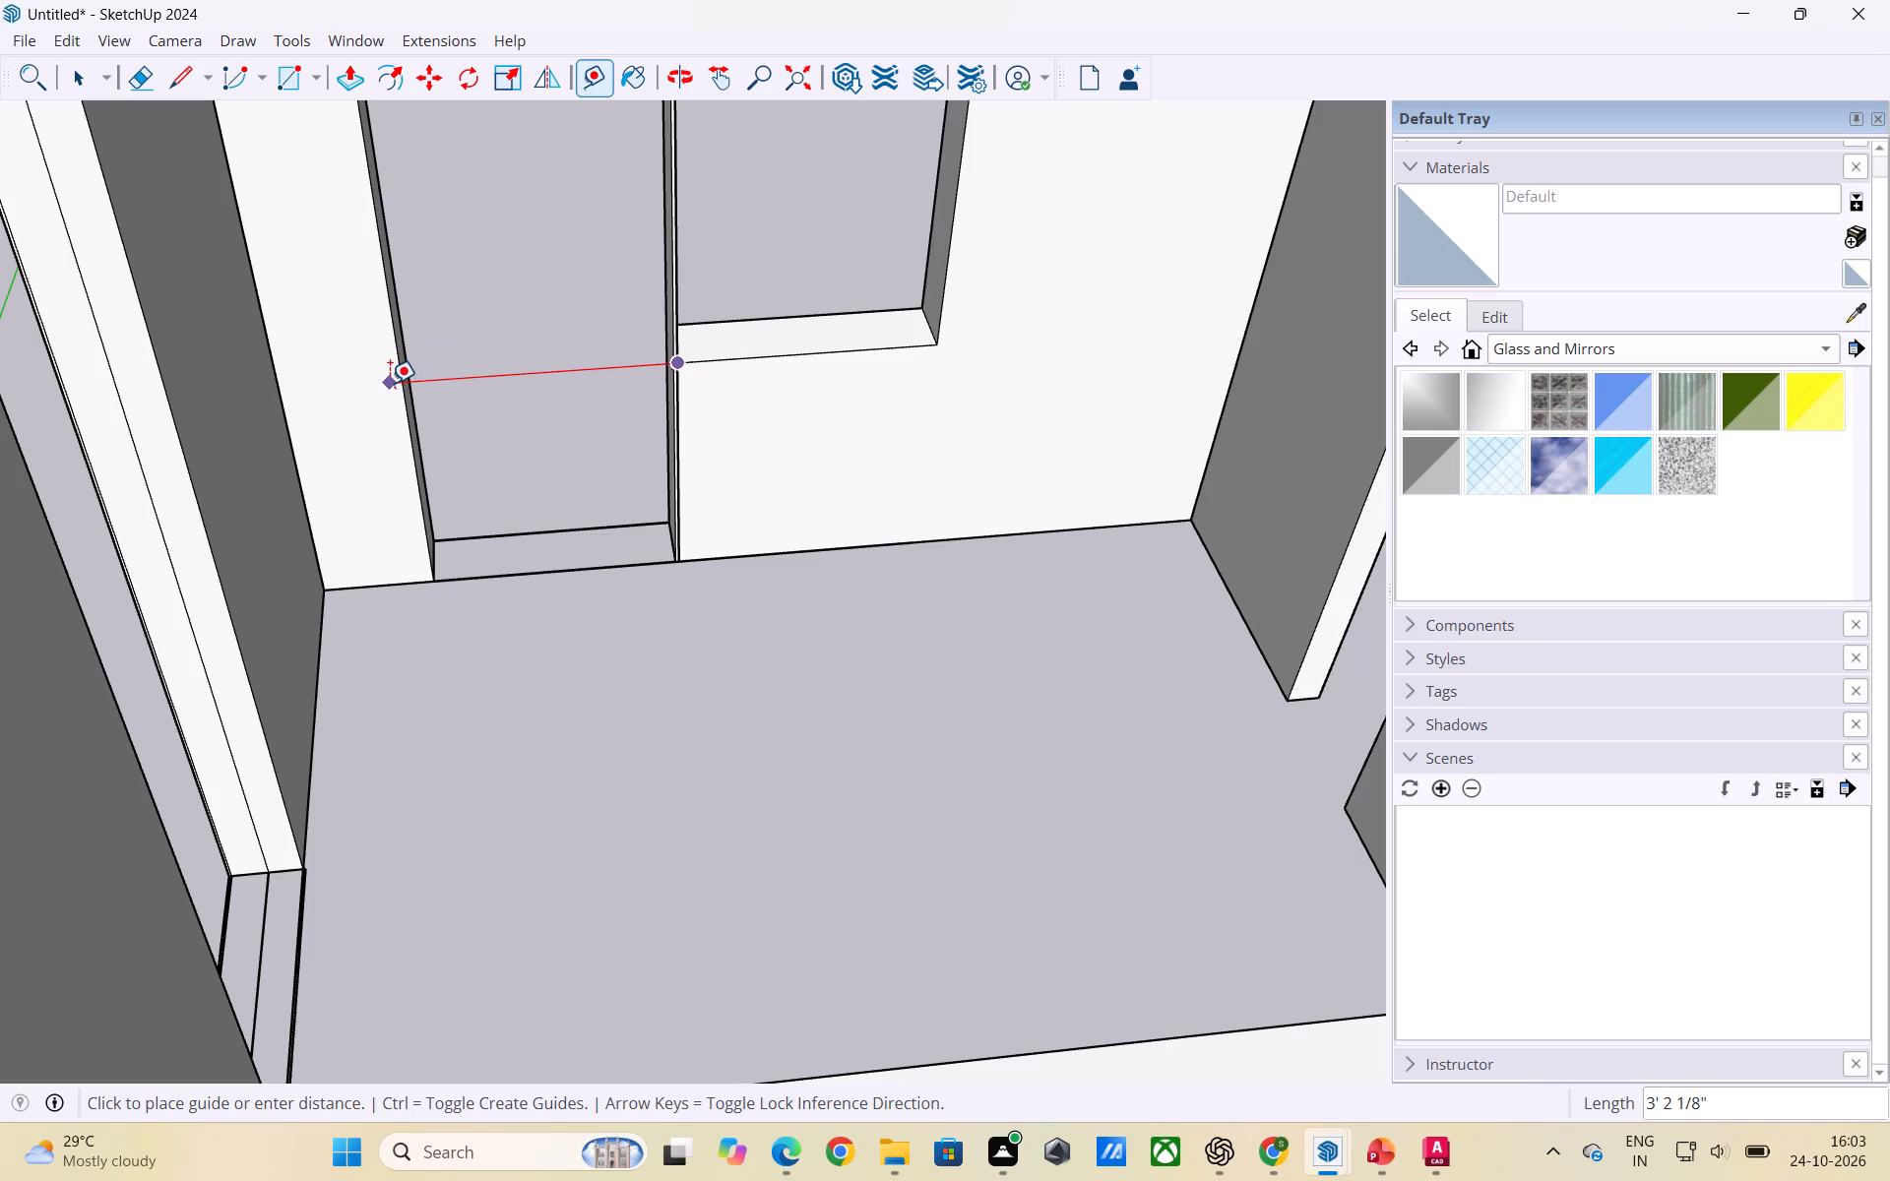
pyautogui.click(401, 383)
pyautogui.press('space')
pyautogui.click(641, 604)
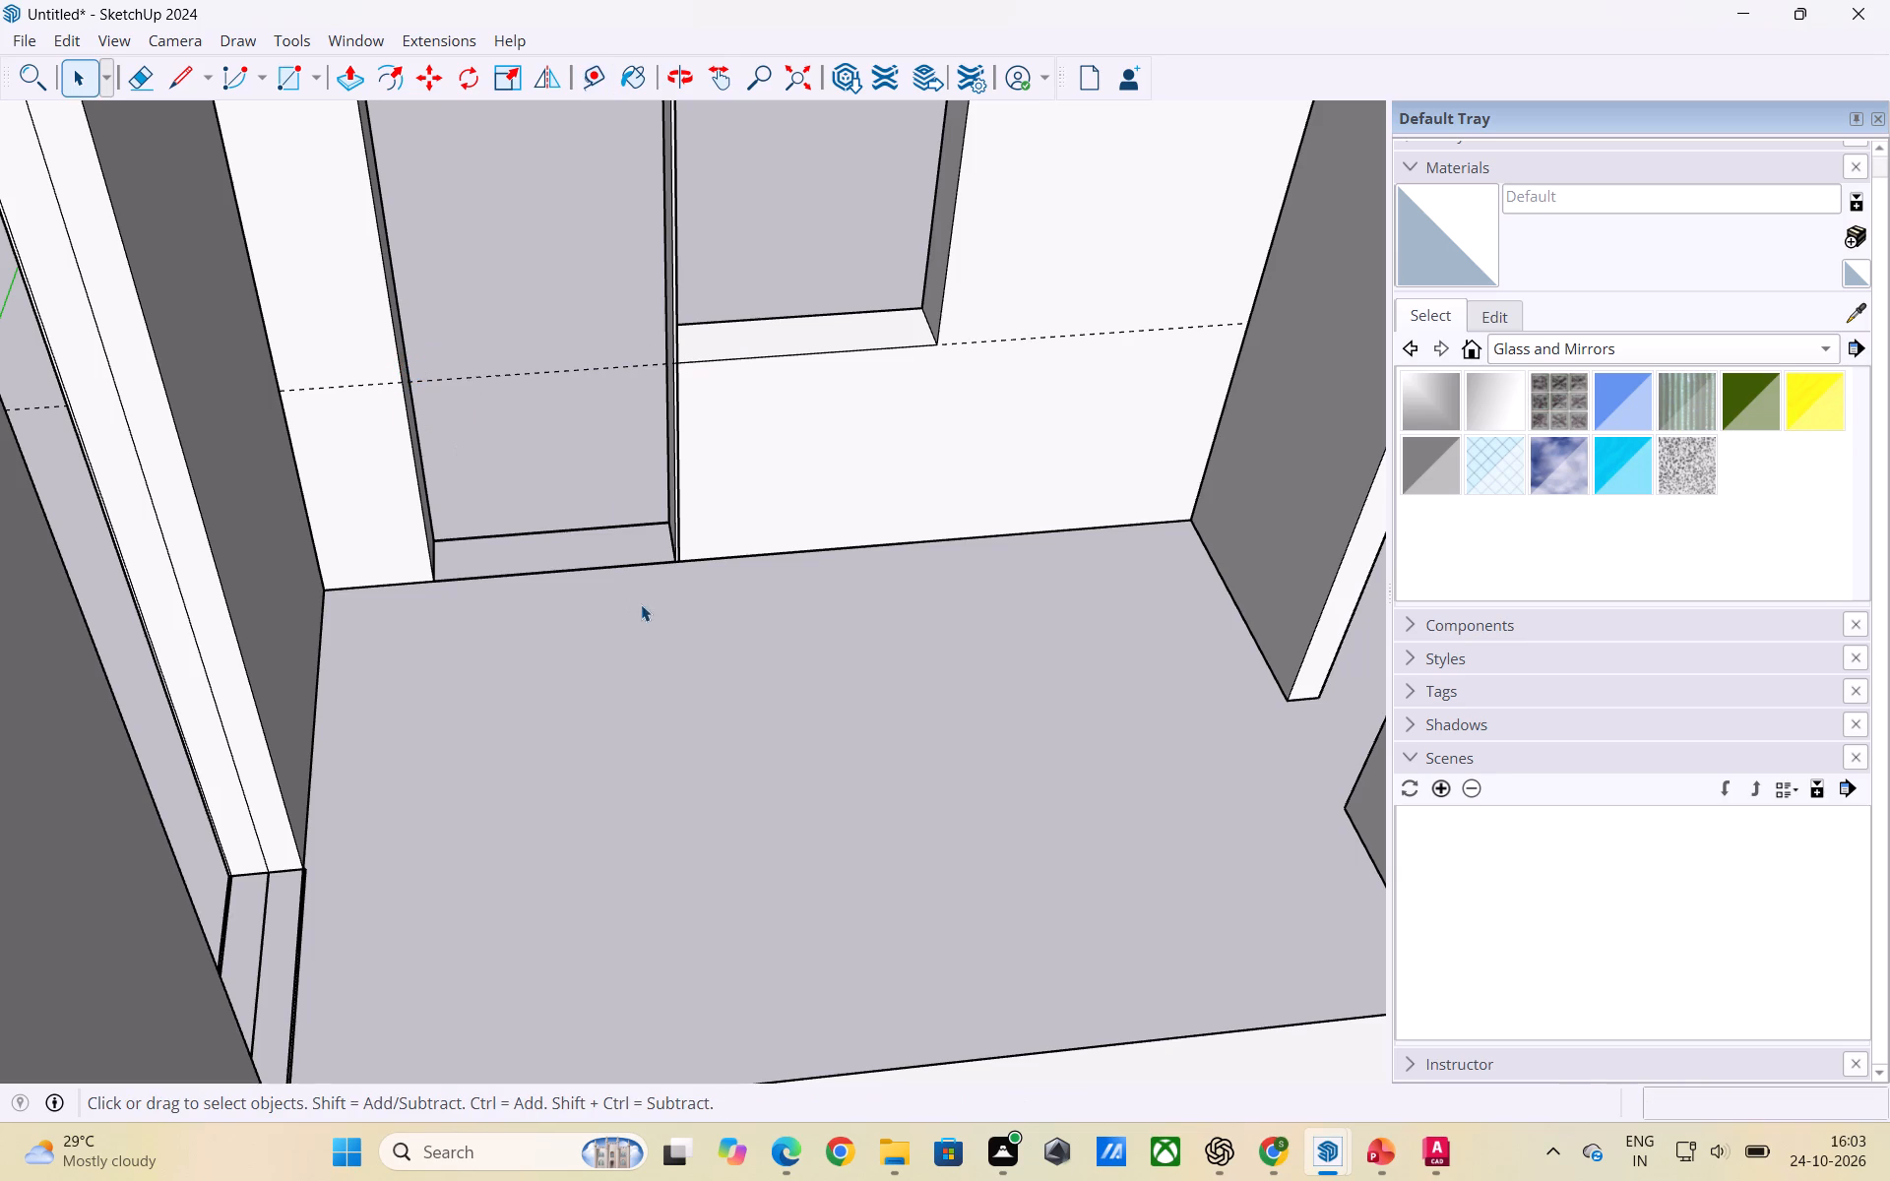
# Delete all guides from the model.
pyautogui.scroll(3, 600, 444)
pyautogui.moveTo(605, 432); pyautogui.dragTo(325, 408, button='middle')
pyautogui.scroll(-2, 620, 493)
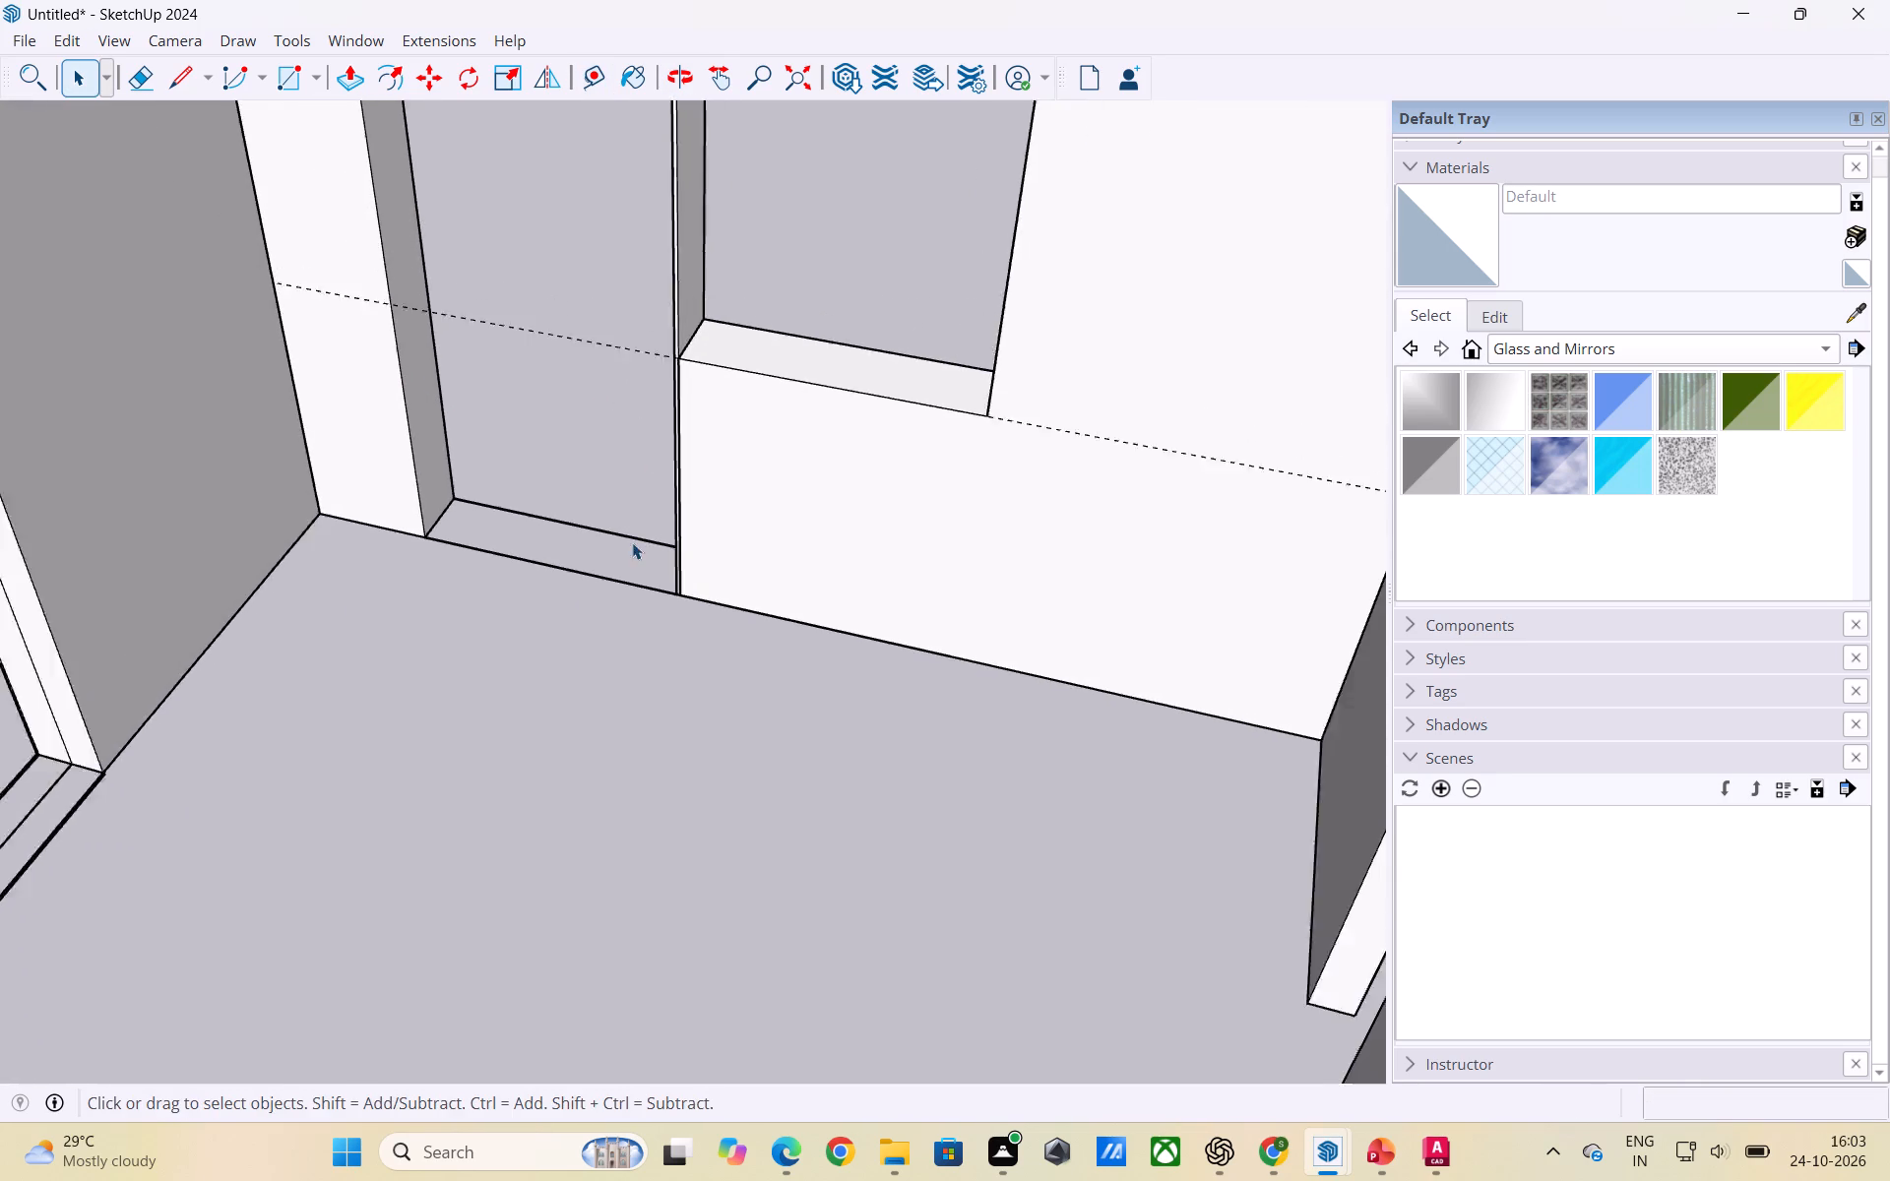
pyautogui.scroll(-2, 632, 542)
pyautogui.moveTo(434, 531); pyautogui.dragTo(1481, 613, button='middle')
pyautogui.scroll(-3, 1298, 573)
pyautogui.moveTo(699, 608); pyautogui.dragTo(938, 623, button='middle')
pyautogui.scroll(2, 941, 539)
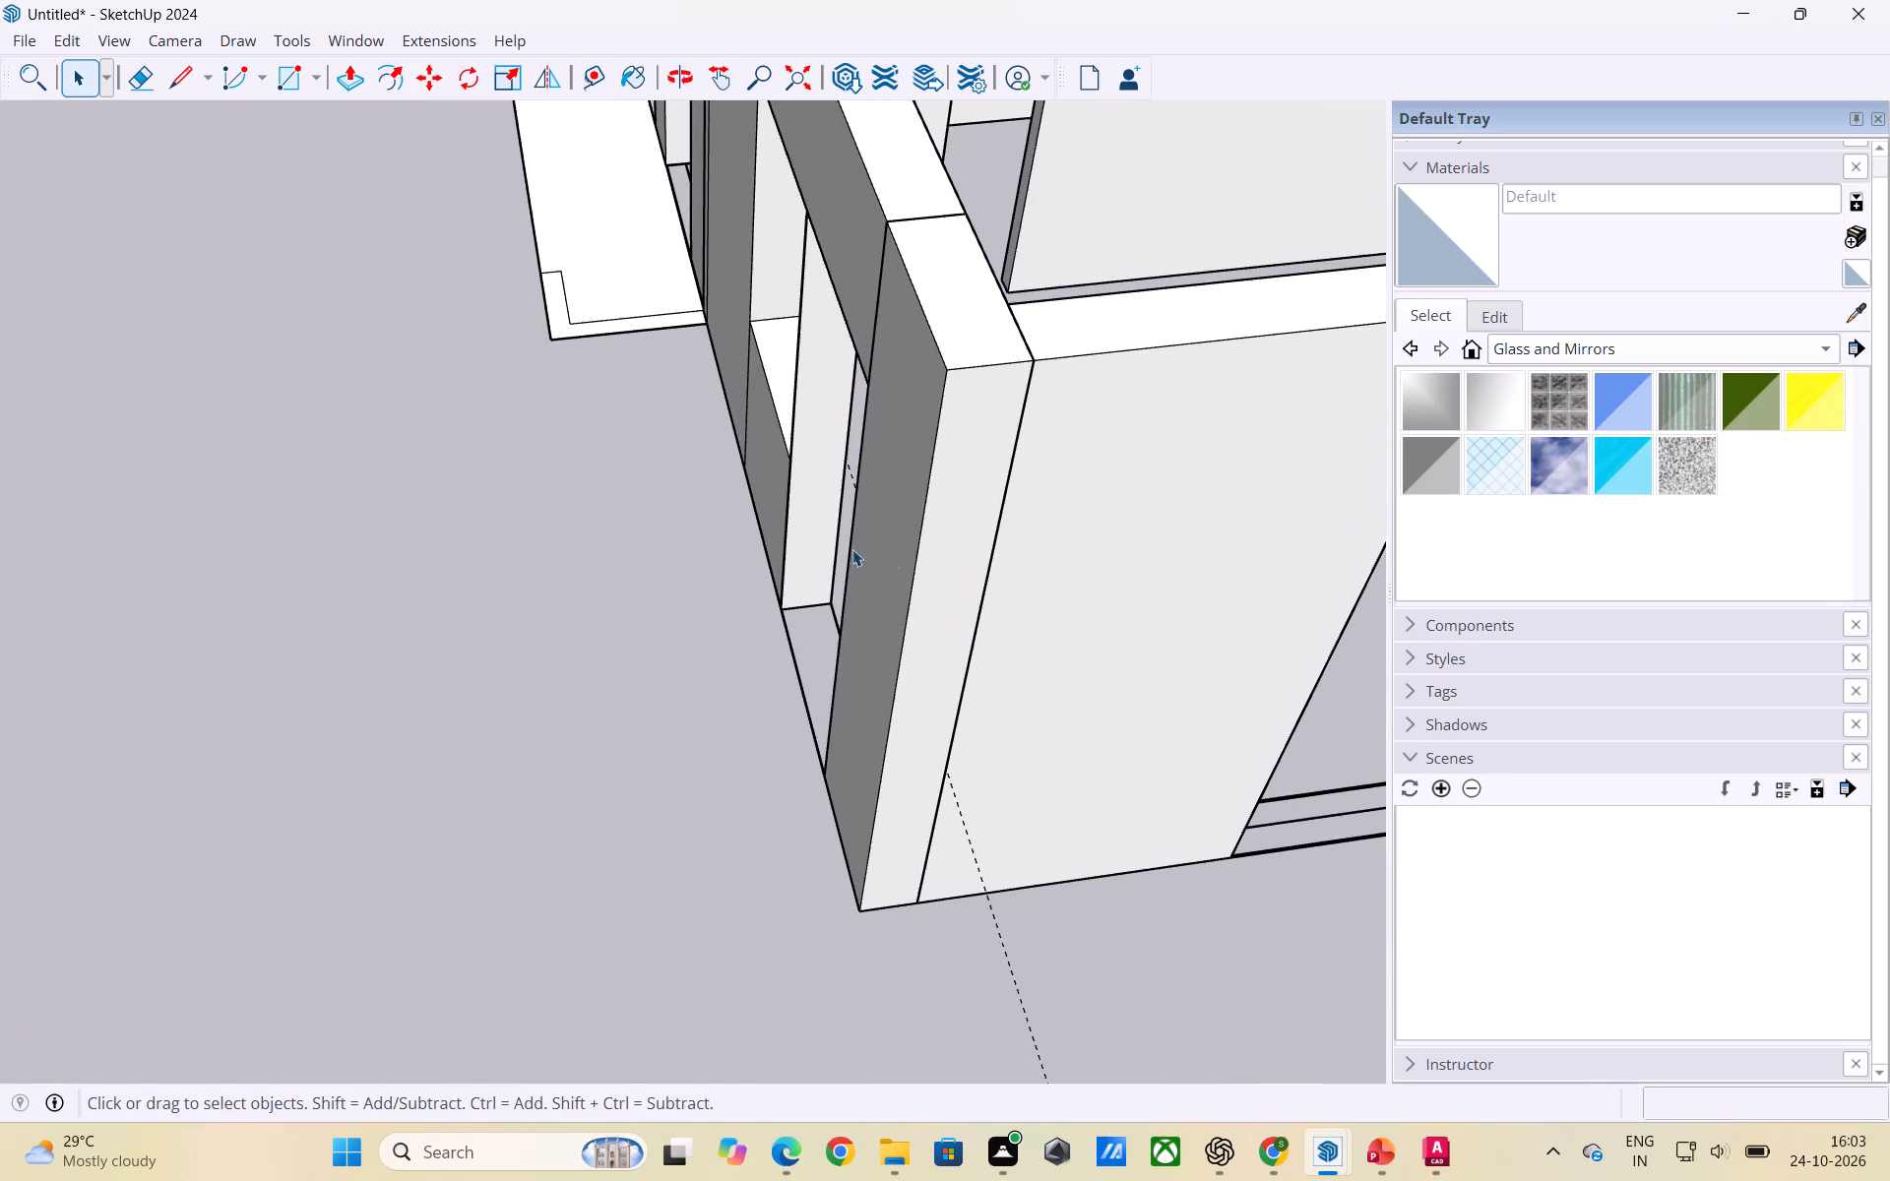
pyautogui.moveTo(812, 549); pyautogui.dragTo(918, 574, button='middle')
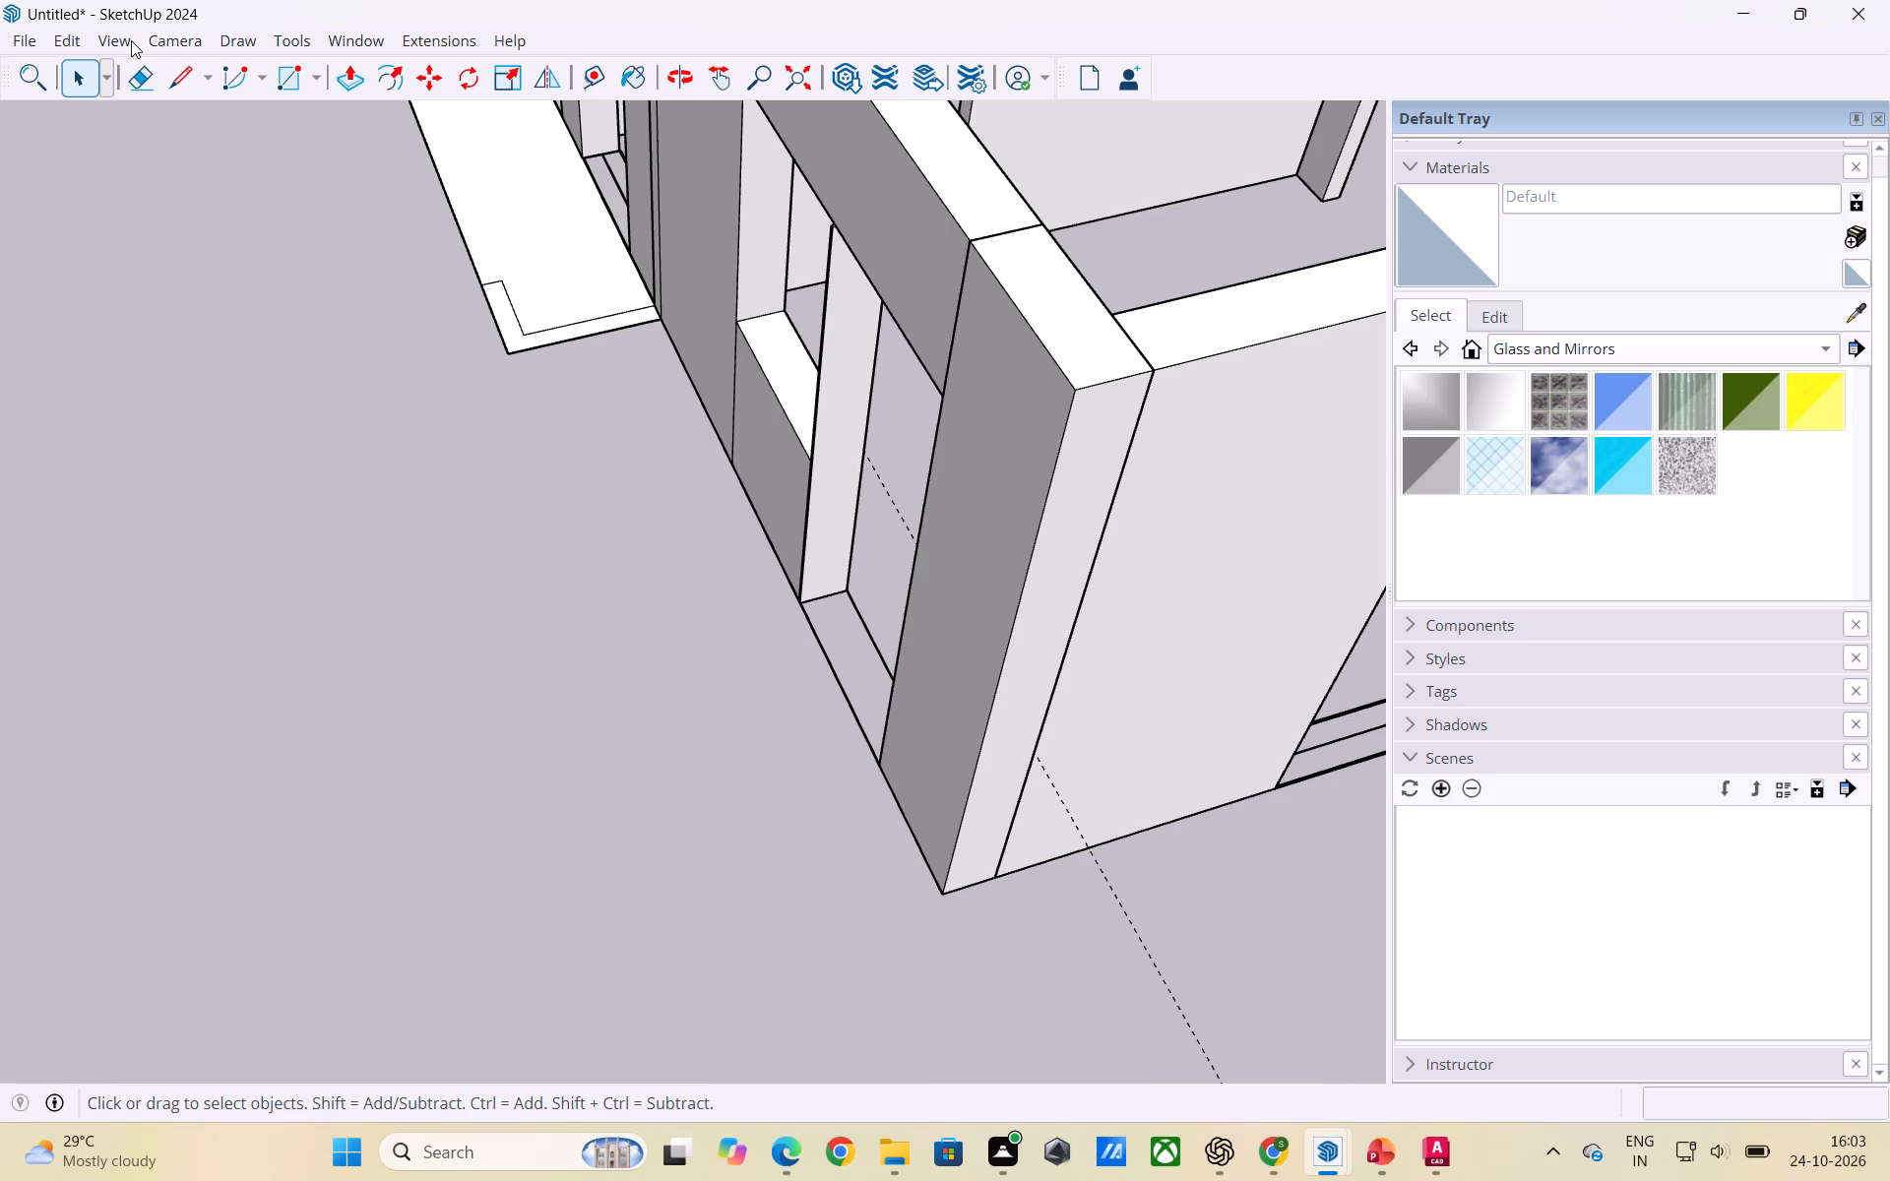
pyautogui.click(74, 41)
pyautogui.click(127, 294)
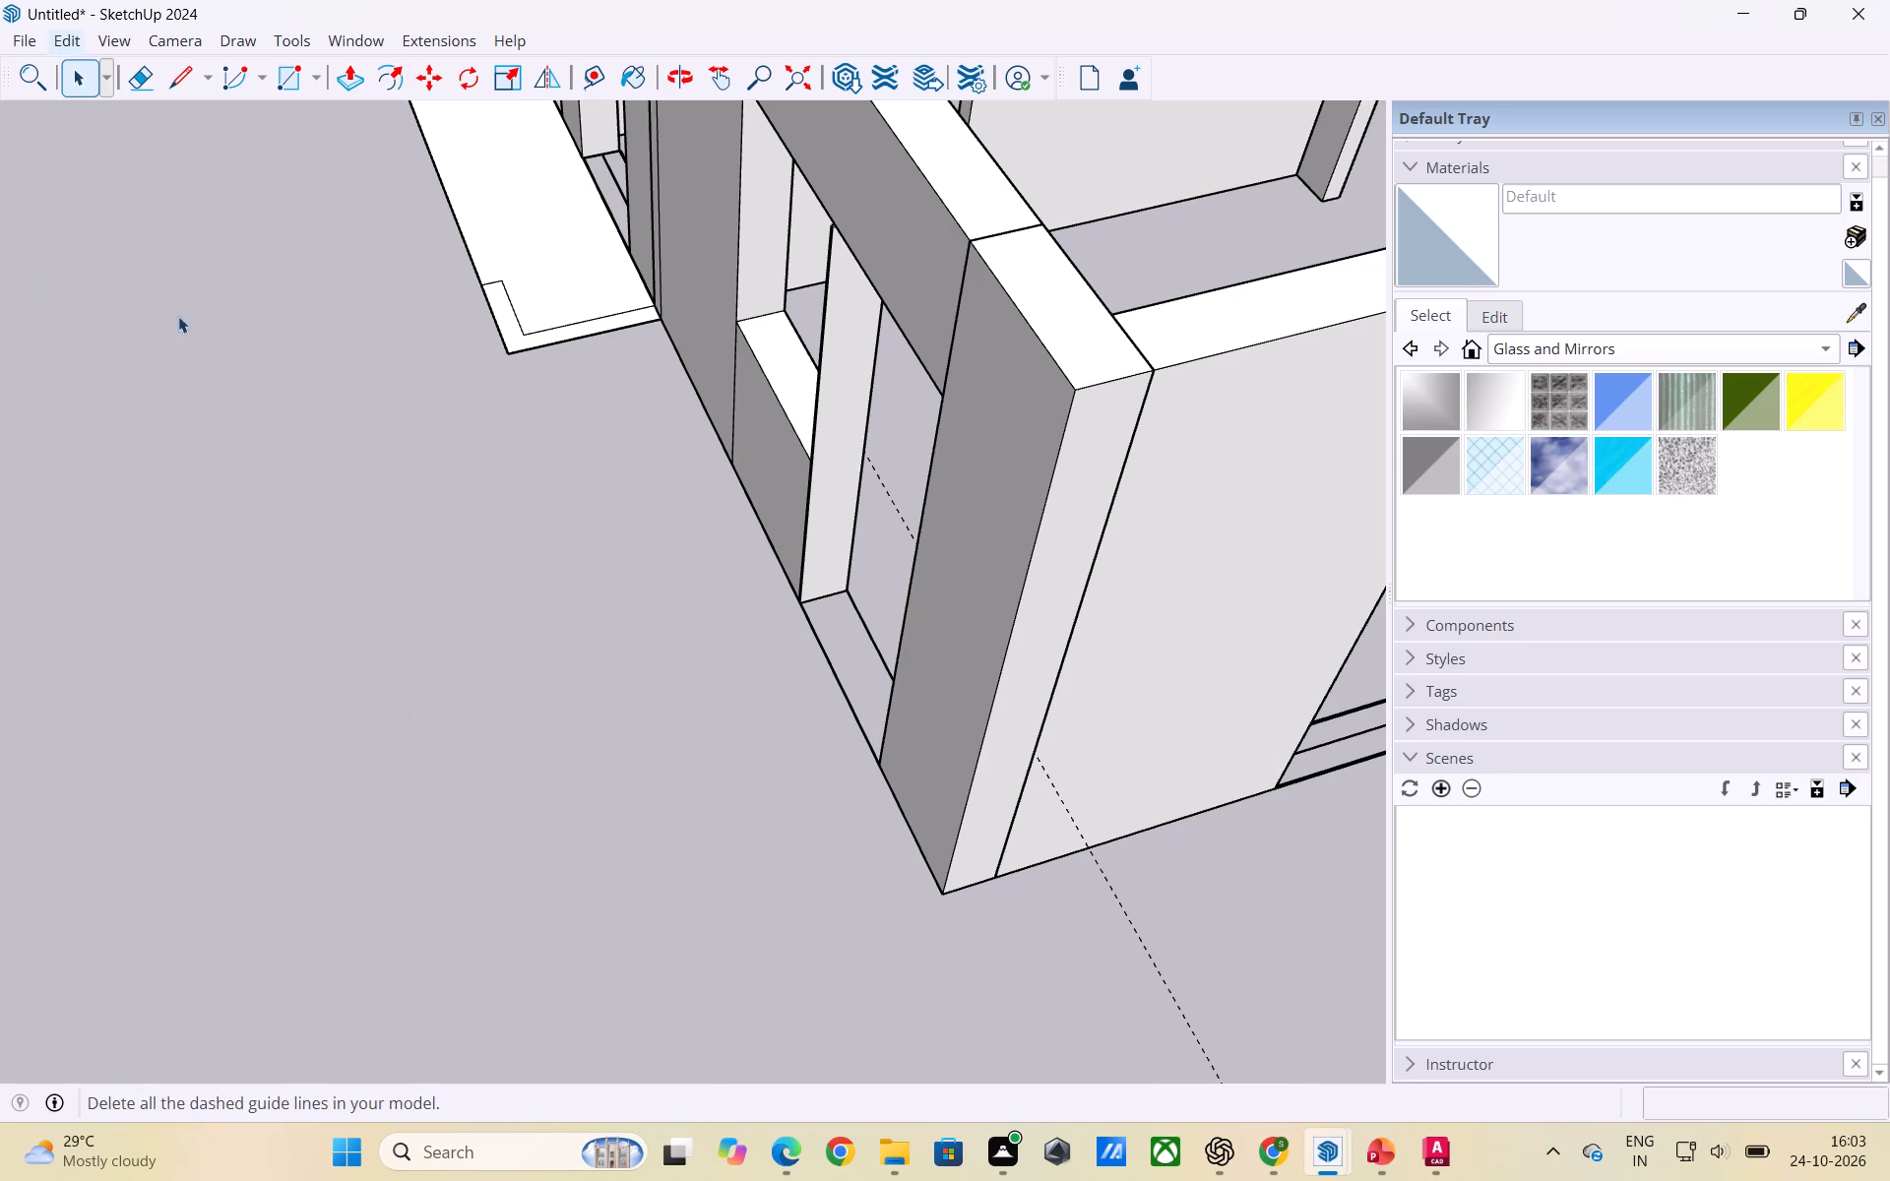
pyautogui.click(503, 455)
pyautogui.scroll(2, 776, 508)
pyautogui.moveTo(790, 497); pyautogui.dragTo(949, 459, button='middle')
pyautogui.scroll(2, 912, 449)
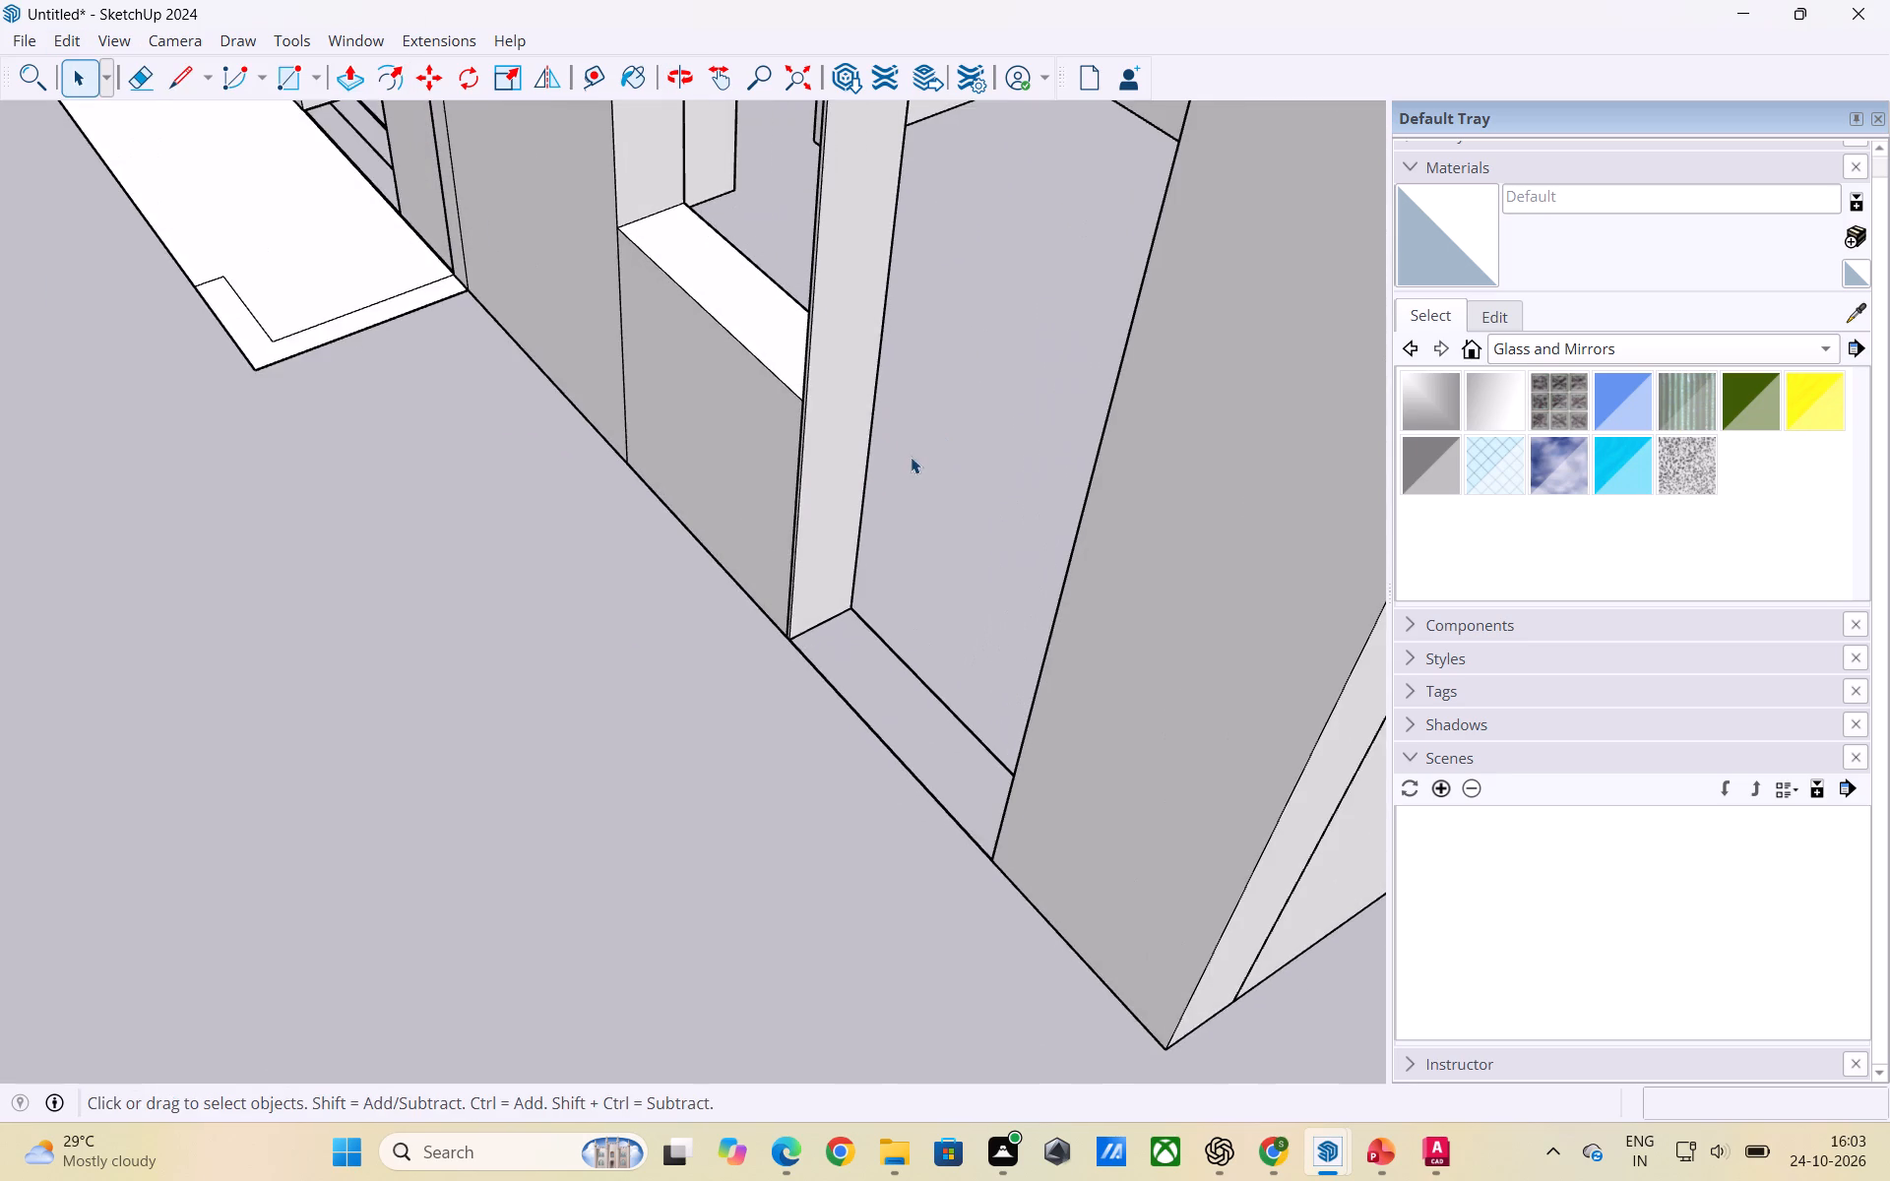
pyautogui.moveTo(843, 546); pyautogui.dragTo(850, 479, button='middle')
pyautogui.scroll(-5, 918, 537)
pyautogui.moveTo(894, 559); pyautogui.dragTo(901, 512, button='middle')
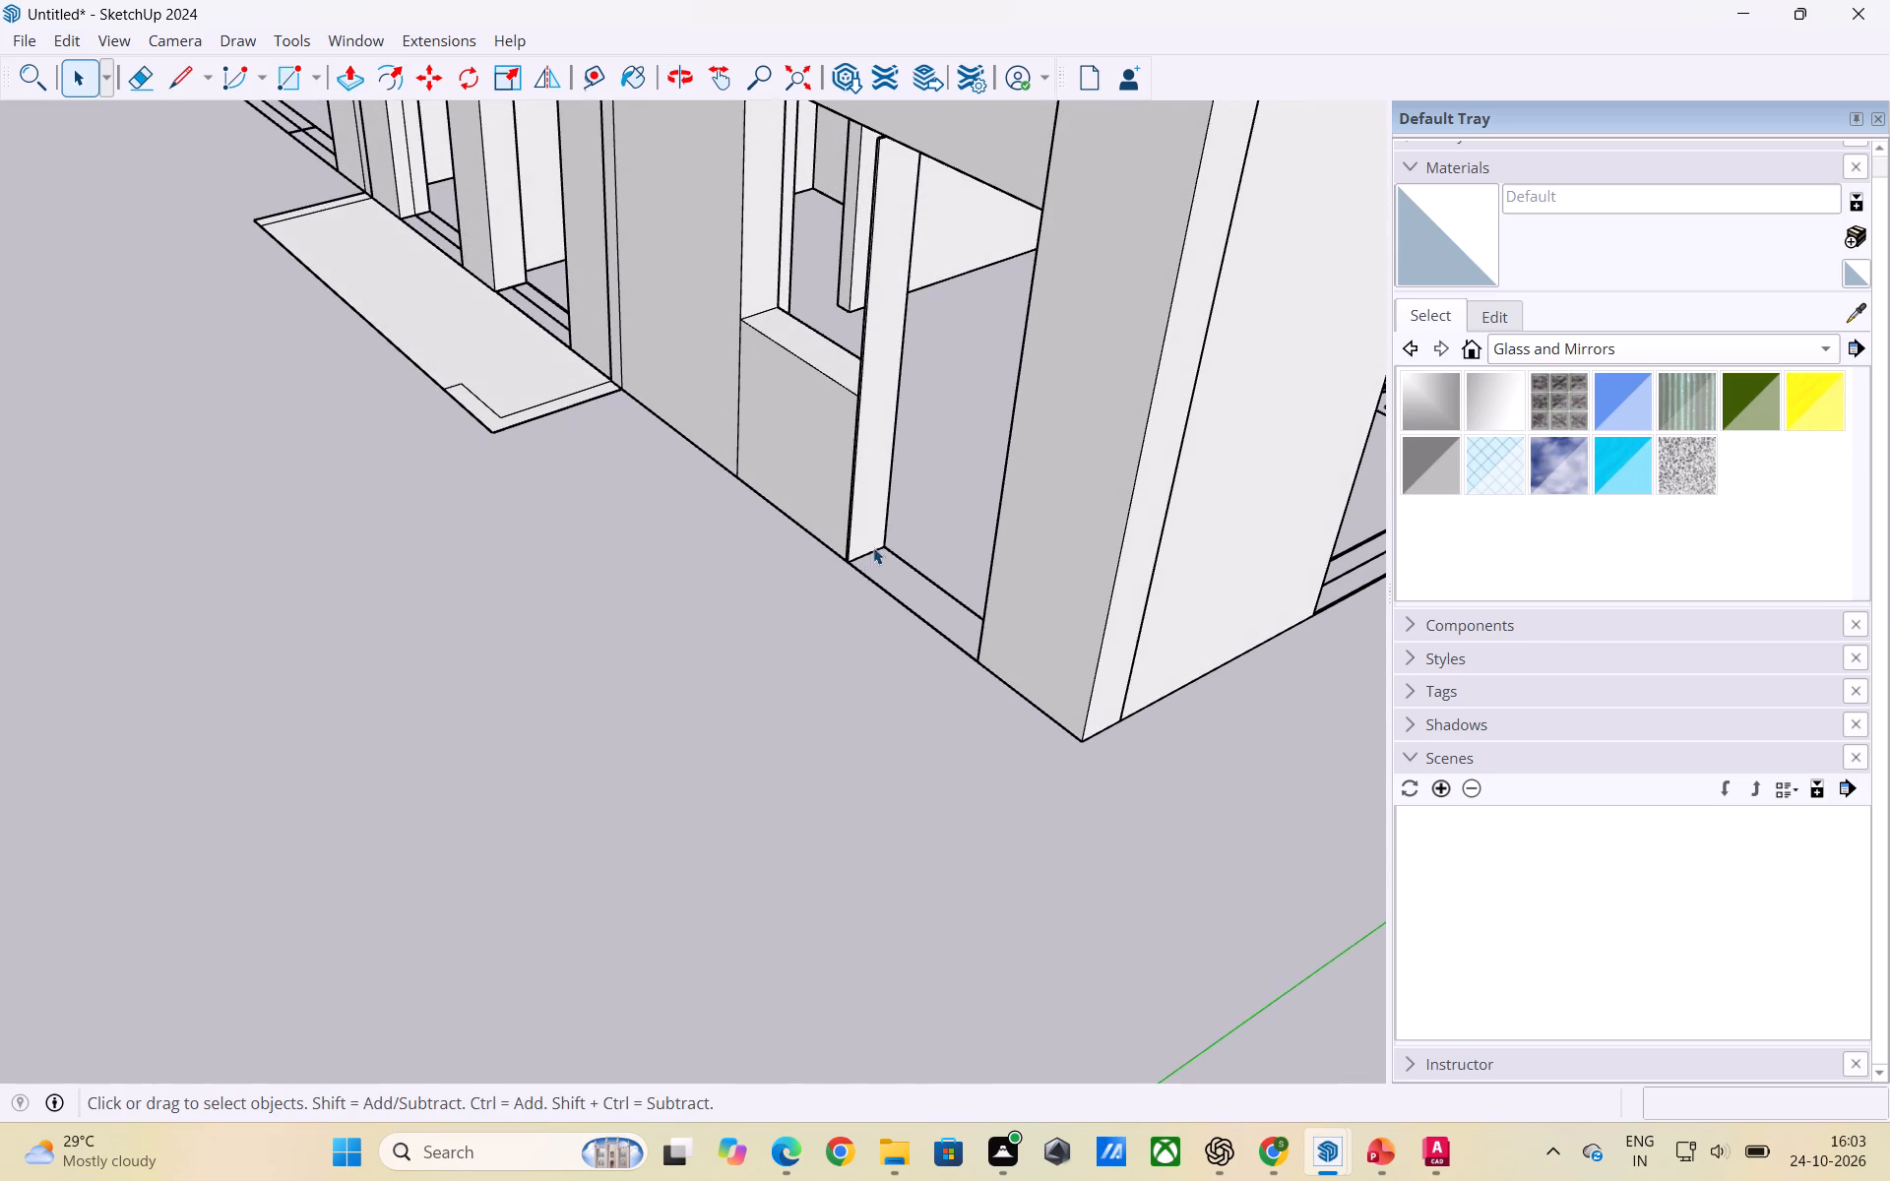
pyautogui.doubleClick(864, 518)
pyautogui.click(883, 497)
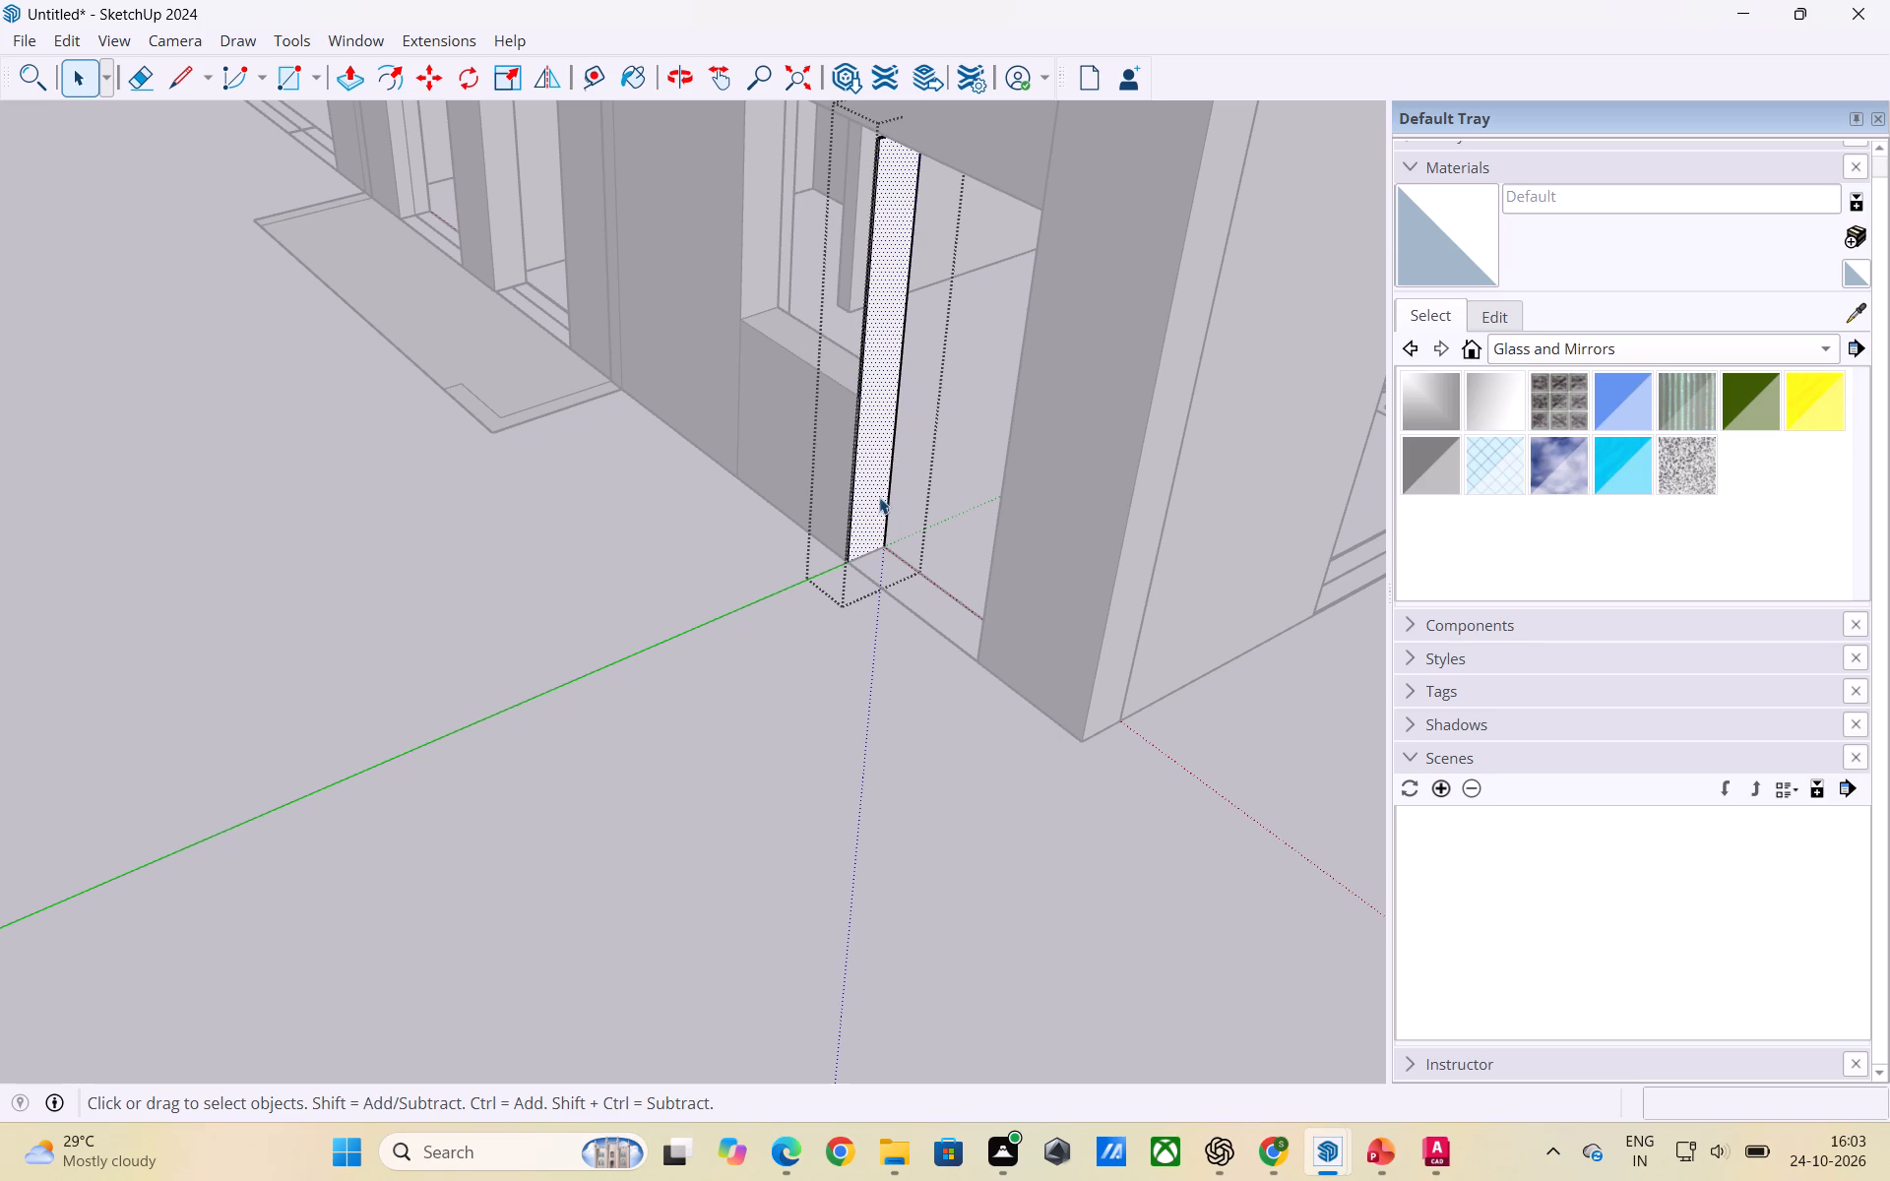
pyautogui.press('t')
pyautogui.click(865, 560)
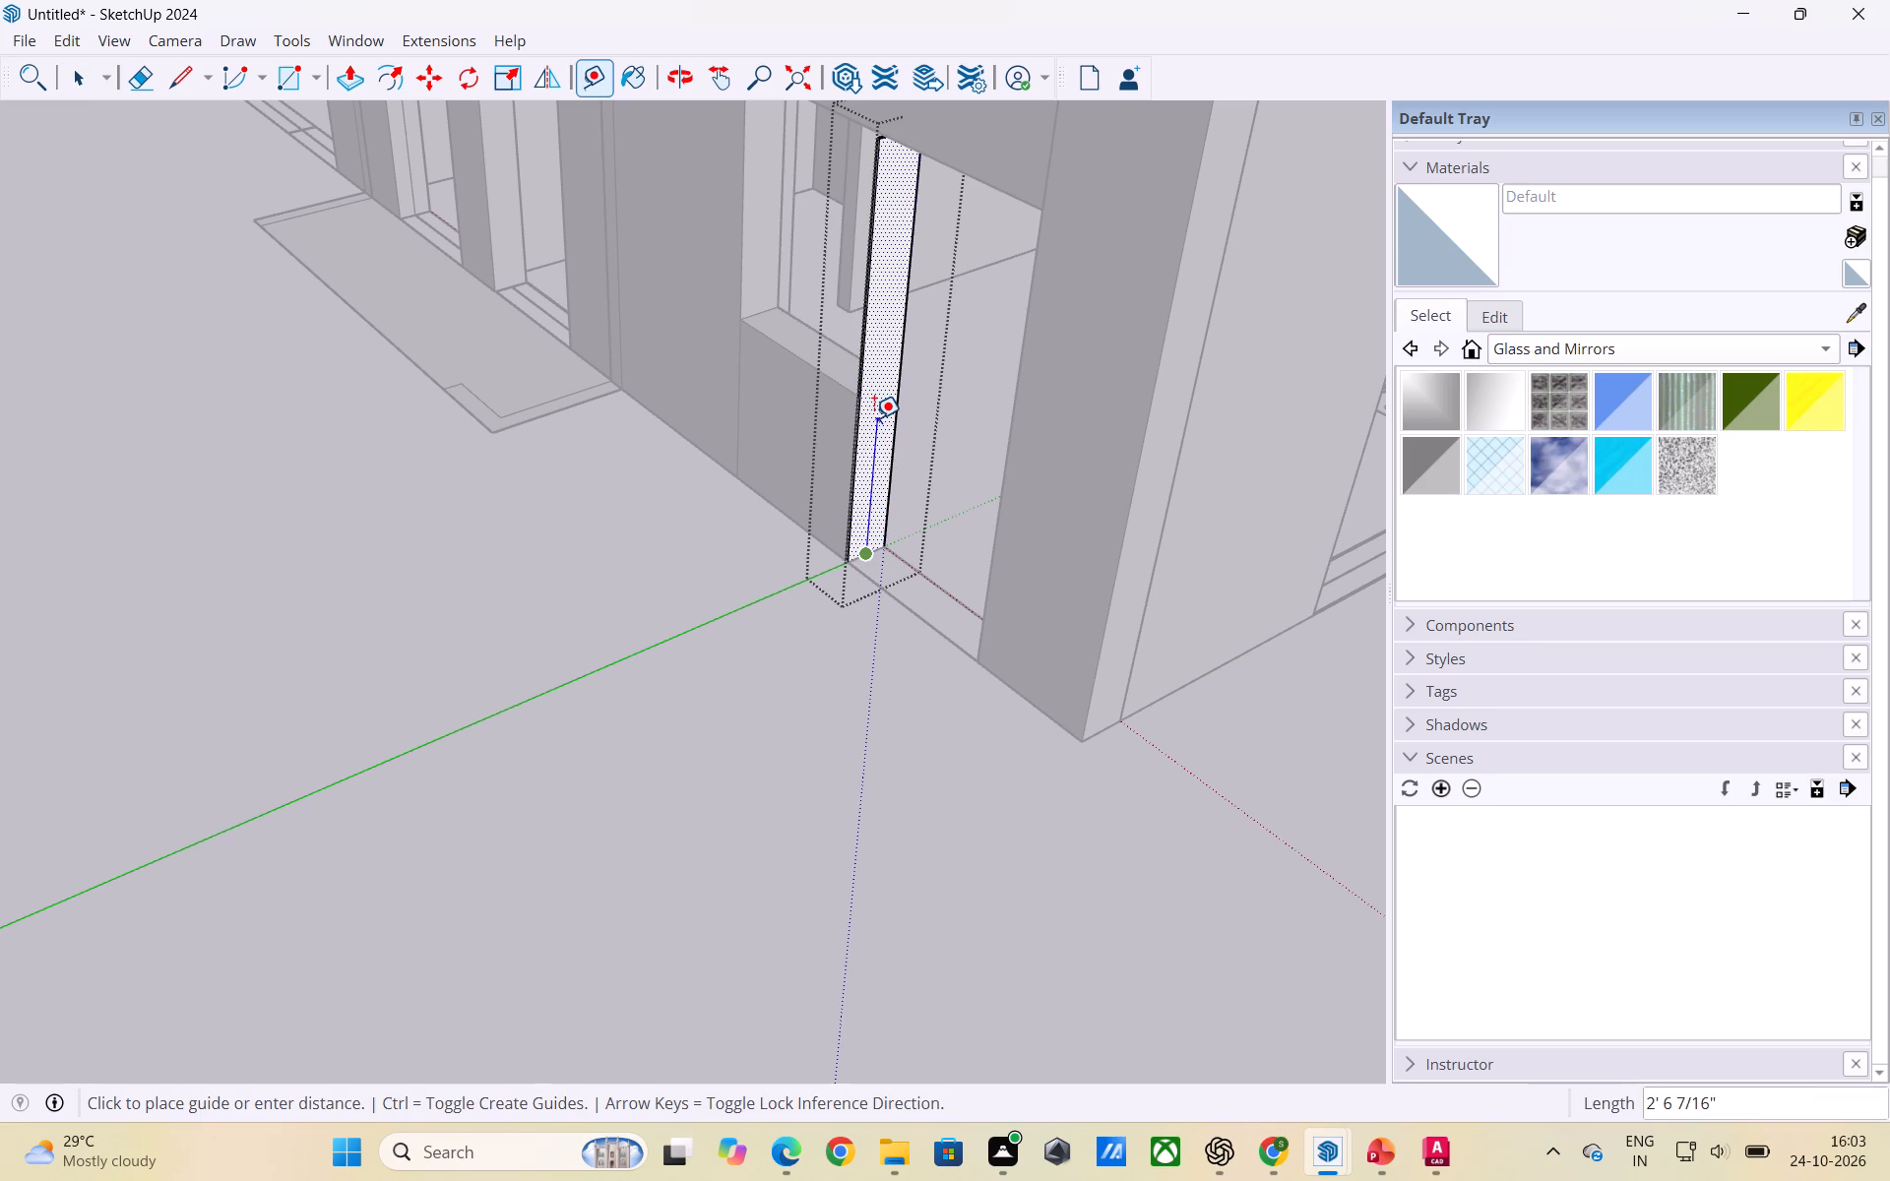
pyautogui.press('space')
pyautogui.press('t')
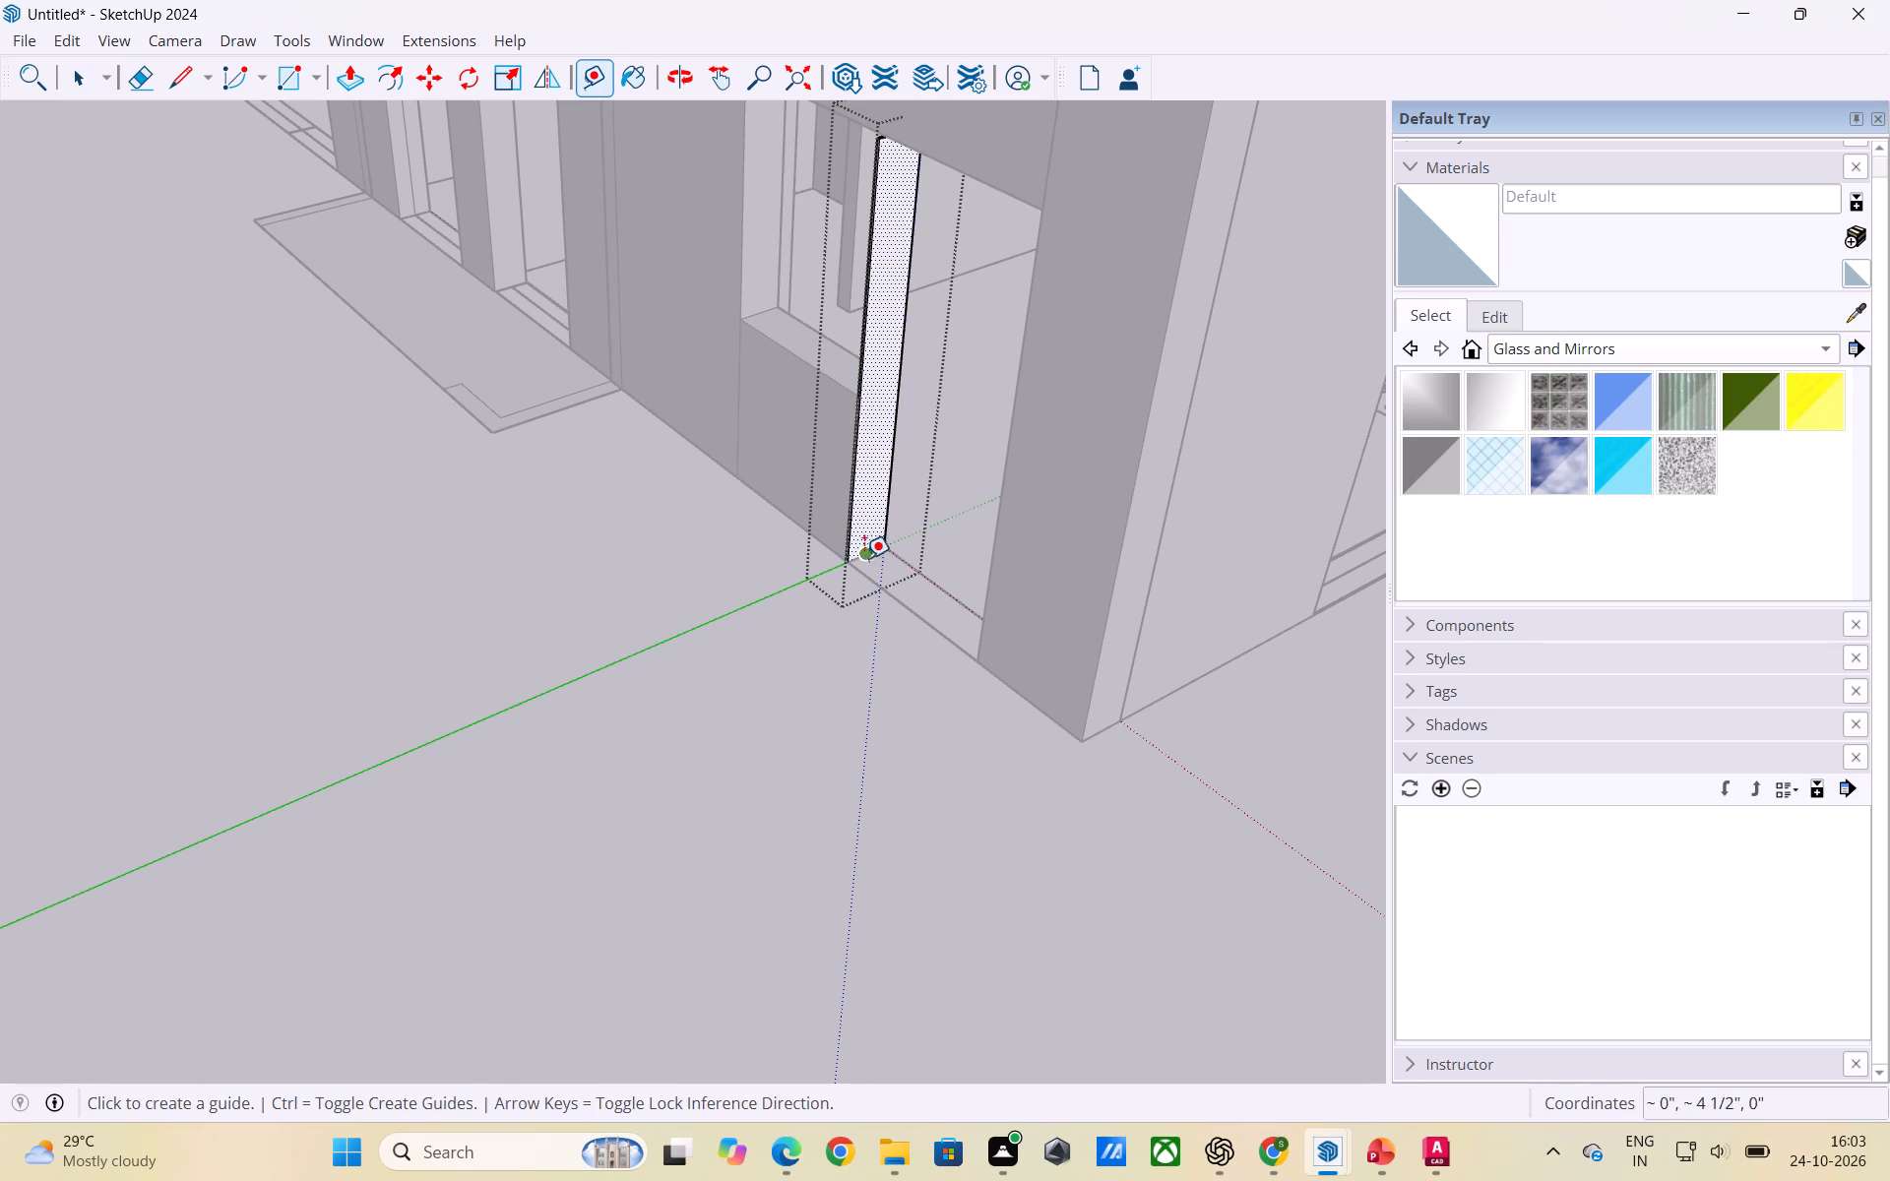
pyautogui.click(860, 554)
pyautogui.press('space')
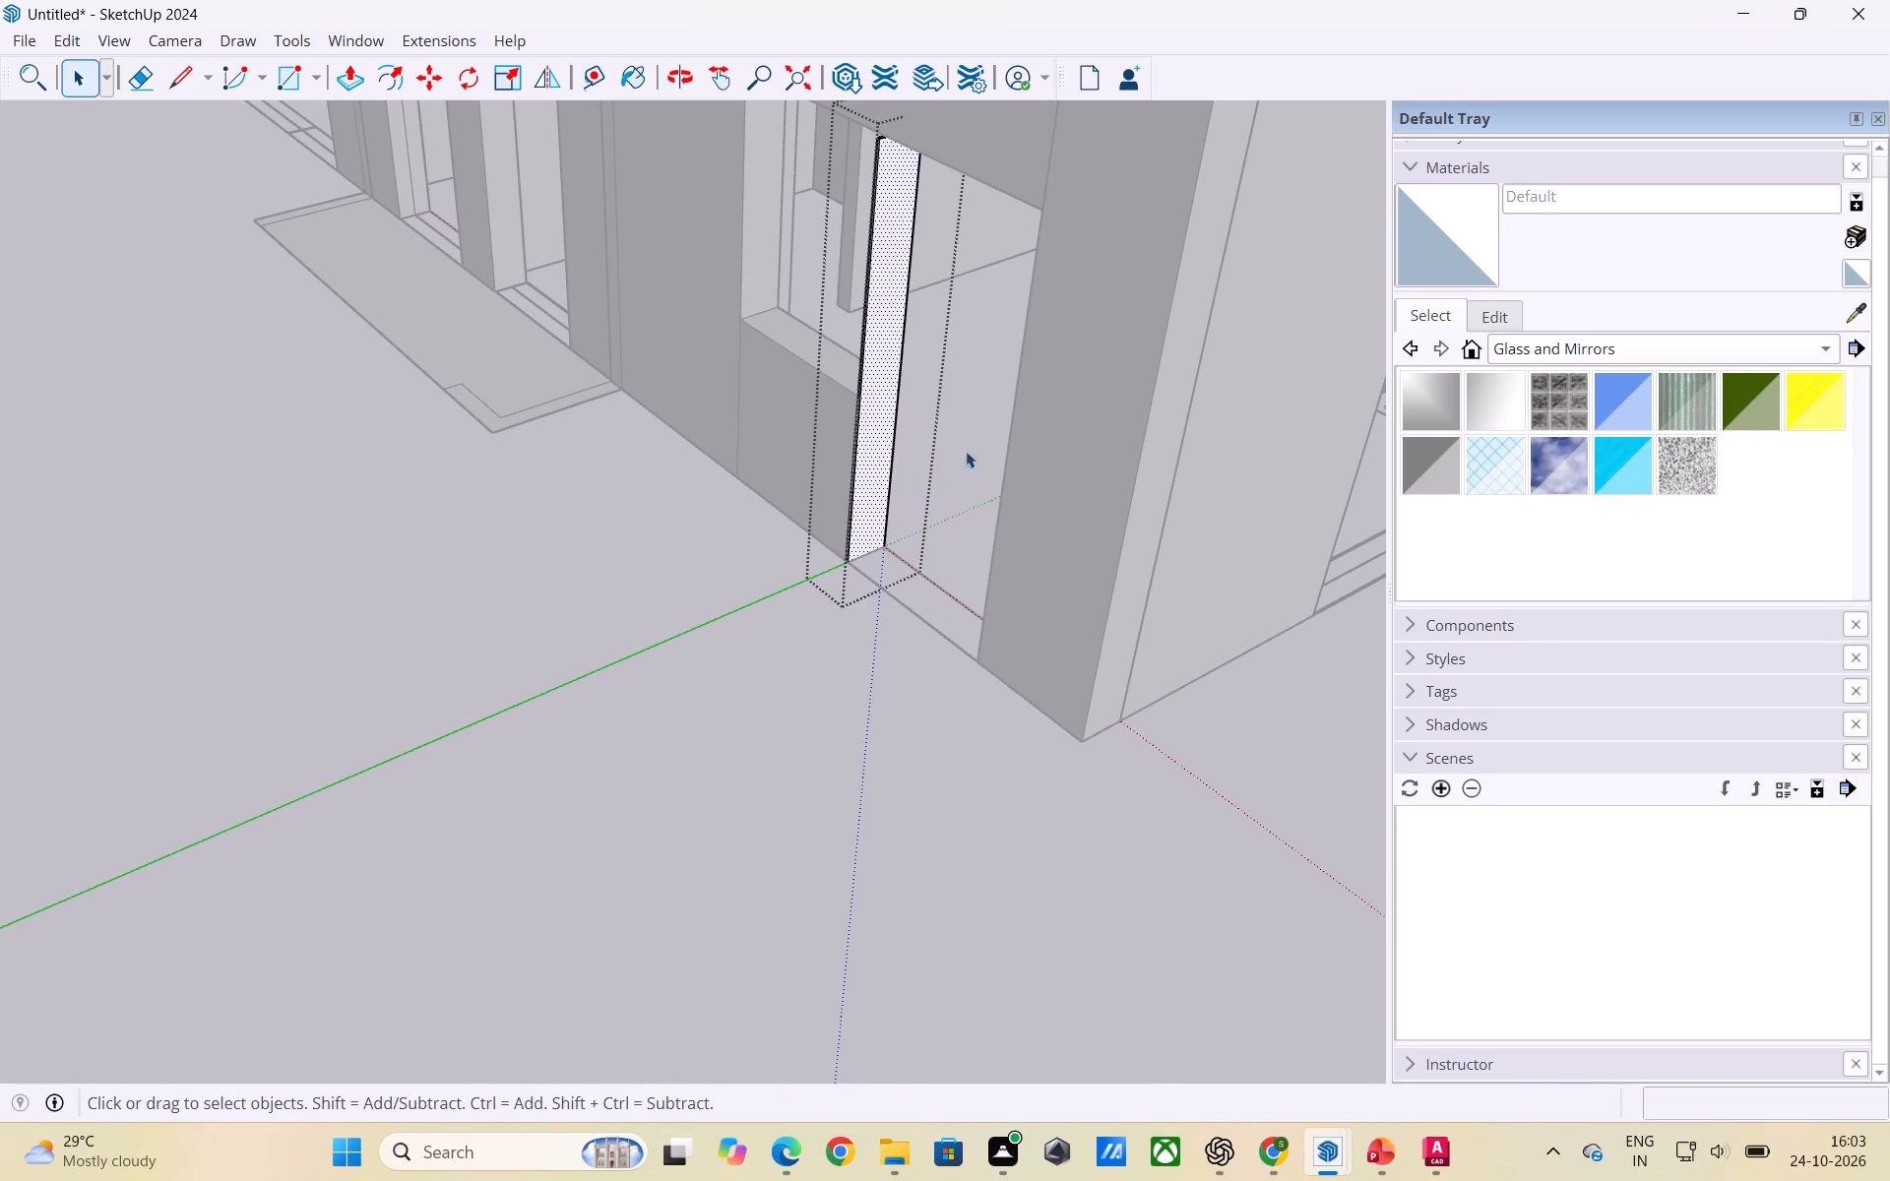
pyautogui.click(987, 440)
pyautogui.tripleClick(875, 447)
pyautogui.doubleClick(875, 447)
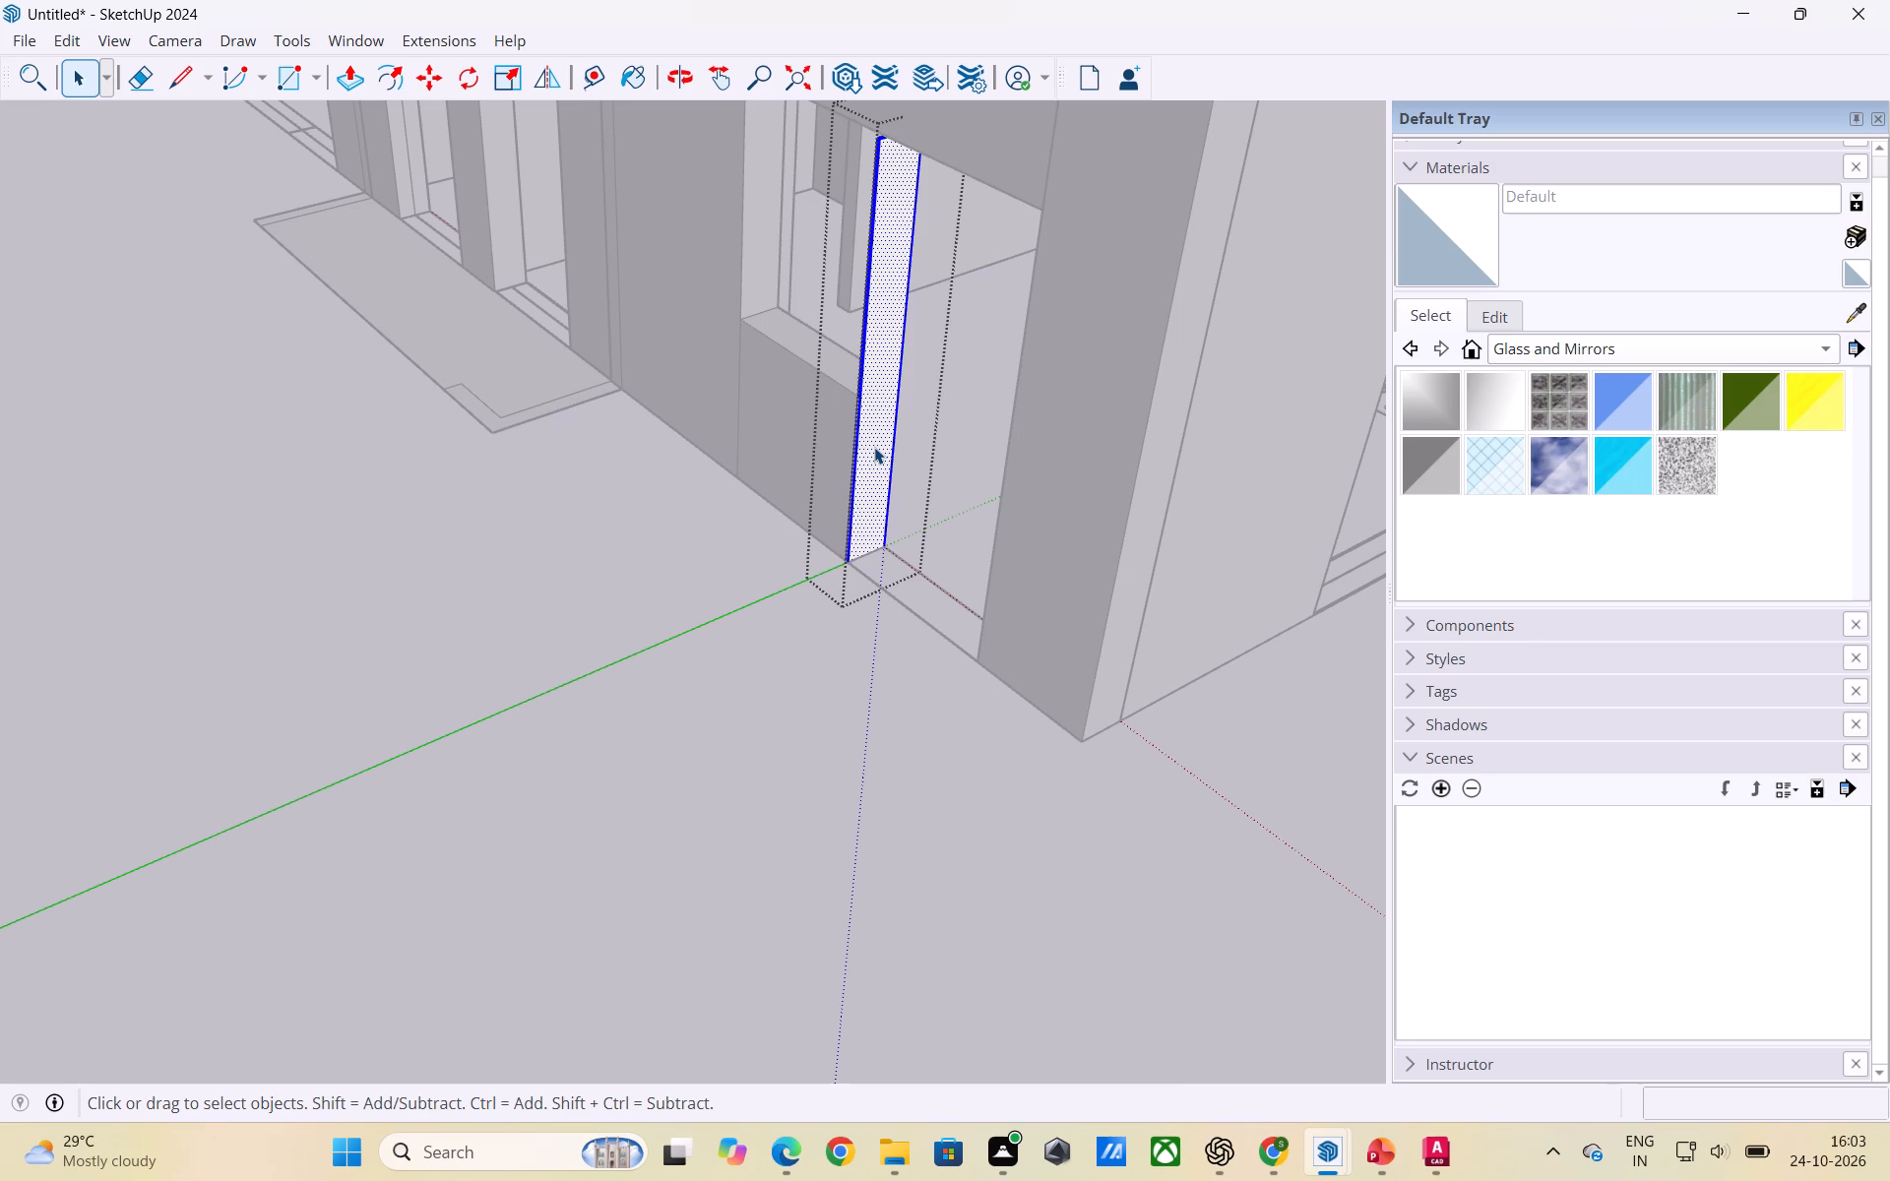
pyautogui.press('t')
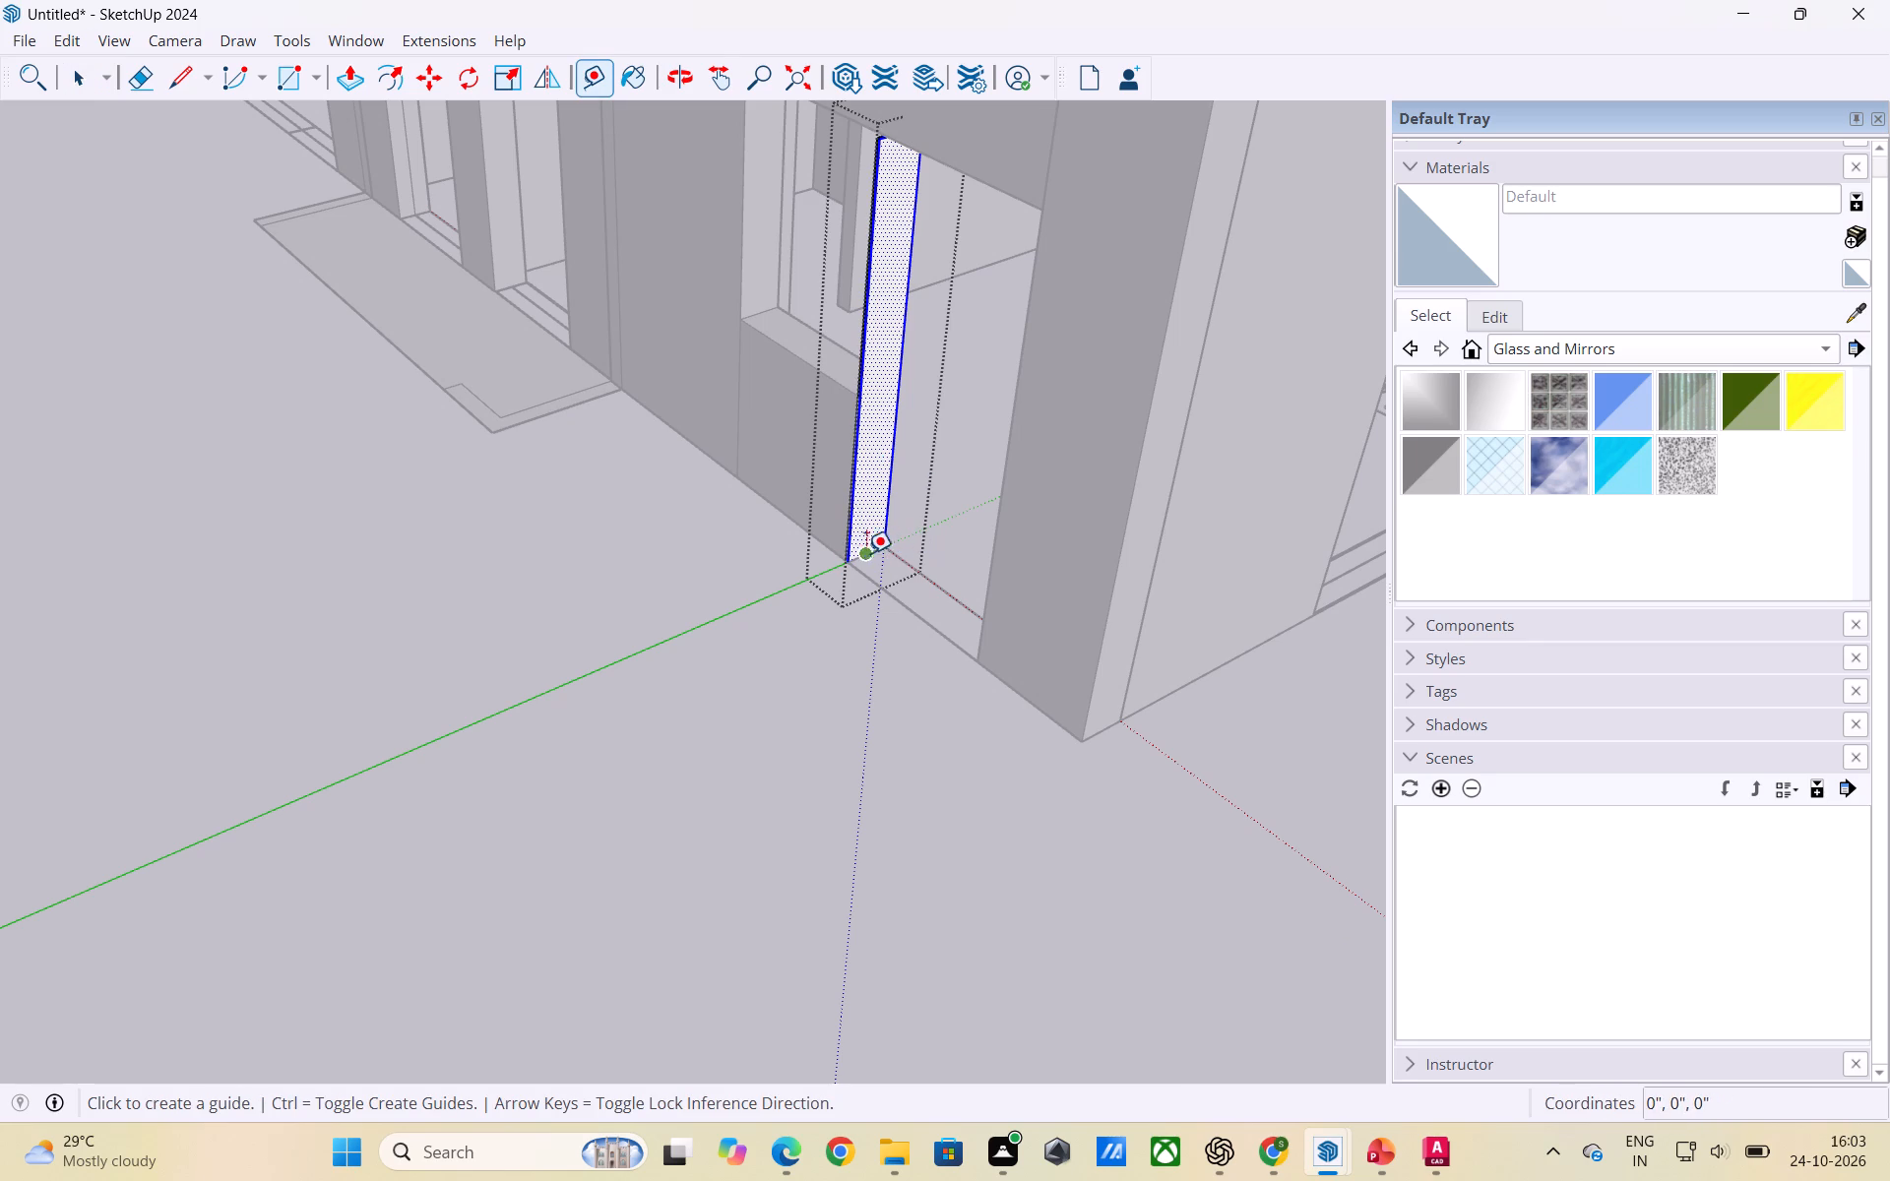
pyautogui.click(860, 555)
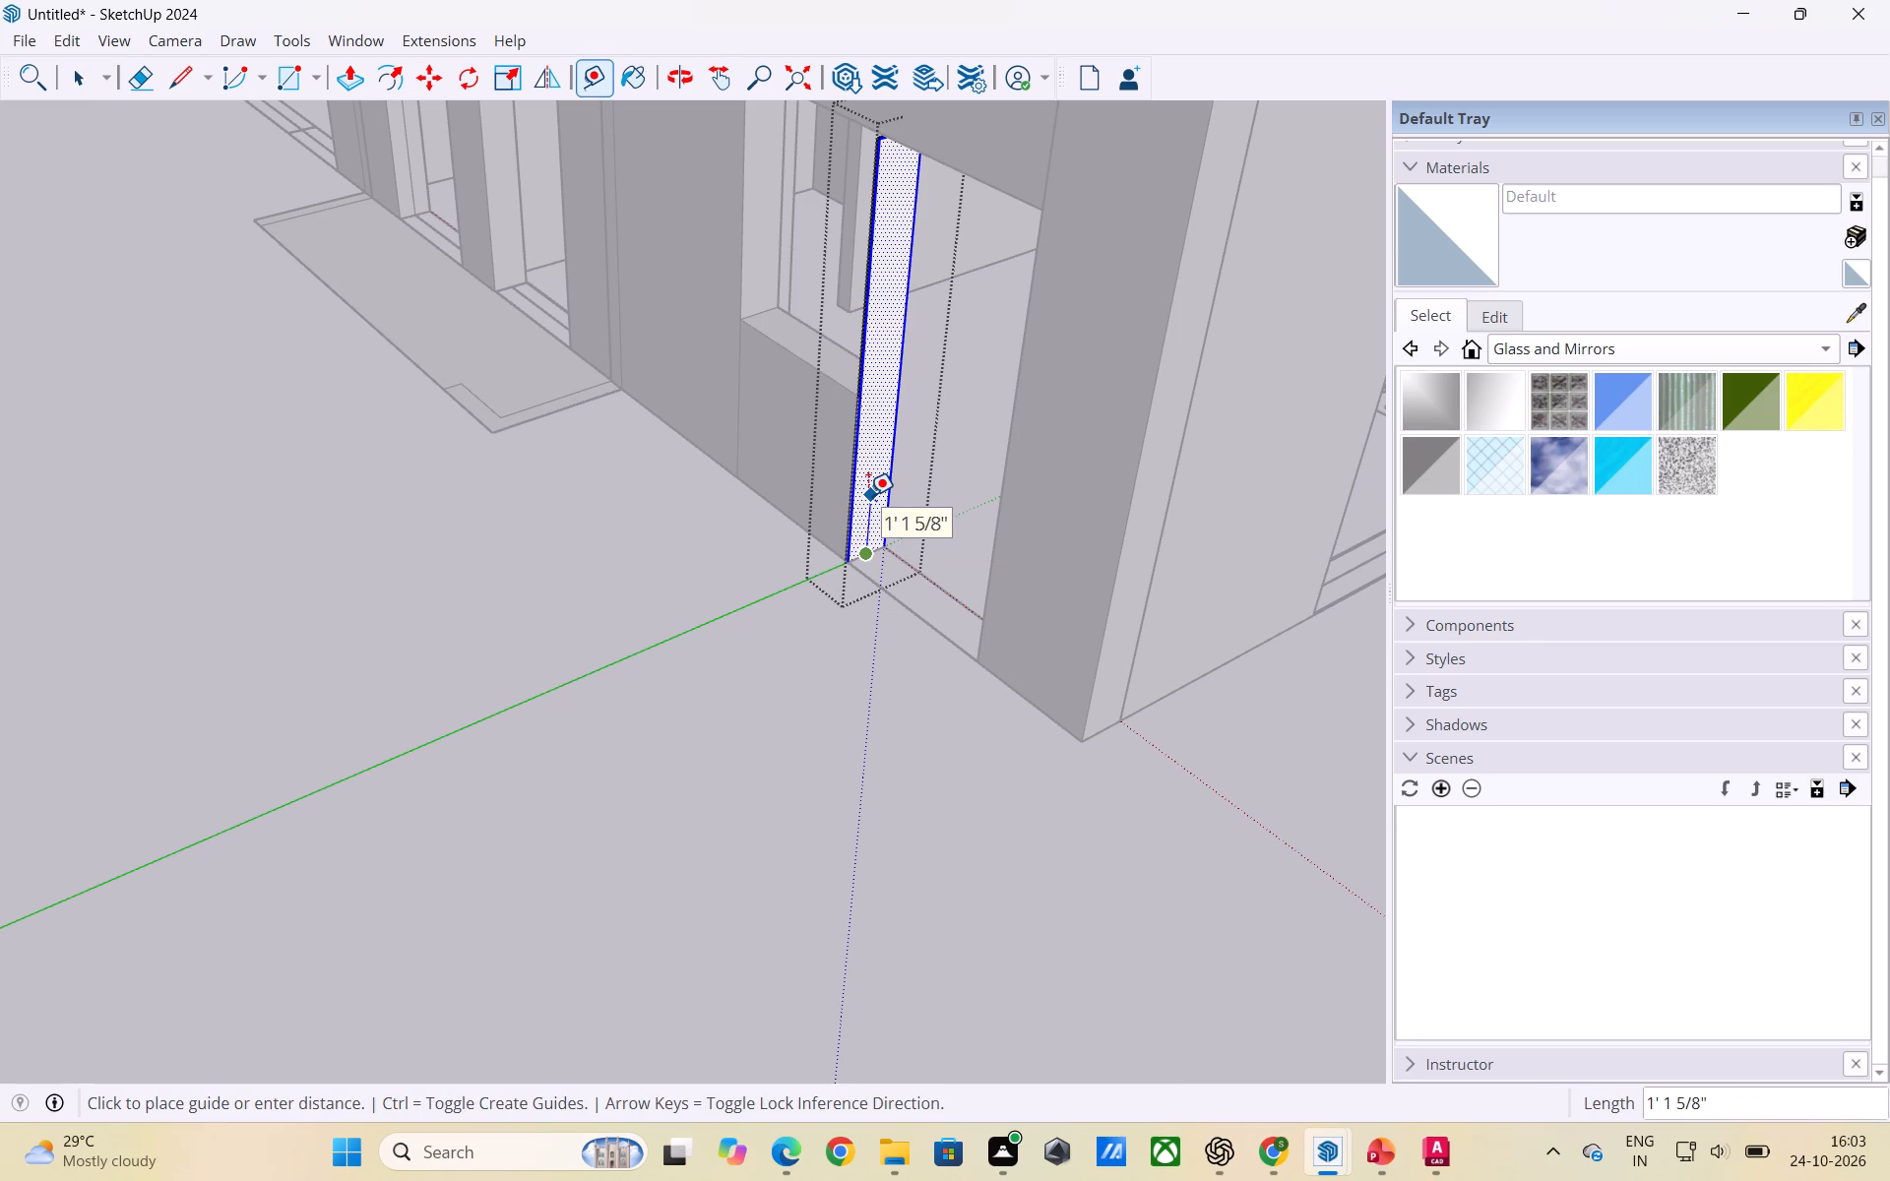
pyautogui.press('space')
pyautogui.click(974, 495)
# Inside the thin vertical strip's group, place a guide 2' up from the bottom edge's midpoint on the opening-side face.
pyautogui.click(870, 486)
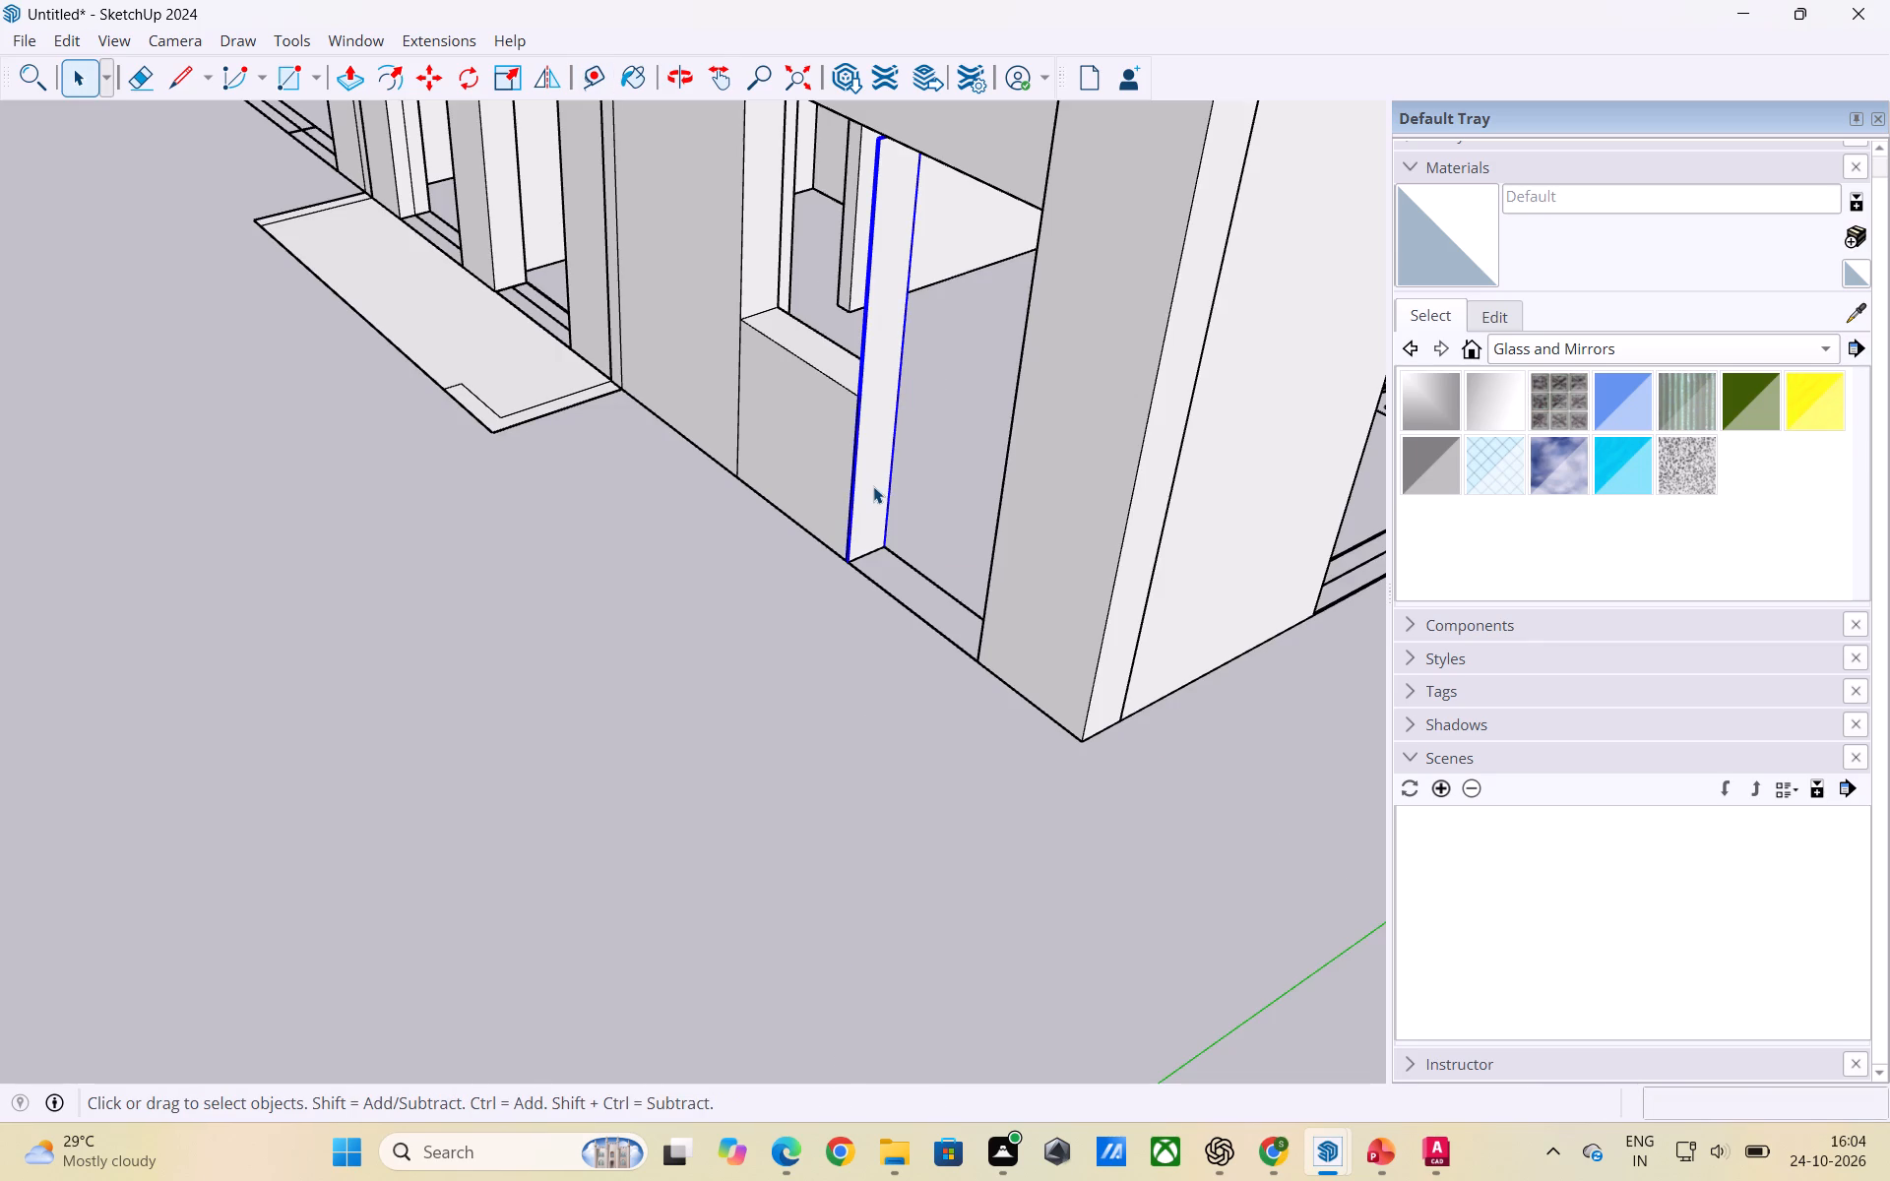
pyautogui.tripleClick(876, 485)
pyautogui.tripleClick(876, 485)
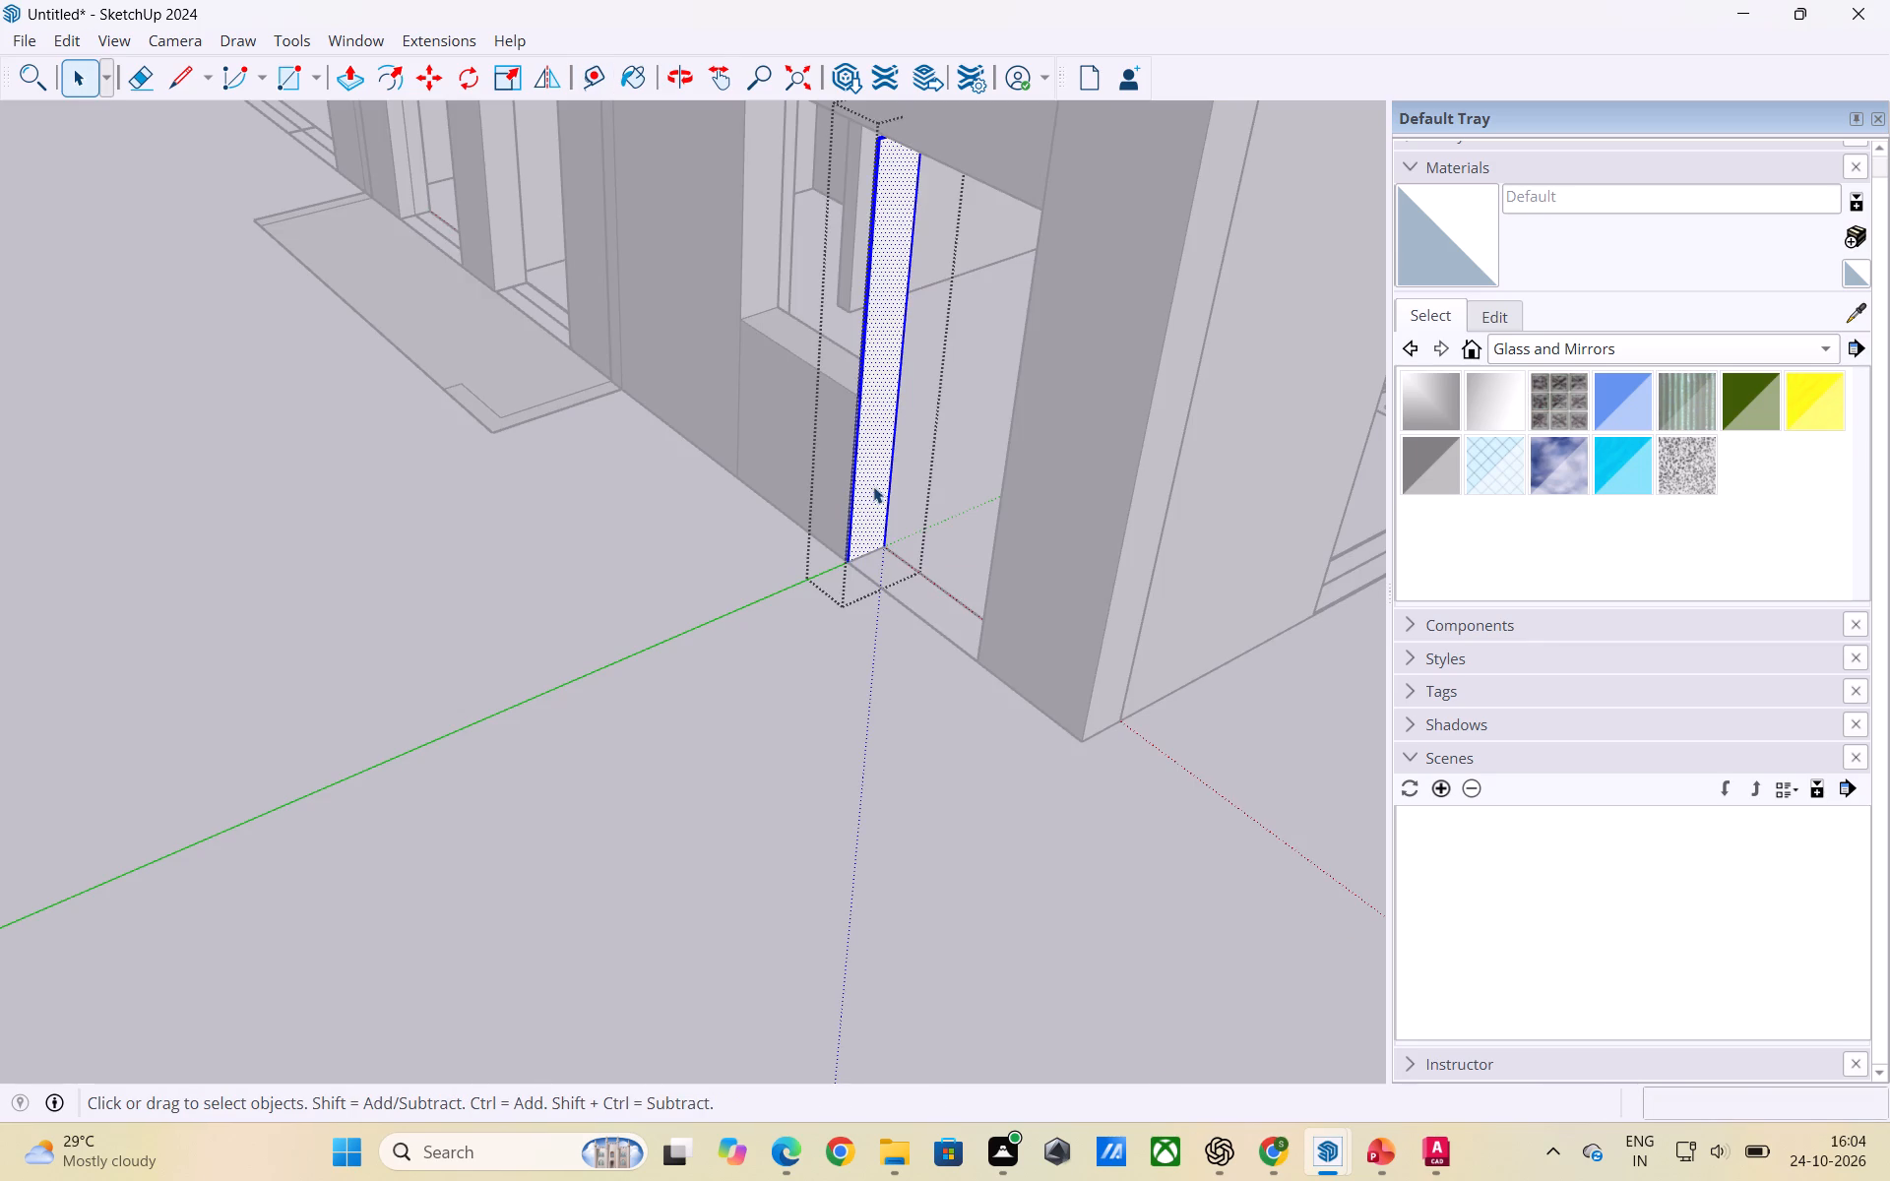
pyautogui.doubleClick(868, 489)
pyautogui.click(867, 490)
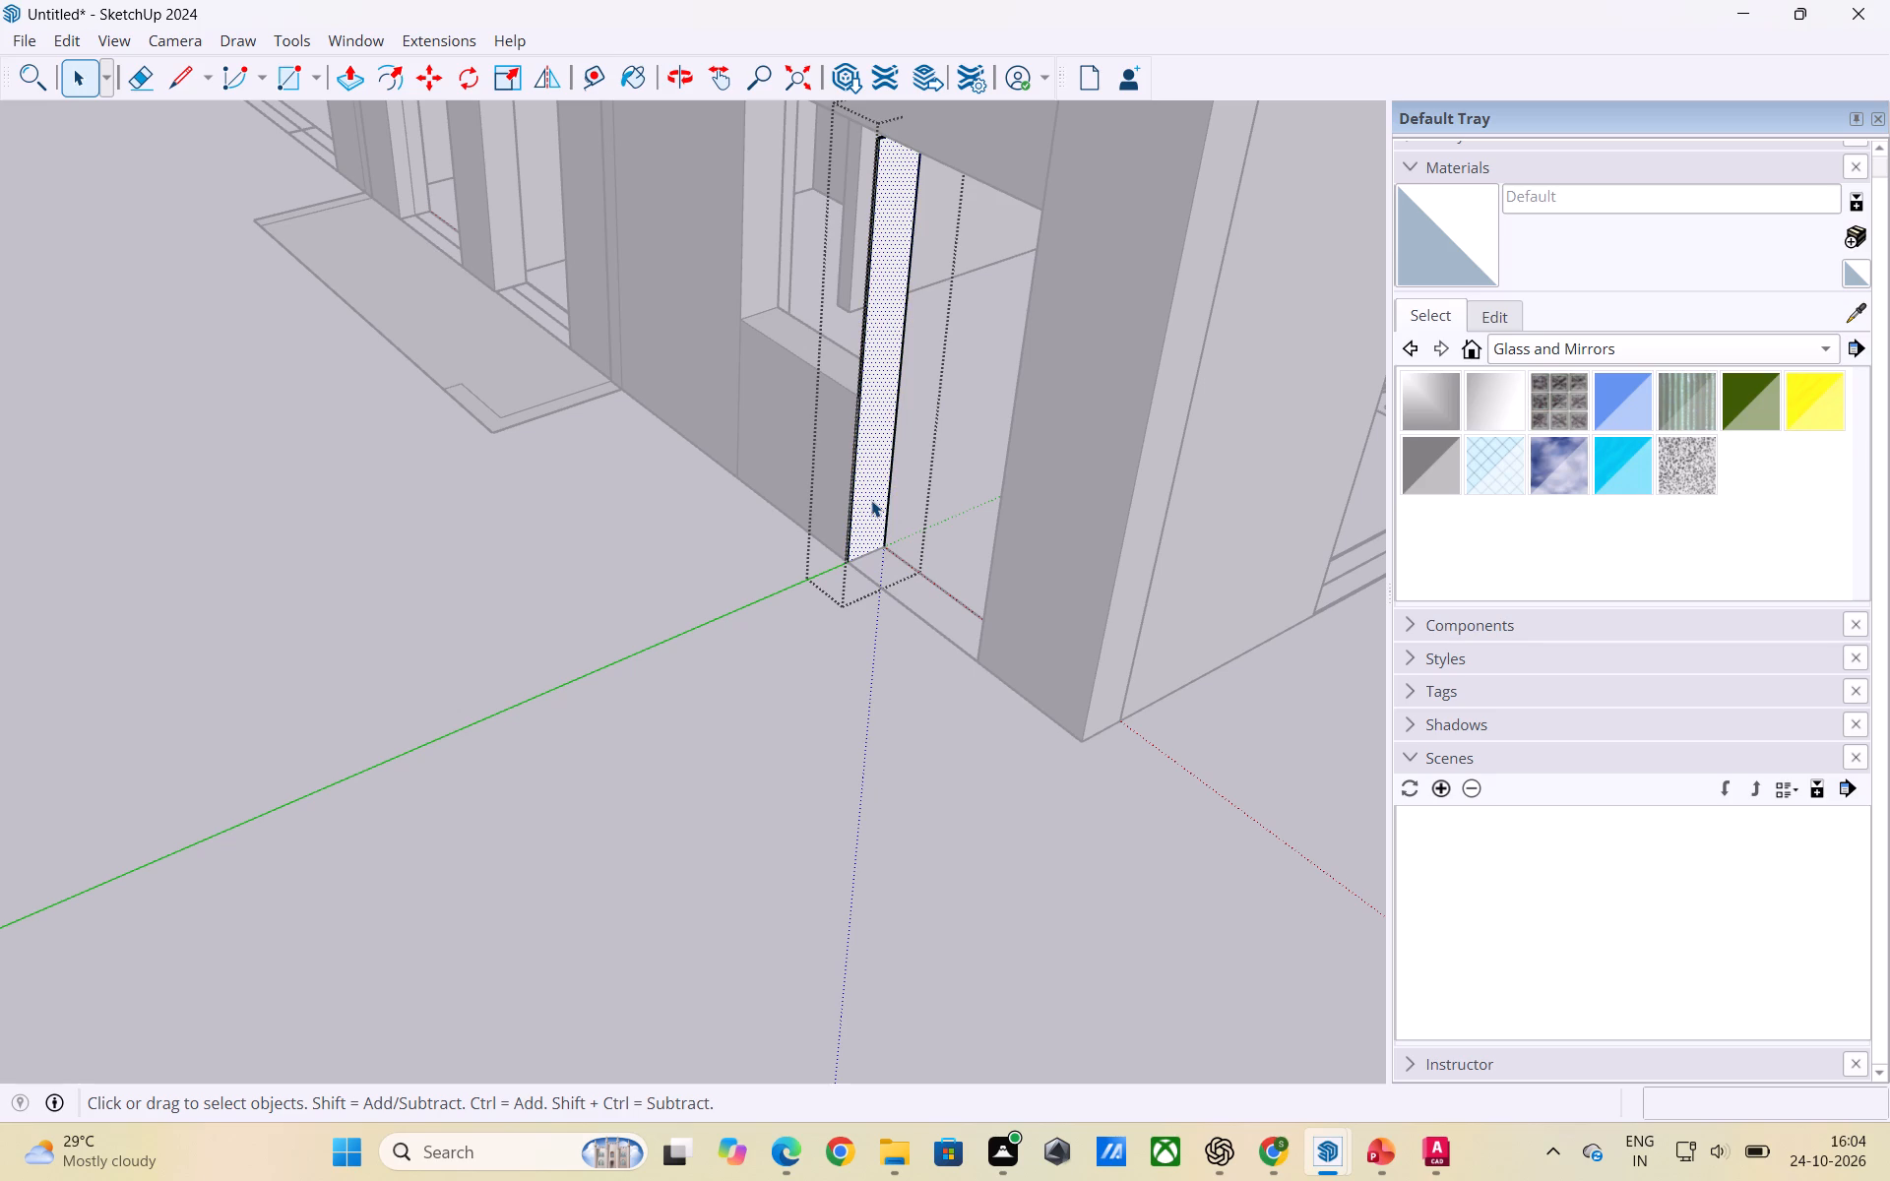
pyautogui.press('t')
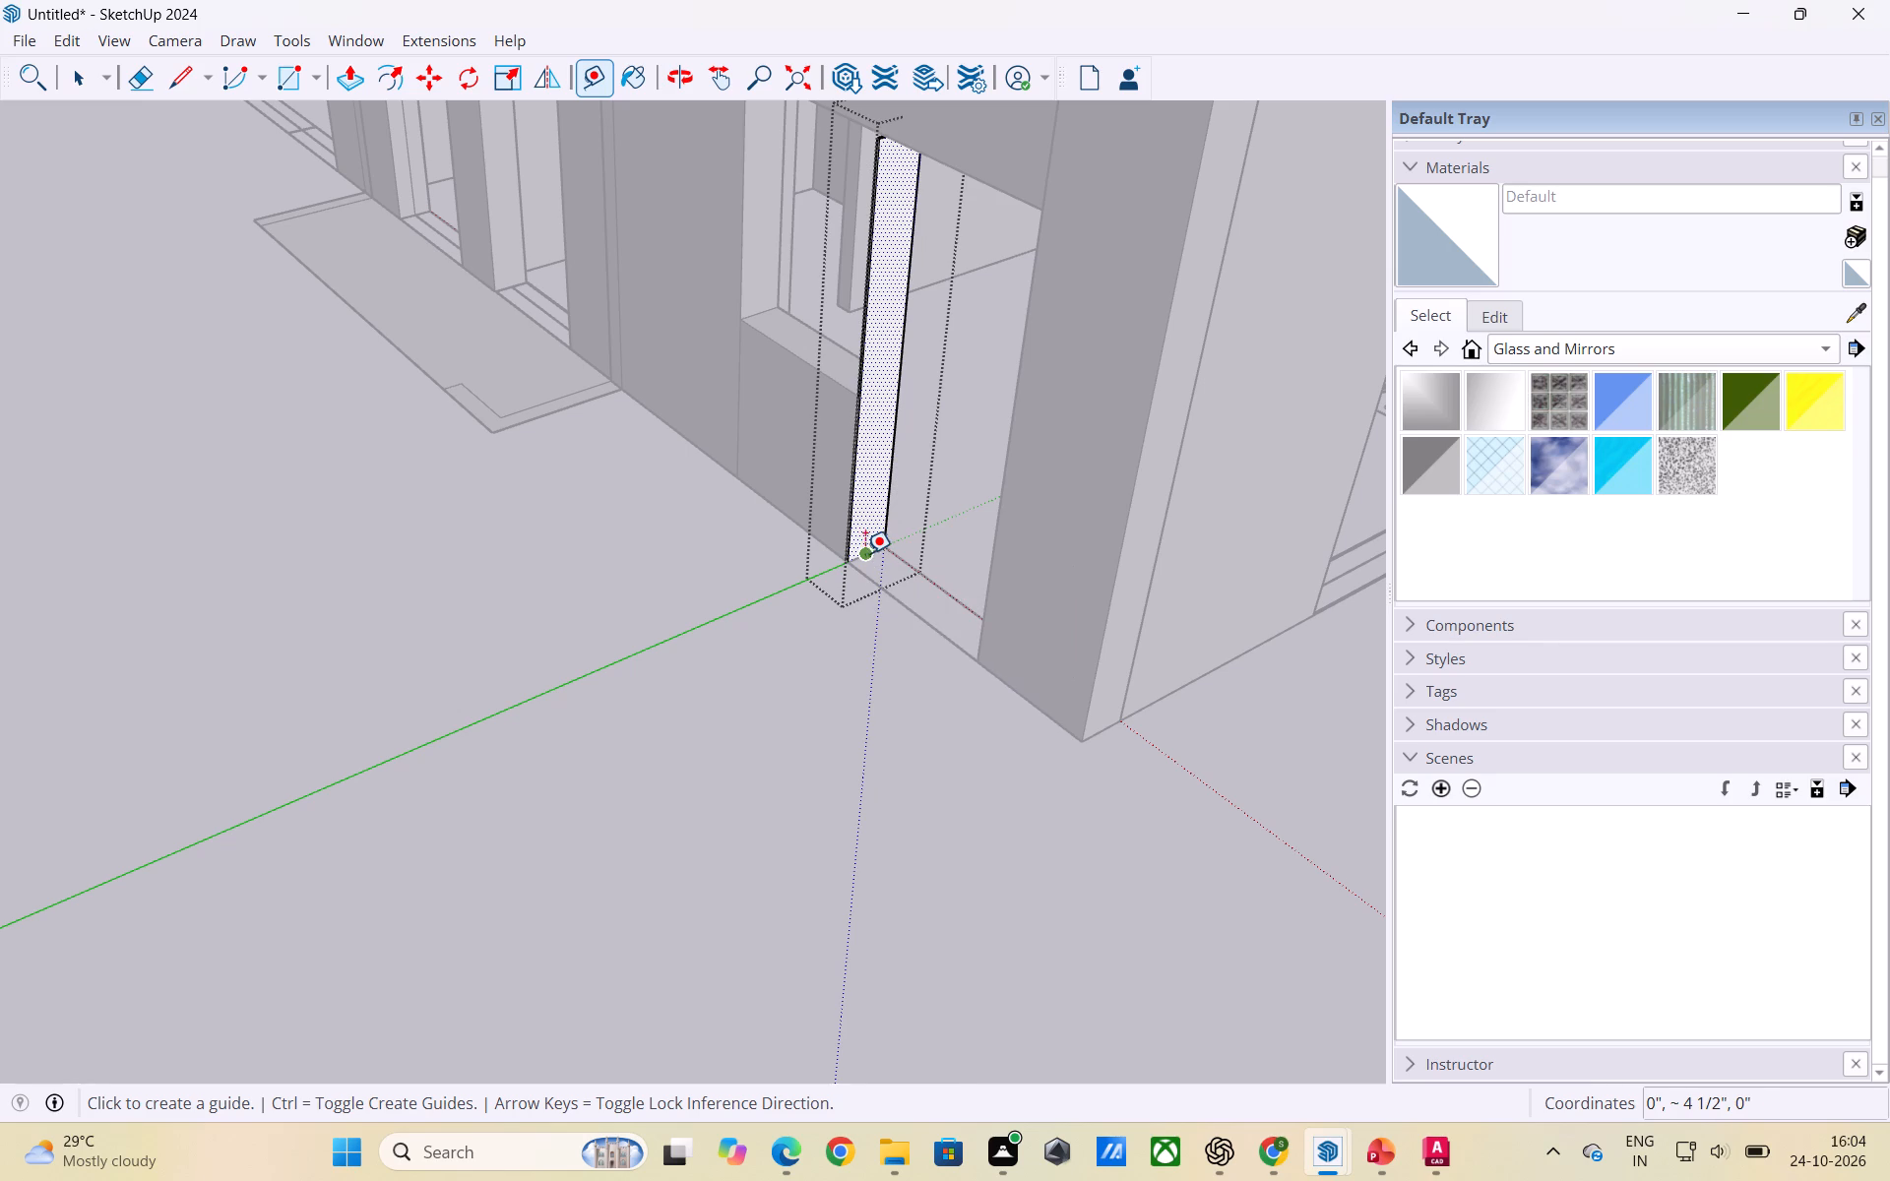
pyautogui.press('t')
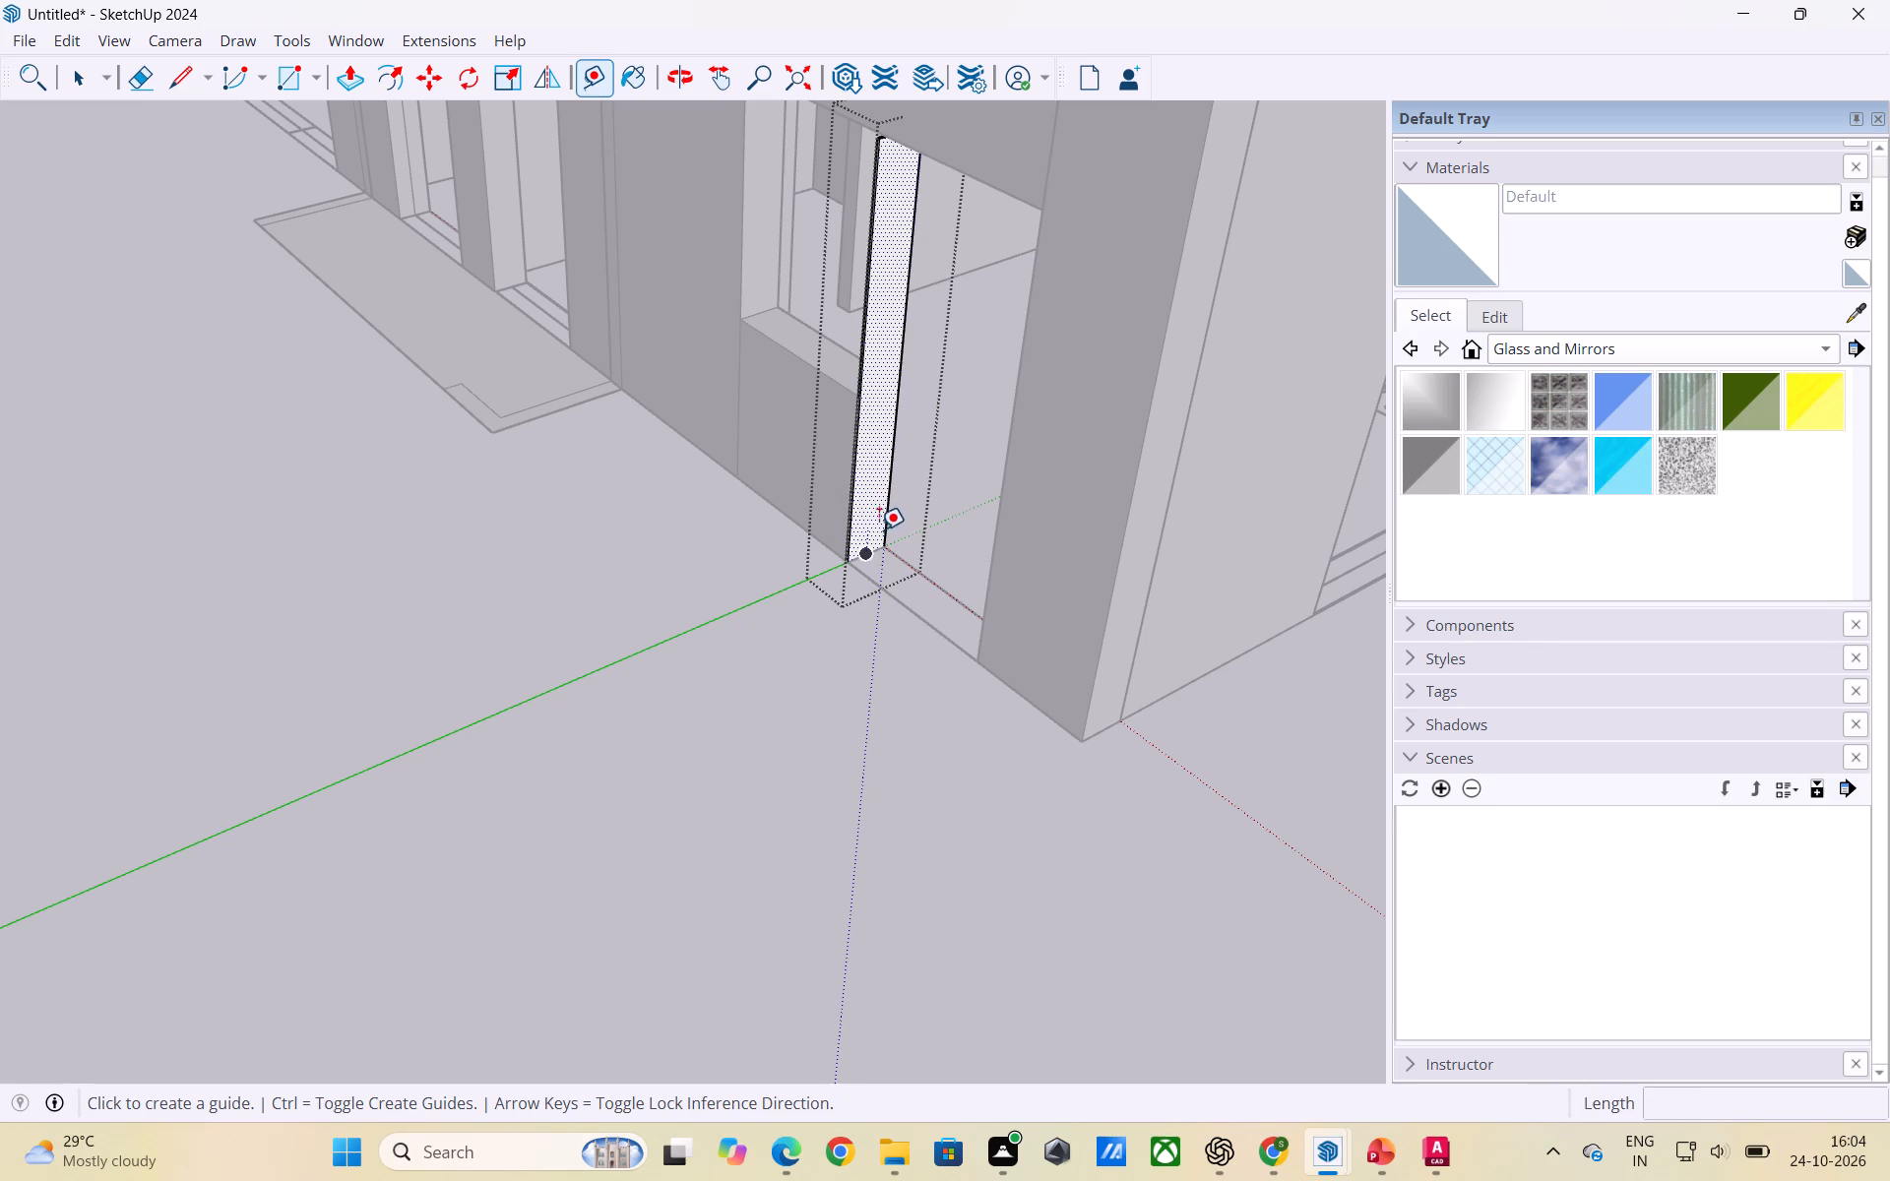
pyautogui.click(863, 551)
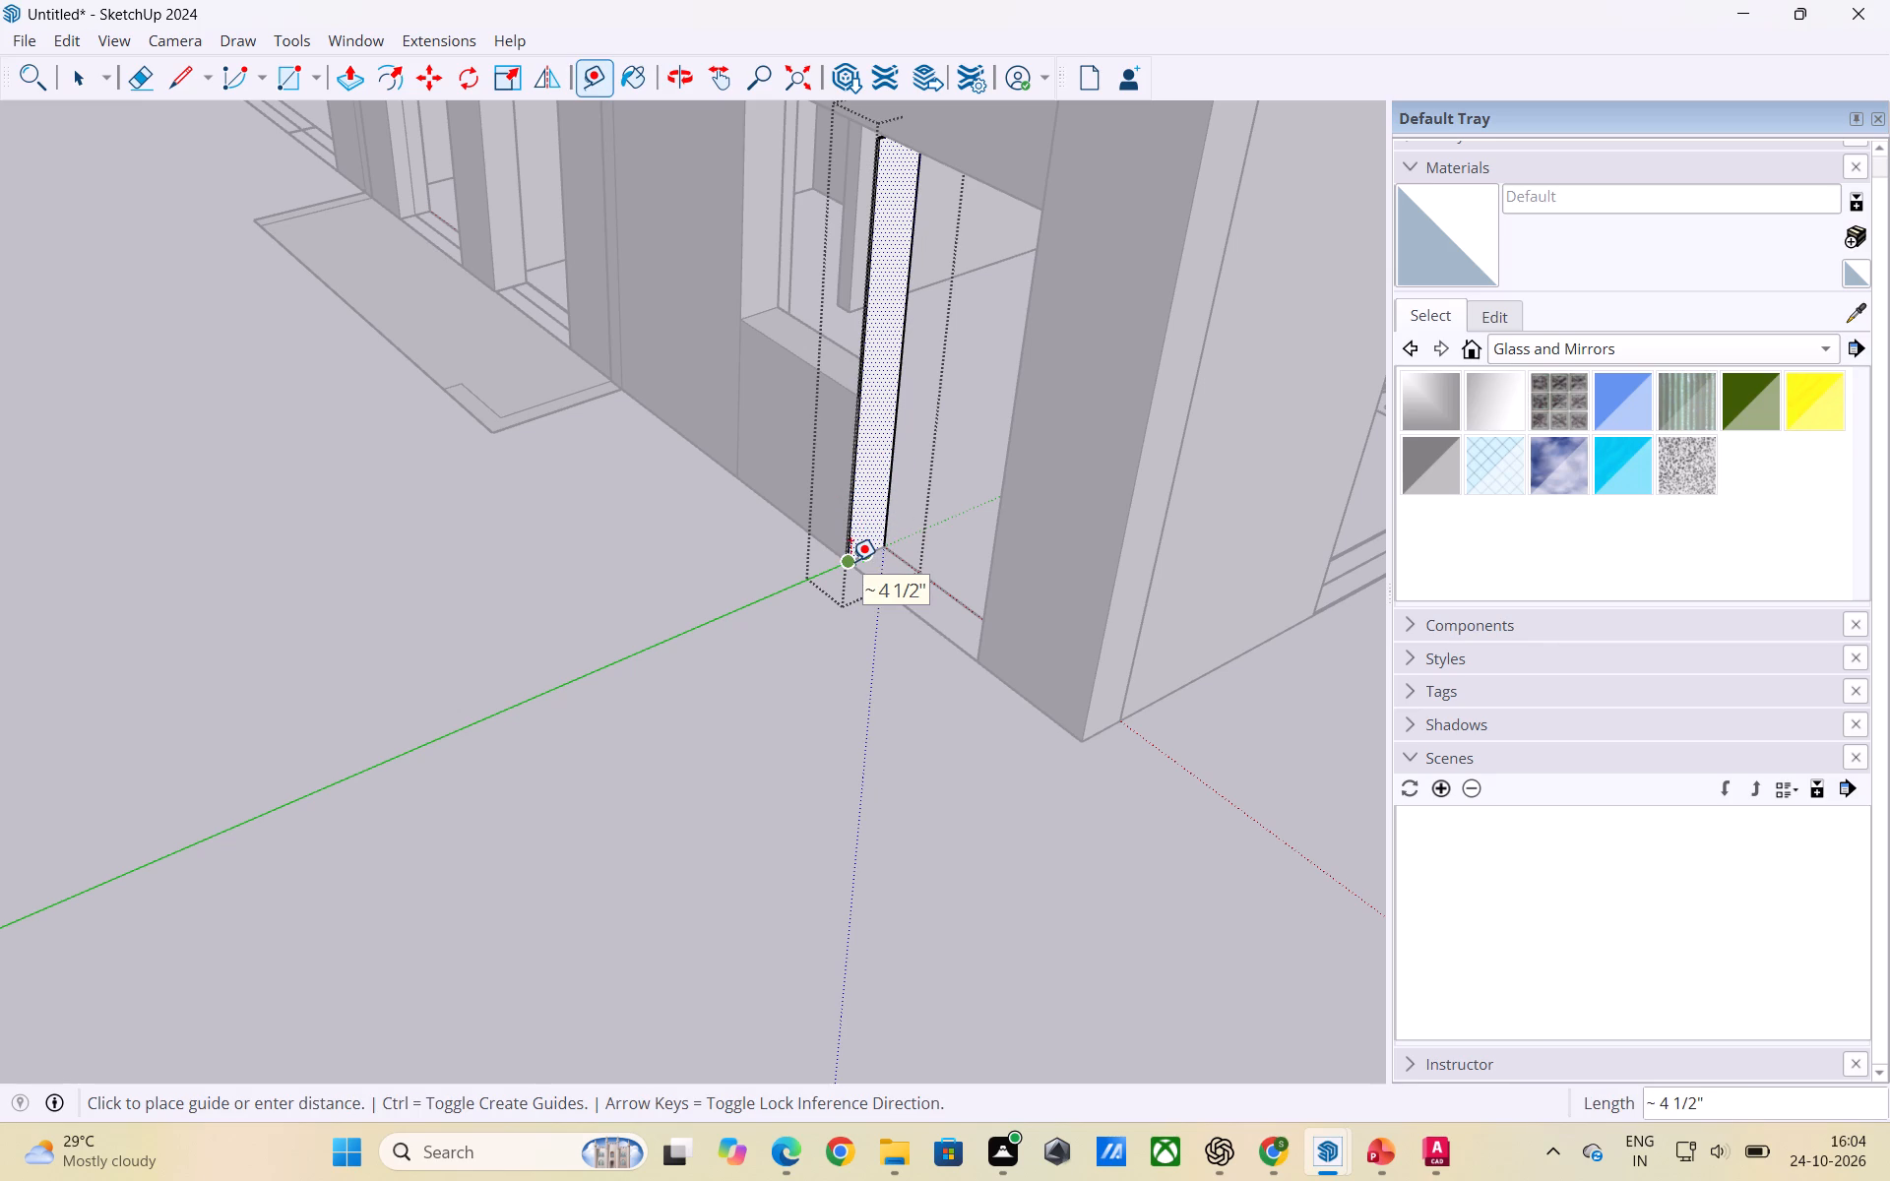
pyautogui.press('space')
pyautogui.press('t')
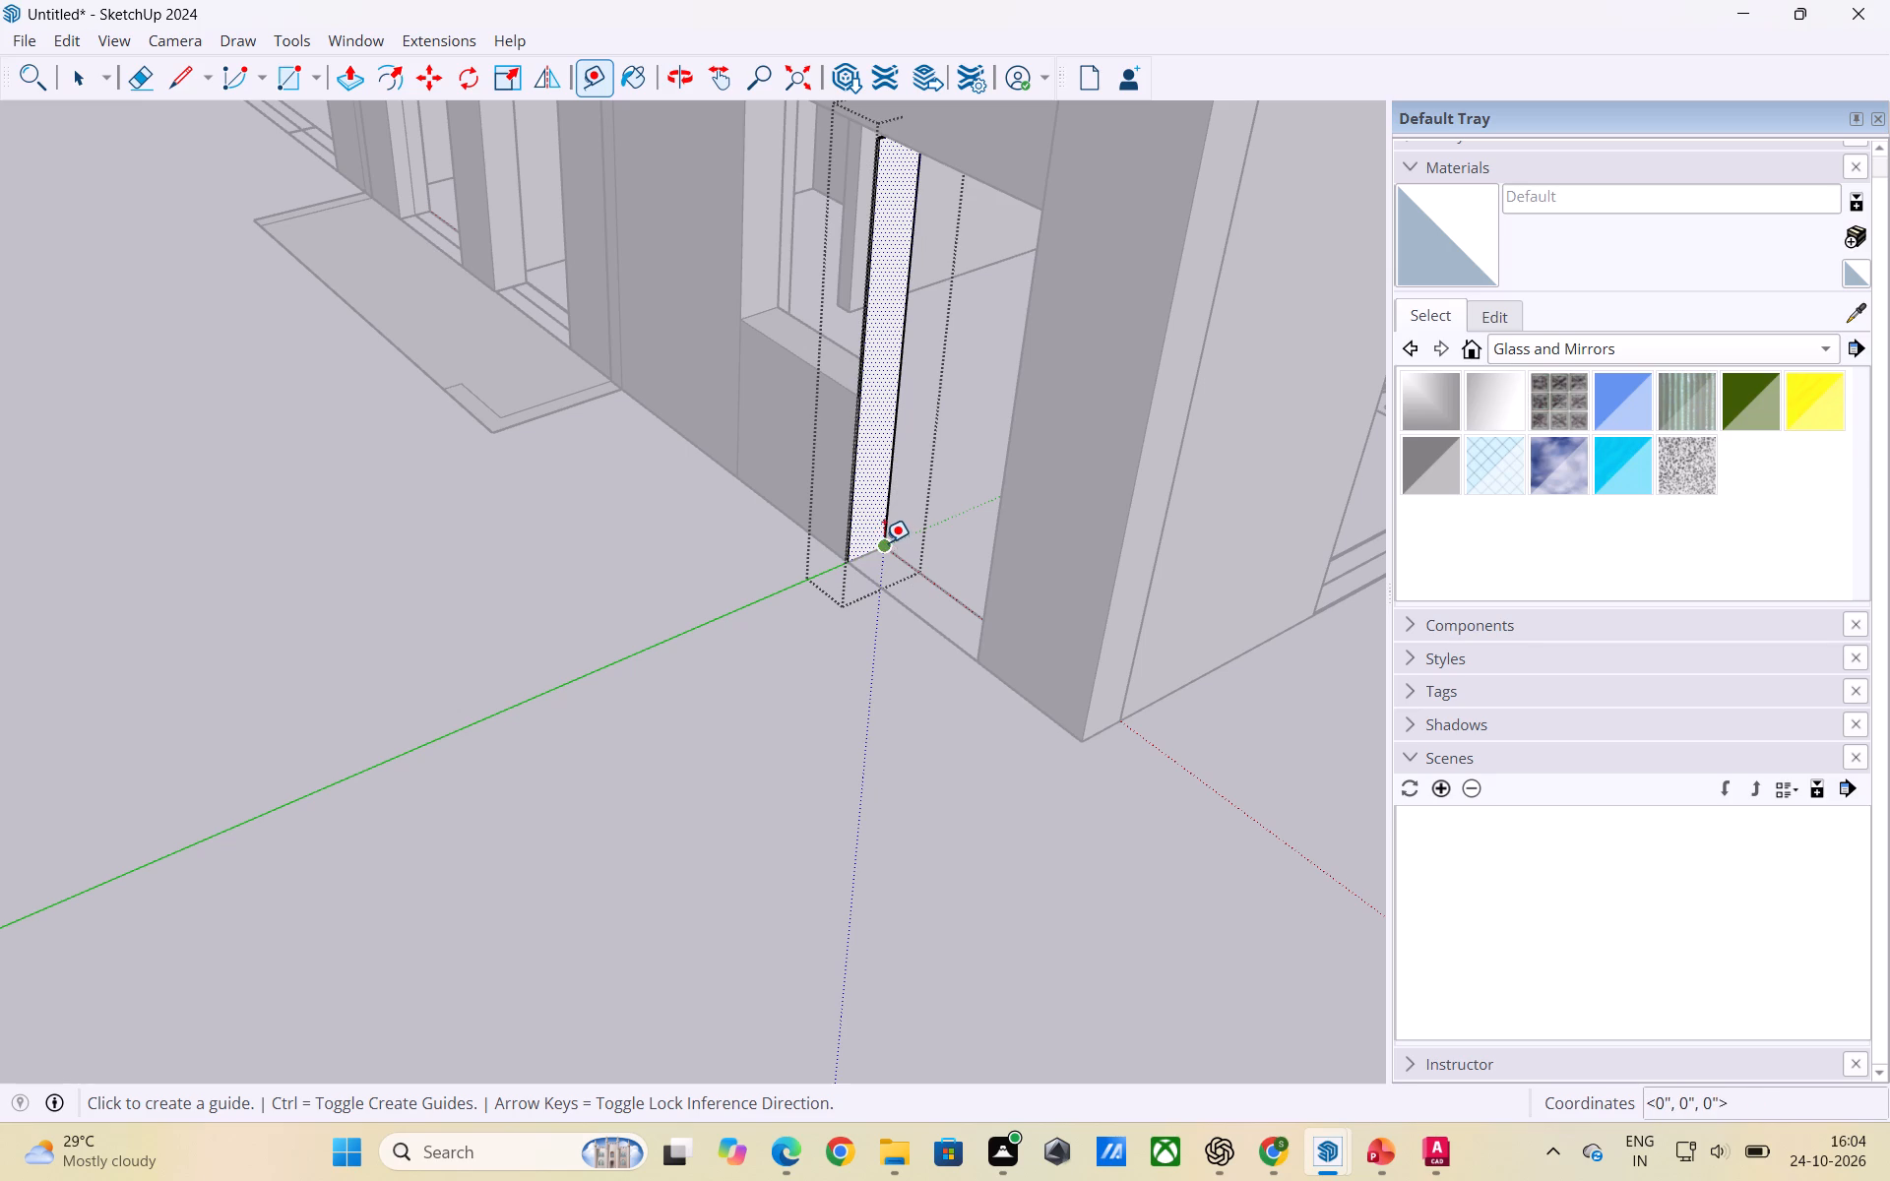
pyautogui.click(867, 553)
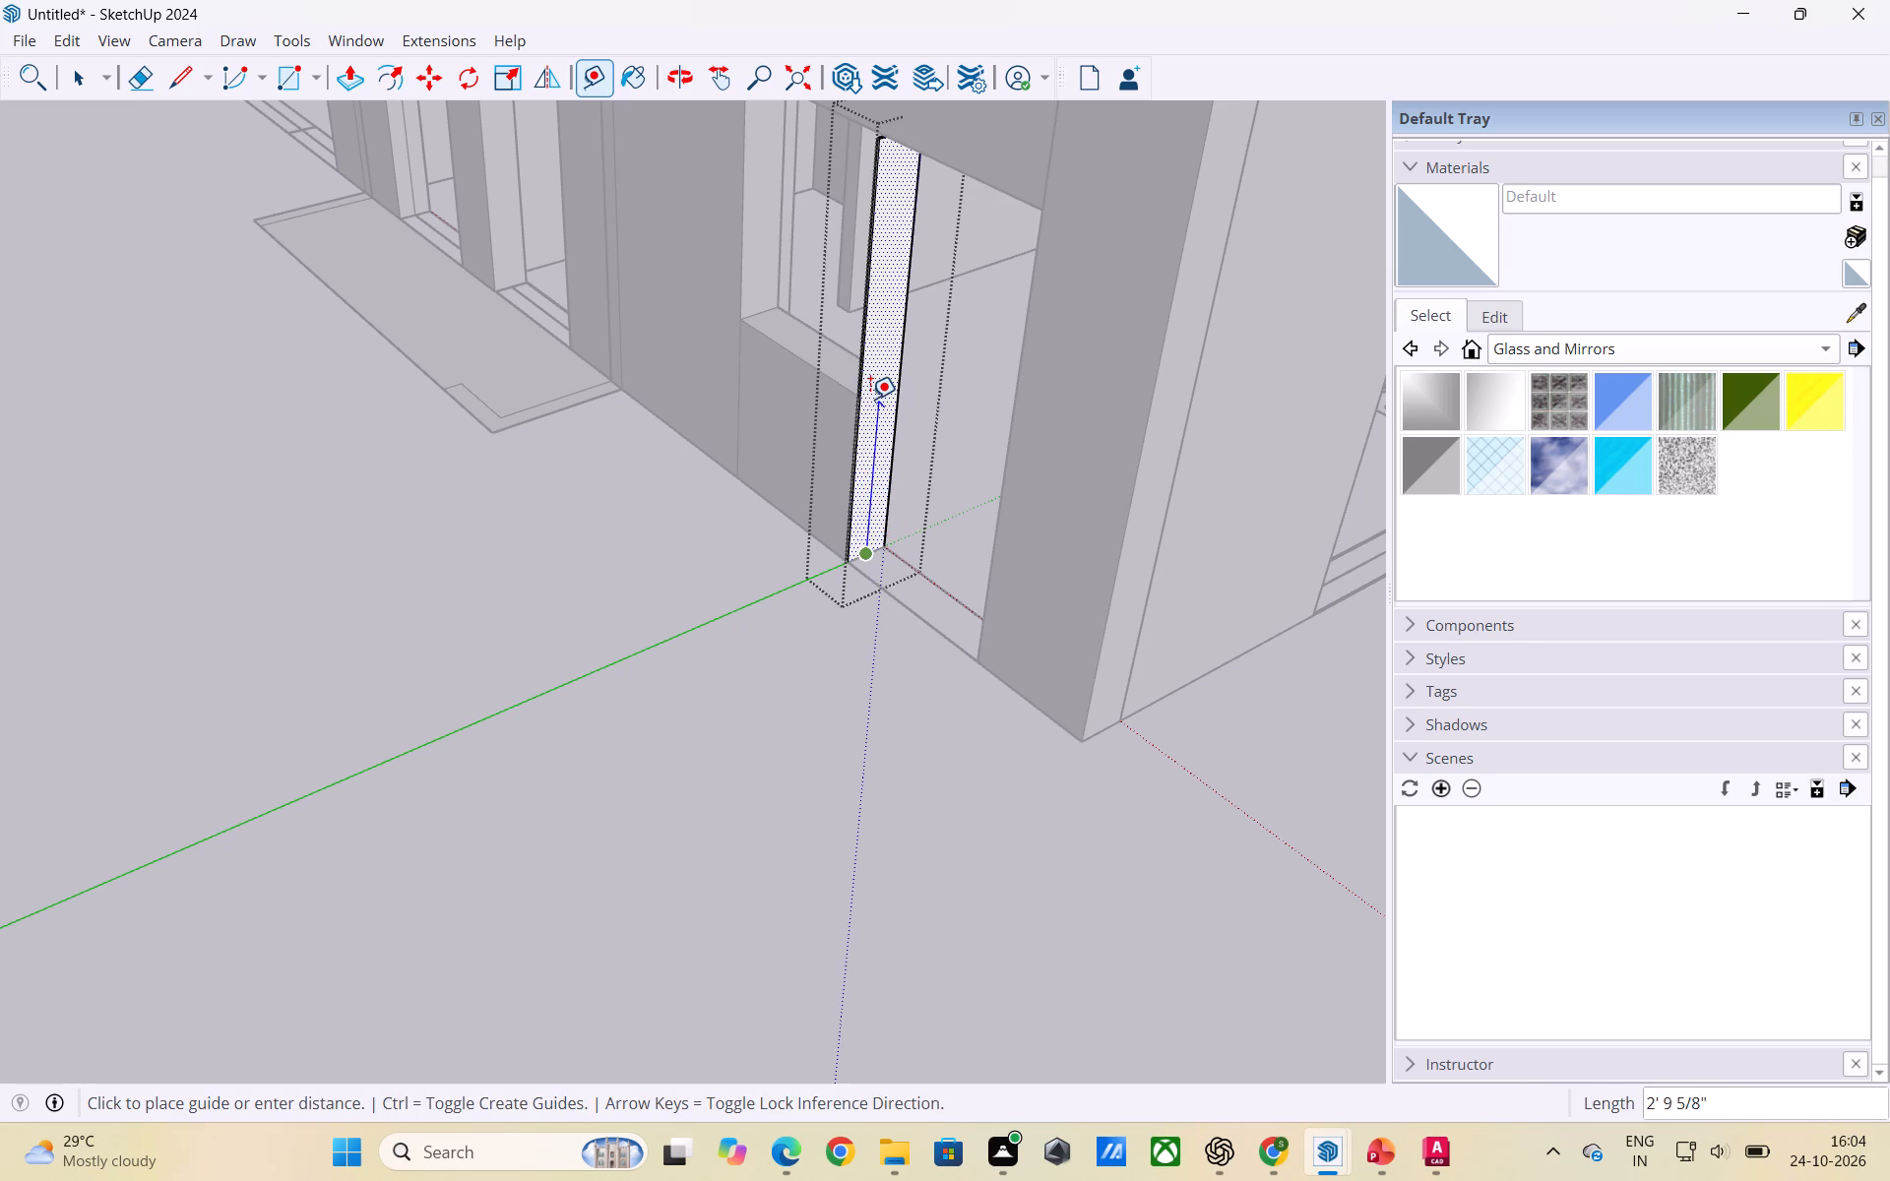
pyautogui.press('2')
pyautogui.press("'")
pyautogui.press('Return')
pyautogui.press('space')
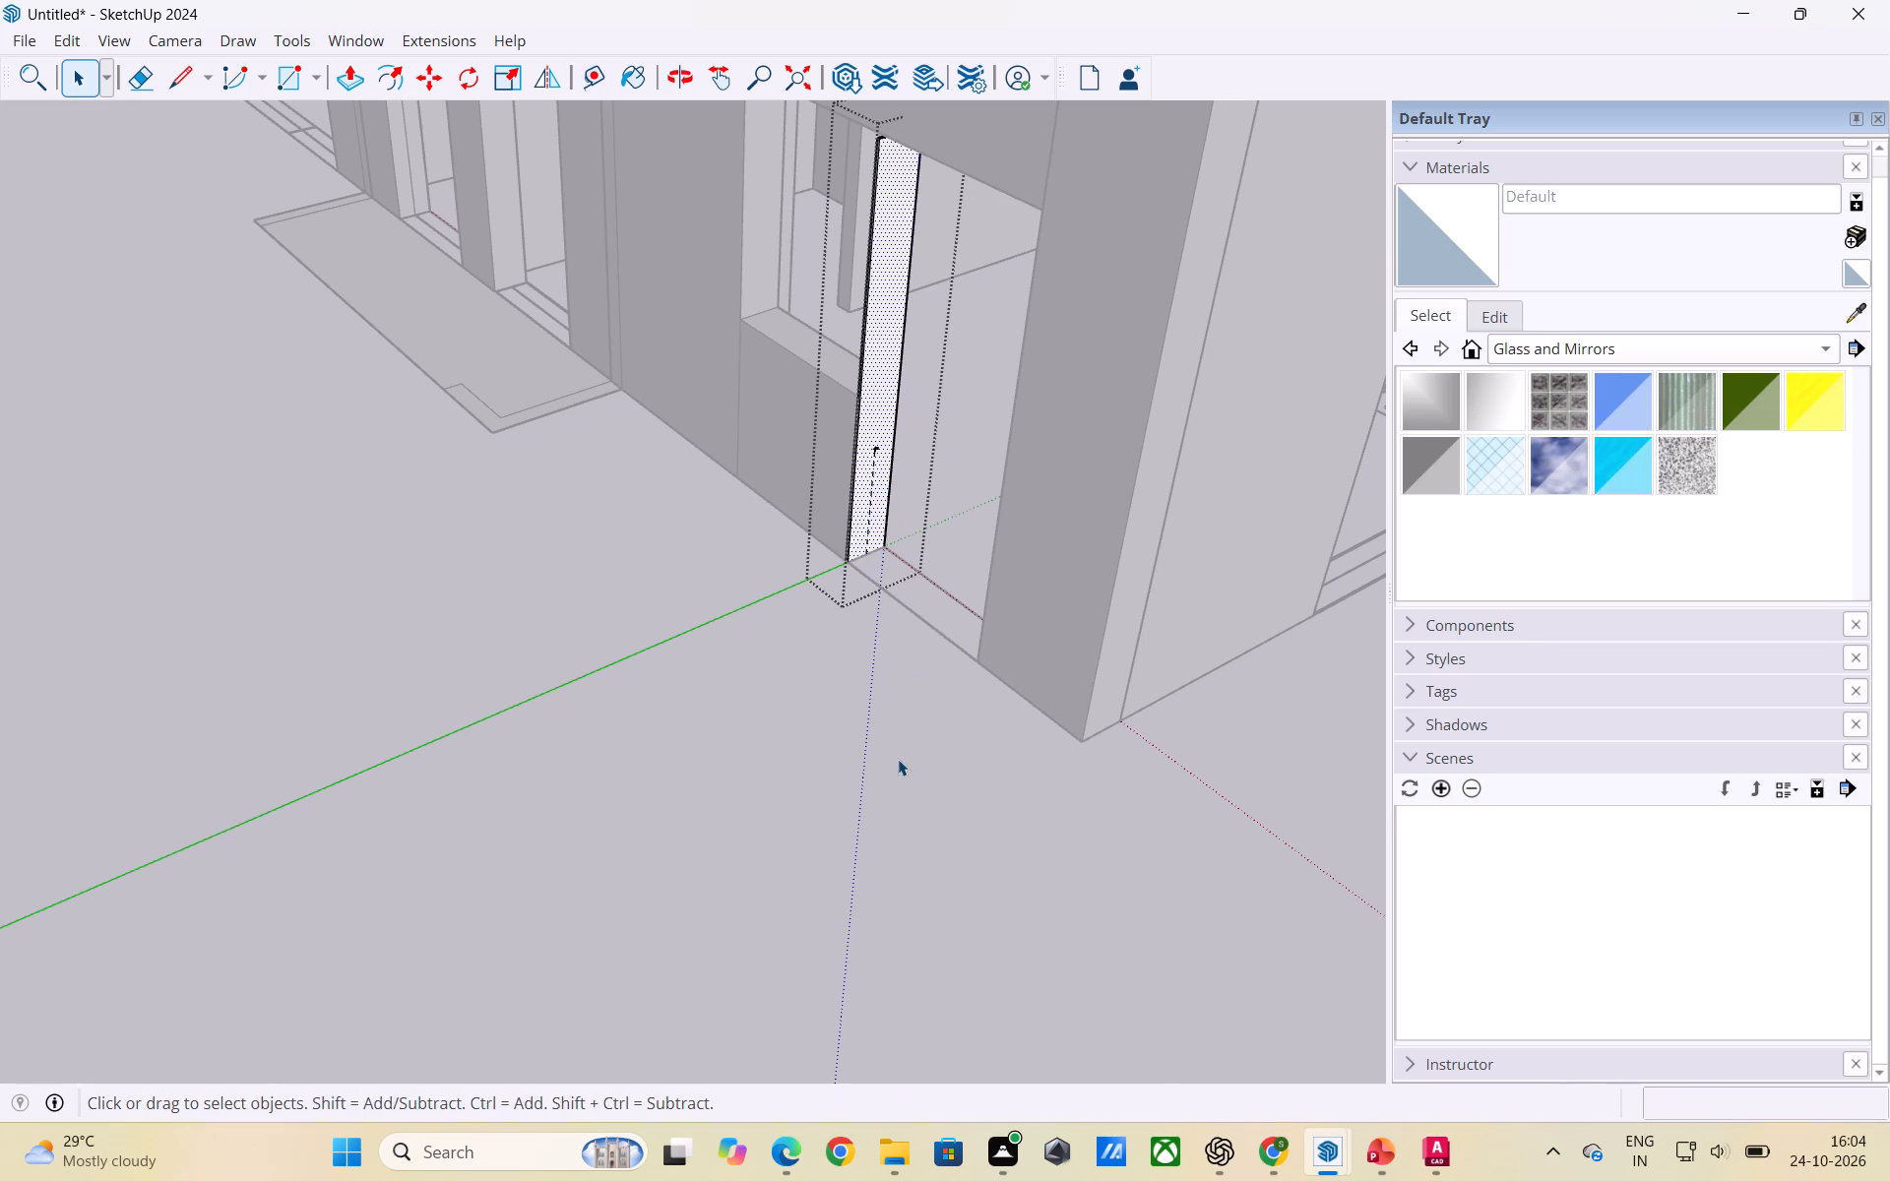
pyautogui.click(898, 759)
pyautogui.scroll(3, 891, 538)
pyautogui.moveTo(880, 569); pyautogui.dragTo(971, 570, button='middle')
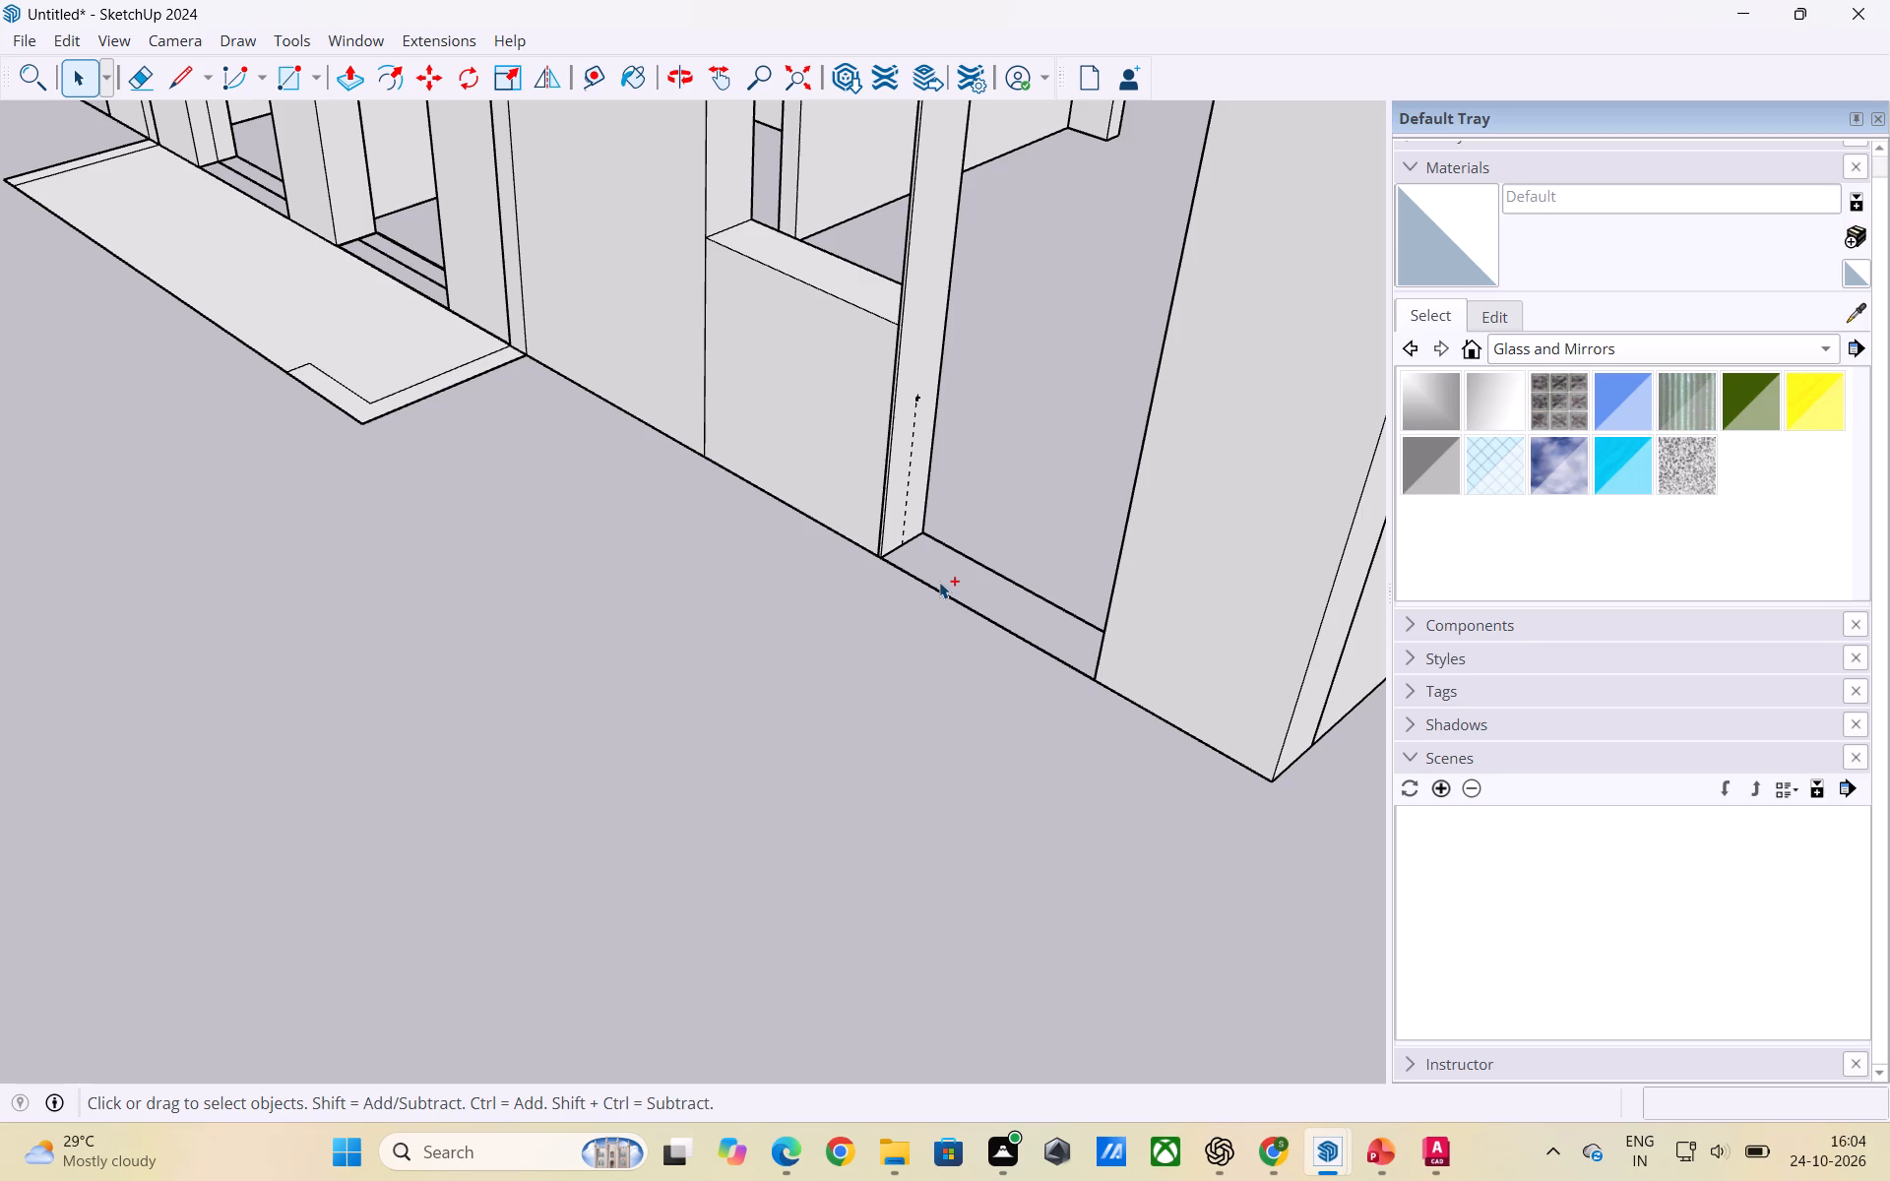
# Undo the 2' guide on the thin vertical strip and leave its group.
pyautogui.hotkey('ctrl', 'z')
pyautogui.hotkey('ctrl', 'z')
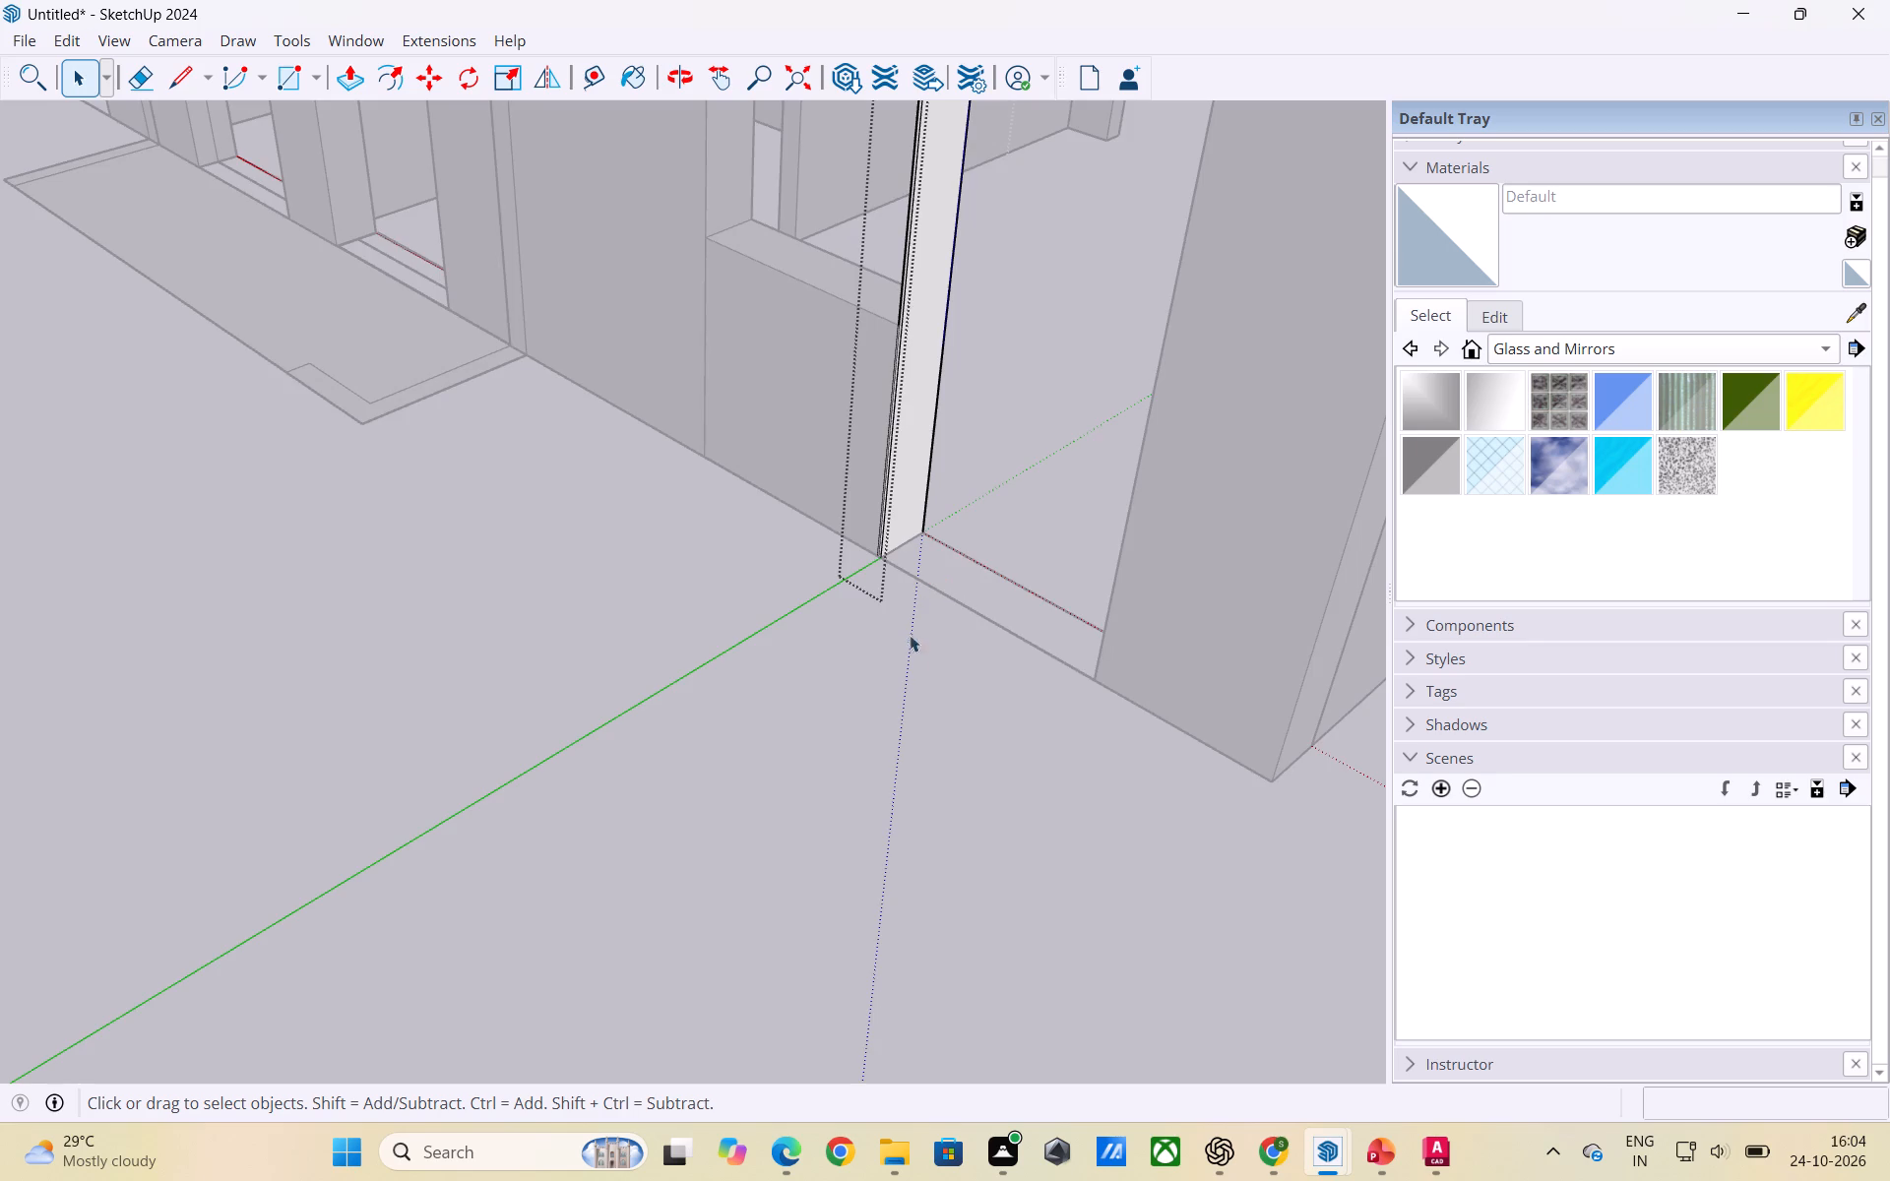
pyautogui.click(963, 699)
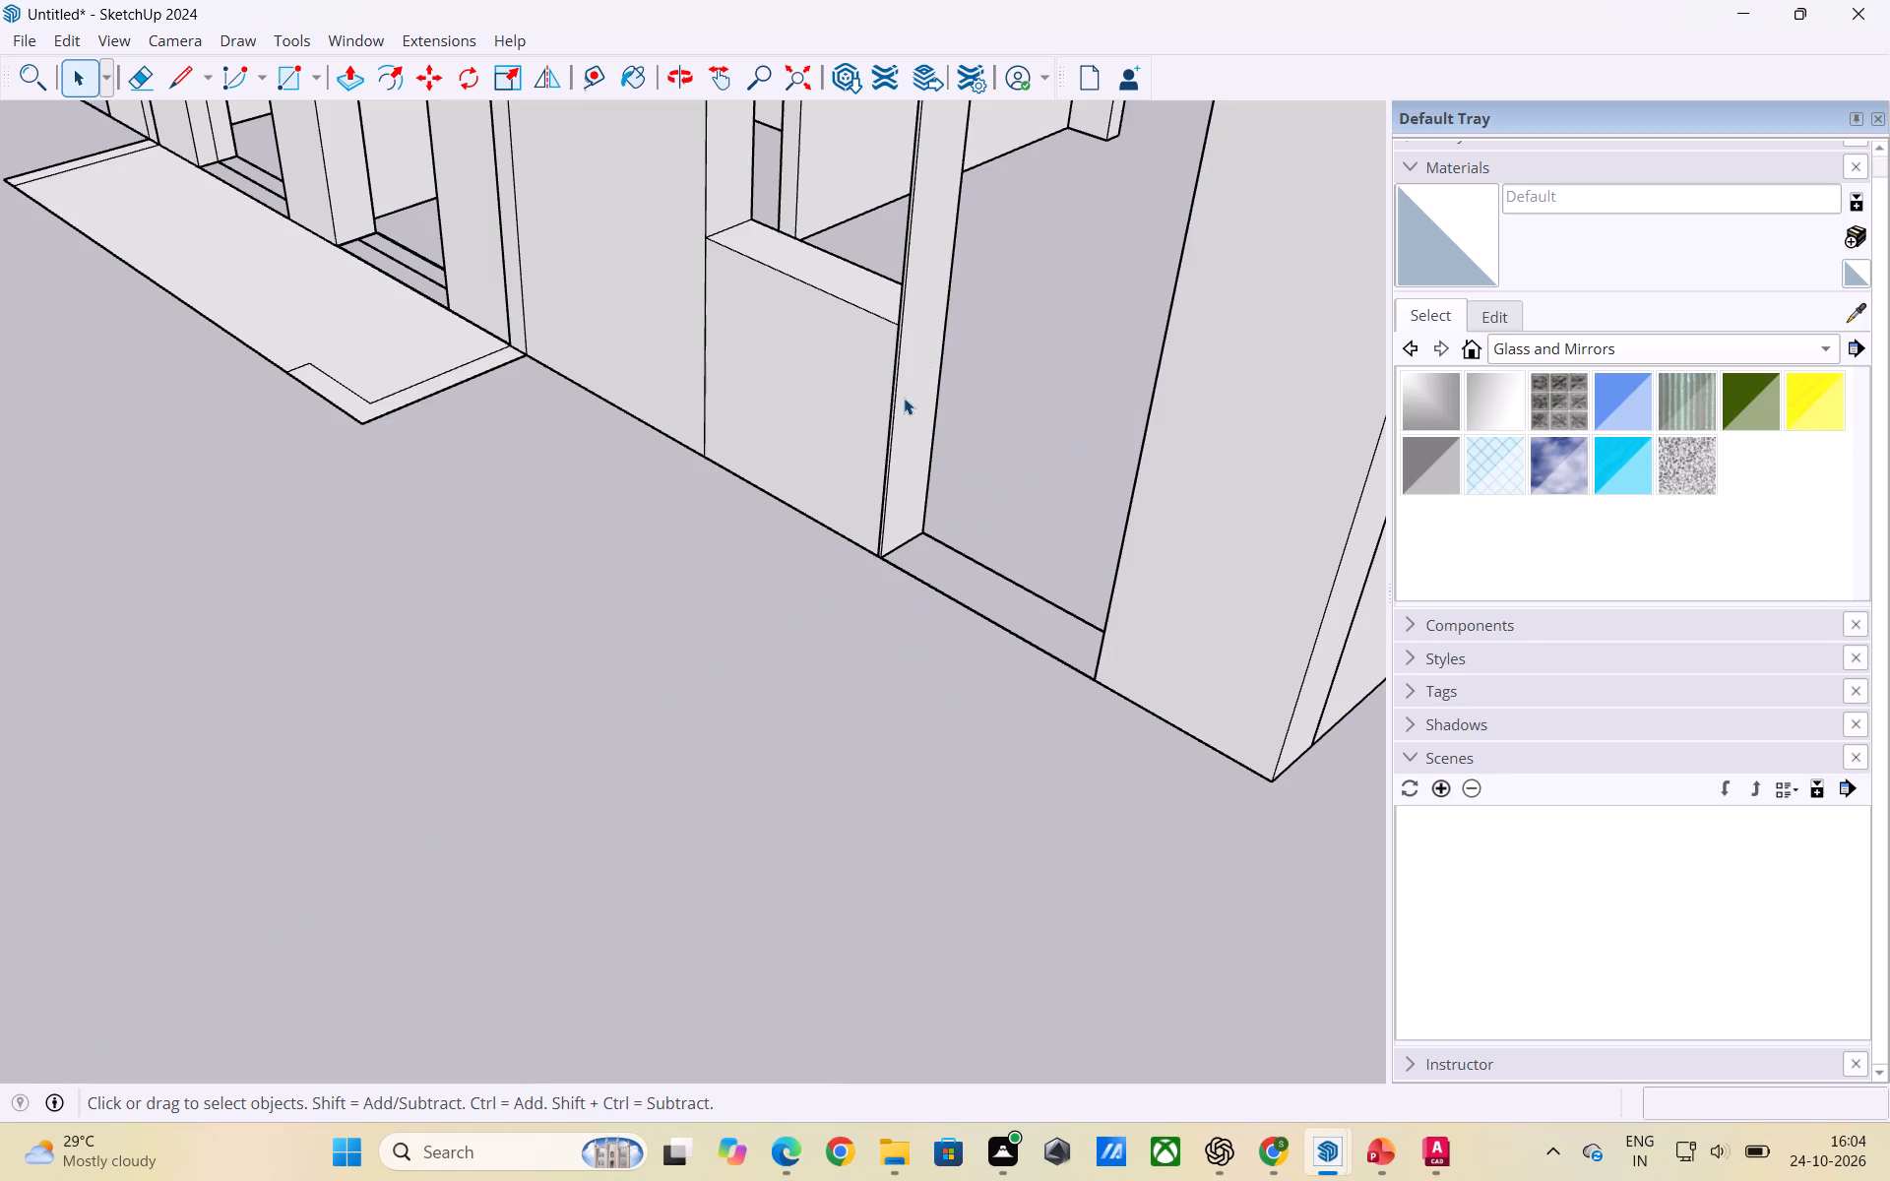
# Draw a line from the sill wall's outer top corner across the strip's opening-side face, about 1' along the green axis past its edge.
pyautogui.press('l')
pyautogui.scroll(5, 889, 322)
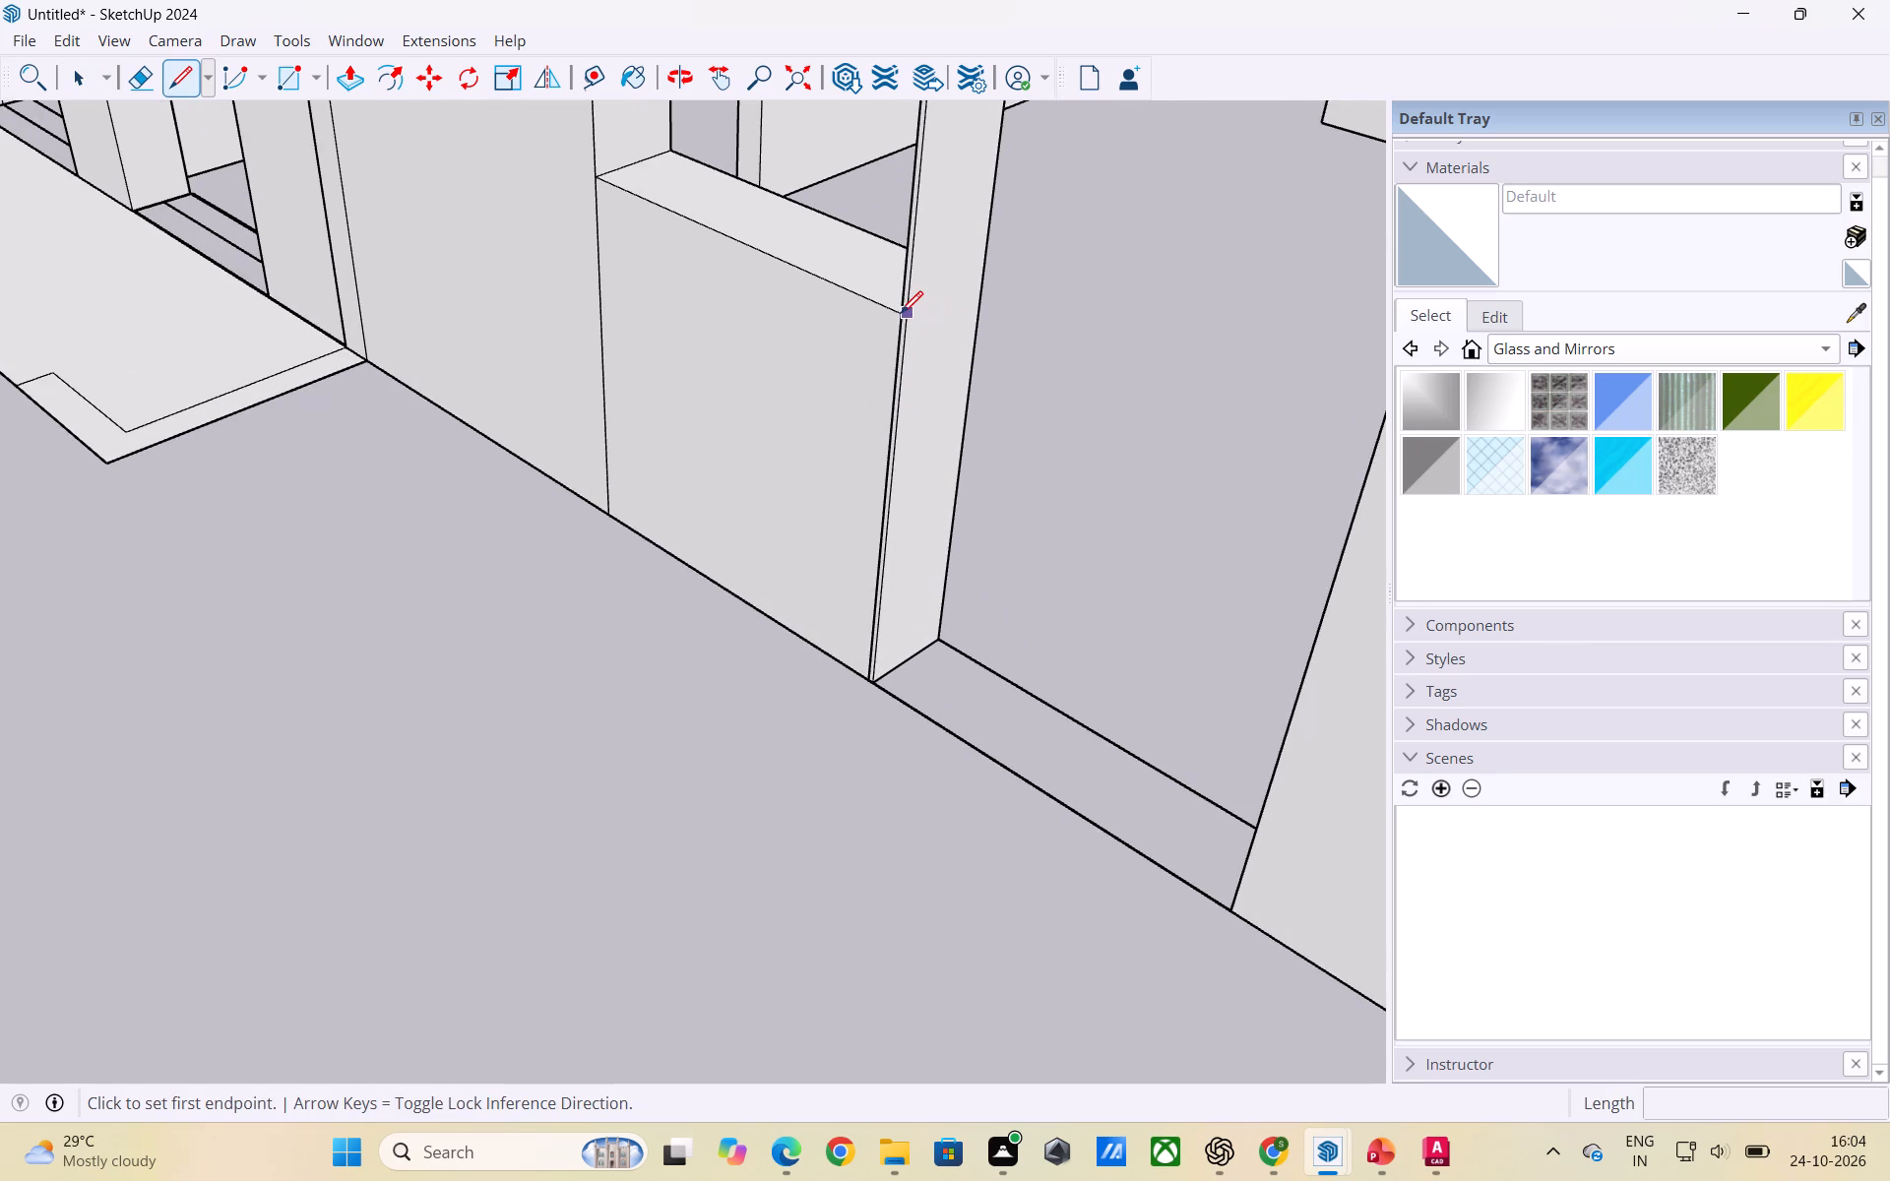
pyautogui.scroll(3, 892, 319)
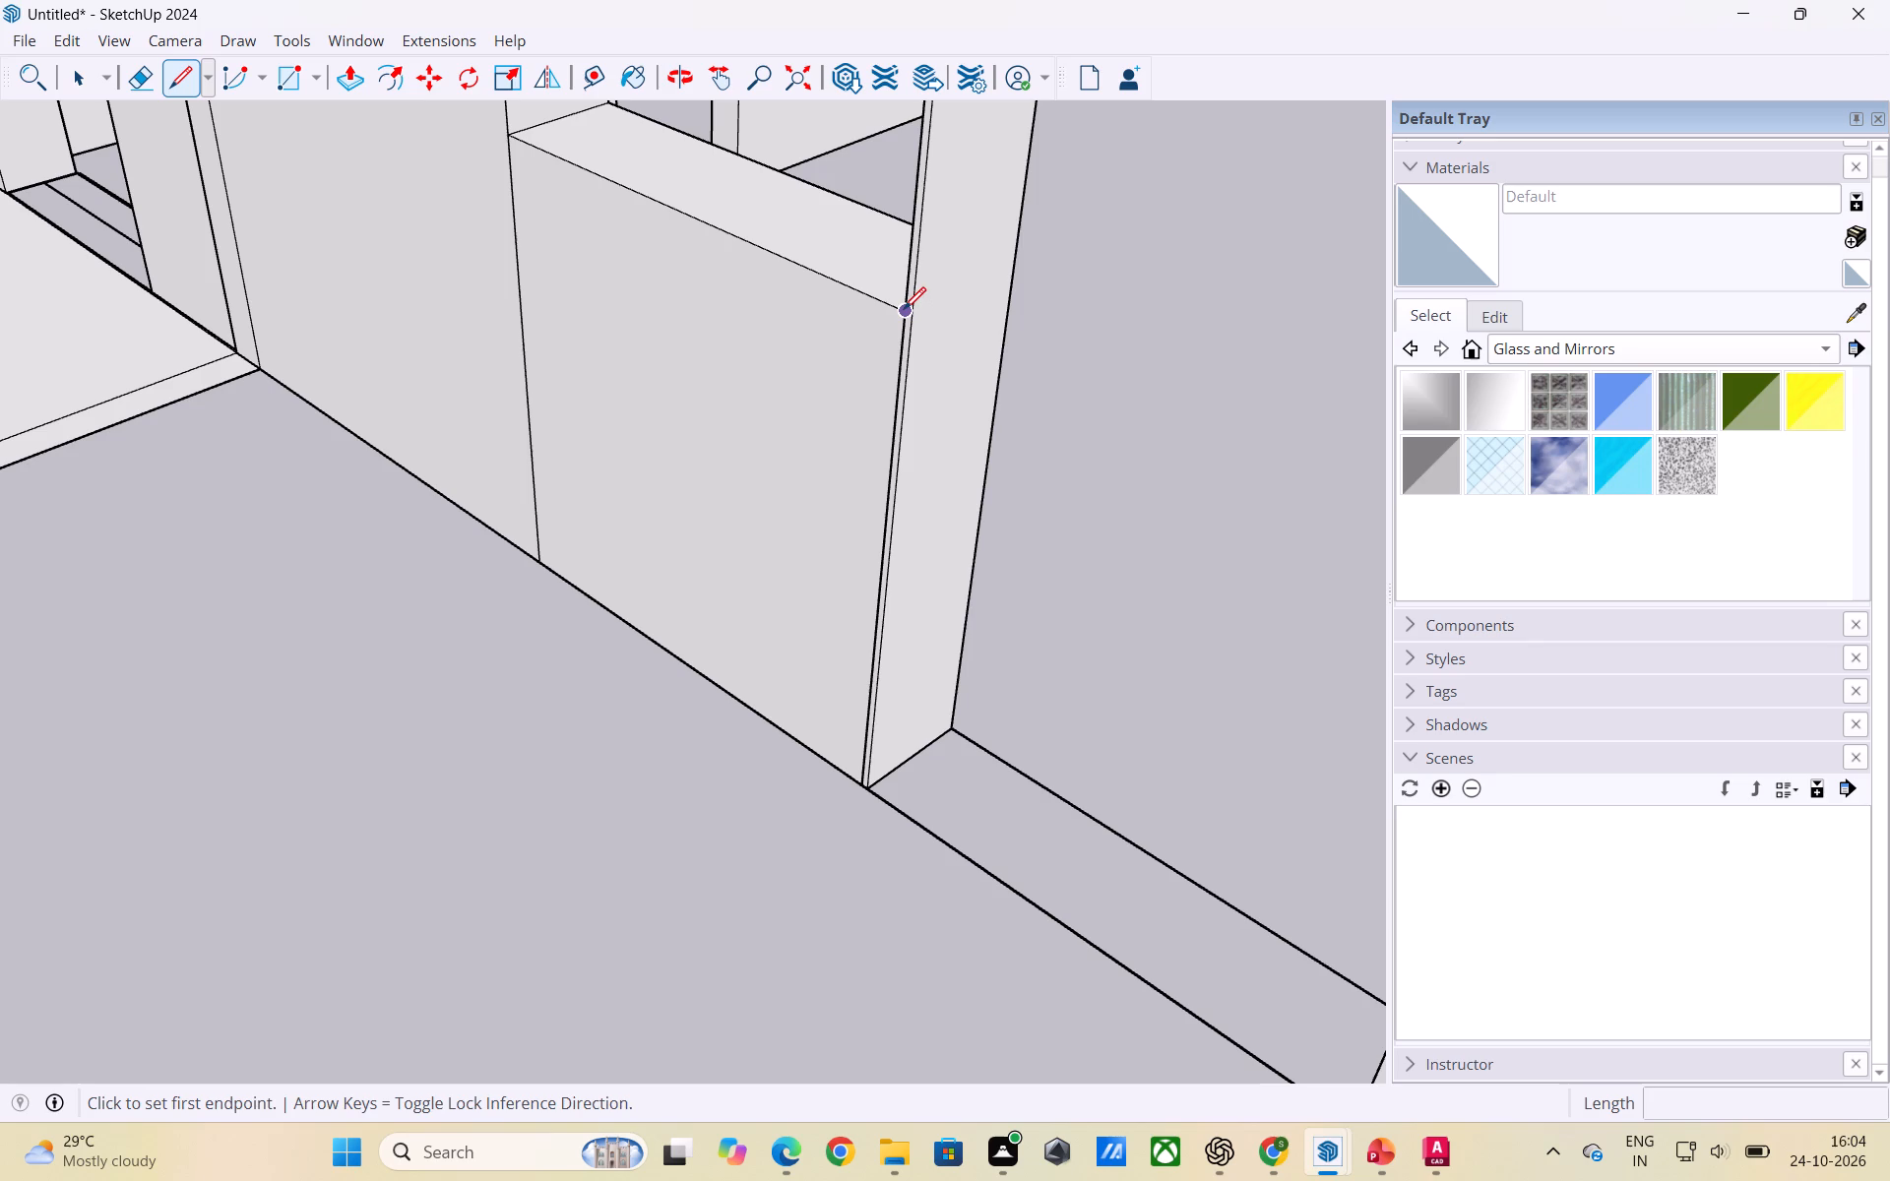
pyautogui.click(903, 310)
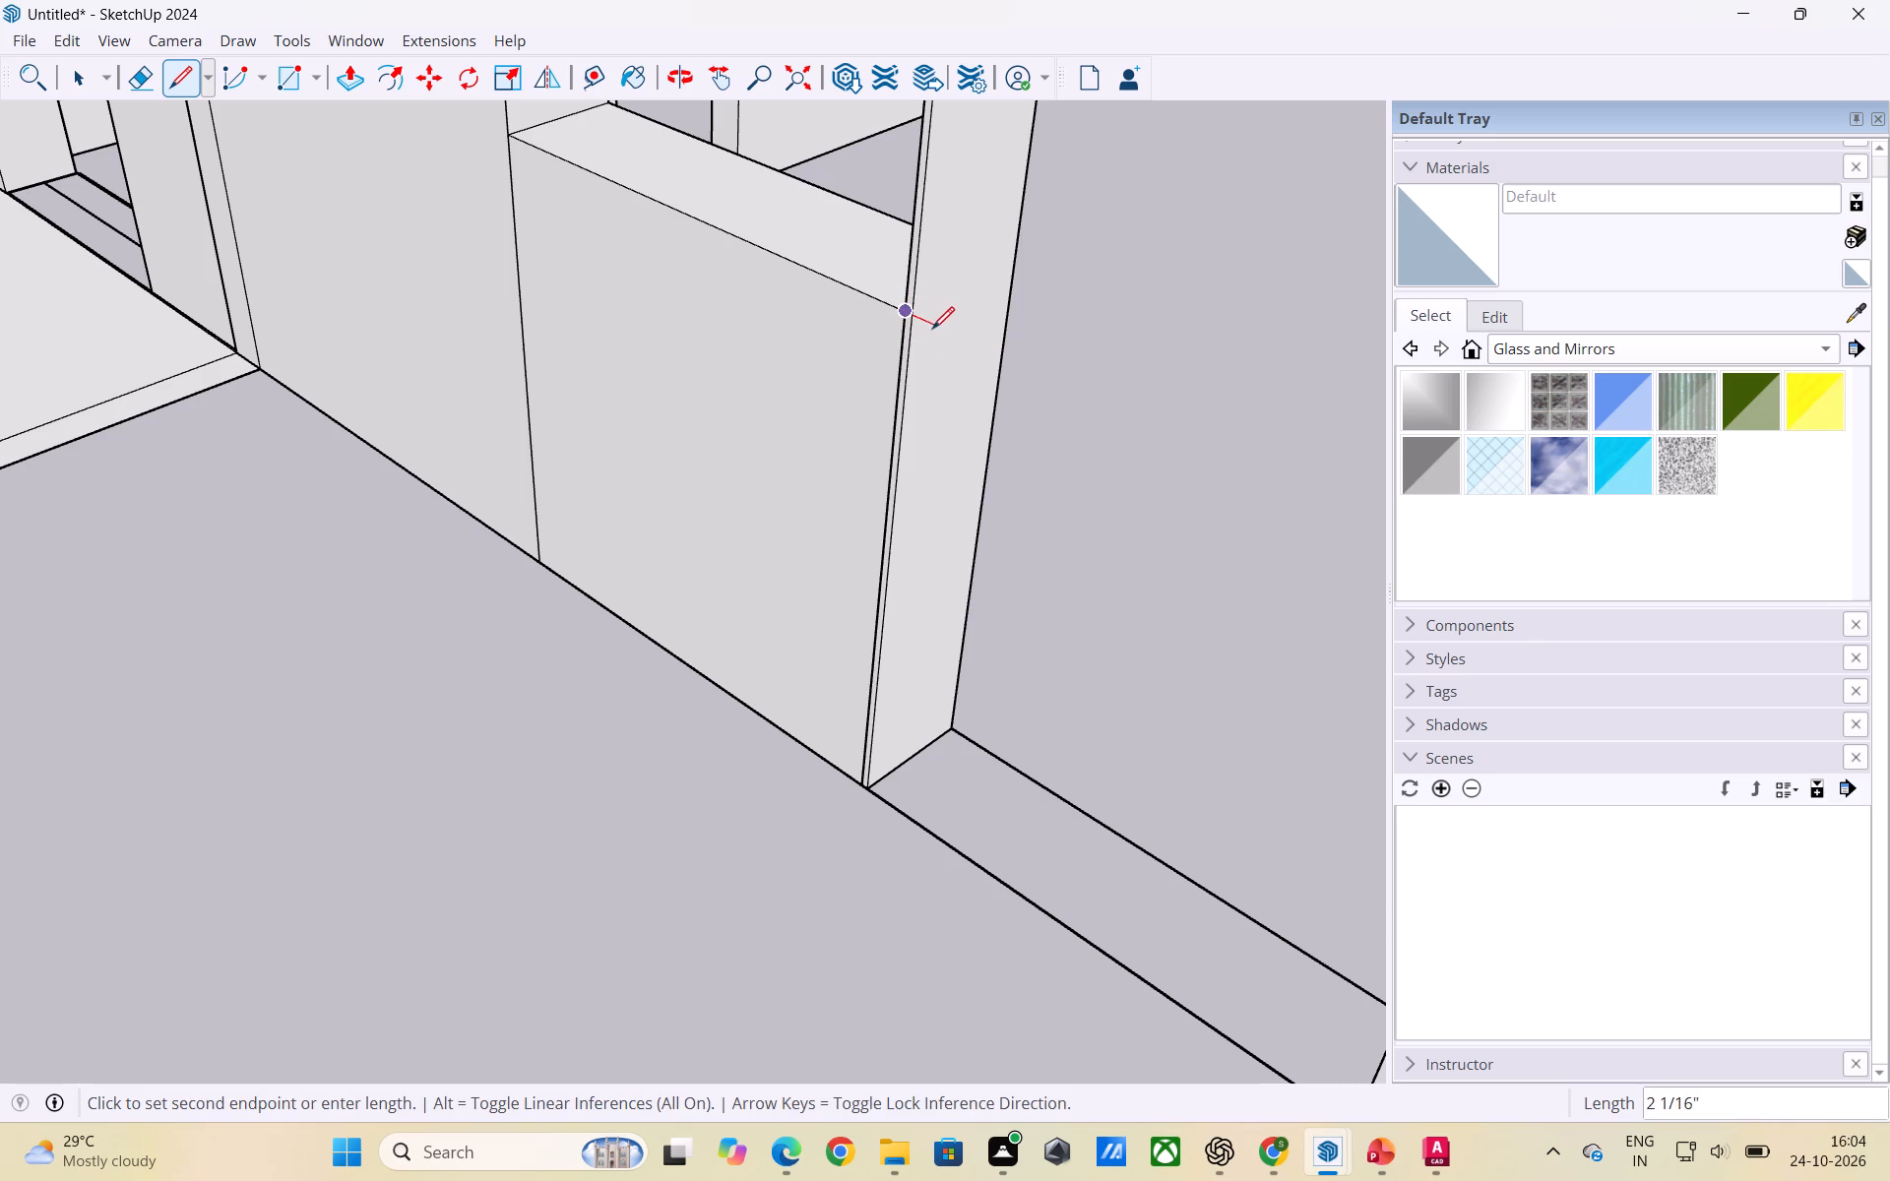
pyautogui.scroll(6, 915, 314)
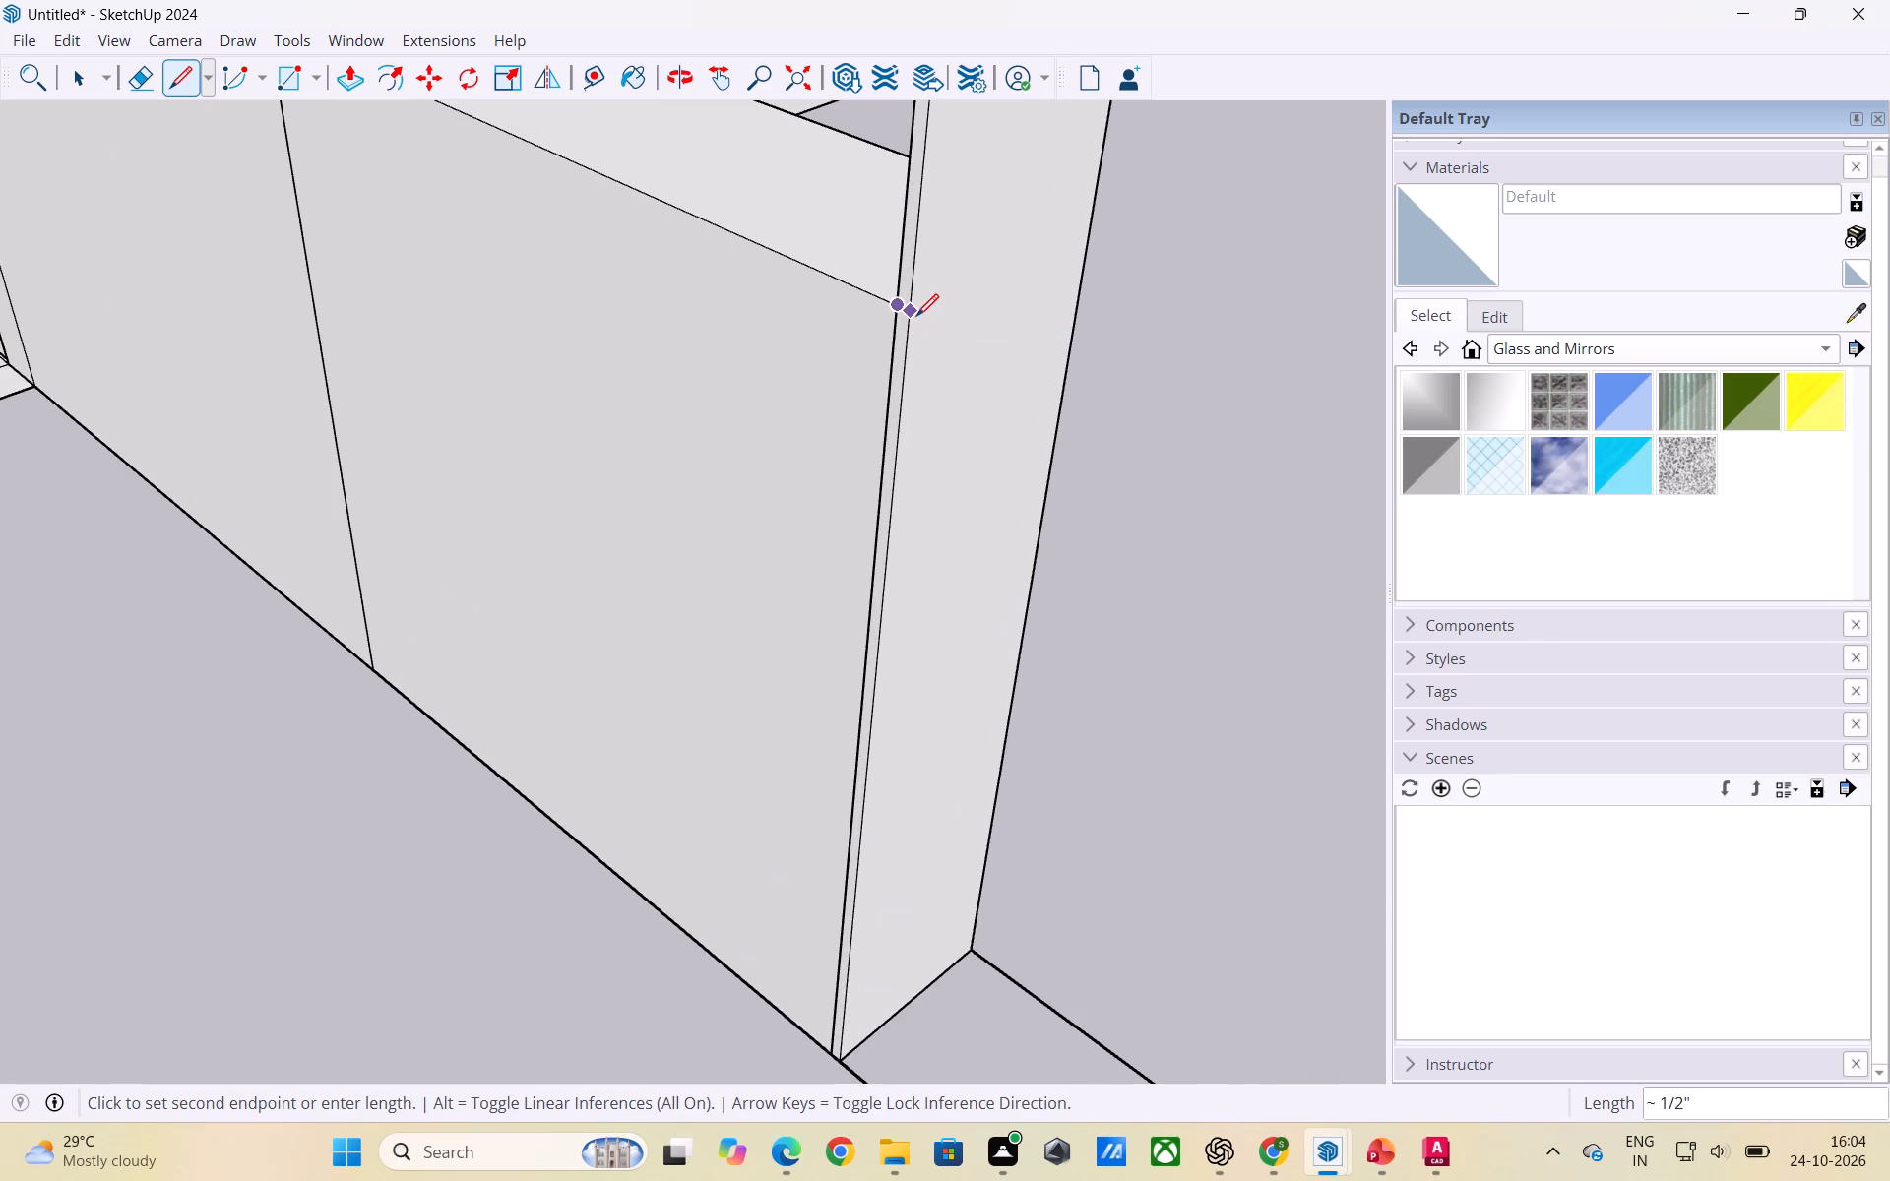
pyautogui.click(916, 316)
pyautogui.scroll(3, 1083, 290)
pyautogui.moveTo(1104, 291); pyautogui.dragTo(580, 378, button='middle')
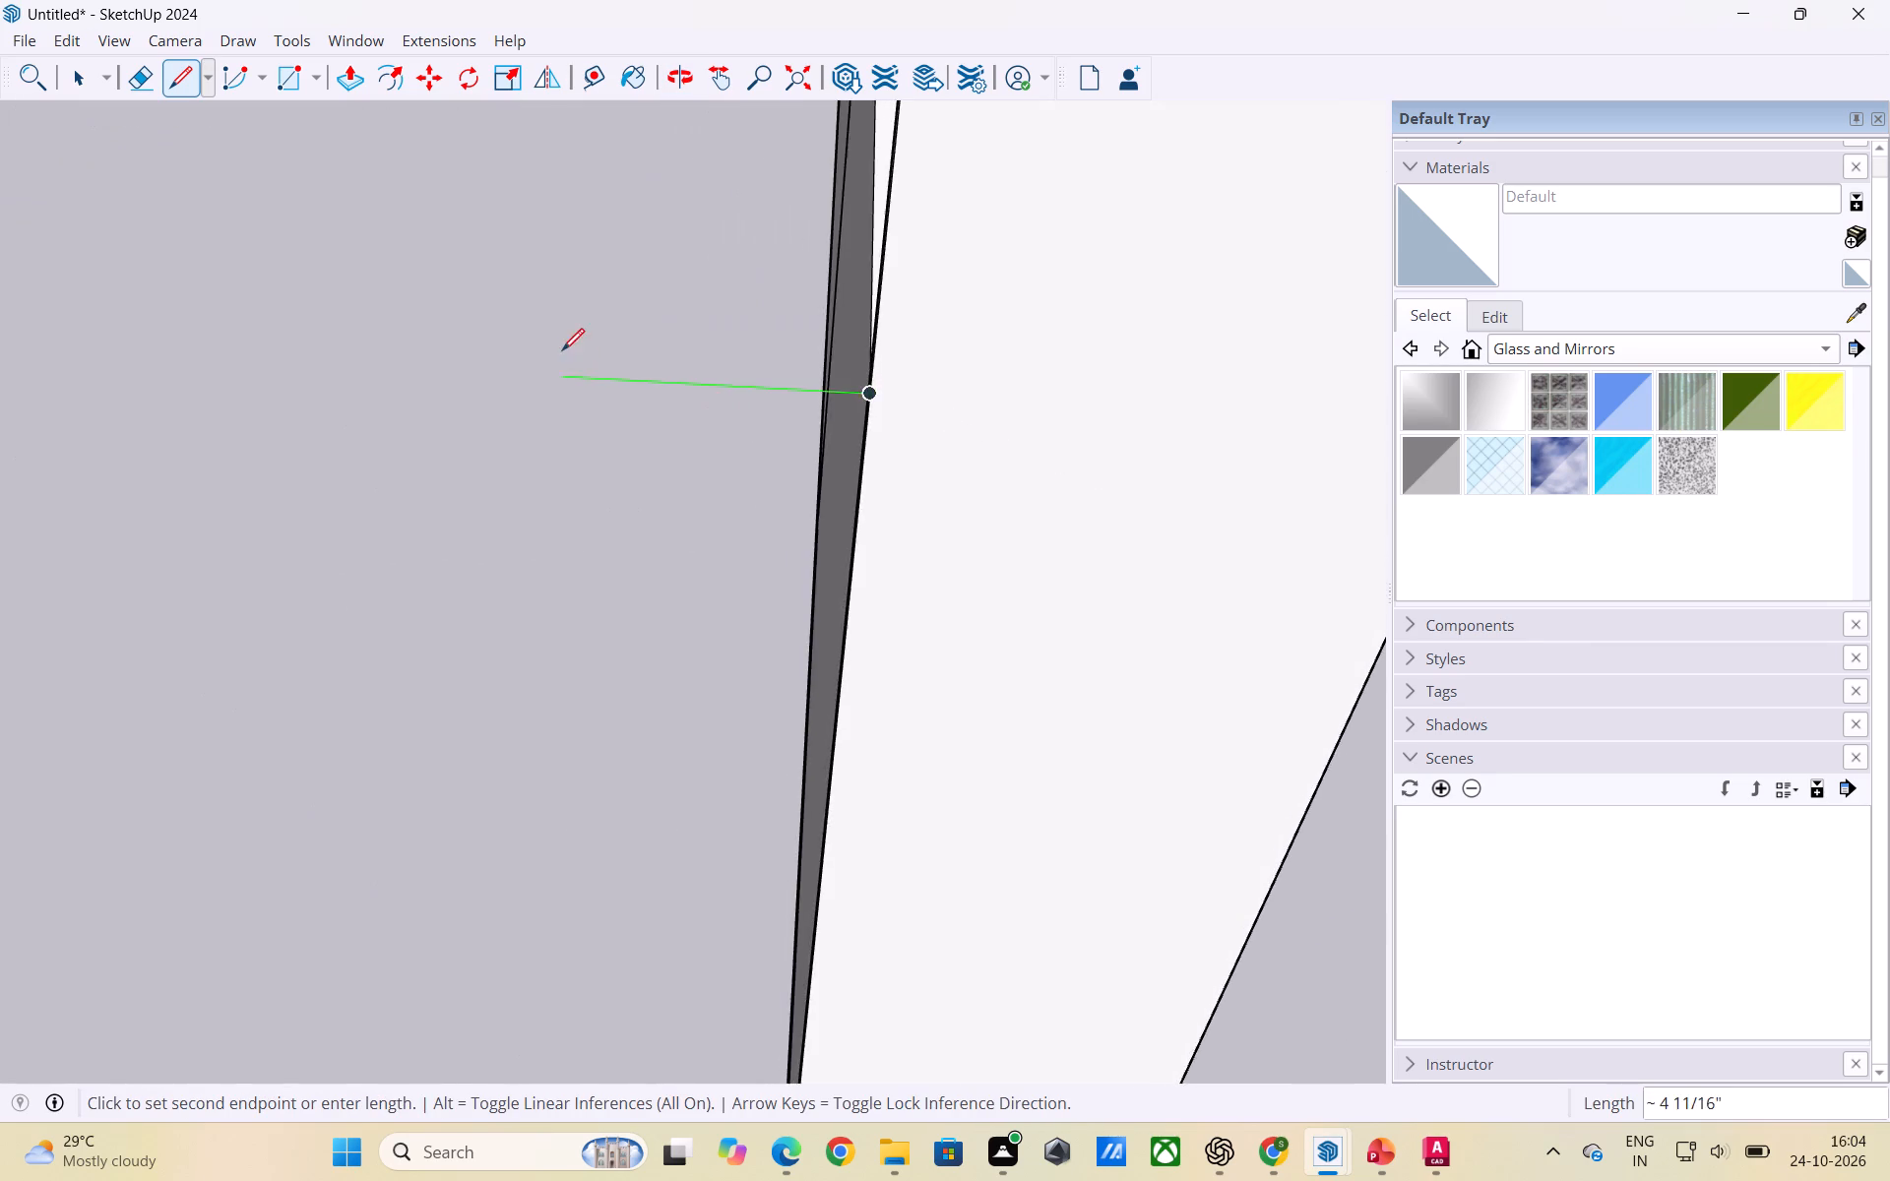
pyautogui.scroll(-3, 562, 349)
pyautogui.scroll(-15, 745, 370)
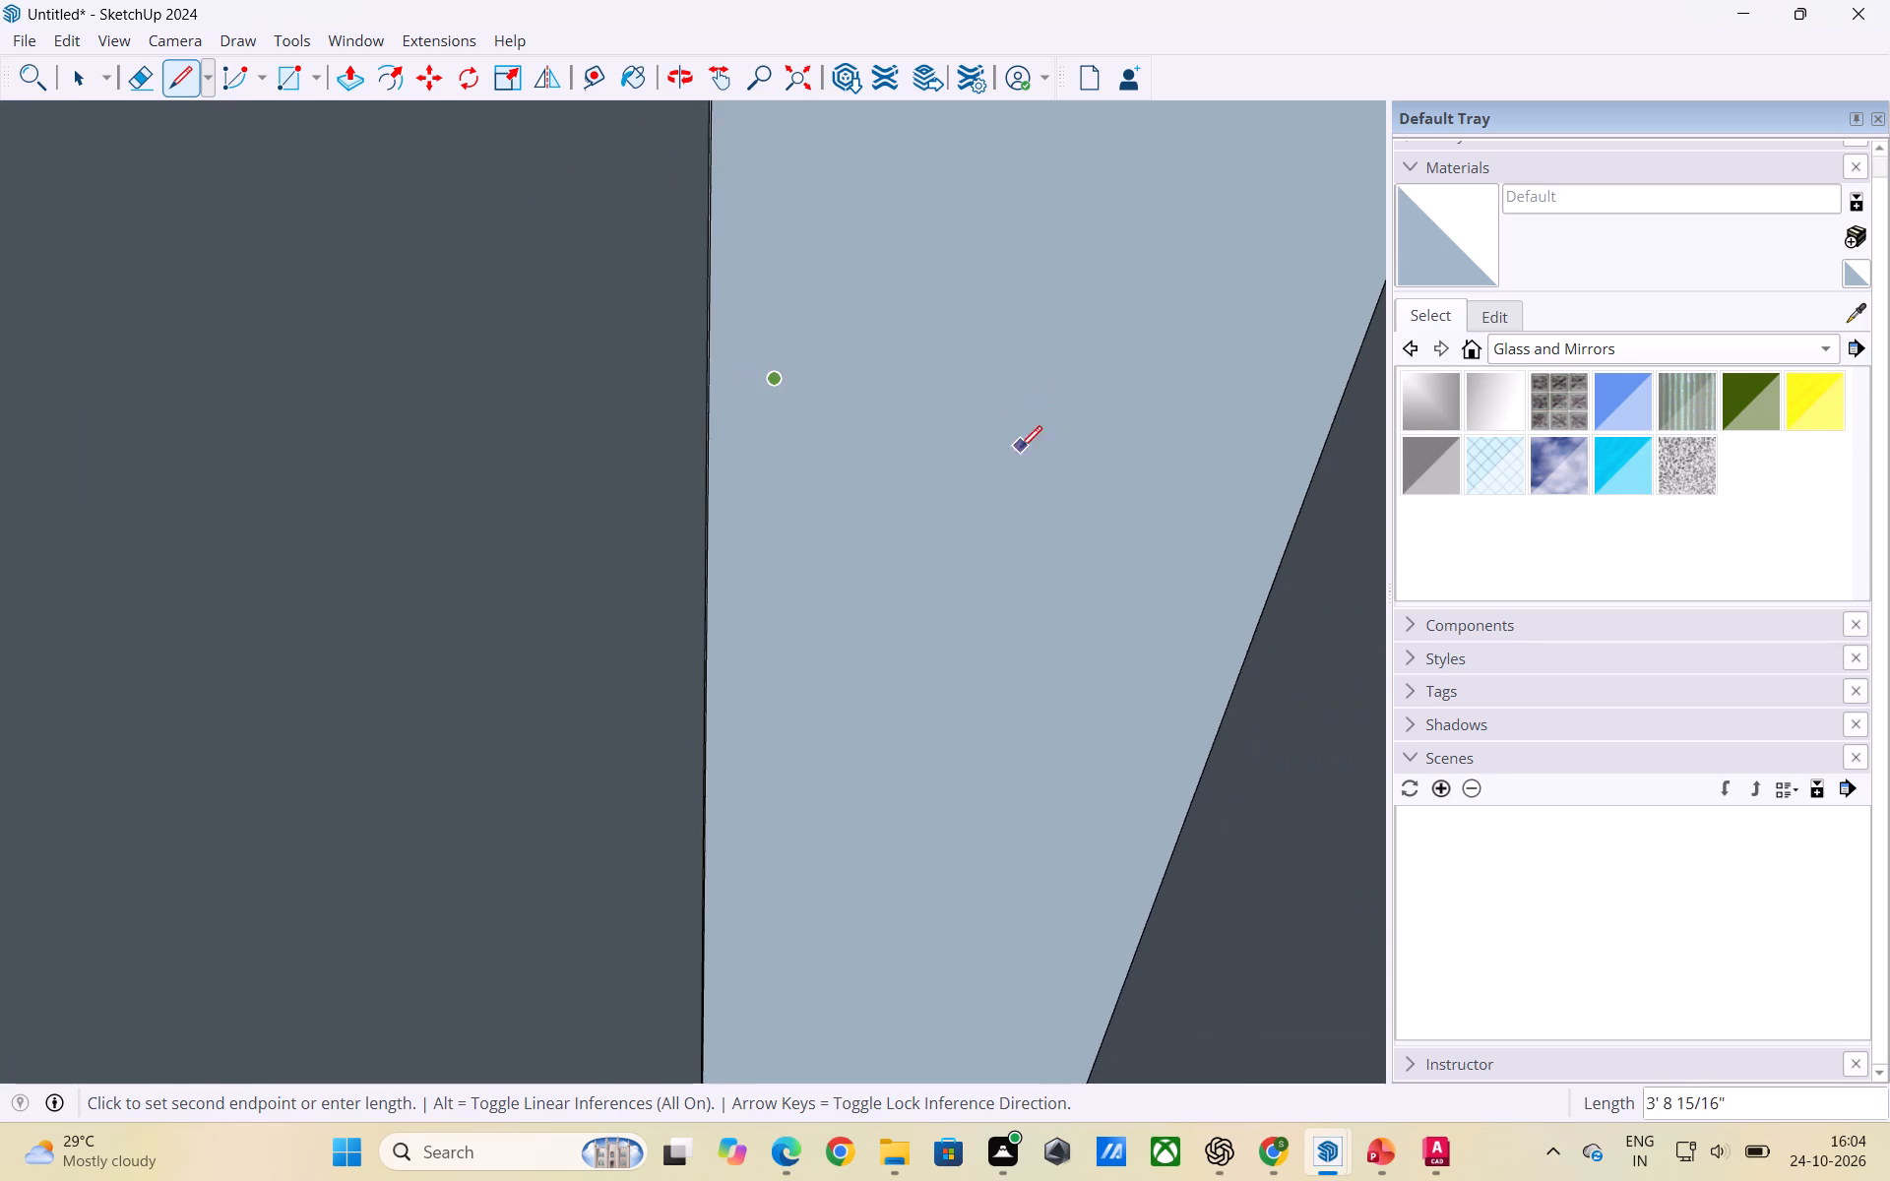
pyautogui.scroll(-9, 1020, 448)
pyautogui.scroll(-5, 728, 511)
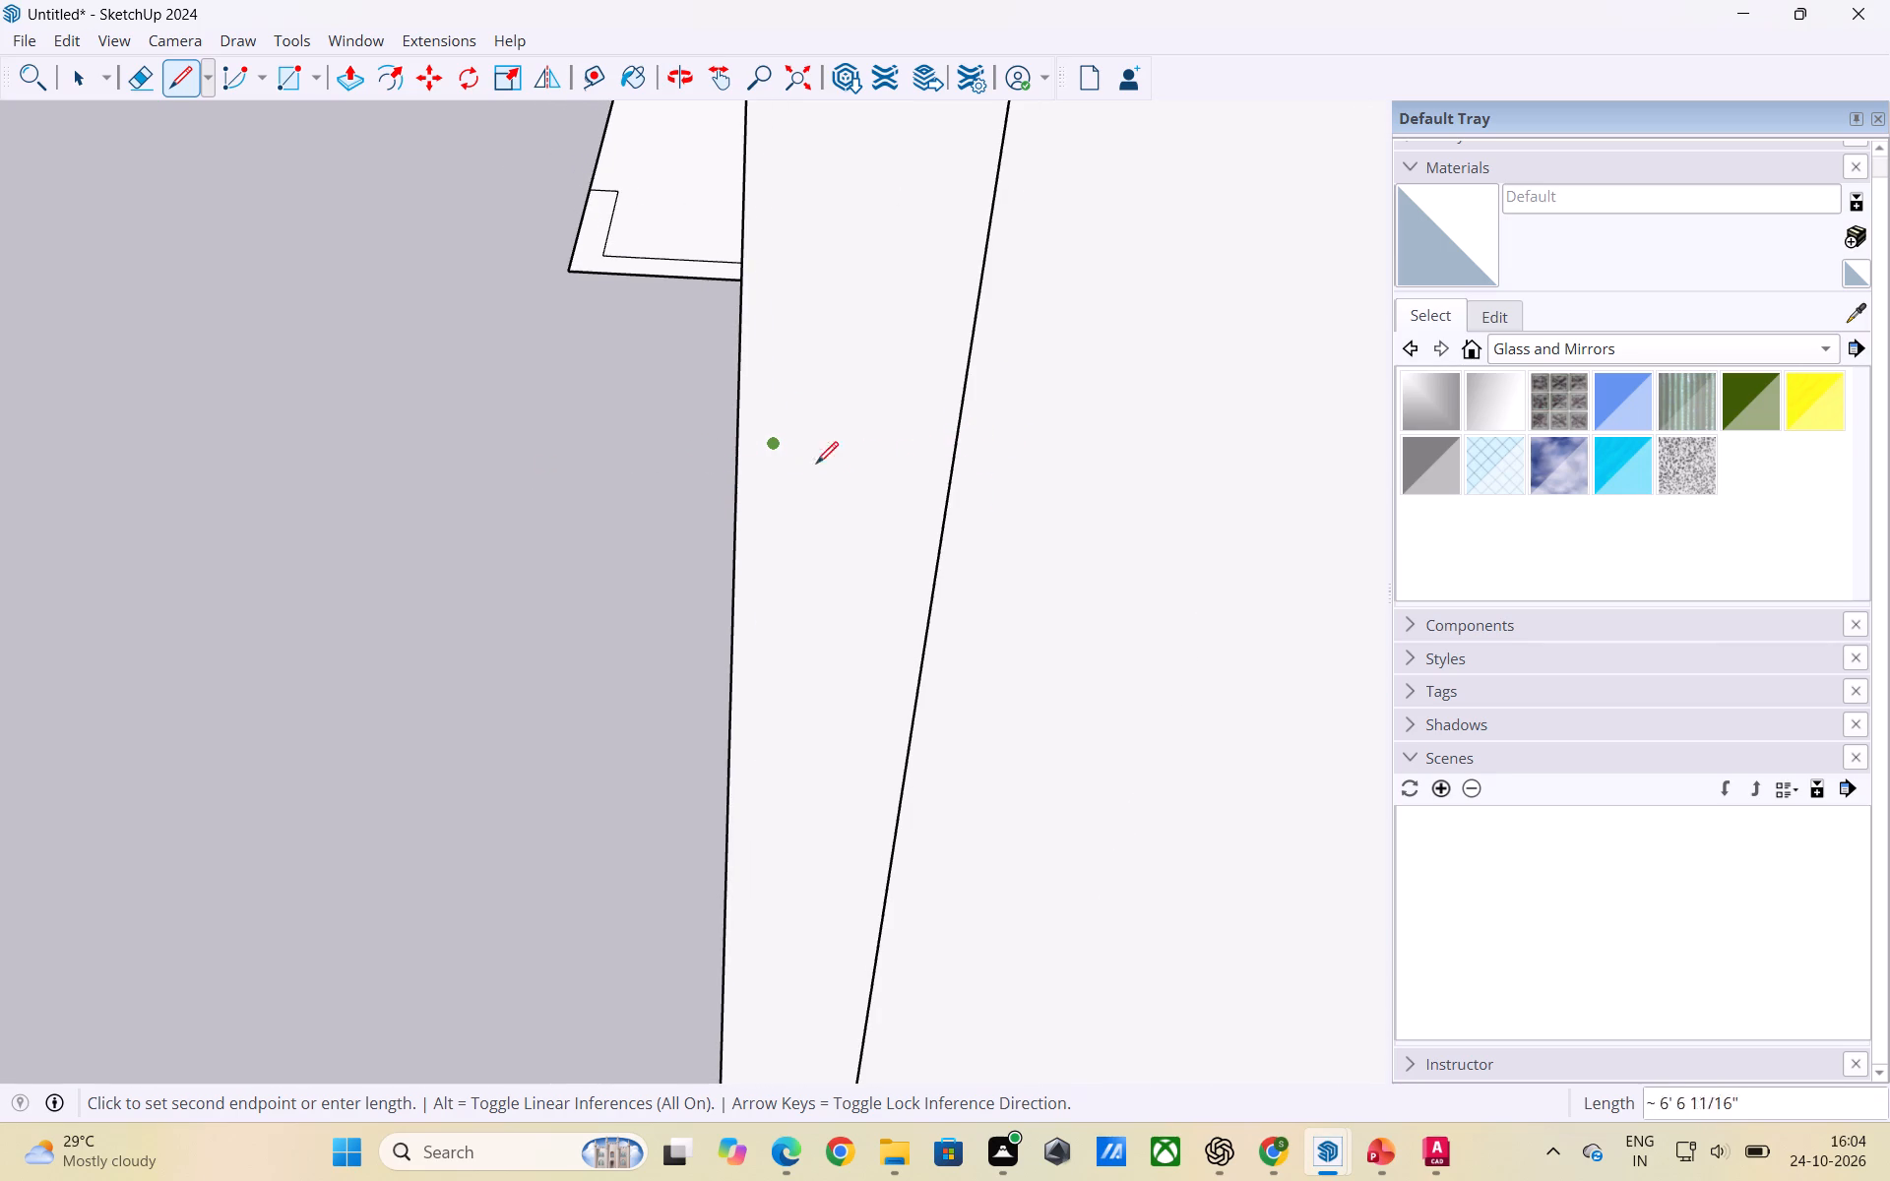
pyautogui.scroll(-3, 505, 547)
pyautogui.moveTo(583, 585); pyautogui.dragTo(1206, 547, button='middle')
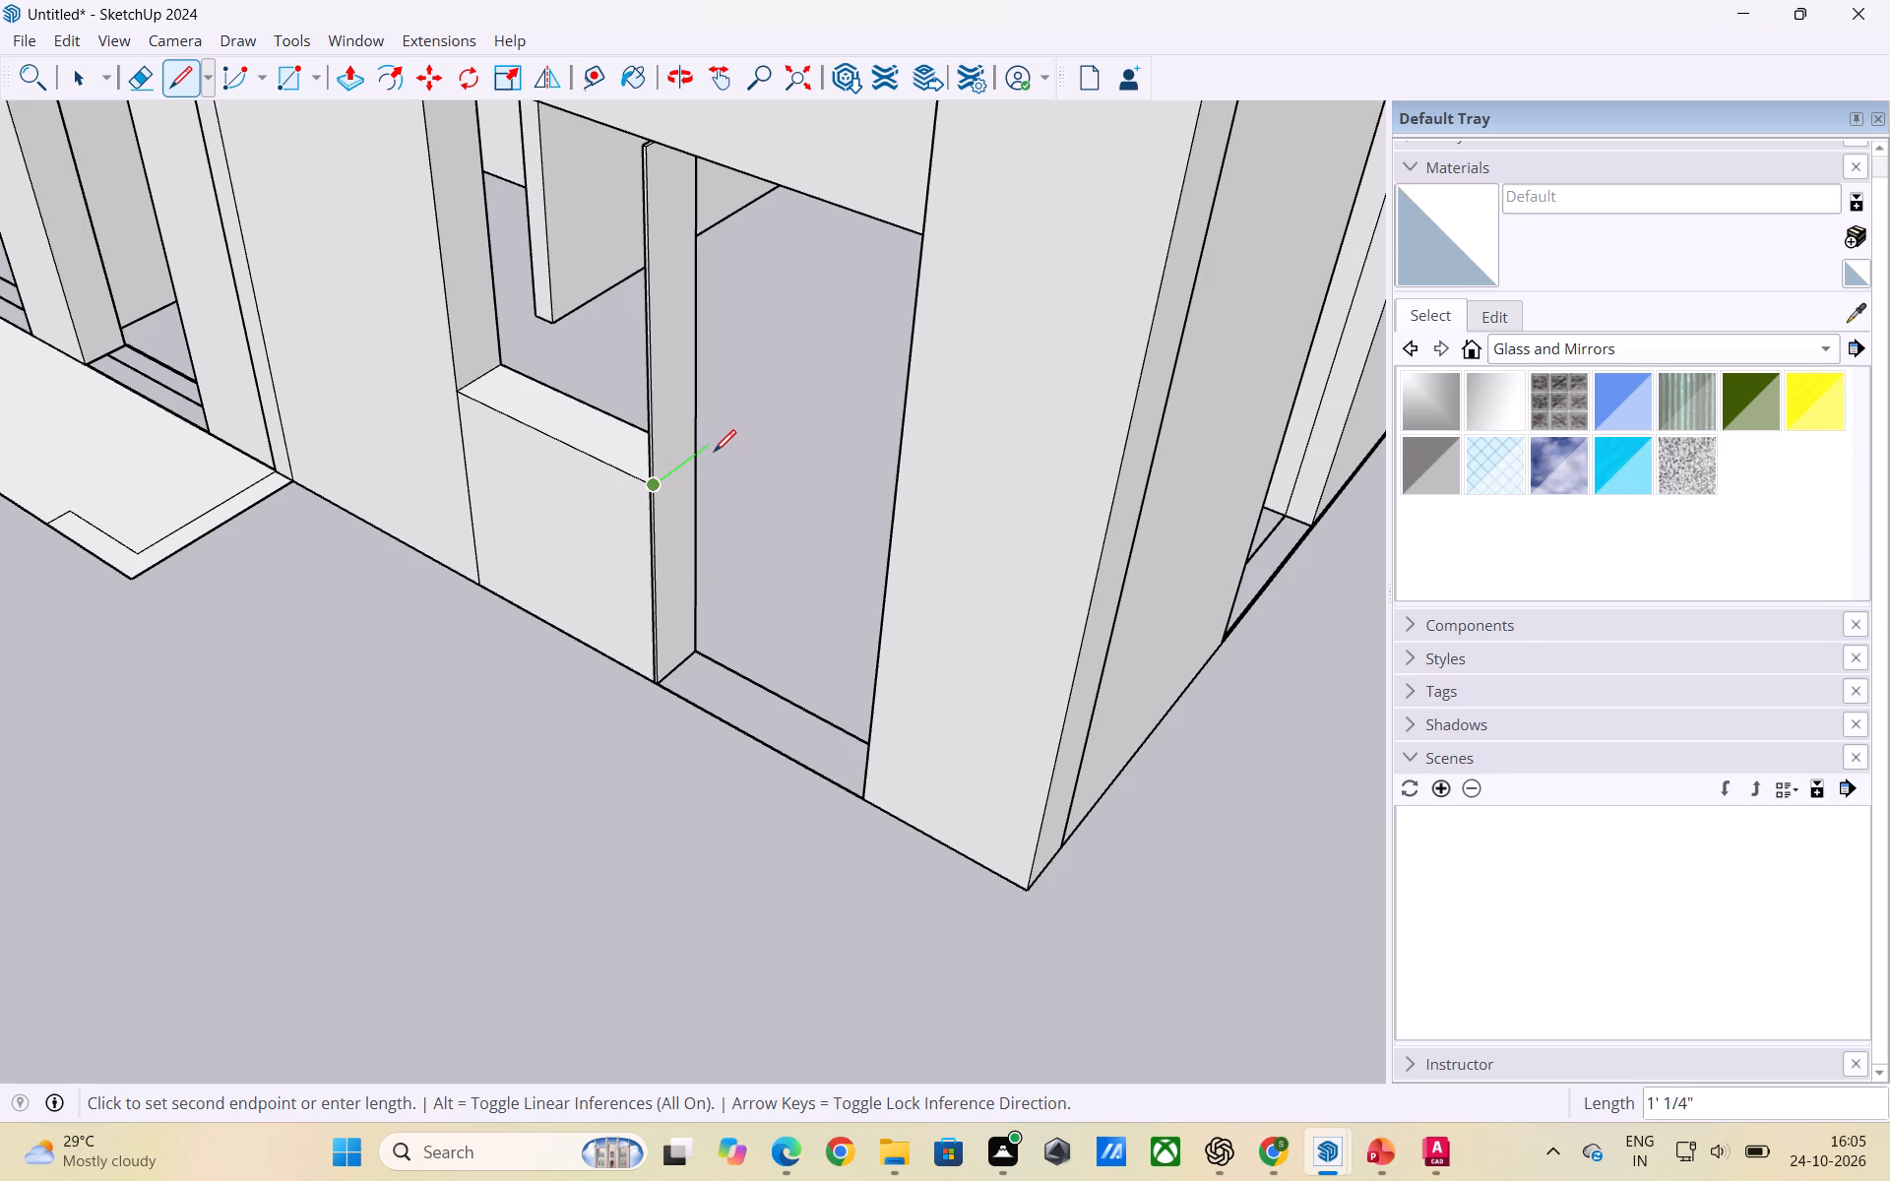
pyautogui.click(718, 462)
pyautogui.press('space')
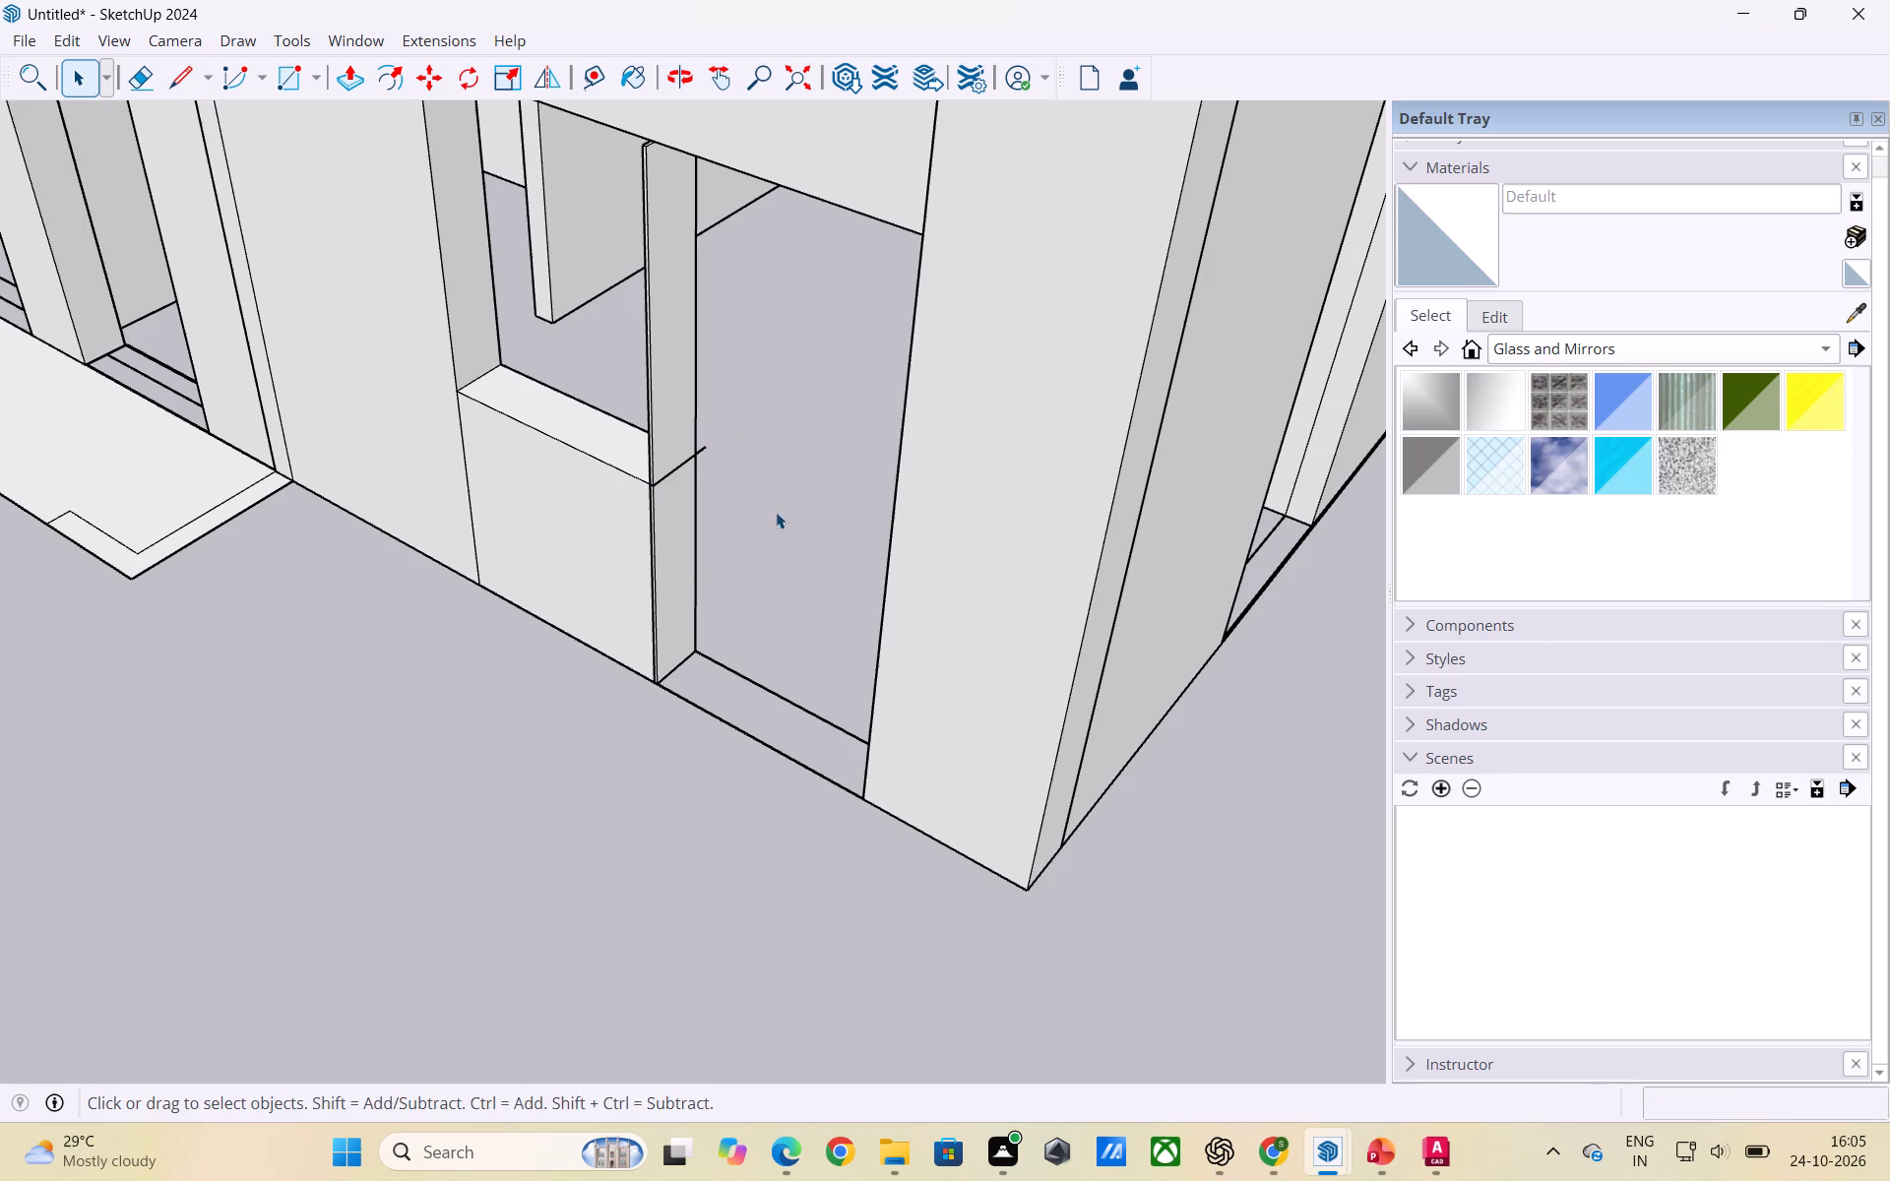
pyautogui.click(776, 512)
# In the strip's group, draw a rectangle about 9" by 3' on the opening-side face, from sill level to the base, and leave the group.
pyautogui.scroll(1, 739, 511)
pyautogui.moveTo(751, 531); pyautogui.dragTo(568, 528, button='middle')
pyautogui.scroll(2, 587, 504)
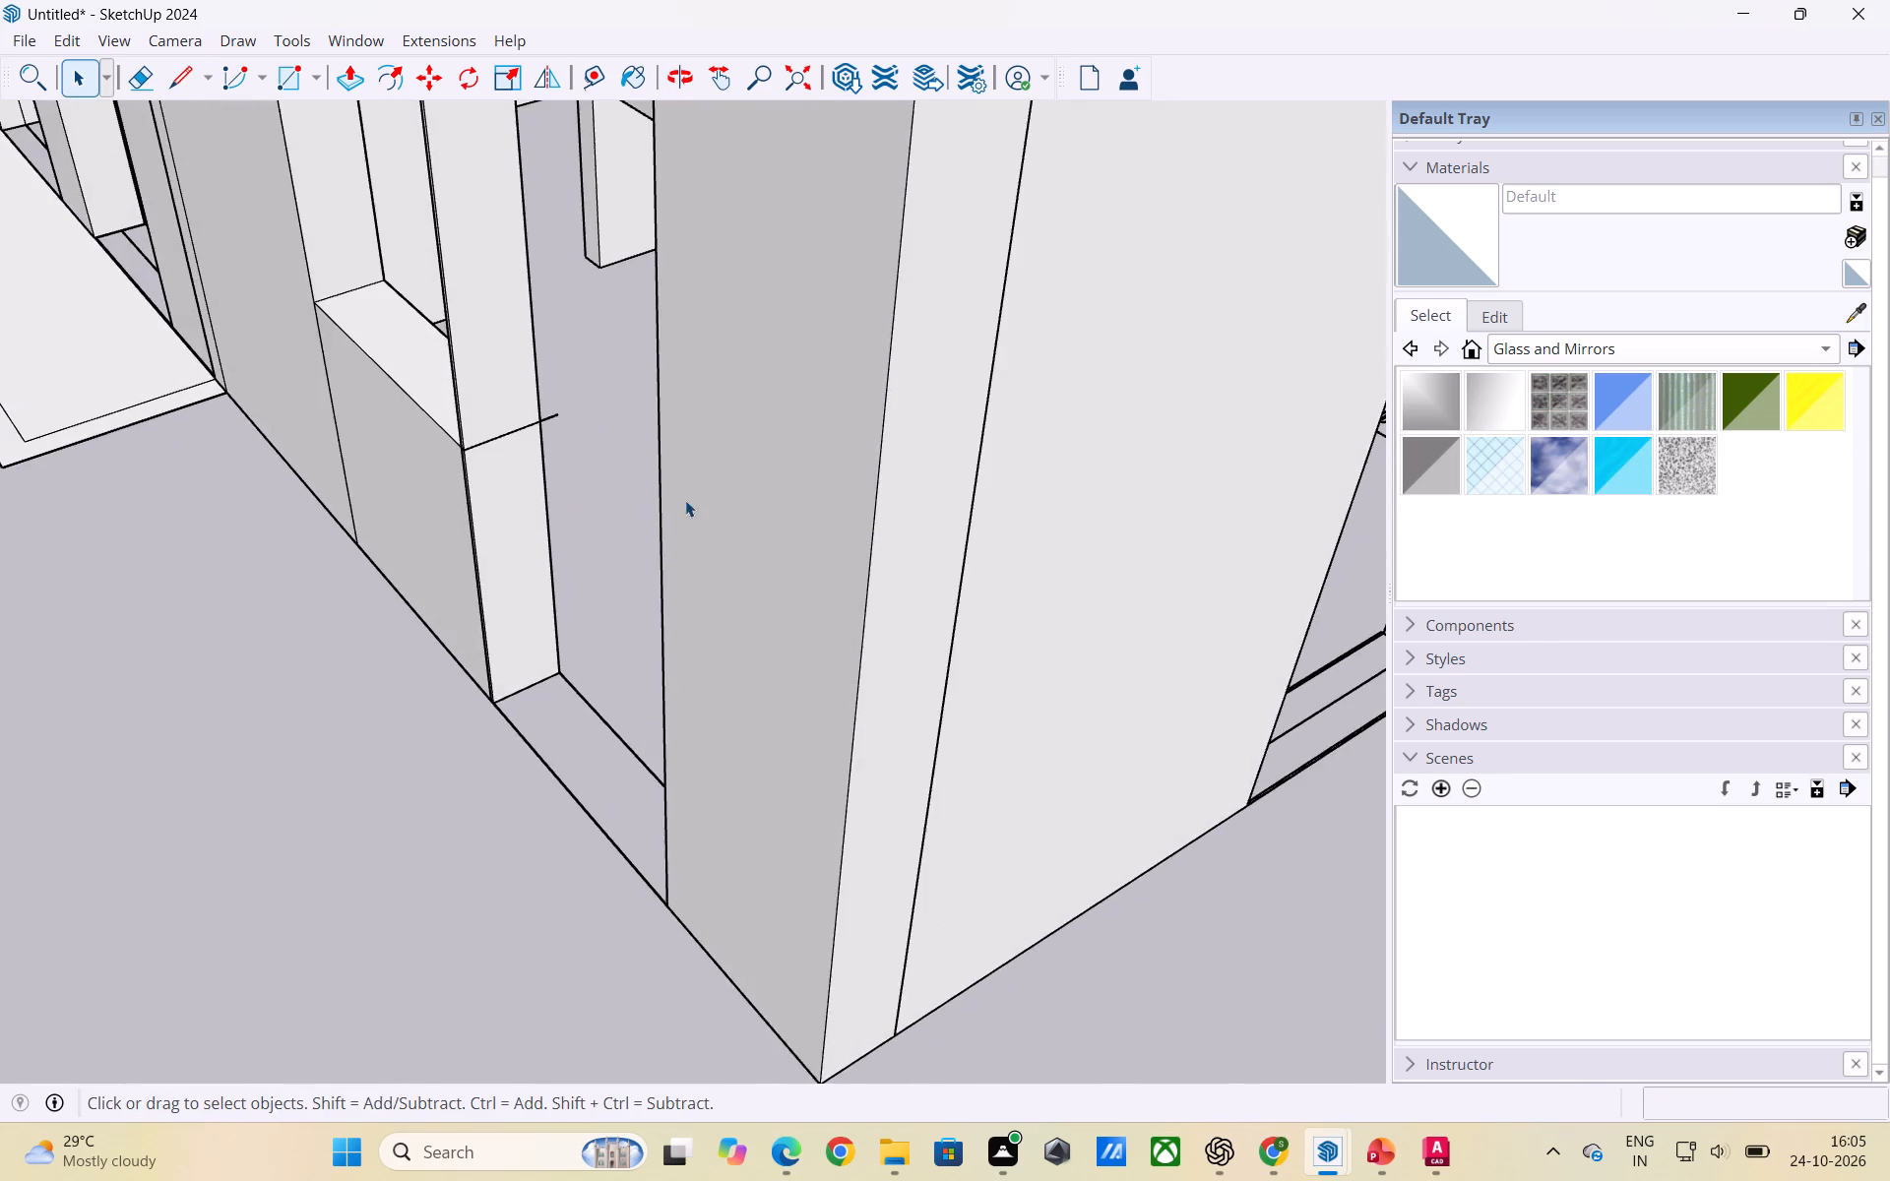
pyautogui.scroll(-3, 686, 500)
pyautogui.moveTo(587, 538); pyautogui.dragTo(794, 544, button='middle')
pyautogui.click(683, 541)
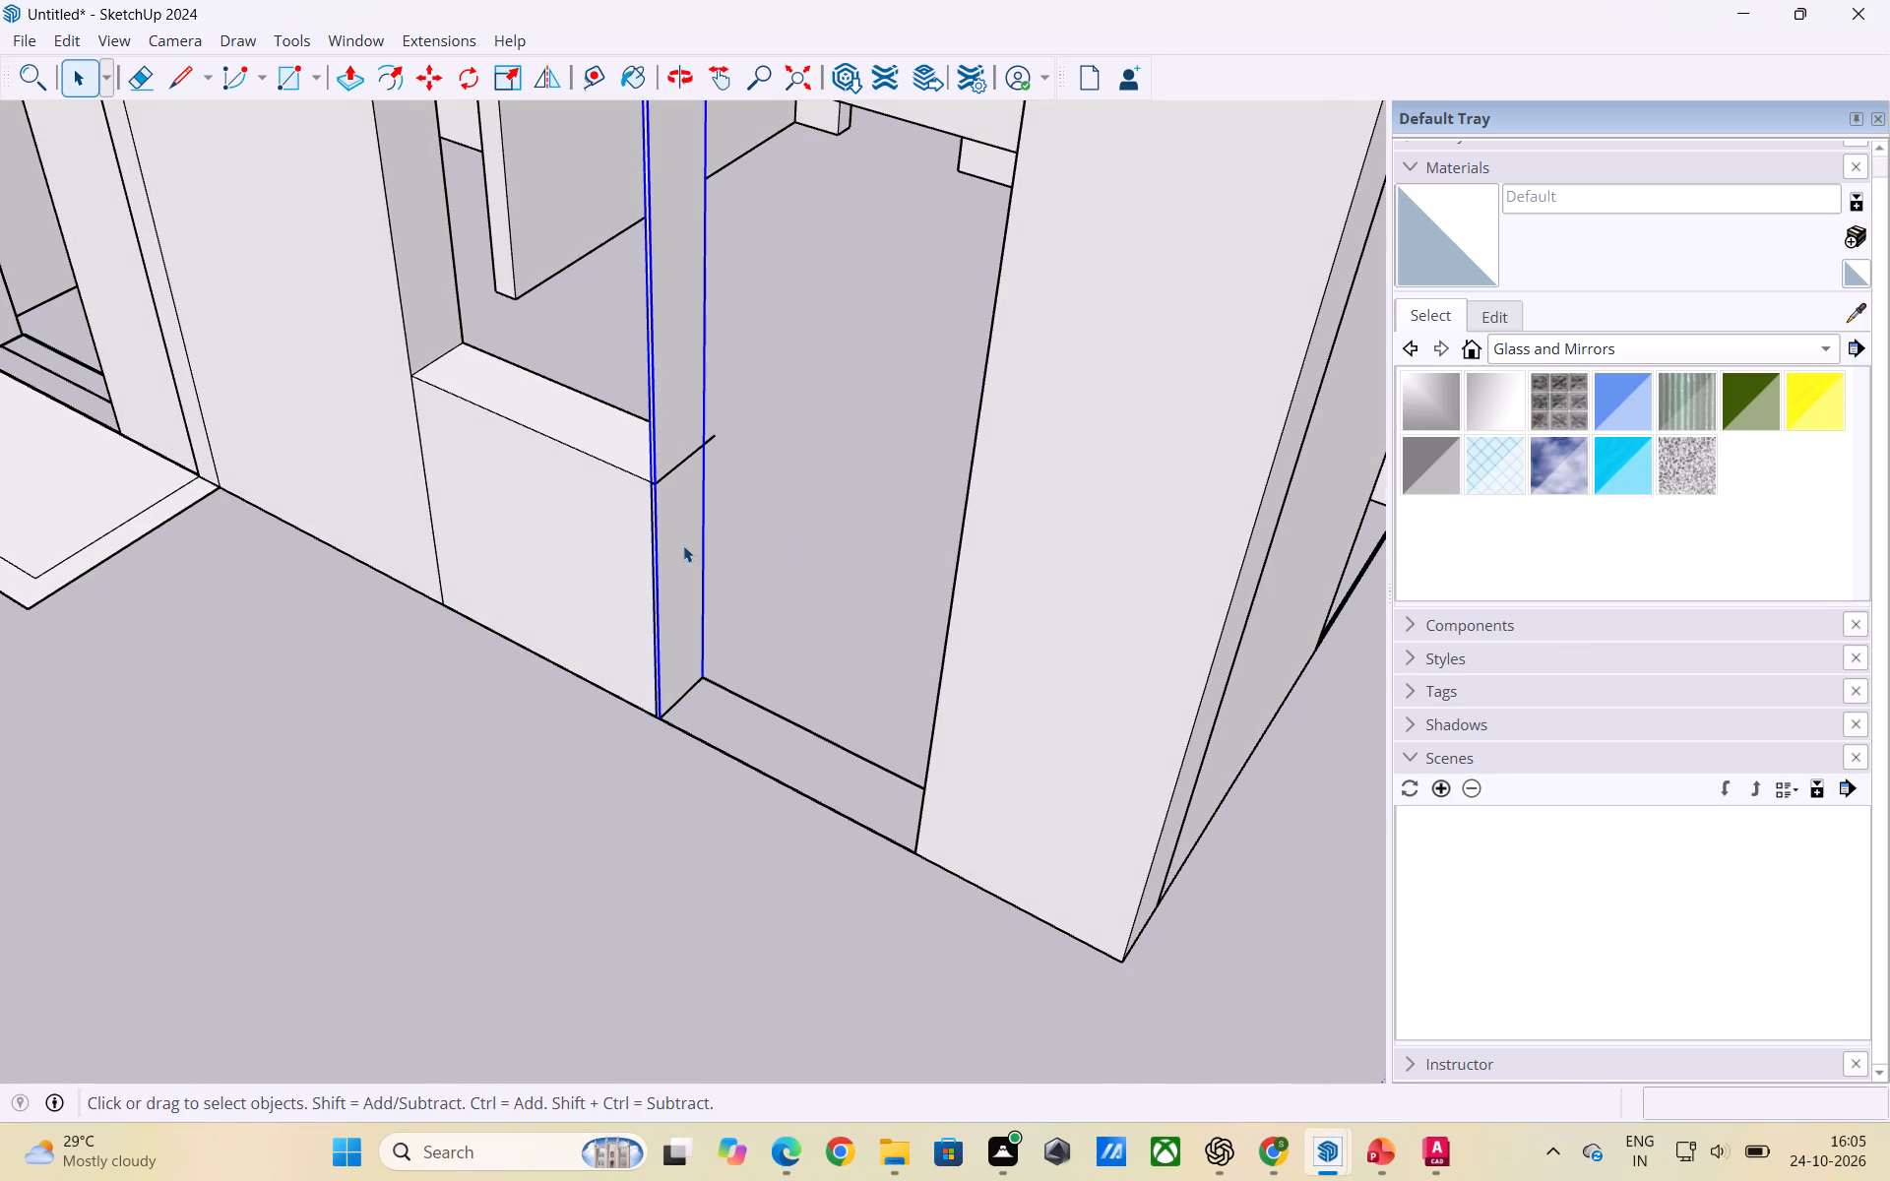
pyautogui.click(835, 539)
pyautogui.click(883, 502)
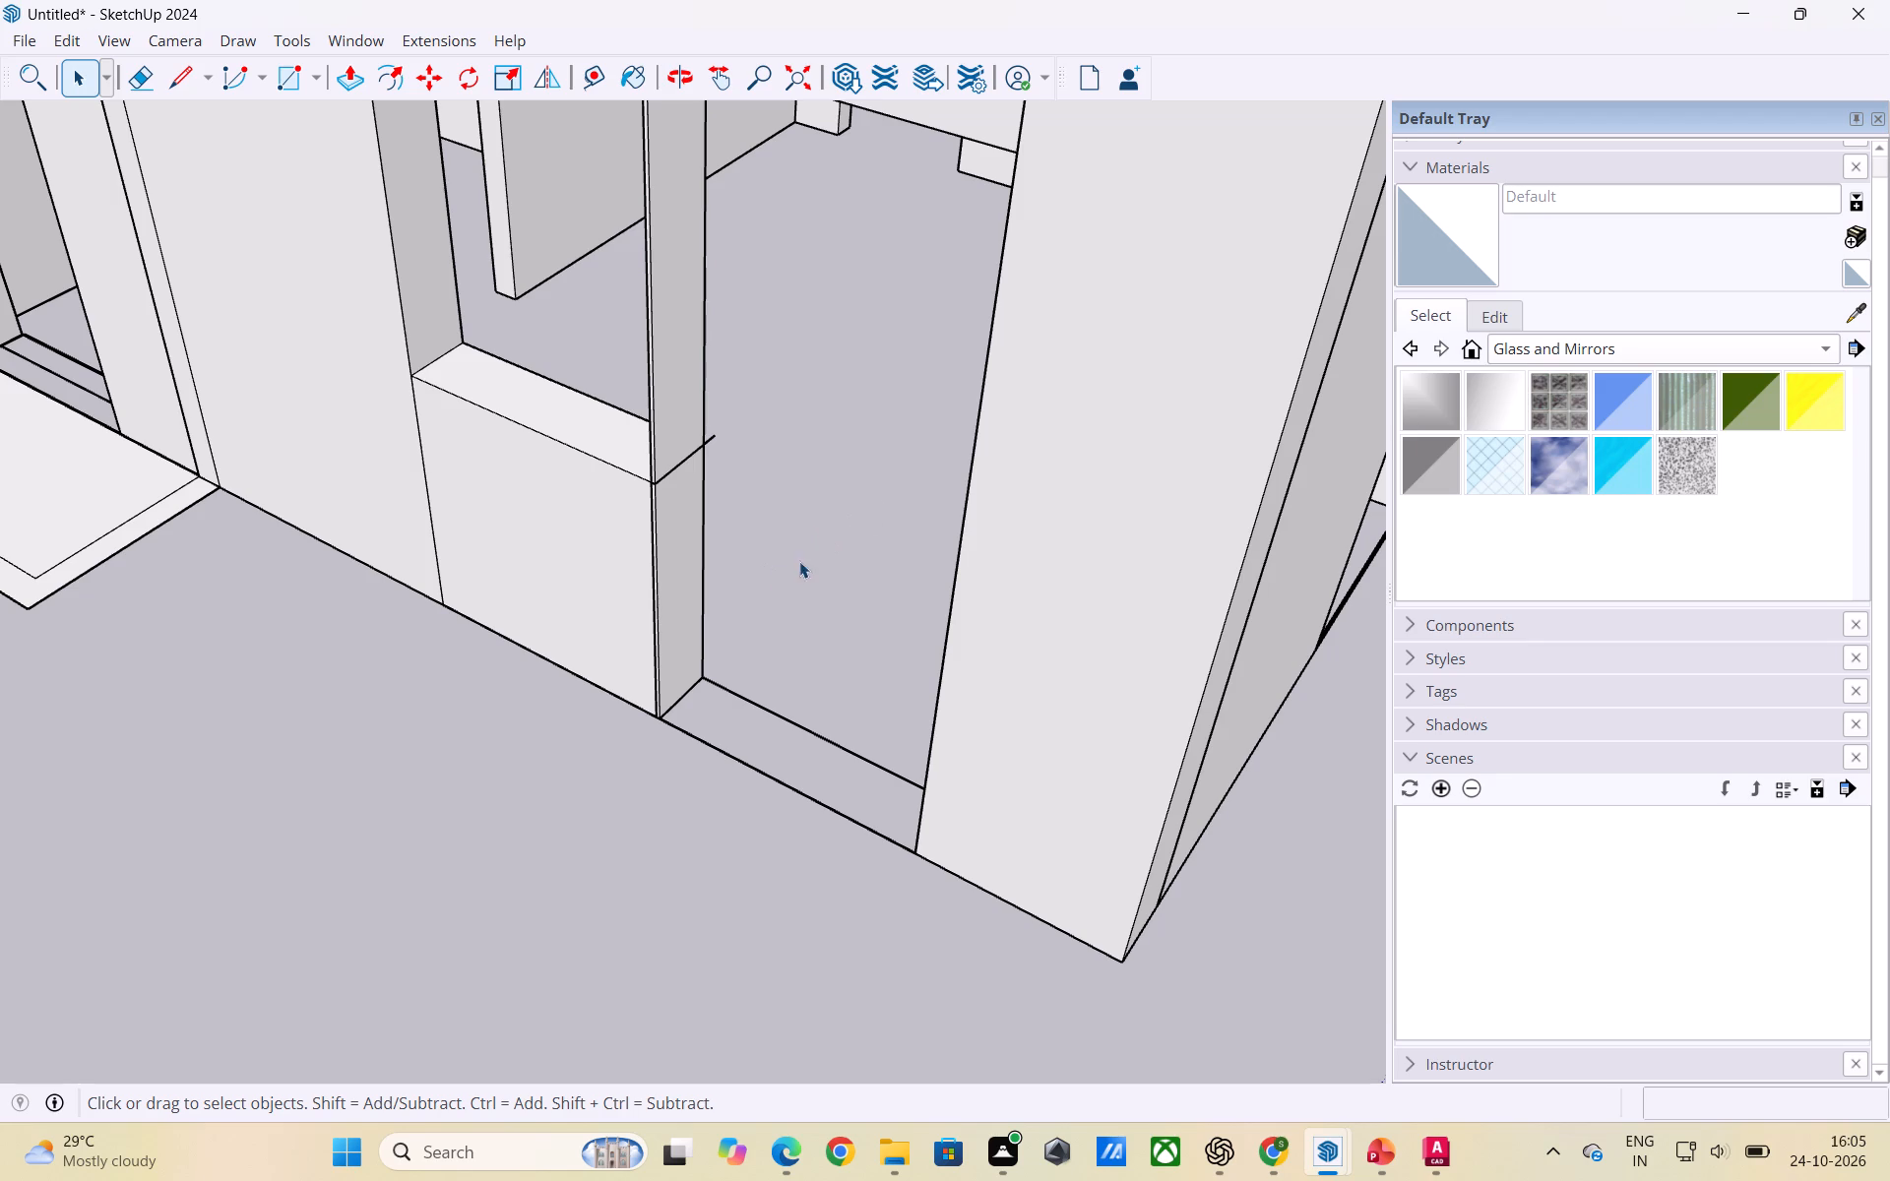
pyautogui.moveTo(769, 576); pyautogui.dragTo(662, 555, button='middle')
pyautogui.scroll(-1, 769, 576)
pyautogui.scroll(2, 600, 532)
pyautogui.click(607, 517)
pyautogui.click(608, 517)
pyautogui.doubleClick(615, 518)
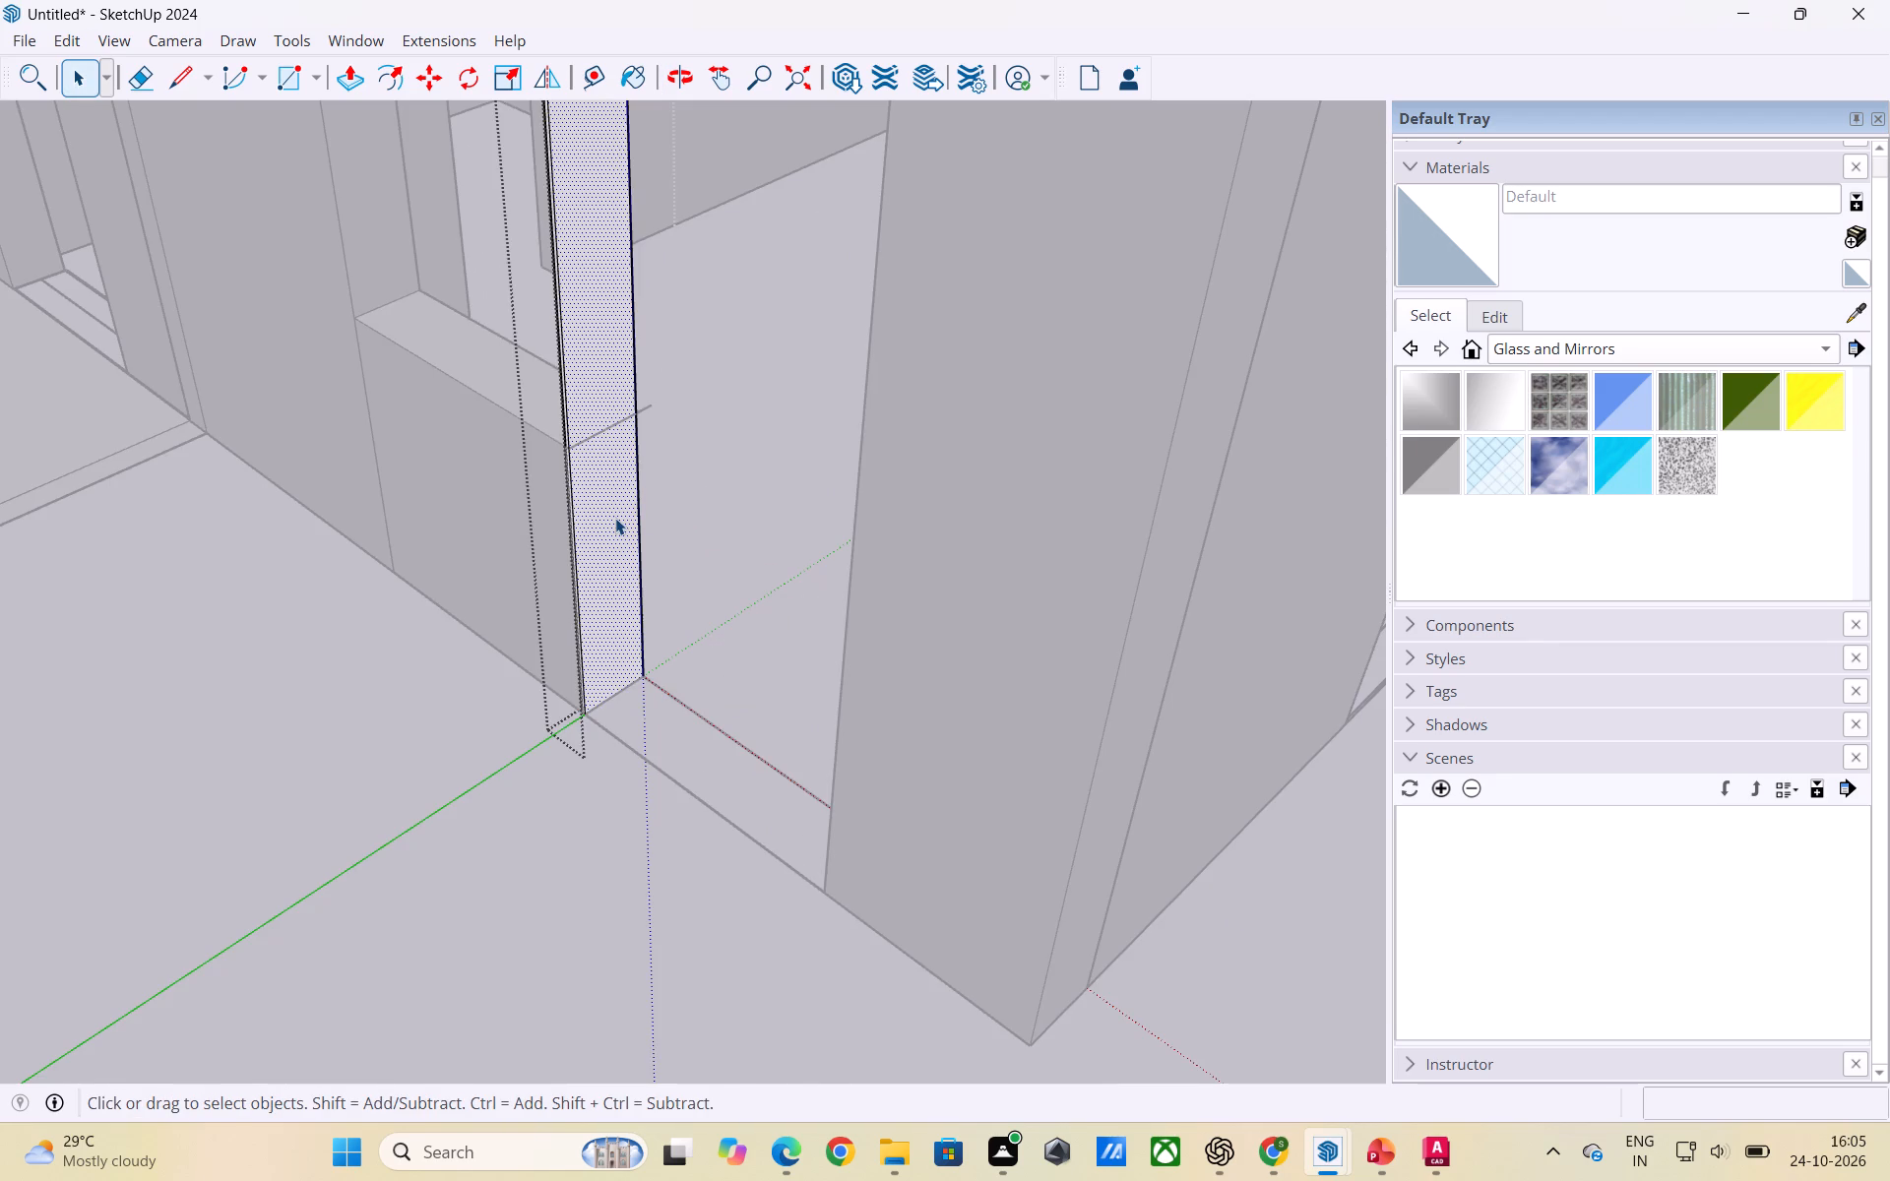
pyautogui.press('r')
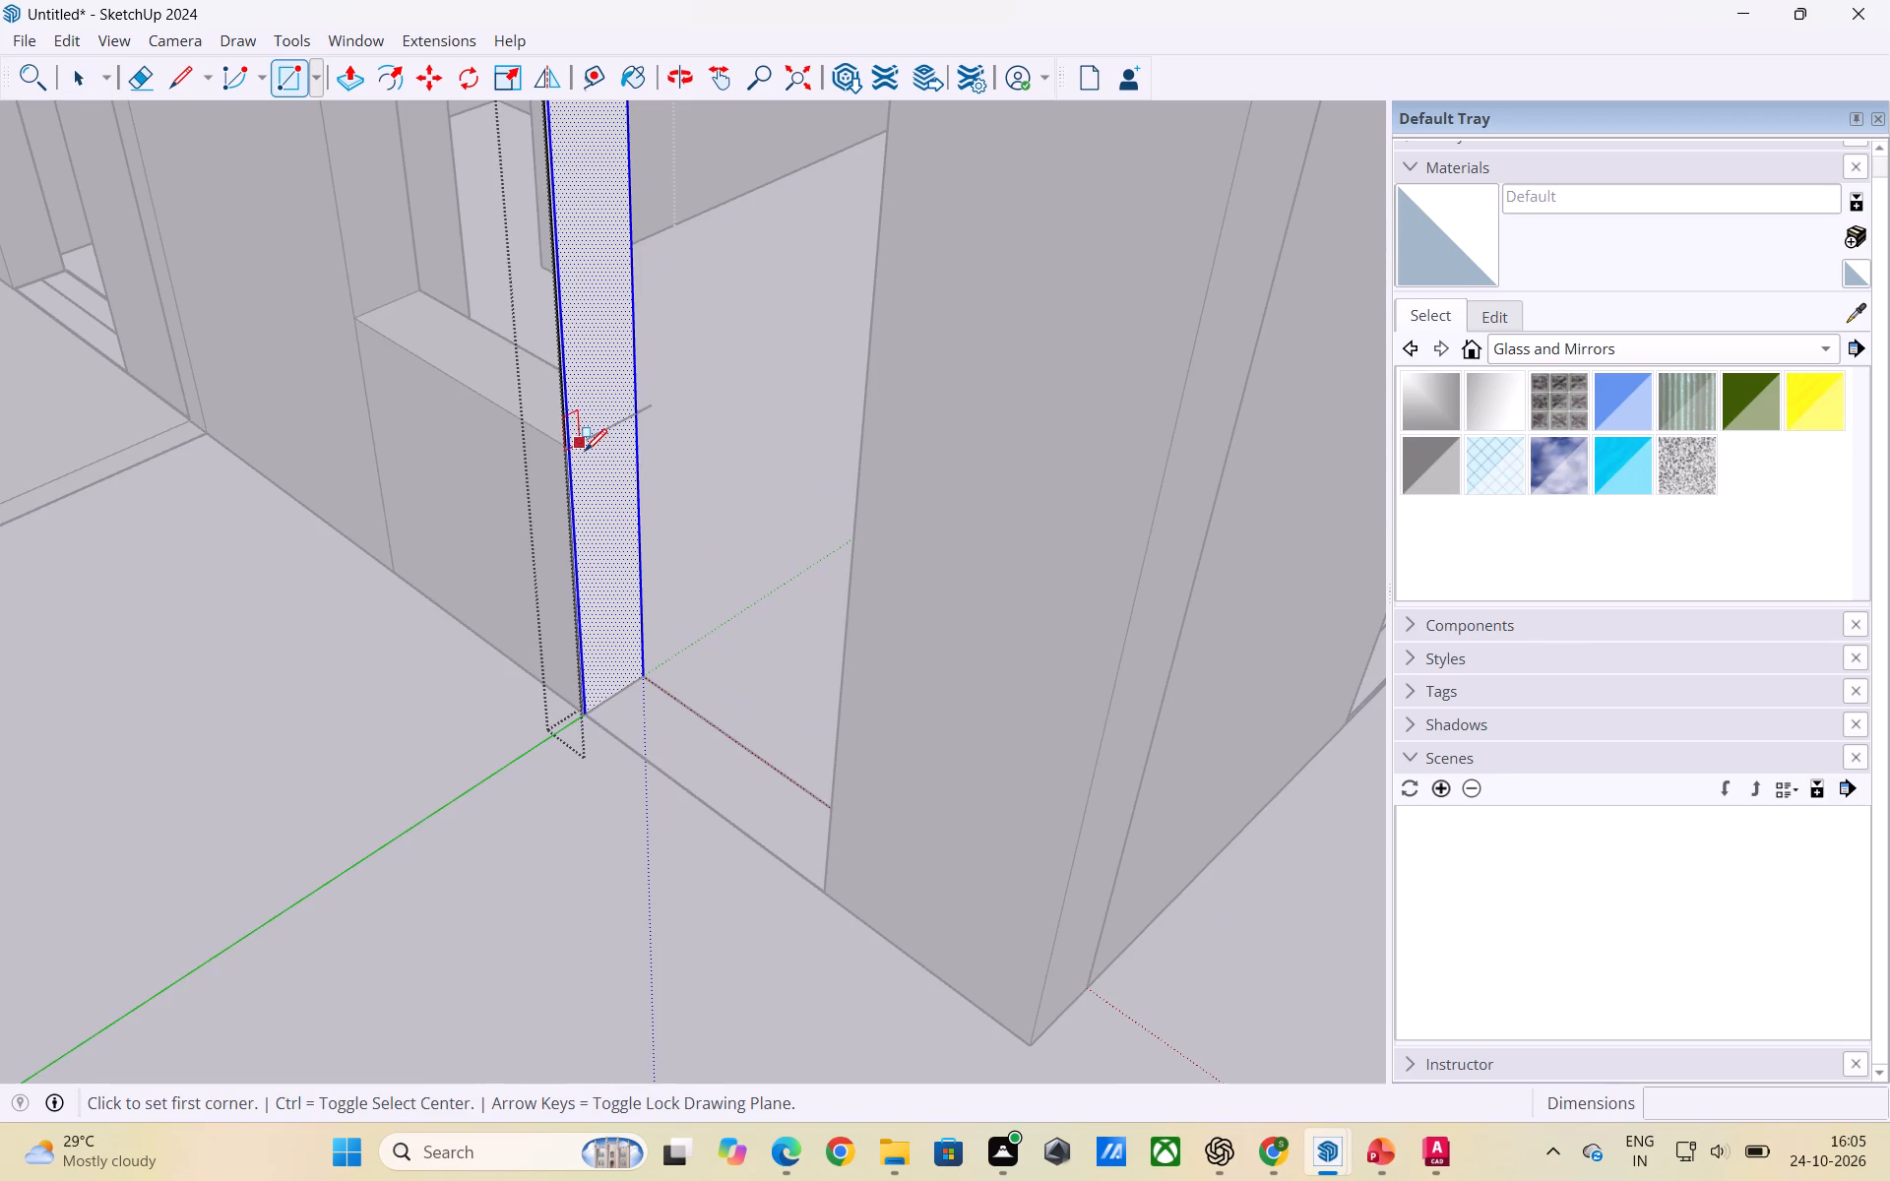
pyautogui.click(579, 448)
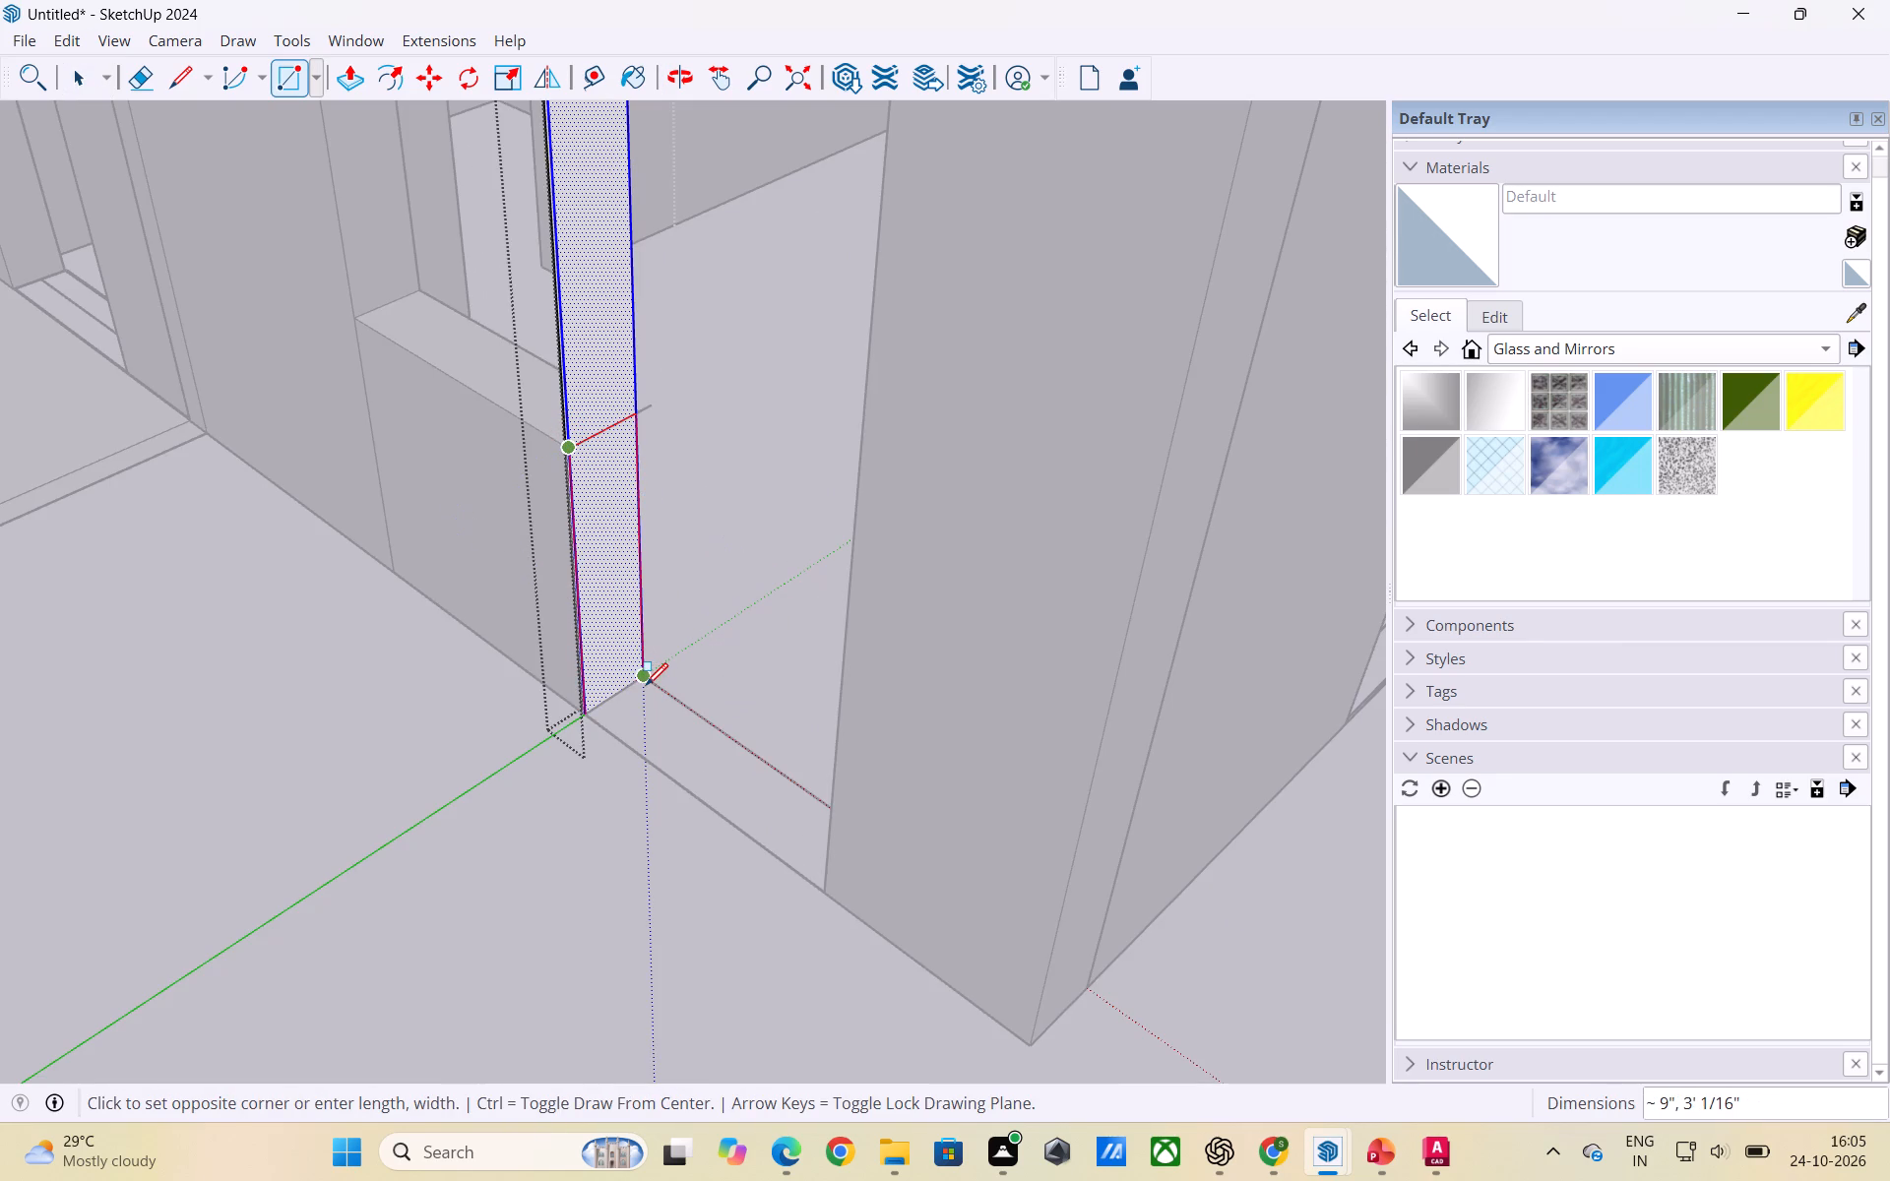
pyautogui.click(641, 678)
pyautogui.press('space')
pyautogui.click(777, 610)
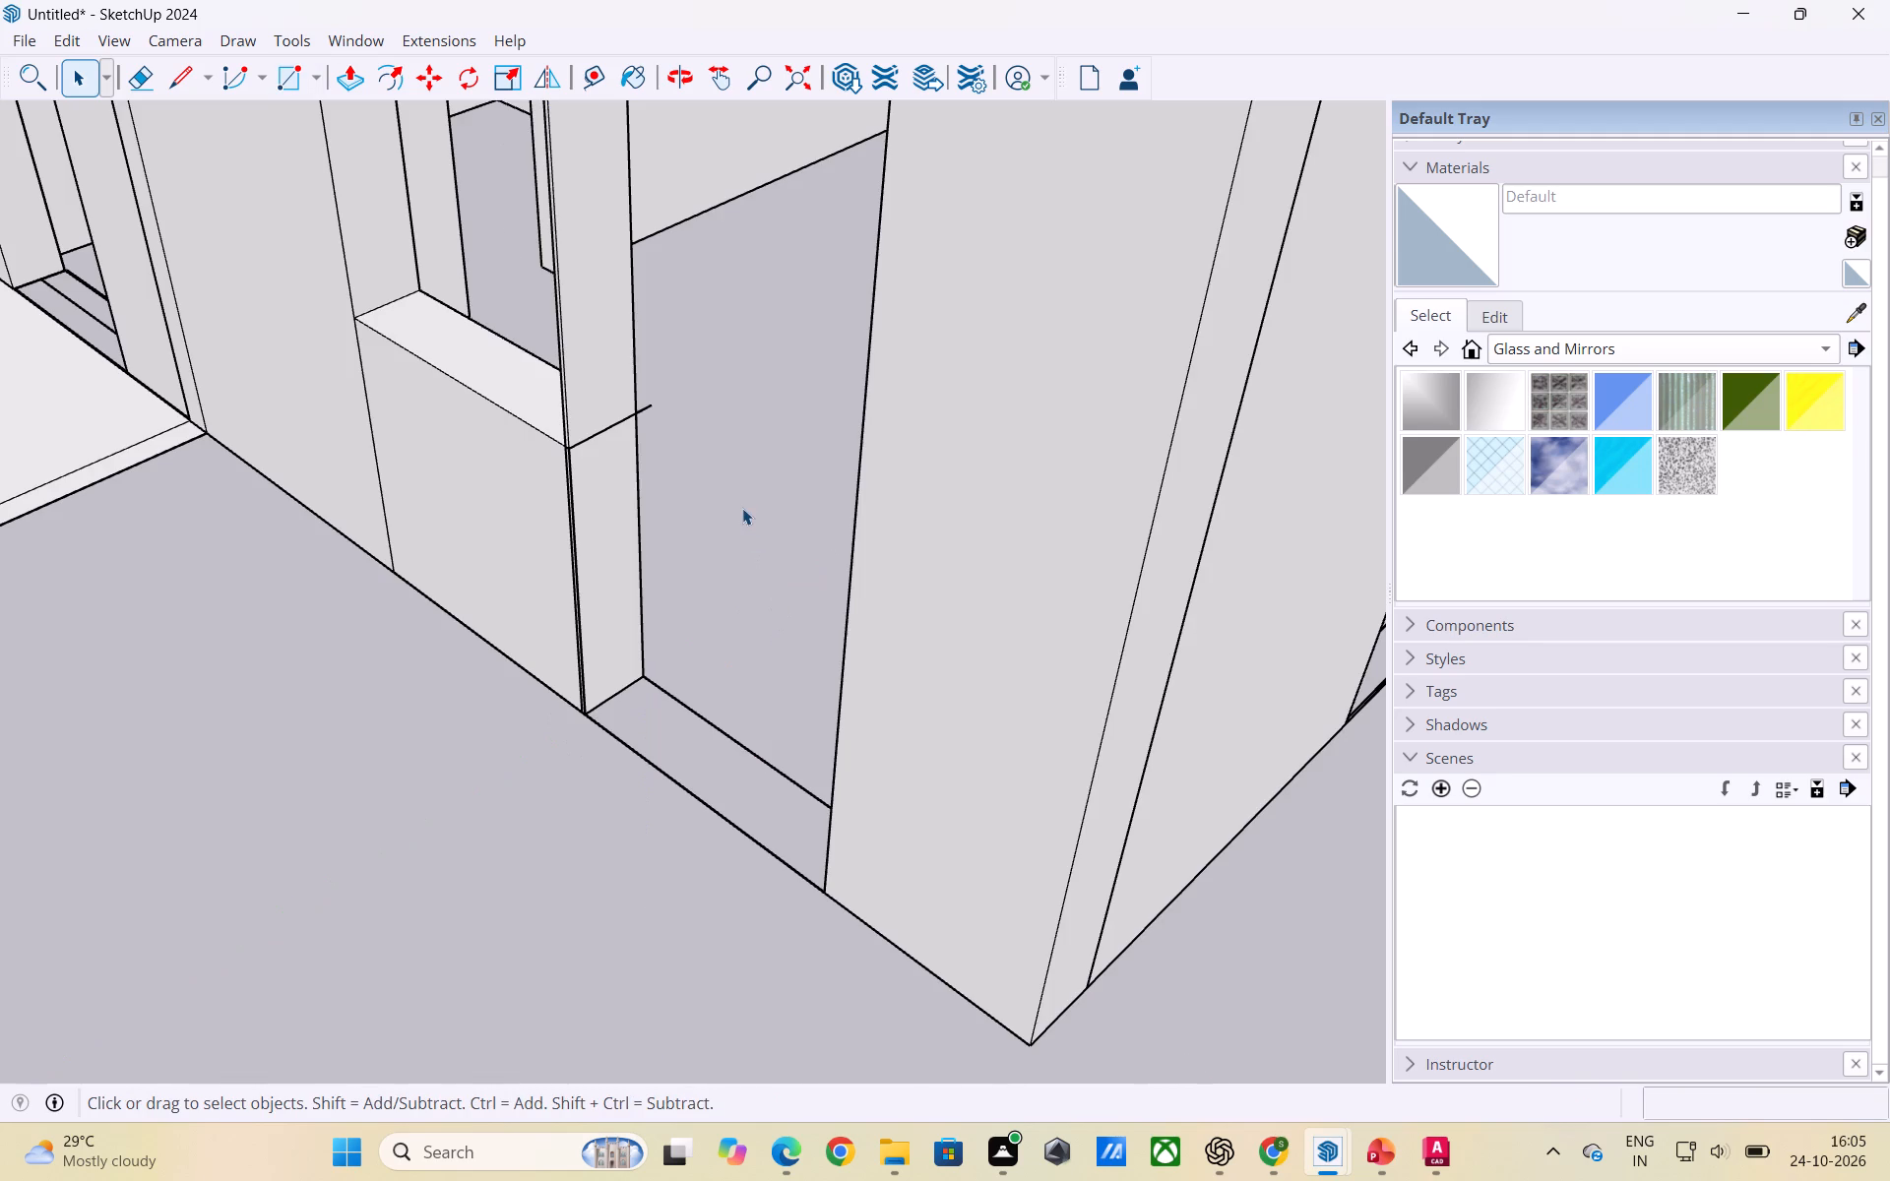
# Erase the end of the sill-level line that overhangs the strip's inner edge.
pyautogui.press('e')
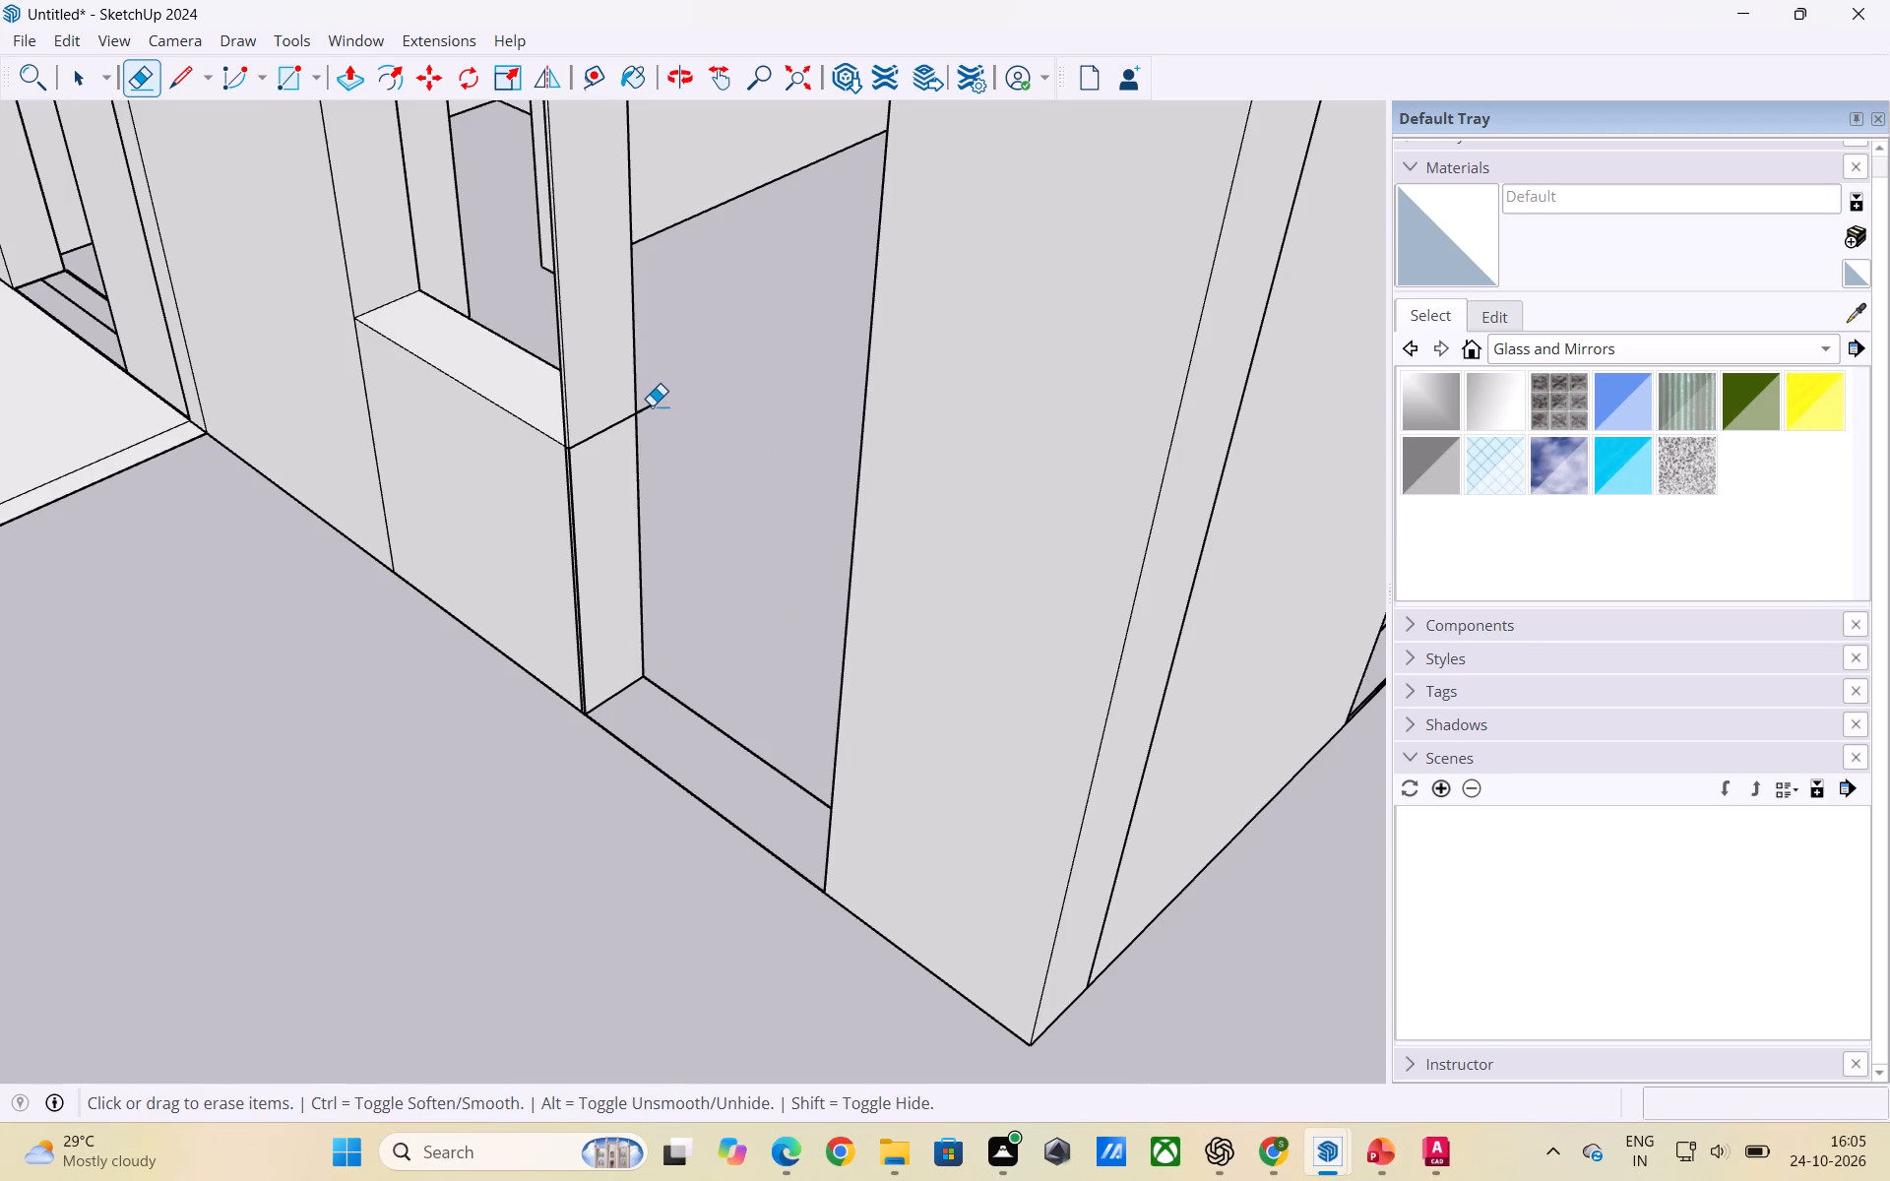
pyautogui.click(652, 405)
pyautogui.press('e')
pyautogui.press('space')
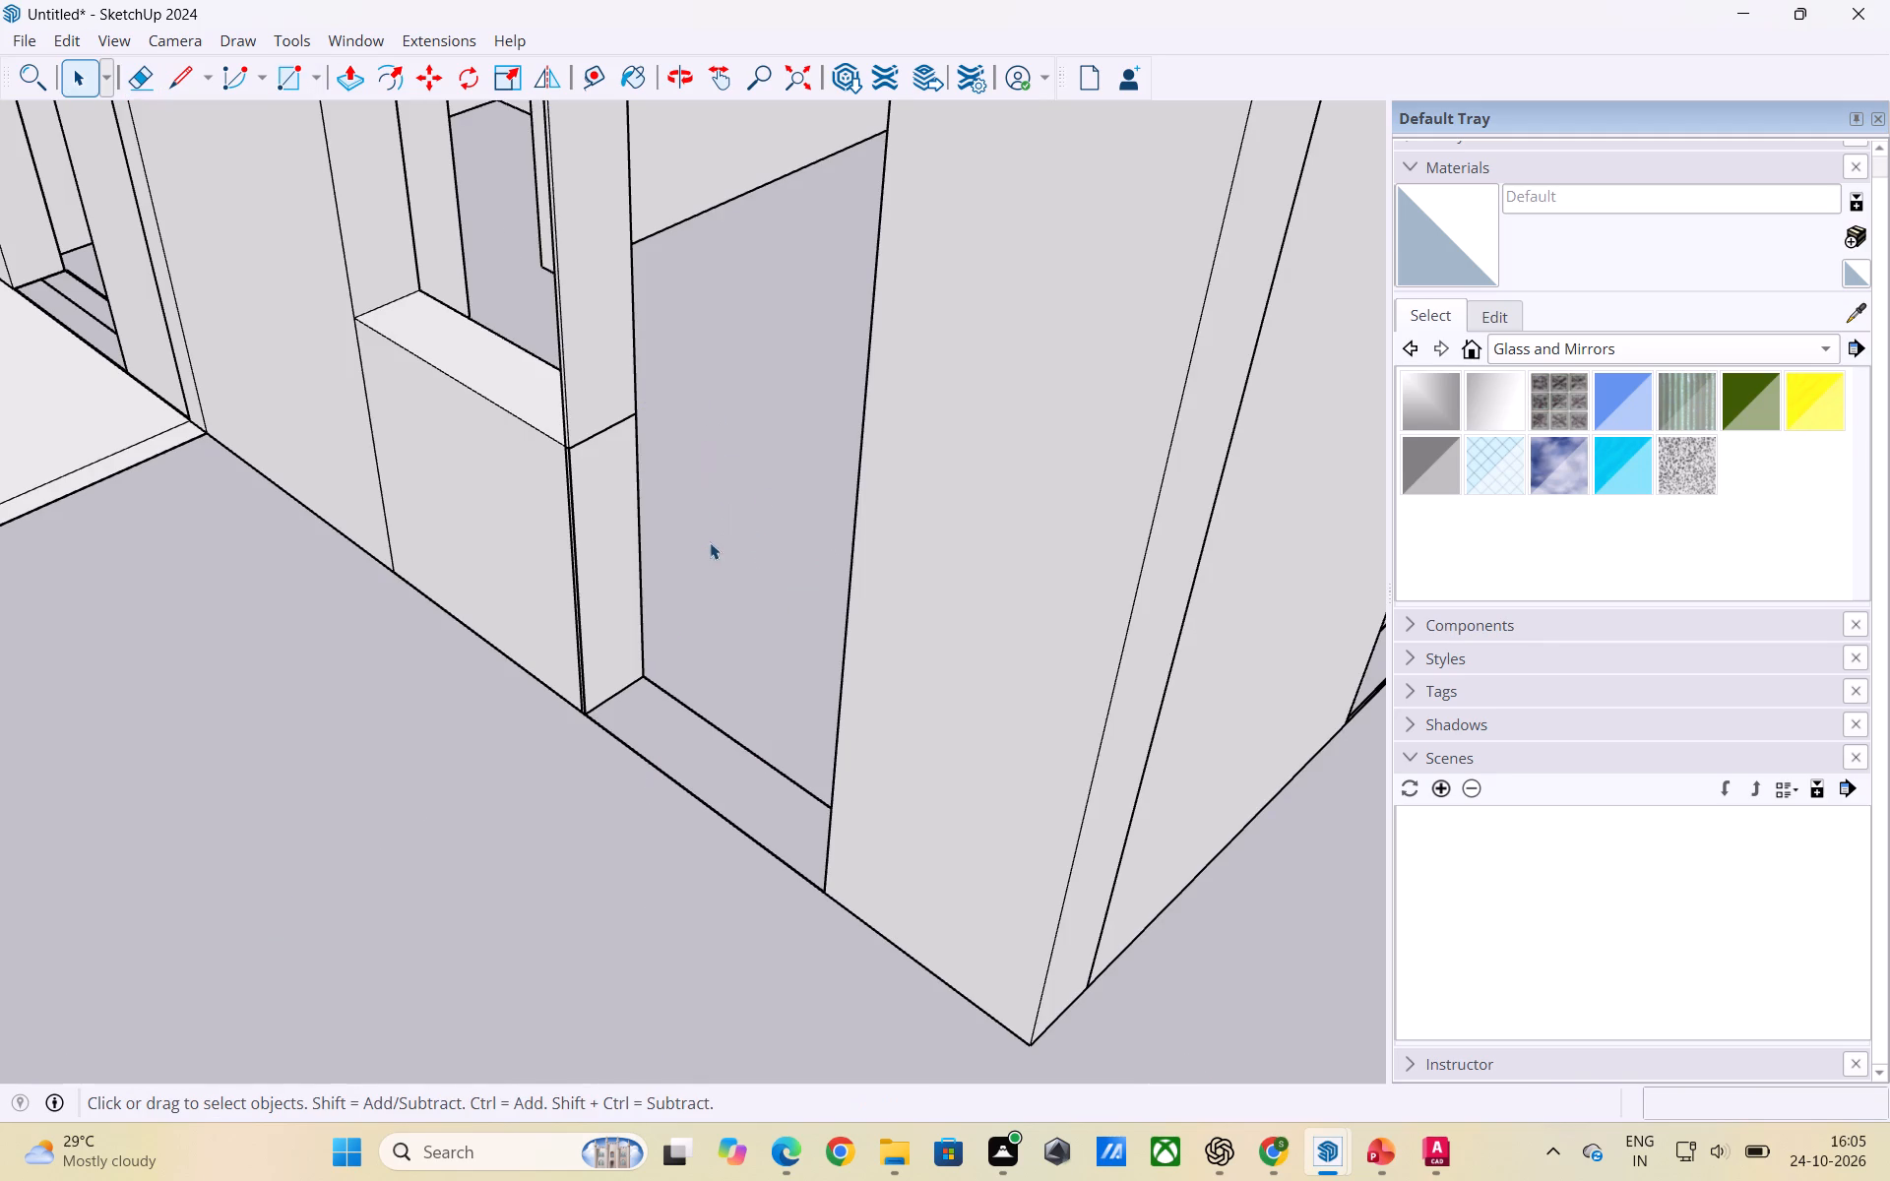
pyautogui.click(722, 540)
# Examine whether the sill-level line divides the thin vertical strip's opening-side face into separate upper and lower parts.
pyautogui.tripleClick(605, 520)
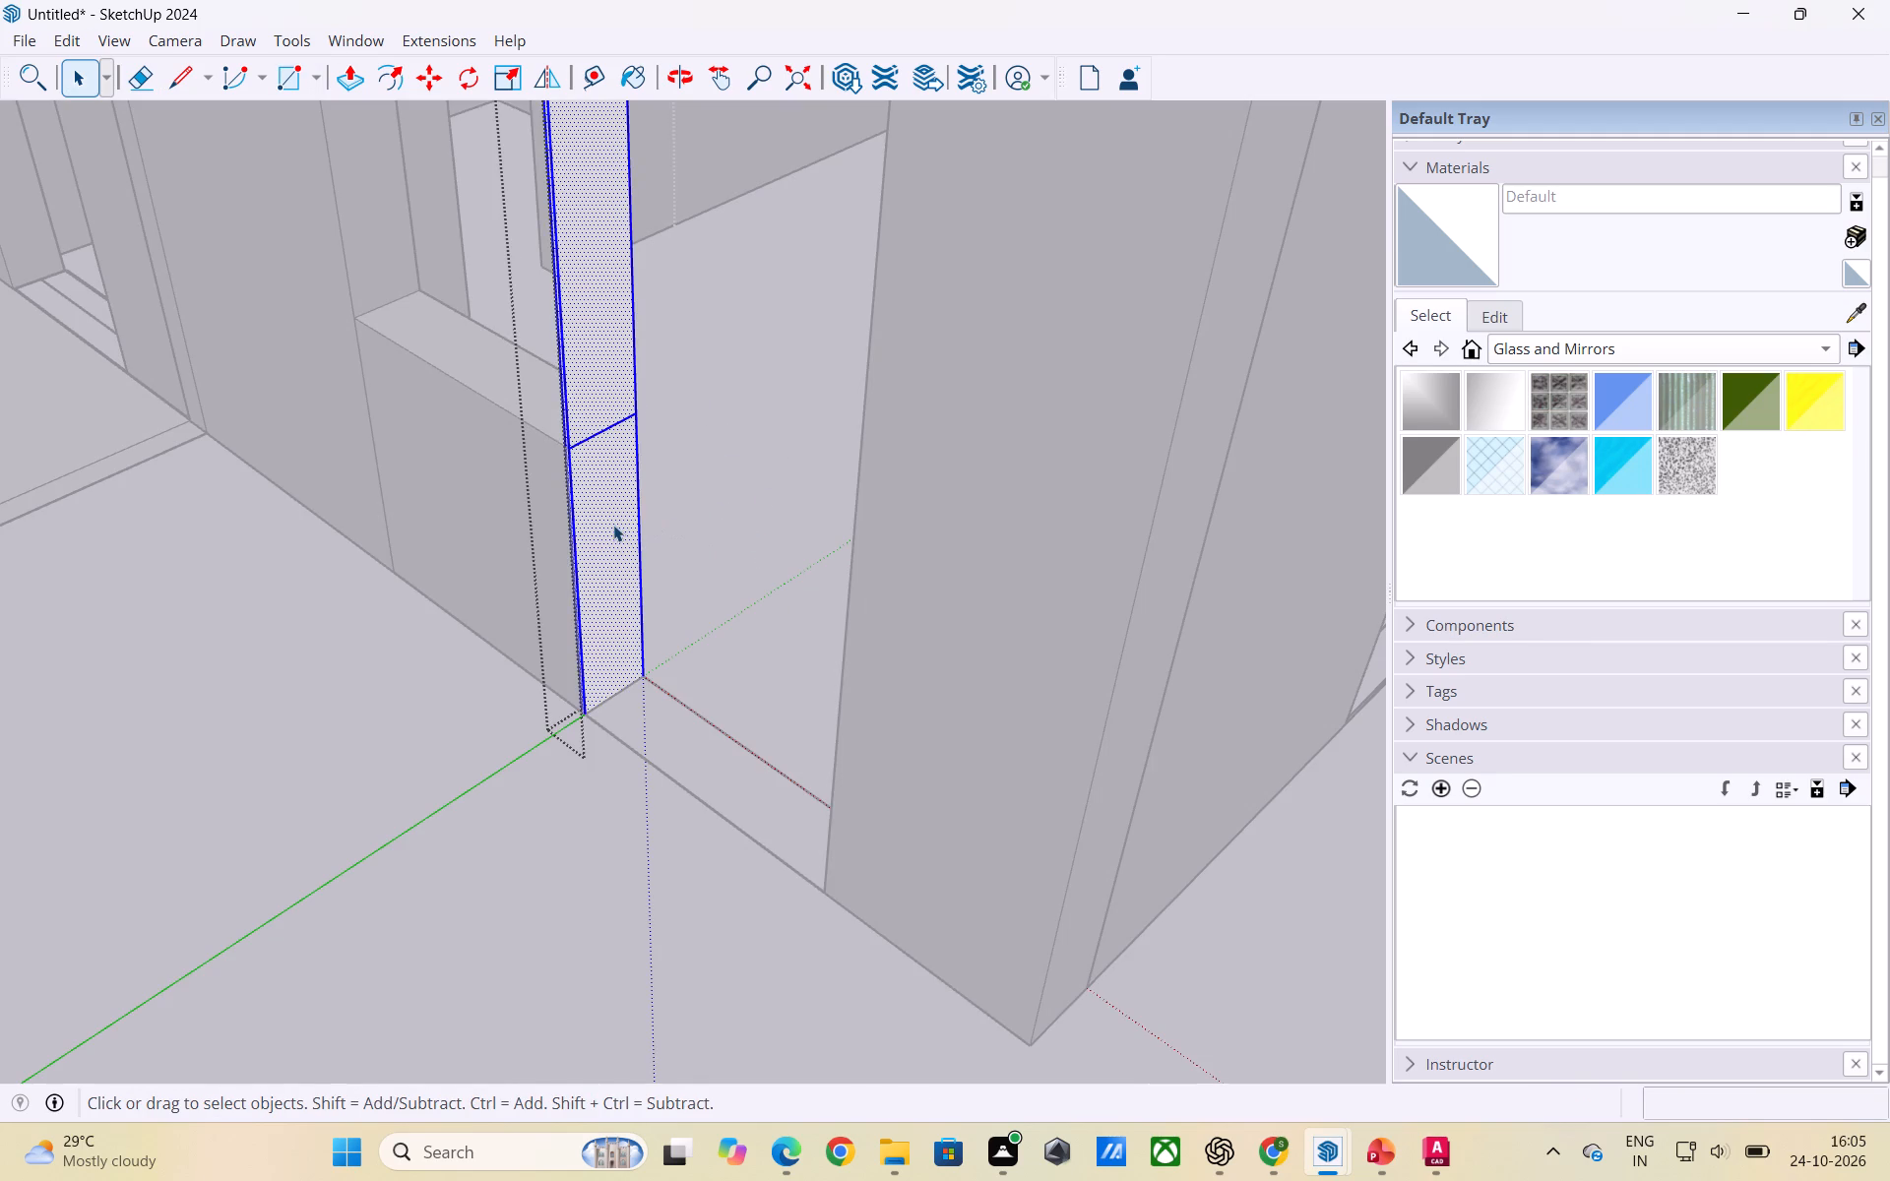
pyautogui.doubleClick(613, 525)
pyautogui.click(613, 527)
pyautogui.doubleClick(615, 547)
pyautogui.doubleClick(625, 562)
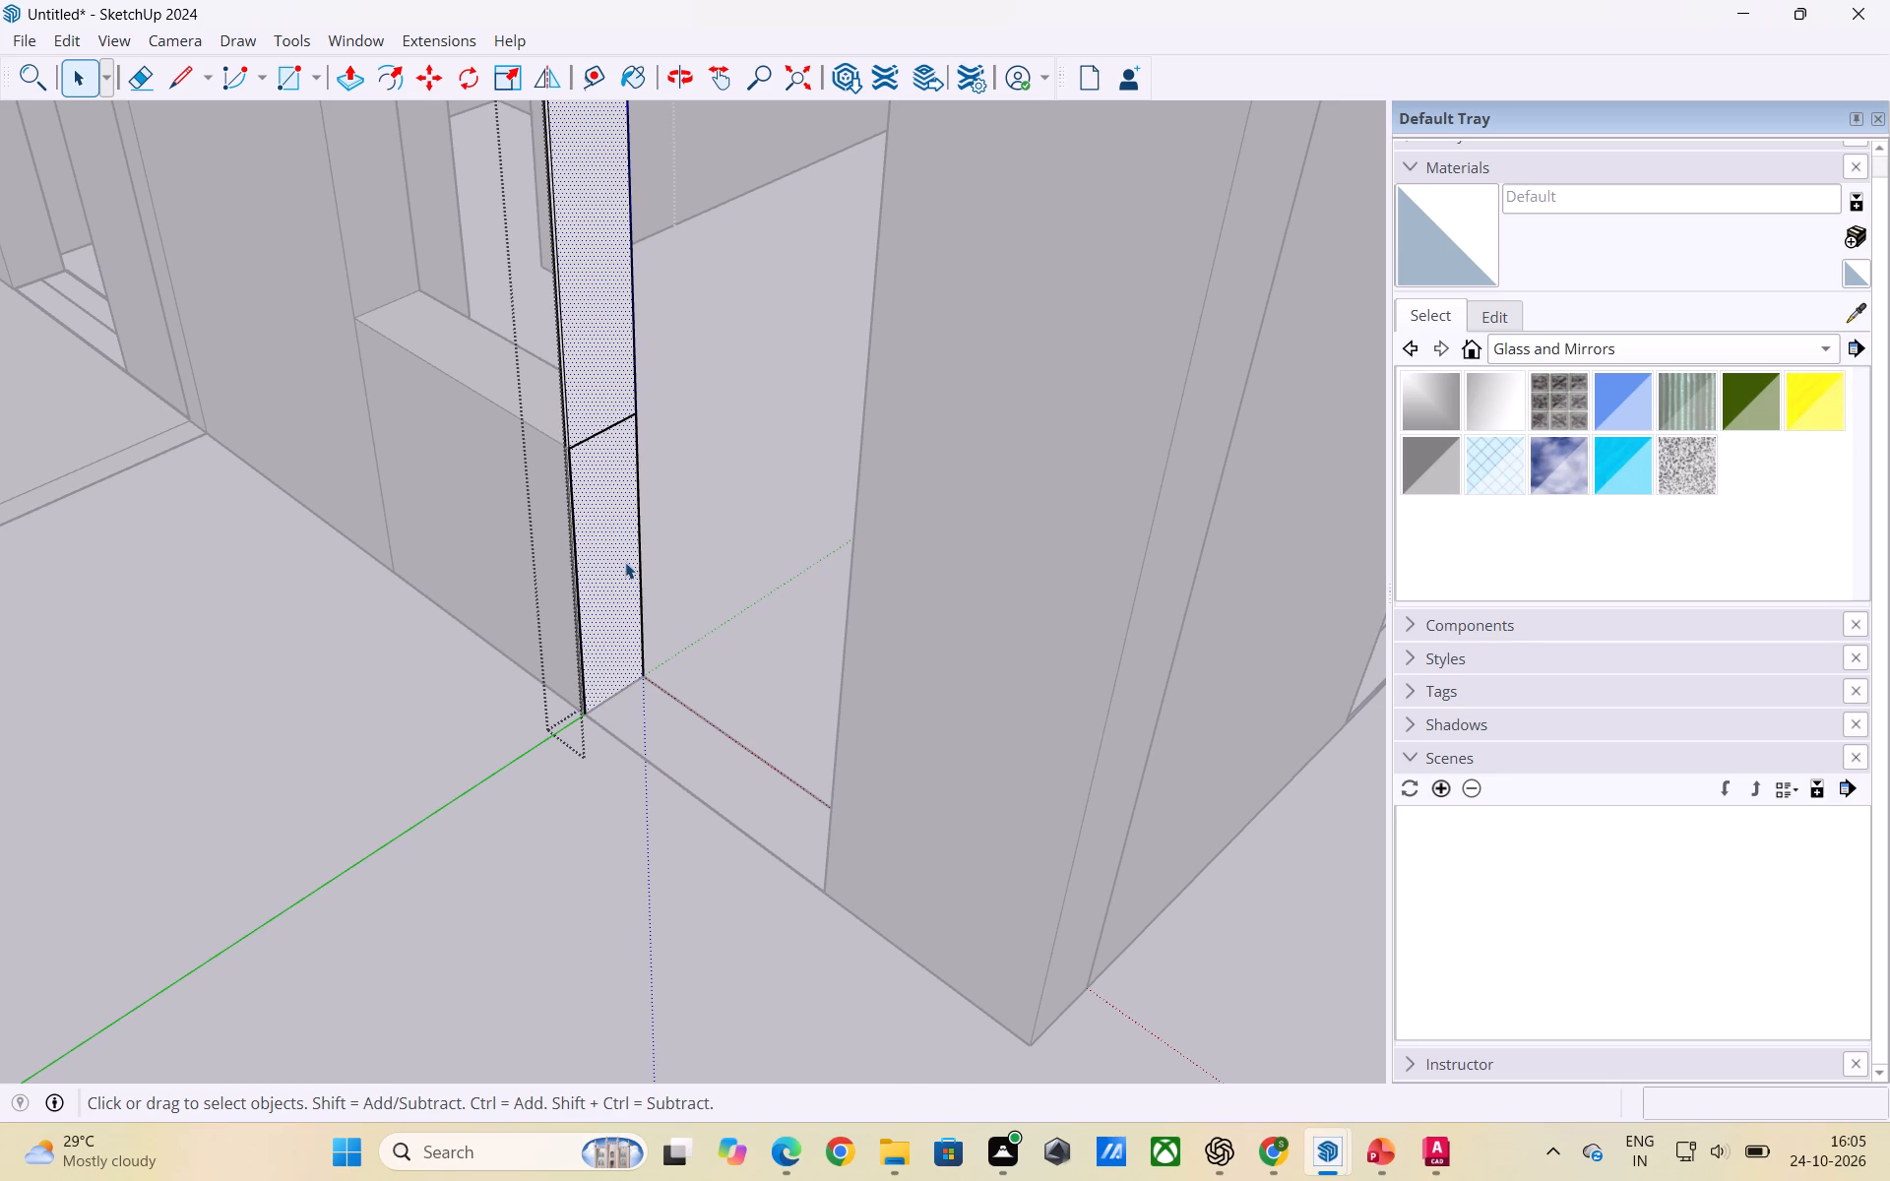
pyautogui.doubleClick(602, 523)
pyautogui.click(603, 368)
pyautogui.tripleClick(616, 531)
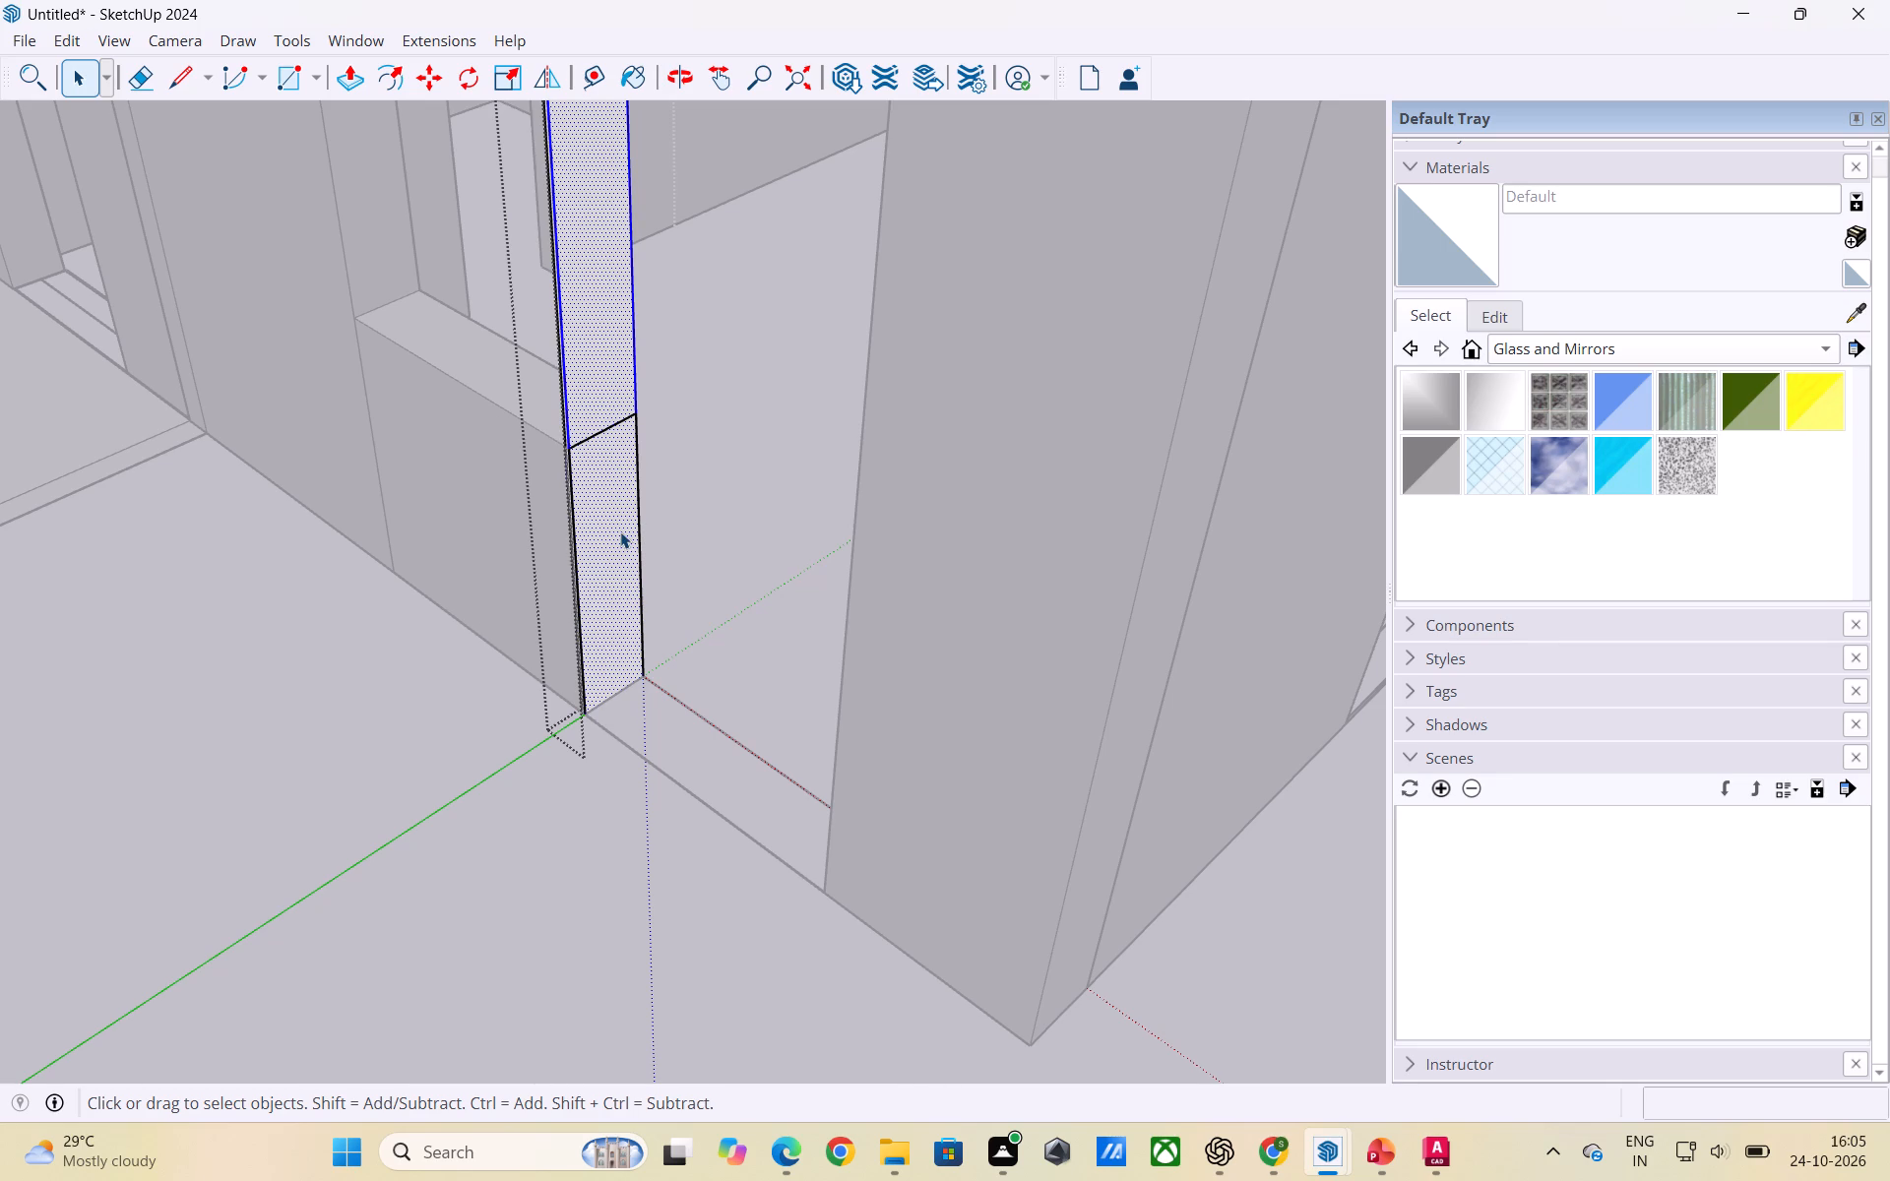
pyautogui.click(620, 531)
pyautogui.tripleClick(619, 534)
pyautogui.click(776, 542)
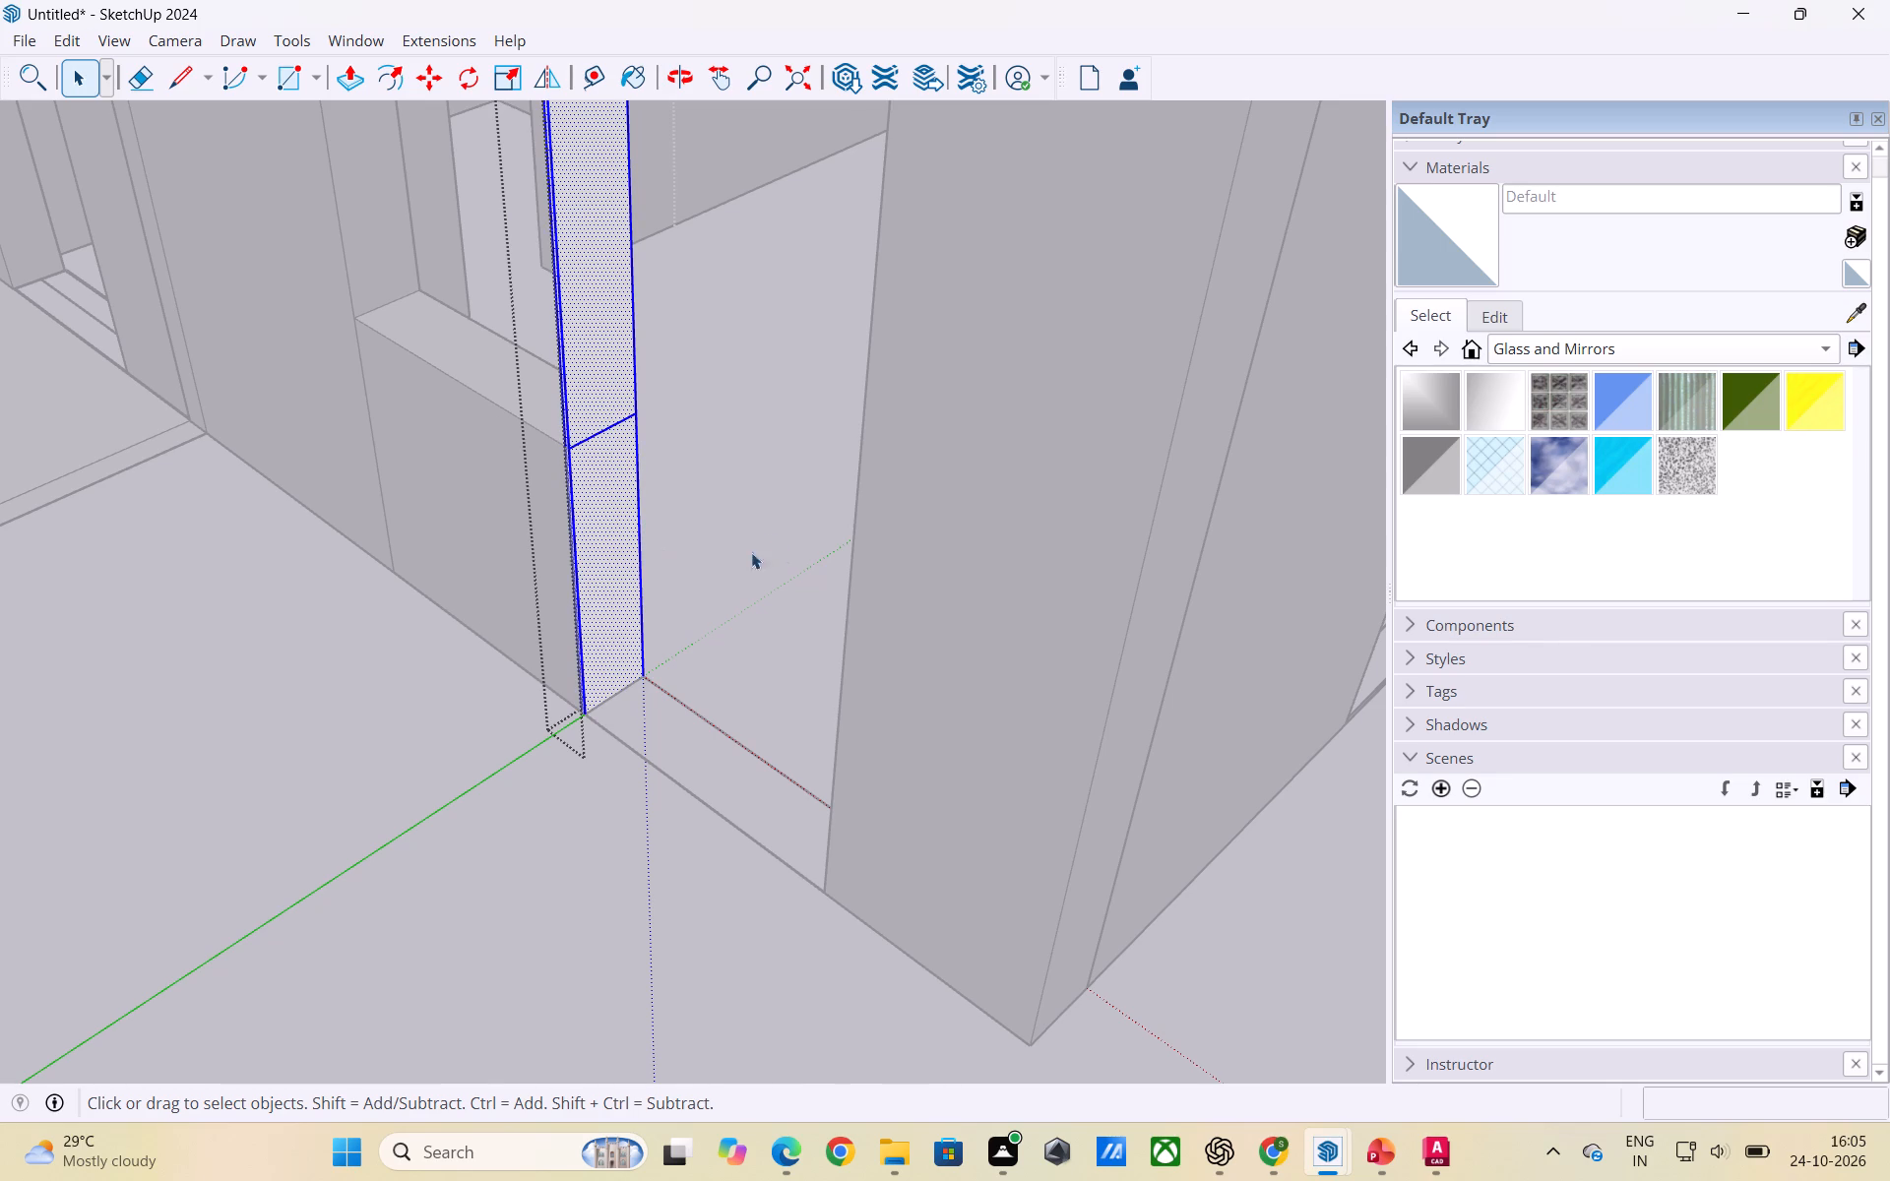
pyautogui.scroll(2, 703, 545)
pyautogui.moveTo(715, 545); pyautogui.dragTo(576, 519, button='middle')
pyautogui.scroll(-1, 565, 491)
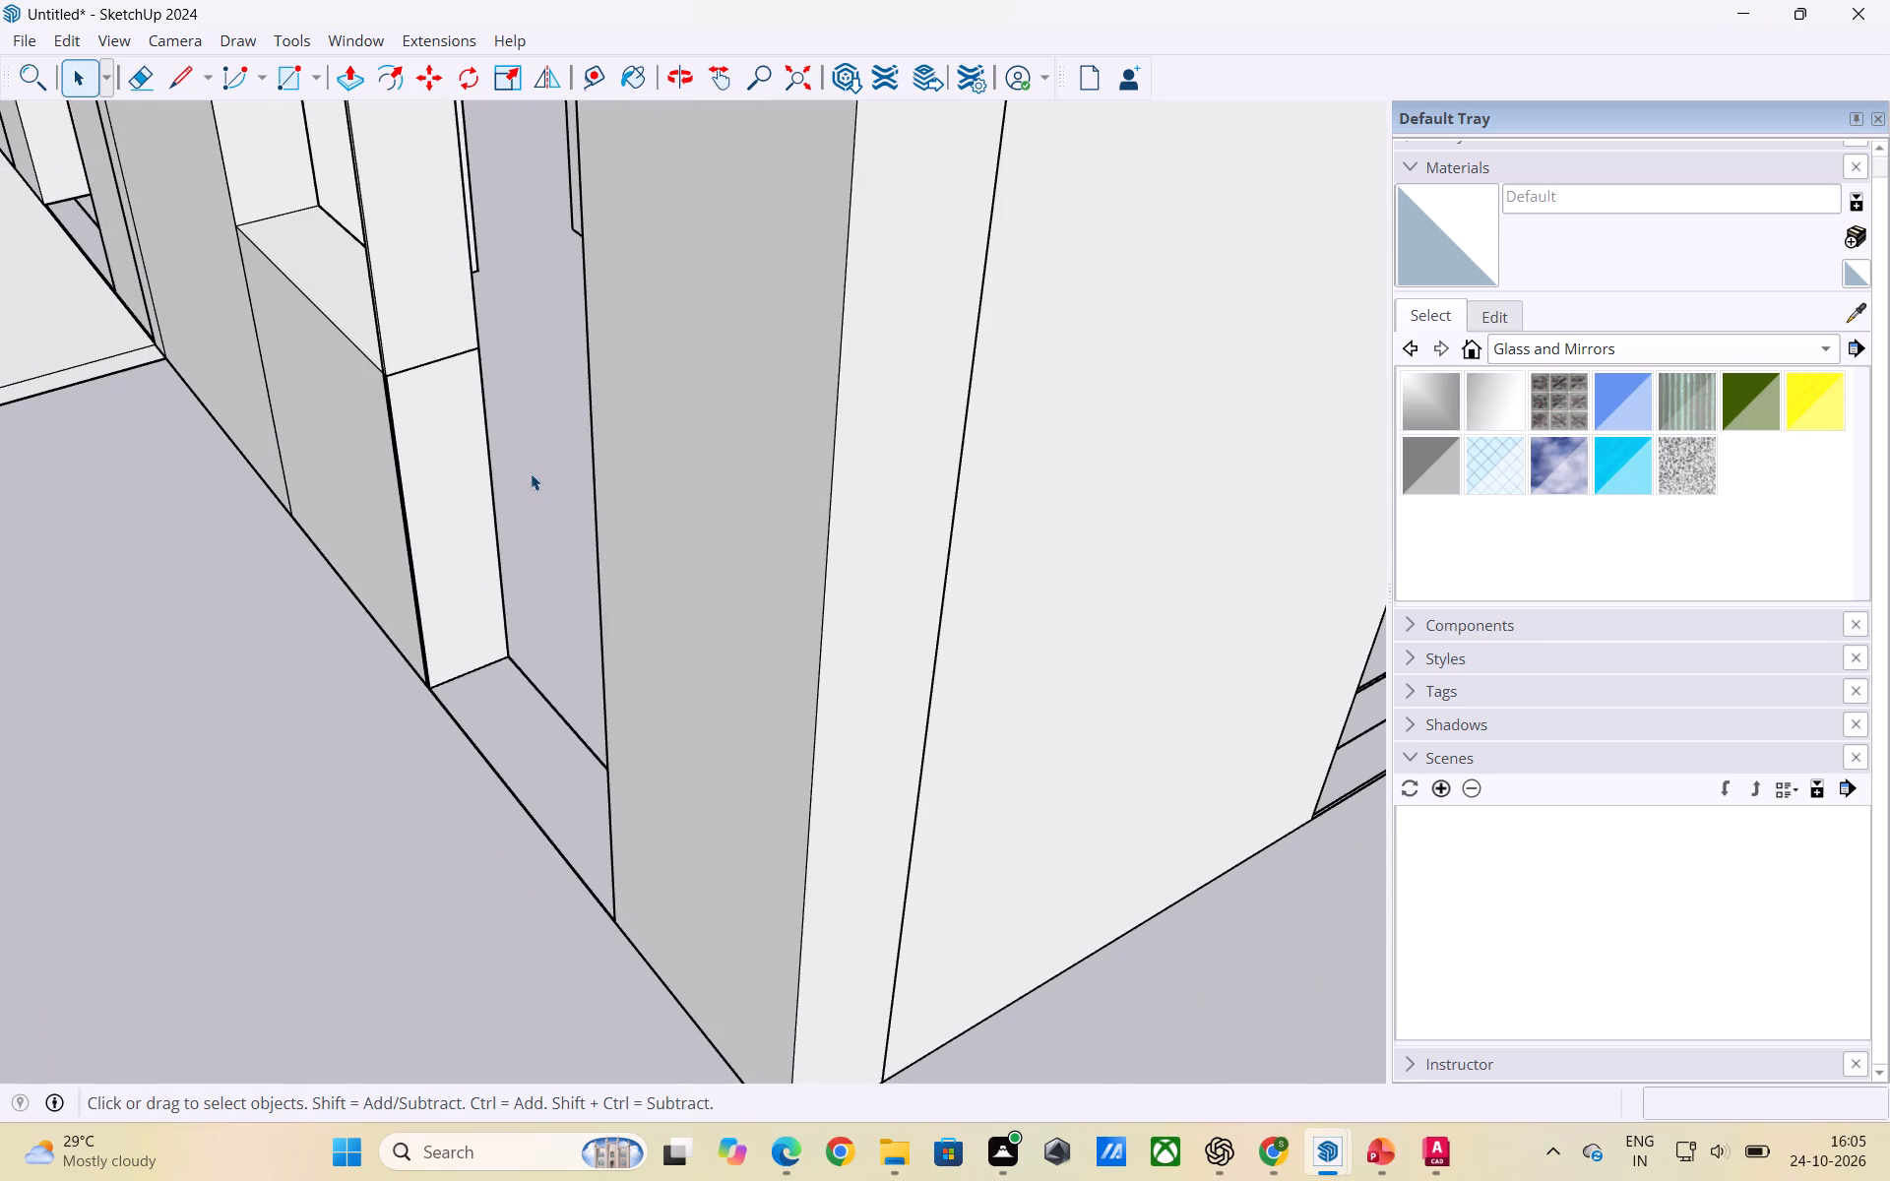
# Undo the trimmed overhang, the rectangle and the sill-level line drawn on the thin vertical strip.
pyautogui.click(445, 453)
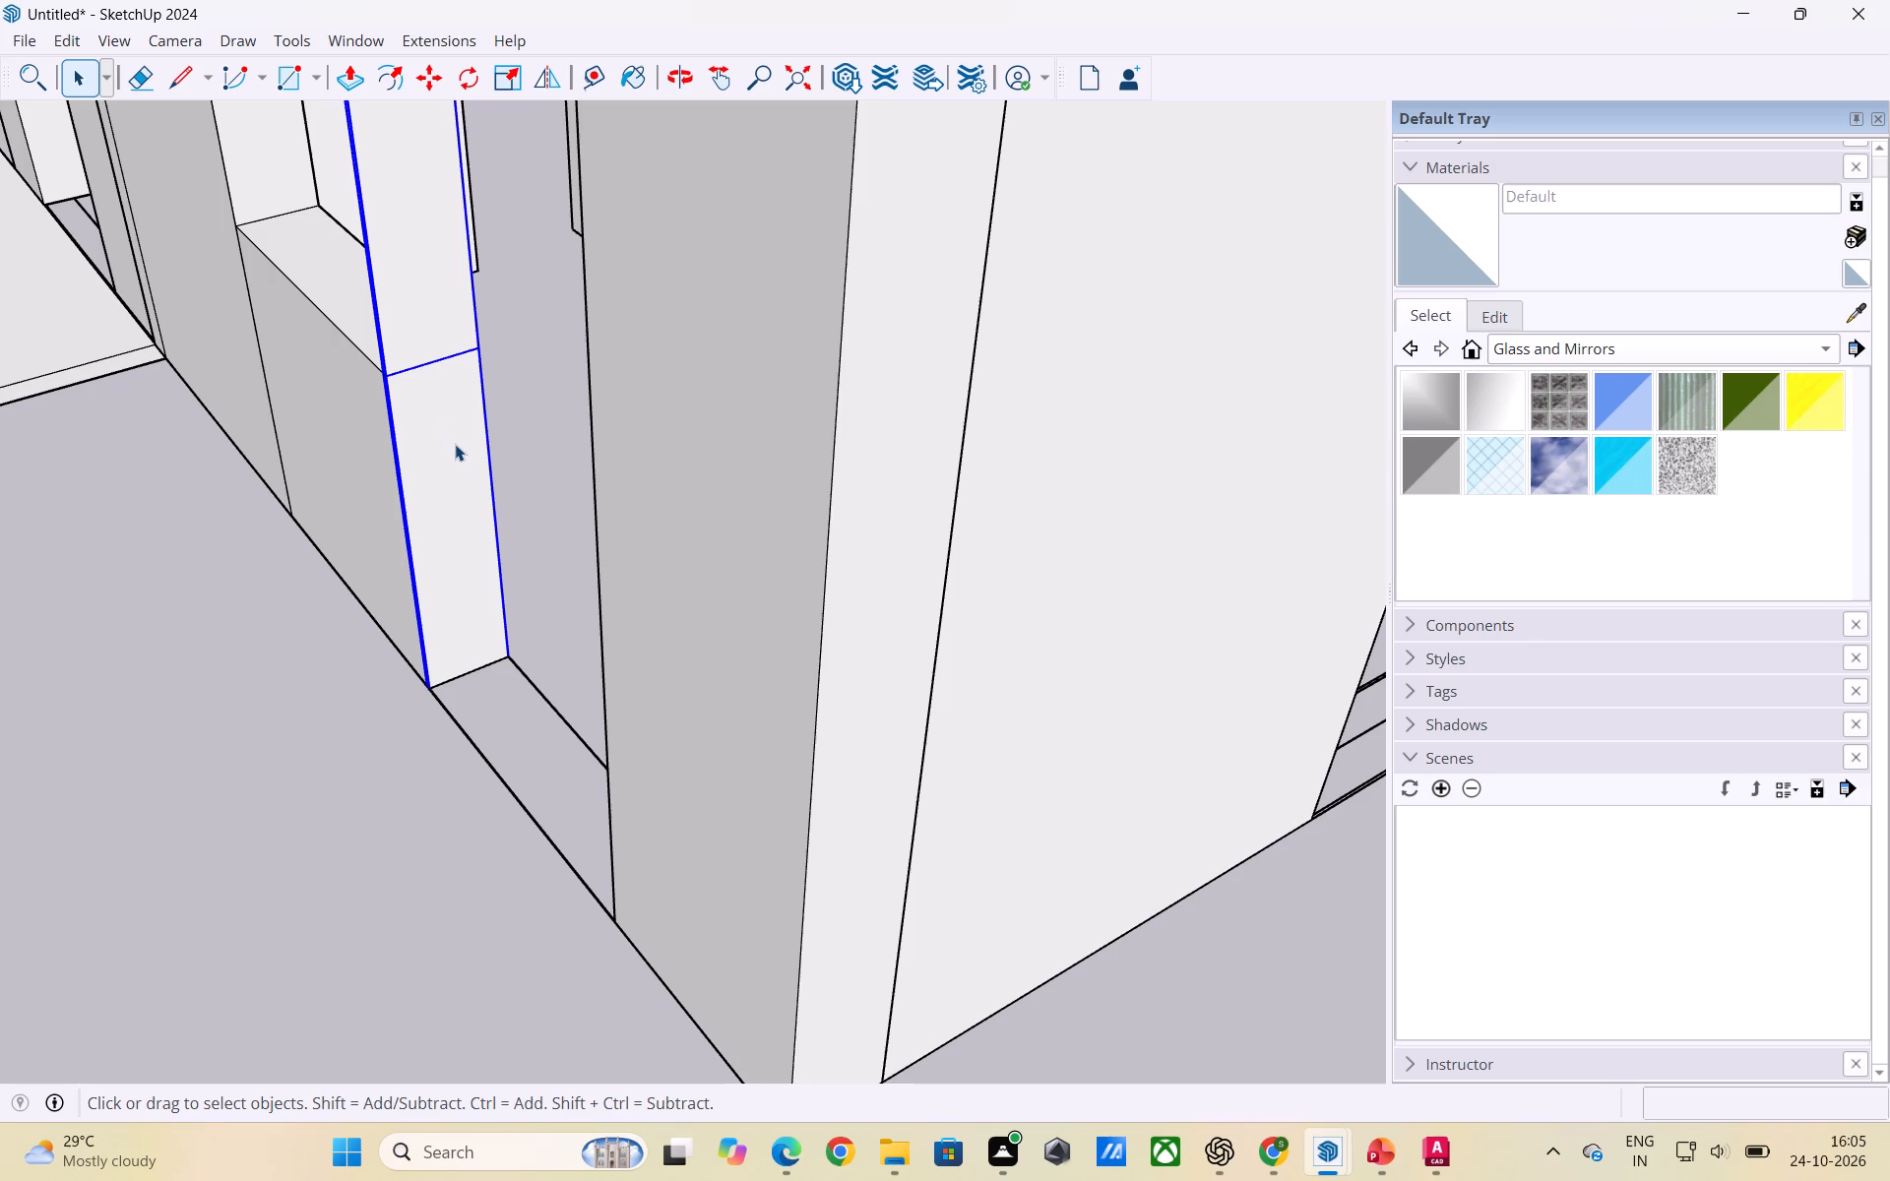
pyautogui.hotkey('ctrl', 'z')
pyautogui.hotkey('ctrl', 'z')
pyautogui.hotkey('ctrl', 'z')
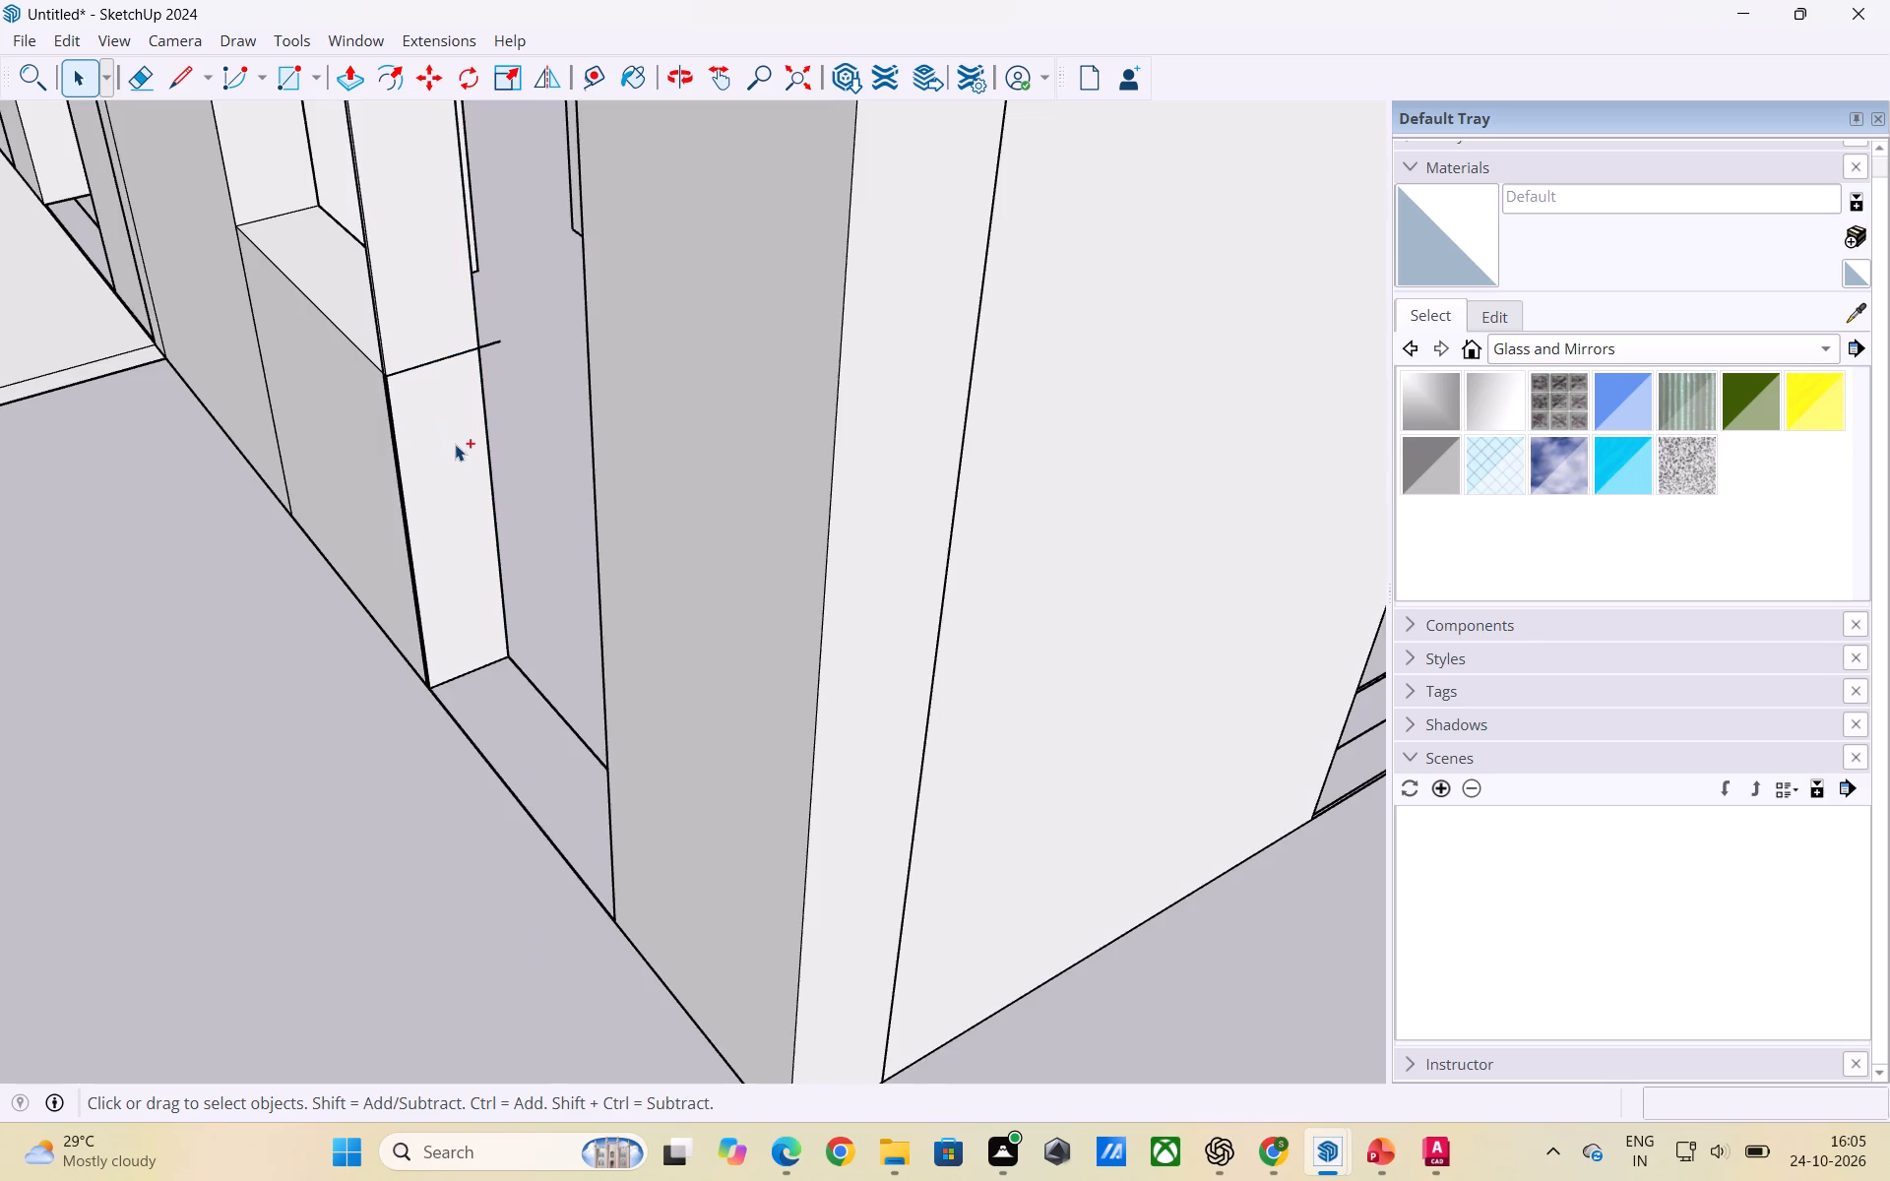
pyautogui.hotkey('ctrl', 'z')
pyautogui.hotkey('ctrl', 'z')
pyautogui.hotkey('ctrl', 'z')
pyautogui.hotkey('ctrl', 'z')
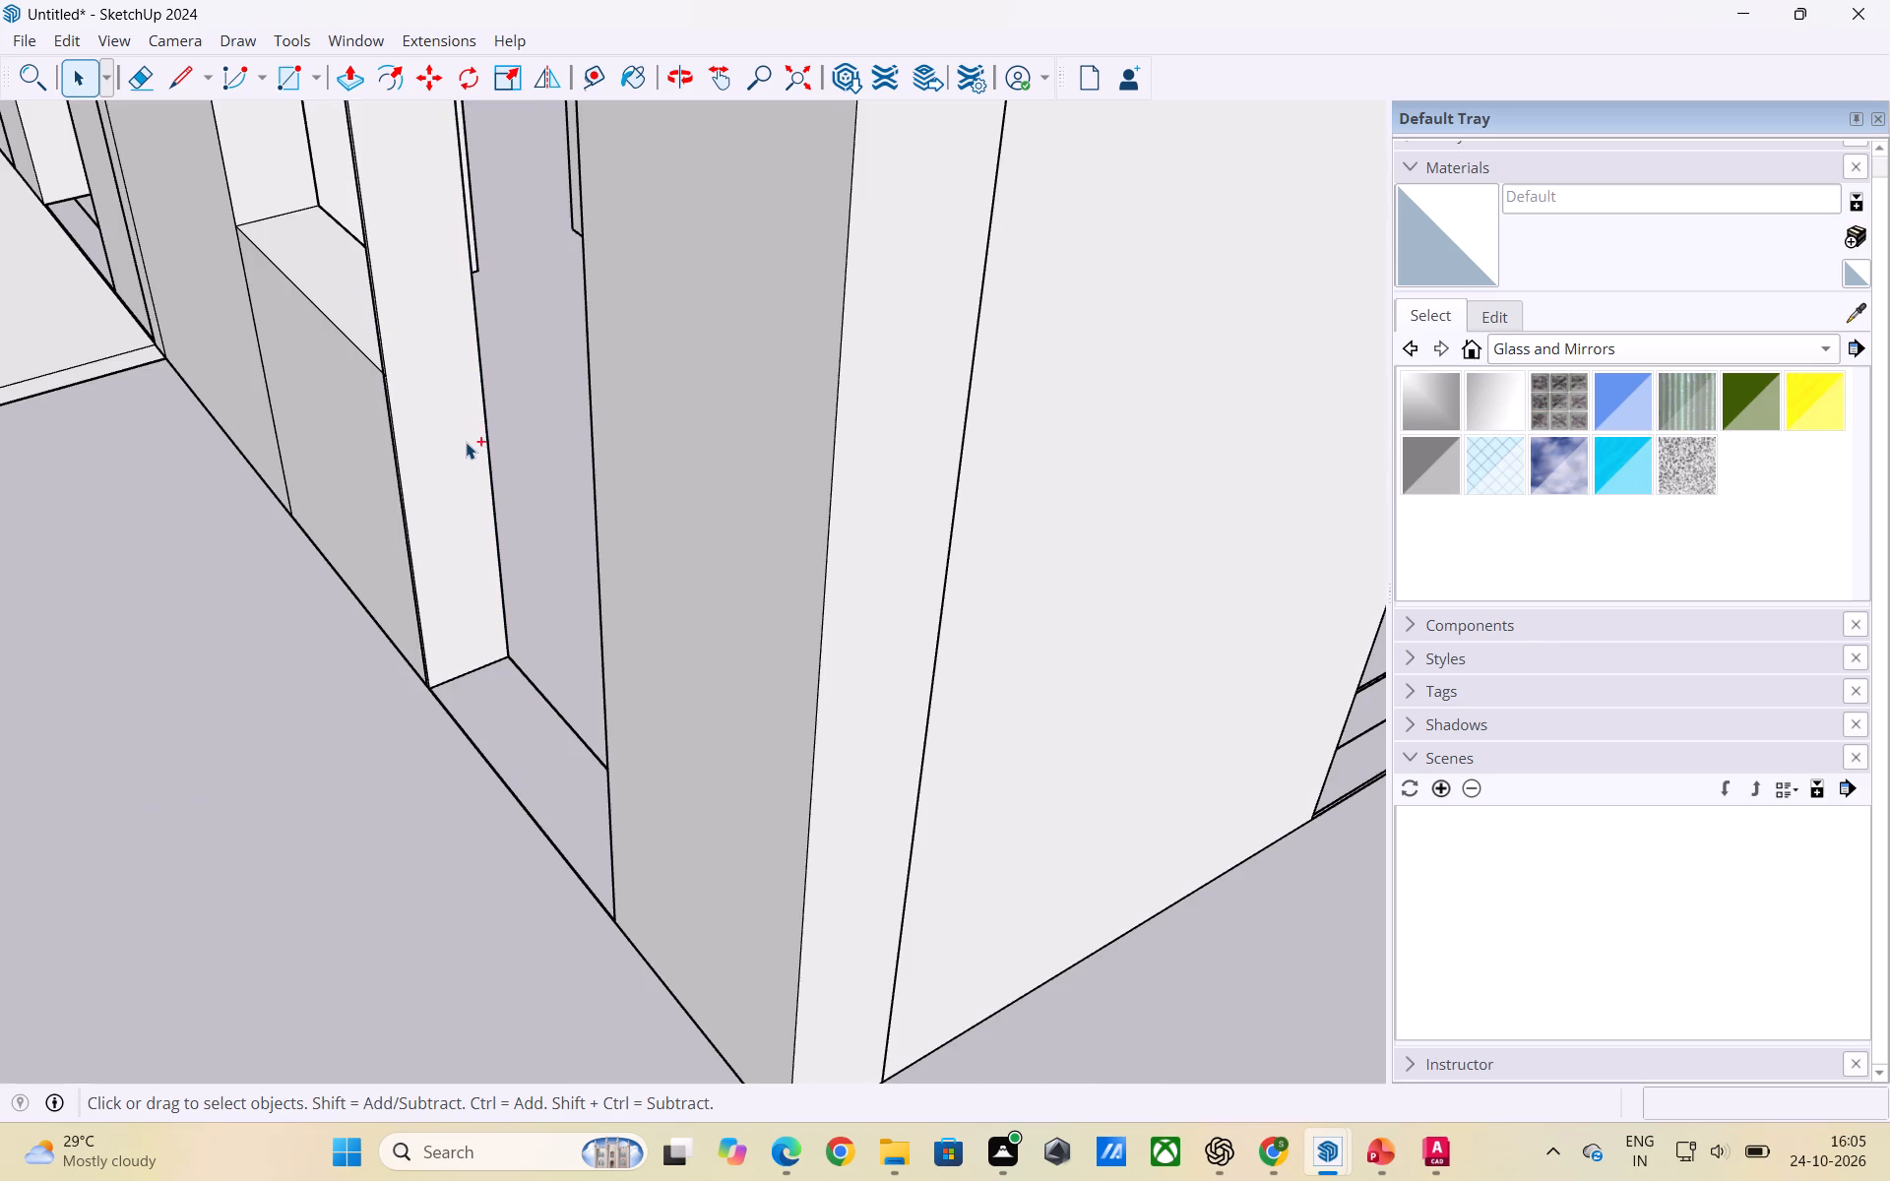
# In the thin vertical strip's group, place a guide 3' up from the middle of the opening-side face's bottom edge, and leave the group.
pyautogui.scroll(-3, 533, 439)
pyautogui.moveTo(548, 494); pyautogui.dragTo(685, 433, button='middle')
pyautogui.scroll(-2, 690, 560)
pyautogui.scroll(-3, 523, 443)
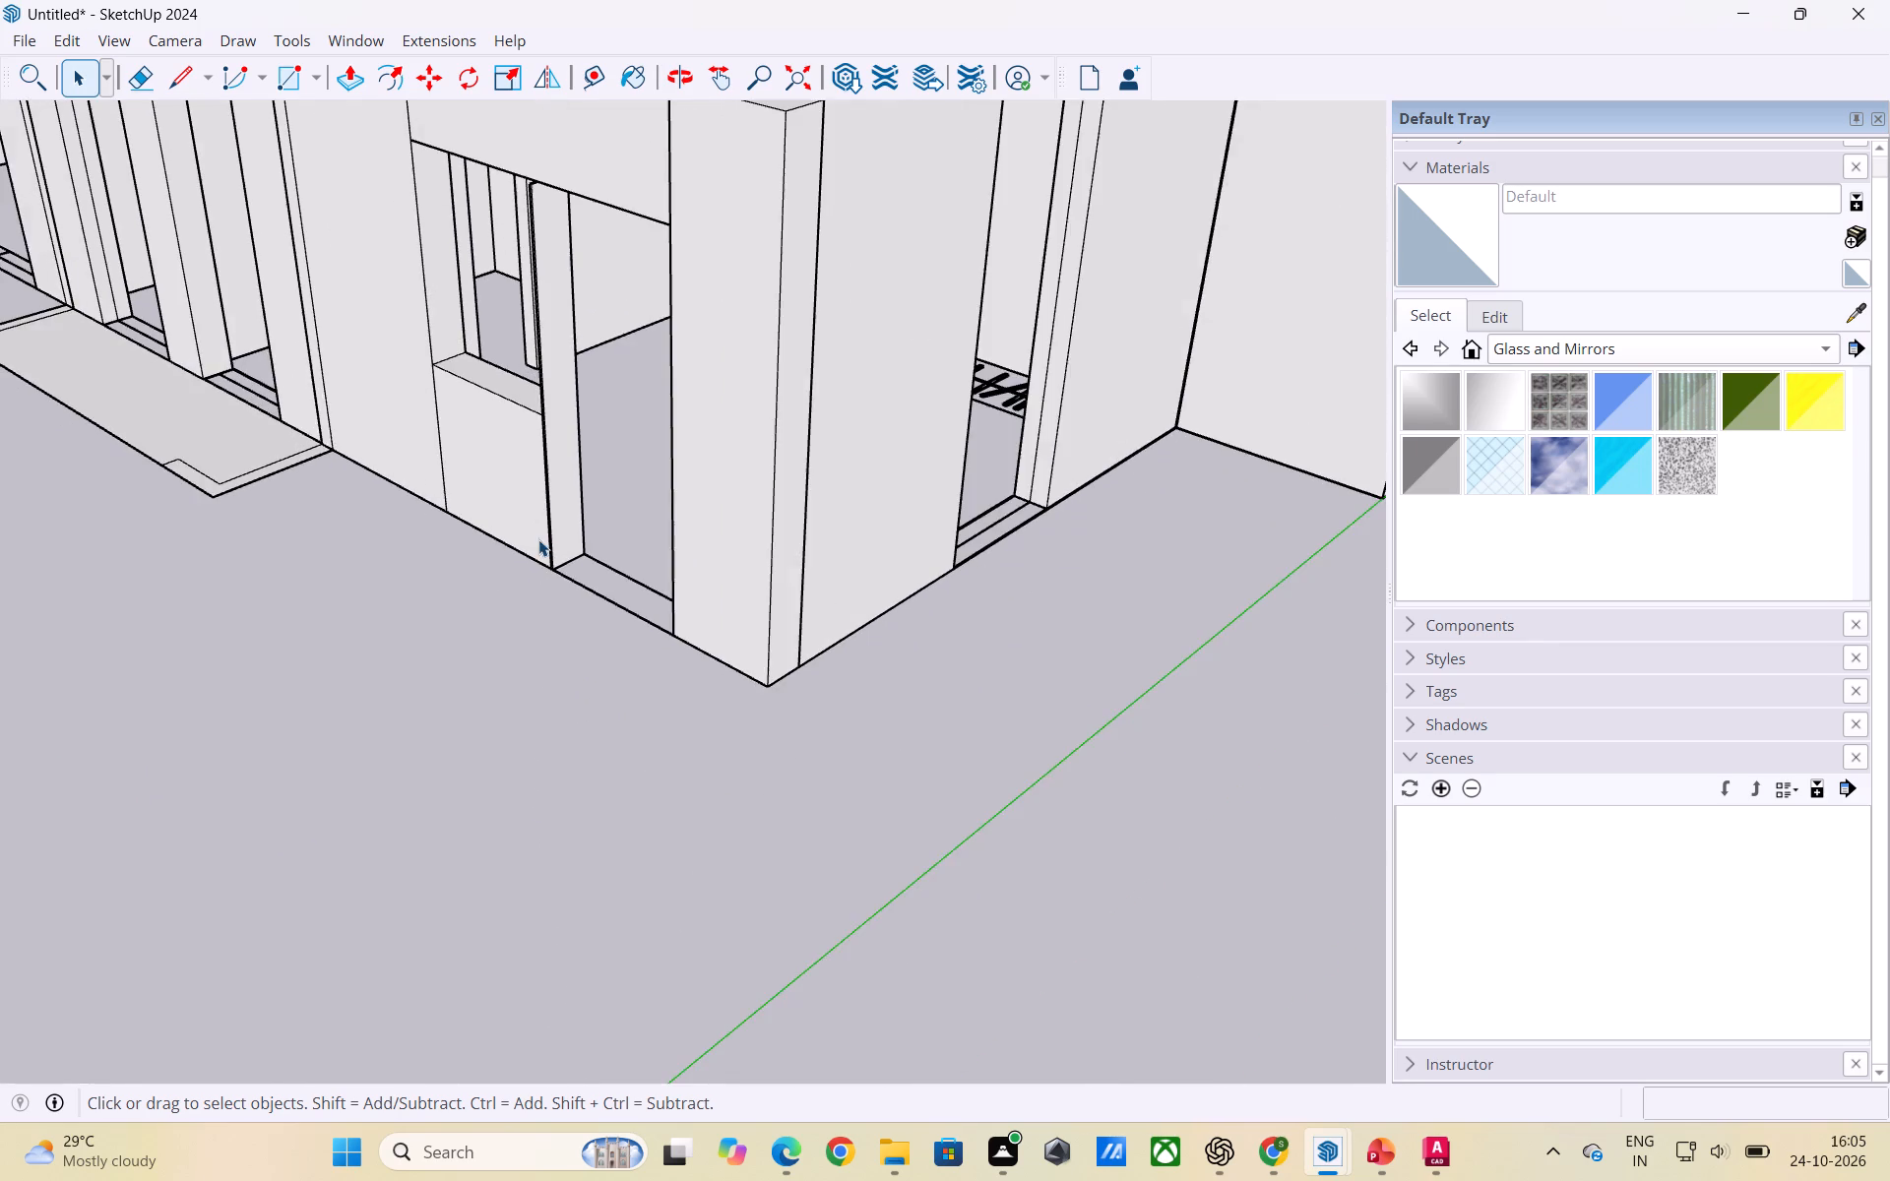
pyautogui.scroll(-2, 538, 539)
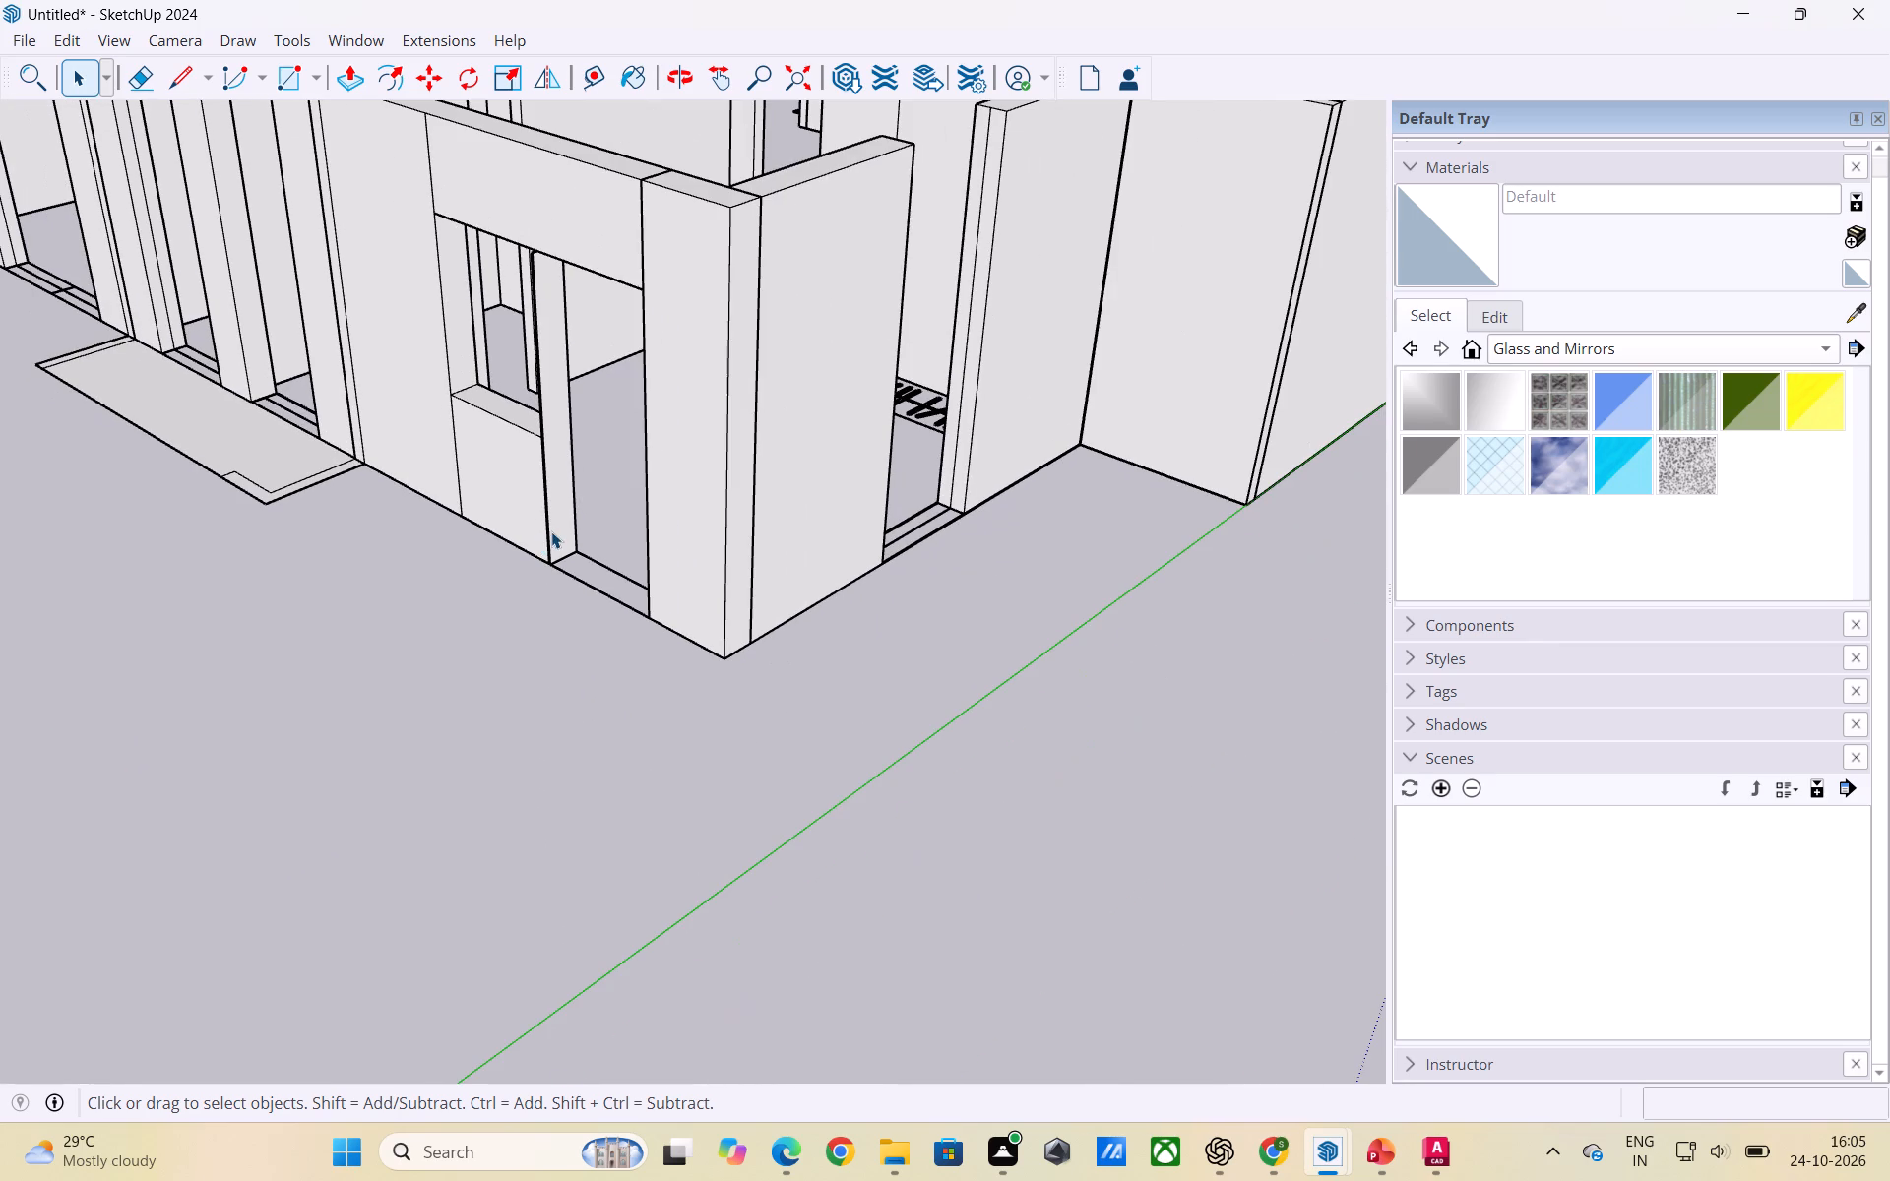
pyautogui.scroll(2, 559, 577)
pyautogui.click(564, 495)
pyautogui.doubleClick(564, 495)
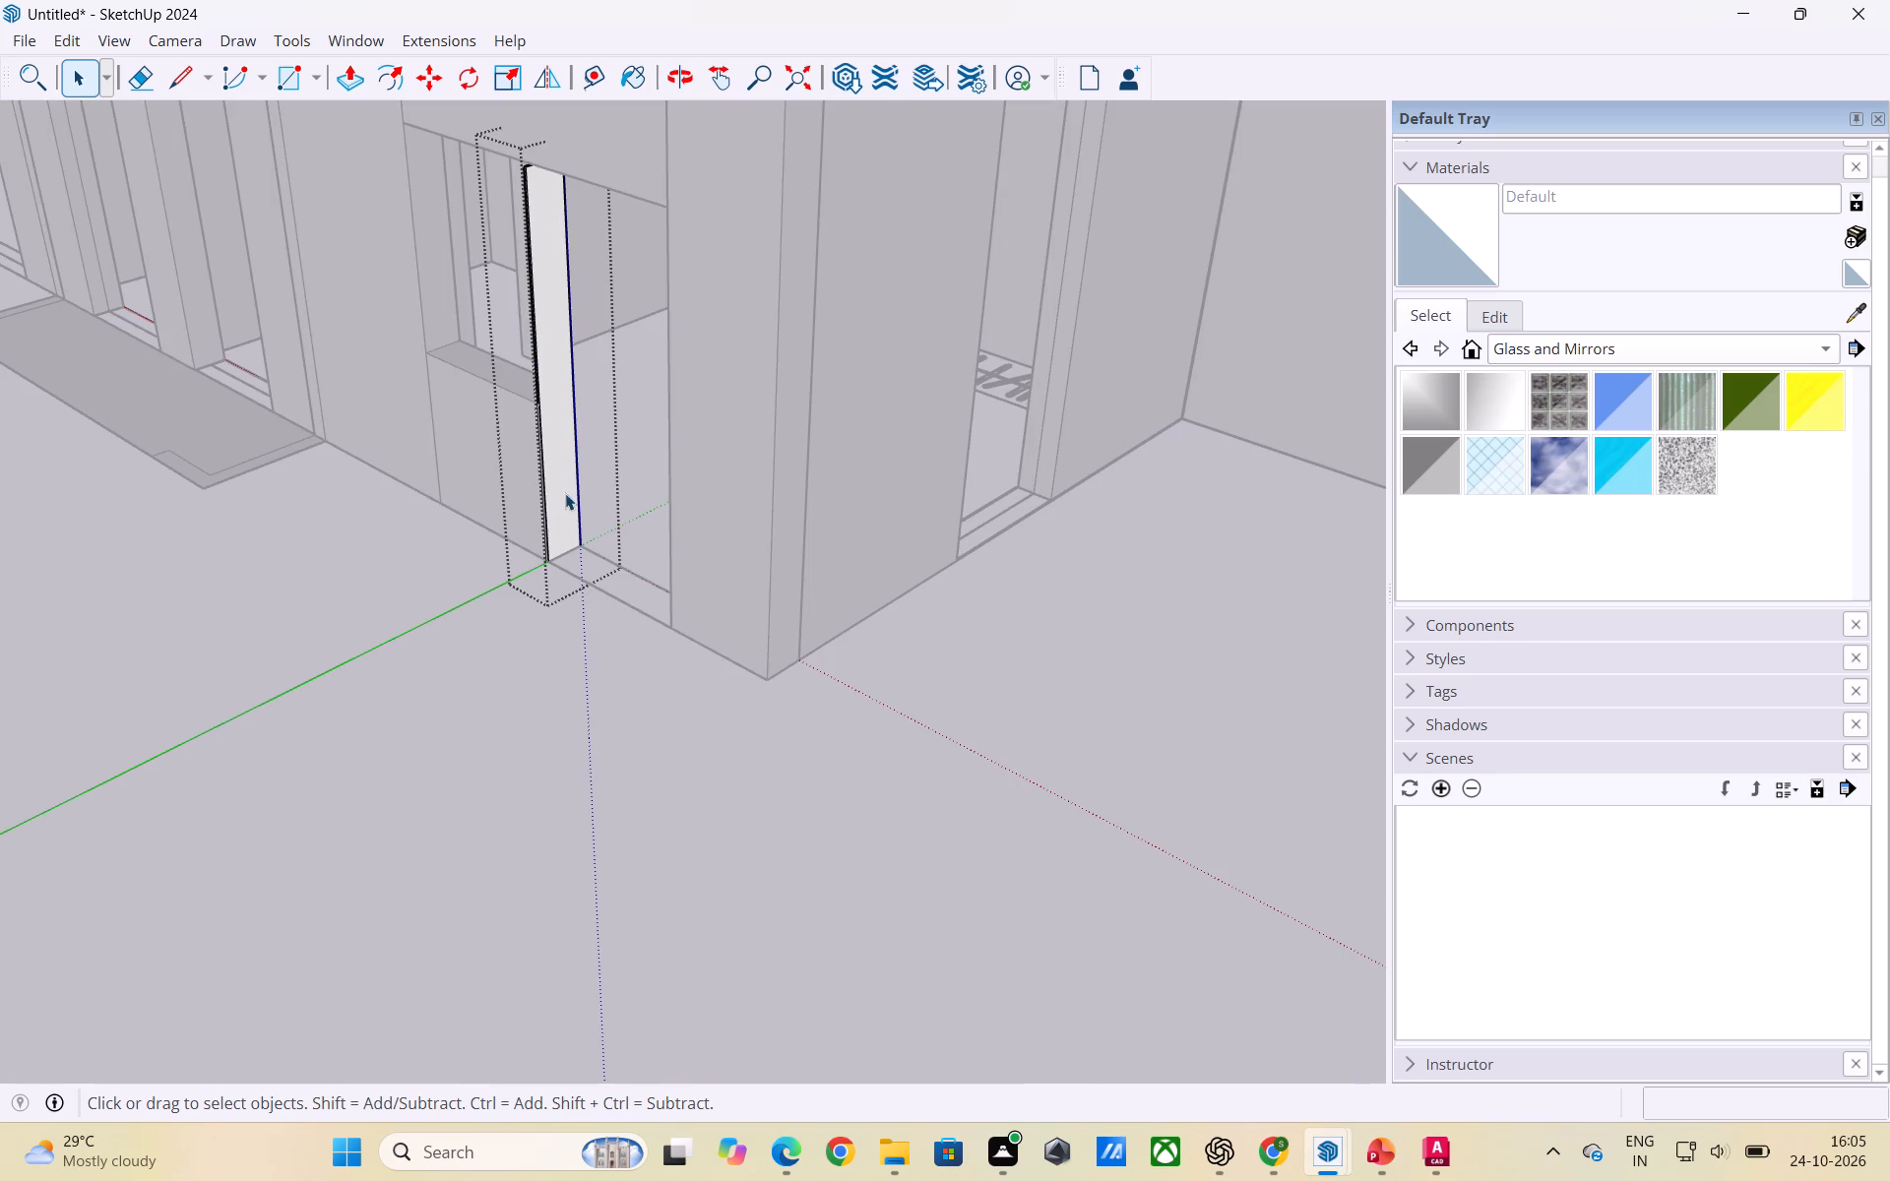
pyautogui.press('t')
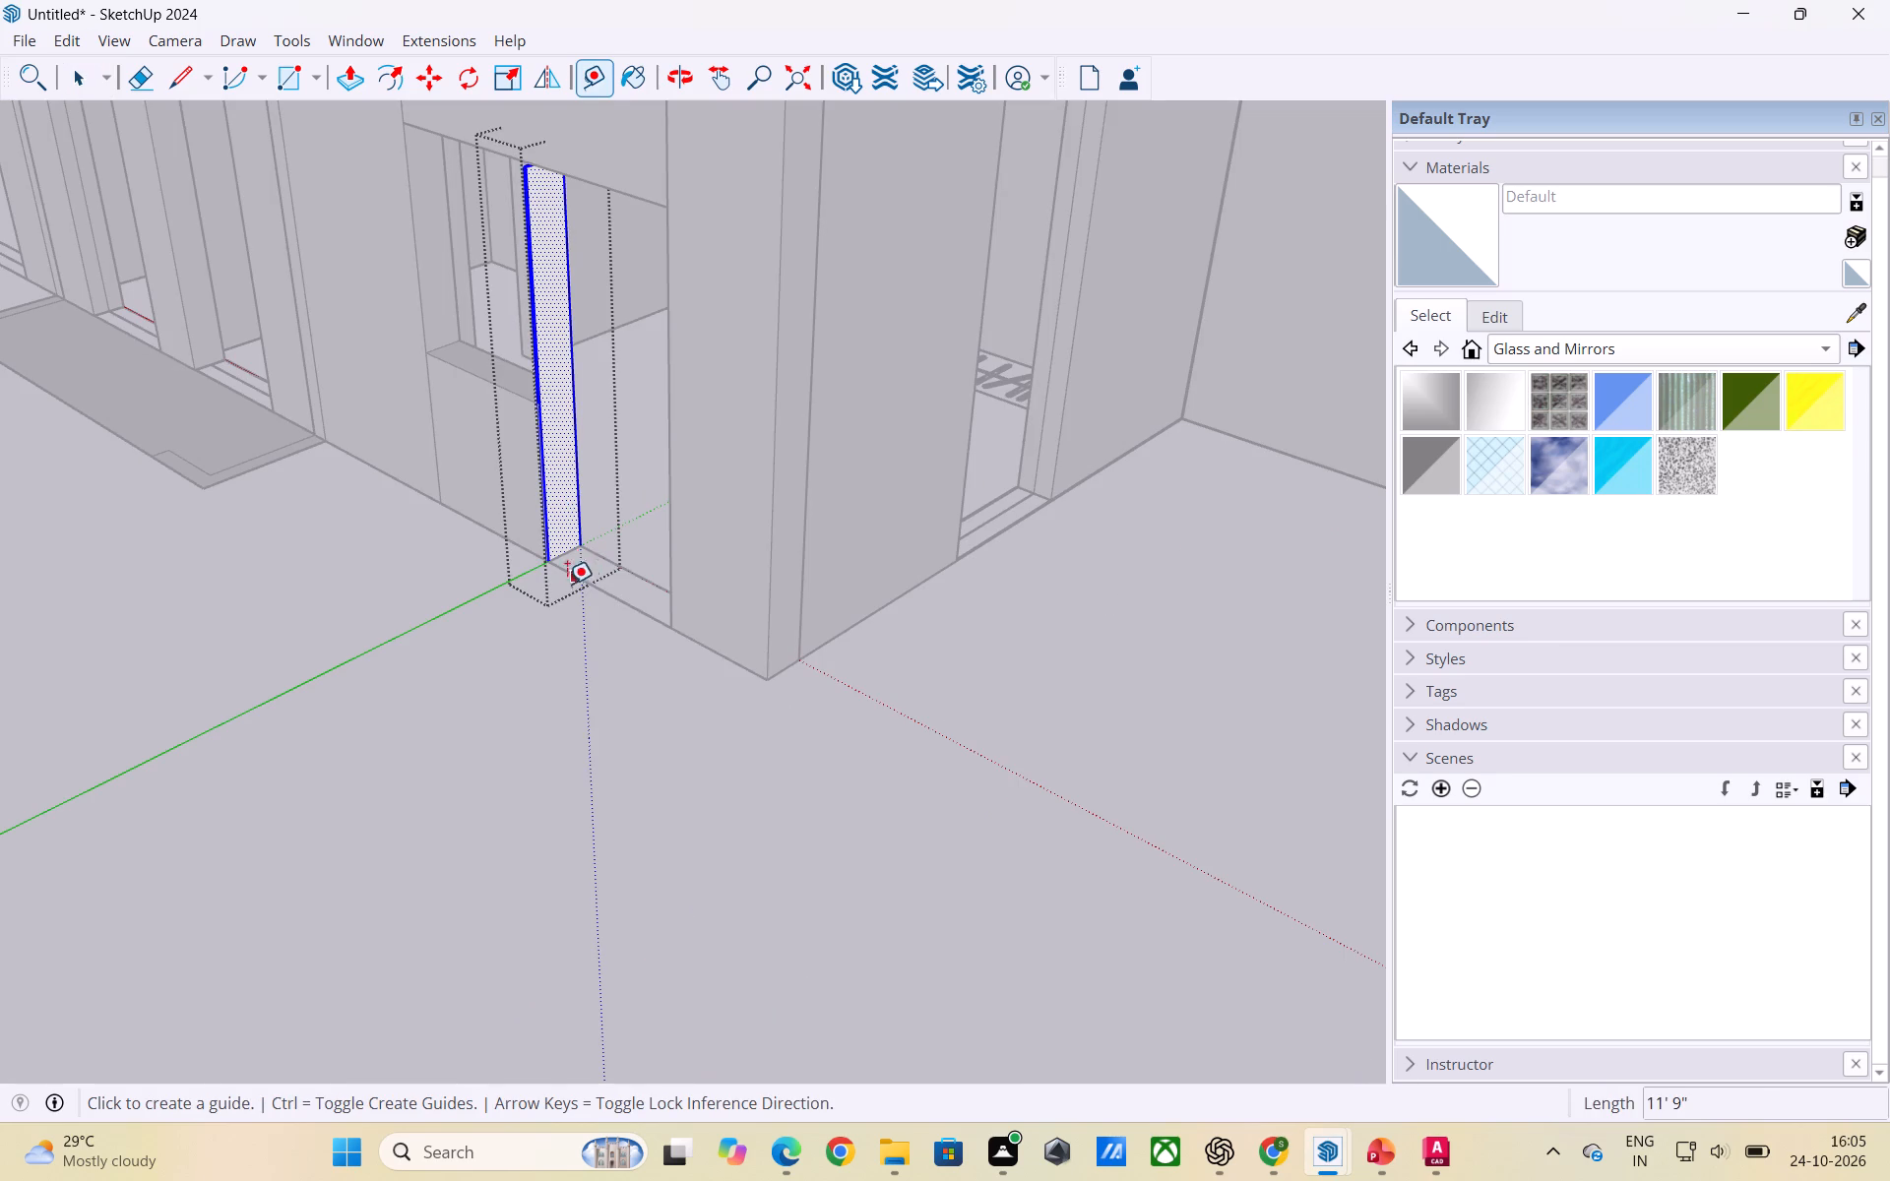
pyautogui.click(563, 557)
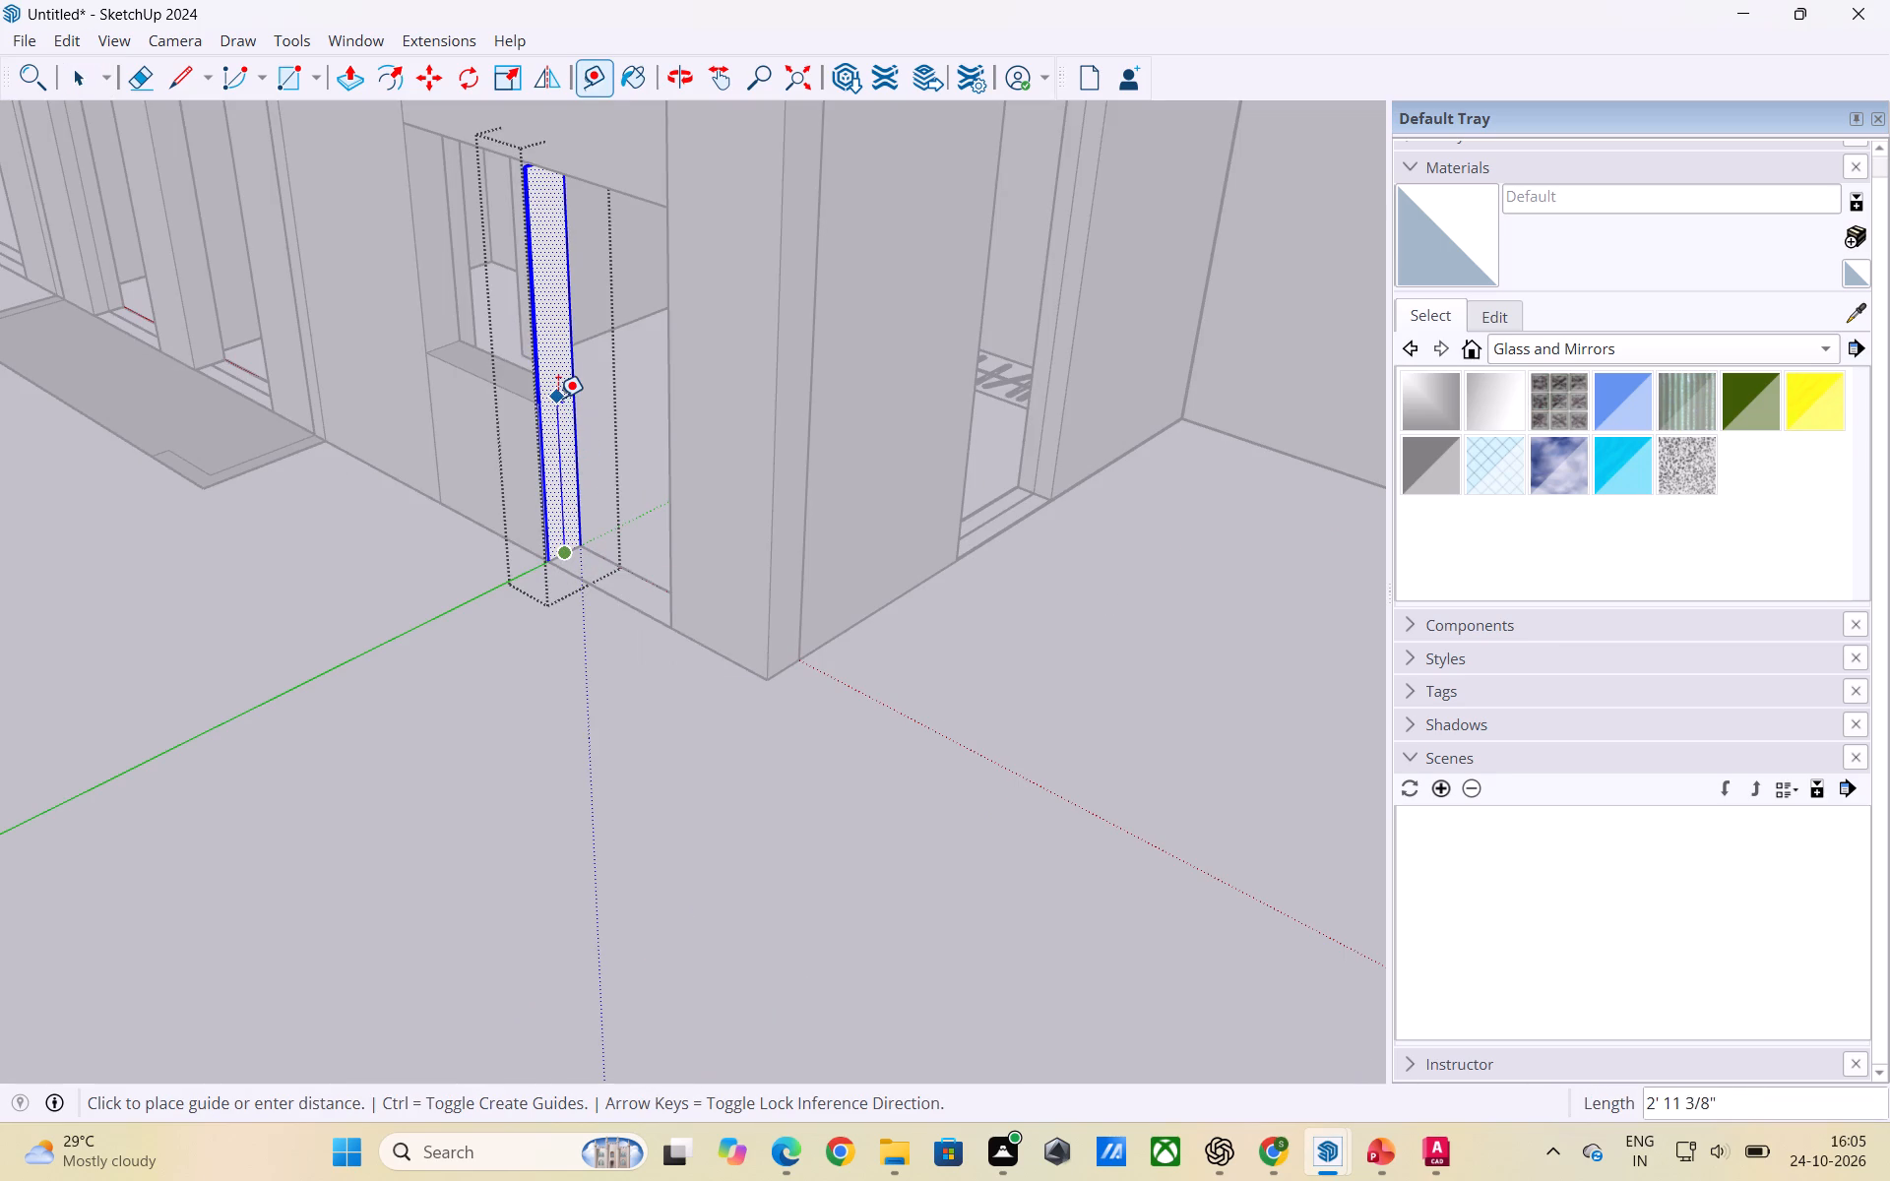
pyautogui.write("3'")
pyautogui.press('Return')
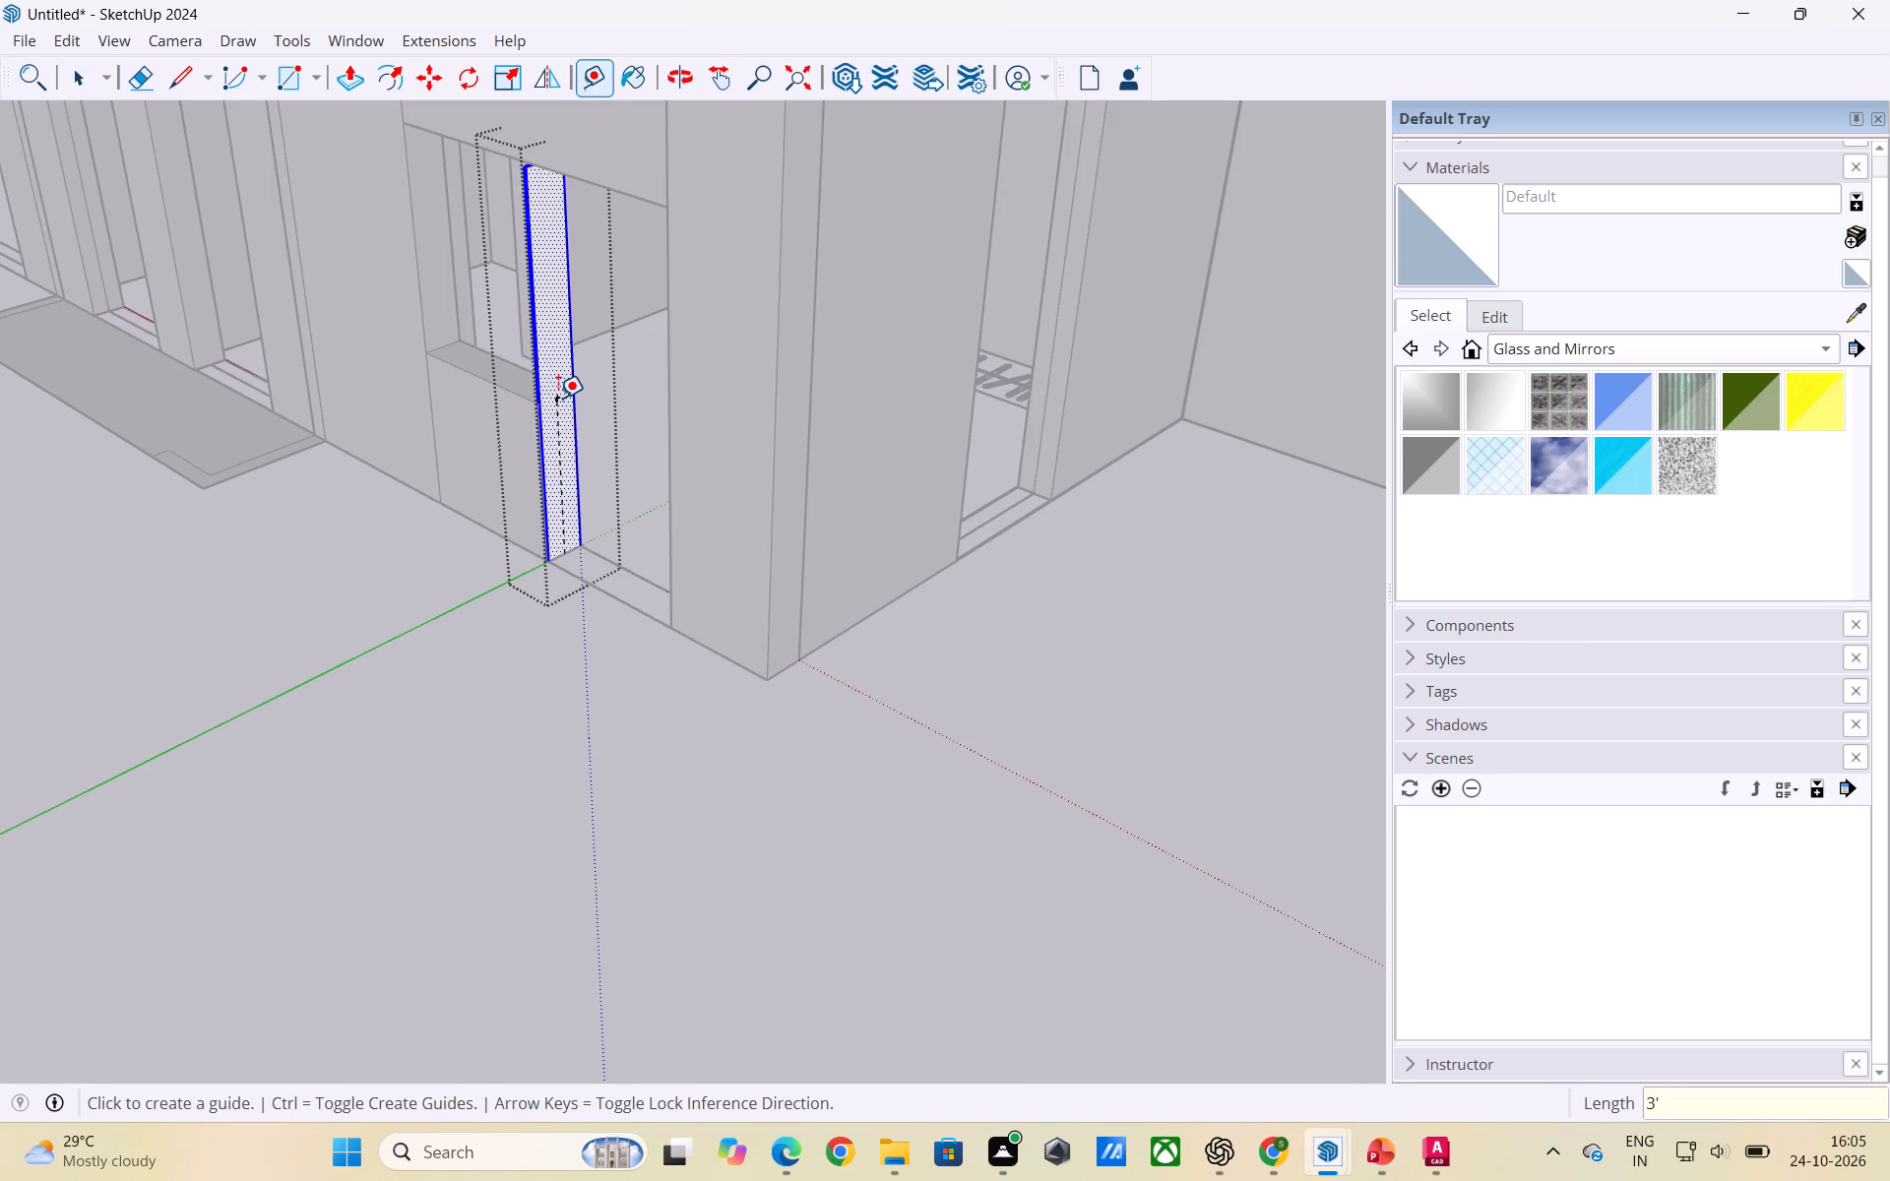
pyautogui.press('space')
pyautogui.click(630, 422)
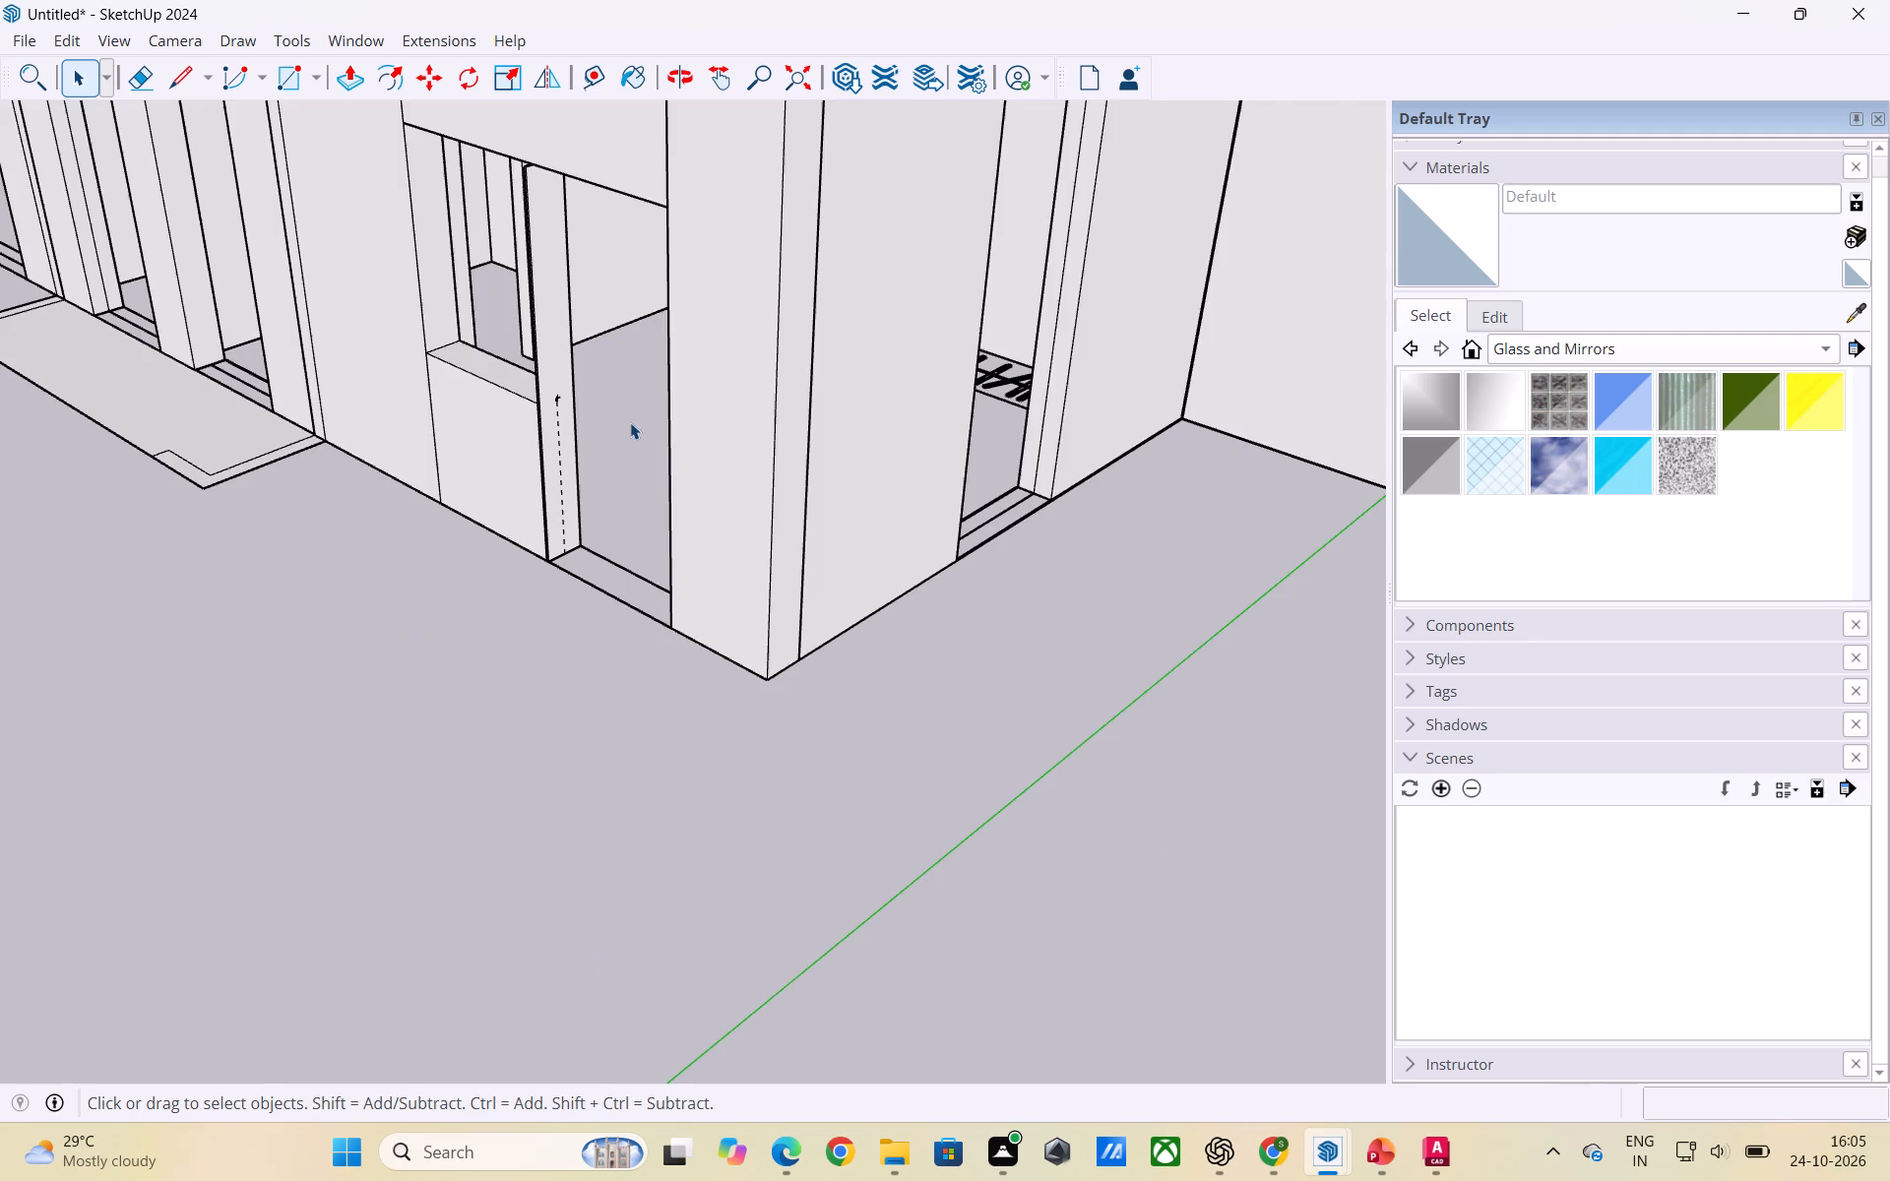
# In the strip's group, copy the opening-side face's top edge down about 3' 11" to the sill wall's outer top corner, and leave the group.
pyautogui.scroll(3, 596, 416)
pyautogui.moveTo(535, 460); pyautogui.dragTo(563, 455, button='middle')
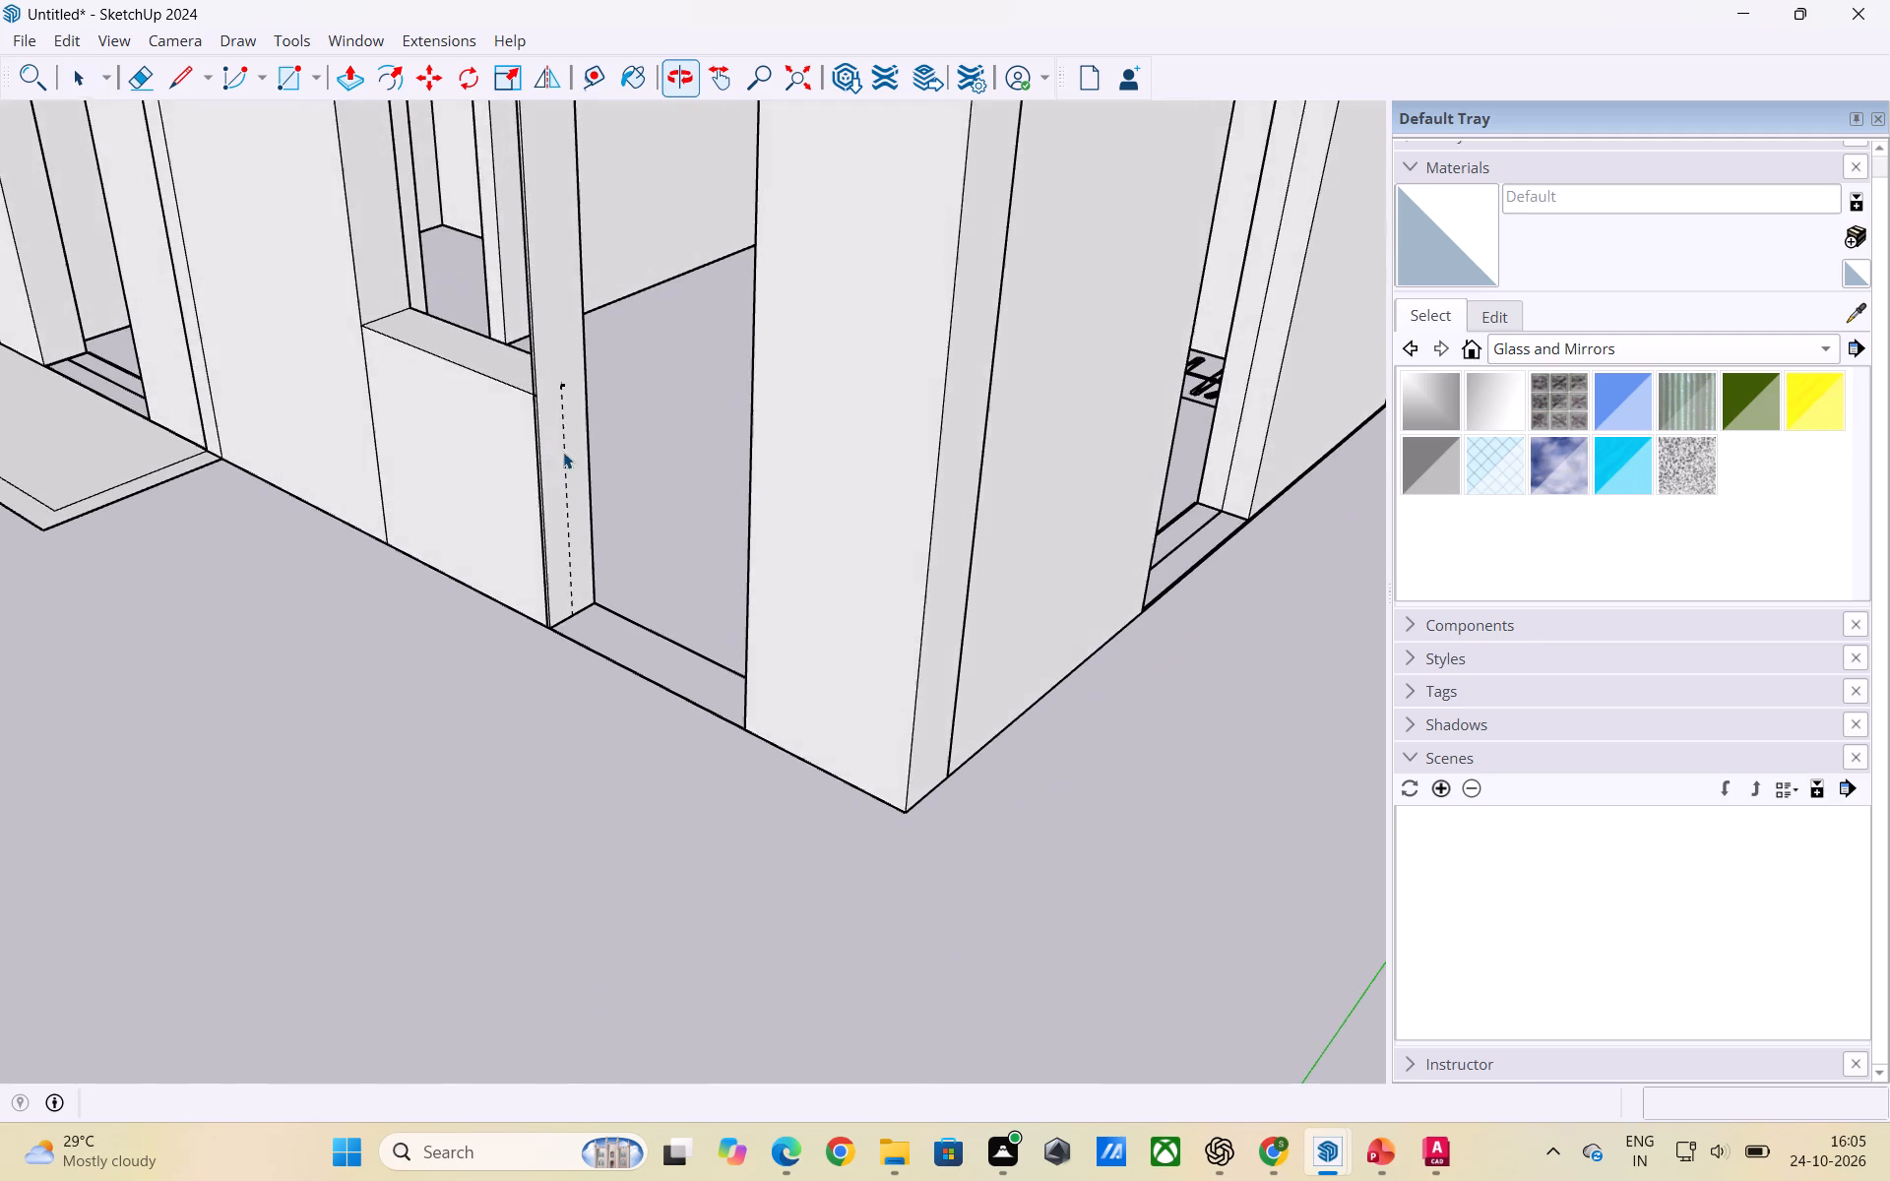
pyautogui.scroll(-5, 660, 616)
pyautogui.scroll(2, 575, 305)
pyautogui.moveTo(582, 297); pyautogui.dragTo(586, 261, button='middle')
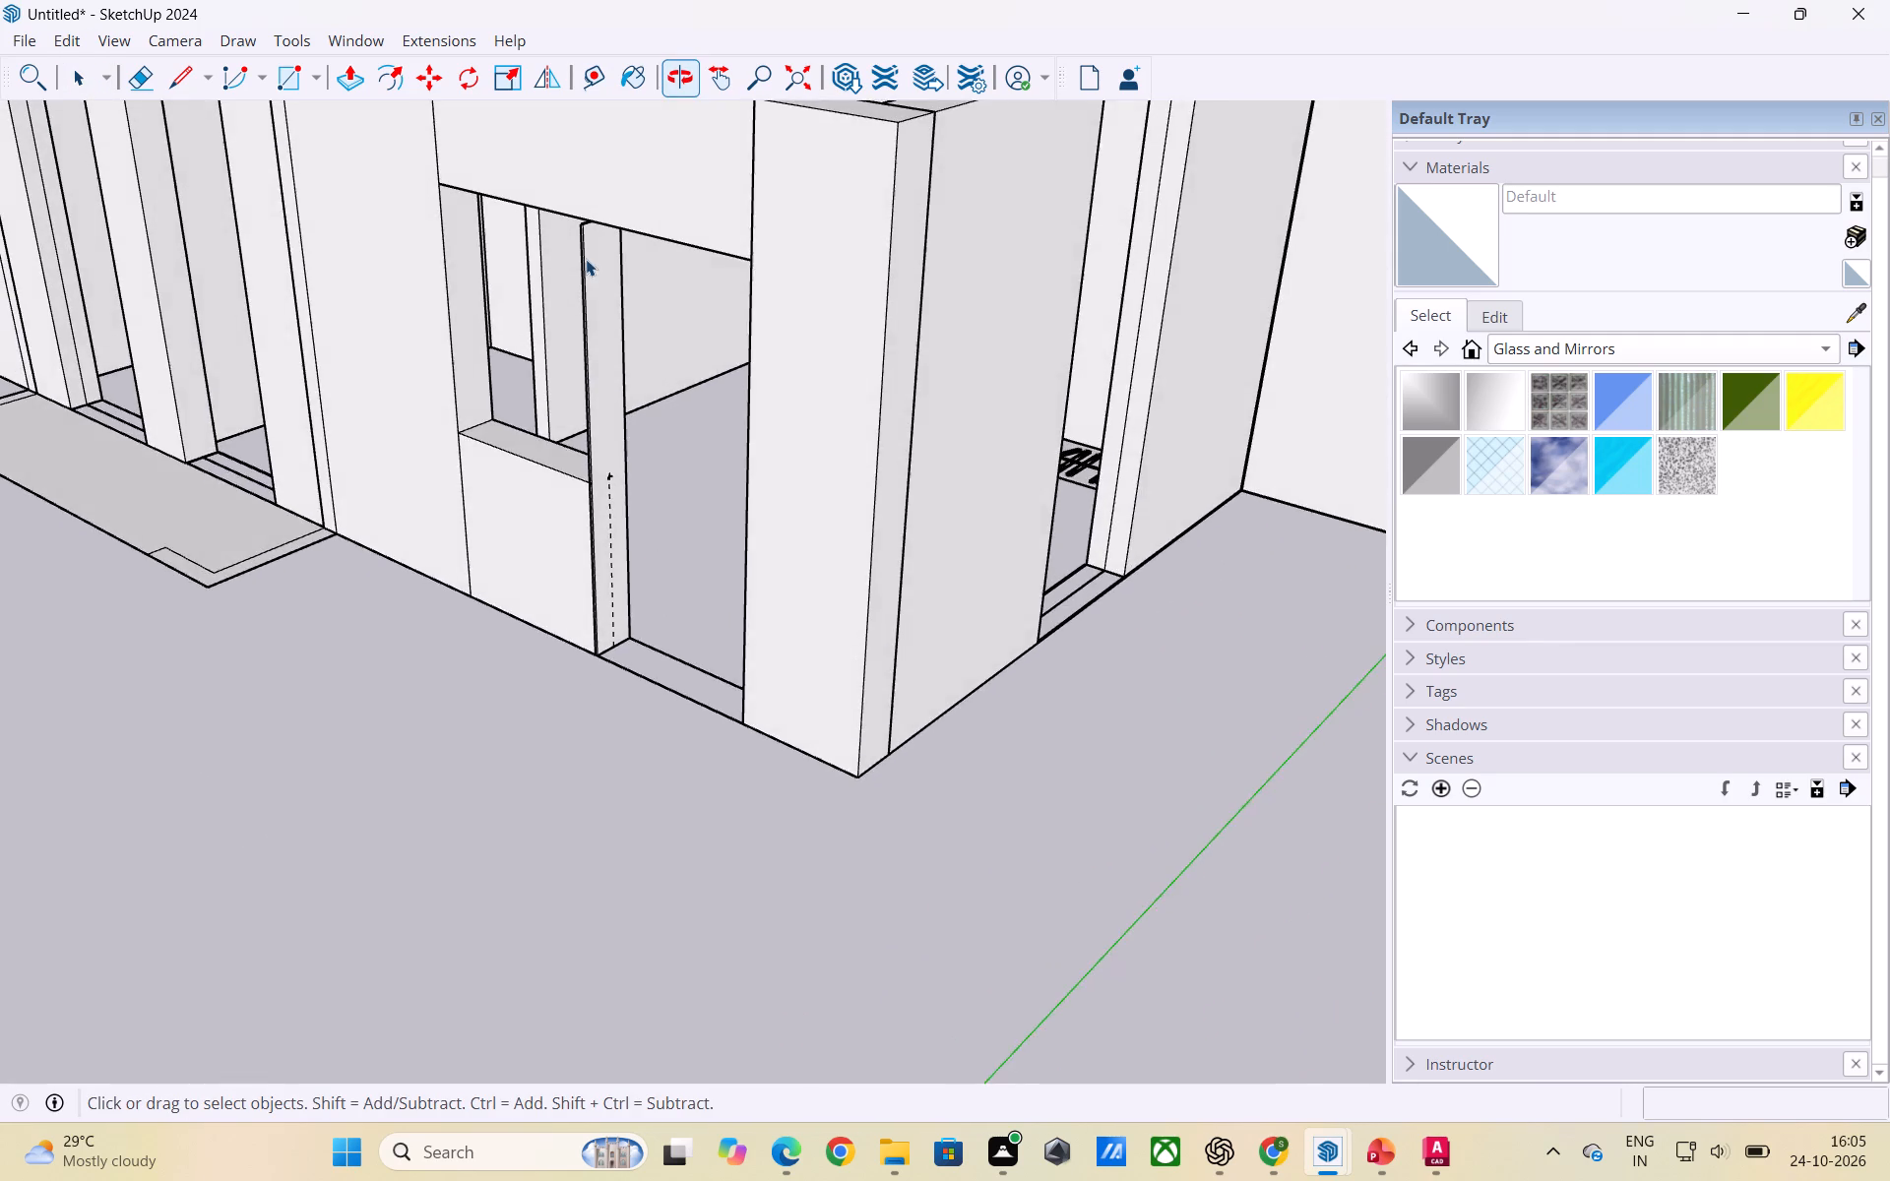
pyautogui.scroll(3, 586, 259)
pyautogui.click(589, 209)
pyautogui.click(589, 211)
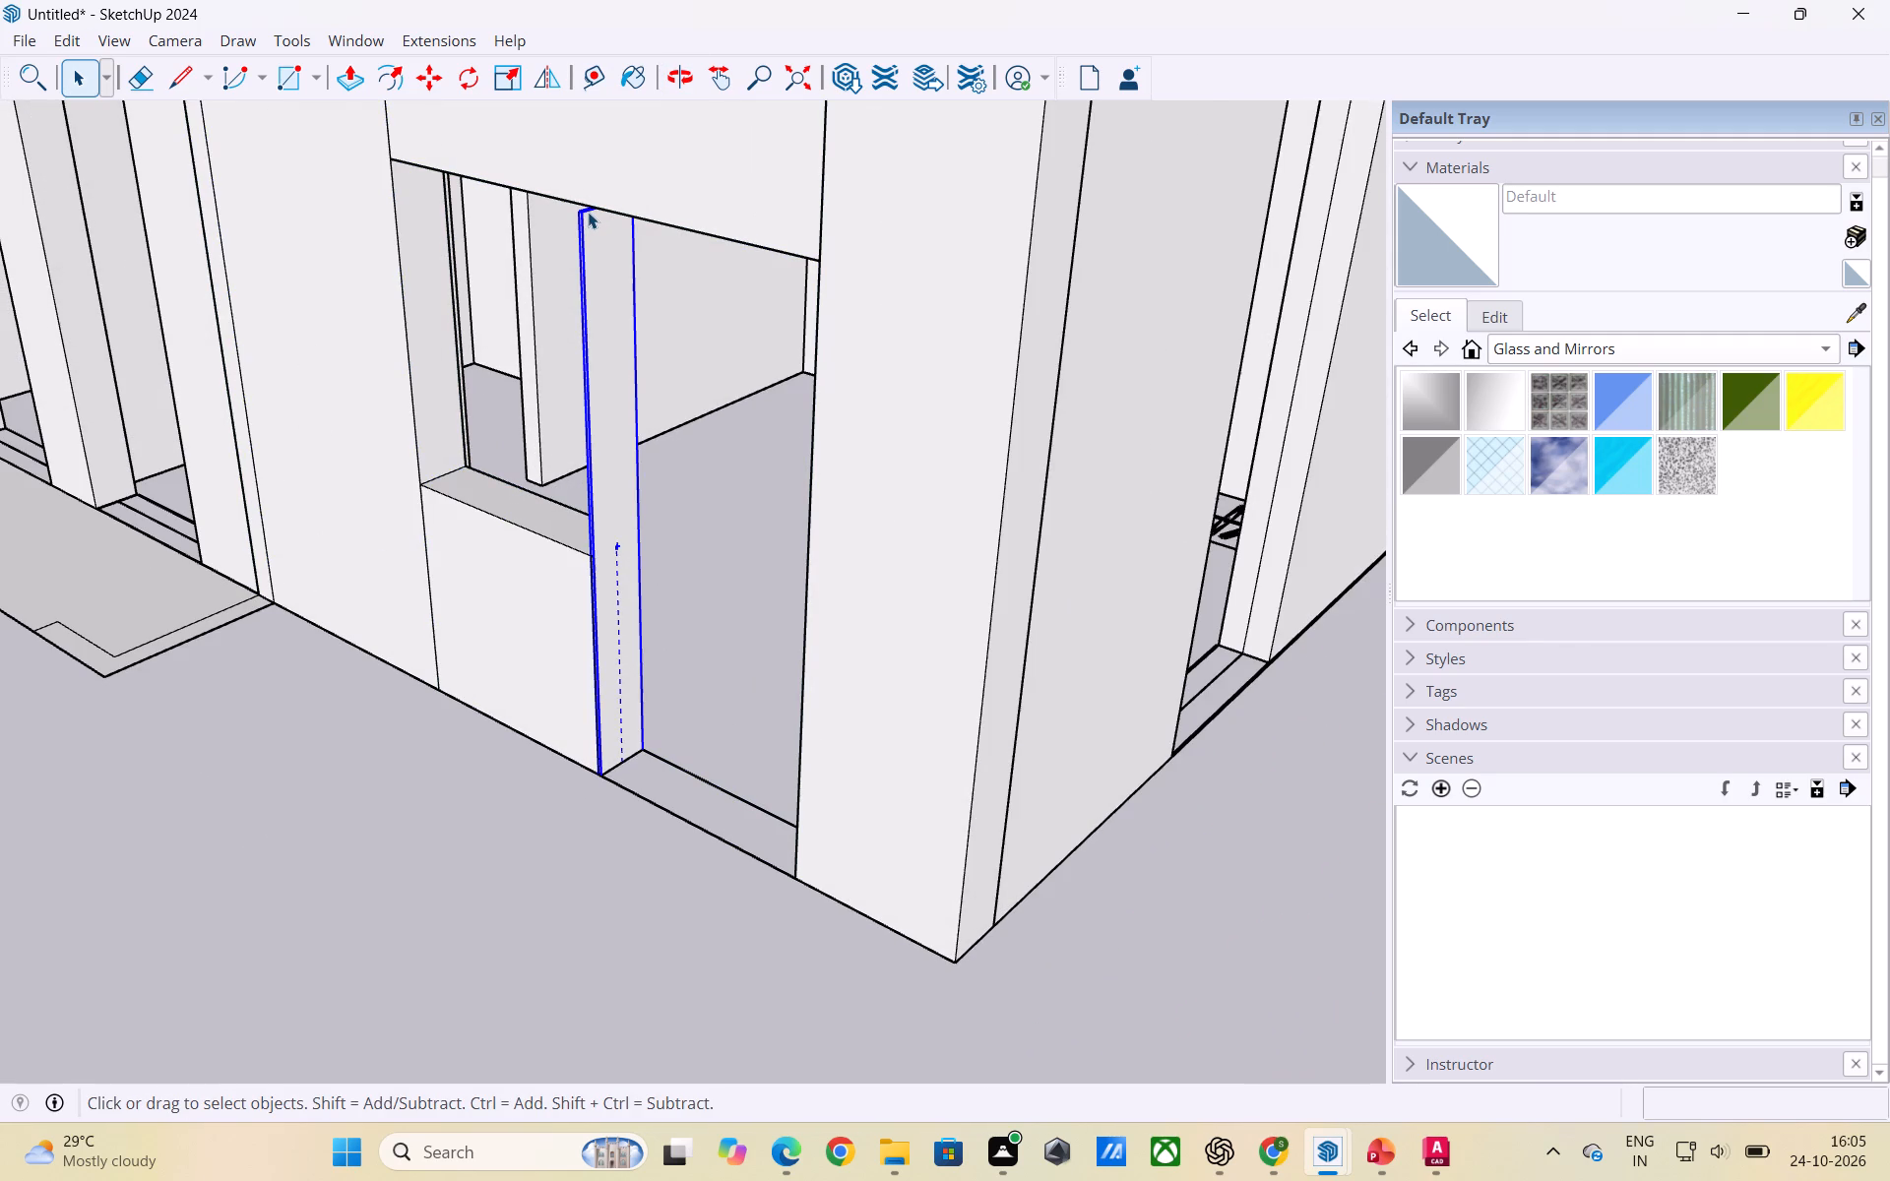
pyautogui.doubleClick(586, 213)
pyautogui.click(585, 211)
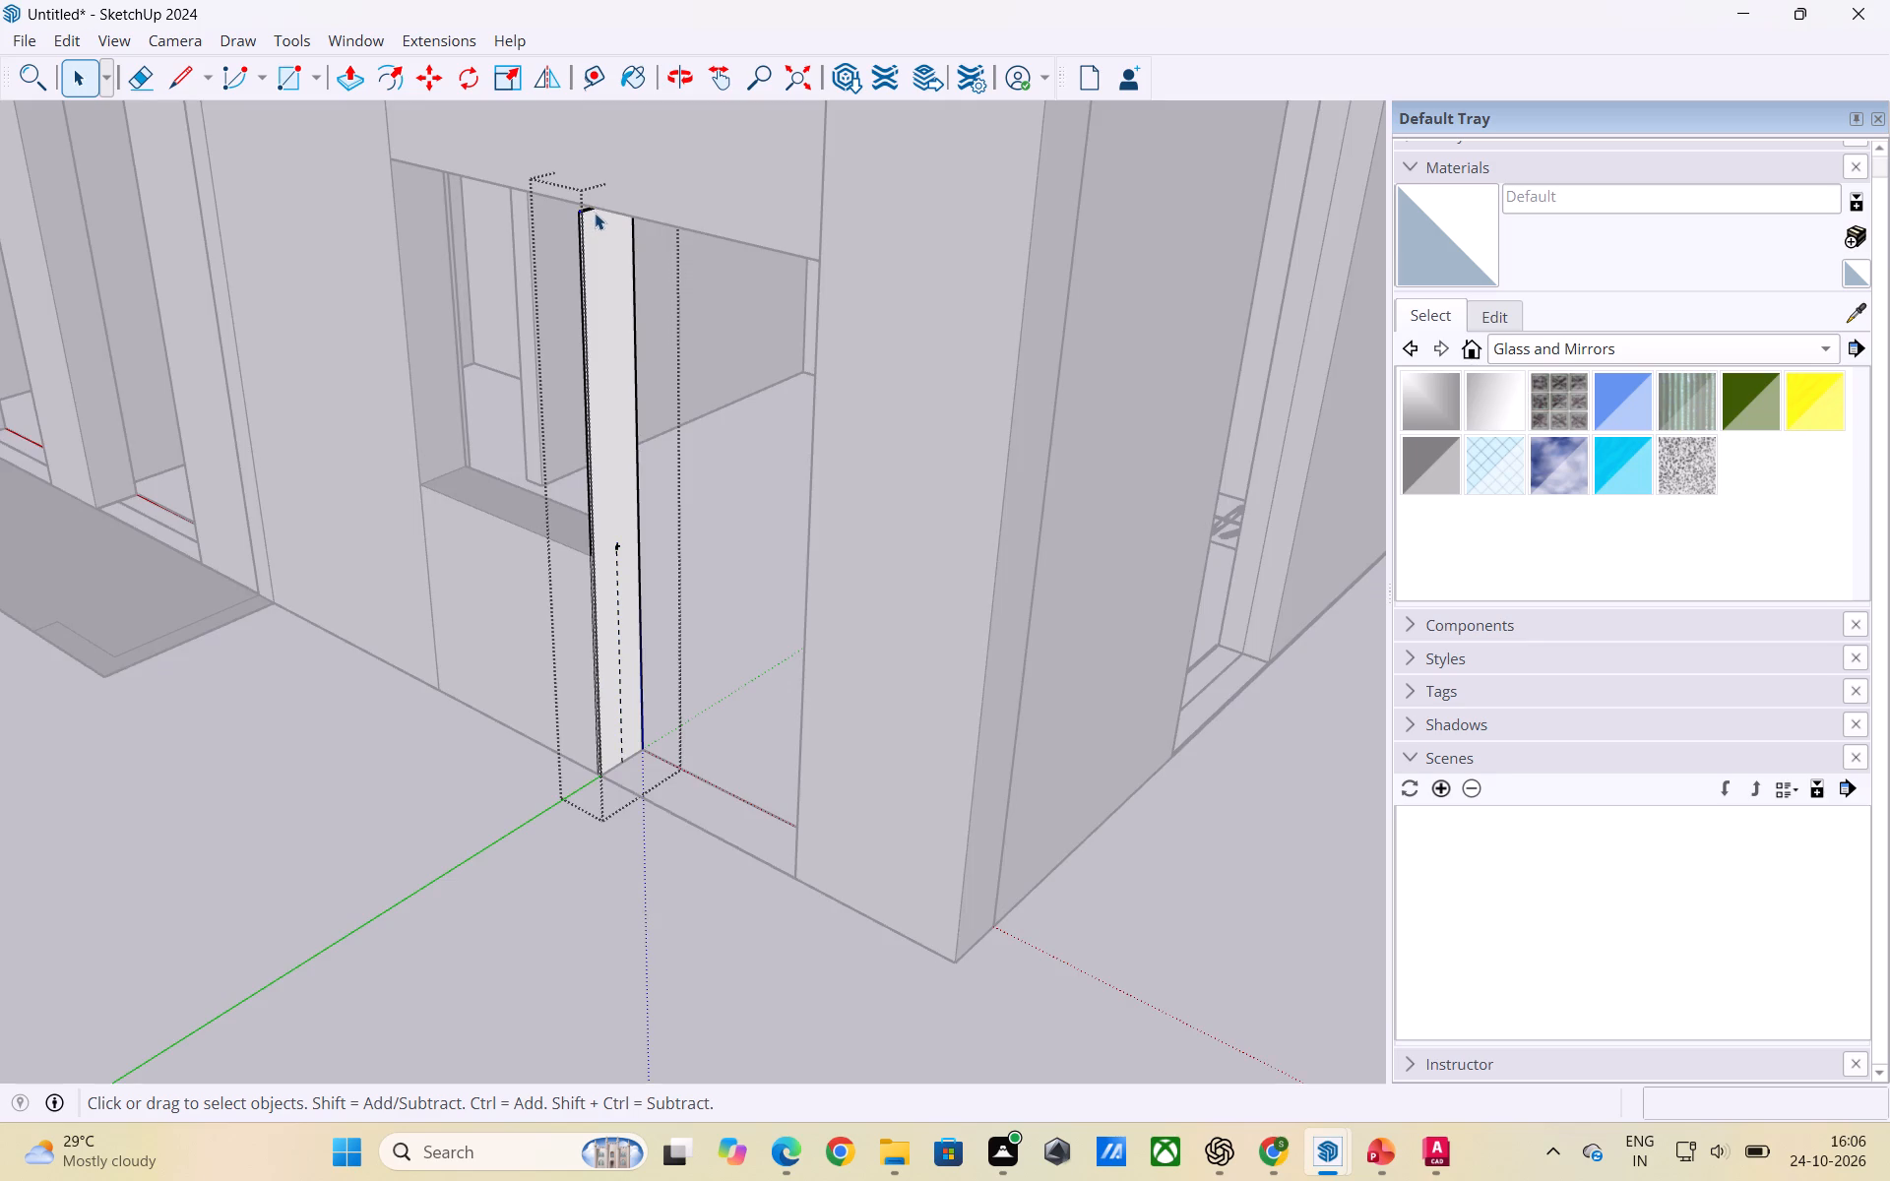
pyautogui.scroll(10, 588, 213)
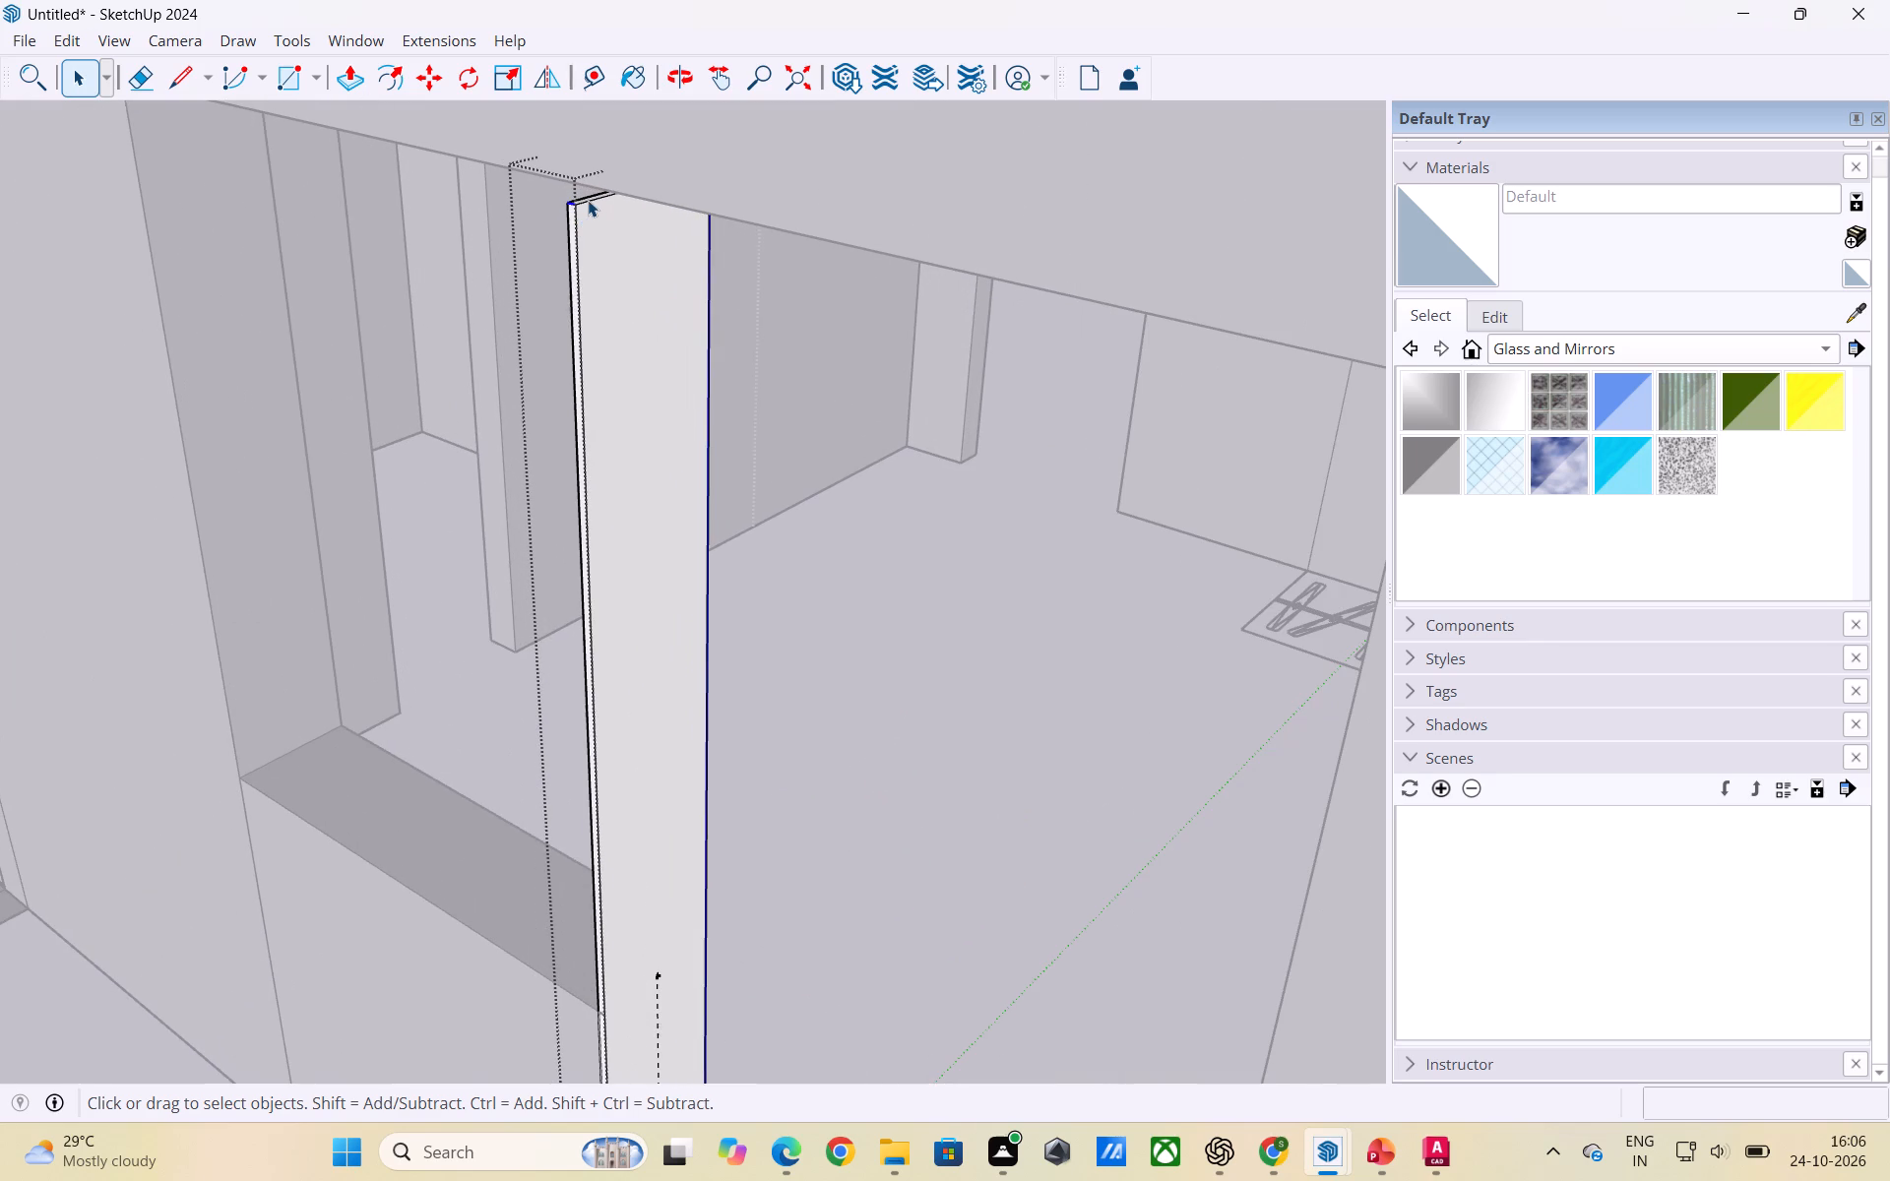
pyautogui.click(588, 200)
pyautogui.press('m')
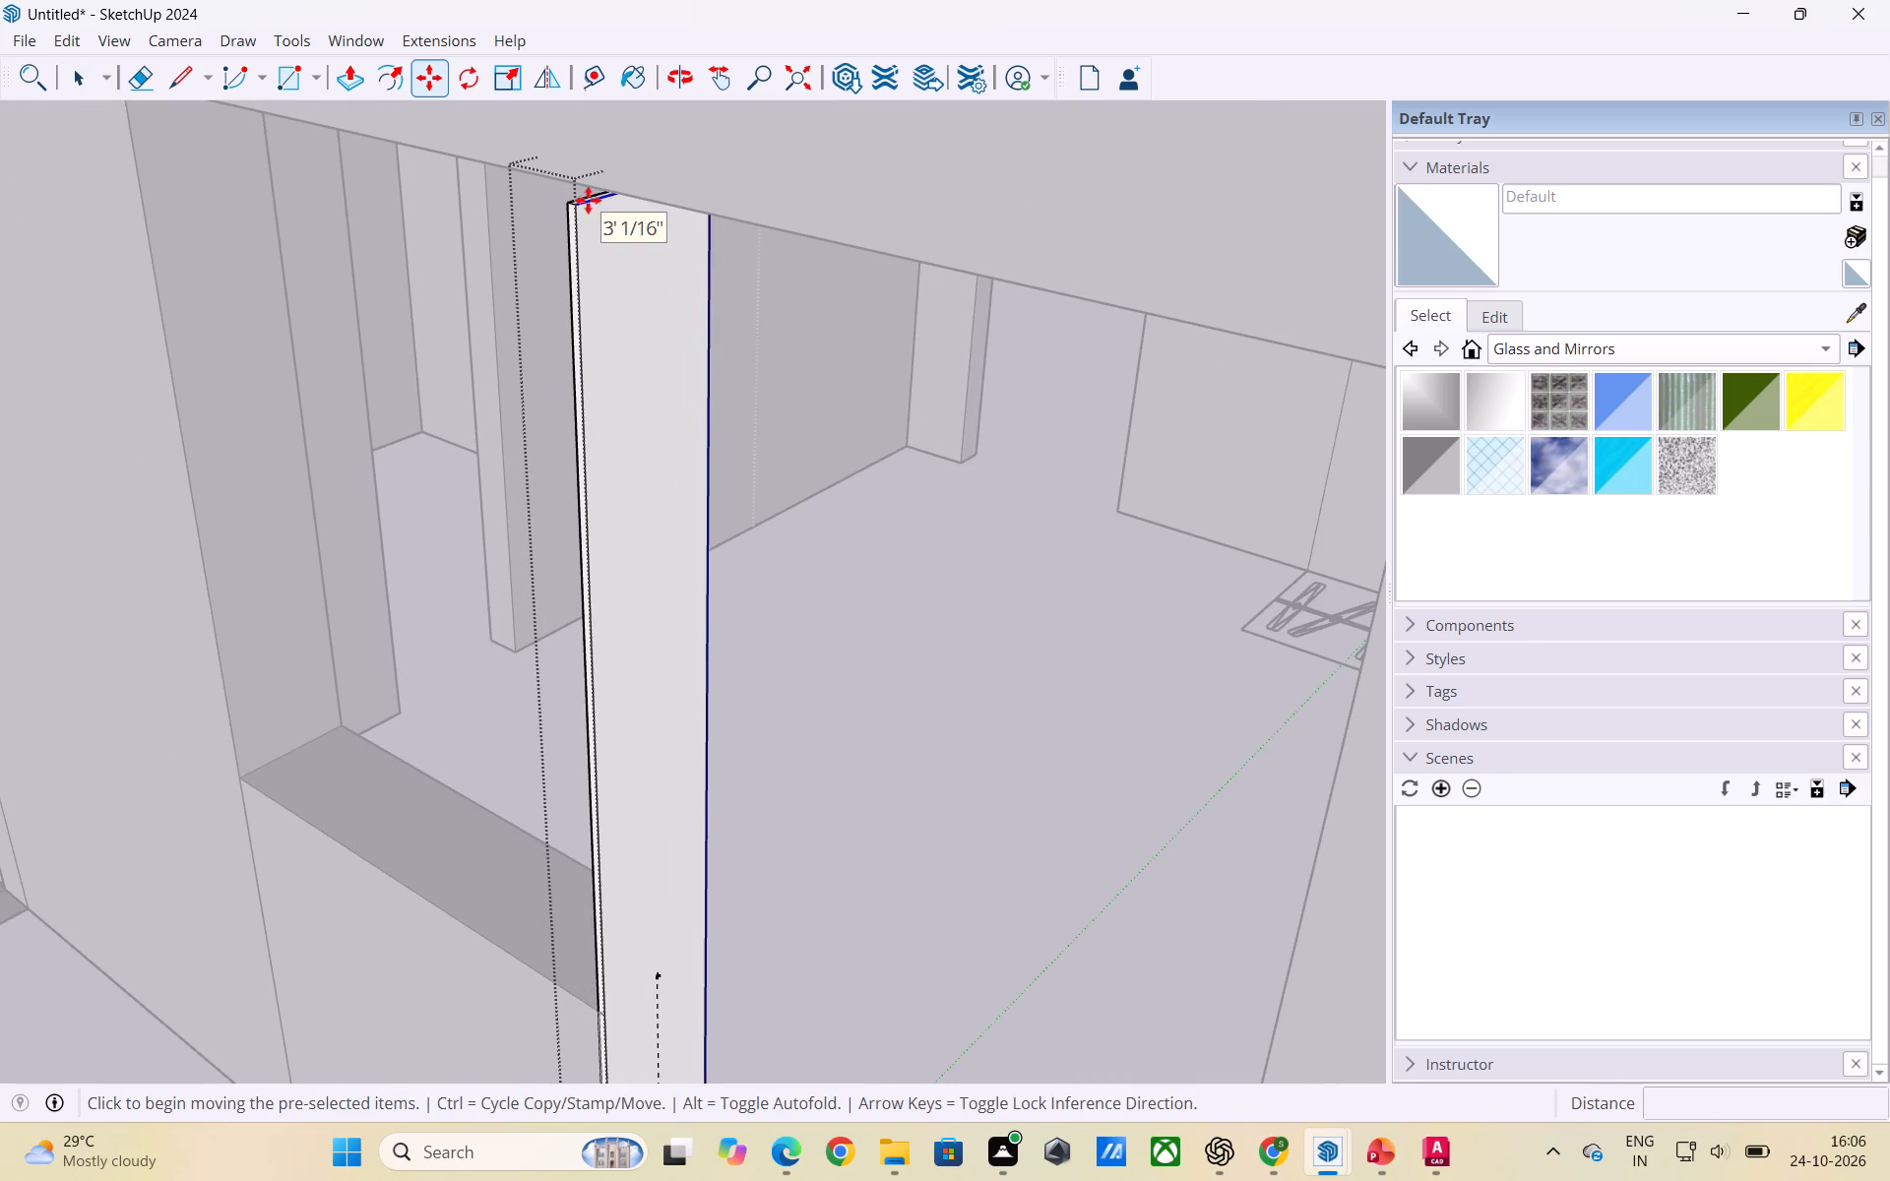
pyautogui.click(580, 202)
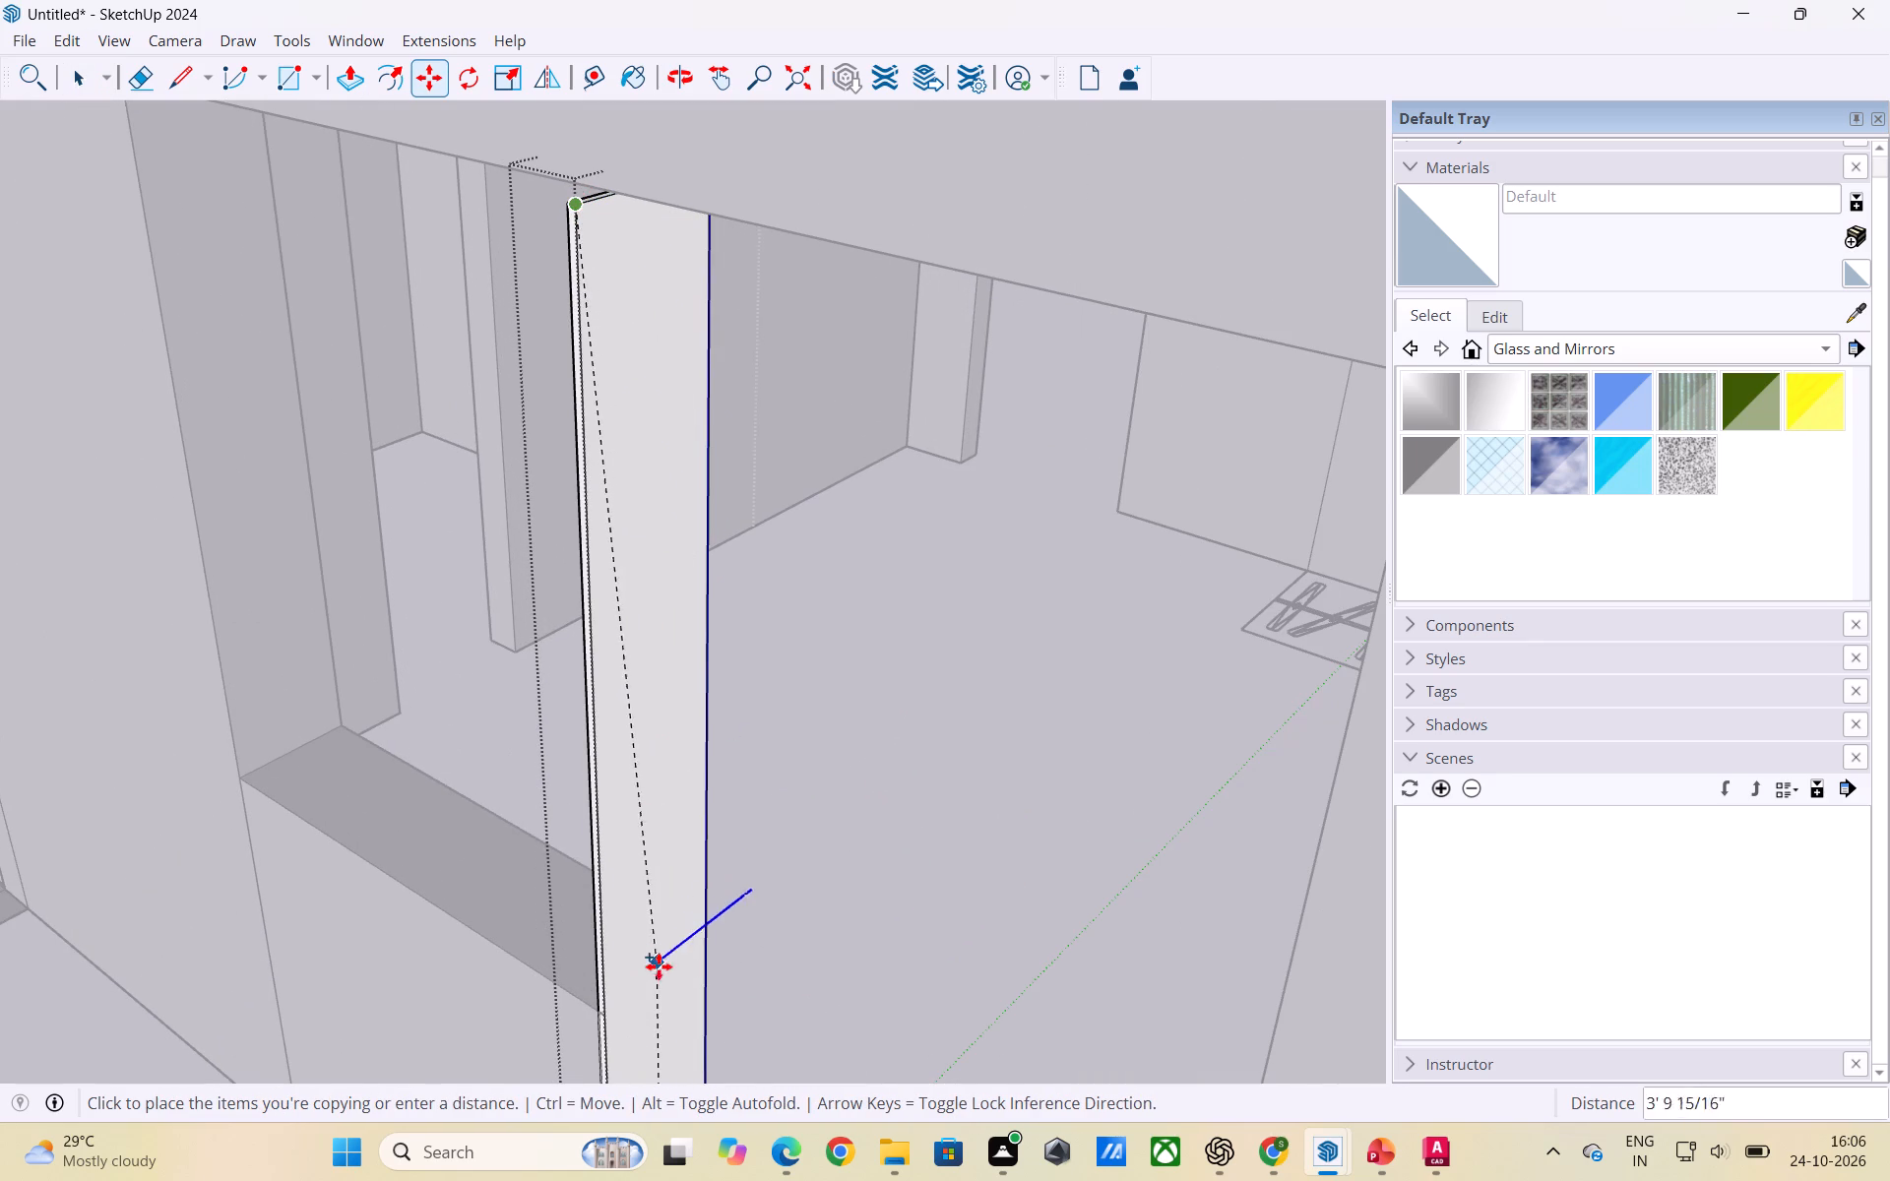
pyautogui.scroll(3, 633, 997)
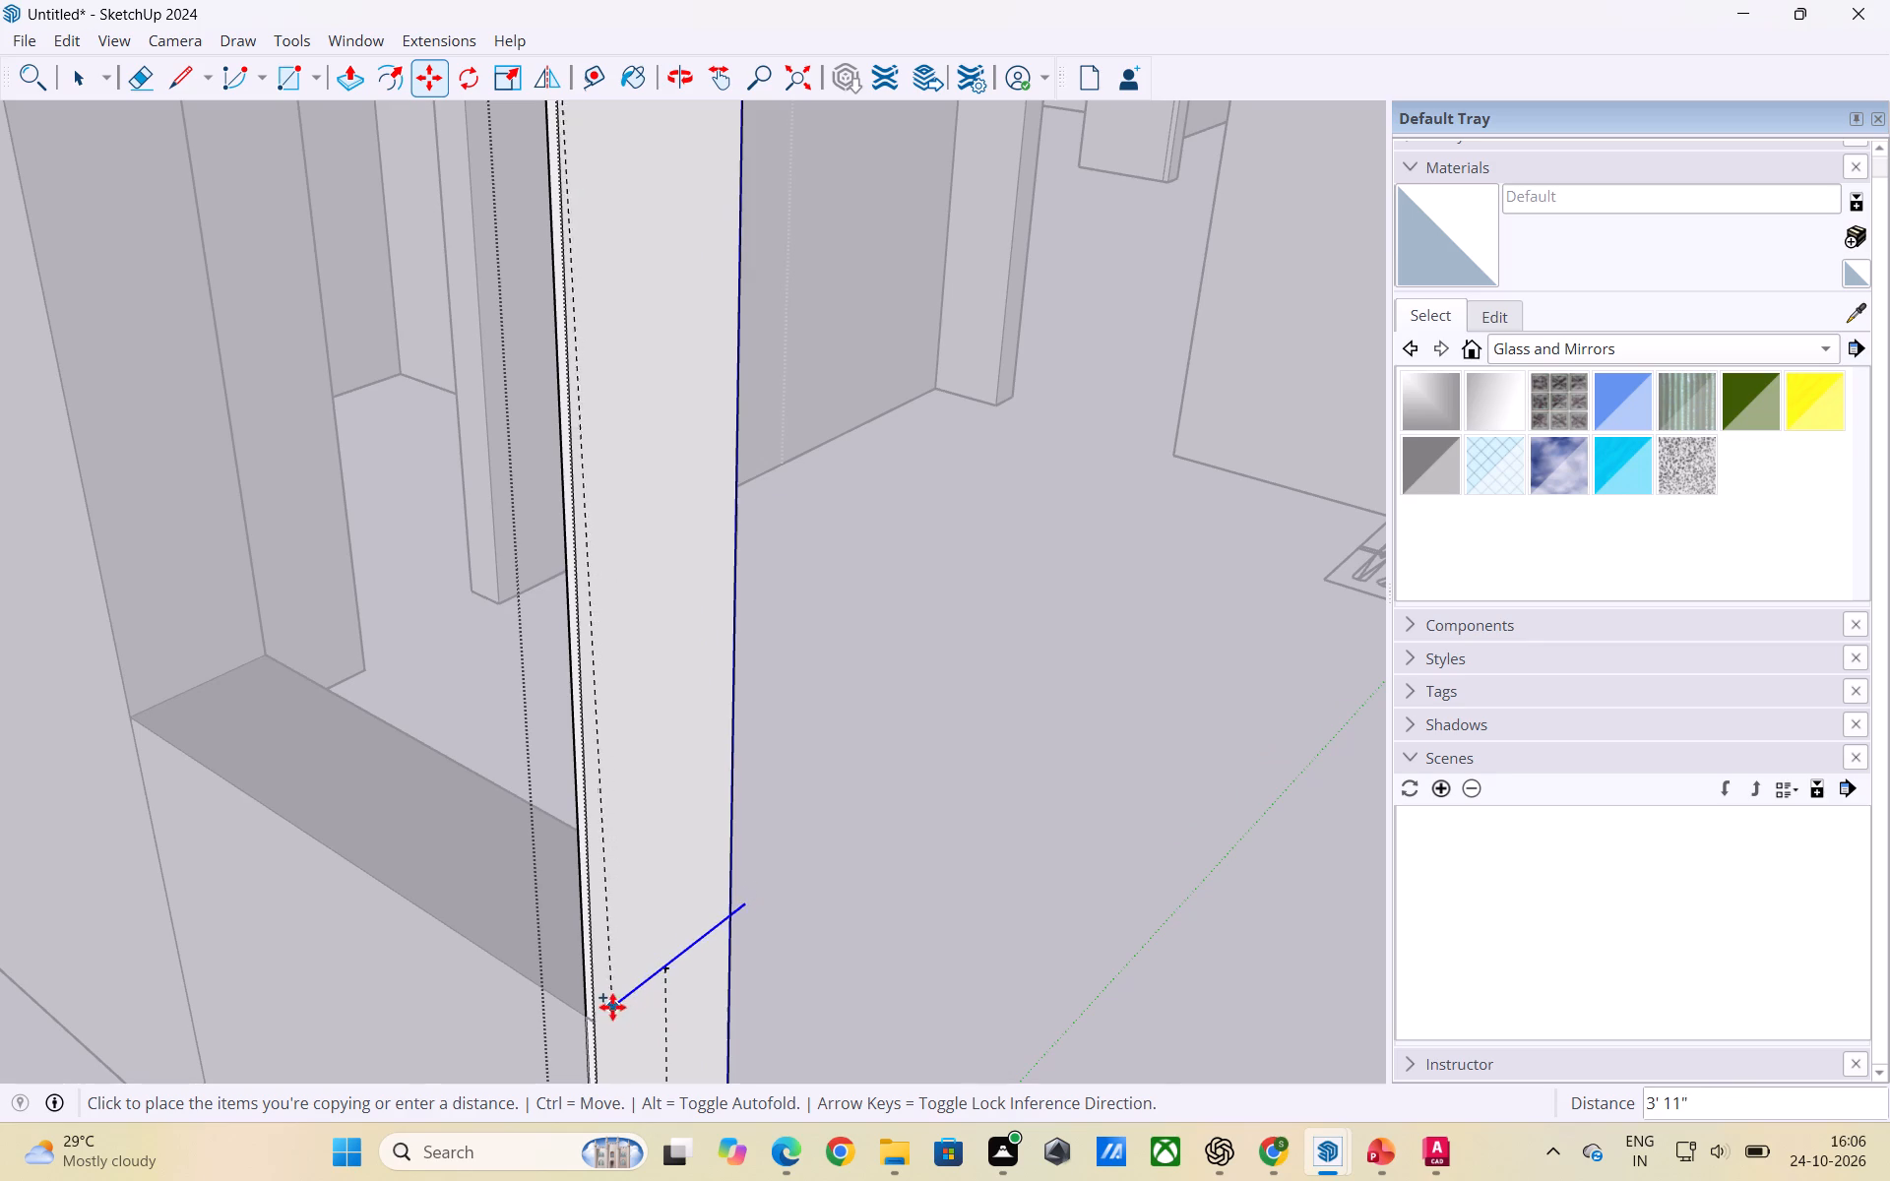
pyautogui.scroll(7, 614, 1018)
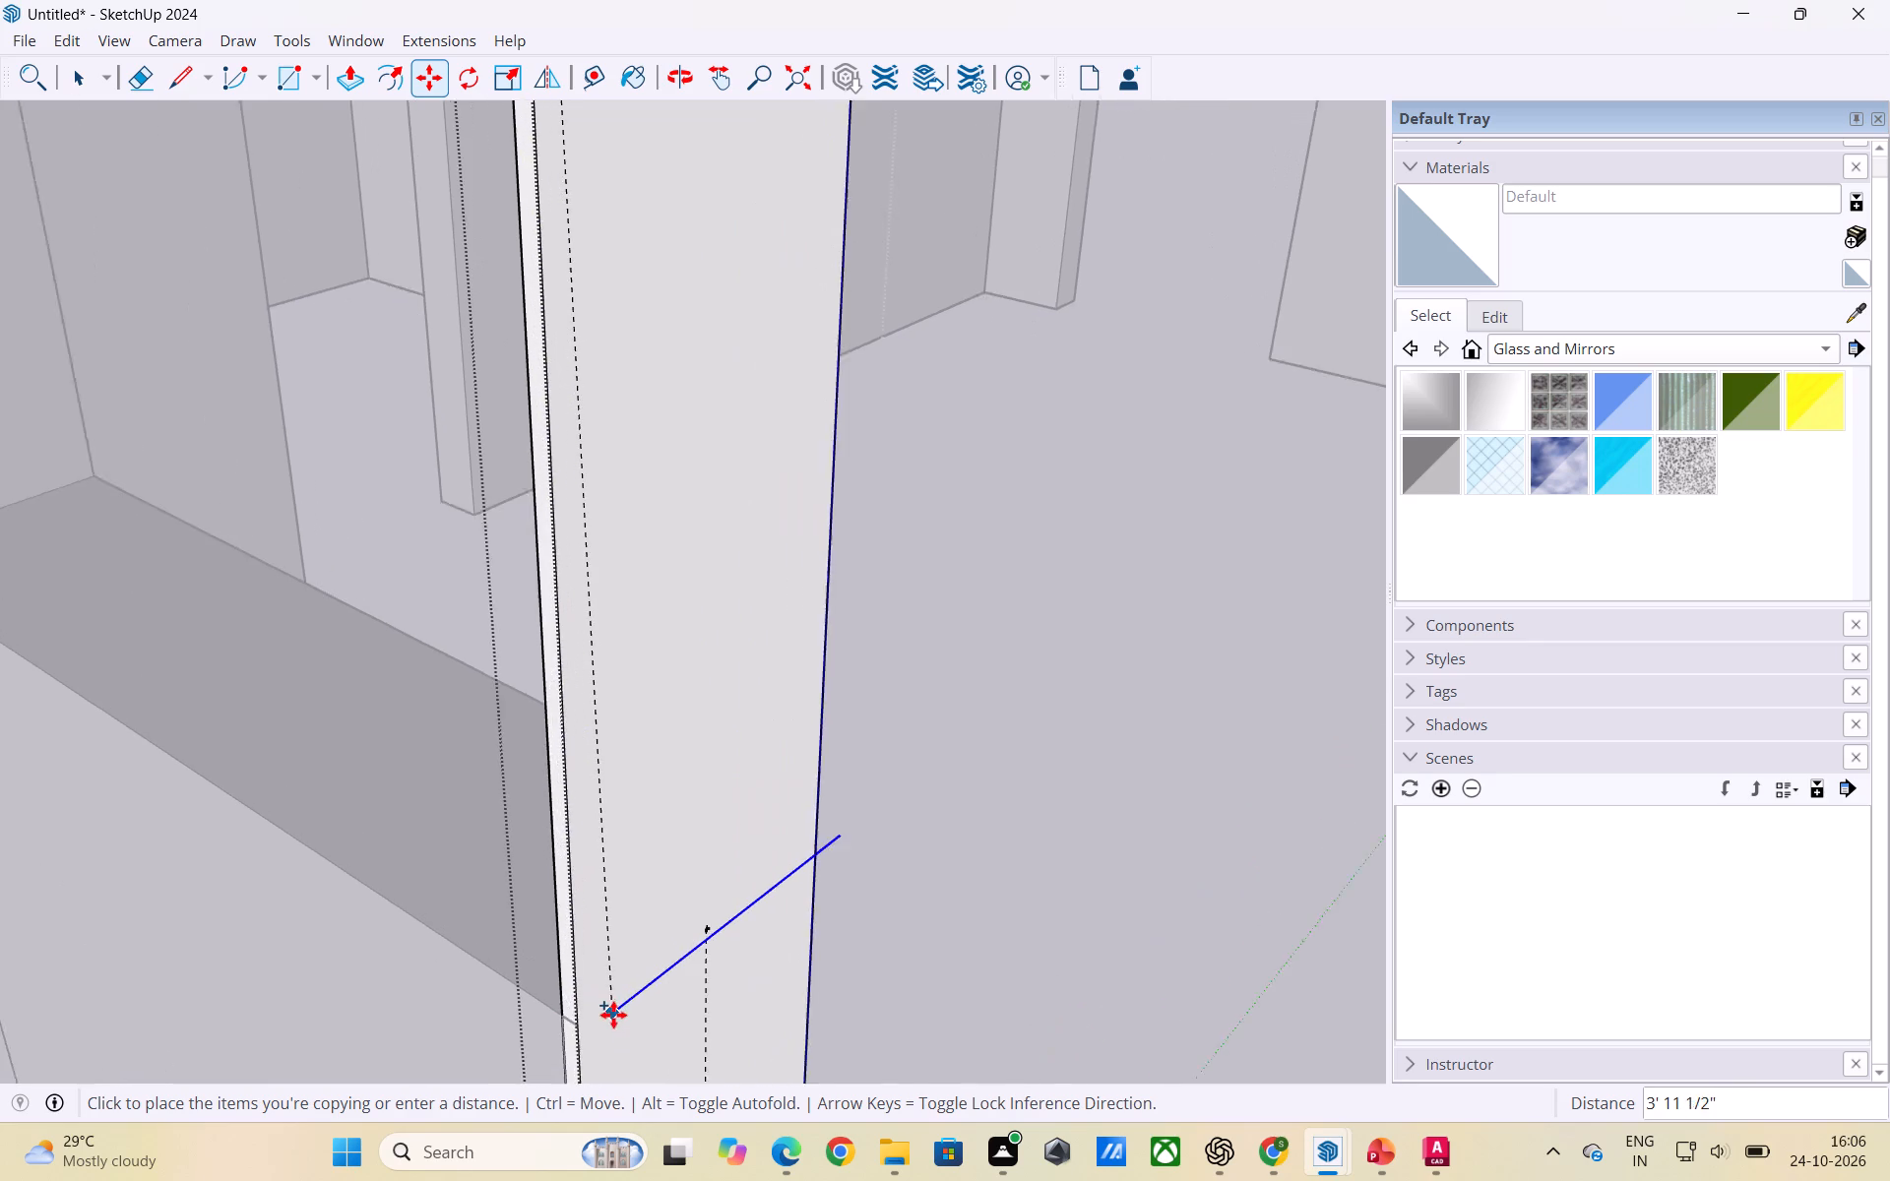
pyautogui.moveTo(612, 1013); pyautogui.dragTo(491, 911, button='middle')
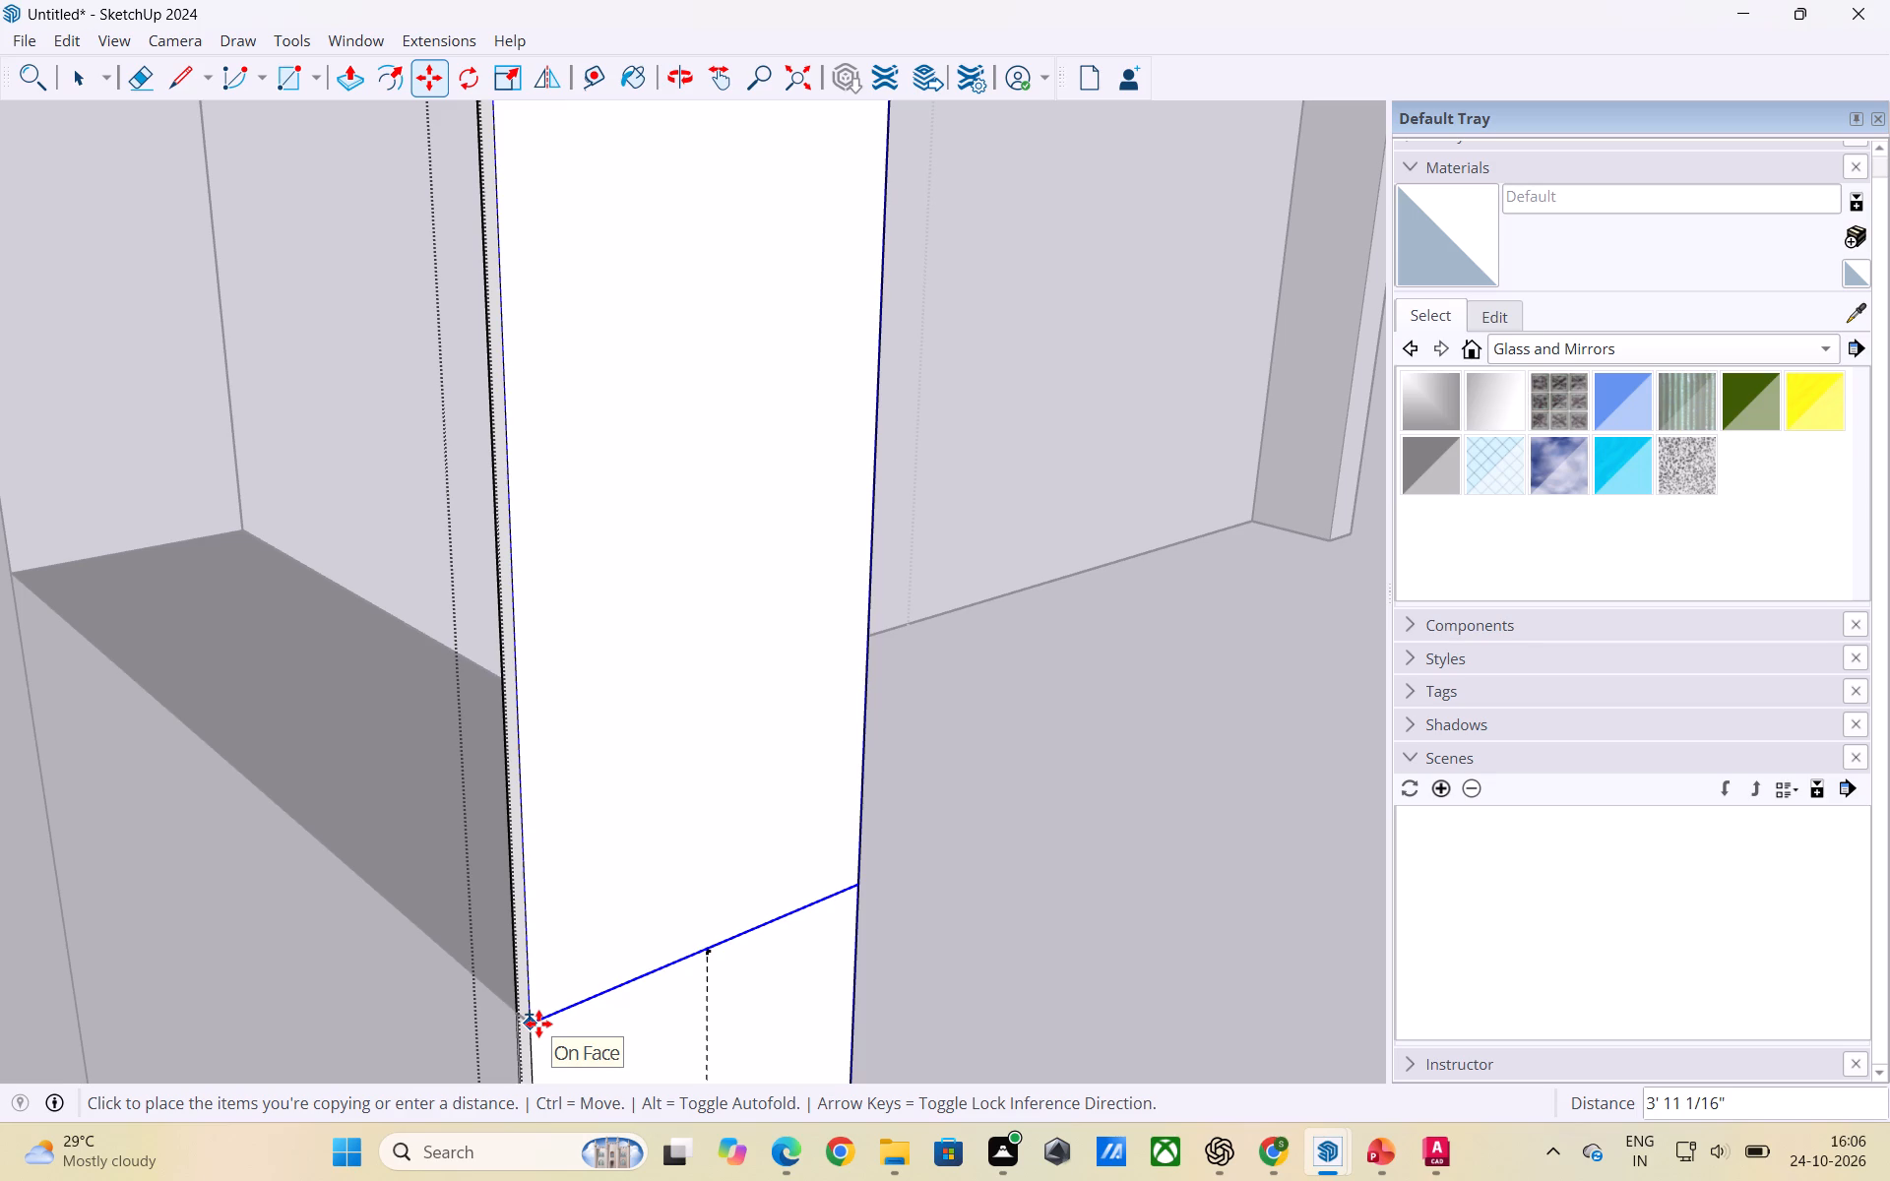
pyautogui.click(538, 1024)
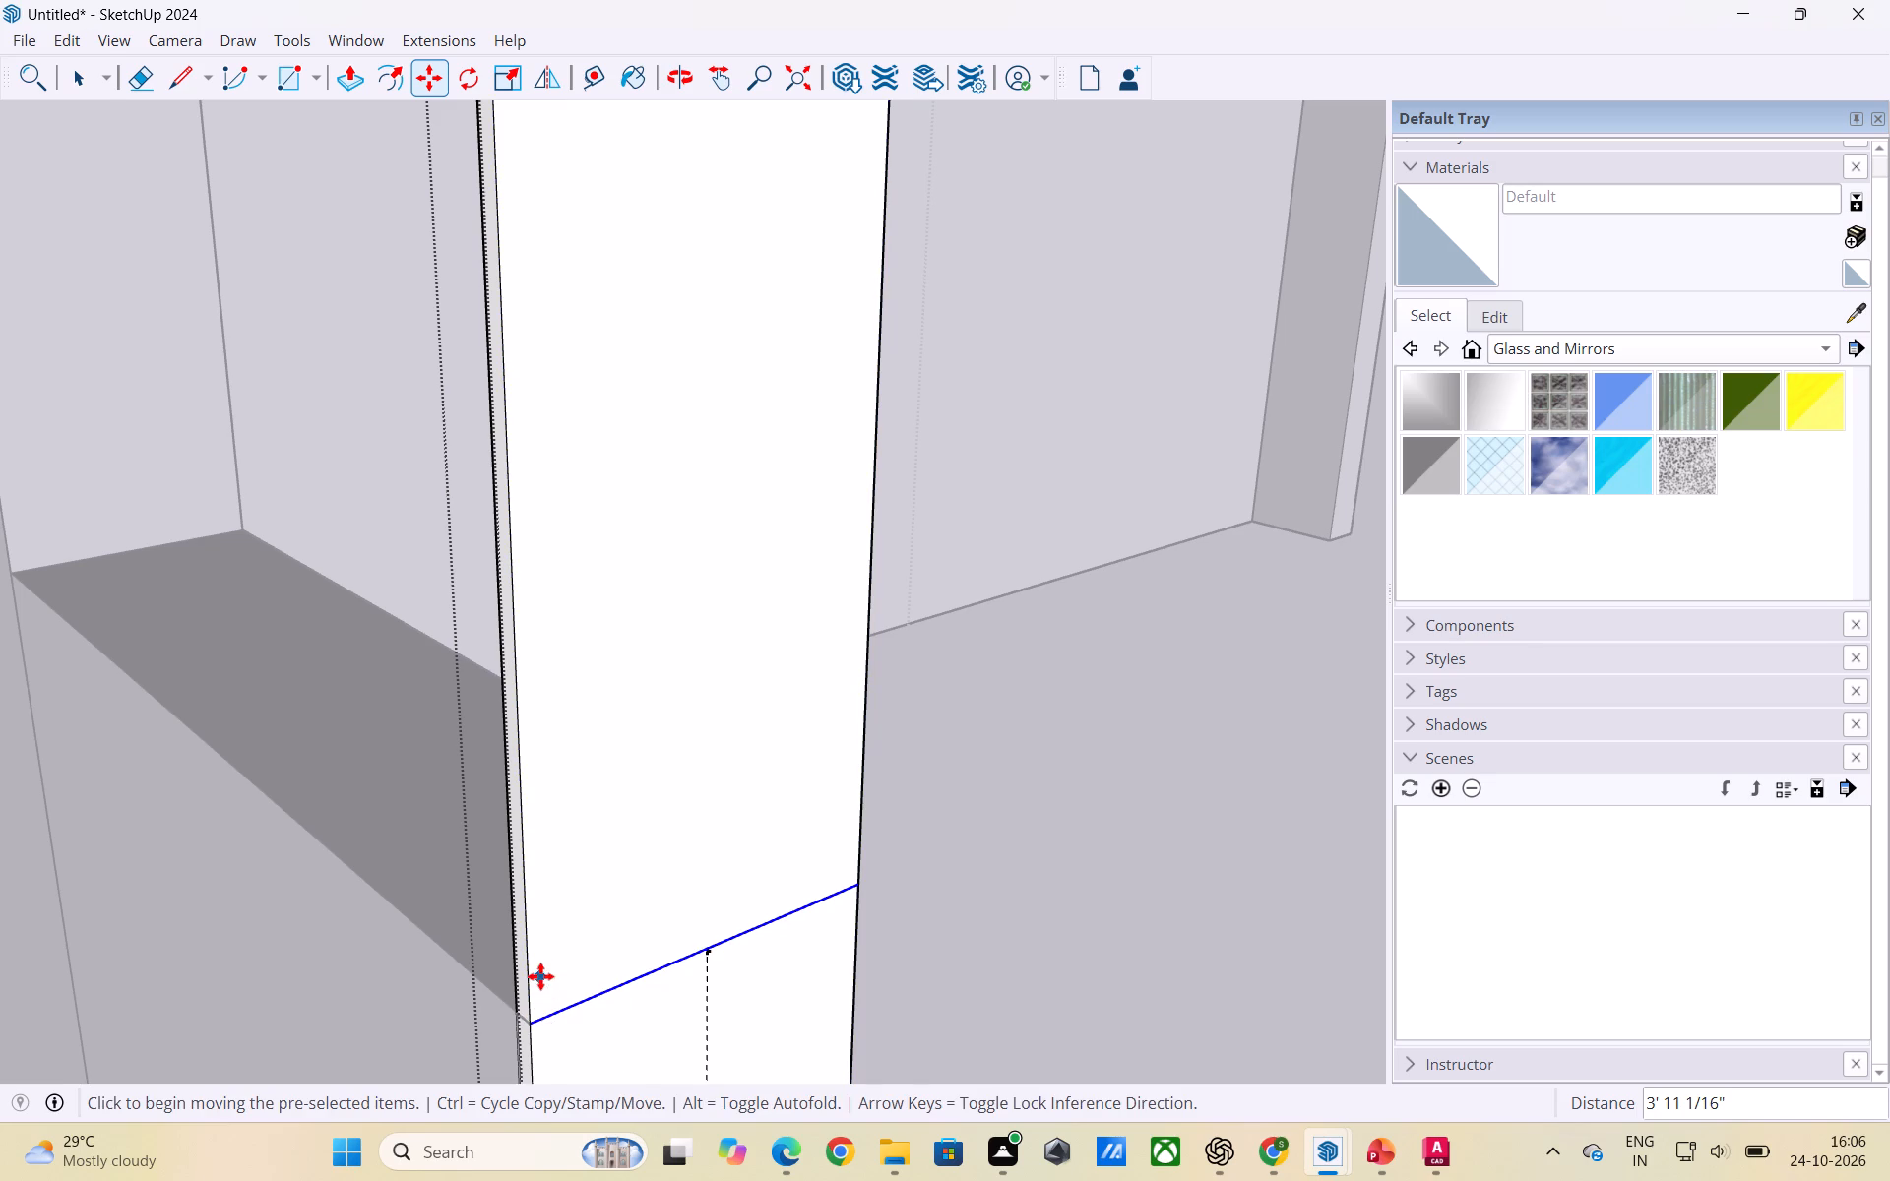
pyautogui.press('space')
pyautogui.scroll(-5, 788, 882)
pyautogui.scroll(-1, 963, 955)
pyautogui.moveTo(963, 955); pyautogui.dragTo(693, 938, button='middle')
pyautogui.scroll(-3, 1024, 963)
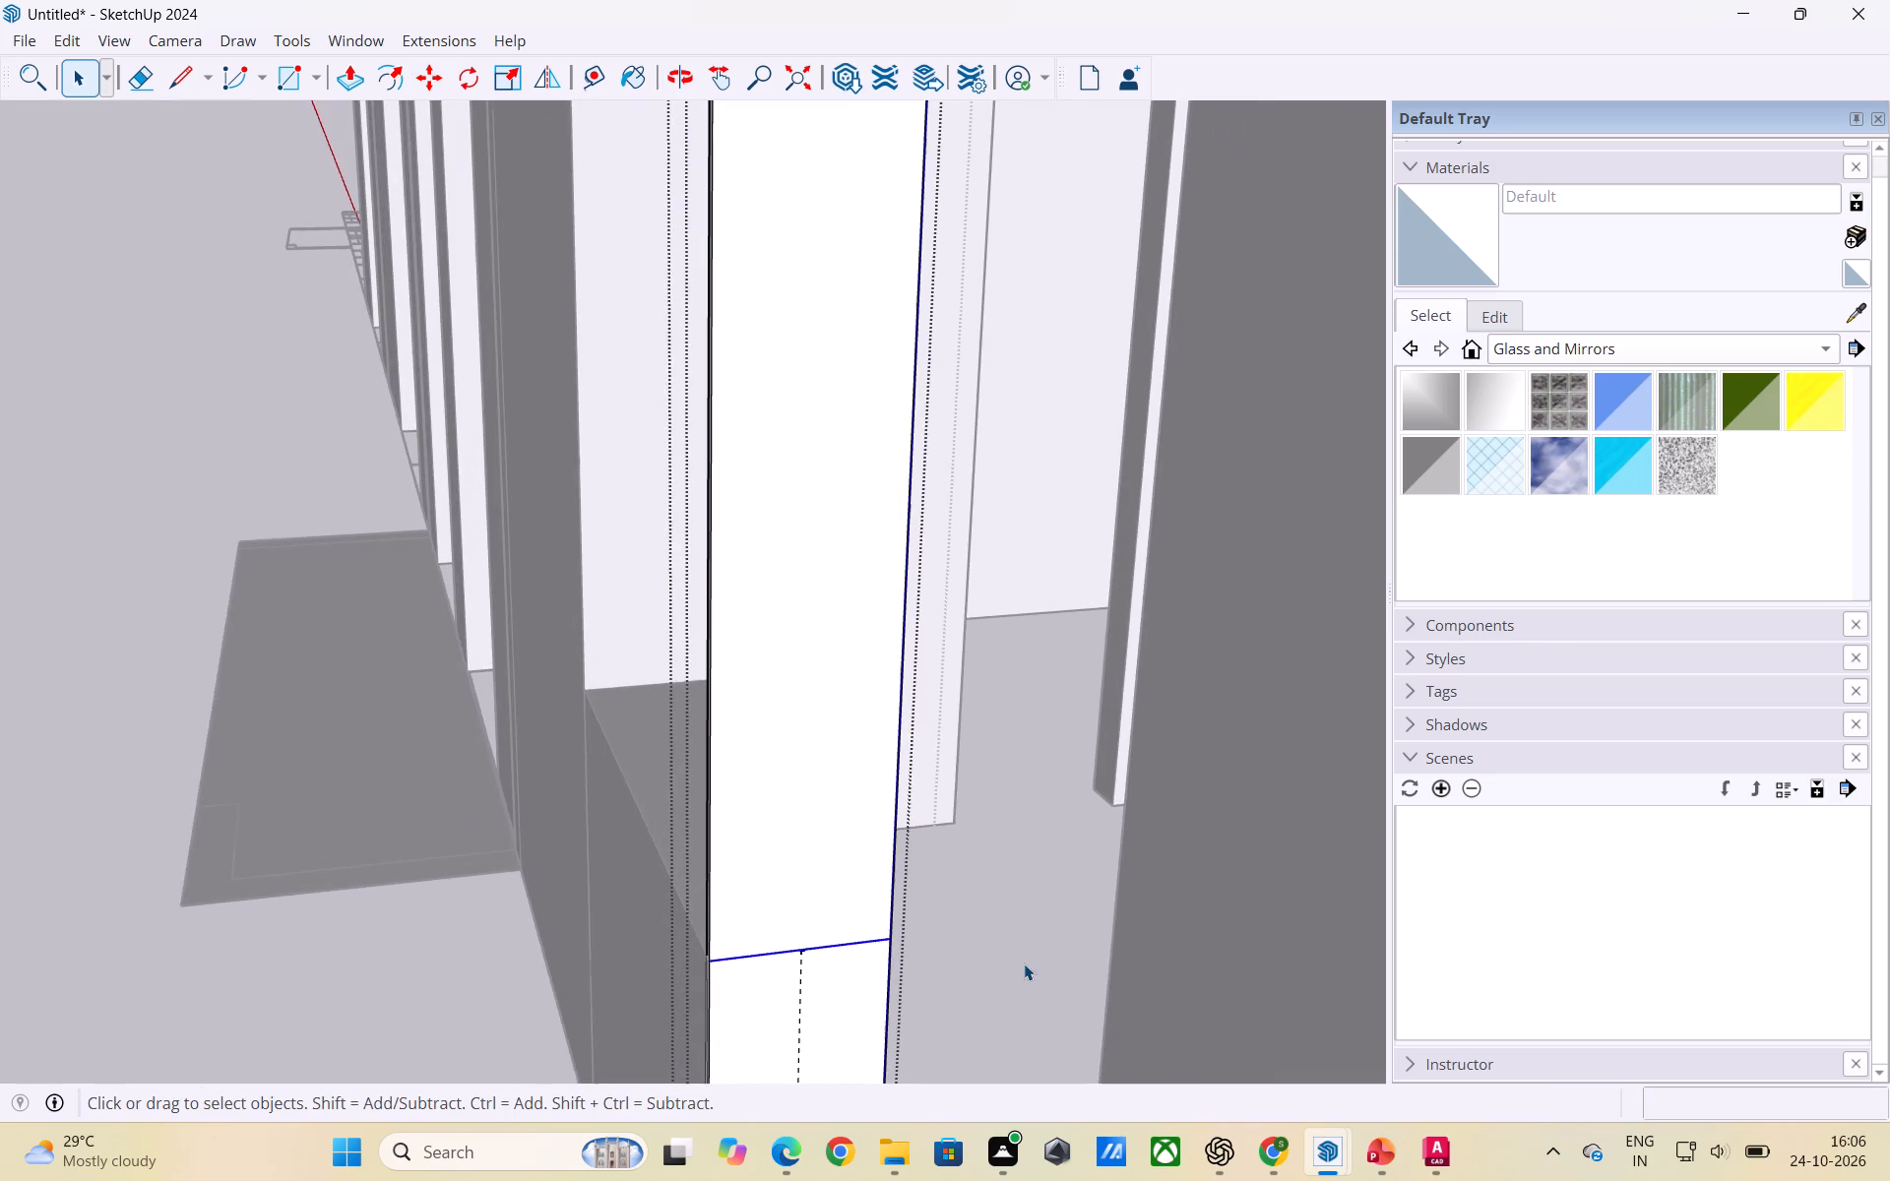
pyautogui.scroll(-7, 359, 793)
pyautogui.click(259, 845)
# Delete the 3' vertical guide inside the thin vertical strip's group and leave the group.
pyautogui.scroll(2, 428, 878)
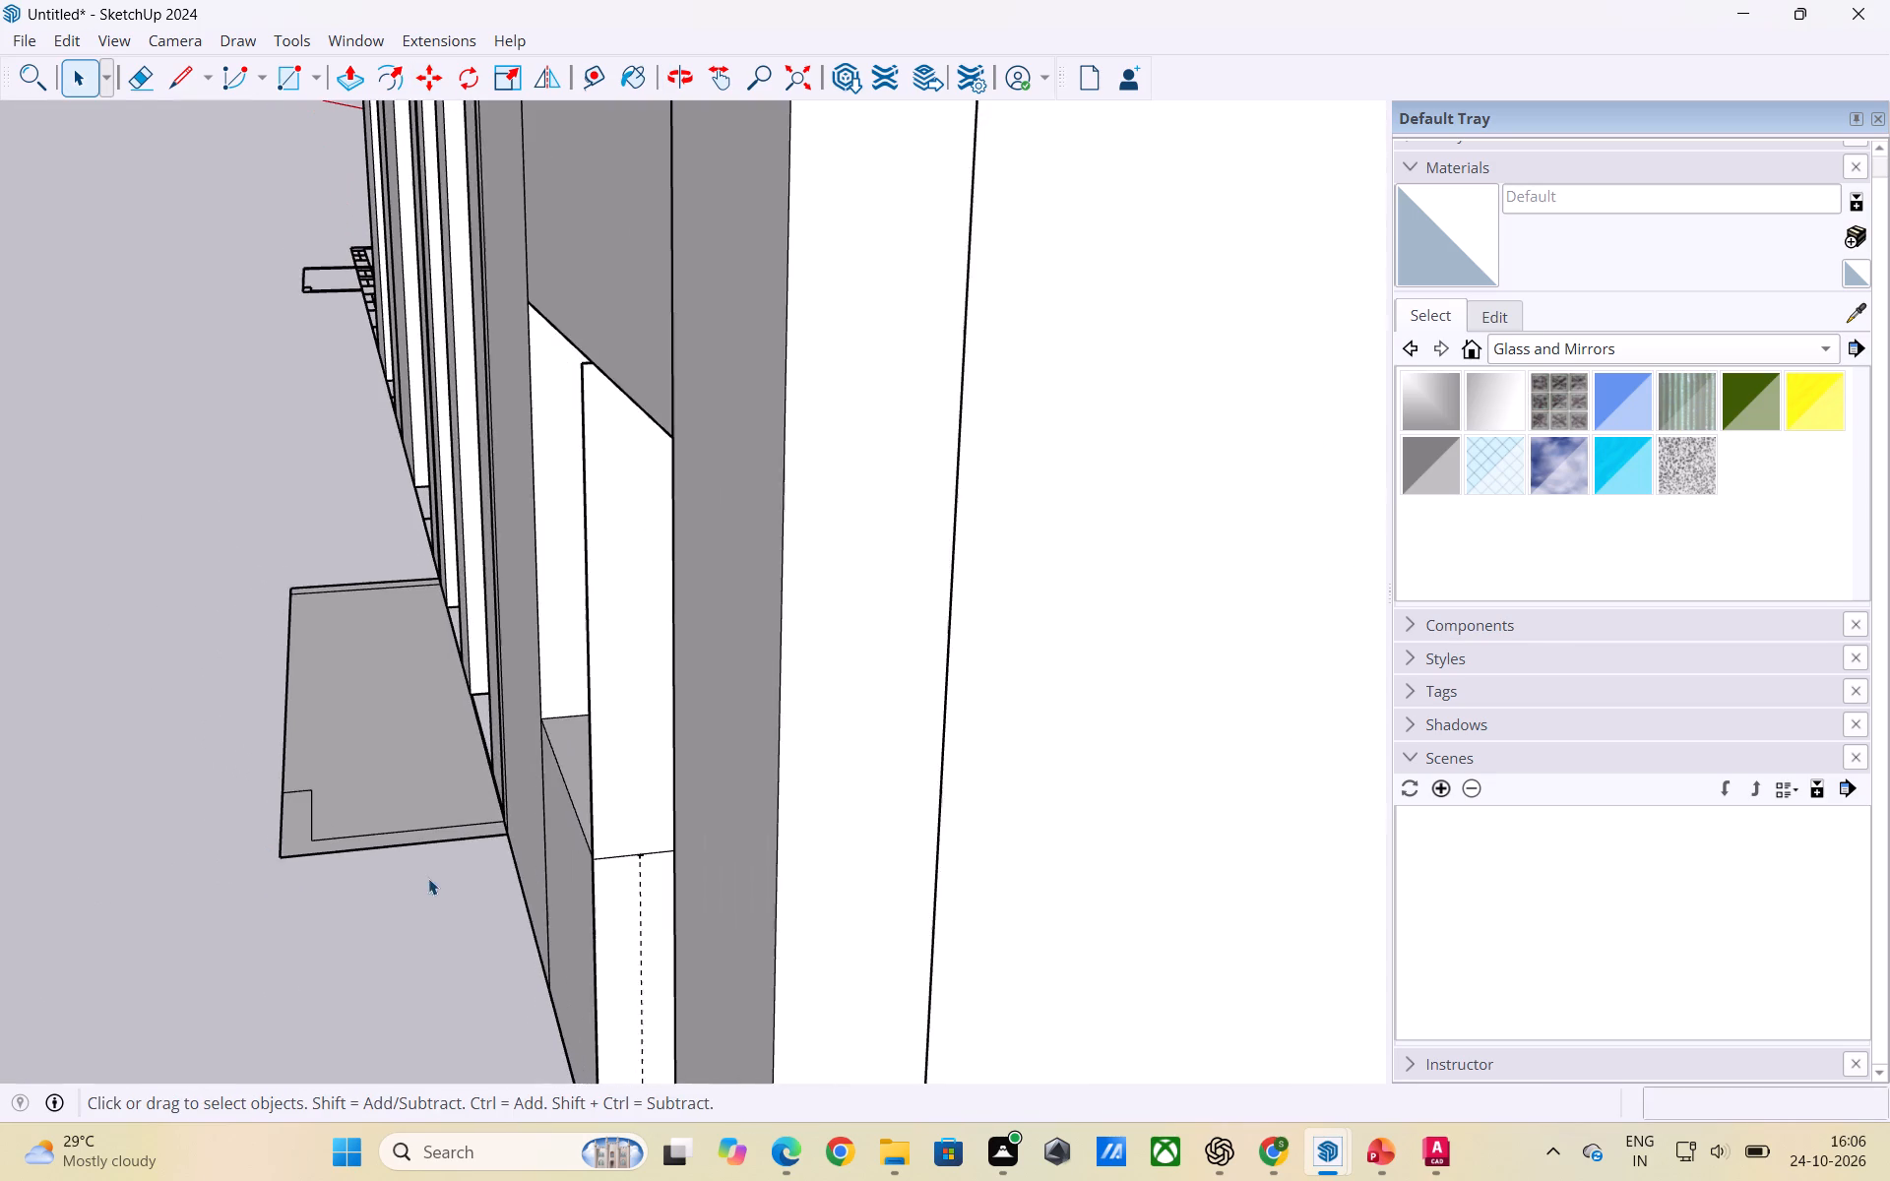
pyautogui.moveTo(492, 852); pyautogui.dragTo(631, 801, button='middle')
pyautogui.scroll(-4, 768, 830)
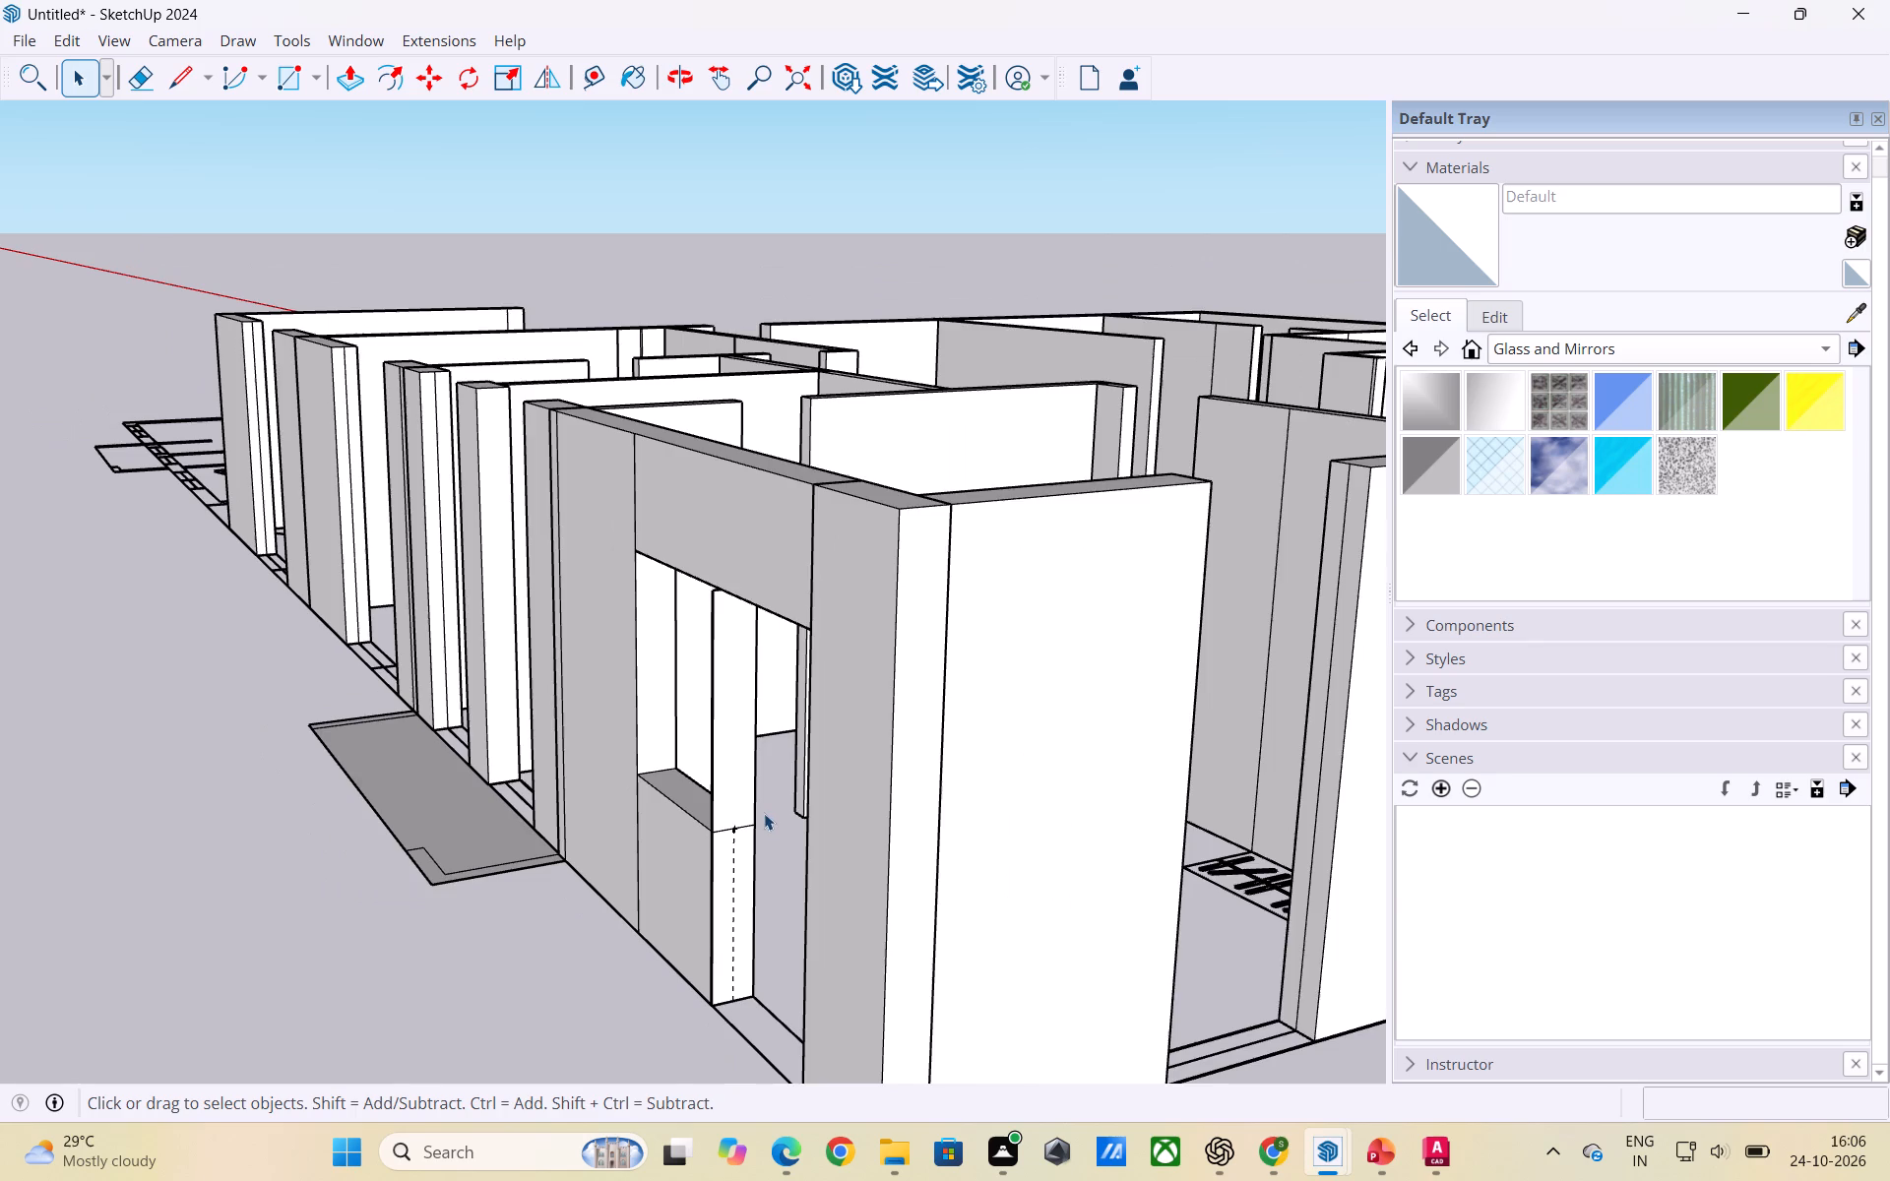
pyautogui.scroll(-3, 764, 813)
pyautogui.moveTo(734, 865); pyautogui.dragTo(831, 829, button='middle')
pyautogui.scroll(4, 860, 848)
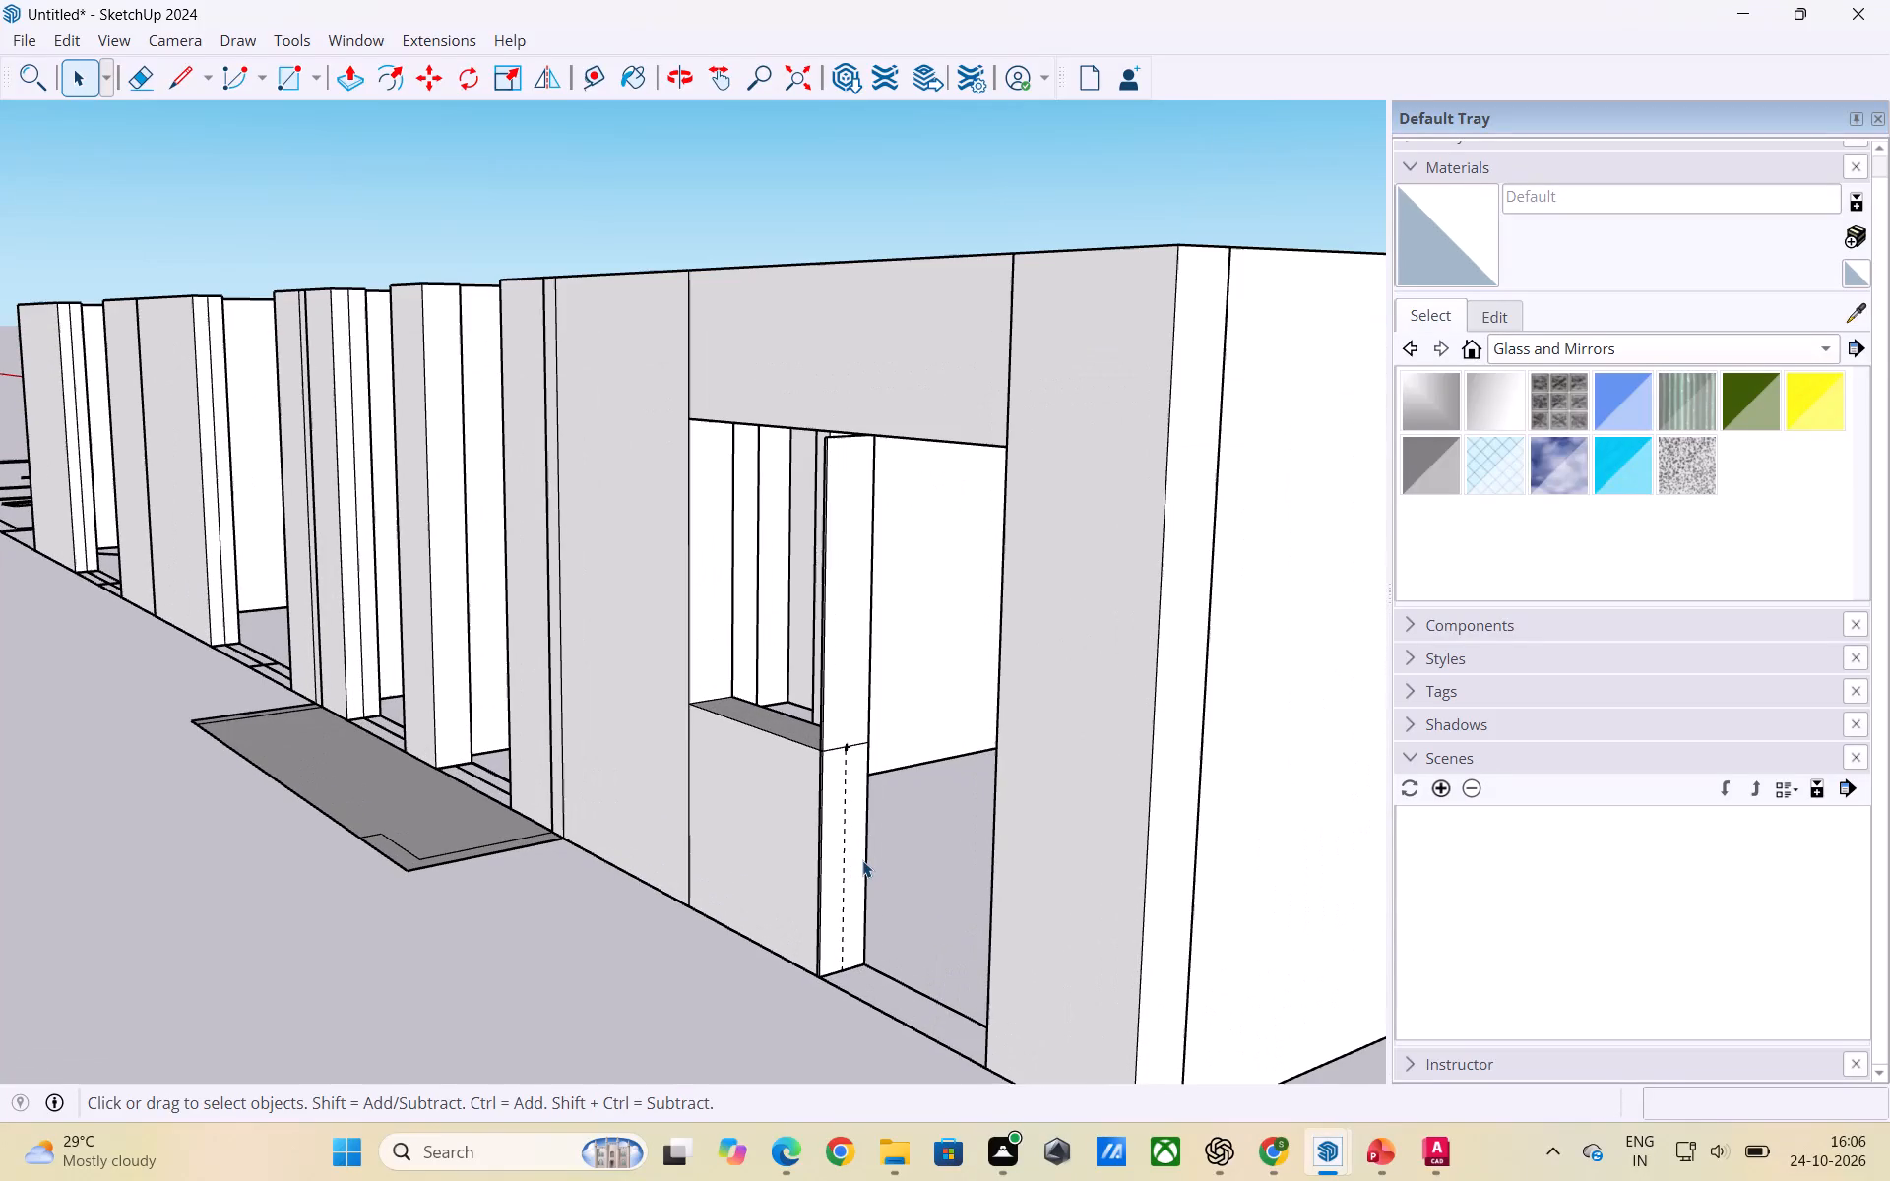
pyautogui.scroll(3, 862, 859)
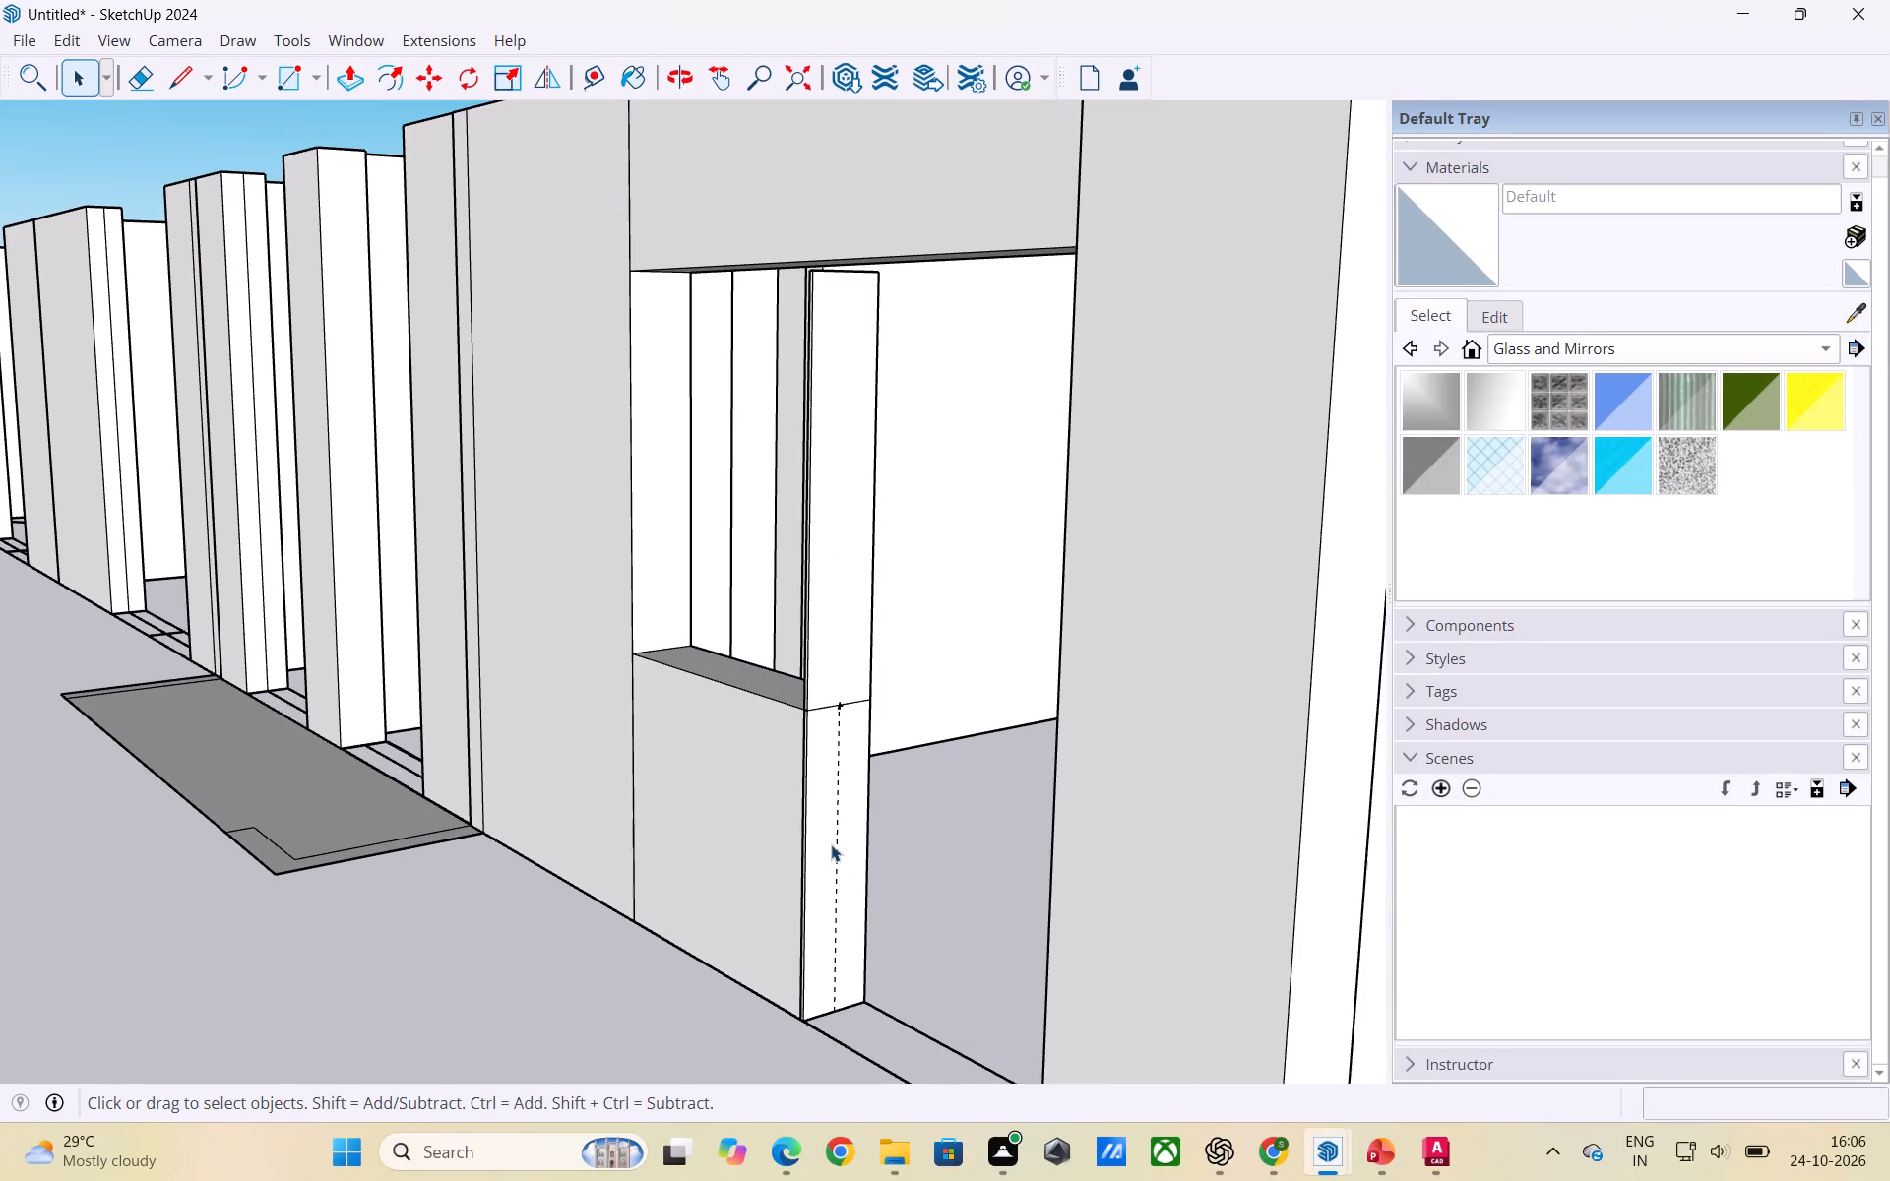
pyautogui.click(837, 850)
pyautogui.doubleClick(837, 852)
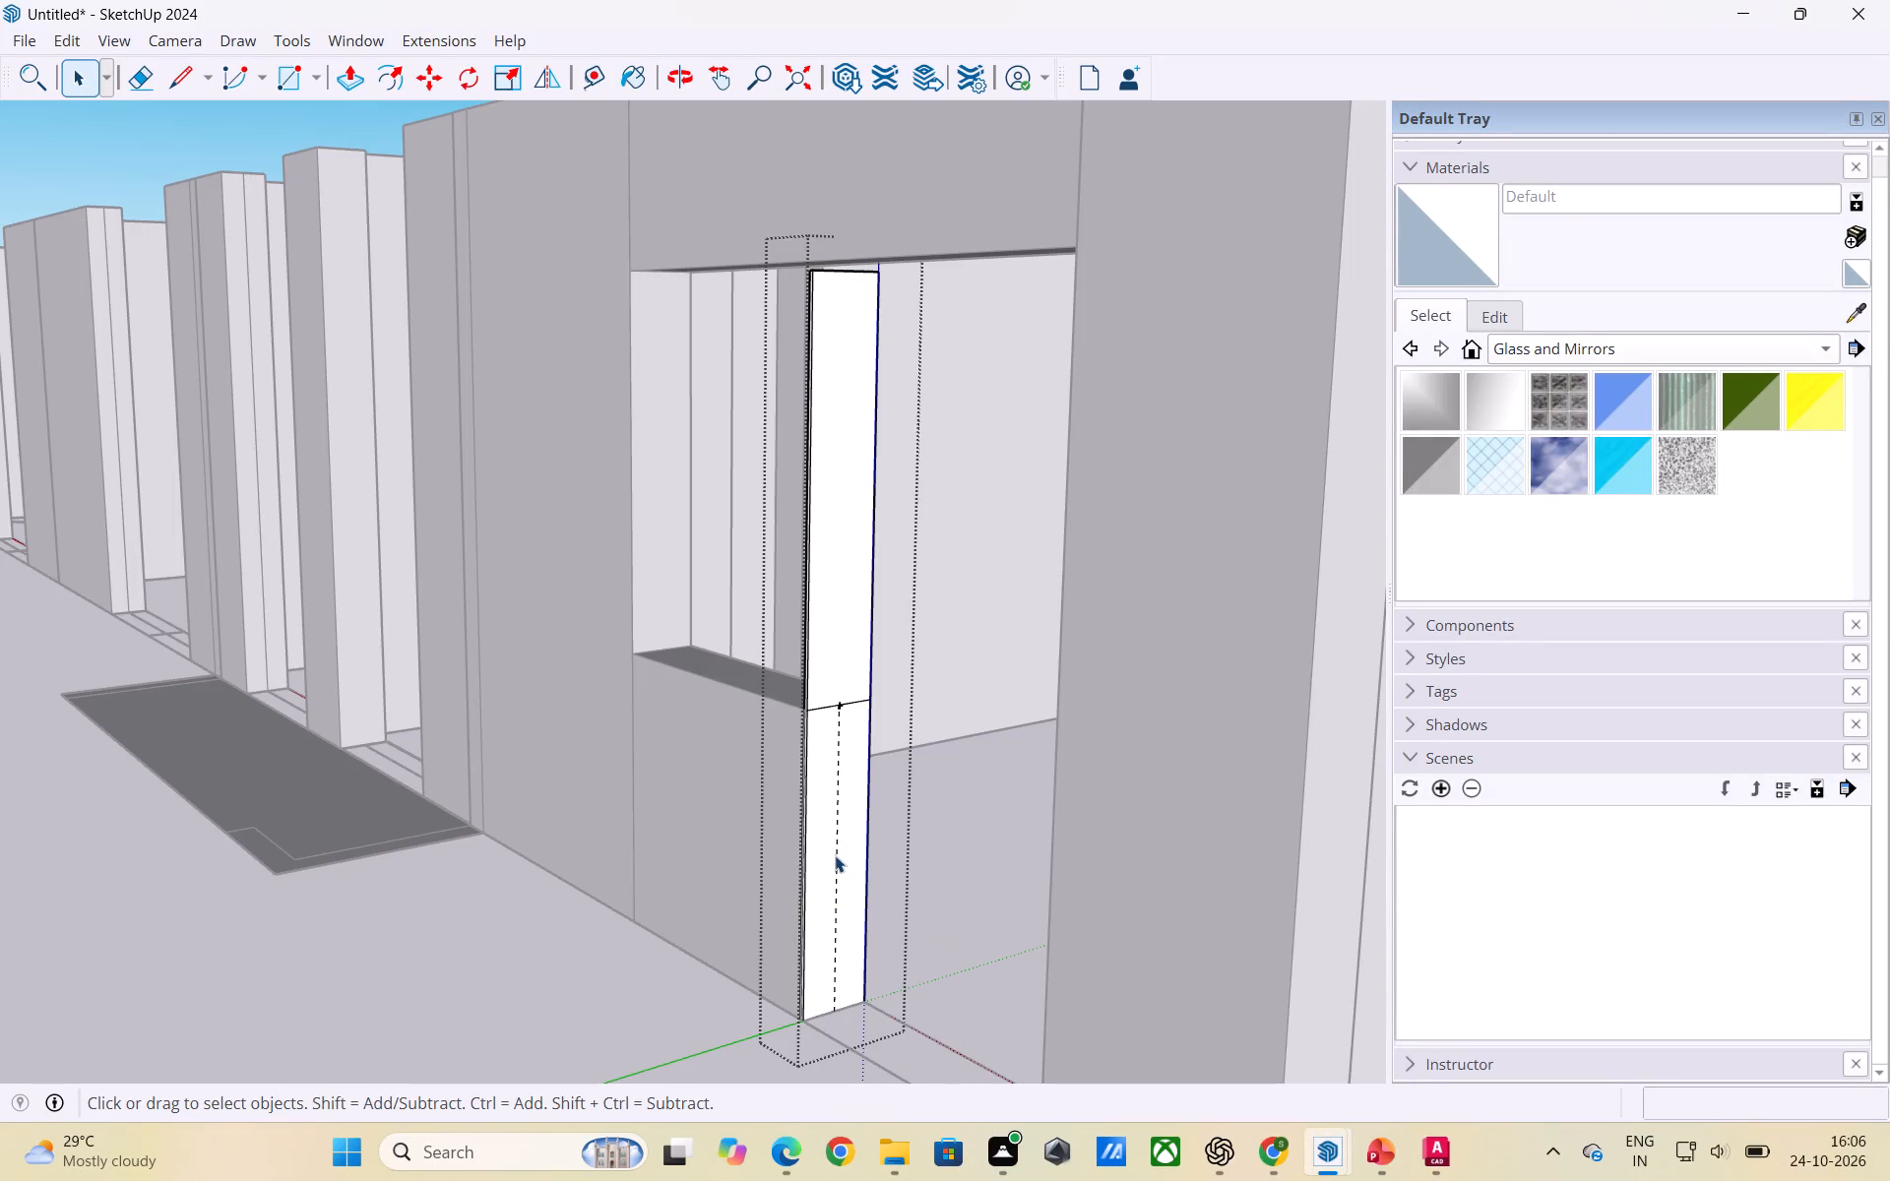
pyautogui.click(835, 856)
pyautogui.press('Delete')
pyautogui.click(520, 892)
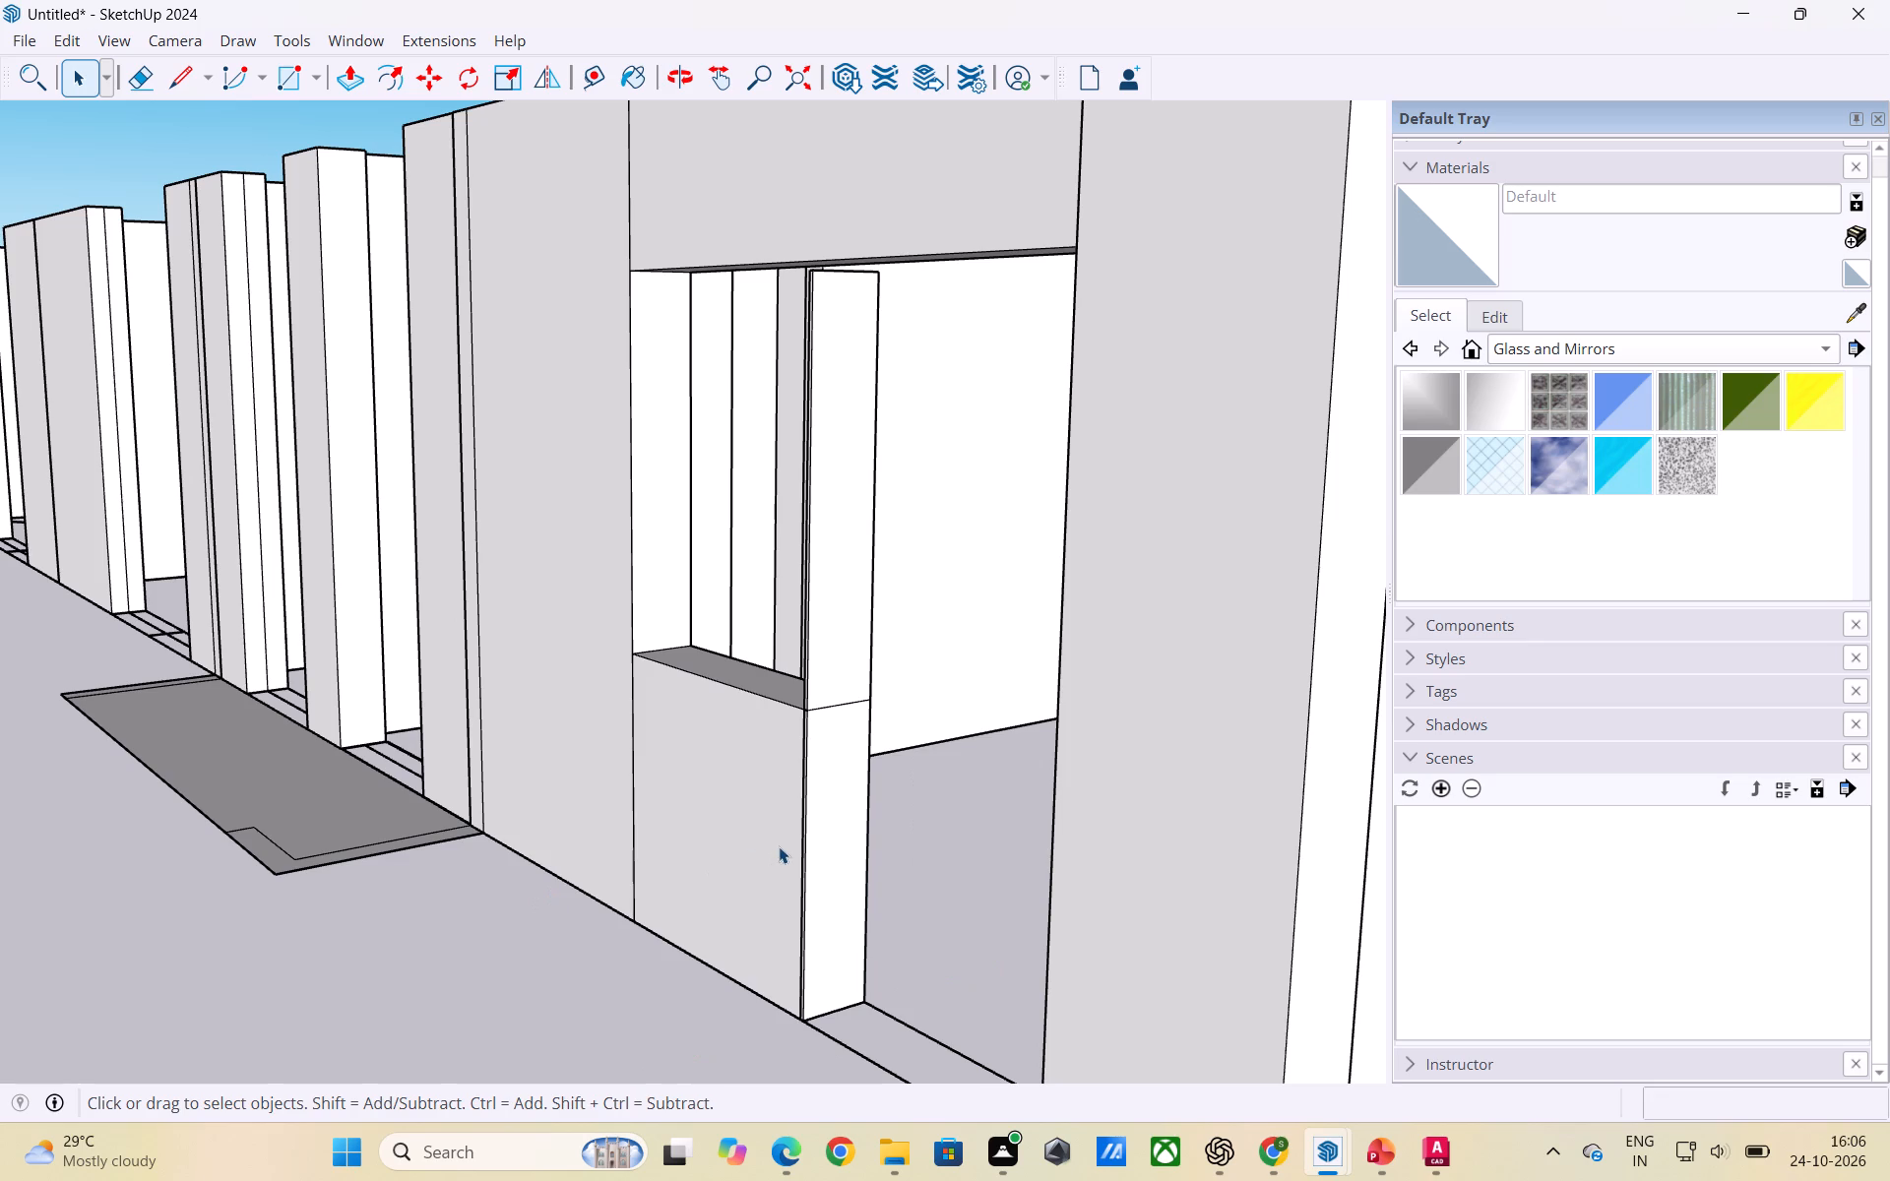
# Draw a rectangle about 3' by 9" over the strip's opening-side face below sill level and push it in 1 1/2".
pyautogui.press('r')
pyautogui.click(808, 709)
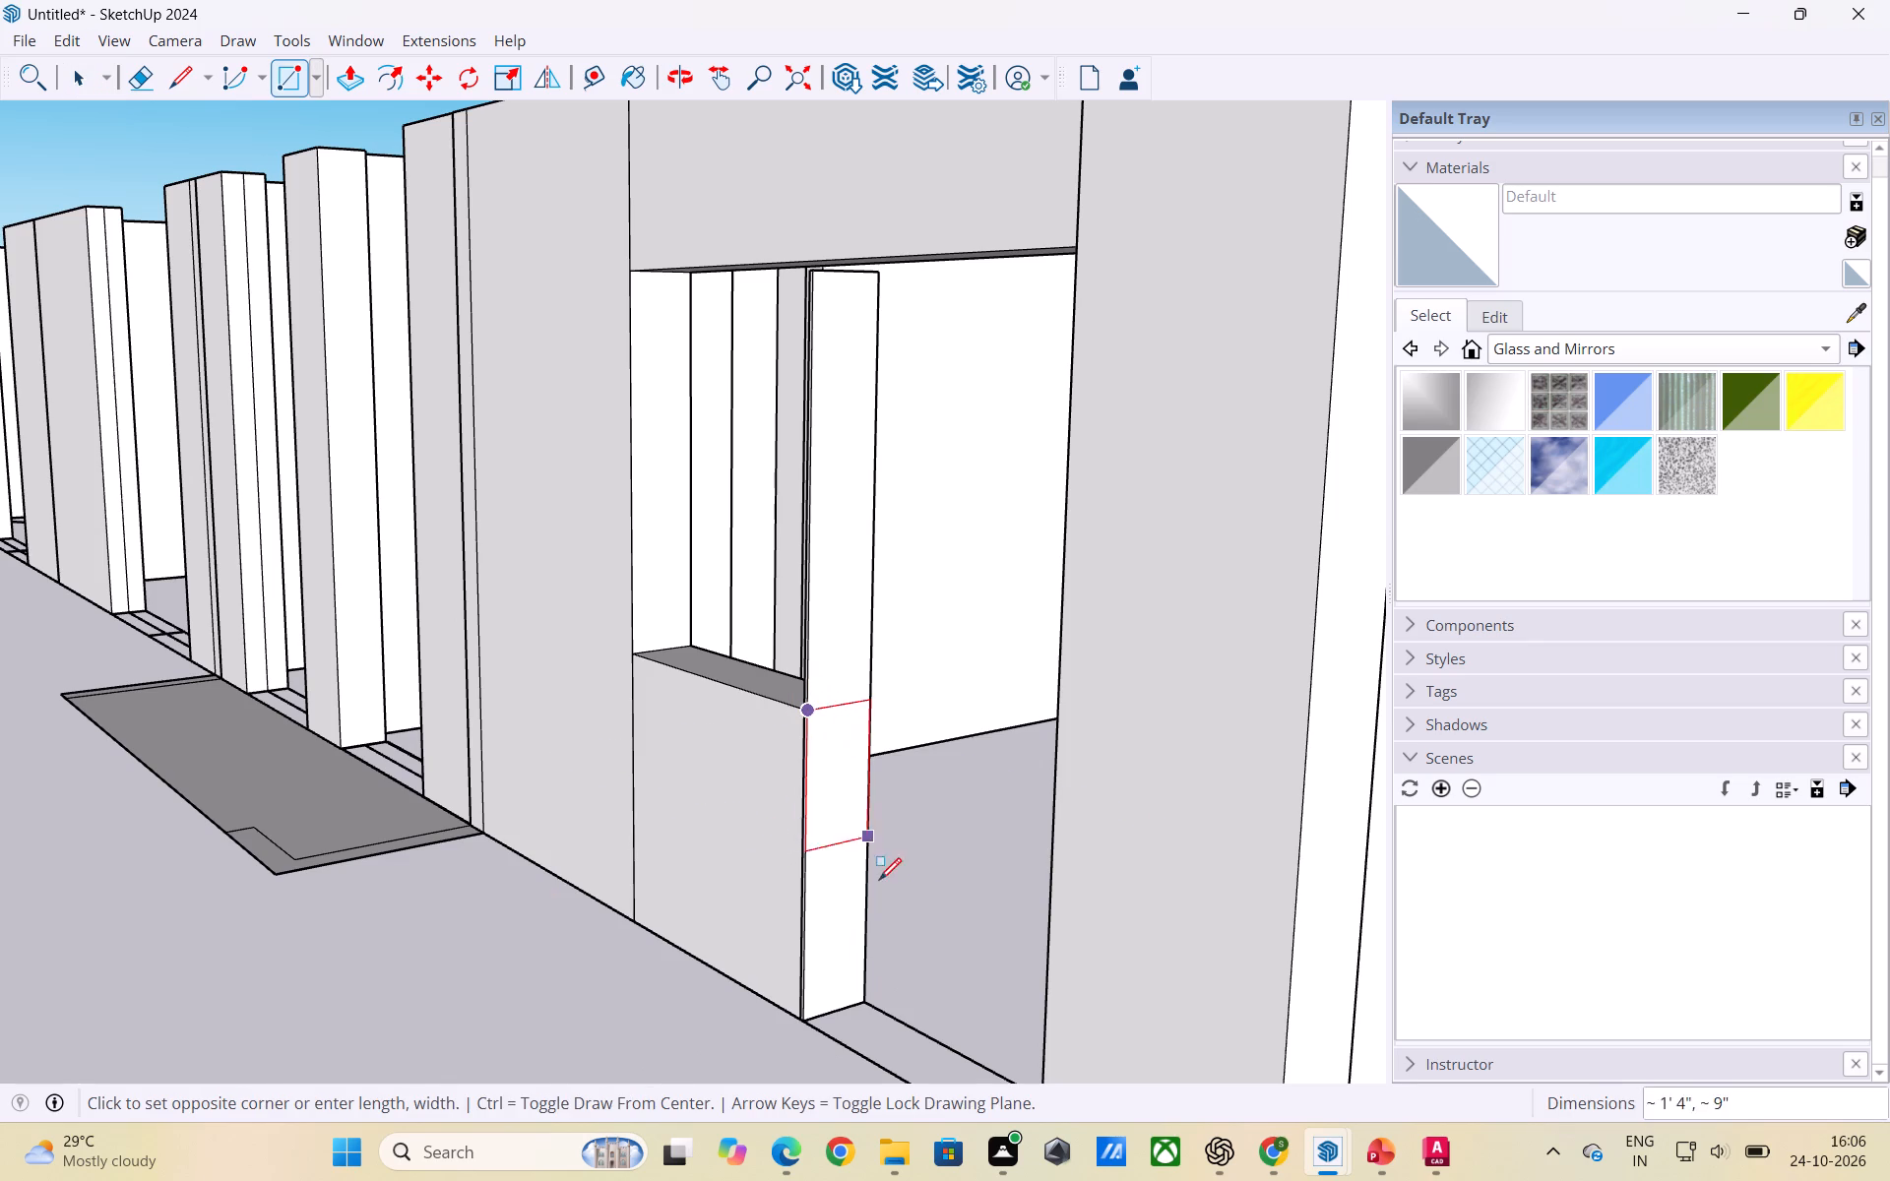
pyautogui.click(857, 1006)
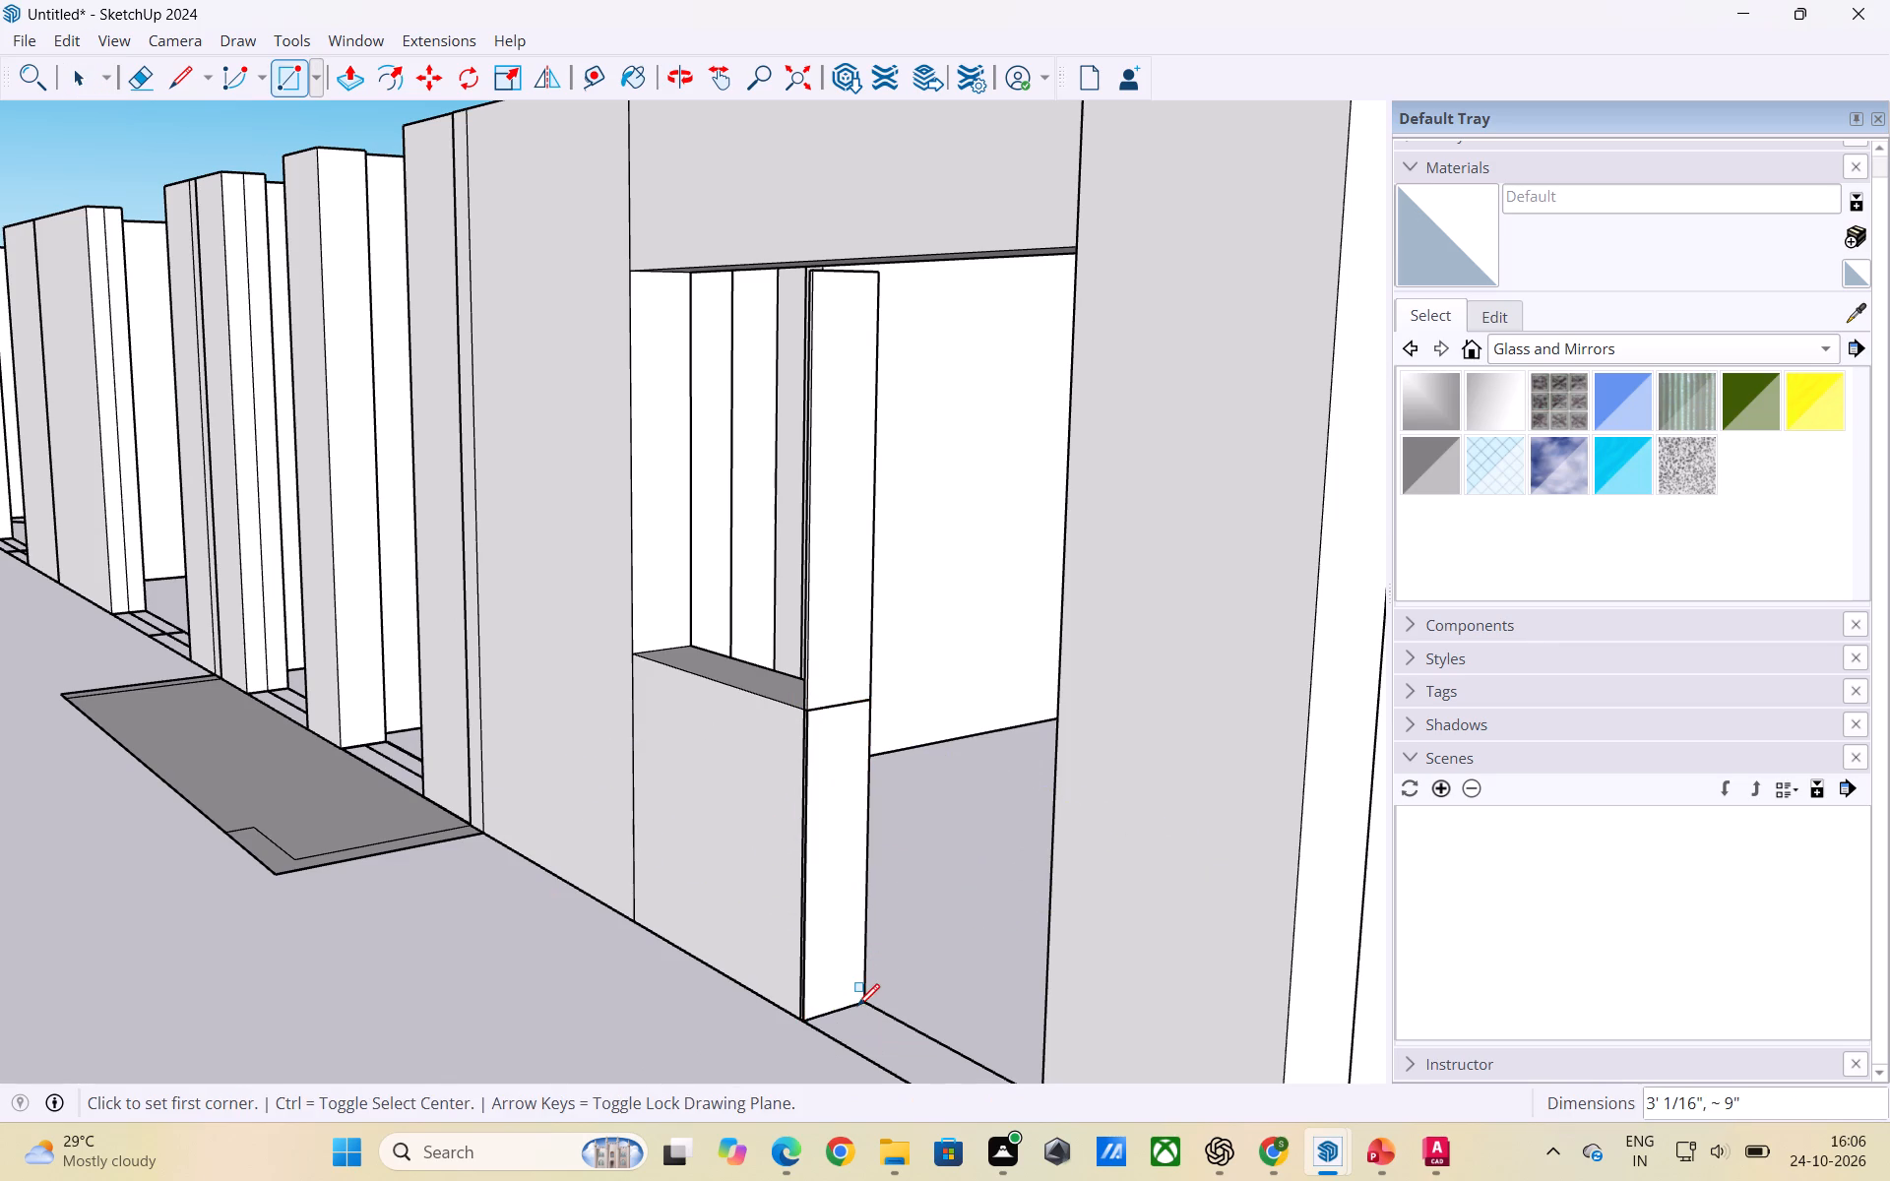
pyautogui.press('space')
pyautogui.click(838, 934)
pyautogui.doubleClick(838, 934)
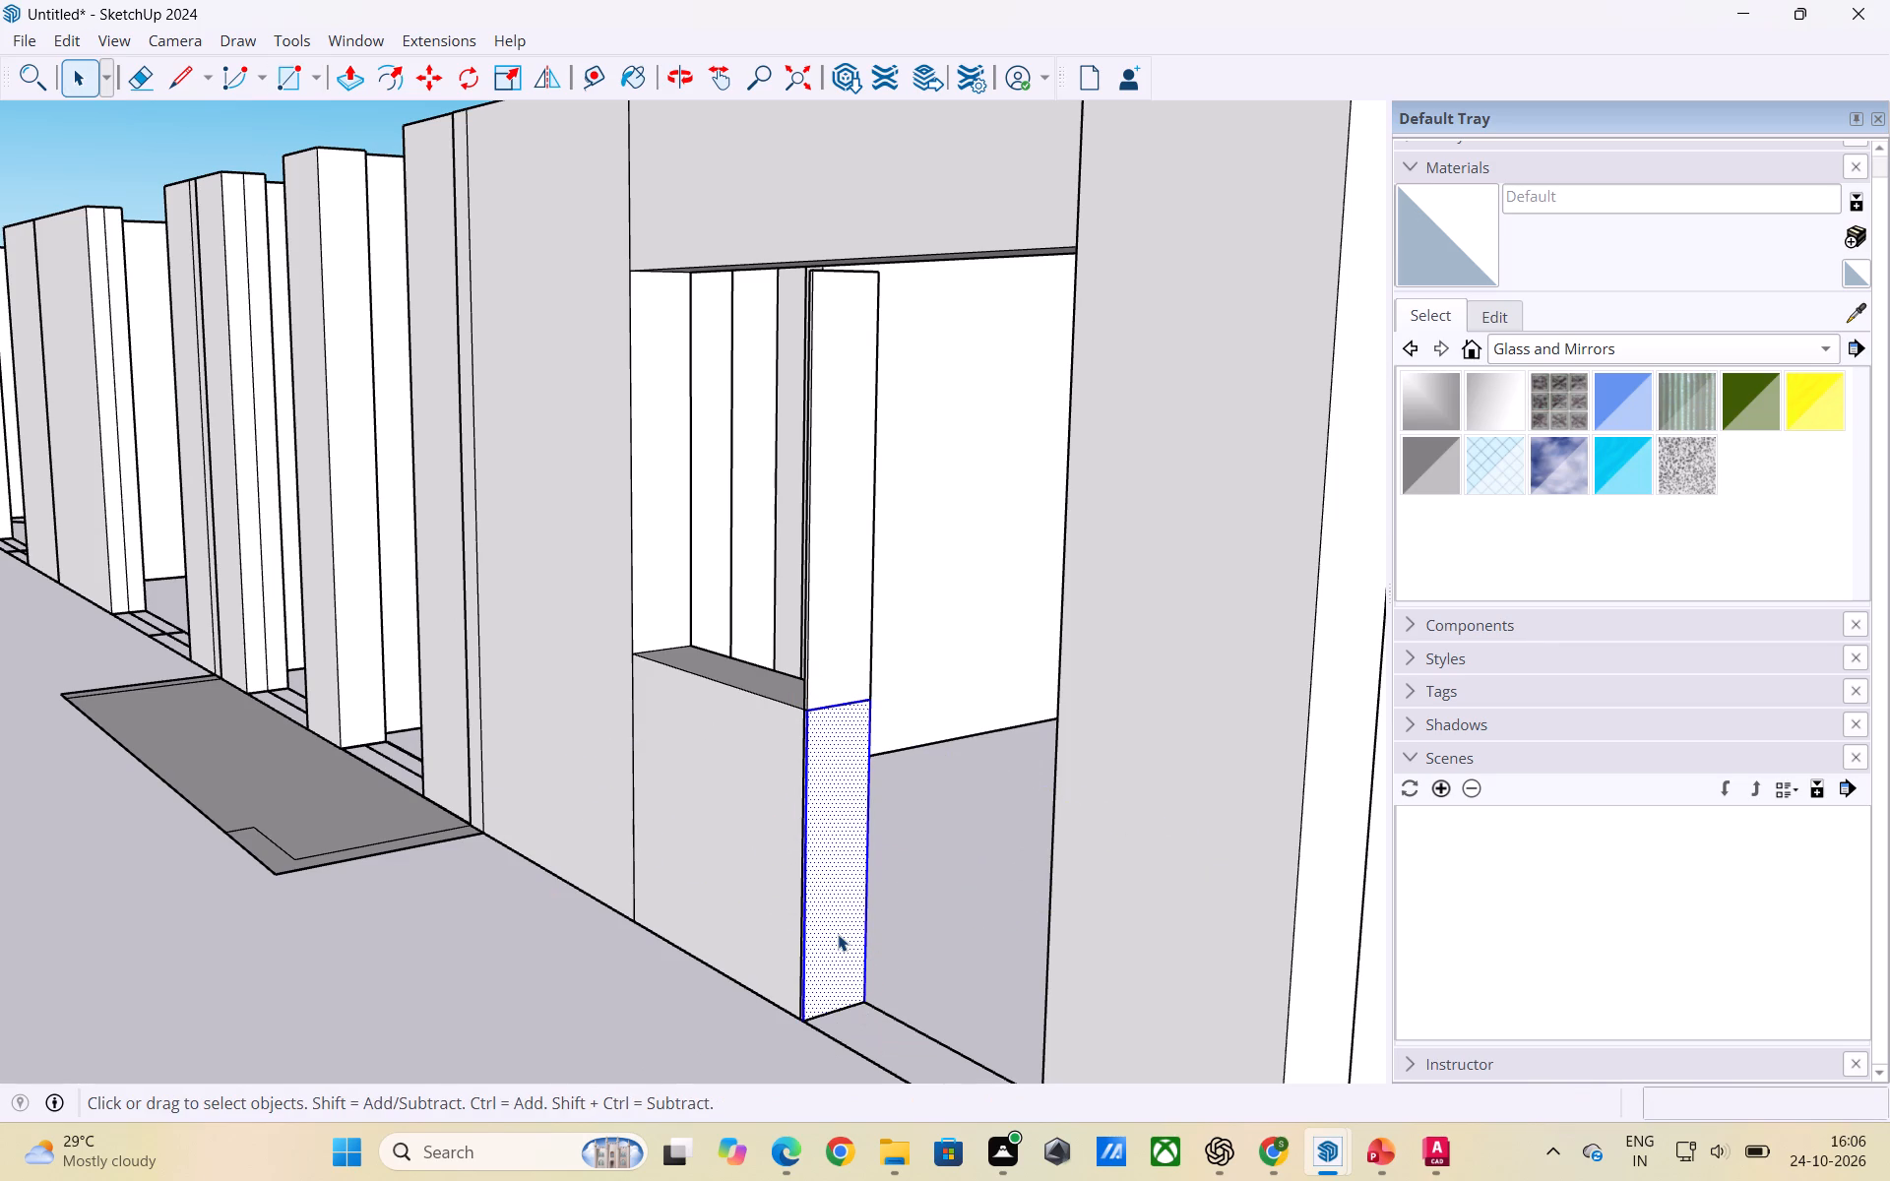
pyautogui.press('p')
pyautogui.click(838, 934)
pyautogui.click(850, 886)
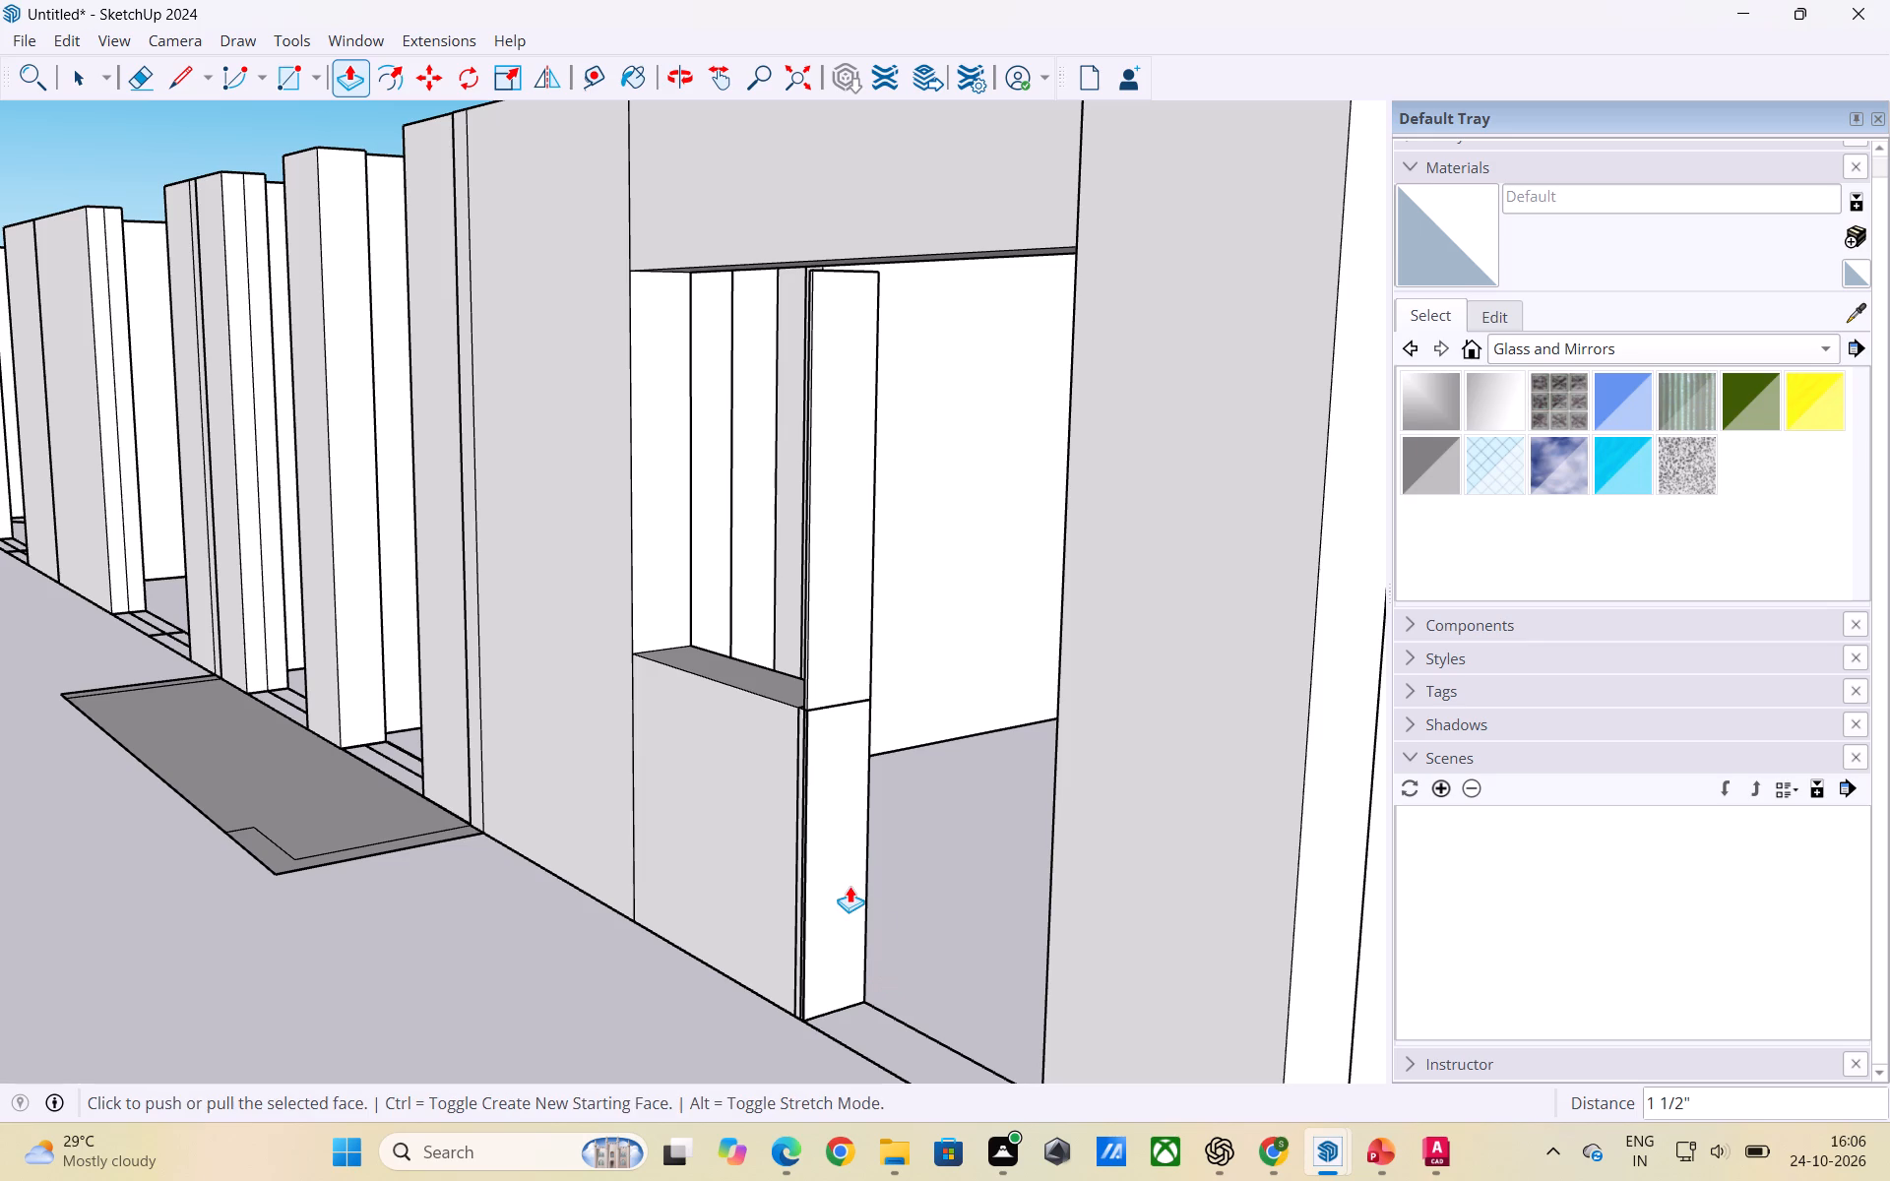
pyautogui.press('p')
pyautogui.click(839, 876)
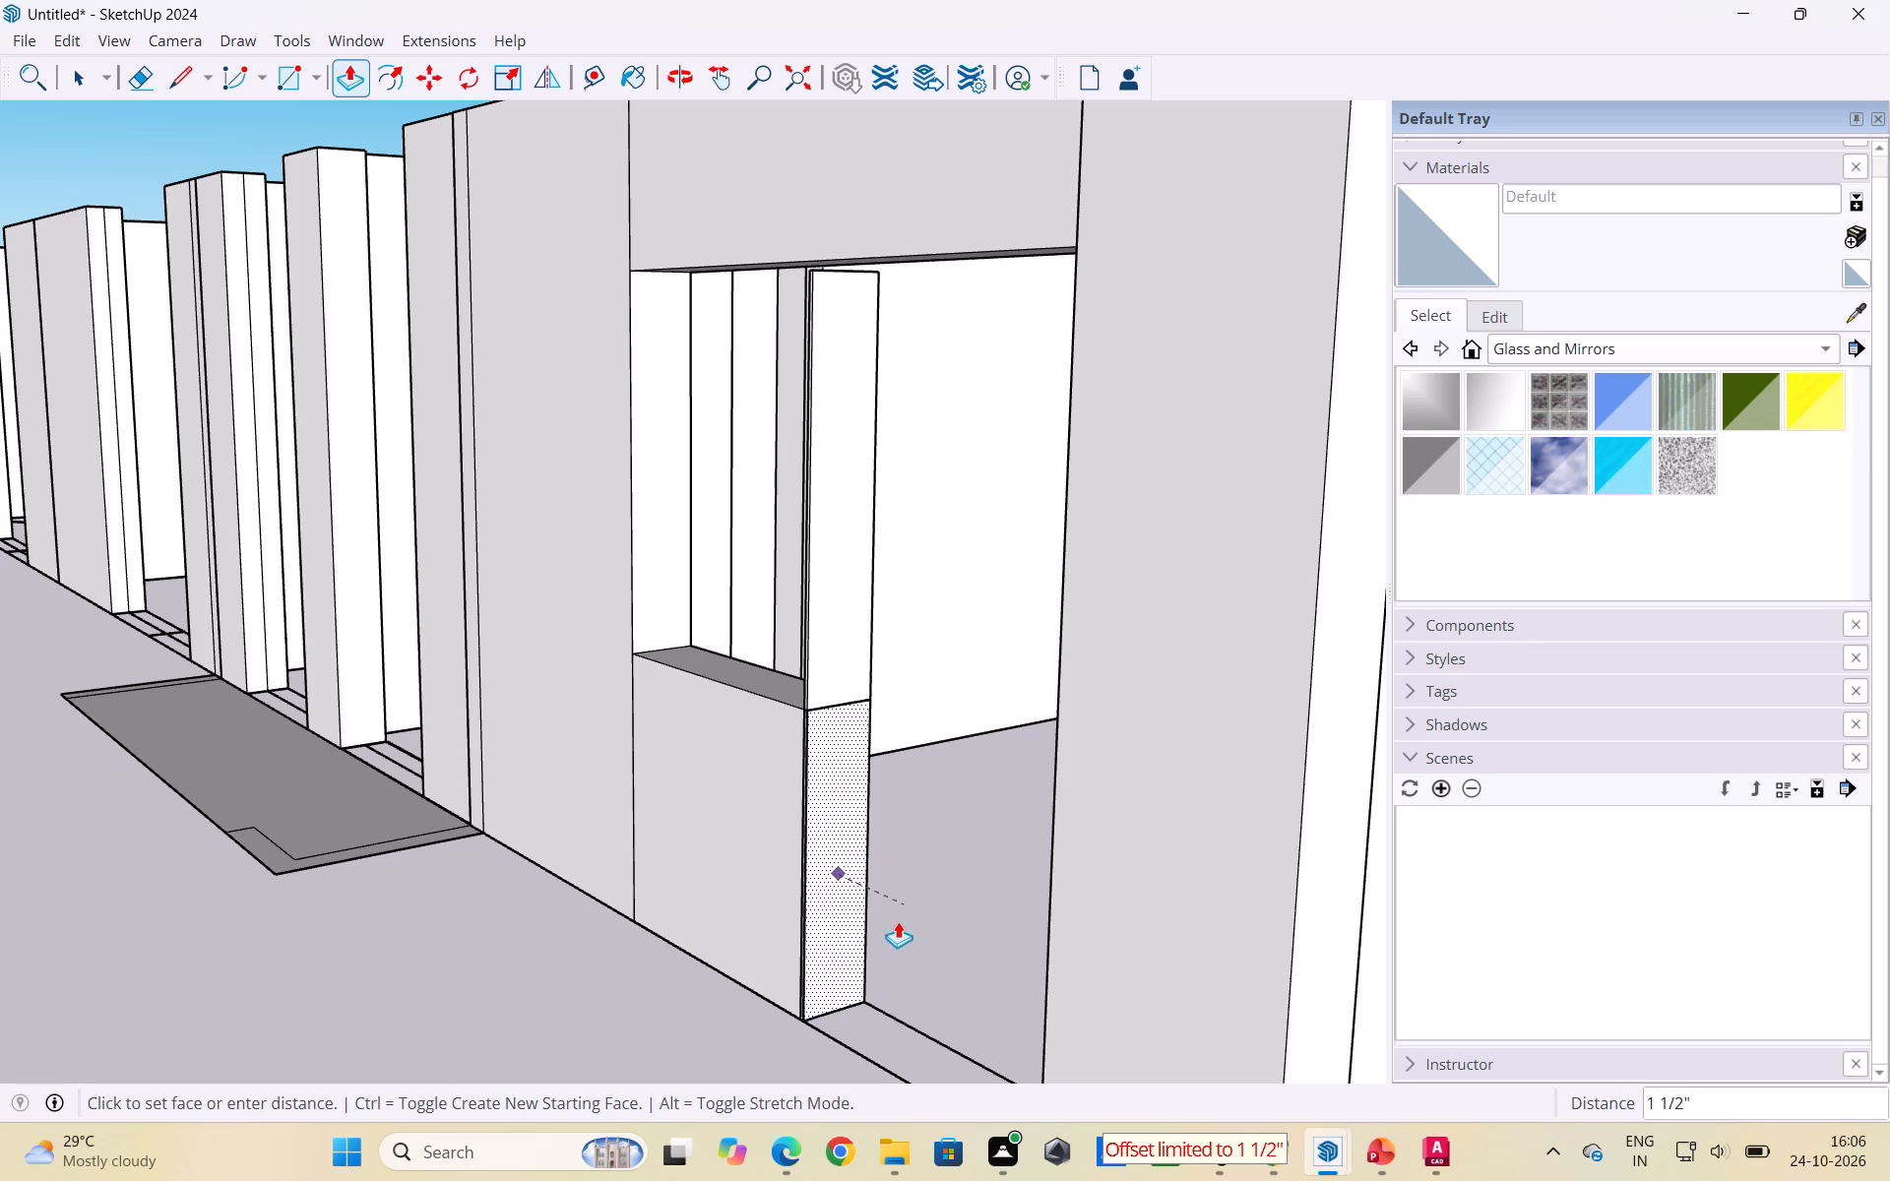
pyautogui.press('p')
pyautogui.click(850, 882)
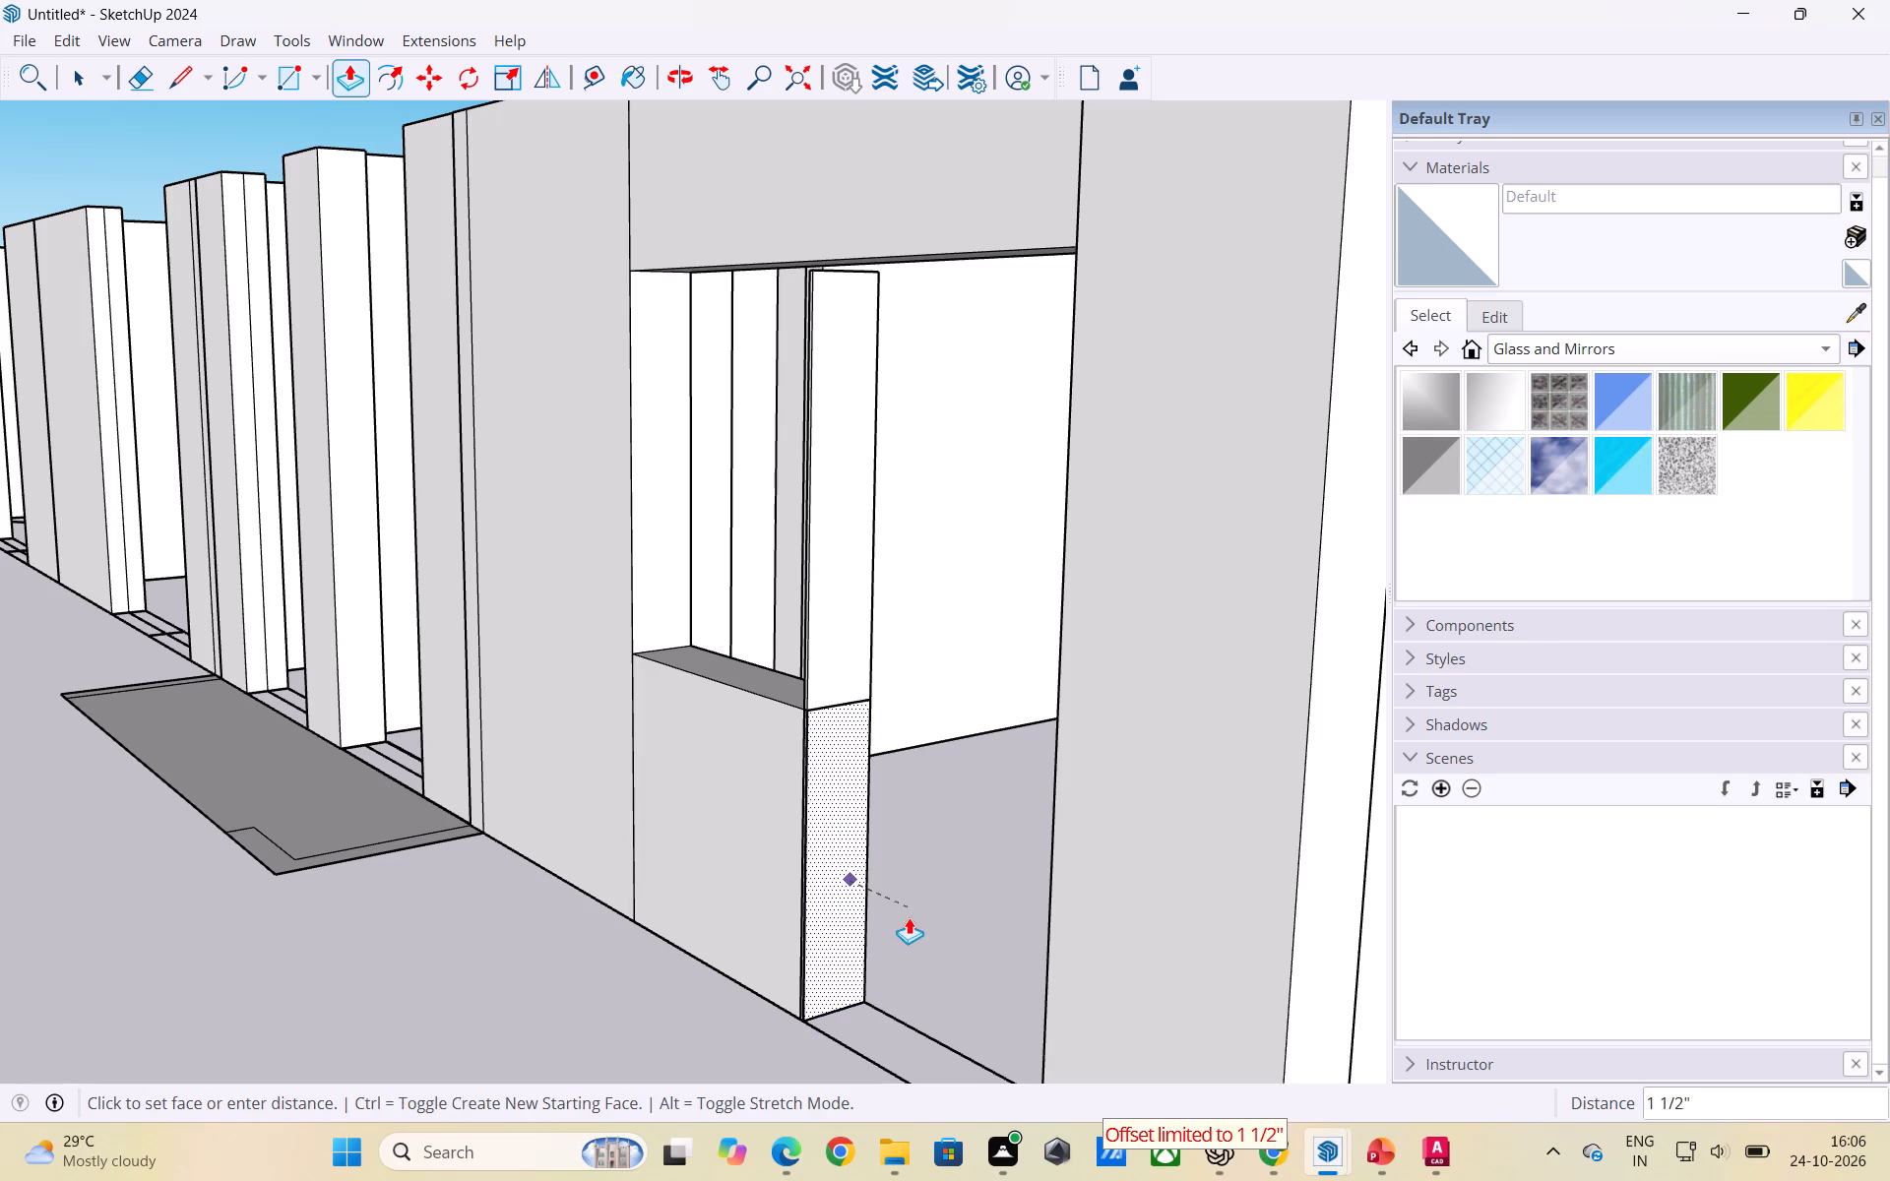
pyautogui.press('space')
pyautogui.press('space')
# In the thin strip's group, extrude the opening-side face below sill level across to the far wall as a second sill wall, and leave the group.
pyautogui.click(826, 819)
pyautogui.tripleClick(839, 823)
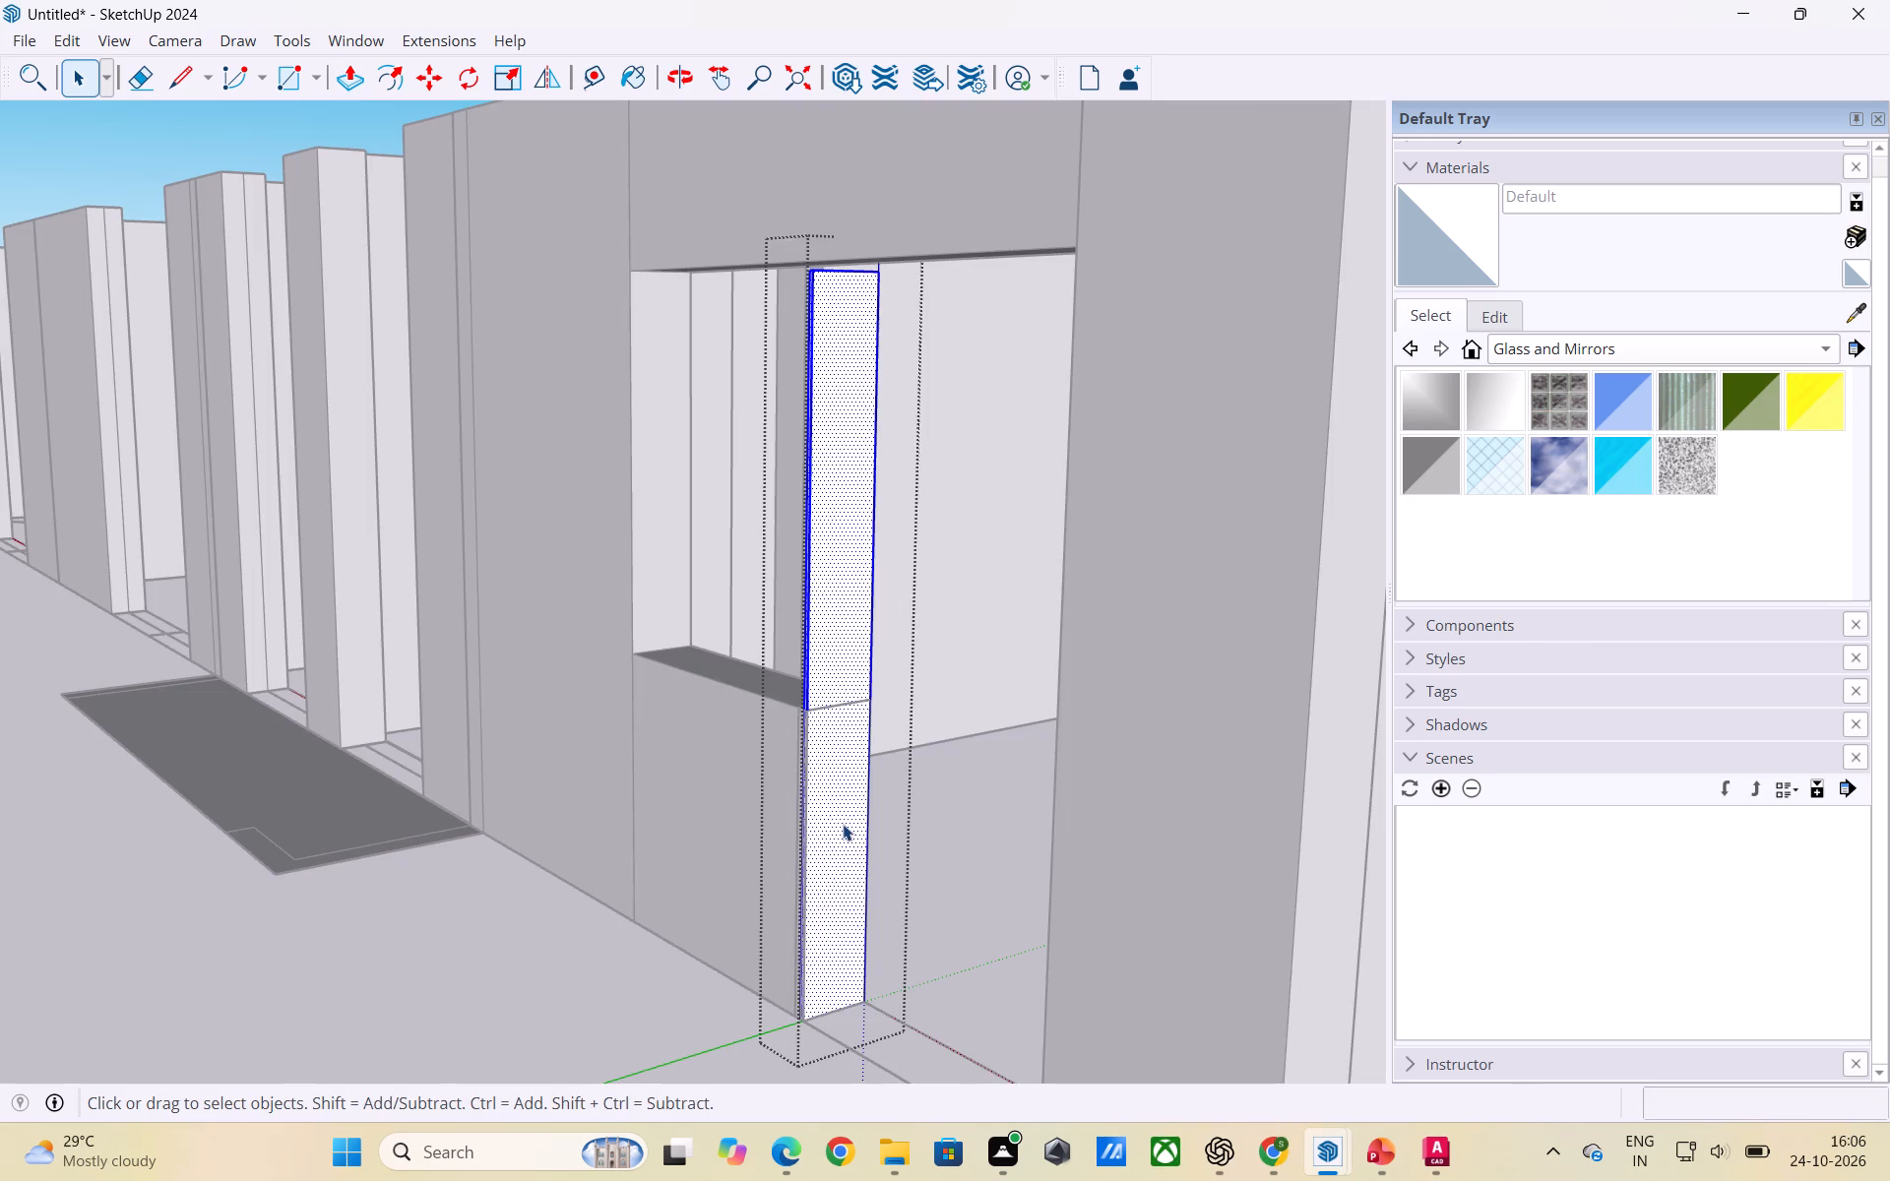
pyautogui.click(843, 824)
pyautogui.doubleClick(848, 854)
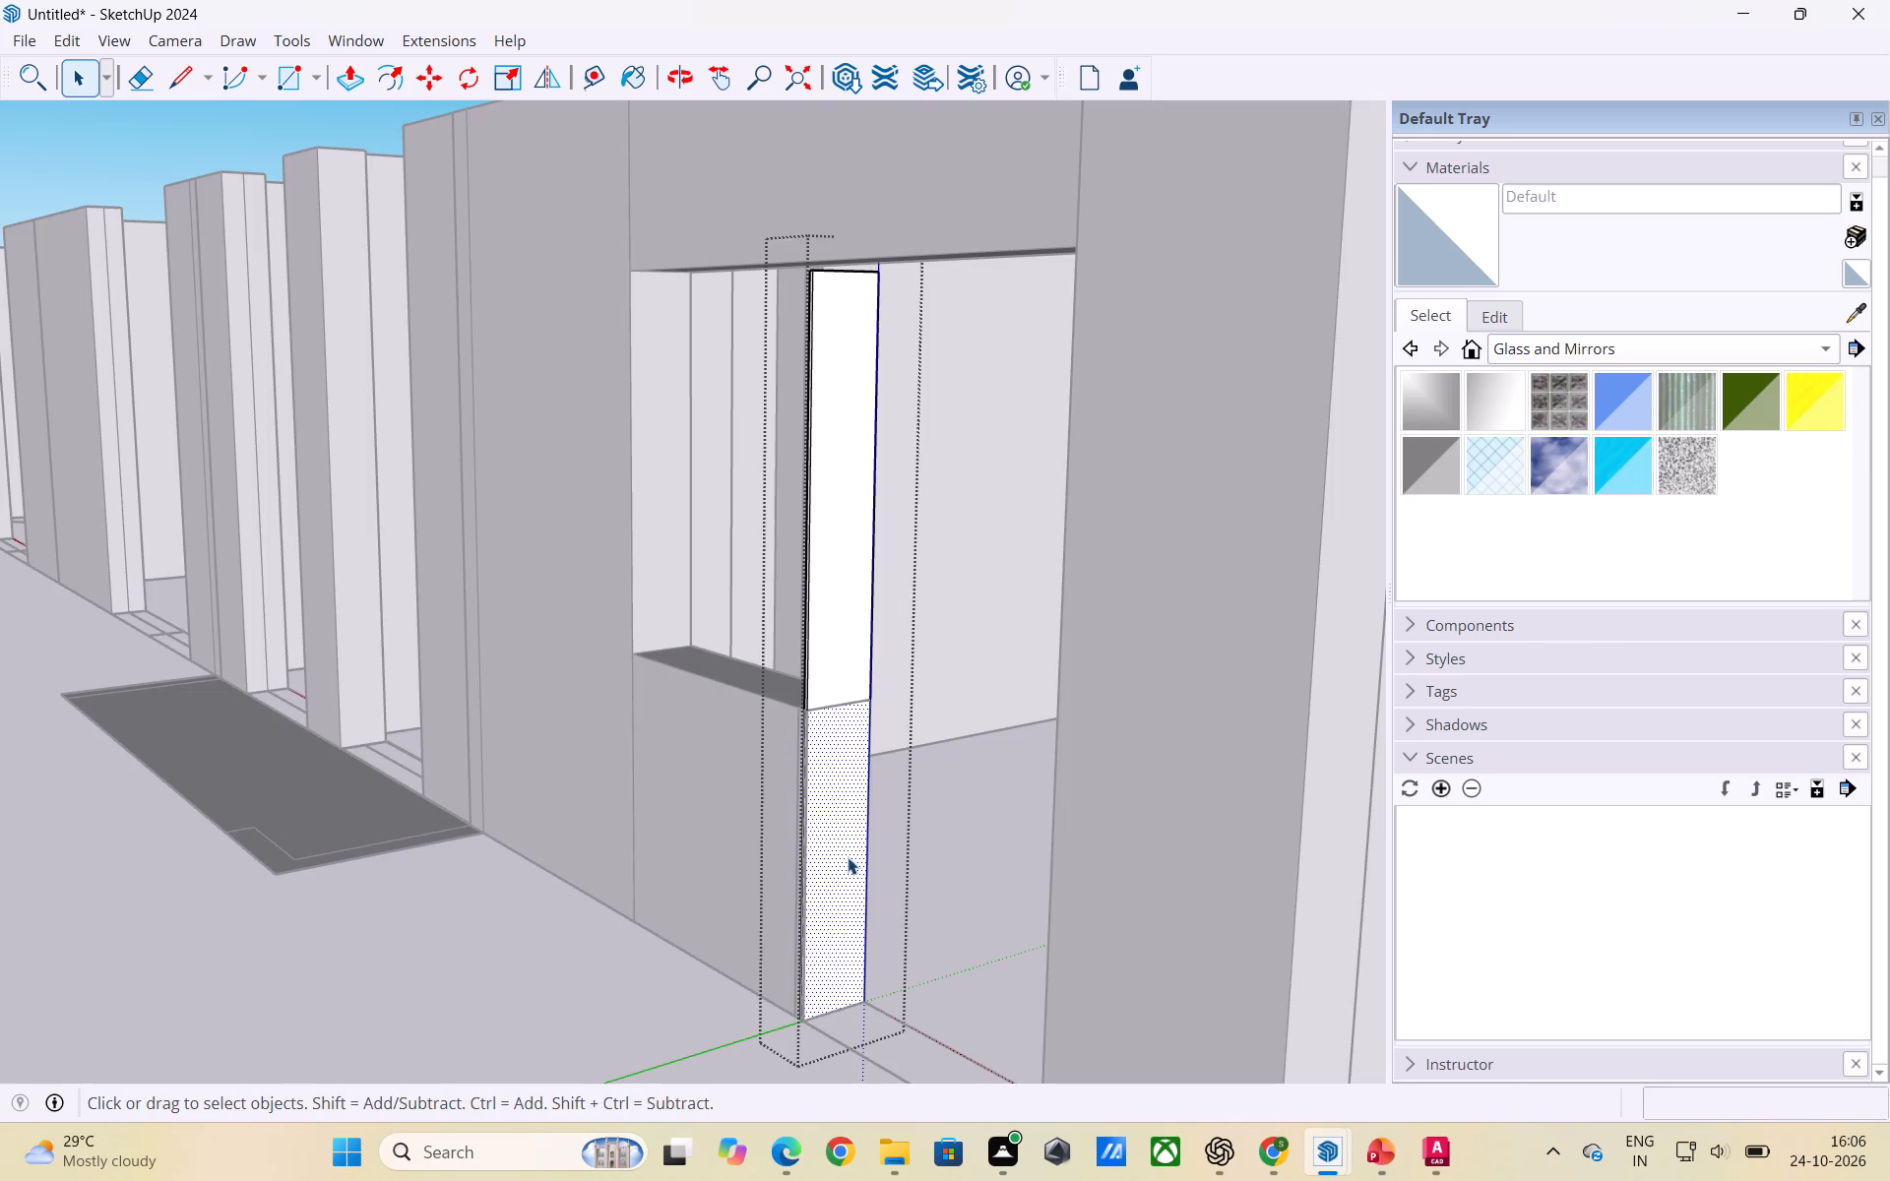
pyautogui.press('p')
pyautogui.click(848, 857)
pyautogui.scroll(-6, 814, 895)
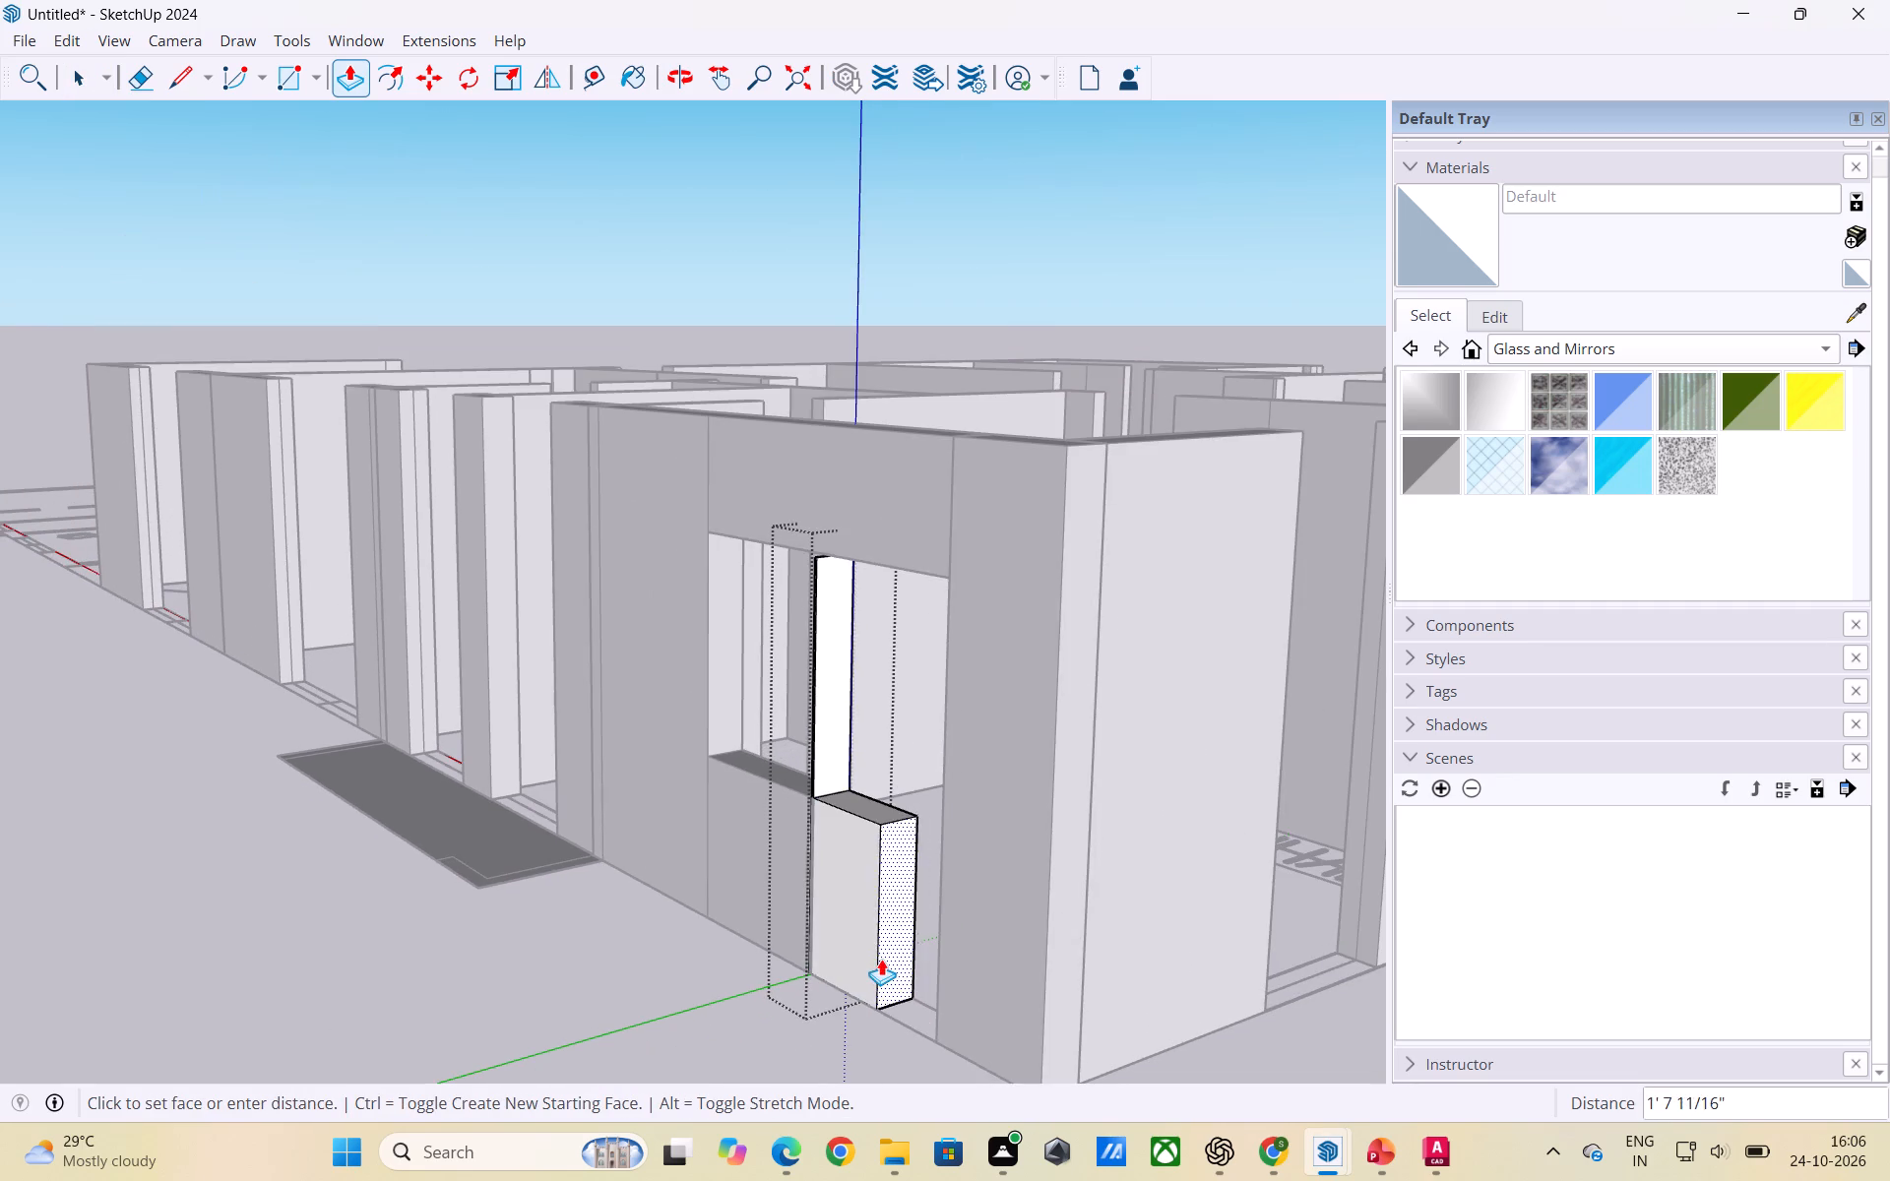
pyautogui.scroll(-2, 881, 959)
pyautogui.moveTo(881, 959); pyautogui.dragTo(1017, 982, button='middle')
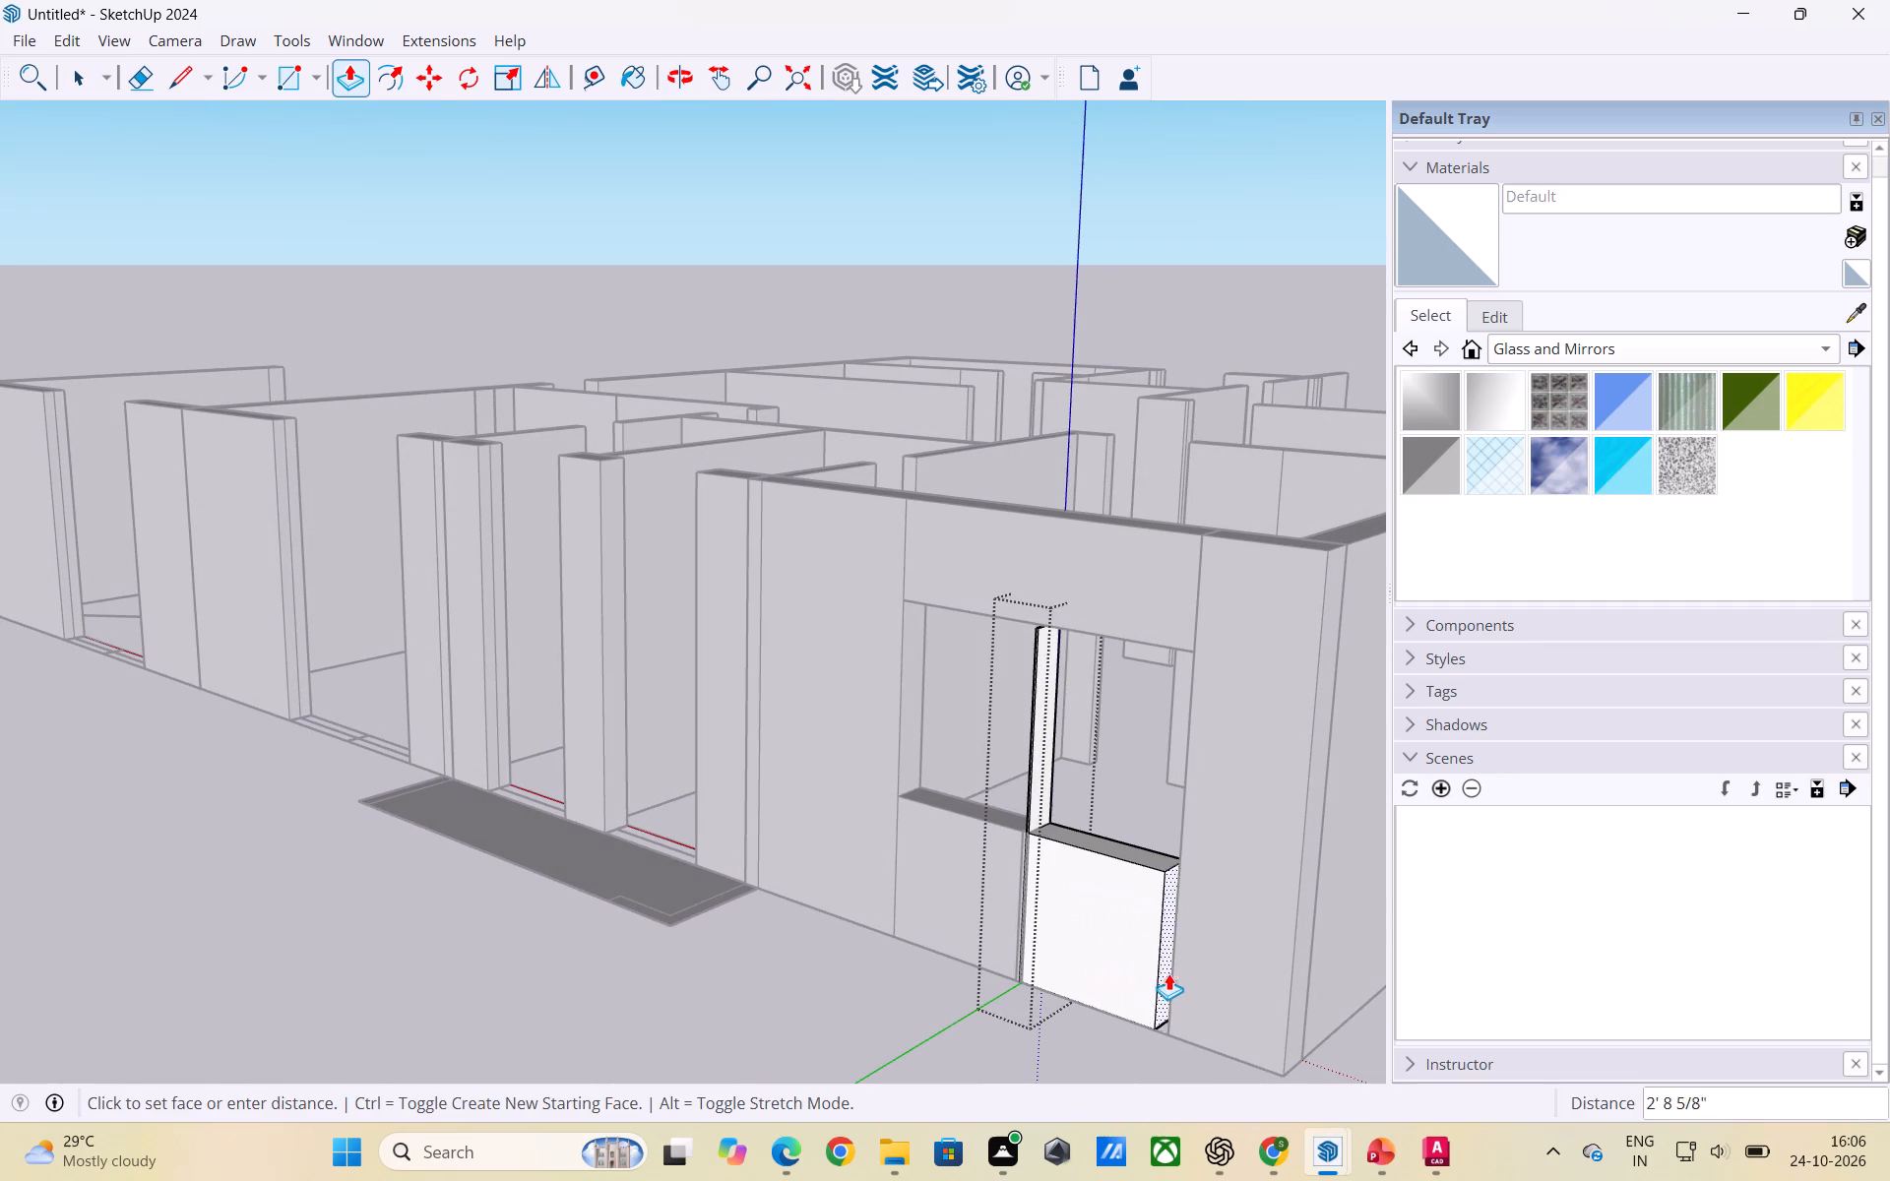
pyautogui.click(1170, 973)
pyautogui.press('space')
pyautogui.click(746, 987)
# Examine the joint between the thin strip and the adjoining sill wall from outside, checking the sill face inside the wall's group.
pyautogui.scroll(-2, 708, 940)
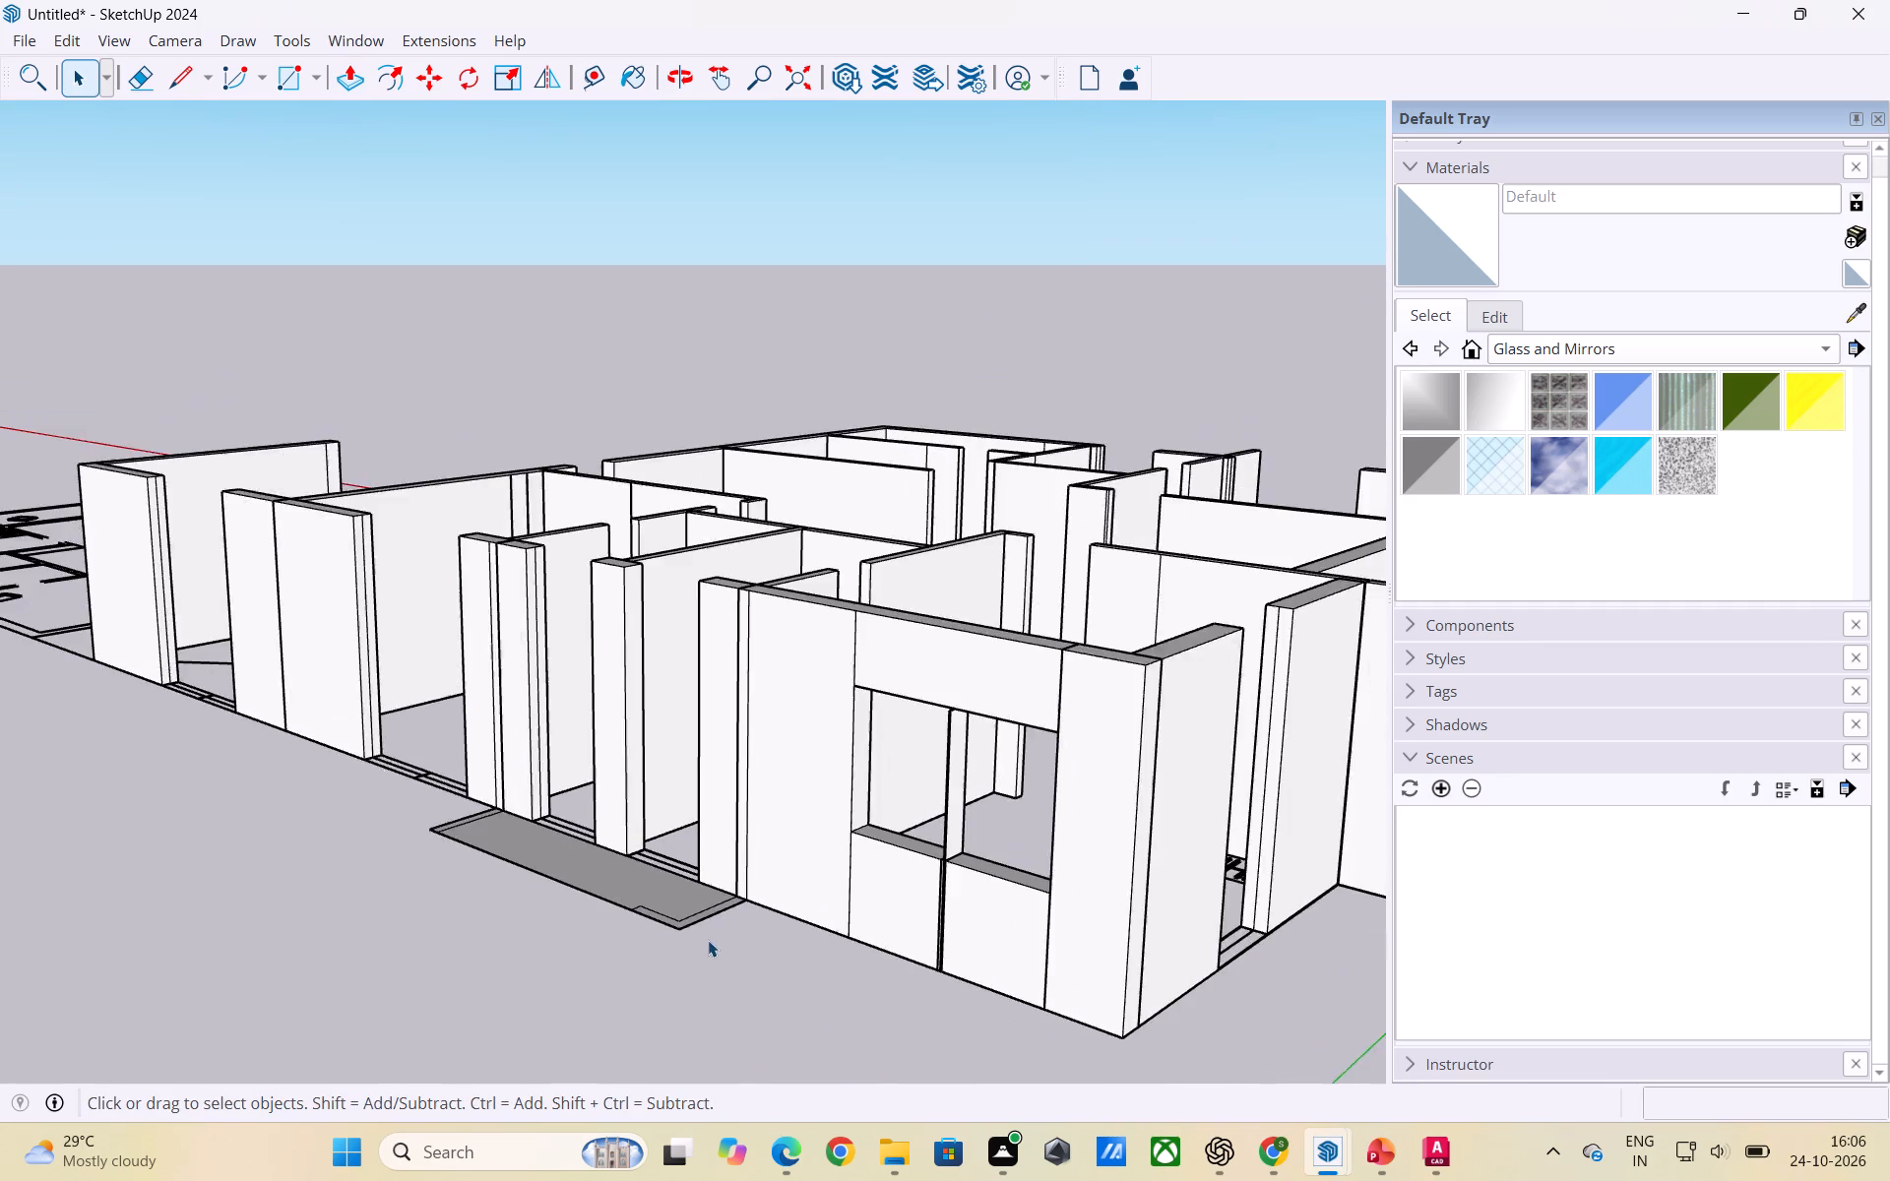
pyautogui.scroll(-2, 708, 940)
pyautogui.moveTo(794, 976); pyautogui.dragTo(992, 939, button='middle')
pyautogui.scroll(12, 1407, 773)
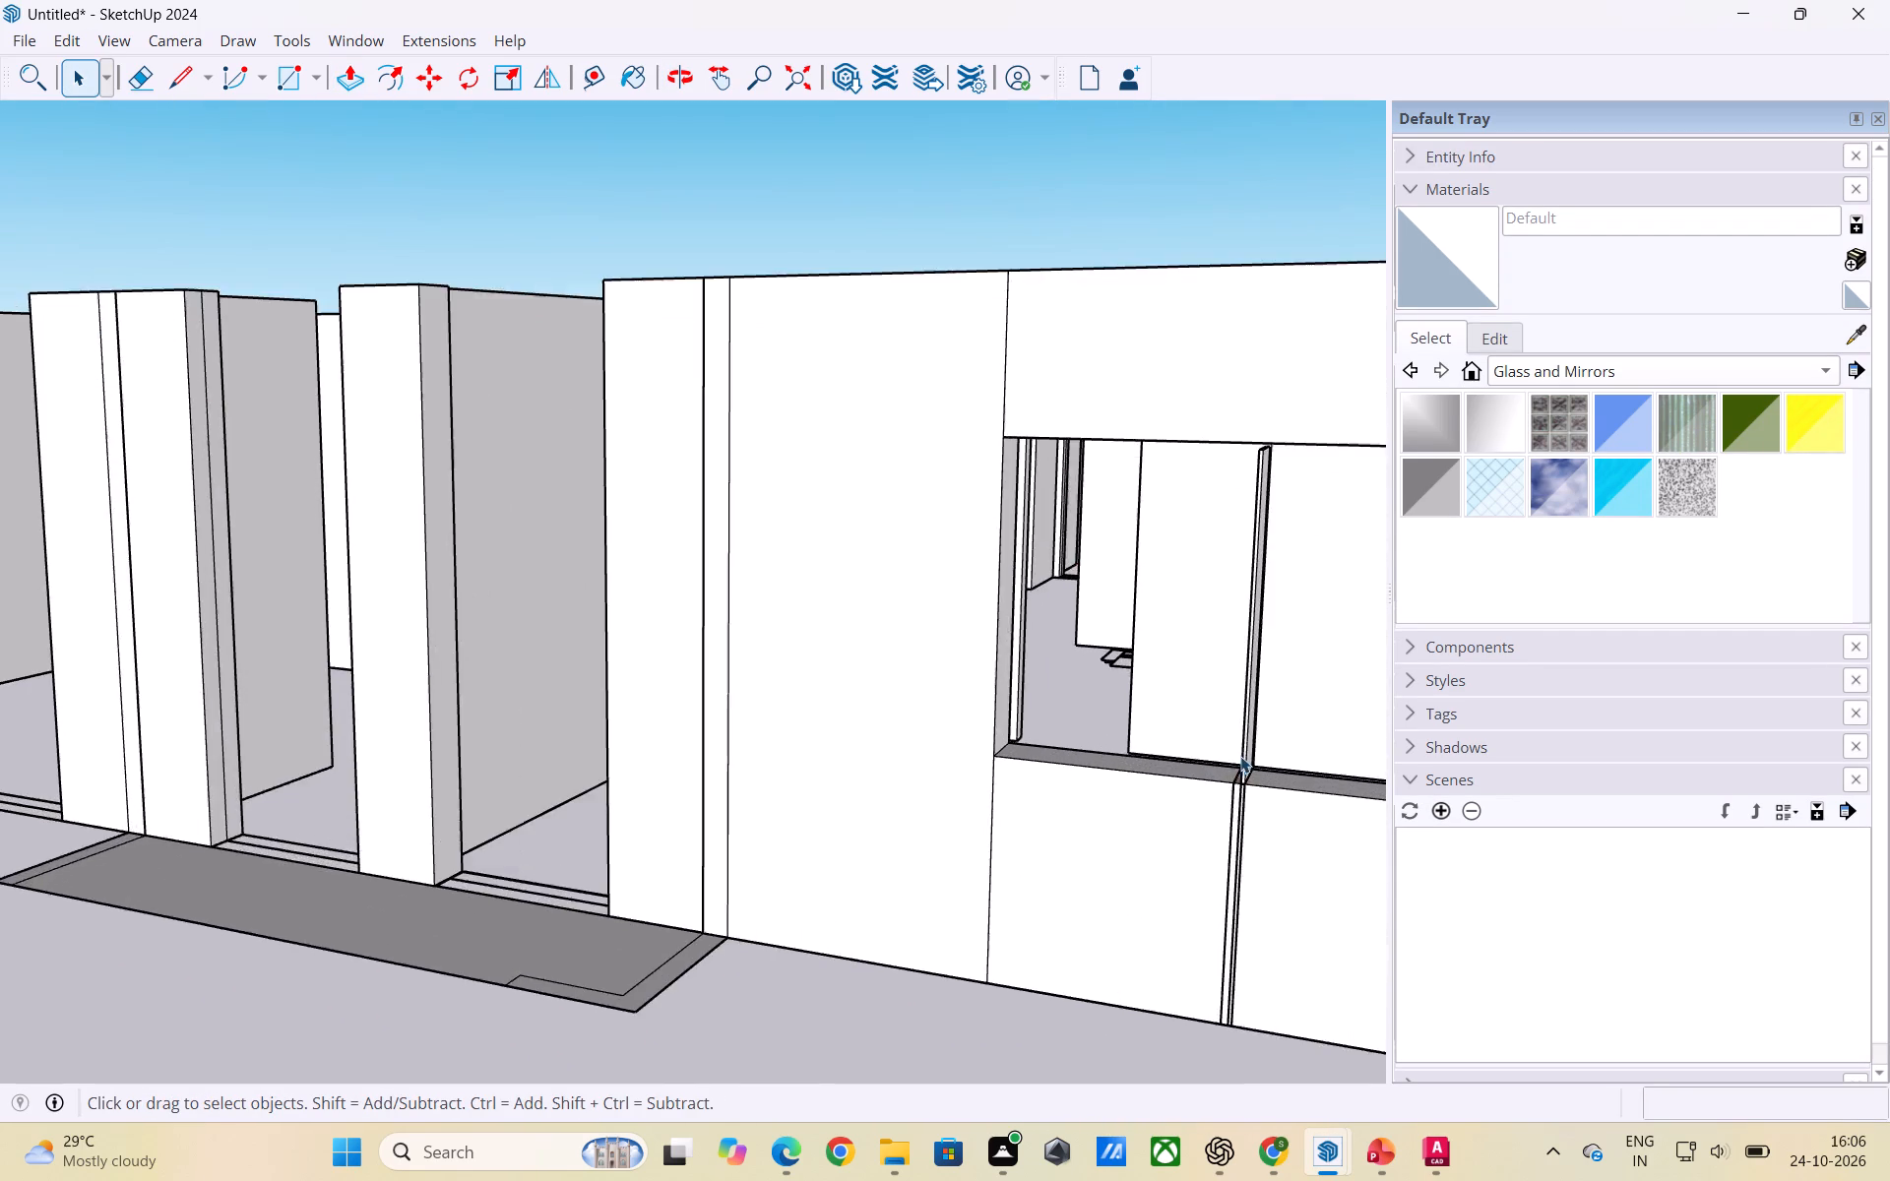
pyautogui.scroll(10, 1240, 756)
pyautogui.scroll(-7, 1217, 785)
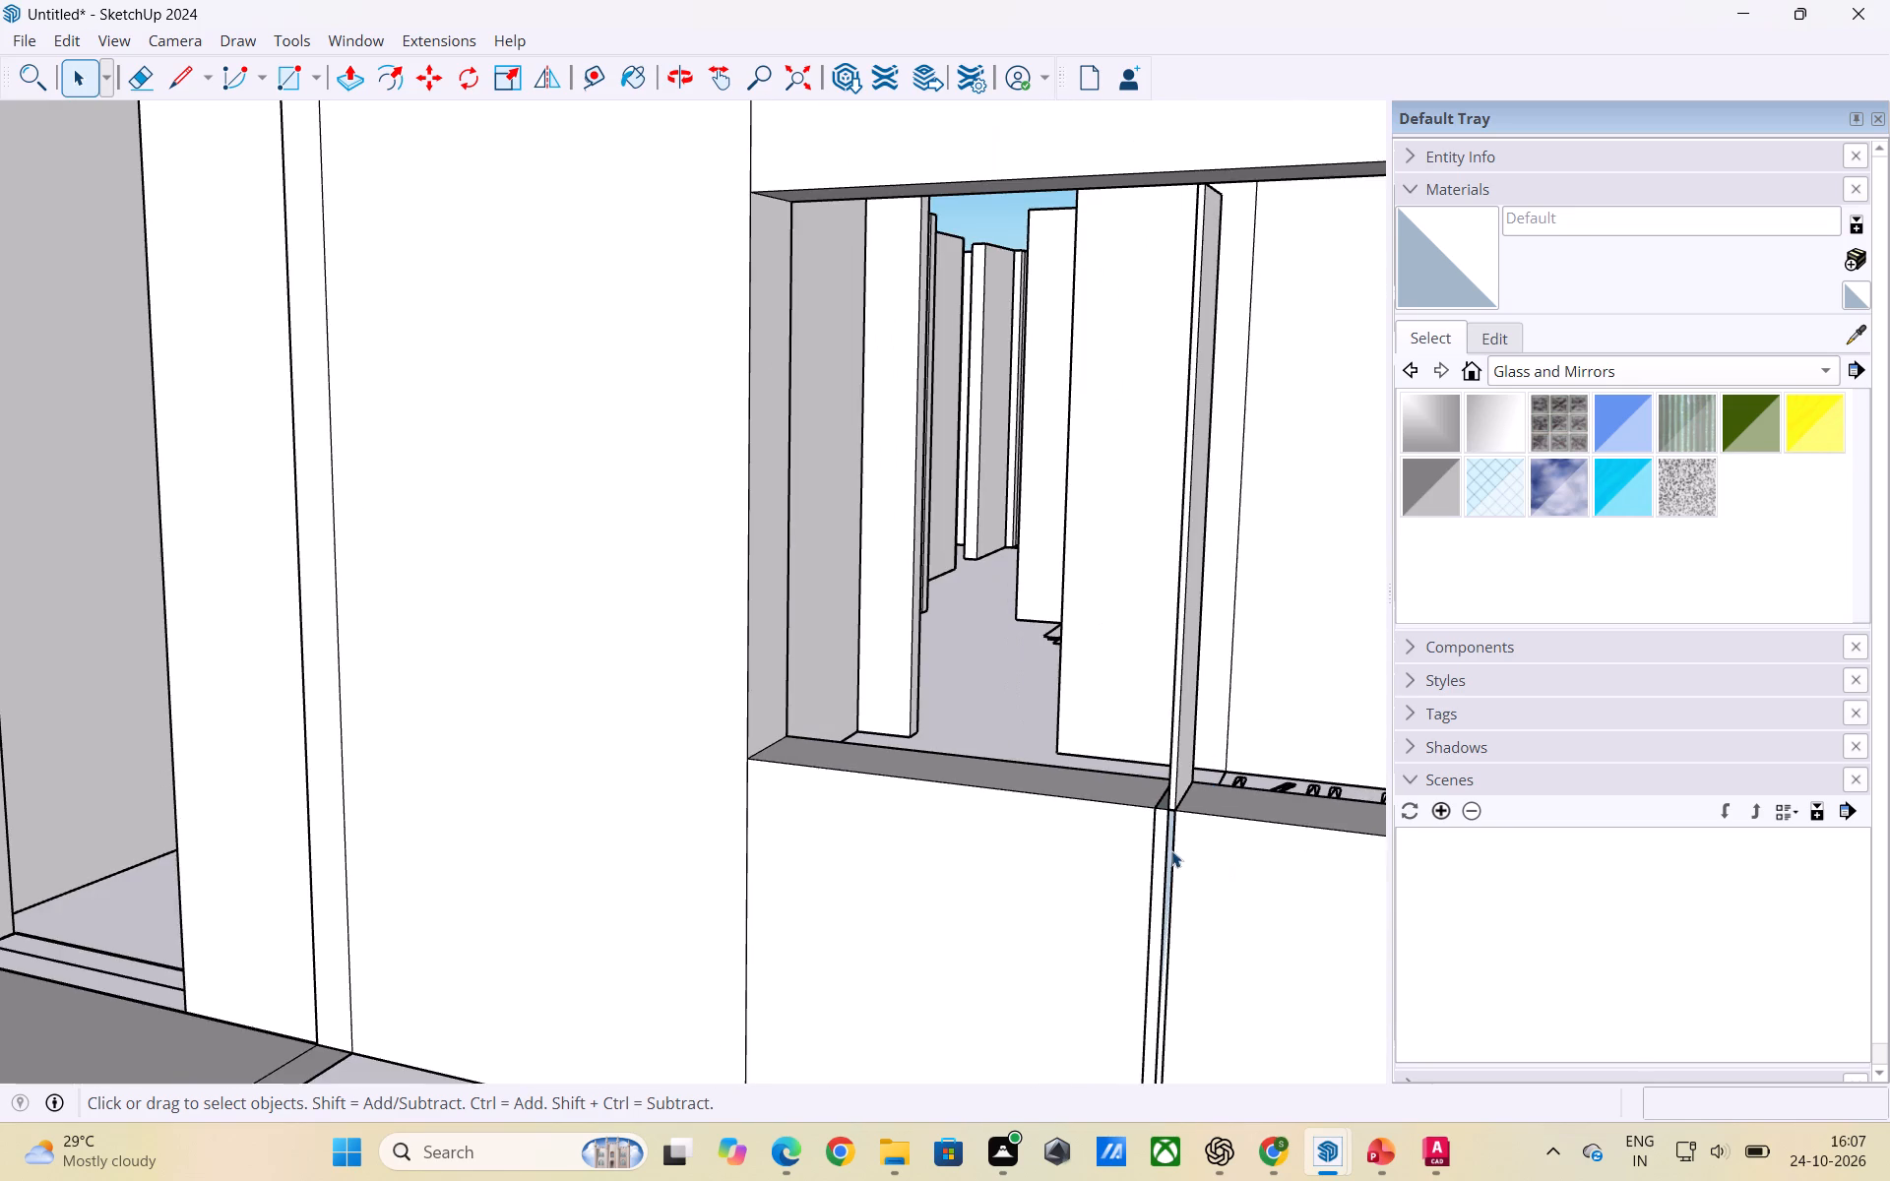
pyautogui.scroll(5, 1164, 839)
pyautogui.moveTo(1178, 839); pyautogui.dragTo(1232, 837, button='middle')
pyautogui.scroll(7, 1216, 802)
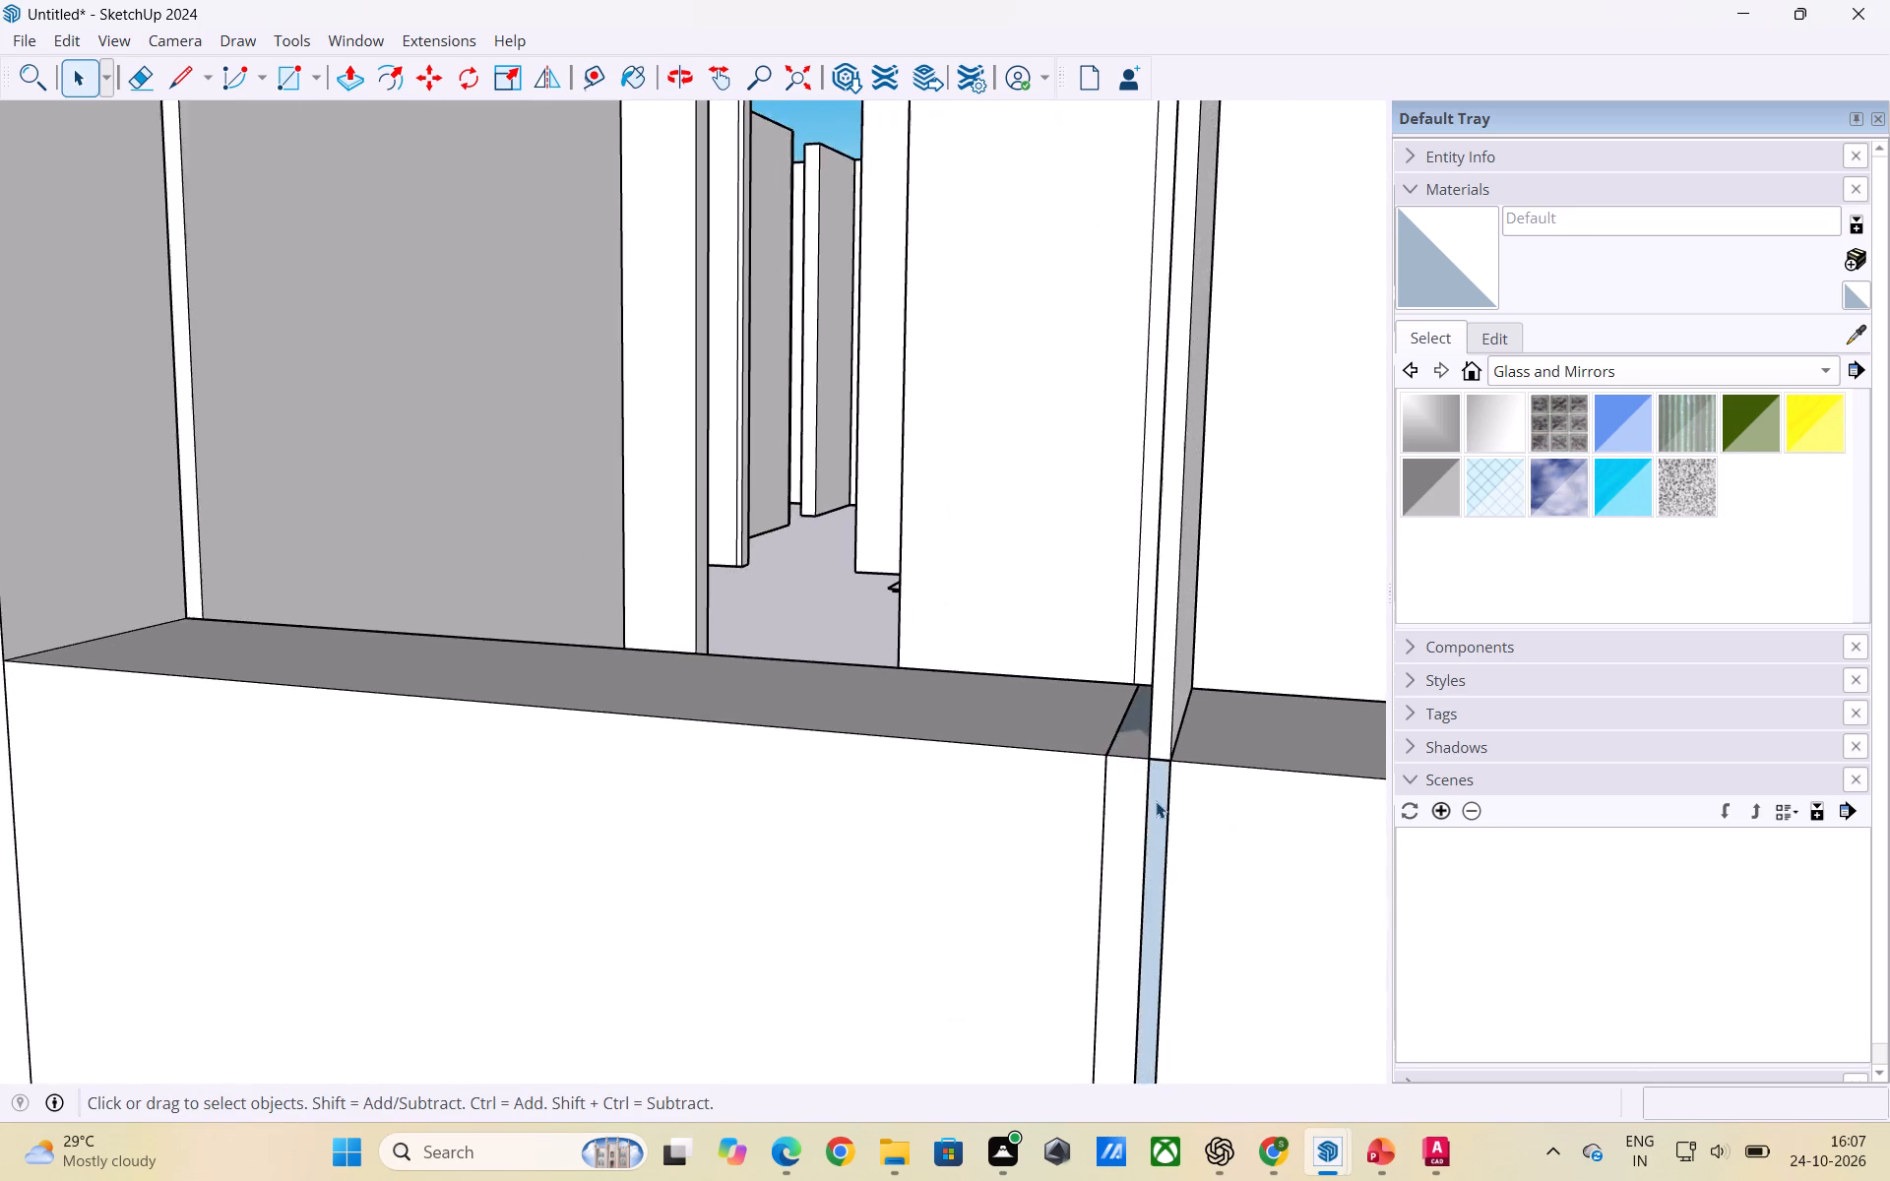
pyautogui.moveTo(1134, 797); pyautogui.dragTo(1276, 794, button='middle')
pyautogui.scroll(3, 1100, 787)
pyautogui.scroll(-3, 1098, 783)
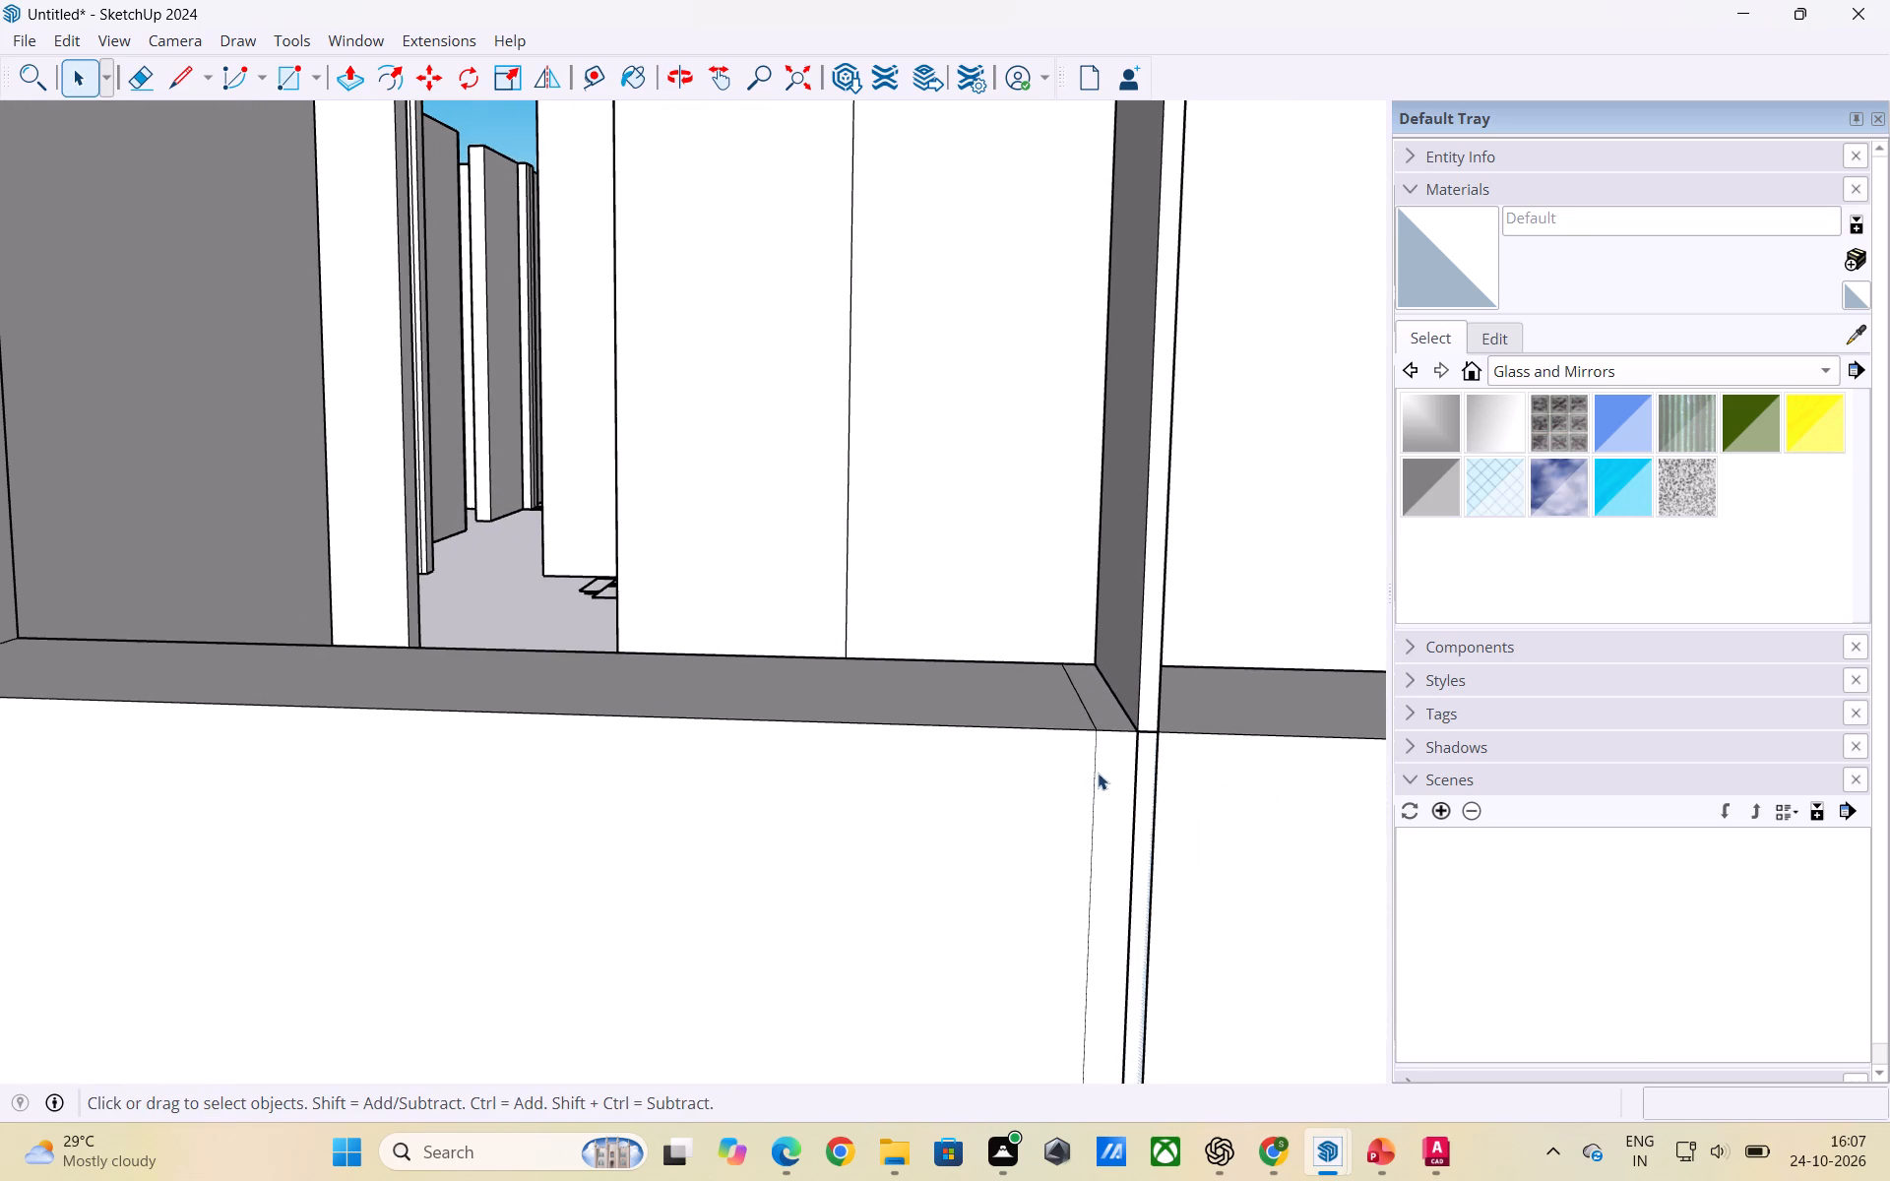
pyautogui.click(1095, 777)
pyautogui.doubleClick(1093, 781)
pyautogui.click(1093, 781)
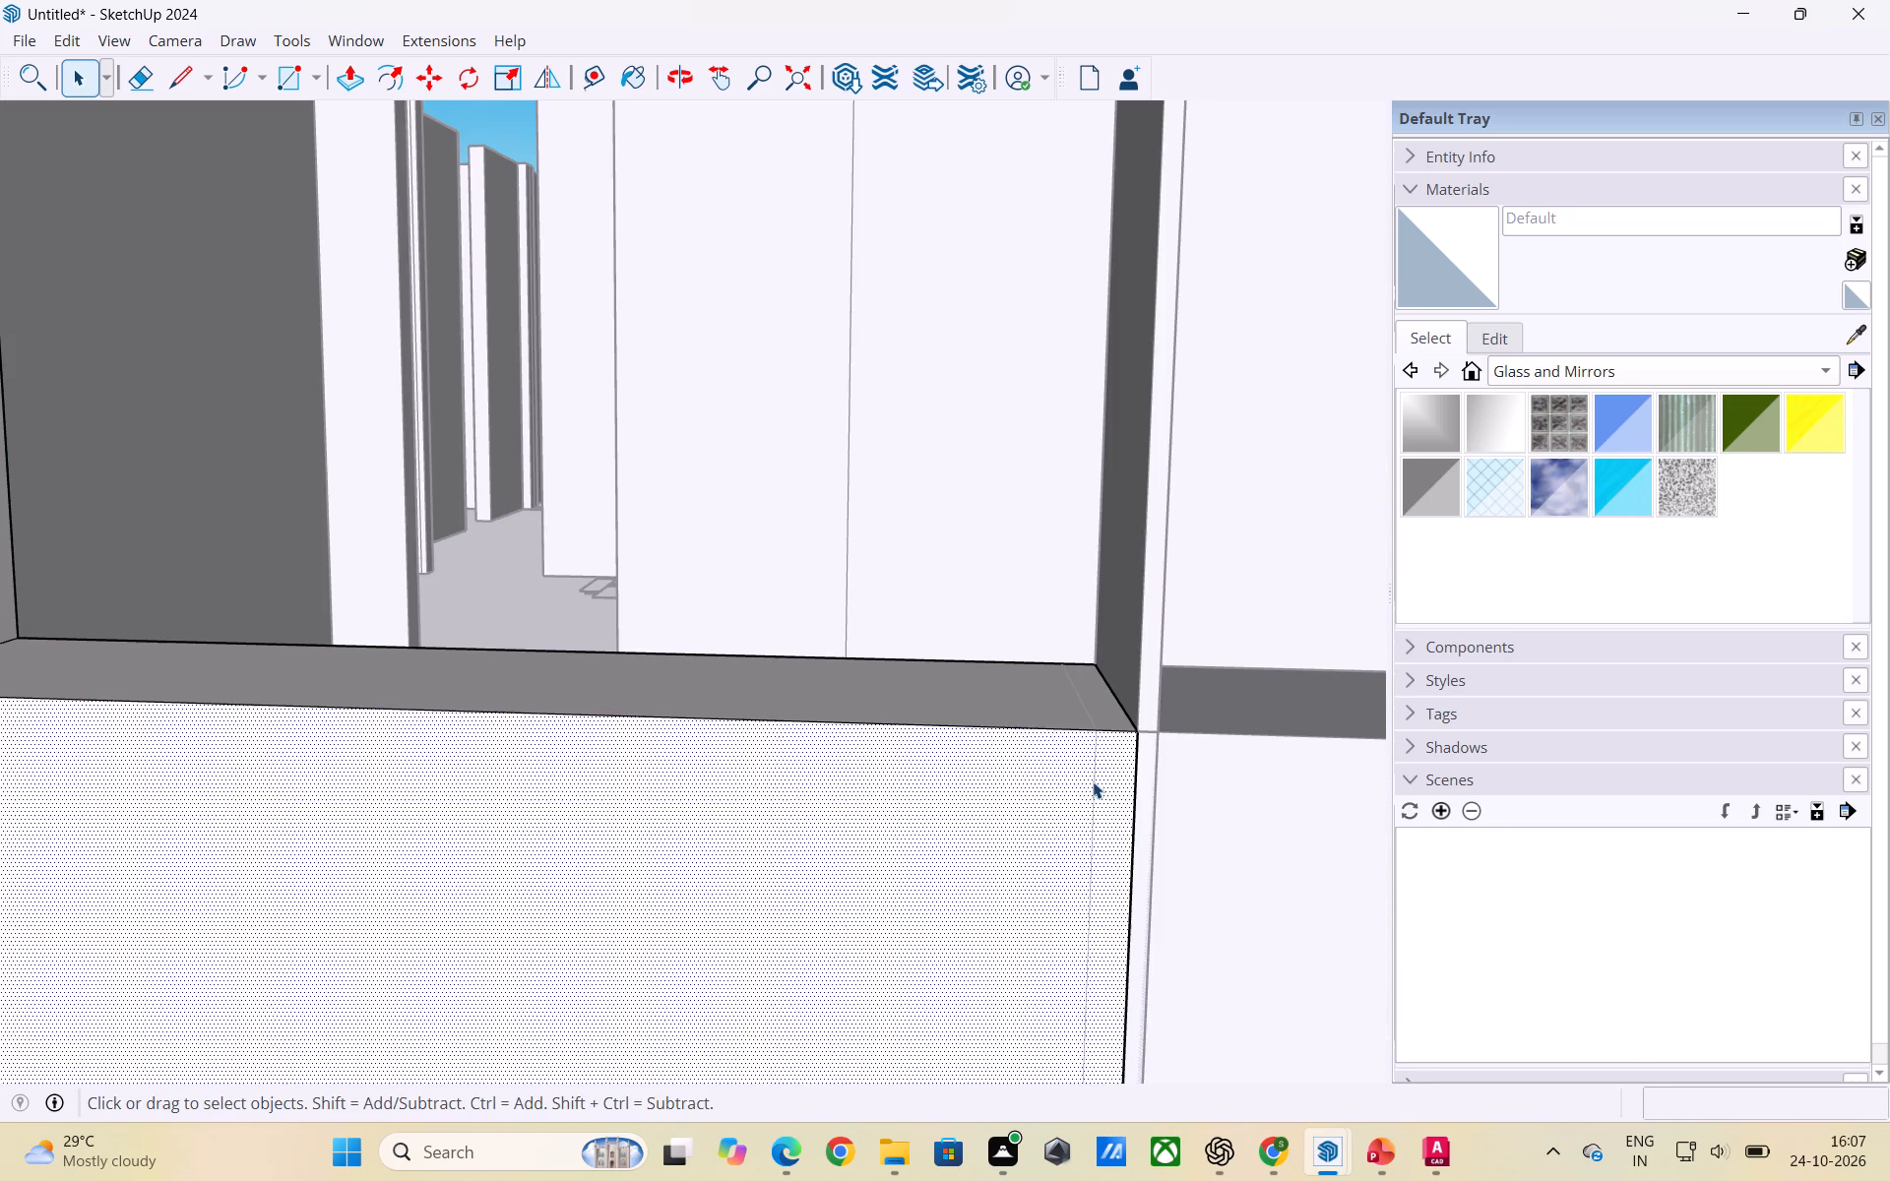
pyautogui.scroll(-18, 1198, 860)
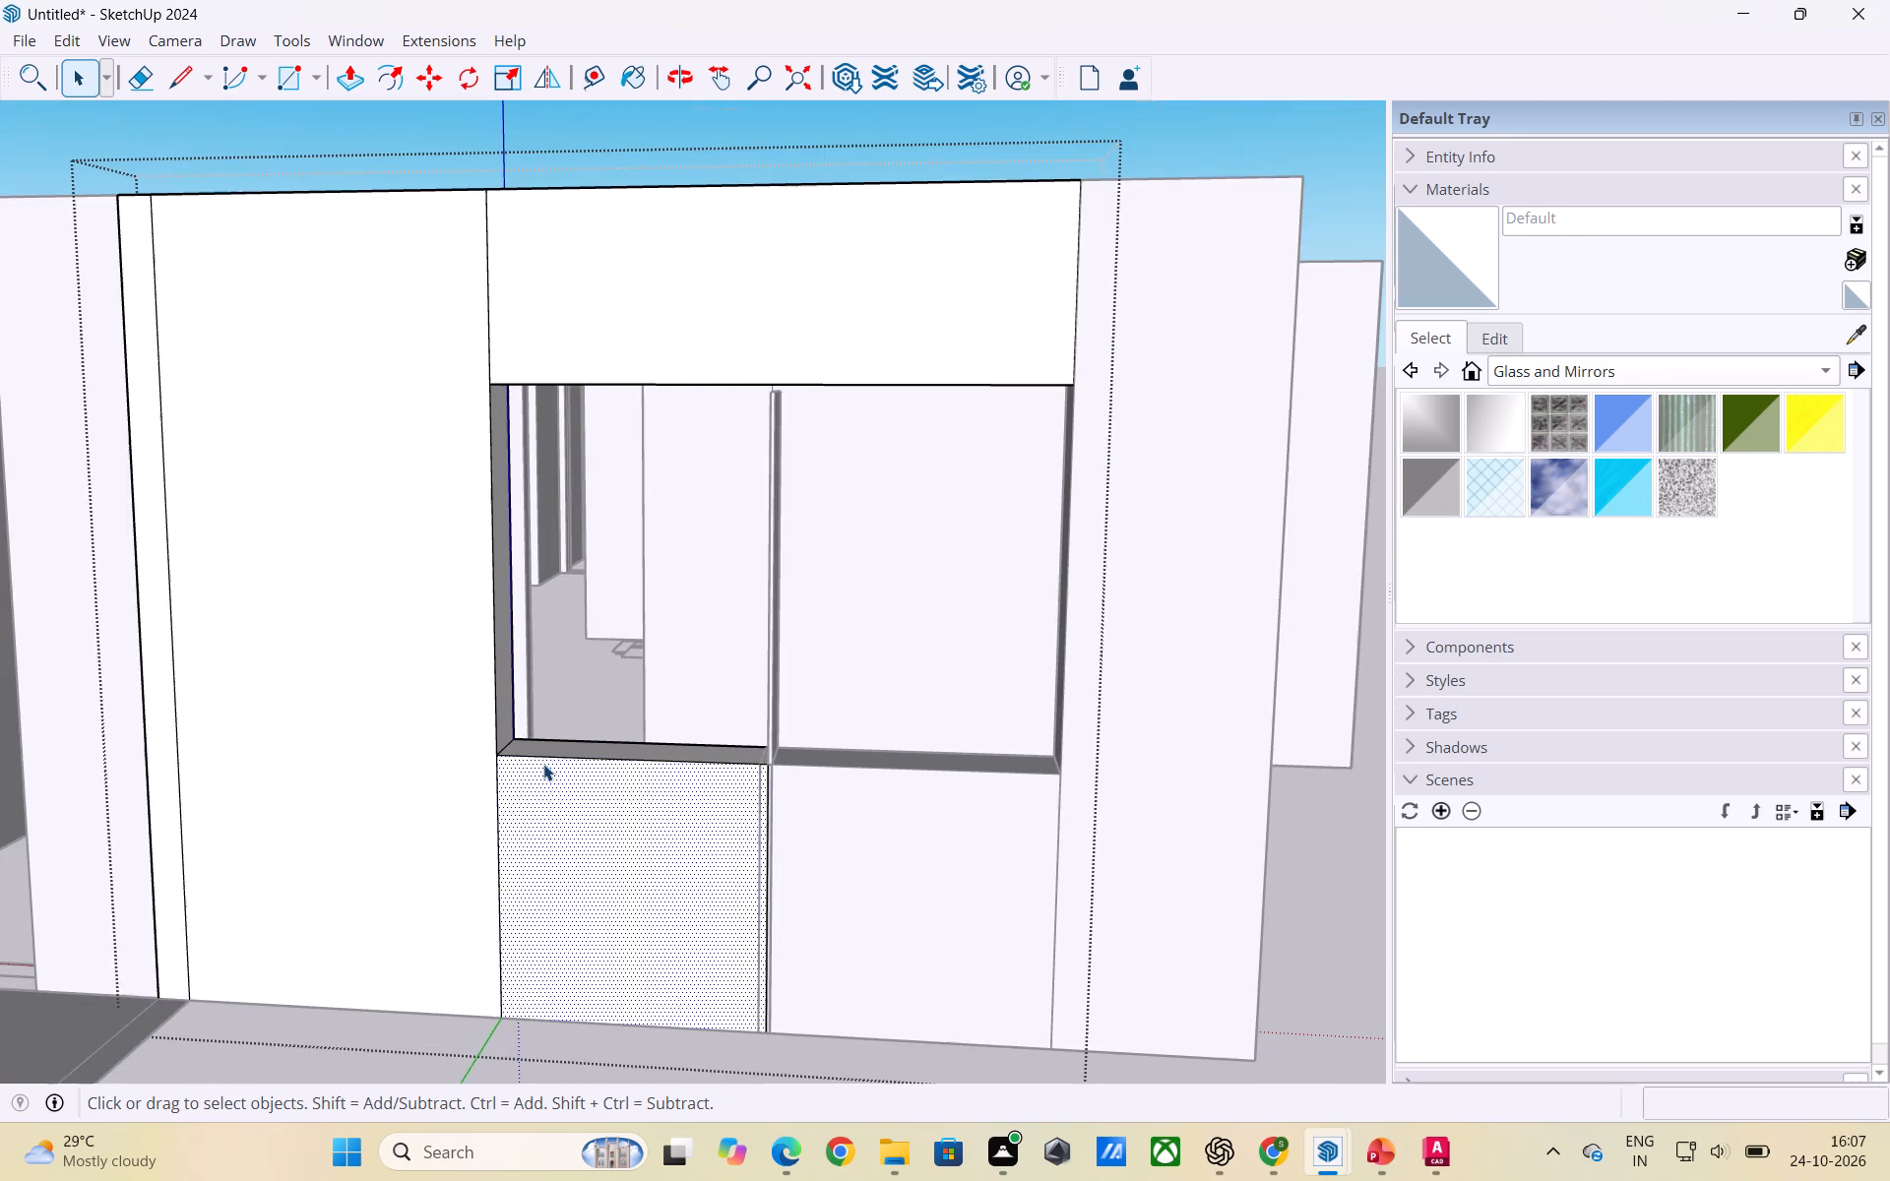
pyautogui.scroll(-5, 543, 764)
pyautogui.scroll(-6, 744, 798)
pyautogui.click(1149, 856)
# From inside the room, delete the room-side face of the leftover 1 1/2" block beside the thin strip, below sill level.
pyautogui.scroll(-3, 1142, 831)
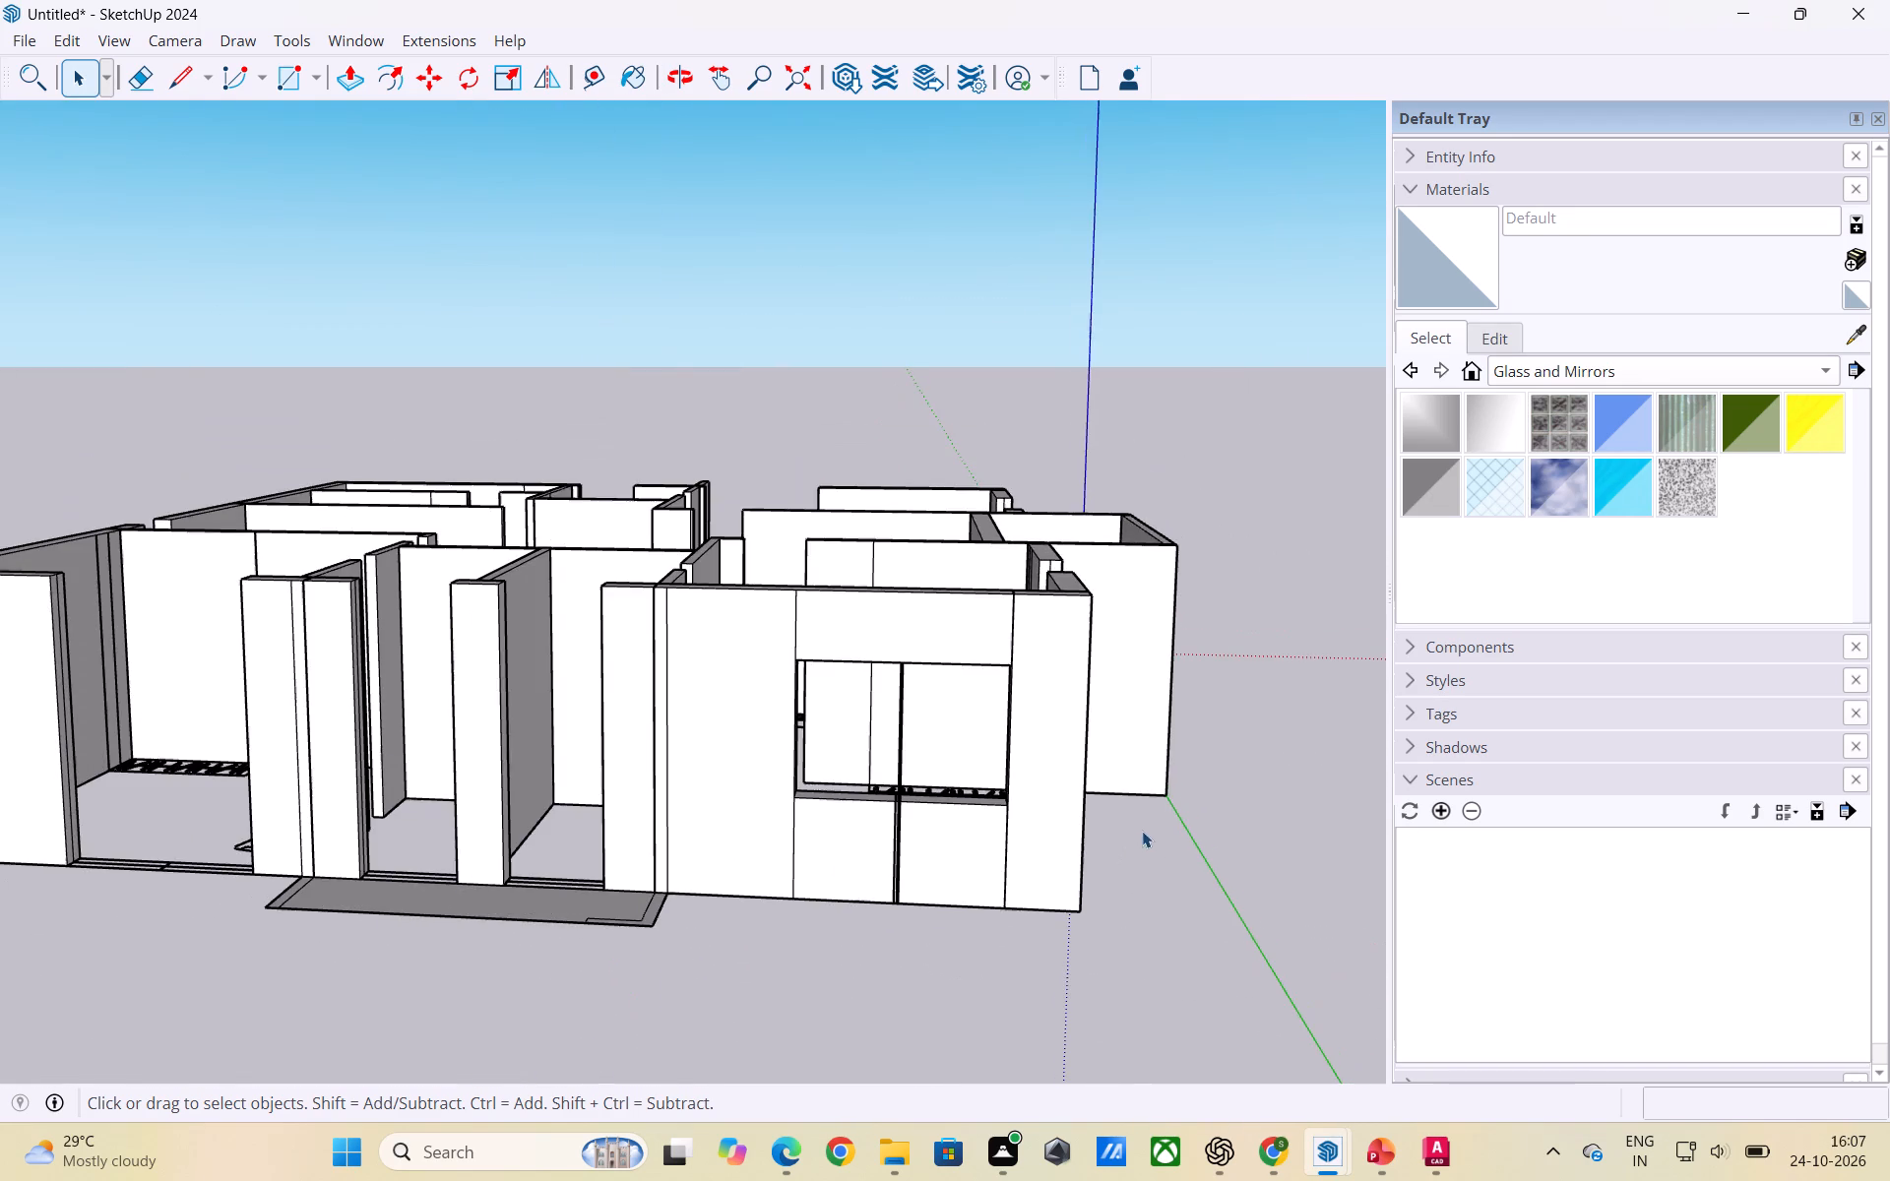
pyautogui.moveTo(913, 886); pyautogui.dragTo(216, 837, button='middle')
pyautogui.scroll(-3, 550, 758)
pyautogui.moveTo(540, 762); pyautogui.dragTo(477, 965, button='middle')
pyautogui.scroll(7, 379, 691)
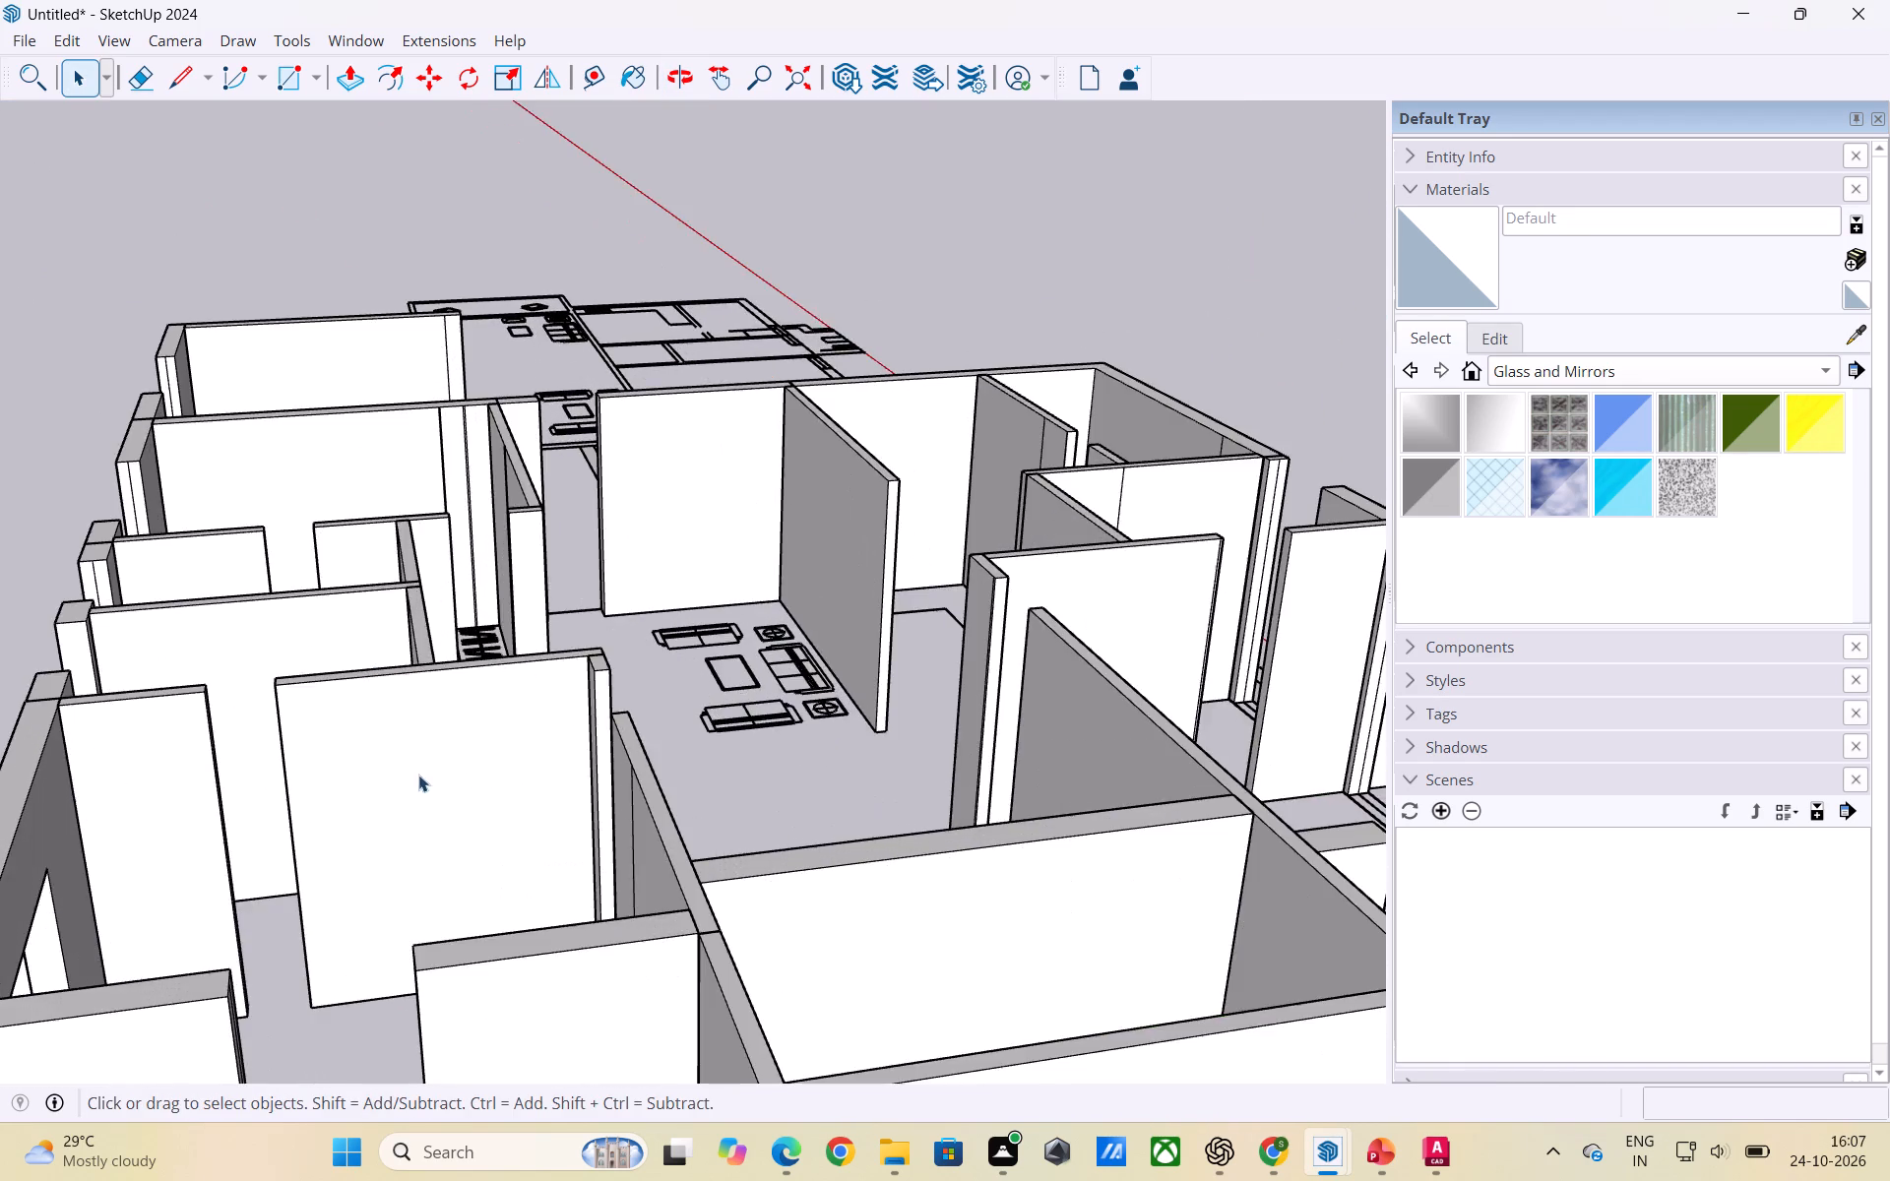
pyautogui.moveTo(566, 830); pyautogui.dragTo(93, 838, button='middle')
pyautogui.scroll(-6, 879, 703)
pyautogui.moveTo(433, 655); pyautogui.dragTo(518, 808, button='middle')
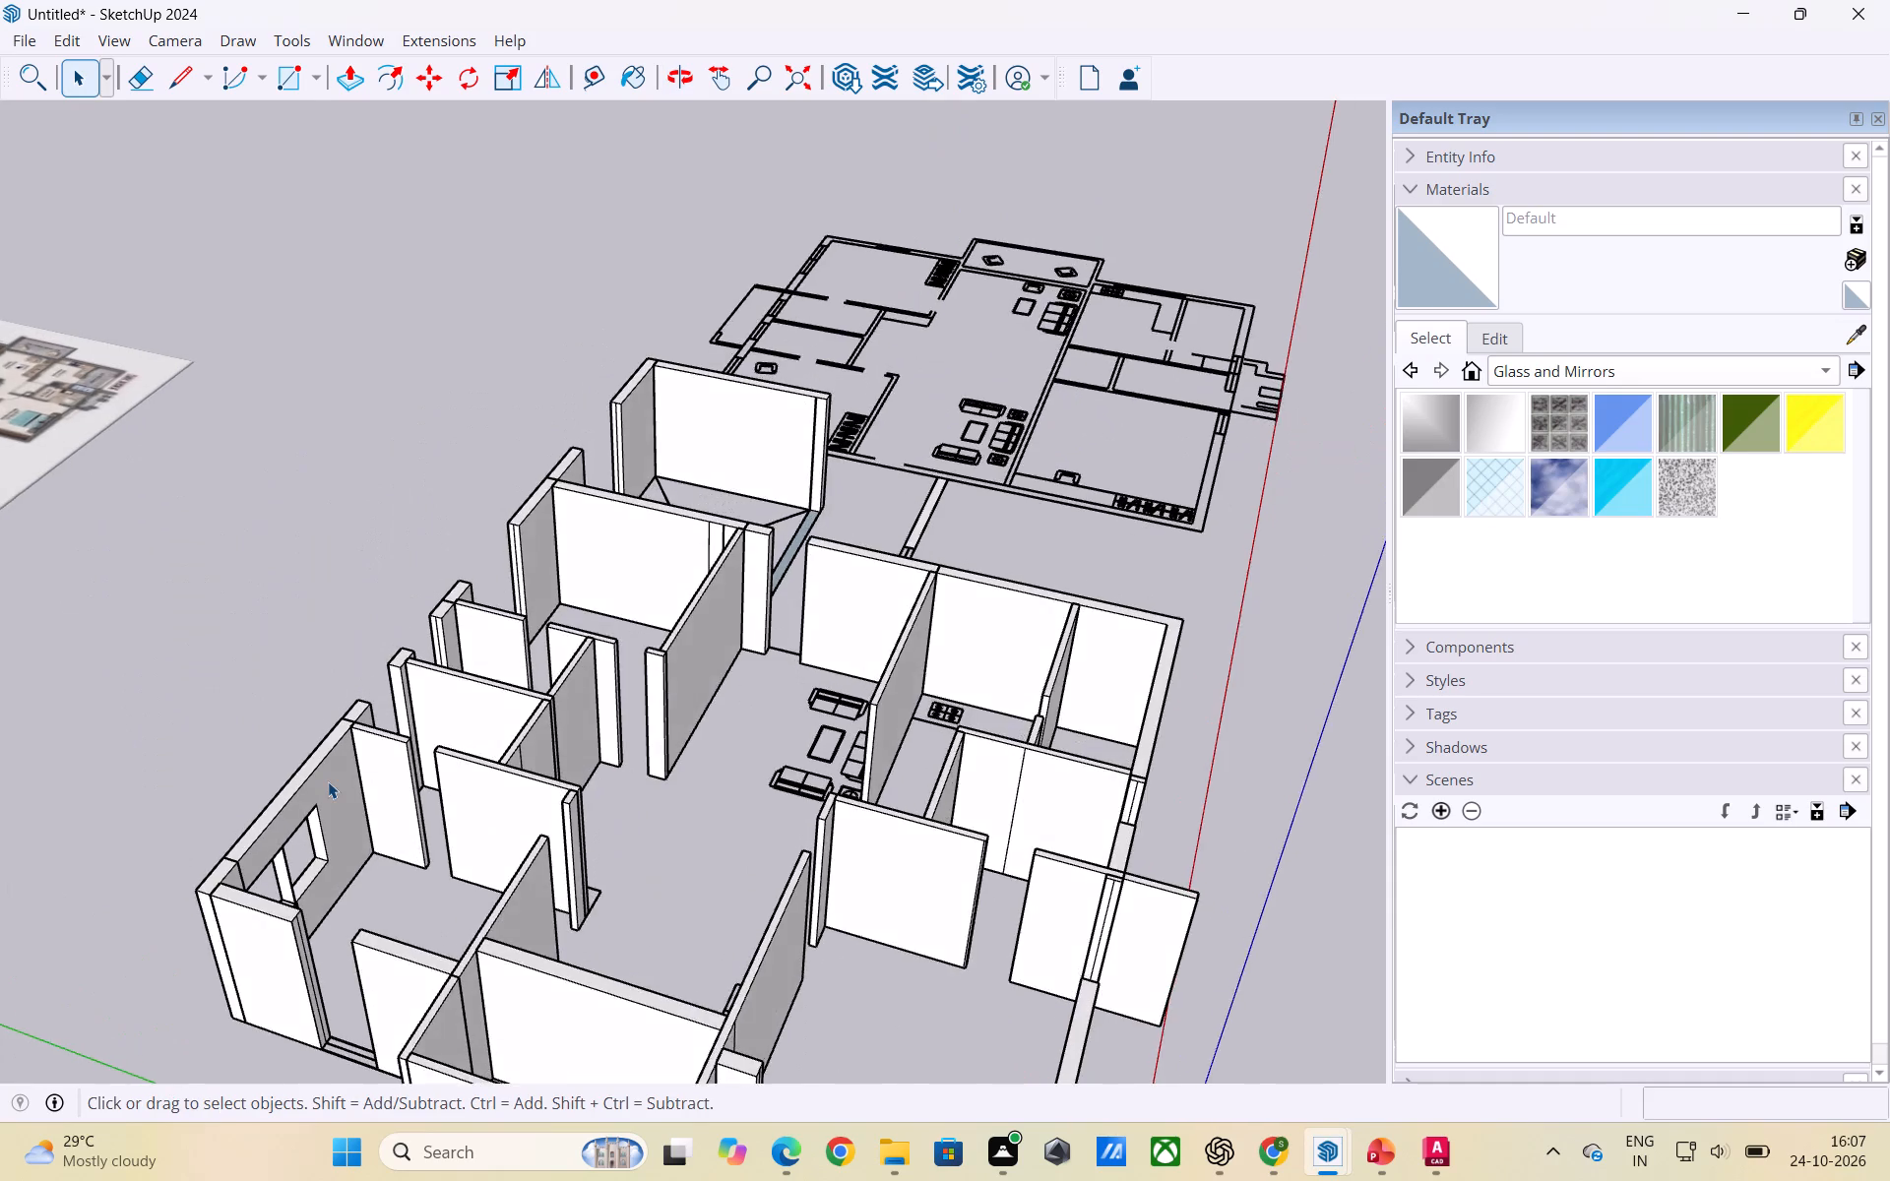
pyautogui.scroll(6, 328, 781)
pyautogui.moveTo(393, 839); pyautogui.dragTo(193, 826, button='middle')
pyautogui.scroll(3, 124, 817)
pyautogui.moveTo(264, 789); pyautogui.dragTo(441, 765, button='middle')
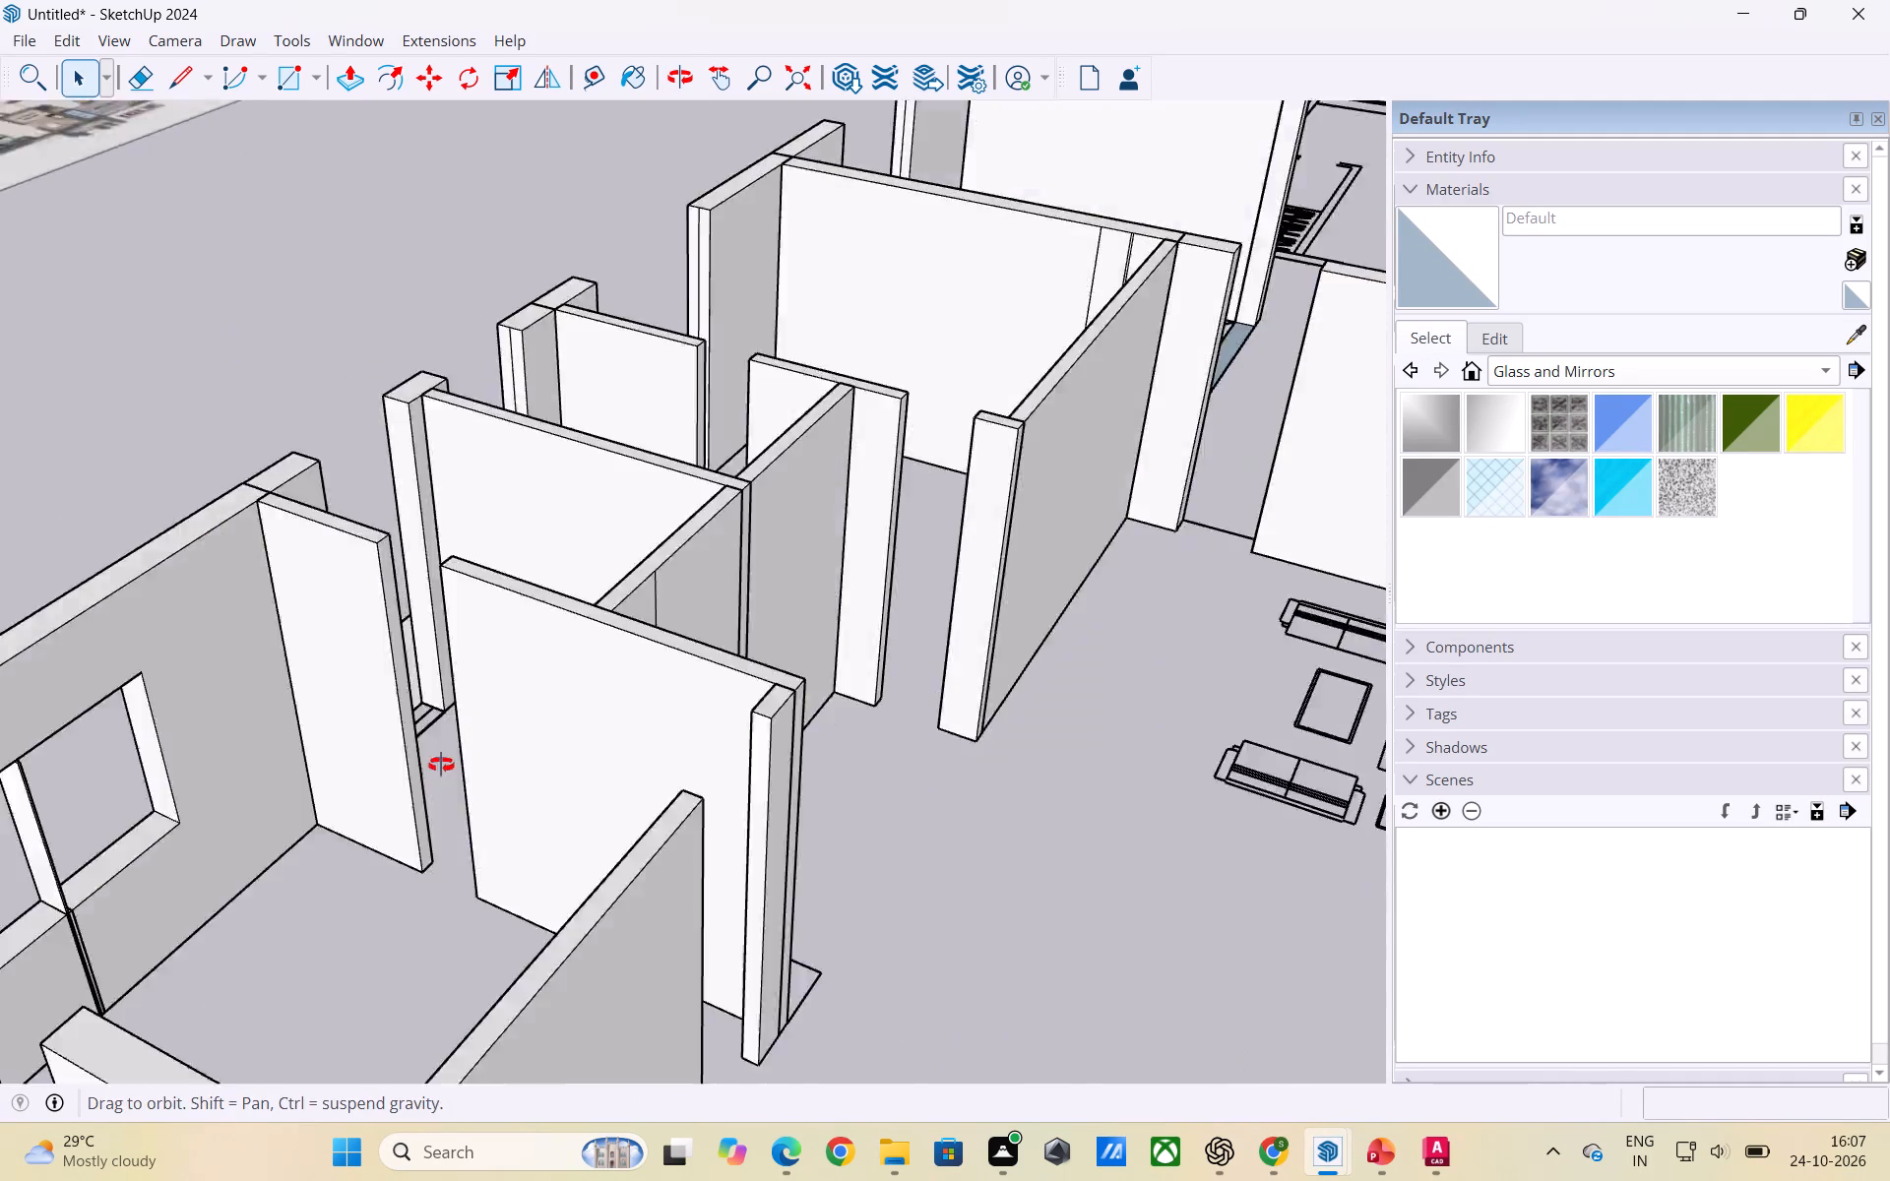
pyautogui.moveTo(441, 765); pyautogui.dragTo(283, 831, button='middle')
pyautogui.scroll(-6, 1296, 699)
pyautogui.scroll(3, 955, 773)
pyautogui.scroll(-2, 834, 747)
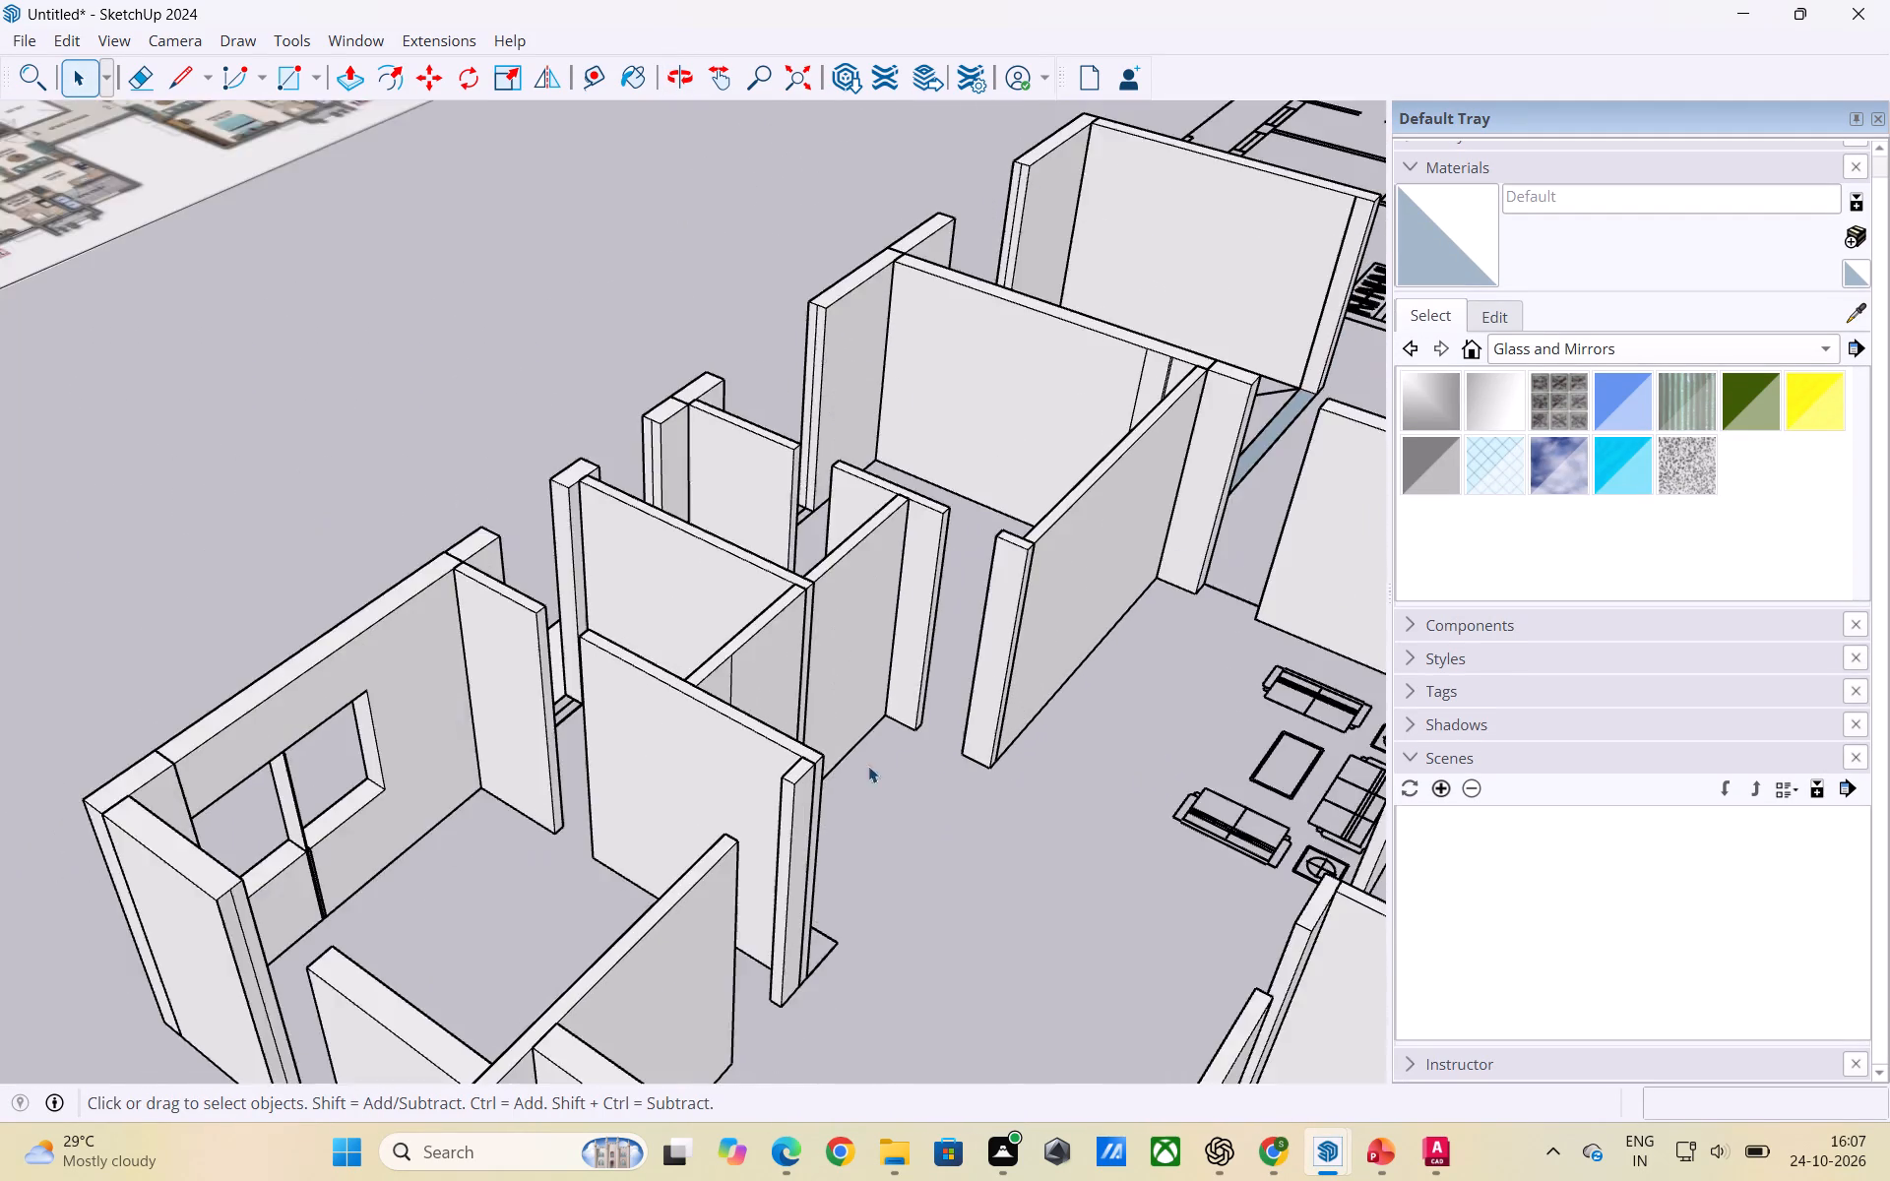
pyautogui.scroll(-8, 868, 766)
pyautogui.moveTo(847, 774); pyautogui.dragTo(590, 796, button='middle')
pyautogui.scroll(7, 553, 762)
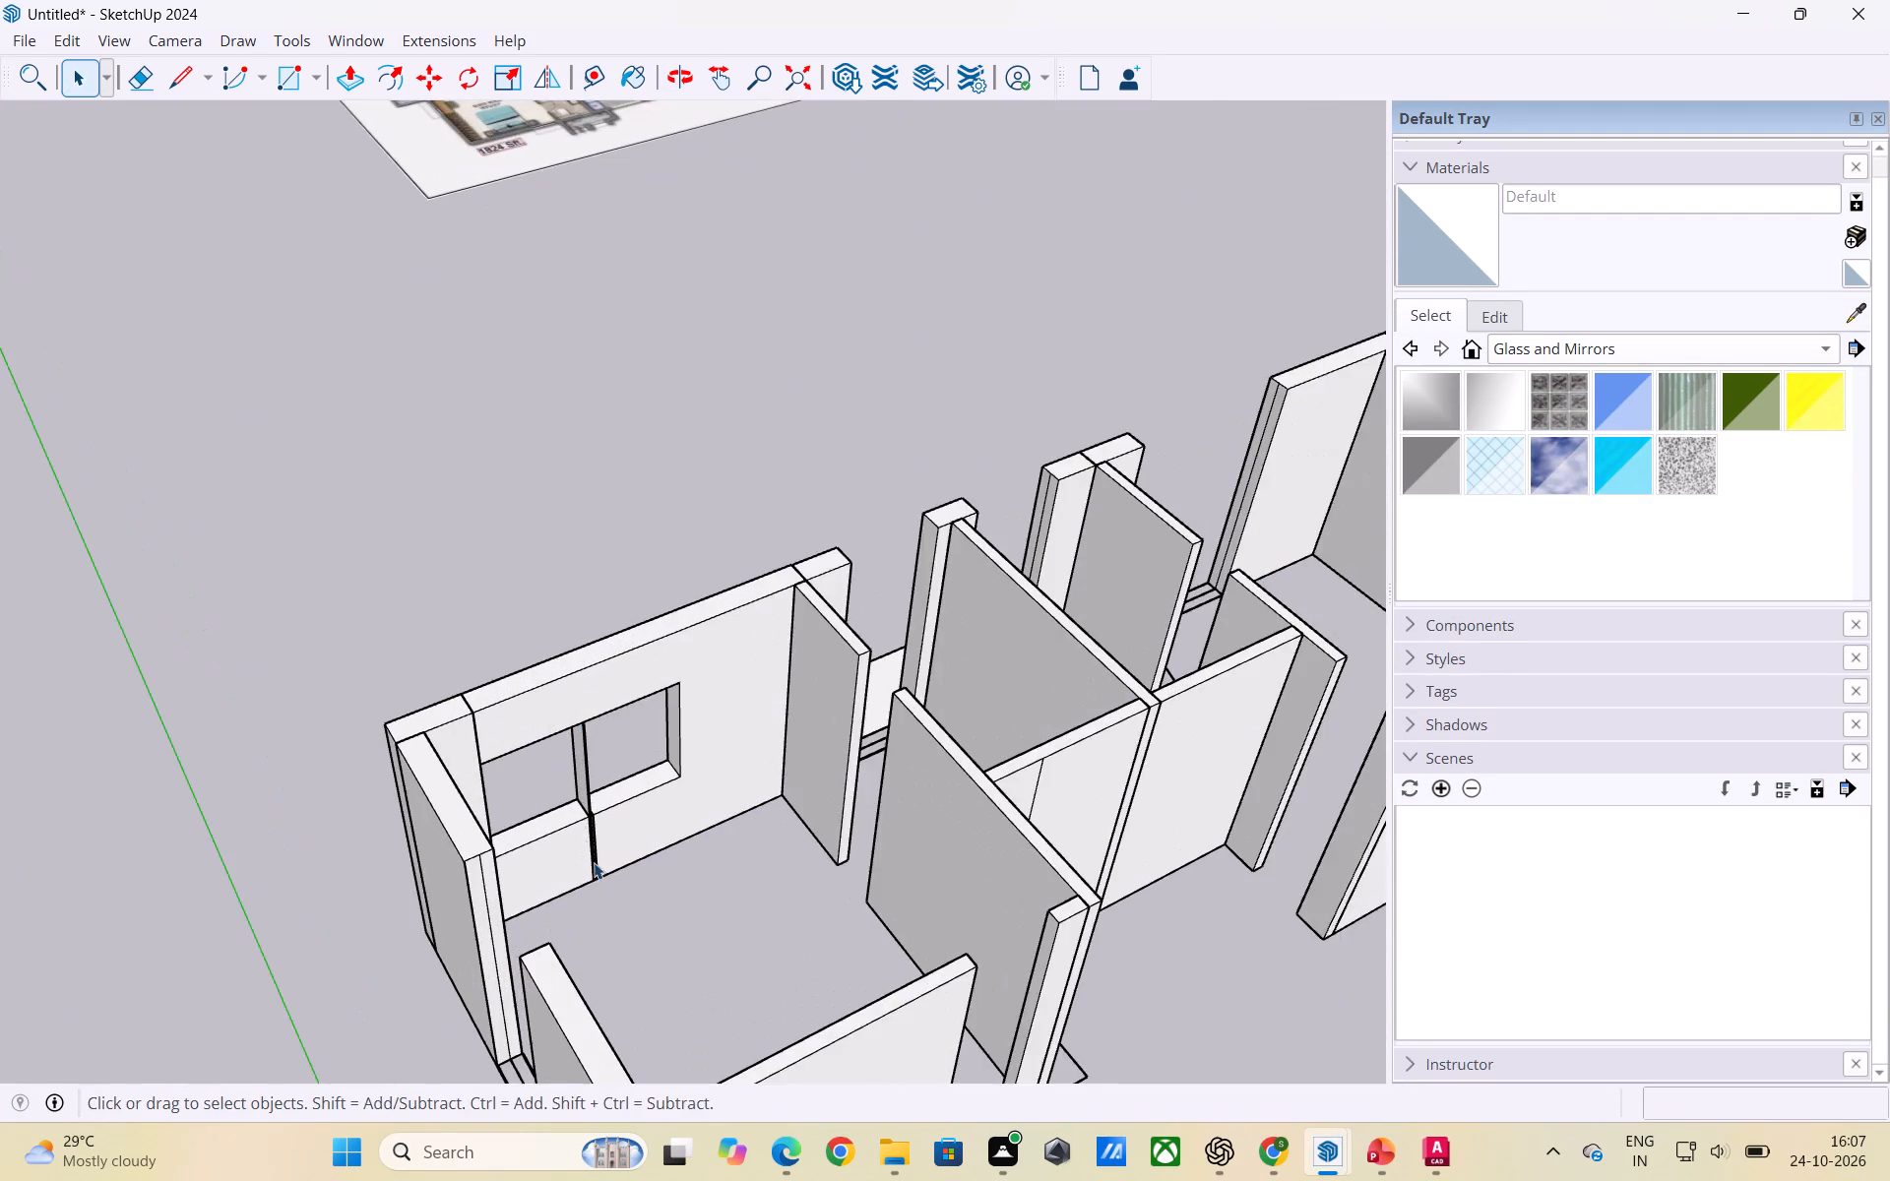
pyautogui.moveTo(594, 862); pyautogui.dragTo(556, 721, button='middle')
pyautogui.scroll(7, 570, 756)
pyautogui.moveTo(572, 841); pyautogui.dragTo(470, 766, button='middle')
pyautogui.scroll(7, 471, 768)
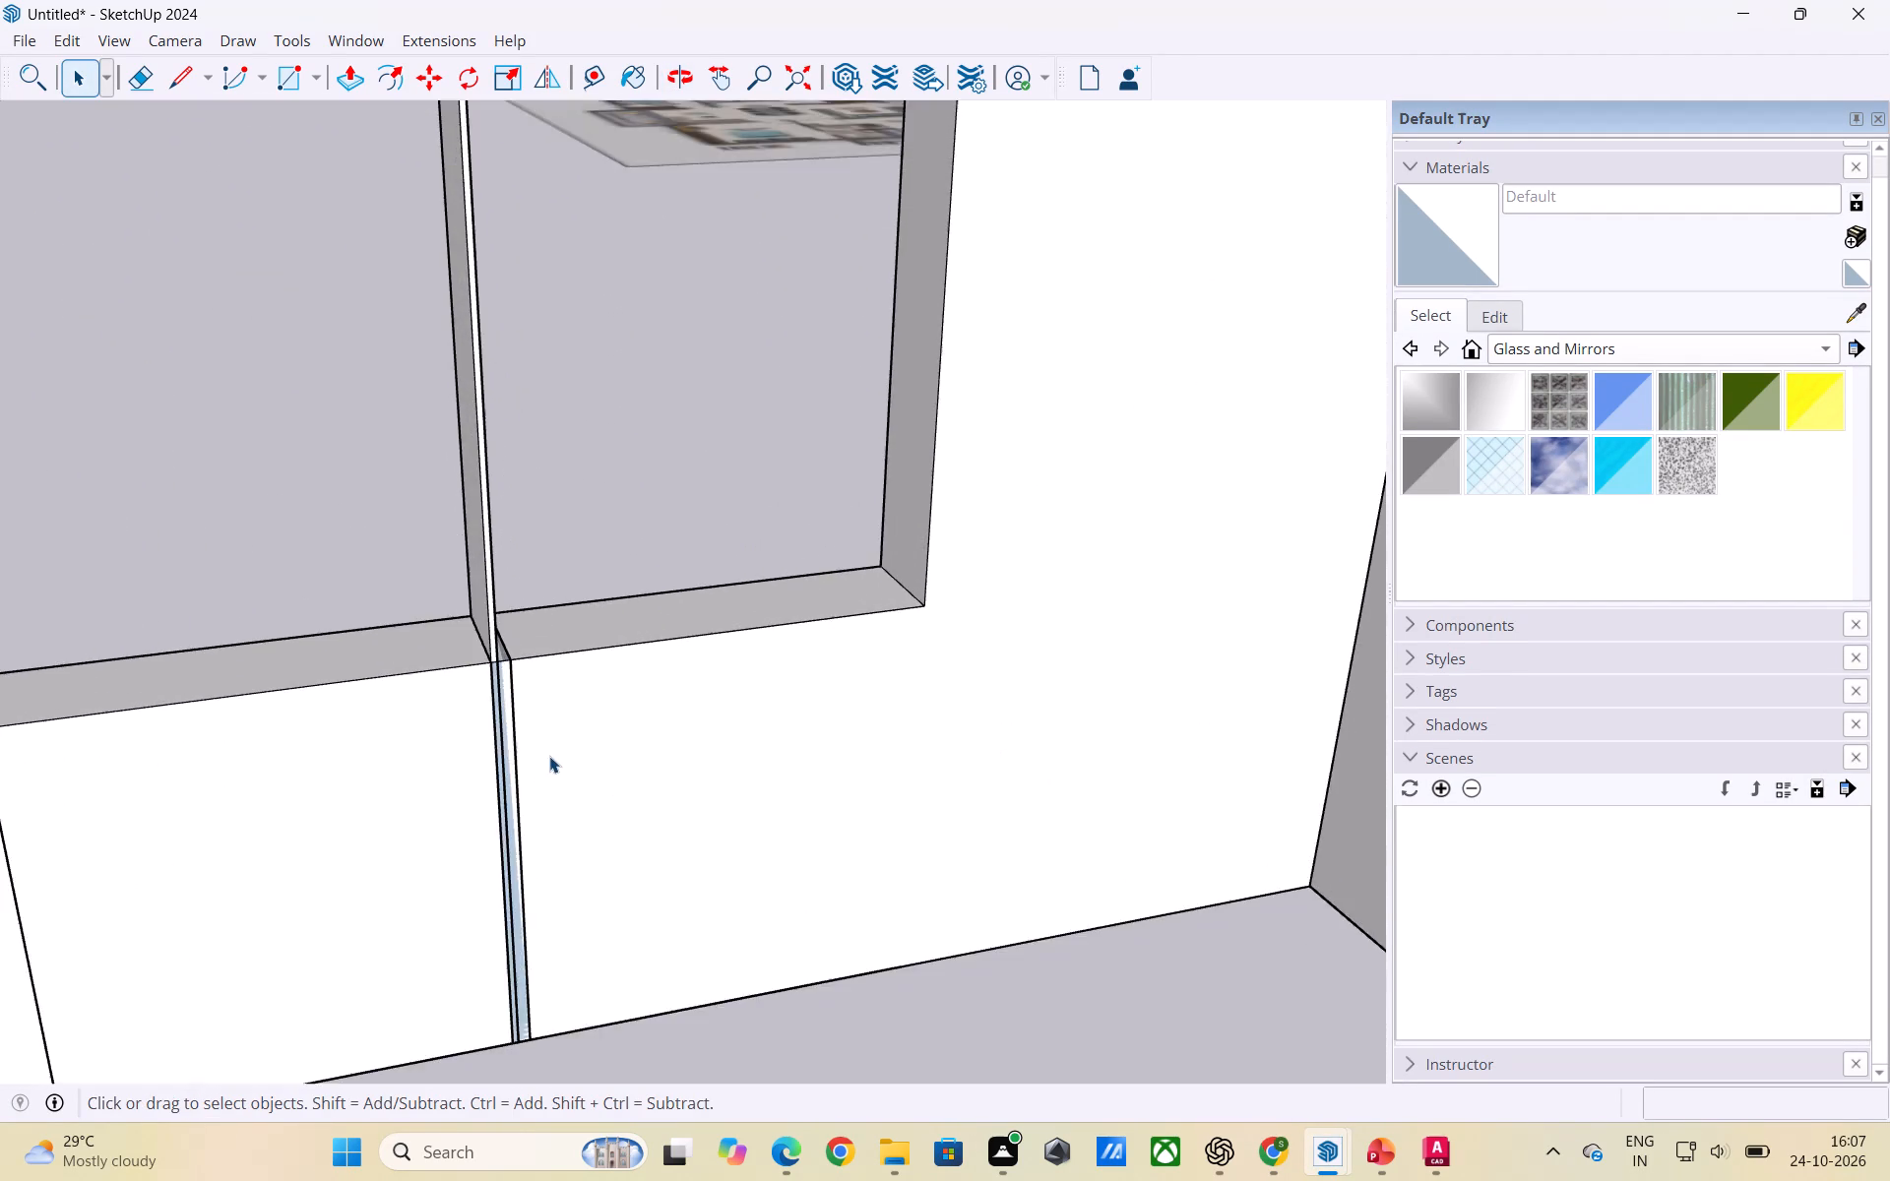
pyautogui.scroll(6, 549, 756)
pyautogui.moveTo(520, 694); pyautogui.dragTo(494, 760, button='middle')
pyautogui.scroll(-3, 528, 566)
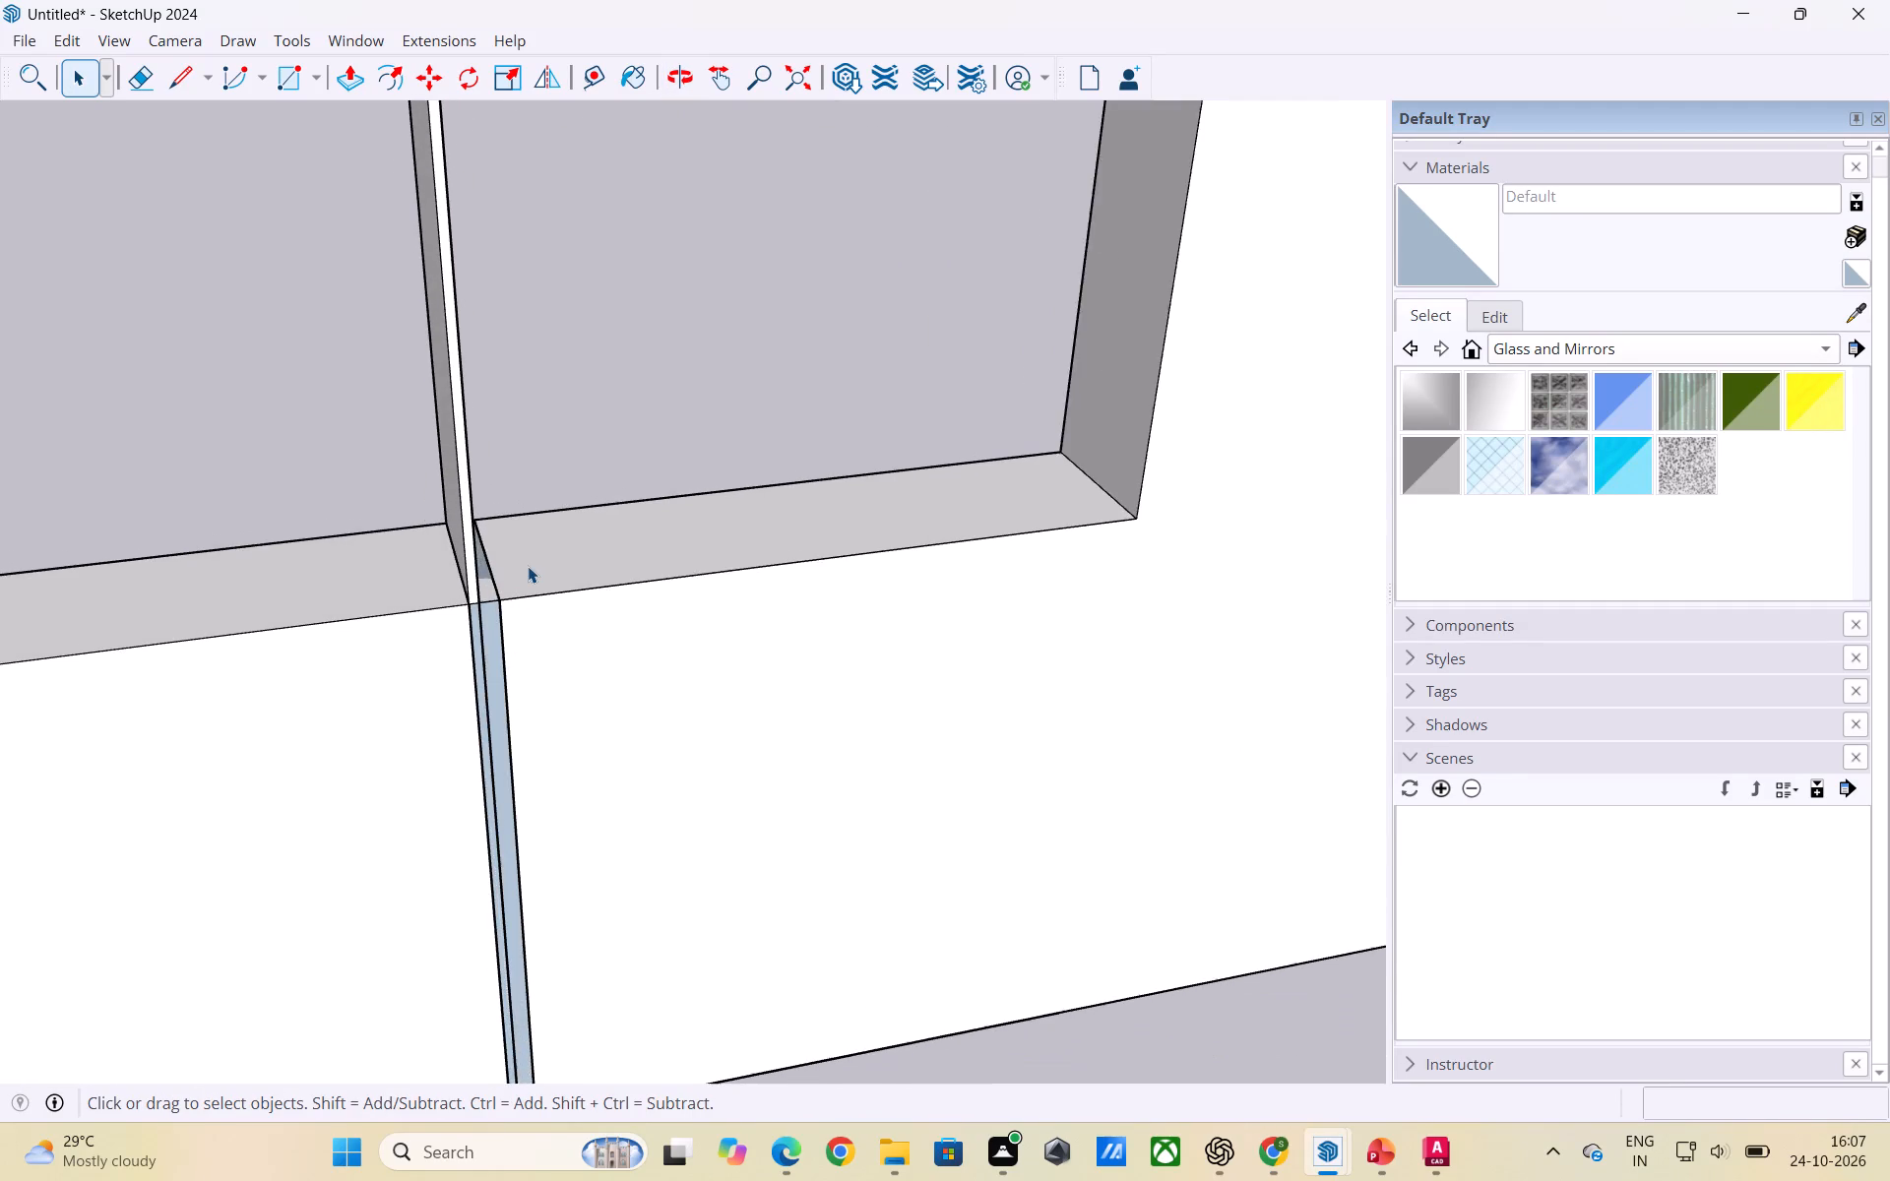
pyautogui.click(496, 651)
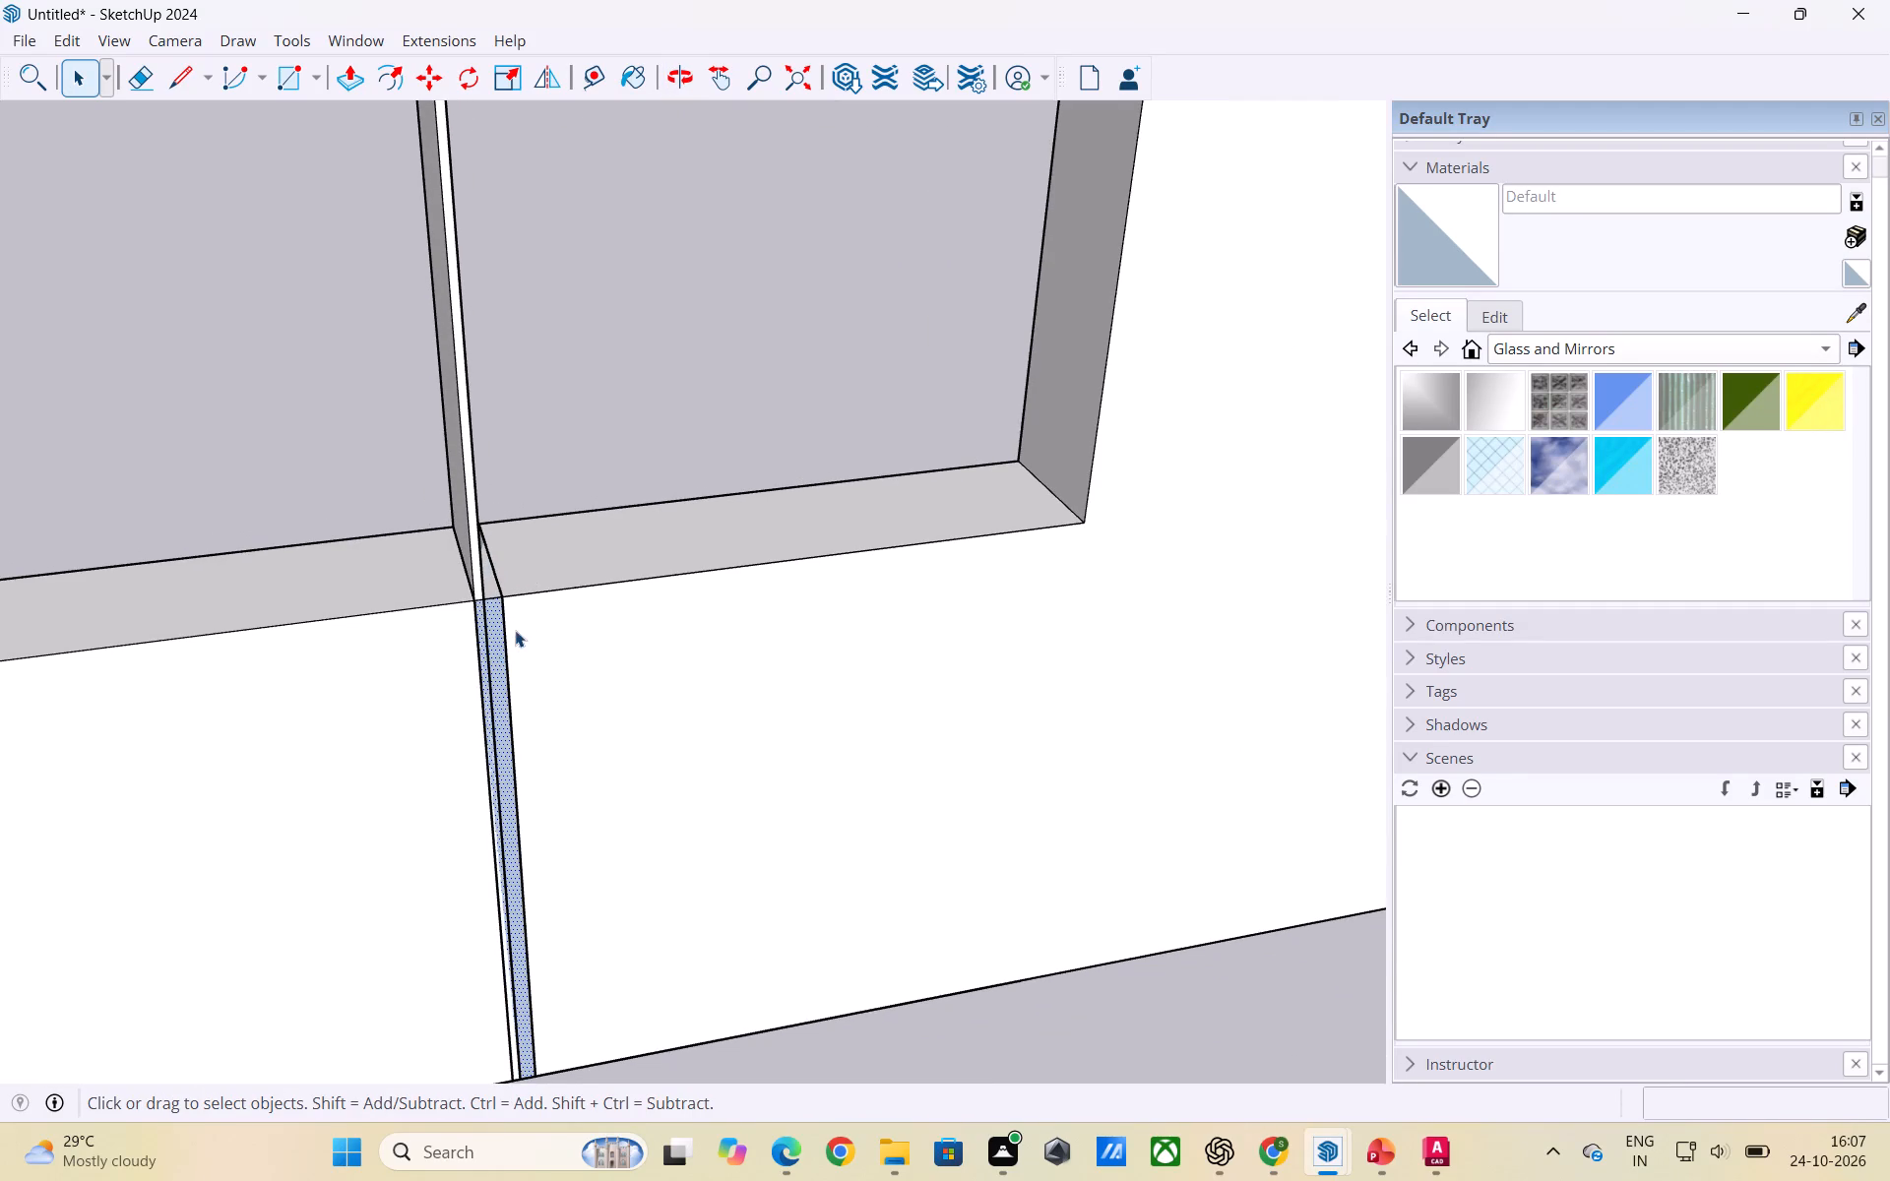
pyautogui.press('Delete')
# Delete the leftover block's narrow top face lying on the sill beside the thin strip.
pyautogui.scroll(-6, 596, 593)
pyautogui.scroll(-2, 655, 684)
pyautogui.moveTo(654, 691); pyautogui.dragTo(400, 737, button='middle')
pyautogui.scroll(1, 405, 750)
pyautogui.moveTo(400, 737); pyautogui.dragTo(396, 688, button='middle')
pyautogui.scroll(5, 471, 569)
pyautogui.moveTo(576, 518); pyautogui.dragTo(557, 670, button='middle')
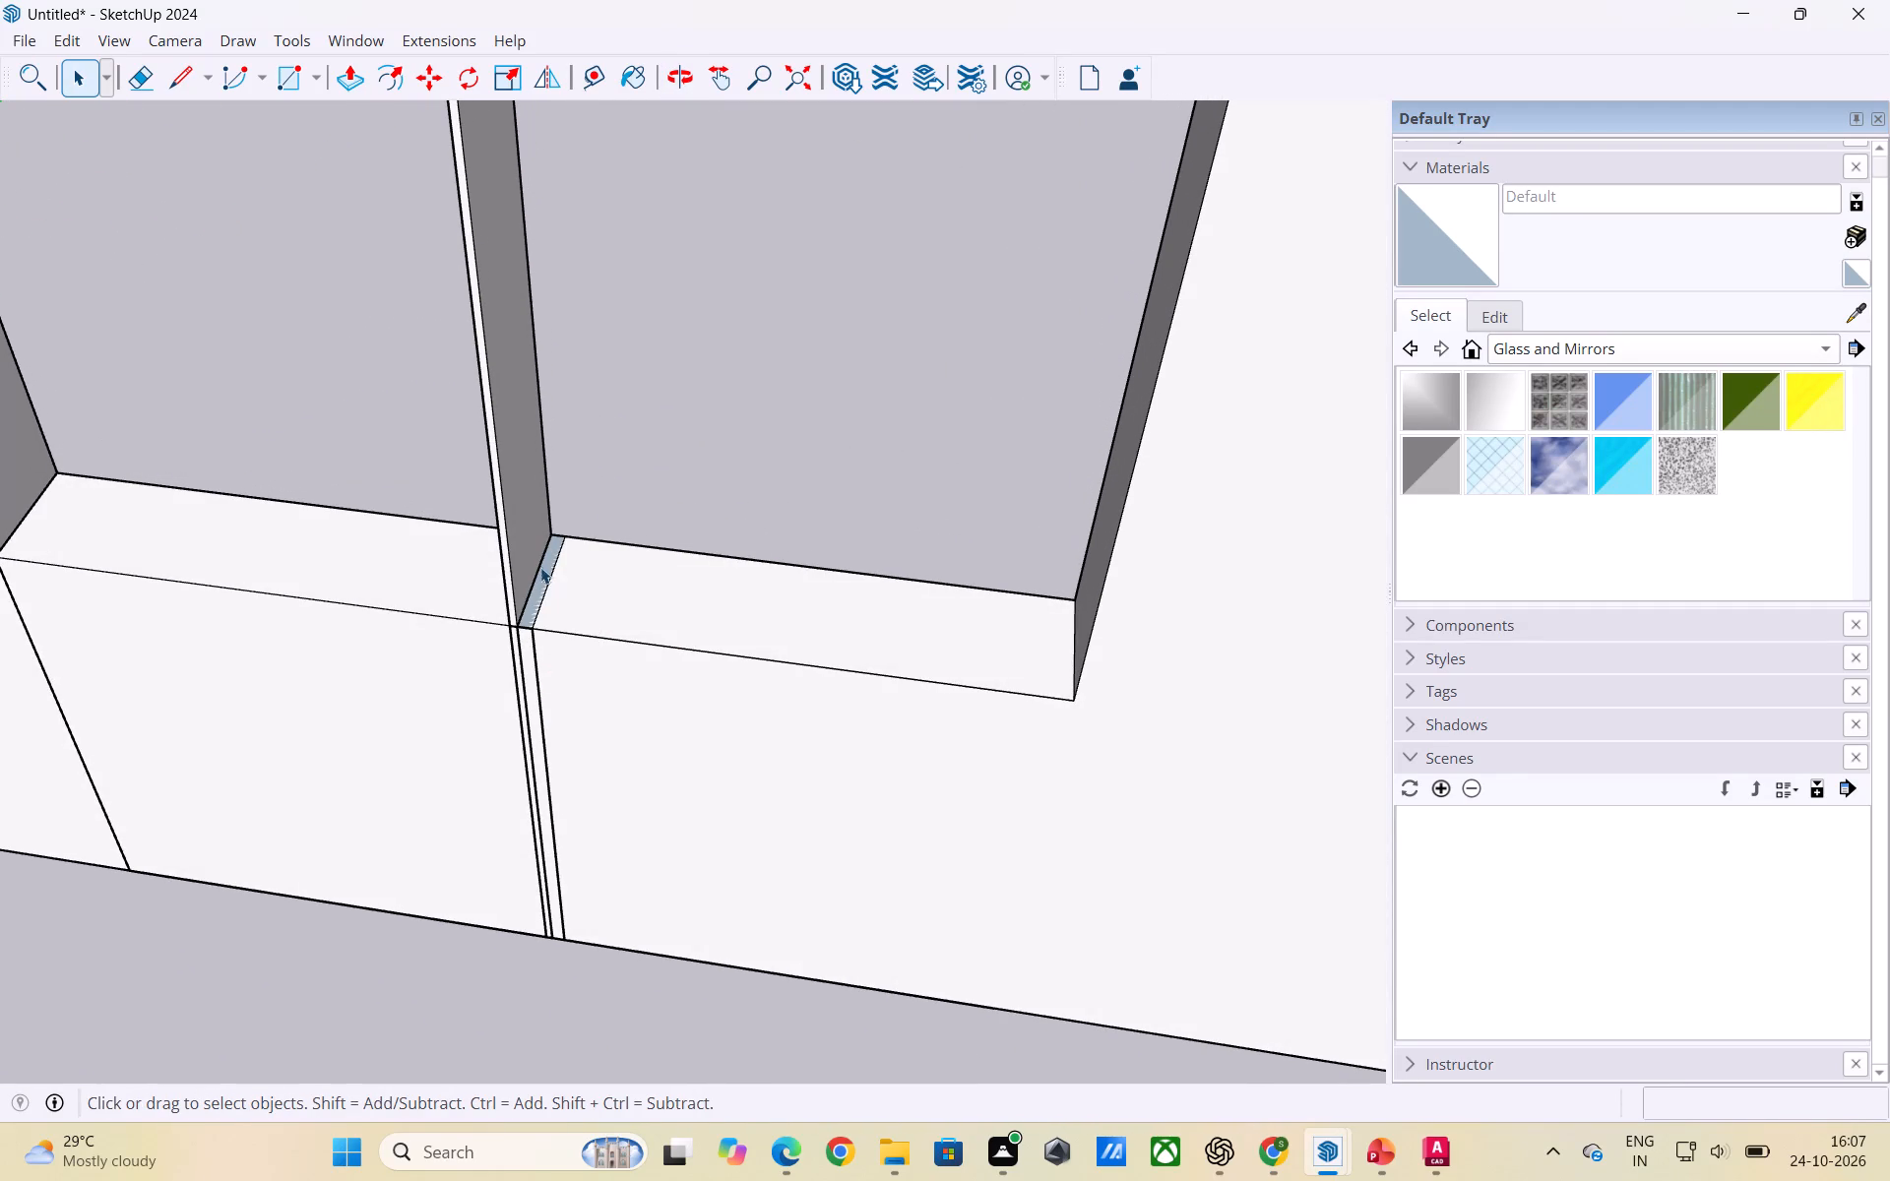
pyautogui.click(546, 579)
pyautogui.click(538, 585)
pyautogui.press('Delete')
pyautogui.click(684, 481)
# Delete the leftover block's room-side vertical edge and its top edge crossing the sill beside the thin strip.
pyautogui.scroll(-3, 694, 654)
pyautogui.moveTo(610, 720); pyautogui.dragTo(733, 622, button='middle')
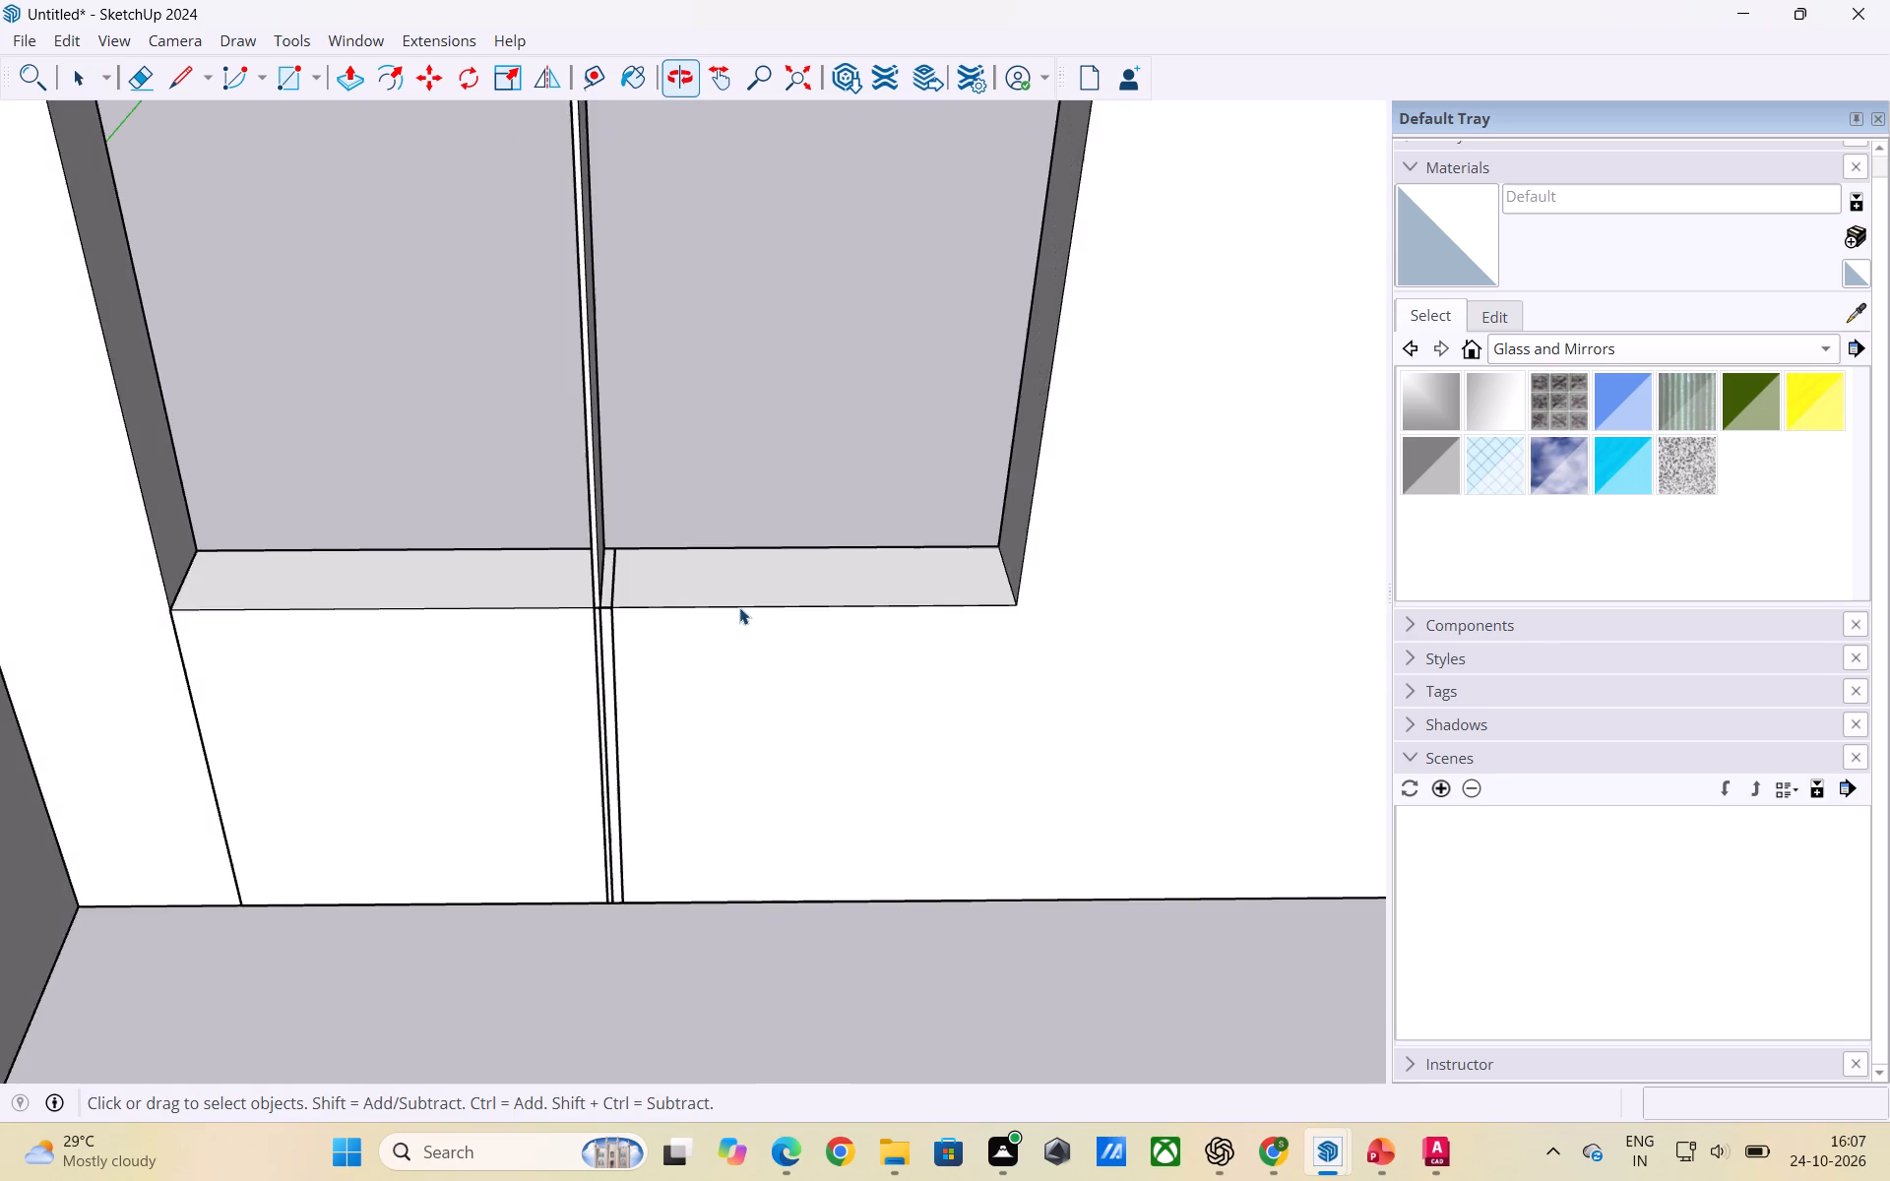
pyautogui.scroll(6, 564, 606)
pyautogui.moveTo(635, 625); pyautogui.dragTo(700, 635, button='middle')
pyautogui.scroll(2, 707, 620)
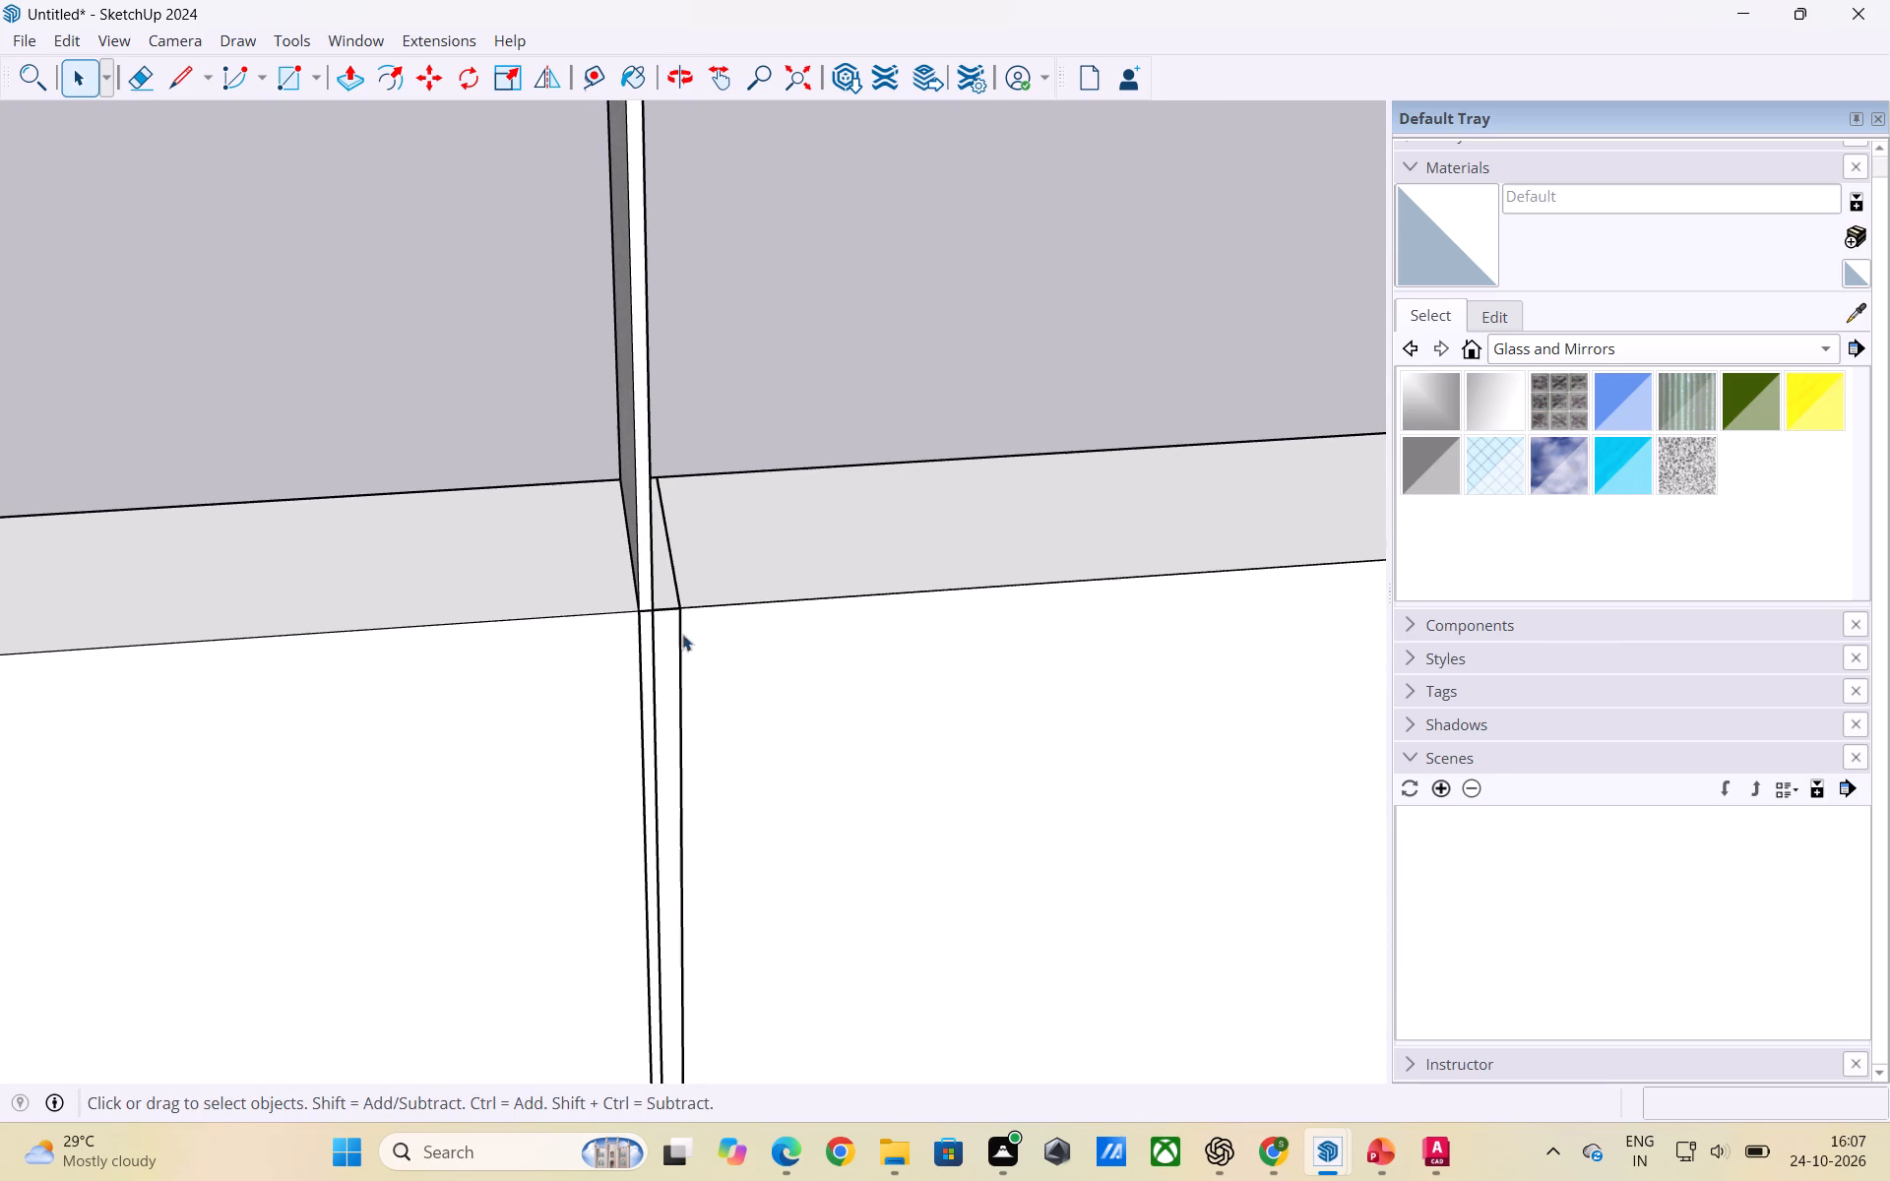
pyautogui.click(681, 667)
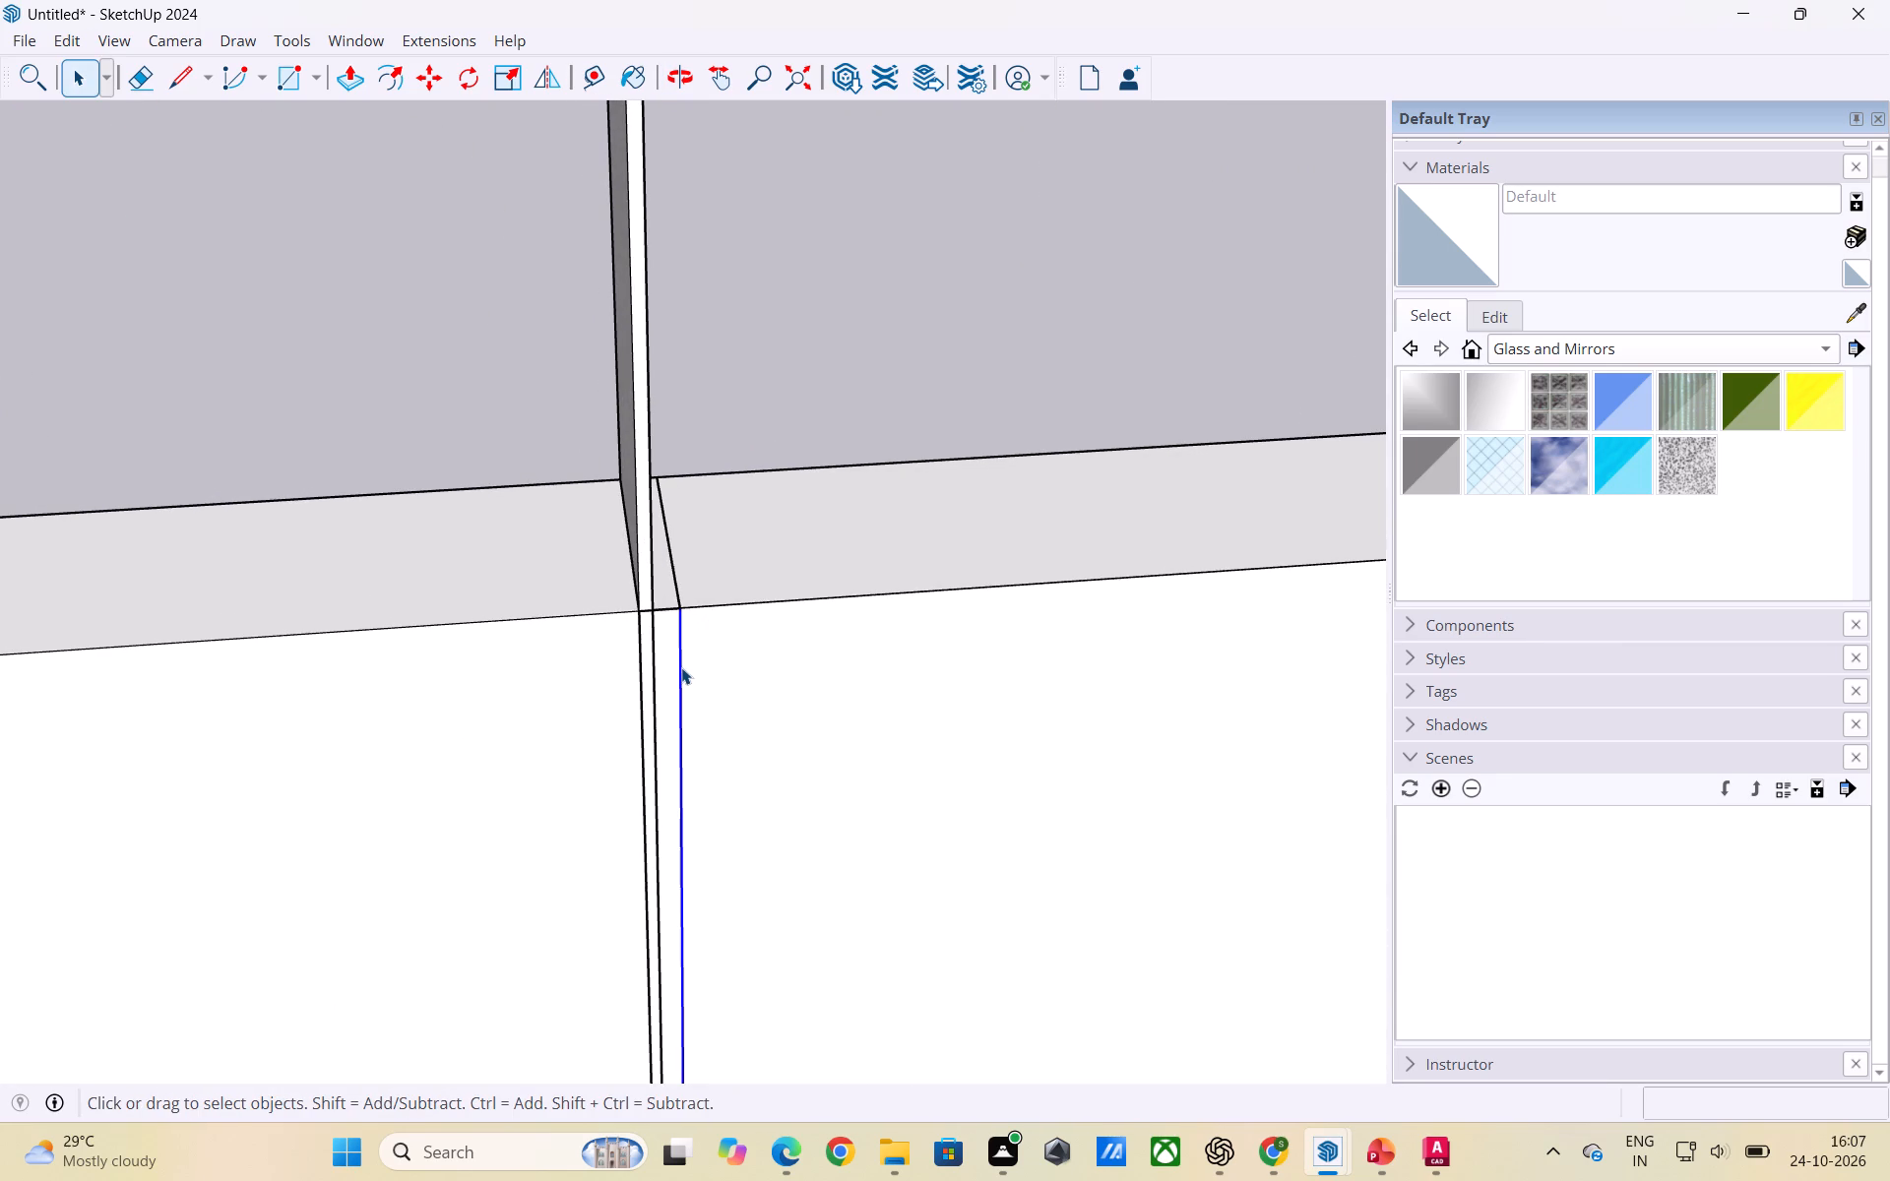
pyautogui.press('Delete')
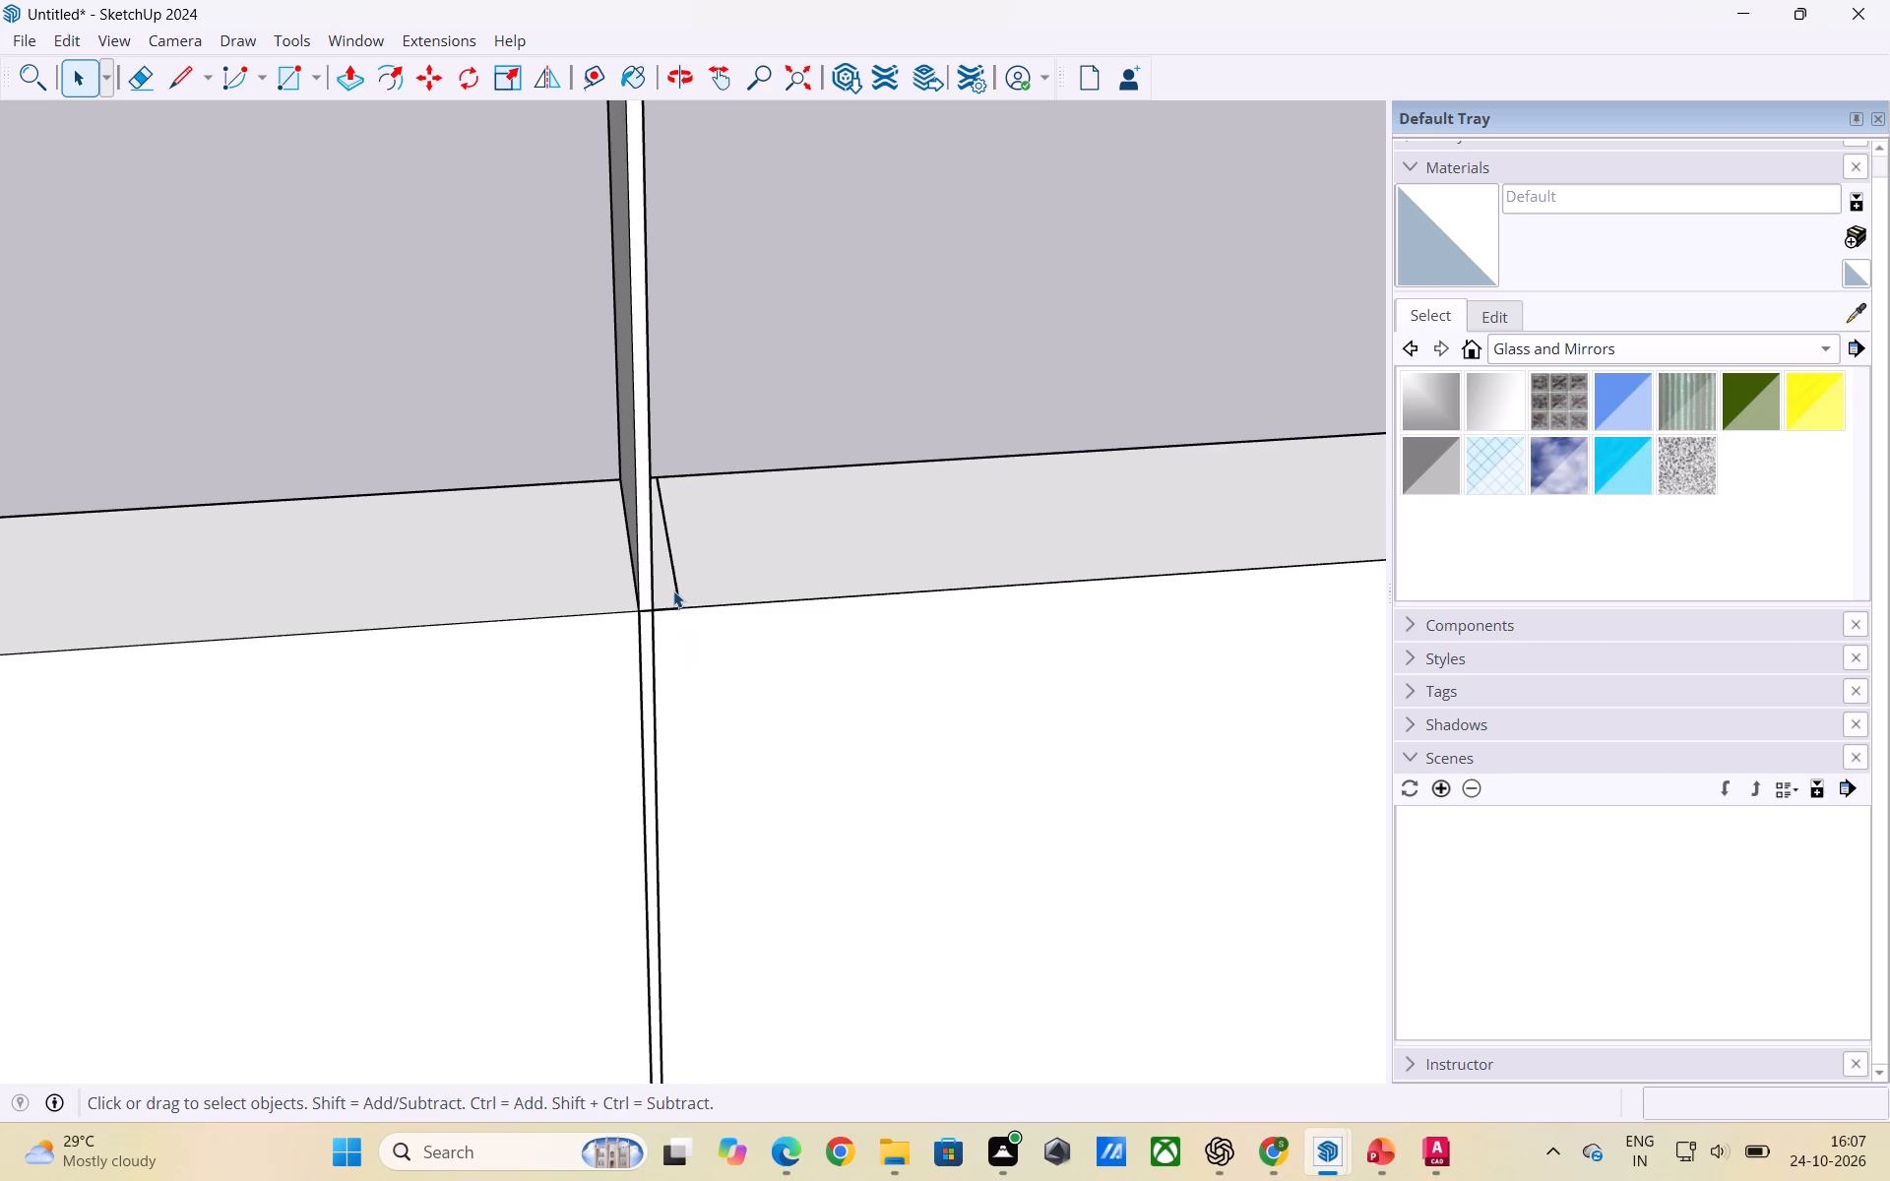
pyautogui.click(675, 590)
pyautogui.press('Delete')
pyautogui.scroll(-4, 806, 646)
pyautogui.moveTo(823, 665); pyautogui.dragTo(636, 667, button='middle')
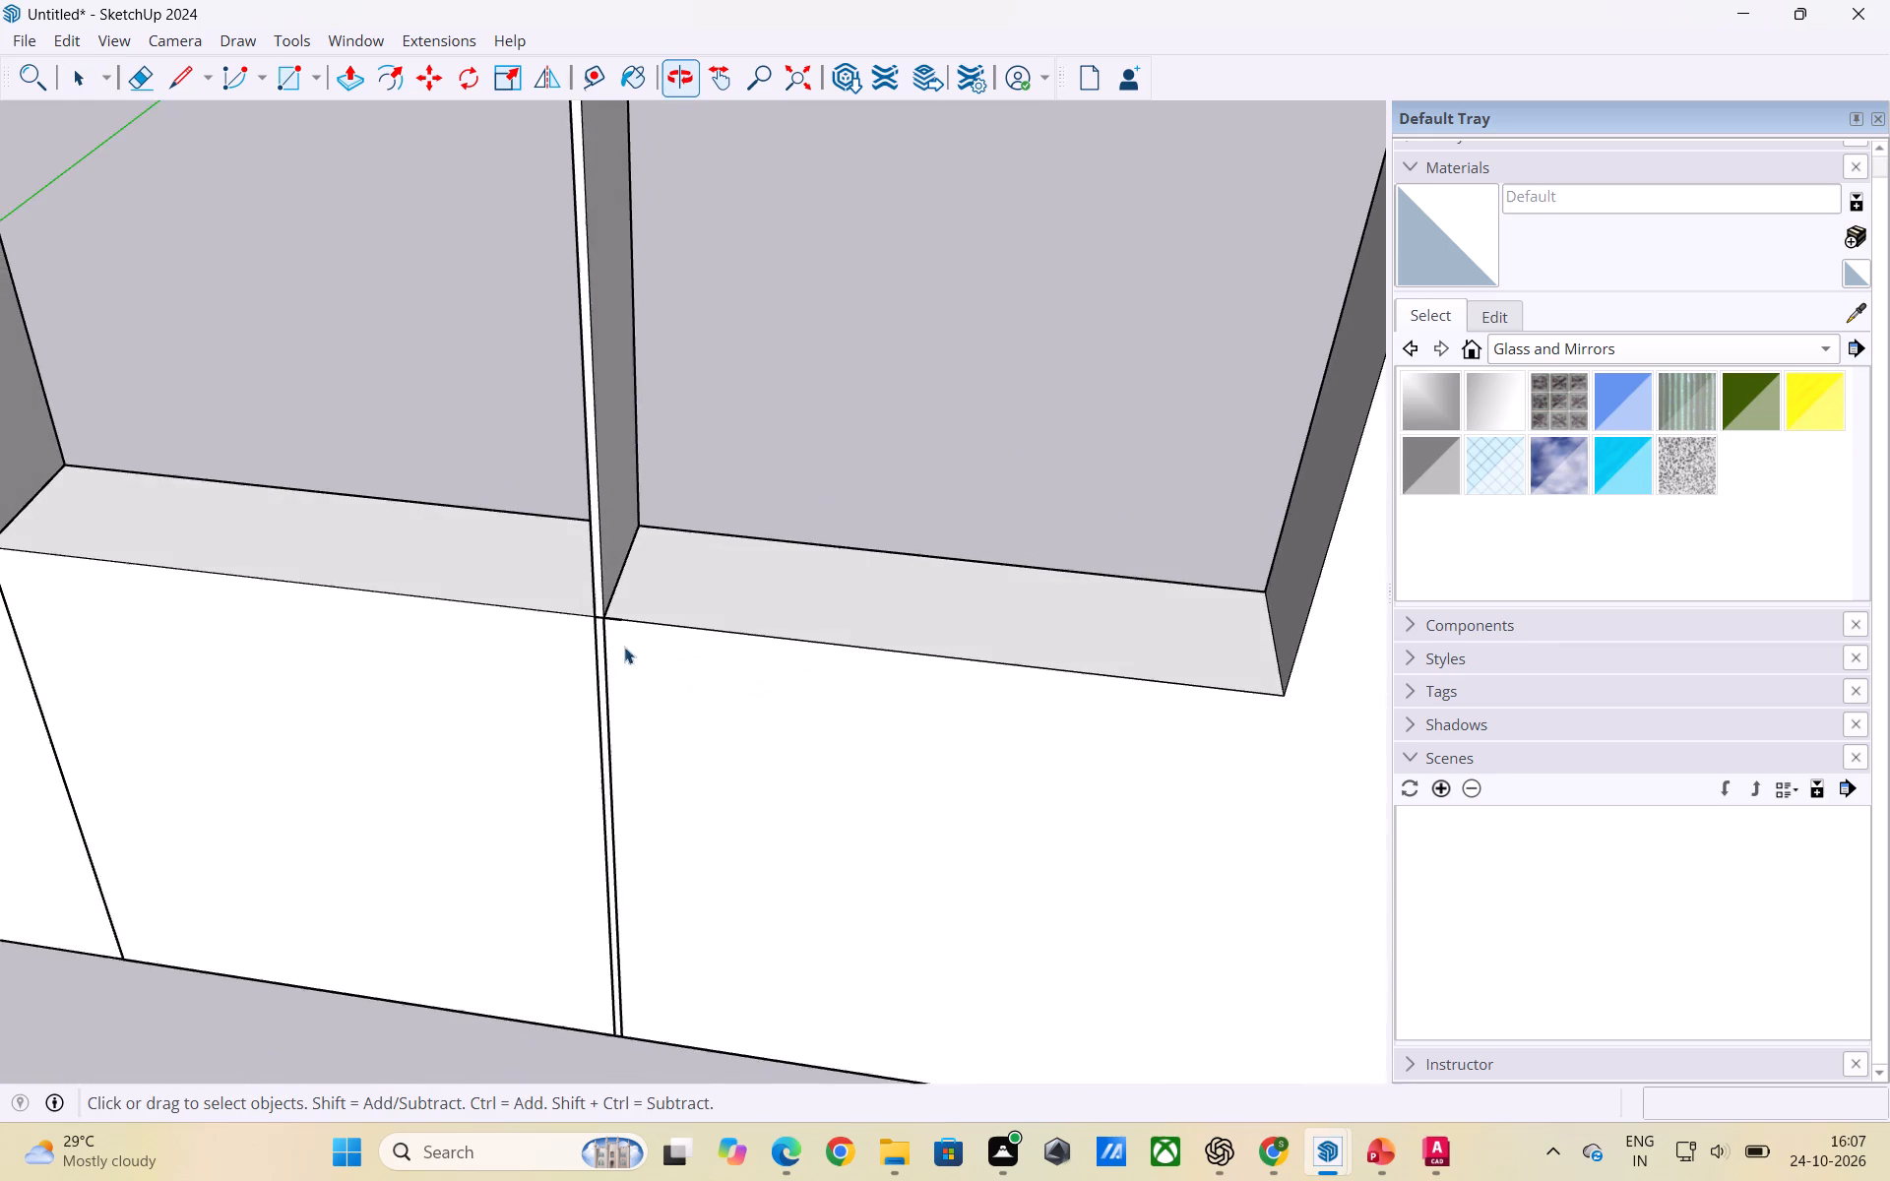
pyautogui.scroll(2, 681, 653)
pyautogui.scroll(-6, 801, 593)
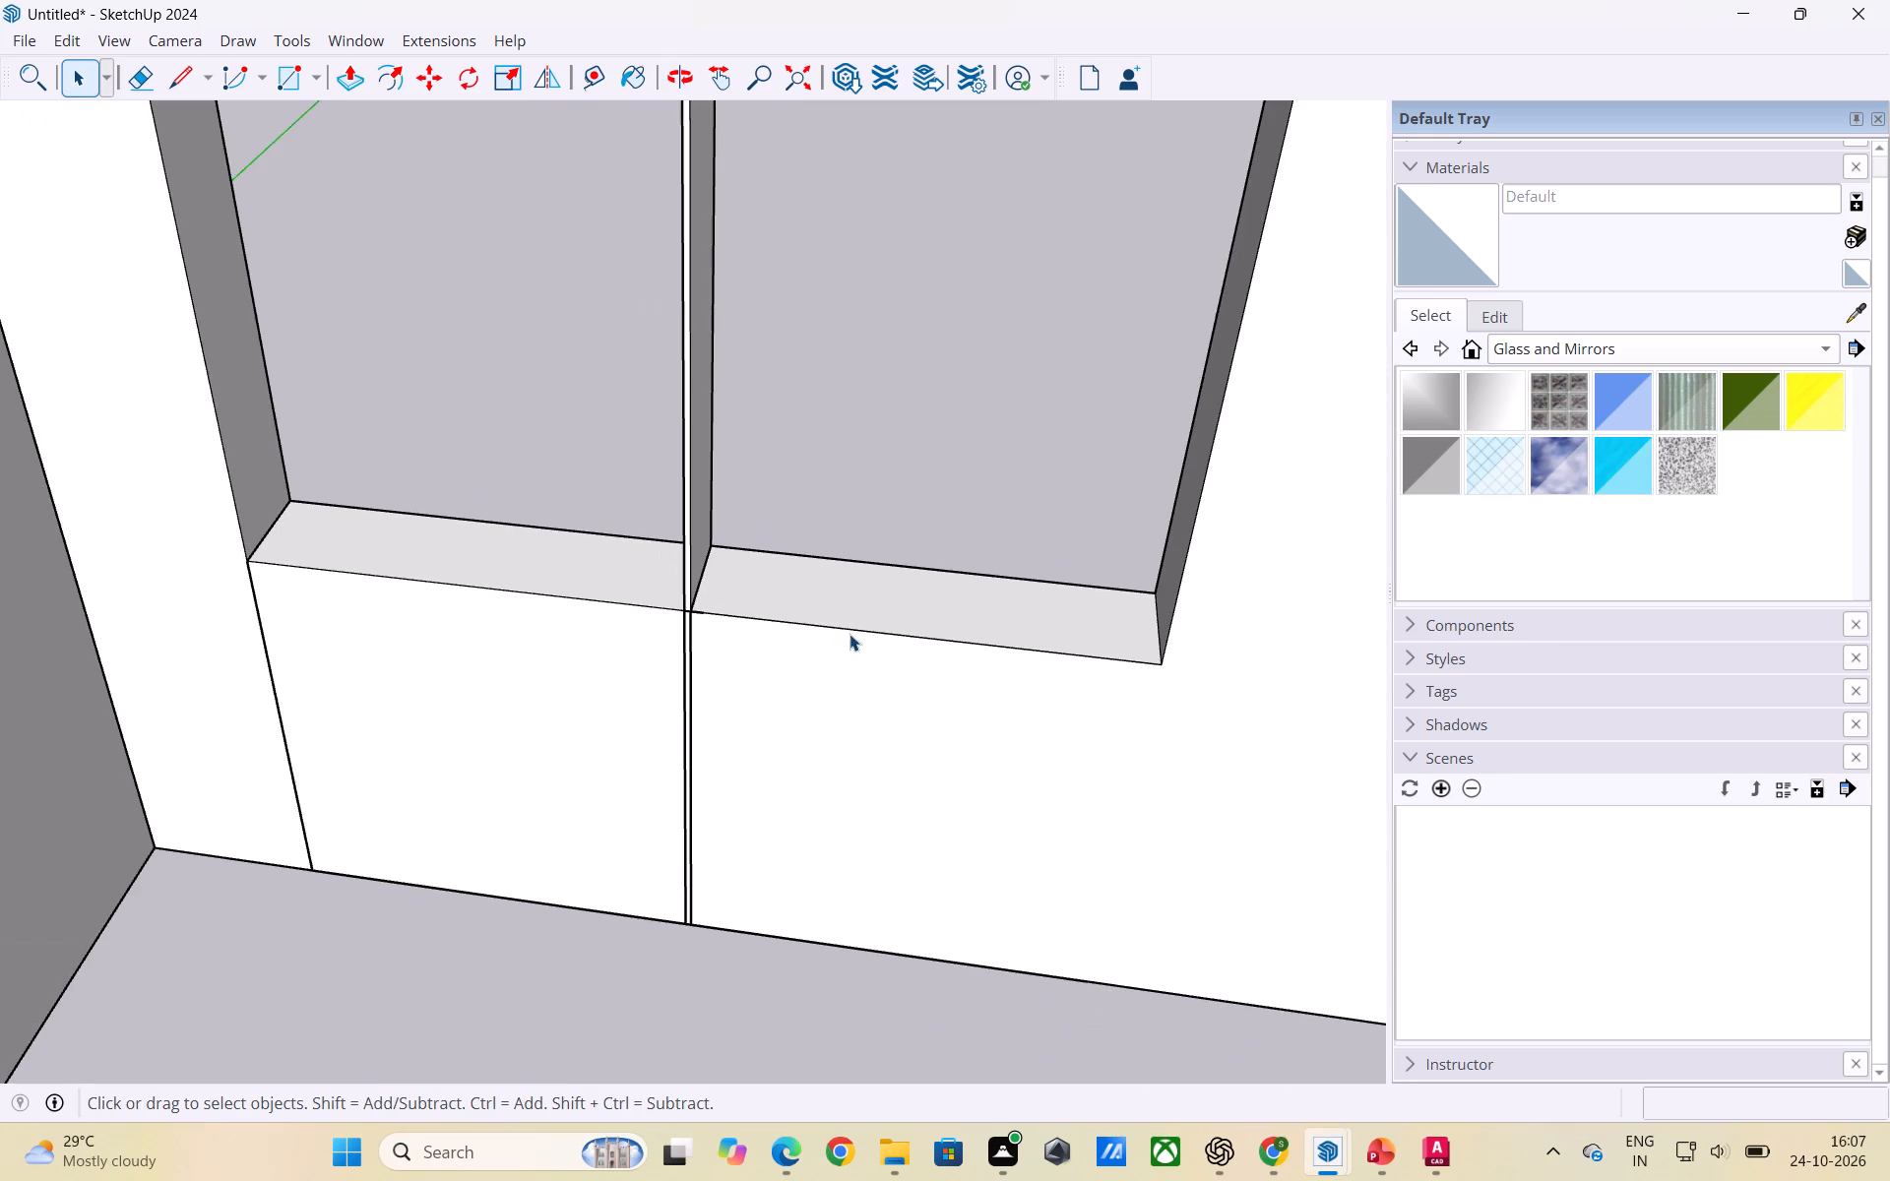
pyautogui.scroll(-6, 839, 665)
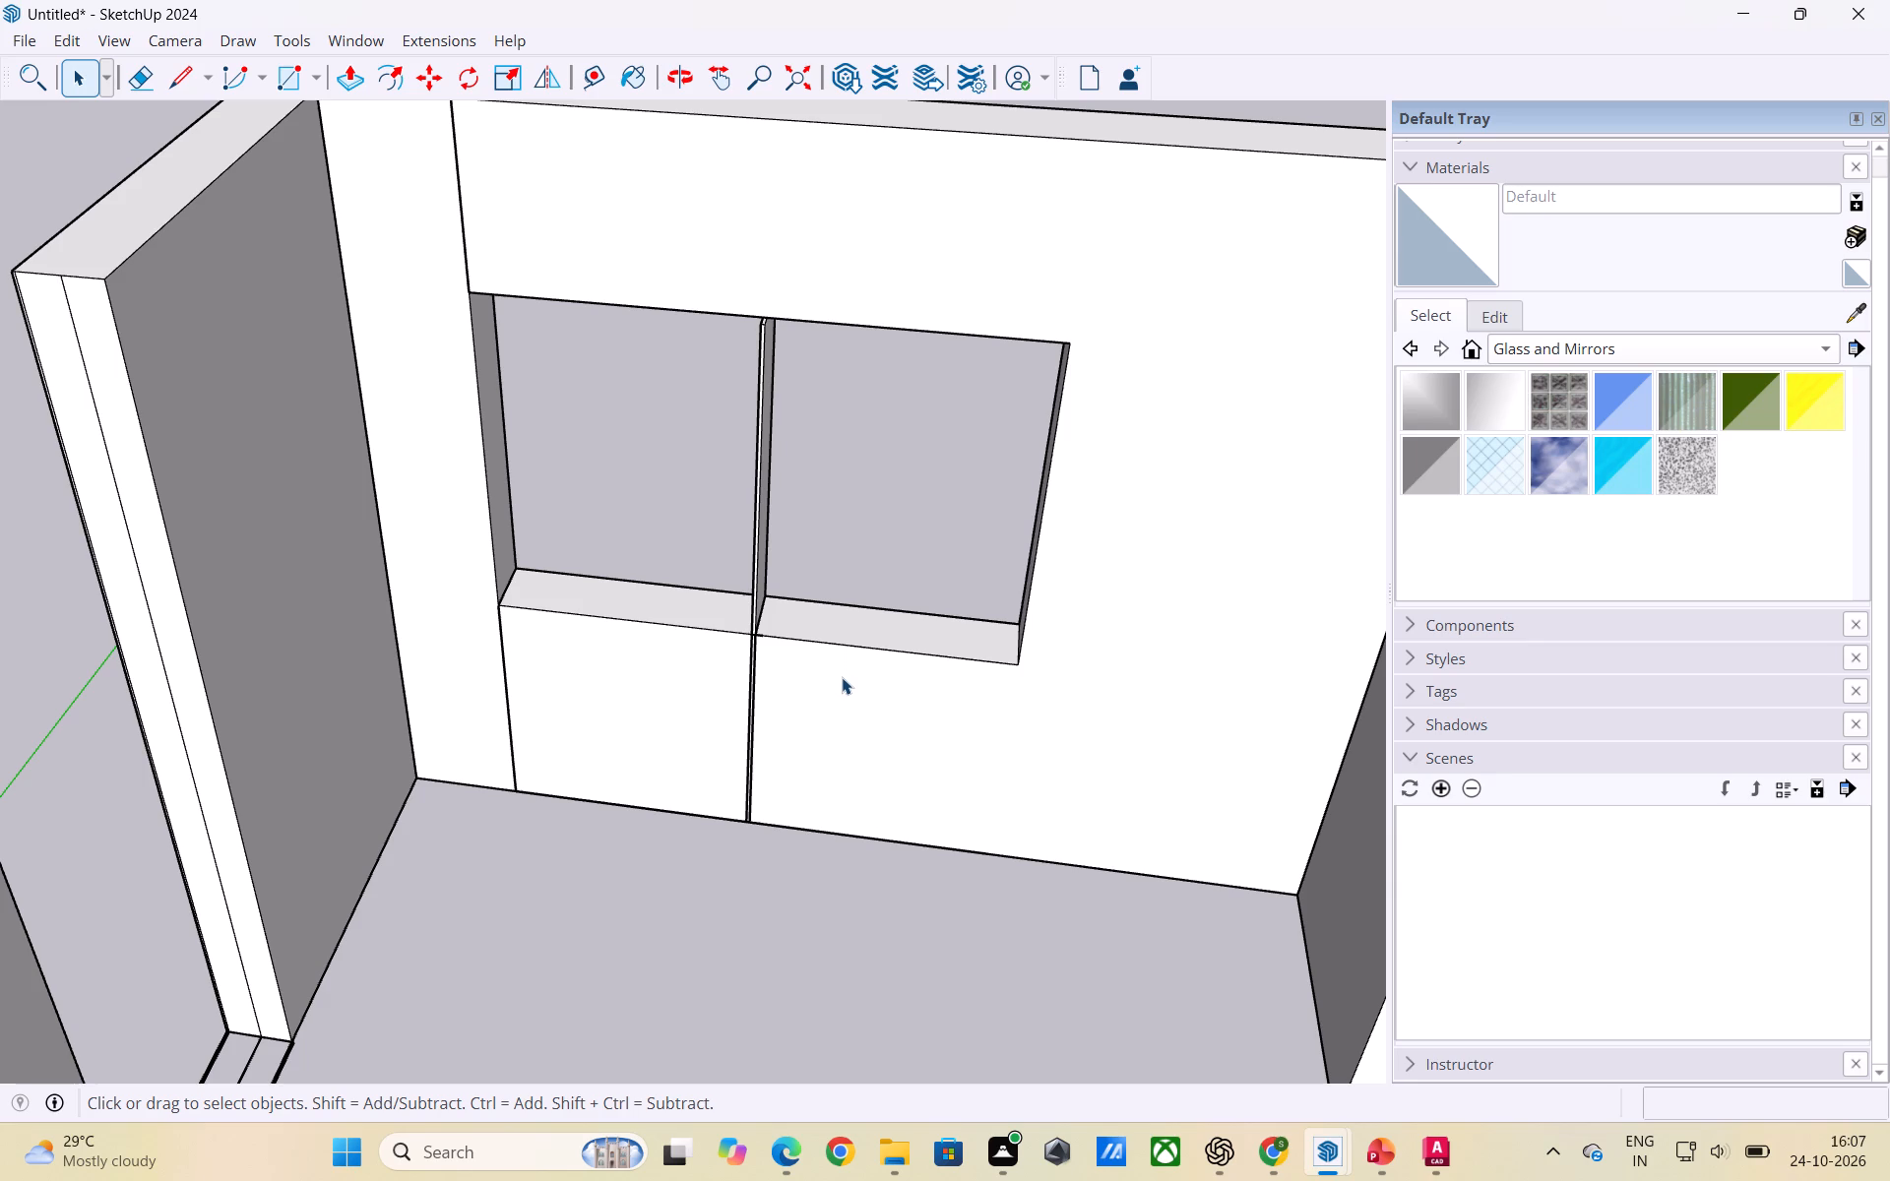
# Inside the thin strip's group, push its room-side face back about 1 9/16" to line up with the wall above the window.
pyautogui.scroll(3, 769, 315)
pyautogui.moveTo(750, 344); pyautogui.dragTo(768, 258, button='middle')
pyautogui.scroll(5, 770, 270)
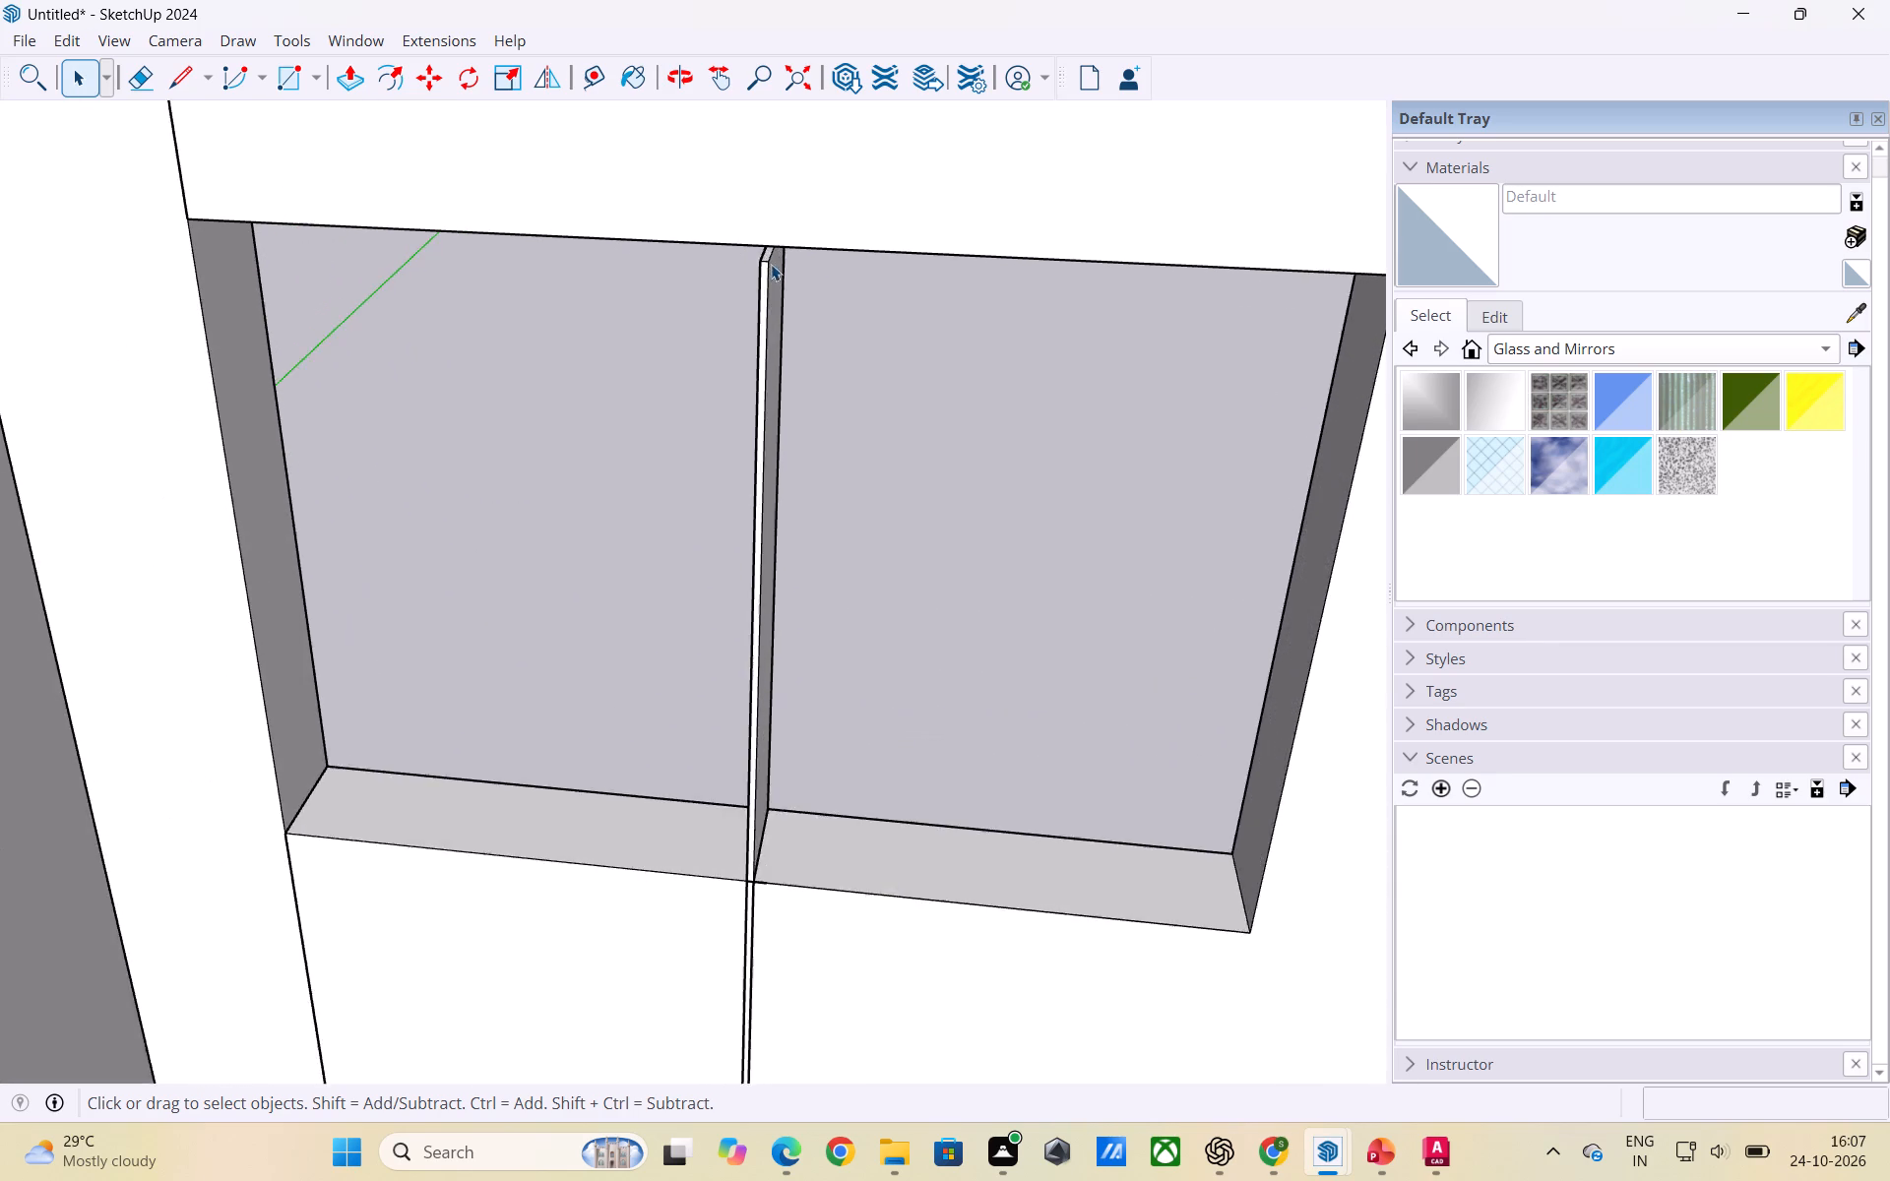
pyautogui.scroll(2, 771, 264)
pyautogui.moveTo(771, 259); pyautogui.dragTo(820, 177, button='middle')
pyautogui.moveTo(720, 271); pyautogui.dragTo(883, 362, button='middle')
pyautogui.scroll(-2, 557, 281)
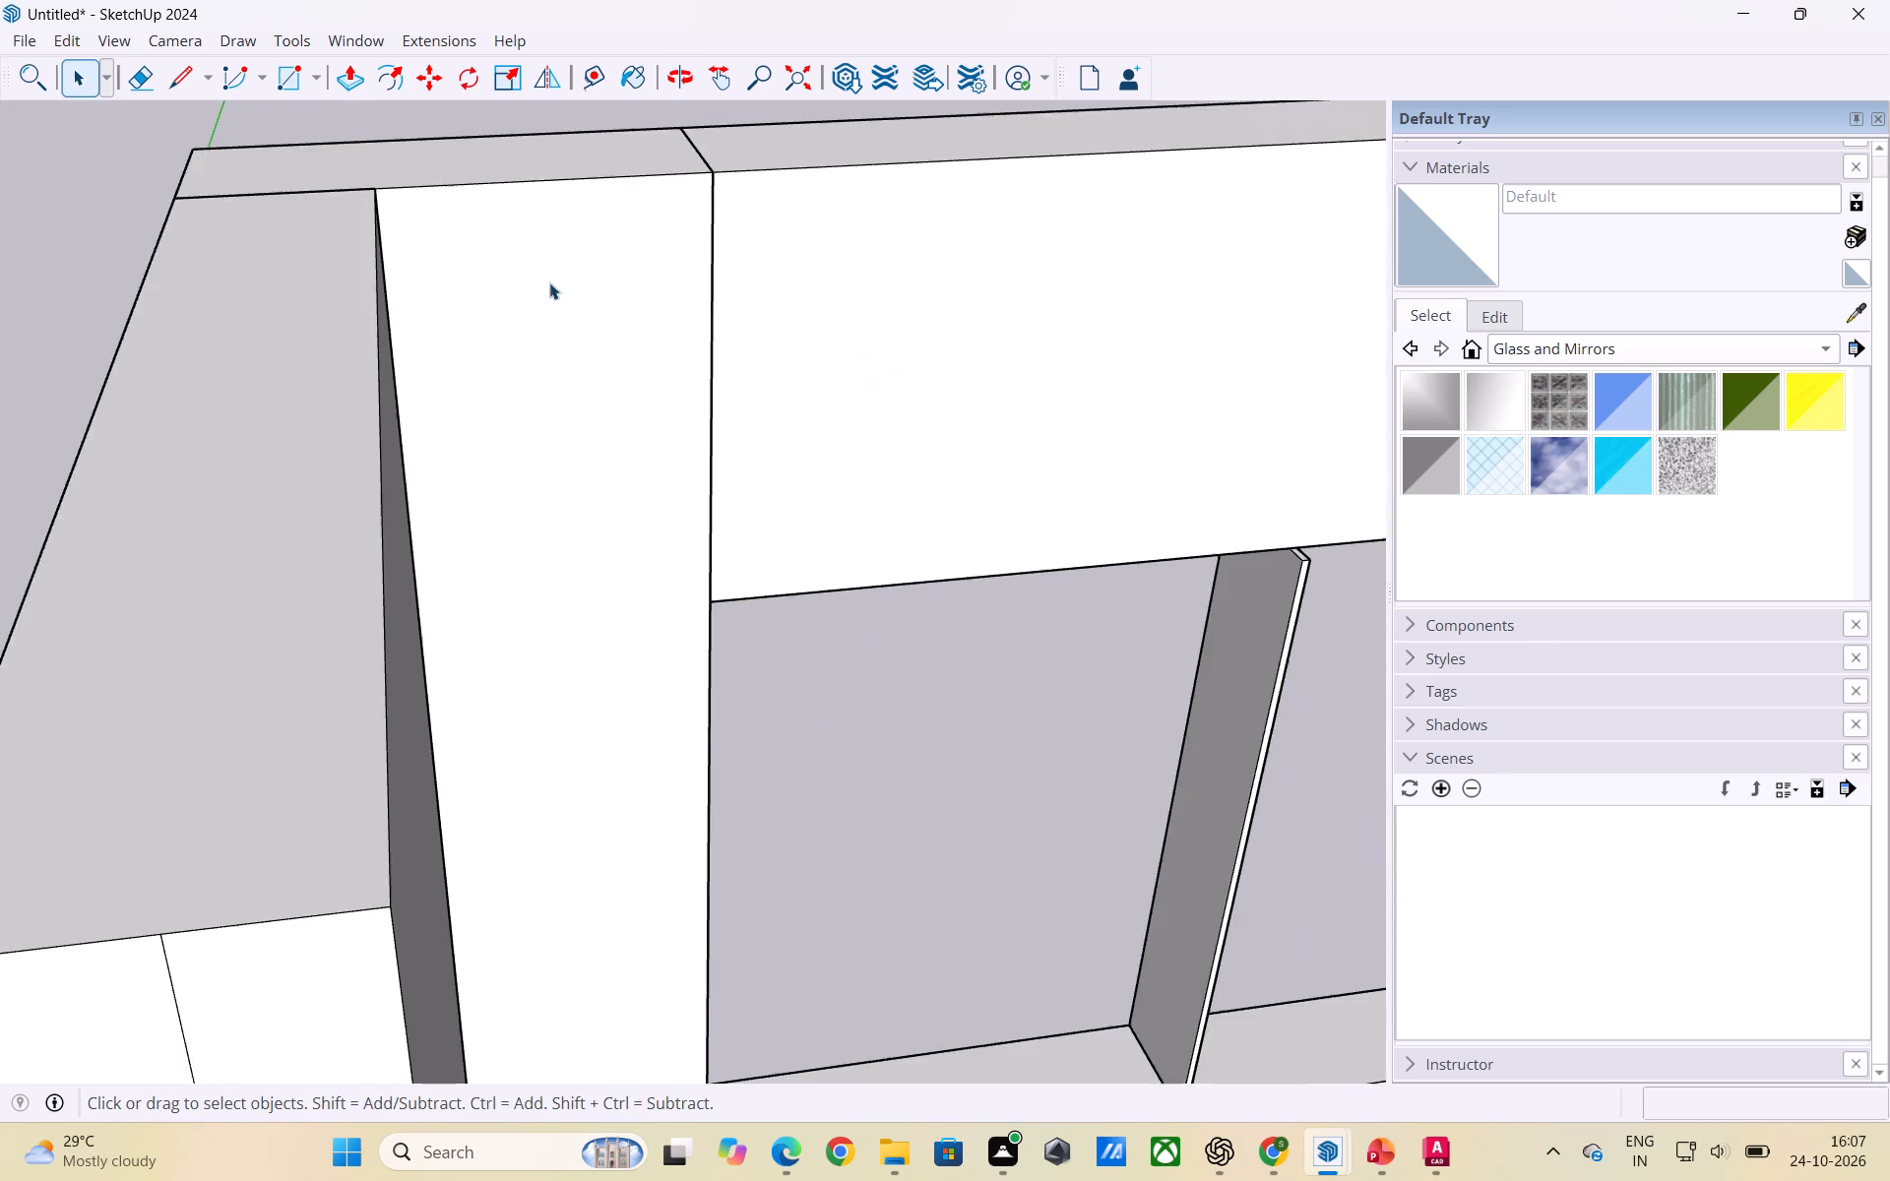
pyautogui.scroll(-4, 549, 282)
pyautogui.scroll(-2, 1082, 528)
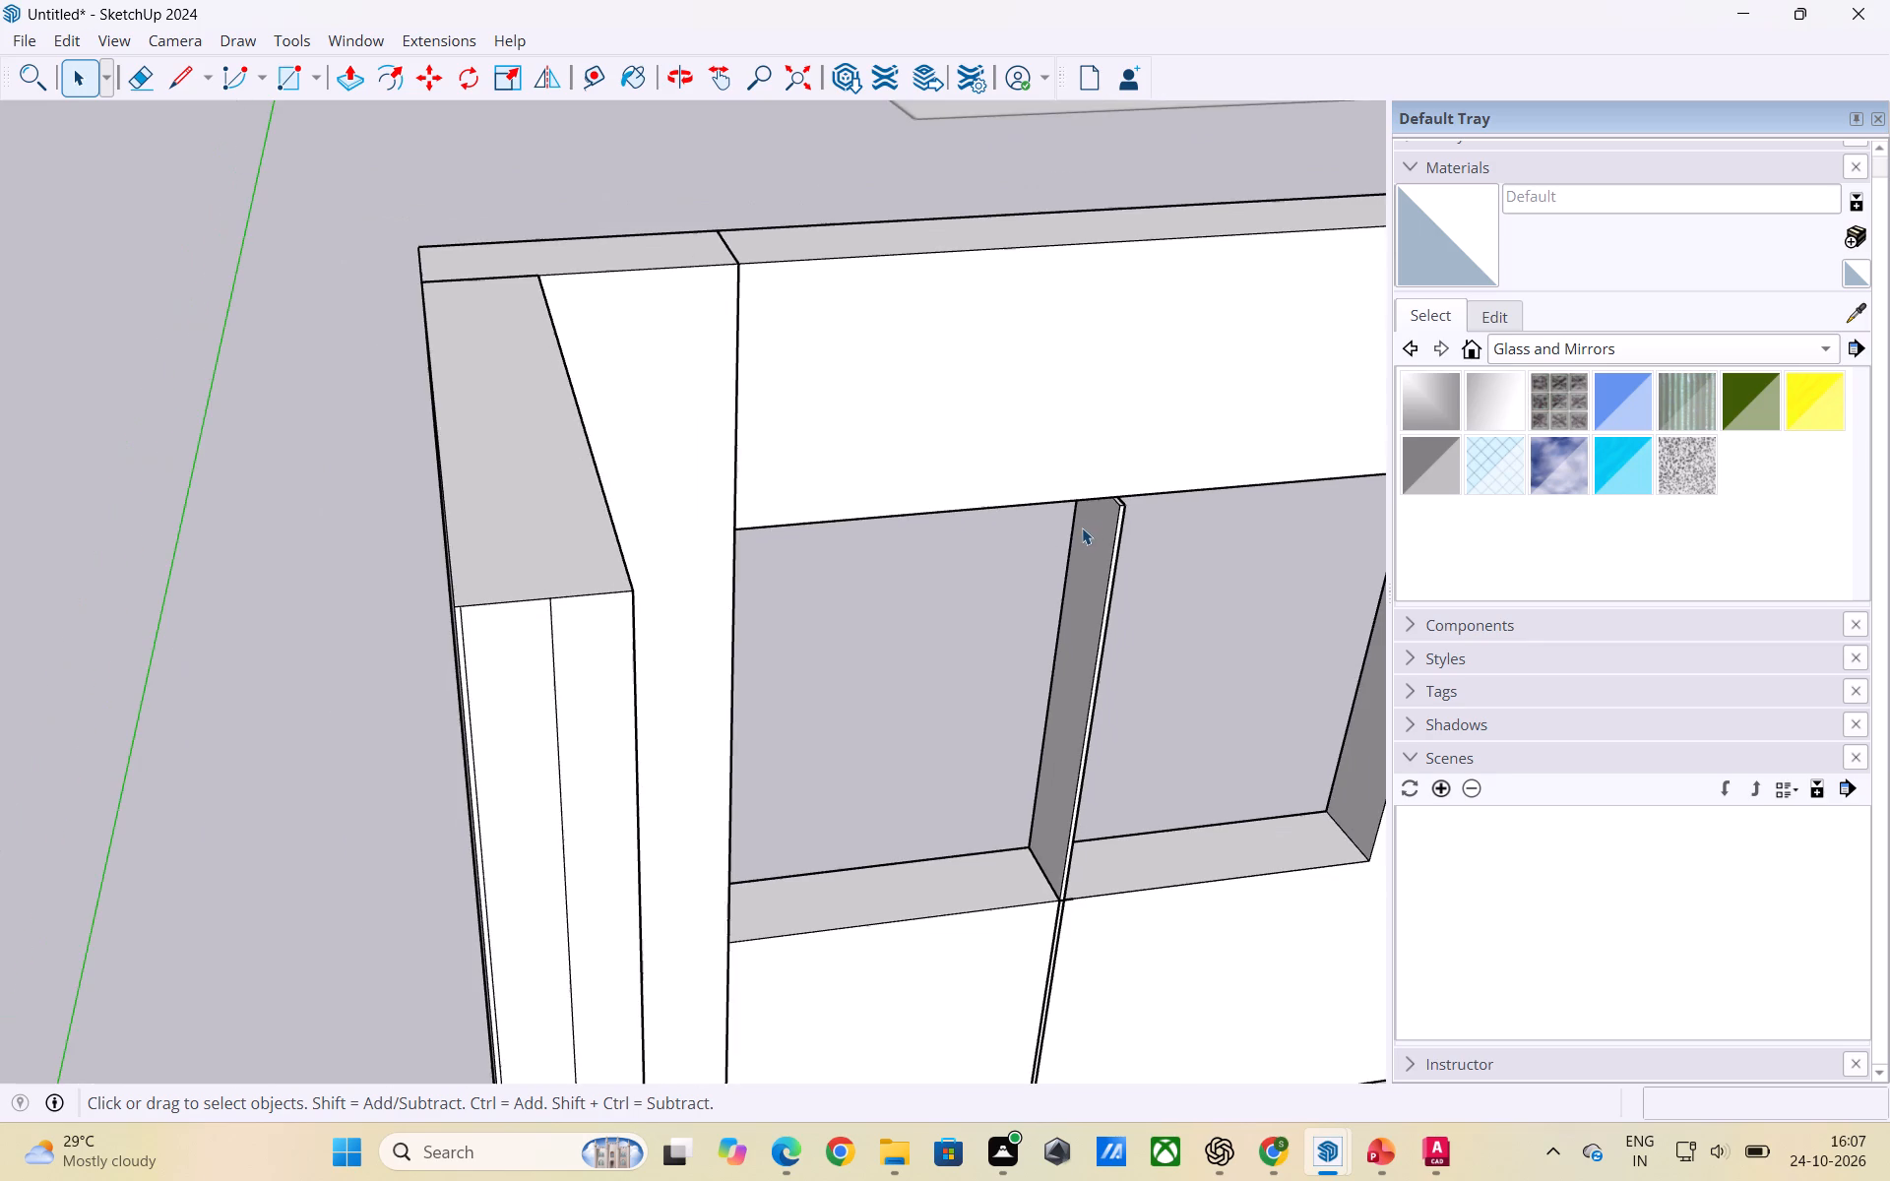
pyautogui.moveTo(1101, 525); pyautogui.dragTo(1153, 519, button='middle')
pyautogui.scroll(3, 1140, 493)
pyautogui.moveTo(1077, 555); pyautogui.dragTo(1171, 565, button='middle')
pyautogui.scroll(2, 1075, 524)
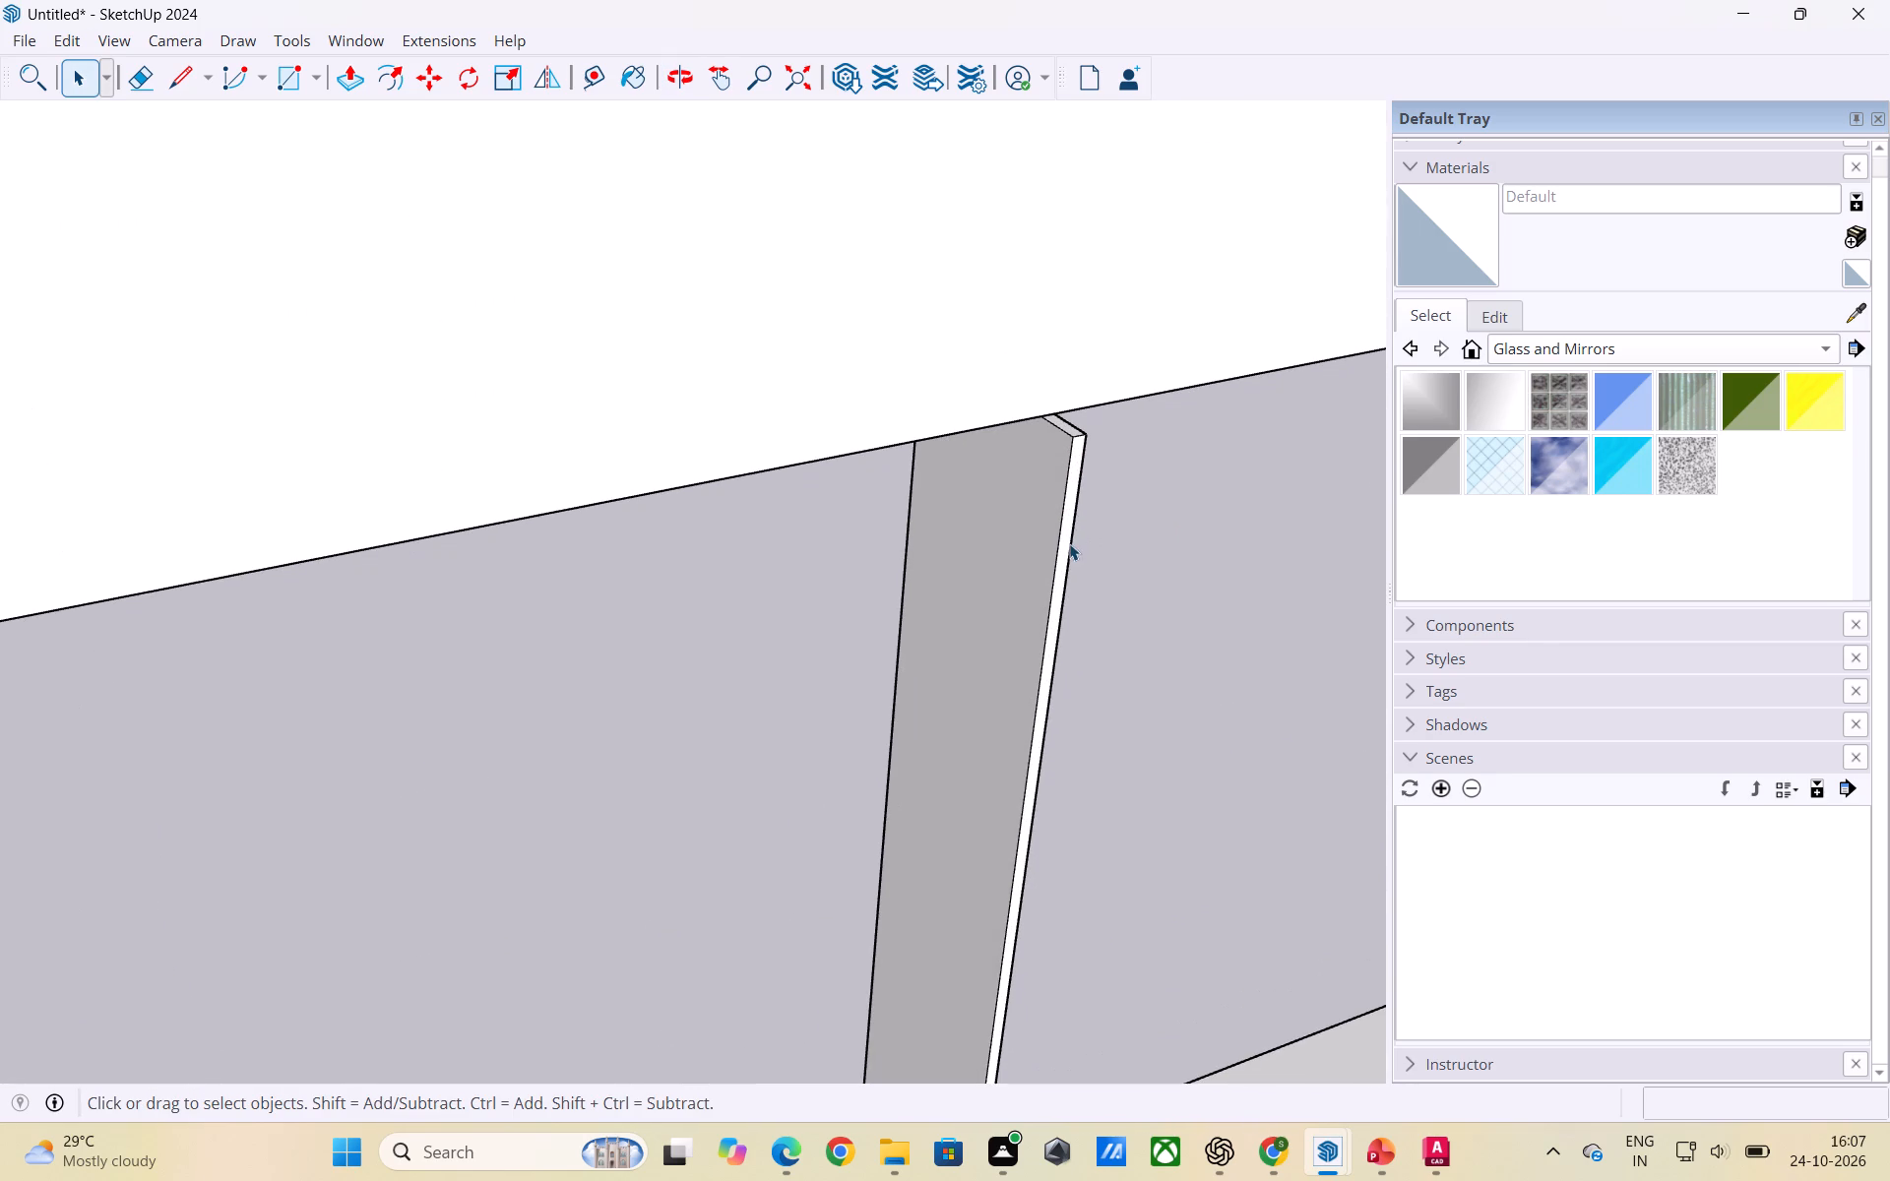
pyautogui.click(1070, 539)
pyautogui.doubleClick(1068, 539)
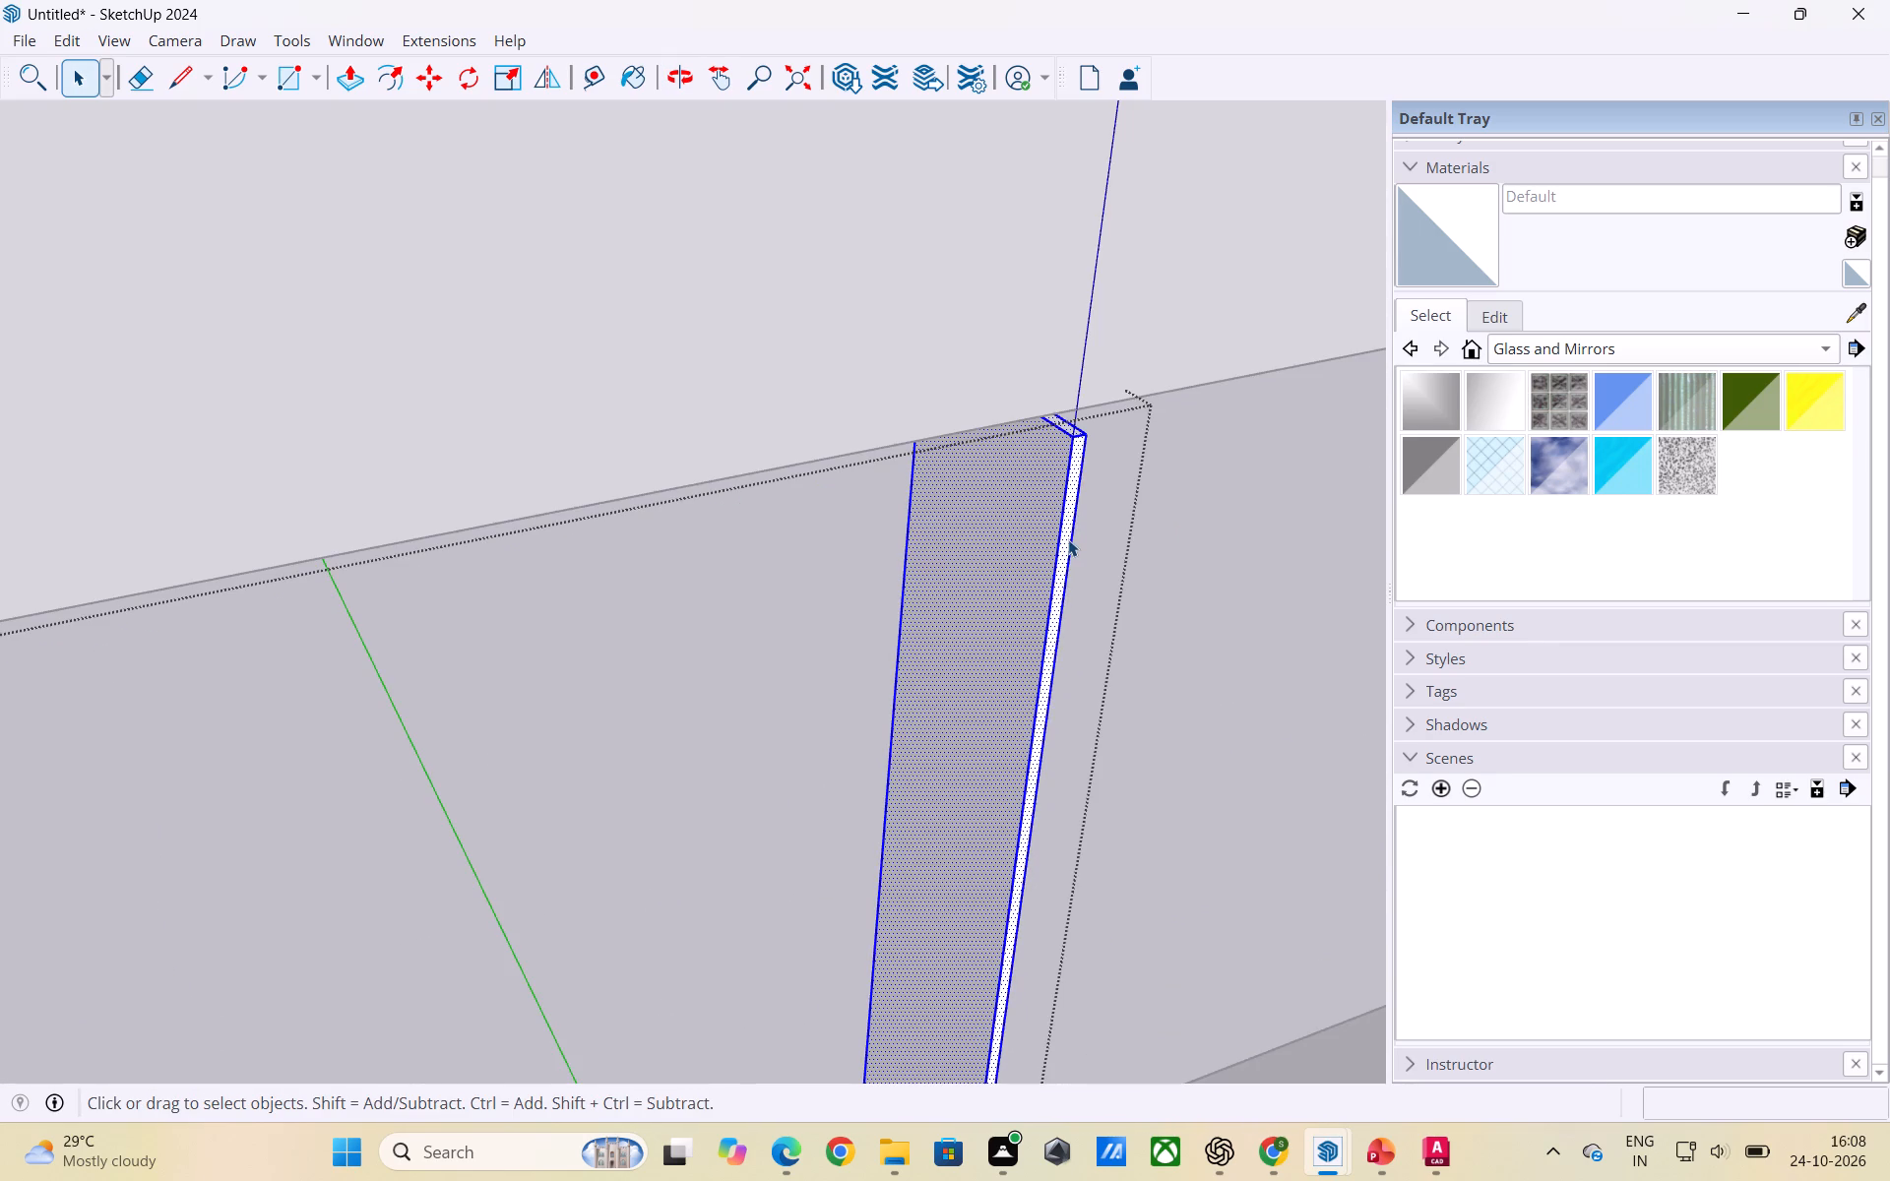
pyautogui.click(1068, 539)
pyautogui.click(1068, 540)
pyautogui.click(1066, 540)
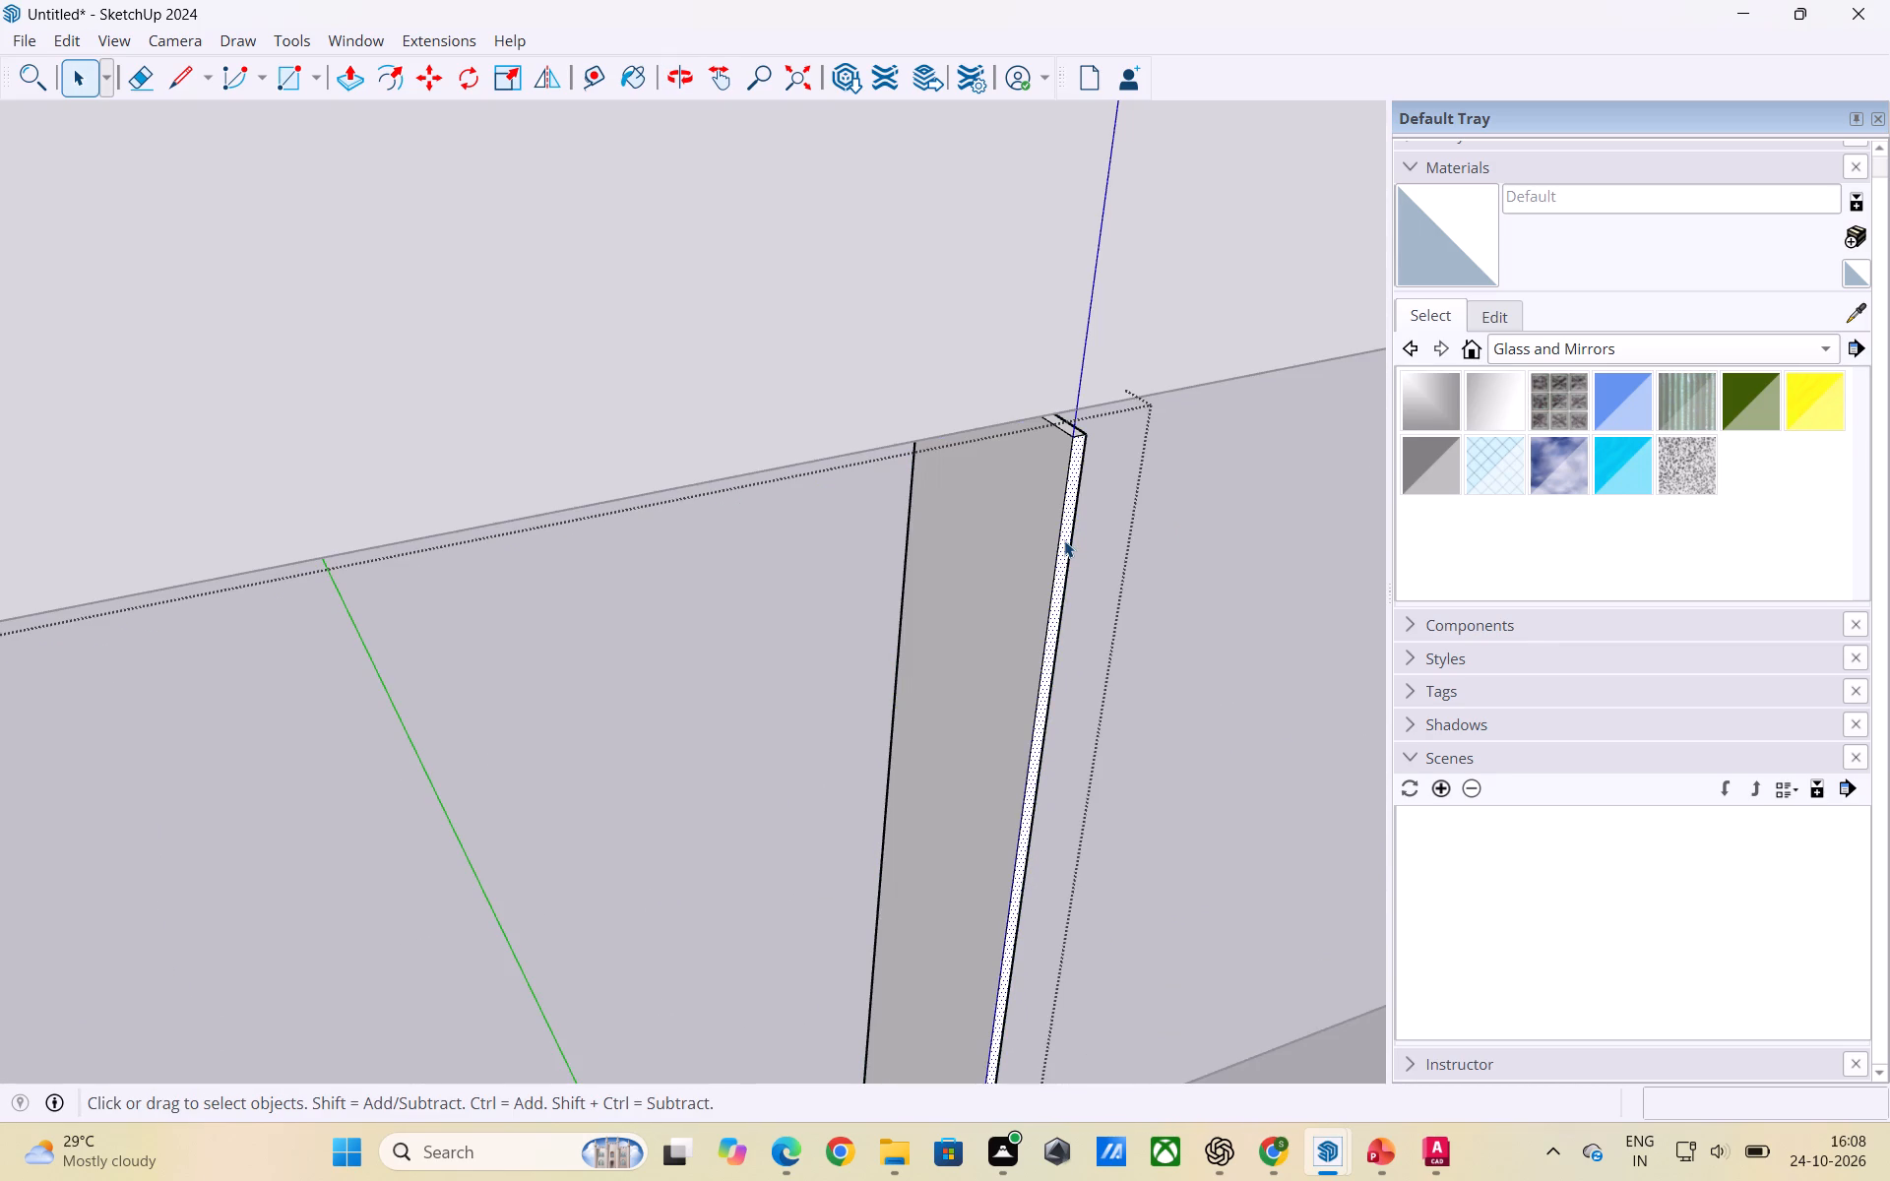
pyautogui.press('p')
pyautogui.click(1066, 540)
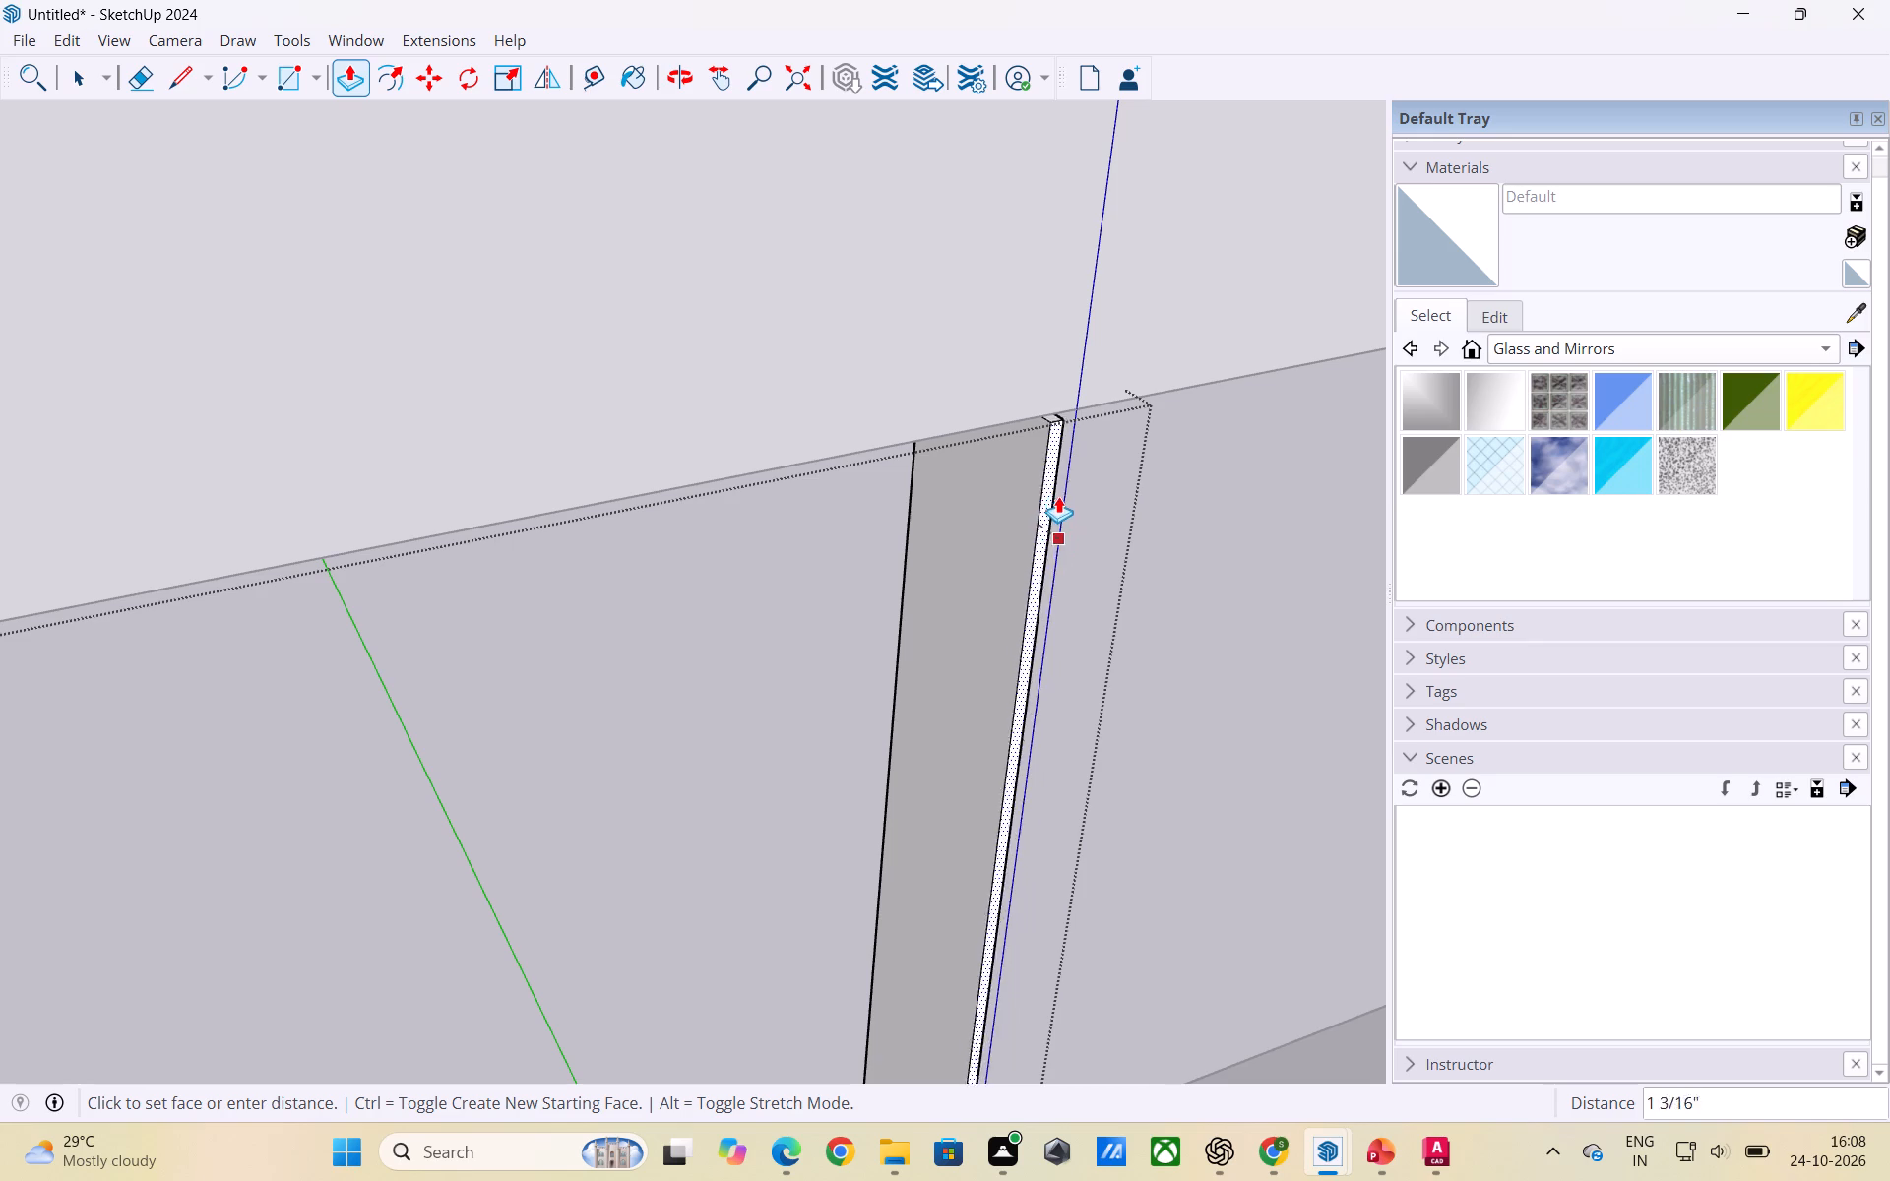
pyautogui.click(1142, 325)
pyautogui.press('space')
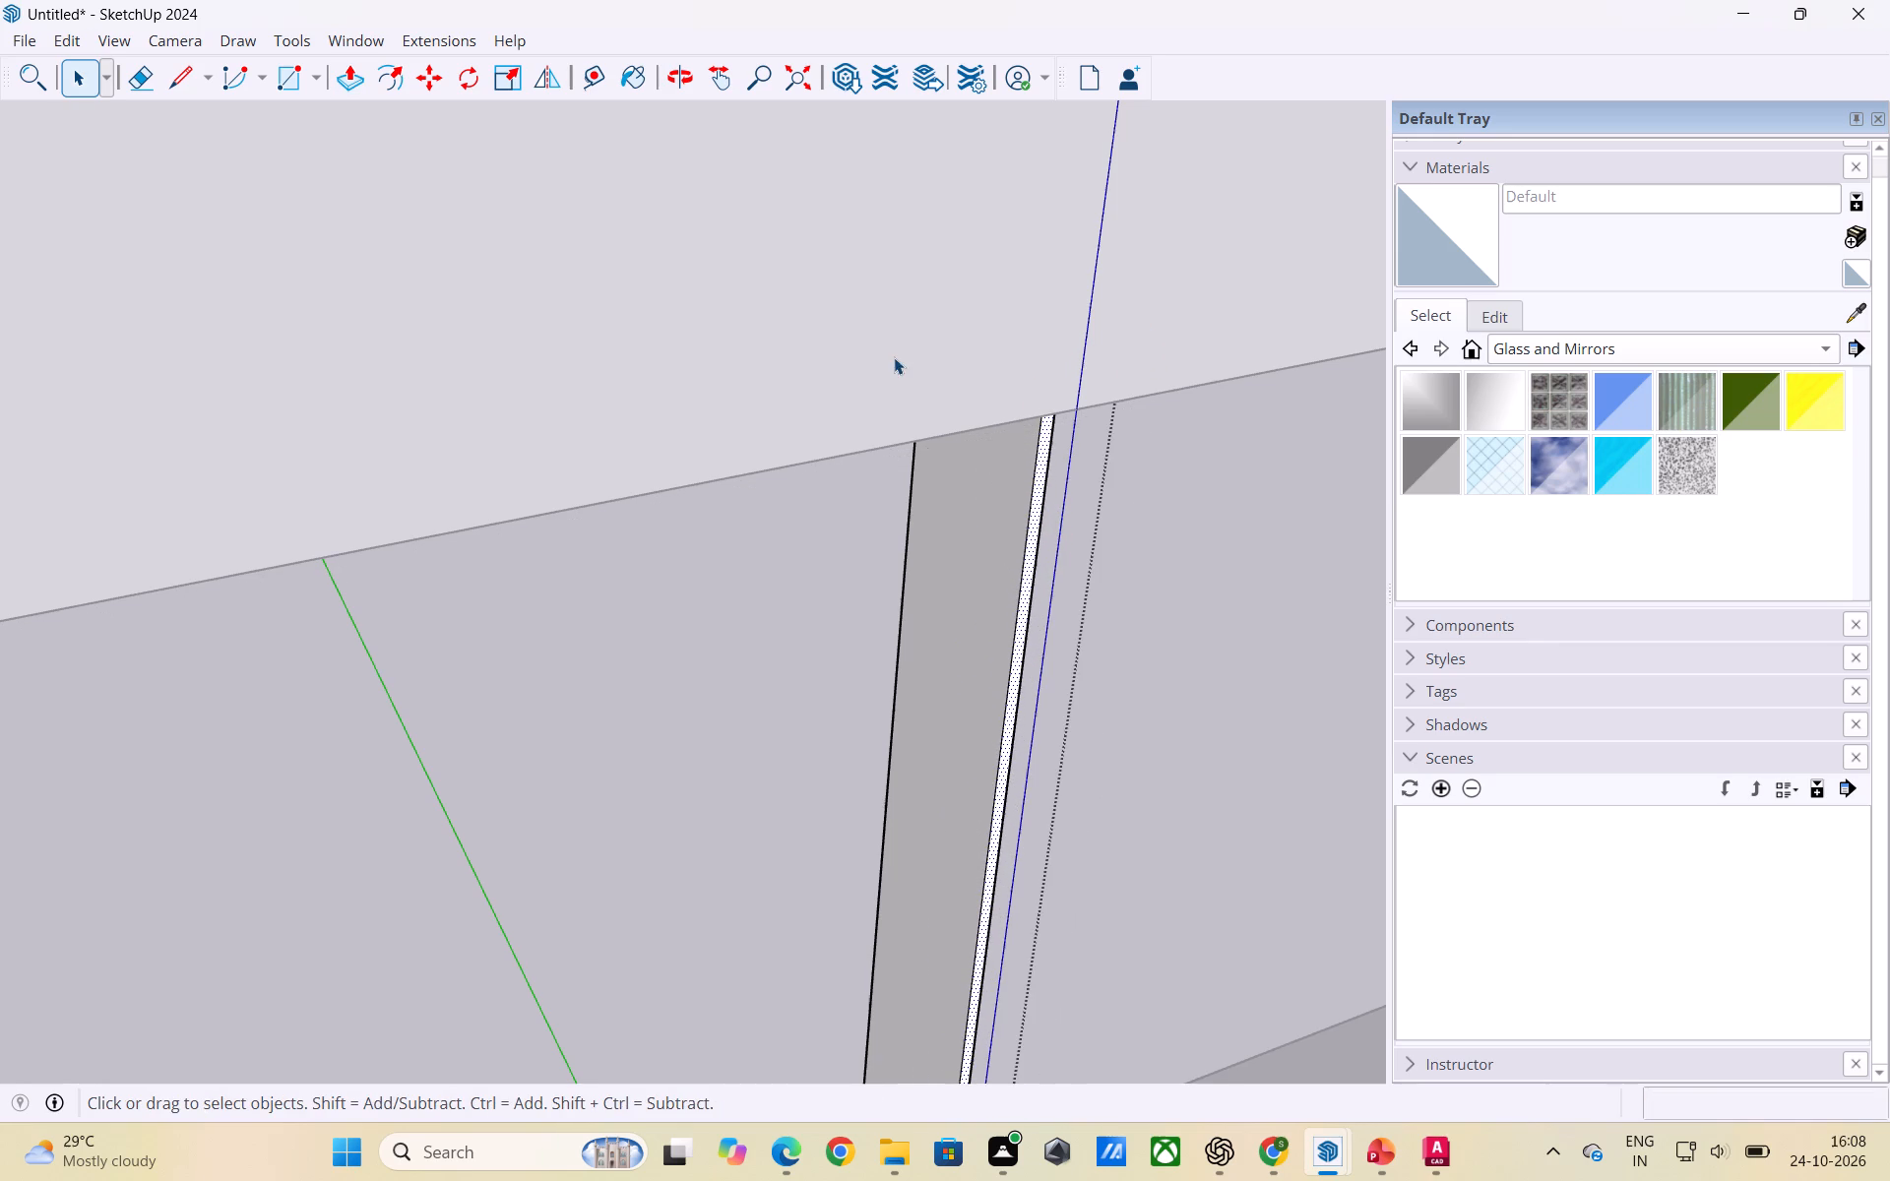
pyautogui.click(884, 351)
pyautogui.scroll(-15, 1081, 523)
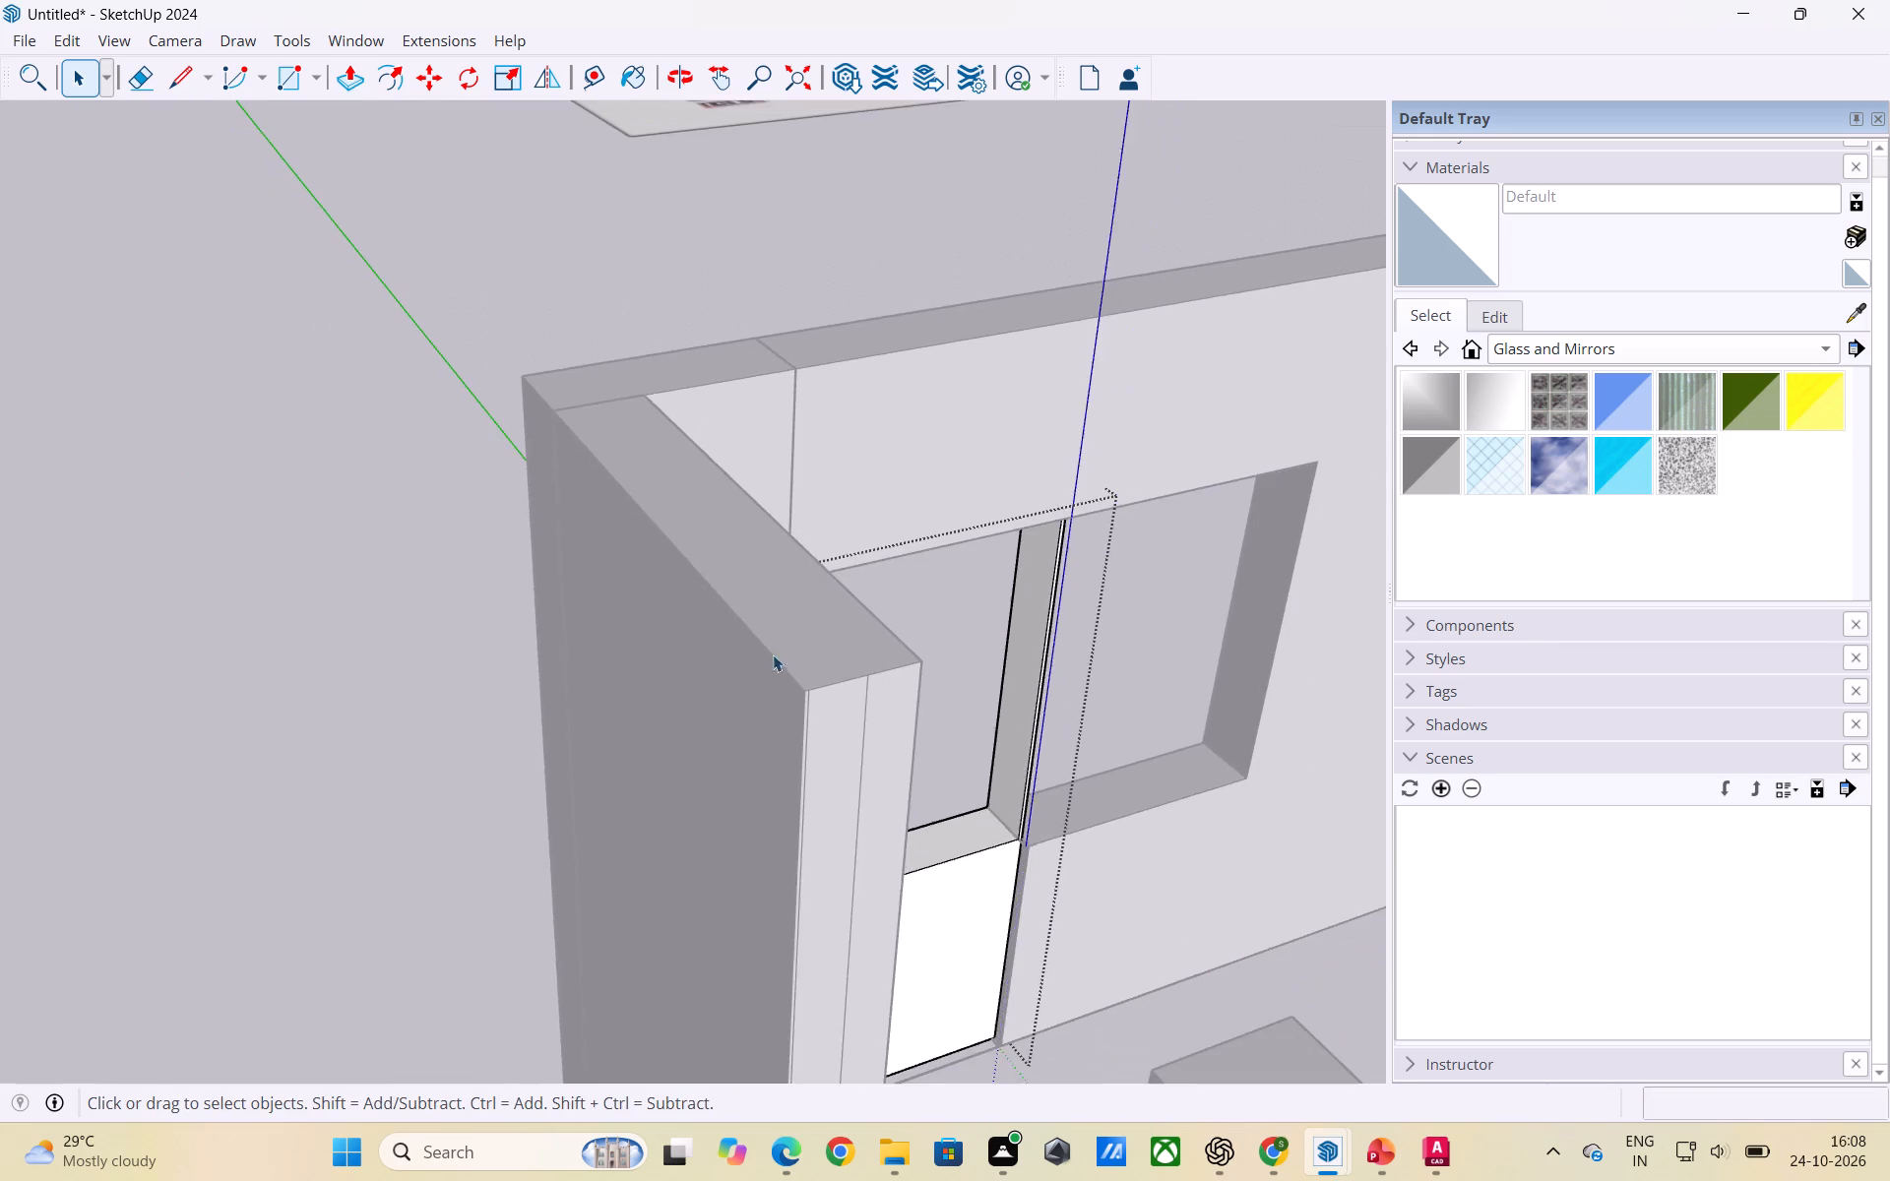
pyautogui.scroll(-4, 773, 654)
pyautogui.click(612, 330)
# Delete the short horizontal edge crossing the foot of the thin strip at sill level.
pyautogui.scroll(-3, 1110, 633)
pyautogui.moveTo(1103, 707); pyautogui.dragTo(727, 708, button='middle')
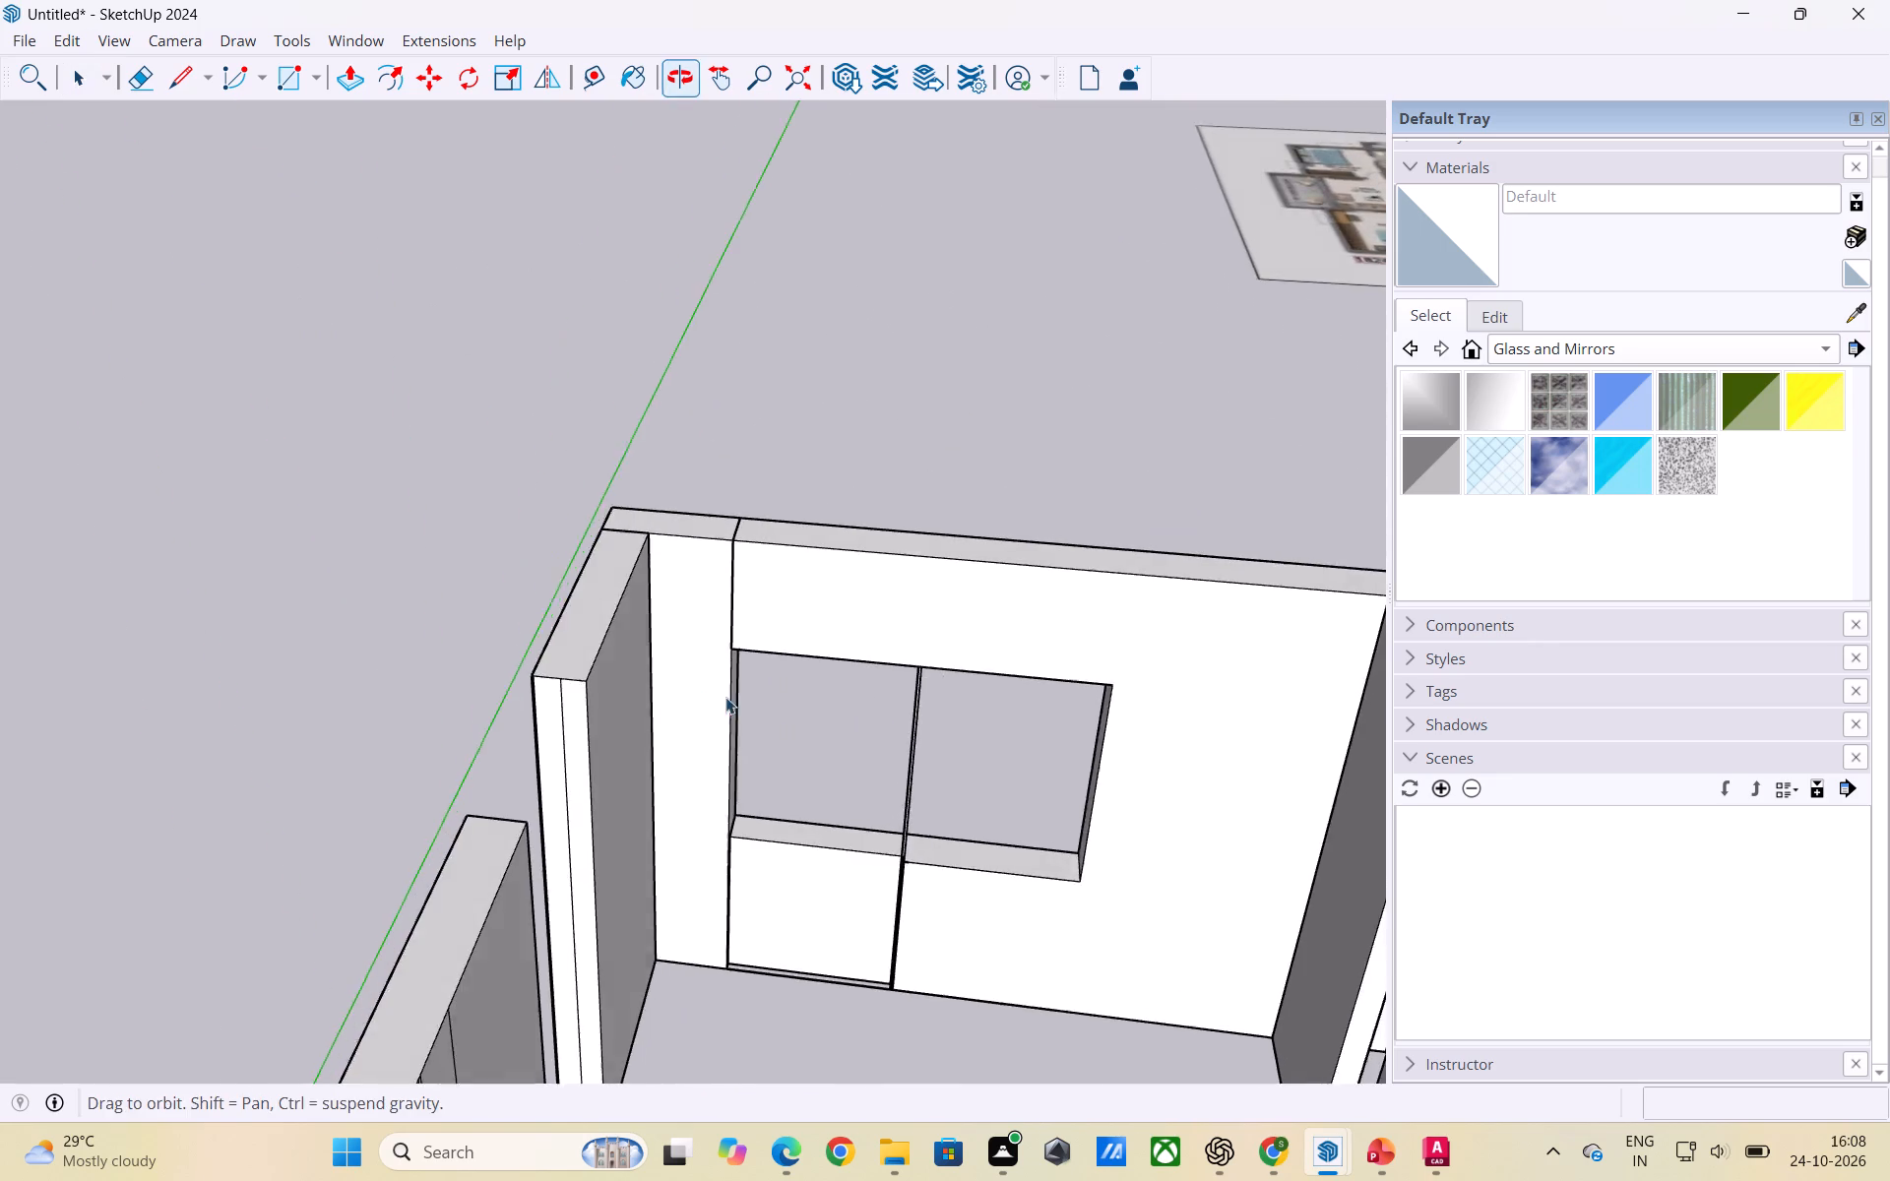
pyautogui.scroll(17, 894, 833)
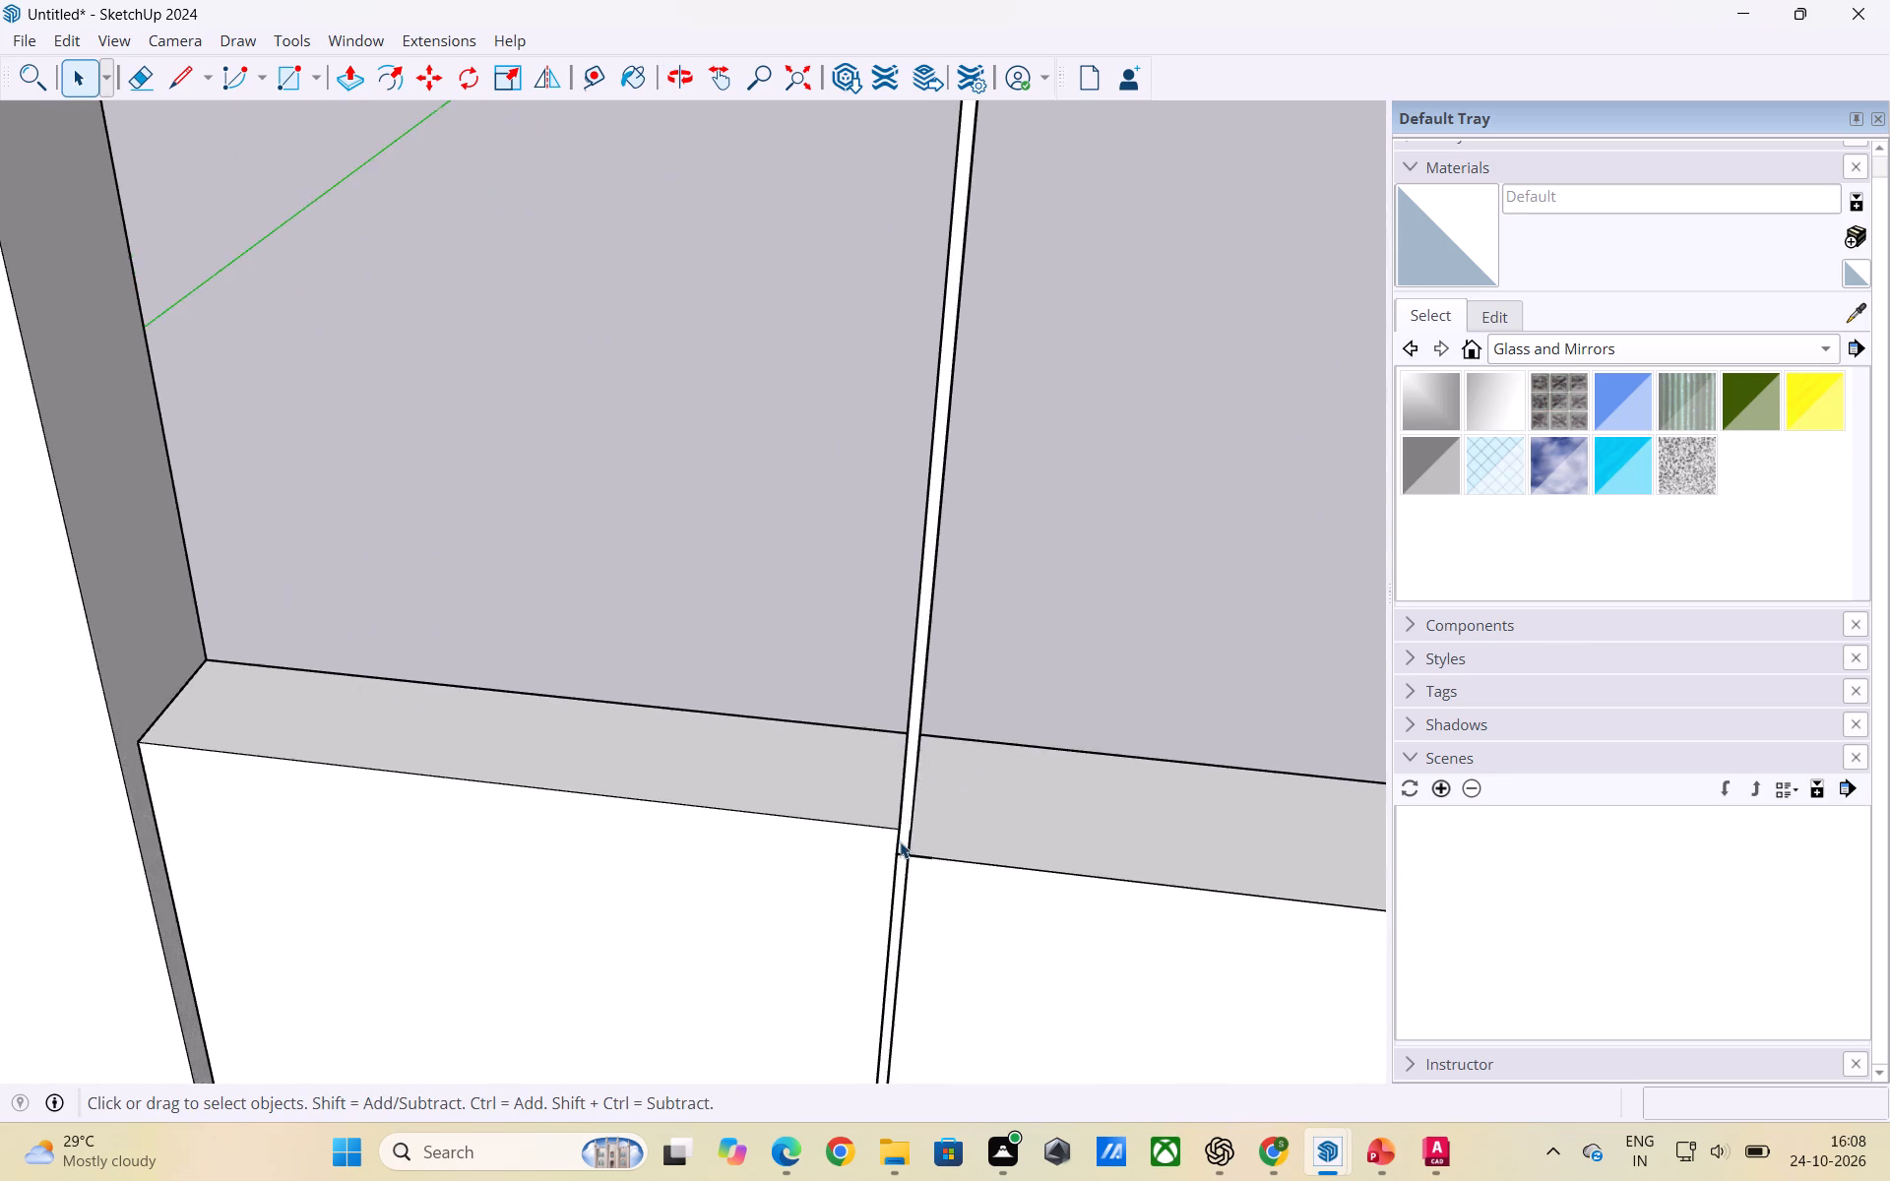
pyautogui.scroll(6, 900, 841)
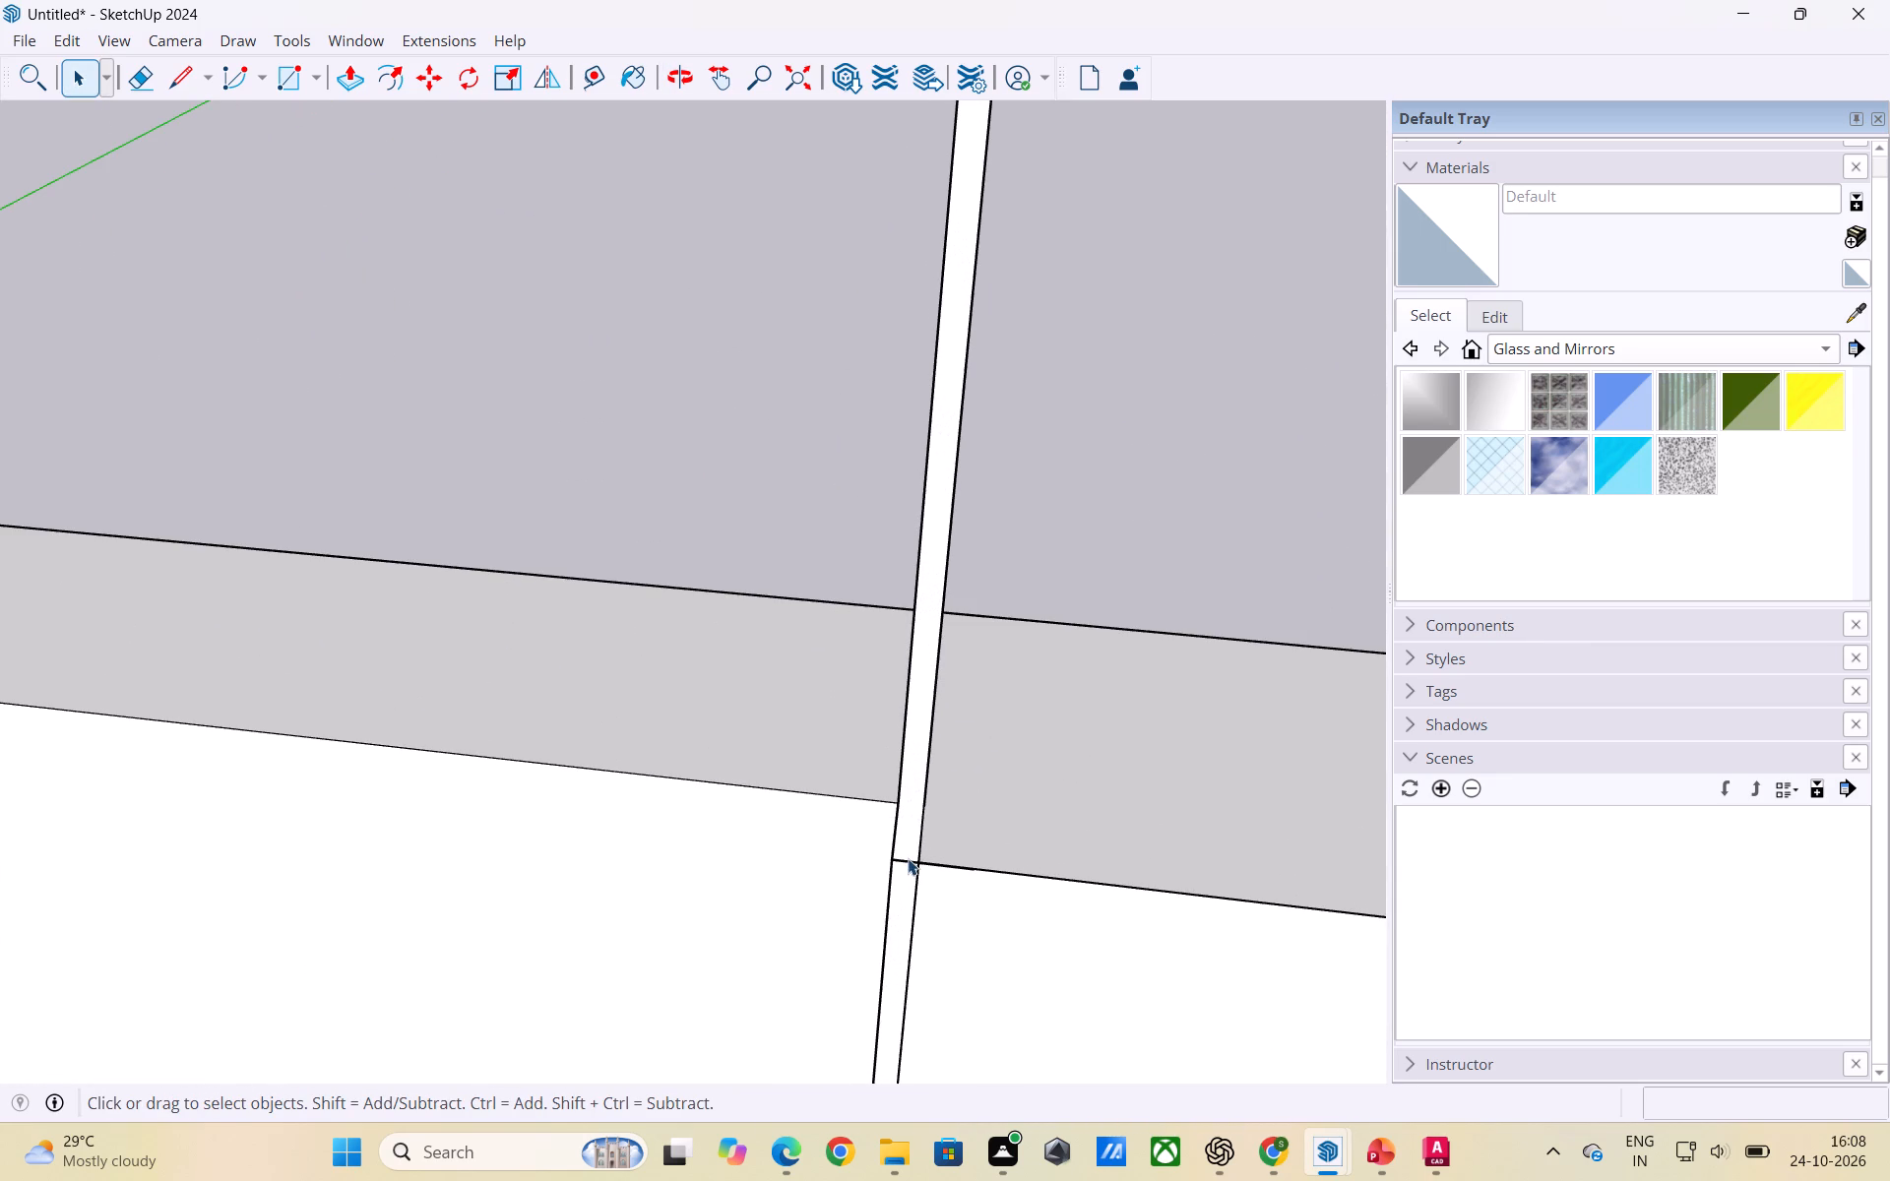
pyautogui.click(909, 858)
pyautogui.press('Delete')
# Examine the joint between the thin strip and the sill walls from inside the room.
pyautogui.scroll(-1, 835, 747)
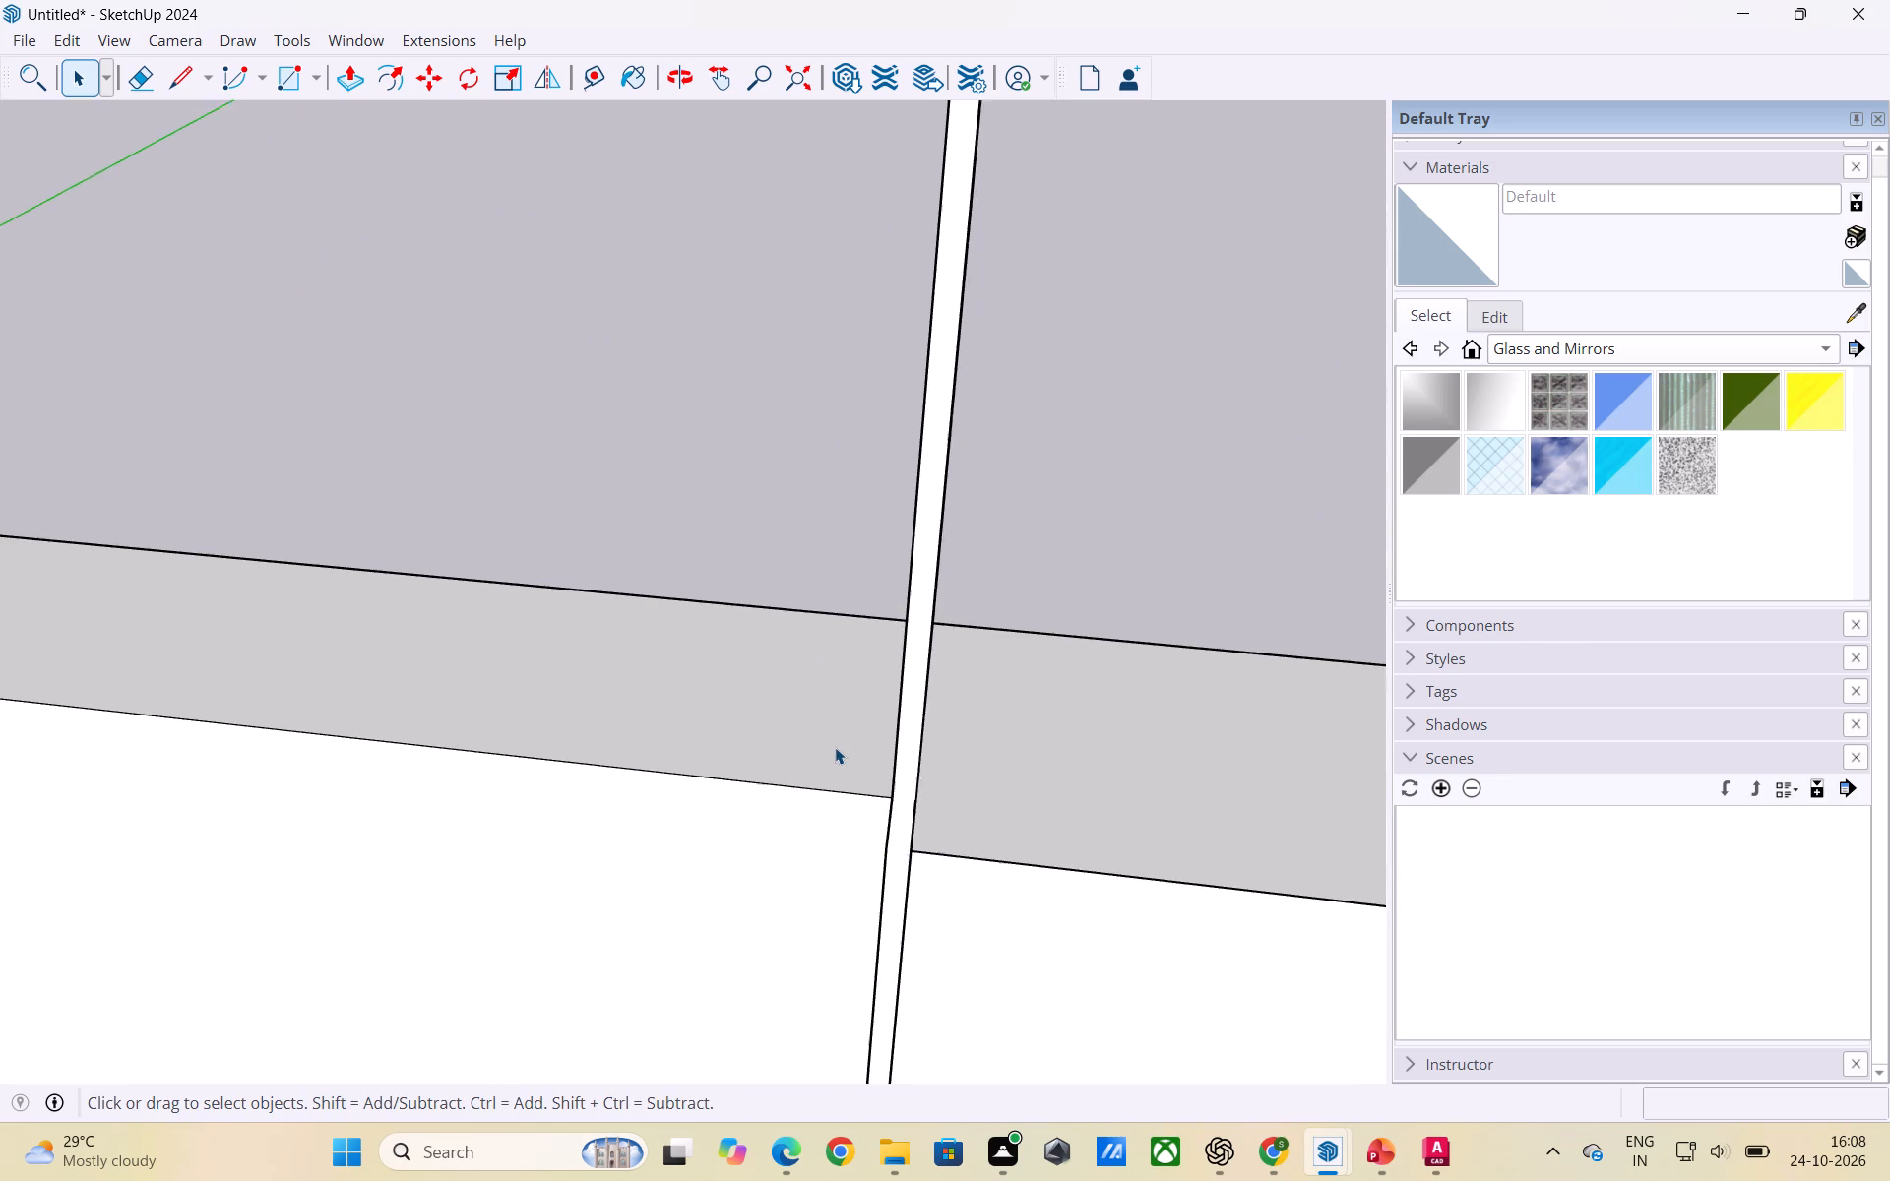
pyautogui.scroll(-14, 835, 747)
pyautogui.moveTo(859, 795); pyautogui.dragTo(958, 788, button='middle')
pyautogui.scroll(3, 894, 762)
pyautogui.moveTo(892, 775); pyautogui.dragTo(1039, 780, button='middle')
pyautogui.scroll(7, 1038, 783)
pyautogui.scroll(-6, 975, 750)
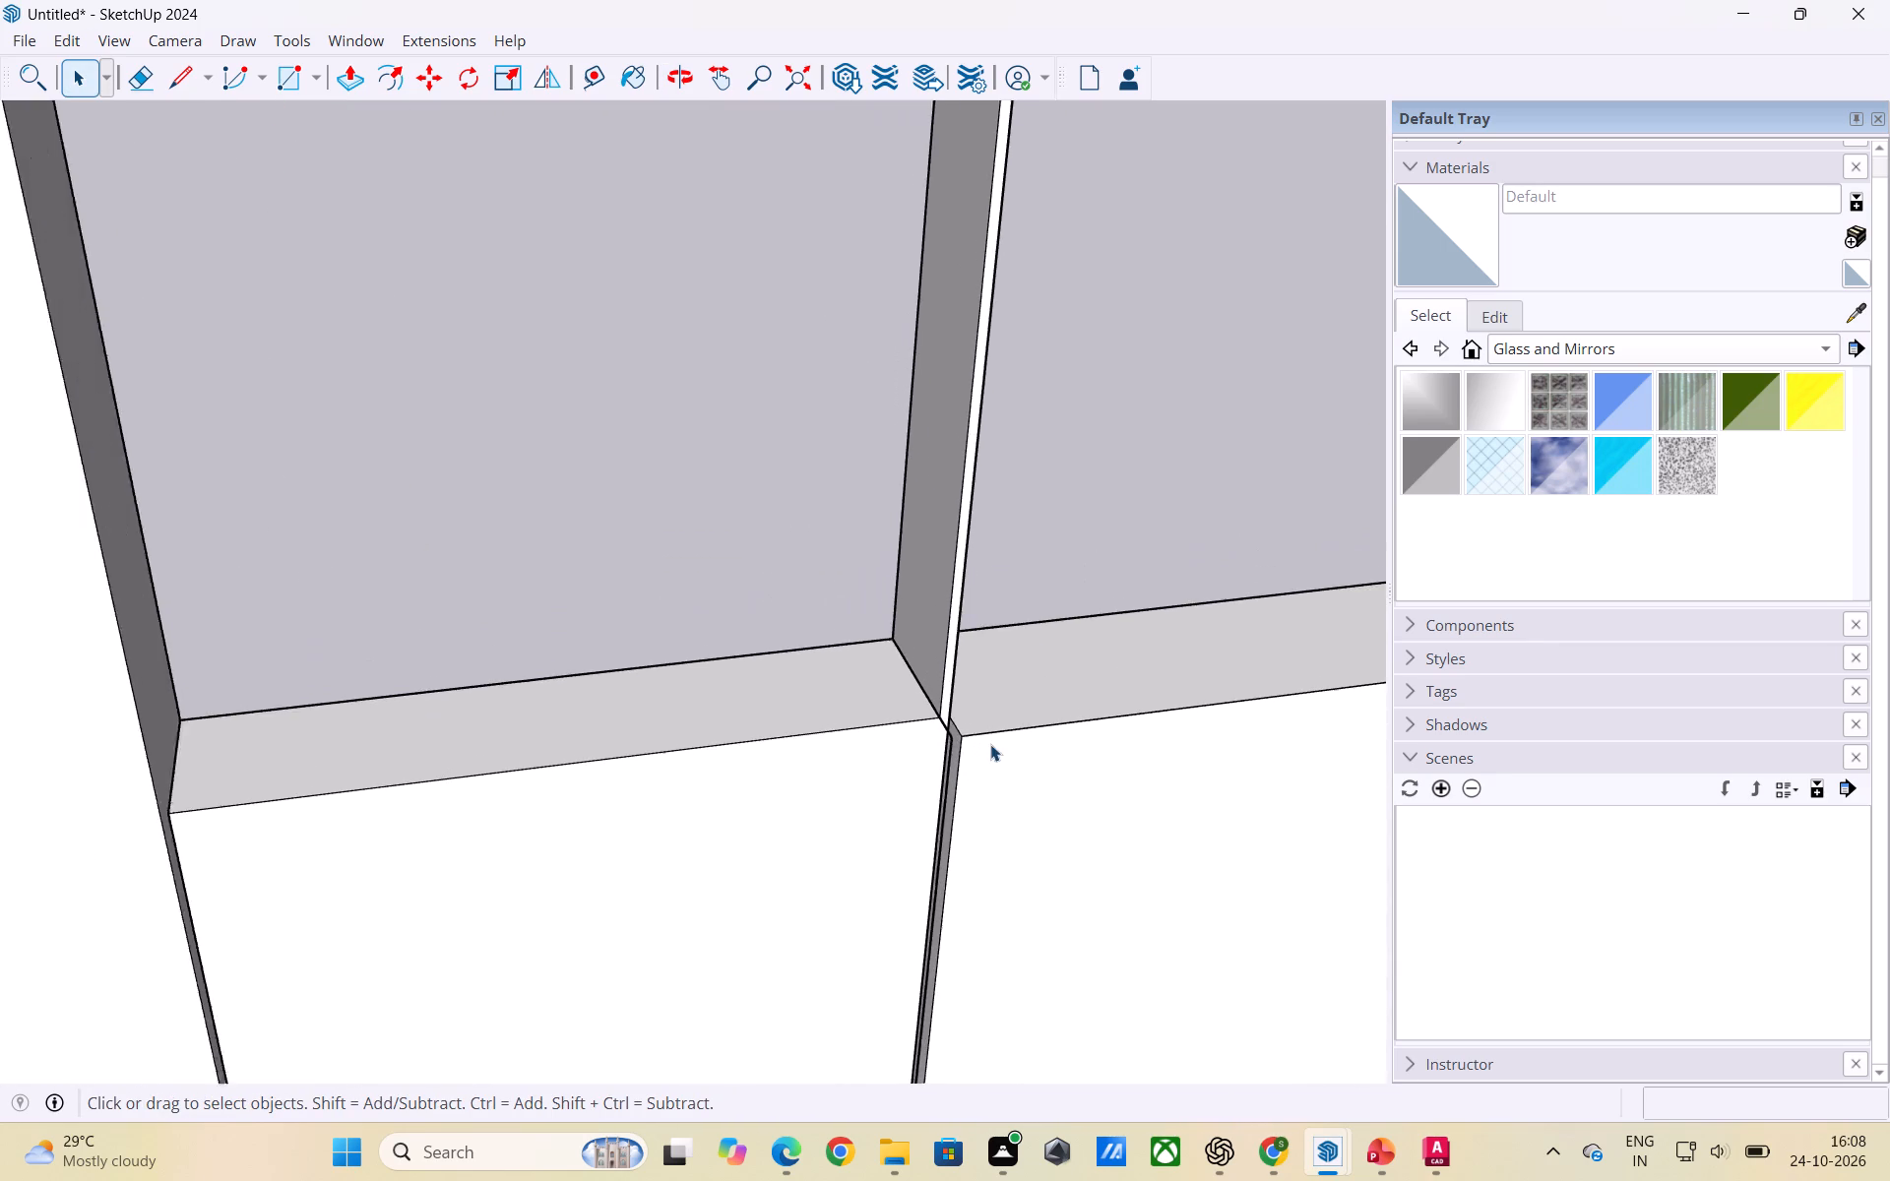
# Examine the whole apartment unit from above, checking its outer walls and remaining window openings.
pyautogui.scroll(-12, 990, 744)
pyautogui.scroll(-4, 857, 652)
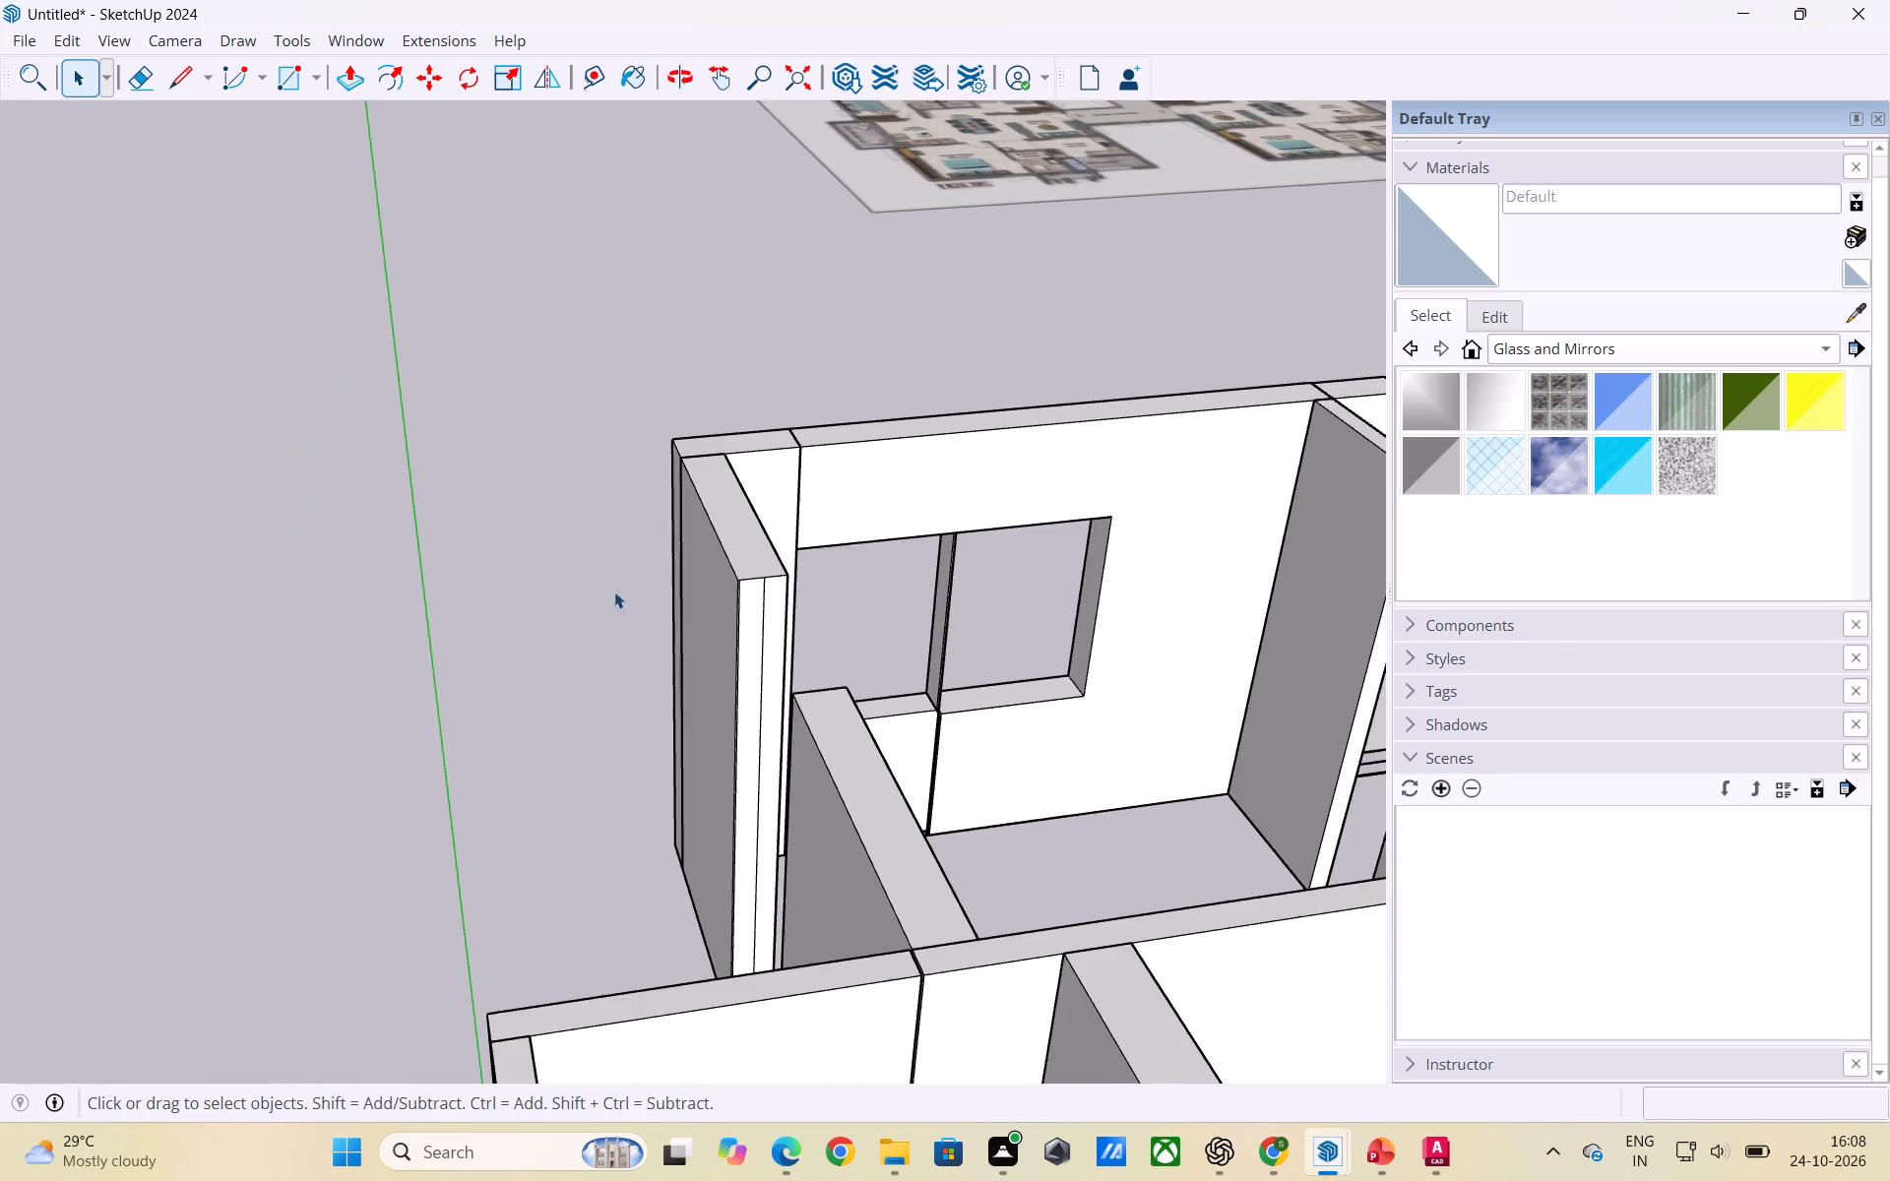
pyautogui.scroll(-8, 614, 591)
pyautogui.moveTo(989, 715); pyautogui.dragTo(635, 720, button='middle')
pyautogui.scroll(-1, 989, 717)
pyautogui.scroll(-6, 723, 642)
pyautogui.moveTo(678, 835); pyautogui.dragTo(734, 856, button='middle')
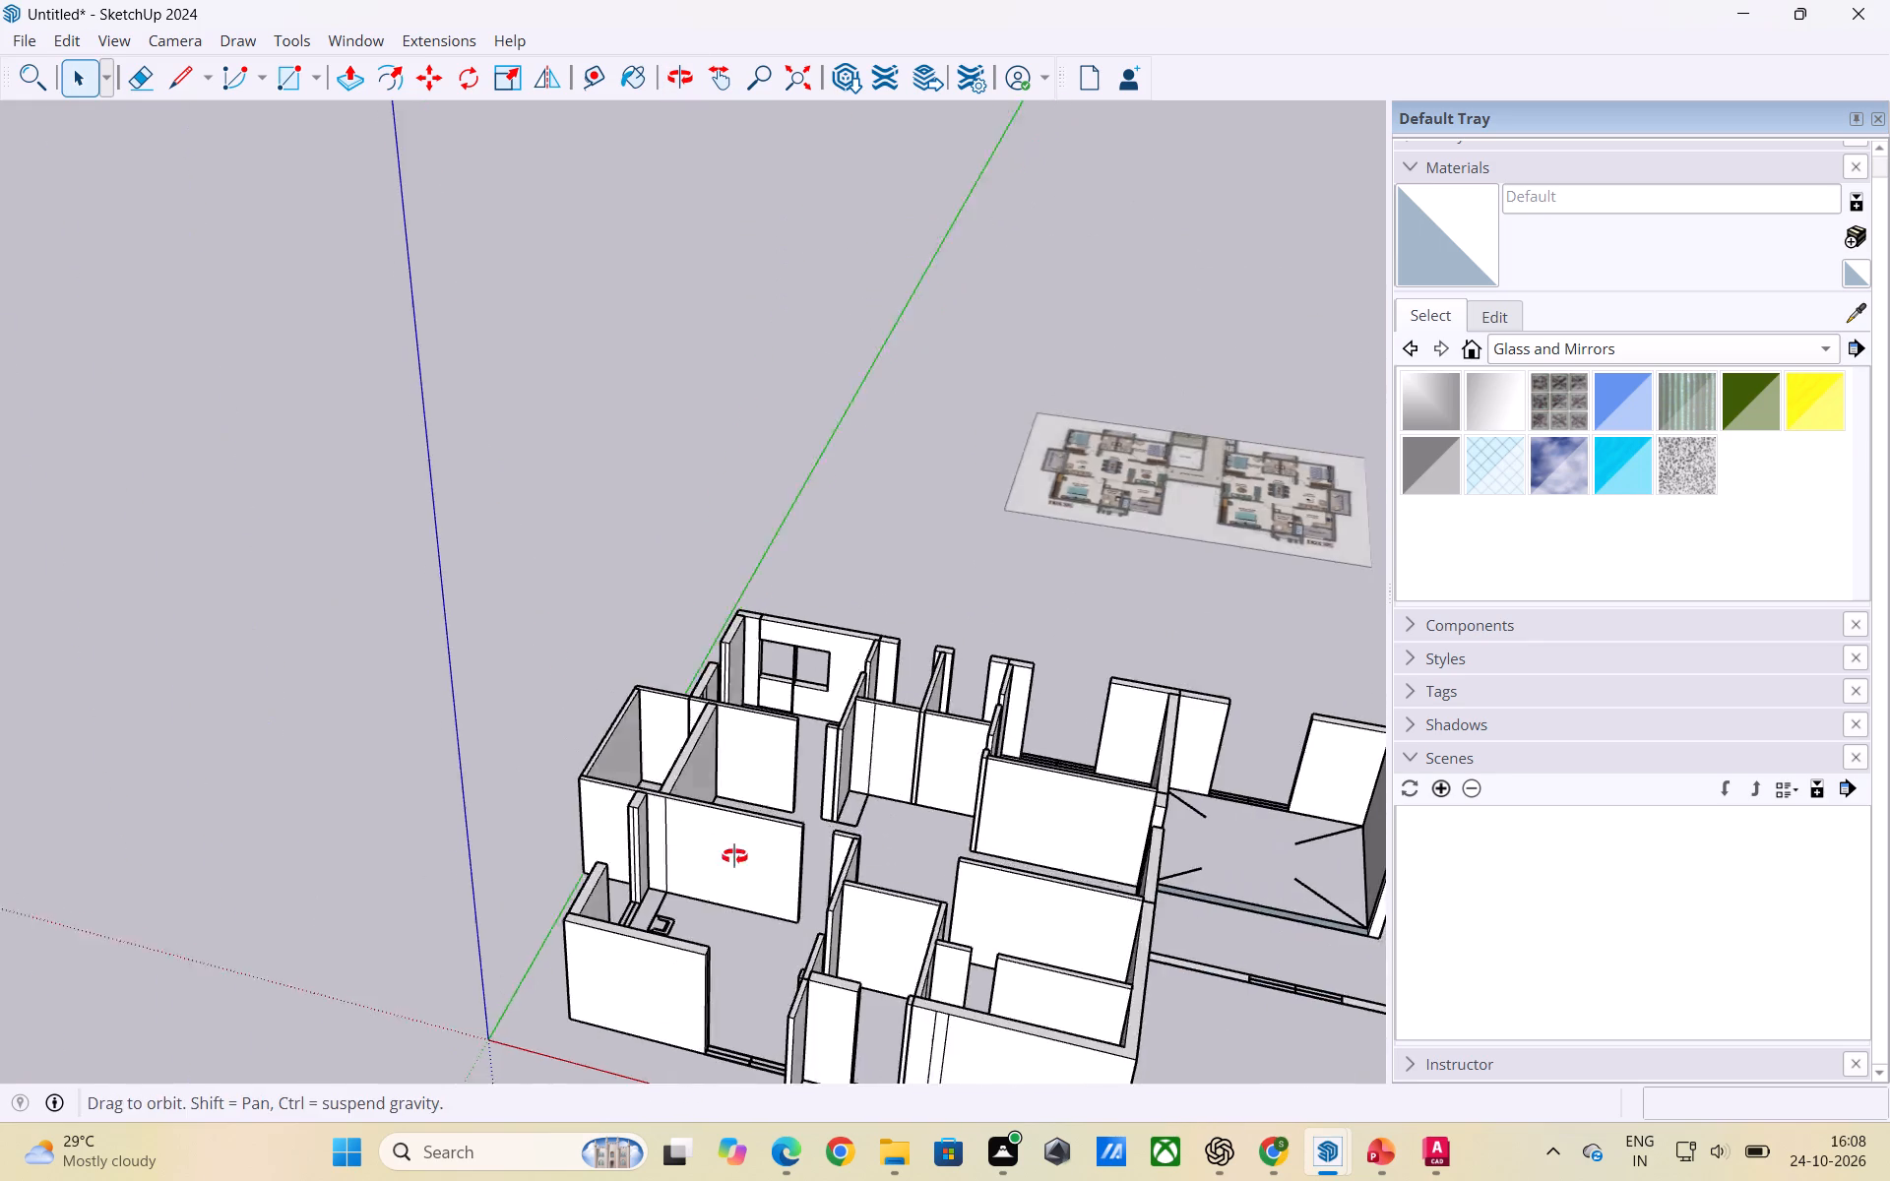
pyautogui.moveTo(734, 856); pyautogui.dragTo(986, 845, button='middle')
pyautogui.scroll(-7, 966, 672)
pyautogui.moveTo(964, 738); pyautogui.dragTo(929, 971, button='middle')
pyautogui.scroll(7, 1024, 706)
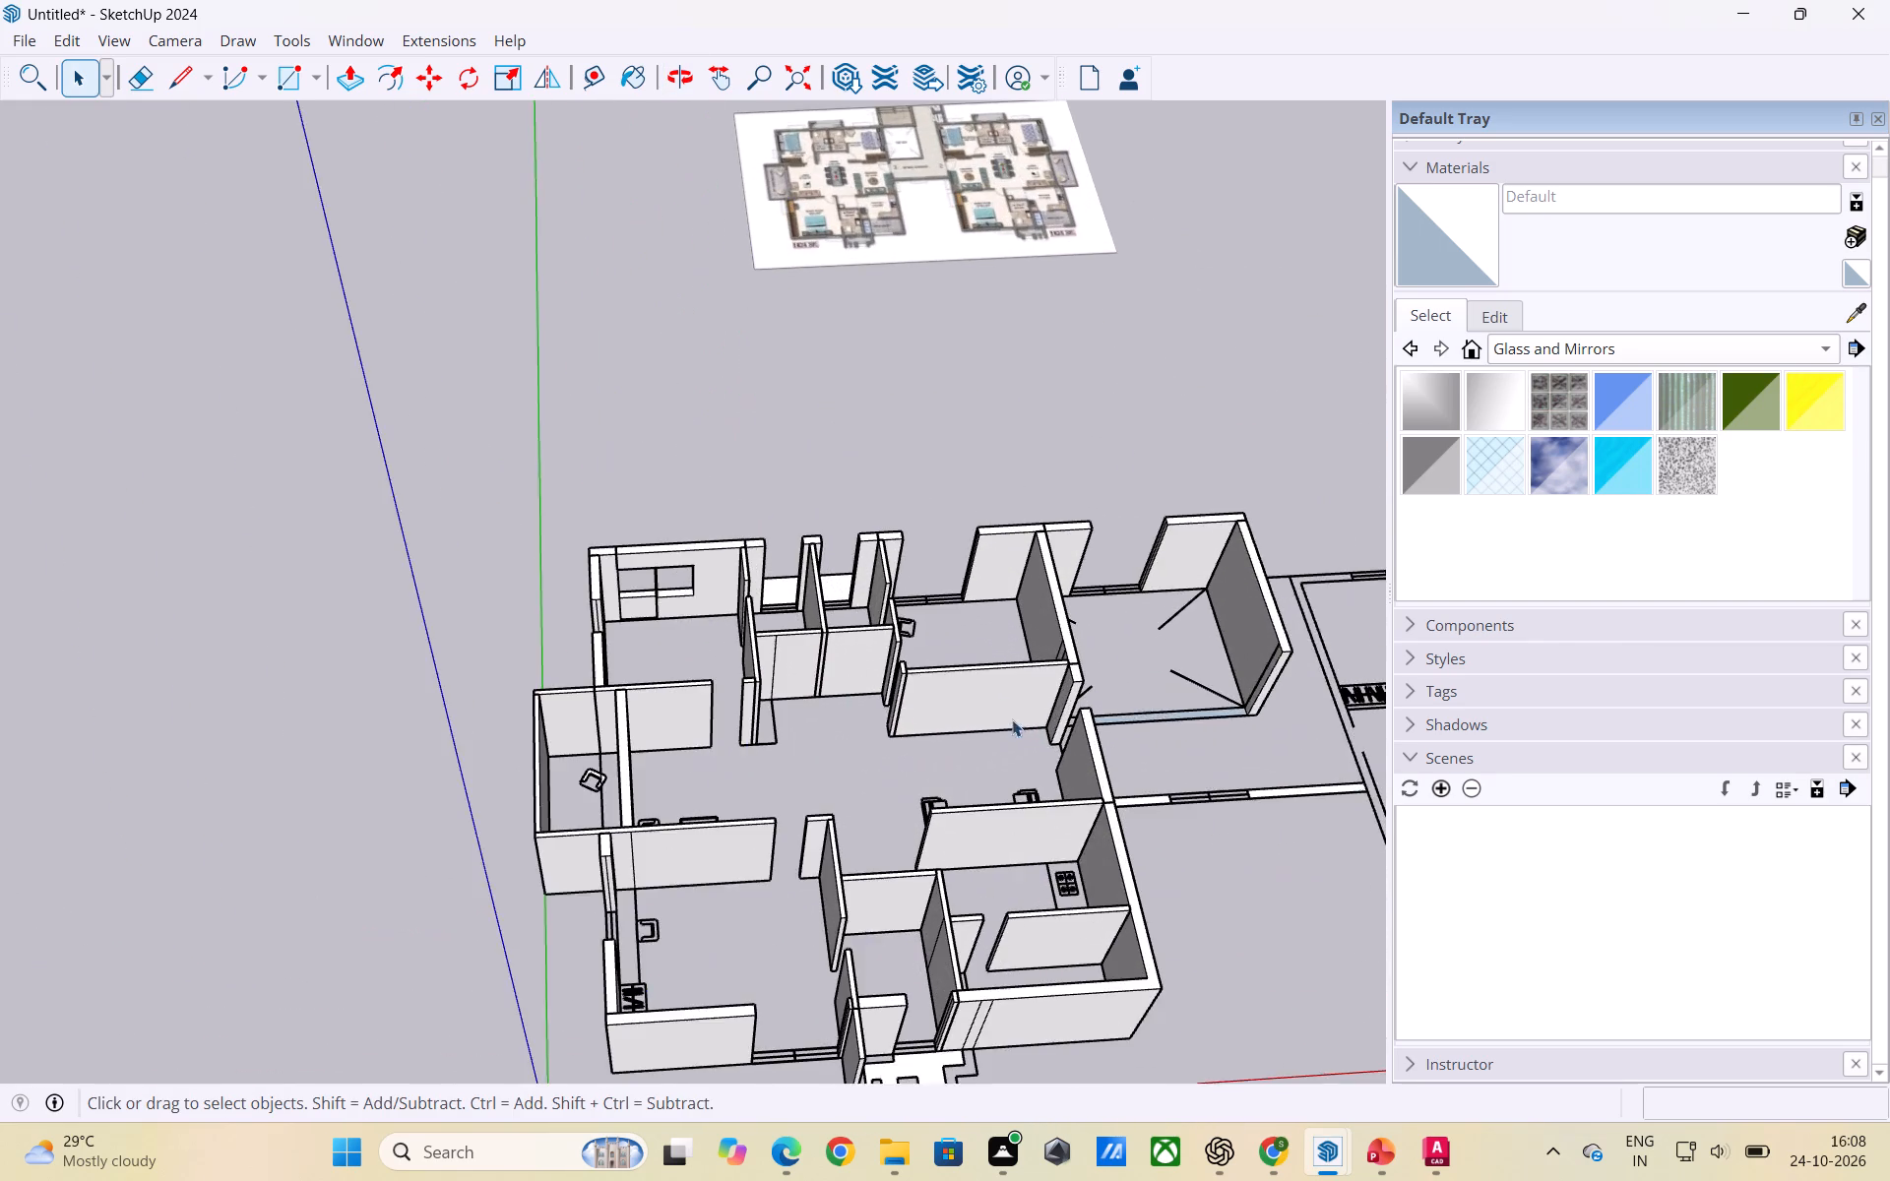
pyautogui.scroll(3, 748, 710)
pyautogui.scroll(-6, 0, 429)
pyautogui.scroll(4, 412, 620)
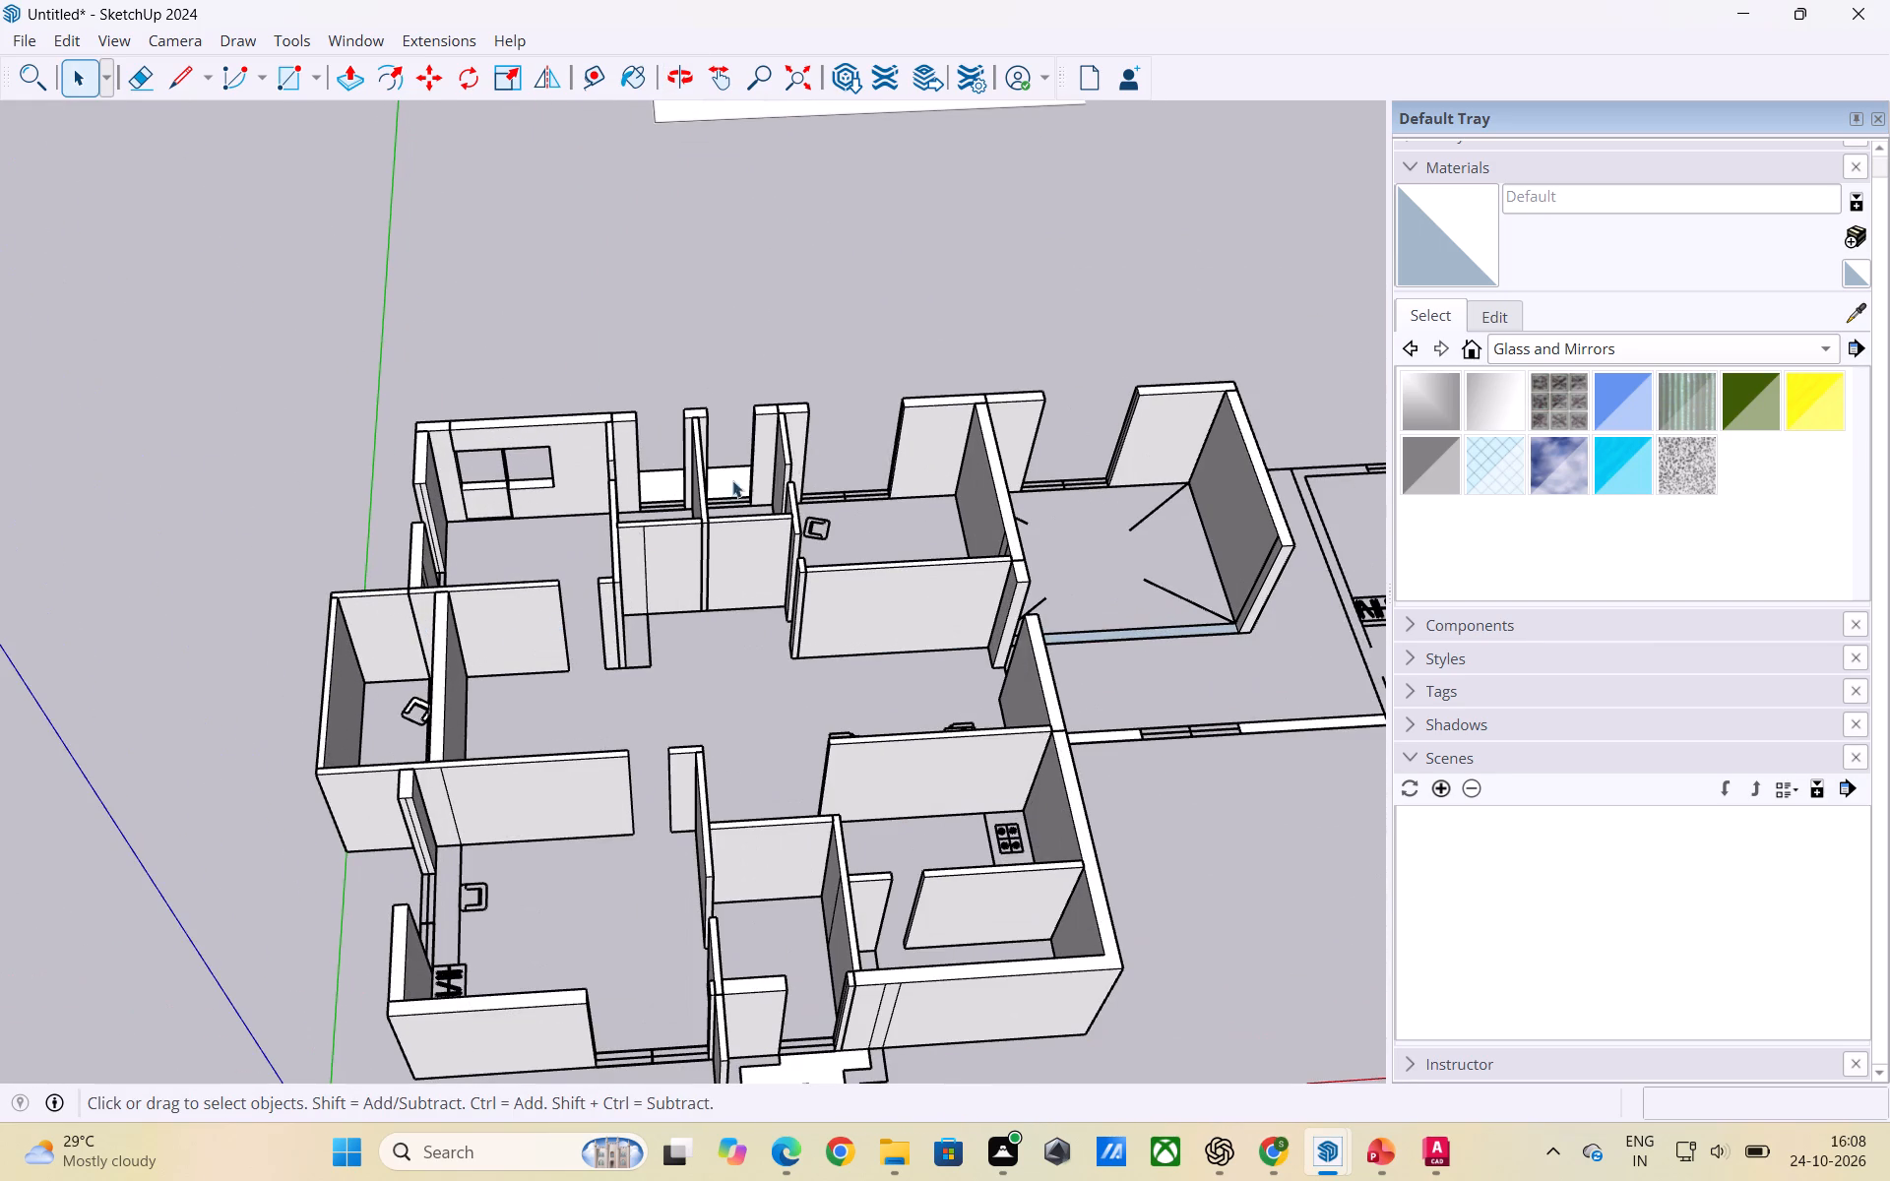
# In the room with the single armchair, delete the vertical dividing line on the window-gap end of the short wall beside the partition.
pyautogui.scroll(8, 852, 475)
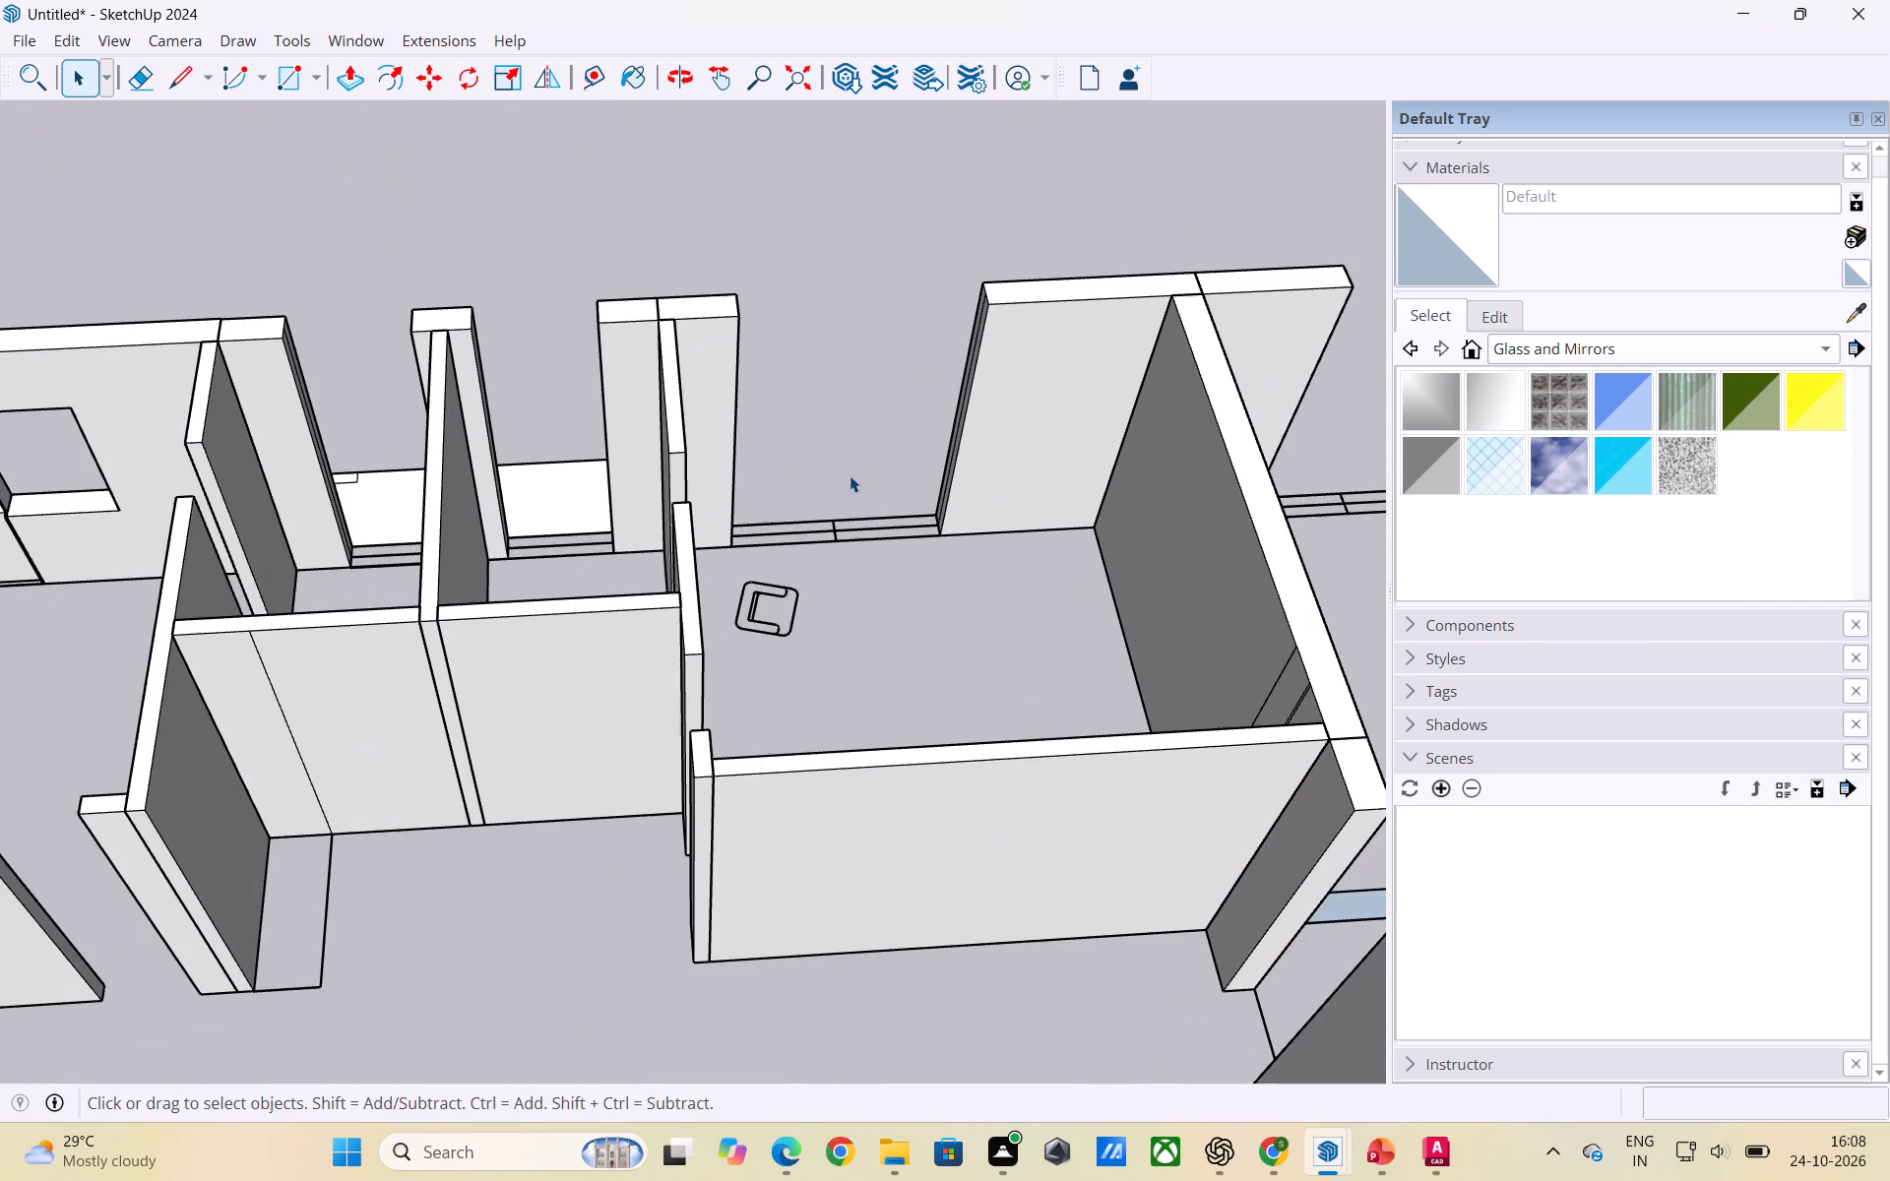
pyautogui.moveTo(850, 483); pyautogui.dragTo(833, 570, button='middle')
pyautogui.scroll(7, 920, 511)
pyautogui.moveTo(918, 510); pyautogui.dragTo(898, 532, button='middle')
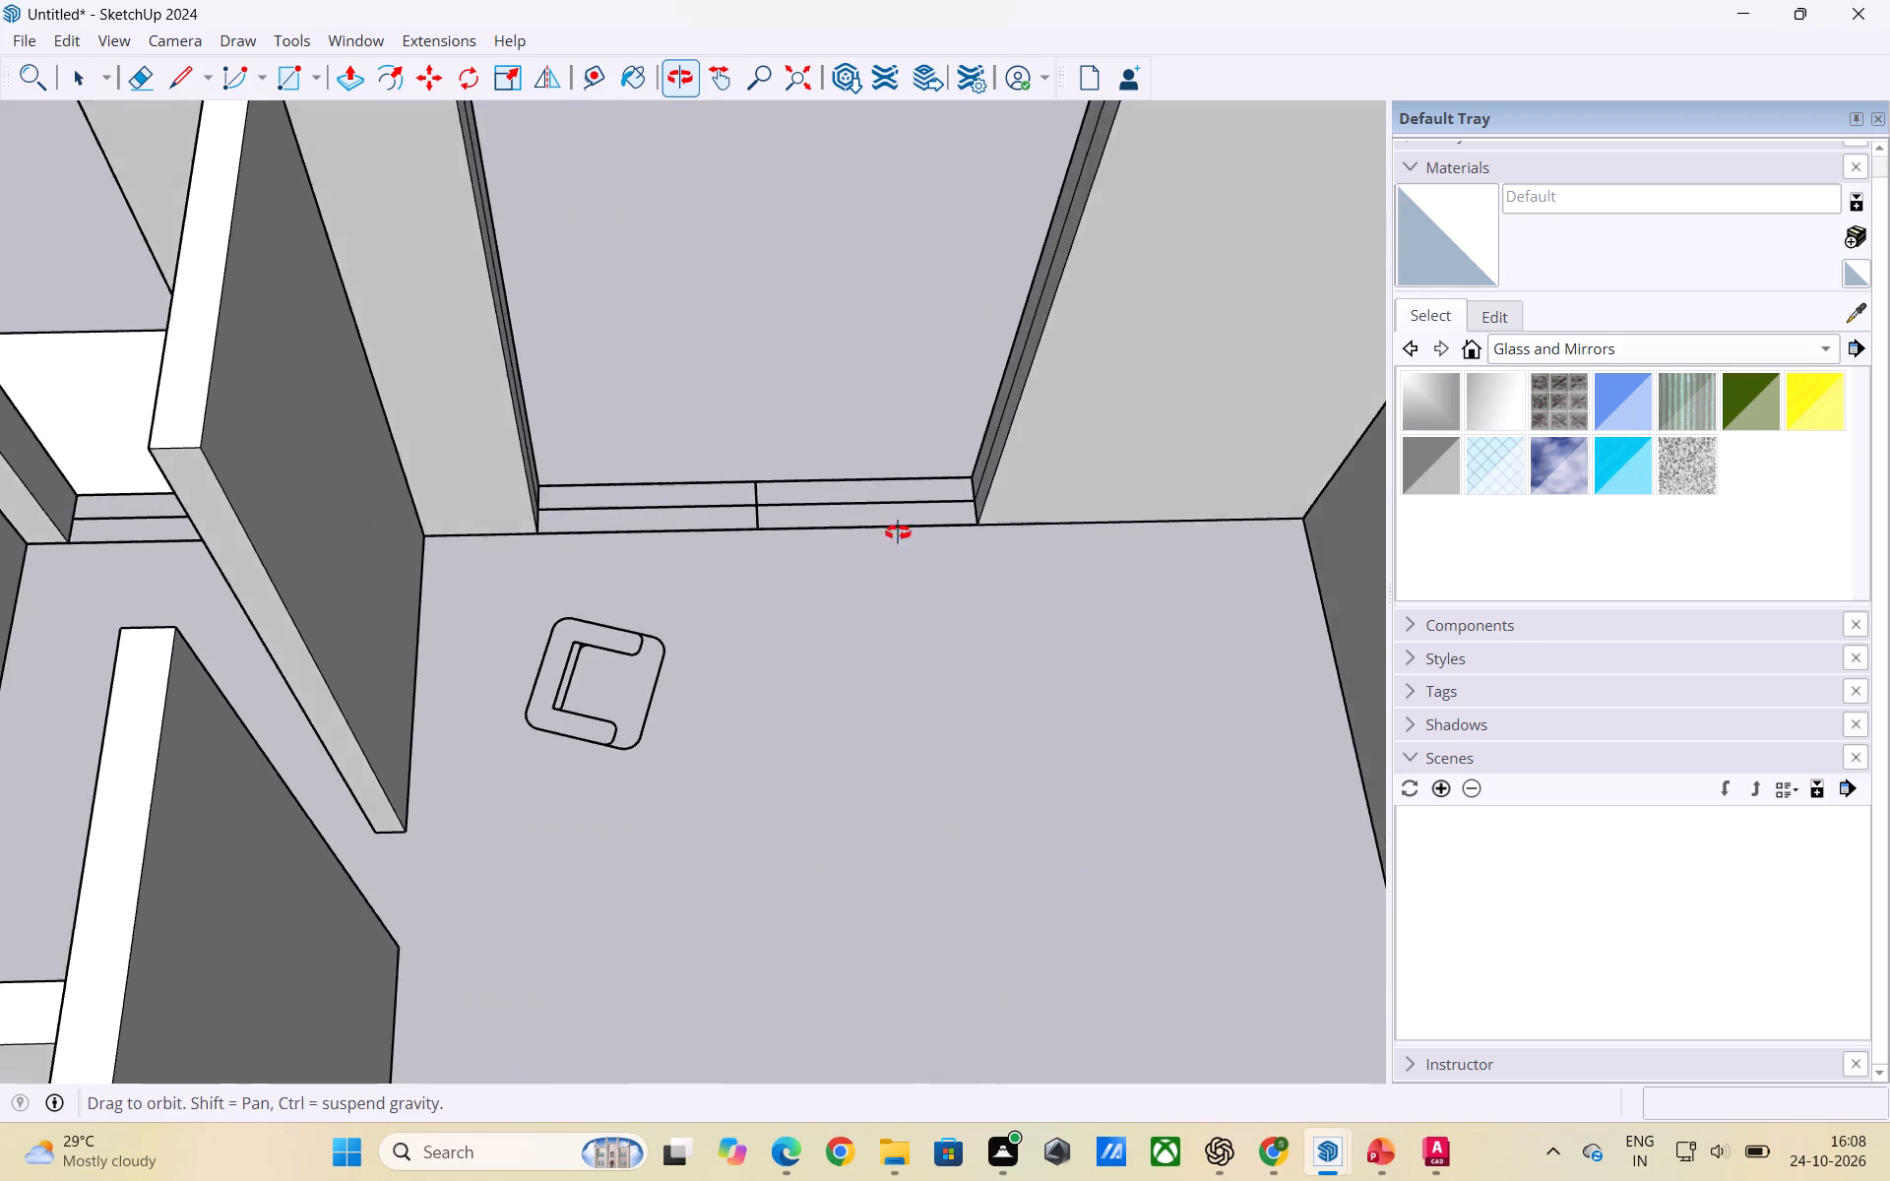
pyautogui.moveTo(898, 532); pyautogui.dragTo(697, 518, button='middle')
pyautogui.moveTo(961, 458); pyautogui.dragTo(640, 474, button='middle')
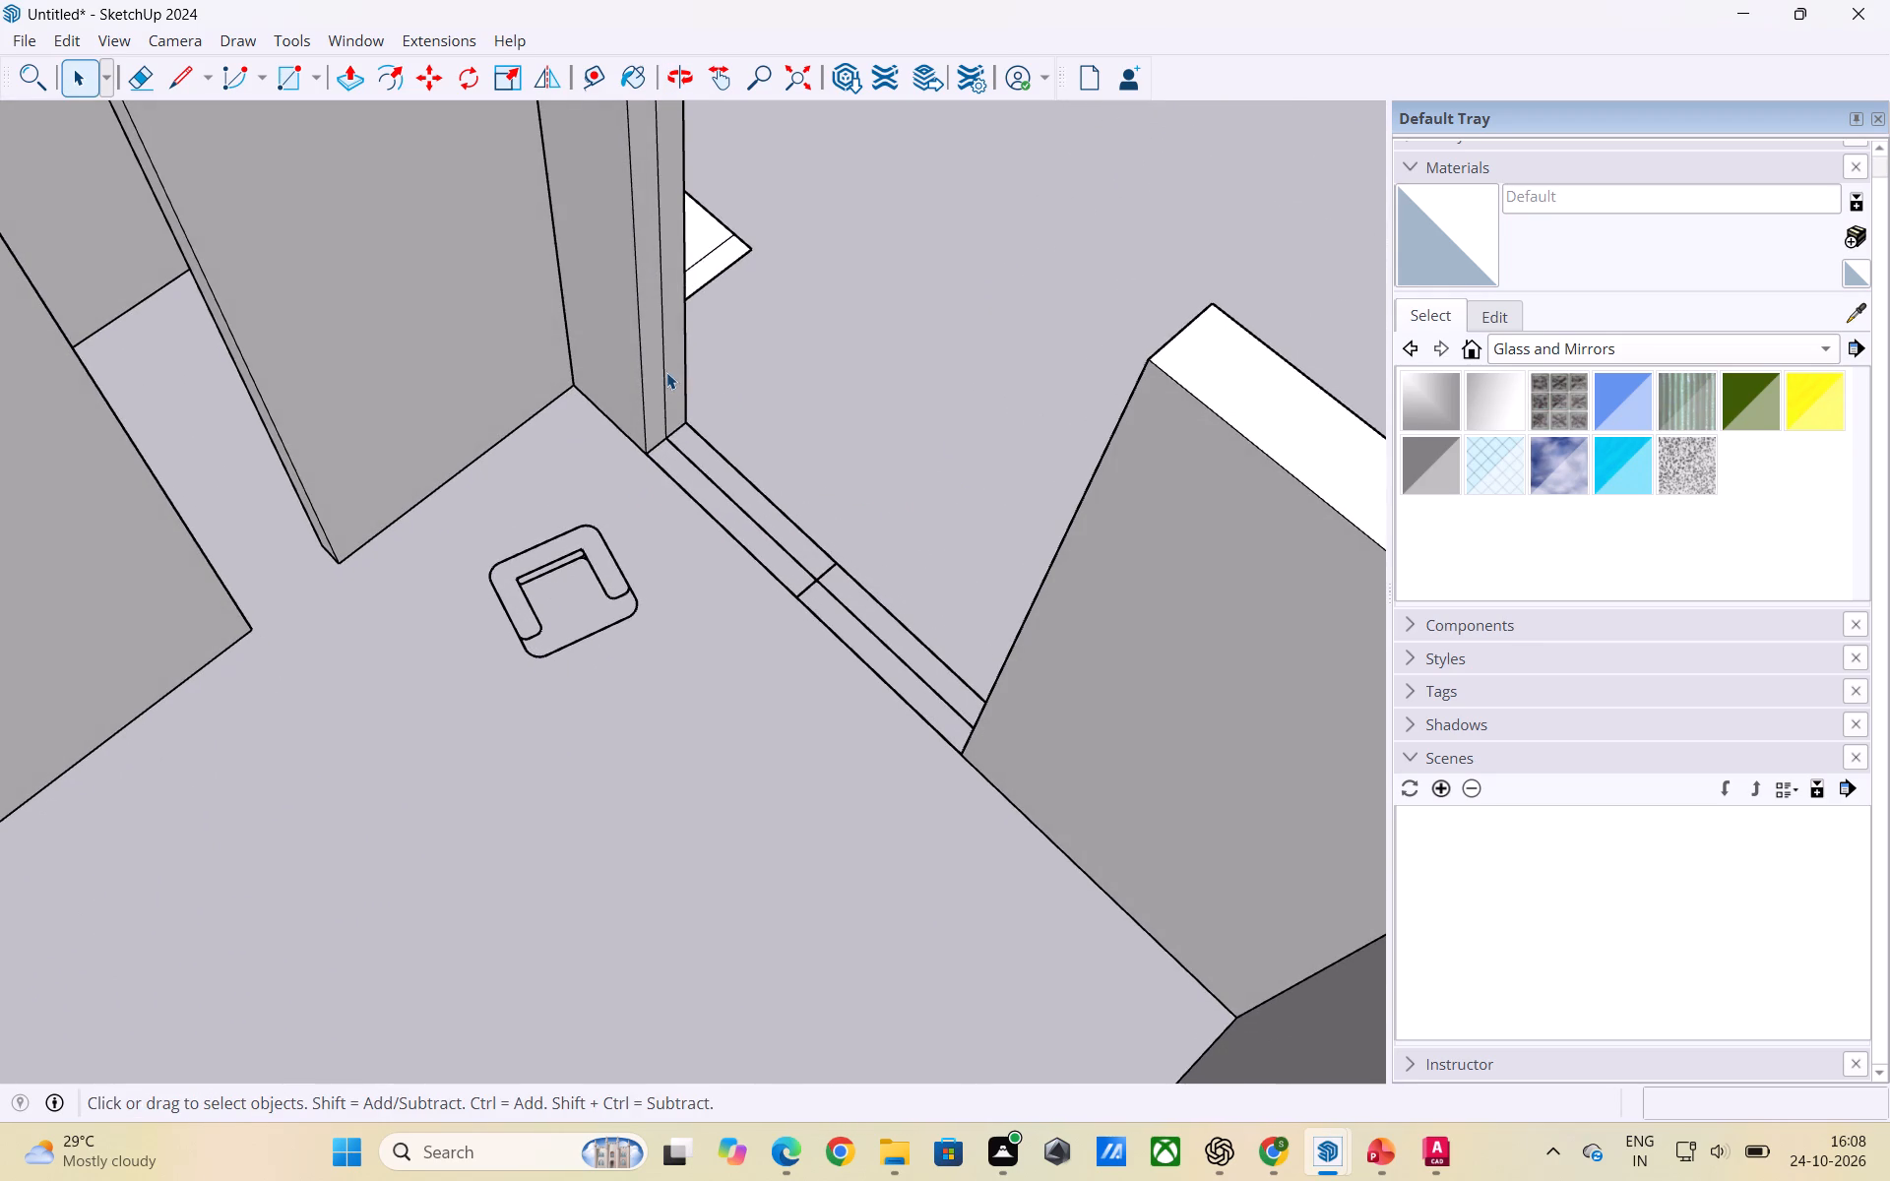
pyautogui.click(666, 372)
pyautogui.doubleClick(666, 372)
pyautogui.click(662, 372)
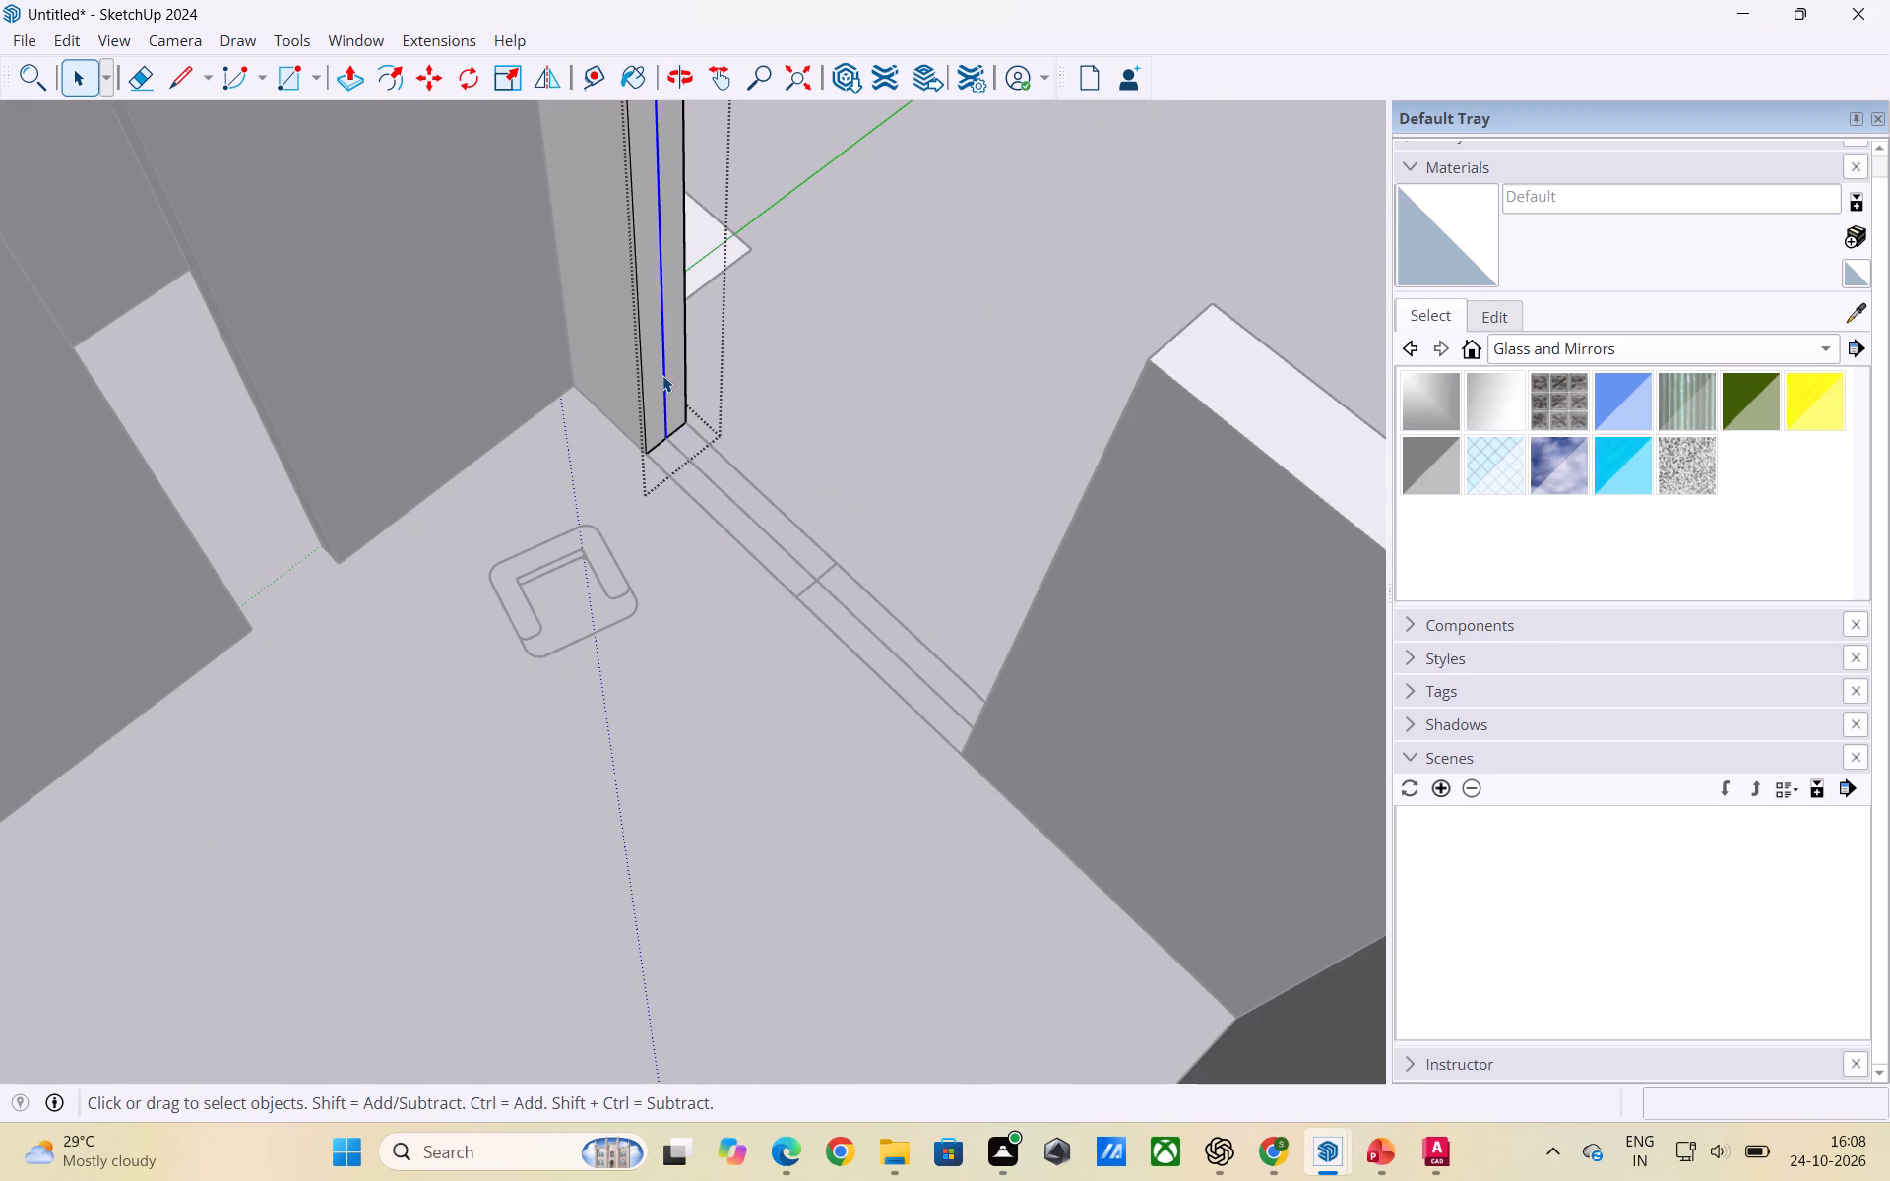
pyautogui.press('Delete')
pyautogui.scroll(-3, 648, 425)
pyautogui.moveTo(661, 541); pyautogui.dragTo(1202, 576, button='middle')
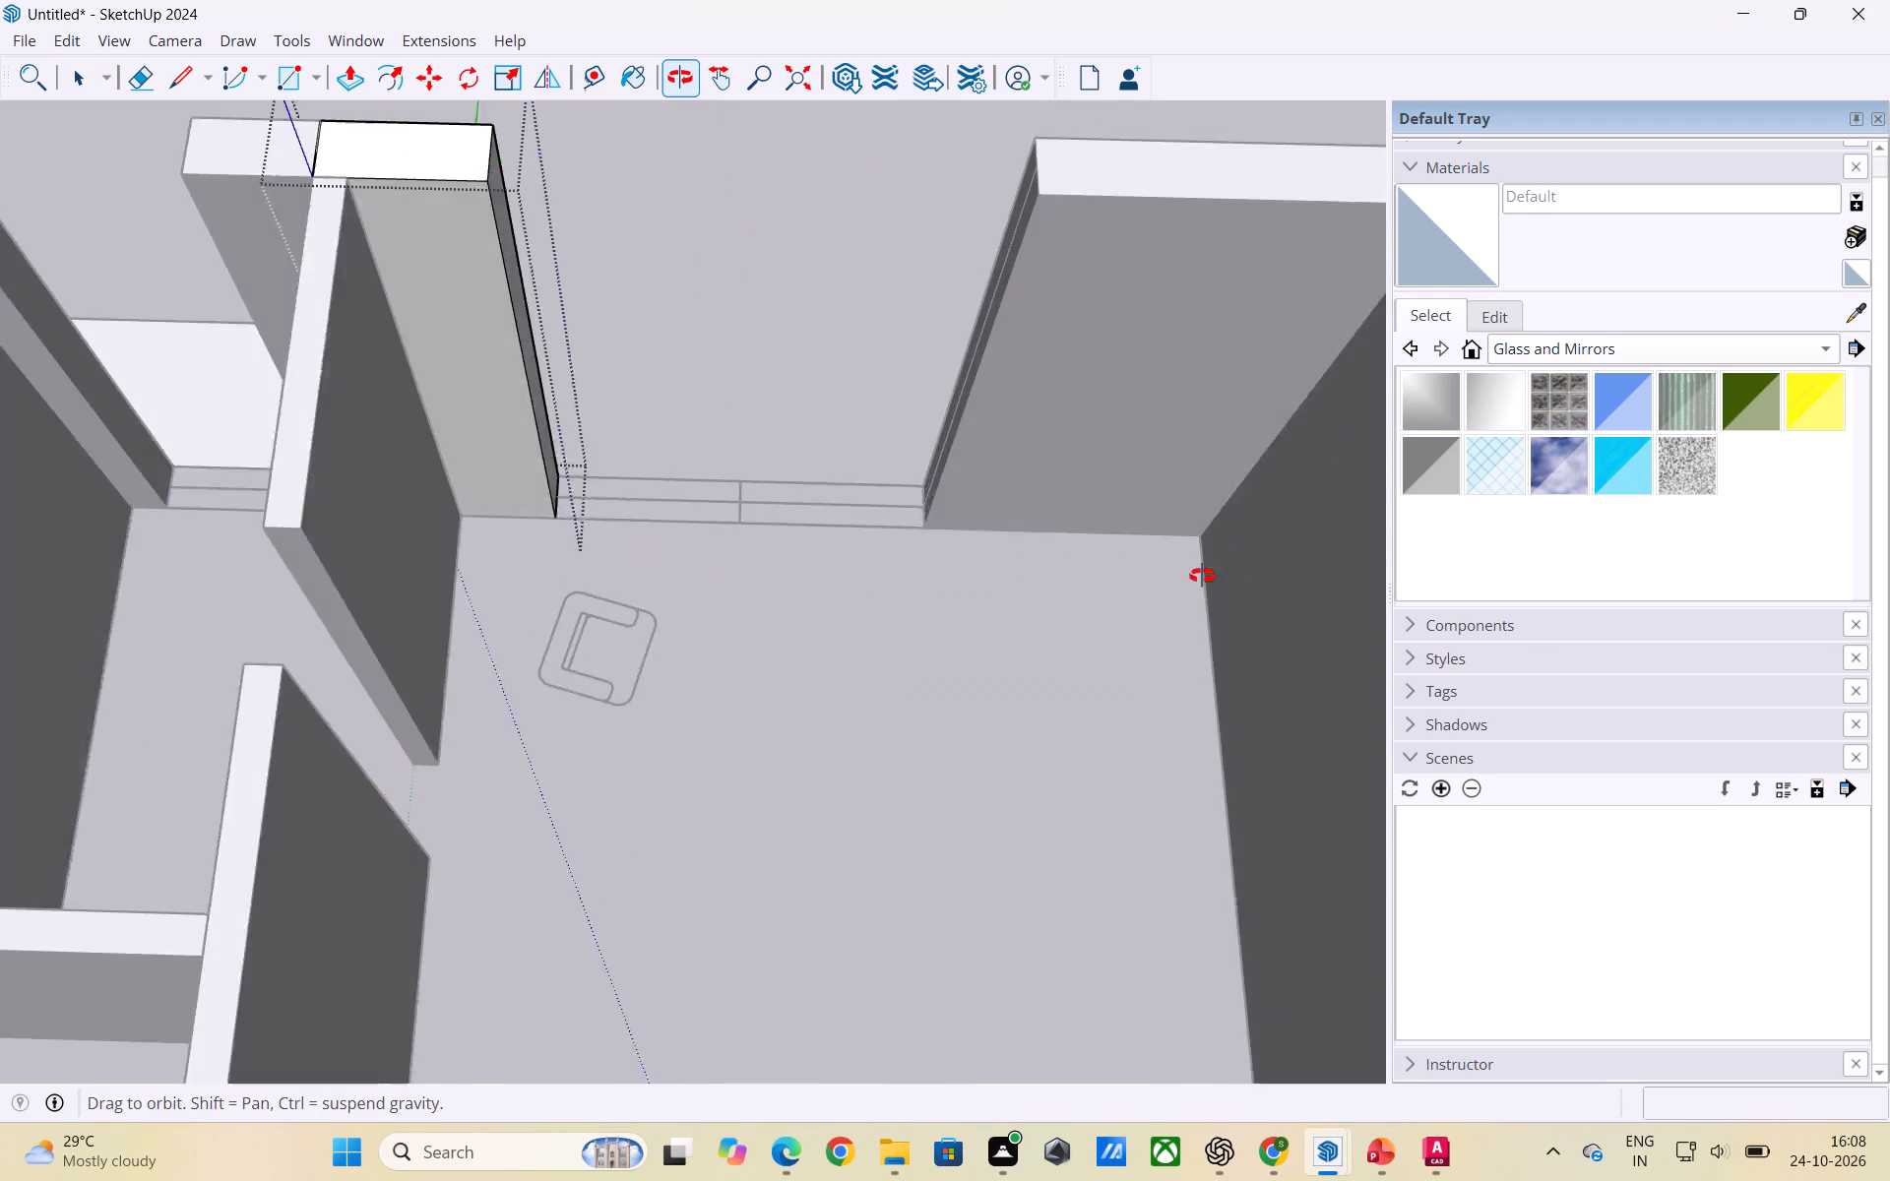
pyautogui.moveTo(1202, 576); pyautogui.dragTo(1266, 546, button='middle')
pyautogui.click(971, 633)
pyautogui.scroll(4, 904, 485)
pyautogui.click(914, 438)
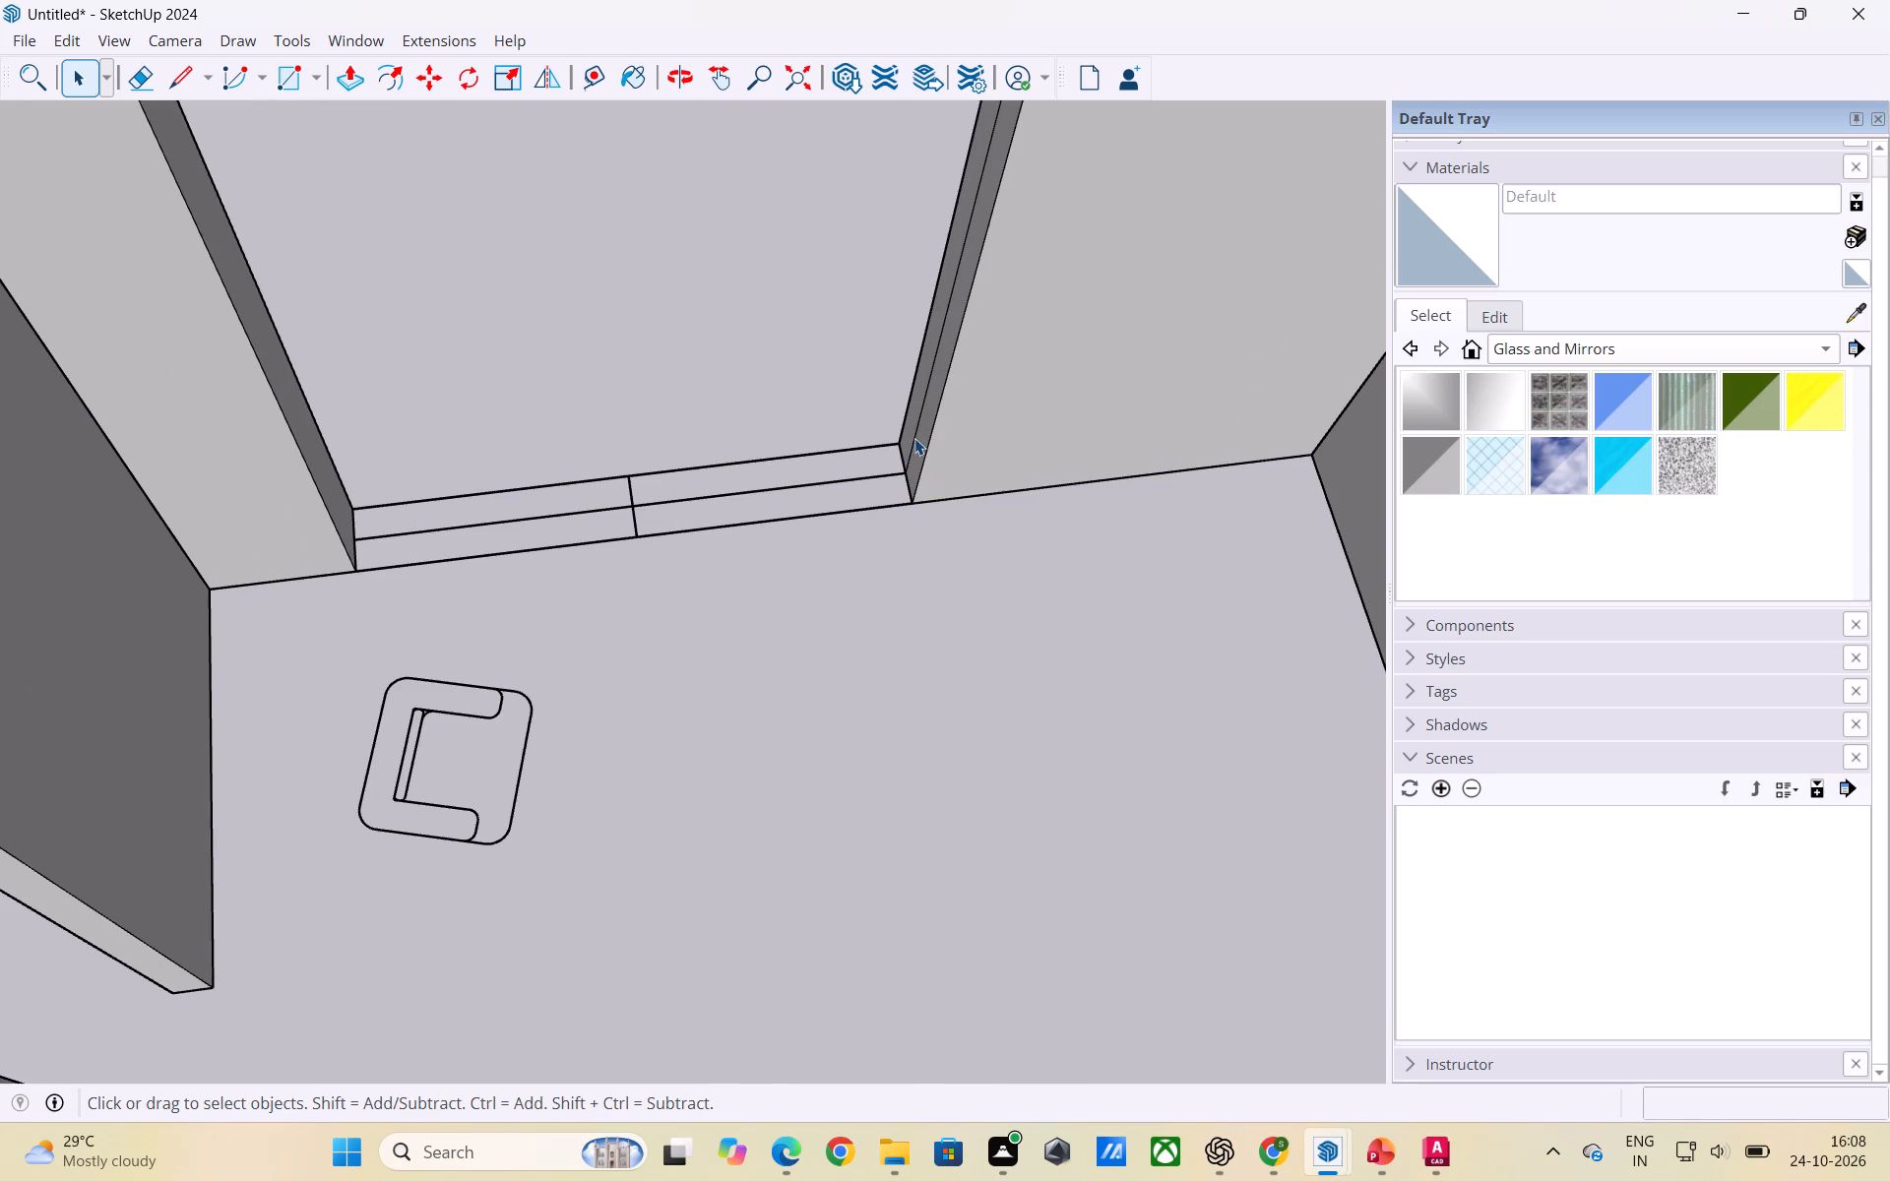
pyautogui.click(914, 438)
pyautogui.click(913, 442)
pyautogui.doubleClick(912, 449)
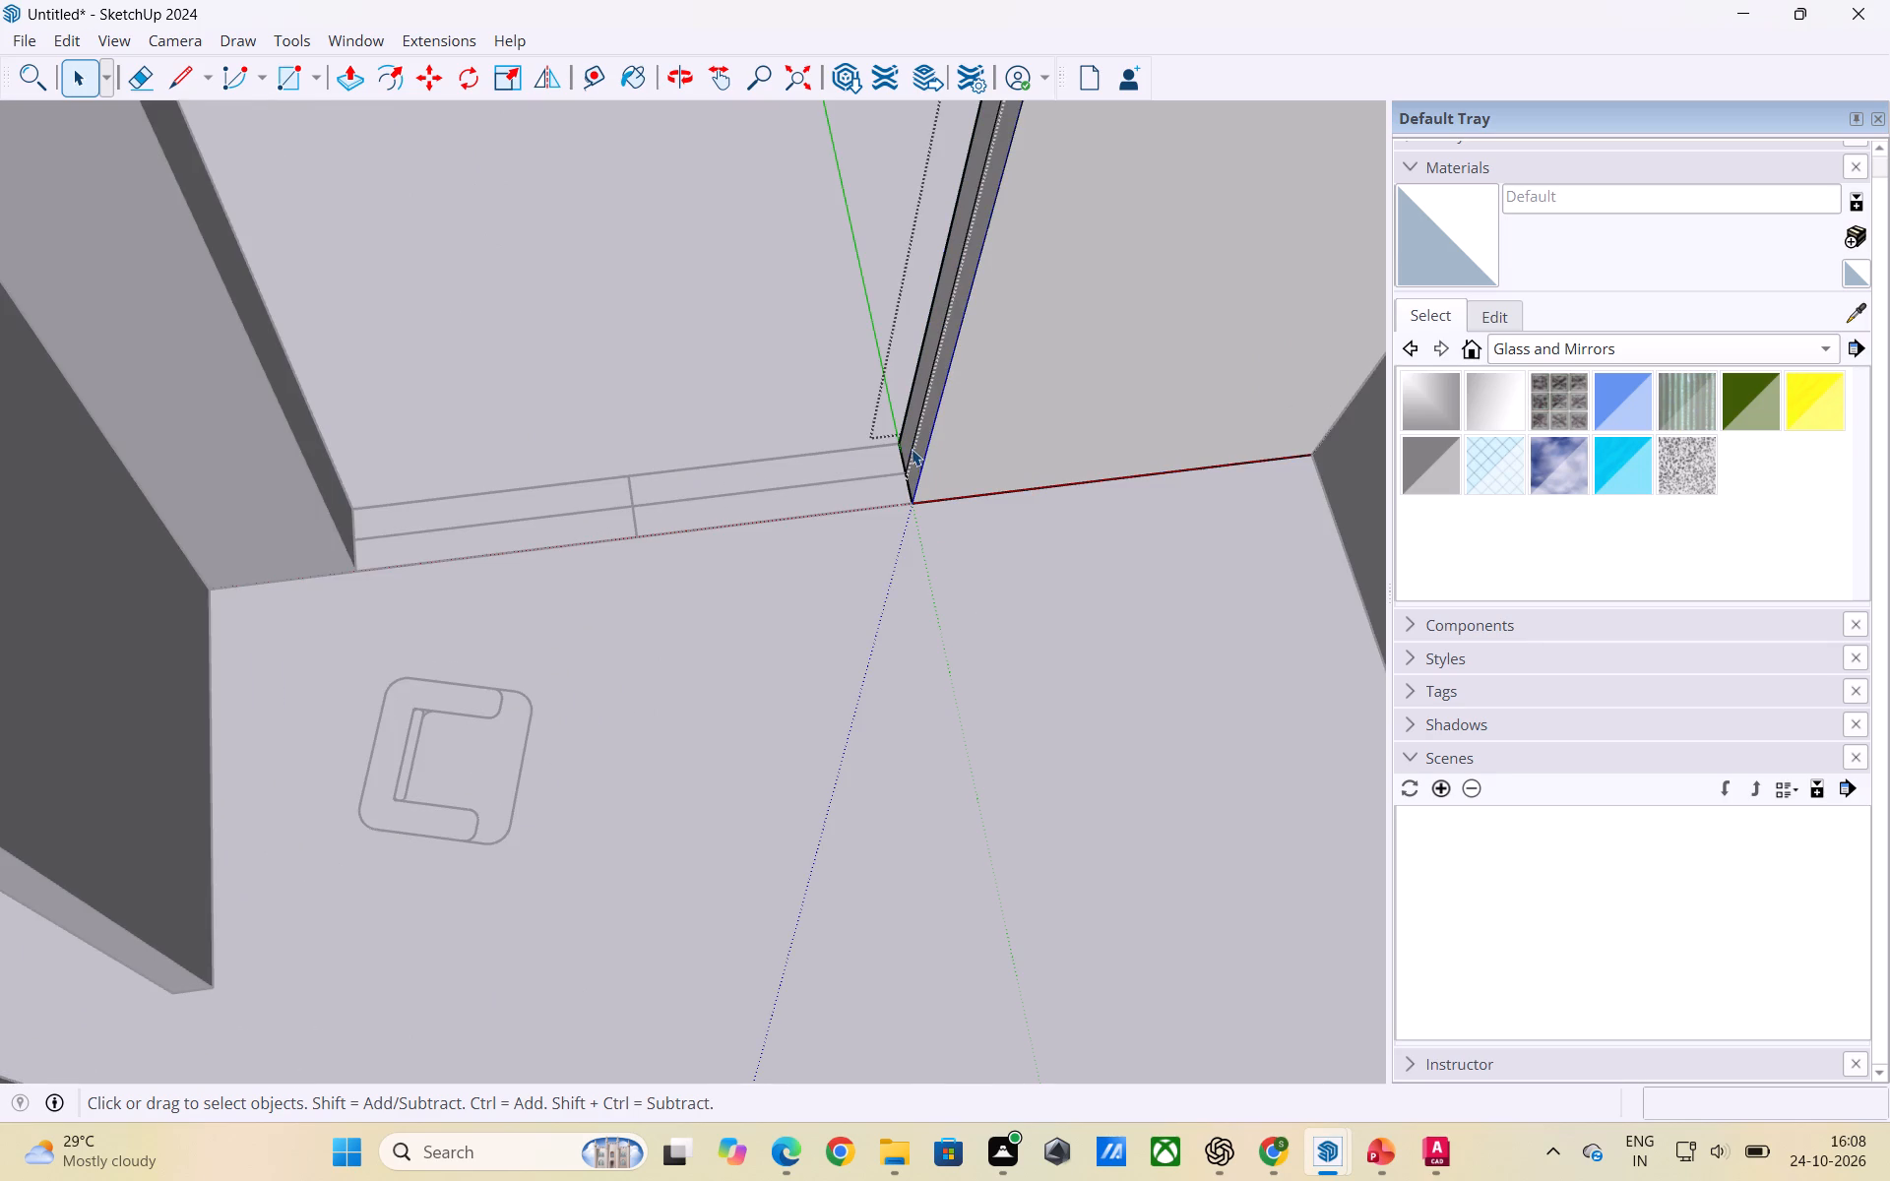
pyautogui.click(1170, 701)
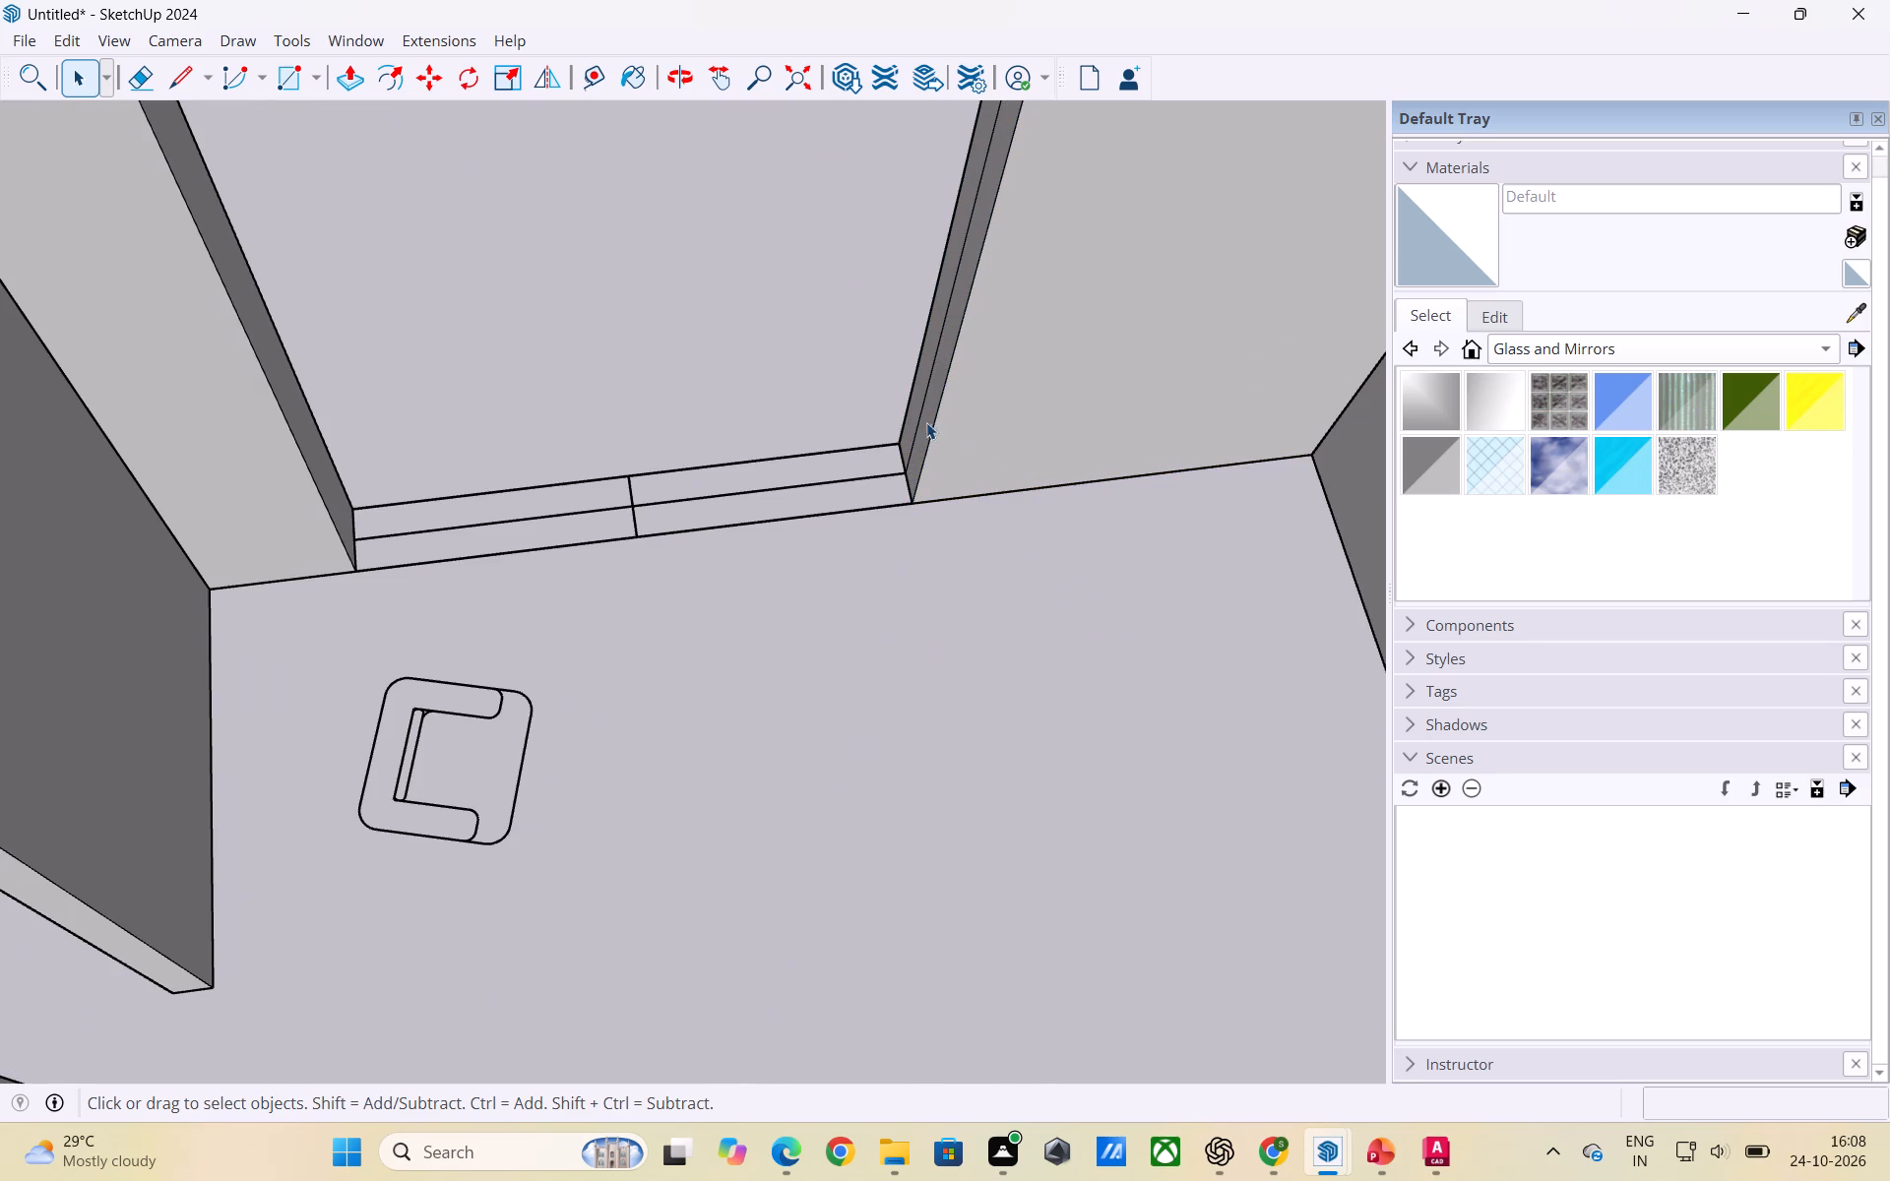
# Inside the wall group on the opposite side of the same window gap, delete the vertical dividing line on its end face.
pyautogui.click(922, 421)
pyautogui.doubleClick(920, 421)
pyautogui.doubleClick(918, 429)
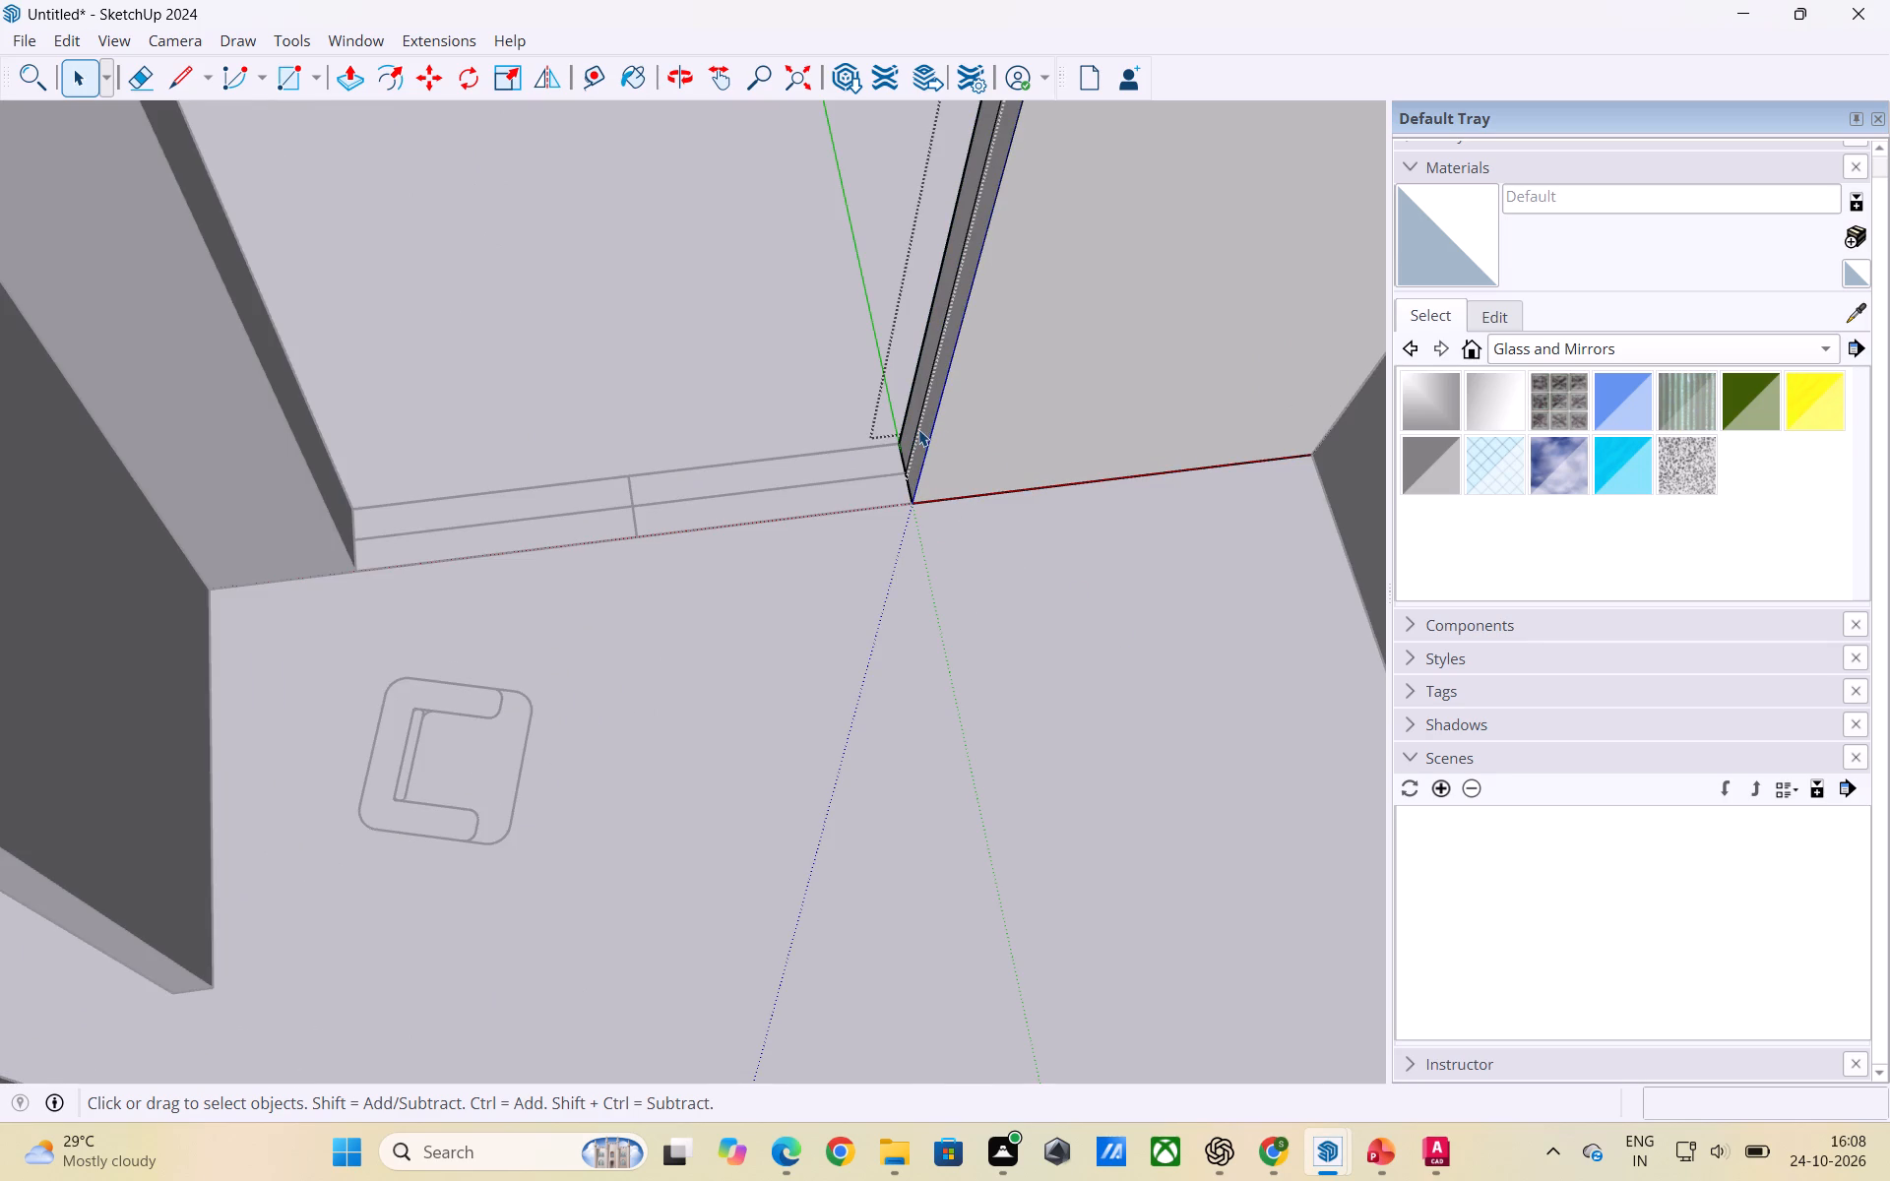
pyautogui.click(916, 430)
pyautogui.press('Delete')
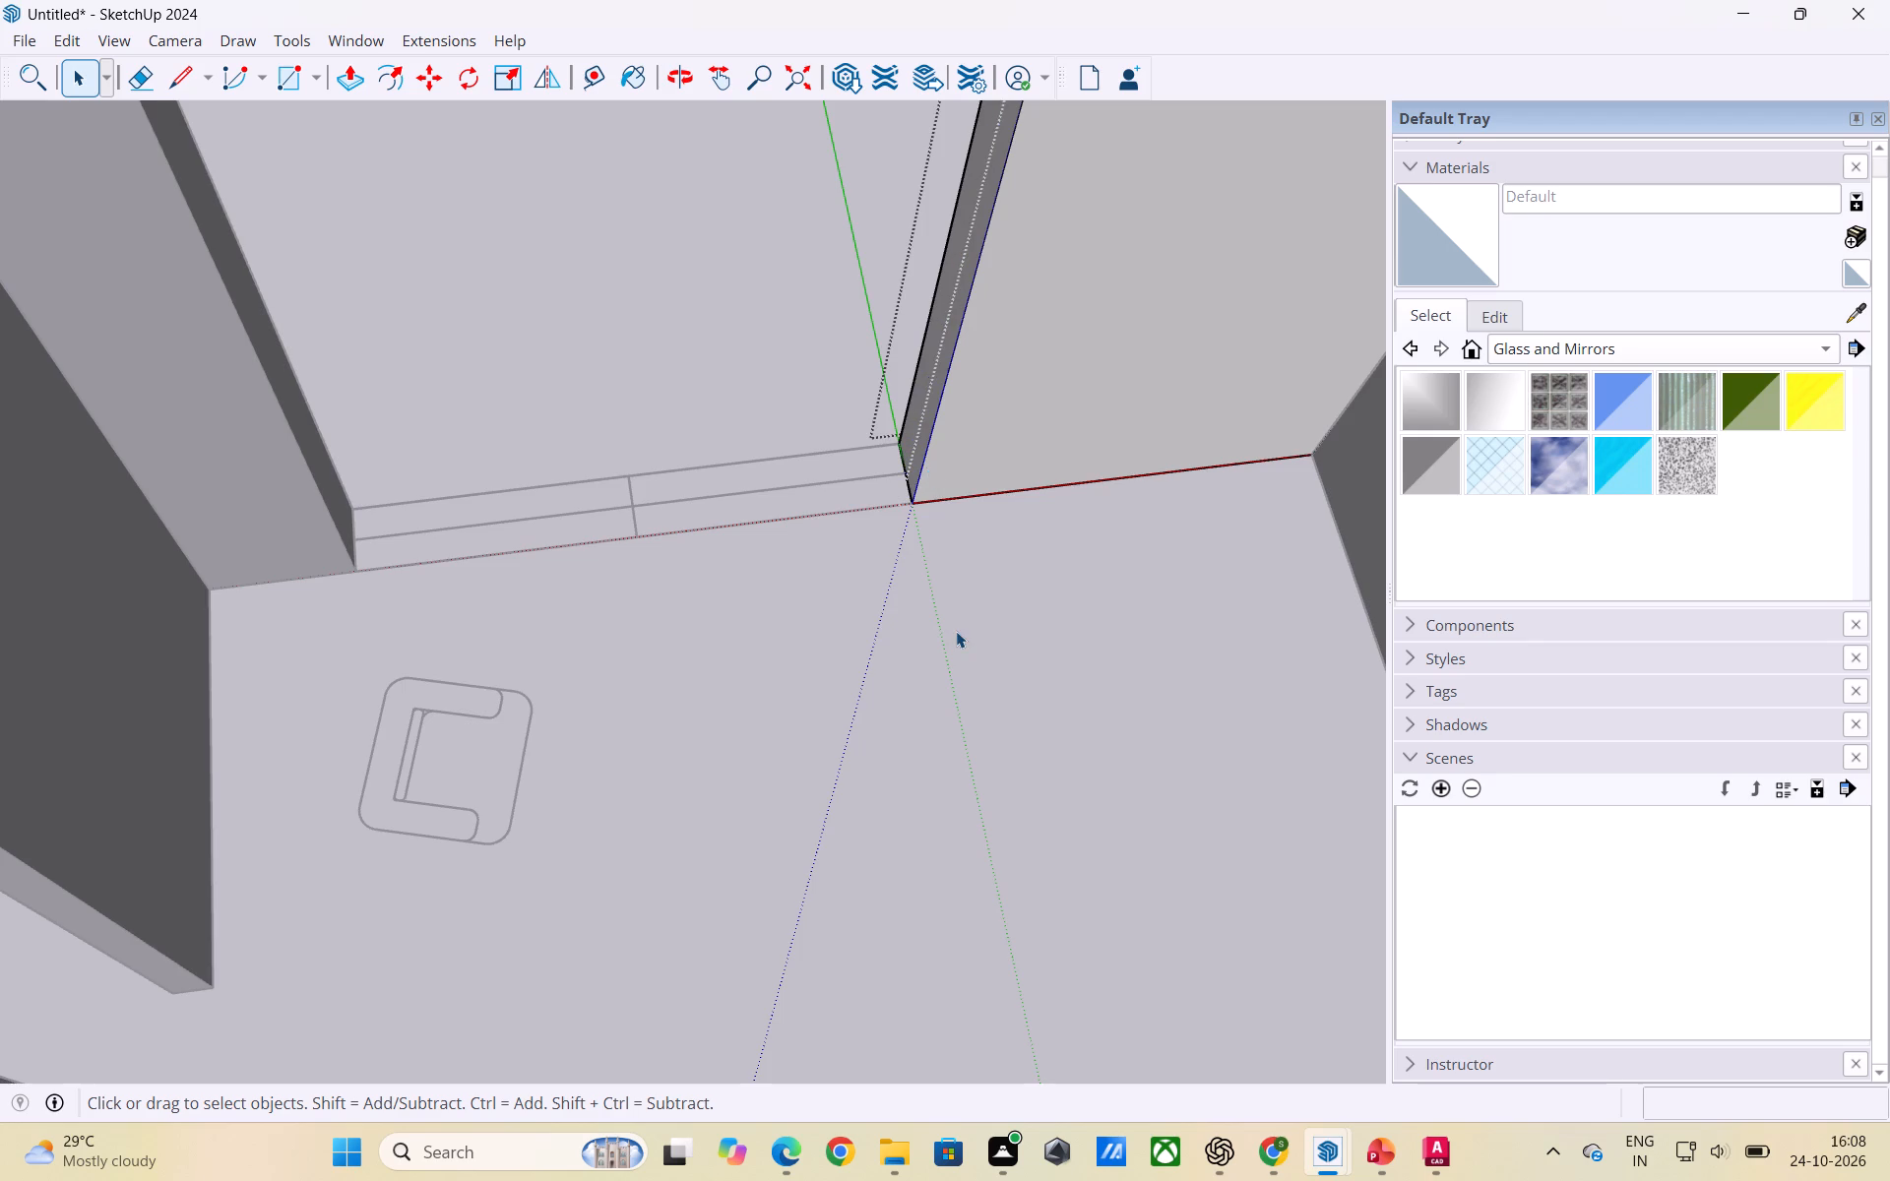
pyautogui.click(956, 631)
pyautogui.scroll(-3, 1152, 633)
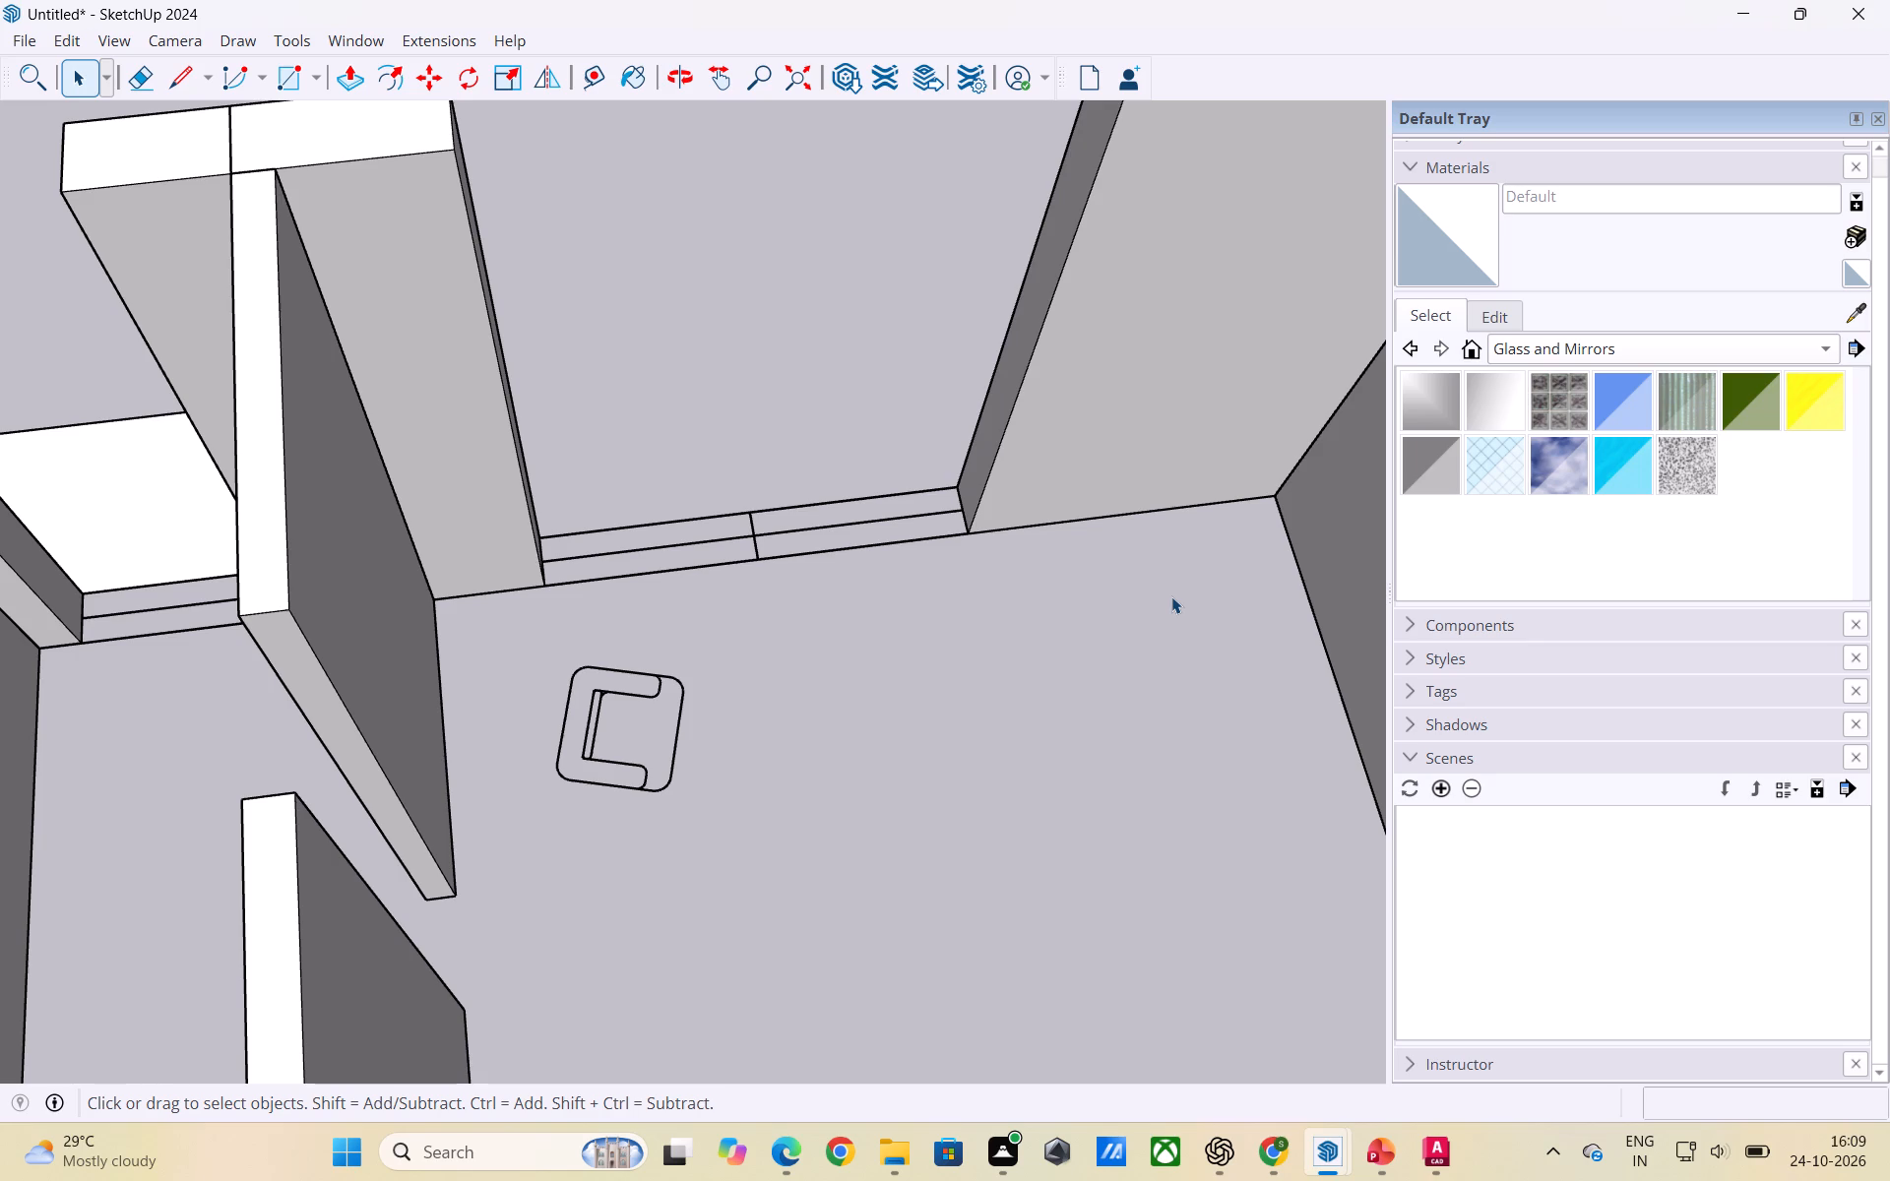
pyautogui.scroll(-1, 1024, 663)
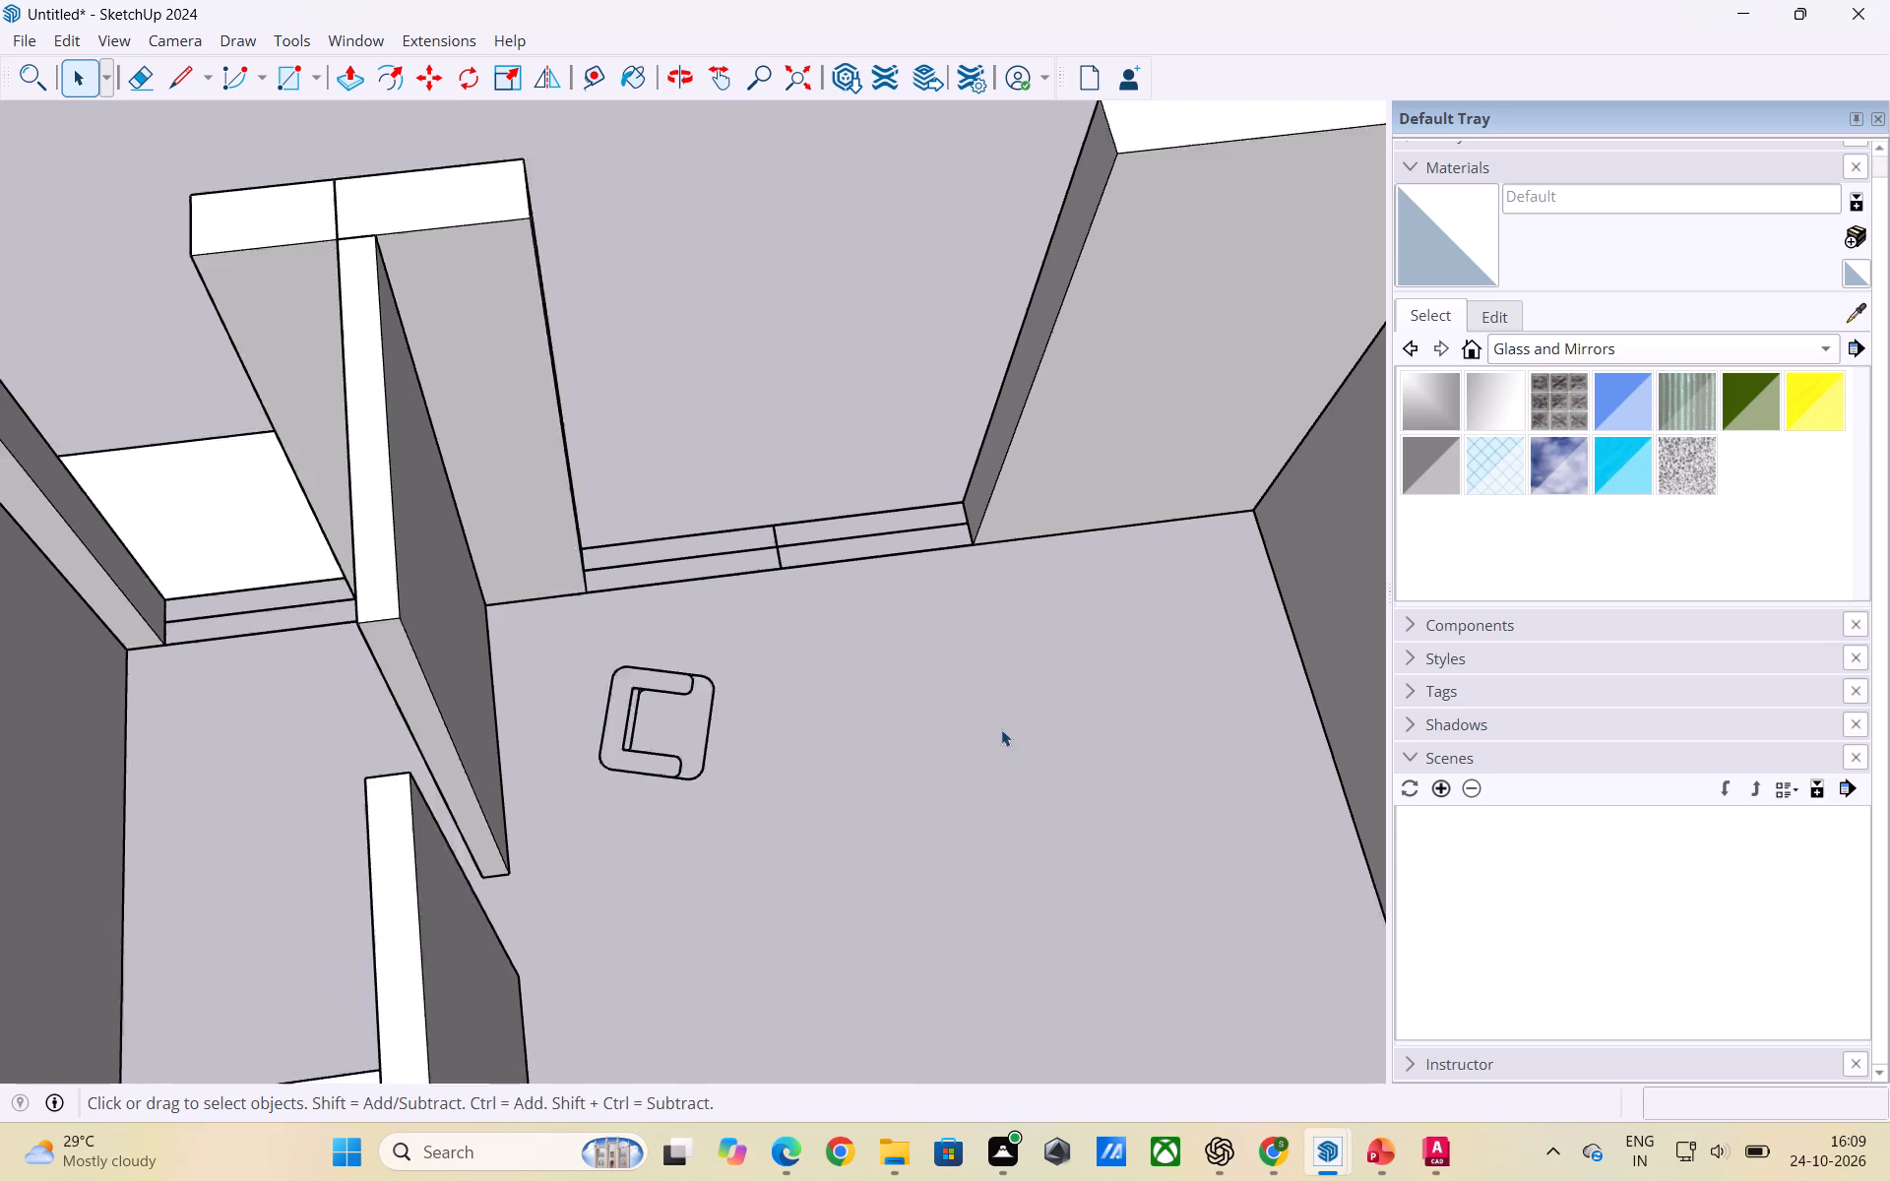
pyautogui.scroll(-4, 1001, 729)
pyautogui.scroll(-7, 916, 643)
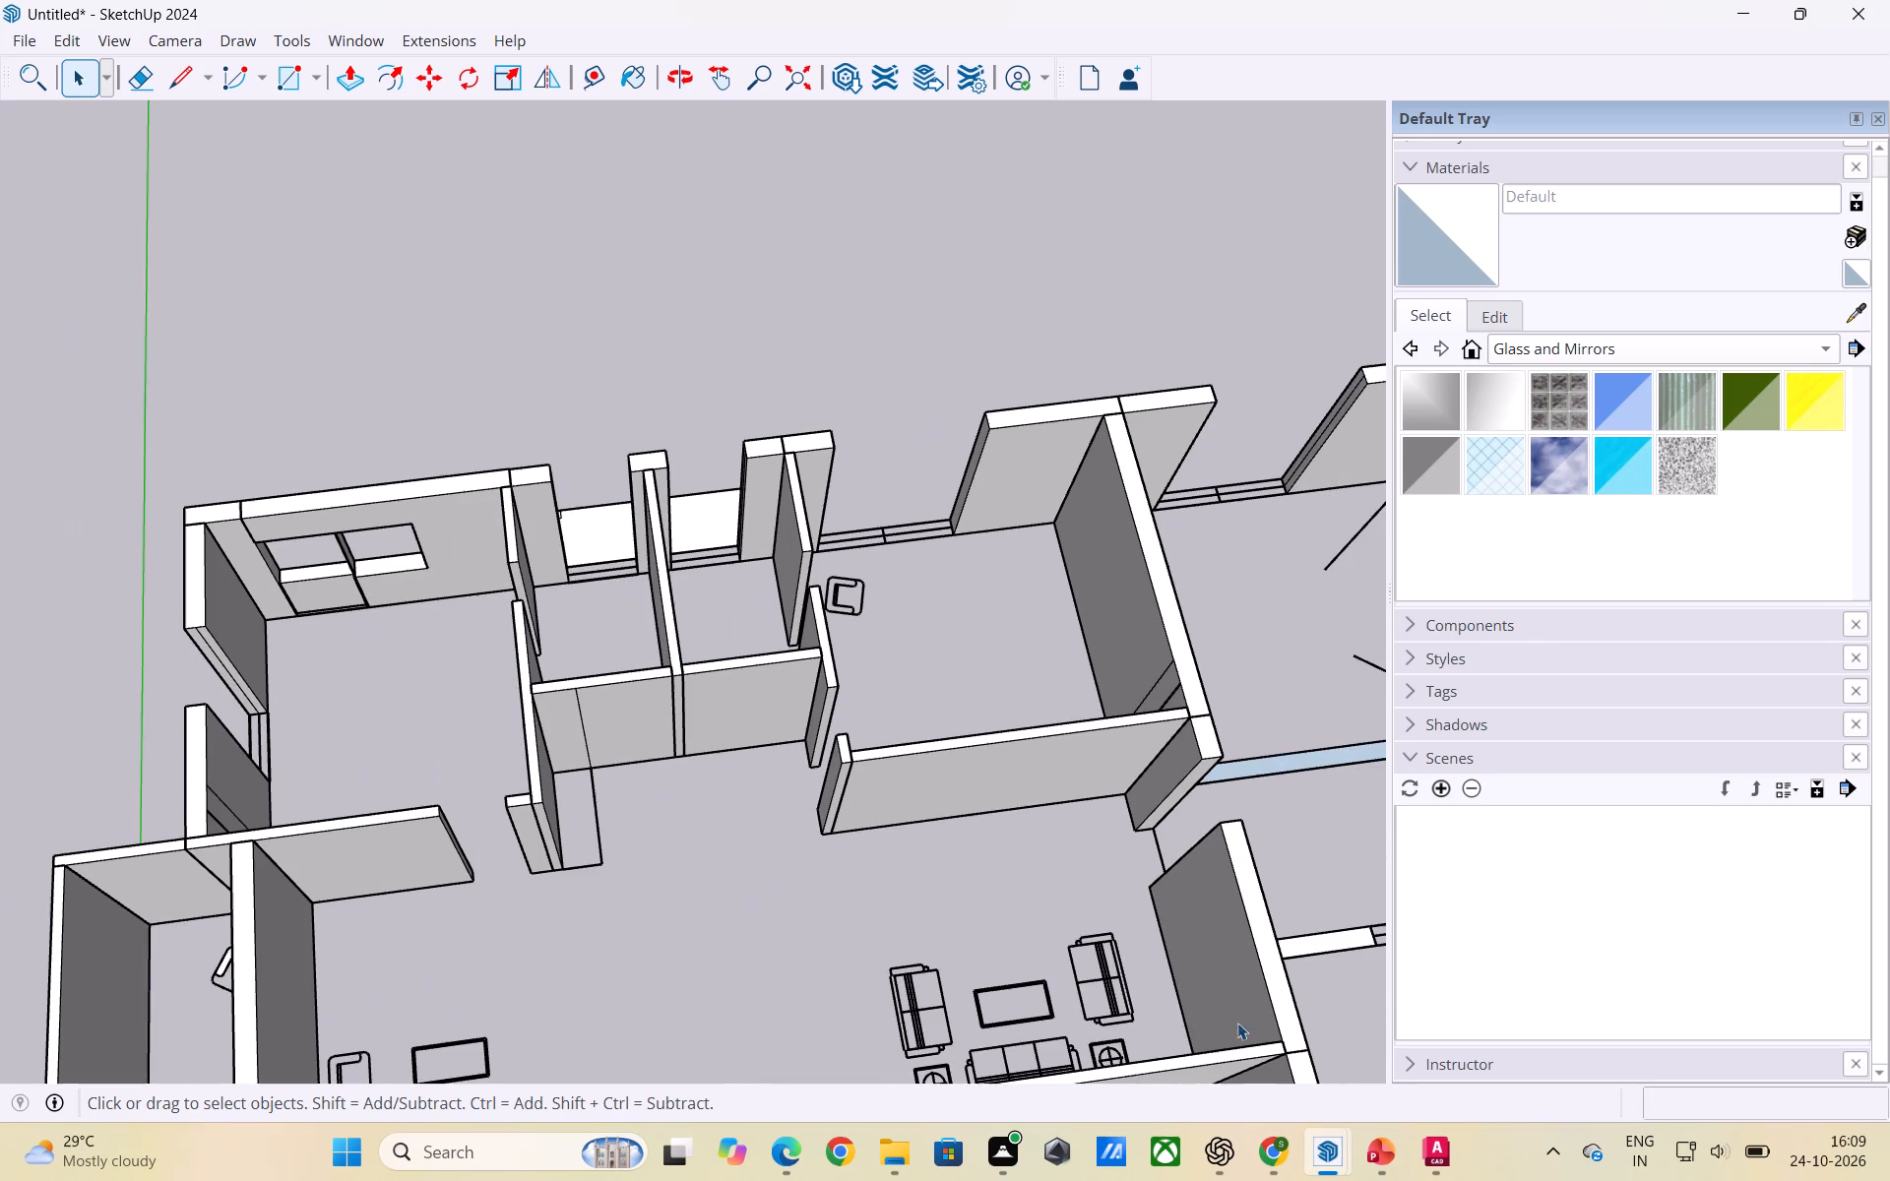
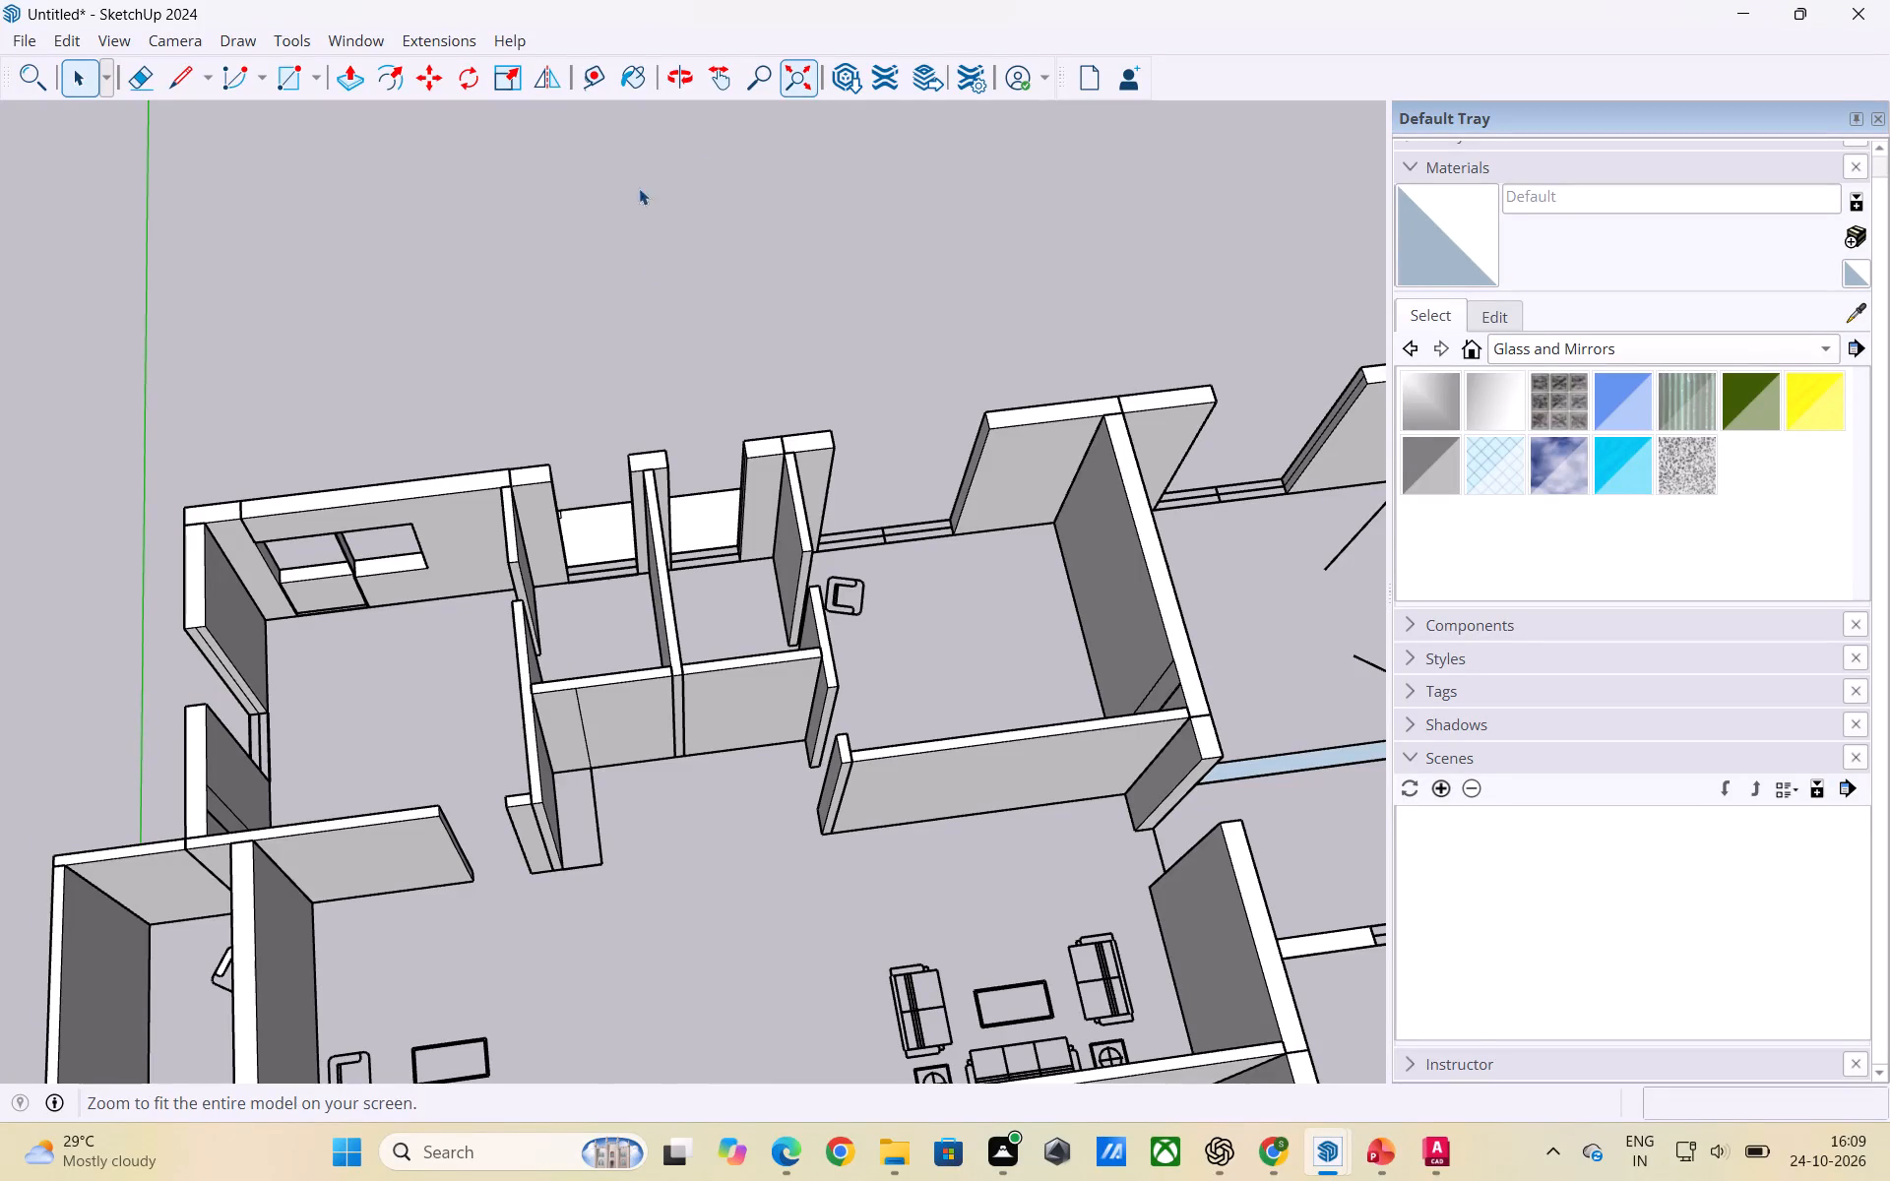
# Examine the modelled apartment unit from above, checking its rooms, window gaps and kitchen-side outer walls.
pyautogui.scroll(-3, 926, 580)
pyautogui.scroll(4, 861, 824)
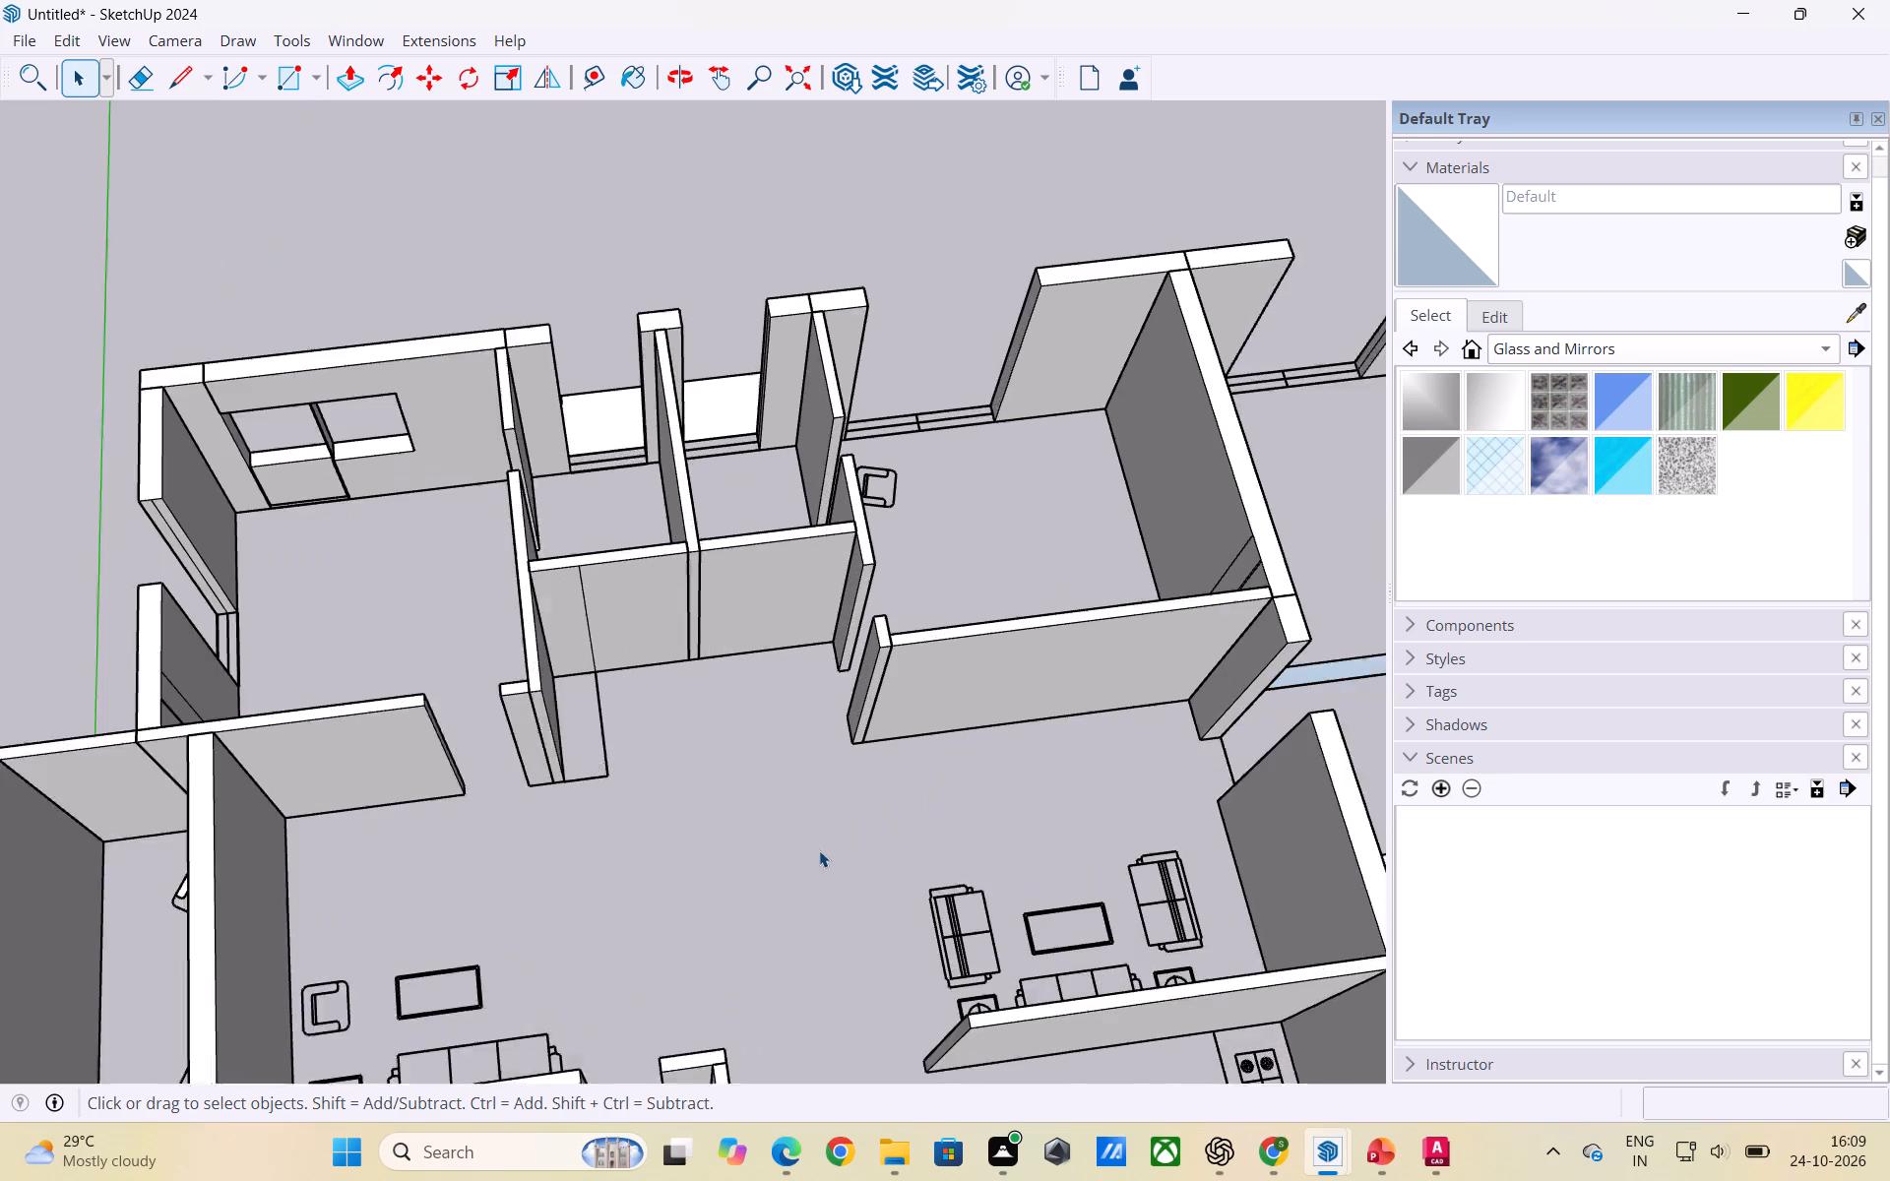
pyautogui.scroll(1, 819, 850)
pyautogui.scroll(-7, 819, 848)
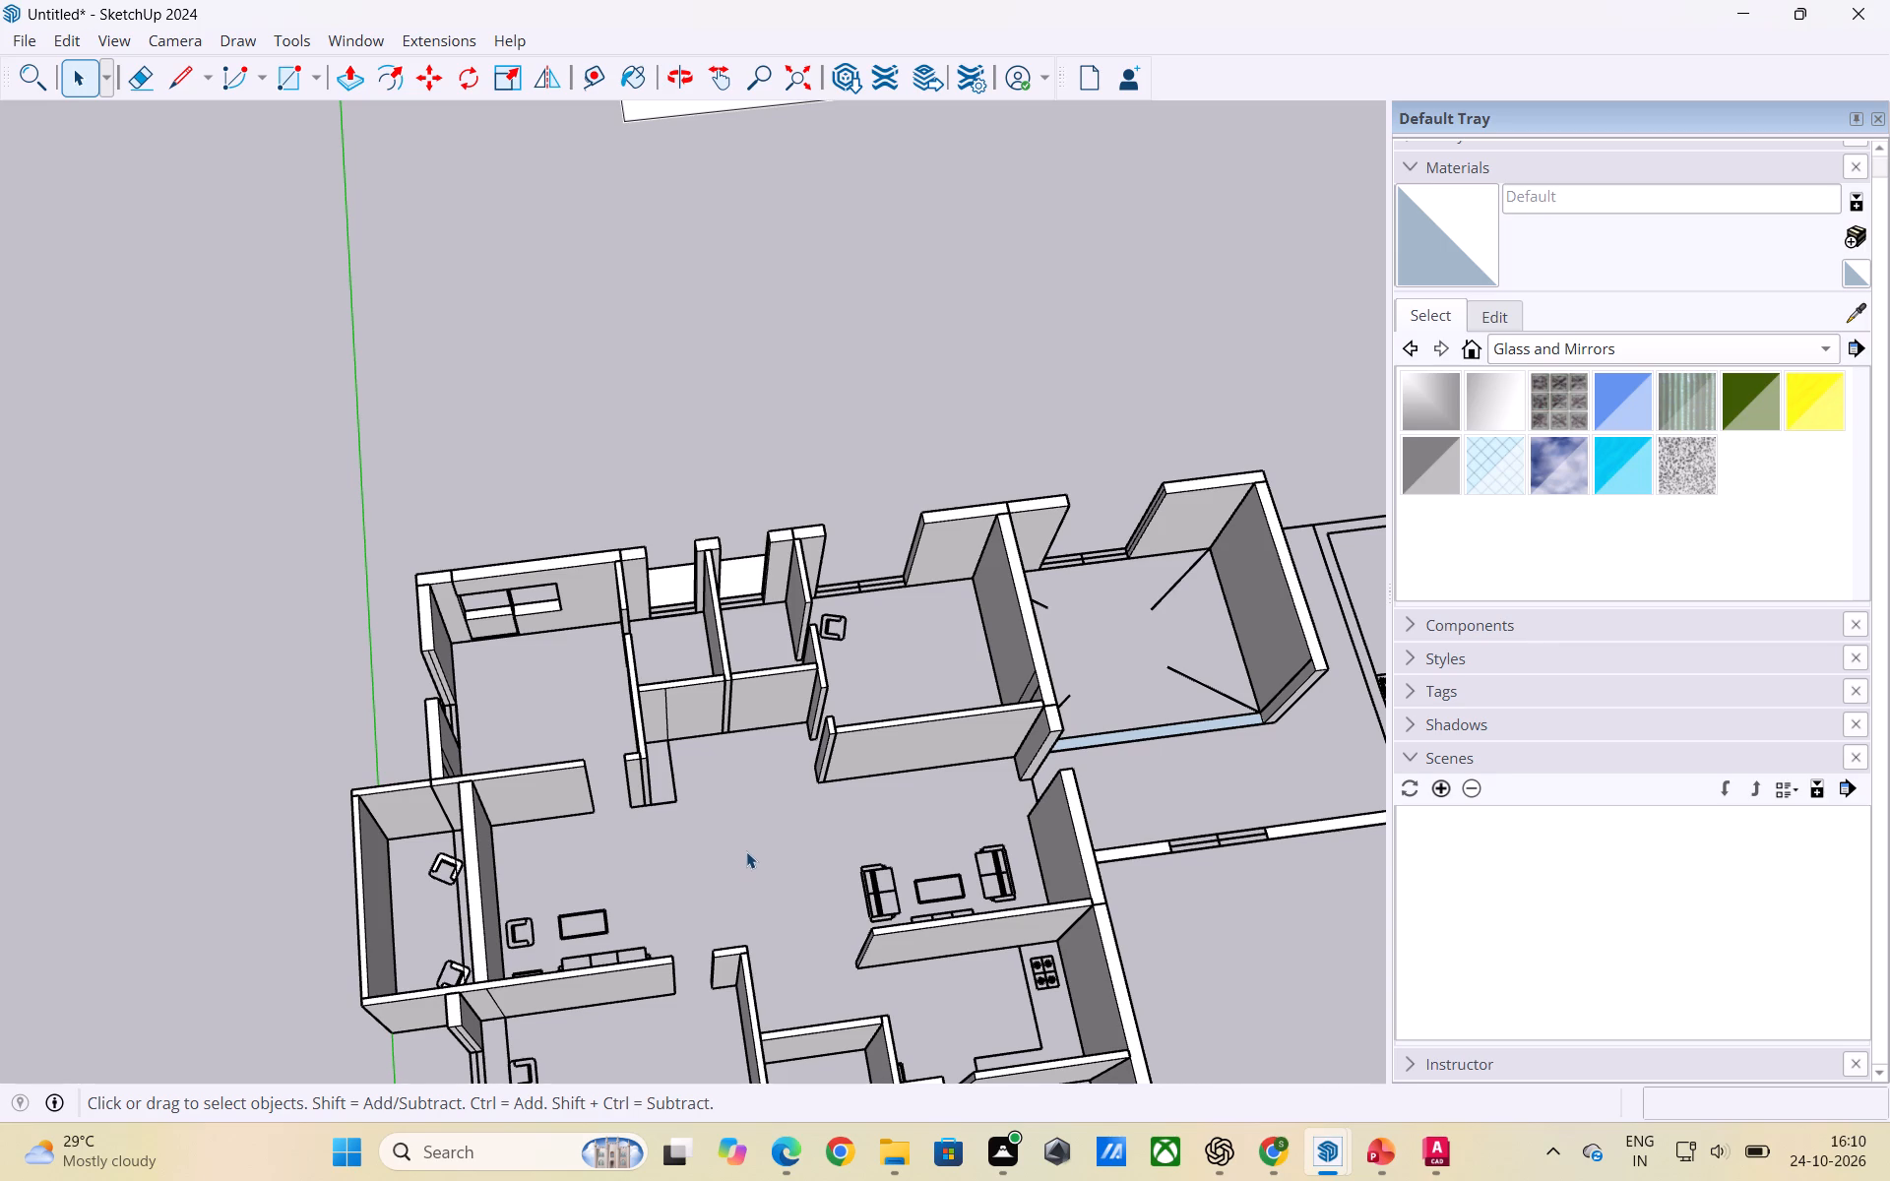
pyautogui.scroll(-2, 670, 894)
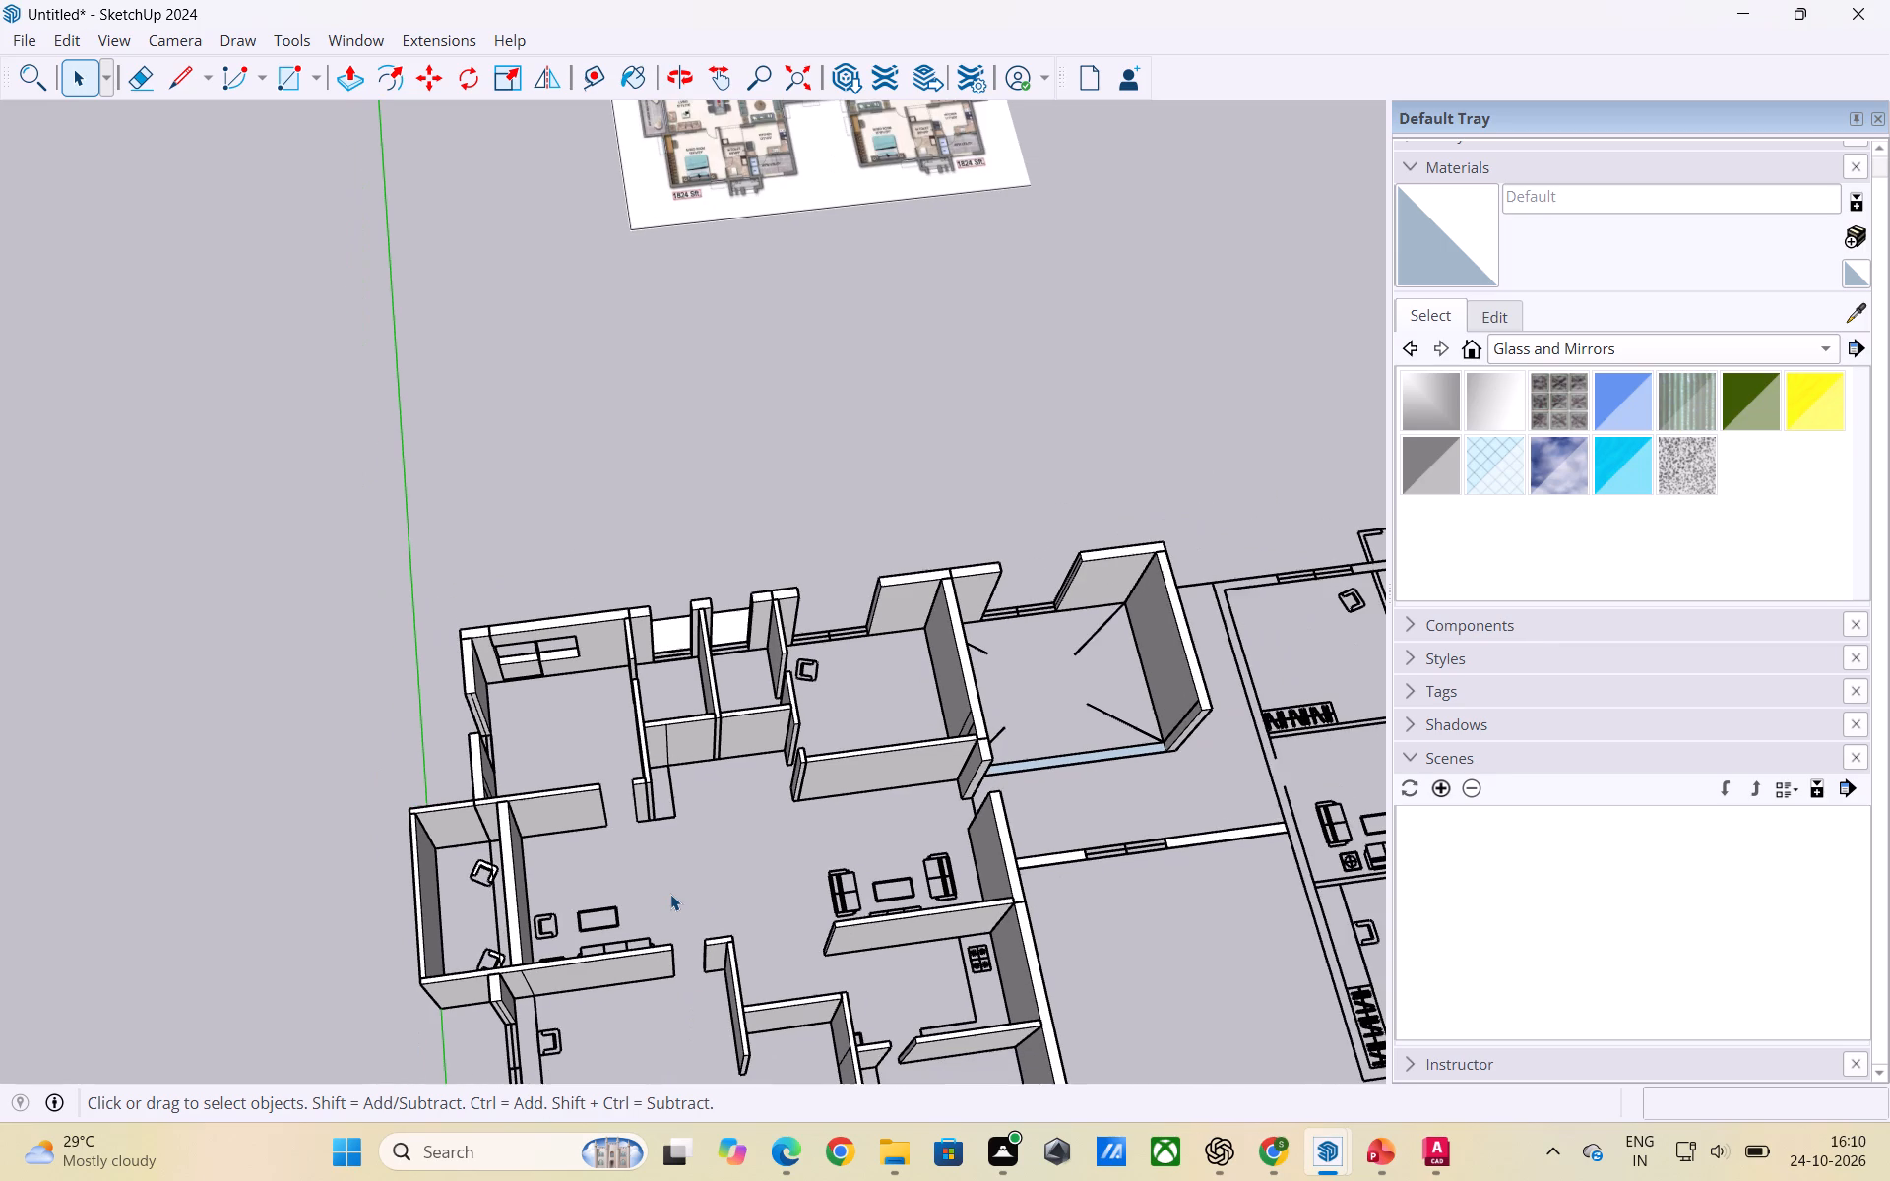
pyautogui.scroll(3, 846, 1018)
pyautogui.scroll(-1, 805, 983)
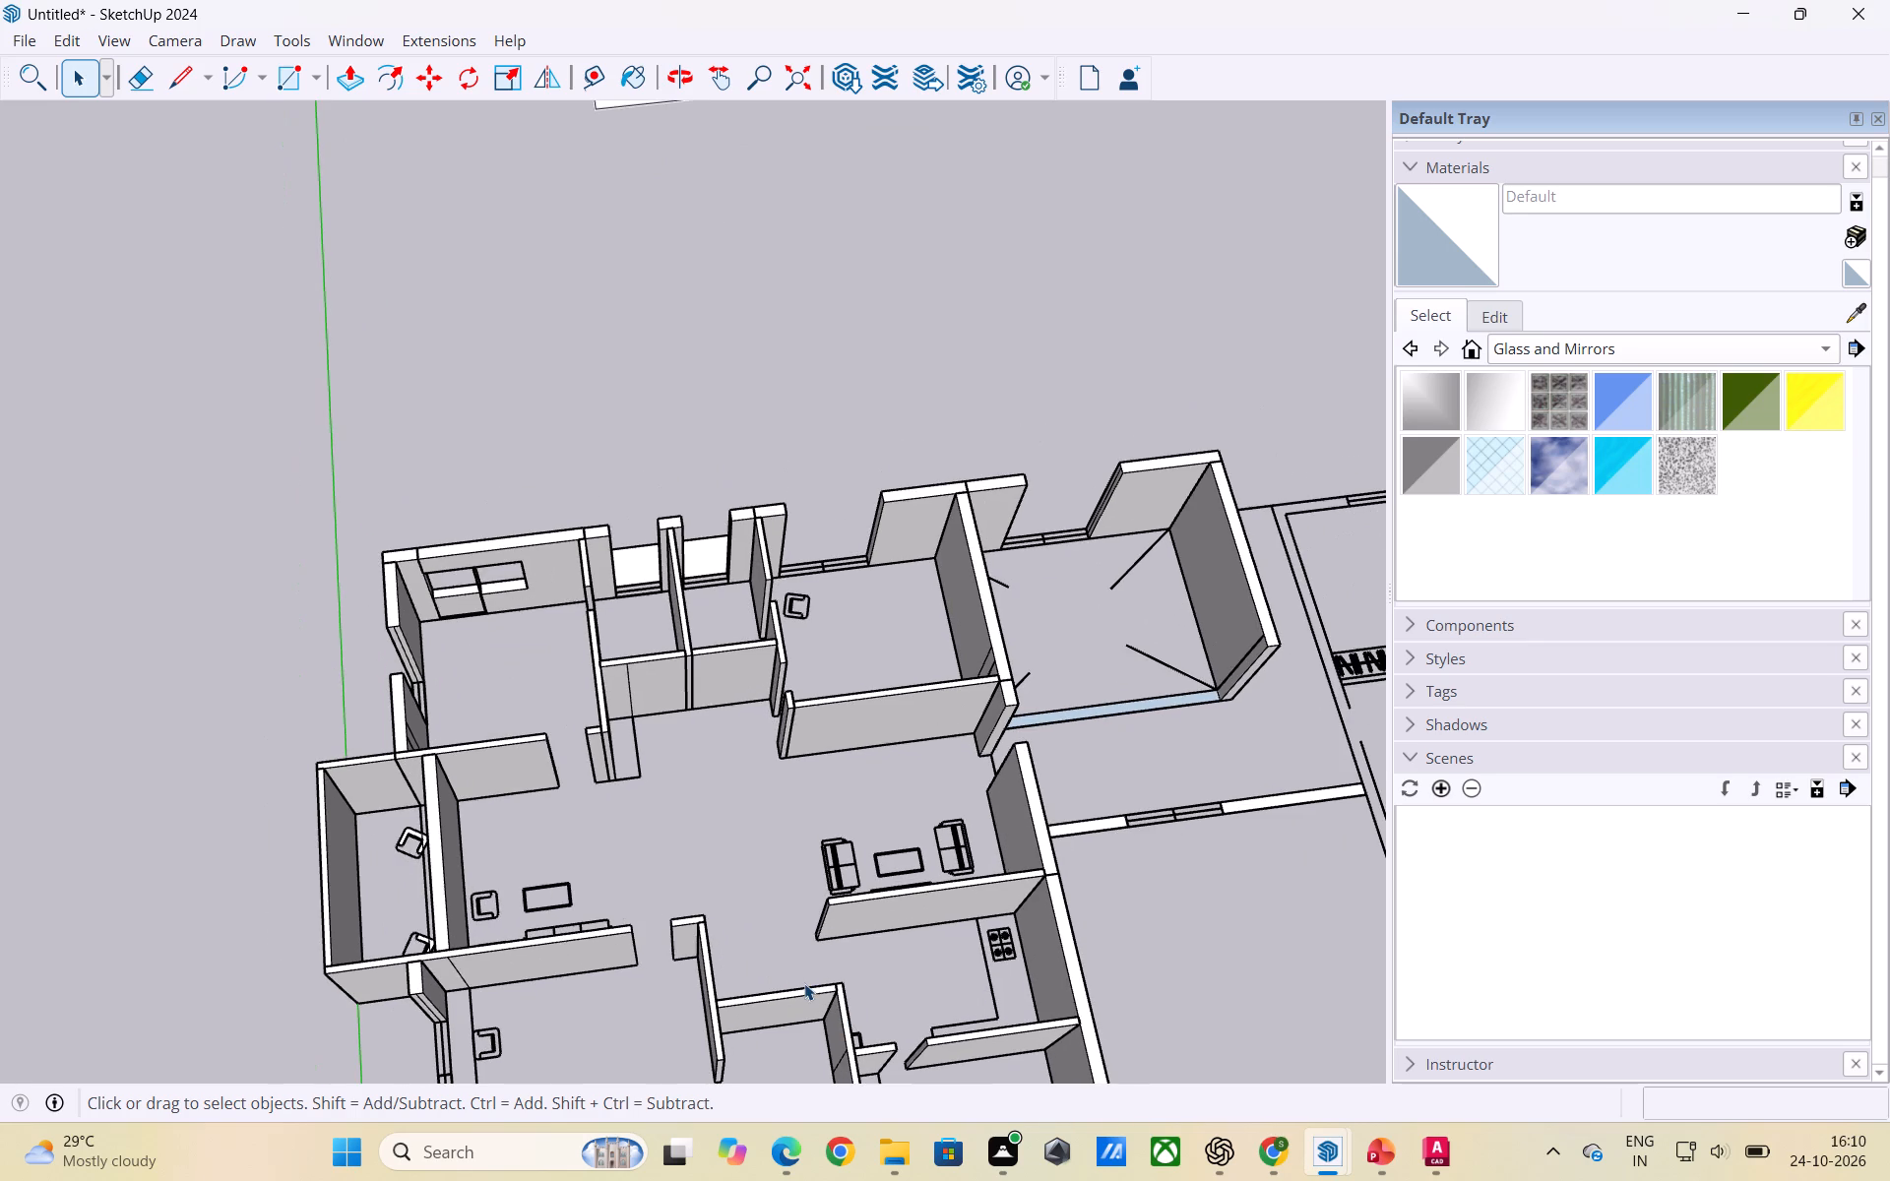
pyautogui.scroll(-6, 804, 983)
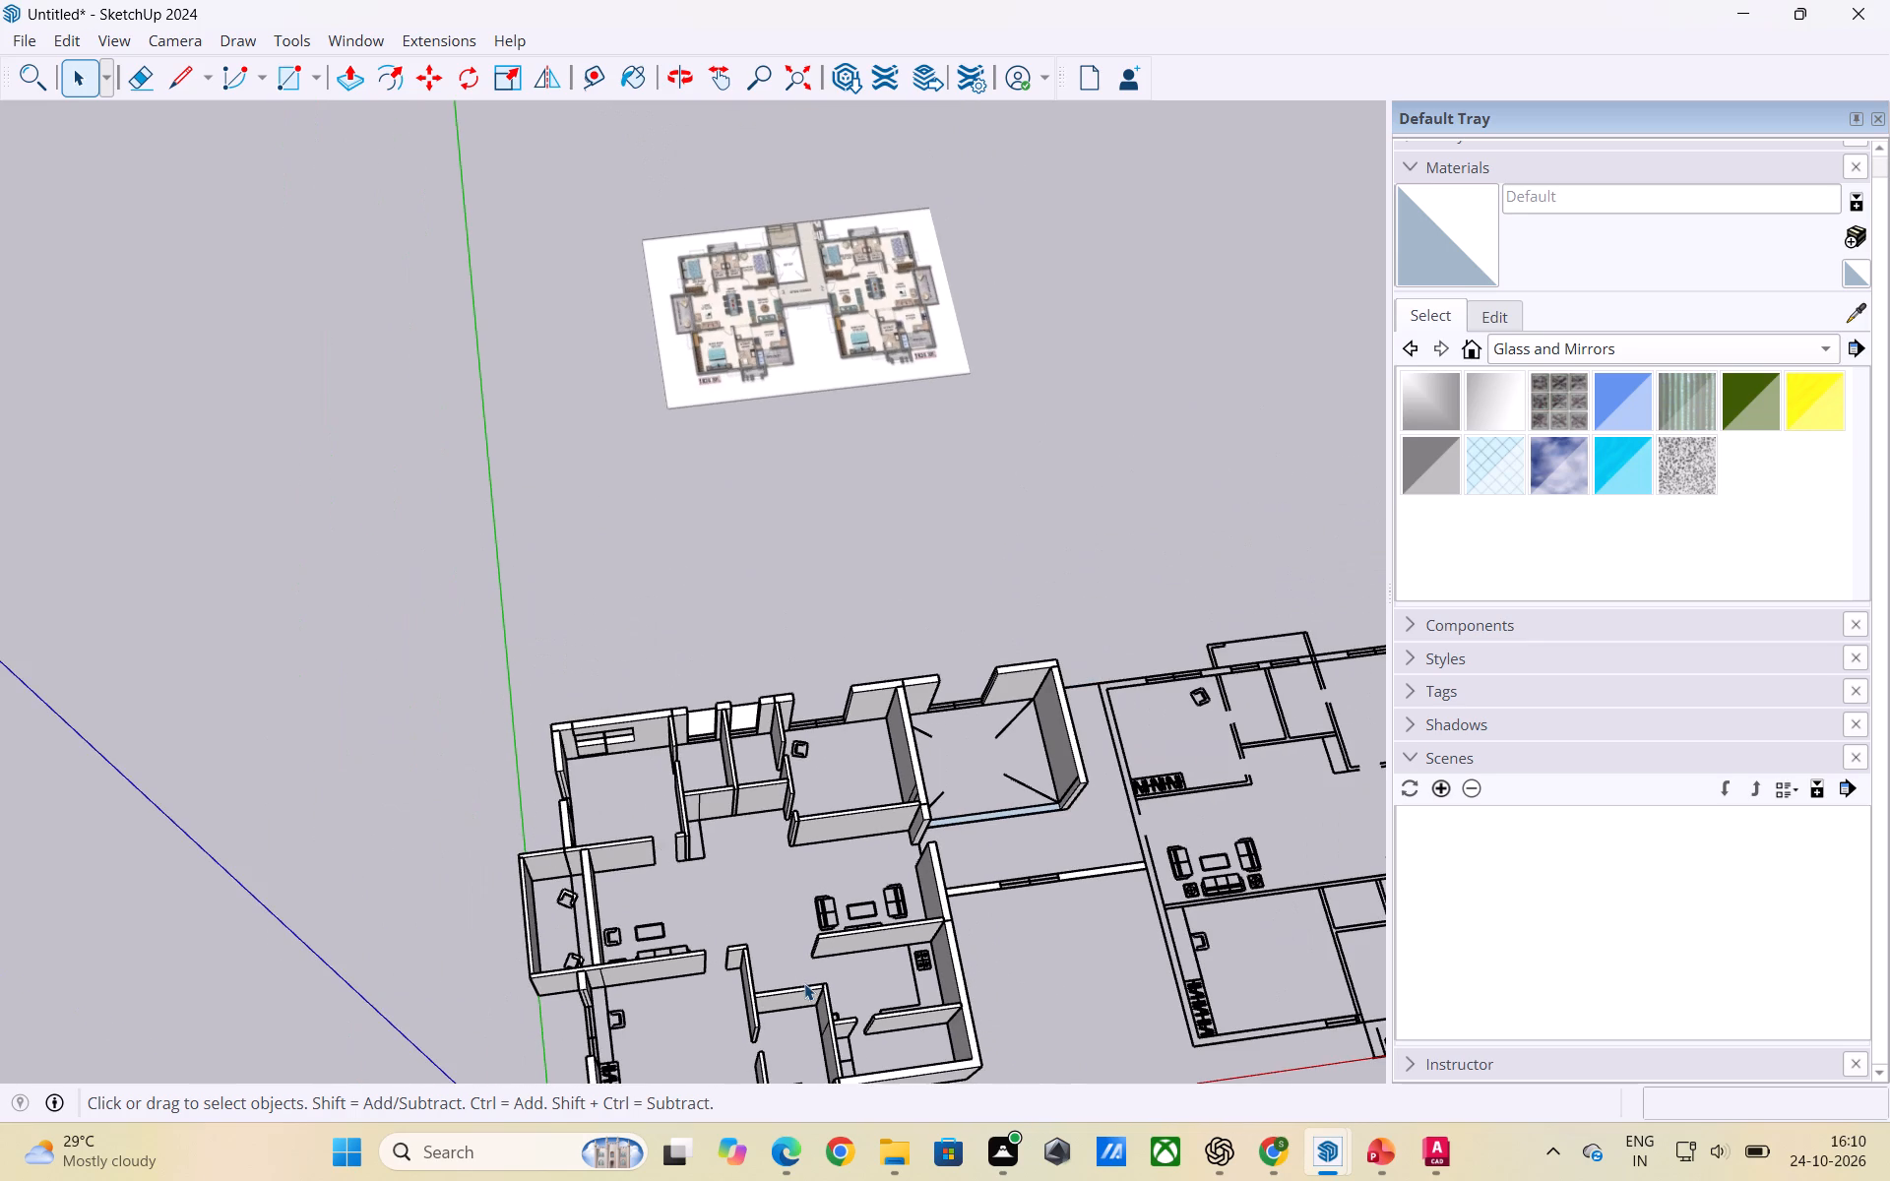
pyautogui.scroll(6, 970, 1034)
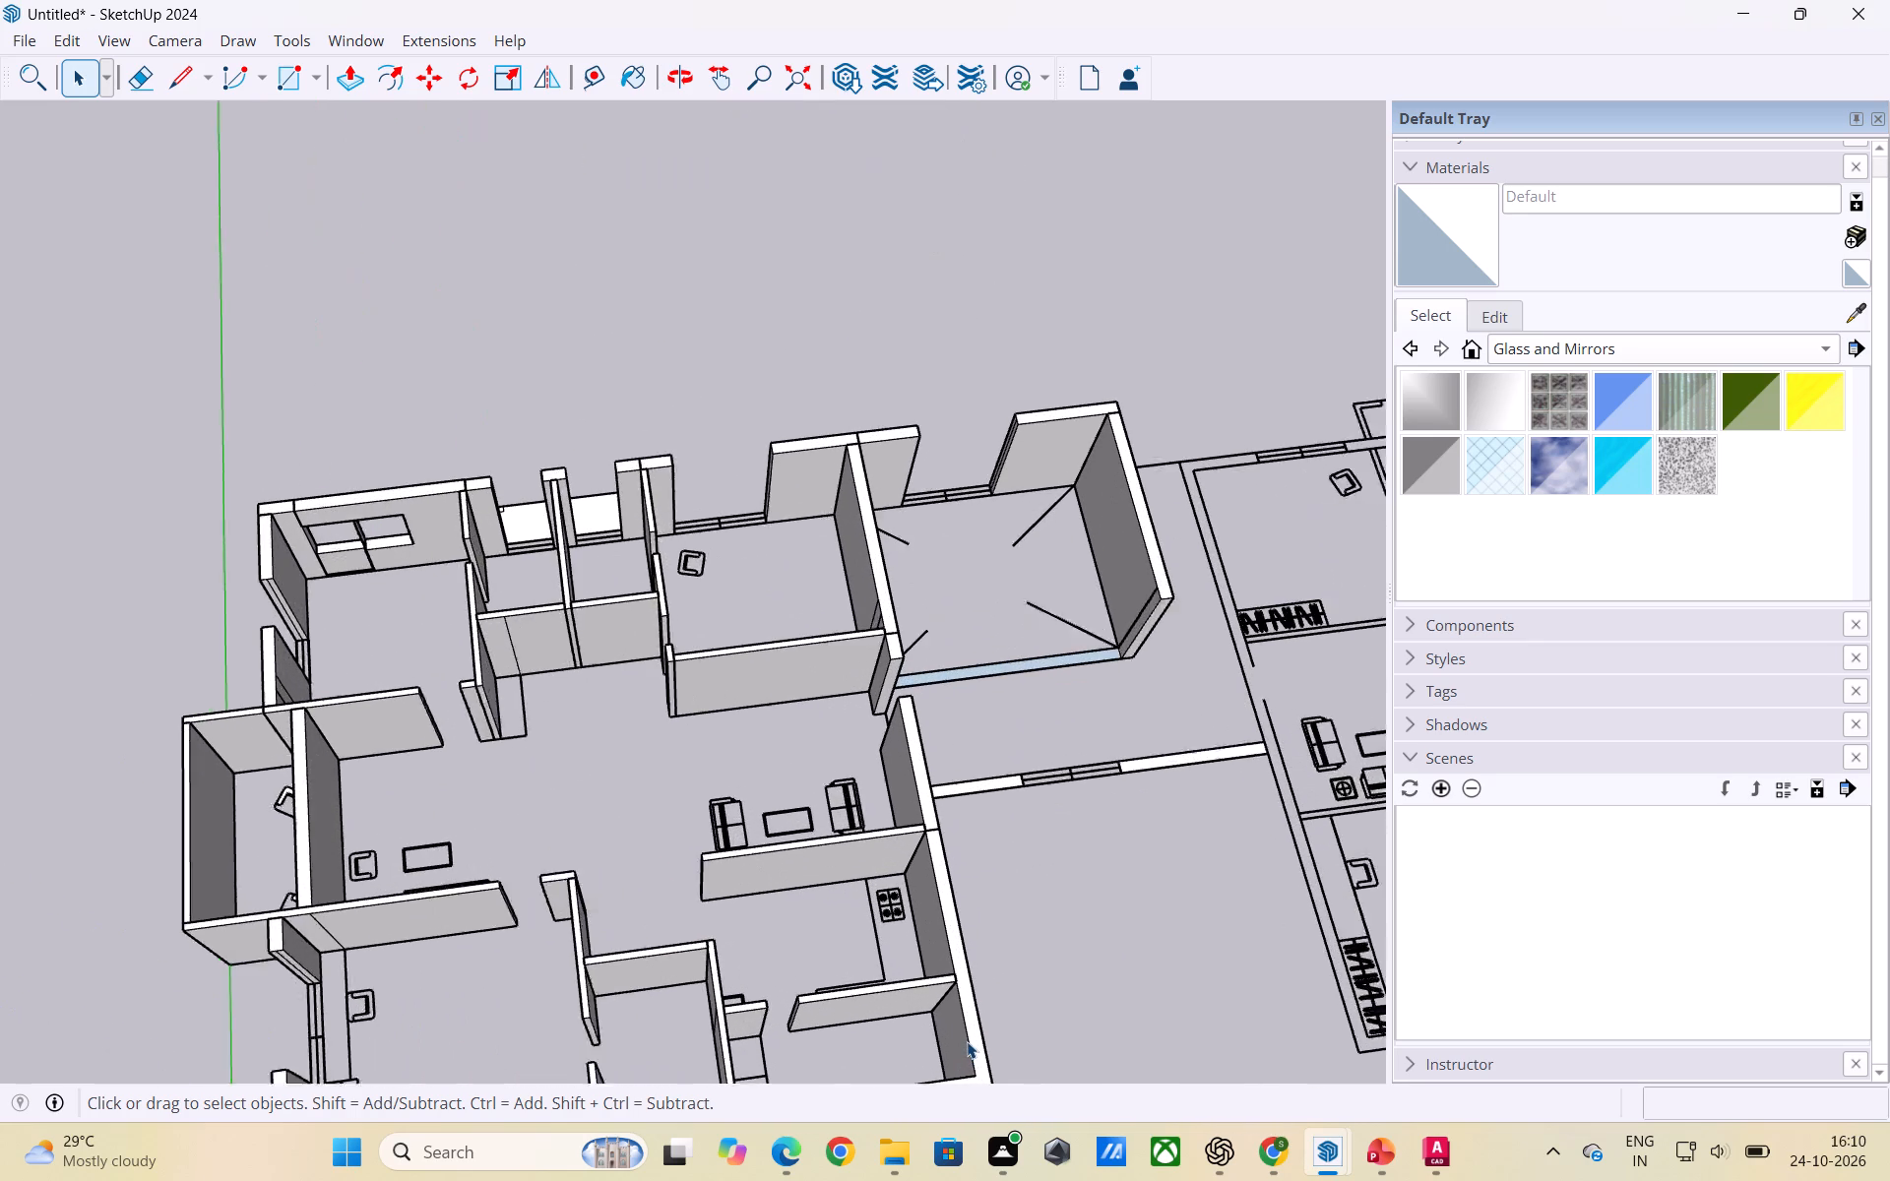
pyautogui.scroll(6, 967, 1041)
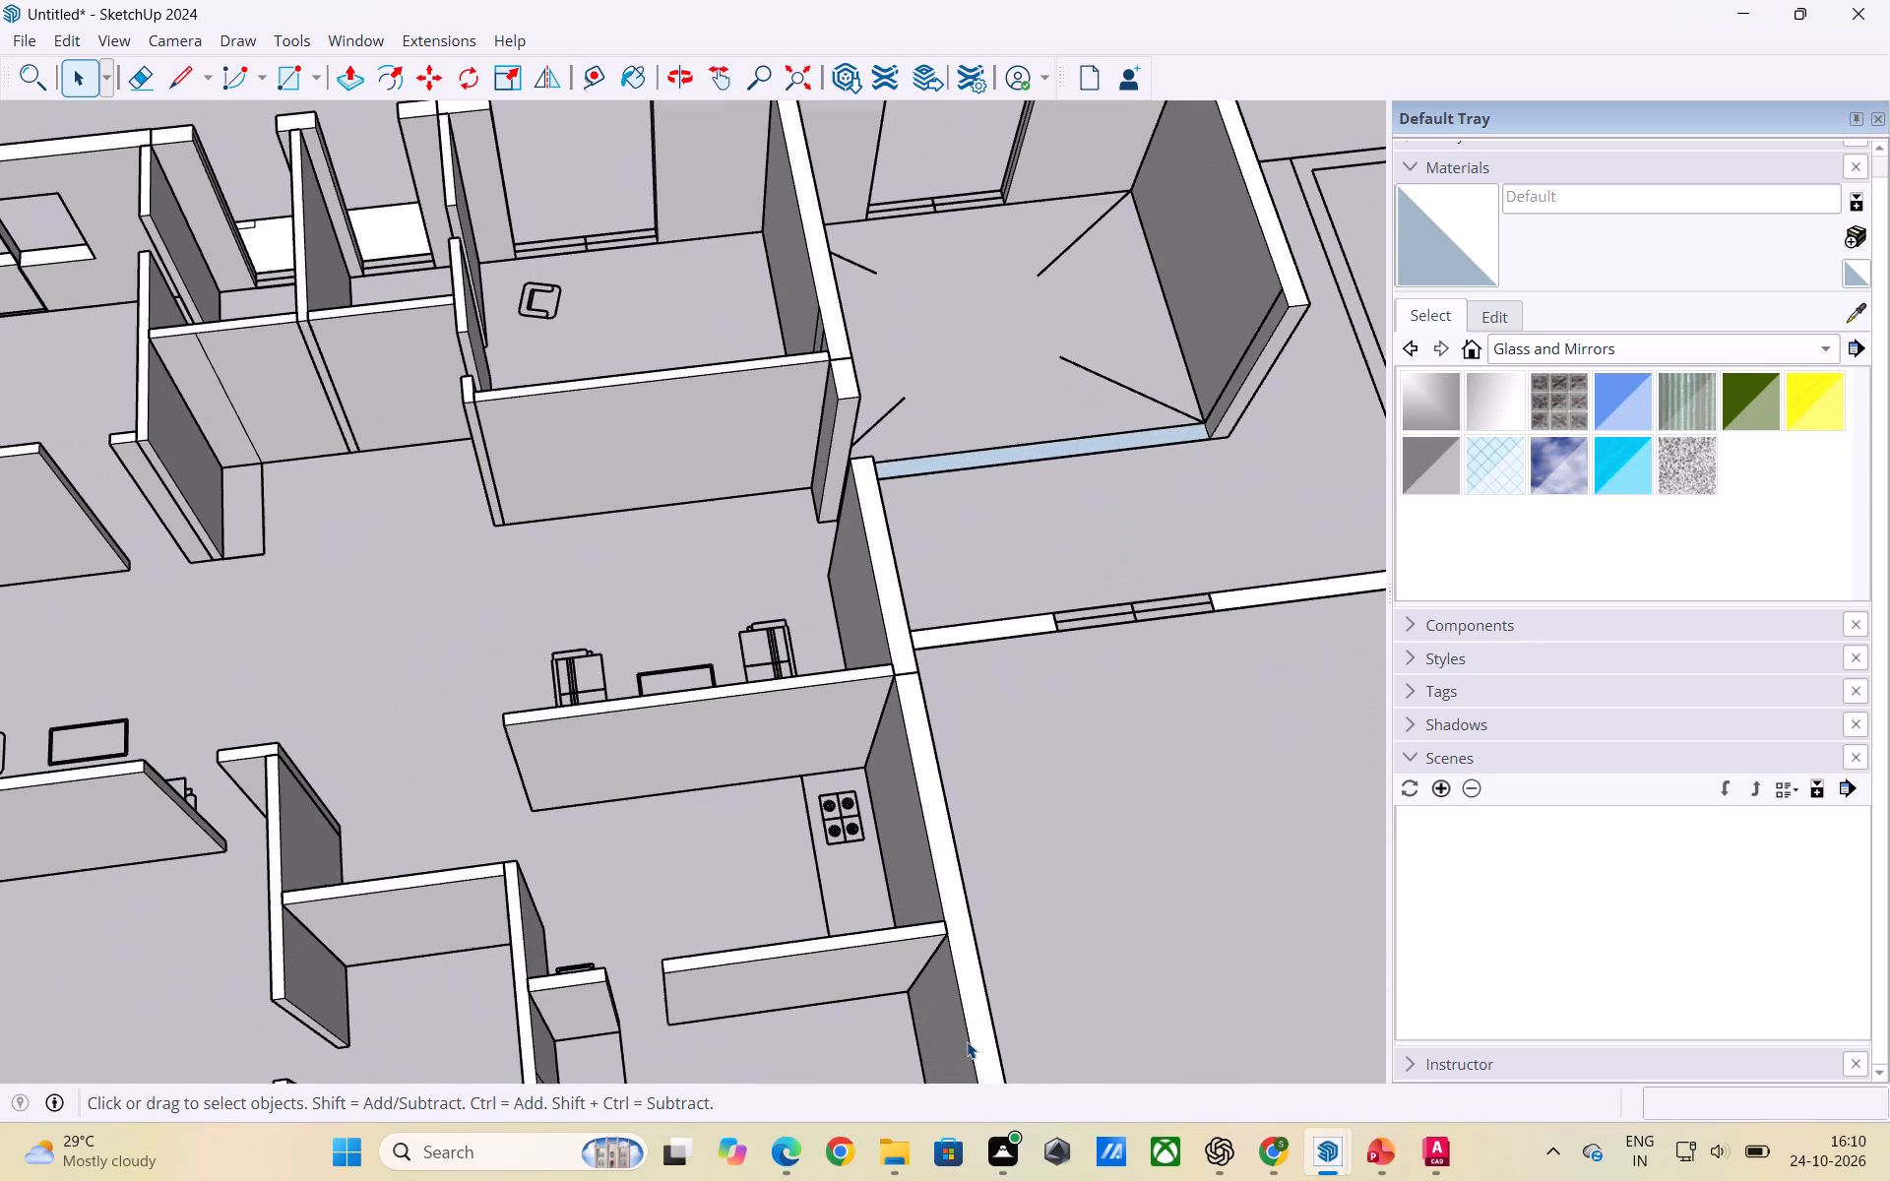
pyautogui.scroll(-4, 967, 1041)
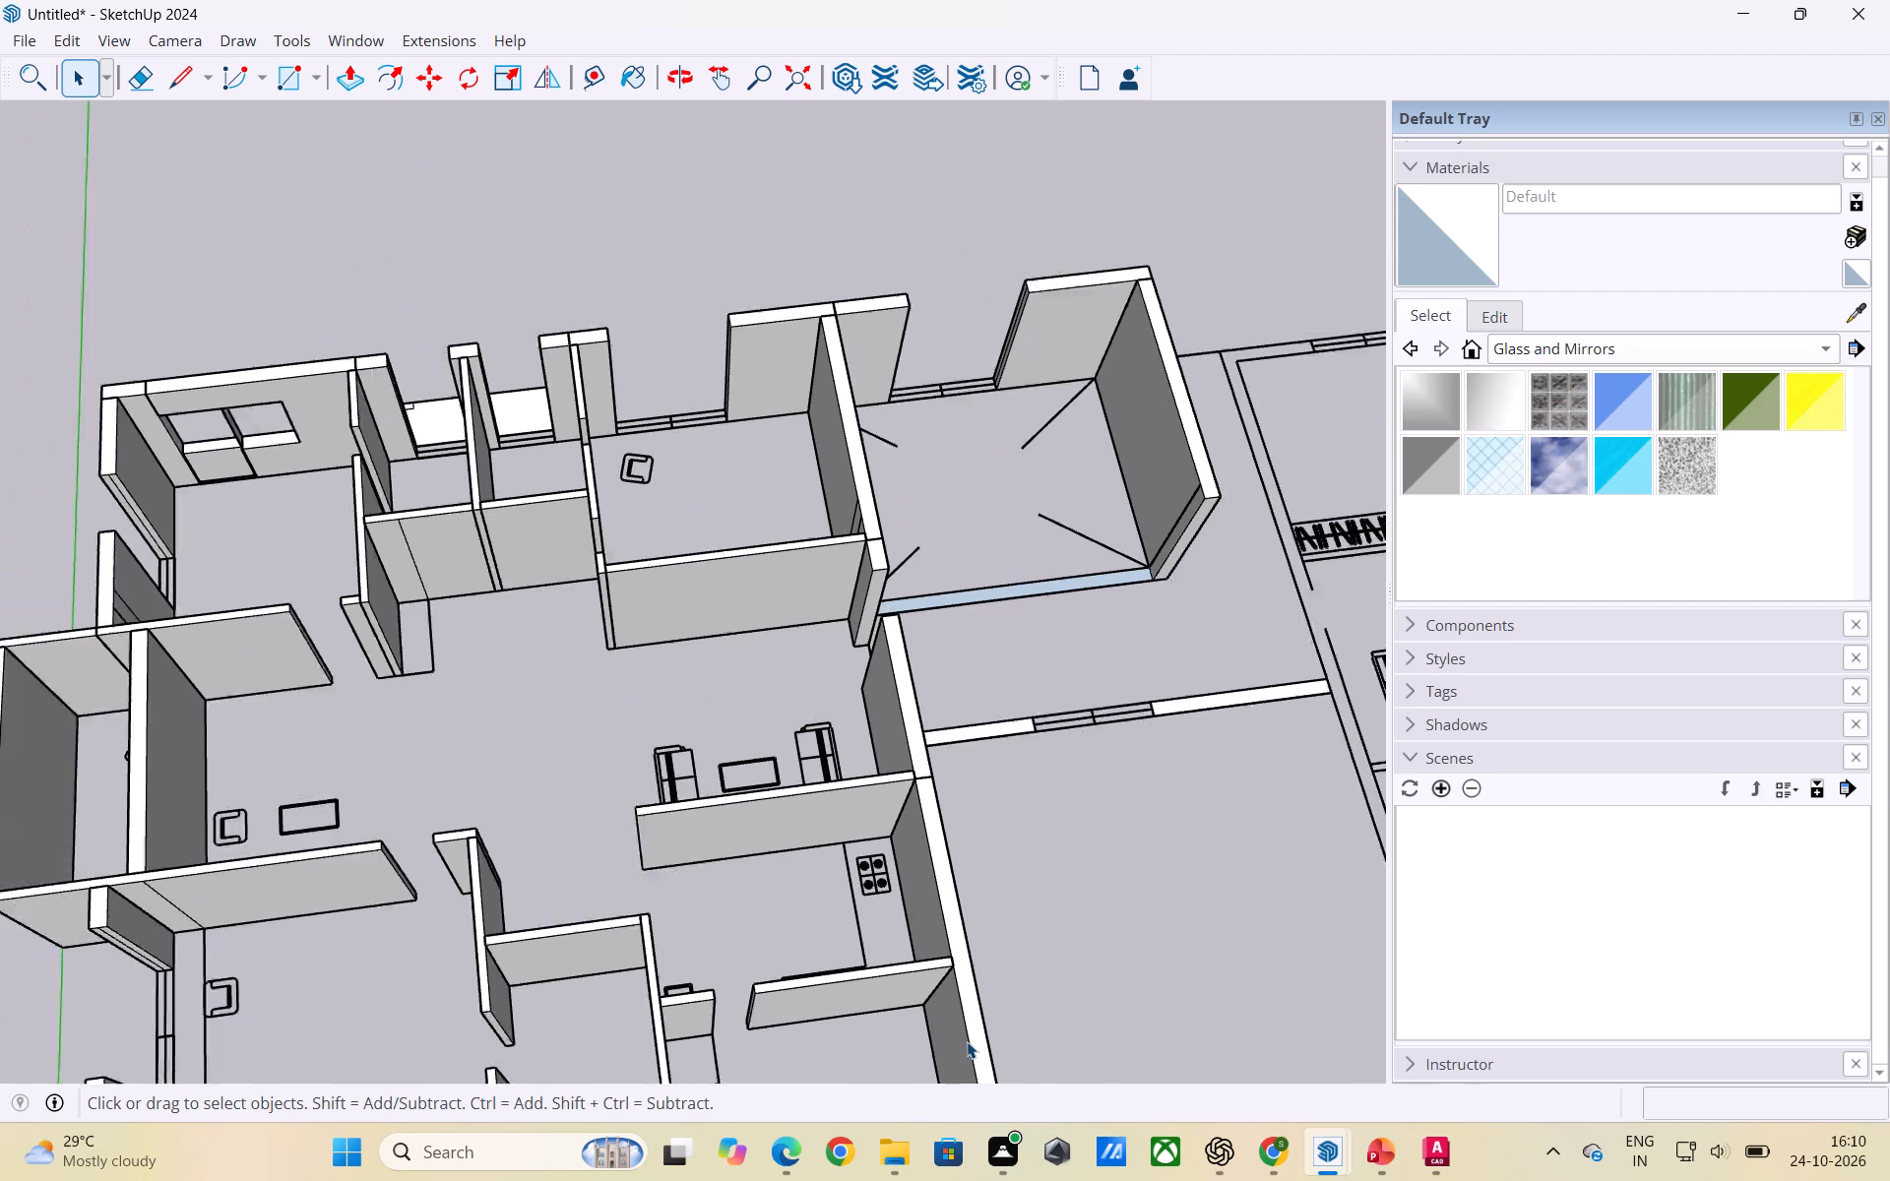
pyautogui.scroll(-2, 967, 1041)
pyautogui.scroll(6, 967, 1041)
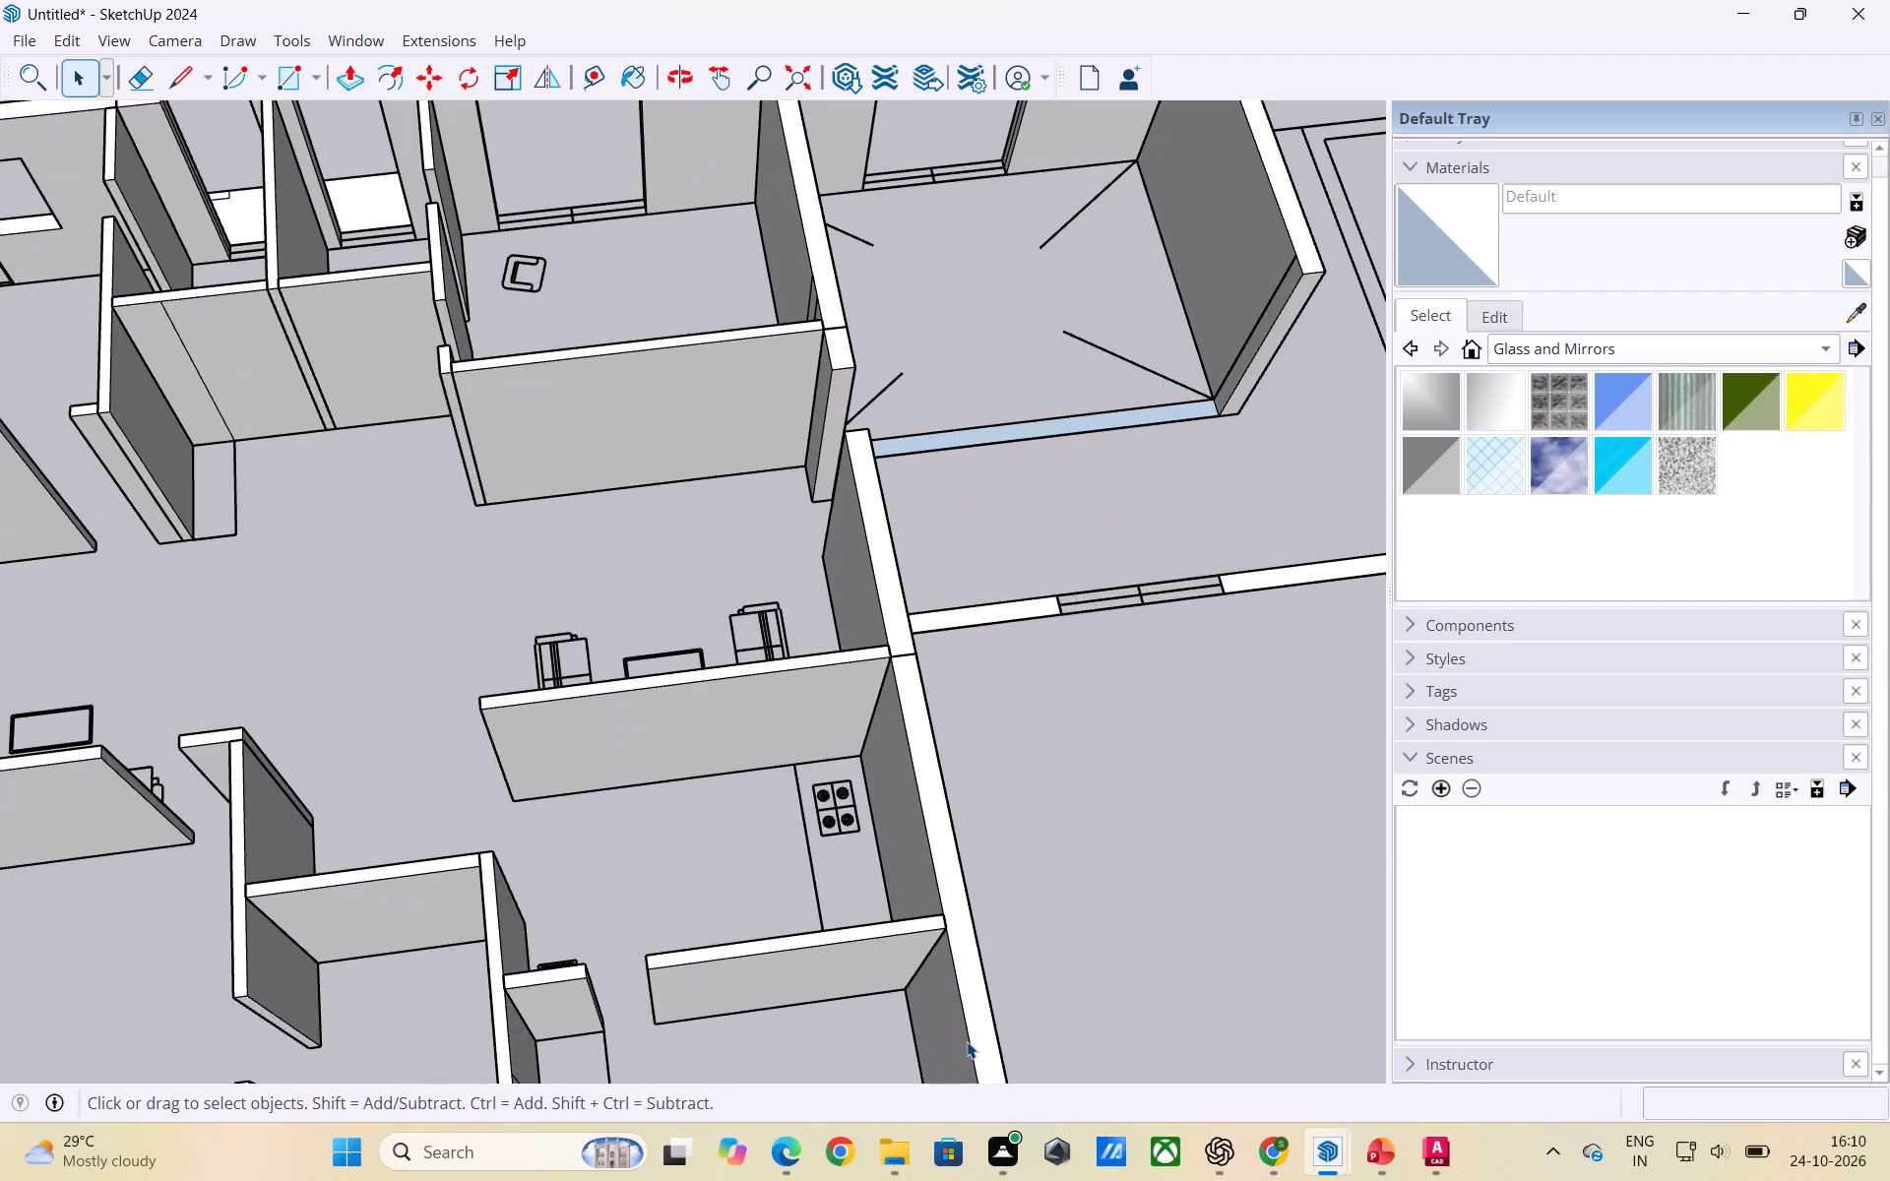
pyautogui.scroll(-10, 967, 1041)
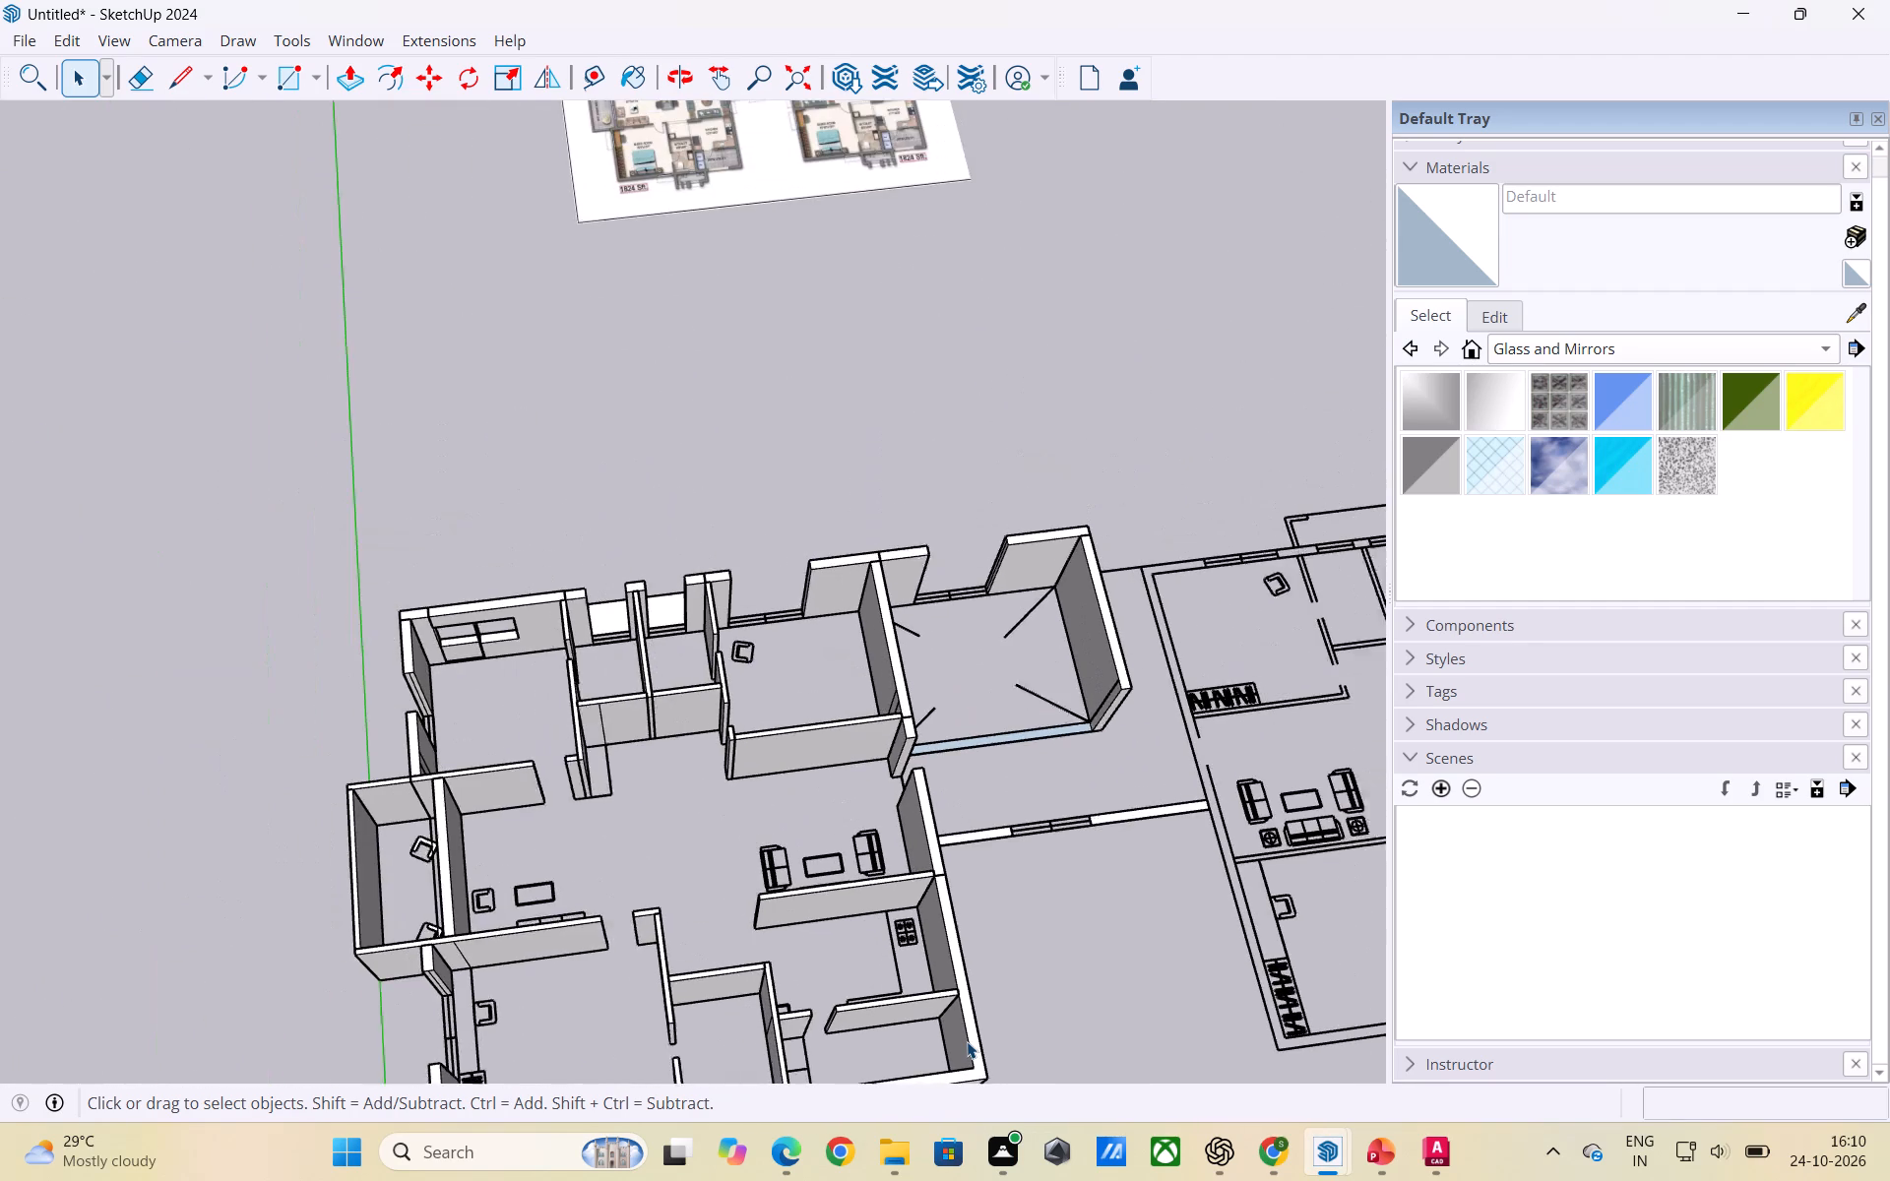
pyautogui.scroll(-3, 967, 1041)
pyautogui.scroll(-2, 293, 861)
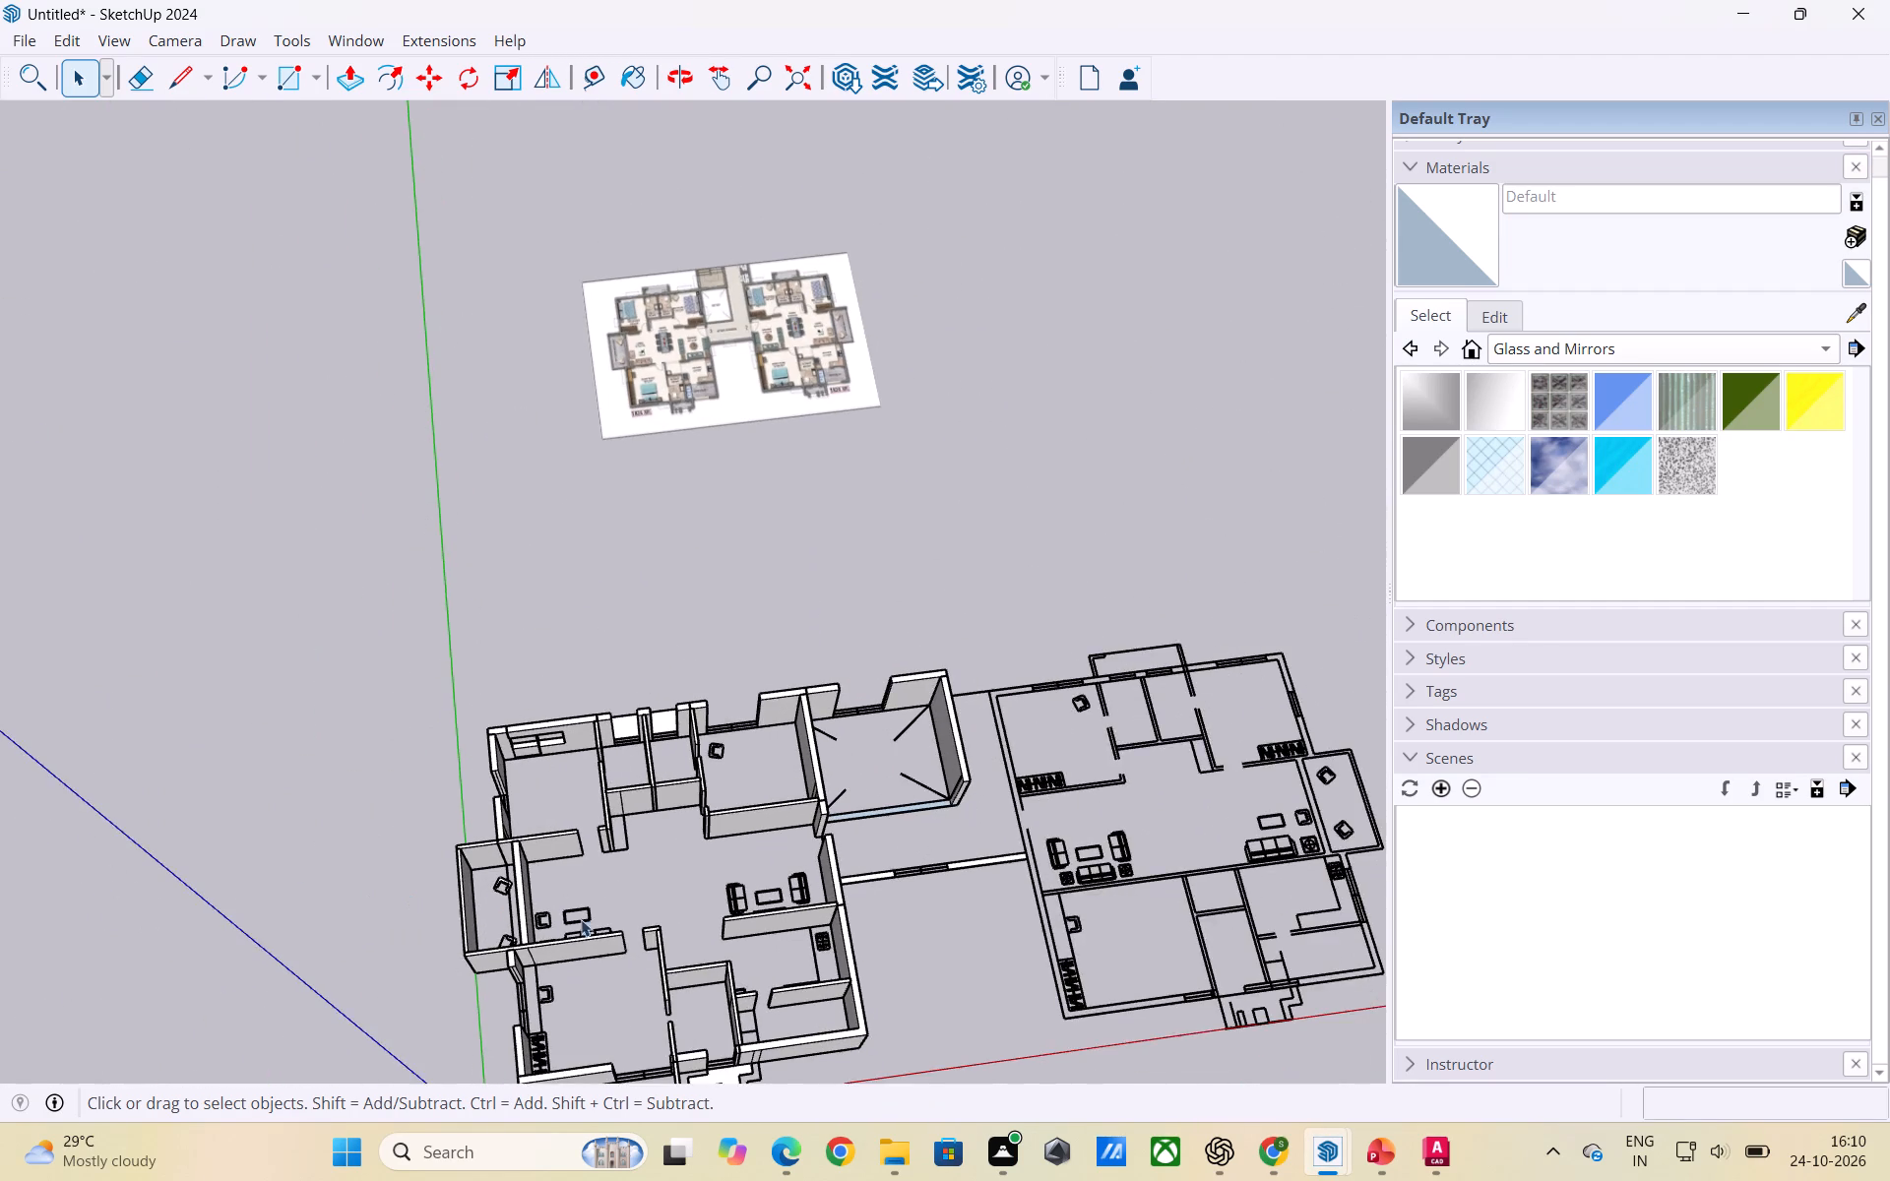
pyautogui.scroll(-2, 585, 922)
pyautogui.scroll(4, 590, 1034)
pyautogui.scroll(3, 662, 1125)
pyautogui.scroll(3, 897, 1064)
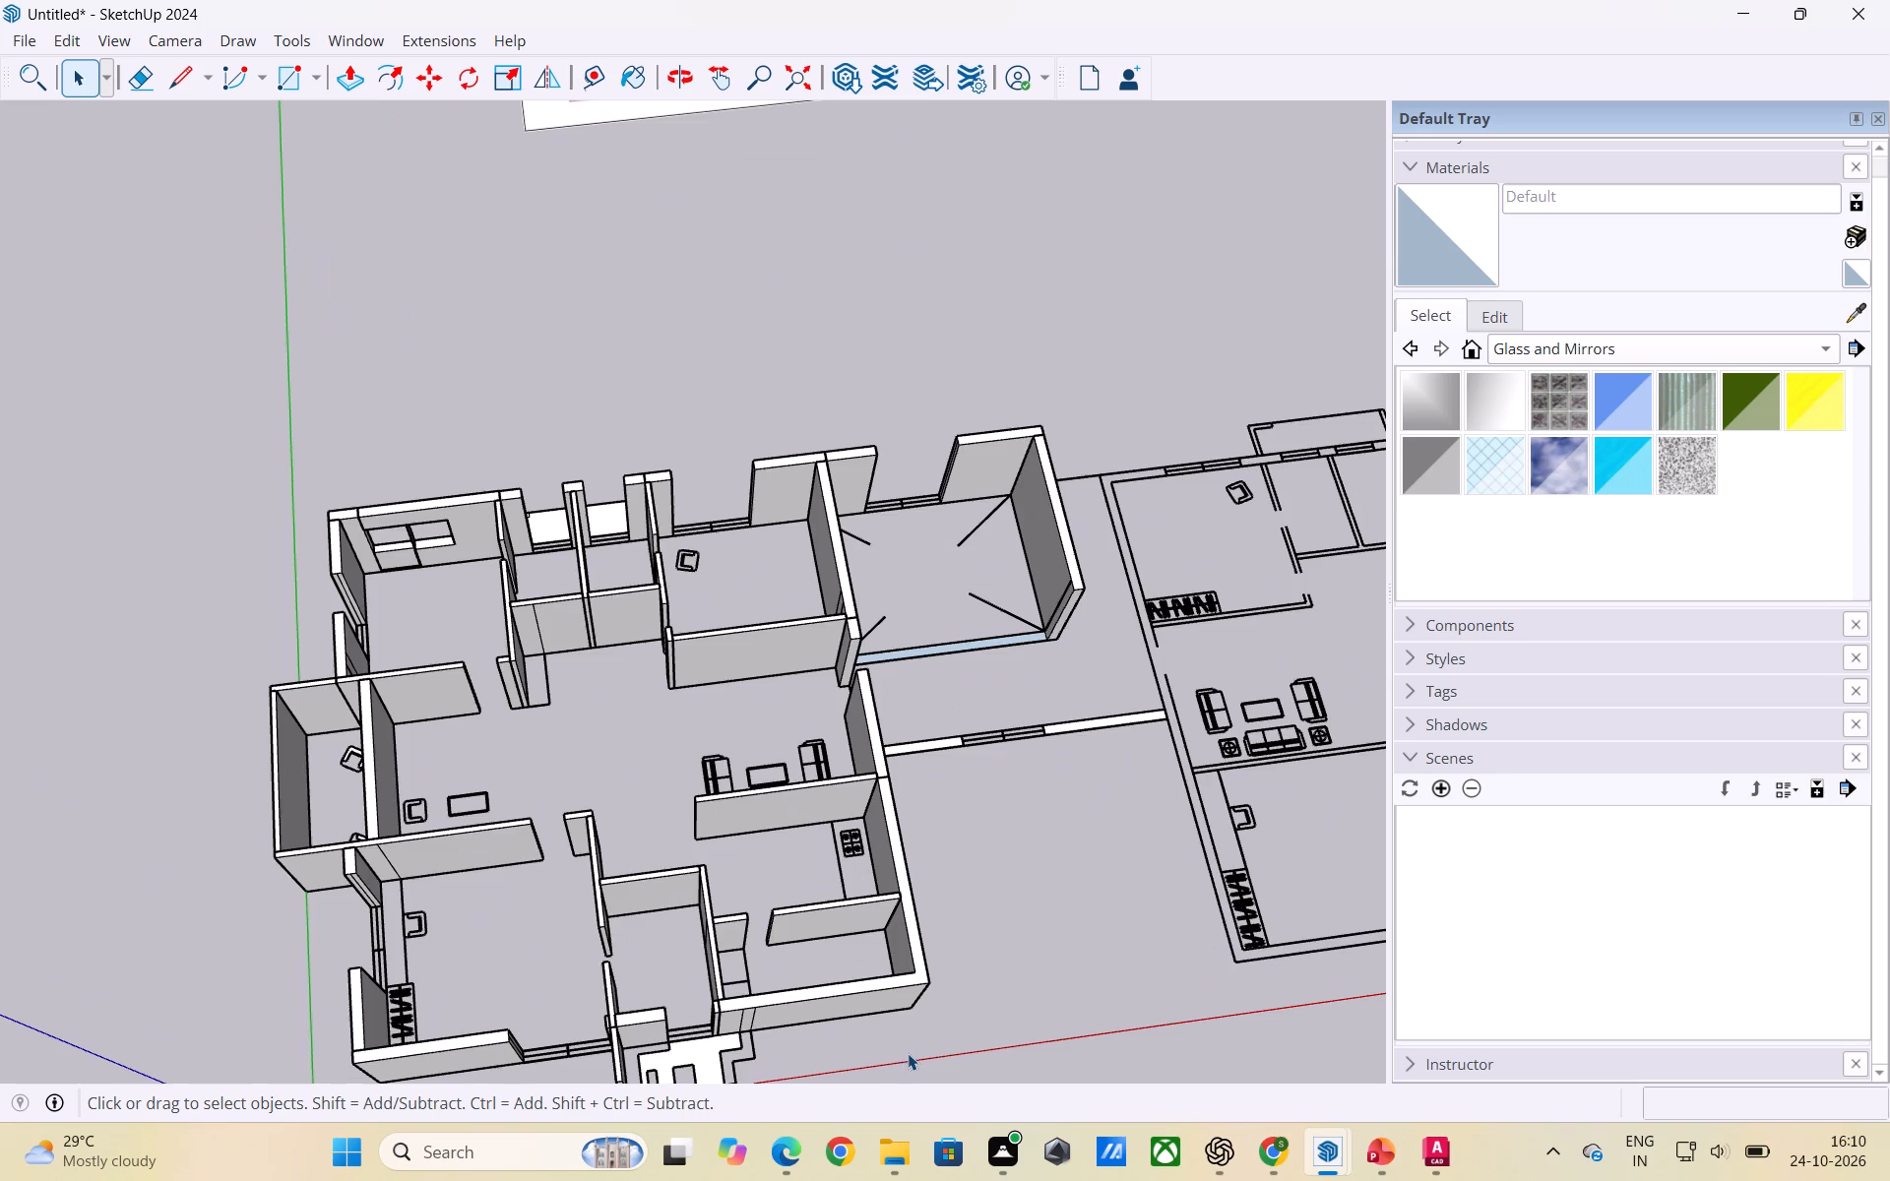
pyautogui.scroll(5, 908, 1053)
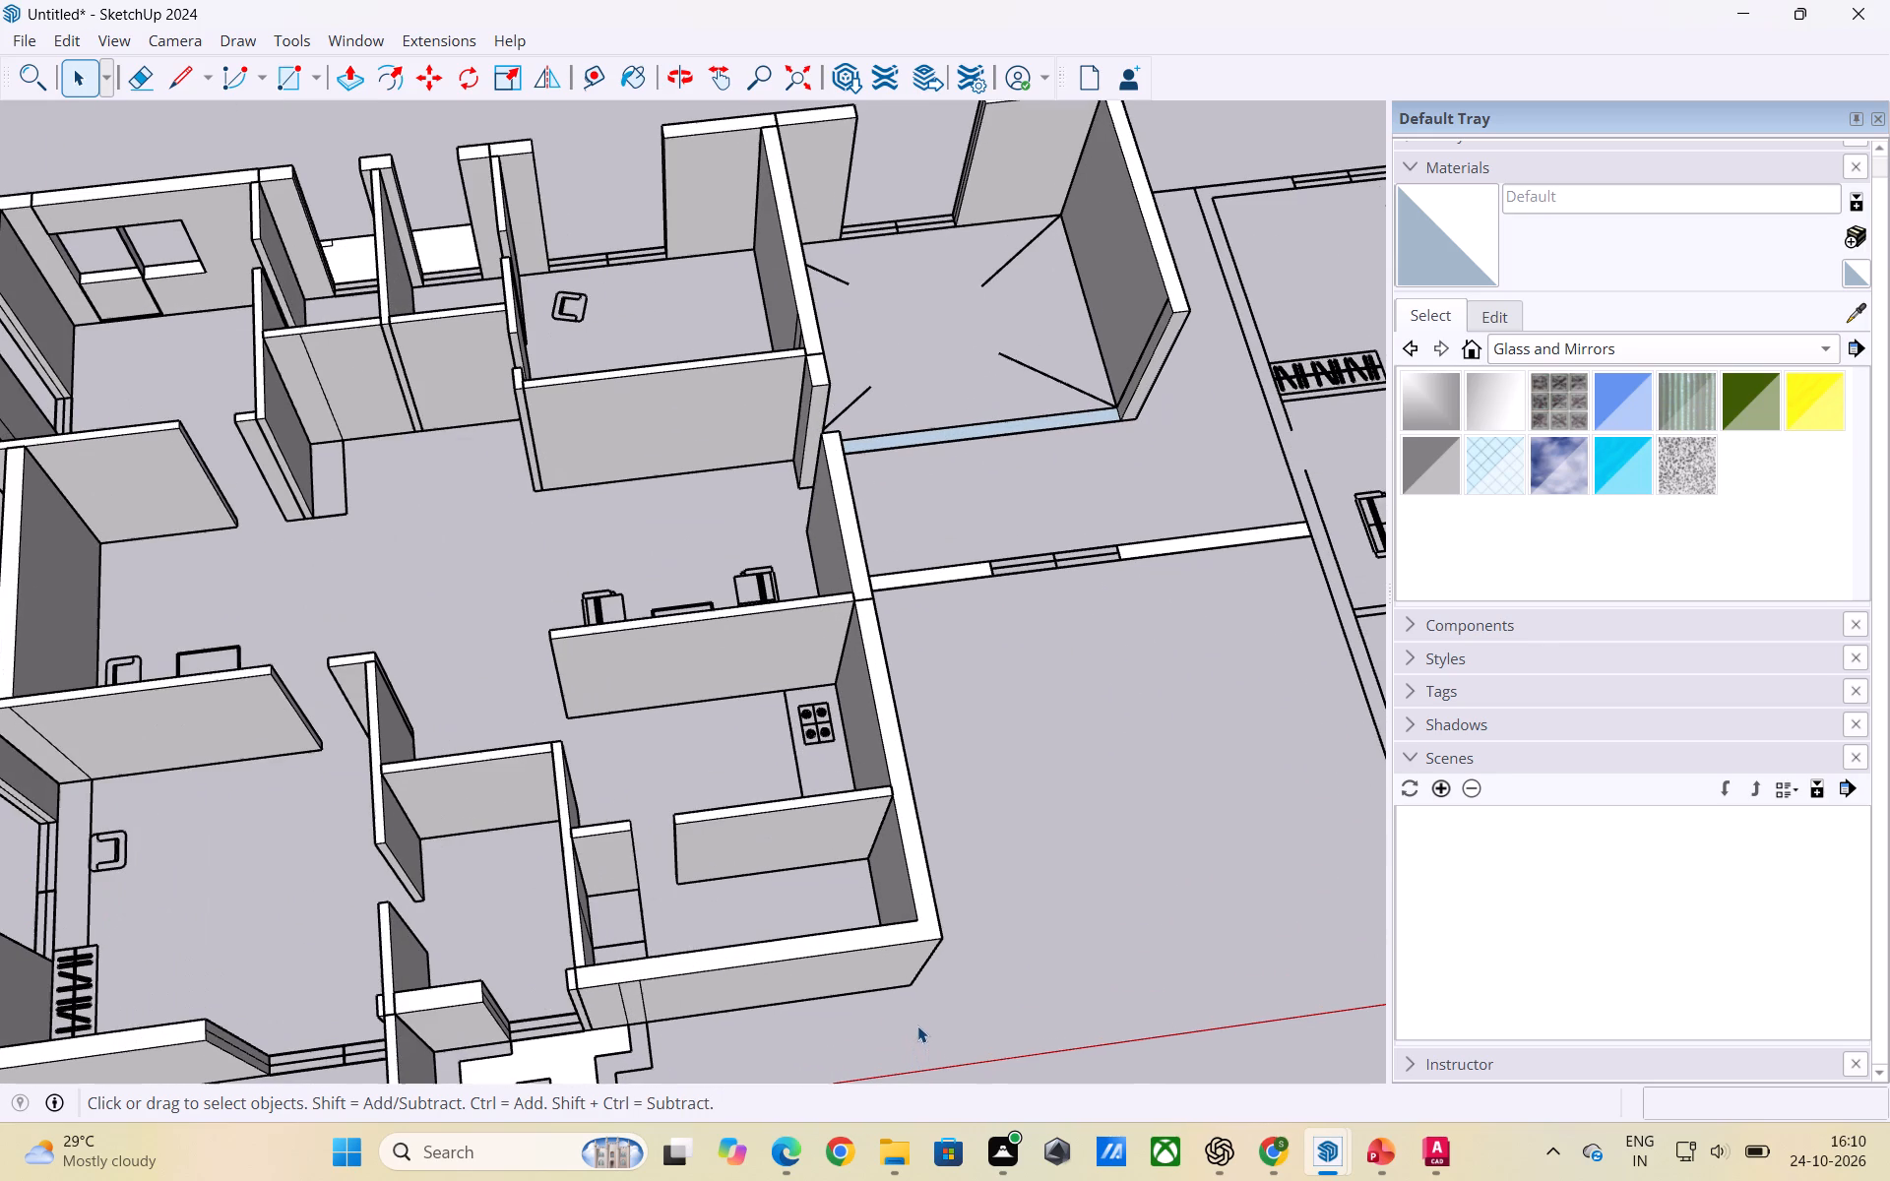
pyautogui.scroll(-4, 1127, 954)
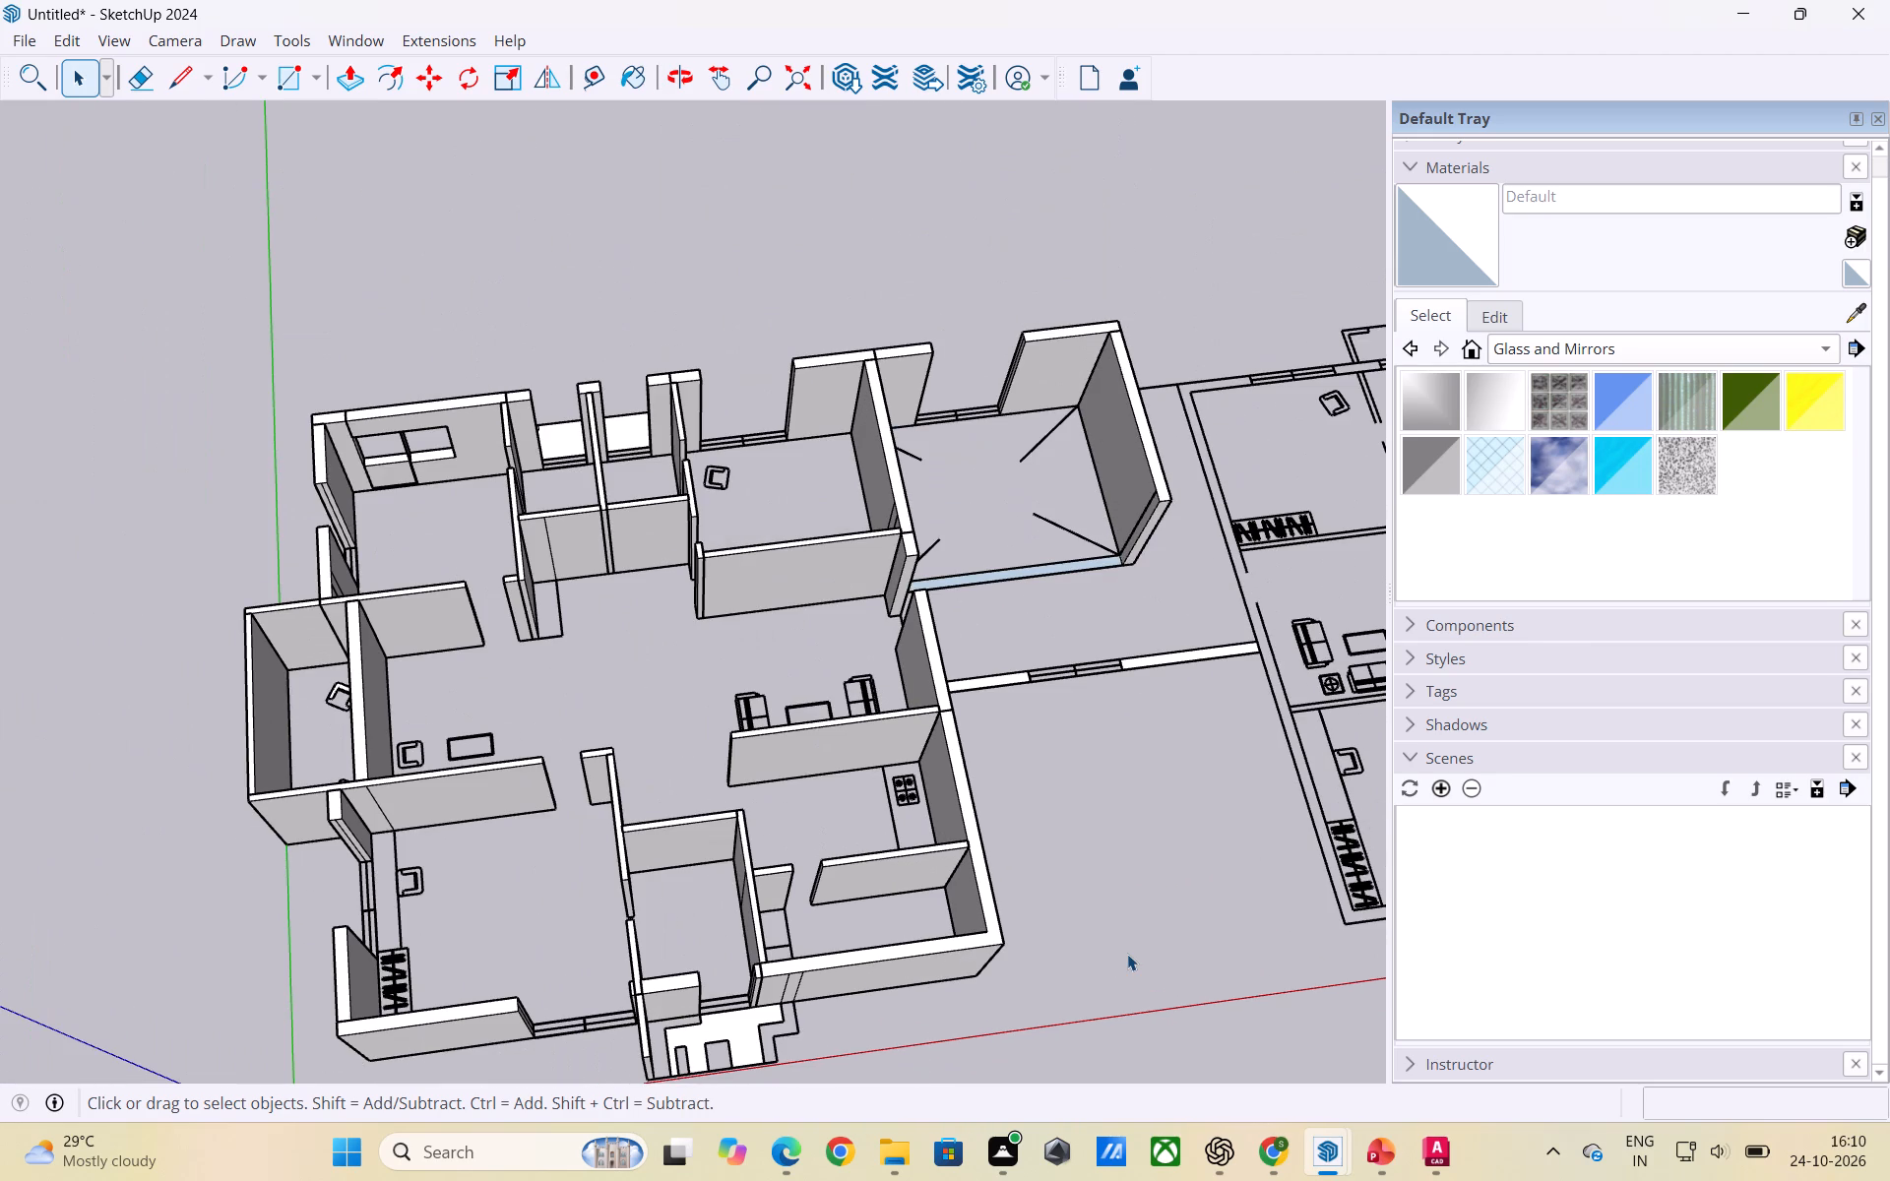
pyautogui.scroll(-3, 1127, 954)
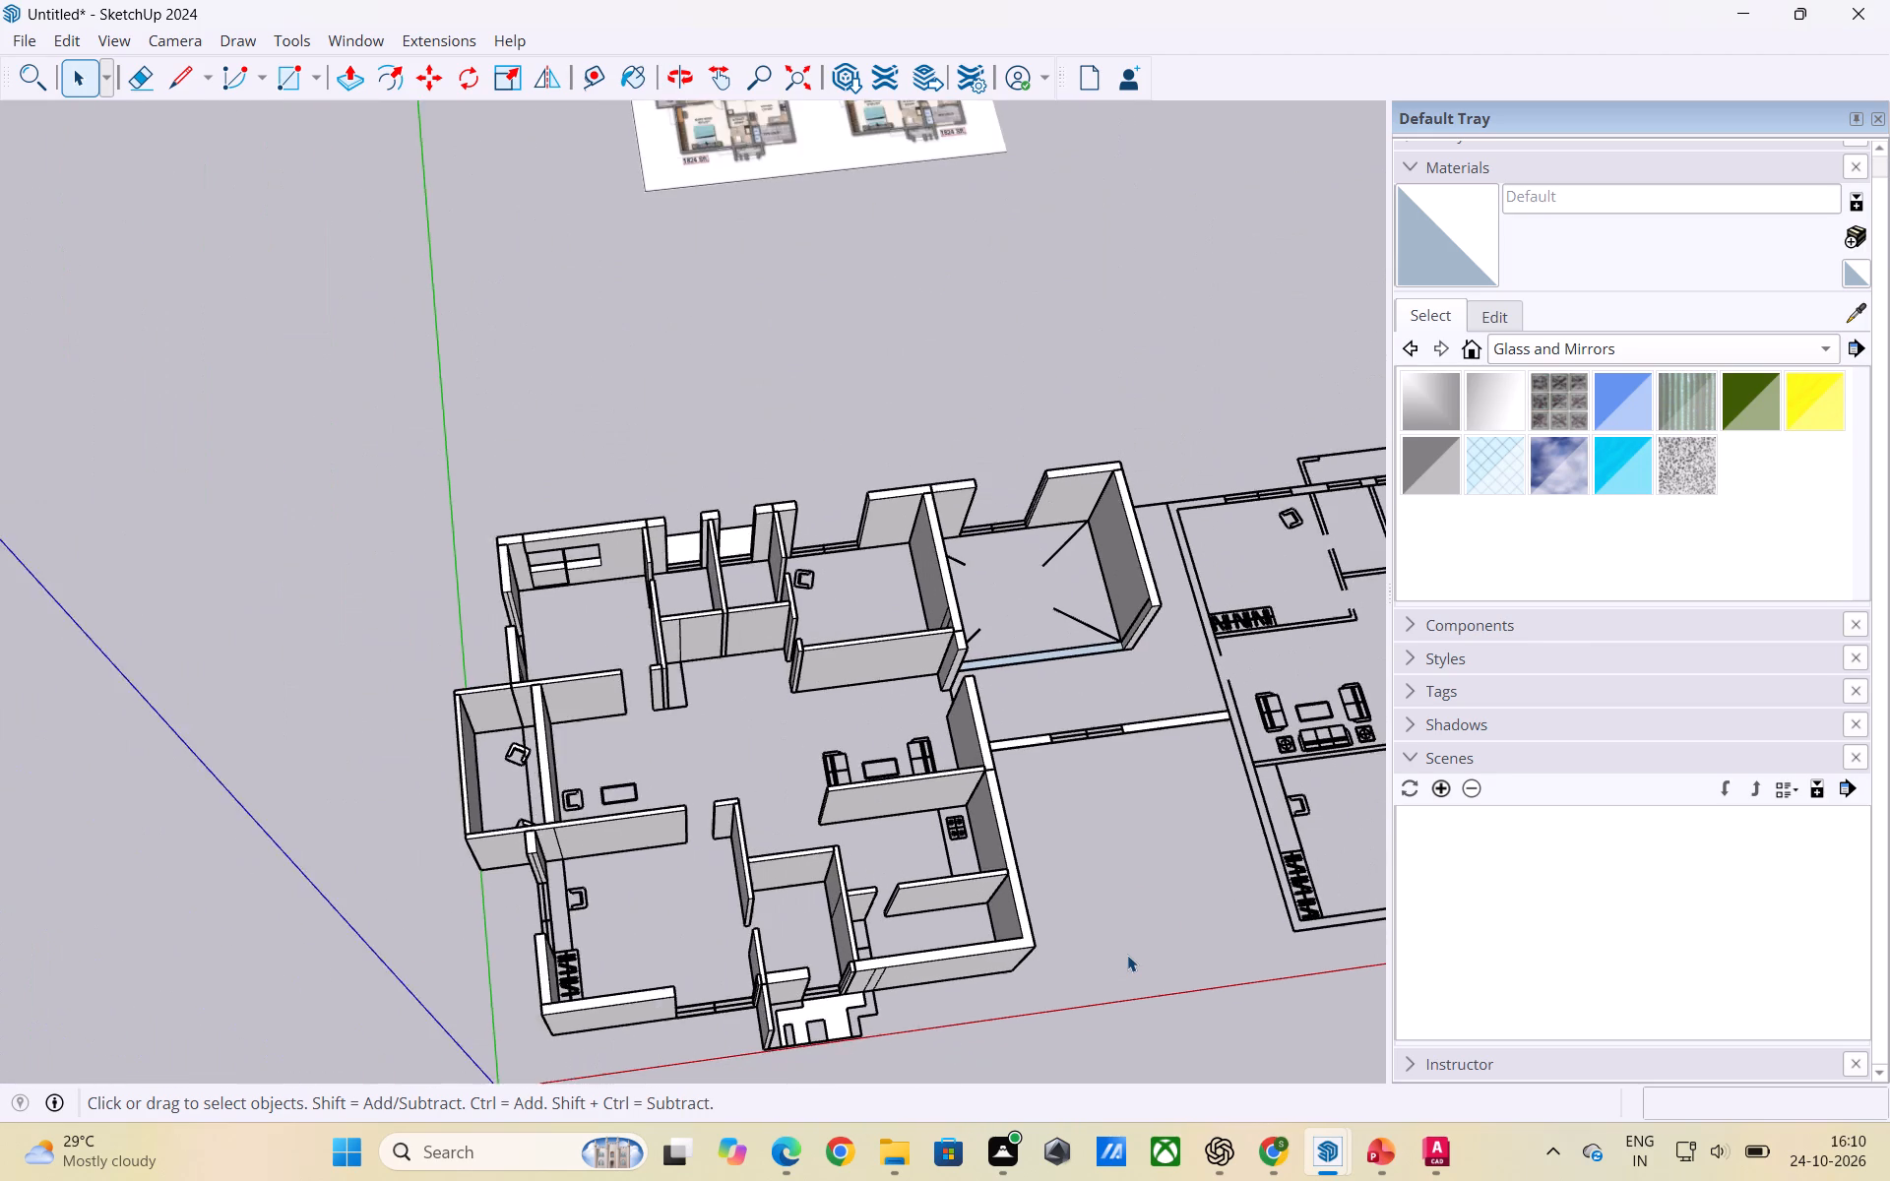
pyautogui.scroll(8, 1127, 955)
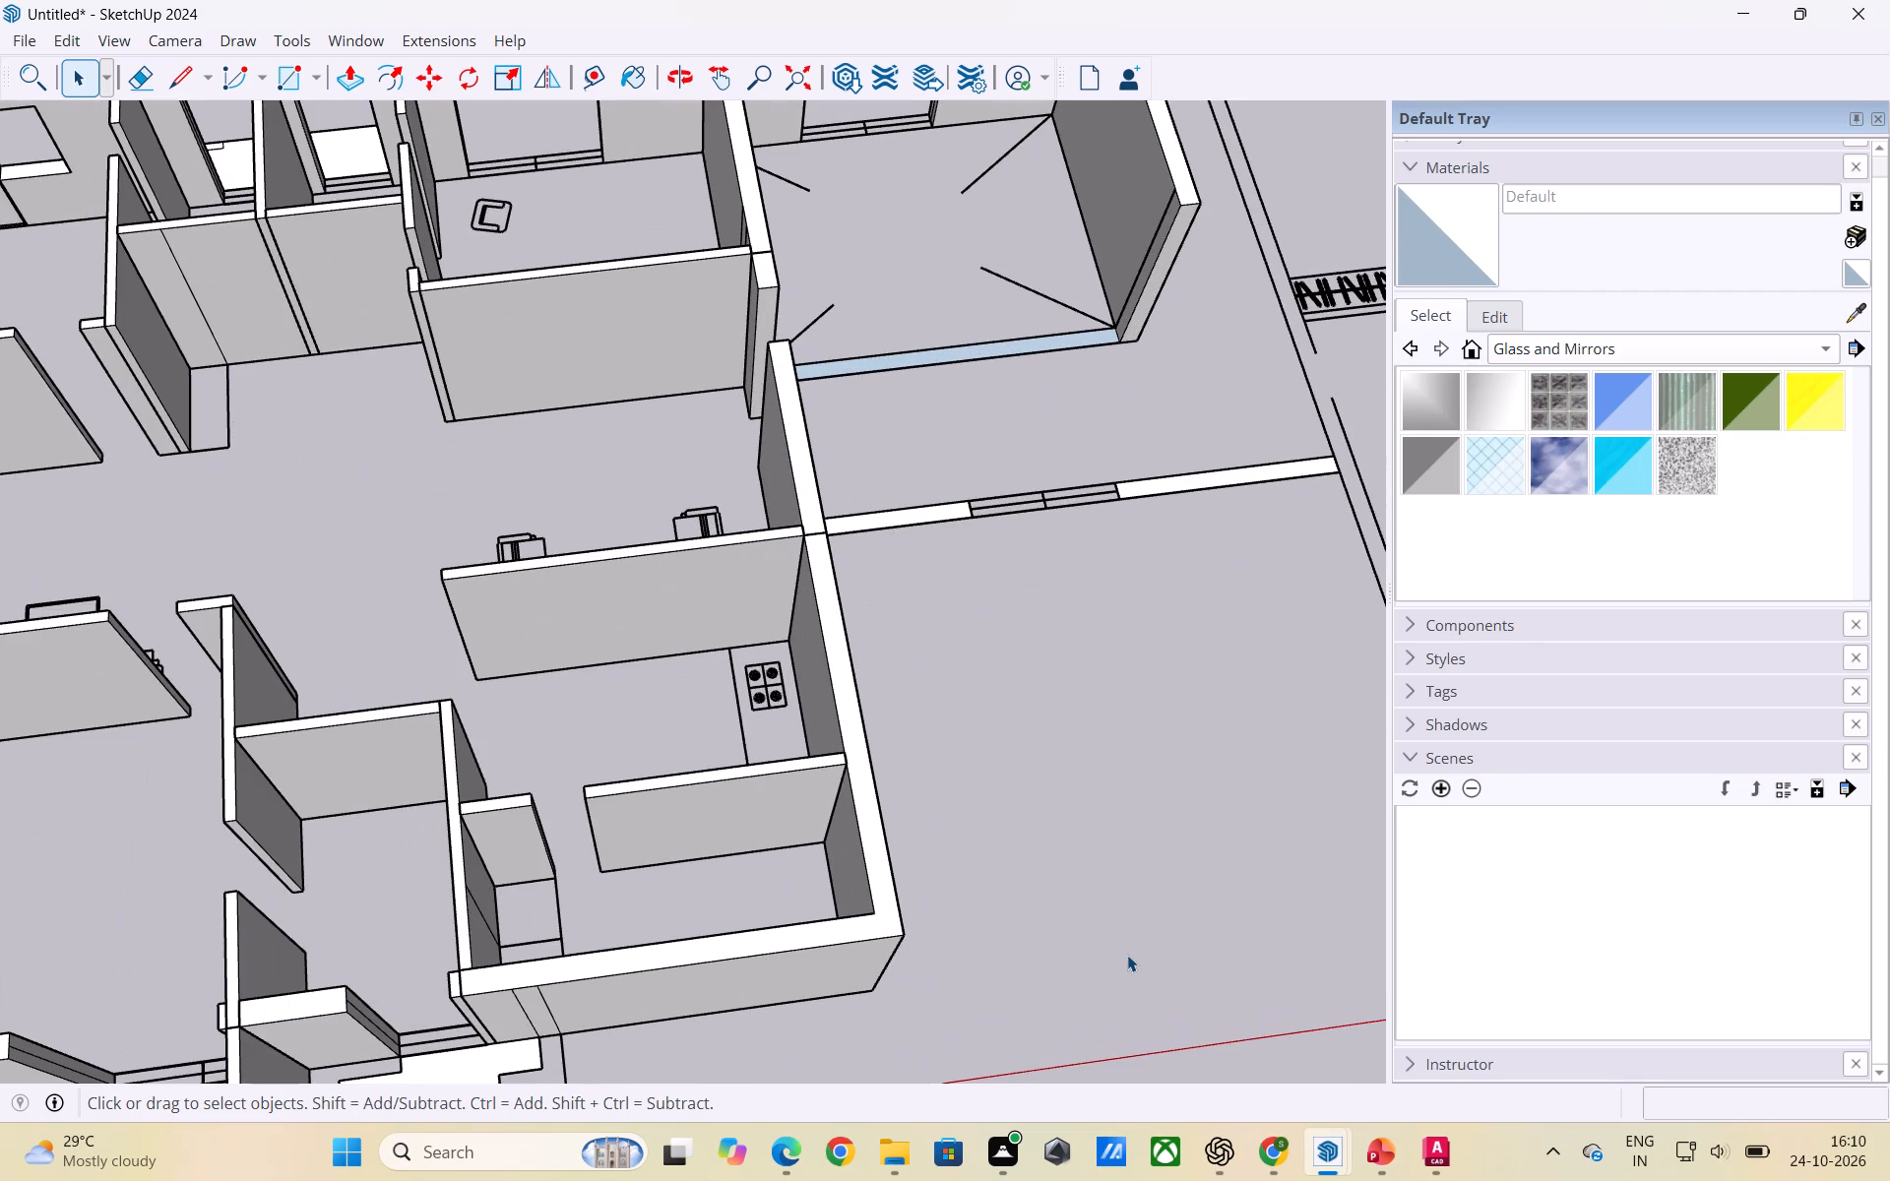
pyautogui.scroll(3, 1127, 955)
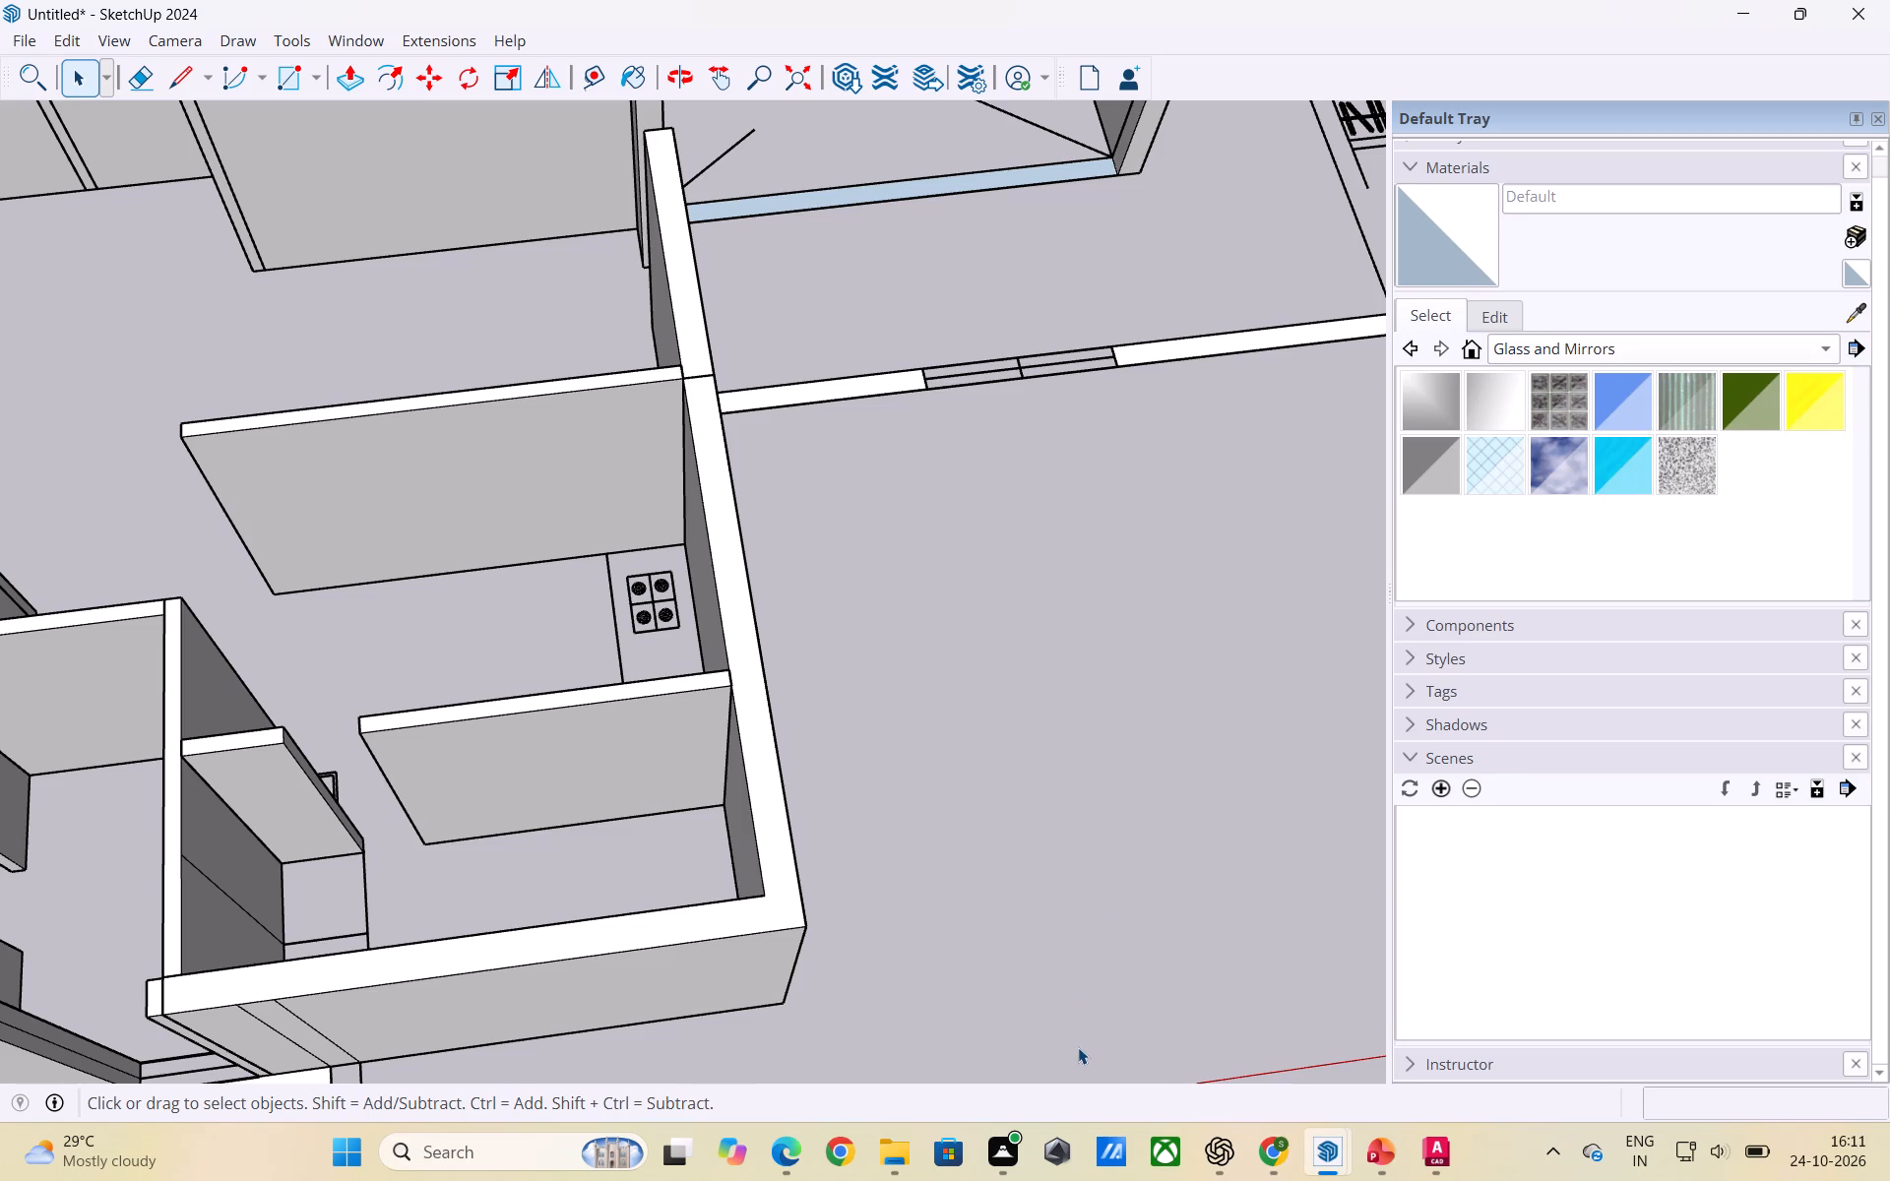
pyautogui.scroll(-2, 1149, 1180)
pyautogui.scroll(-2, 955, 920)
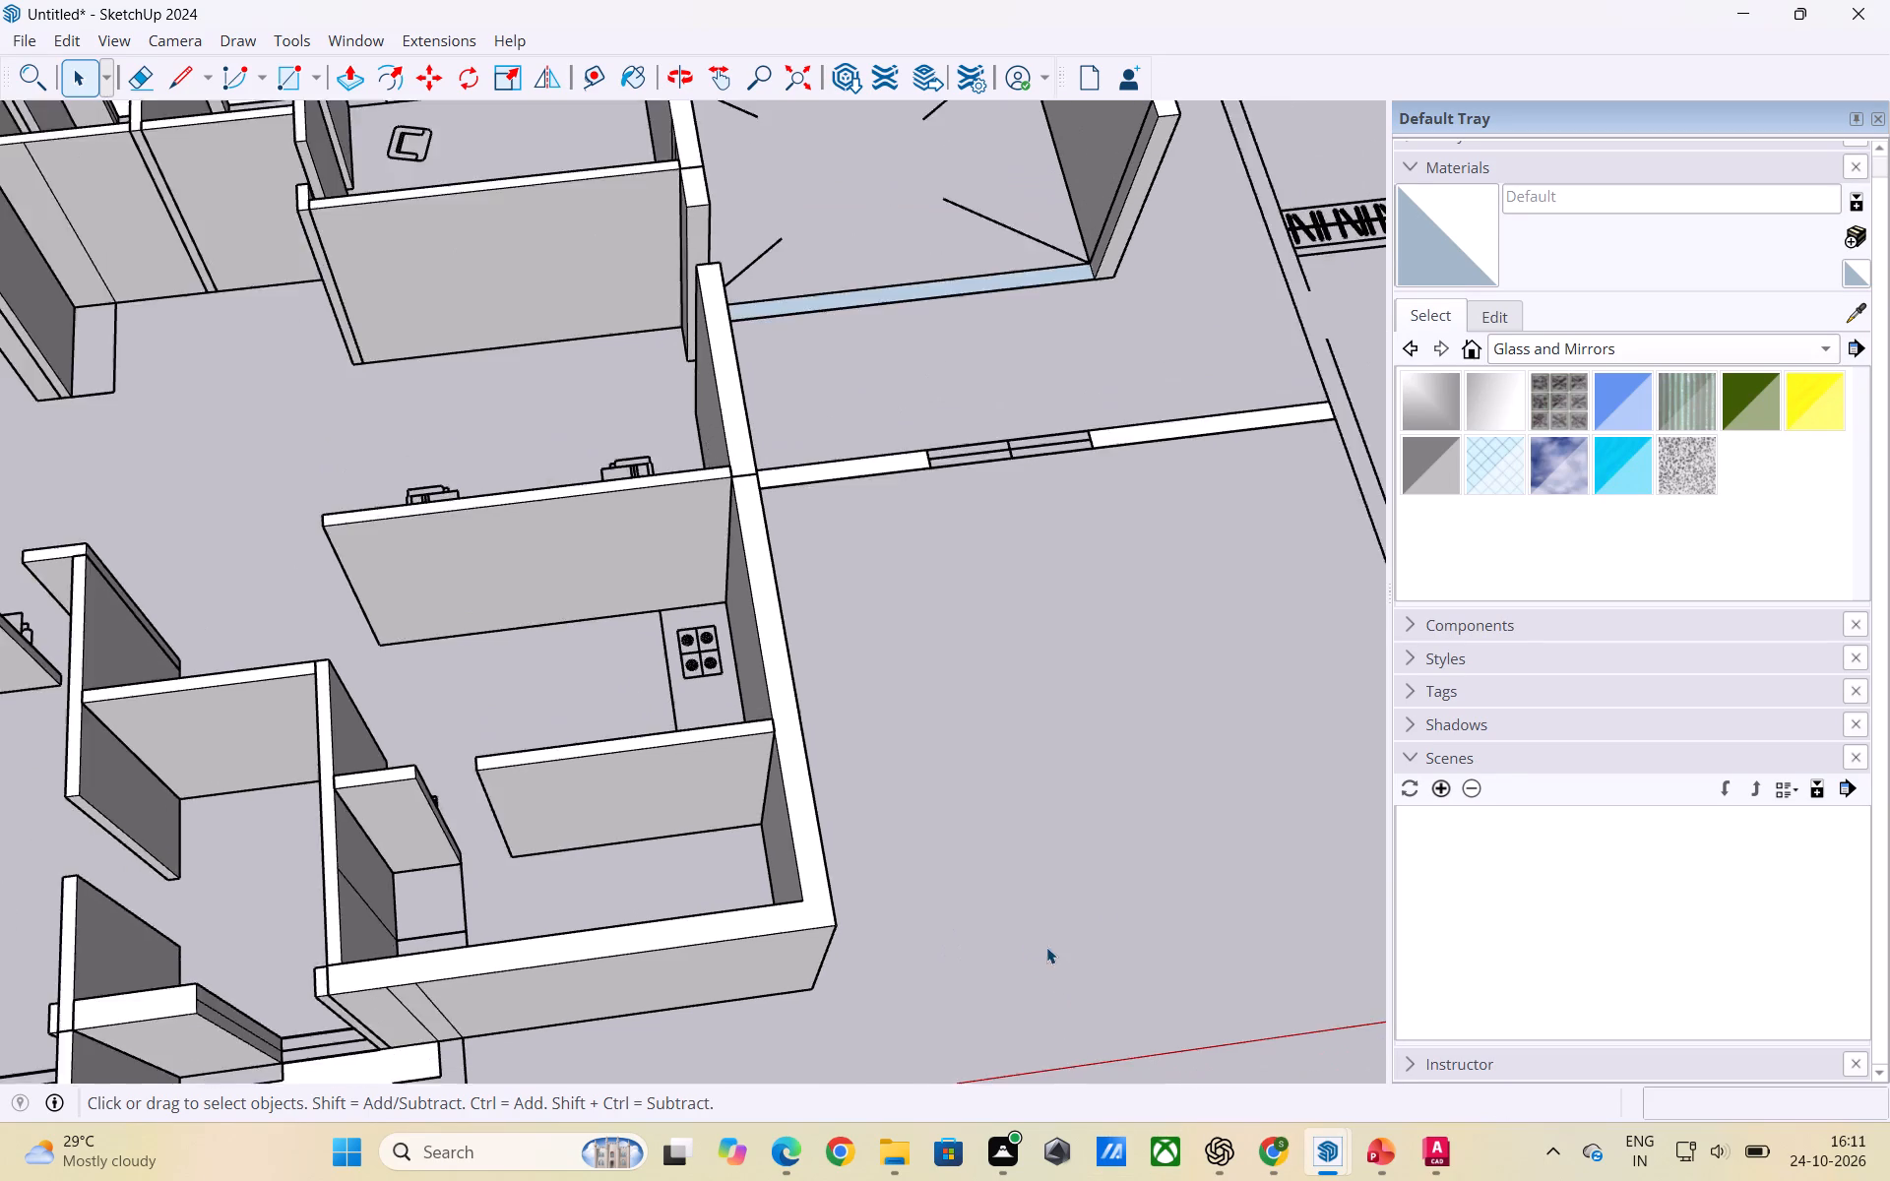
pyautogui.scroll(-2, 1046, 948)
pyautogui.scroll(3, 681, 963)
pyautogui.scroll(-4, 1114, 1026)
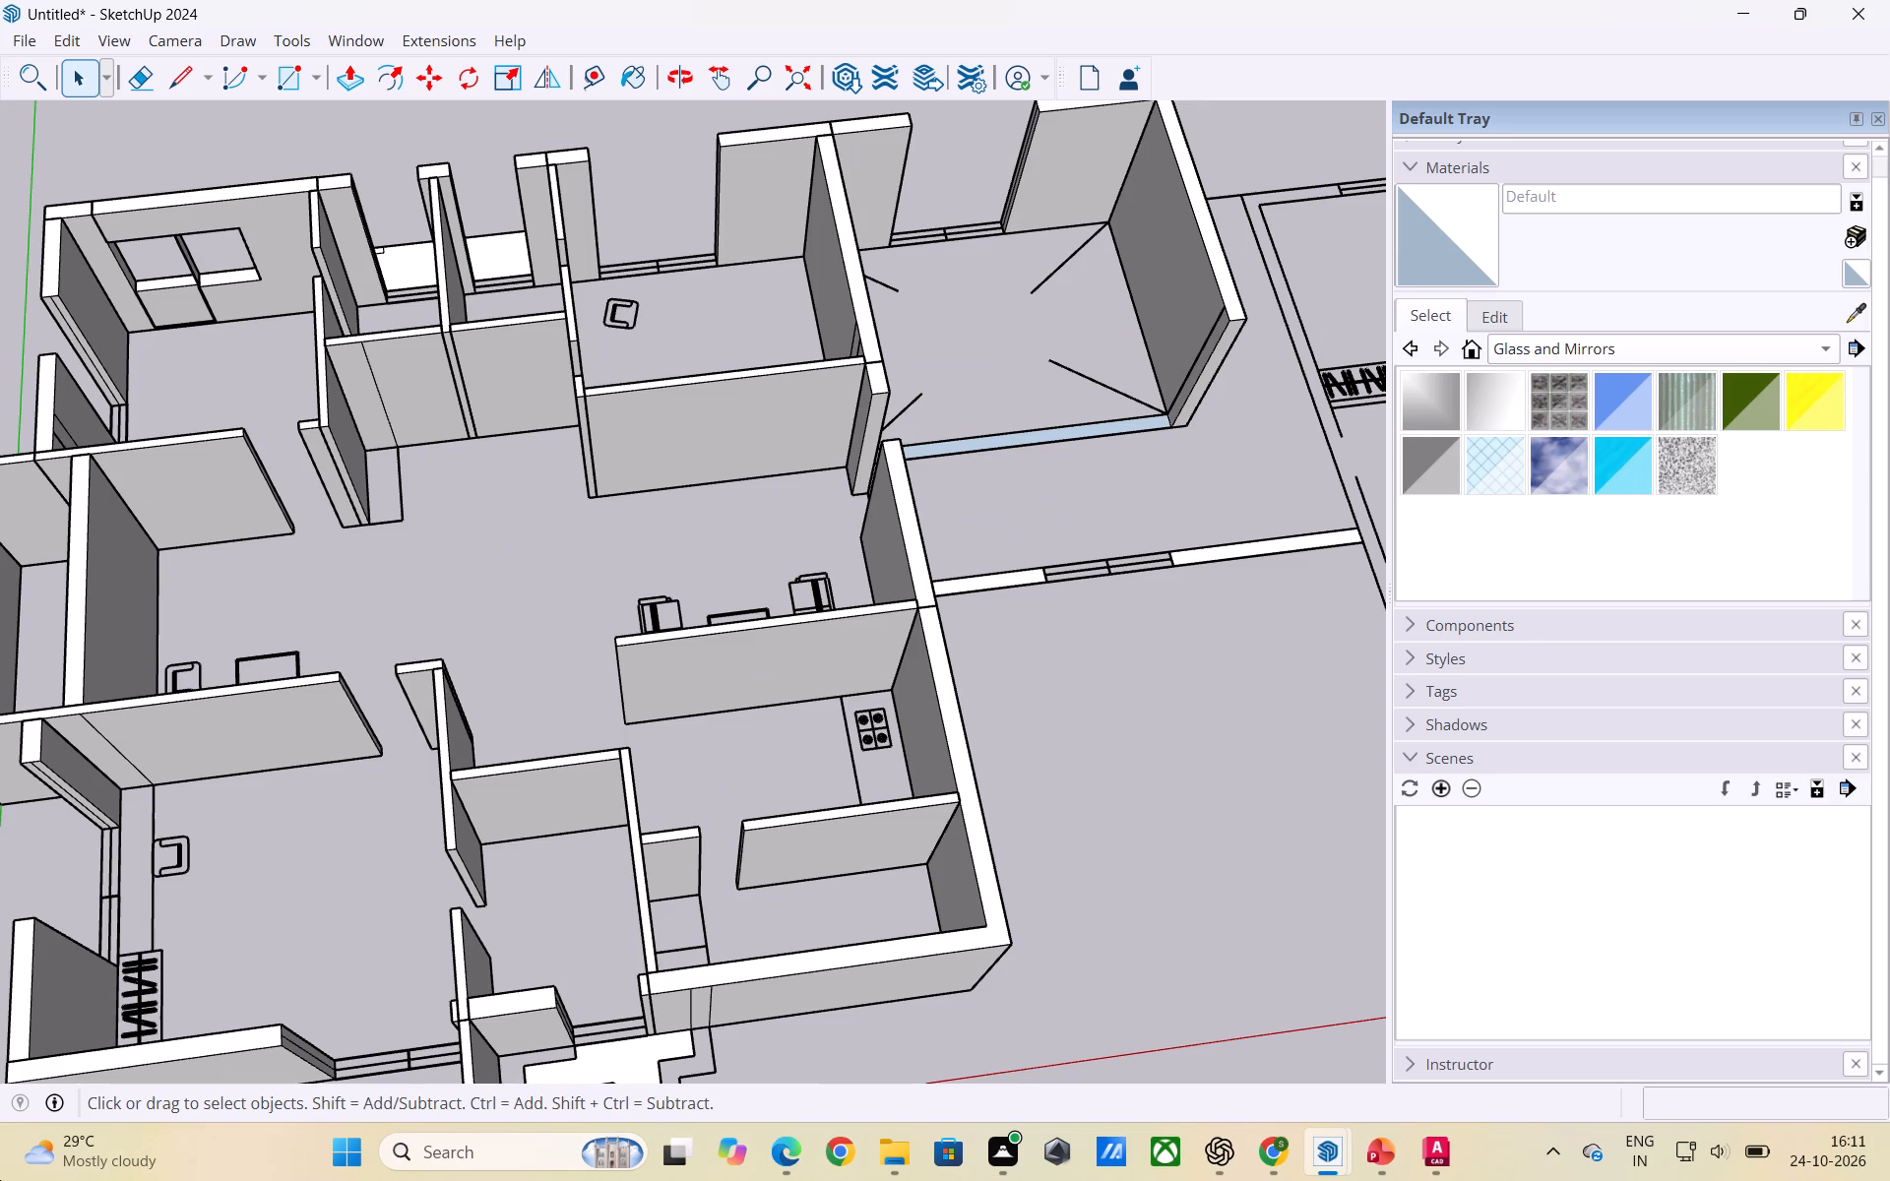
pyautogui.scroll(-2, 939, 522)
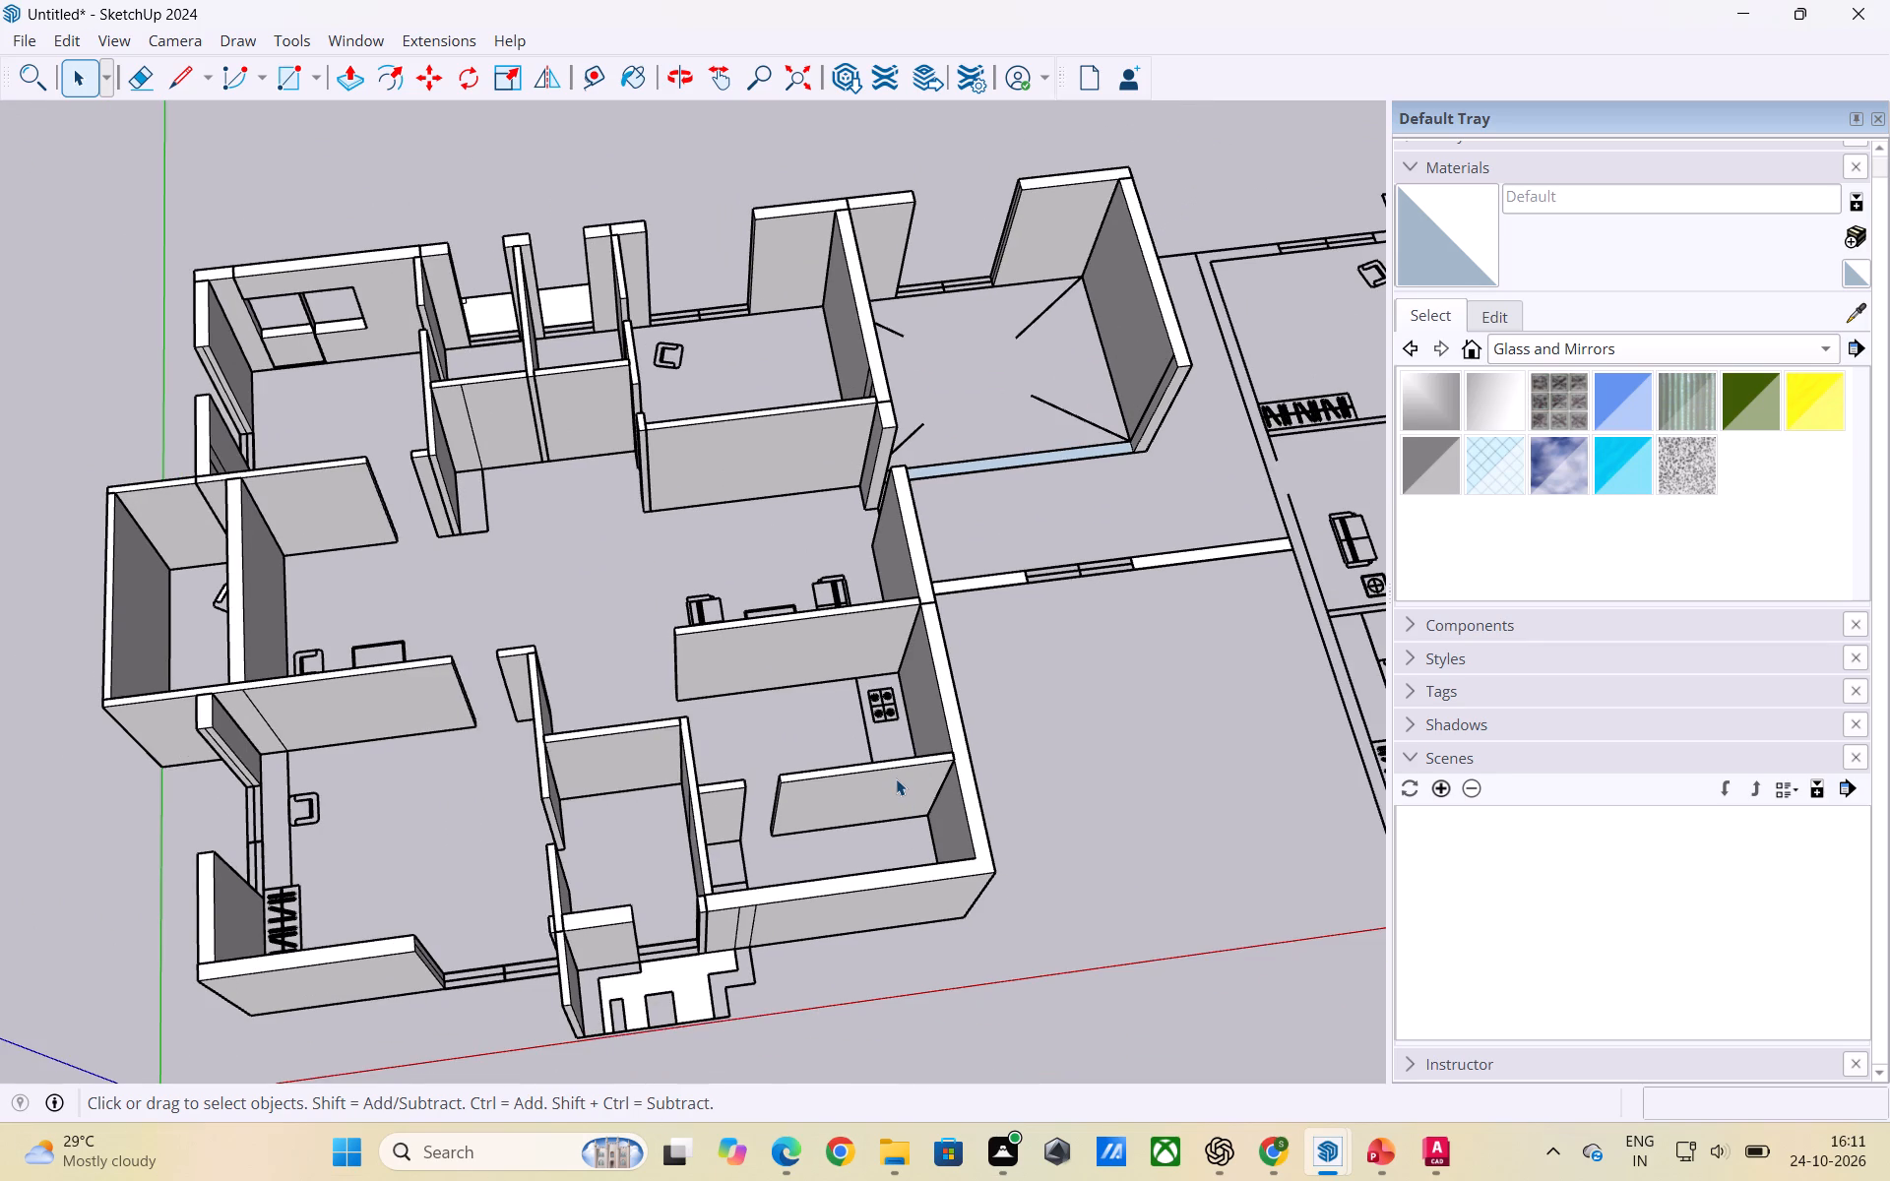
pyautogui.scroll(-2, 937, 729)
pyautogui.scroll(3, 570, 616)
pyautogui.scroll(-3, 819, 605)
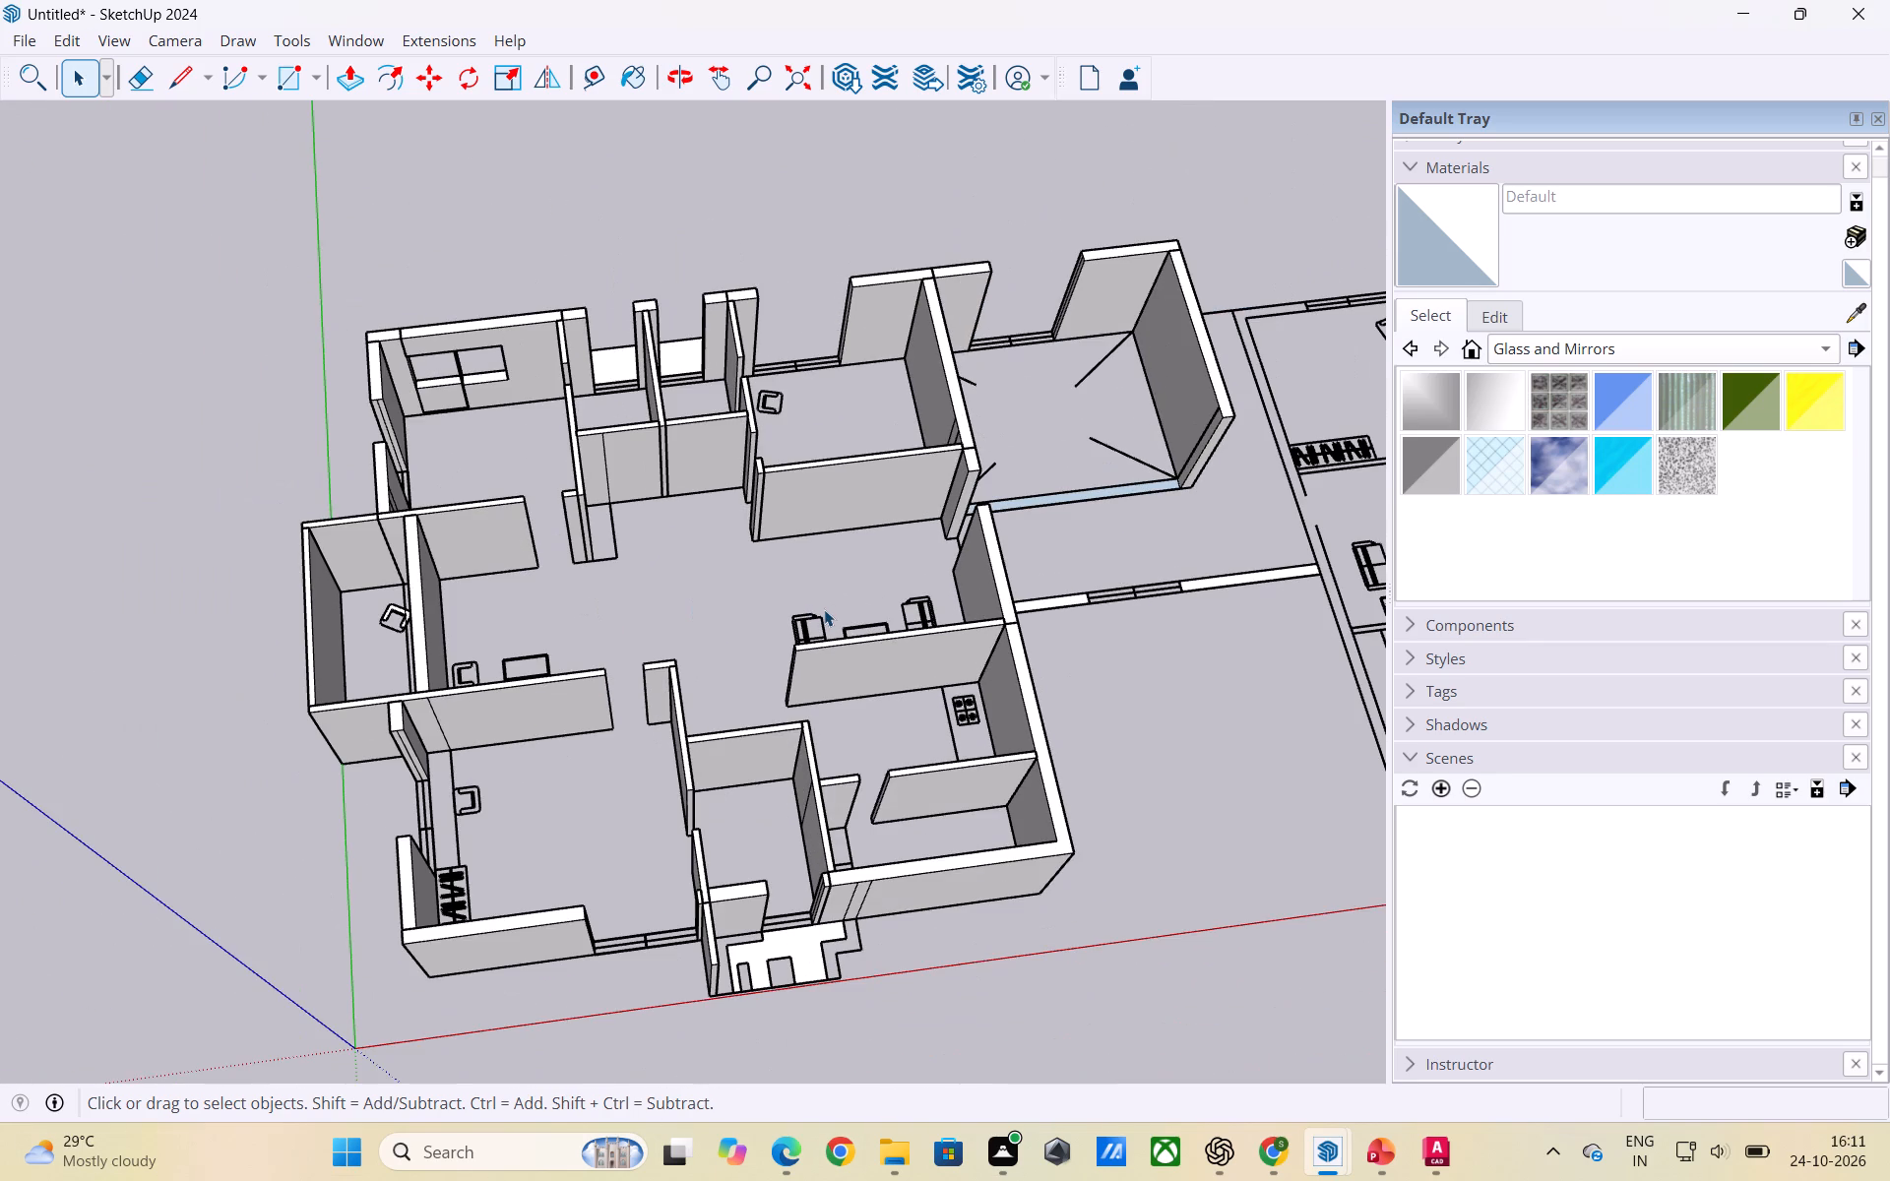
# In the bedroom with the wardrobe, delete the vertical dividing line on the window-gap end of the short wall adjoining the balcony-side cross wall.
pyautogui.moveTo(943, 649); pyautogui.dragTo(817, 713, button='middle')
pyautogui.scroll(-4, 912, 720)
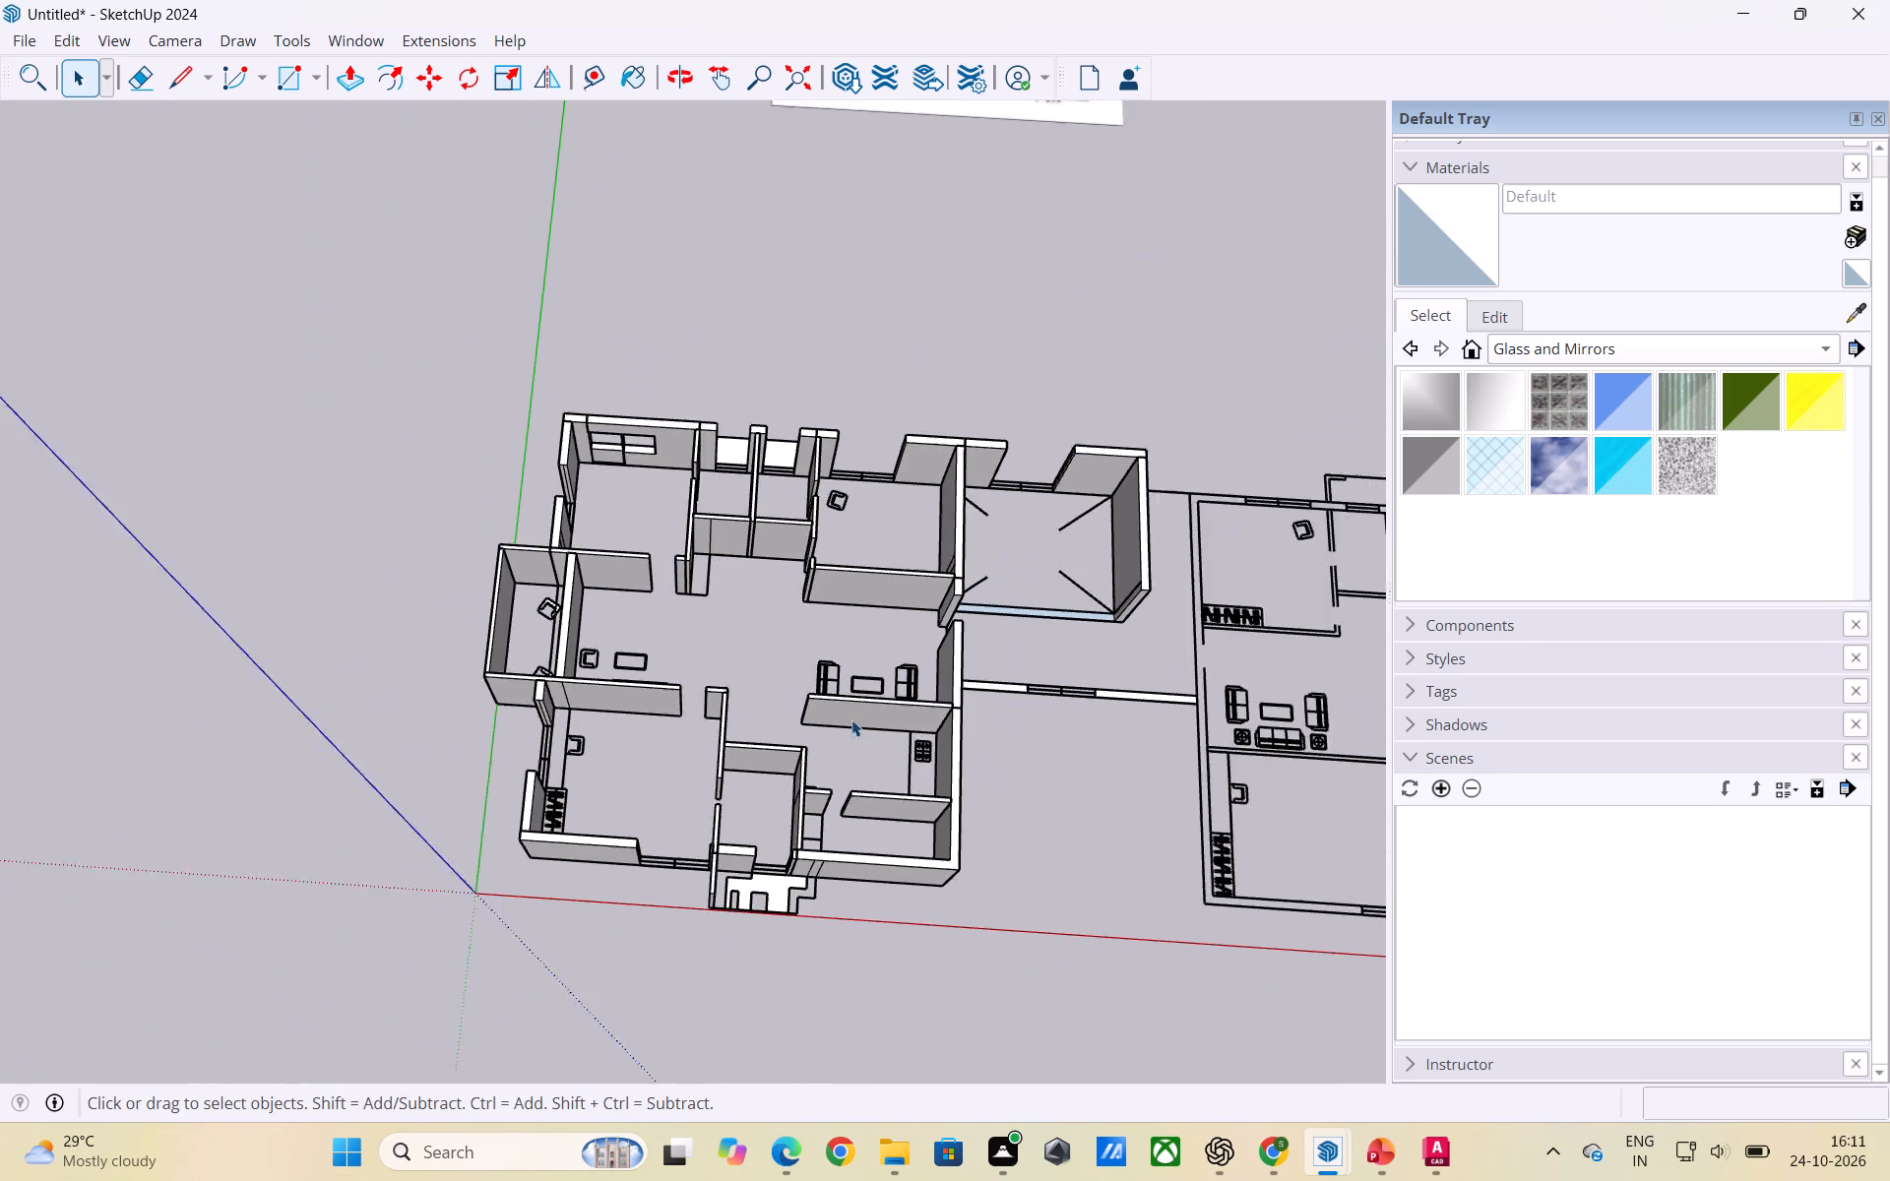
pyautogui.scroll(-1, 851, 719)
pyautogui.moveTo(803, 718); pyautogui.dragTo(825, 882, button='middle')
pyautogui.scroll(8, 689, 685)
pyautogui.scroll(1, 450, 756)
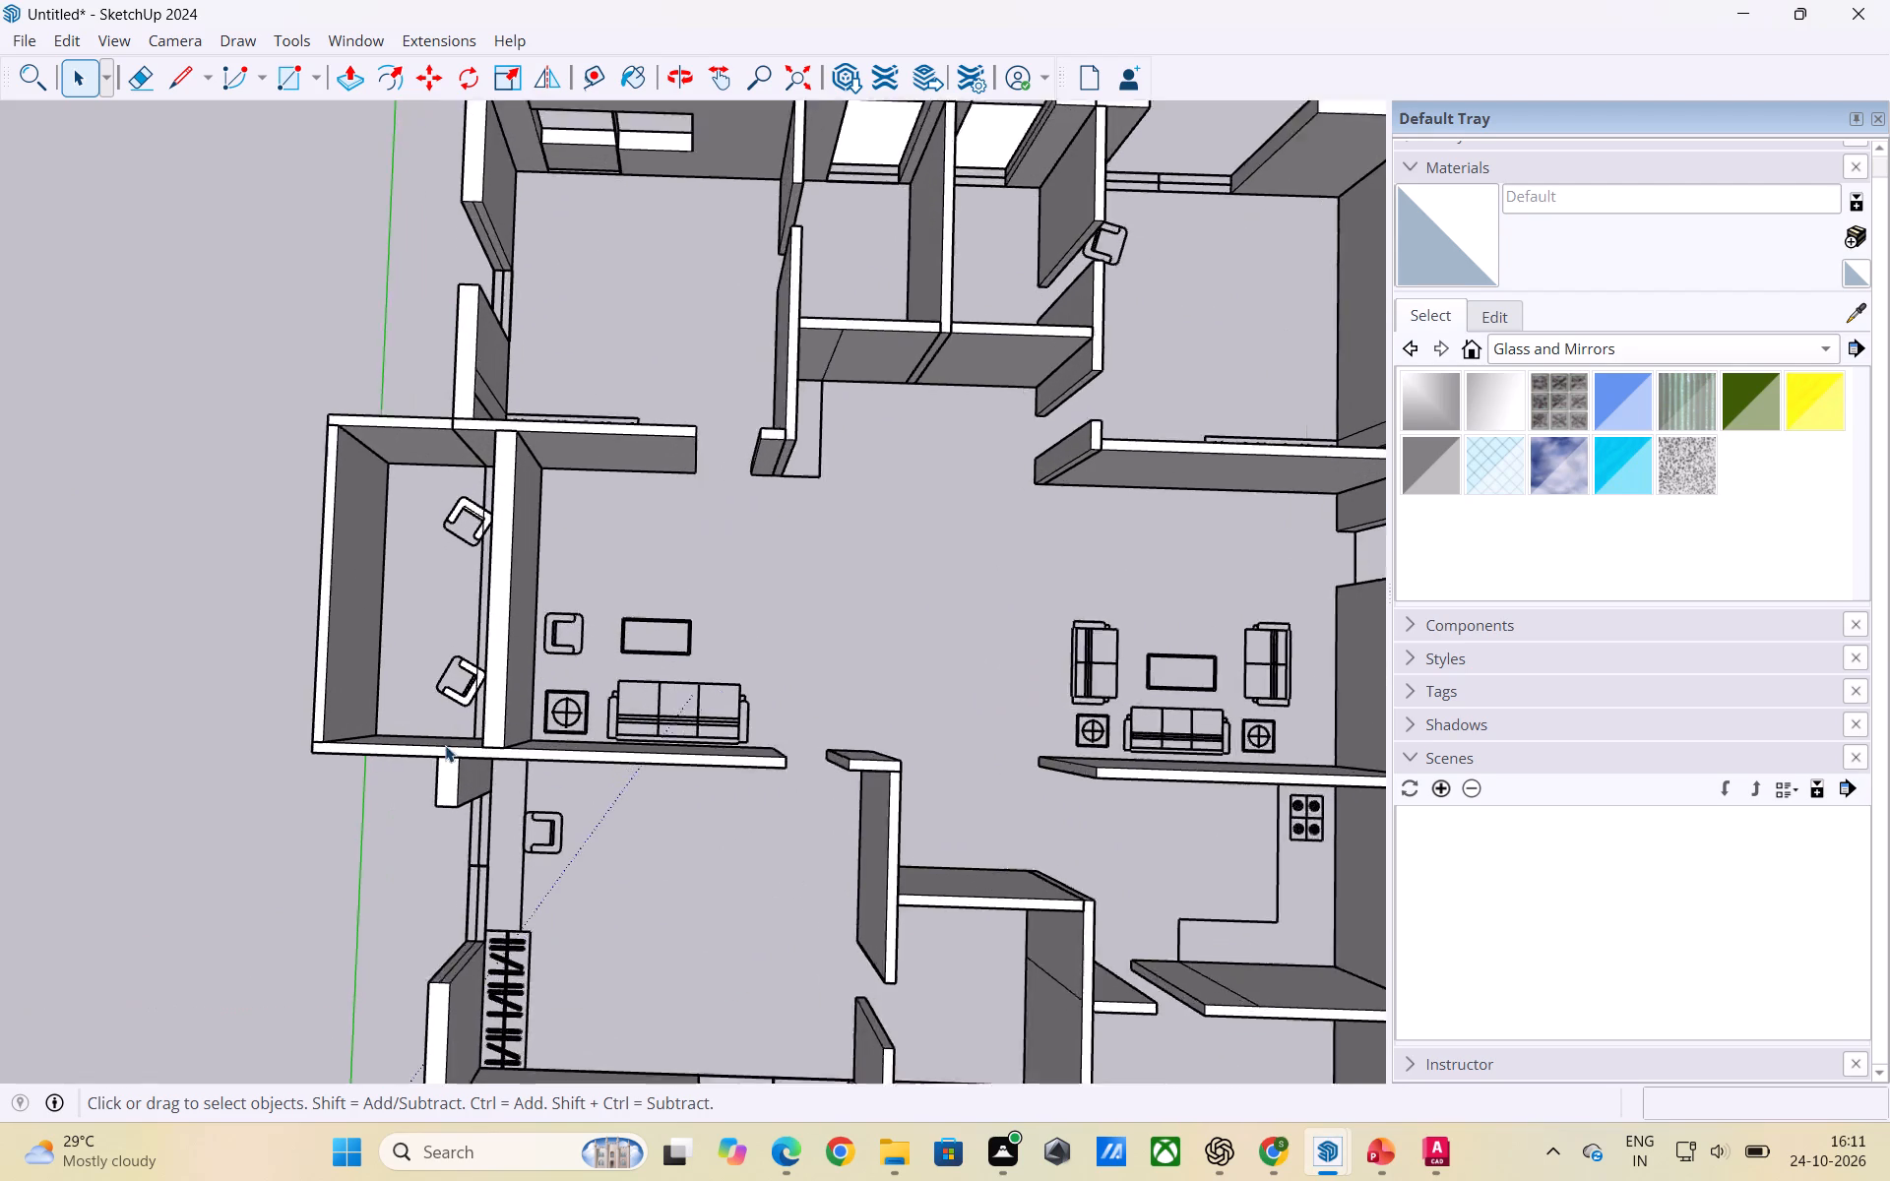
pyautogui.scroll(2, 445, 745)
pyautogui.moveTo(474, 853); pyautogui.dragTo(452, 662, button='middle')
pyautogui.scroll(5, 463, 731)
pyautogui.moveTo(449, 826); pyautogui.dragTo(568, 687, button='middle')
pyautogui.scroll(2, 503, 749)
pyautogui.click(513, 703)
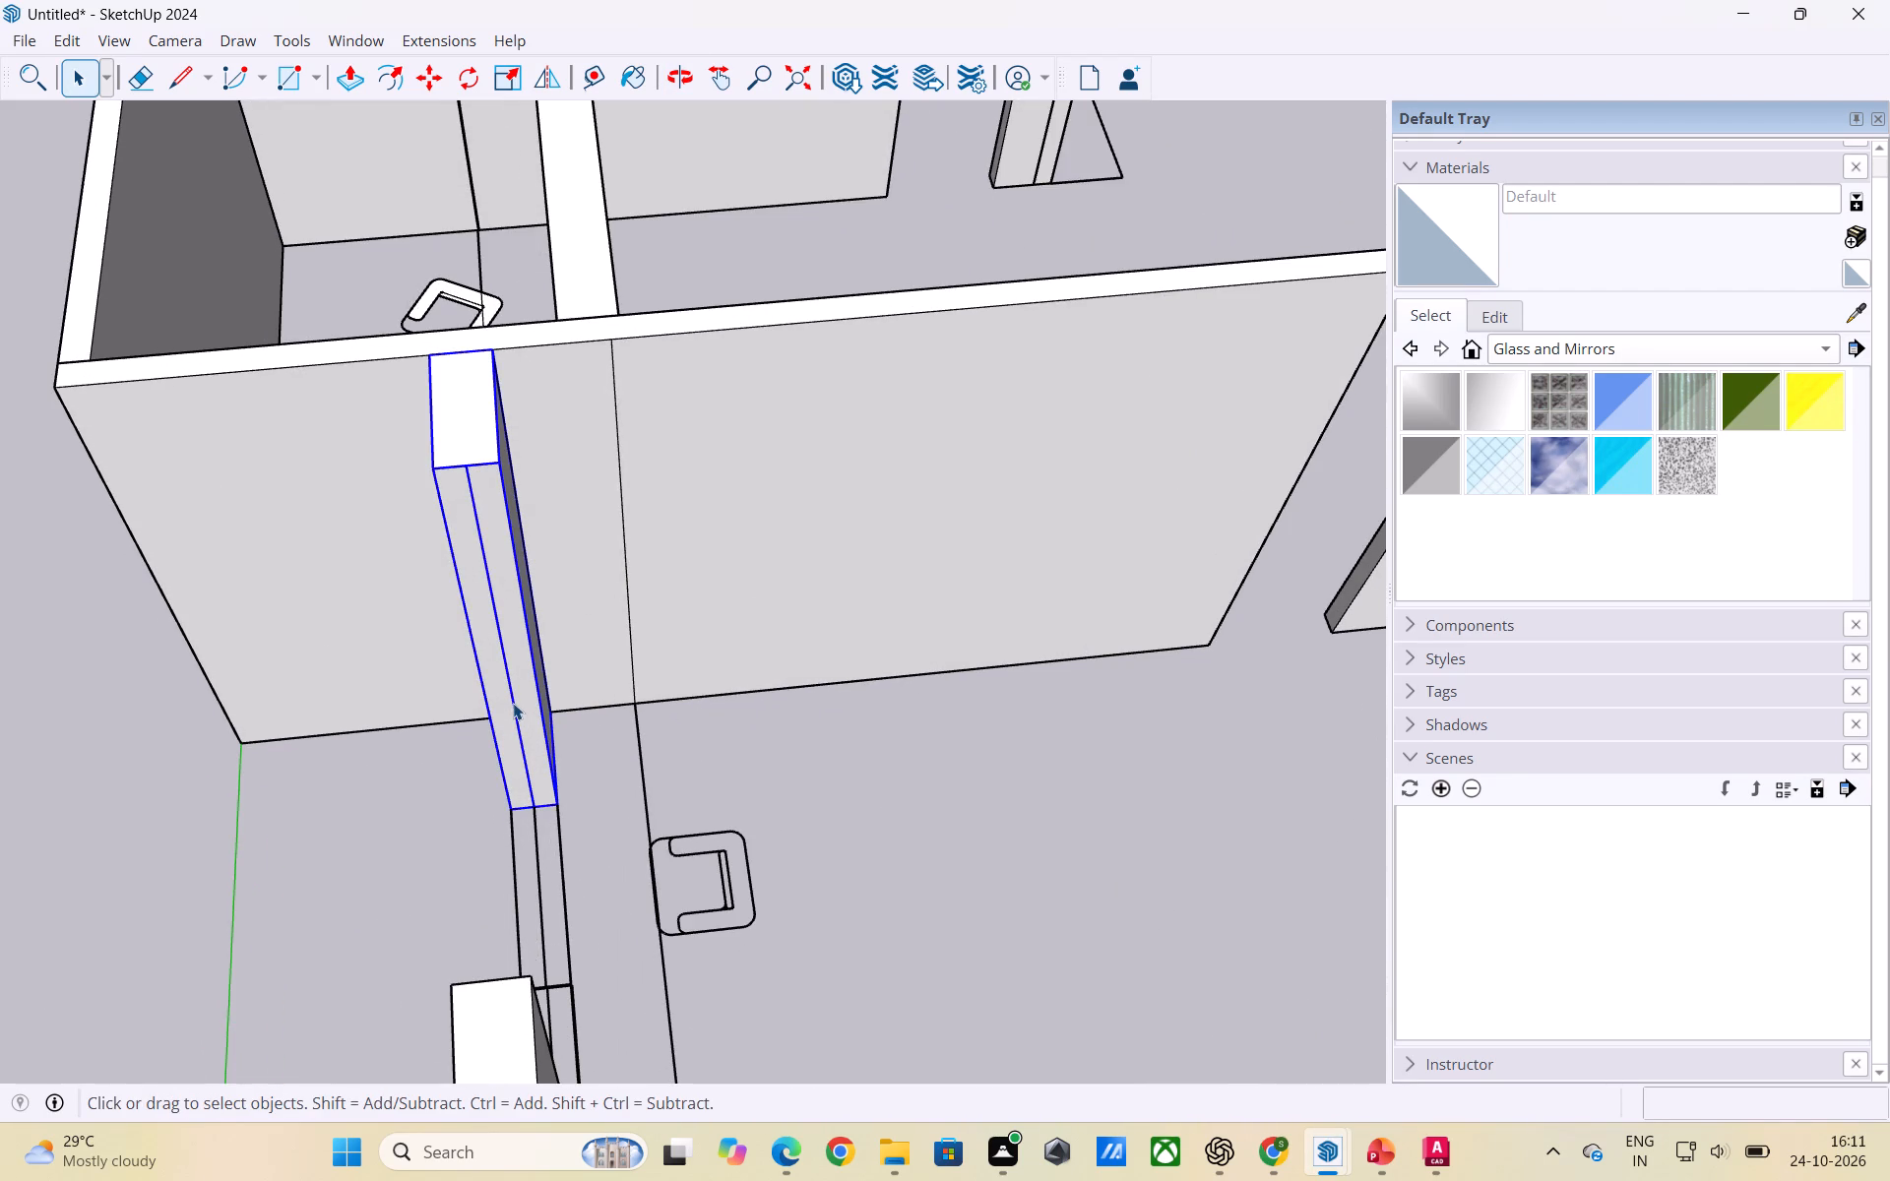
pyautogui.click(513, 703)
pyautogui.click(512, 705)
pyautogui.doubleClick(512, 705)
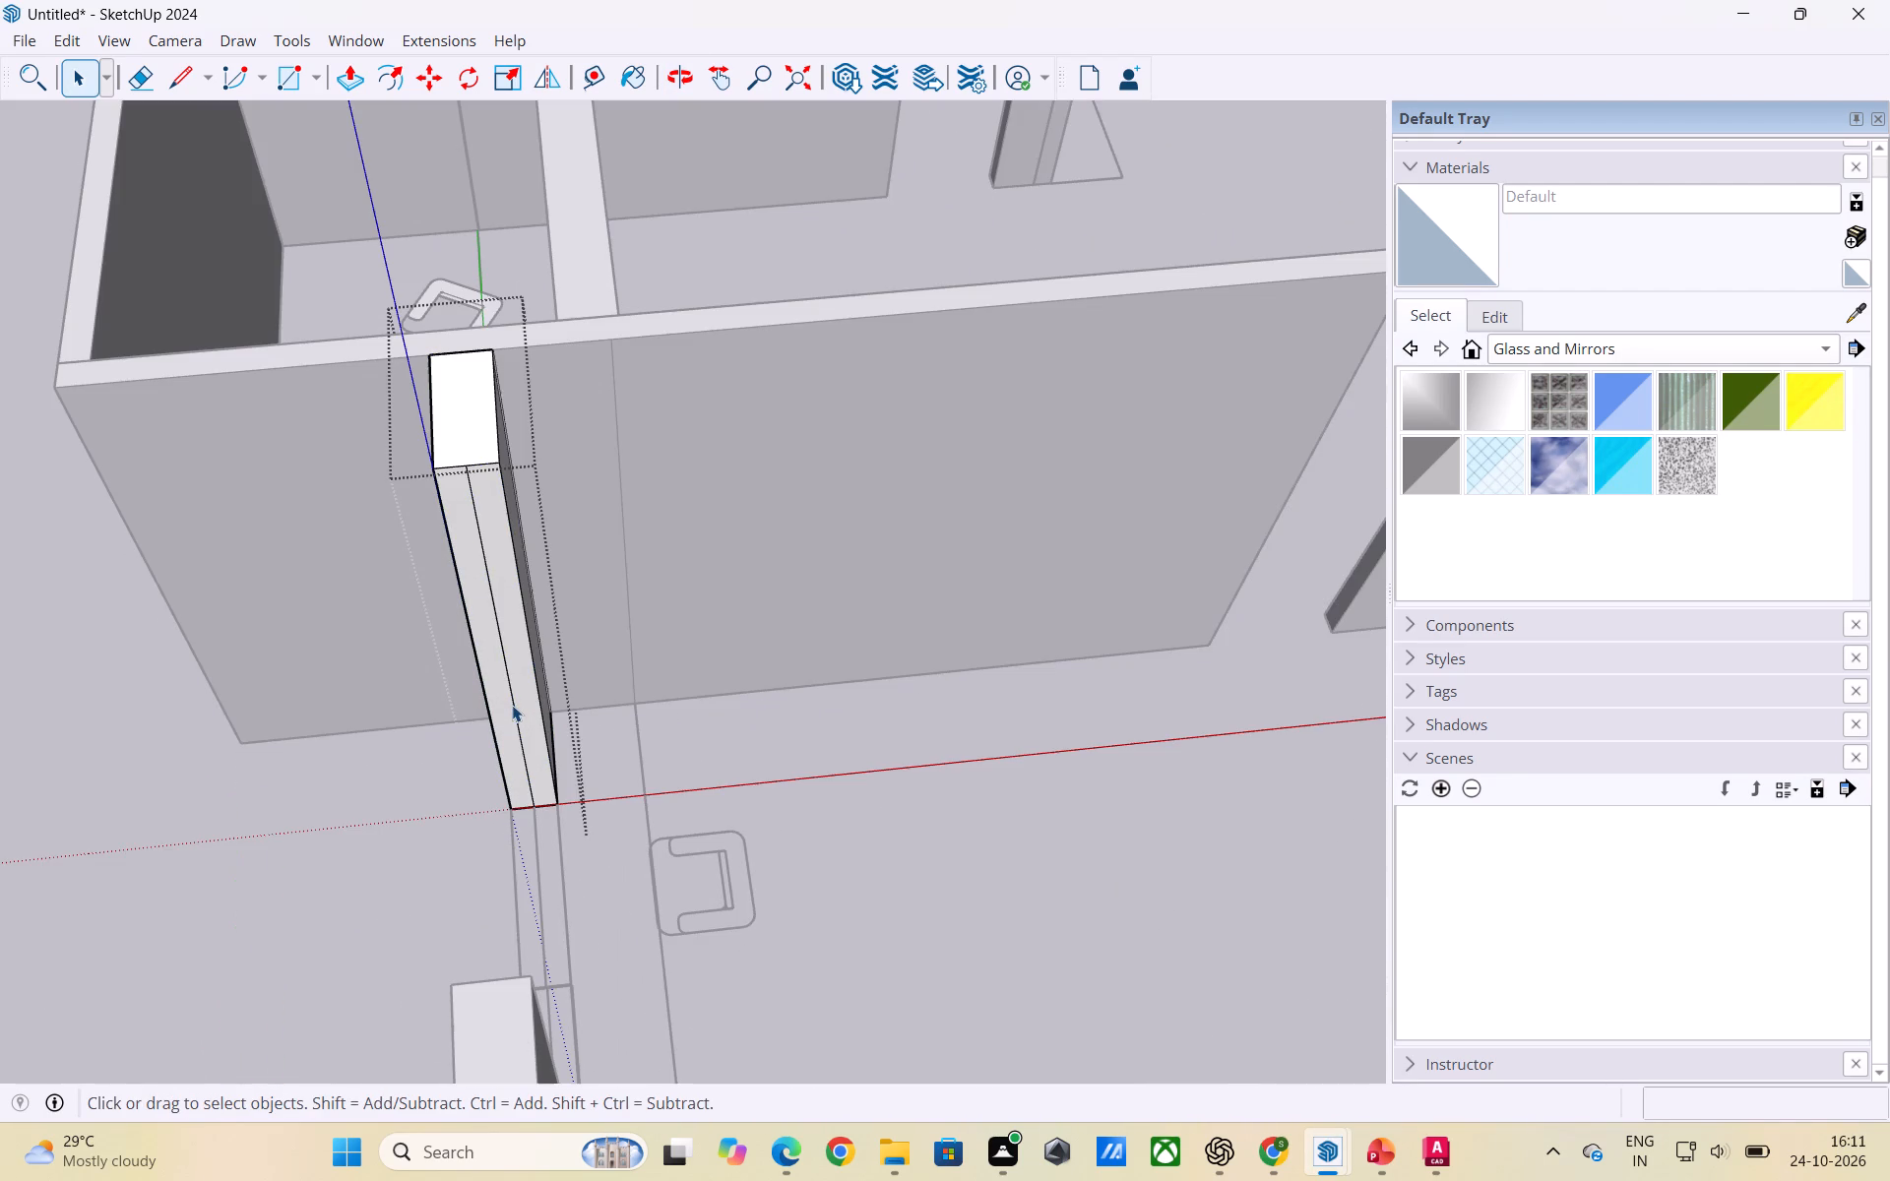
pyautogui.click(512, 705)
pyautogui.rightClick(512, 705)
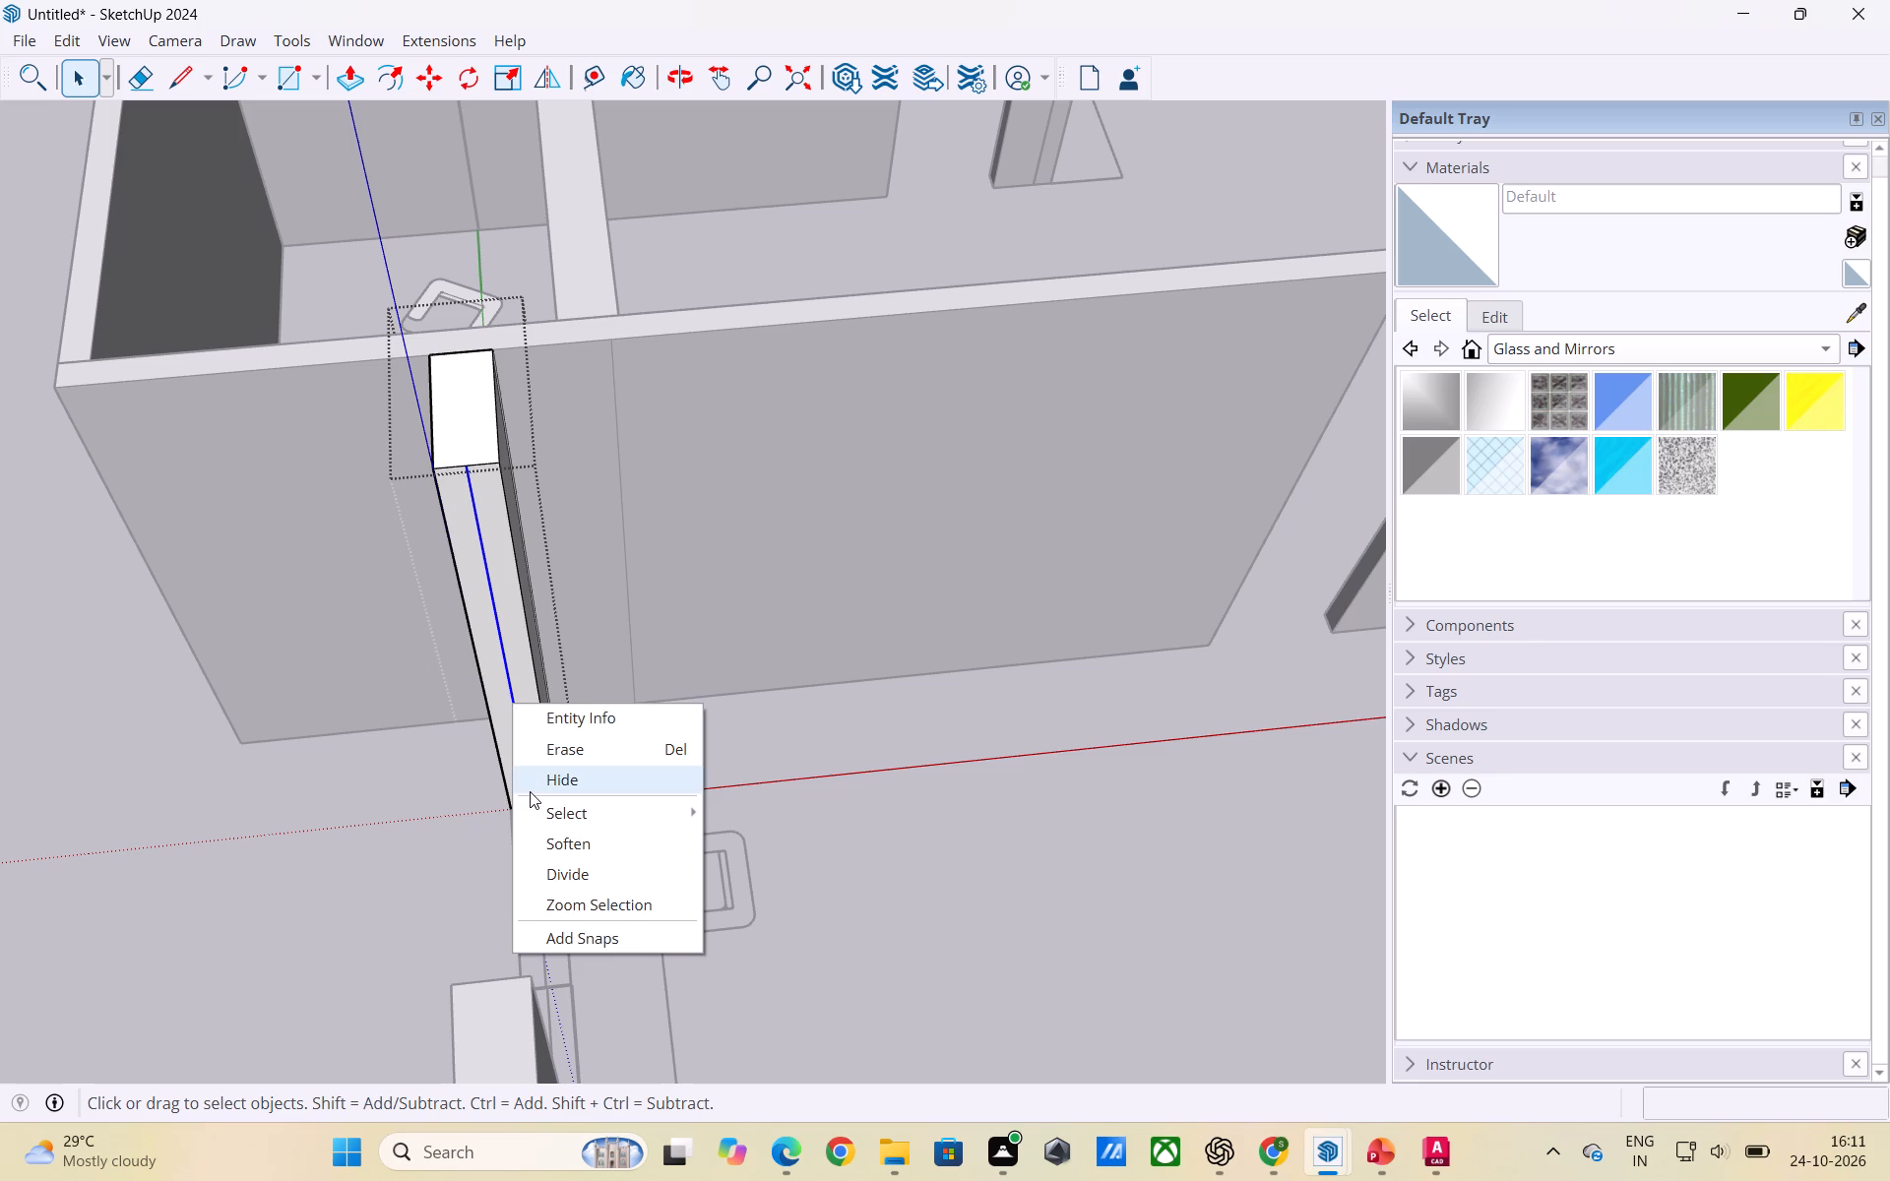
pyautogui.click(558, 755)
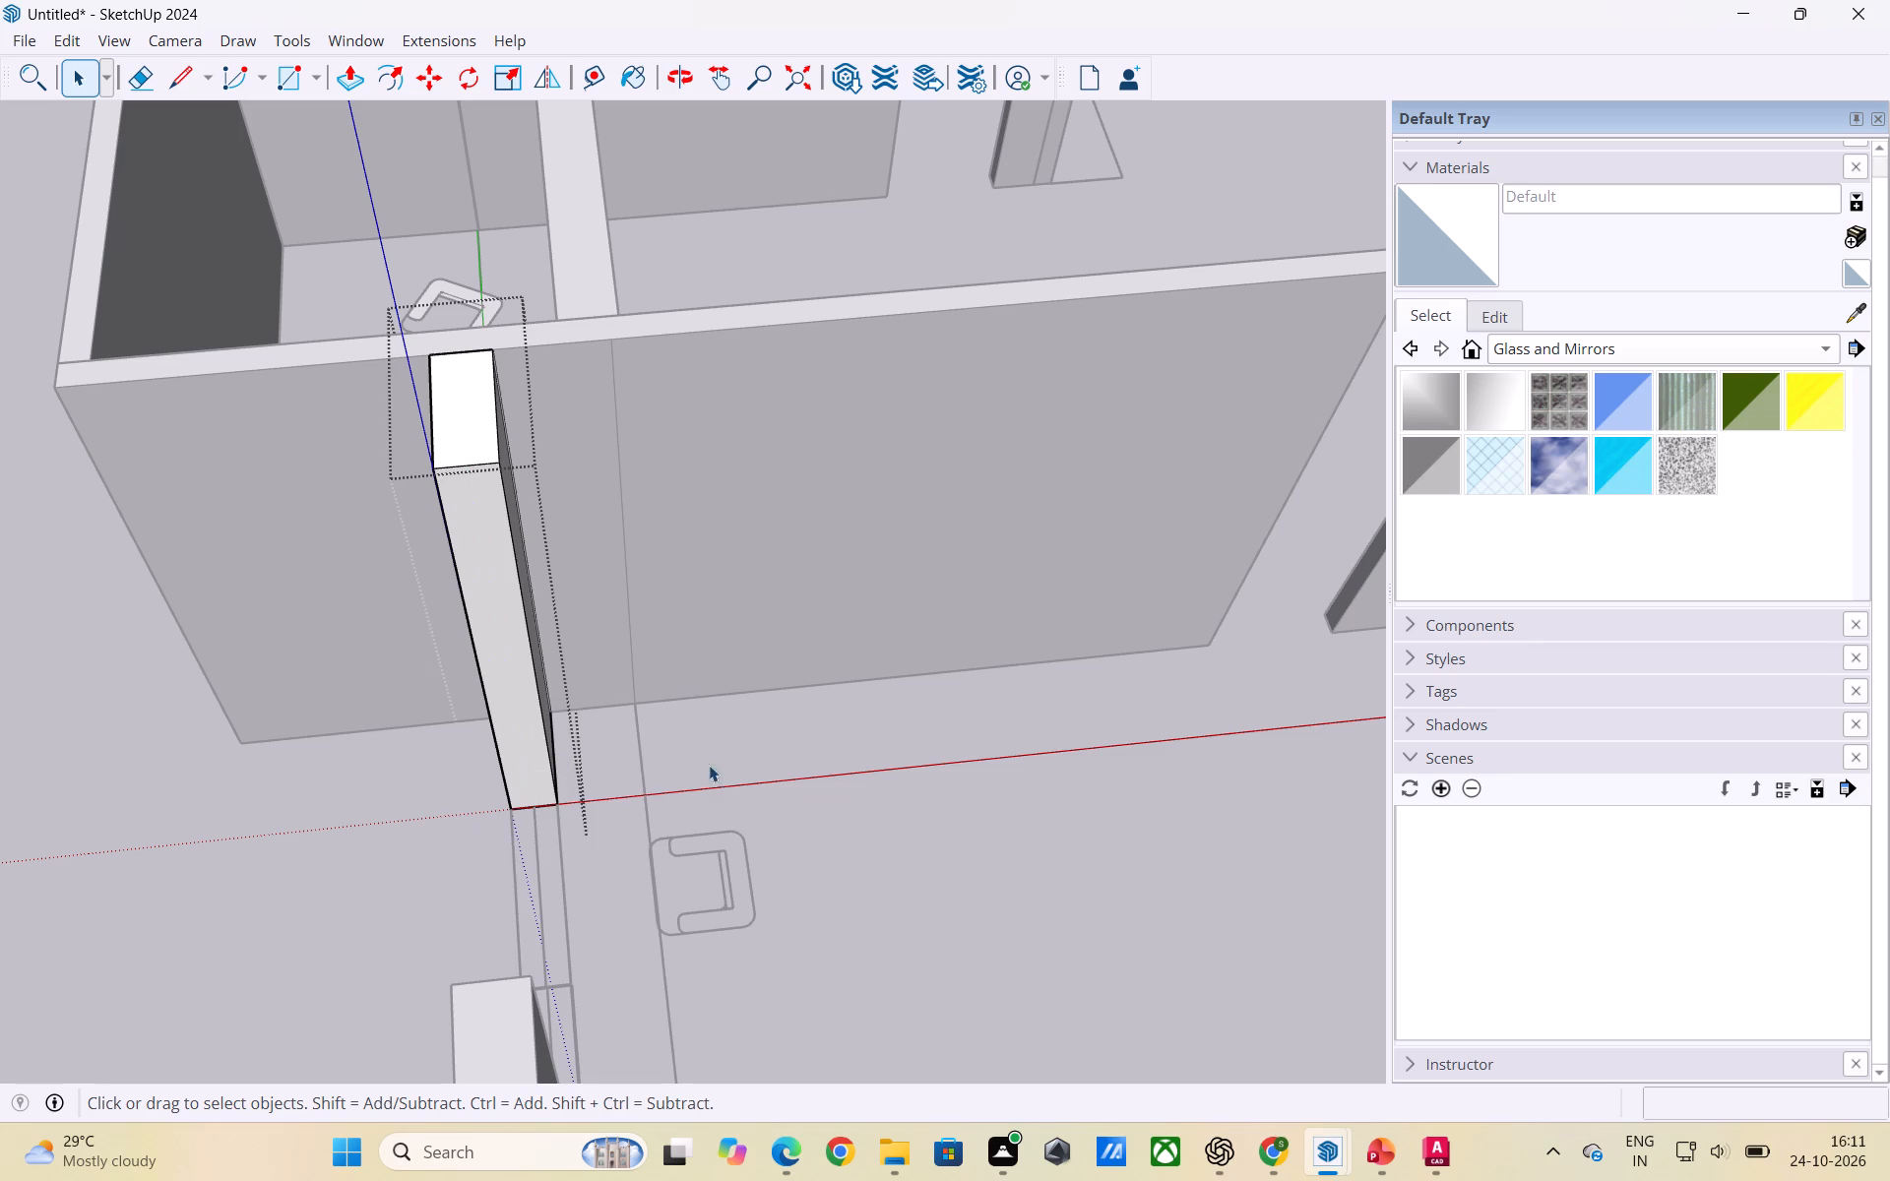
pyautogui.click(934, 932)
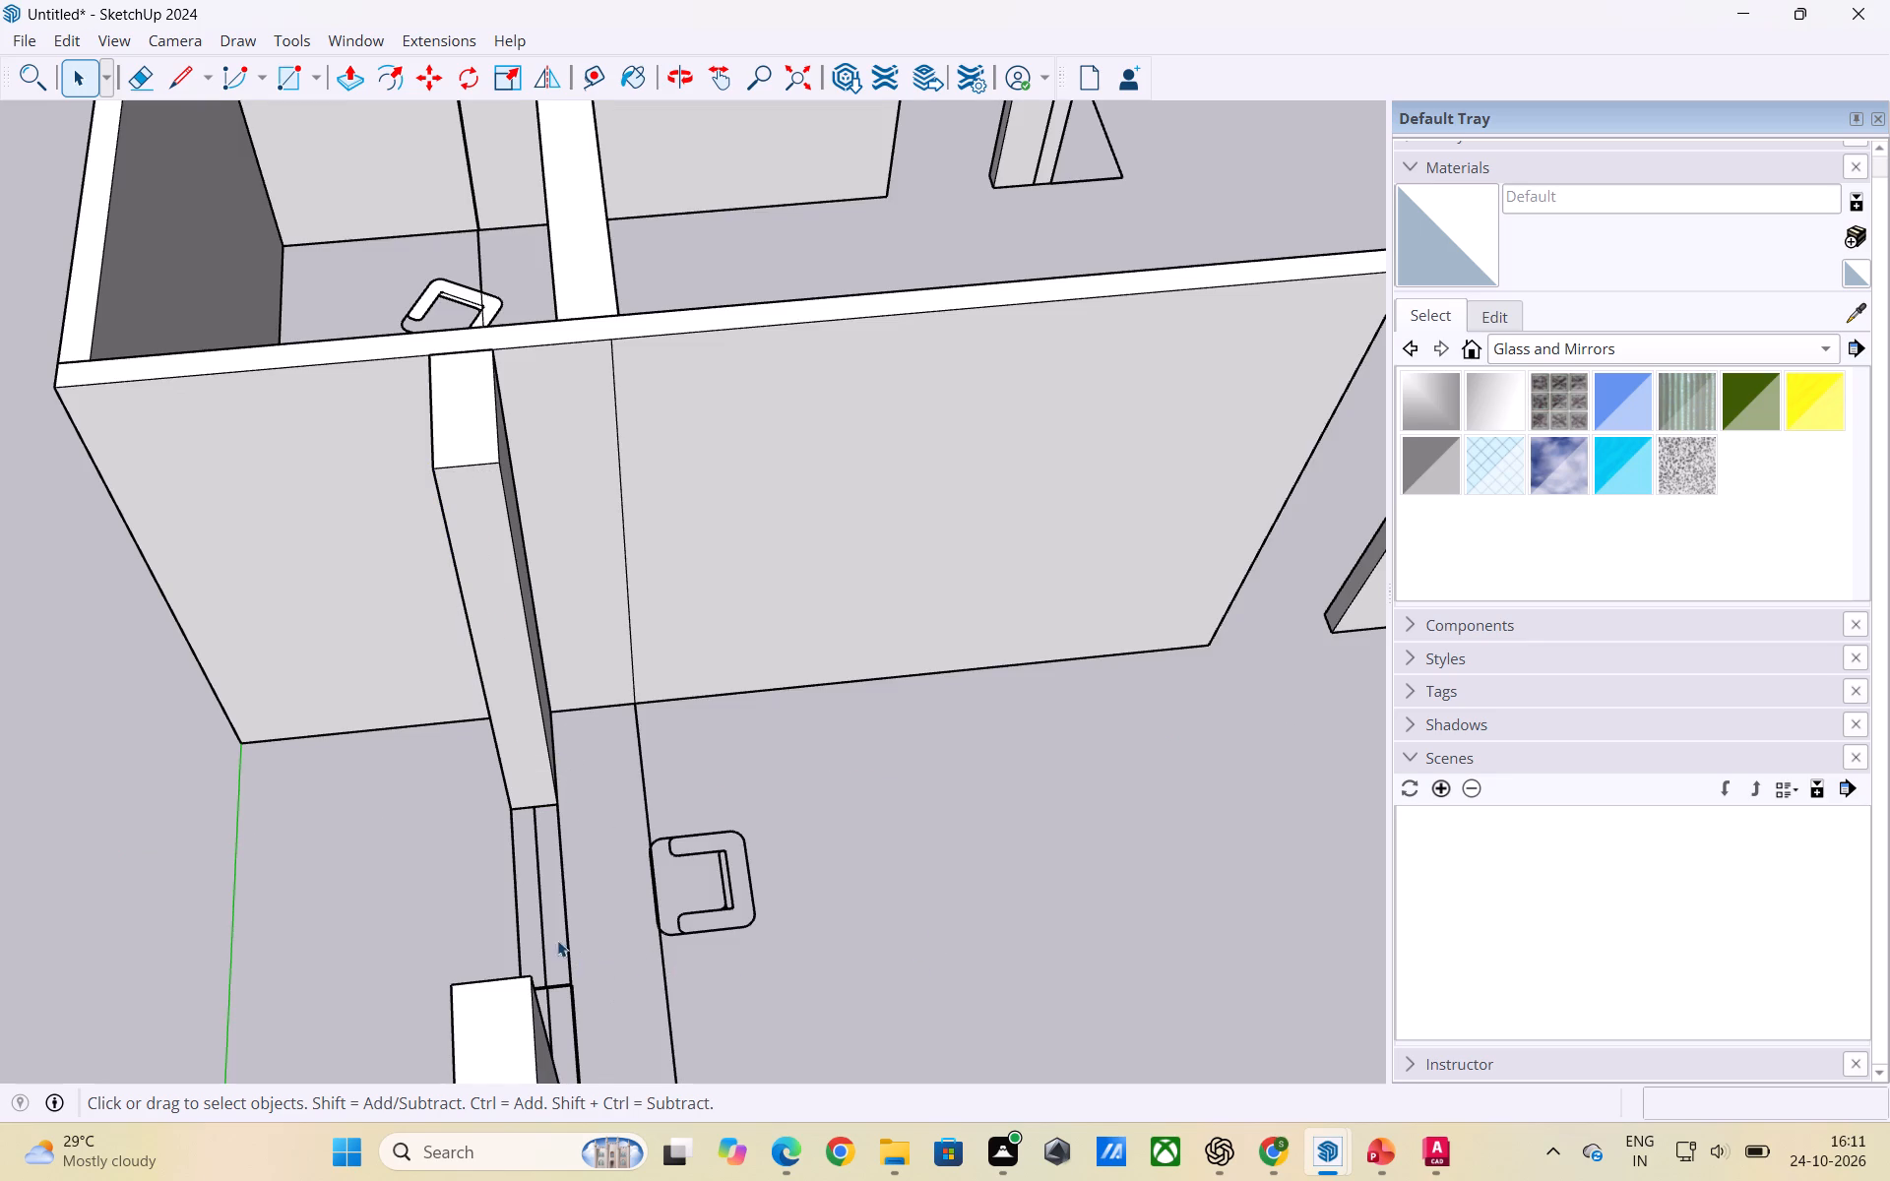
# Inside the wall group beside the wardrobe, delete the vertical dividing line on its end face across the same window gap.
pyautogui.scroll(-2, 657, 855)
pyautogui.moveTo(670, 939); pyautogui.dragTo(397, 838, button='middle')
pyautogui.scroll(-3, 504, 608)
pyautogui.moveTo(521, 666); pyautogui.dragTo(159, 721, button='middle')
pyautogui.scroll(3, 283, 552)
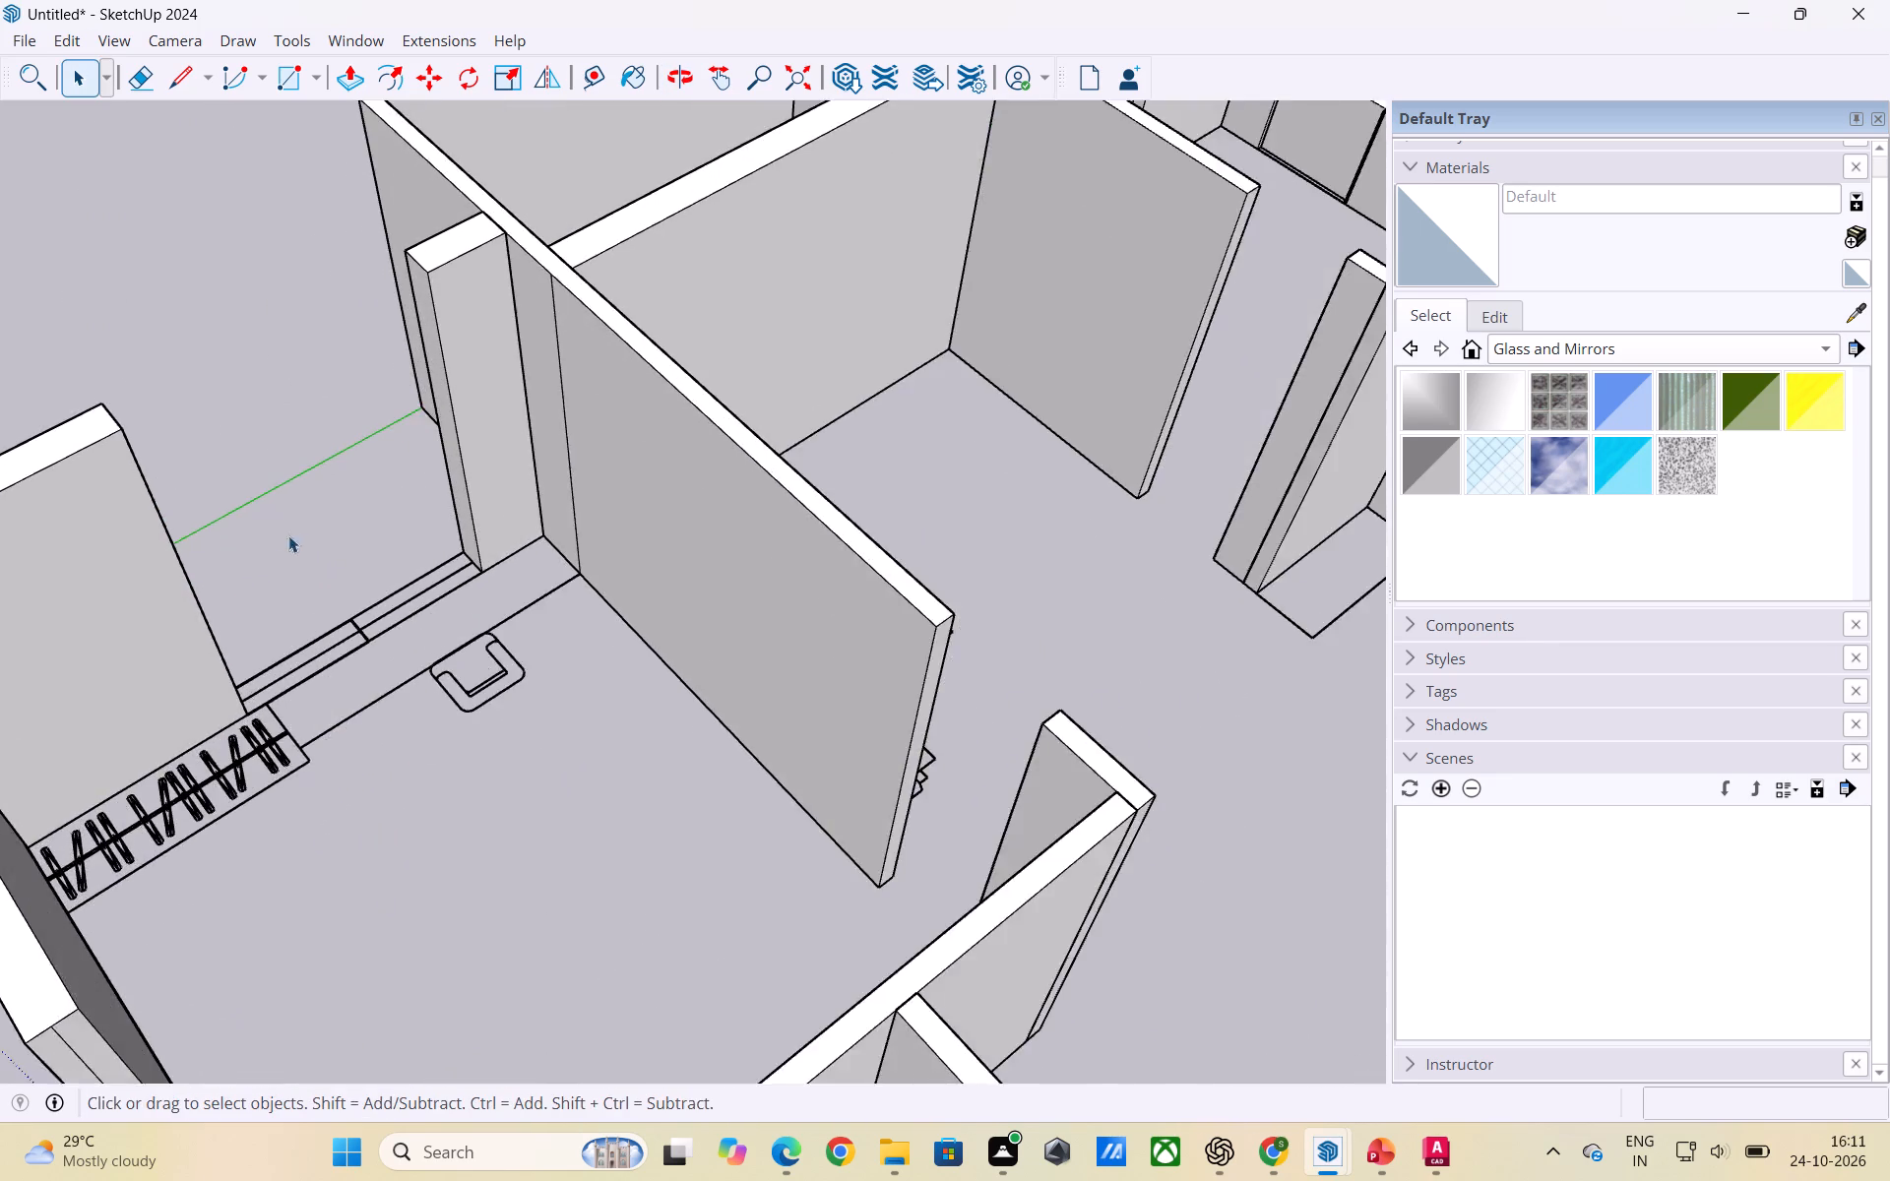
pyautogui.moveTo(341, 638); pyautogui.dragTo(57, 690, button='middle')
pyautogui.scroll(3, 226, 470)
pyautogui.moveTo(232, 496); pyautogui.dragTo(129, 512, button='middle')
pyautogui.scroll(3, 189, 403)
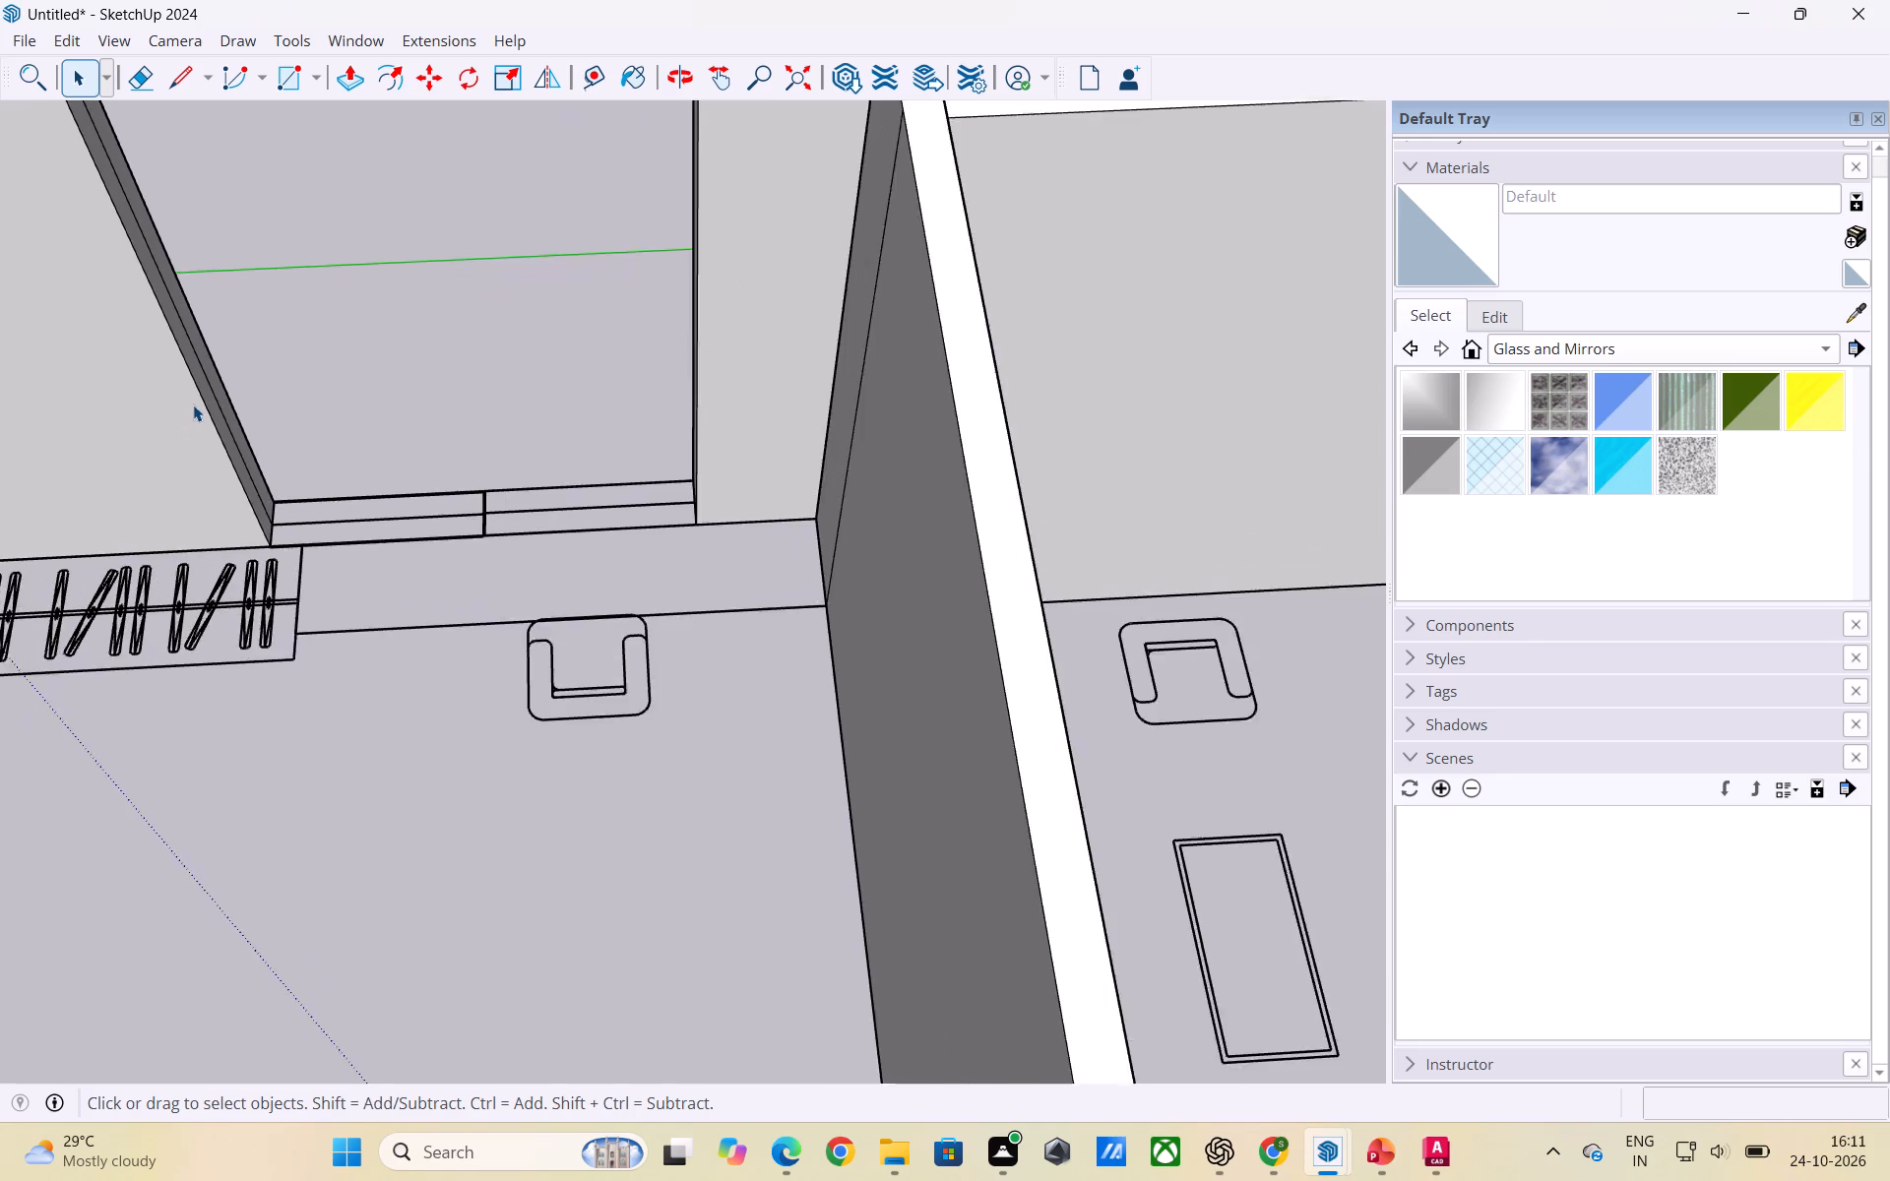
pyautogui.scroll(2, 193, 404)
pyautogui.moveTo(234, 401); pyautogui.dragTo(171, 433, button='middle')
pyautogui.scroll(2, 194, 395)
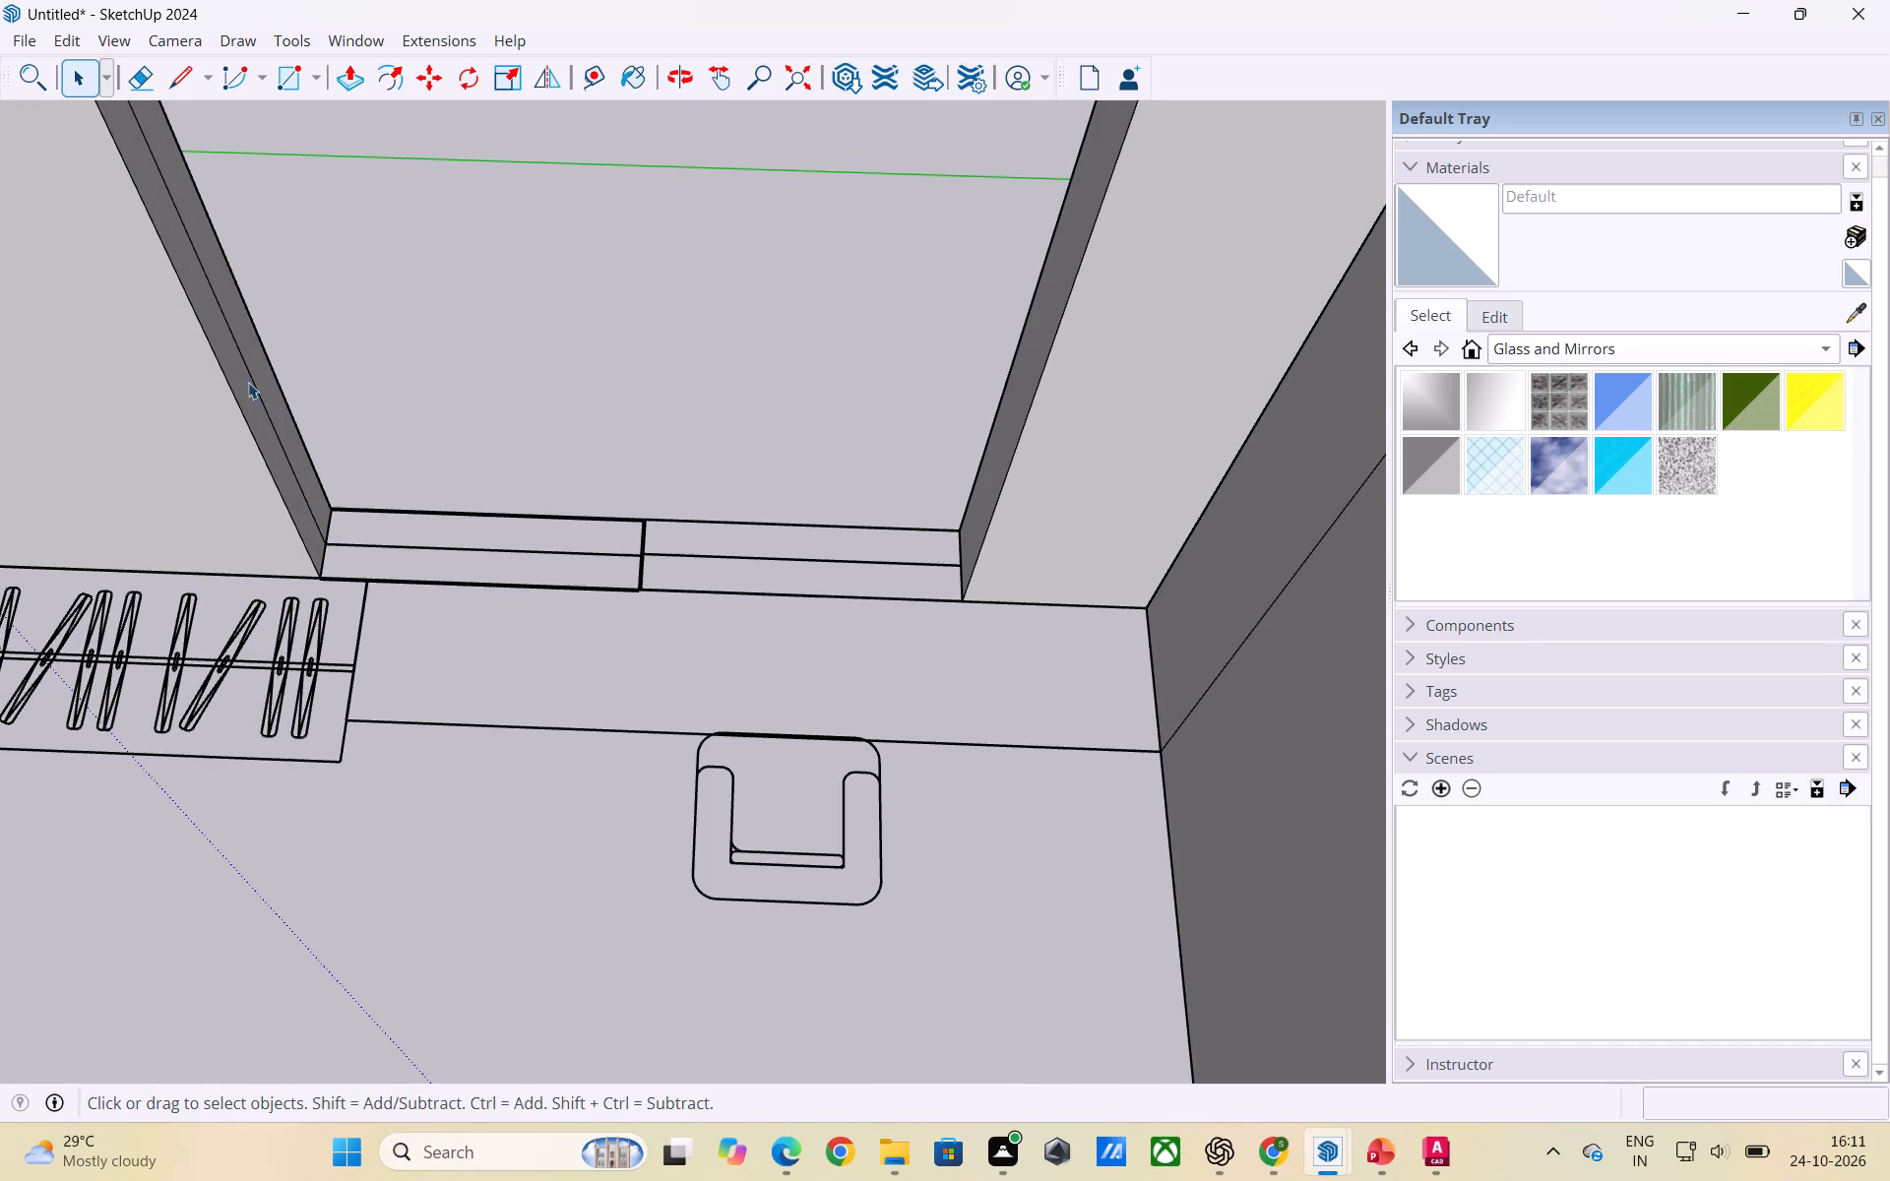
pyautogui.click(251, 382)
pyautogui.click(251, 382)
pyautogui.click(251, 382)
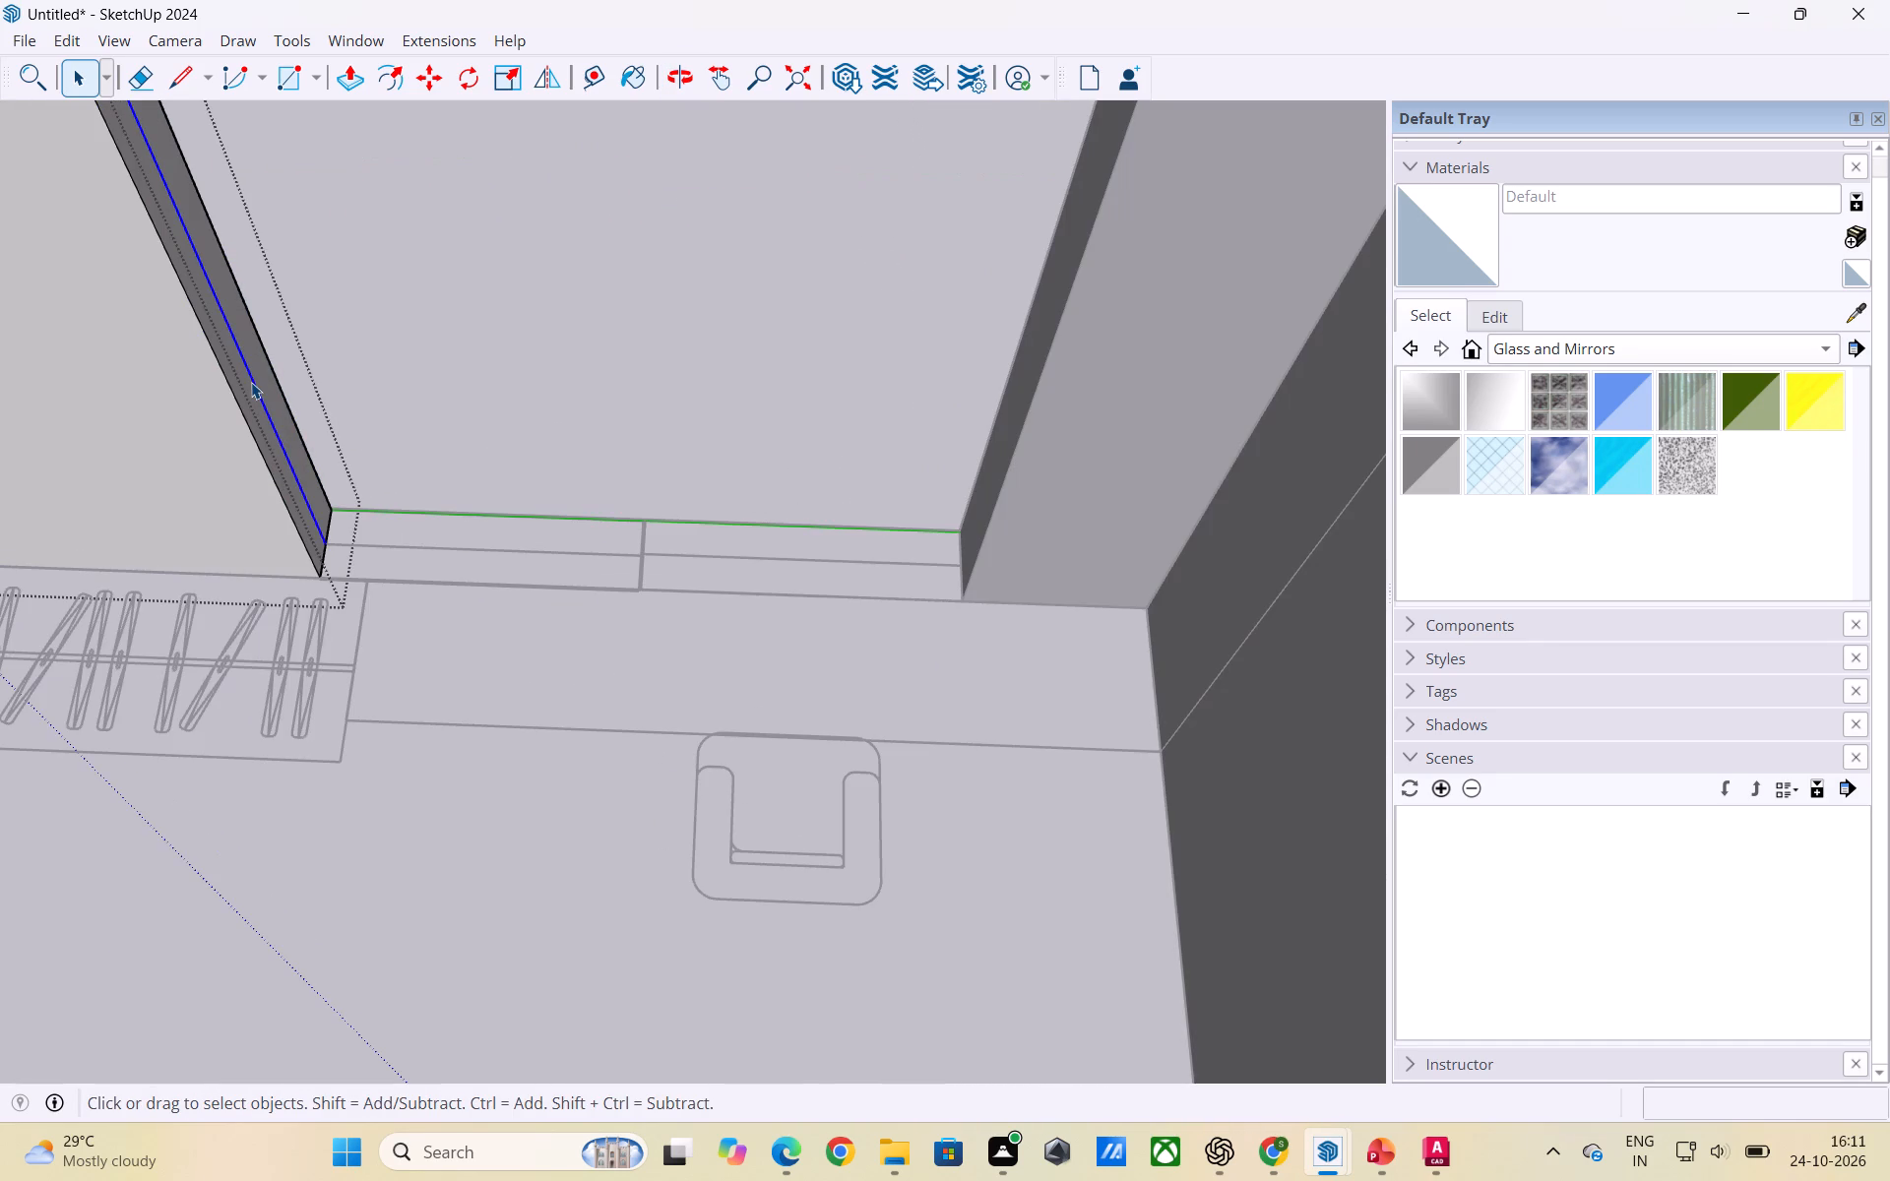
pyautogui.rightClick(251, 382)
pyautogui.click(308, 431)
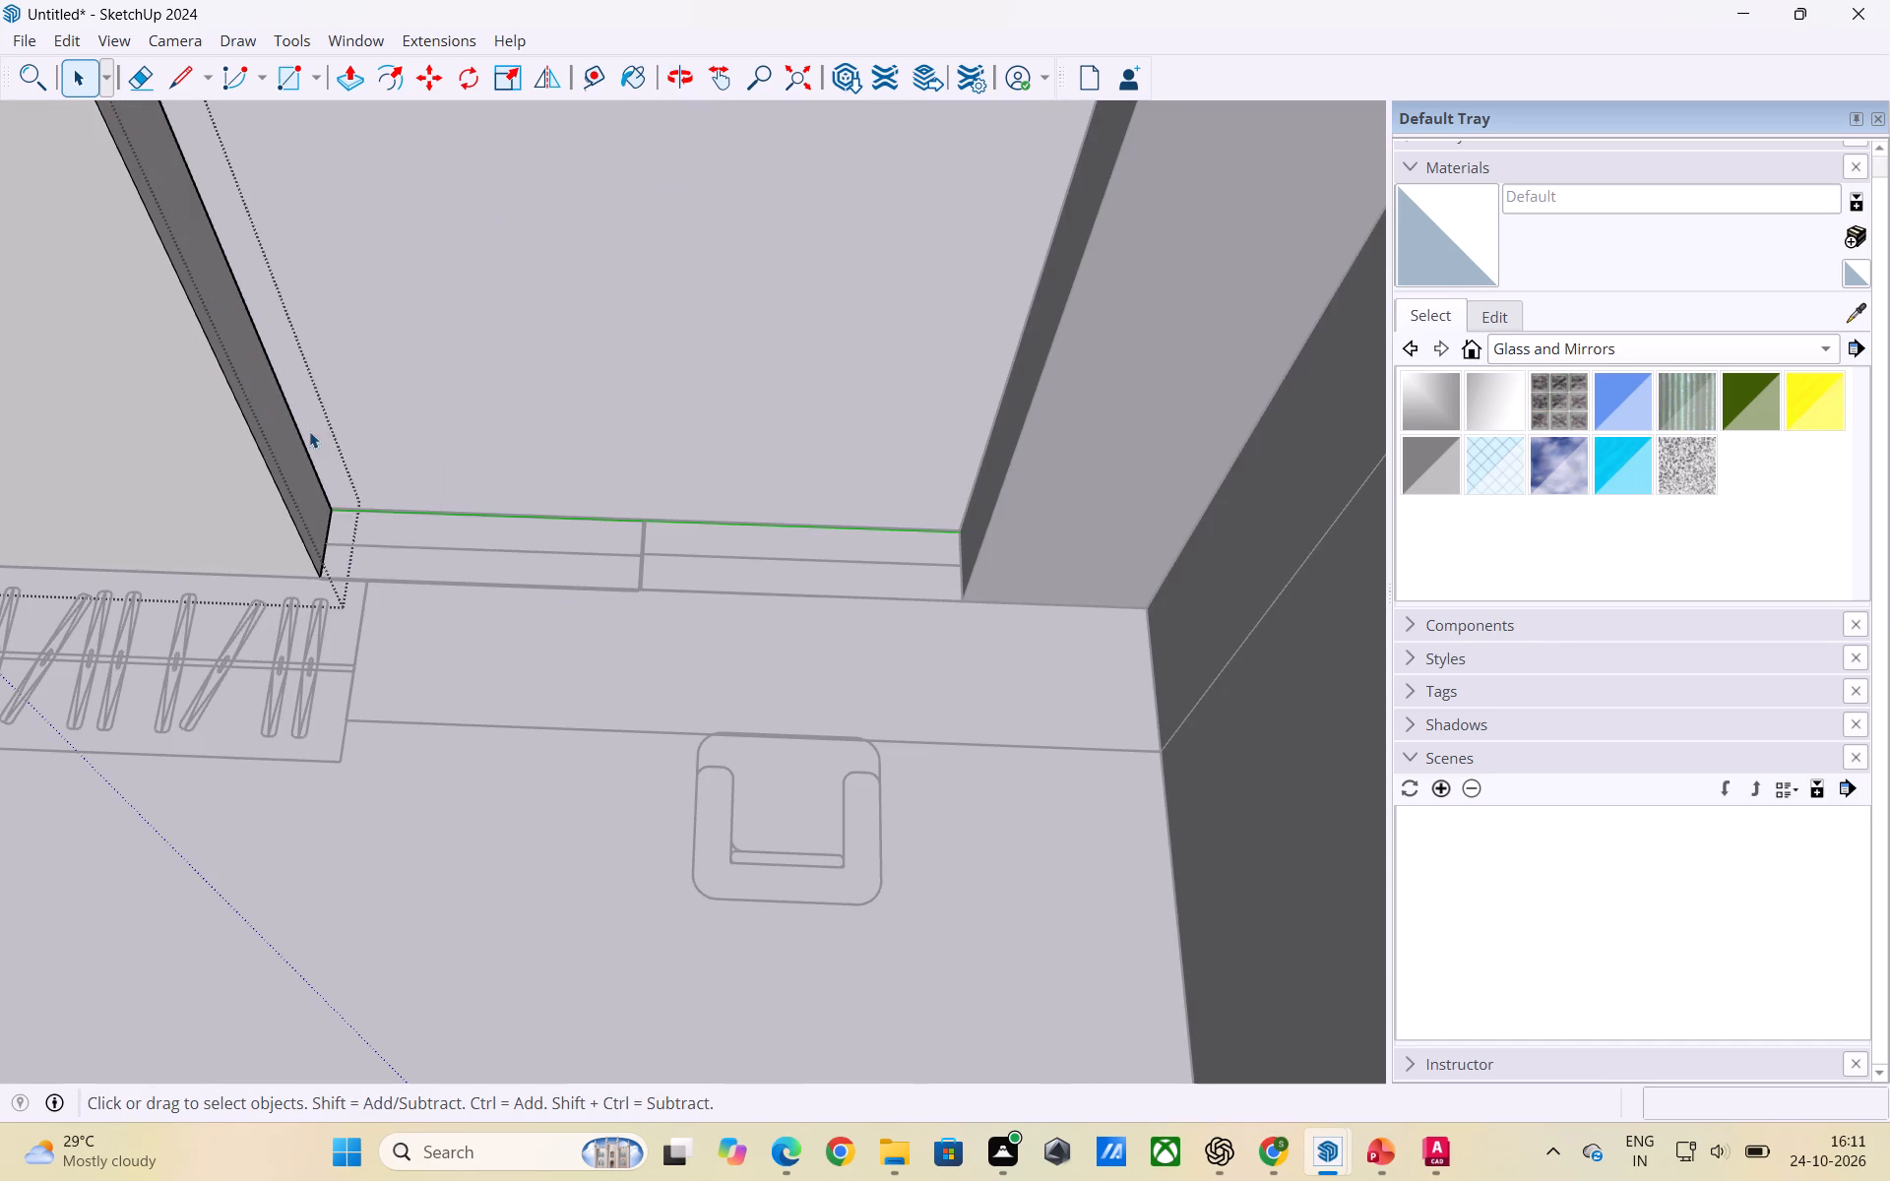
pyautogui.click(452, 393)
# Examine the wardrobe bedroom's window gap and the end faces of the walls on both sides of it.
pyautogui.scroll(-3, 501, 478)
pyautogui.scroll(-1, 532, 584)
pyautogui.moveTo(534, 586); pyautogui.dragTo(747, 621, button='middle')
pyautogui.scroll(3, 766, 513)
pyautogui.scroll(-2, 832, 552)
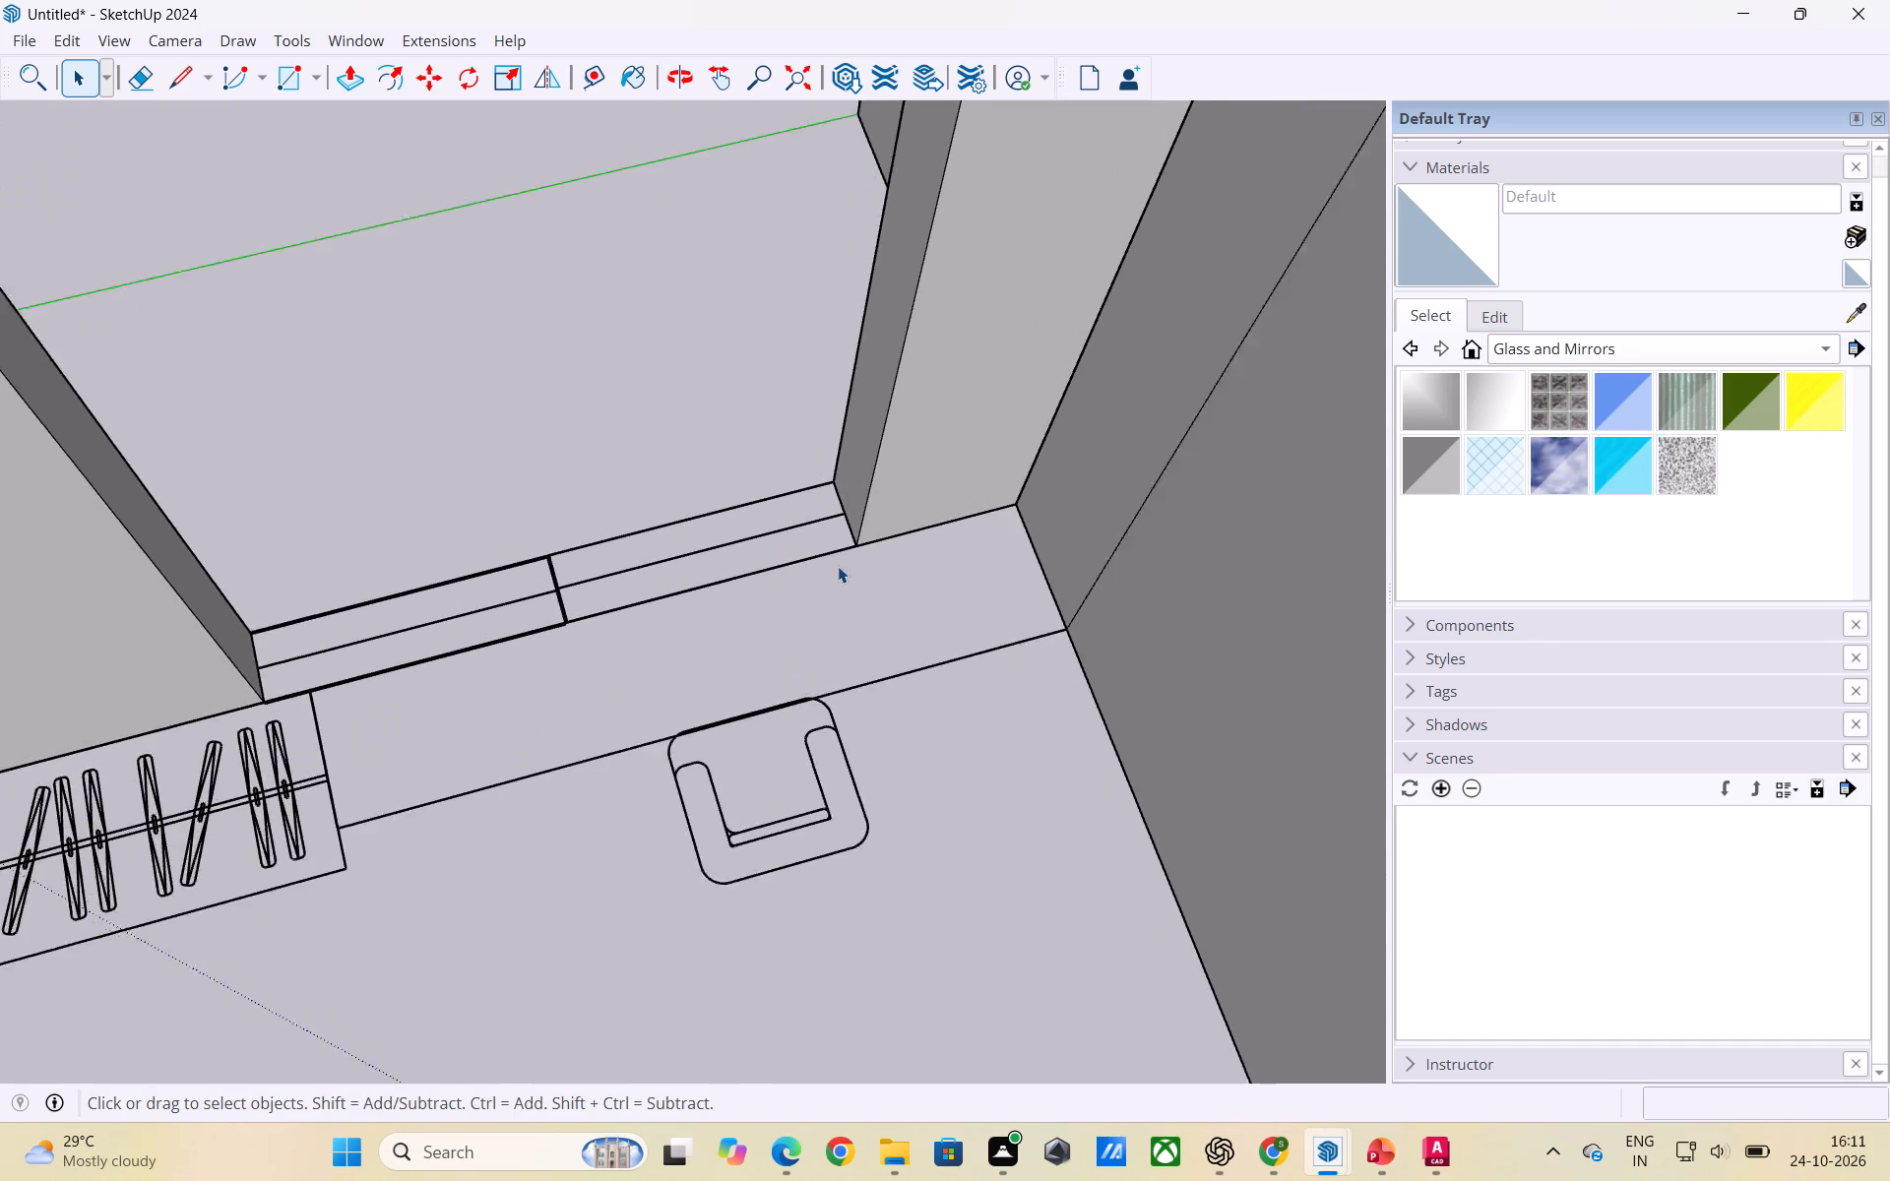
pyautogui.scroll(-1, 838, 566)
pyautogui.scroll(3, 851, 555)
pyautogui.scroll(-2, 863, 528)
pyautogui.scroll(2, 804, 507)
pyautogui.moveTo(815, 509); pyautogui.dragTo(1015, 510, button='middle')
pyautogui.scroll(-7, 1016, 559)
pyautogui.moveTo(822, 496); pyautogui.dragTo(863, 436, button='middle')
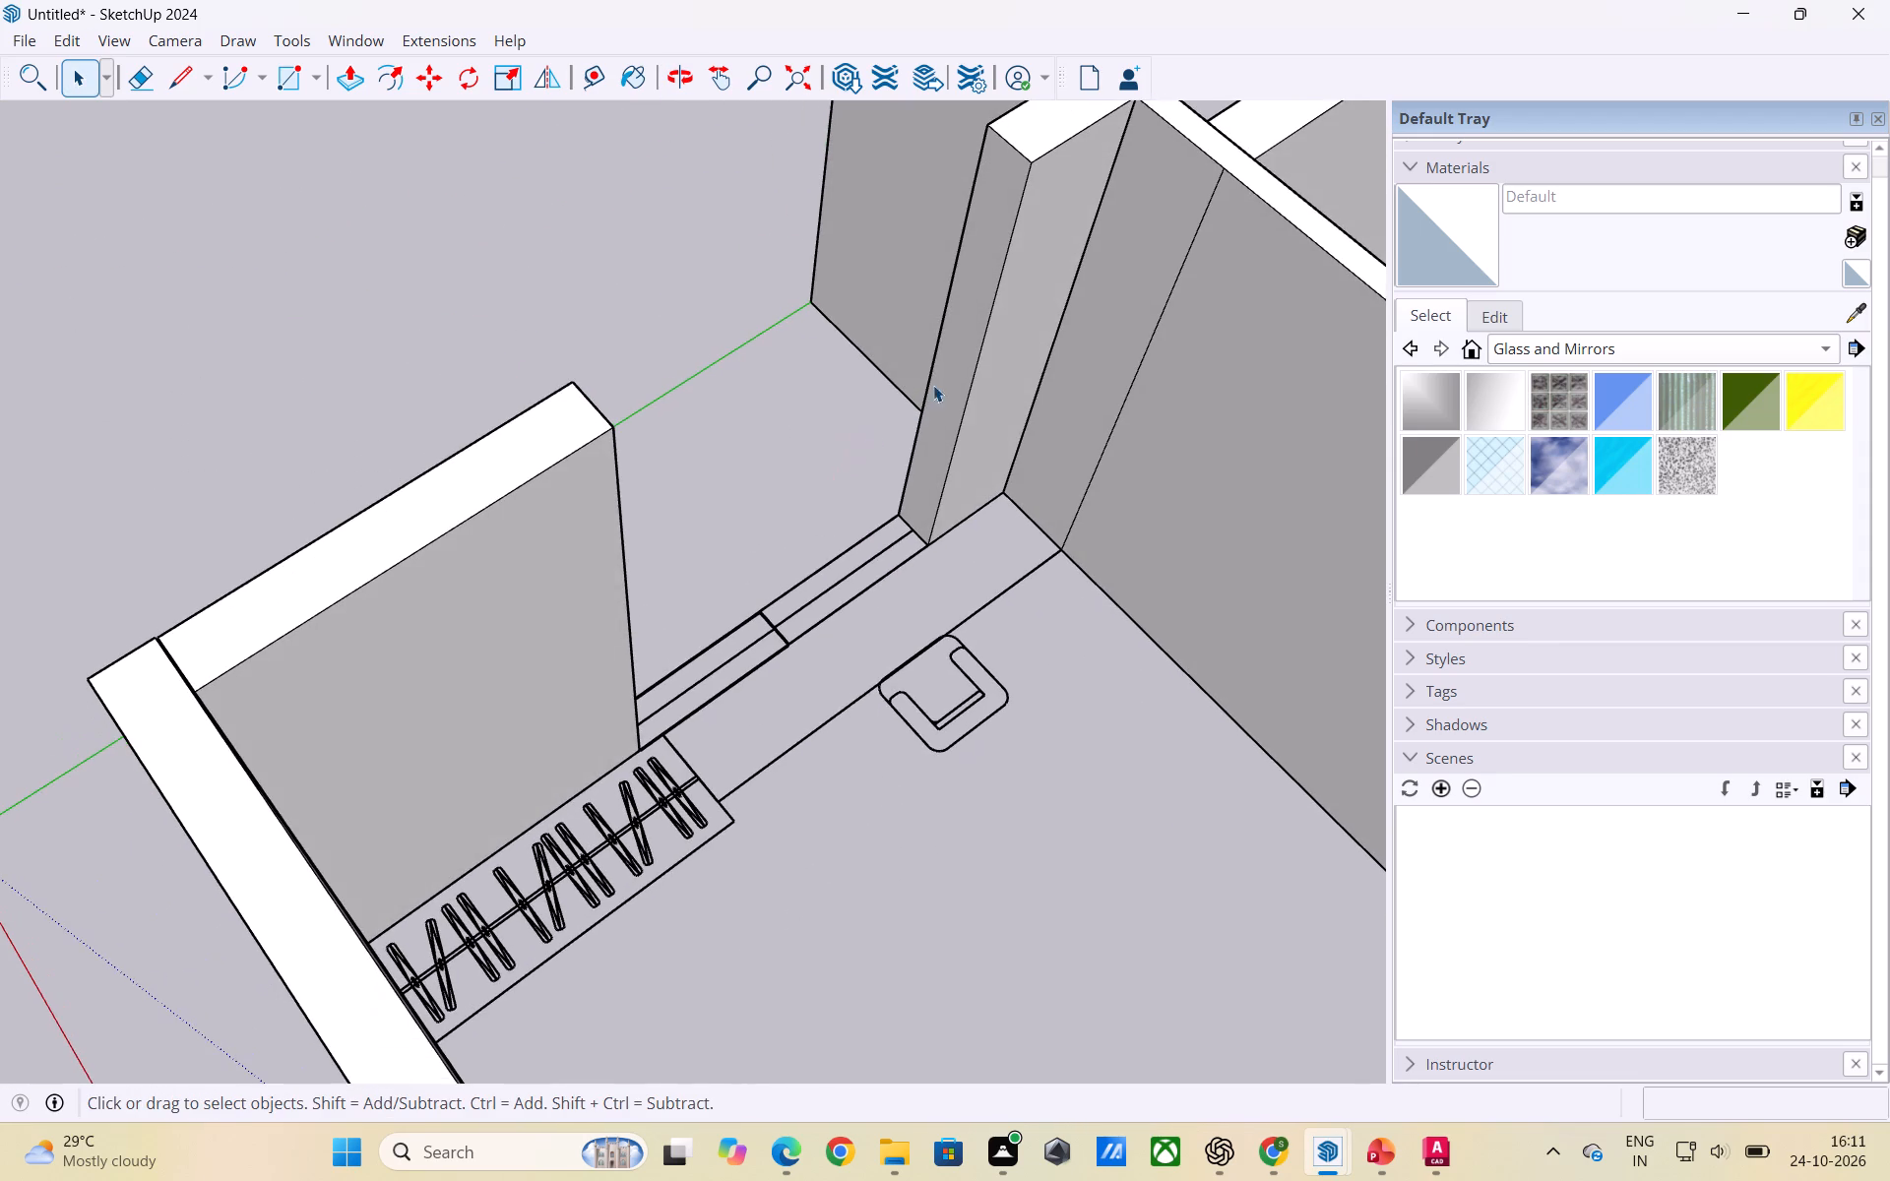
# Inside the short wall group at the wardrobe bedroom's window gap, place a guide 2' below the top edge of its end face.
pyautogui.tripleClick(942, 385)
pyautogui.click(943, 384)
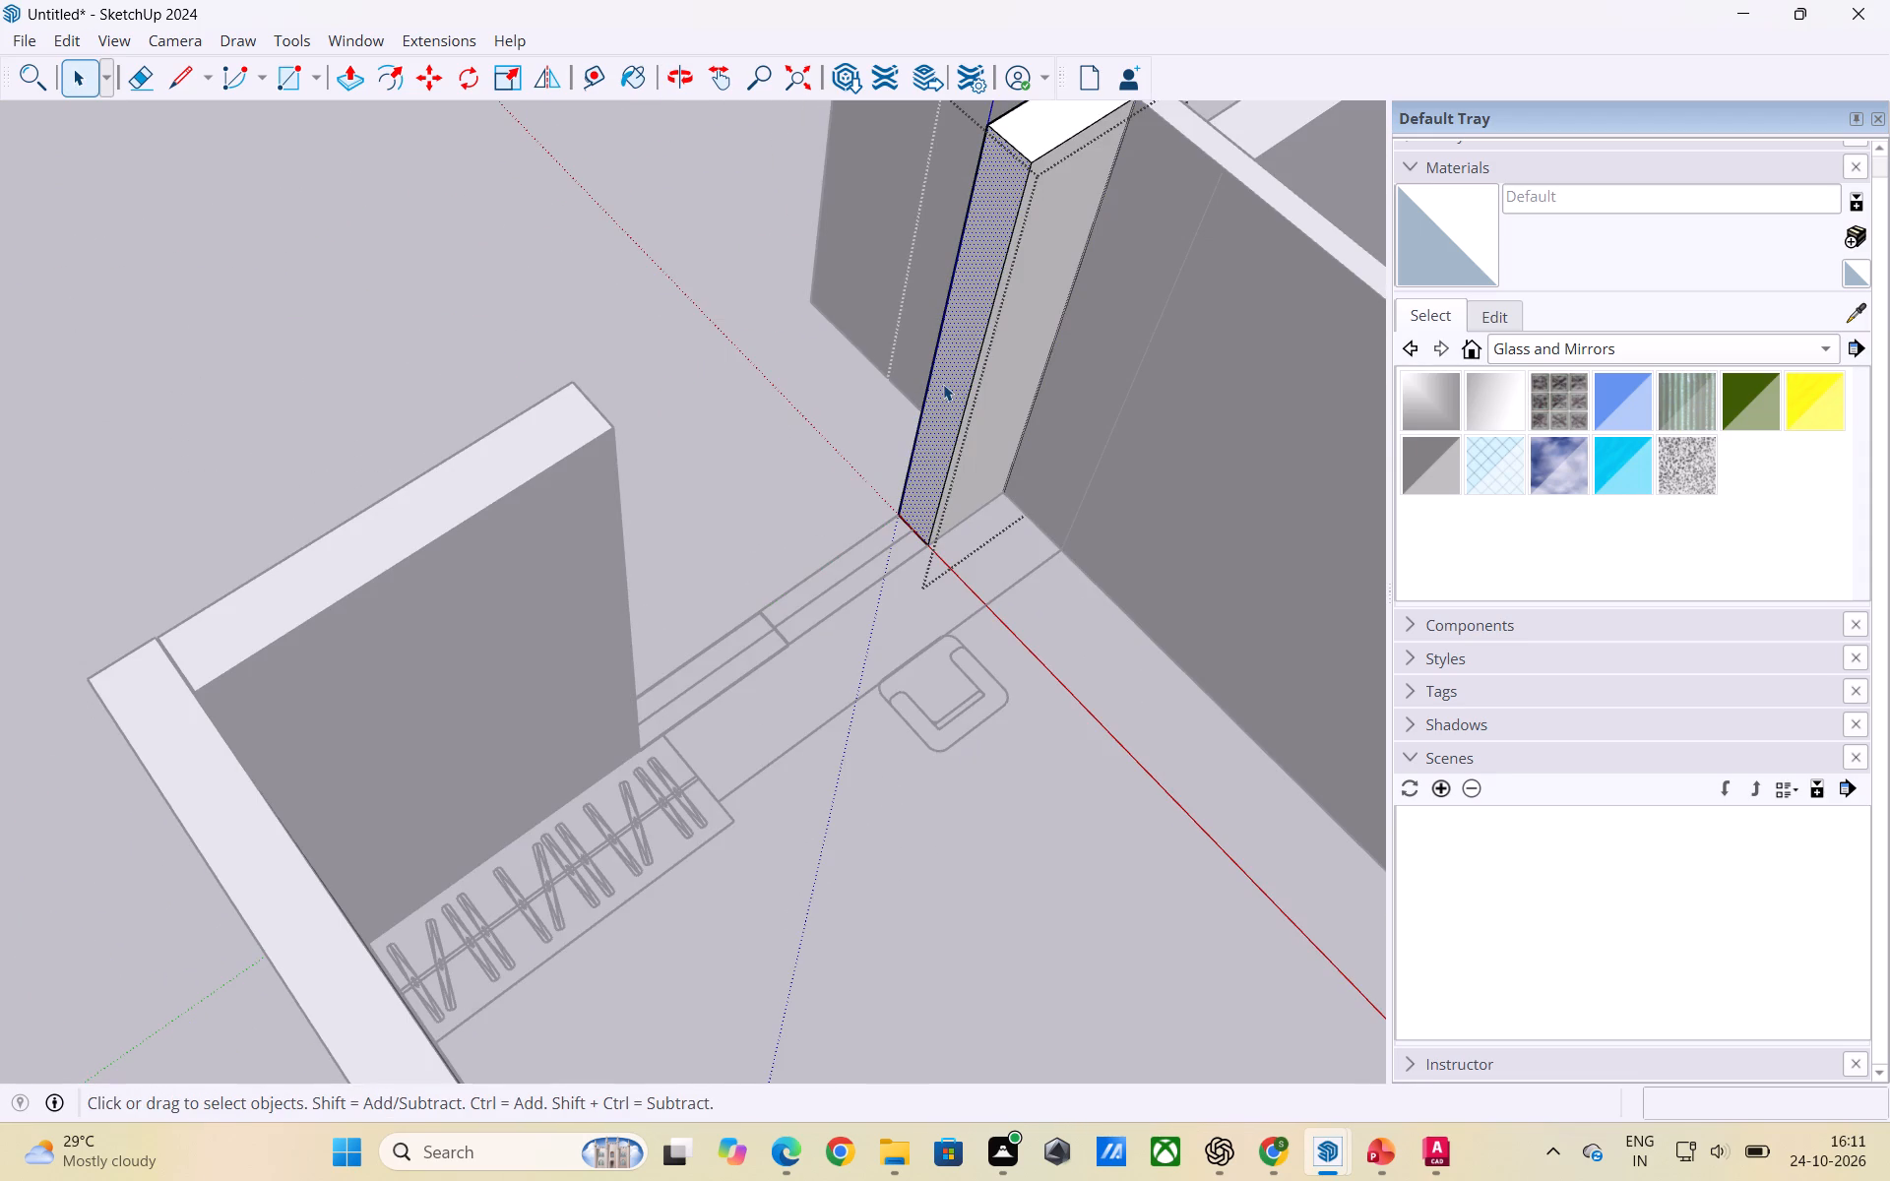
pyautogui.press('t')
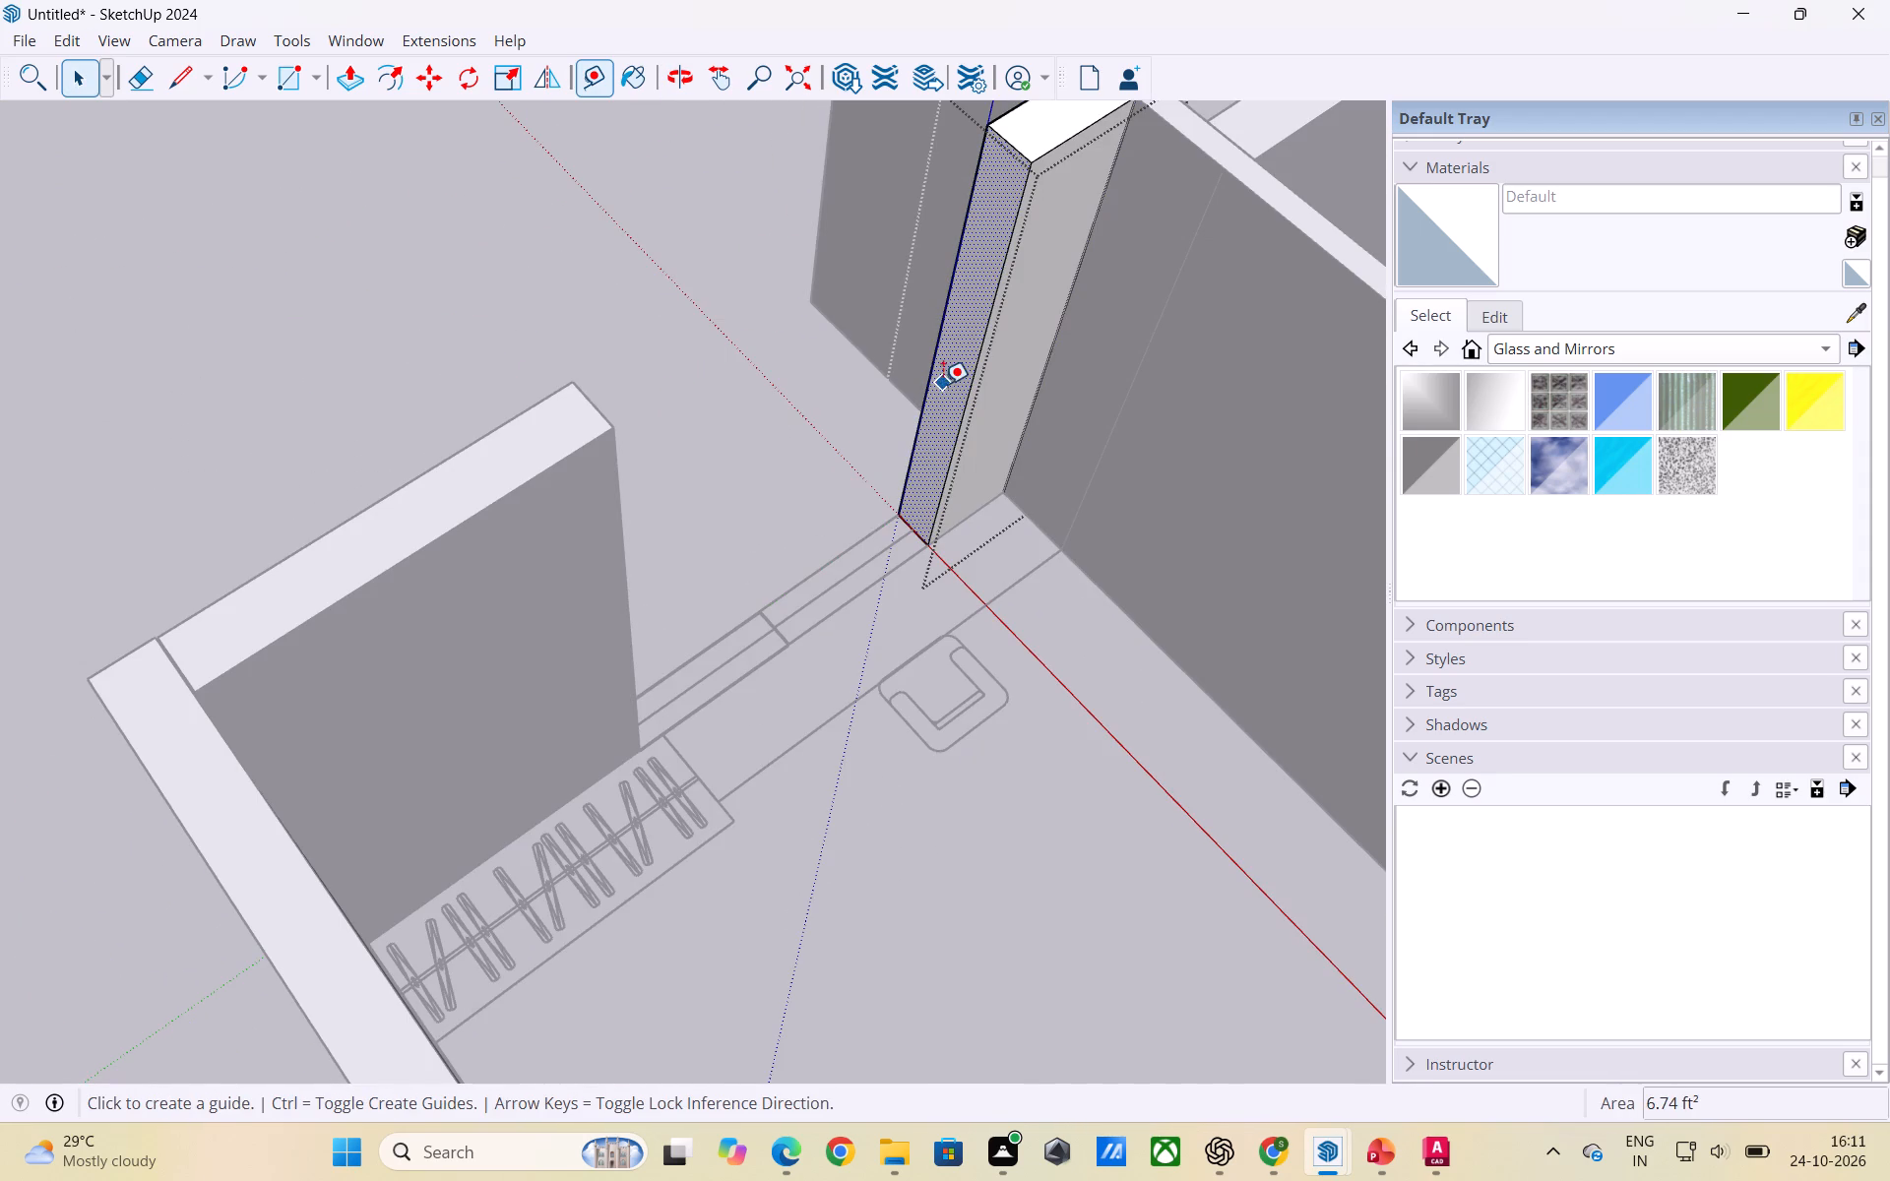
pyautogui.scroll(-4, 905, 510)
pyautogui.scroll(3, 969, 287)
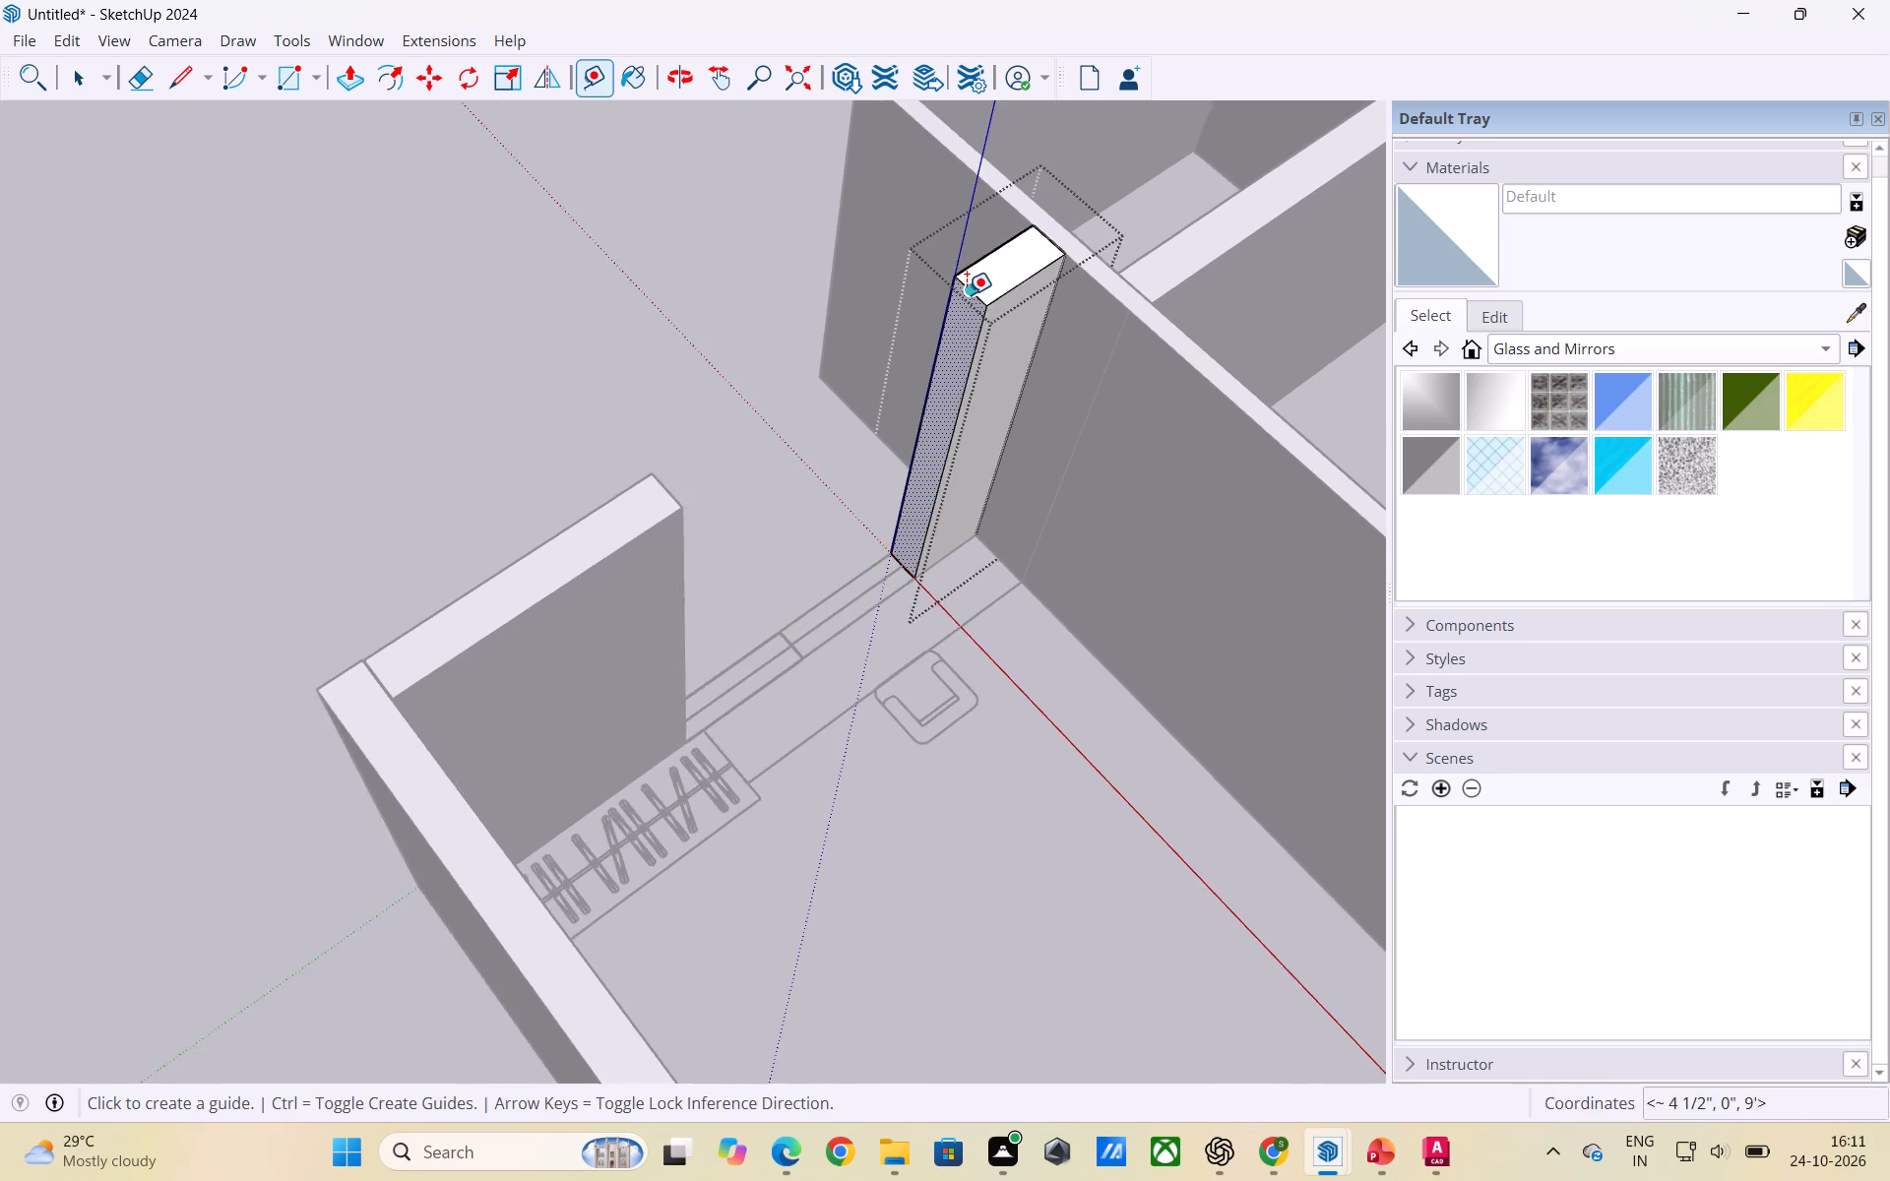
pyautogui.scroll(2, 967, 294)
pyautogui.click(972, 289)
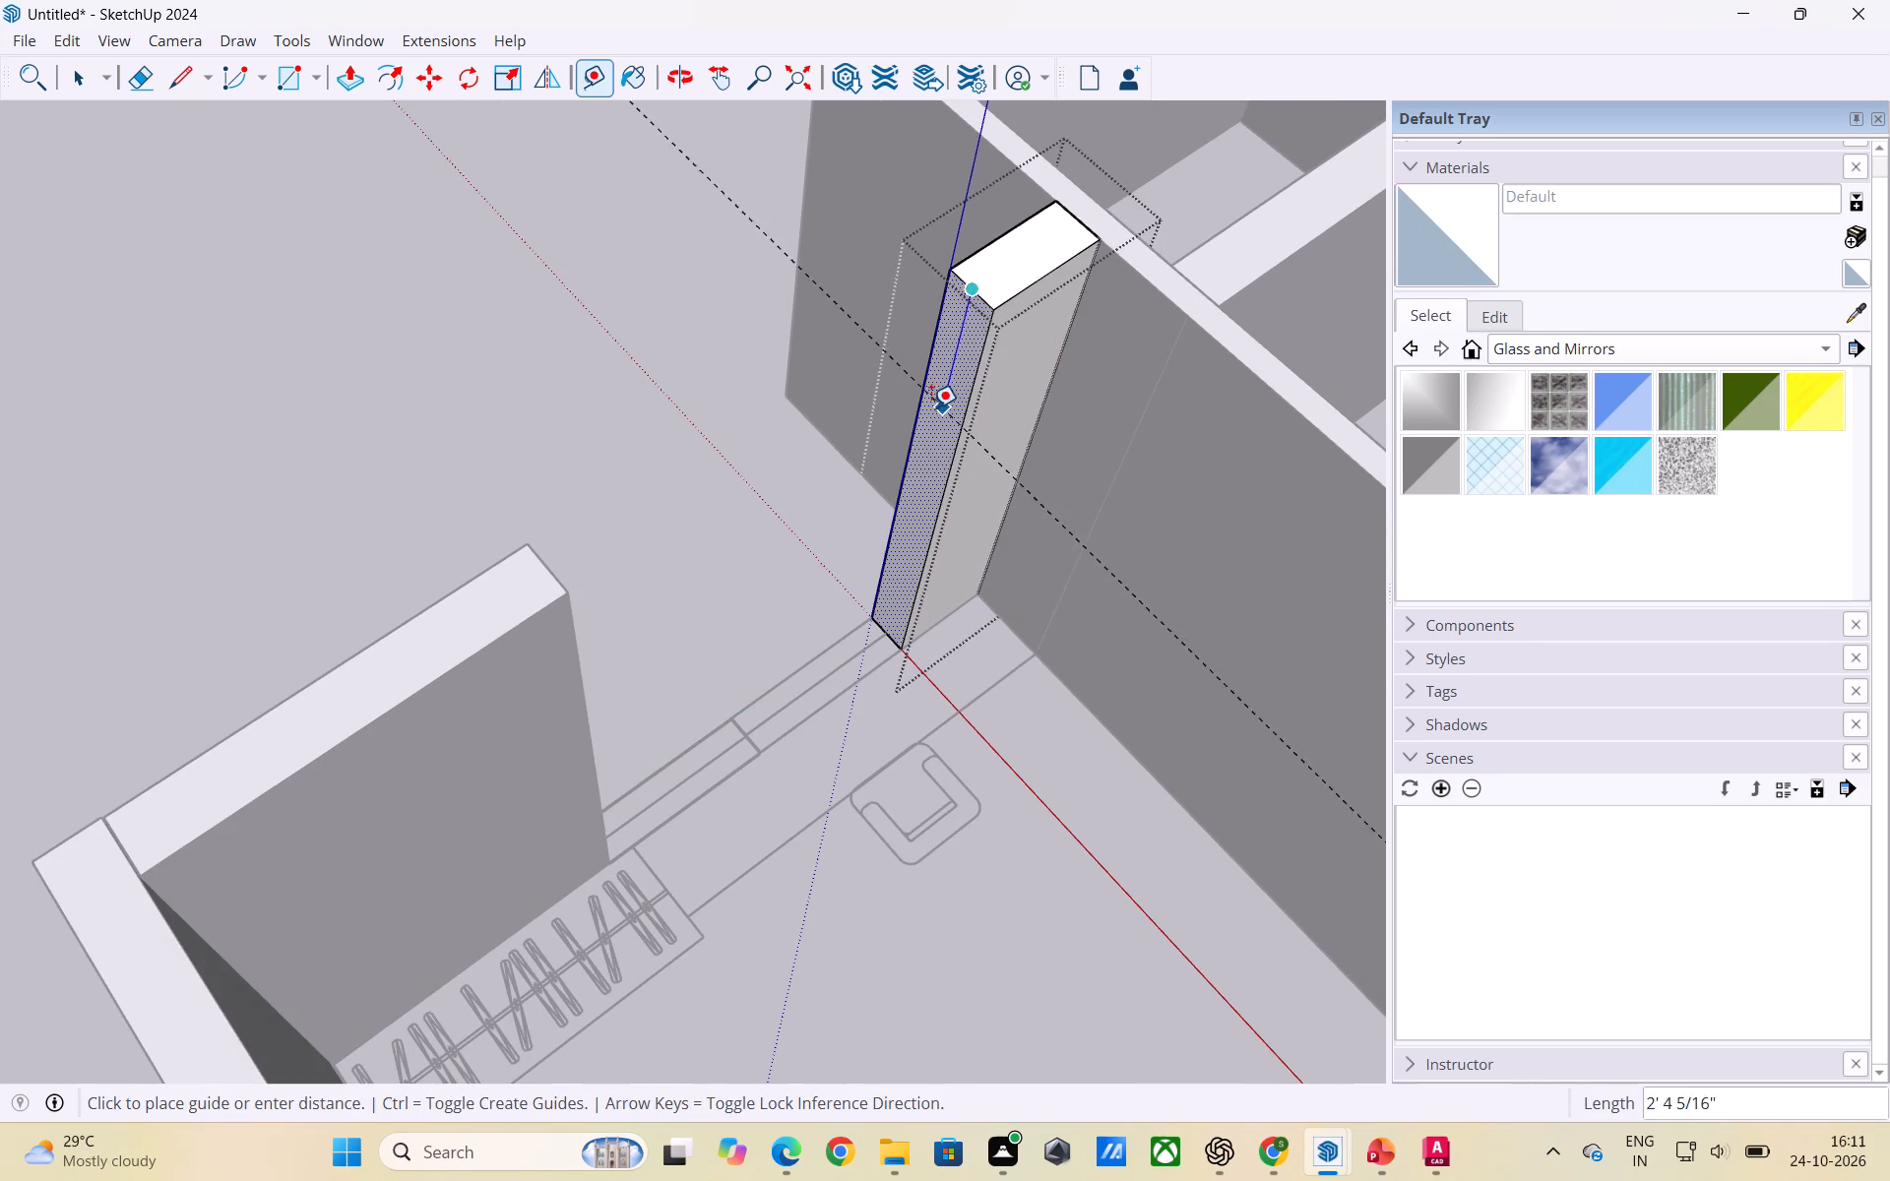
pyautogui.write("2'")
pyautogui.press('Return')
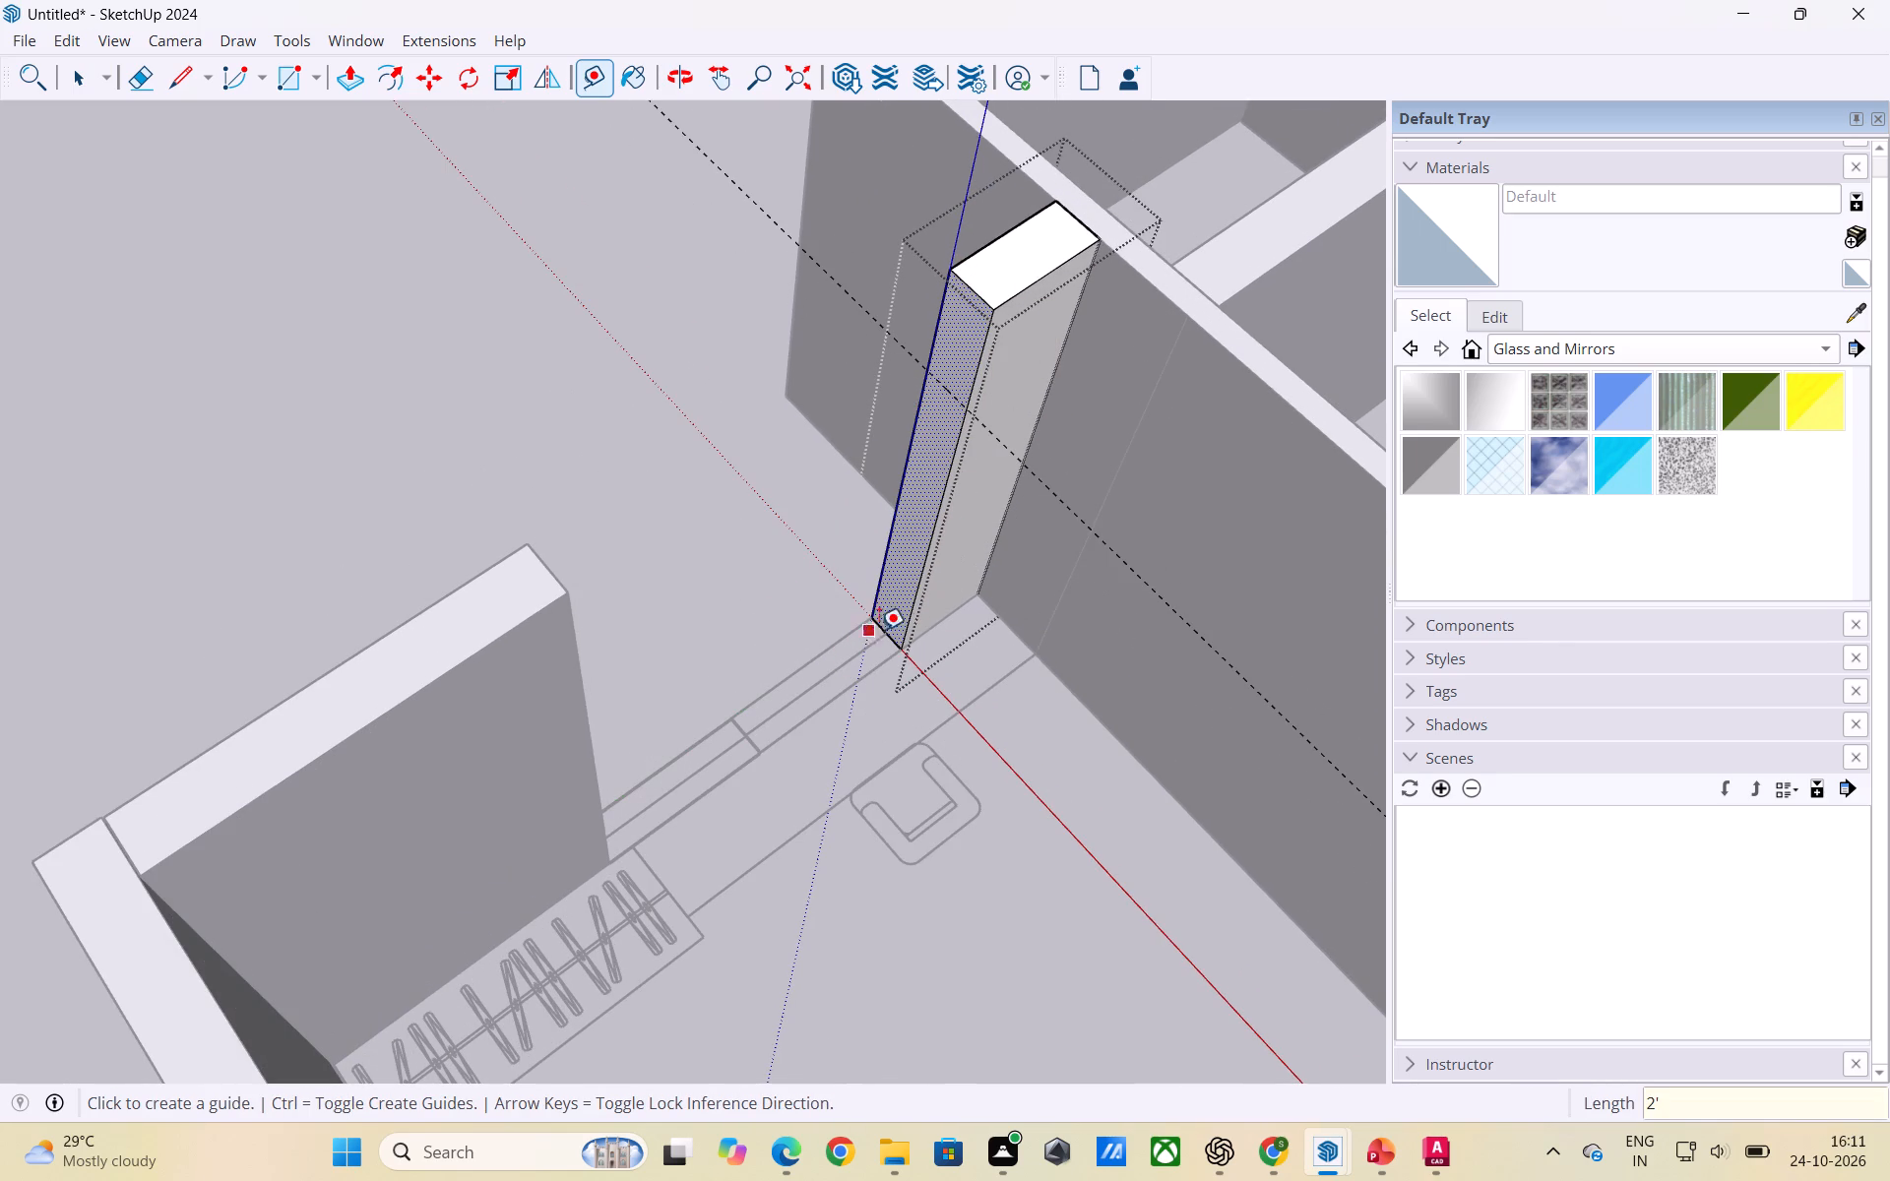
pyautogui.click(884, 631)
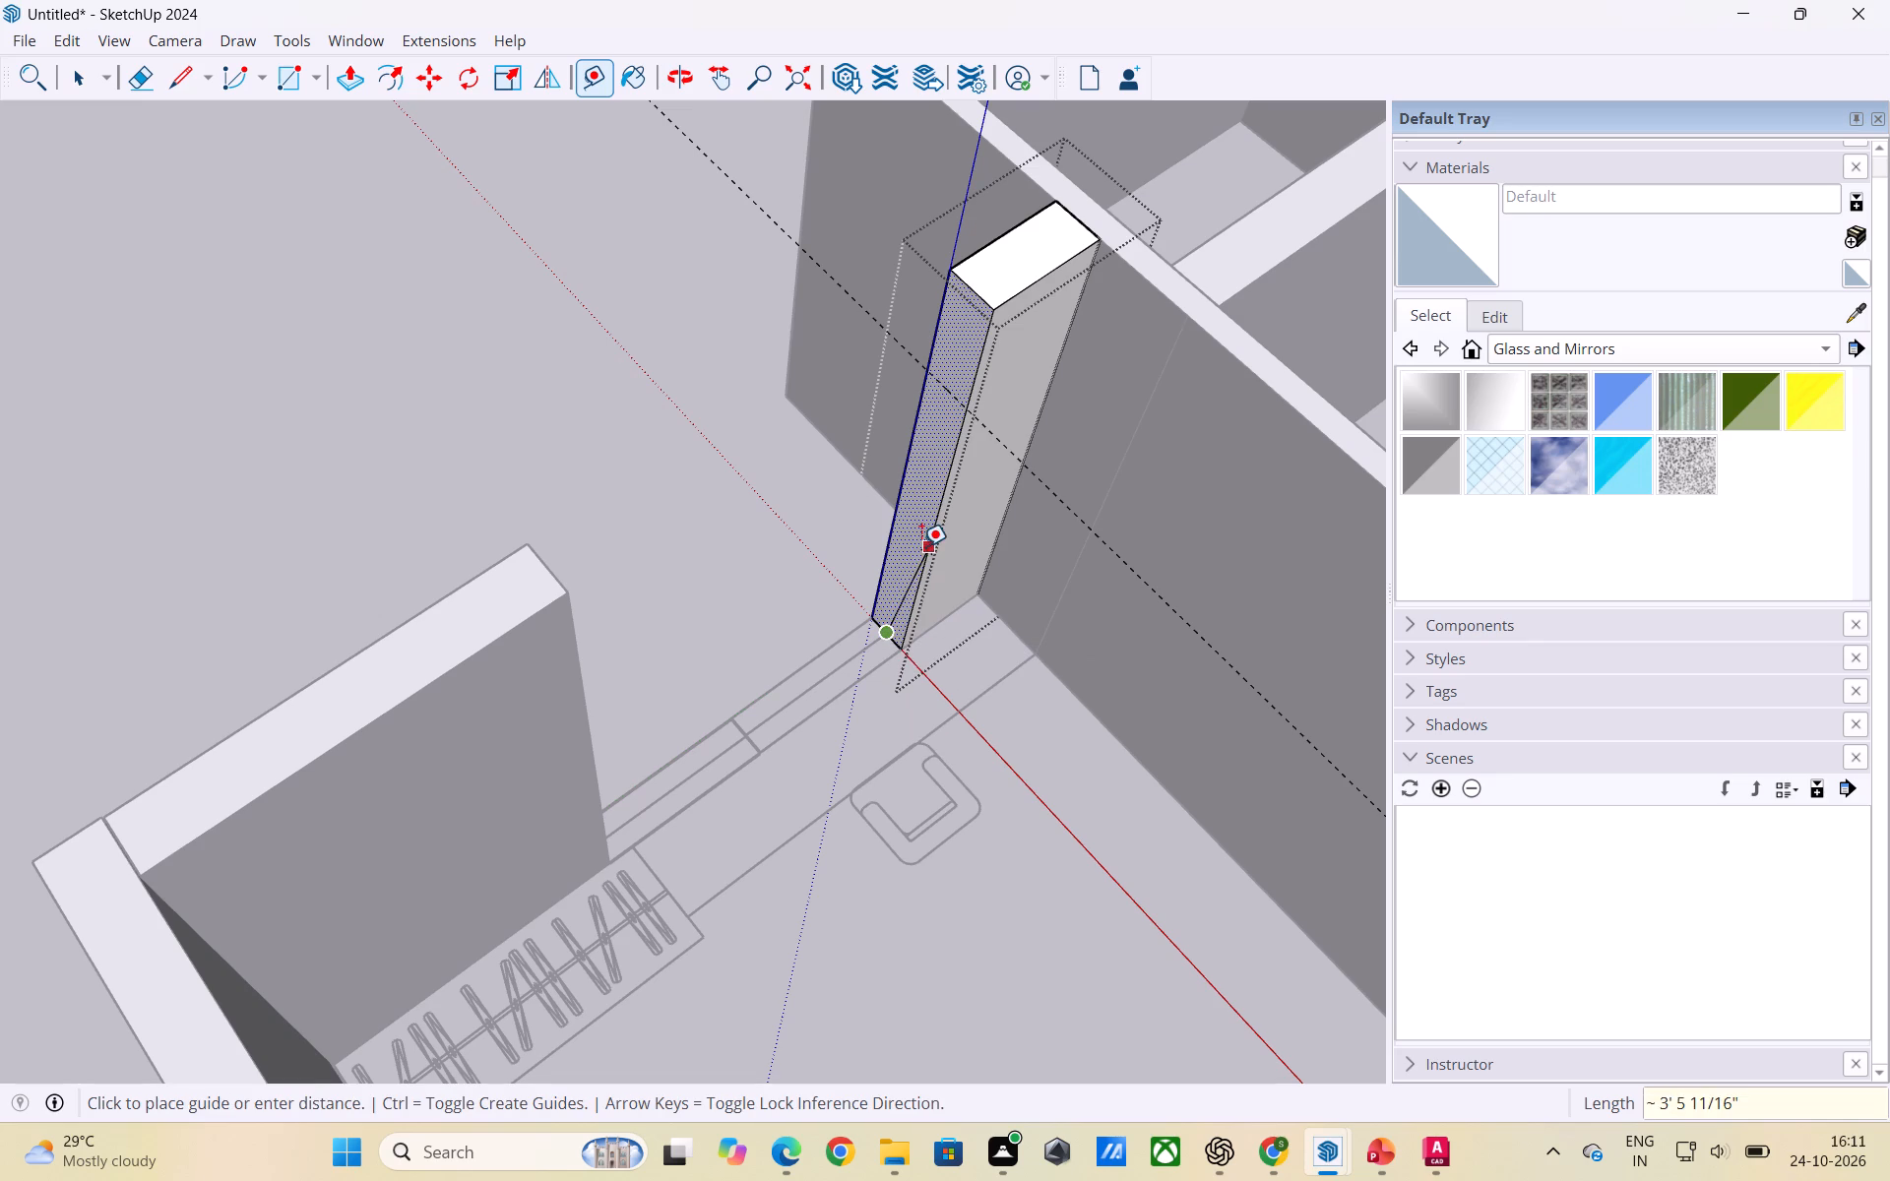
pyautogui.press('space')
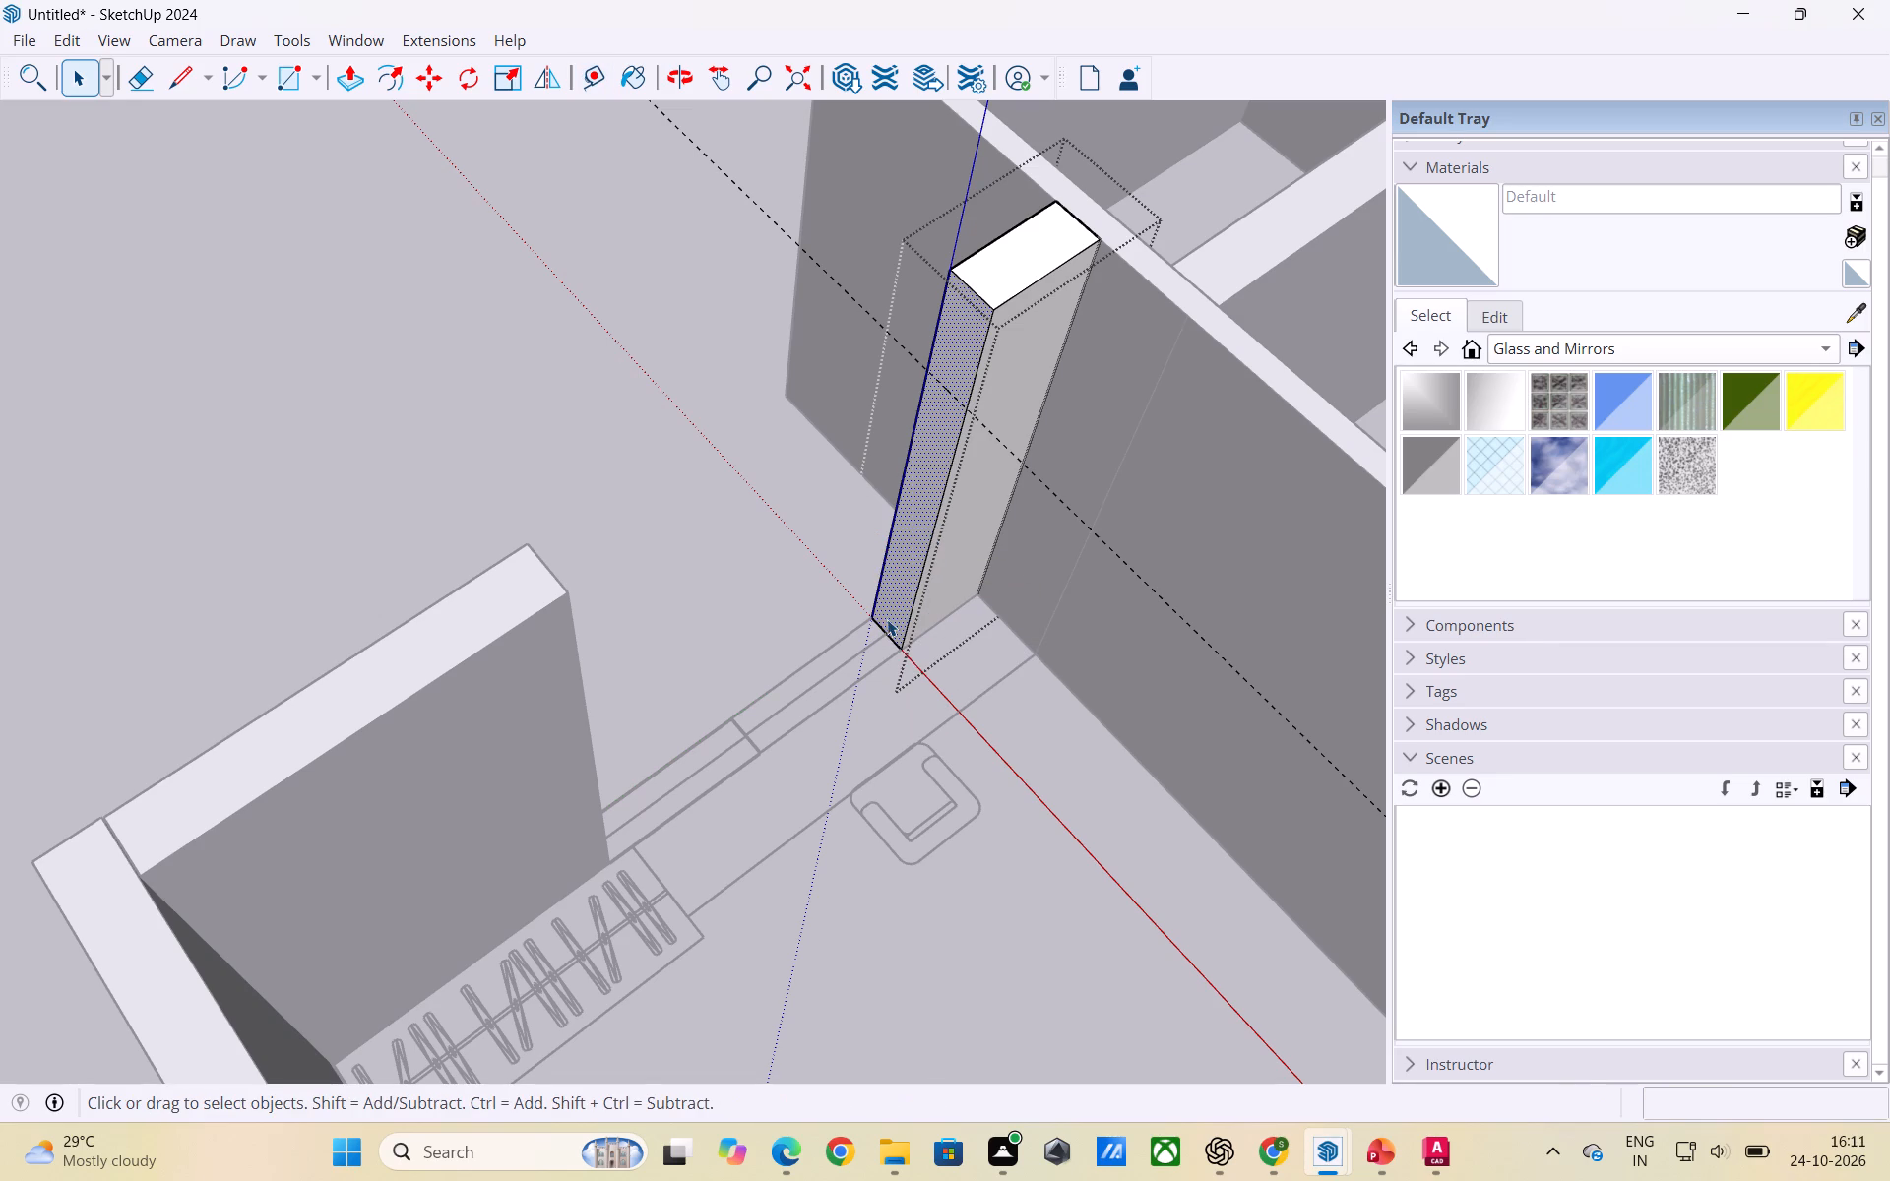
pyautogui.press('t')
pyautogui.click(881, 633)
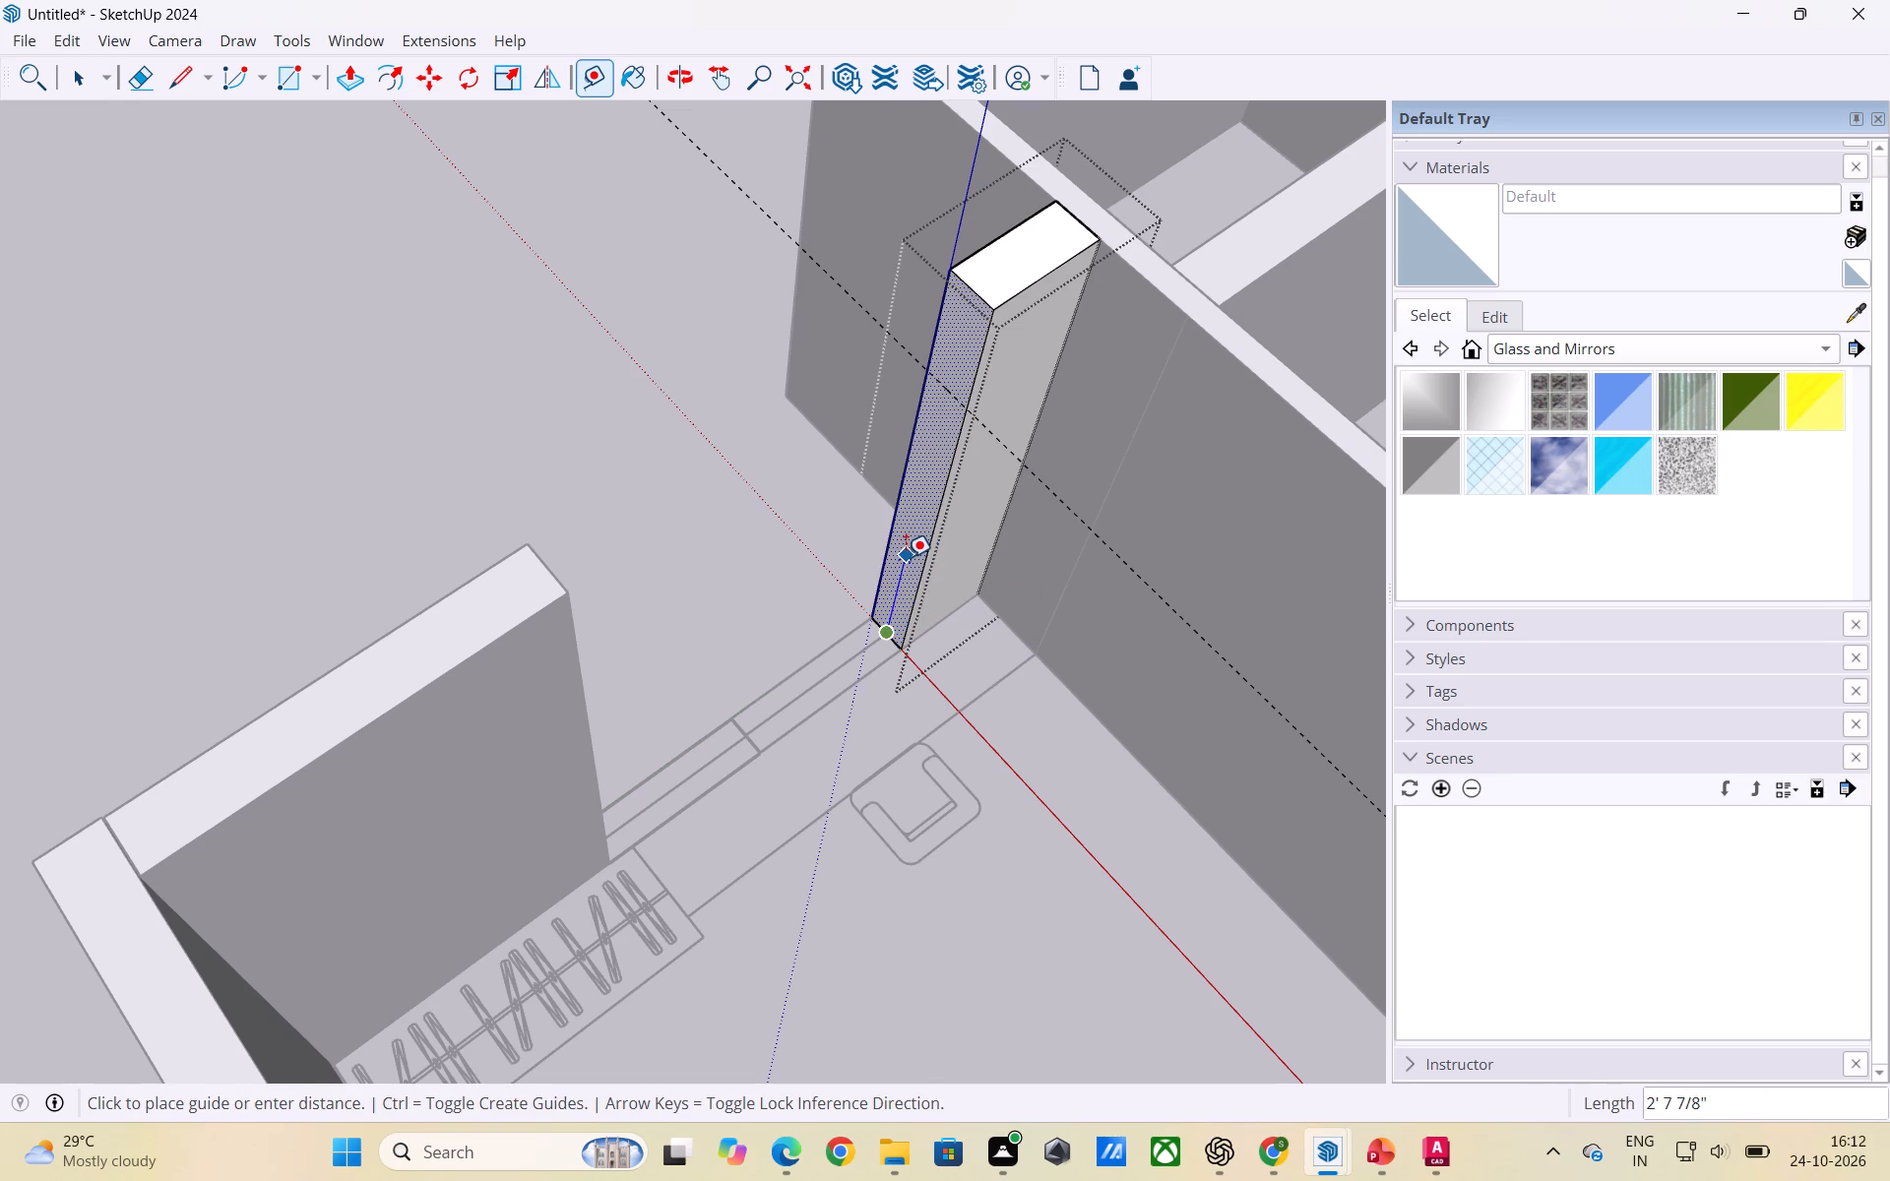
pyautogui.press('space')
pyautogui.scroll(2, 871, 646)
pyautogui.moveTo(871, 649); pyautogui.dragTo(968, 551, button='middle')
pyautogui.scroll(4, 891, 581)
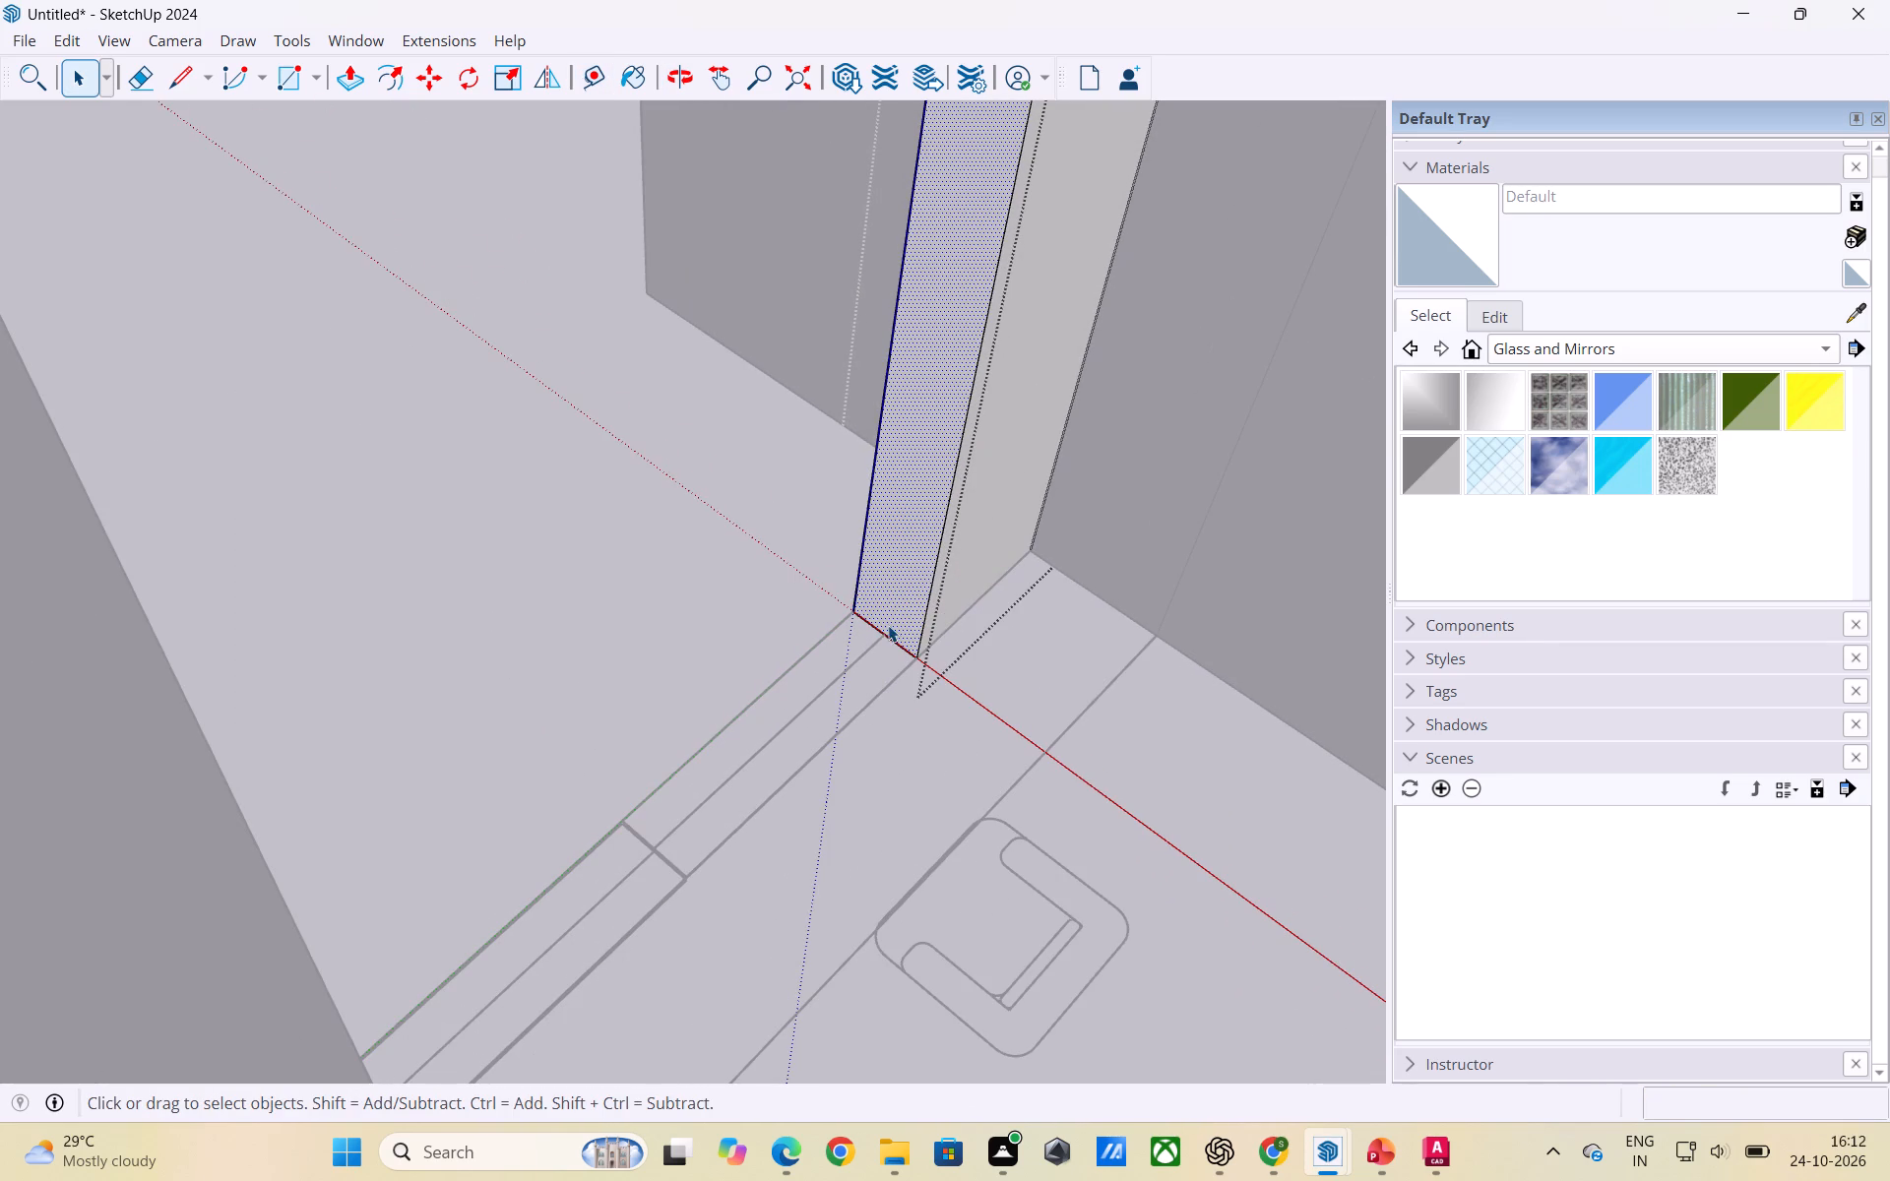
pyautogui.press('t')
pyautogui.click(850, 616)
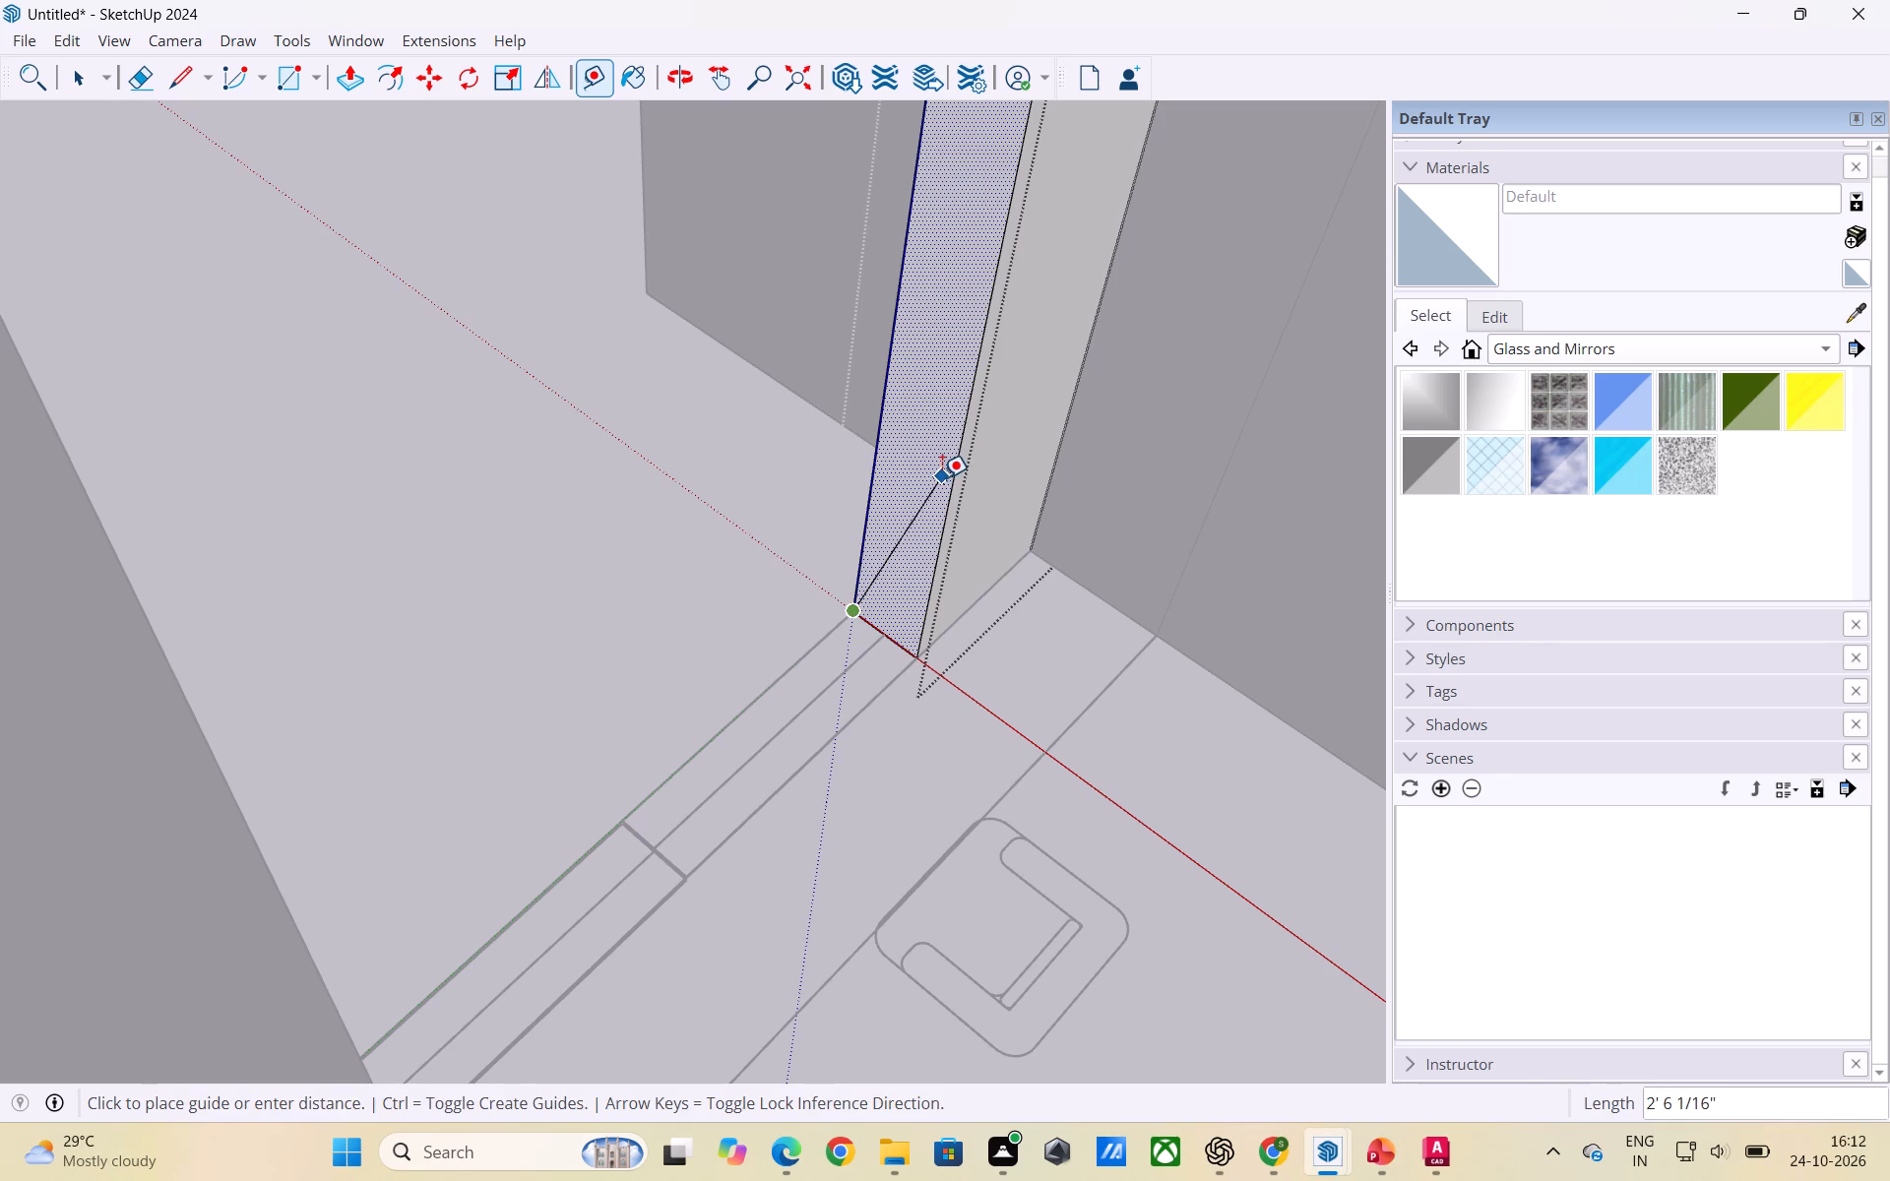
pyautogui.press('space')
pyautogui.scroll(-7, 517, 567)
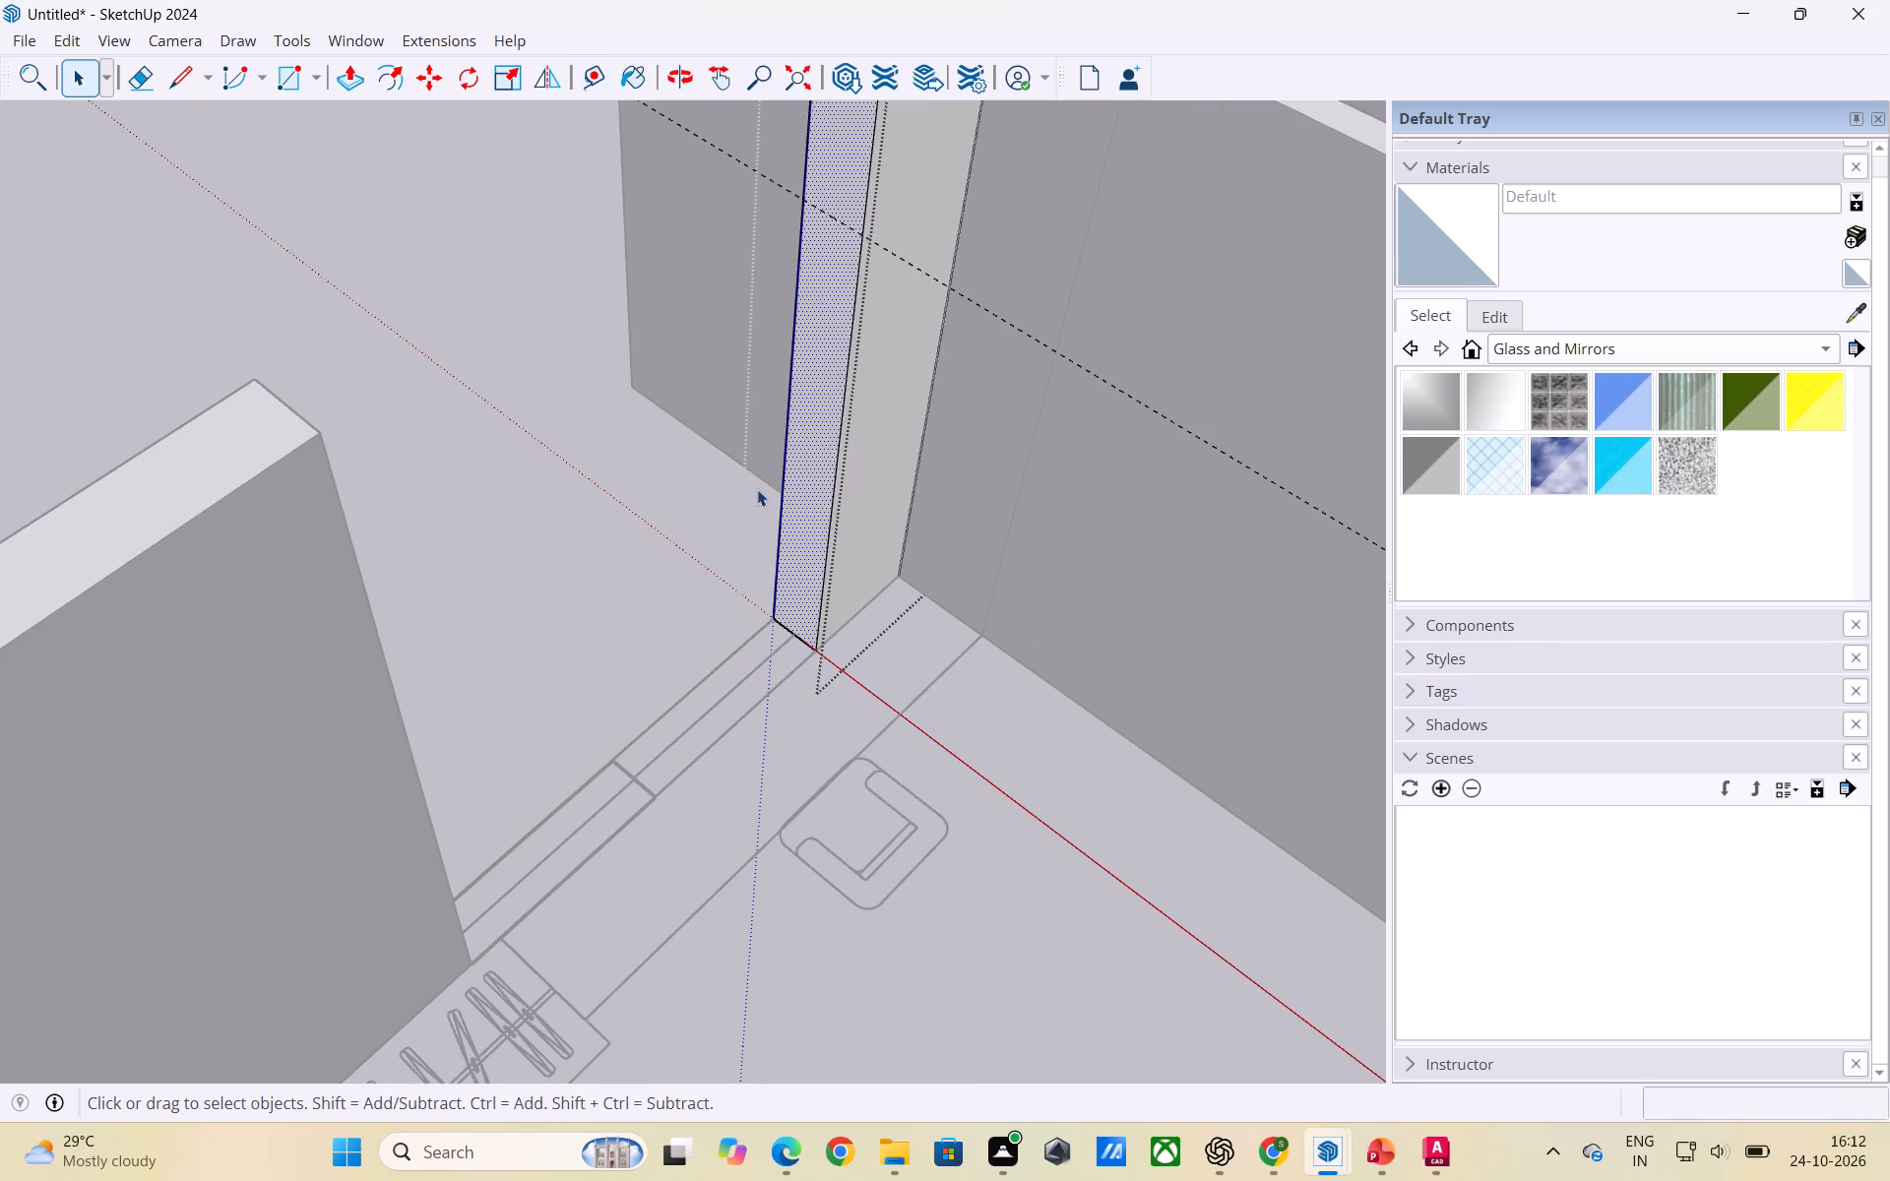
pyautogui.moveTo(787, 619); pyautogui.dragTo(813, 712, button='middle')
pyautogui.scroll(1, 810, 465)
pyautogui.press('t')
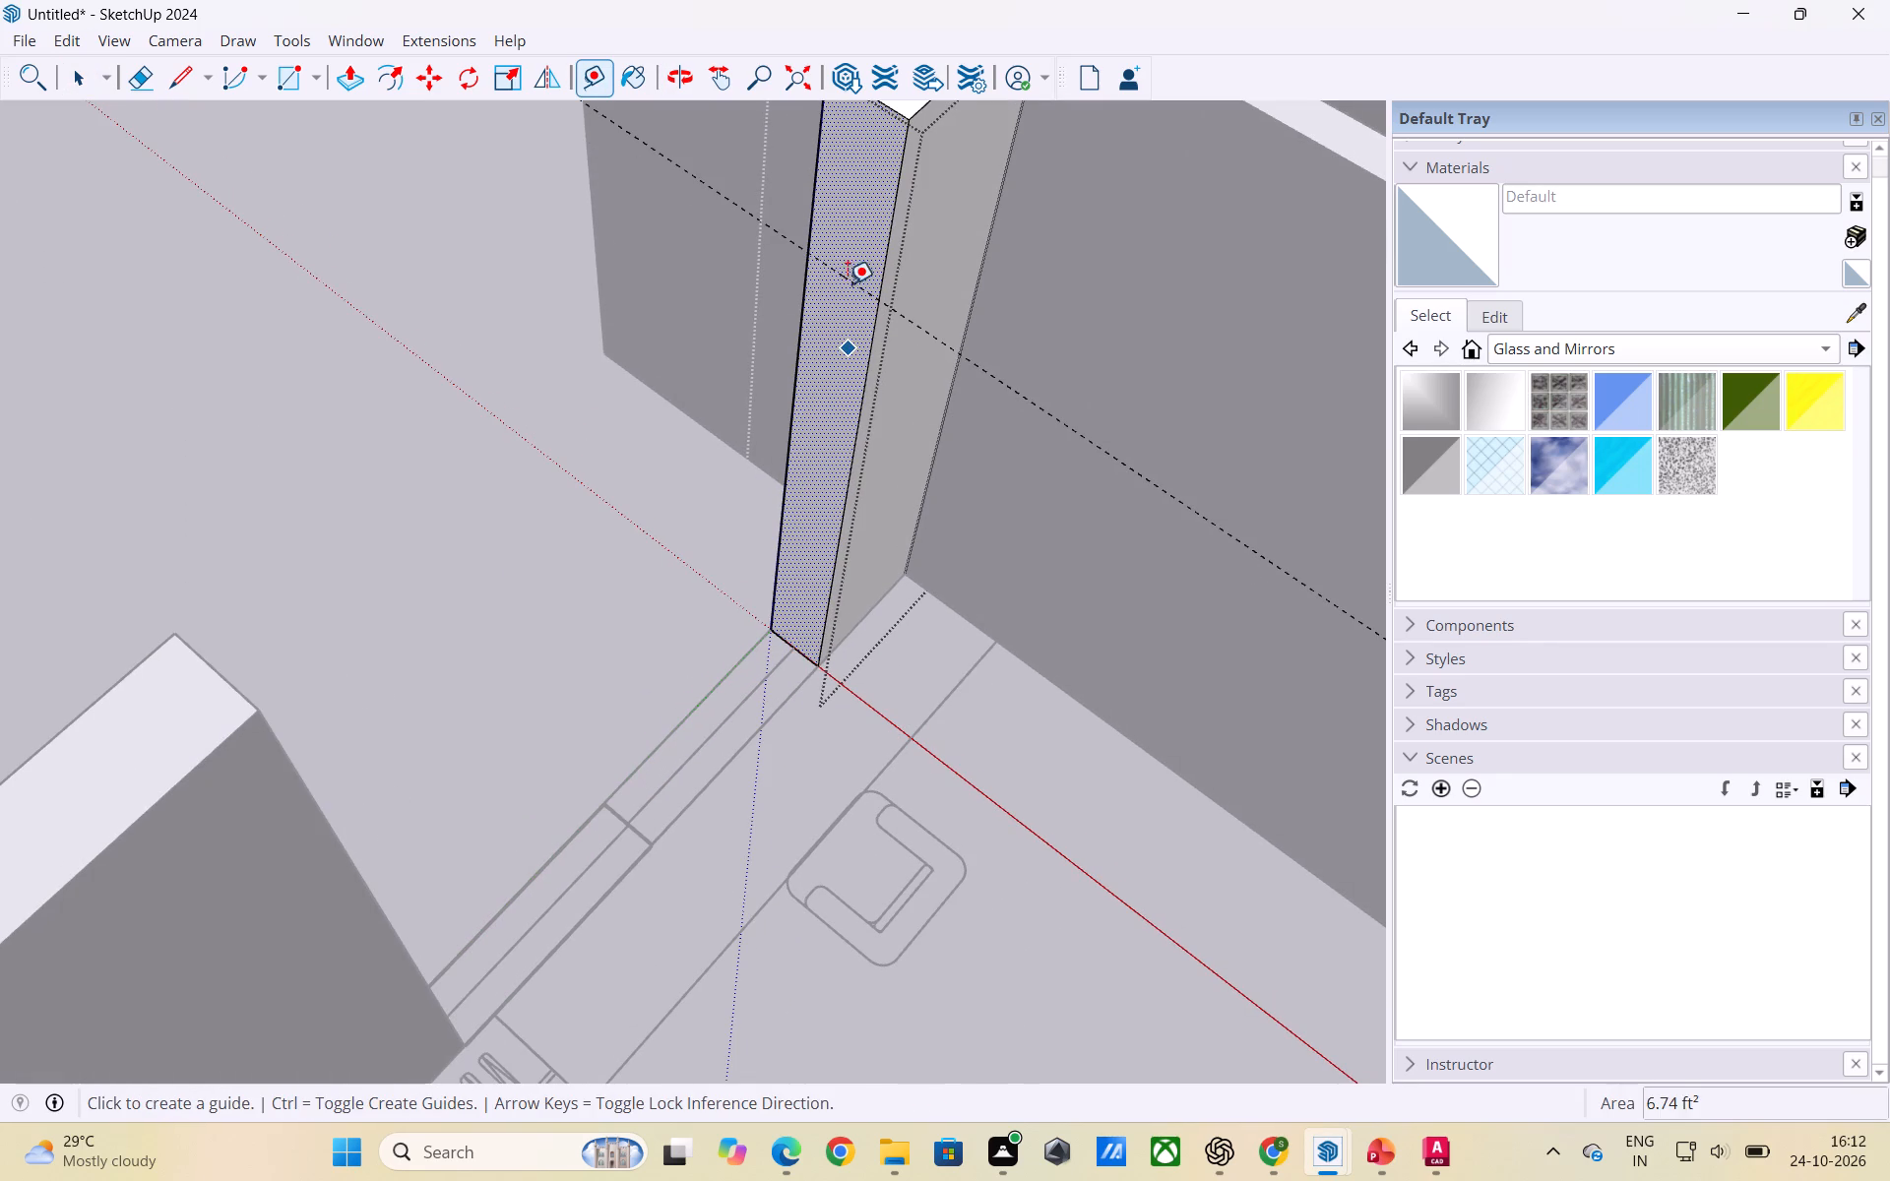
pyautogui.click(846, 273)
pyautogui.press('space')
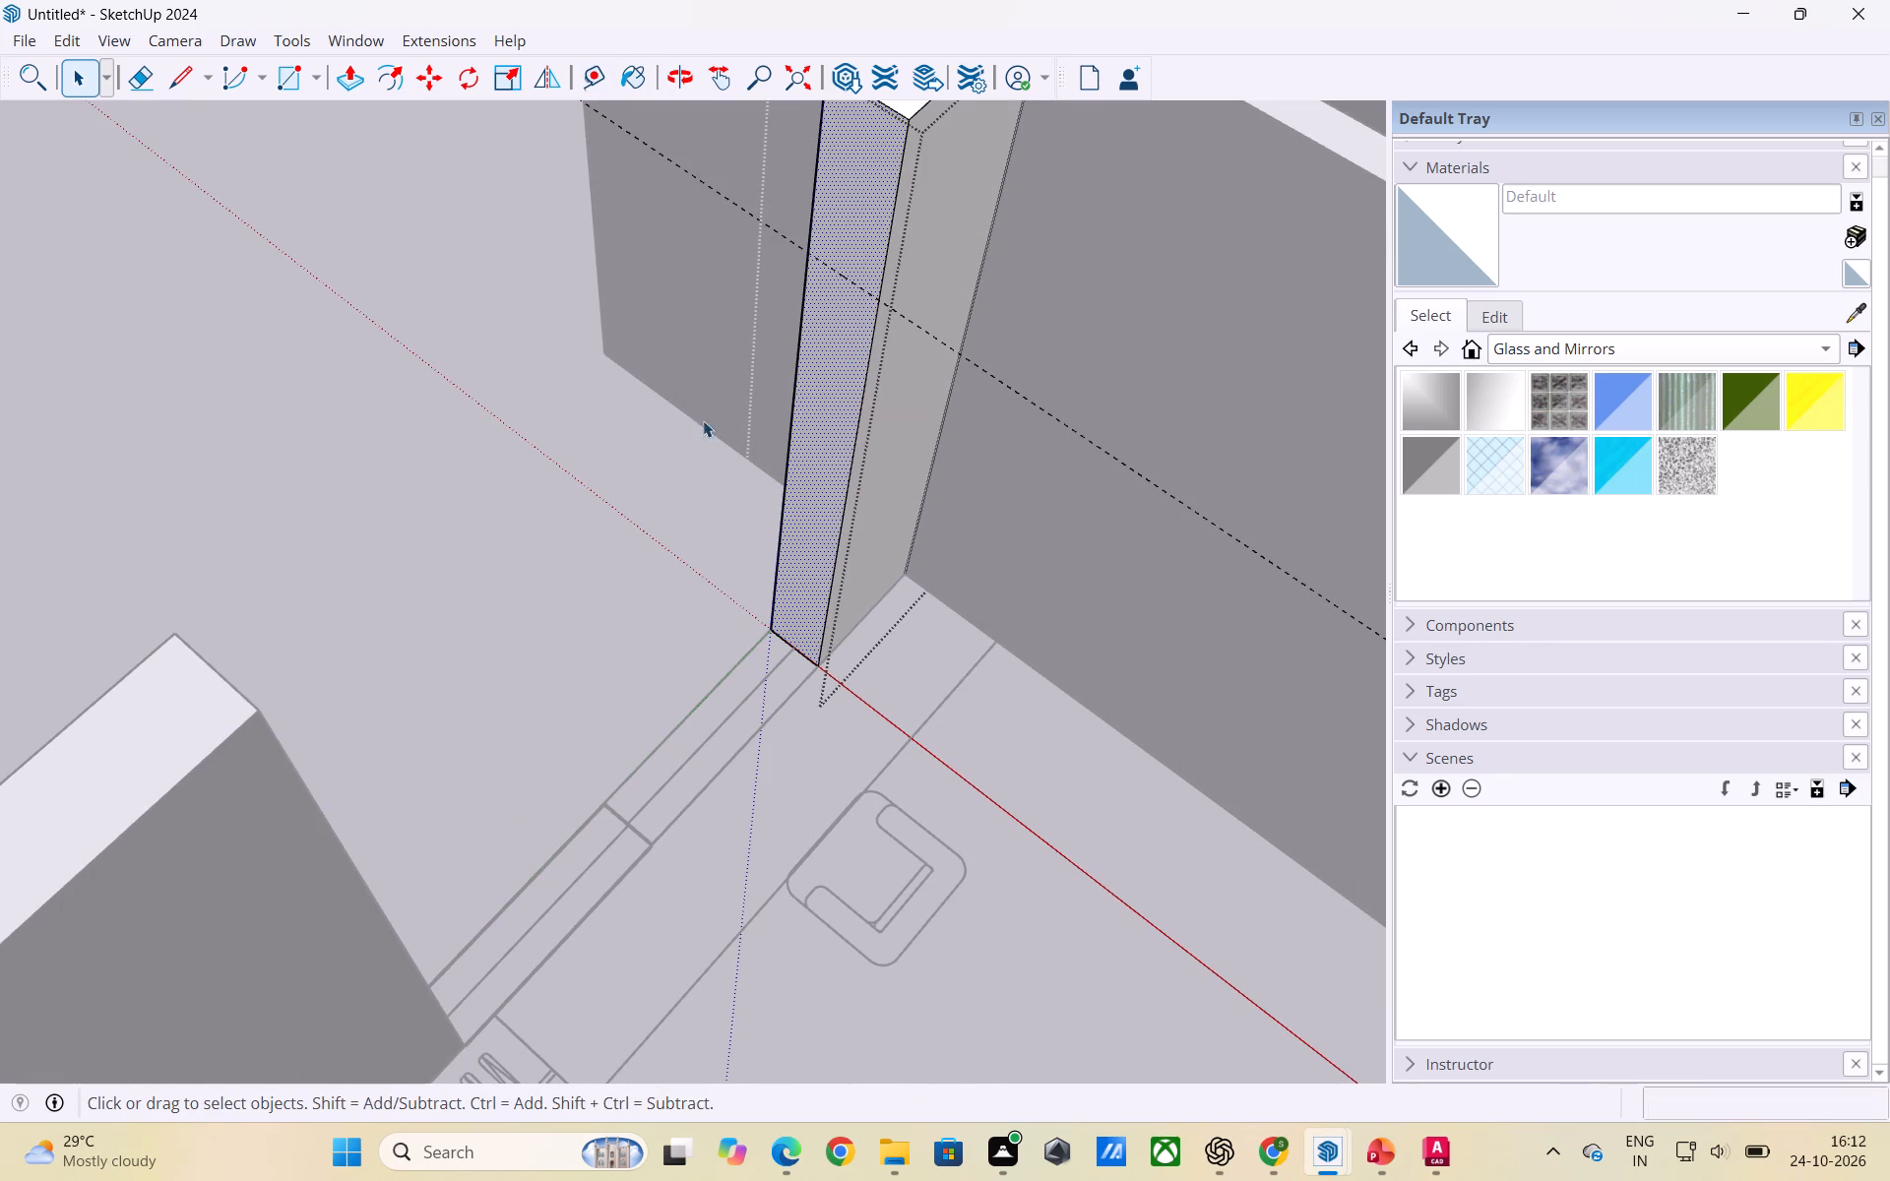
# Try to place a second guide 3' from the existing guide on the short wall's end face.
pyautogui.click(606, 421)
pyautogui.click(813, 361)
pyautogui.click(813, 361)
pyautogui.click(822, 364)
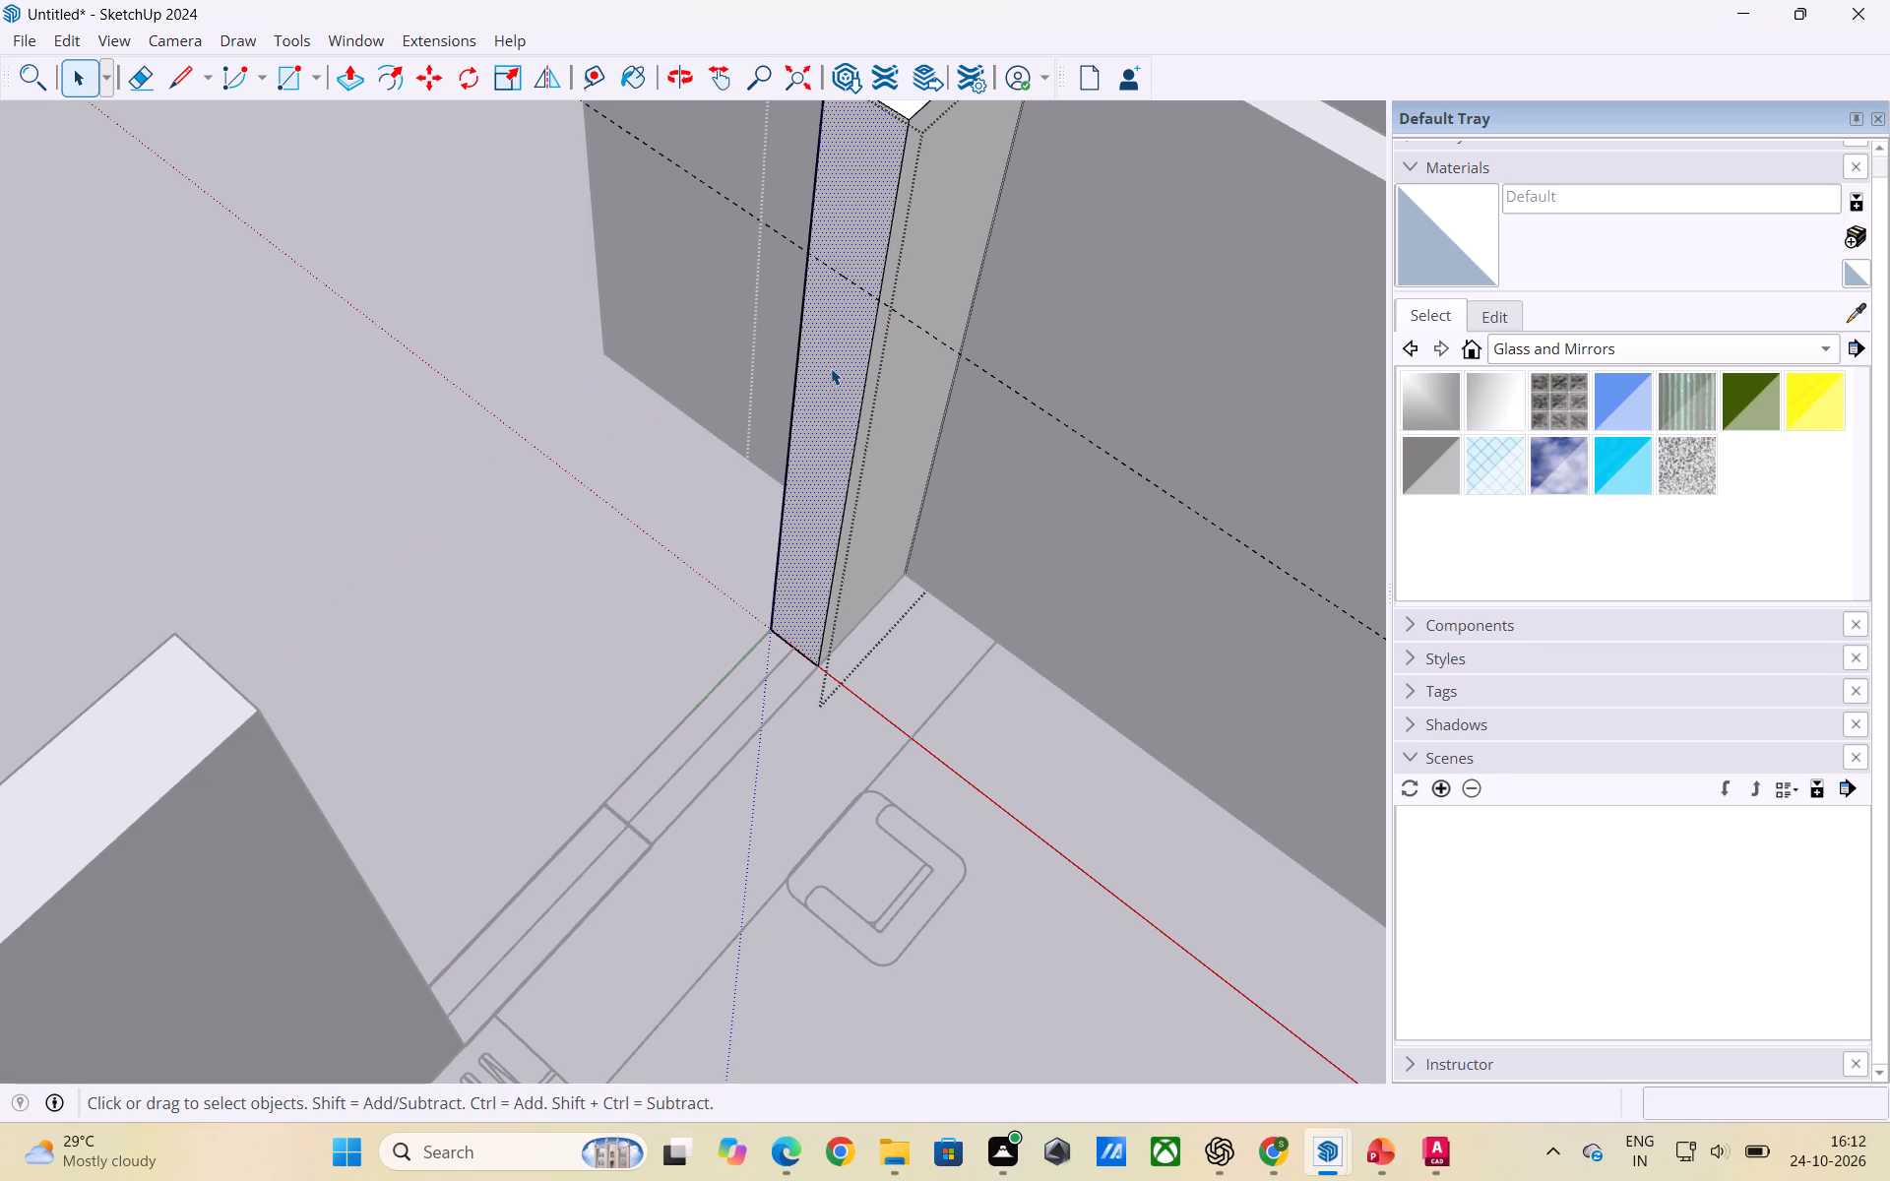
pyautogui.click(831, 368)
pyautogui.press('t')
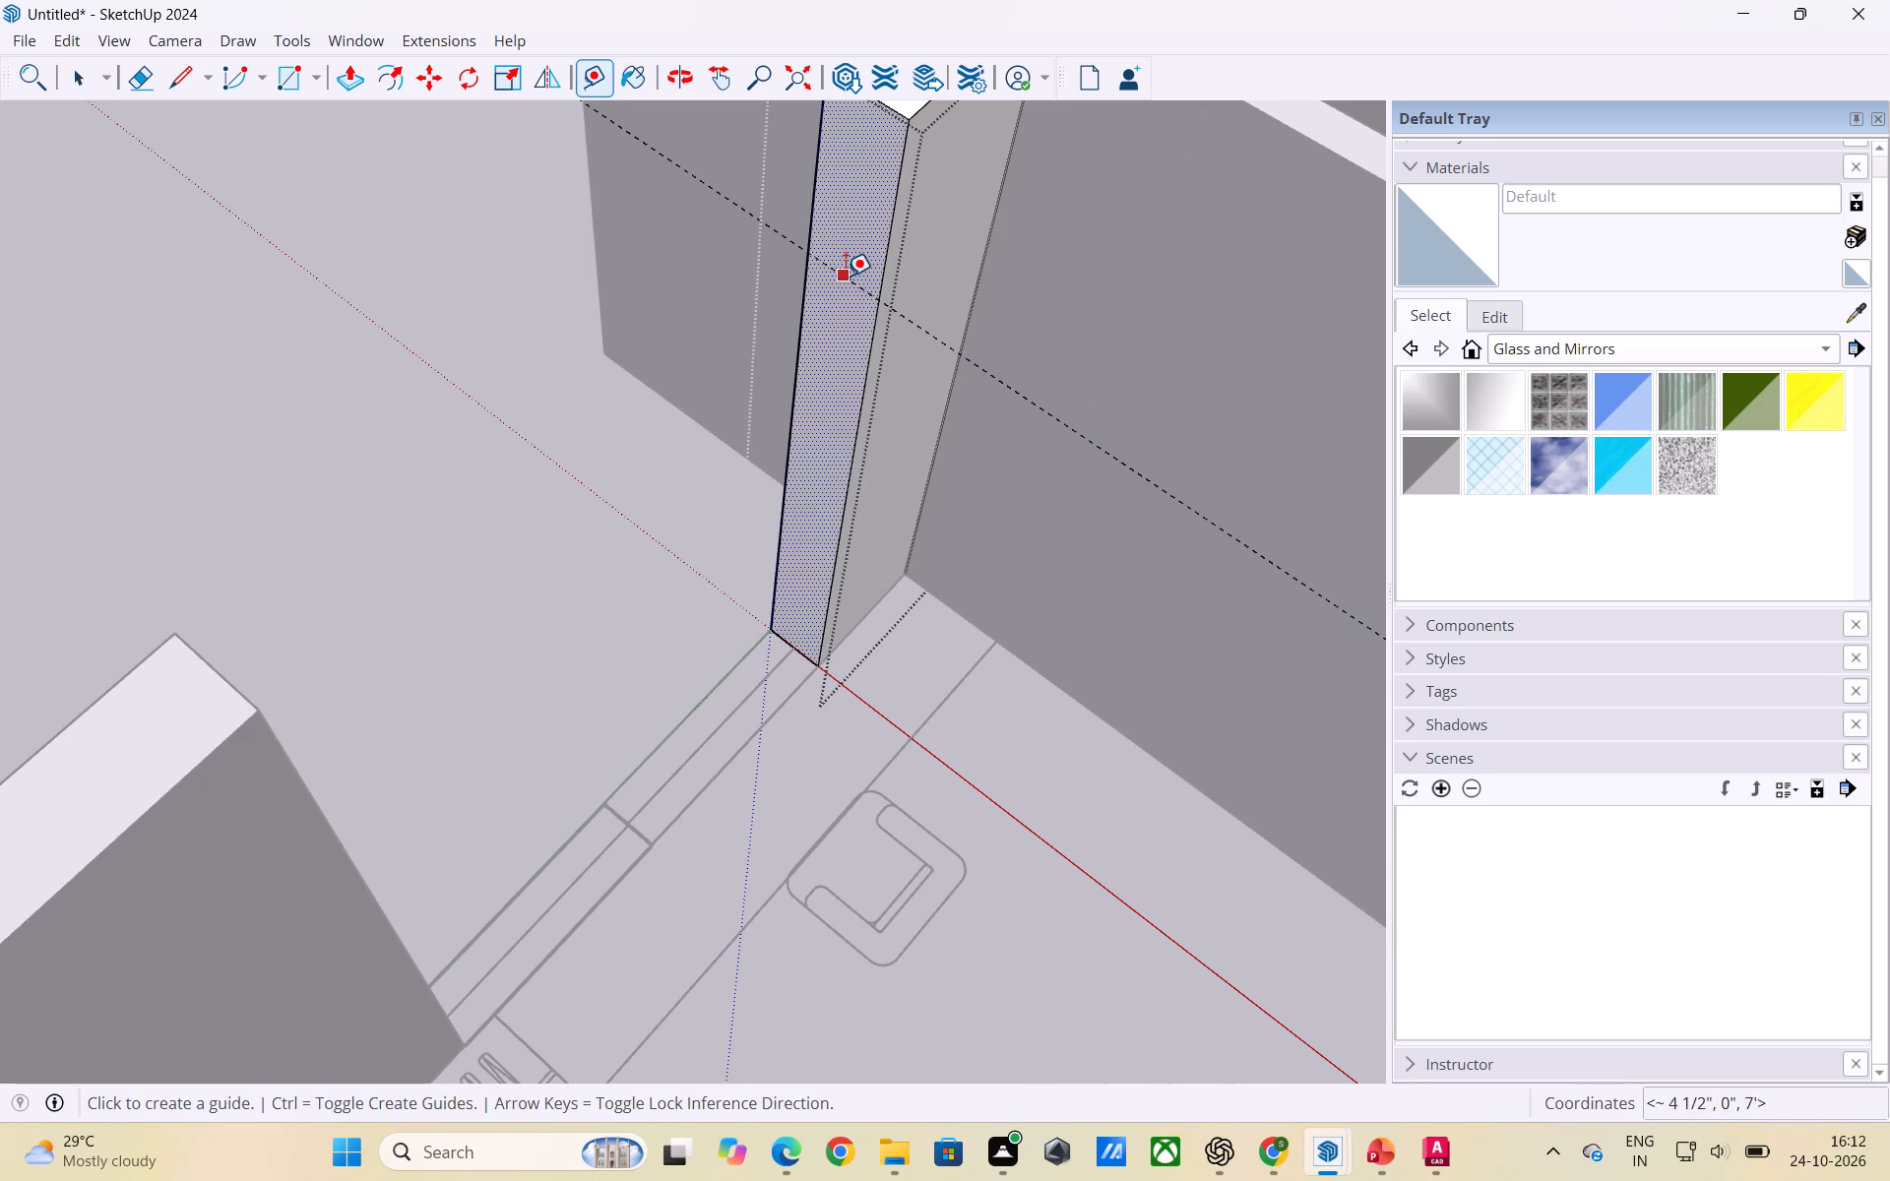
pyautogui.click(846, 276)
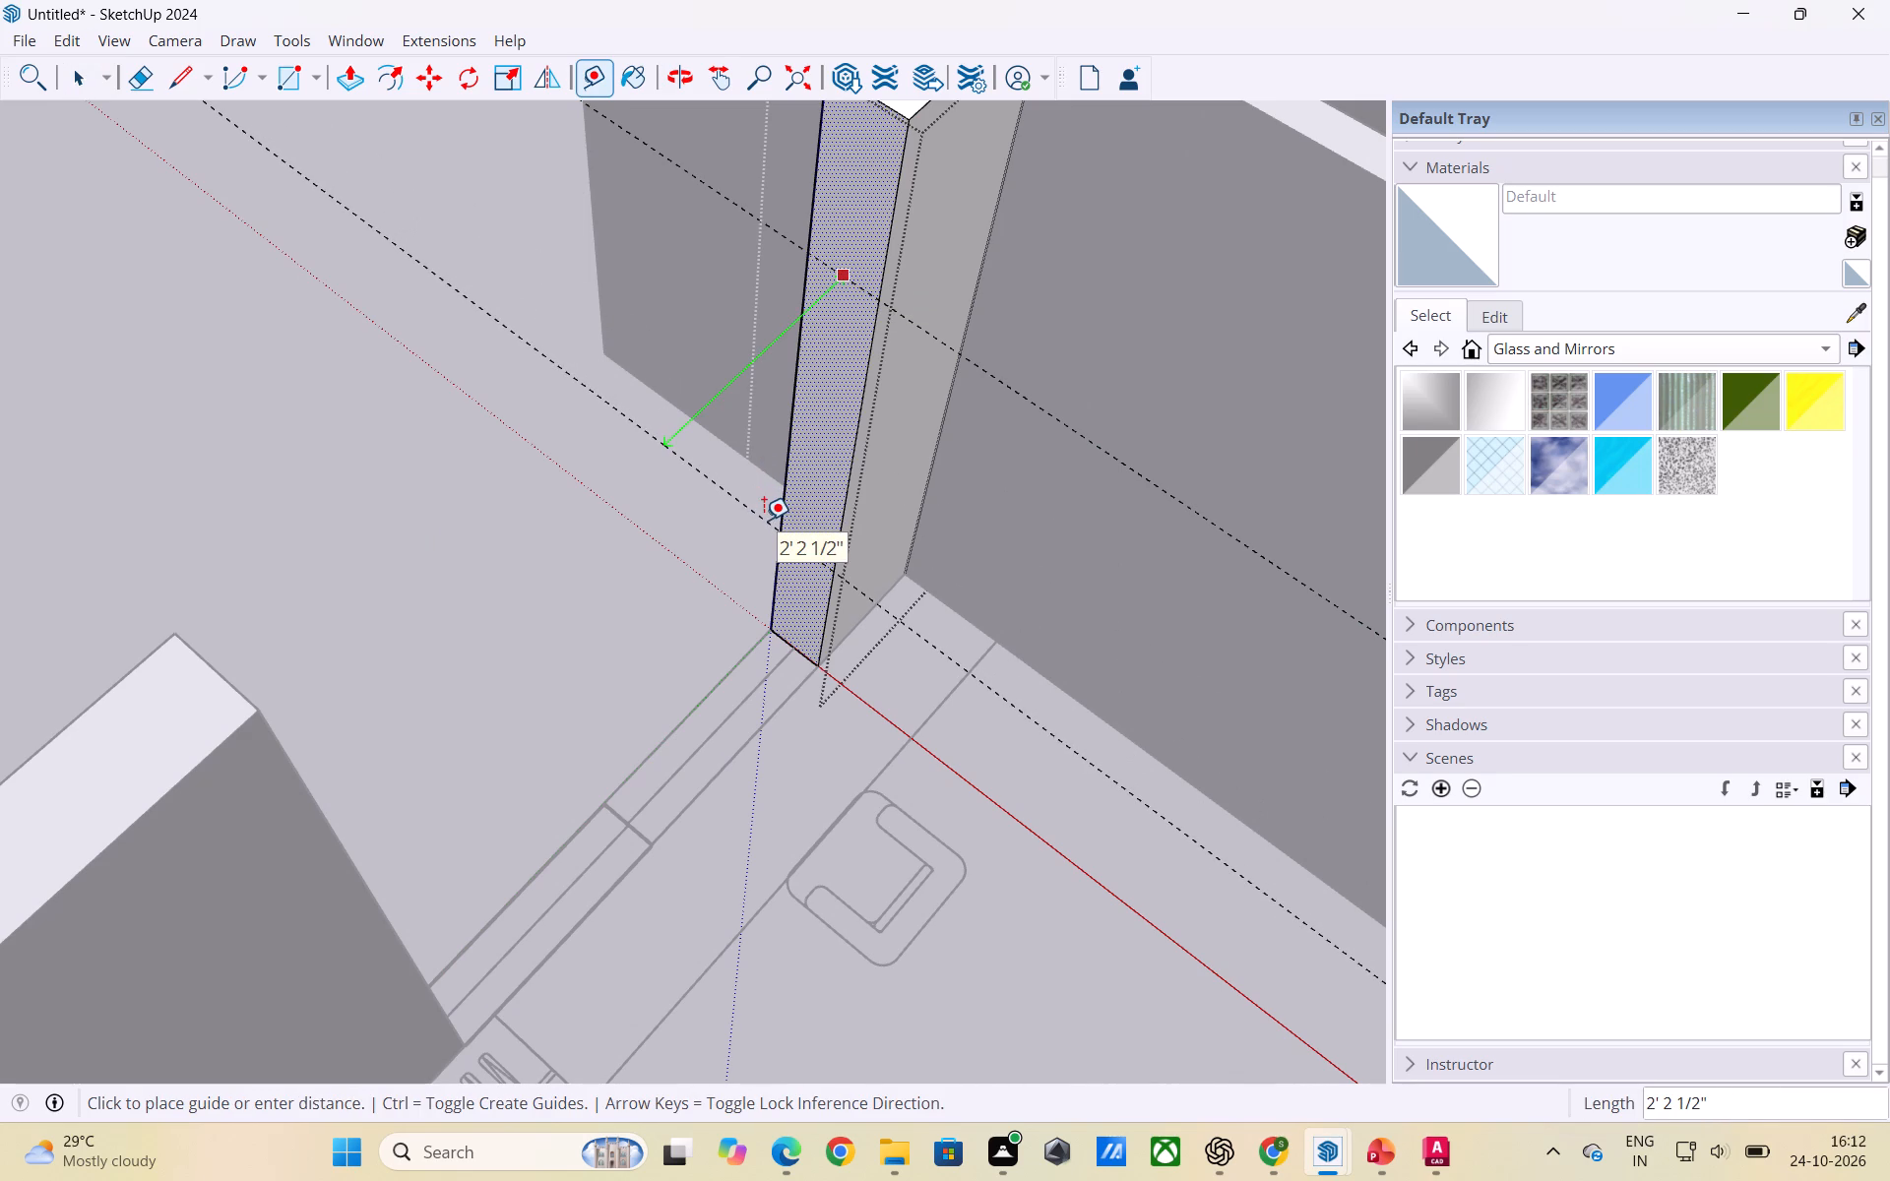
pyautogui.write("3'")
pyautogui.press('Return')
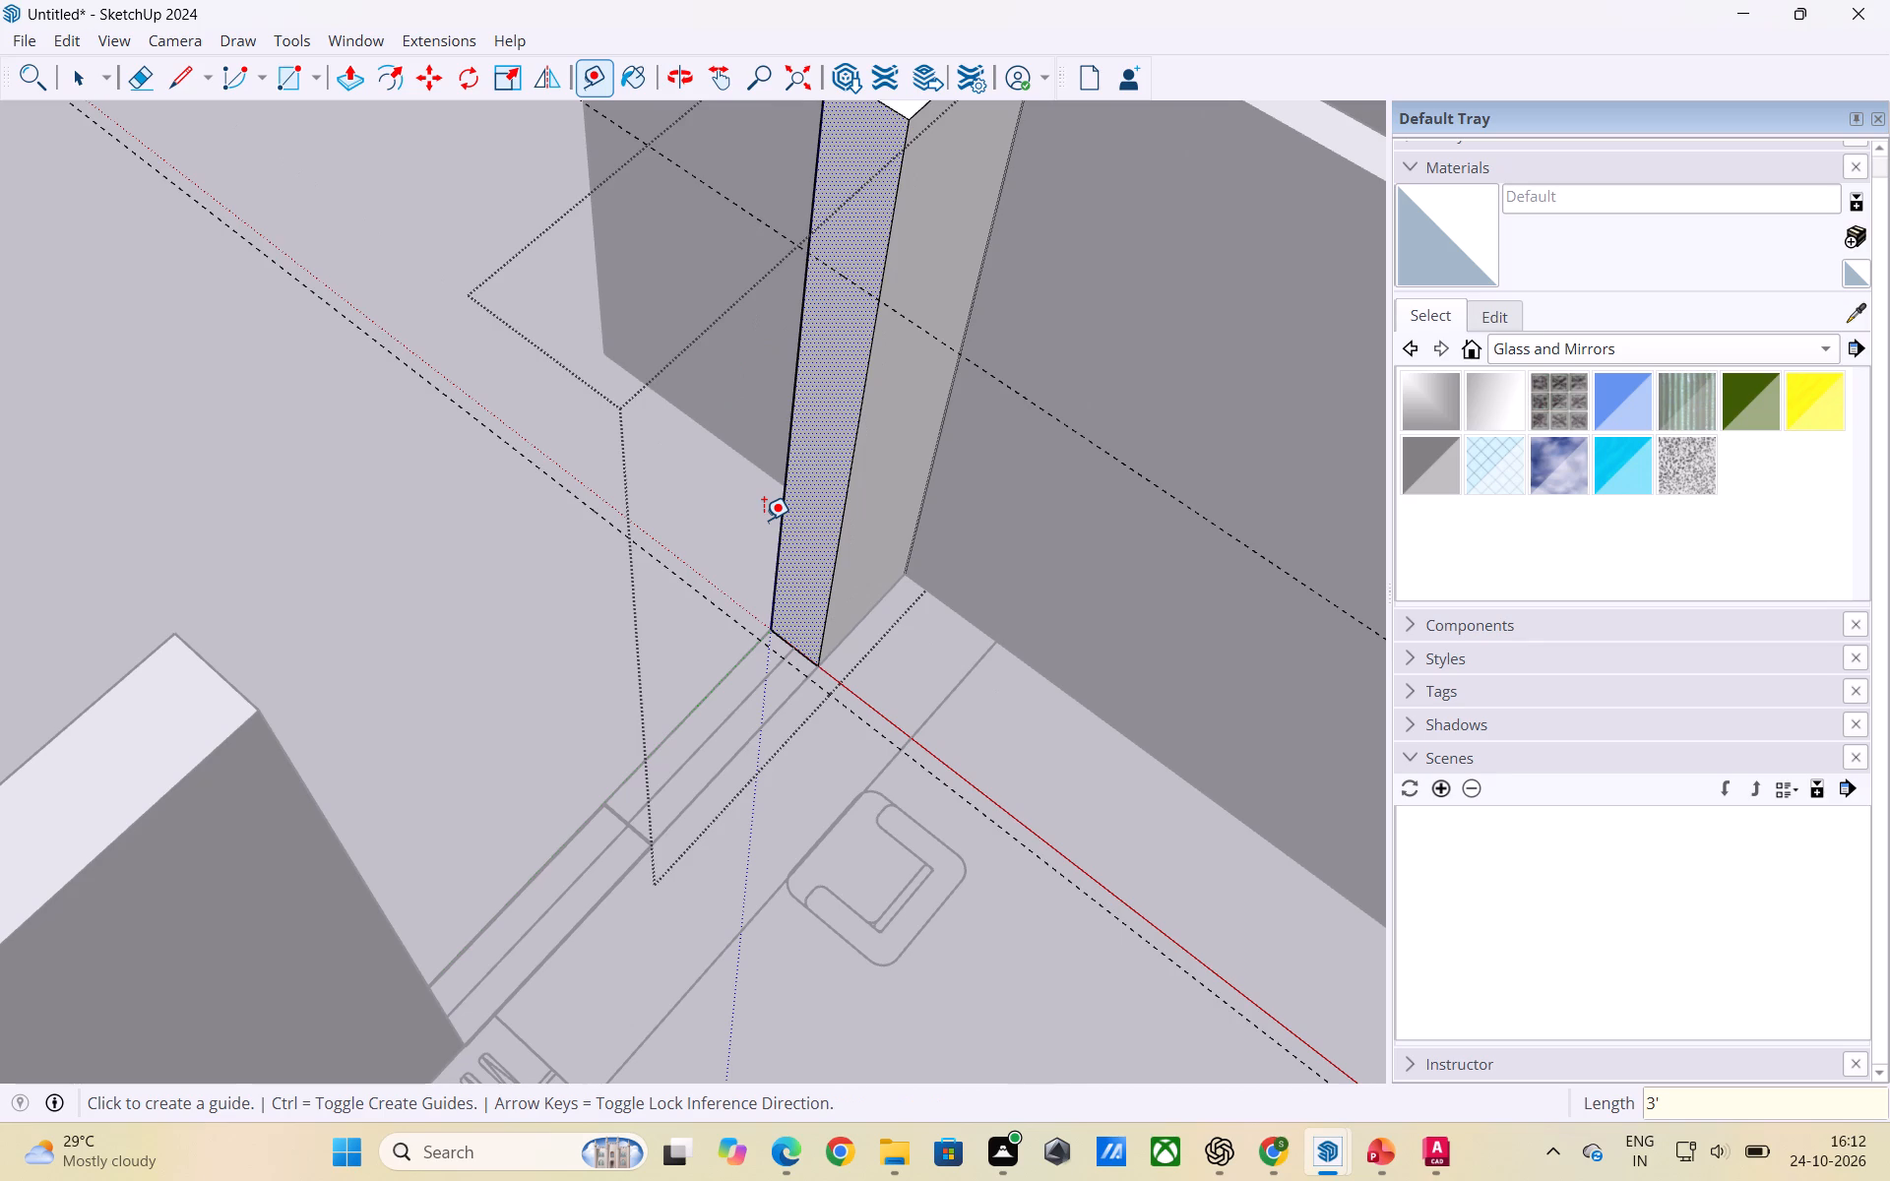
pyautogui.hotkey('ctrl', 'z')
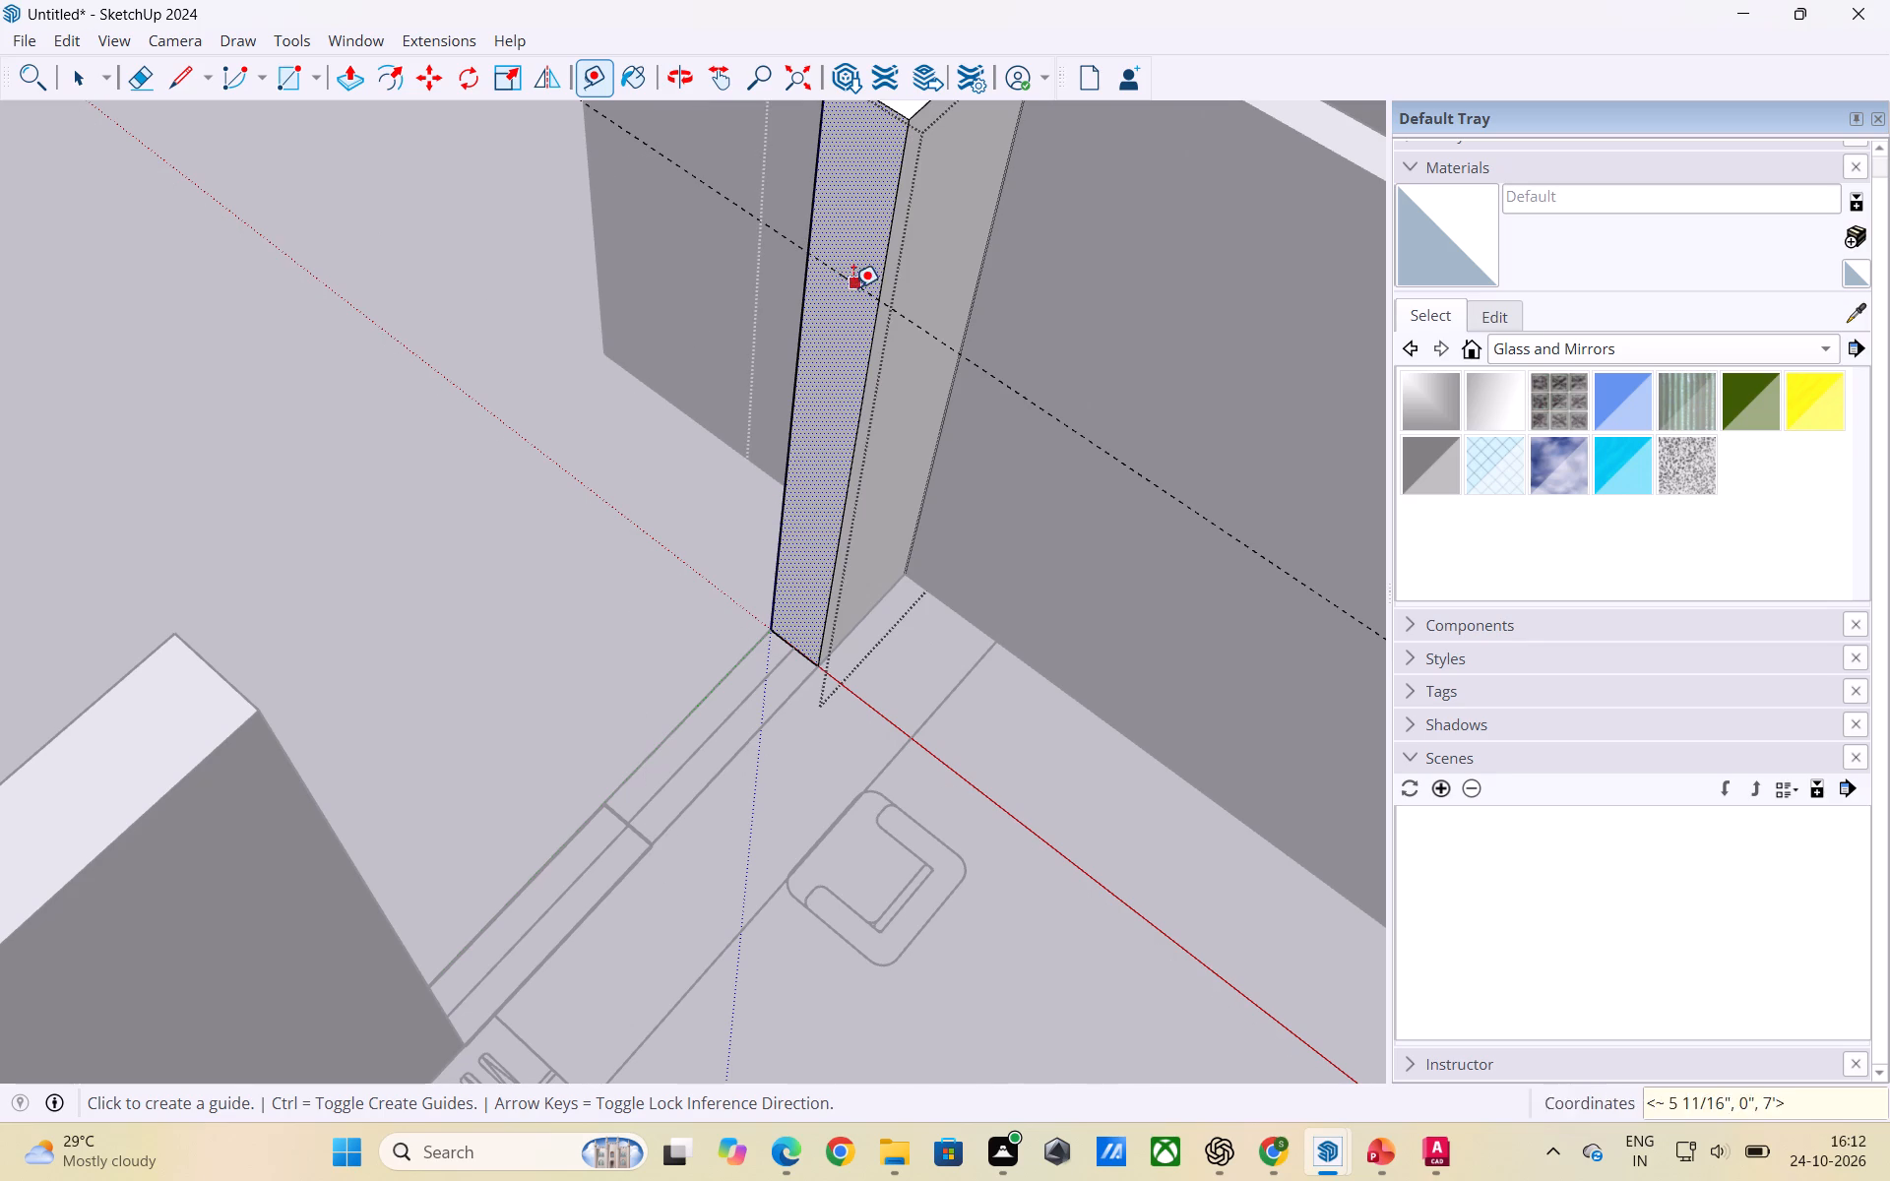
# Place a guide 3' straight below the existing guide on the short wall's end face.
pyautogui.click(844, 268)
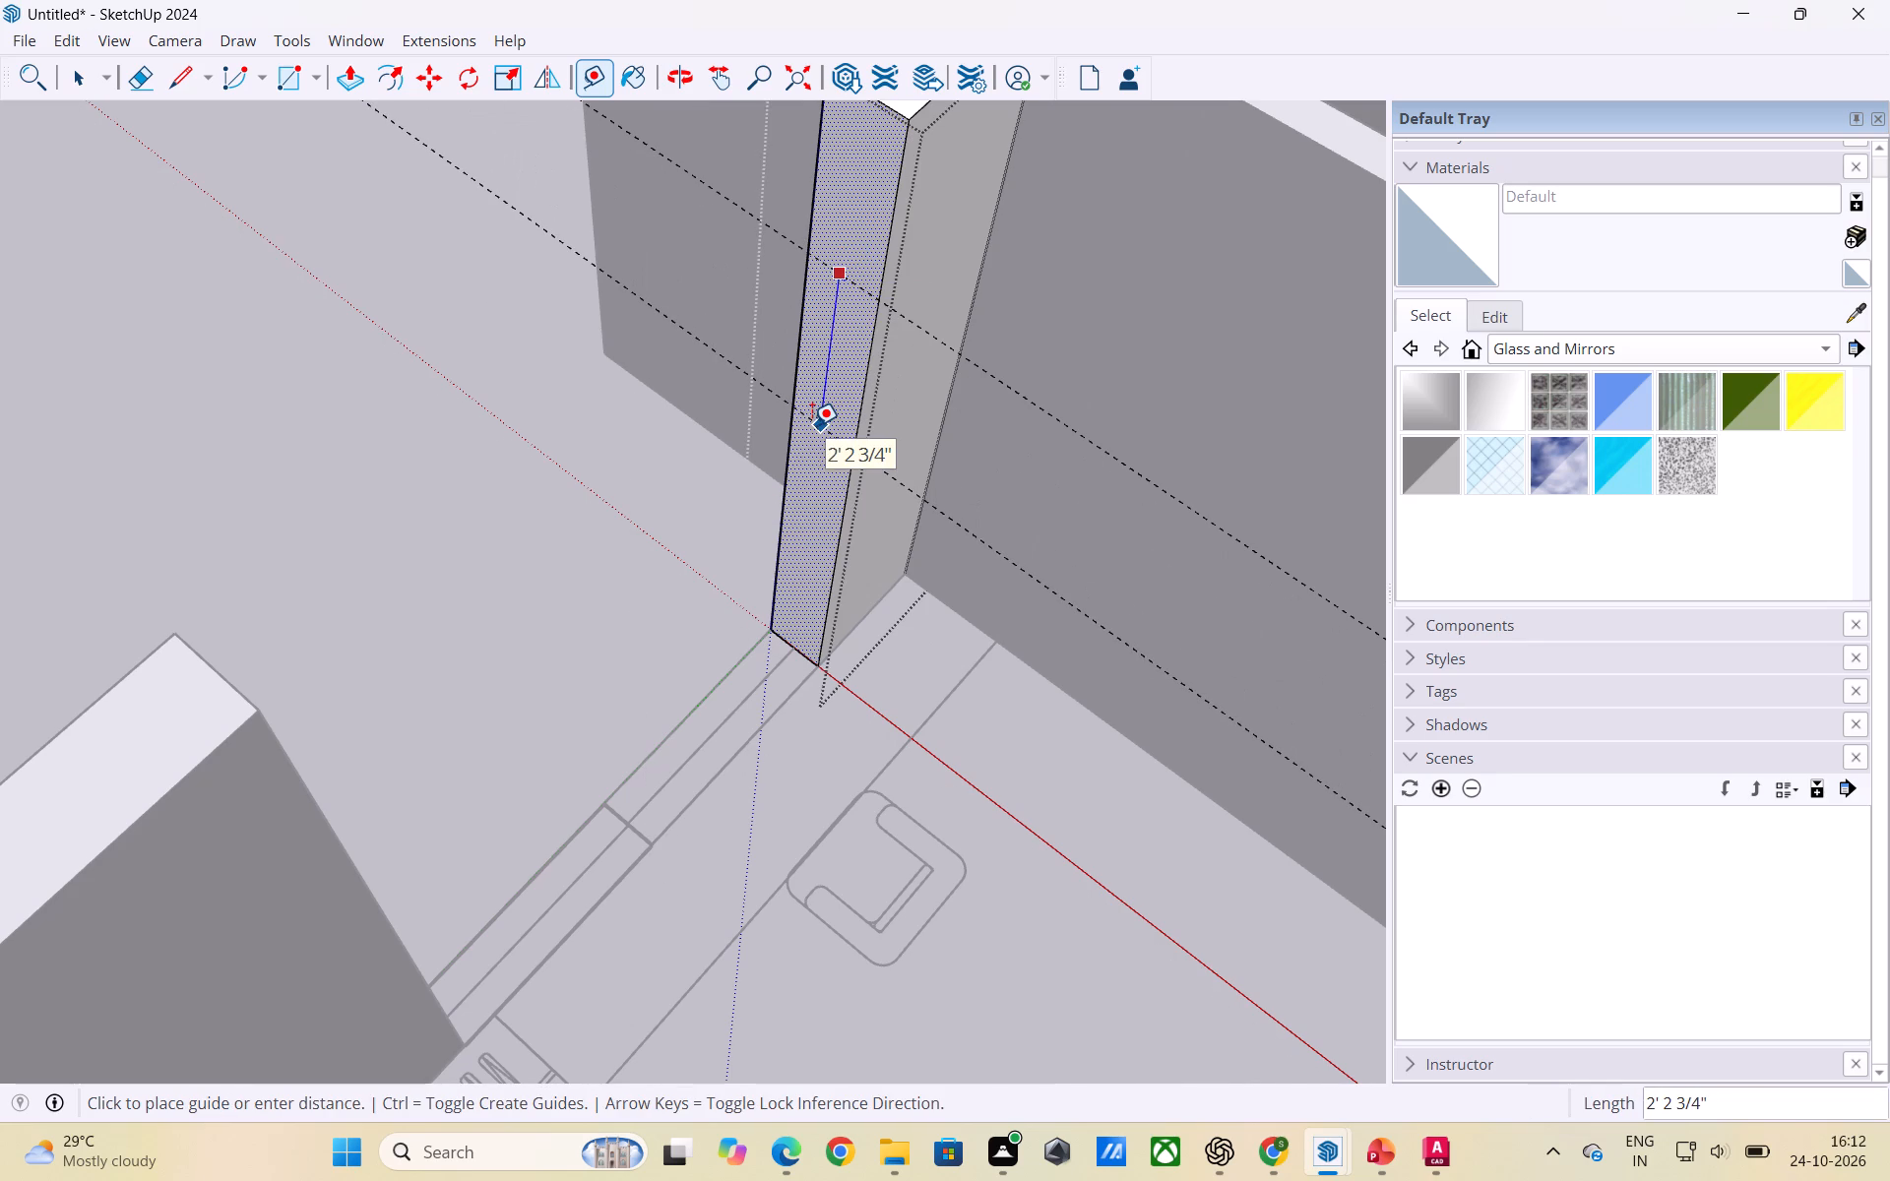
pyautogui.write("3'")
pyautogui.press('Return')
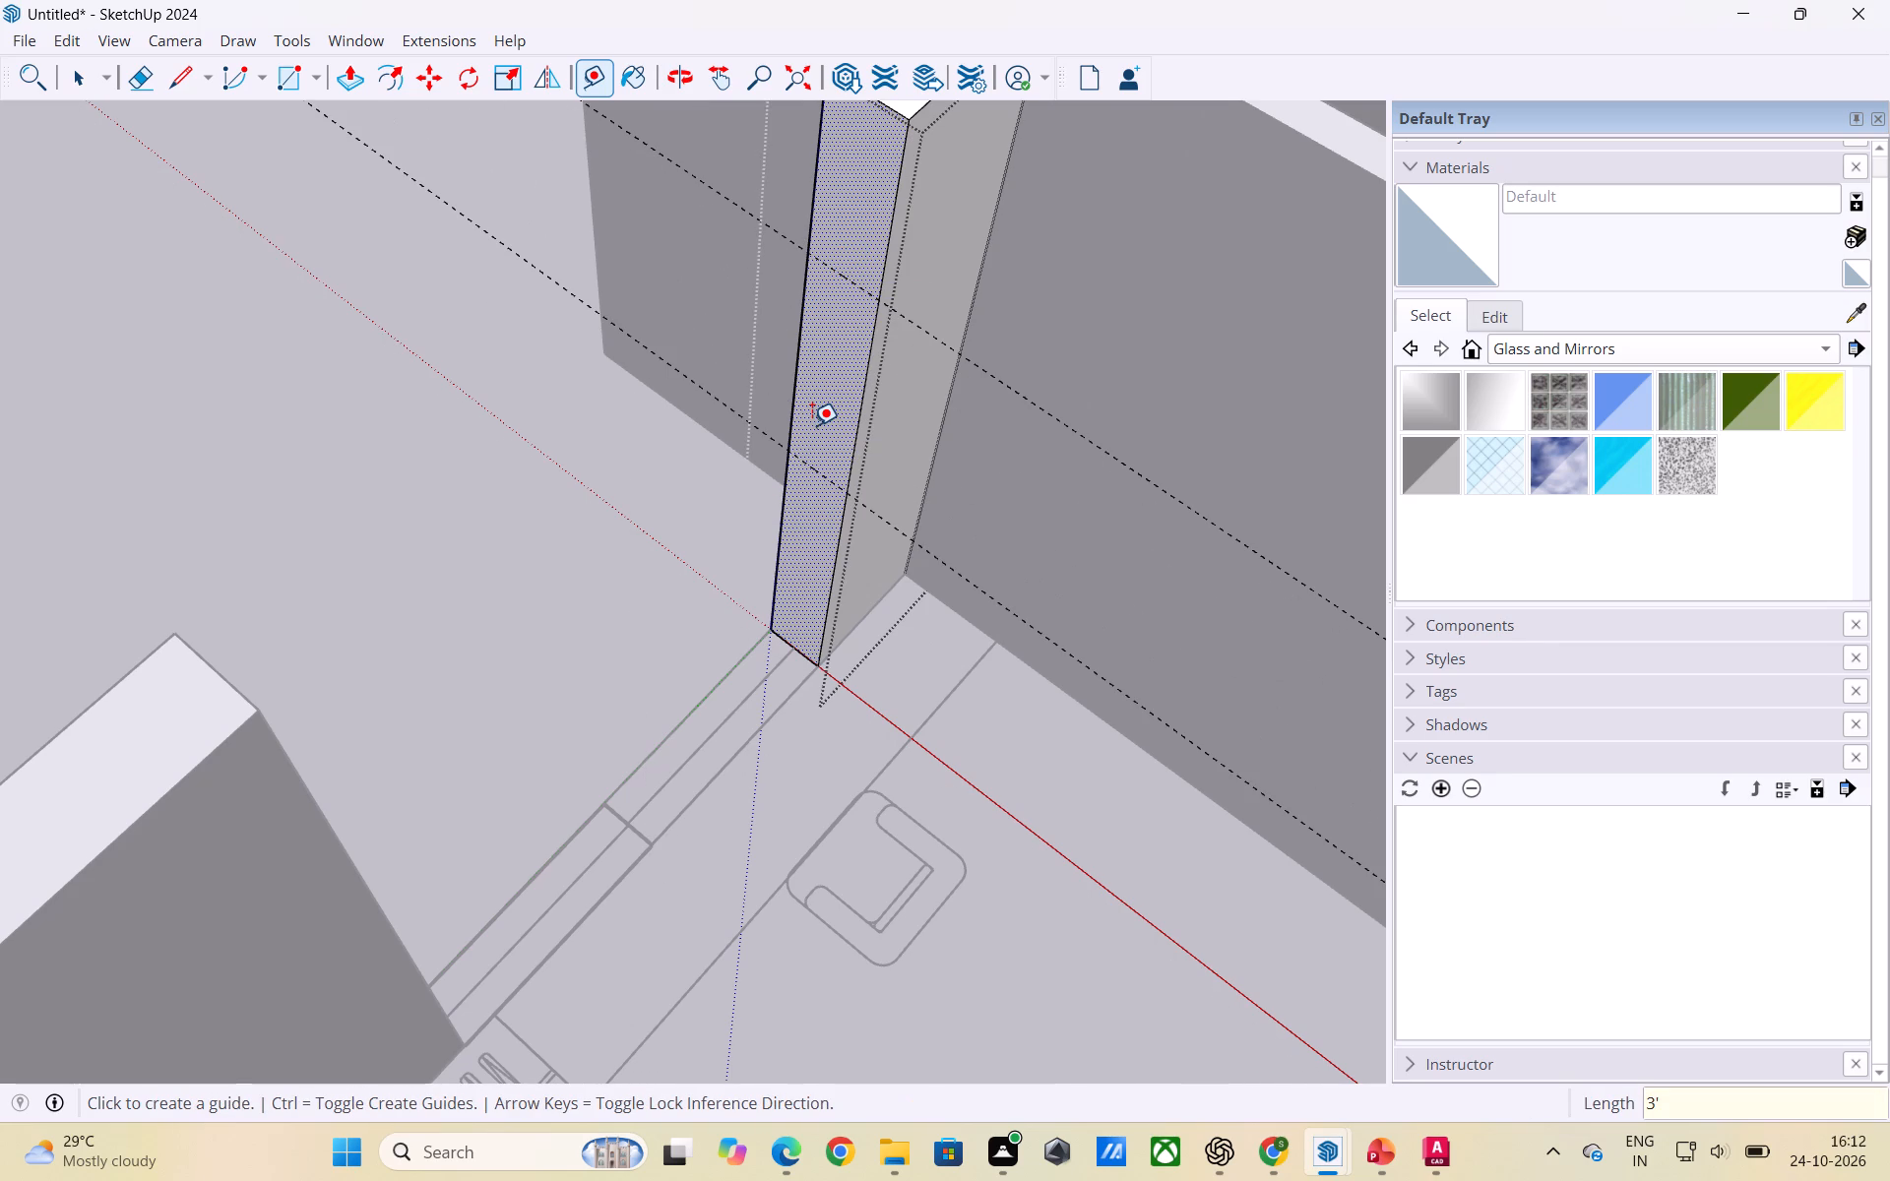
pyautogui.press('space')
pyautogui.click(556, 442)
# Inside the wall group beside the wardrobe, place a guide 3' below the top edge of its end face at the window gap.
pyautogui.scroll(2, 613, 493)
pyautogui.moveTo(629, 499); pyautogui.dragTo(895, 398, button='middle')
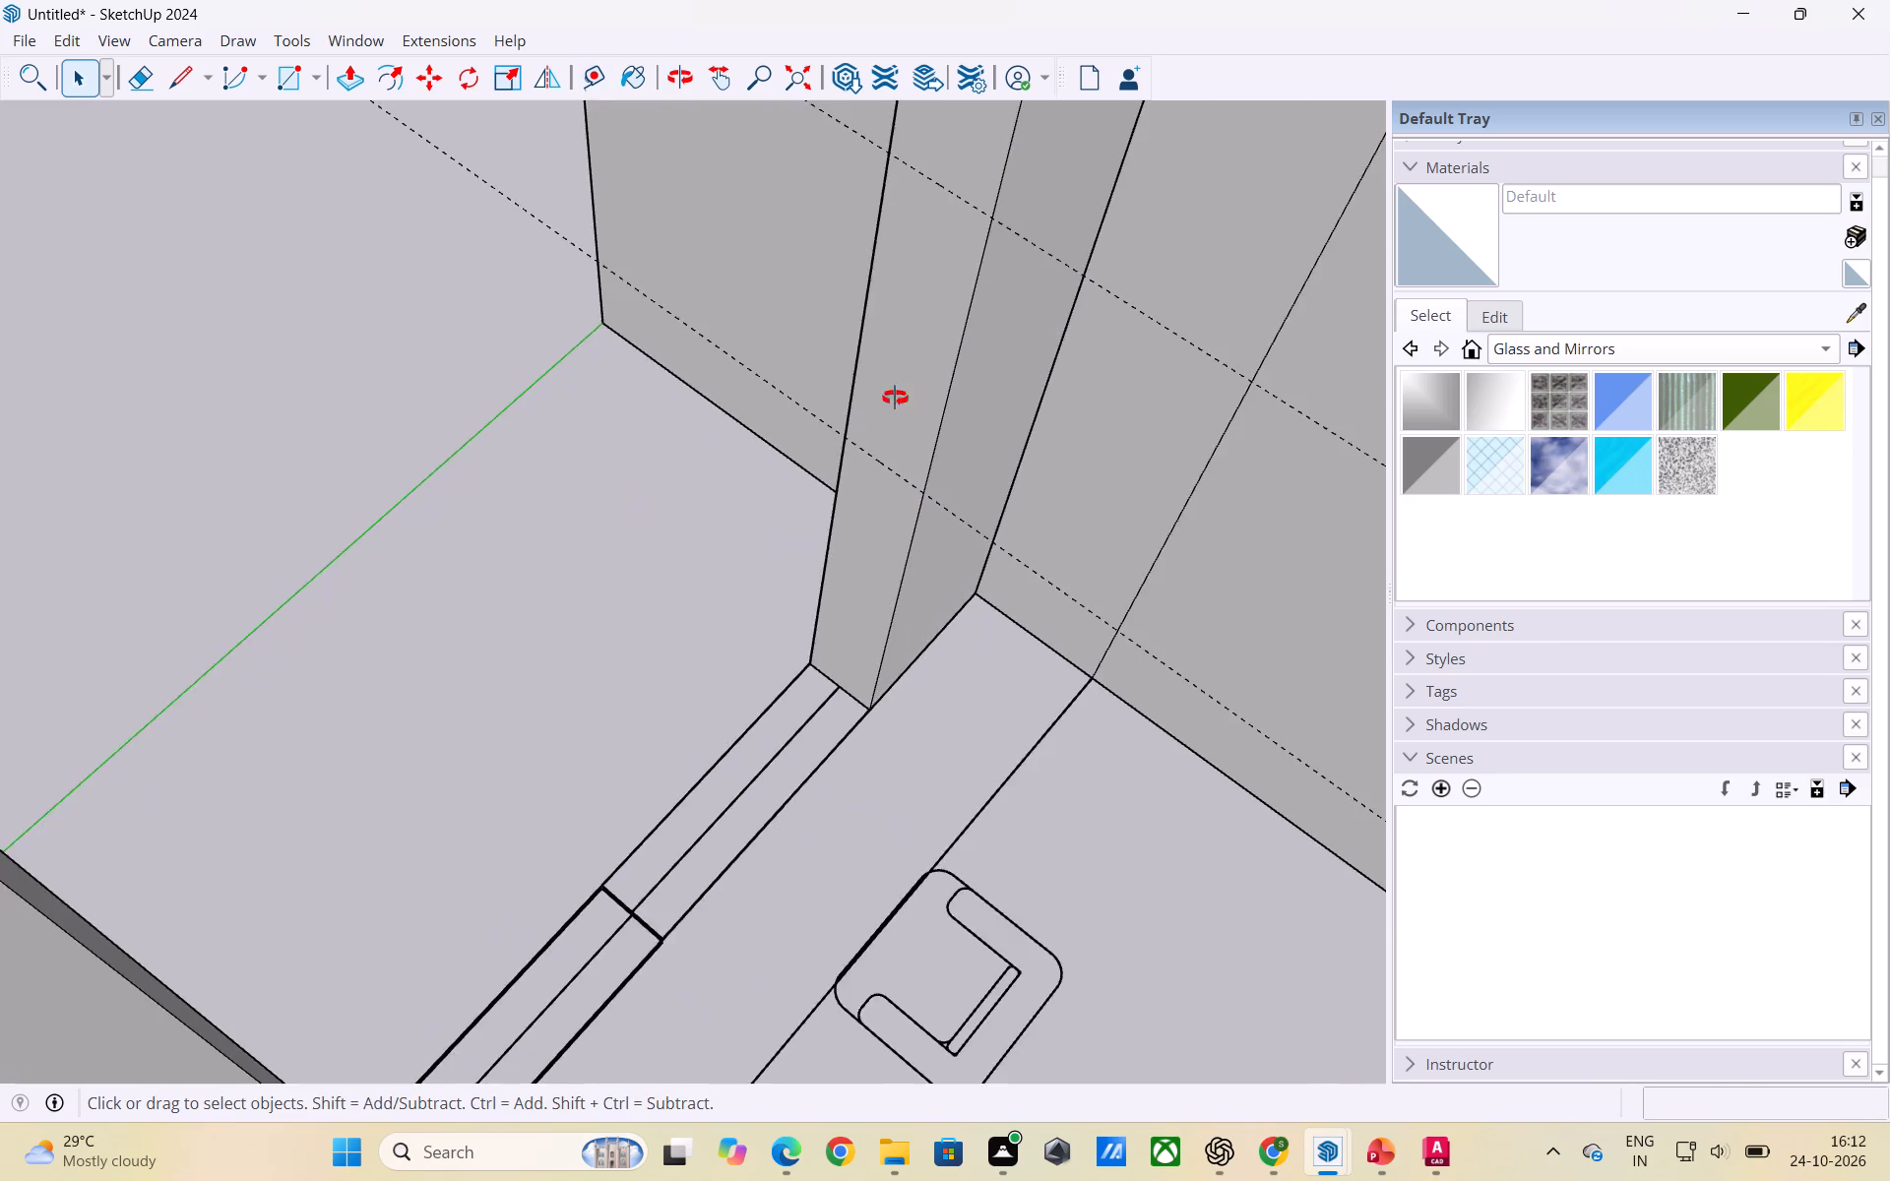
pyautogui.moveTo(895, 398); pyautogui.dragTo(929, 360, button='middle')
pyautogui.scroll(3, 957, 376)
pyautogui.moveTo(969, 399); pyautogui.dragTo(571, 392, button='middle')
pyautogui.scroll(-8, 899, 412)
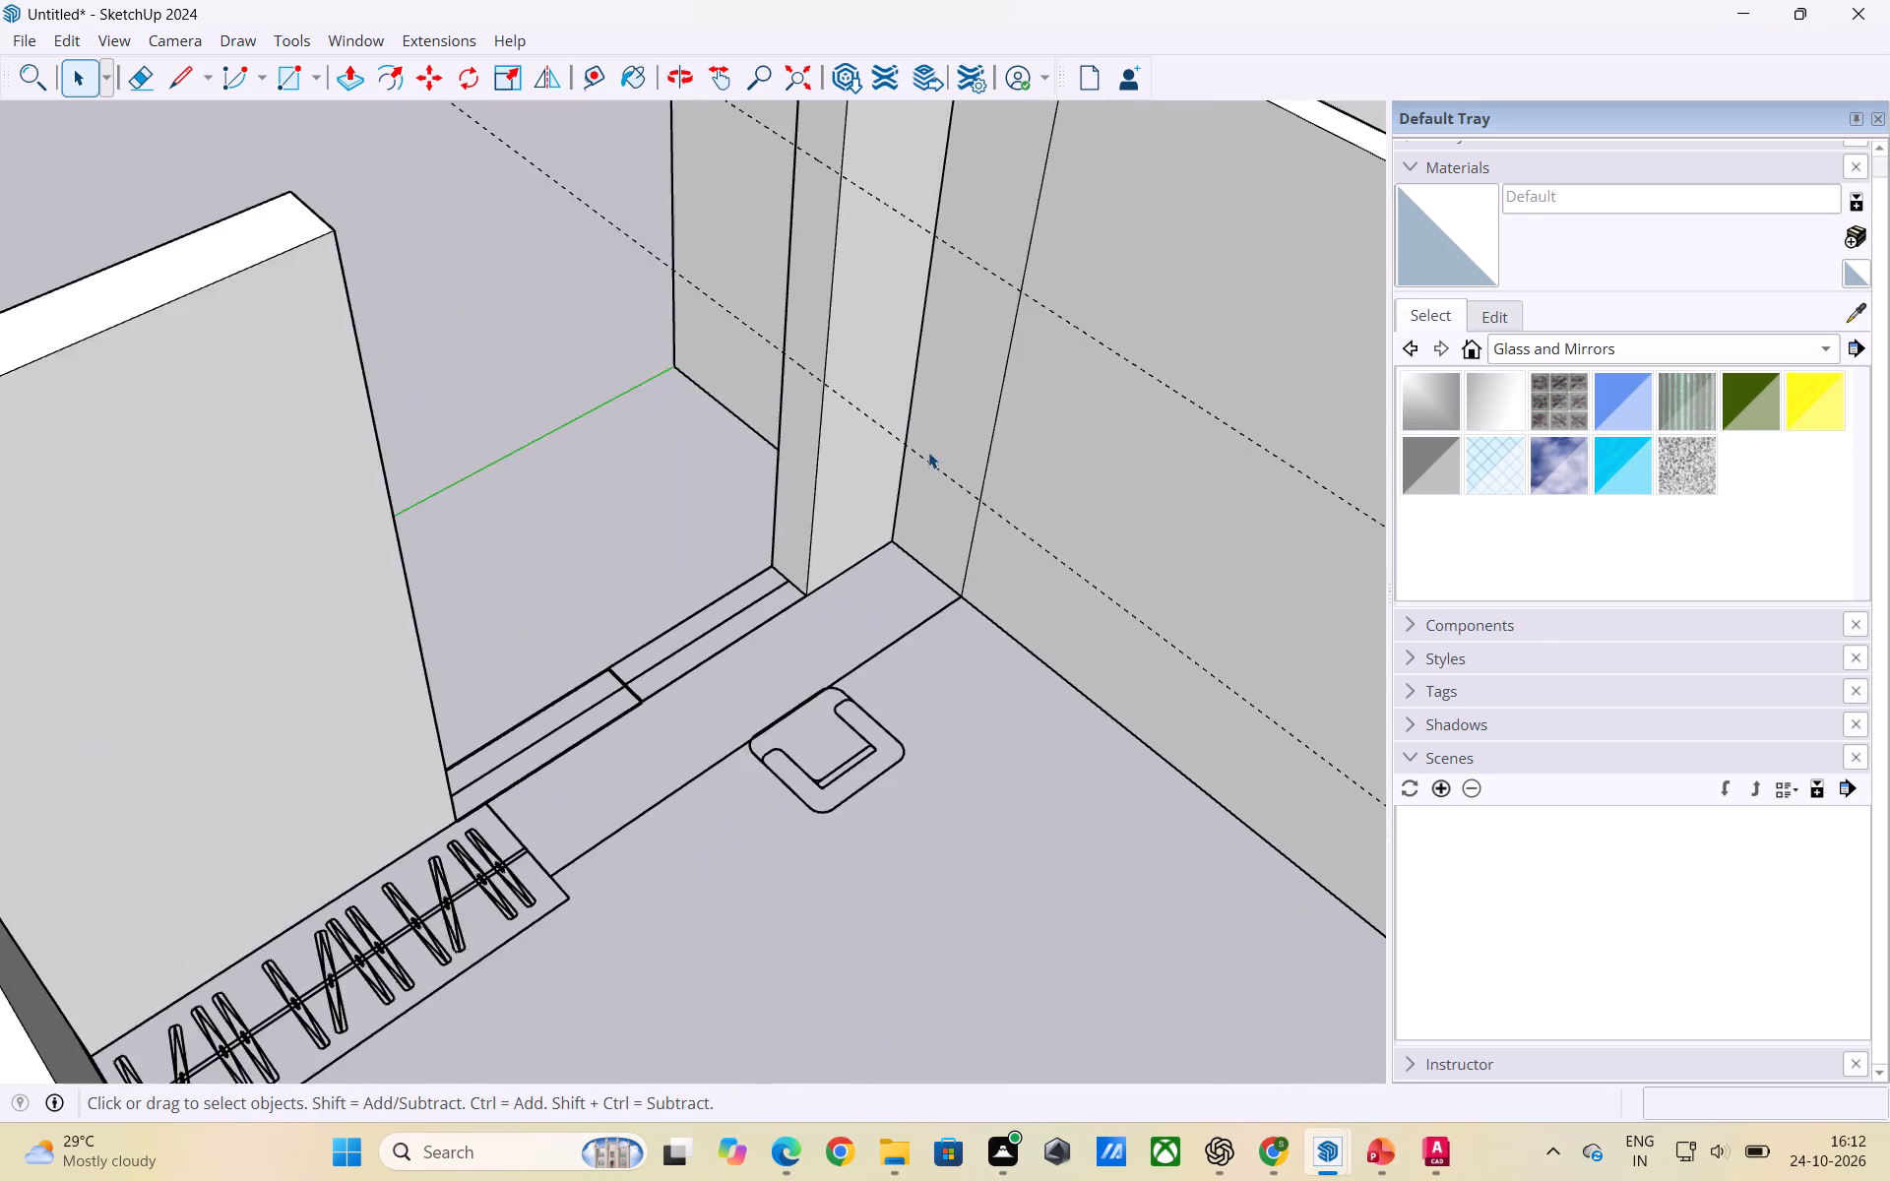
pyautogui.scroll(-6, 928, 452)
pyautogui.moveTo(930, 451); pyautogui.dragTo(611, 442, button='middle')
pyautogui.scroll(-1, 608, 437)
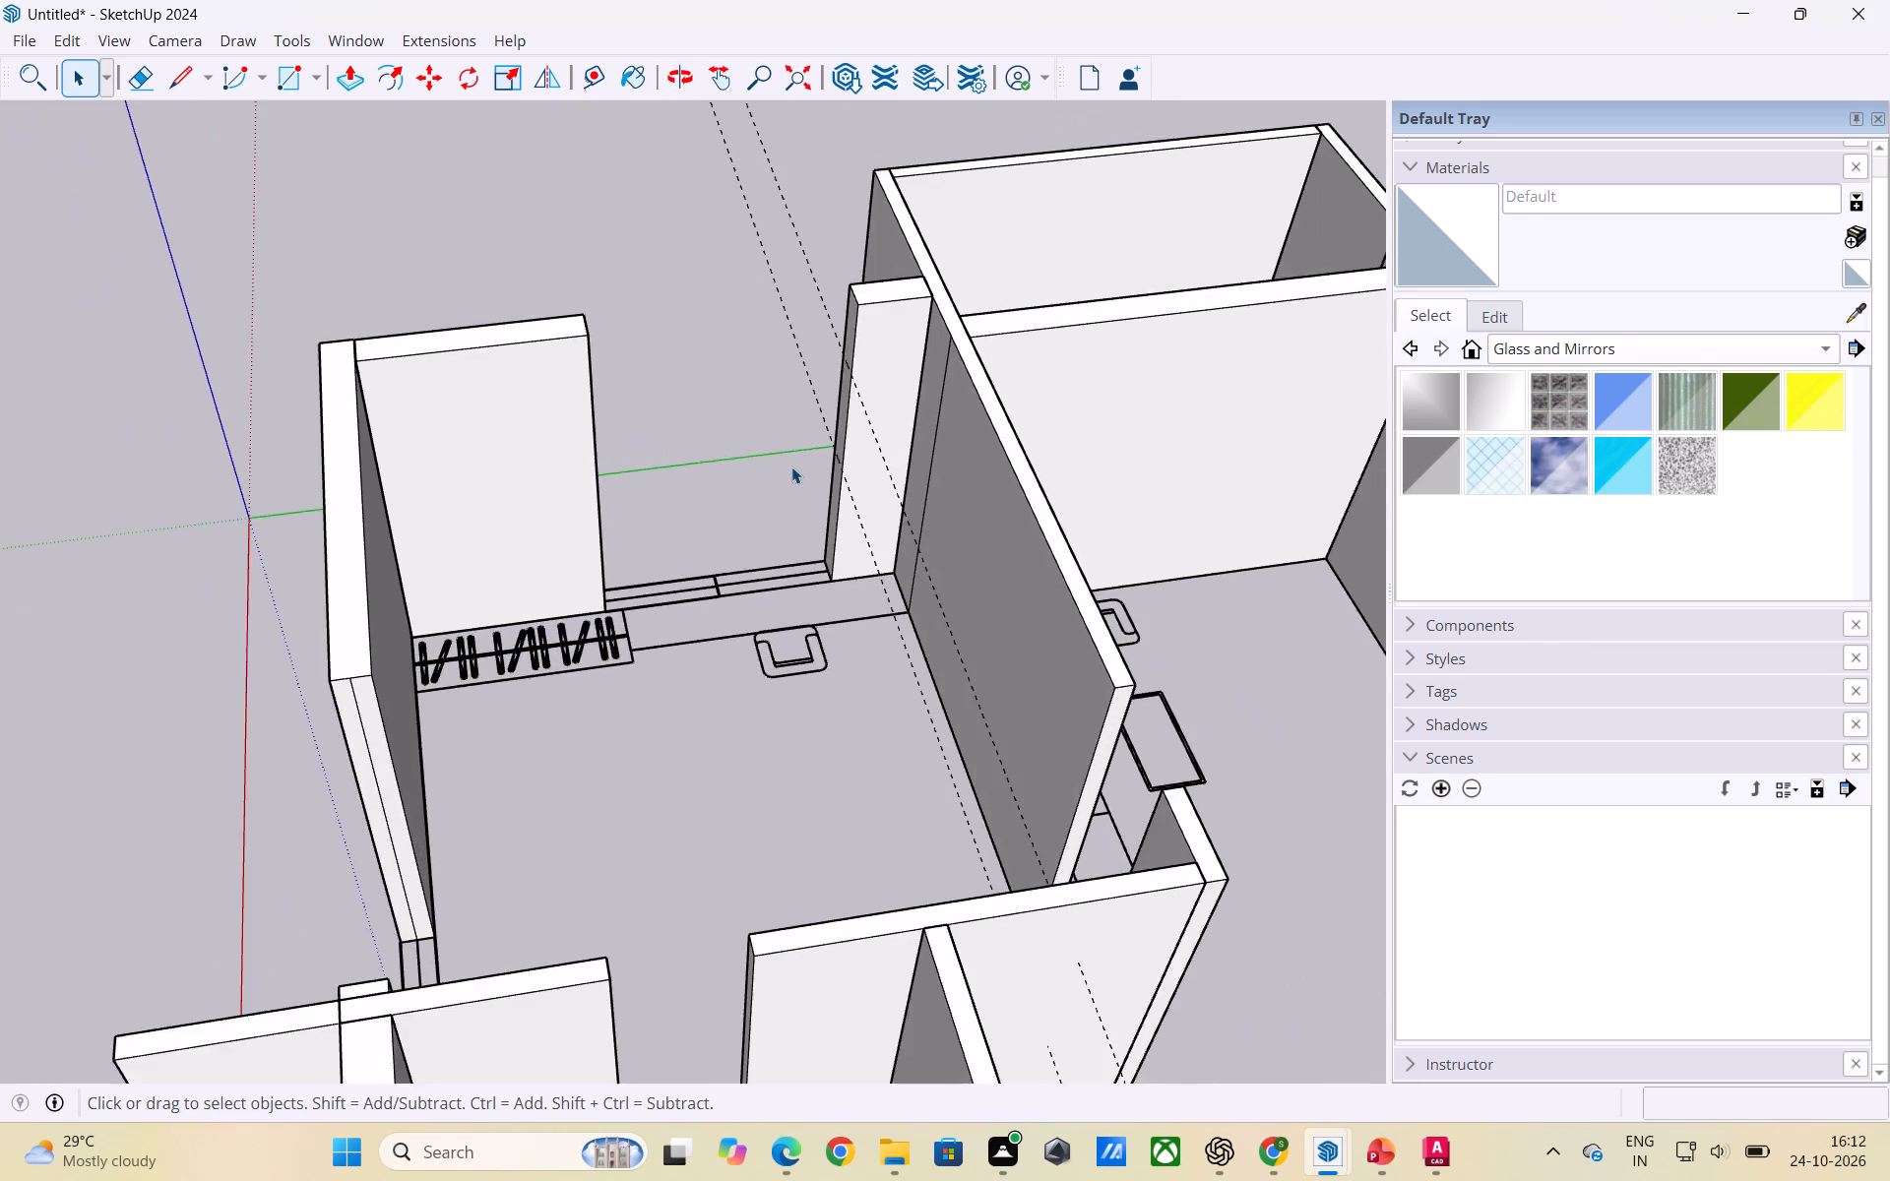
pyautogui.scroll(2, 792, 466)
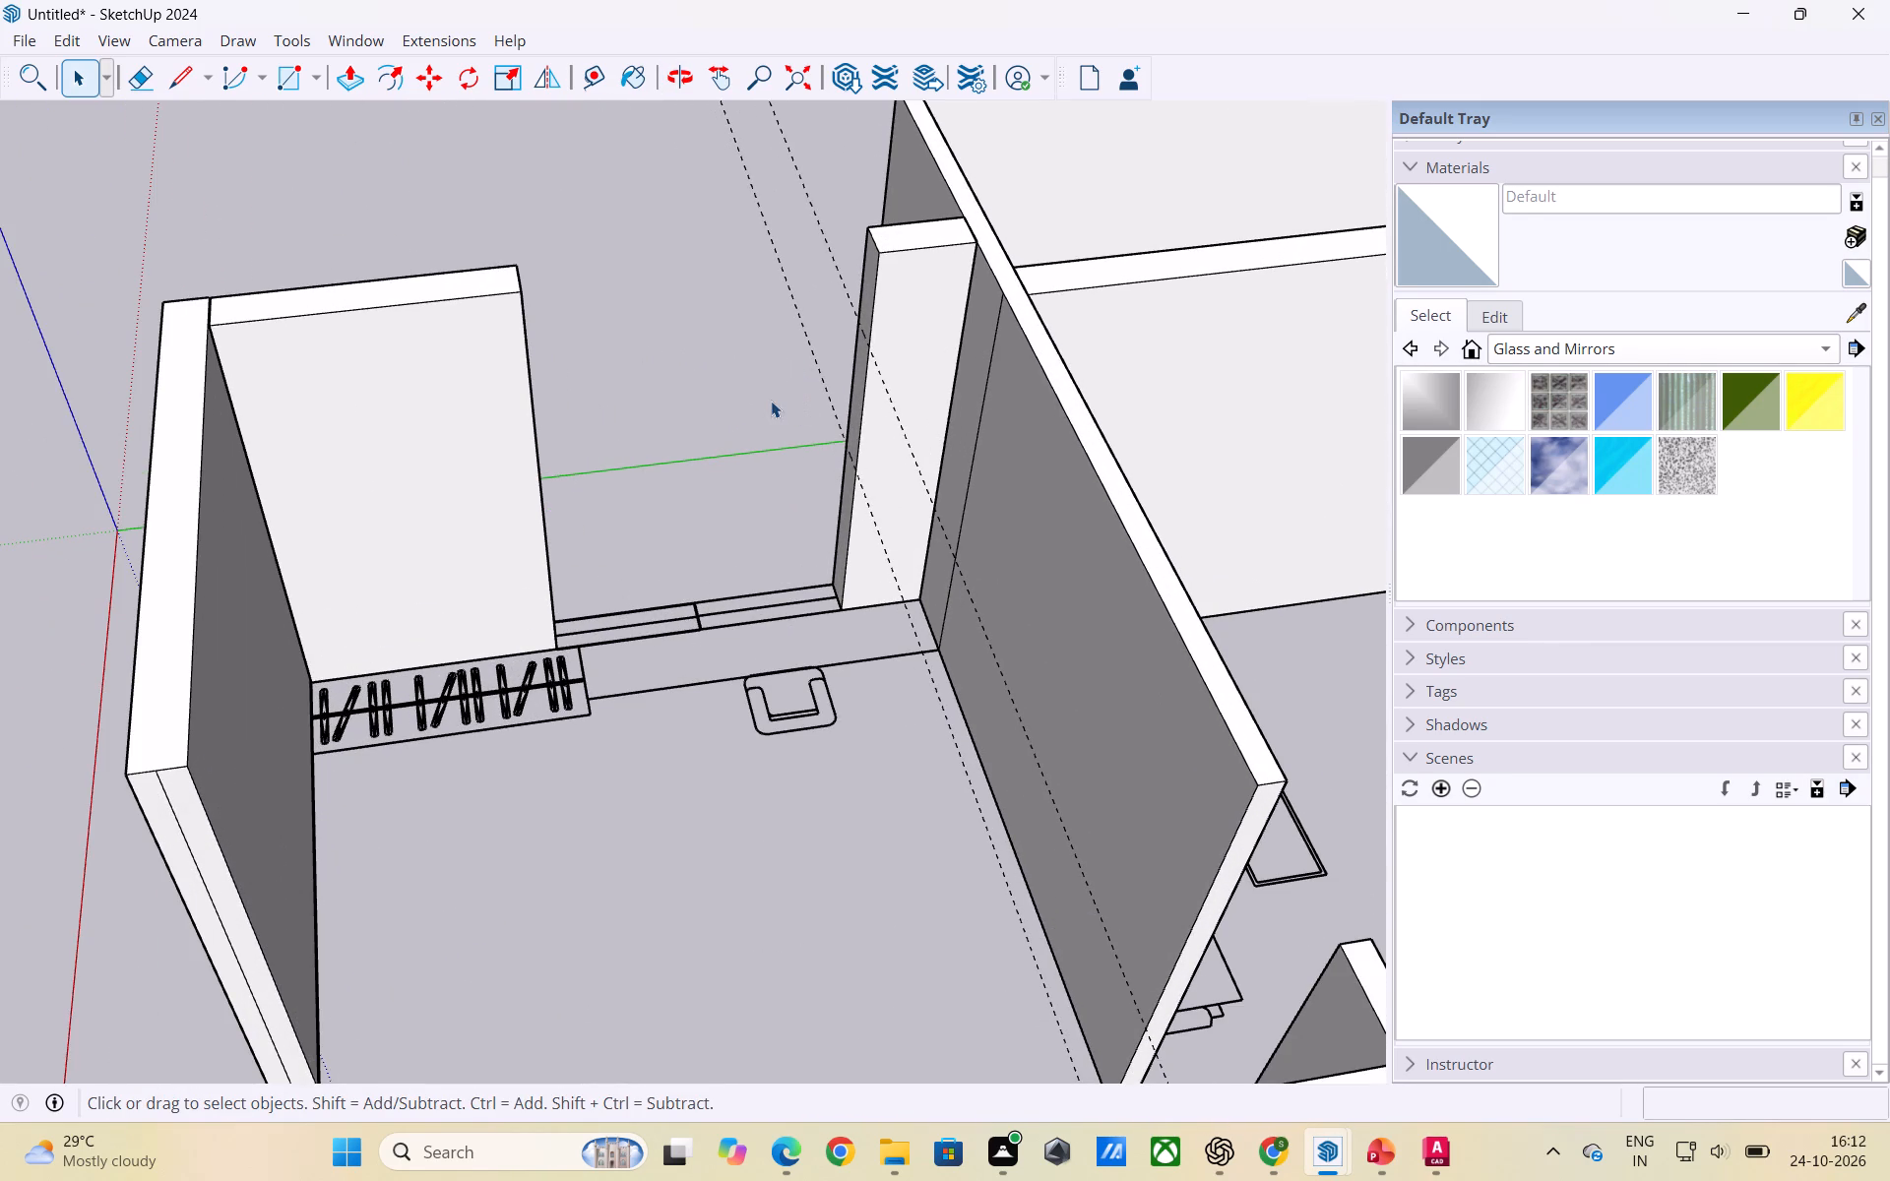
pyautogui.moveTo(785, 413); pyautogui.dragTo(907, 434, button='middle')
pyautogui.scroll(3, 910, 456)
pyautogui.moveTo(898, 462); pyautogui.dragTo(389, 437, button='middle')
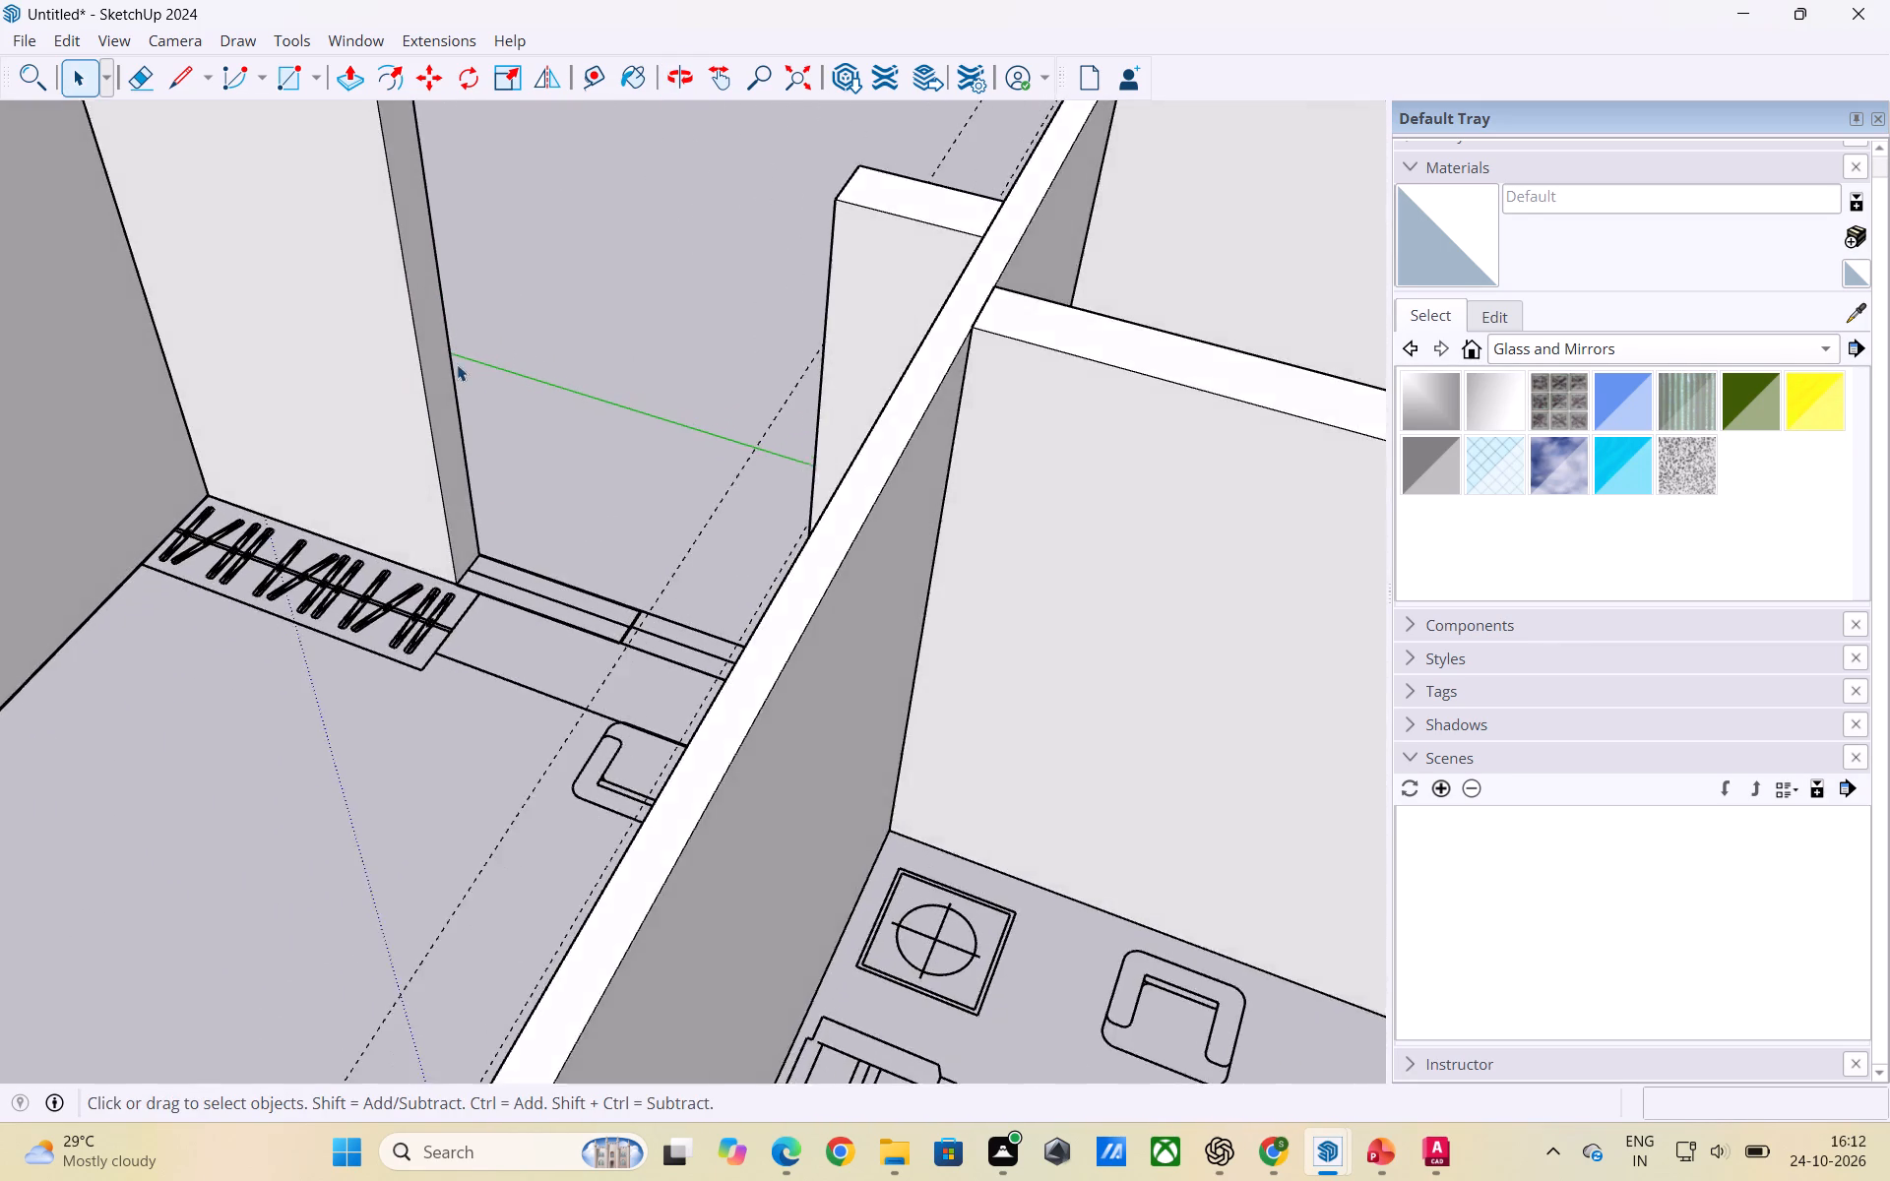
pyautogui.scroll(2, 457, 364)
pyautogui.scroll(-7, 567, 433)
pyautogui.moveTo(553, 395); pyautogui.dragTo(365, 385, button='middle')
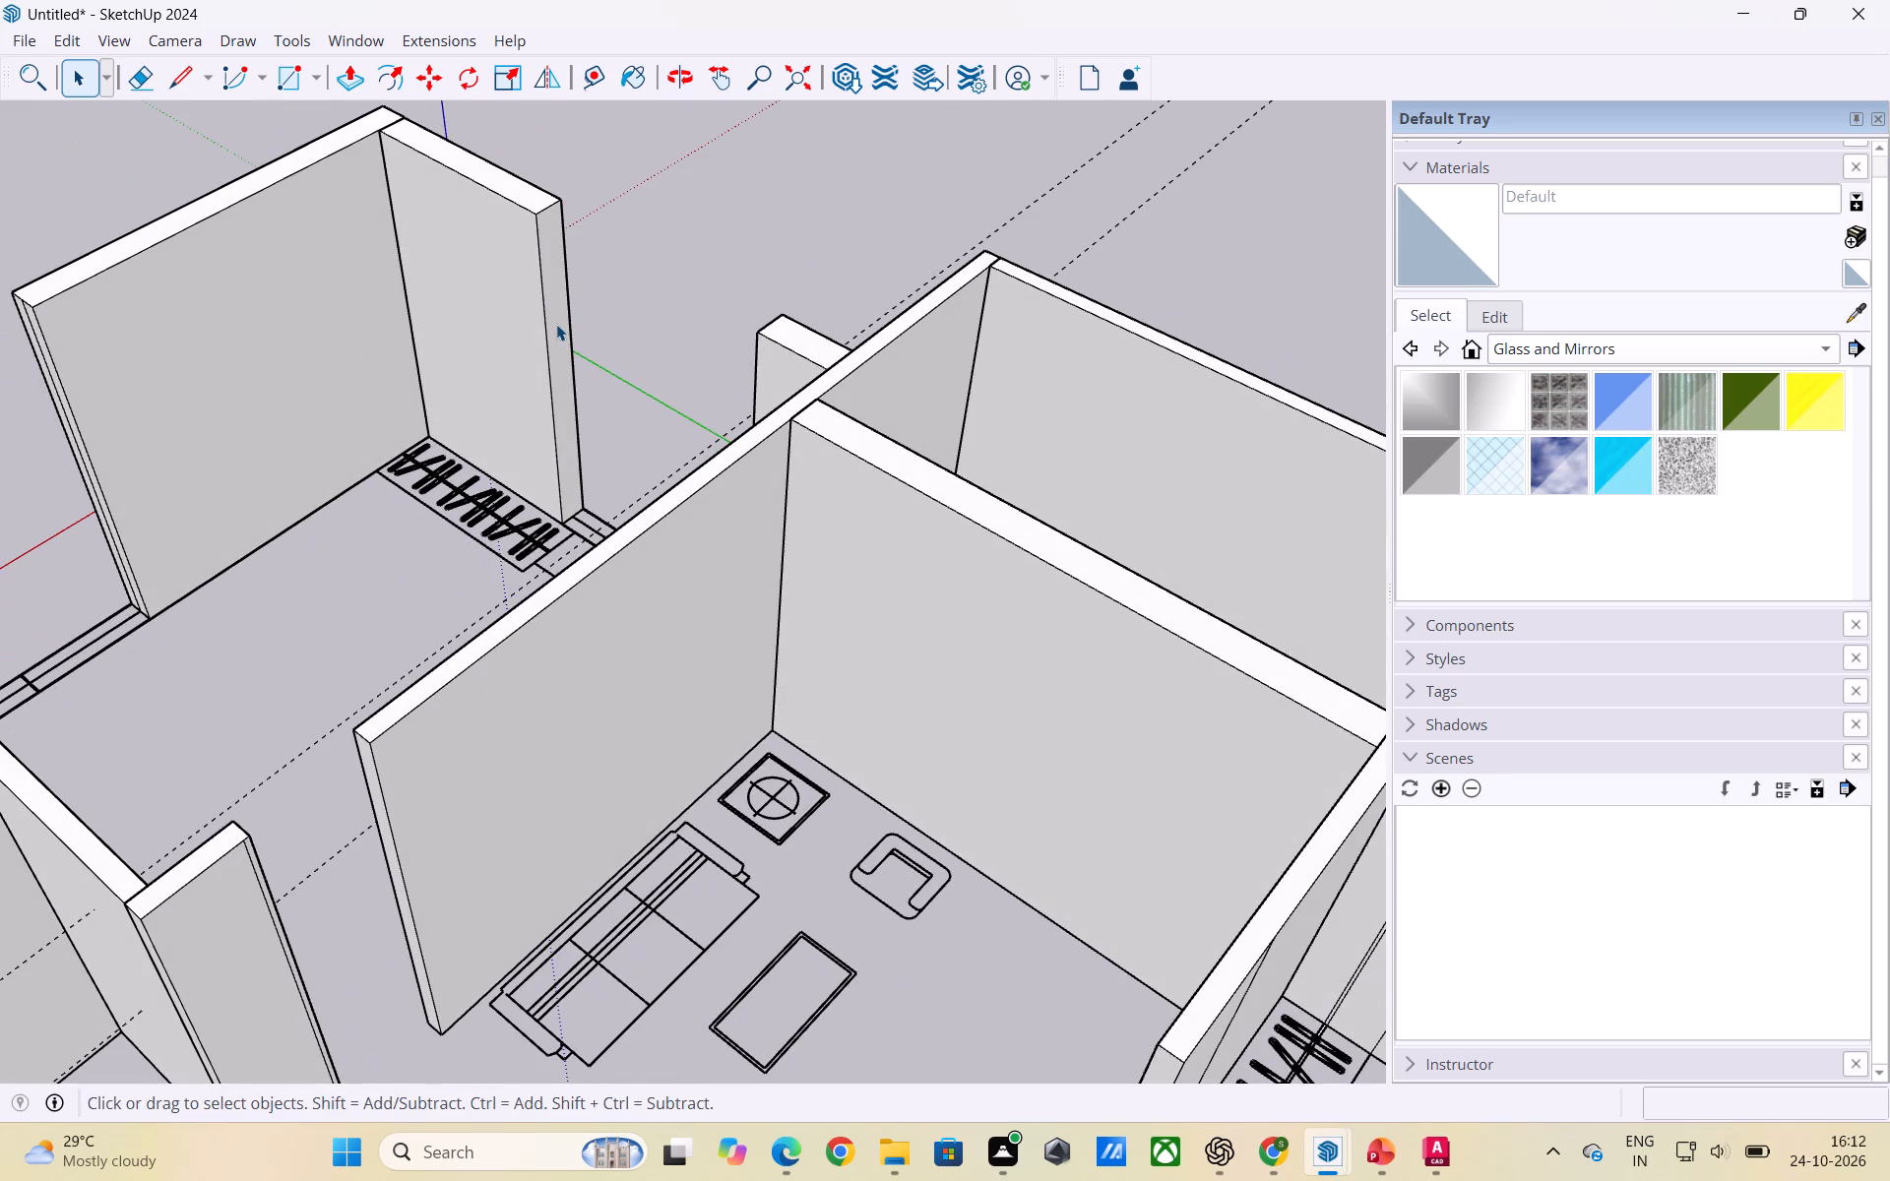
pyautogui.tripleClick(556, 324)
pyautogui.click(556, 324)
pyautogui.click(558, 331)
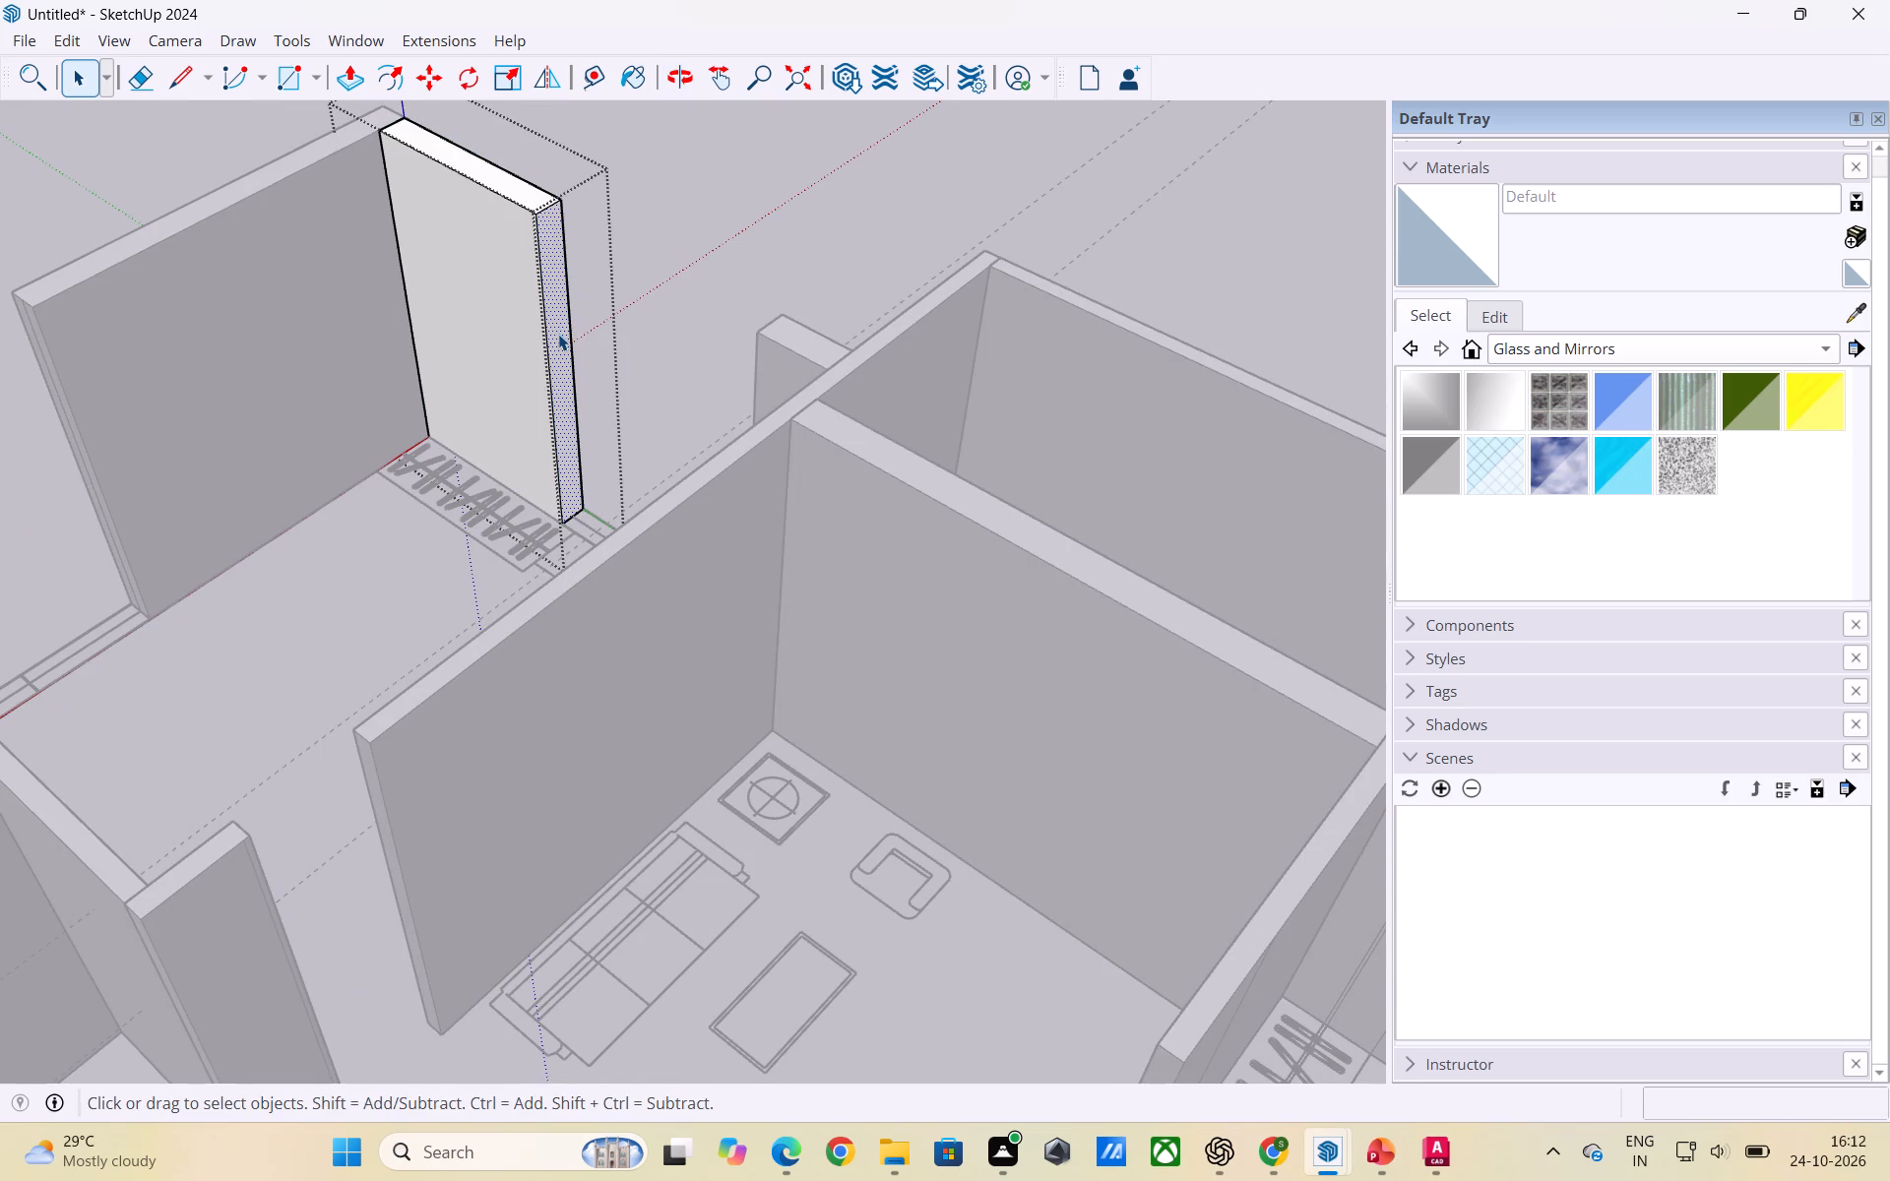
pyautogui.press('t')
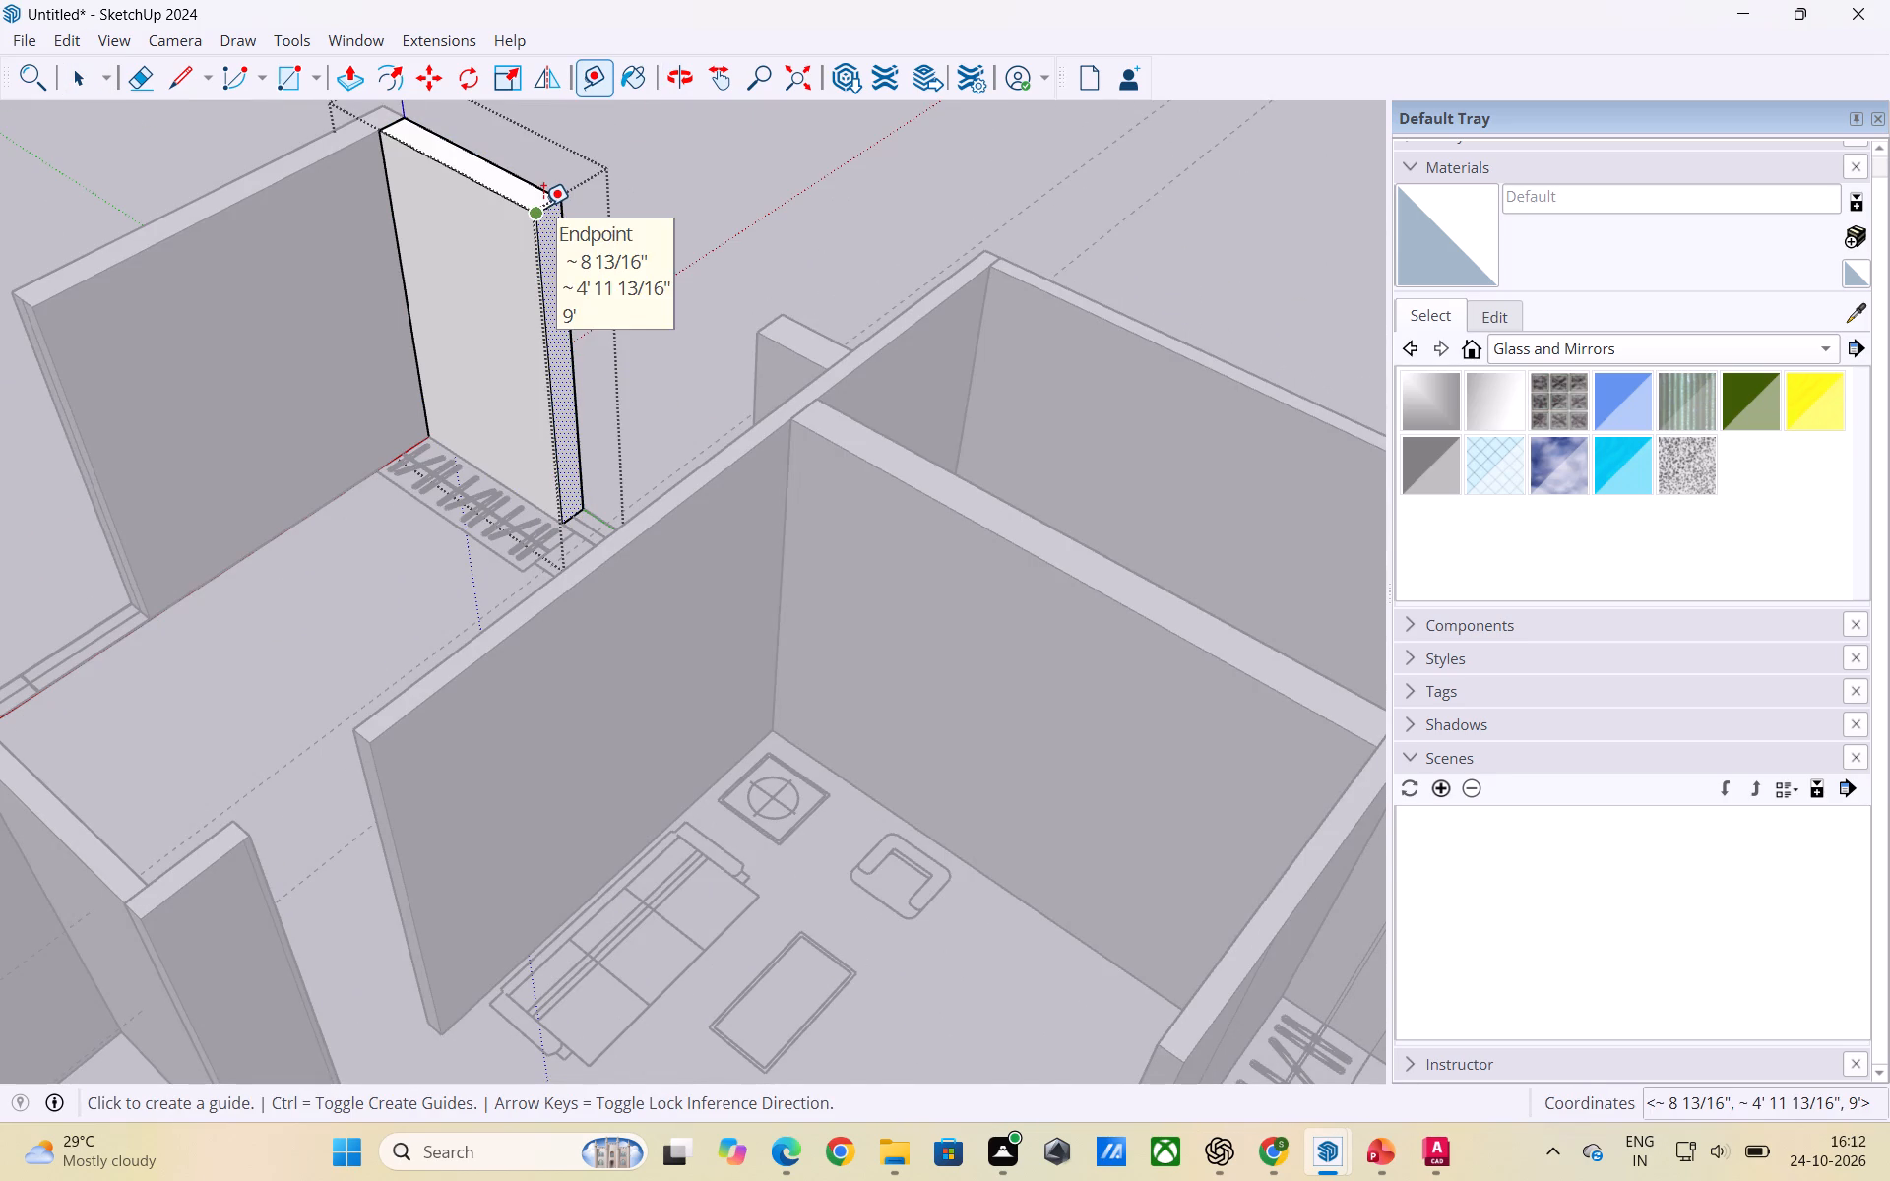
pyautogui.scroll(5, 543, 206)
pyautogui.moveTo(533, 256); pyautogui.dragTo(406, 280, button='middle')
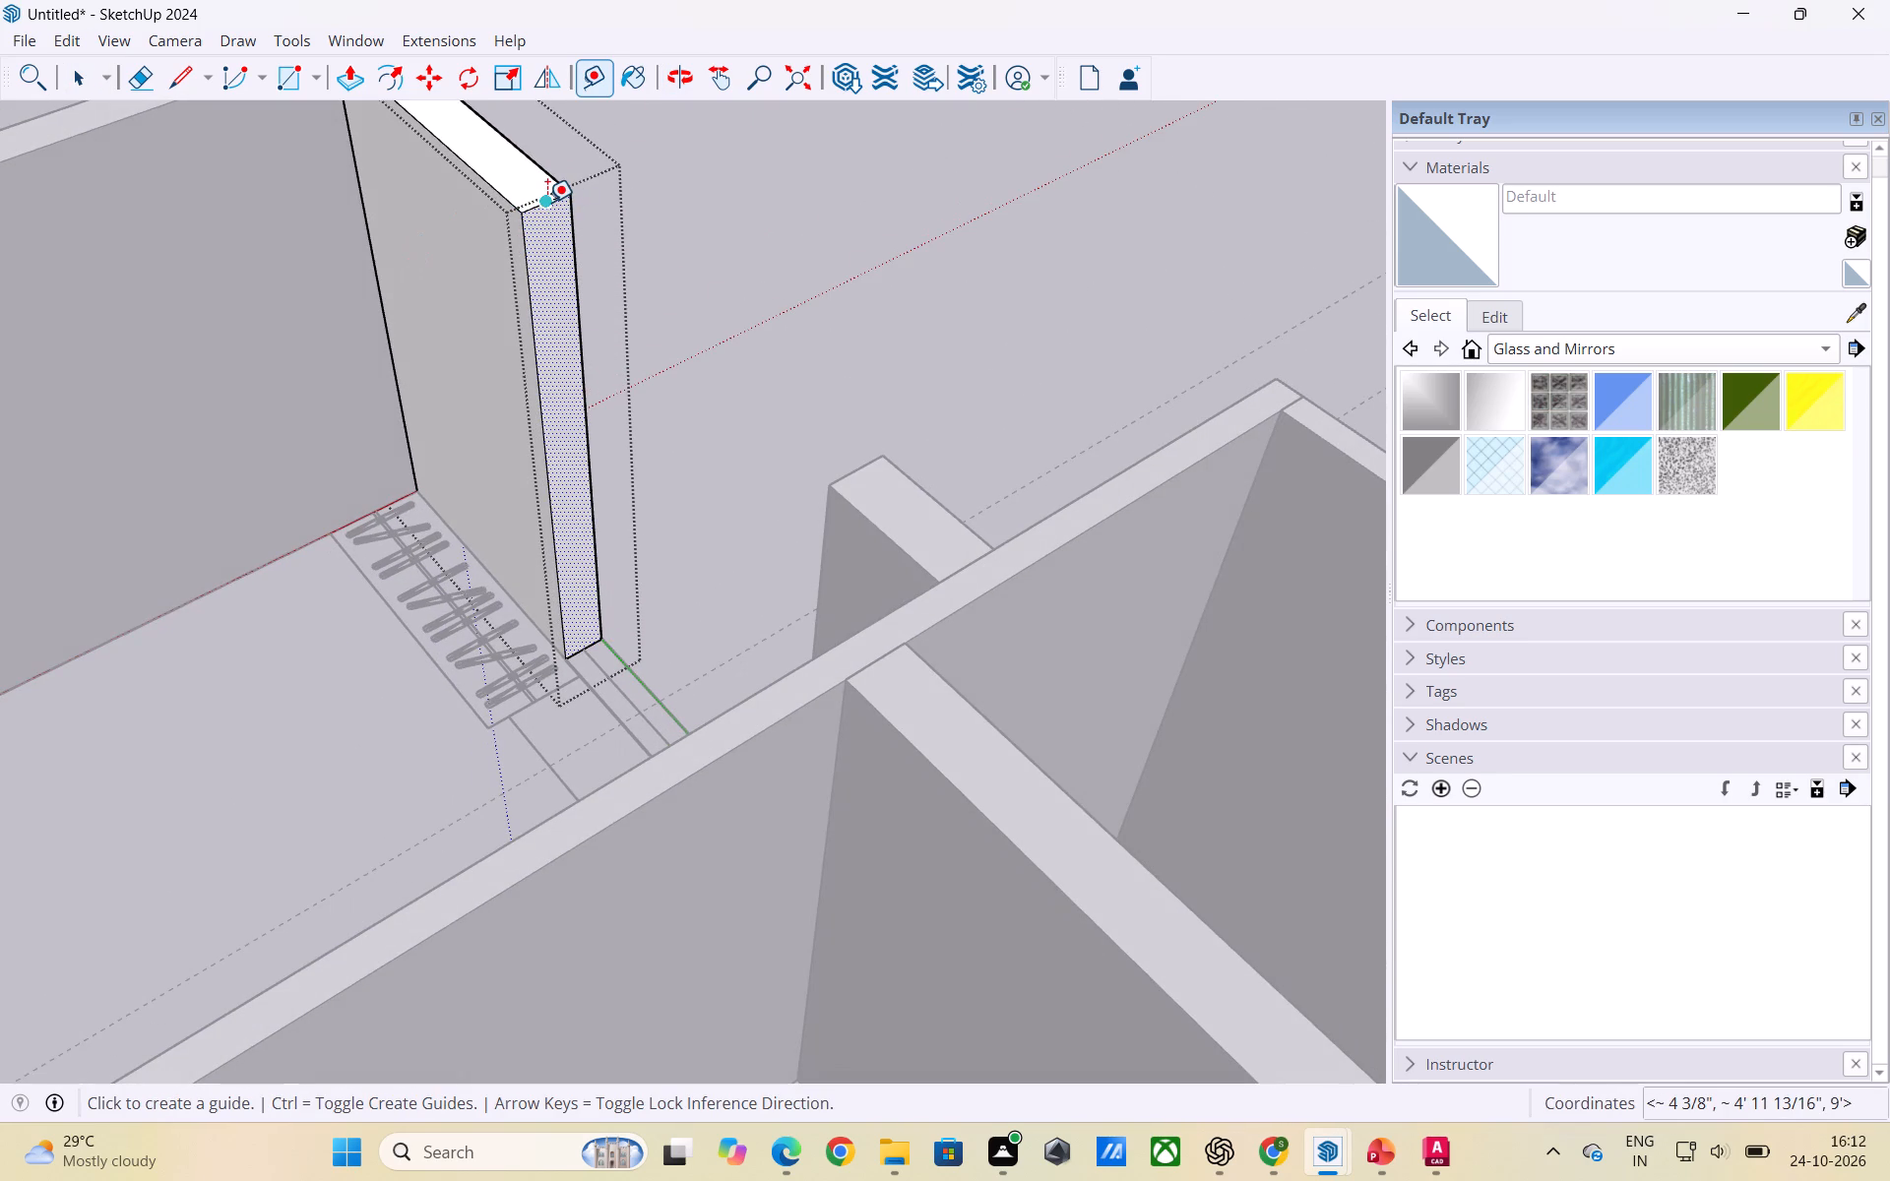
pyautogui.click(547, 202)
pyautogui.write("3'")
pyautogui.press('Return')
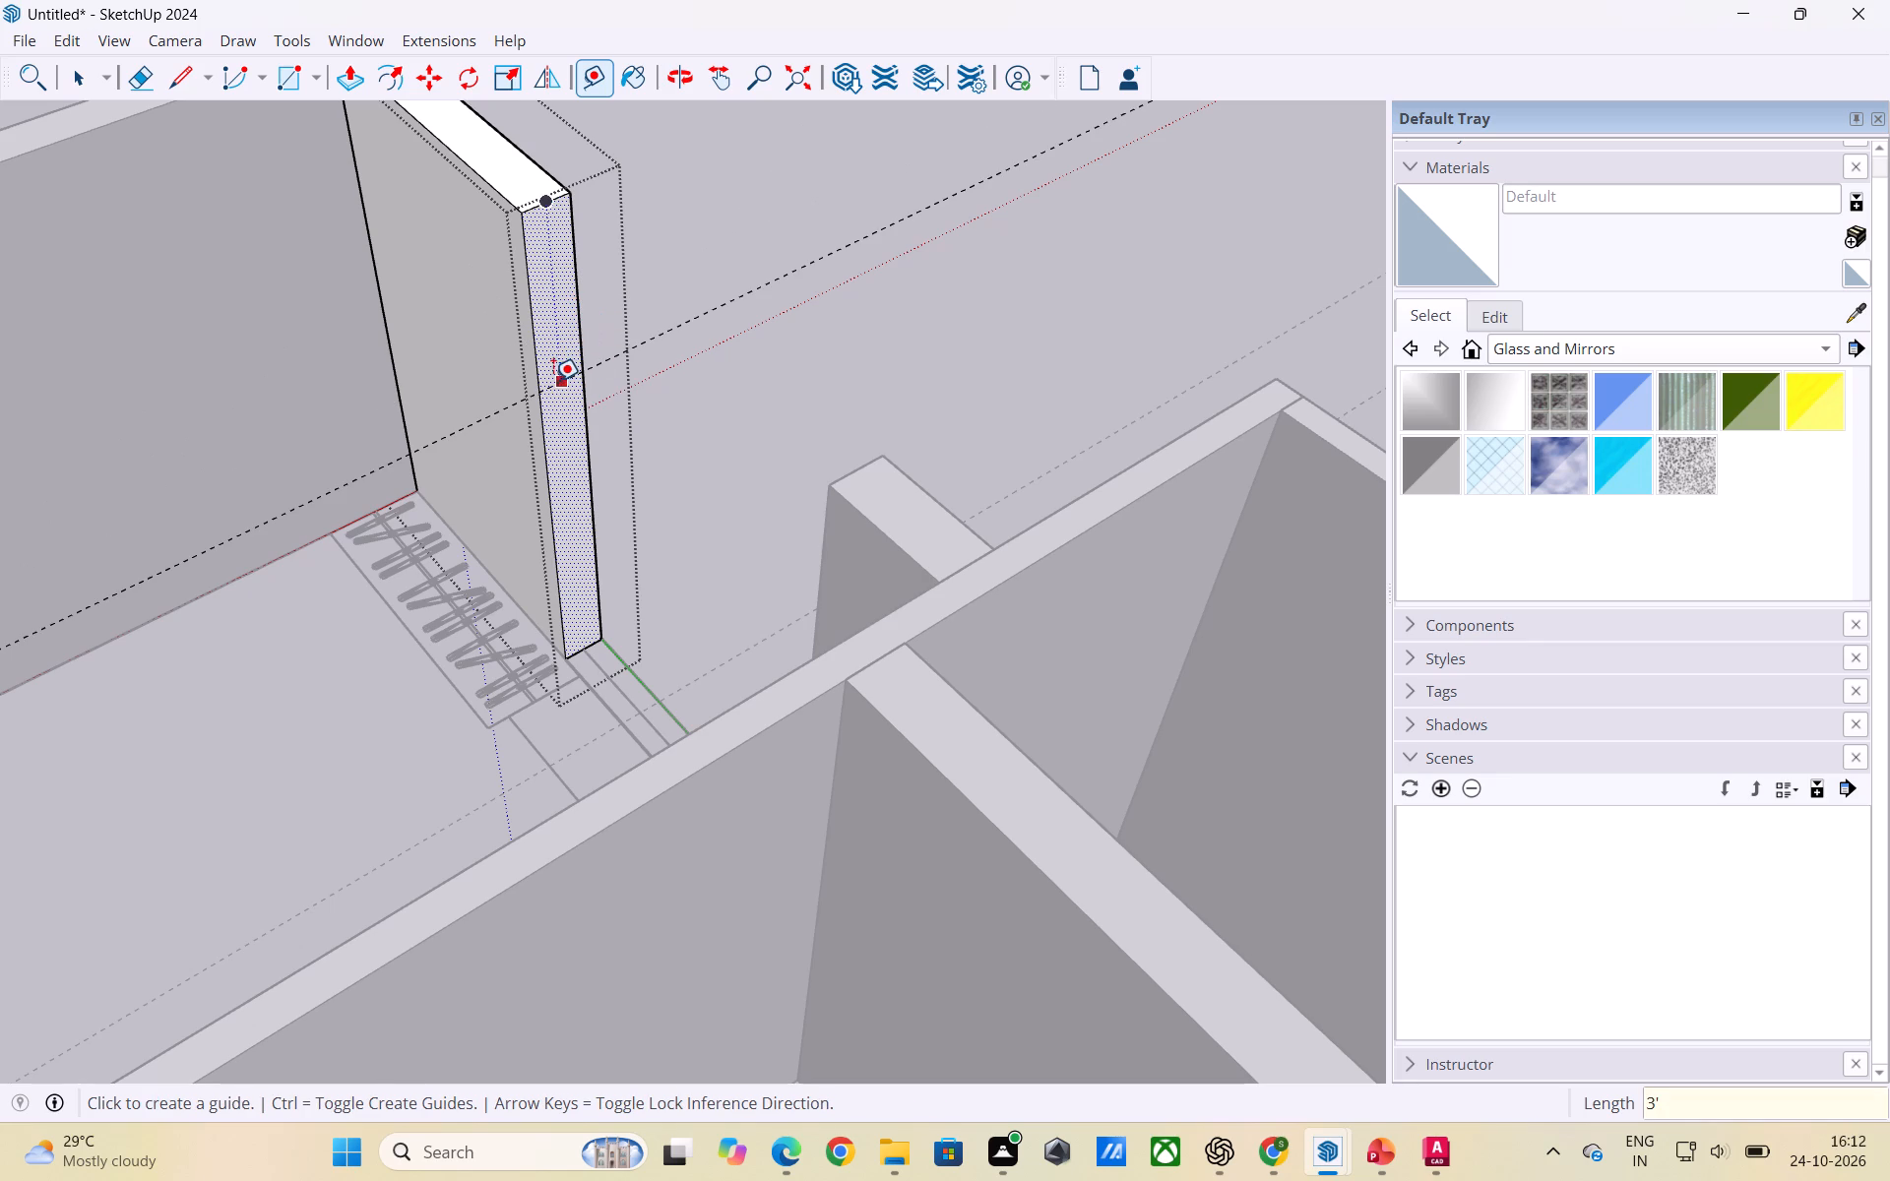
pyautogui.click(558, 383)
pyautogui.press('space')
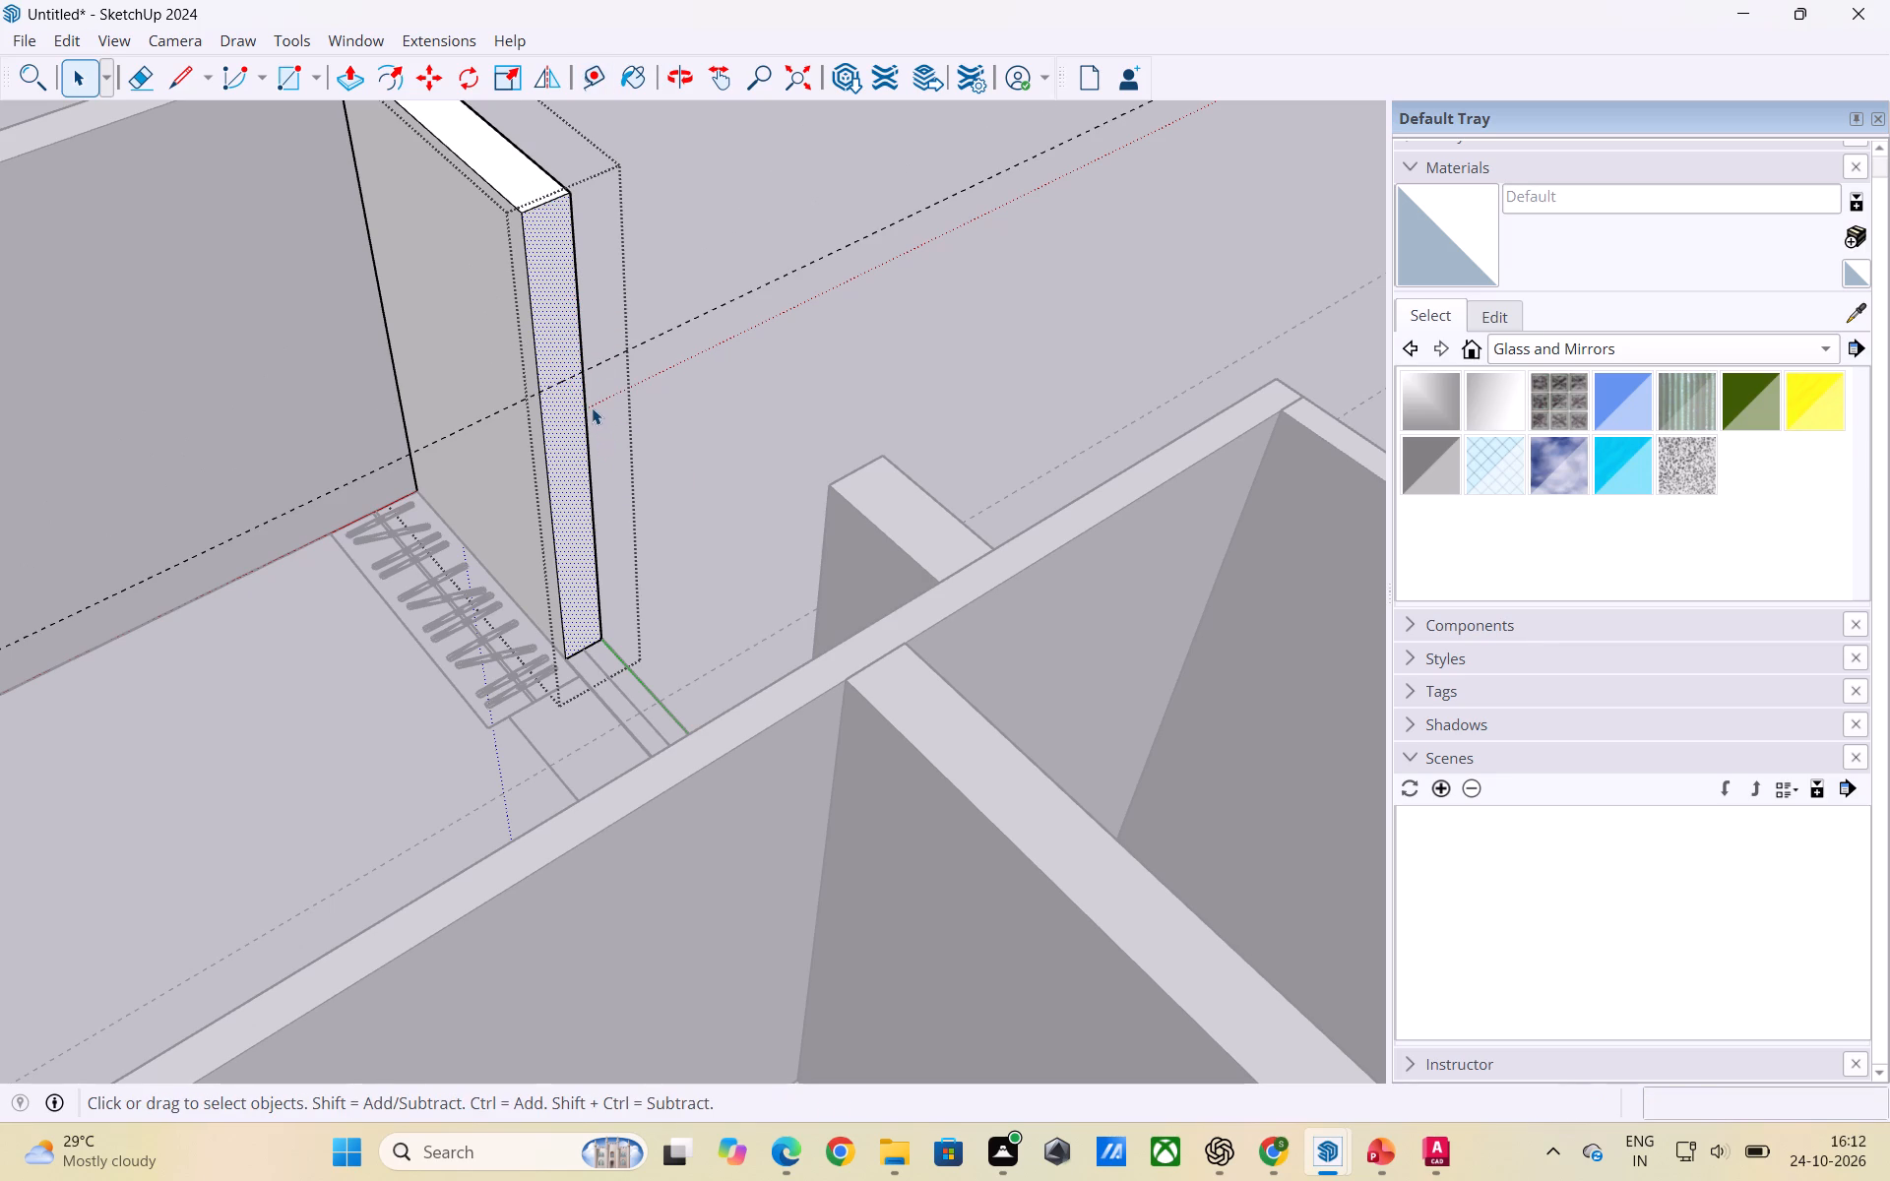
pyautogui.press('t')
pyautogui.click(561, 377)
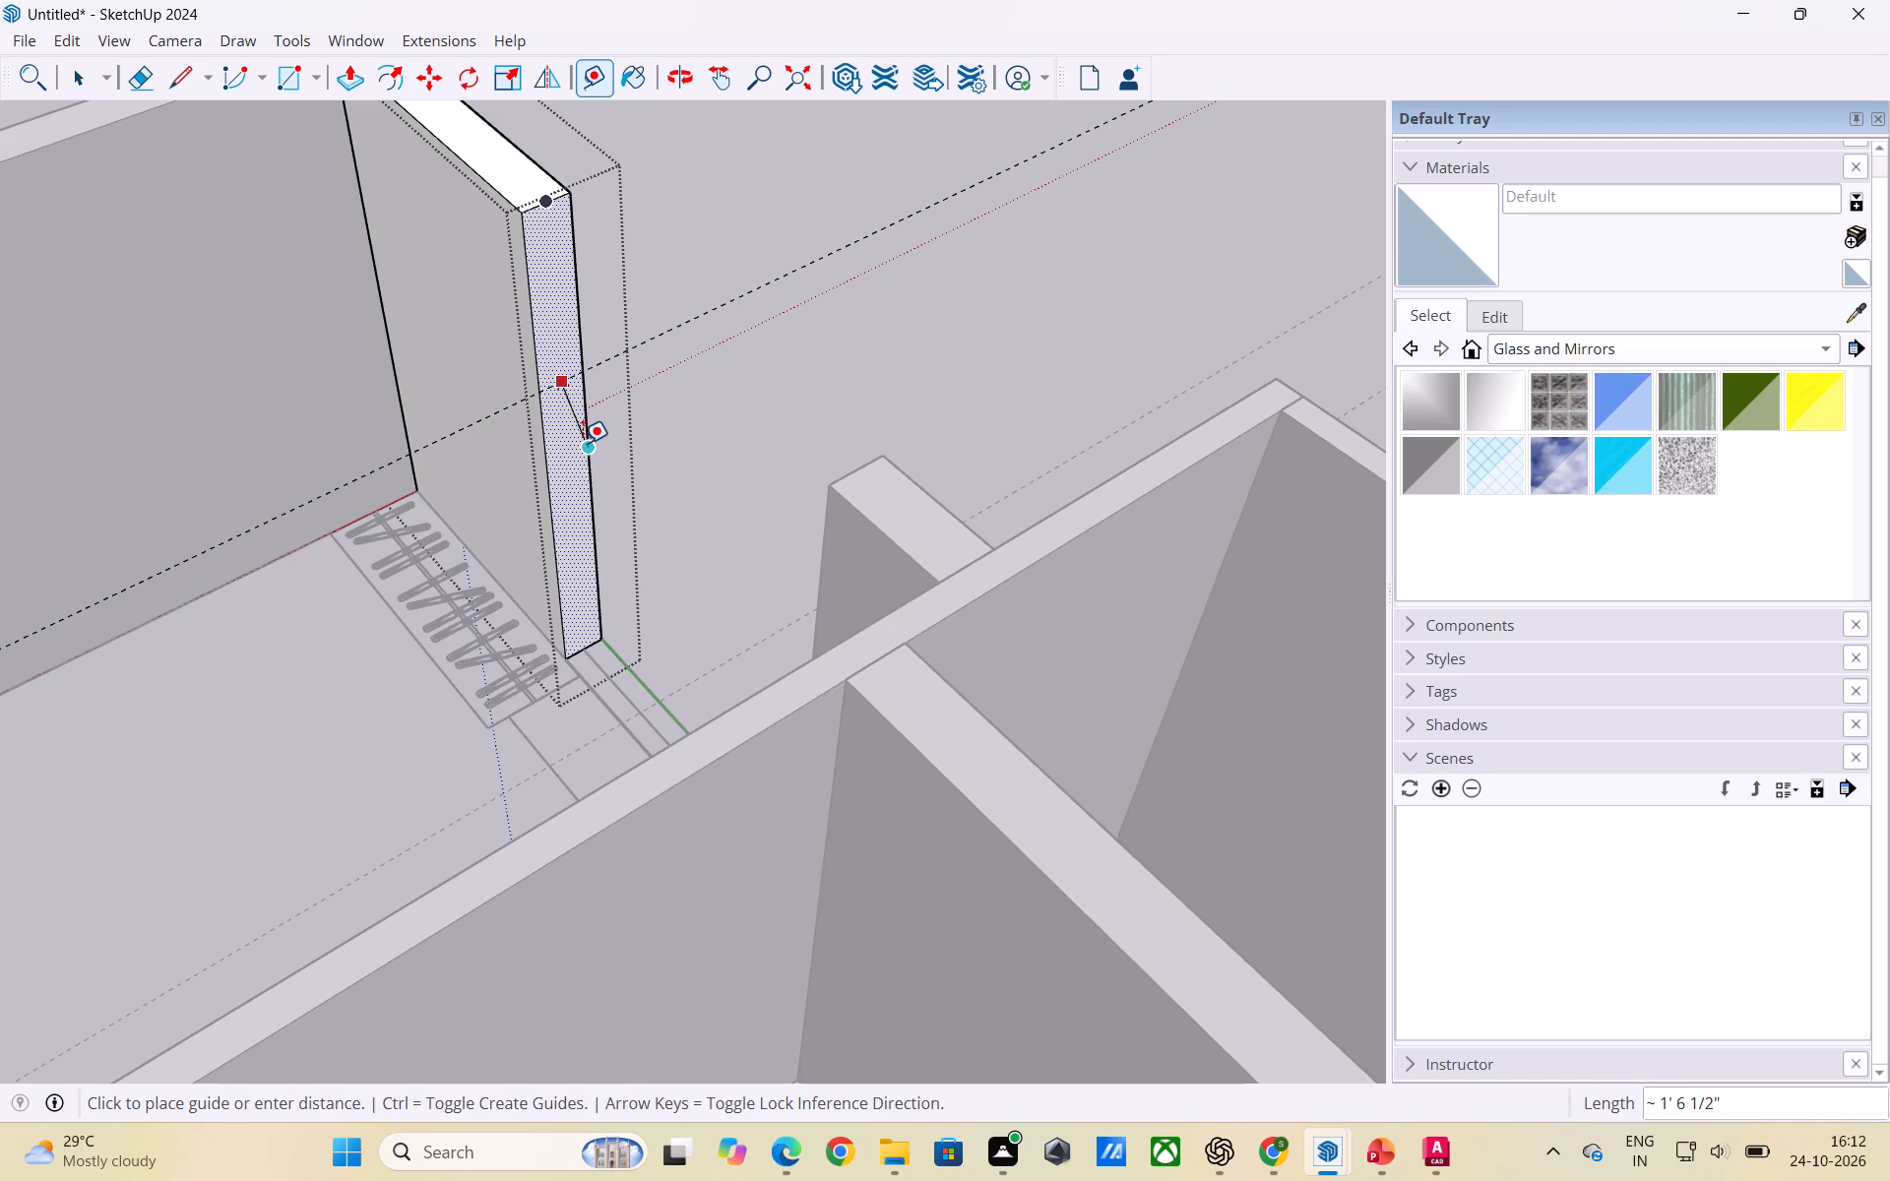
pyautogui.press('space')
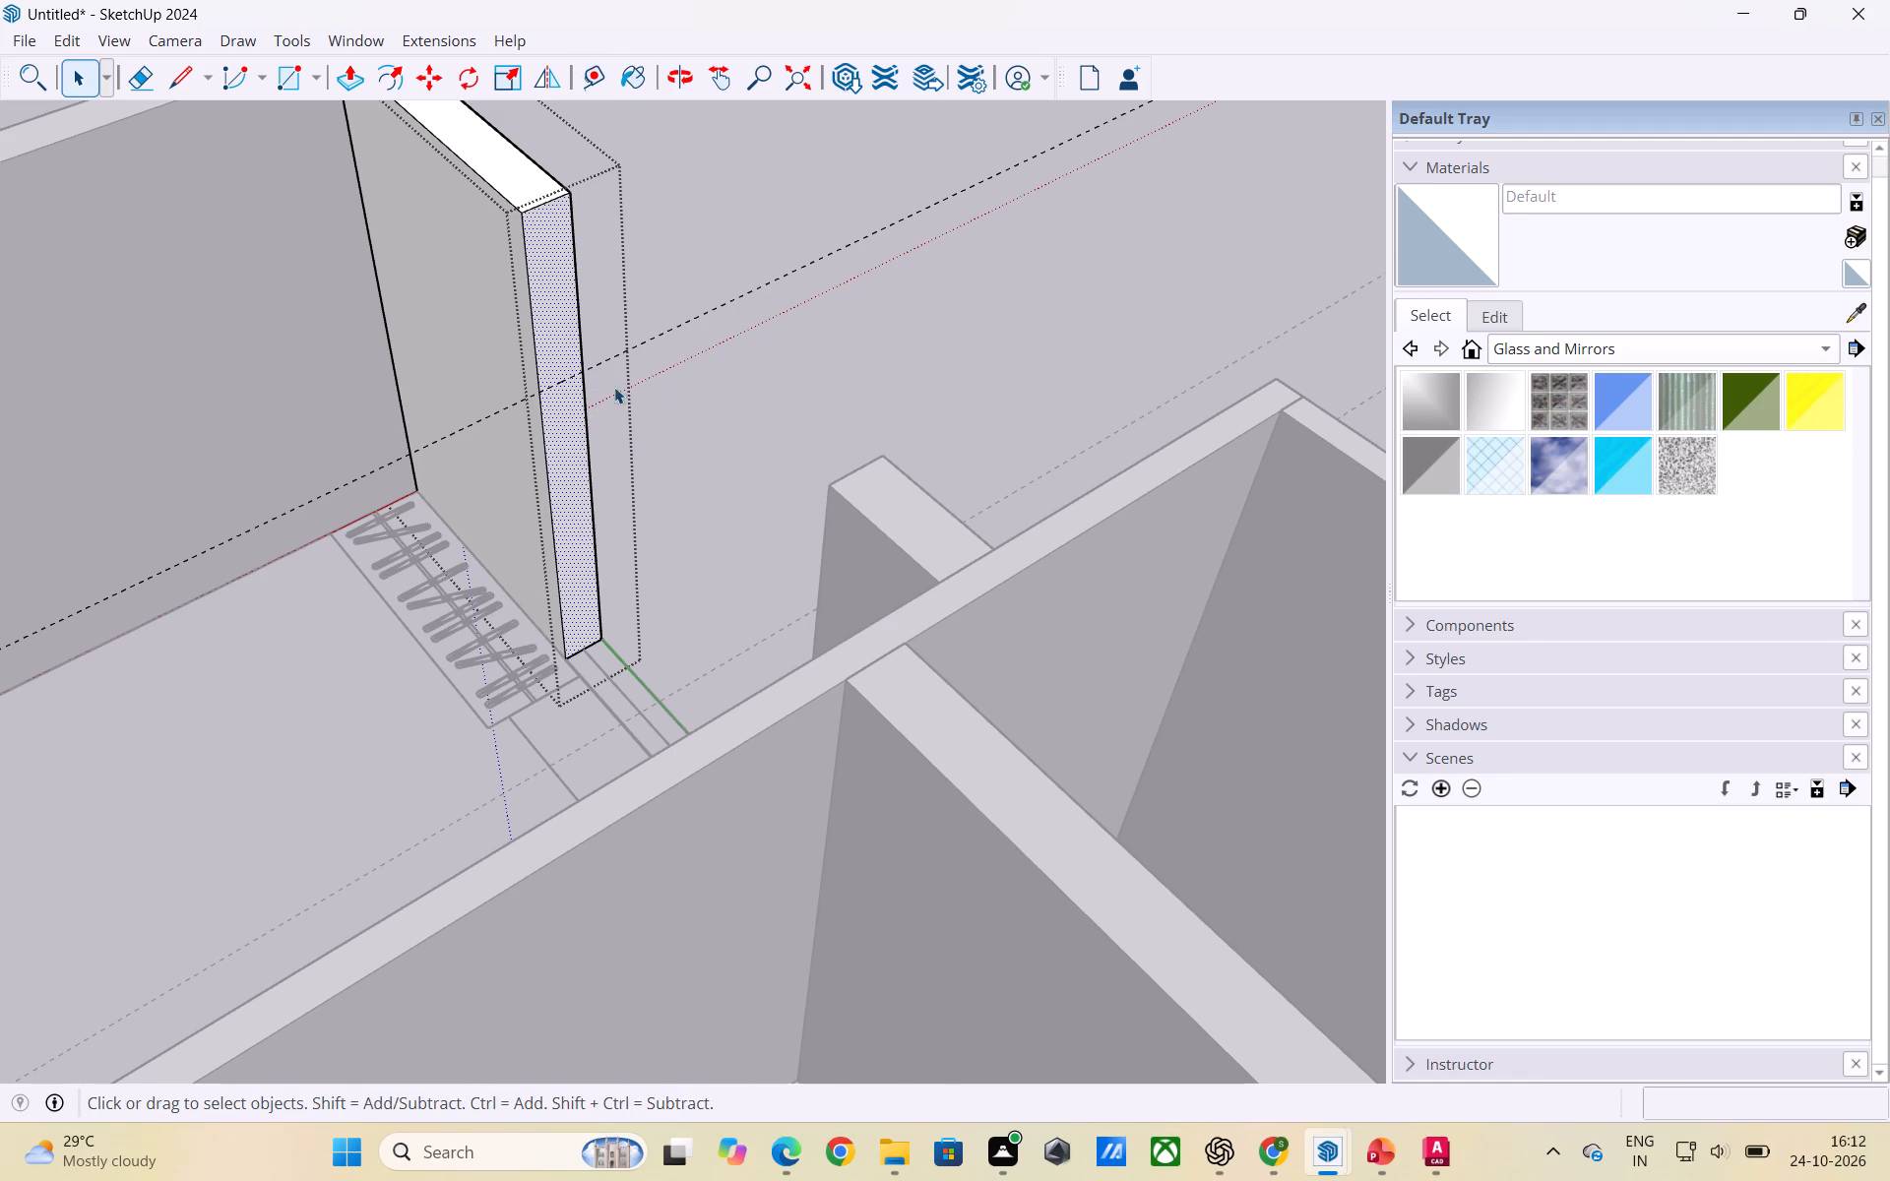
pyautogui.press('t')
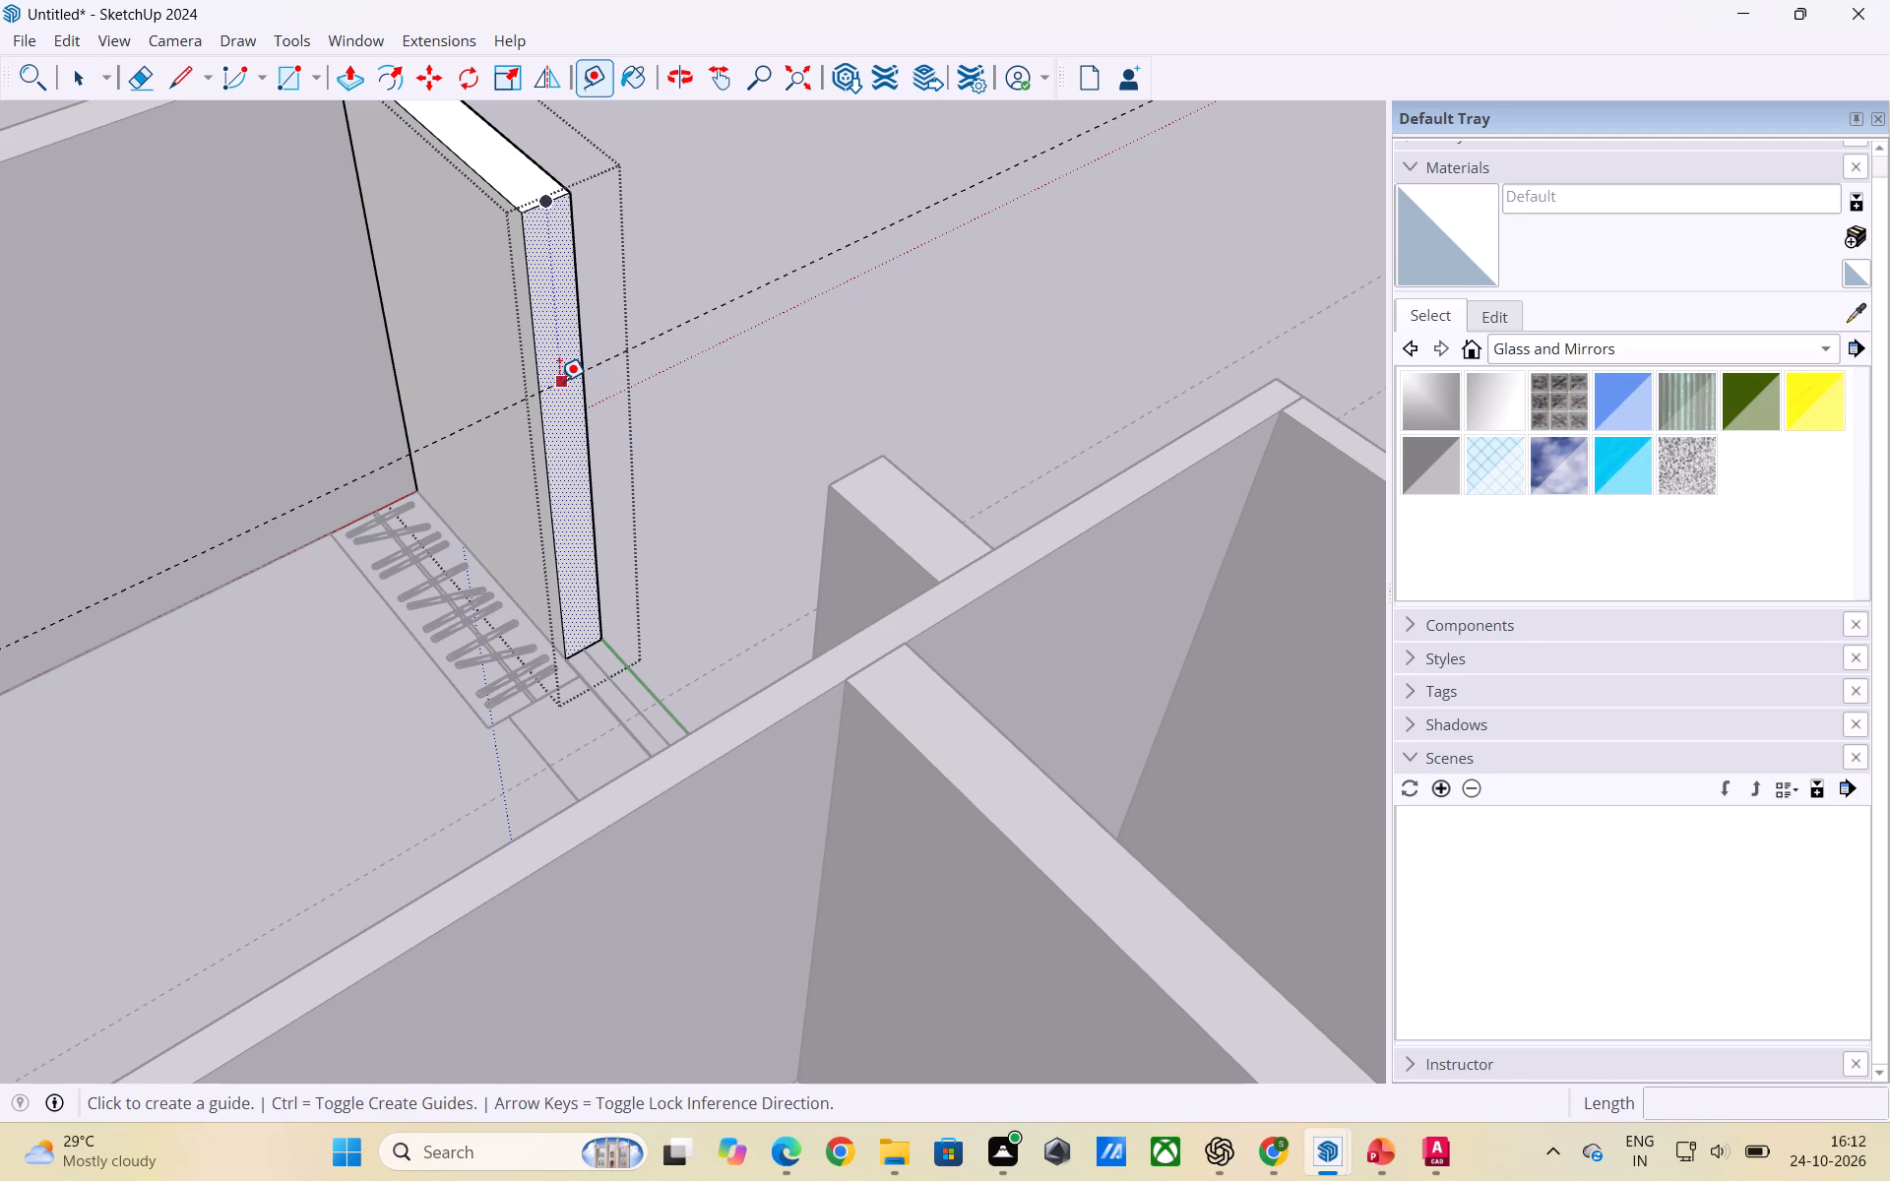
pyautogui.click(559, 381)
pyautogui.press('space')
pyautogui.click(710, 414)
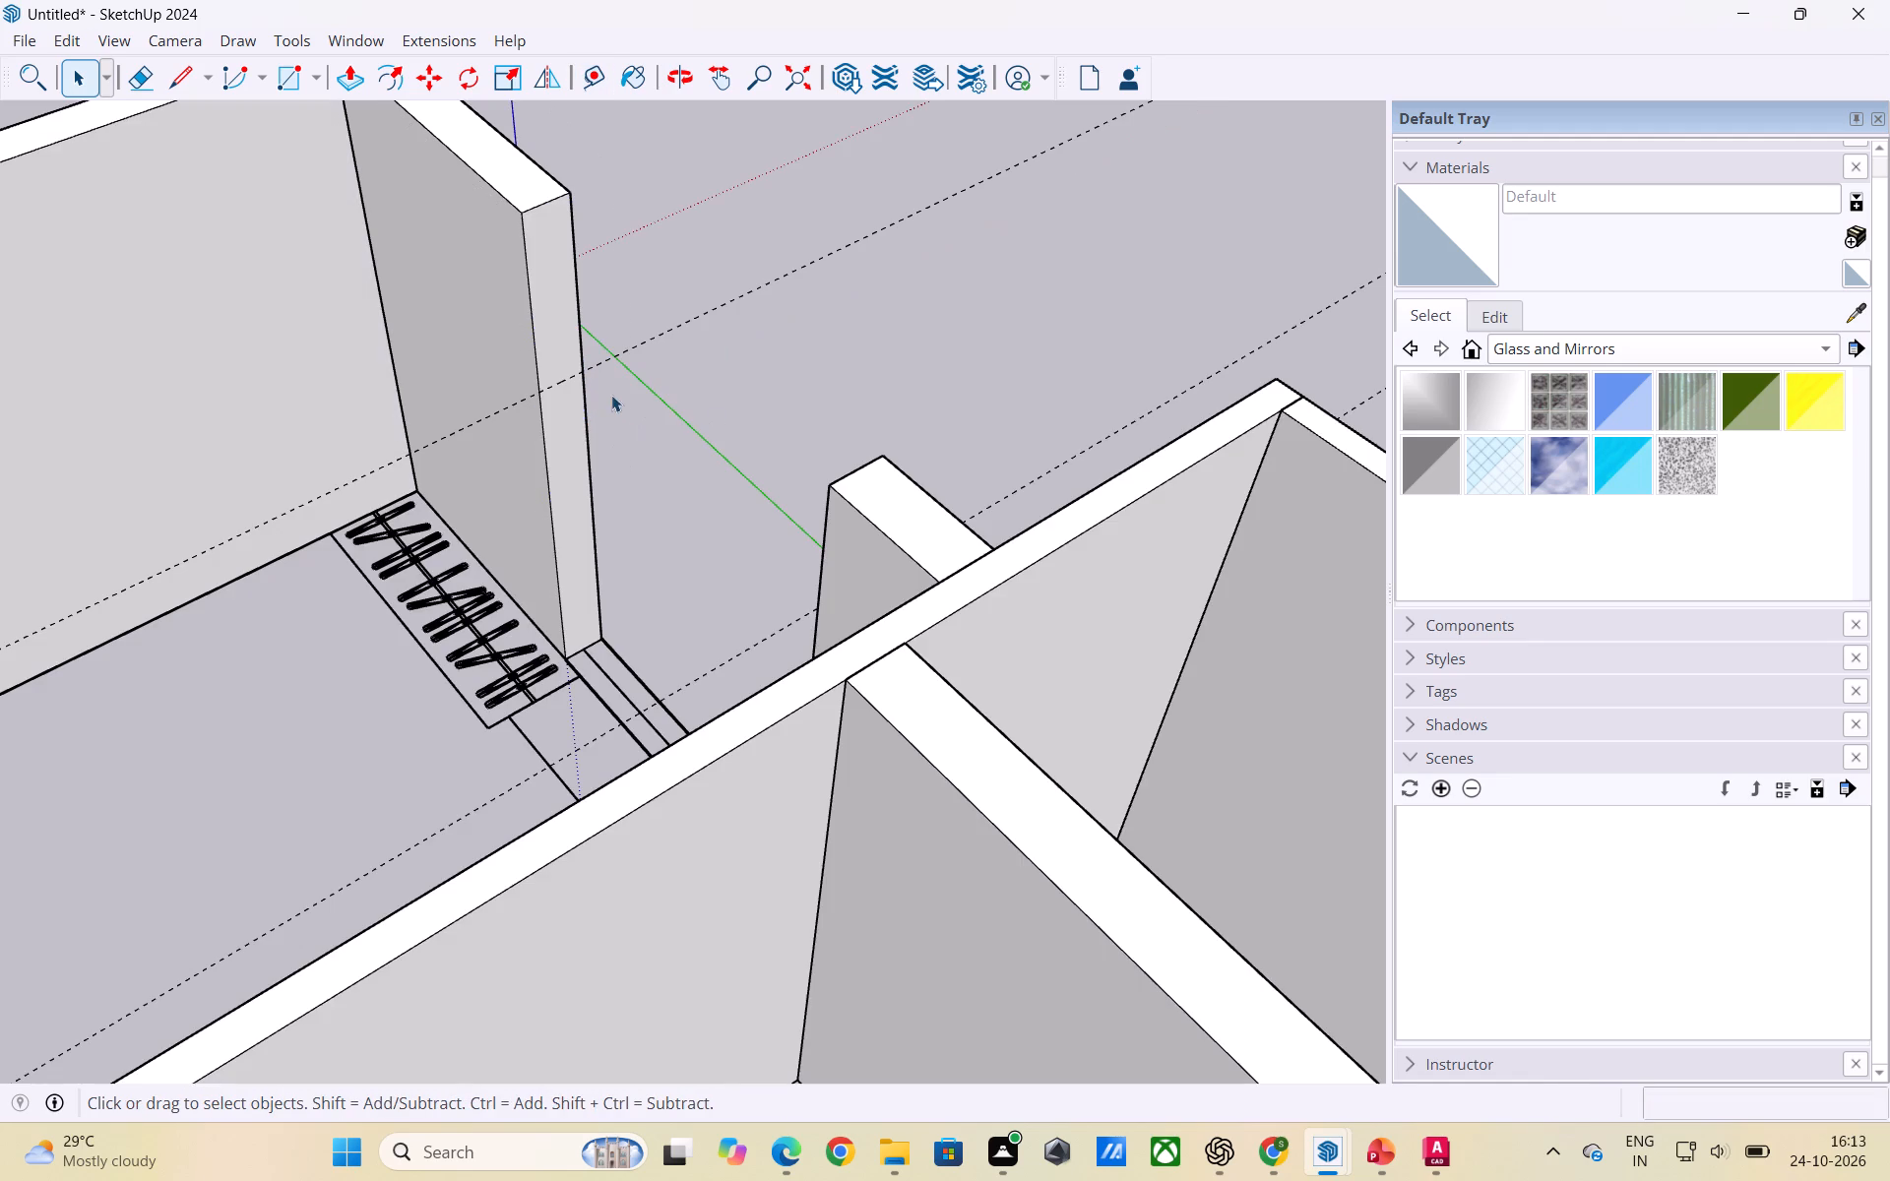
# Inside the wall group beside the wardrobe, place a guide 3' straight below the existing guide on the end face.
pyautogui.tripleClick(574, 416)
pyautogui.click(572, 419)
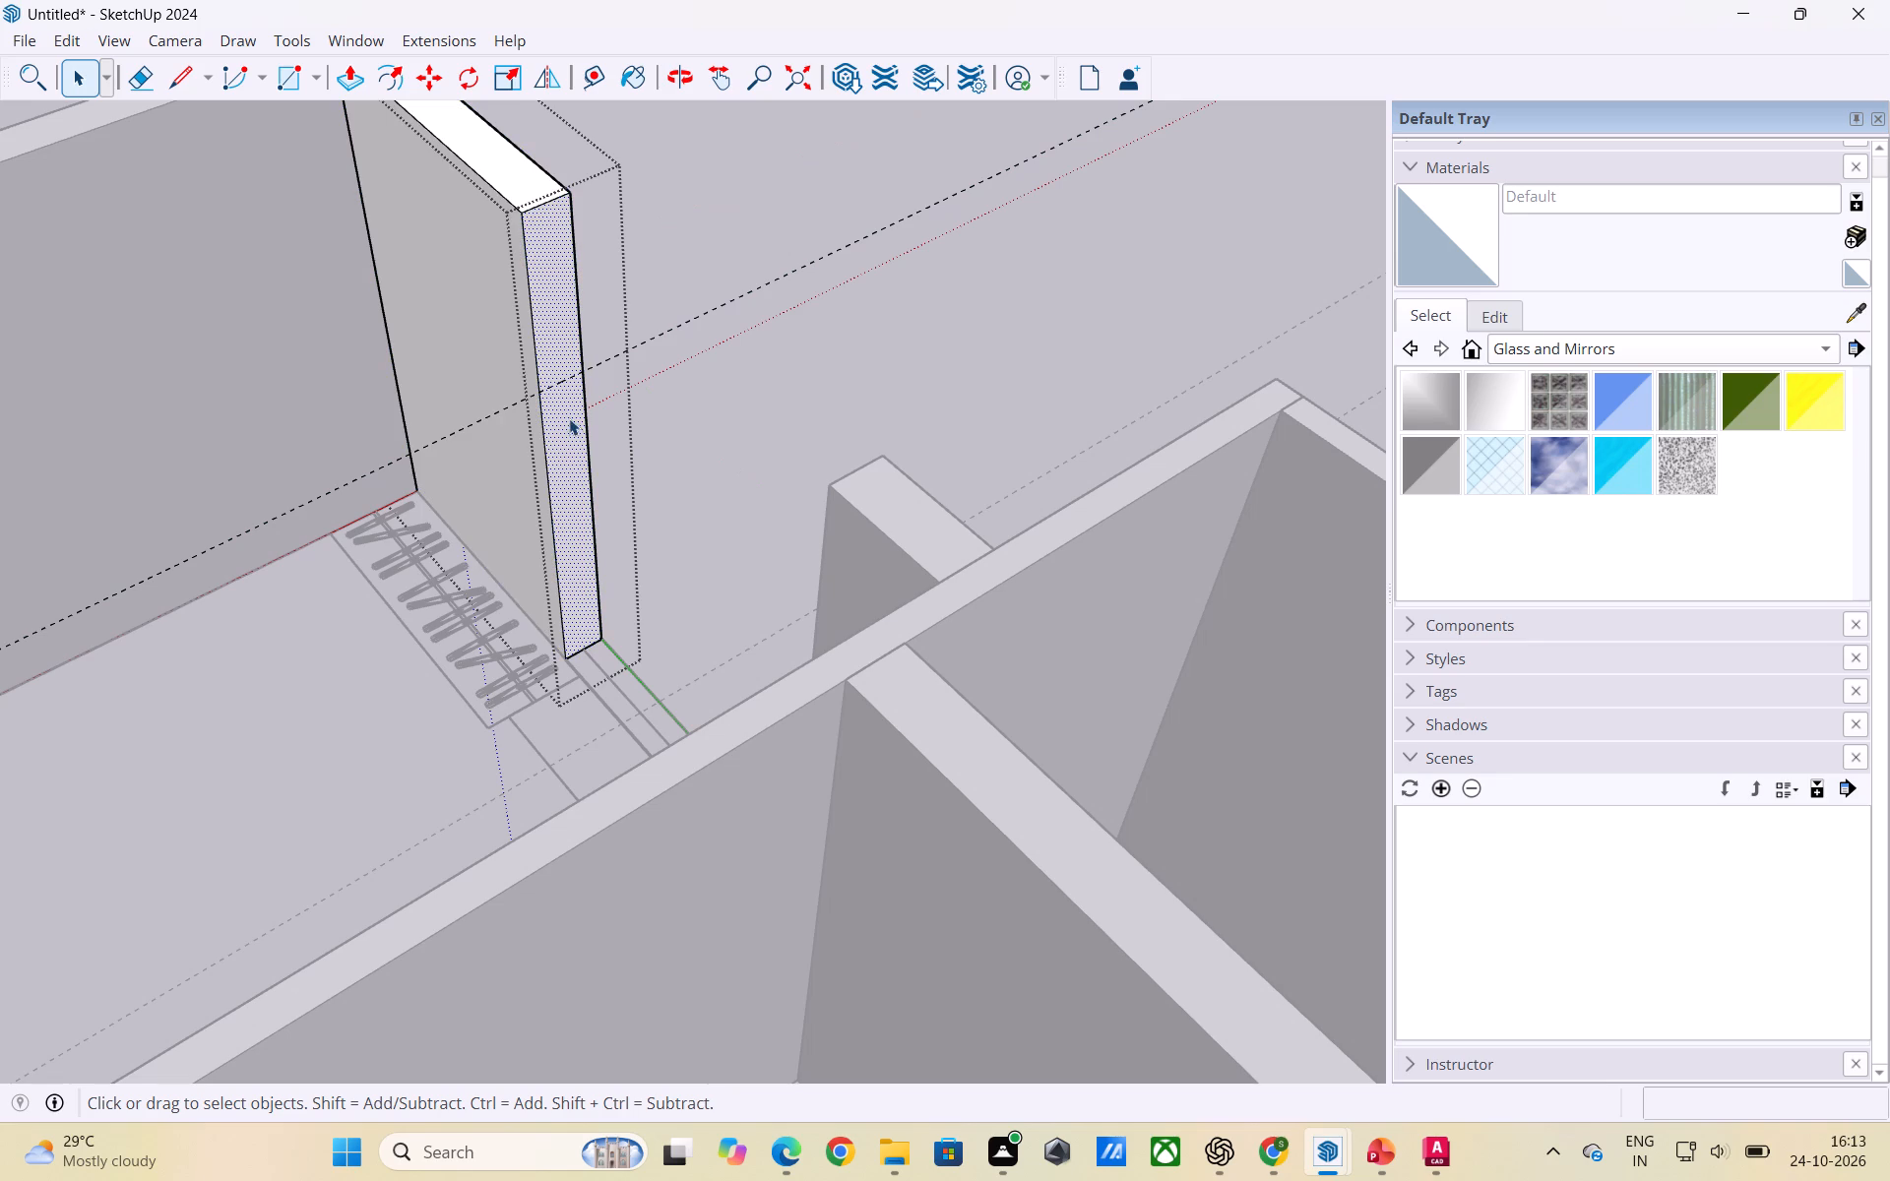
pyautogui.press('t')
pyautogui.click(562, 381)
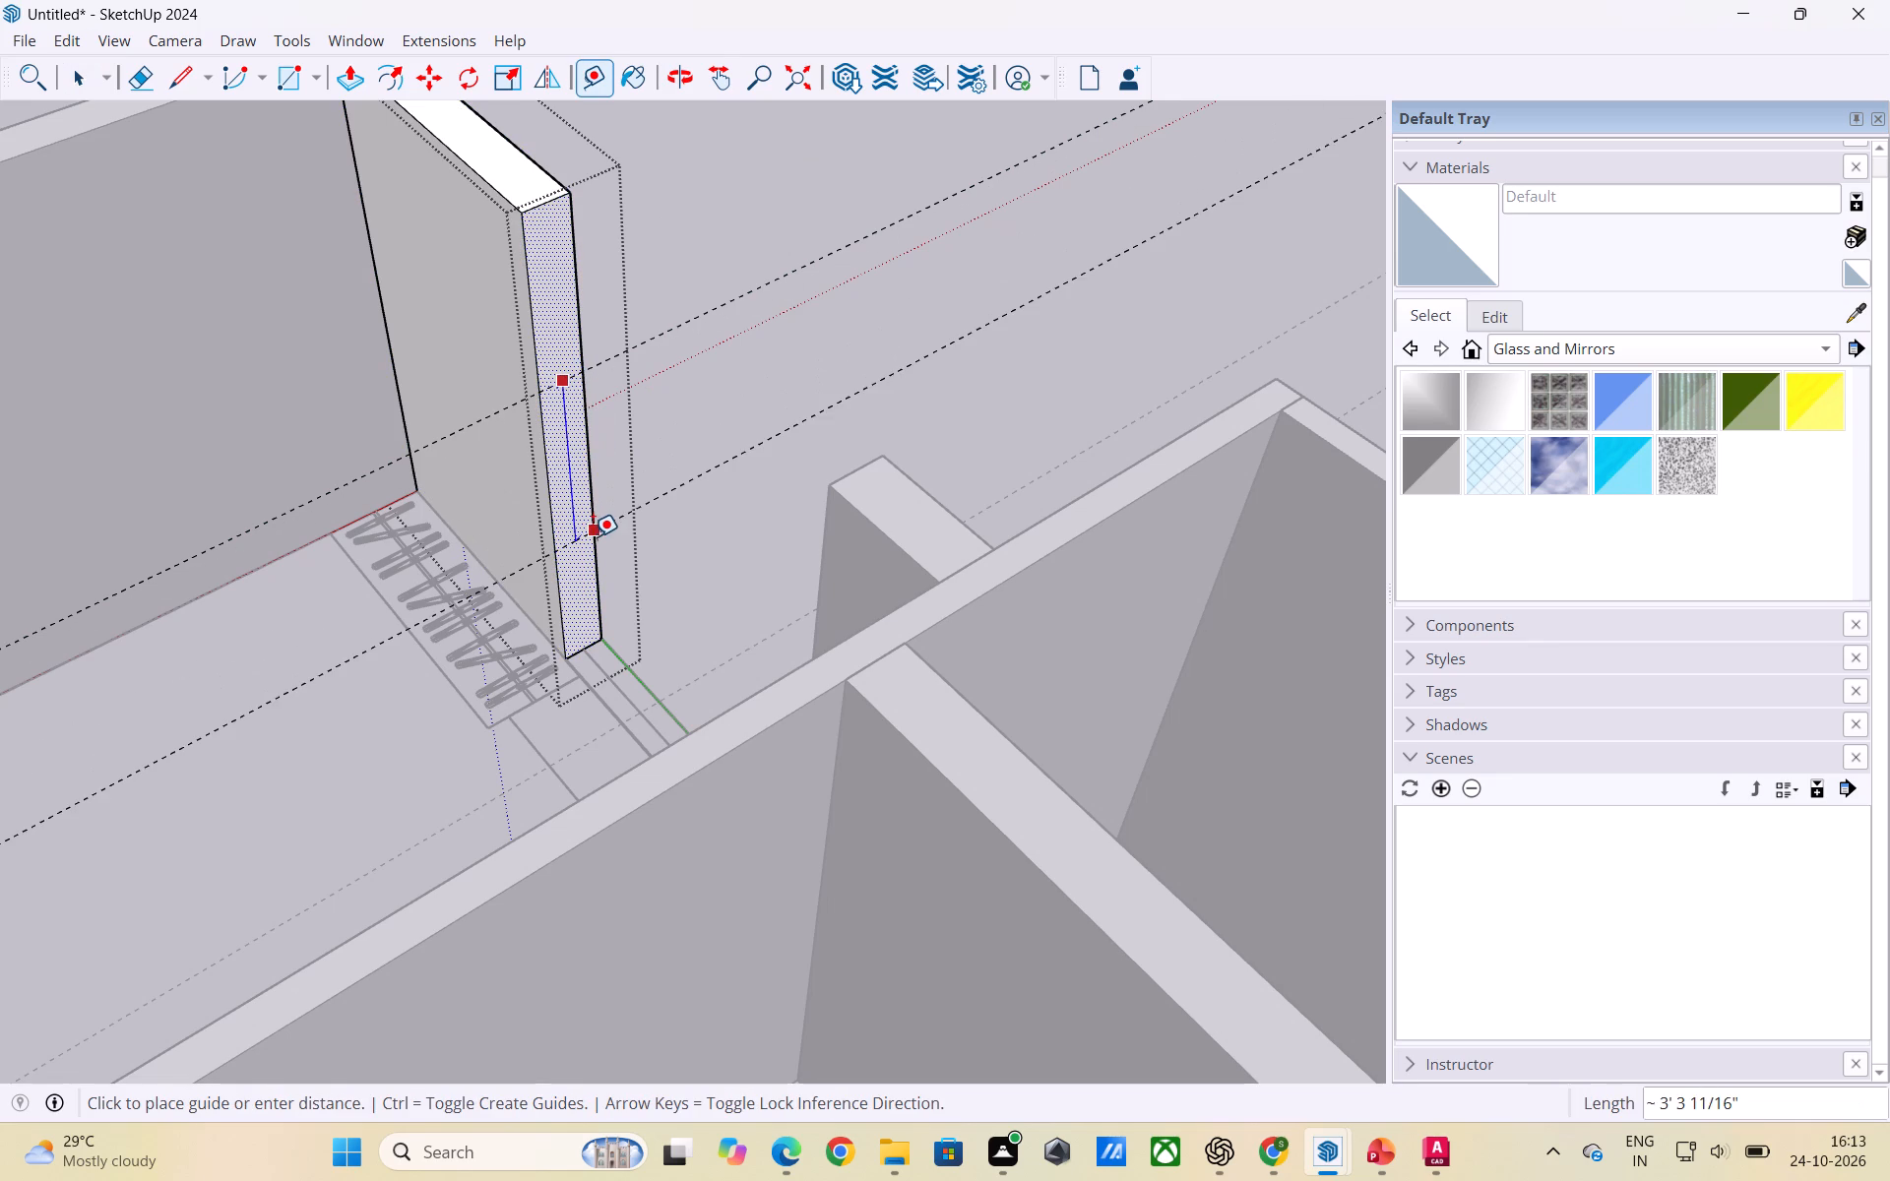
pyautogui.write("3'")
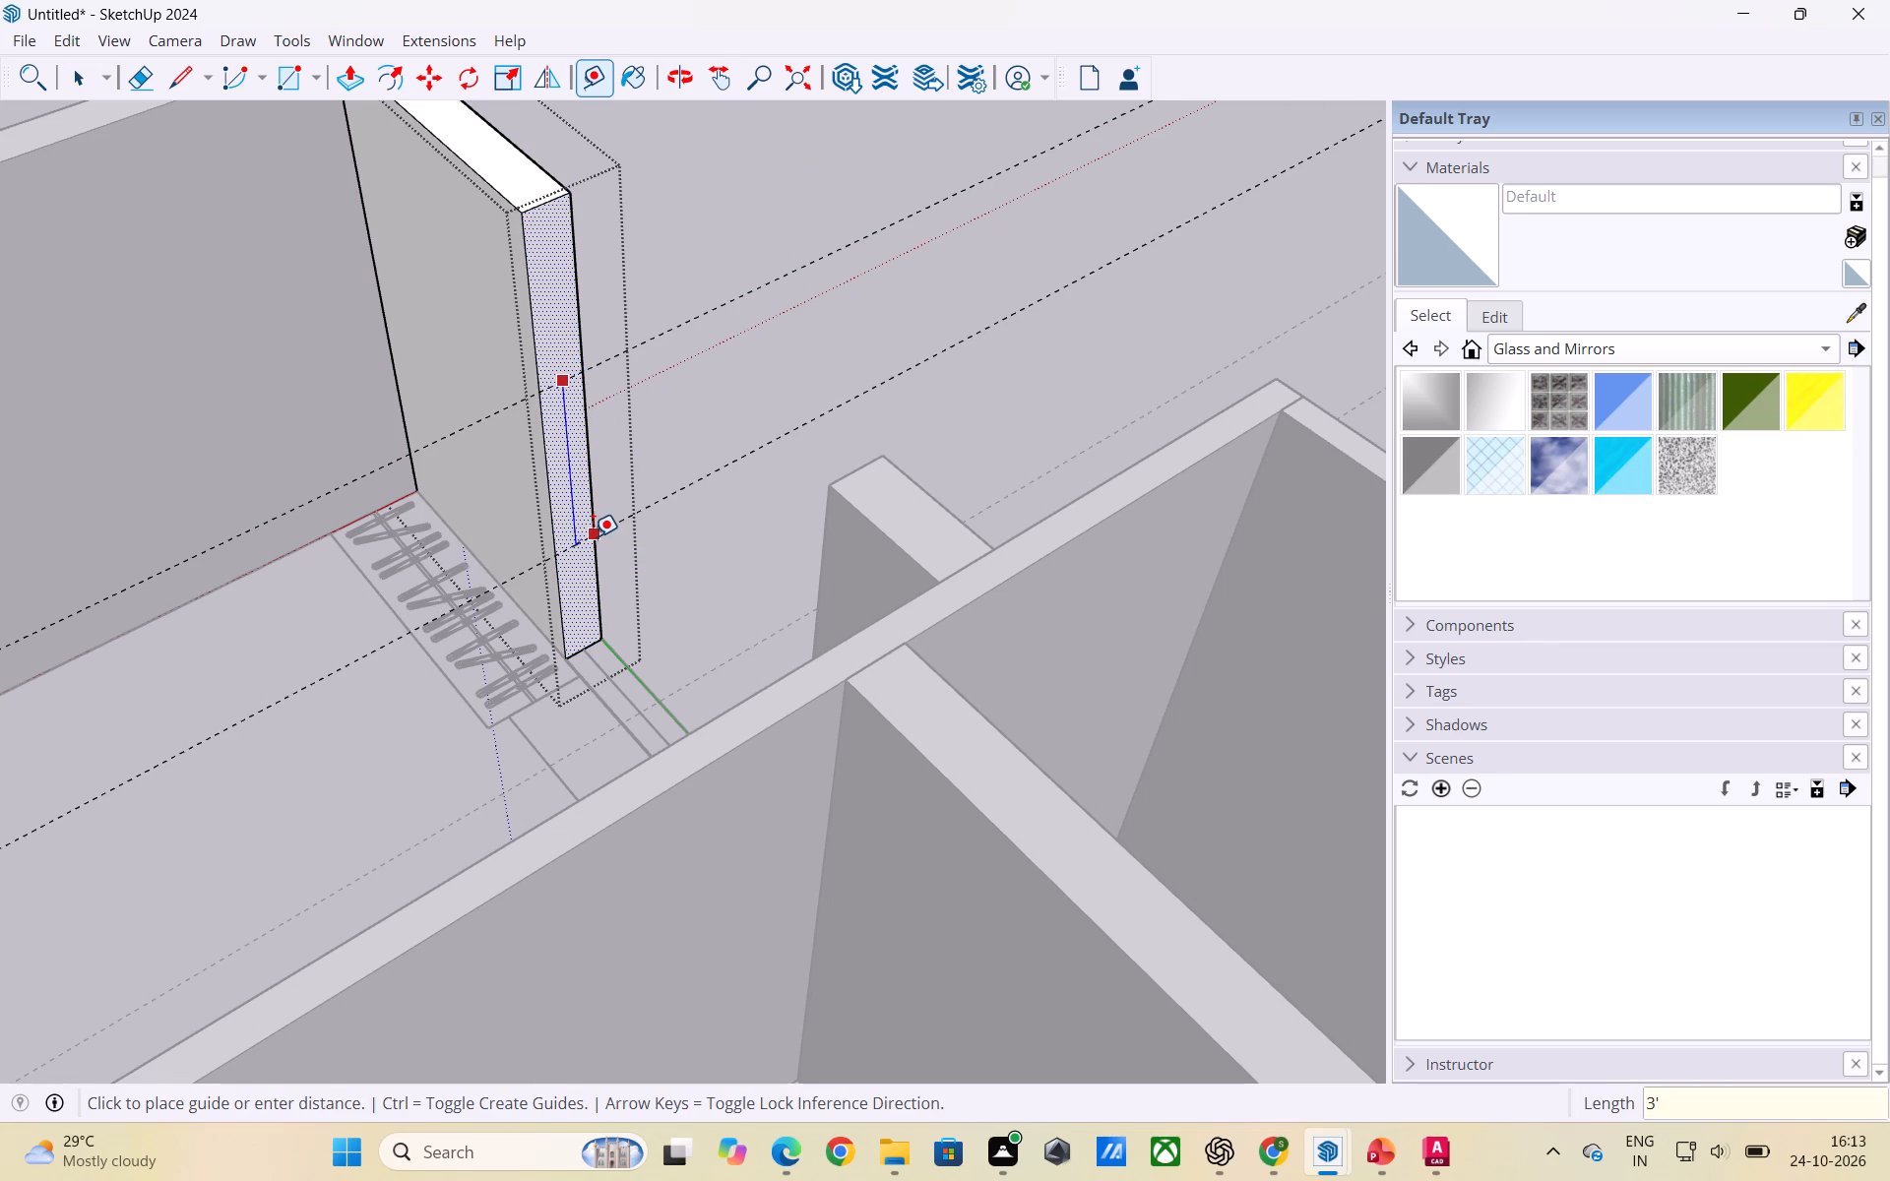
pyautogui.press('Return')
pyautogui.press('space')
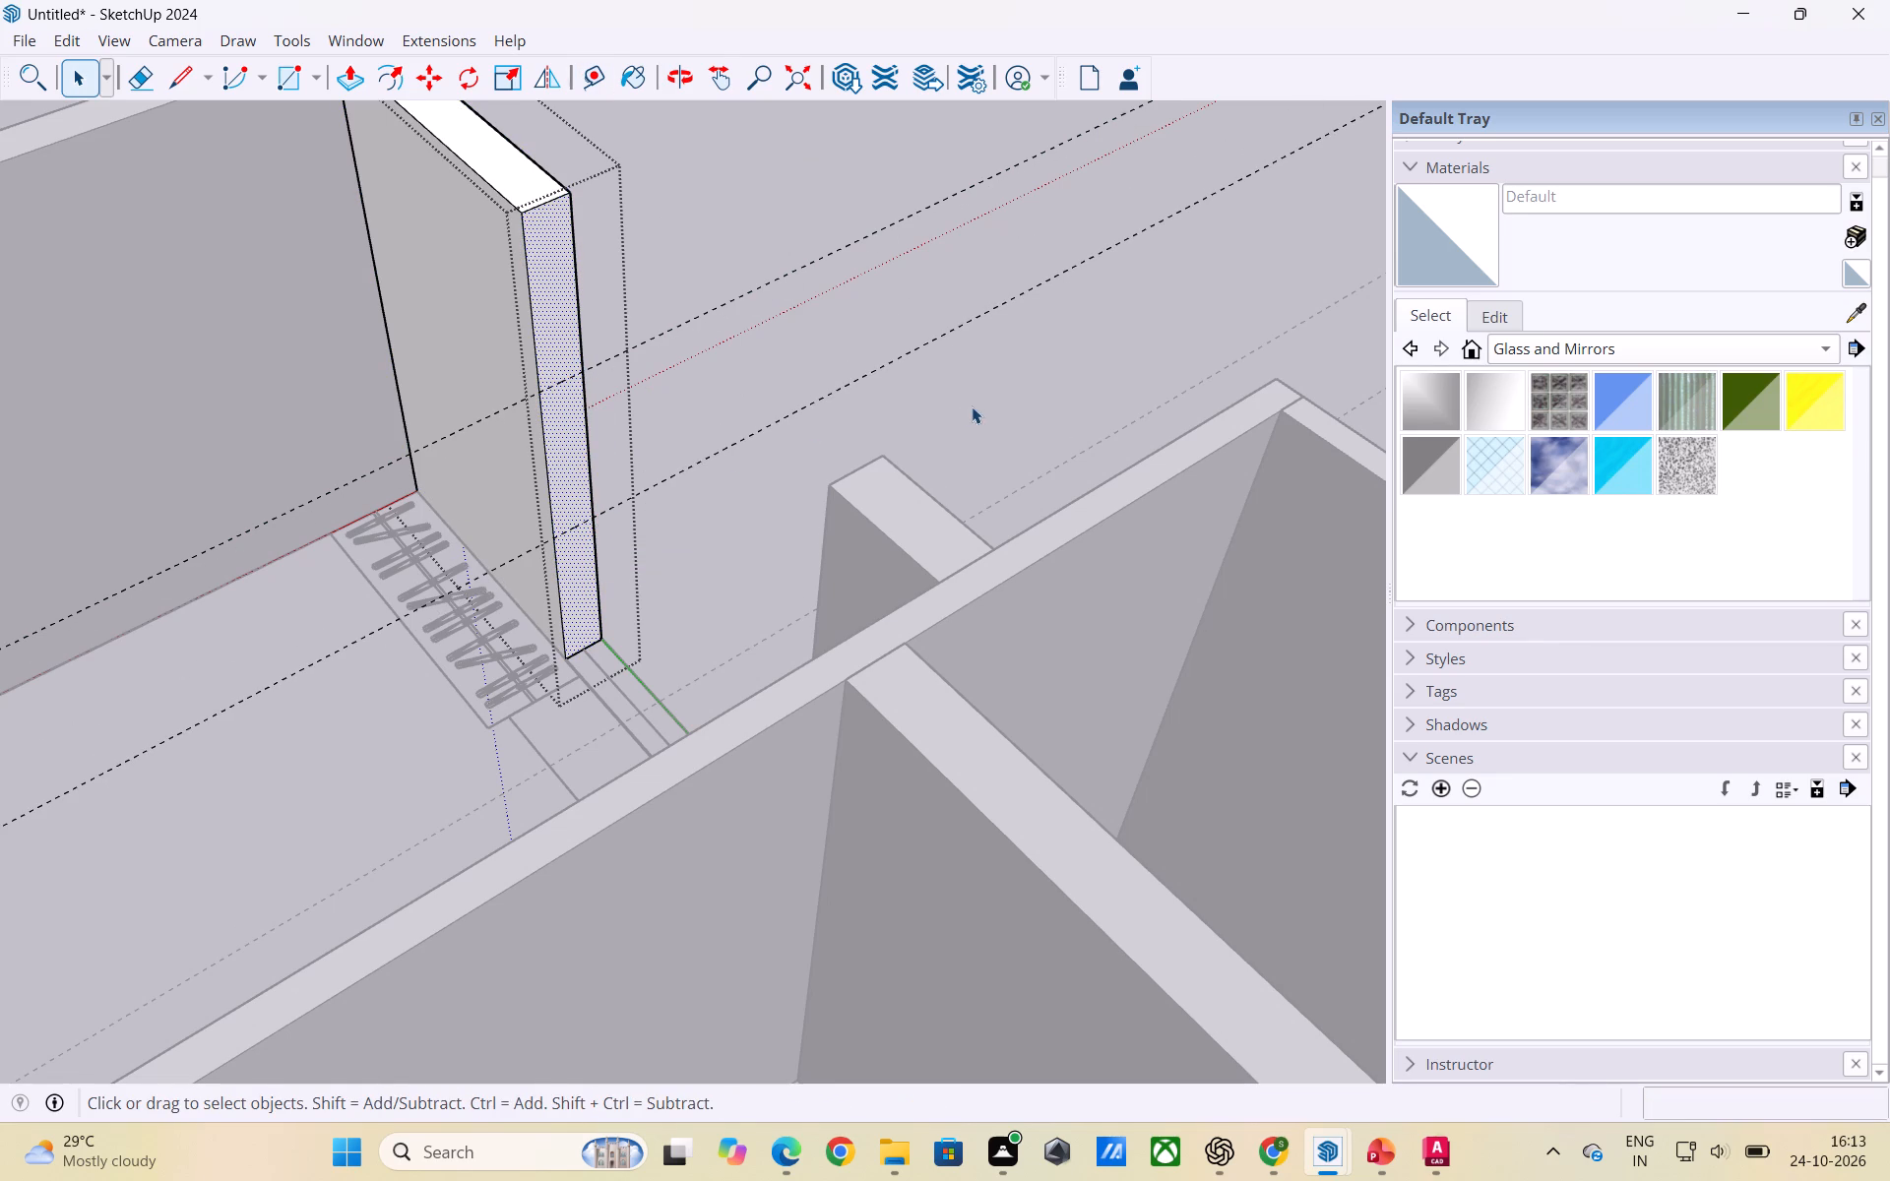
pyautogui.click(973, 406)
# Inside the wall group beside the wardrobe, copy the end face's top edge 3' down onto the upper guide.
pyautogui.scroll(3, 674, 359)
pyautogui.scroll(-5, 674, 359)
pyautogui.click(571, 271)
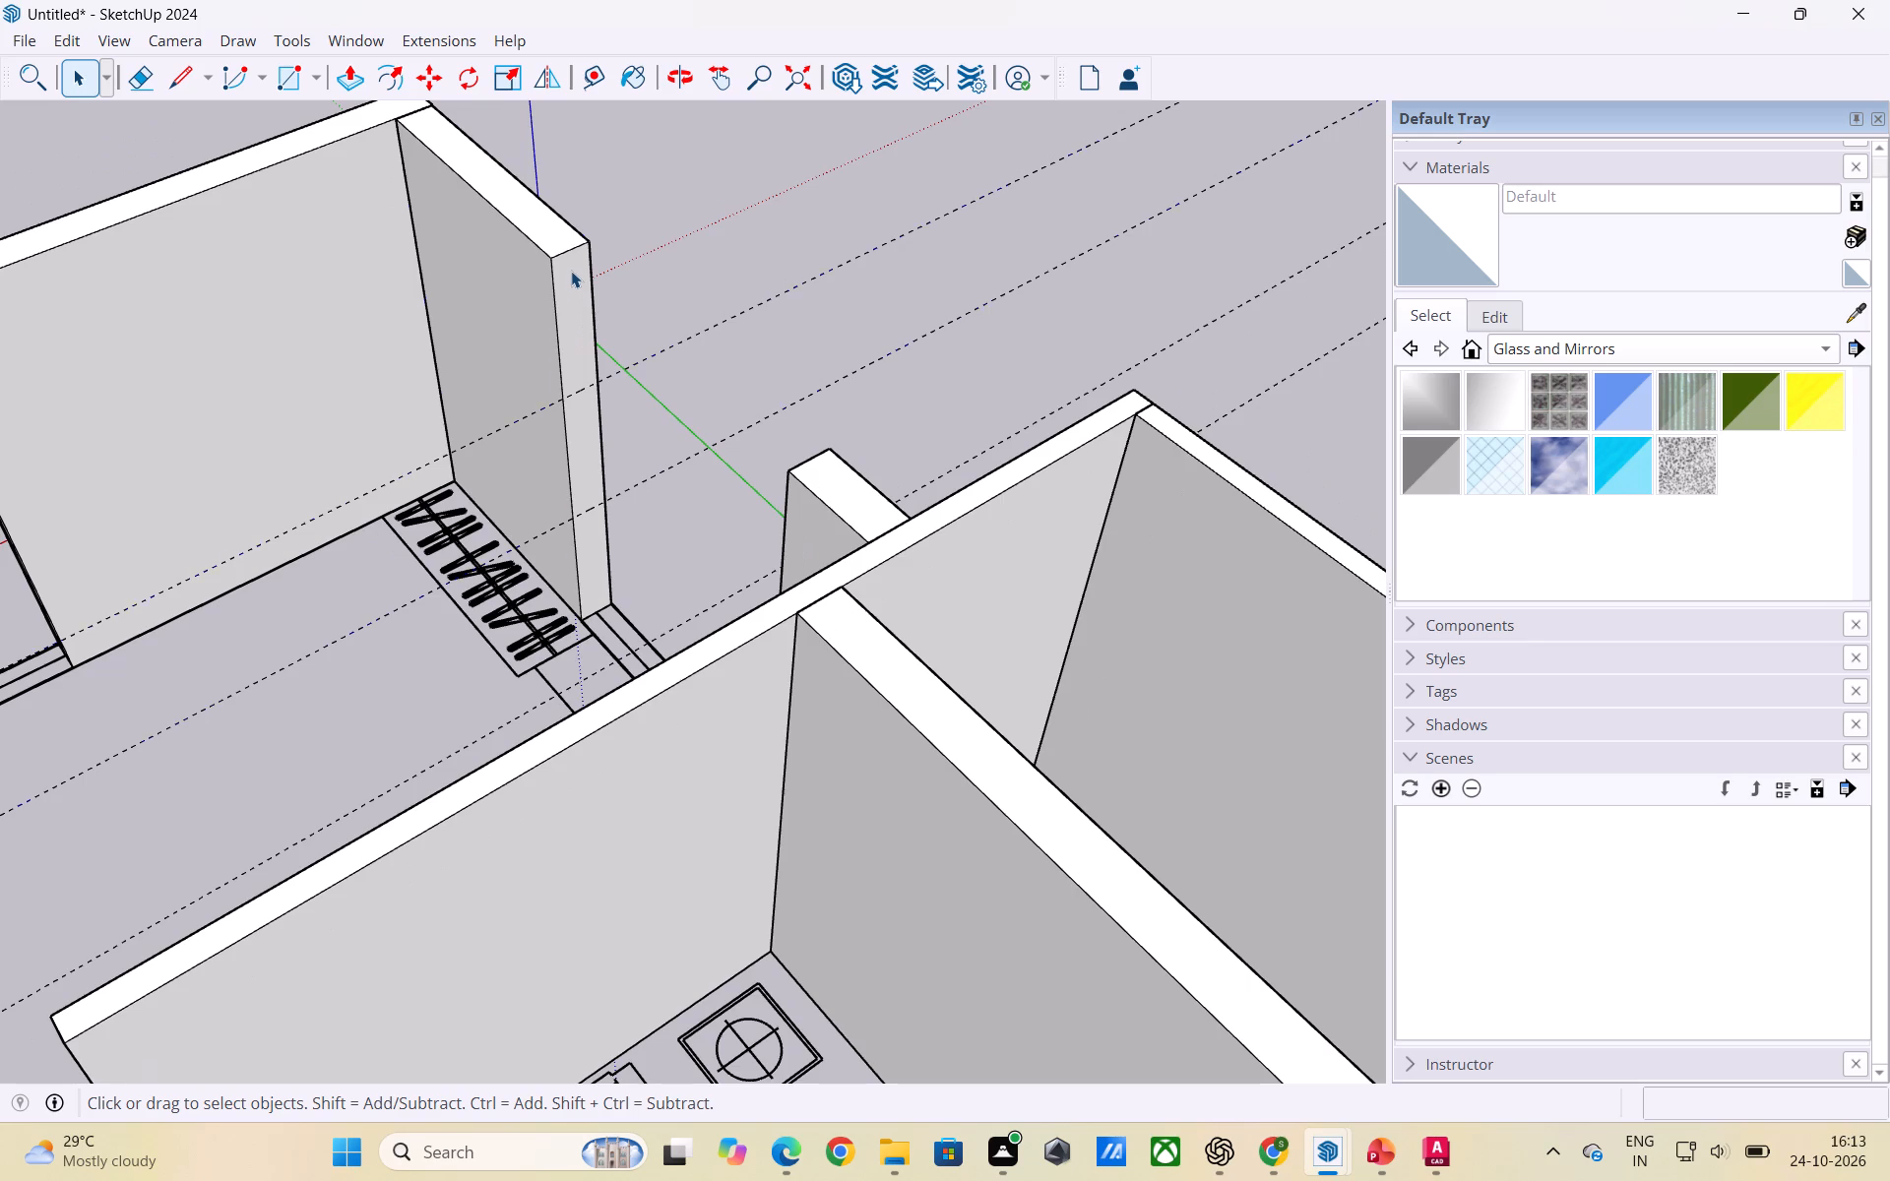
pyautogui.click(570, 271)
pyautogui.click(574, 251)
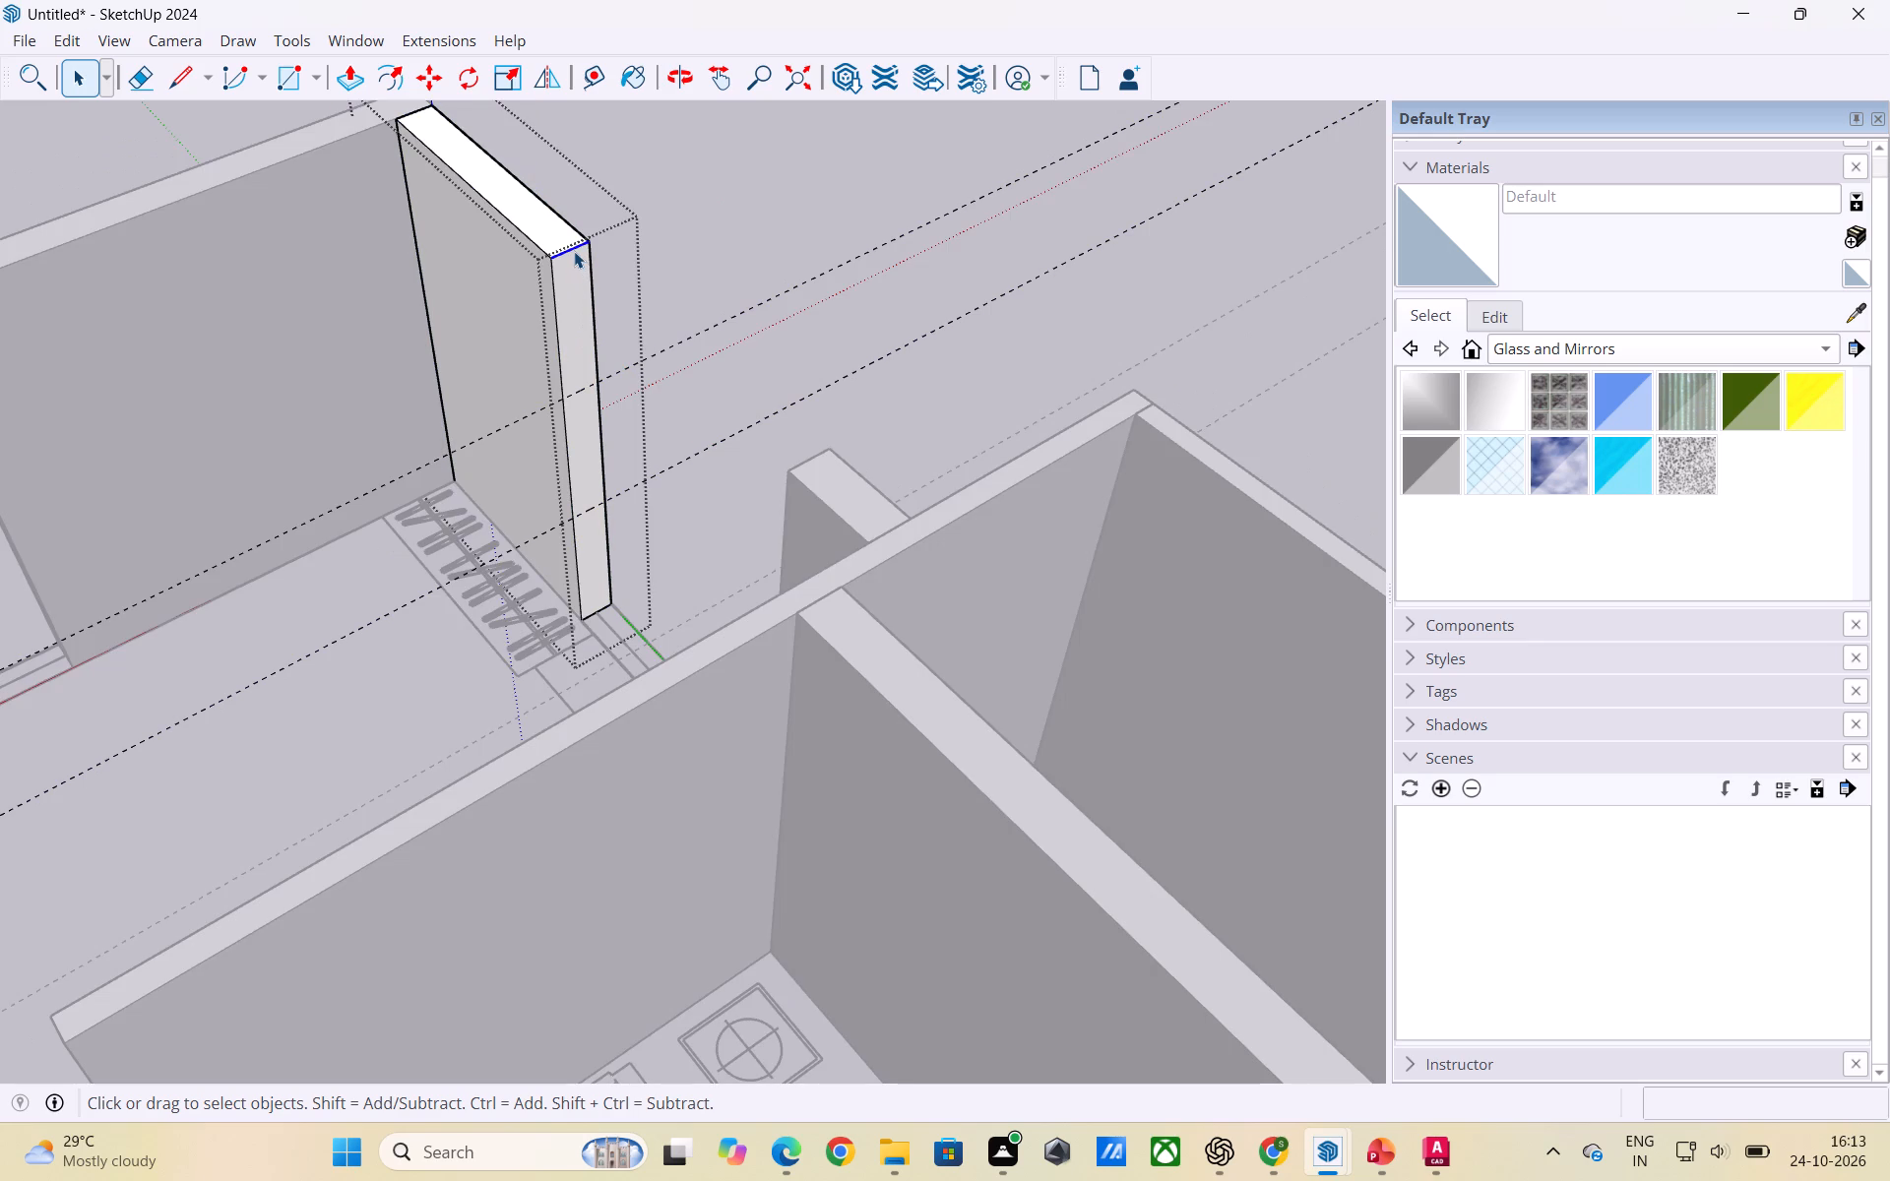
pyautogui.press('m')
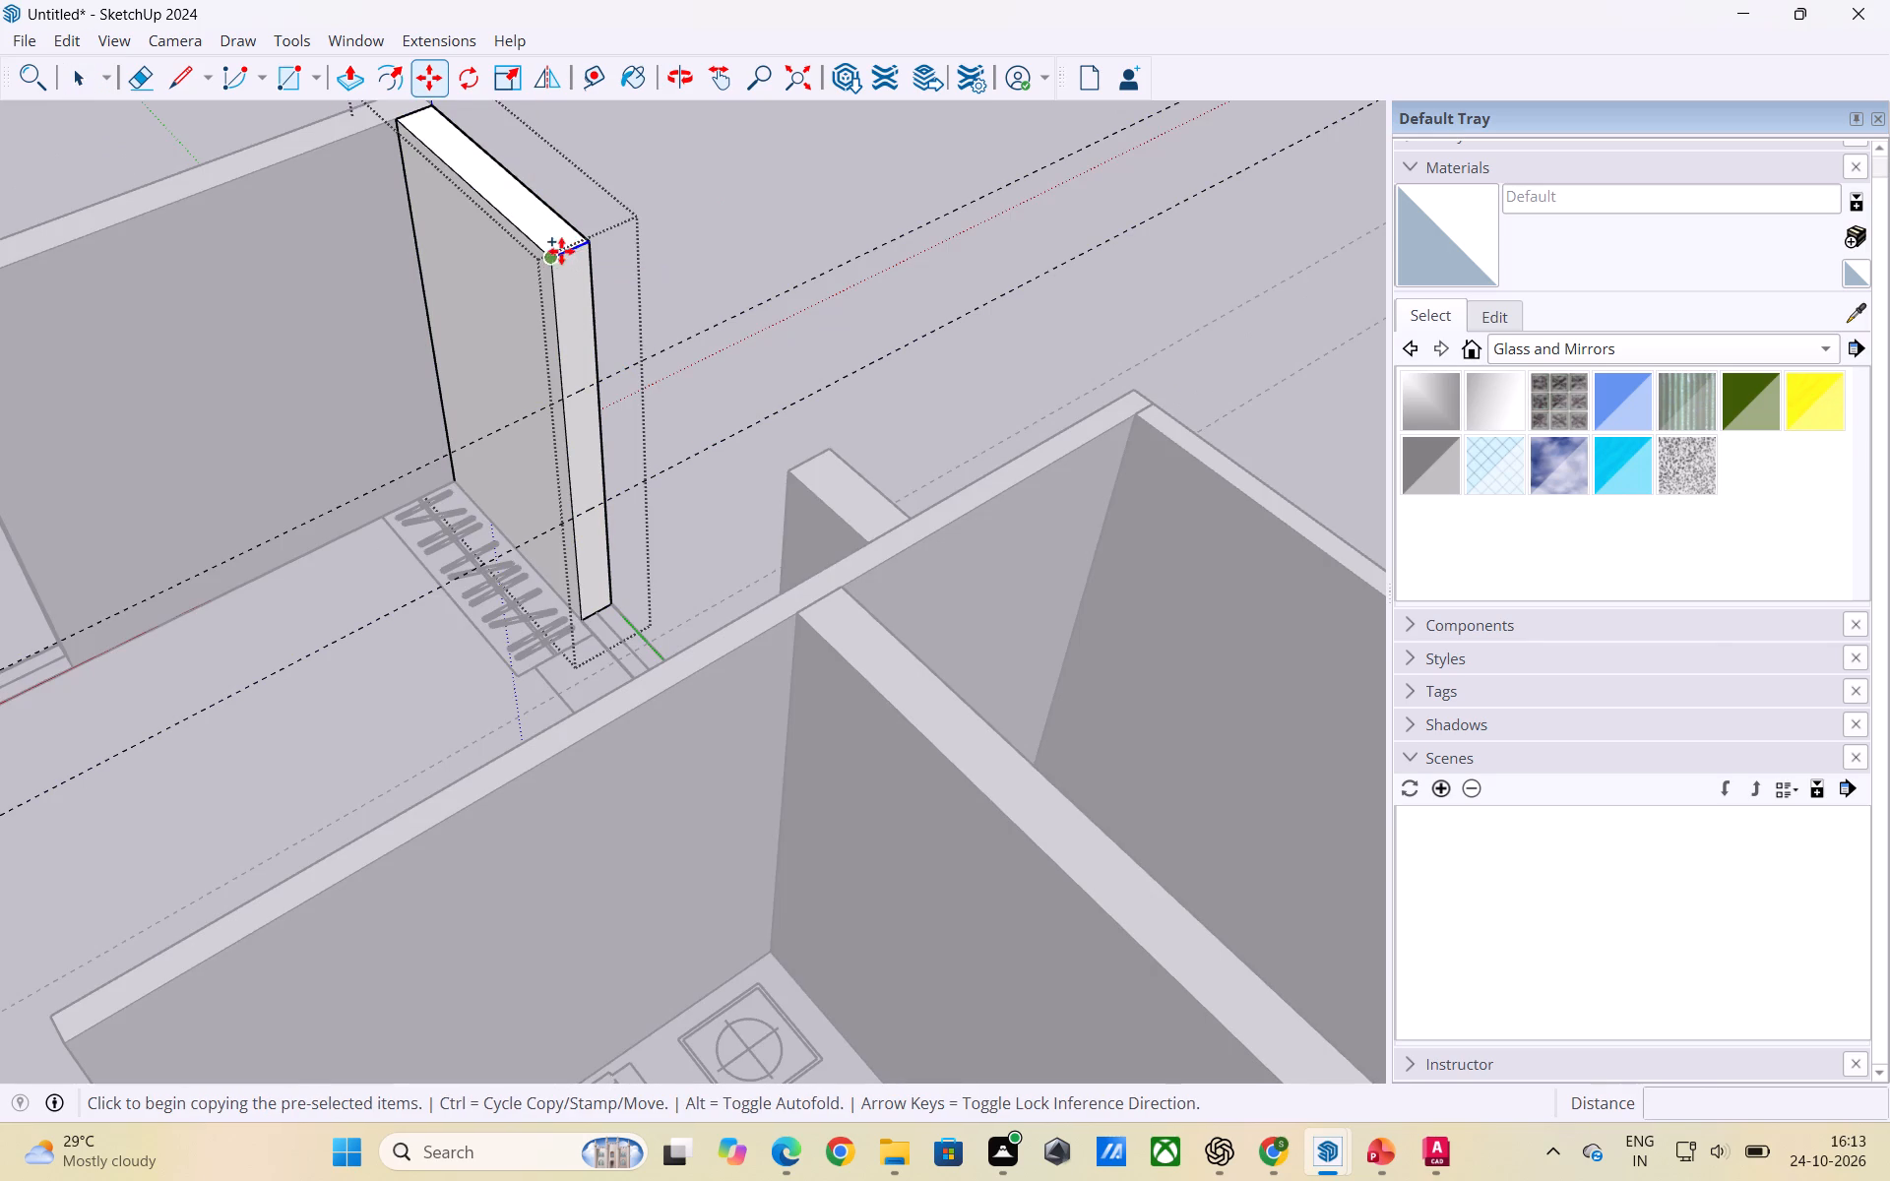
pyautogui.click(553, 255)
pyautogui.click(572, 392)
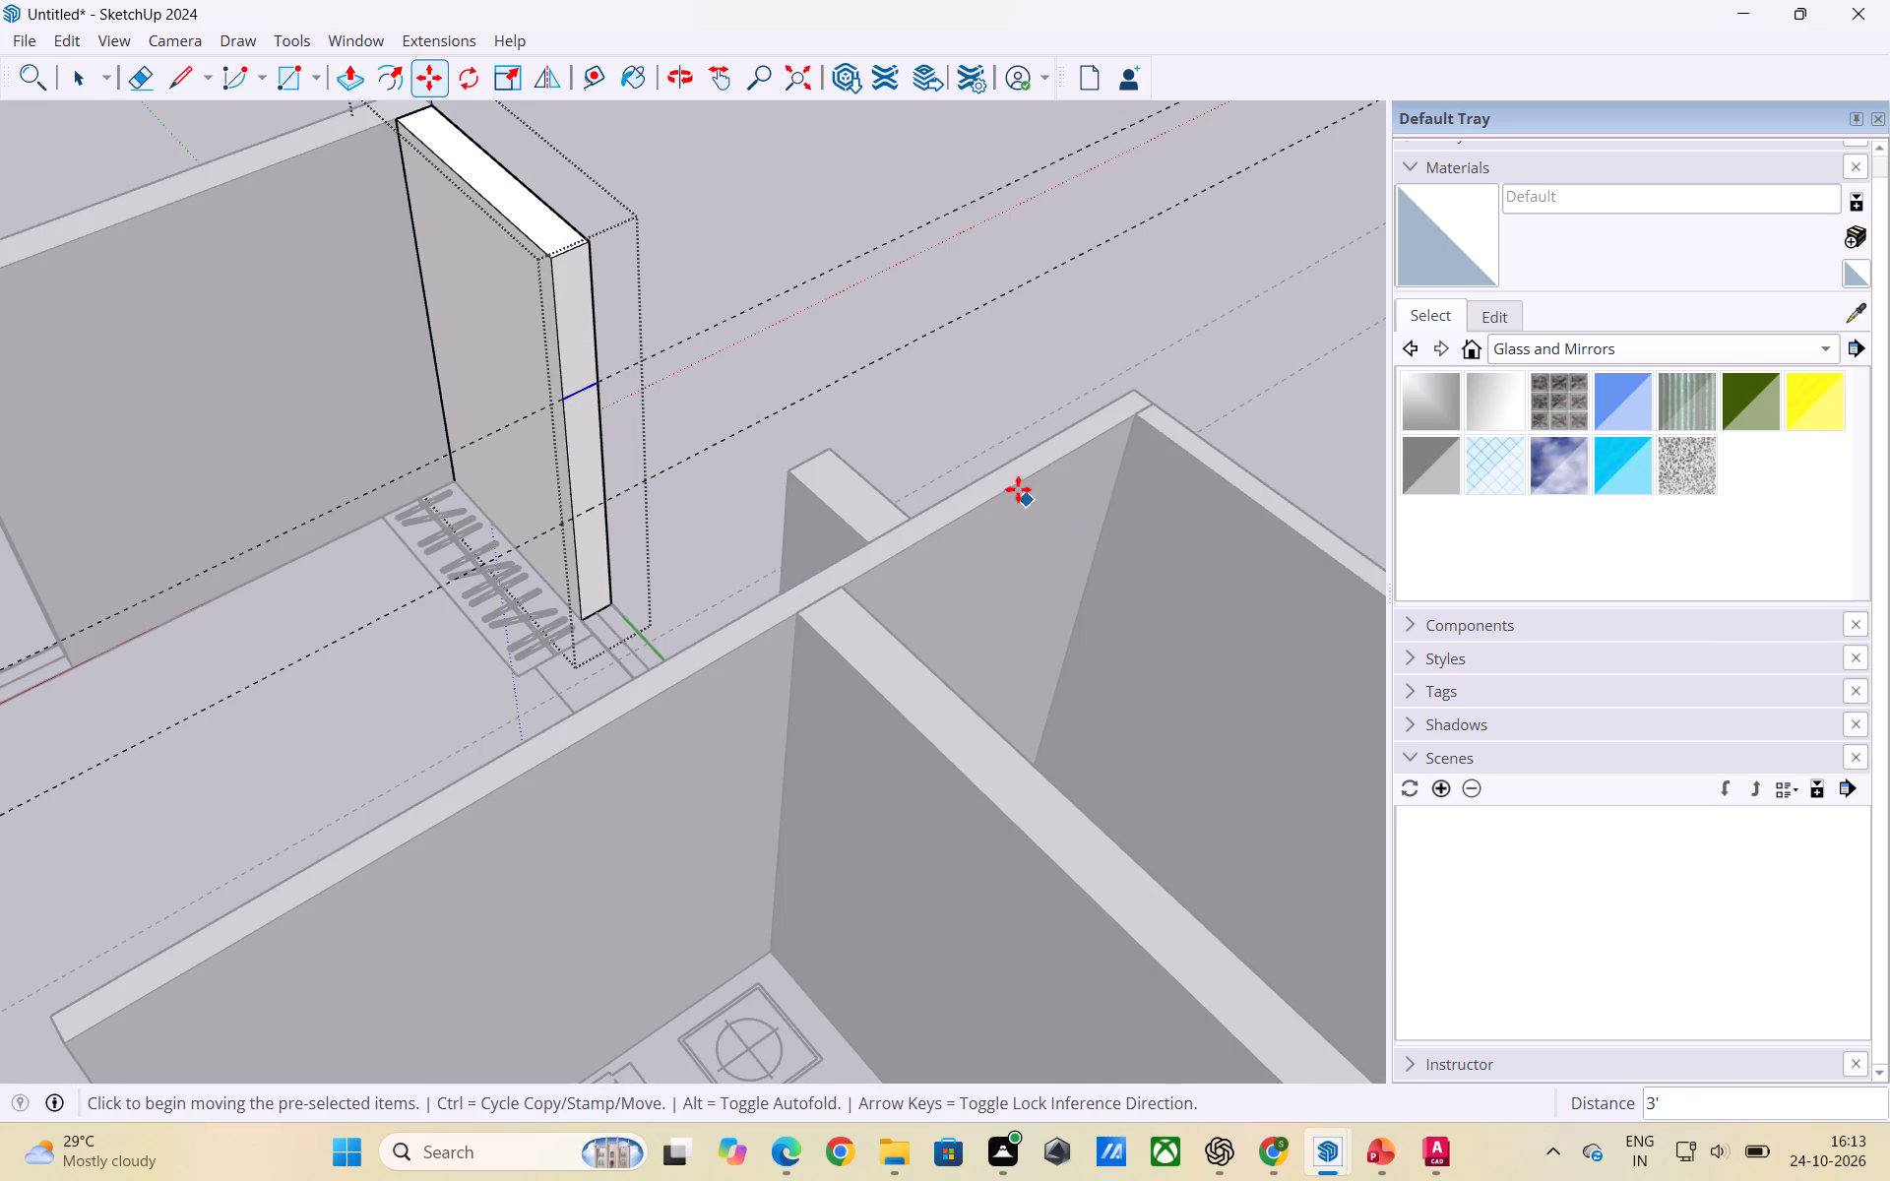
pyautogui.scroll(-3, 1013, 476)
pyautogui.scroll(-3, 815, 487)
pyautogui.press('space')
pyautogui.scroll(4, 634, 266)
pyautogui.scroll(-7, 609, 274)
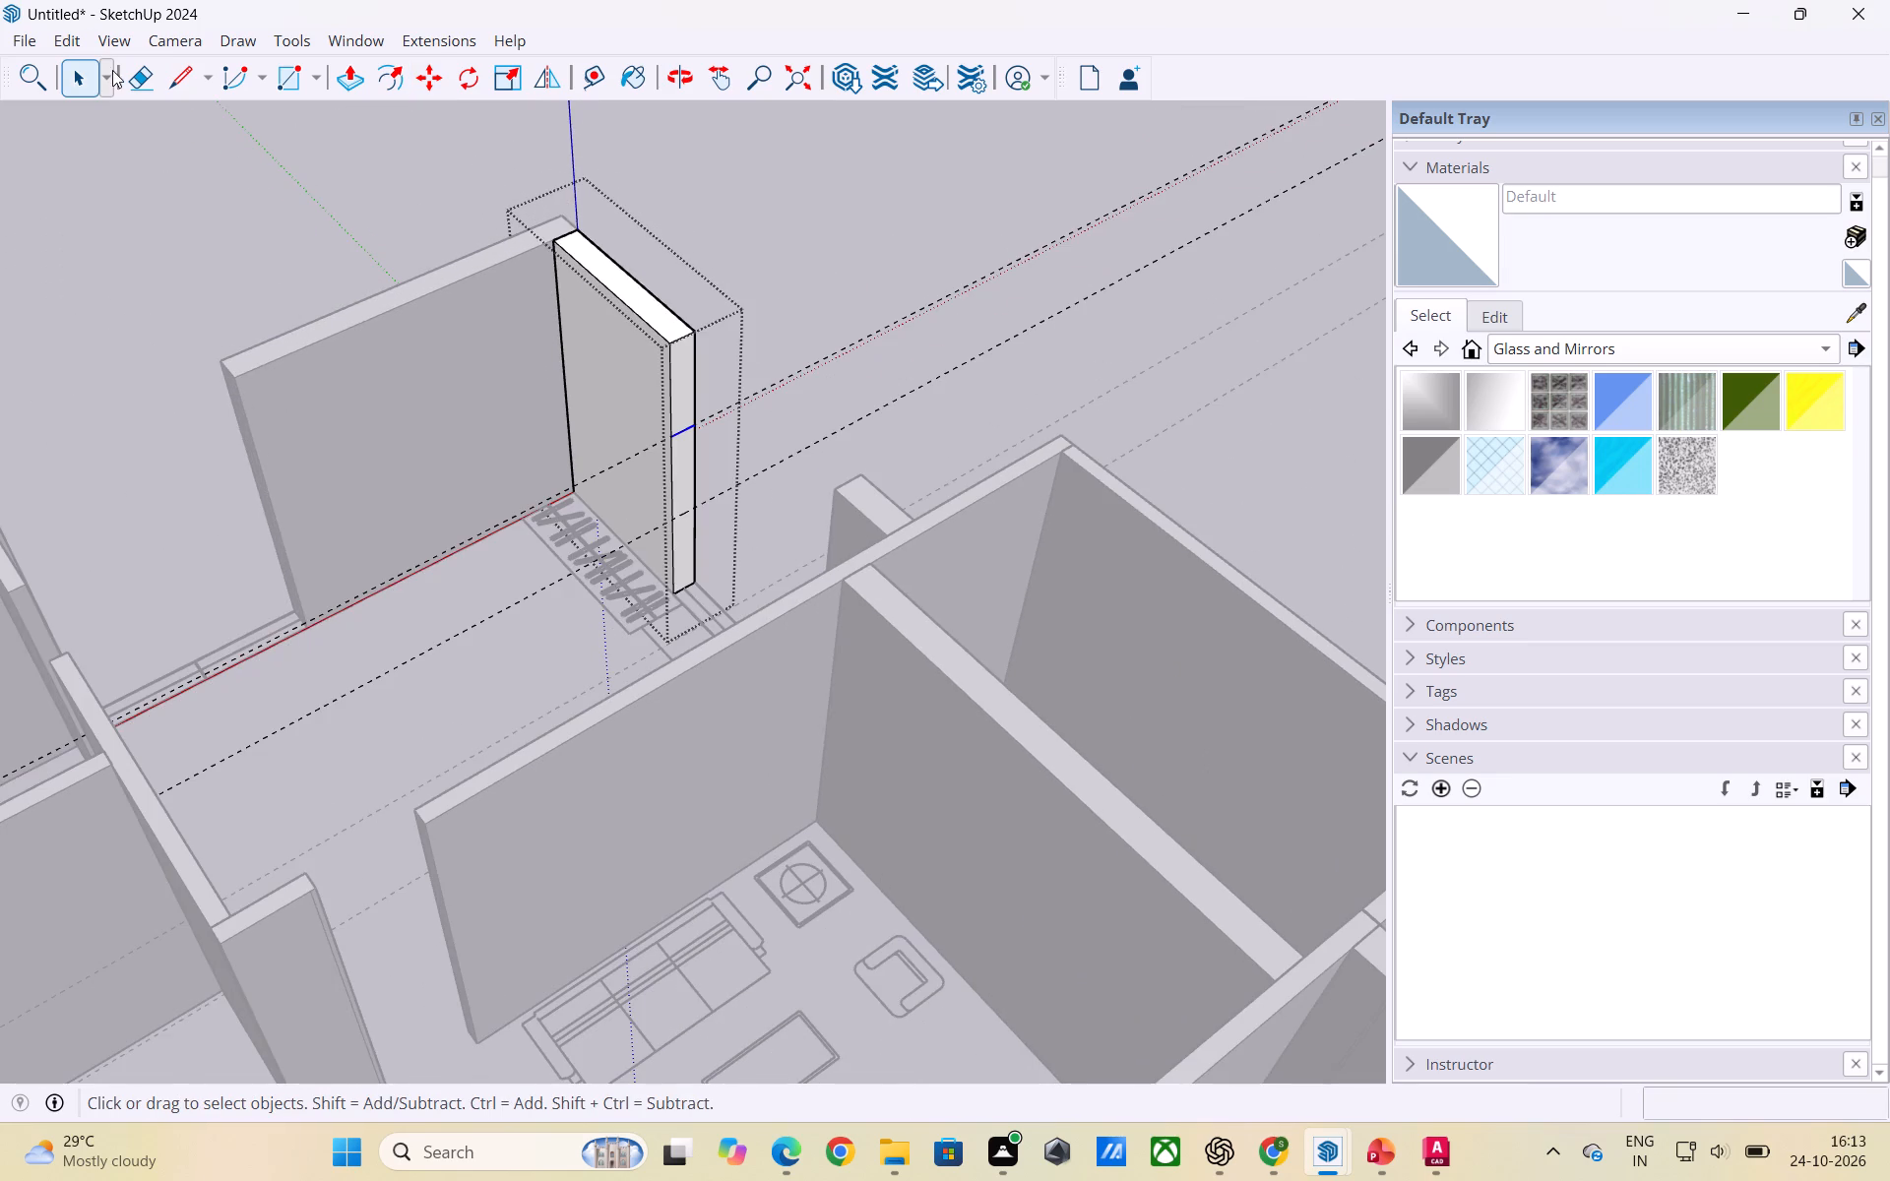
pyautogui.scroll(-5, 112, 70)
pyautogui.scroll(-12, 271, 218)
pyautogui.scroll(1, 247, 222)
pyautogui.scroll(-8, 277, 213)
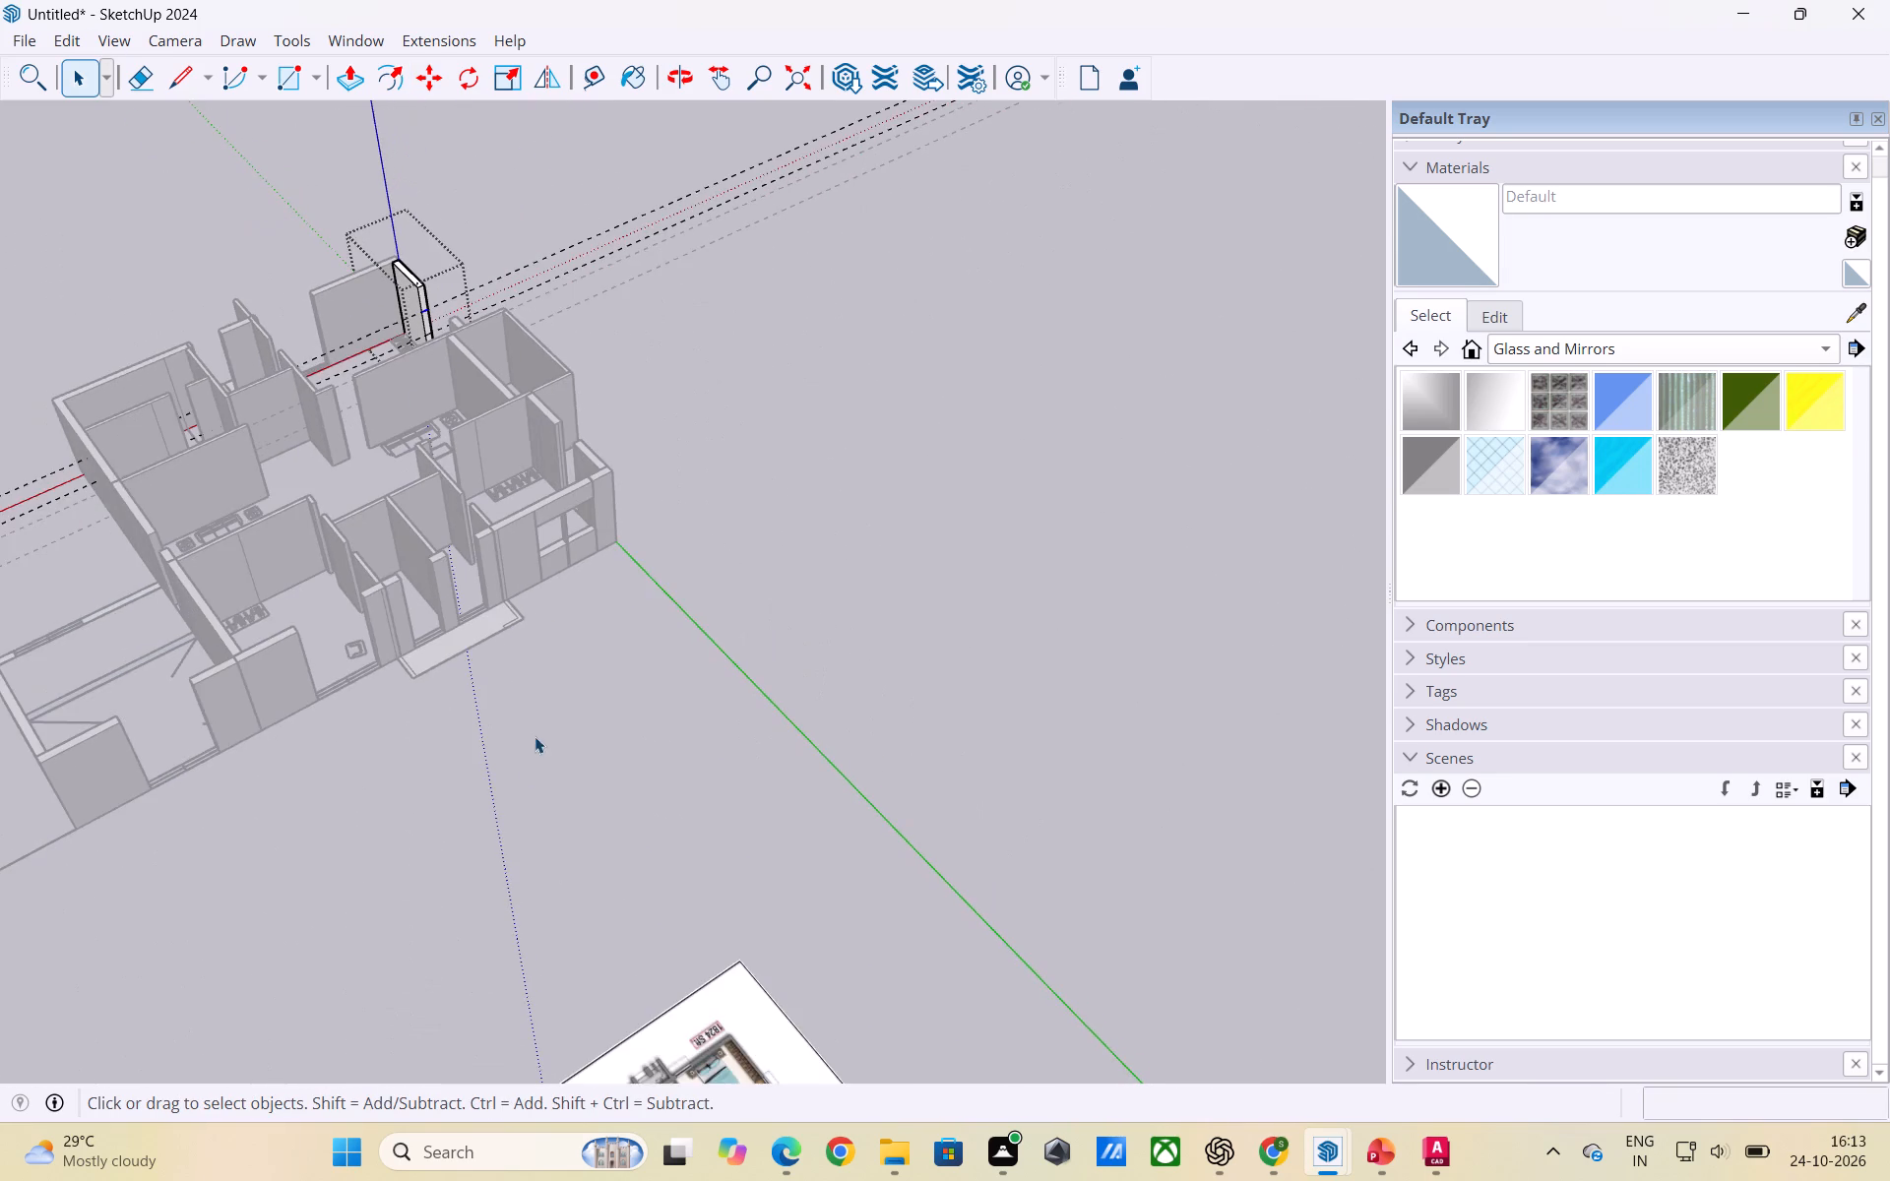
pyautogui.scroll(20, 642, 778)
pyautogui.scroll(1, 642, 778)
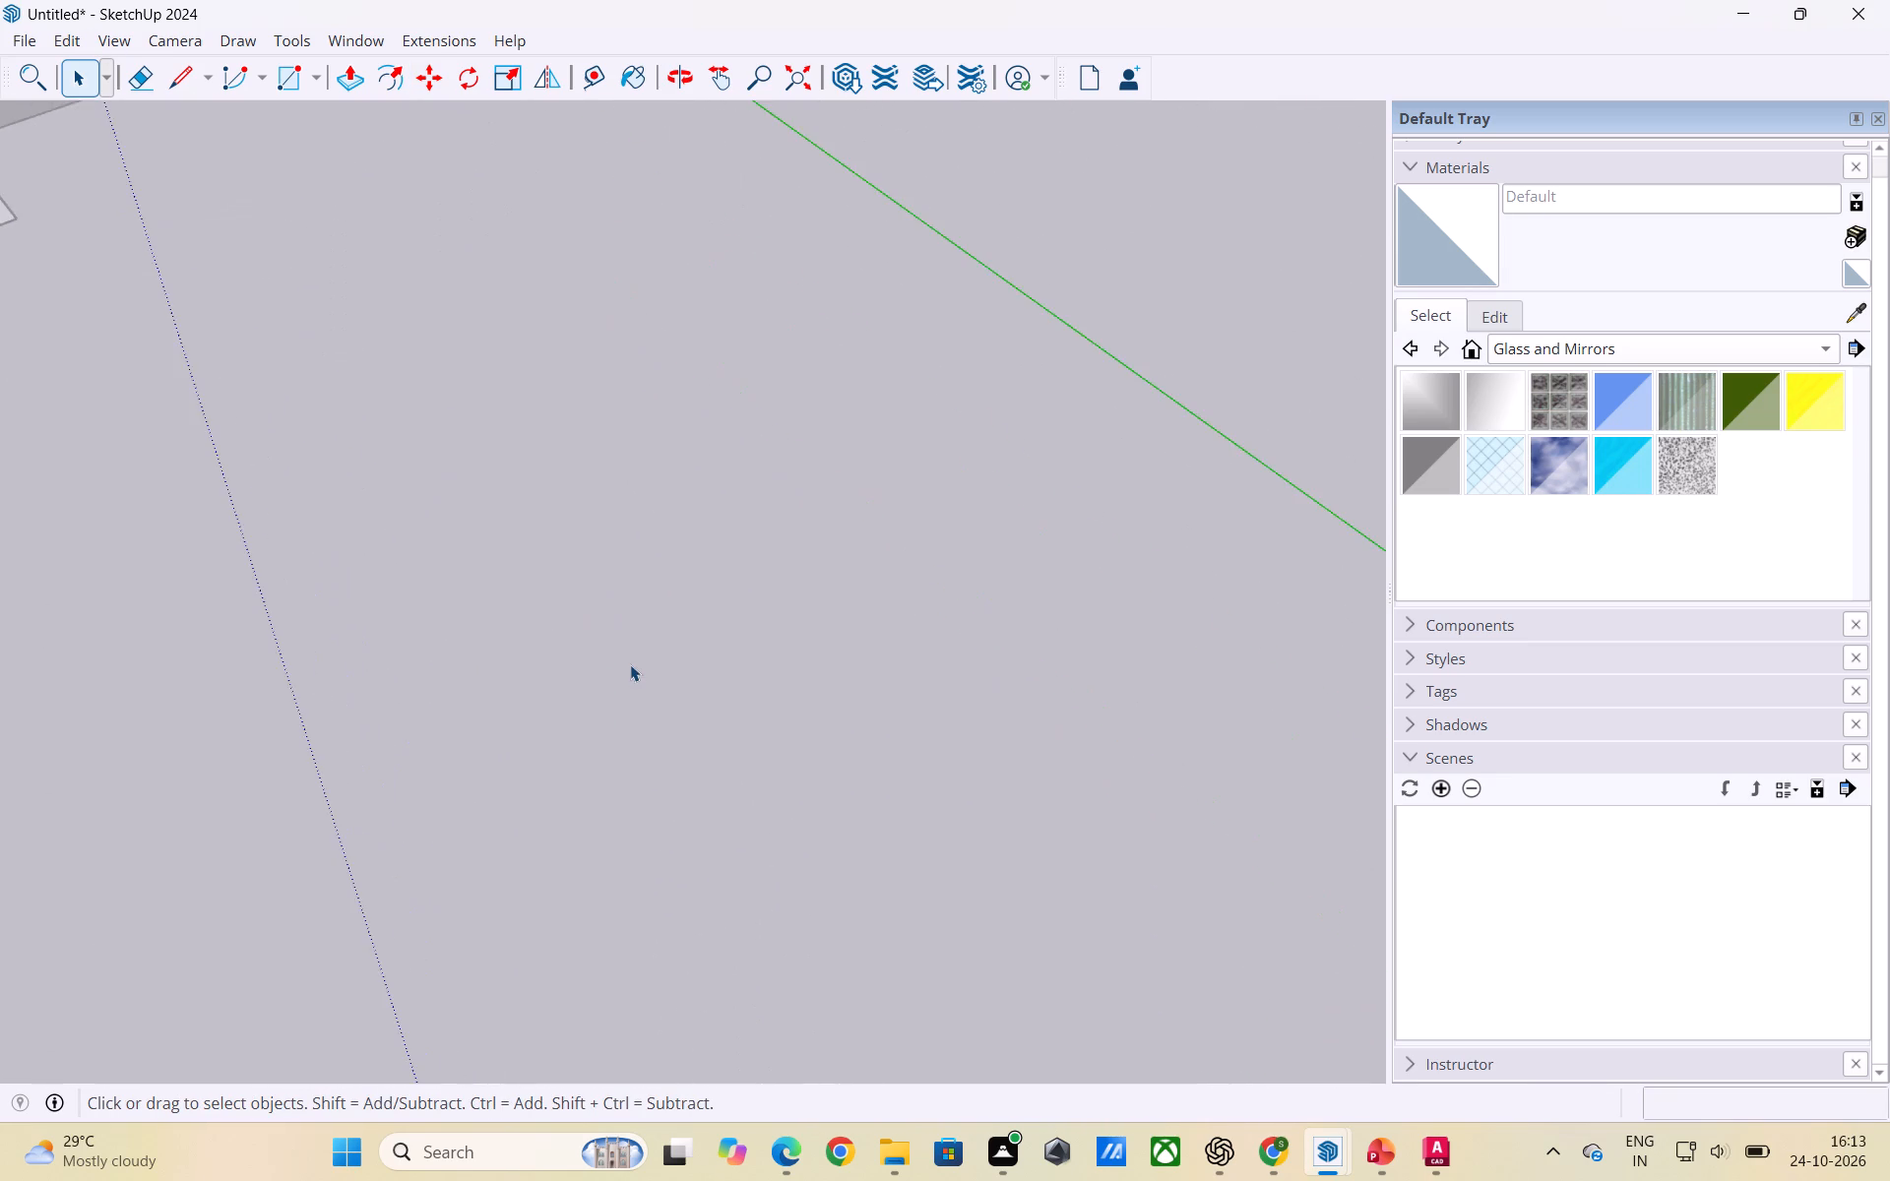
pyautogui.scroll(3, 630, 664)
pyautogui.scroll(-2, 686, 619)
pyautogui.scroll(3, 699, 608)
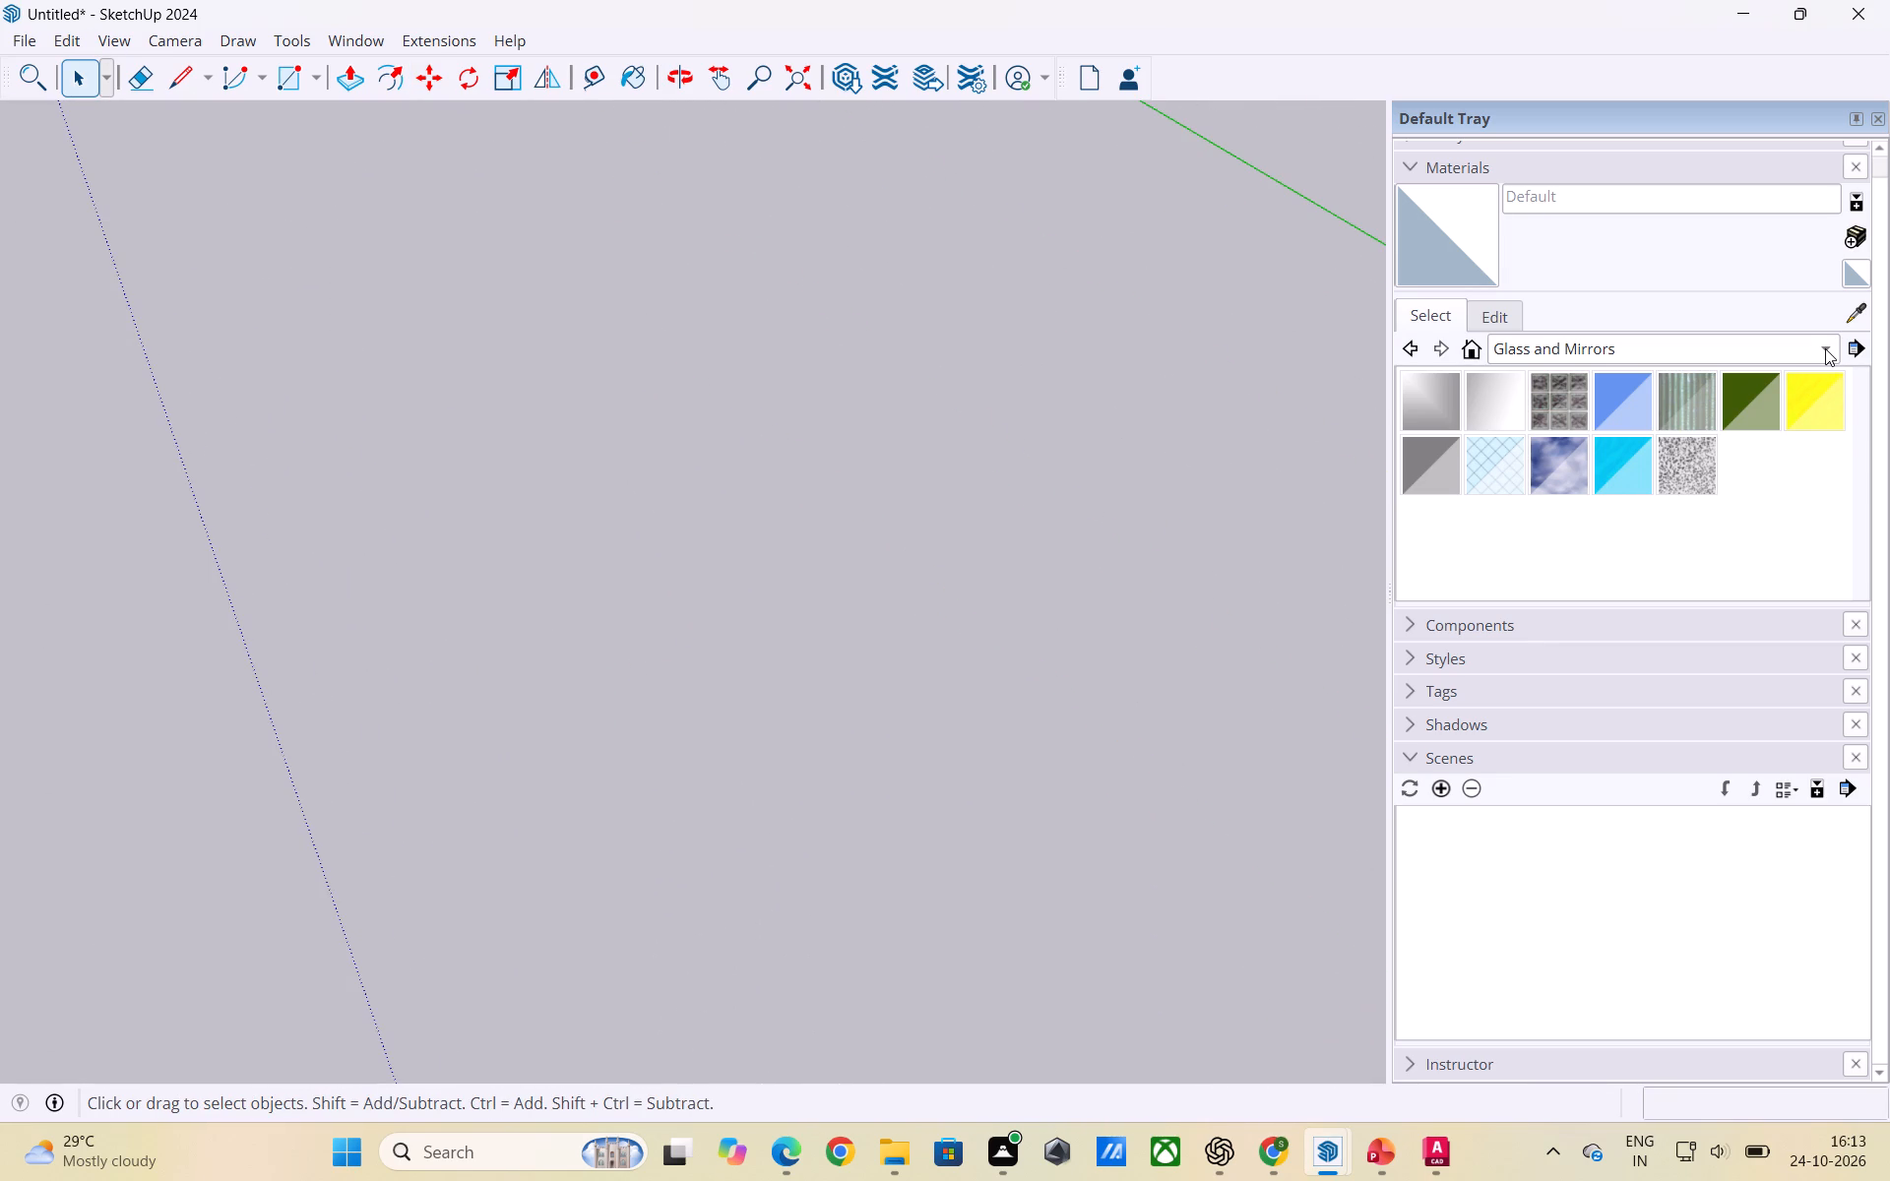
# Open the list of material collections.
pyautogui.click(1825, 347)
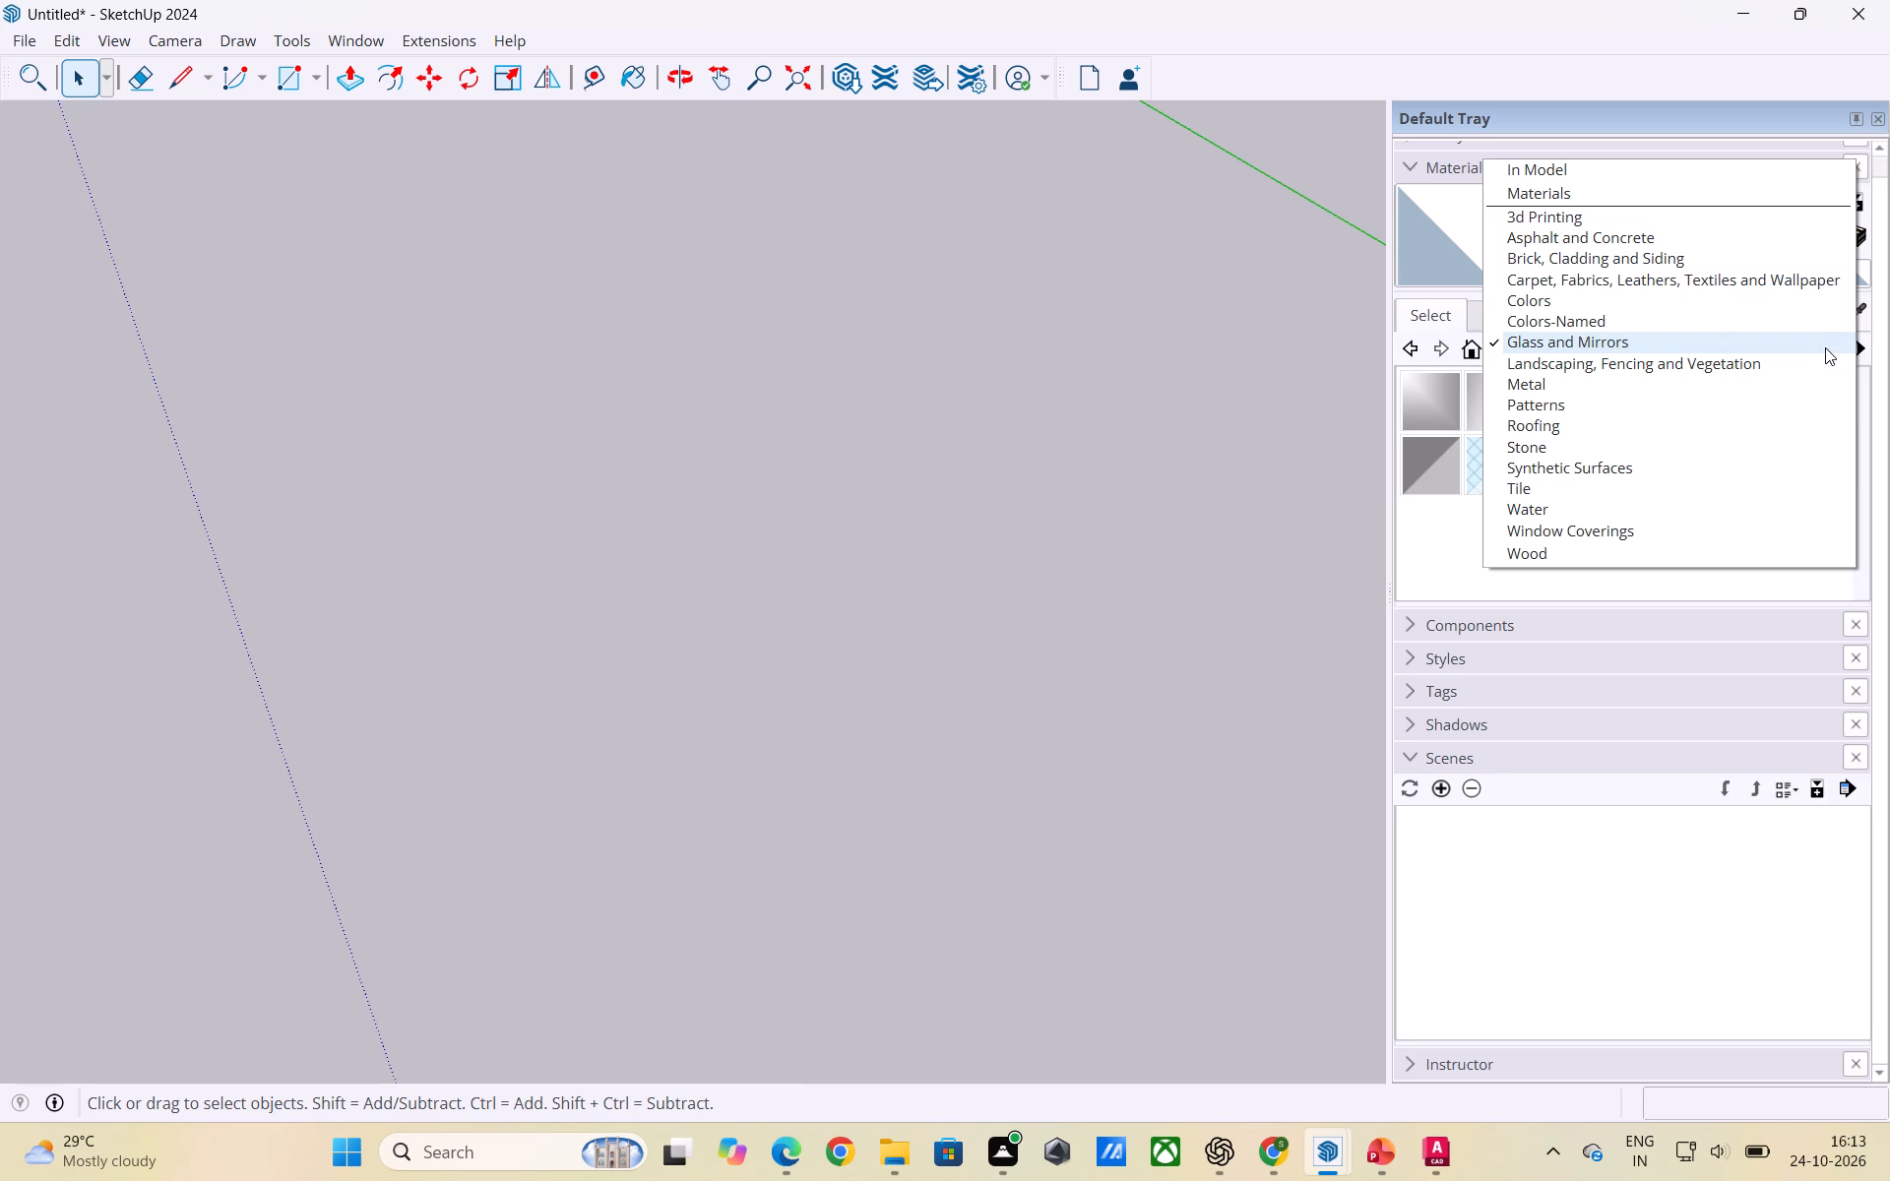
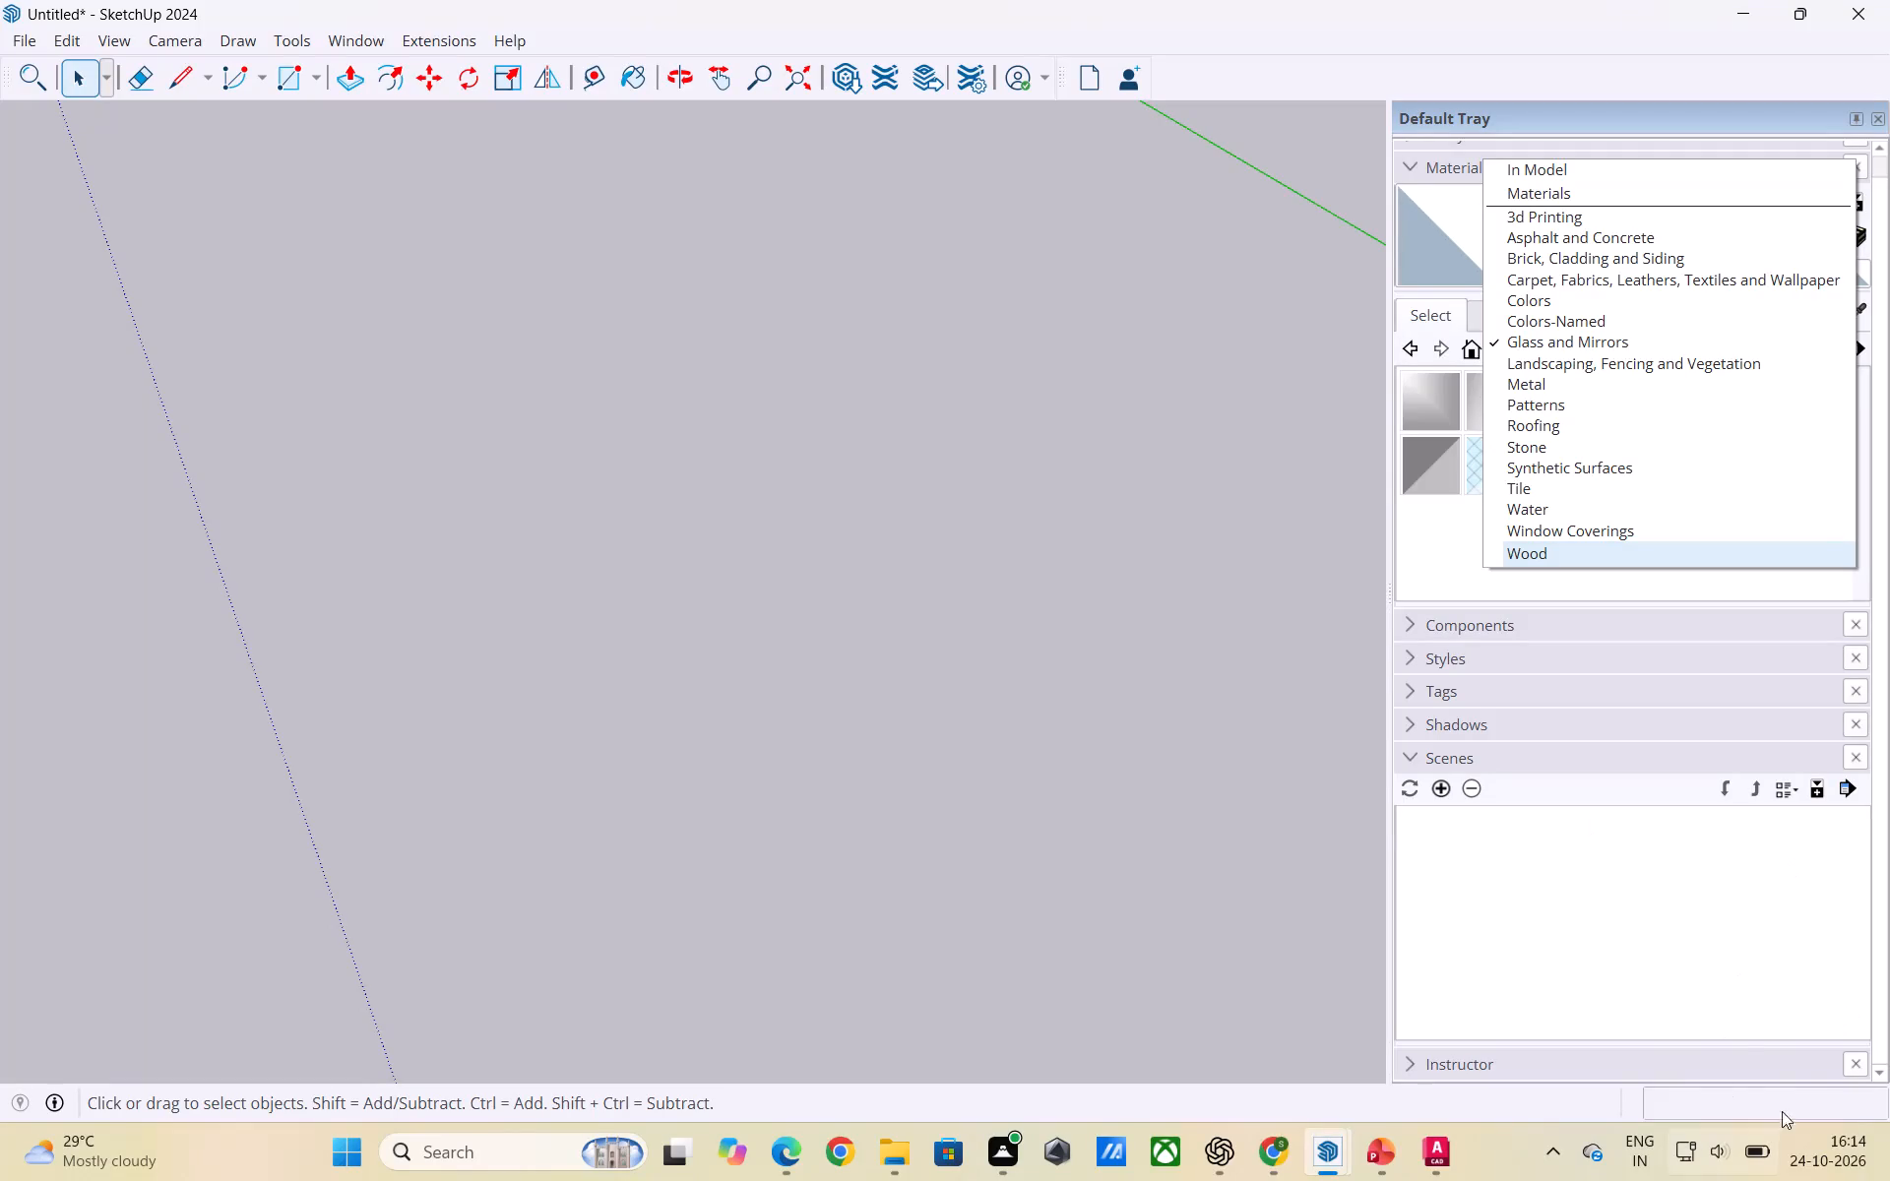
# Save the model as 1824sft in the Desktop subfolder BLESSED REVENUE > Work done pdf > OCT 2026 > 24TH.
pyautogui.scroll(-4, 1228, 720)
pyautogui.click(17, 43)
pyautogui.click(68, 201)
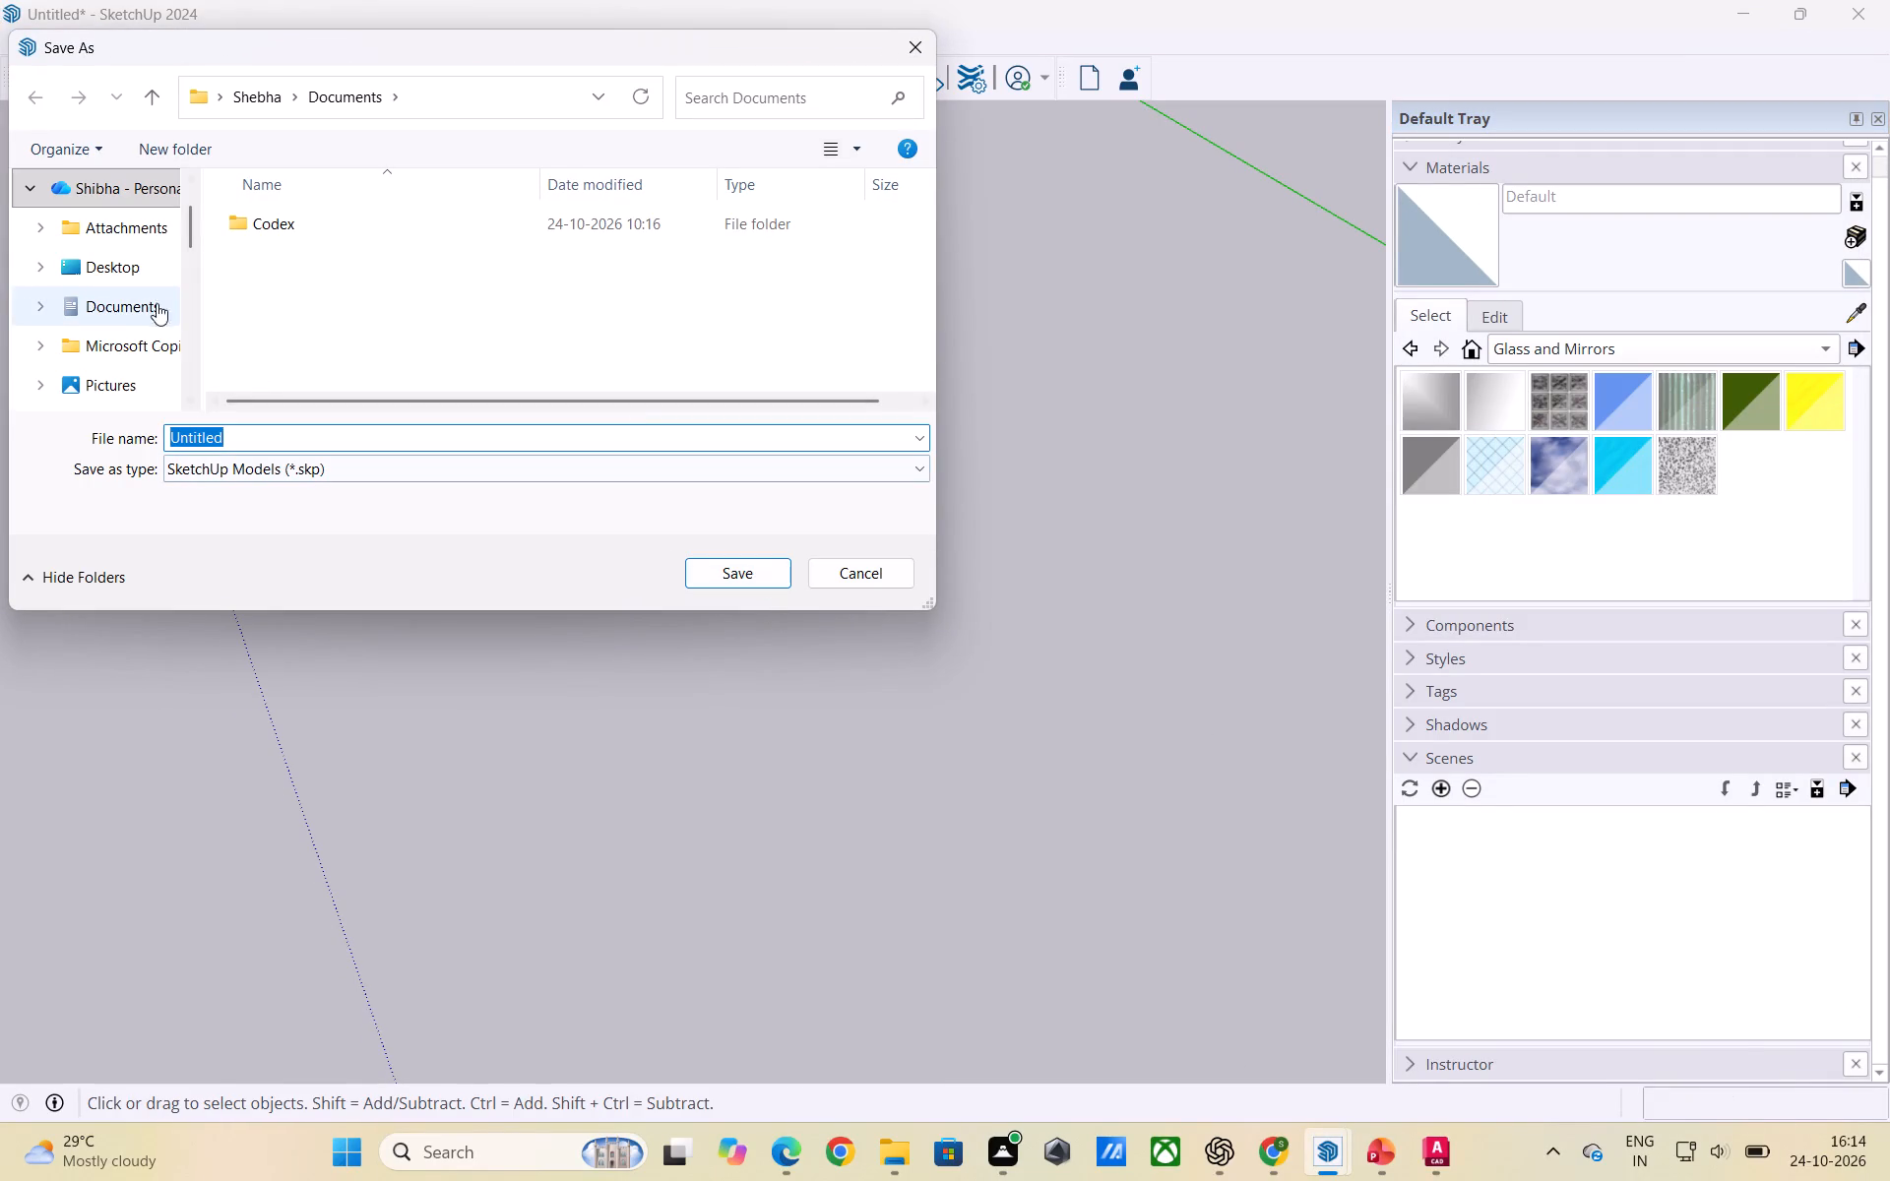
pyautogui.click(117, 265)
pyautogui.doubleClick(266, 232)
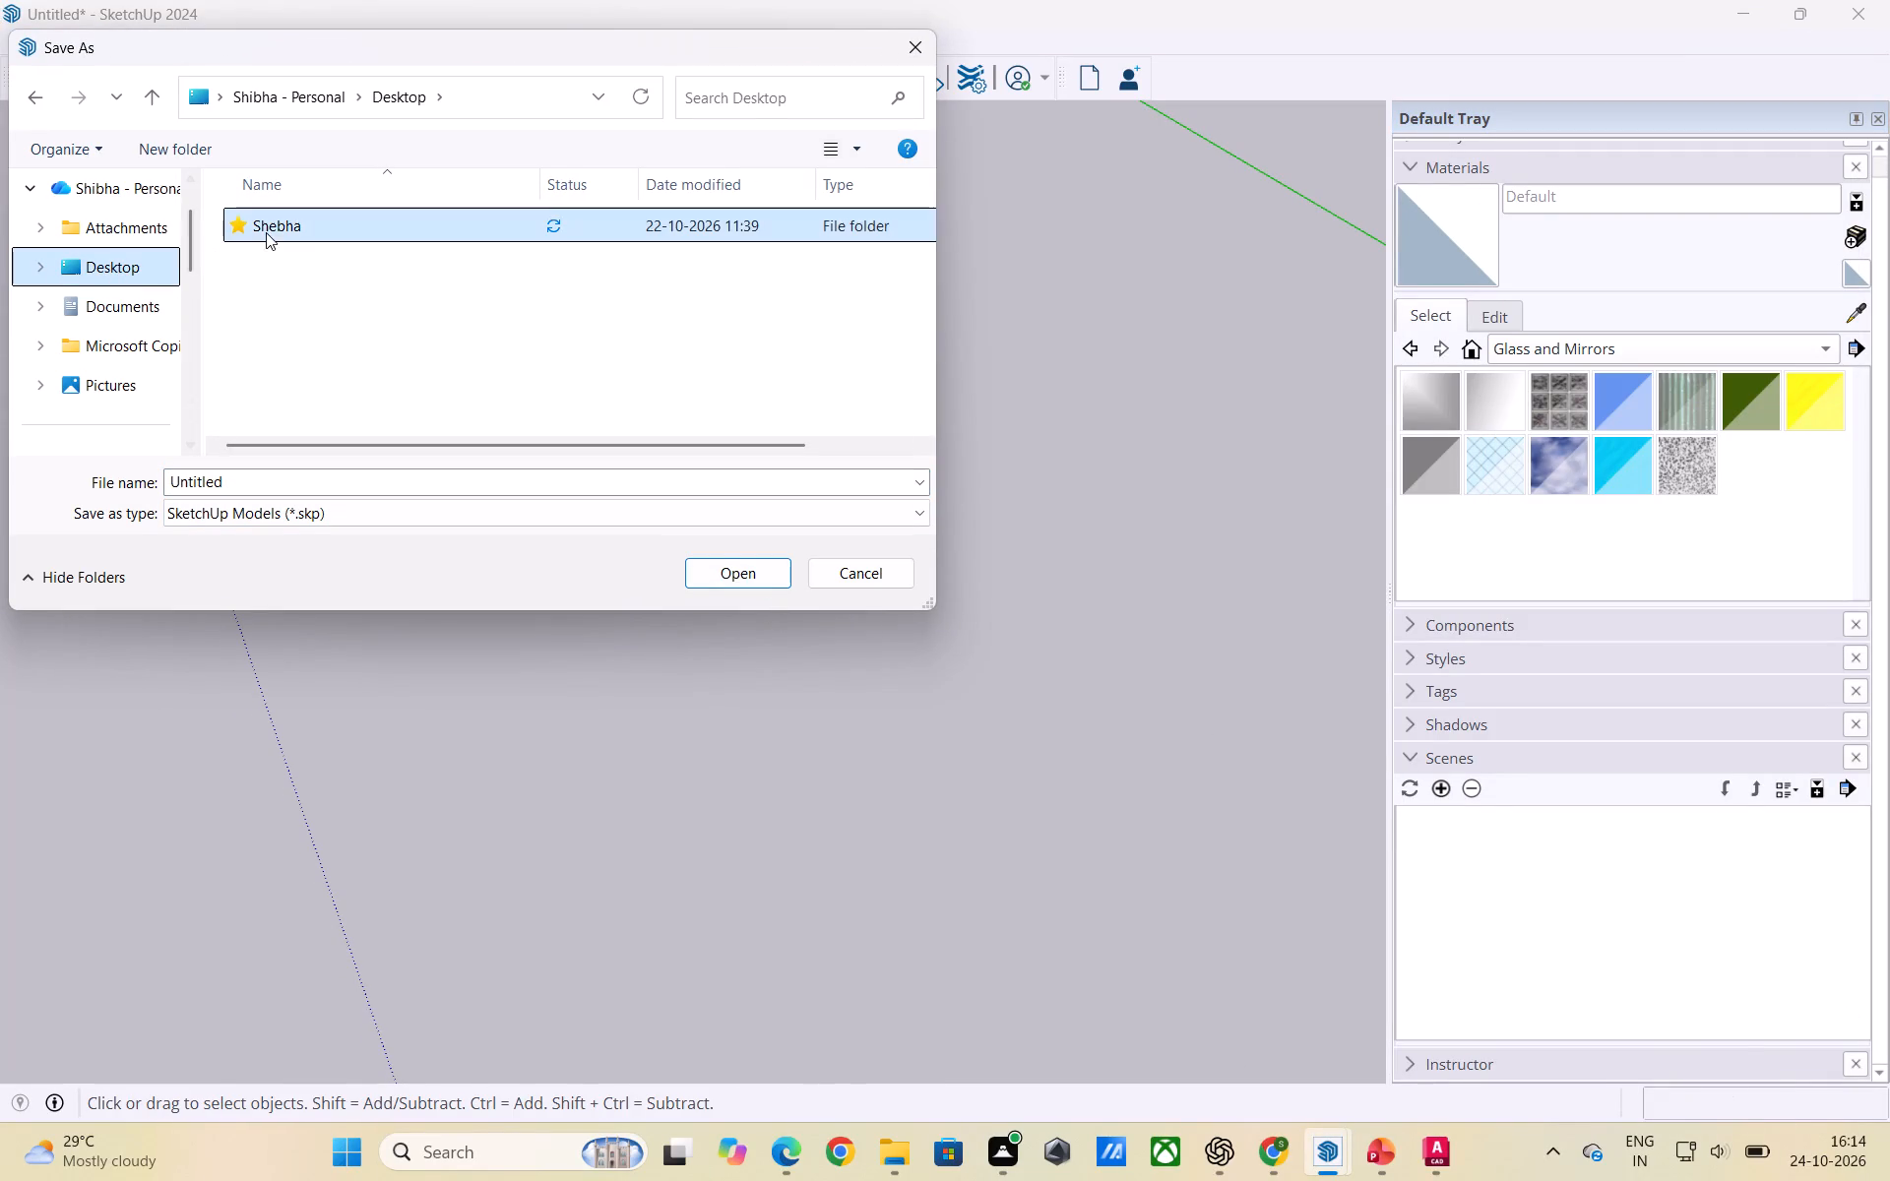
pyautogui.doubleClick(324, 233)
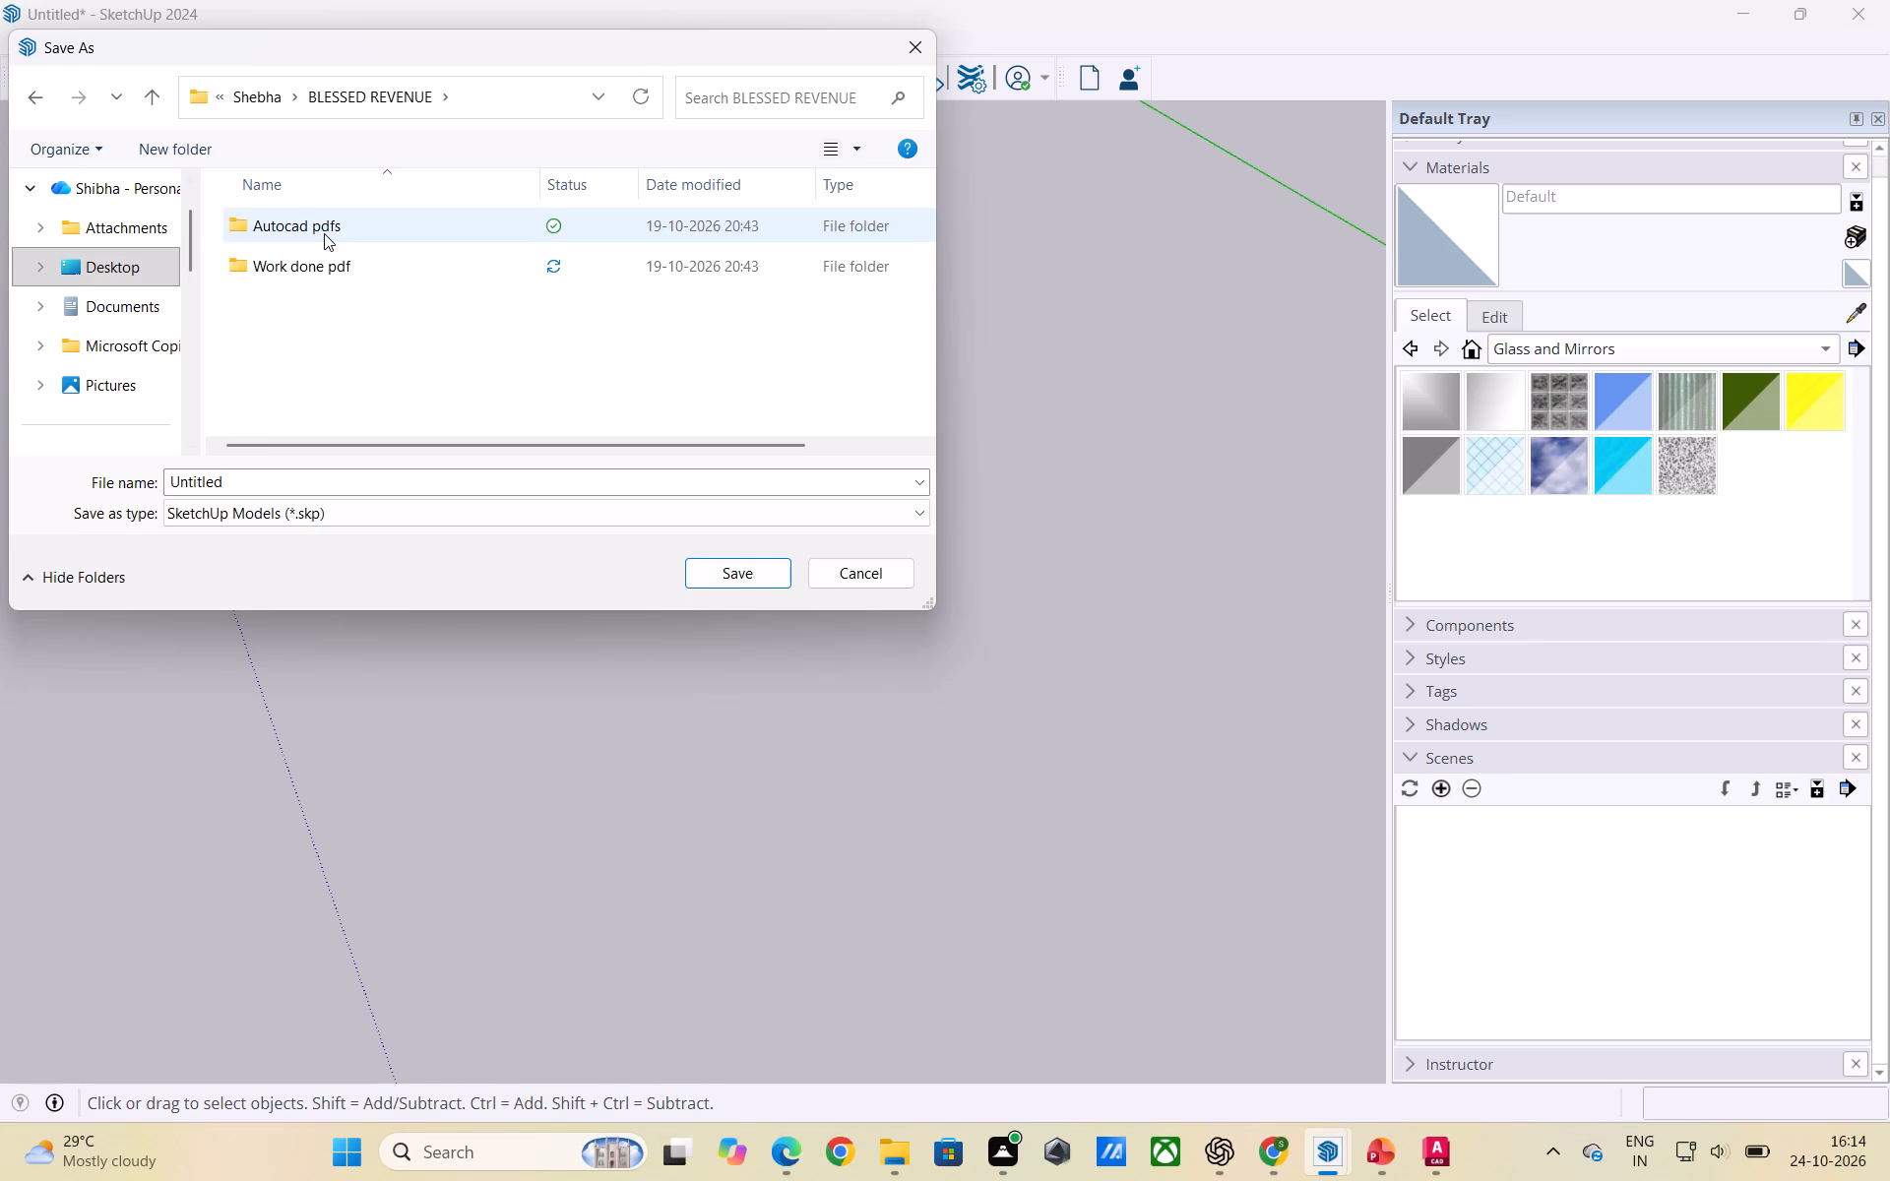
pyautogui.doubleClick(327, 265)
pyautogui.doubleClick(309, 222)
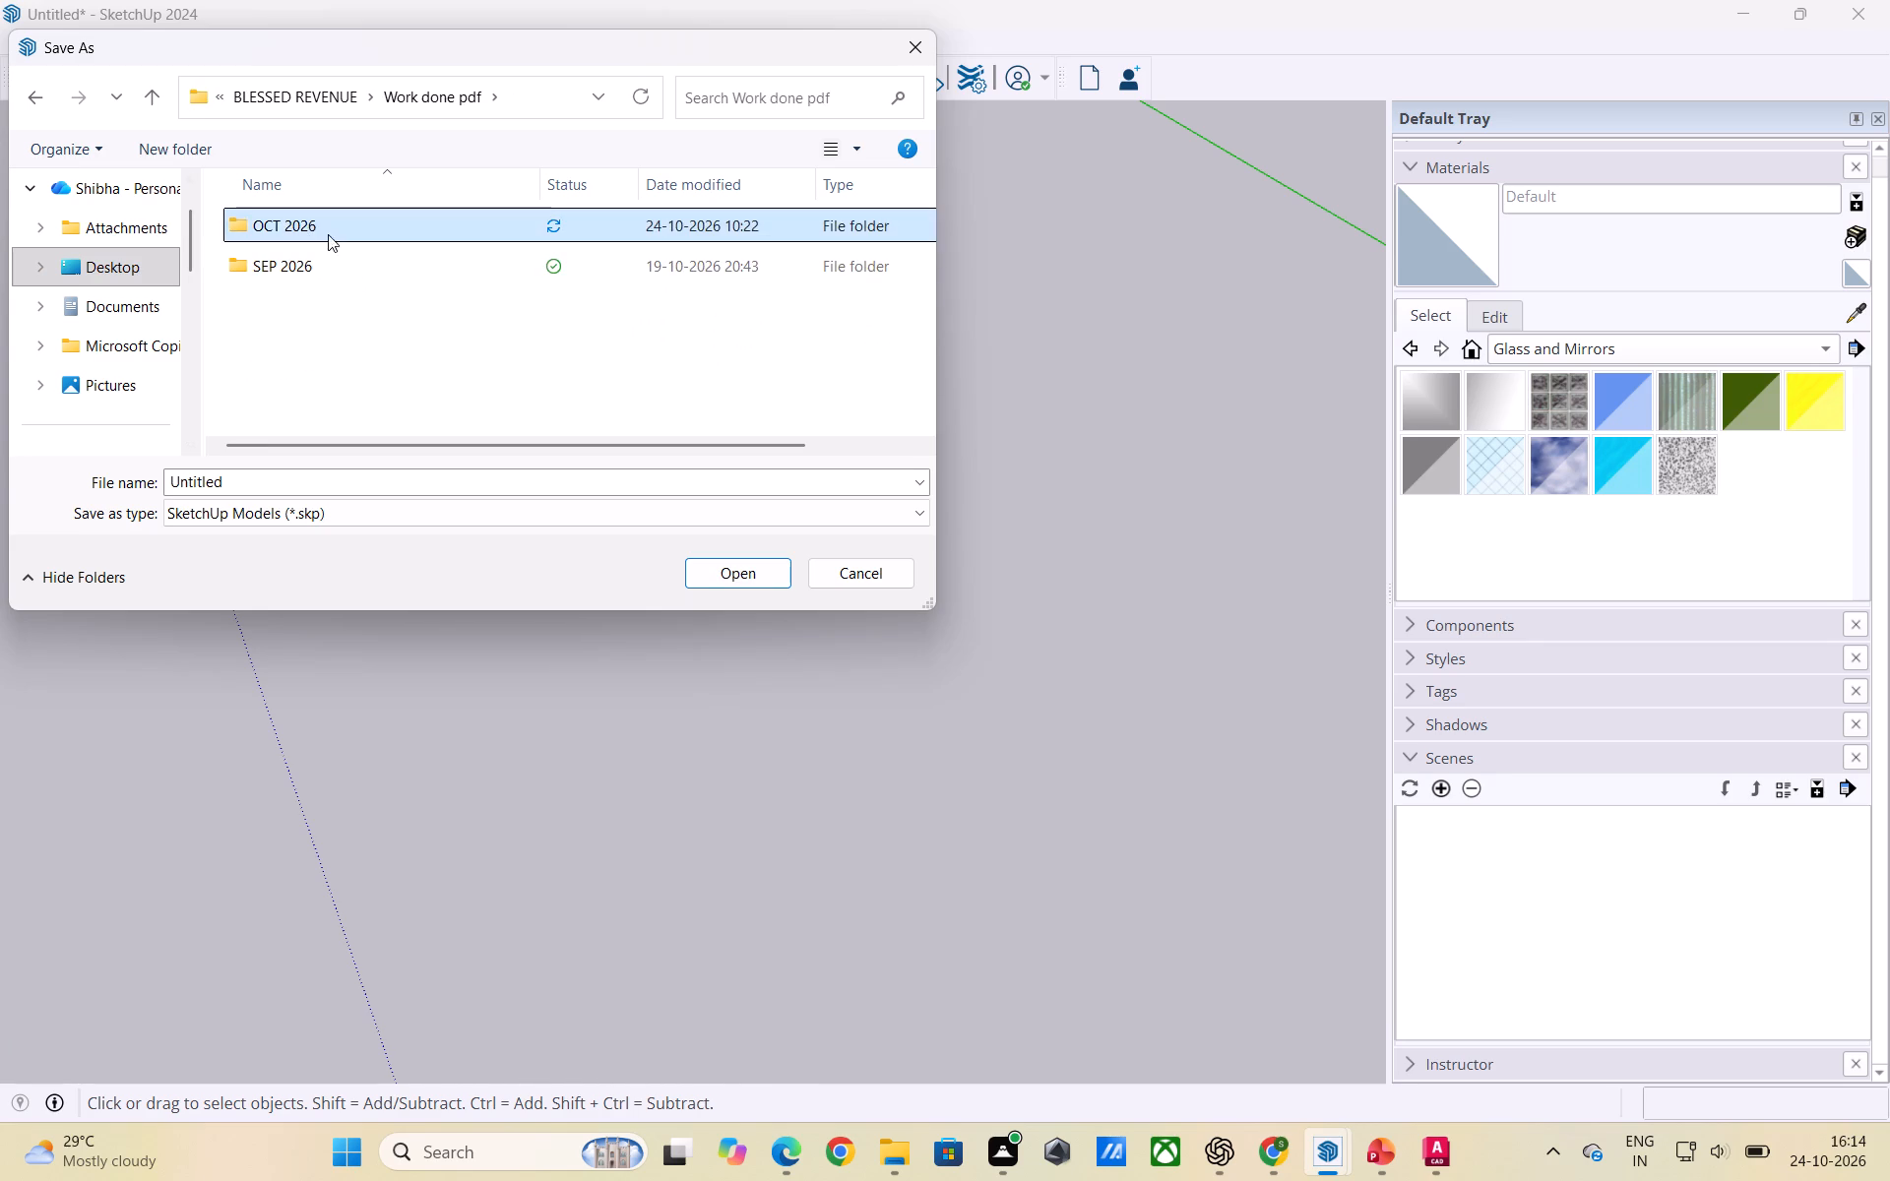
pyautogui.scroll(-9, 345, 330)
pyautogui.doubleClick(297, 421)
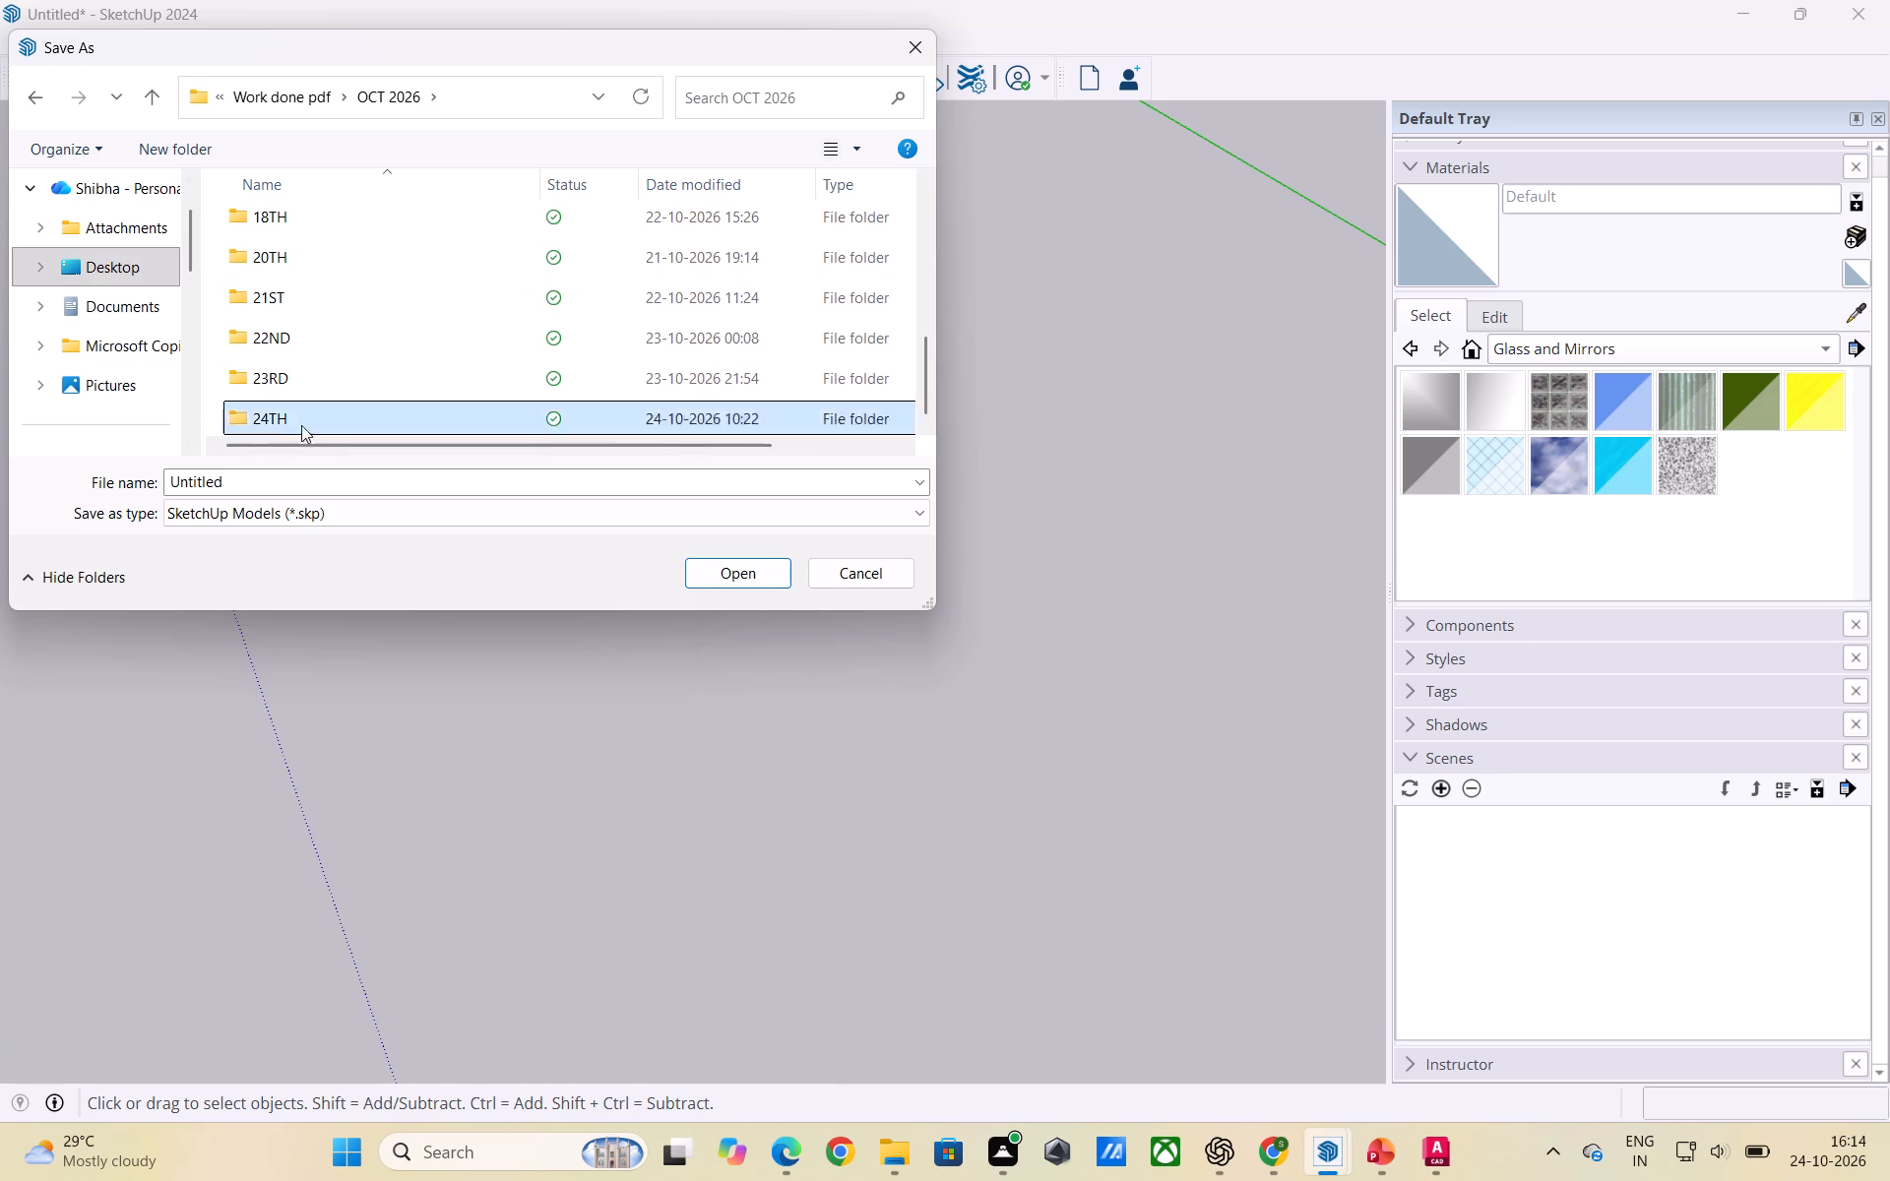
pyautogui.click(295, 483)
pyautogui.press('BackSpace')
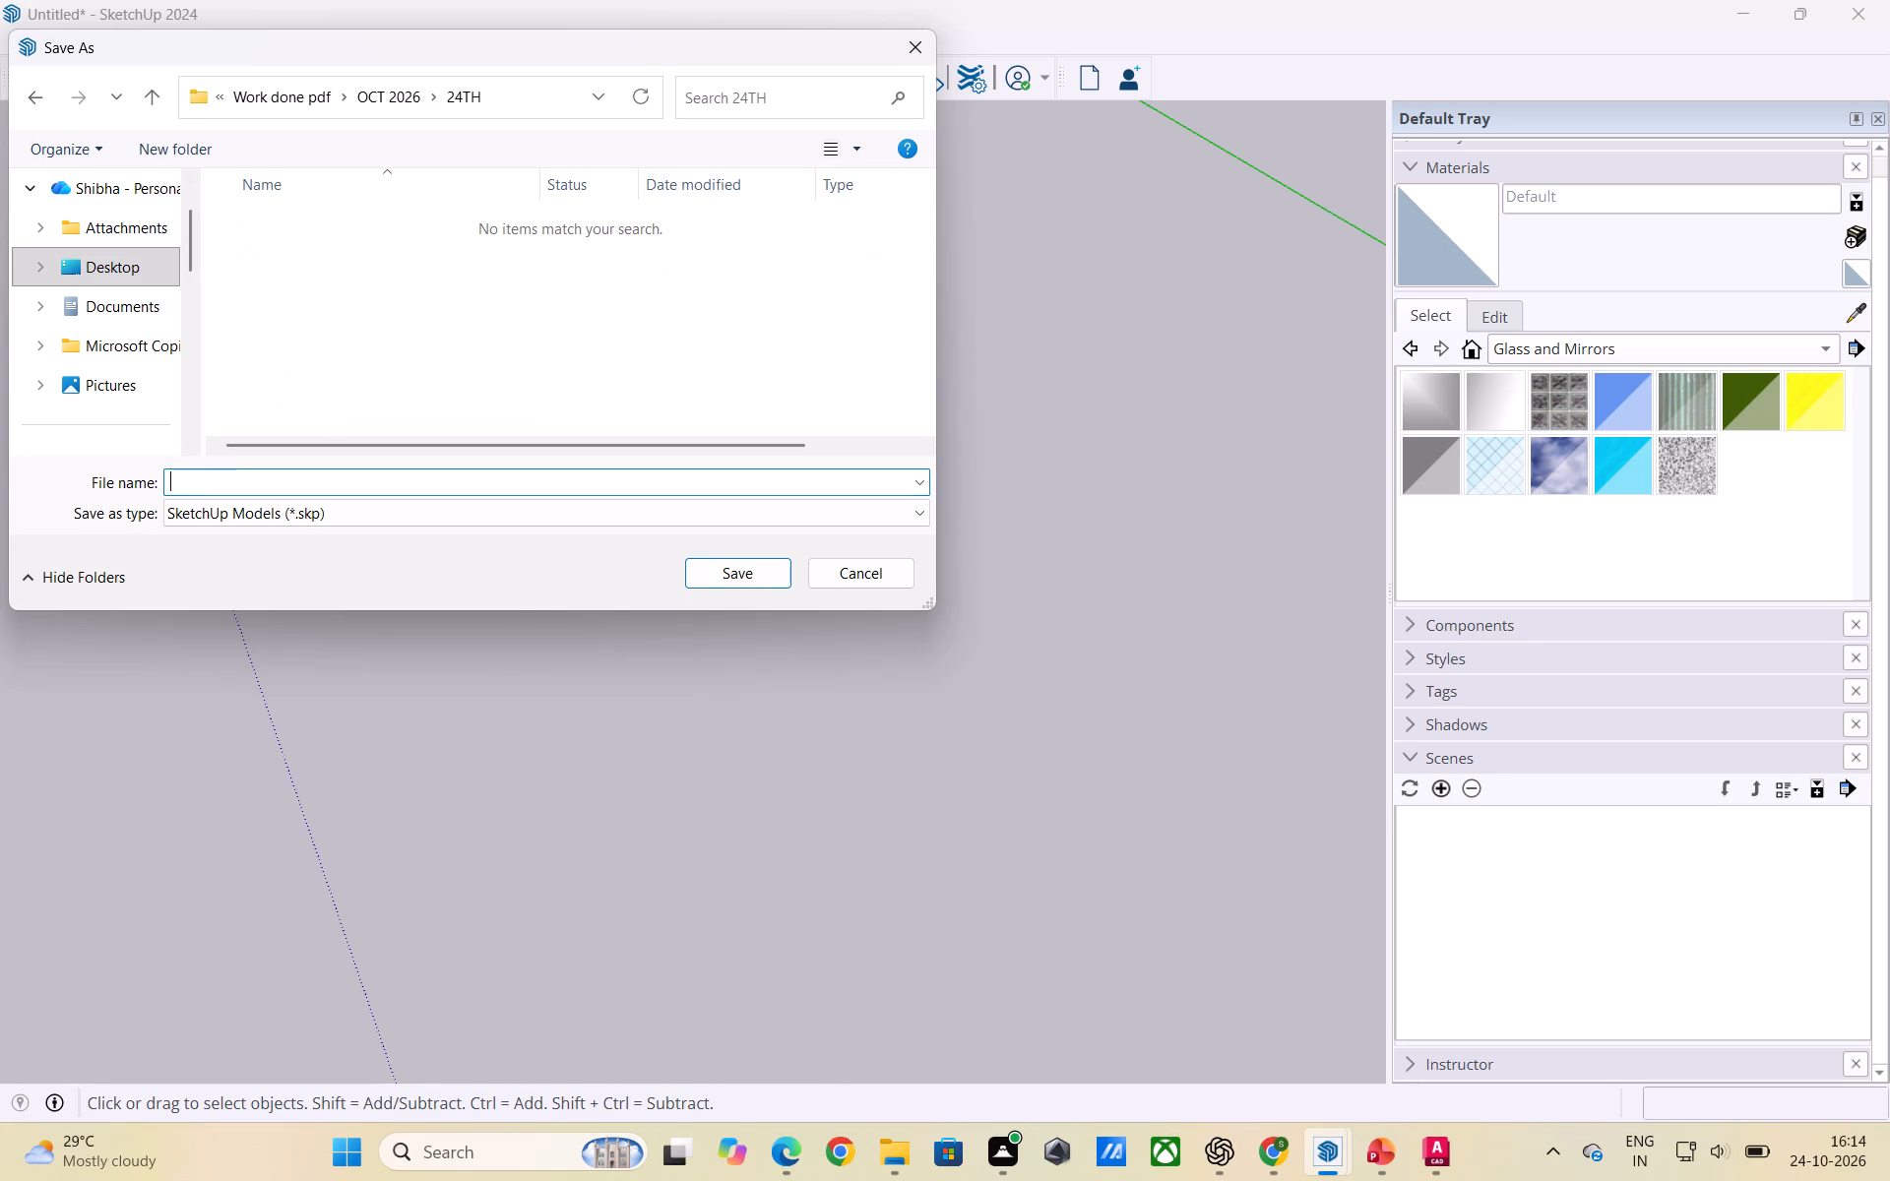
pyautogui.press('1')
pyautogui.write('824sft')
pyautogui.press('Return')
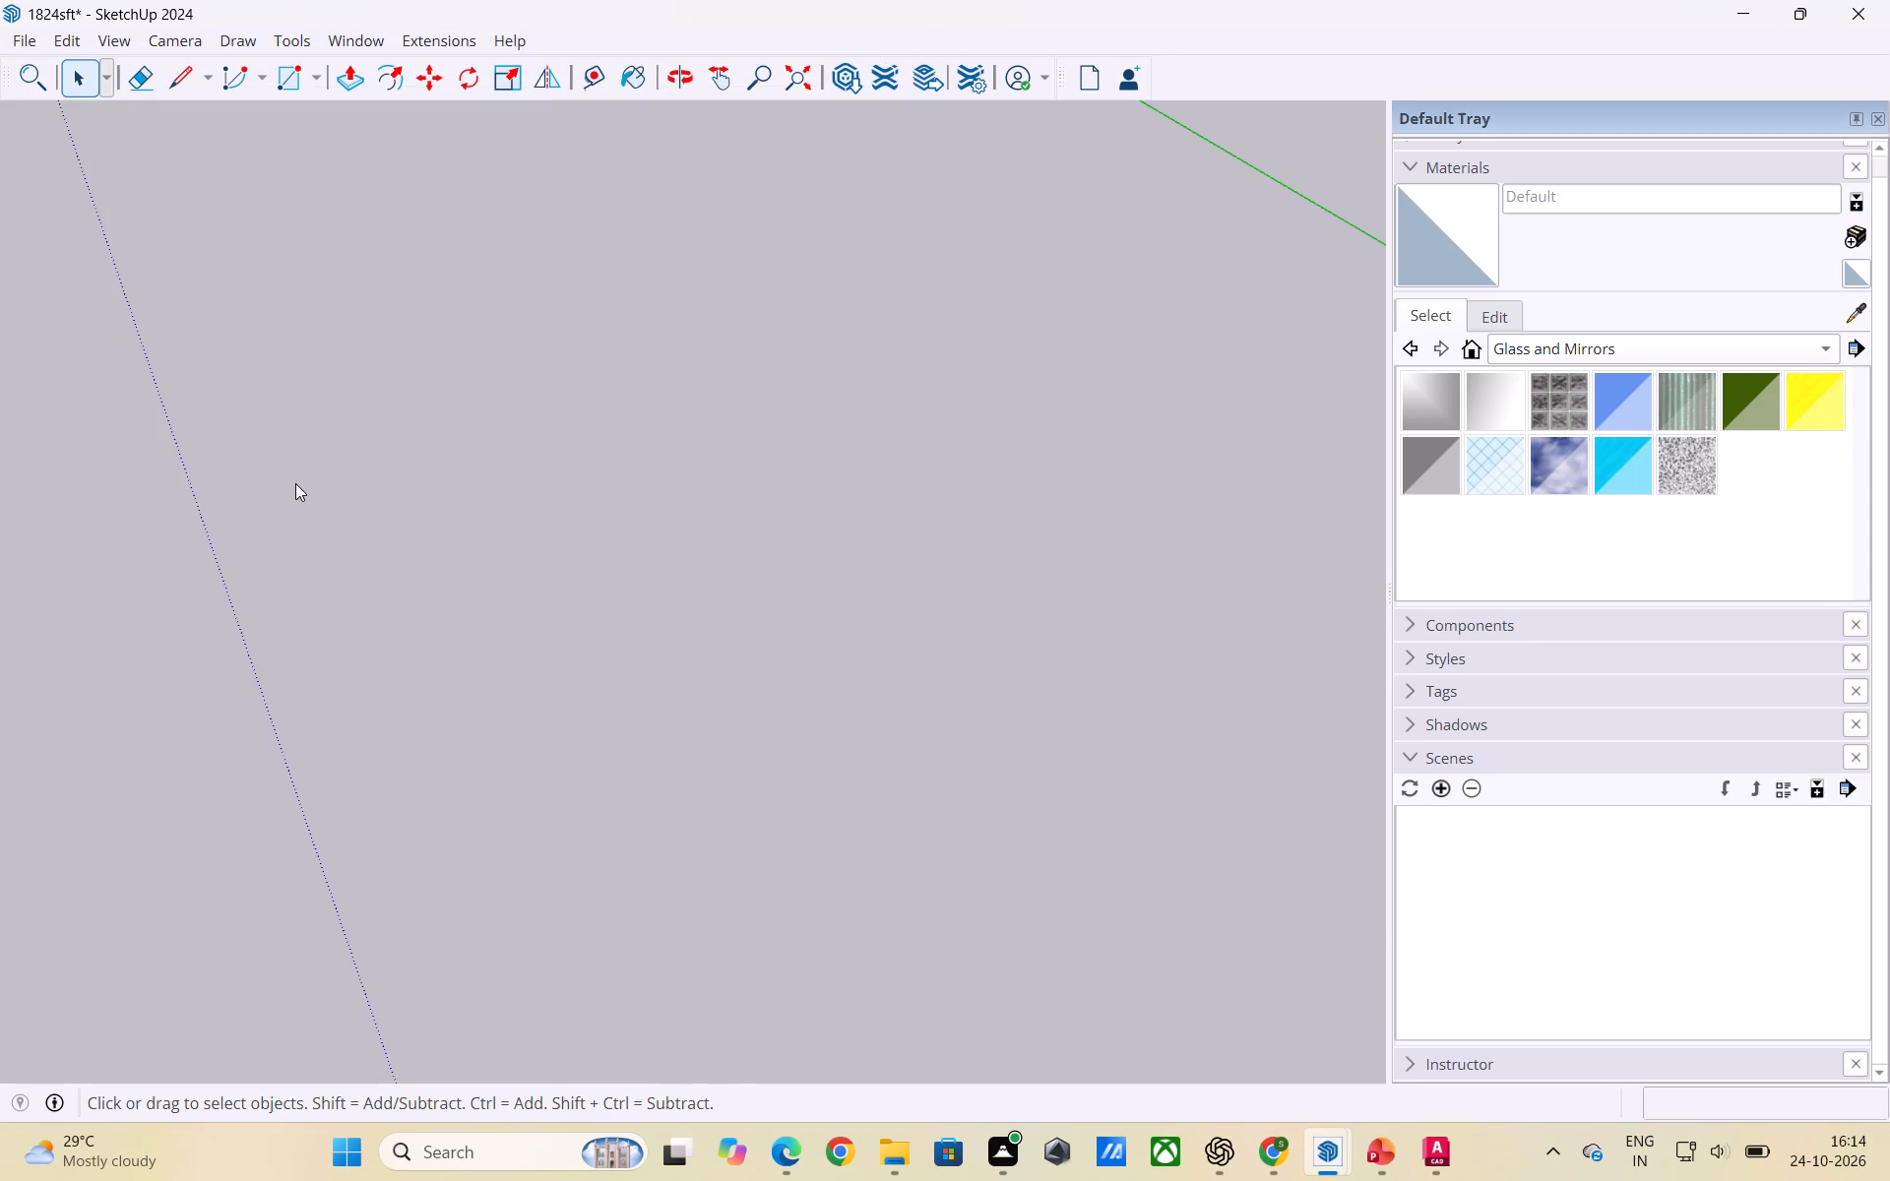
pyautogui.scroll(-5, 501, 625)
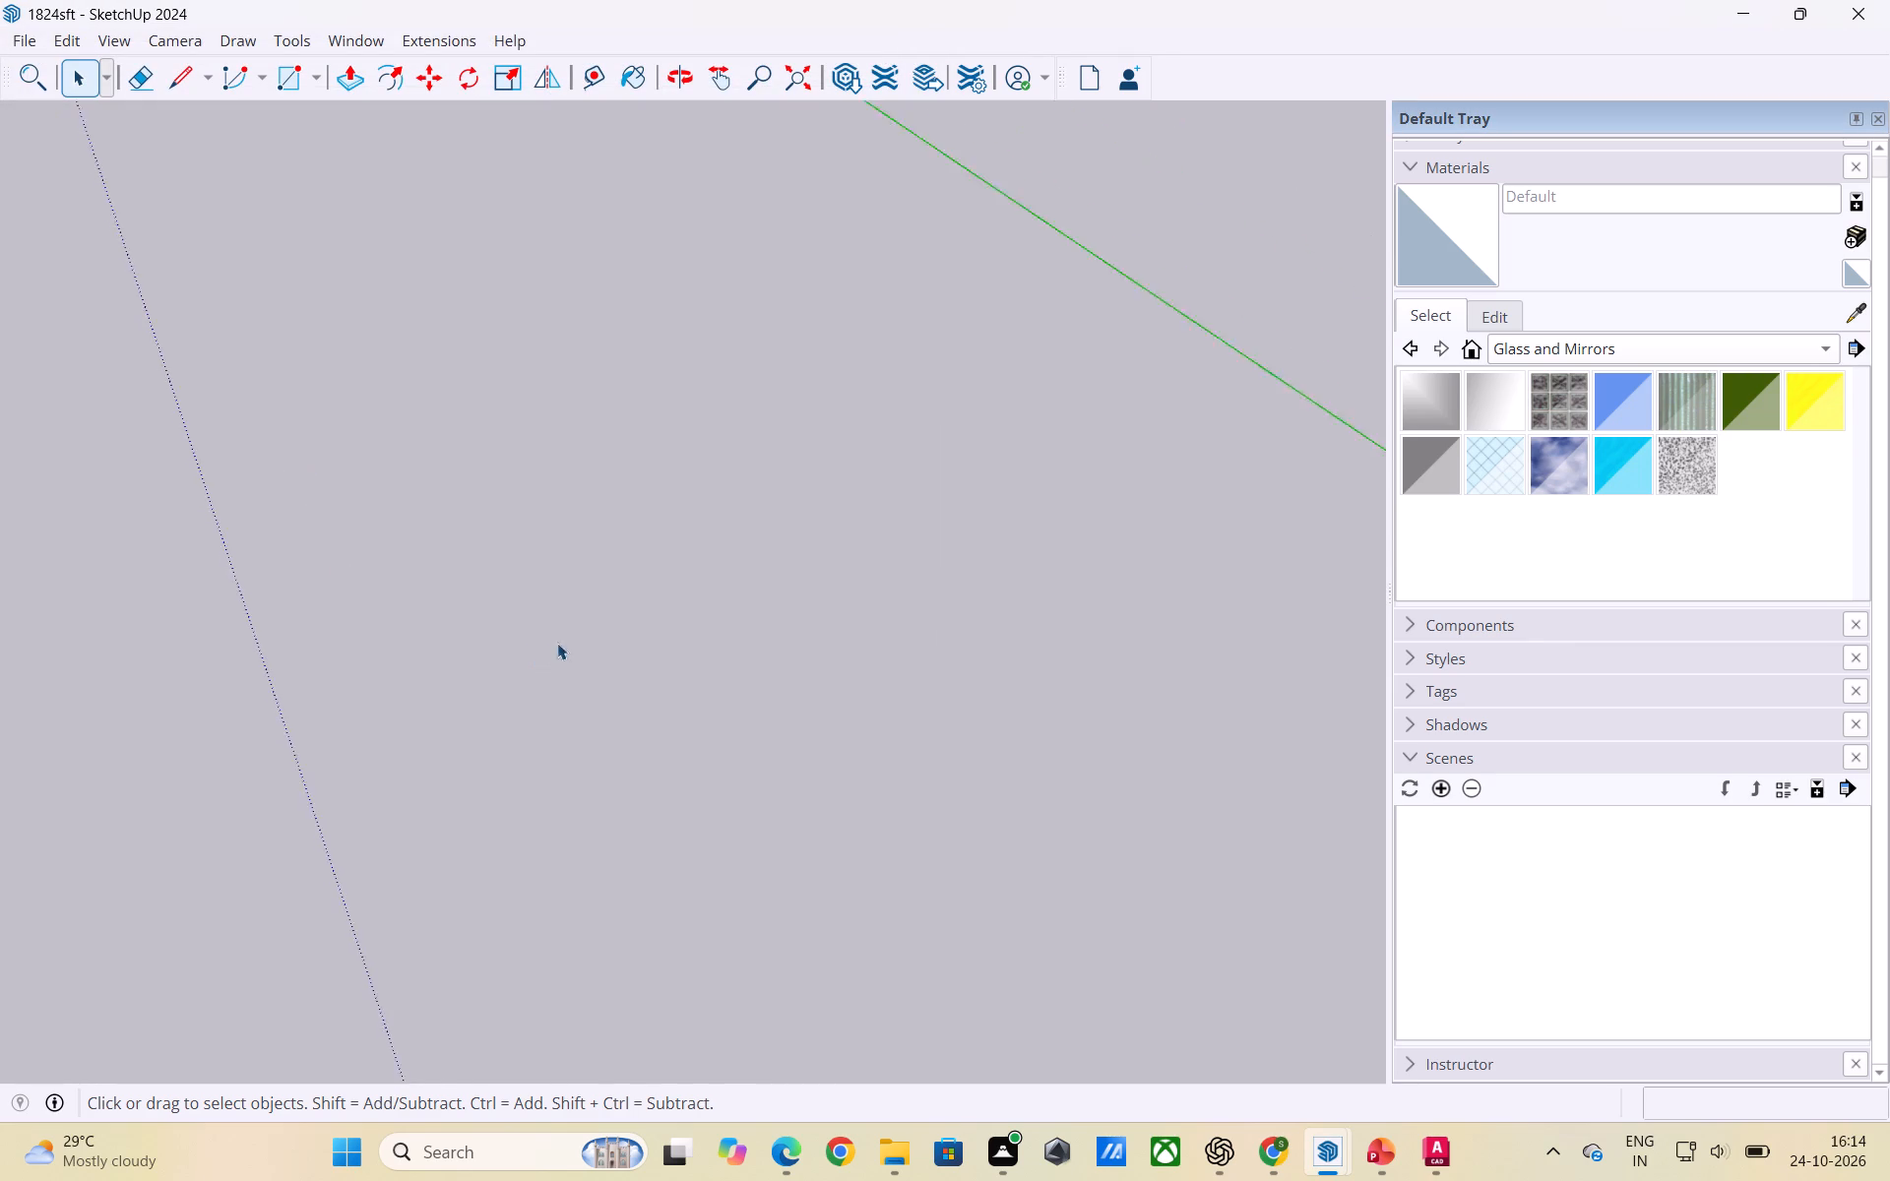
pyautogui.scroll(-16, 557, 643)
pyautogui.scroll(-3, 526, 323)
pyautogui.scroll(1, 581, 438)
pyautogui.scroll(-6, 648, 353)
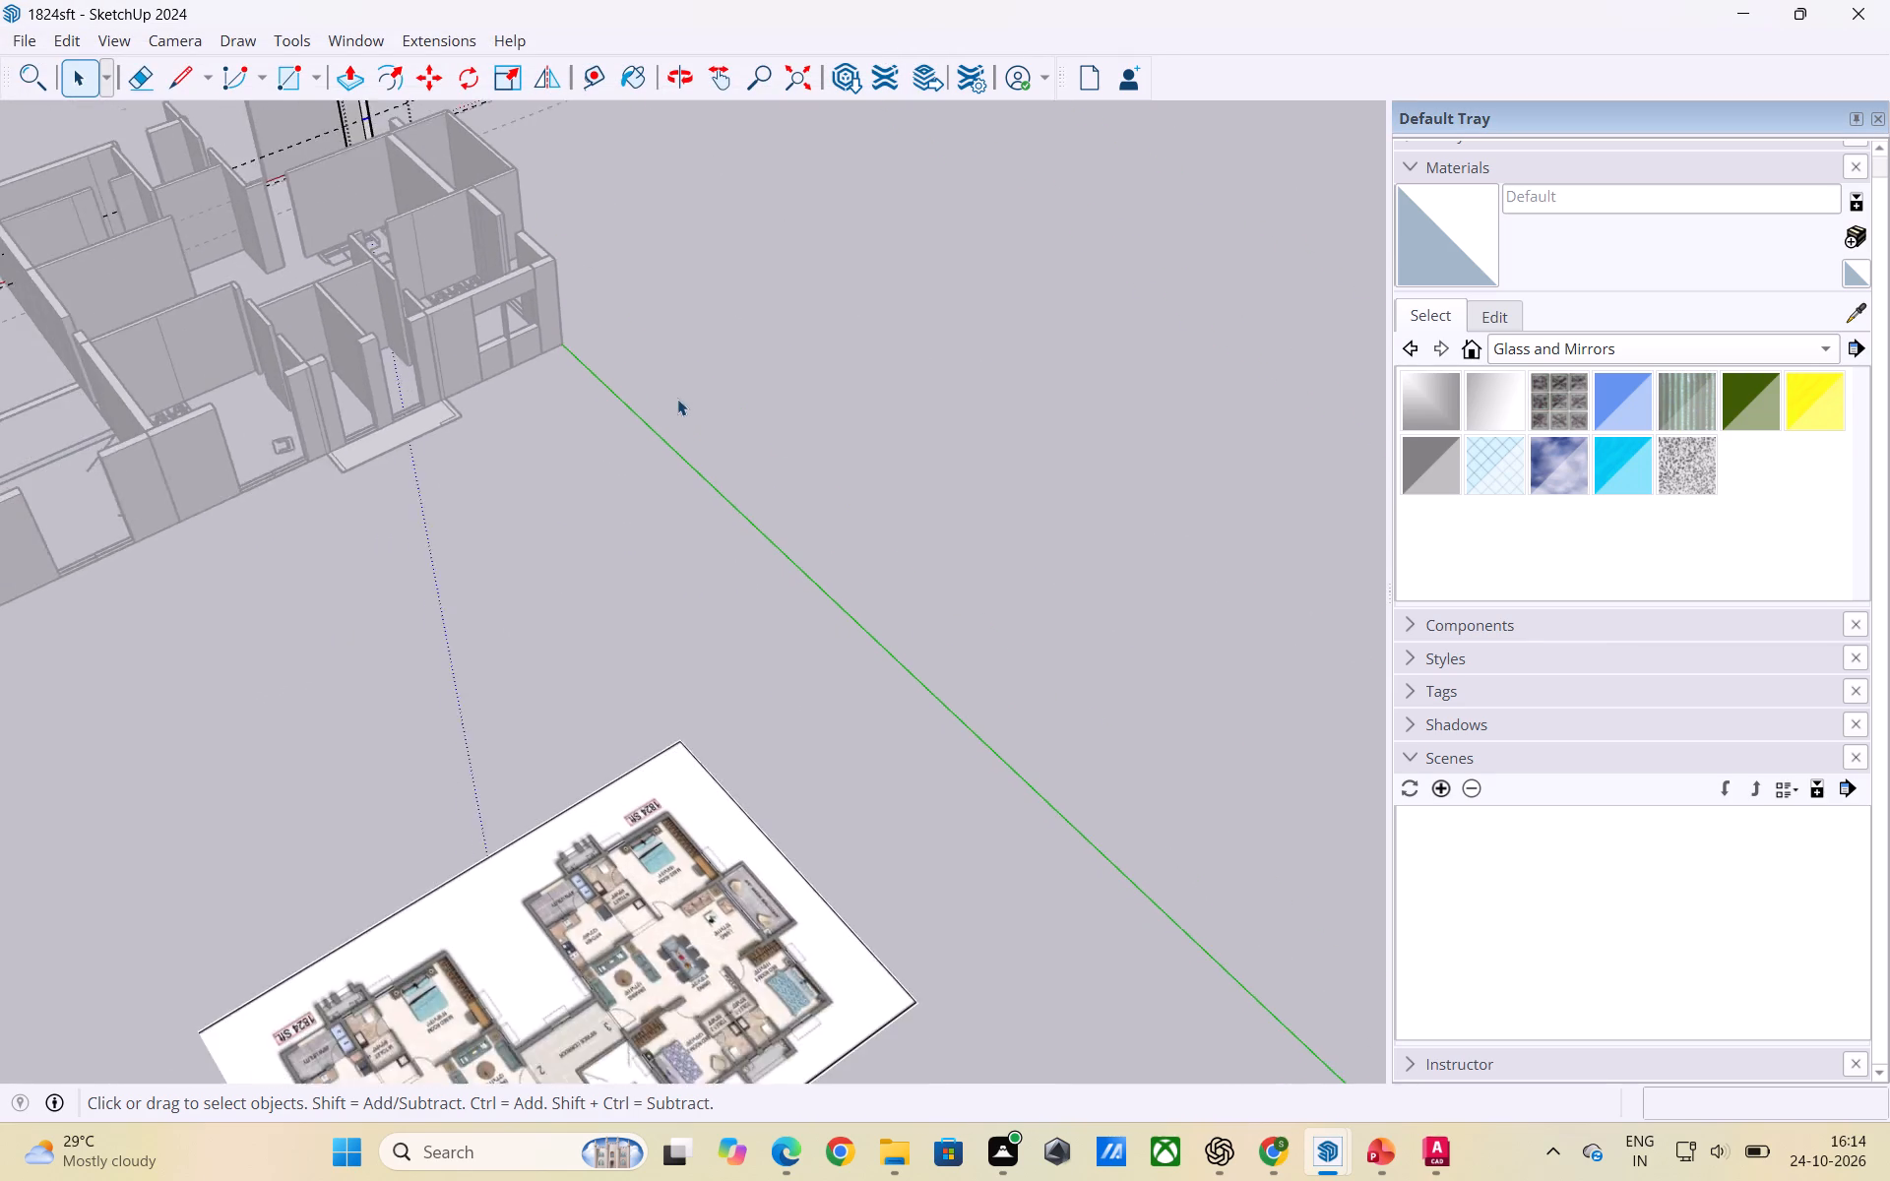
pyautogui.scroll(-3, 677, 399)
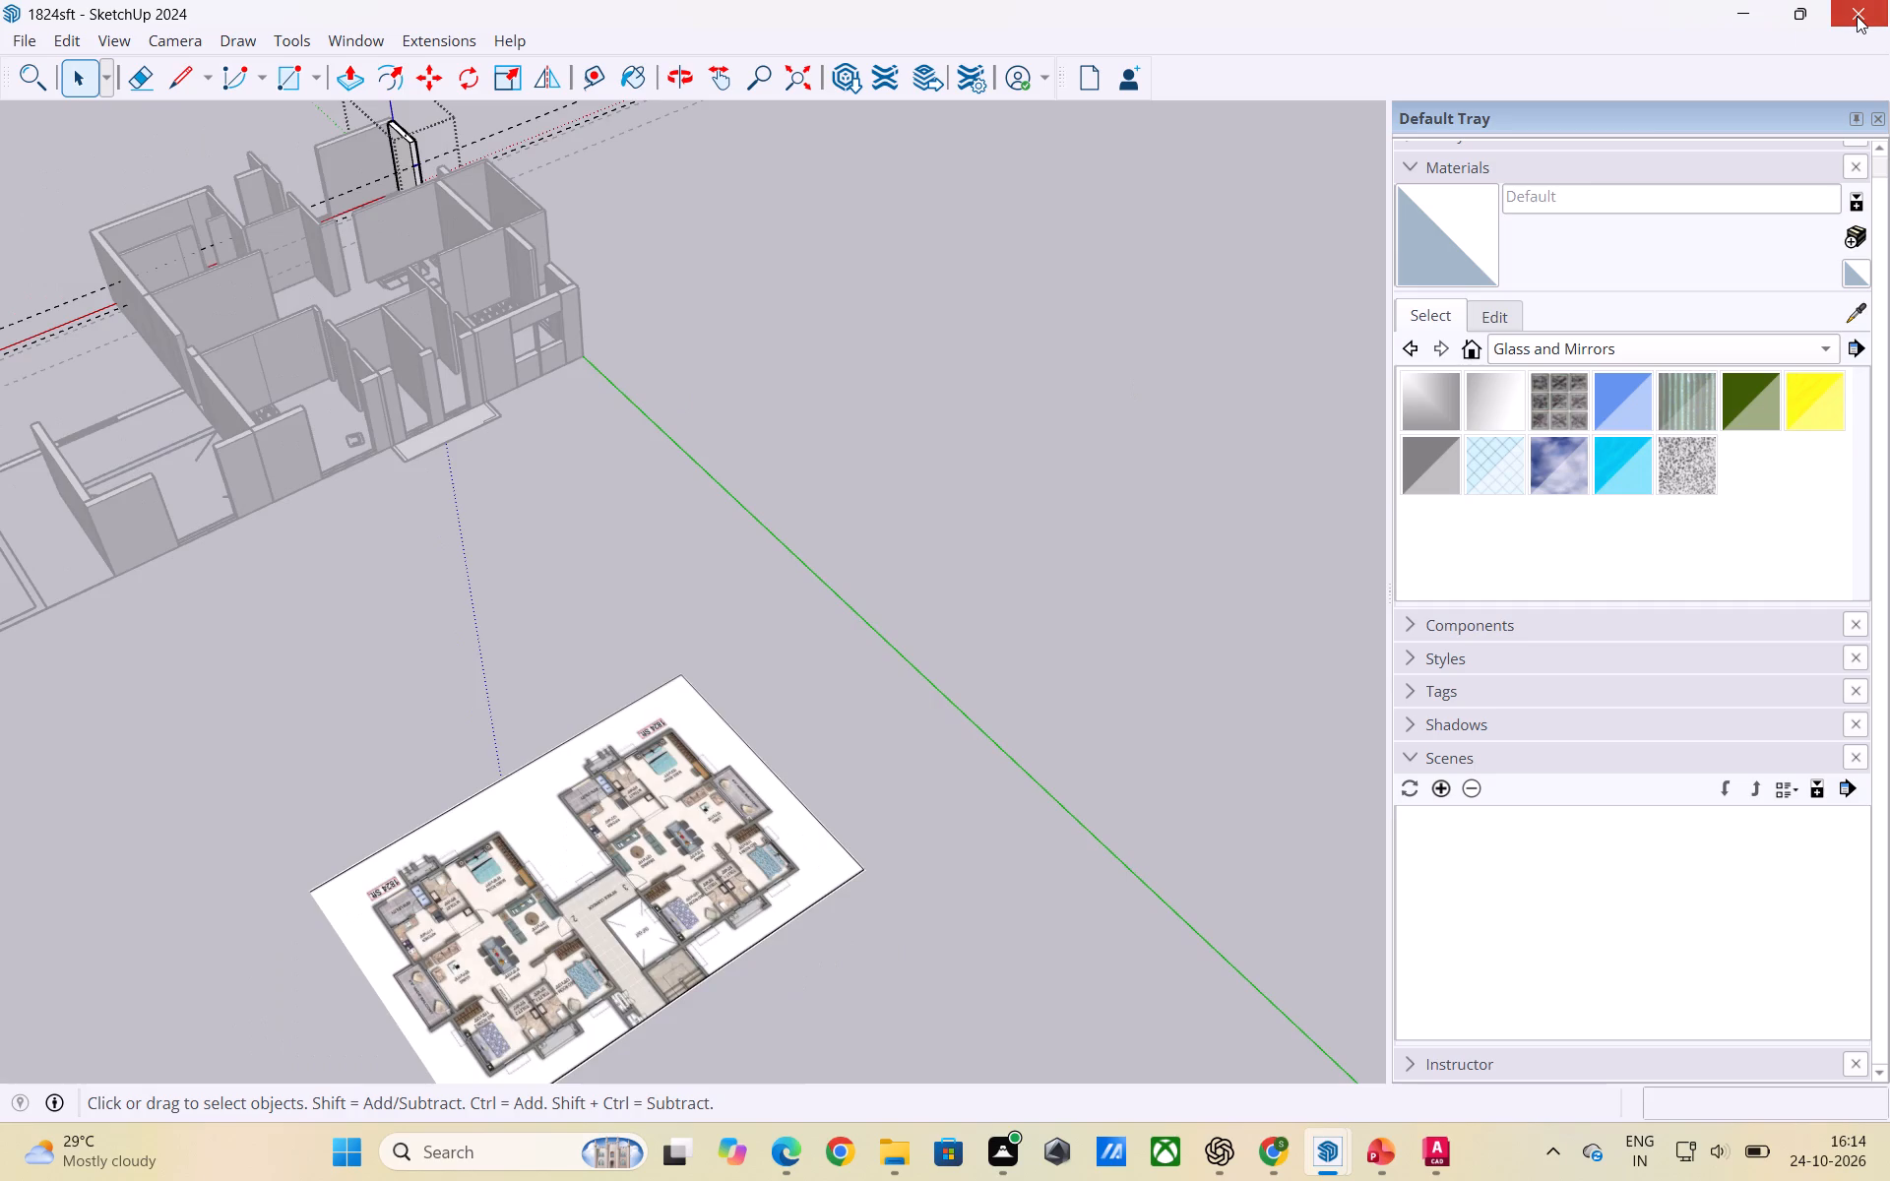
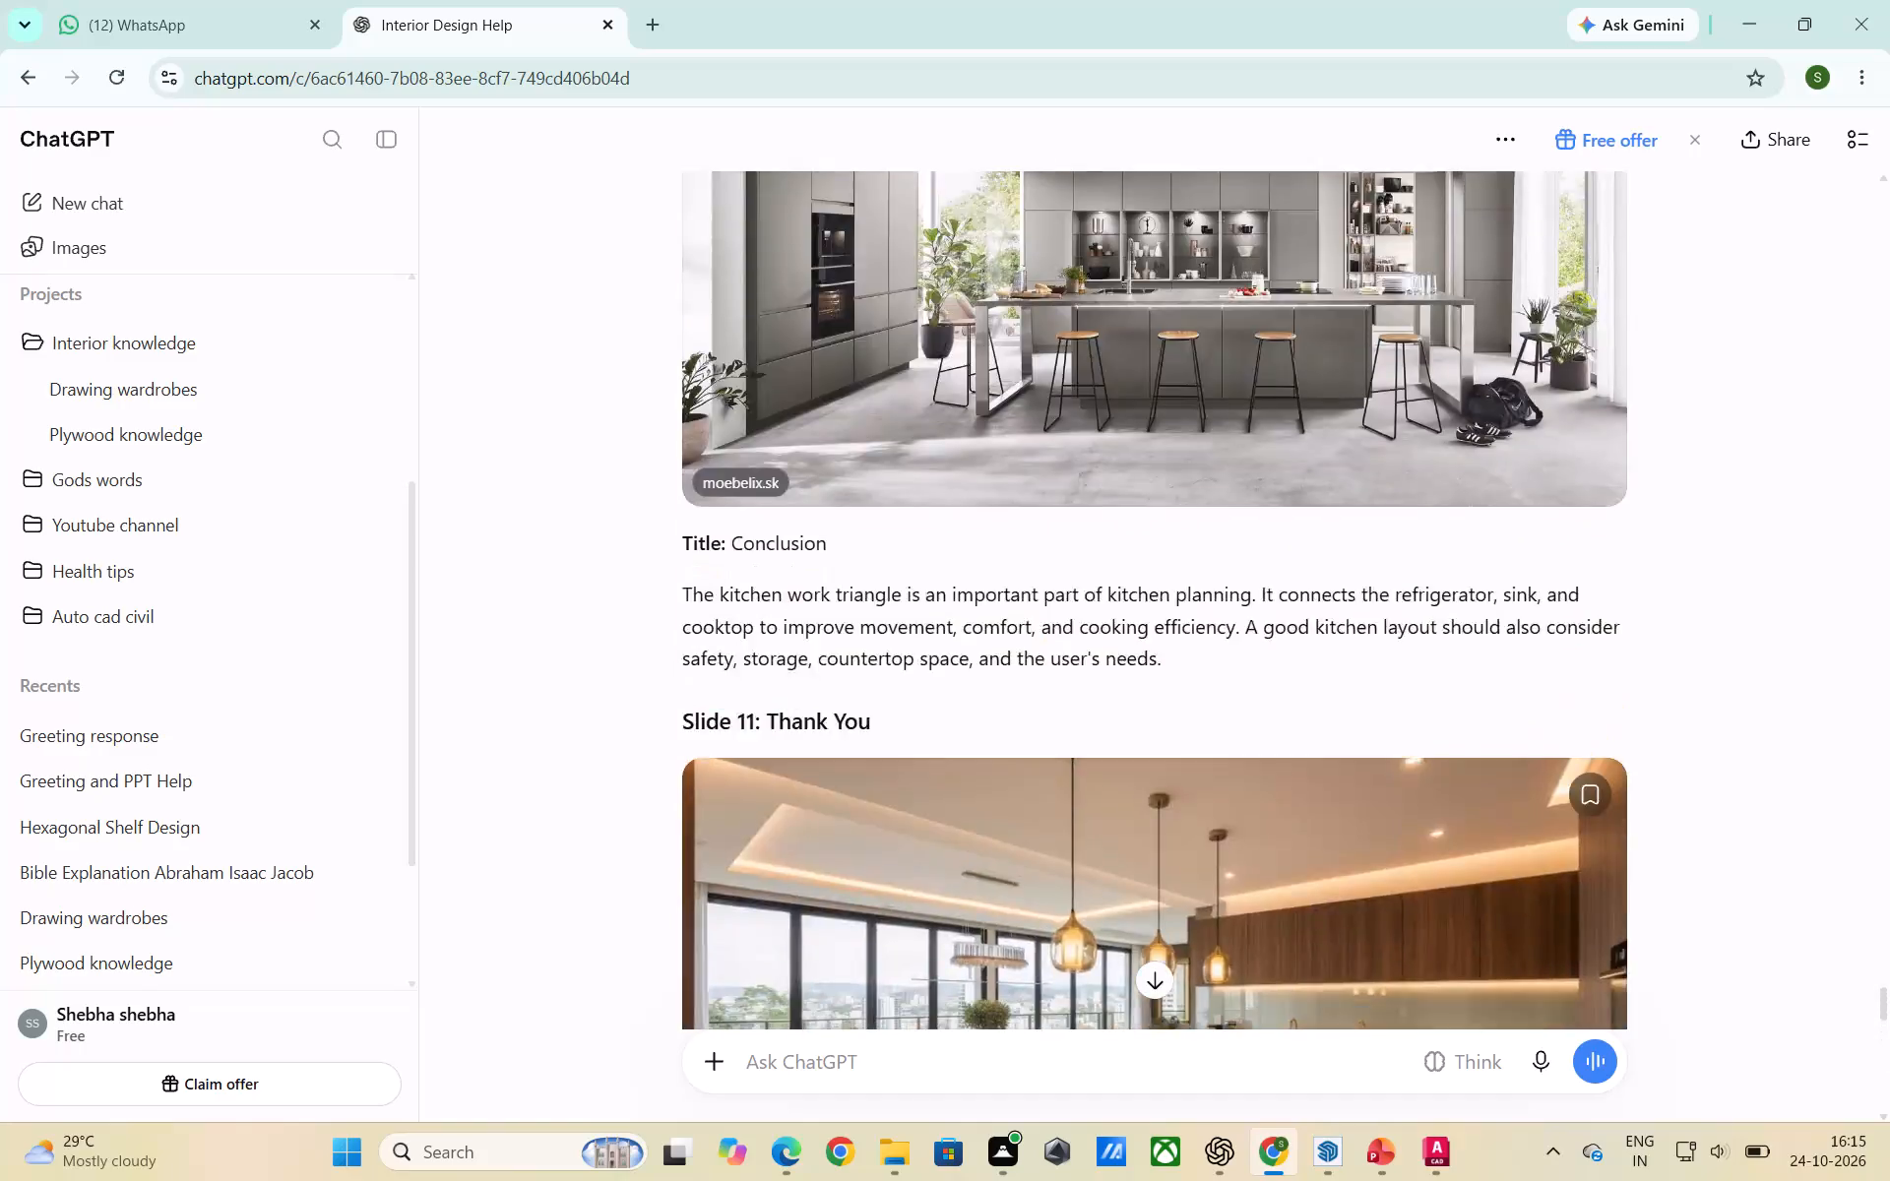
# Copy the Slide 7 heading text "Rules for Planning a Kitchen Work Triangle" from the ChatGPT conversation for the PowerPoint presentation.
pyautogui.scroll(6, 1006, 610)
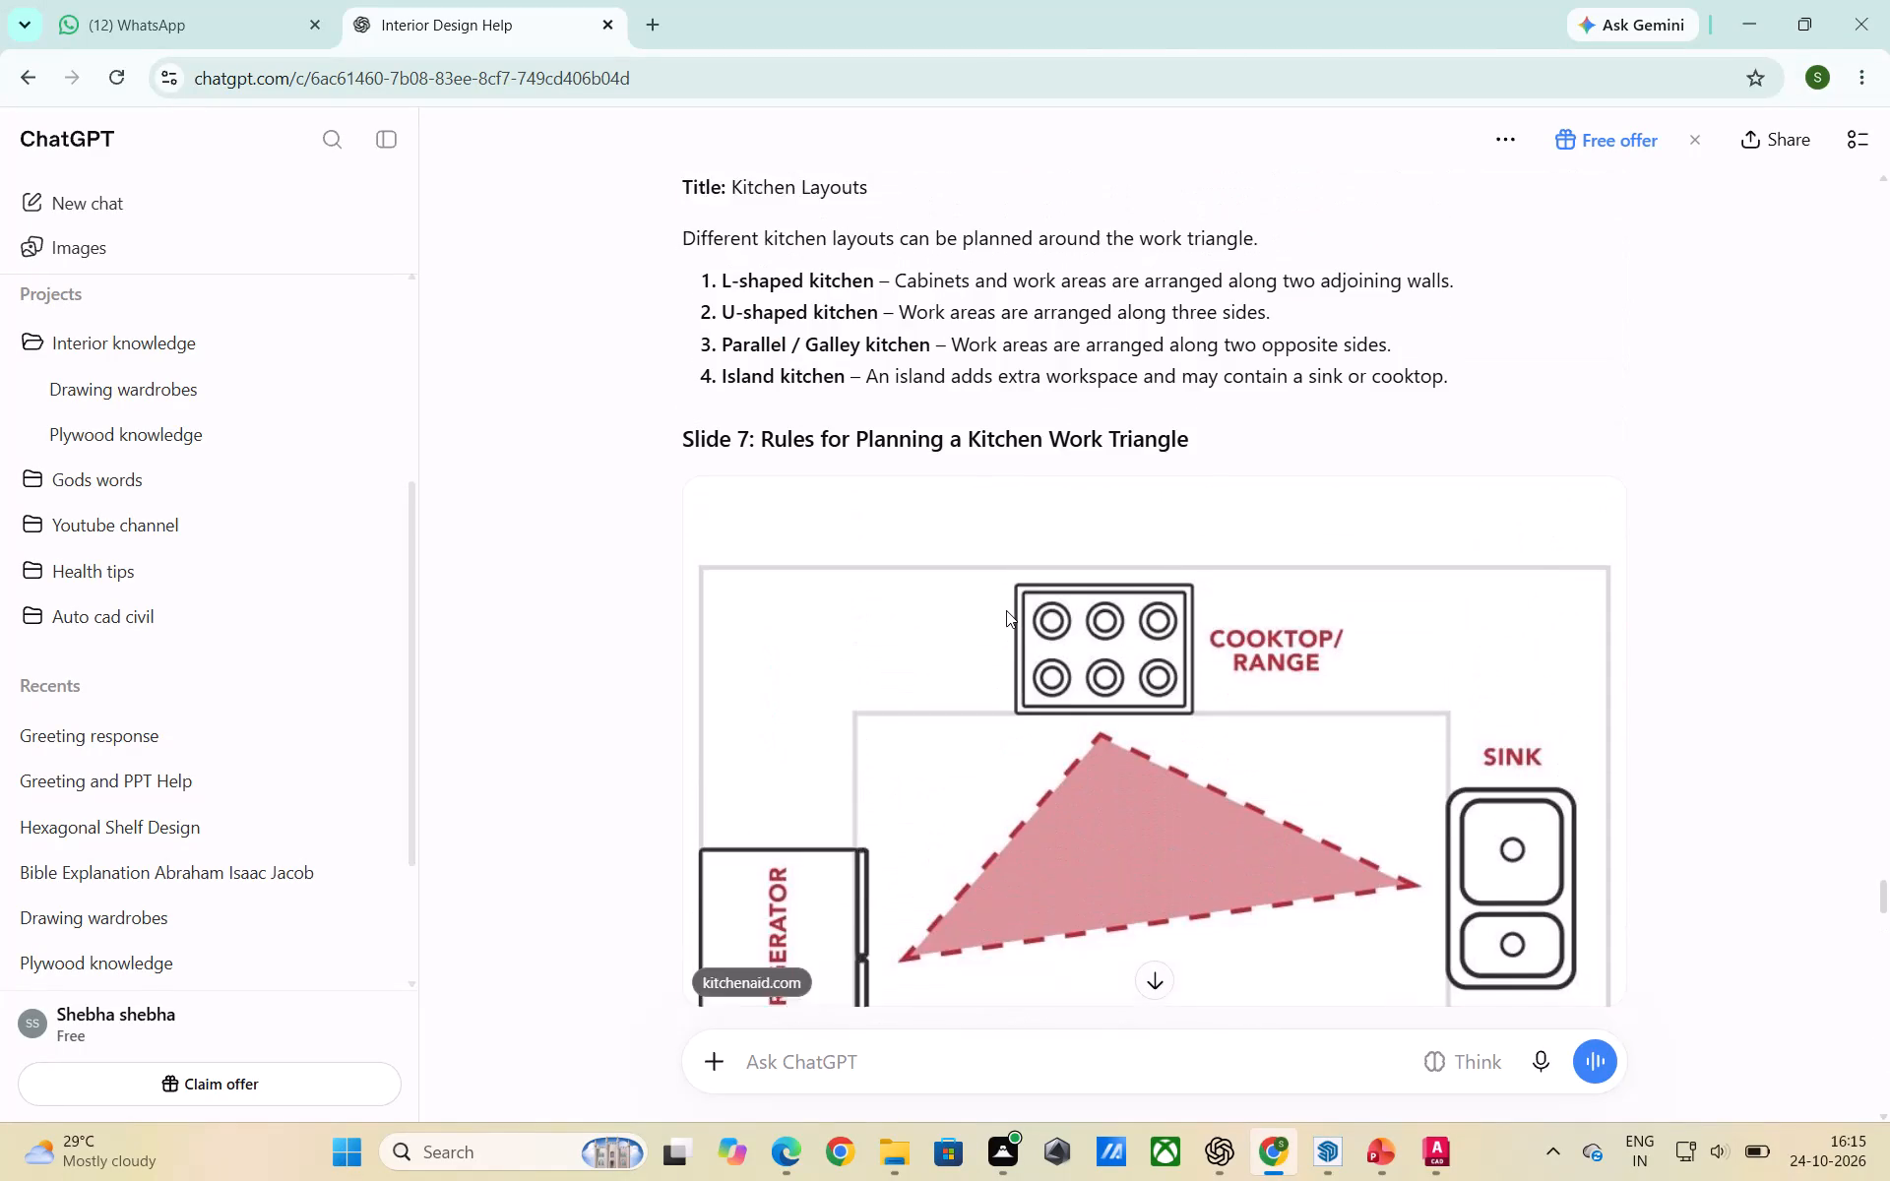
pyautogui.scroll(7, 1006, 610)
pyautogui.scroll(-4, 1005, 610)
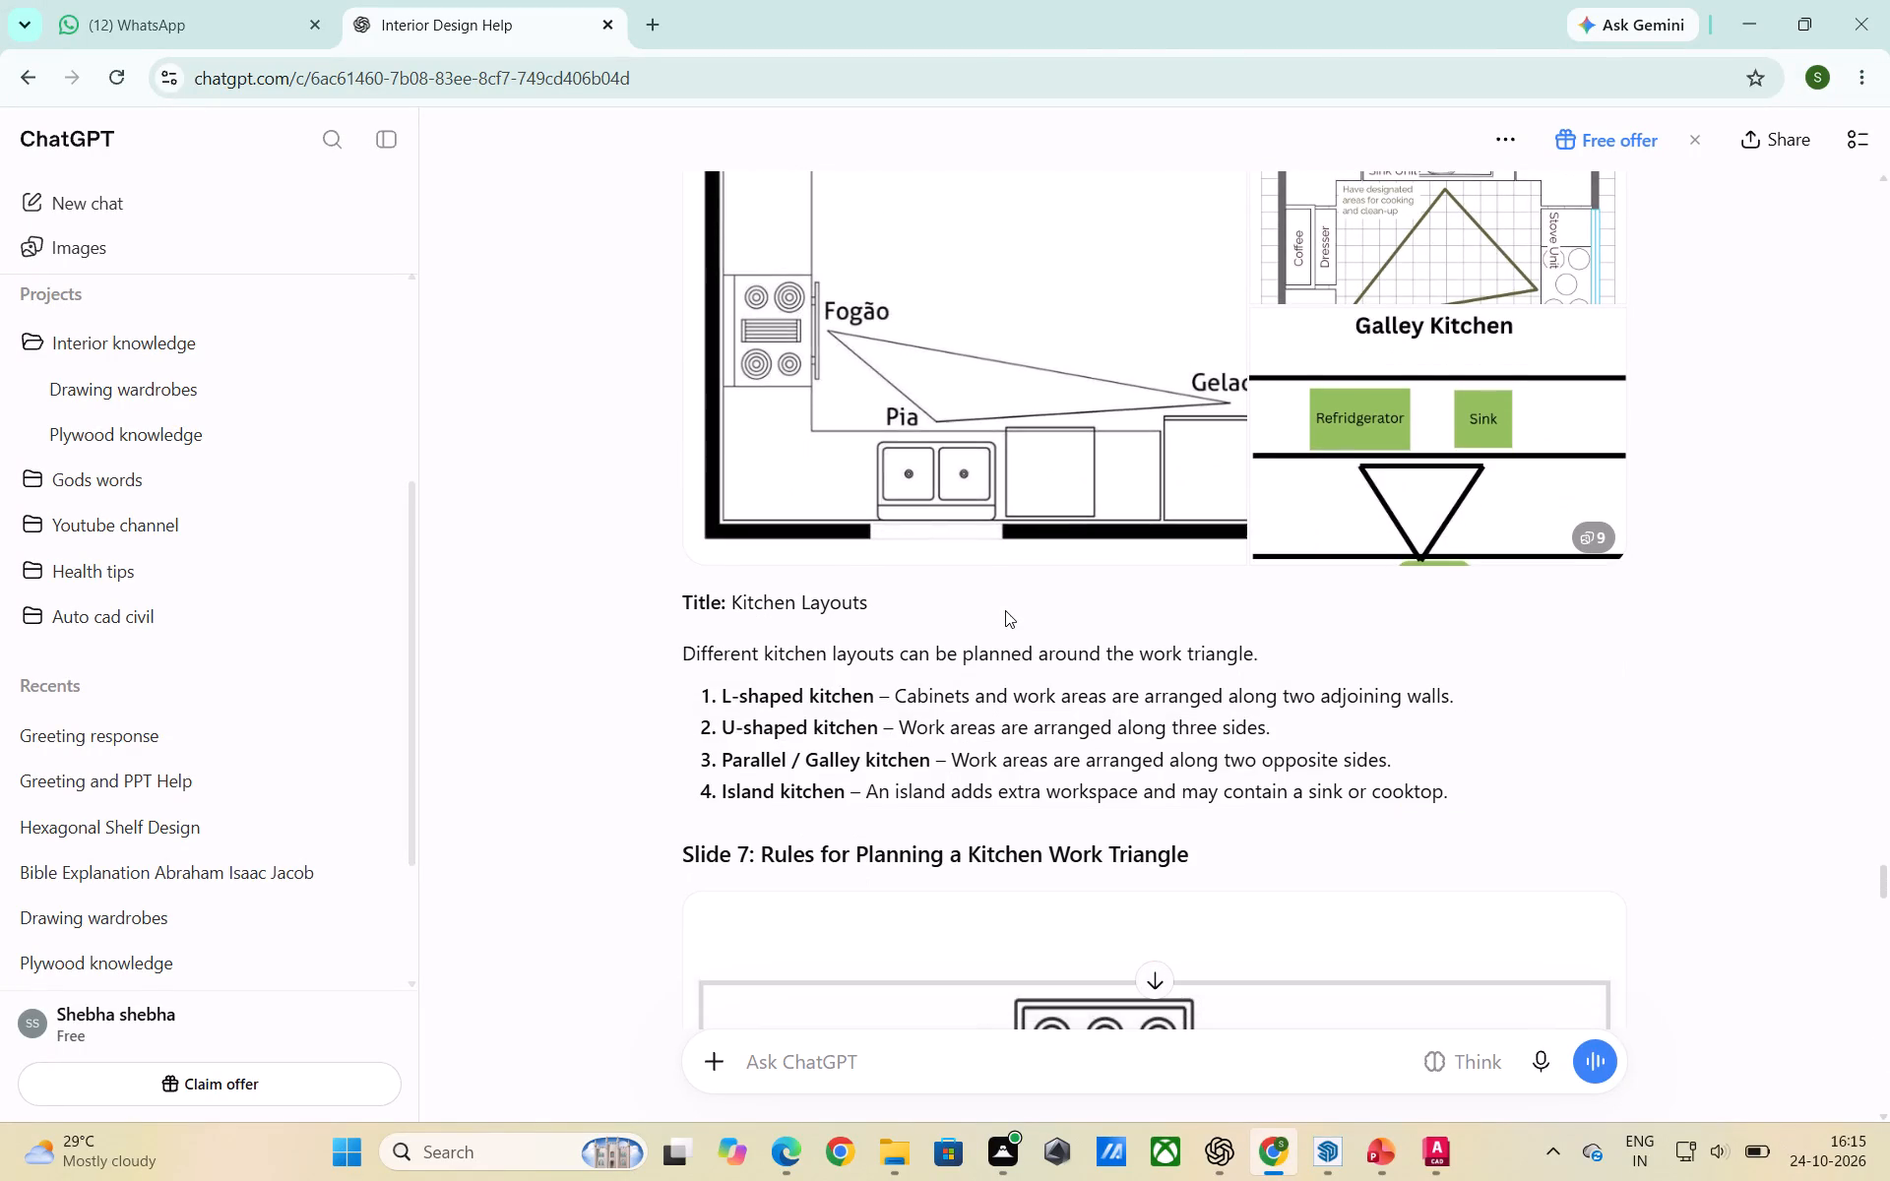
pyautogui.moveTo(763, 853); pyautogui.dragTo(1184, 854)
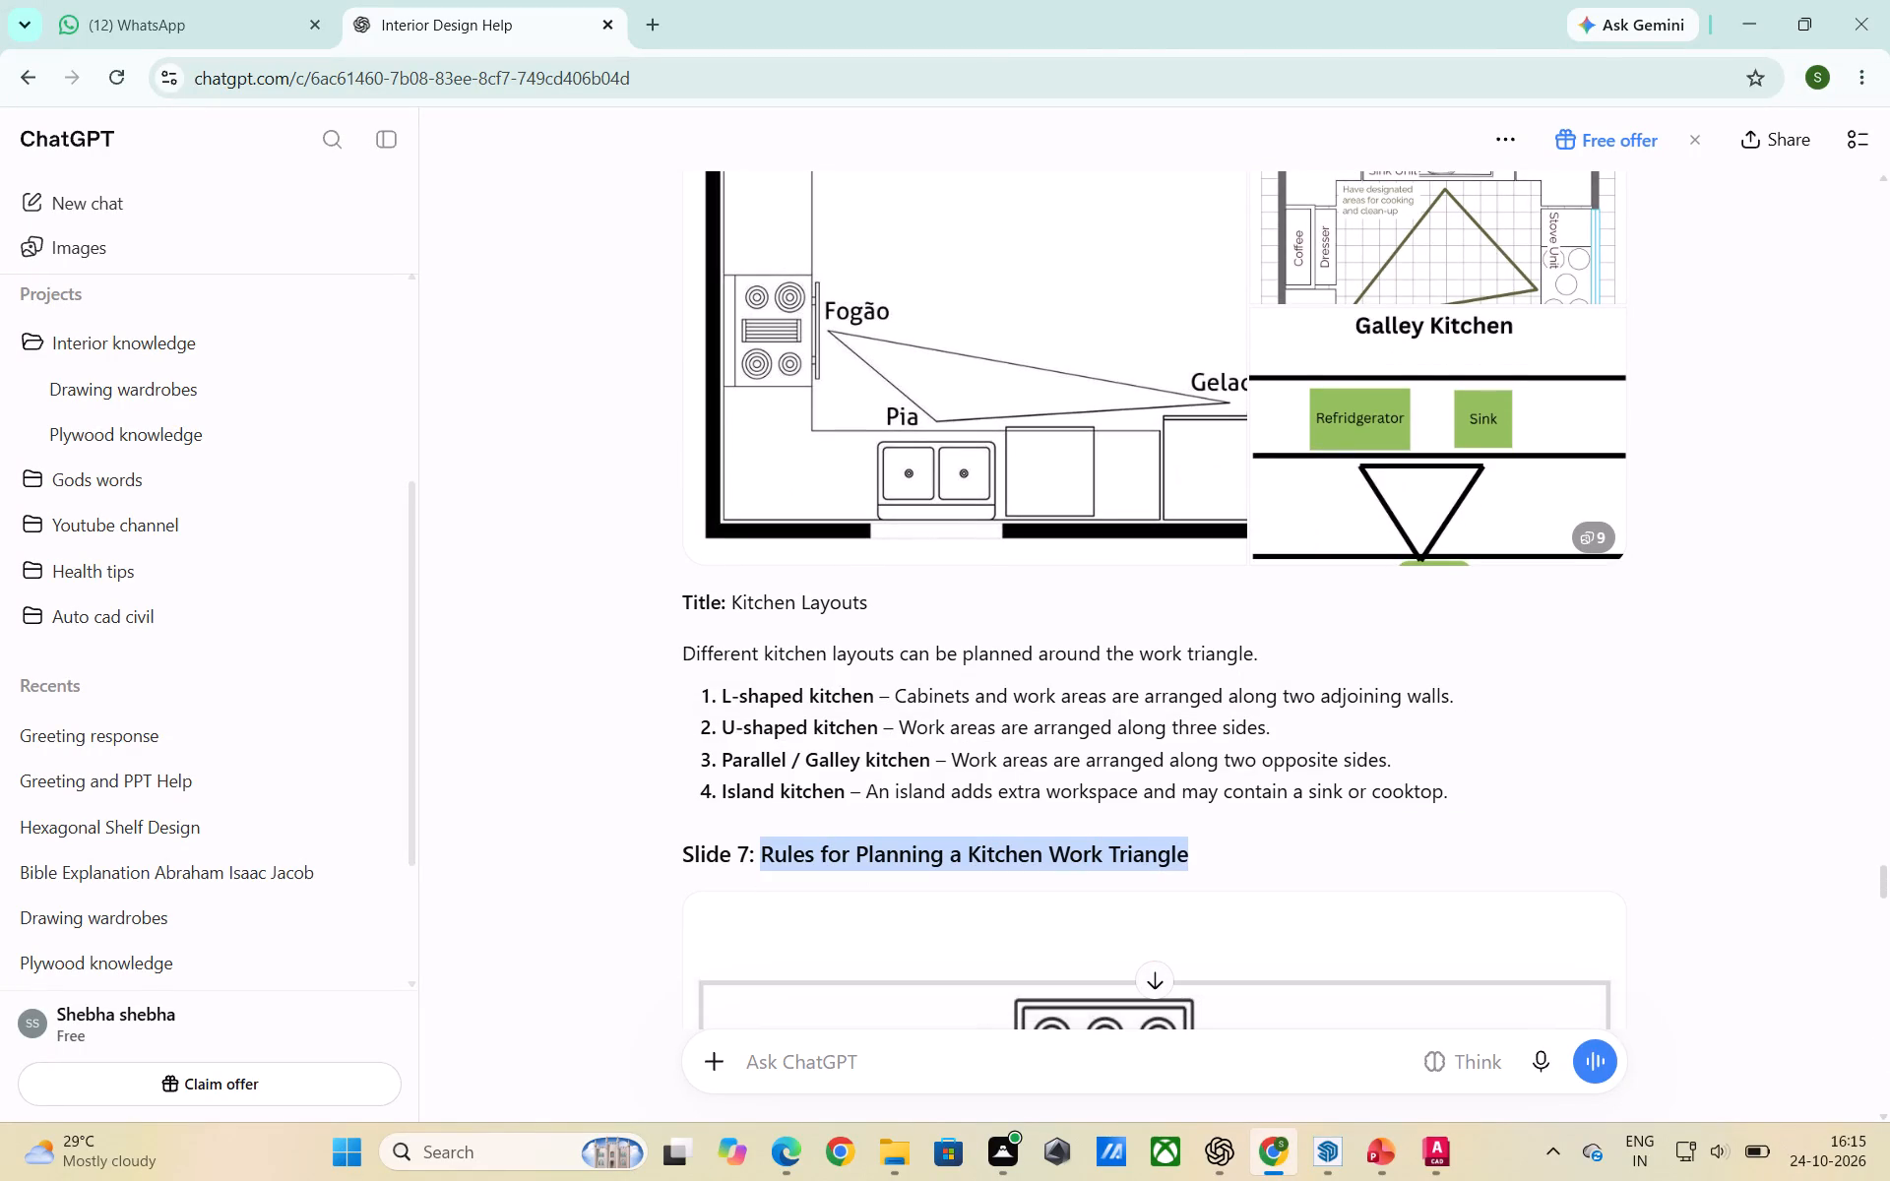
pyautogui.moveTo(1184, 854); pyautogui.dragTo(1212, 854)
pyautogui.hotkey('ctrl', 'c')
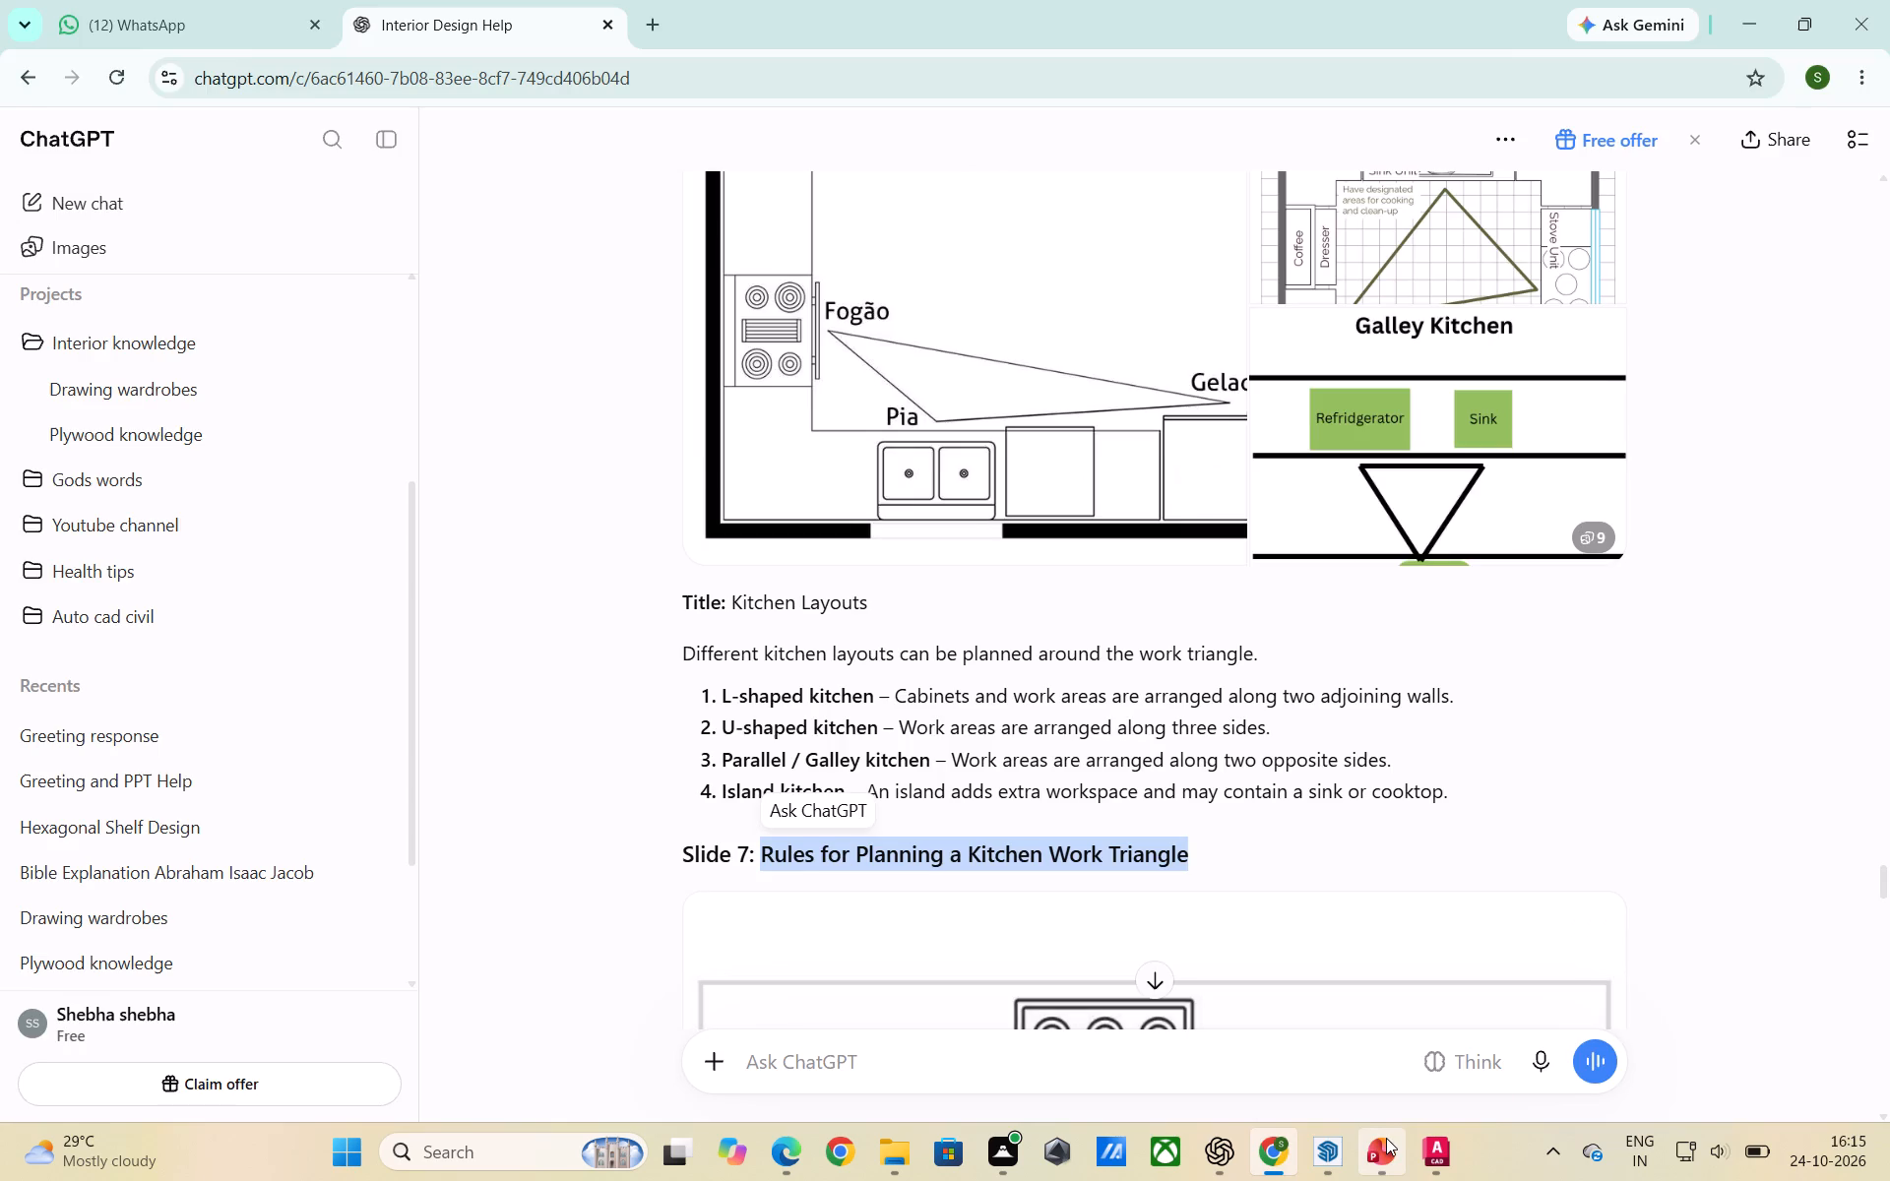
pyautogui.click(1386, 1138)
pyautogui.click(1266, 1150)
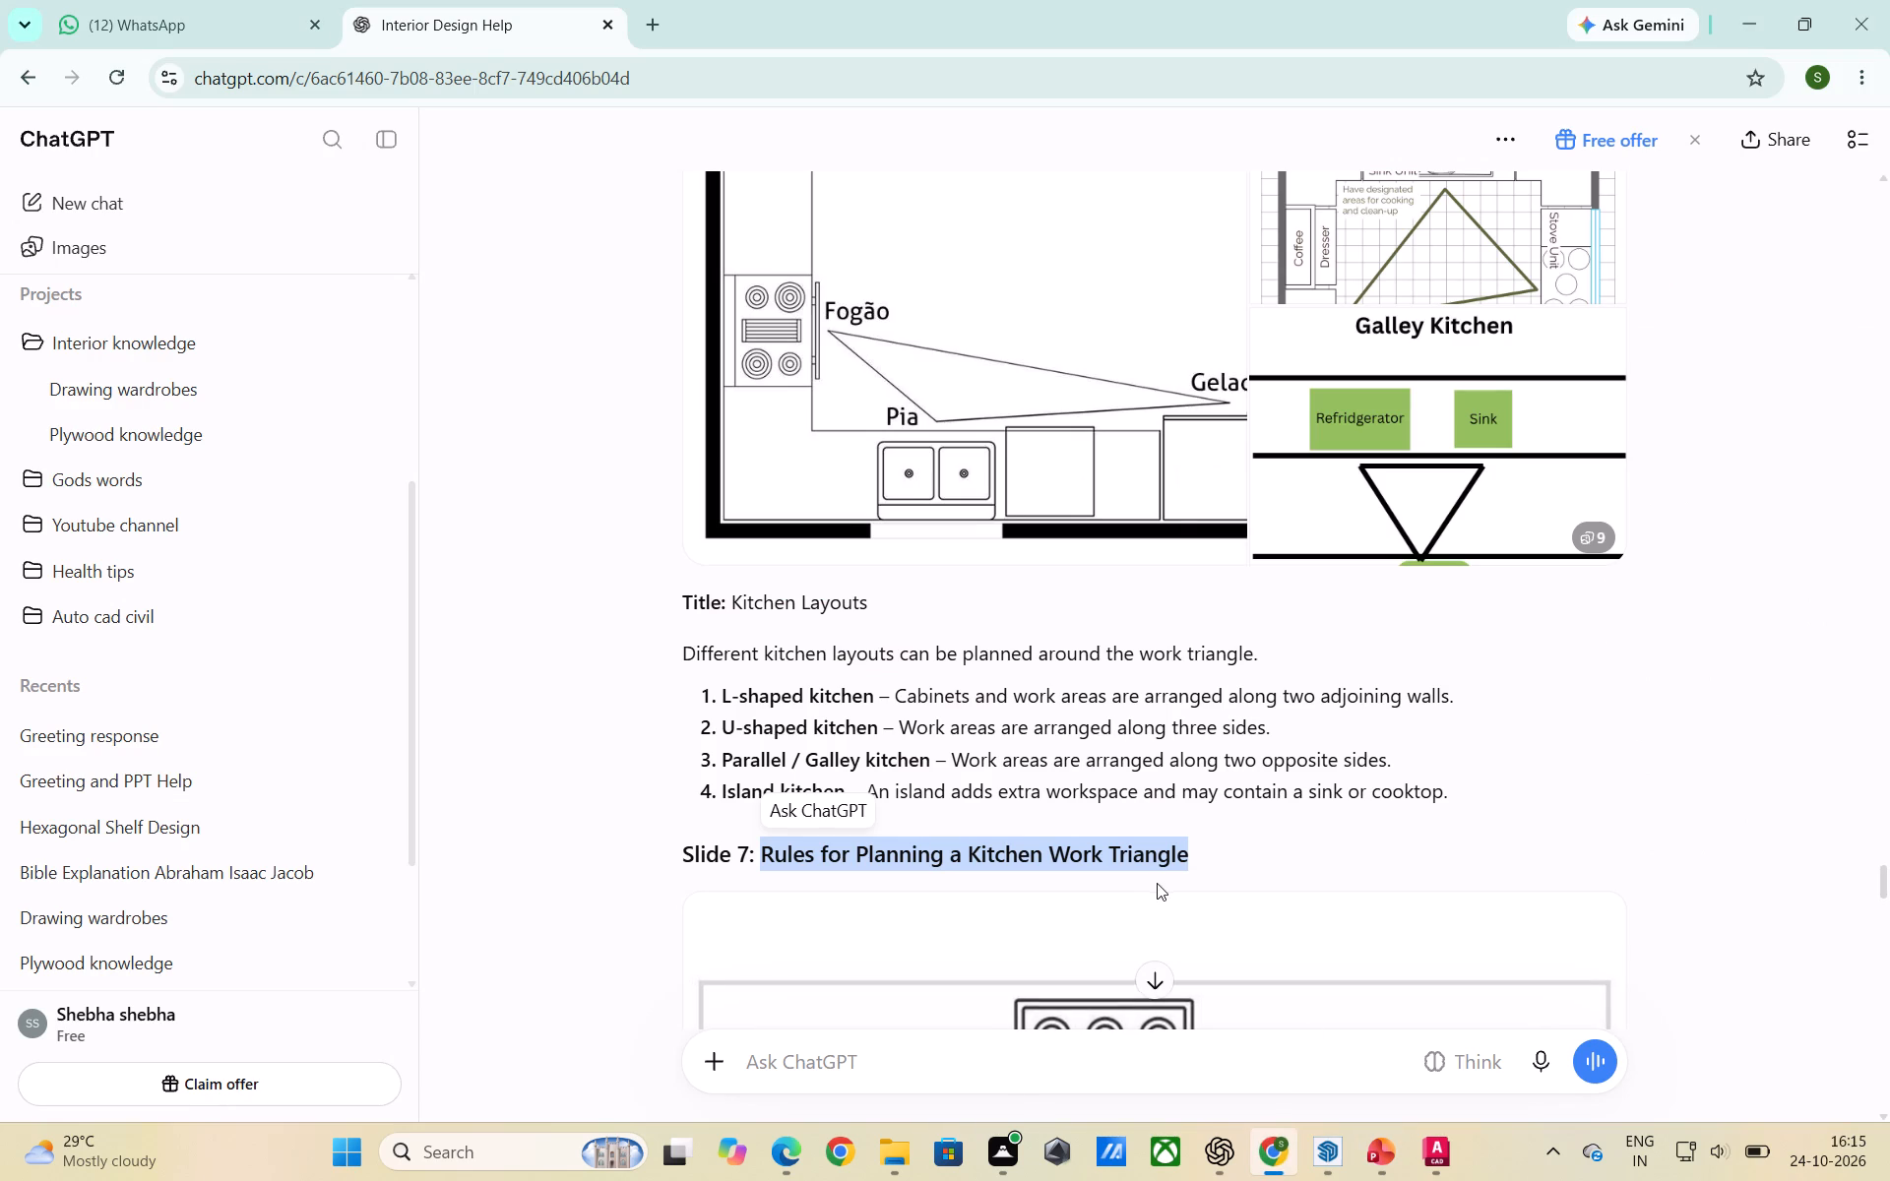
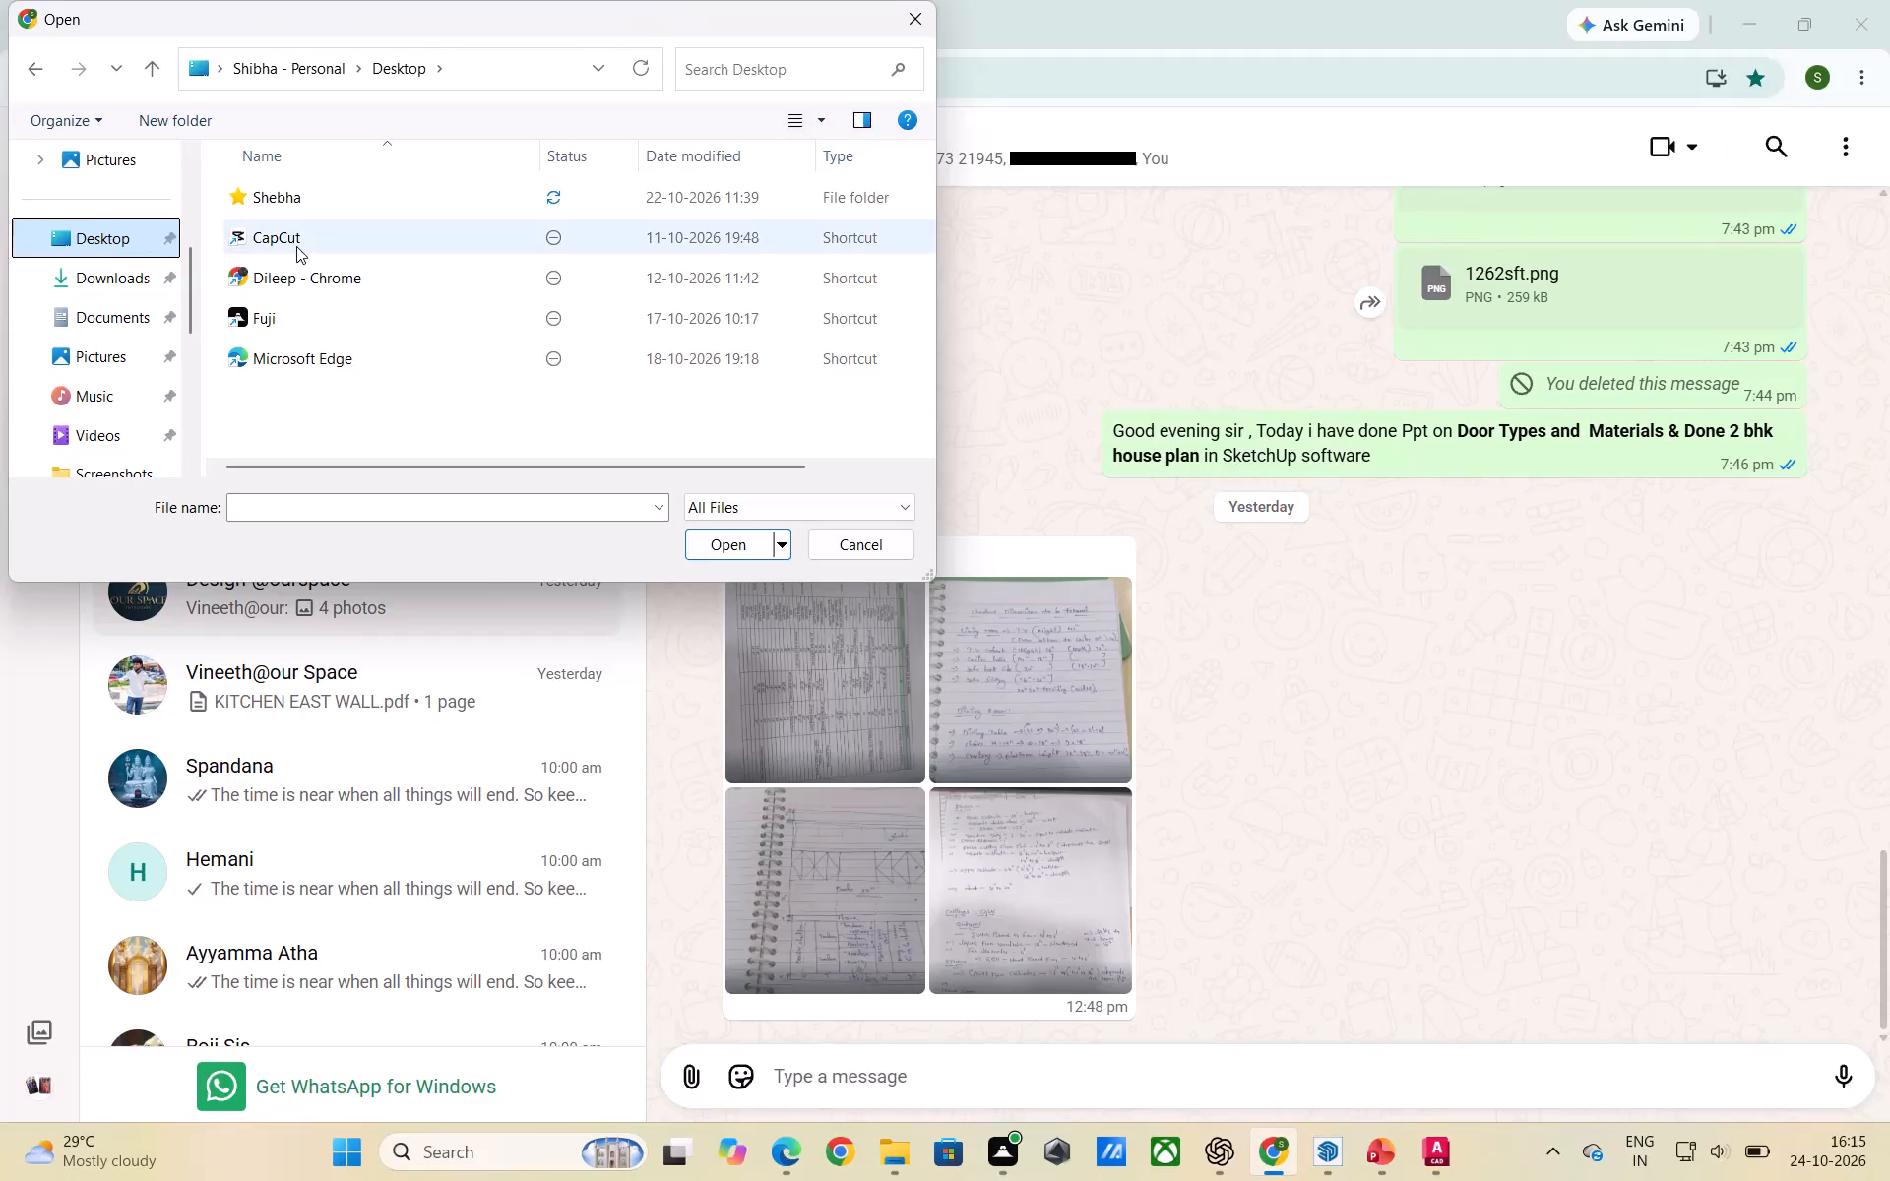
# Try to attach the THE KITCHEN WORK TRIANGLE presentation from Shebha > OUR SPACE INTERIORS > OCT > 24TH to the open WhatsApp group chat.
pyautogui.doubleClick(294, 212)
pyautogui.doubleClick(321, 355)
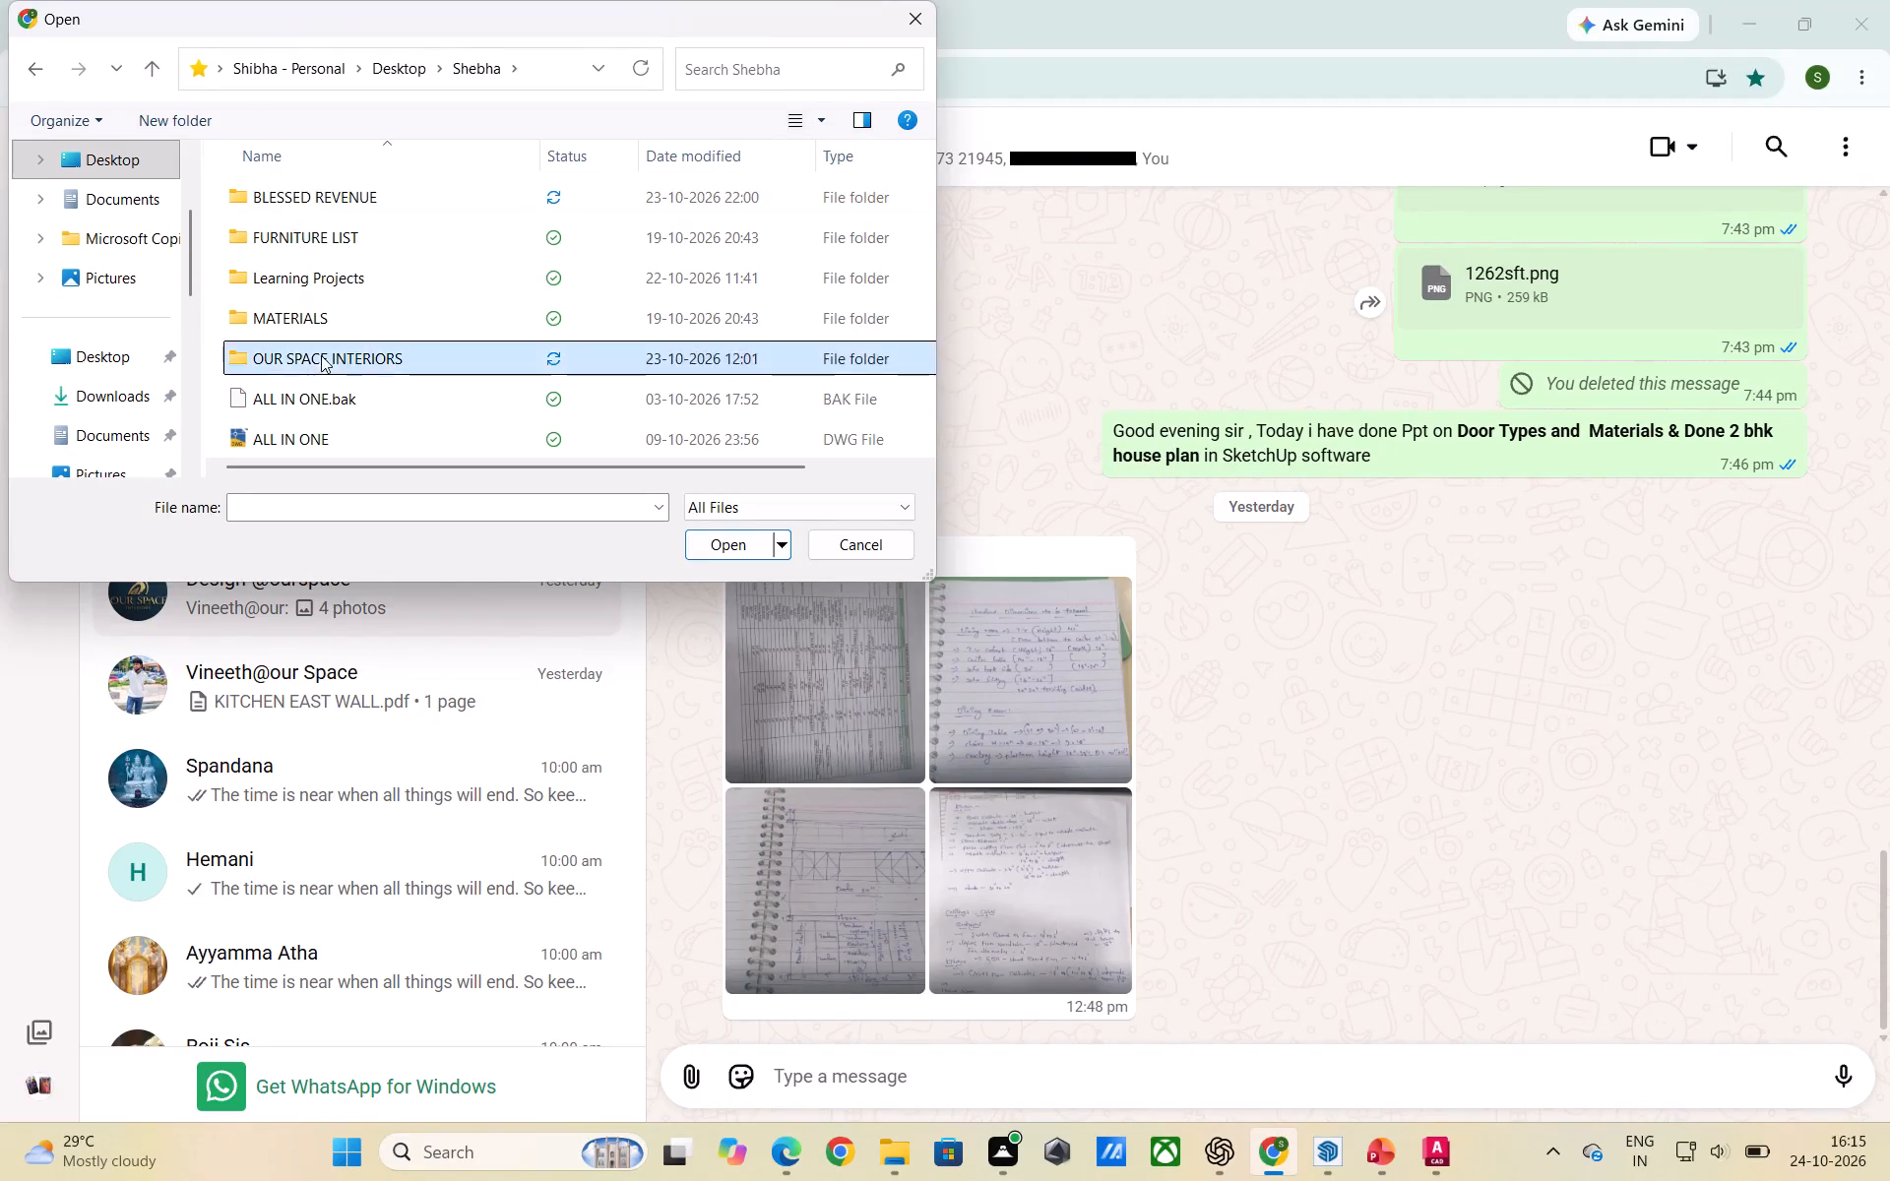
pyautogui.scroll(-1, 402, 388)
pyautogui.scroll(3, 413, 393)
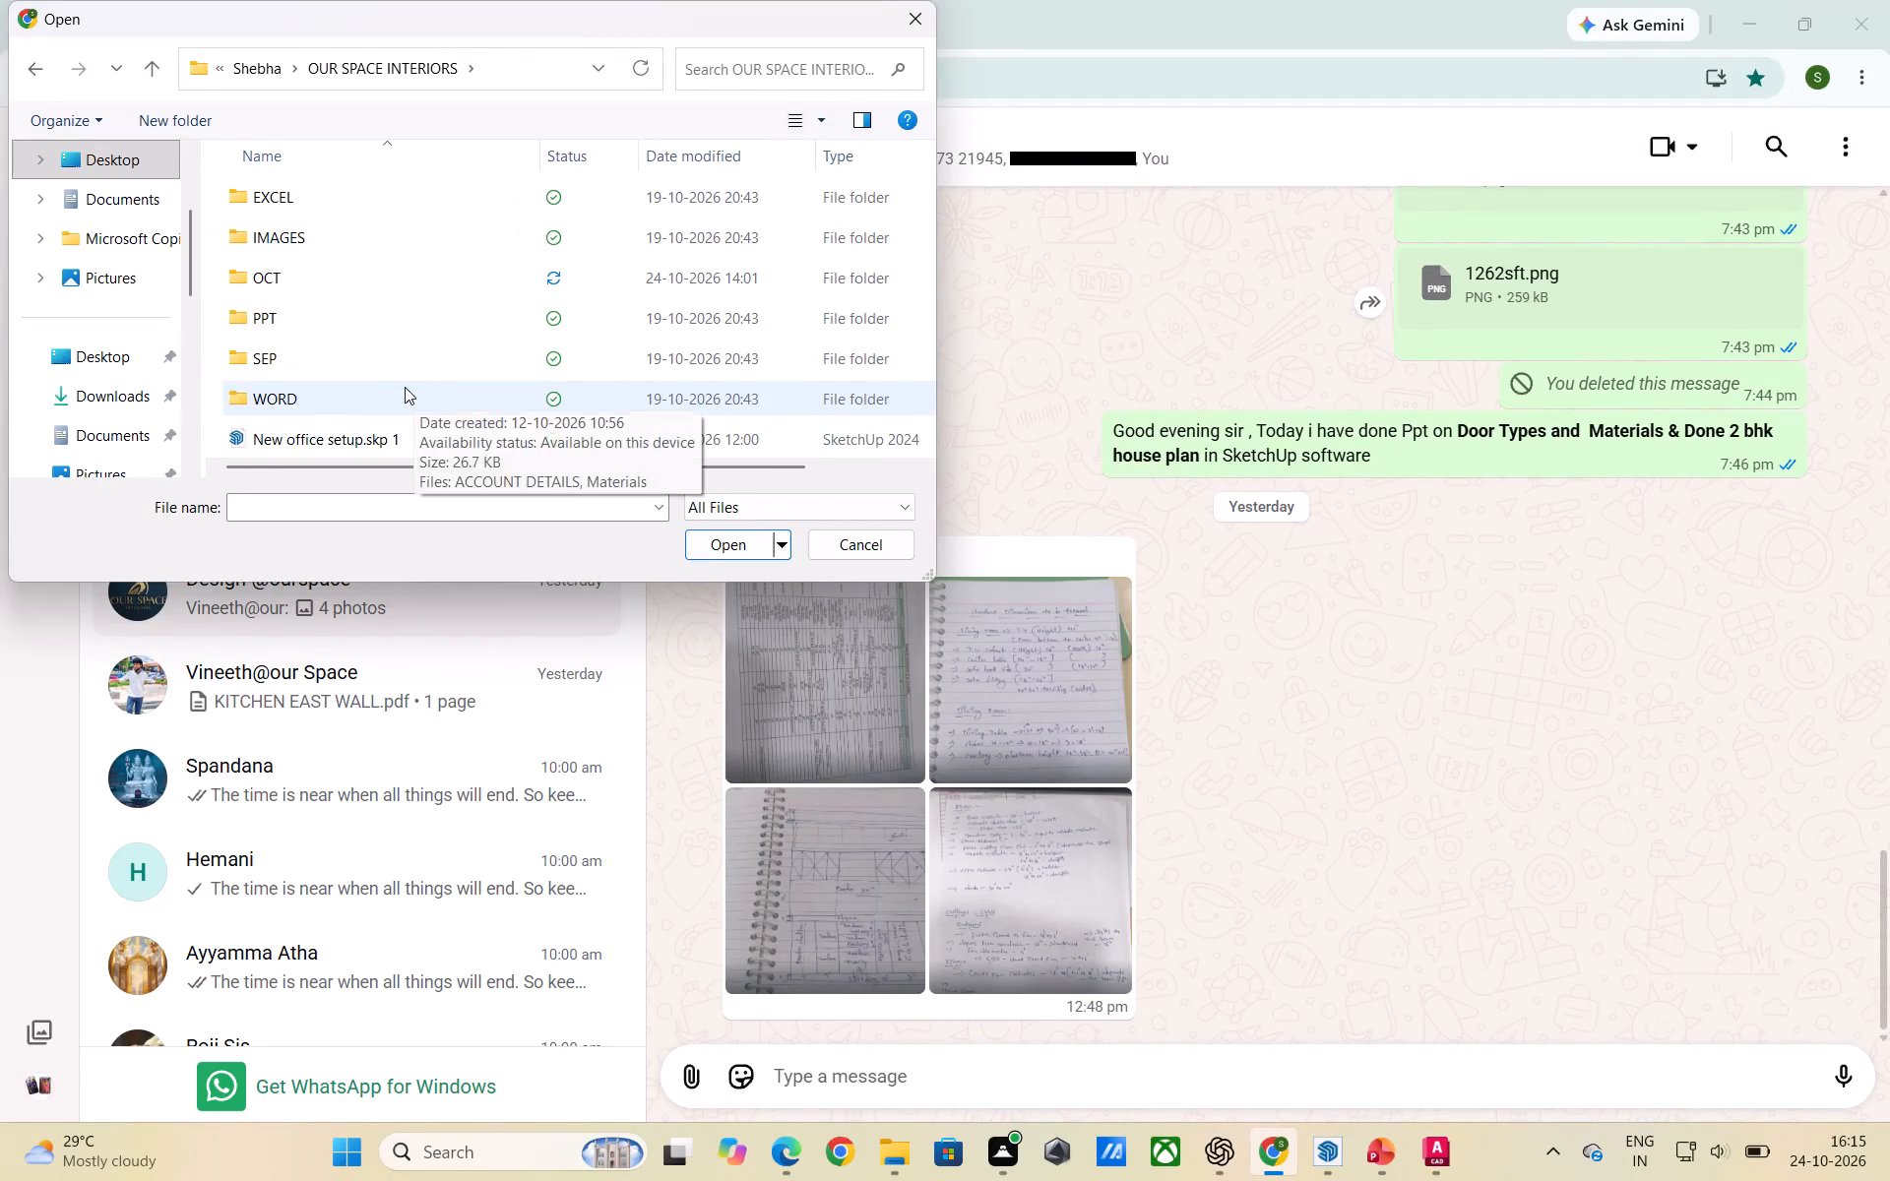
pyautogui.doubleClick(294, 270)
pyautogui.scroll(-6, 330, 413)
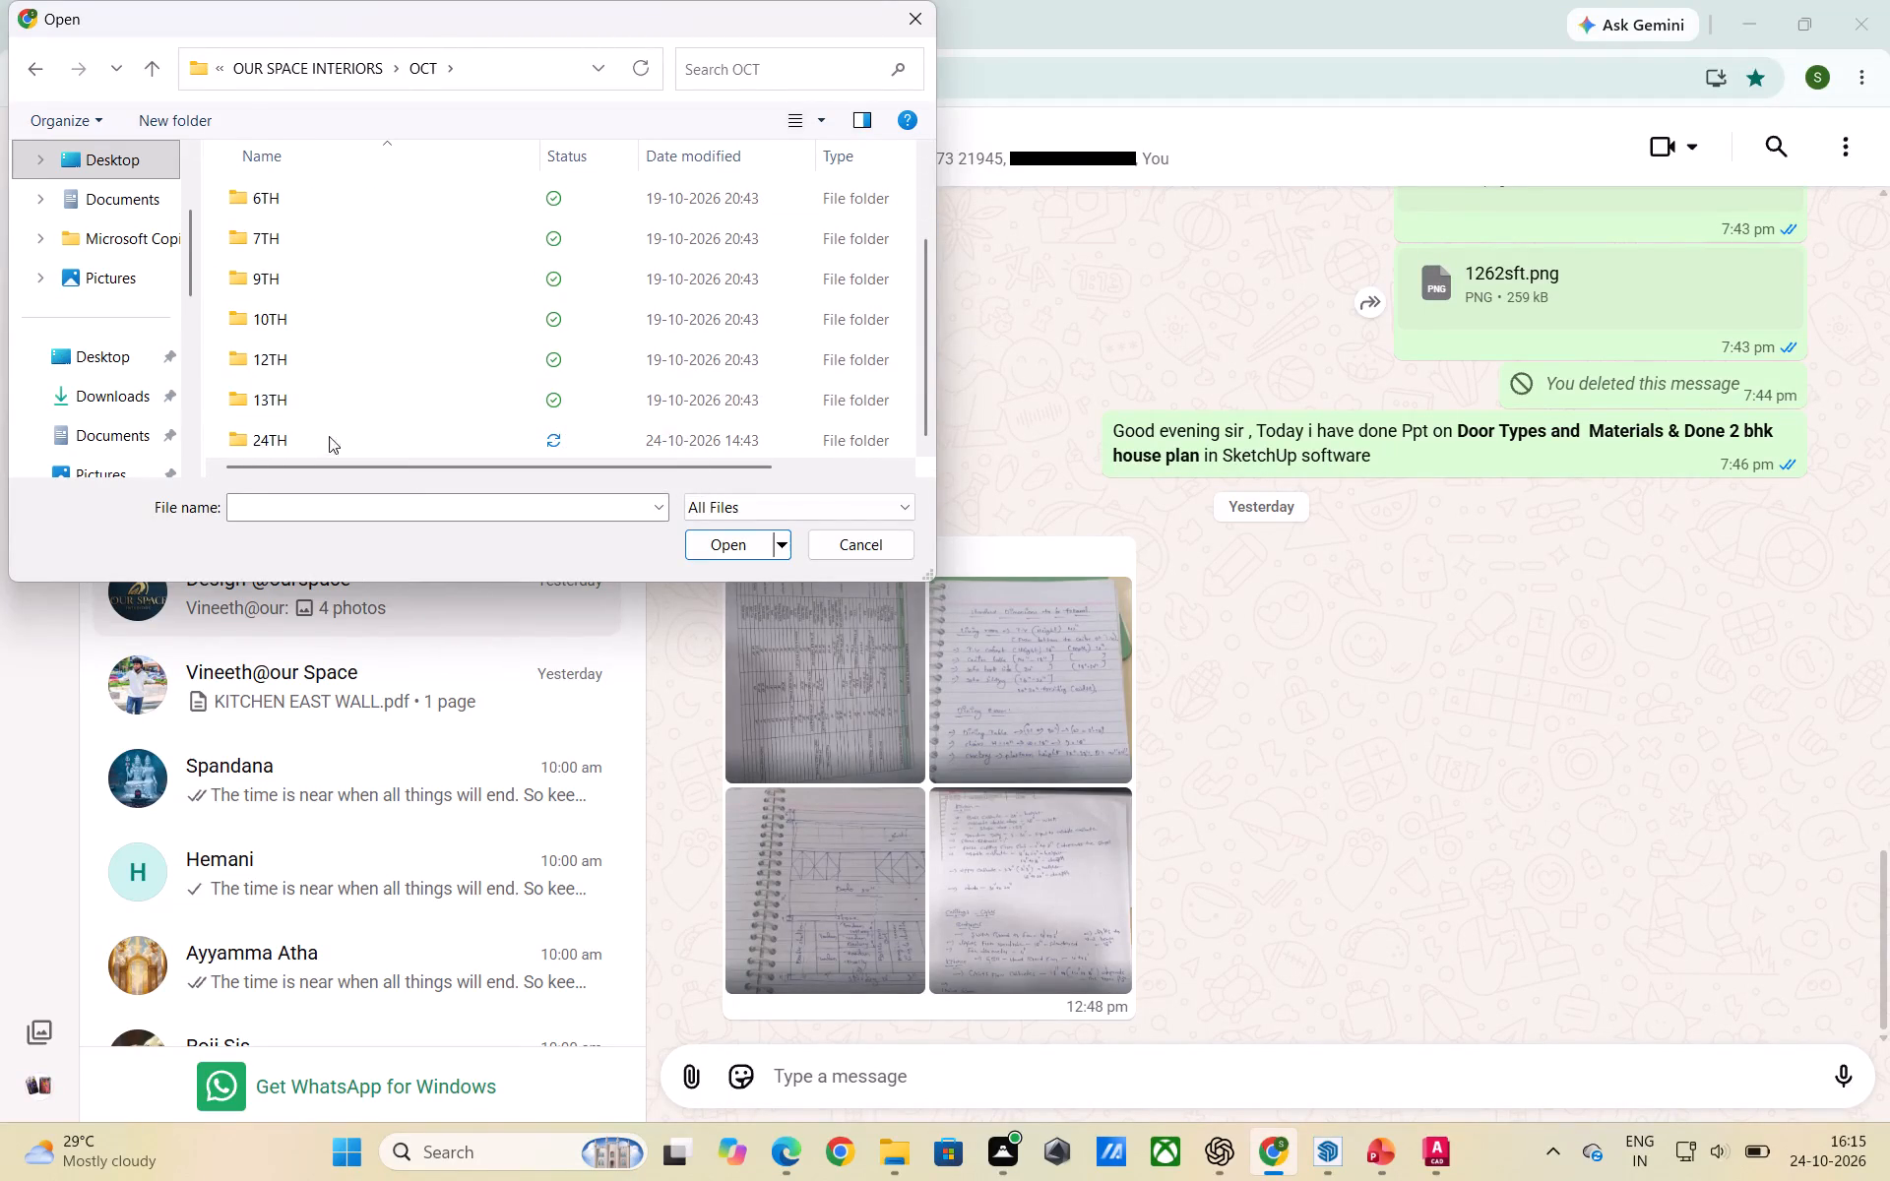
pyautogui.doubleClick(317, 440)
pyautogui.click(352, 206)
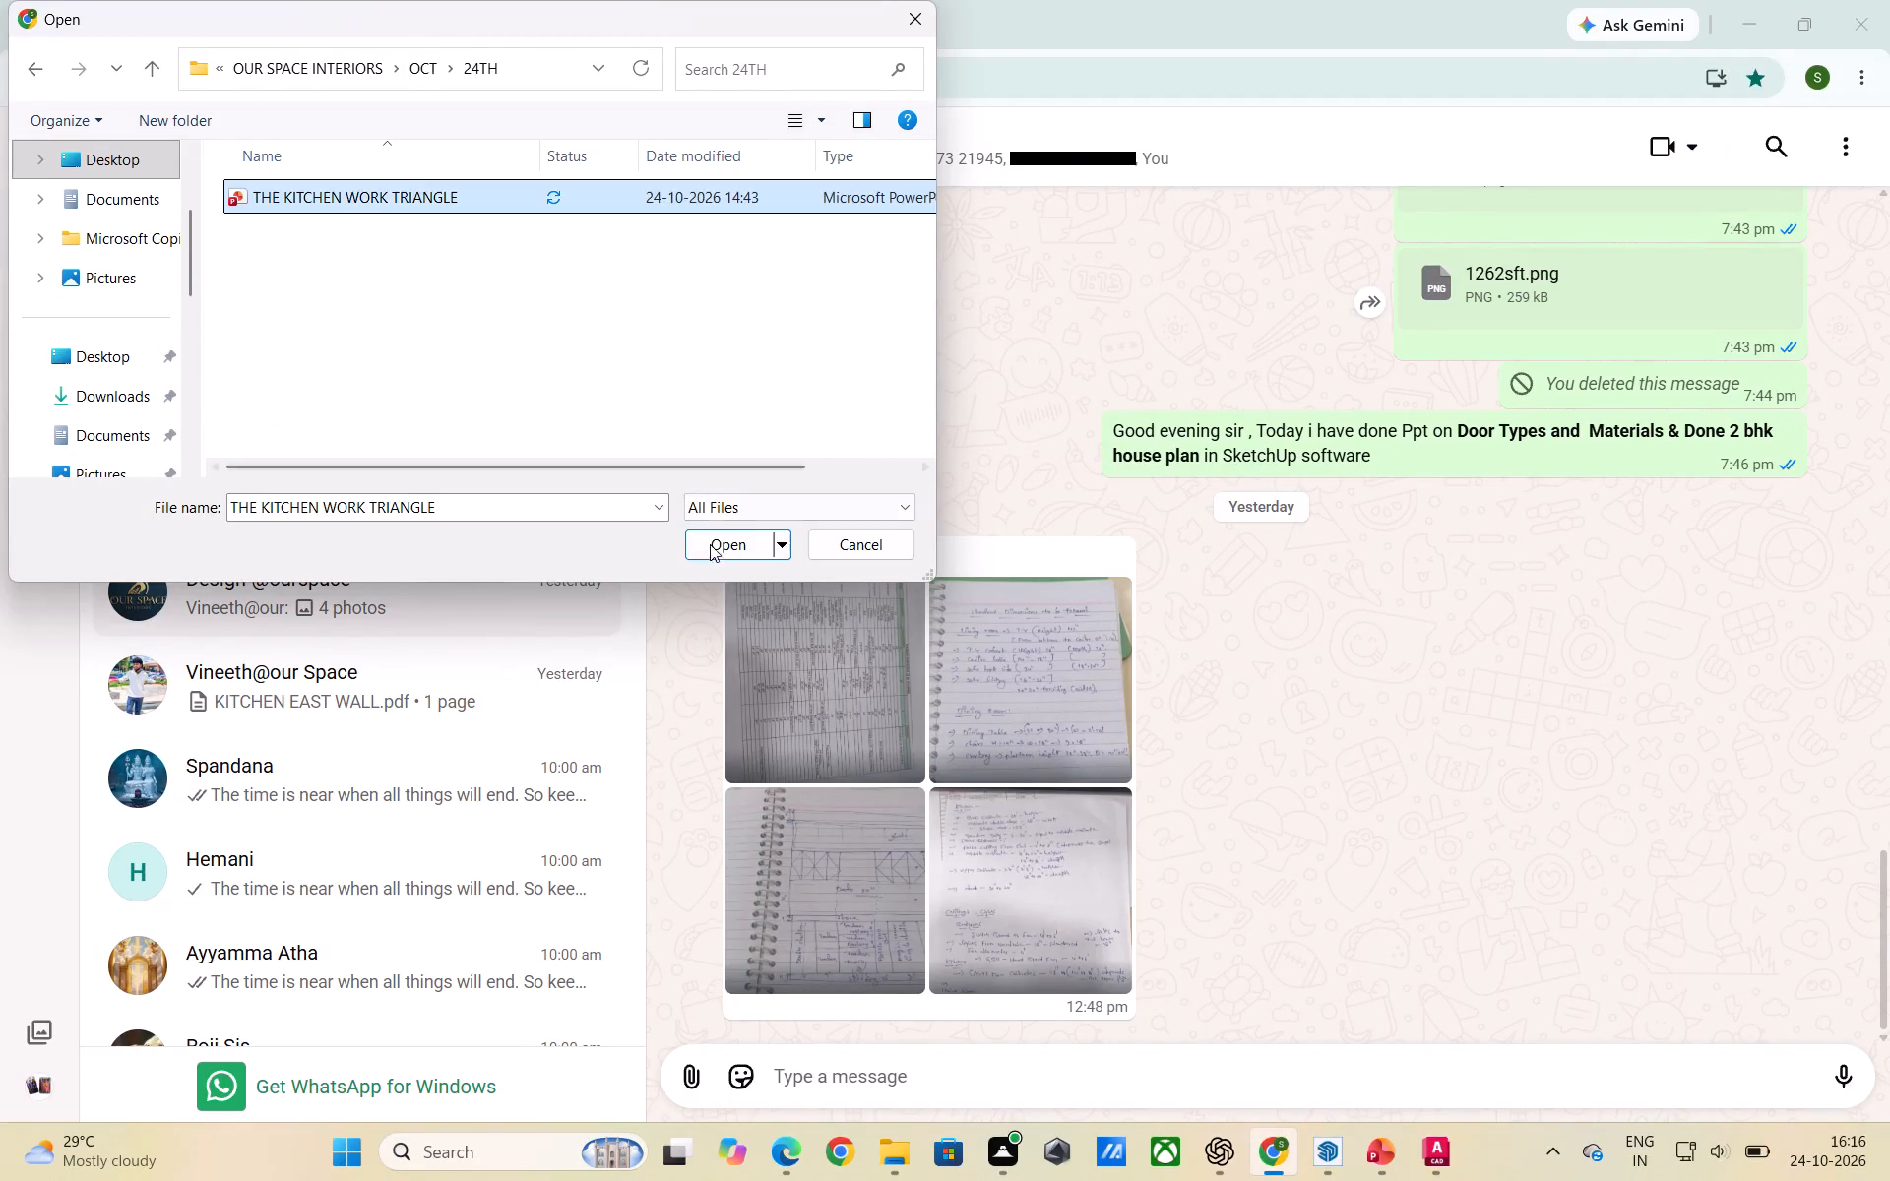
pyautogui.click(711, 546)
pyautogui.click(1118, 592)
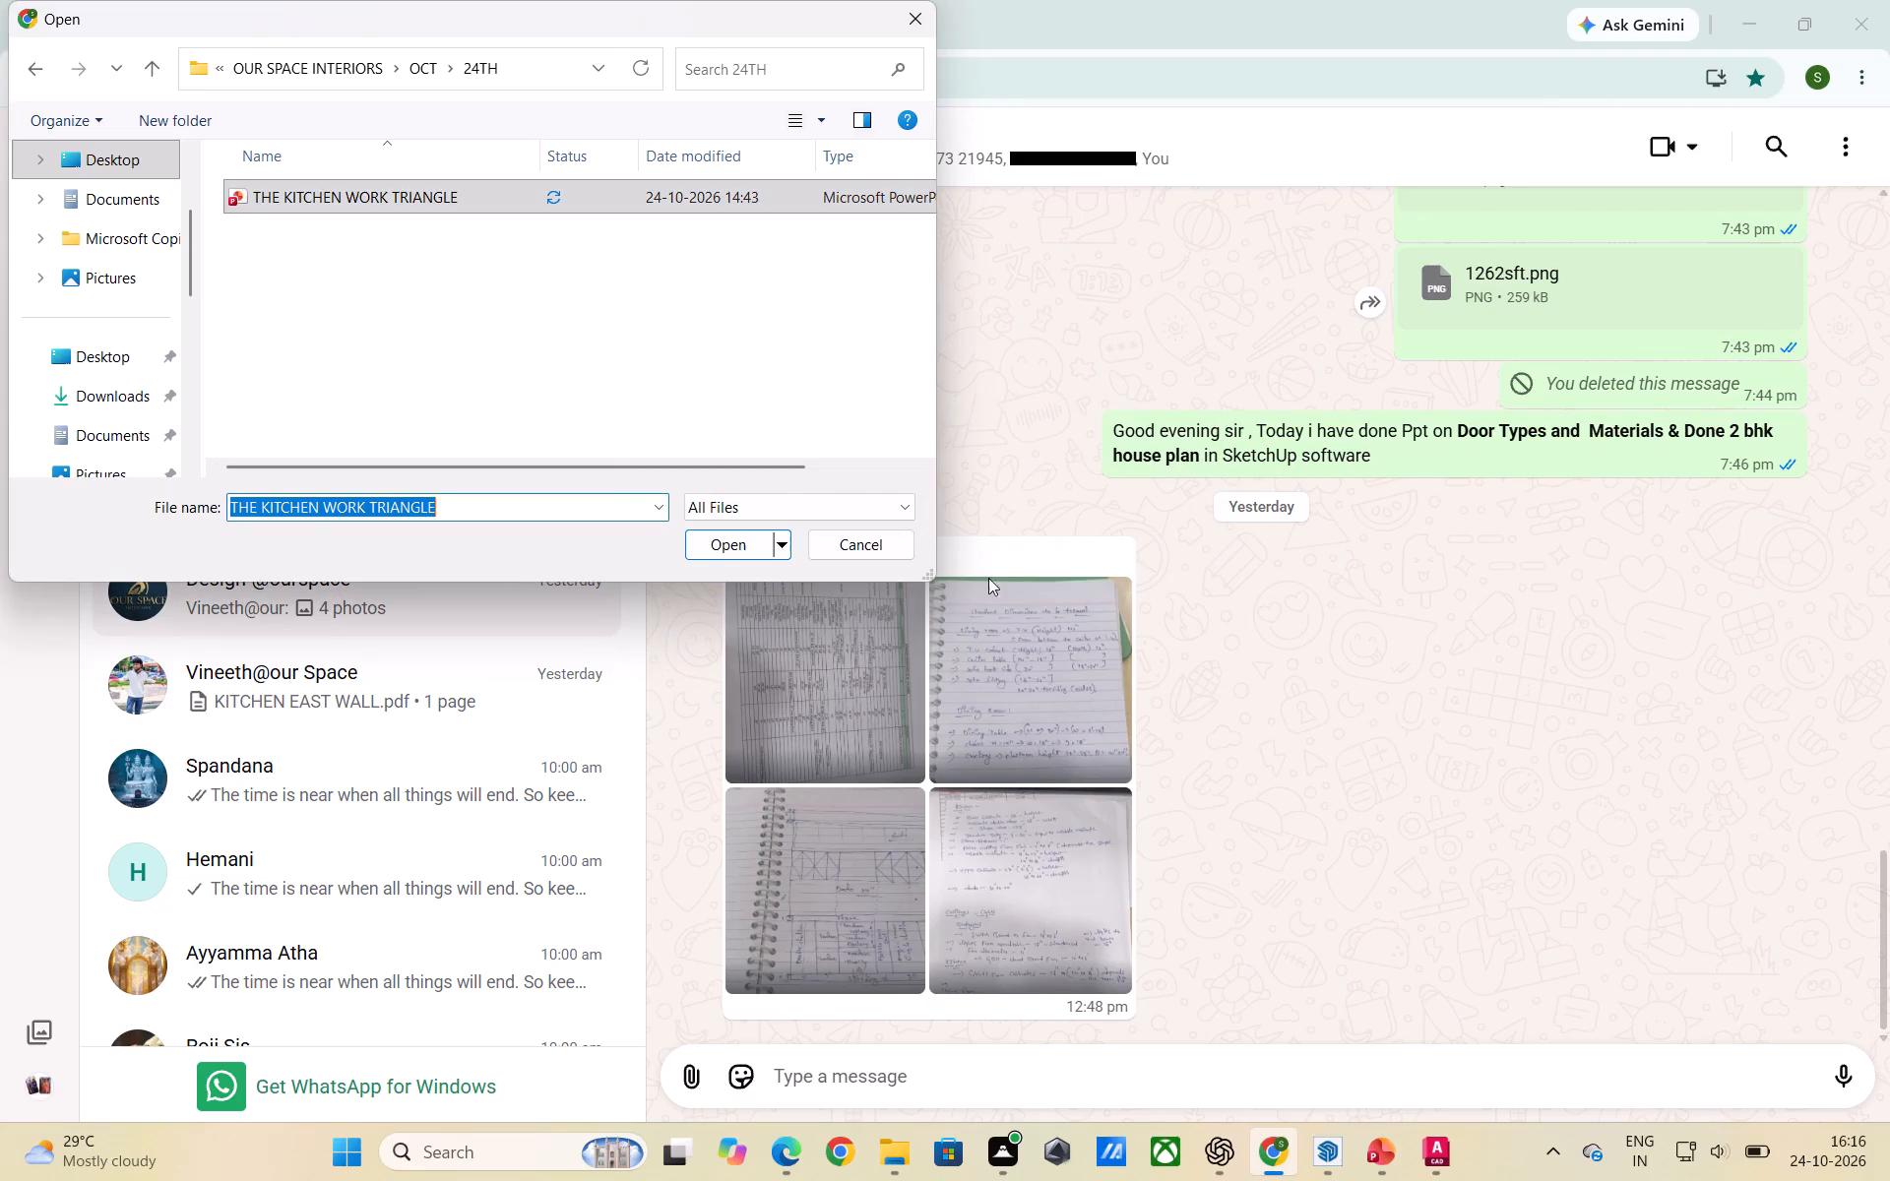
pyautogui.click(729, 542)
pyautogui.click(1136, 586)
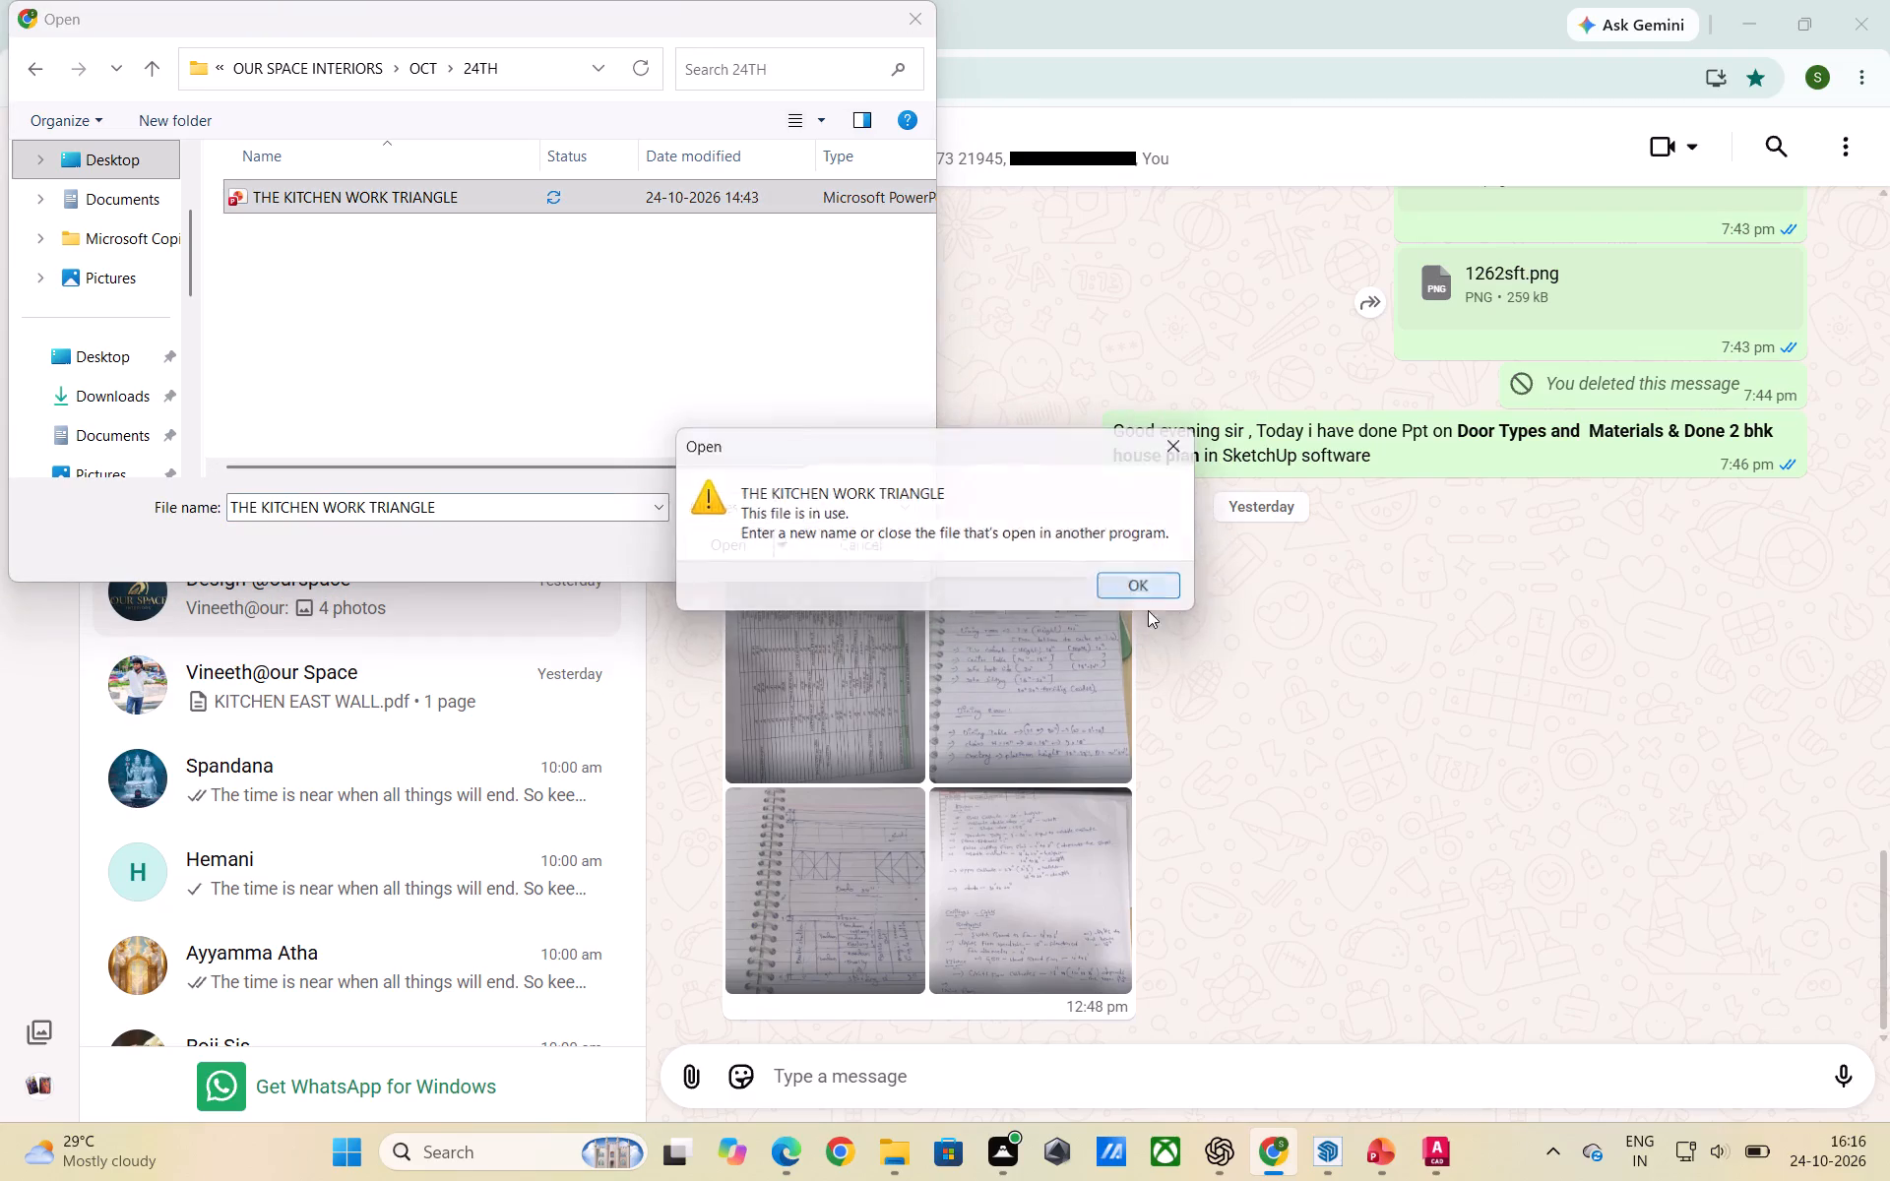
# Switch to PowerPoint and close the THE KITCHEN WORK TRIANGLE presentation.
pyautogui.click(1387, 1151)
pyautogui.click(1855, 17)
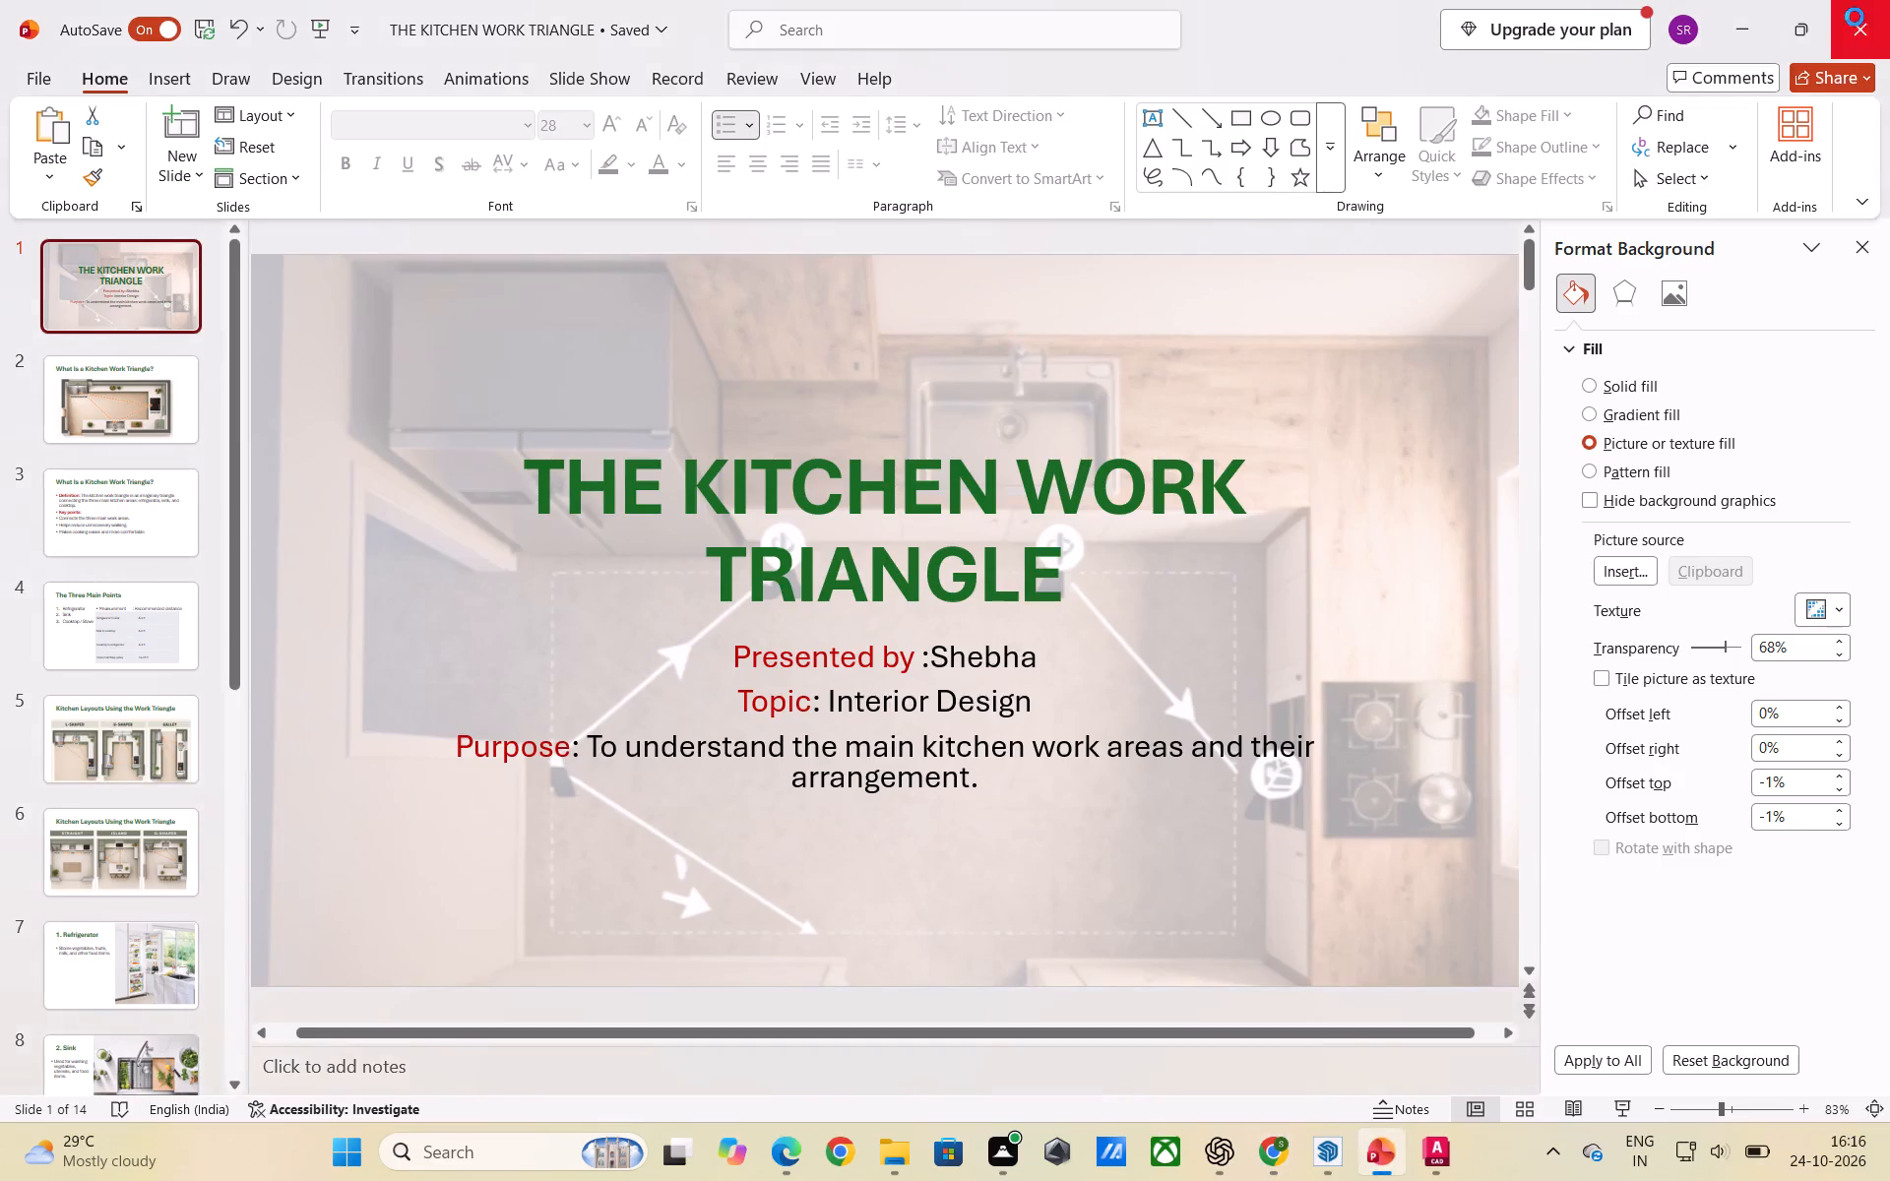
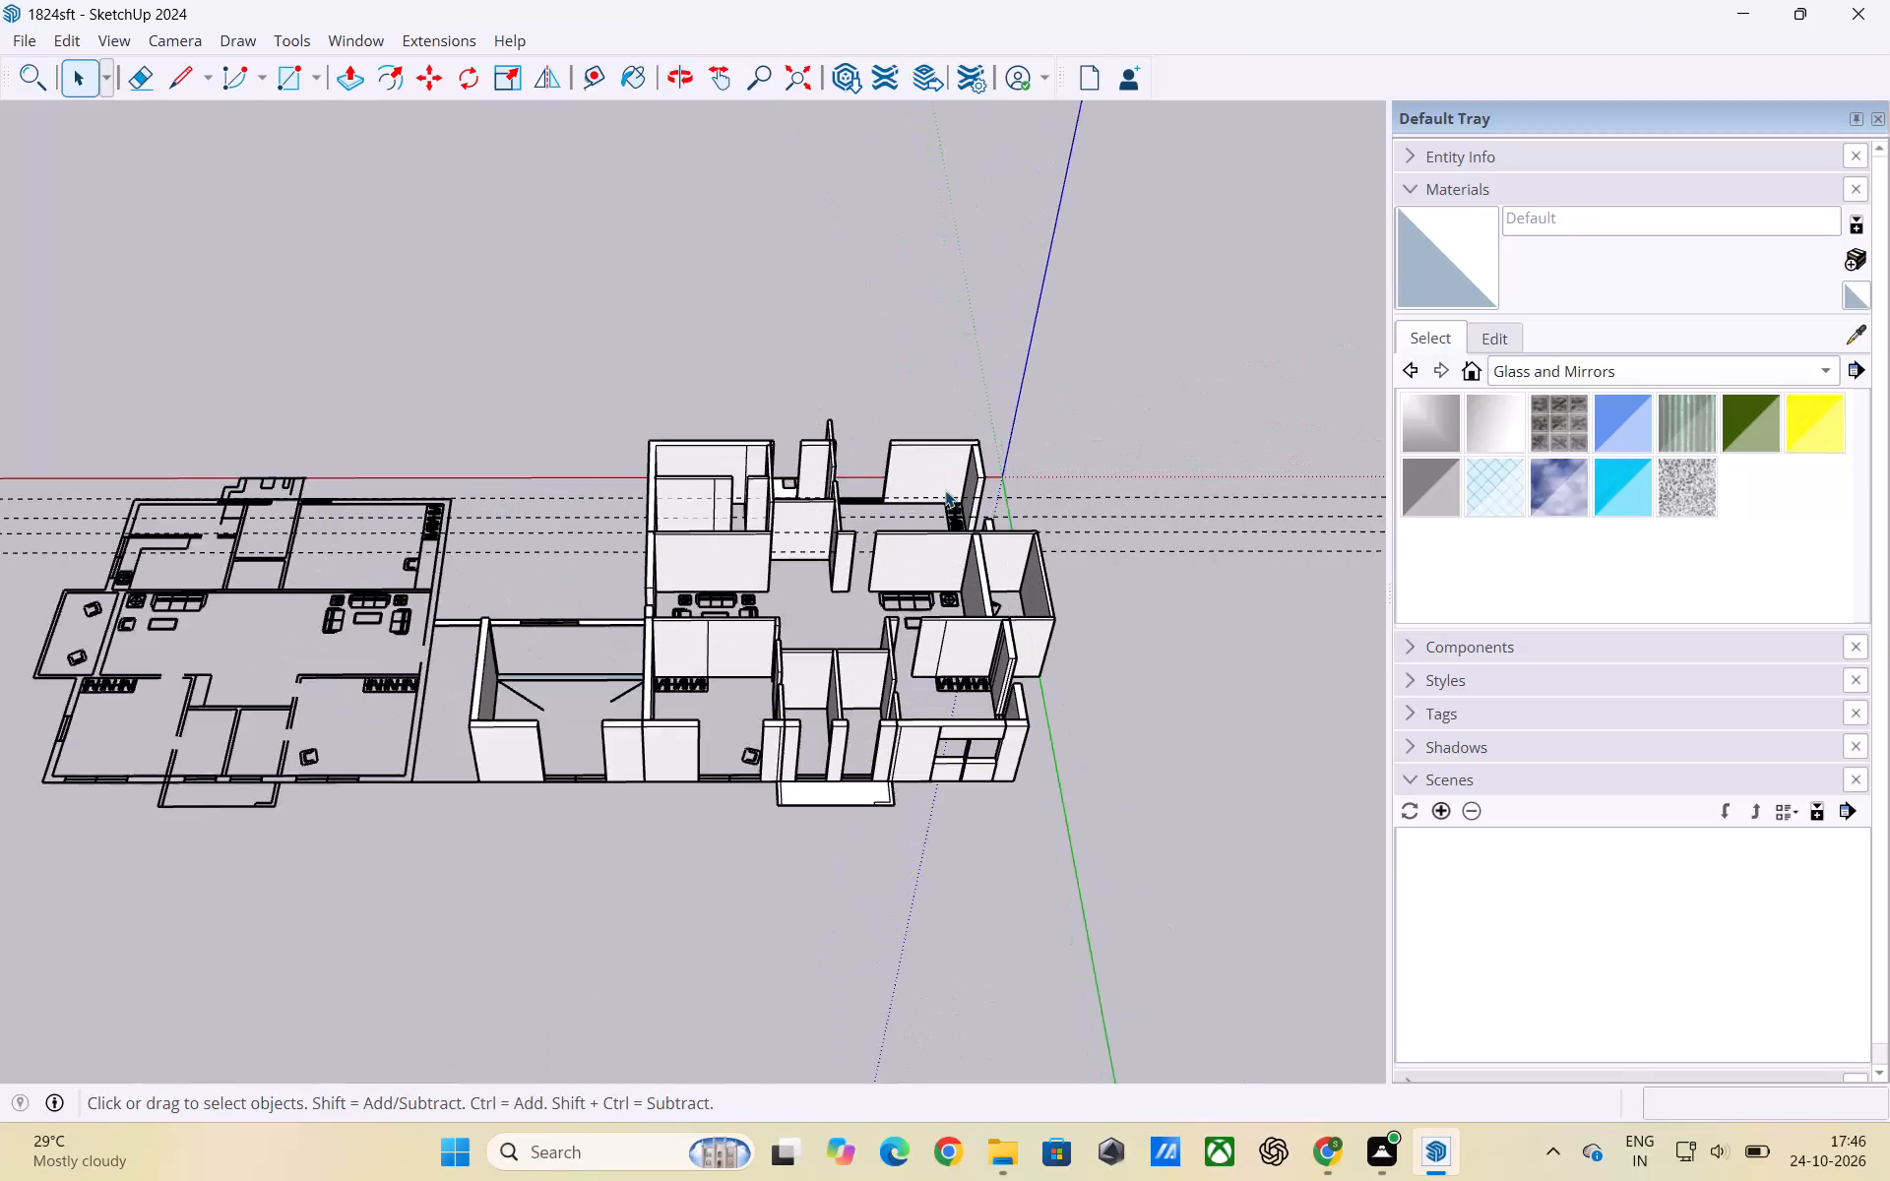
# Examine the raised walls, room openings and guide lines of the 1824sft floor plan model from several sides.
pyautogui.moveTo(830, 580); pyautogui.dragTo(1163, 472, button='middle')
pyautogui.scroll(1, 1156, 476)
pyautogui.scroll(-3, 719, 528)
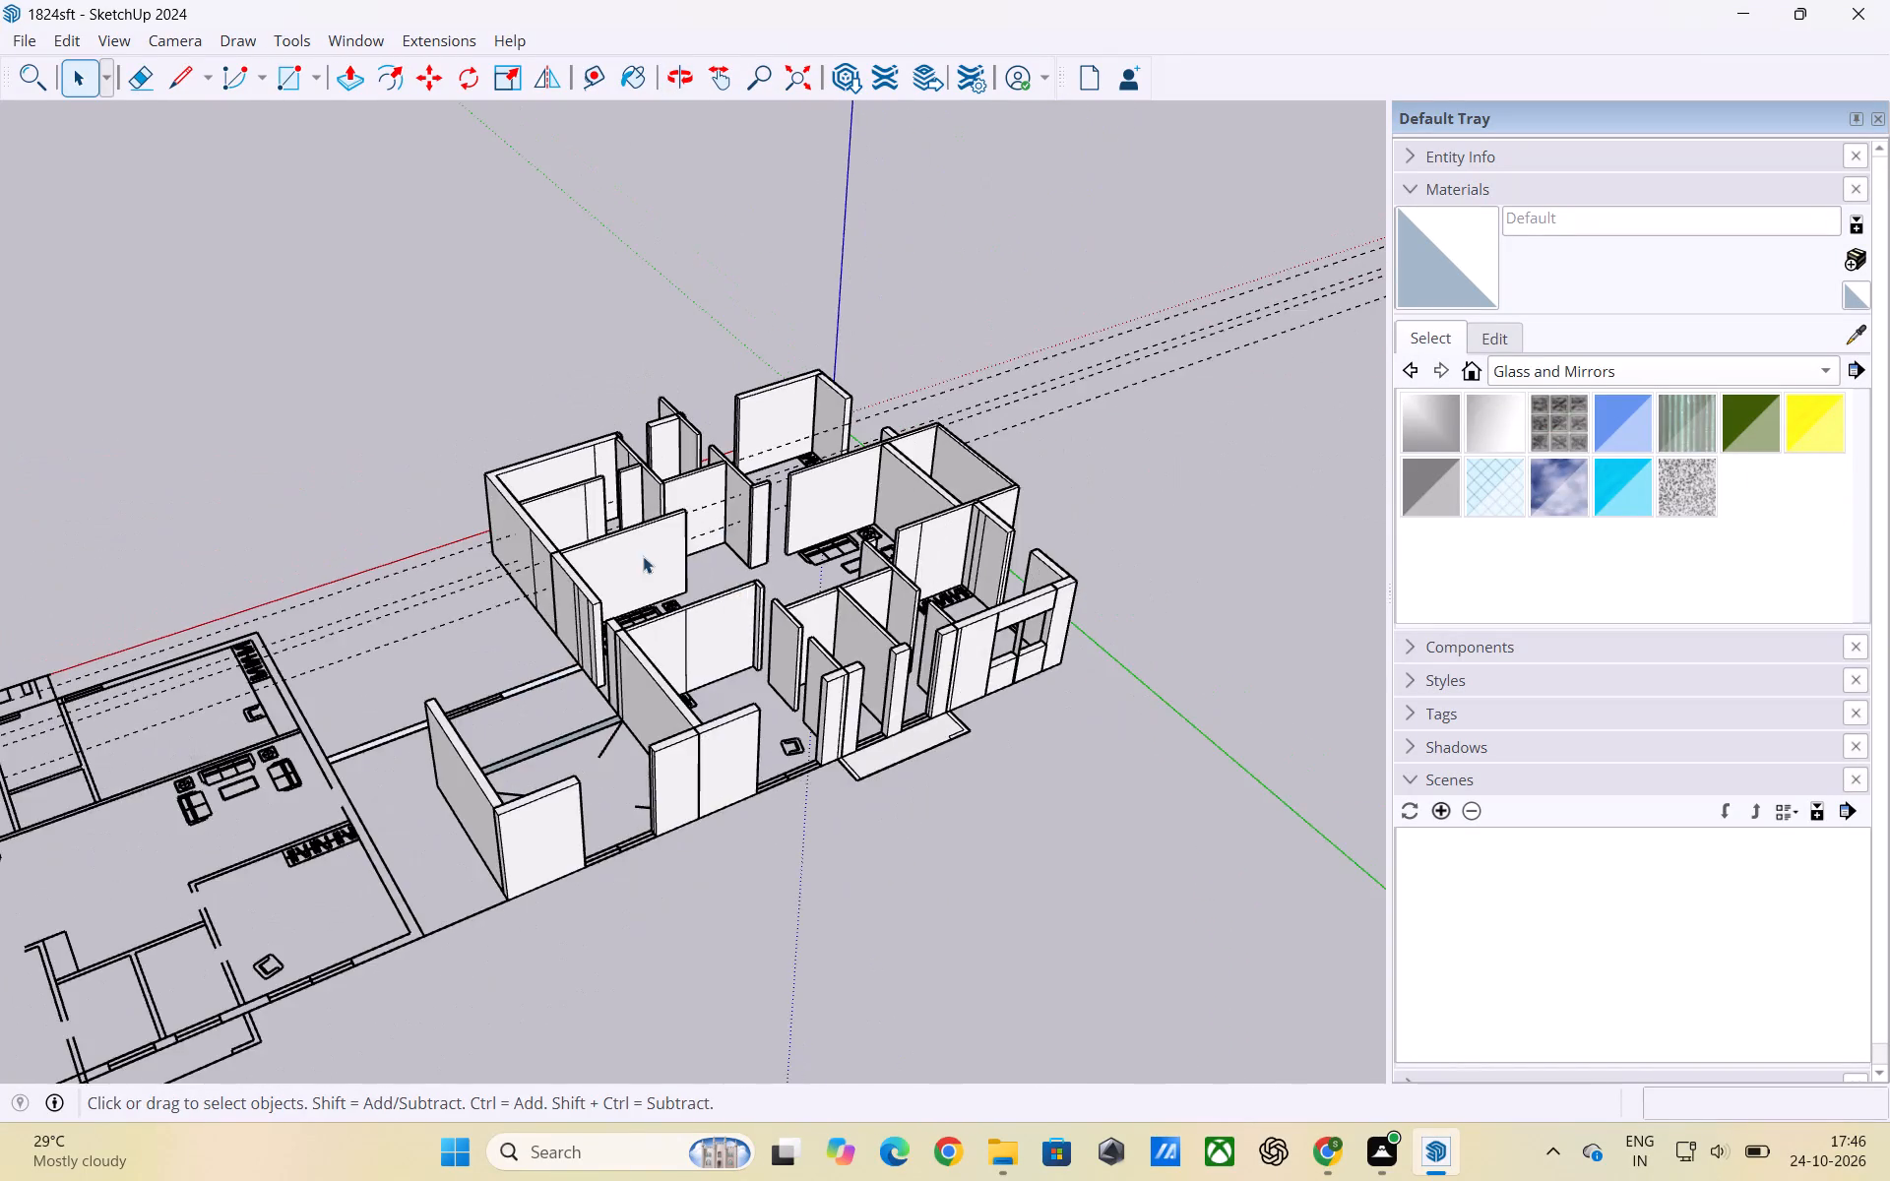
pyautogui.moveTo(643, 556); pyautogui.dragTo(1229, 590, button='middle')
pyautogui.scroll(-1, 648, 559)
pyautogui.scroll(1, 1229, 590)
pyautogui.scroll(-2, 574, 564)
pyautogui.moveTo(532, 590); pyautogui.dragTo(934, 686, button='middle')
pyautogui.scroll(3, 276, 681)
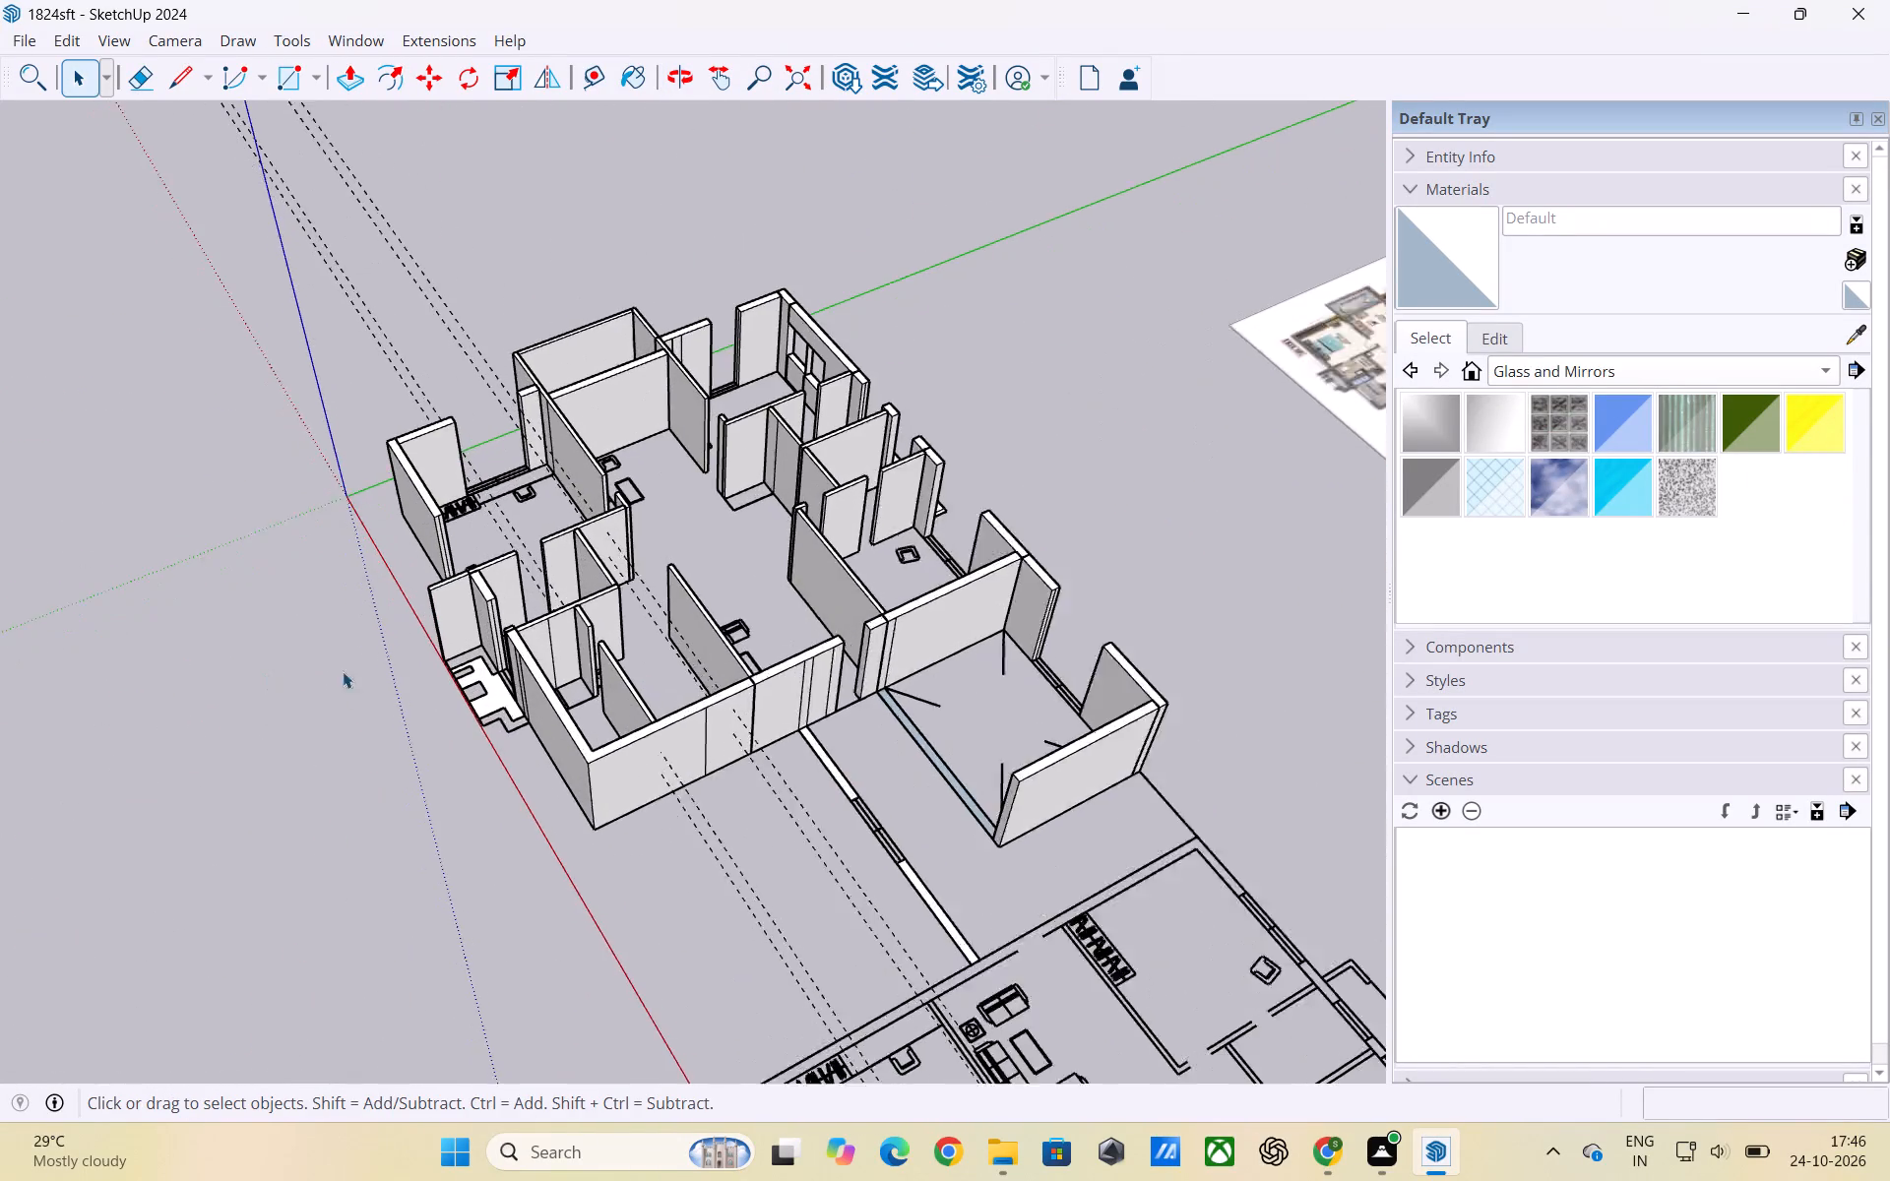
pyautogui.scroll(2, 343, 671)
pyautogui.moveTo(463, 645); pyautogui.dragTo(865, 418, button='middle')
pyautogui.scroll(8, 549, 507)
pyautogui.moveTo(708, 562); pyautogui.dragTo(705, 572, button='middle')
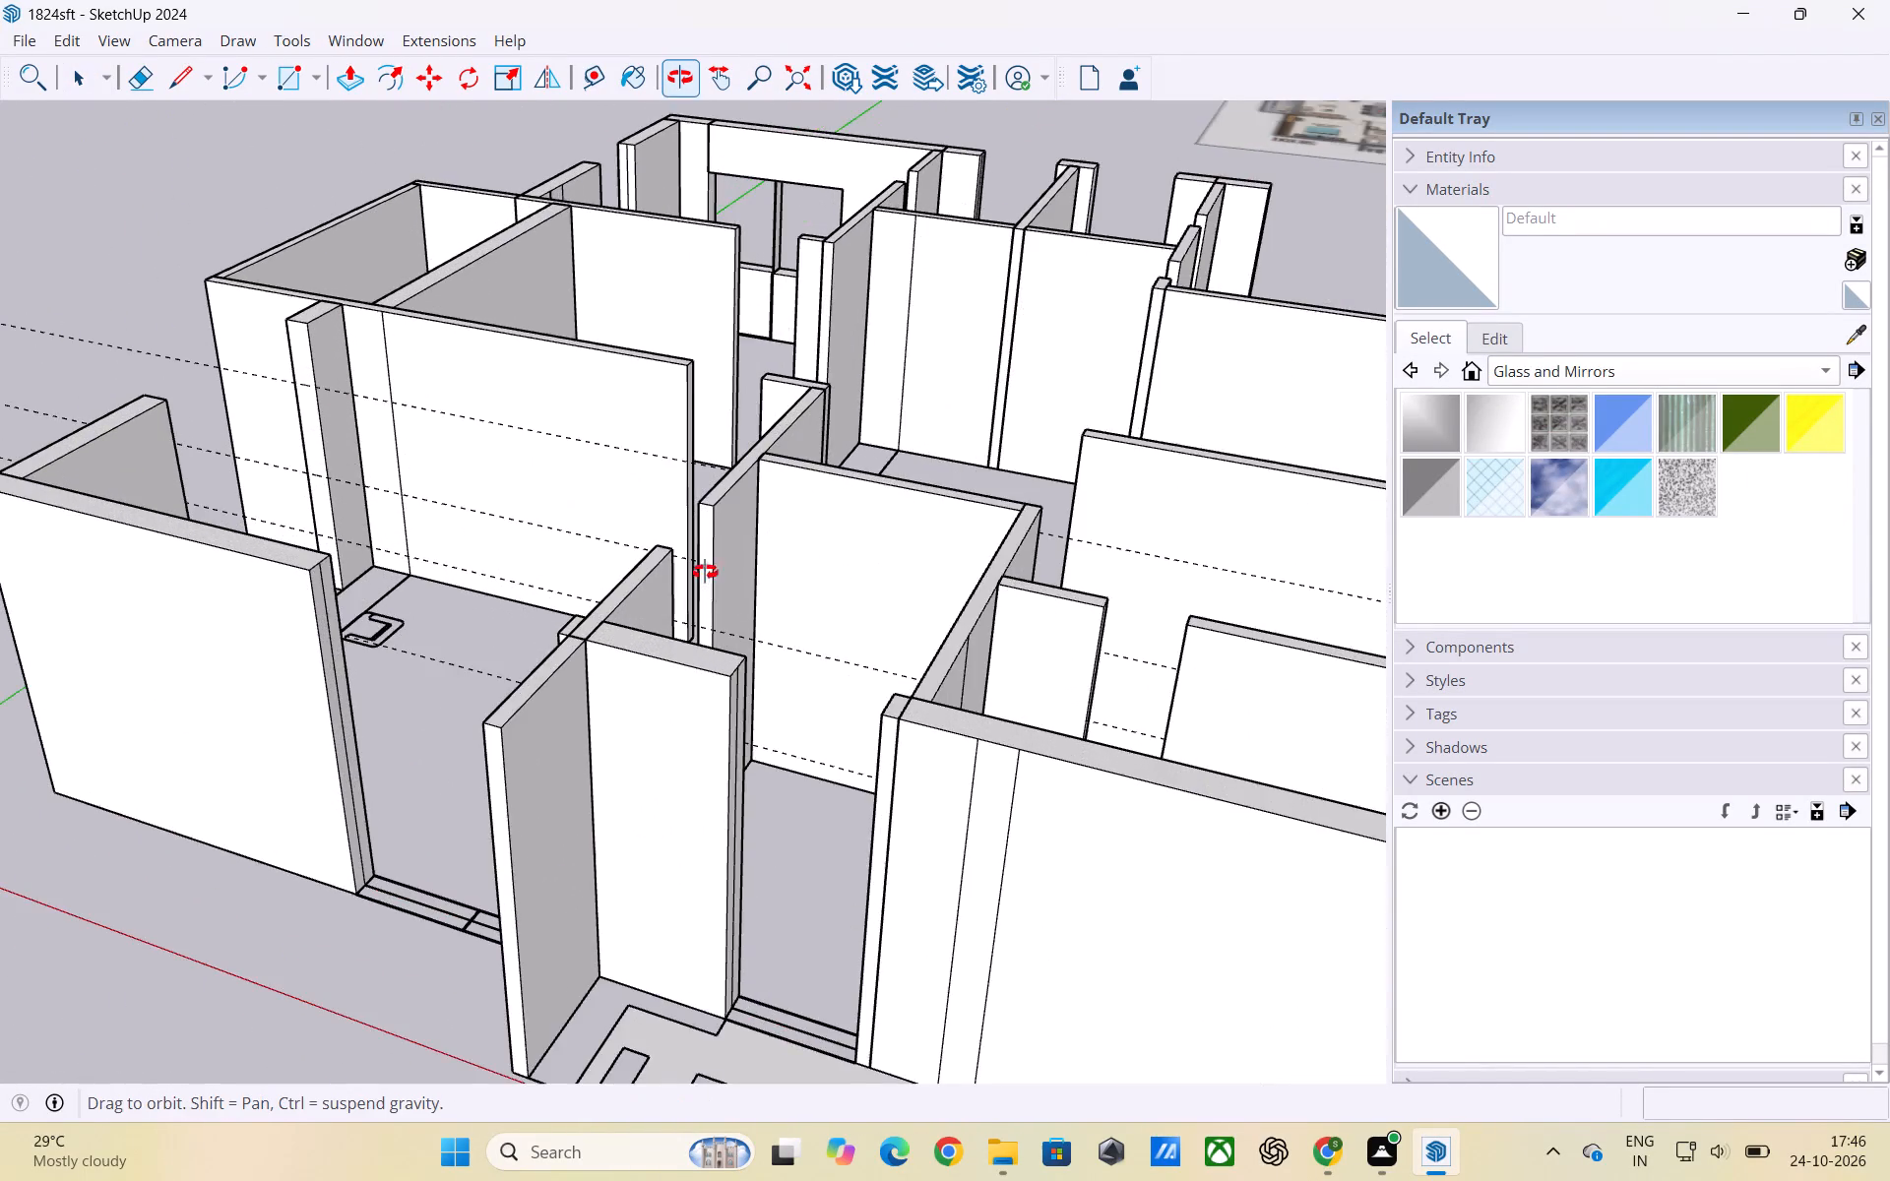
pyautogui.moveTo(705, 572); pyautogui.dragTo(265, 656, button='middle')
pyautogui.scroll(3, 843, 590)
pyautogui.scroll(-6, 1041, 593)
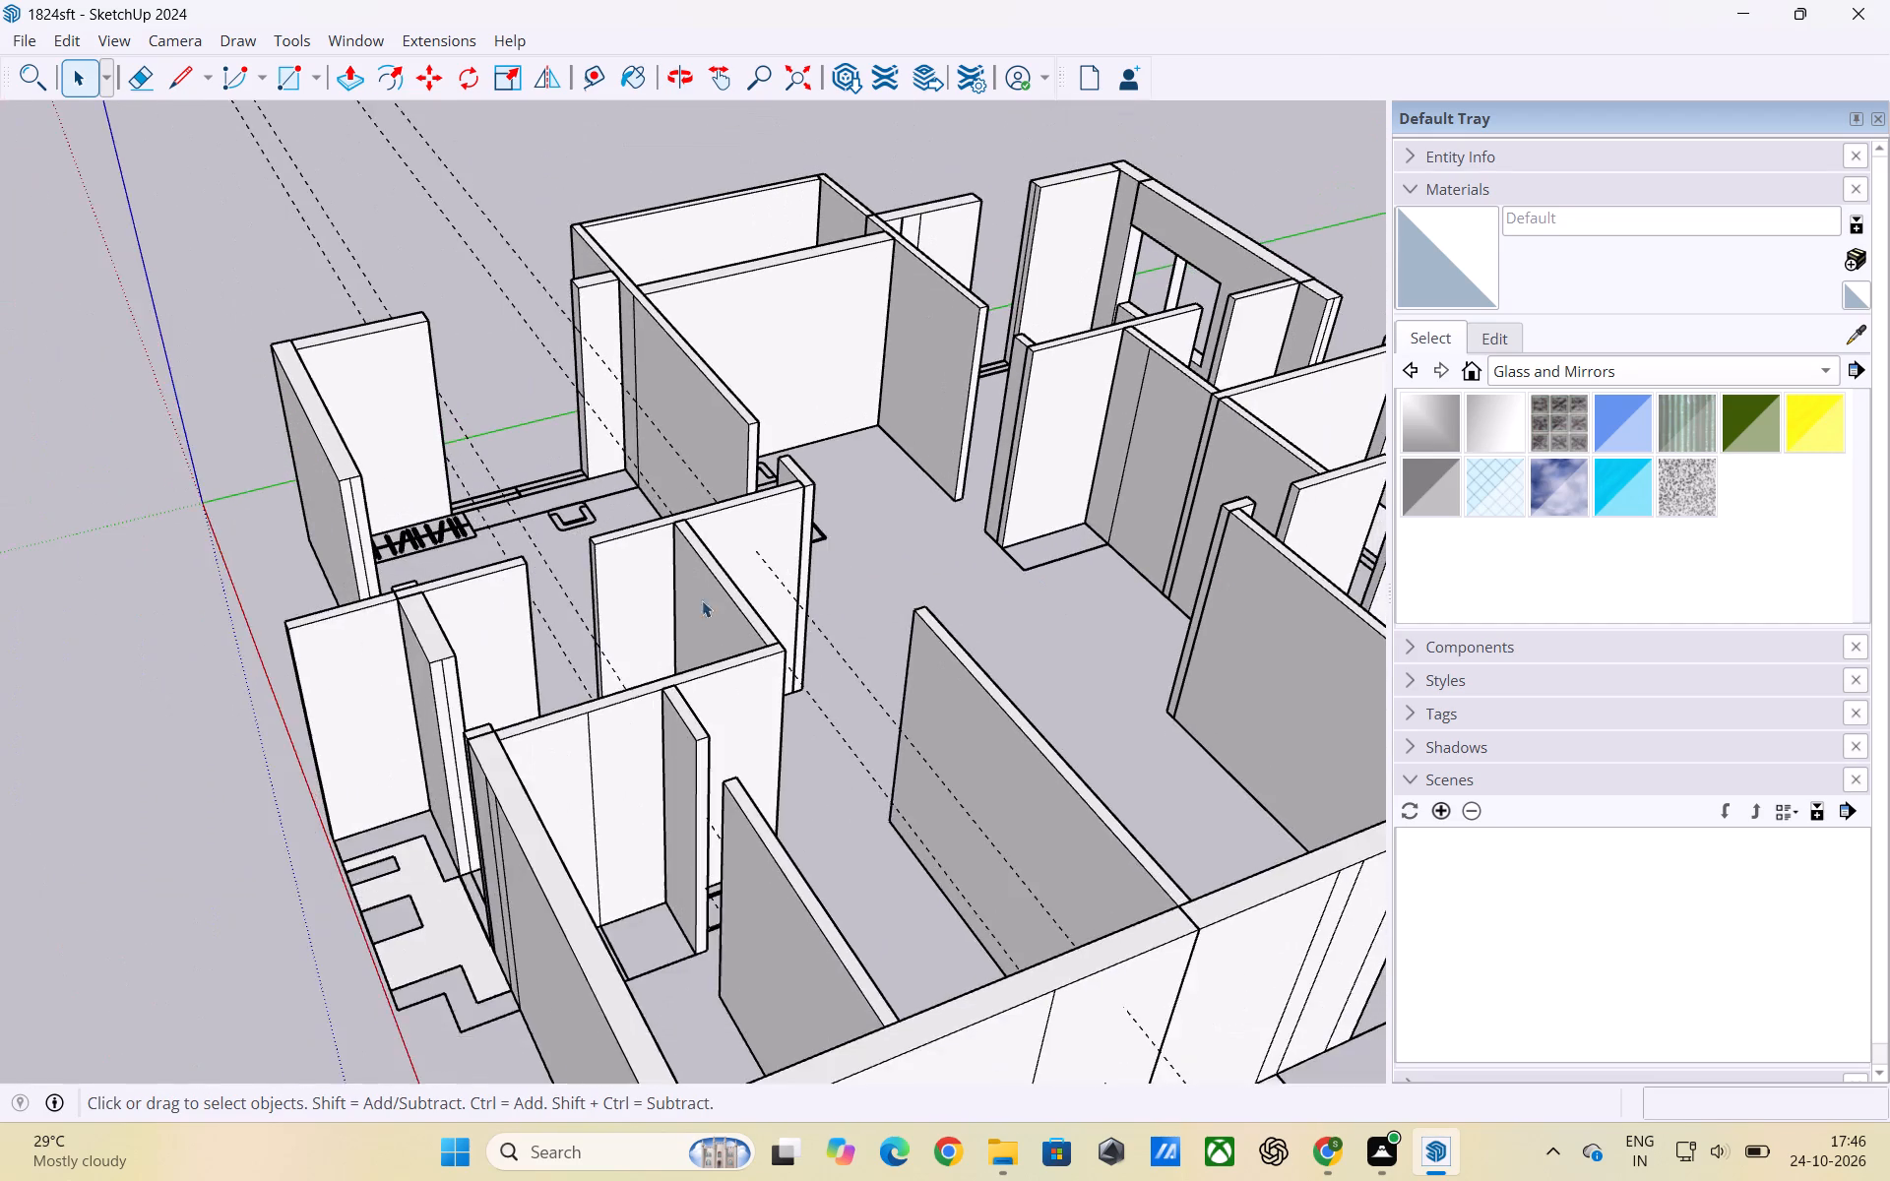
pyautogui.scroll(6, 675, 589)
pyautogui.moveTo(654, 613); pyautogui.dragTo(760, 703, button='middle')
pyautogui.scroll(5, 624, 635)
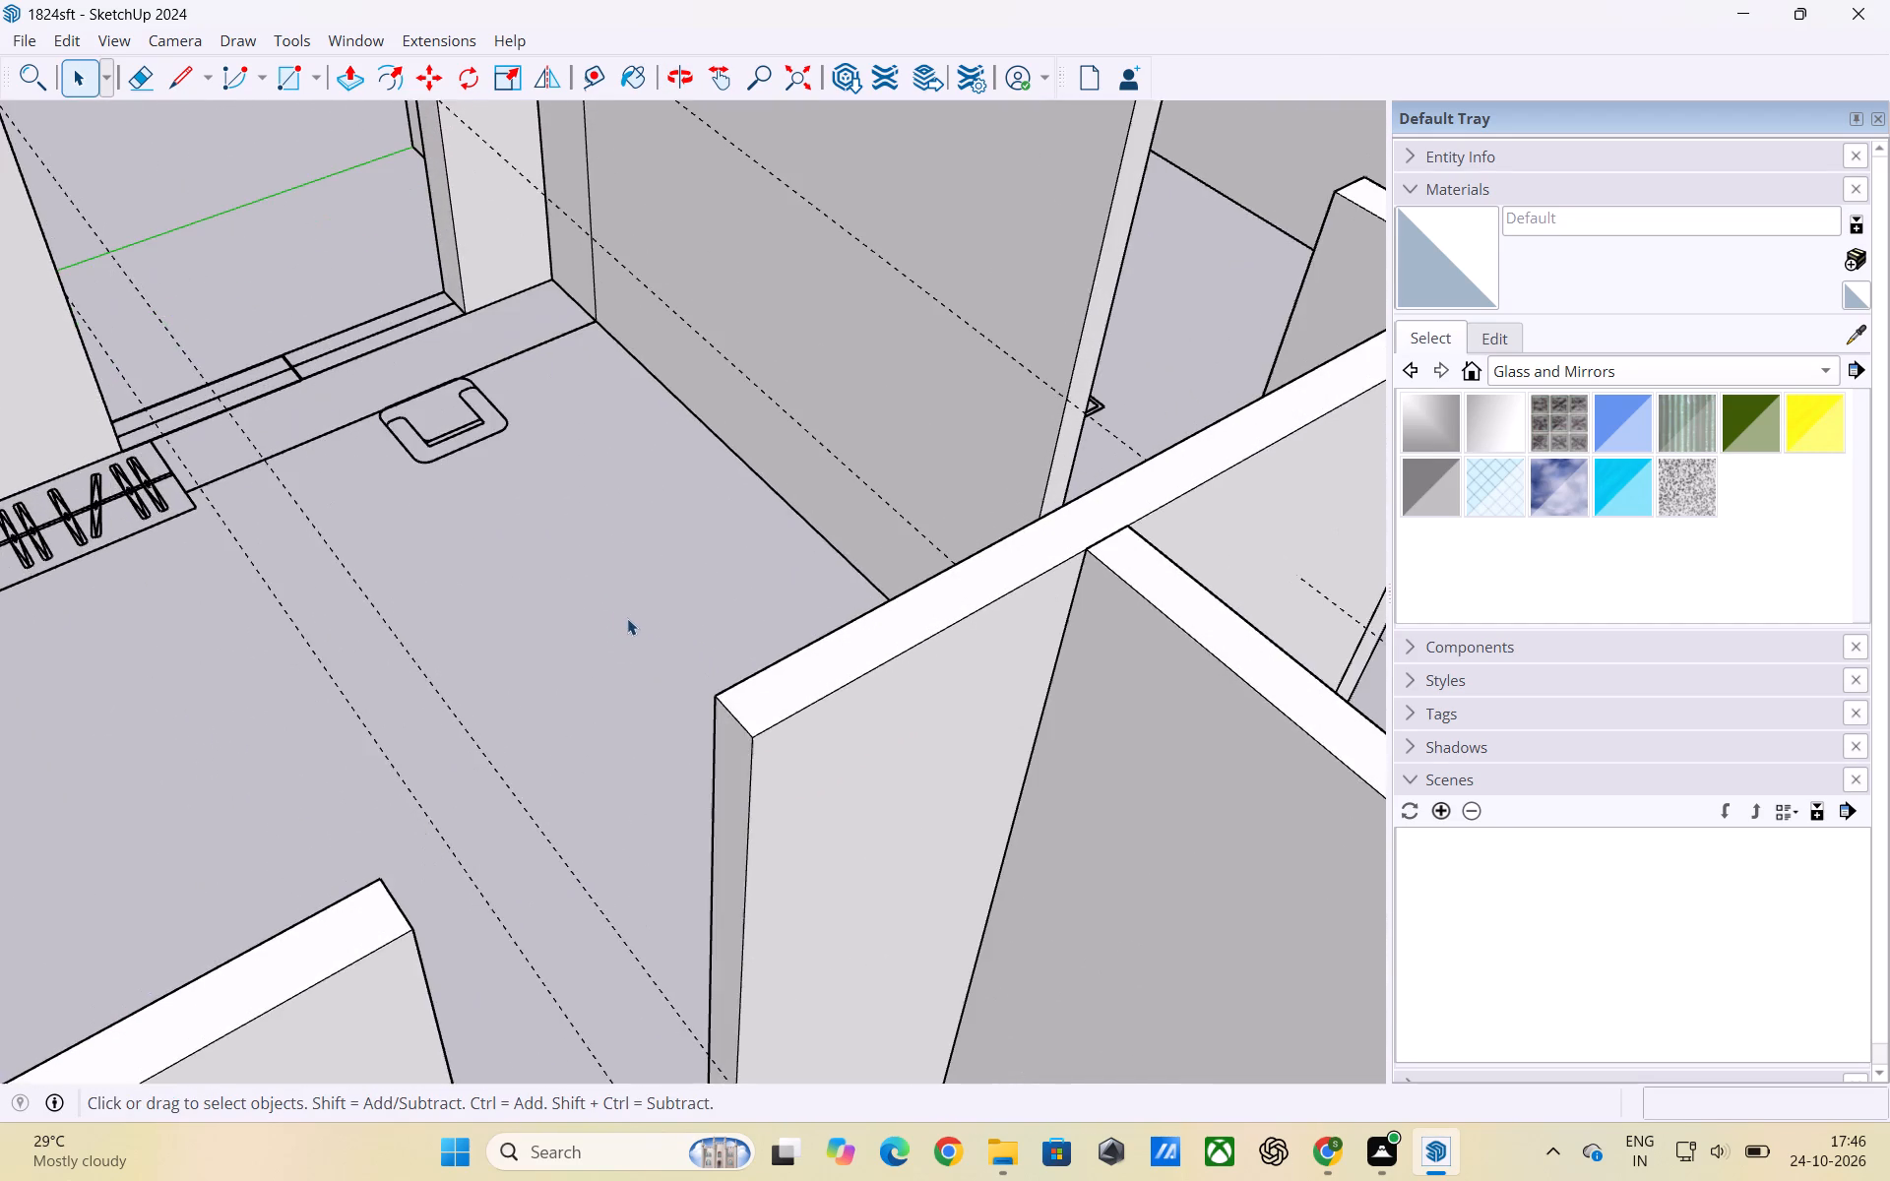
pyautogui.moveTo(631, 618); pyautogui.dragTo(862, 612, button='middle')
pyautogui.scroll(-3, 1004, 564)
pyautogui.scroll(1, 1009, 578)
pyautogui.scroll(-5, 994, 603)
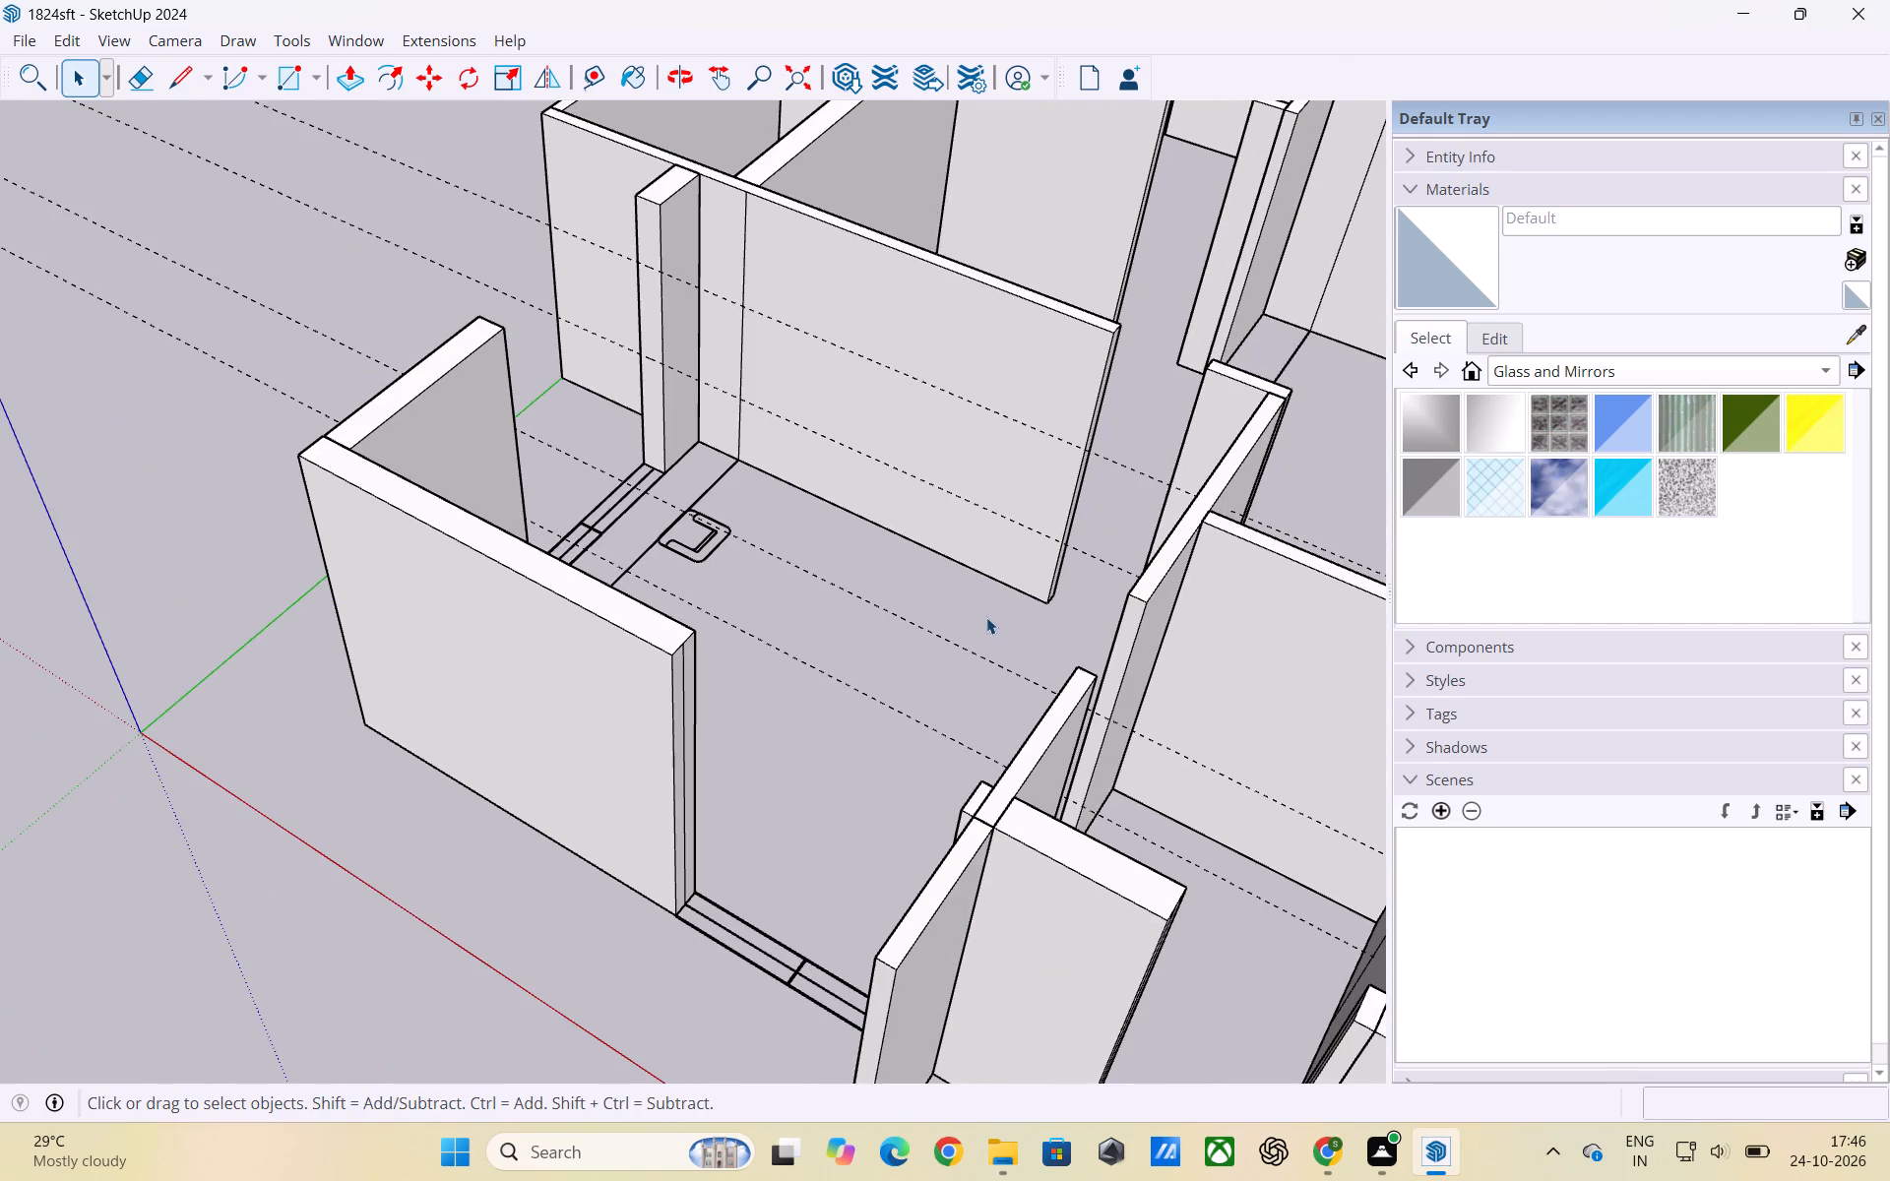
pyautogui.scroll(-5, 719, 547)
pyautogui.moveTo(804, 588); pyautogui.dragTo(830, 666, button='middle')
pyautogui.scroll(4, 724, 462)
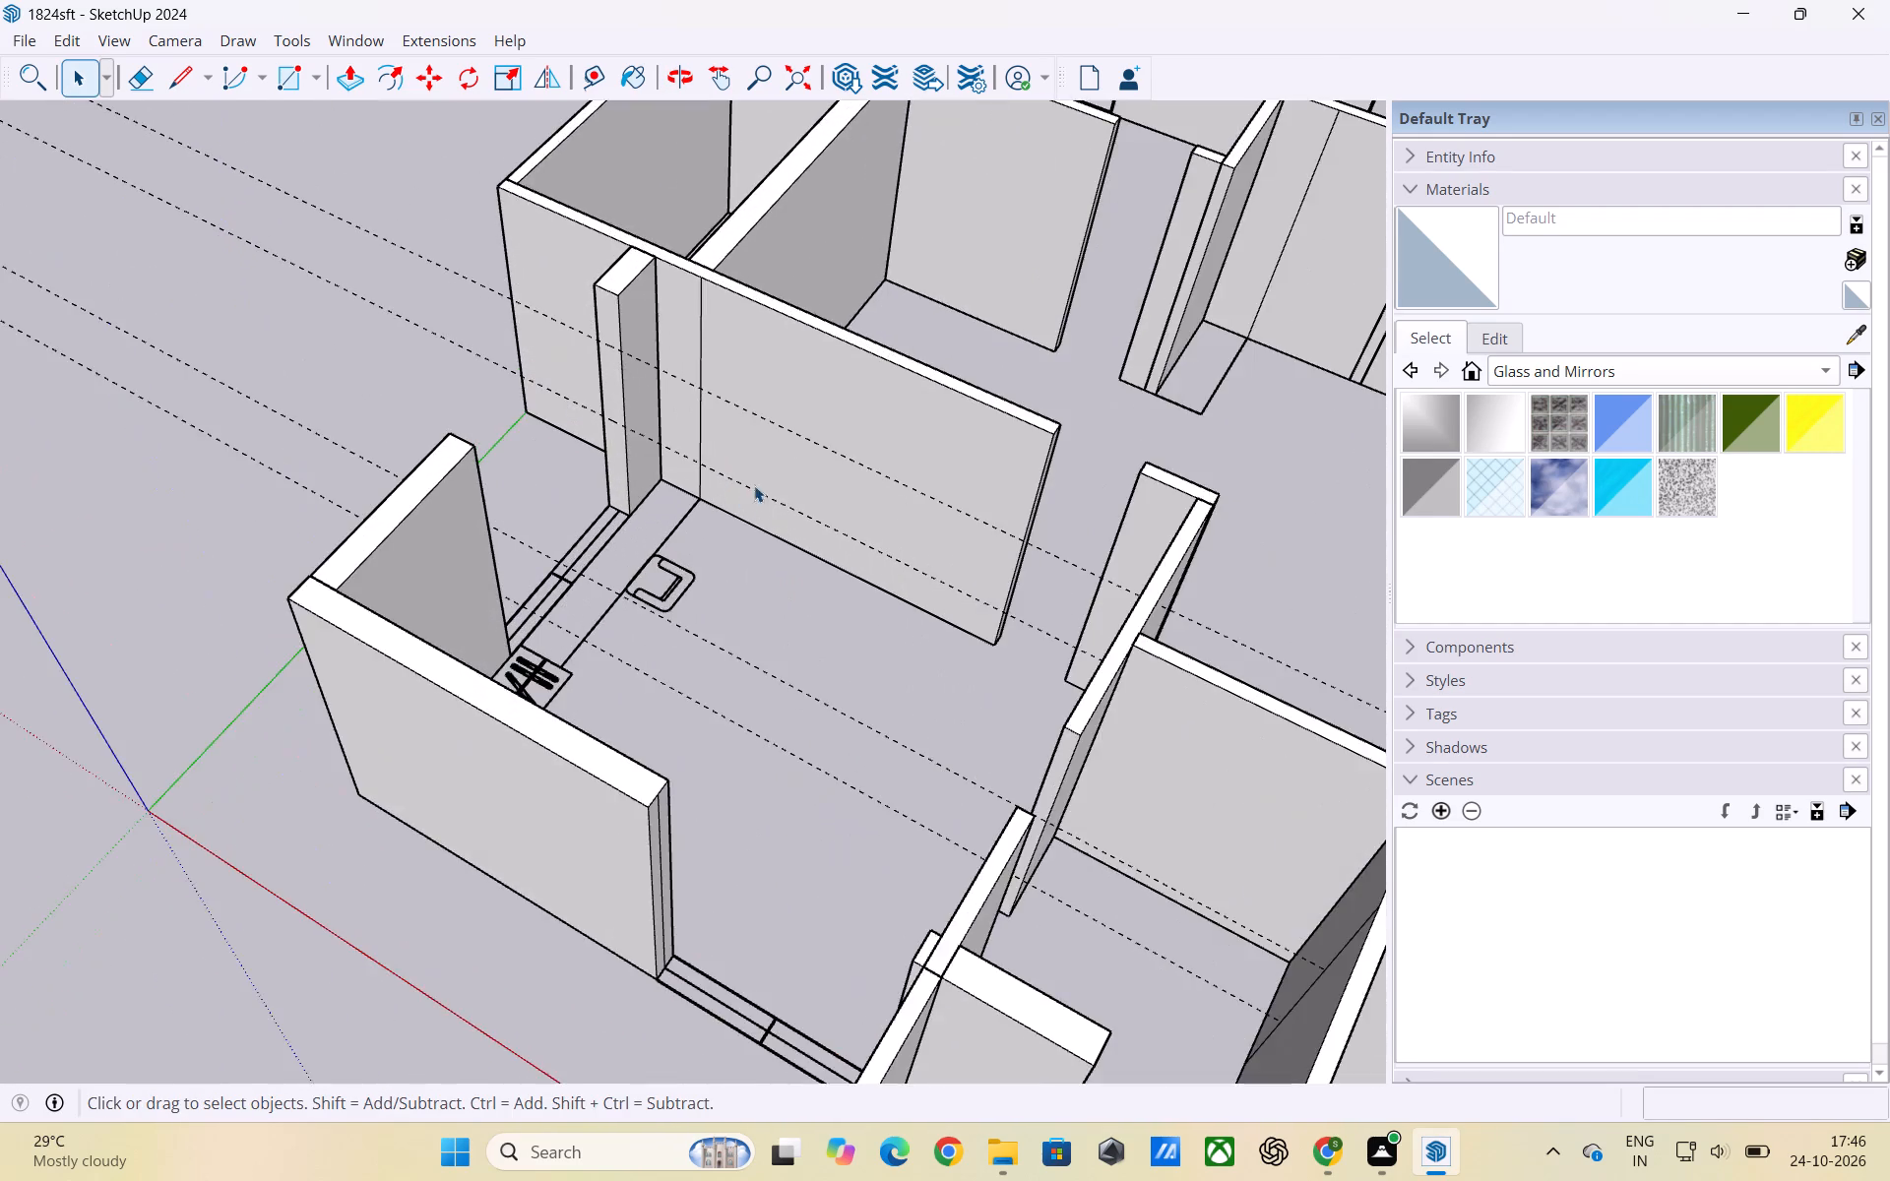
pyautogui.scroll(1, 754, 485)
pyautogui.moveTo(738, 523); pyautogui.dragTo(820, 392, button='middle')
pyautogui.scroll(3, 827, 445)
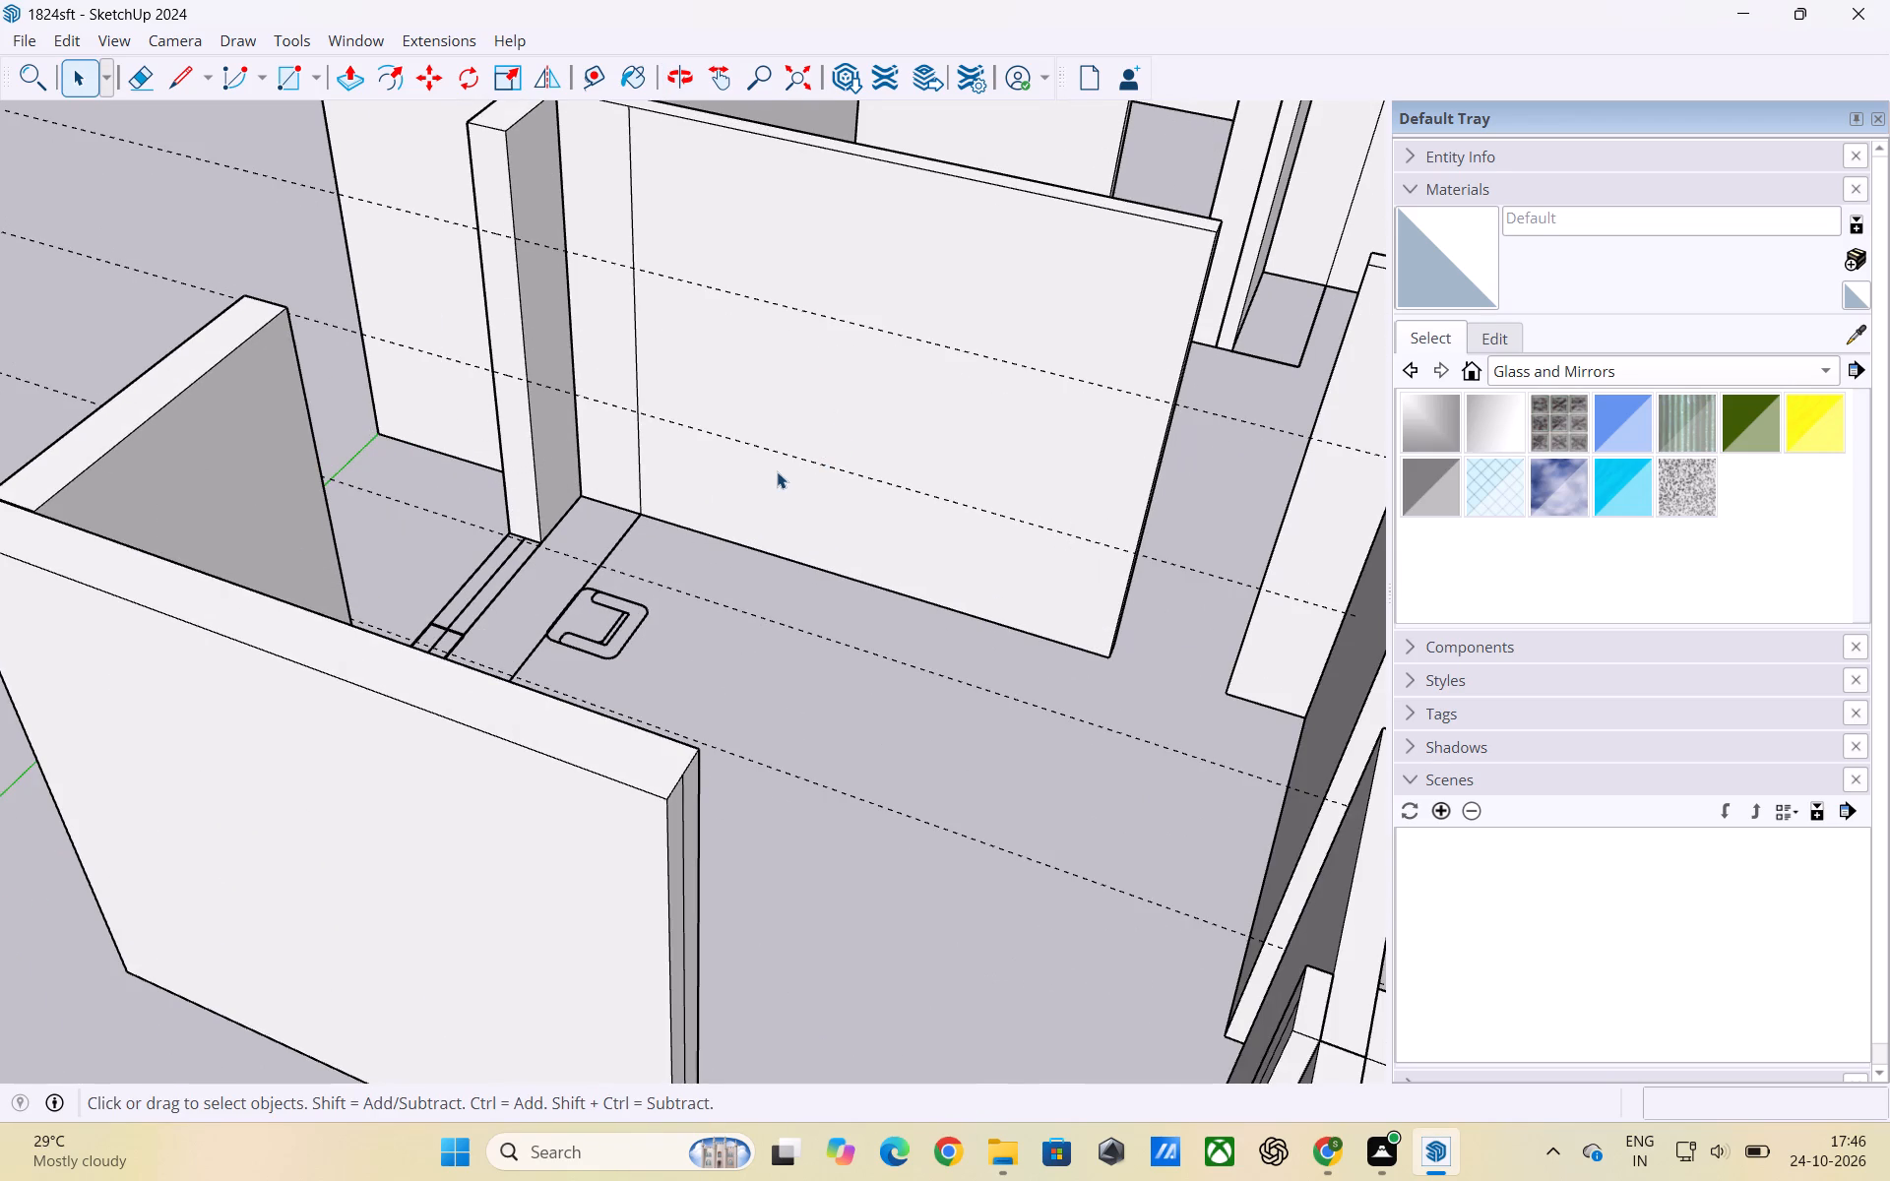
pyautogui.scroll(-5, 777, 471)
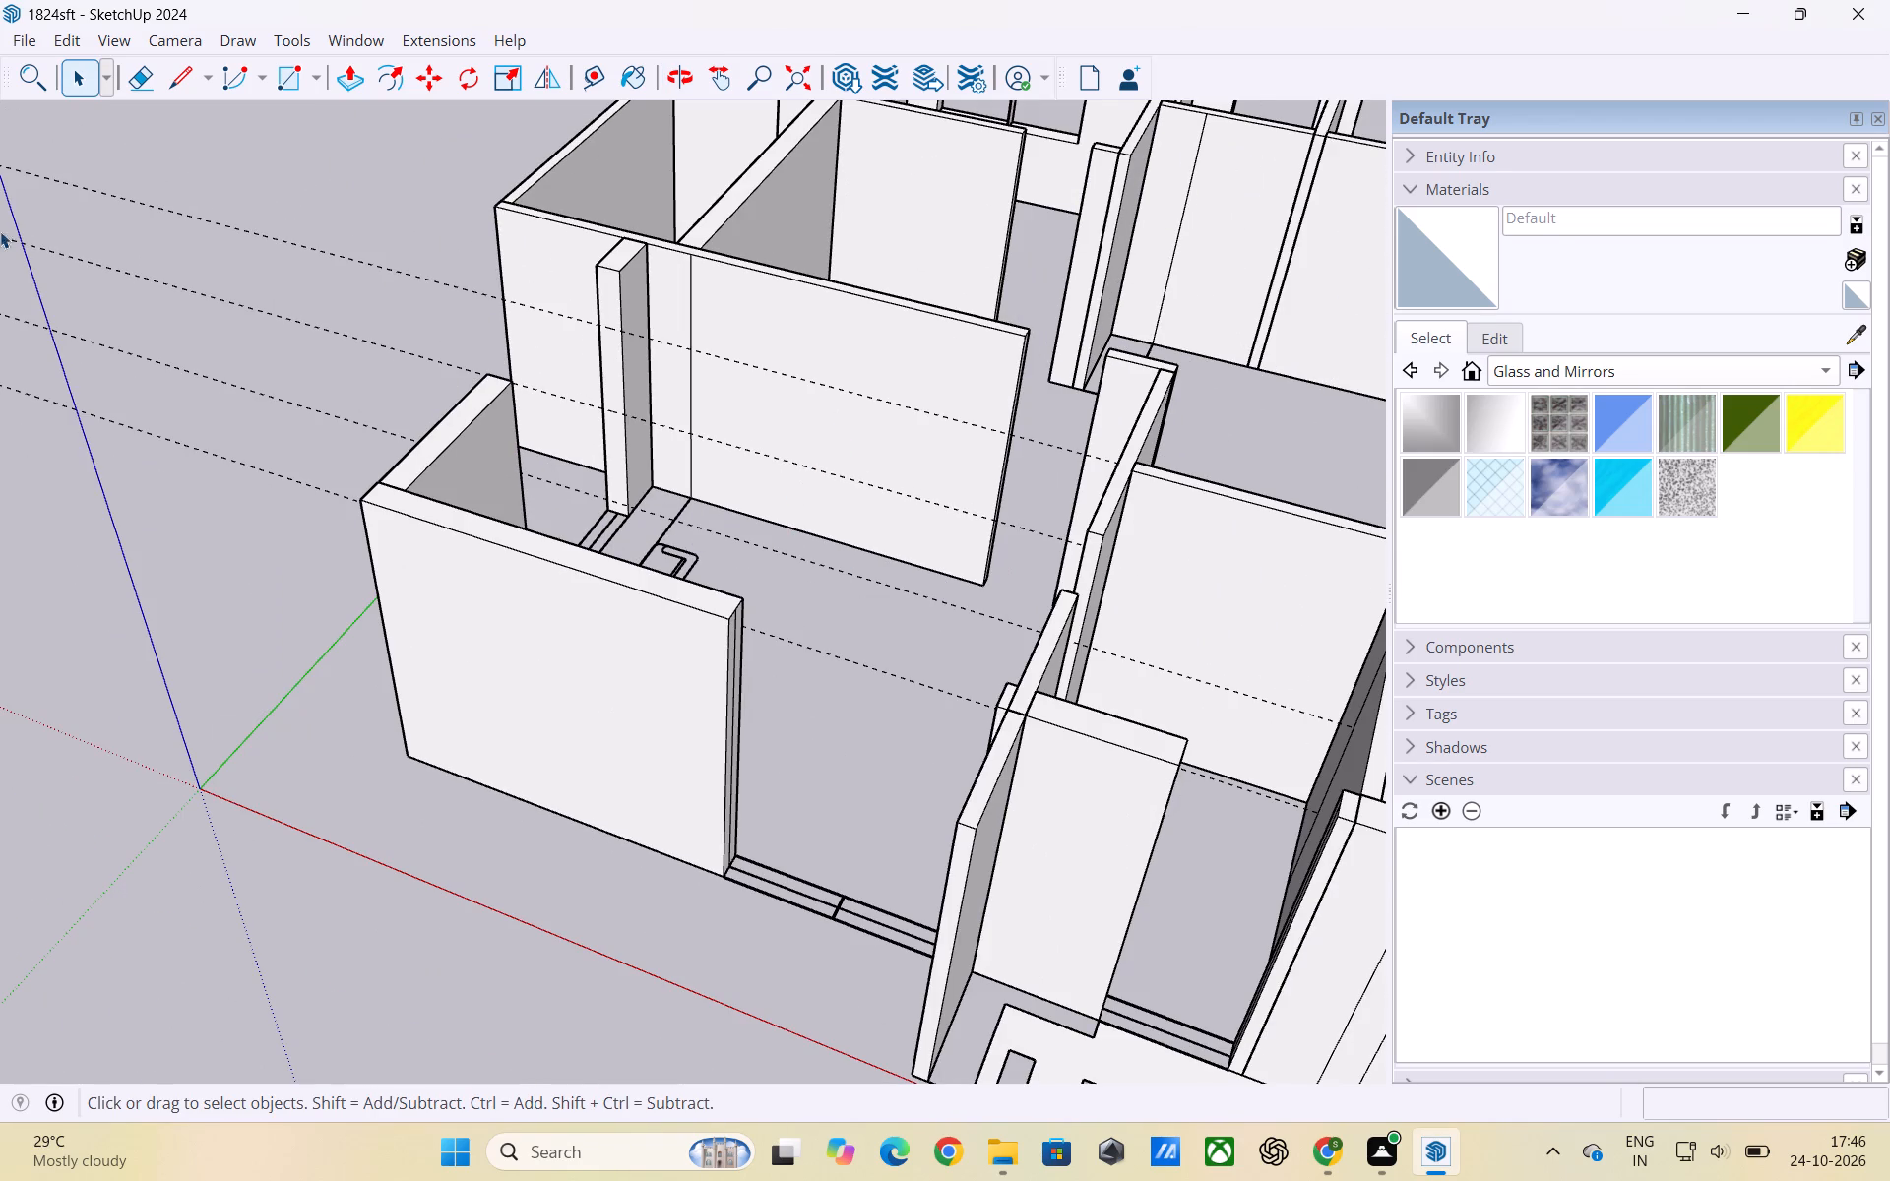
pyautogui.scroll(2, 727, 584)
pyautogui.scroll(-5, 363, 526)
pyautogui.moveTo(804, 528); pyautogui.dragTo(743, 582, button='middle')
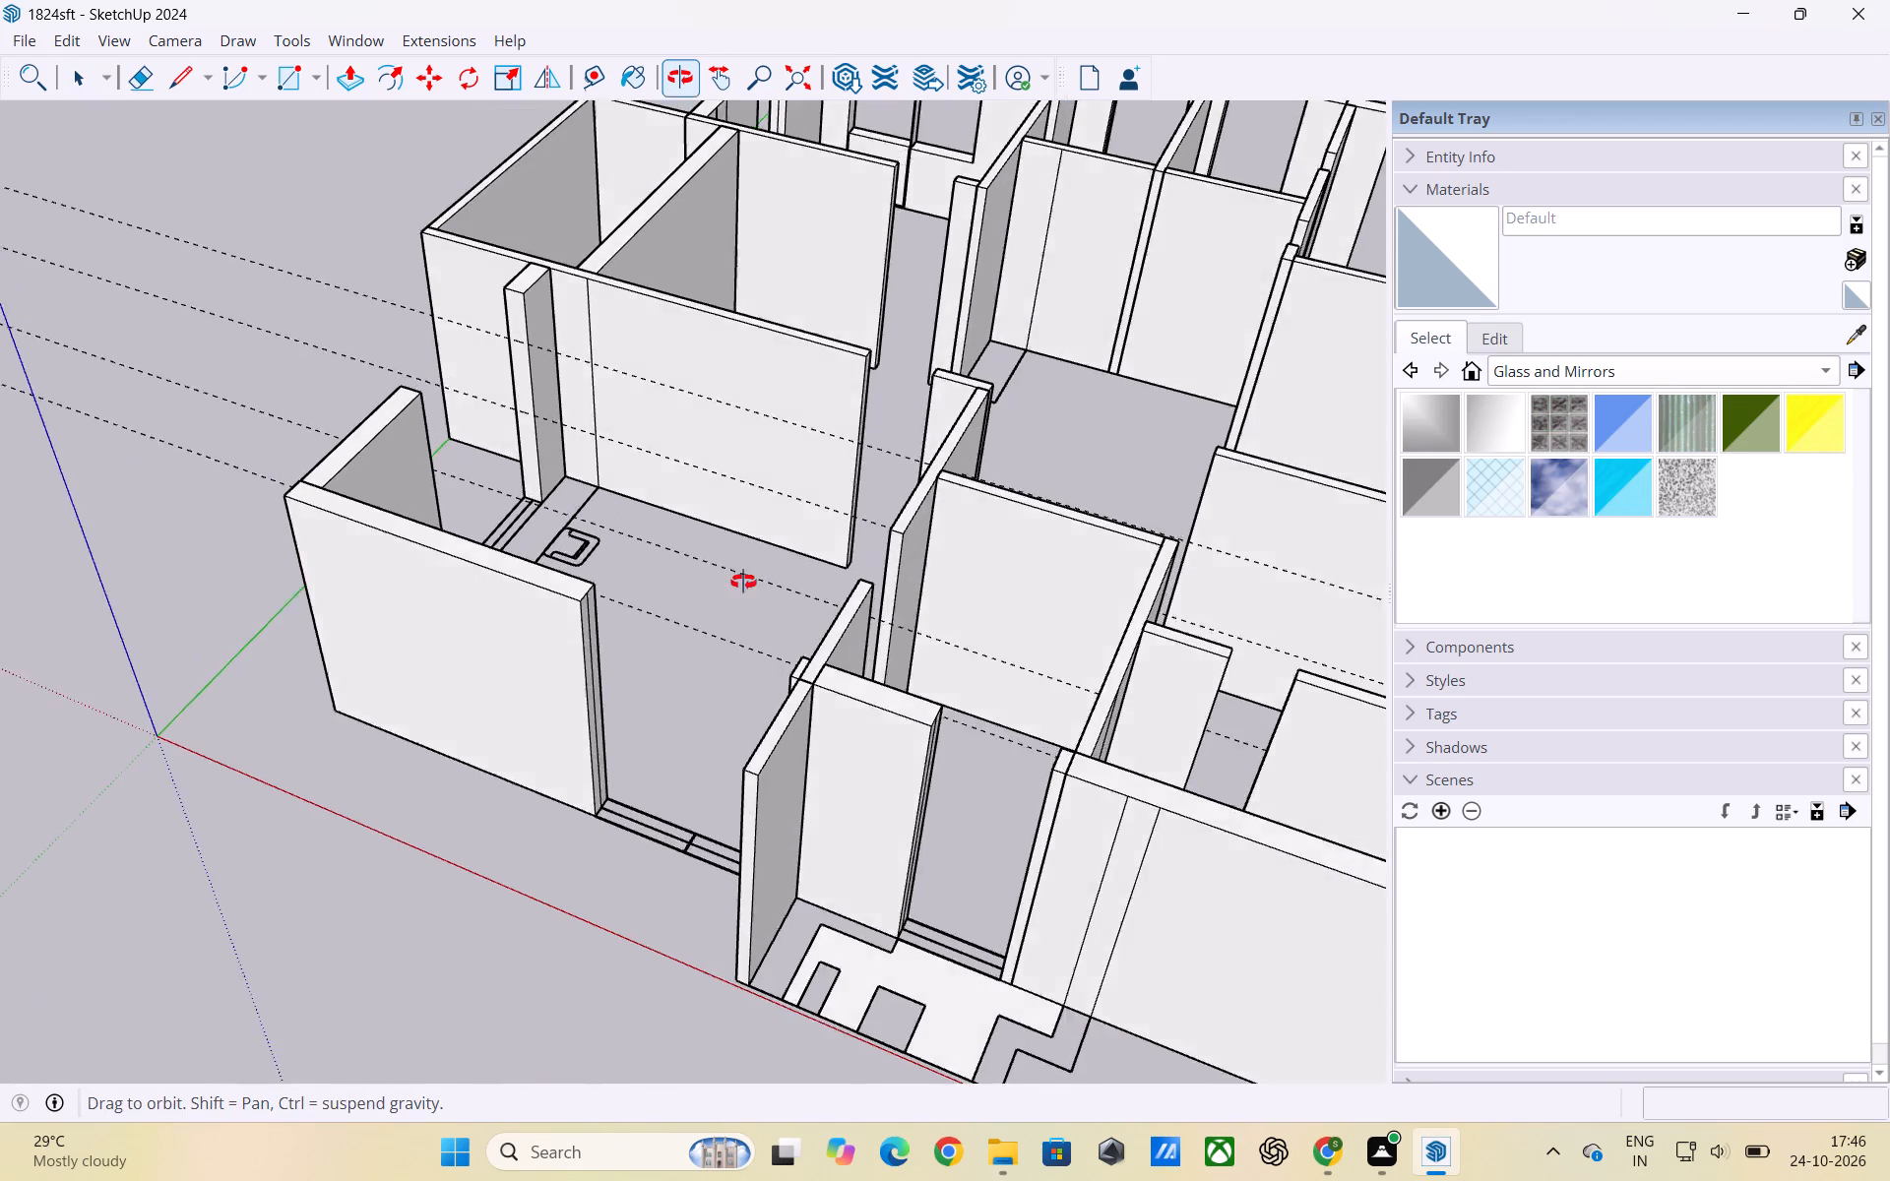
pyautogui.moveTo(743, 582); pyautogui.dragTo(548, 623, button='middle')
pyautogui.scroll(2, 575, 572)
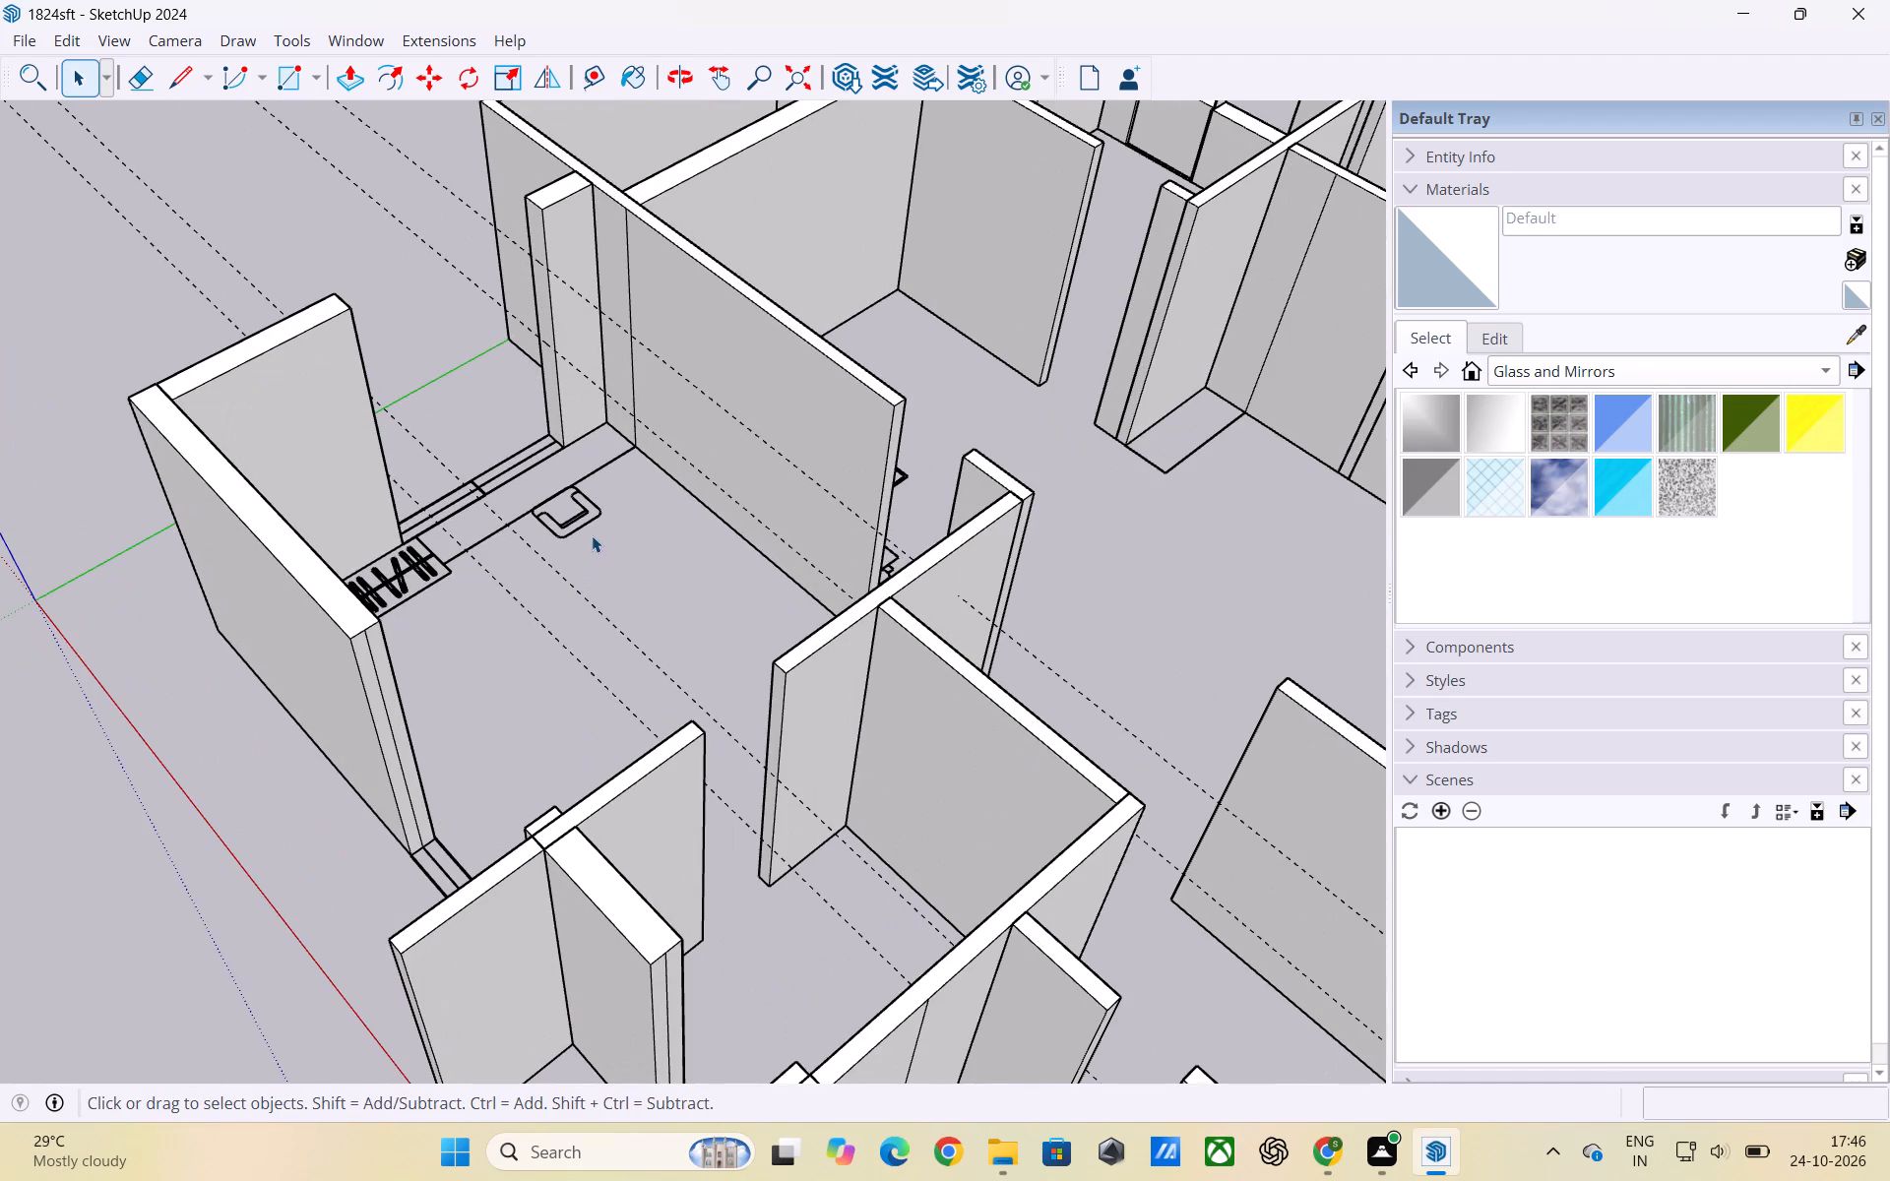
pyautogui.scroll(-2, 700, 511)
pyautogui.moveTo(633, 572); pyautogui.dragTo(730, 516, button='middle')
pyautogui.scroll(-1, 647, 572)
pyautogui.scroll(-6, 281, 567)
pyautogui.moveTo(878, 847); pyautogui.dragTo(903, 650, button='middle')
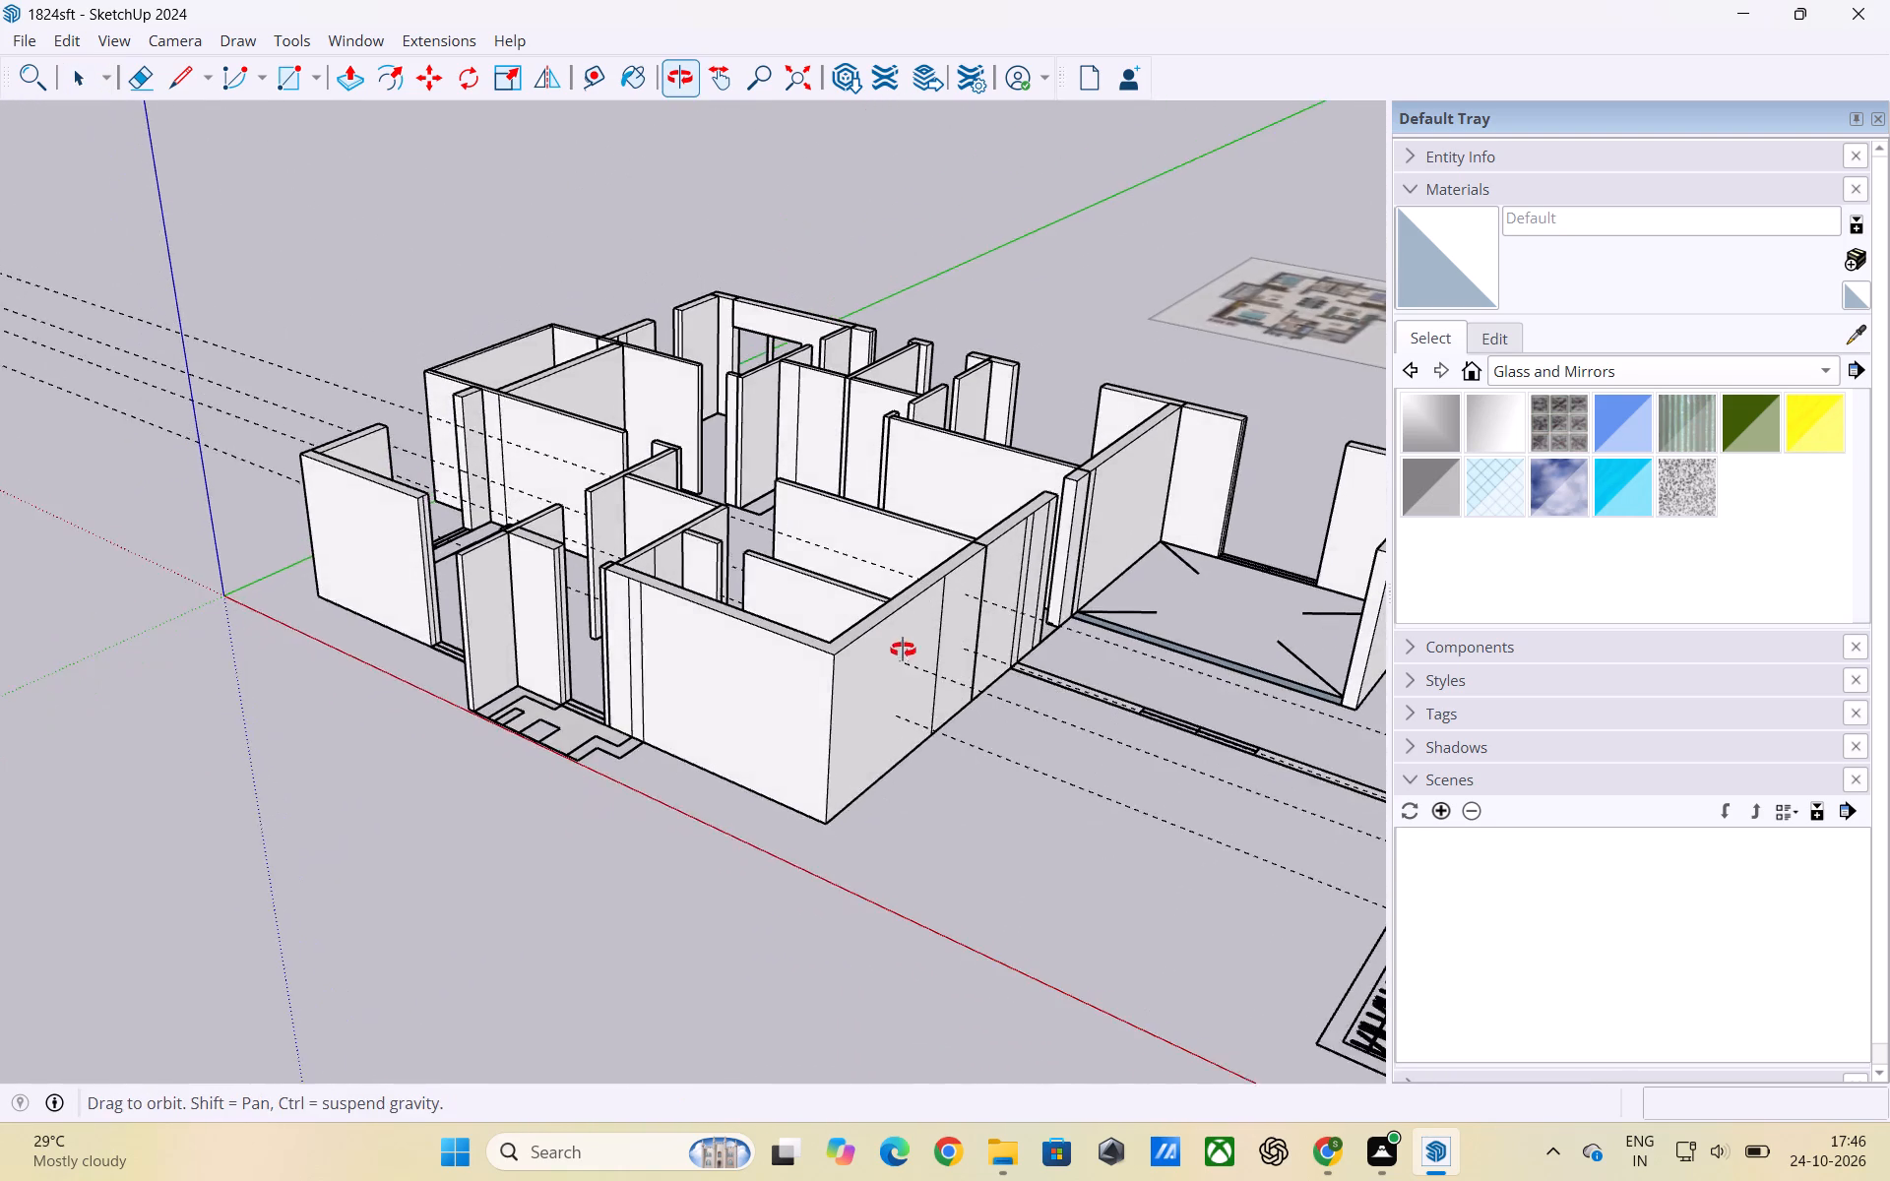
pyautogui.moveTo(903, 650); pyautogui.dragTo(904, 647, button='middle')
pyautogui.scroll(3, 879, 659)
pyautogui.moveTo(591, 694); pyautogui.dragTo(1031, 673, button='middle')
pyautogui.scroll(-2, 1036, 785)
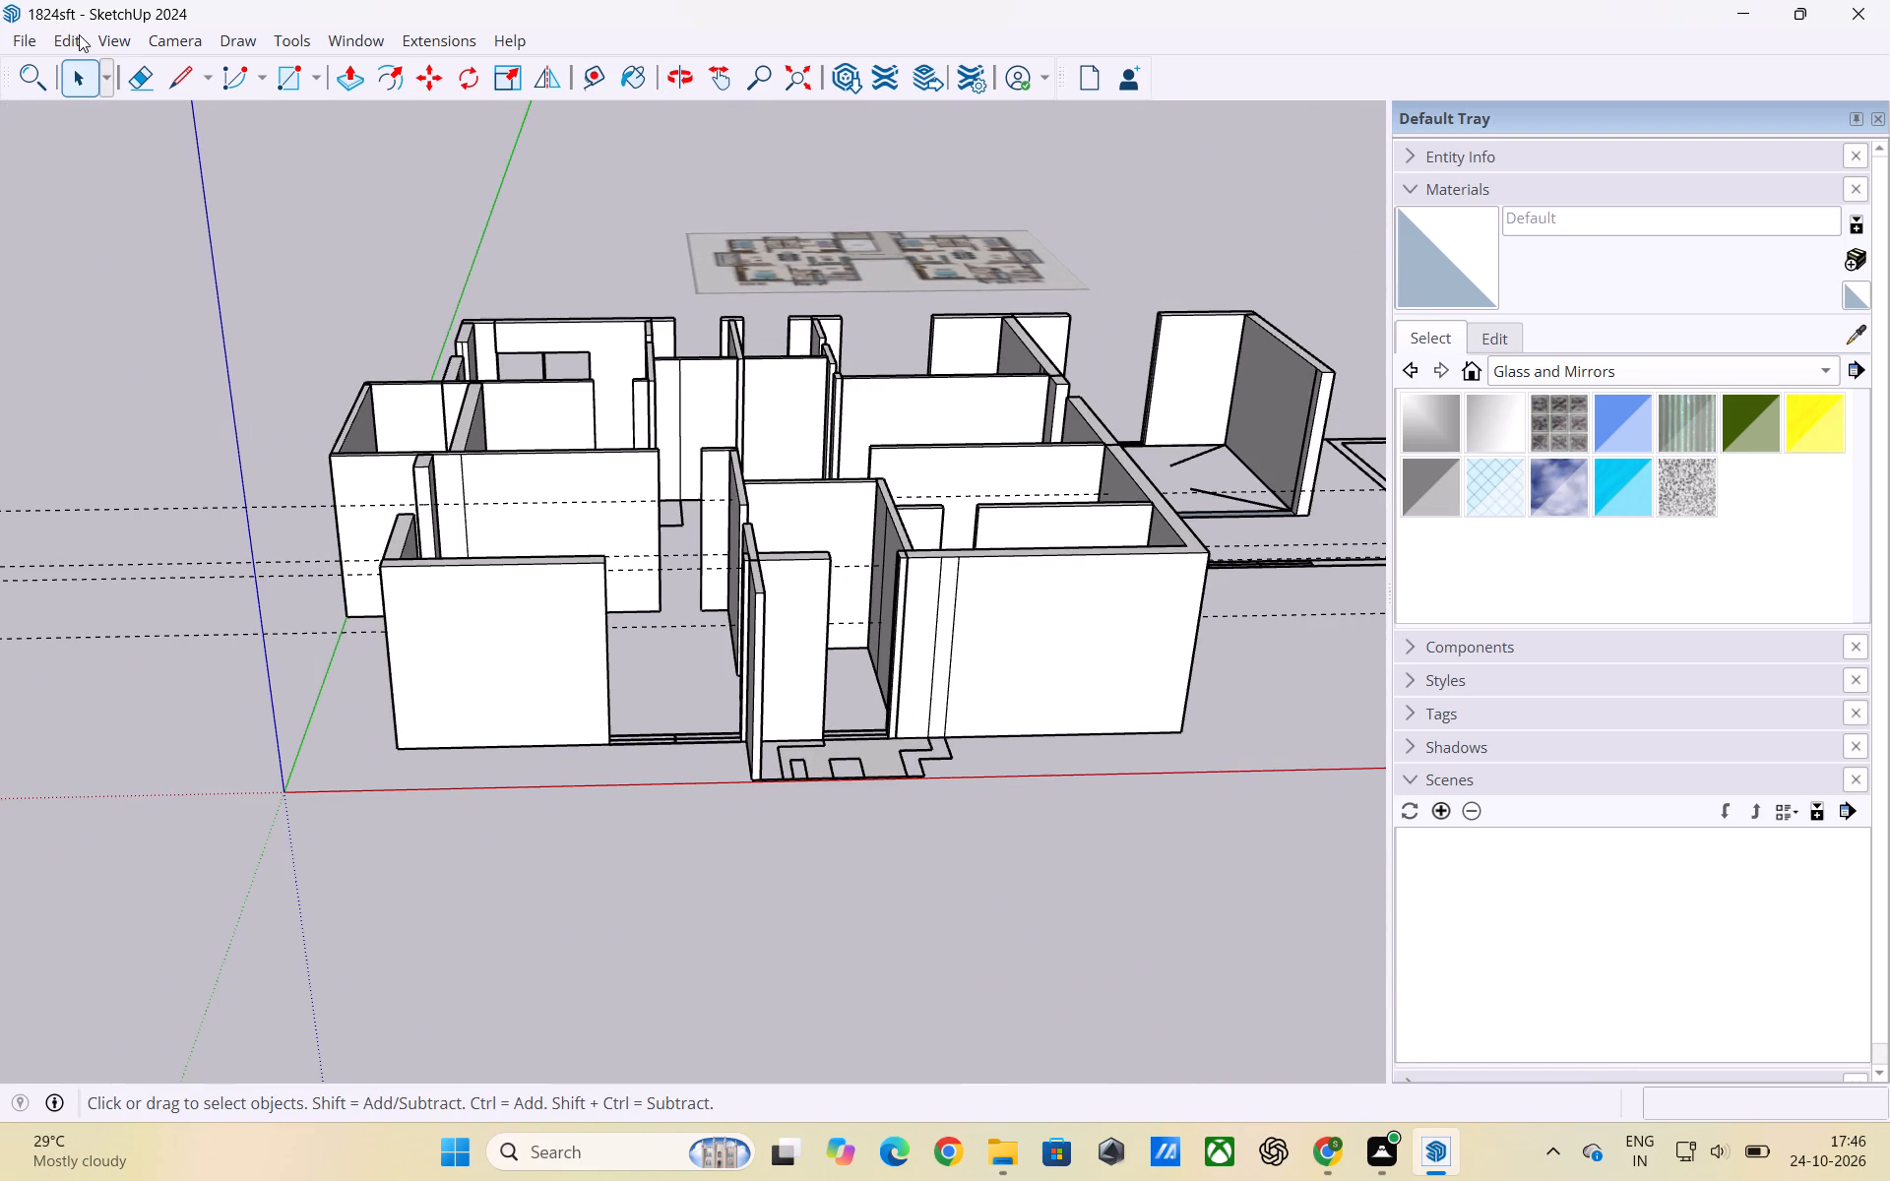
# Delete all construction guides from the 1824sft model.
pyautogui.click(73, 38)
pyautogui.click(148, 287)
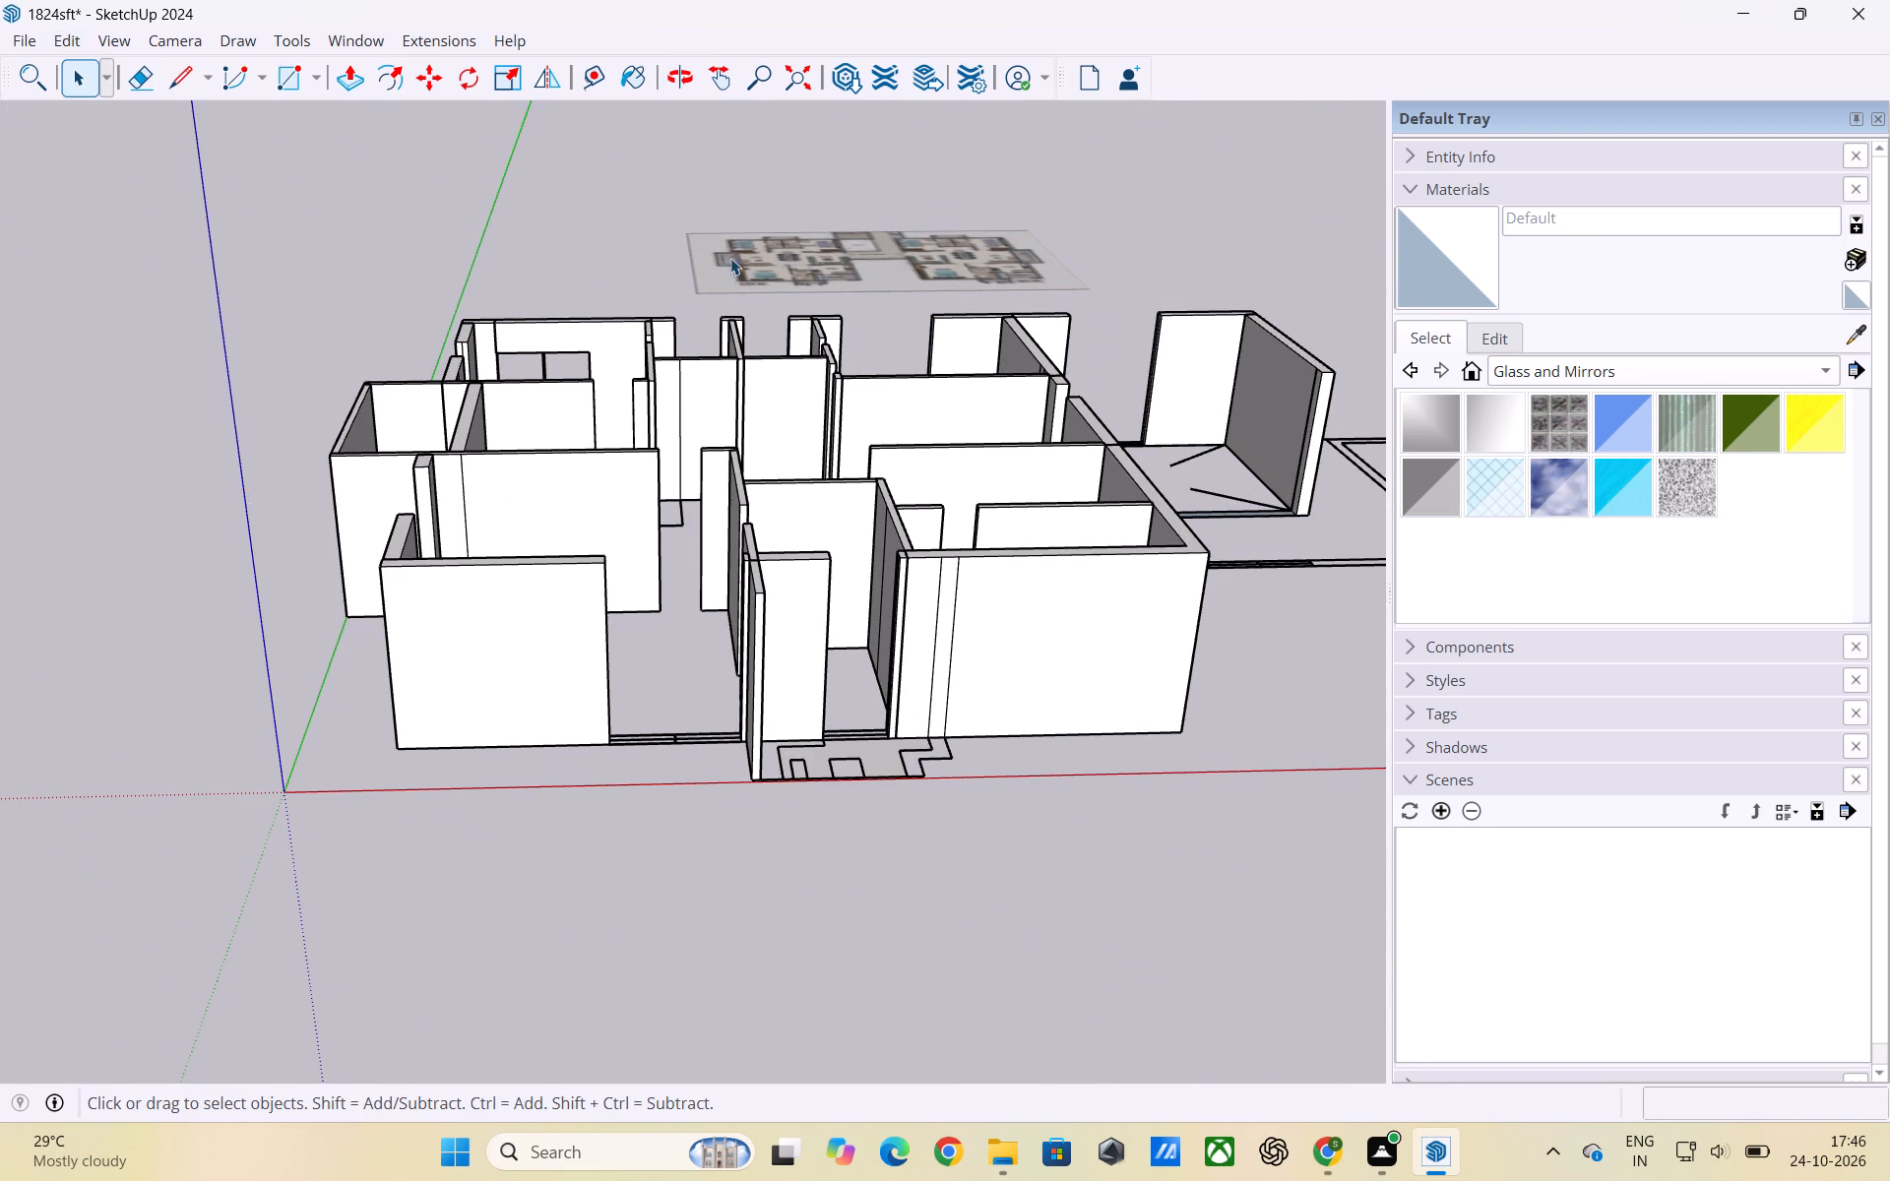
# Delete the white floor face with the stepped outline, outside the wall opening next to the red axis.
pyautogui.scroll(-3, 684, 320)
pyautogui.moveTo(690, 324); pyautogui.dragTo(727, 607, button='middle')
pyautogui.scroll(-1, 703, 367)
pyautogui.scroll(7, 950, 502)
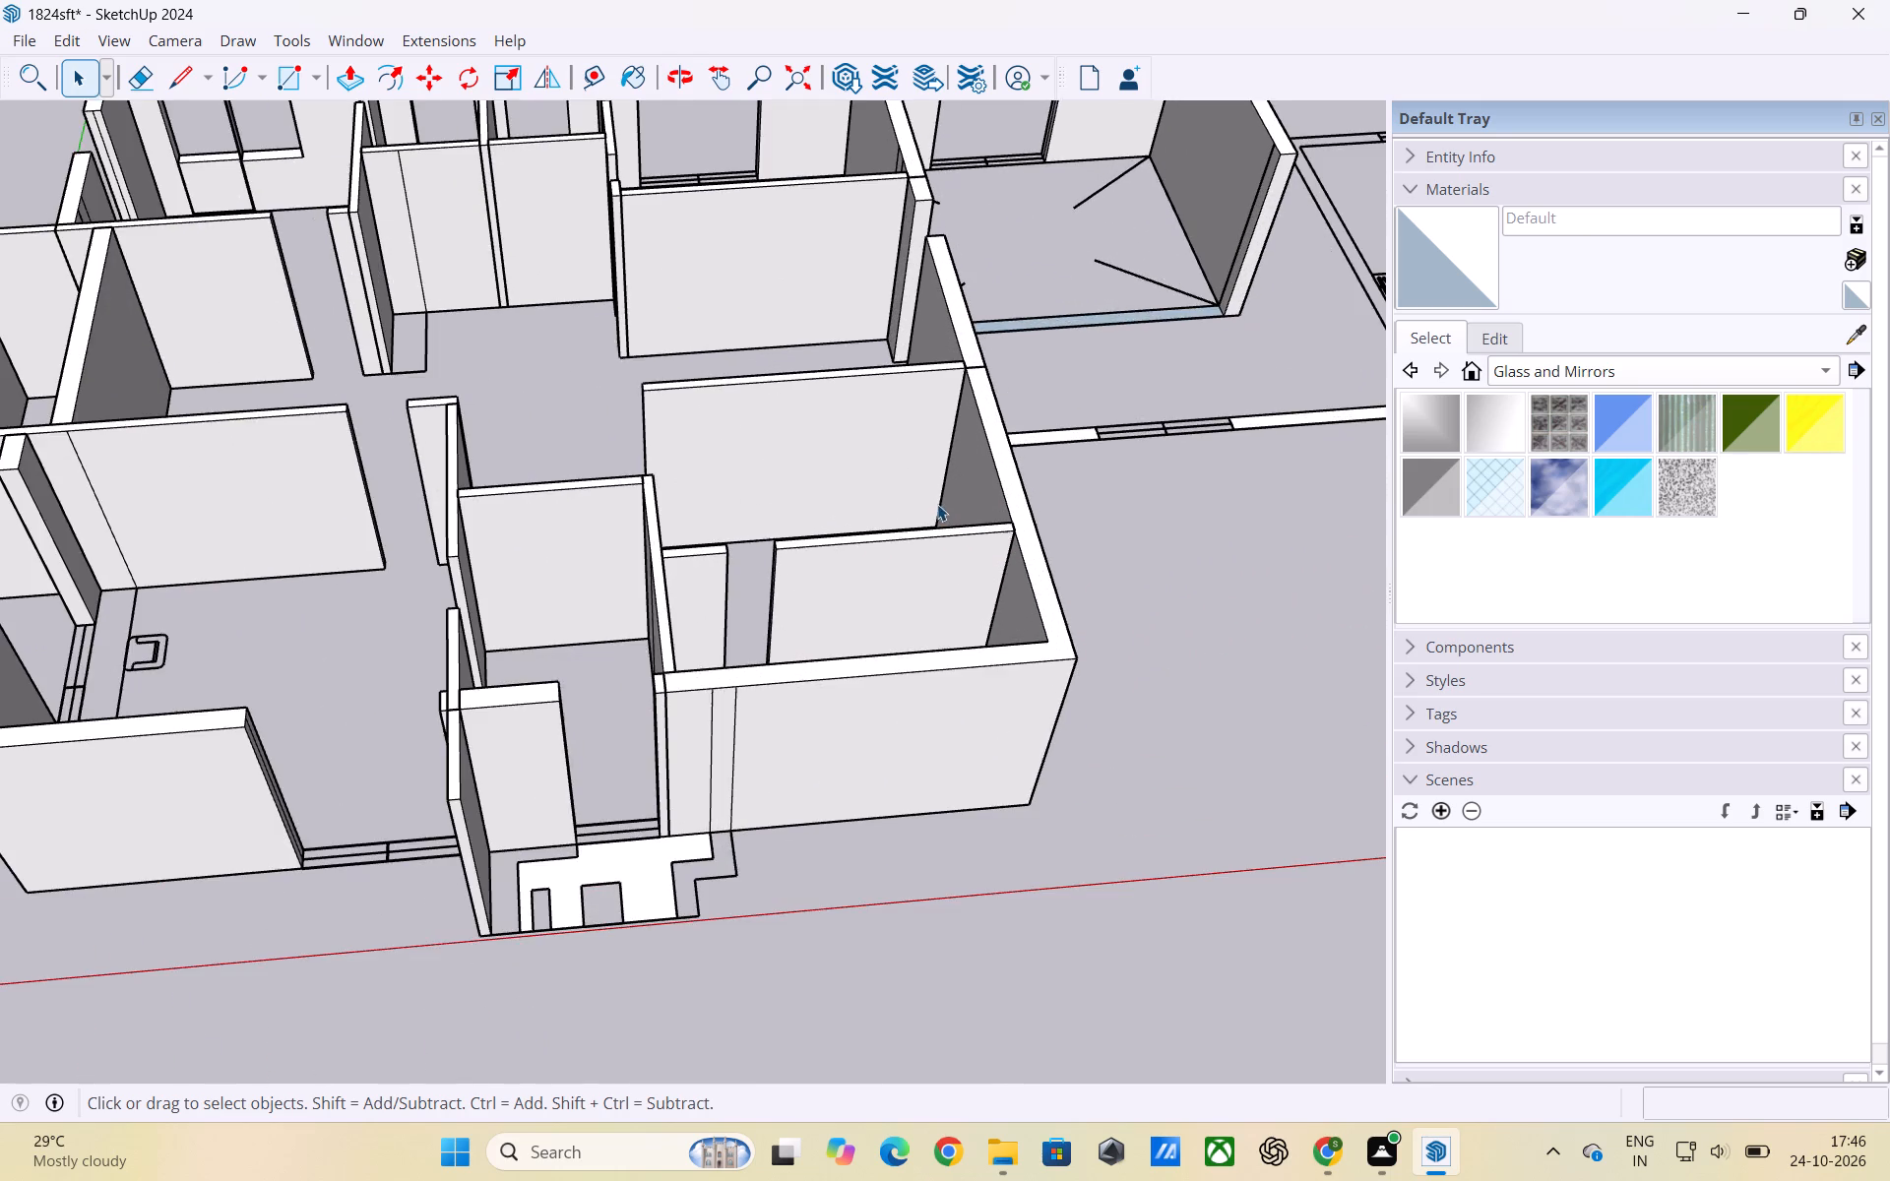
pyautogui.scroll(-5, 940, 504)
pyautogui.moveTo(607, 657); pyautogui.dragTo(635, 826, button='middle')
pyautogui.scroll(3, 731, 696)
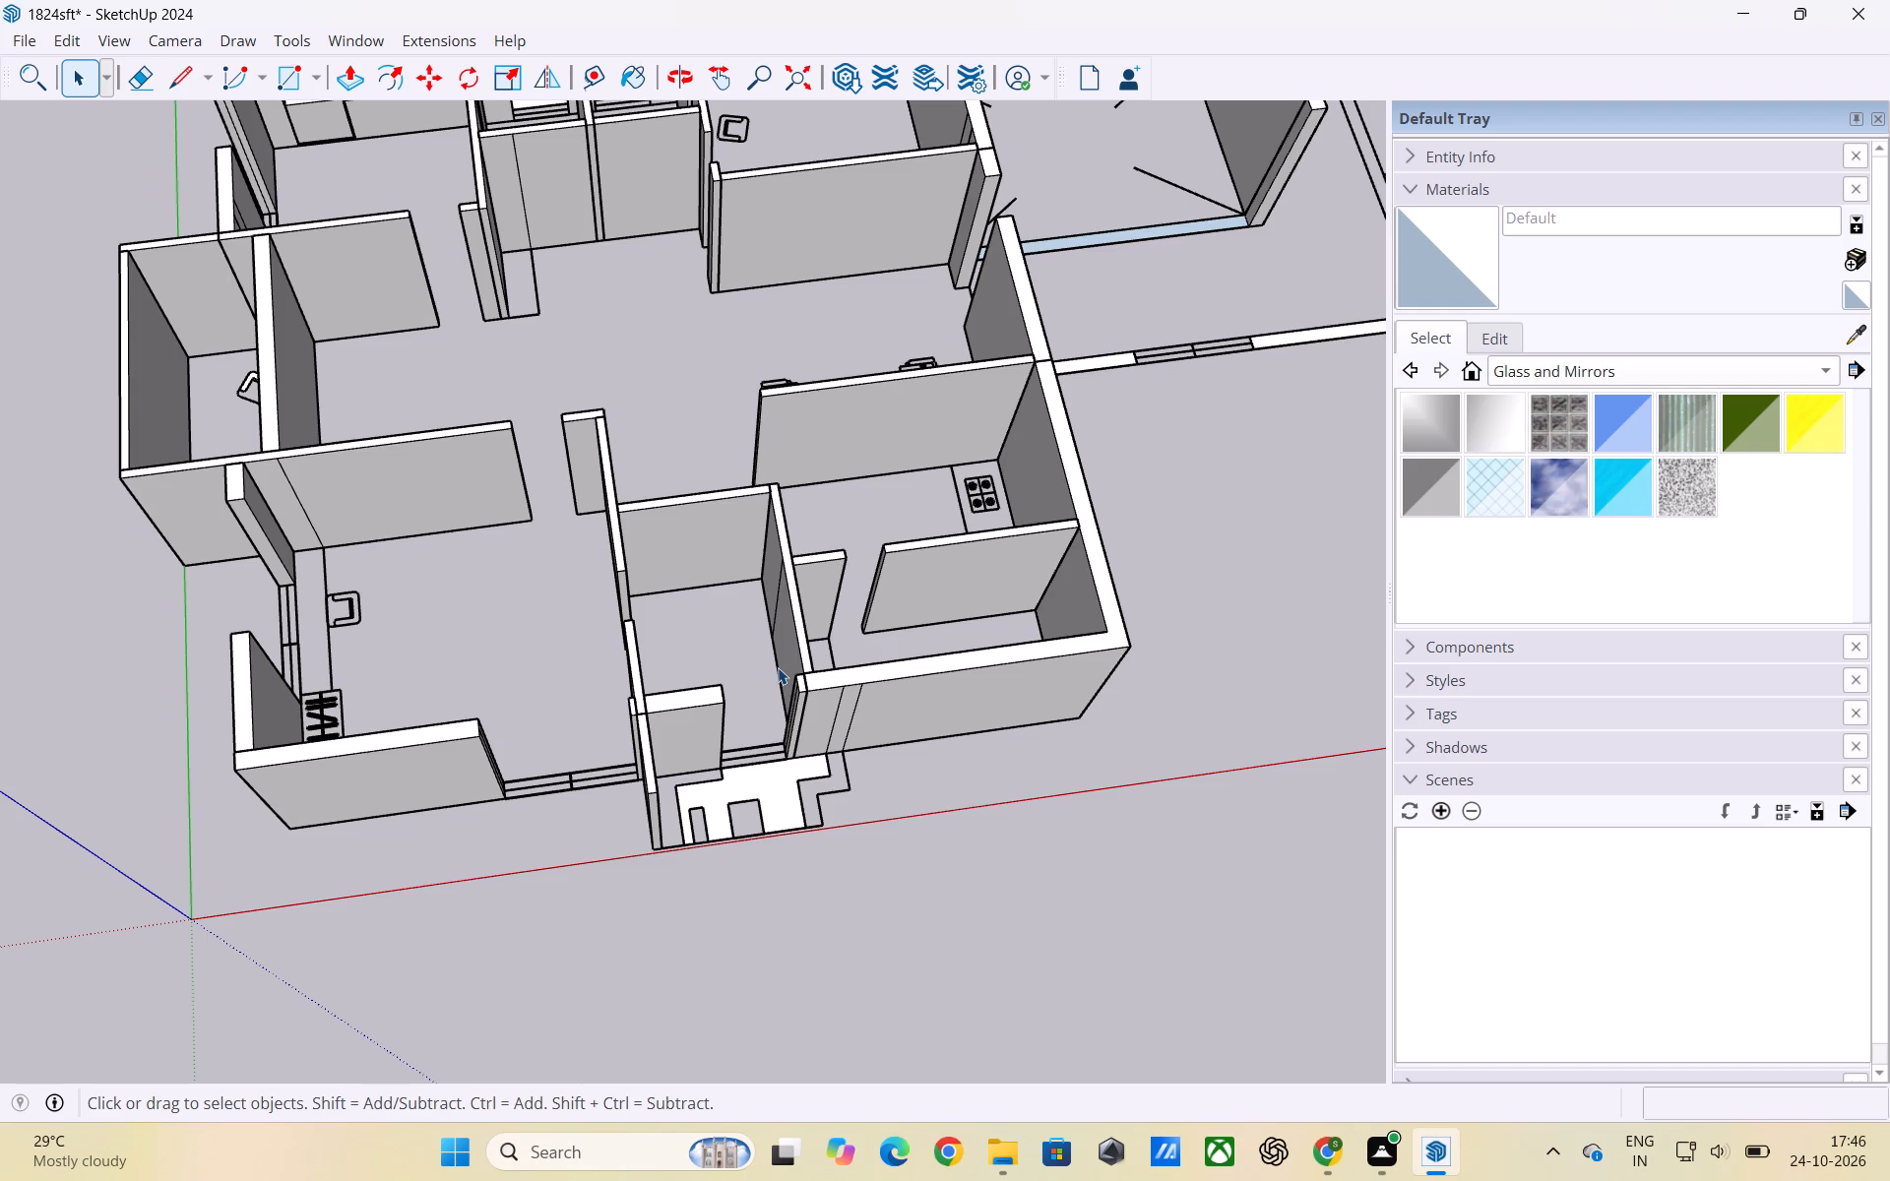
pyautogui.scroll(7, 587, 800)
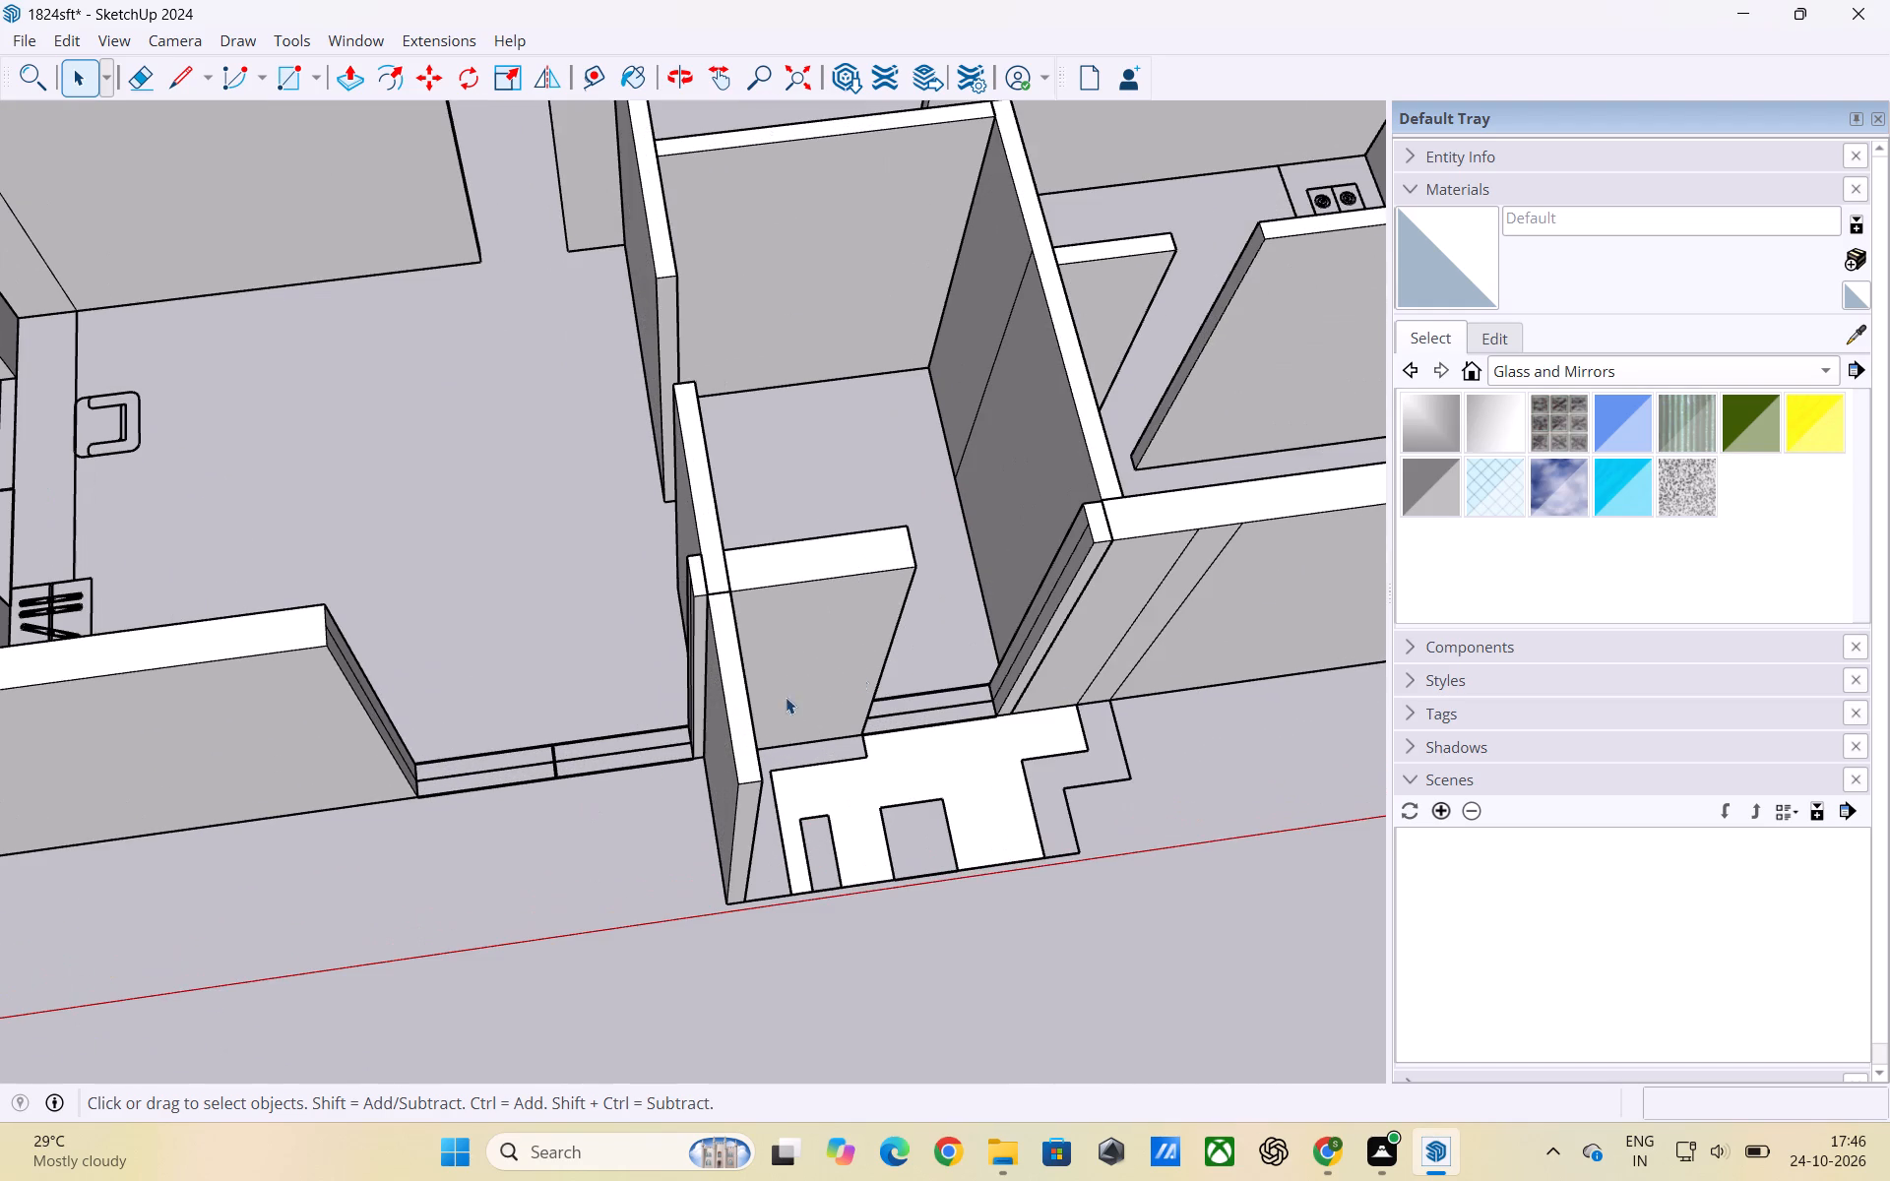
pyautogui.scroll(3, 990, 643)
pyautogui.moveTo(999, 695); pyautogui.dragTo(700, 710, button='middle')
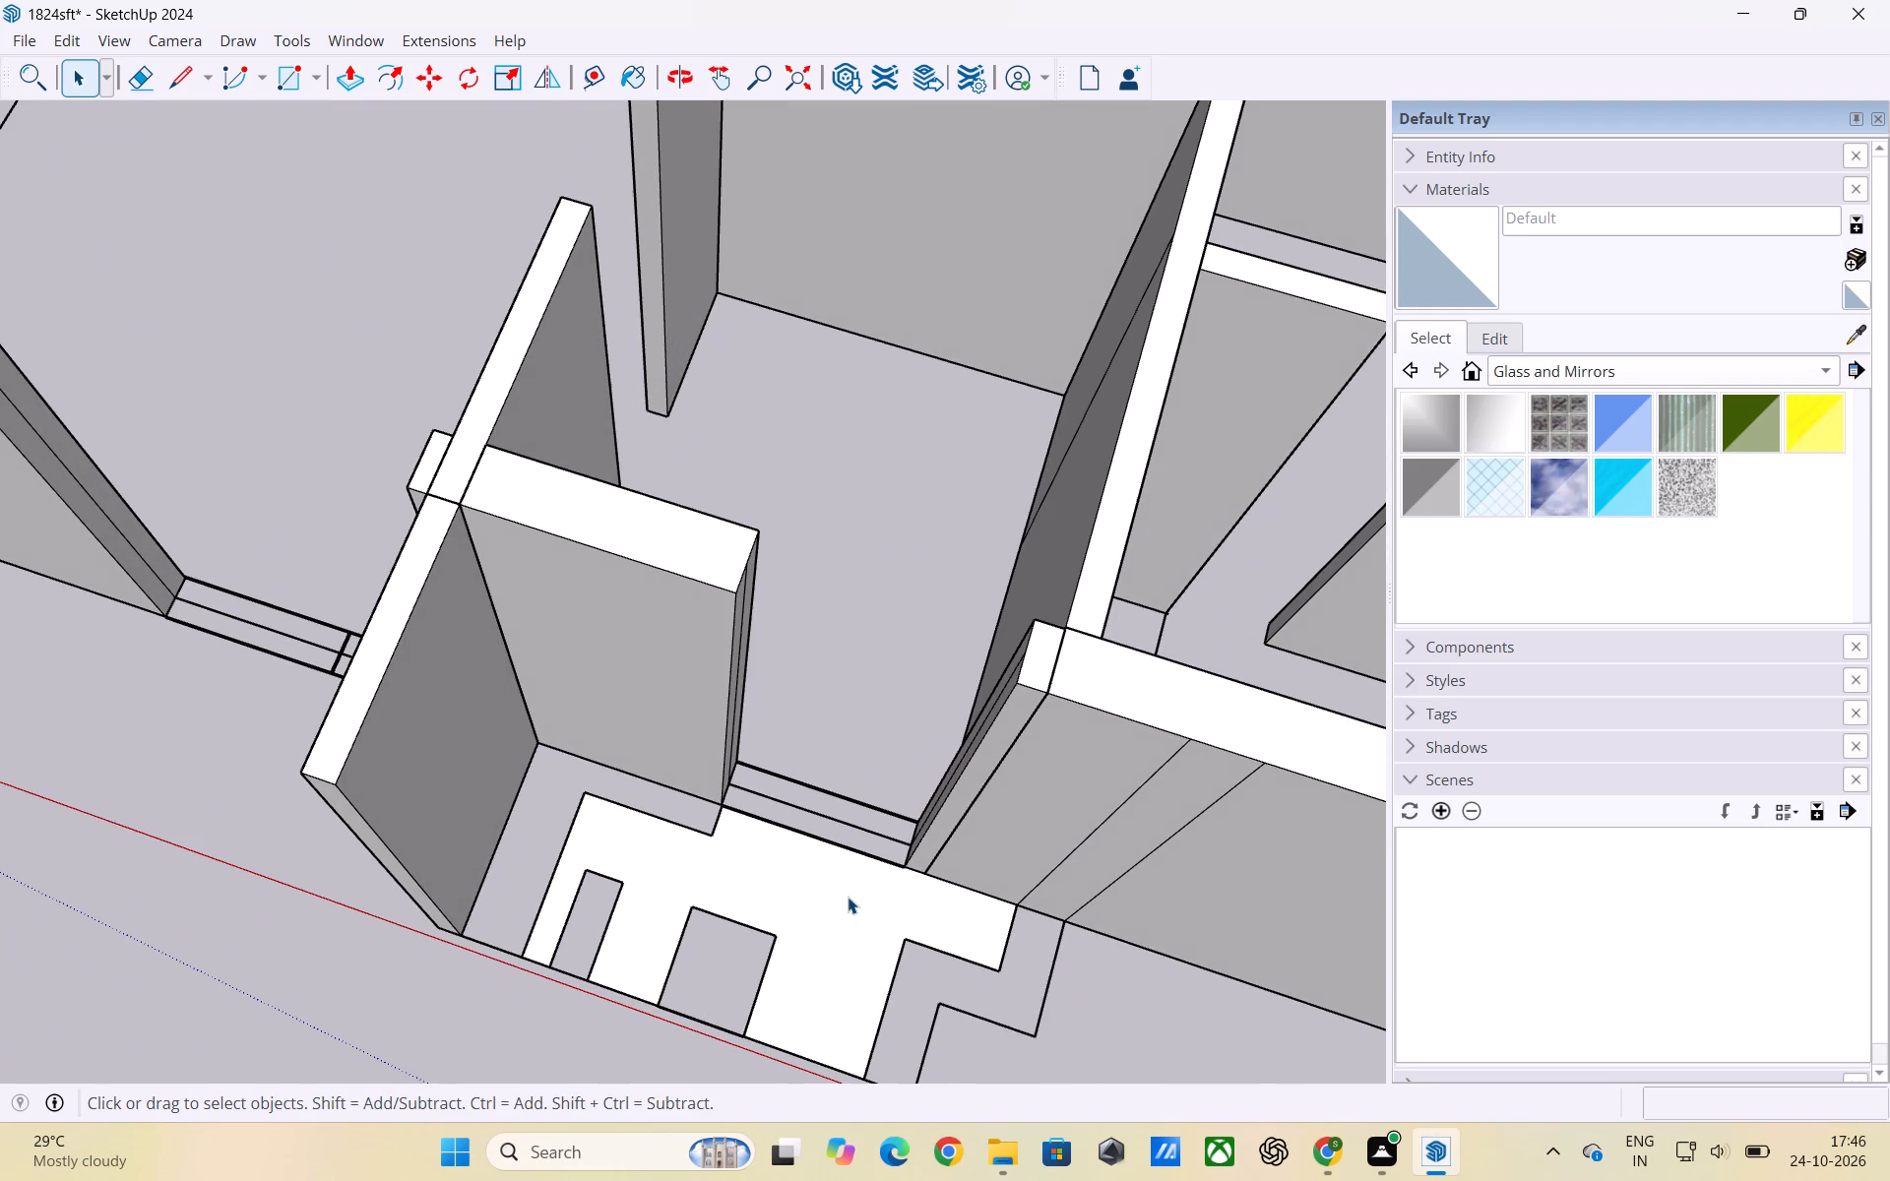
pyautogui.click(848, 898)
pyautogui.press('Delete')
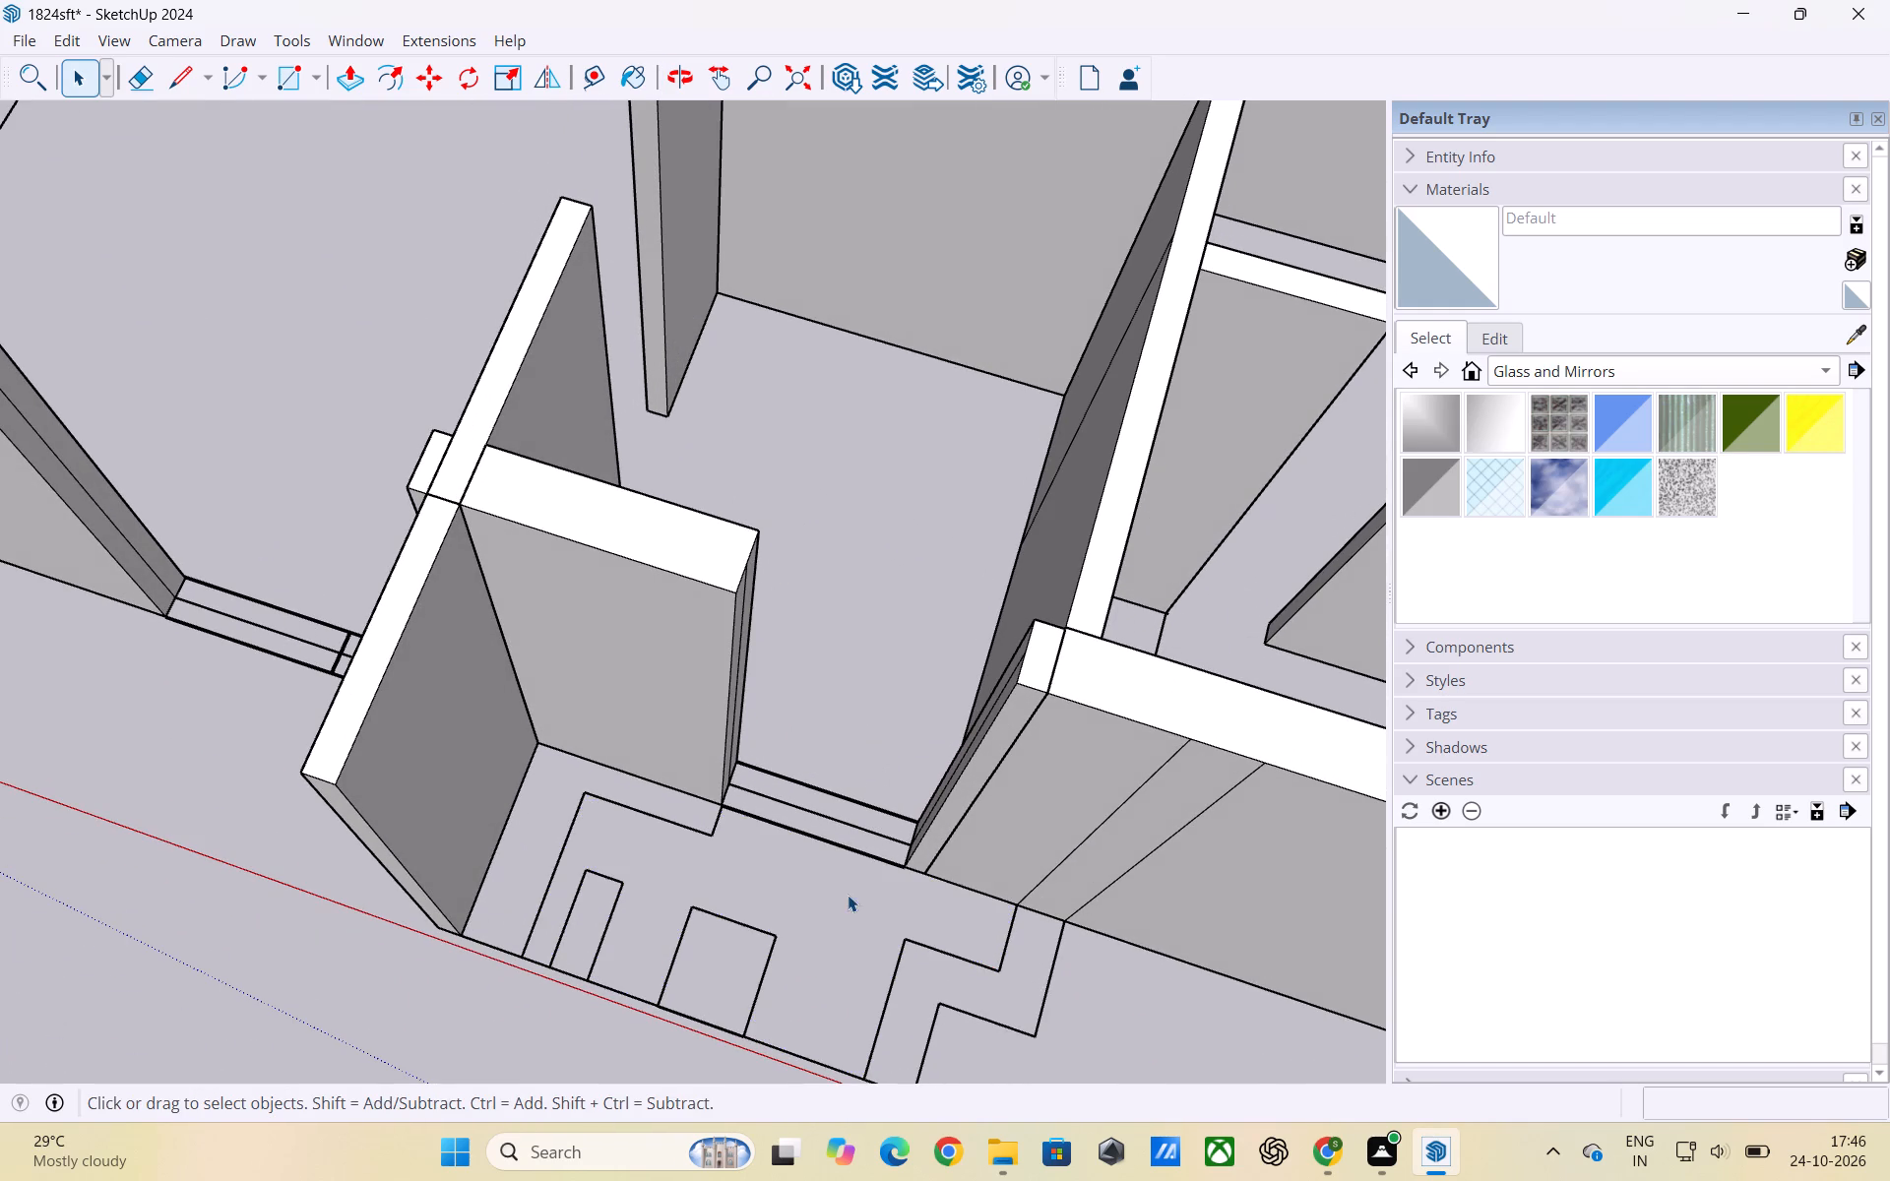
# Inside the short wall's group, delete the vertical edge splitting its end face at the opening beside the stepped outline.
pyautogui.scroll(-2, 877, 641)
pyautogui.moveTo(882, 640); pyautogui.dragTo(642, 671, button='middle')
pyautogui.scroll(2, 658, 693)
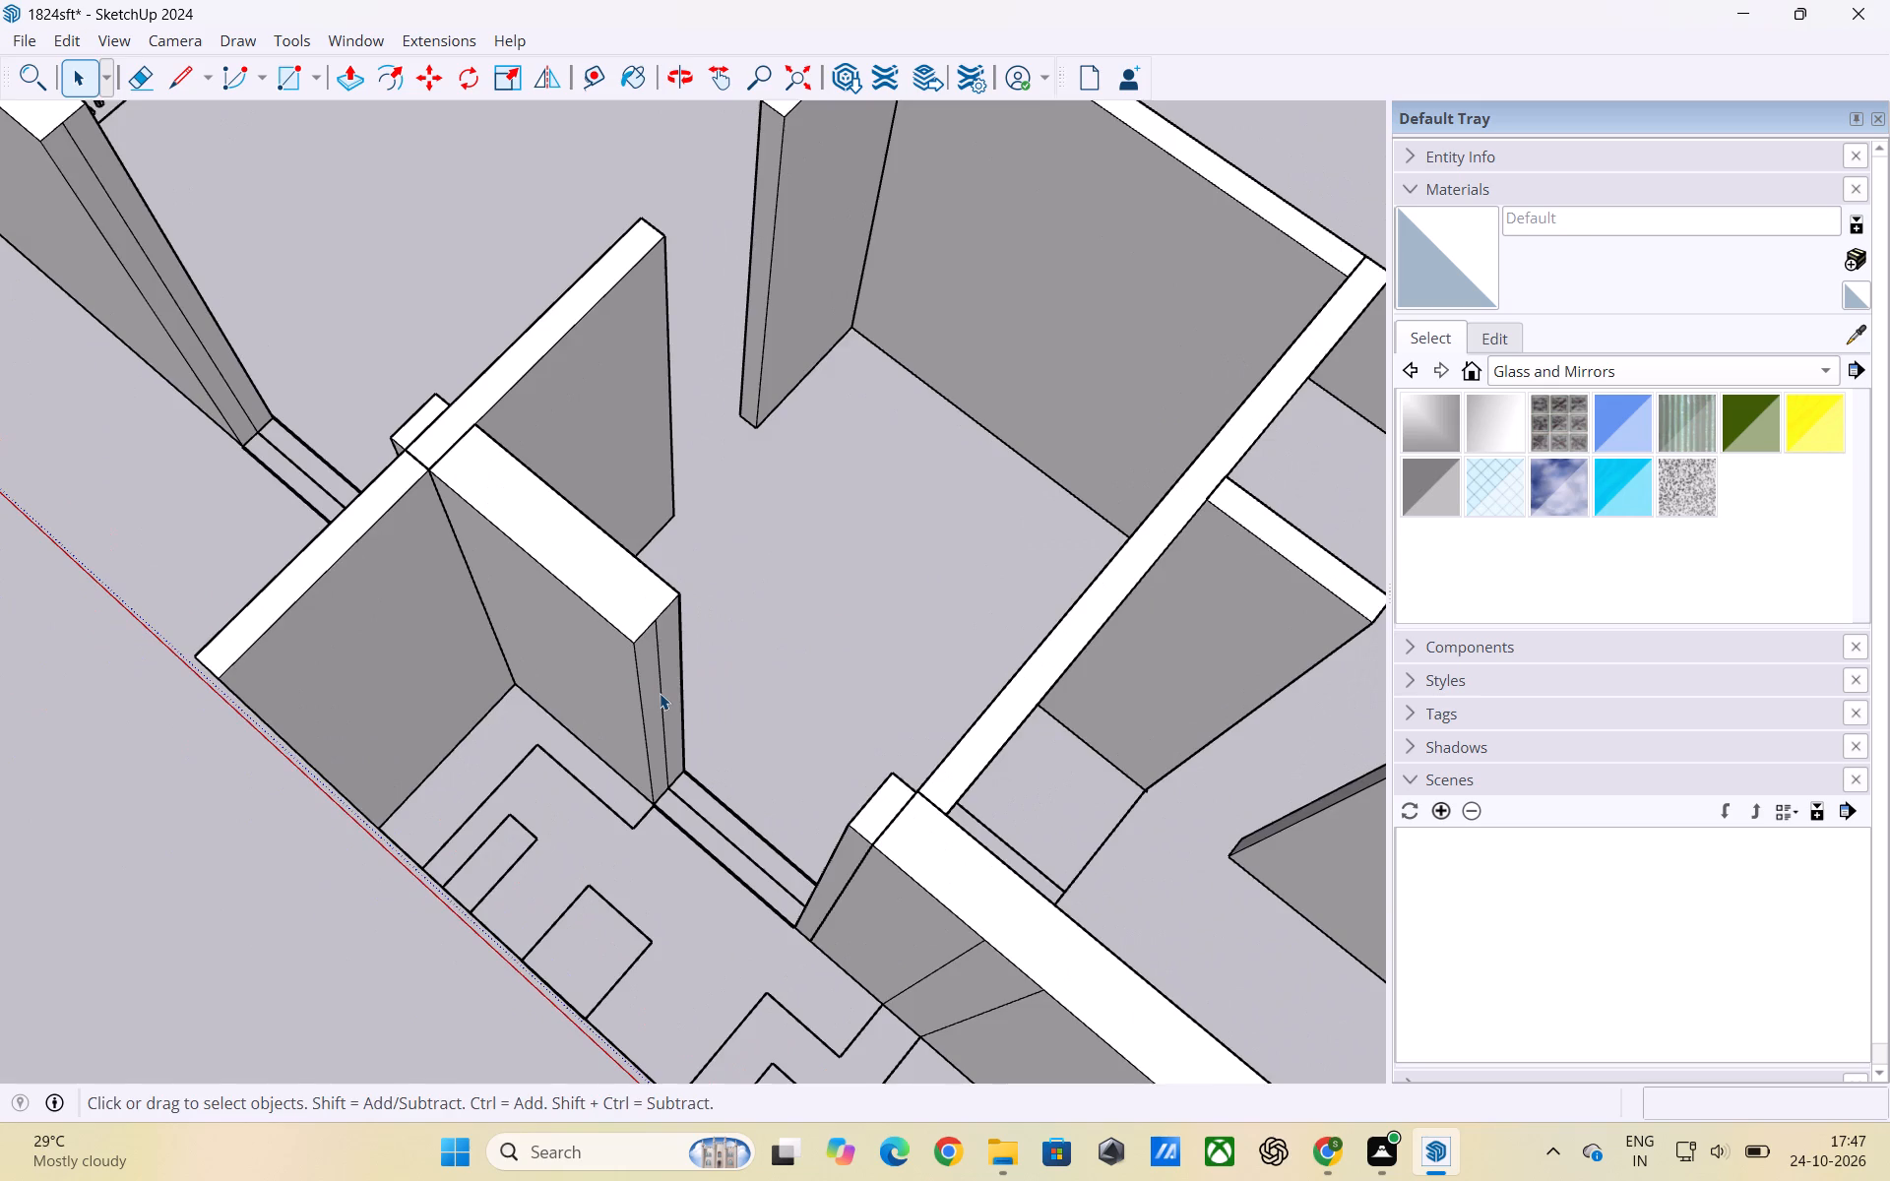
pyautogui.moveTo(660, 696); pyautogui.dragTo(655, 618, button='middle')
pyautogui.scroll(2, 658, 644)
pyautogui.click(663, 617)
pyautogui.click(663, 617)
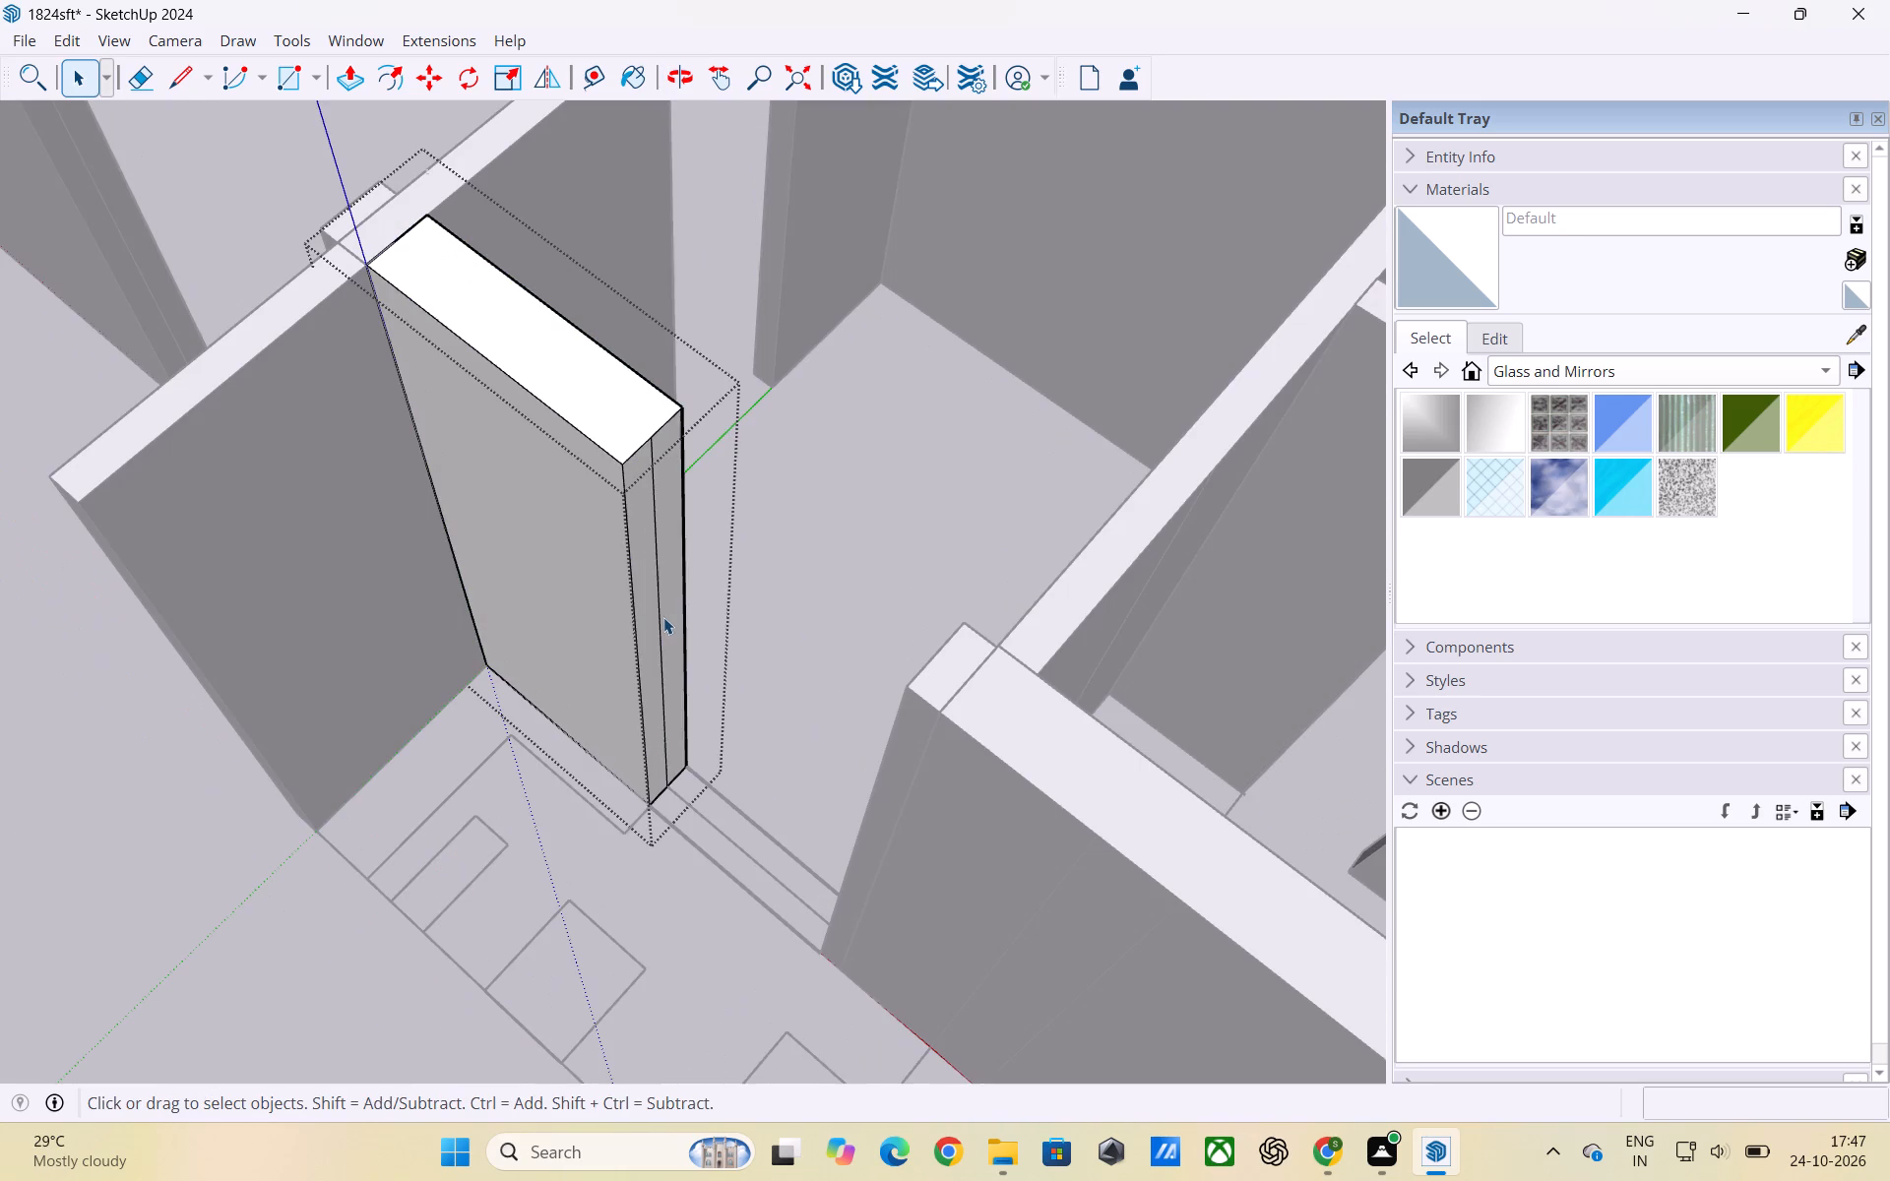
pyautogui.click(663, 617)
pyautogui.doubleClick(661, 623)
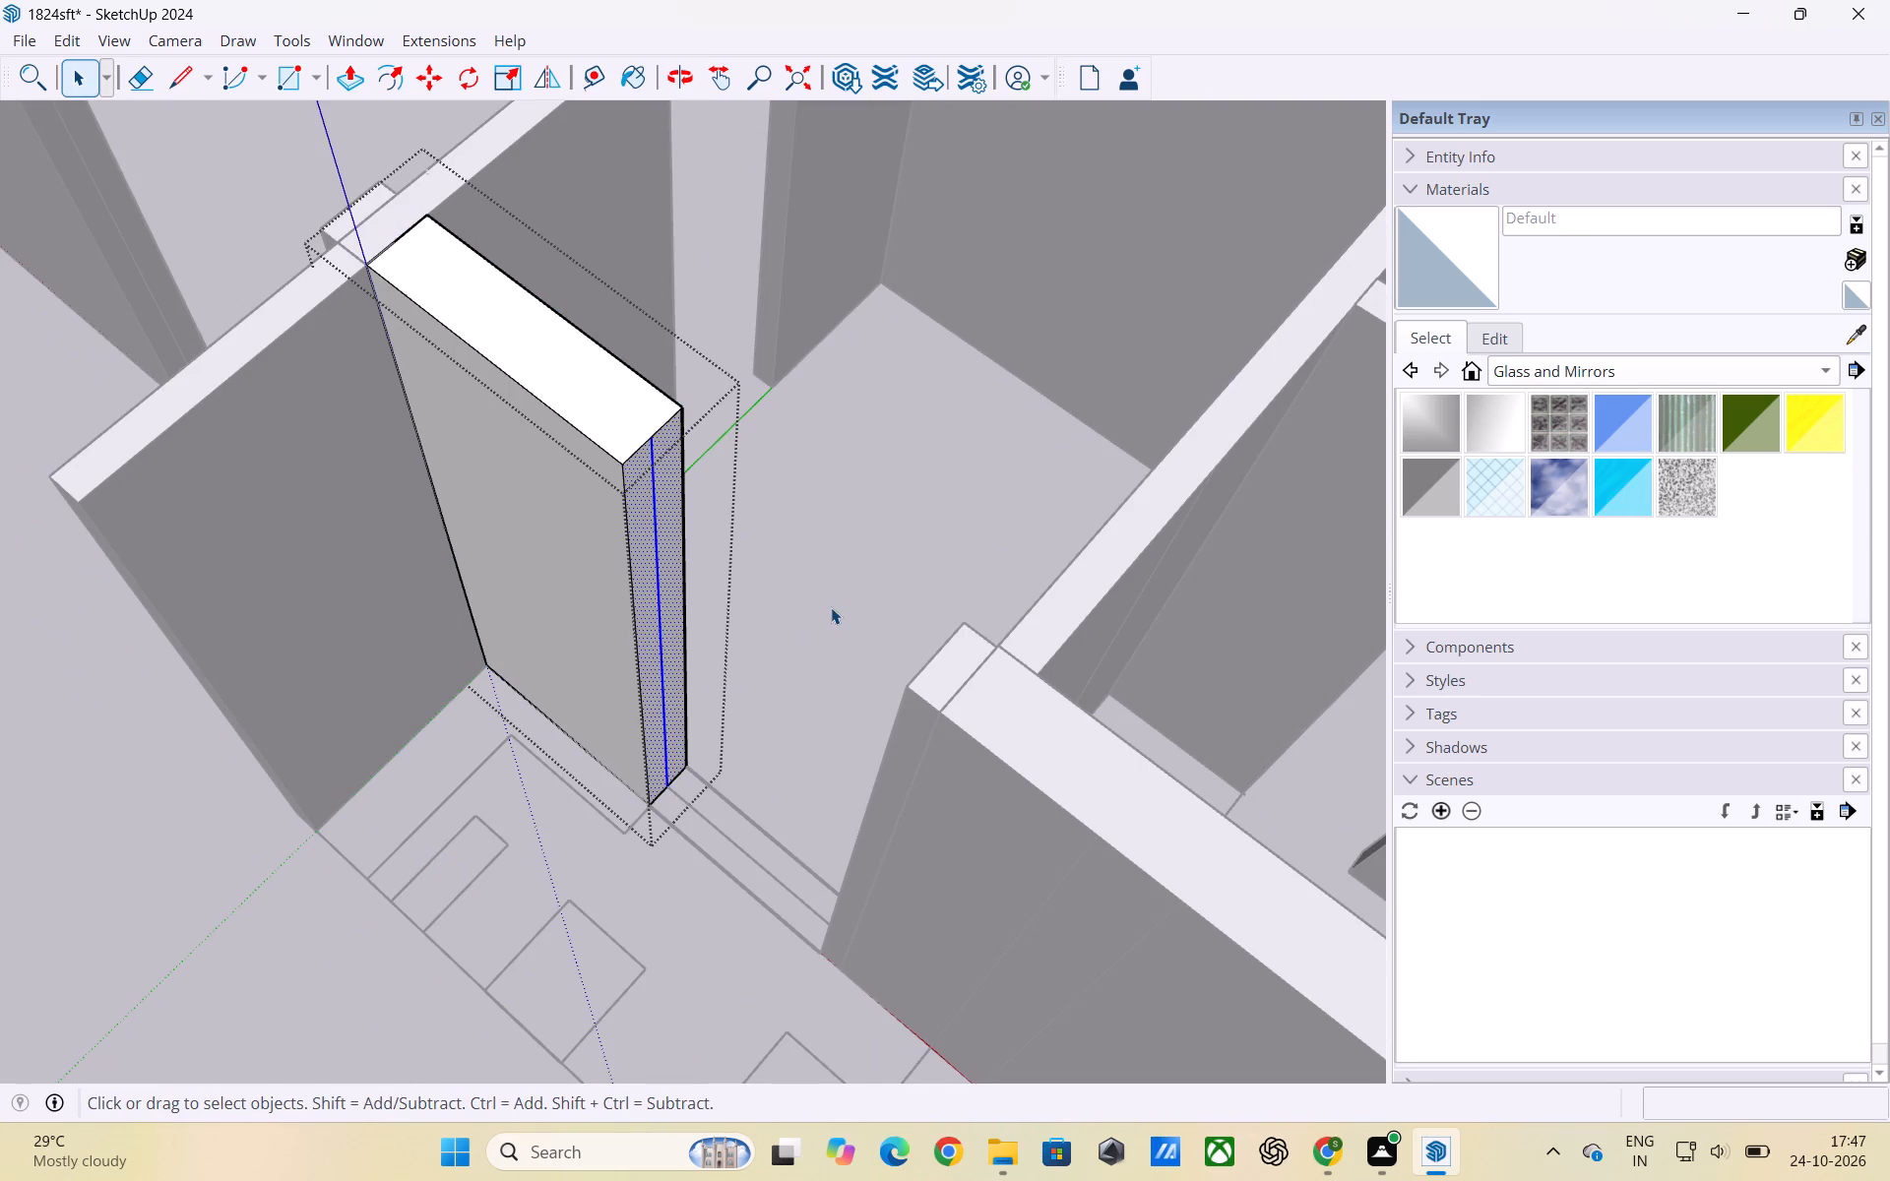
pyautogui.doubleClick(831, 607)
pyautogui.click(662, 615)
pyautogui.click(662, 615)
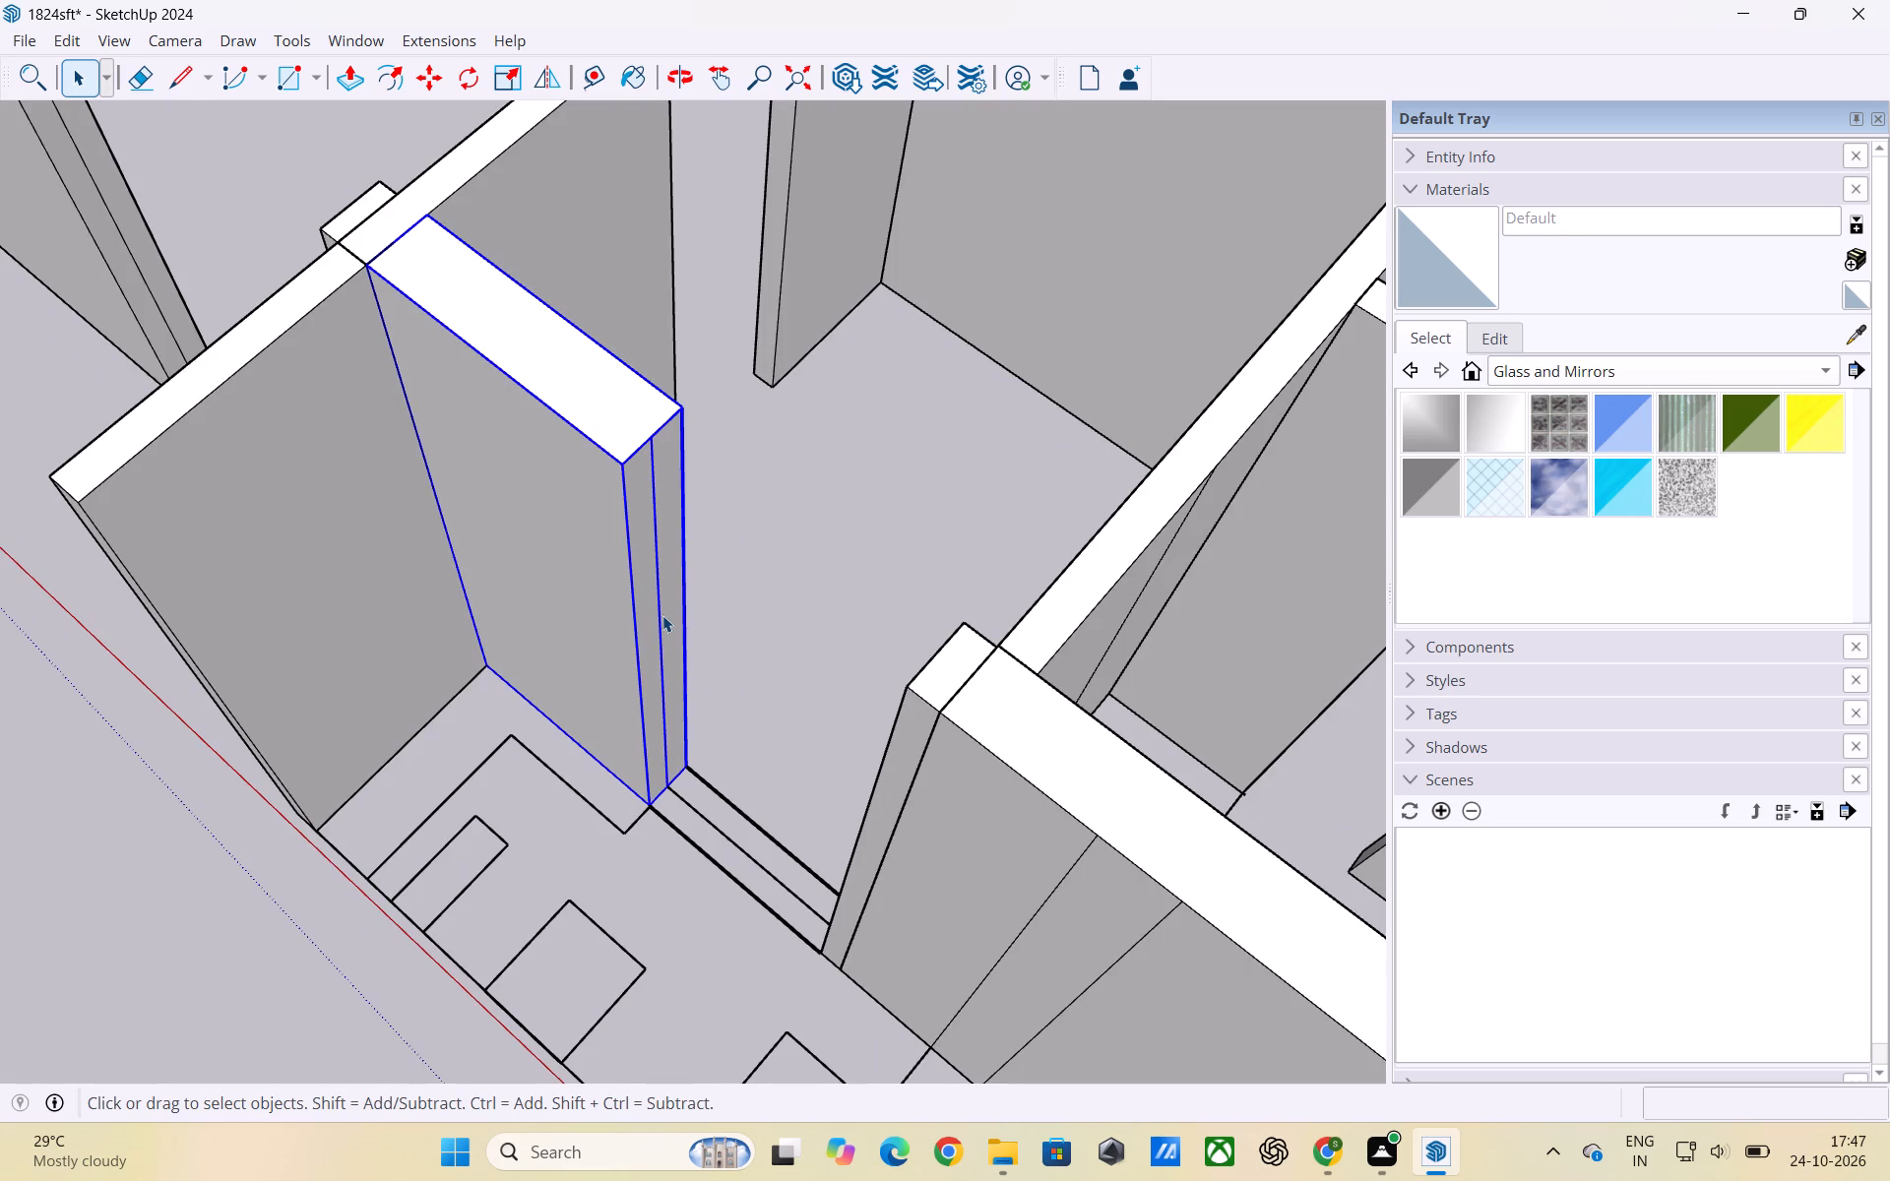
pyautogui.click(661, 622)
pyautogui.click(726, 645)
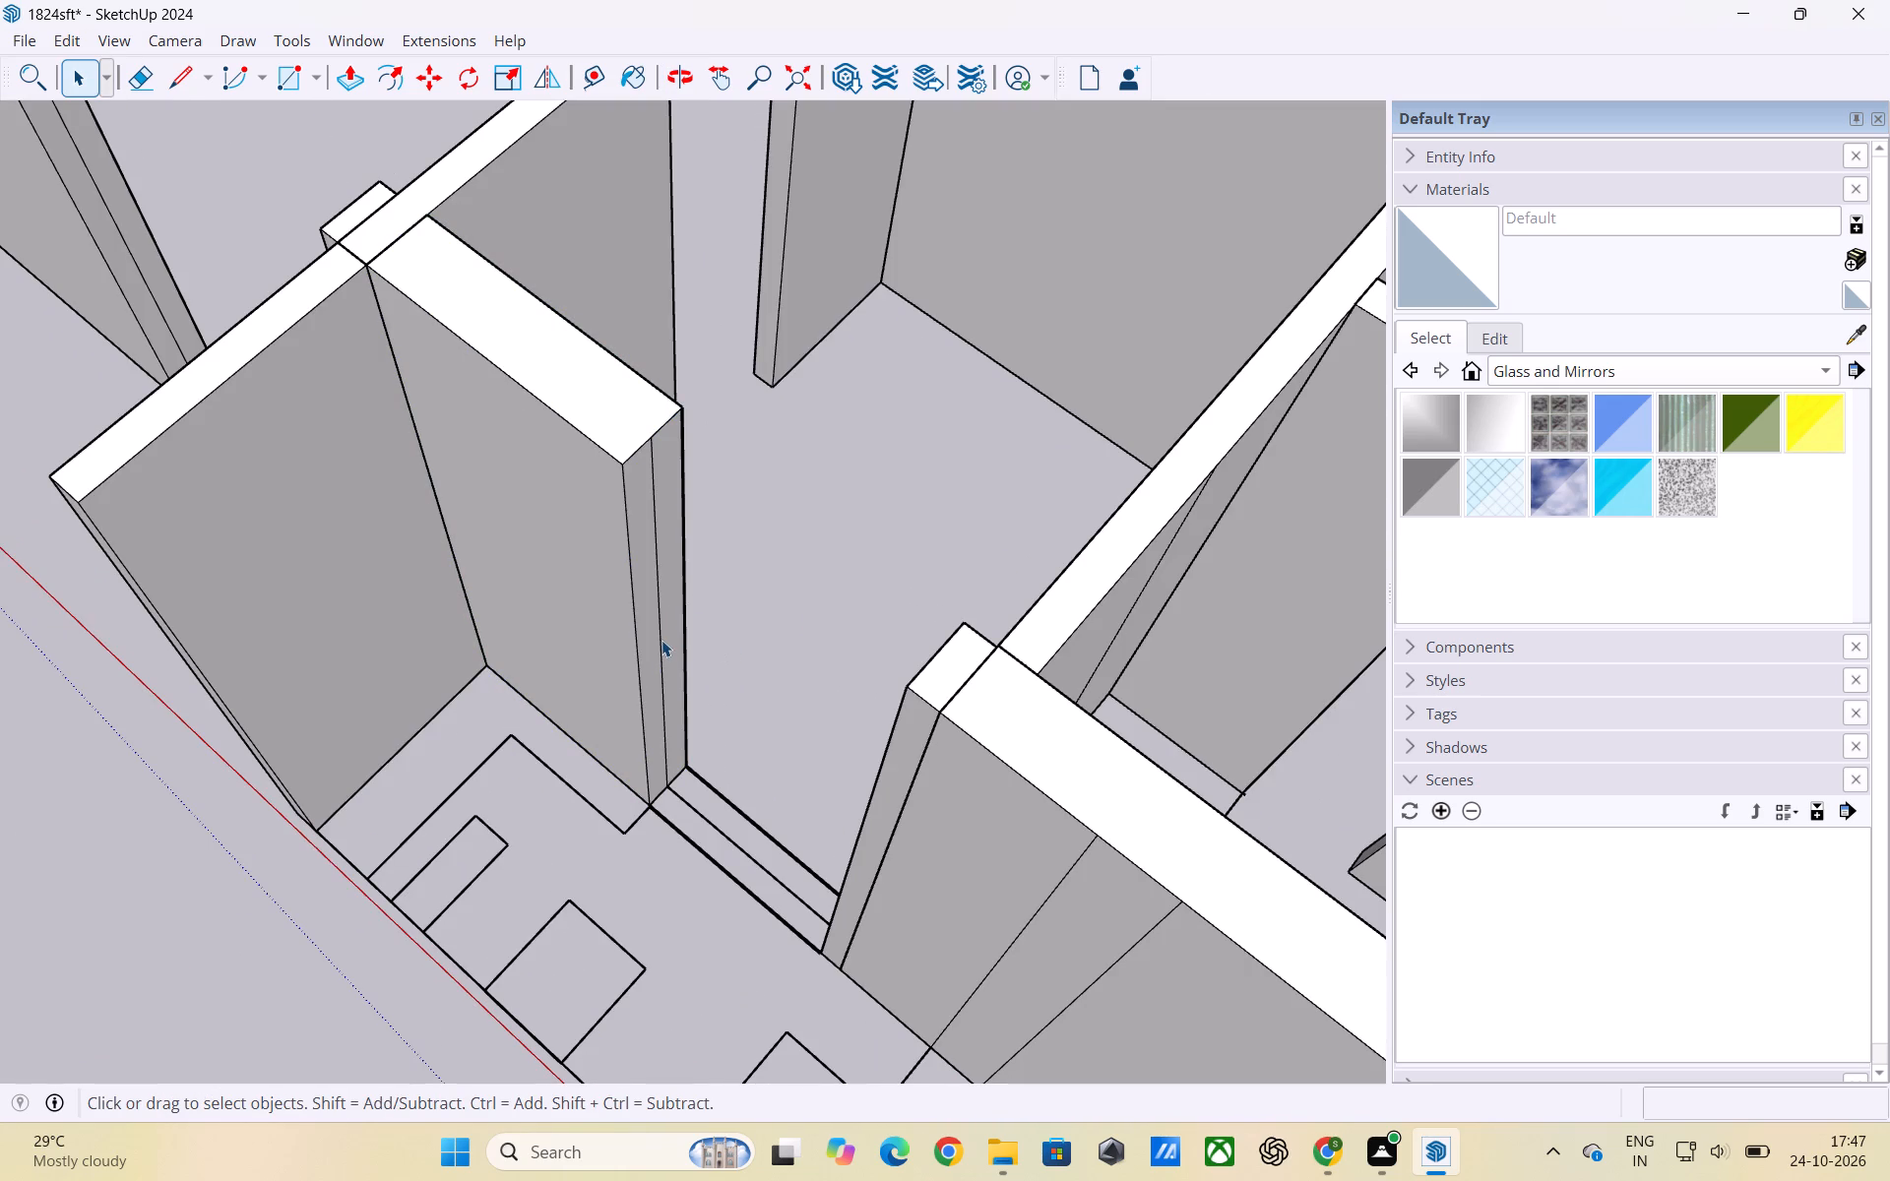
pyautogui.click(661, 640)
pyautogui.click(661, 639)
pyautogui.click(663, 639)
pyautogui.click(664, 639)
pyautogui.click(664, 640)
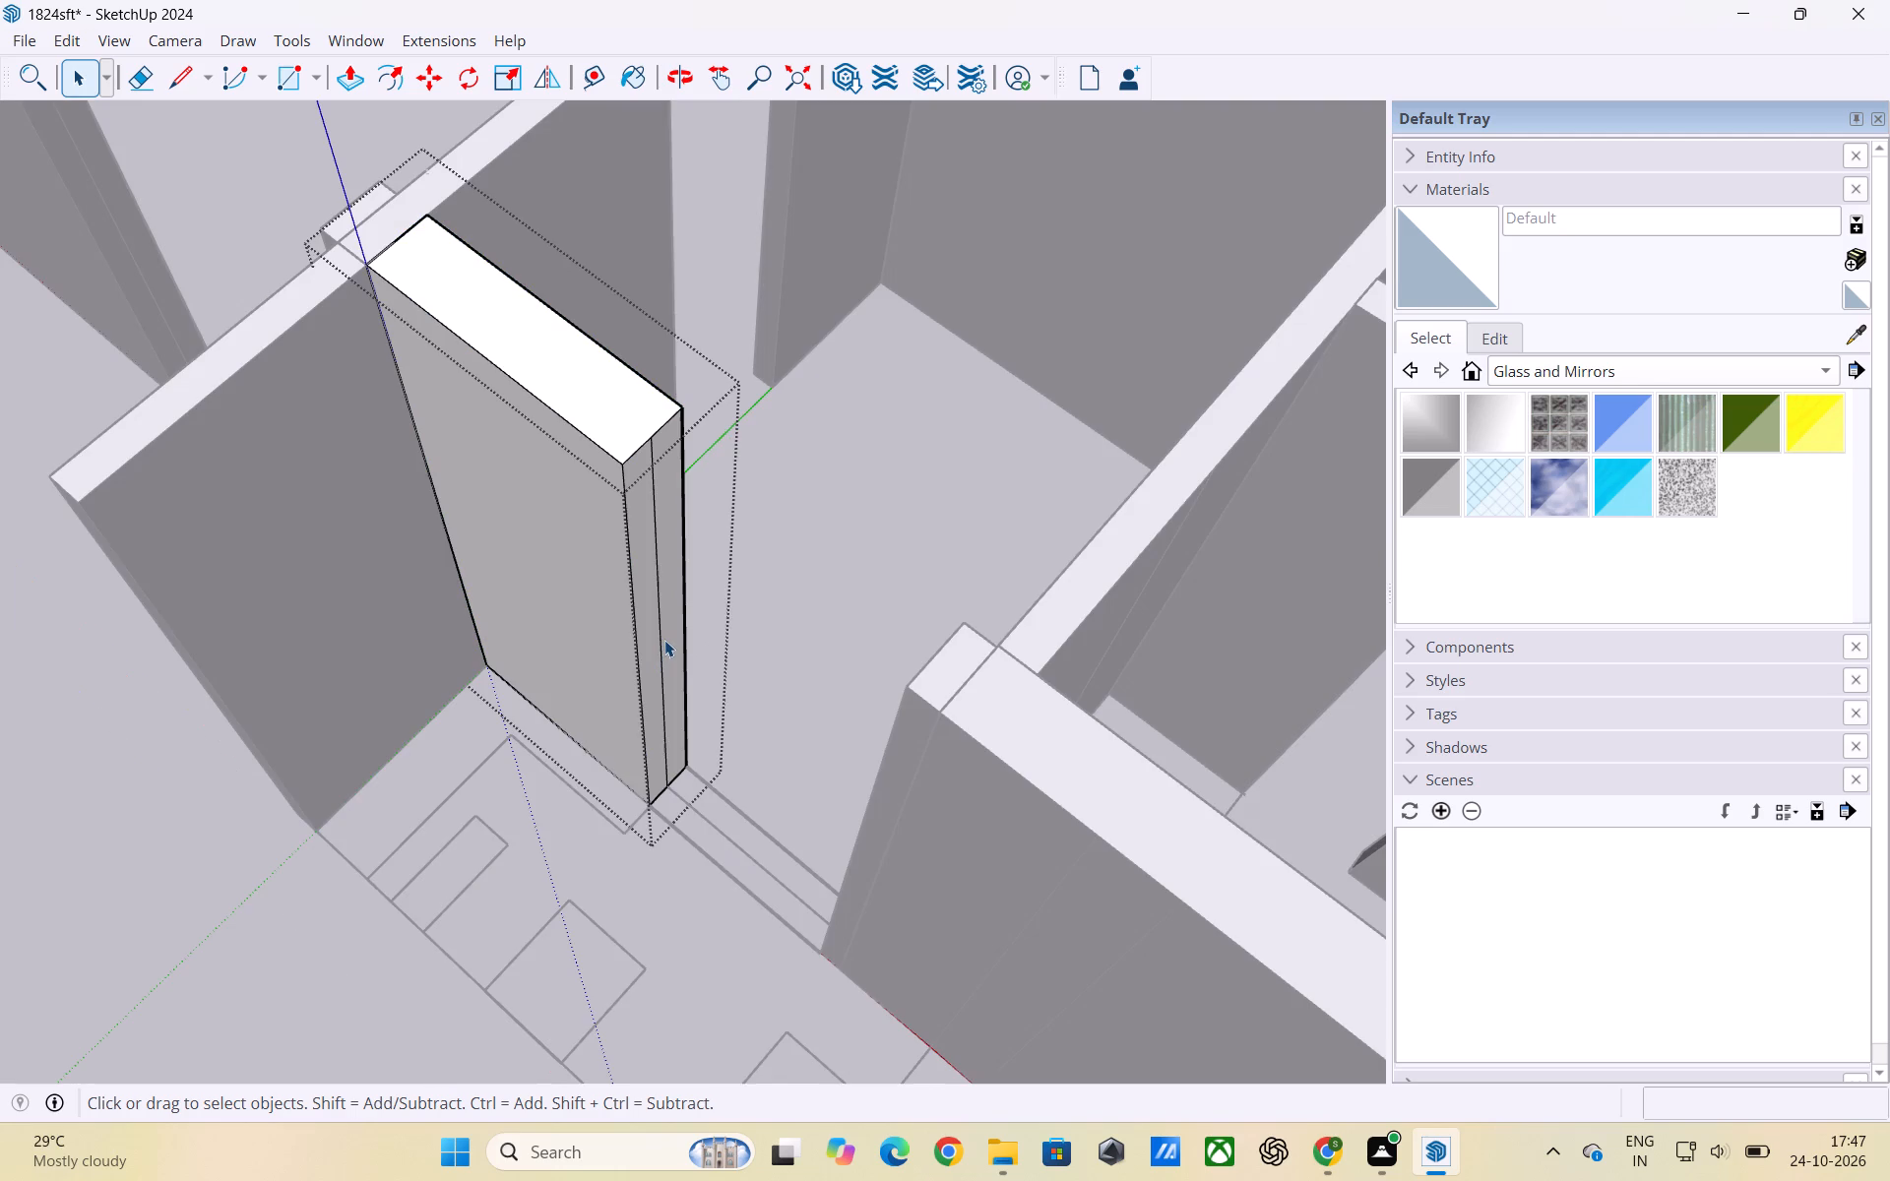
pyautogui.click(663, 644)
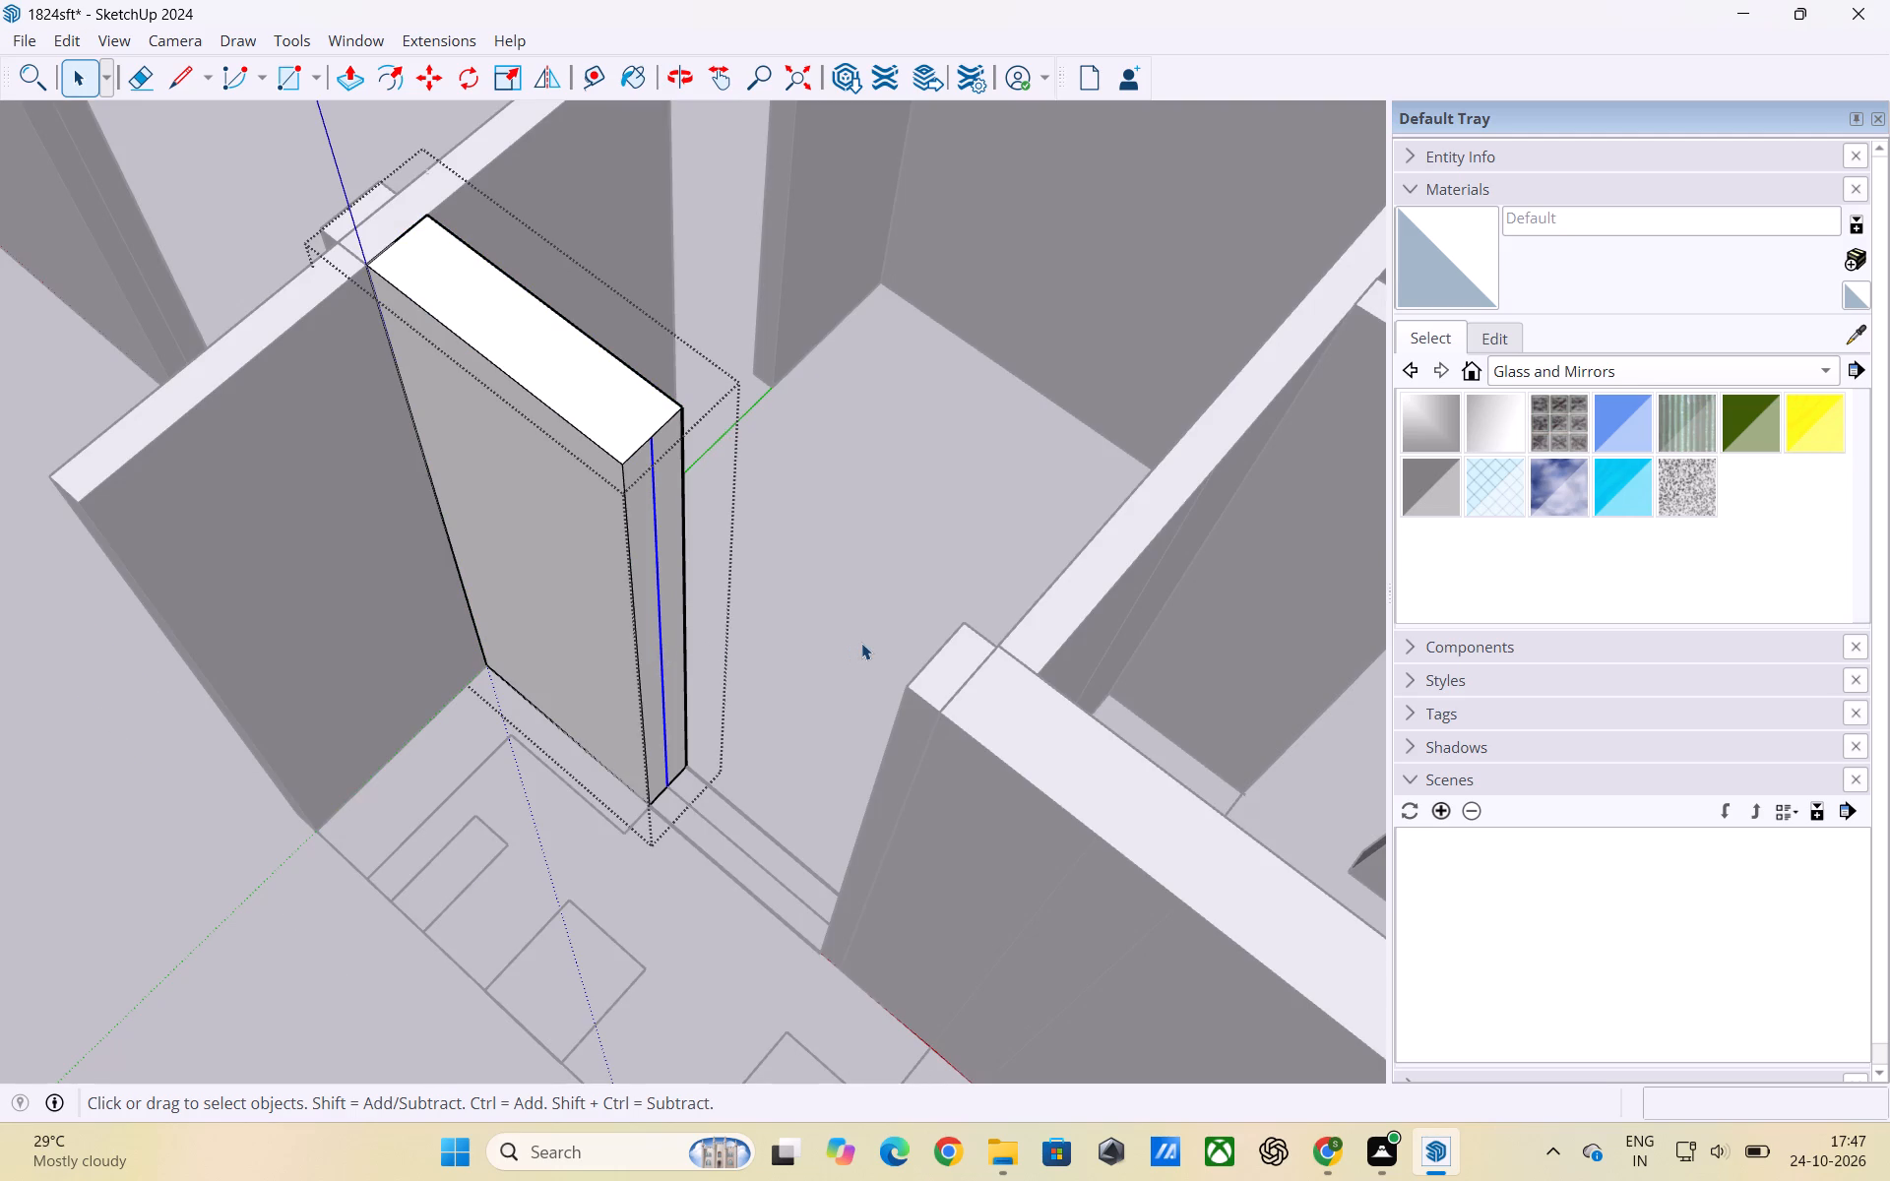
pyautogui.press('Delete')
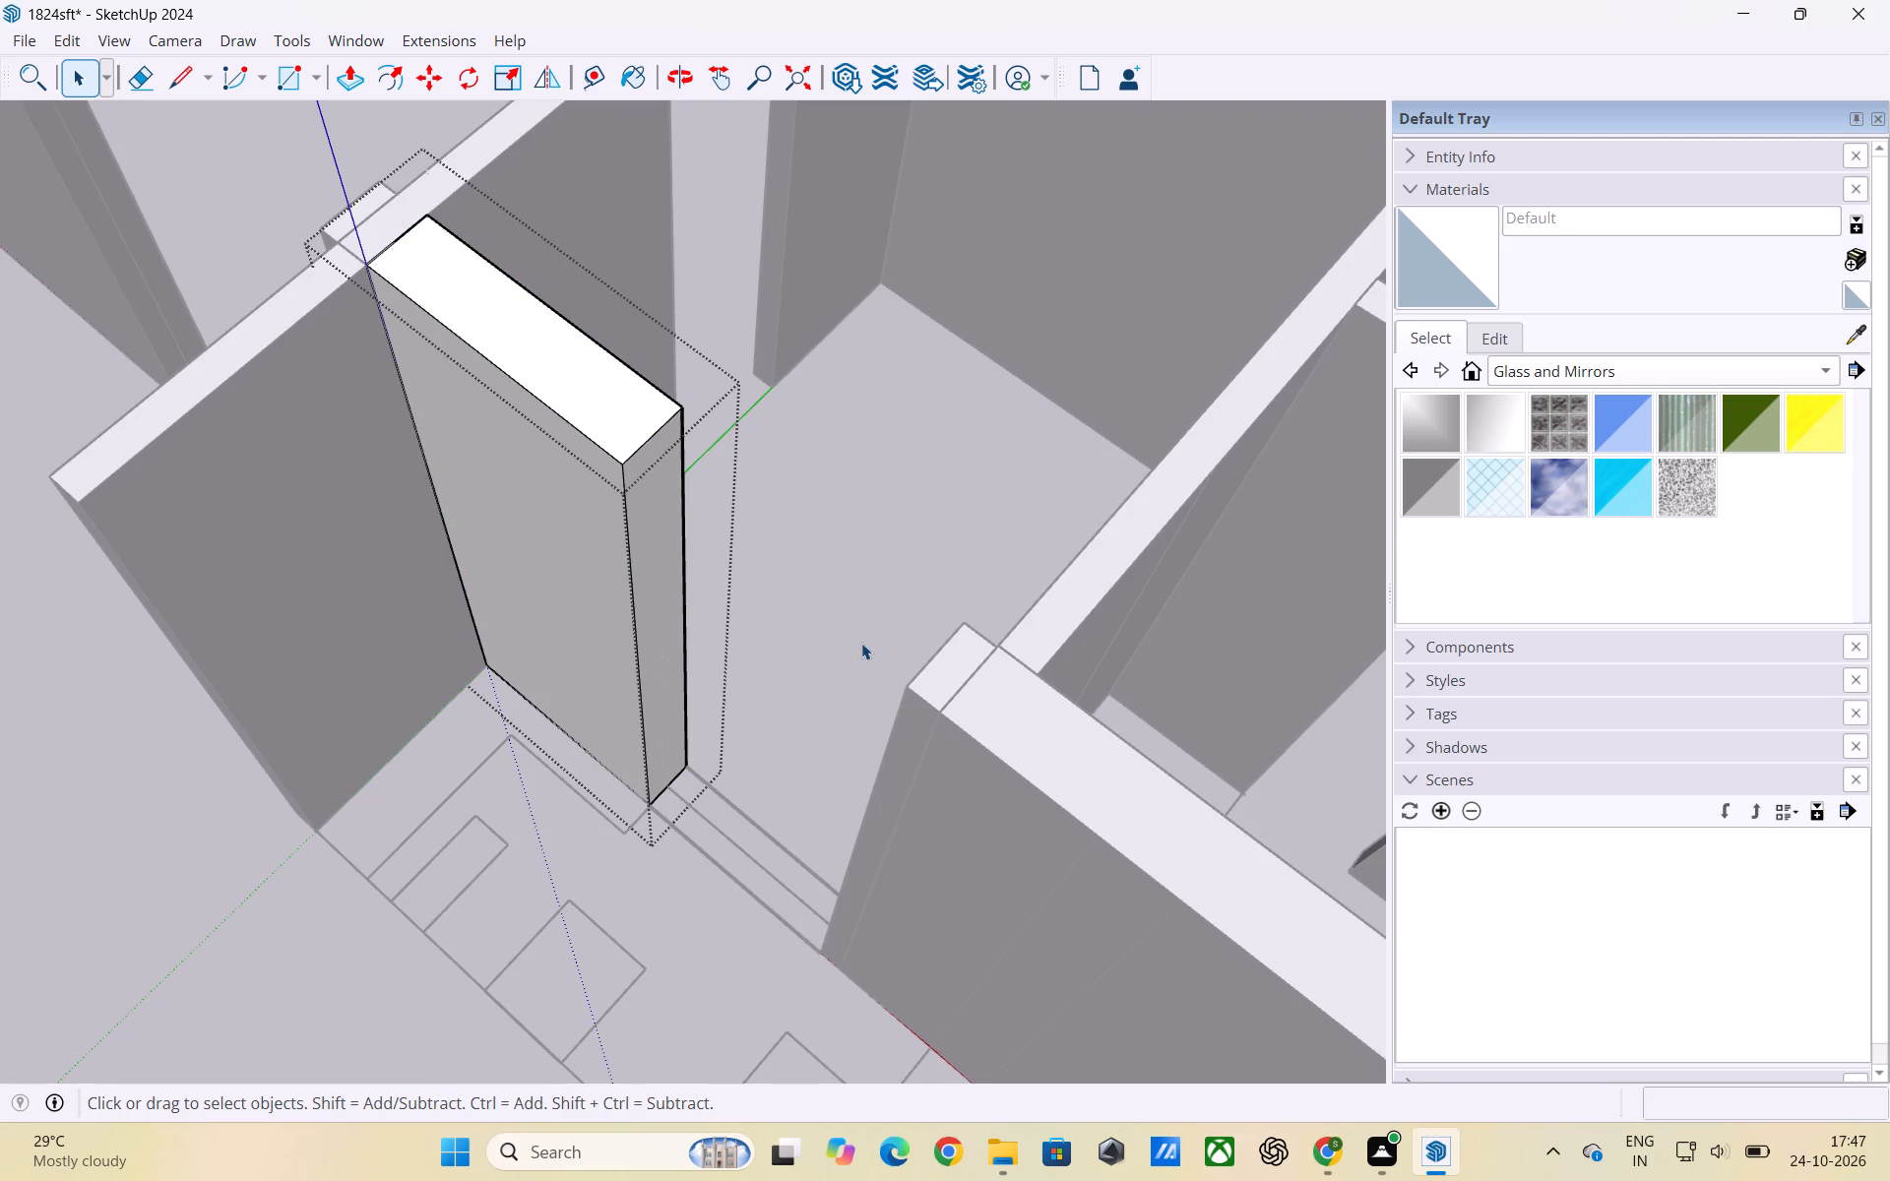
pyautogui.click(878, 617)
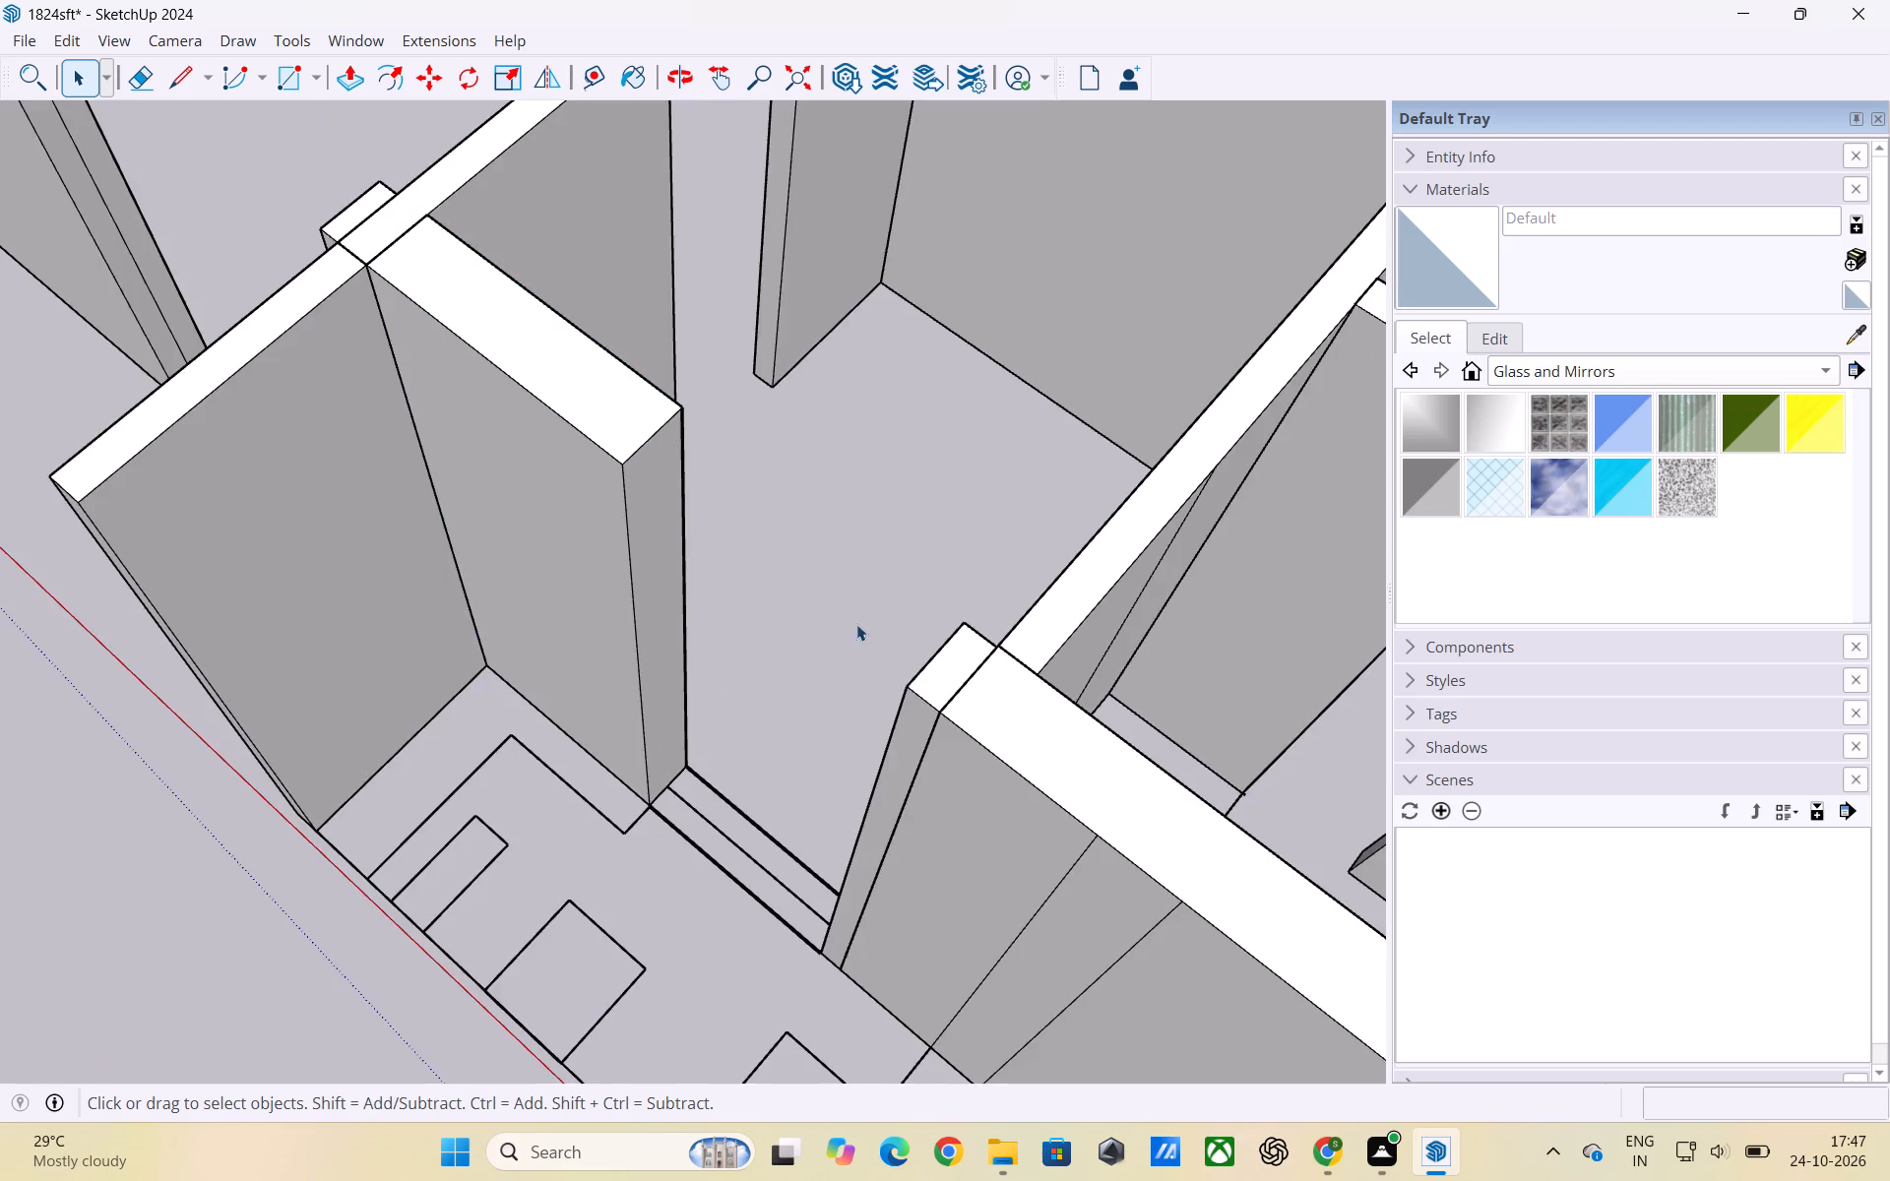
# Inside the wall group on the opposite side of that opening, delete the vertical edge splitting its end face.
pyautogui.scroll(-2, 806, 678)
pyautogui.moveTo(698, 783); pyautogui.dragTo(1021, 808, button='middle')
pyautogui.scroll(3, 998, 773)
pyautogui.moveTo(1035, 746); pyautogui.dragTo(1079, 736, button='middle')
pyautogui.scroll(3, 1037, 687)
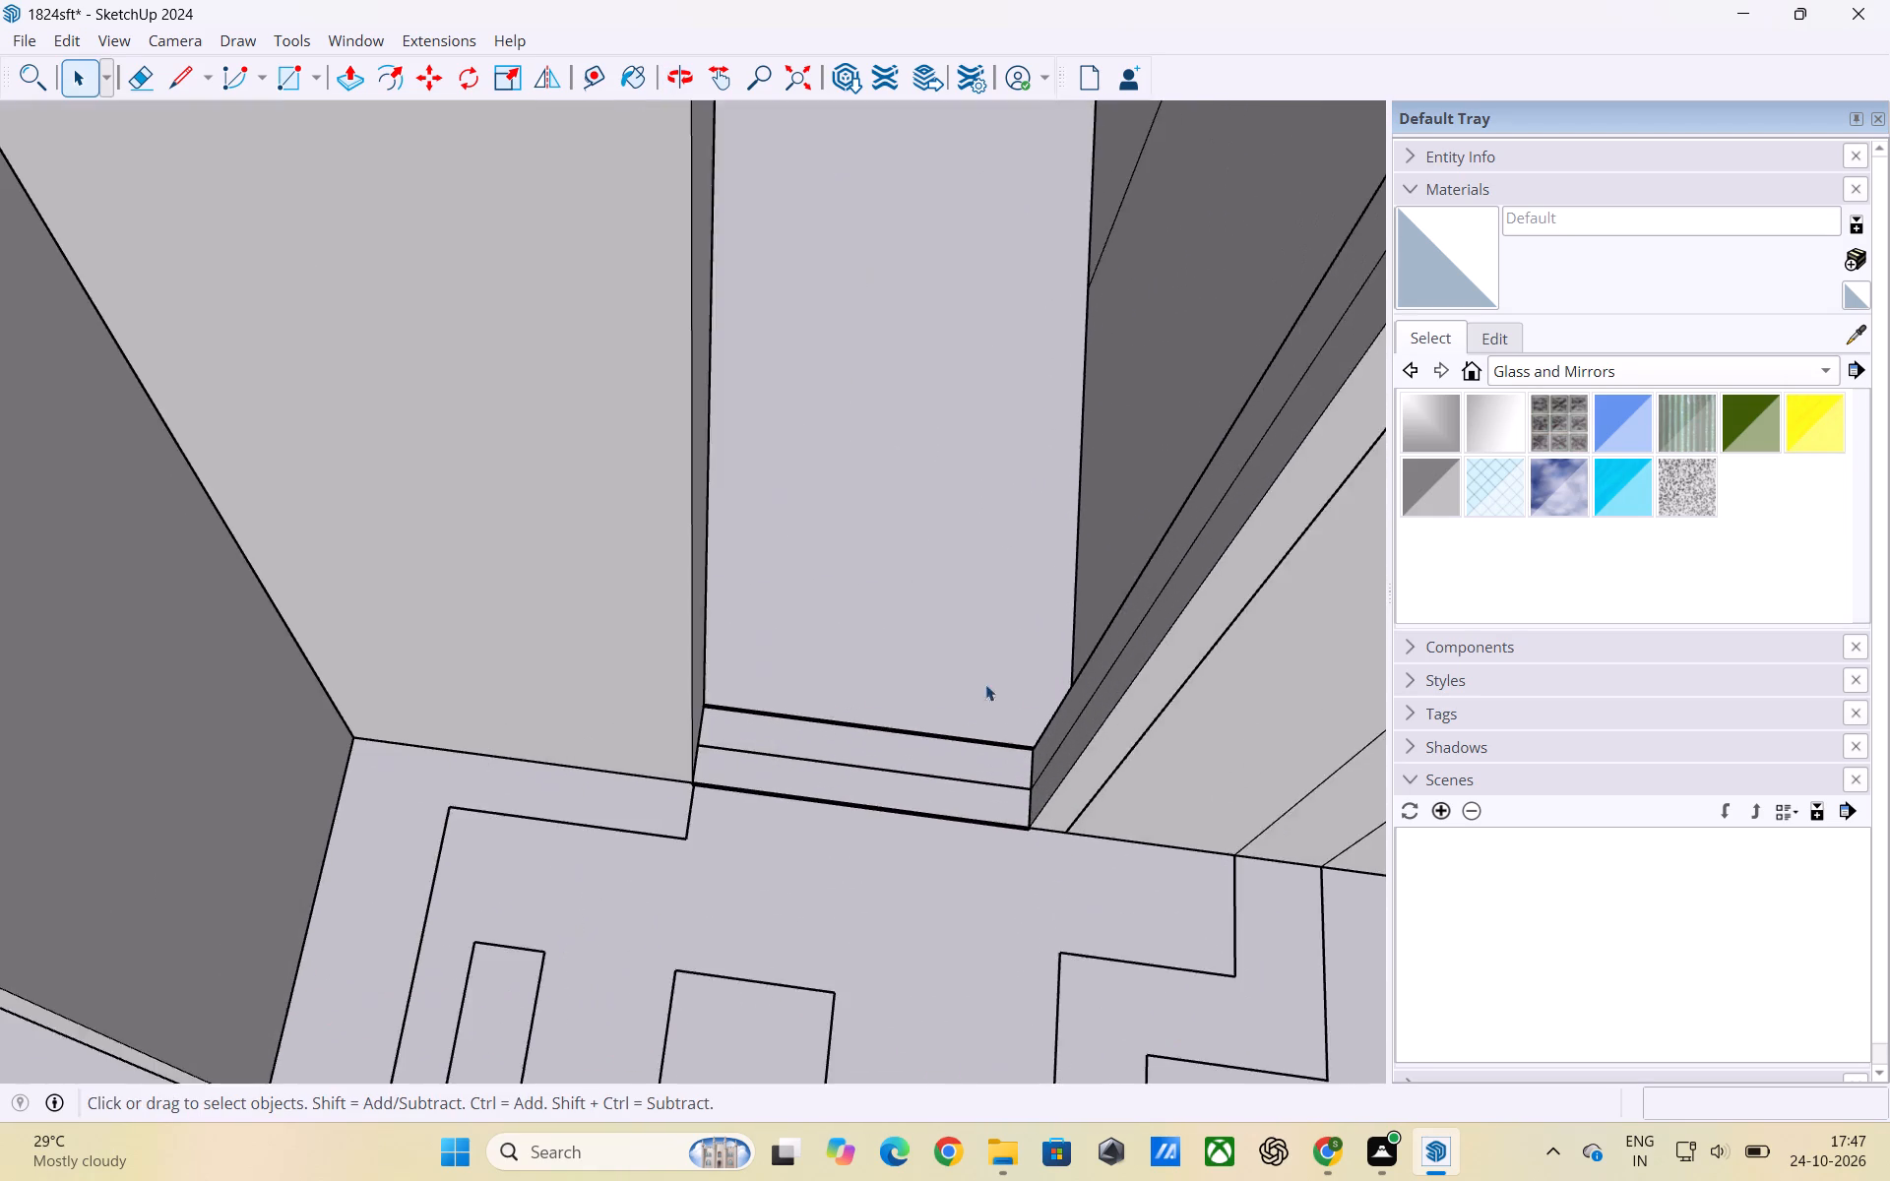
pyautogui.scroll(-7, 210, 701)
pyautogui.moveTo(358, 728); pyautogui.dragTo(859, 726, button='middle')
pyautogui.scroll(4, 866, 684)
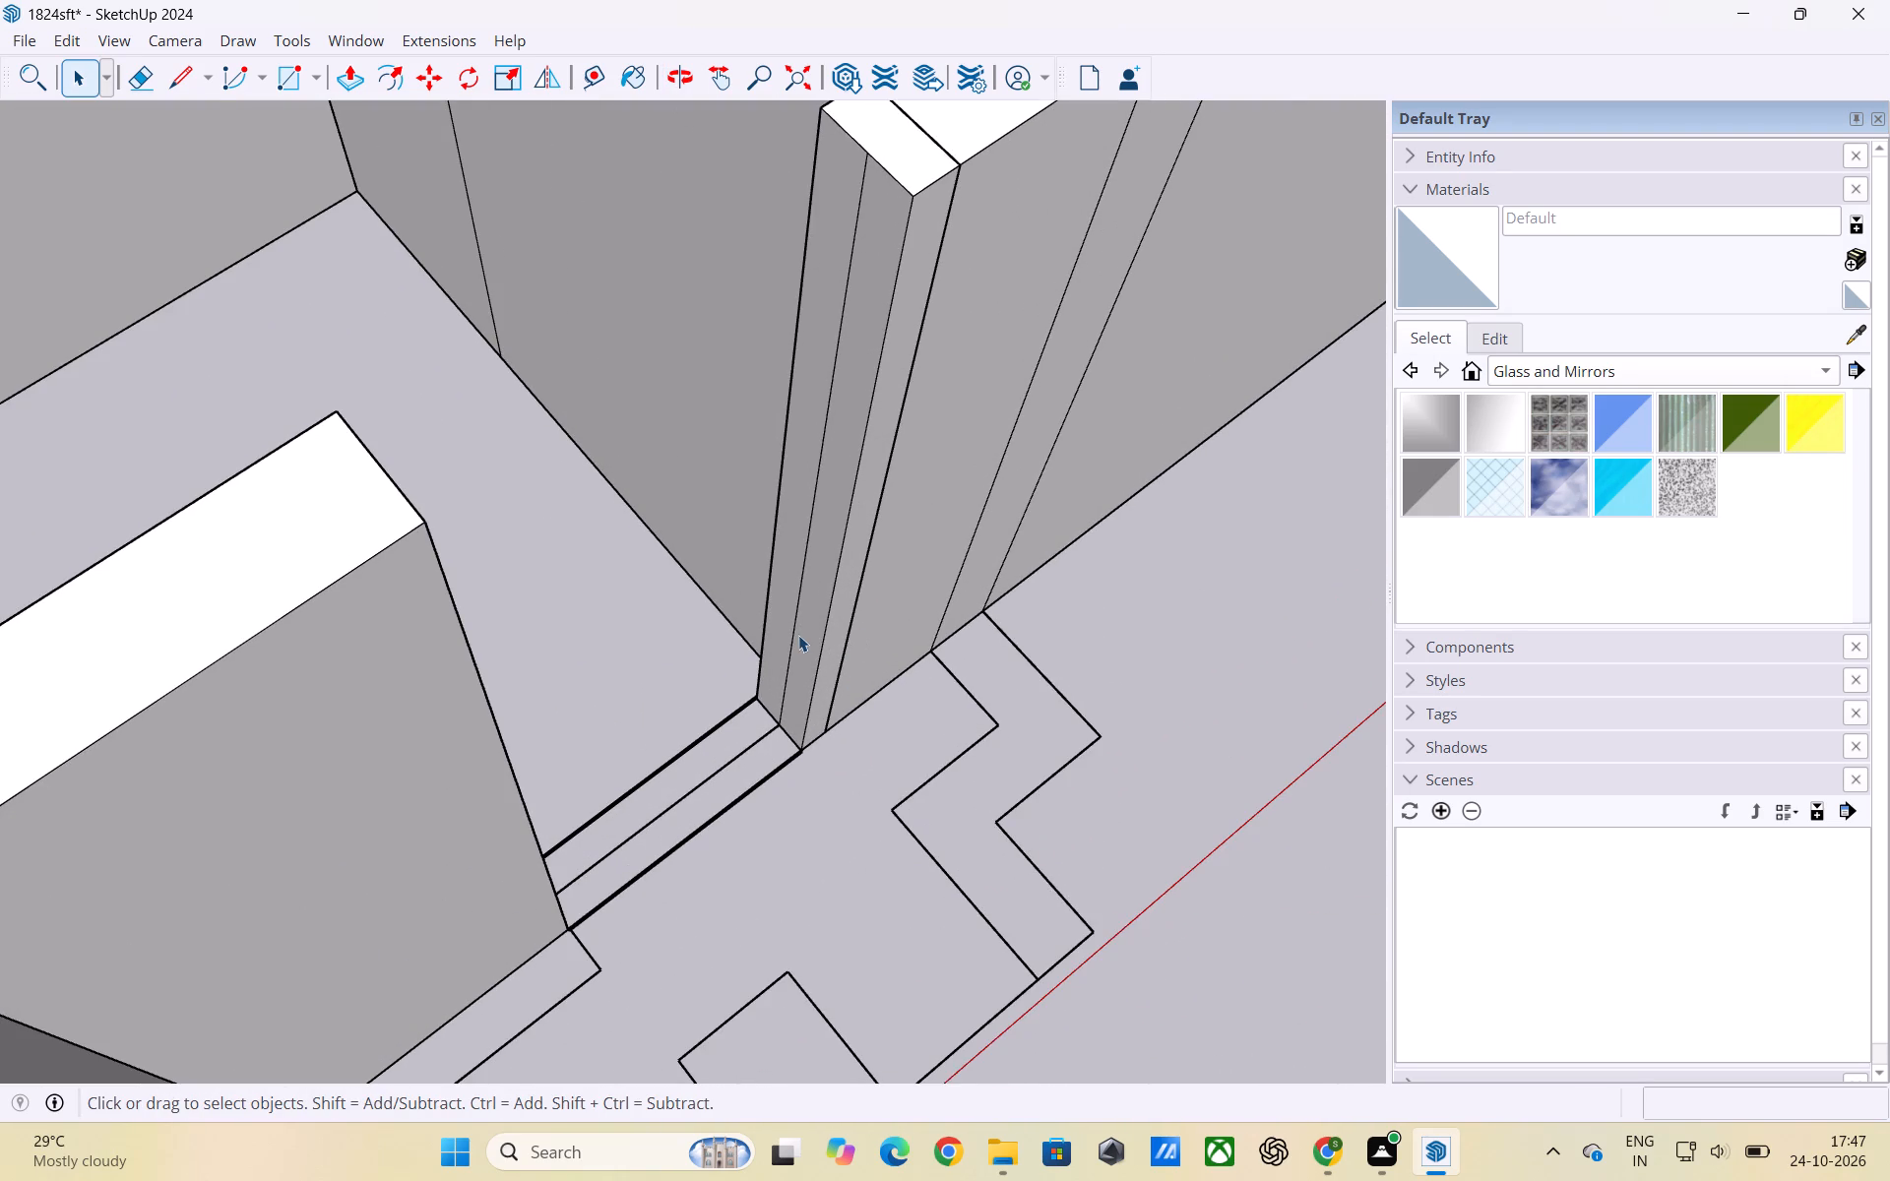
pyautogui.click(797, 636)
pyautogui.click(795, 638)
pyautogui.click(791, 640)
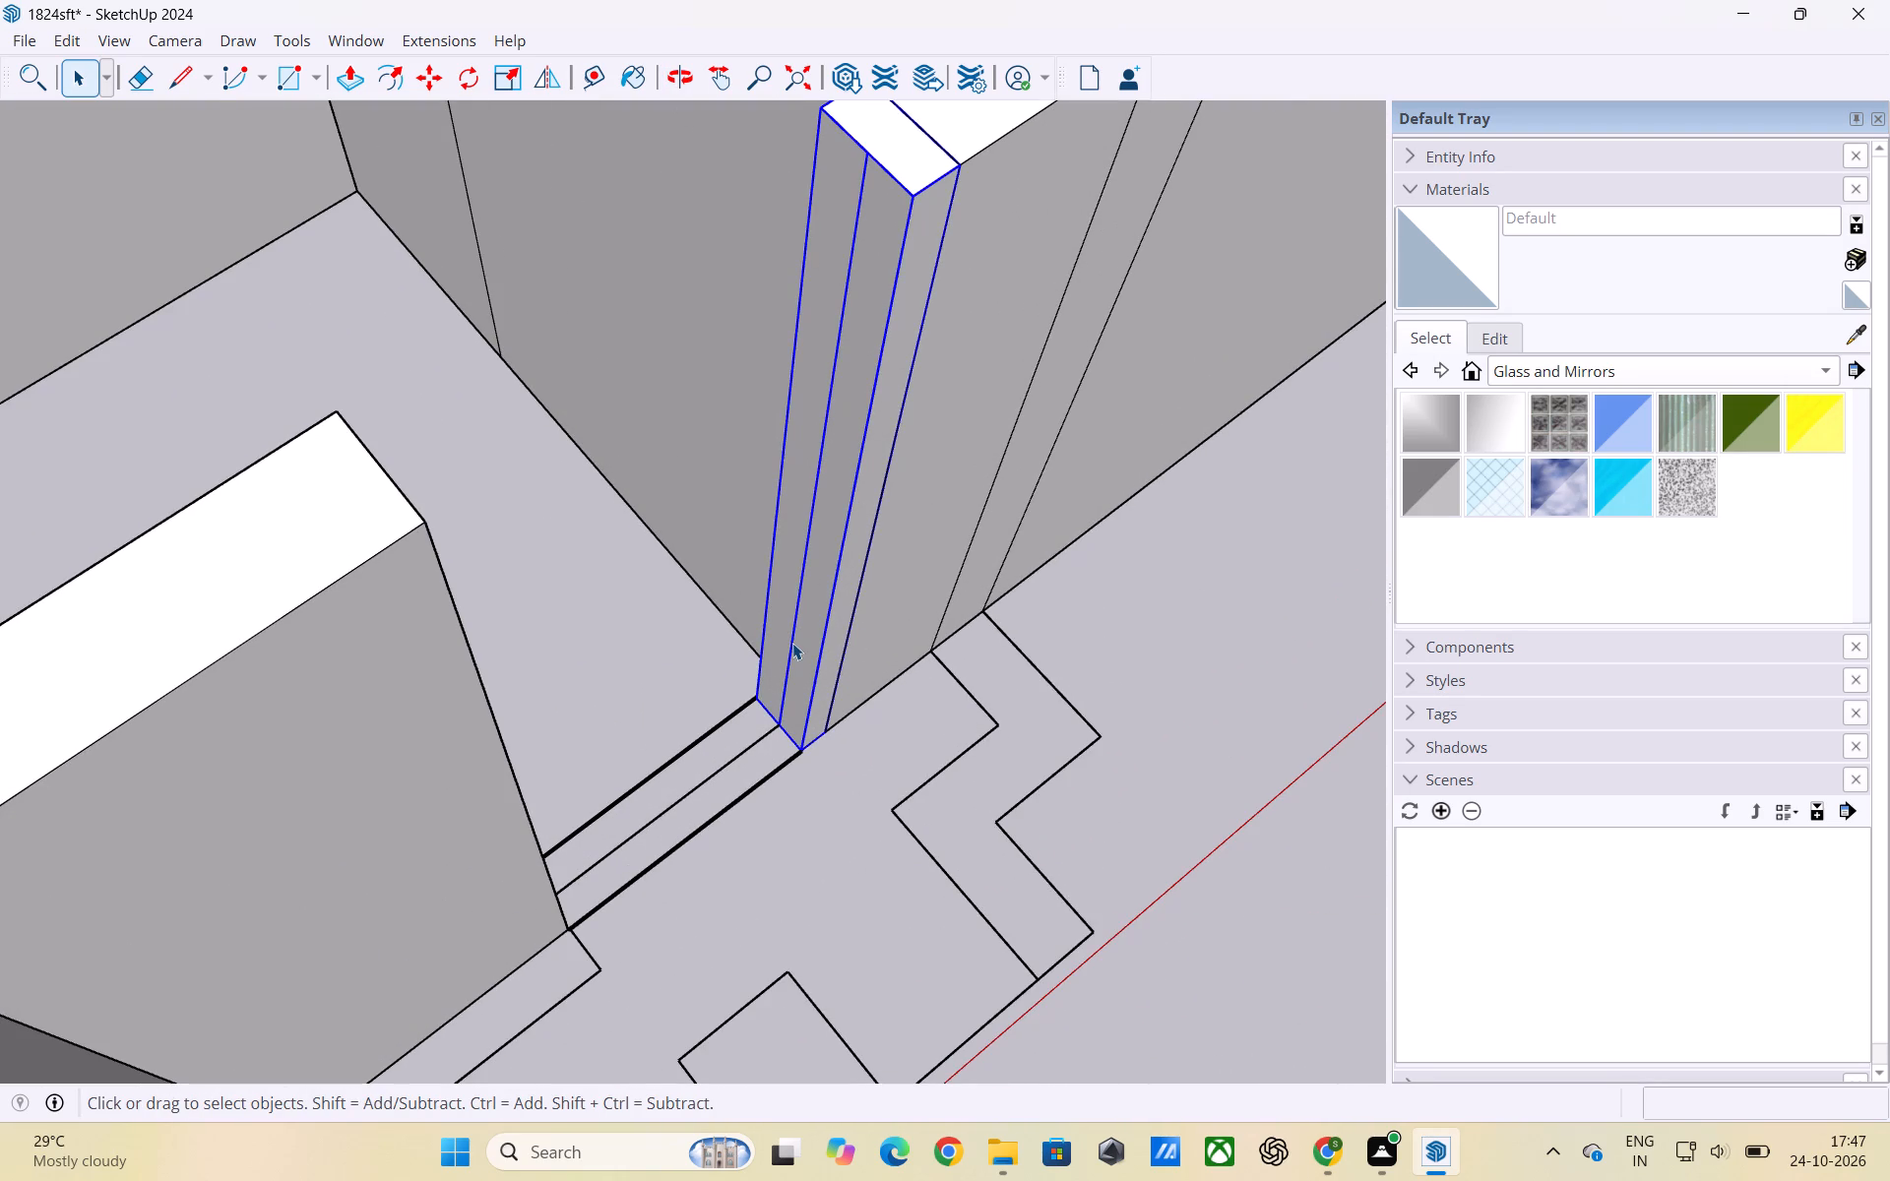
pyautogui.click(792, 643)
pyautogui.click(793, 644)
pyautogui.click(791, 646)
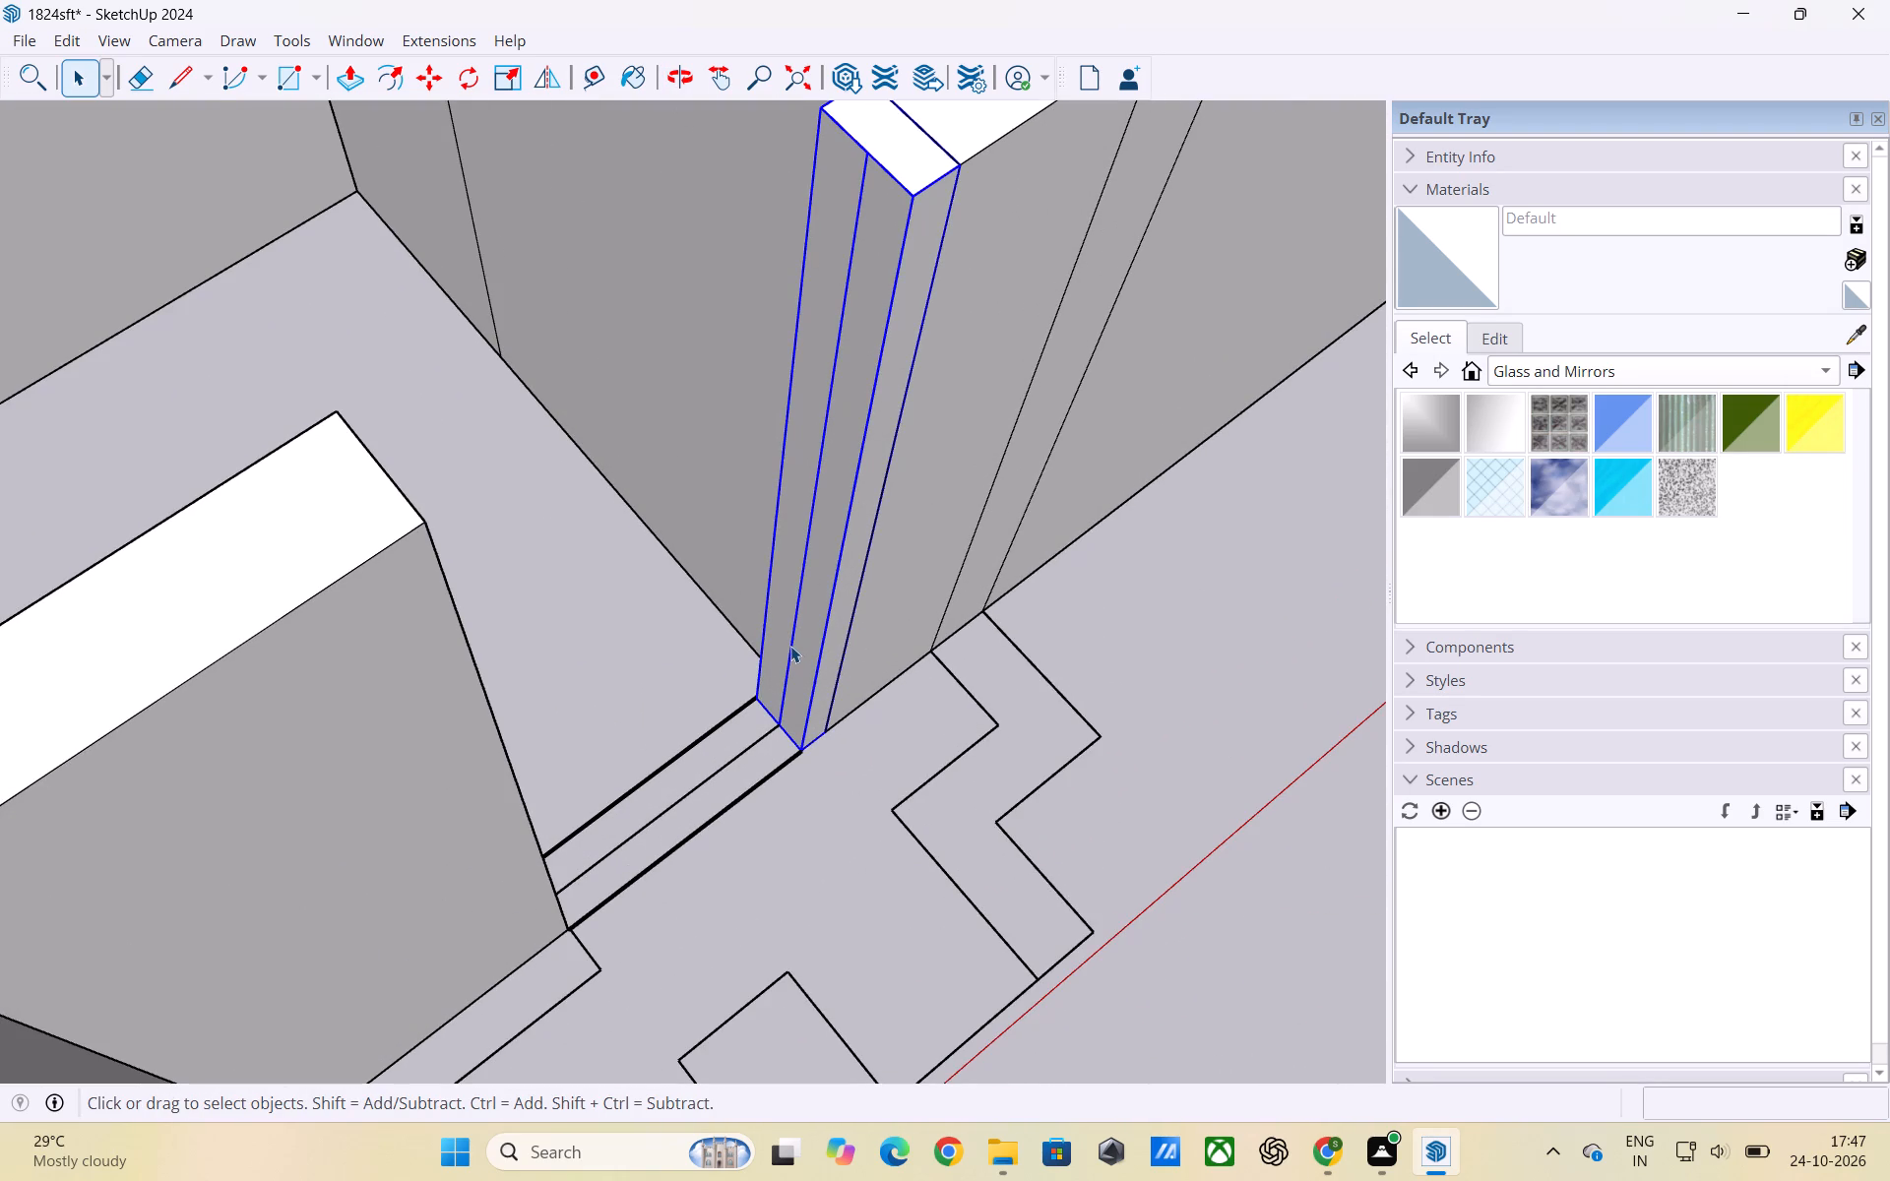
pyautogui.doubleClick(791, 648)
pyautogui.click(791, 648)
pyautogui.tripleClick(794, 648)
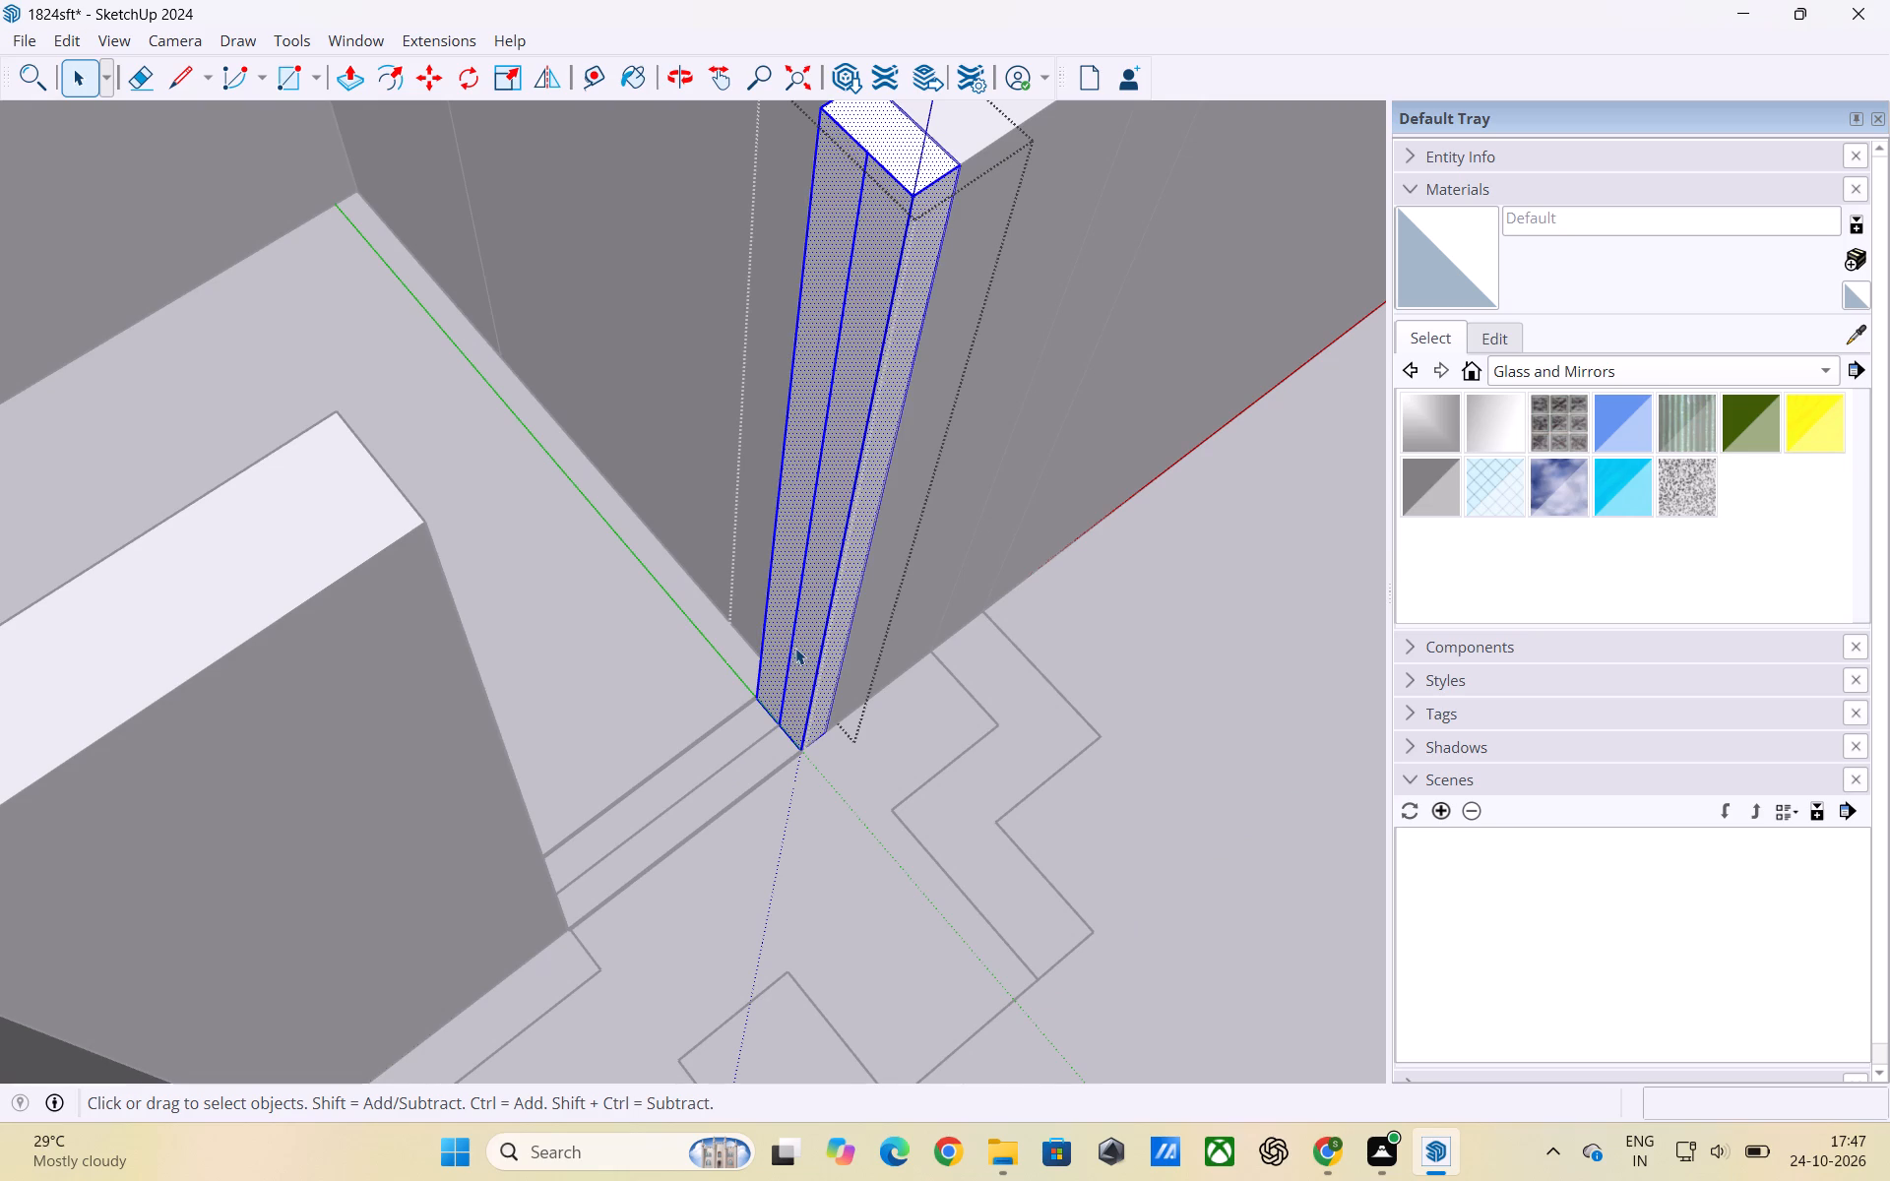
pyautogui.click(790, 649)
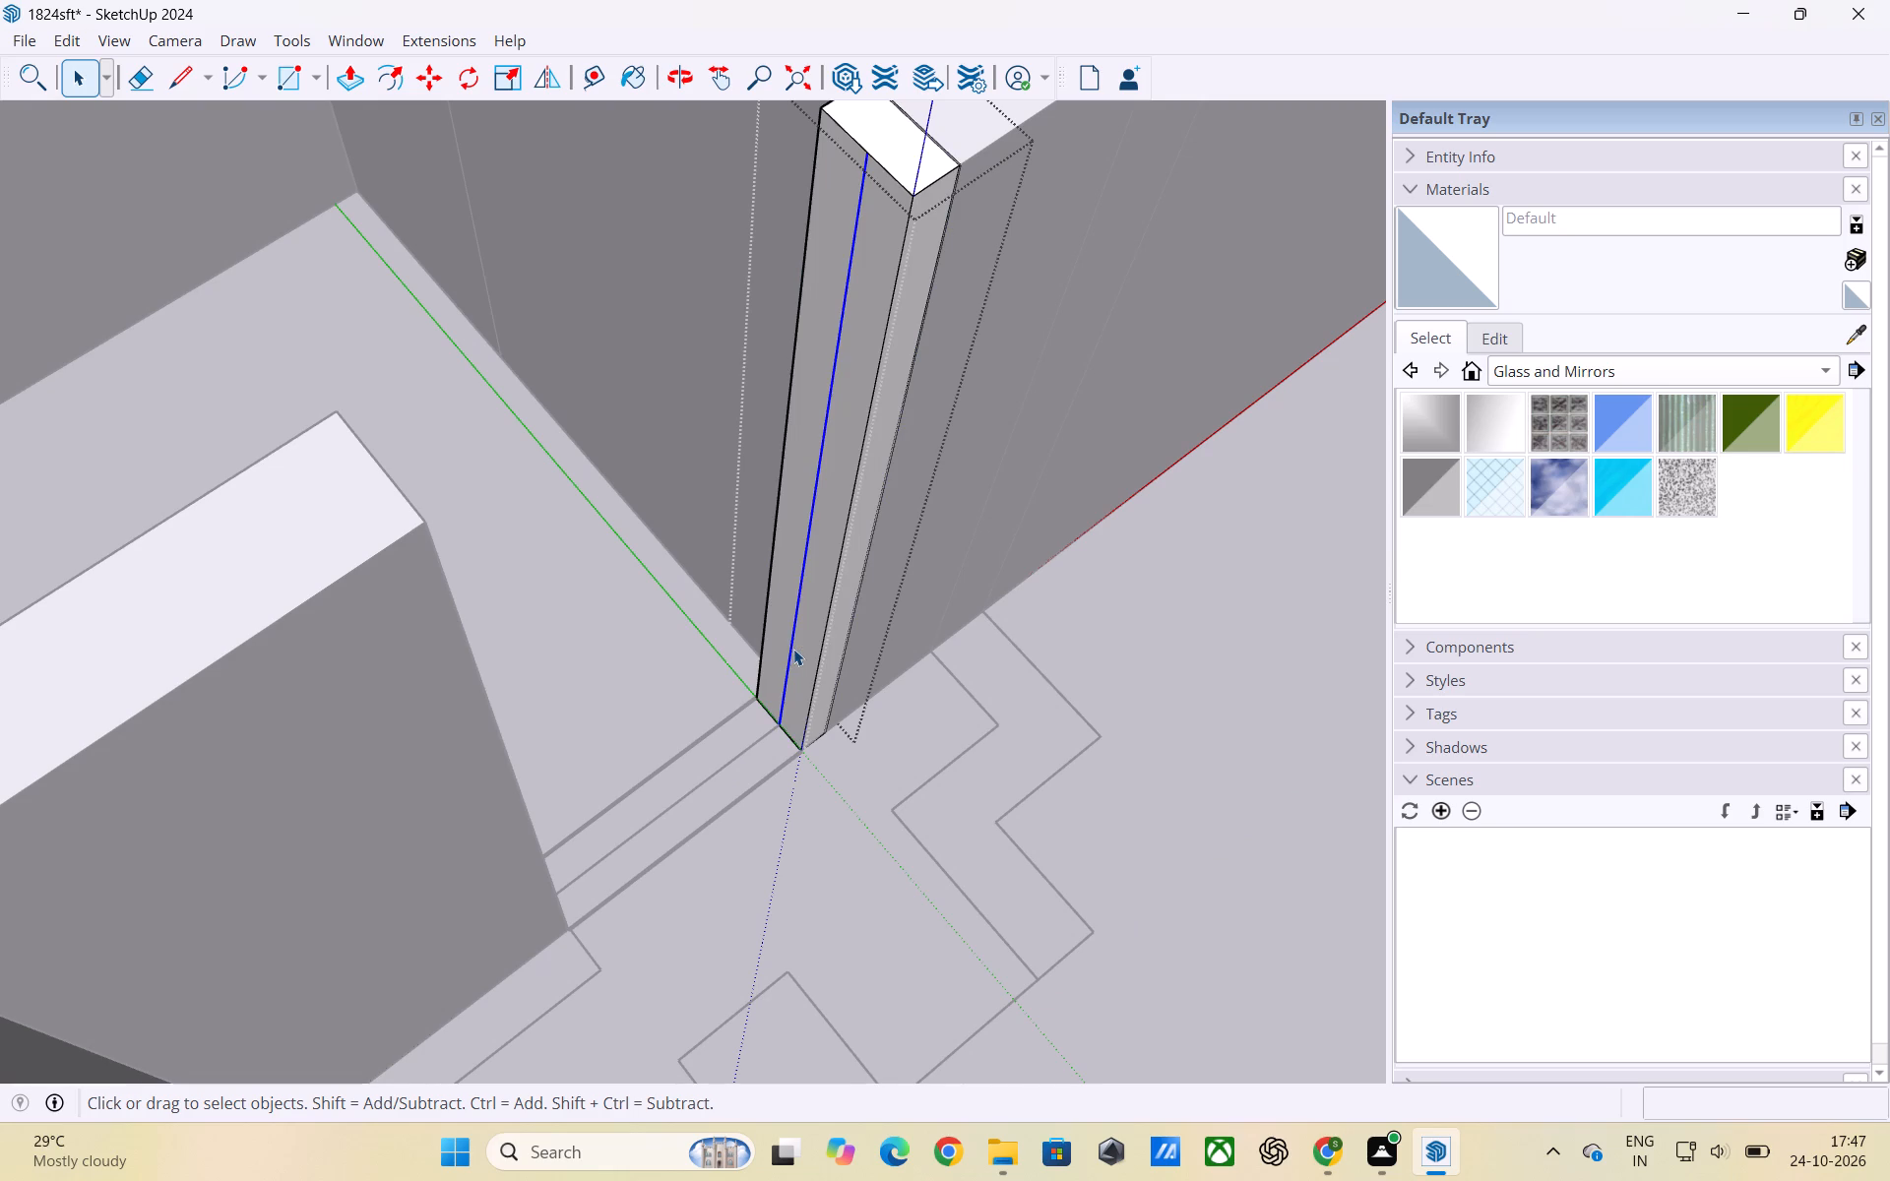
pyautogui.press('Delete')
pyautogui.click(603, 605)
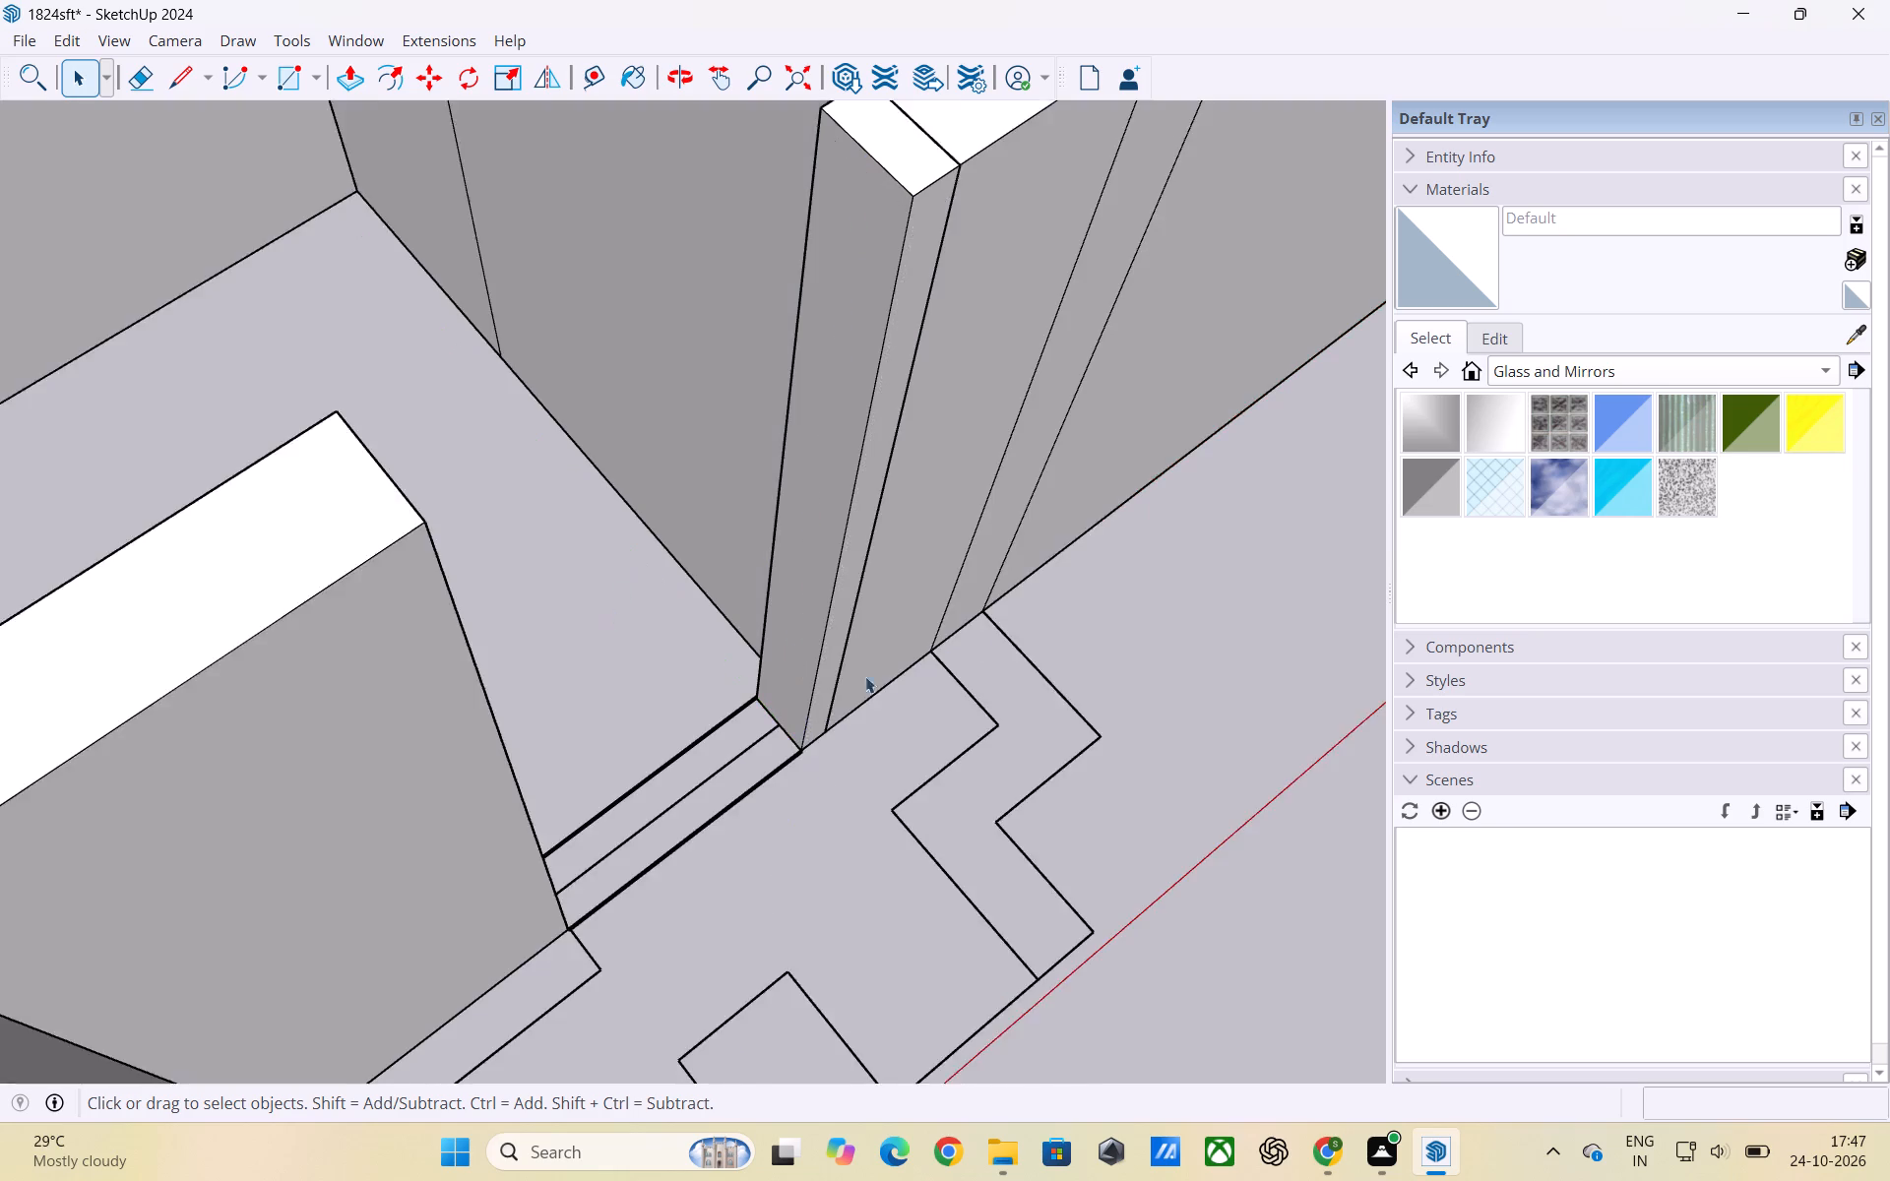
# Examine the wall ends and openings around the stepped floor outline and the adjoining rooms for leftover edges.
pyautogui.scroll(-5, 978, 645)
pyautogui.moveTo(985, 707); pyautogui.dragTo(618, 826, button='middle')
pyautogui.scroll(5, 658, 803)
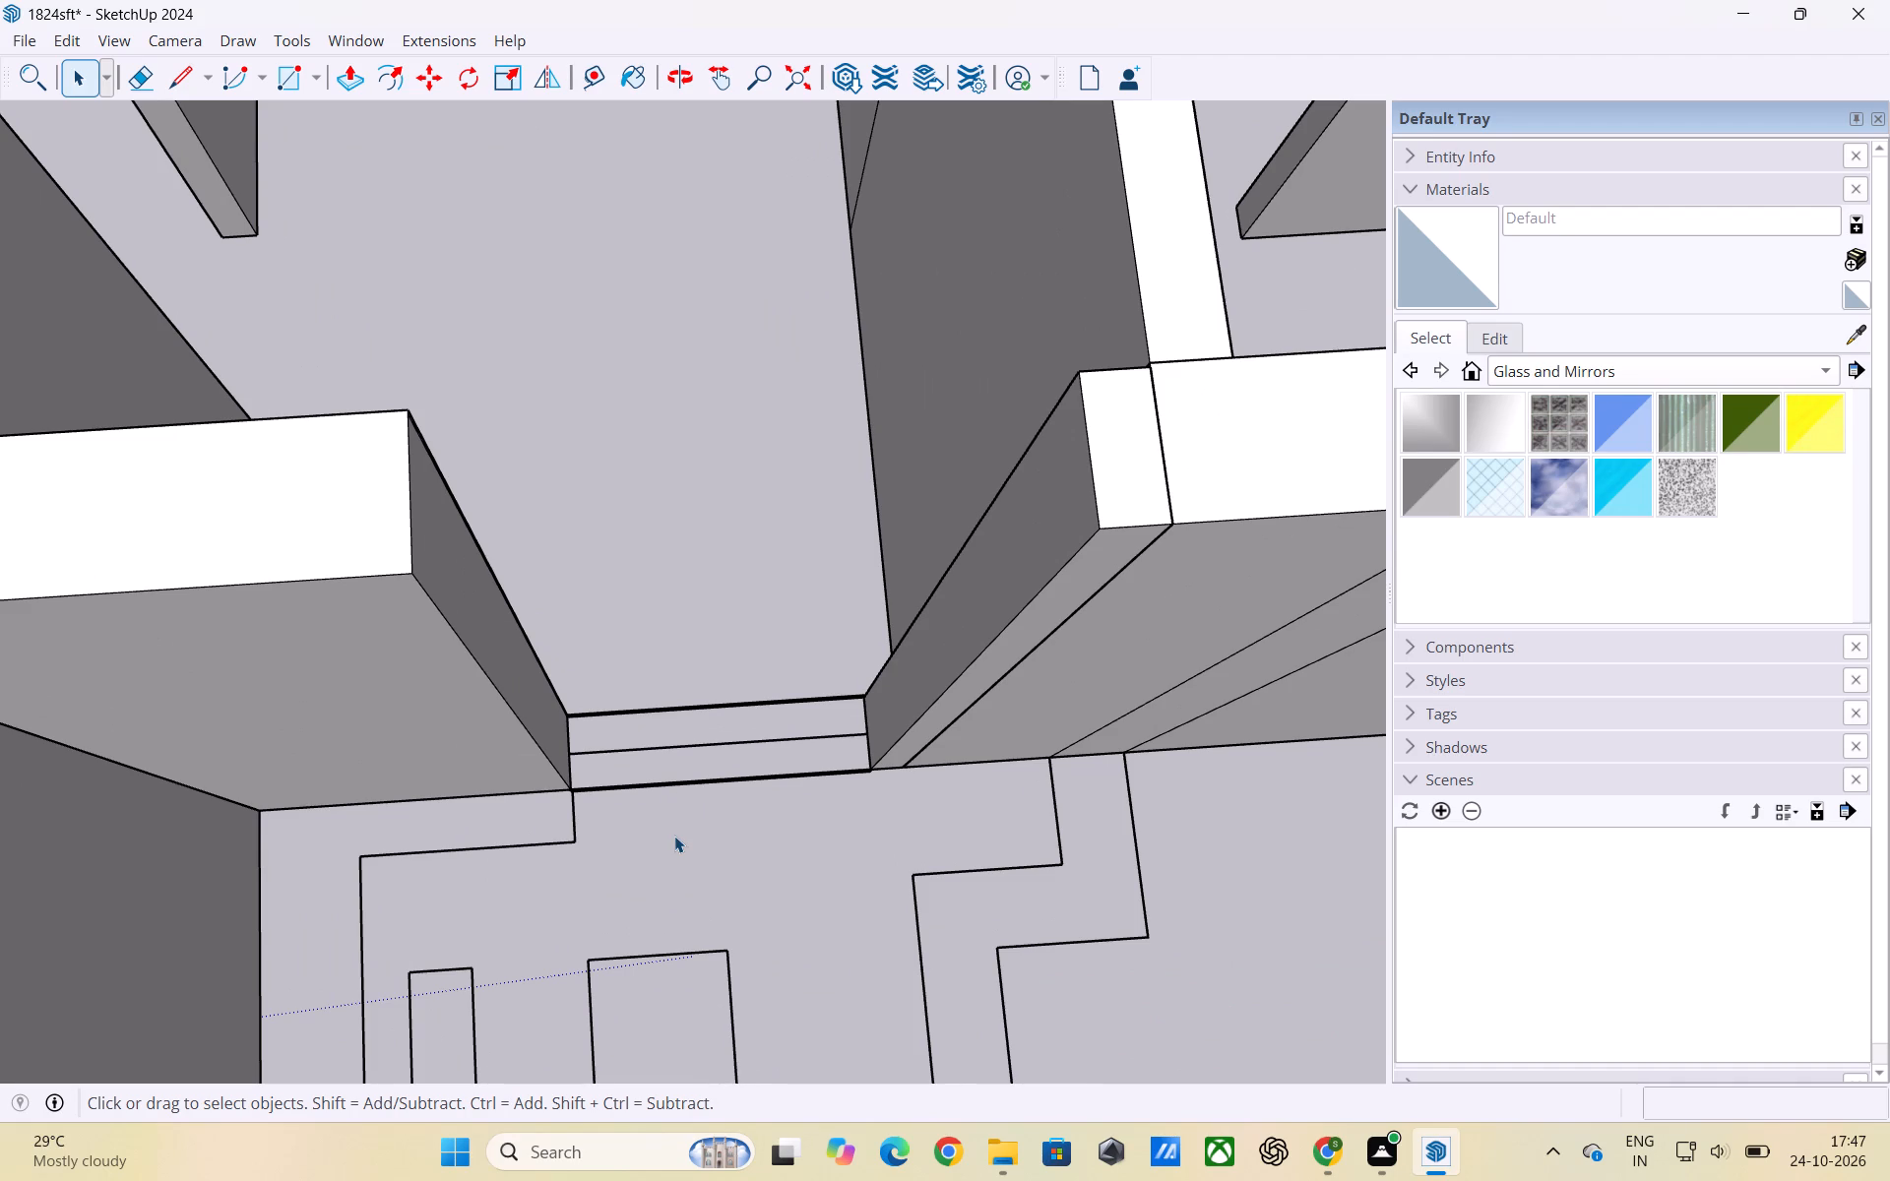
pyautogui.scroll(-1, 682, 776)
pyautogui.scroll(2, 687, 698)
pyautogui.scroll(-2, 700, 729)
pyautogui.moveTo(681, 764); pyautogui.dragTo(667, 622, button='middle')
pyautogui.scroll(2, 753, 748)
pyautogui.moveTo(784, 746); pyautogui.dragTo(432, 807, button='middle')
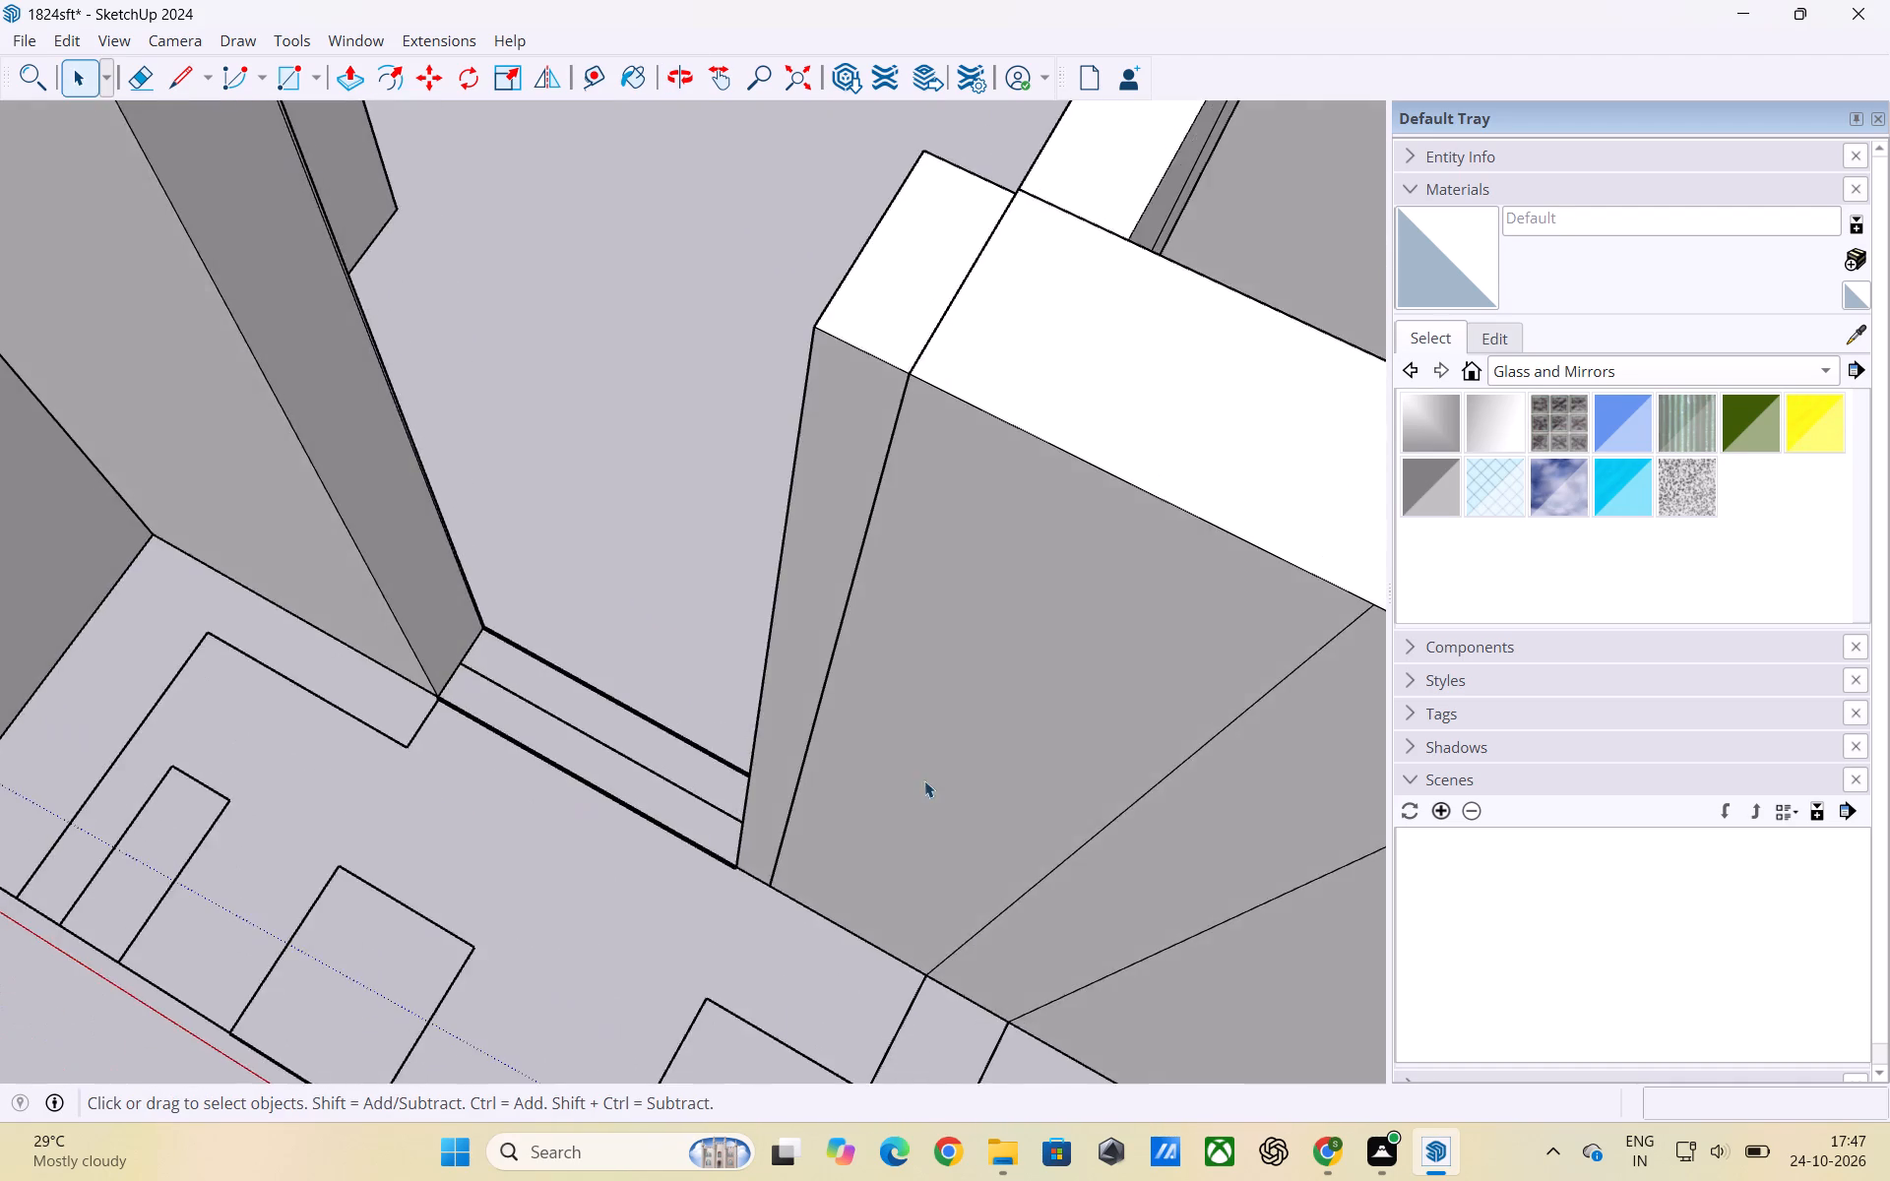
pyautogui.scroll(-7, 924, 787)
pyautogui.moveTo(913, 744); pyautogui.dragTo(630, 730, button='middle')
pyautogui.scroll(-1, 909, 745)
pyautogui.scroll(3, 622, 689)
pyautogui.moveTo(654, 663); pyautogui.dragTo(693, 663, button='middle')
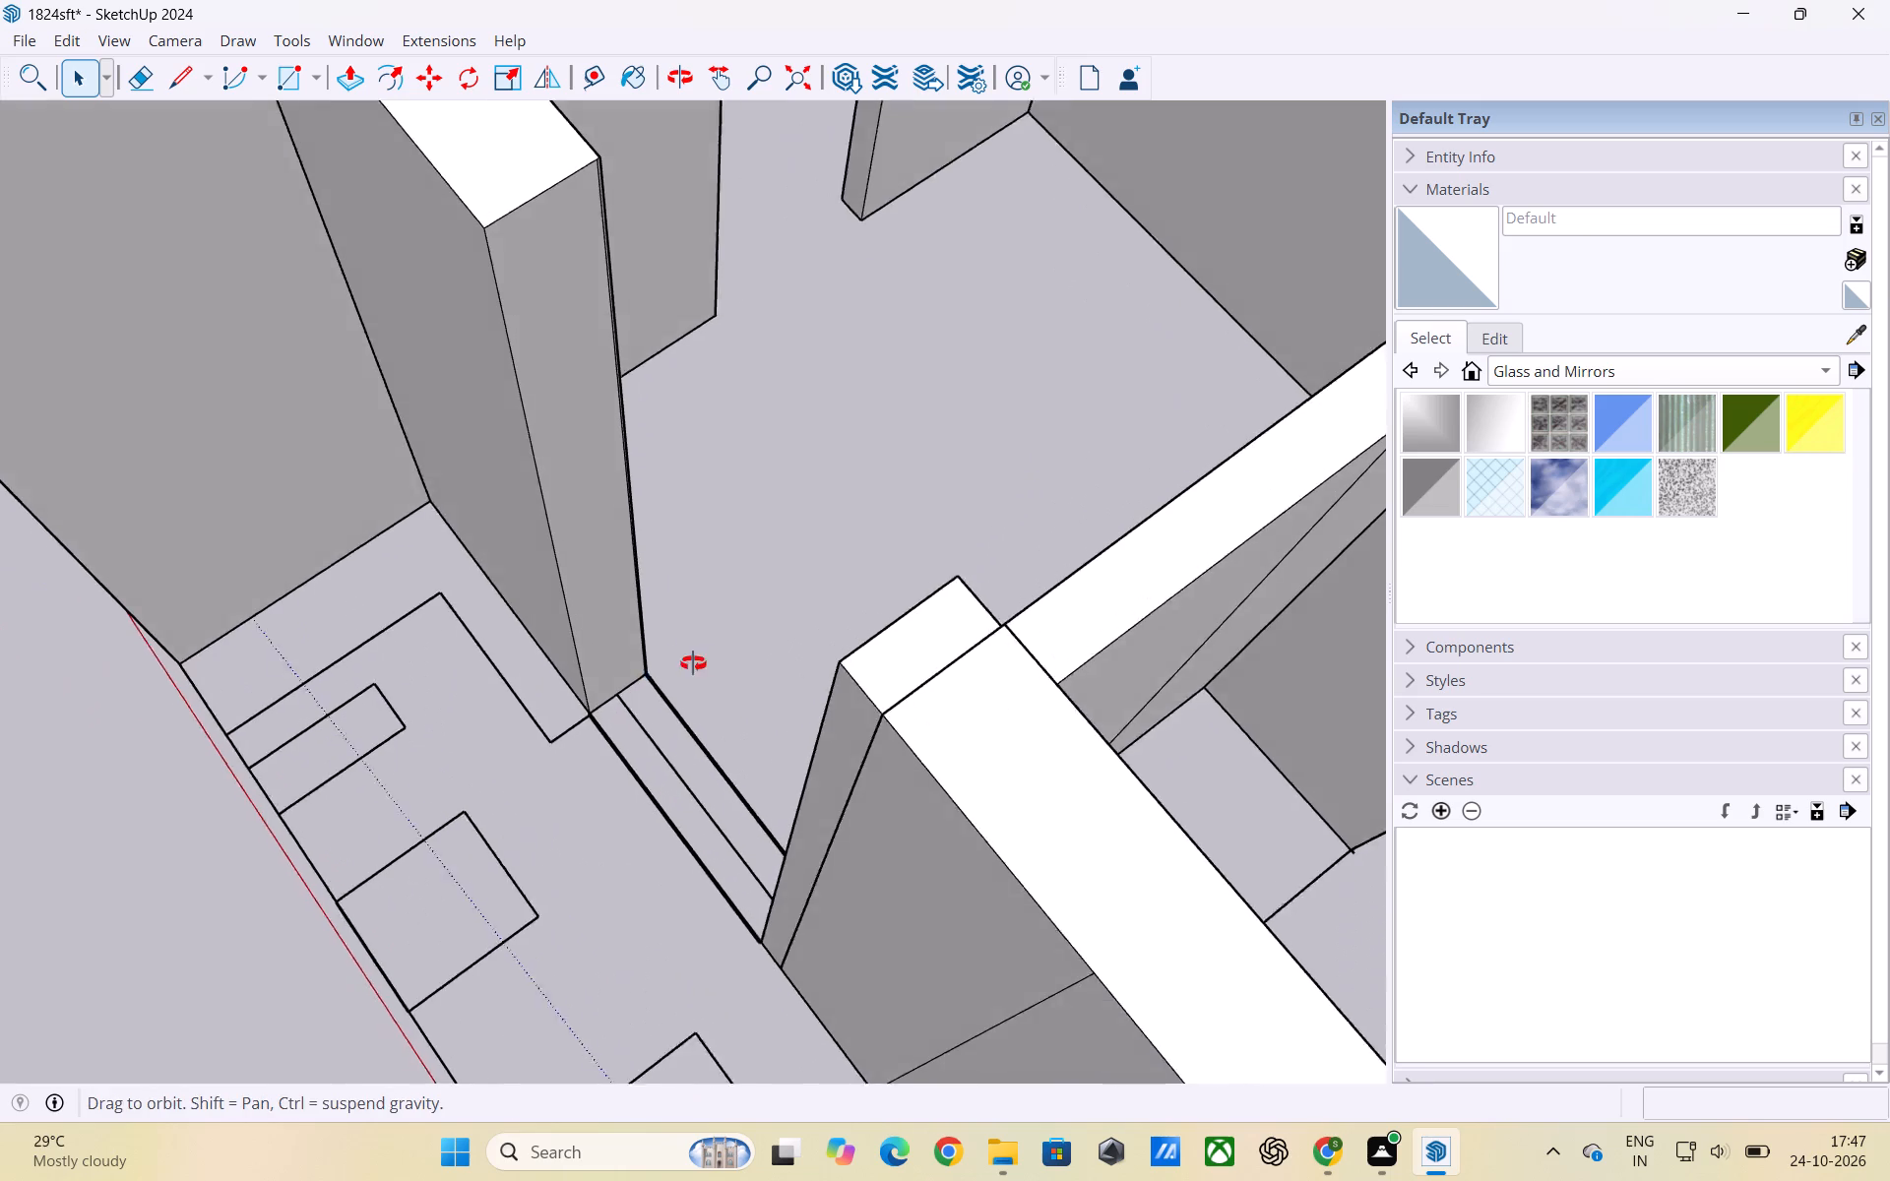
pyautogui.moveTo(693, 663); pyautogui.dragTo(729, 646, button='middle')
pyautogui.scroll(-14, 740, 639)
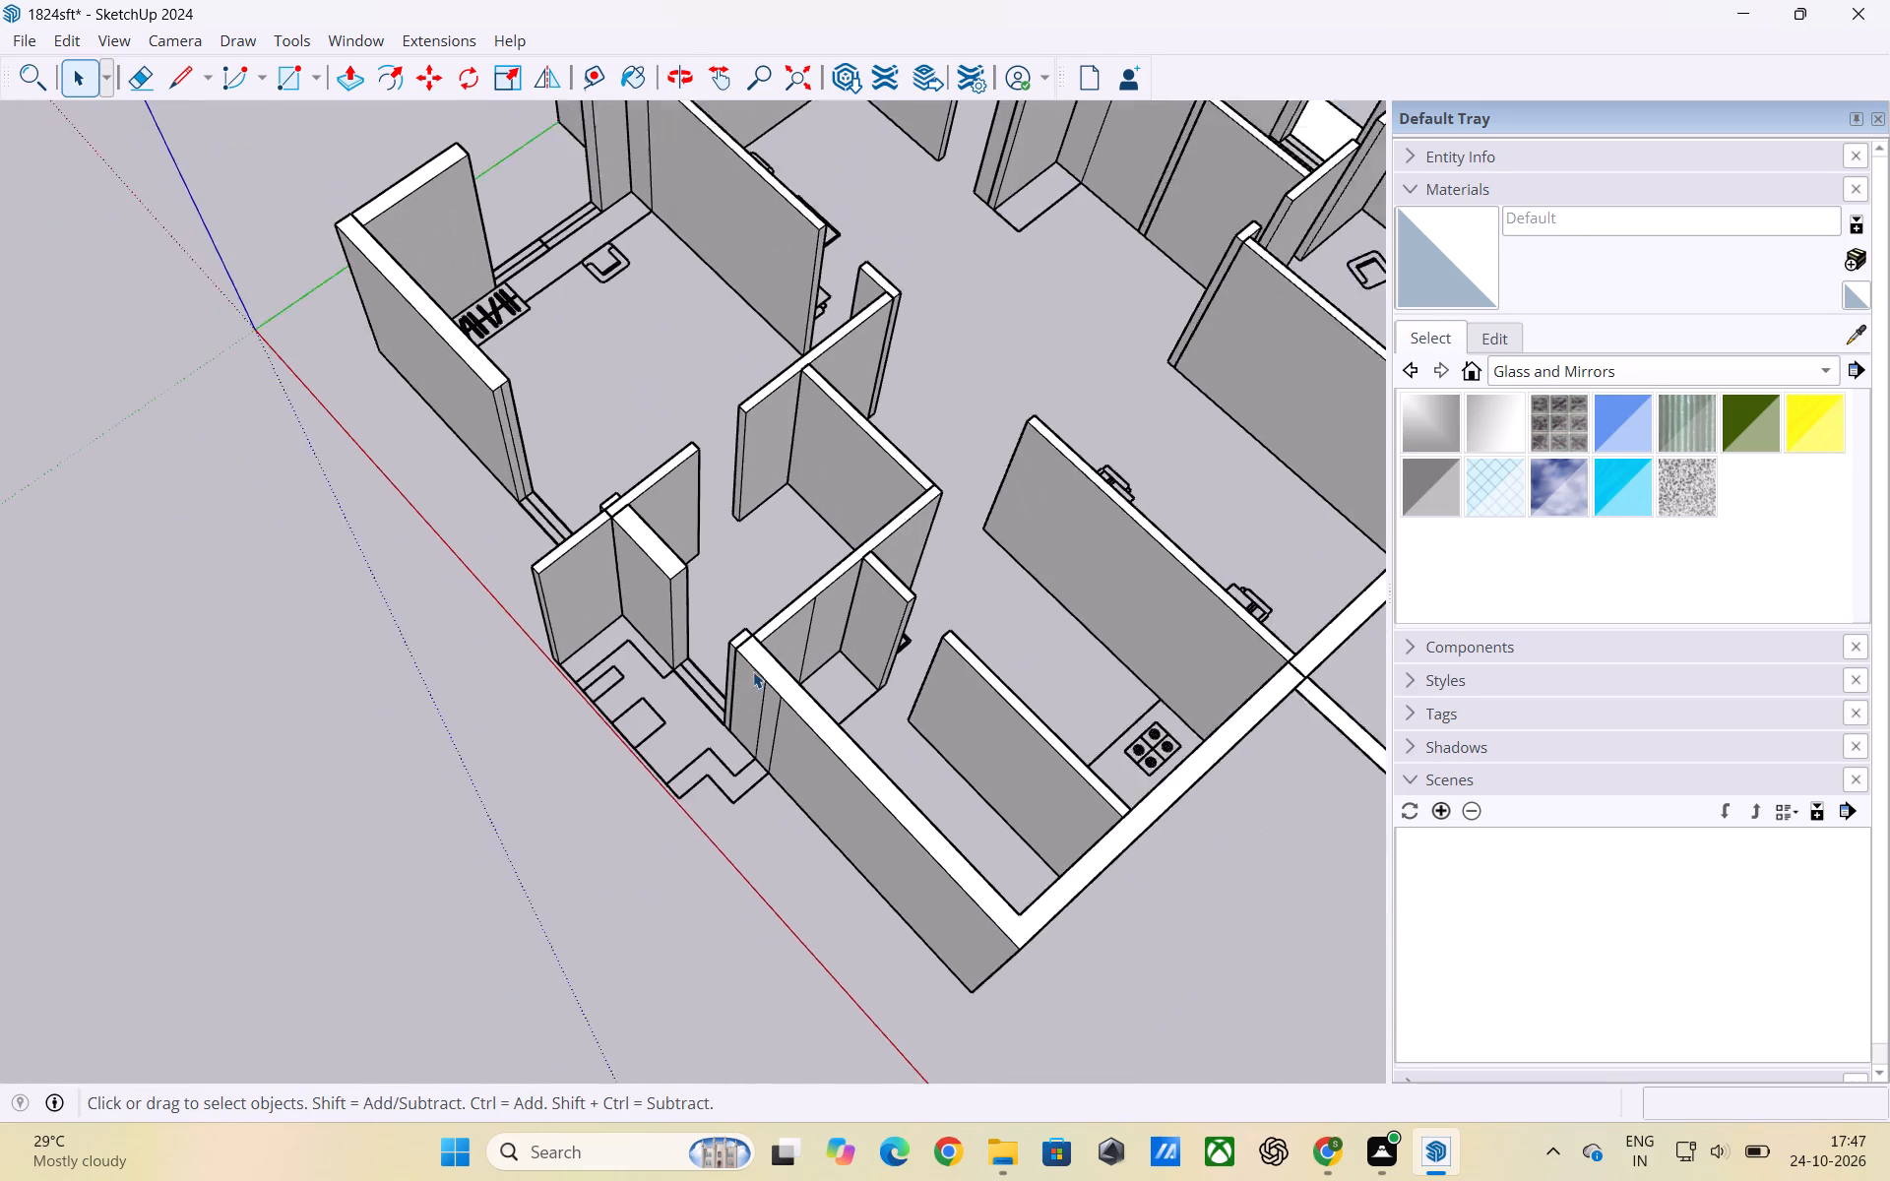
pyautogui.scroll(-5, 753, 671)
pyautogui.moveTo(783, 658); pyautogui.dragTo(804, 802, button='middle')
pyautogui.scroll(-1, 807, 768)
pyautogui.scroll(6, 743, 693)
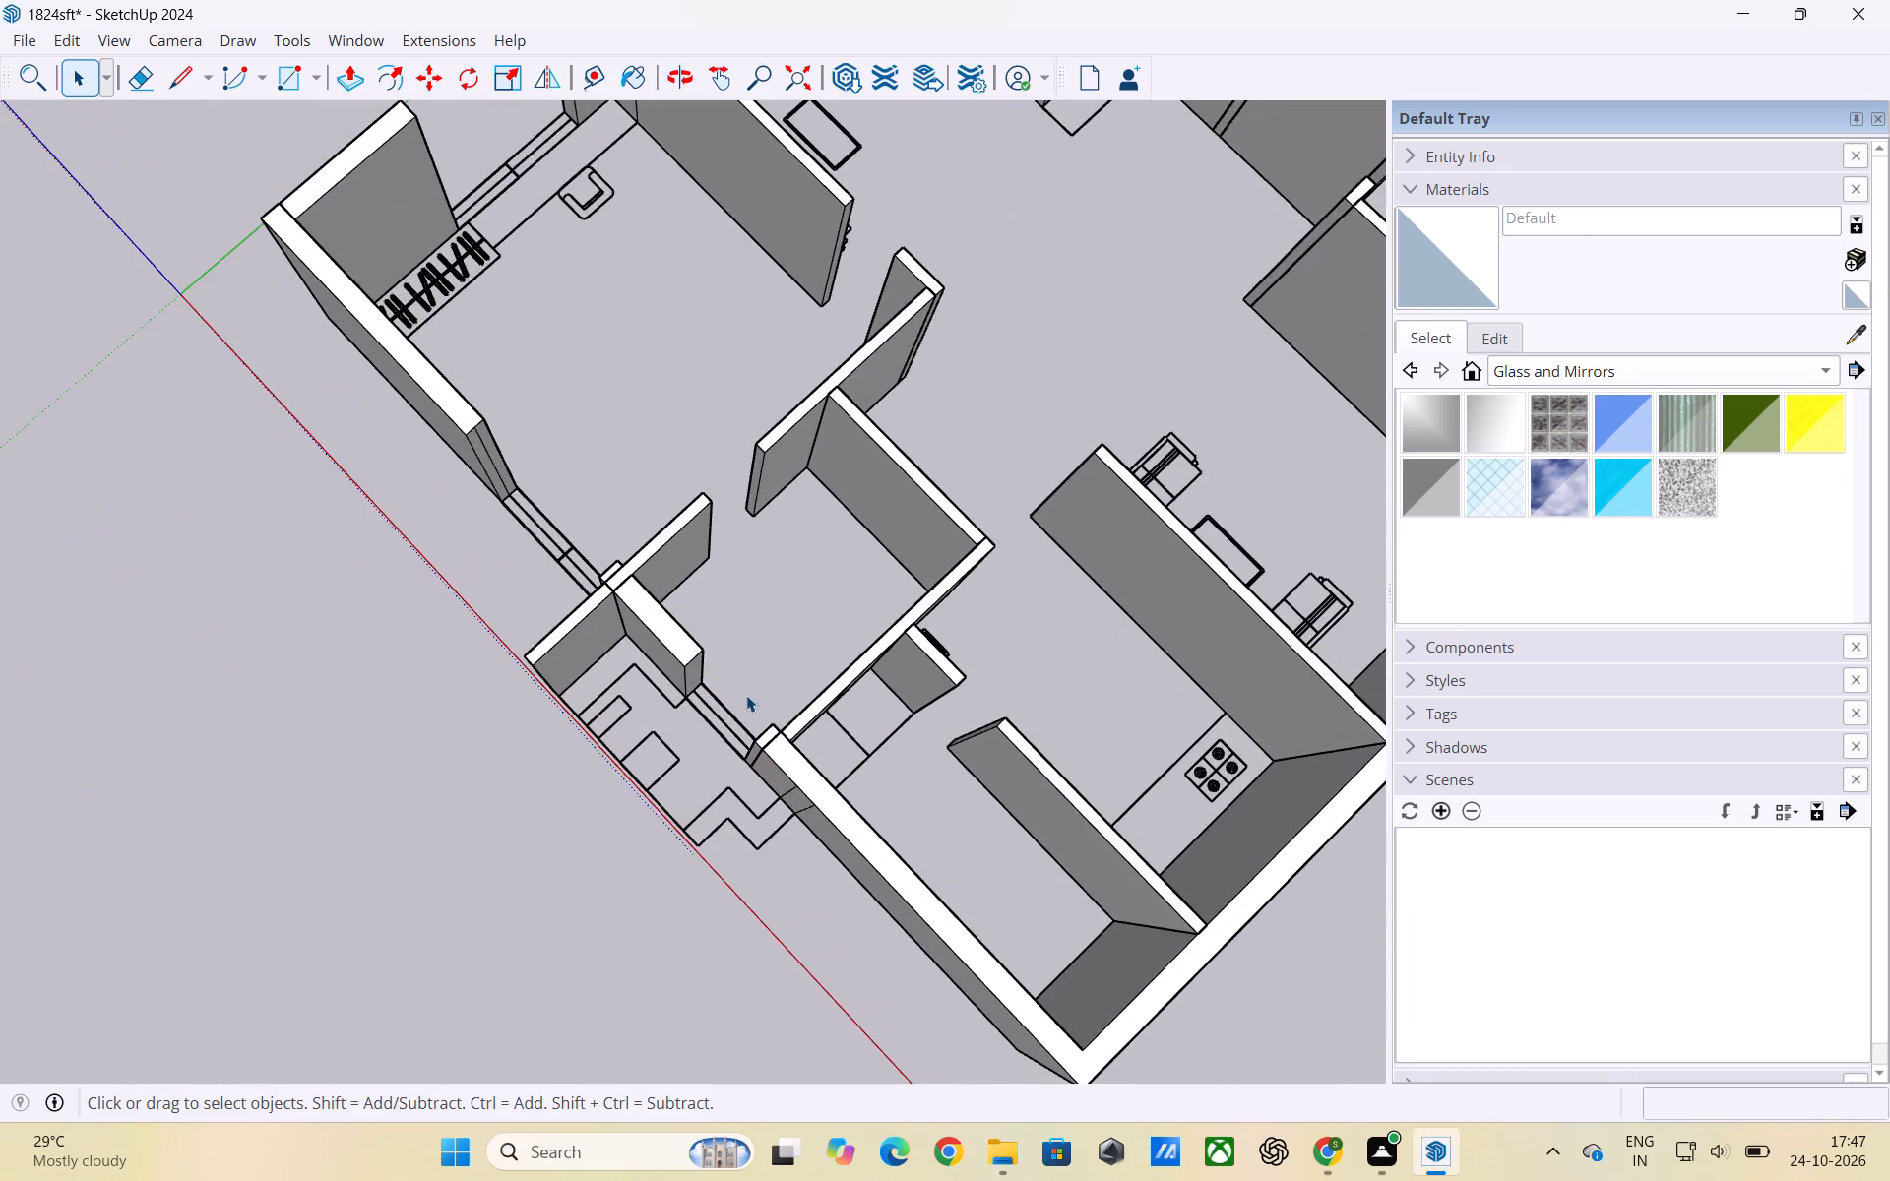
pyautogui.scroll(11, 740, 693)
pyautogui.moveTo(778, 720); pyautogui.dragTo(636, 603, button='middle')
pyautogui.scroll(-1, 825, 608)
pyautogui.moveTo(704, 621); pyautogui.dragTo(781, 751, button='middle')
pyautogui.scroll(2, 923, 665)
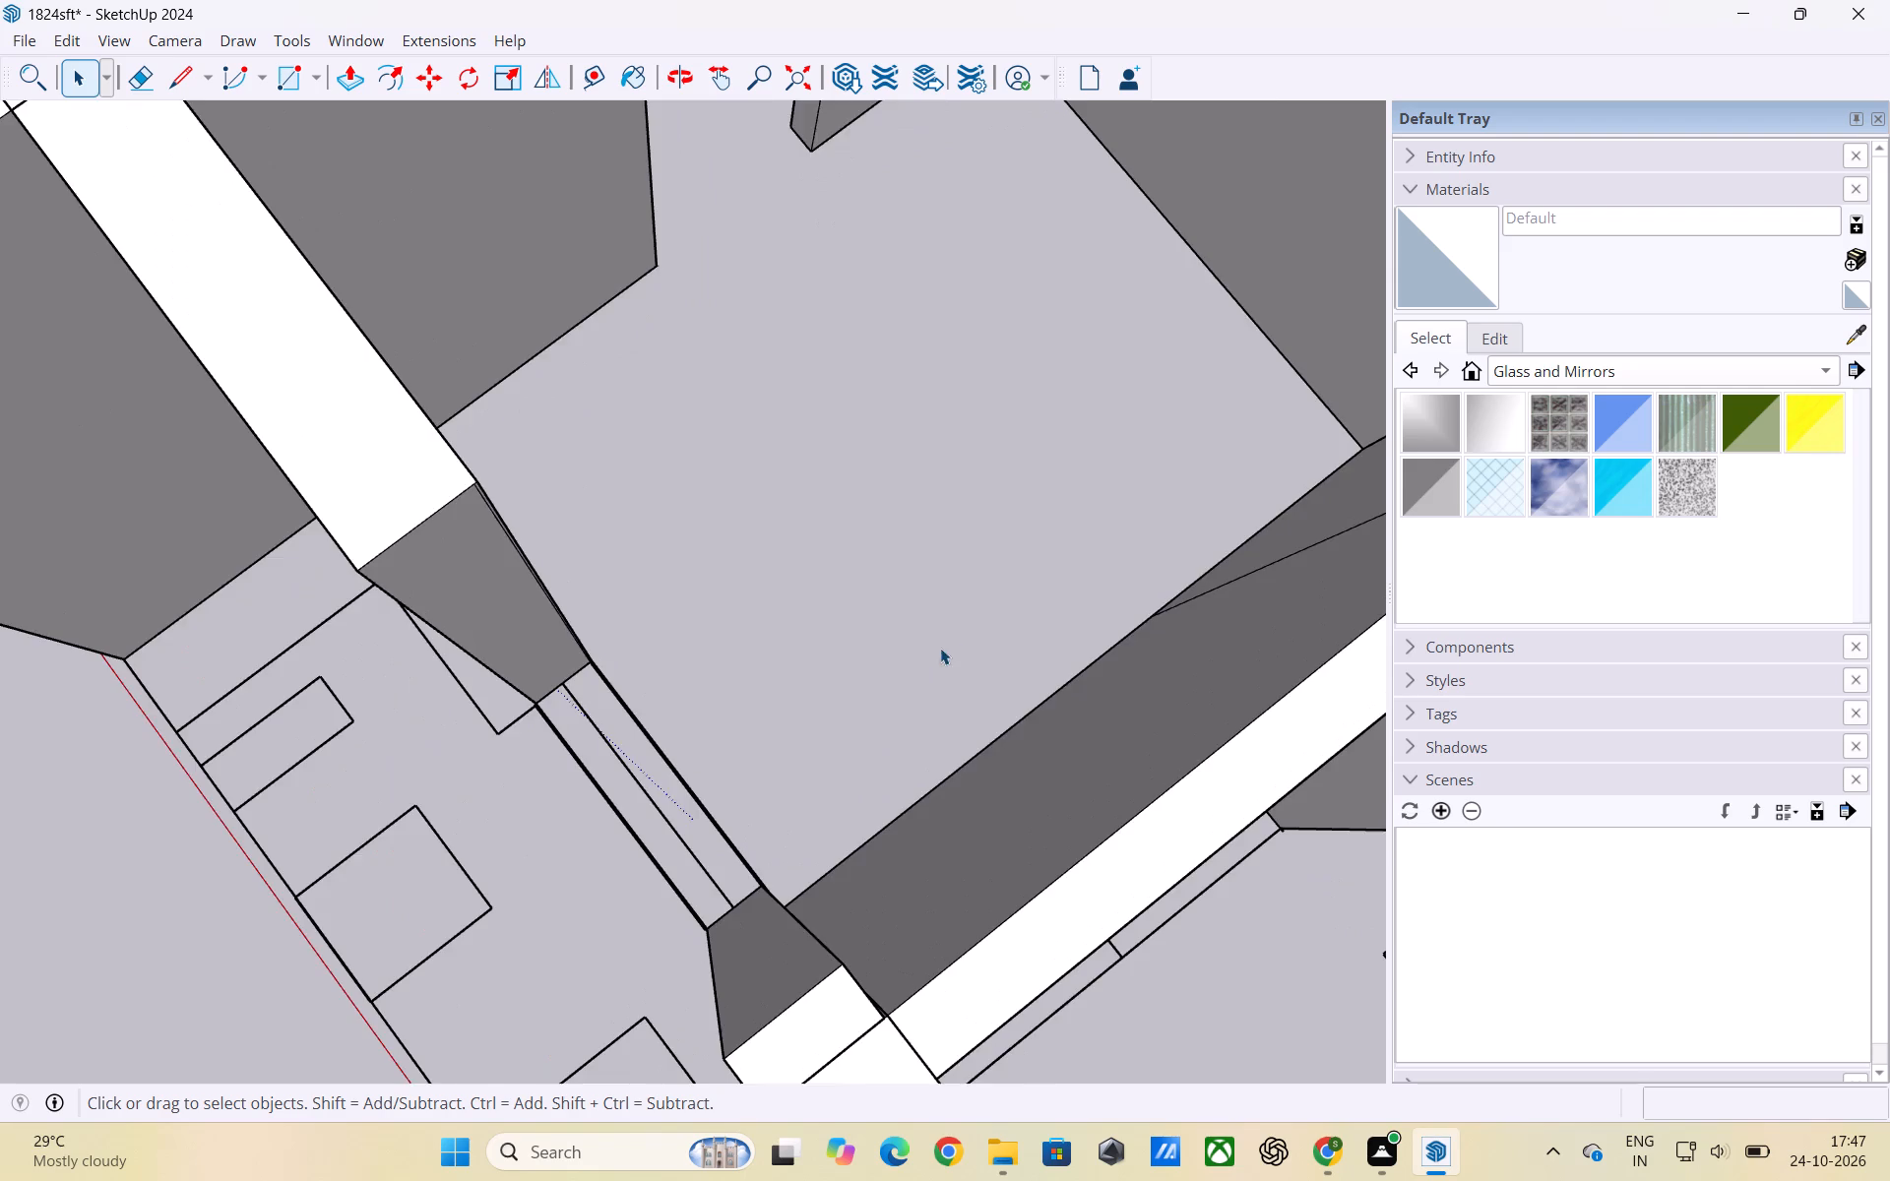
pyautogui.scroll(-13, 952, 642)
pyautogui.scroll(-5, 687, 553)
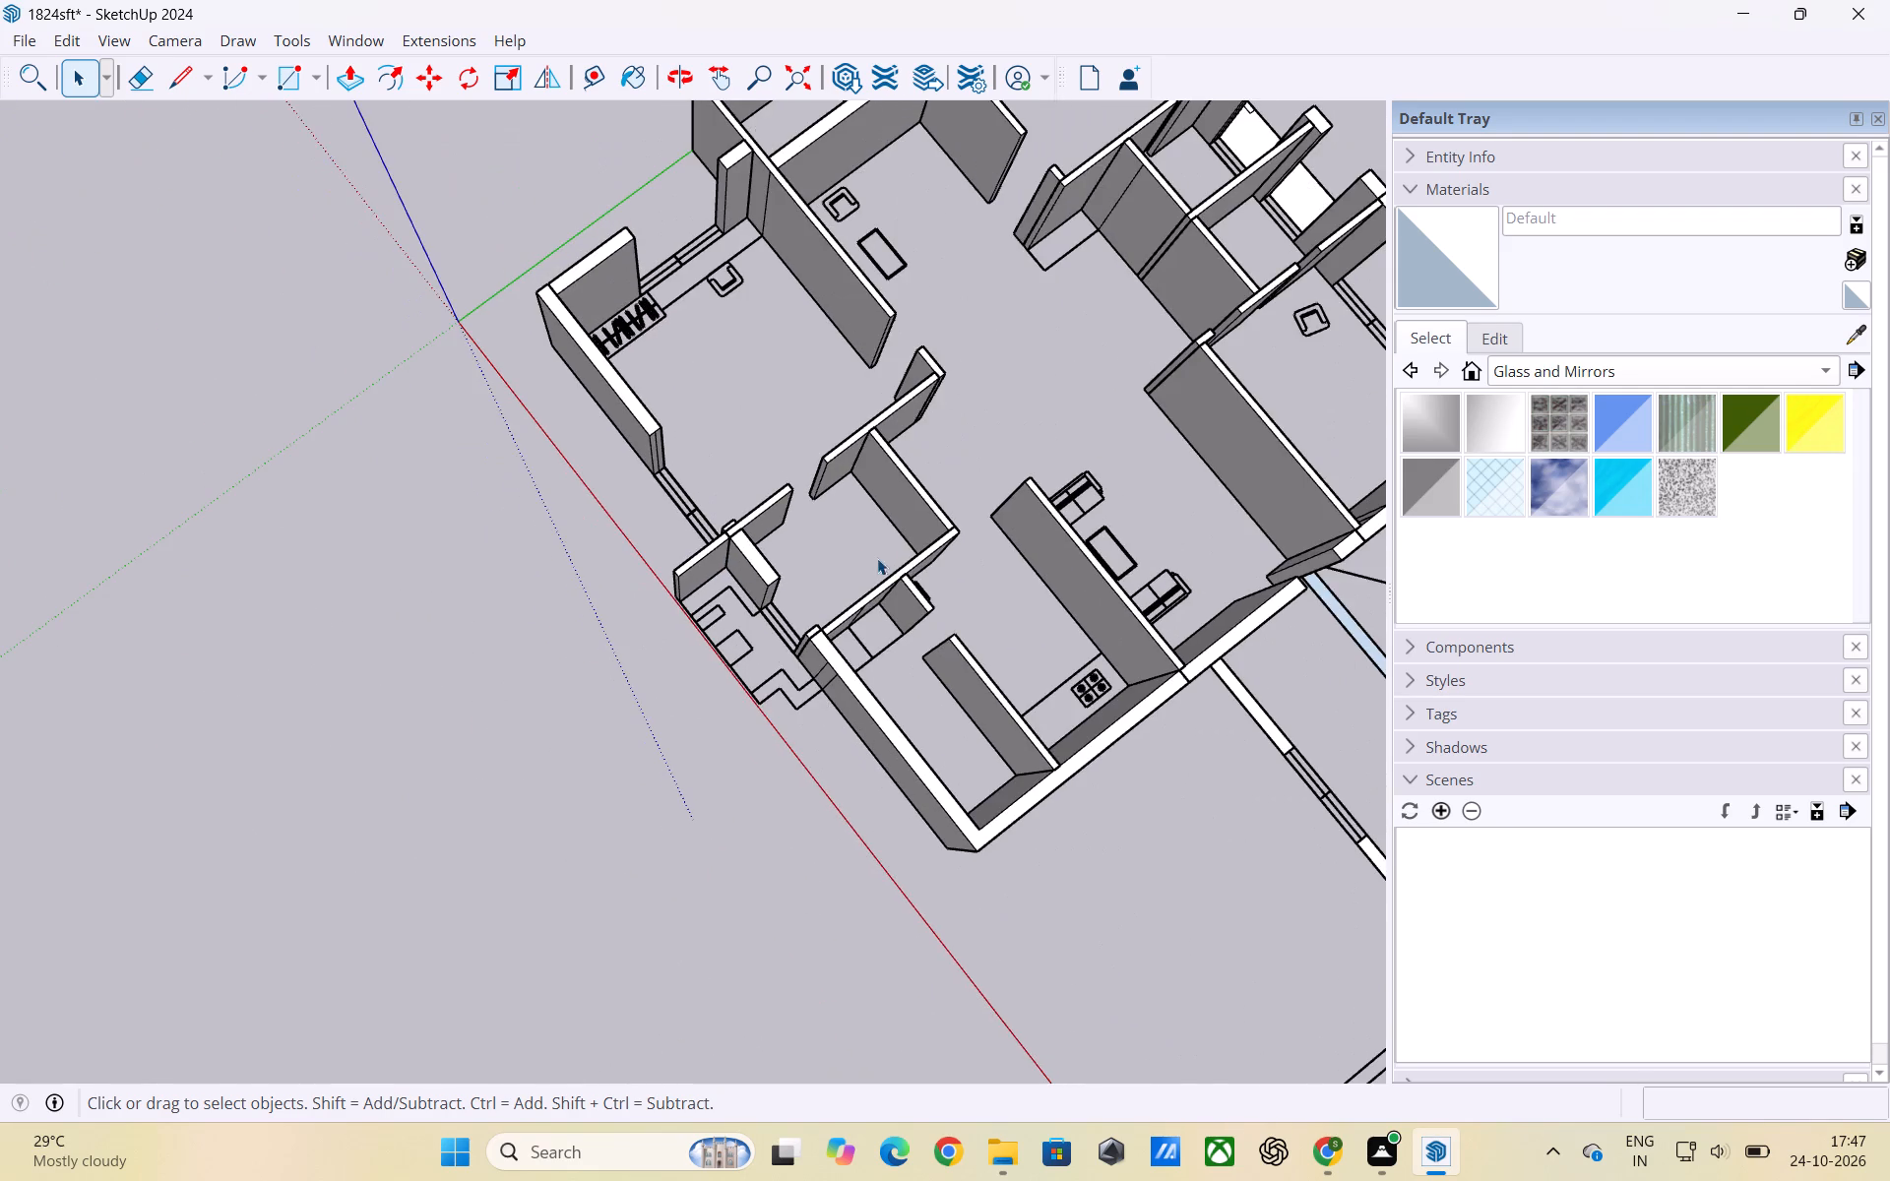
pyautogui.moveTo(877, 558); pyautogui.dragTo(632, 586, button='middle')
pyautogui.scroll(3, 835, 595)
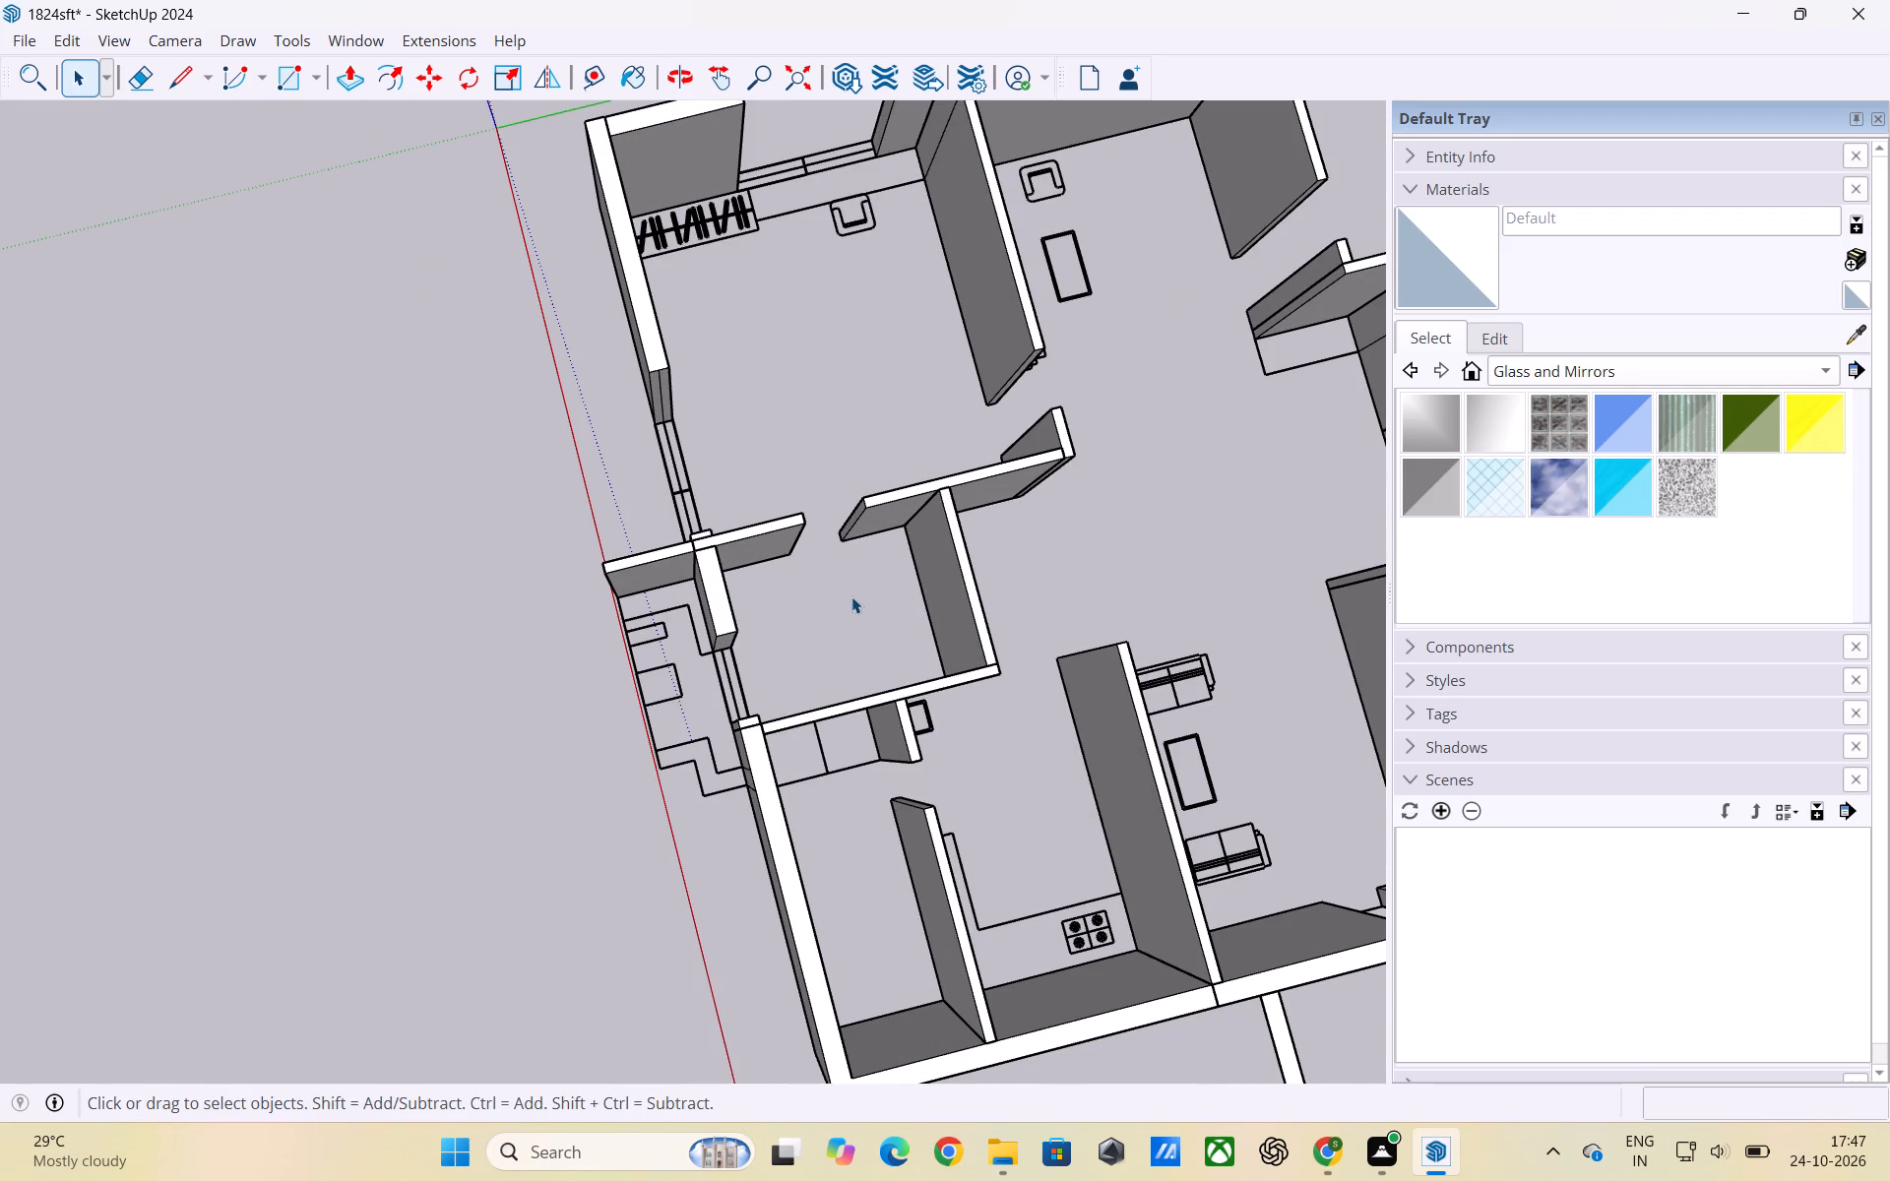
pyautogui.scroll(-1, 867, 589)
pyautogui.scroll(3, 816, 634)
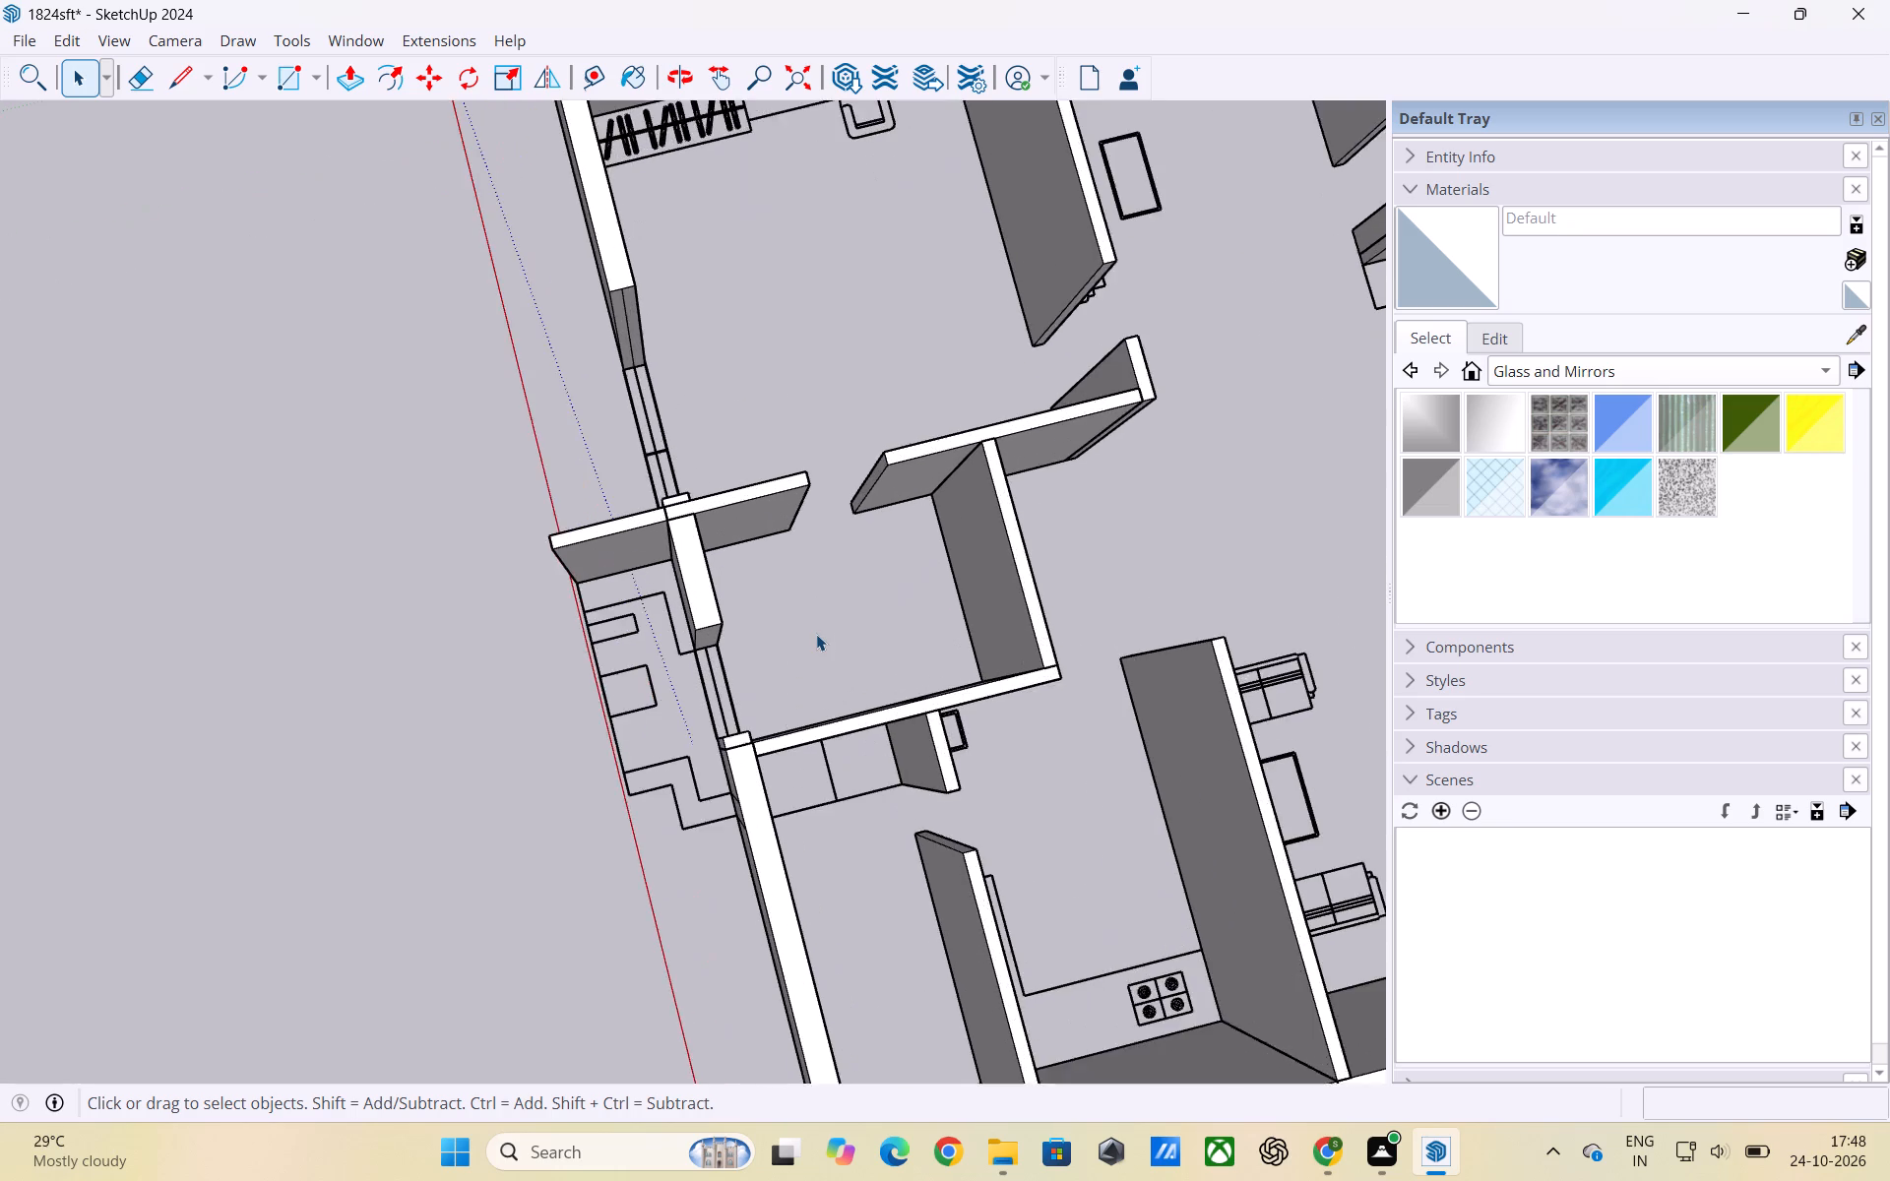
pyautogui.scroll(3, 816, 634)
pyautogui.moveTo(817, 635); pyautogui.dragTo(752, 665, button='middle')
pyautogui.scroll(5, 618, 687)
pyautogui.moveTo(655, 694); pyautogui.dragTo(698, 689, button='middle')
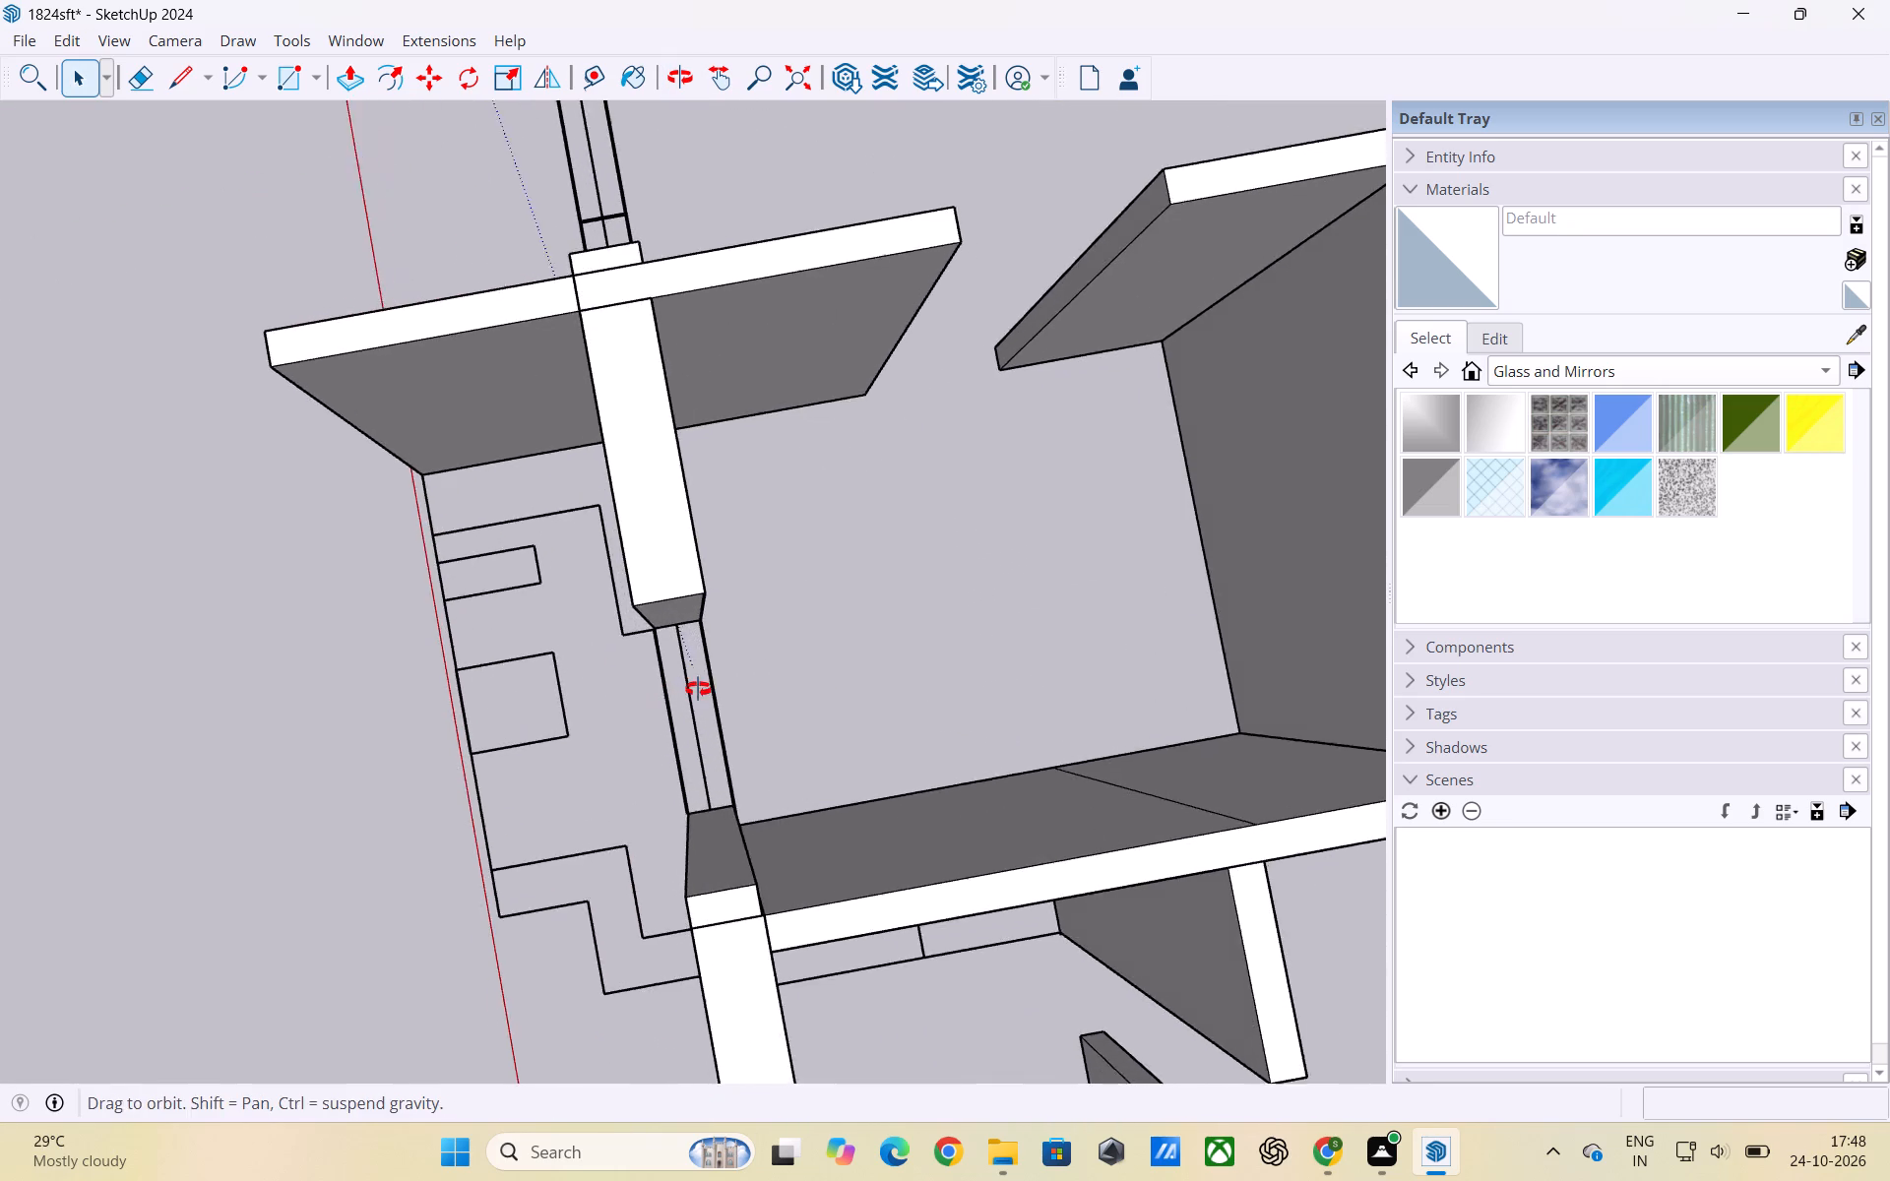
pyautogui.moveTo(698, 689); pyautogui.dragTo(833, 619, button='middle')
pyautogui.scroll(3, 786, 642)
pyautogui.scroll(-3, 881, 605)
pyautogui.scroll(1, 900, 599)
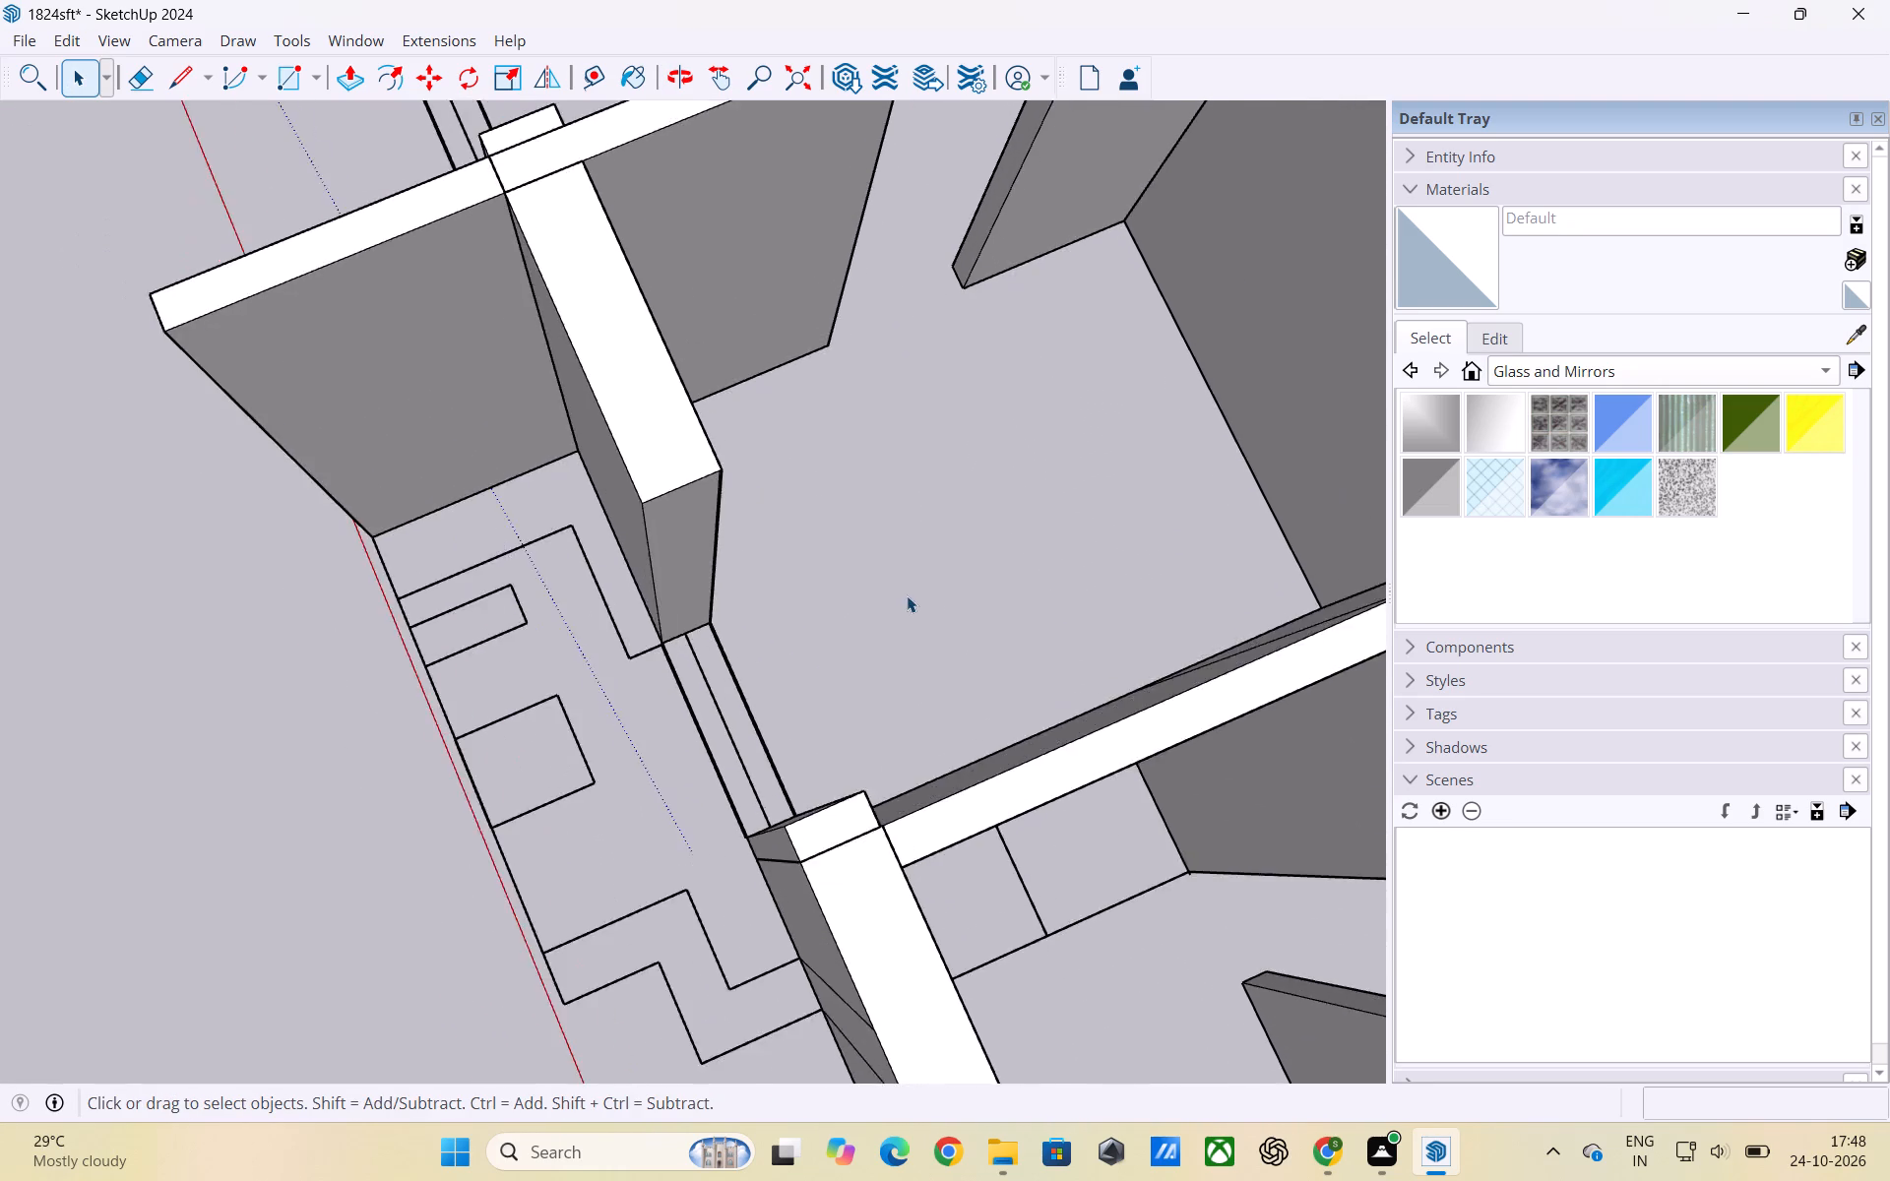
pyautogui.scroll(-9, 907, 595)
pyautogui.scroll(-5, 810, 648)
pyautogui.moveTo(1010, 688); pyautogui.dragTo(1007, 692, button='middle')
pyautogui.scroll(-1, 1010, 688)
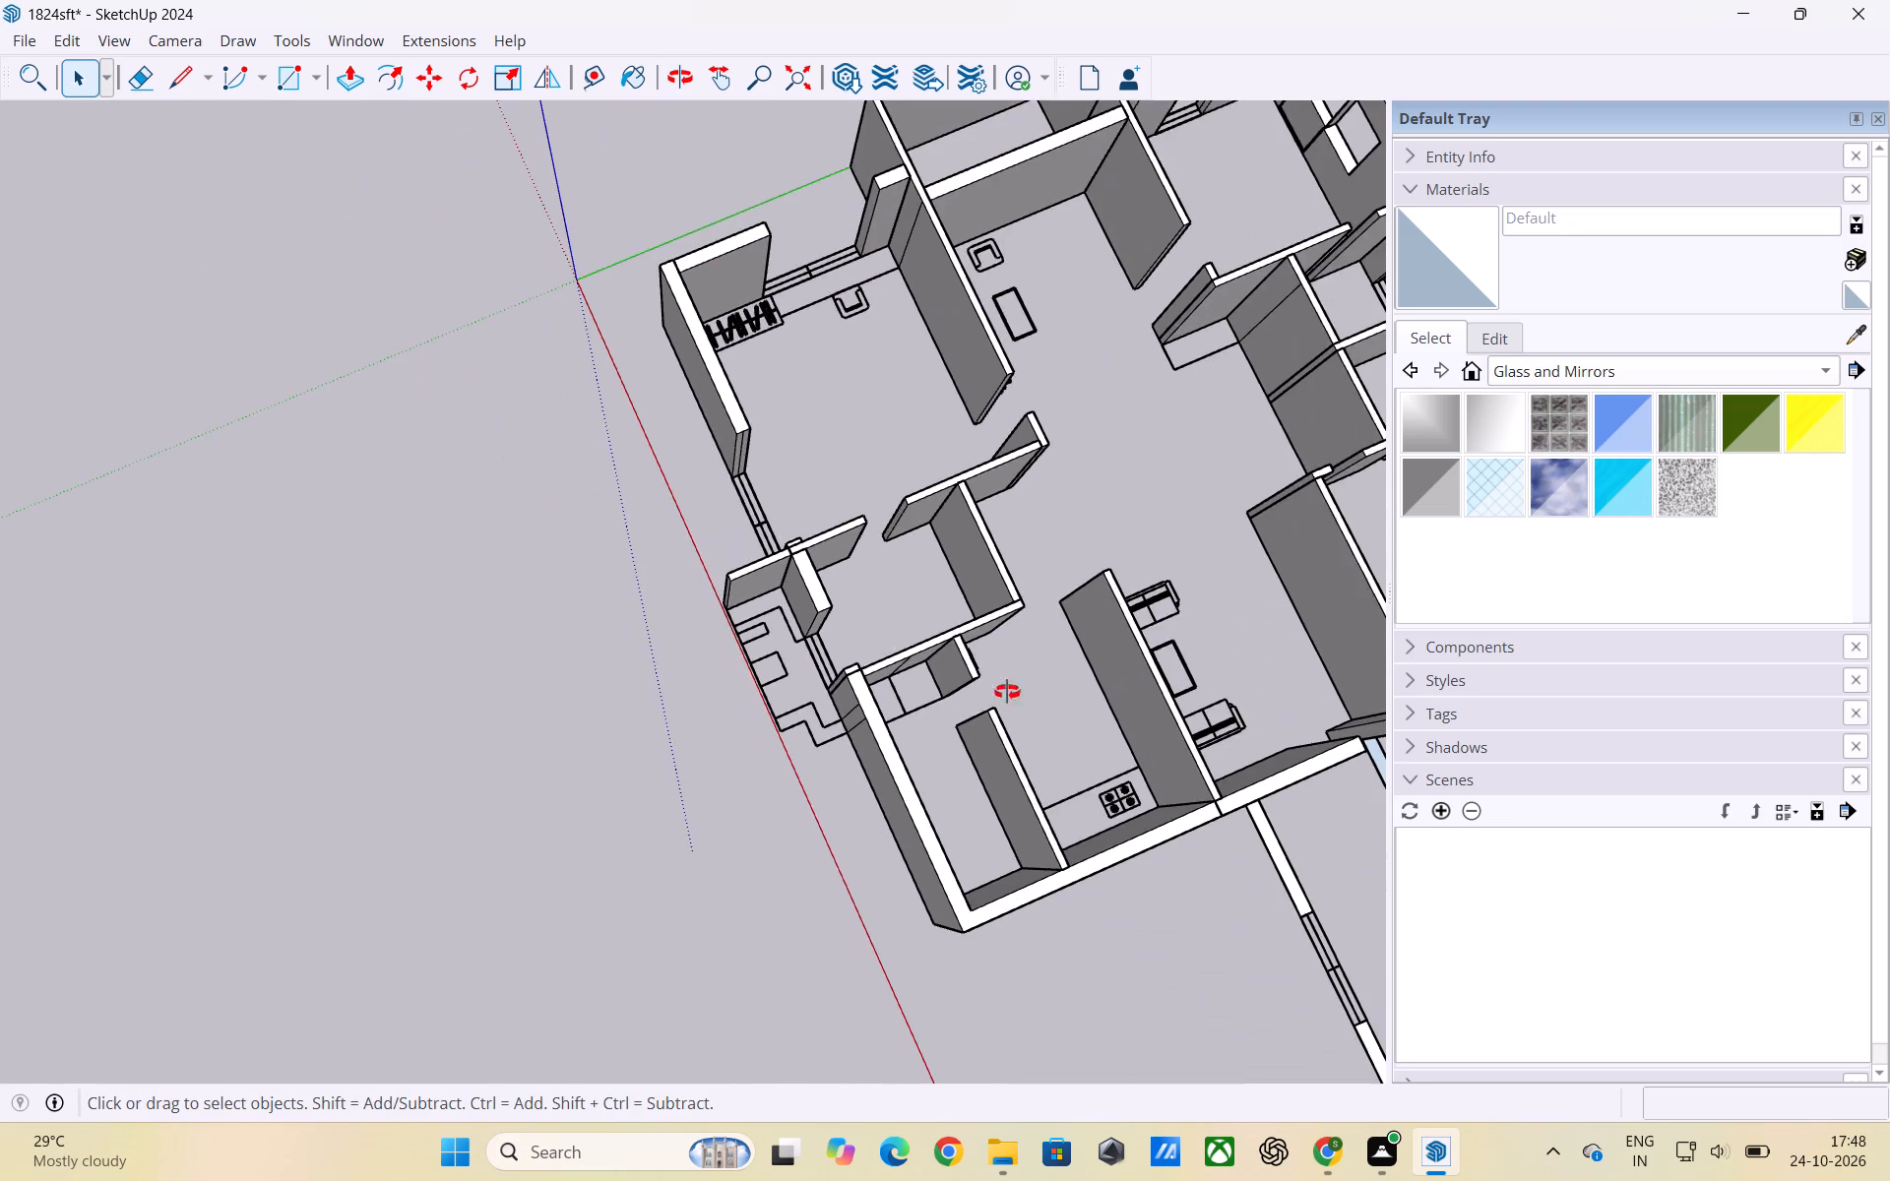
pyautogui.moveTo(1007, 692); pyautogui.dragTo(789, 717, button='middle')
pyautogui.scroll(3, 817, 709)
pyautogui.scroll(-2, 557, 708)
pyautogui.scroll(-2, 422, 683)
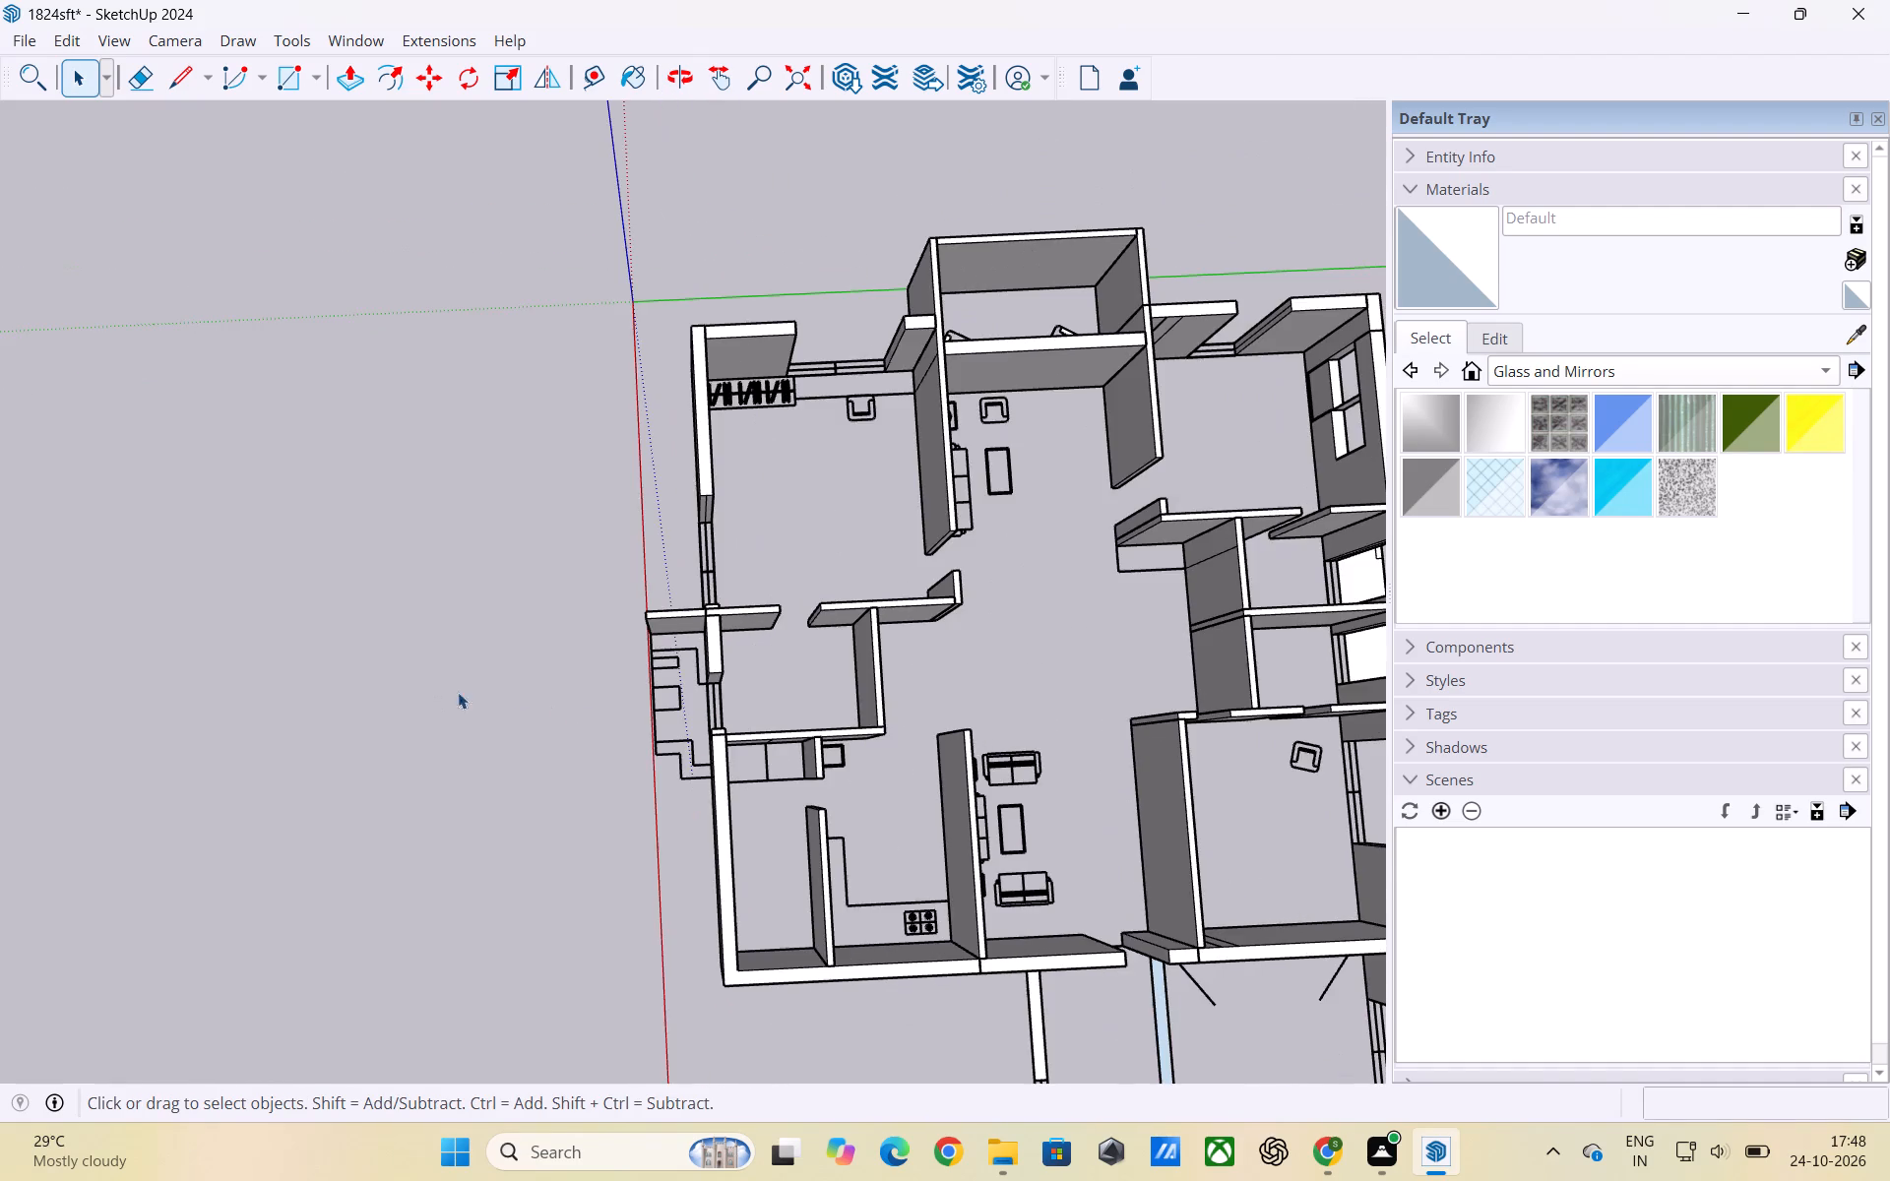
pyautogui.scroll(3, 782, 827)
pyautogui.scroll(6, 696, 746)
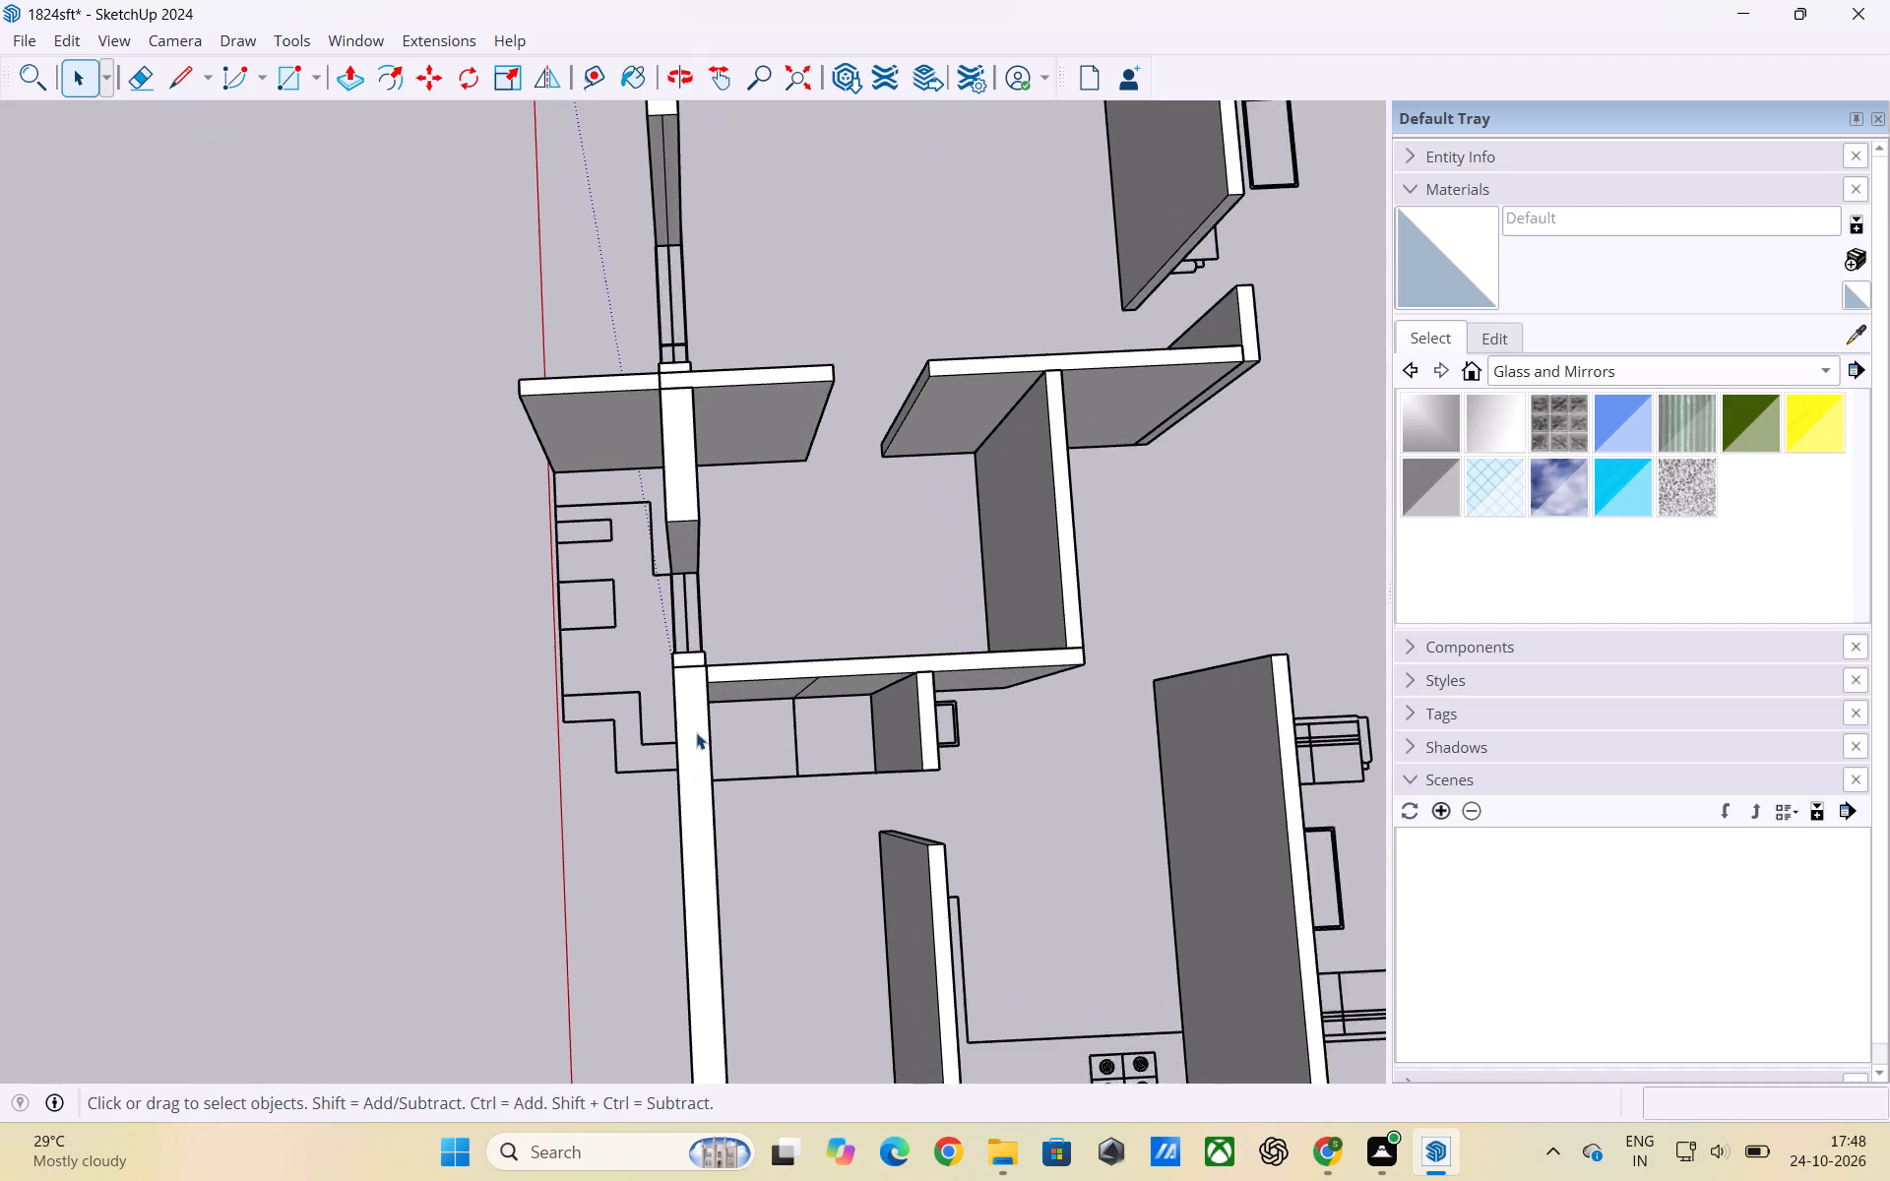
pyautogui.scroll(1, 689, 535)
pyautogui.scroll(-3, 694, 543)
pyautogui.moveTo(771, 589); pyautogui.dragTo(463, 611, button='middle')
pyautogui.scroll(-2, 647, 585)
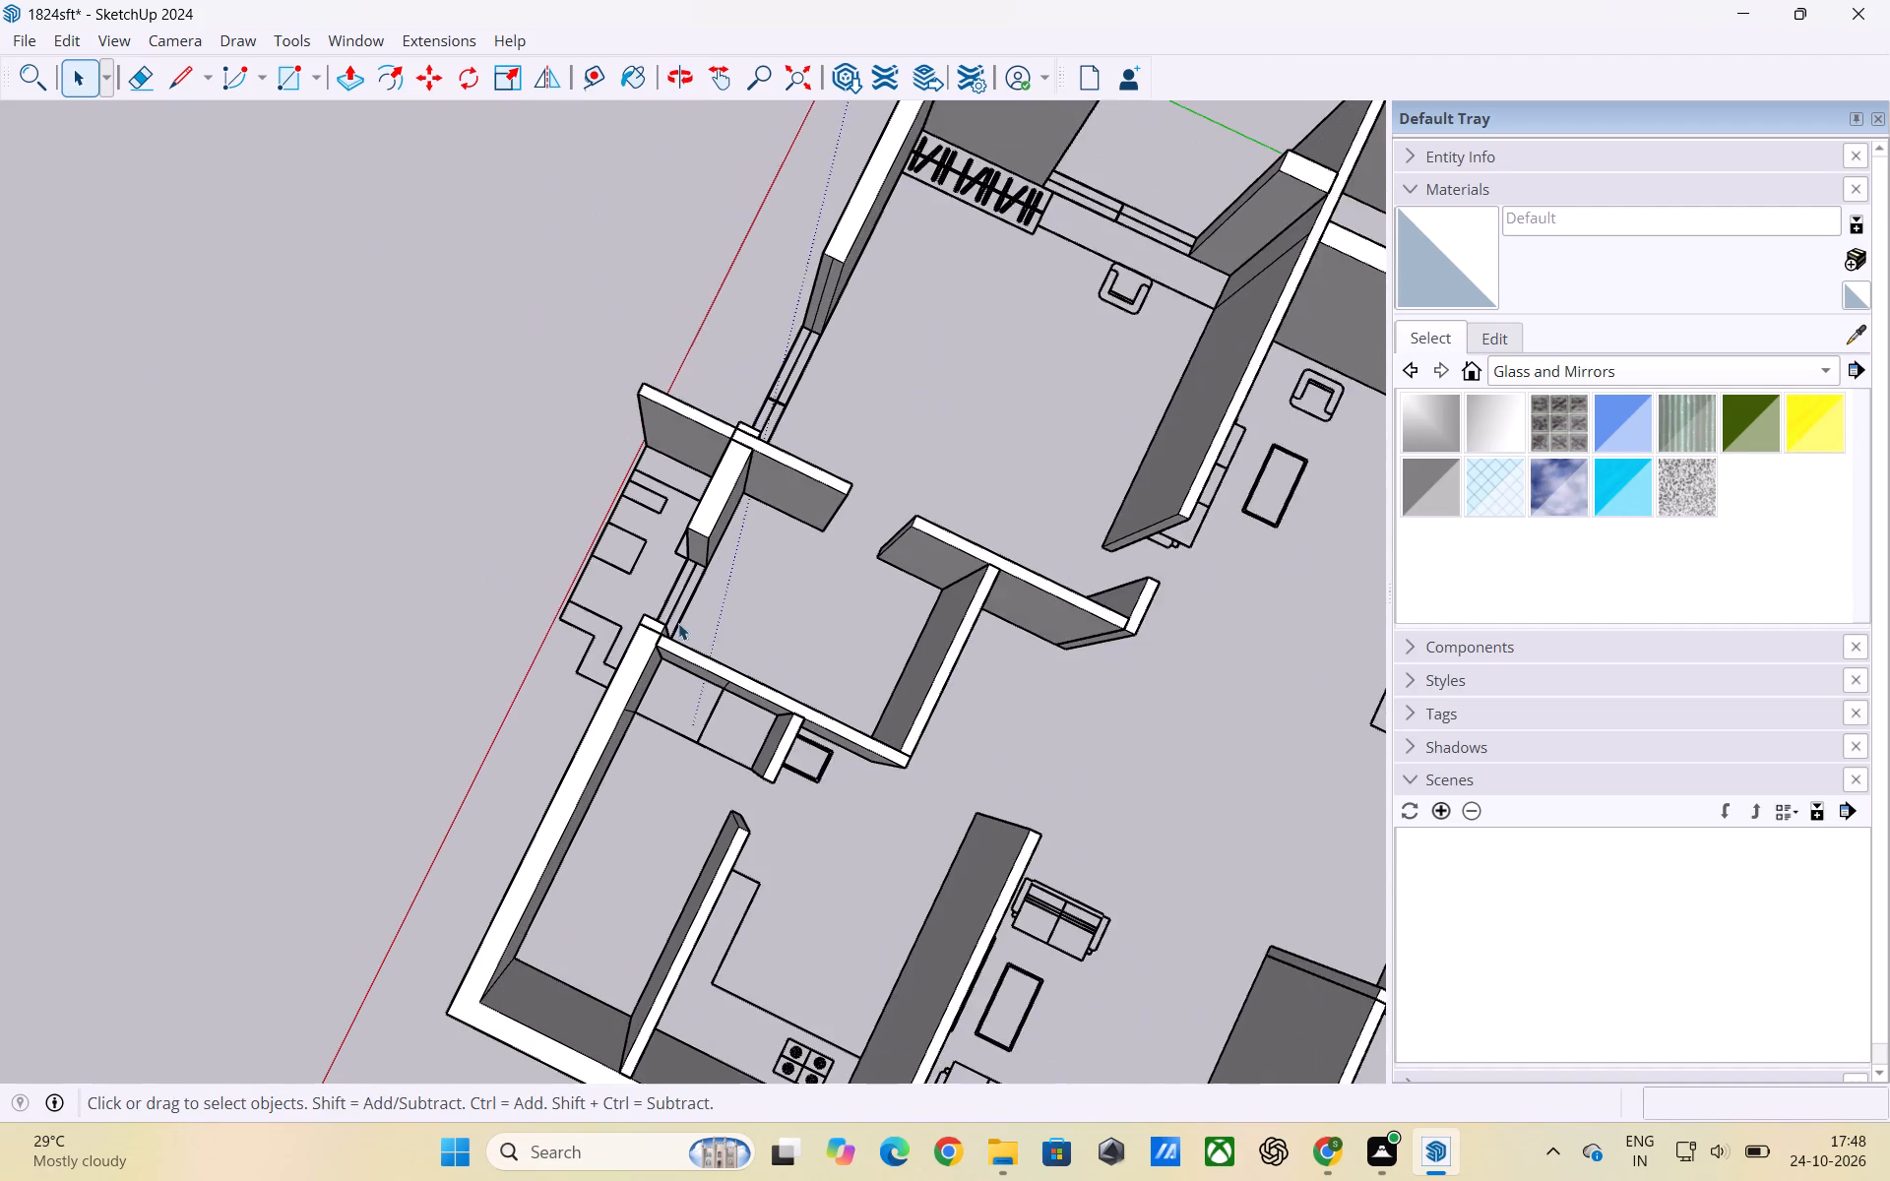
pyautogui.scroll(-6, 678, 623)
pyautogui.scroll(6, 879, 617)
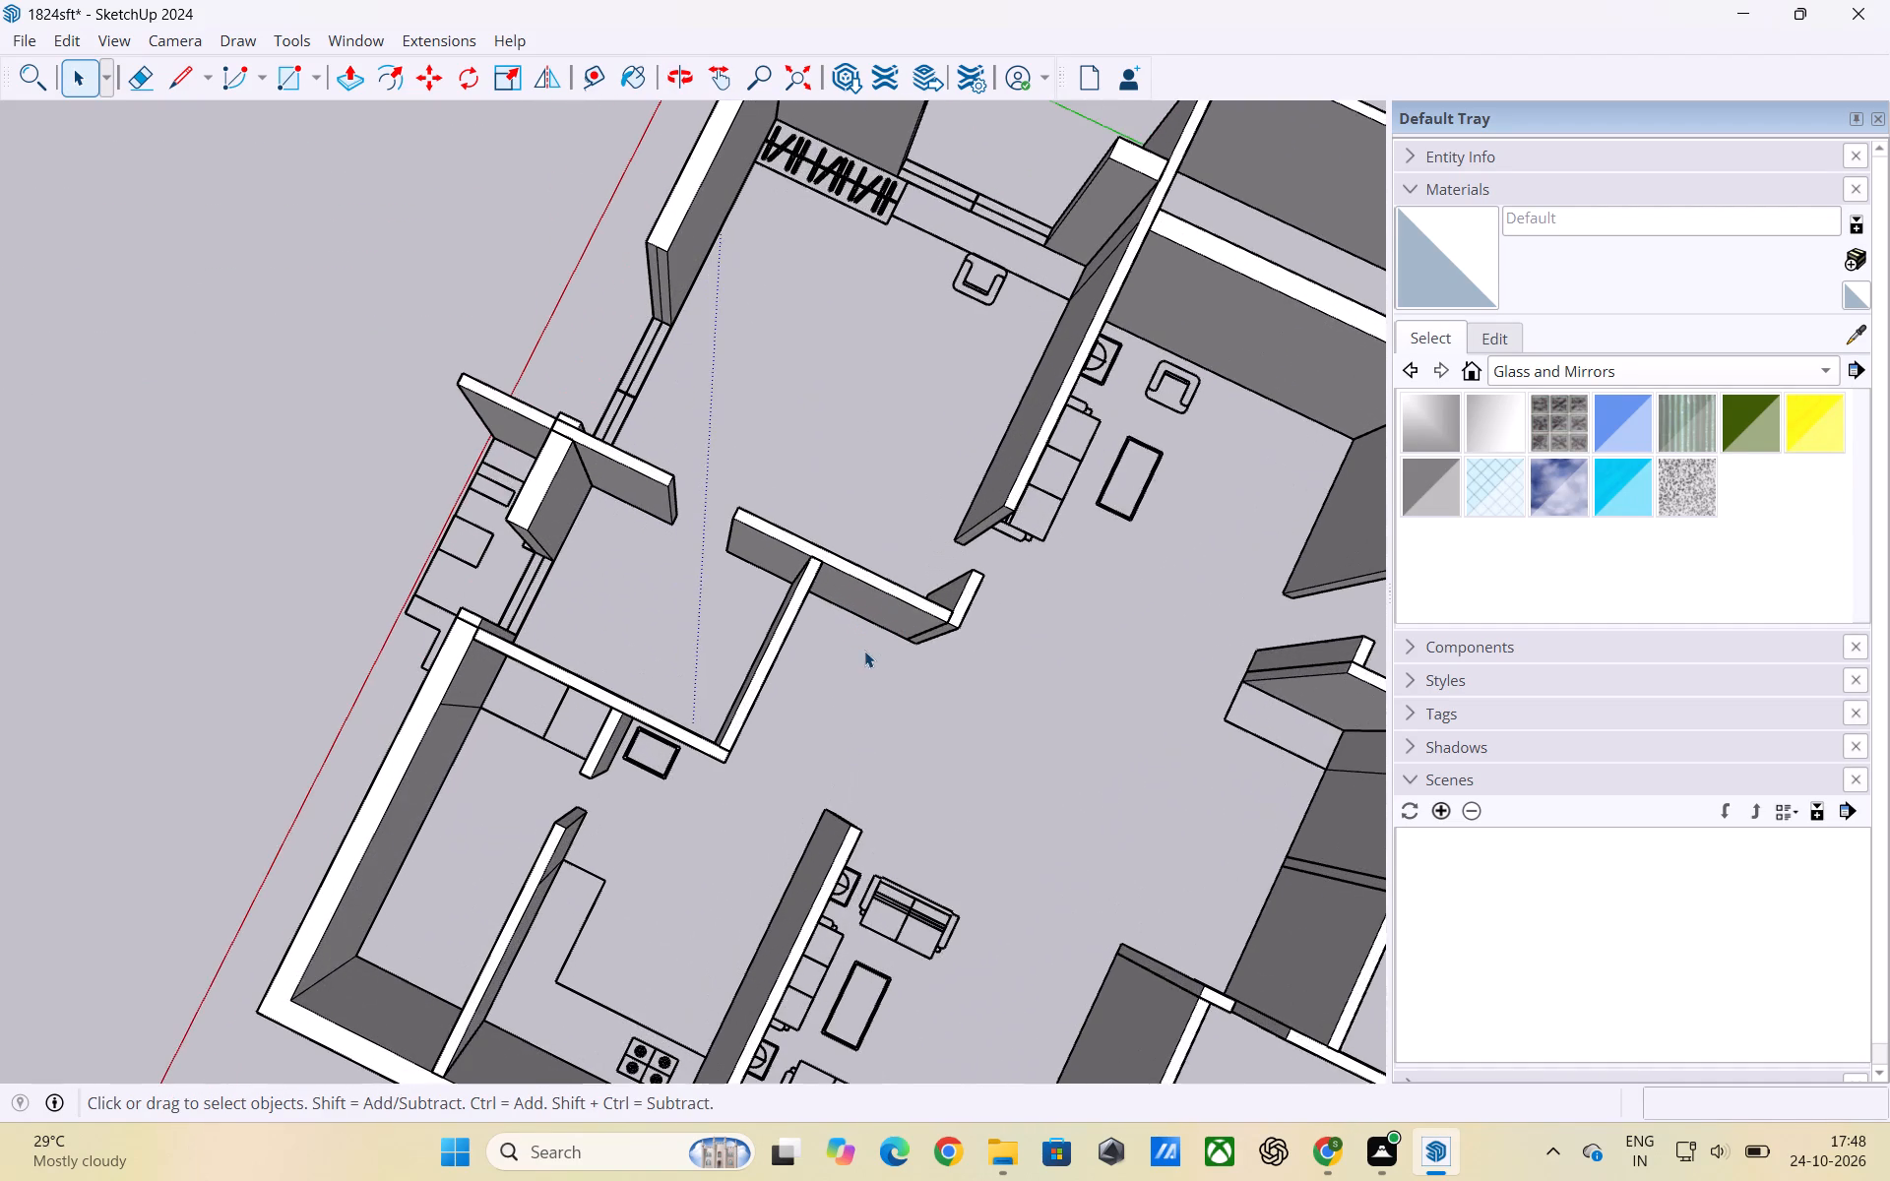
pyautogui.moveTo(889, 653); pyautogui.dragTo(828, 596, button='middle')
pyautogui.scroll(2, 881, 635)
pyautogui.moveTo(873, 639); pyautogui.dragTo(1046, 646, button='middle')
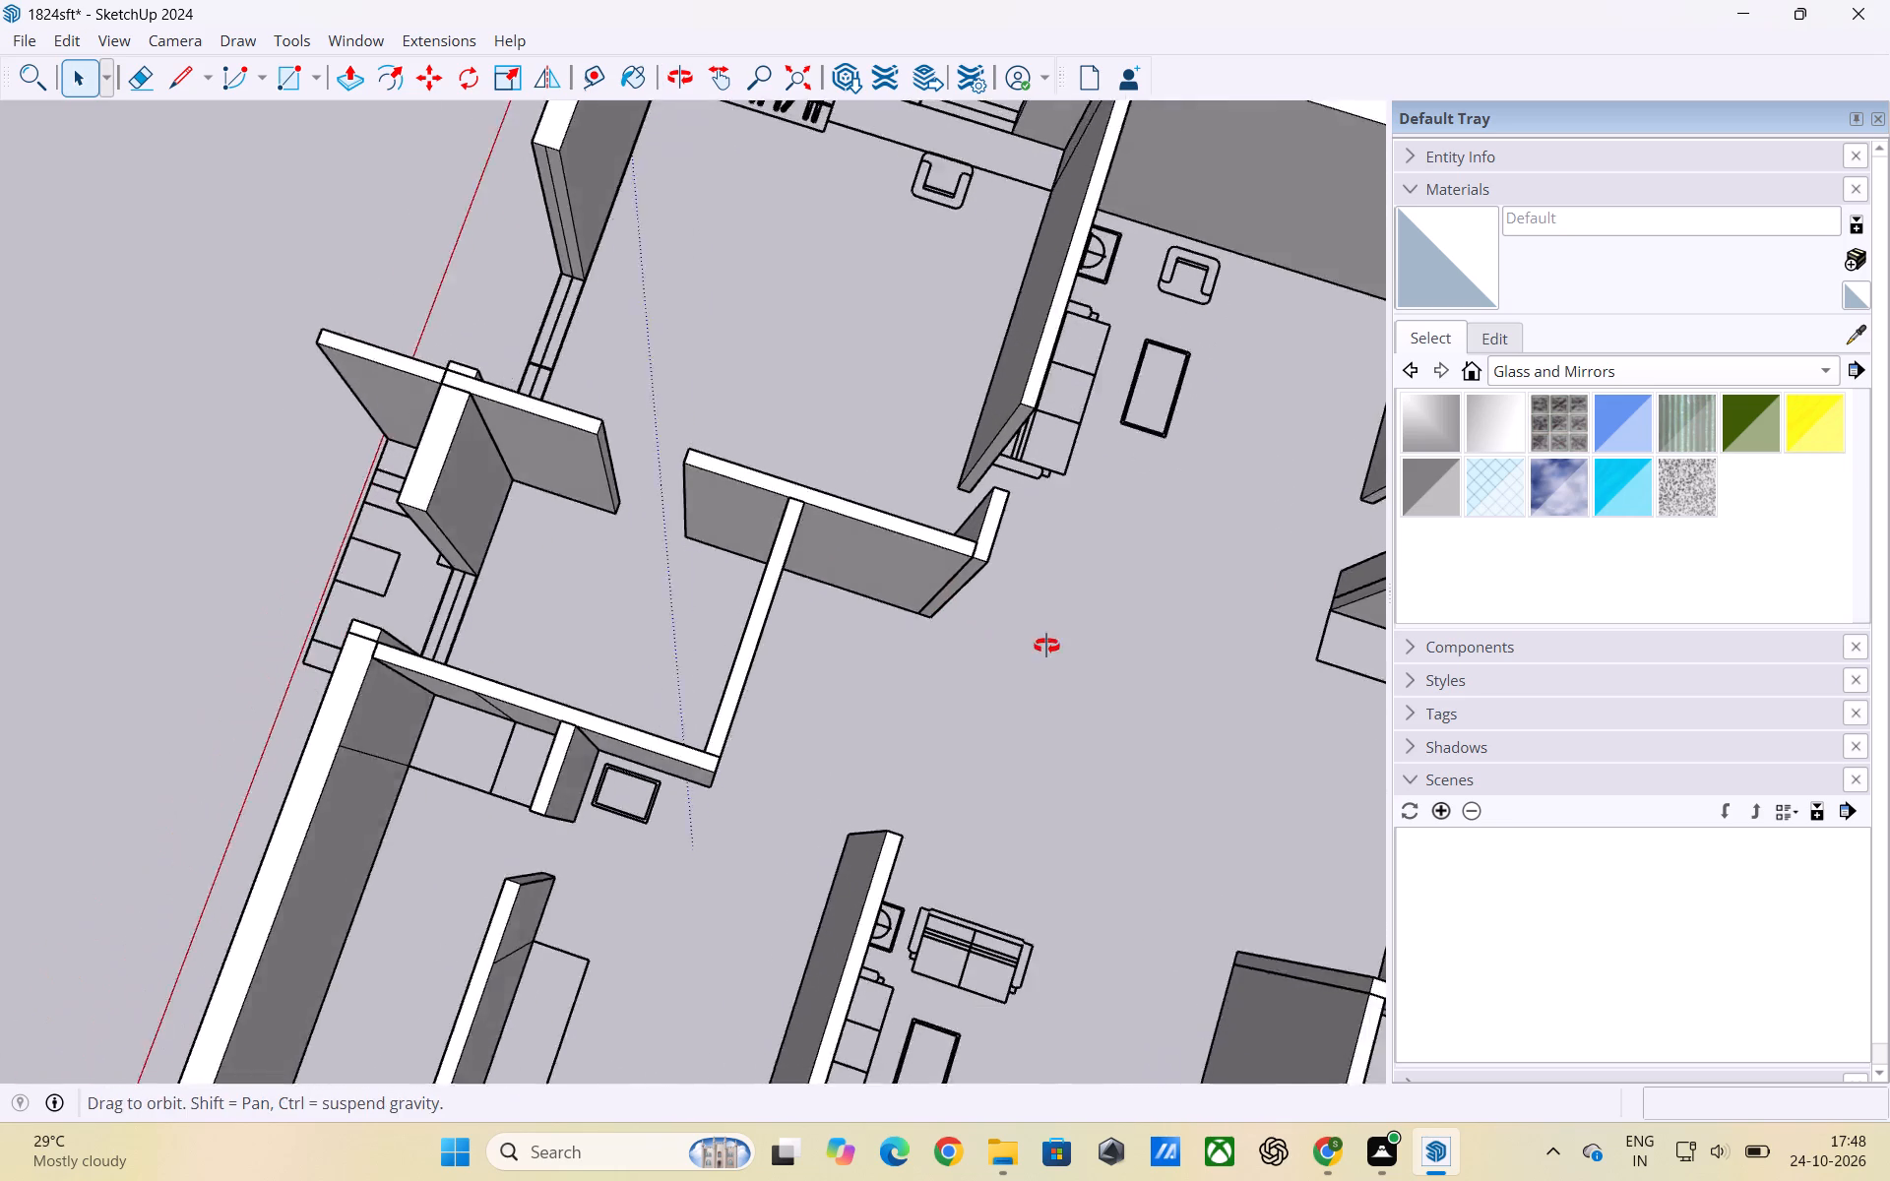
pyautogui.moveTo(1046, 646); pyautogui.dragTo(1354, 566, button='middle')
pyautogui.scroll(2, 1359, 549)
pyautogui.scroll(-2, 999, 591)
pyautogui.scroll(-3, 451, 594)
pyautogui.moveTo(339, 577); pyautogui.dragTo(811, 618, button='middle')
pyautogui.scroll(-2, 905, 641)
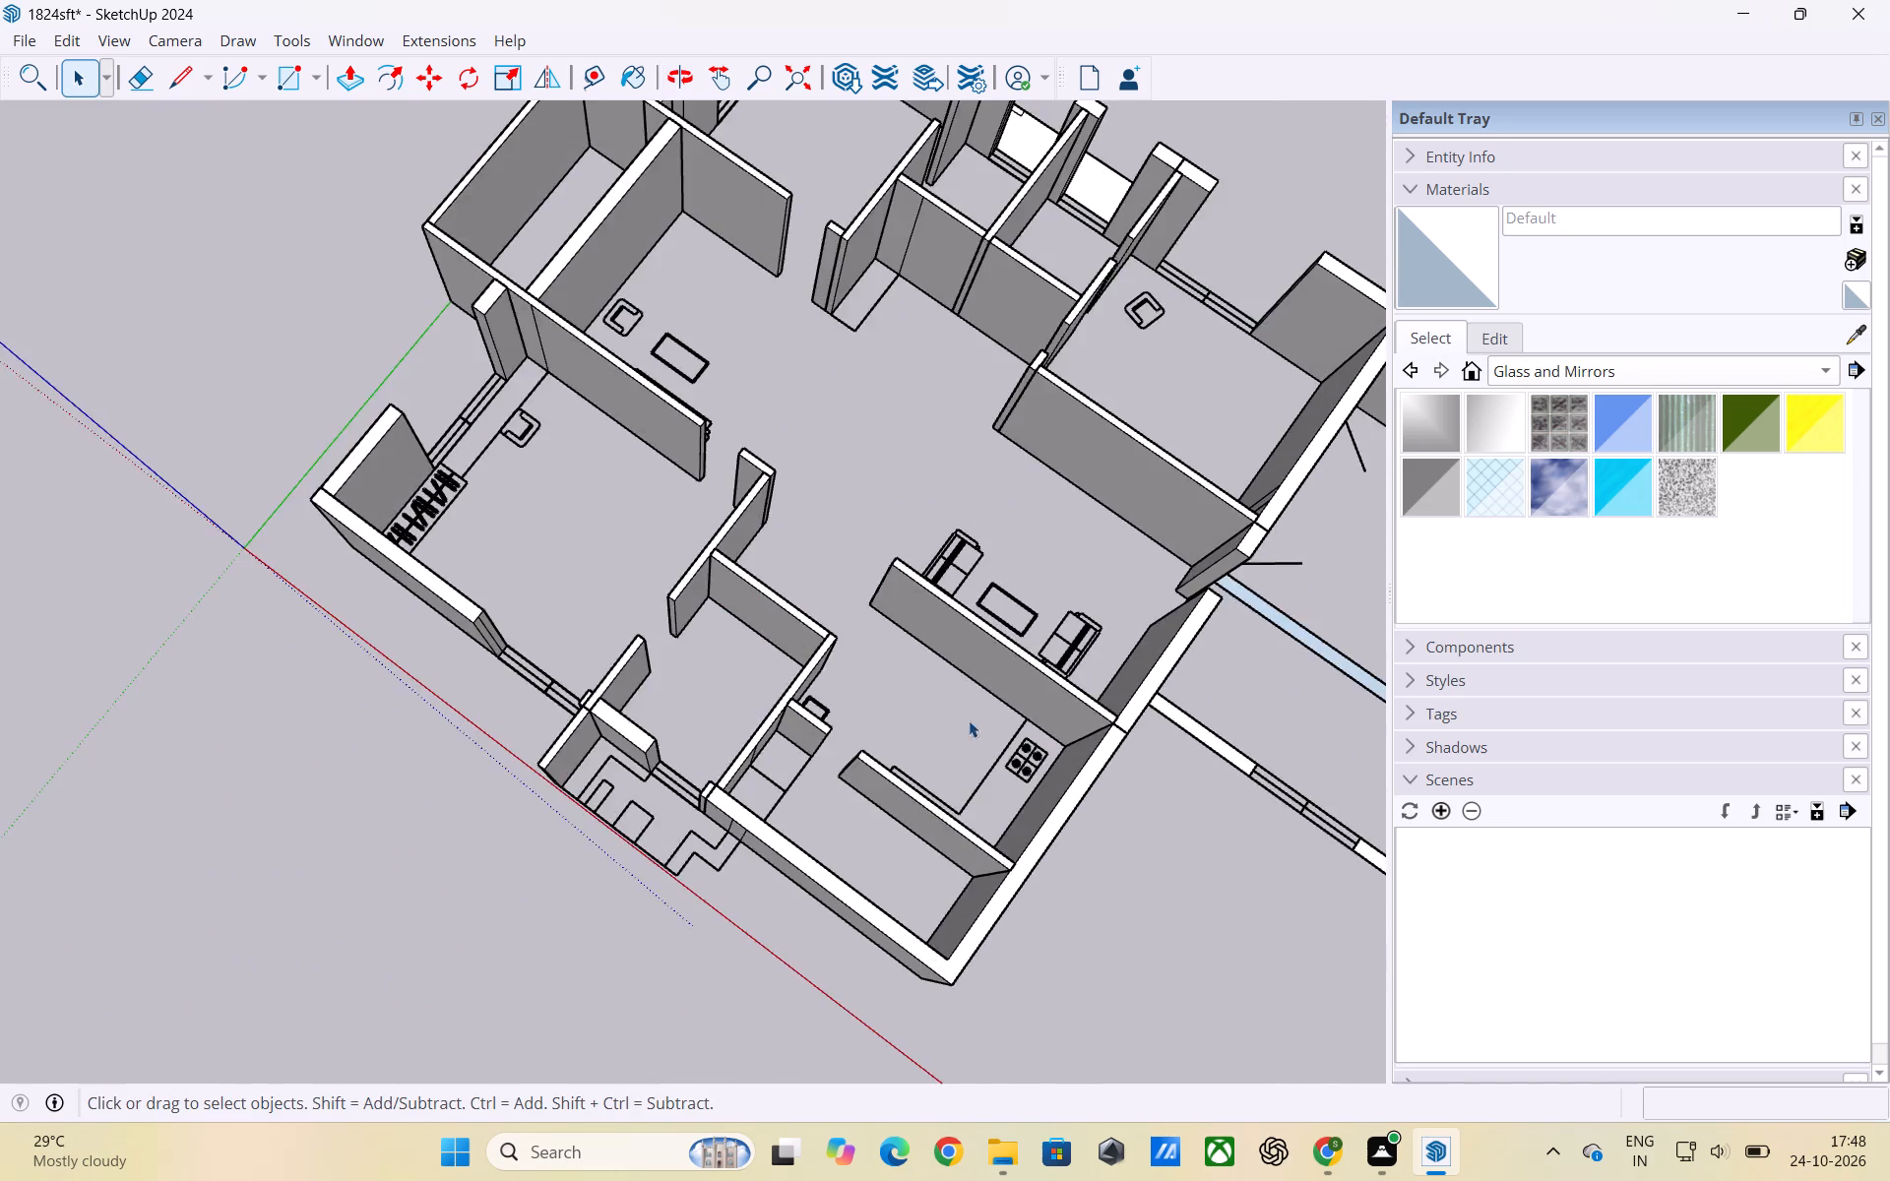
pyautogui.scroll(-4, 969, 720)
# Inside the outer wall group of the wardrobe room, delete the vertical edge splitting its end face at the opening near the red axis.
pyautogui.moveTo(448, 744); pyautogui.dragTo(784, 648, button='middle')
pyautogui.scroll(1, 754, 682)
pyautogui.scroll(-1, 726, 680)
pyautogui.scroll(5, 705, 721)
pyautogui.moveTo(730, 716); pyautogui.dragTo(802, 657, button='middle')
pyautogui.scroll(2, 802, 665)
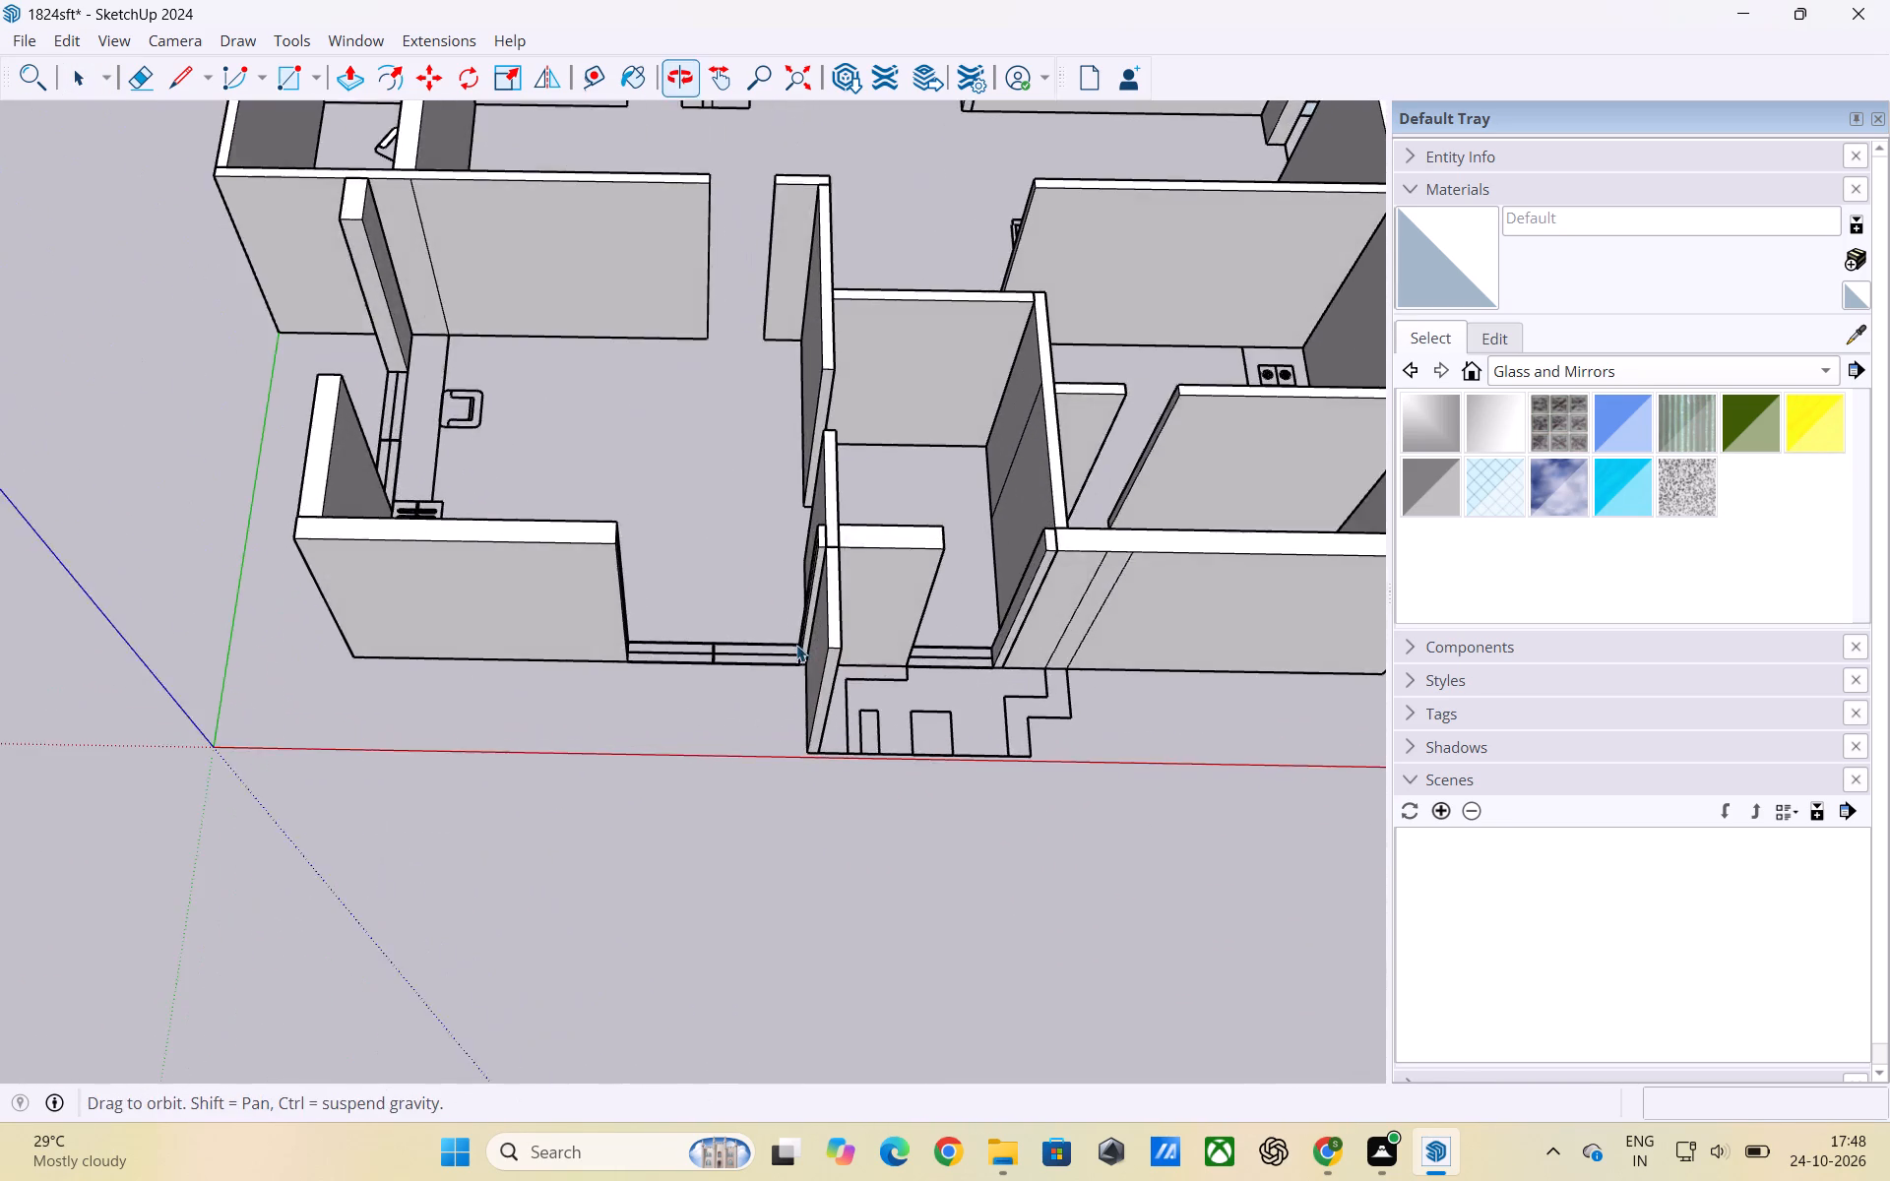
pyautogui.scroll(5, 796, 645)
pyautogui.moveTo(778, 666); pyautogui.dragTo(883, 599, button='middle')
pyautogui.scroll(3, 900, 605)
pyautogui.scroll(-6, 900, 609)
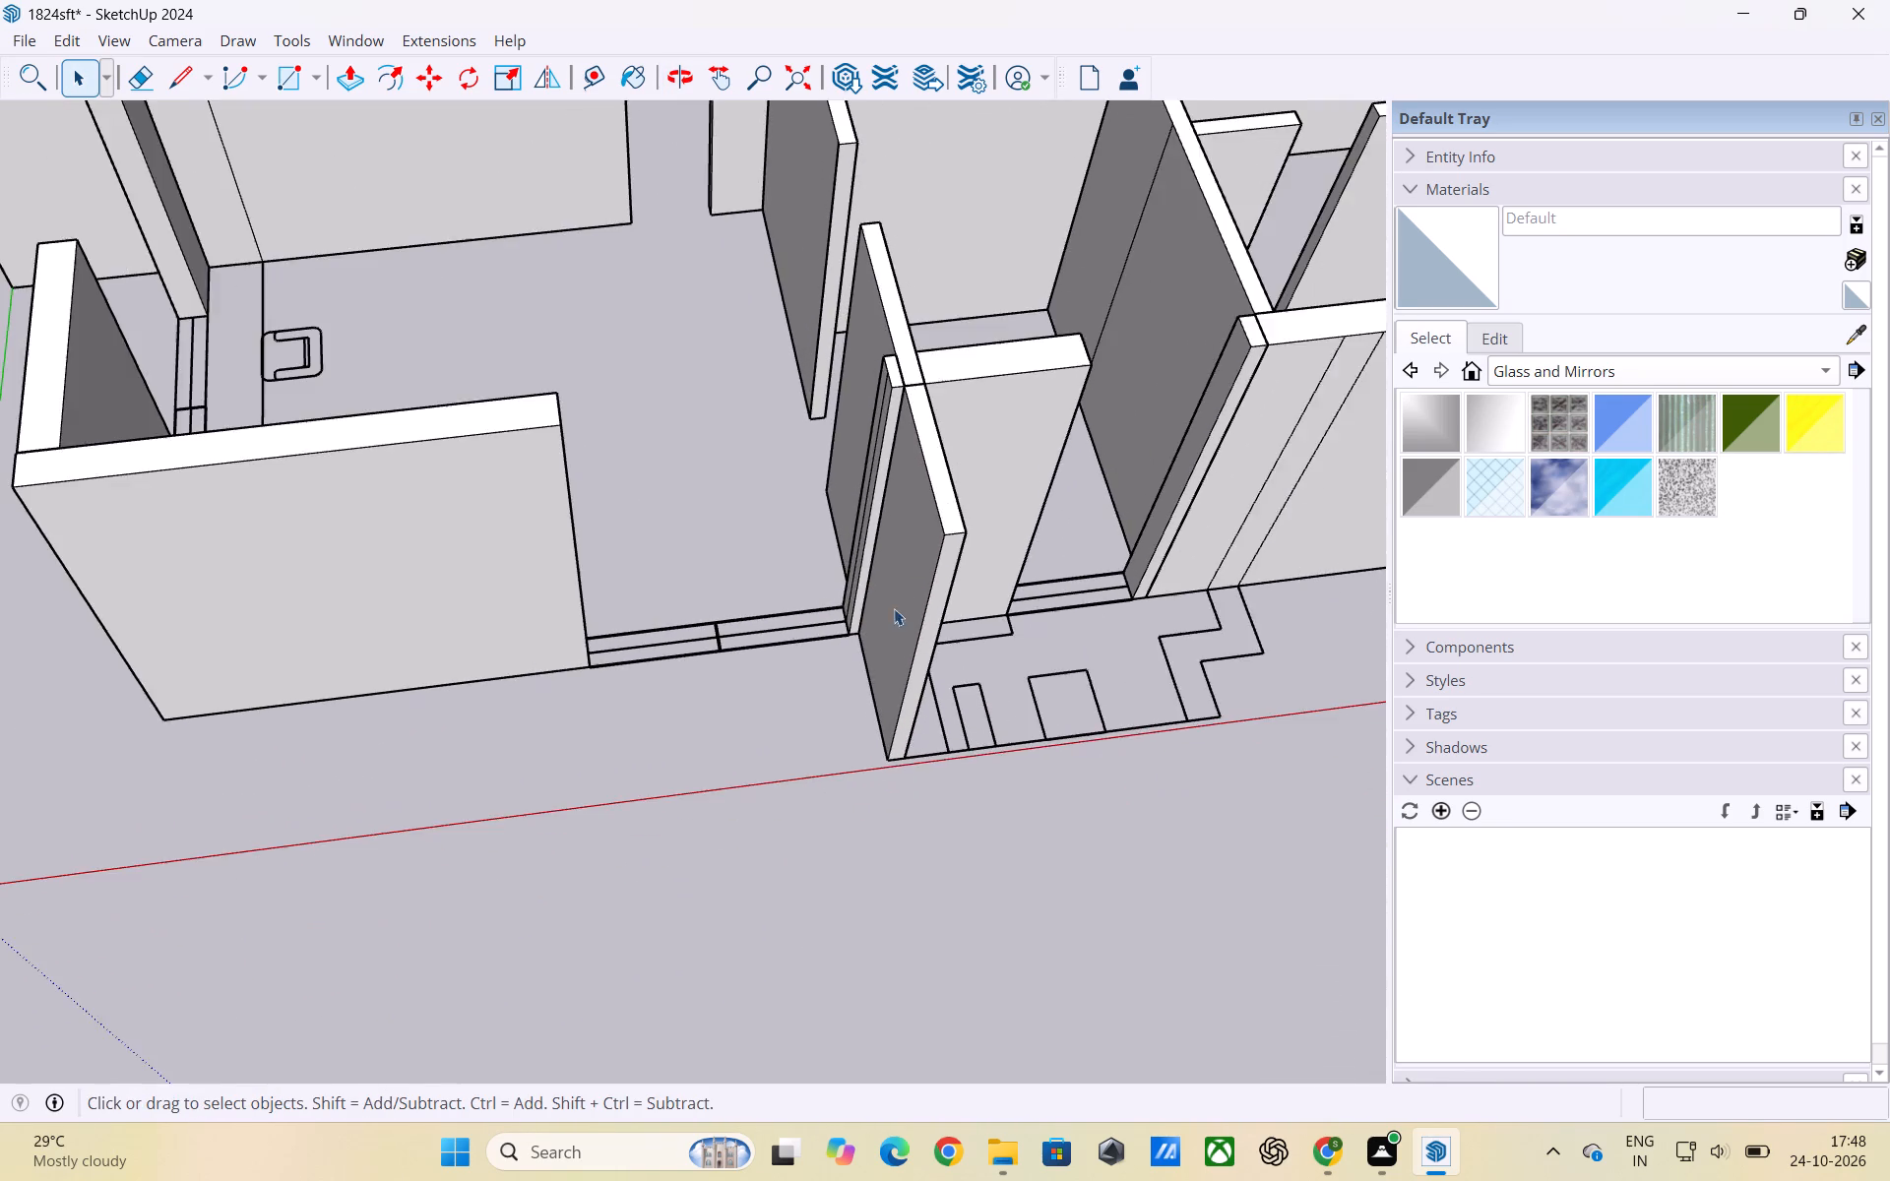
pyautogui.moveTo(839, 627); pyautogui.dragTo(632, 634, button='middle')
pyautogui.scroll(2, 546, 628)
pyautogui.moveTo(663, 591); pyautogui.dragTo(488, 584, button='middle')
pyautogui.scroll(2, 477, 507)
pyautogui.moveTo(618, 505); pyautogui.dragTo(434, 548, button='middle')
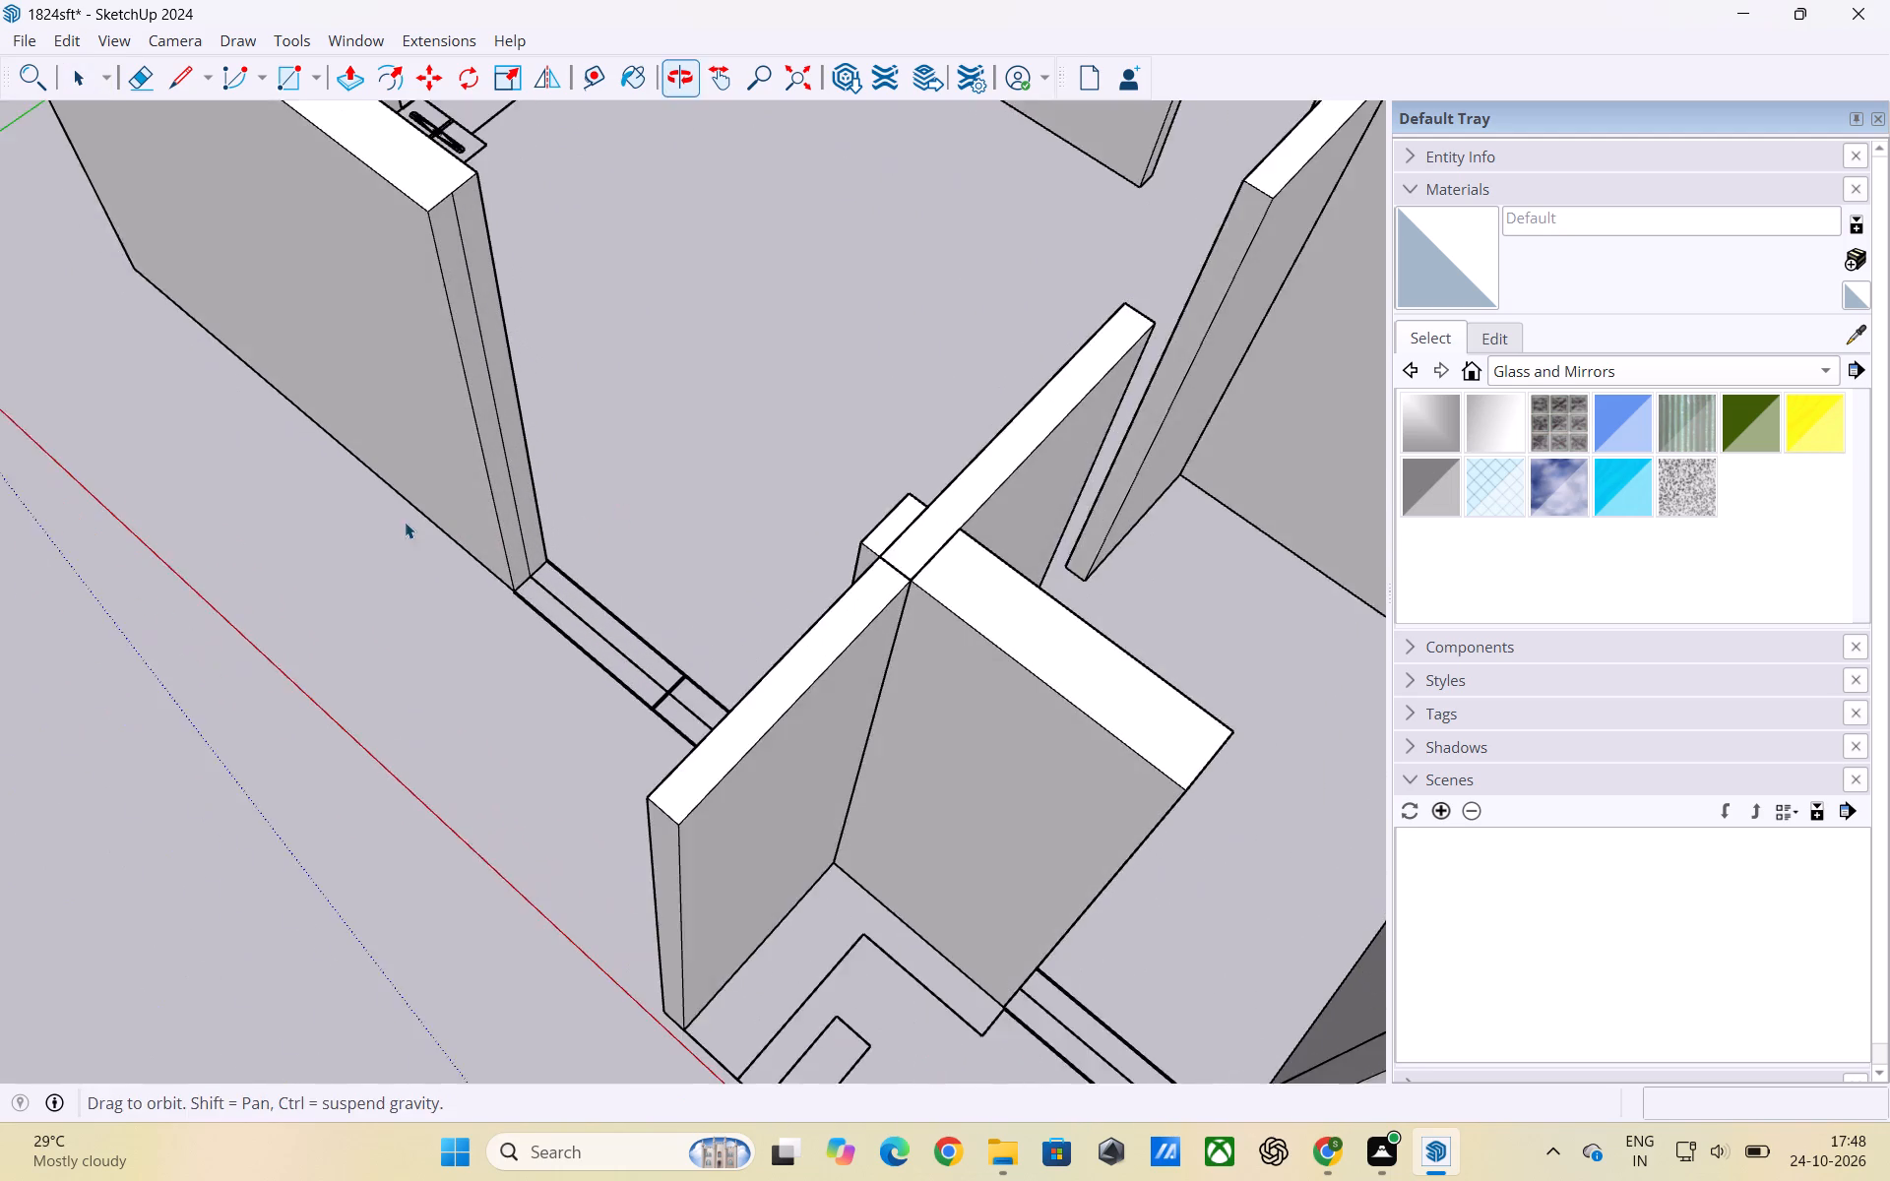
pyautogui.scroll(2, 519, 440)
pyautogui.scroll(-6, 754, 542)
pyautogui.moveTo(751, 548); pyautogui.dragTo(728, 575, button='middle')
pyautogui.moveTo(684, 601); pyautogui.dragTo(501, 595, button='middle')
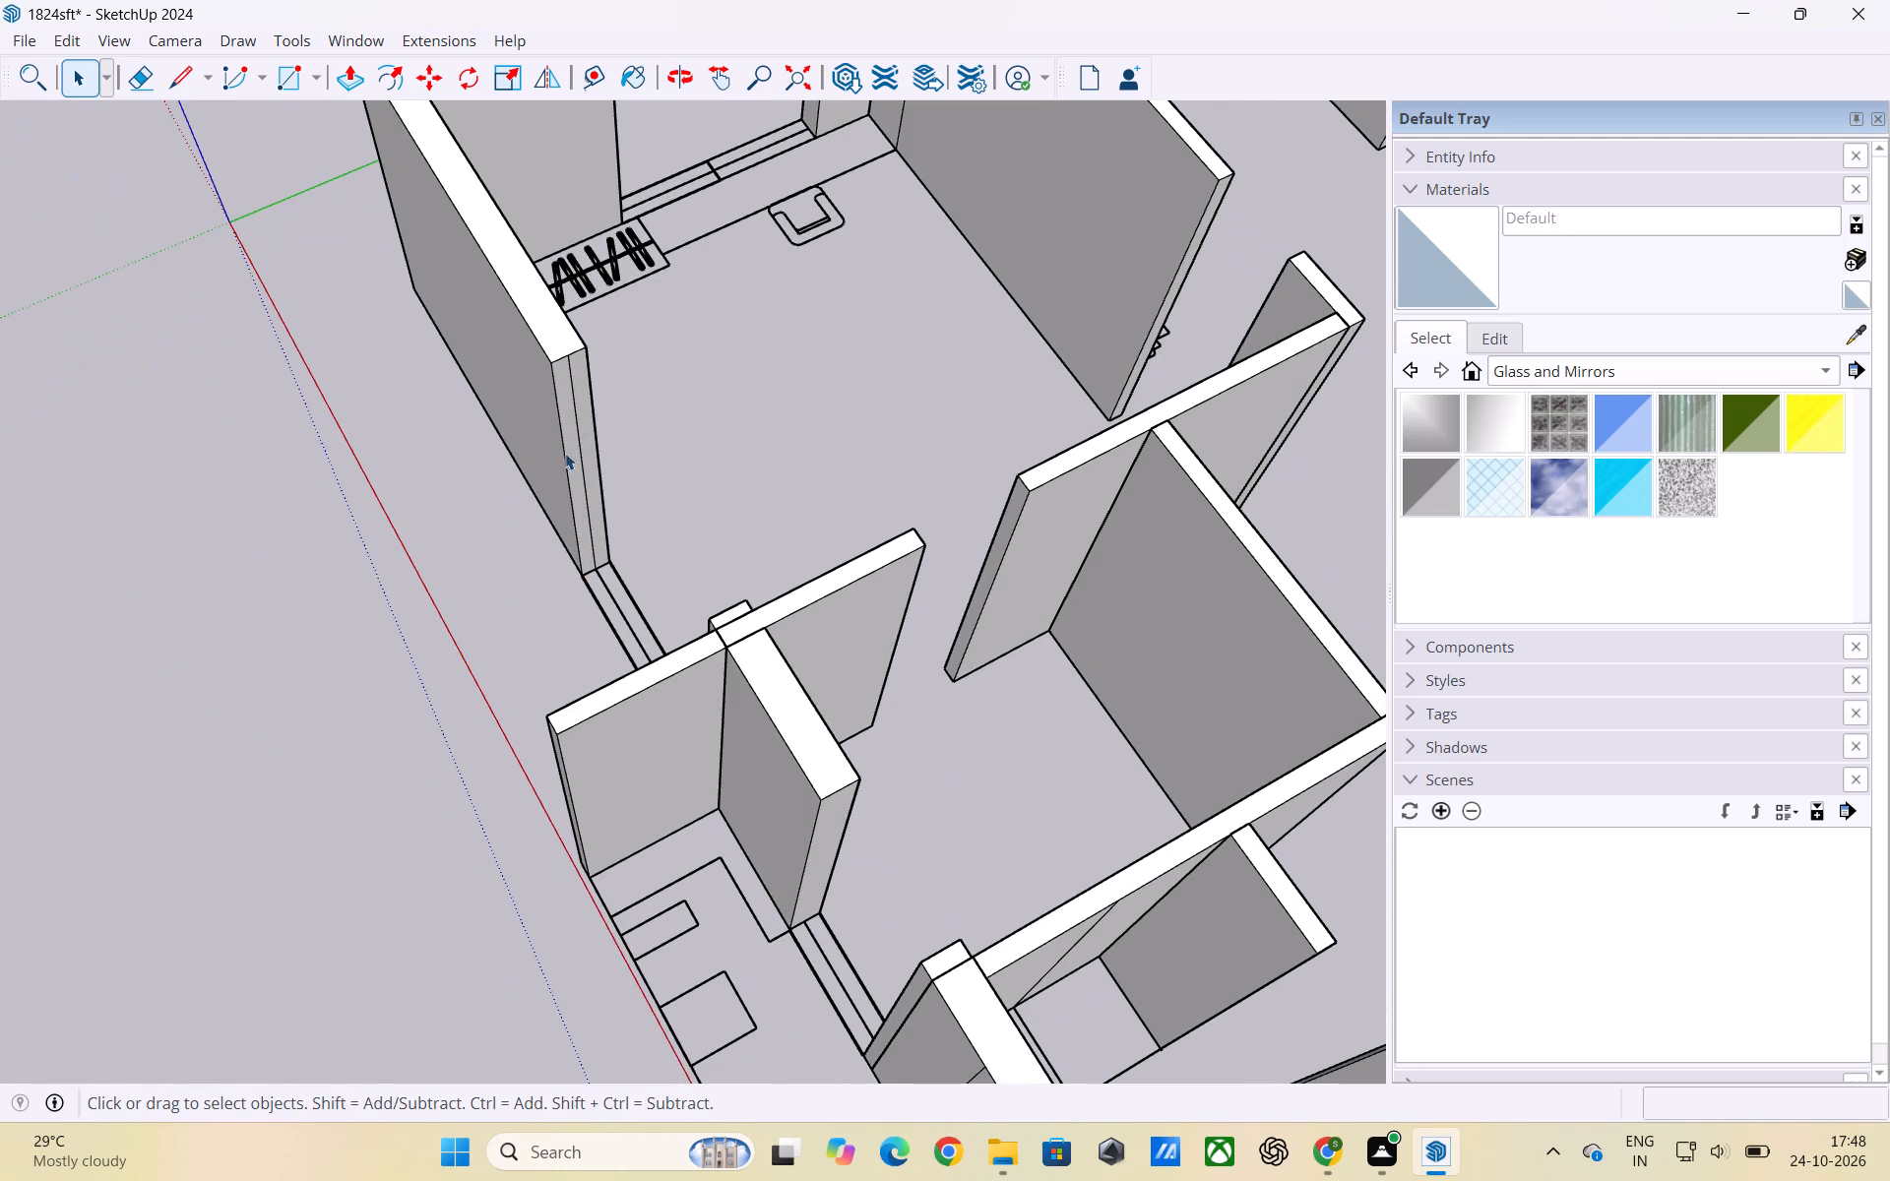
pyautogui.click(583, 453)
pyautogui.tripleClick(581, 453)
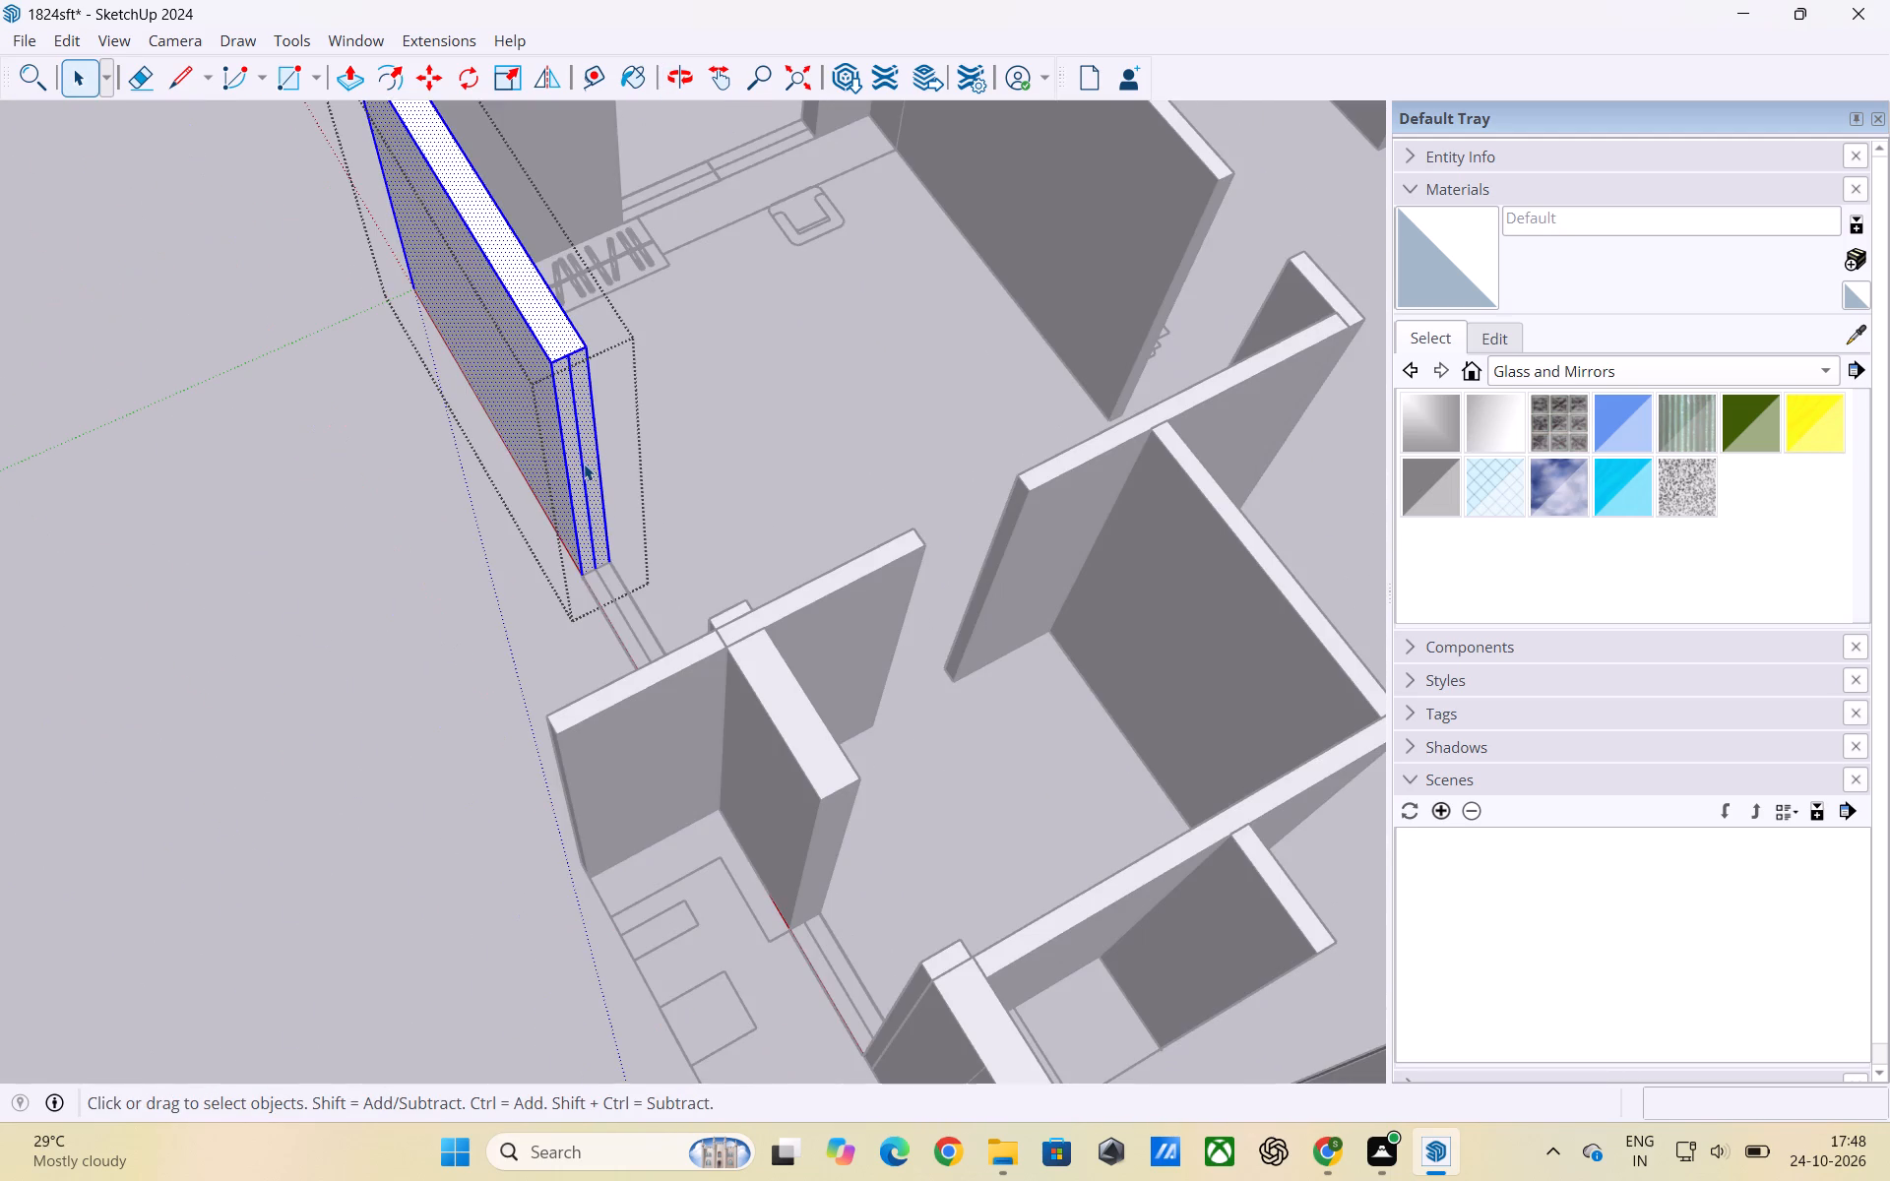
pyautogui.click(584, 464)
pyautogui.press('Delete')
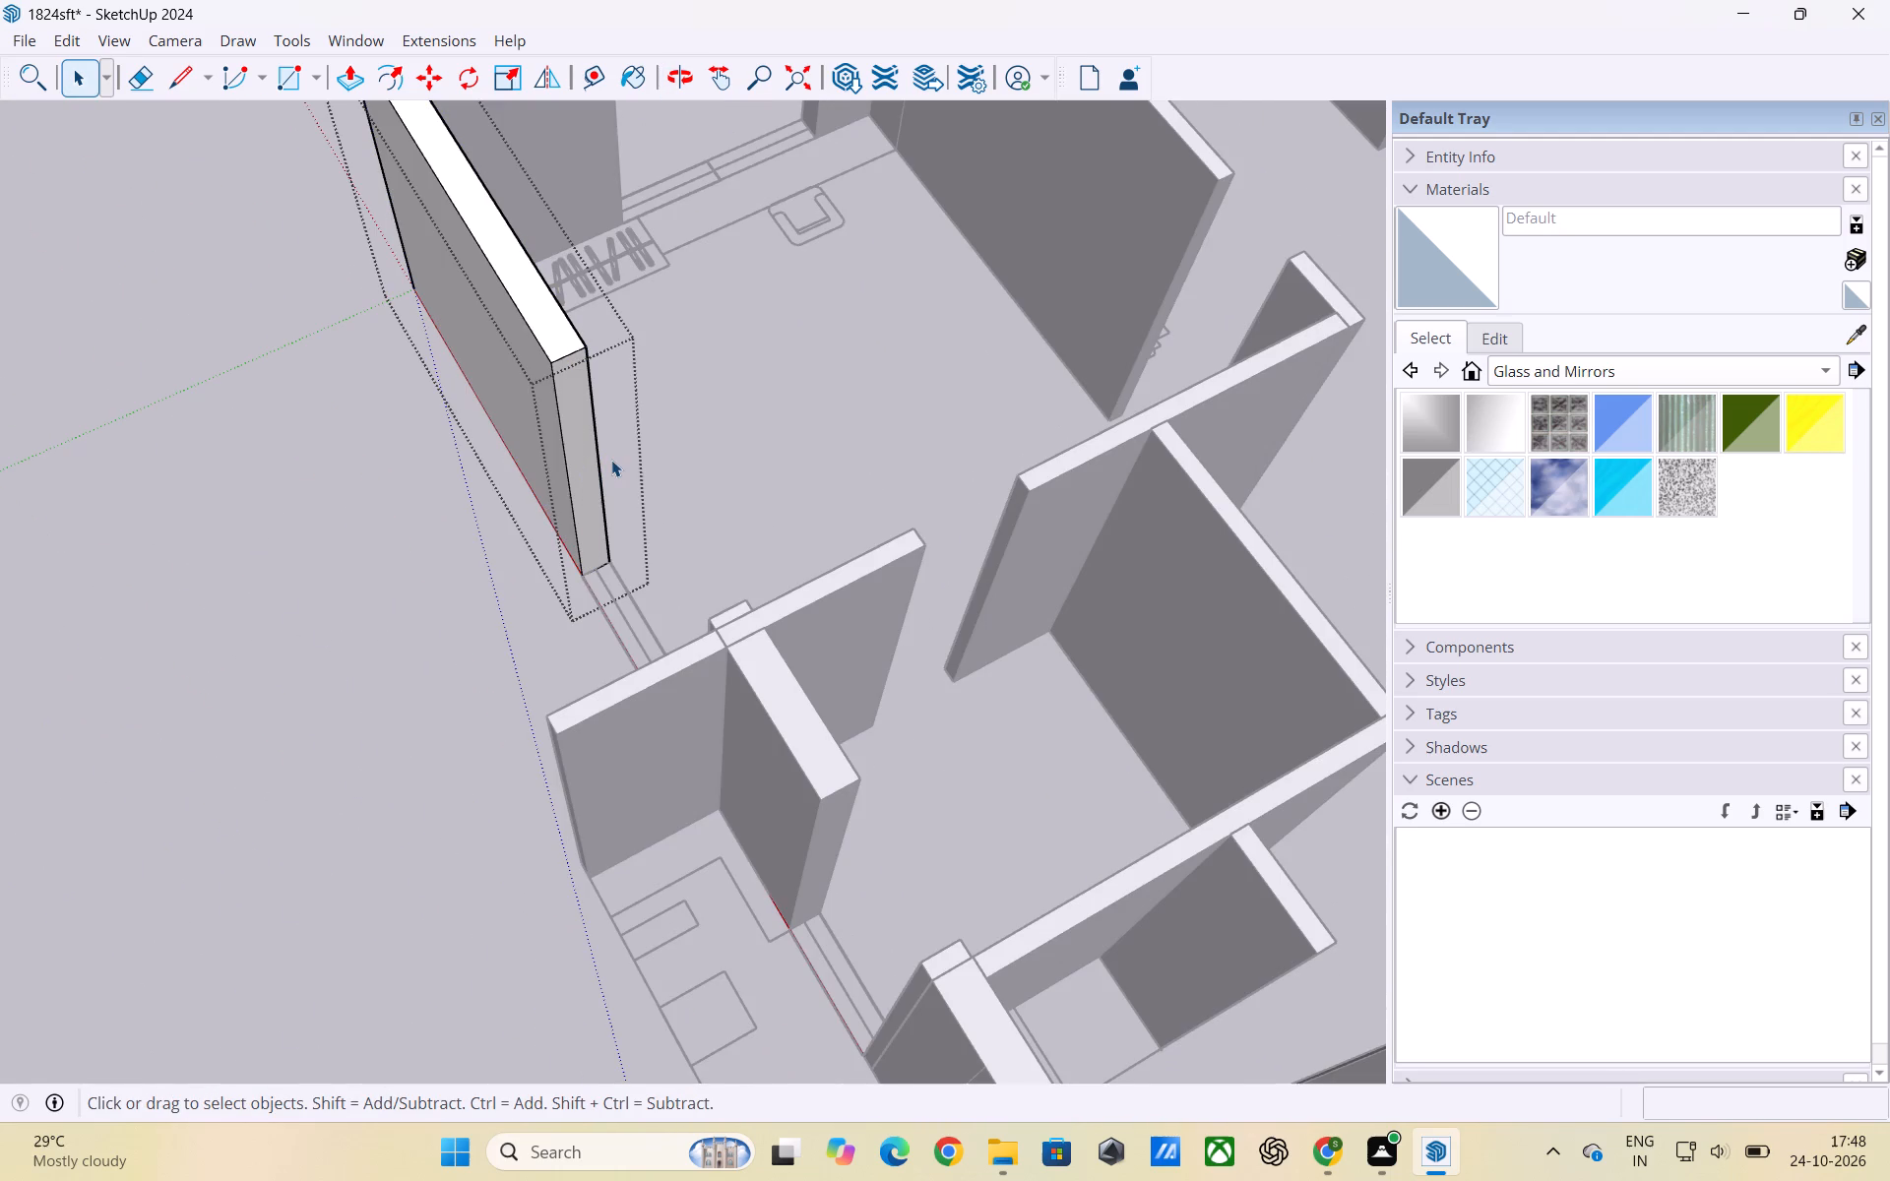
pyautogui.click(788, 402)
# Inside the narrow wall stub's group on the opposite side of that opening, delete the vertical edge splitting its face.
pyautogui.scroll(-3, 794, 399)
pyautogui.moveTo(673, 476); pyautogui.dragTo(1040, 578, button='middle')
pyautogui.scroll(3, 778, 677)
pyautogui.moveTo(698, 677); pyautogui.dragTo(705, 677, button='middle')
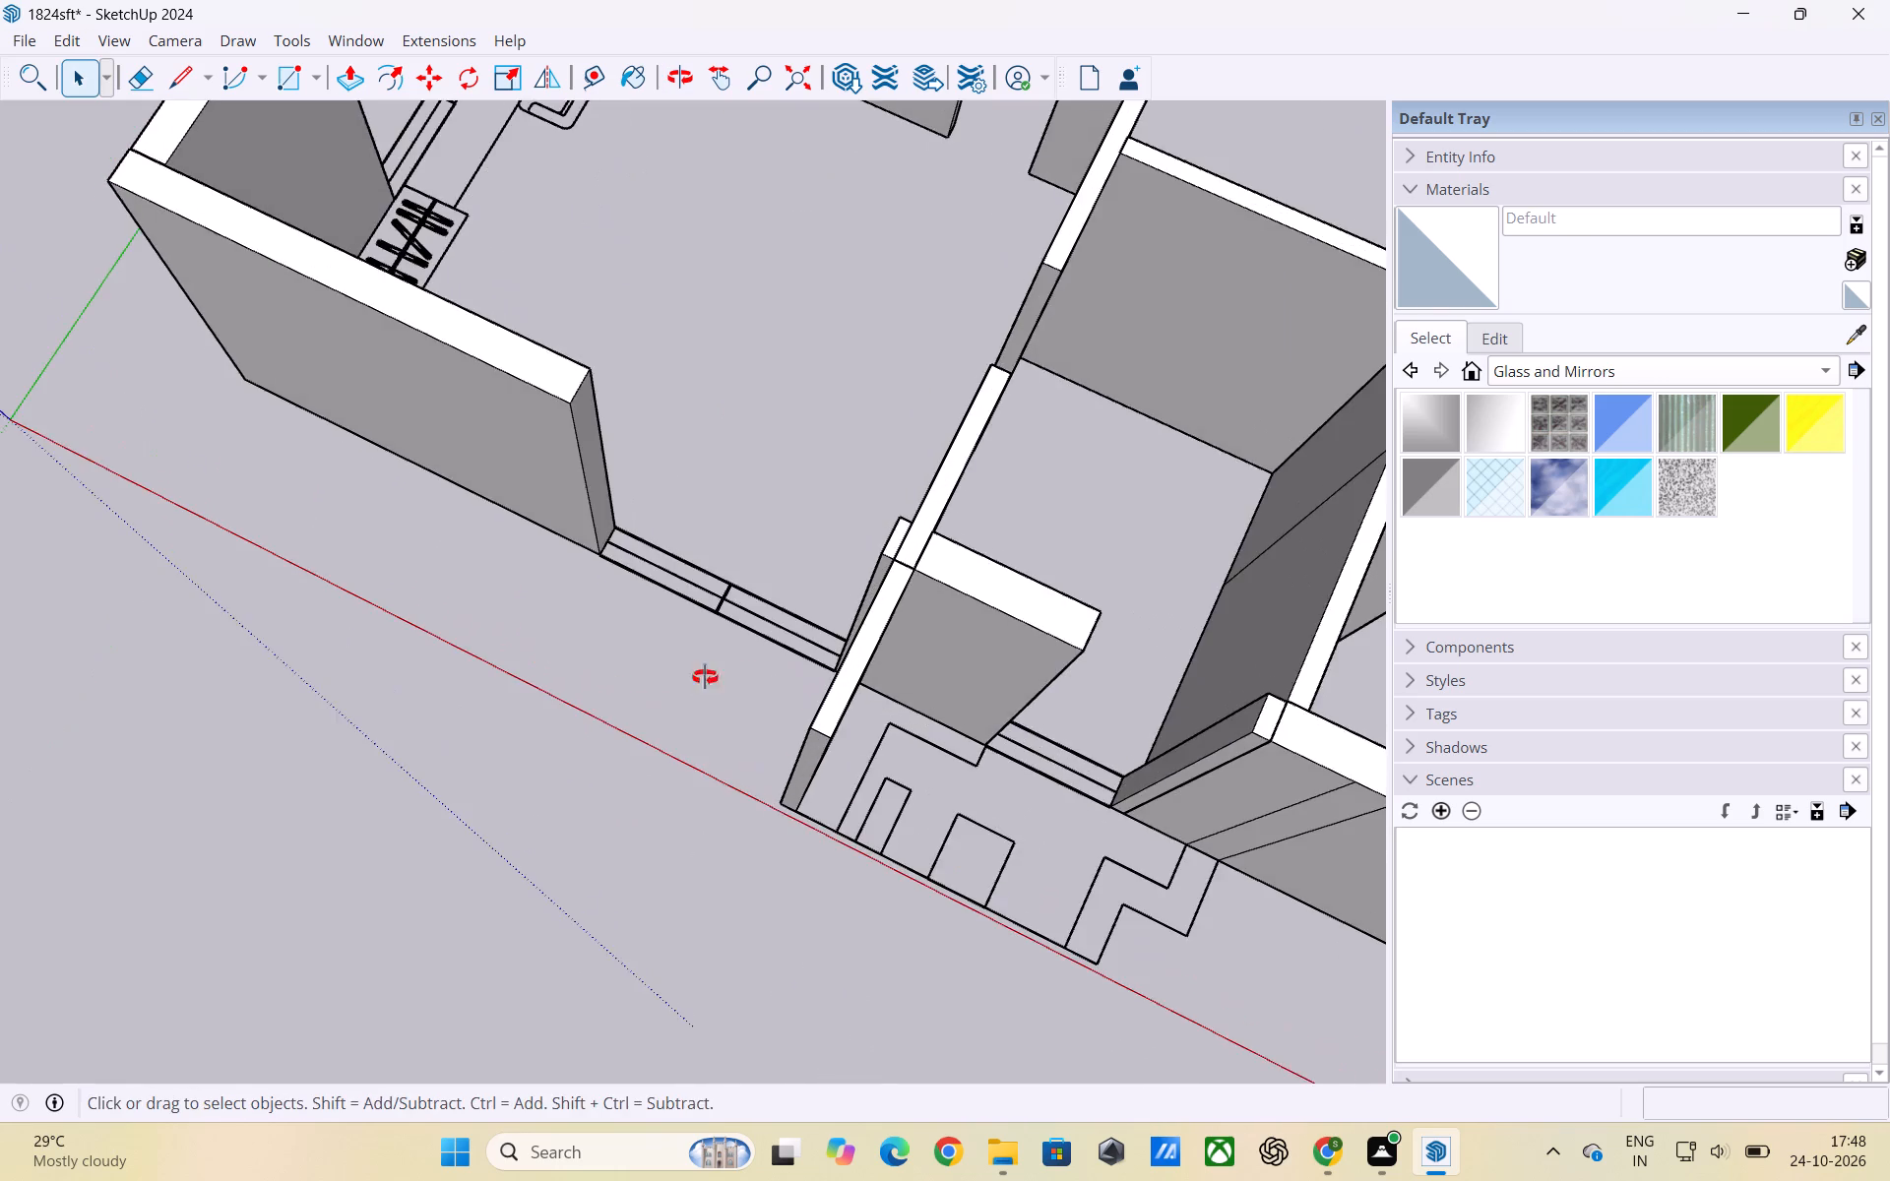
pyautogui.moveTo(705, 677); pyautogui.dragTo(1035, 572, button='middle')
pyautogui.scroll(2, 884, 507)
pyautogui.moveTo(885, 507); pyautogui.dragTo(1000, 478, button='middle')
pyautogui.scroll(2, 839, 449)
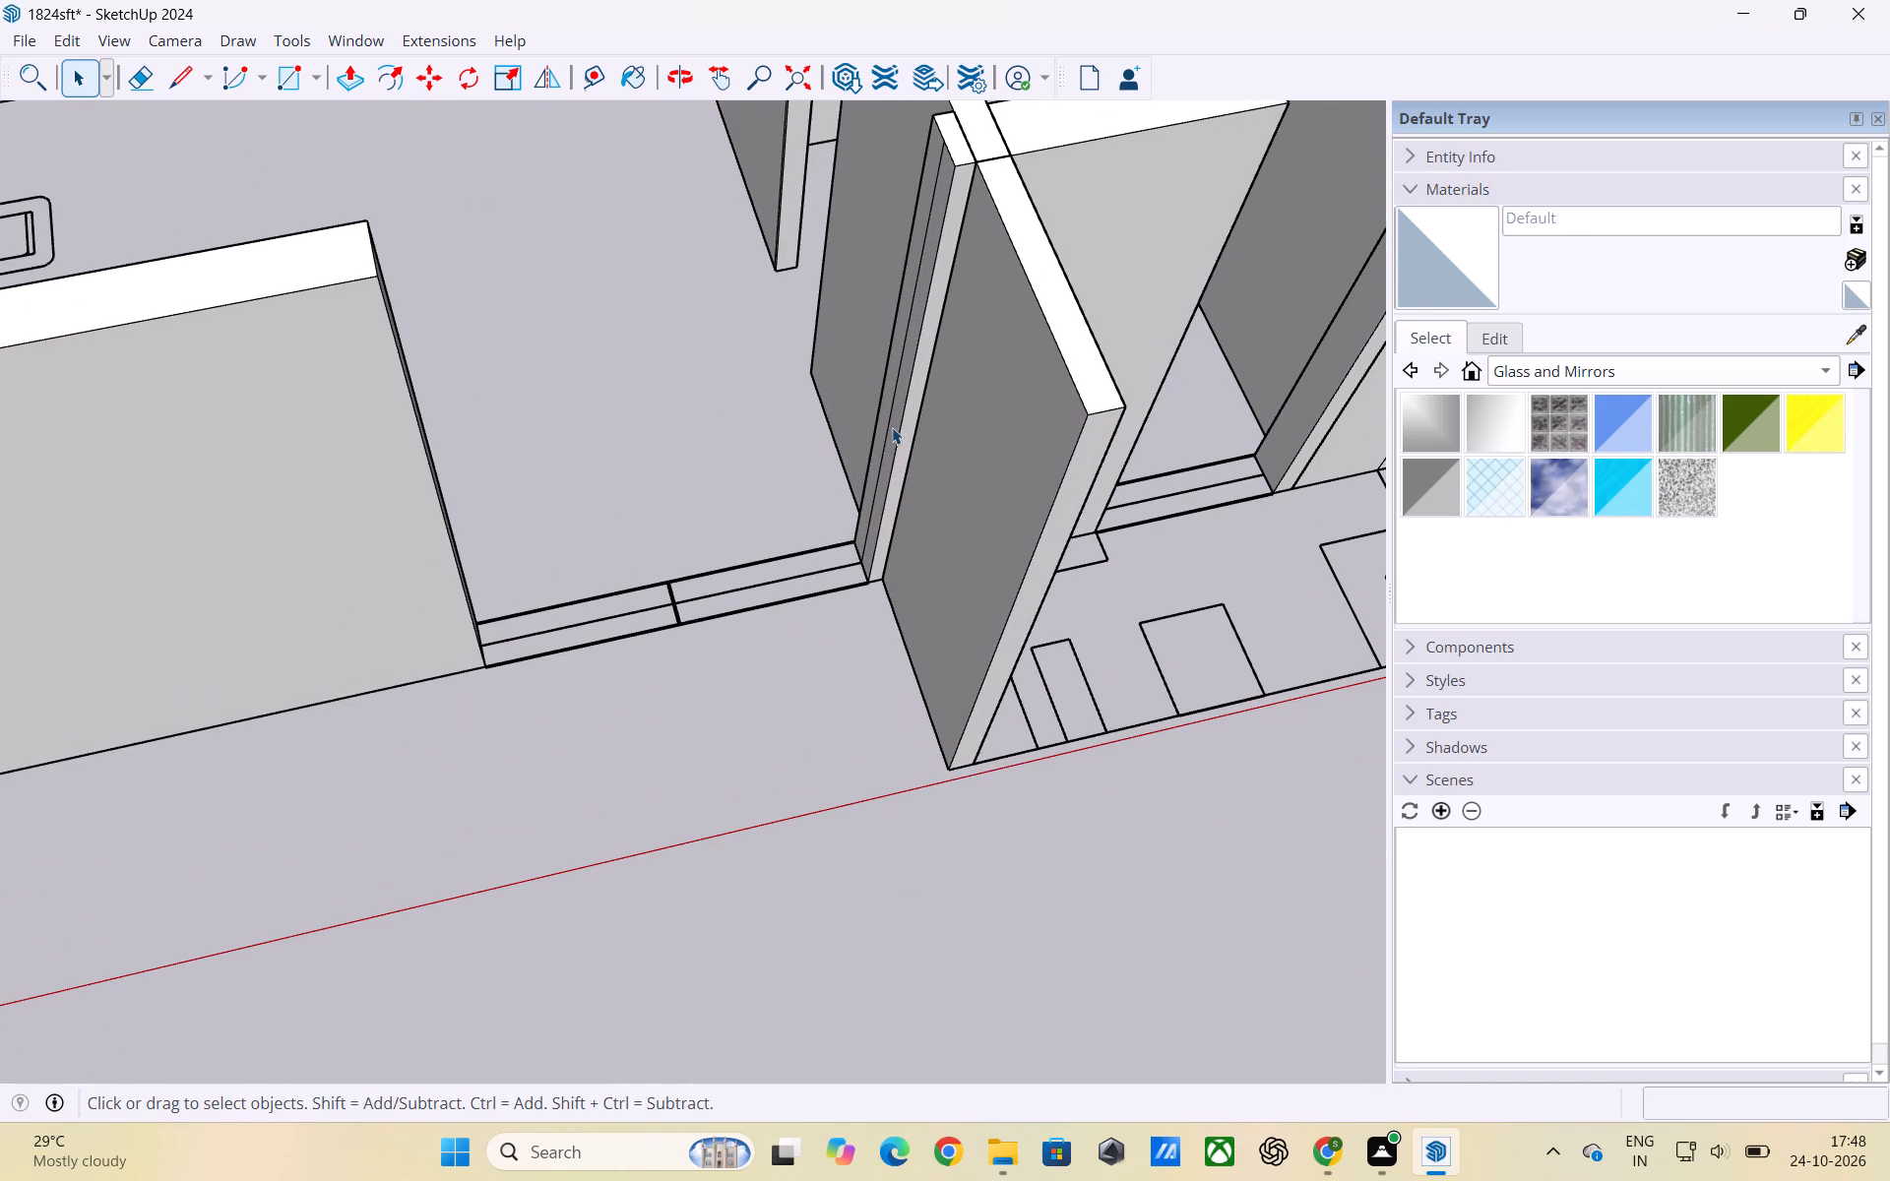
pyautogui.moveTo(878, 459); pyautogui.dragTo(1166, 389, button='middle')
pyautogui.scroll(1, 1175, 384)
pyautogui.click(830, 379)
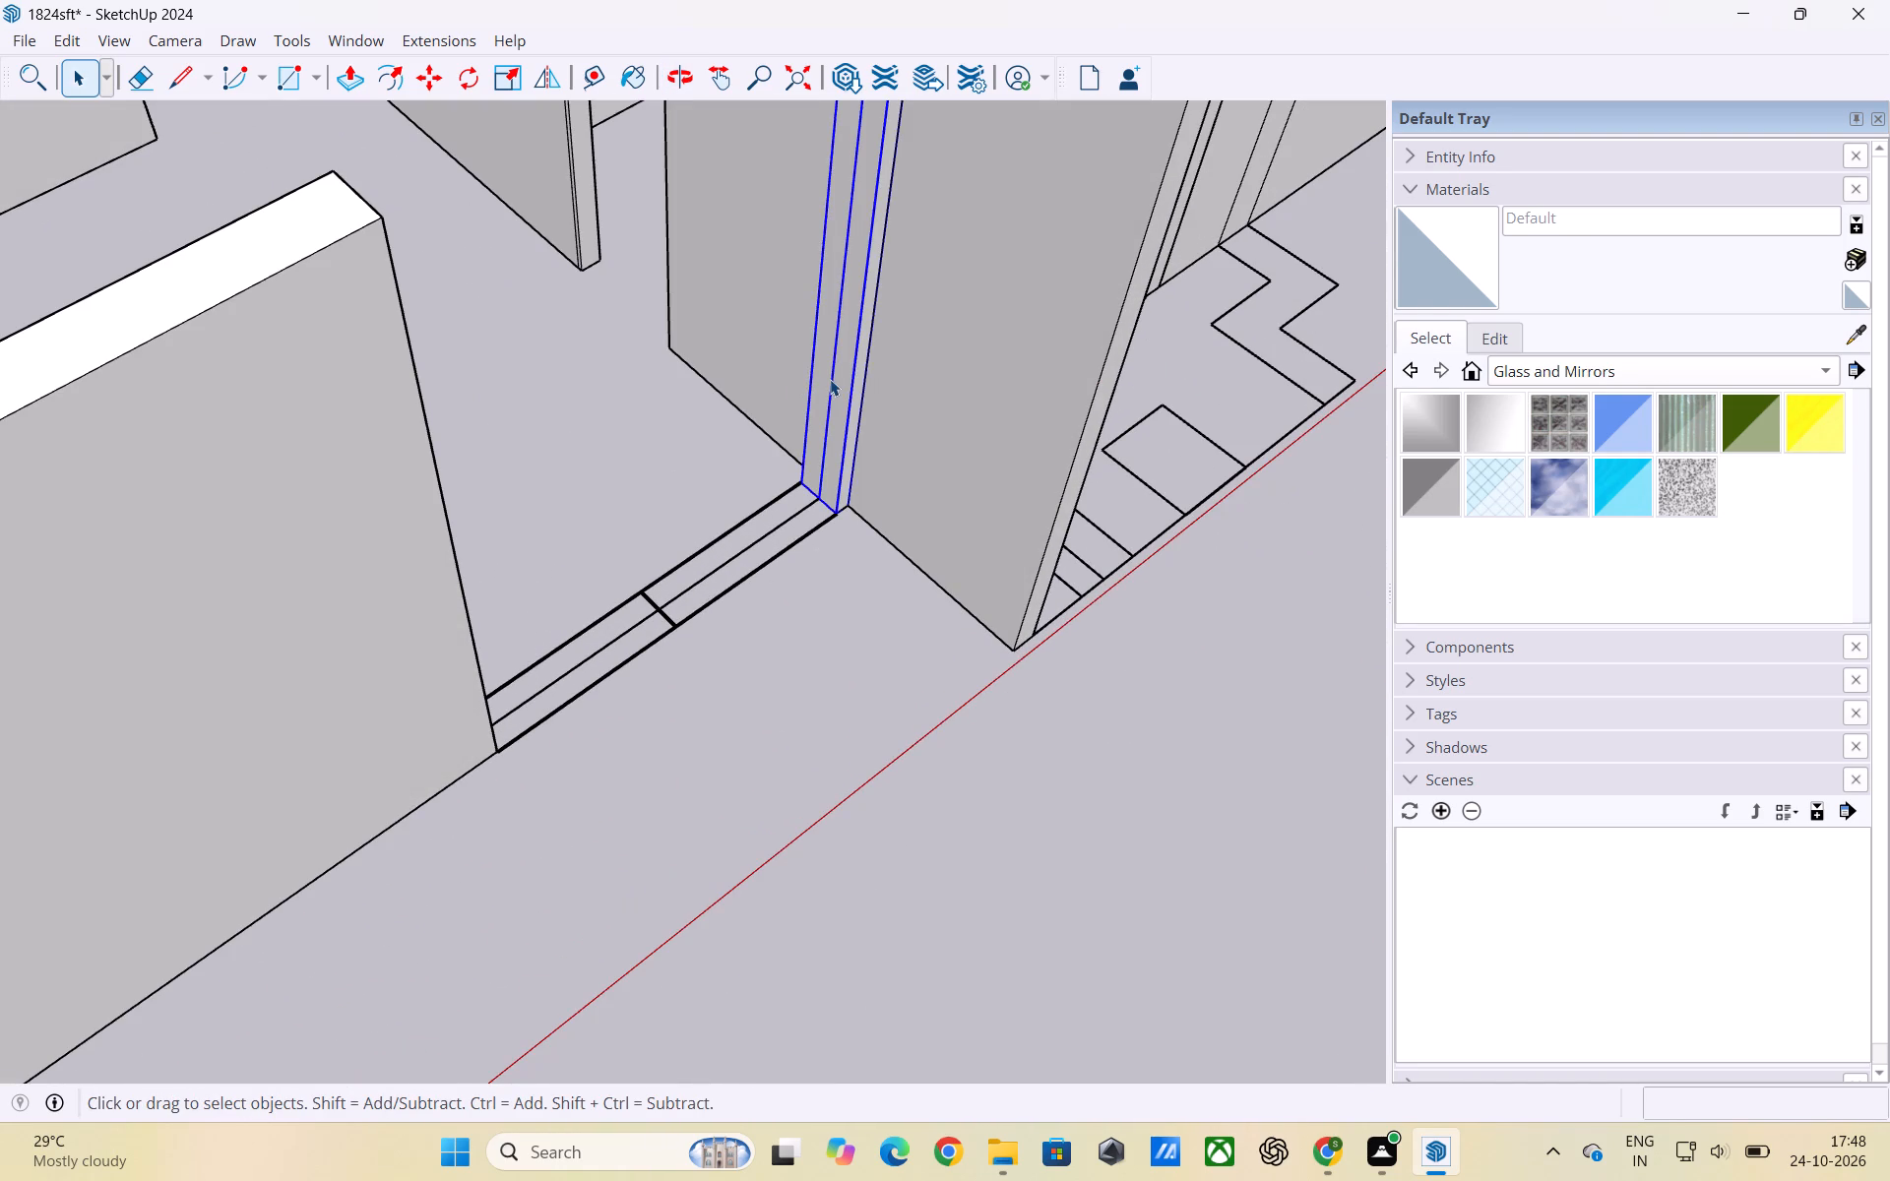
pyautogui.click(831, 379)
pyautogui.click(832, 385)
pyautogui.click(830, 391)
pyautogui.tripleClick(830, 394)
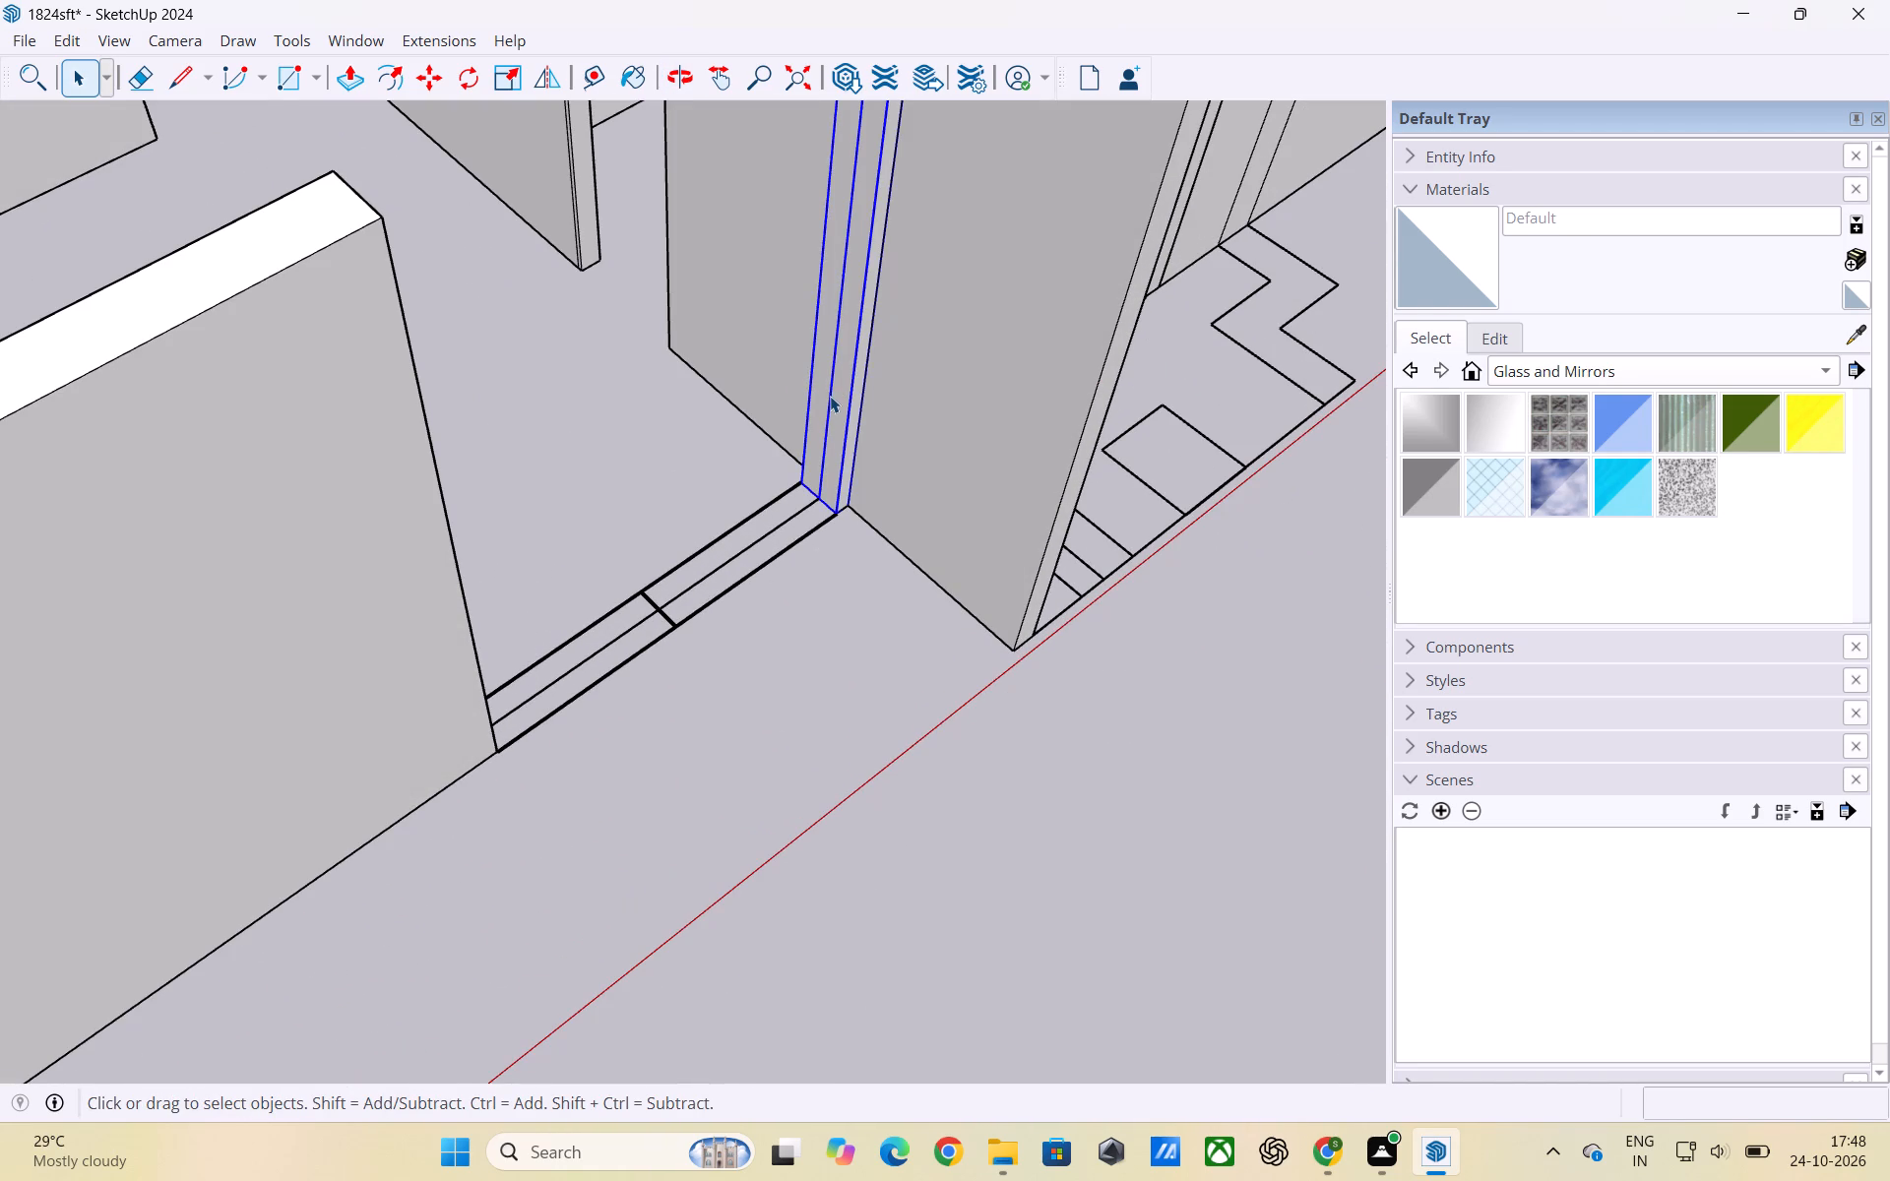
pyautogui.click(831, 404)
pyautogui.doubleClick(829, 406)
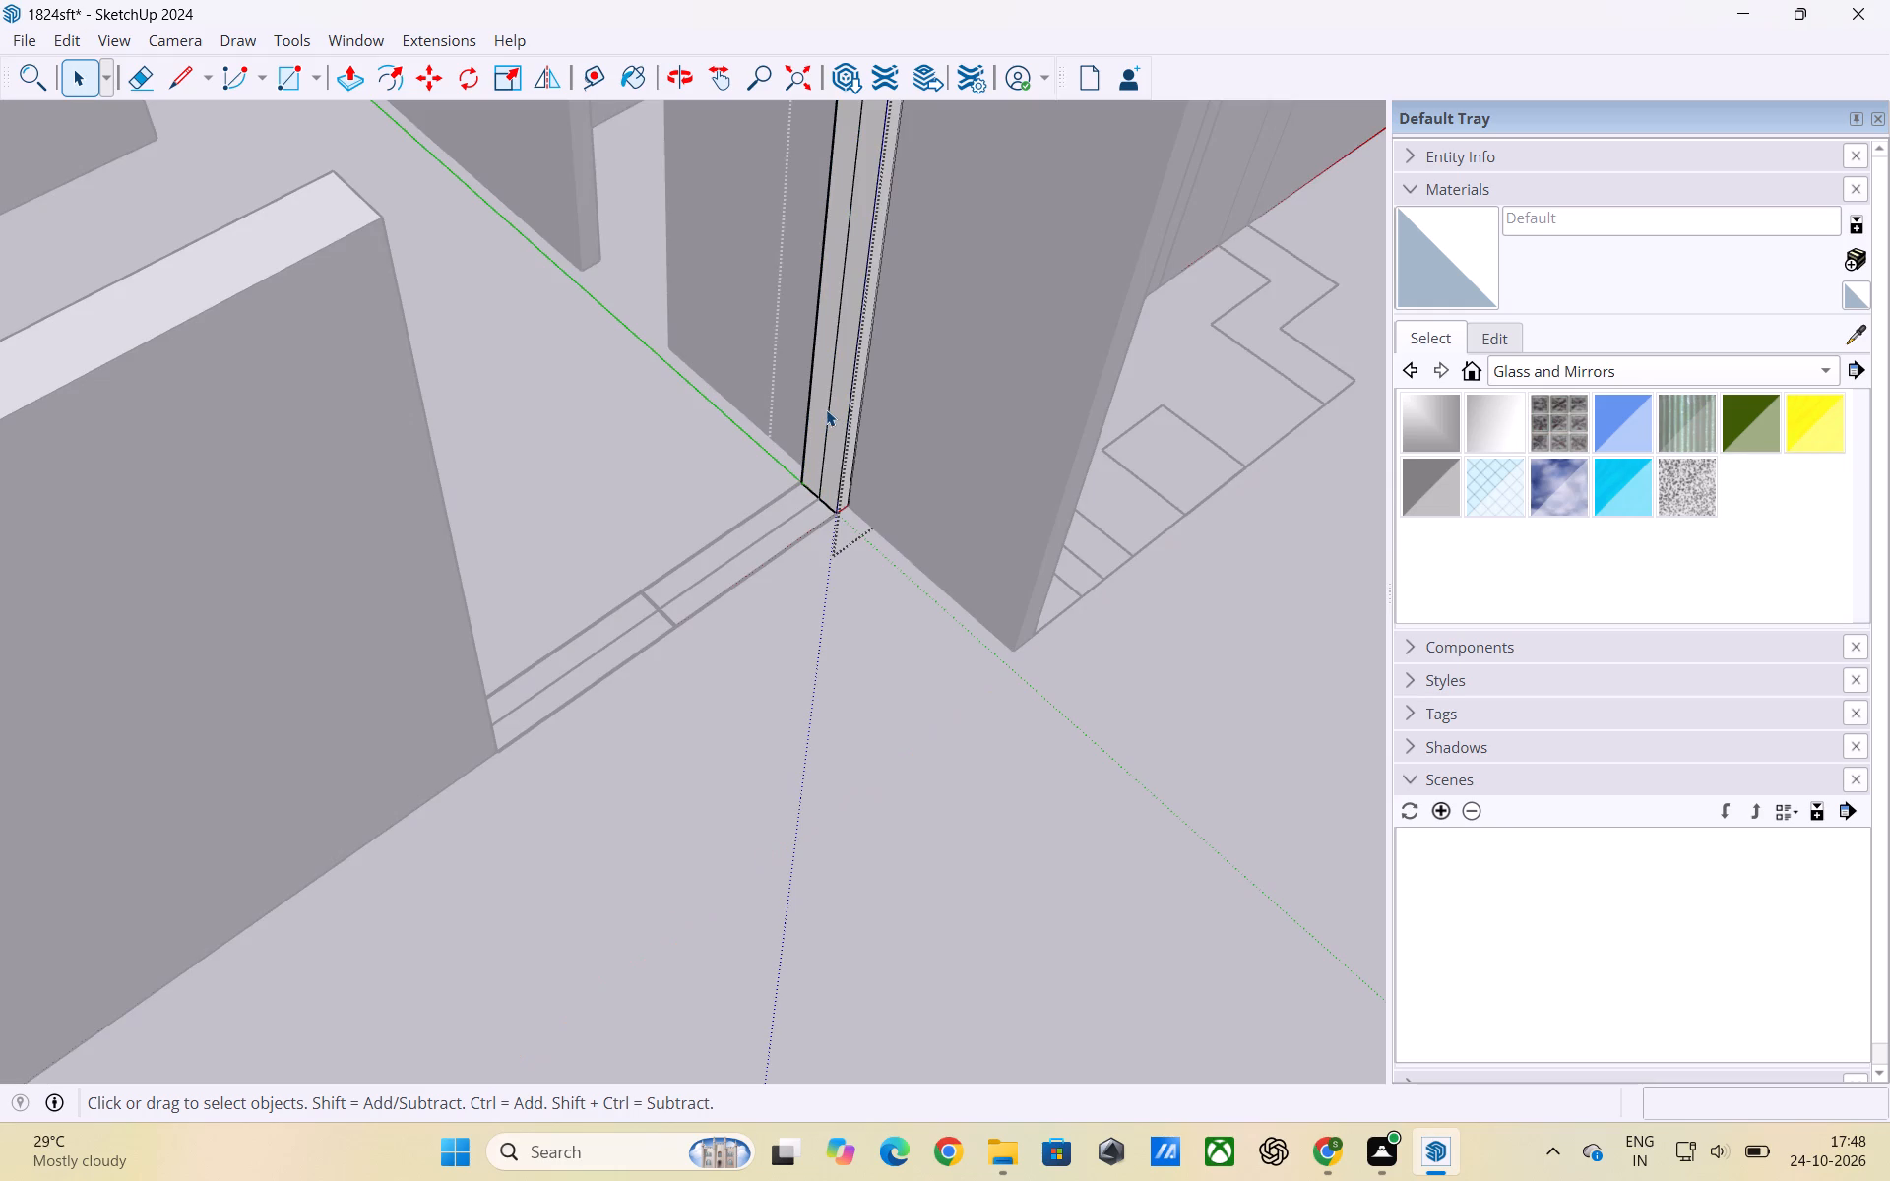
pyautogui.click(827, 410)
pyautogui.press('Delete')
pyautogui.click(978, 736)
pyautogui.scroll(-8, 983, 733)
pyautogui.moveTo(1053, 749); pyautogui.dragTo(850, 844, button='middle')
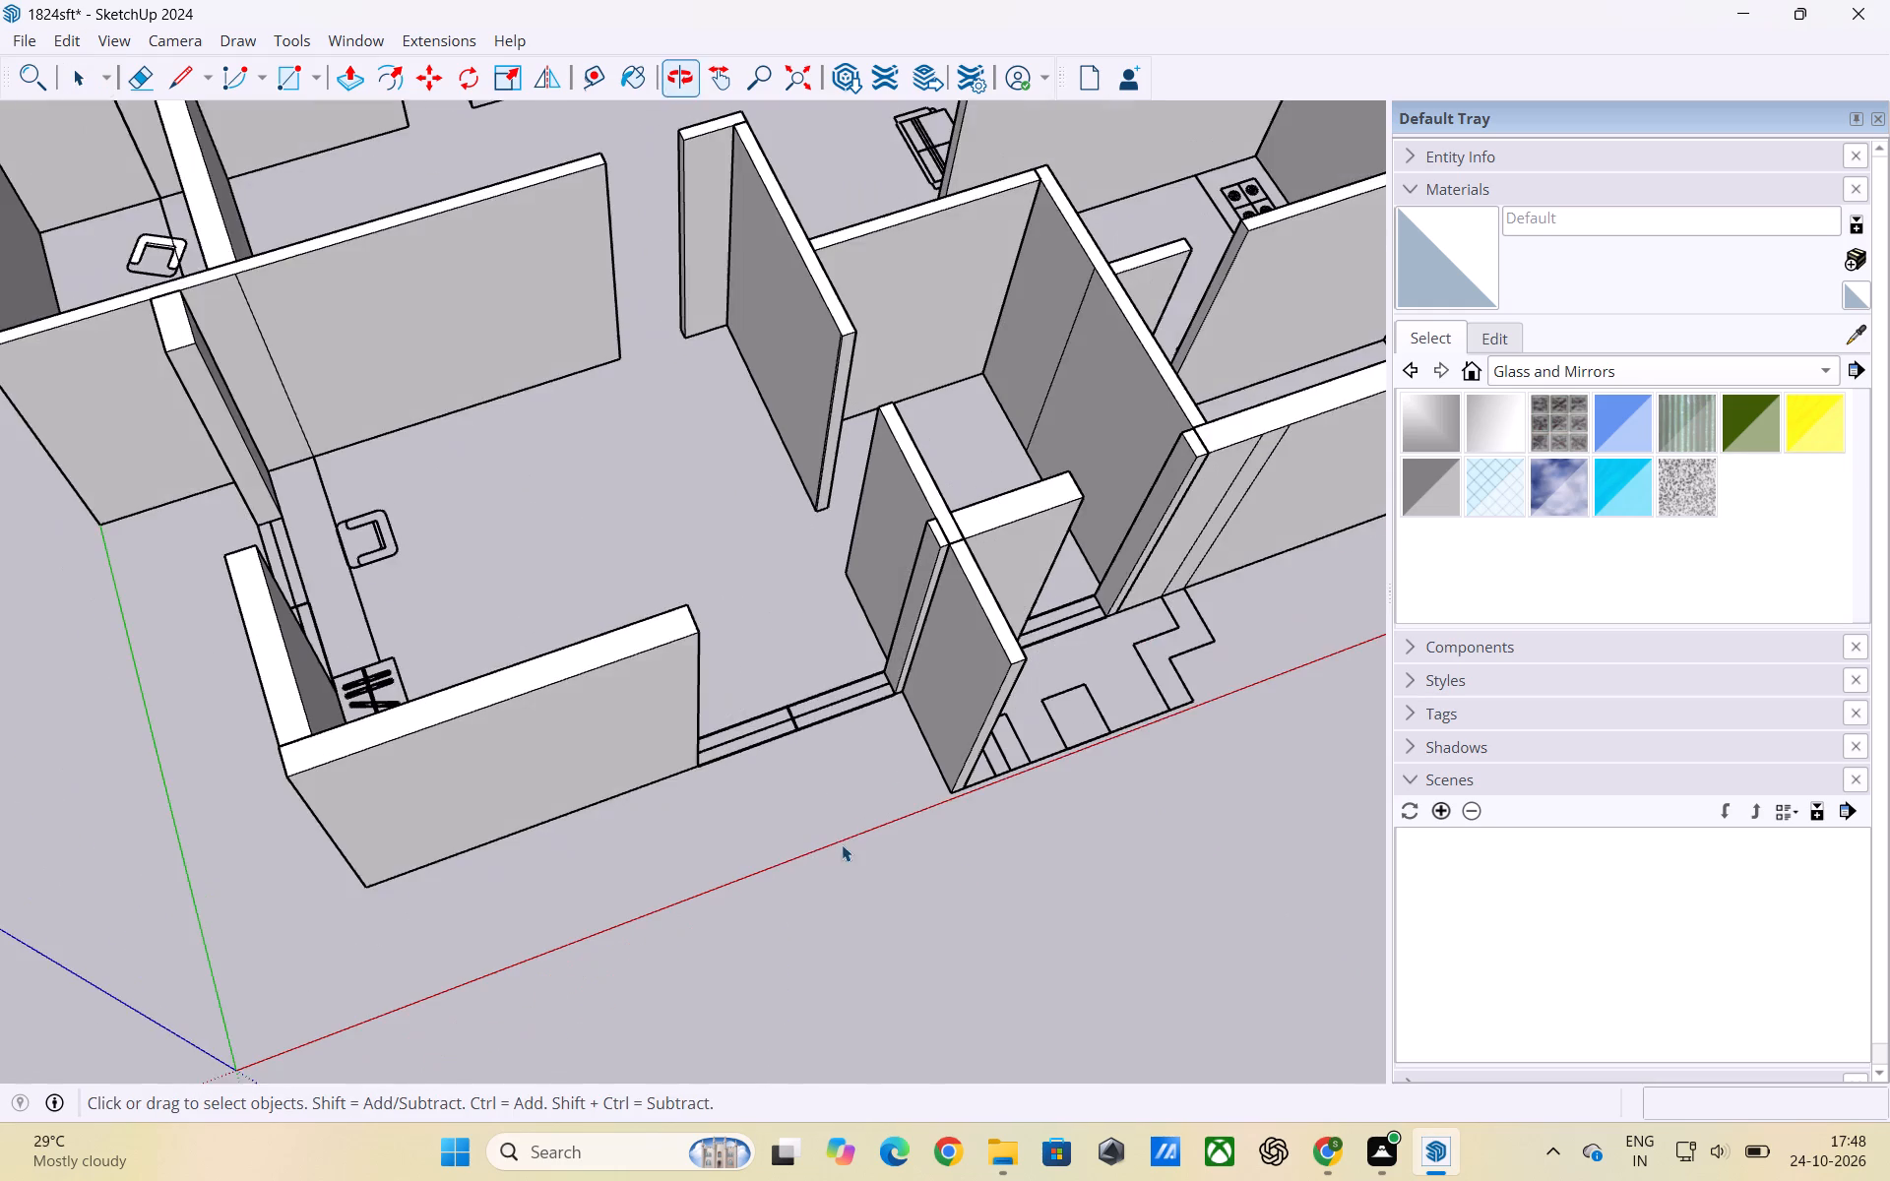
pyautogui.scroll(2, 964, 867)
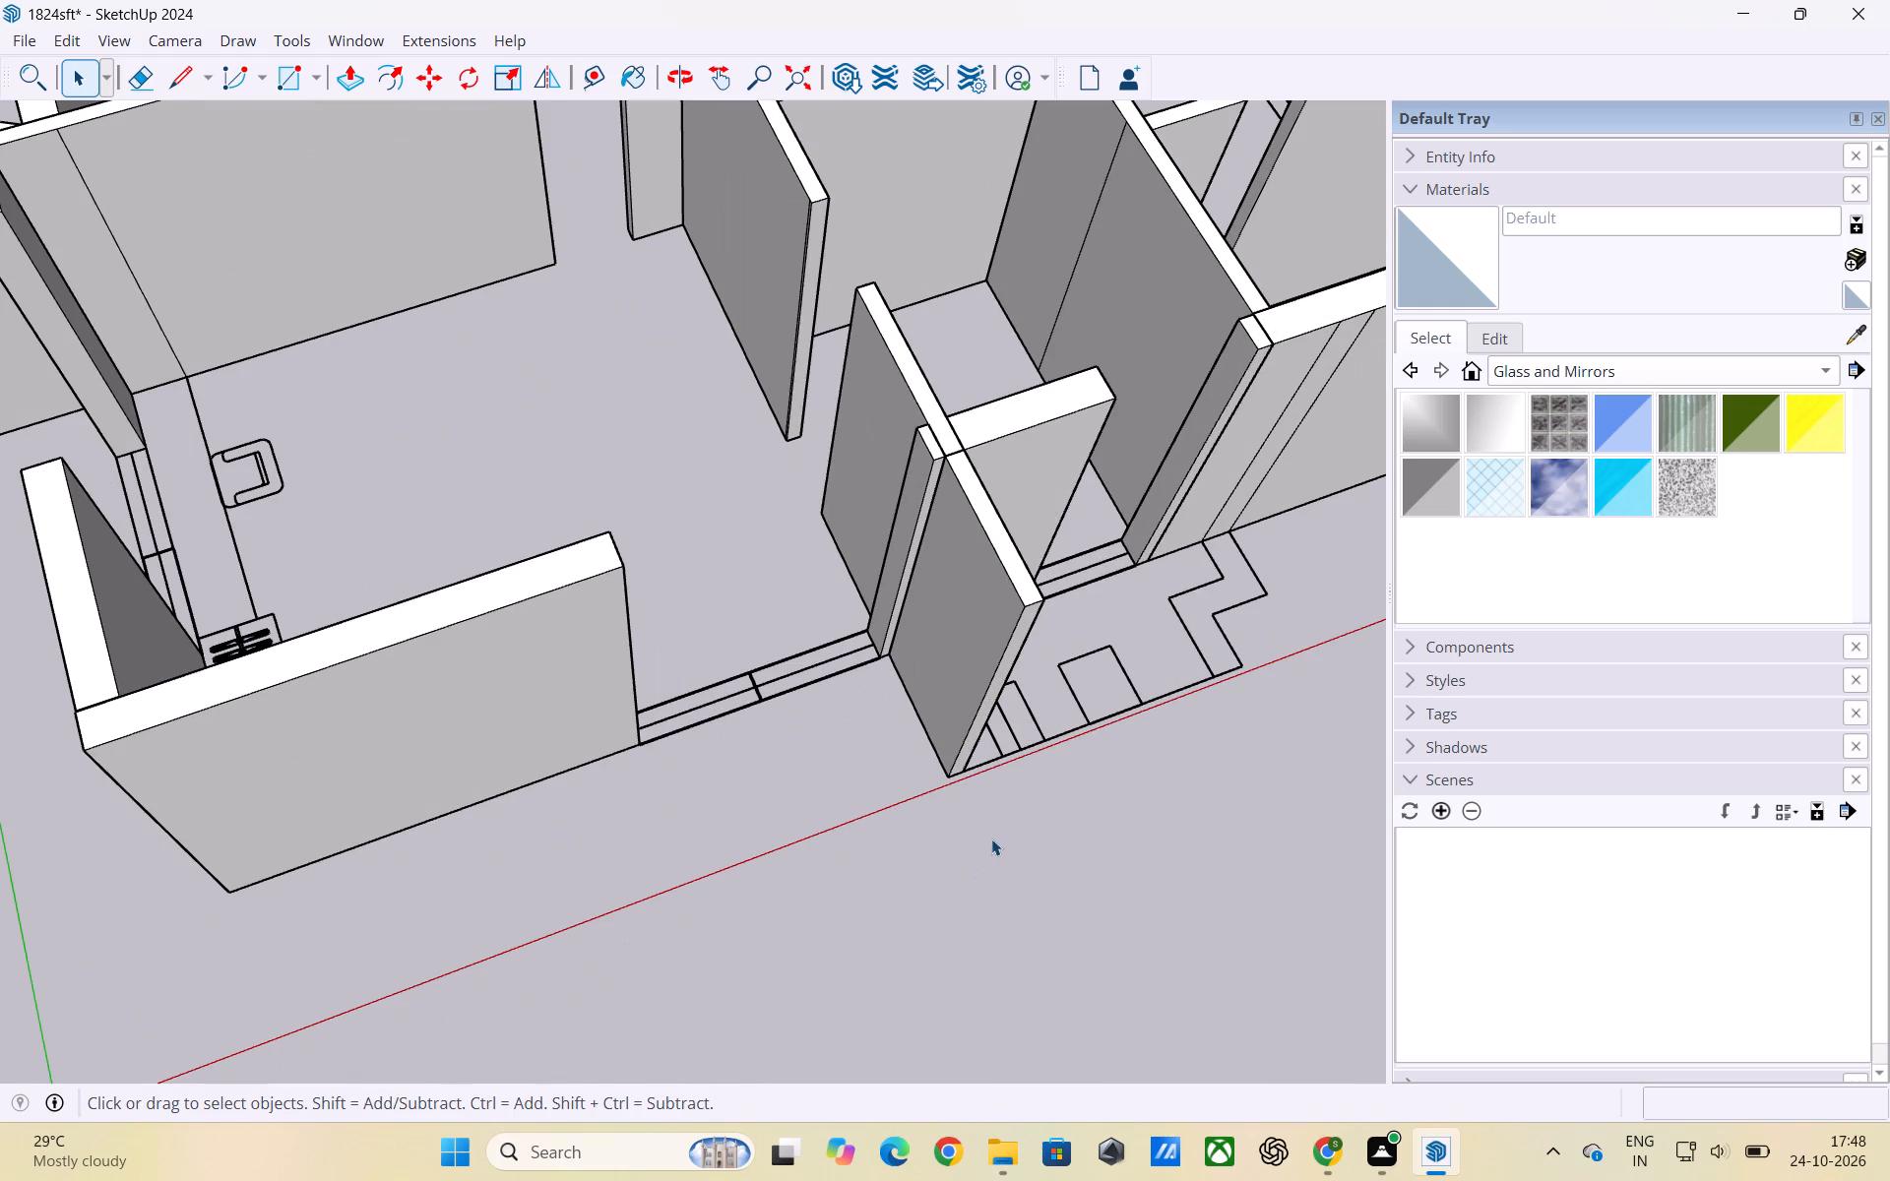
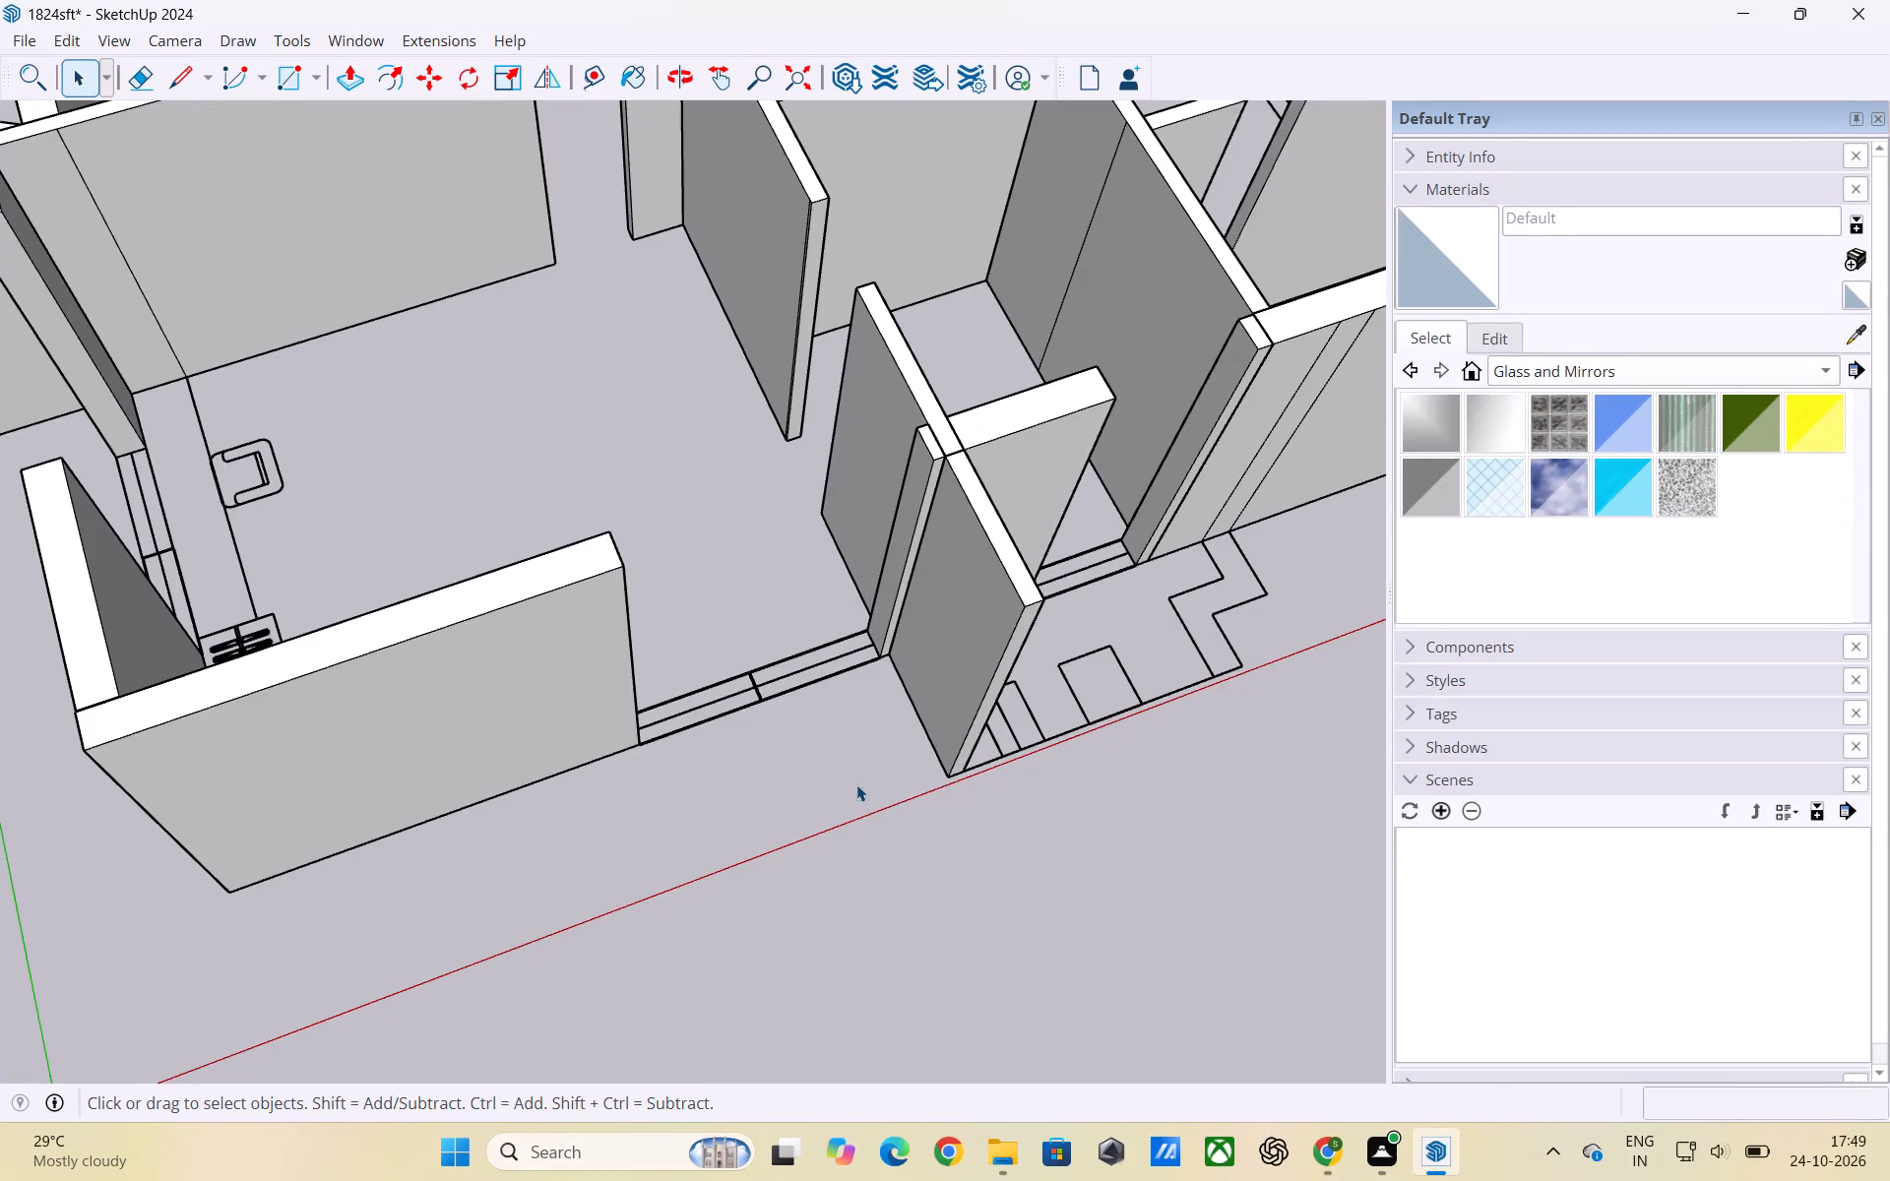
# Draw a 5/16" by 4 1/2" rectangle over the room-side half of the central divider in the window outline near the red axis.
pyautogui.scroll(-3, 904, 629)
pyautogui.moveTo(888, 717); pyautogui.dragTo(747, 741, button='middle')
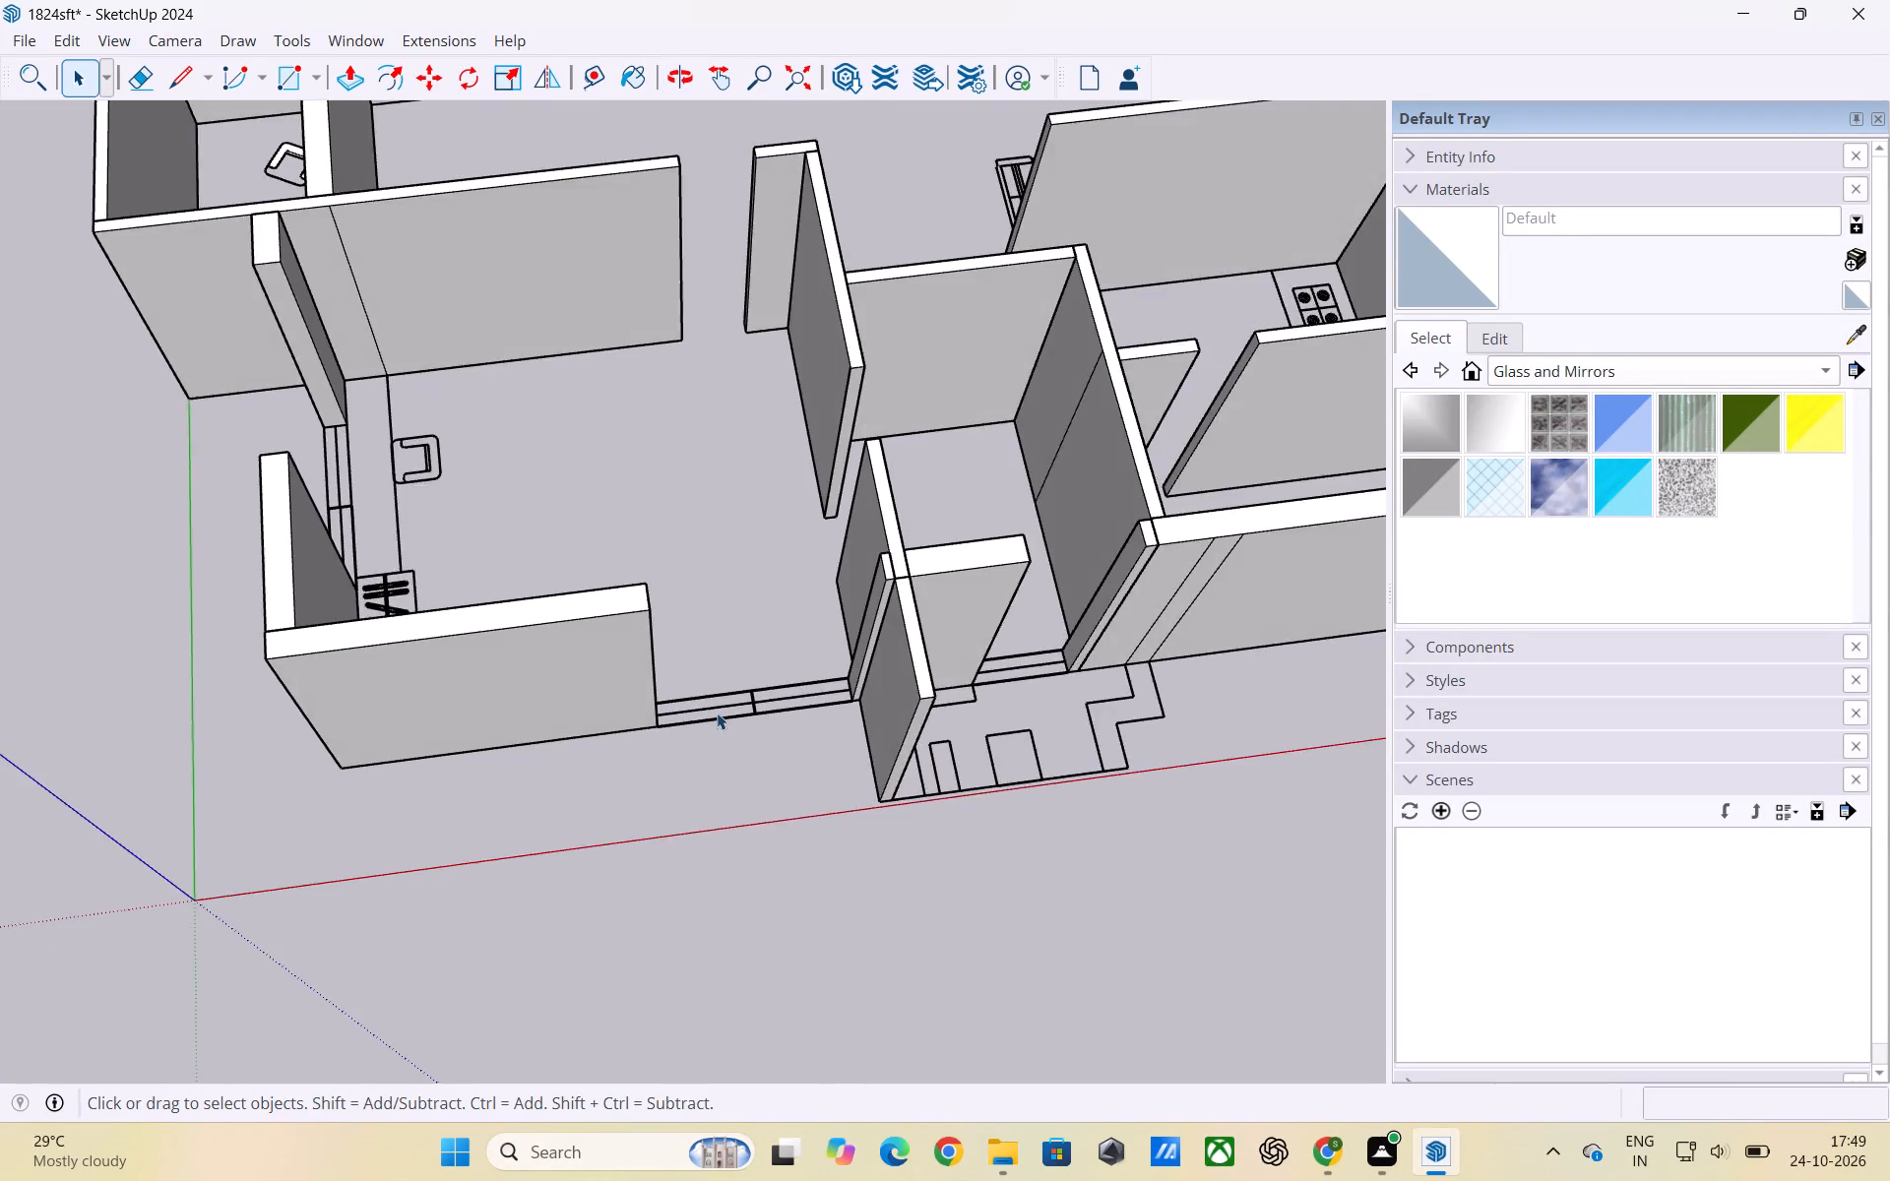
pyautogui.scroll(11, 719, 712)
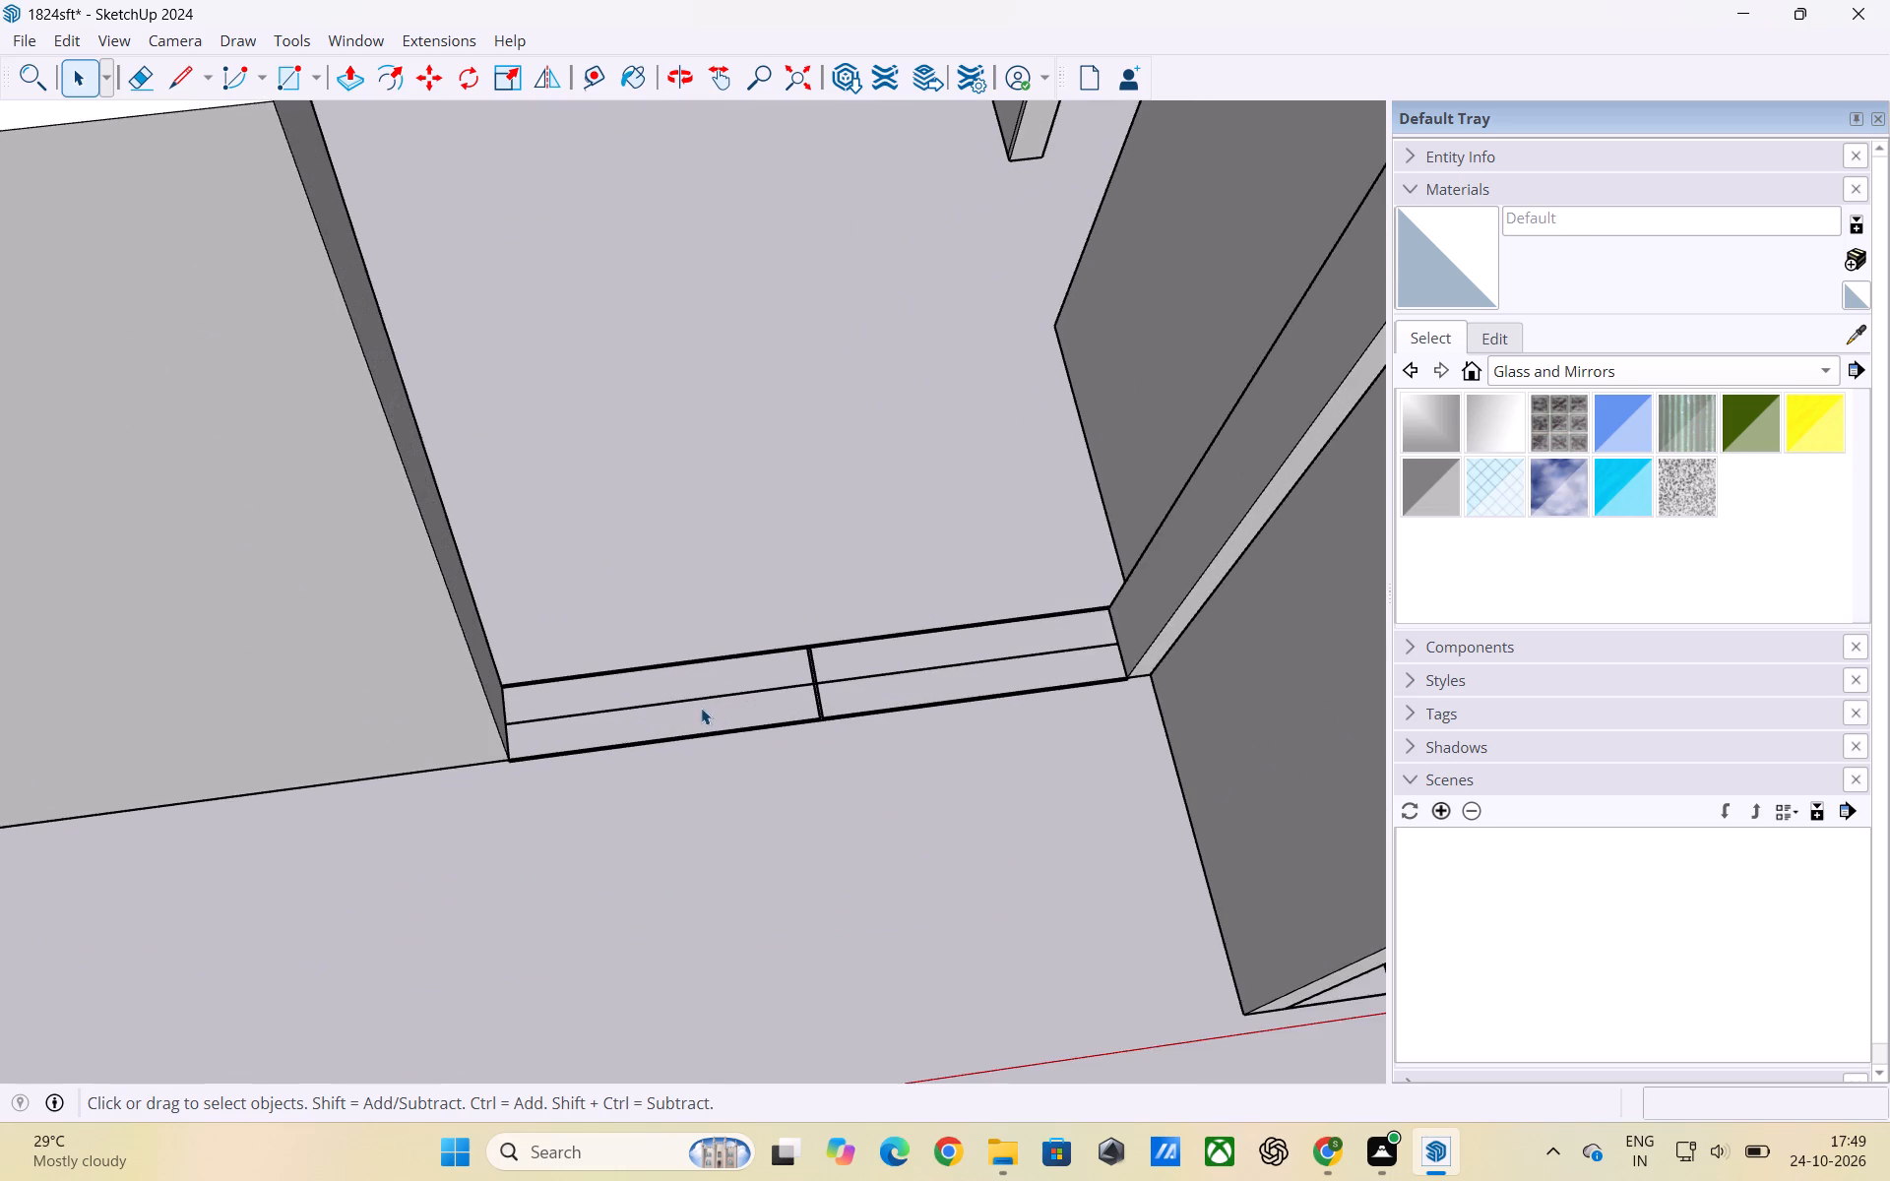
pyautogui.scroll(-3, 700, 697)
pyautogui.moveTo(700, 697); pyautogui.dragTo(711, 783, button='middle')
pyautogui.scroll(6, 711, 759)
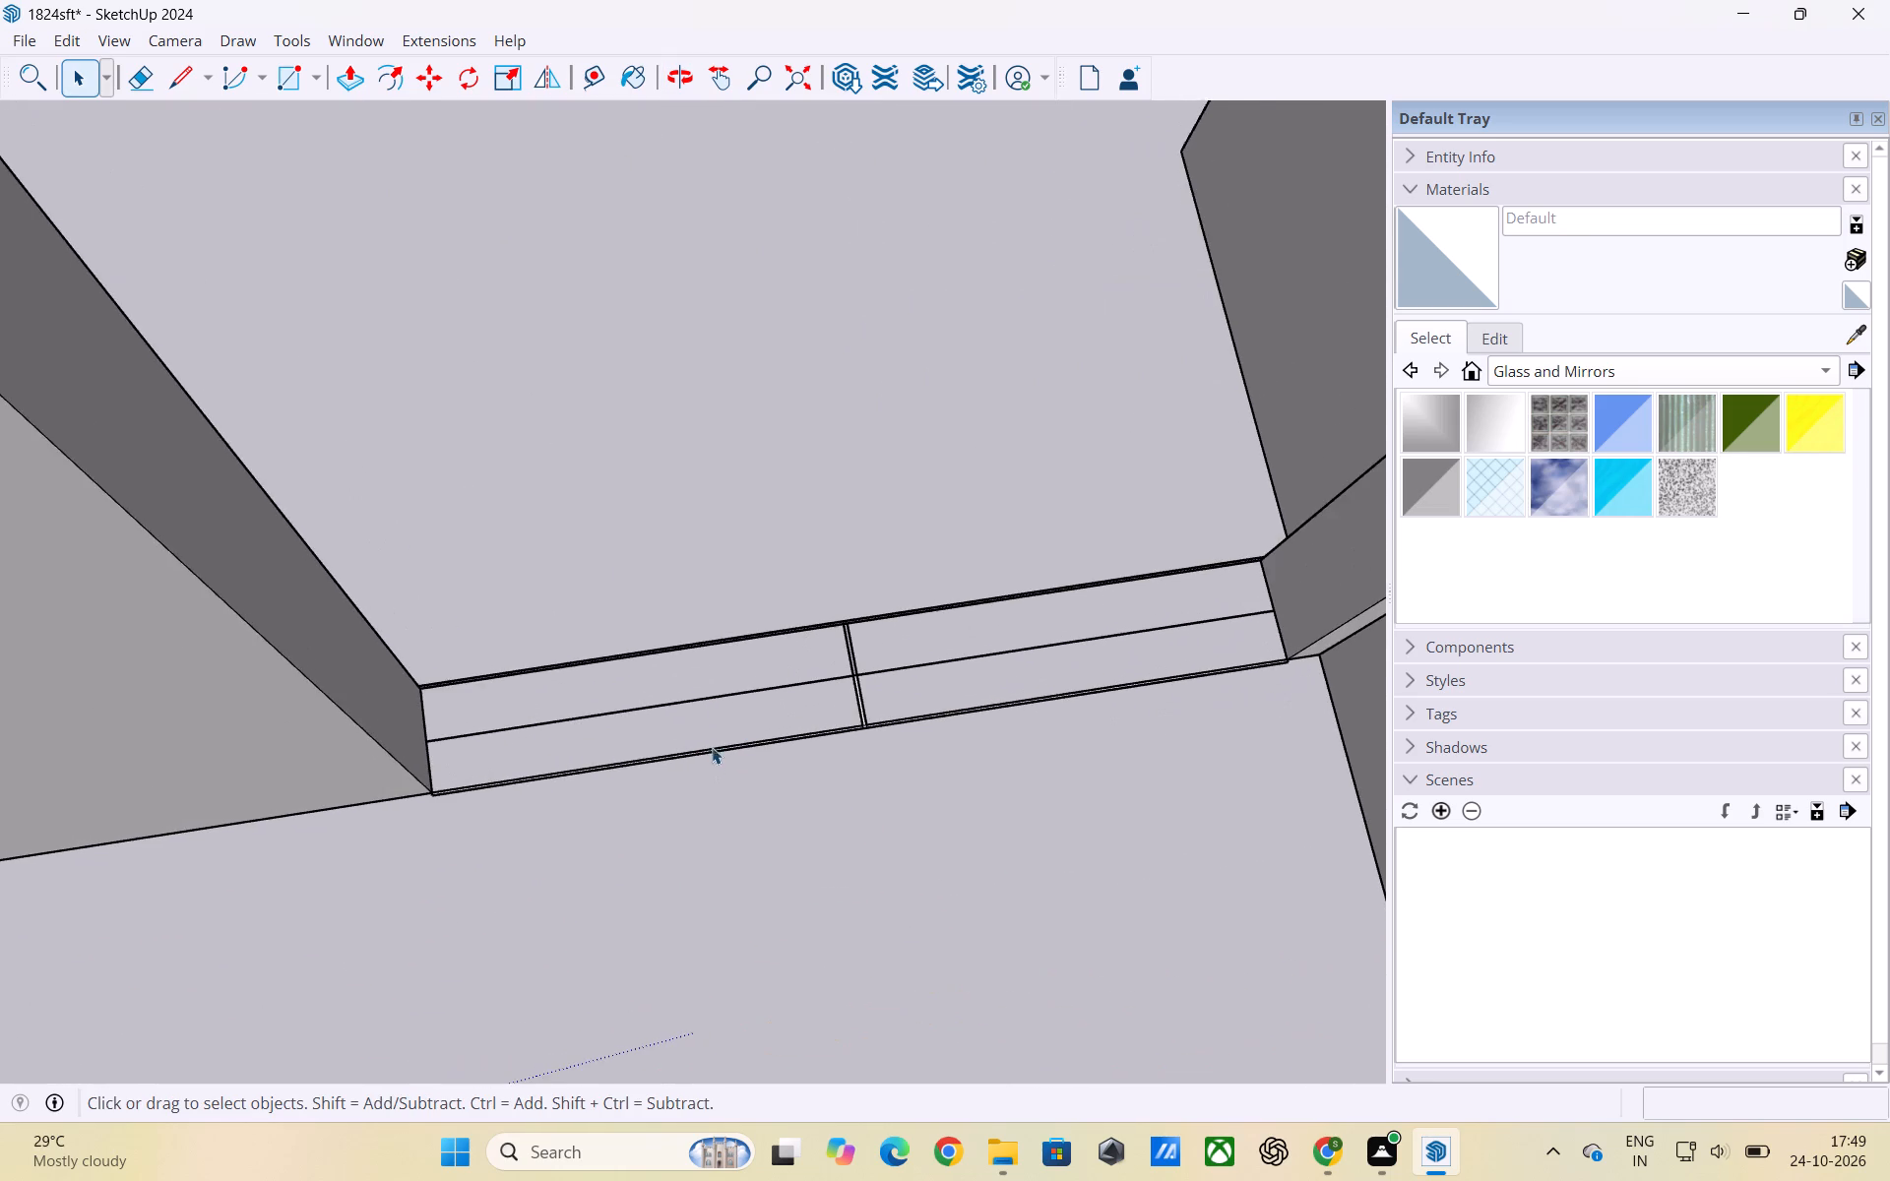
pyautogui.scroll(10, 881, 691)
pyautogui.scroll(-3, 974, 678)
pyautogui.scroll(2, 868, 724)
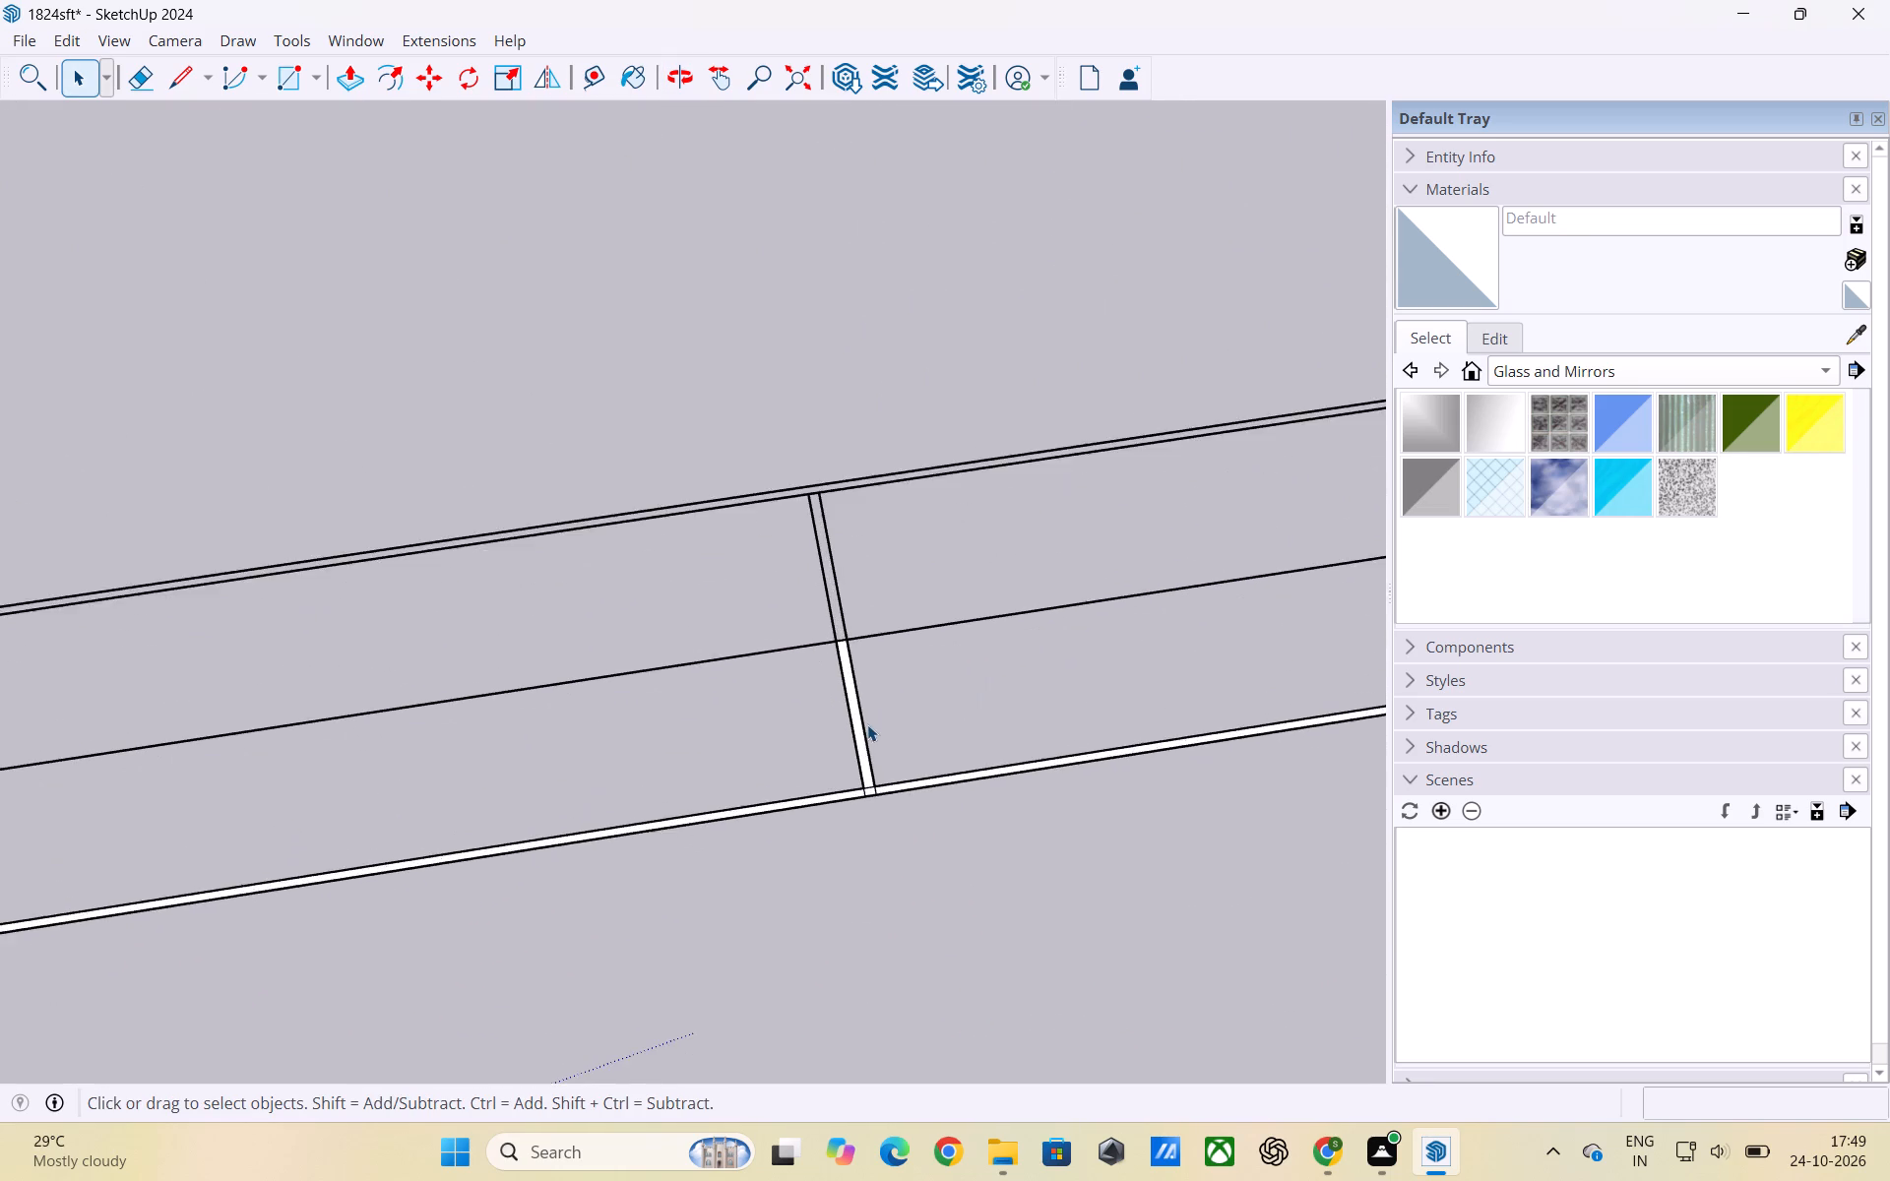
pyautogui.scroll(3, 867, 724)
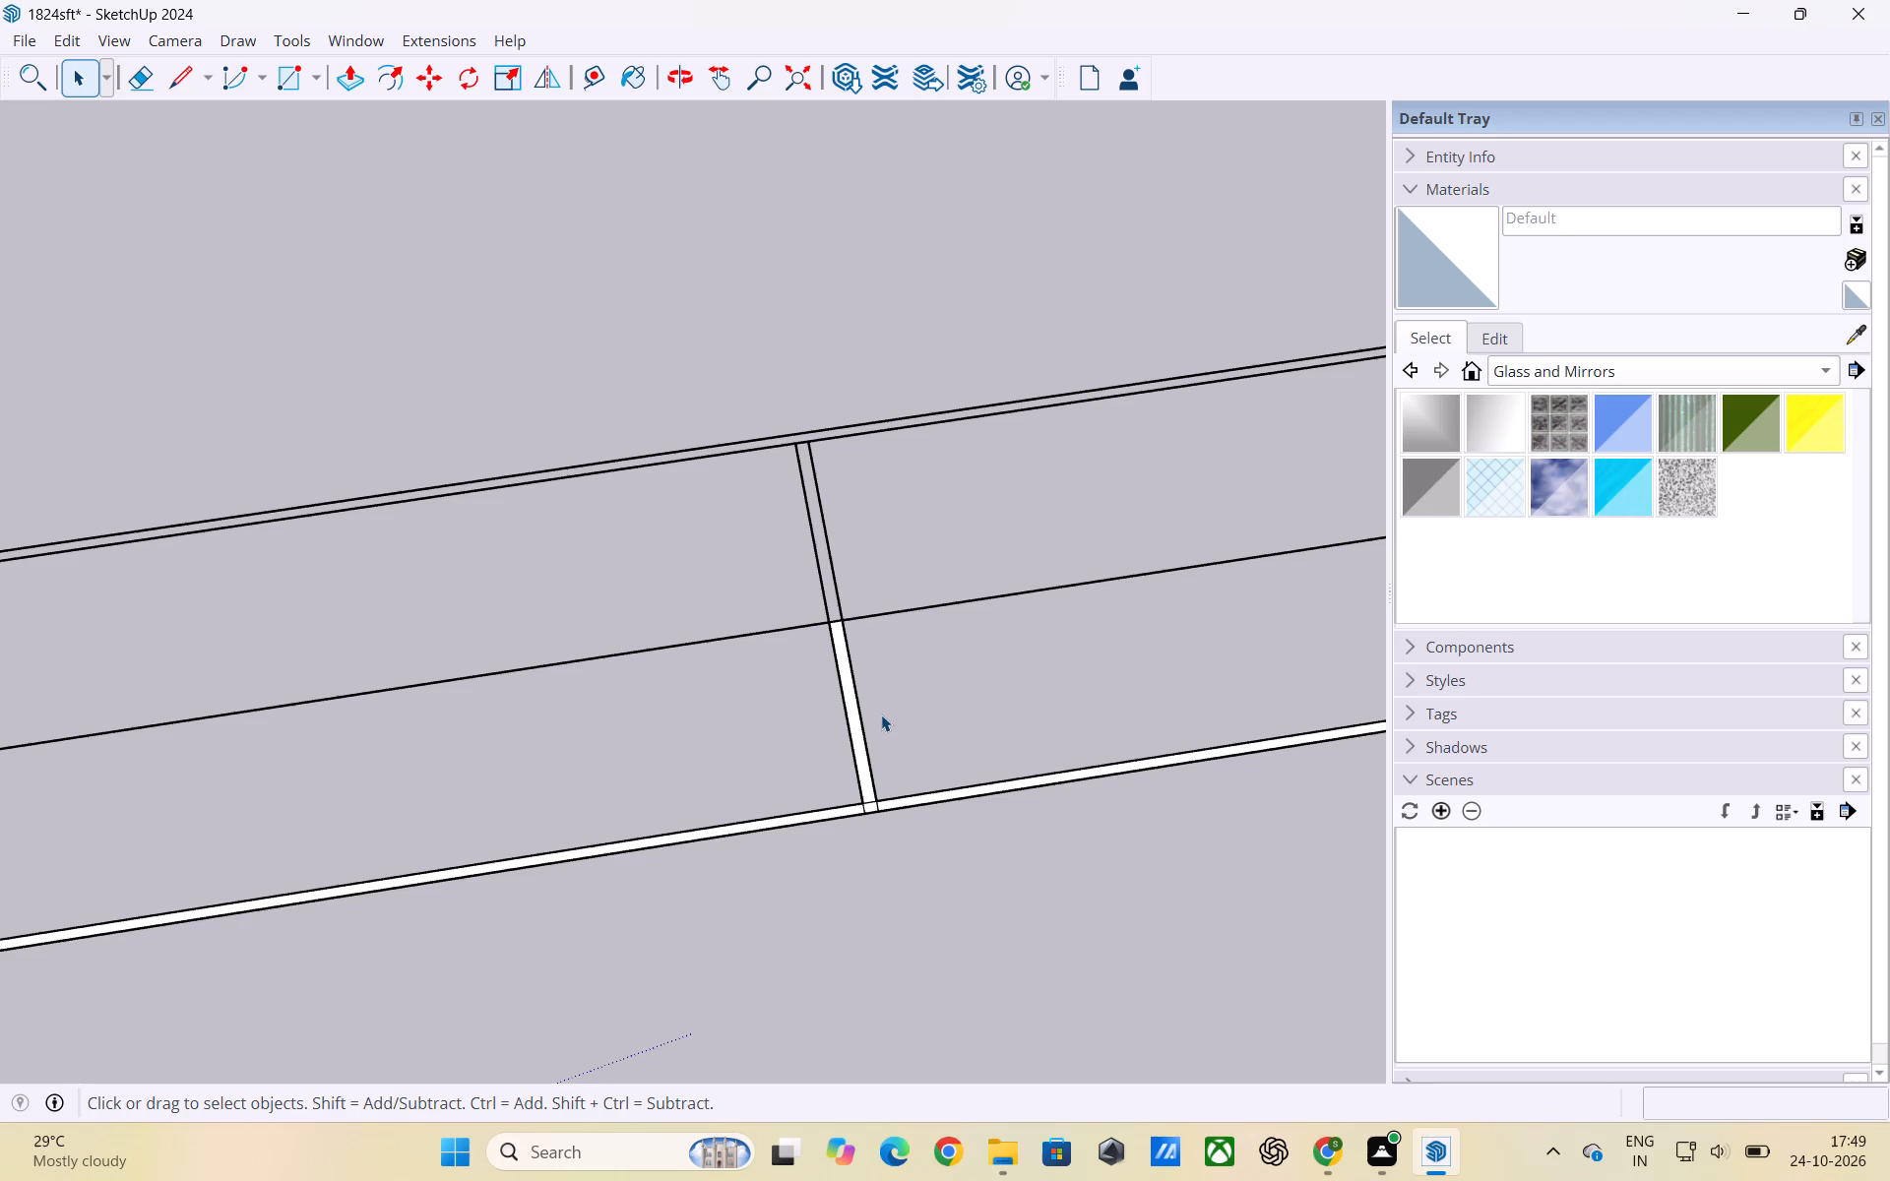
pyautogui.scroll(3, 851, 603)
pyautogui.scroll(-3, 959, 712)
pyautogui.scroll(4, 756, 514)
pyautogui.scroll(3, 856, 464)
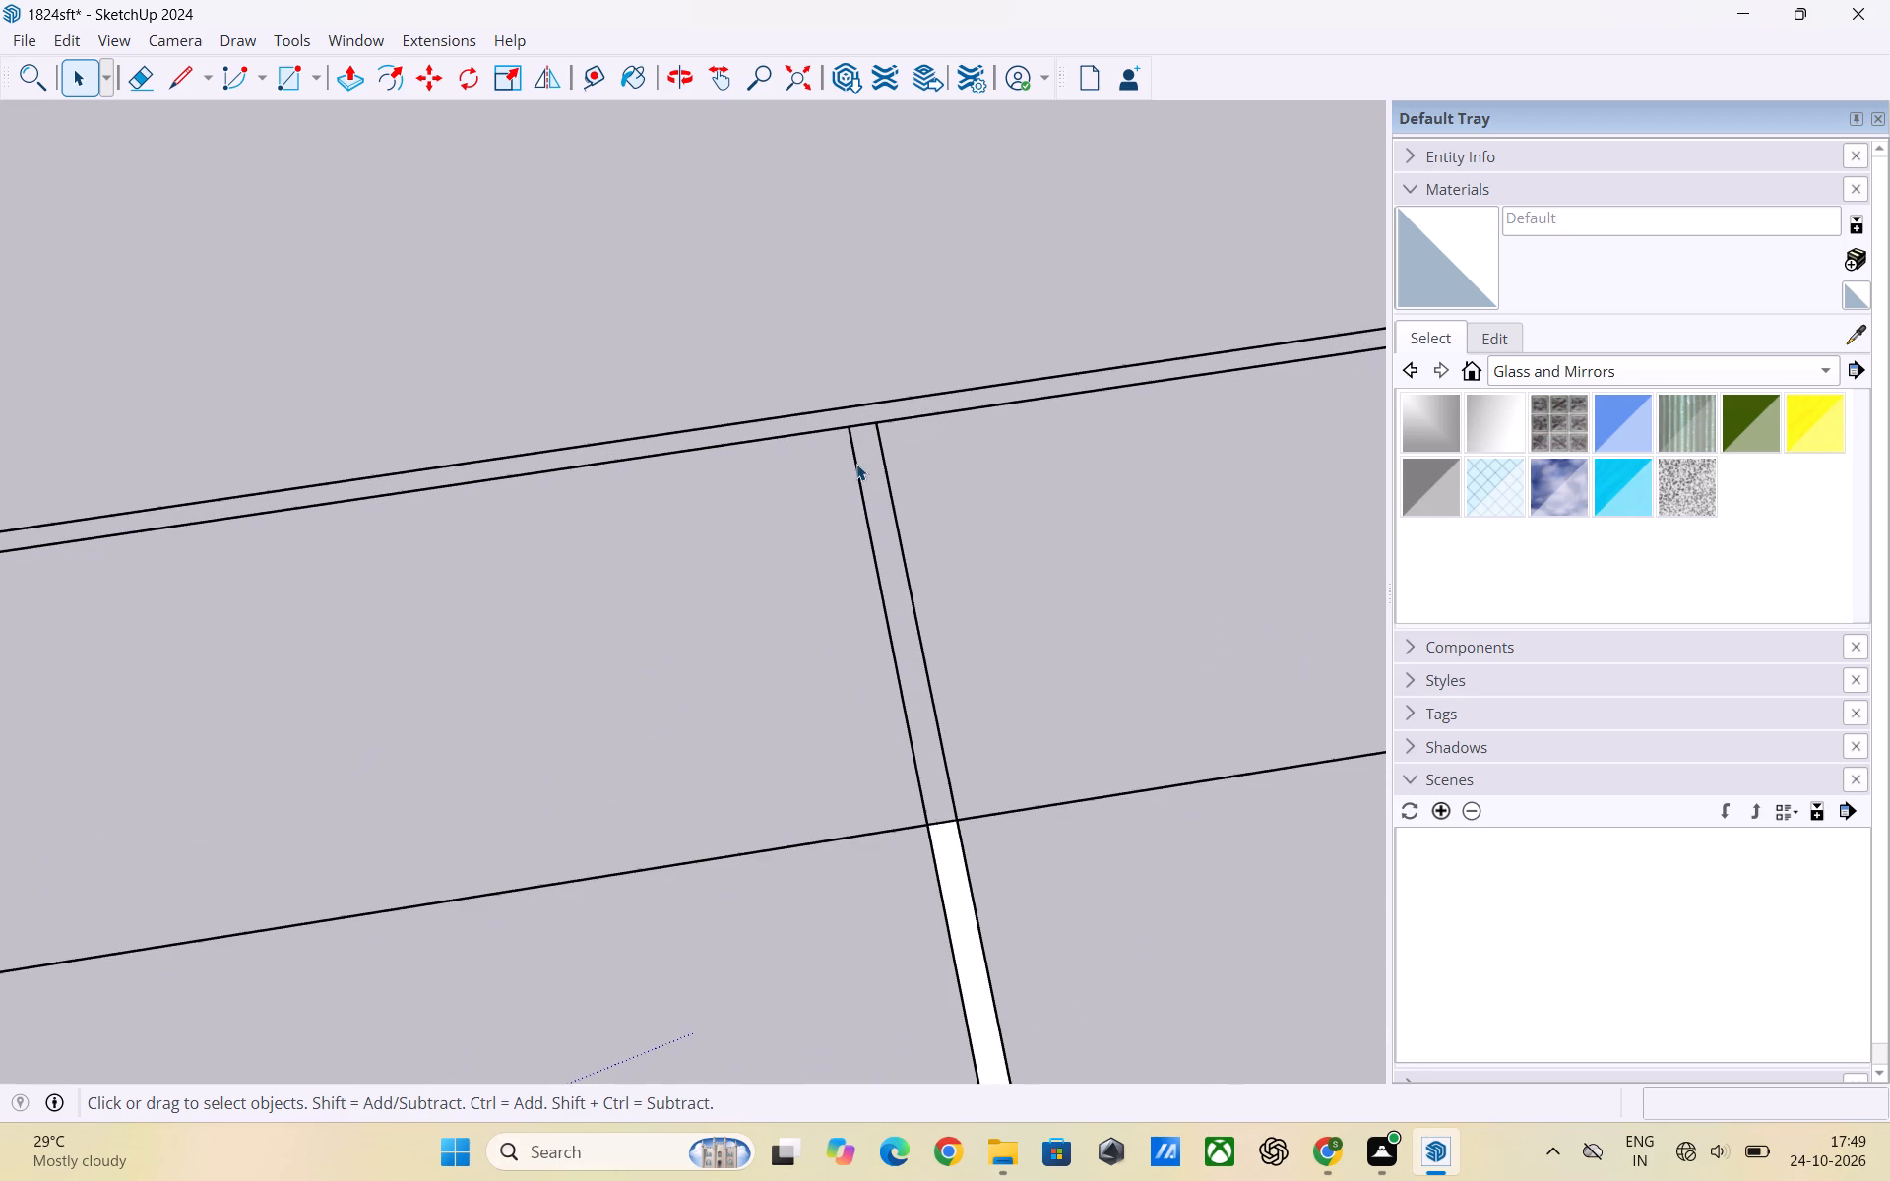
pyautogui.moveTo(876, 482); pyautogui.dragTo(851, 533, button='middle')
pyautogui.scroll(-6, 918, 567)
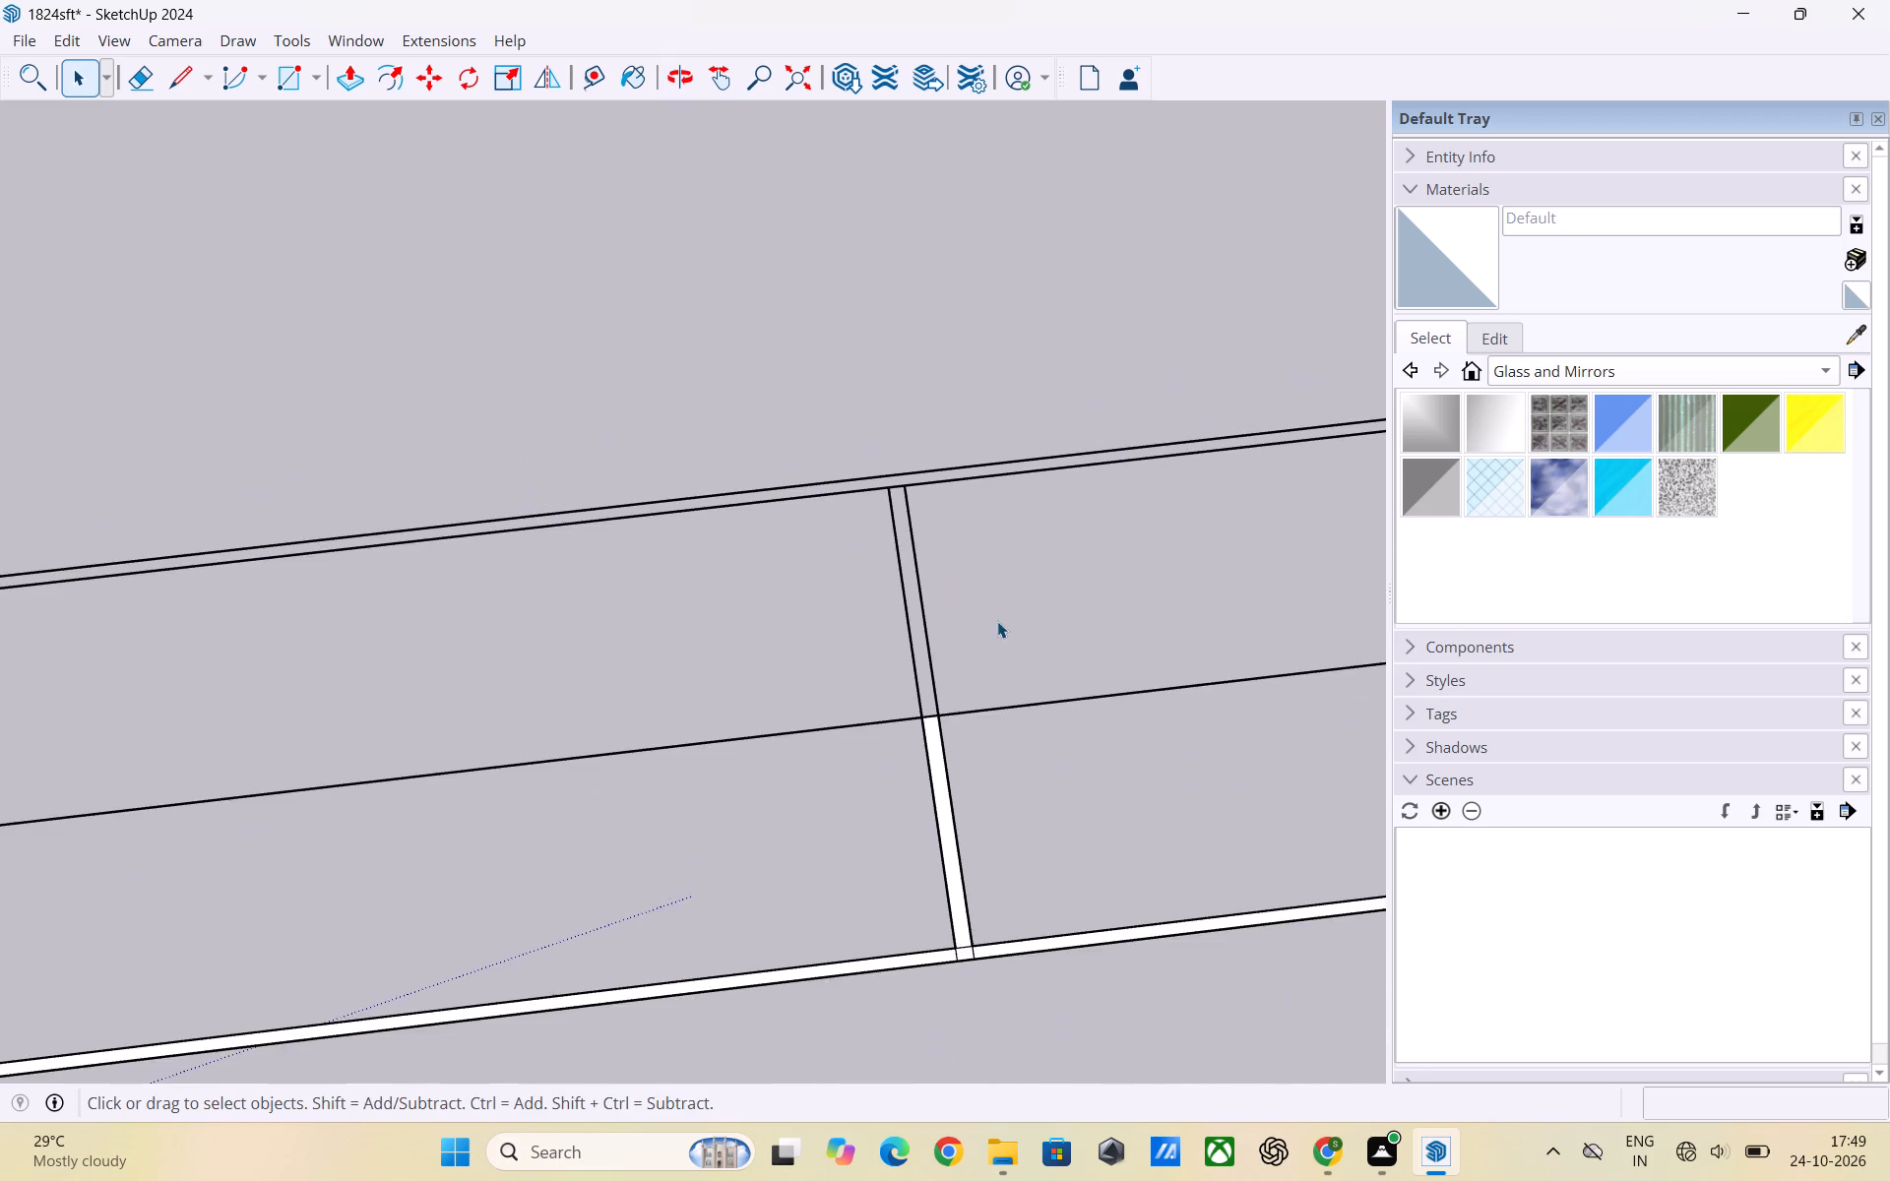
pyautogui.moveTo(998, 622); pyautogui.dragTo(946, 638, button='middle')
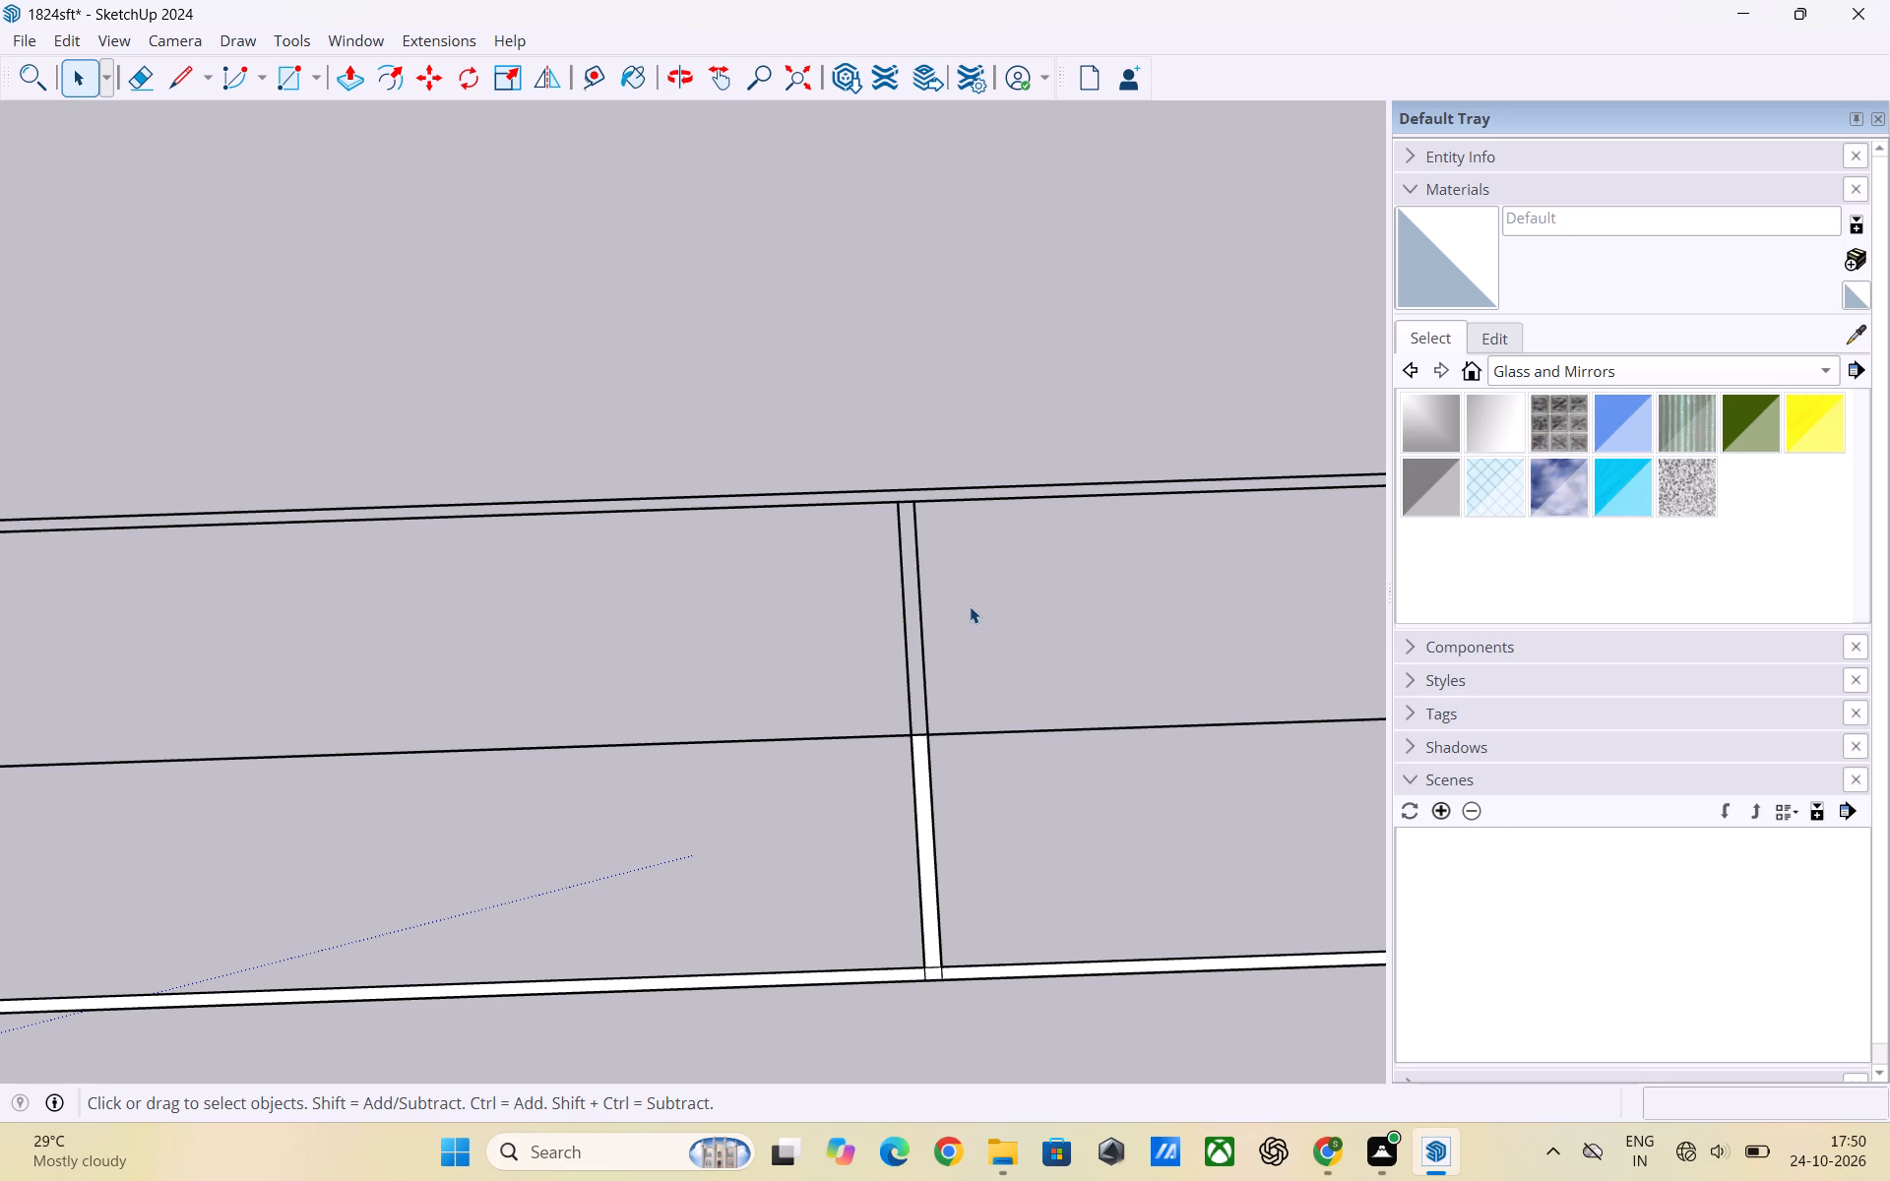
pyautogui.scroll(-2, 970, 606)
pyautogui.scroll(4, 945, 650)
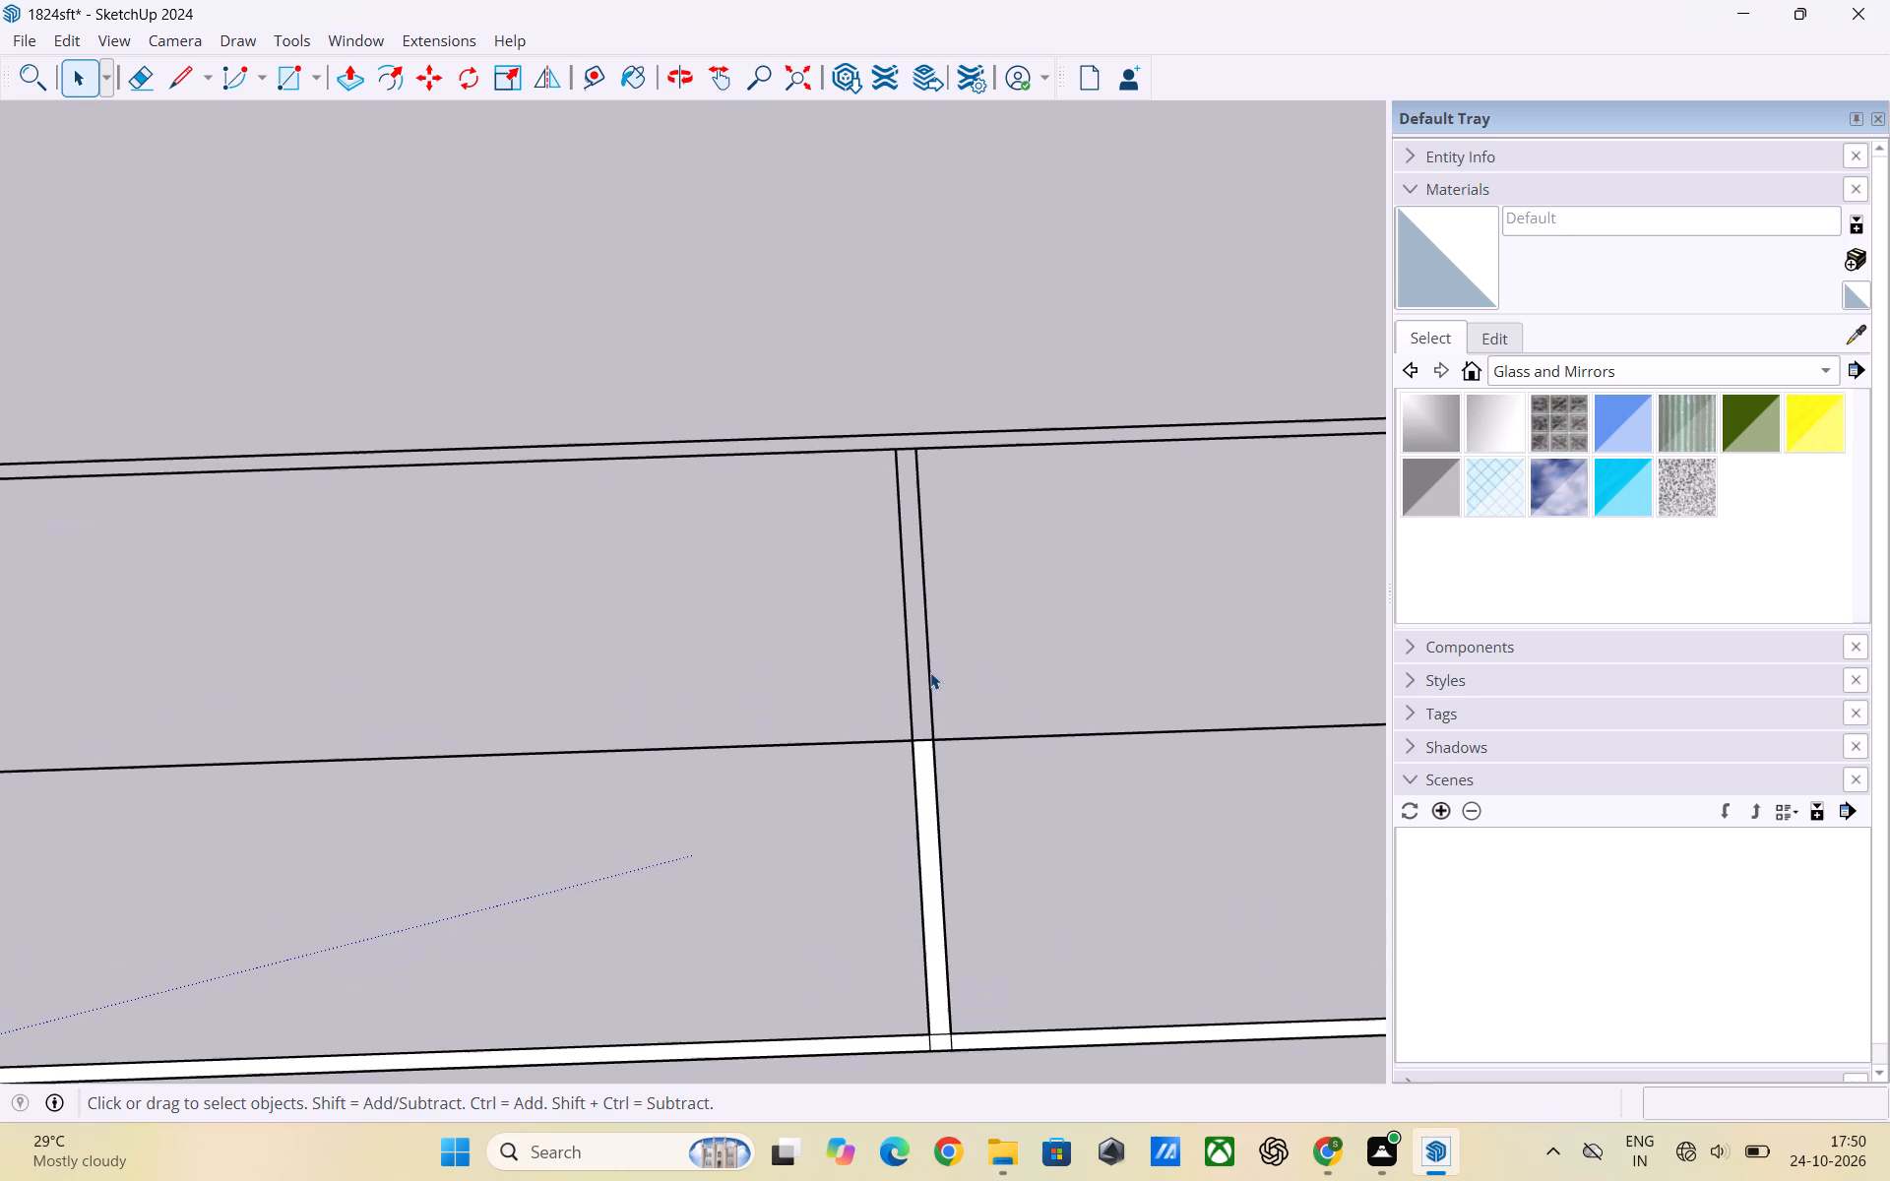
pyautogui.press('r')
pyautogui.scroll(2, 925, 627)
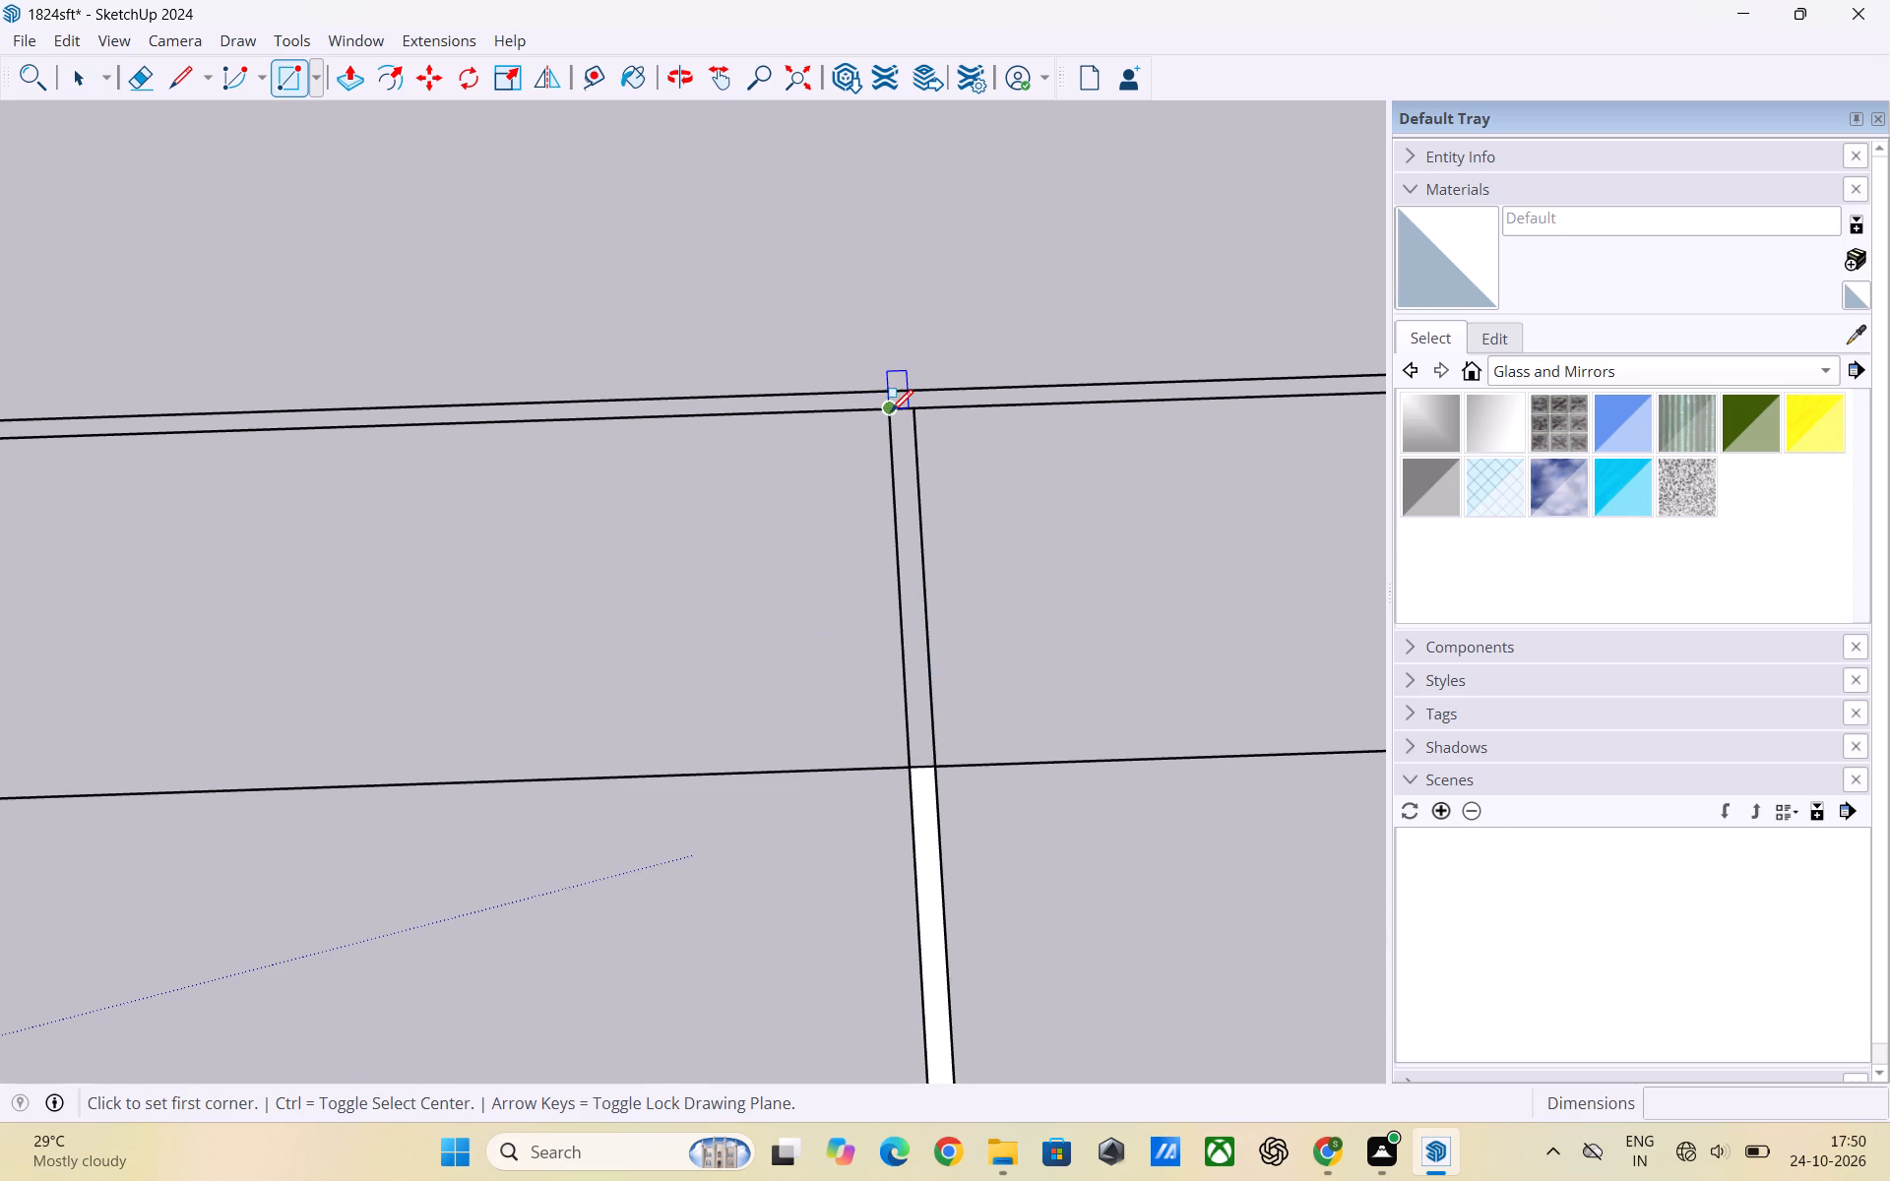
pyautogui.click(891, 411)
pyautogui.click(935, 766)
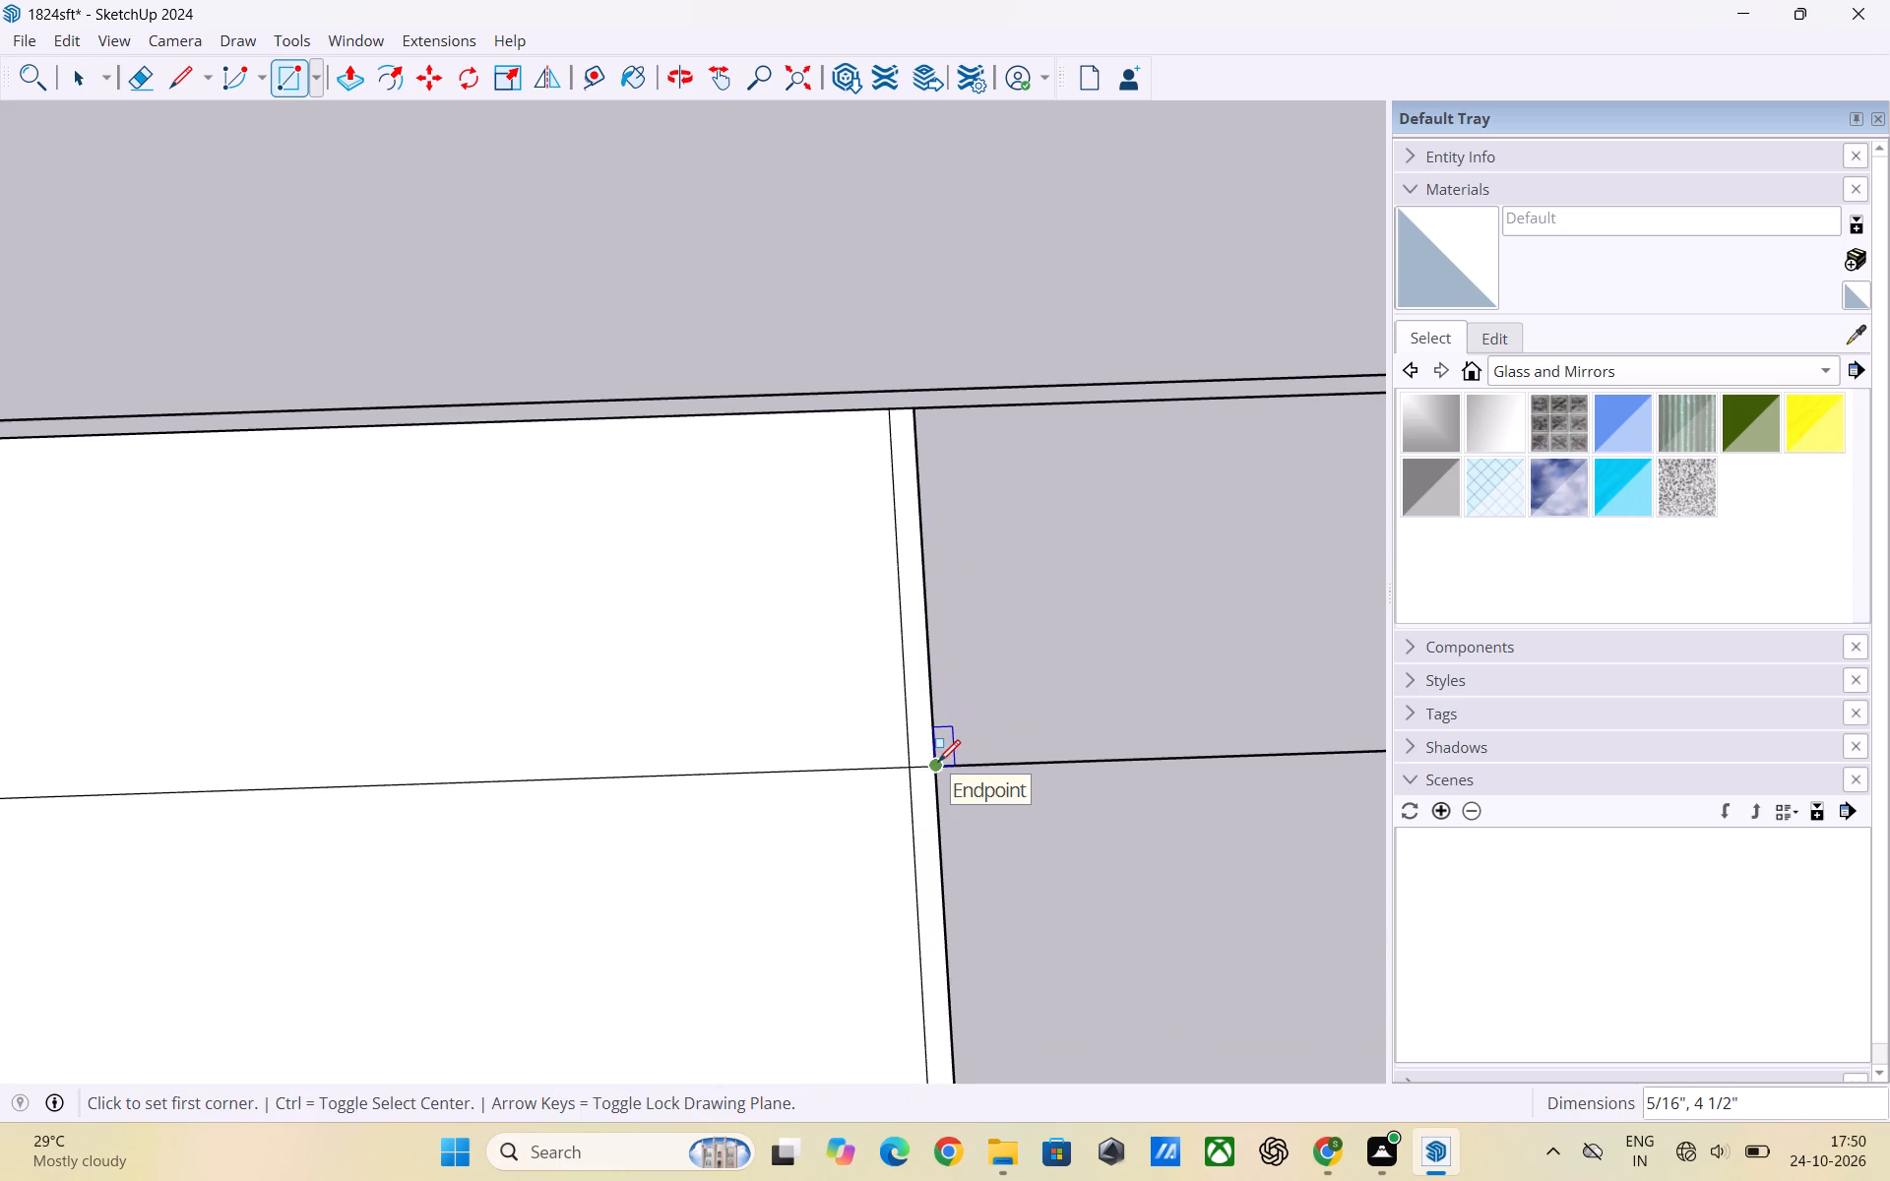
pyautogui.press('space')
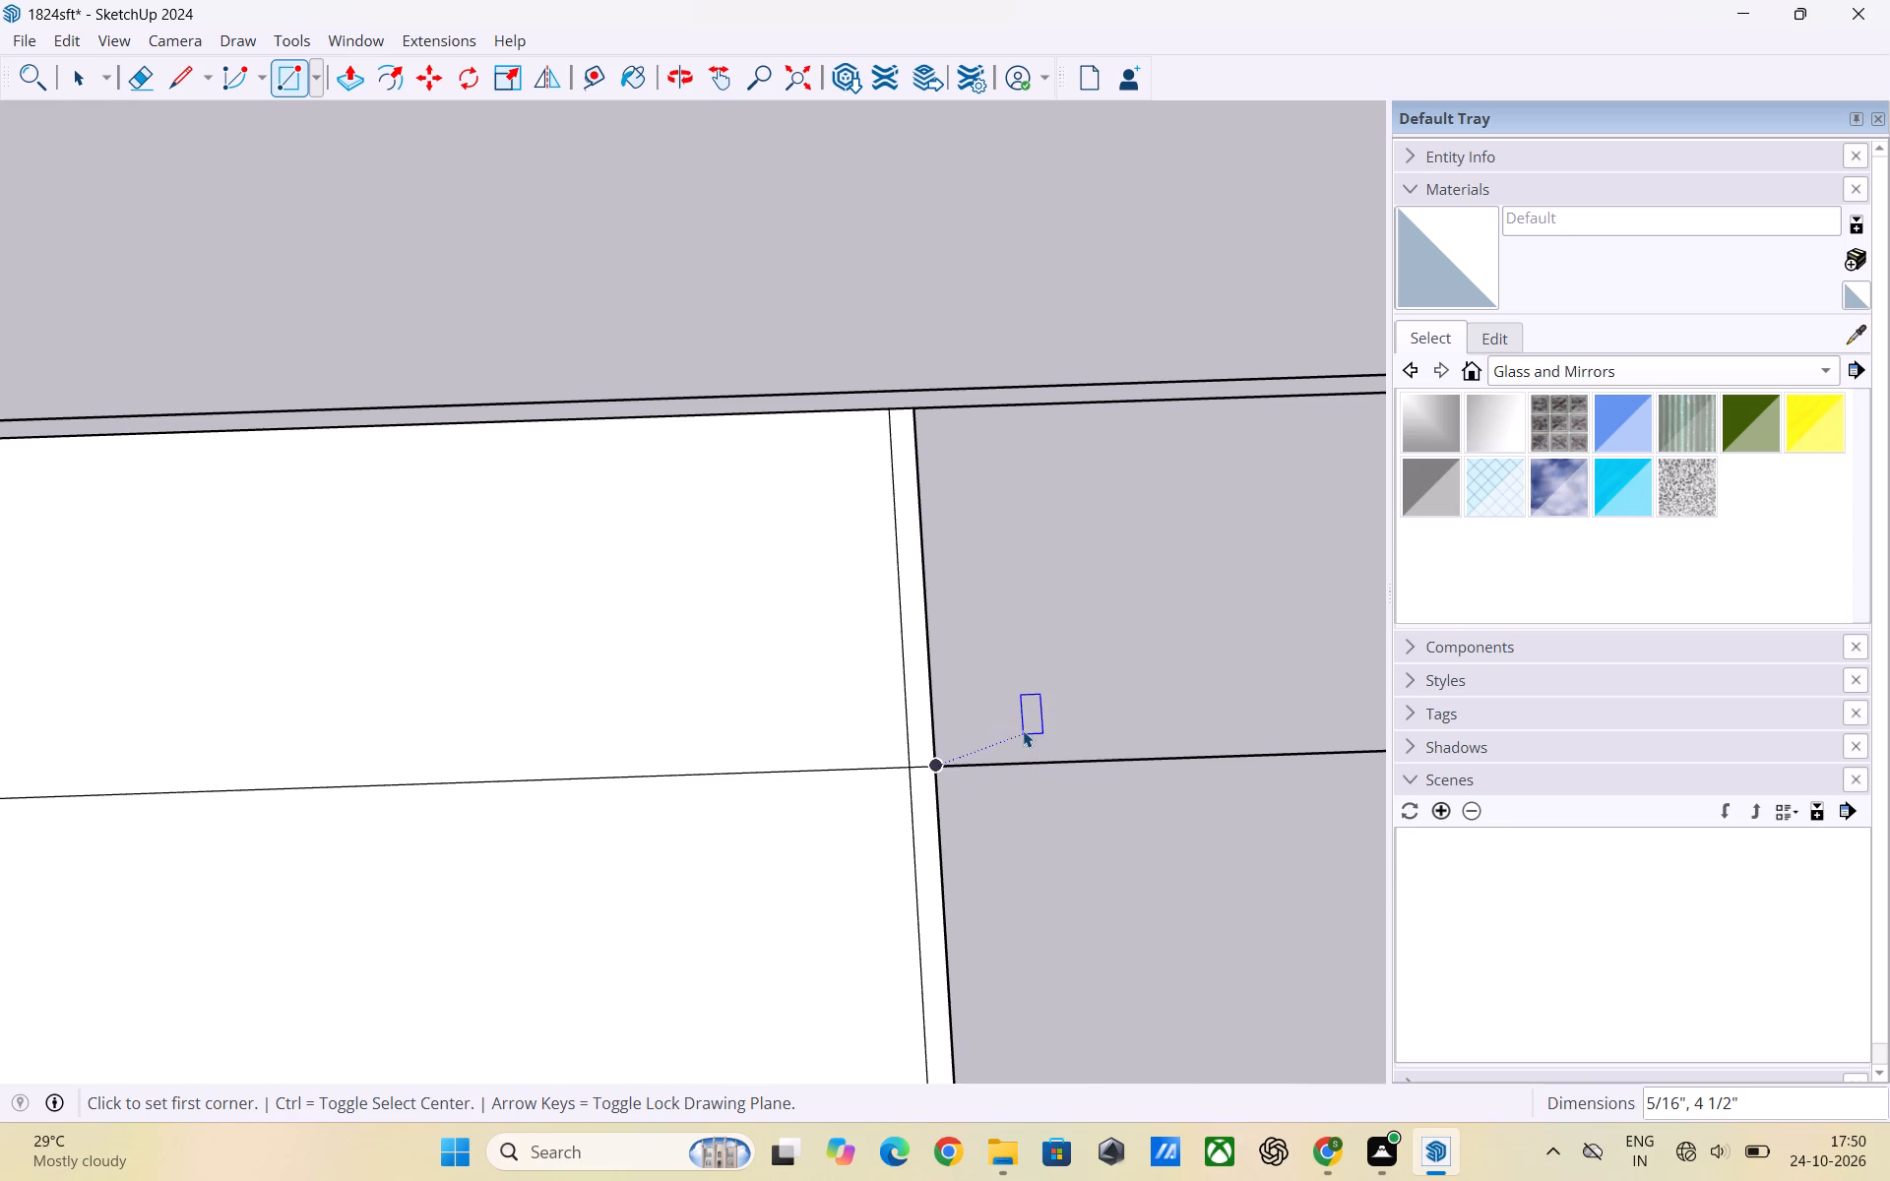
# Delete the two stray faces filling the window panes on one side of the central divider.
pyautogui.click(756, 608)
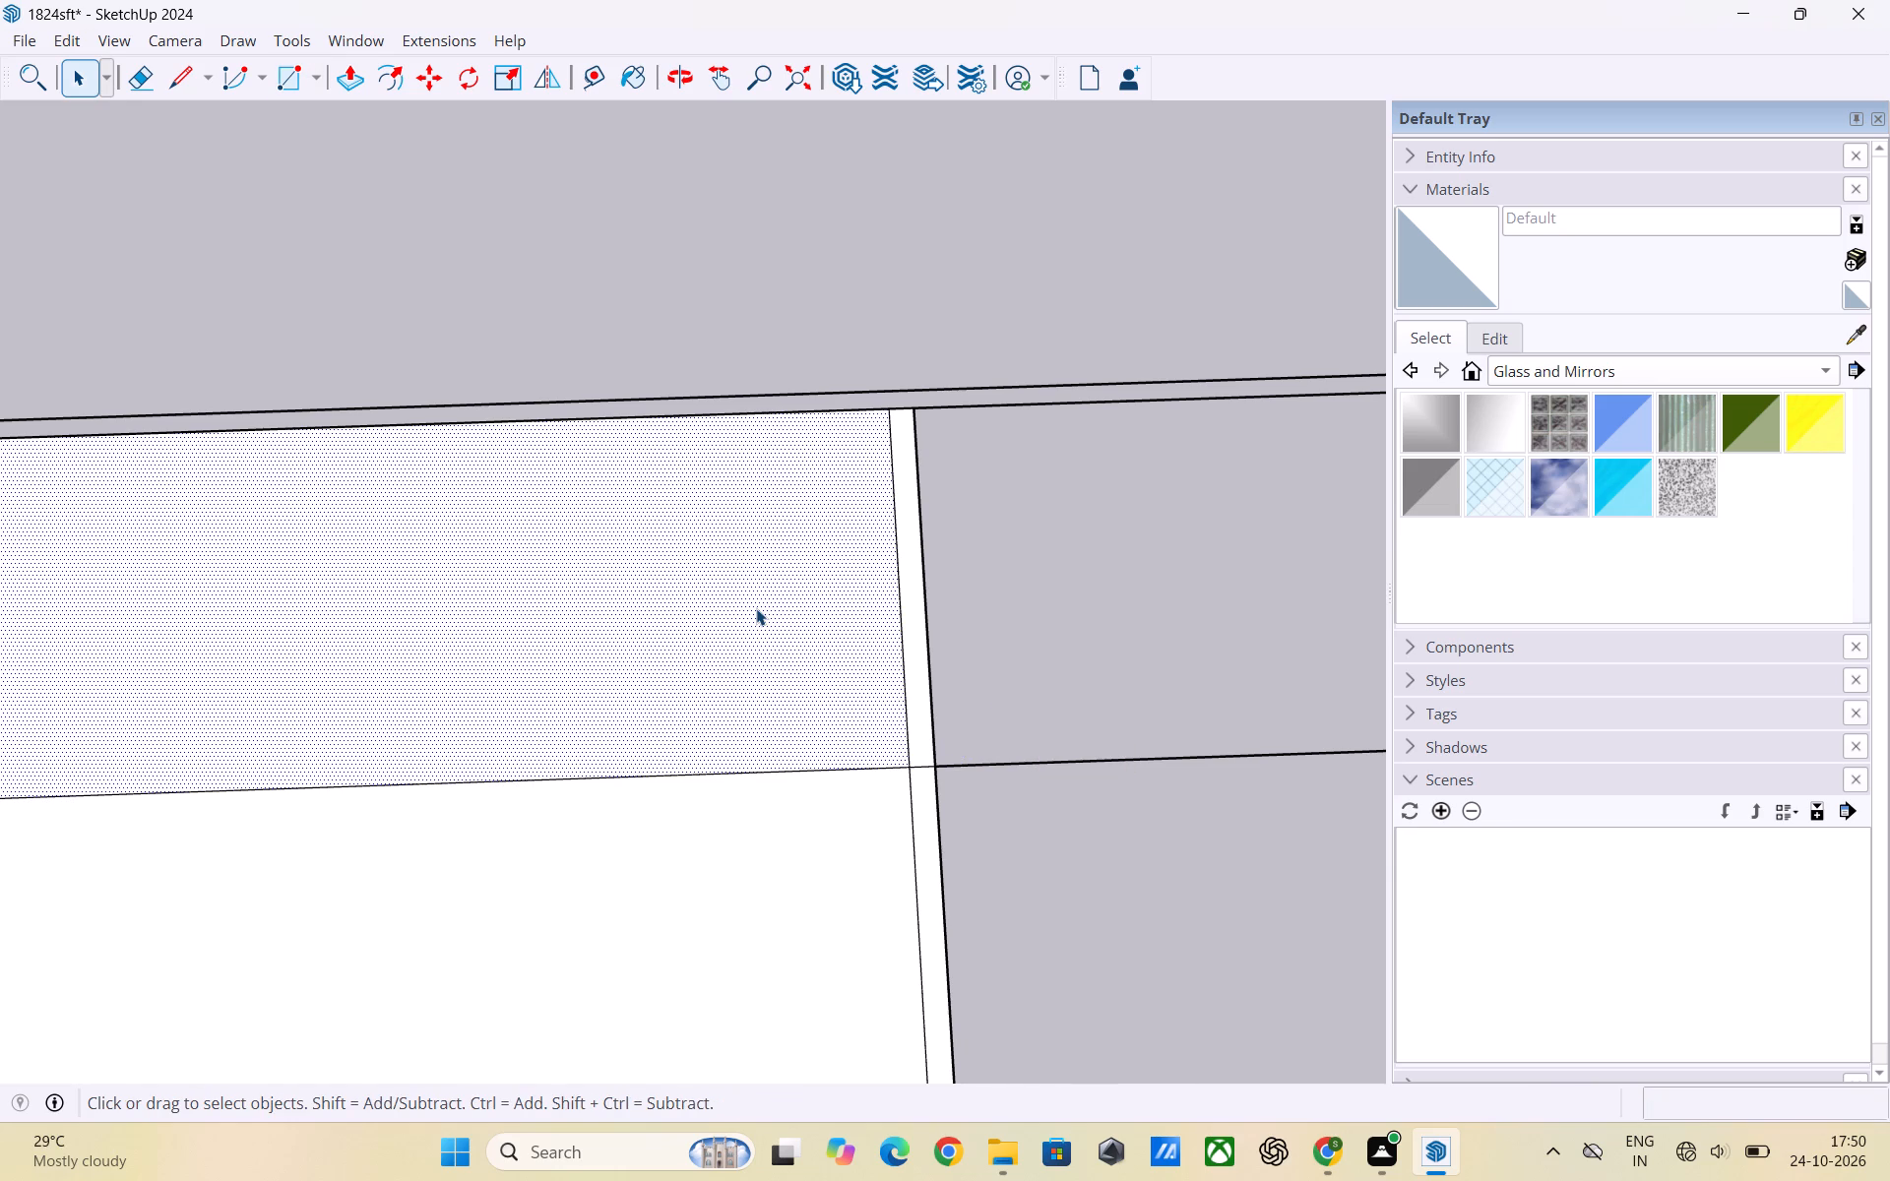
pyautogui.press('Delete')
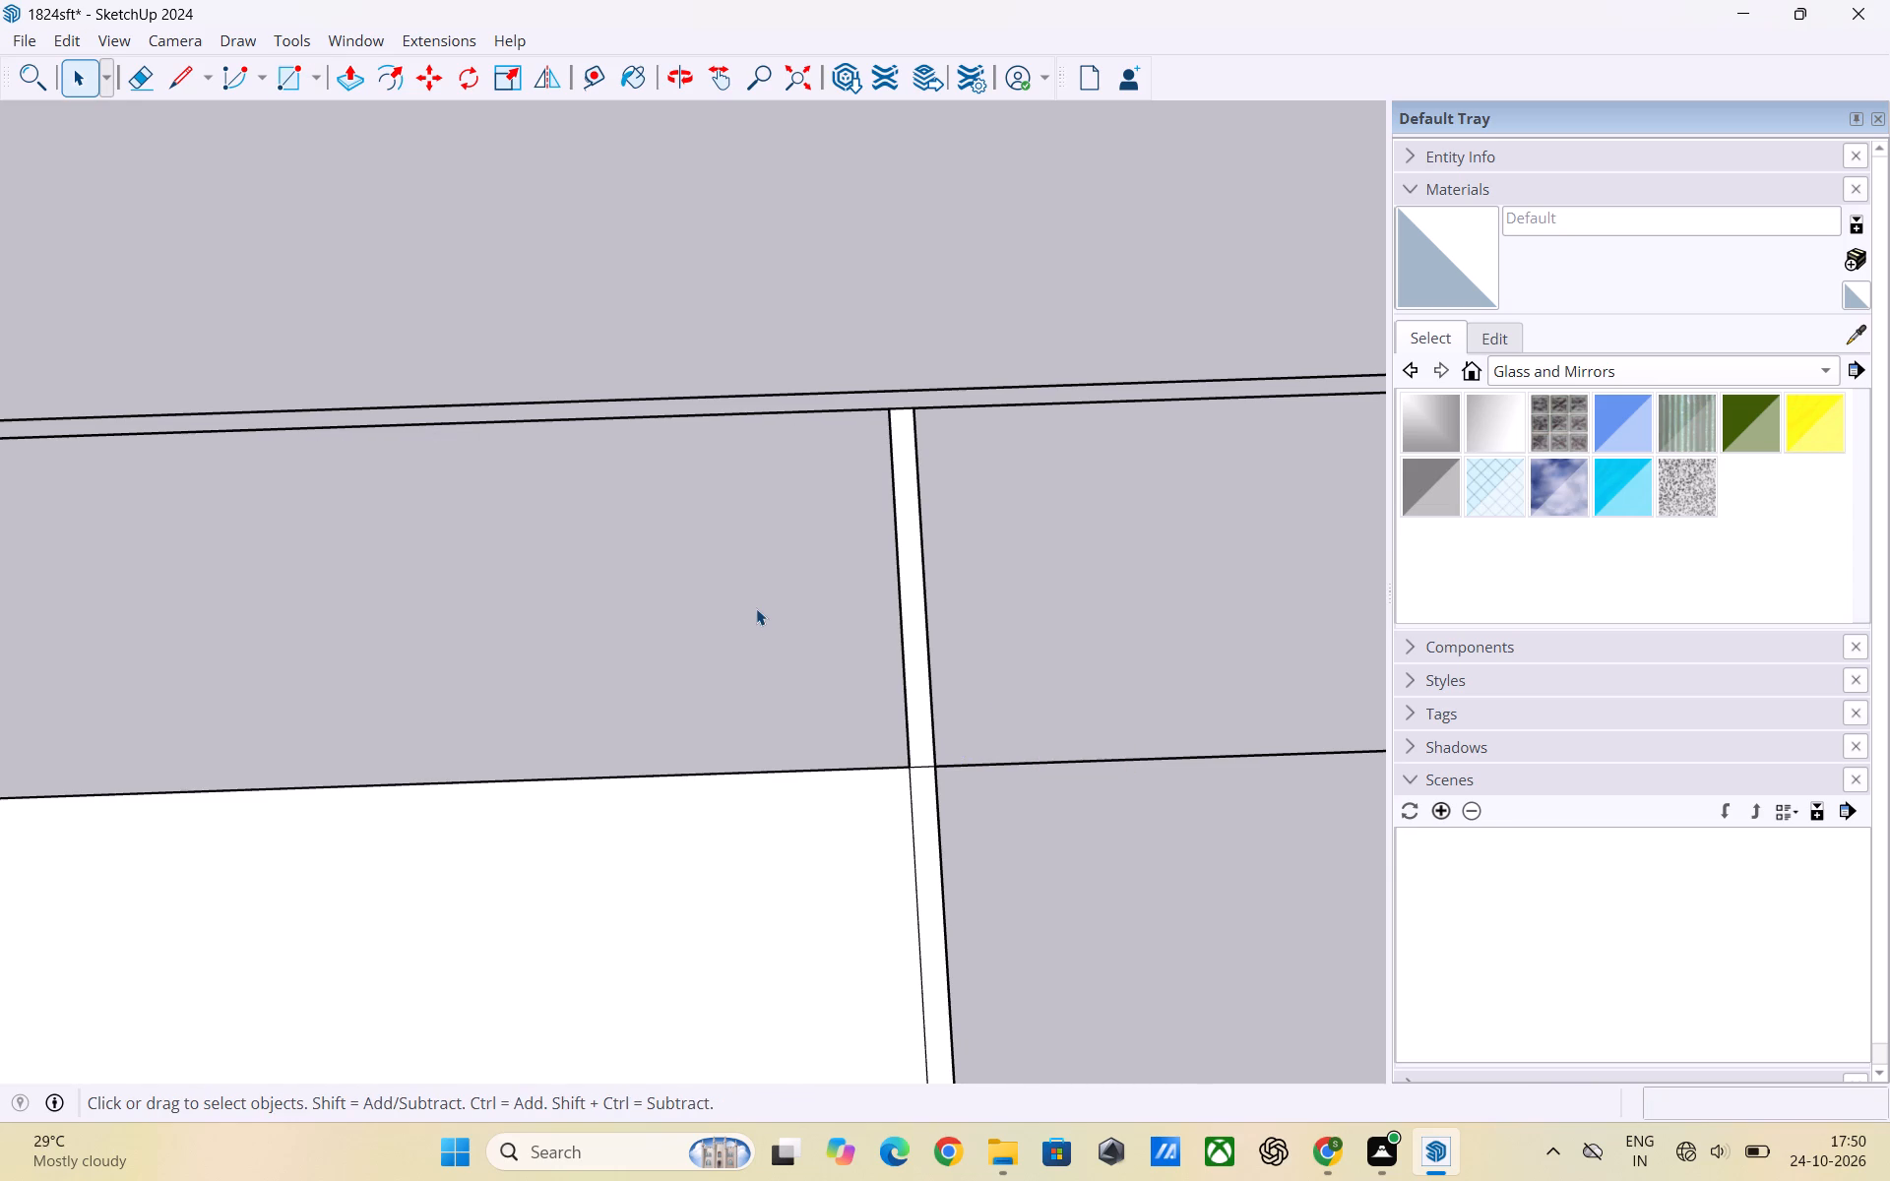
pyautogui.click(777, 844)
pyautogui.press('Delete')
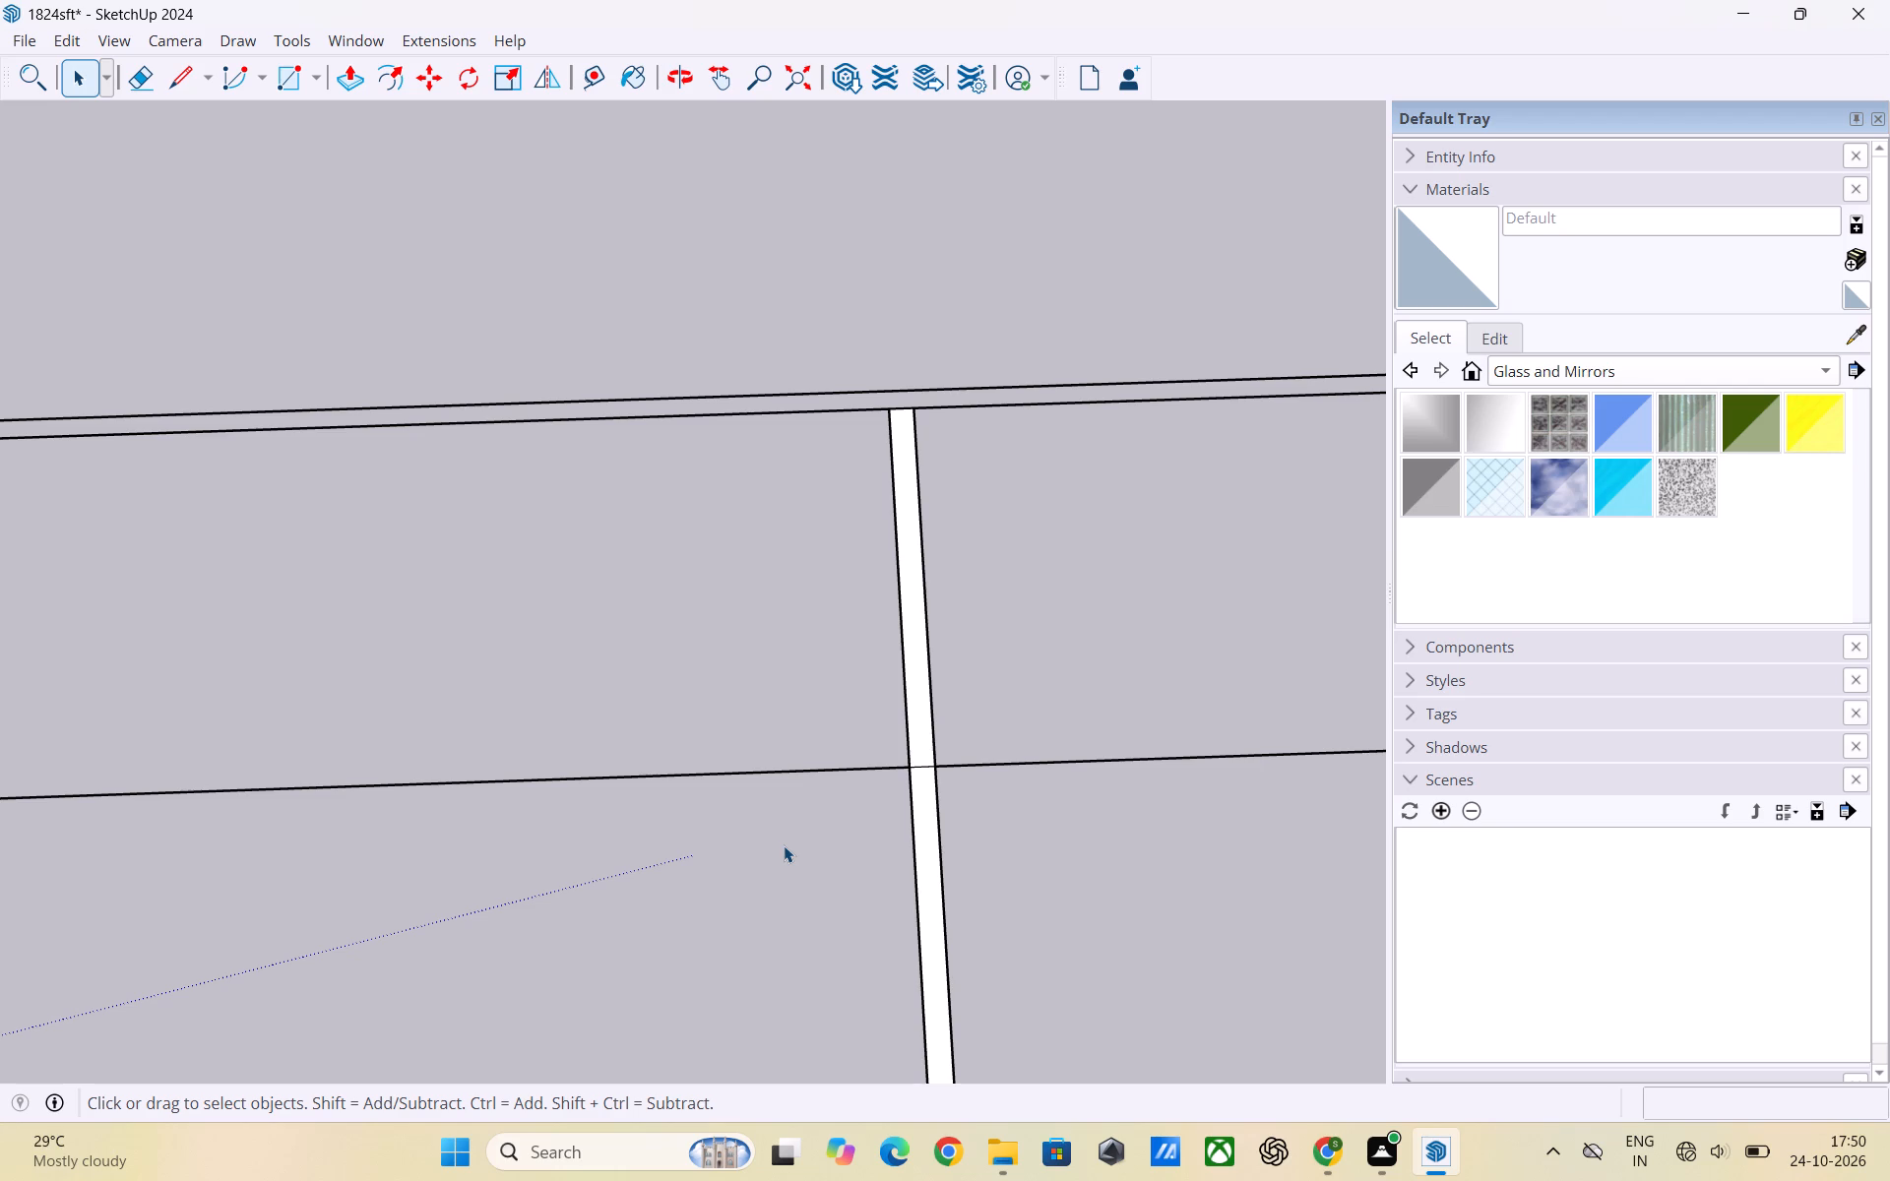
# Make a group from the face and edges of the divider's room-side half.
pyautogui.scroll(-2, 799, 723)
pyautogui.scroll(-2, 999, 715)
pyautogui.scroll(-2, 848, 677)
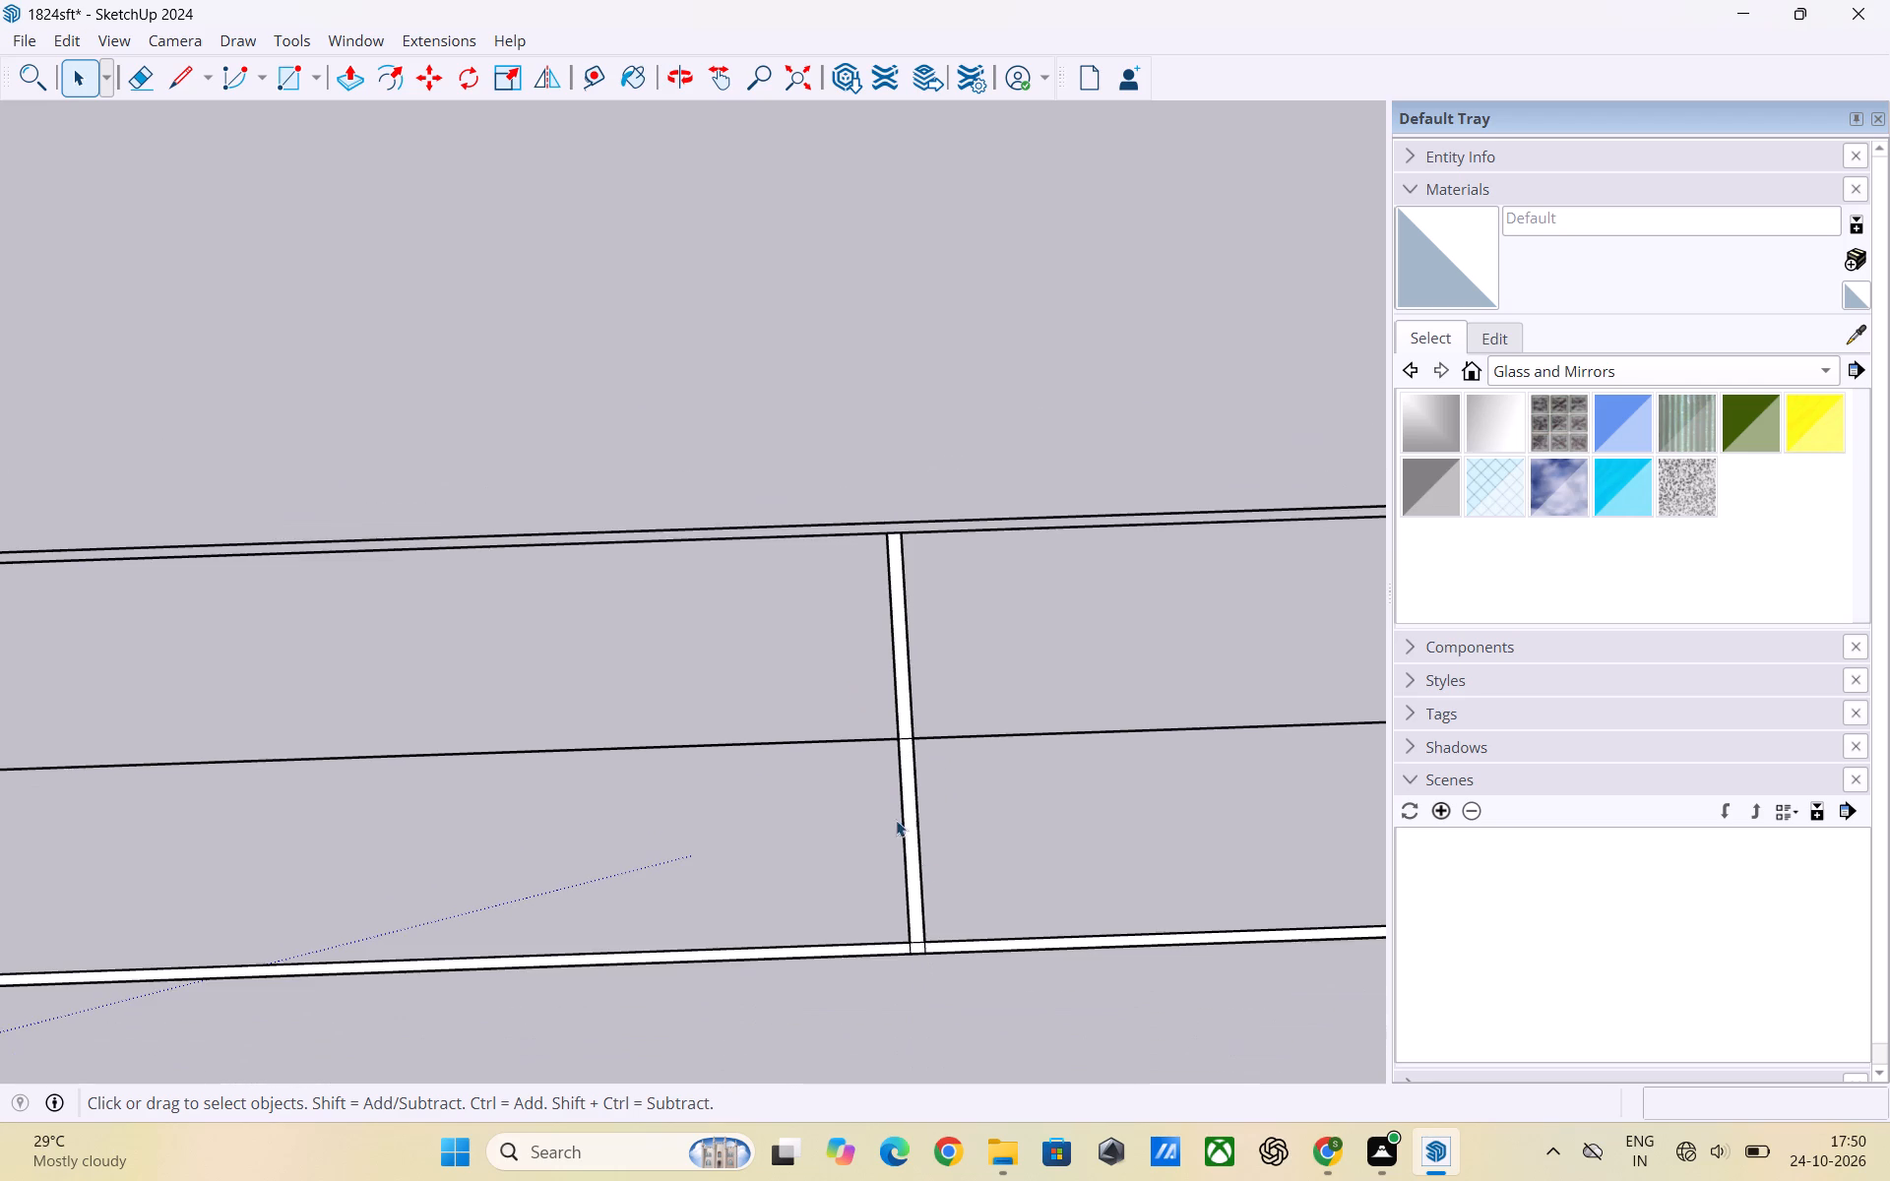
pyautogui.scroll(-2, 734, 758)
pyautogui.scroll(-3, 1043, 735)
pyautogui.scroll(-4, 804, 756)
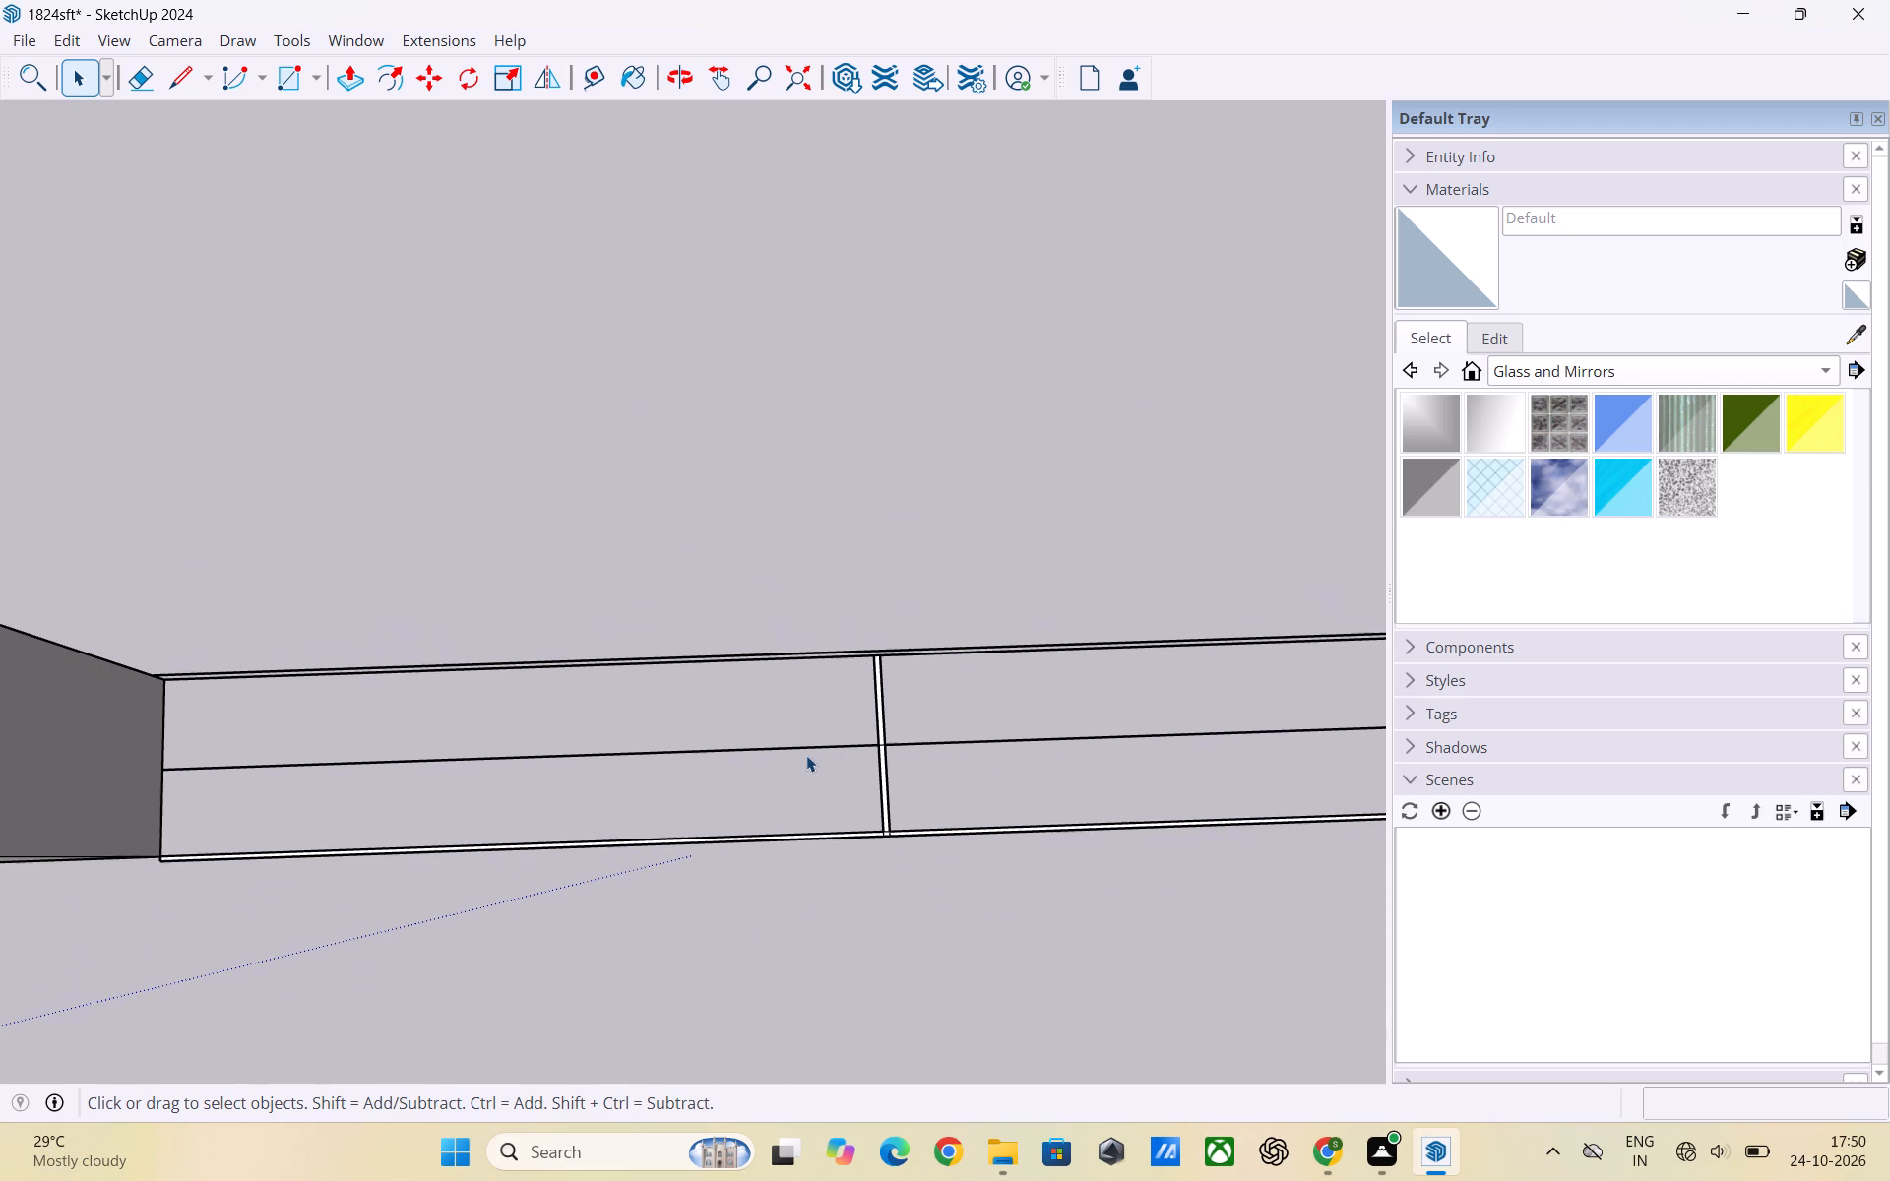
pyautogui.scroll(3, 757, 849)
pyautogui.scroll(-2, 405, 774)
pyautogui.scroll(3, 823, 725)
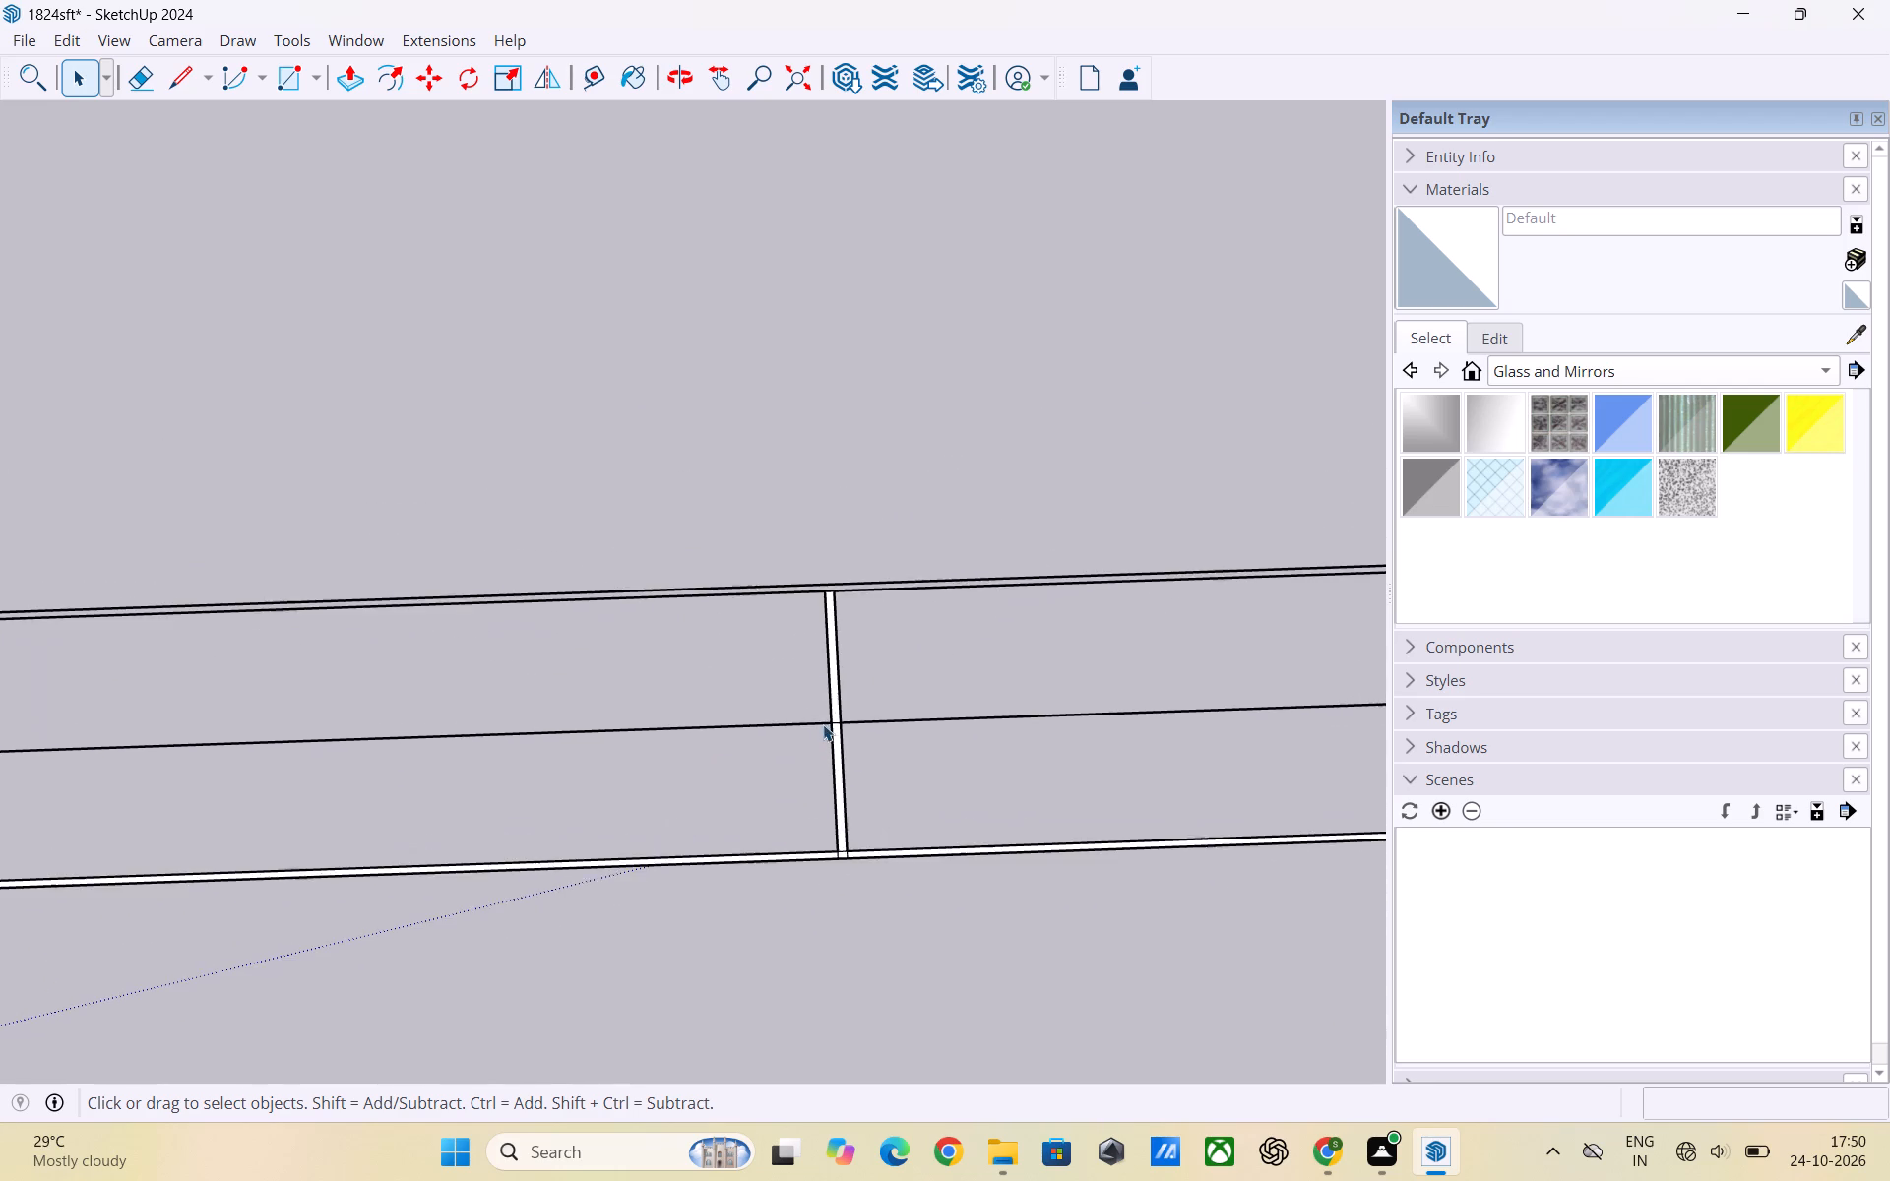
pyautogui.scroll(2, 826, 721)
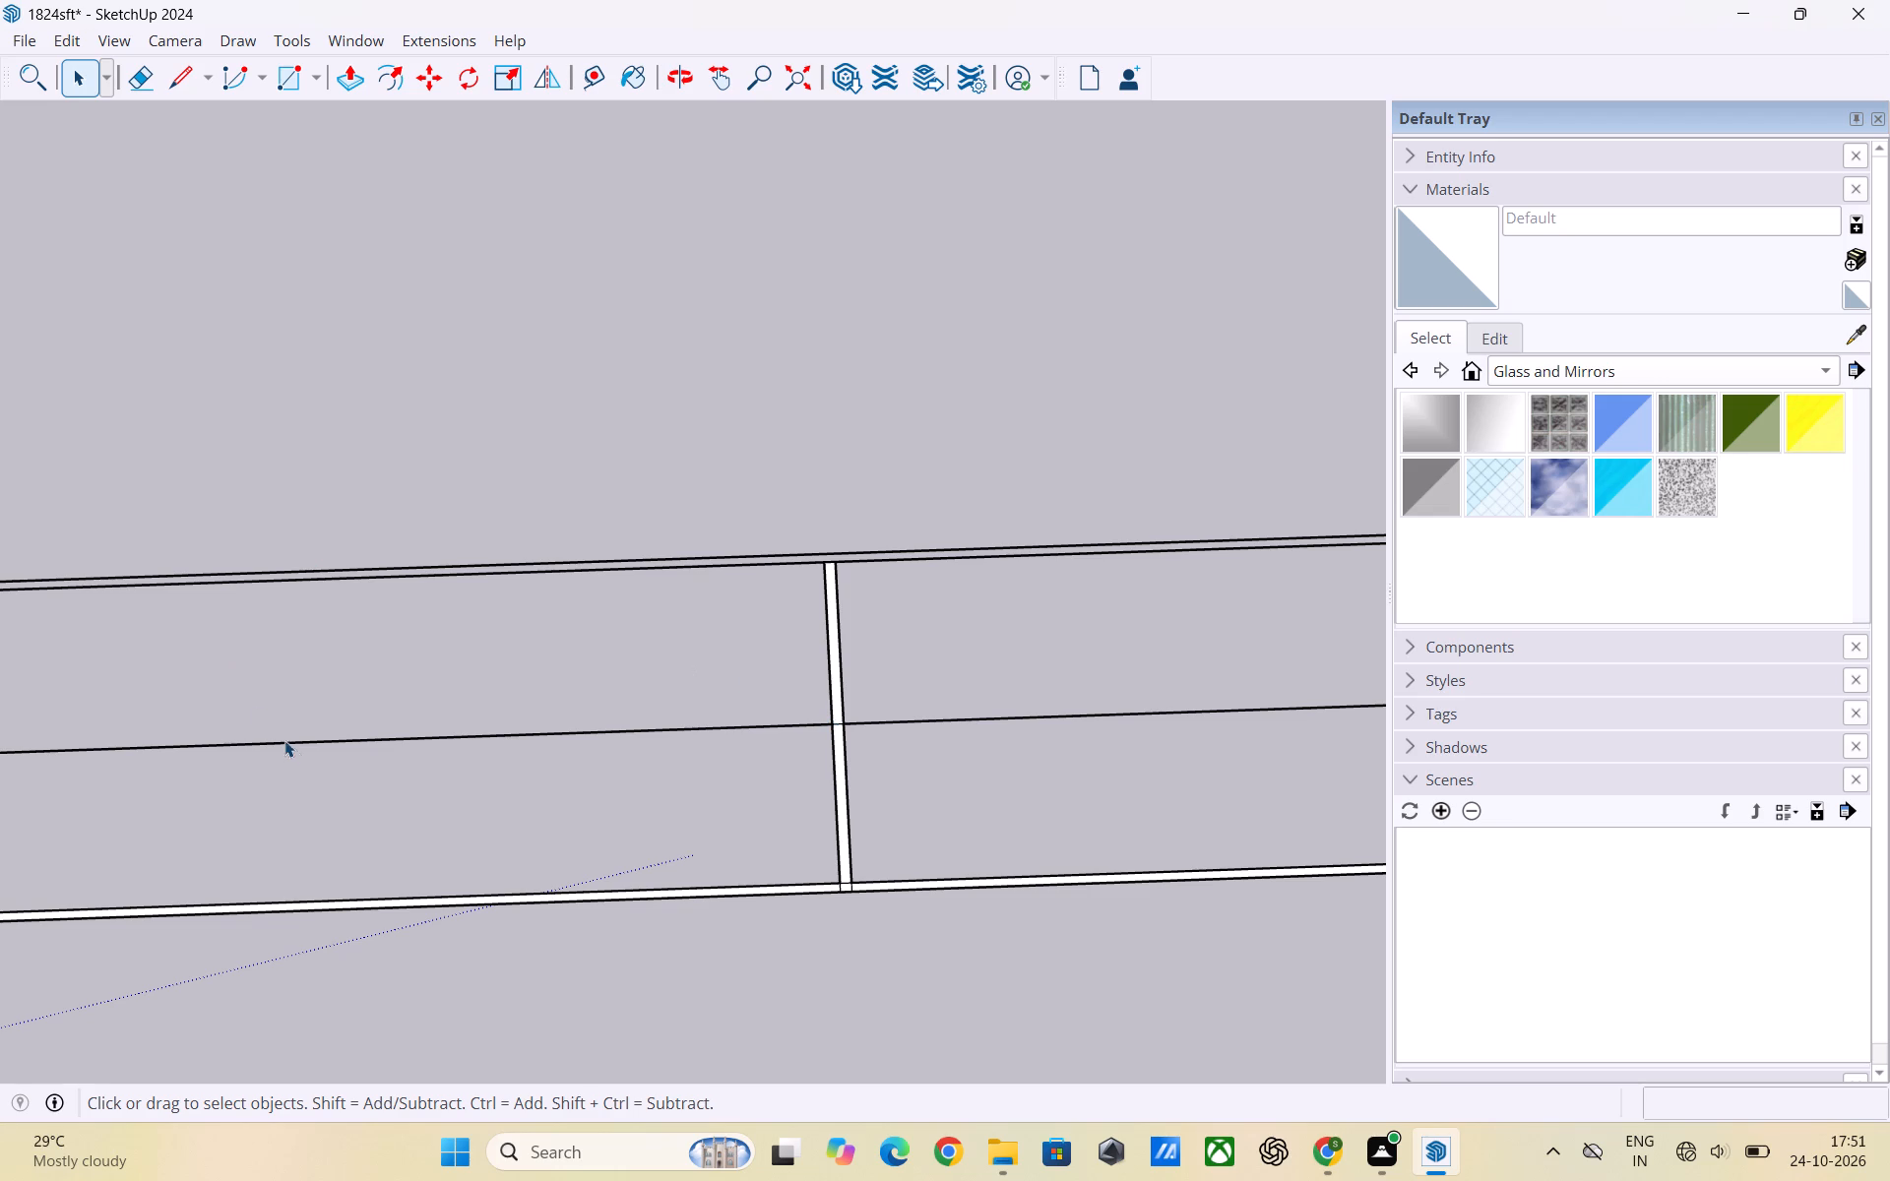
pyautogui.scroll(3, 849, 641)
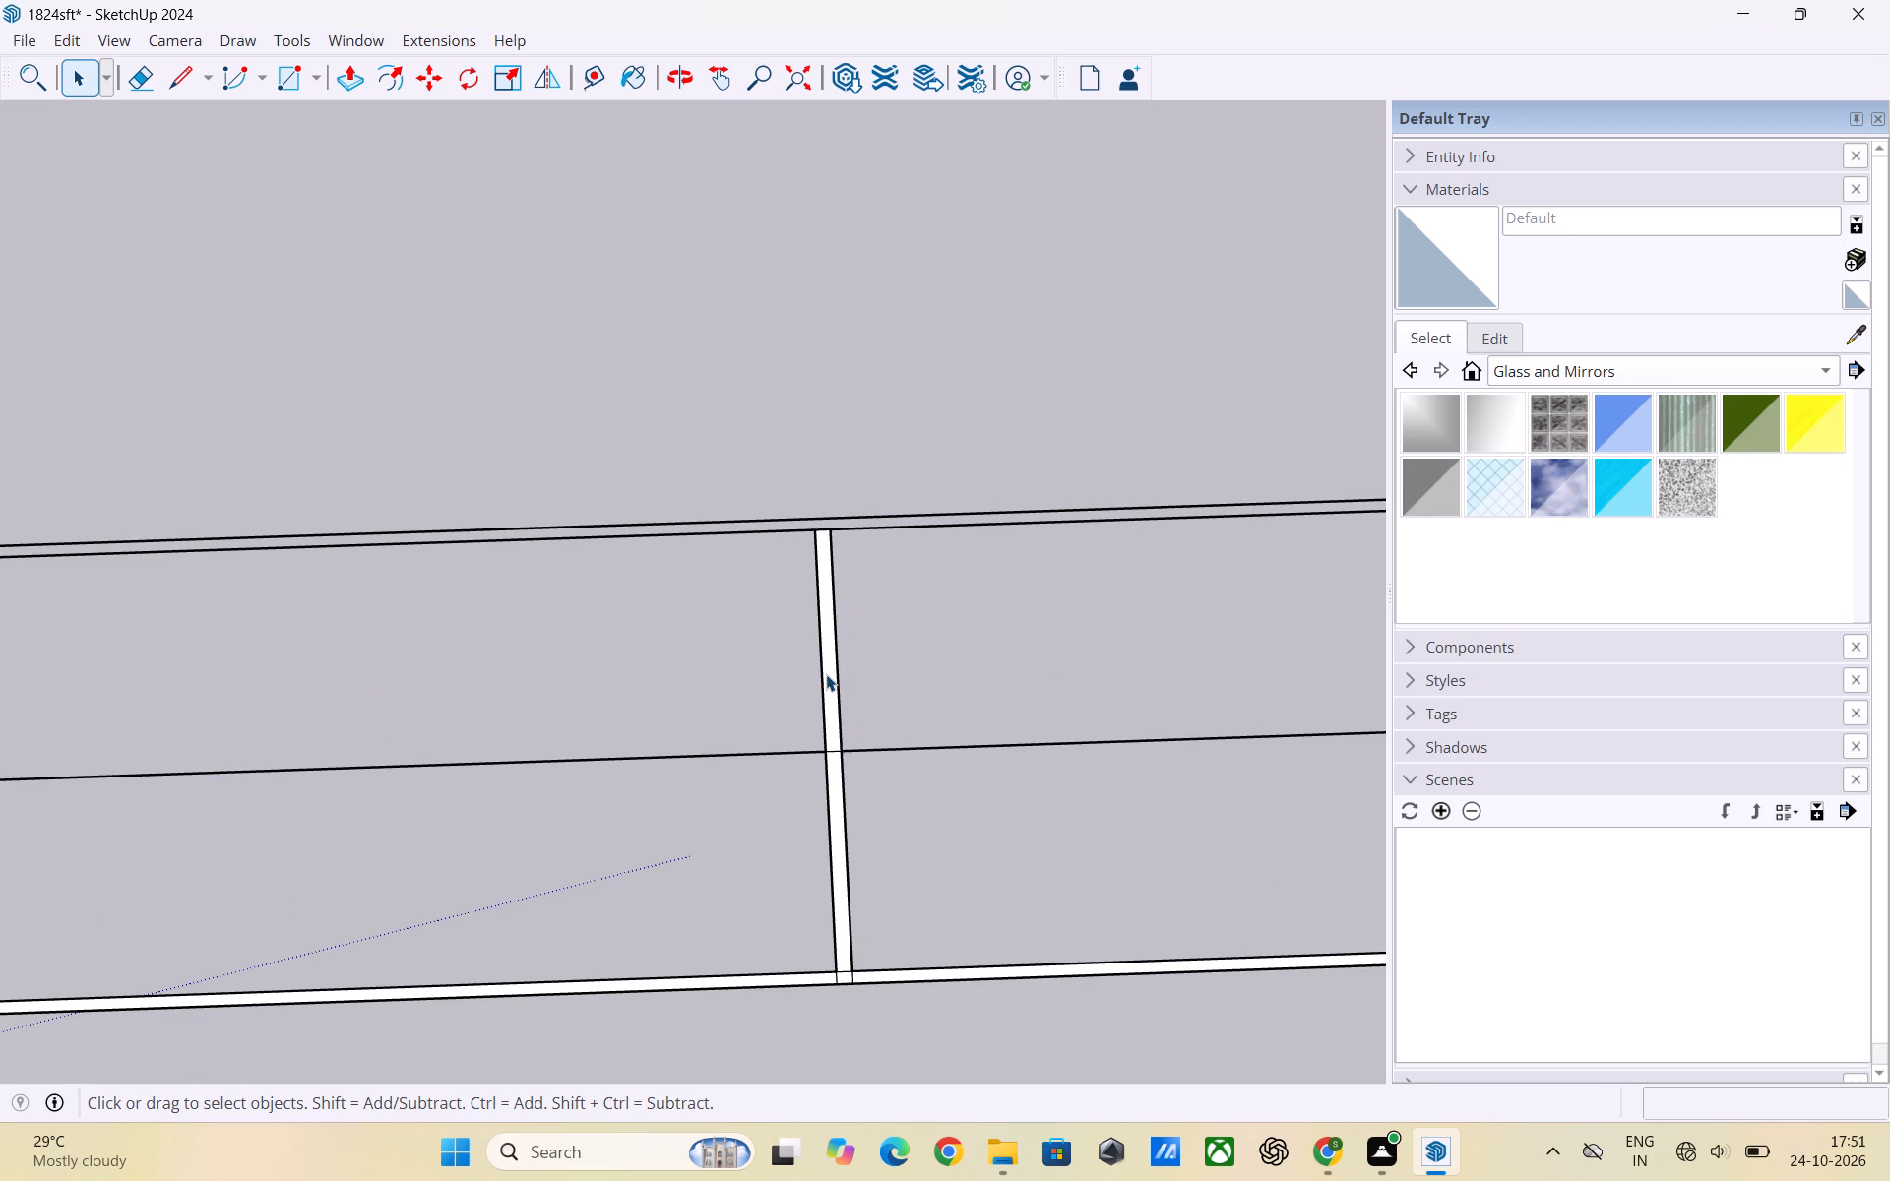
pyautogui.click(826, 674)
pyautogui.doubleClick(829, 679)
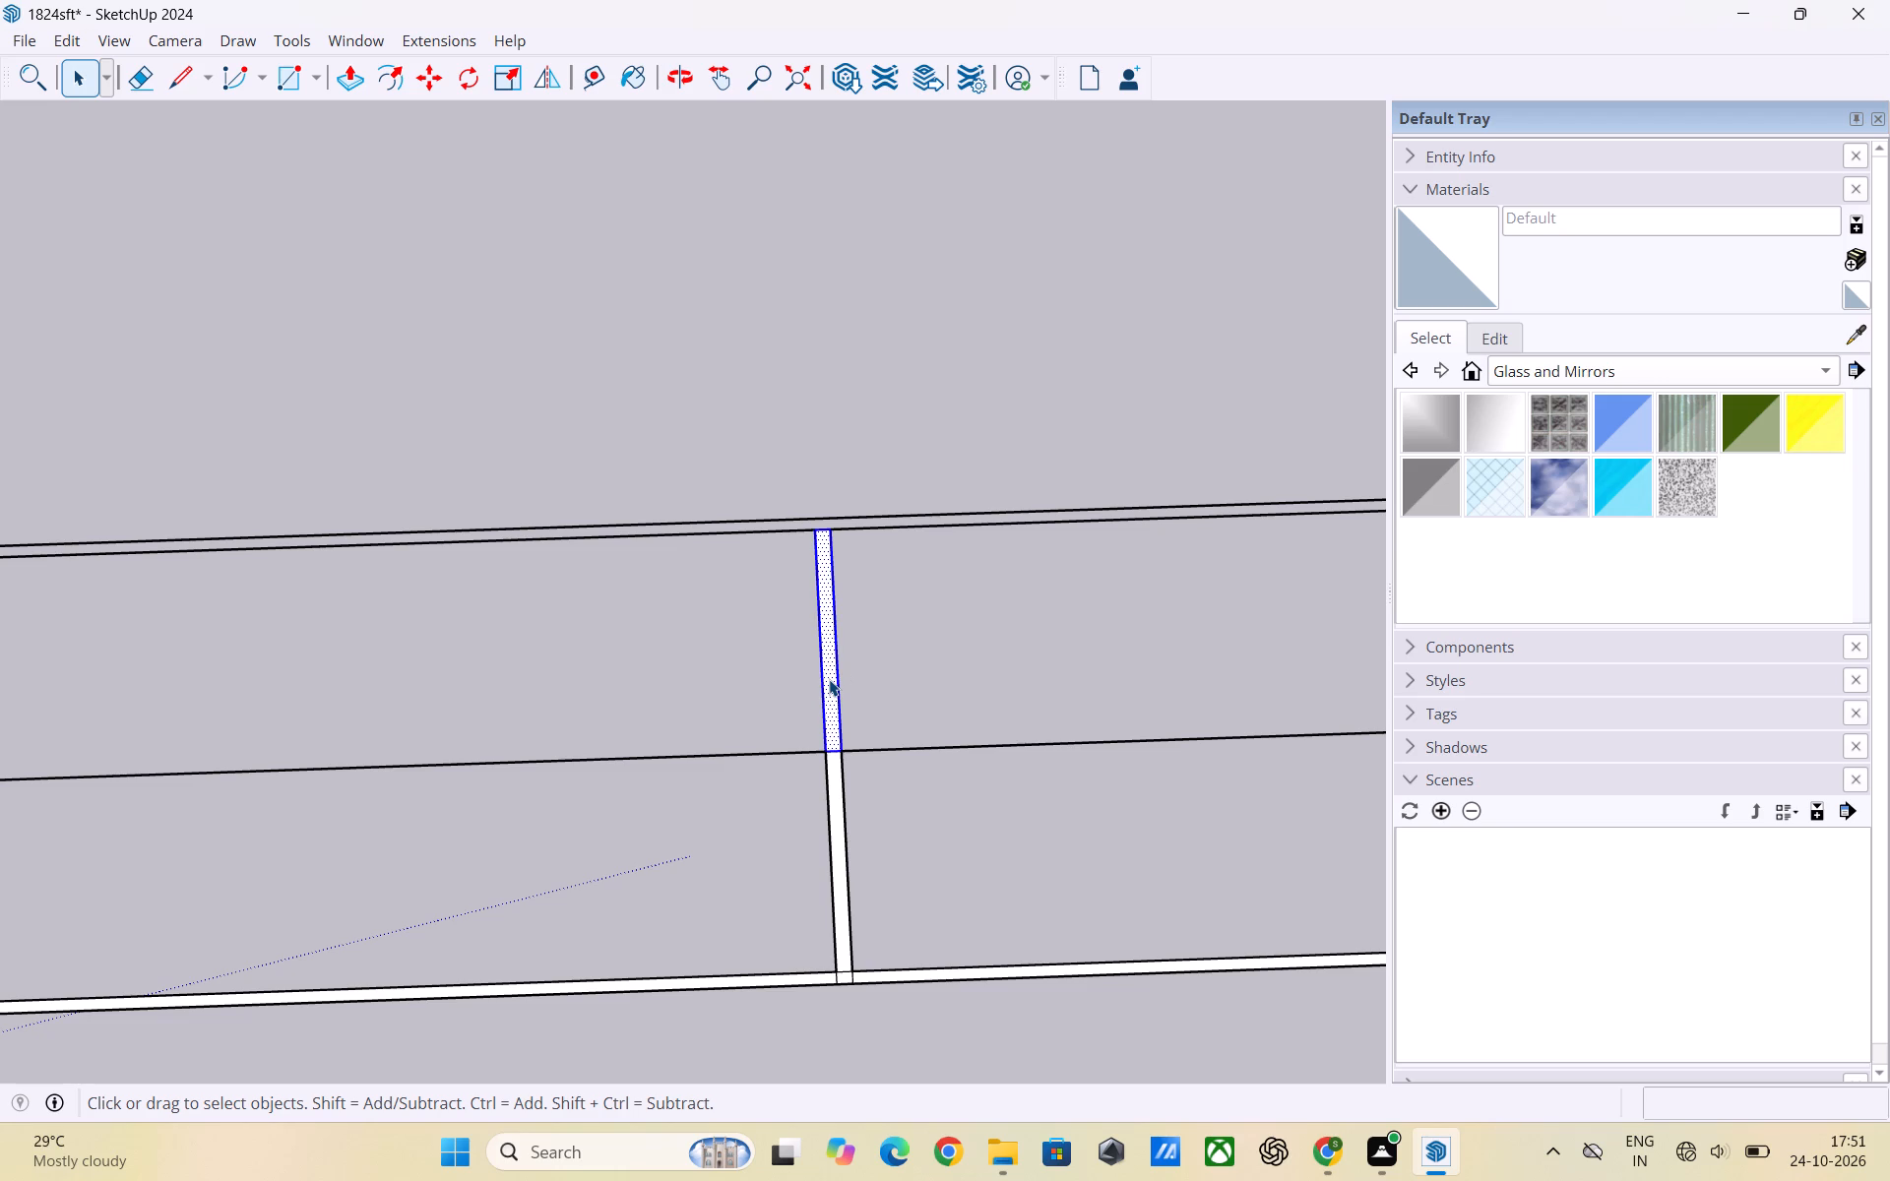
pyautogui.rightClick(830, 679)
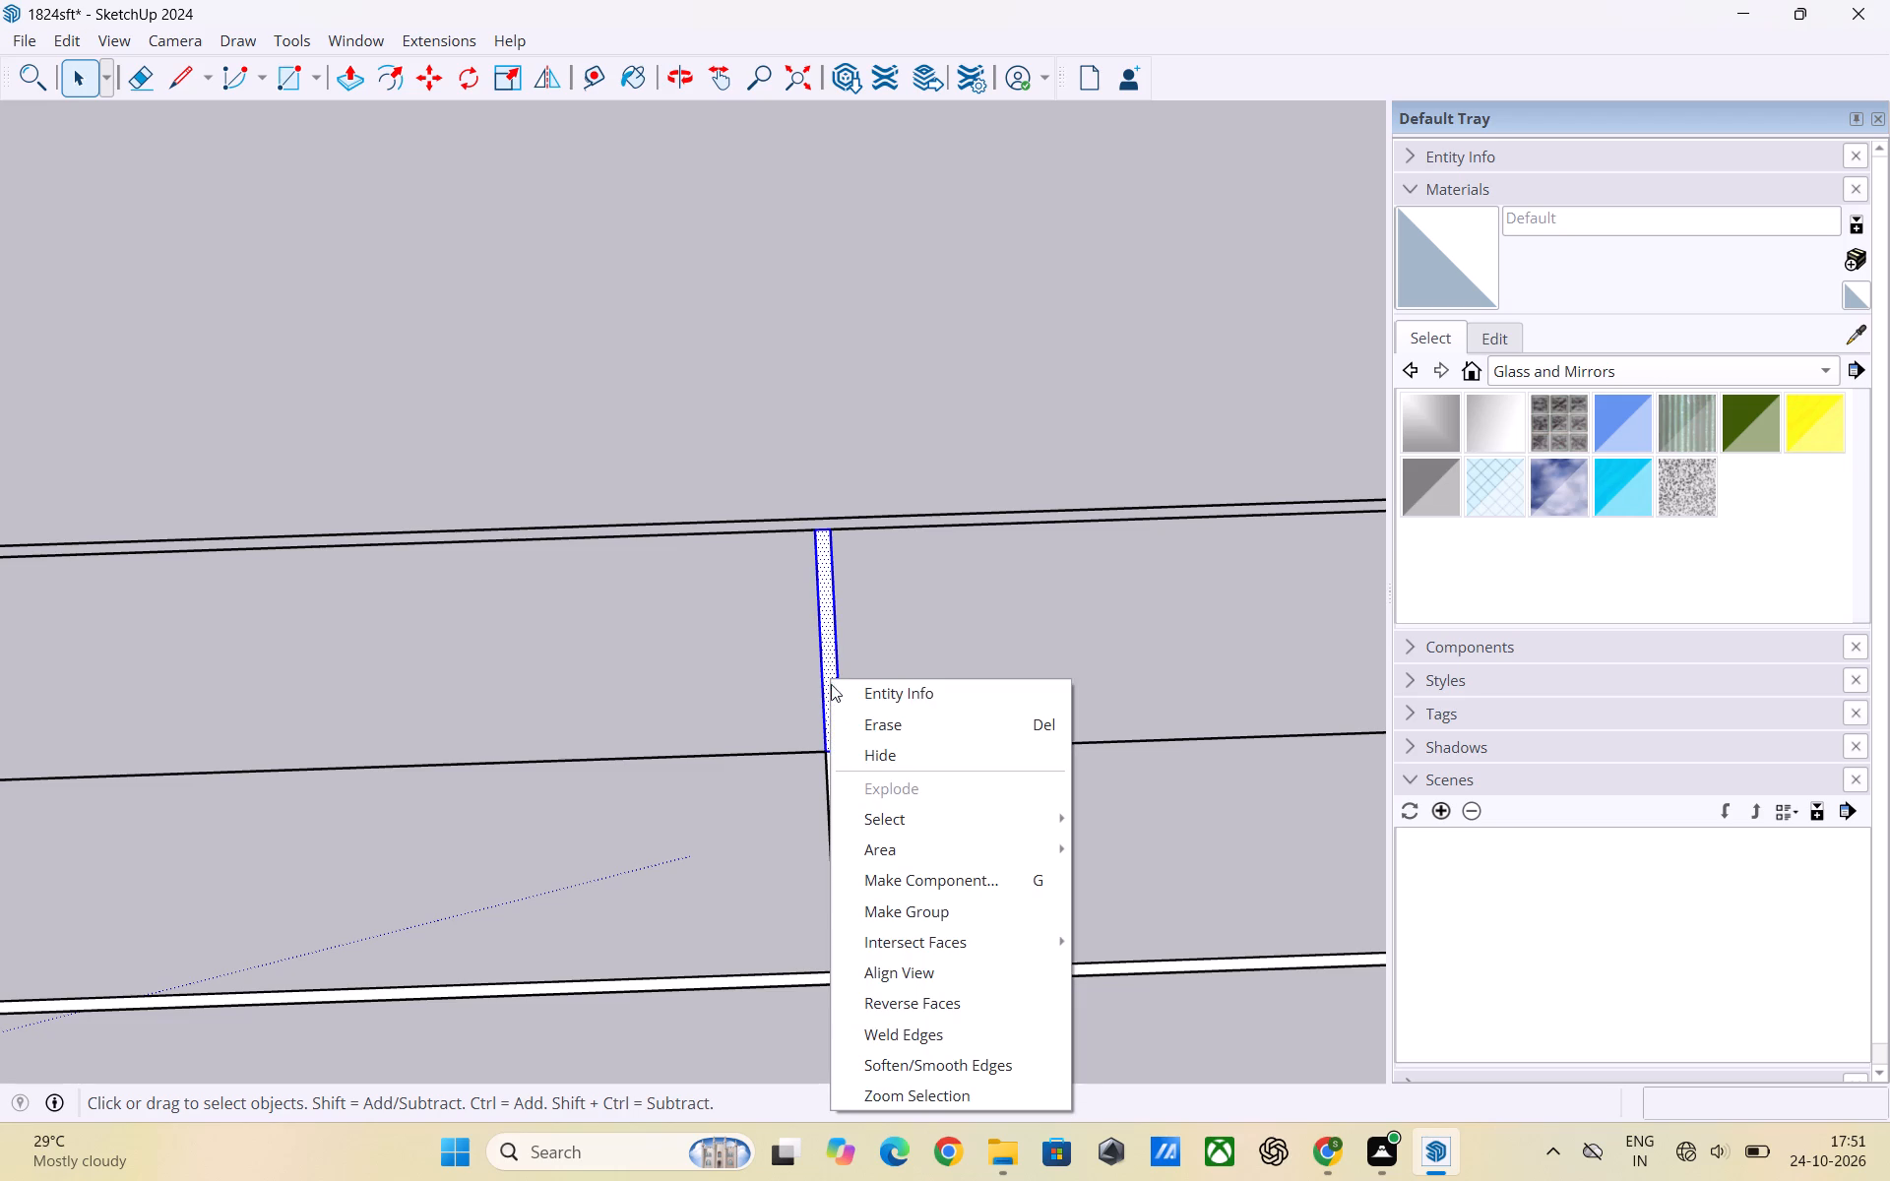
pyautogui.click(910, 923)
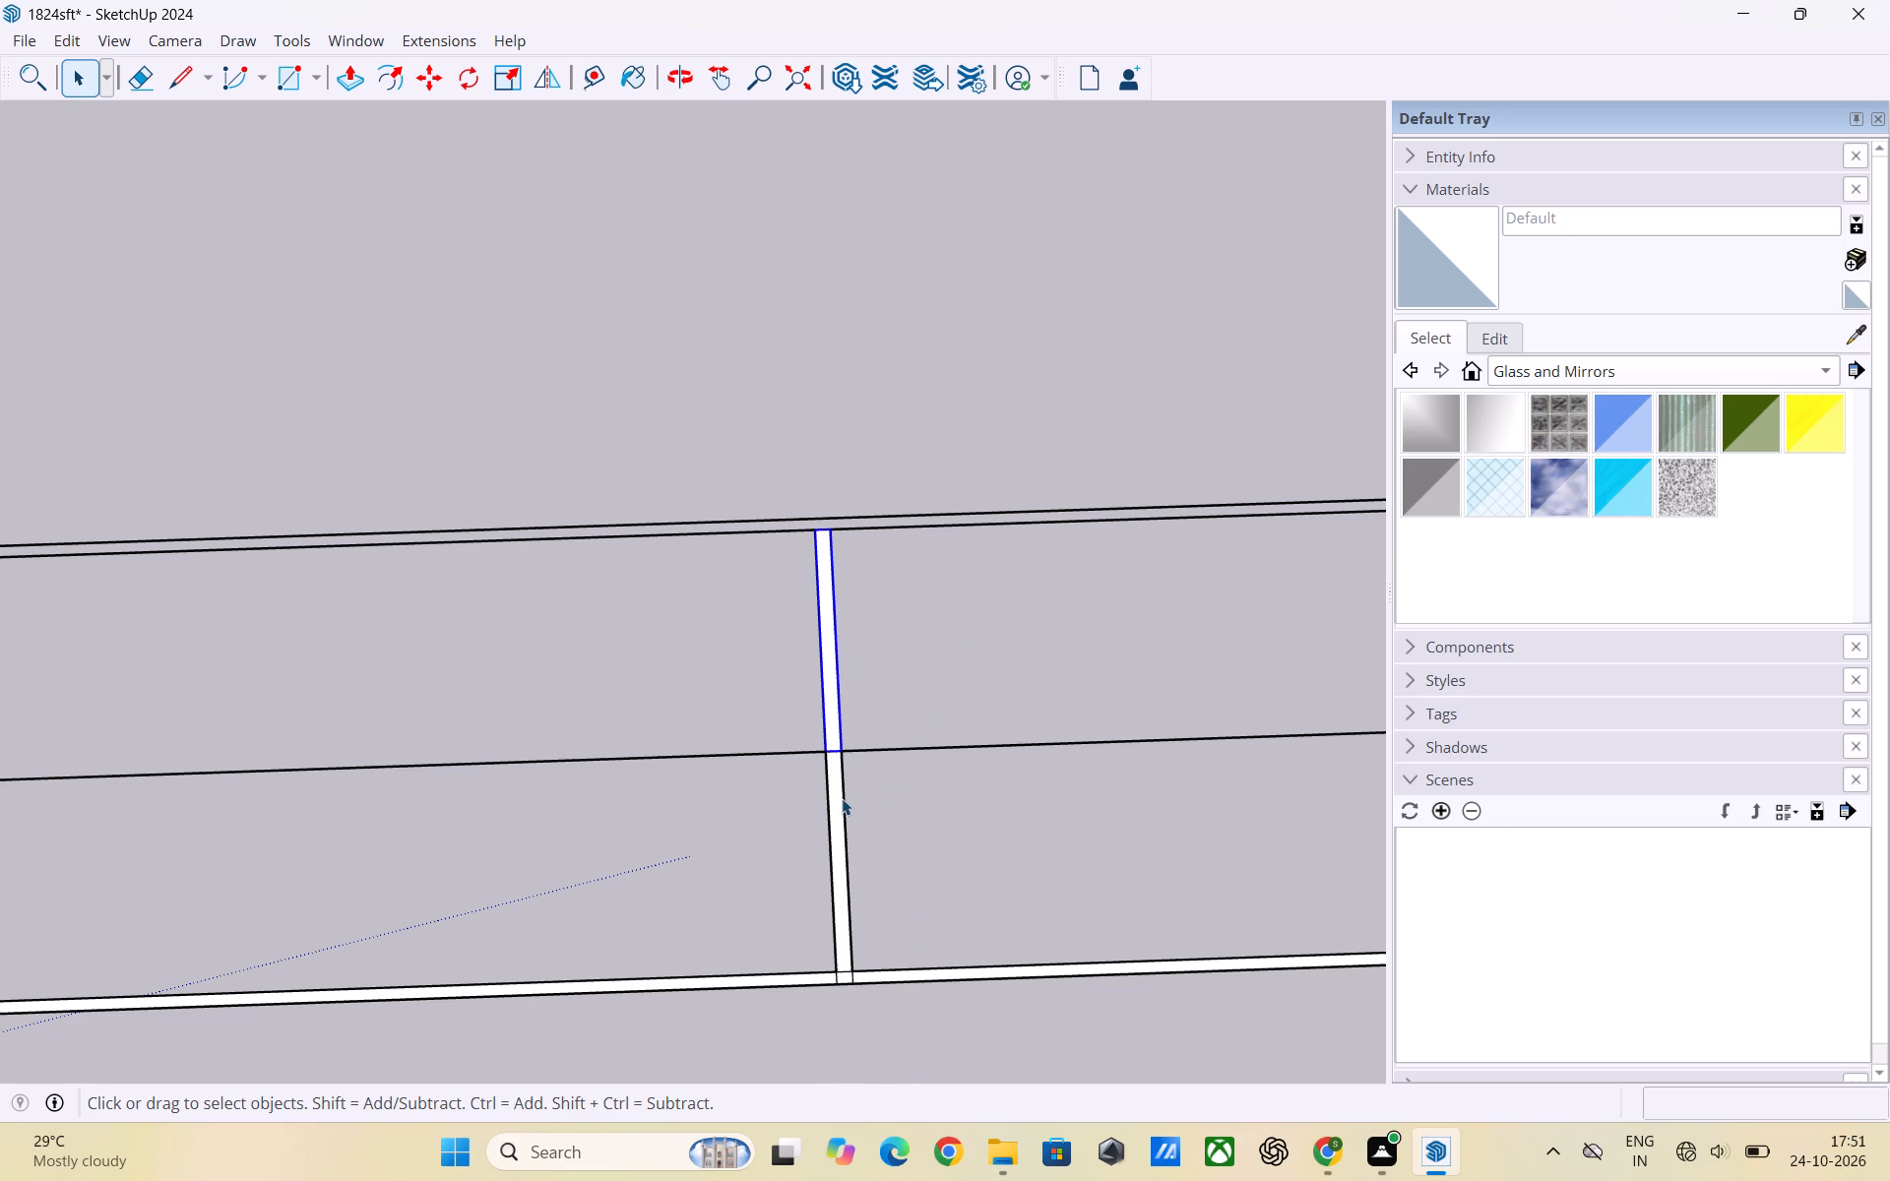
# Make a separate group from the face and edges of the divider's outer half.
pyautogui.doubleClick(837, 798)
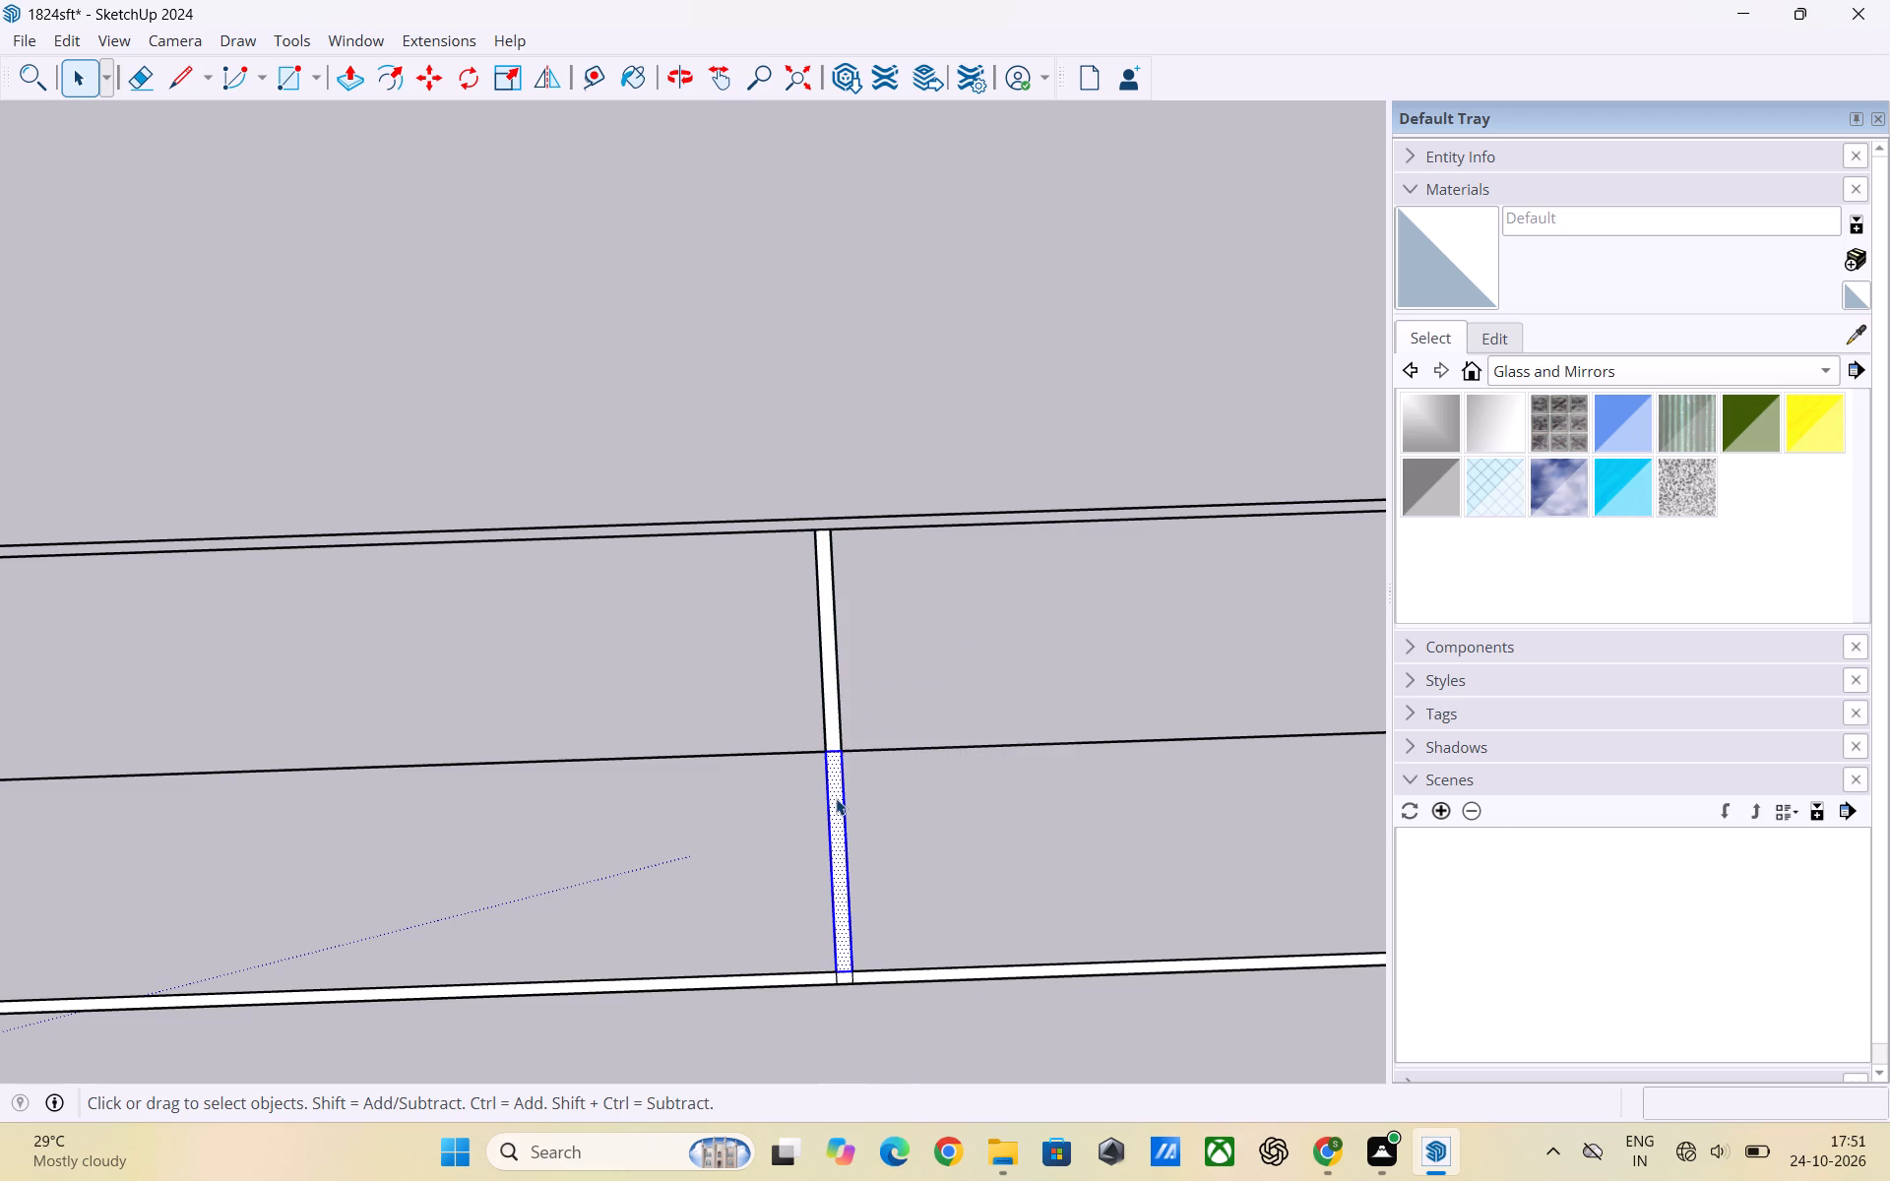
pyautogui.rightClick(836, 798)
pyautogui.click(892, 602)
pyautogui.click(950, 691)
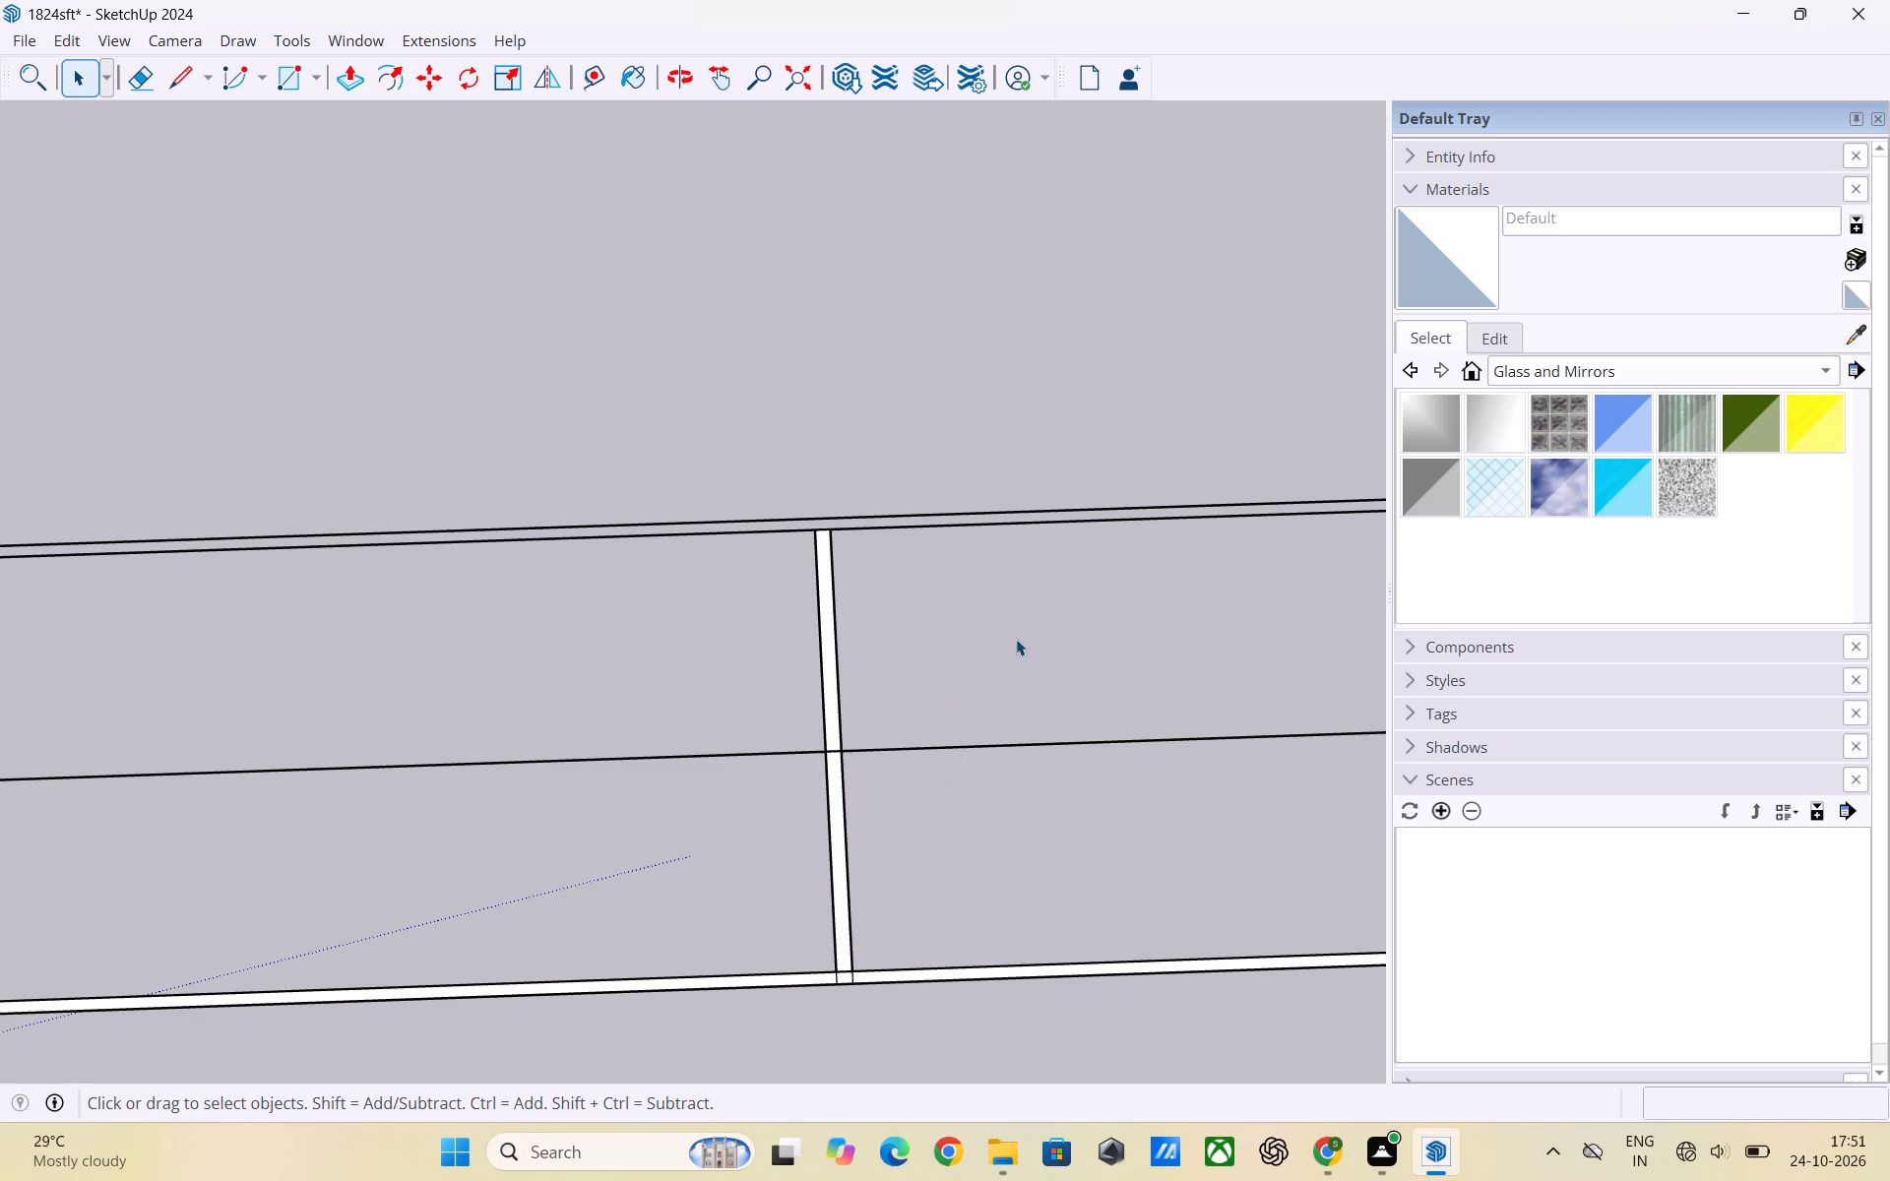
# Examine the window outline in the wardrobe room's opening and the wall ends and adjoining rooms around it.
pyautogui.scroll(-9, 1016, 639)
pyautogui.scroll(11, 971, 800)
pyautogui.scroll(-12, 744, 697)
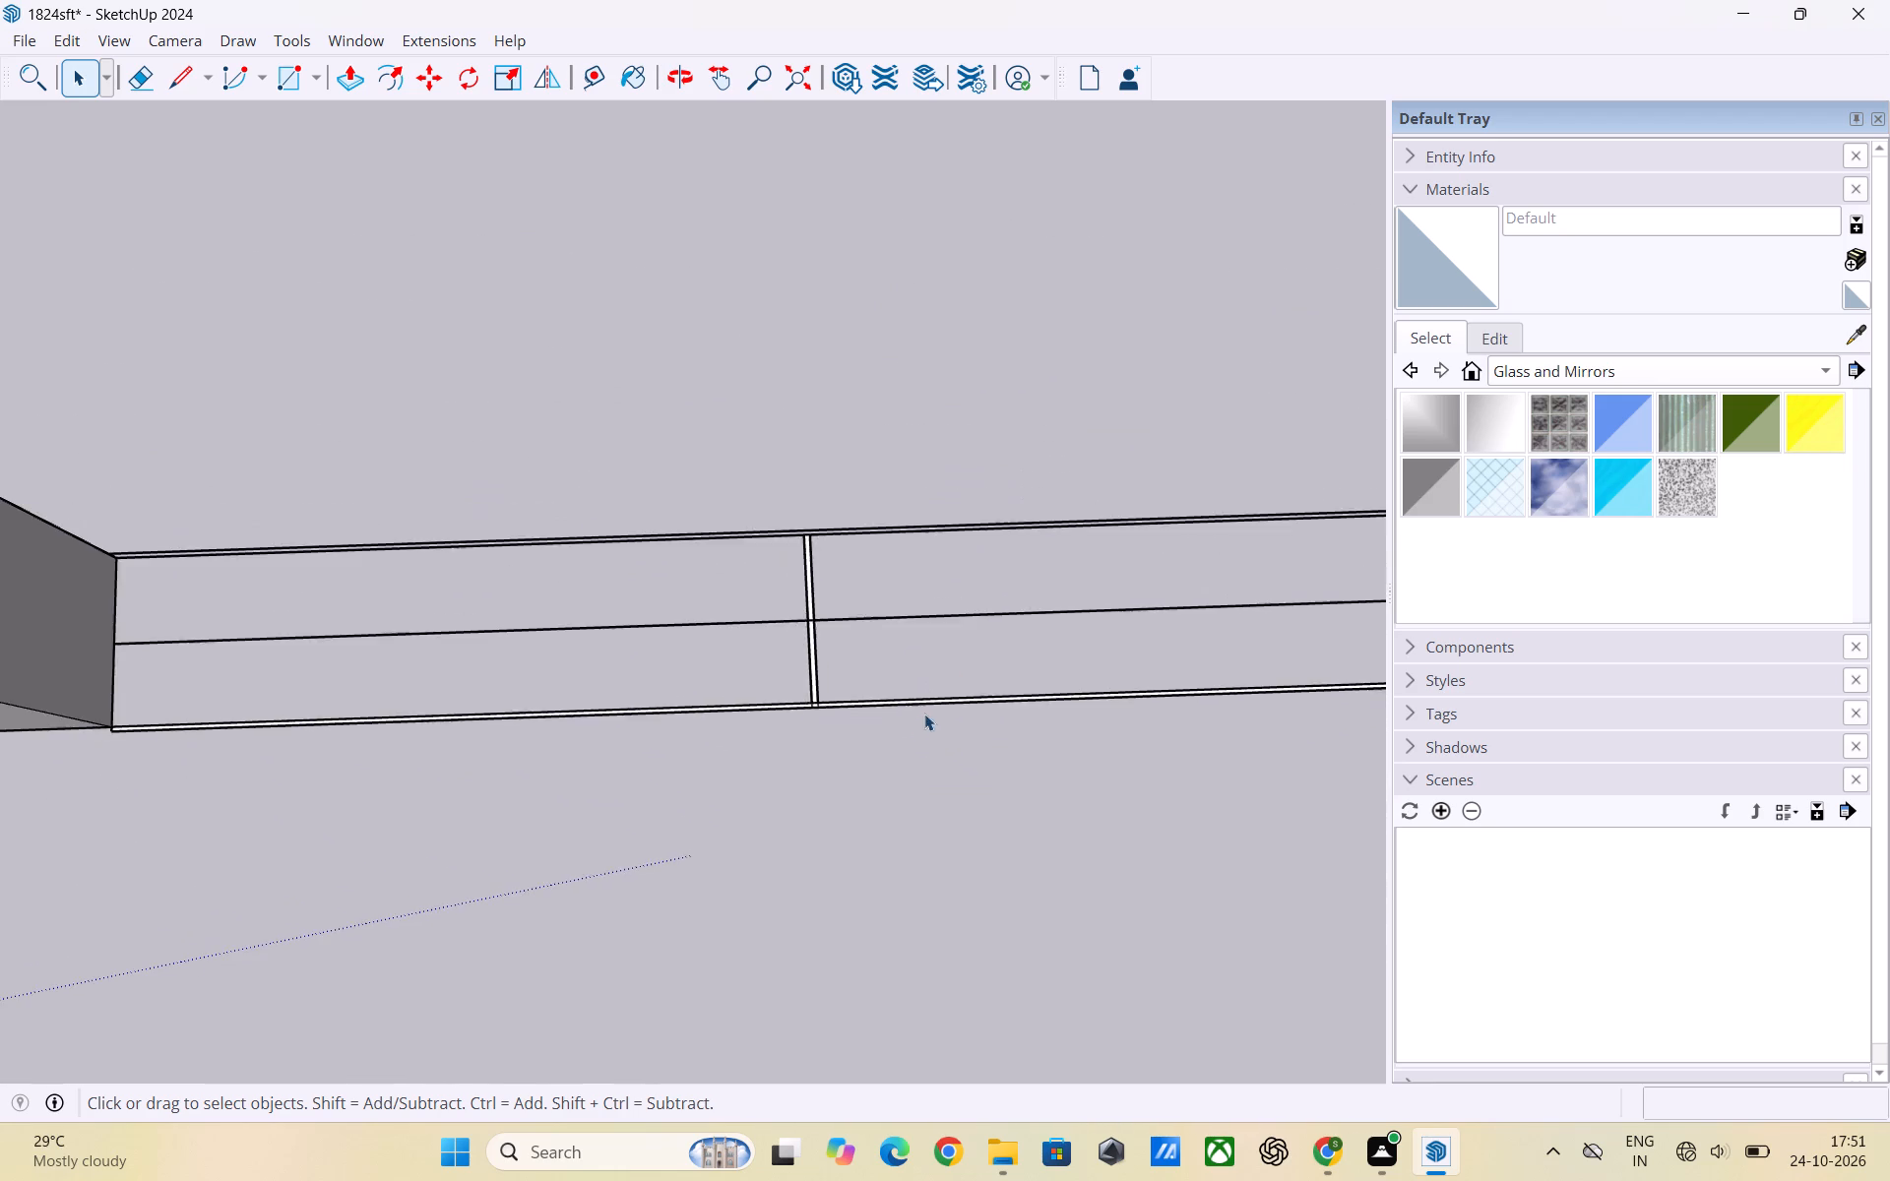
pyautogui.scroll(-3, 924, 714)
pyautogui.scroll(-2, 622, 750)
pyautogui.moveTo(948, 747); pyautogui.dragTo(864, 700, button='middle')
pyautogui.scroll(3, 845, 738)
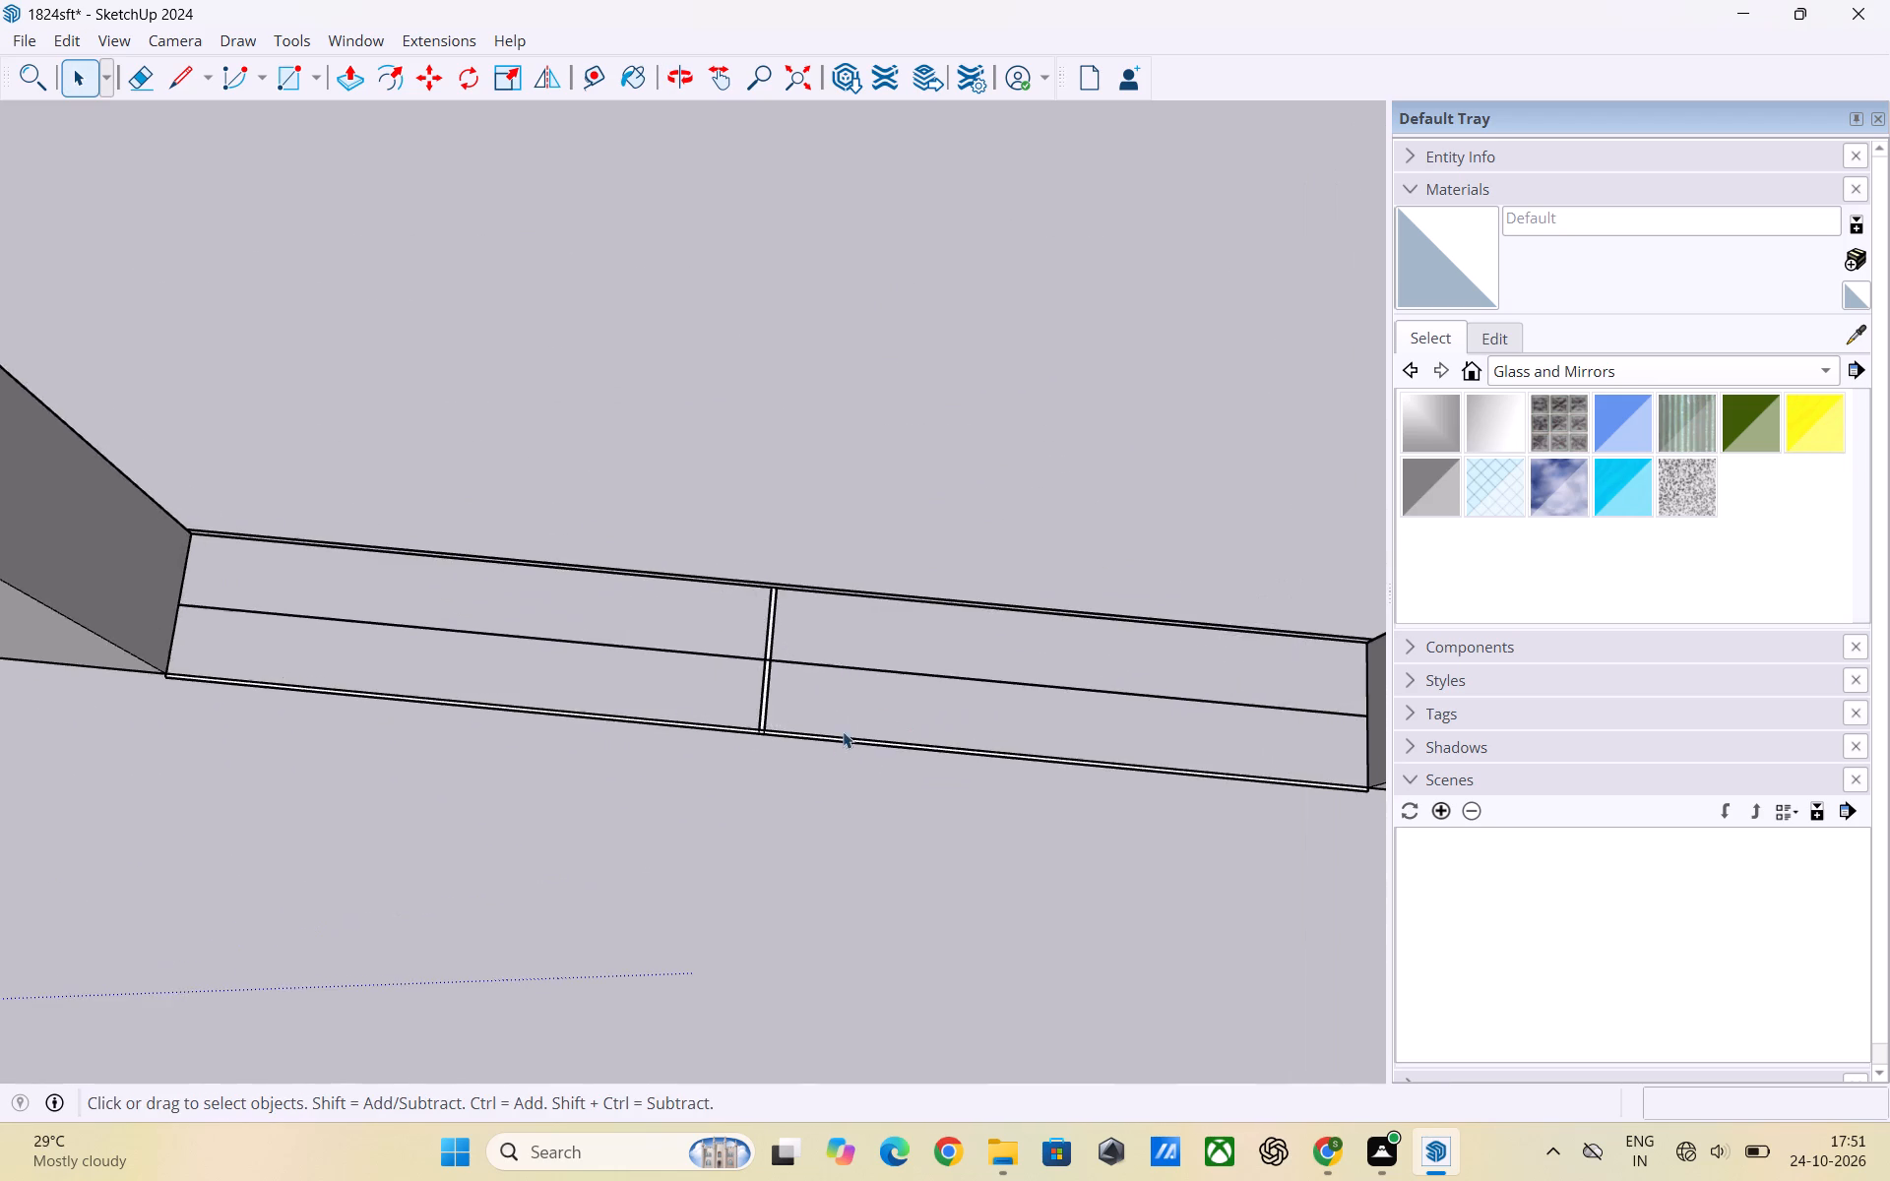
pyautogui.scroll(-12, 1241, 587)
pyautogui.scroll(-4, 916, 709)
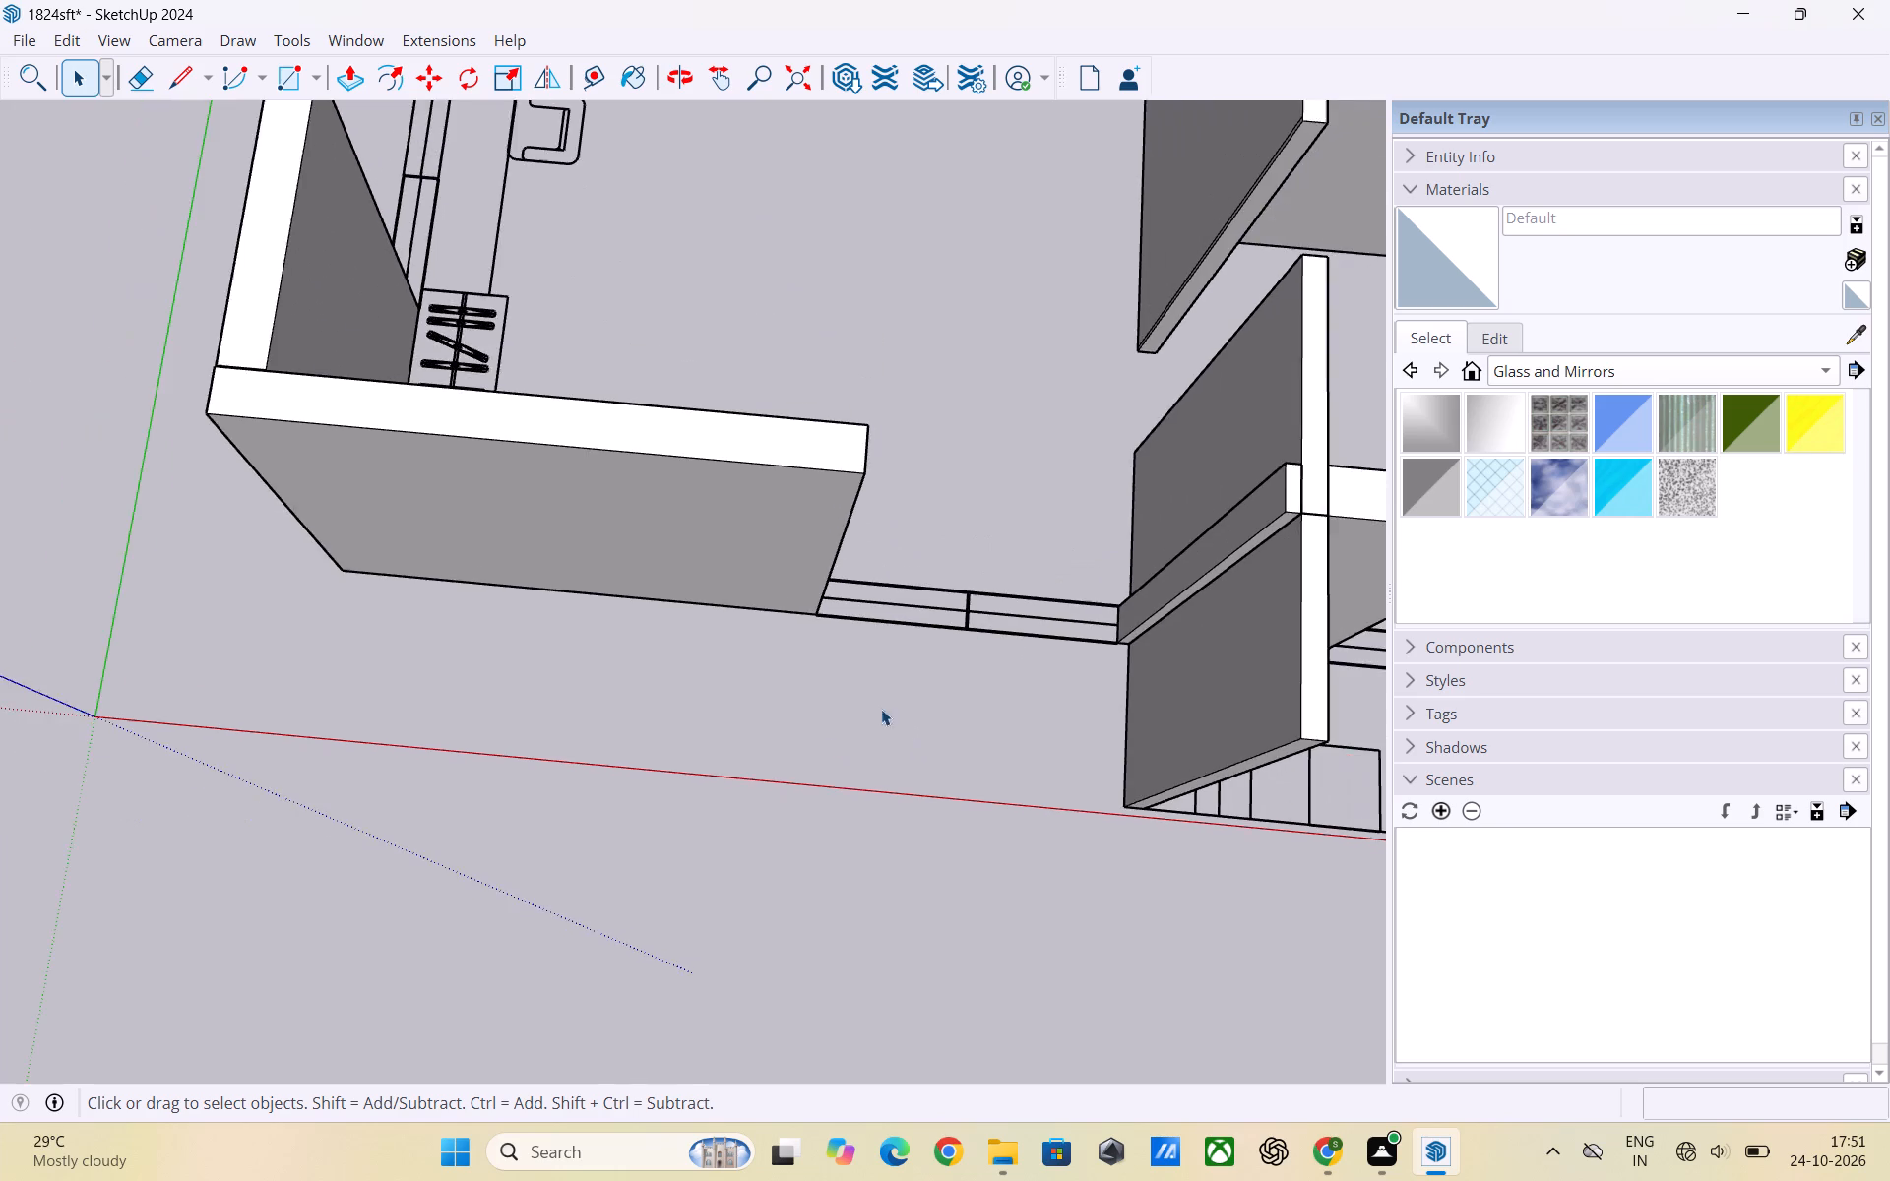
pyautogui.scroll(9, 985, 616)
pyautogui.moveTo(839, 650); pyautogui.dragTo(702, 656, button='middle')
pyautogui.scroll(-2, 747, 652)
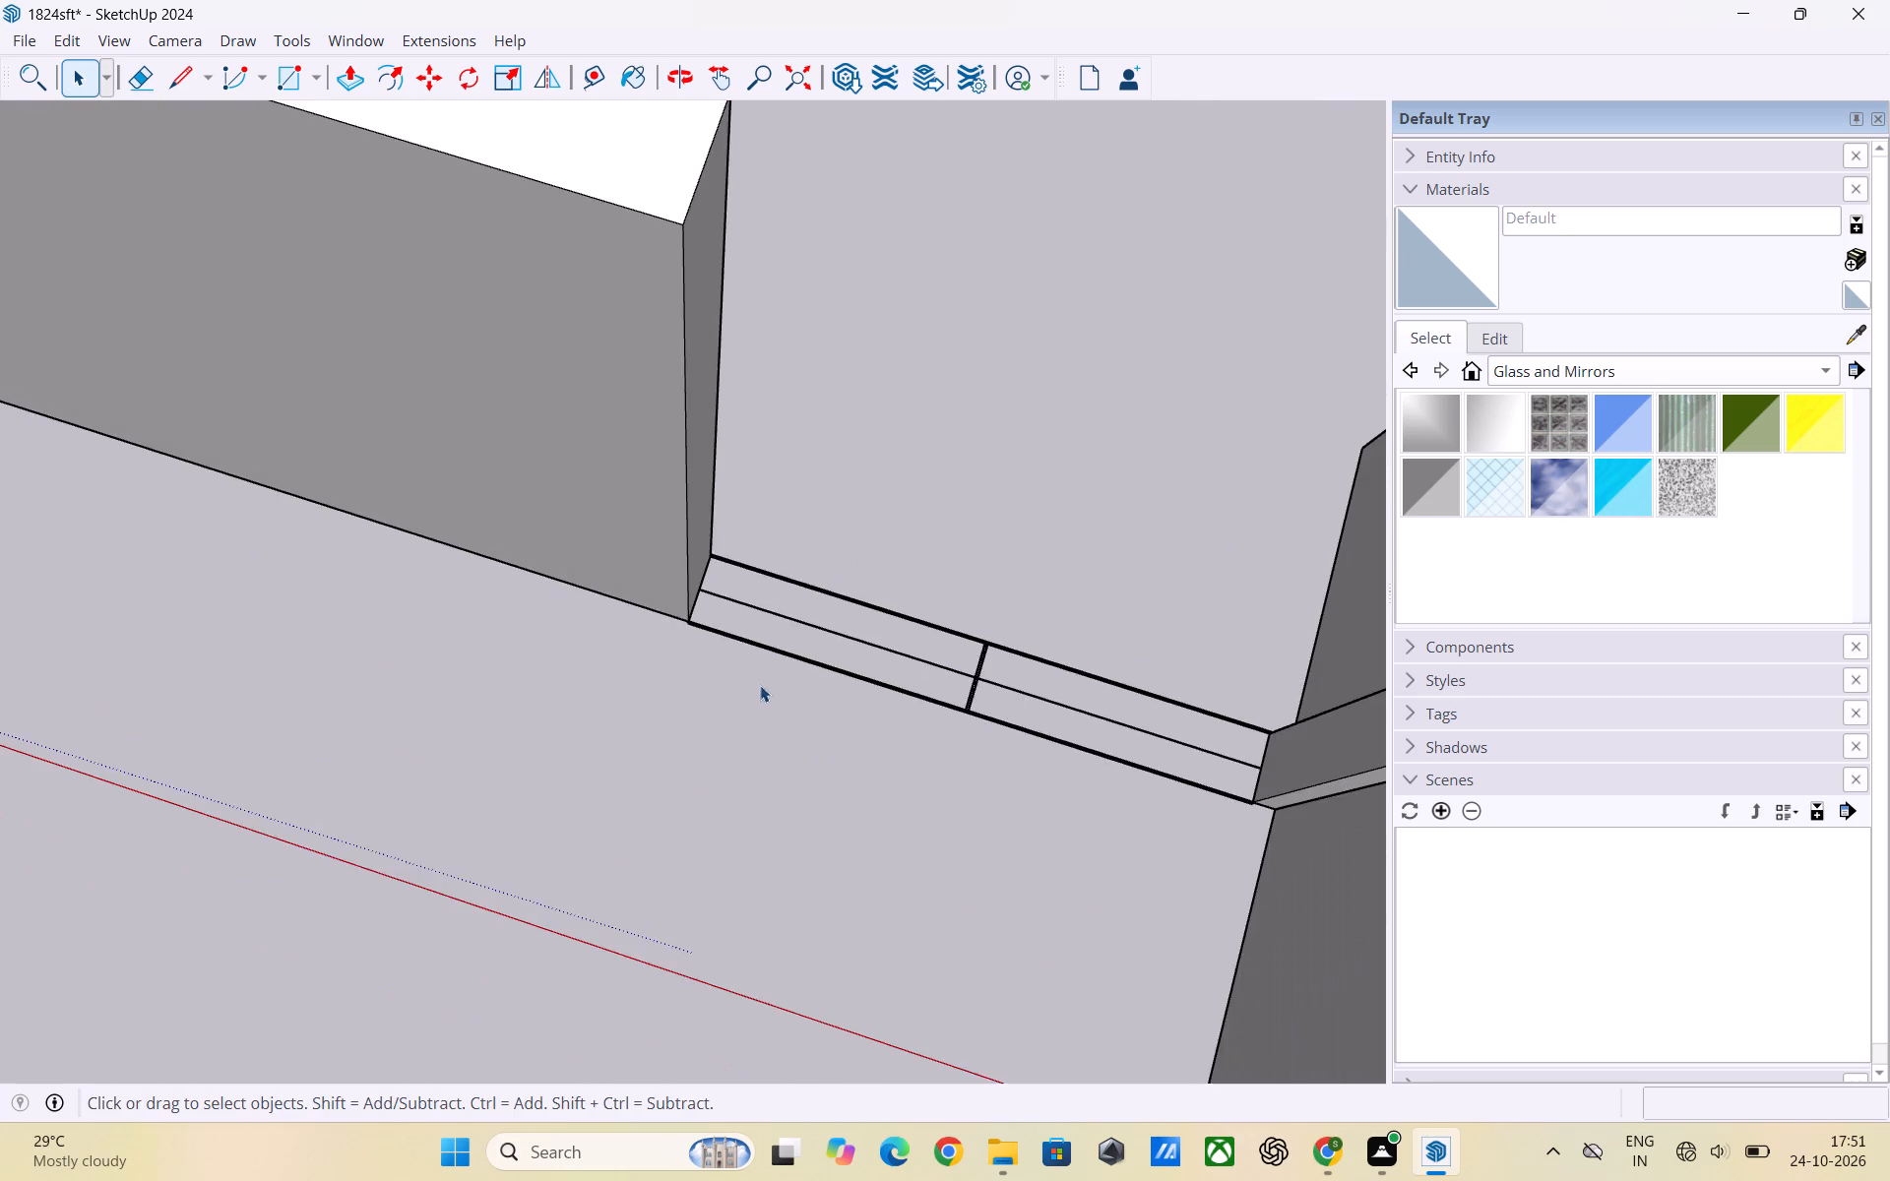
pyautogui.scroll(-7, 760, 685)
pyautogui.scroll(3, 1077, 659)
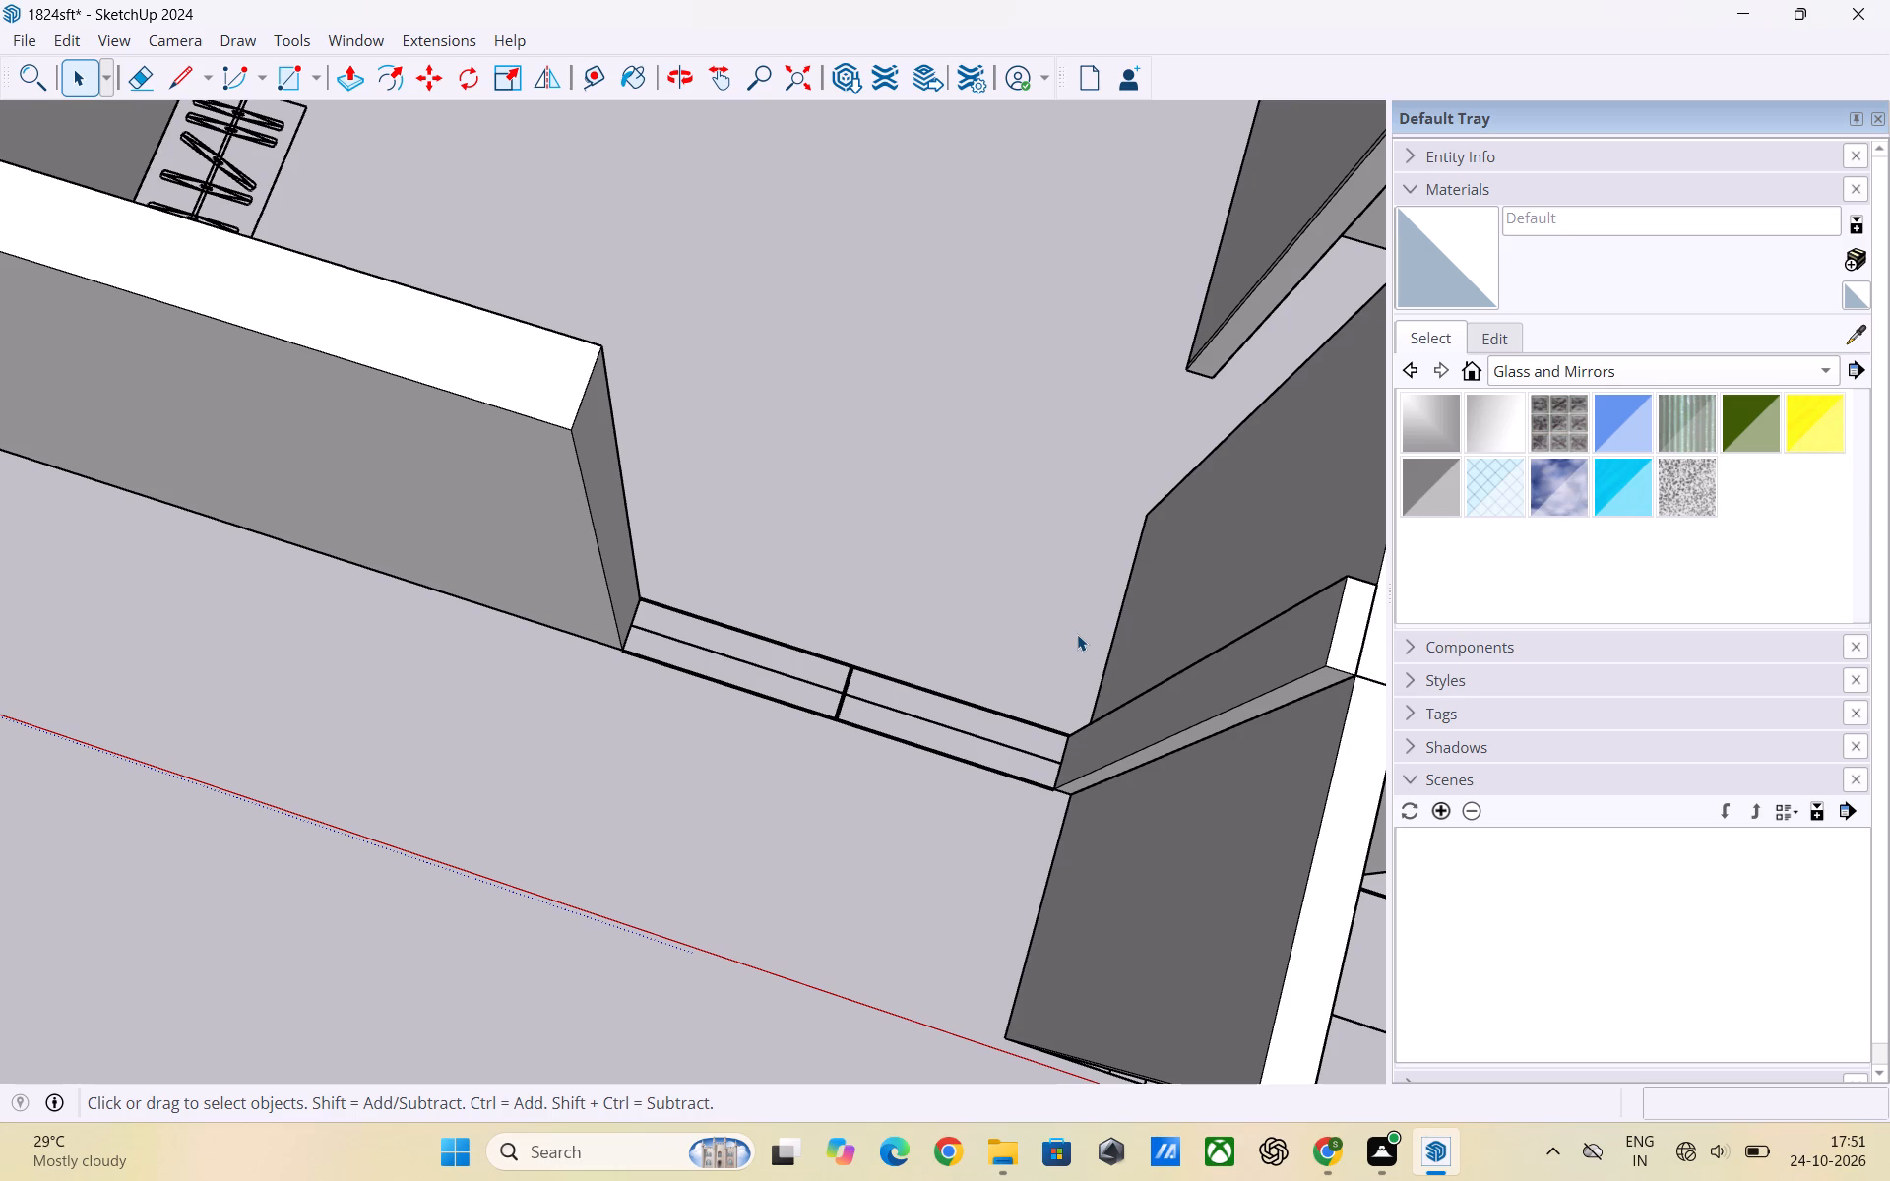
pyautogui.scroll(-2, 938, 574)
pyautogui.scroll(1, 938, 574)
pyautogui.scroll(-5, 938, 574)
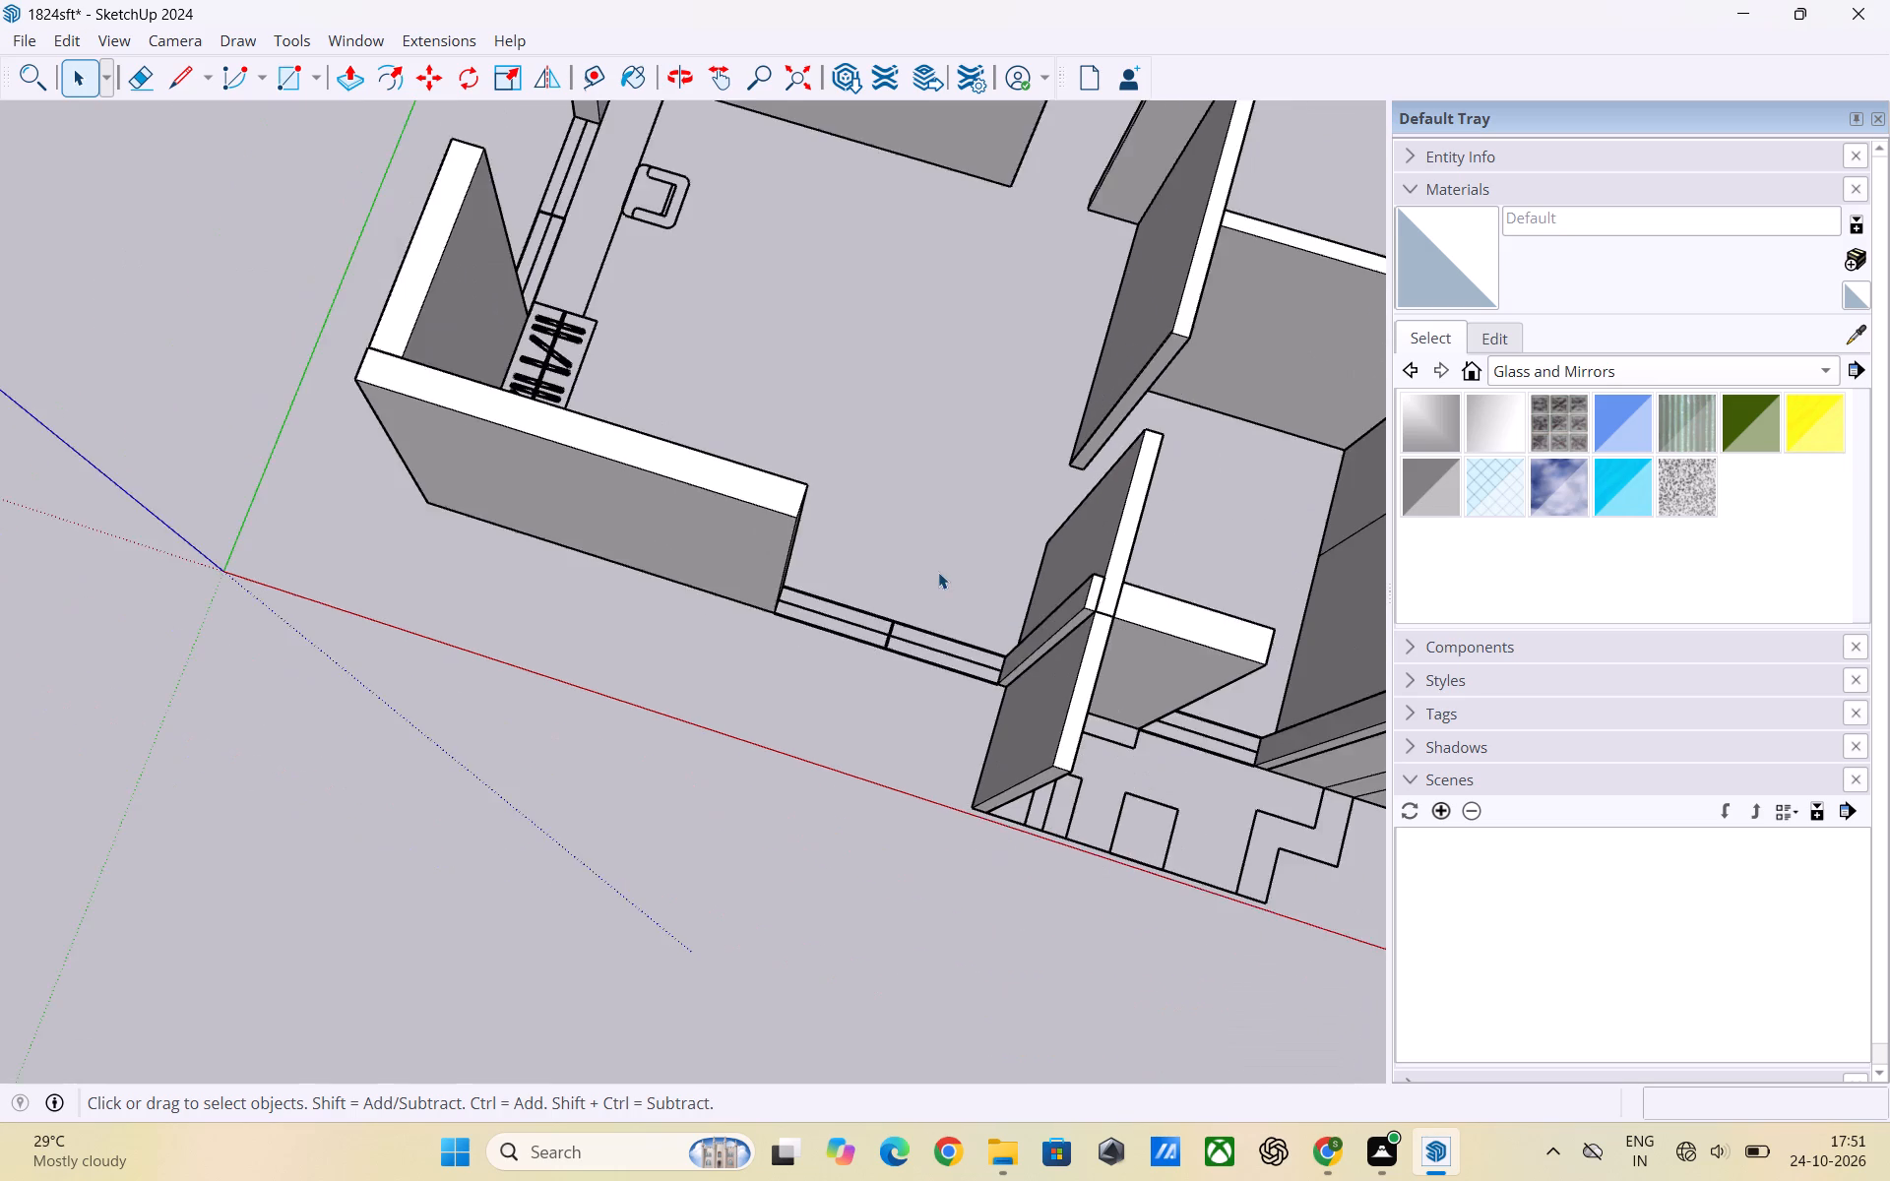
pyautogui.scroll(-4, 938, 572)
pyautogui.scroll(3, 785, 589)
pyautogui.scroll(-4, 734, 605)
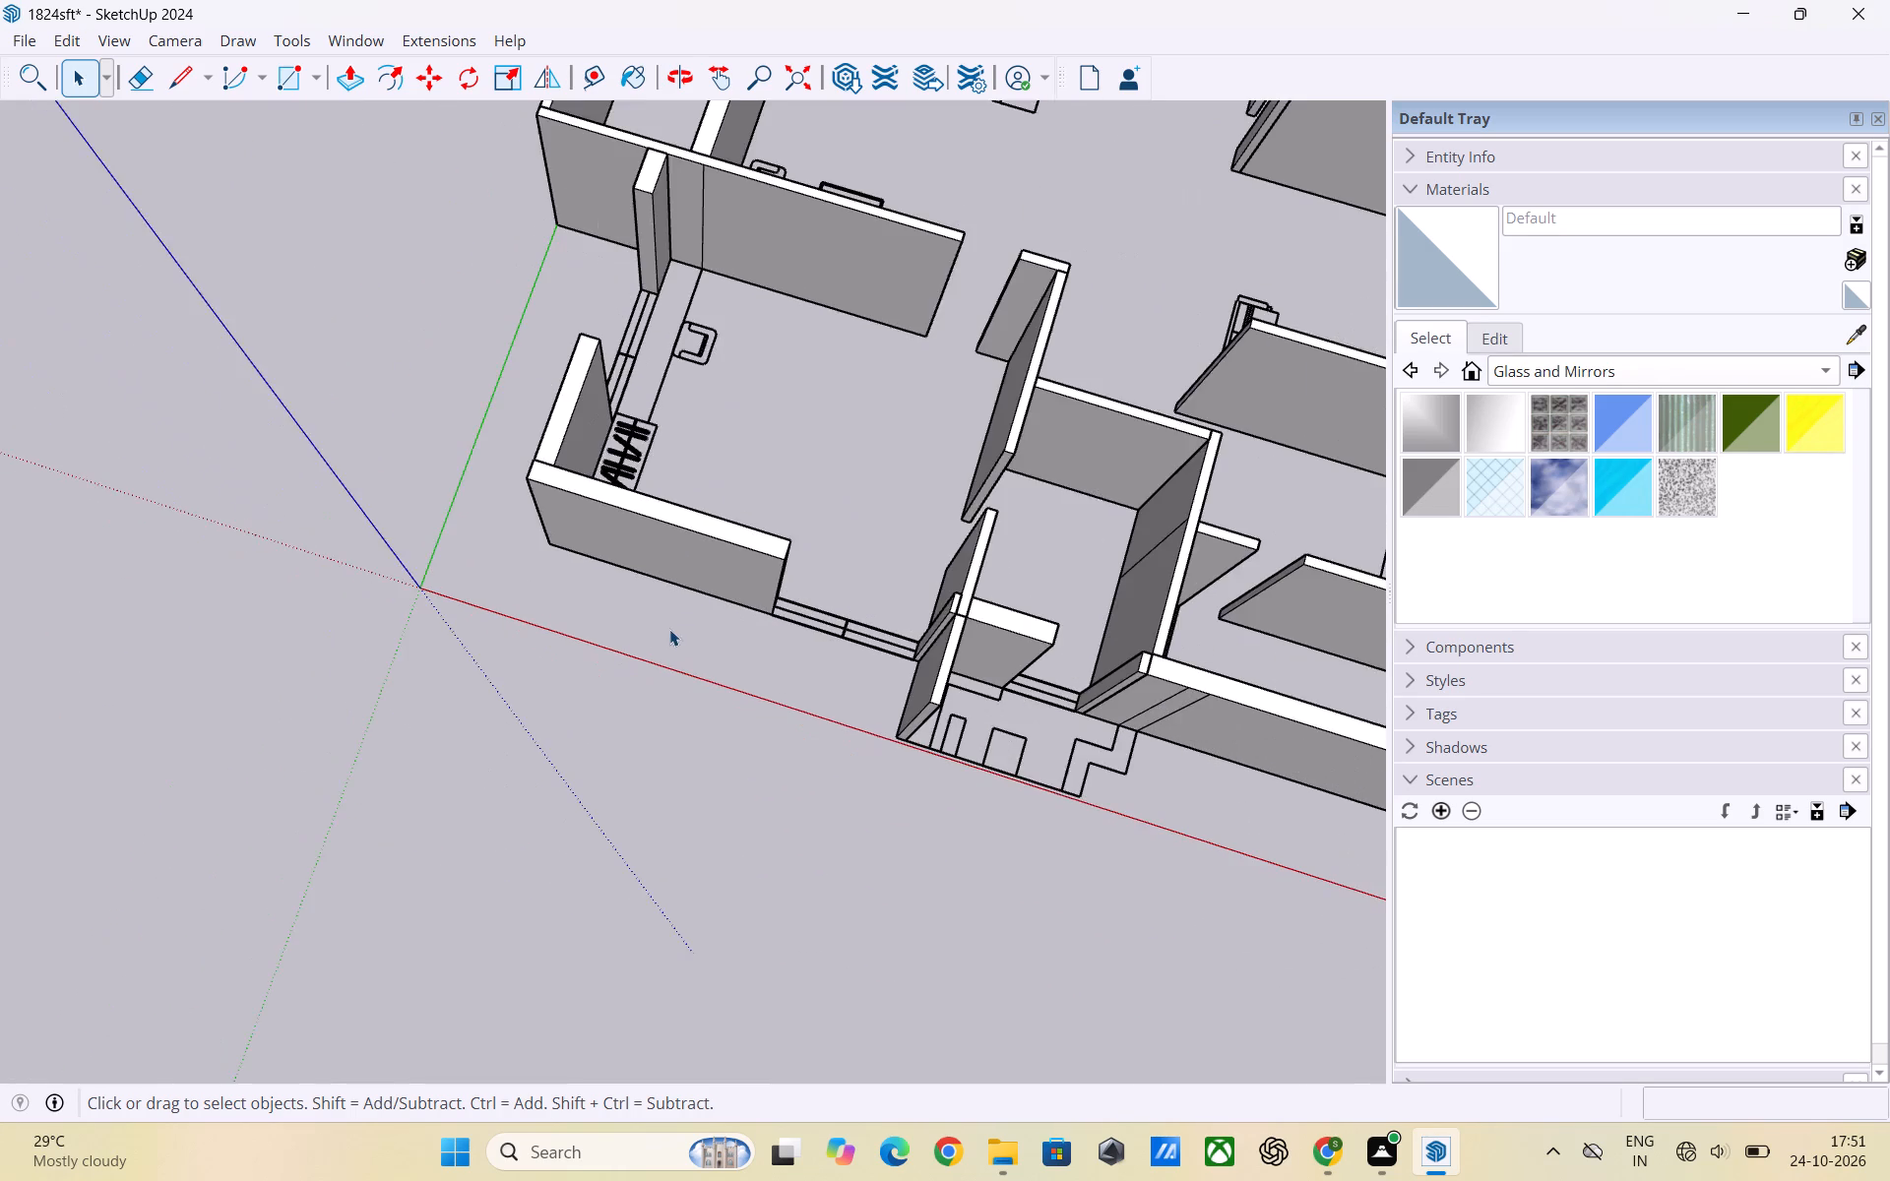
pyautogui.scroll(-2, 669, 629)
pyautogui.moveTo(820, 651); pyautogui.dragTo(807, 692, button='middle')
pyautogui.scroll(3, 778, 664)
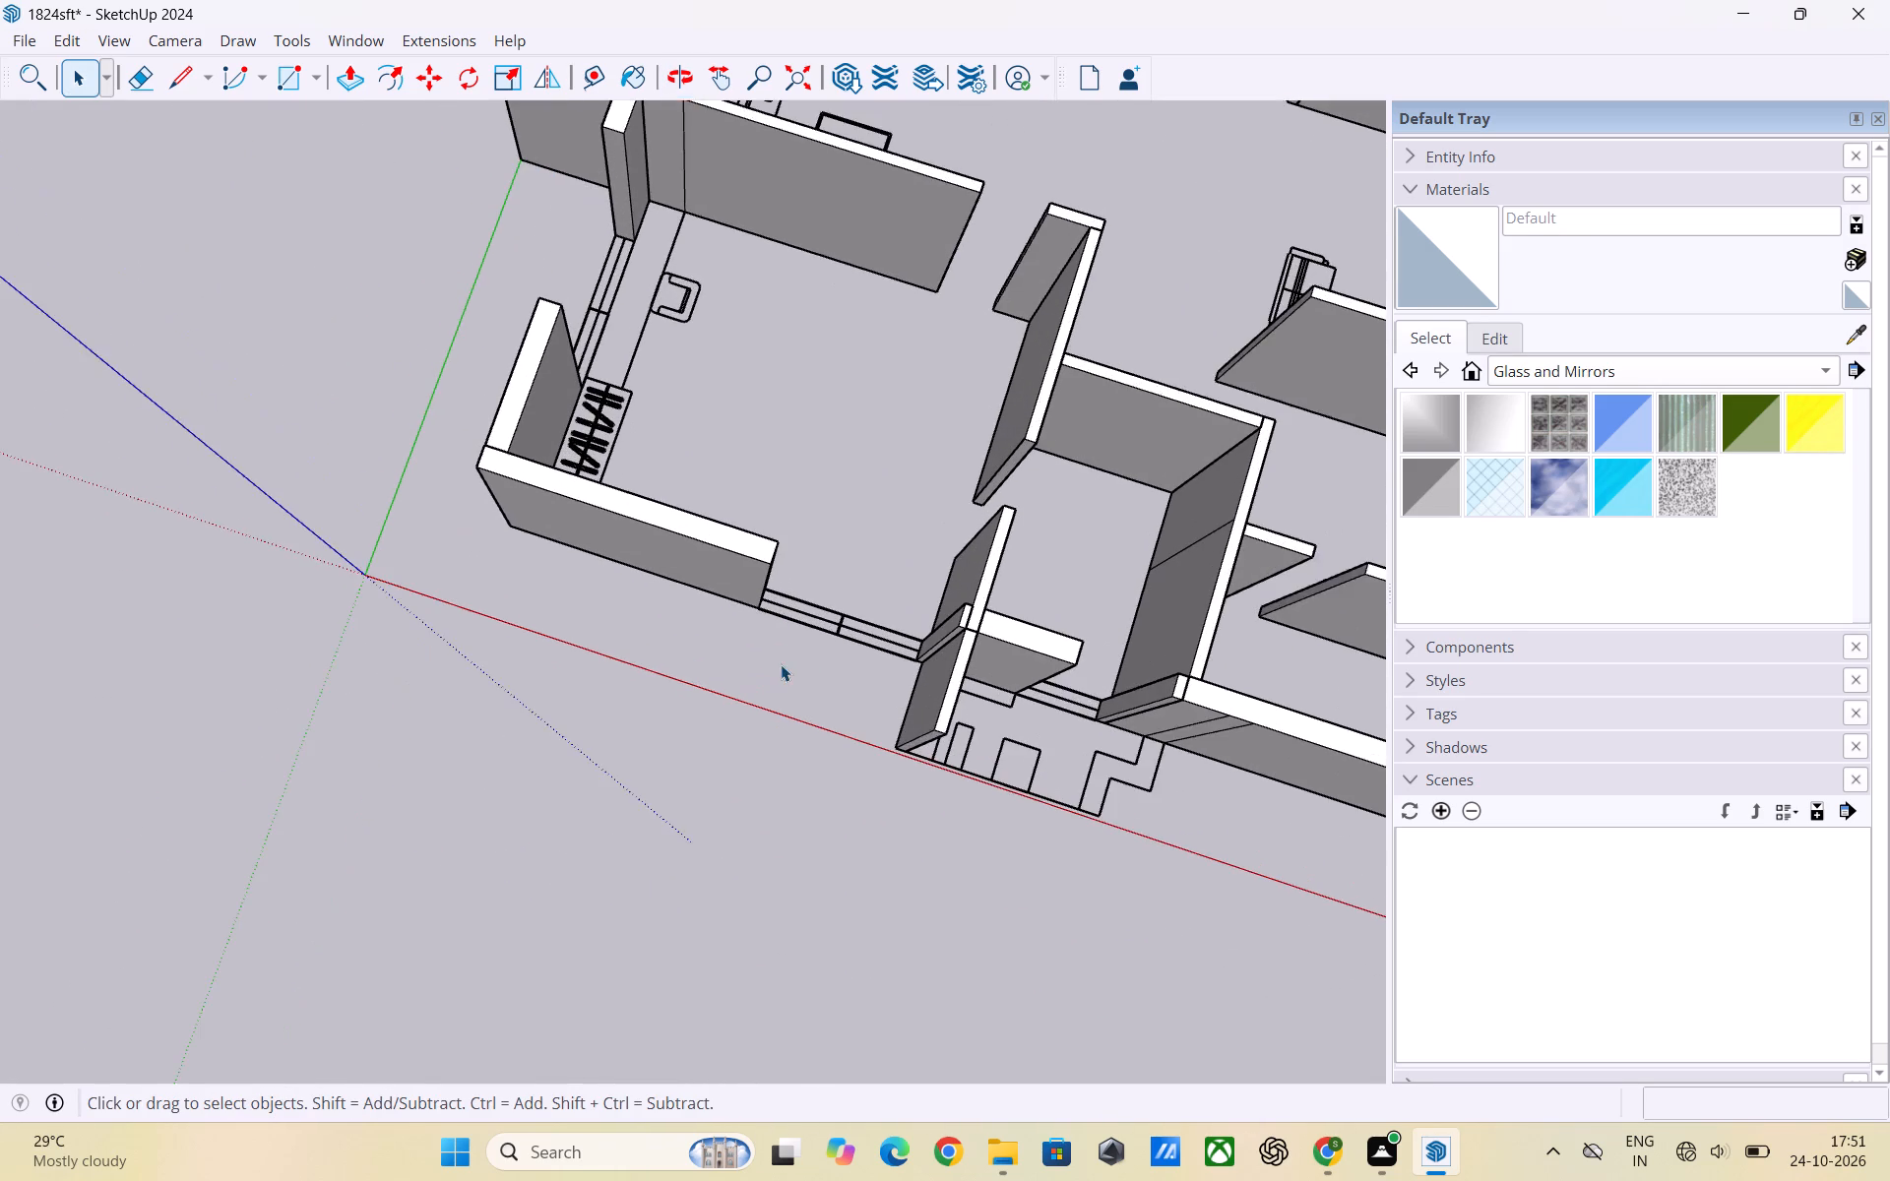
pyautogui.scroll(3, 781, 664)
pyautogui.scroll(-5, 808, 637)
pyautogui.scroll(-1, 923, 655)
pyautogui.moveTo(909, 662); pyautogui.dragTo(766, 657, button='middle')
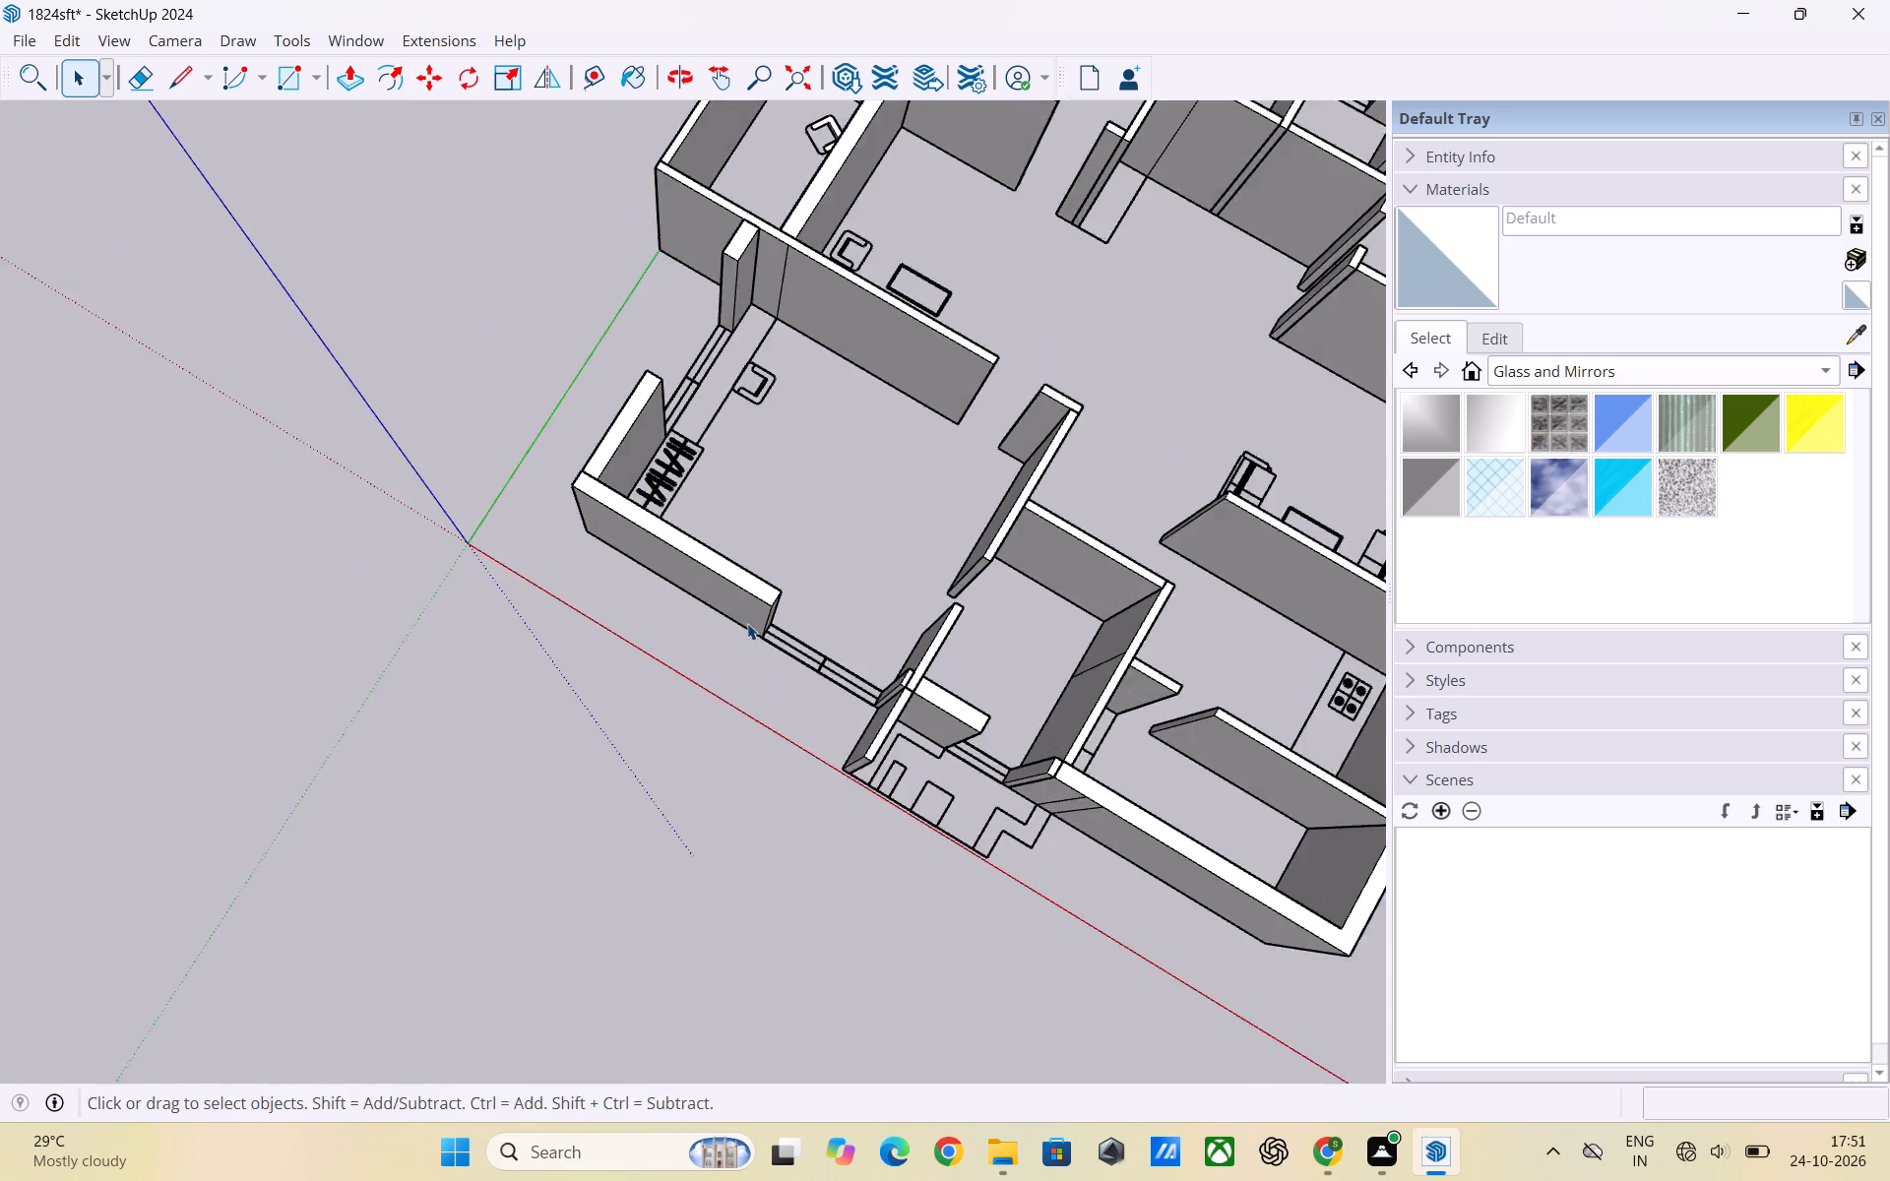
pyautogui.scroll(3, 761, 628)
pyautogui.moveTo(965, 661); pyautogui.dragTo(728, 651, button='middle')
pyautogui.scroll(3, 754, 653)
pyautogui.moveTo(791, 666); pyautogui.dragTo(700, 566, button='middle')
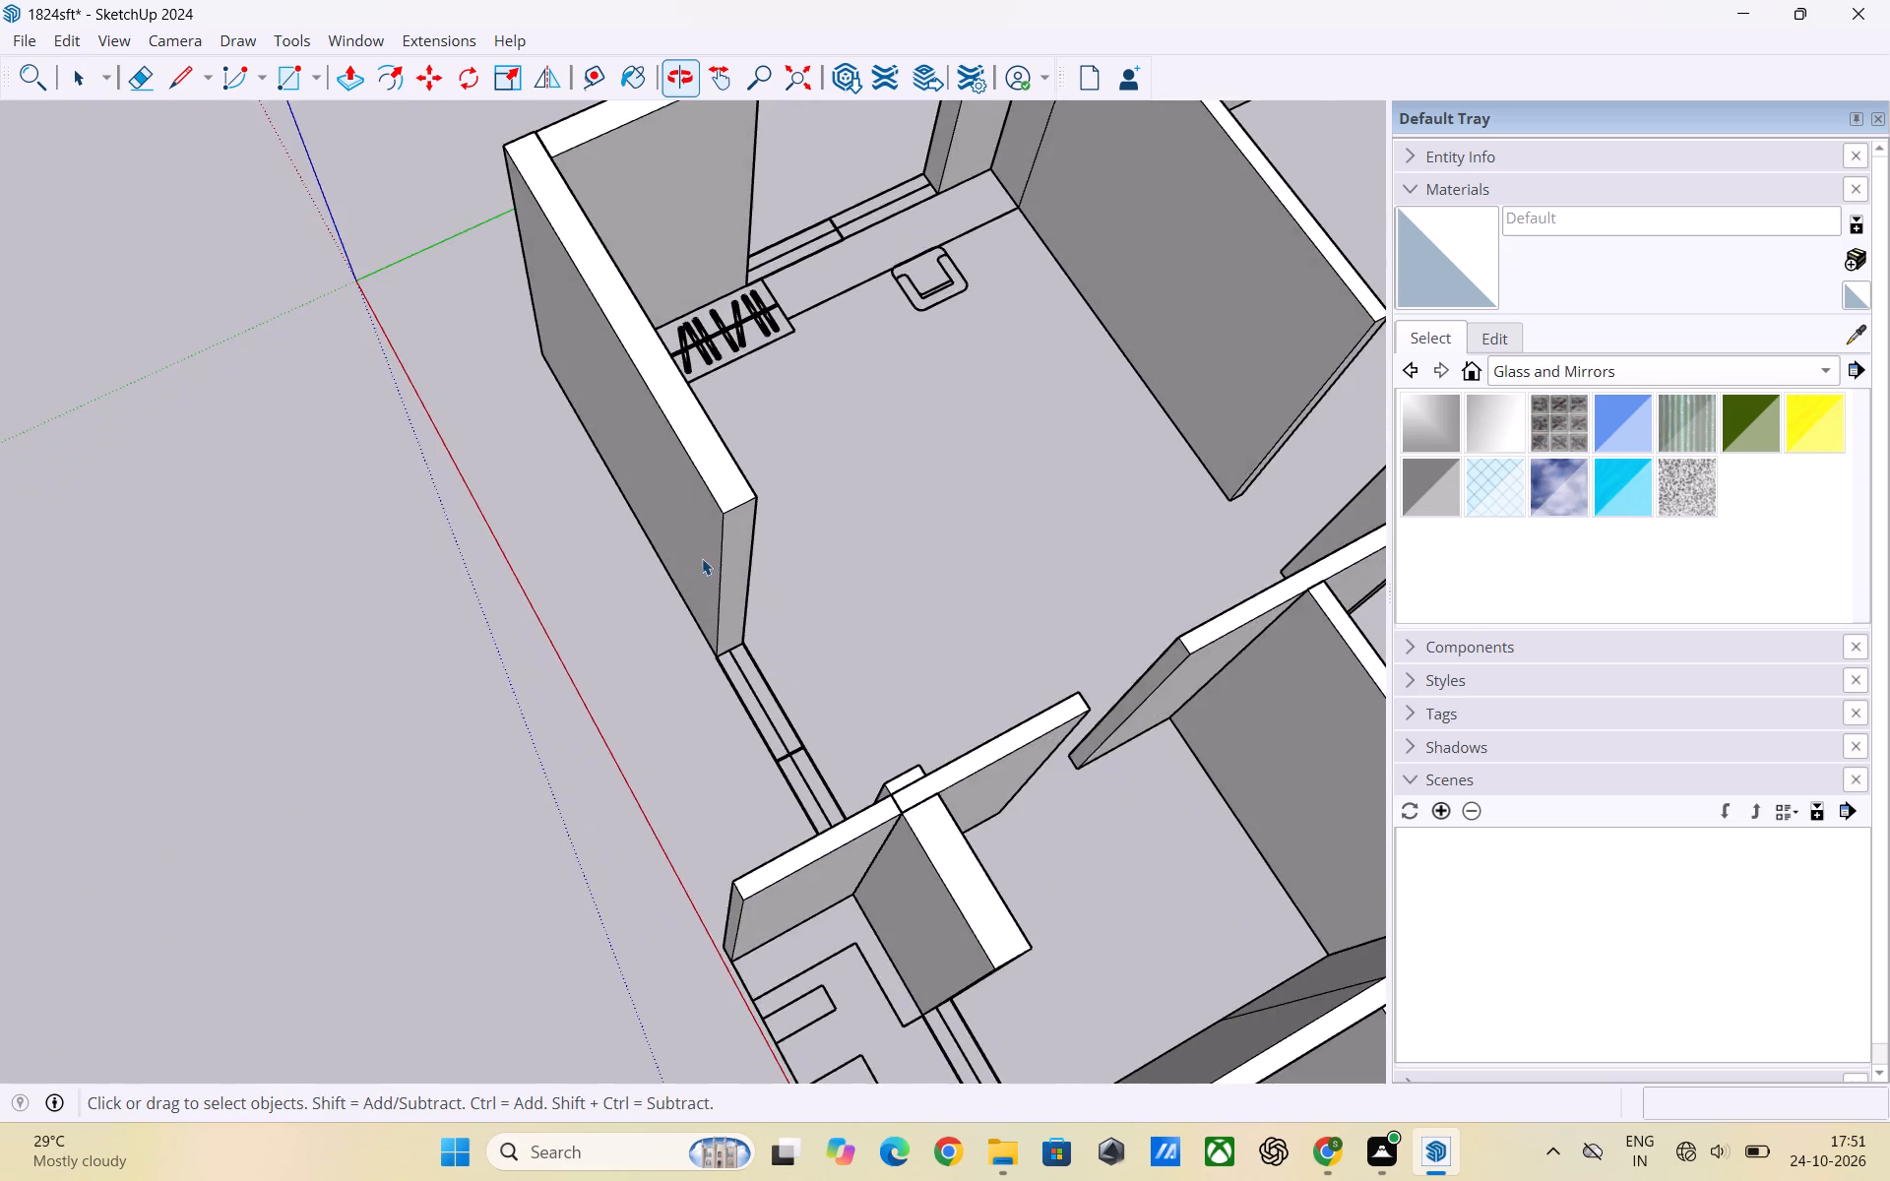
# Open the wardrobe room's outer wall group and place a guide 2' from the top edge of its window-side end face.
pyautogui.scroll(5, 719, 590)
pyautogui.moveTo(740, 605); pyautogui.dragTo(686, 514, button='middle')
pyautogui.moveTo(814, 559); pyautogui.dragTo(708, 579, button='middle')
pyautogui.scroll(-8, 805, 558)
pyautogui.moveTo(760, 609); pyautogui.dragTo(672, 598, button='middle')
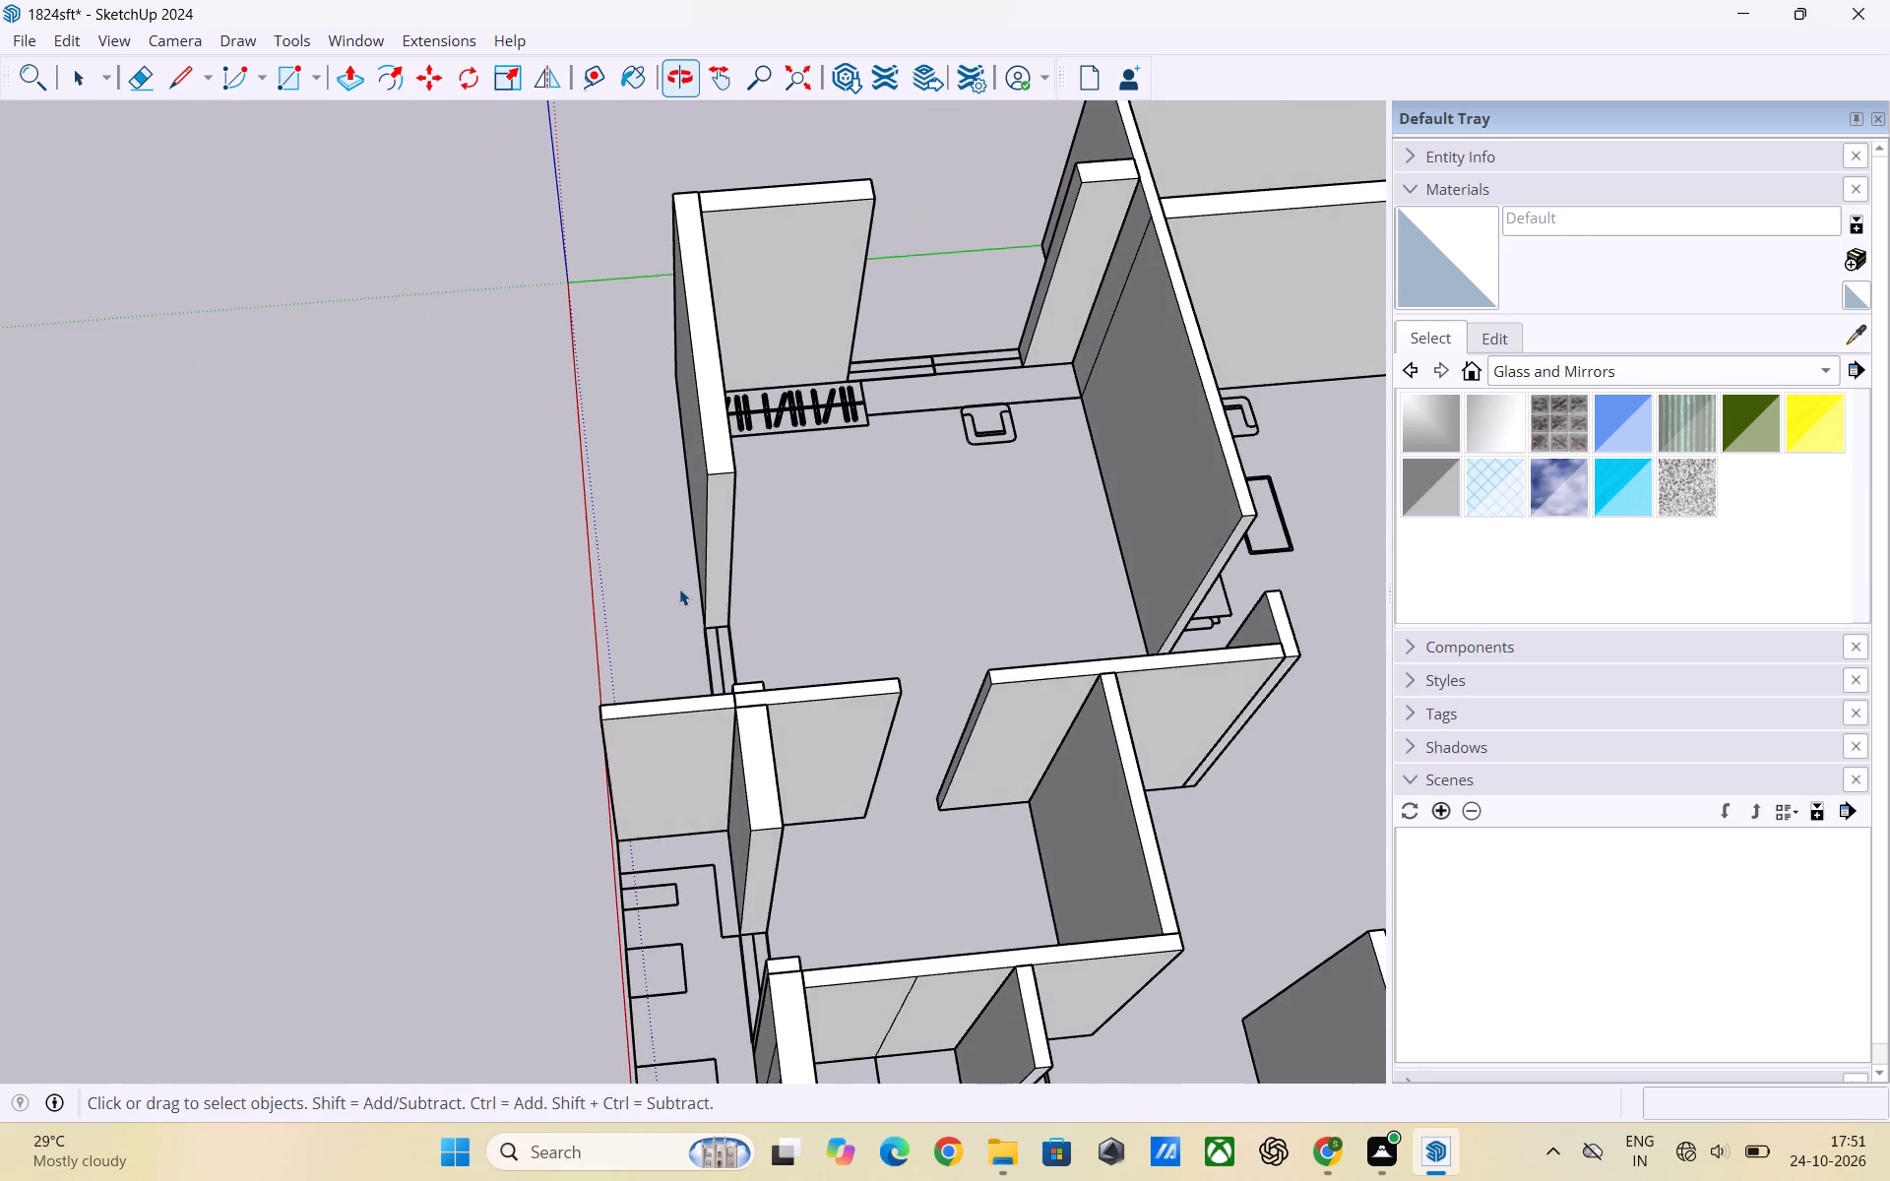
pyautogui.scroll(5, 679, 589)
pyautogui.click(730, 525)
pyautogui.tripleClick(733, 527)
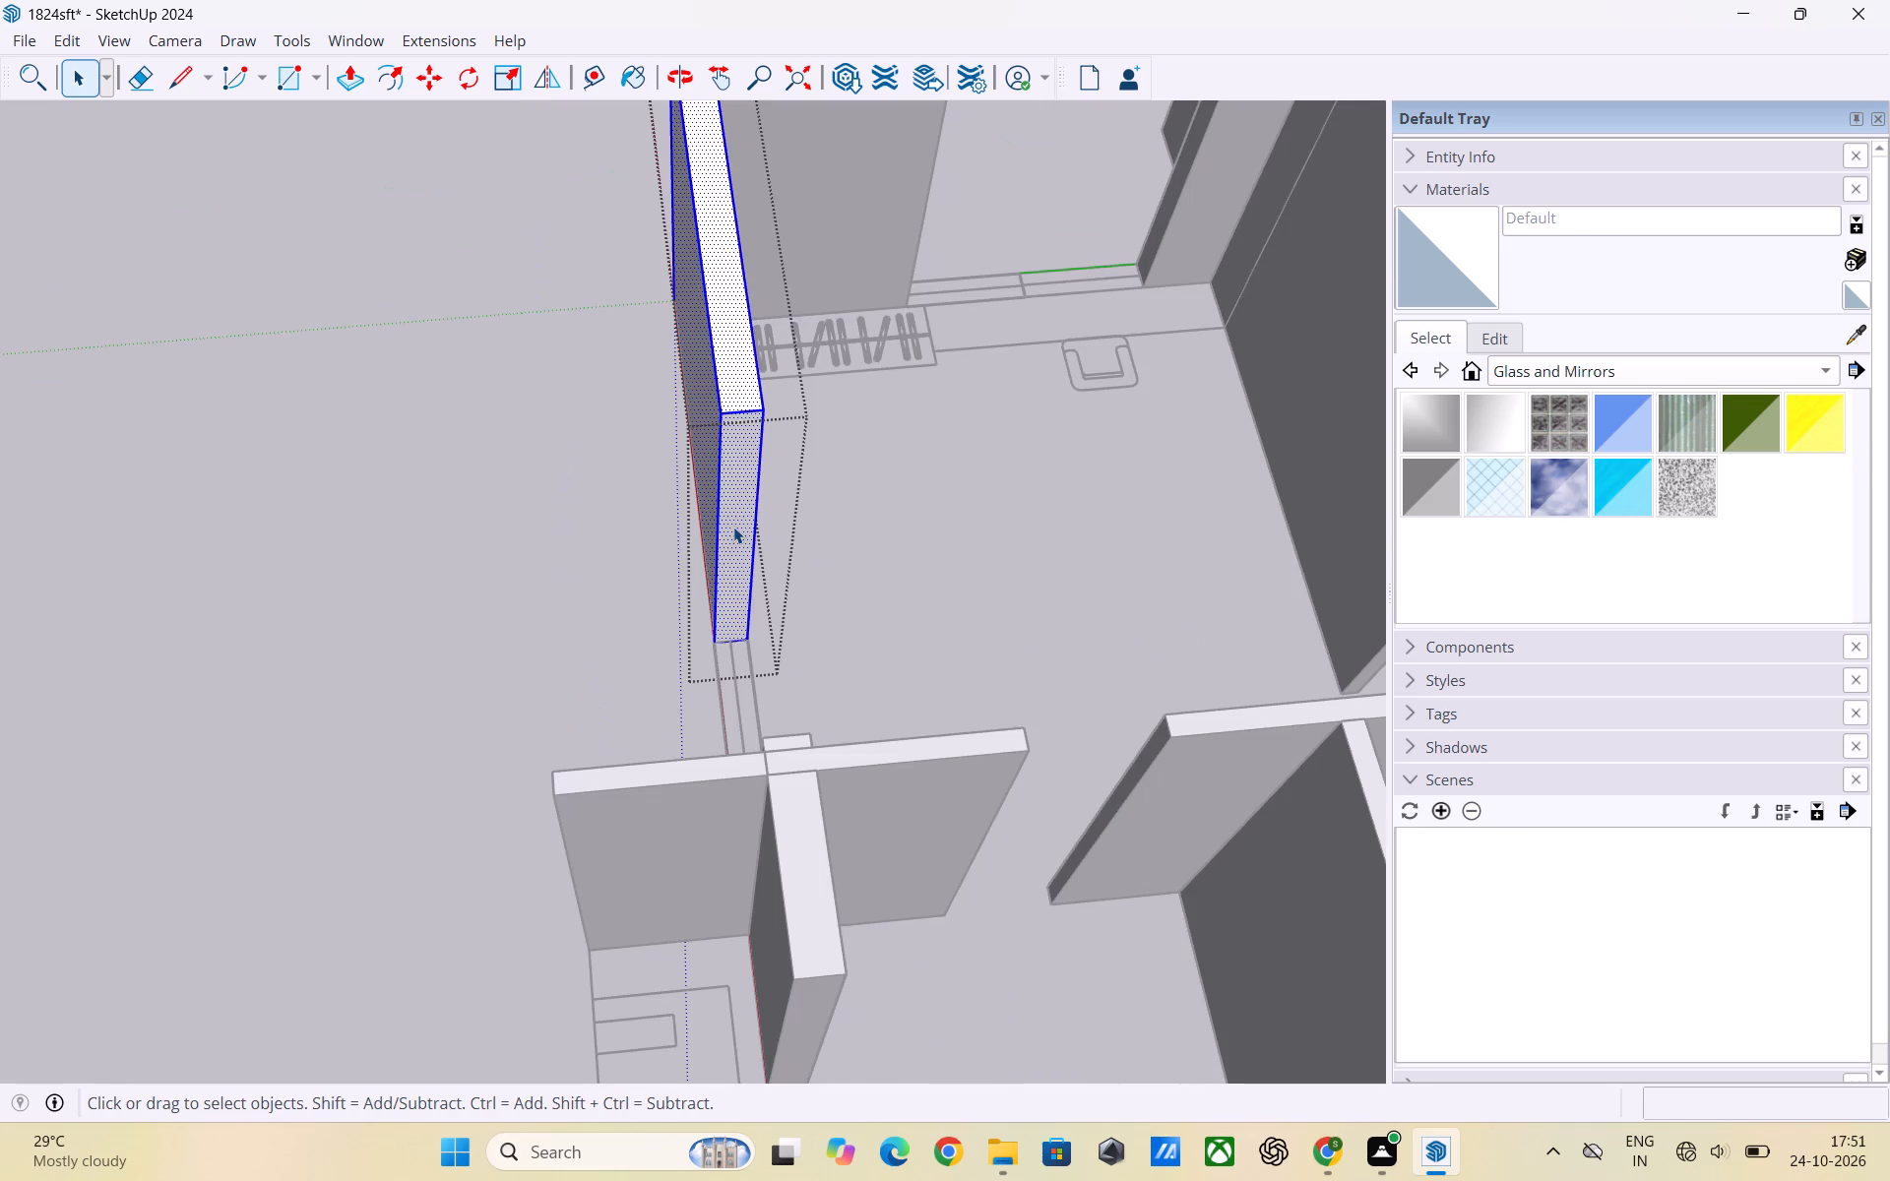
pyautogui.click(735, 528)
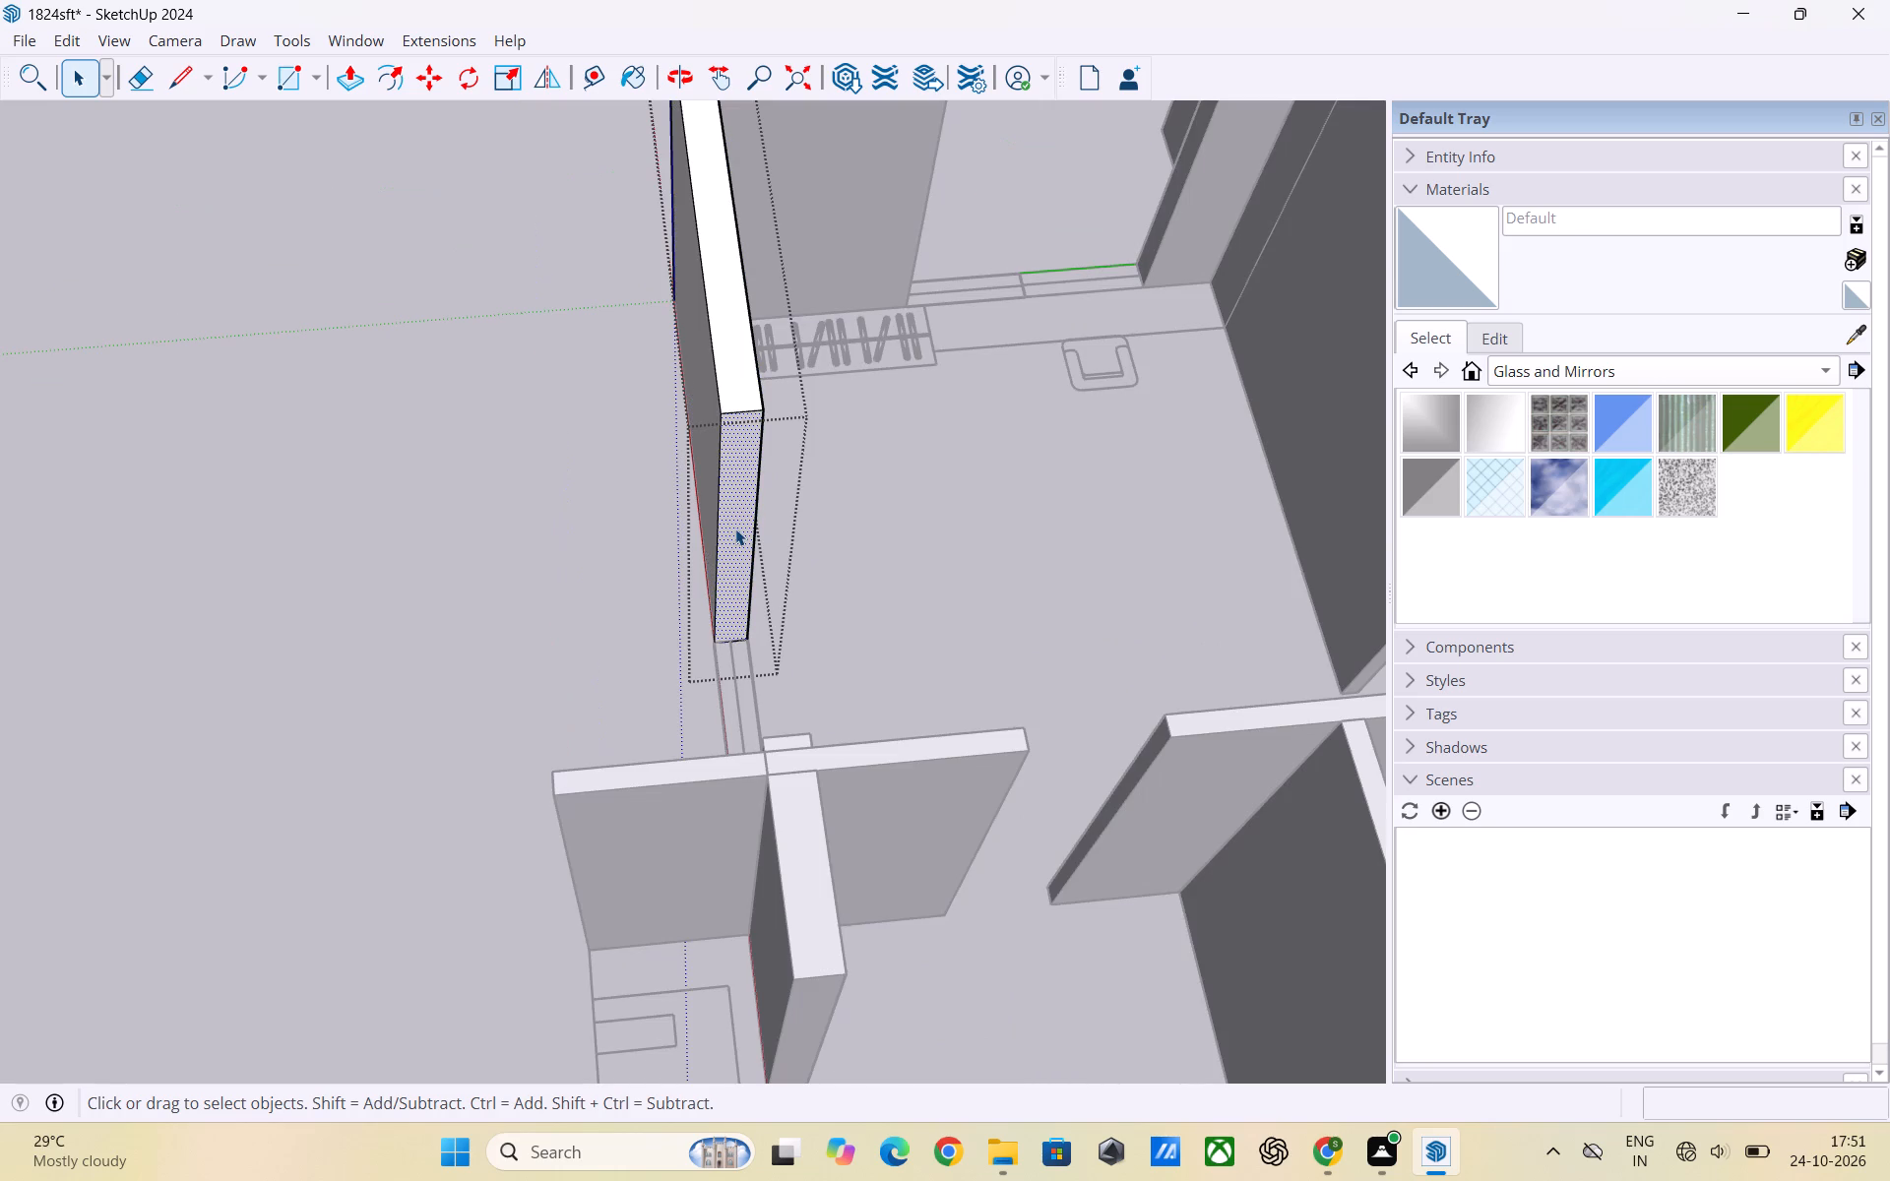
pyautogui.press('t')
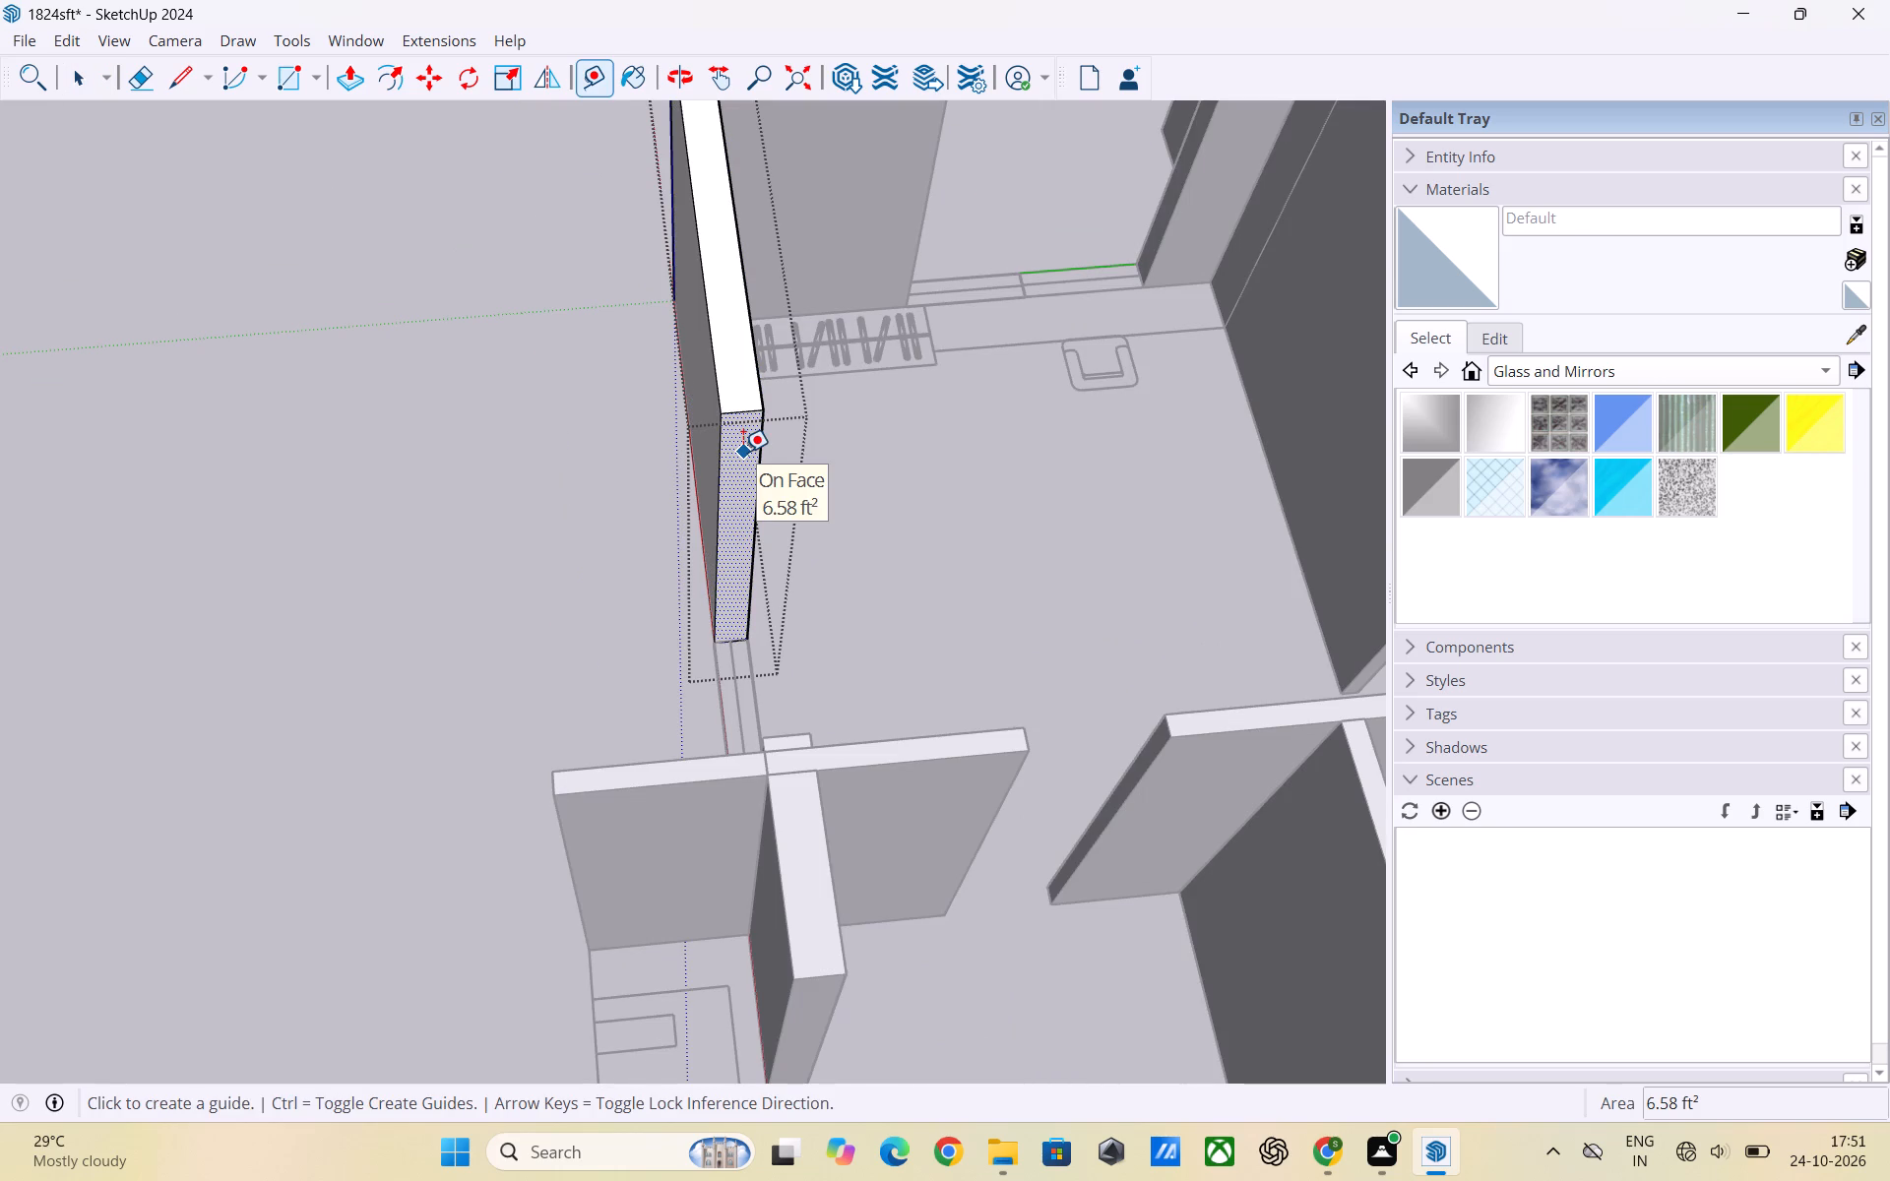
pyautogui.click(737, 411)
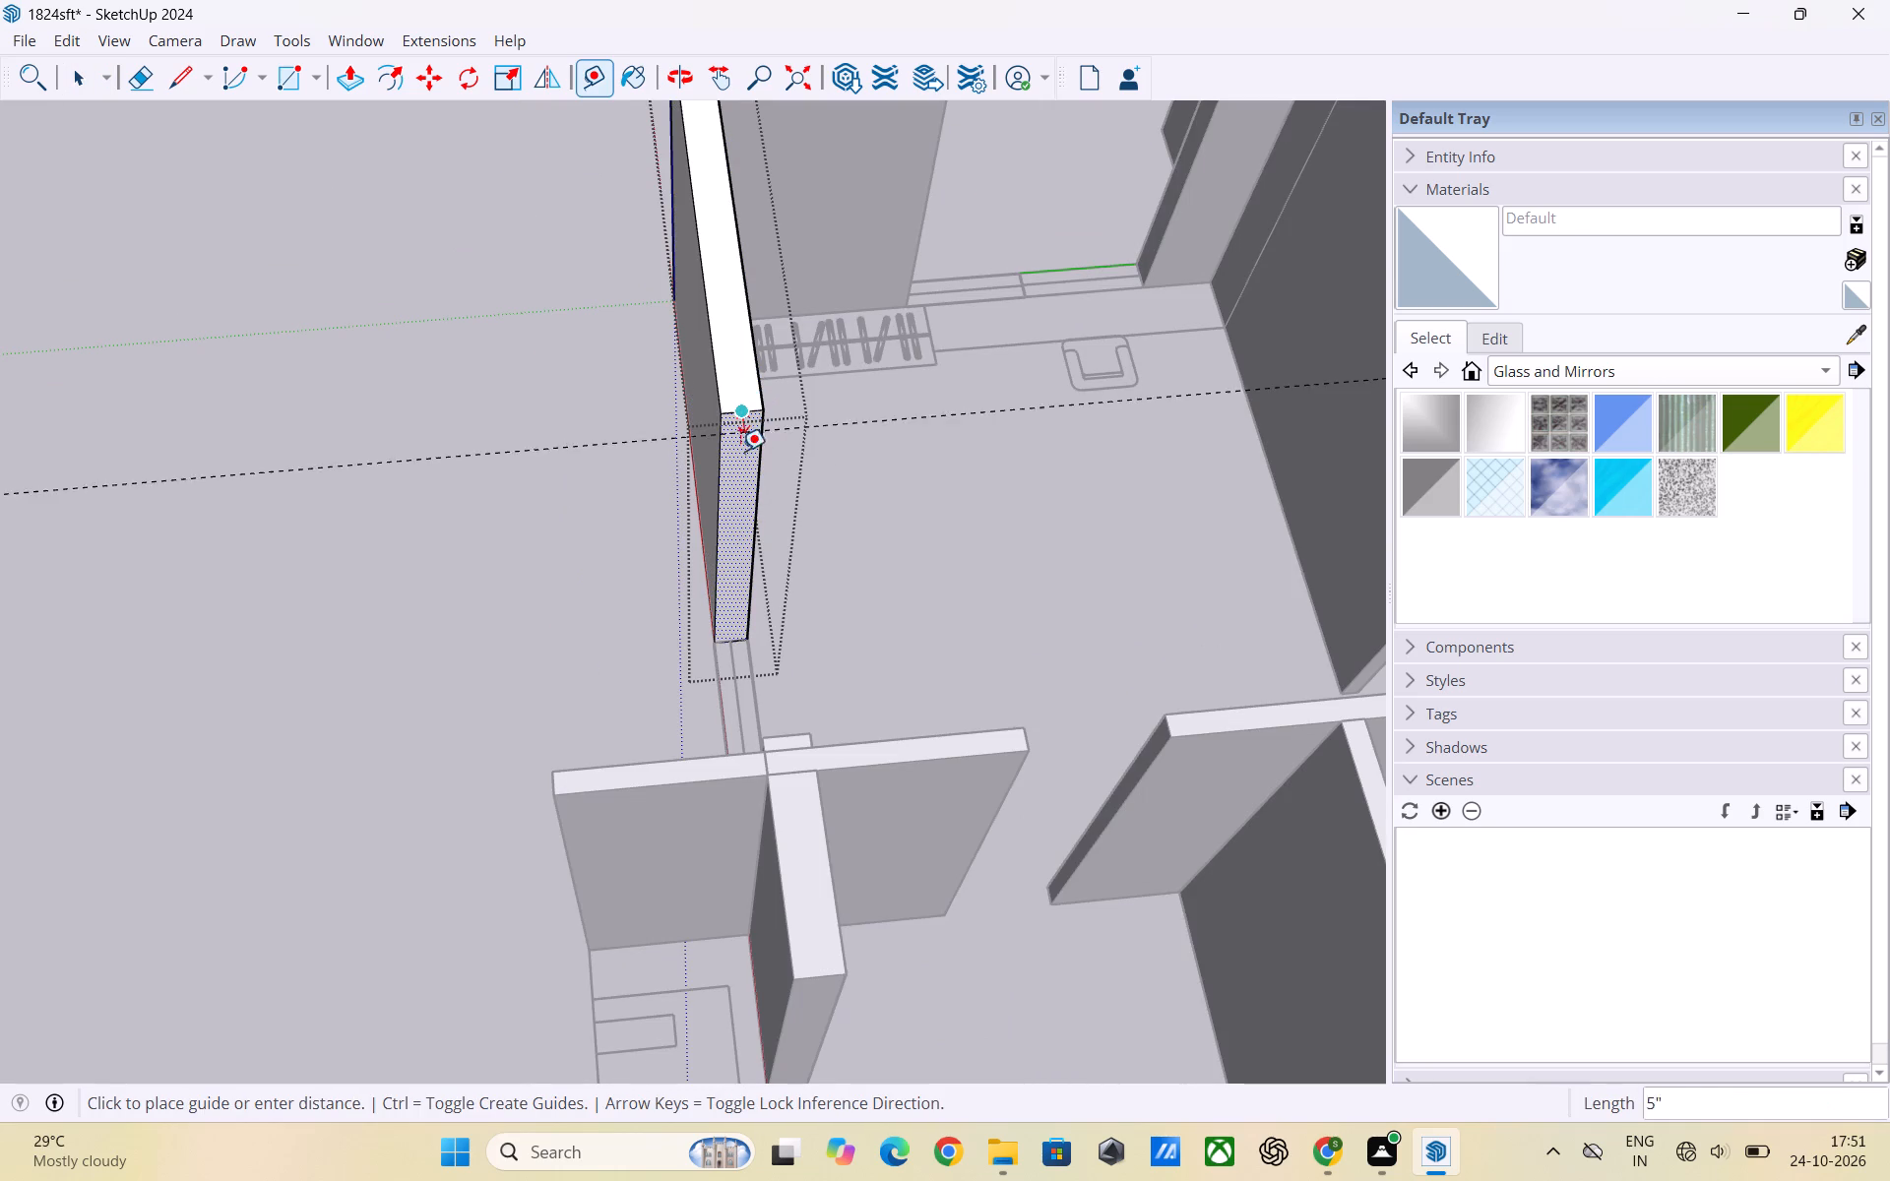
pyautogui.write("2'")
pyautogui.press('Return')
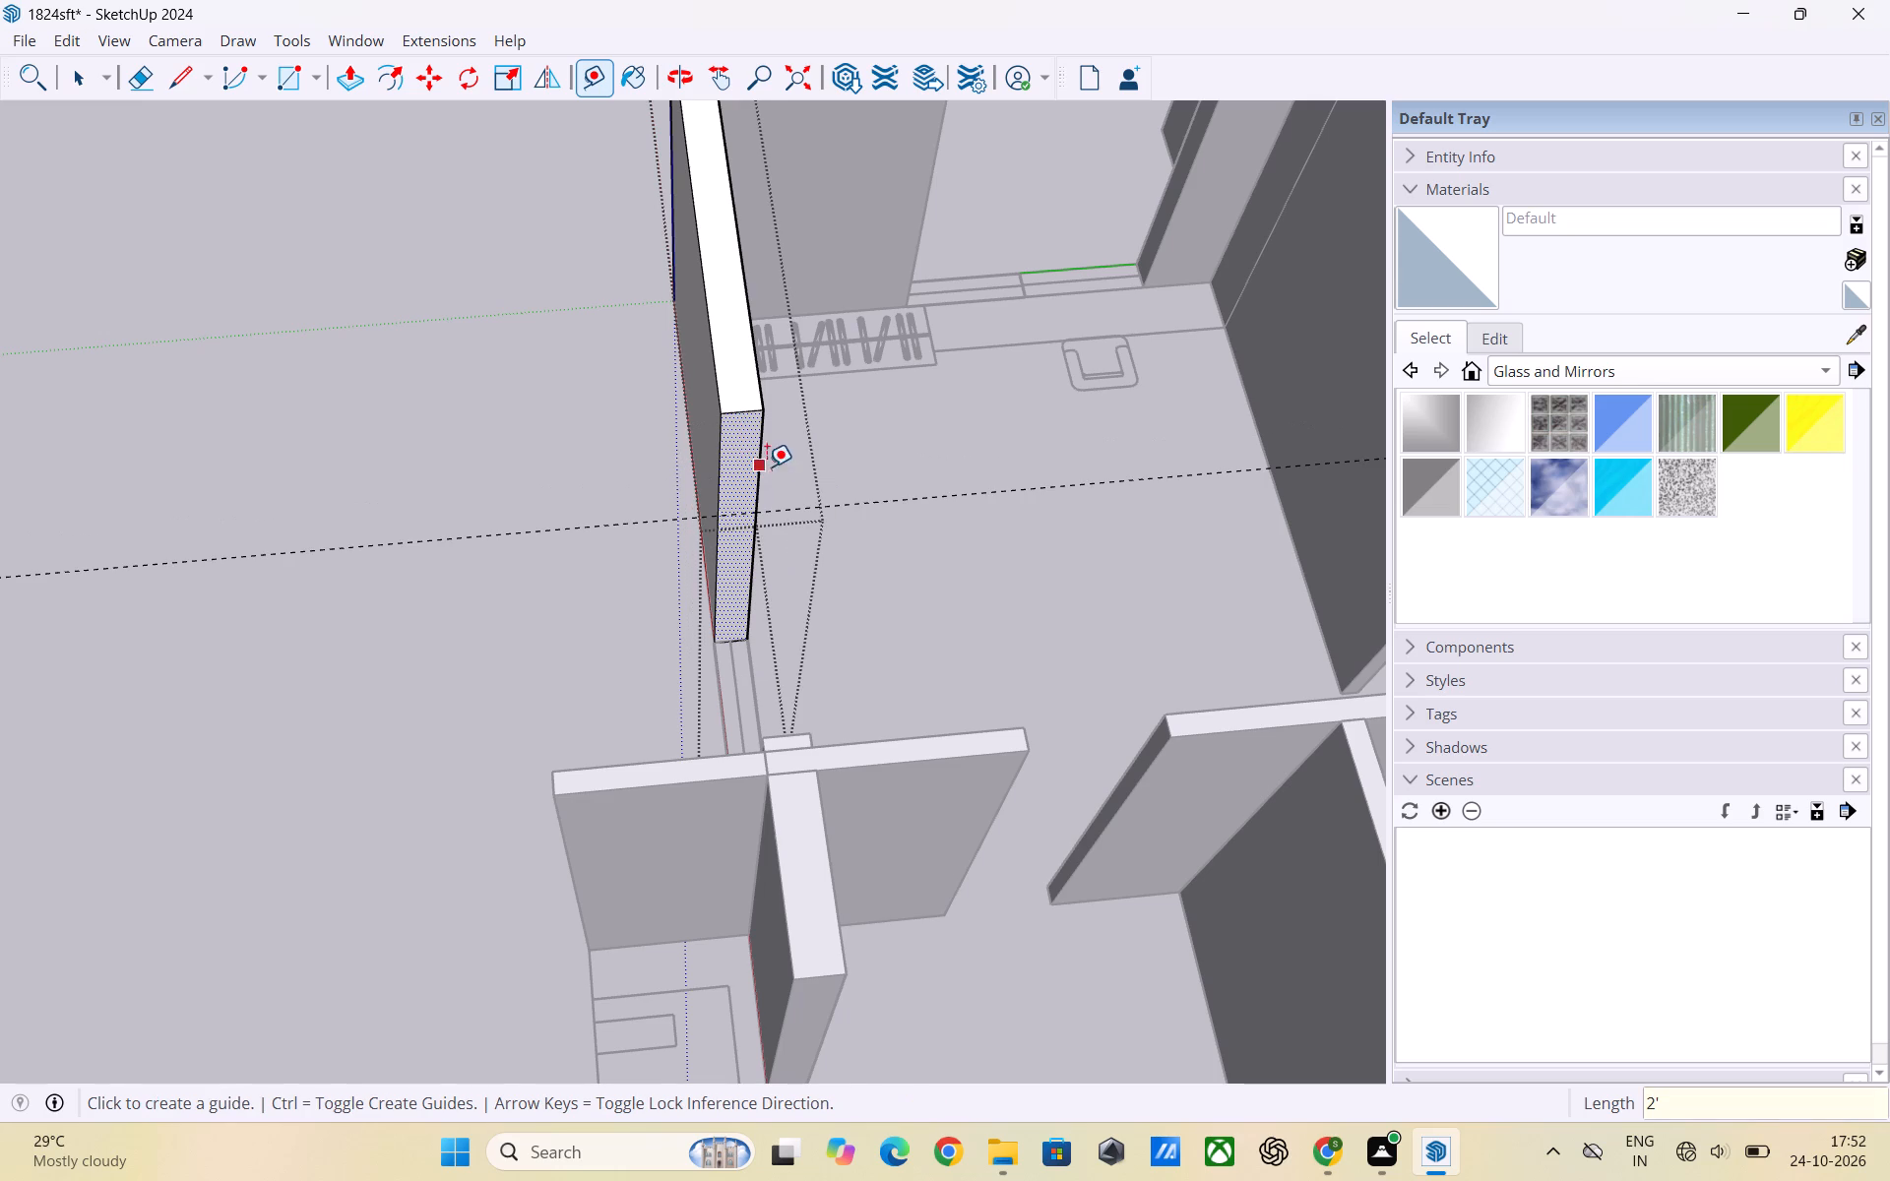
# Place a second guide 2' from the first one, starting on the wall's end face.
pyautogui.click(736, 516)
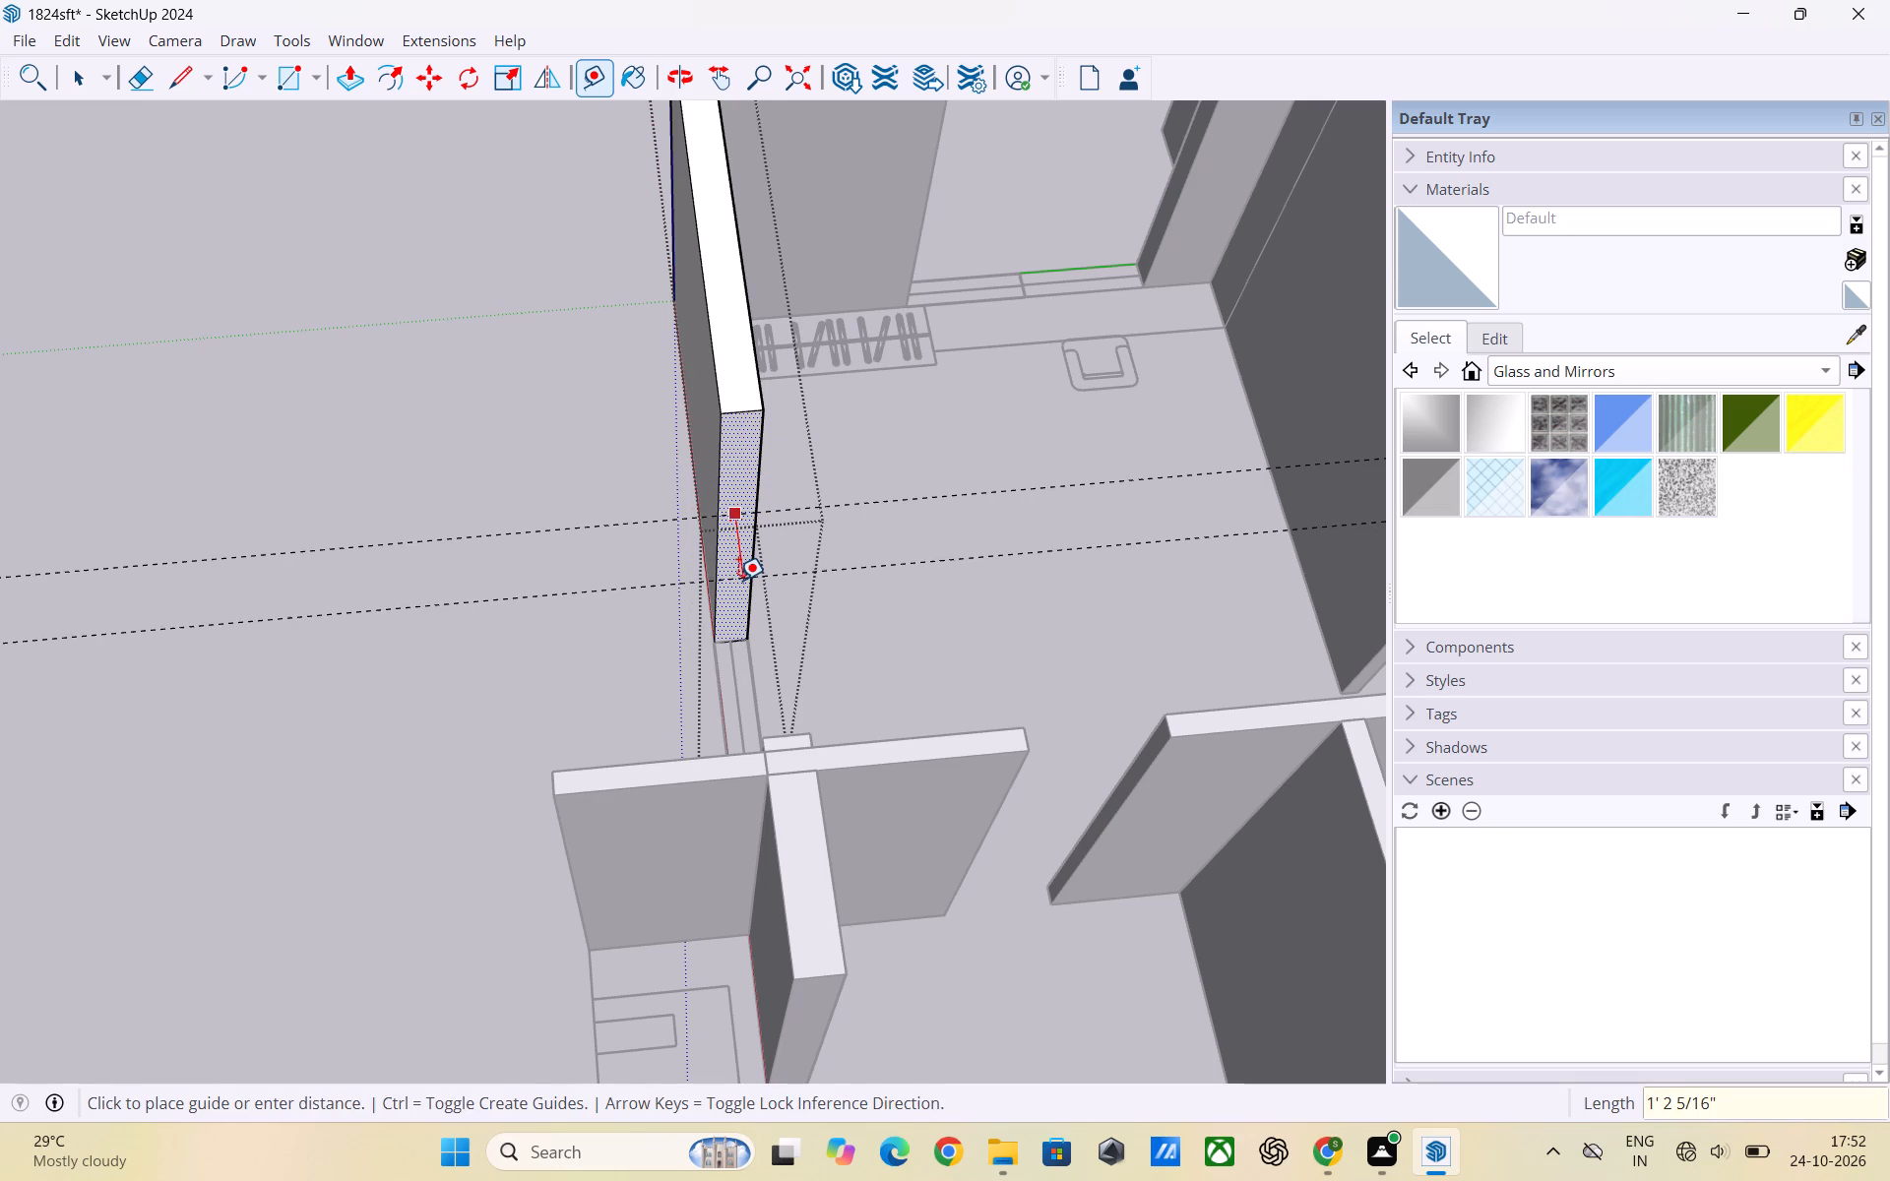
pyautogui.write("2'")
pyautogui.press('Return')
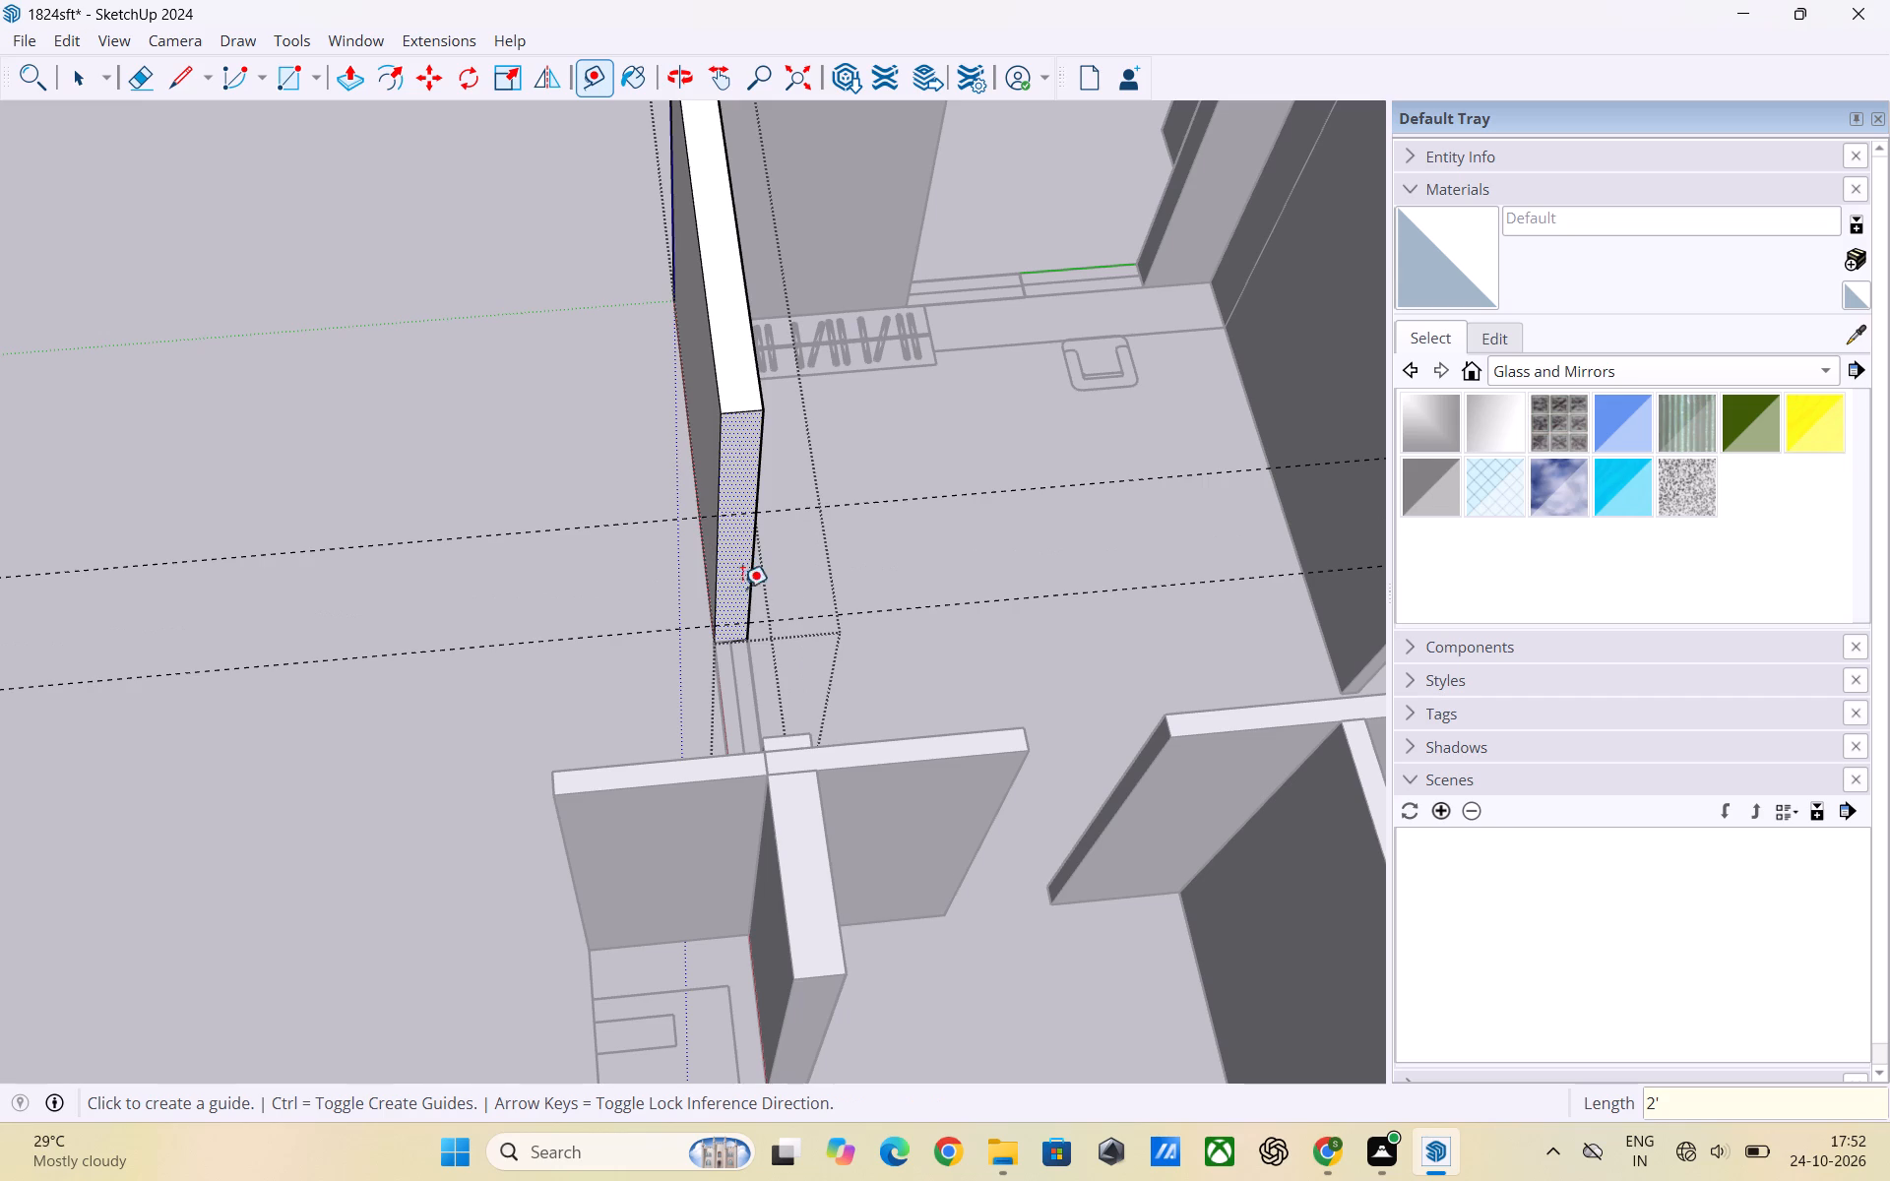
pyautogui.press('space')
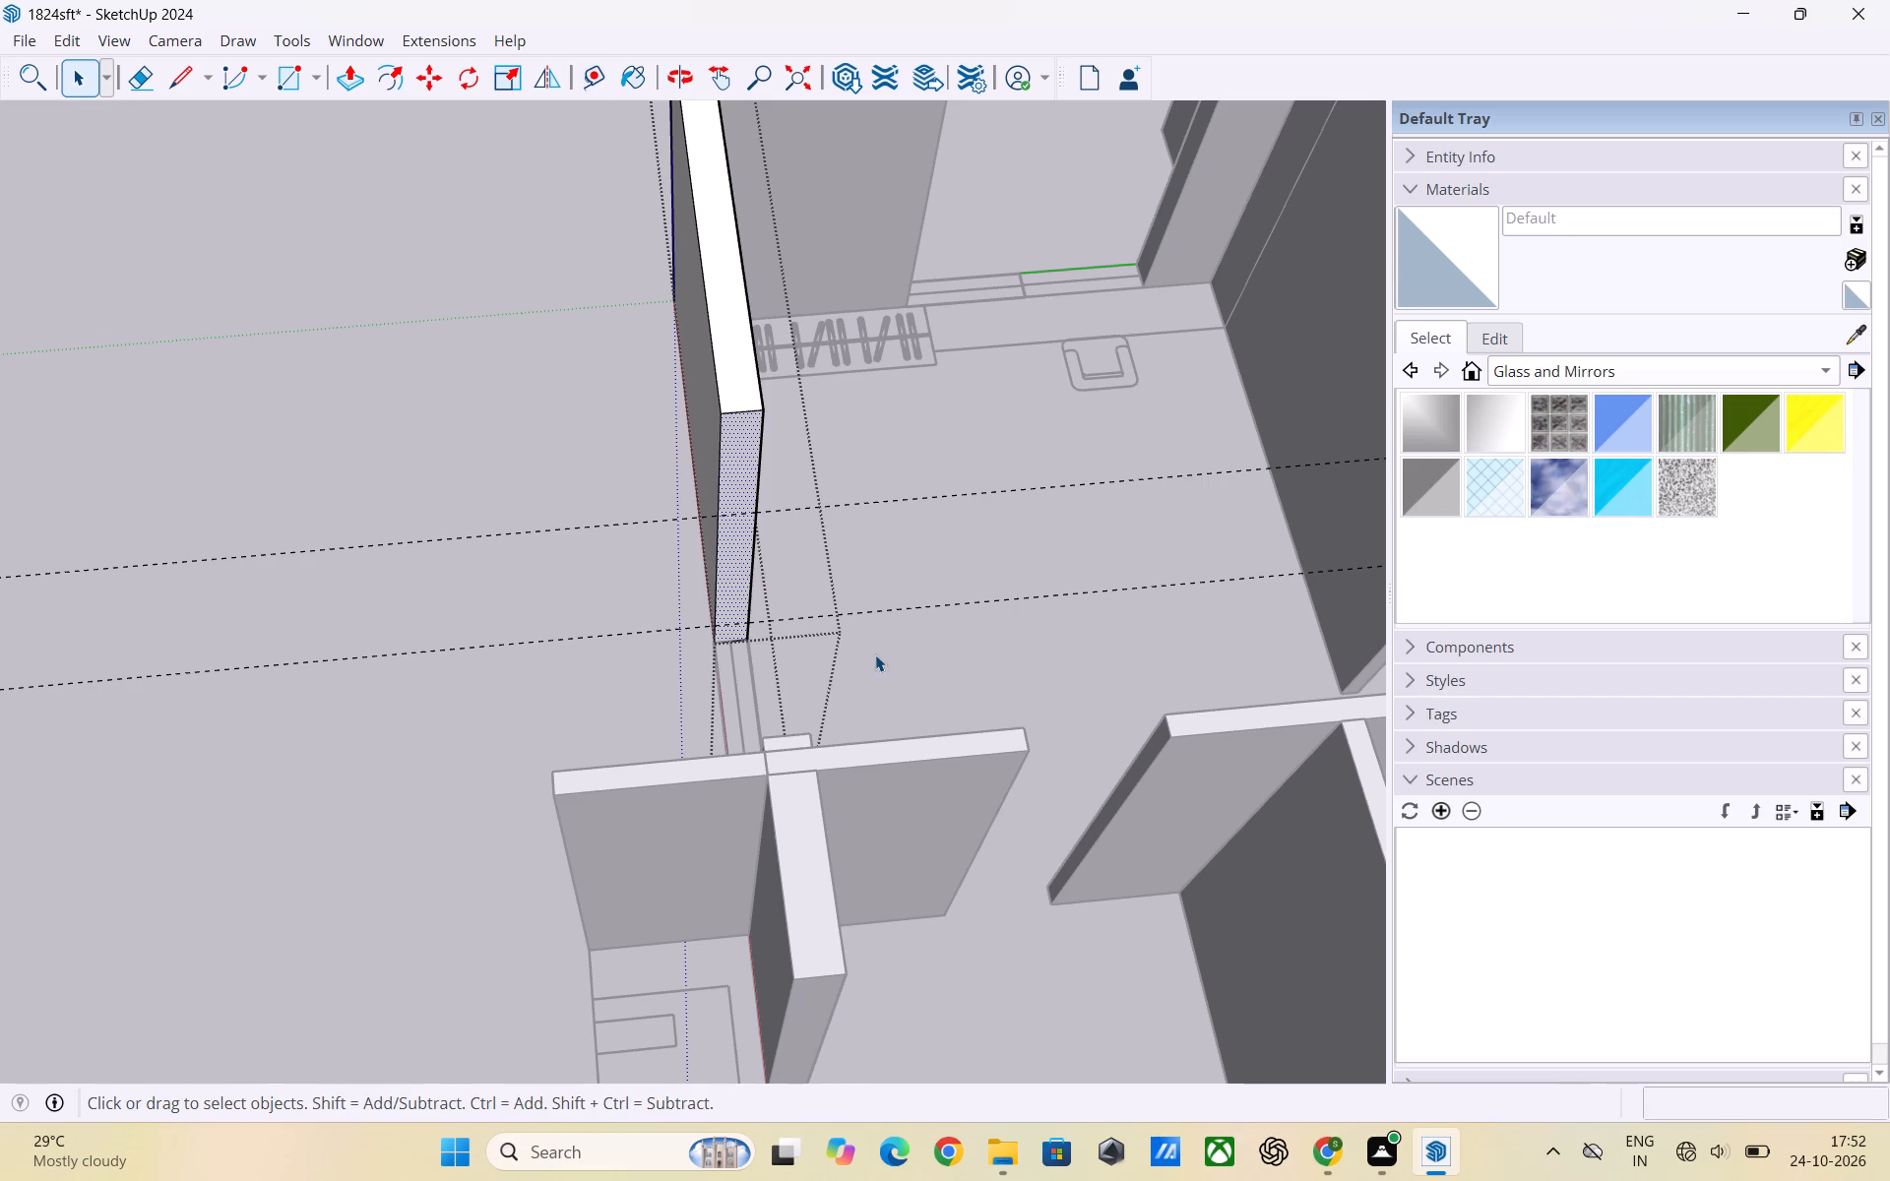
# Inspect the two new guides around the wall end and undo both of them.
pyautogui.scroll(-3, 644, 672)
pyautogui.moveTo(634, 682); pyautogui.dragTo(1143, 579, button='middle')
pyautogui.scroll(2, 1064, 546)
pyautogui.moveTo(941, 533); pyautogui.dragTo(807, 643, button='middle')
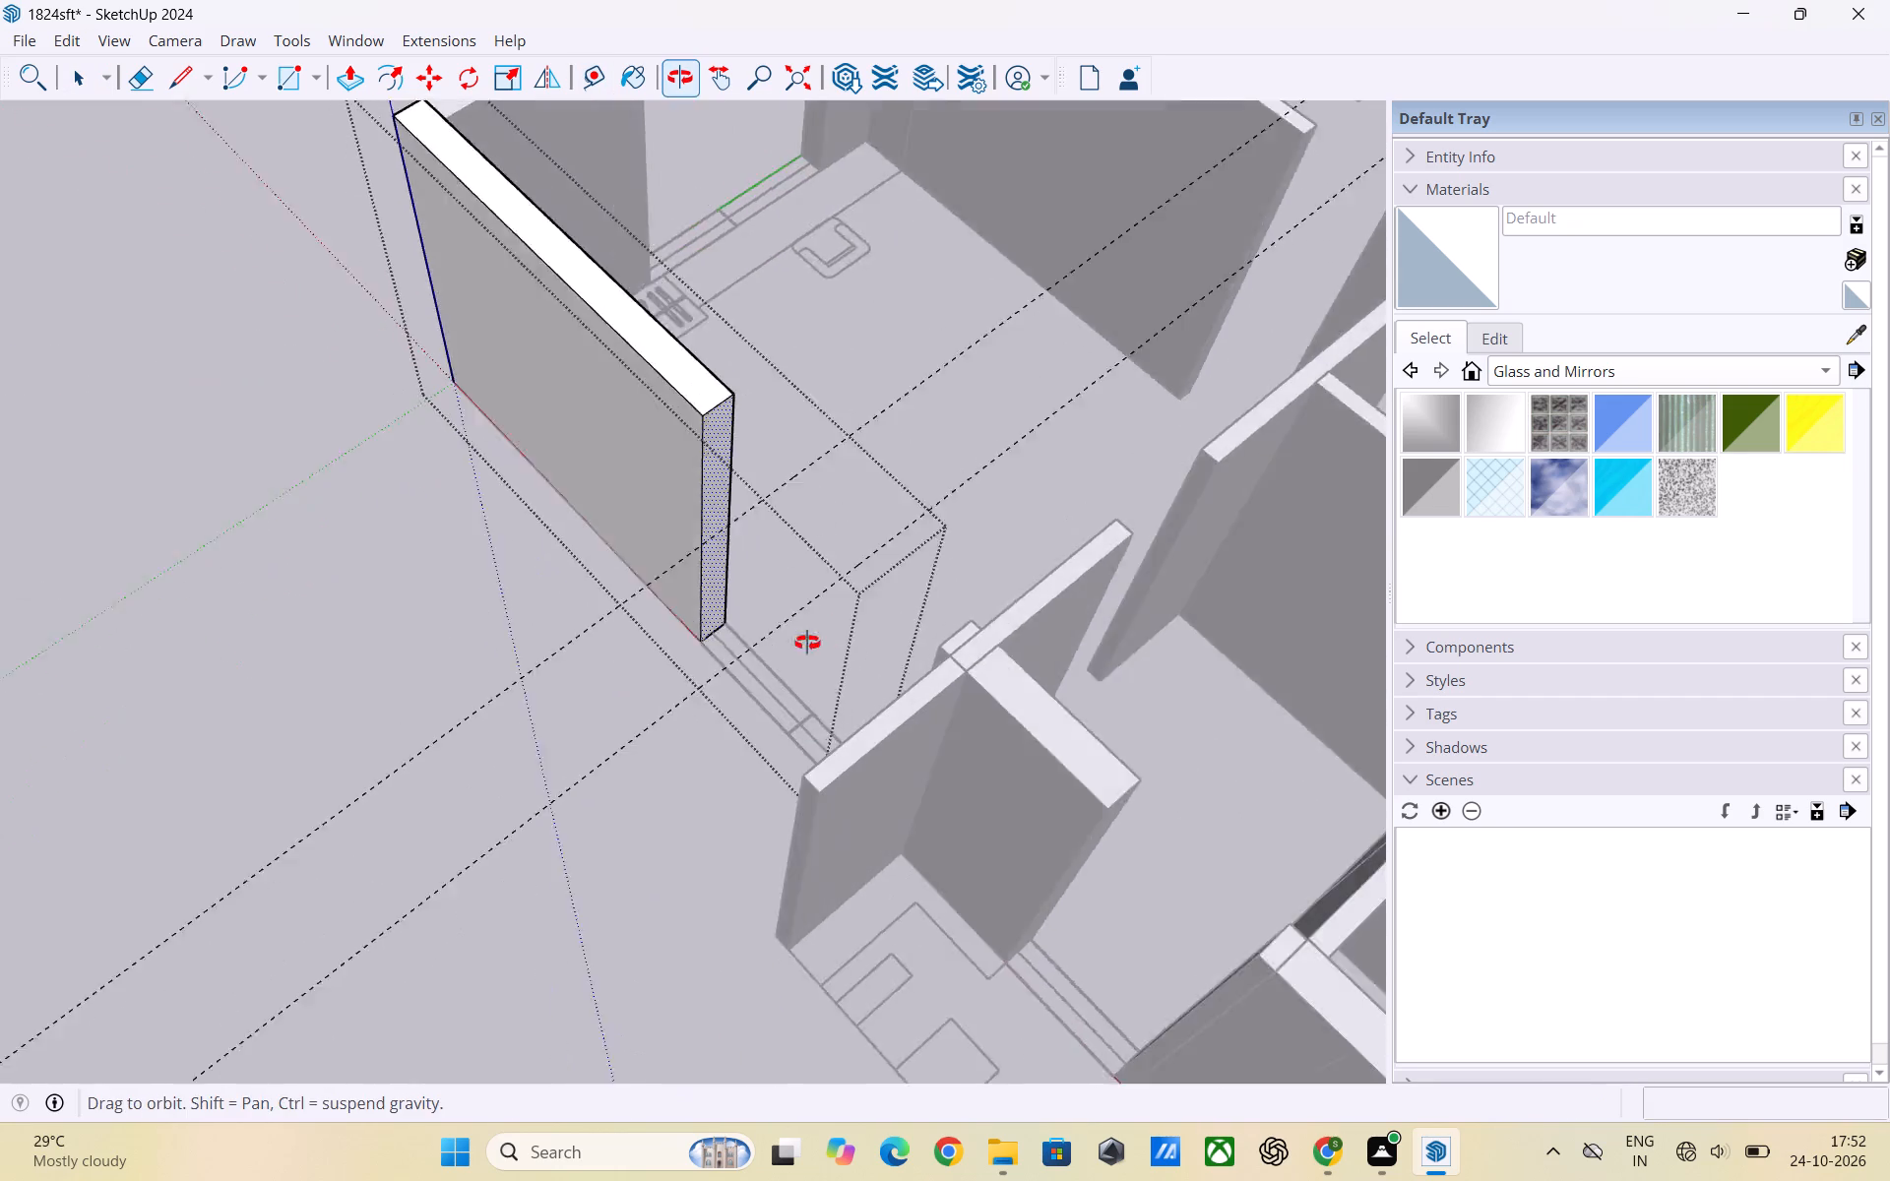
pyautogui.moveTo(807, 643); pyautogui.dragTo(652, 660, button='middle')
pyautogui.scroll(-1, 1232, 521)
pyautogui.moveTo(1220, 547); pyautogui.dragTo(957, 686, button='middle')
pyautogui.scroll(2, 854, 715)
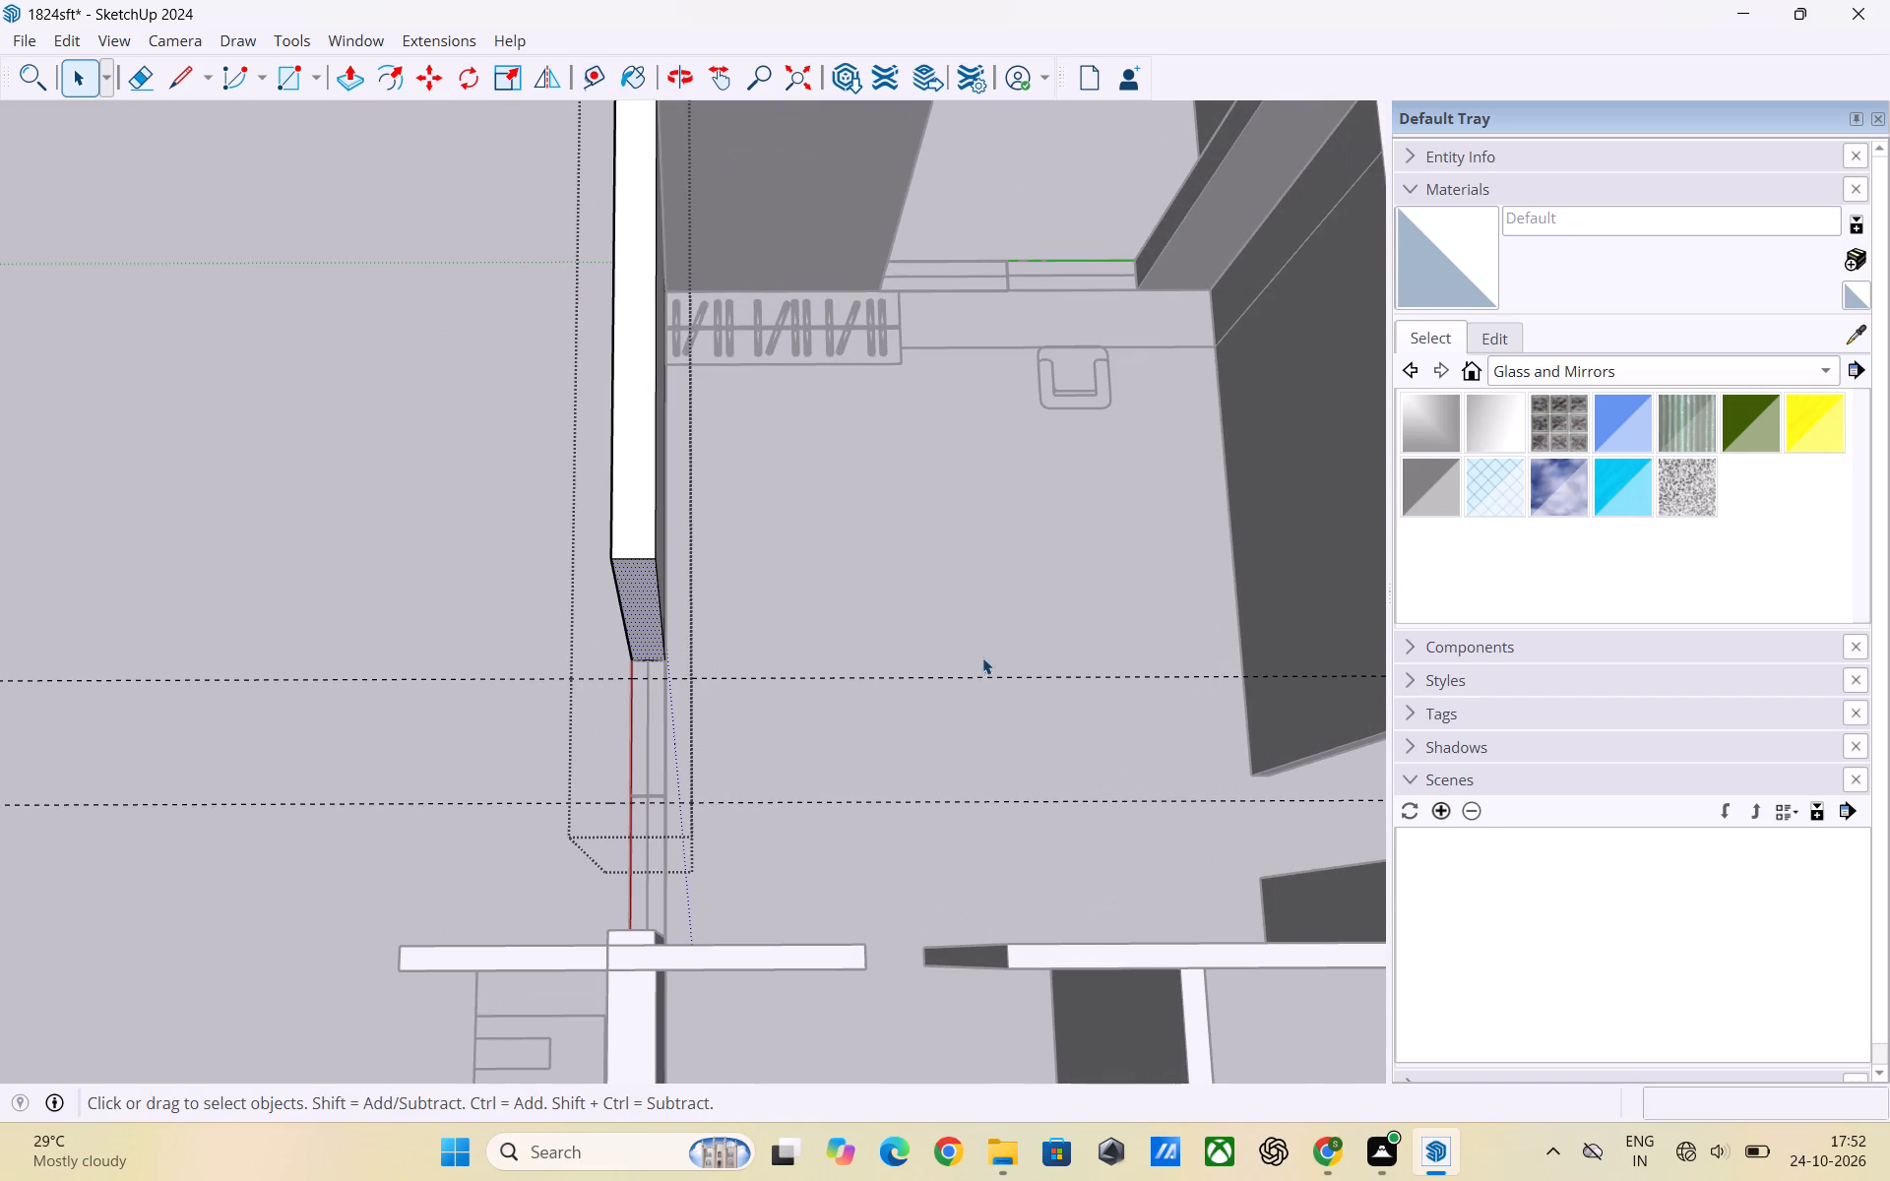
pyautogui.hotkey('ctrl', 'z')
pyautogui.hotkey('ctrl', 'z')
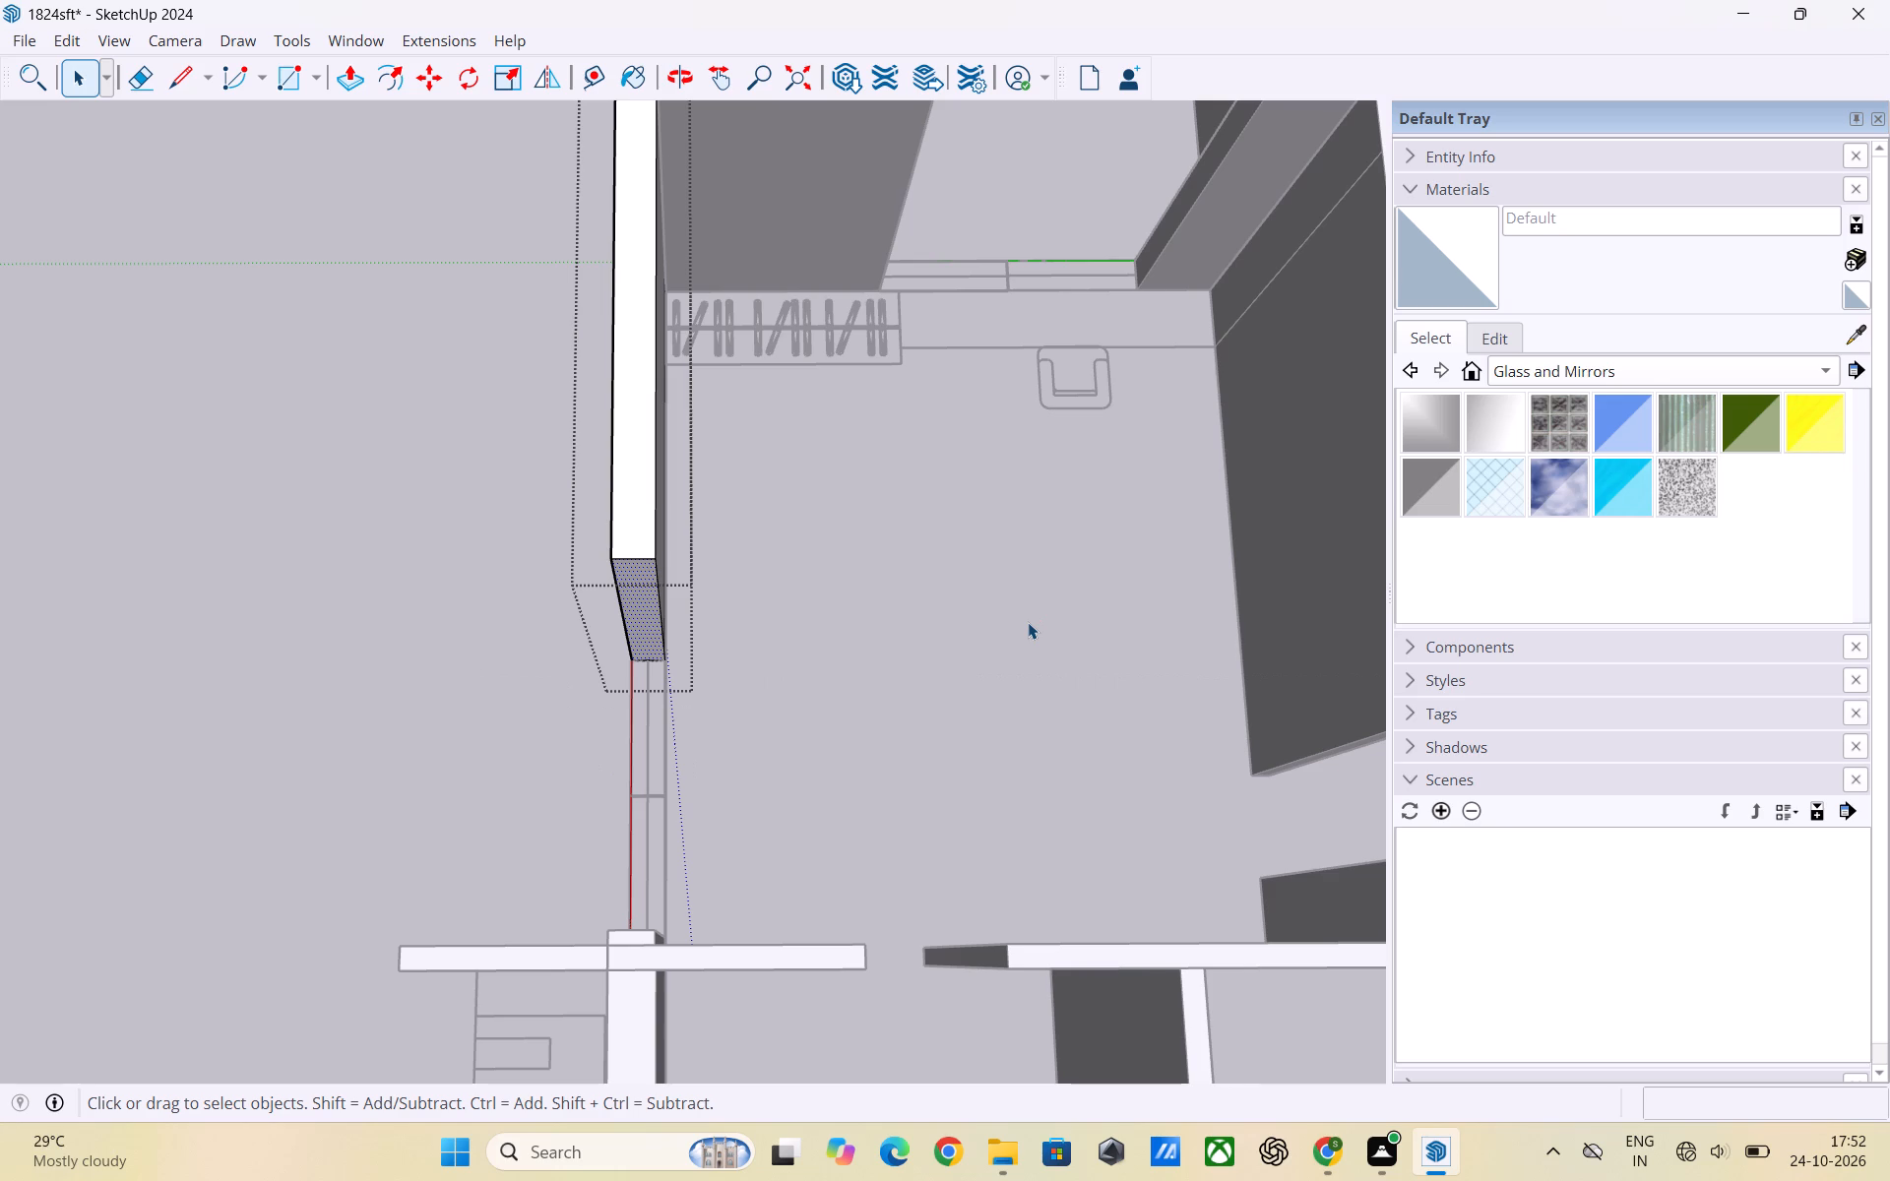
# Reopen the outer wall group and draw a 3' line down the end face's outer vertical edge from its top corner.
pyautogui.scroll(3, 606, 755)
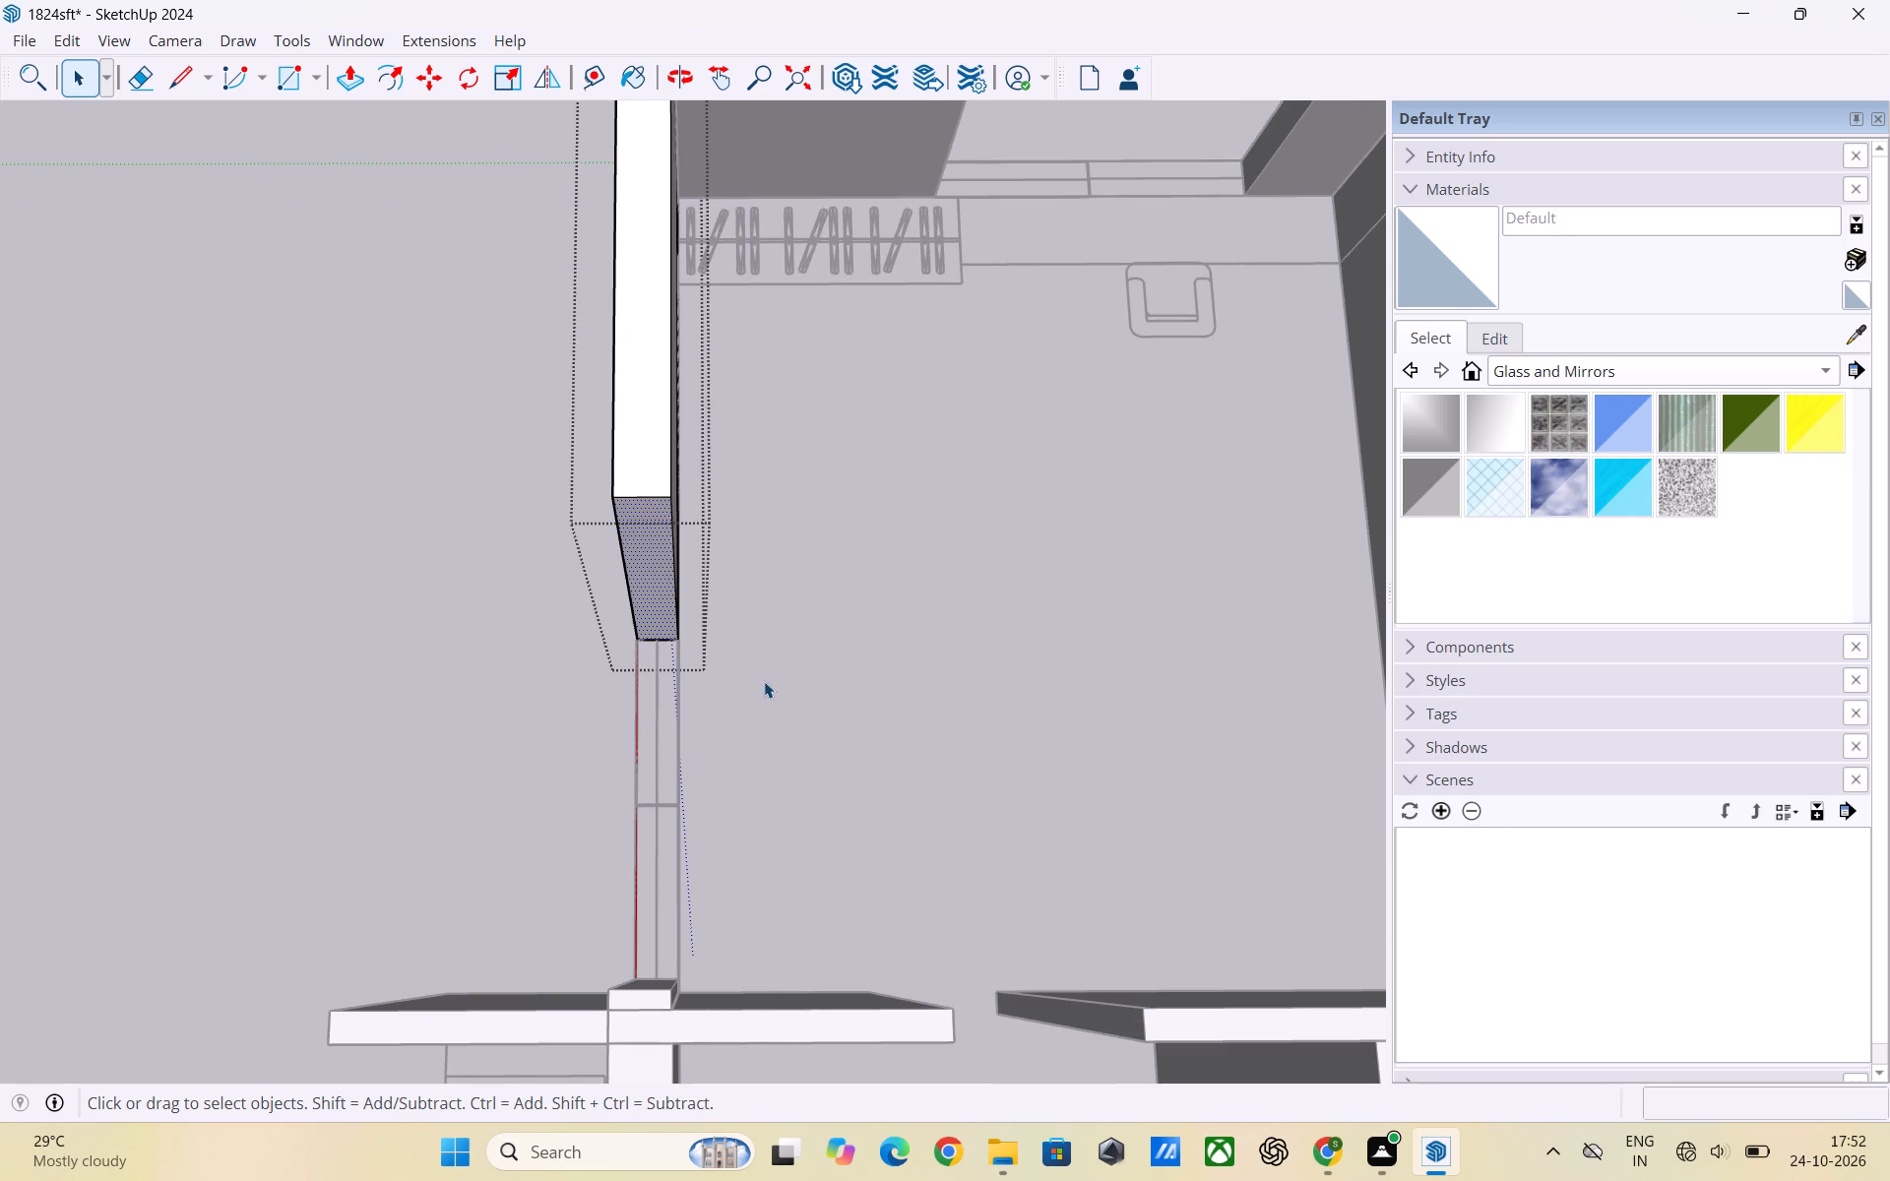
pyautogui.moveTo(740, 687); pyautogui.dragTo(760, 370, button='middle')
pyautogui.scroll(-1, 783, 436)
pyautogui.moveTo(784, 461); pyautogui.dragTo(783, 652, button='middle')
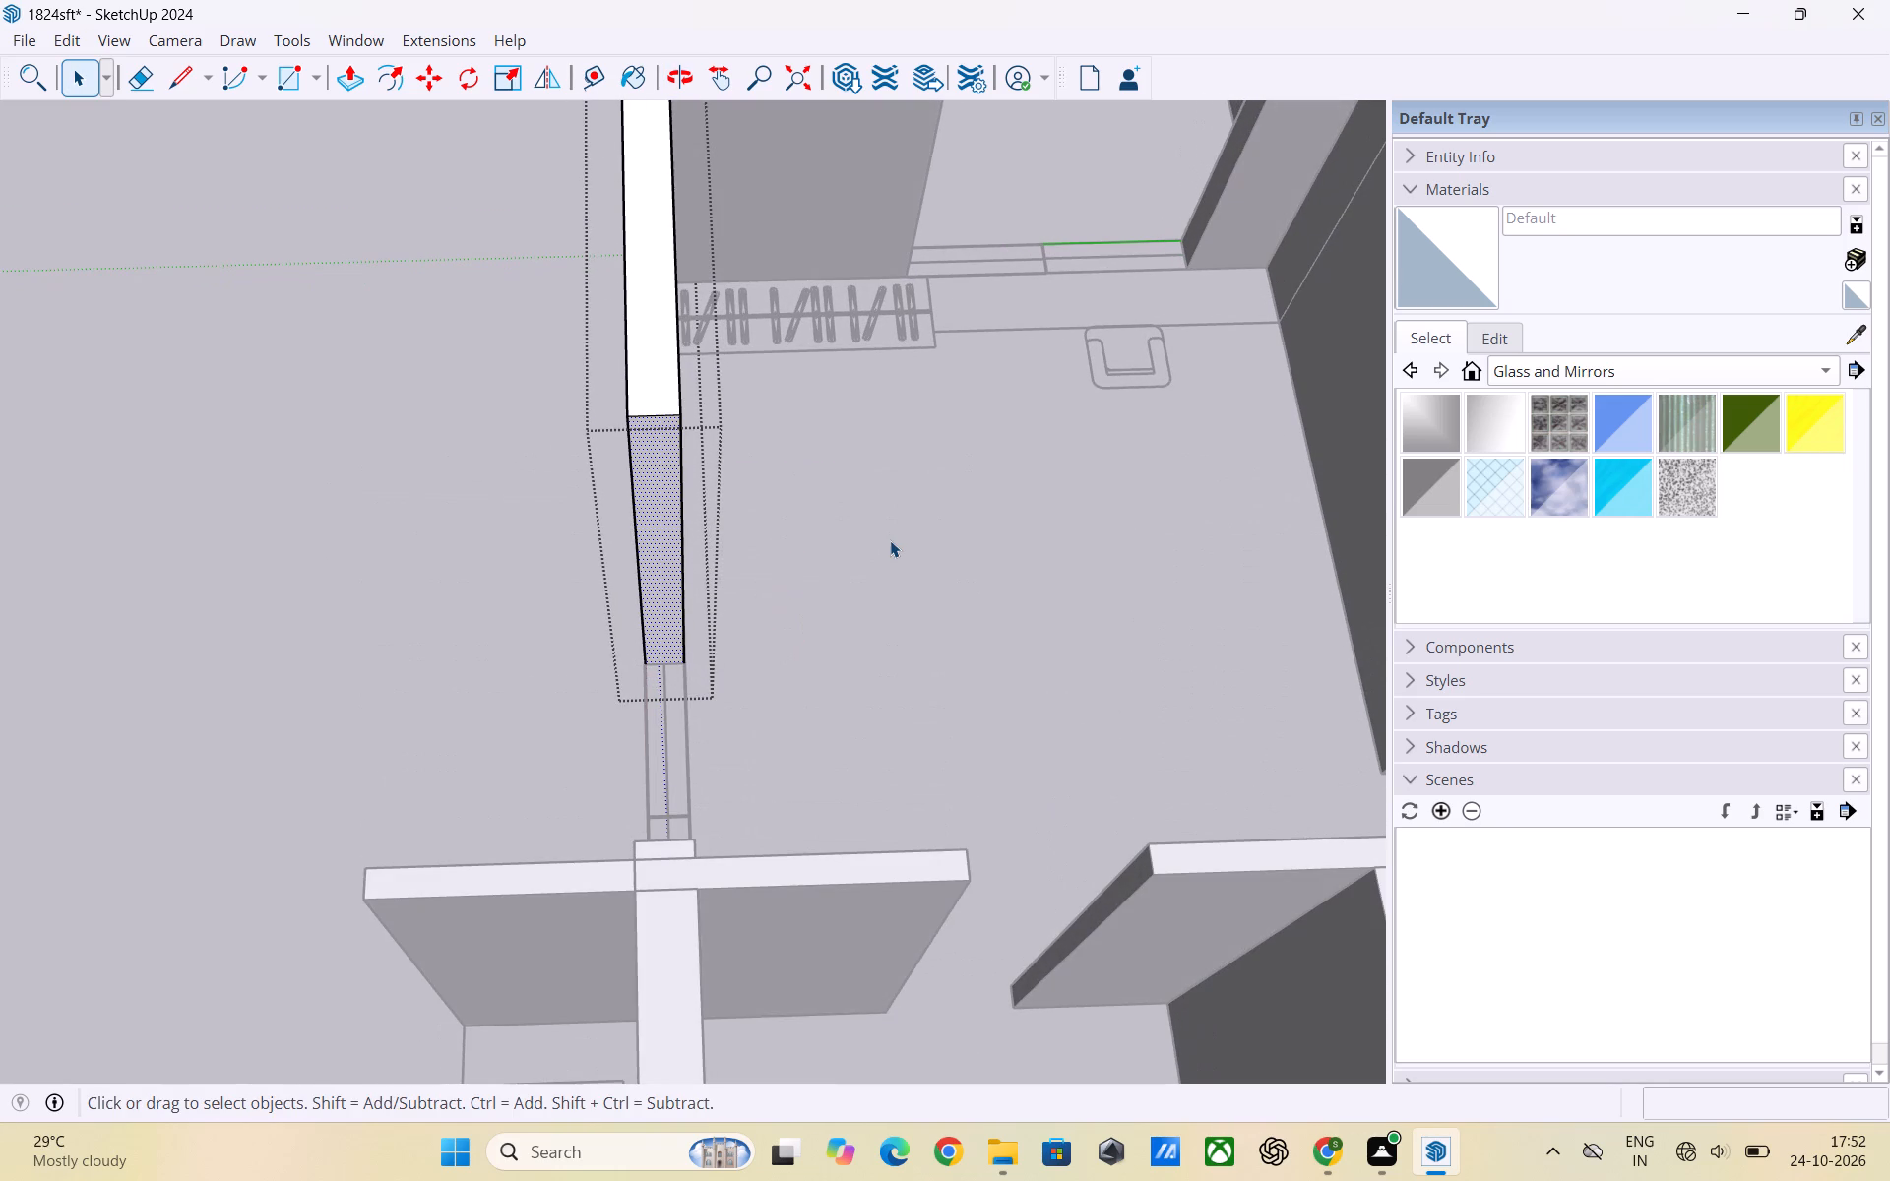
pyautogui.press('space')
pyautogui.click(891, 540)
pyautogui.tripleClick(669, 489)
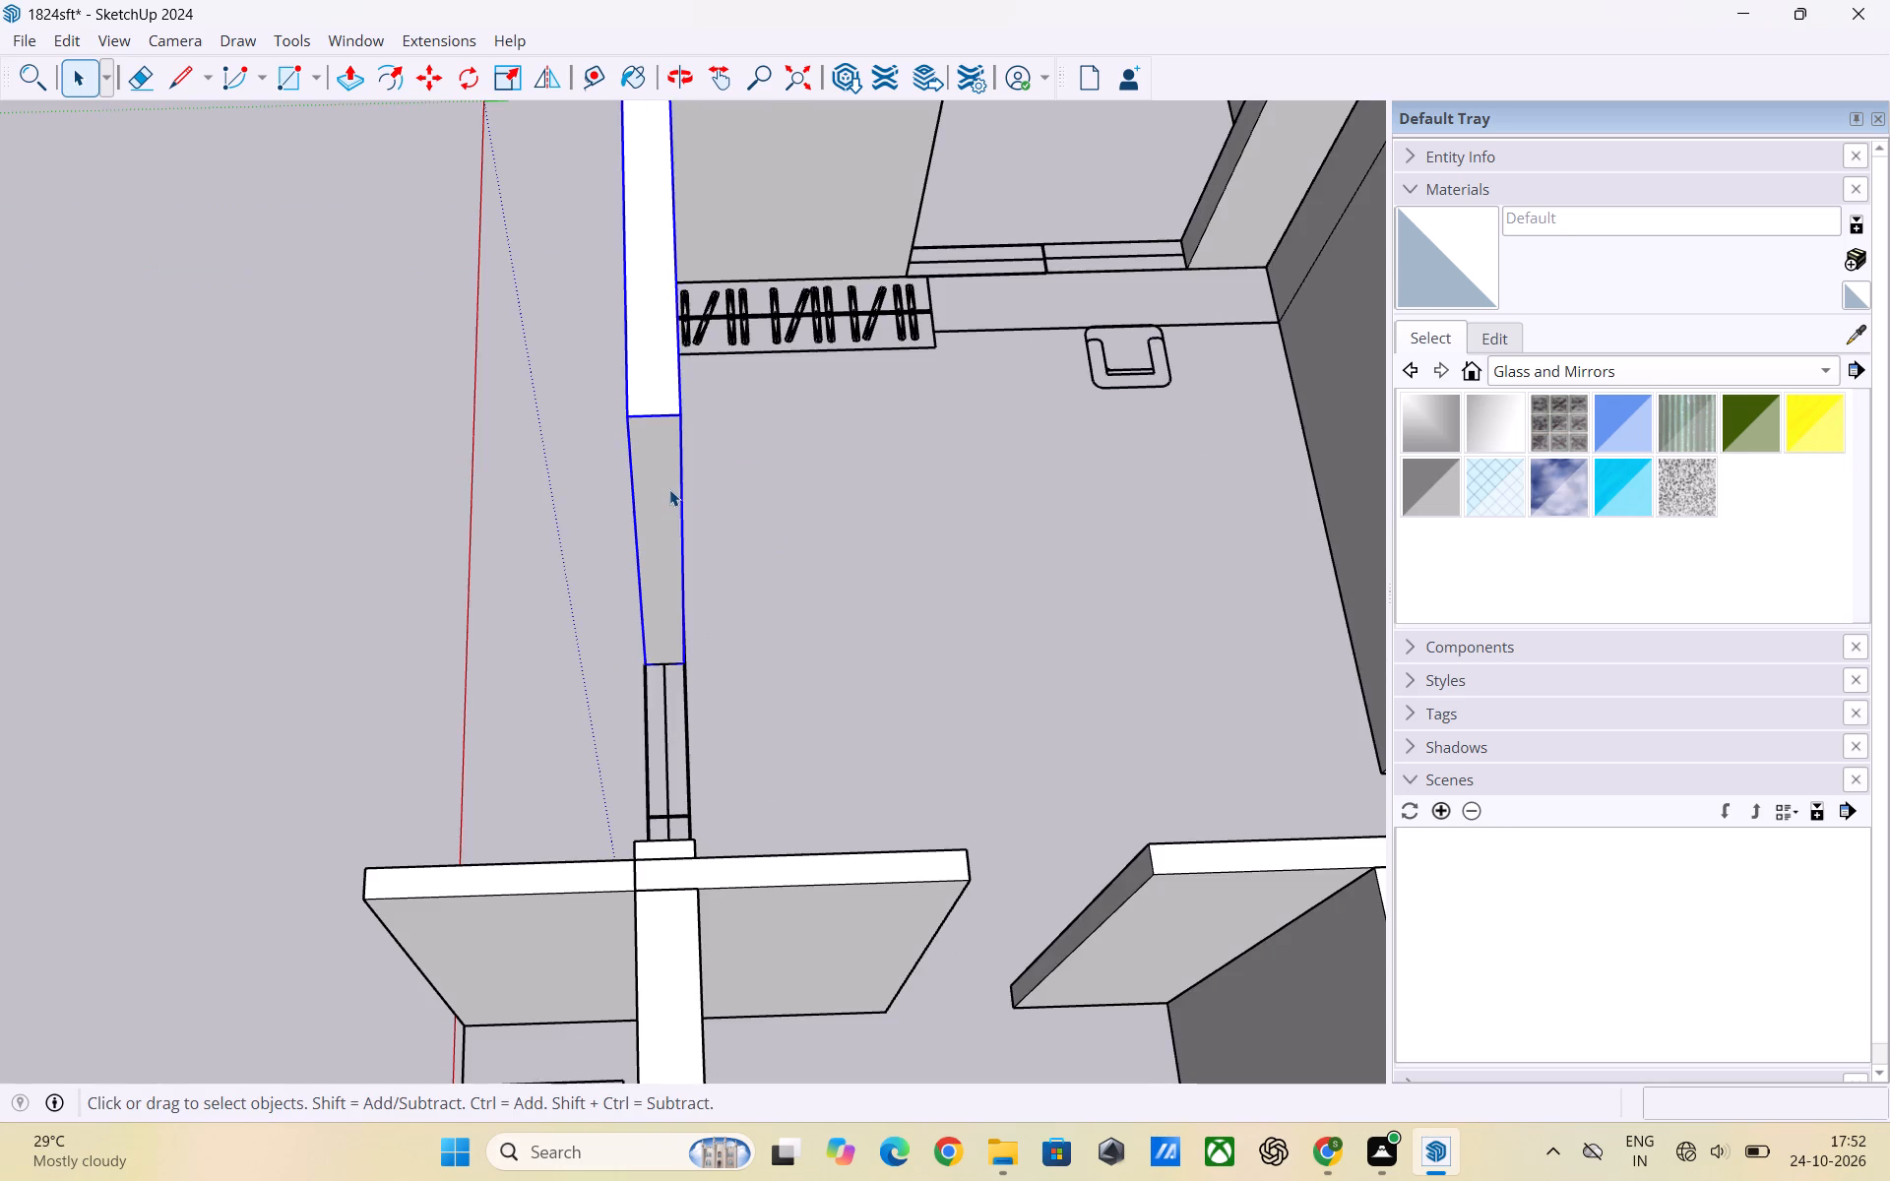
pyautogui.click(667, 489)
pyautogui.click(661, 497)
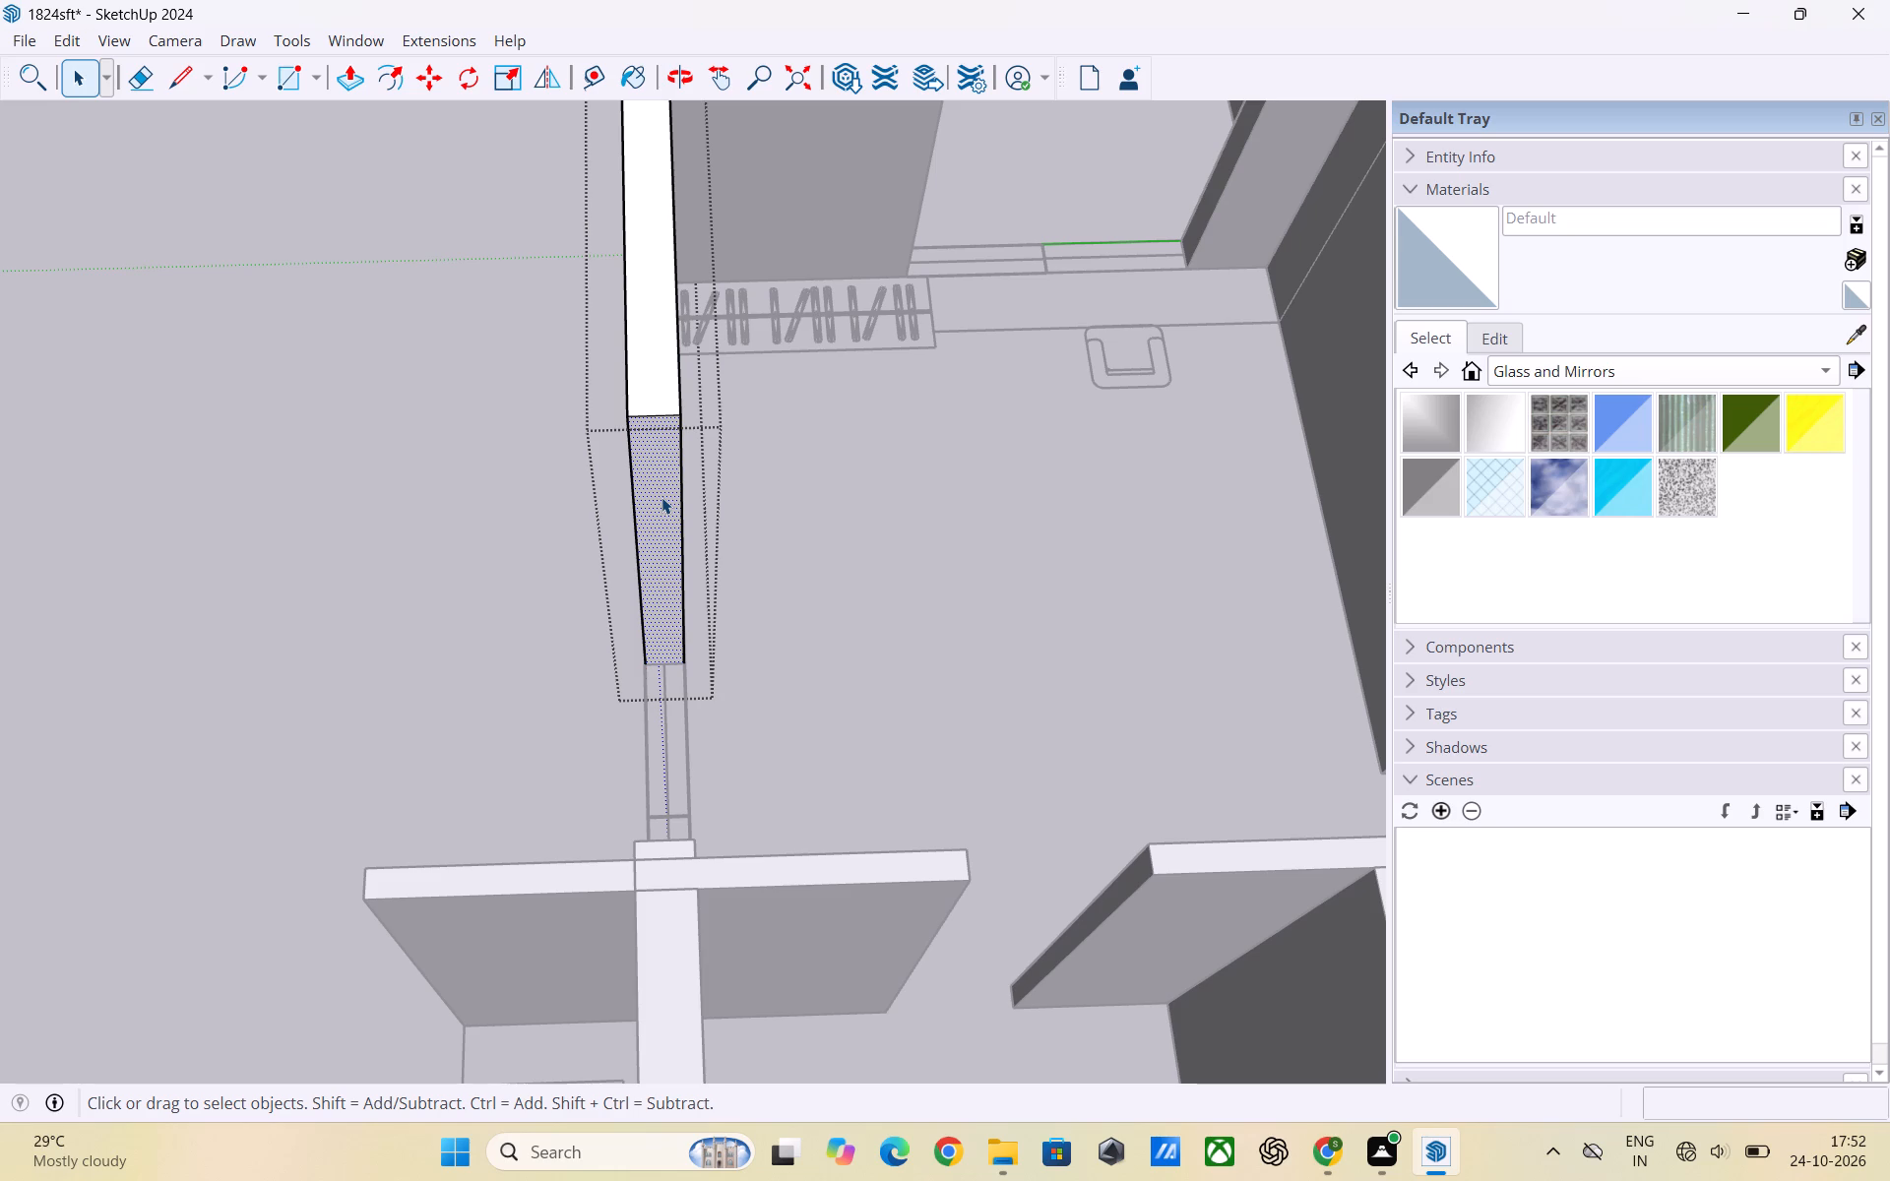
pyautogui.press('l')
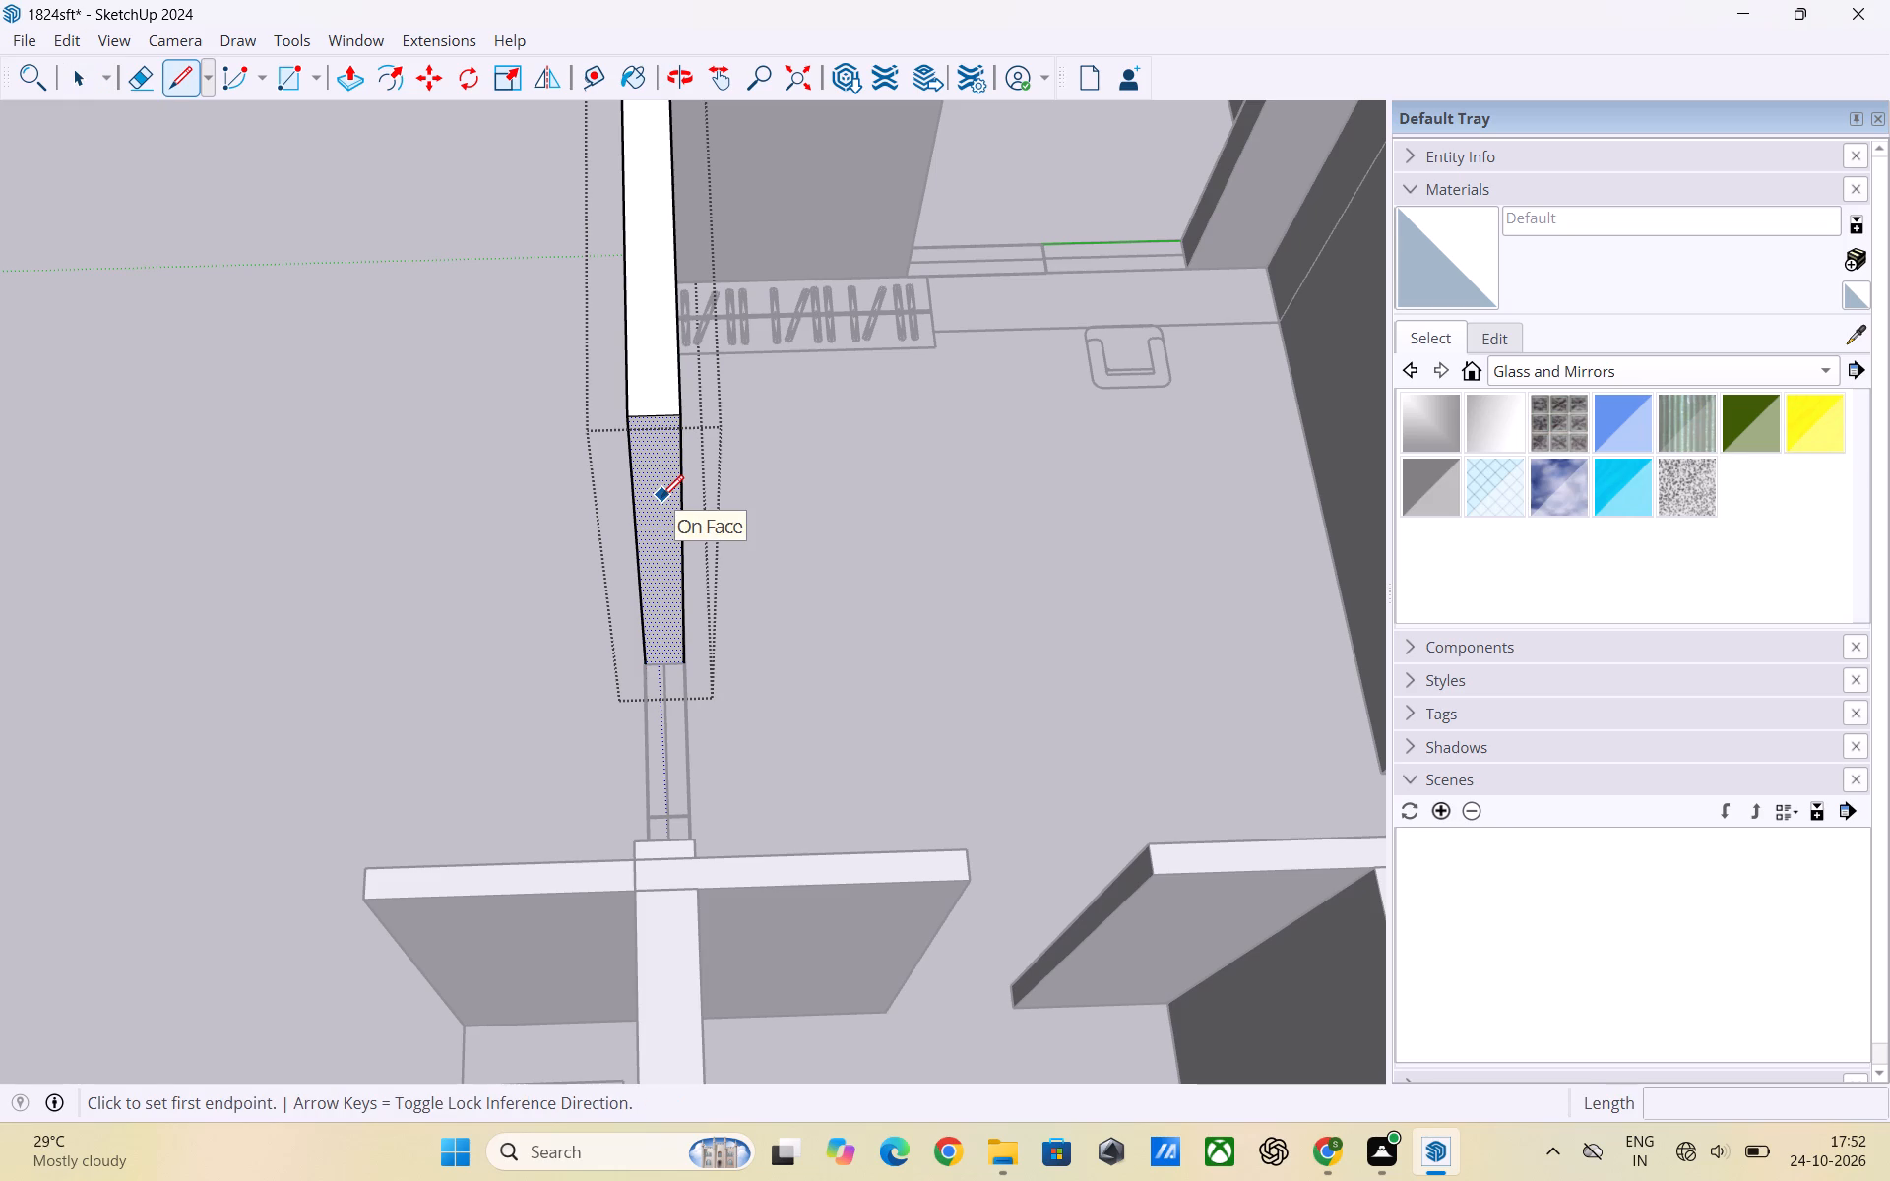
pyautogui.click(632, 415)
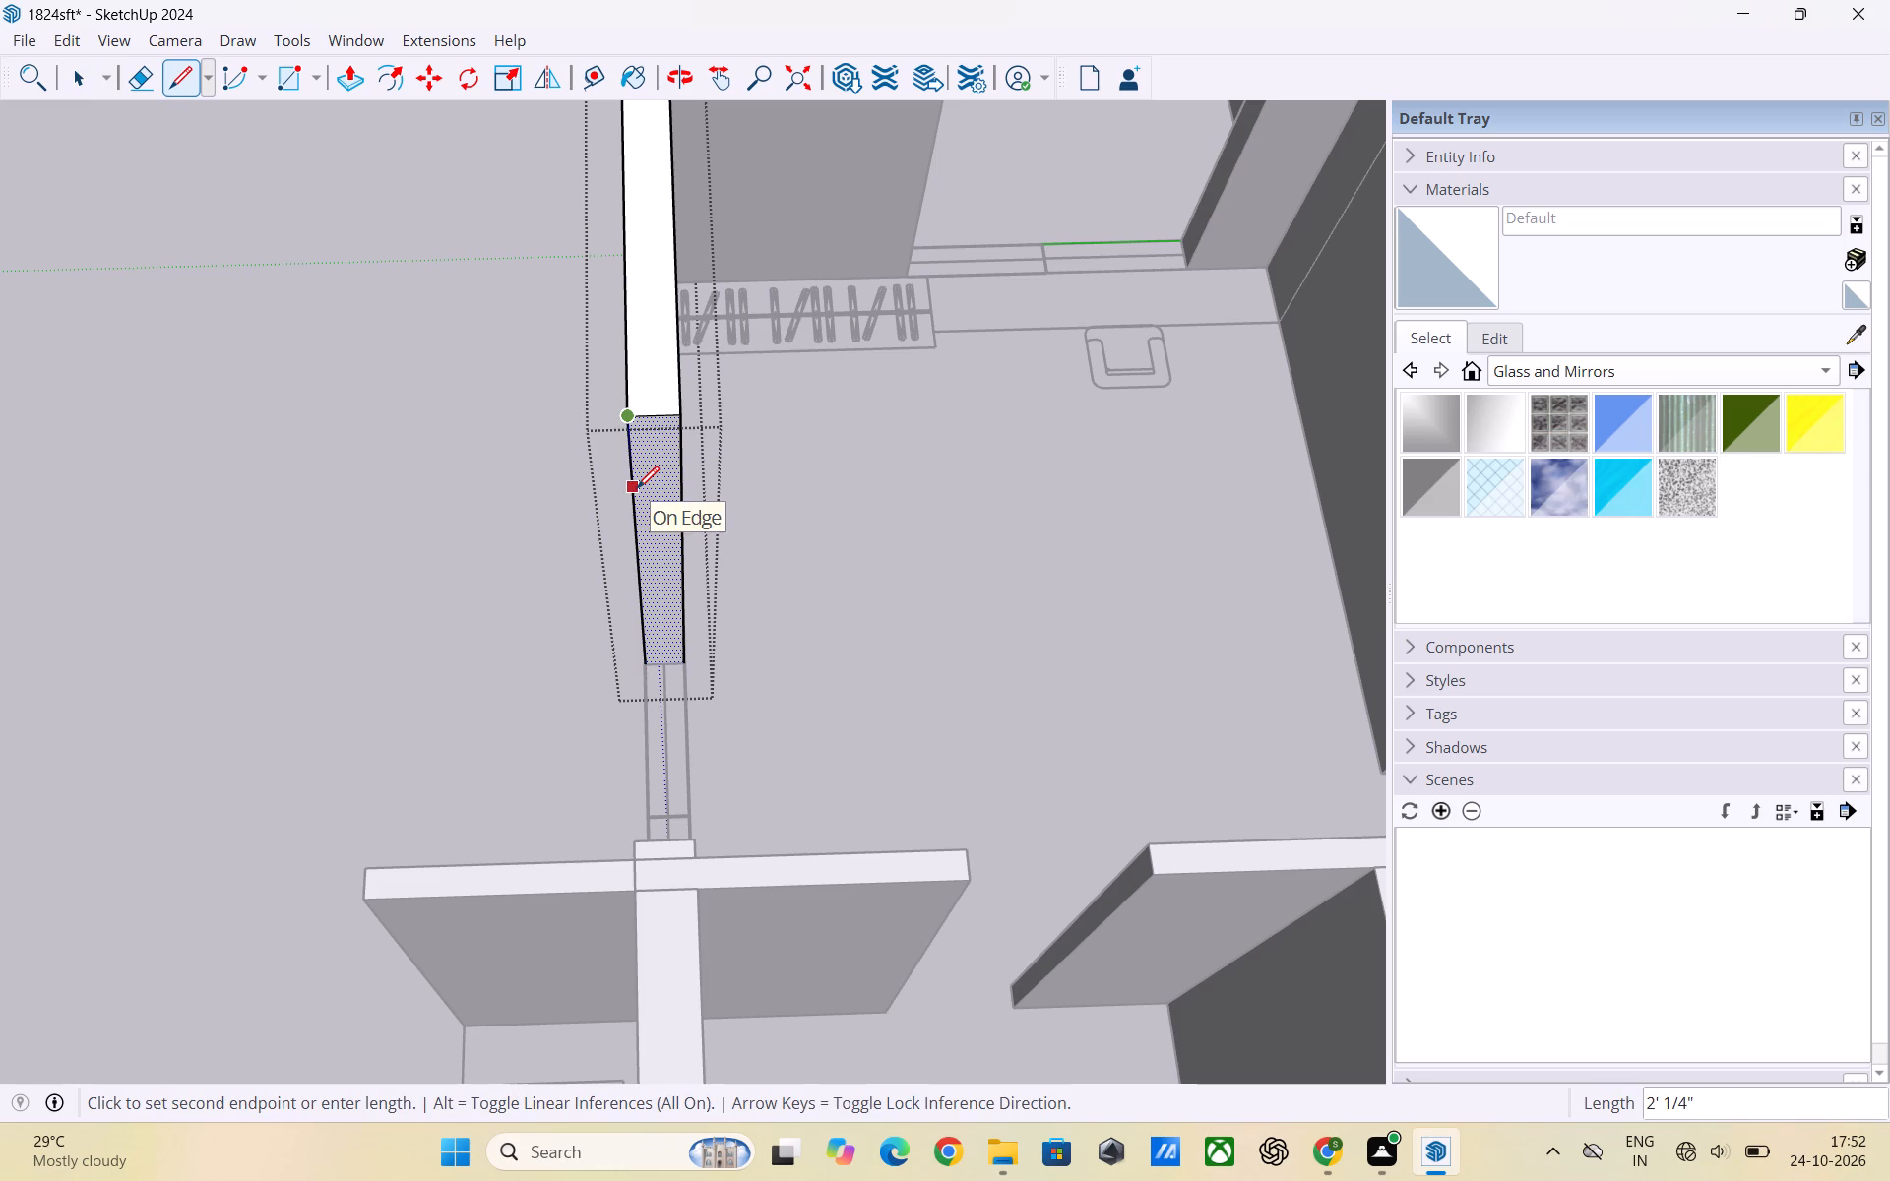
pyautogui.write("3'")
pyautogui.press('Return')
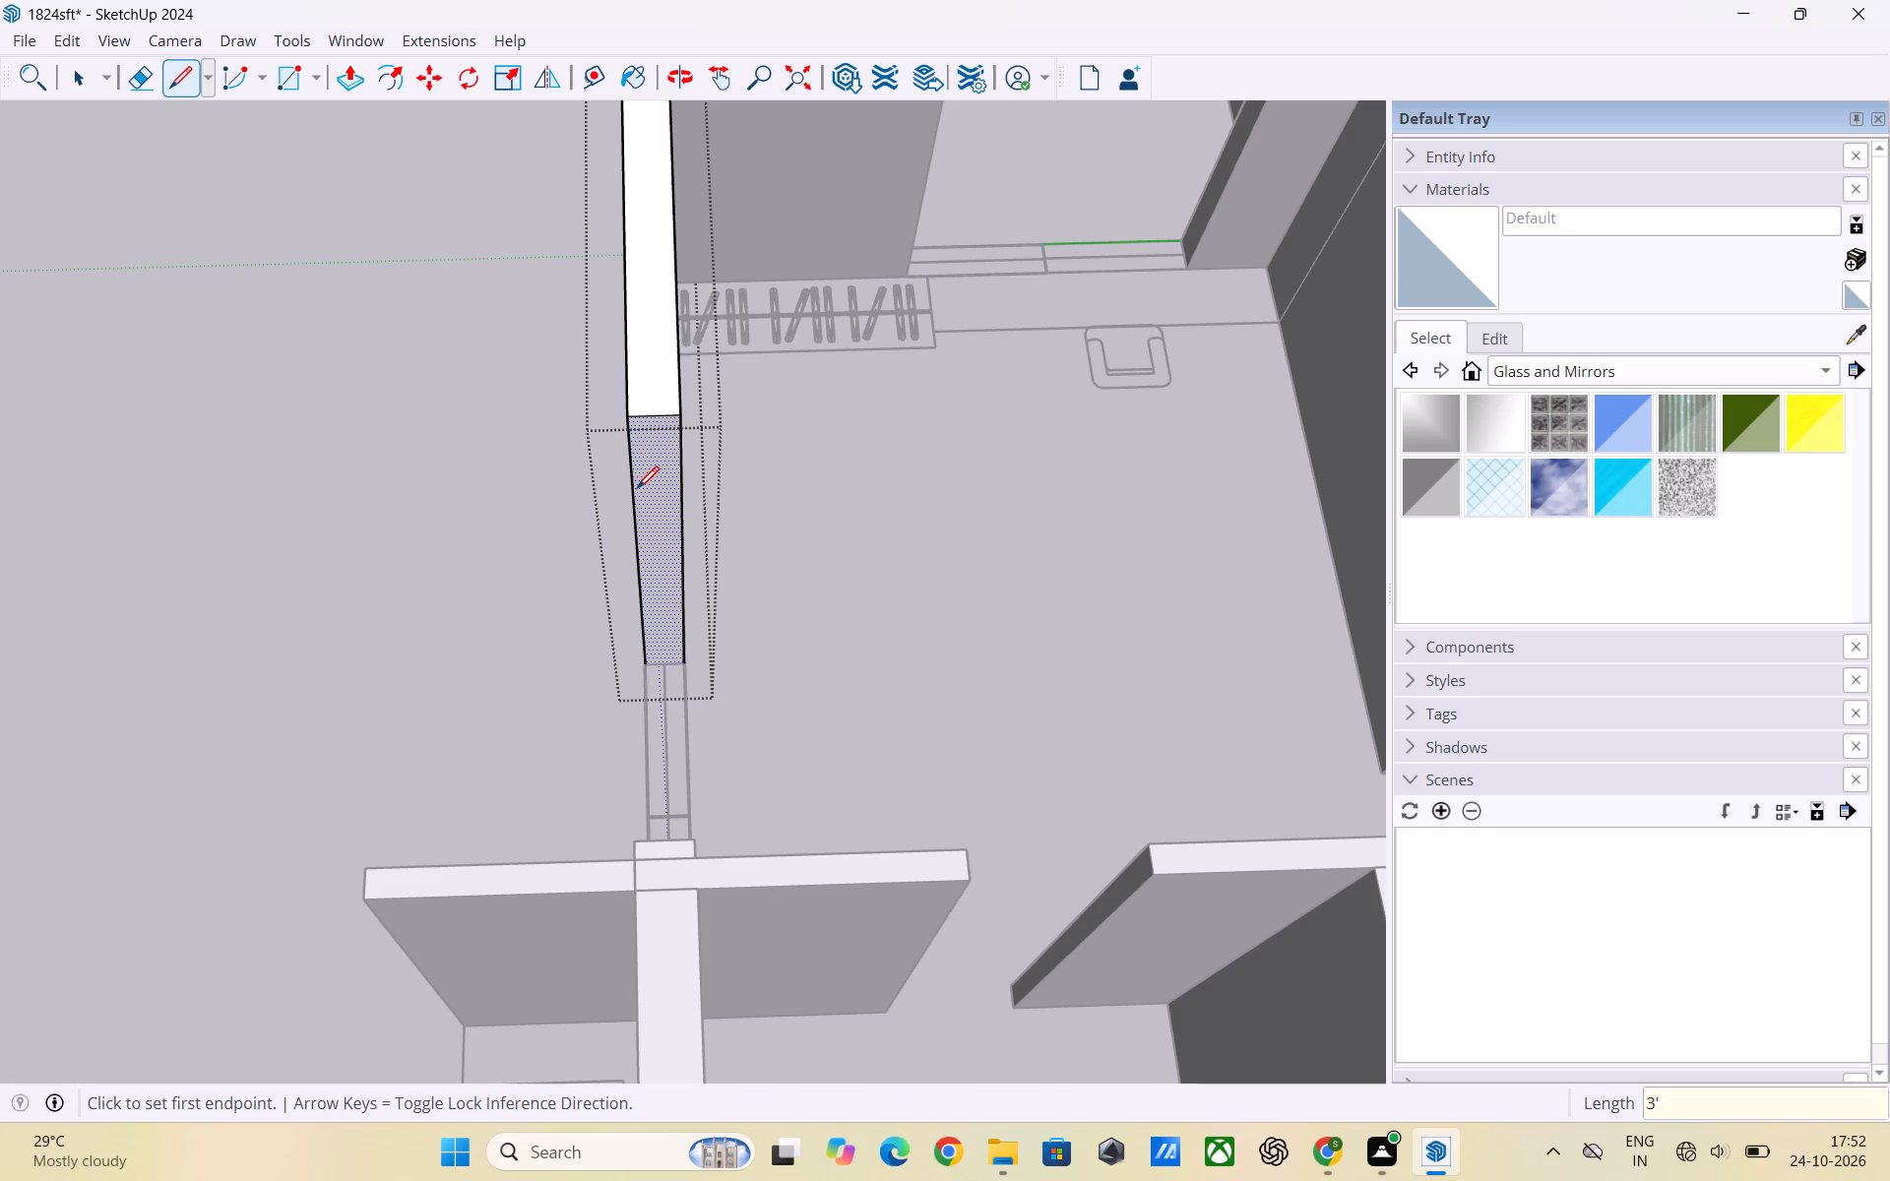
# Draw the 3' line again from the same top corner down the end face's outer vertical edge.
pyautogui.moveTo(631, 599); pyautogui.dragTo(799, 388, button='middle')
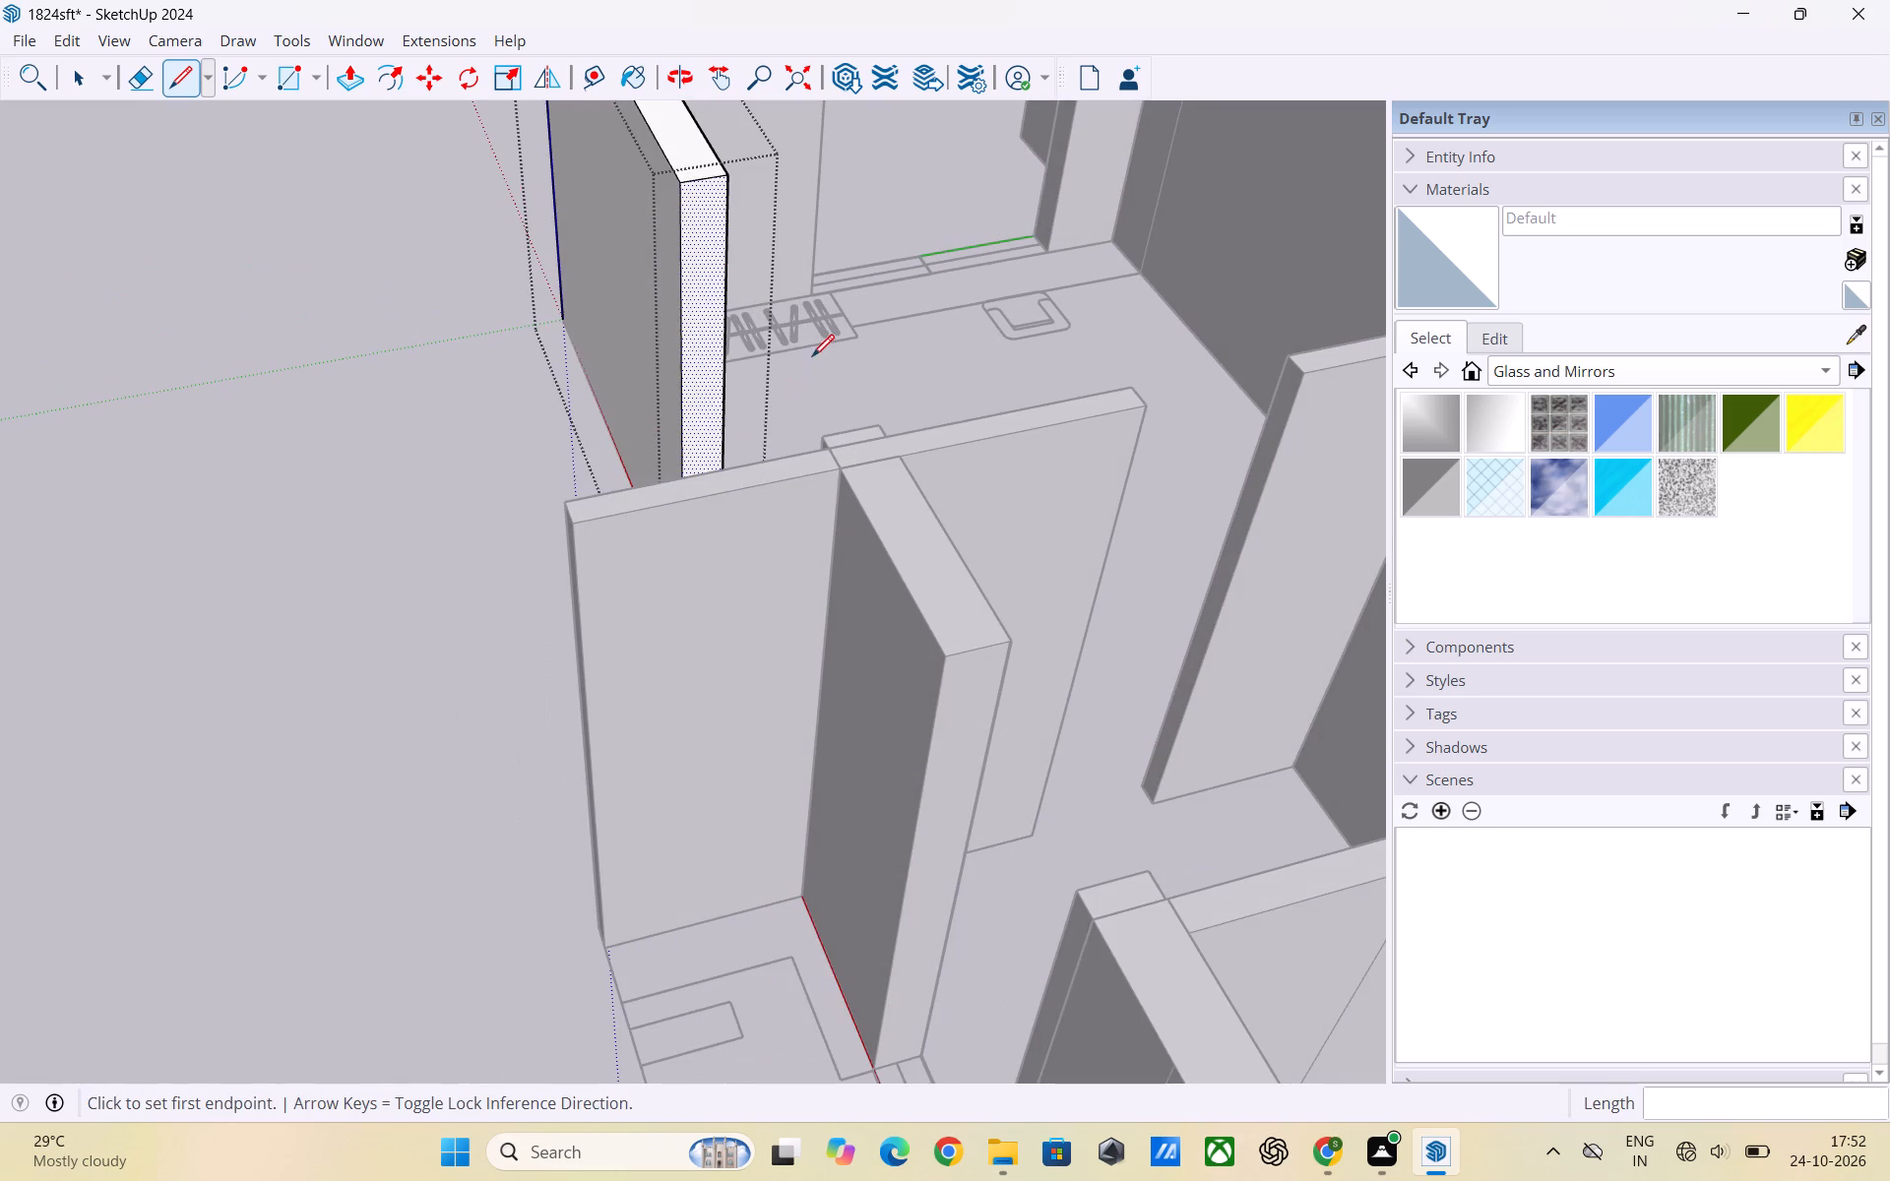
pyautogui.moveTo(736, 365); pyautogui.dragTo(429, 500, button='middle')
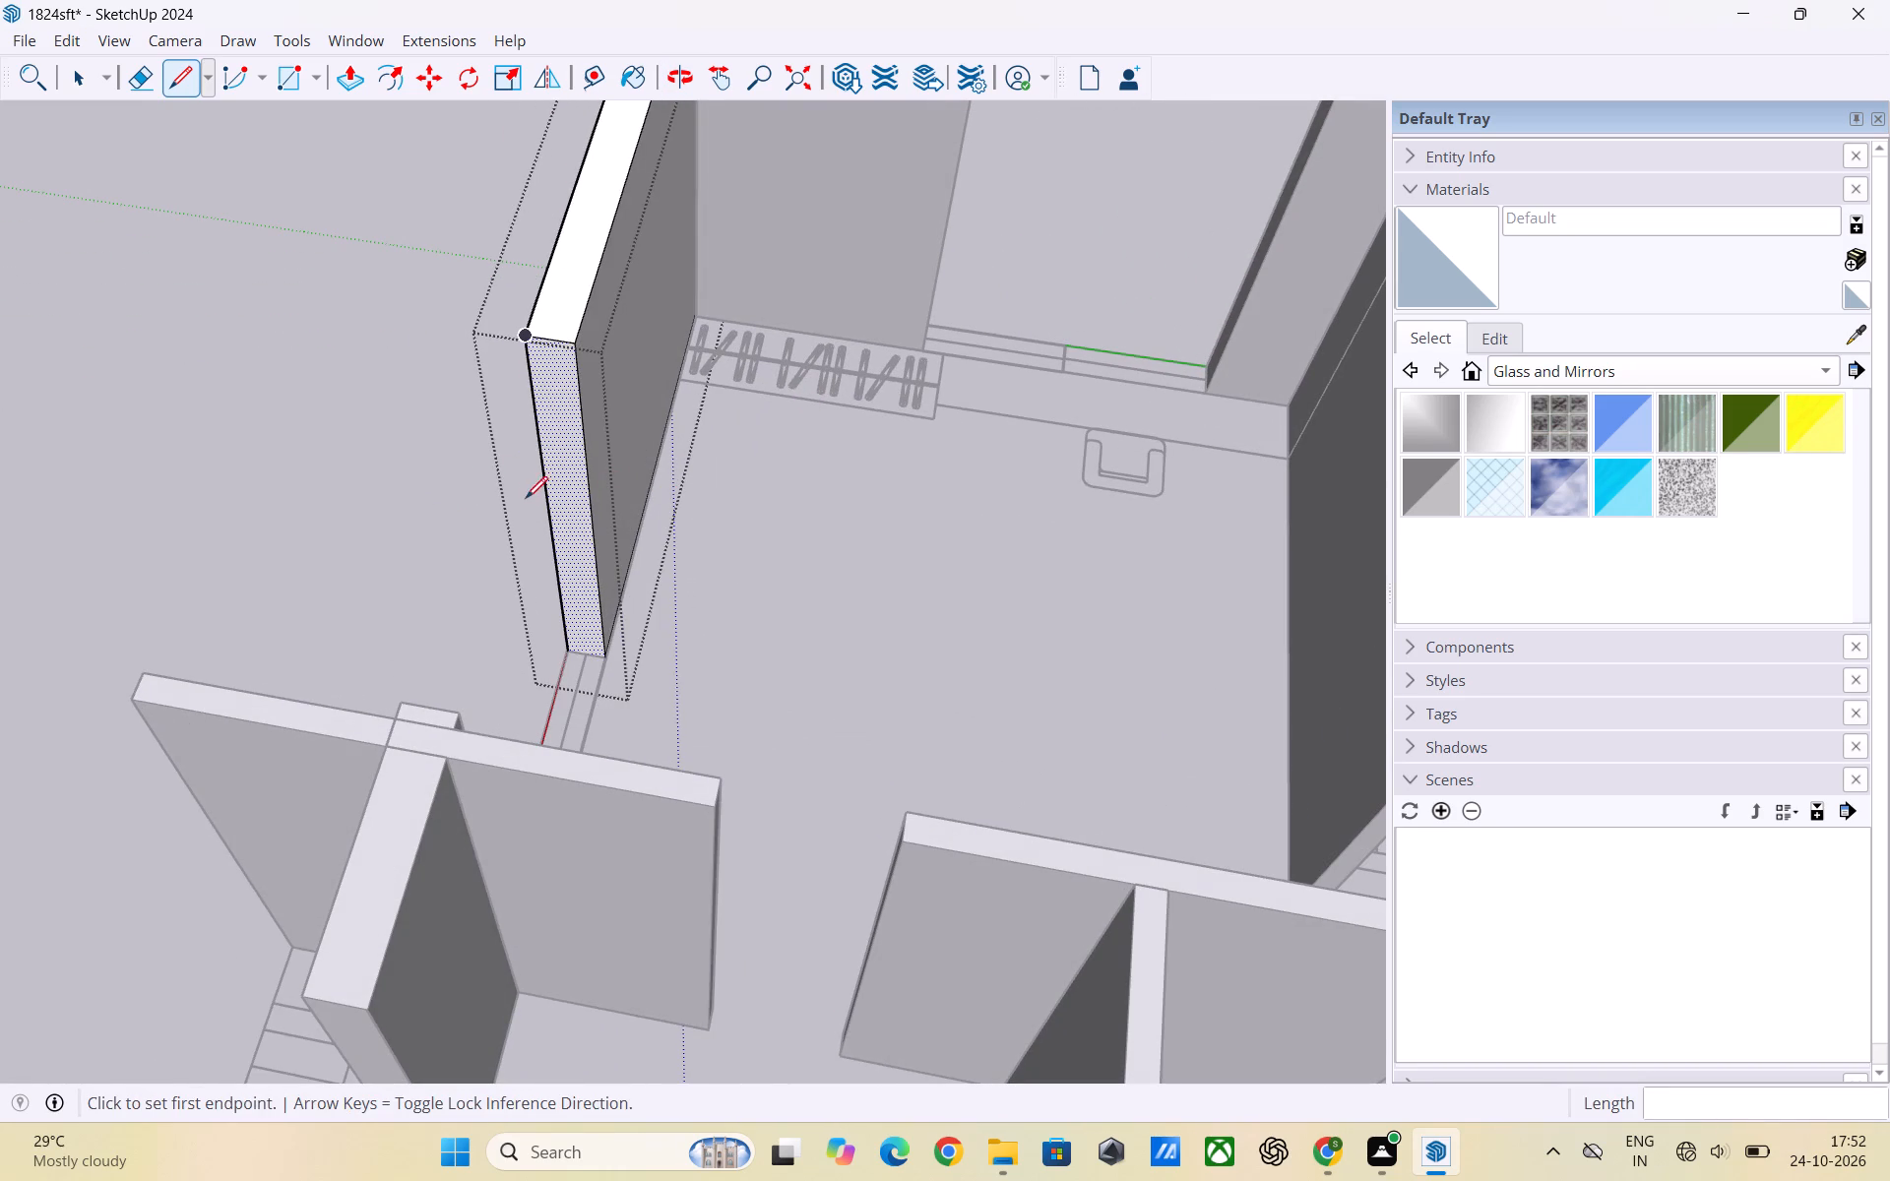
pyautogui.moveTo(539, 490); pyautogui.dragTo(673, 465, button='middle')
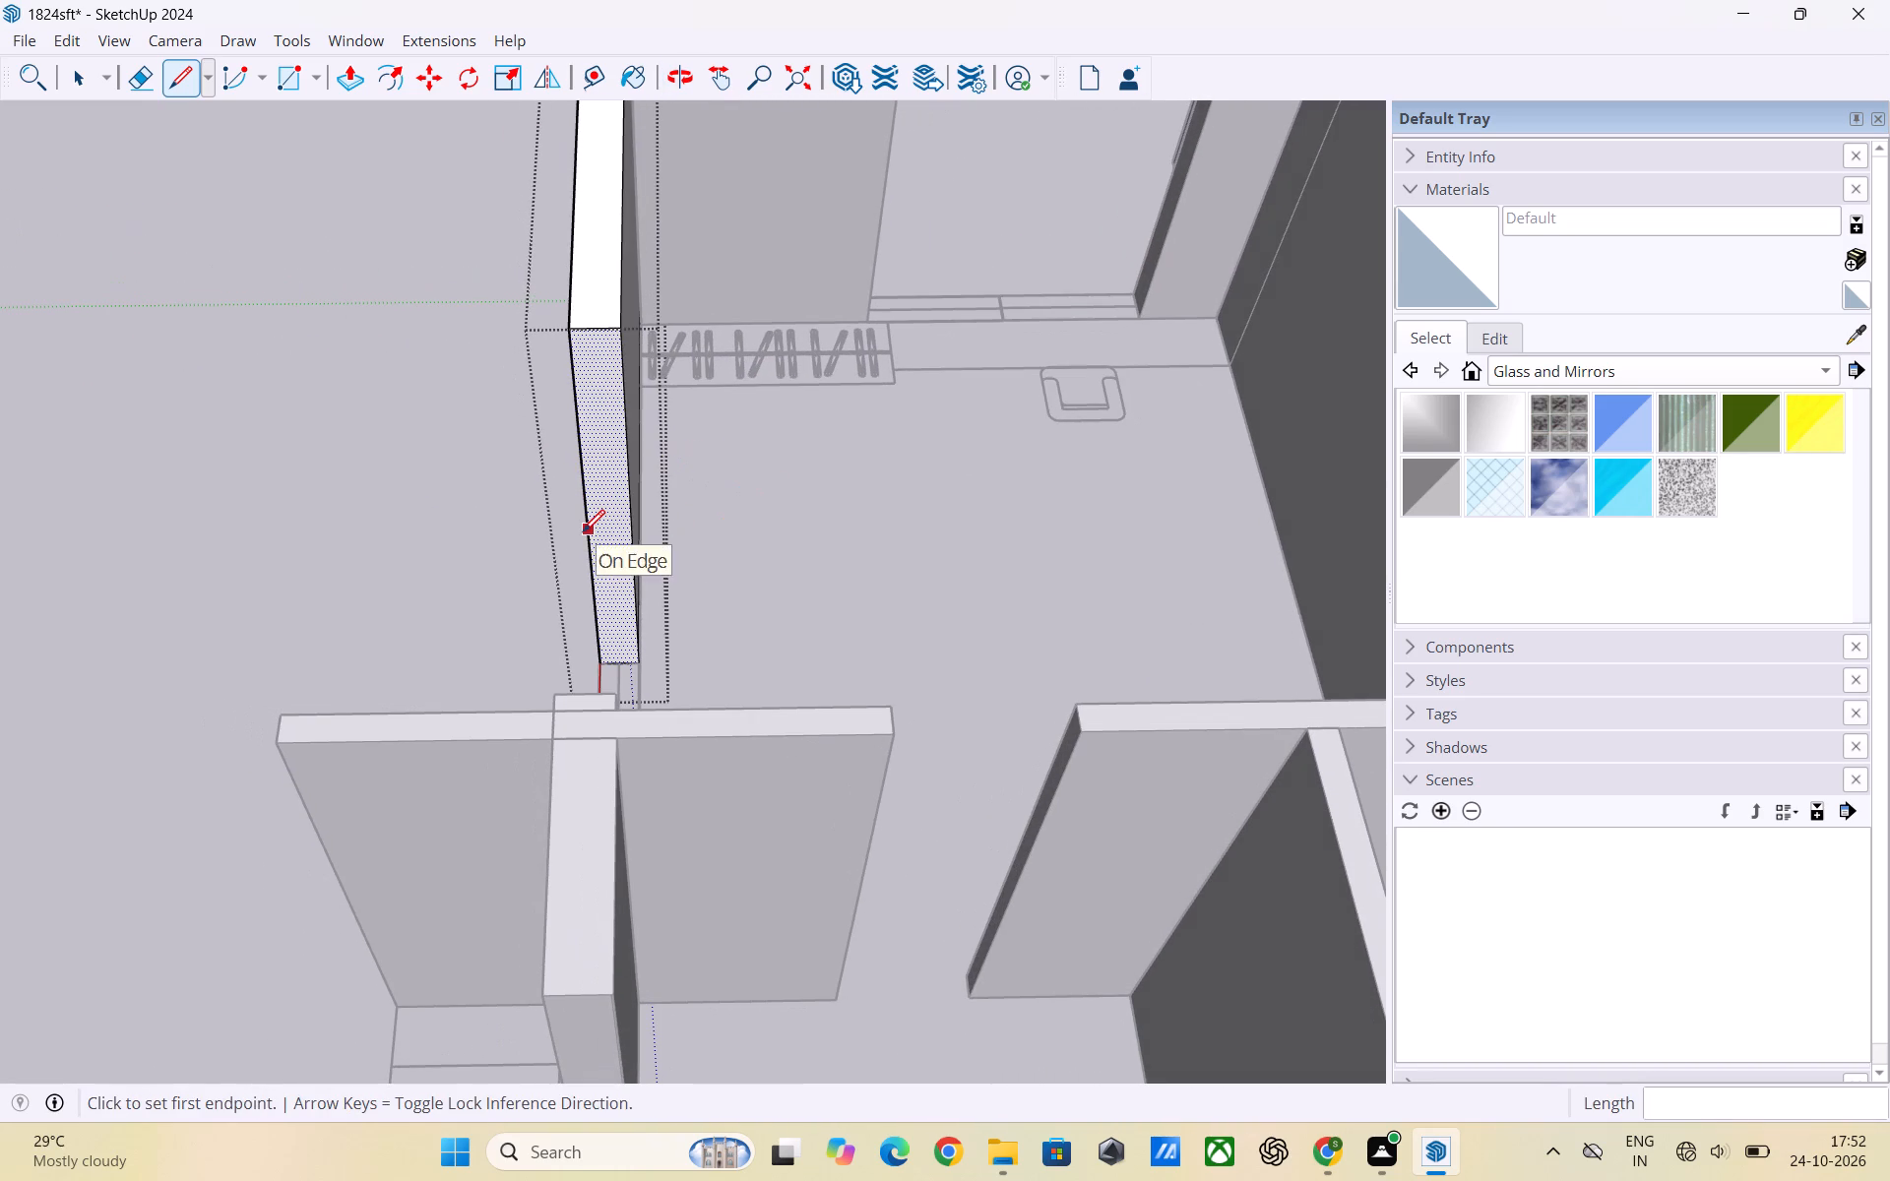
pyautogui.scroll(-4, 761, 538)
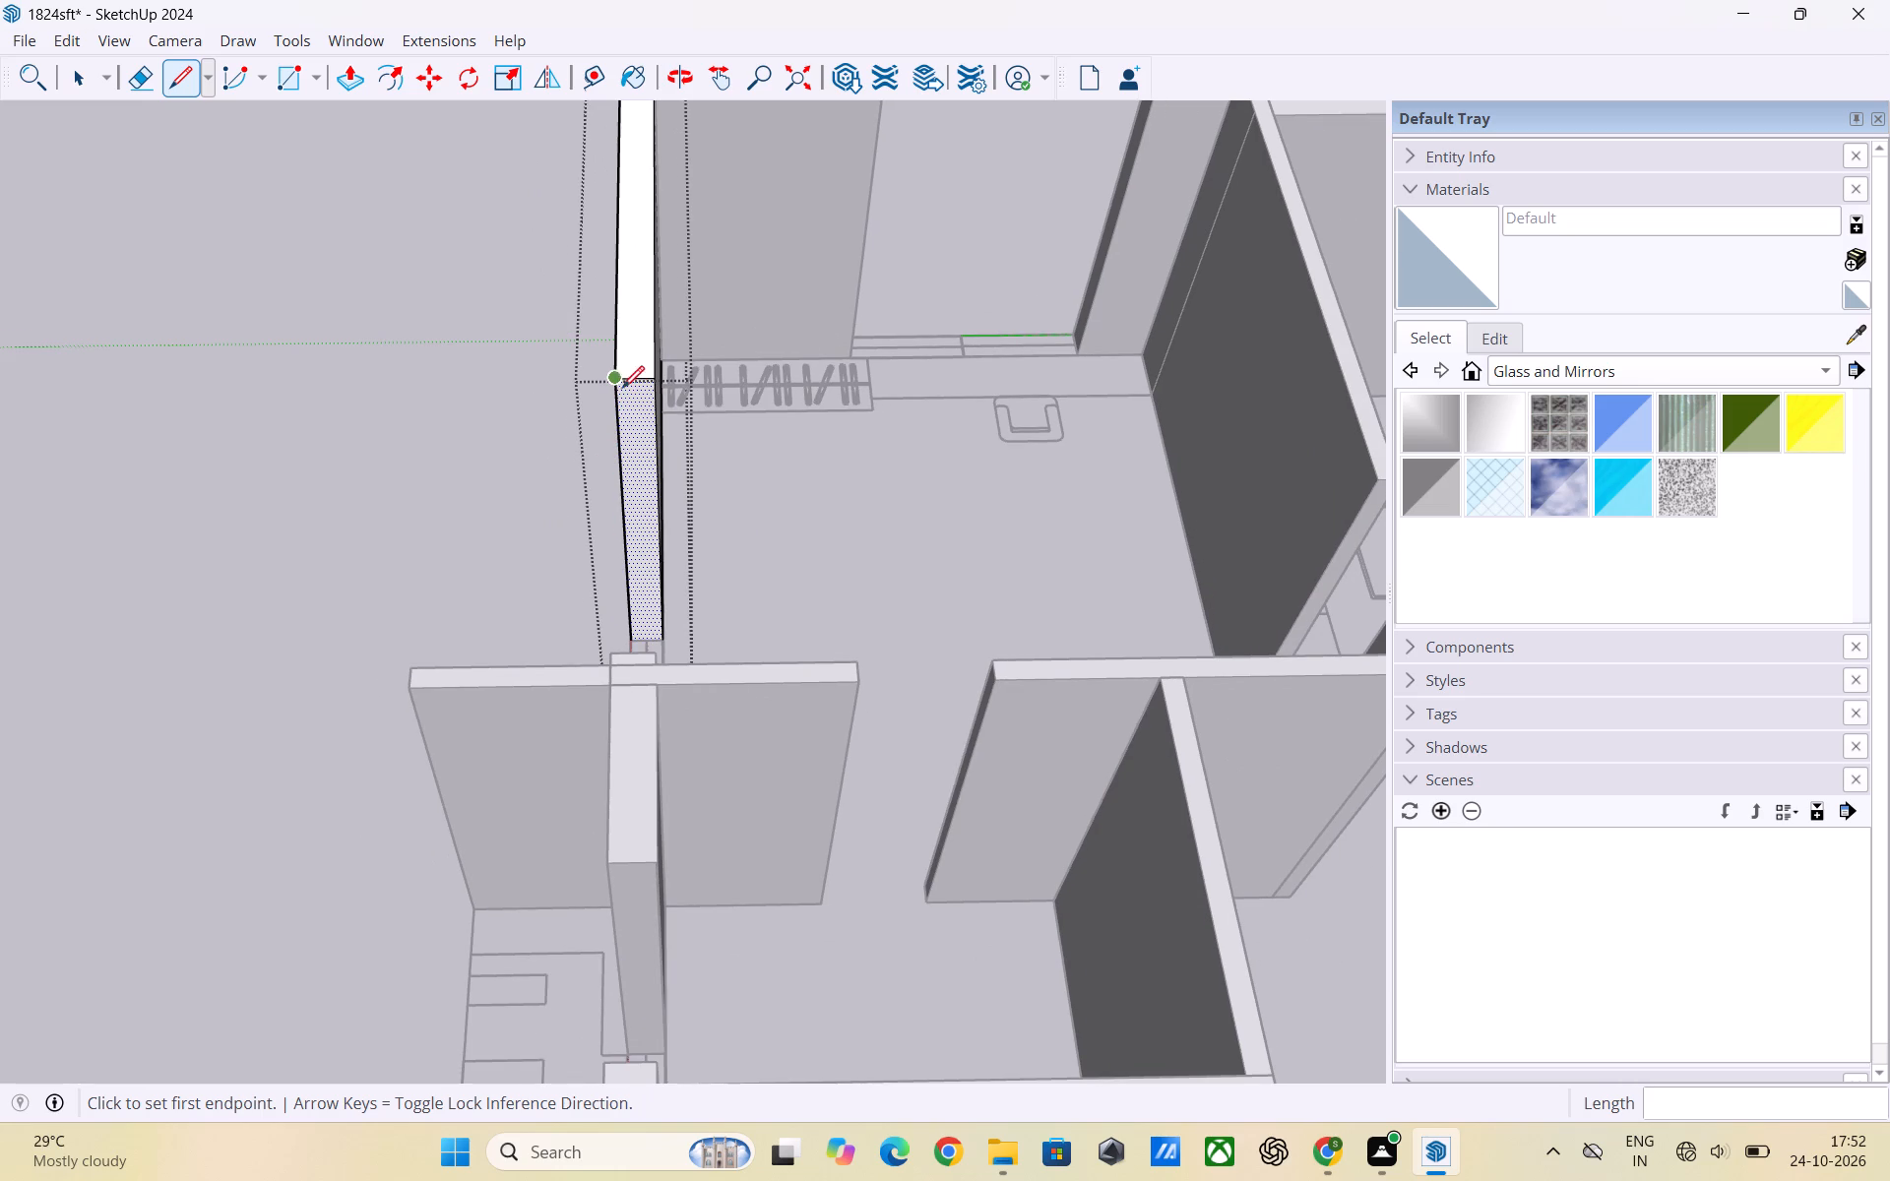
pyautogui.click(615, 377)
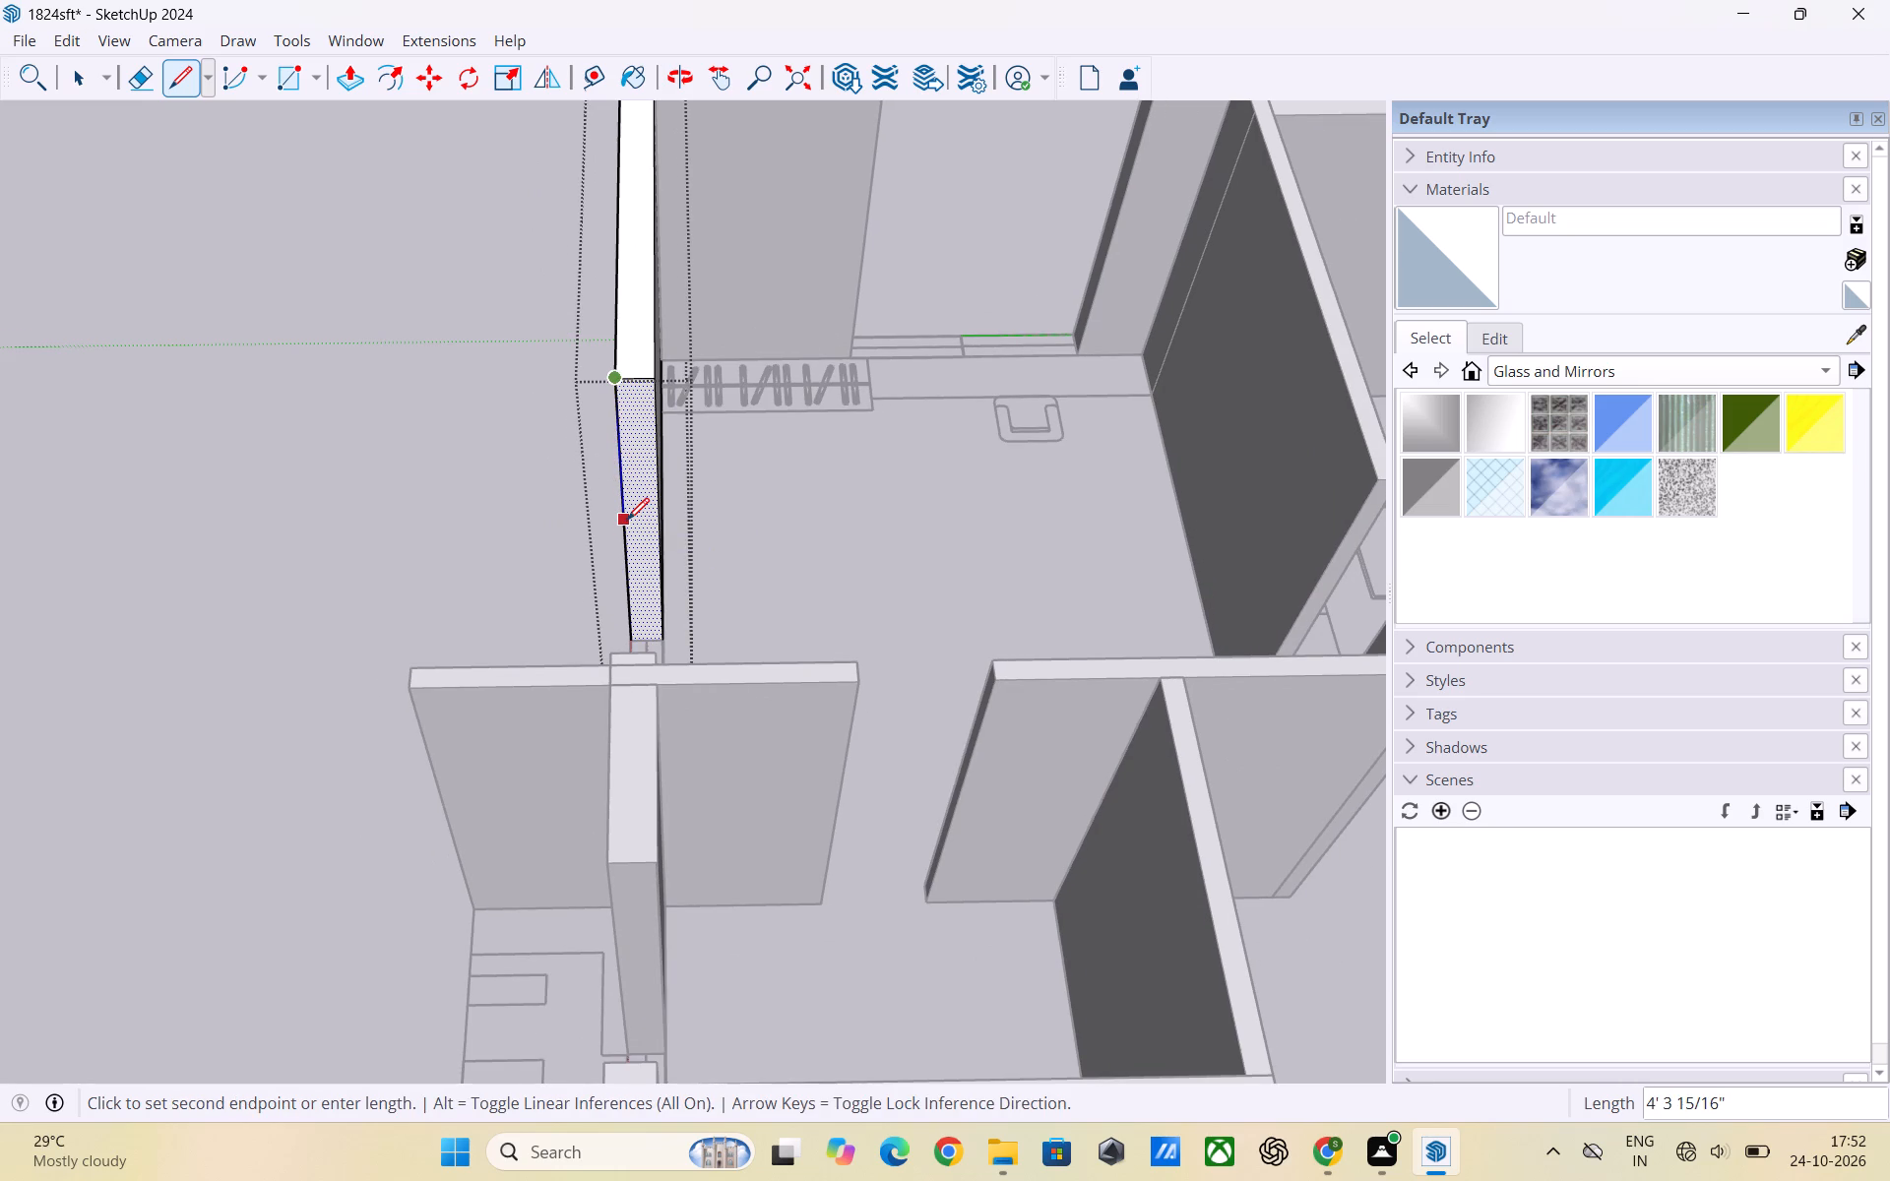
pyautogui.write("3'")
pyautogui.press('Return')
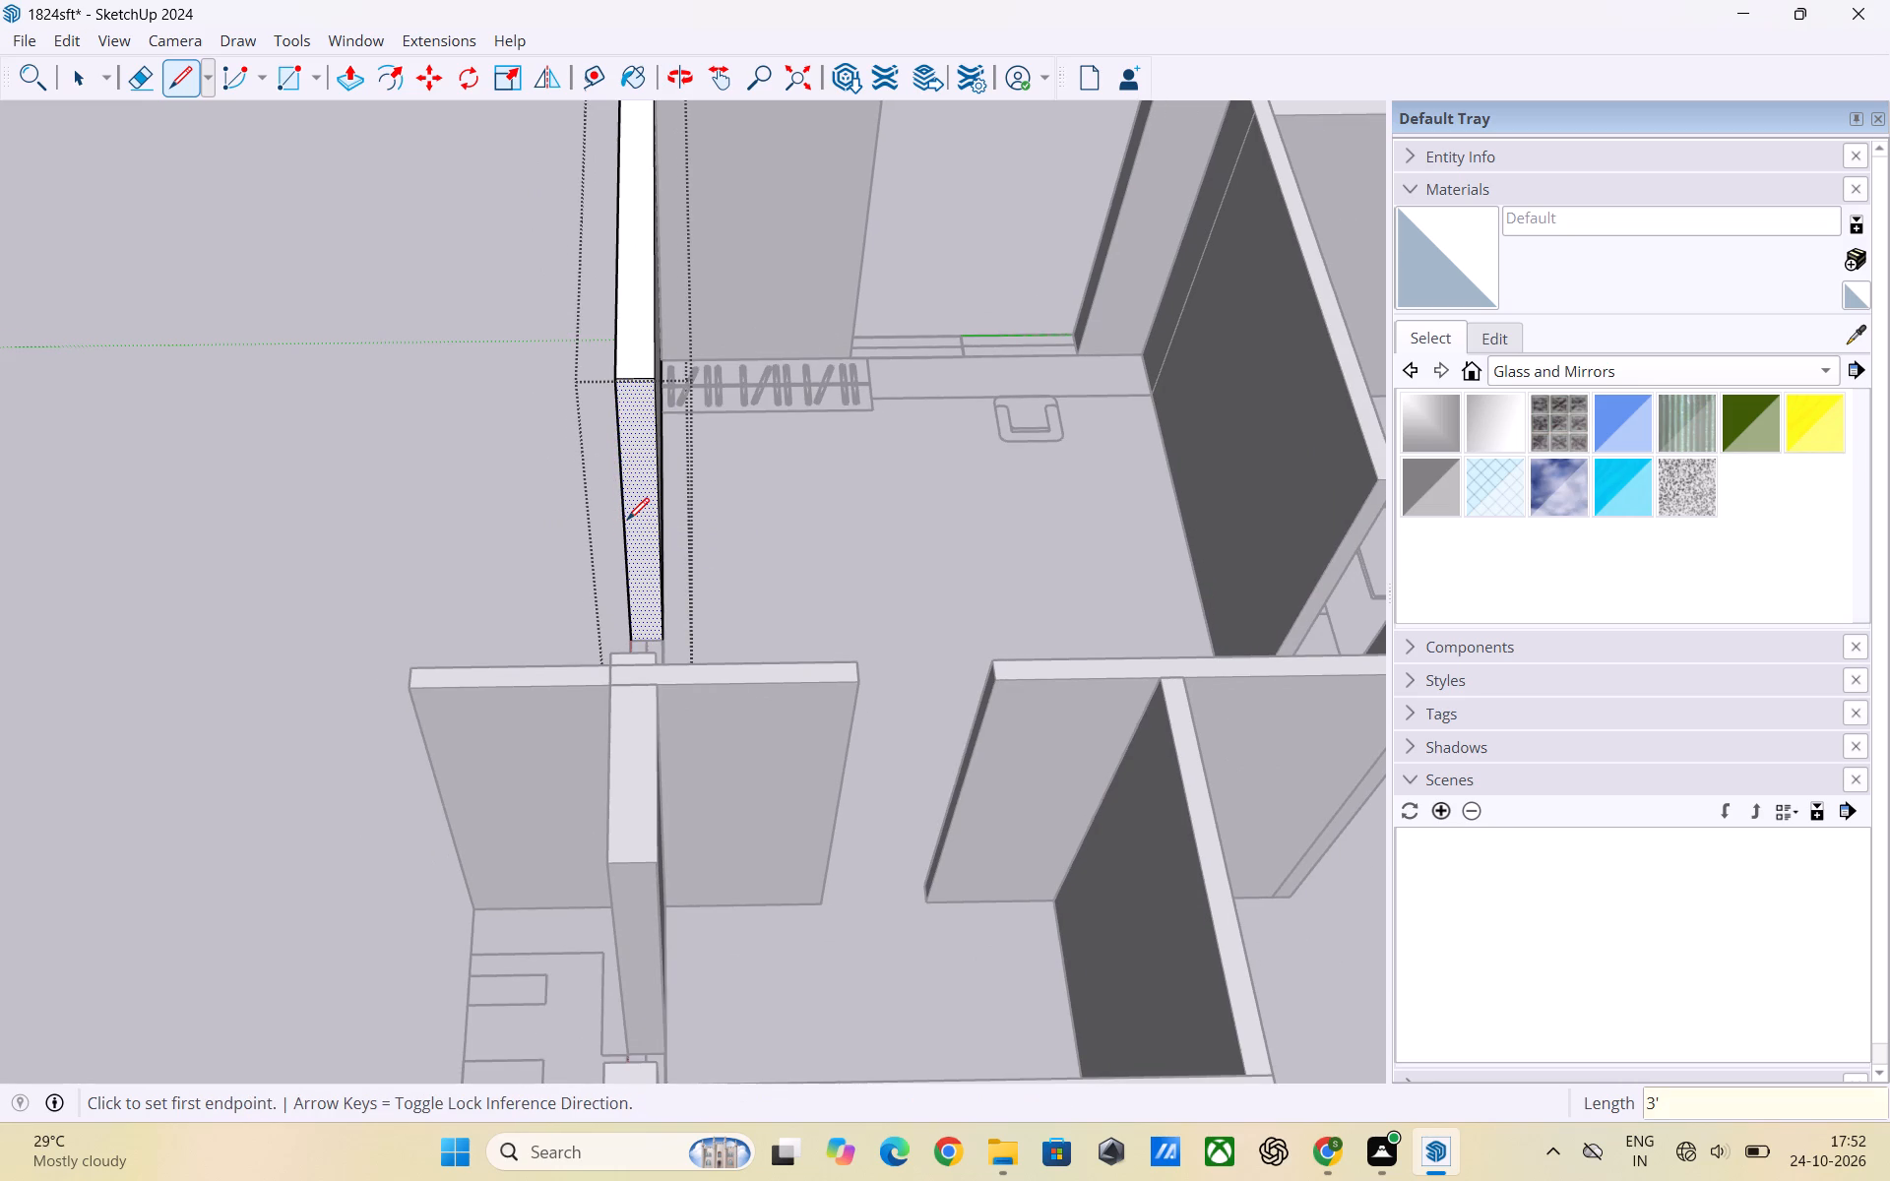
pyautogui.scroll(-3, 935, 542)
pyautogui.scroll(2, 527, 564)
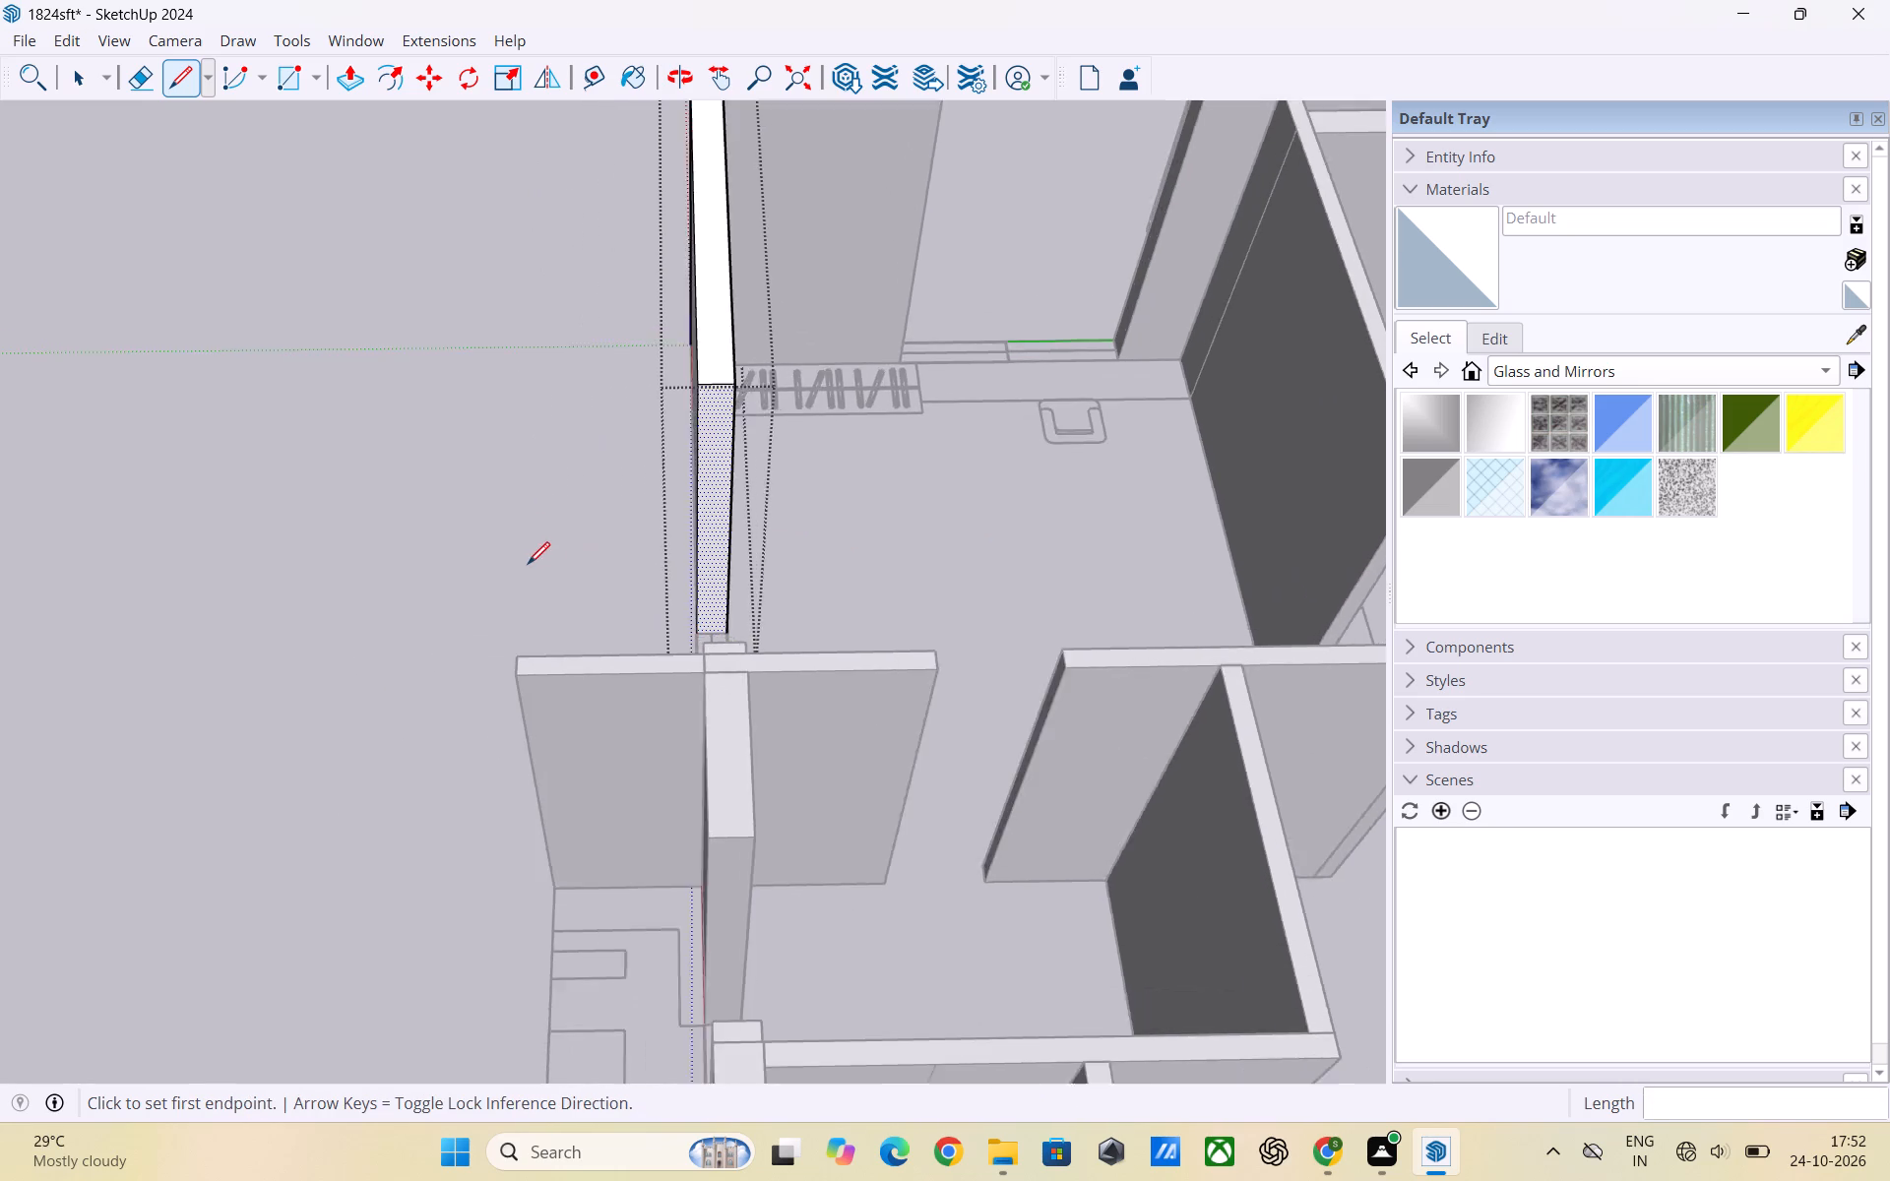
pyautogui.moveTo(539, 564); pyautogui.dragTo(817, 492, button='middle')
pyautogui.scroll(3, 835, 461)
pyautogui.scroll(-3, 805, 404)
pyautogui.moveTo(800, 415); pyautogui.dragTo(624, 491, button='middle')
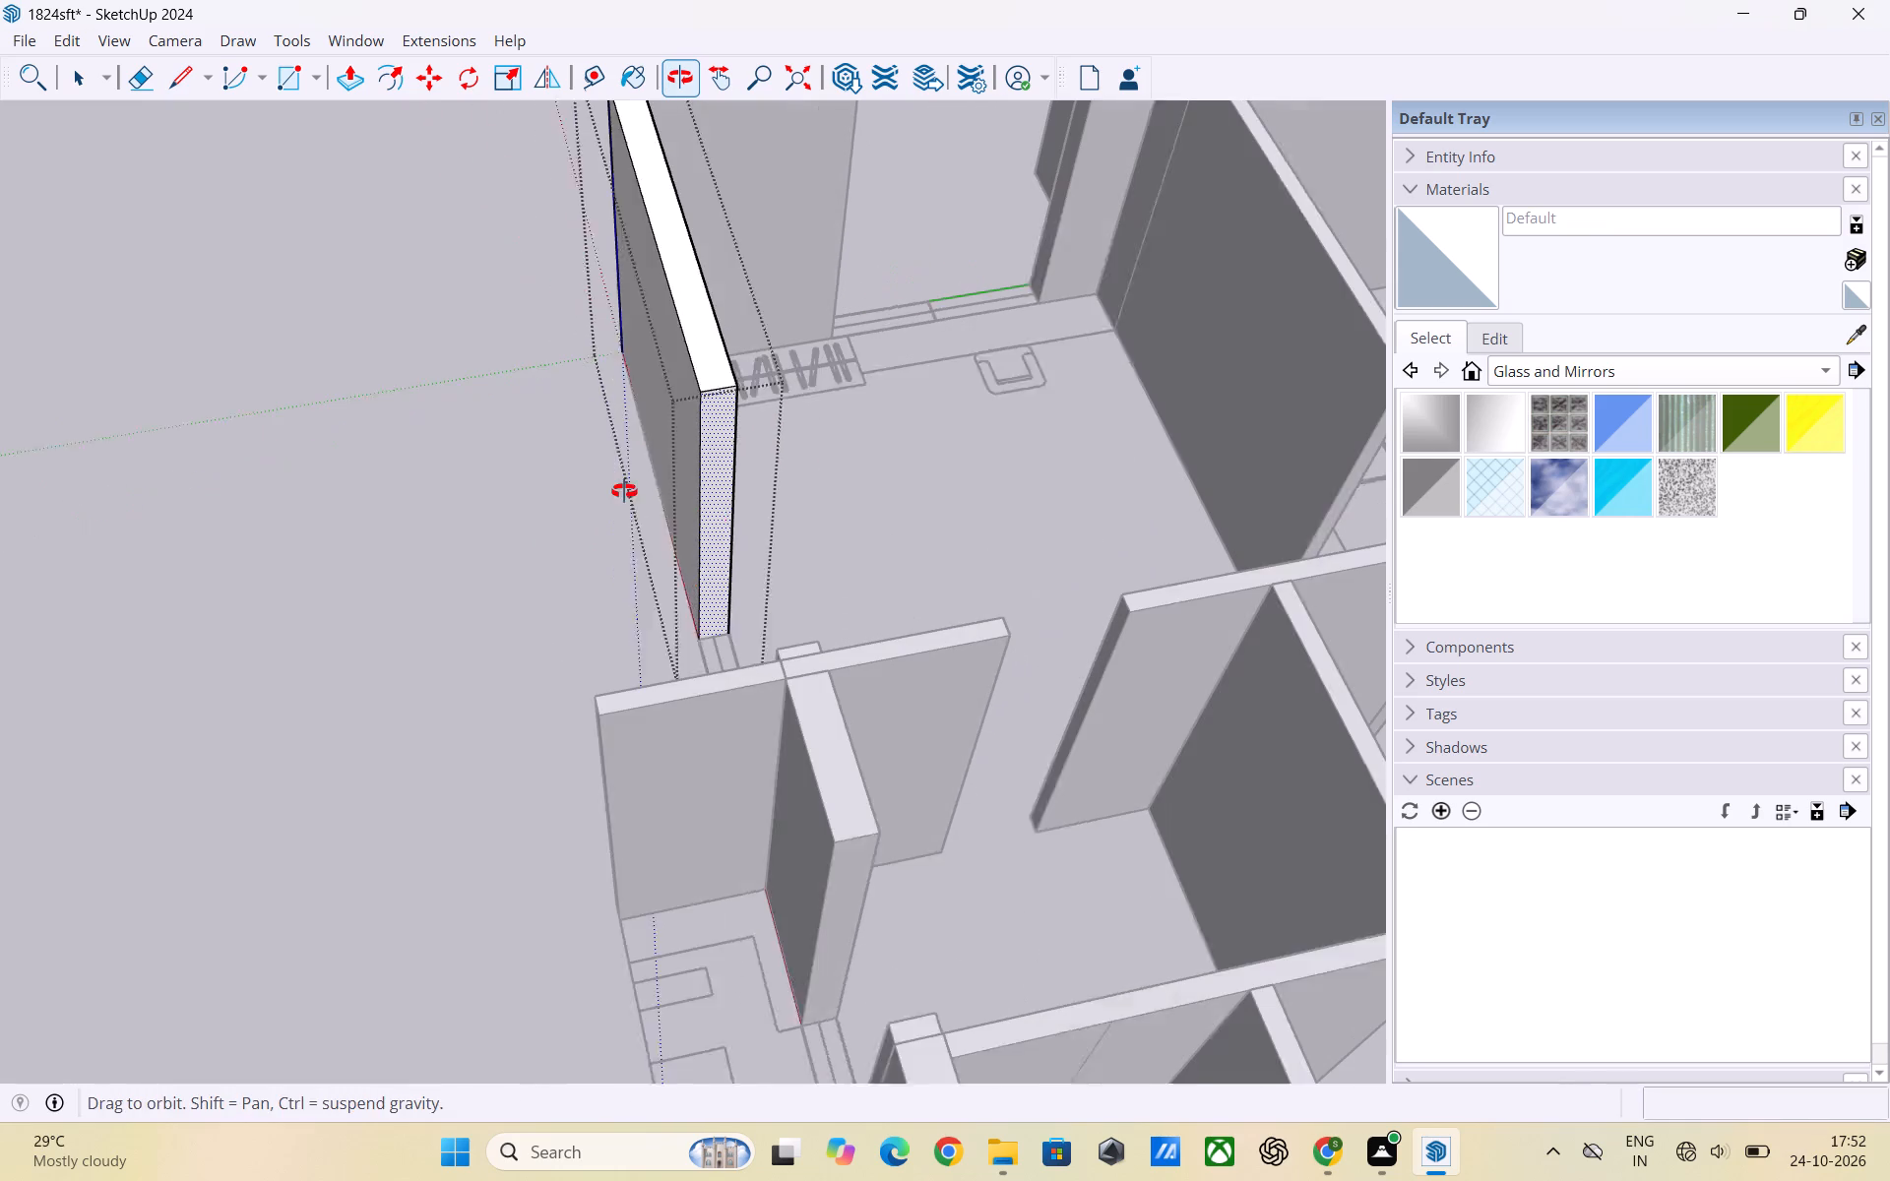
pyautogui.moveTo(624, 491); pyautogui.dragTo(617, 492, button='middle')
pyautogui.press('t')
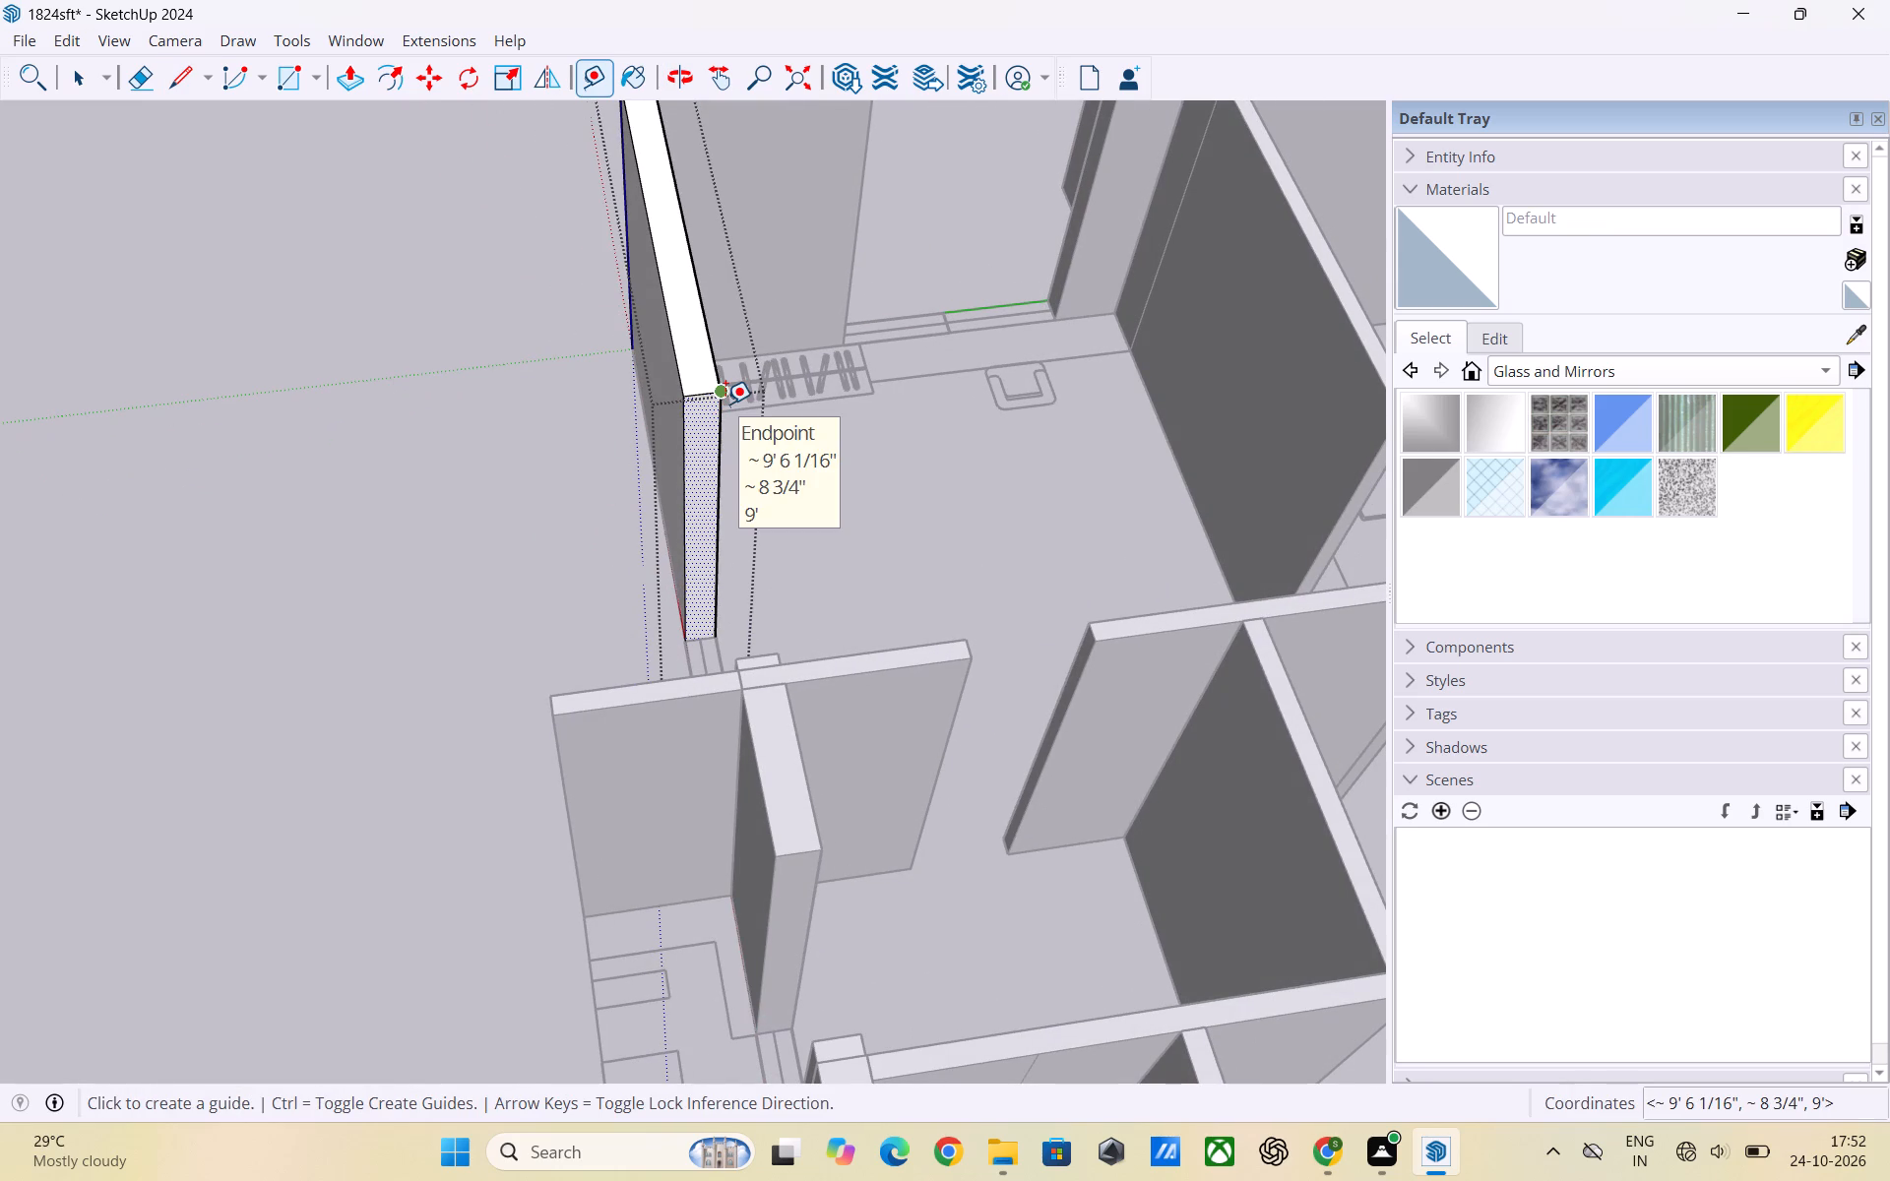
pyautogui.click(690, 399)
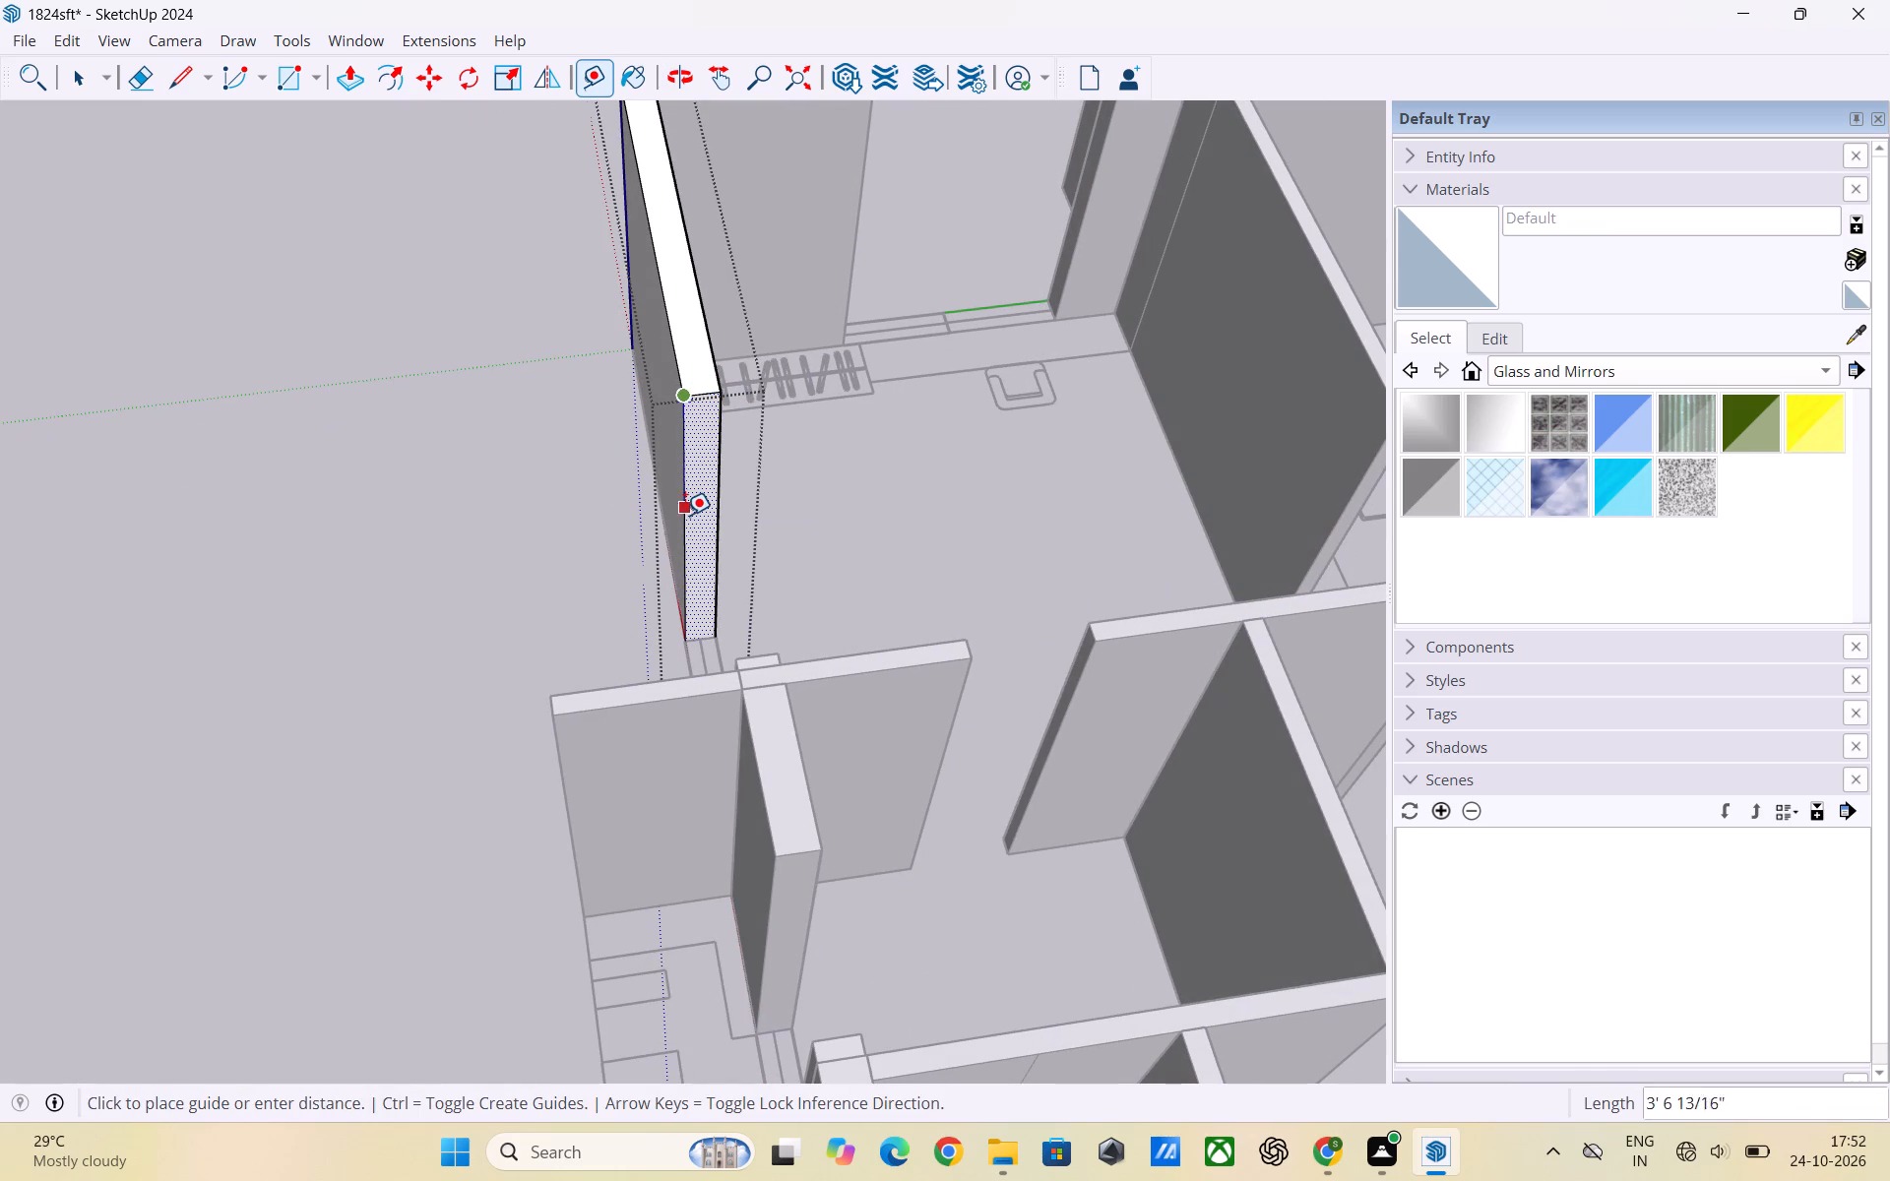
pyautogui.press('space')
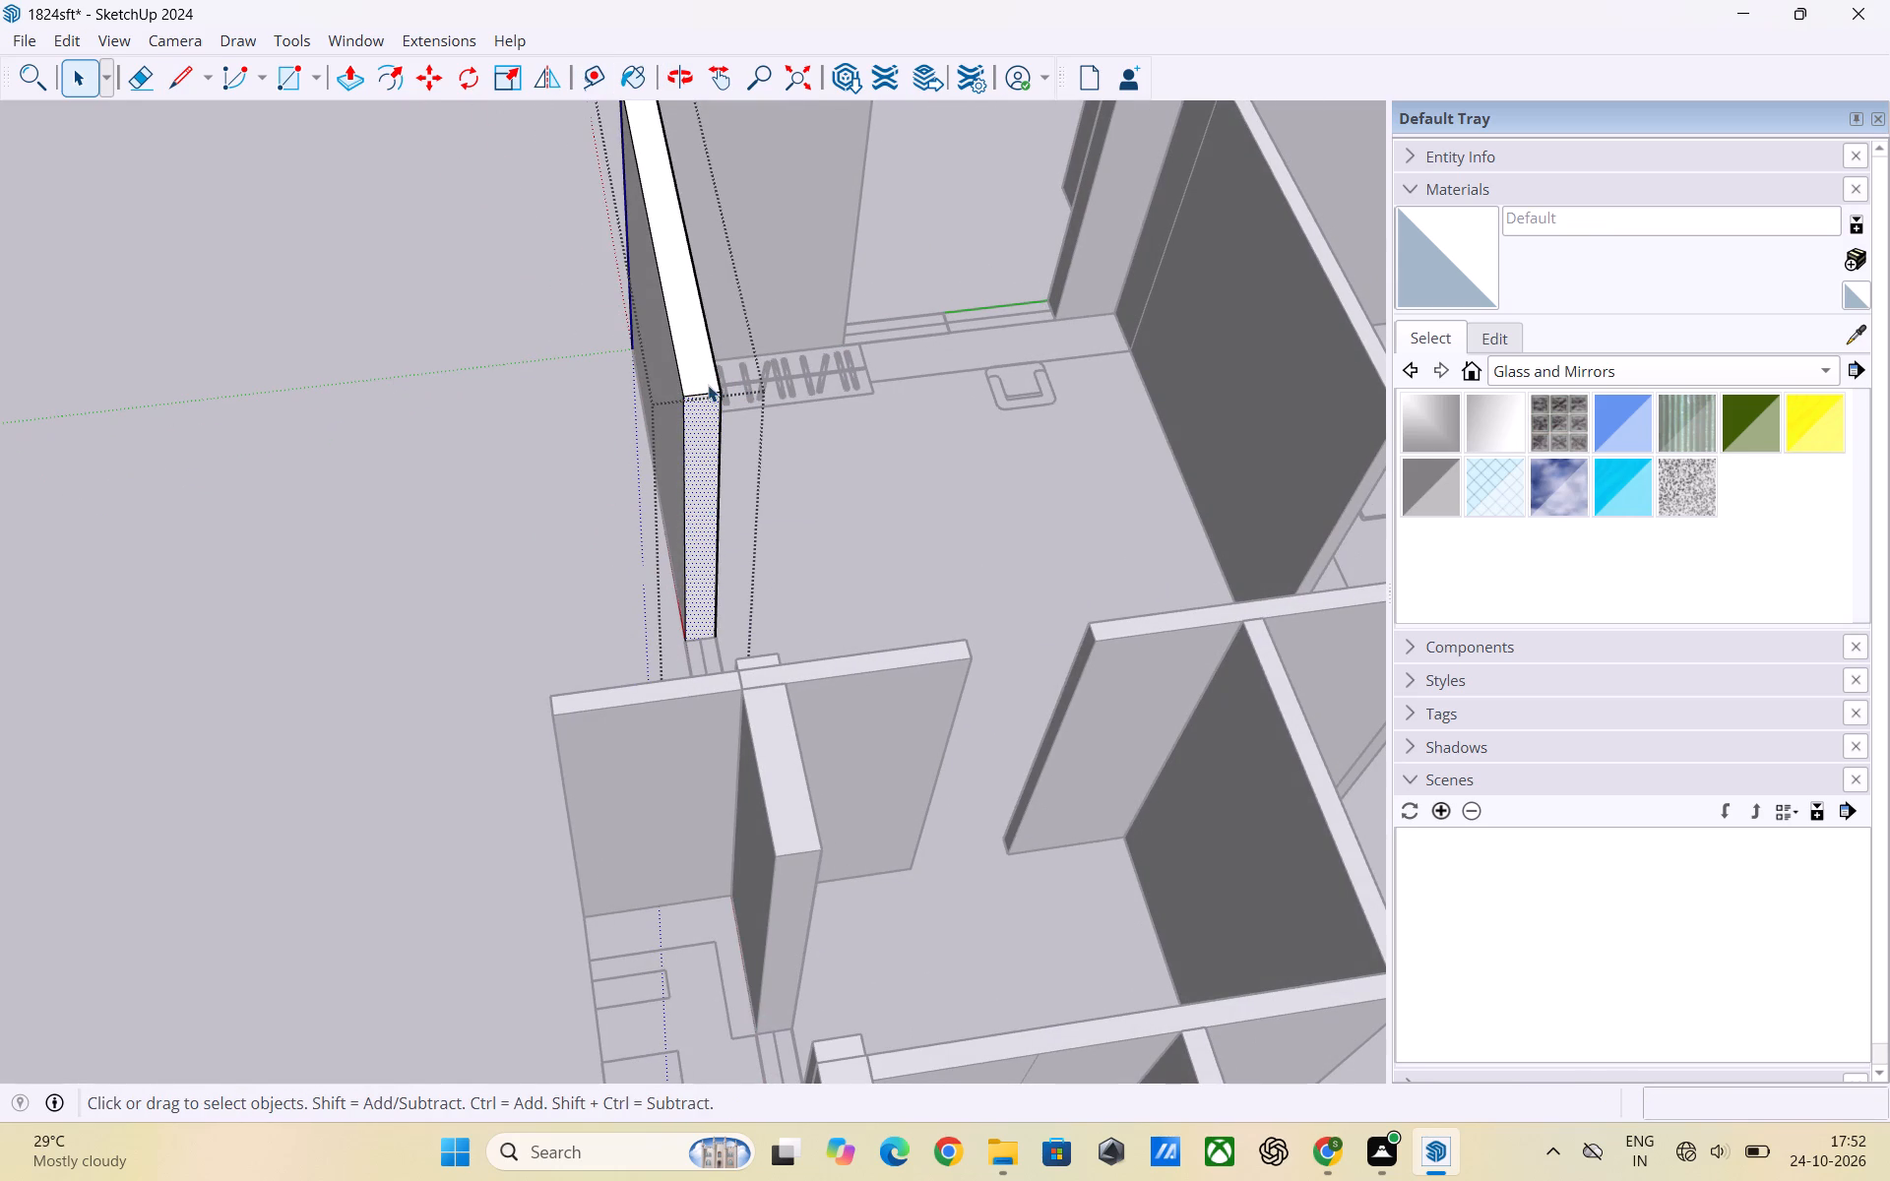
# Place a horizontal guide 3' below the top edge of the wall's end face.
pyautogui.press('t')
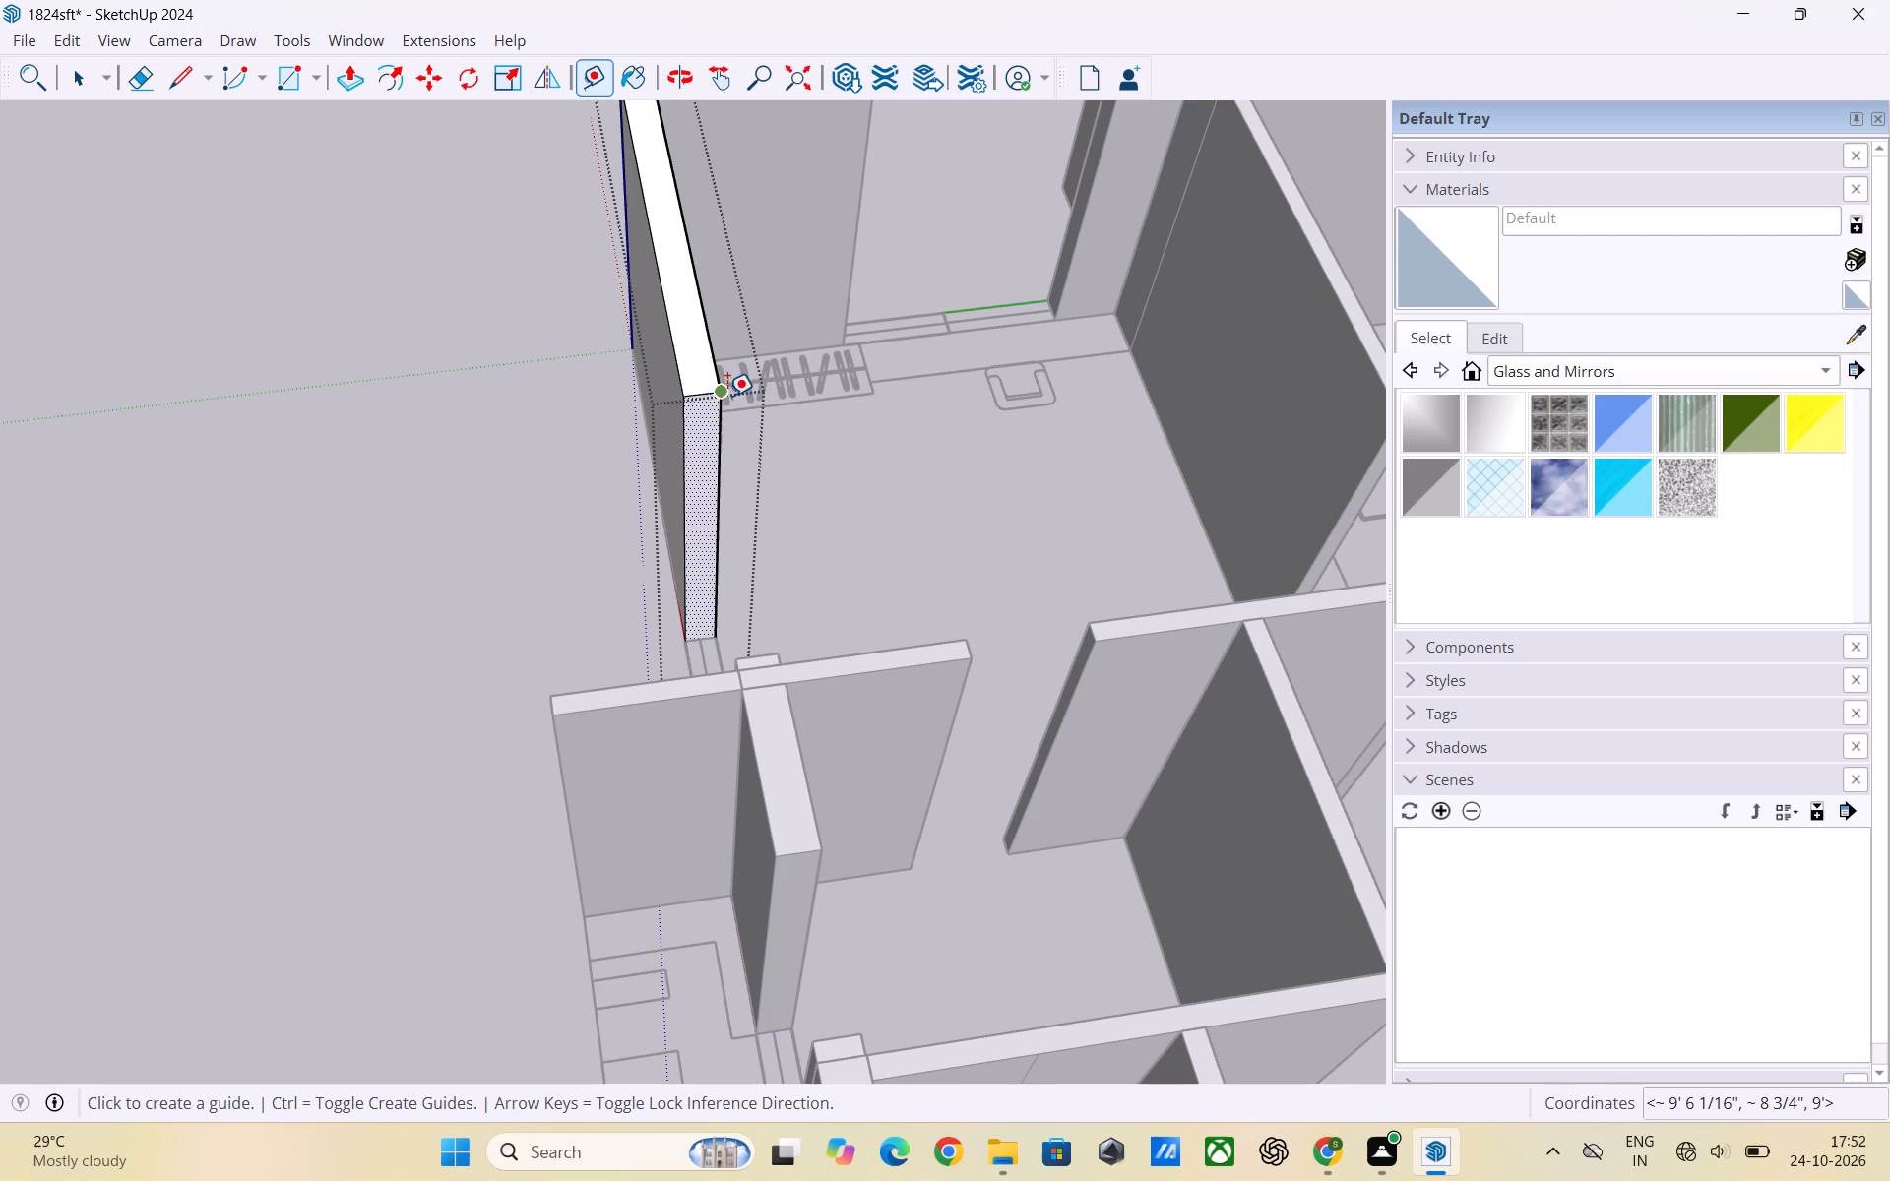
pyautogui.click(702, 393)
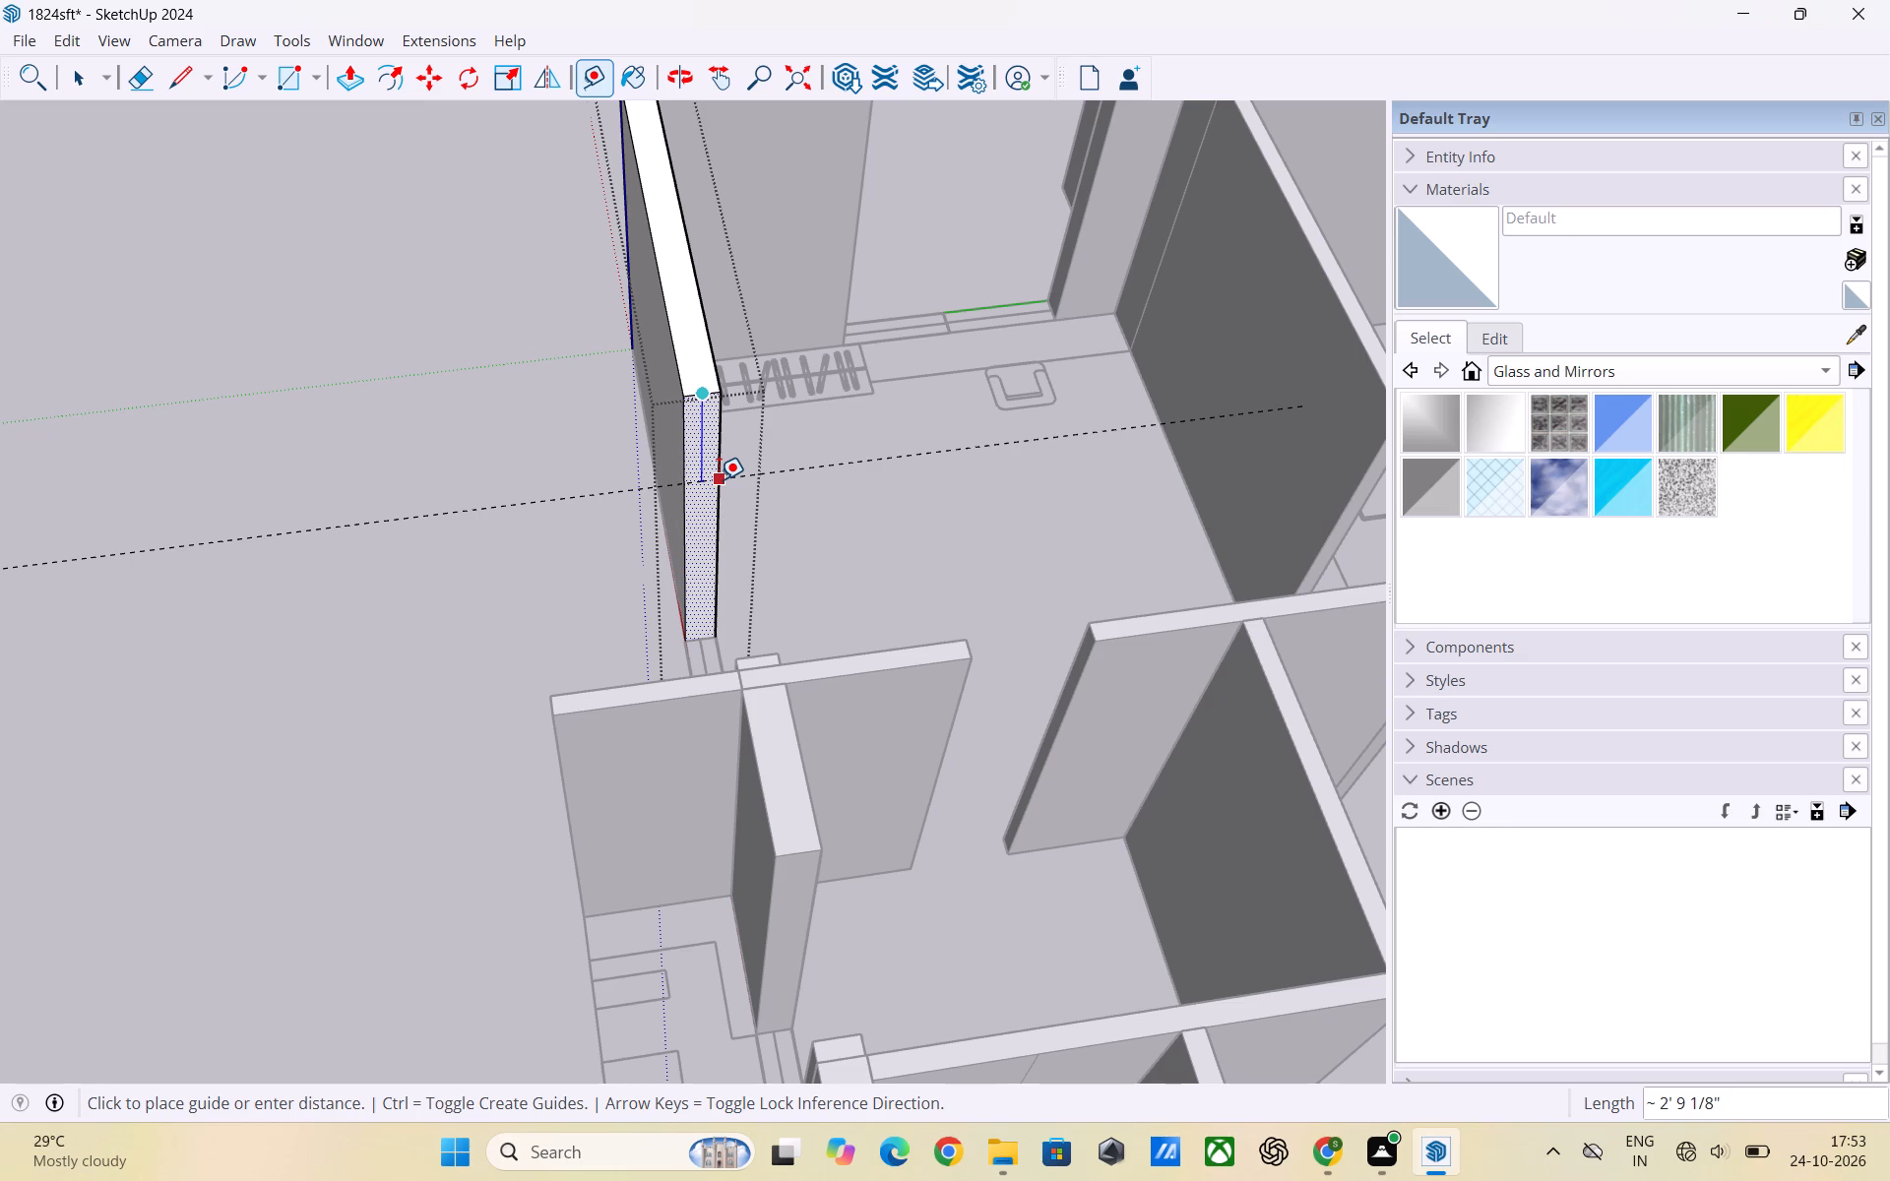
pyautogui.write("3'")
pyautogui.press('Return')
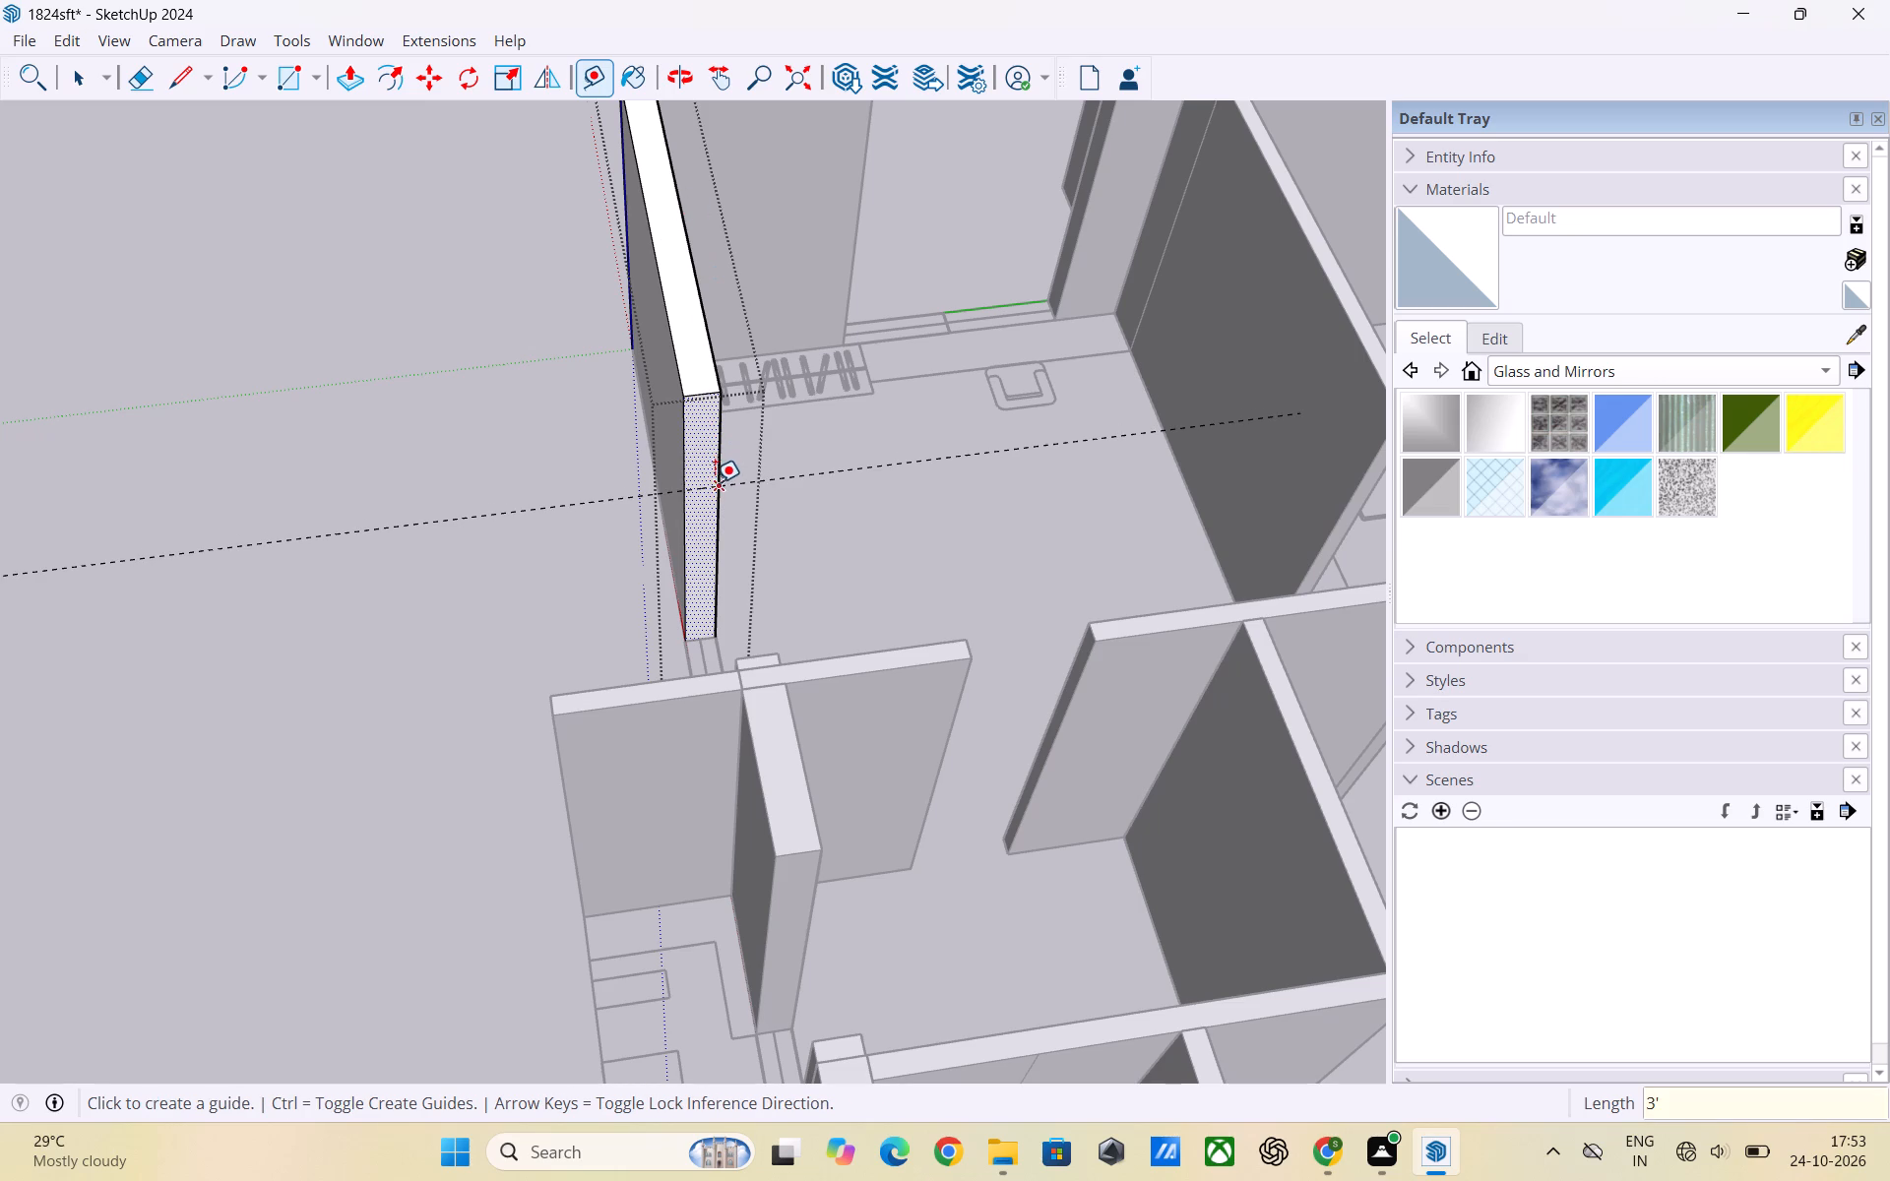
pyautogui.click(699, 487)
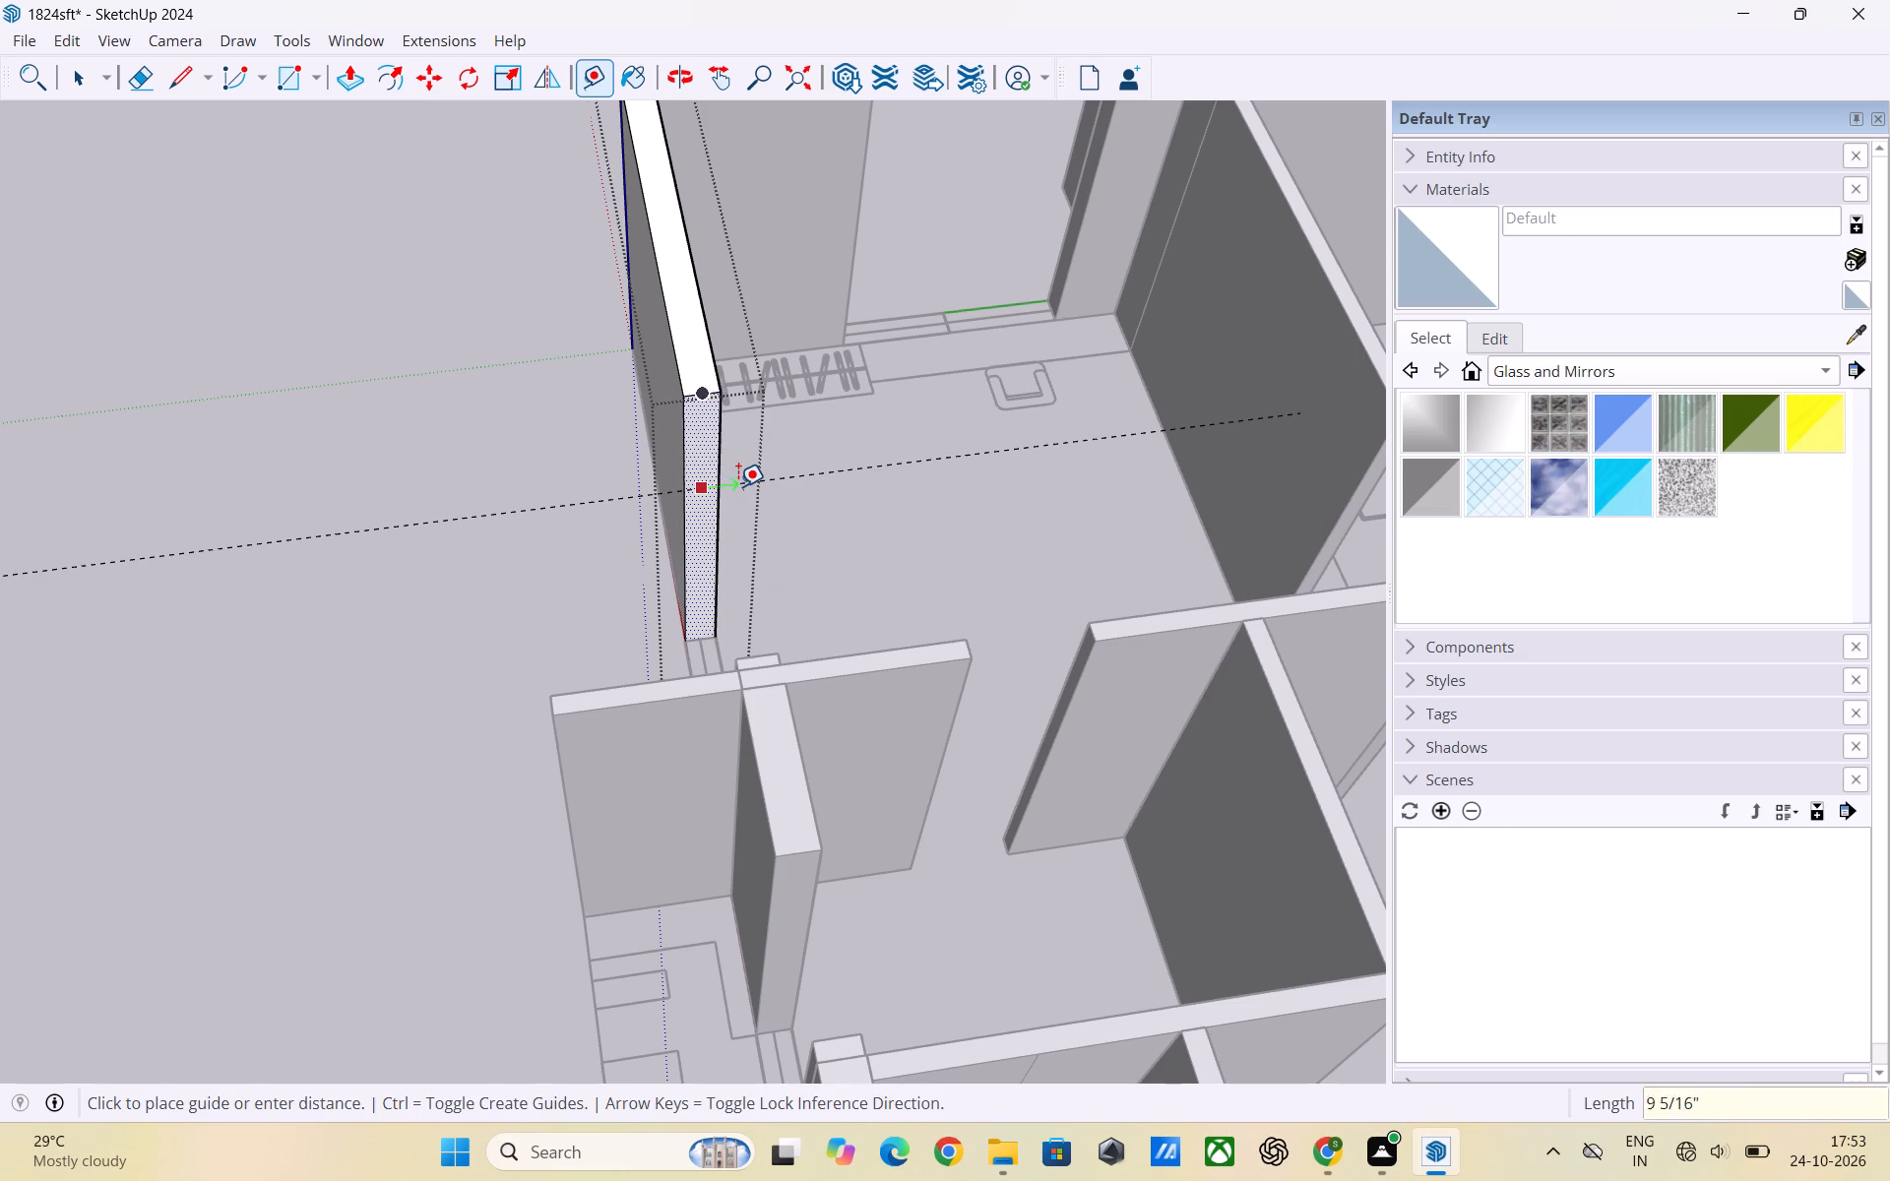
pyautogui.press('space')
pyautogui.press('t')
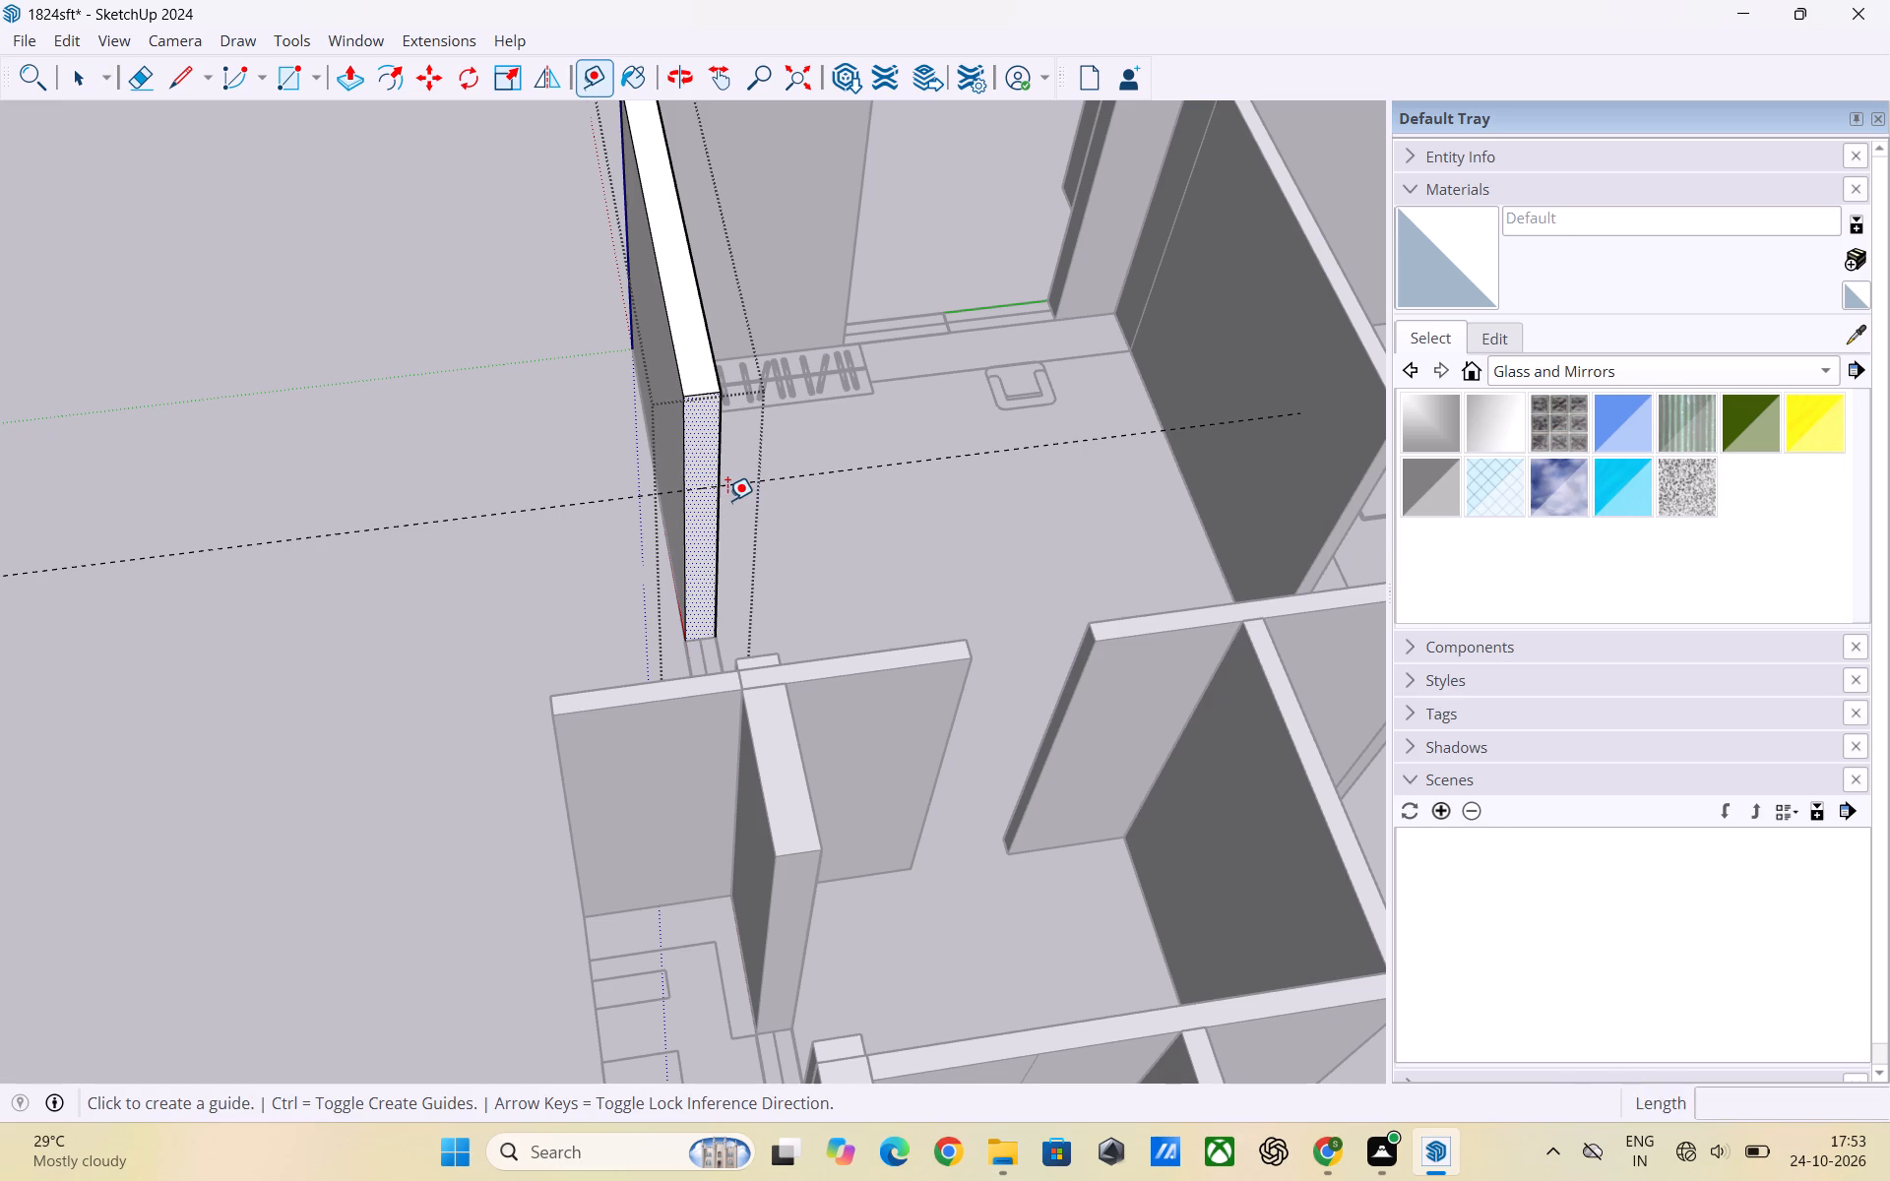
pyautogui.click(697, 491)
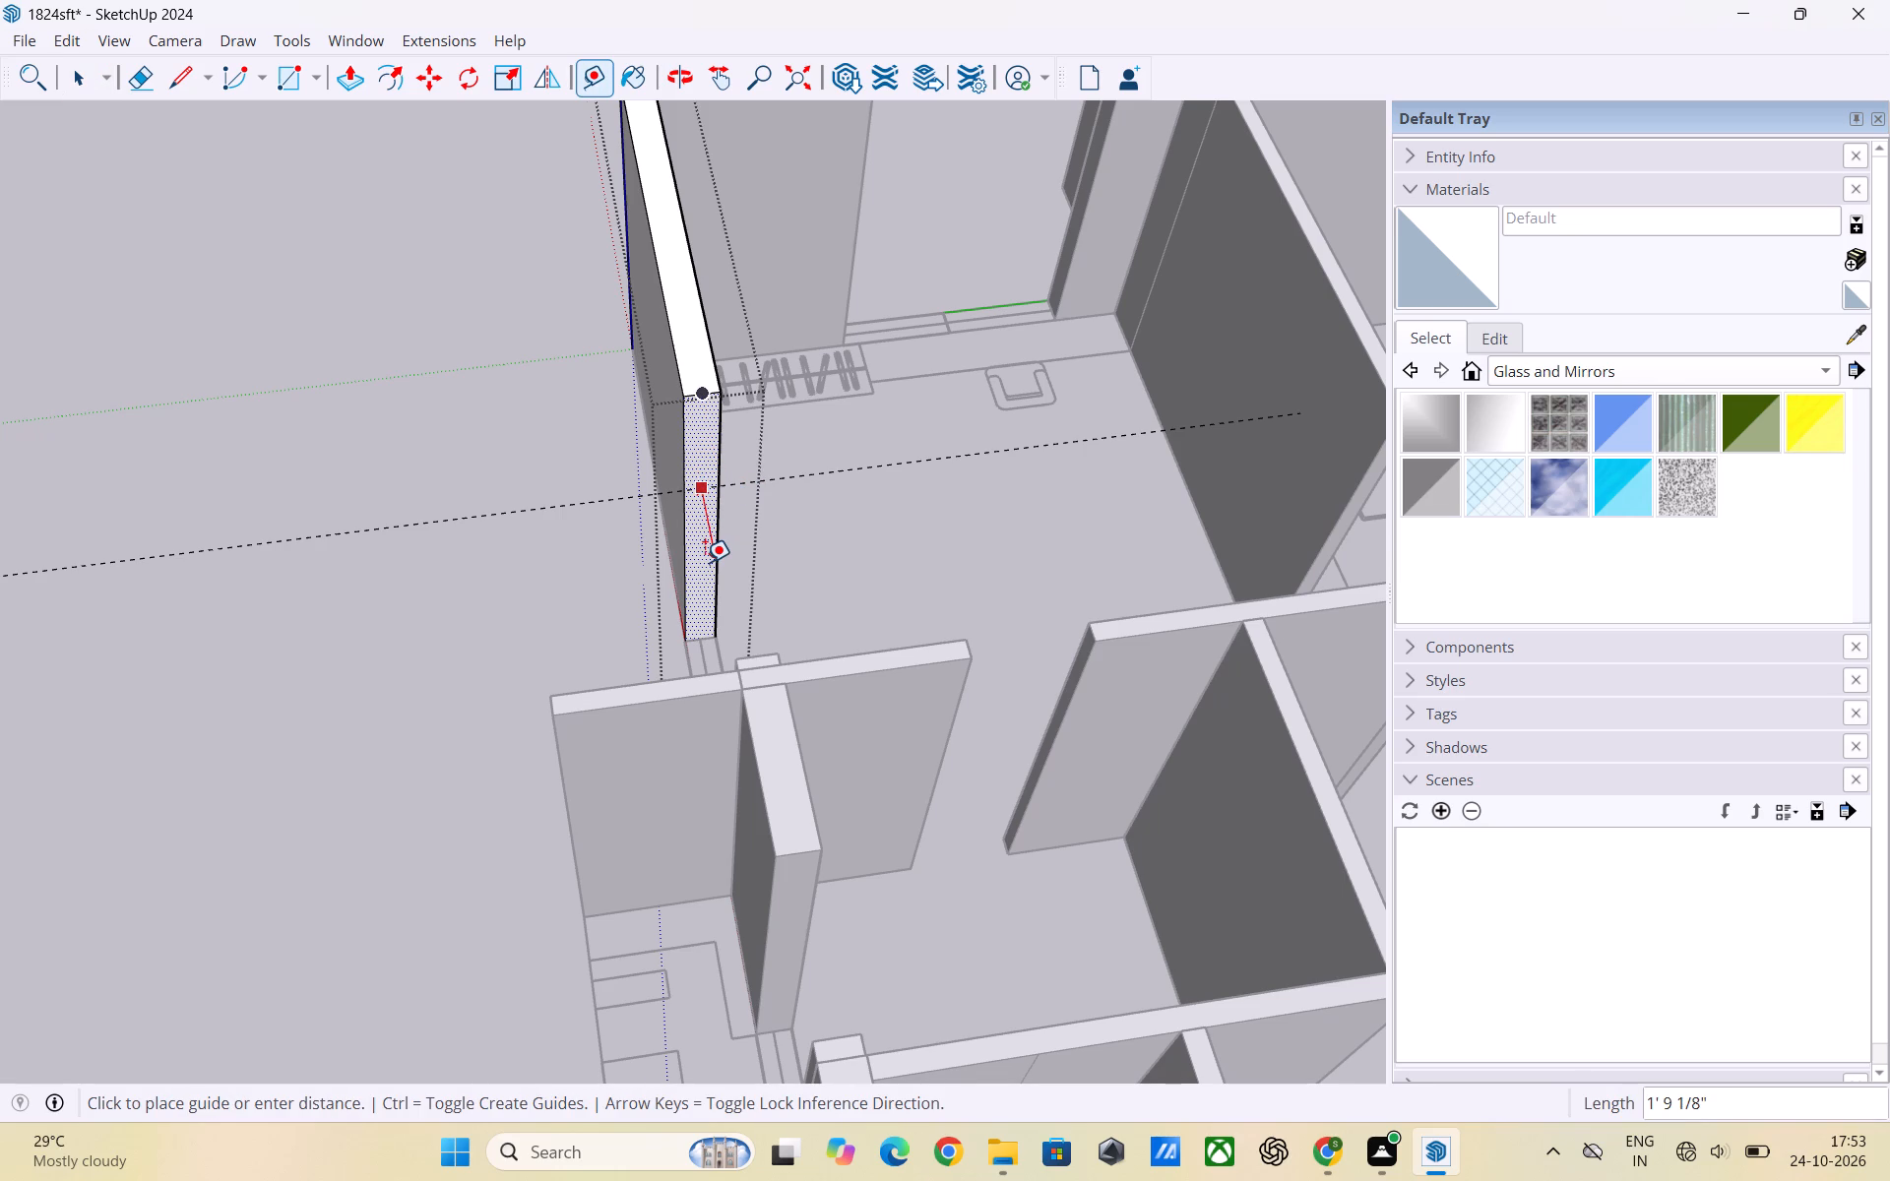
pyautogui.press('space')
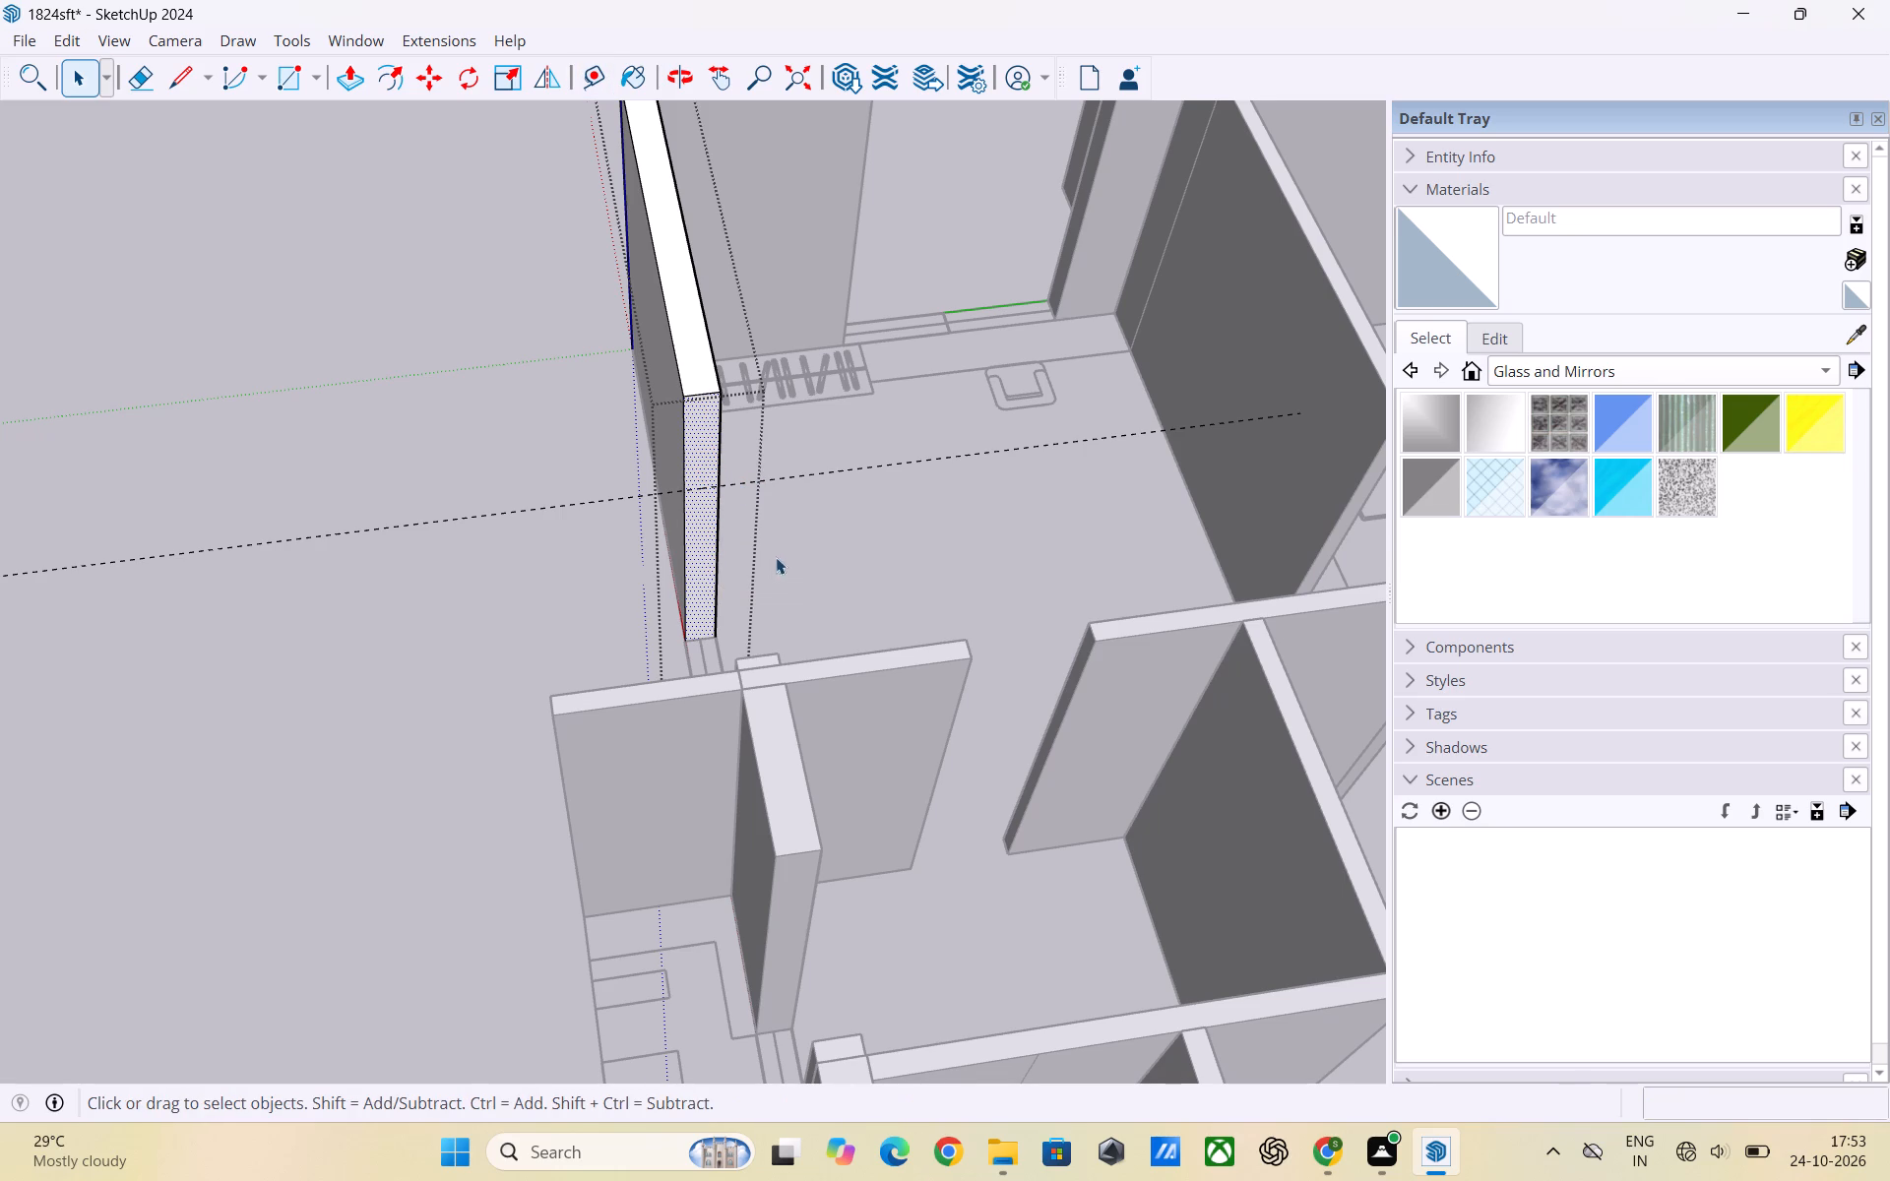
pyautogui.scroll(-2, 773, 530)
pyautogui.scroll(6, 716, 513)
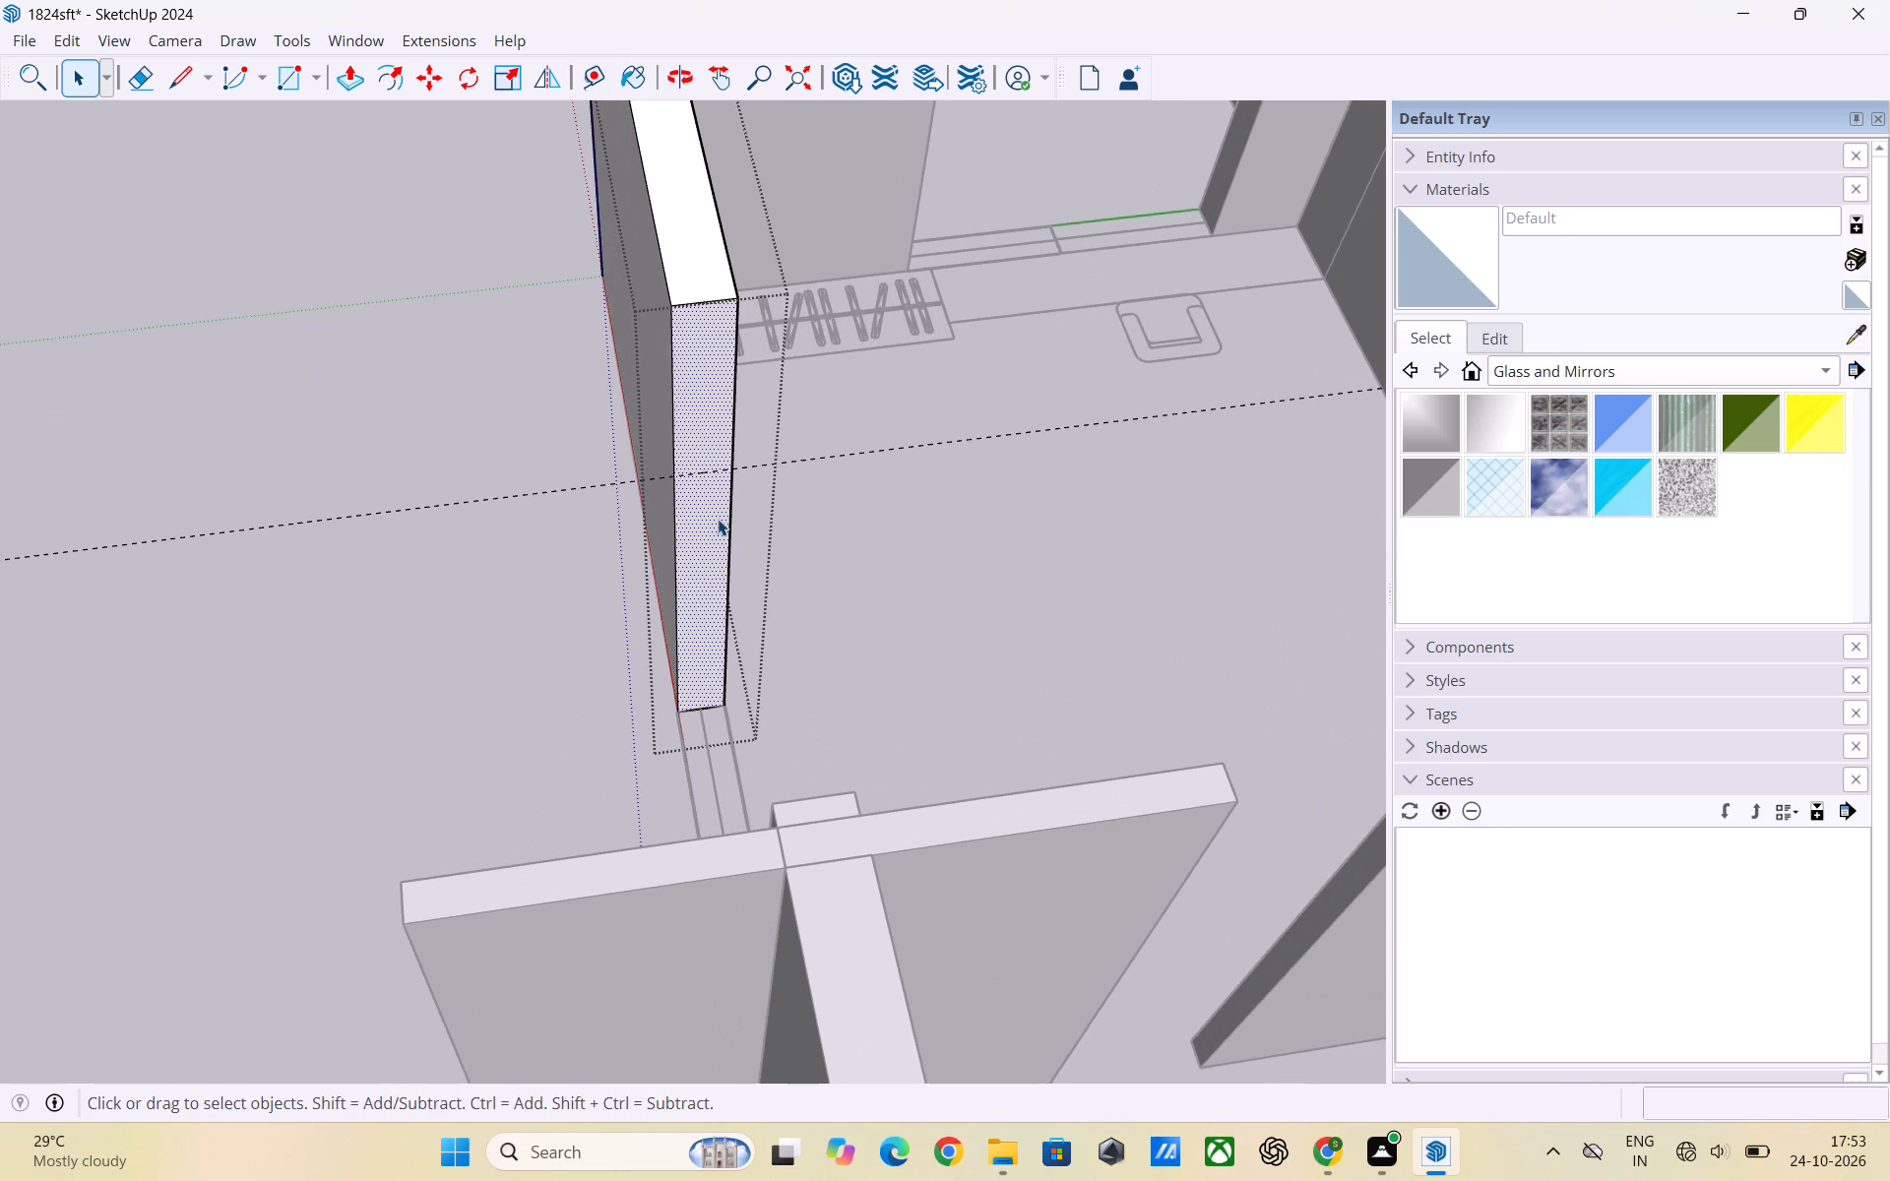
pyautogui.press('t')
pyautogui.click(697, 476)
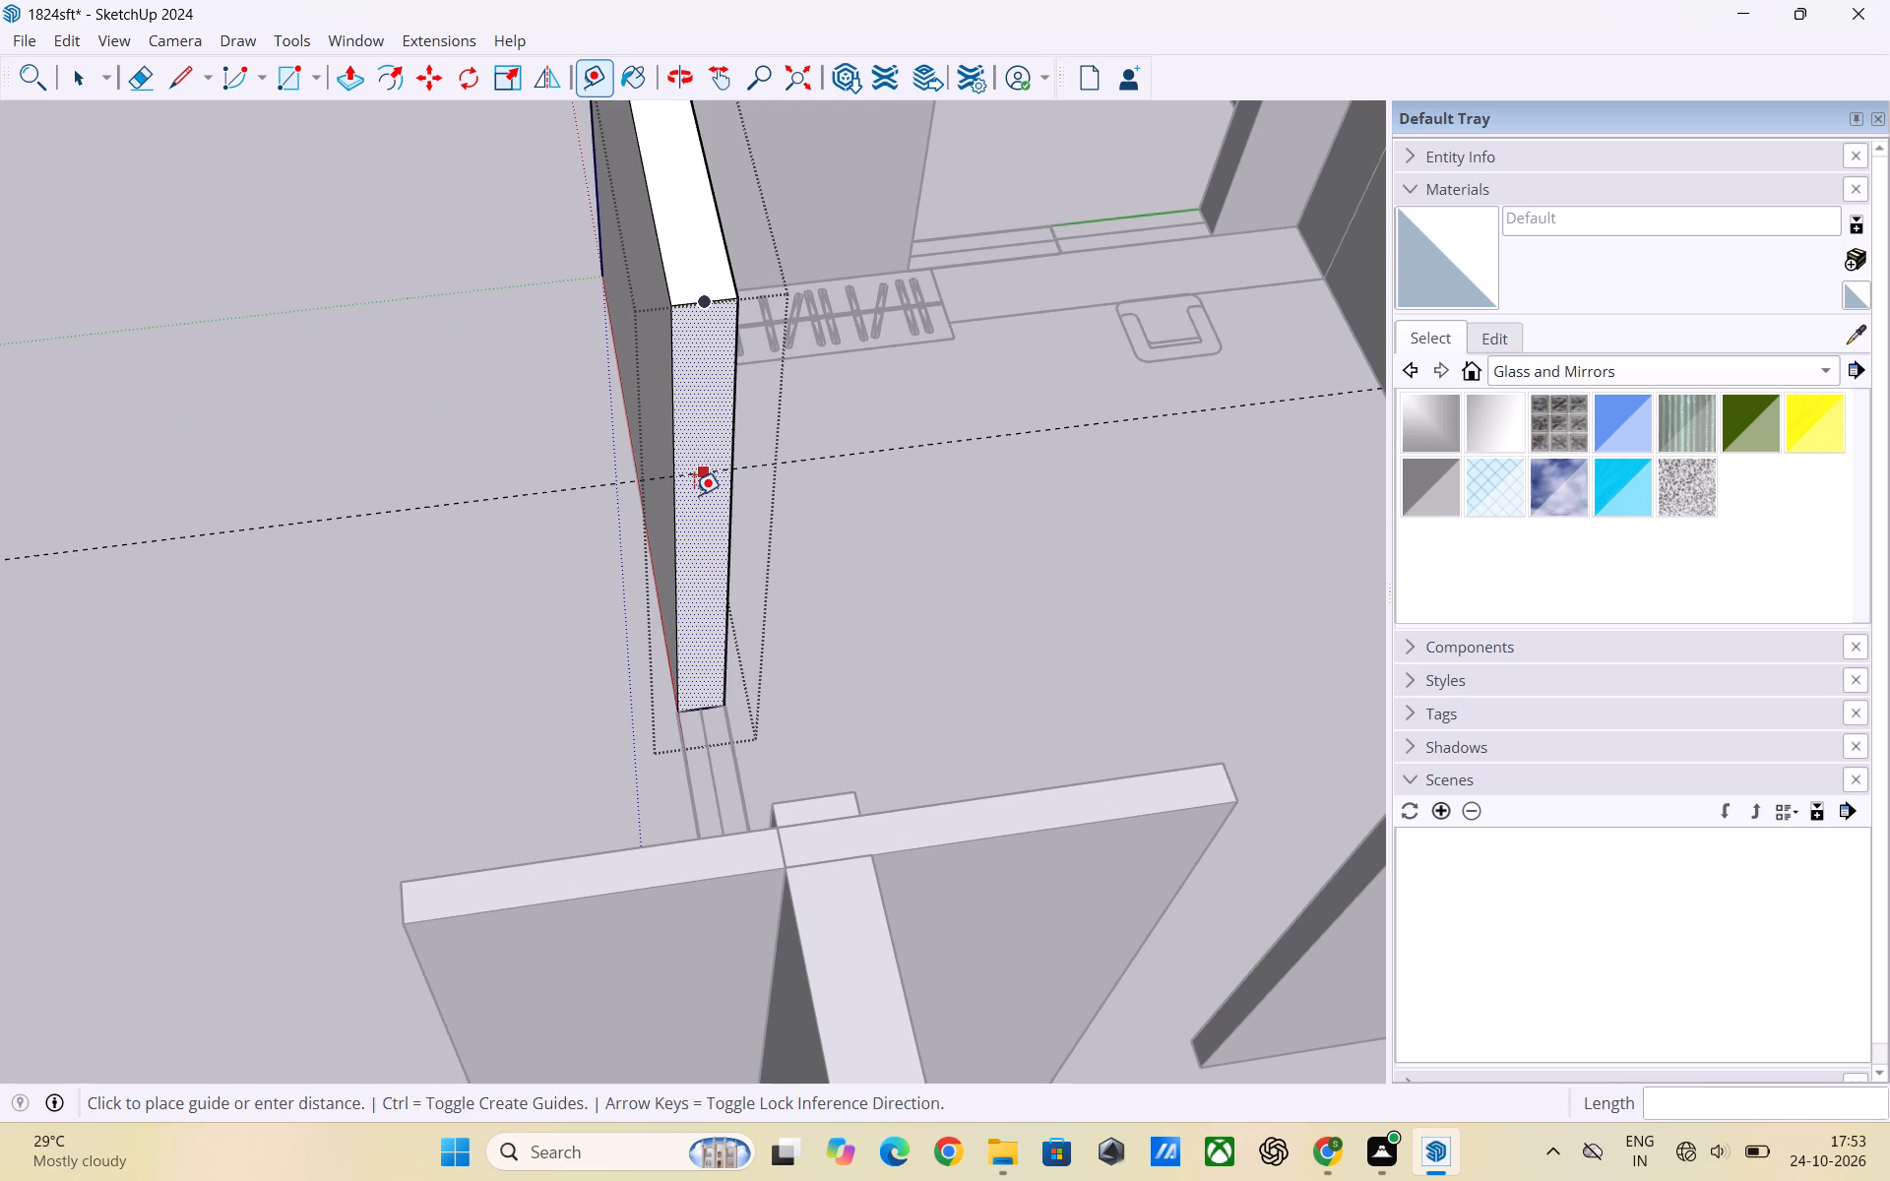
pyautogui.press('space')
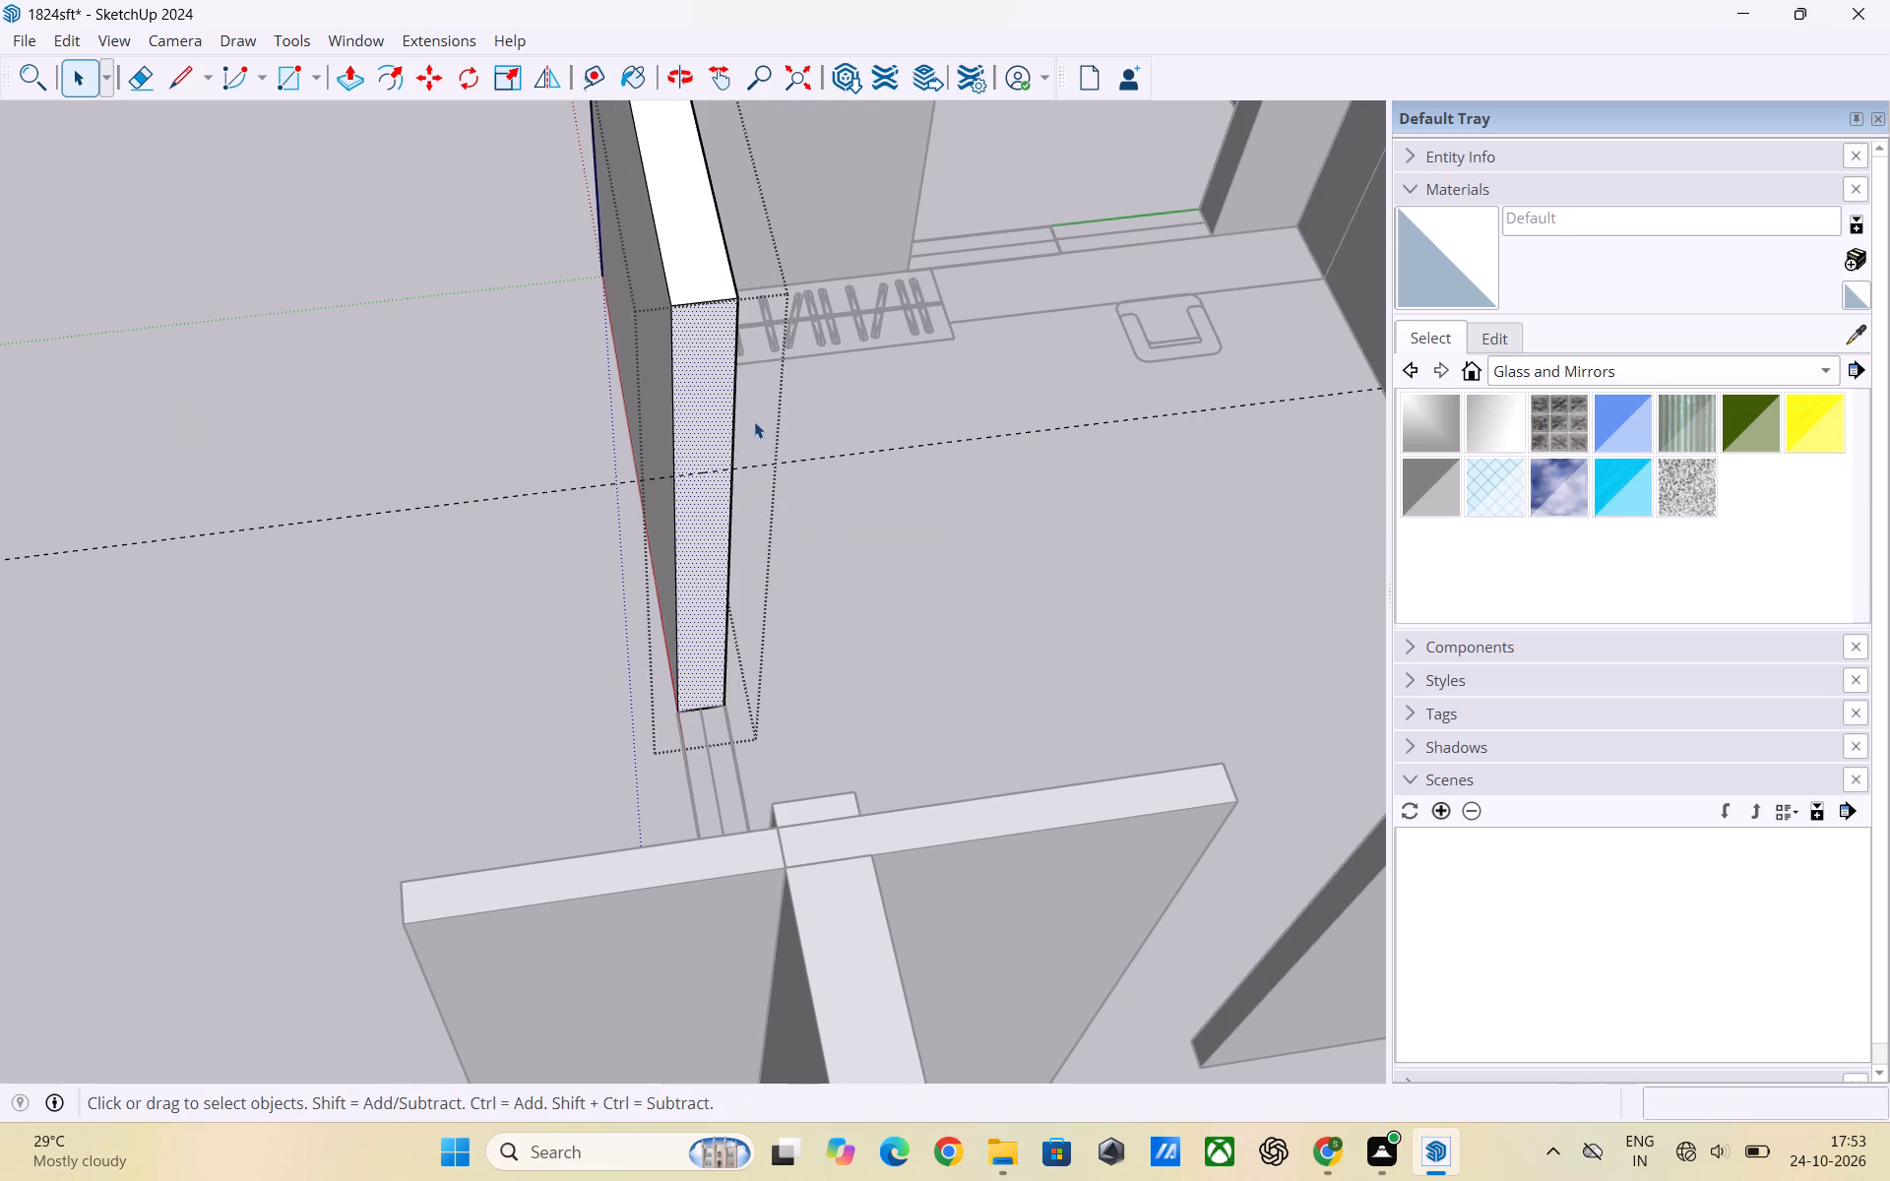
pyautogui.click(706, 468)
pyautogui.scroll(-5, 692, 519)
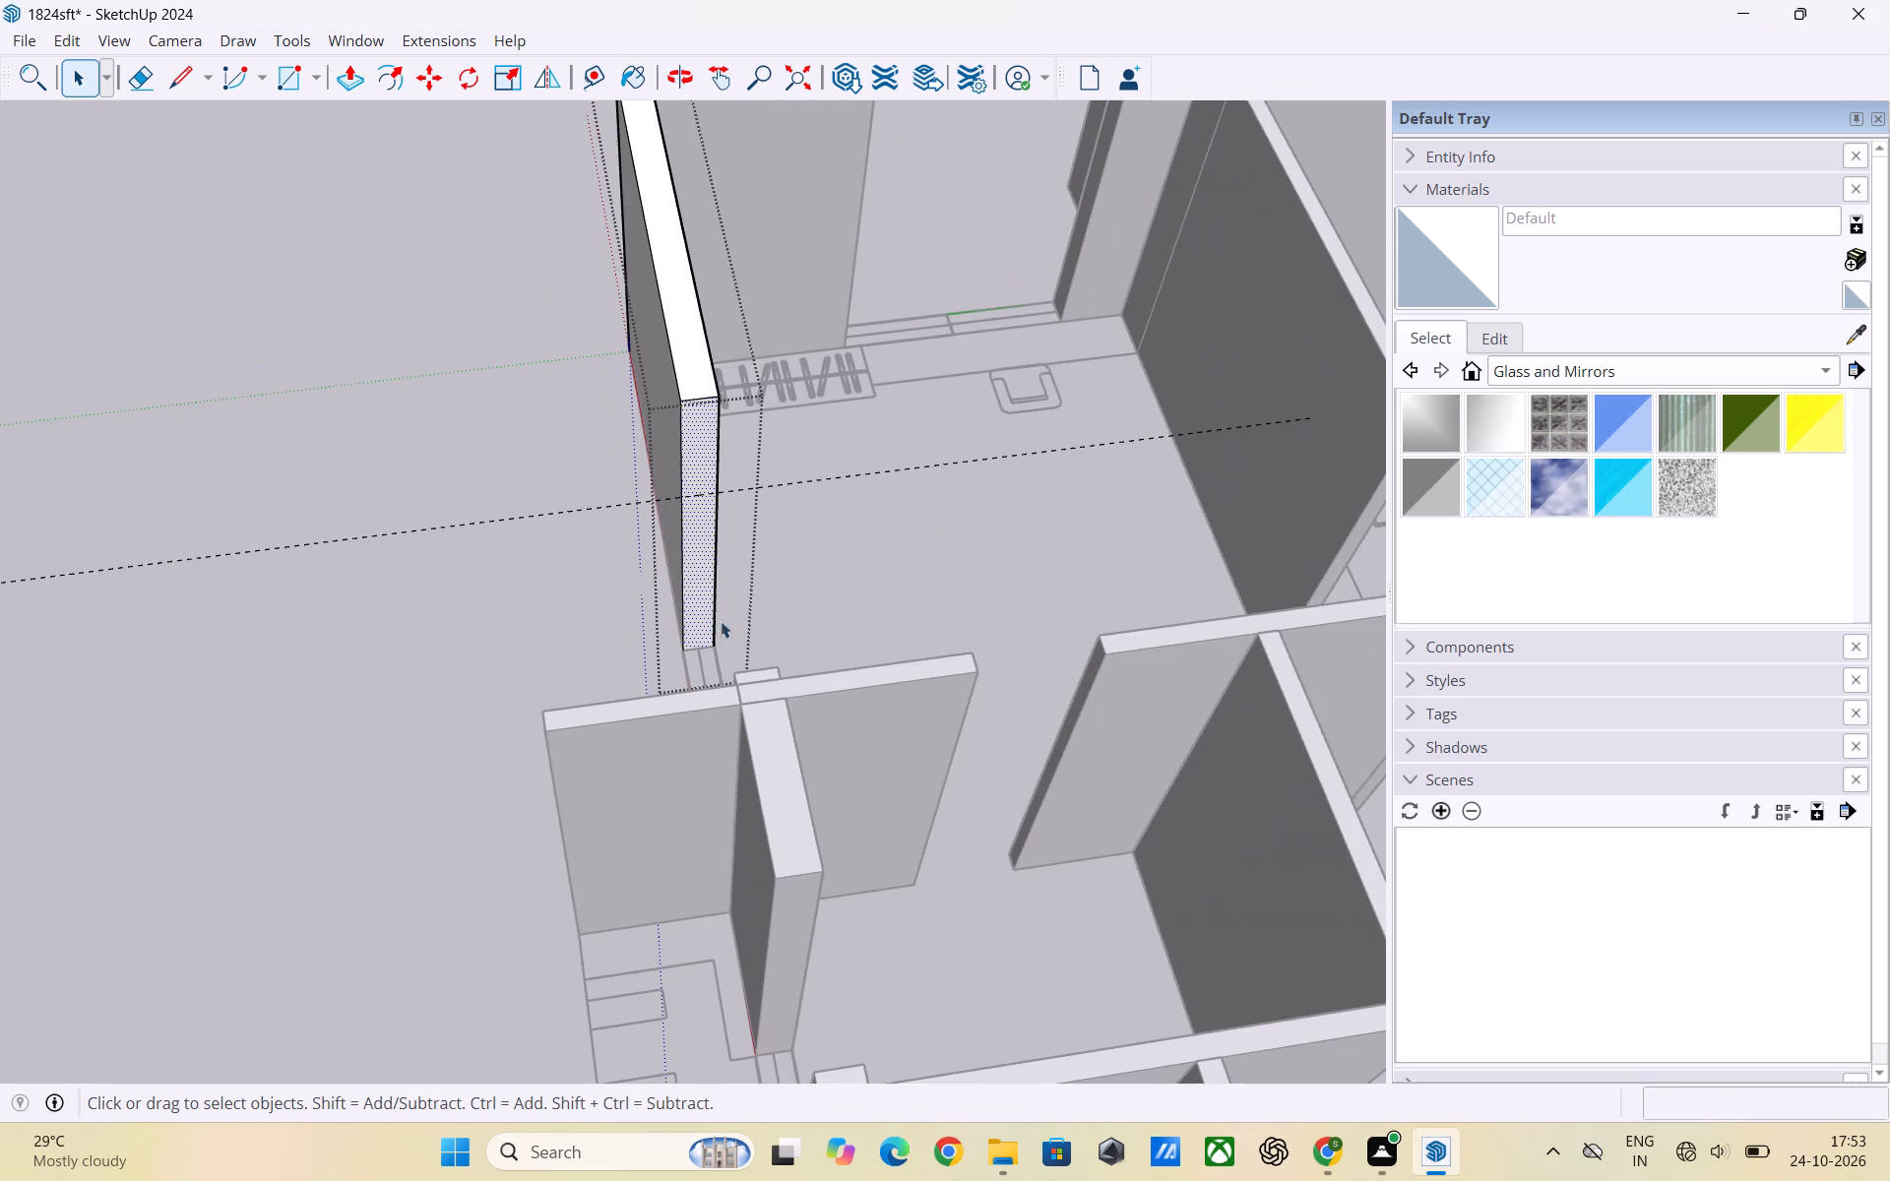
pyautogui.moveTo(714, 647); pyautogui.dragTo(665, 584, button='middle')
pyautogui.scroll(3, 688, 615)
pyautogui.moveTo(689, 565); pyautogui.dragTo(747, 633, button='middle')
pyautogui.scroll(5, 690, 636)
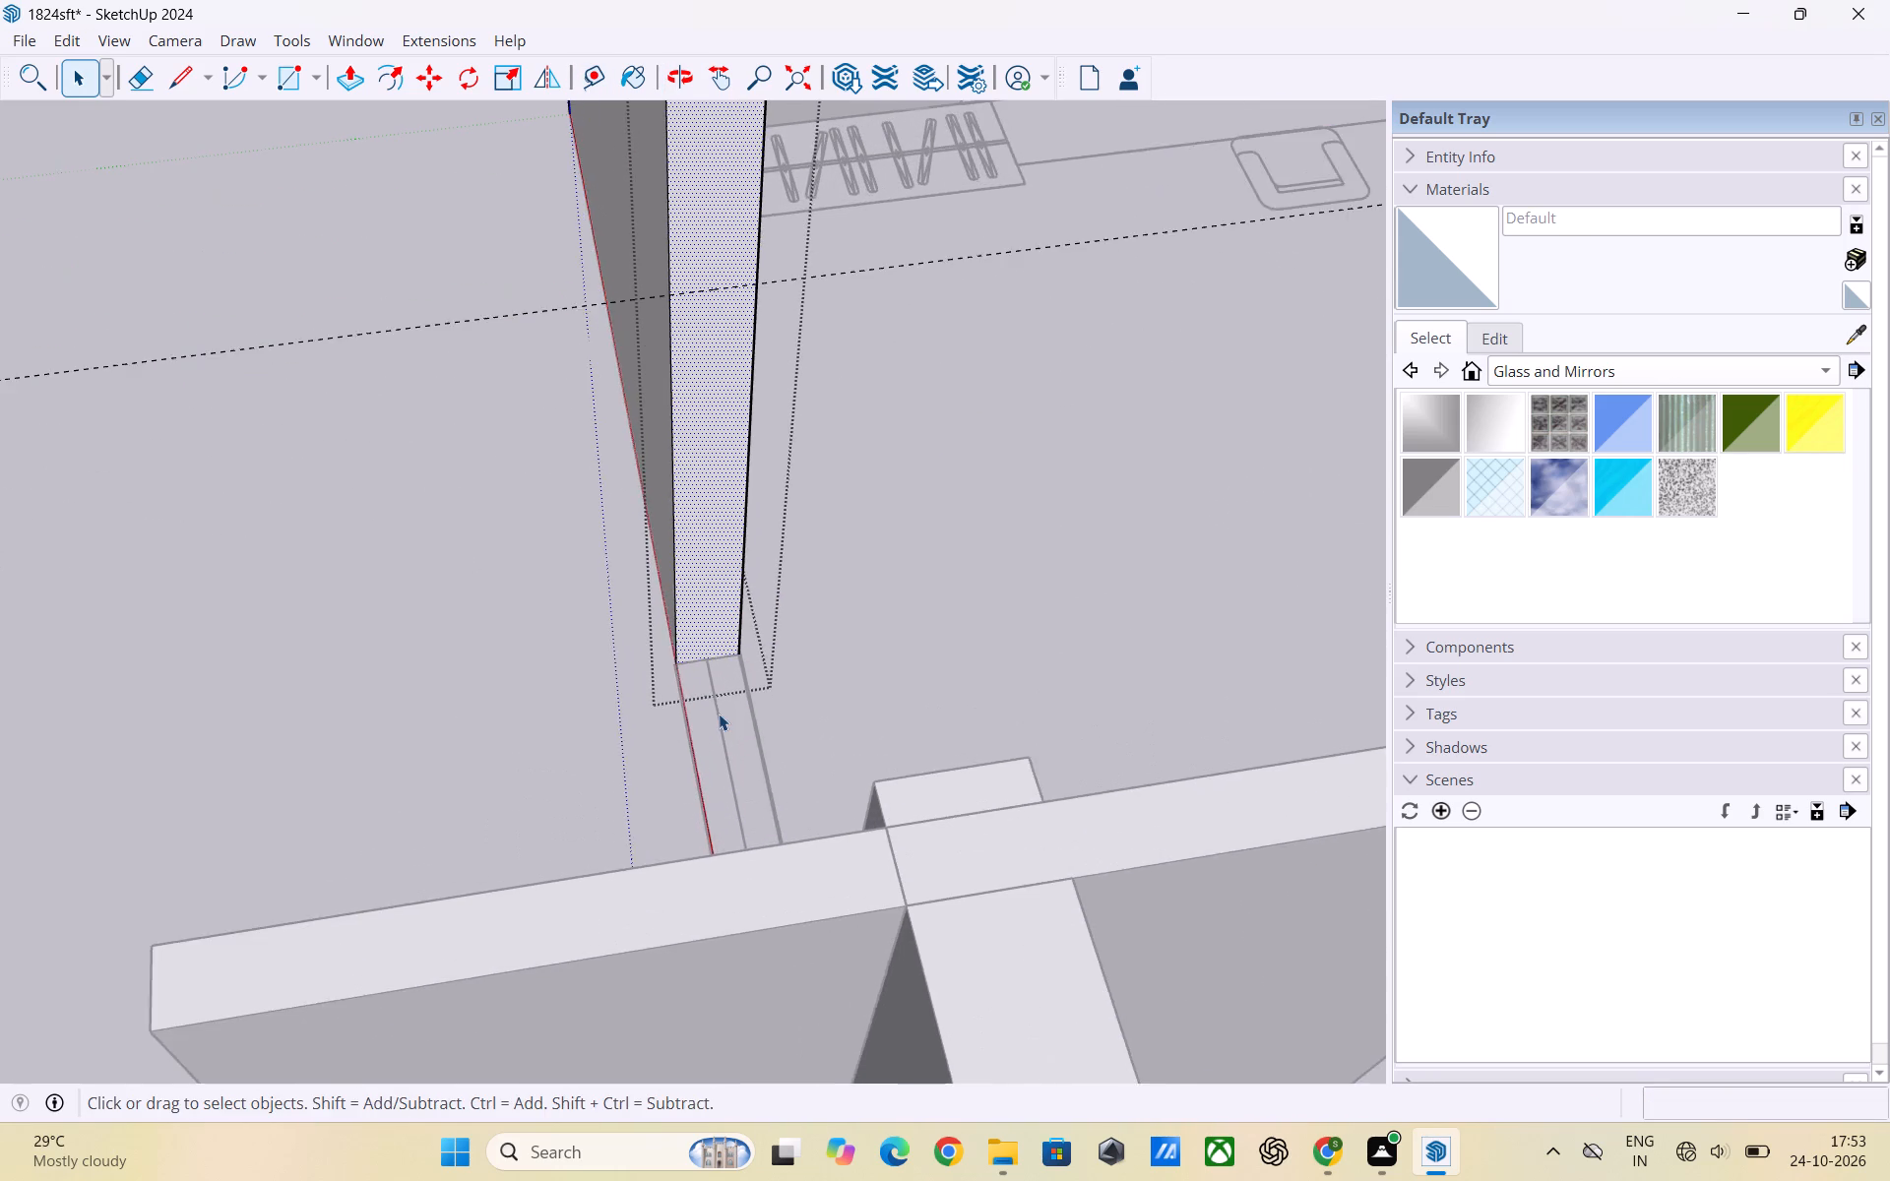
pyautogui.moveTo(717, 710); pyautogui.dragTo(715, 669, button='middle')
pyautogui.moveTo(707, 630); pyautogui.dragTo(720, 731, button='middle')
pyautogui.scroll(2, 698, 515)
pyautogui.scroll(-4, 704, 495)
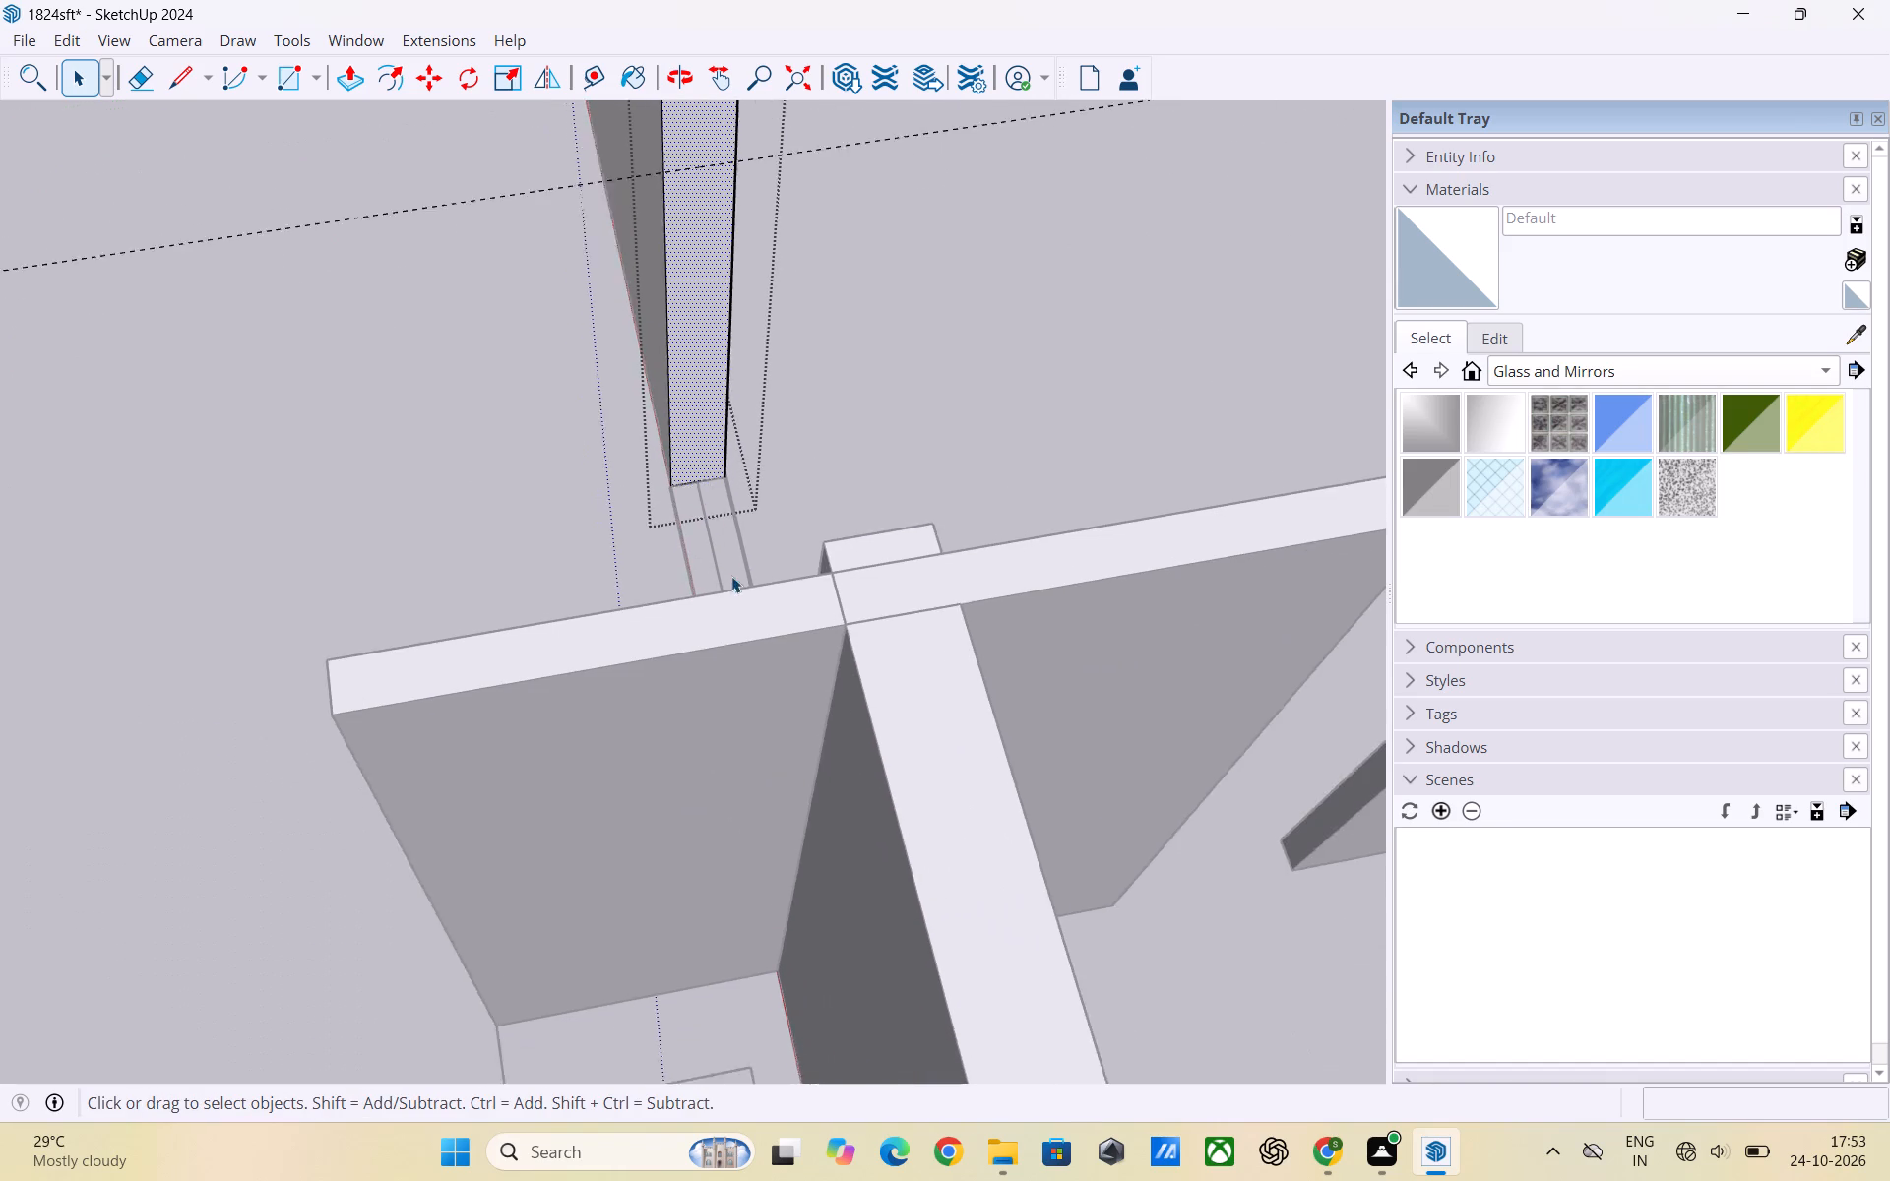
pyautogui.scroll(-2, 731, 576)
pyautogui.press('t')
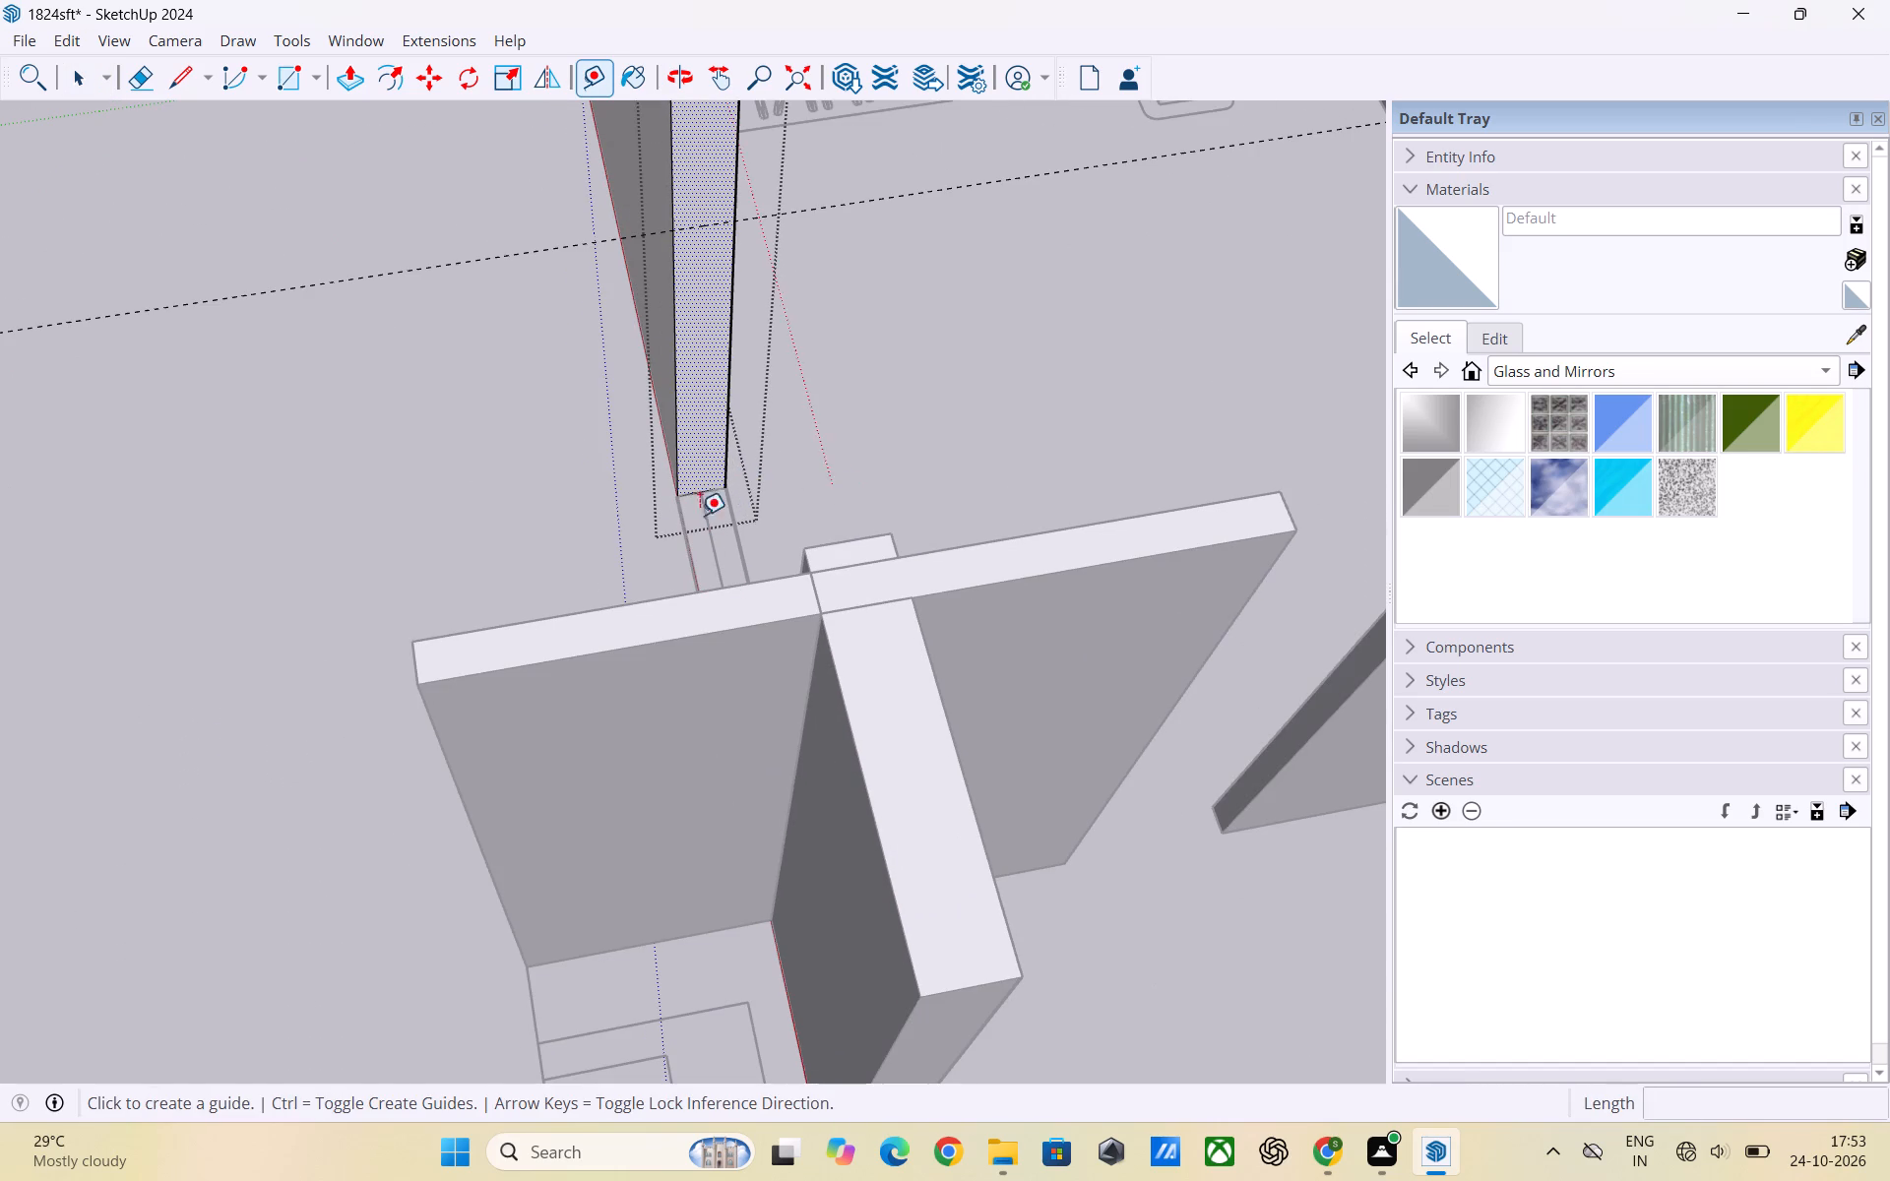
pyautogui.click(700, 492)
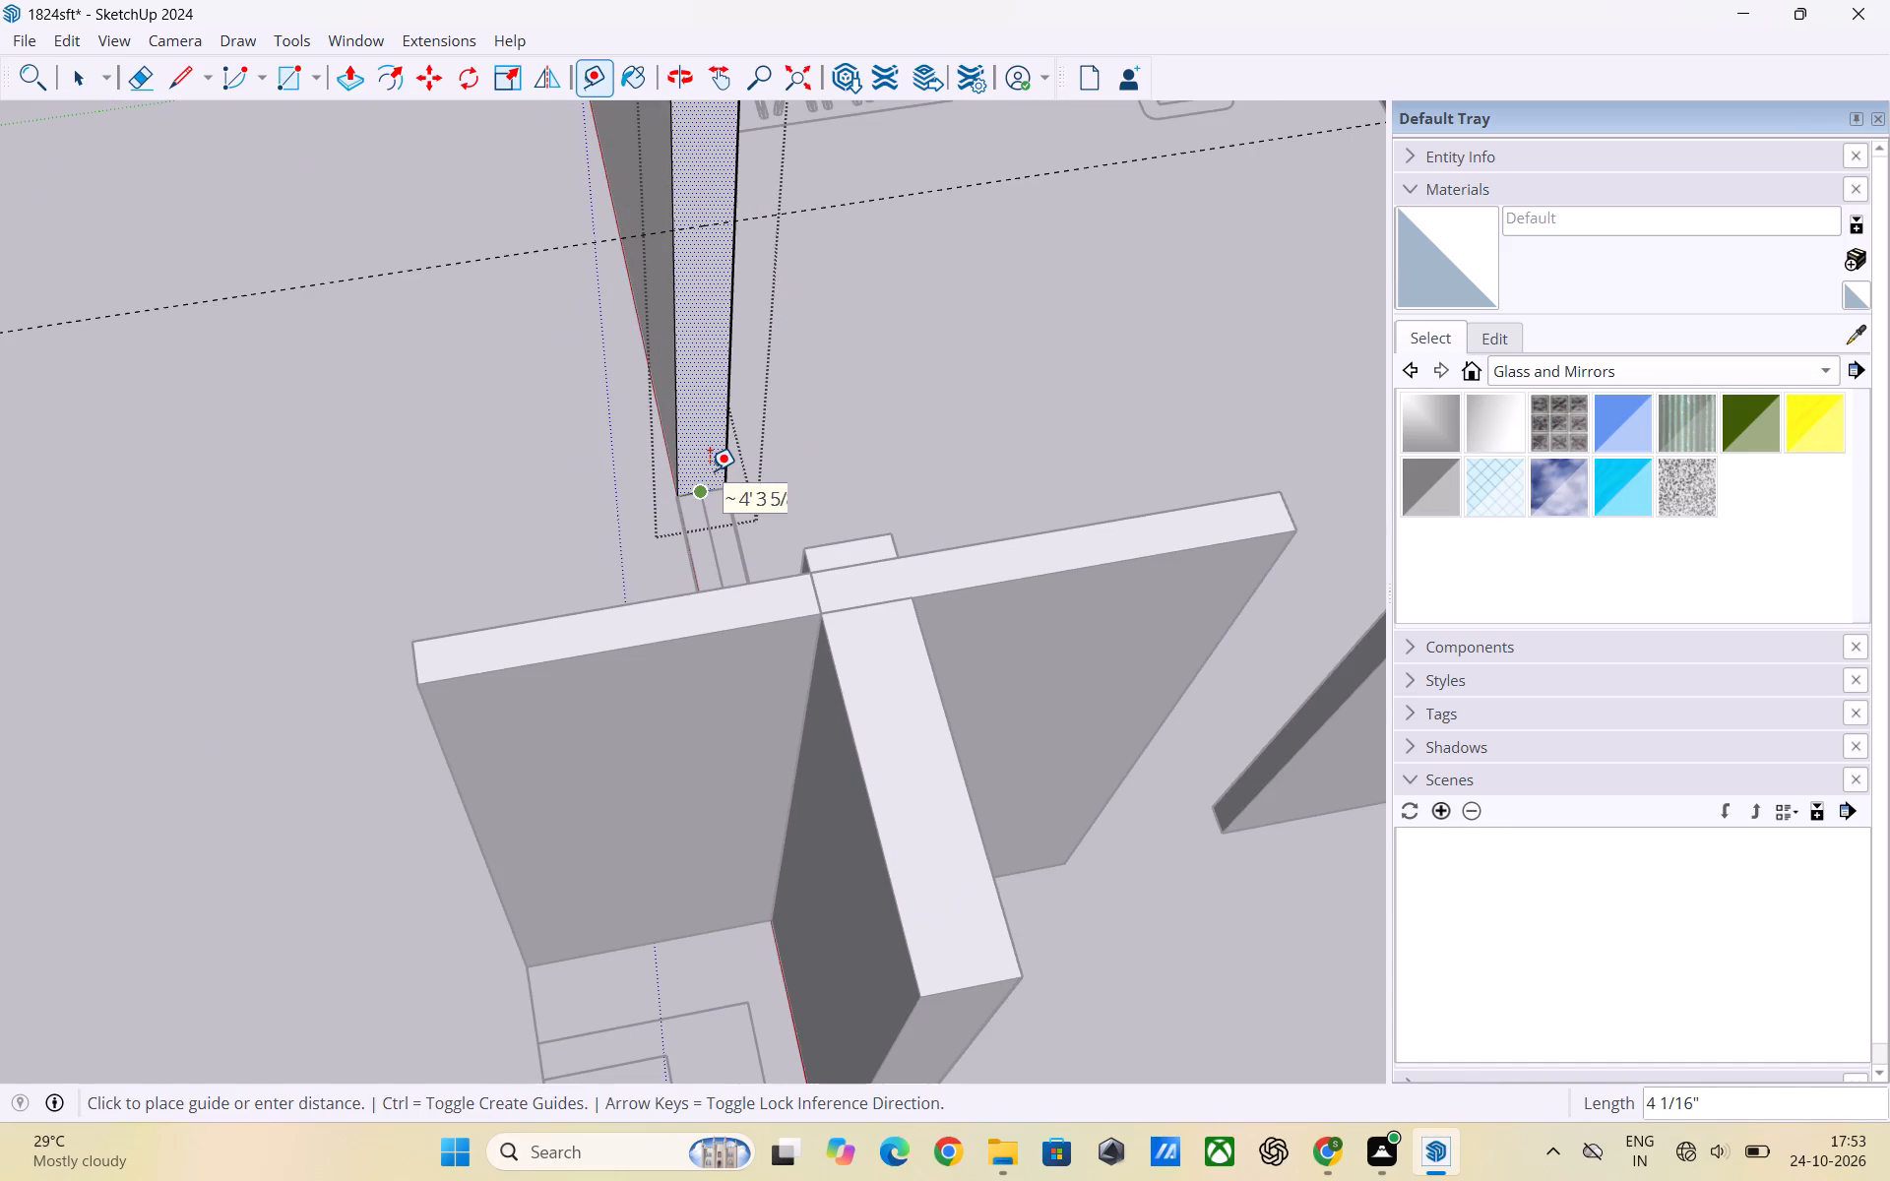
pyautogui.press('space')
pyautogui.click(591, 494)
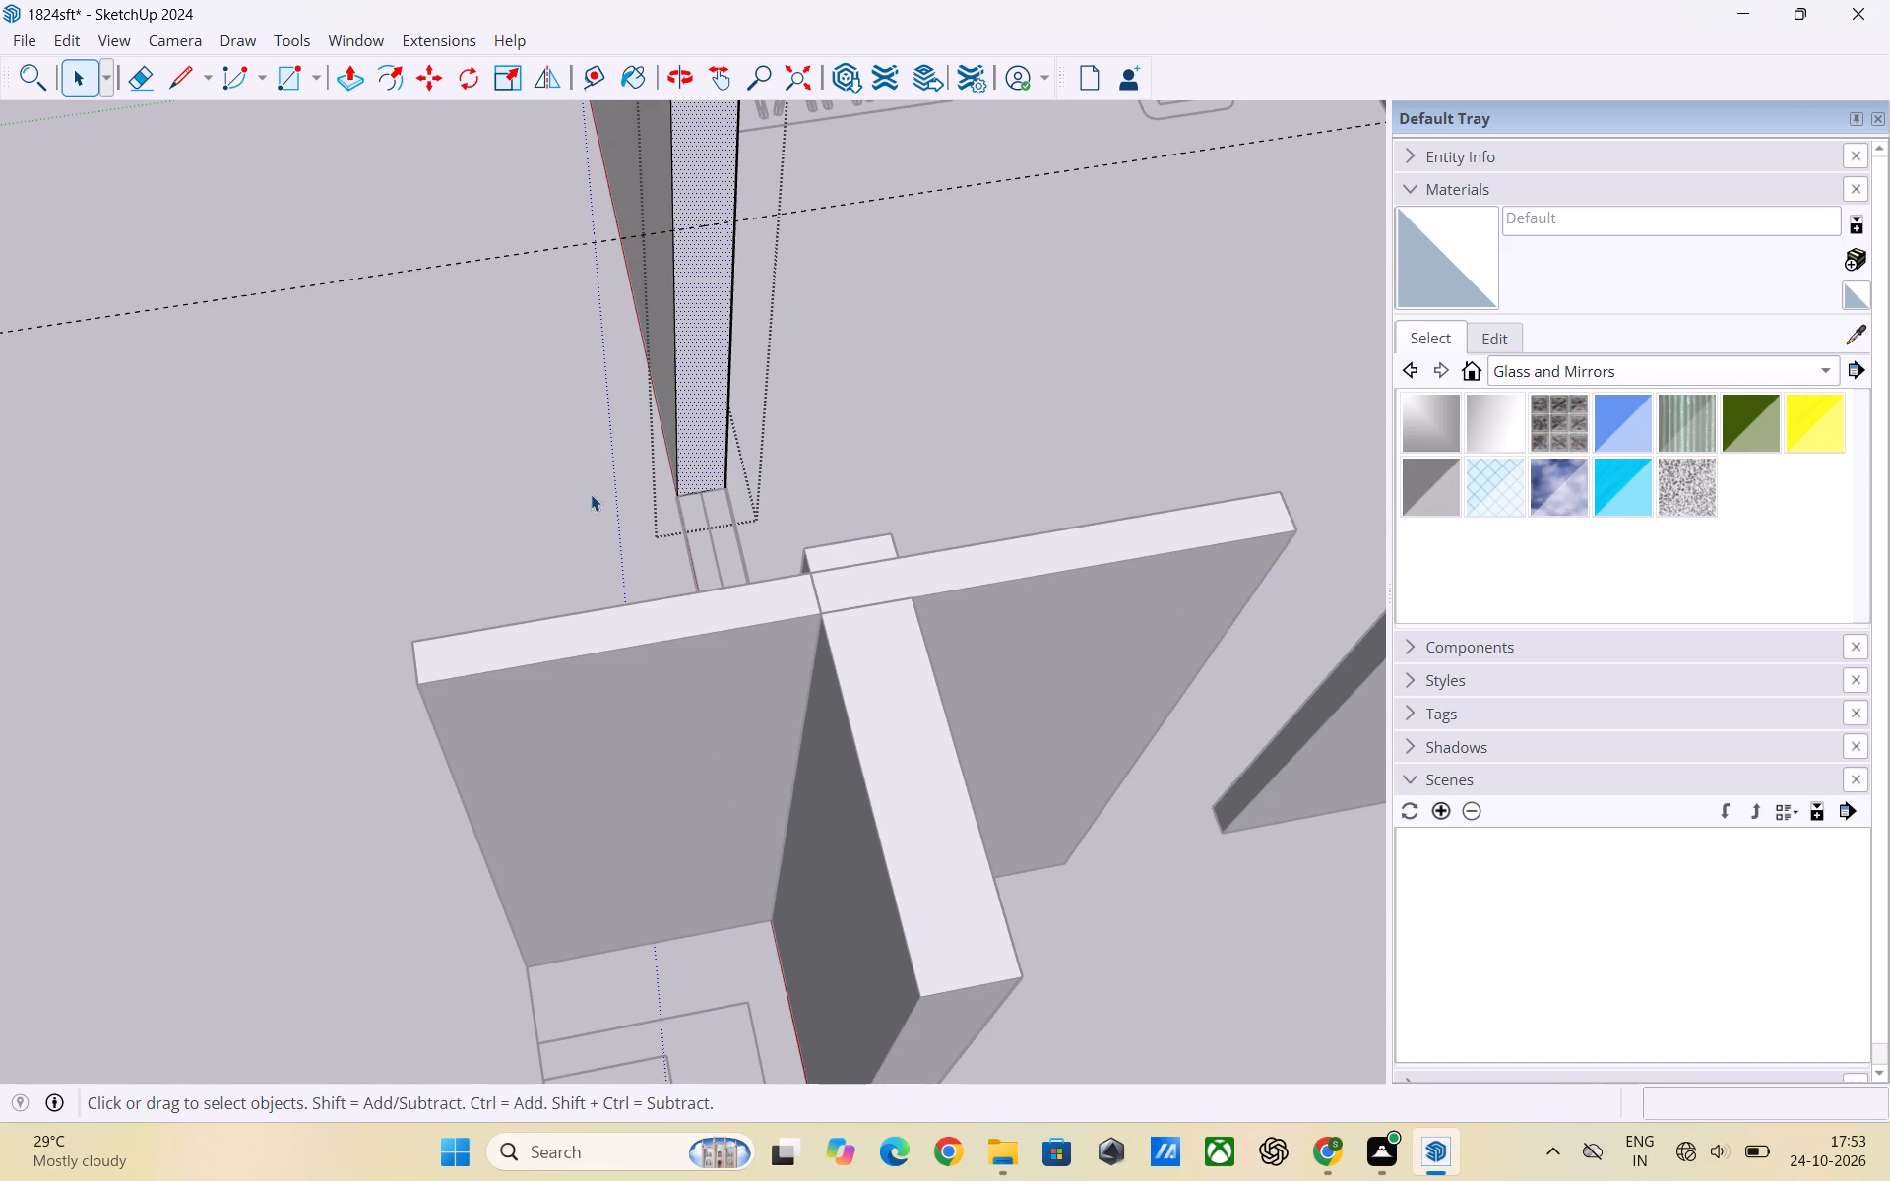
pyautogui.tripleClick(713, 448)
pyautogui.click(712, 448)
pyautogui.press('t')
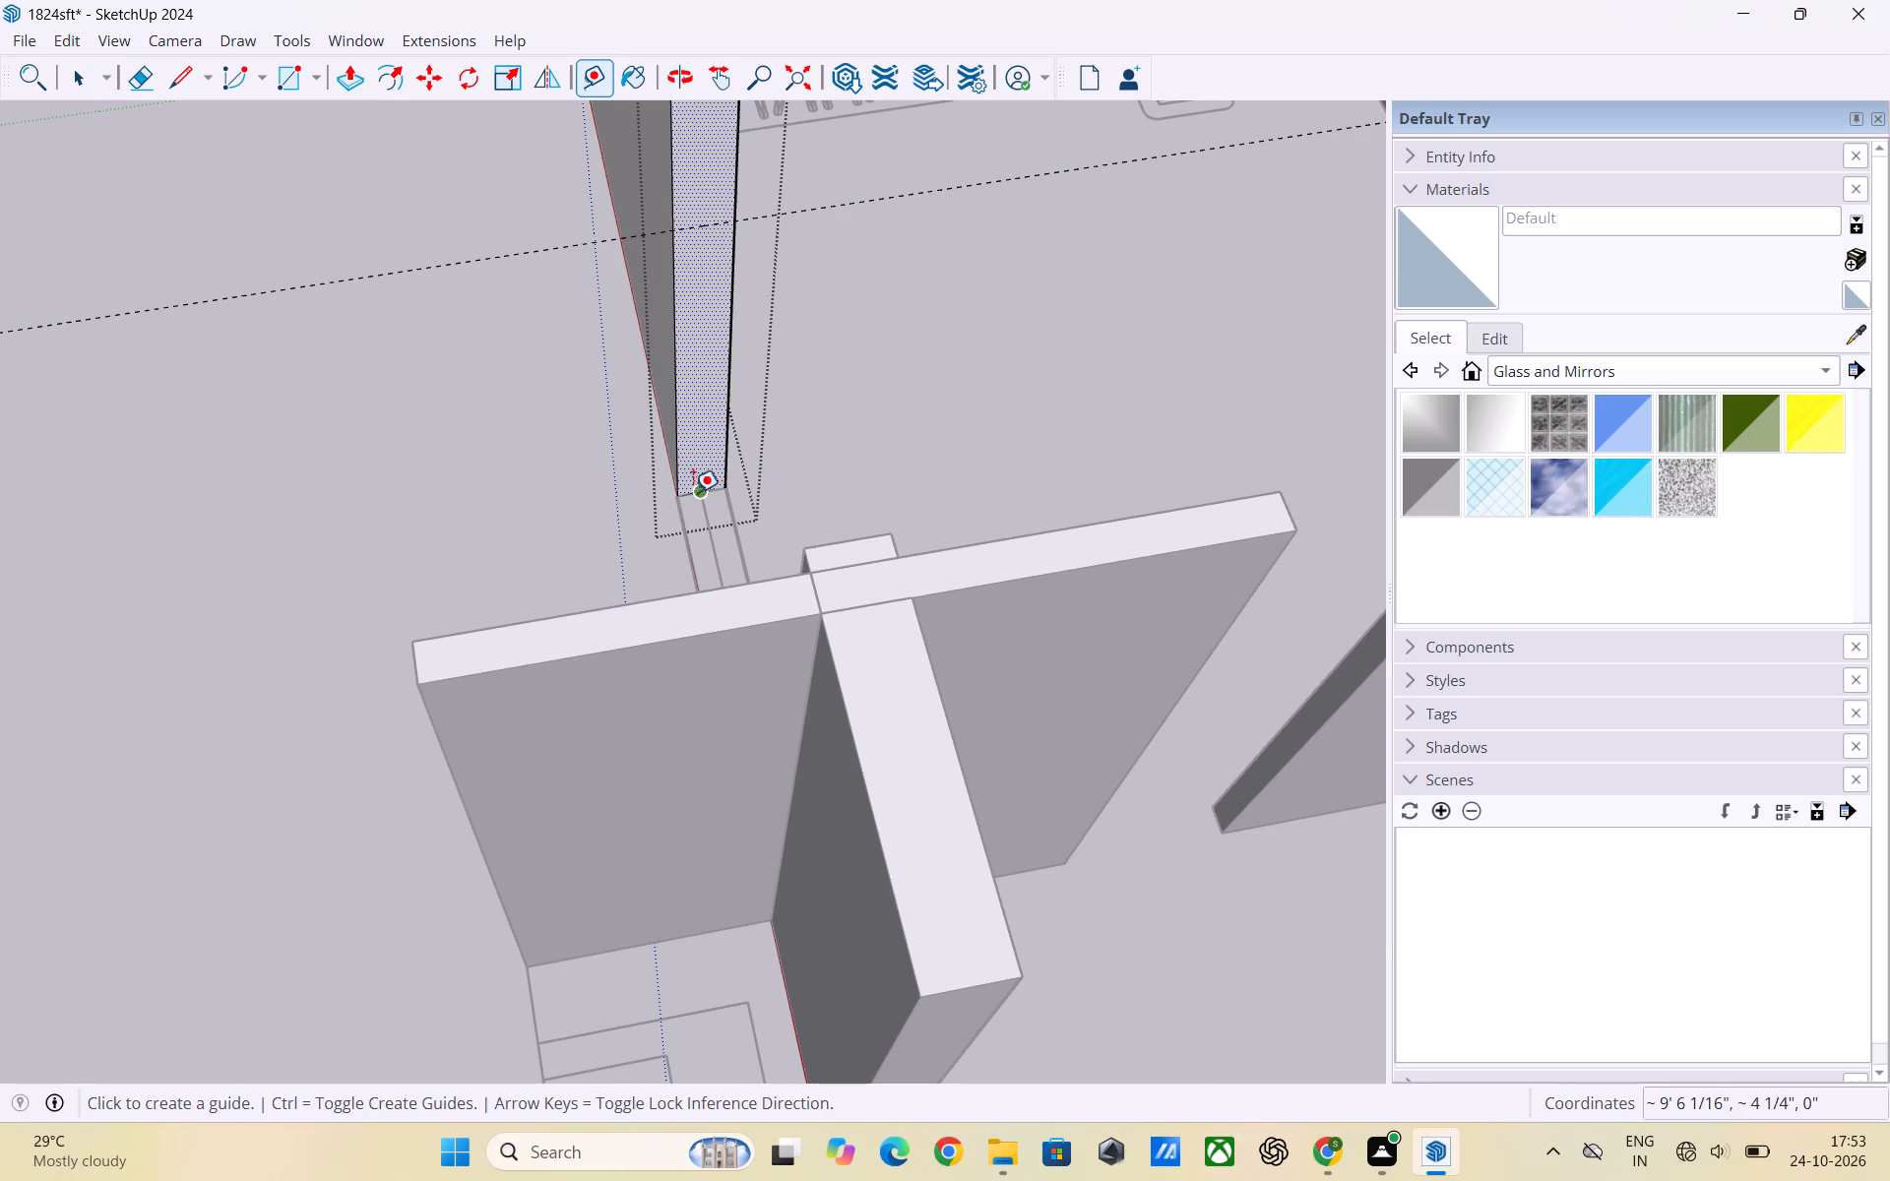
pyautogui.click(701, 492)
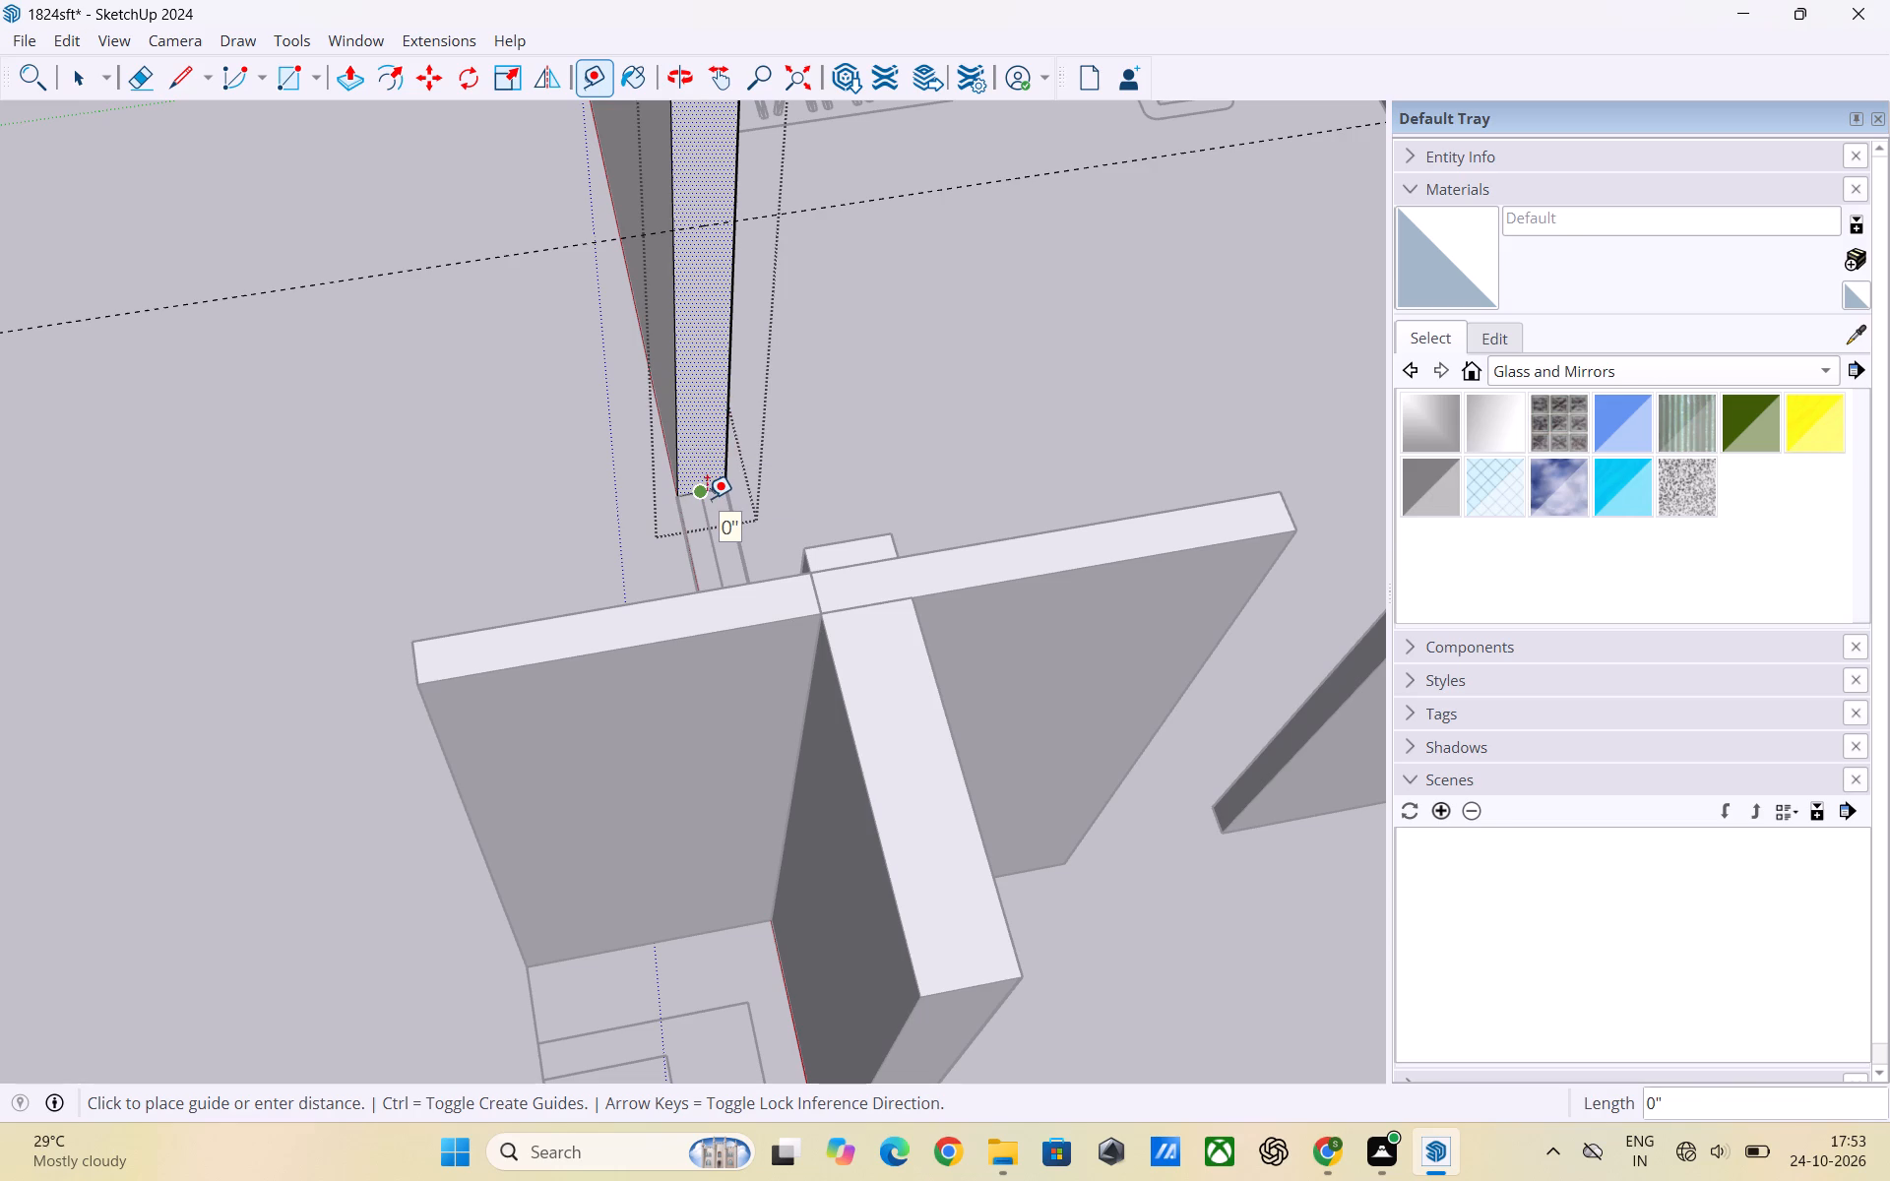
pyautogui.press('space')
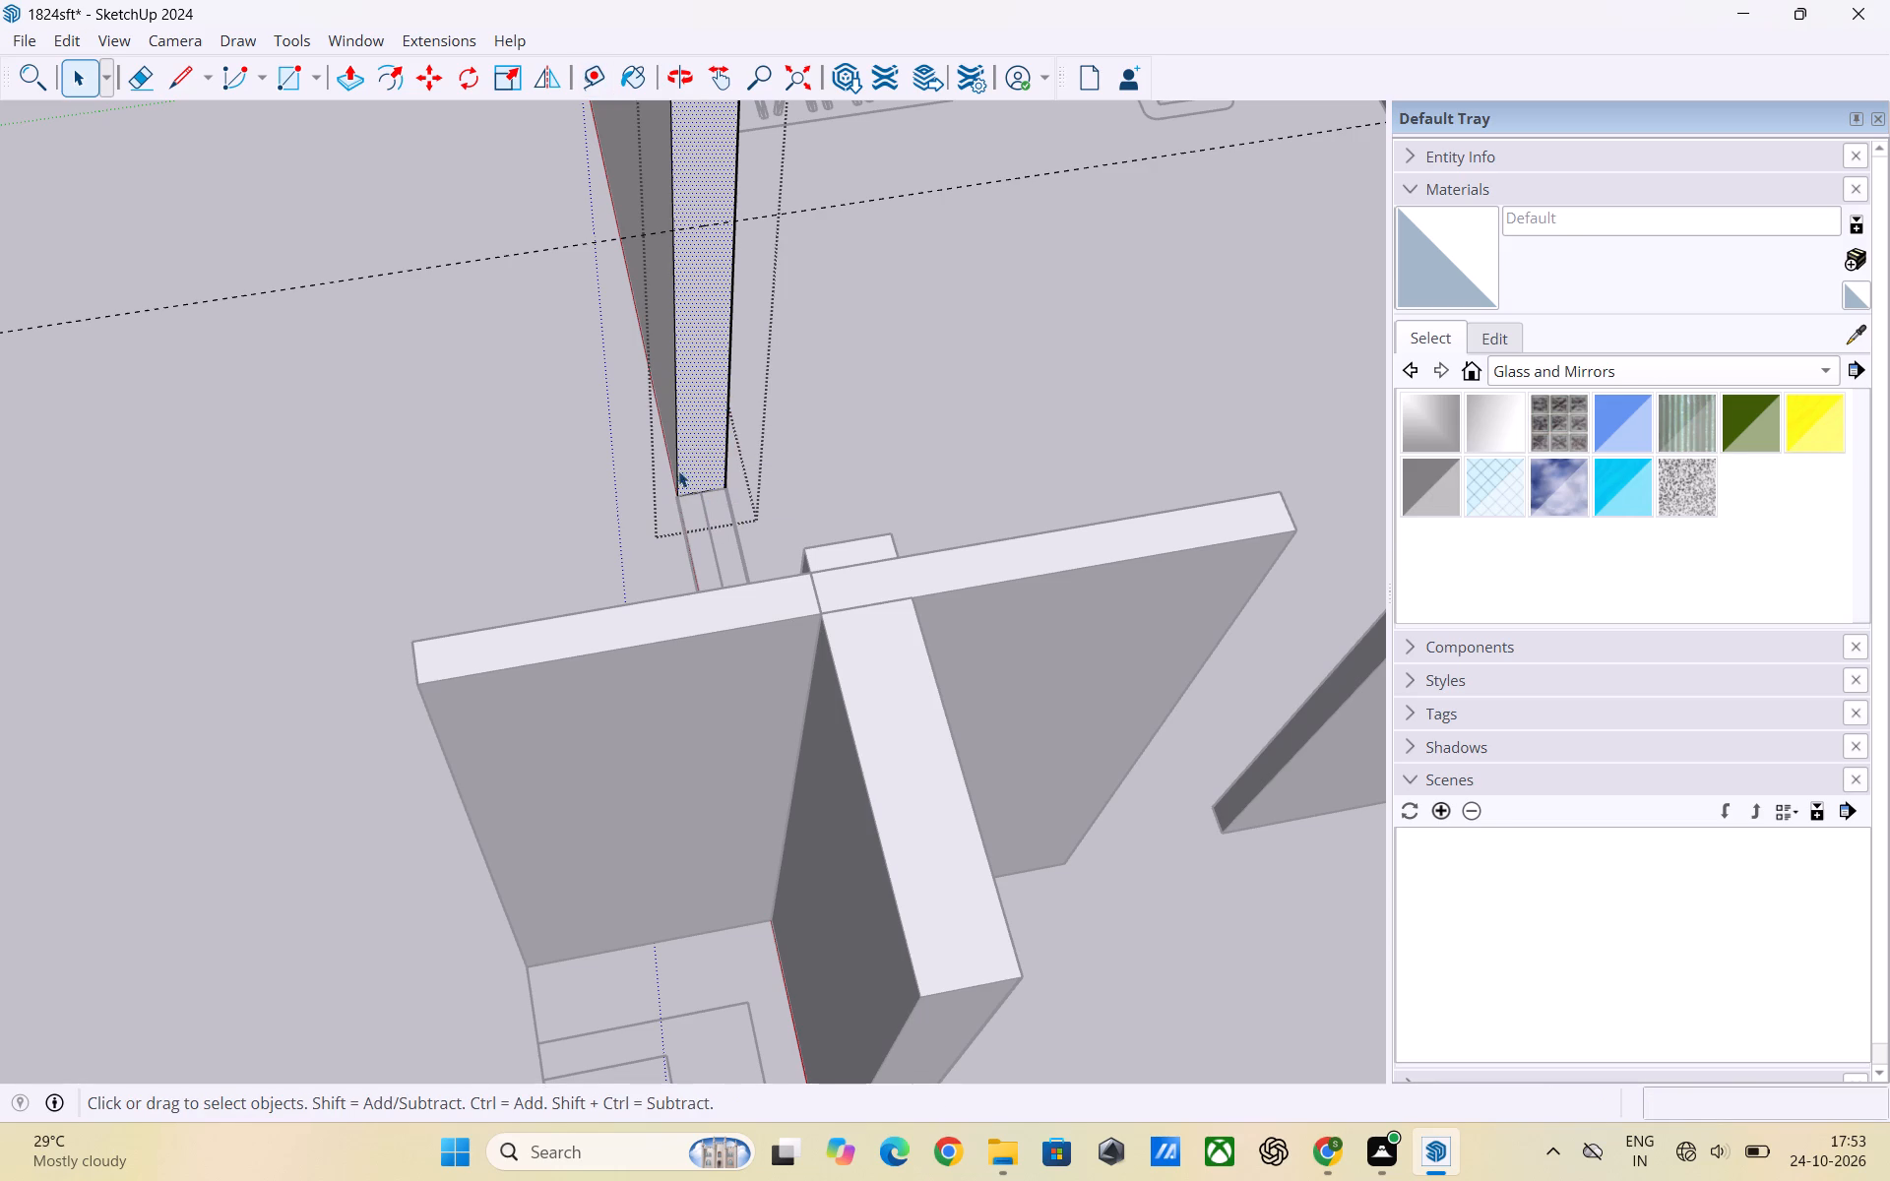
# Place a vertical guide along the end face's outer vertical edge, measured 3' up from its bottom corner.
pyautogui.press('t')
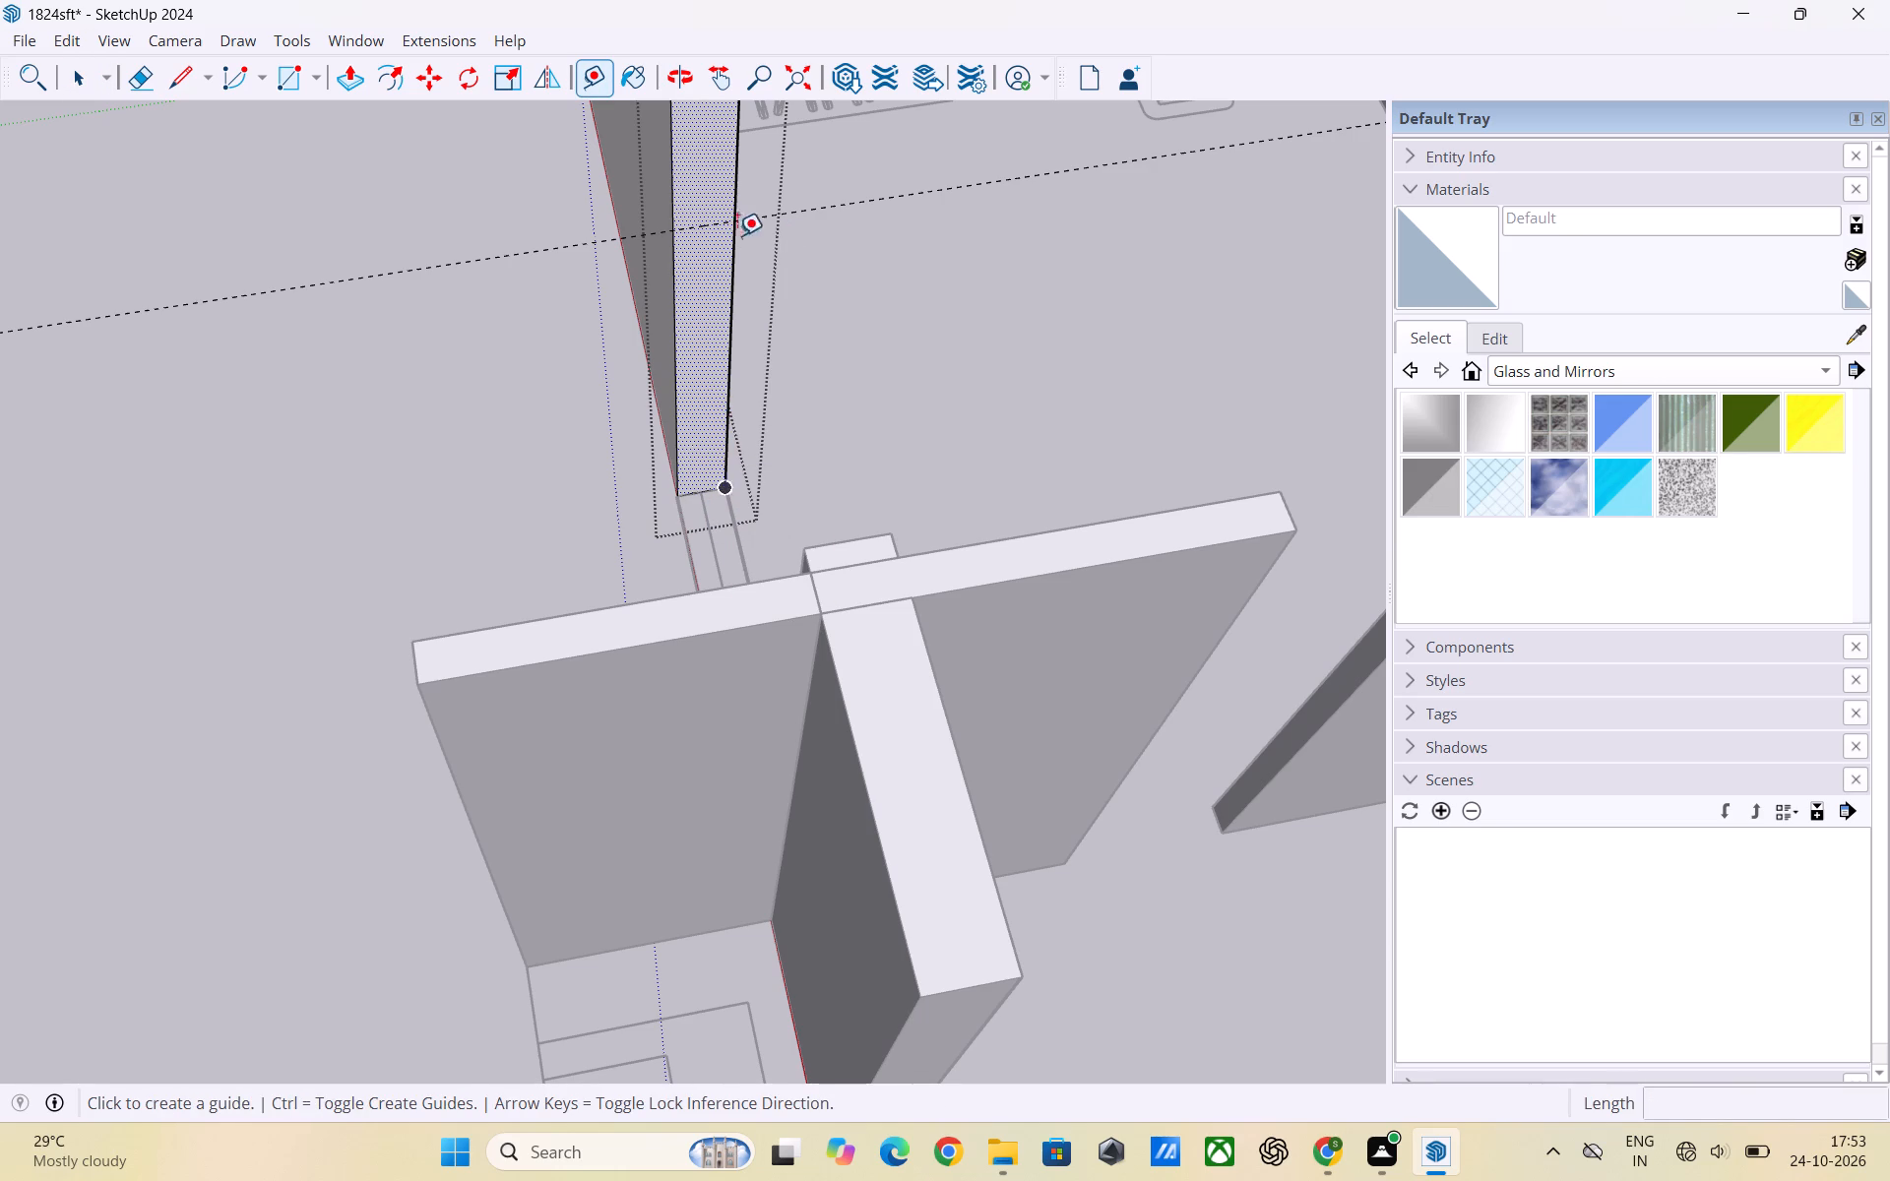
pyautogui.scroll(-8, 787, 407)
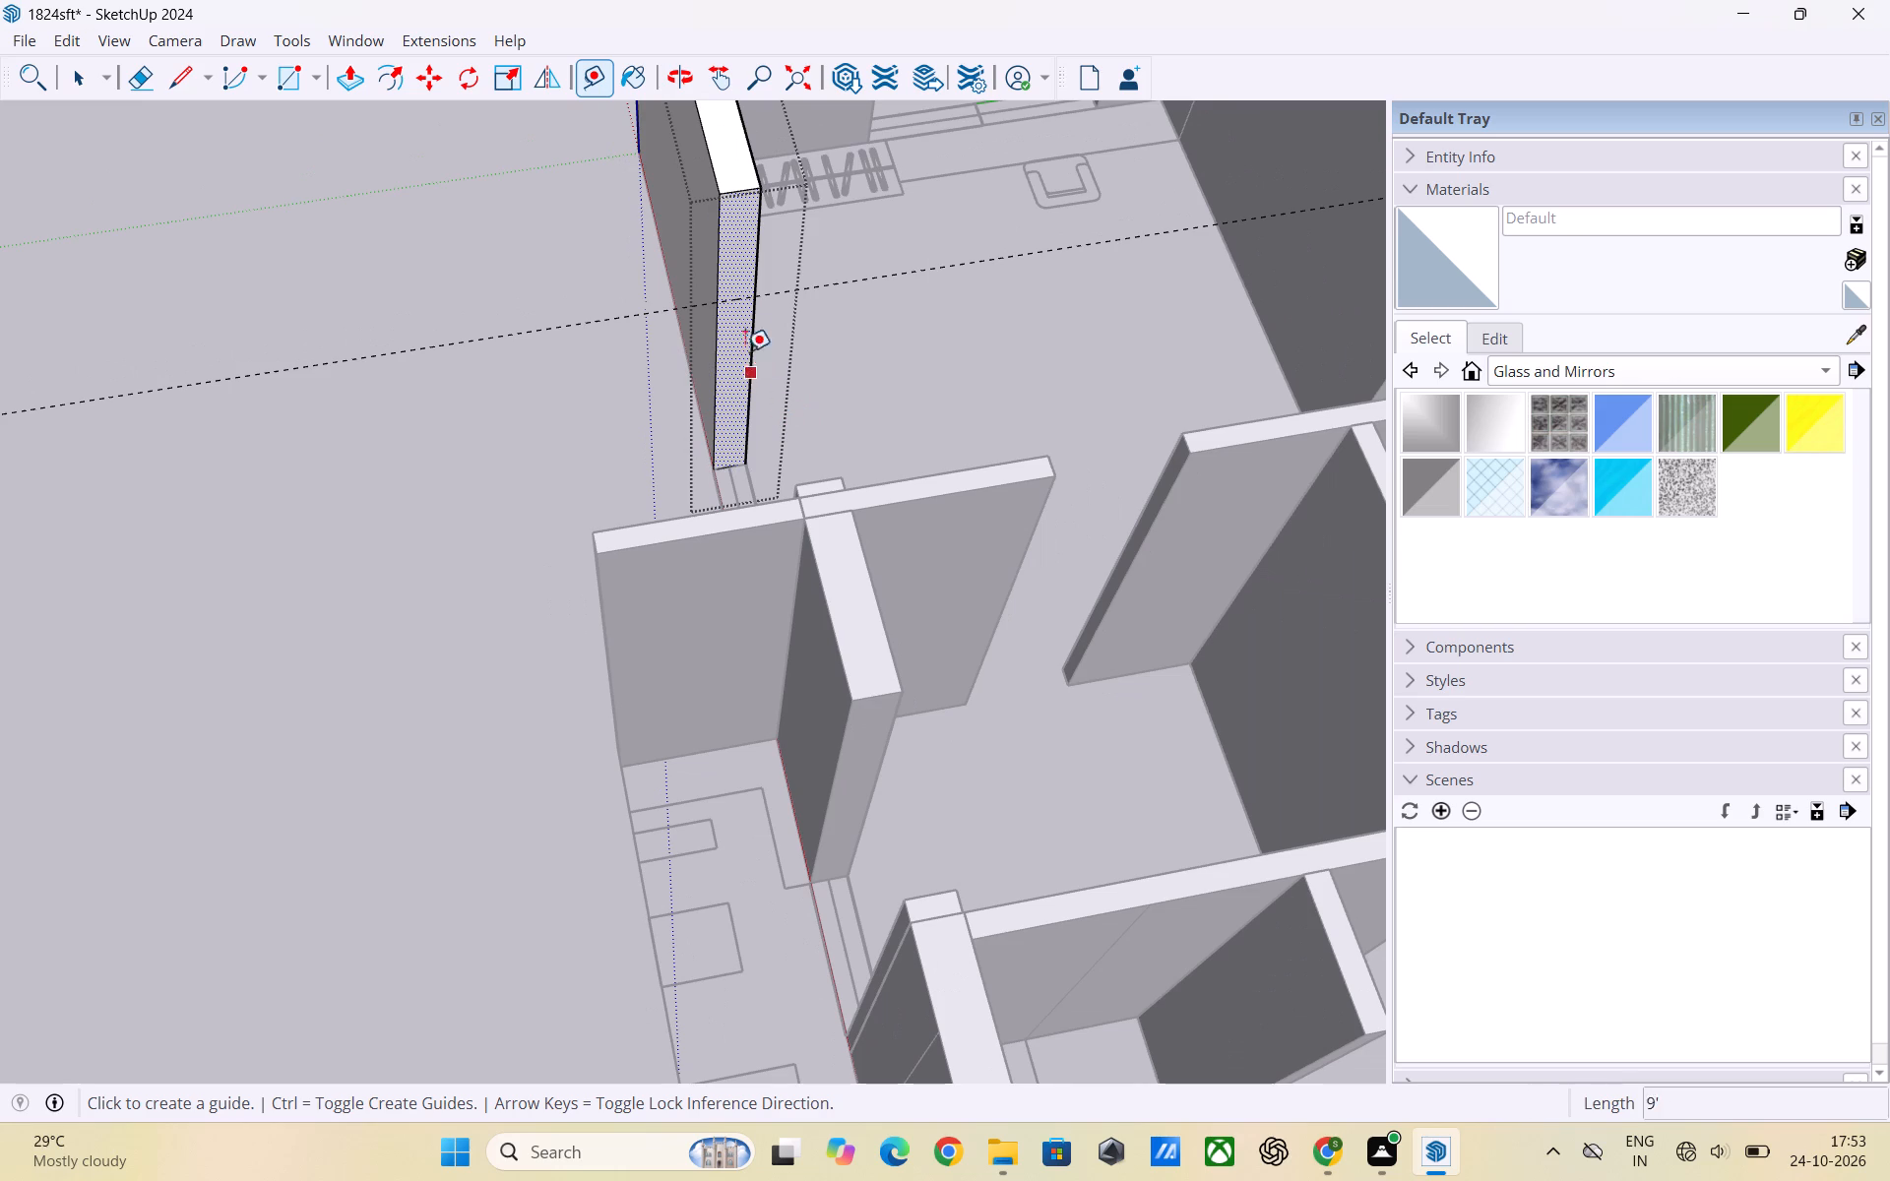
pyautogui.click(720, 465)
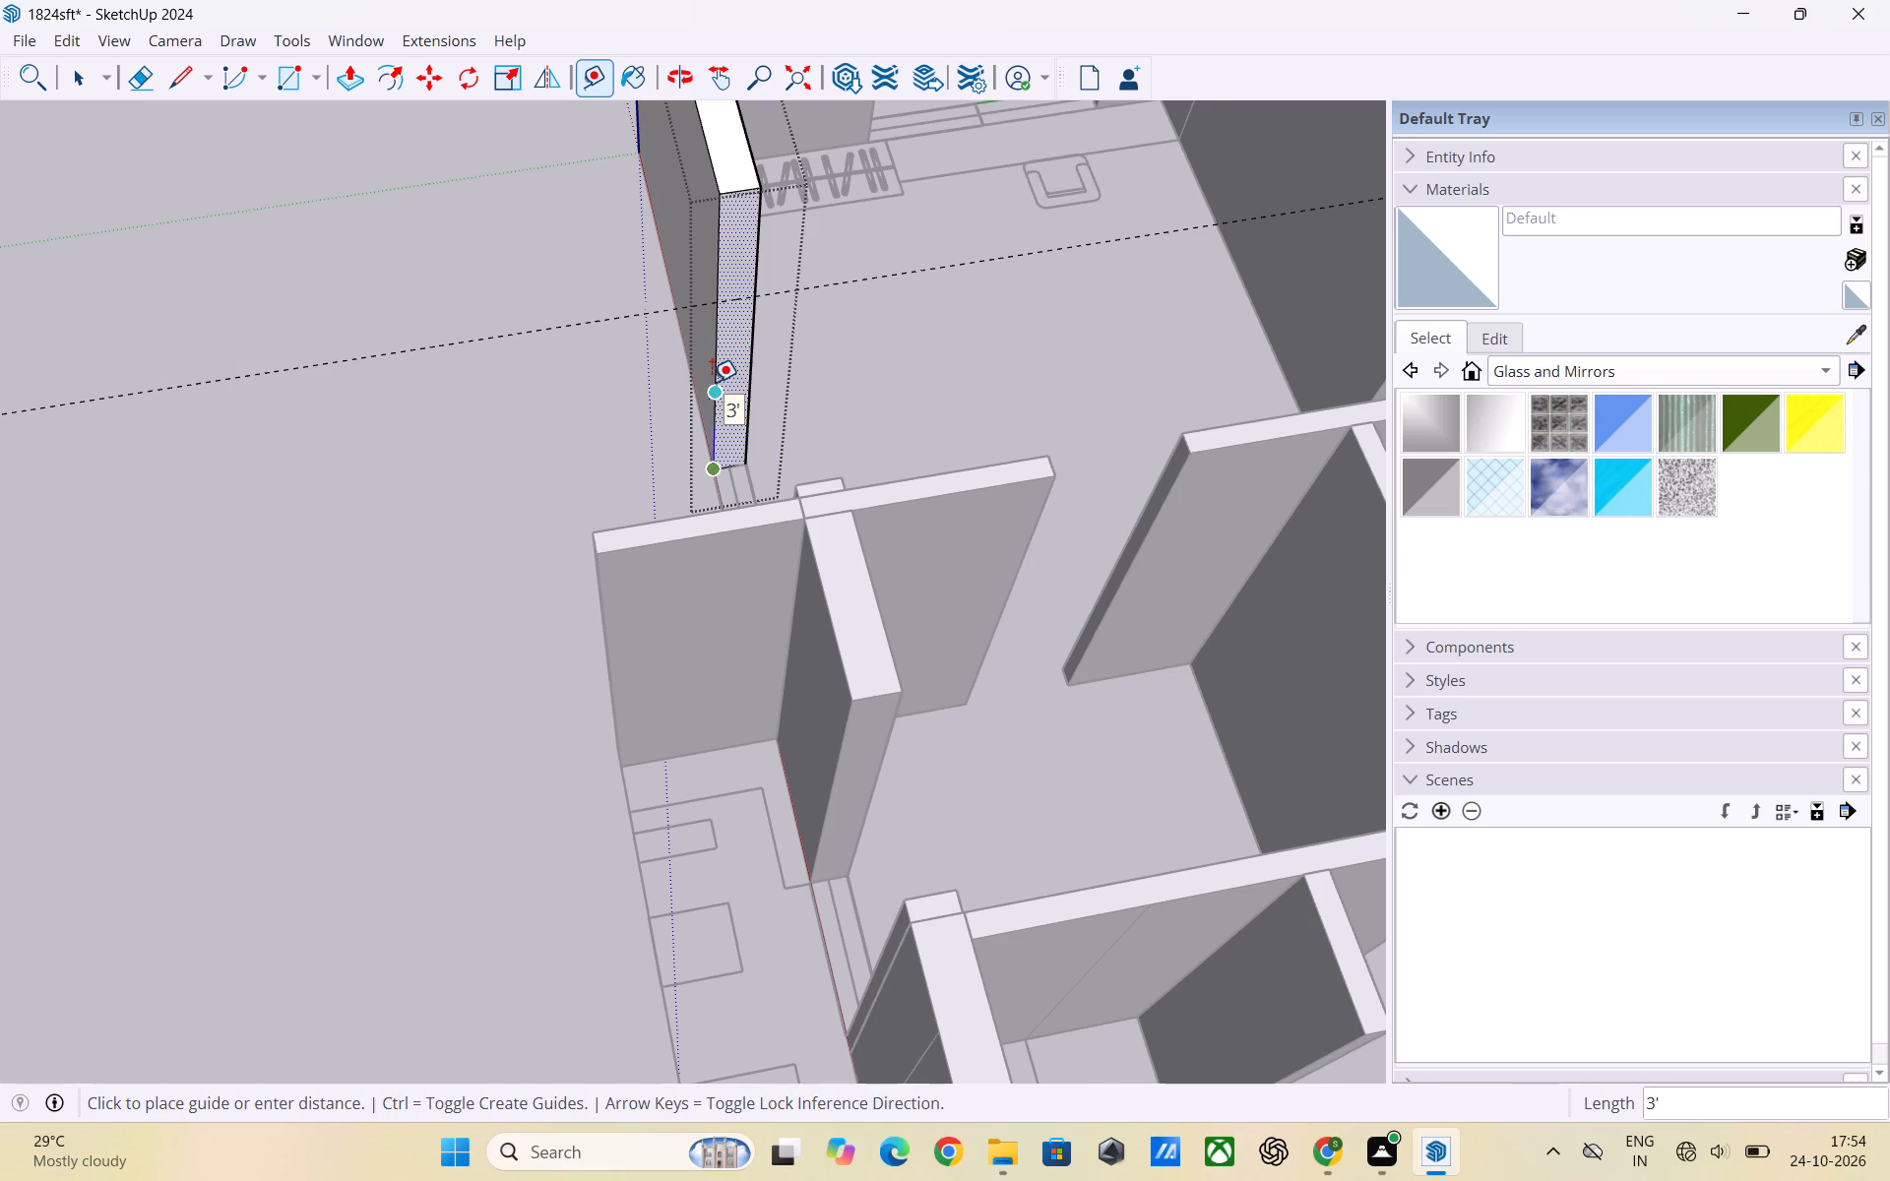
pyautogui.click(712, 382)
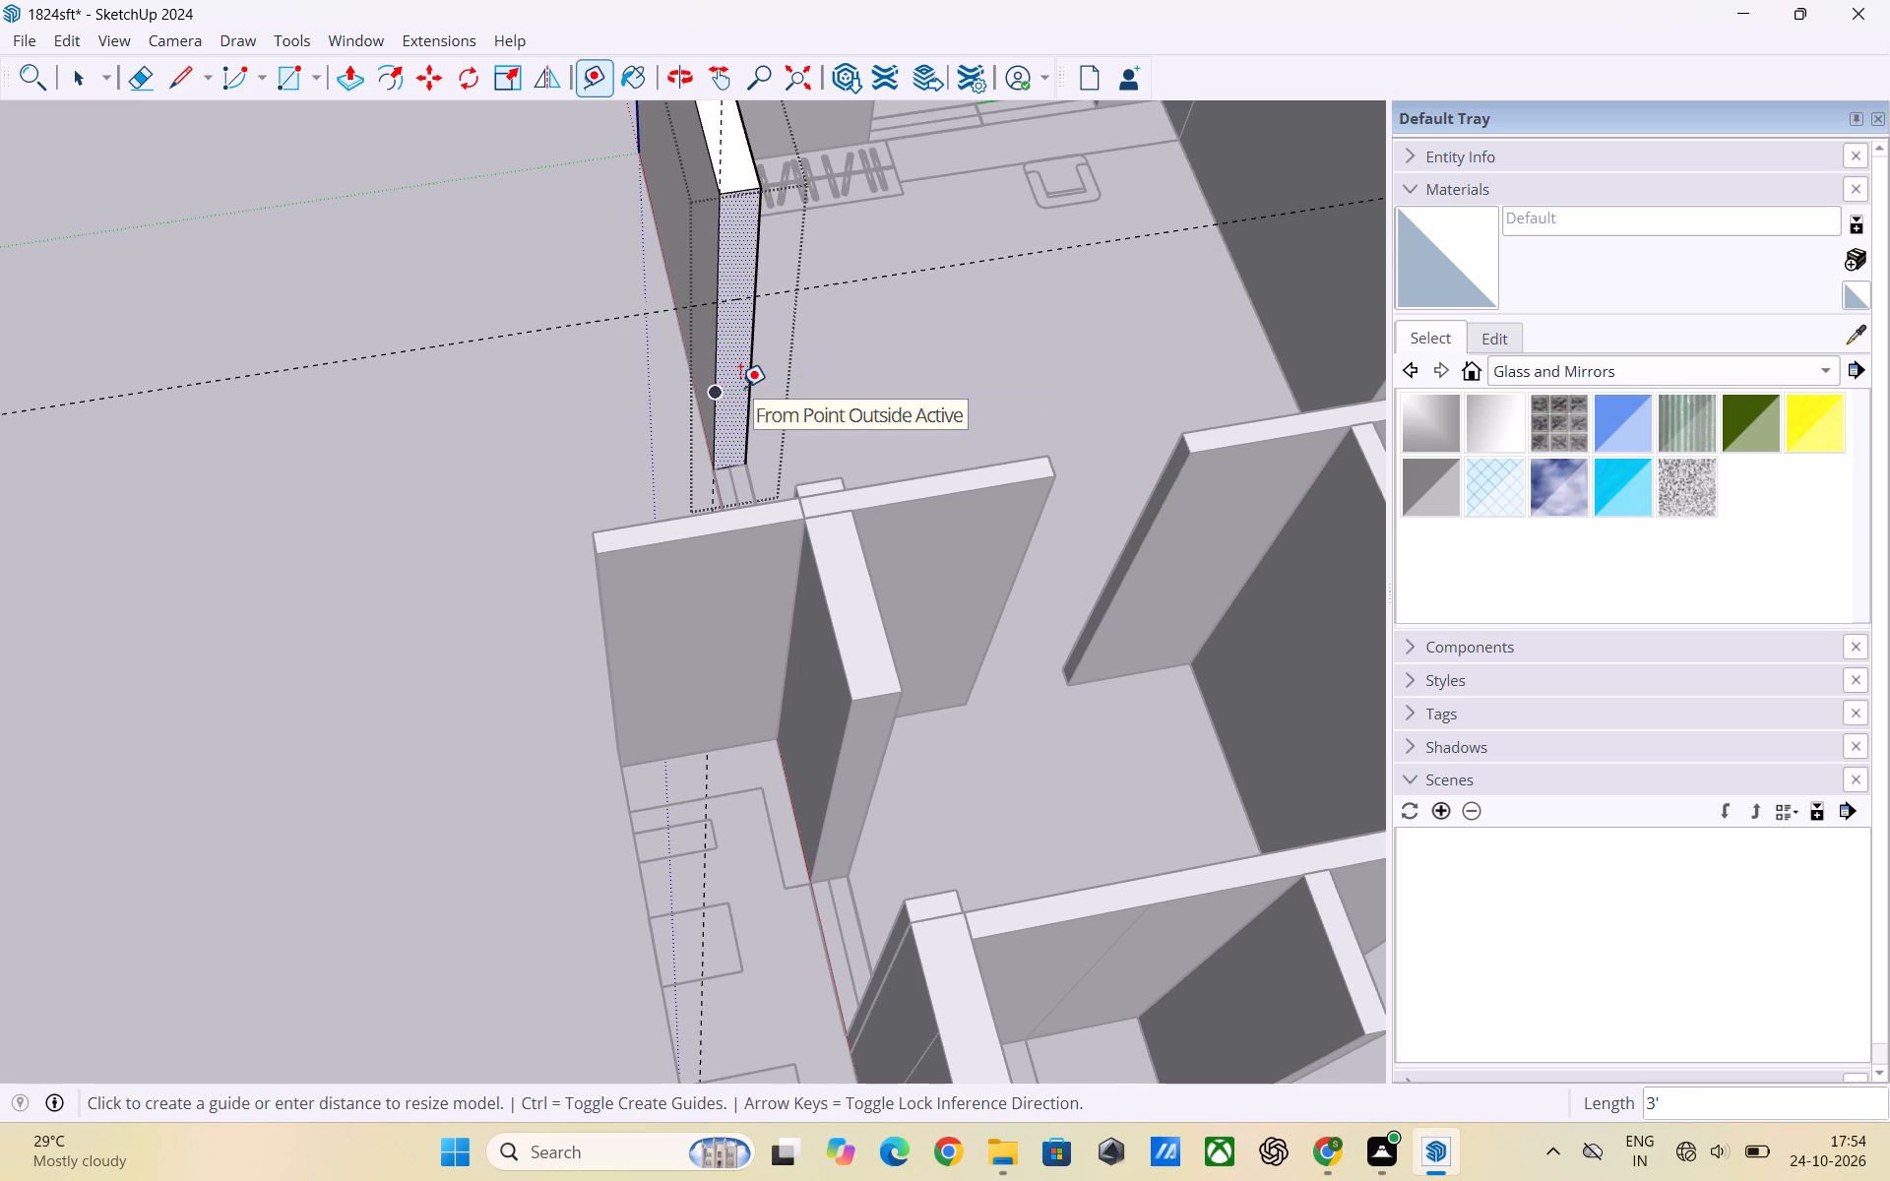
pyautogui.click(747, 387)
pyautogui.press('space')
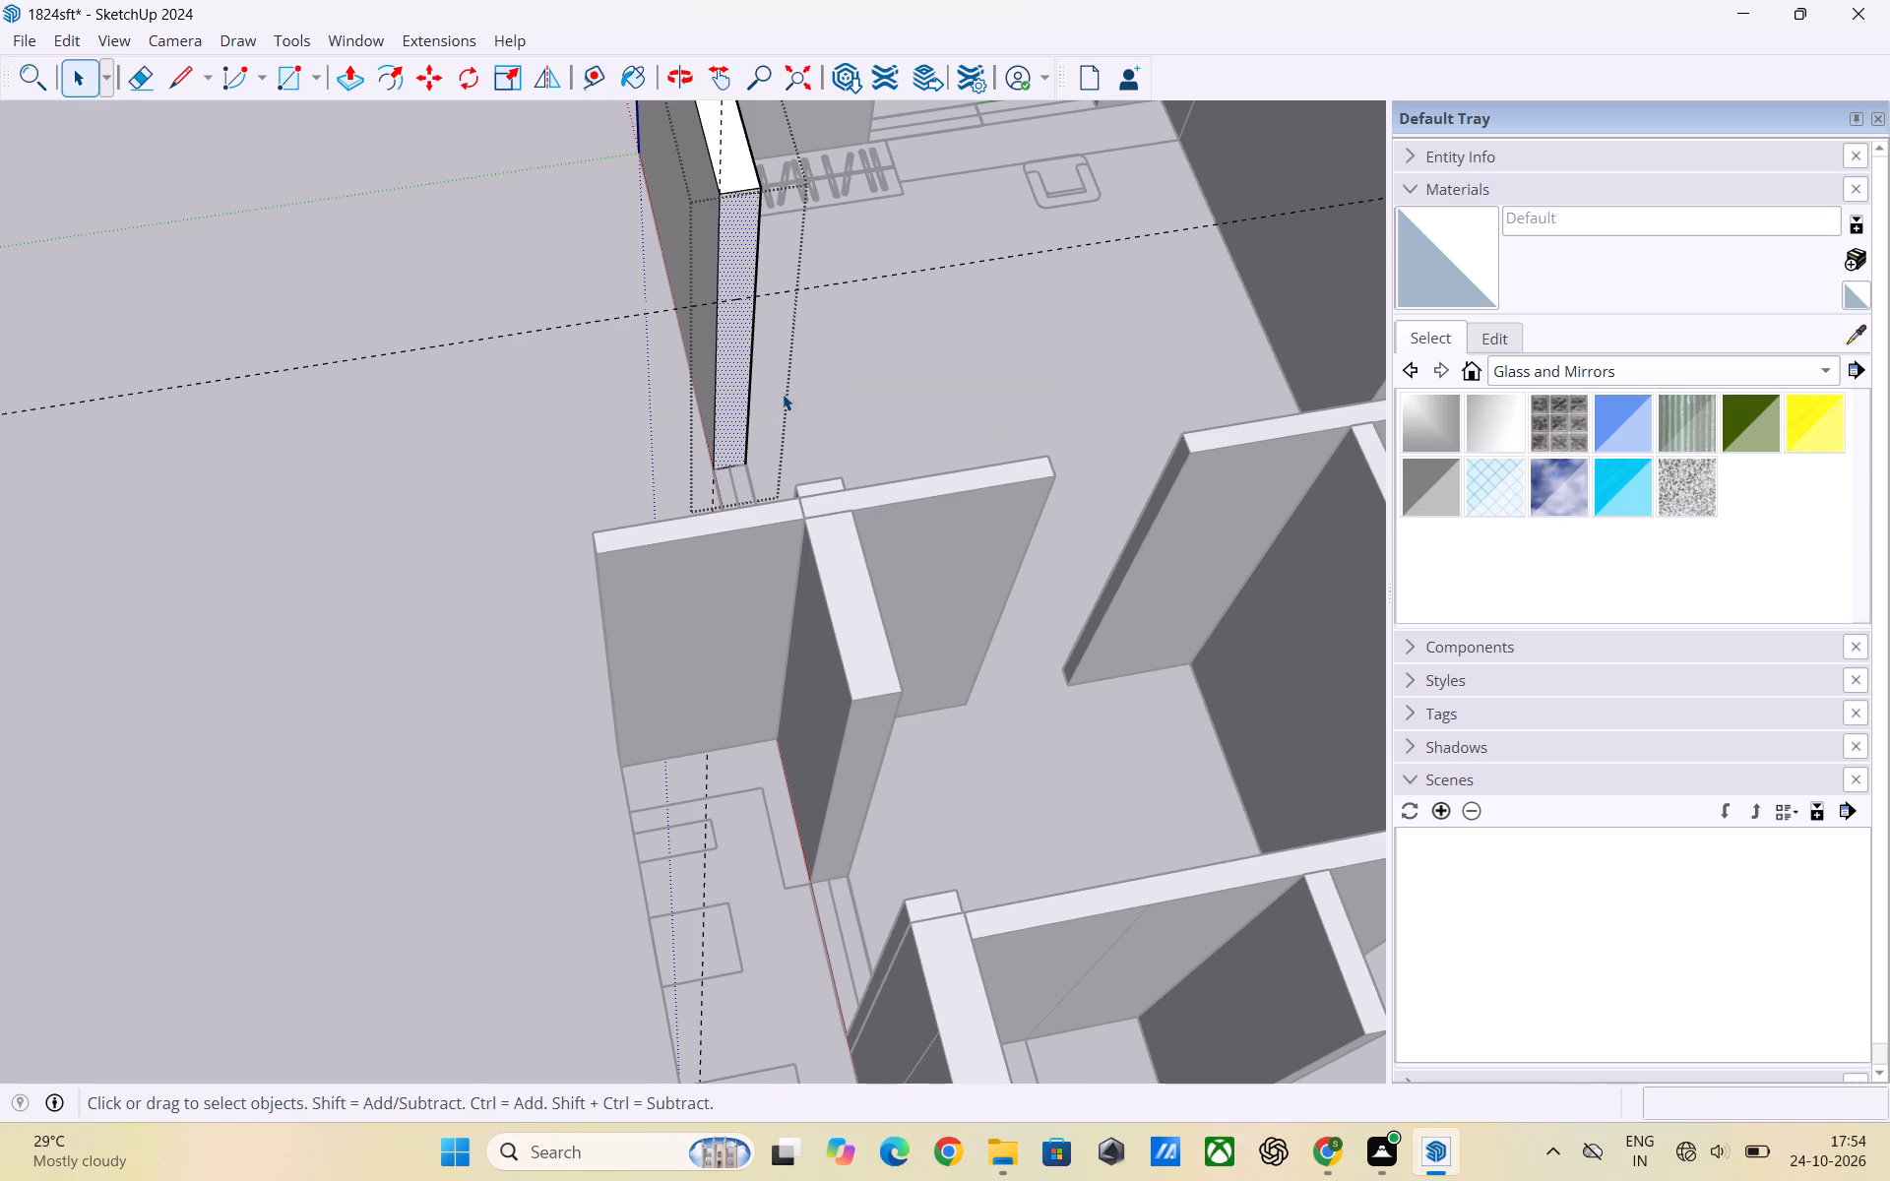
# Examine the wall's end face and its base from closer and farther views to check the guides.
pyautogui.scroll(7, 680, 428)
pyautogui.scroll(-5, 751, 477)
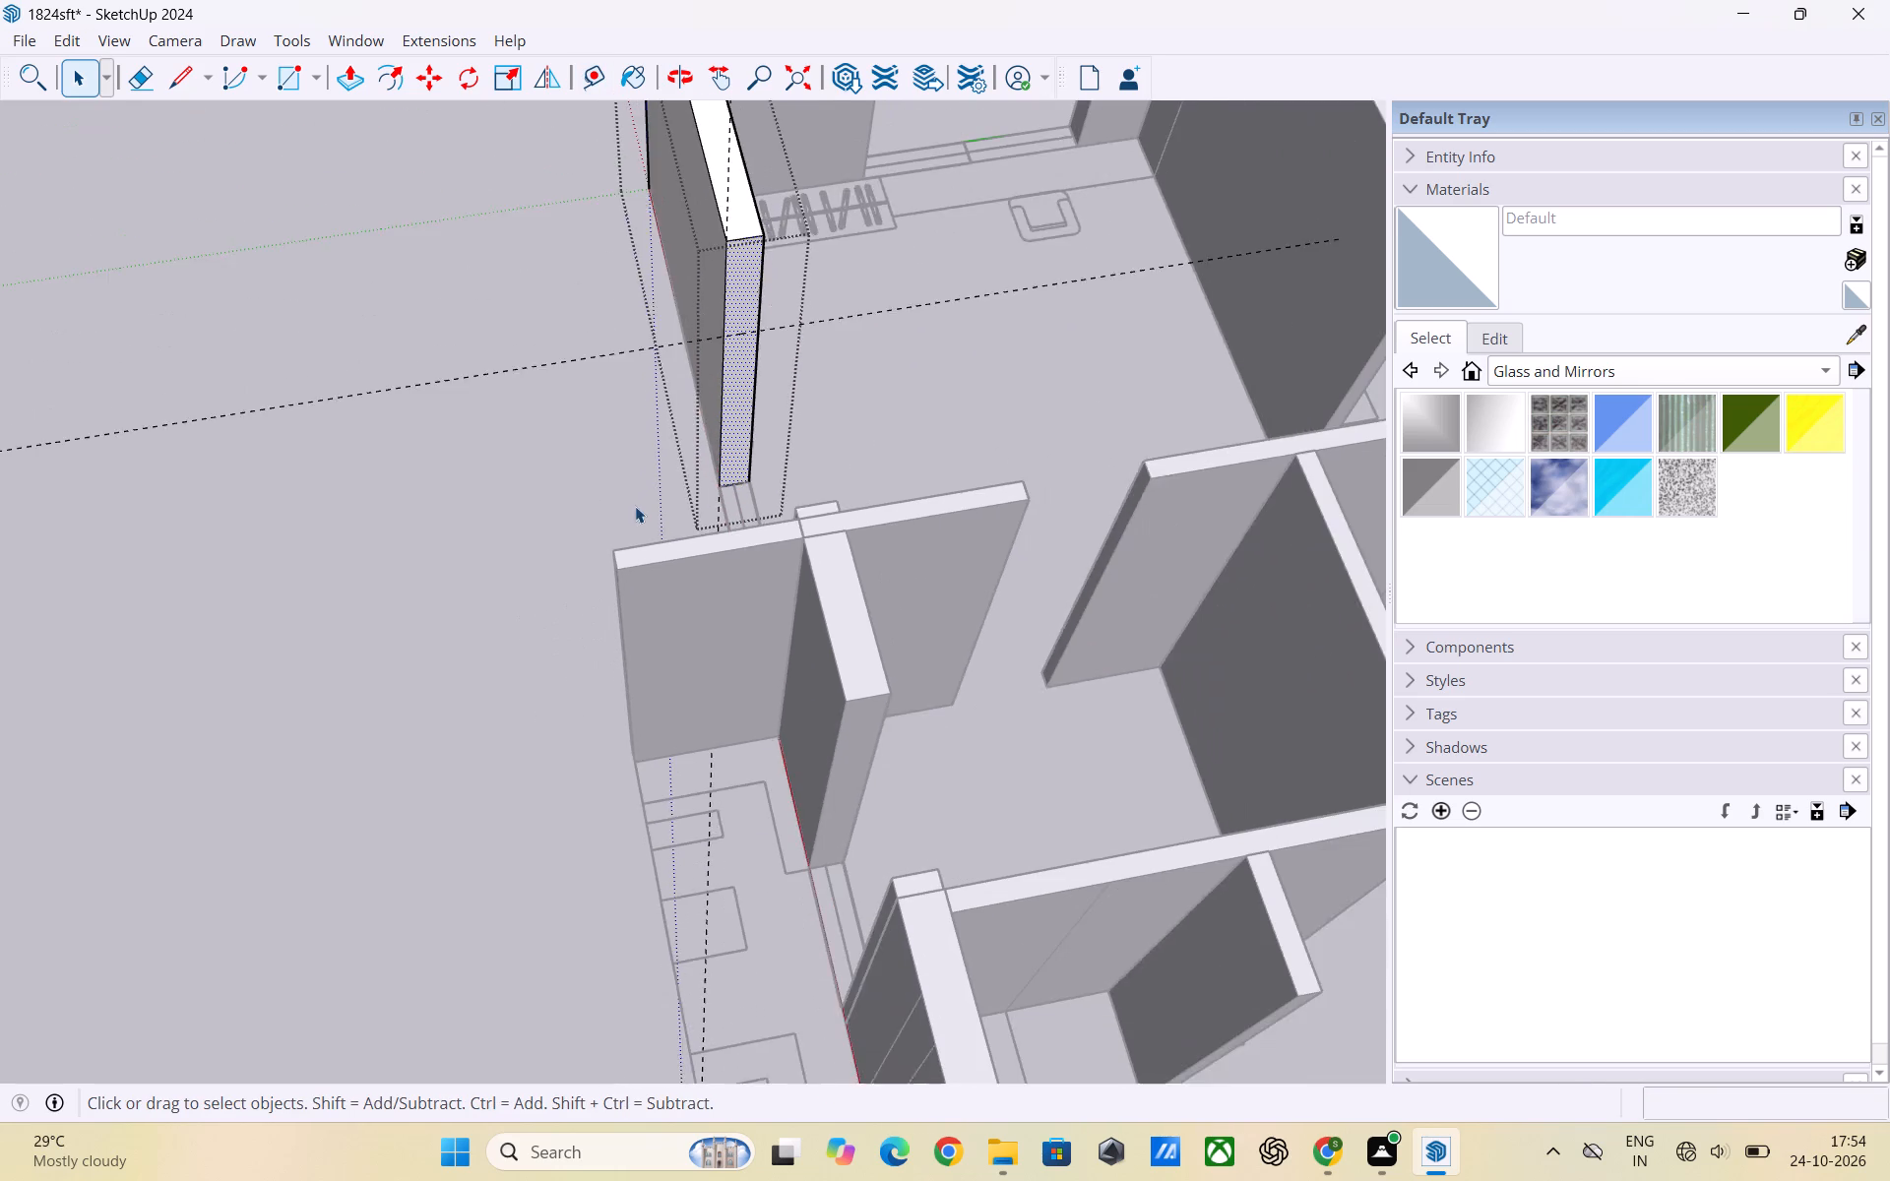
pyautogui.scroll(-3, 635, 506)
pyautogui.scroll(1, 754, 463)
pyautogui.moveTo(731, 322); pyautogui.dragTo(700, 253, button='middle')
pyautogui.scroll(2, 750, 307)
pyautogui.moveTo(714, 351); pyautogui.dragTo(754, 413, button='middle')
pyautogui.scroll(2, 736, 461)
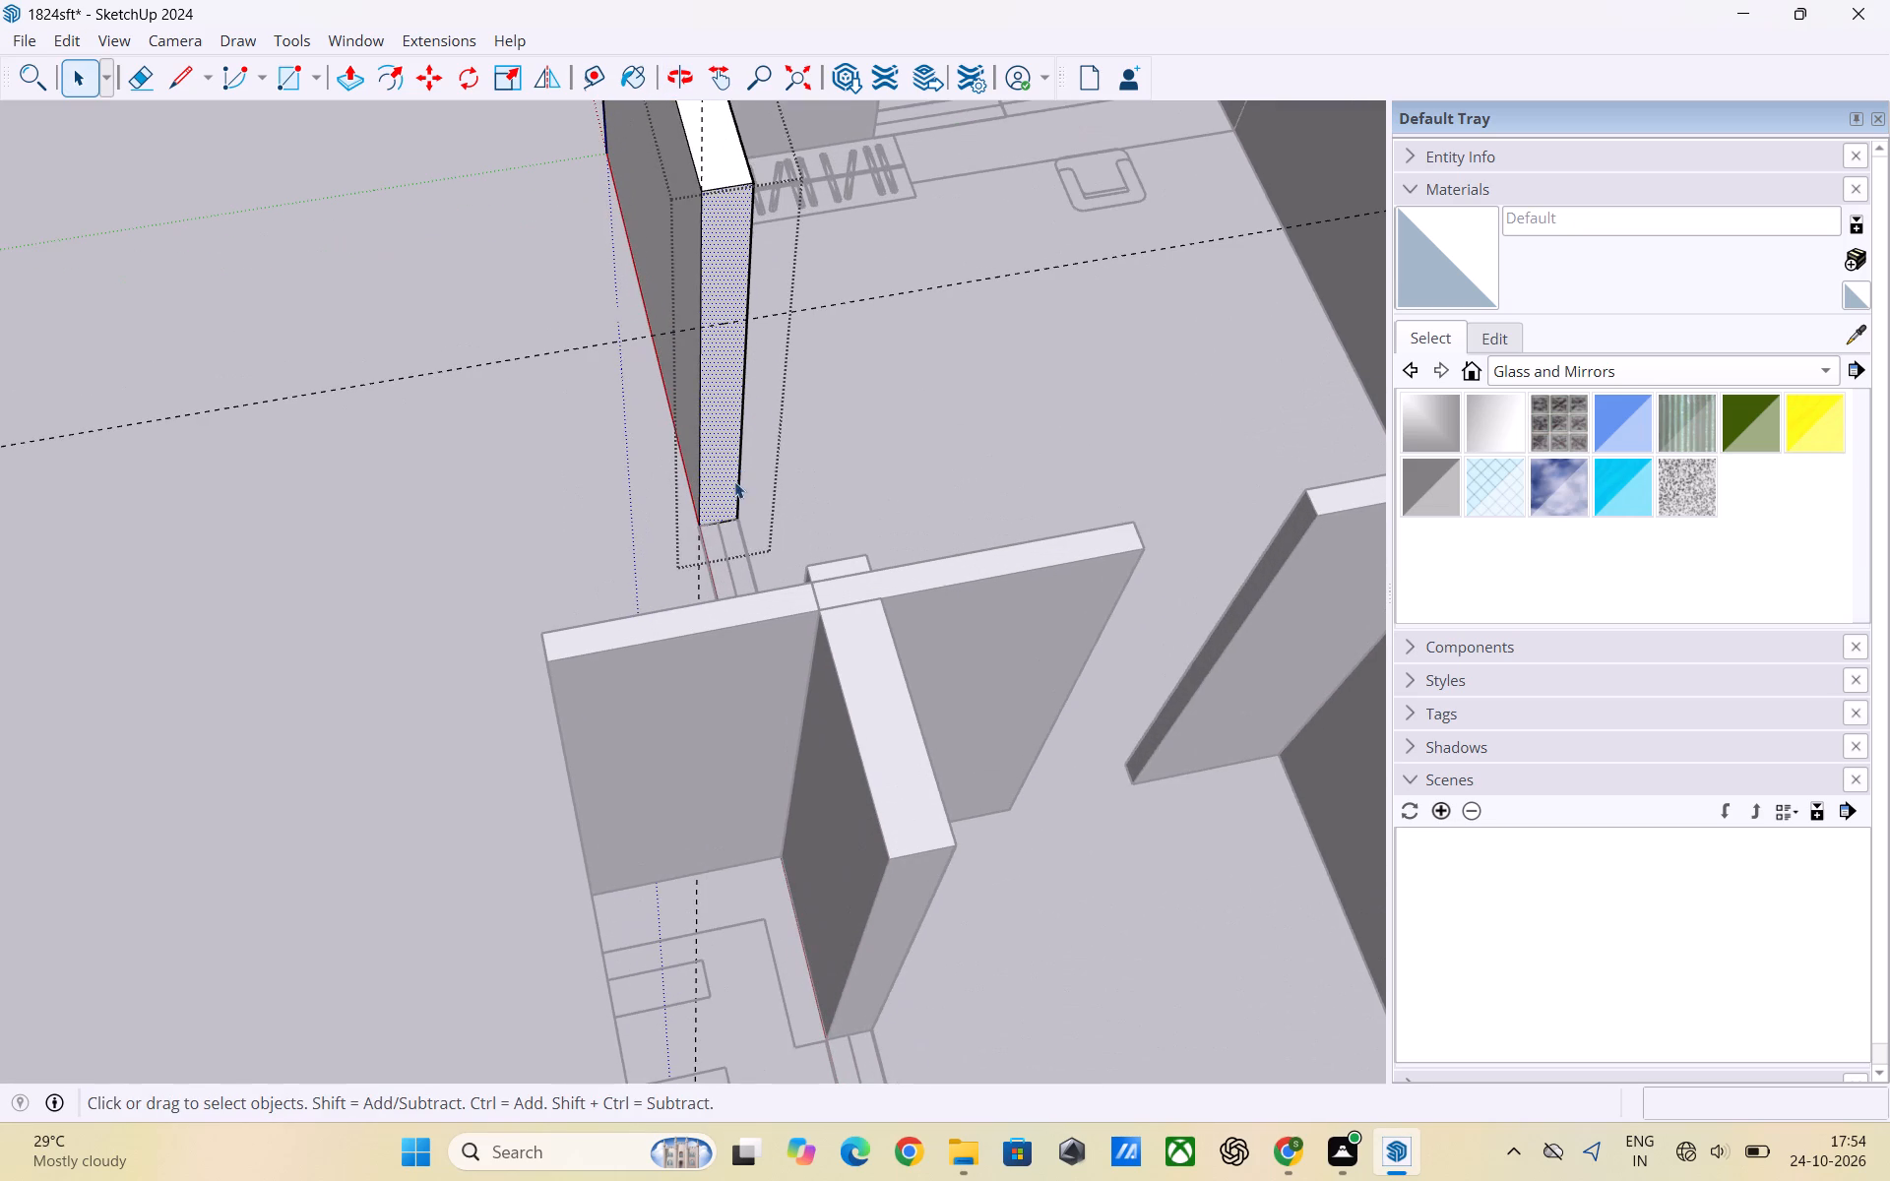
pyautogui.scroll(-1, 614, 498)
pyautogui.scroll(1, 758, 517)
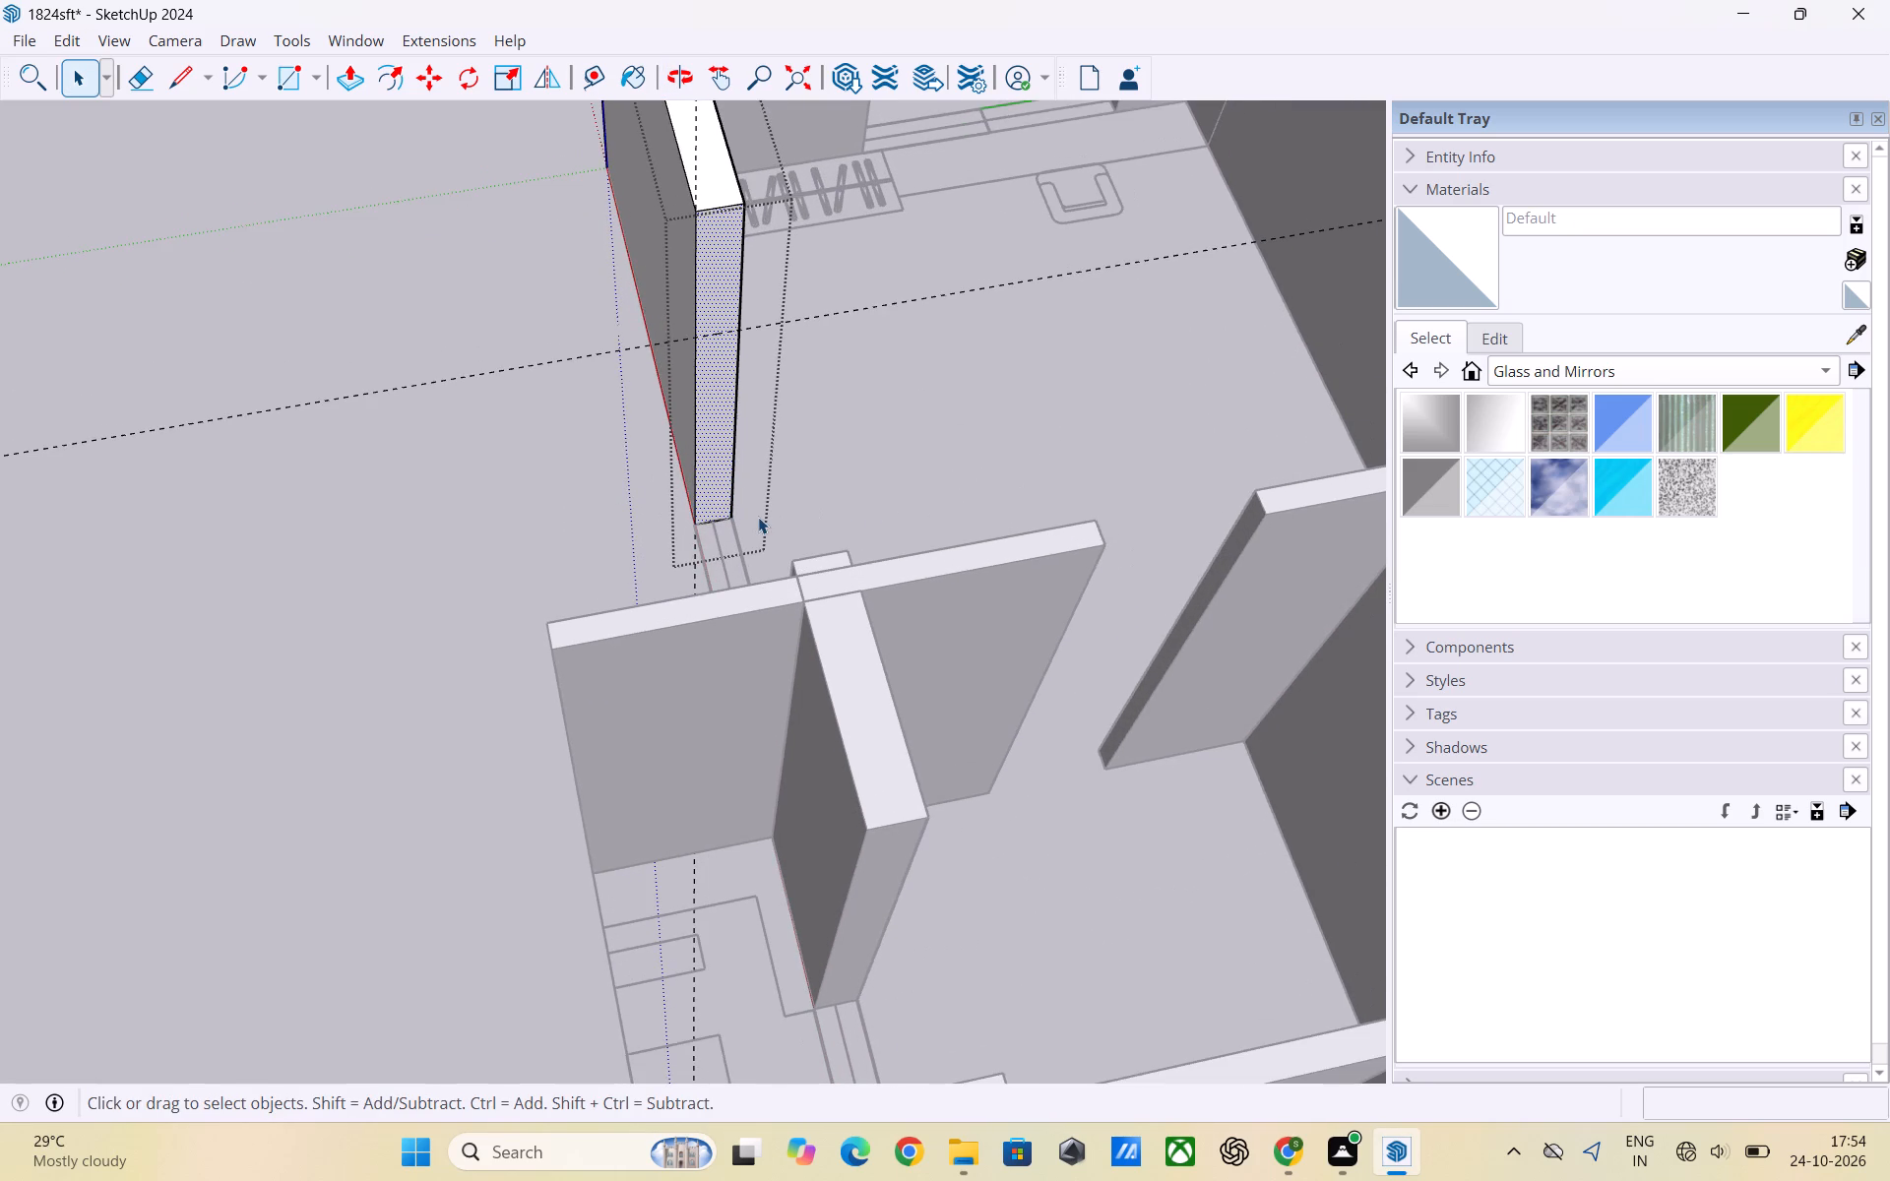
pyautogui.scroll(1, 758, 517)
pyautogui.scroll(-2, 482, 489)
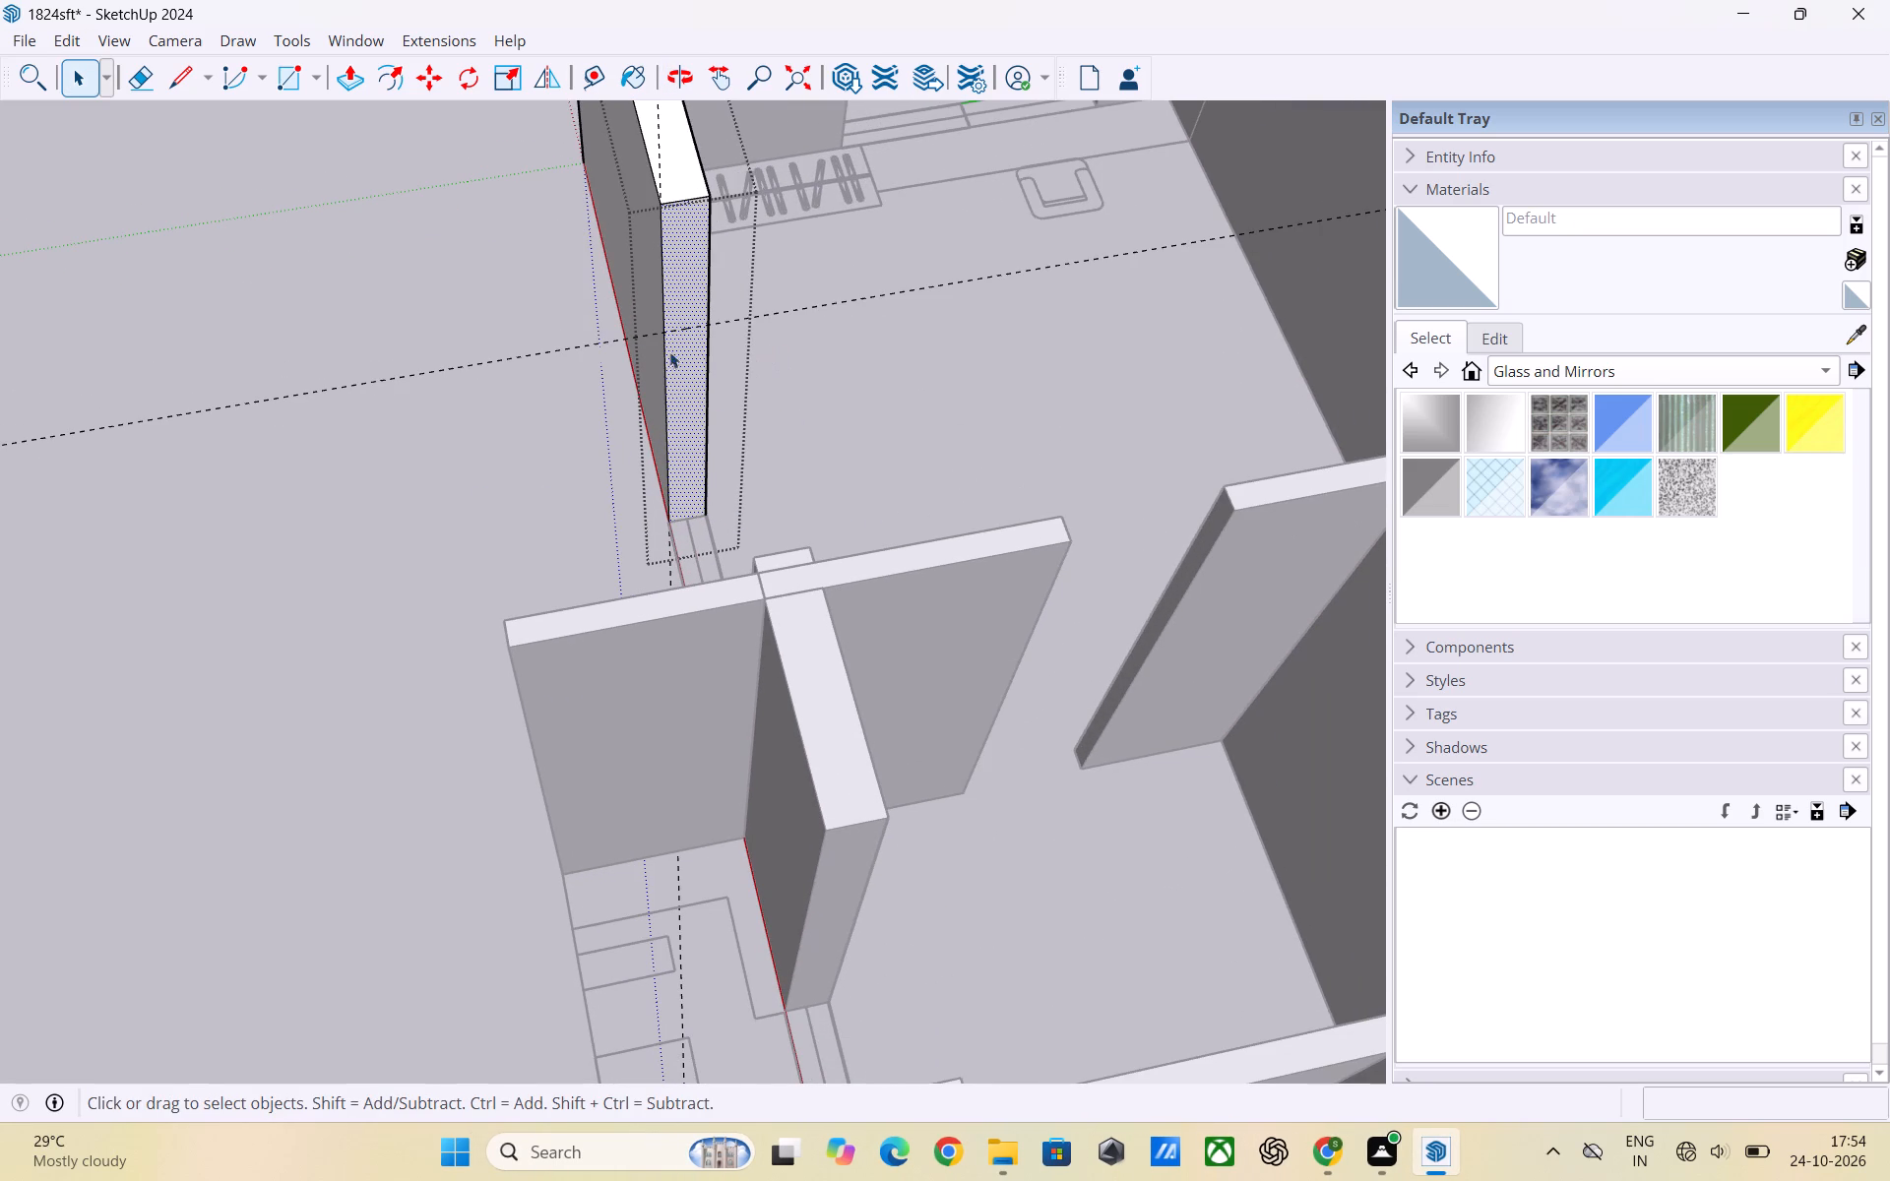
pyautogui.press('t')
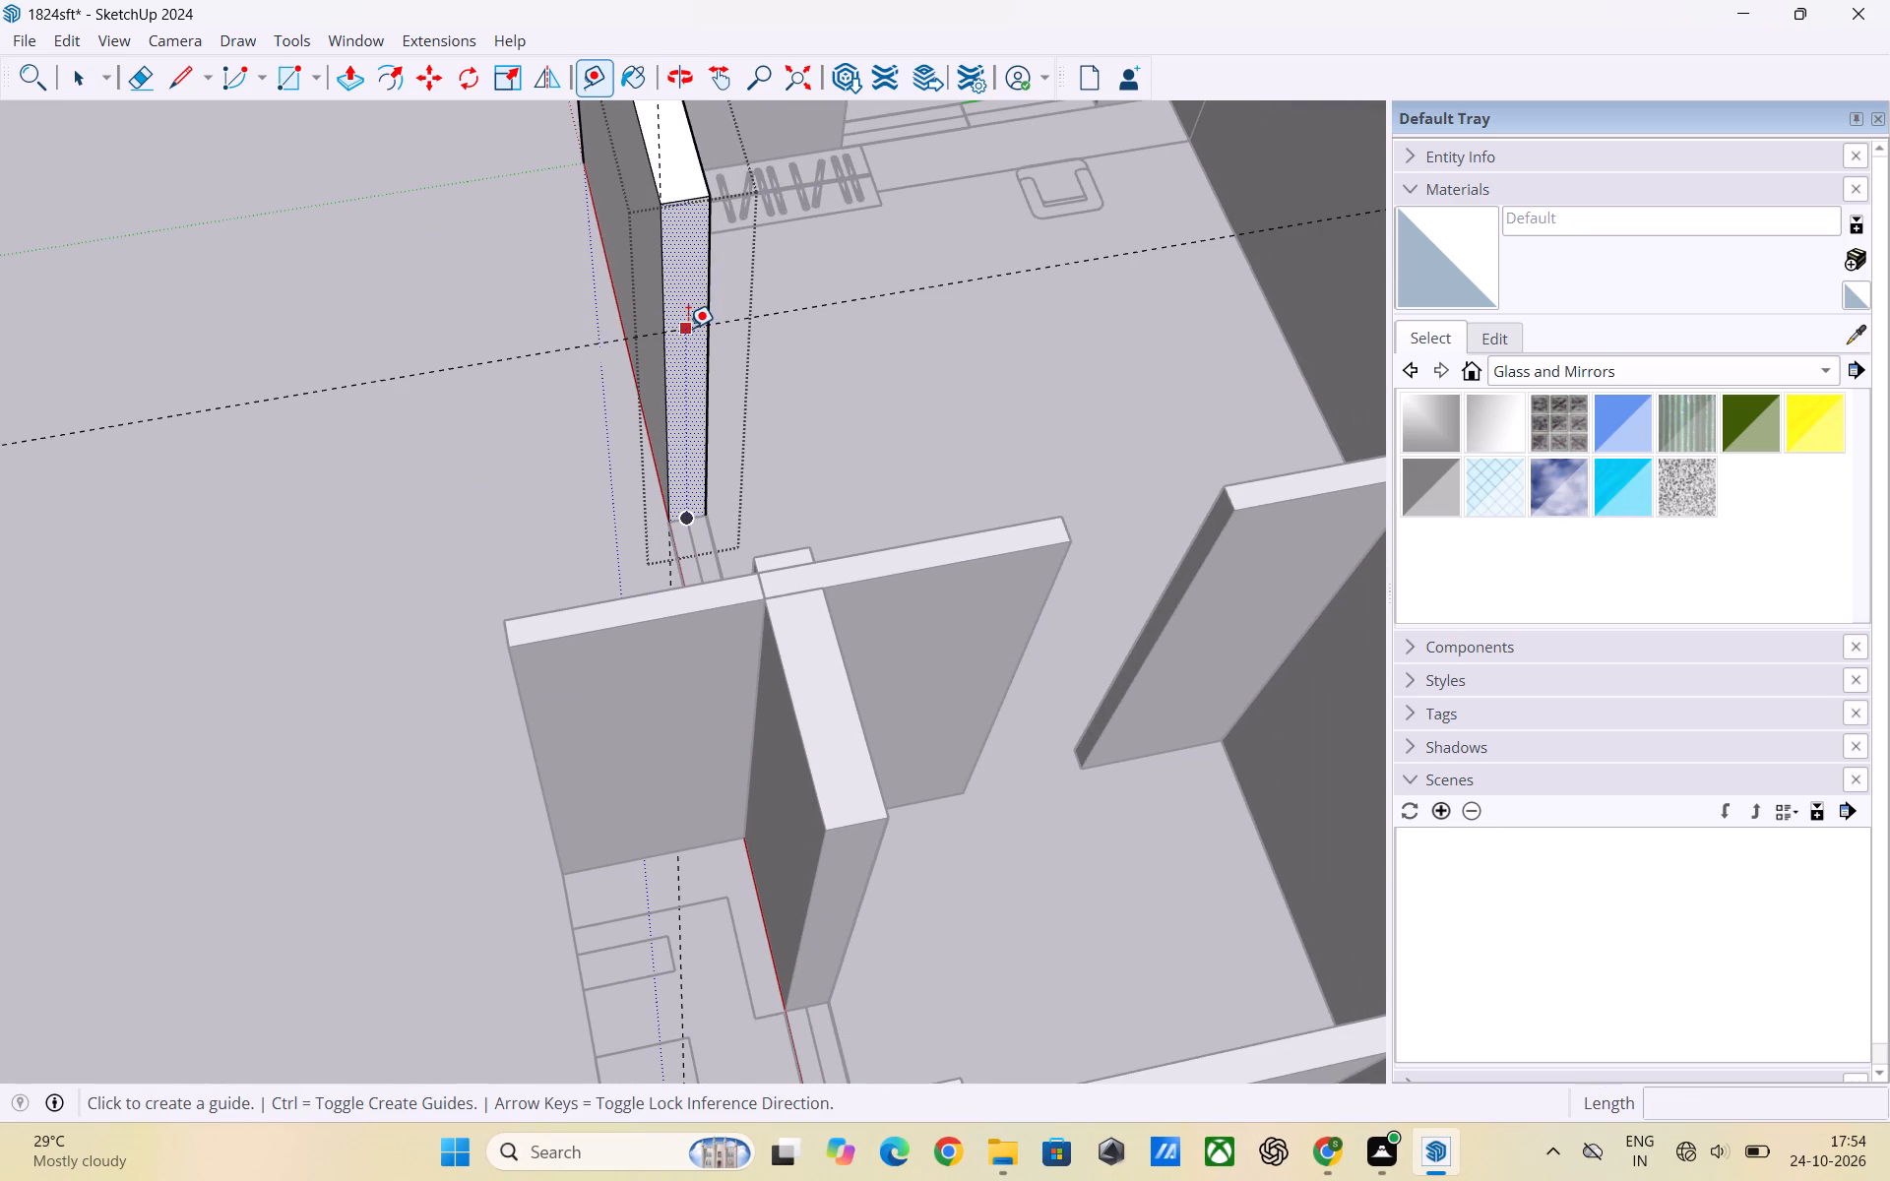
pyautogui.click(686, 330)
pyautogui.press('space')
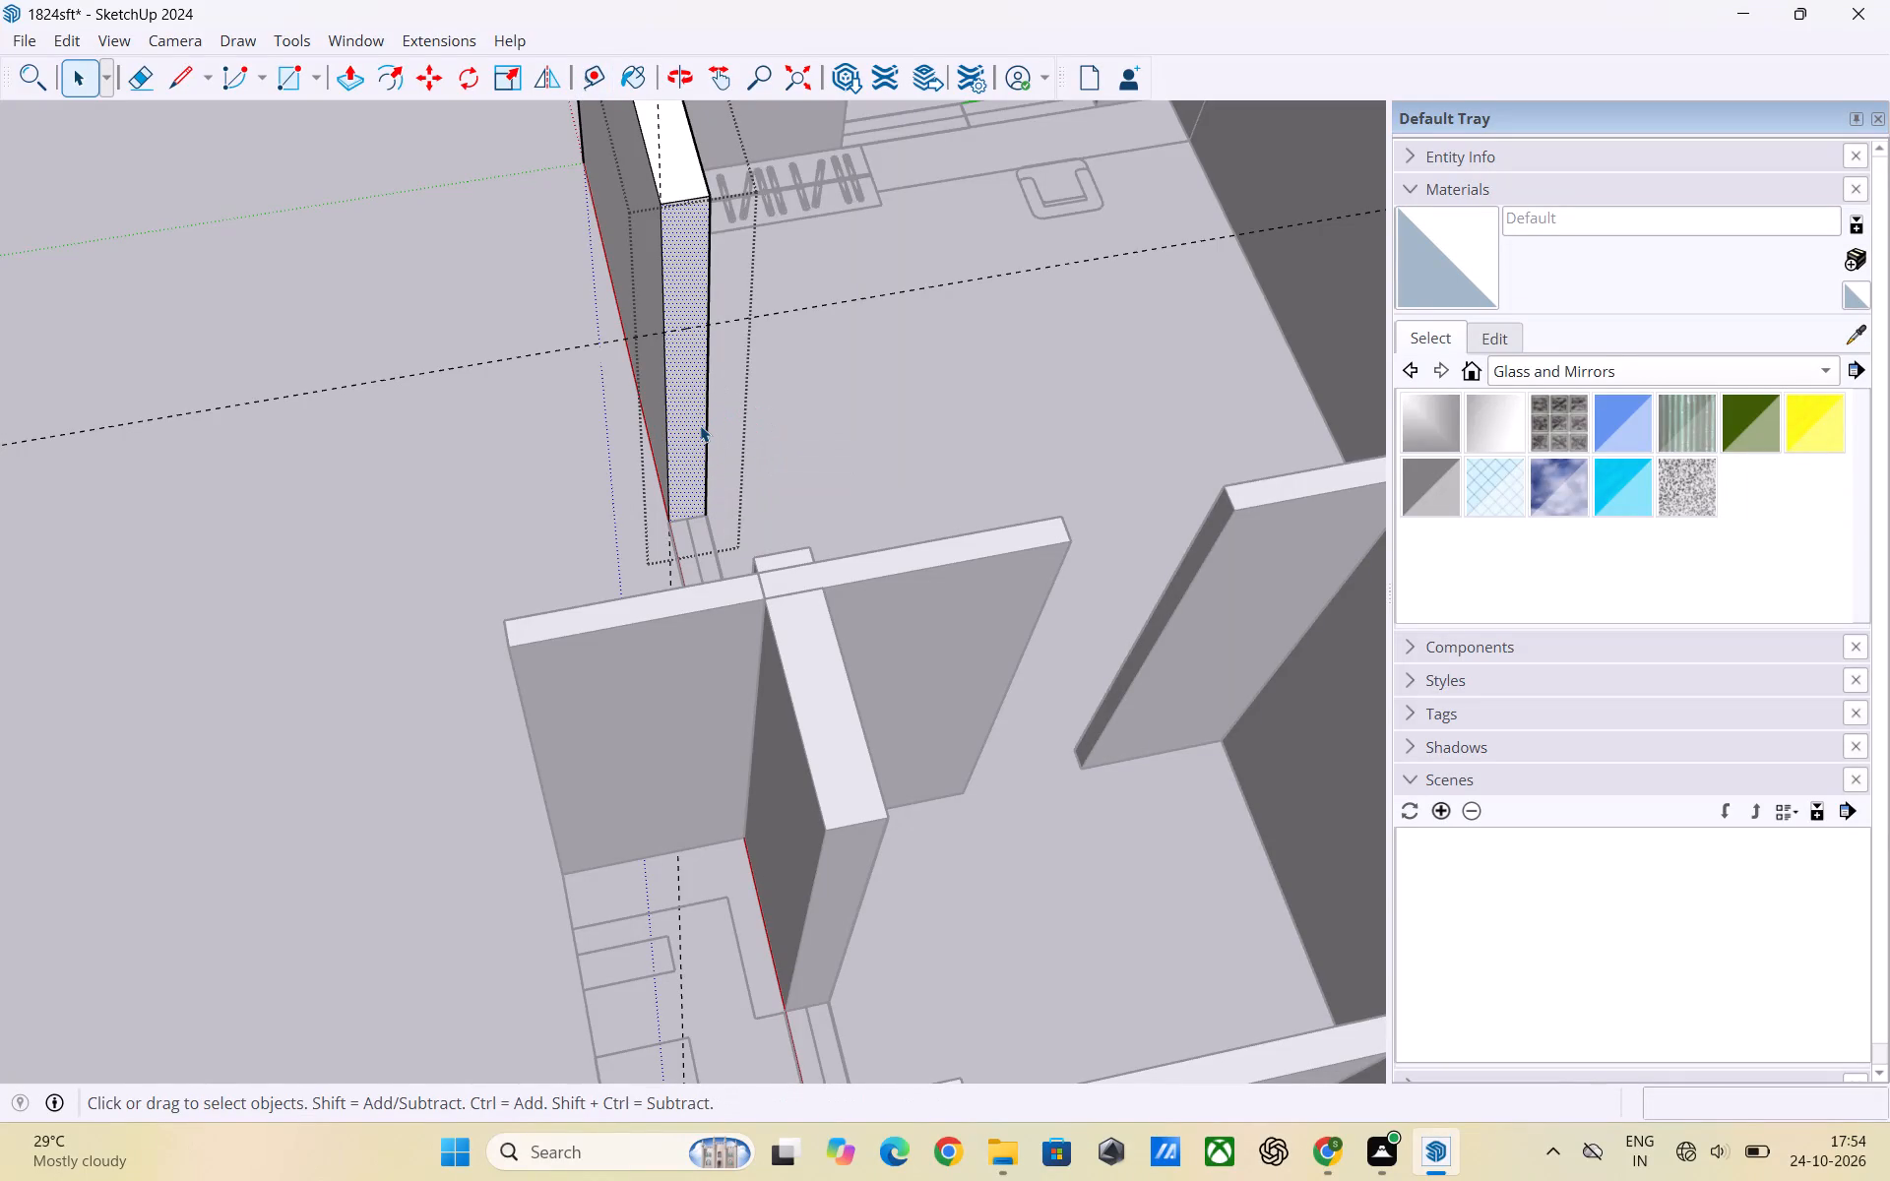
# Place a 3' guide straight down the middle of the wall's end face, starting at the horizontal guide.
pyautogui.press('t')
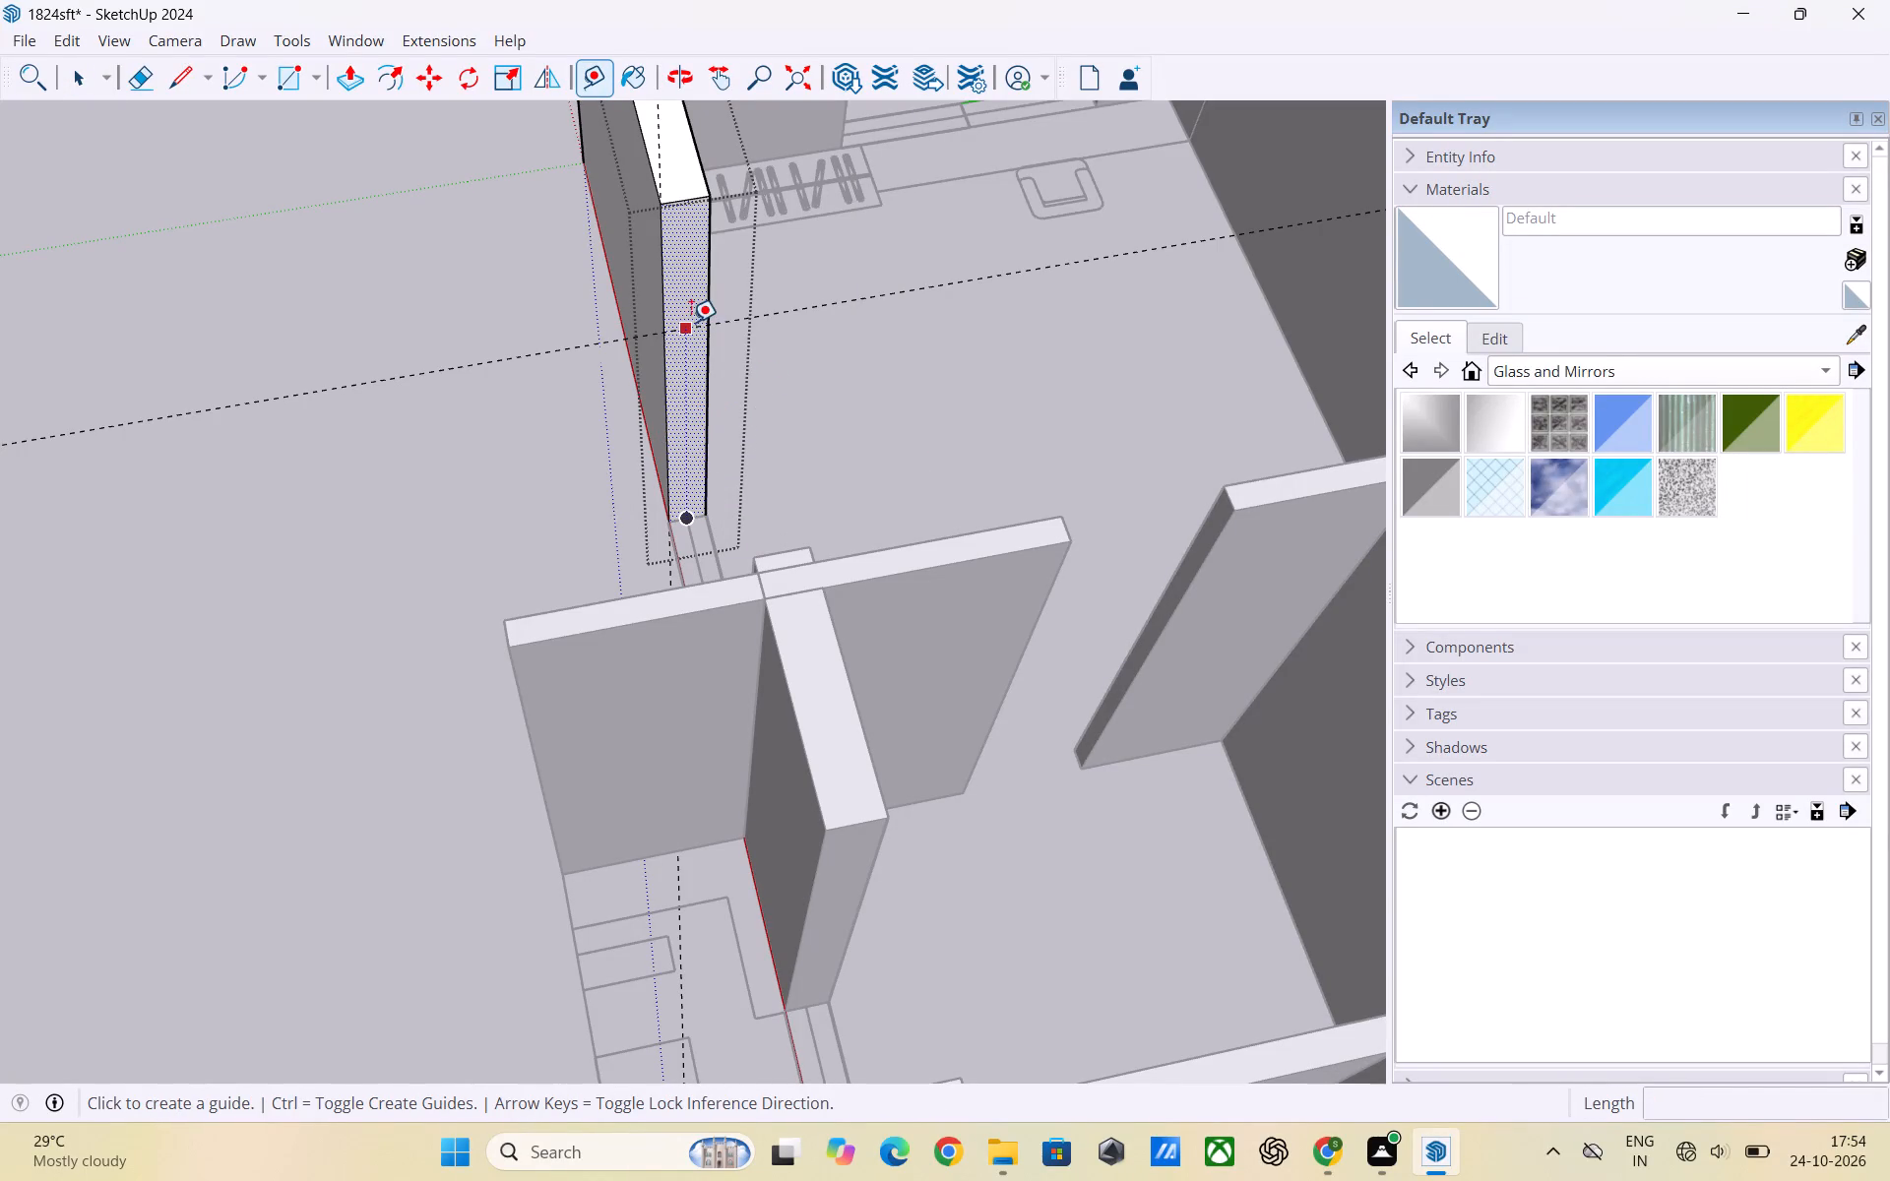
pyautogui.click(681, 324)
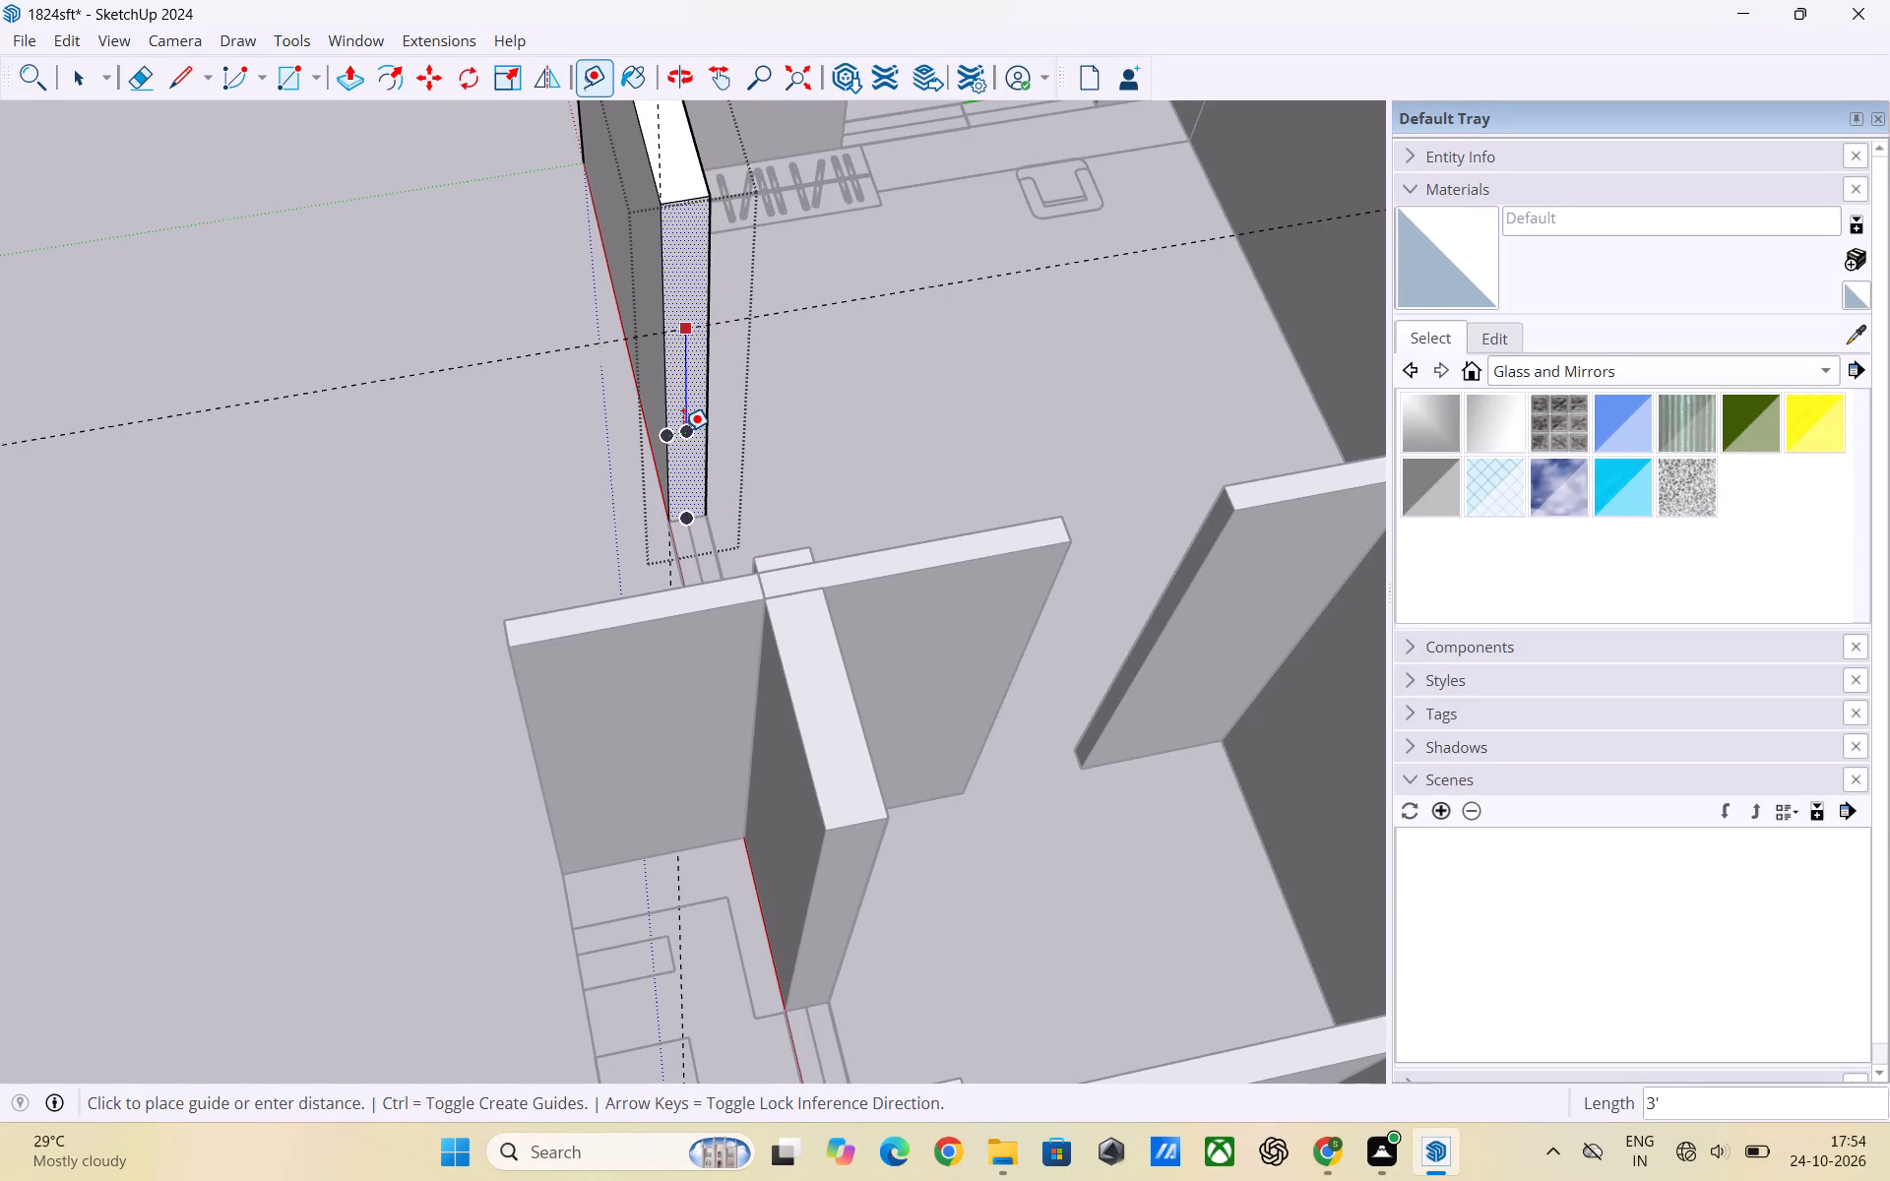
pyautogui.click(683, 431)
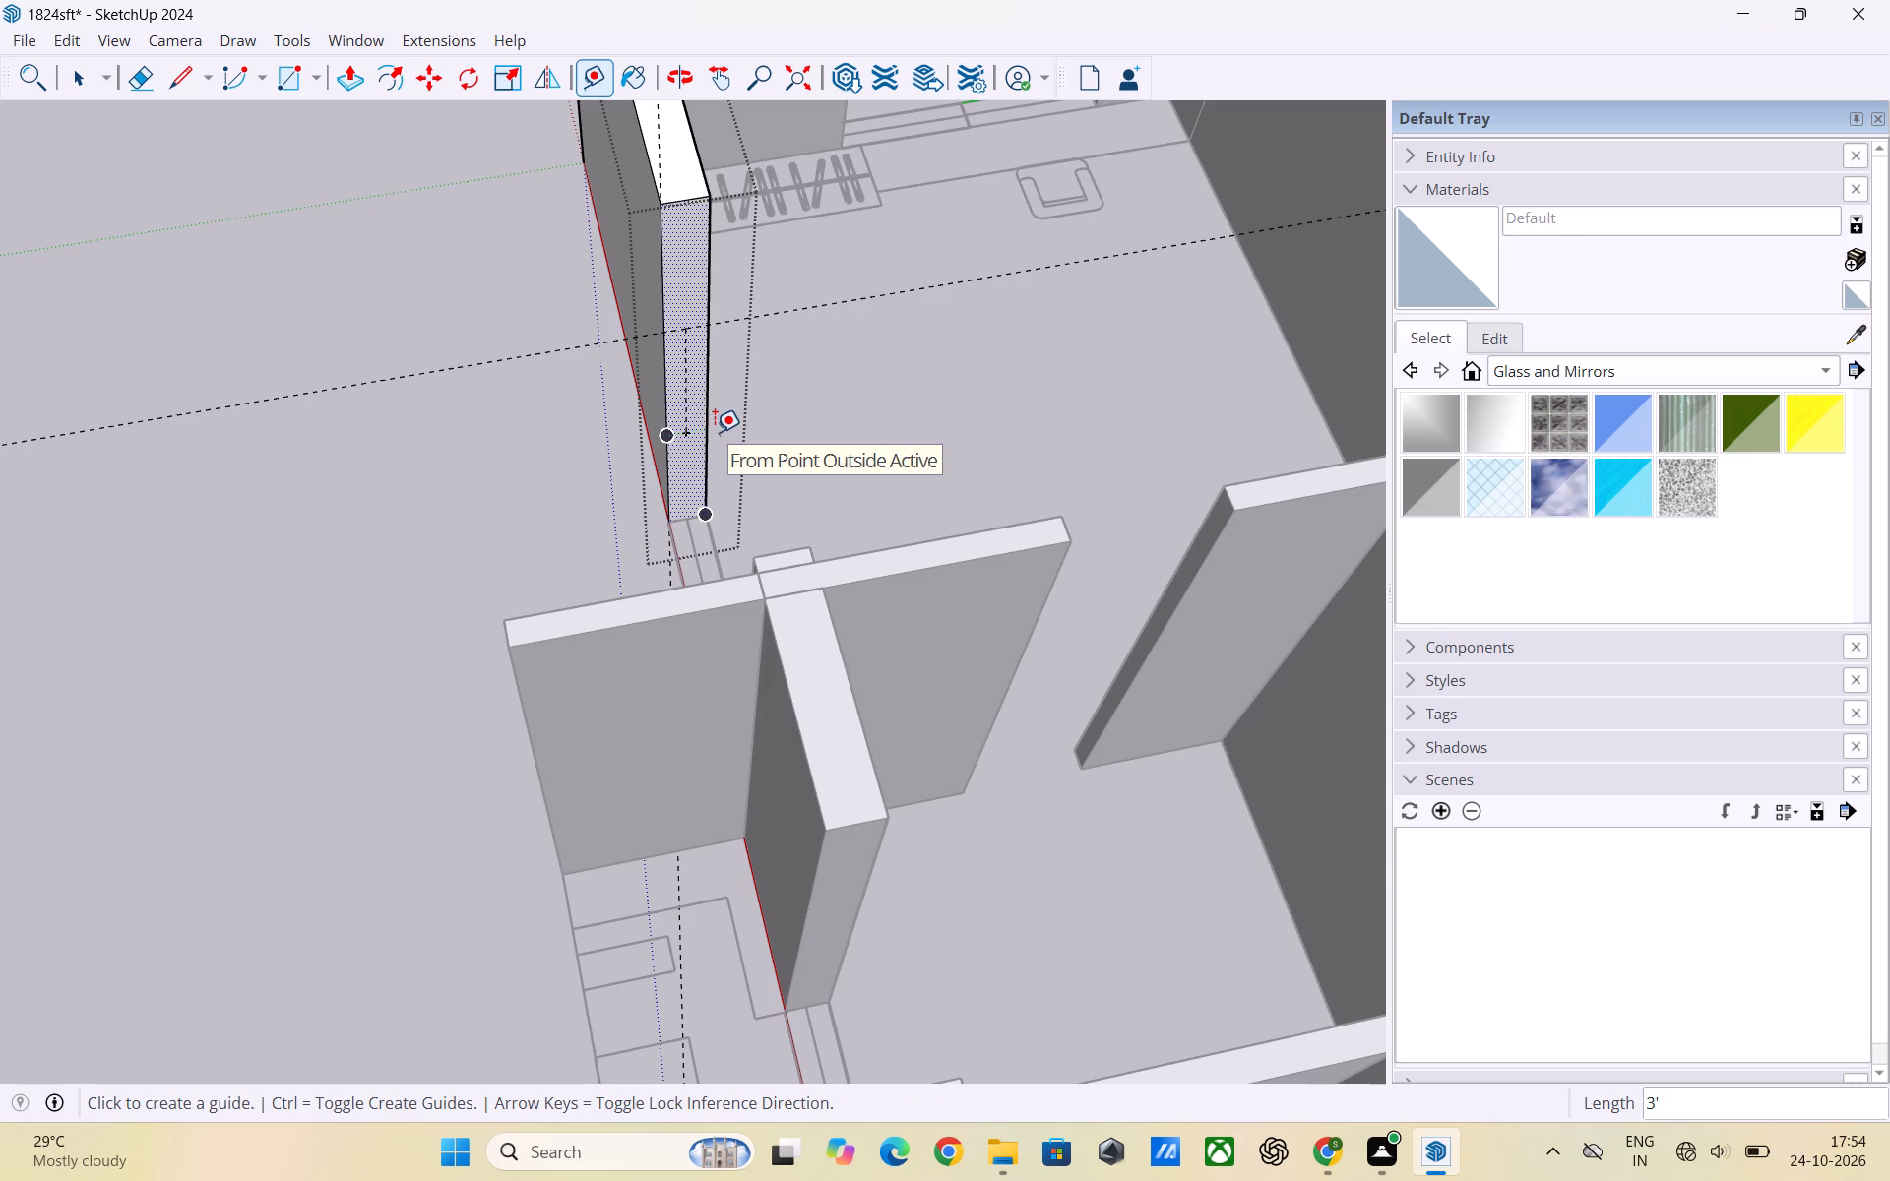
pyautogui.press('space')
# Copy the top edge of the wall's end face down onto the horizontal guide.
pyautogui.scroll(2, 735, 422)
pyautogui.scroll(-2, 741, 428)
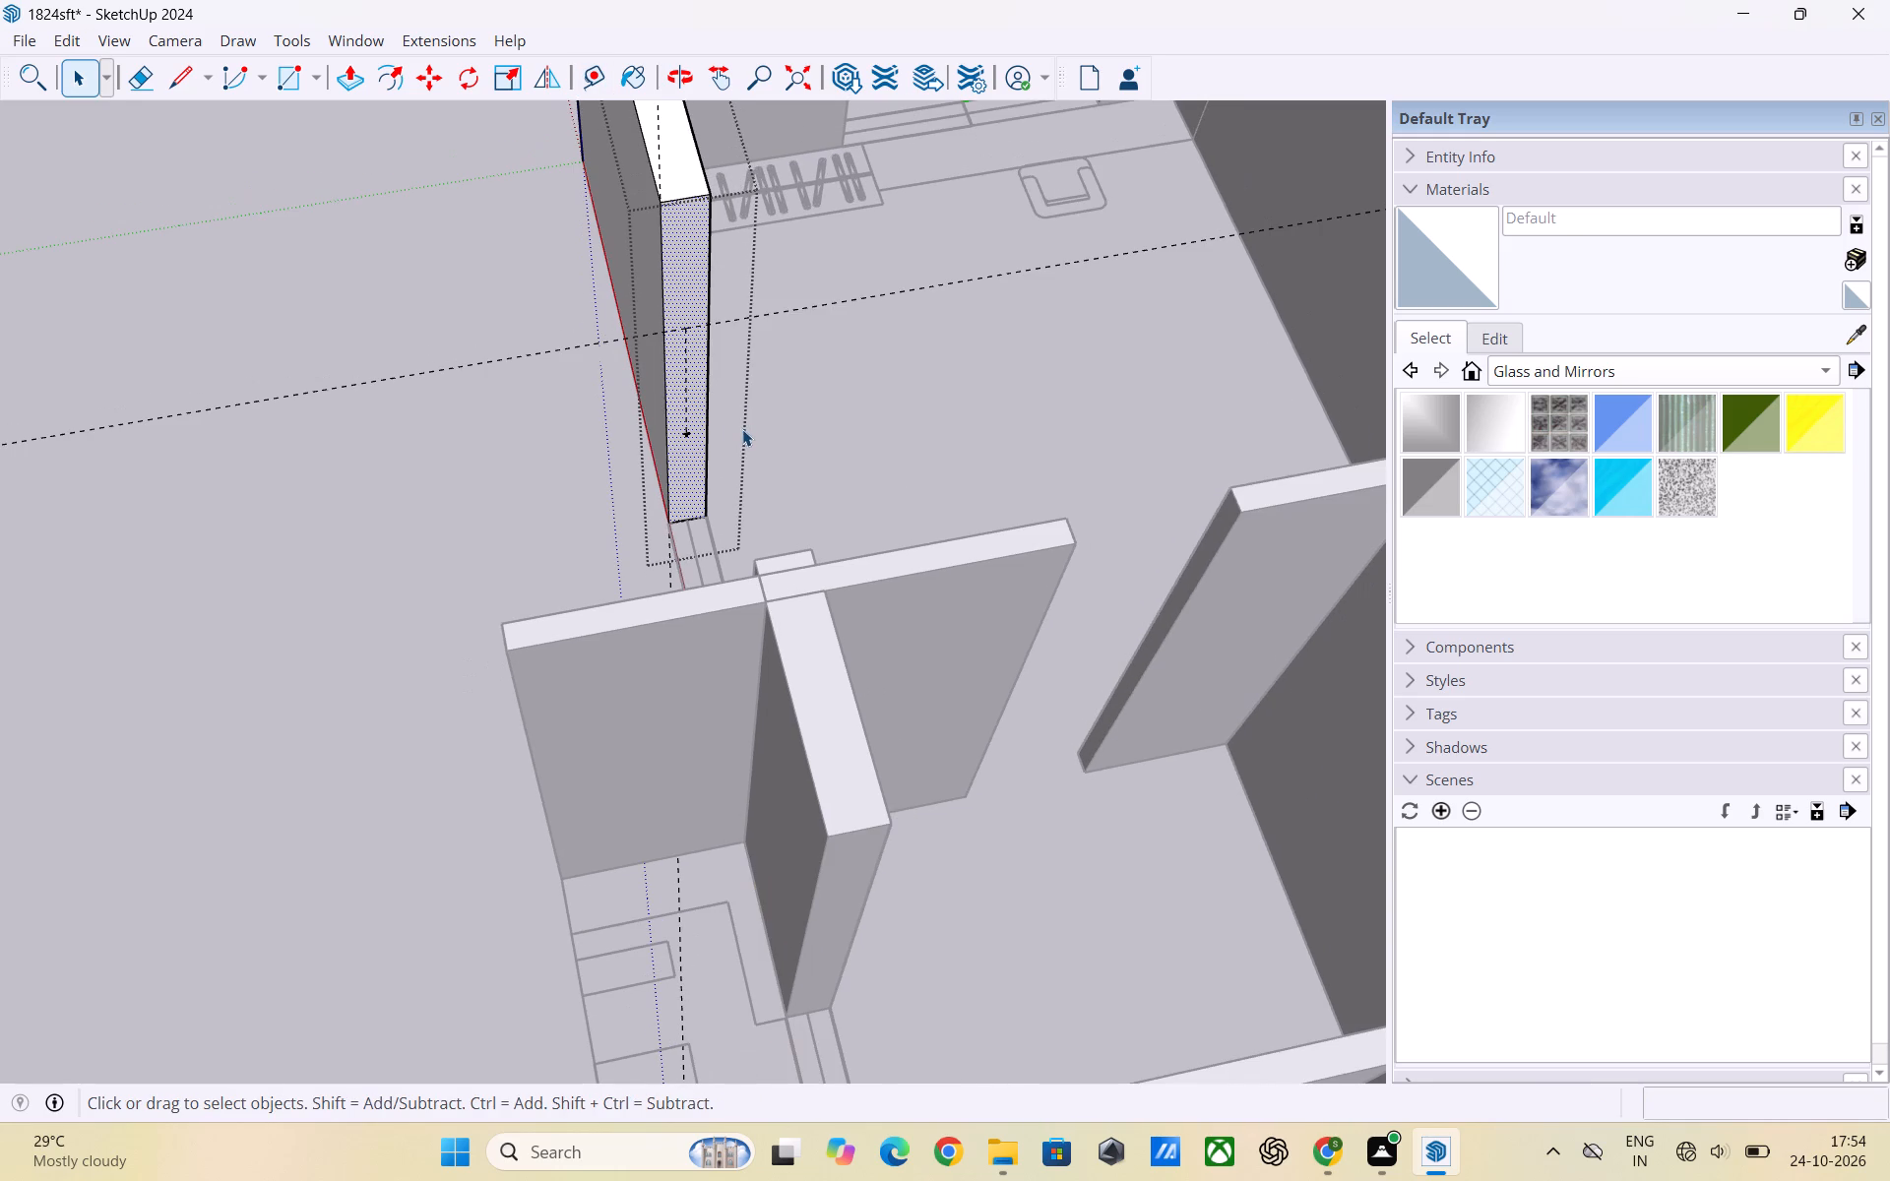
pyautogui.scroll(7, 670, 191)
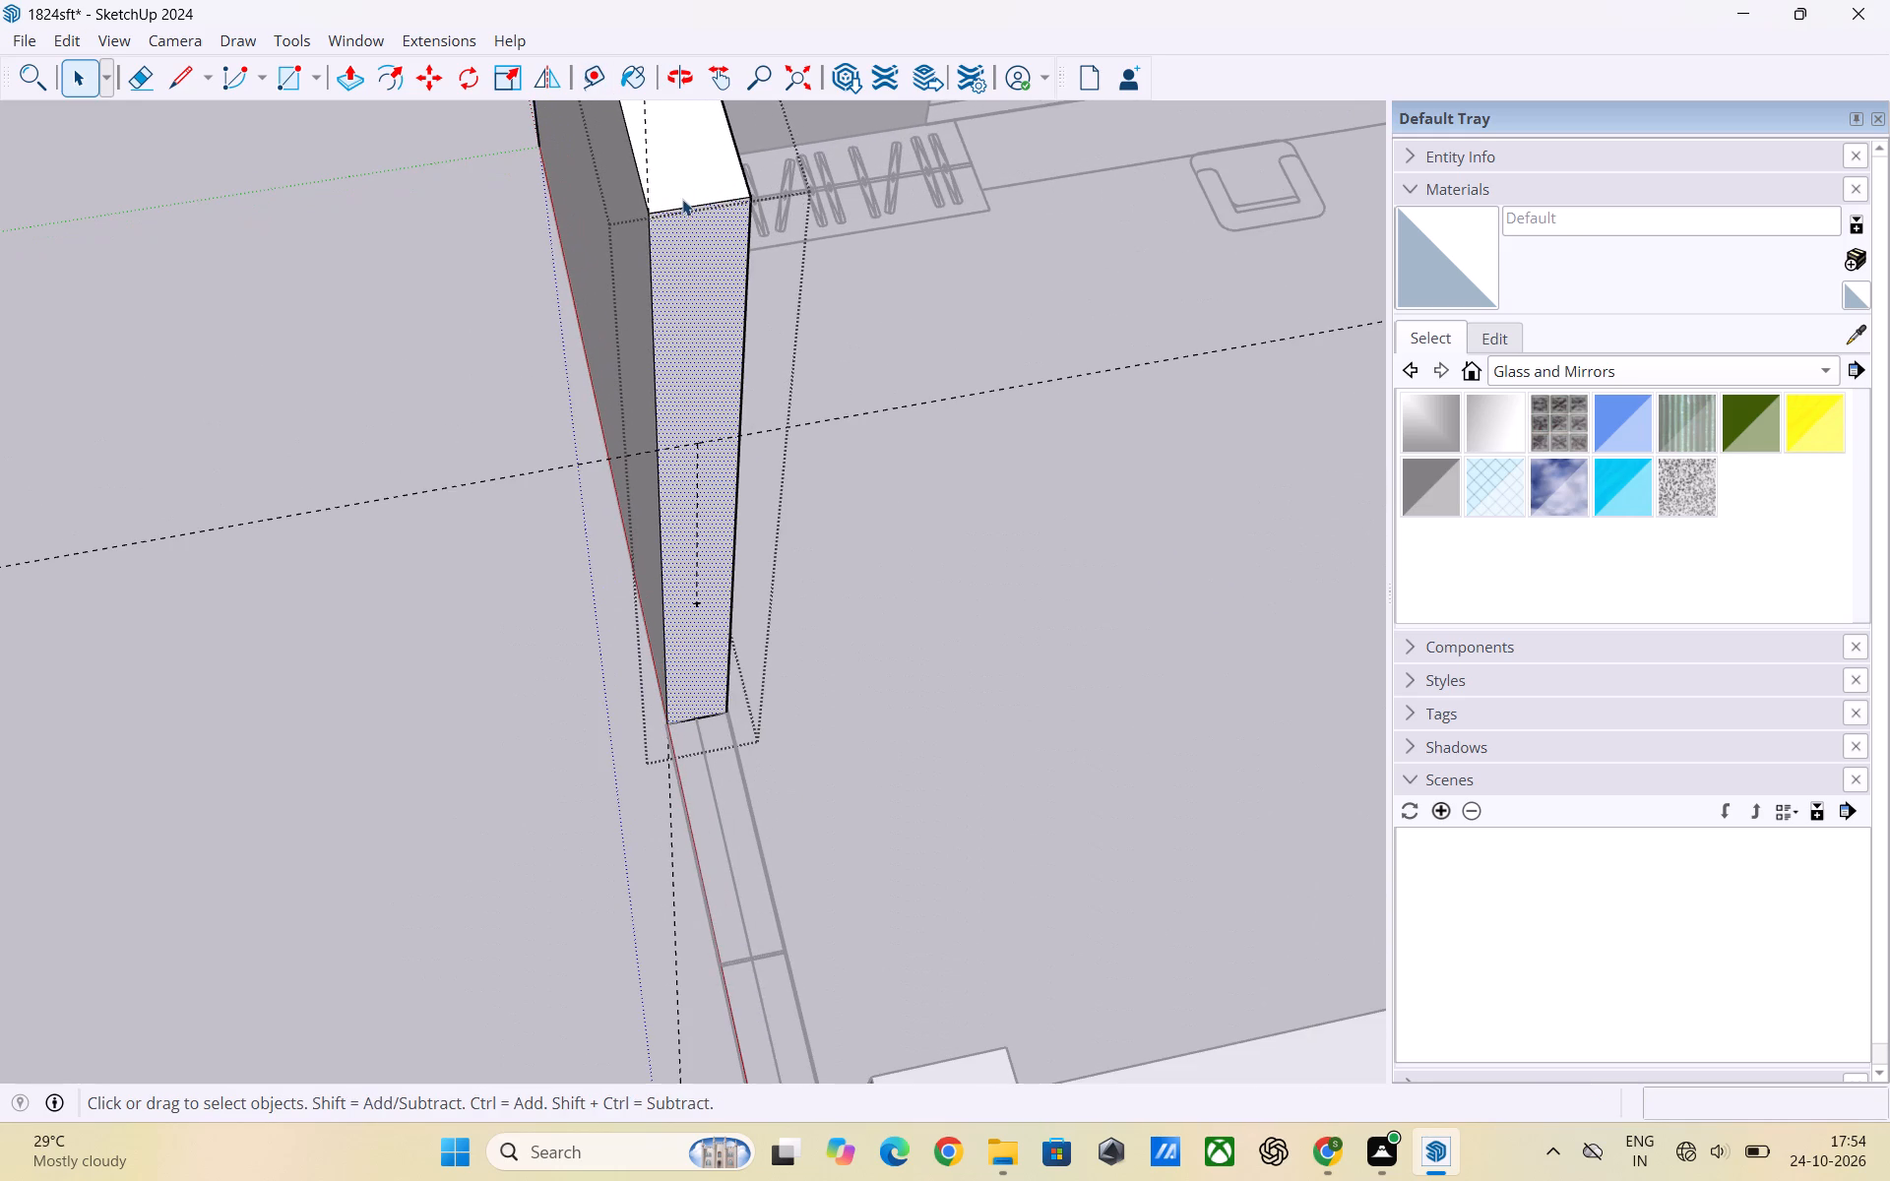
pyautogui.click(686, 204)
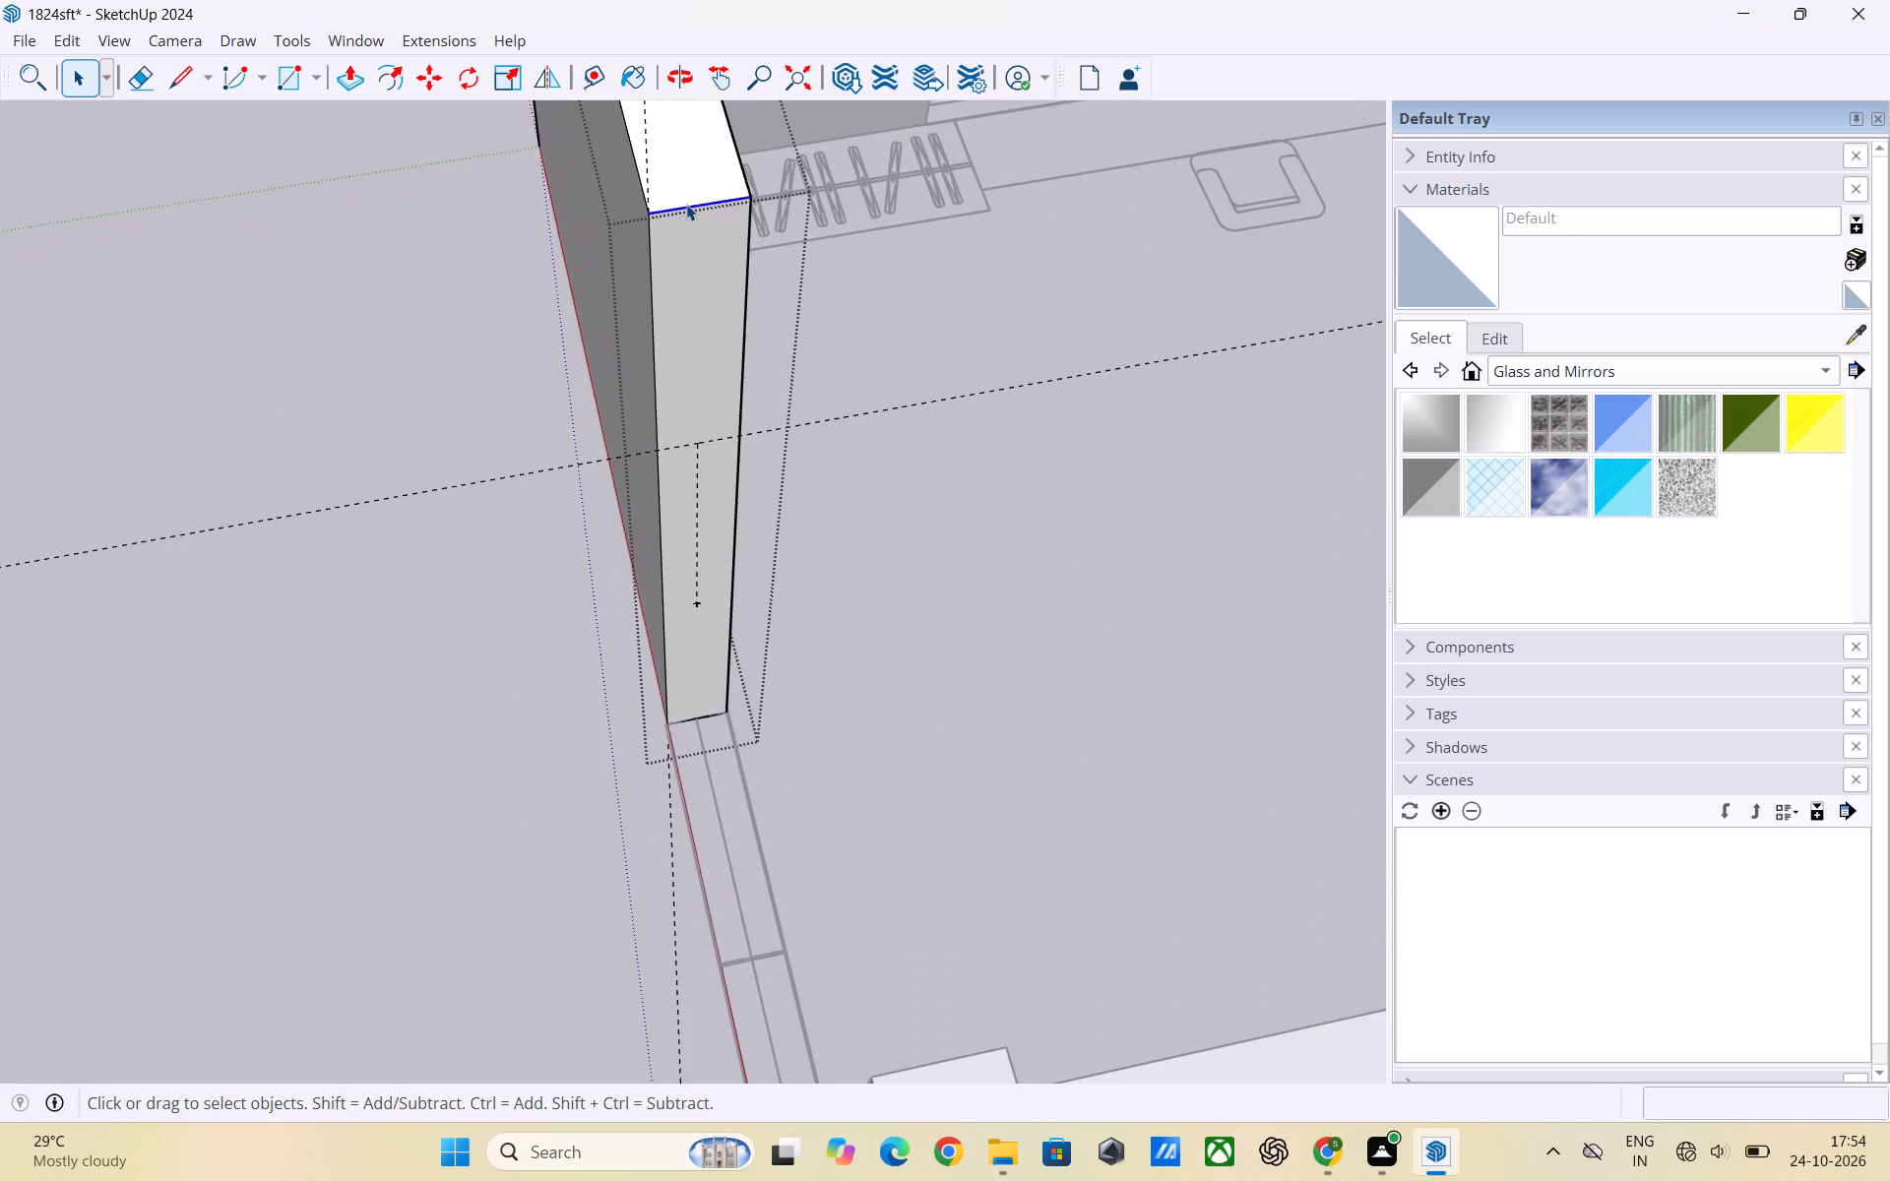
pyautogui.press('m')
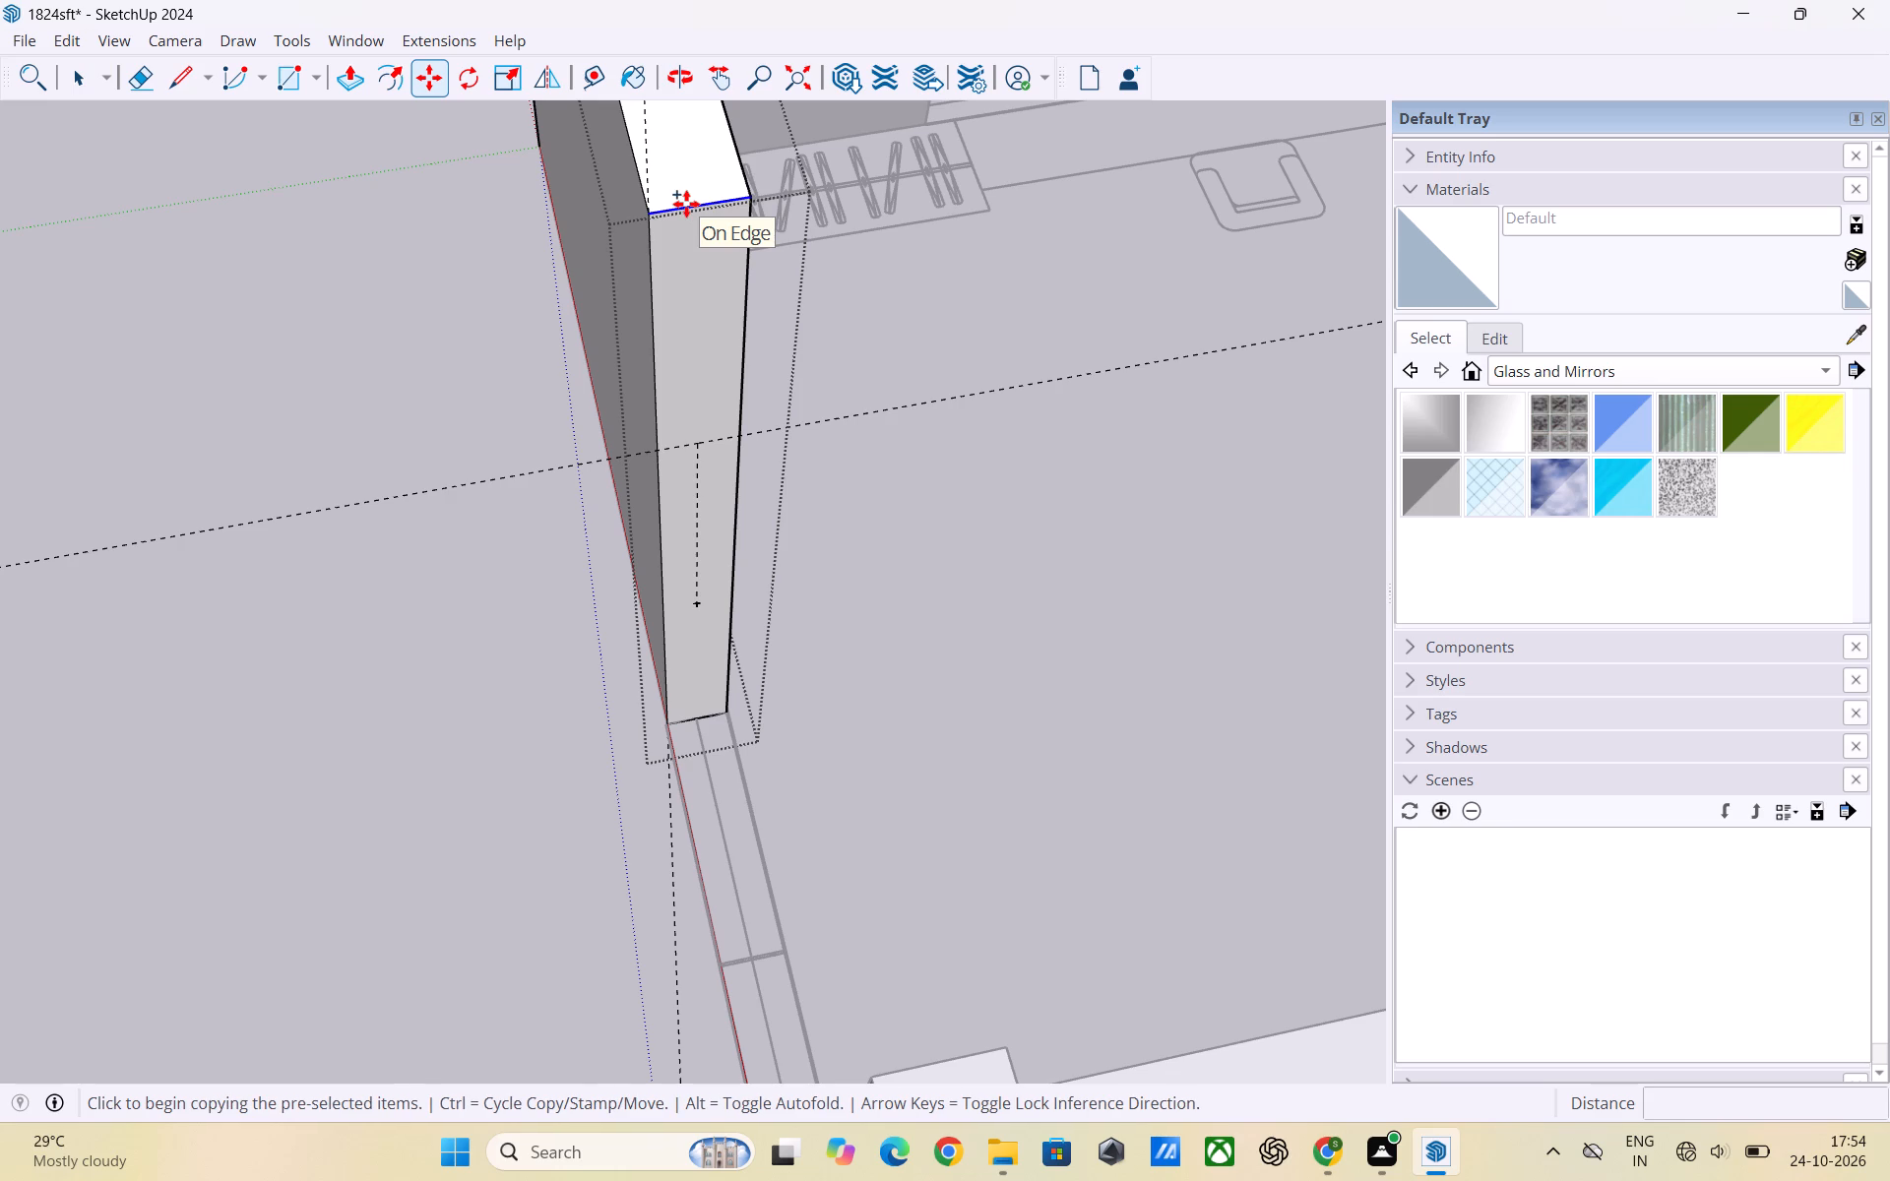
pyautogui.click(757, 198)
pyautogui.click(738, 439)
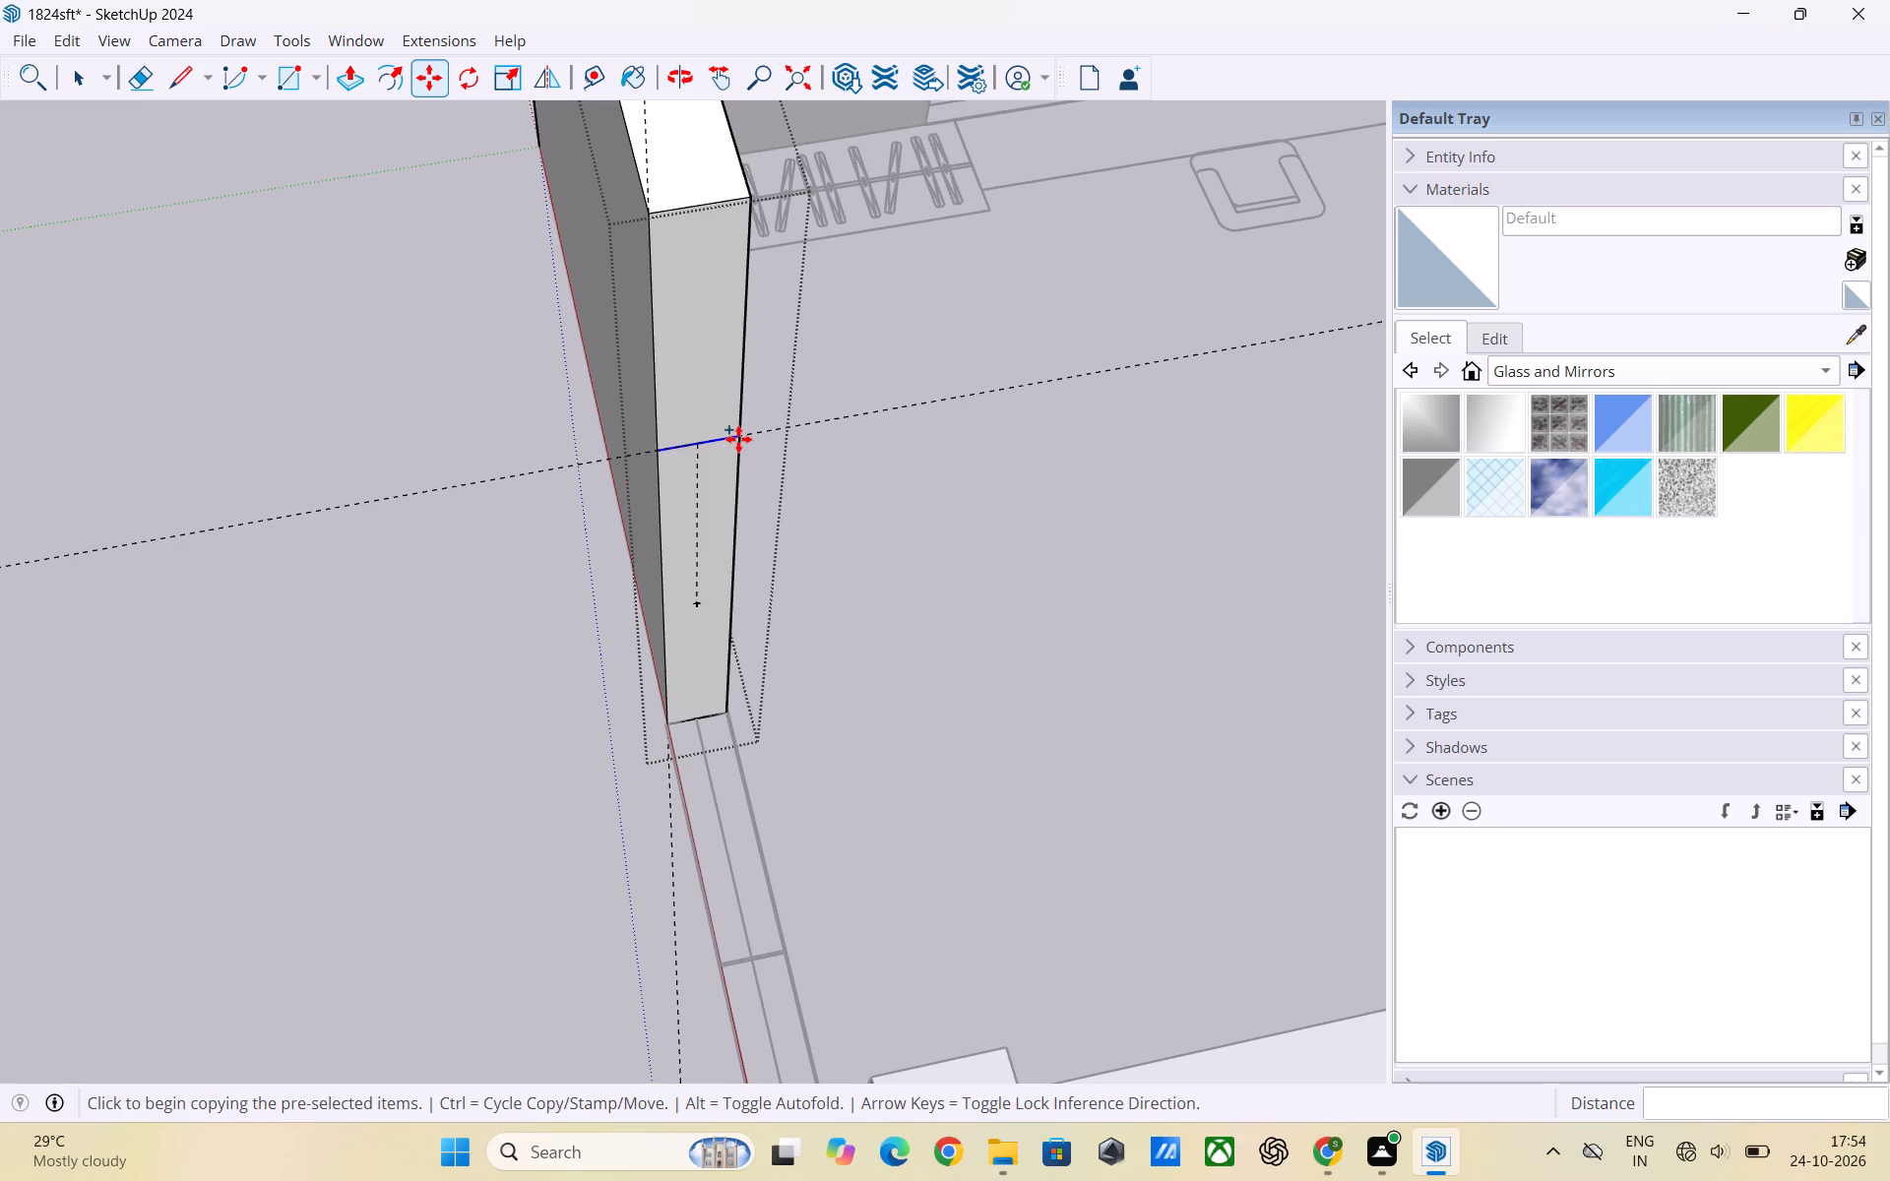
# Copy the new edge 3' further down the end face, to the lower end of the middle guide.
pyautogui.click(738, 439)
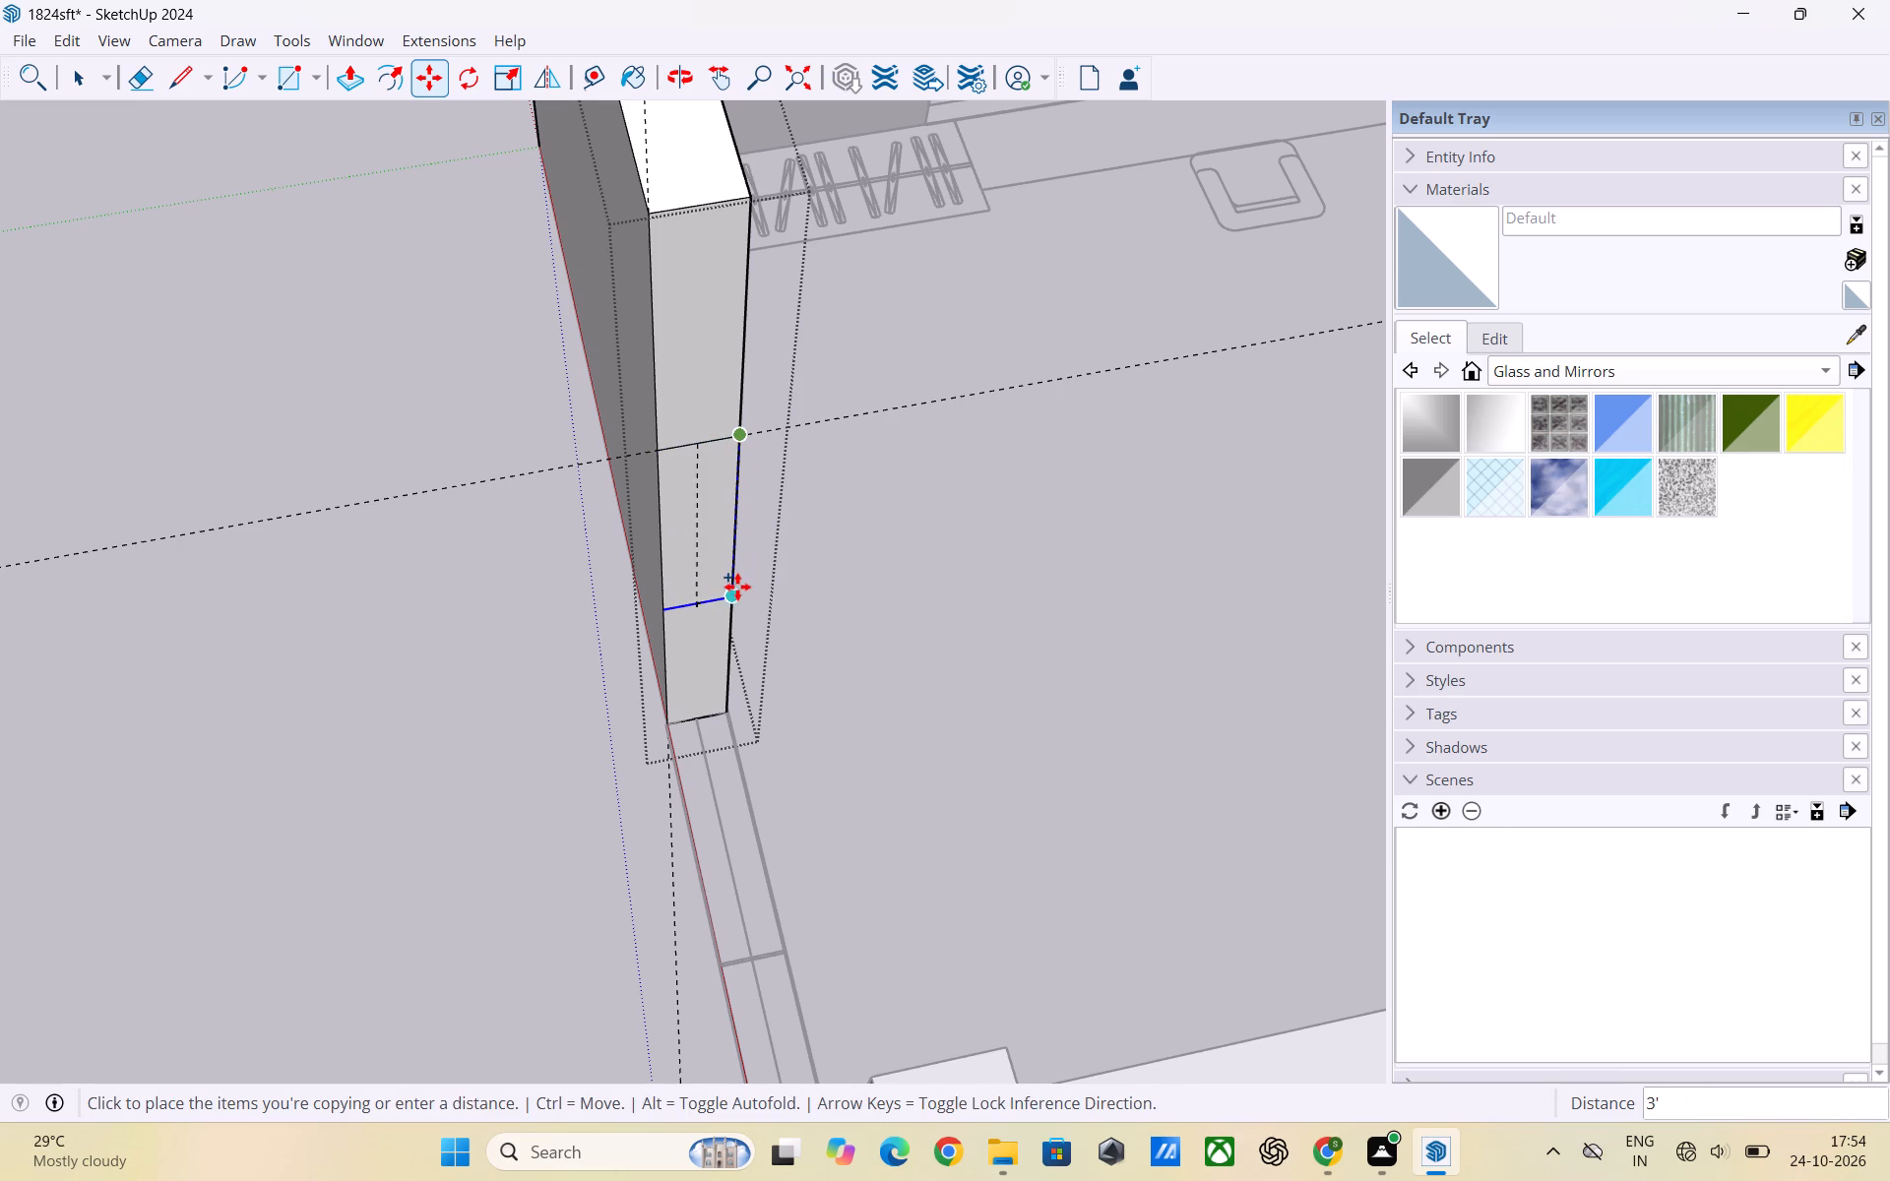
pyautogui.click(737, 590)
pyautogui.press('space')
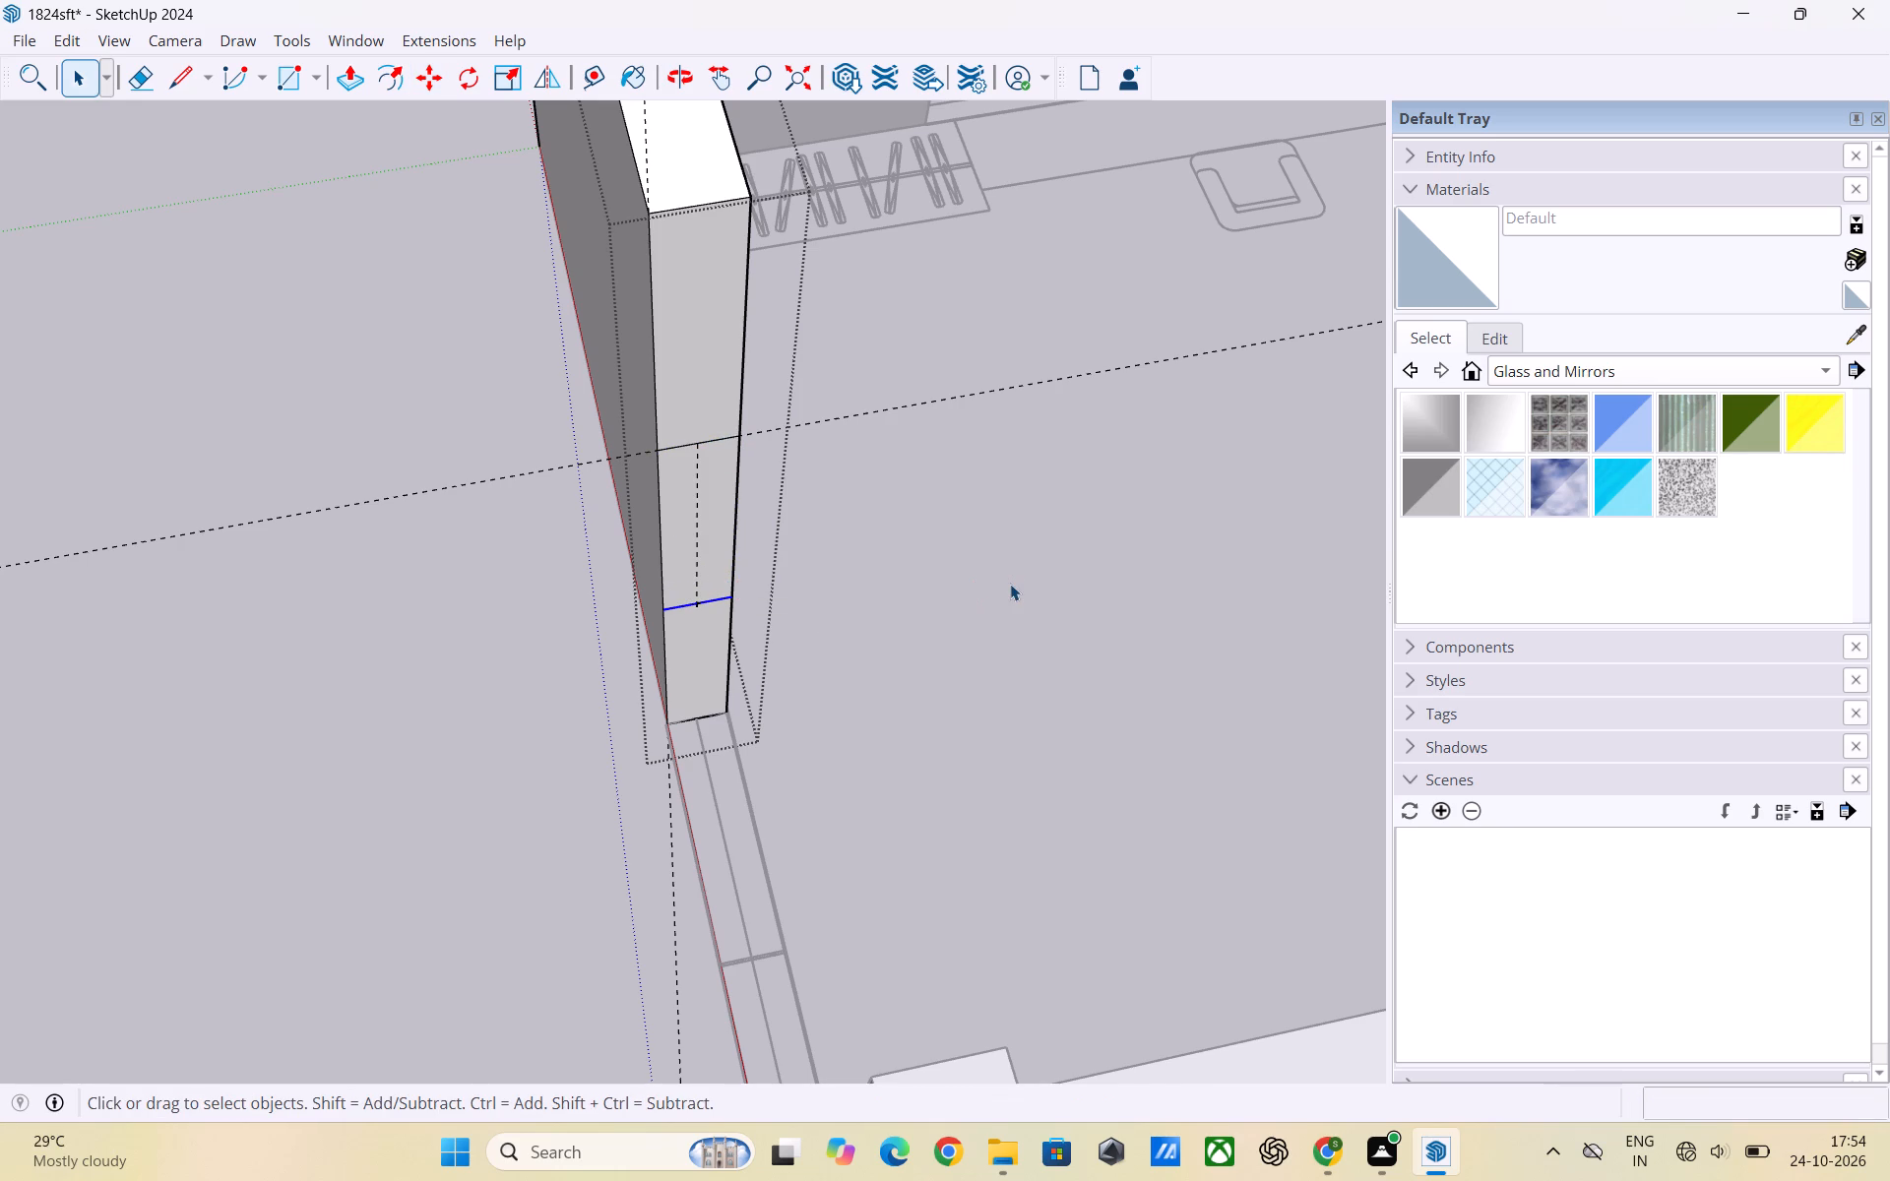
# Delete all guides, leaving only the copied edges to divide the wall's end face.
pyautogui.scroll(3, 1138, 578)
pyautogui.scroll(-3, 912, 639)
pyautogui.moveTo(796, 661); pyautogui.dragTo(846, 594, button='middle')
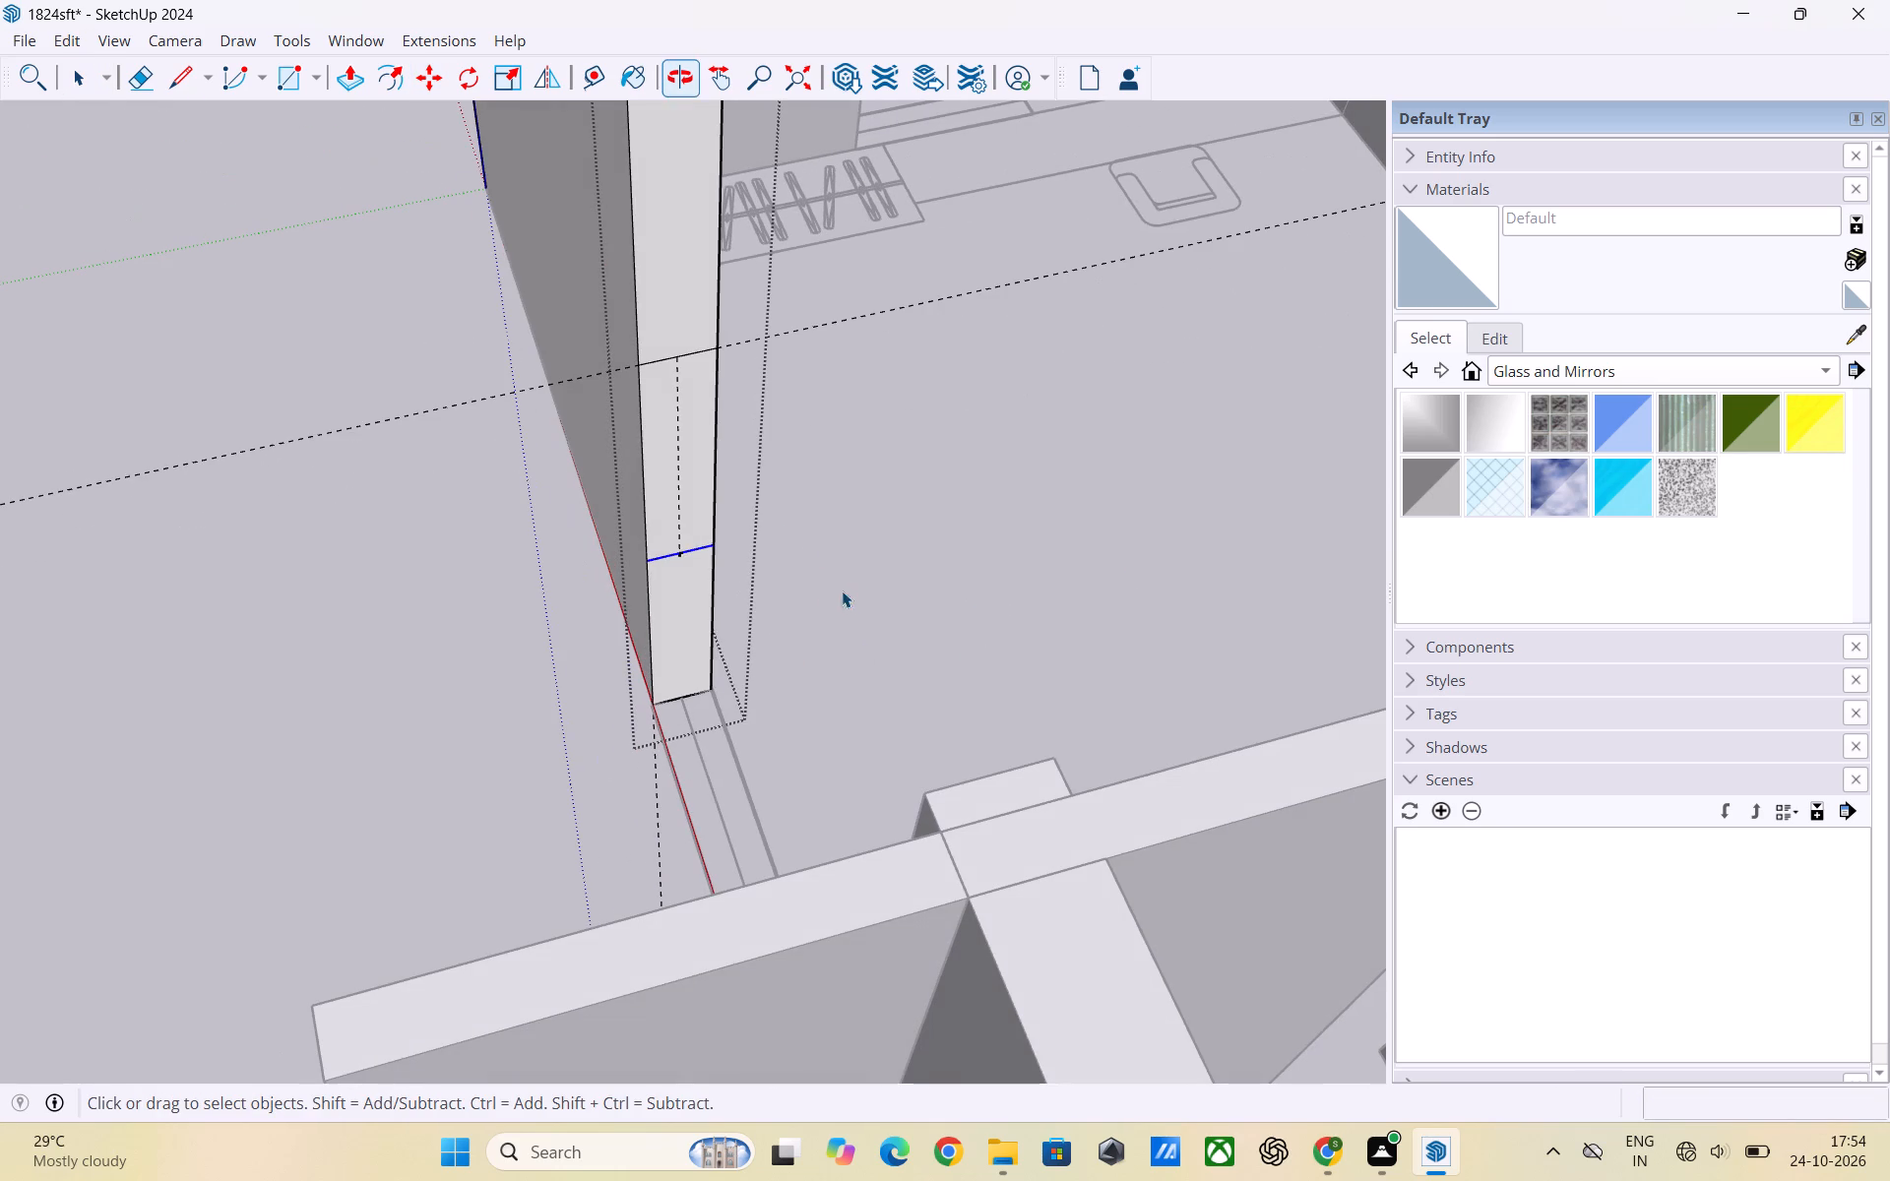
pyautogui.click(680, 488)
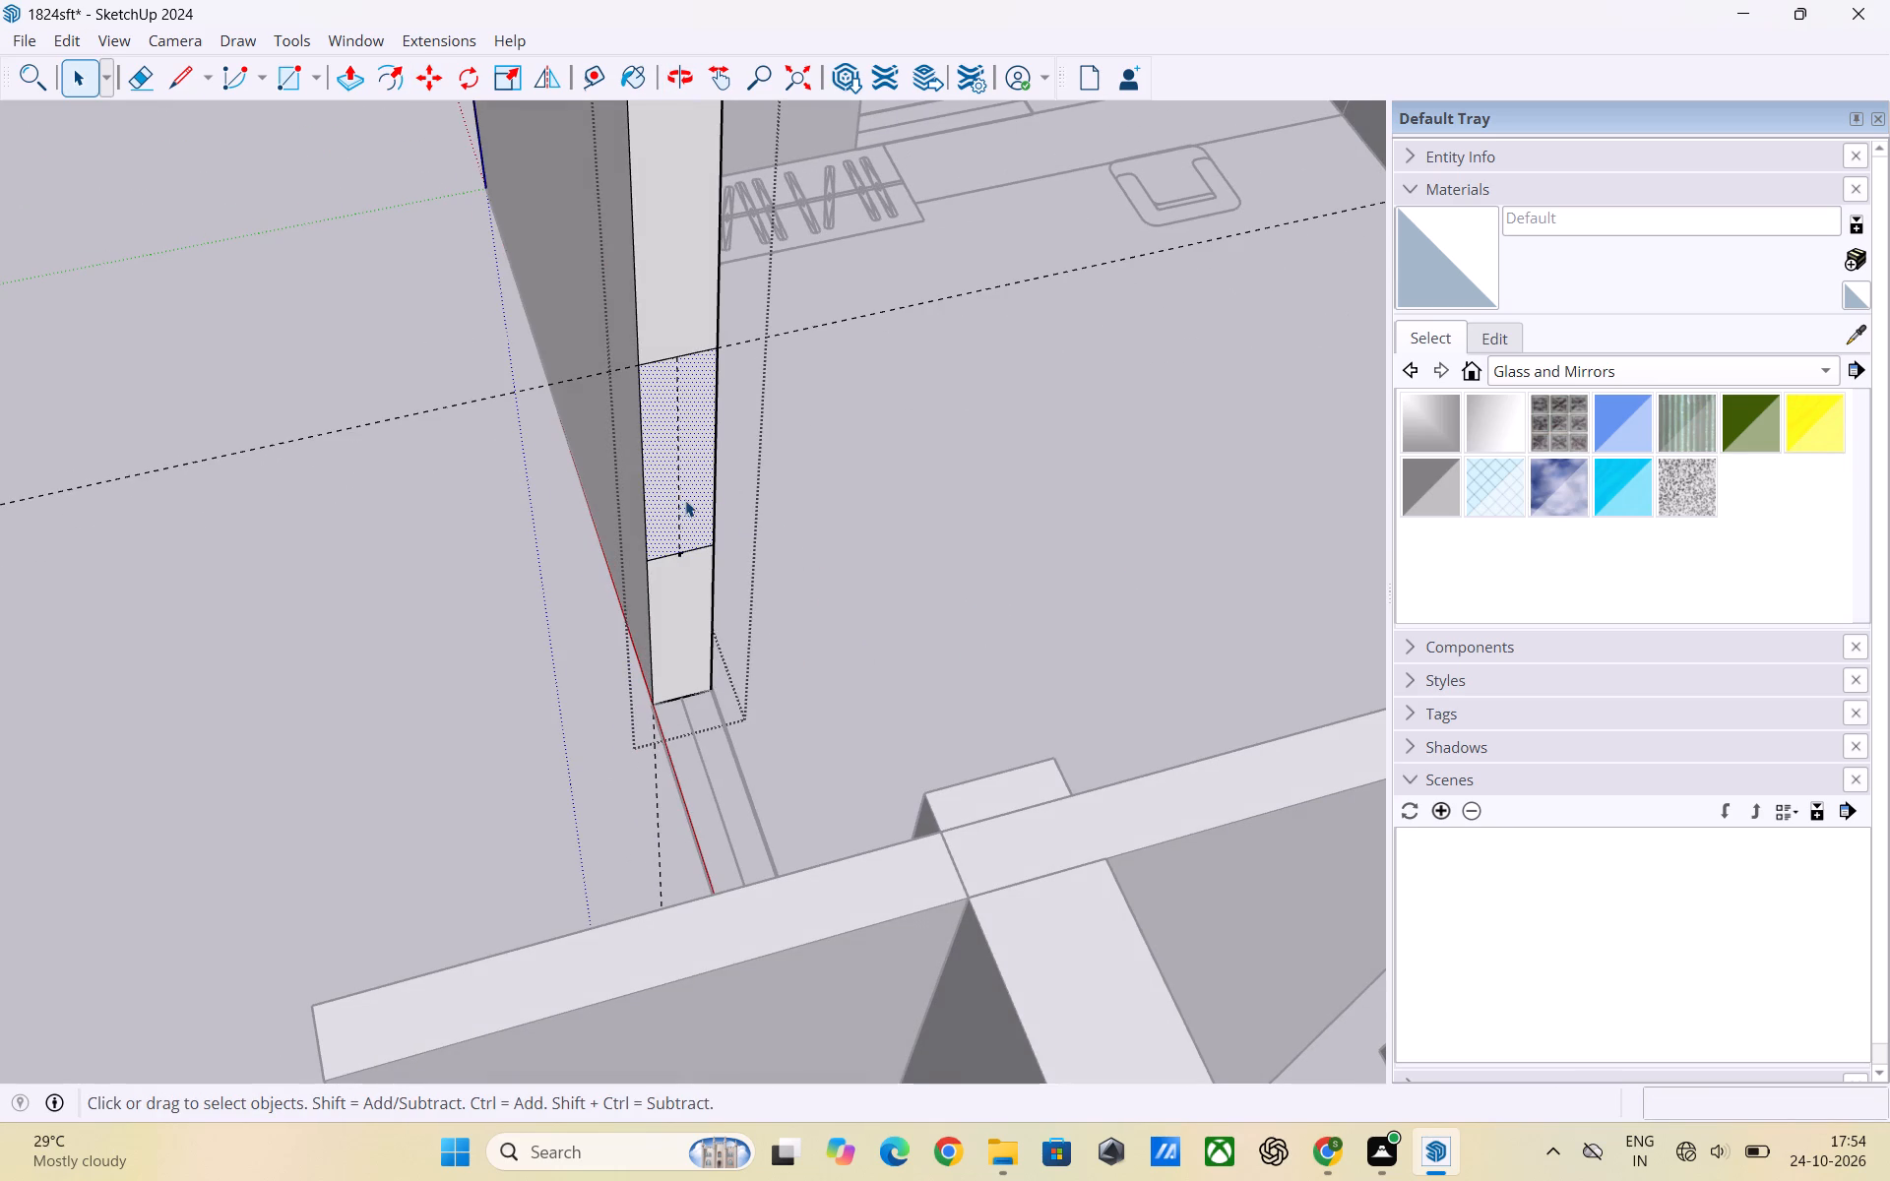
pyautogui.click(680, 503)
pyautogui.click(680, 505)
pyautogui.scroll(-3, 733, 600)
pyautogui.moveTo(784, 584); pyautogui.dragTo(738, 601, button='middle')
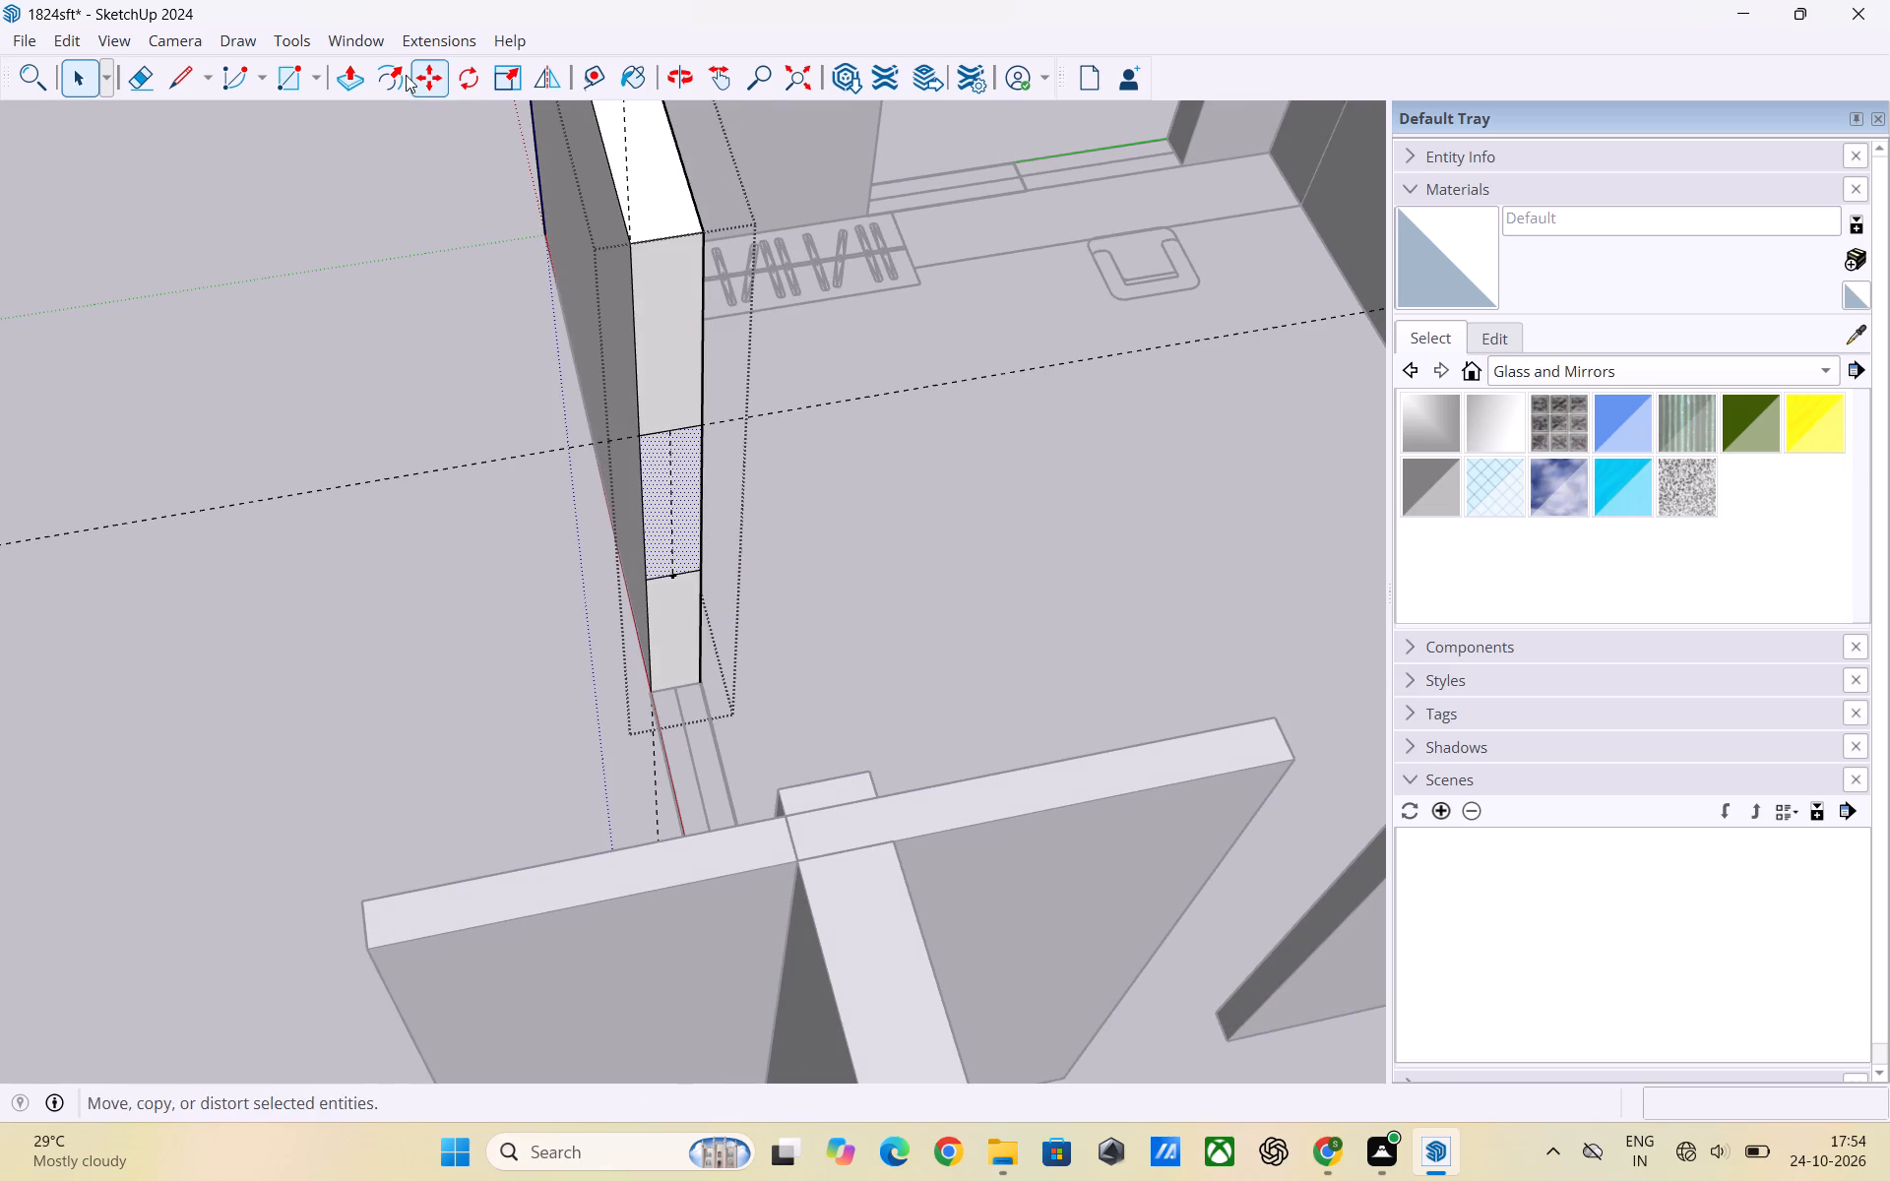
pyautogui.click(56, 41)
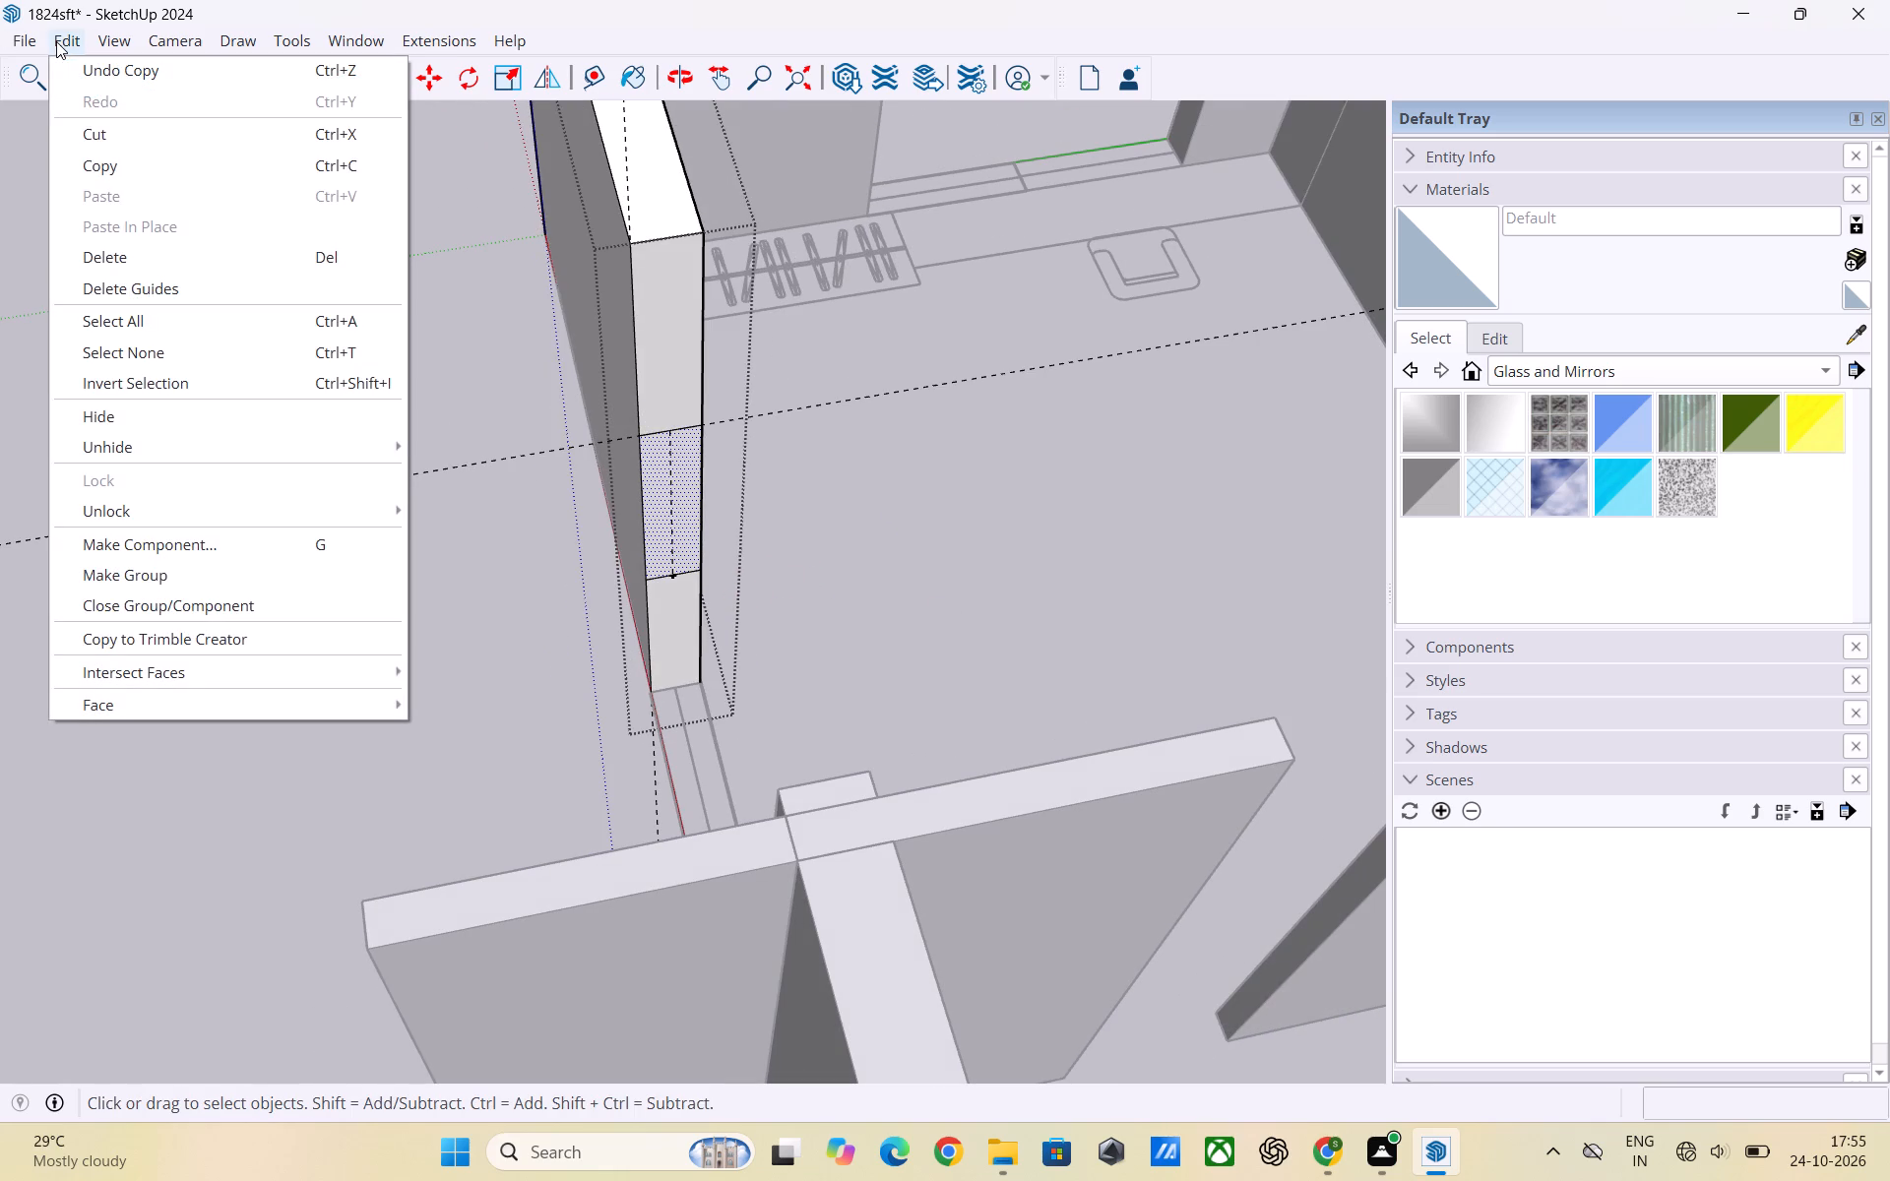
pyautogui.click(160, 290)
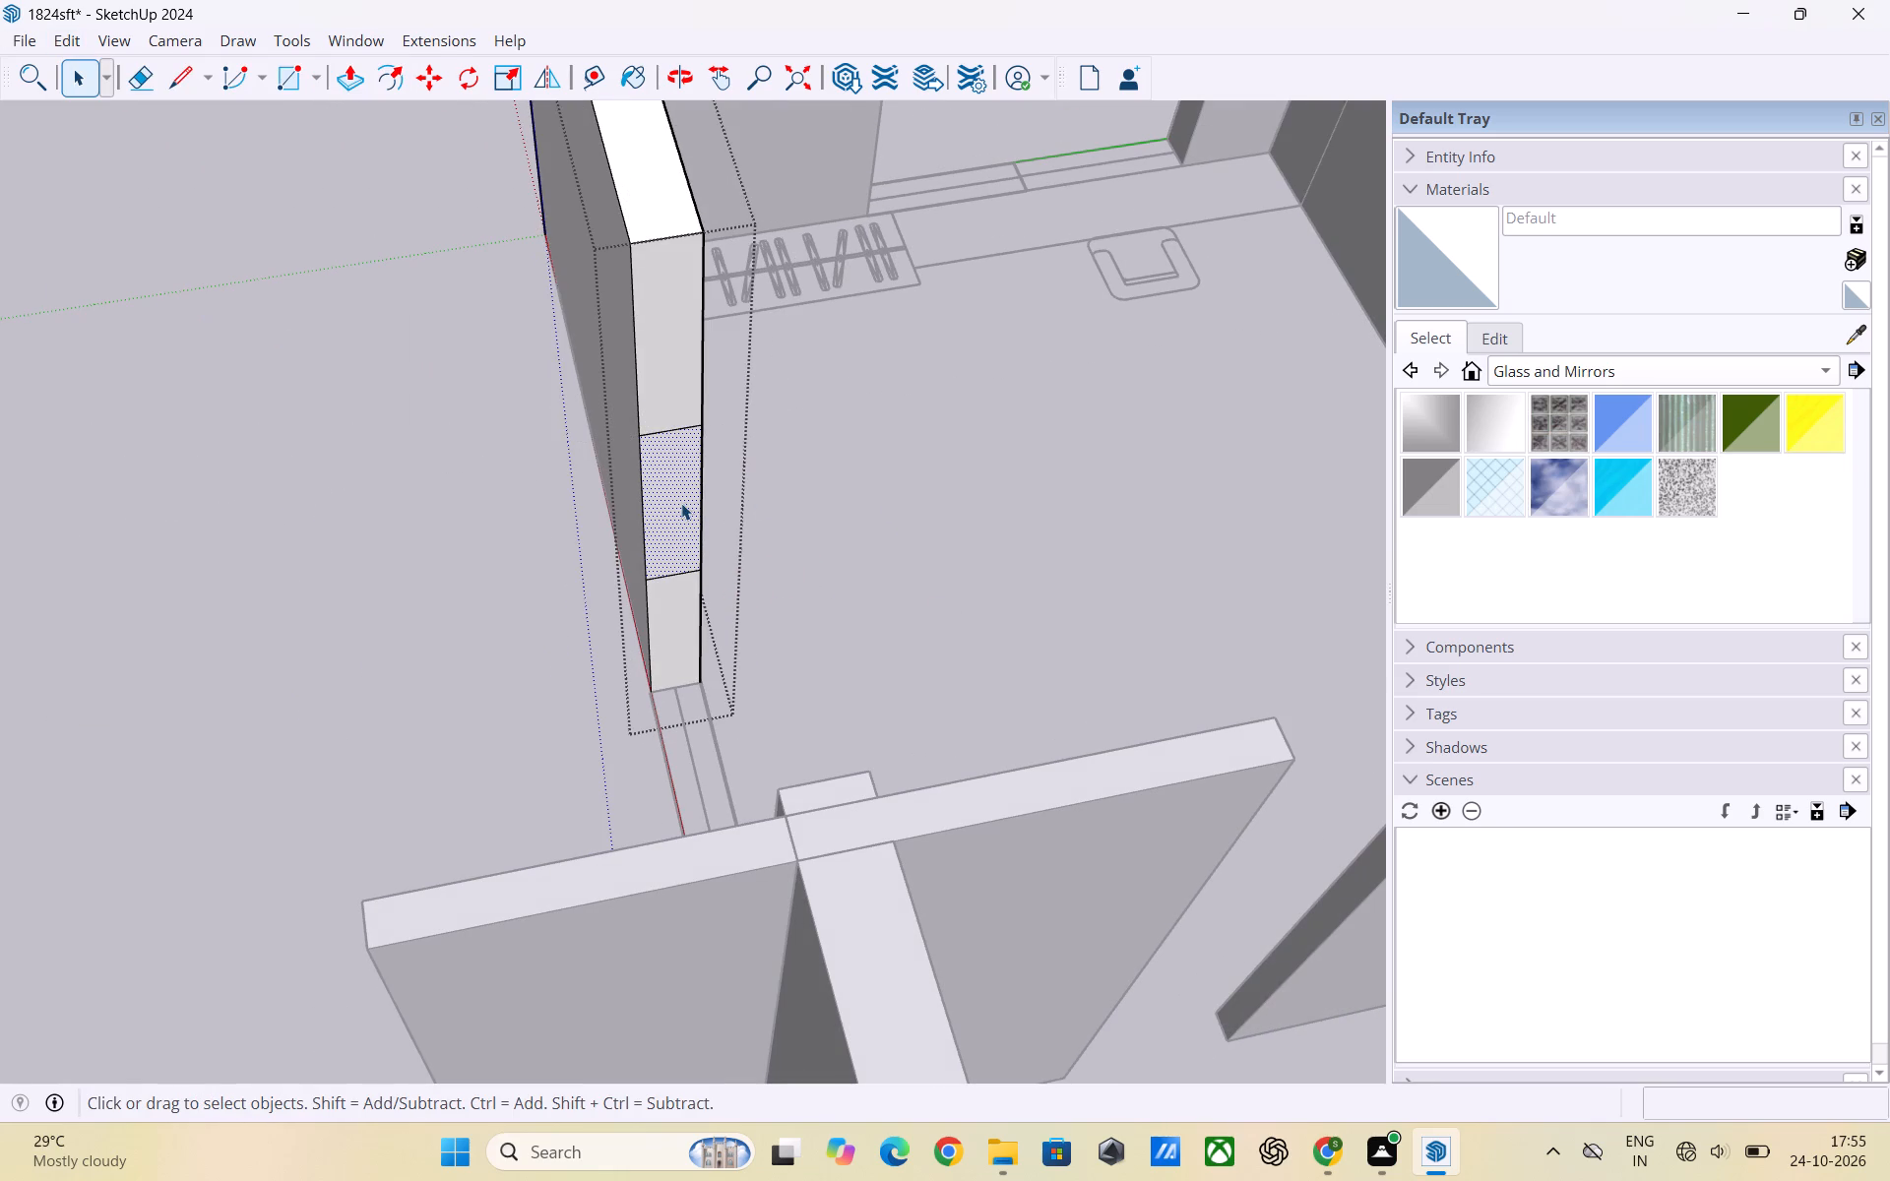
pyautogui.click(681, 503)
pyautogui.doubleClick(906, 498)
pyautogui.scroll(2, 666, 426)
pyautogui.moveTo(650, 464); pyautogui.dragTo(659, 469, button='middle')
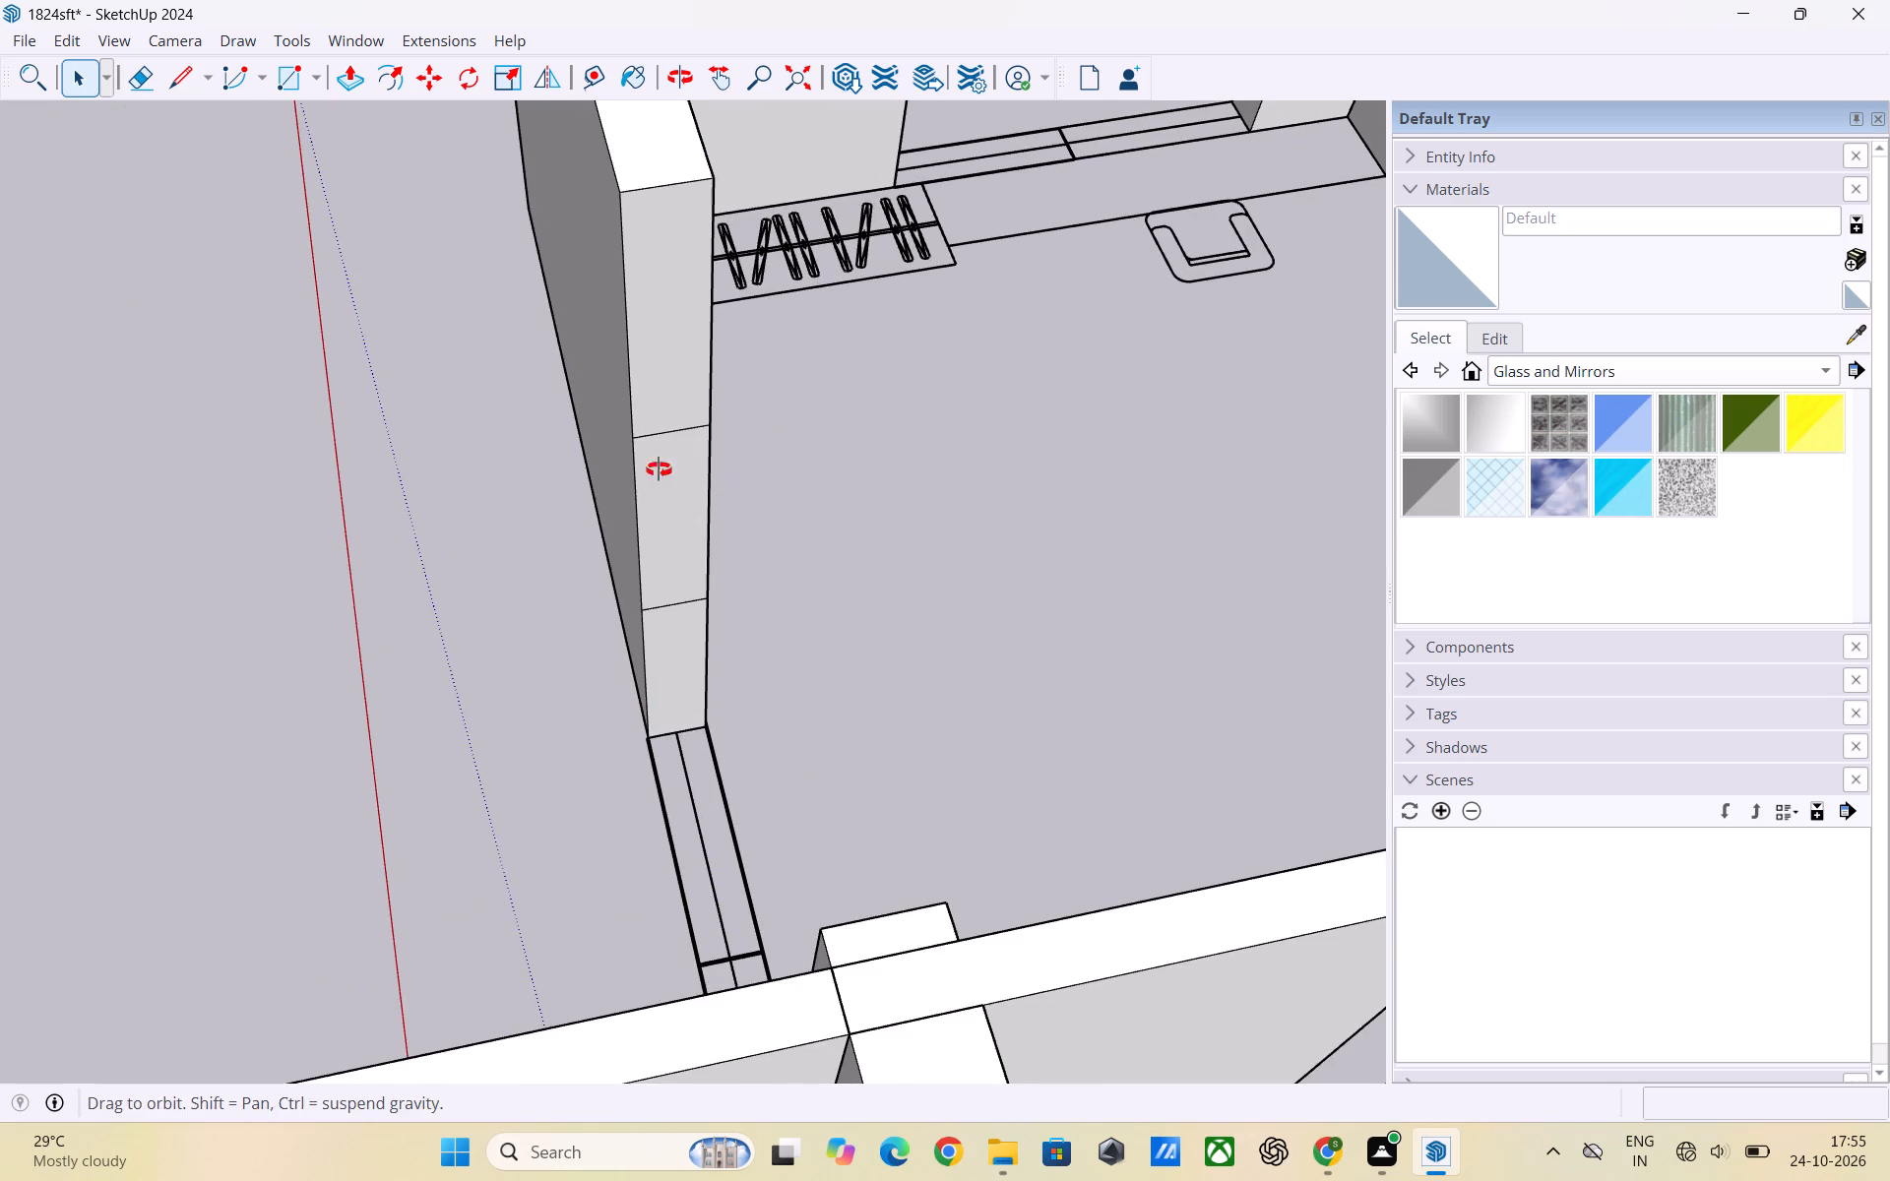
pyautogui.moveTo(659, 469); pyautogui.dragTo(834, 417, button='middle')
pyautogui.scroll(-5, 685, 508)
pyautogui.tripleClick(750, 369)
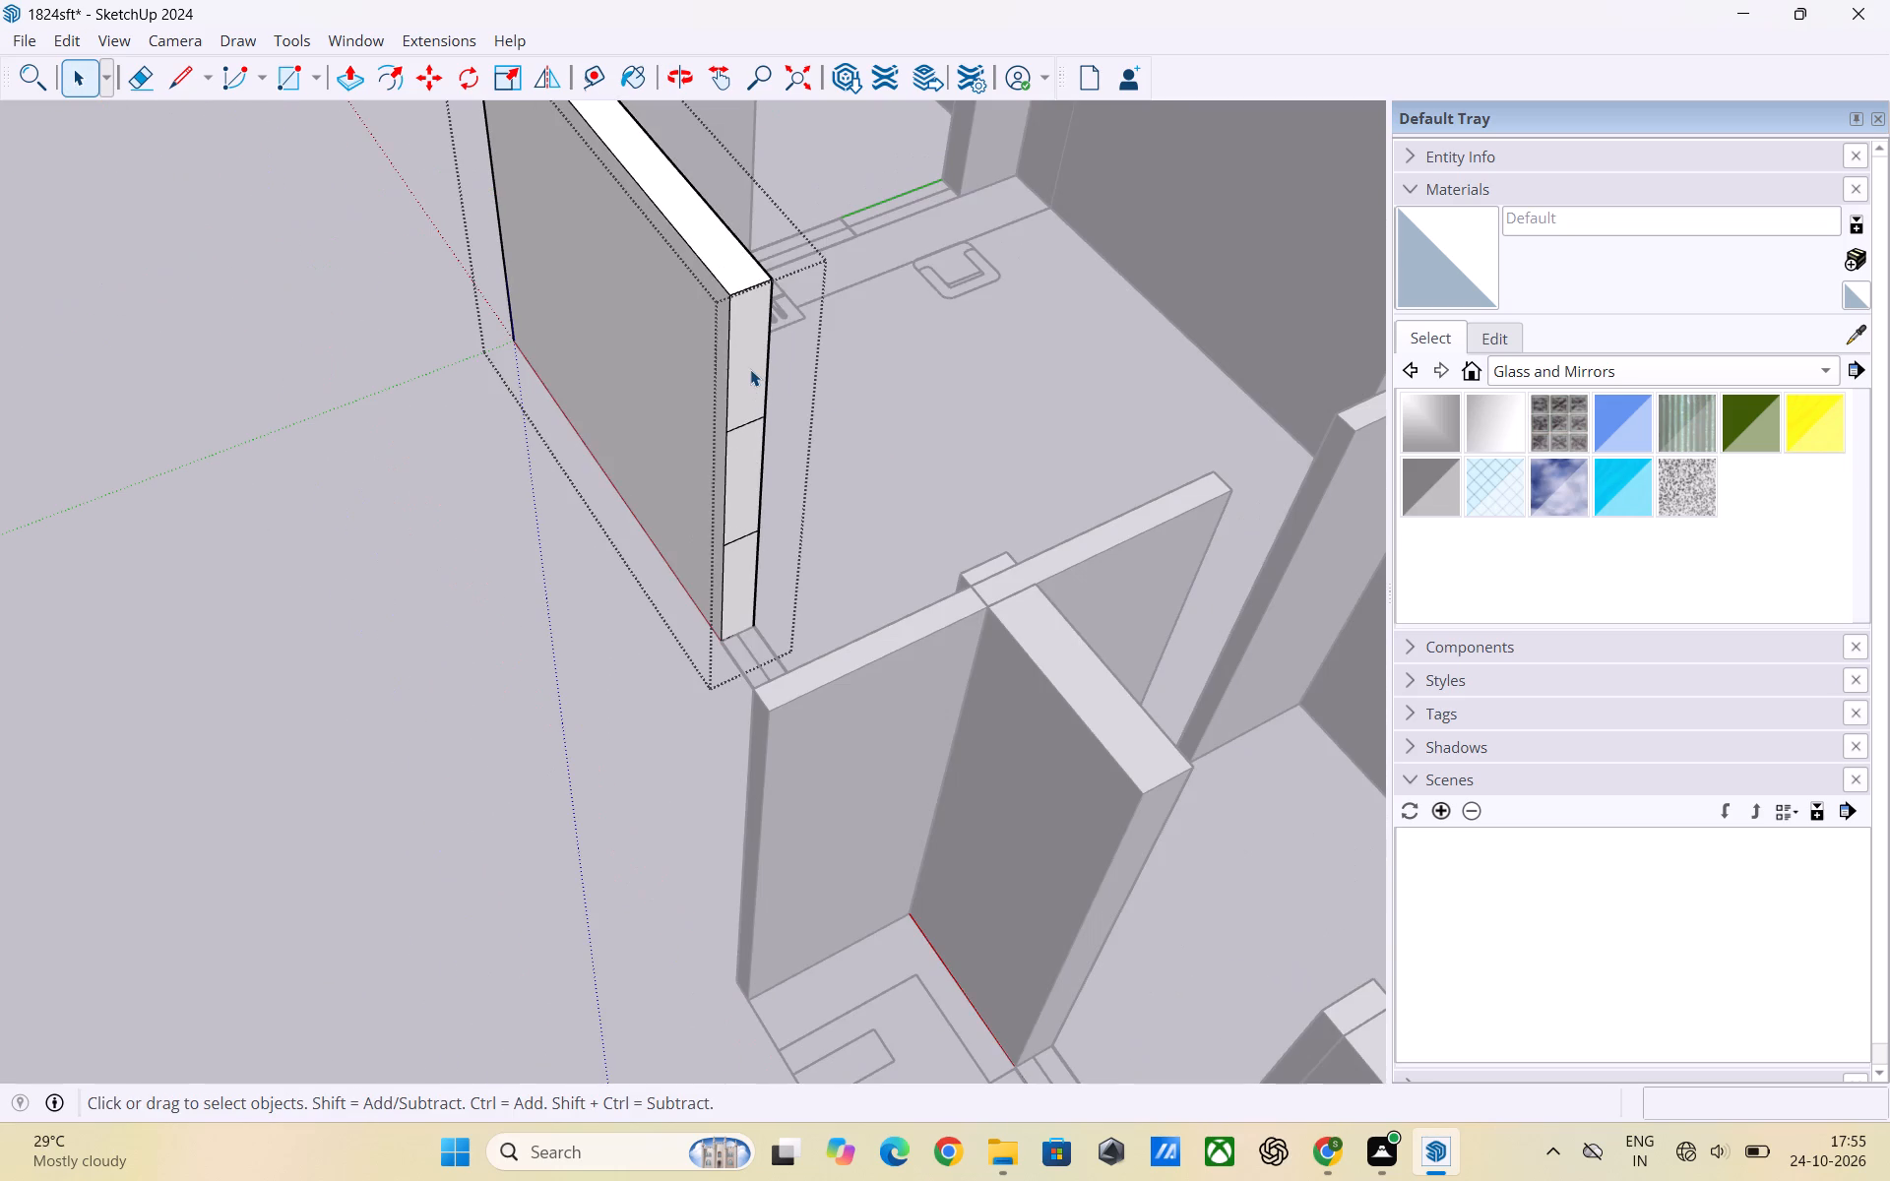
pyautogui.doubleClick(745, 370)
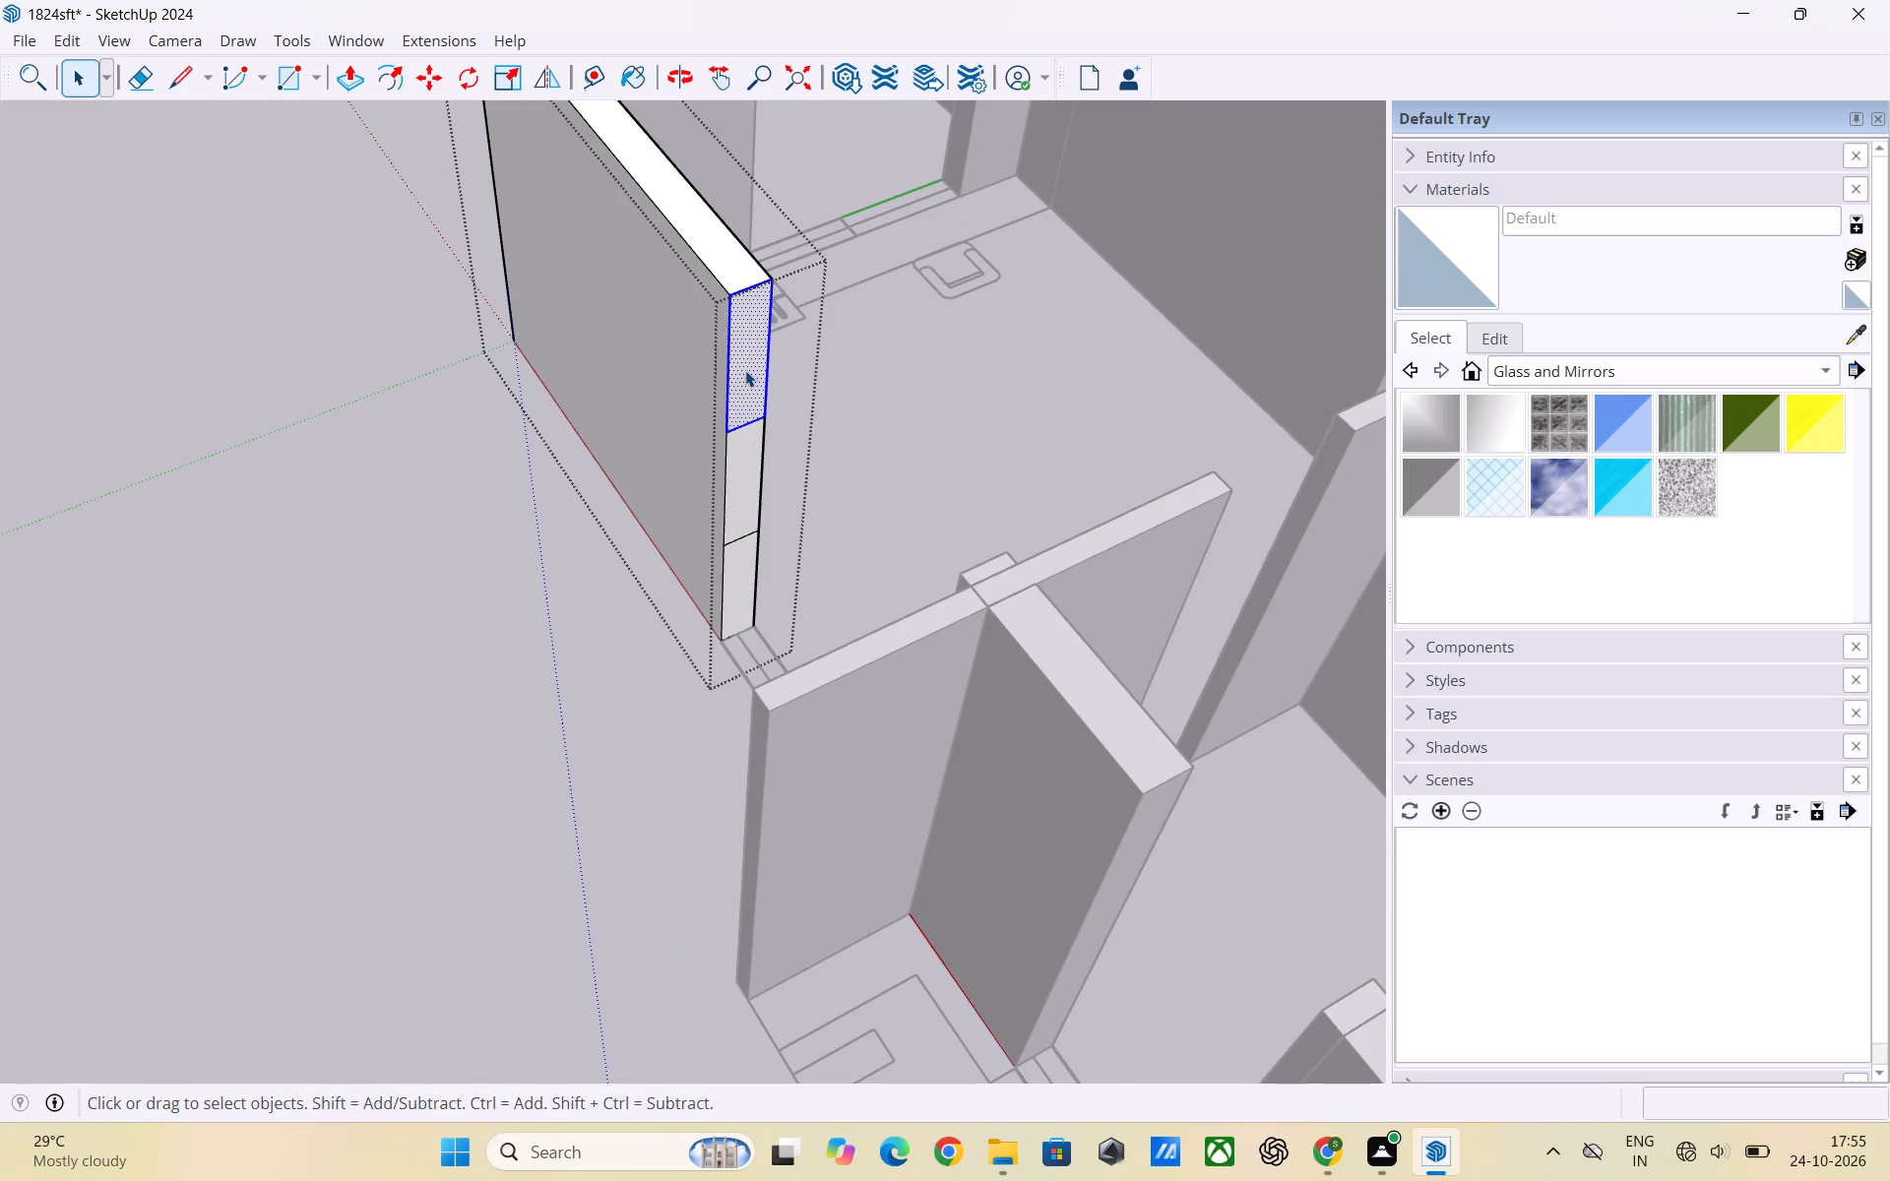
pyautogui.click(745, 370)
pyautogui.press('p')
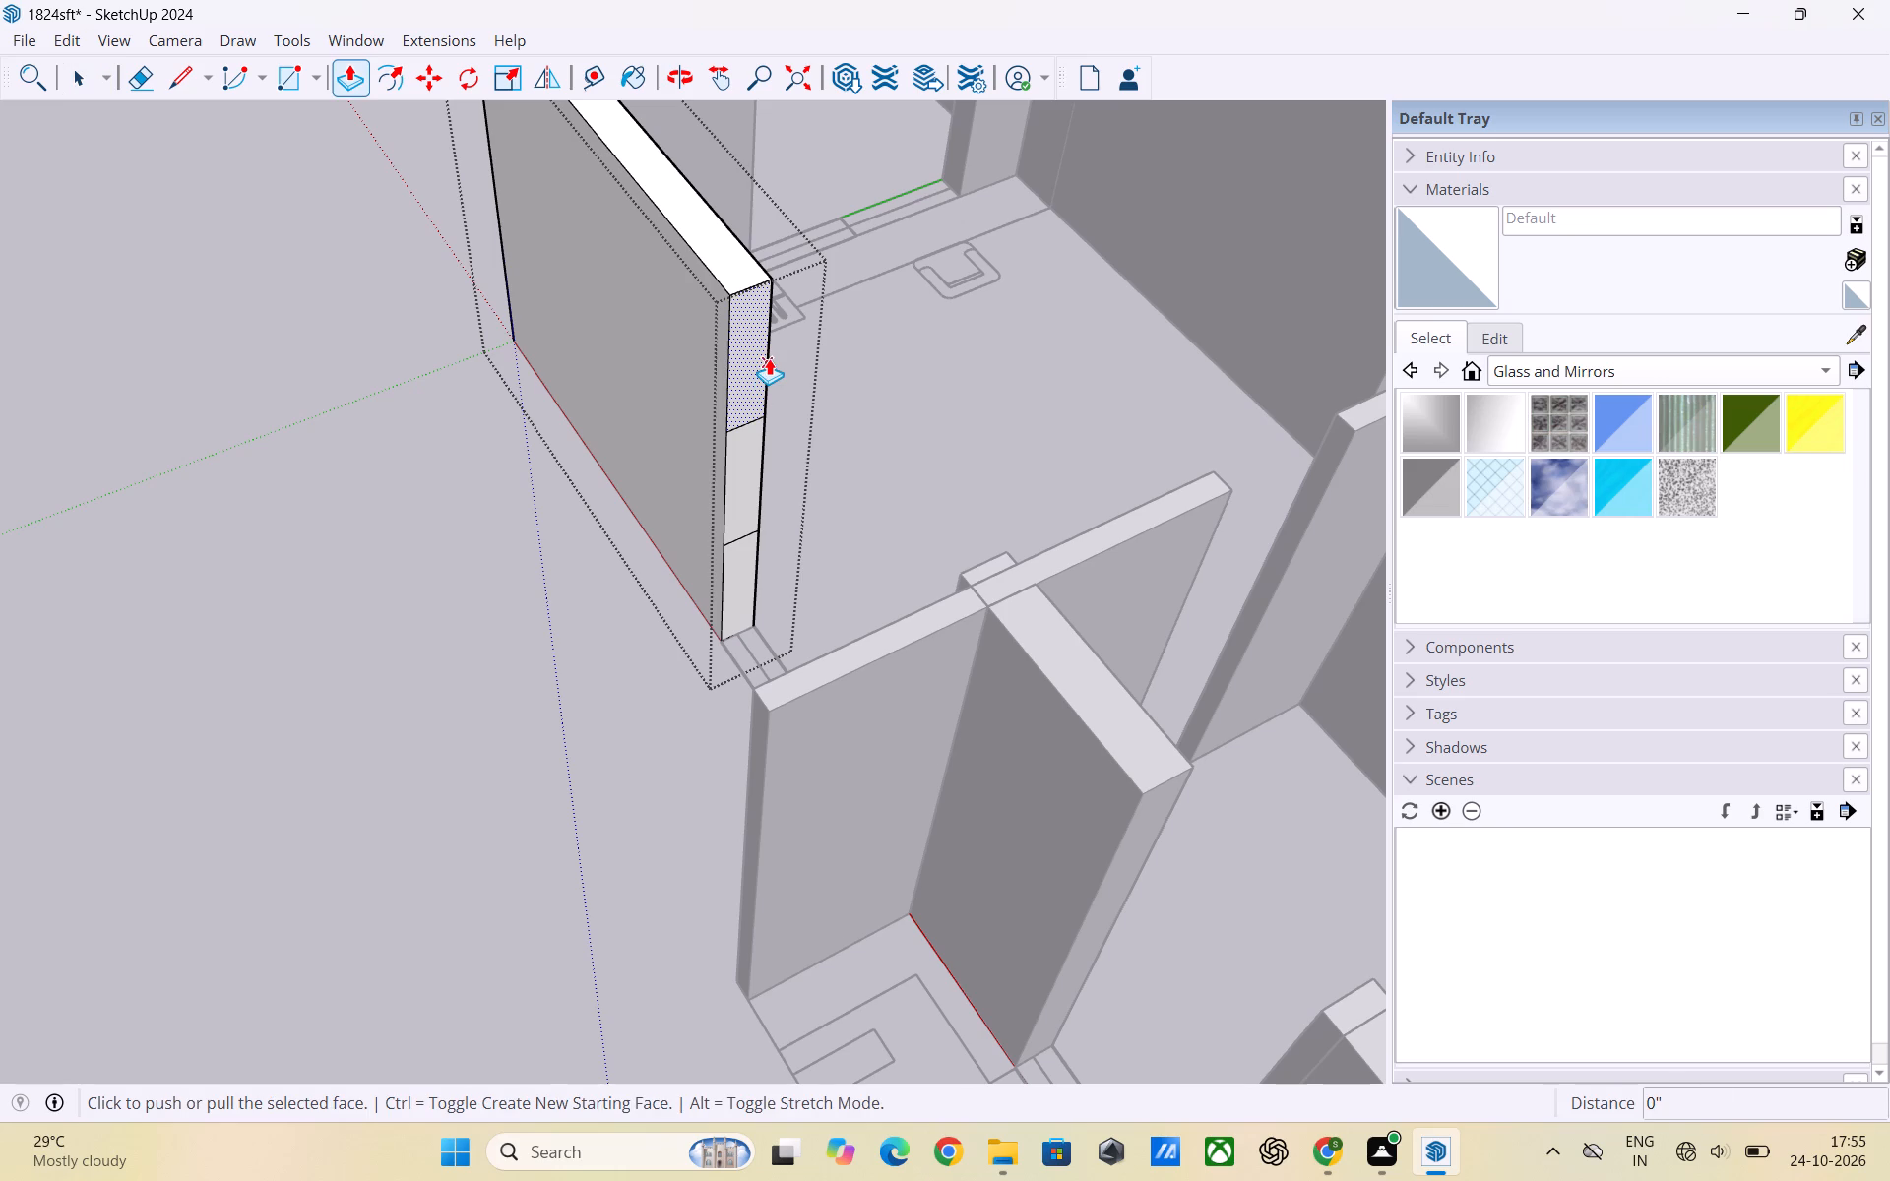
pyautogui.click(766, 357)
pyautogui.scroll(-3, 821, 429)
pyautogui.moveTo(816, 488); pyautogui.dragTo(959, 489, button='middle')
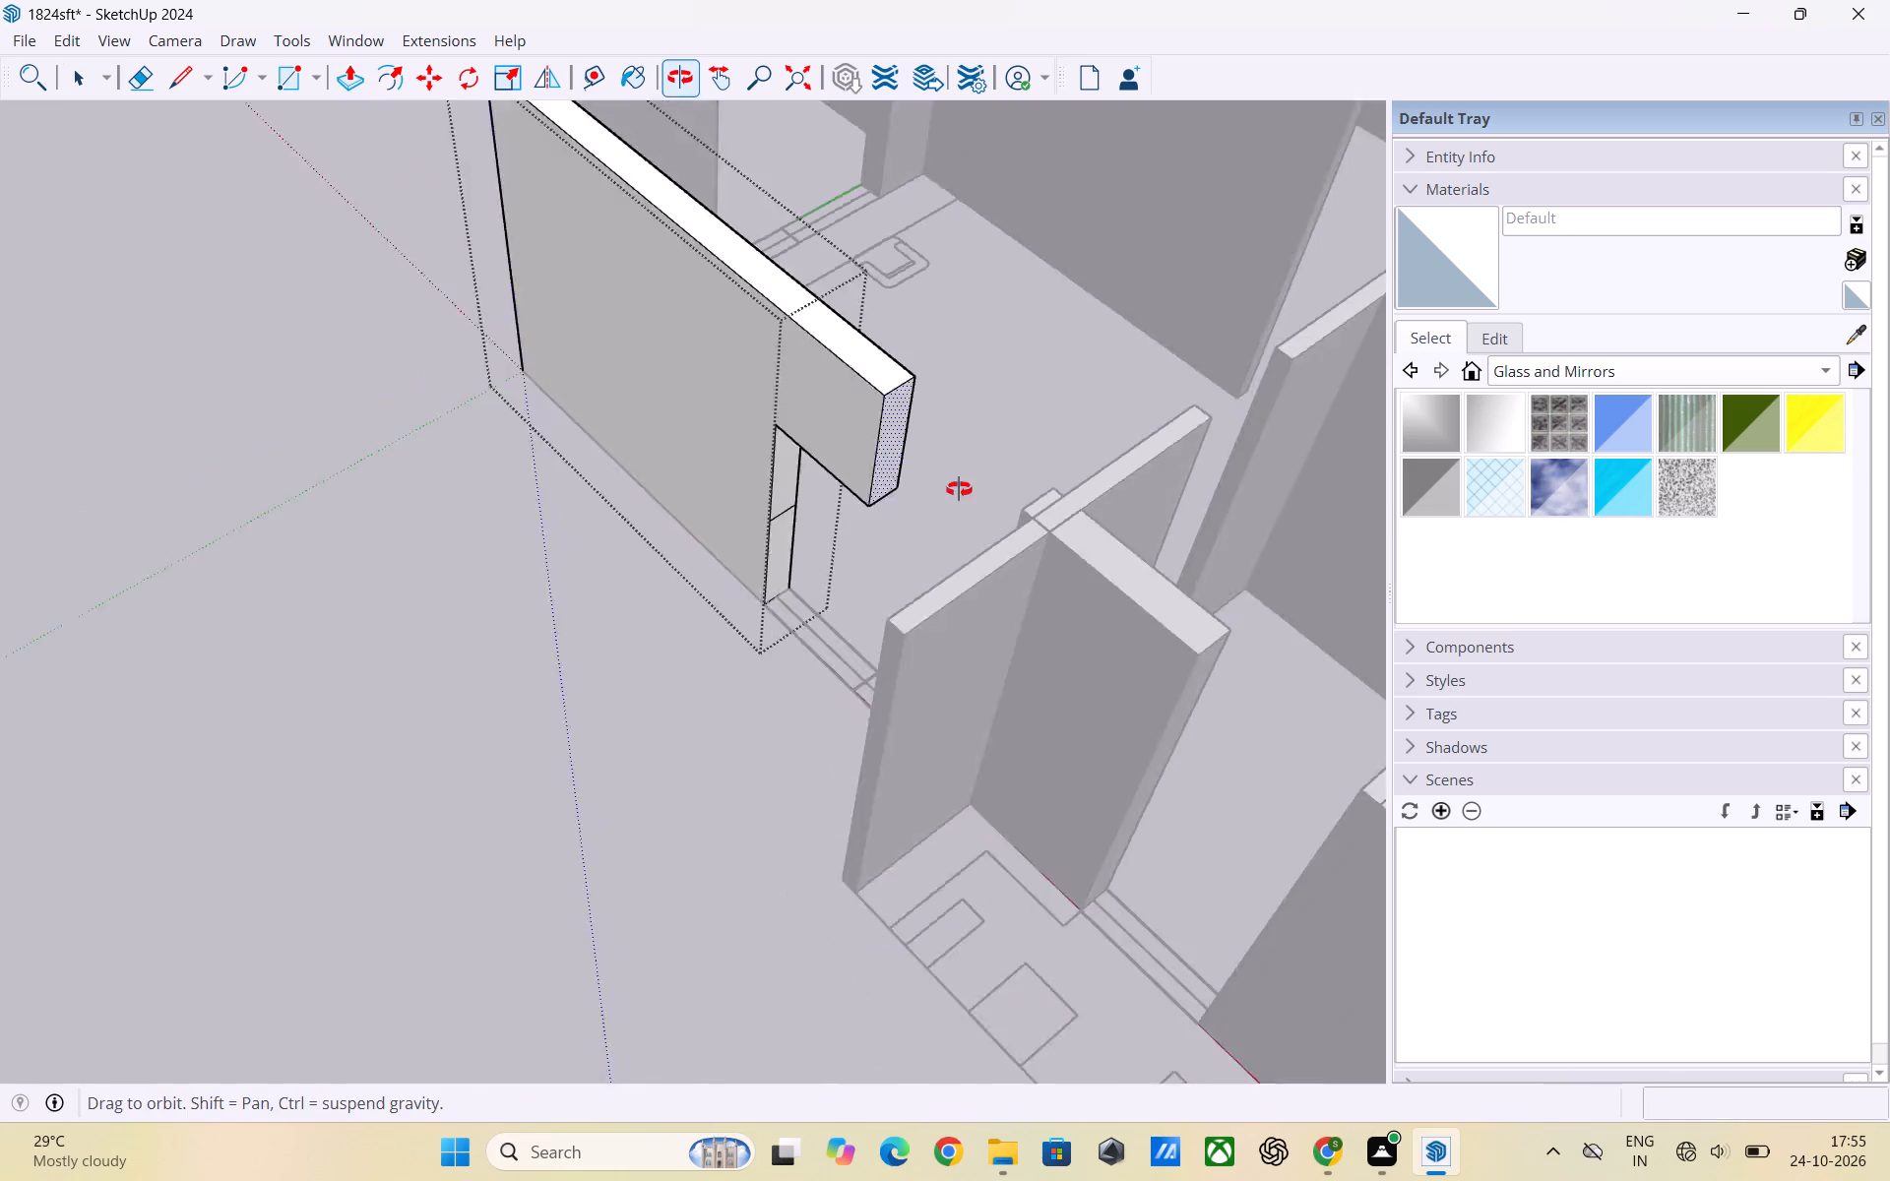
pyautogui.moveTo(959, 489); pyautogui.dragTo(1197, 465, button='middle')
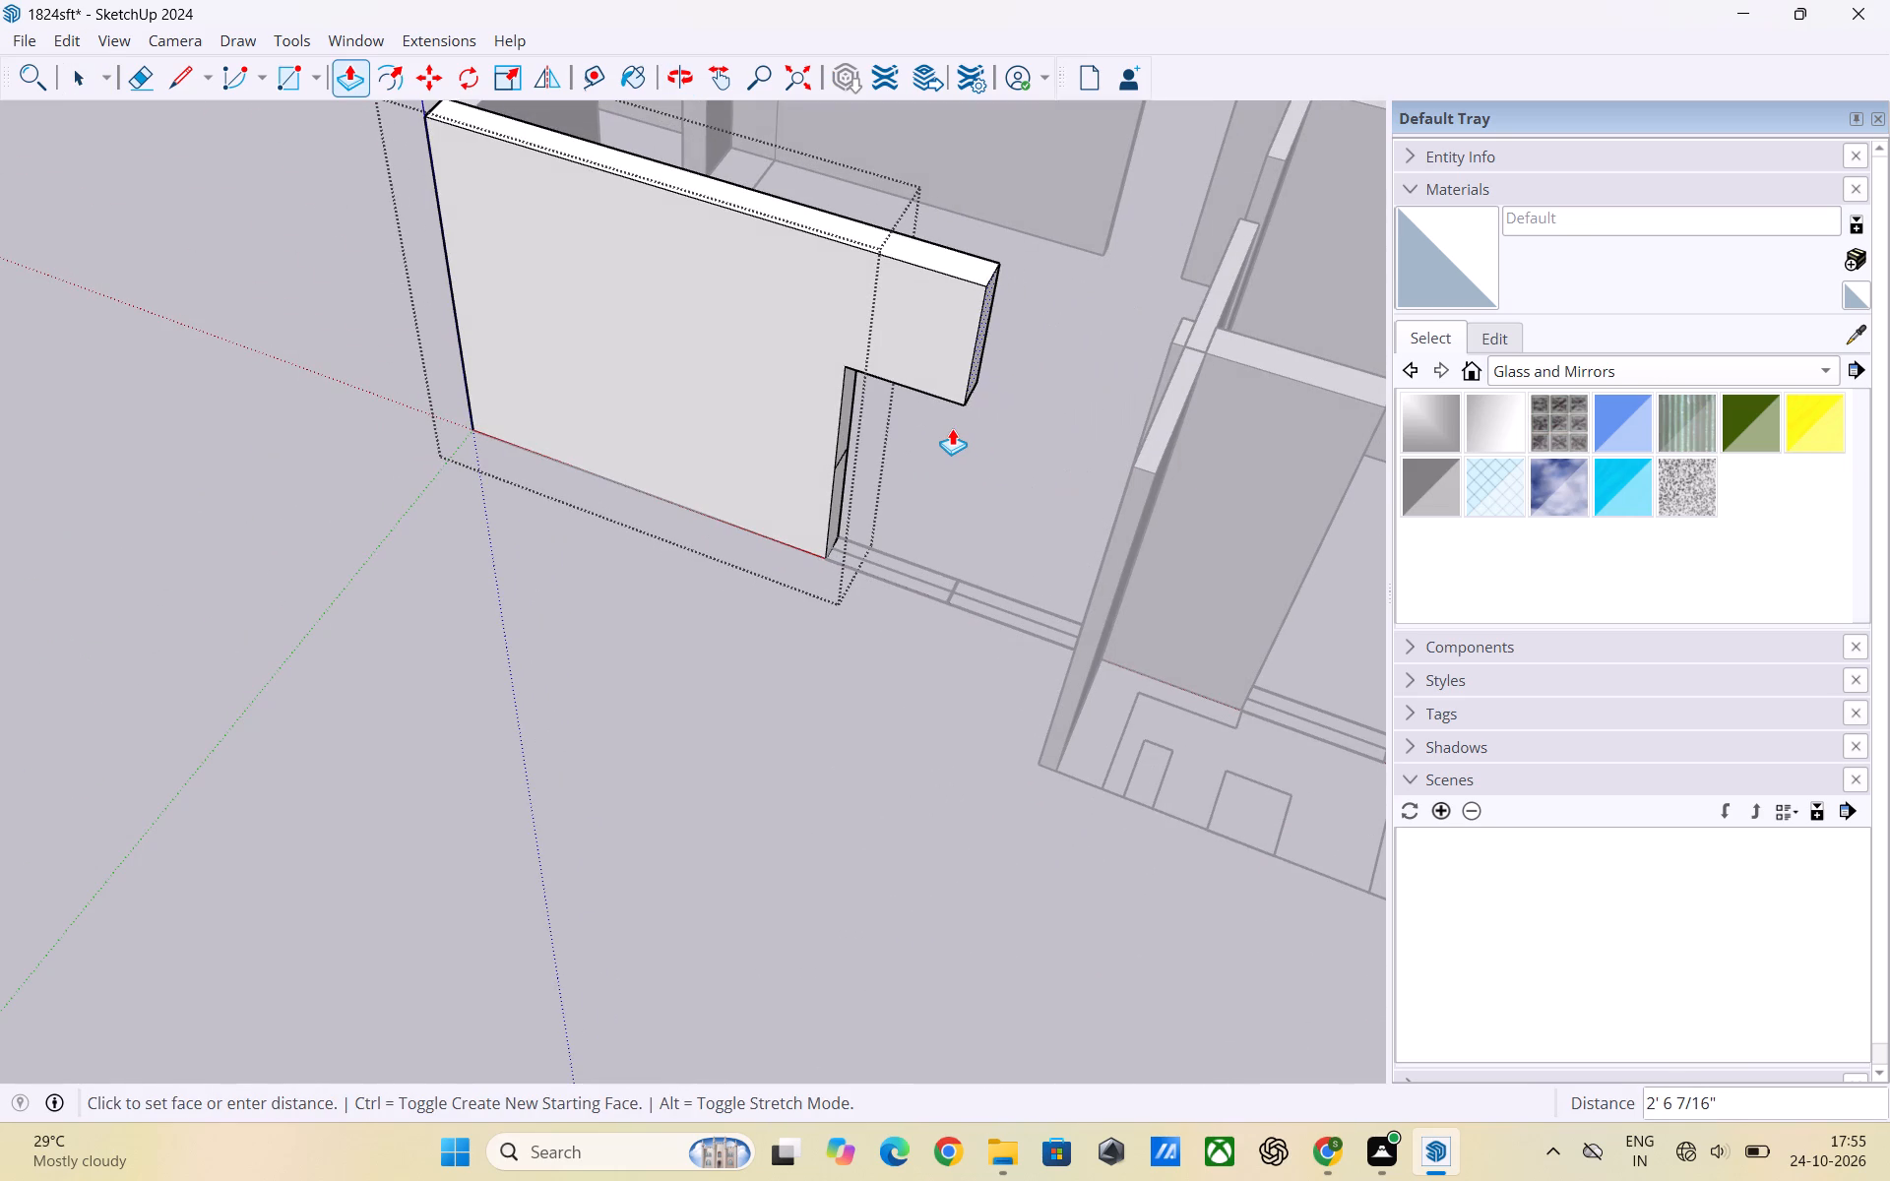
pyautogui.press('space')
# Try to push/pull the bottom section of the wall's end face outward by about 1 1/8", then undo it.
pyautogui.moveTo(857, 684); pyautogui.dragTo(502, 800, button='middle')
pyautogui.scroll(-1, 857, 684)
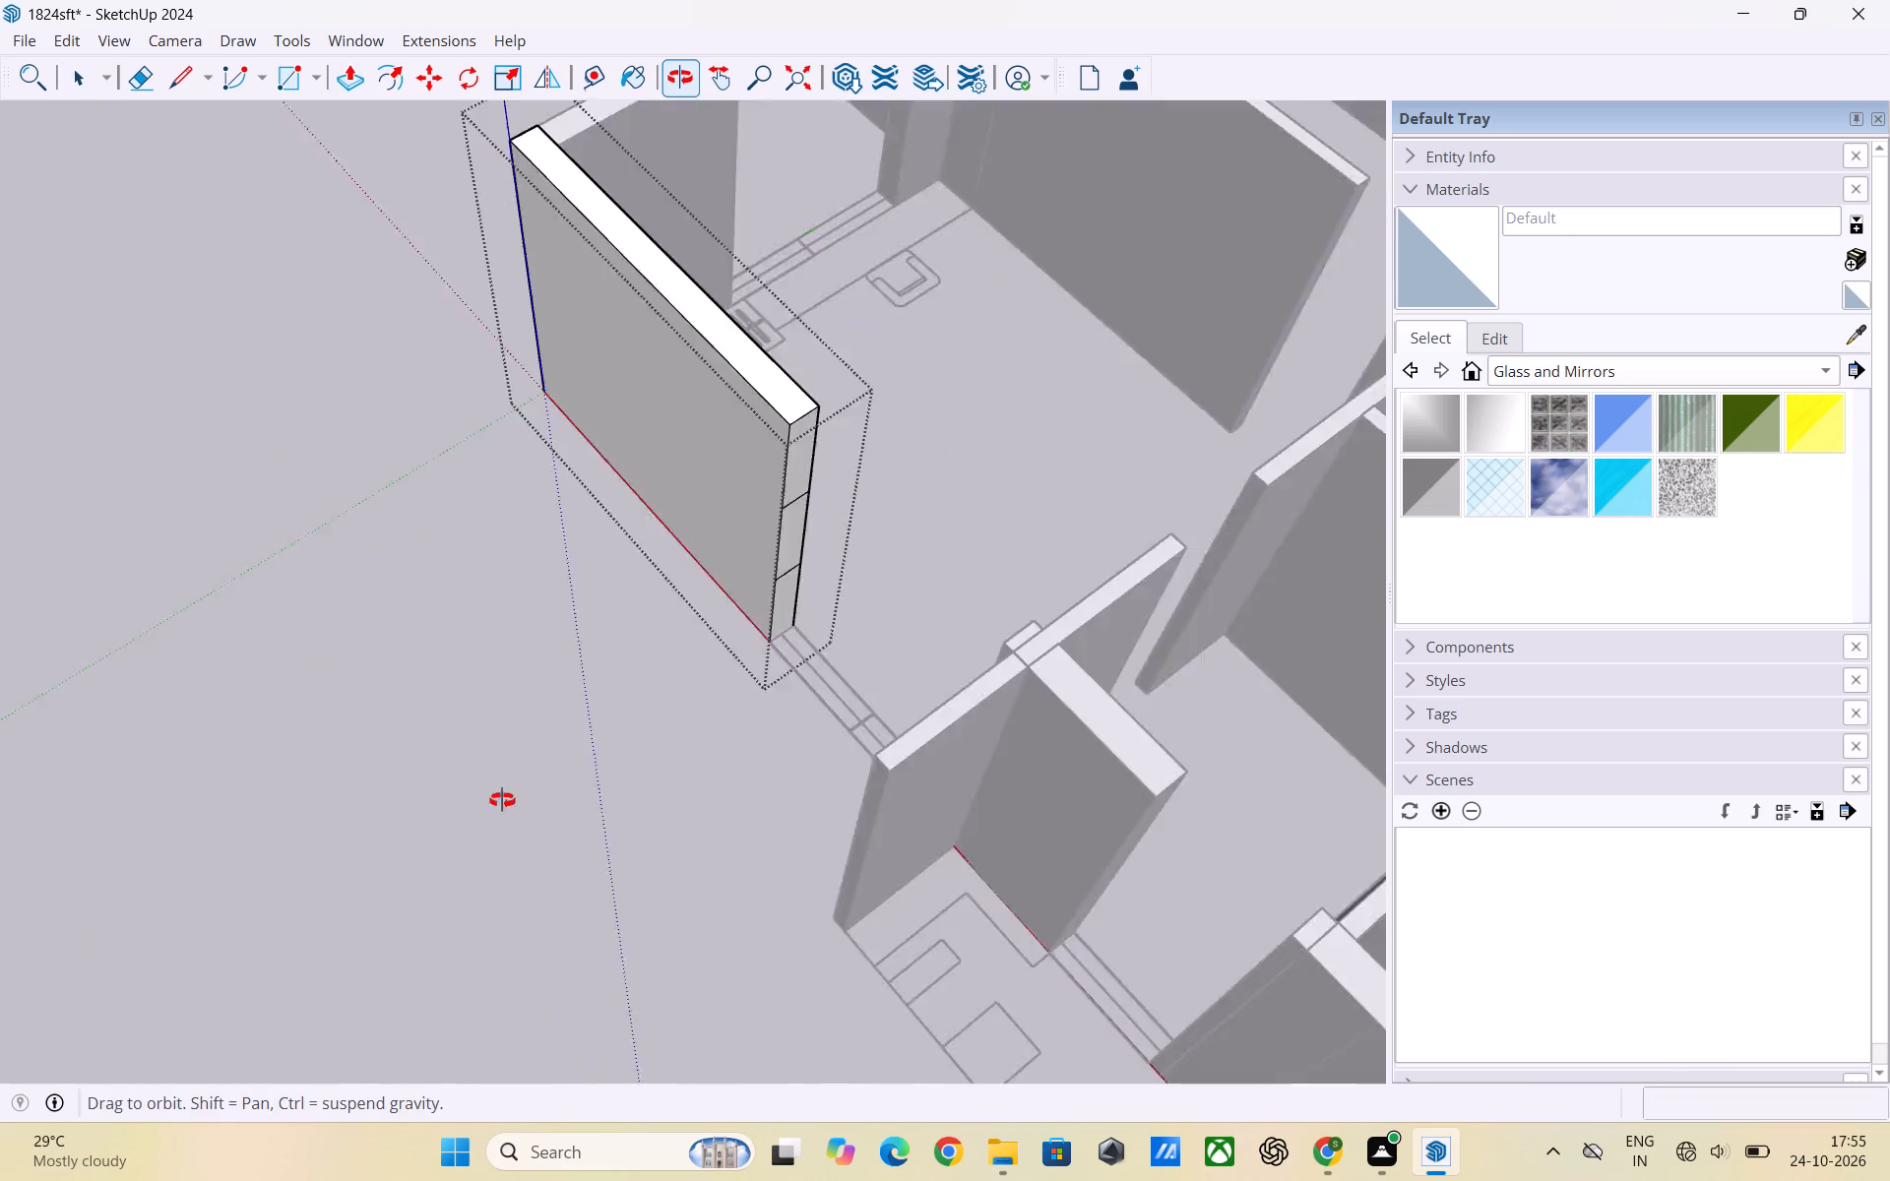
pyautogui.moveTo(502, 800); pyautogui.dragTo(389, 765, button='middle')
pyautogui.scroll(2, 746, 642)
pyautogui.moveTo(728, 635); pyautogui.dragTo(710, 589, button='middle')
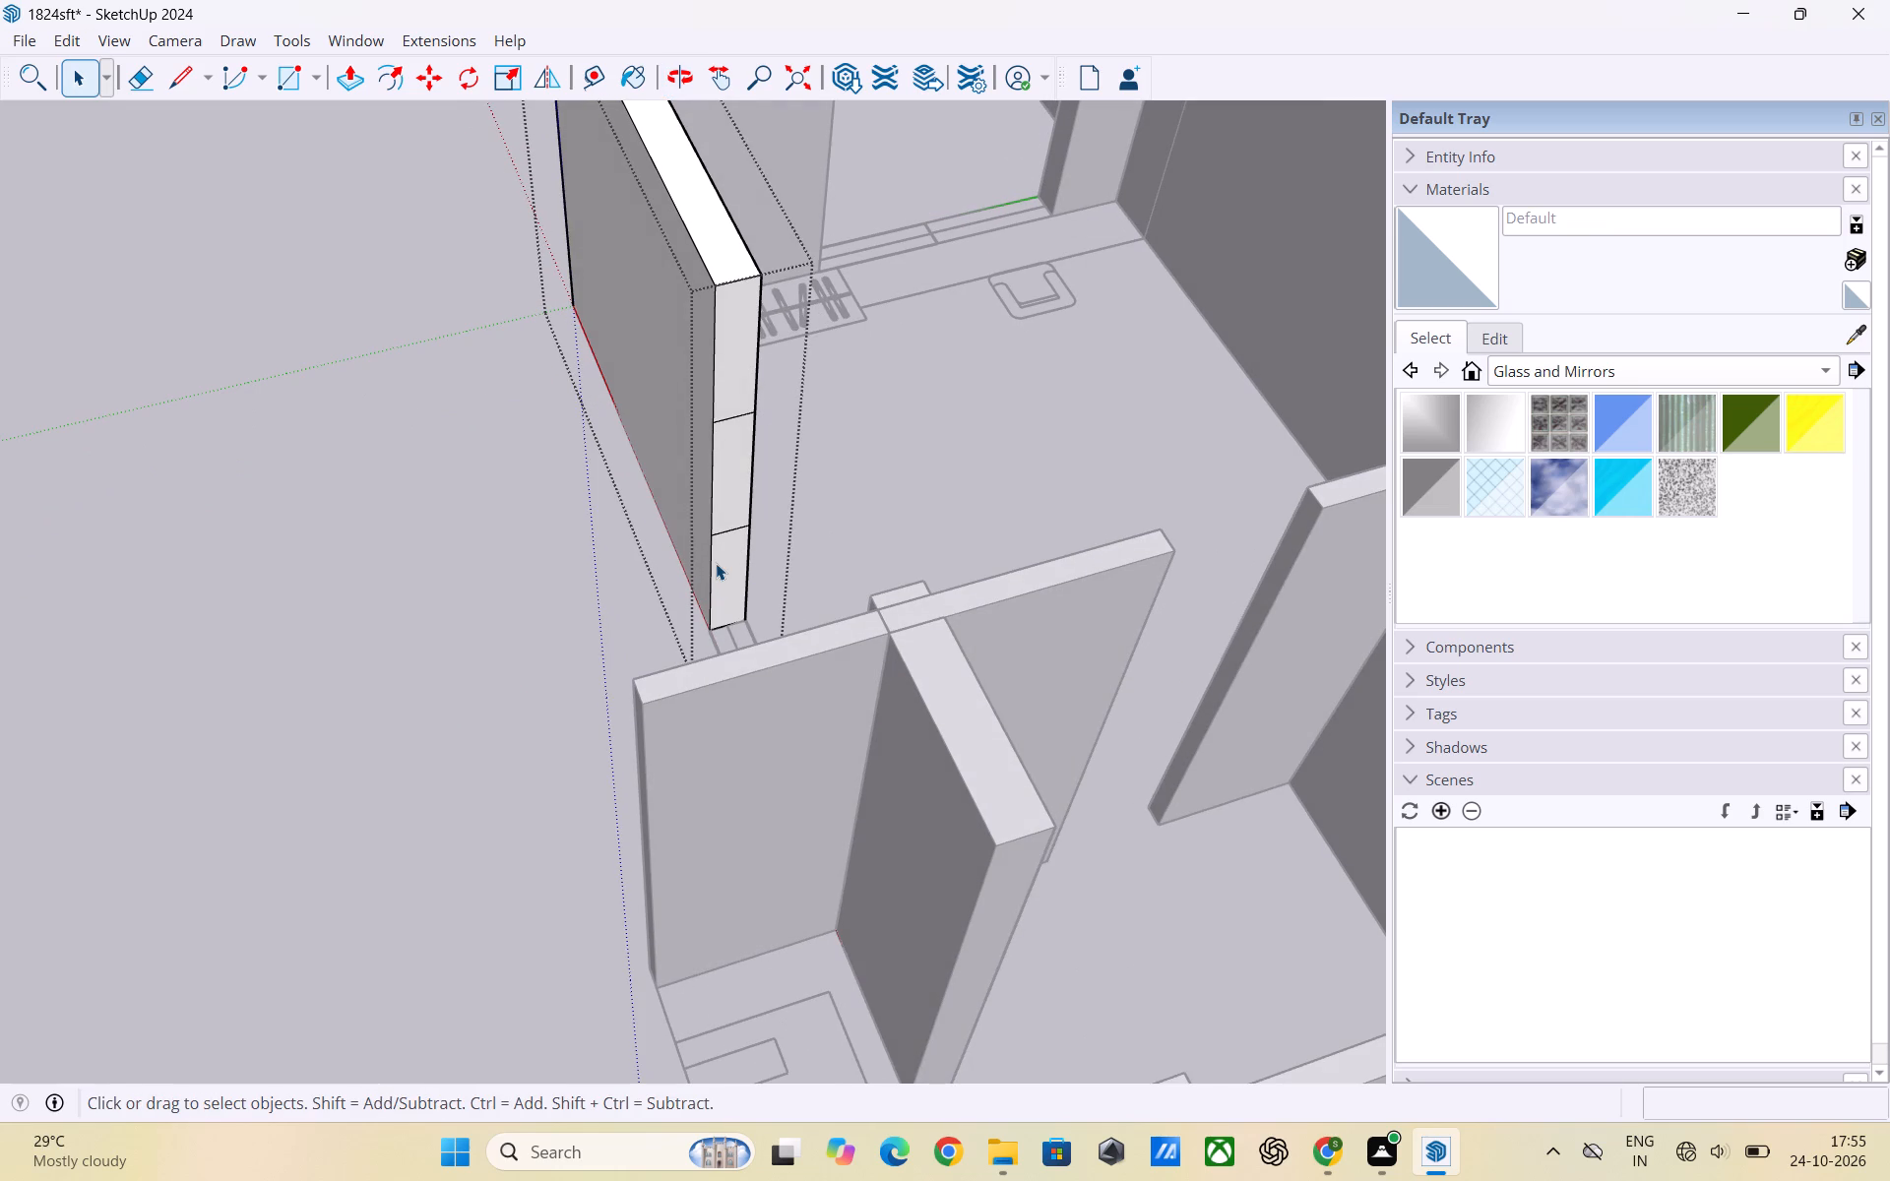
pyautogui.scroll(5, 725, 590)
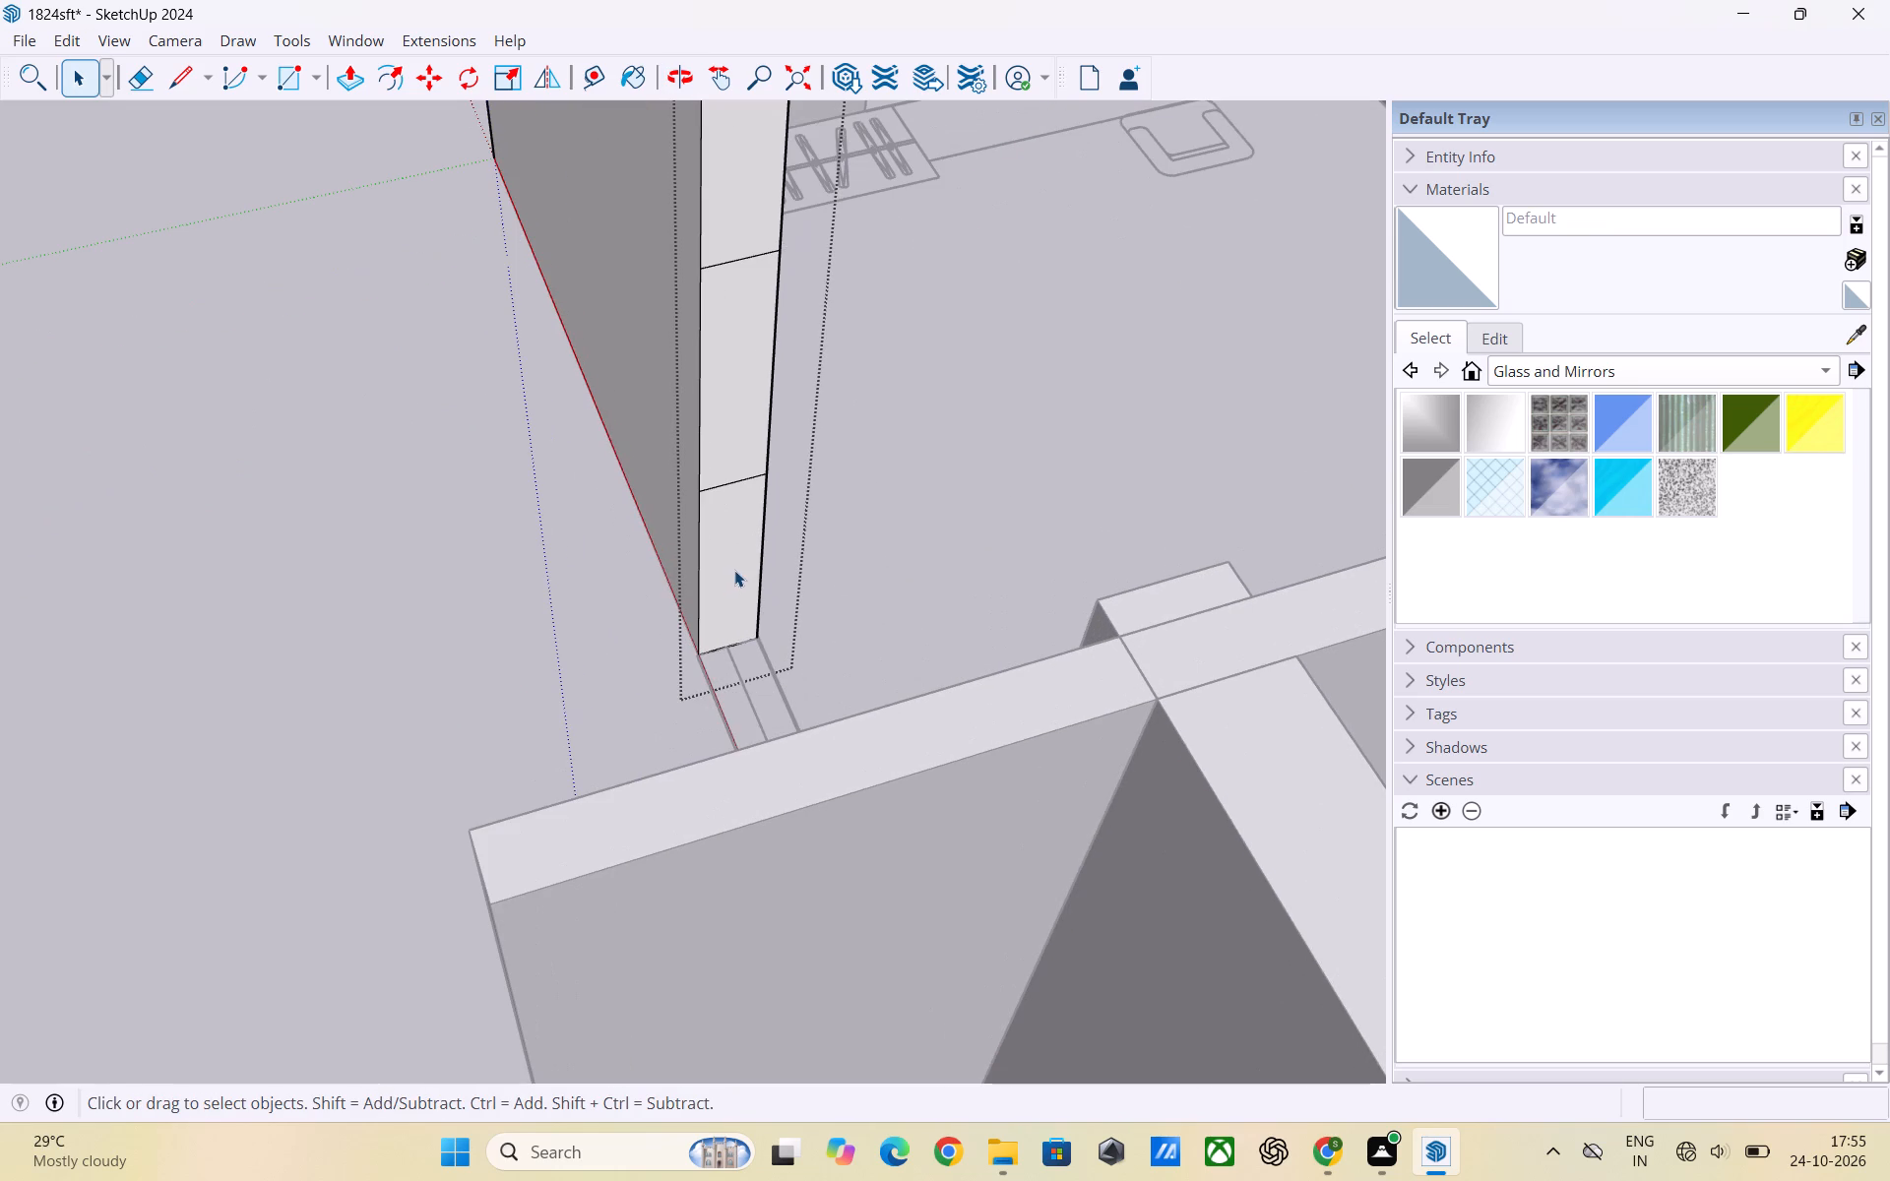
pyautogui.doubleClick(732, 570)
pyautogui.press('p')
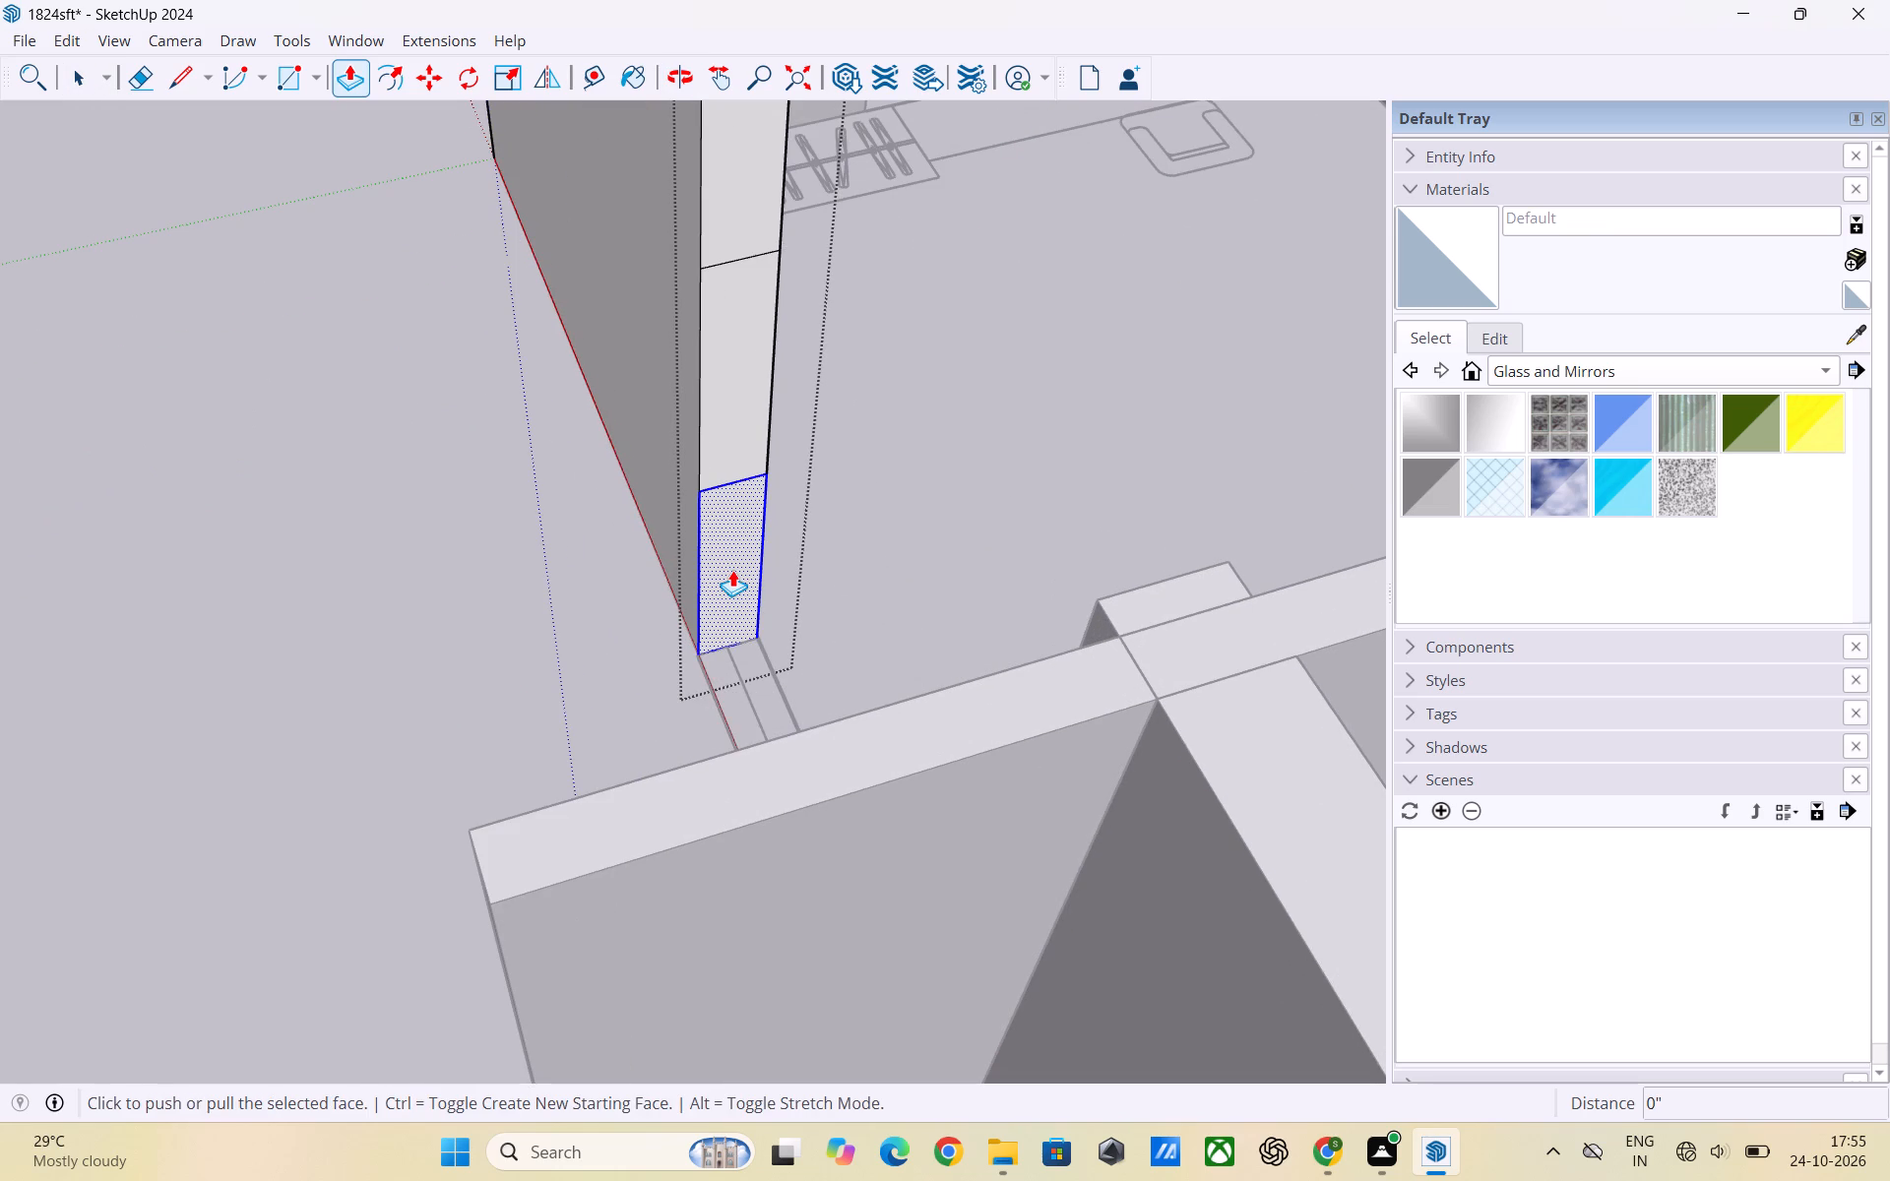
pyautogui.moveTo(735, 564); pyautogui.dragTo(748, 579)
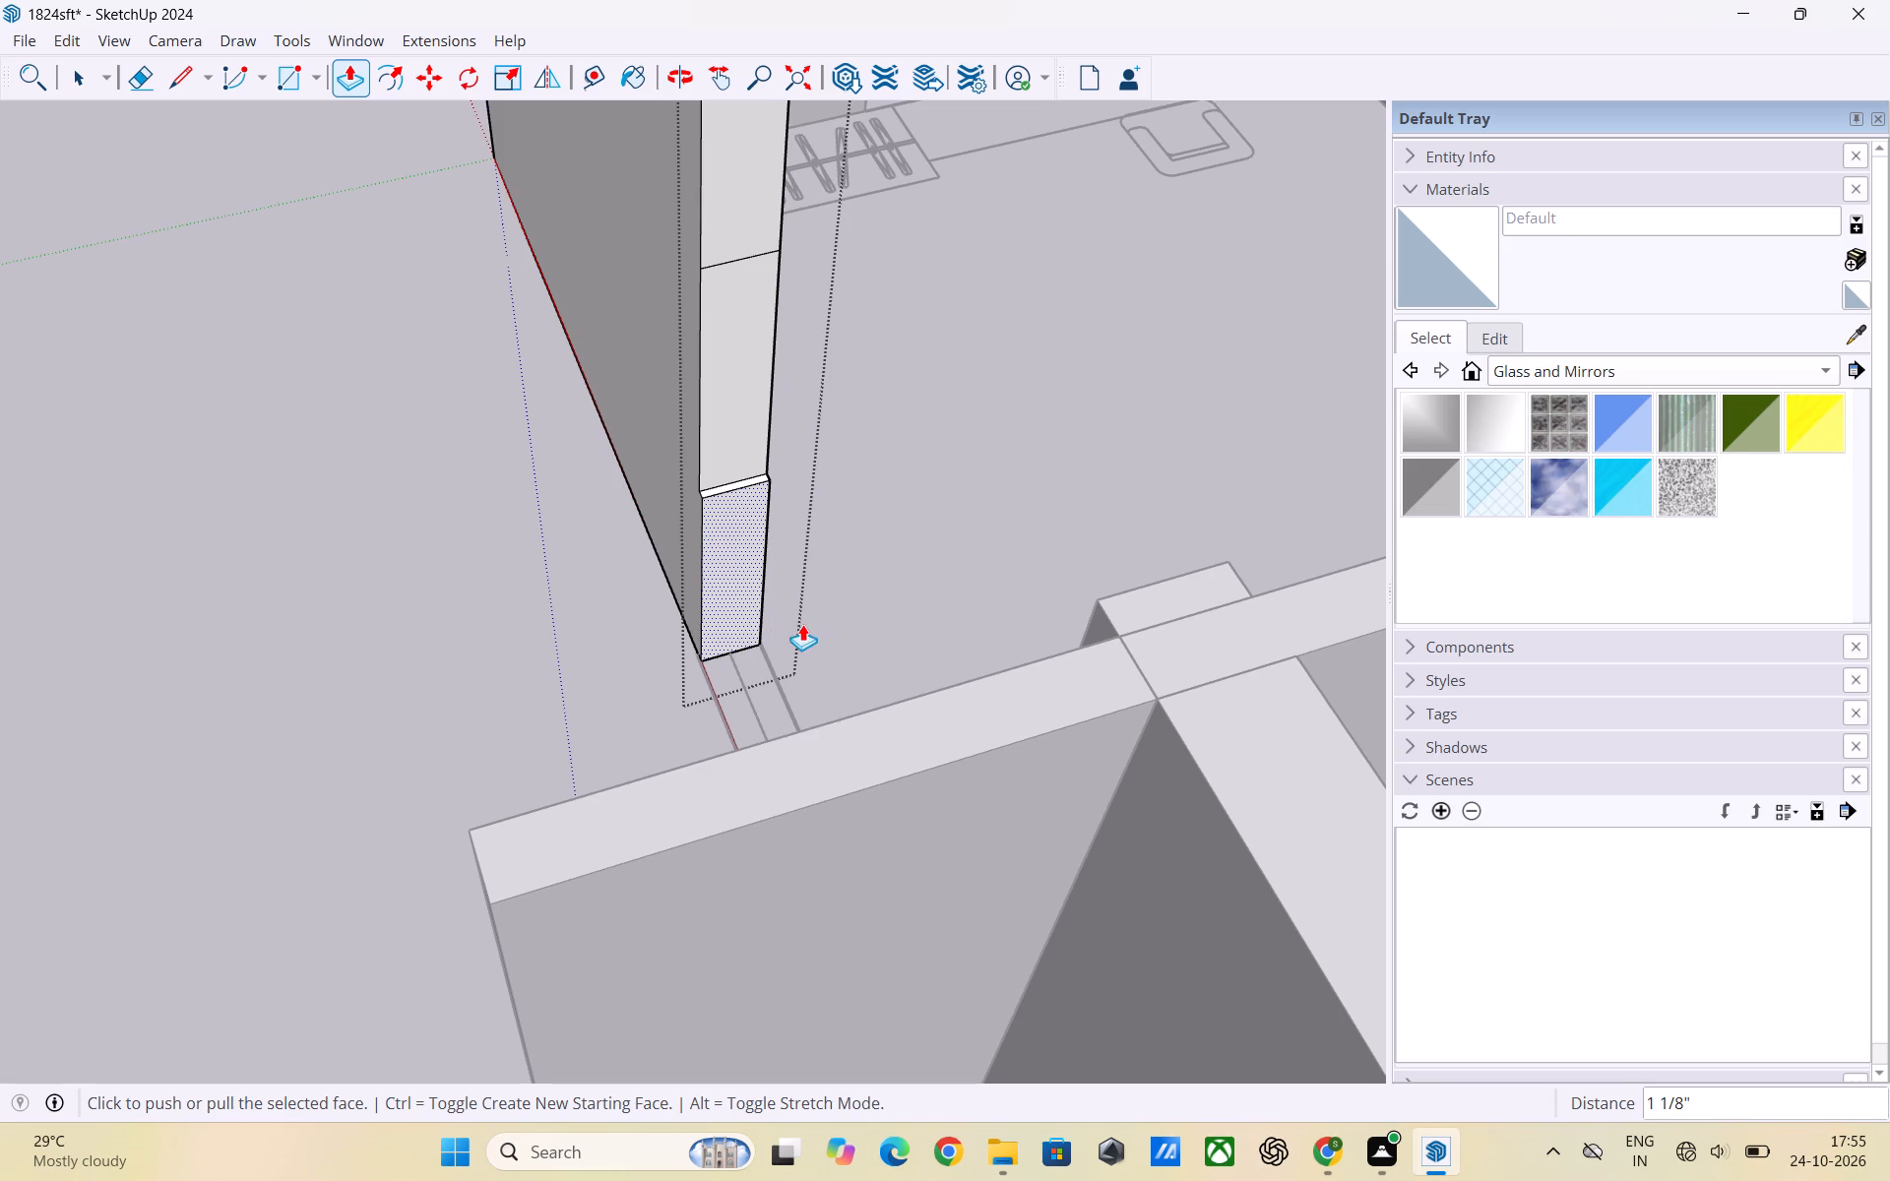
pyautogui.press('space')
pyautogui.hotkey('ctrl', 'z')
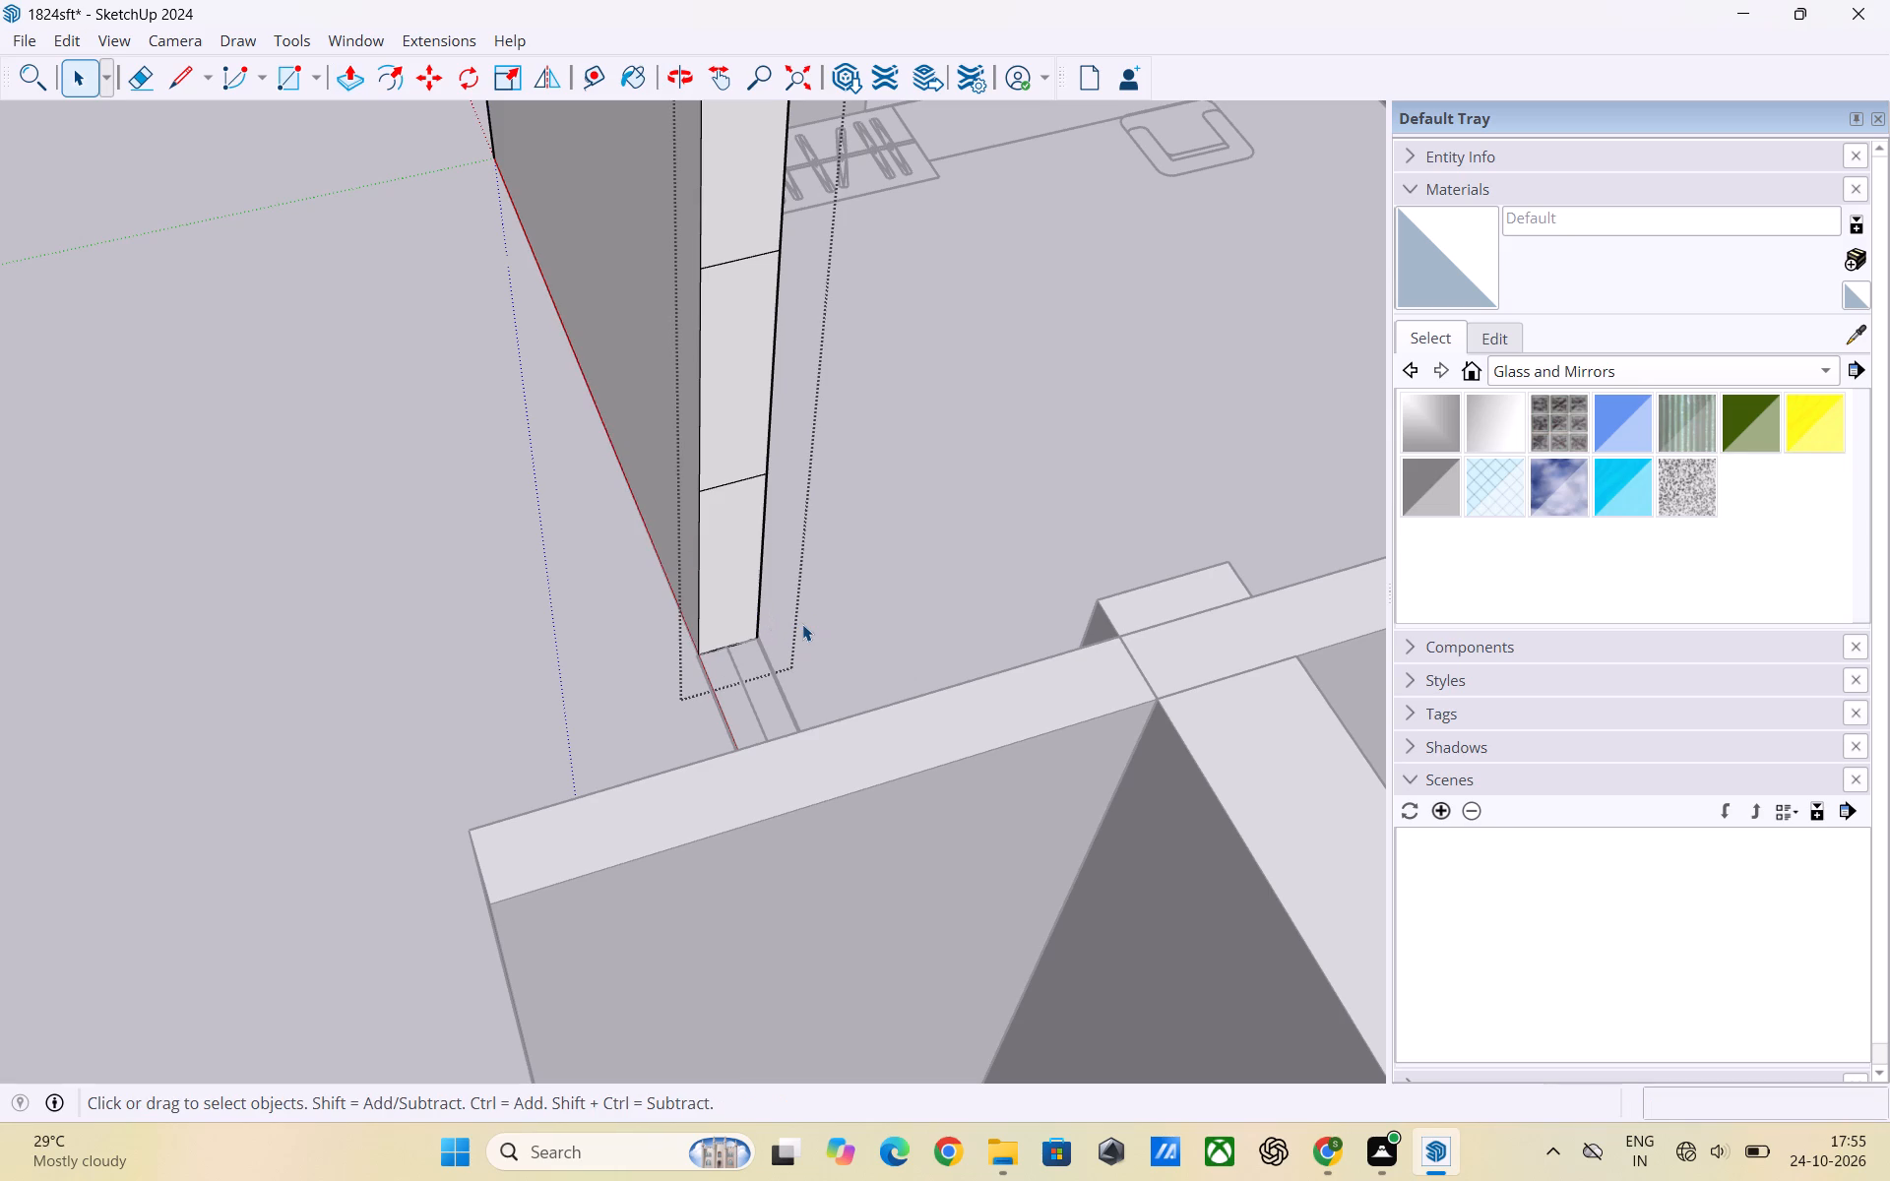
# Push/pull the bottom section of the wall's end face outward about 2' 11 1/2" along the window outline and leave the wall group.
pyautogui.press('space')
pyautogui.click(975, 540)
pyautogui.tripleClick(746, 542)
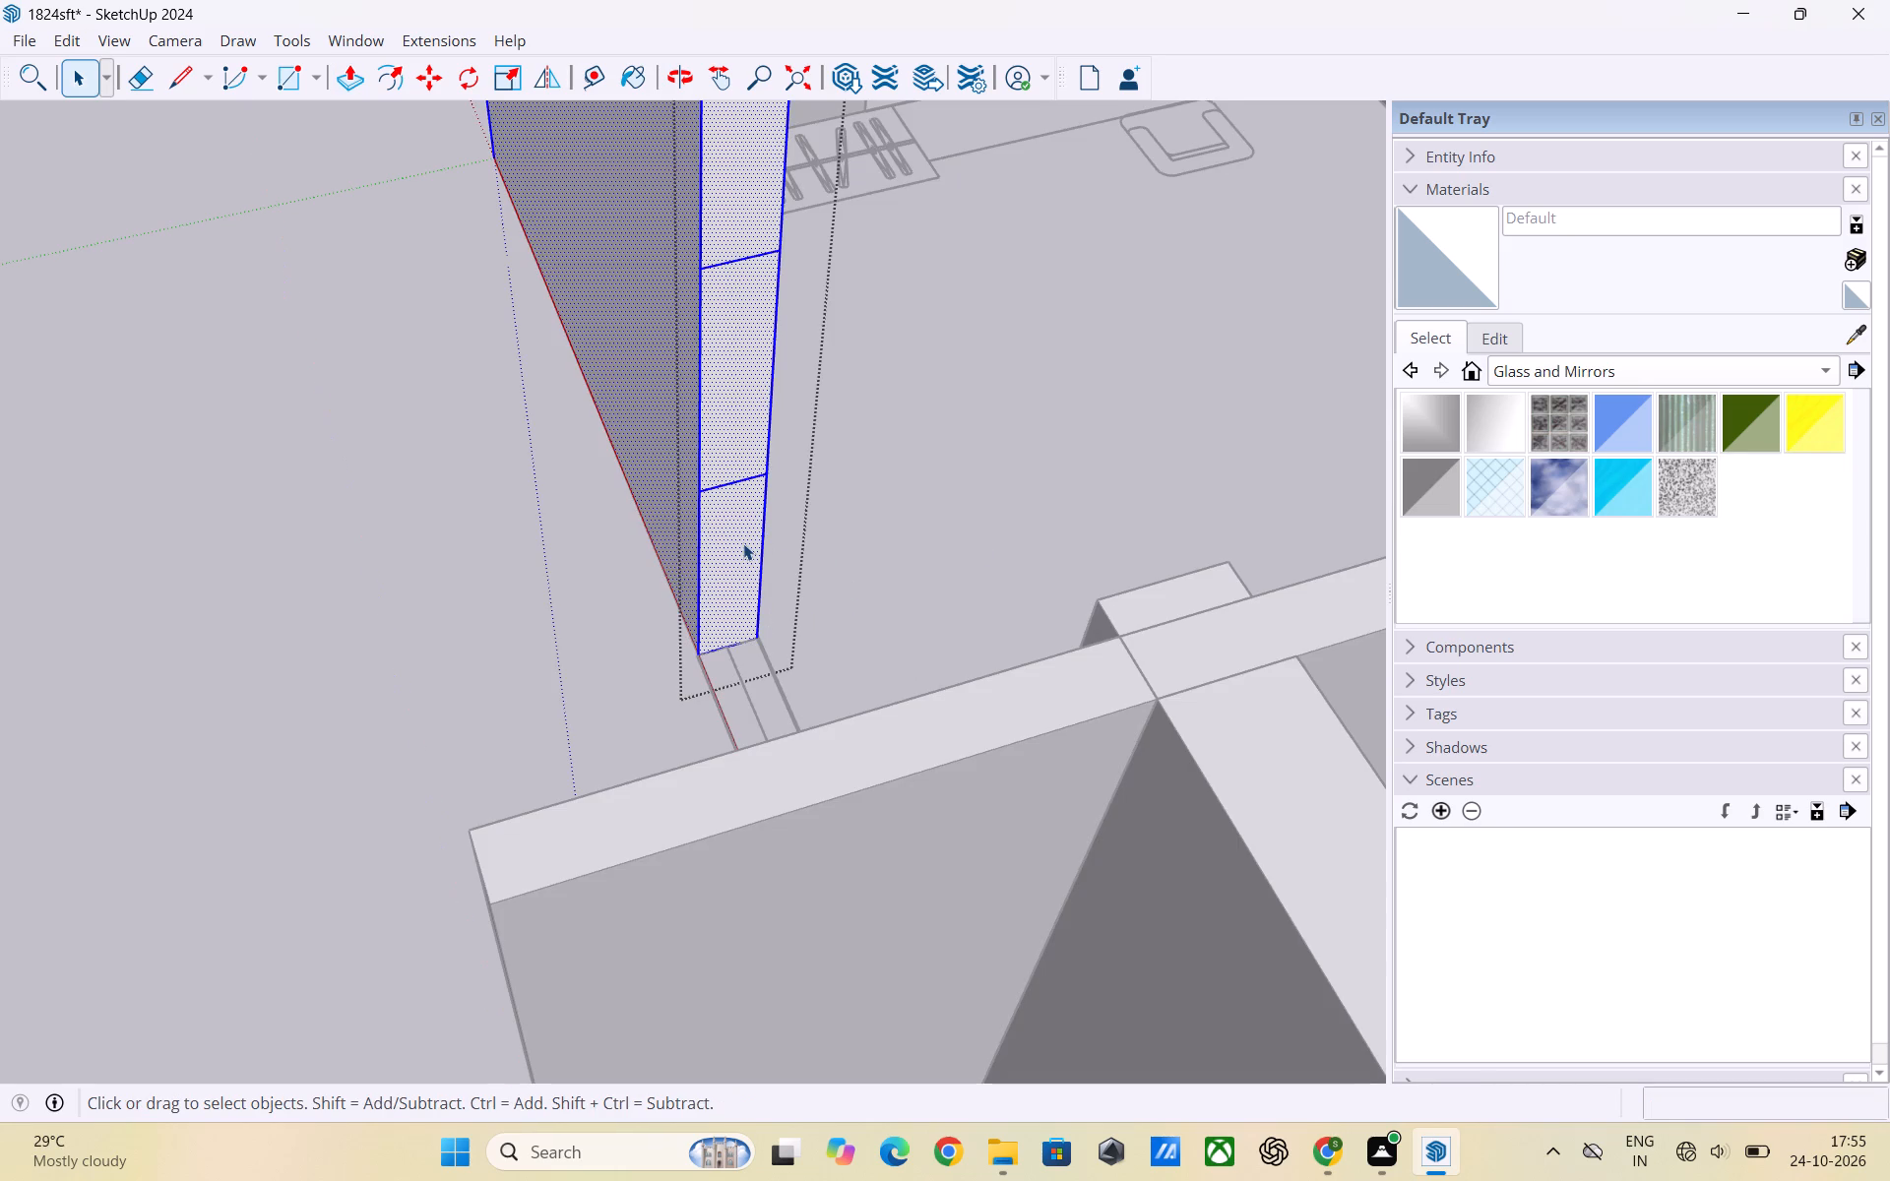
pyautogui.doubleClick(742, 551)
pyautogui.press('p')
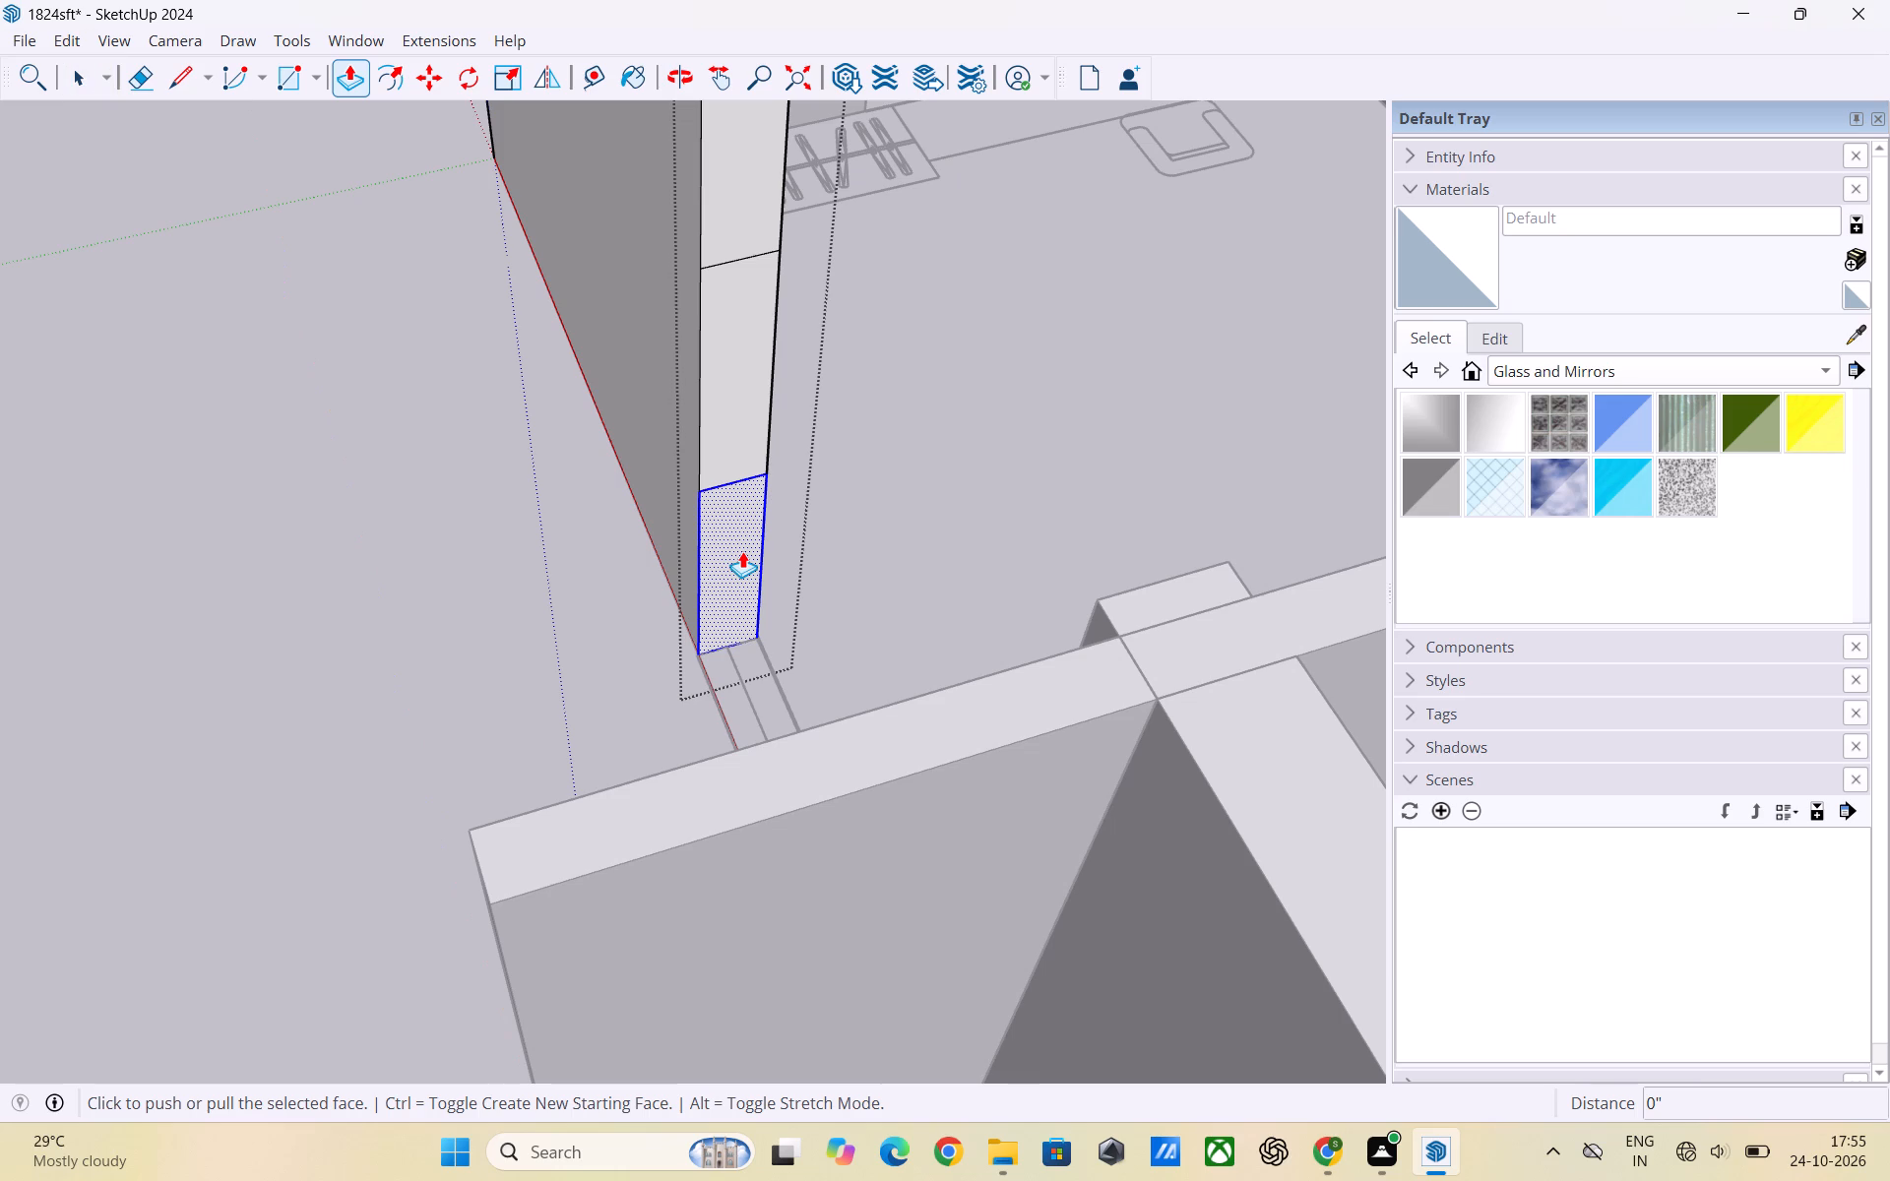
pyautogui.click(742, 551)
pyautogui.scroll(-4, 766, 585)
pyautogui.moveTo(739, 601); pyautogui.dragTo(757, 601, button='middle')
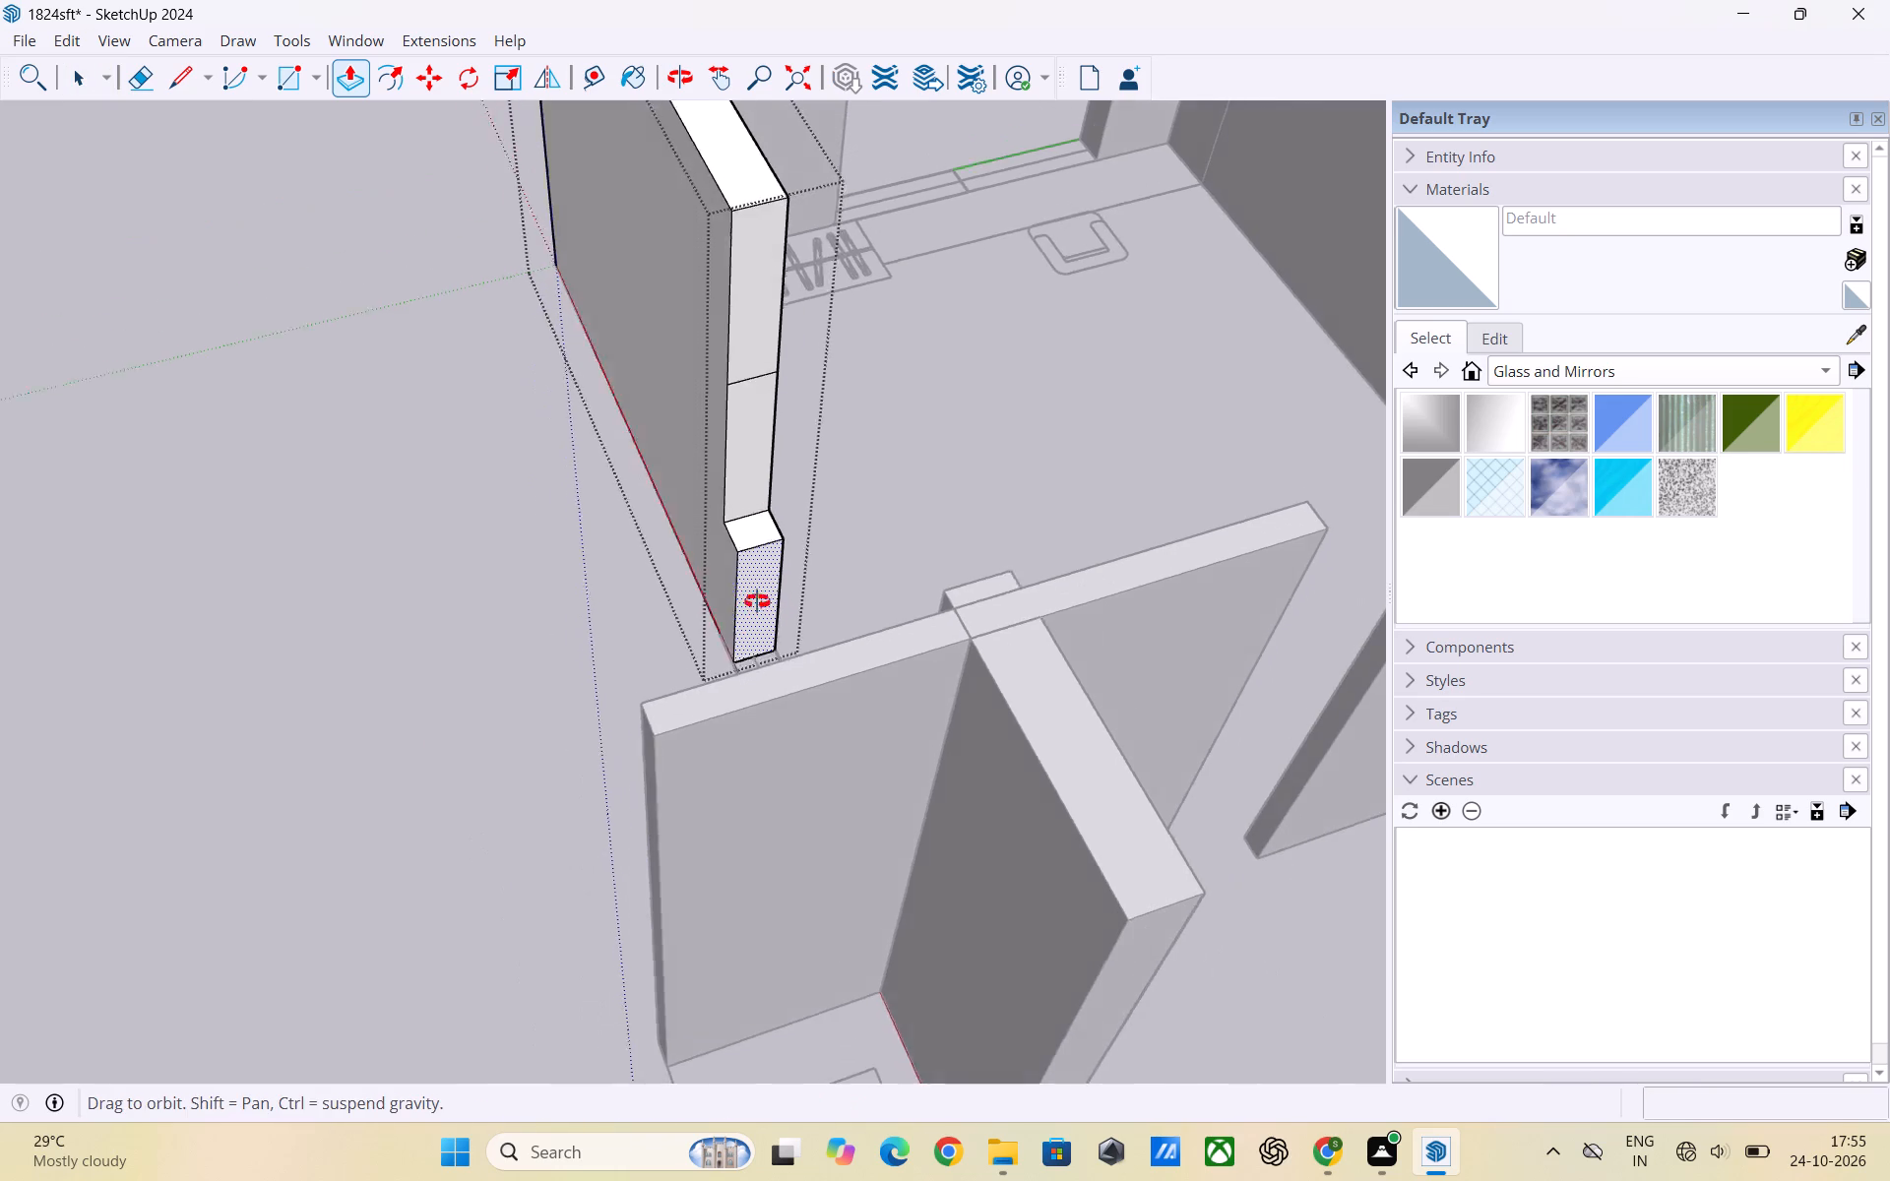
pyautogui.moveTo(757, 601); pyautogui.dragTo(931, 633, button='middle')
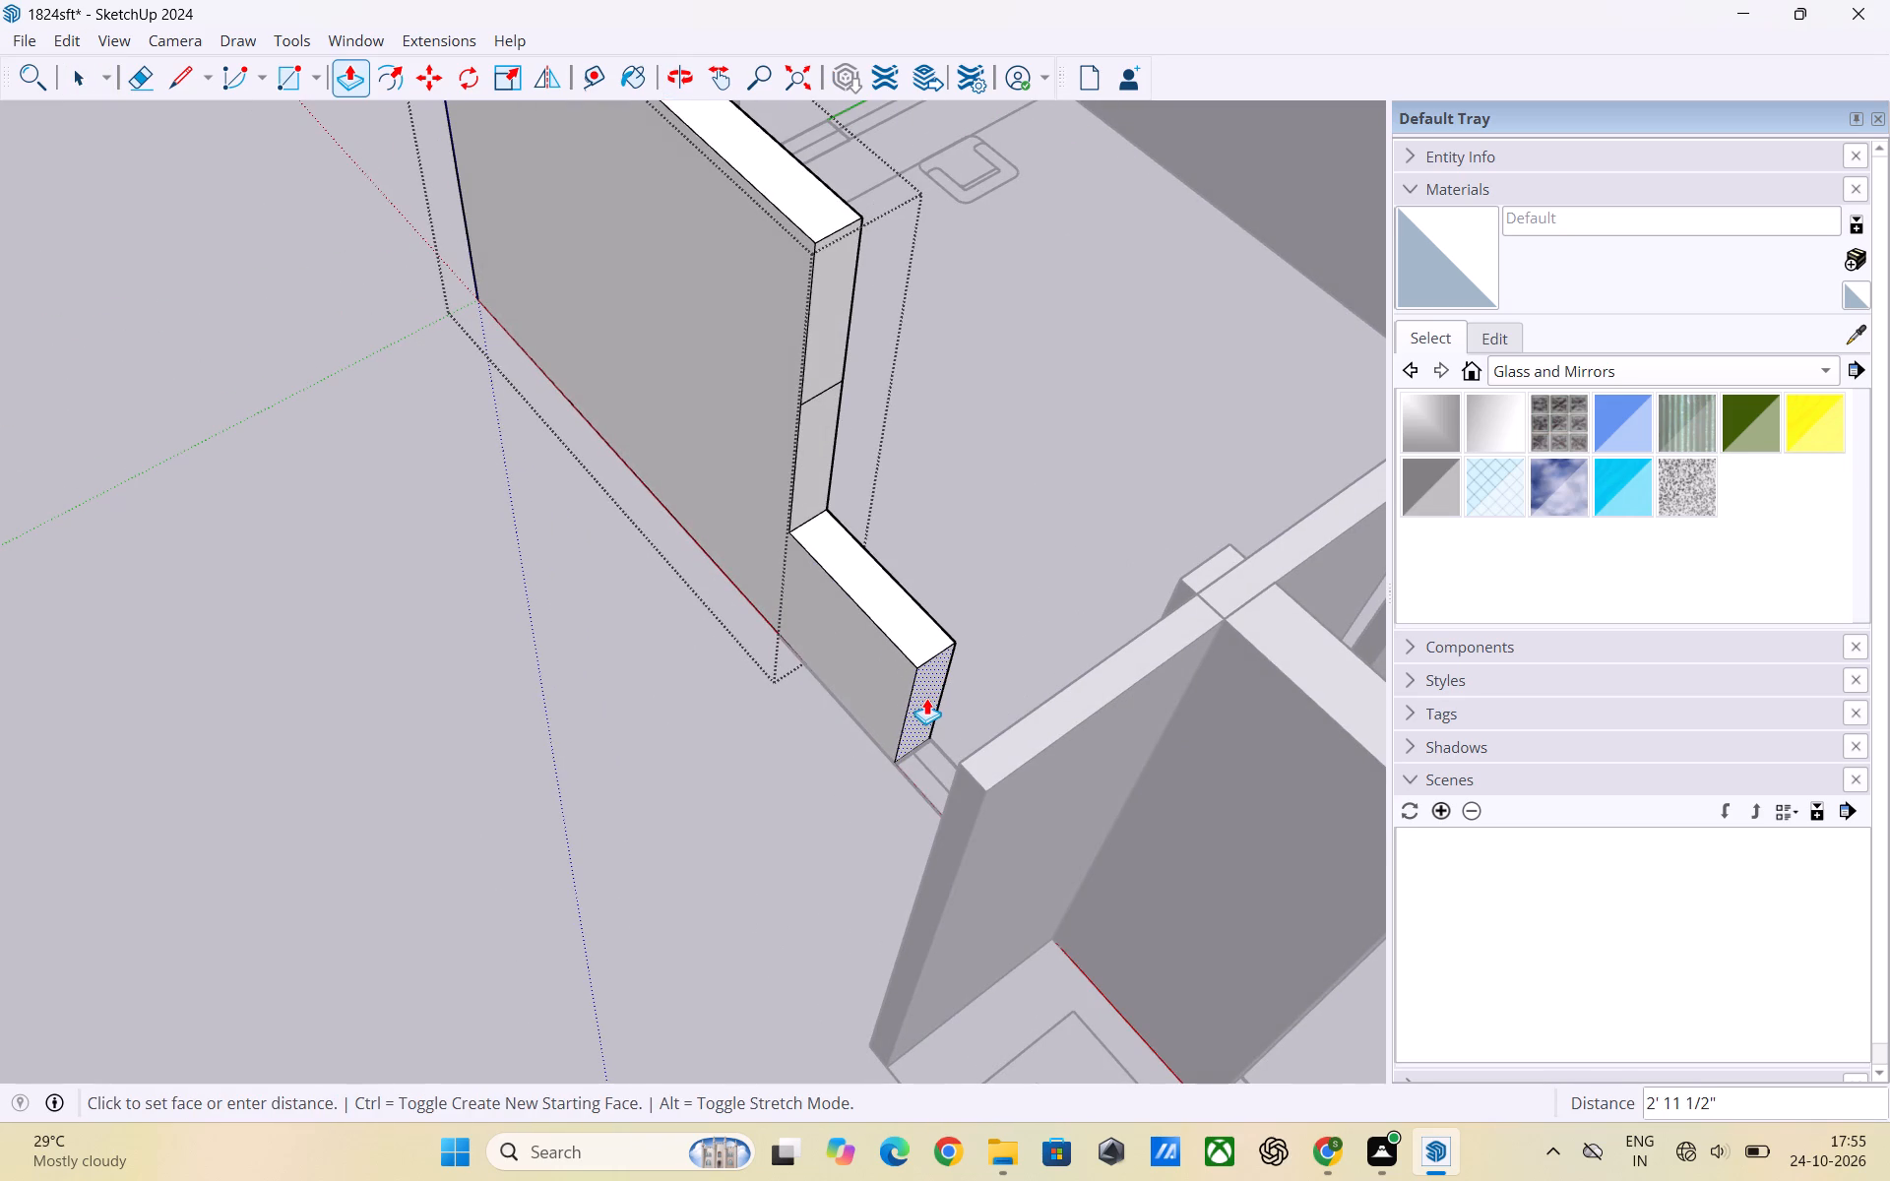
pyautogui.click(926, 698)
pyautogui.press('space')
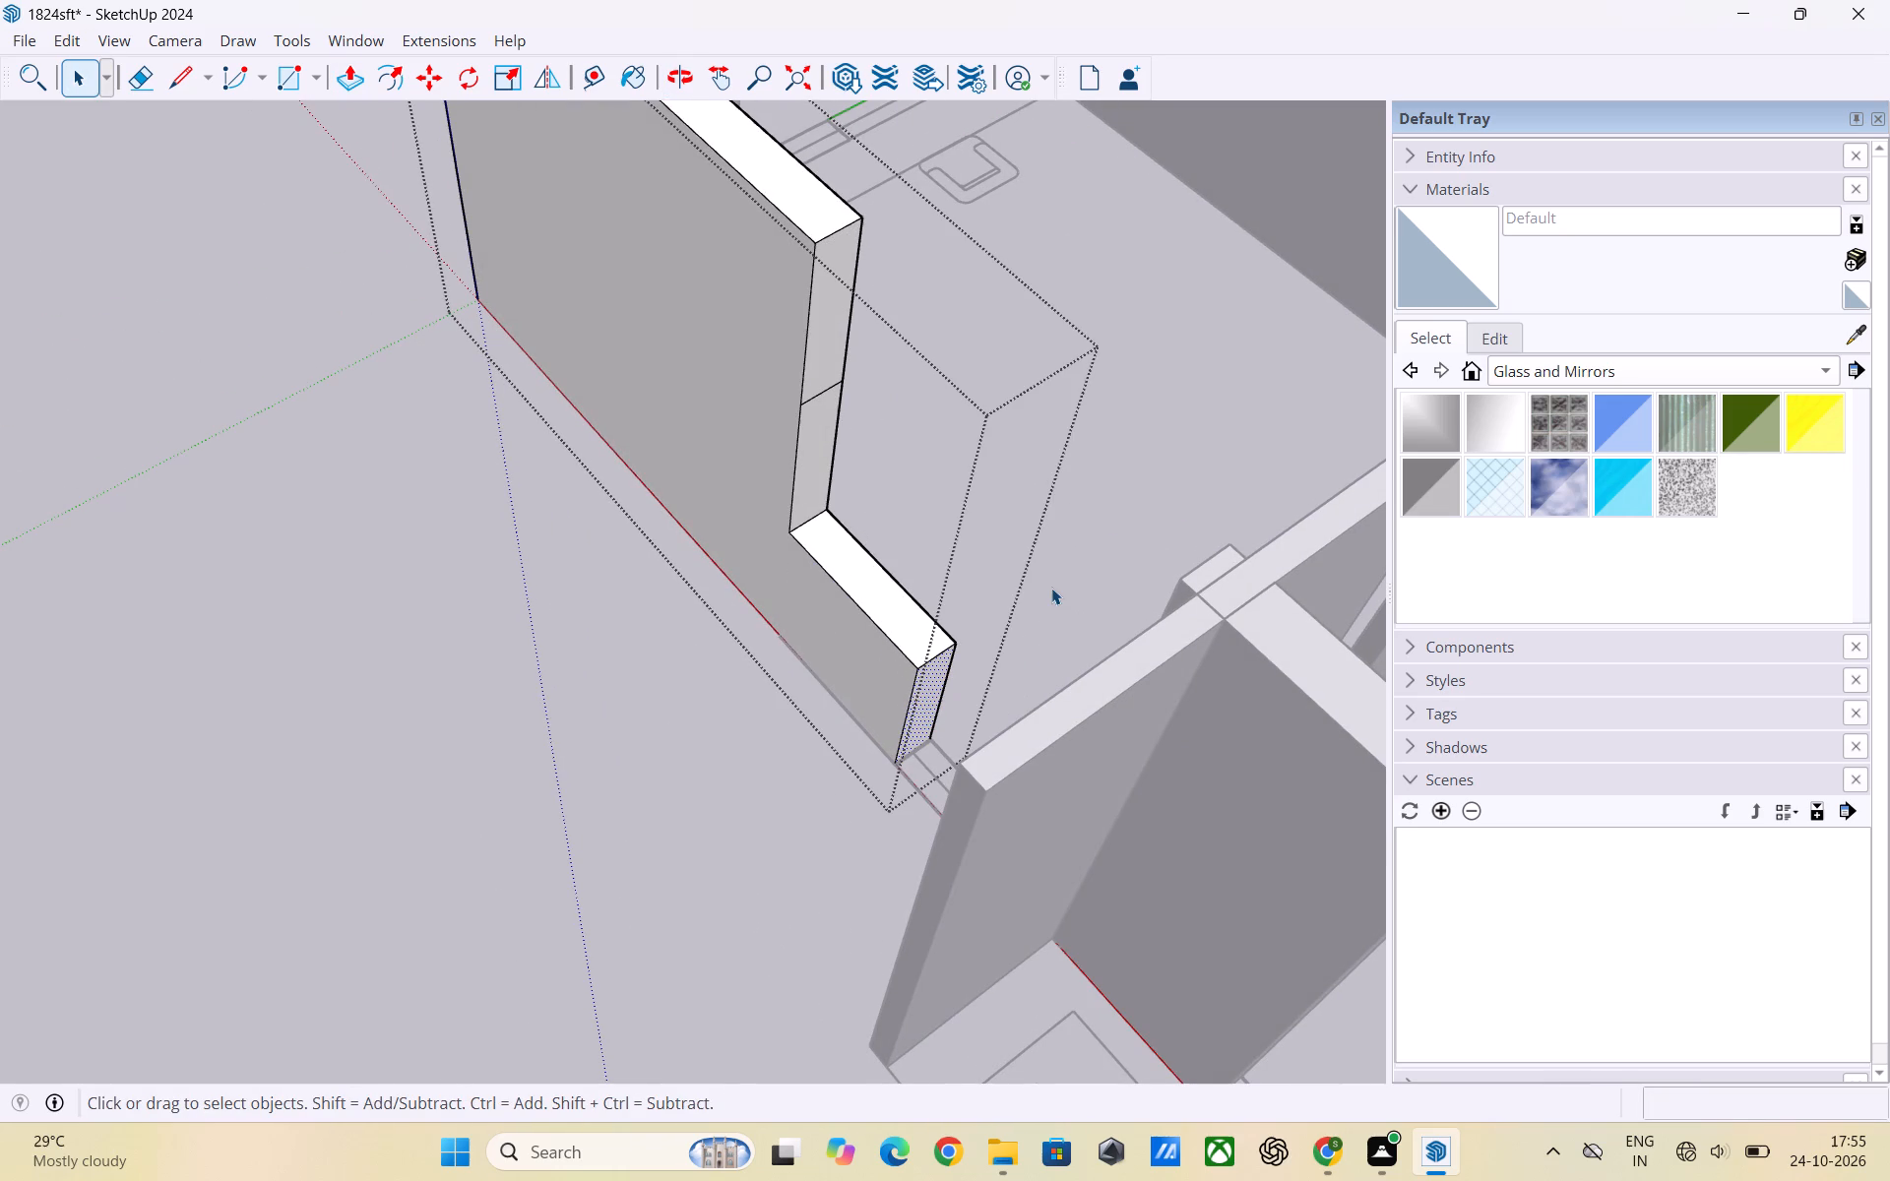
pyautogui.click(1247, 443)
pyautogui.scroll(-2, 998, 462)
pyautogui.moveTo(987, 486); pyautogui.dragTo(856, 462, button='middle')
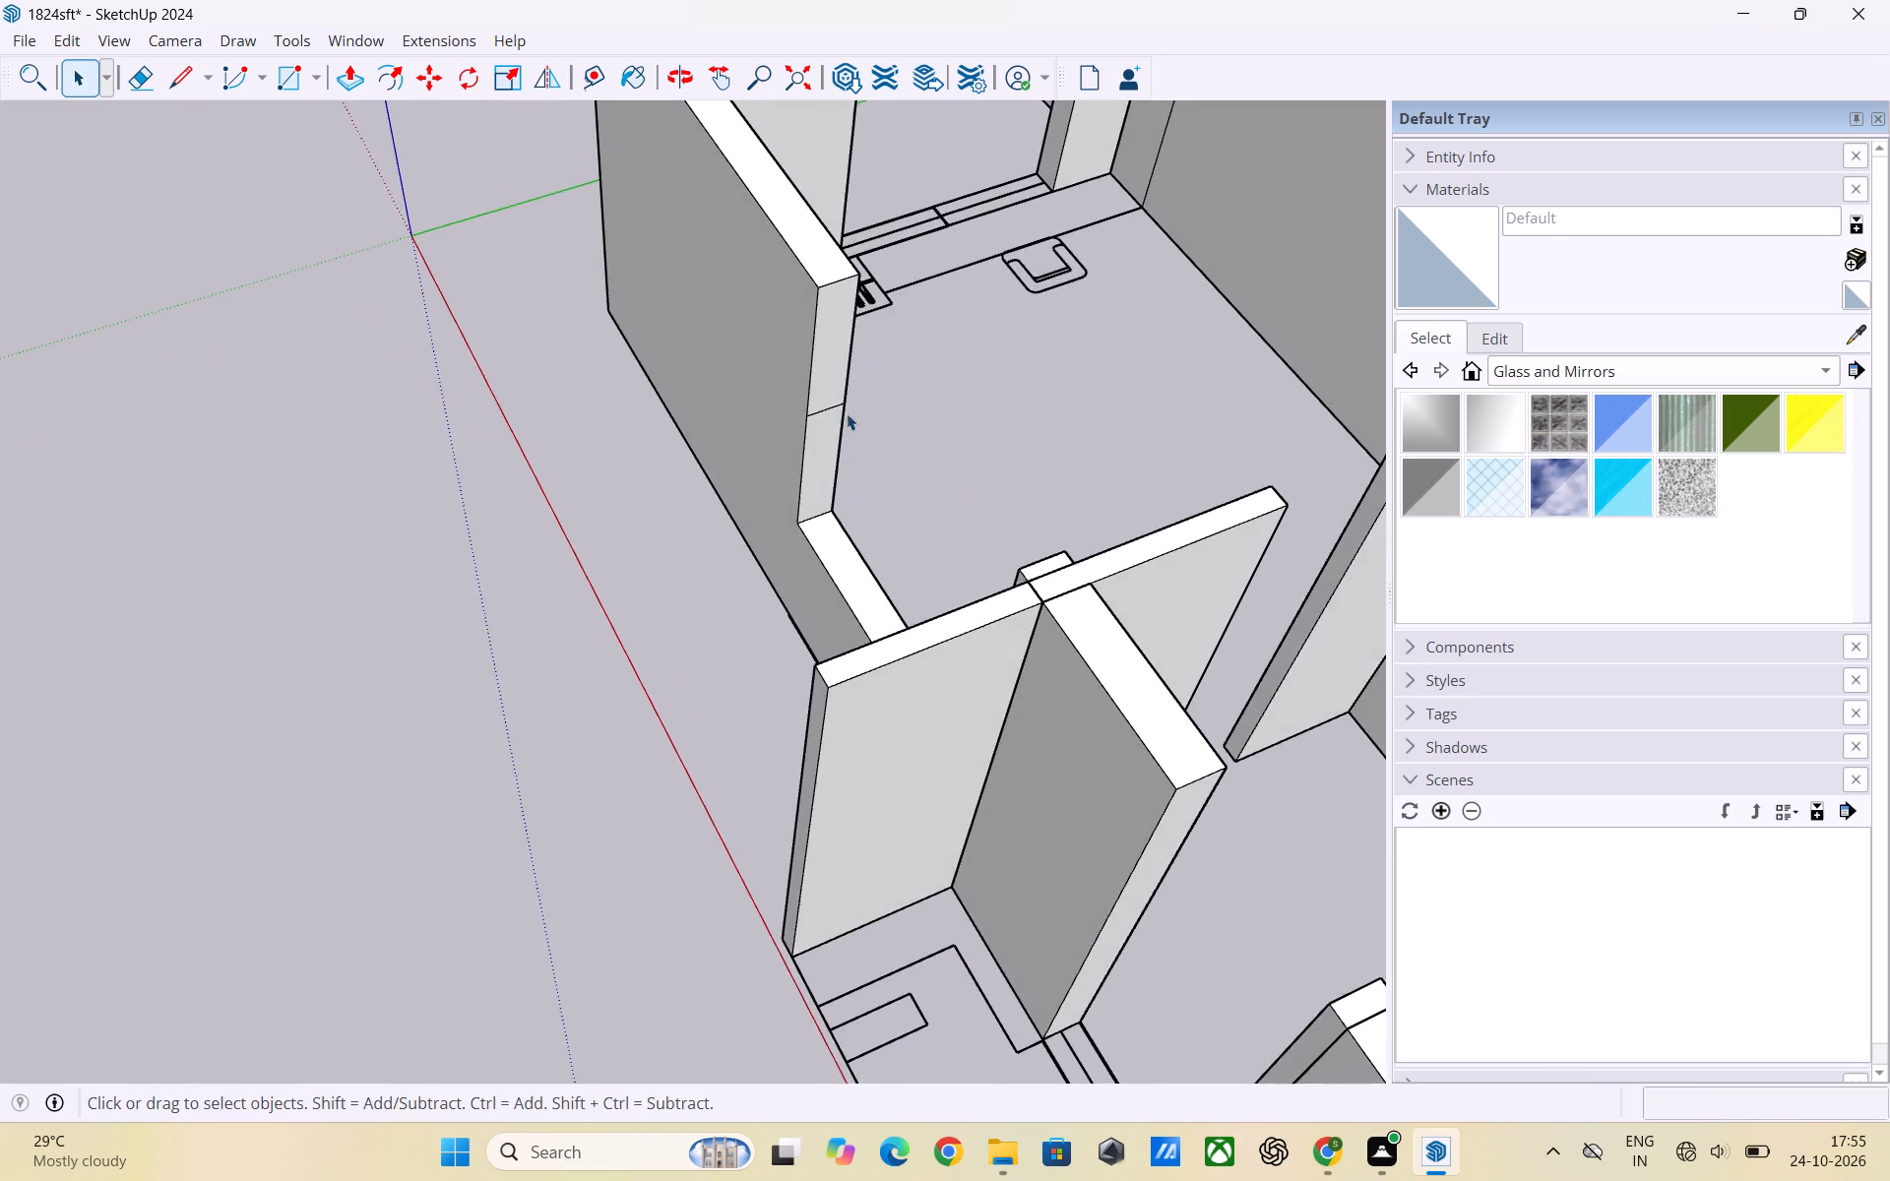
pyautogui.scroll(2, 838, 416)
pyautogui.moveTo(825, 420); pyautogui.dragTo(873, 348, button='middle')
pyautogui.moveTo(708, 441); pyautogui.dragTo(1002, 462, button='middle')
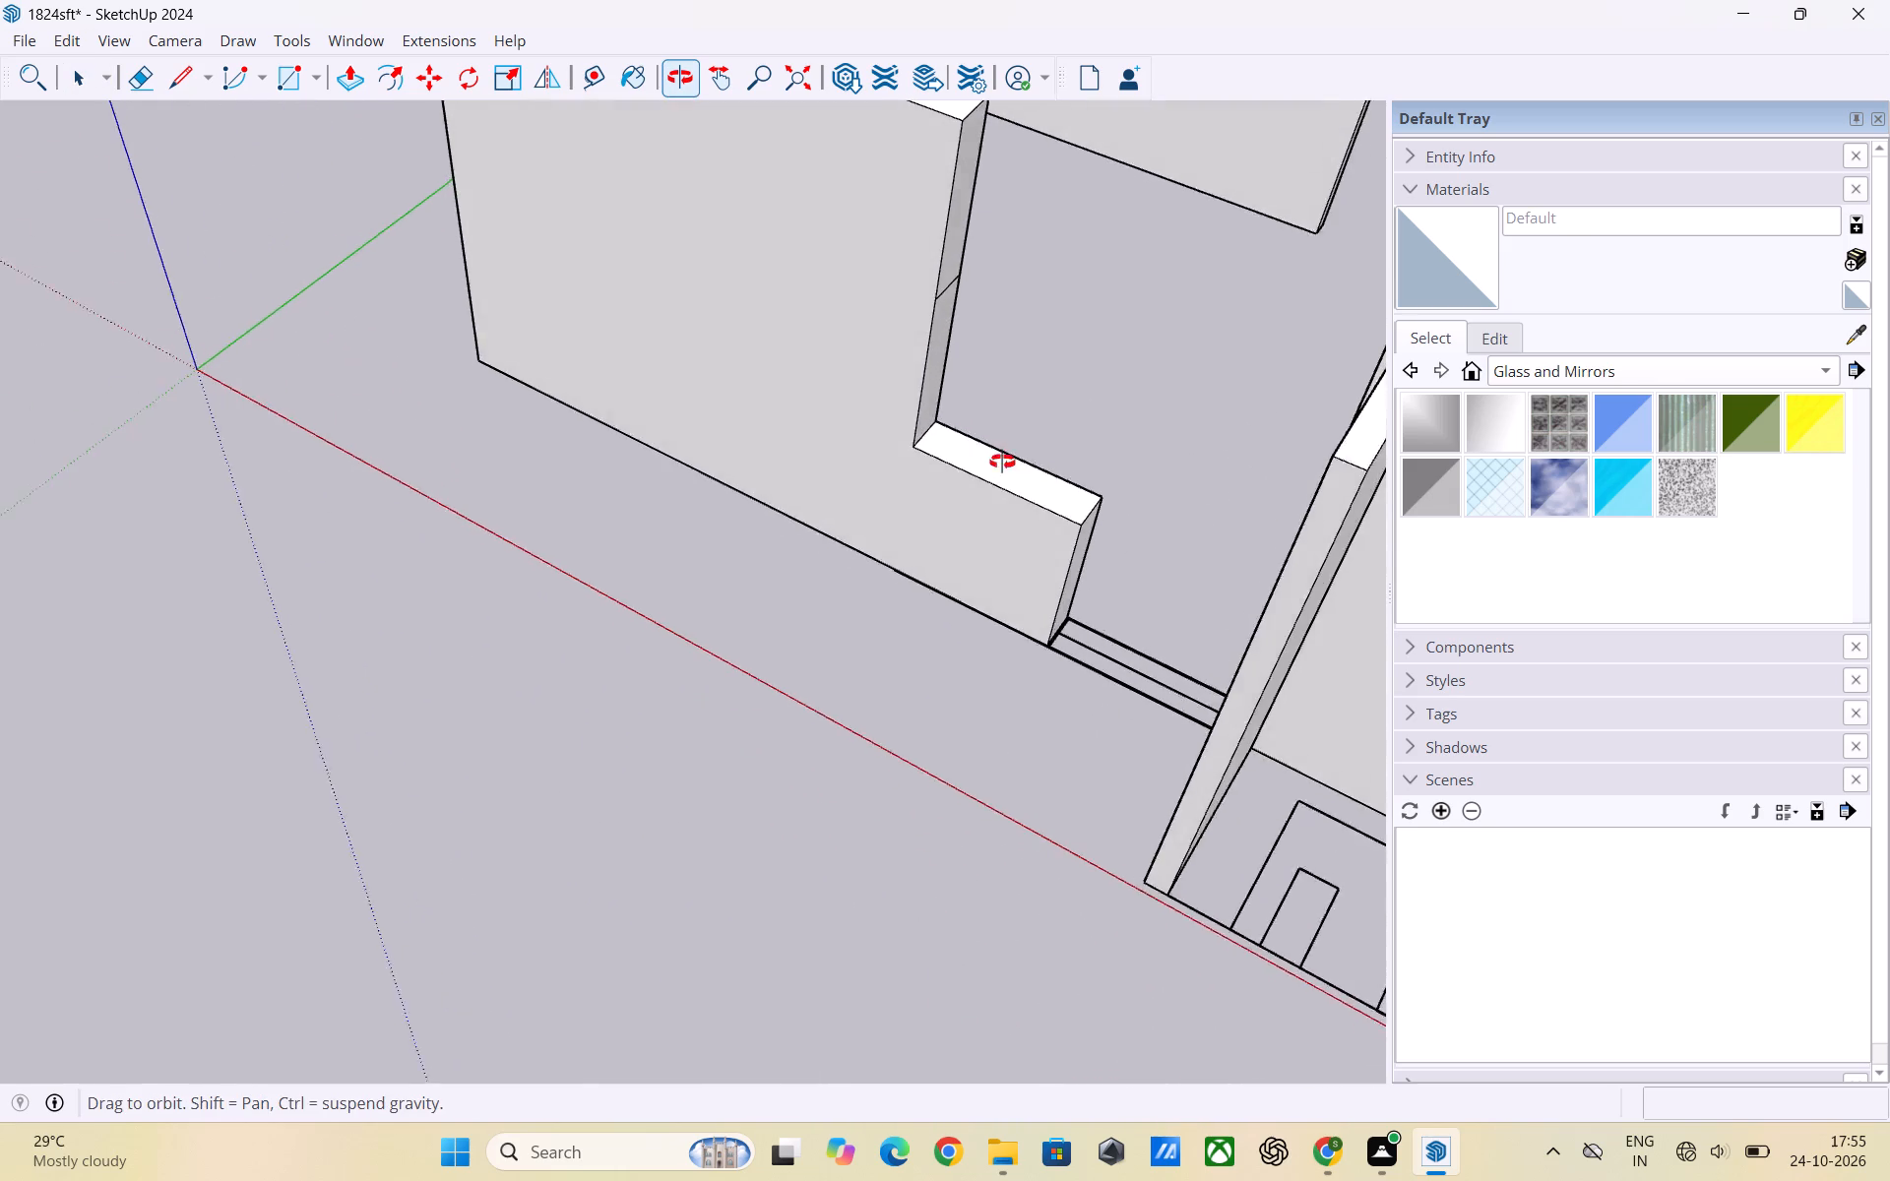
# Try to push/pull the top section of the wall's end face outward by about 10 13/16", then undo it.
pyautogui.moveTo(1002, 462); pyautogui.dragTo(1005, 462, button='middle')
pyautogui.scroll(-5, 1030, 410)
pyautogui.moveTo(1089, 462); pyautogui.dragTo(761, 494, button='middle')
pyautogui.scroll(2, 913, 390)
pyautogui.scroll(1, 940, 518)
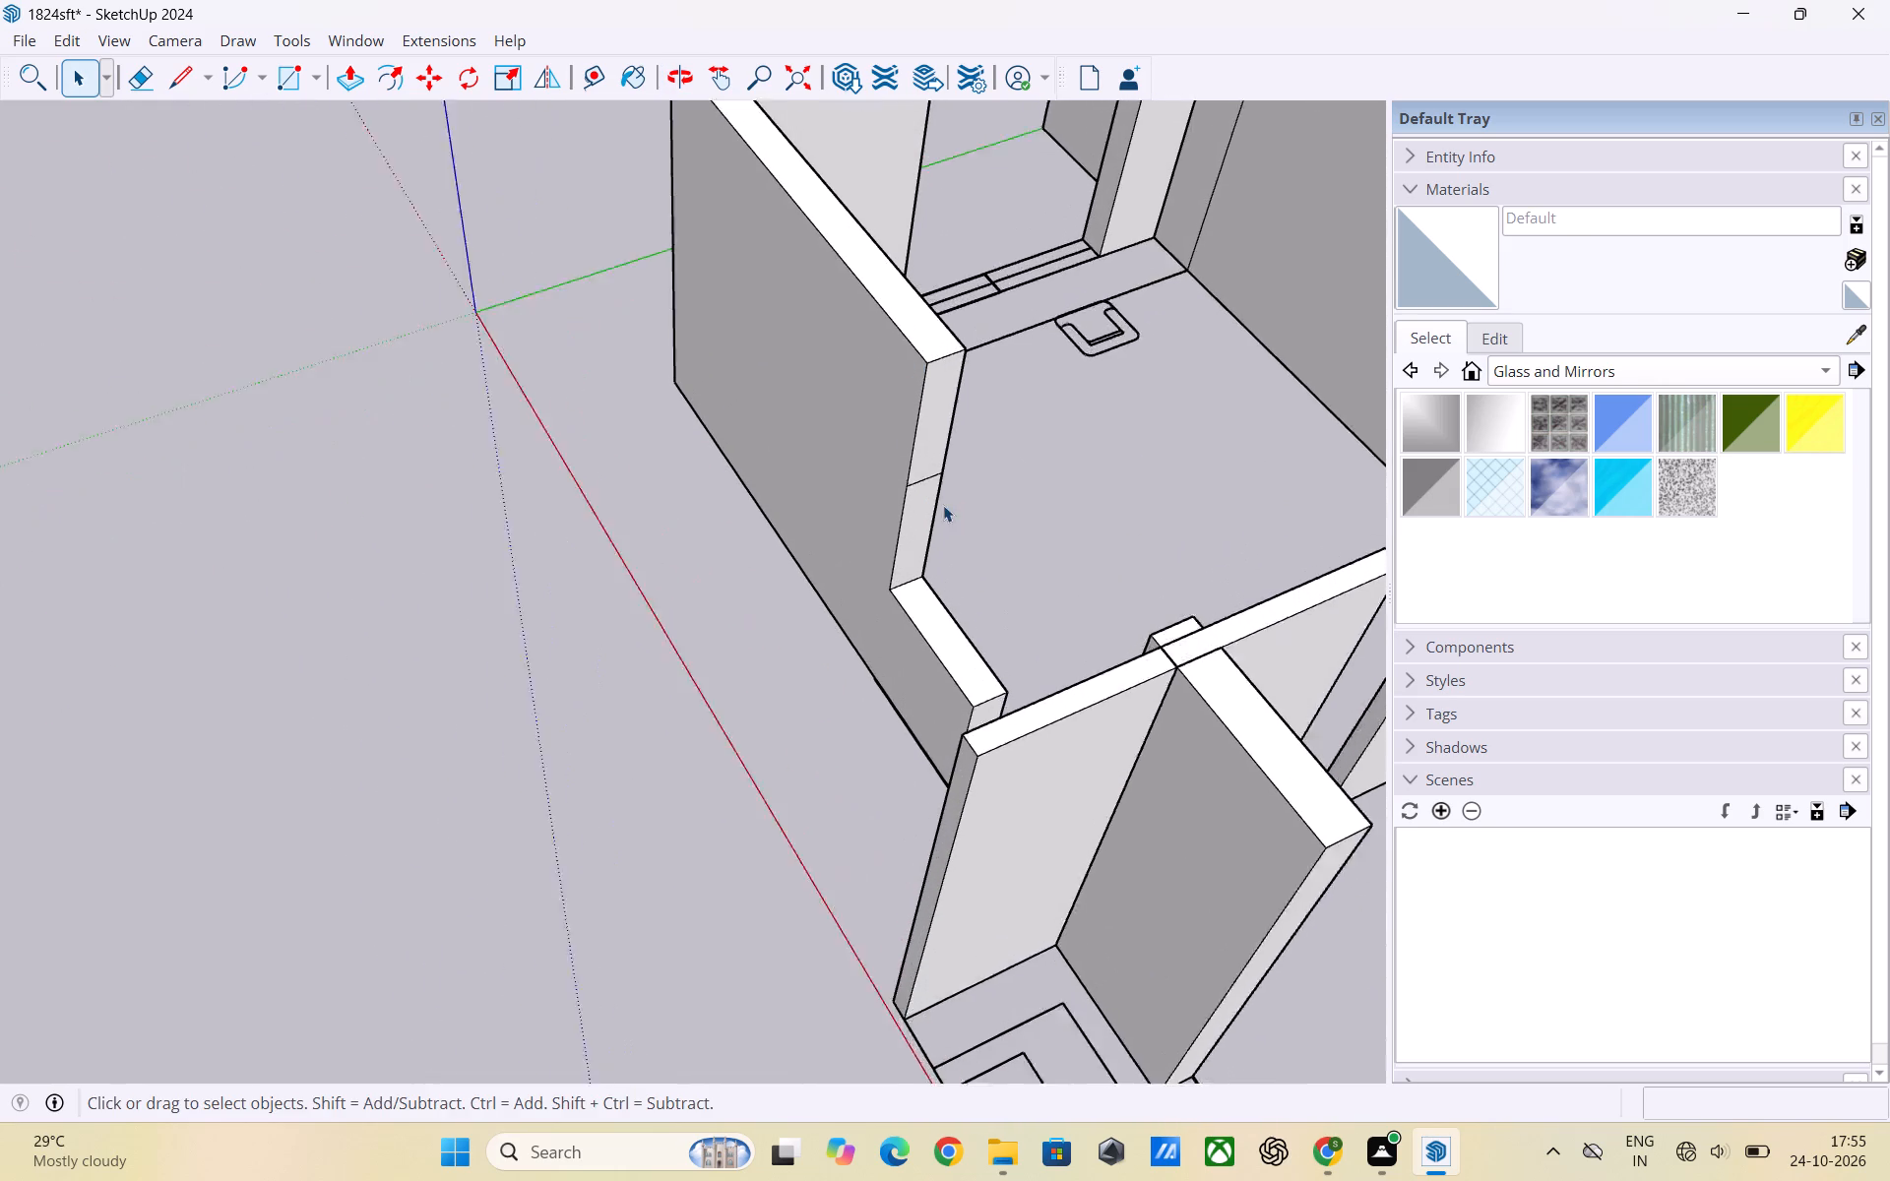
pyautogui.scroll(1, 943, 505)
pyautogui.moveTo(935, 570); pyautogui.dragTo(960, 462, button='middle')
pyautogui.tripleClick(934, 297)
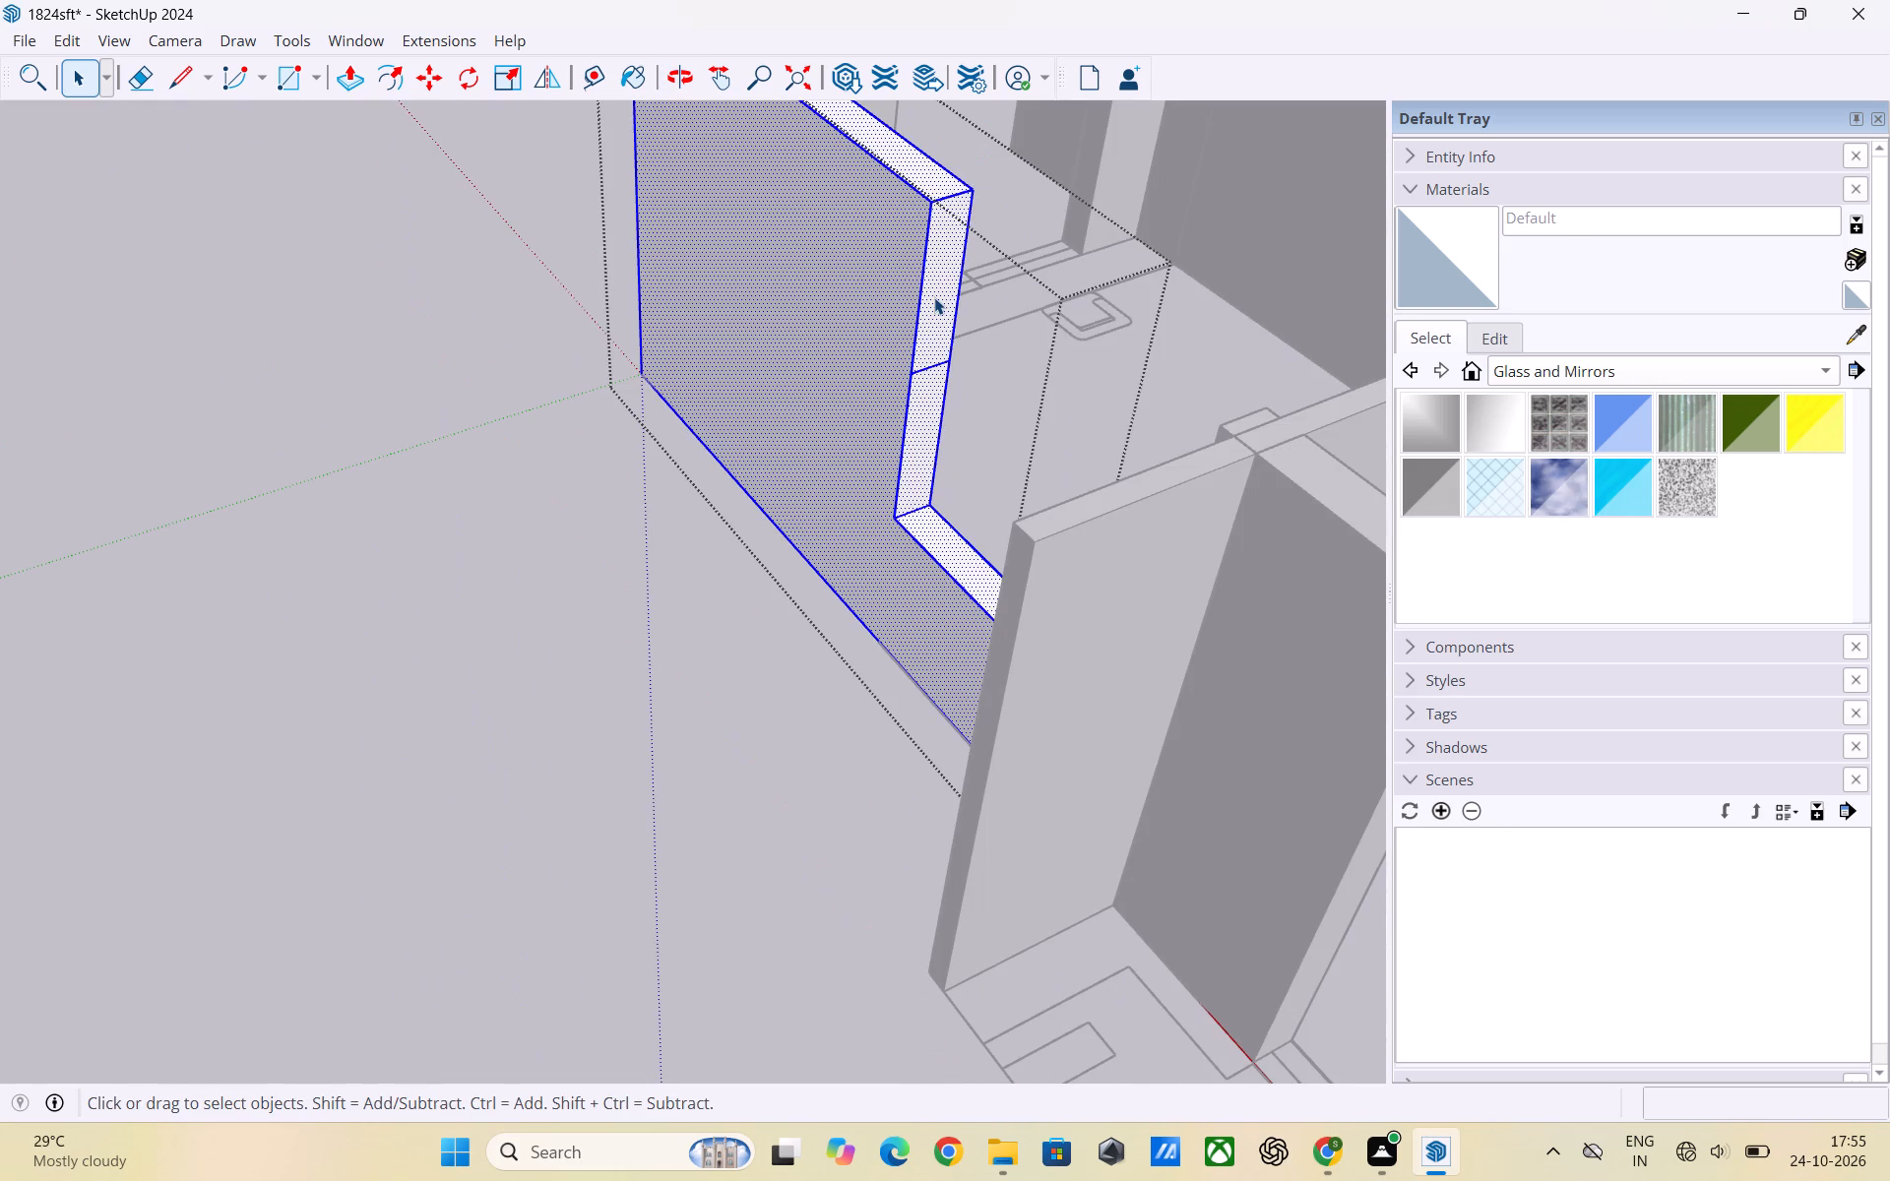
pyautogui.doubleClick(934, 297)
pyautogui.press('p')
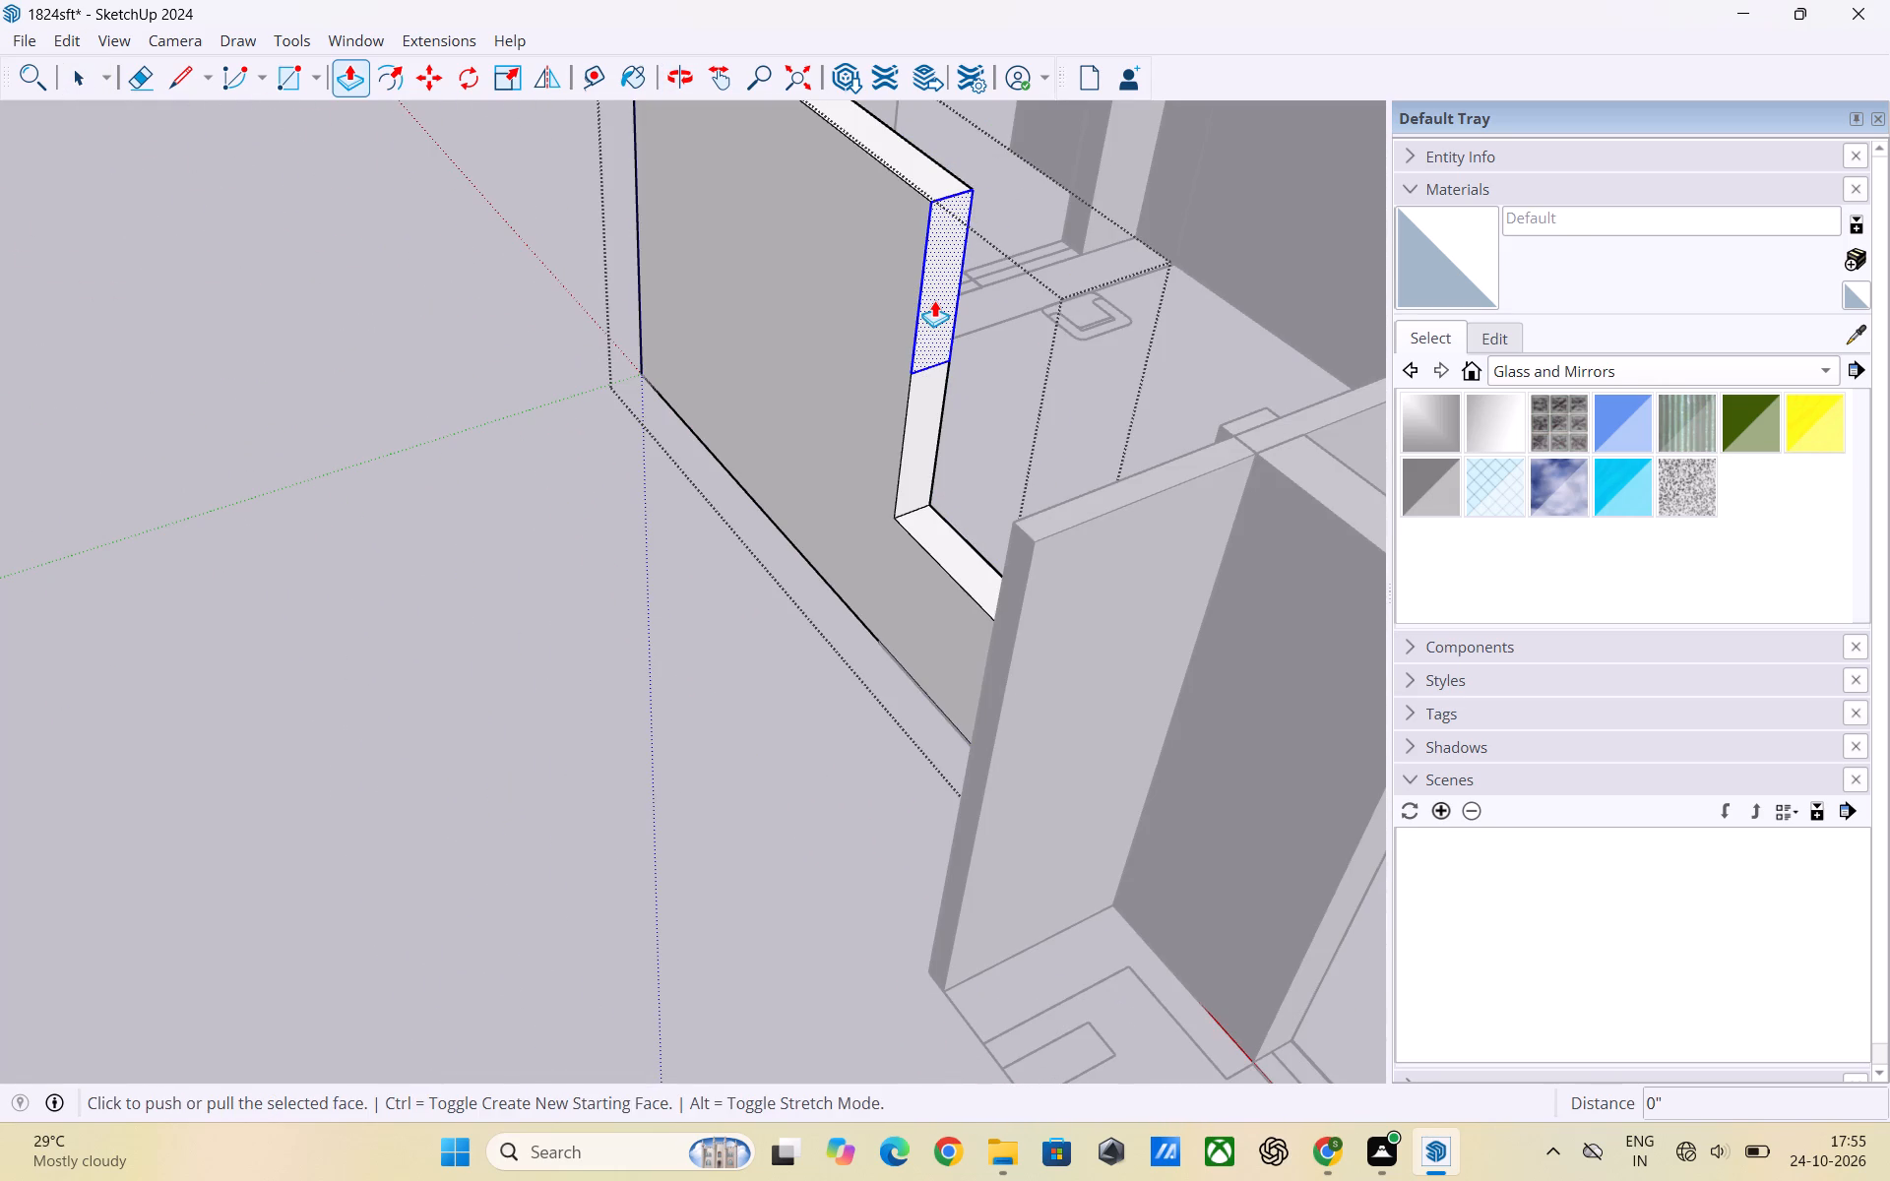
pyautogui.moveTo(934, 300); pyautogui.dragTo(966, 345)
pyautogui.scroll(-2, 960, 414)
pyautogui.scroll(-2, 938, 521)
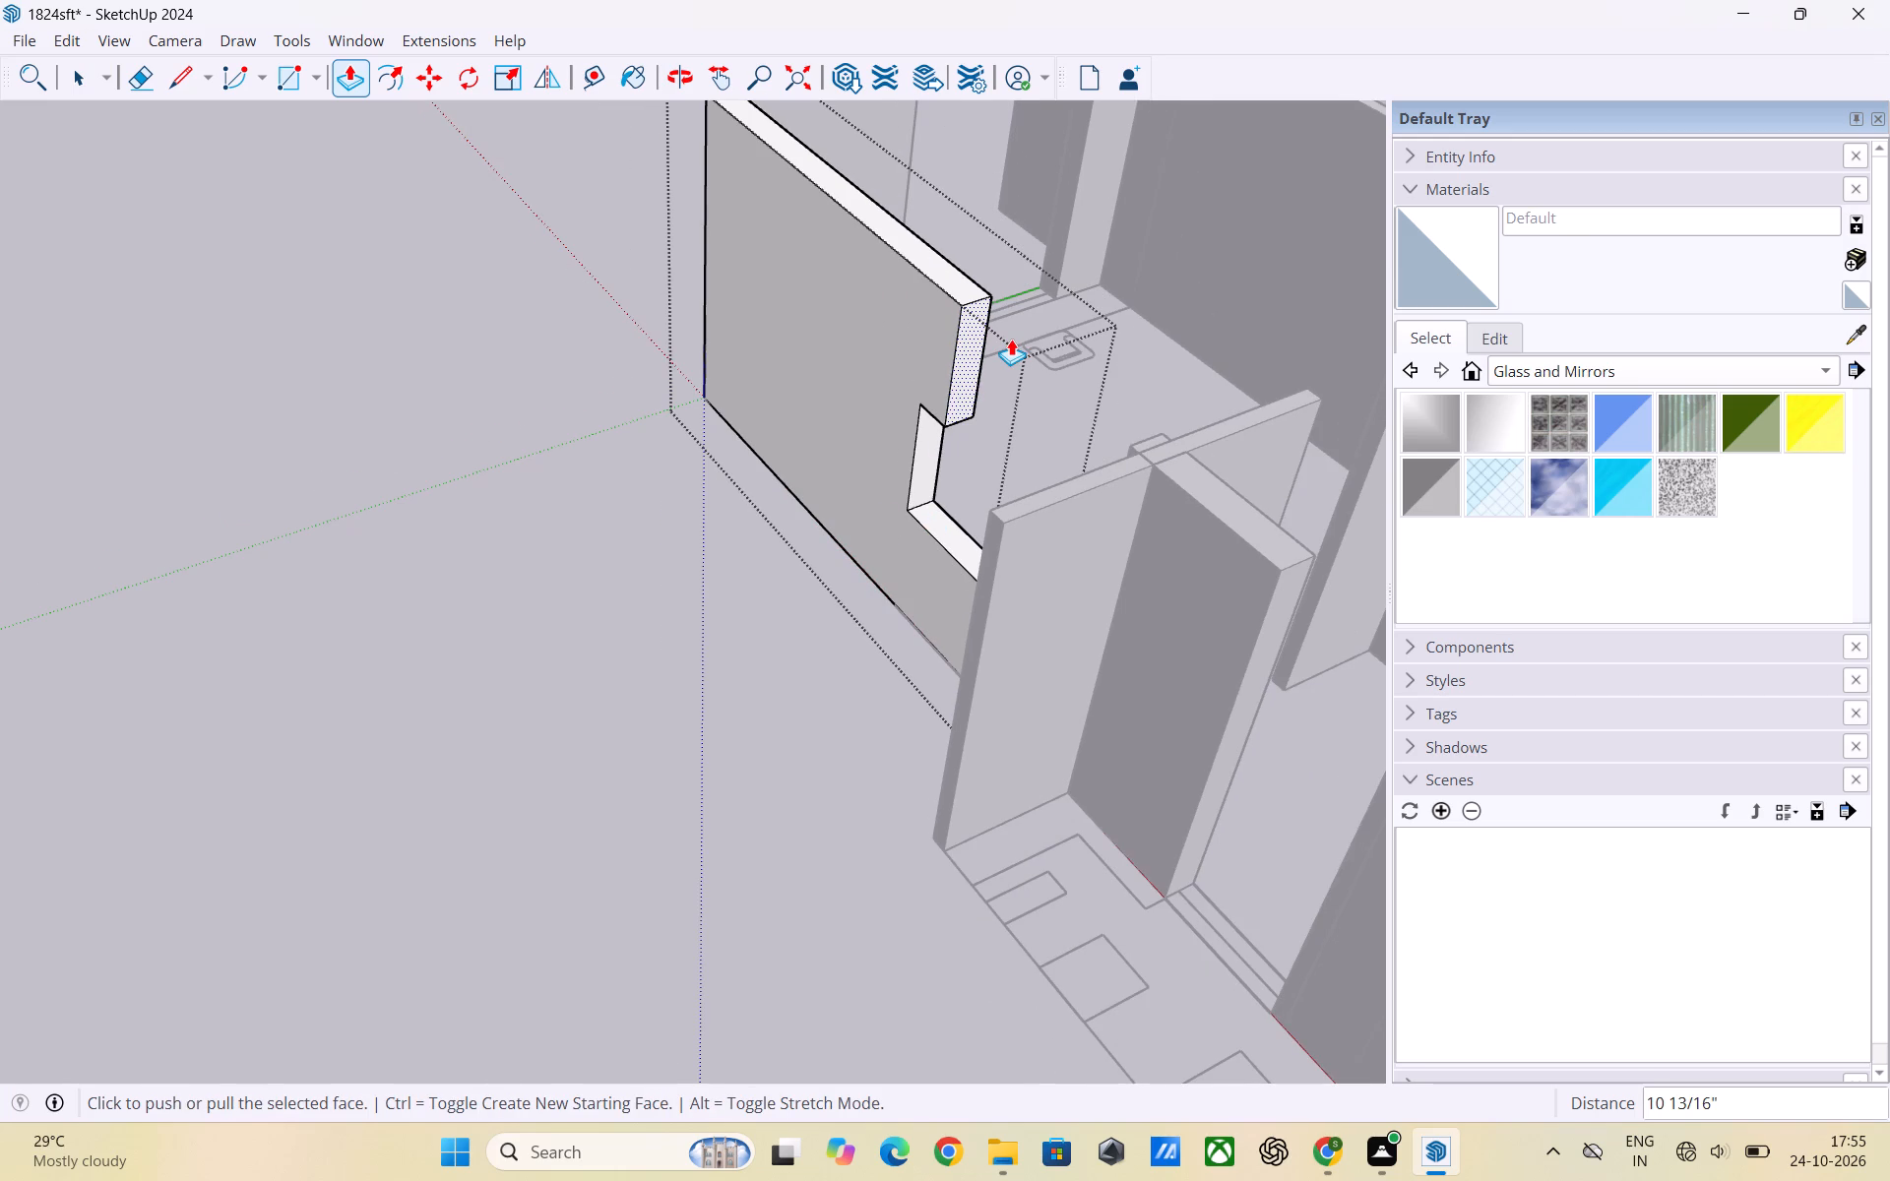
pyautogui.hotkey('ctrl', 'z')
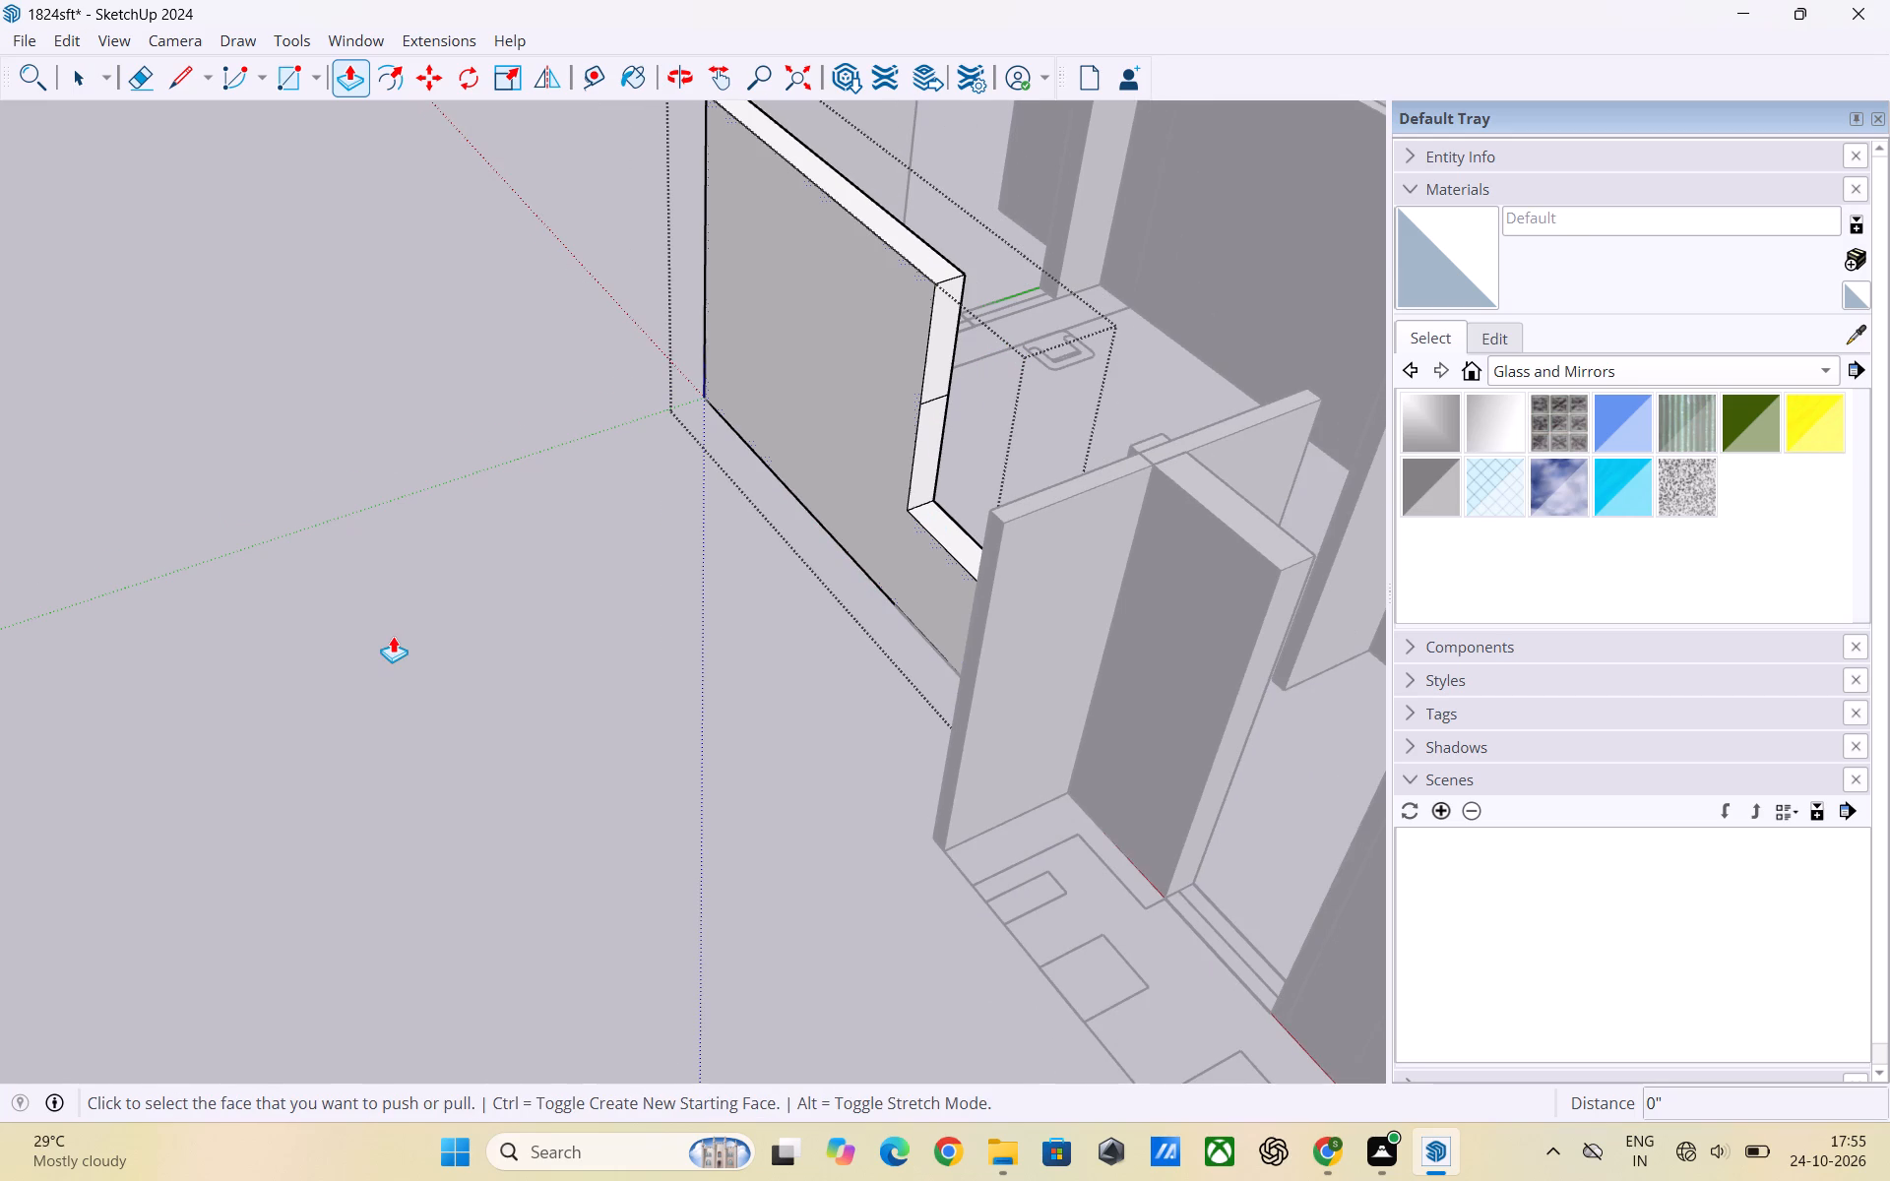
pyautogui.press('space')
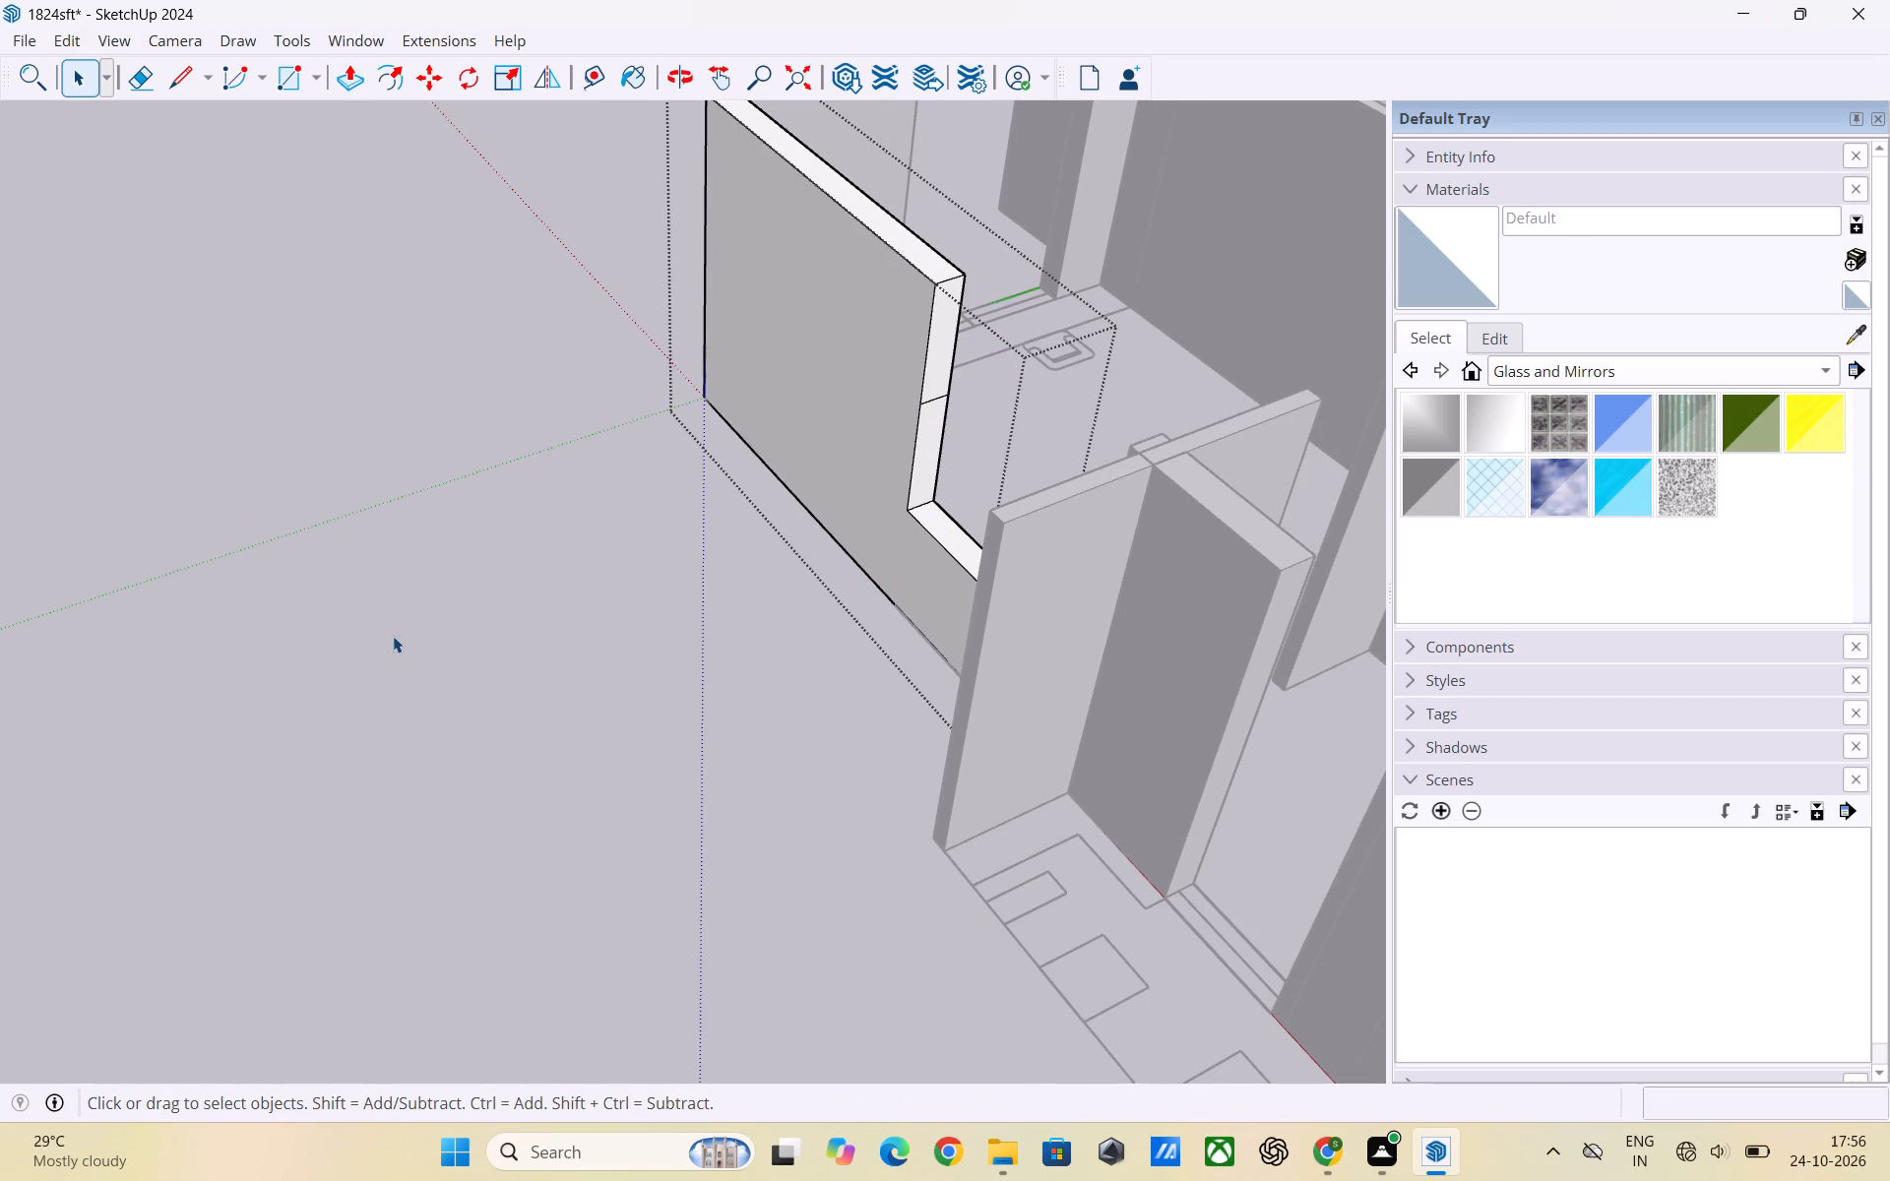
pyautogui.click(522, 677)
# Push/pull the top section of the wall's end face outward about 2' 11 5/8", level with the bottom section's end, and leave the wall group.
pyautogui.scroll(-1, 850, 476)
pyautogui.scroll(-2, 682, 539)
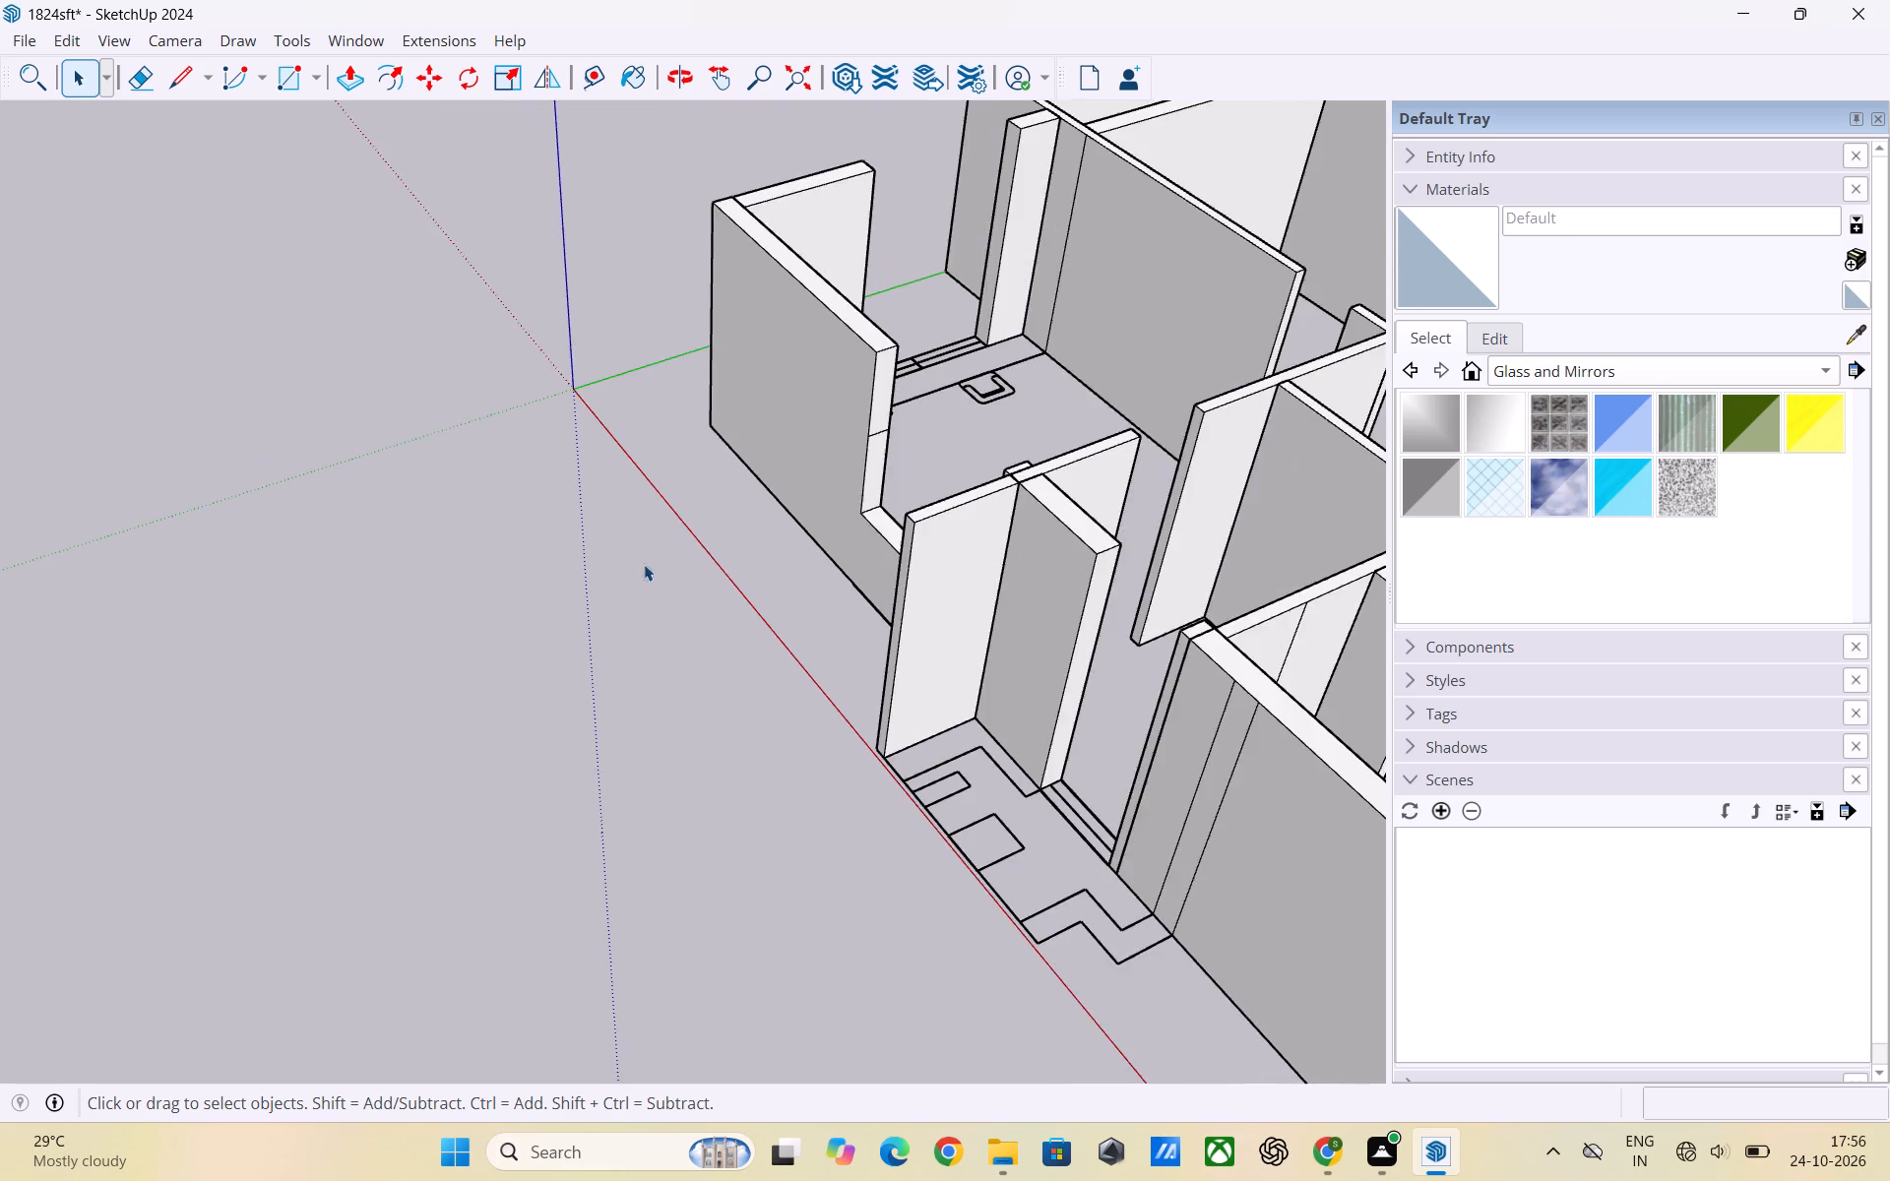
pyautogui.scroll(-4, 644, 564)
pyautogui.scroll(5, 813, 464)
pyautogui.moveTo(742, 508); pyautogui.dragTo(837, 487, button='middle')
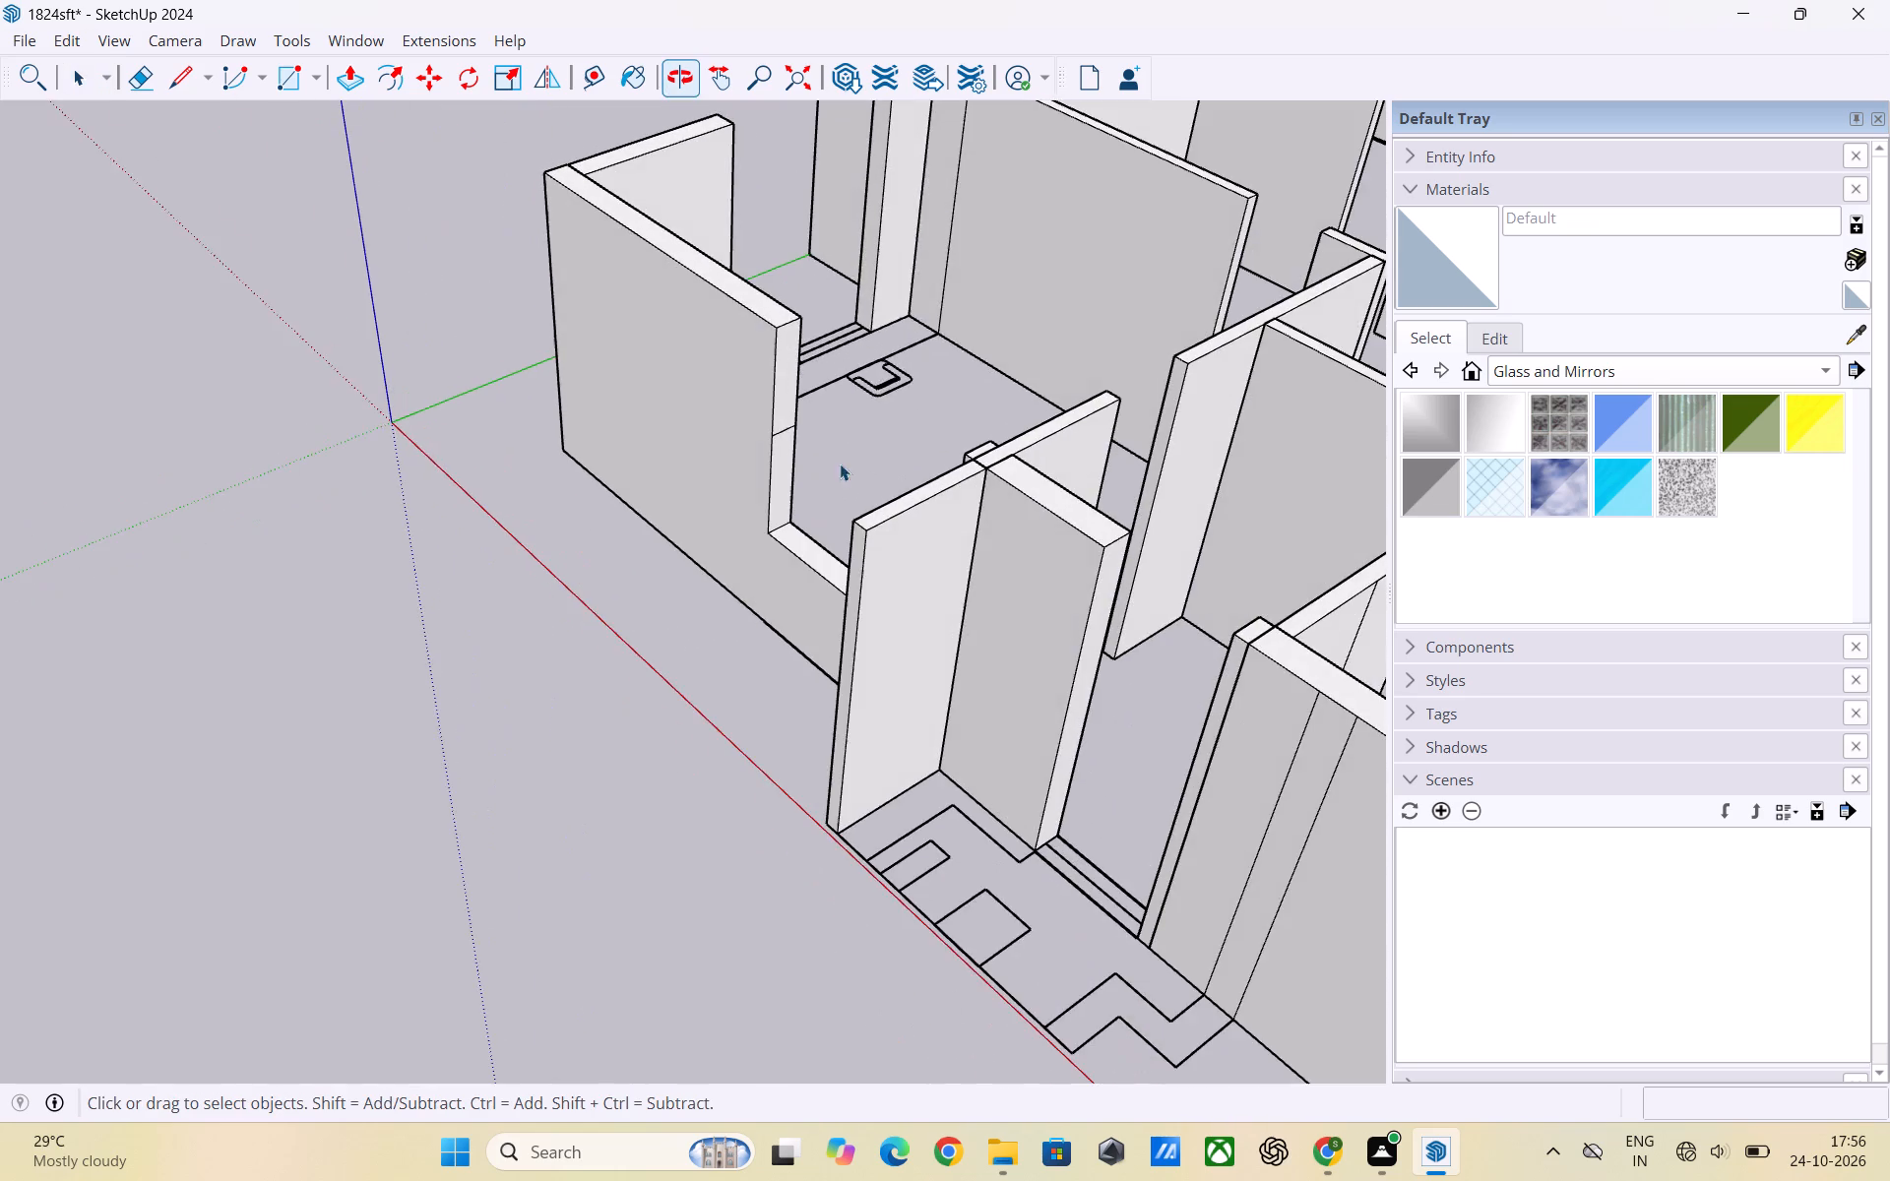
pyautogui.scroll(3, 820, 439)
pyautogui.scroll(-5, 655, 578)
pyautogui.scroll(4, 733, 477)
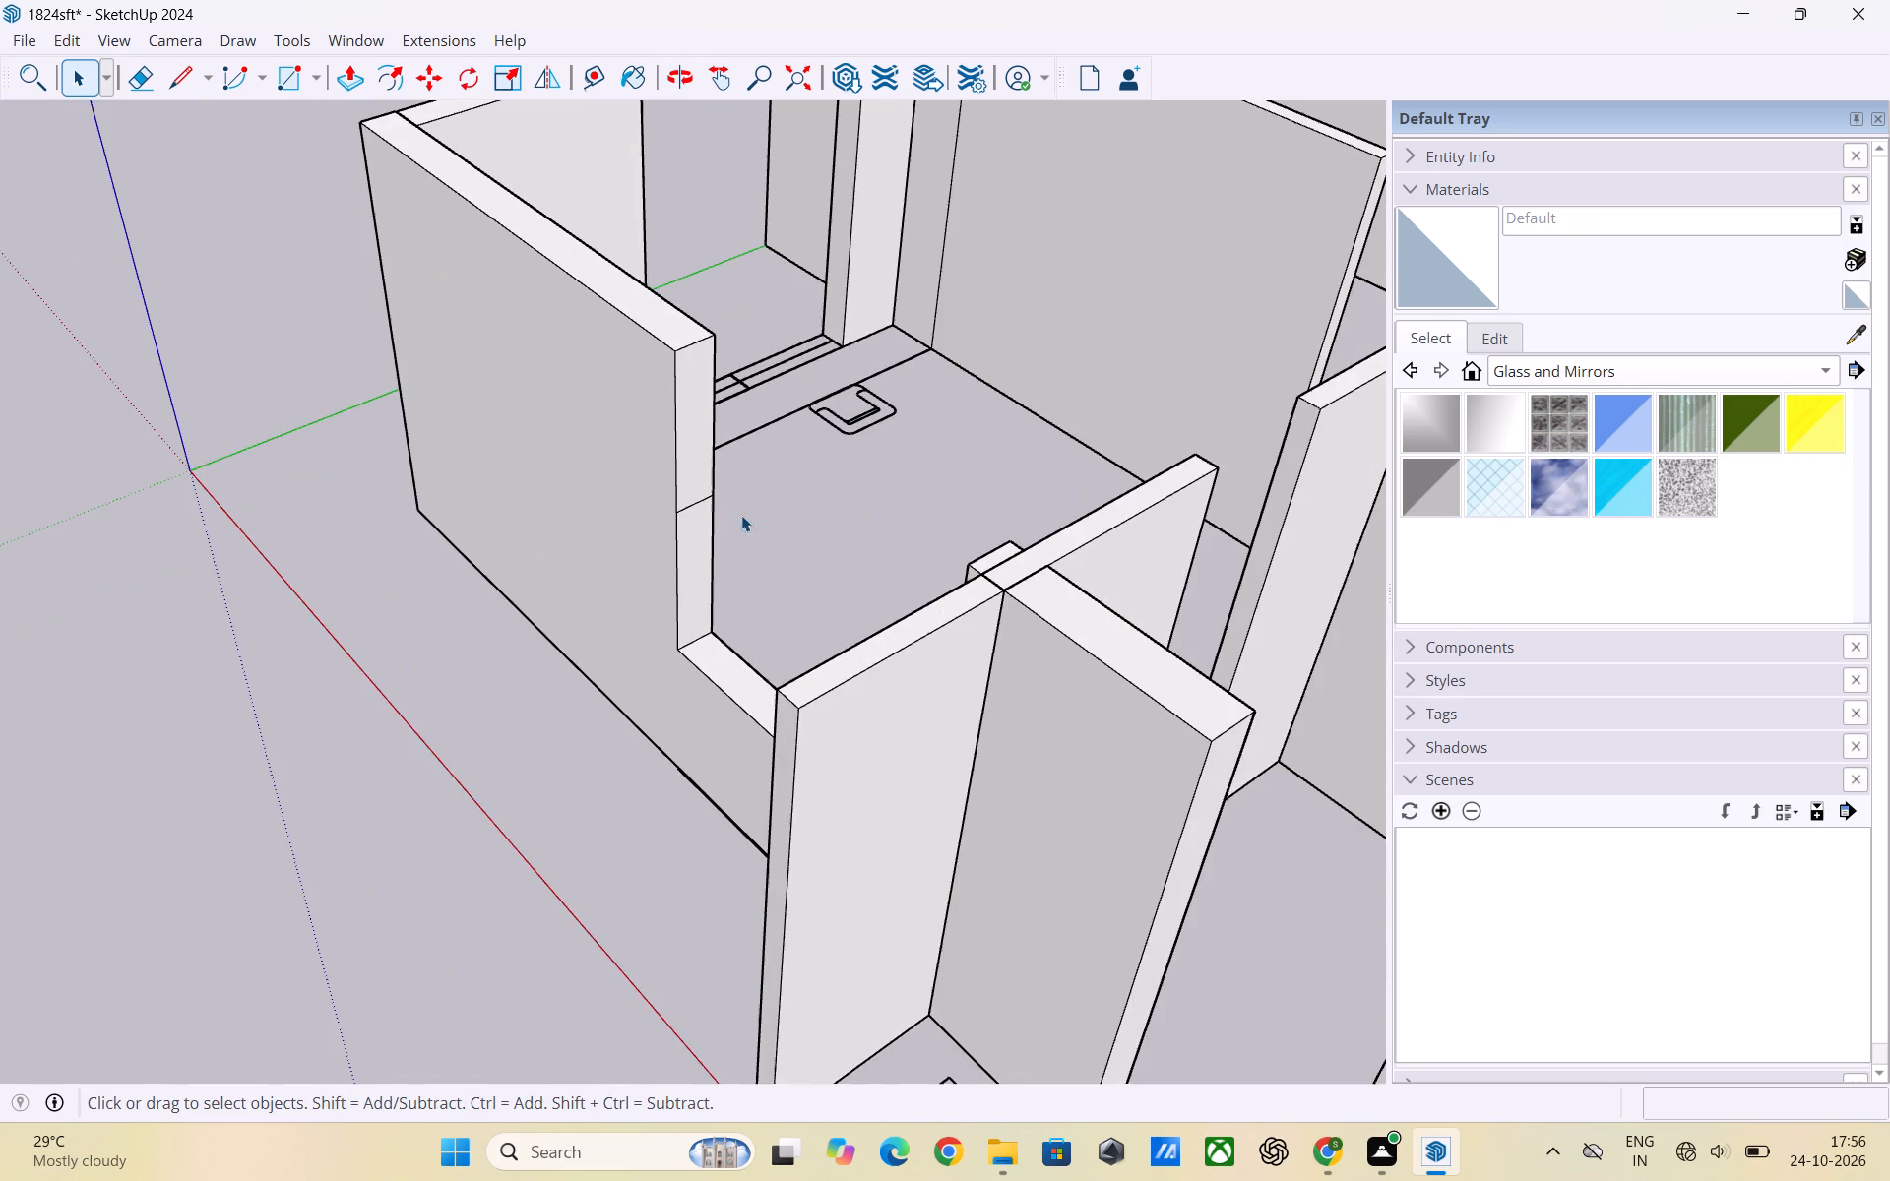
pyautogui.moveTo(744, 513); pyautogui.dragTo(808, 478, button='middle')
pyautogui.moveTo(610, 655); pyautogui.dragTo(659, 713, button='middle')
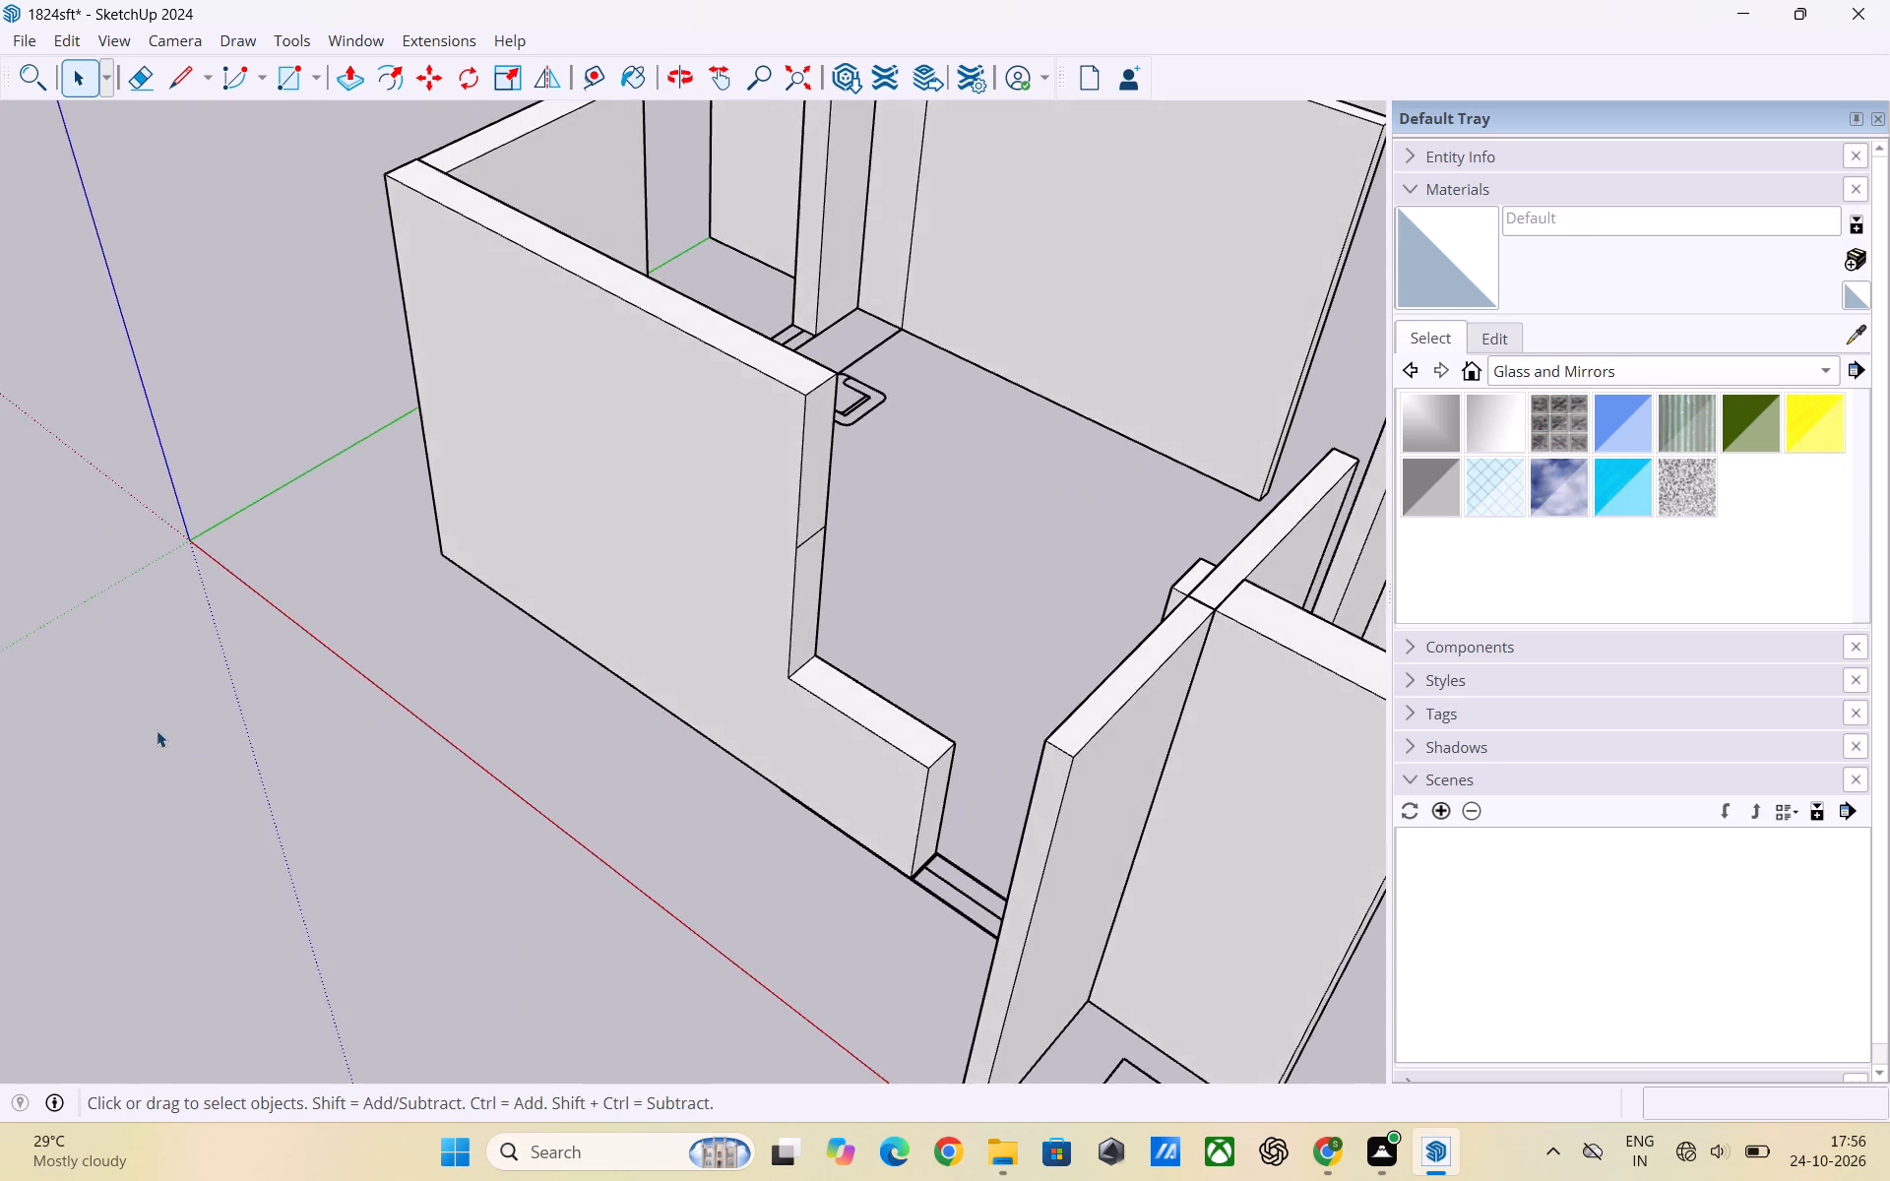
pyautogui.scroll(-5, 151, 715)
pyautogui.scroll(2, 632, 624)
pyautogui.scroll(1, 541, 709)
pyautogui.moveTo(570, 717); pyautogui.dragTo(593, 706, button='middle')
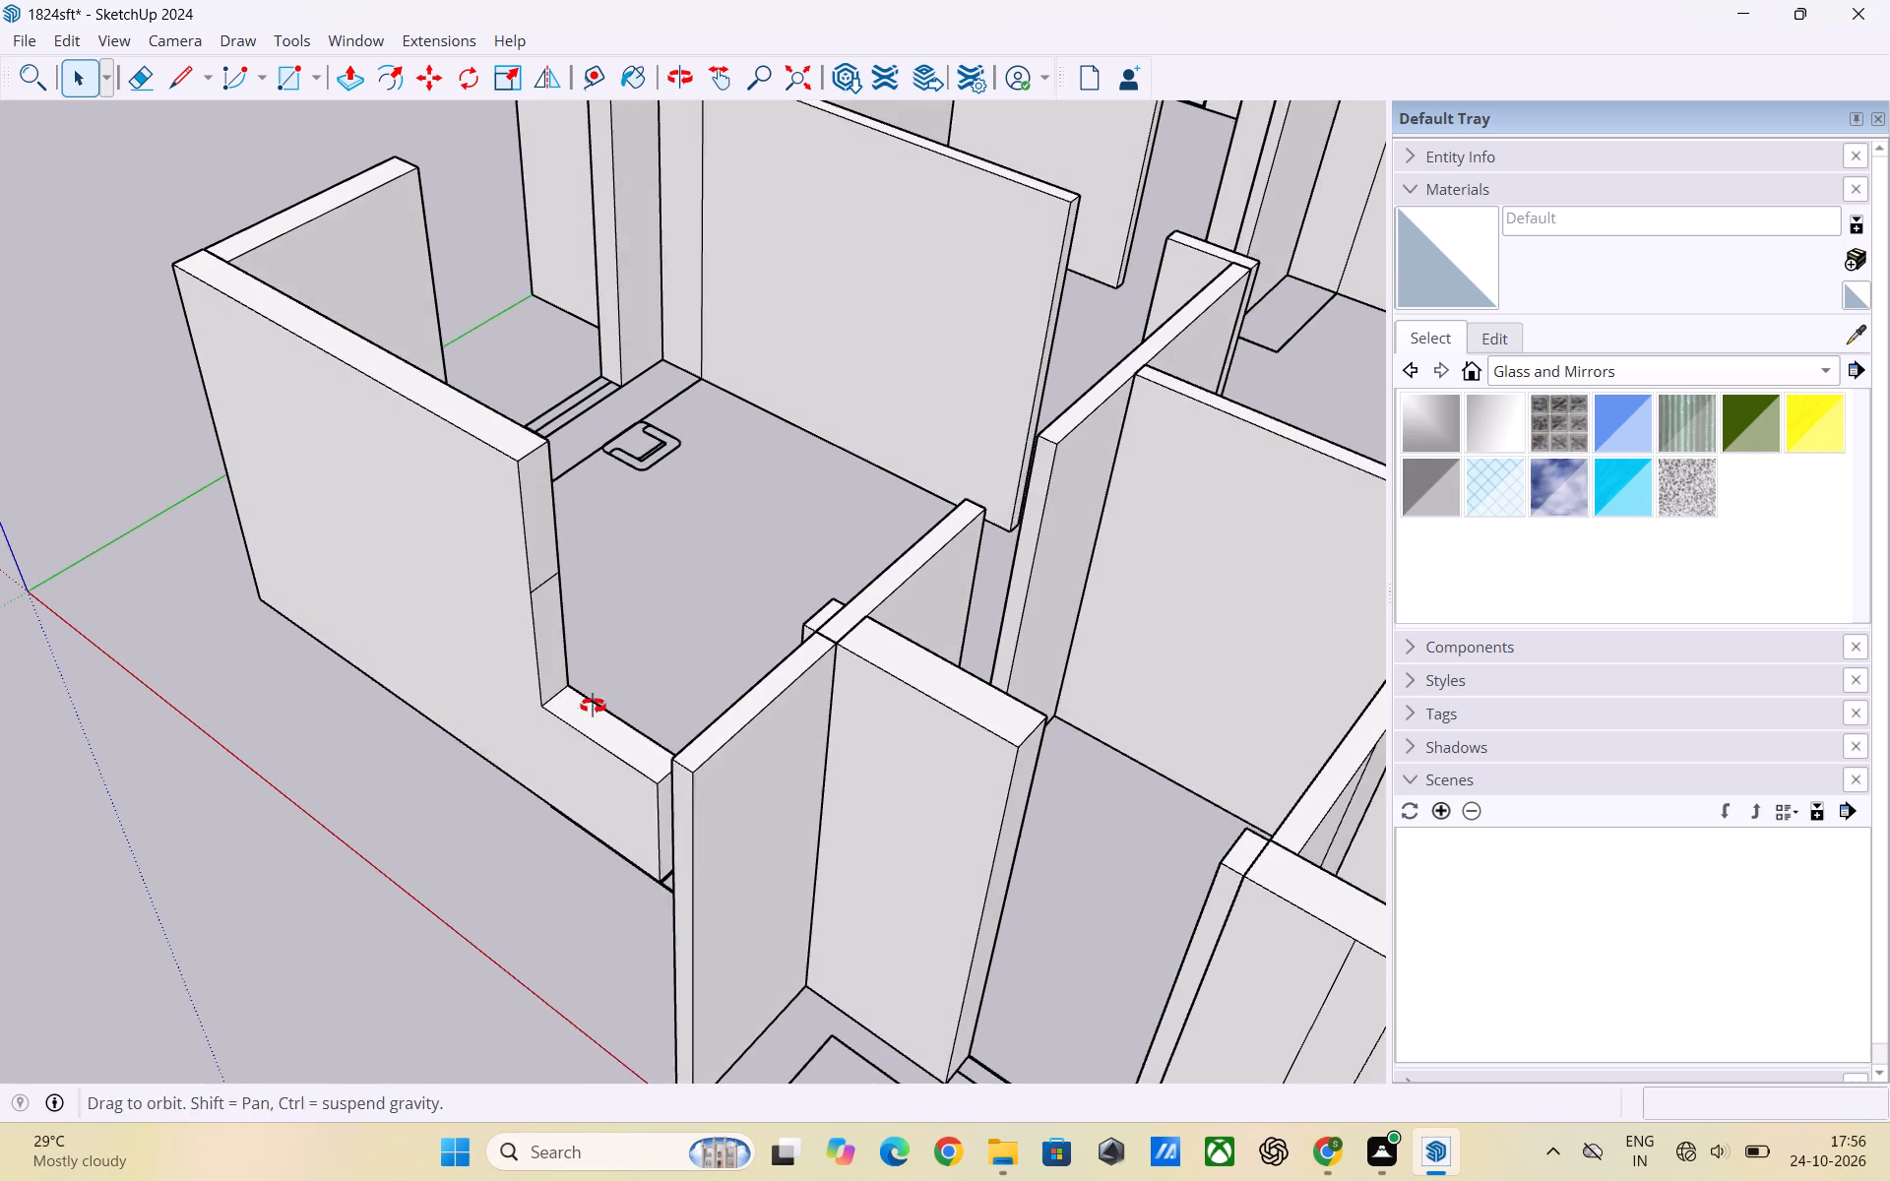
pyautogui.moveTo(593, 706); pyautogui.dragTo(597, 699, button='middle')
pyautogui.moveTo(714, 599); pyautogui.dragTo(738, 559, button='middle')
pyautogui.moveTo(662, 476); pyautogui.dragTo(631, 499, button='middle')
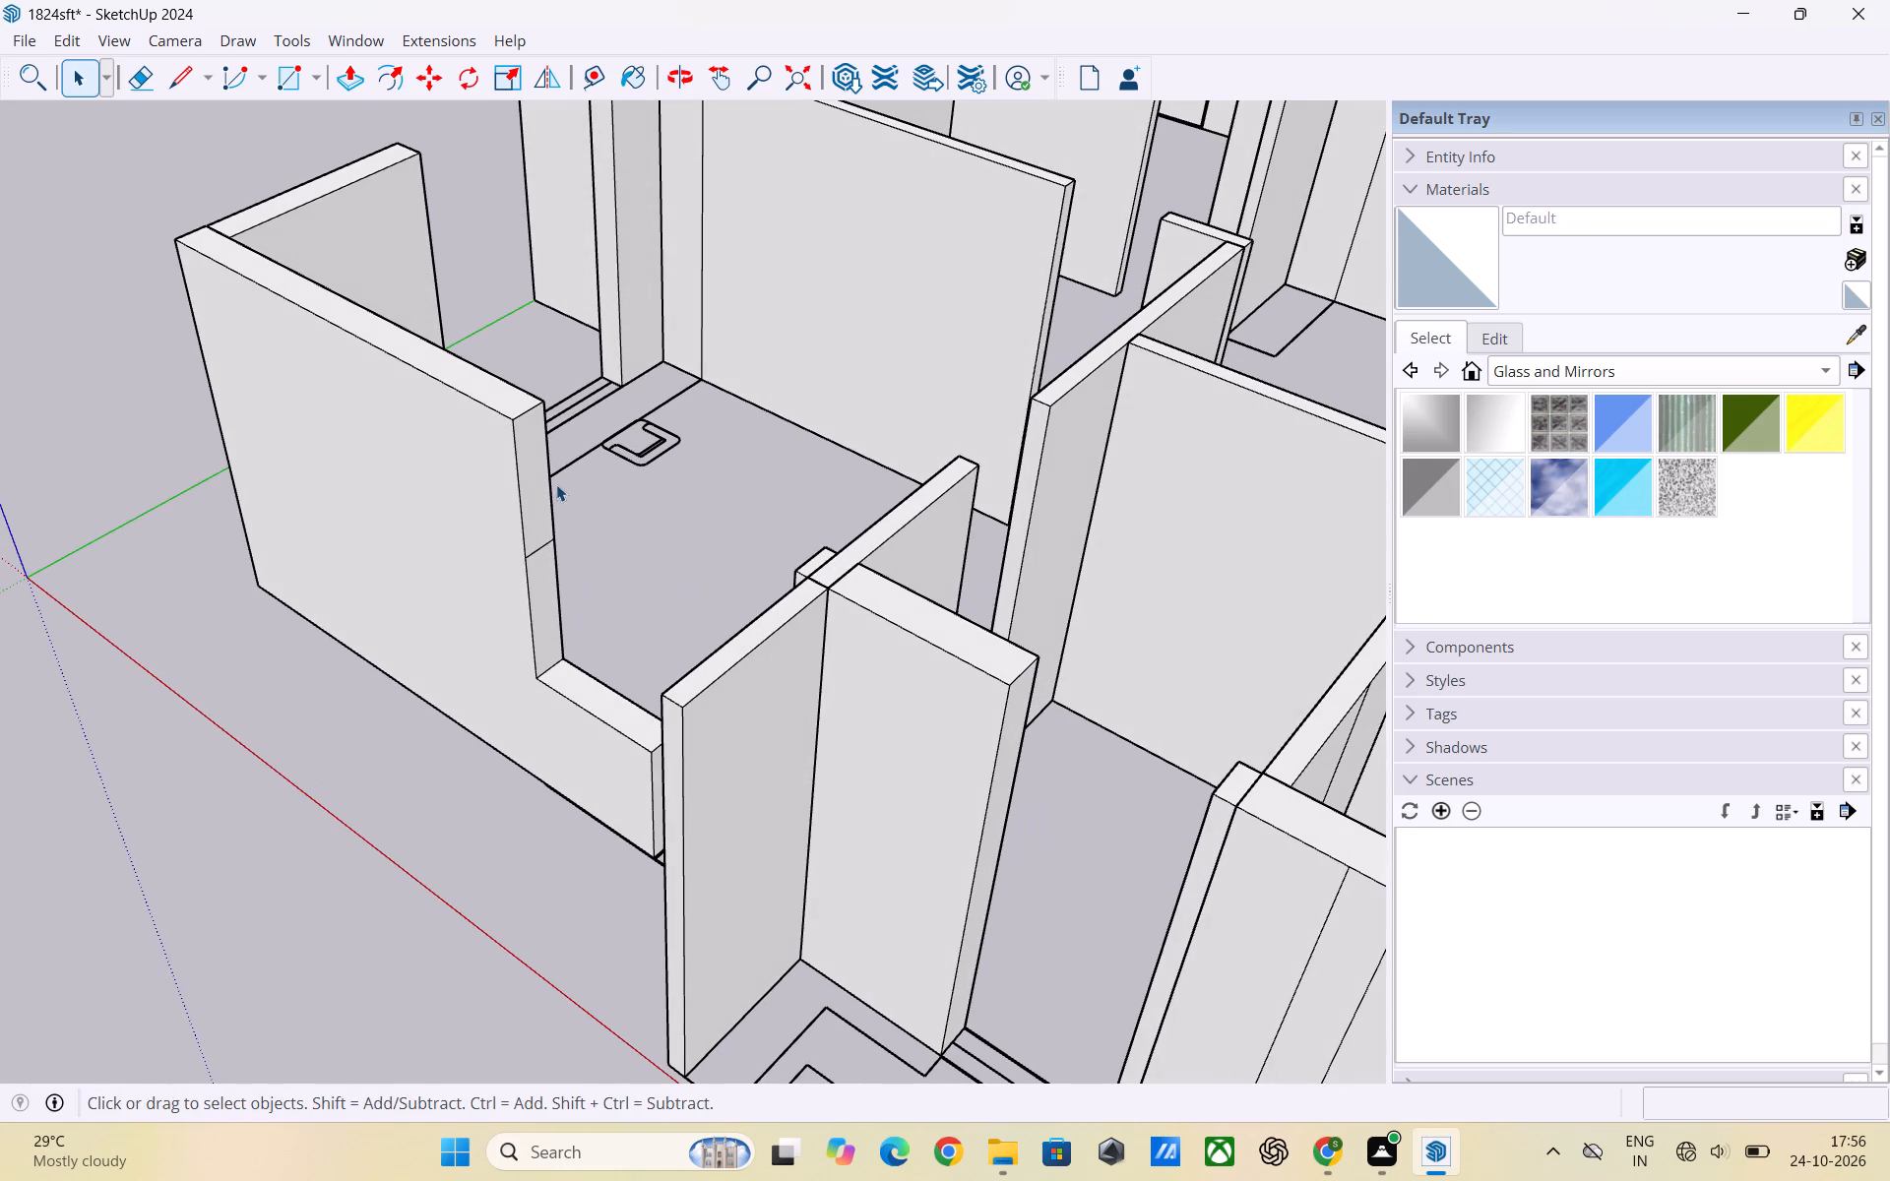
pyautogui.click(519, 495)
pyautogui.click(524, 494)
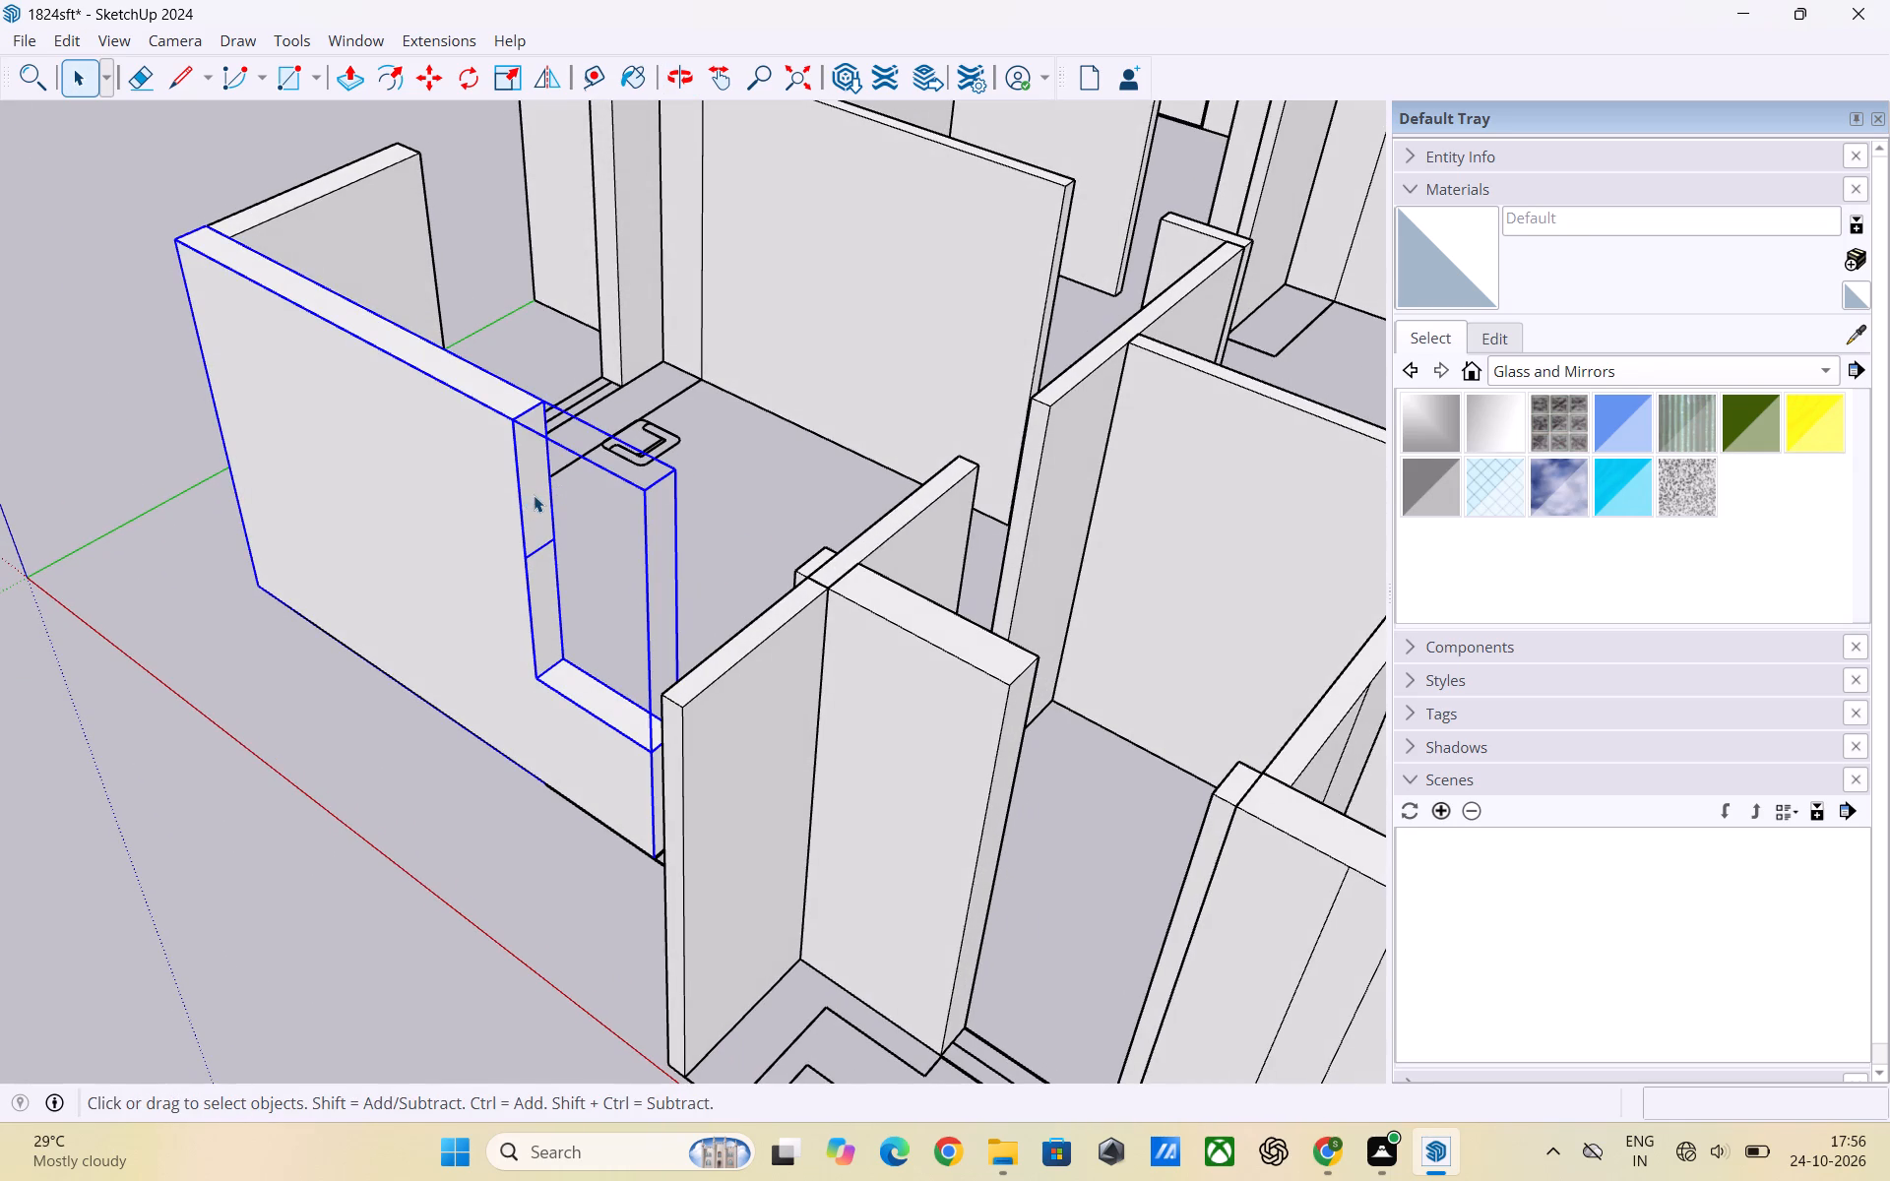
pyautogui.tripleClick(534, 495)
pyautogui.tripleClick(539, 495)
pyautogui.doubleClick(538, 498)
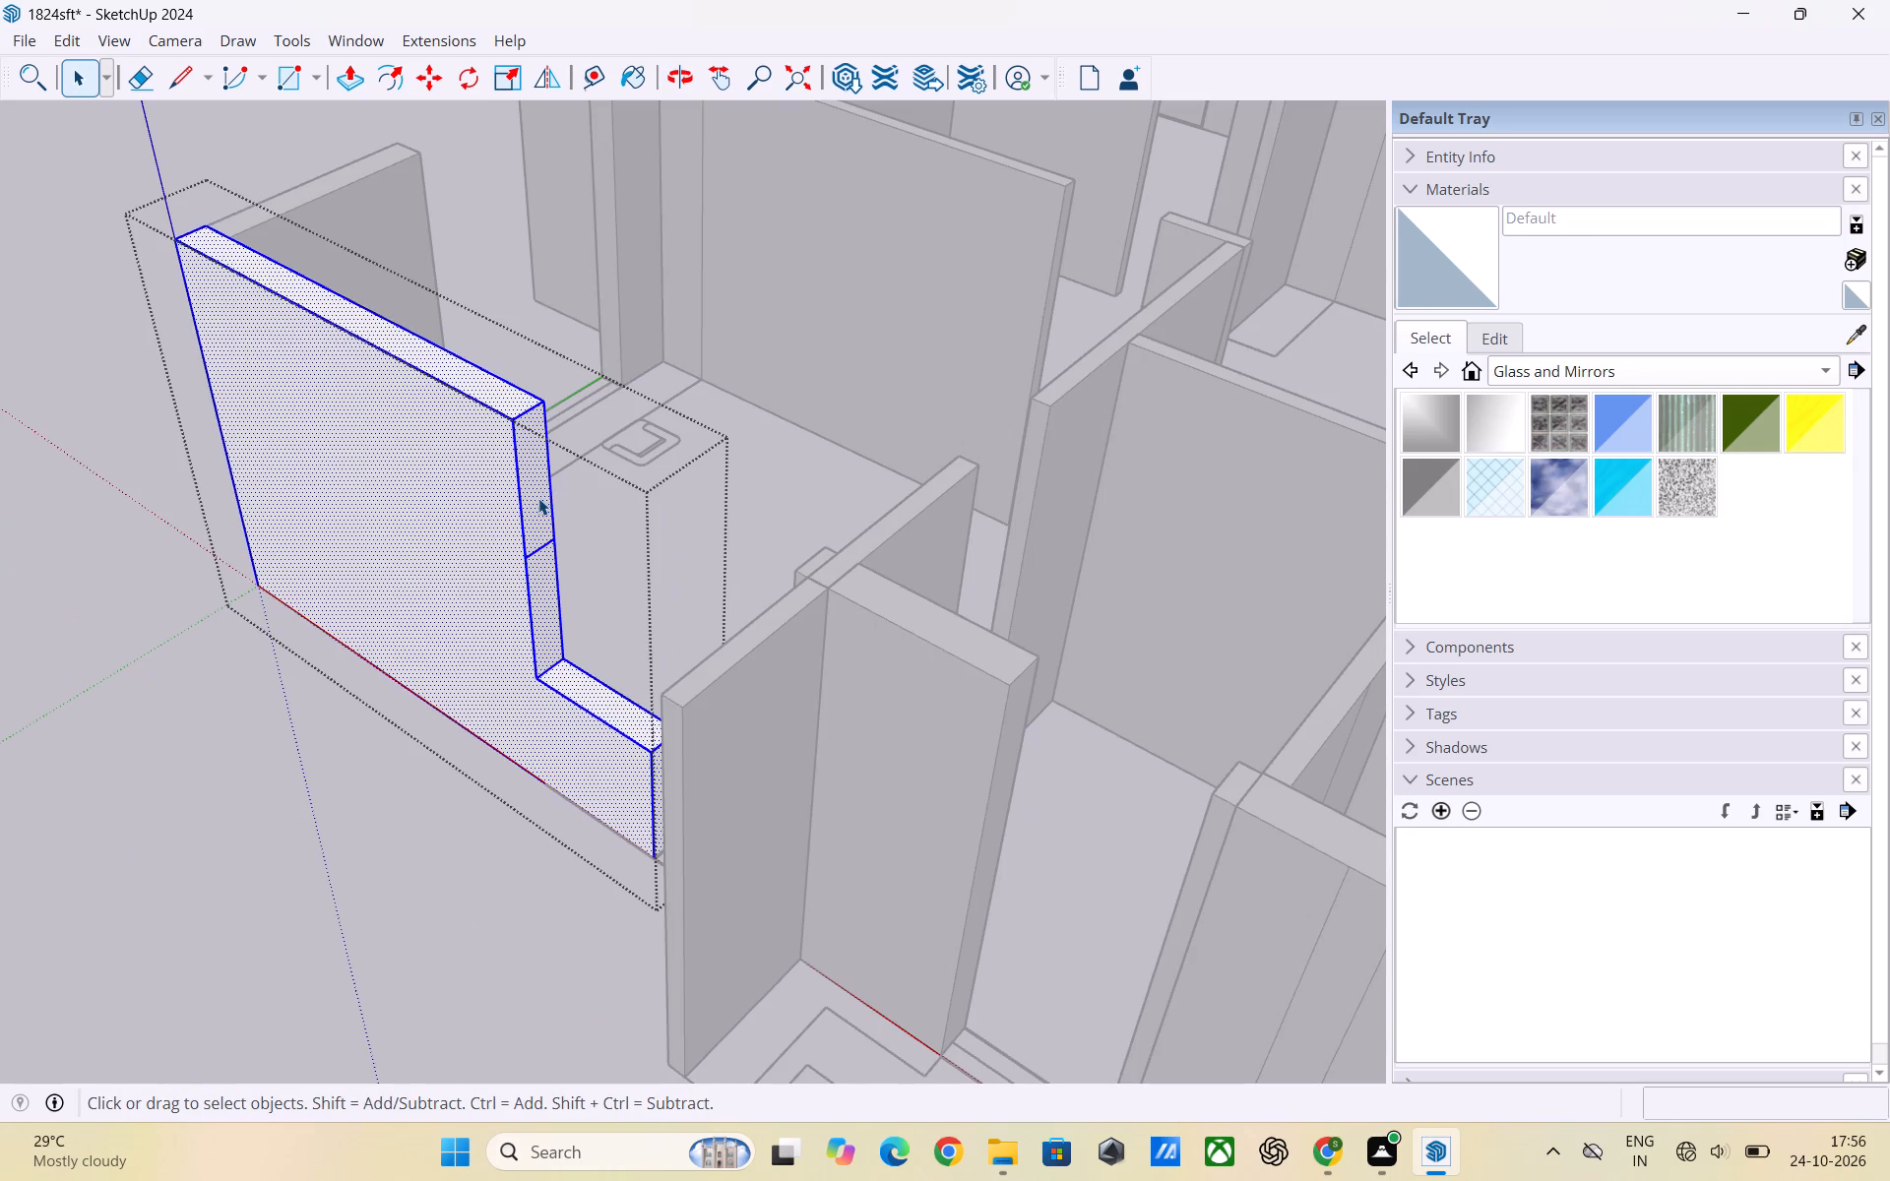
pyautogui.doubleClick(535, 508)
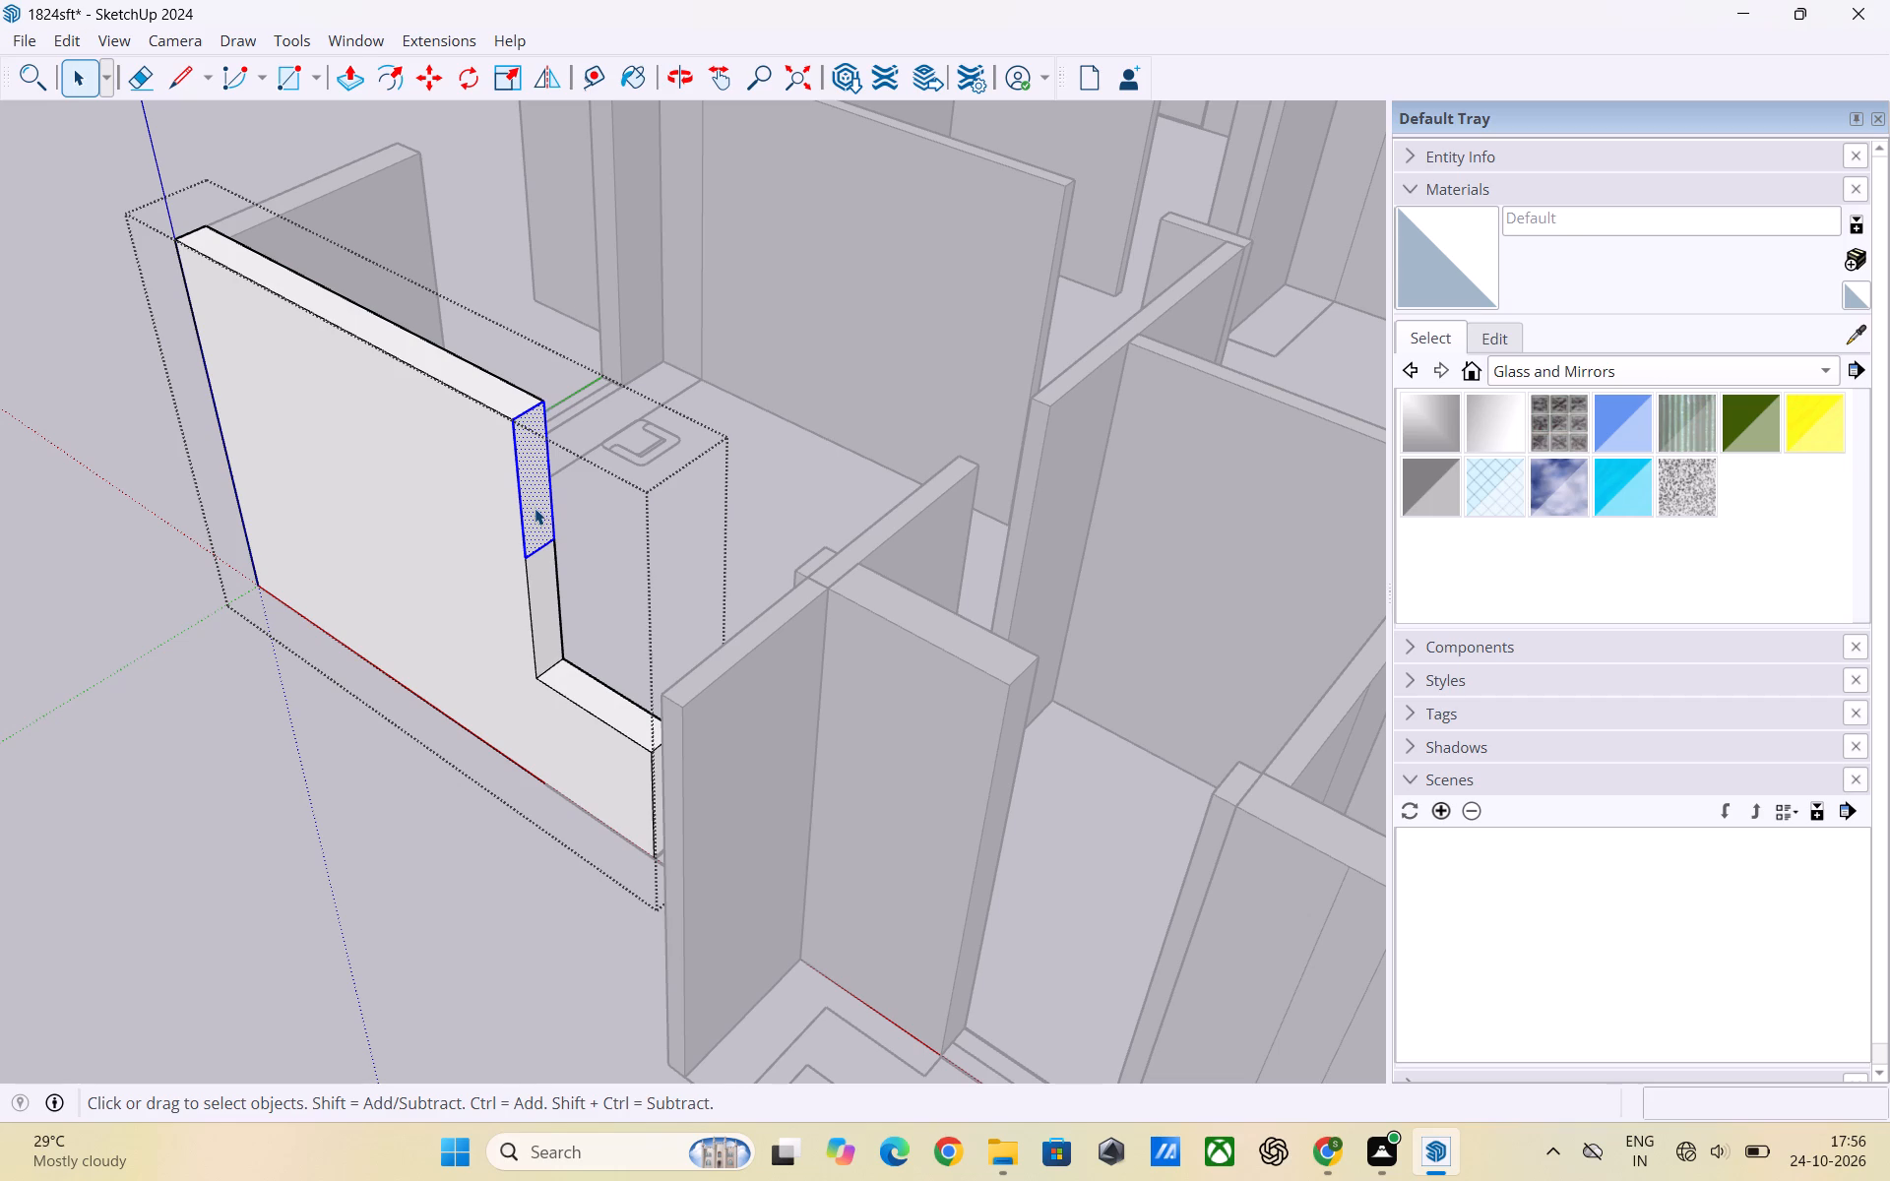
pyautogui.press('p')
pyautogui.click(535, 508)
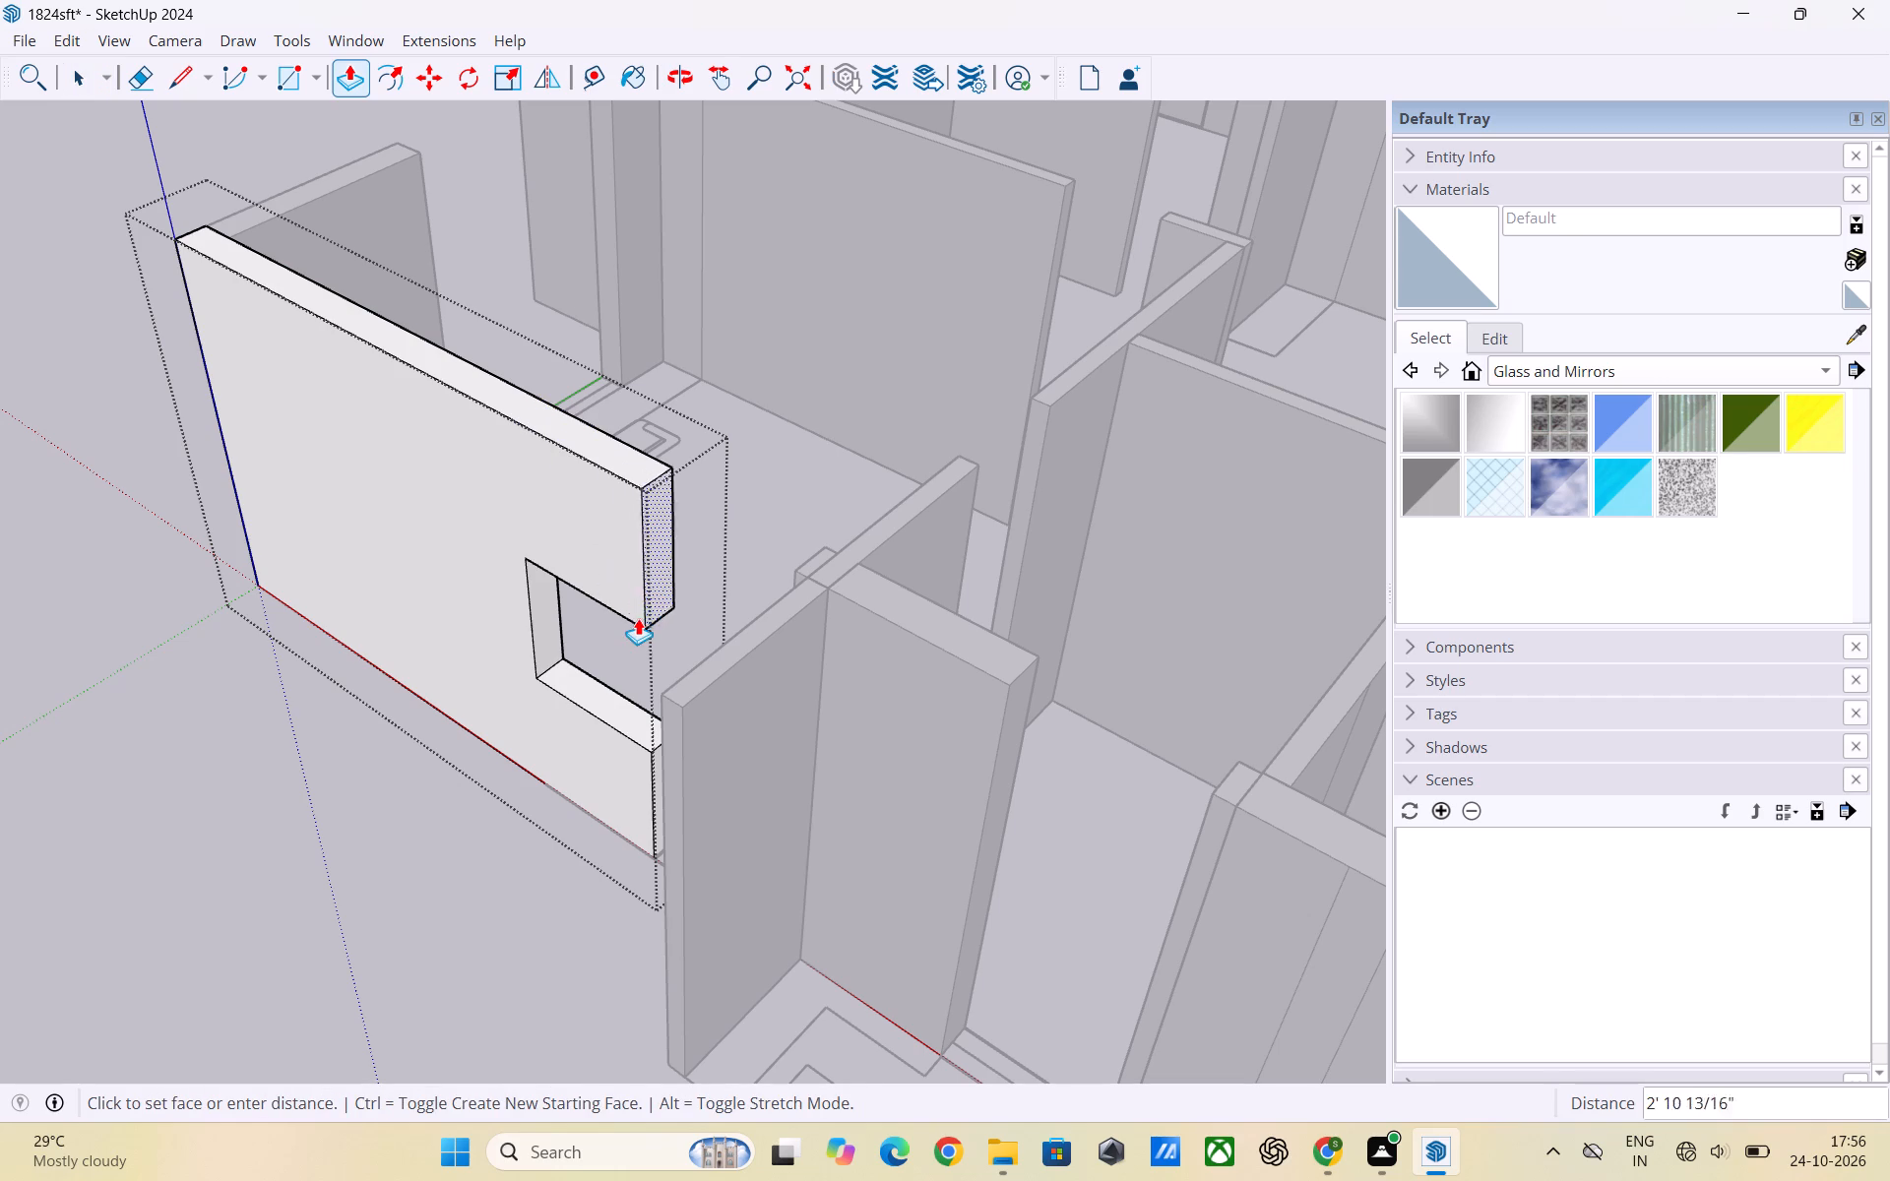
pyautogui.scroll(-1, 638, 618)
pyautogui.moveTo(669, 623); pyautogui.dragTo(813, 565, button='middle')
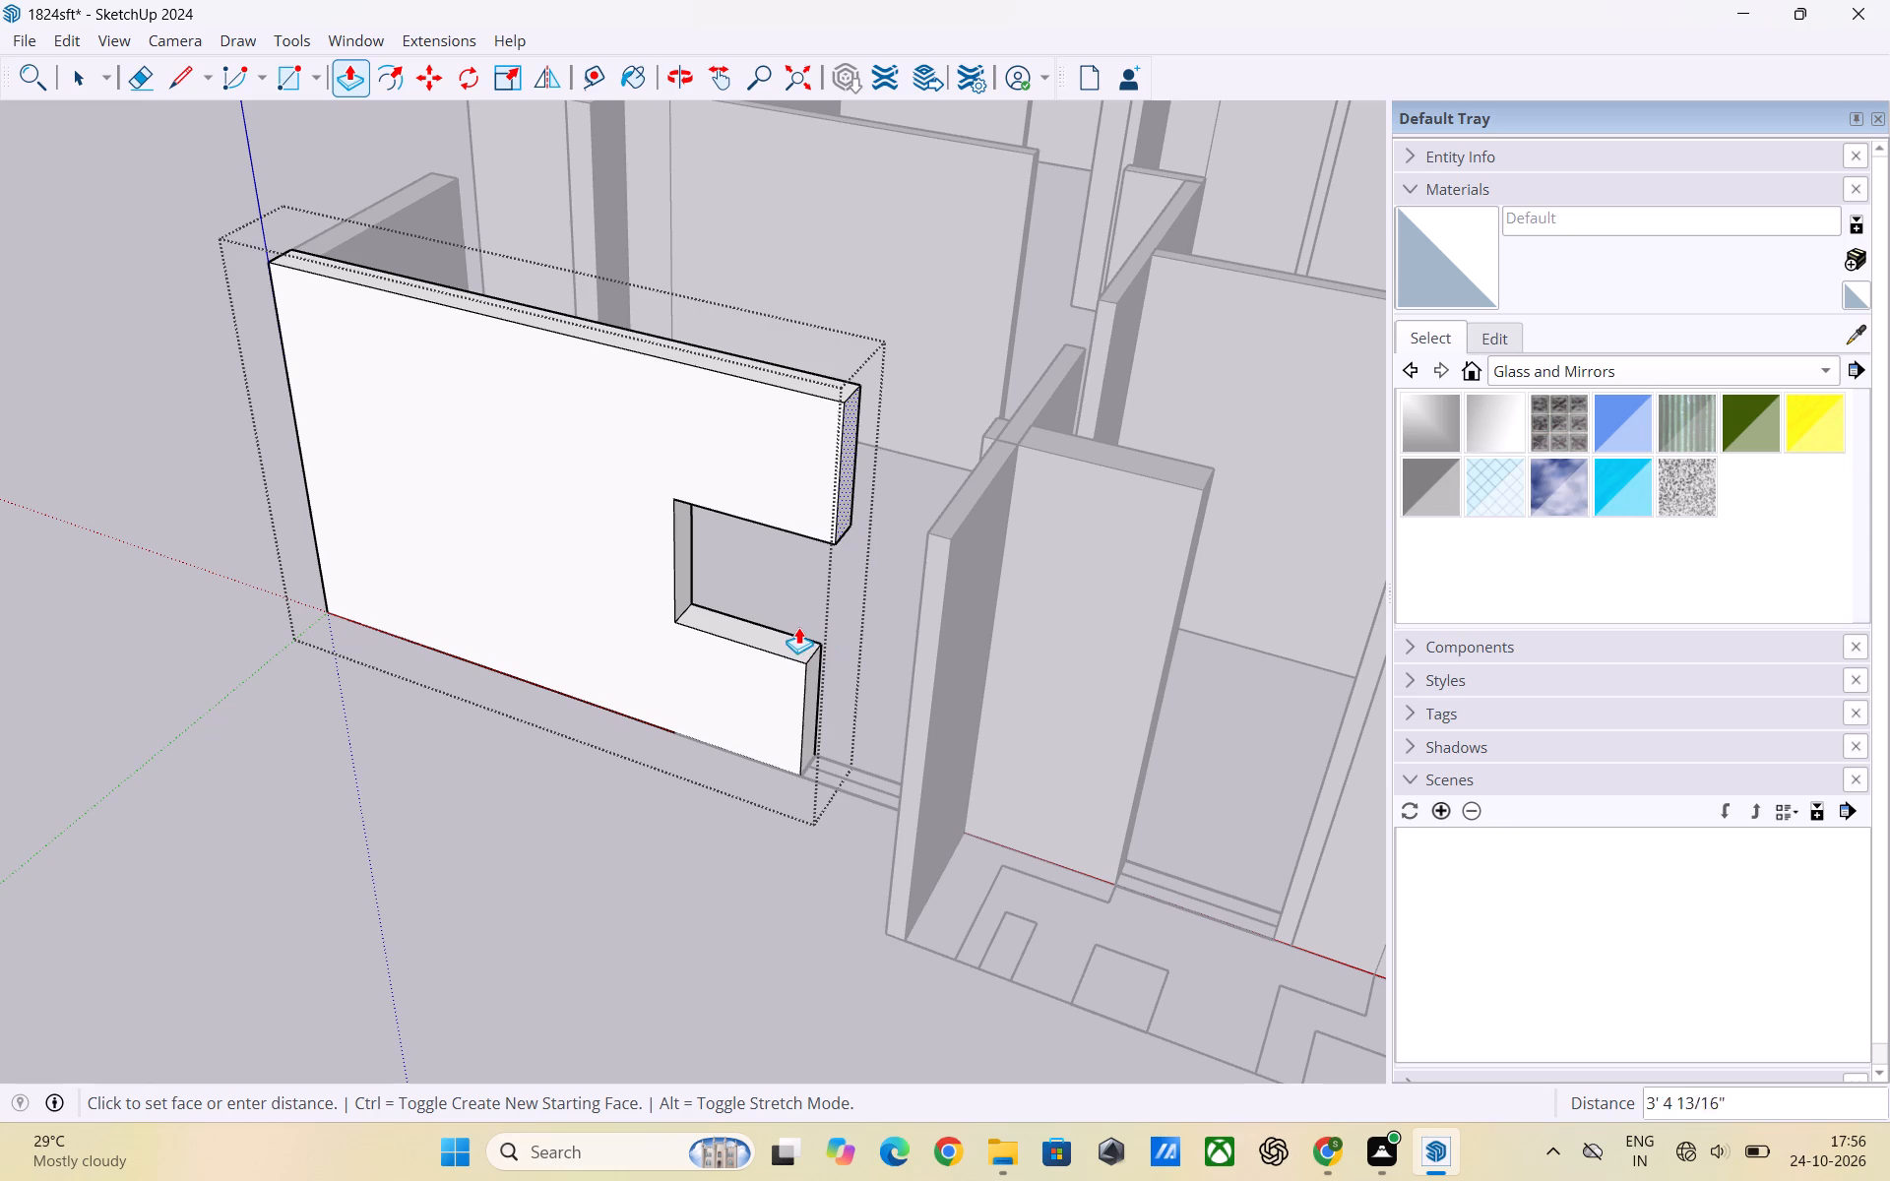
pyautogui.scroll(3, 802, 627)
pyautogui.moveTo(811, 627); pyautogui.dragTo(872, 564, button='middle')
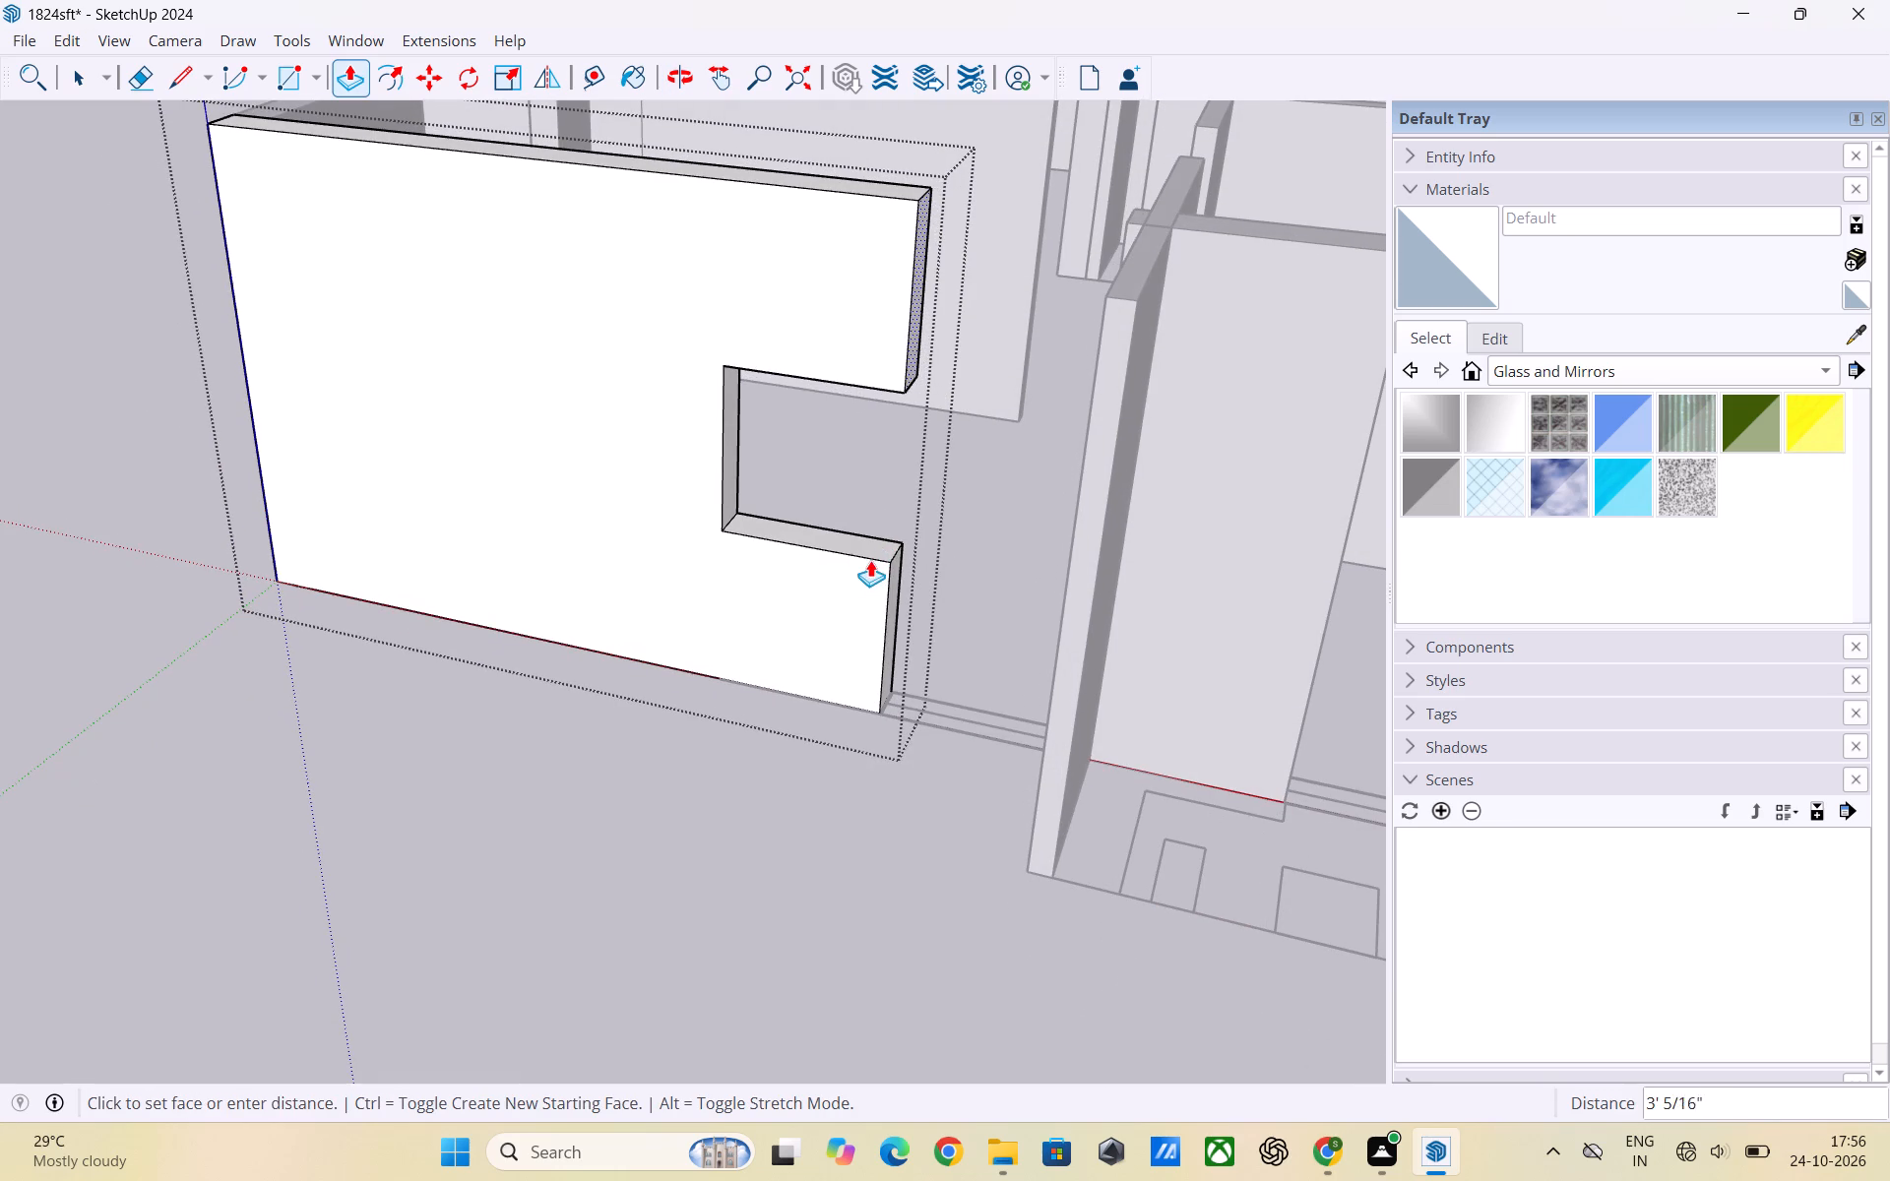
pyautogui.click(890, 546)
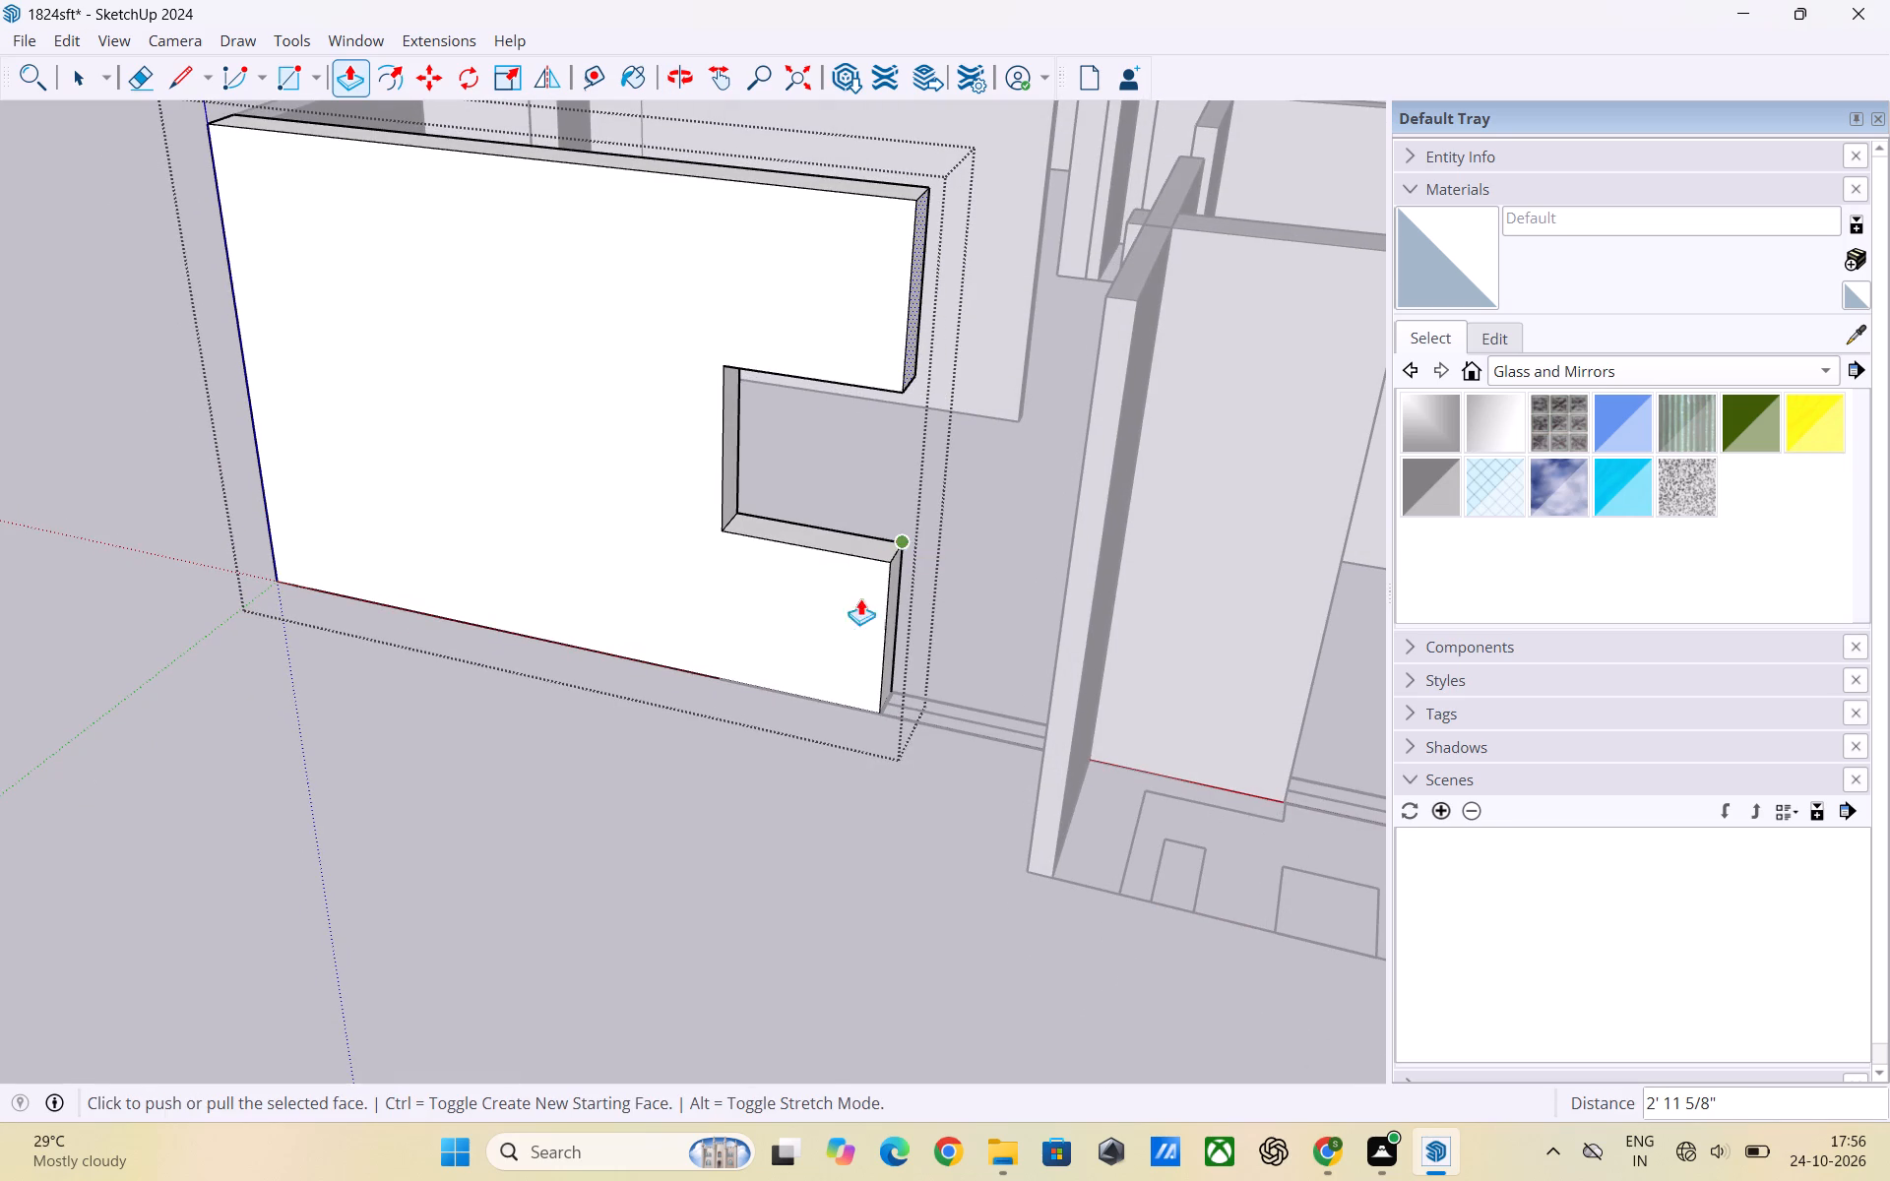
pyautogui.press('space')
pyautogui.click(781, 821)
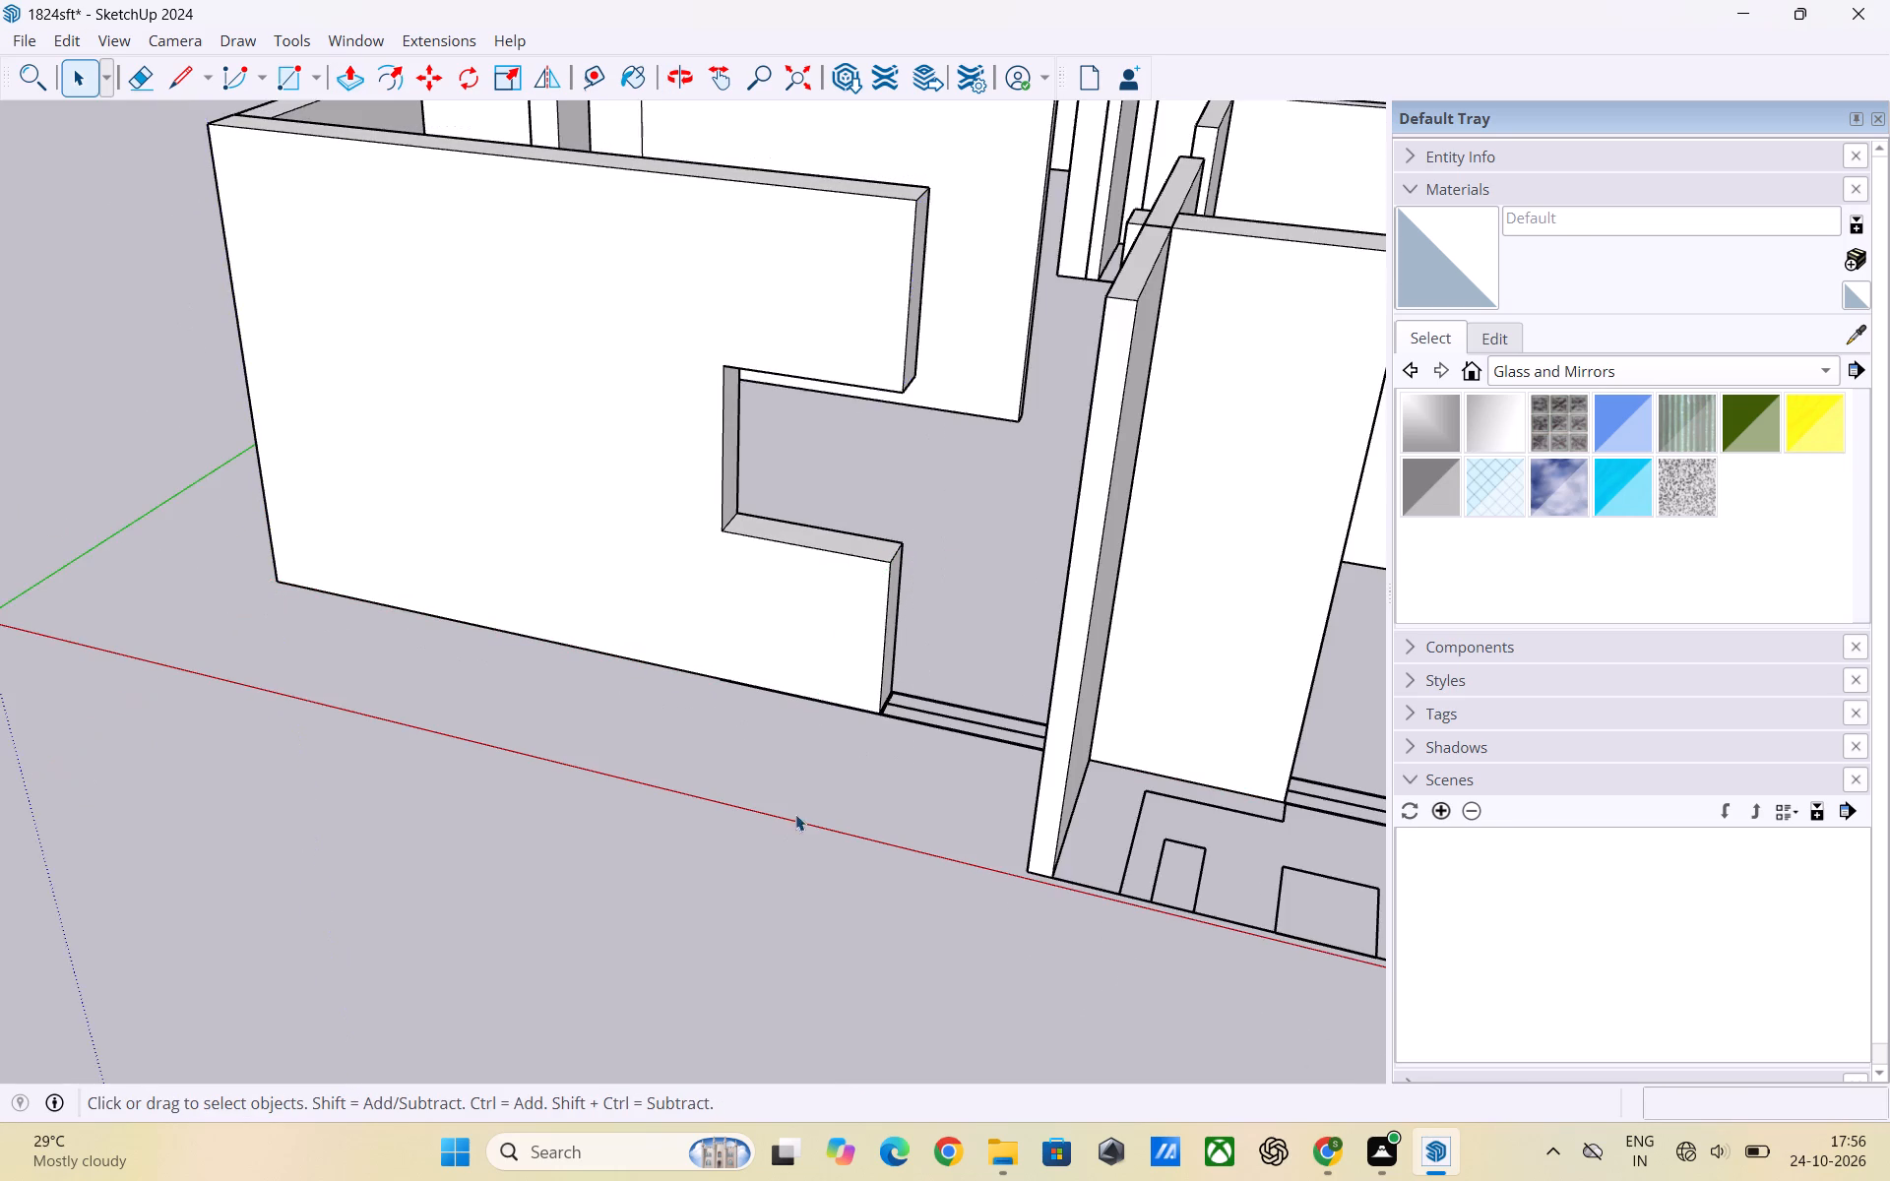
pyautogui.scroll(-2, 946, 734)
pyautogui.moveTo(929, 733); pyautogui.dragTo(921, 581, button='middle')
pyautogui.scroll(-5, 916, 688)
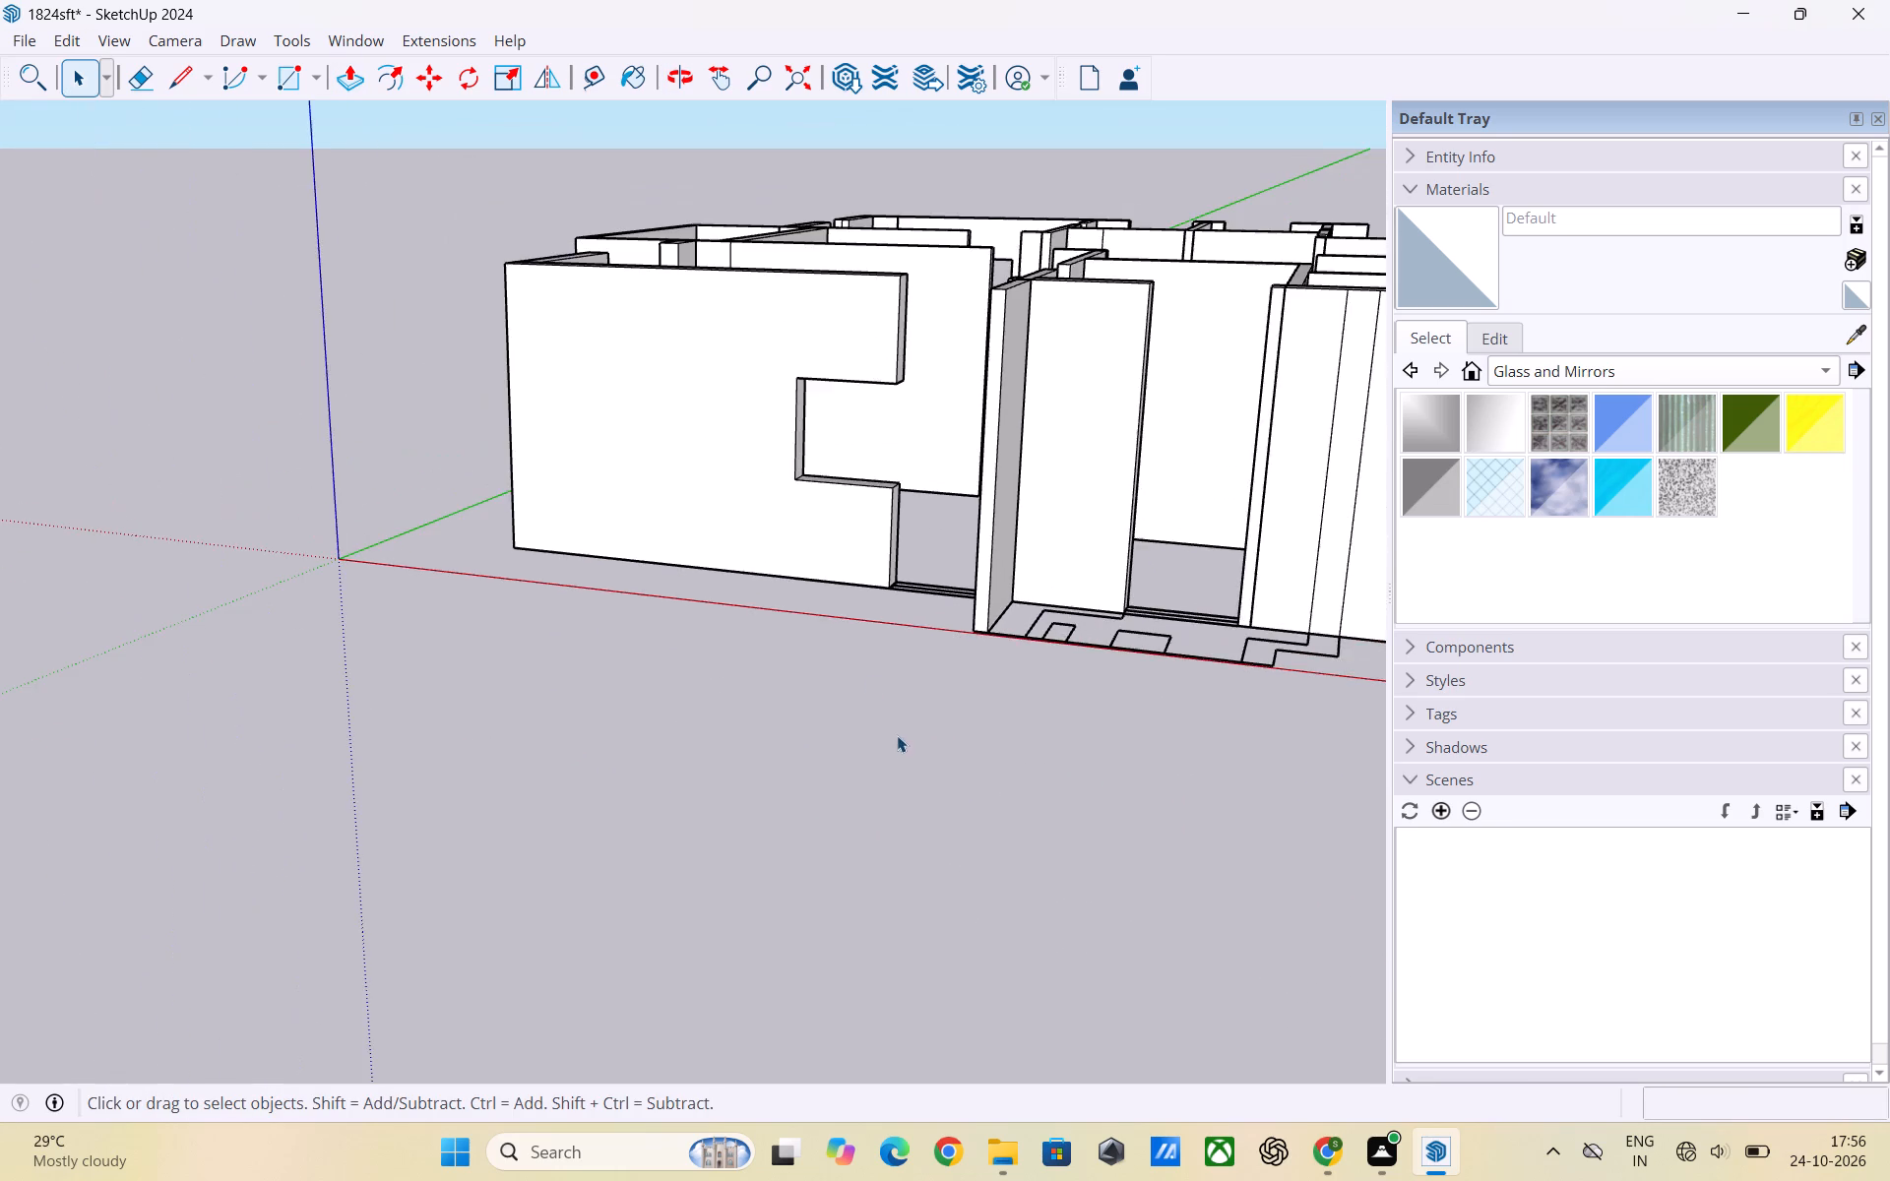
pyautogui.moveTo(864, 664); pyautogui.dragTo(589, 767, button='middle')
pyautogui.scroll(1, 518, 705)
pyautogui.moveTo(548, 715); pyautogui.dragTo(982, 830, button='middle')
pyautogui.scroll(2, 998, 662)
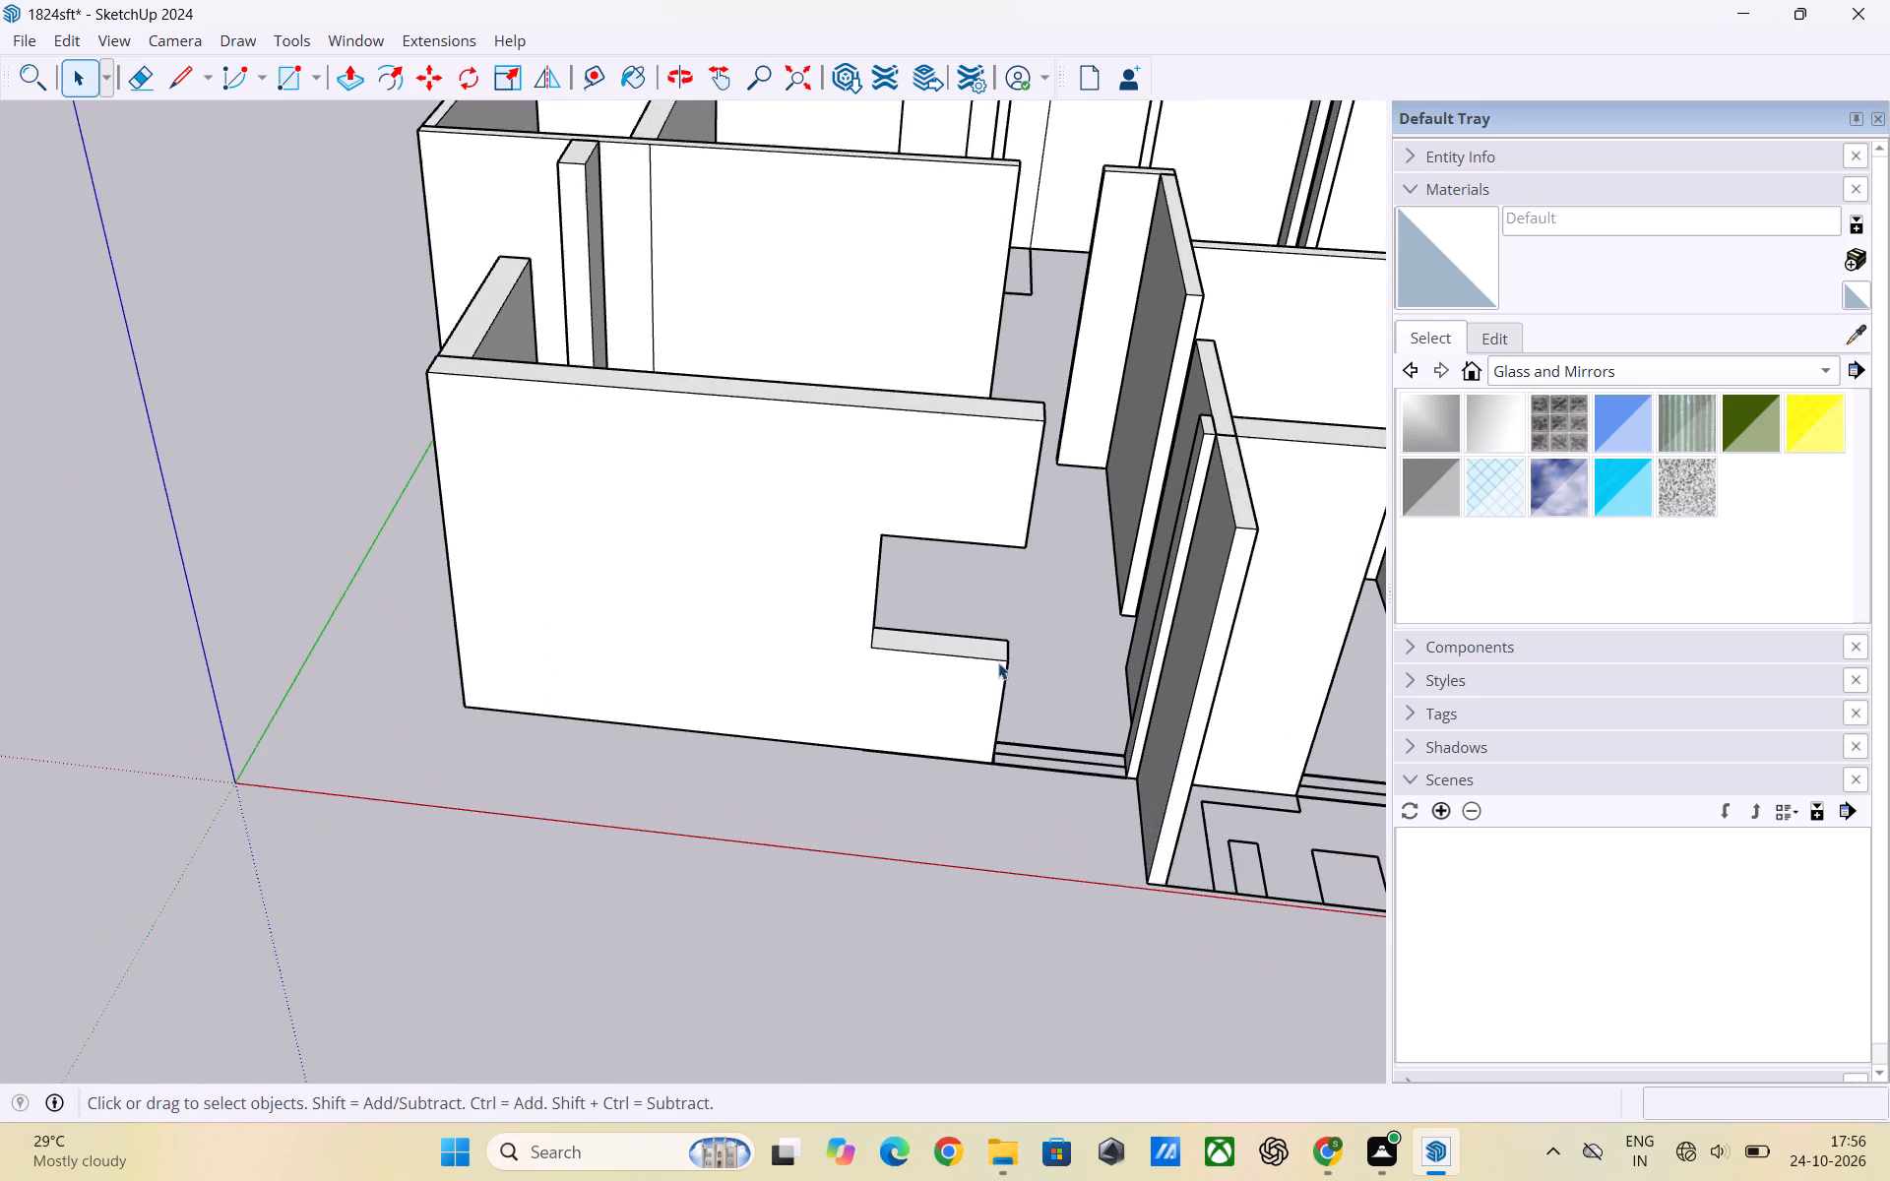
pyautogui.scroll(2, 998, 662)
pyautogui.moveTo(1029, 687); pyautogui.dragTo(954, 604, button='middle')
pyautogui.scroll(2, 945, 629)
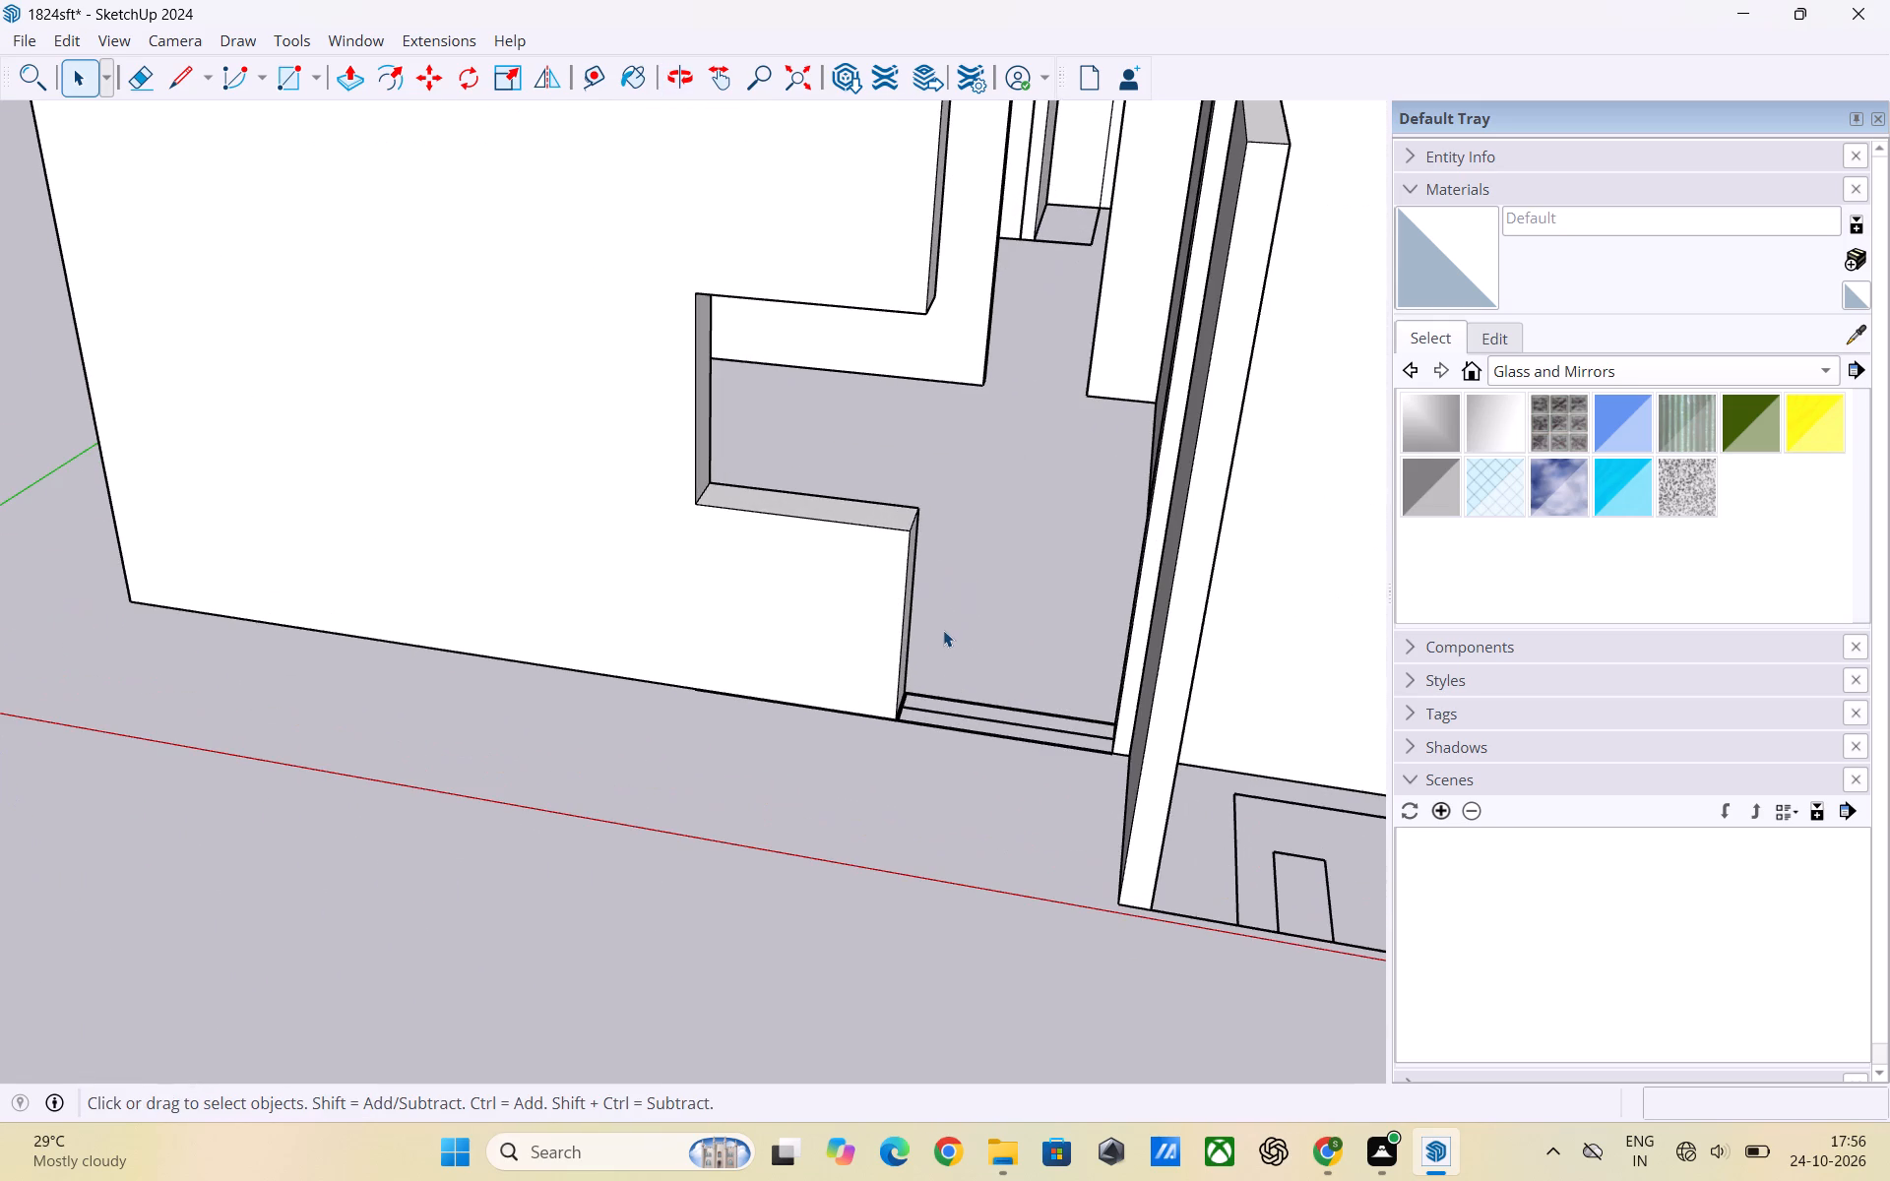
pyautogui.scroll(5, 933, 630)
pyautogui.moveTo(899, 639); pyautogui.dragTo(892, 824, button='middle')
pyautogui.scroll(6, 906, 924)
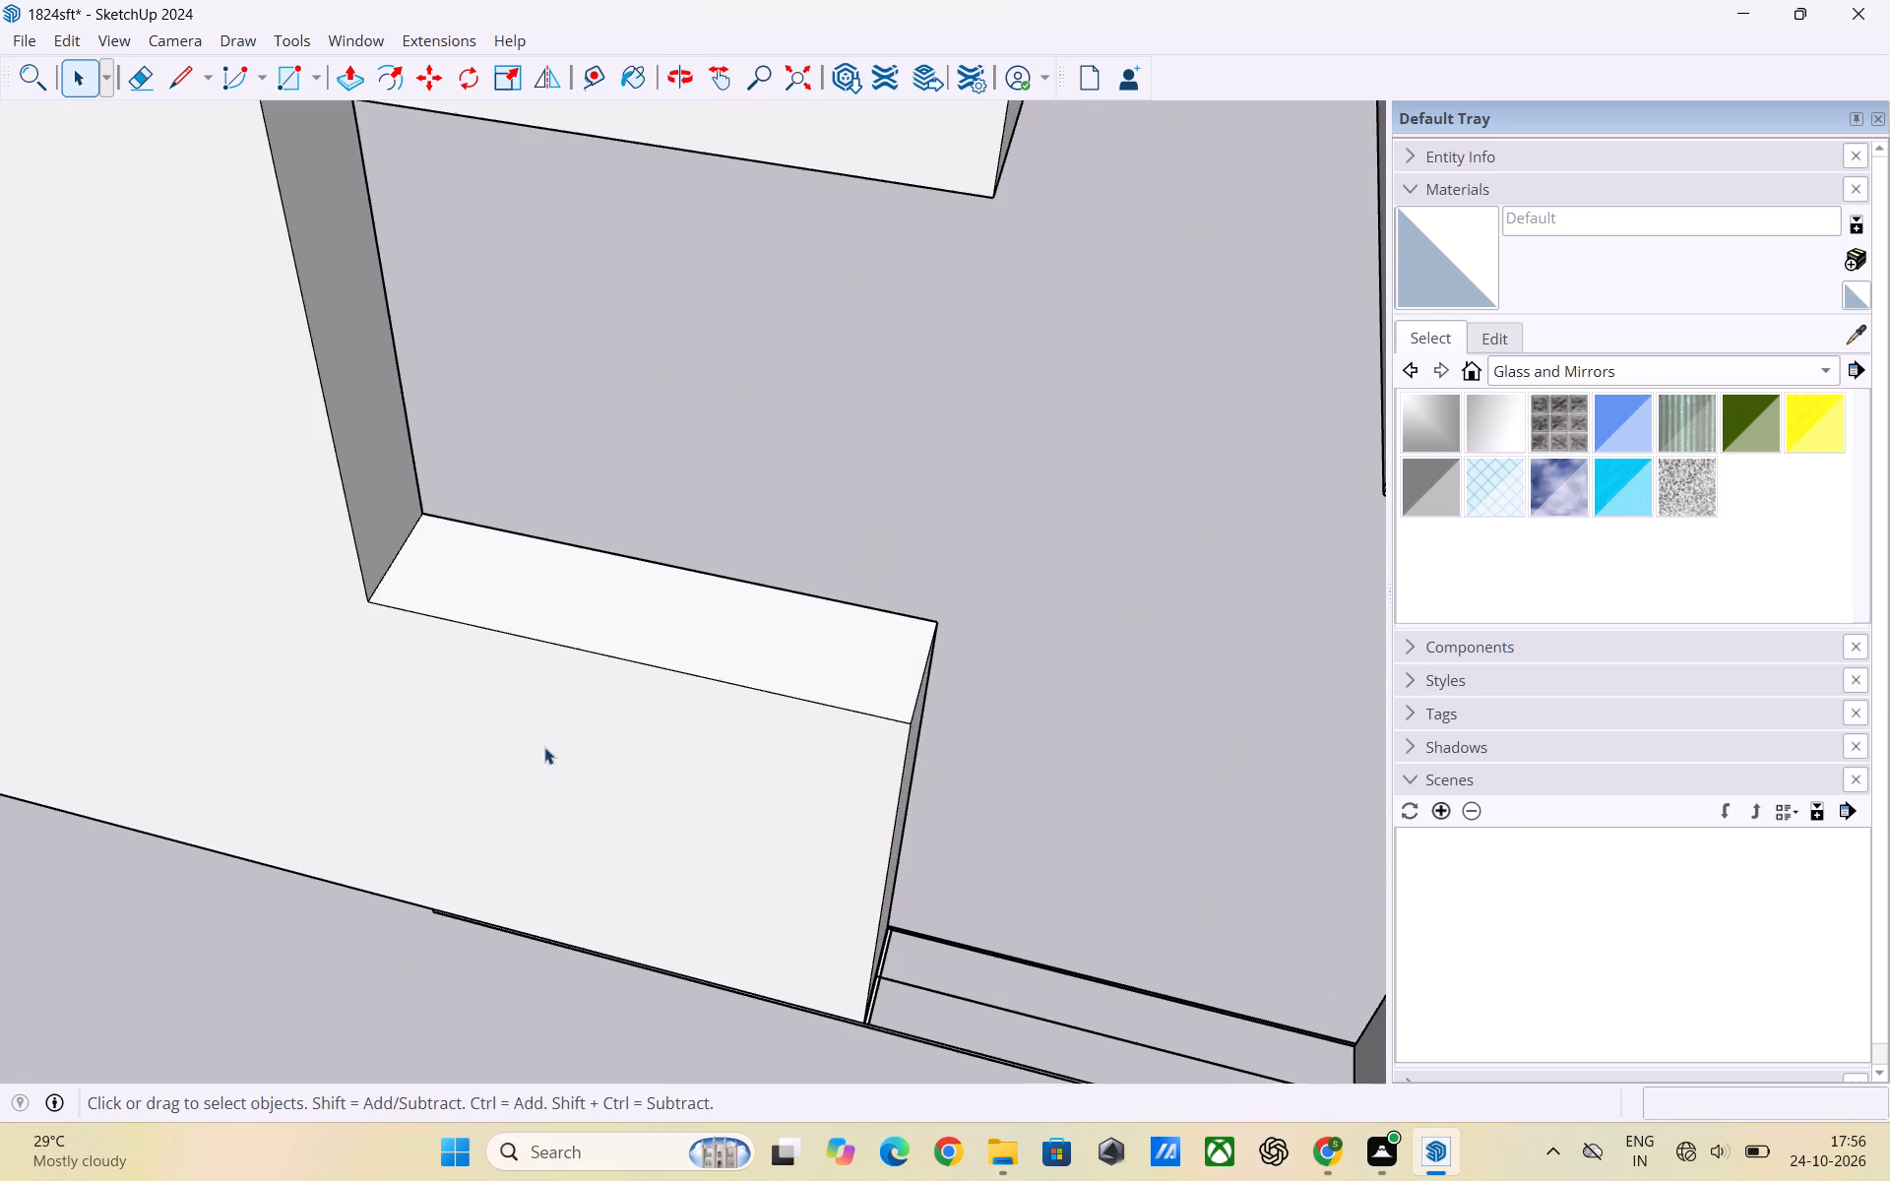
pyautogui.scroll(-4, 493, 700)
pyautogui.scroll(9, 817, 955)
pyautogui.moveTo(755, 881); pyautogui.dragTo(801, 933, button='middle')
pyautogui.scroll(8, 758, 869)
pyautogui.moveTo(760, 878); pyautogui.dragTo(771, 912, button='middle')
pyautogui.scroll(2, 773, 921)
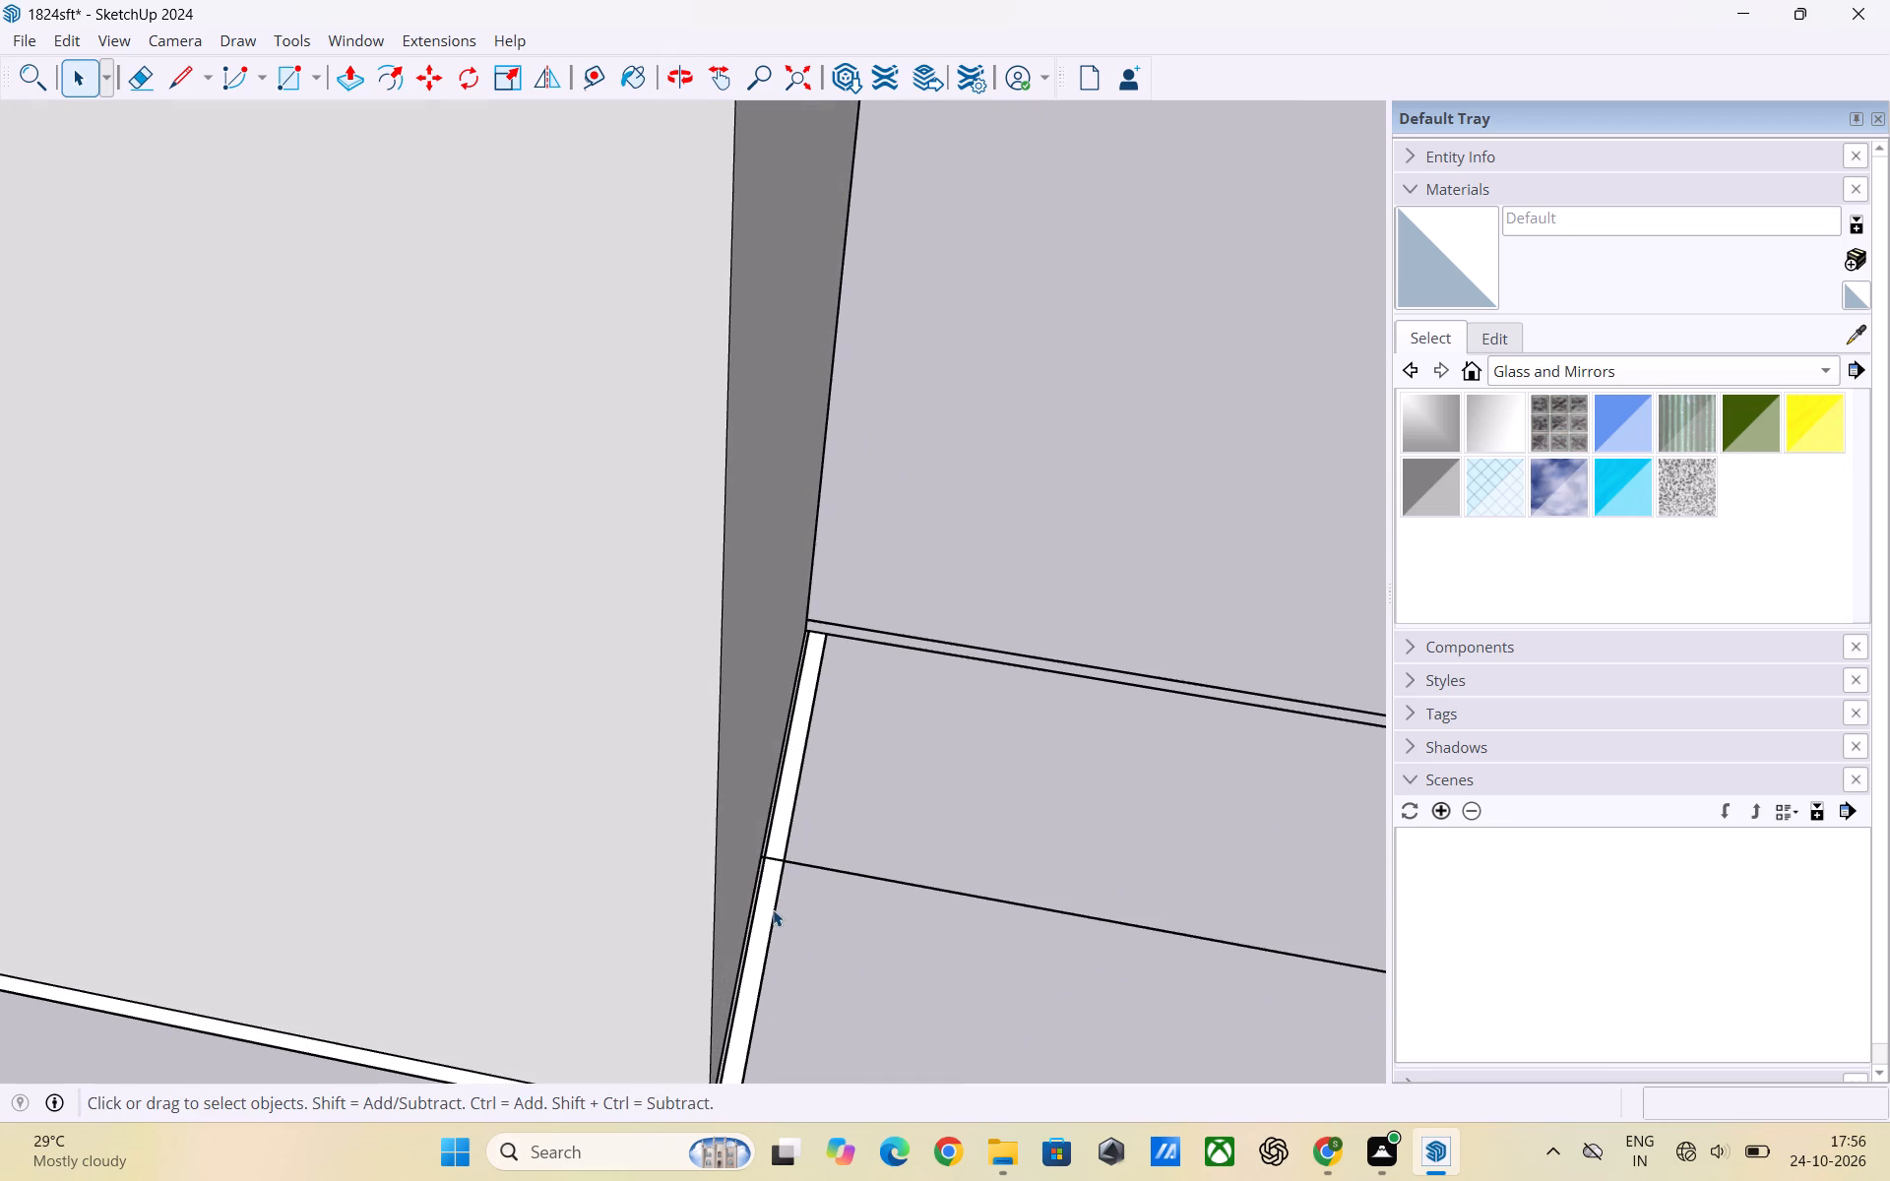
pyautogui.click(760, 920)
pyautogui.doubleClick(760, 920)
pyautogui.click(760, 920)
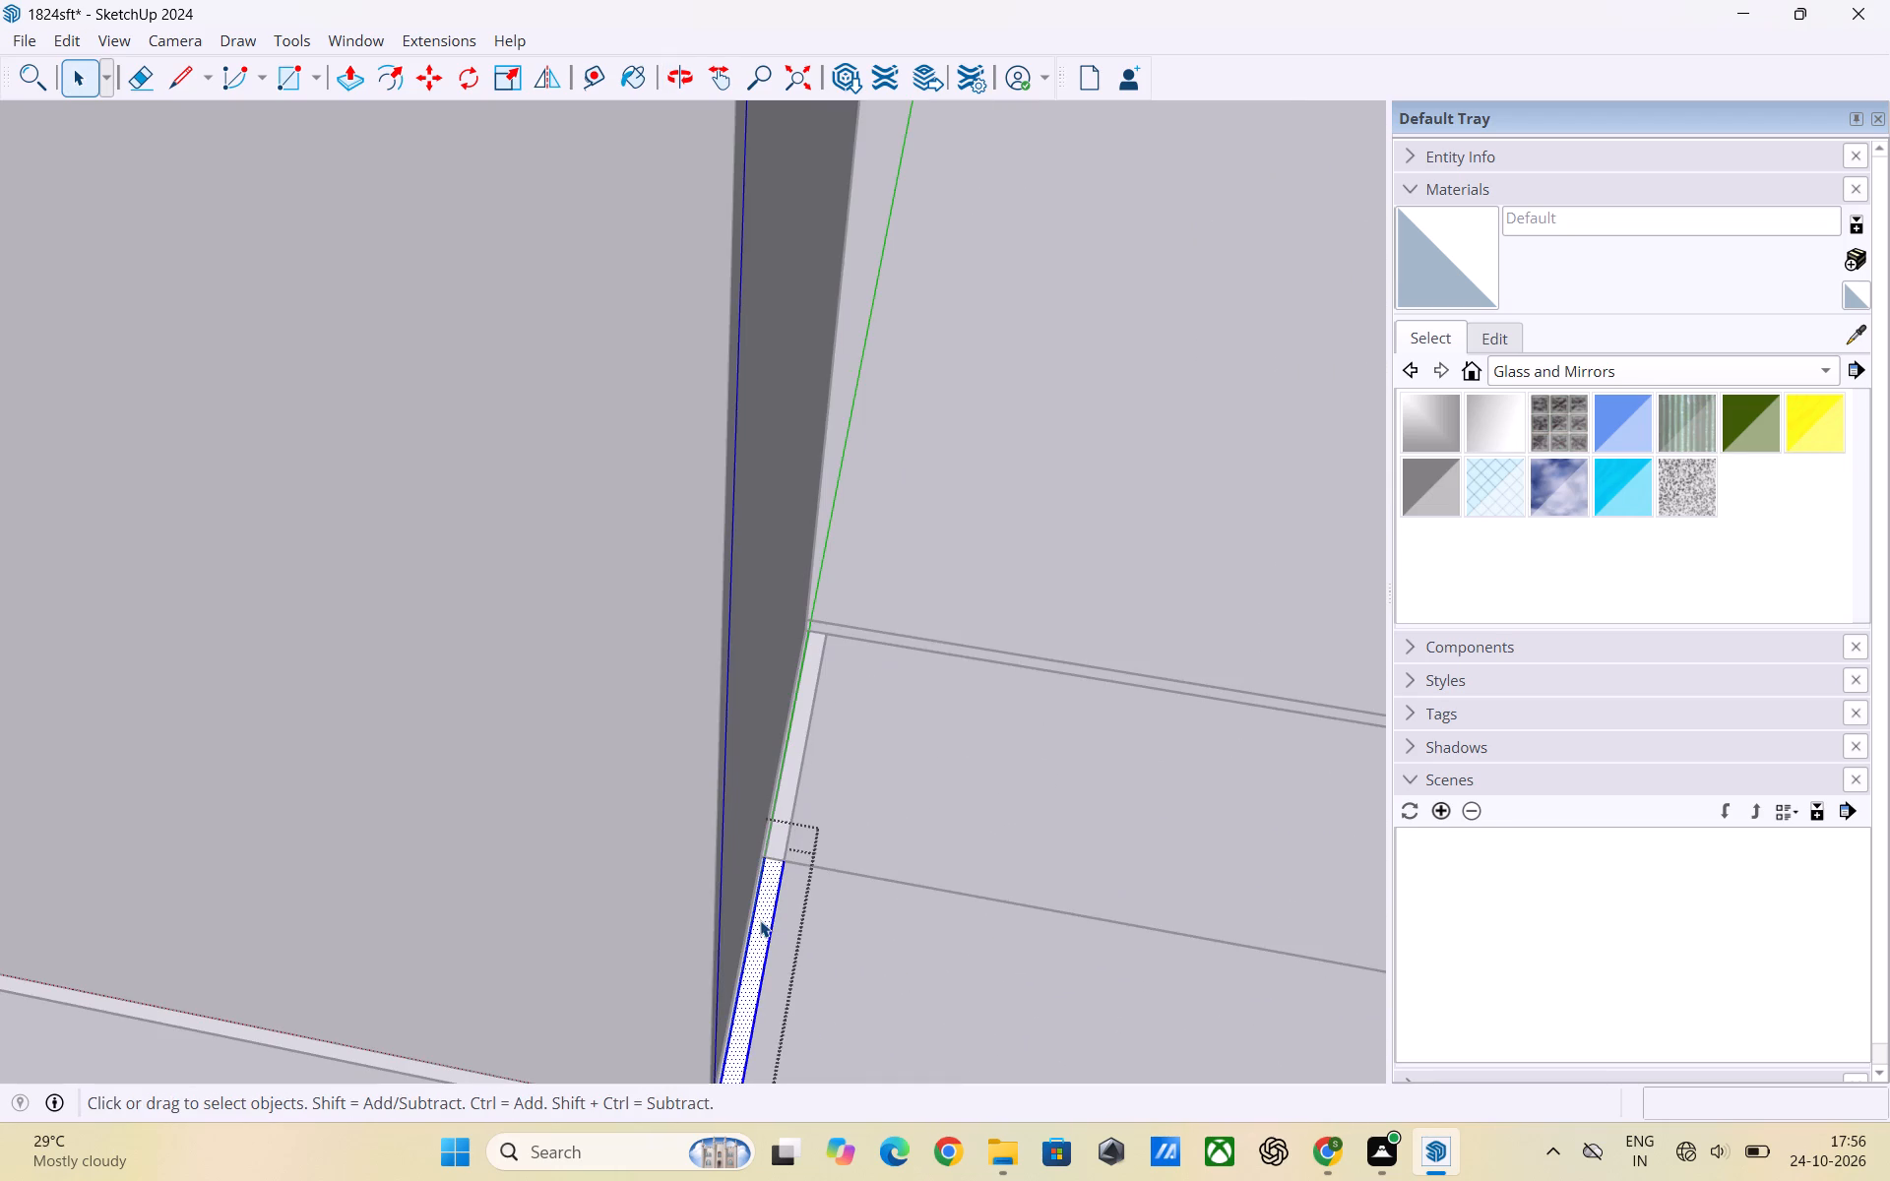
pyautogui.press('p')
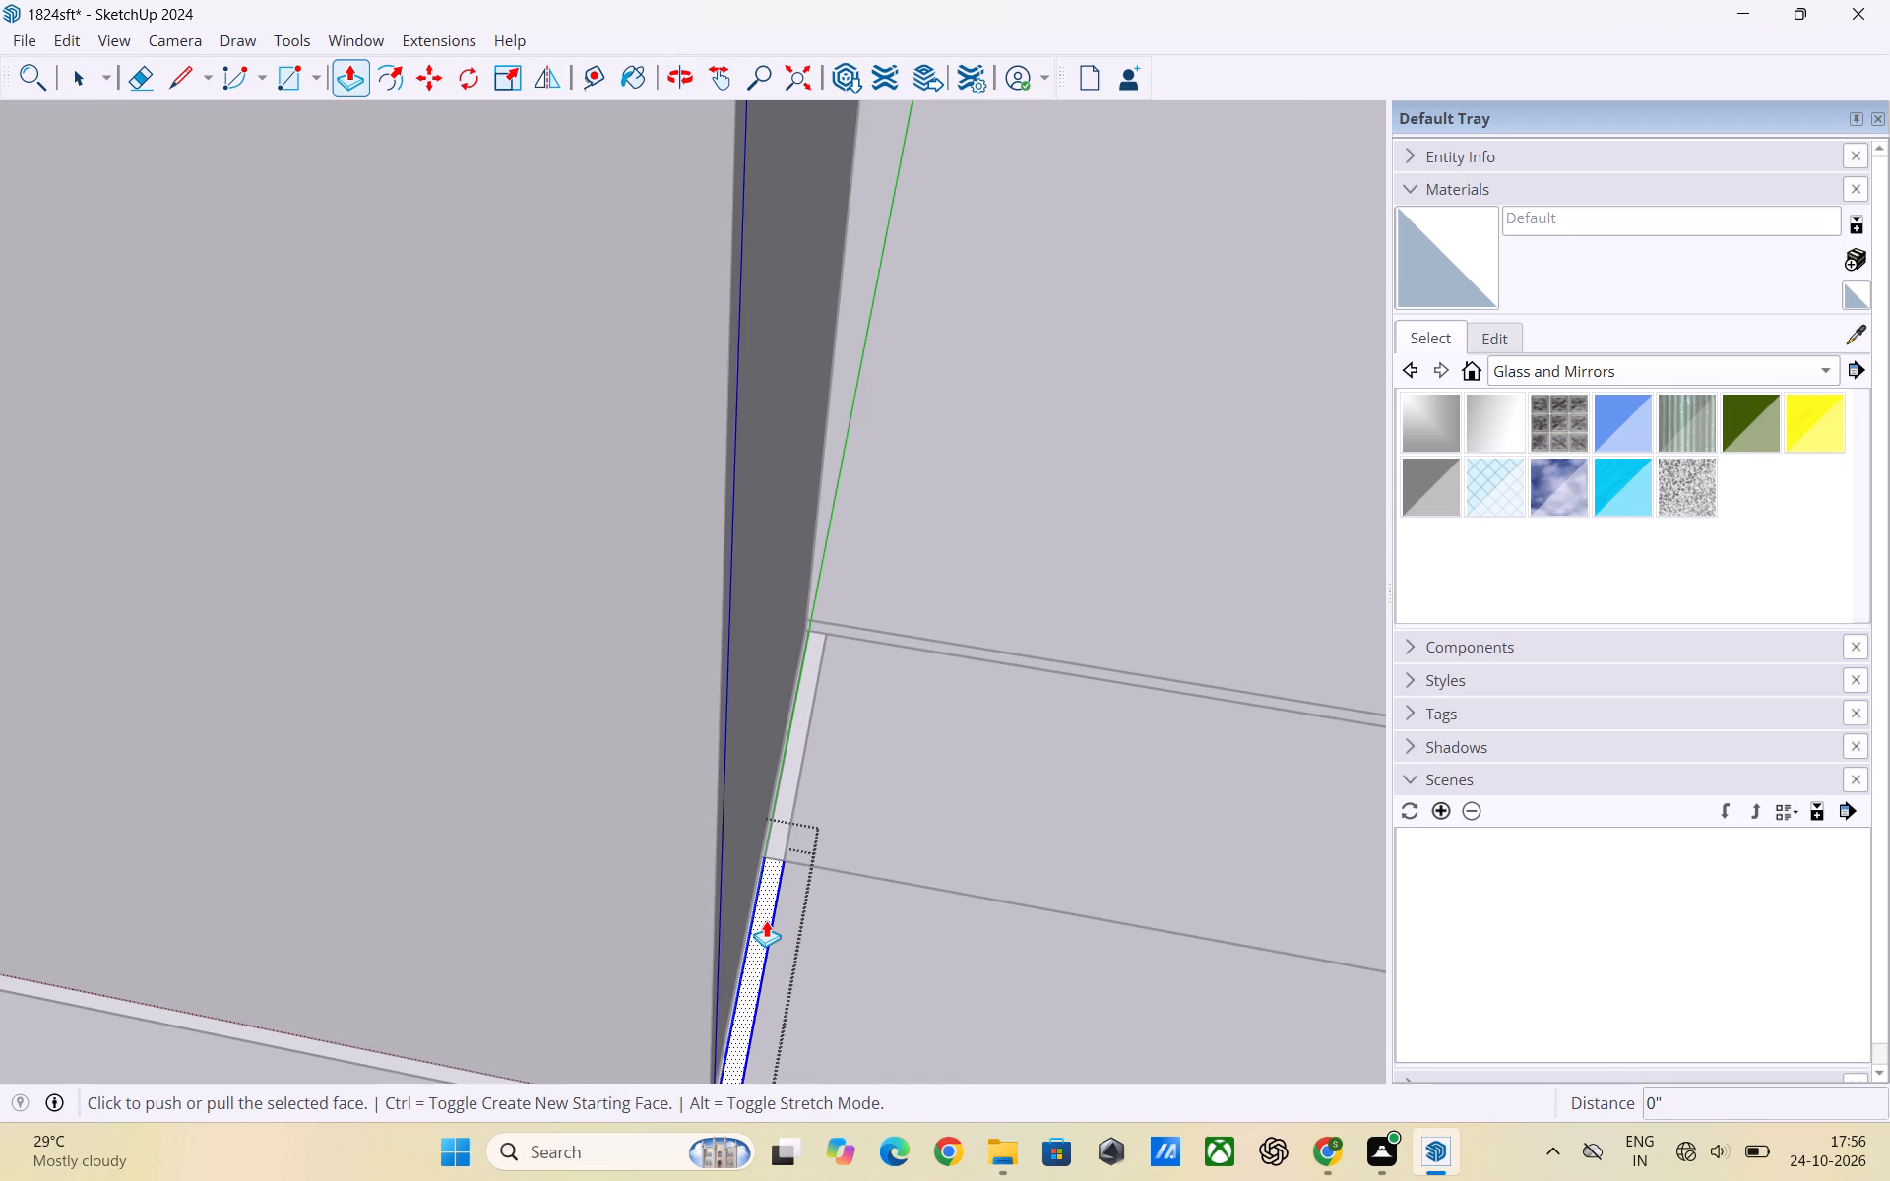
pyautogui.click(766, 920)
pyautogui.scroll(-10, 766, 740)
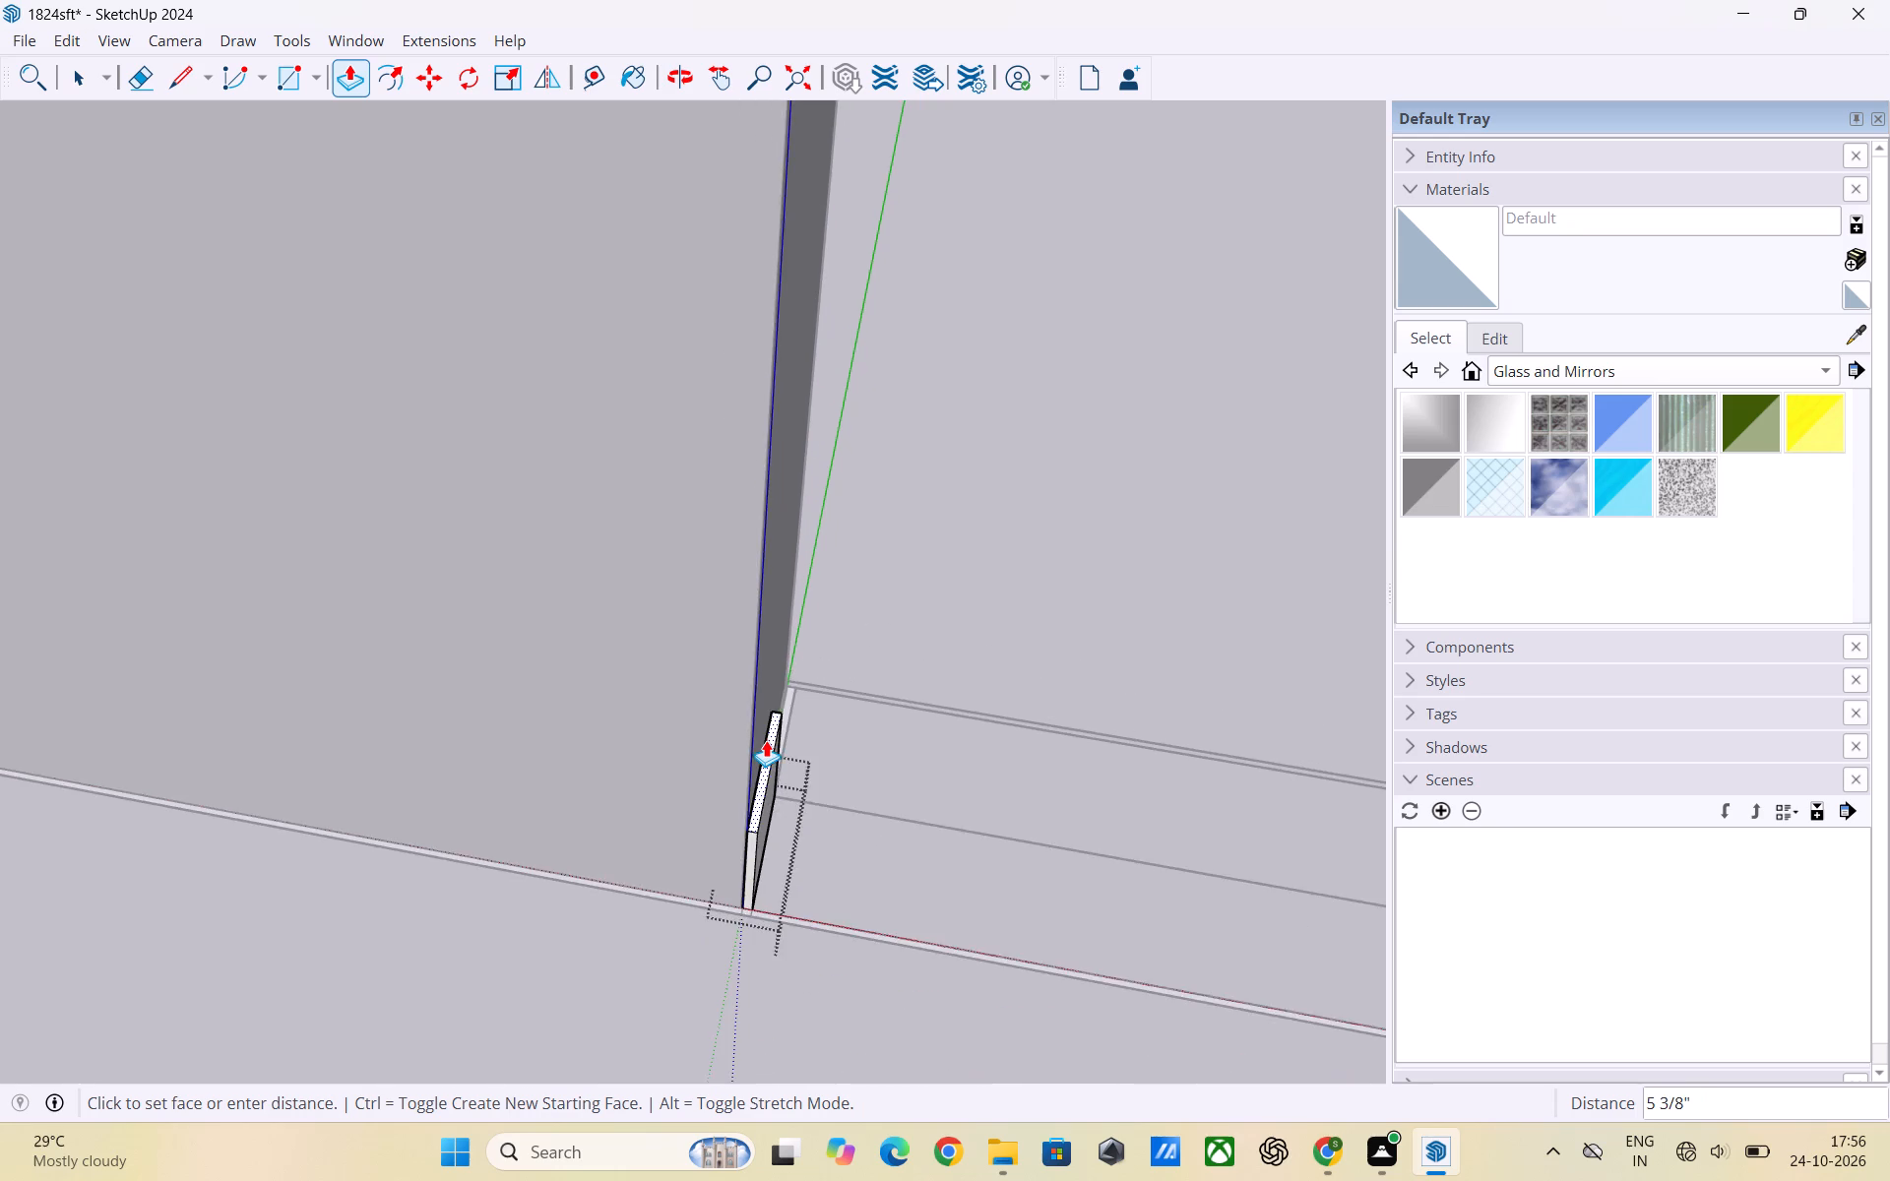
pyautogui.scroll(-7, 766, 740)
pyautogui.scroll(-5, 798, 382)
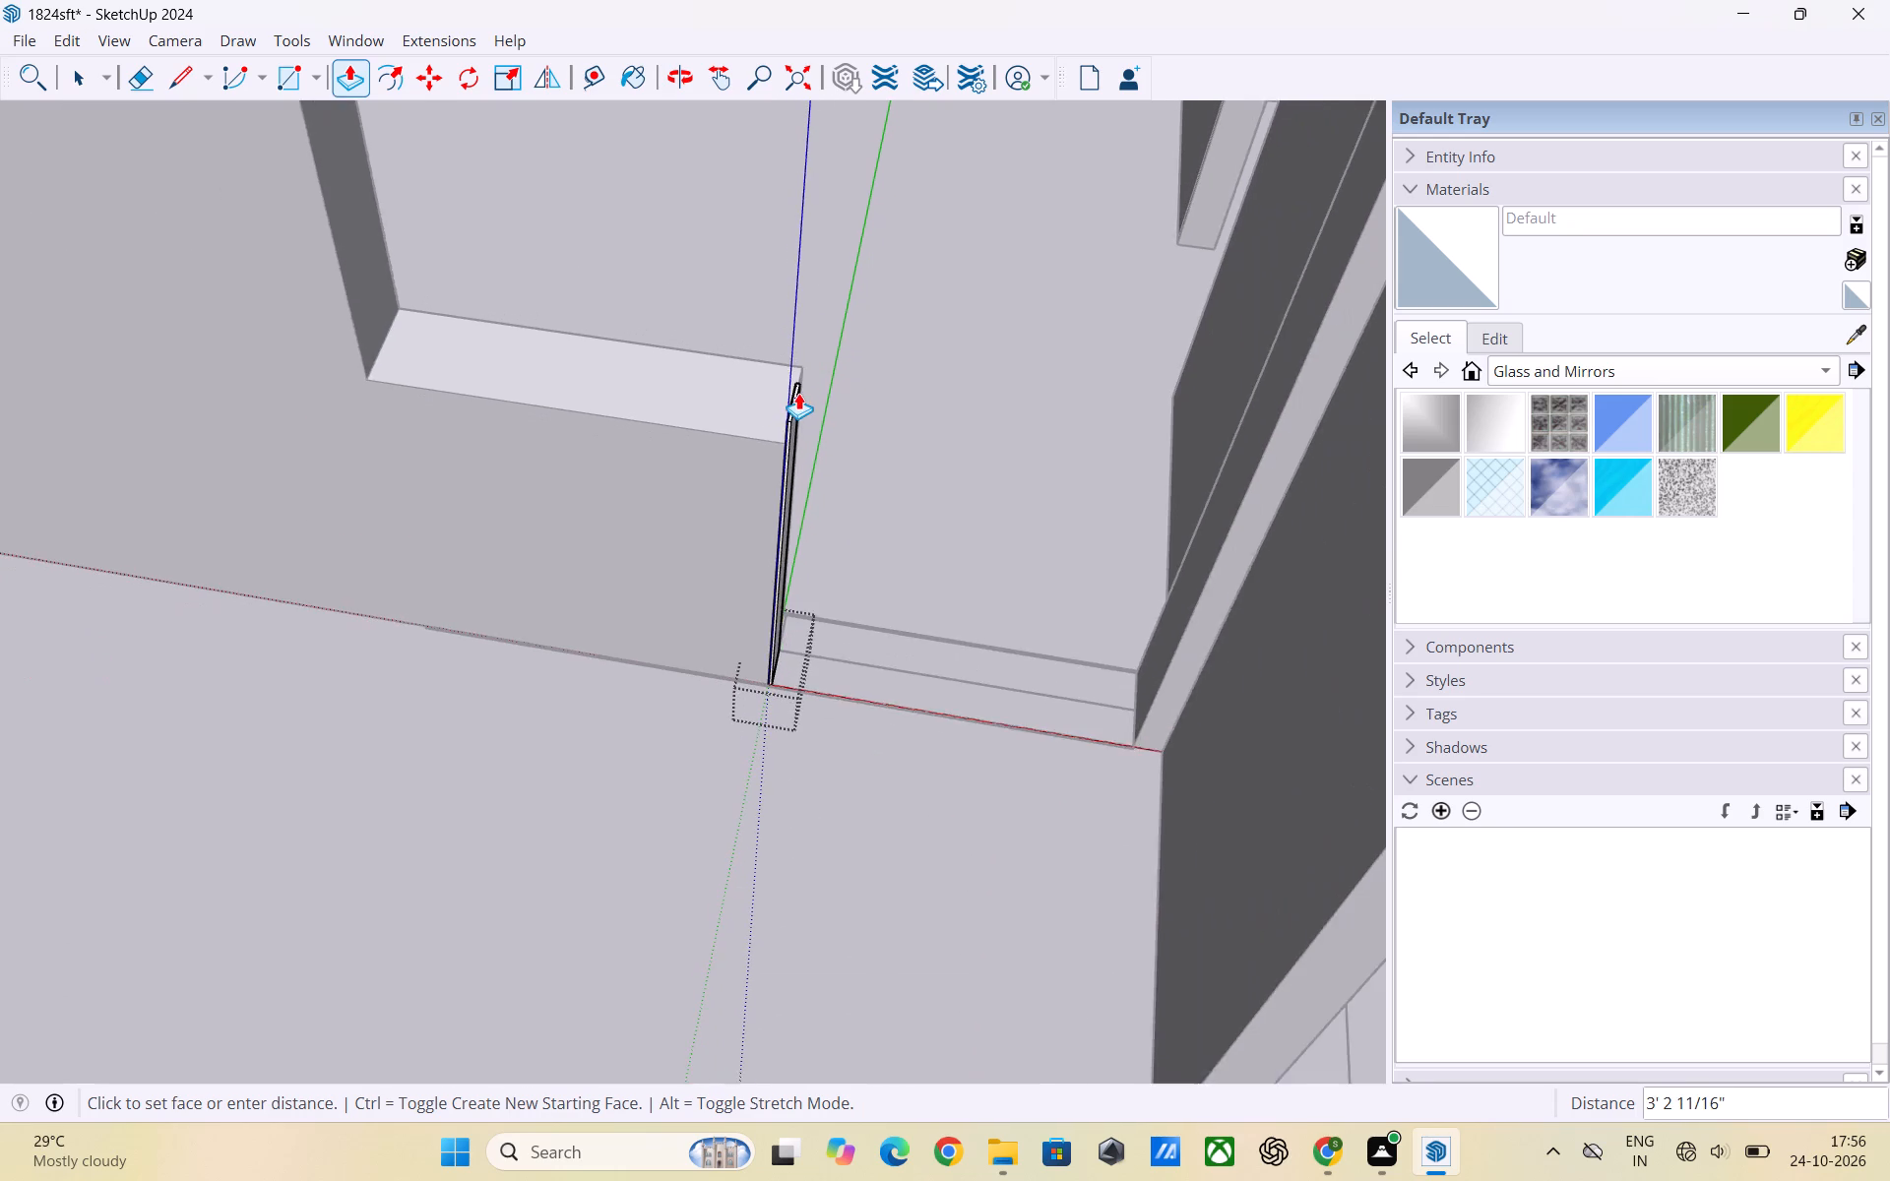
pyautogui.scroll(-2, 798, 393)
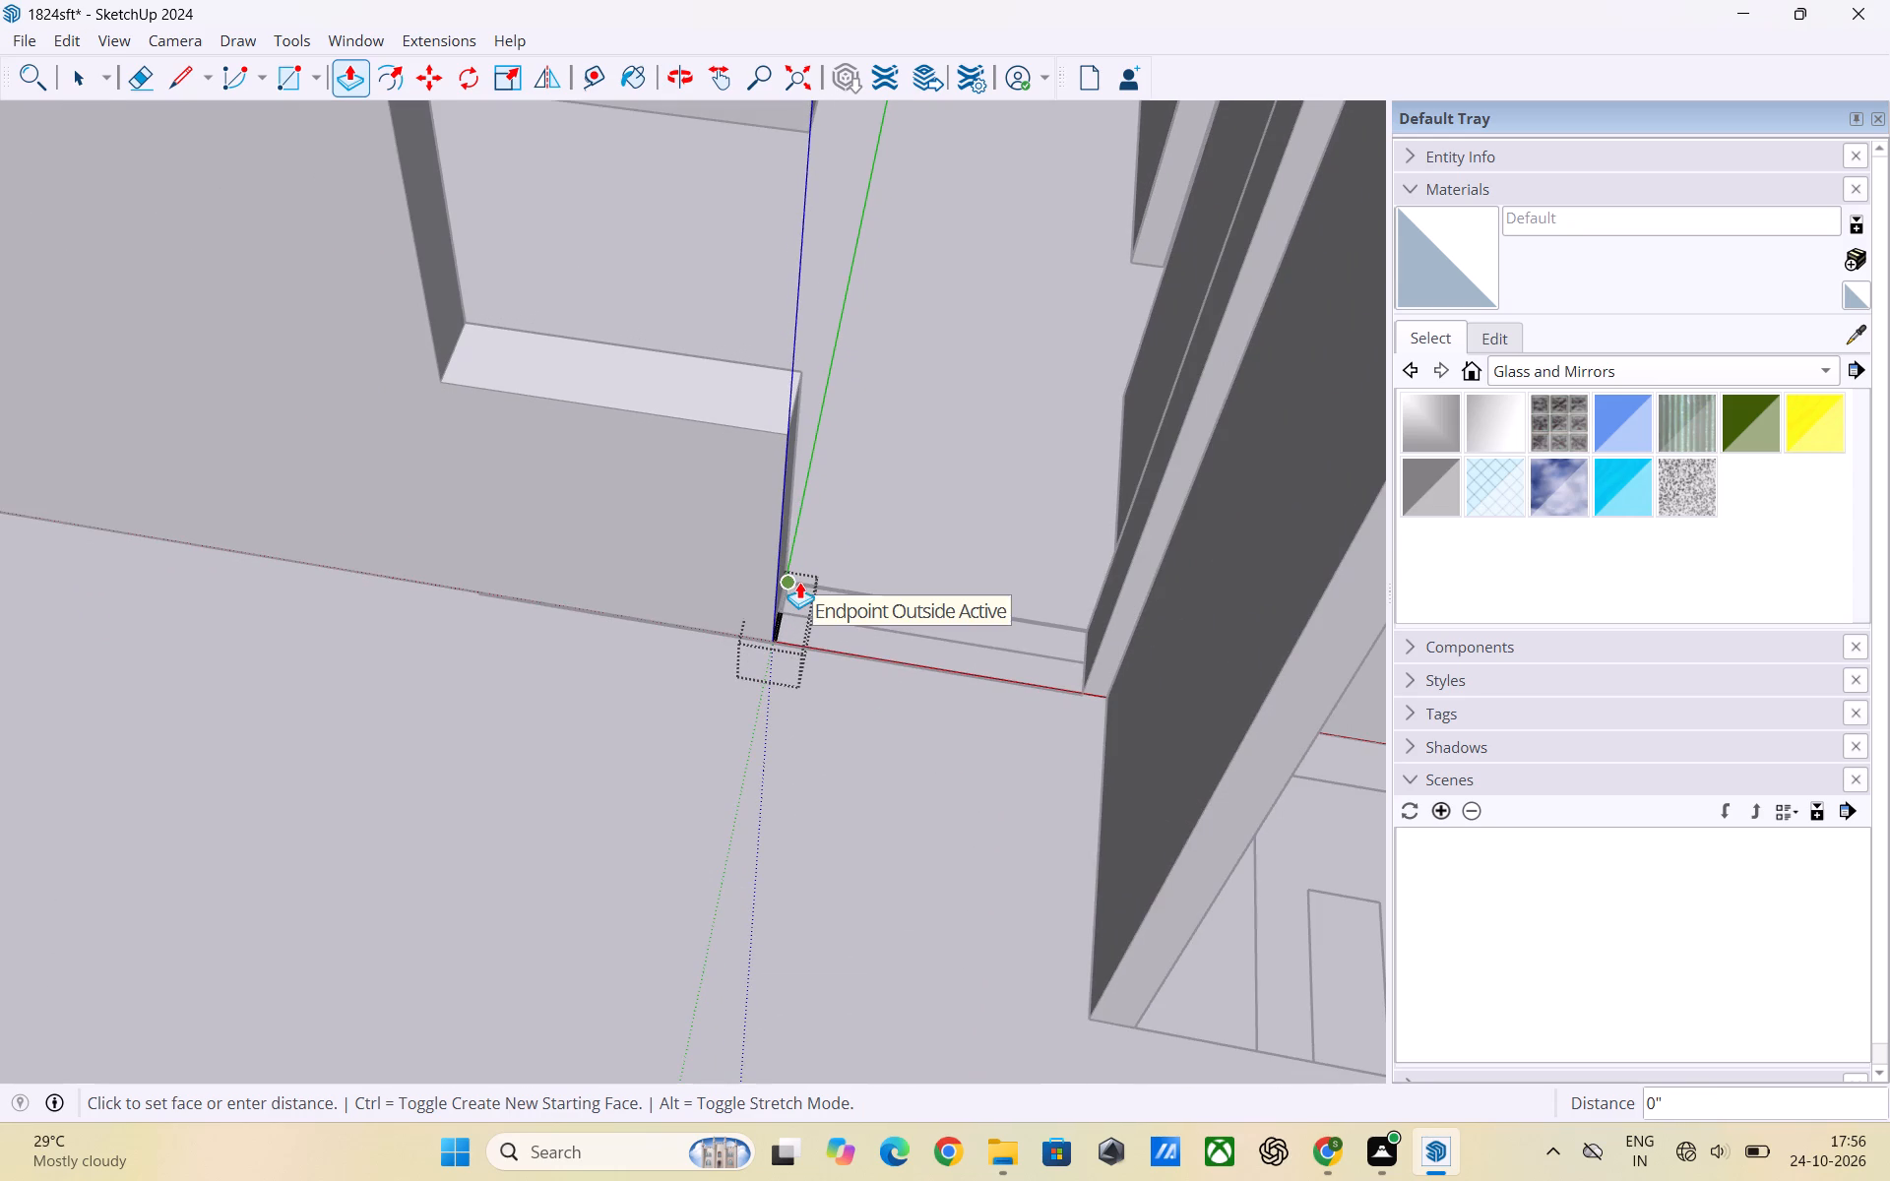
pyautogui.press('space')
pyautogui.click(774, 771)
# Push/pull the outer half of the narrow floor strip at the window opening's open end up 9'.
pyautogui.scroll(-4, 929, 627)
pyautogui.moveTo(926, 656); pyautogui.dragTo(456, 751, button='middle')
pyautogui.scroll(7, 707, 654)
pyautogui.moveTo(724, 641); pyautogui.dragTo(743, 772, button='middle')
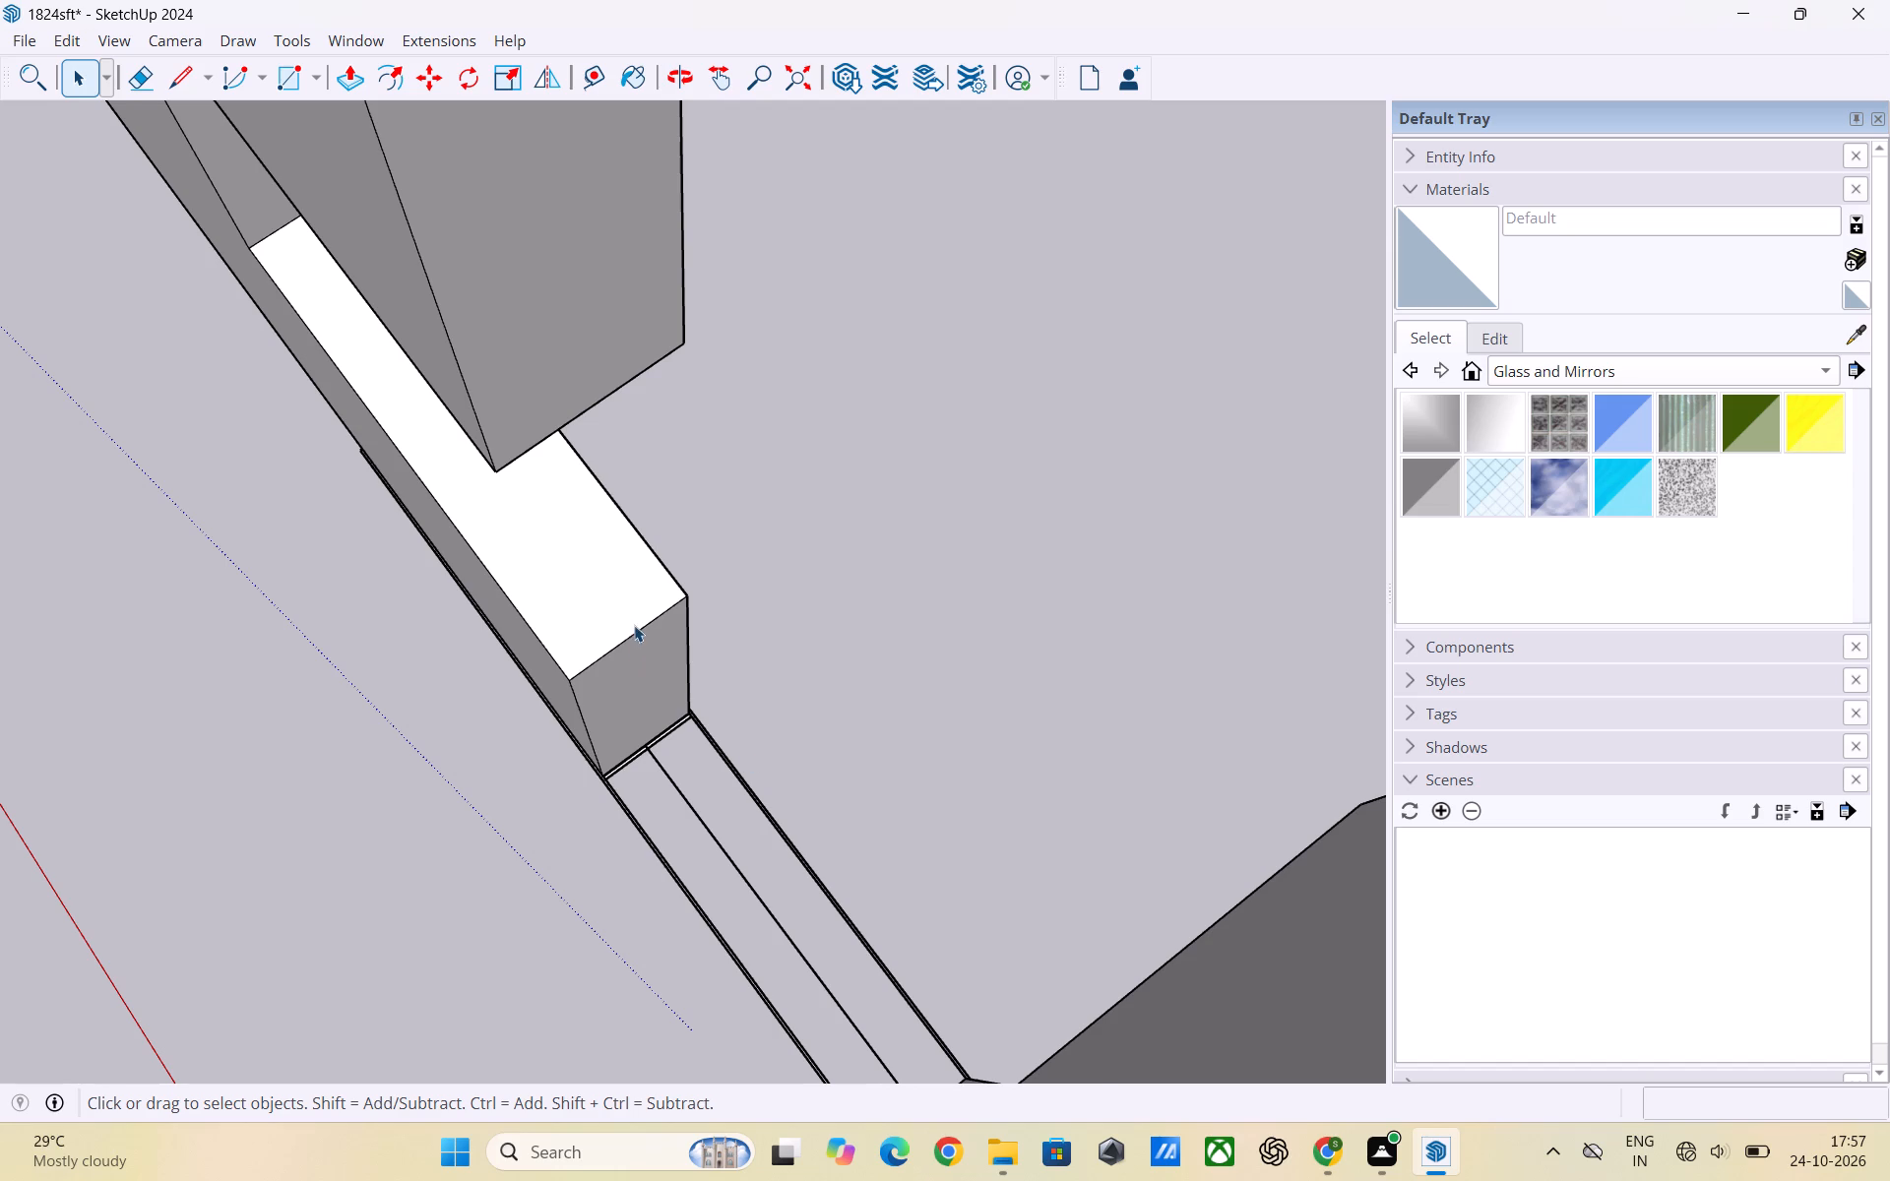
pyautogui.scroll(1, 634, 625)
pyautogui.moveTo(719, 801); pyautogui.dragTo(540, 784, button='middle')
pyautogui.scroll(5, 661, 721)
pyautogui.moveTo(592, 744); pyautogui.dragTo(621, 806, button='middle')
pyautogui.scroll(9, 573, 777)
pyautogui.scroll(2, 502, 821)
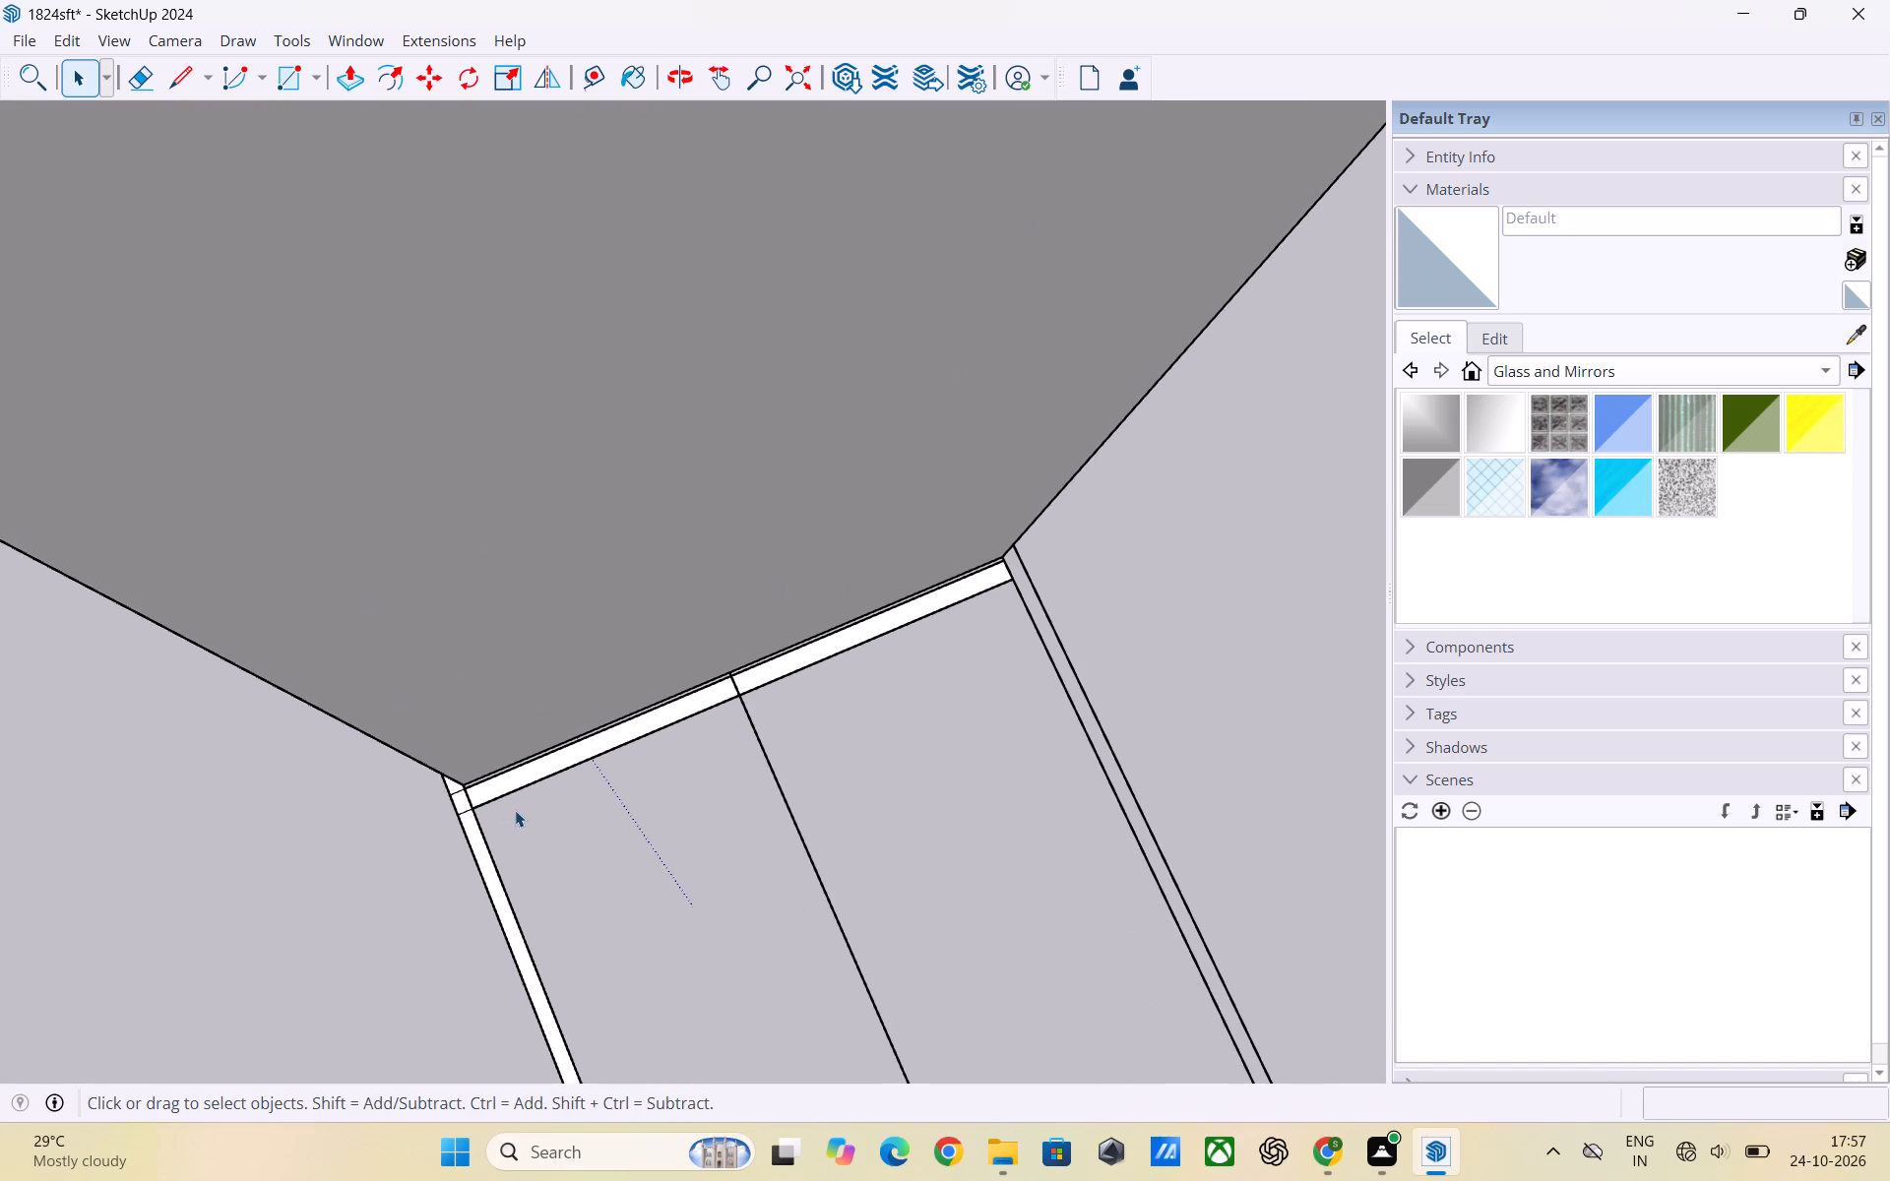
pyautogui.click(537, 776)
pyautogui.doubleClick(543, 771)
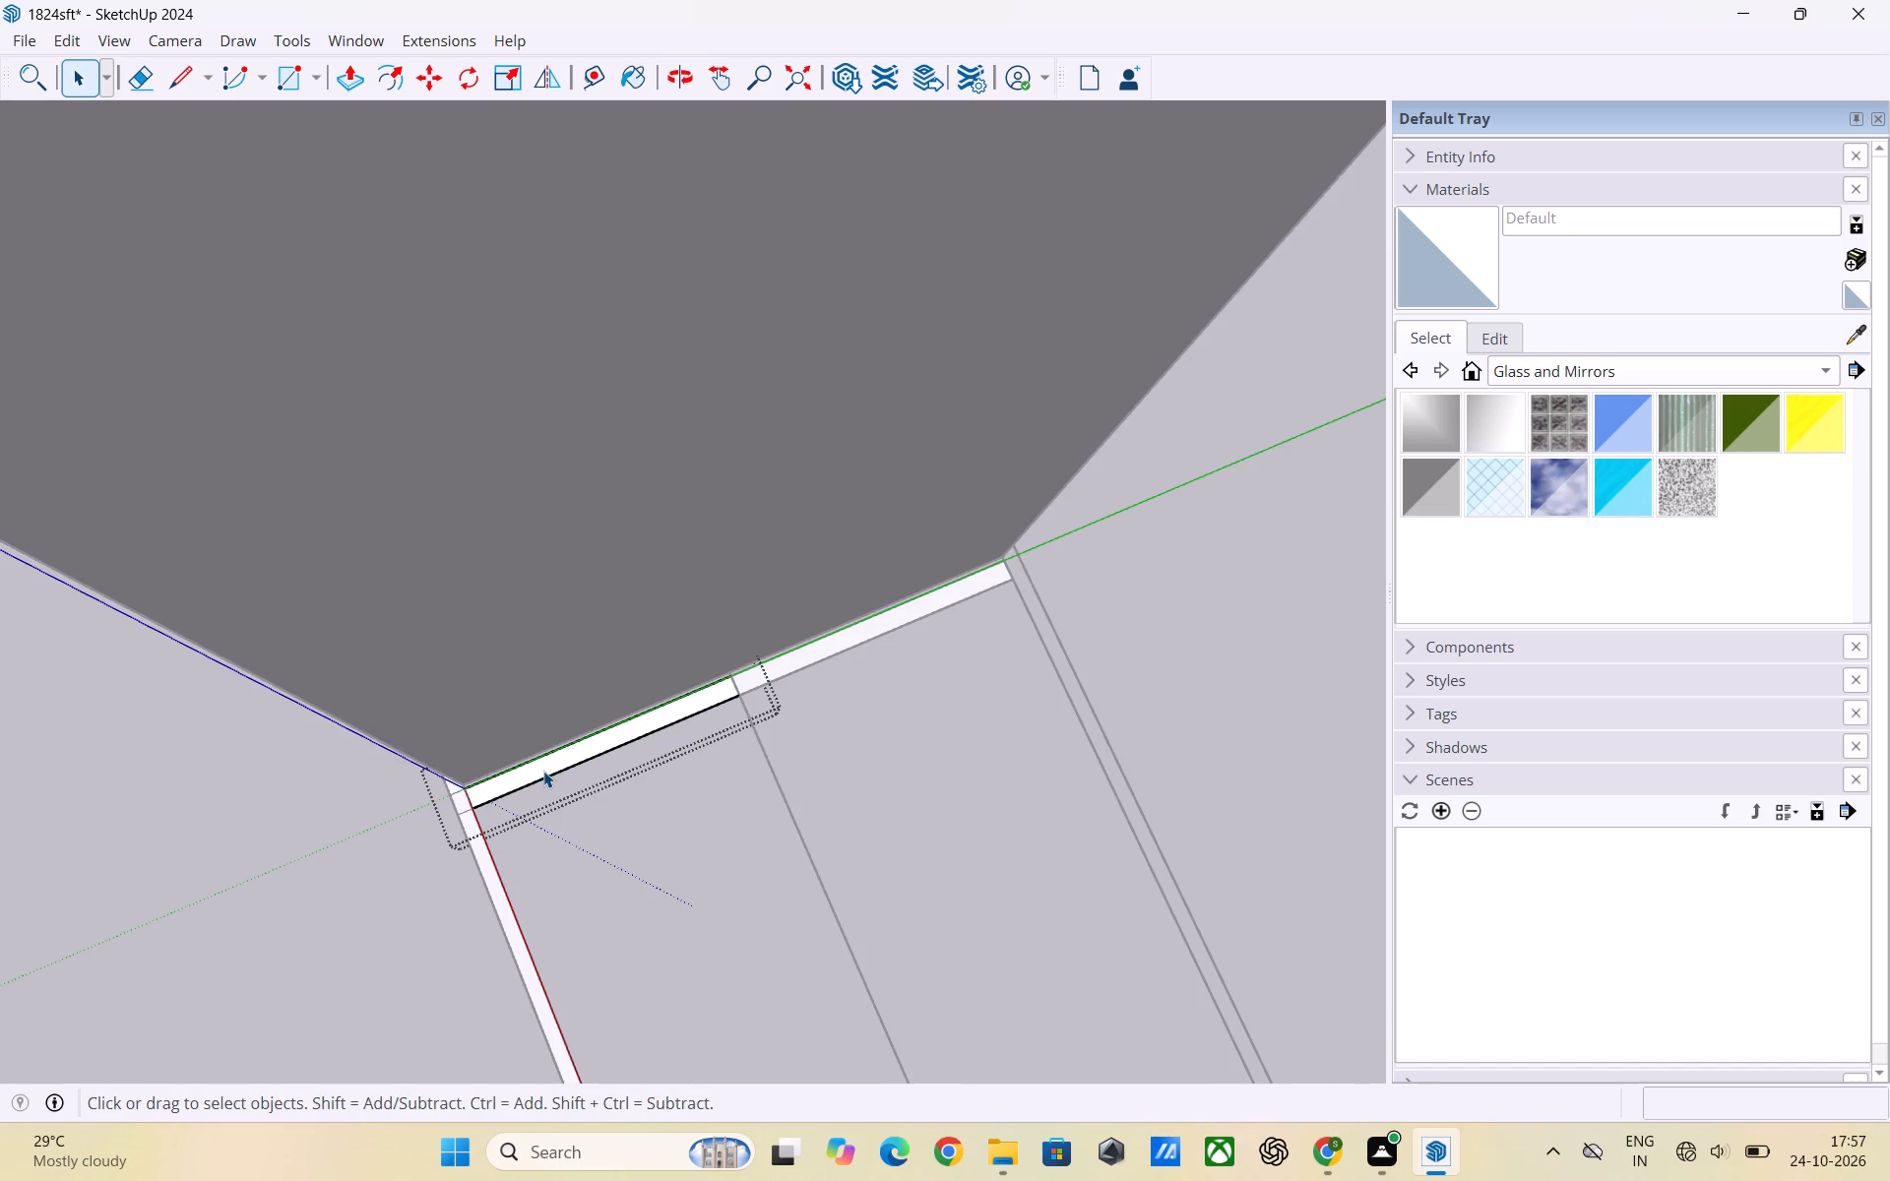
pyautogui.click(543, 771)
pyautogui.click(937, 706)
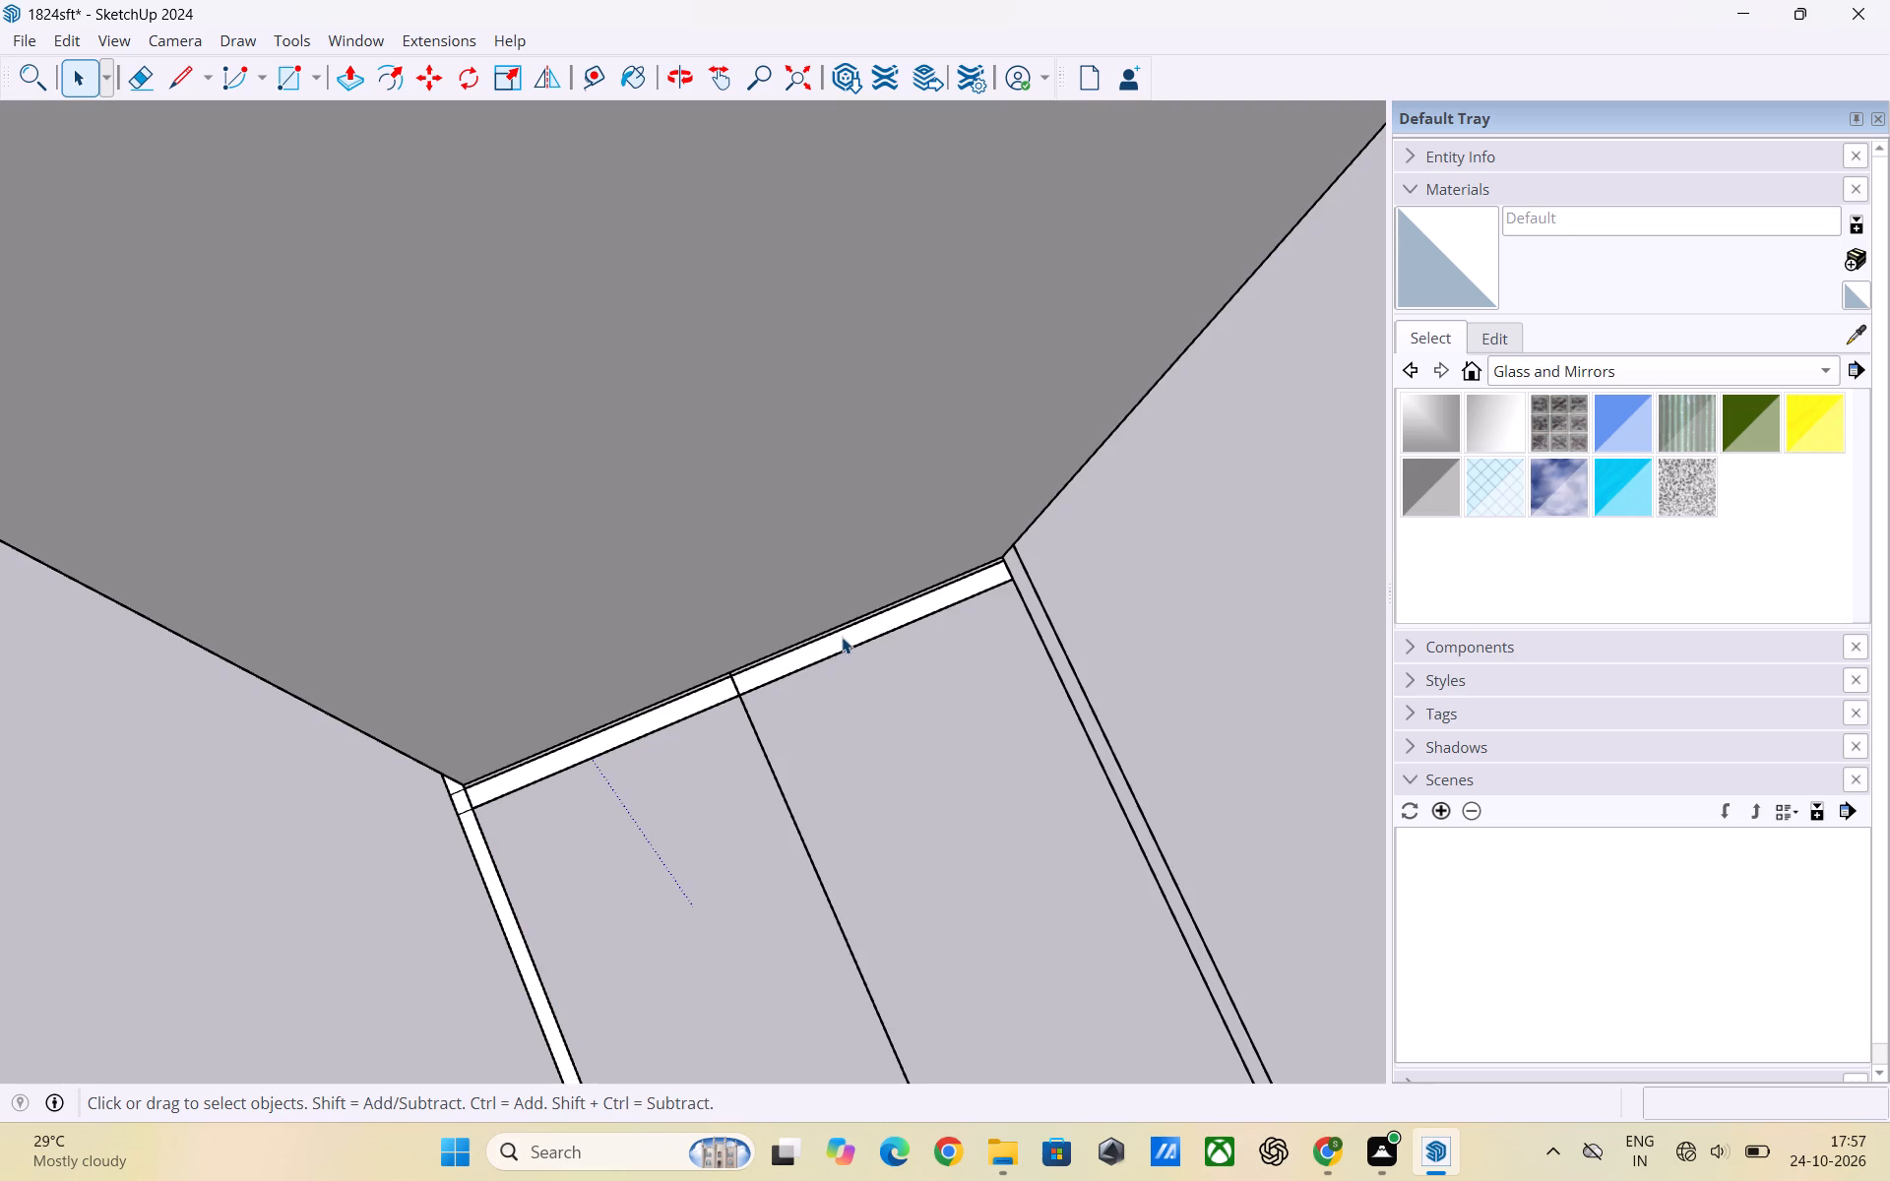
pyautogui.tripleClick(842, 637)
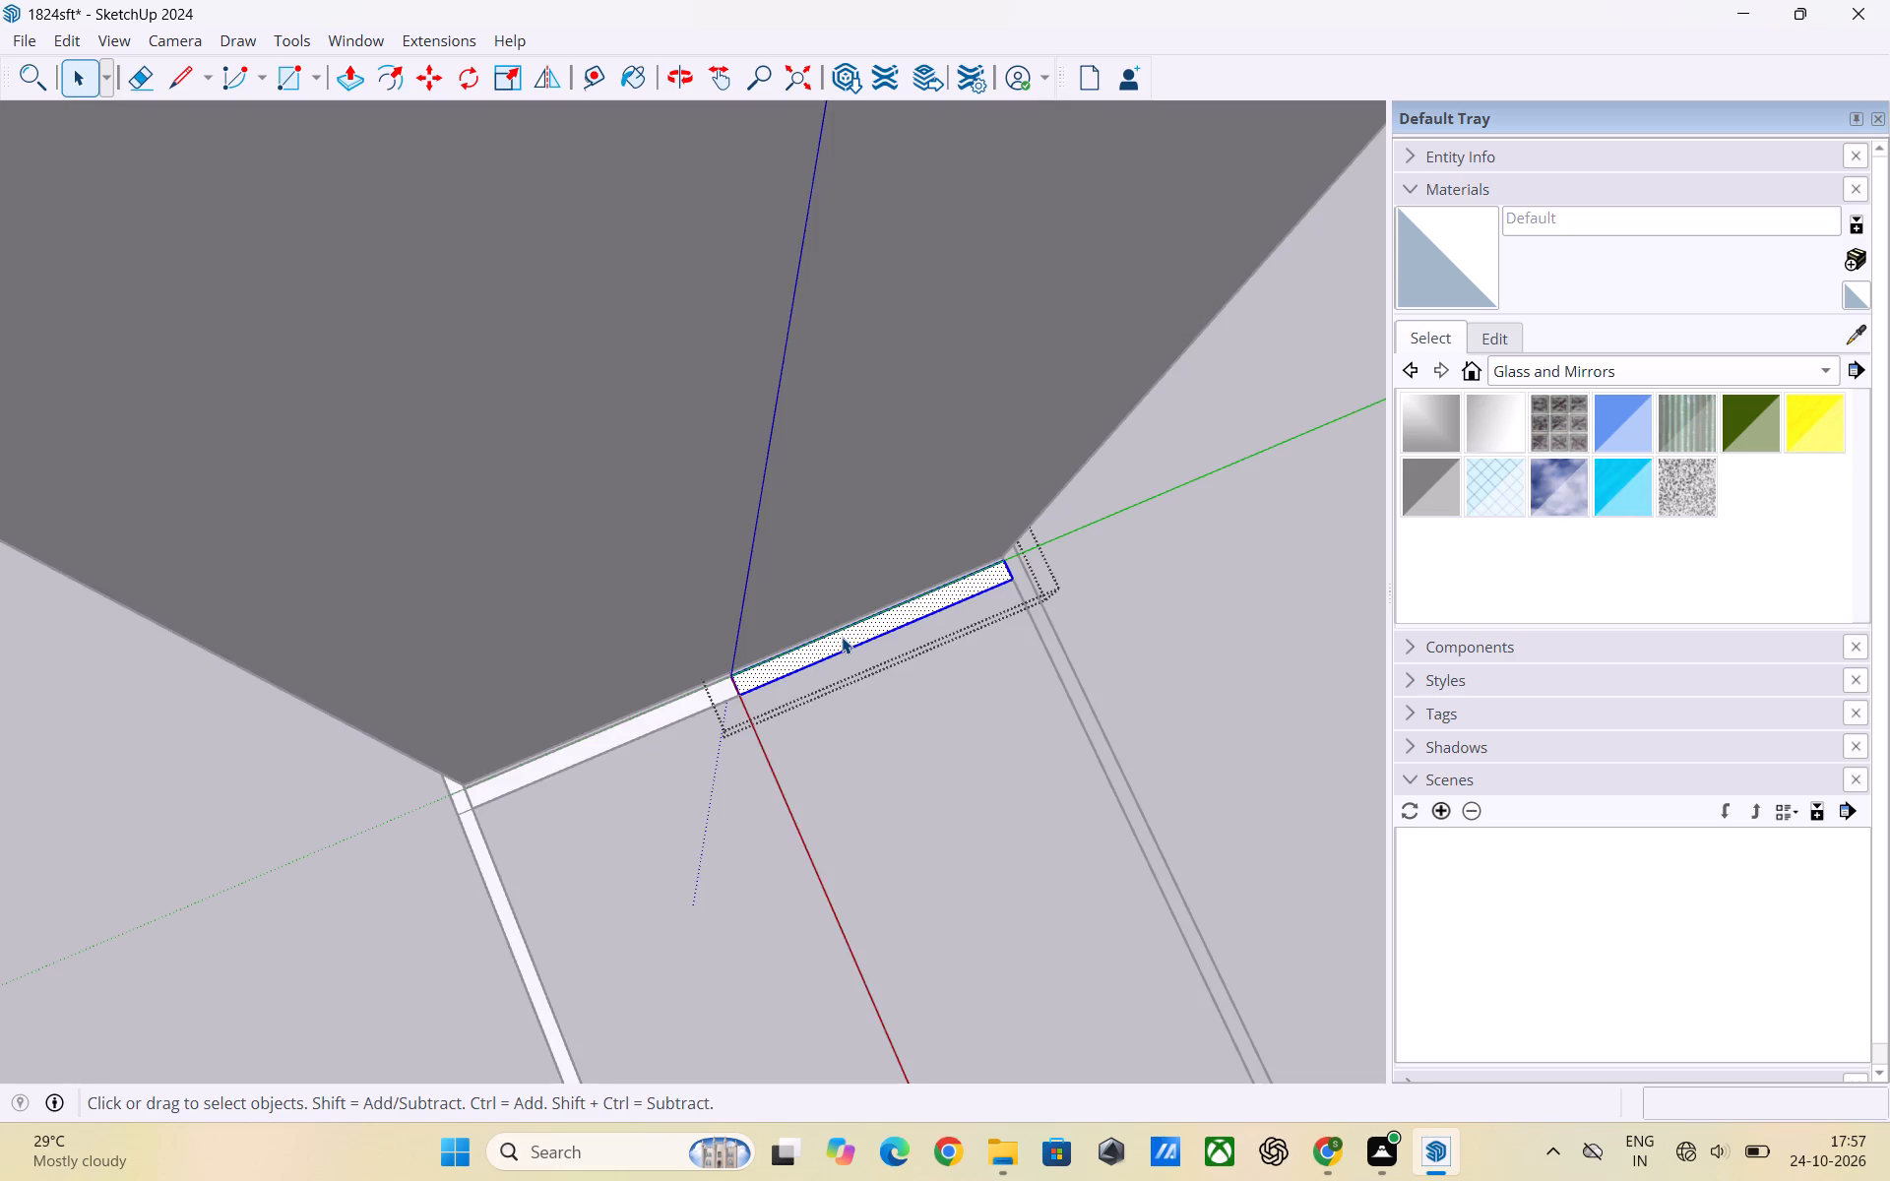
pyautogui.keyDown('shift'); pyautogui.tripleClick(638, 723); pyautogui.keyUp('shift')
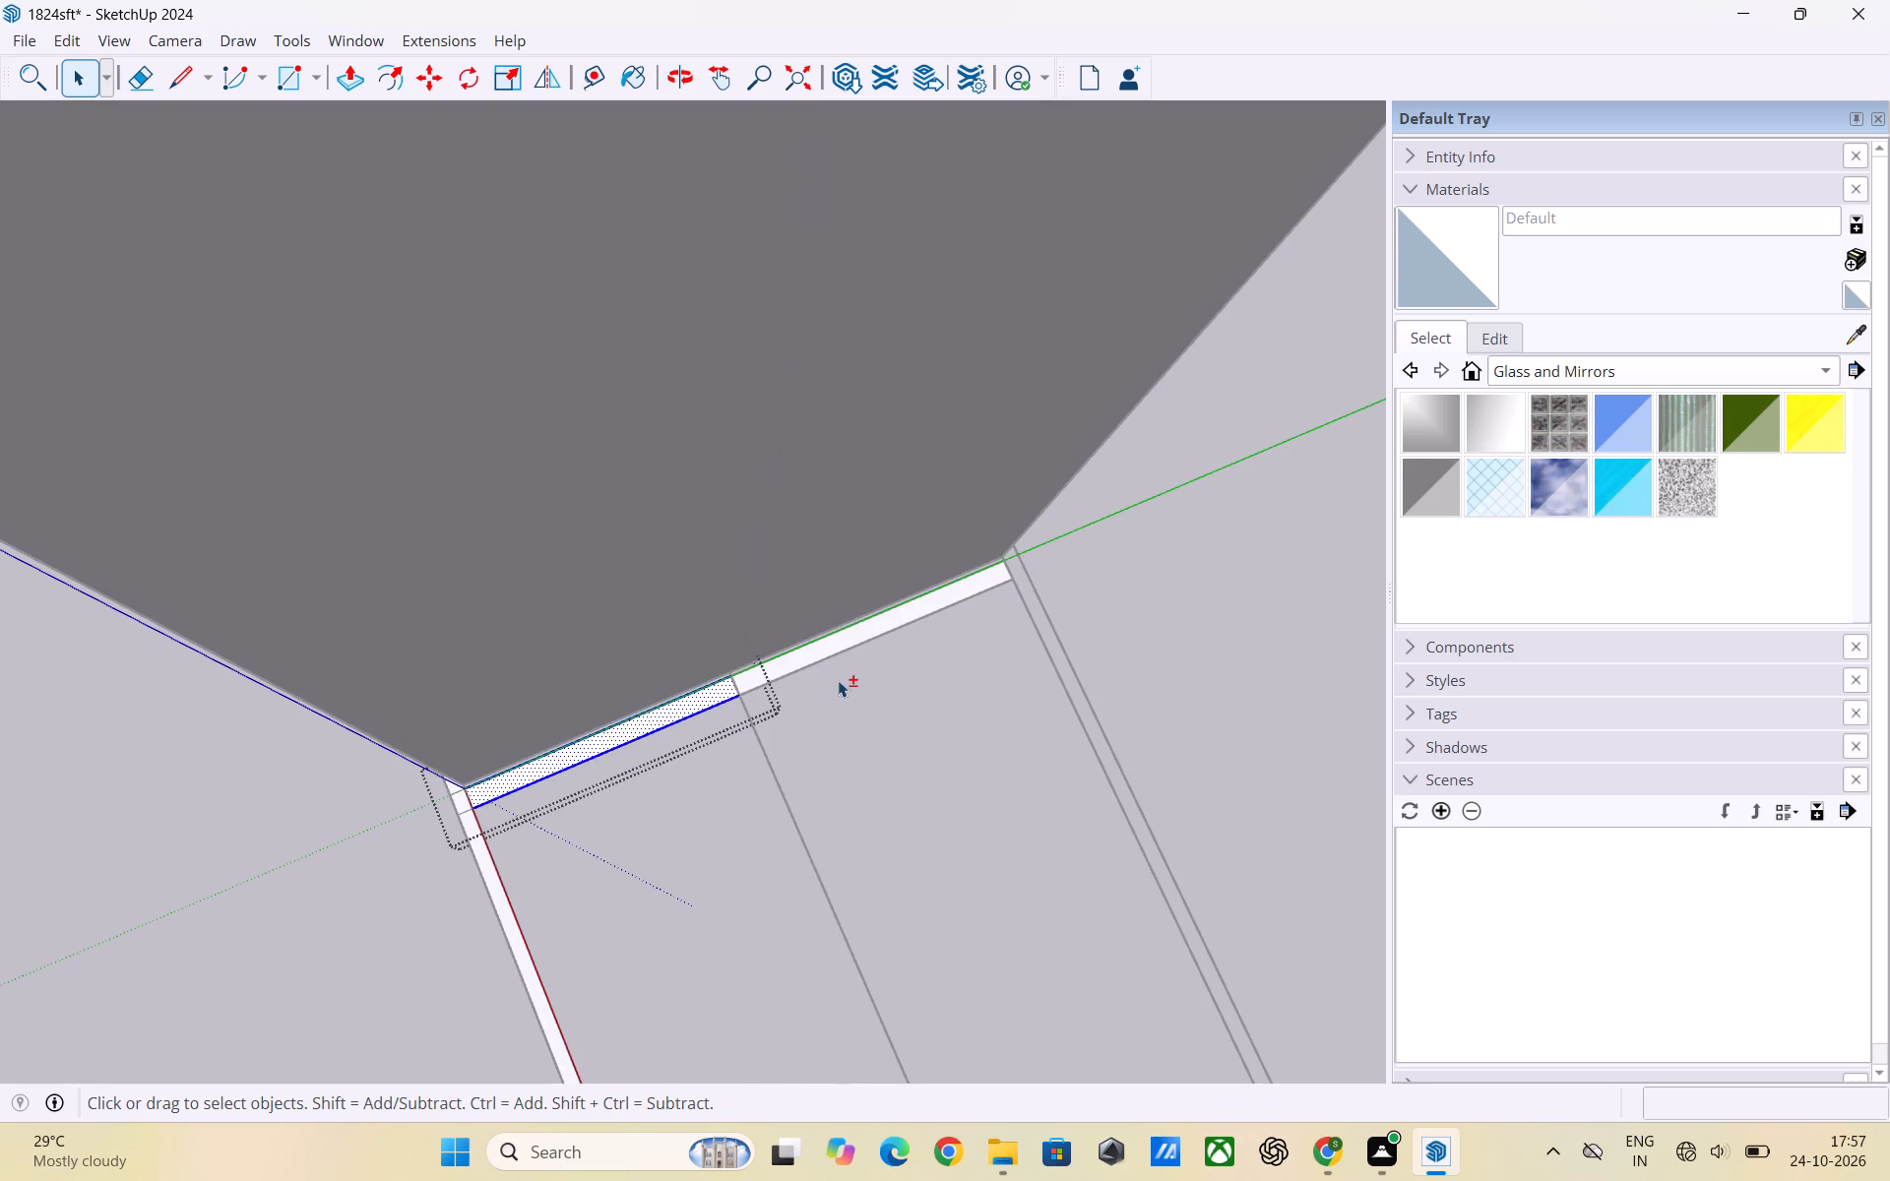
pyautogui.keyDown('shift'); pyautogui.click(846, 645); pyautogui.keyUp('shift')
pyautogui.press('p')
pyautogui.click(657, 717)
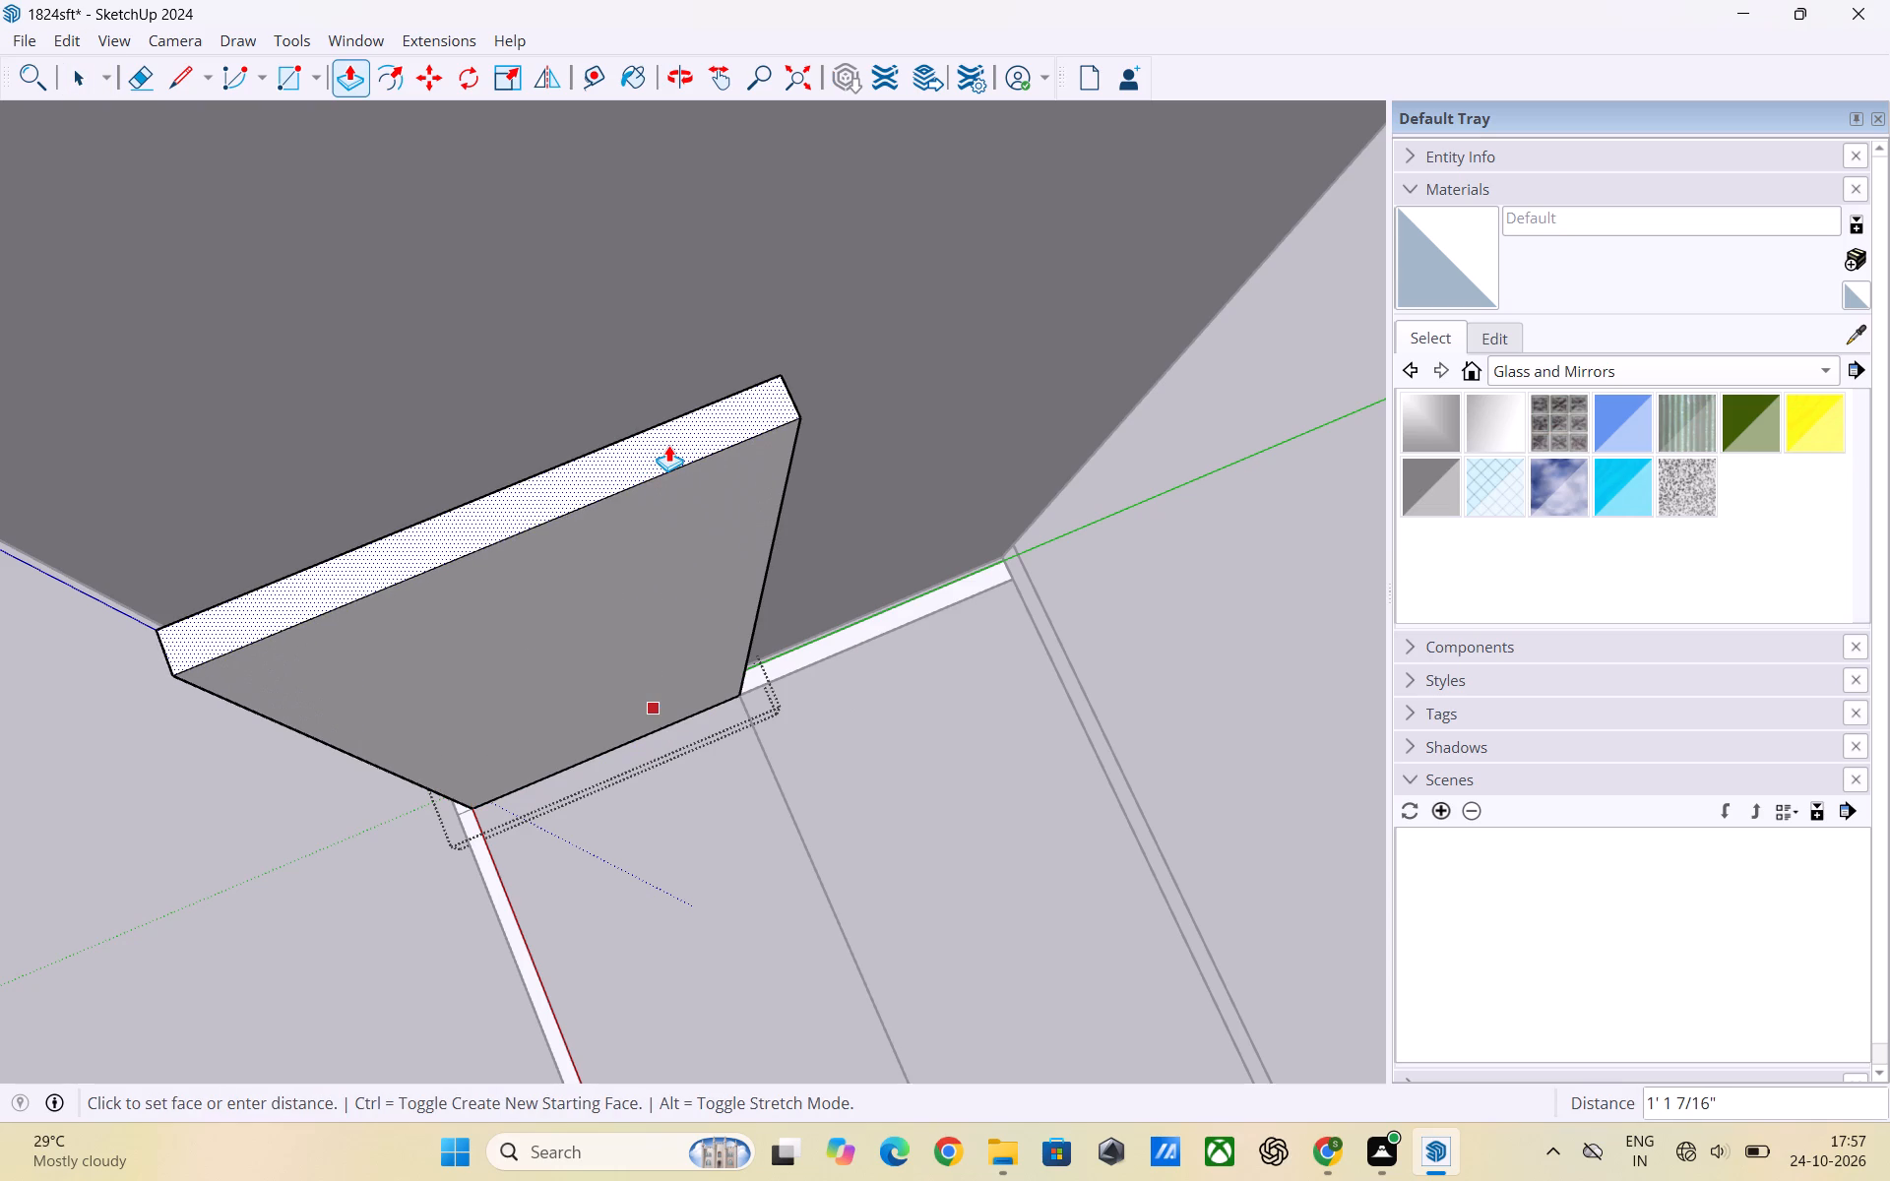
pyautogui.write("9'")
pyautogui.press('Return')
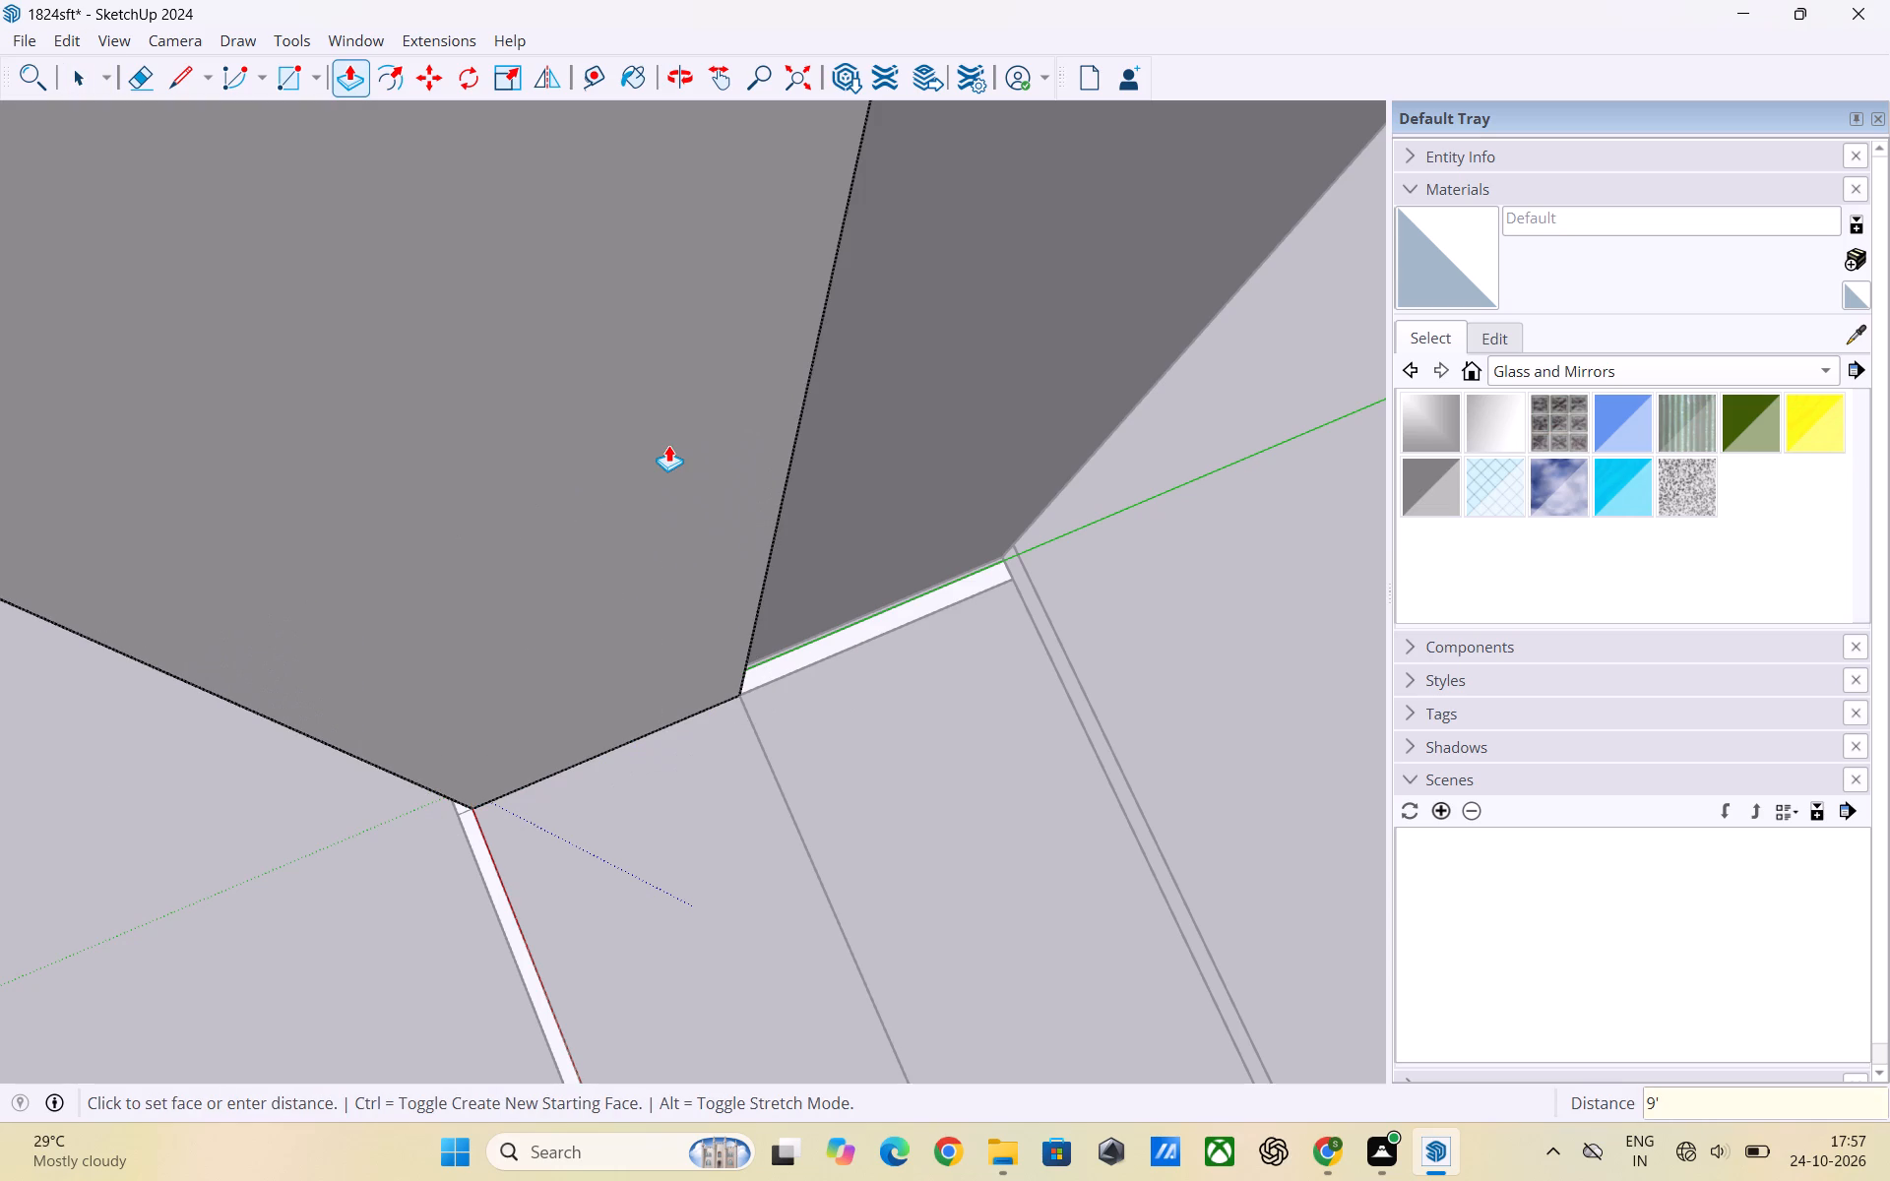
pyautogui.press('space')
# Push/pull the inner half of the narrow floor strip beside it up 9' and leave its group.
pyautogui.tripleClick(826, 648)
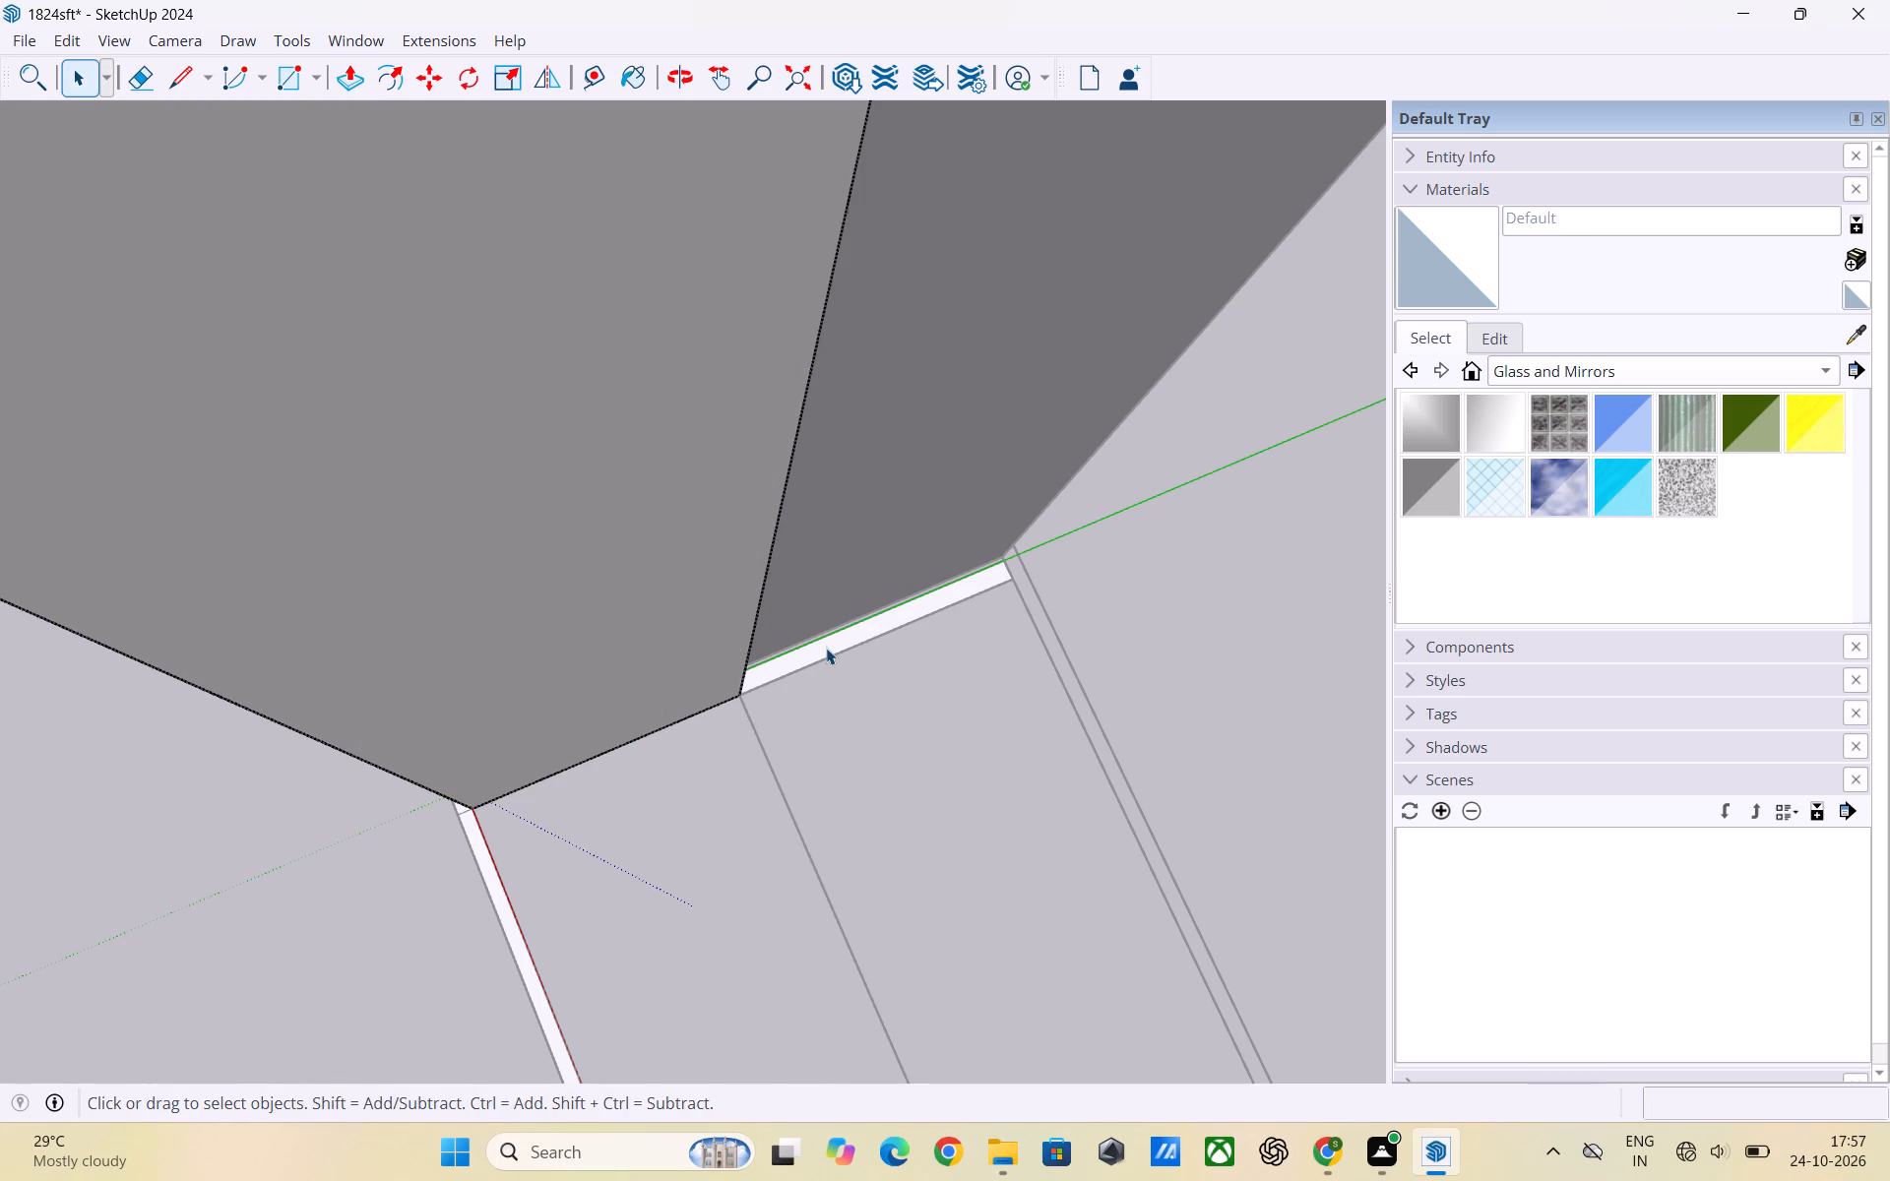
pyautogui.press('p')
pyautogui.click(827, 649)
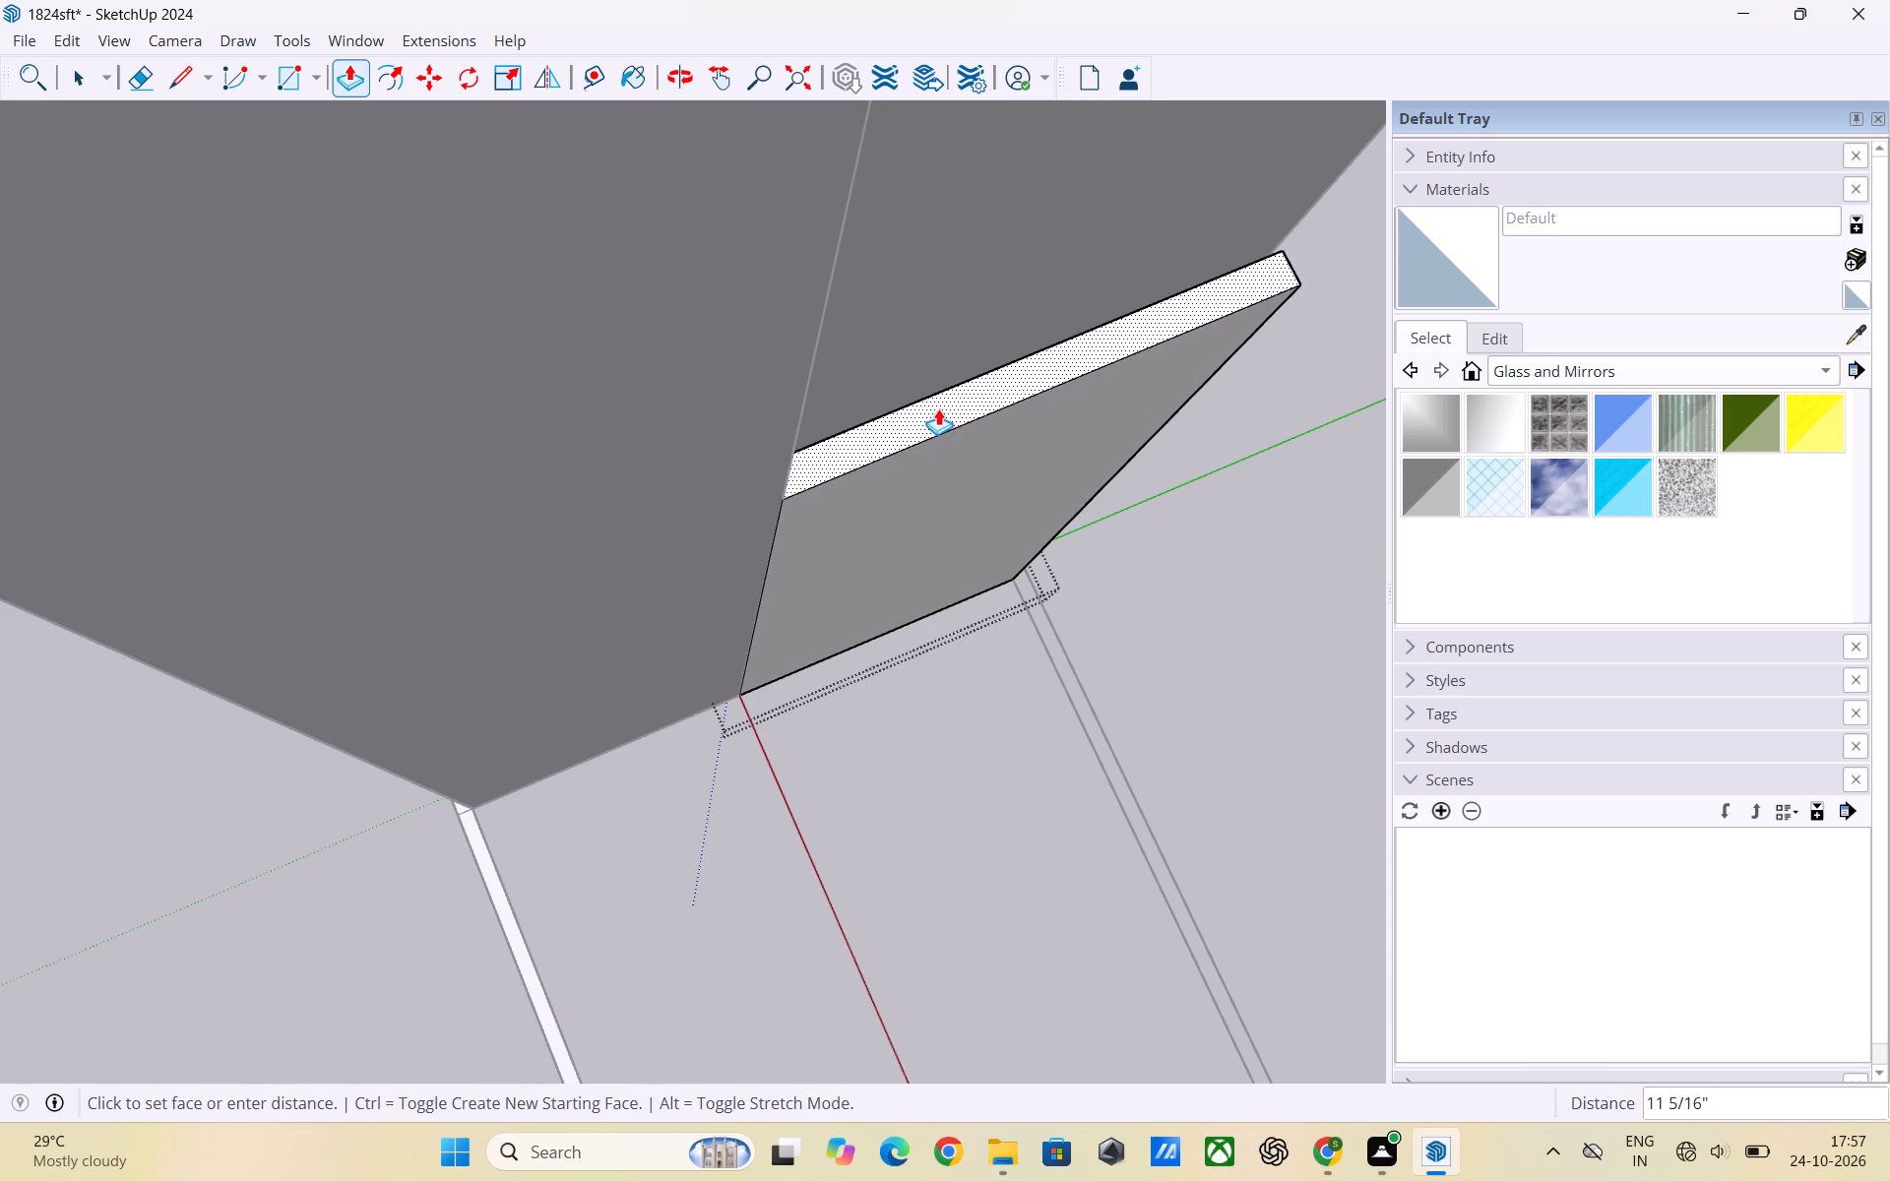
pyautogui.write("9'")
pyautogui.press('Return')
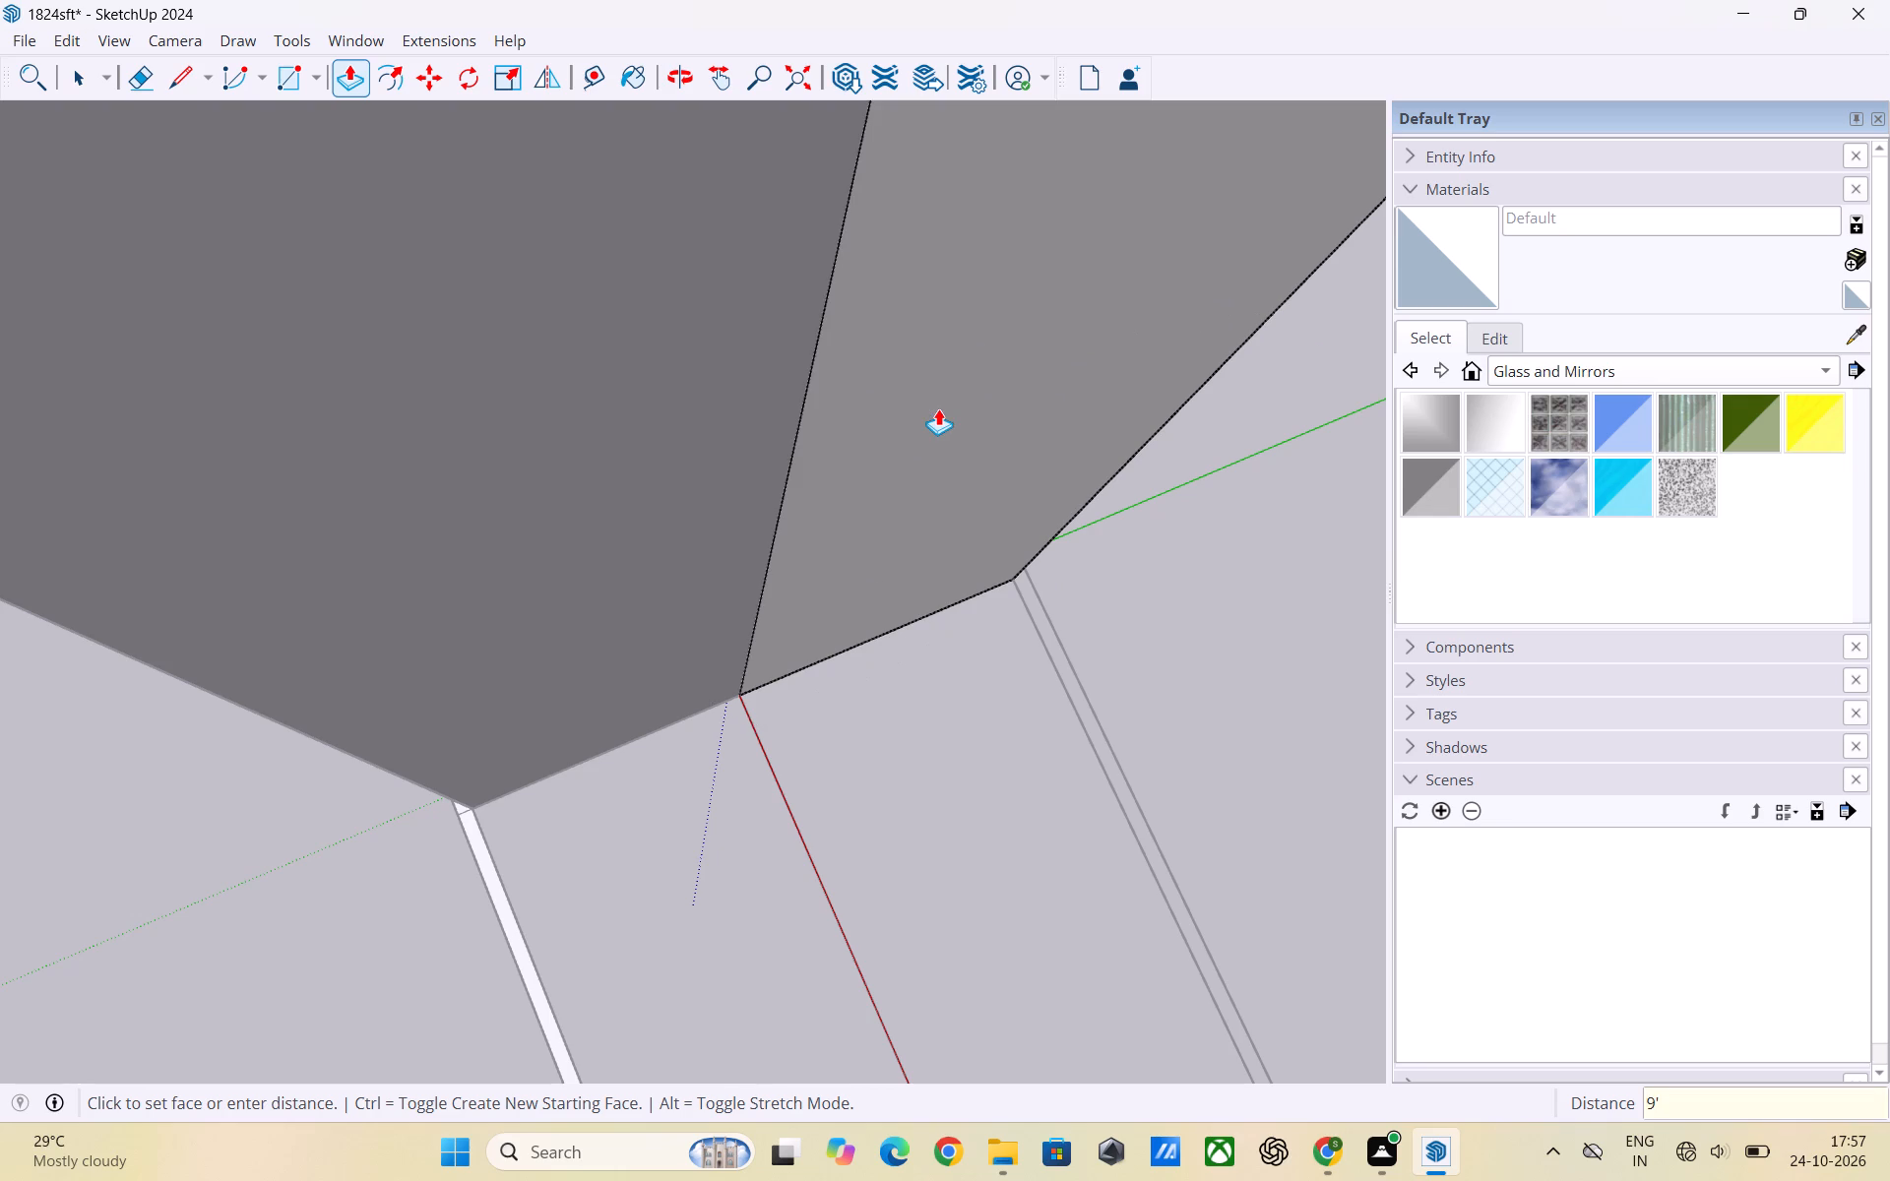
pyautogui.press('space')
pyautogui.click(982, 673)
# Examine the closed-off end of the window opening and the adjoining walls from several angles.
pyautogui.scroll(-3, 848, 723)
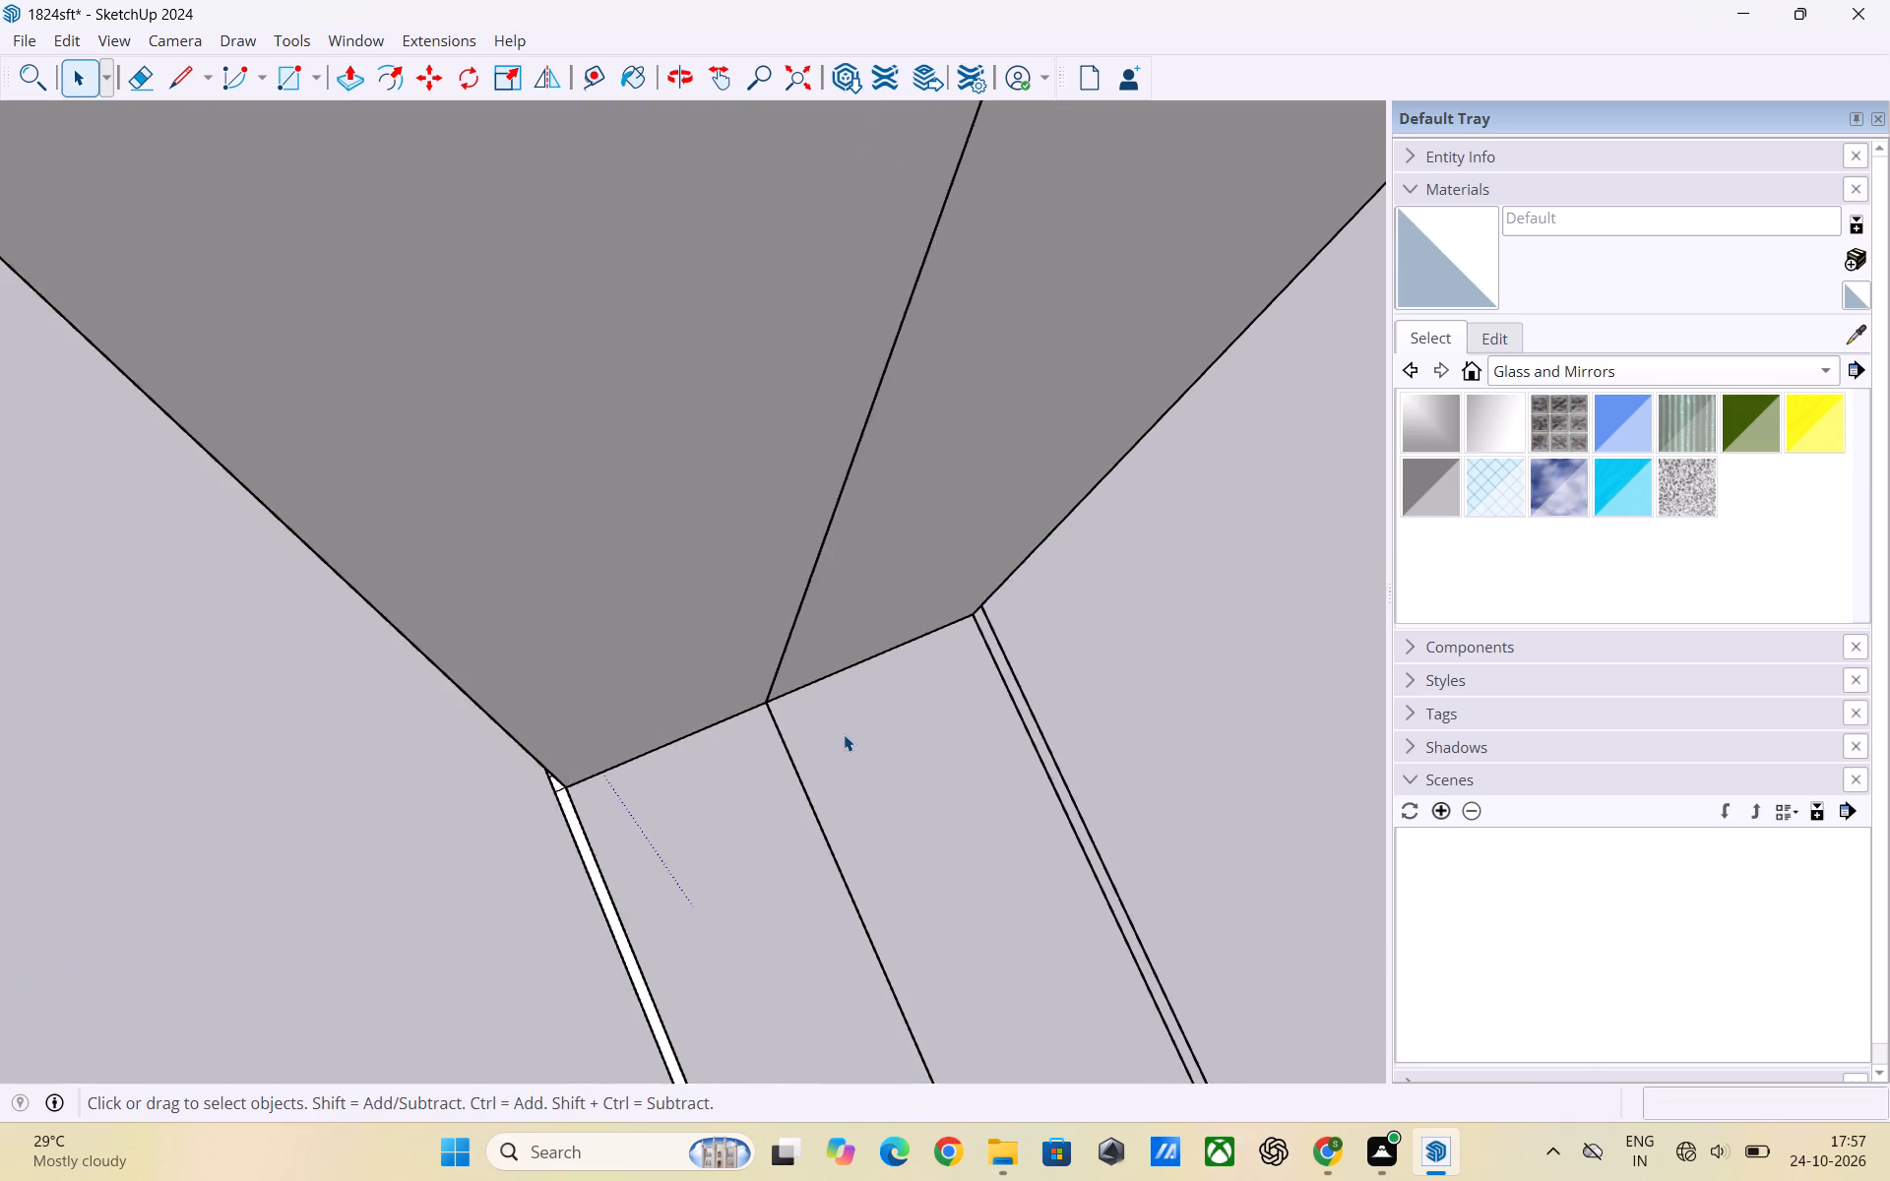
pyautogui.scroll(-20, 844, 734)
pyautogui.scroll(-1, 844, 734)
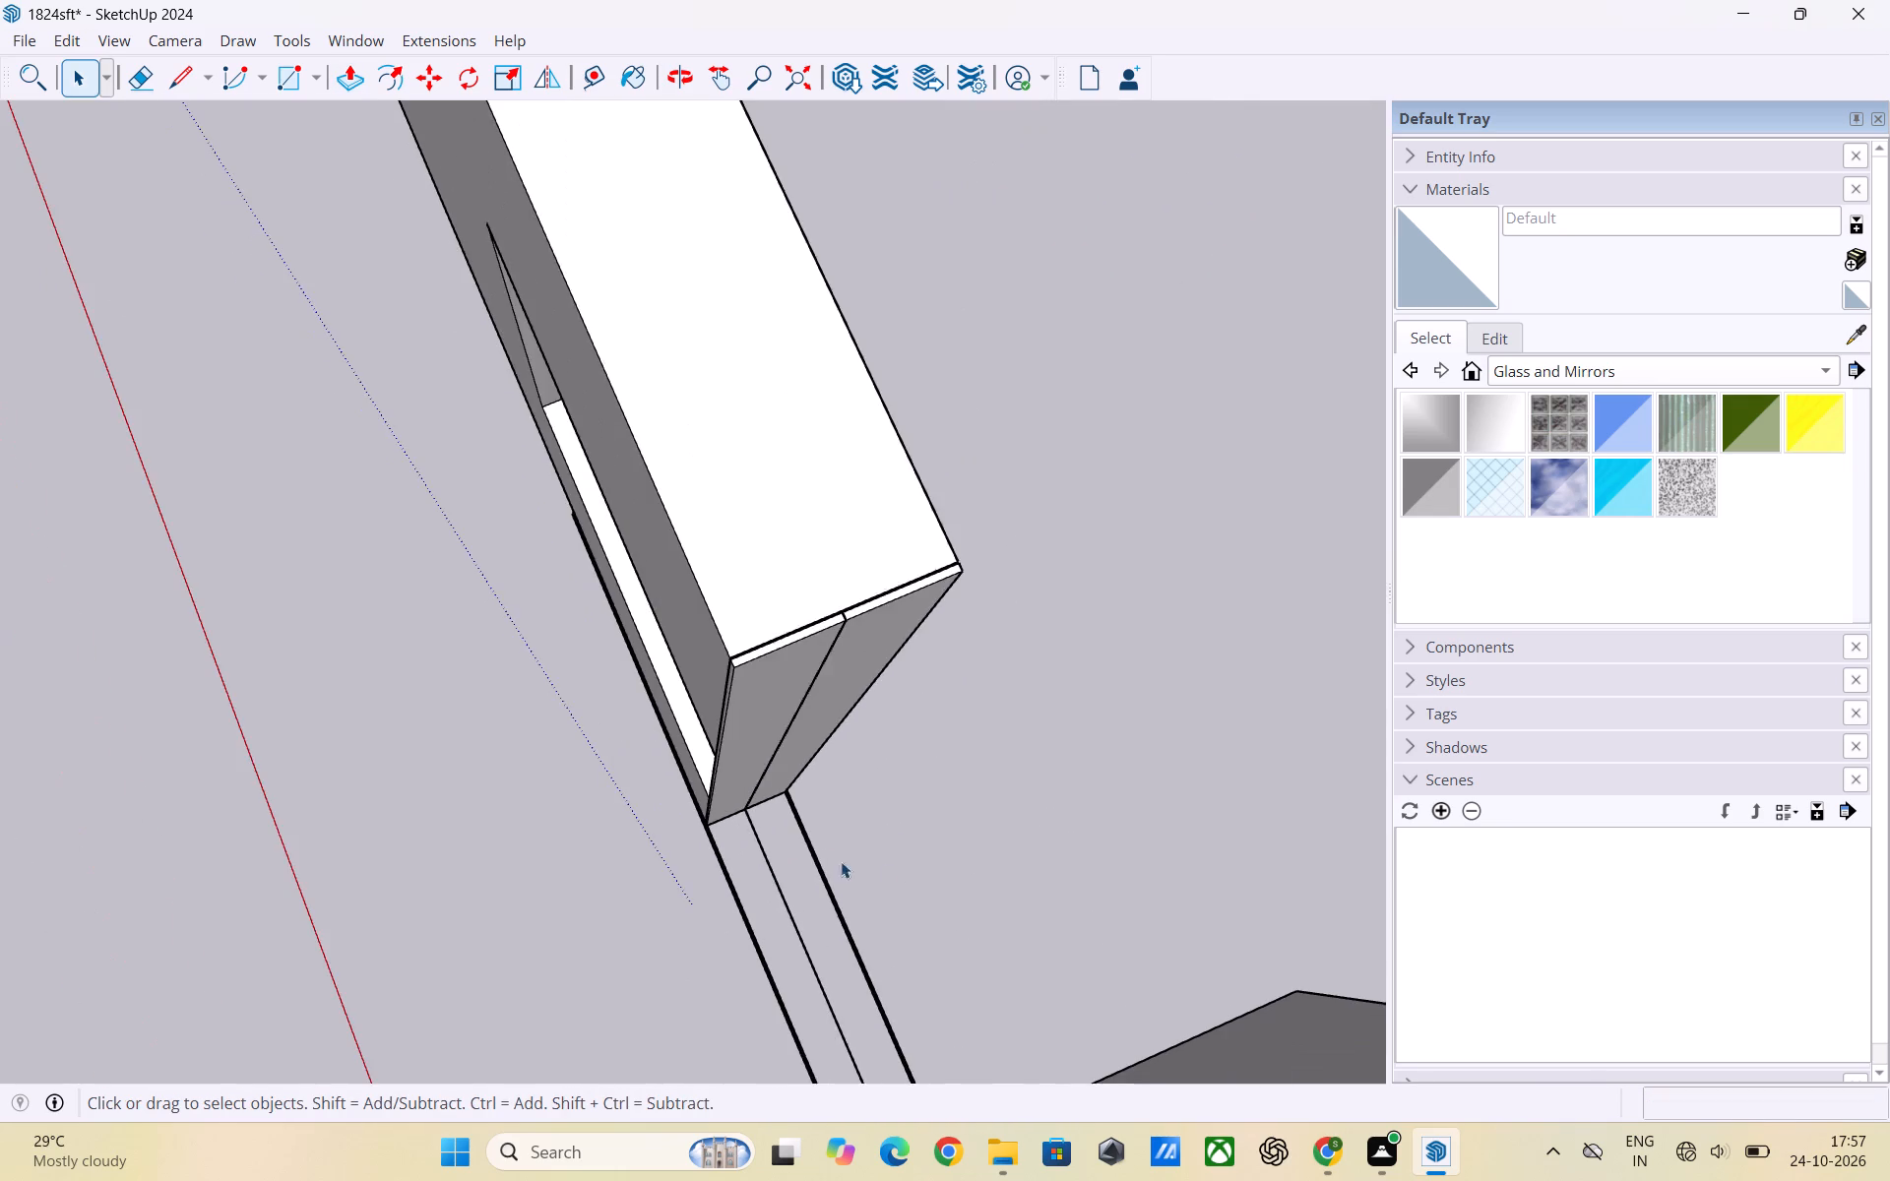
pyautogui.scroll(-3, 814, 848)
pyautogui.scroll(6, 736, 780)
pyautogui.moveTo(808, 828); pyautogui.dragTo(876, 779, button='middle')
pyautogui.scroll(-4, 575, 763)
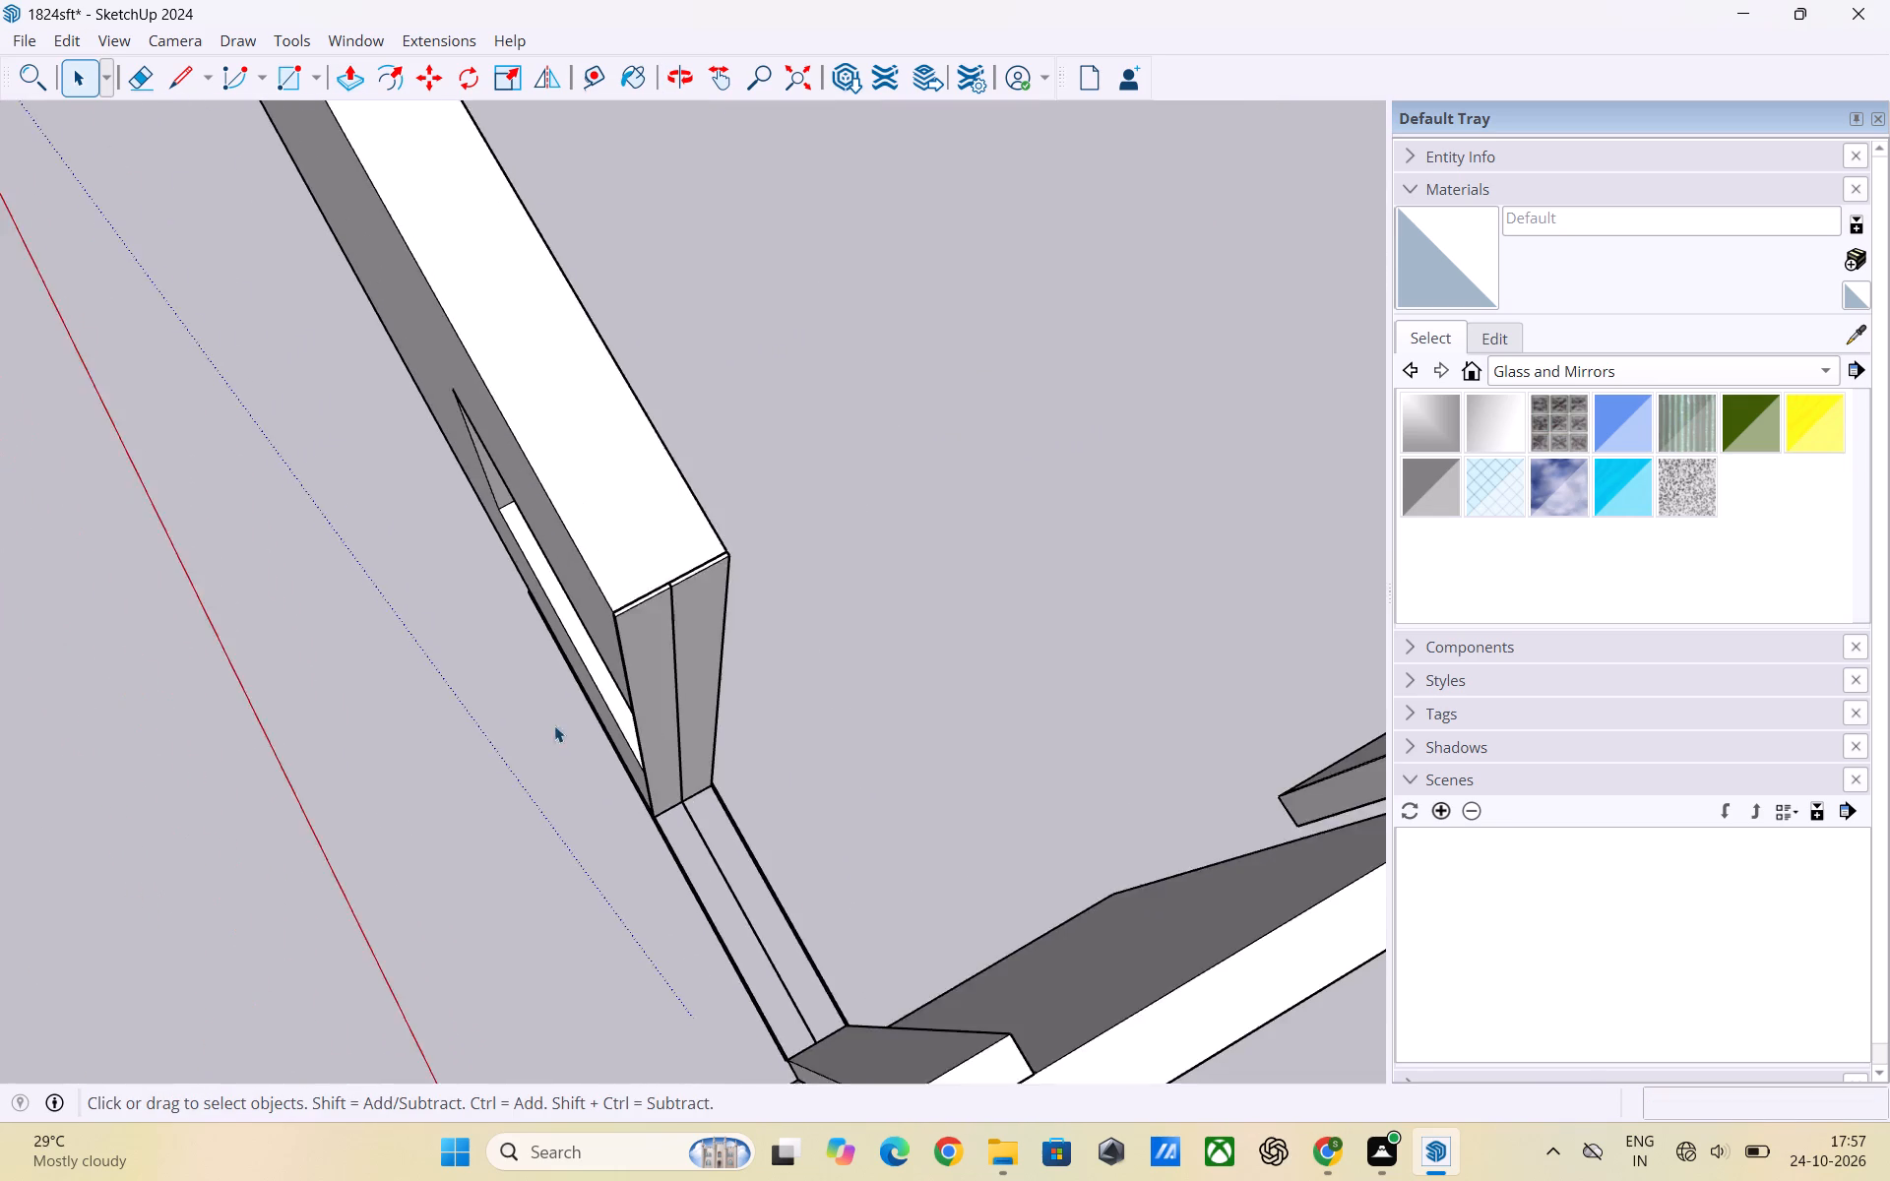
pyautogui.scroll(-3, 554, 725)
pyautogui.moveTo(826, 772); pyautogui.dragTo(463, 789, button='middle')
pyautogui.scroll(-5, 846, 674)
pyautogui.moveTo(717, 885); pyautogui.dragTo(522, 792, button='middle')
pyautogui.scroll(-2, 559, 665)
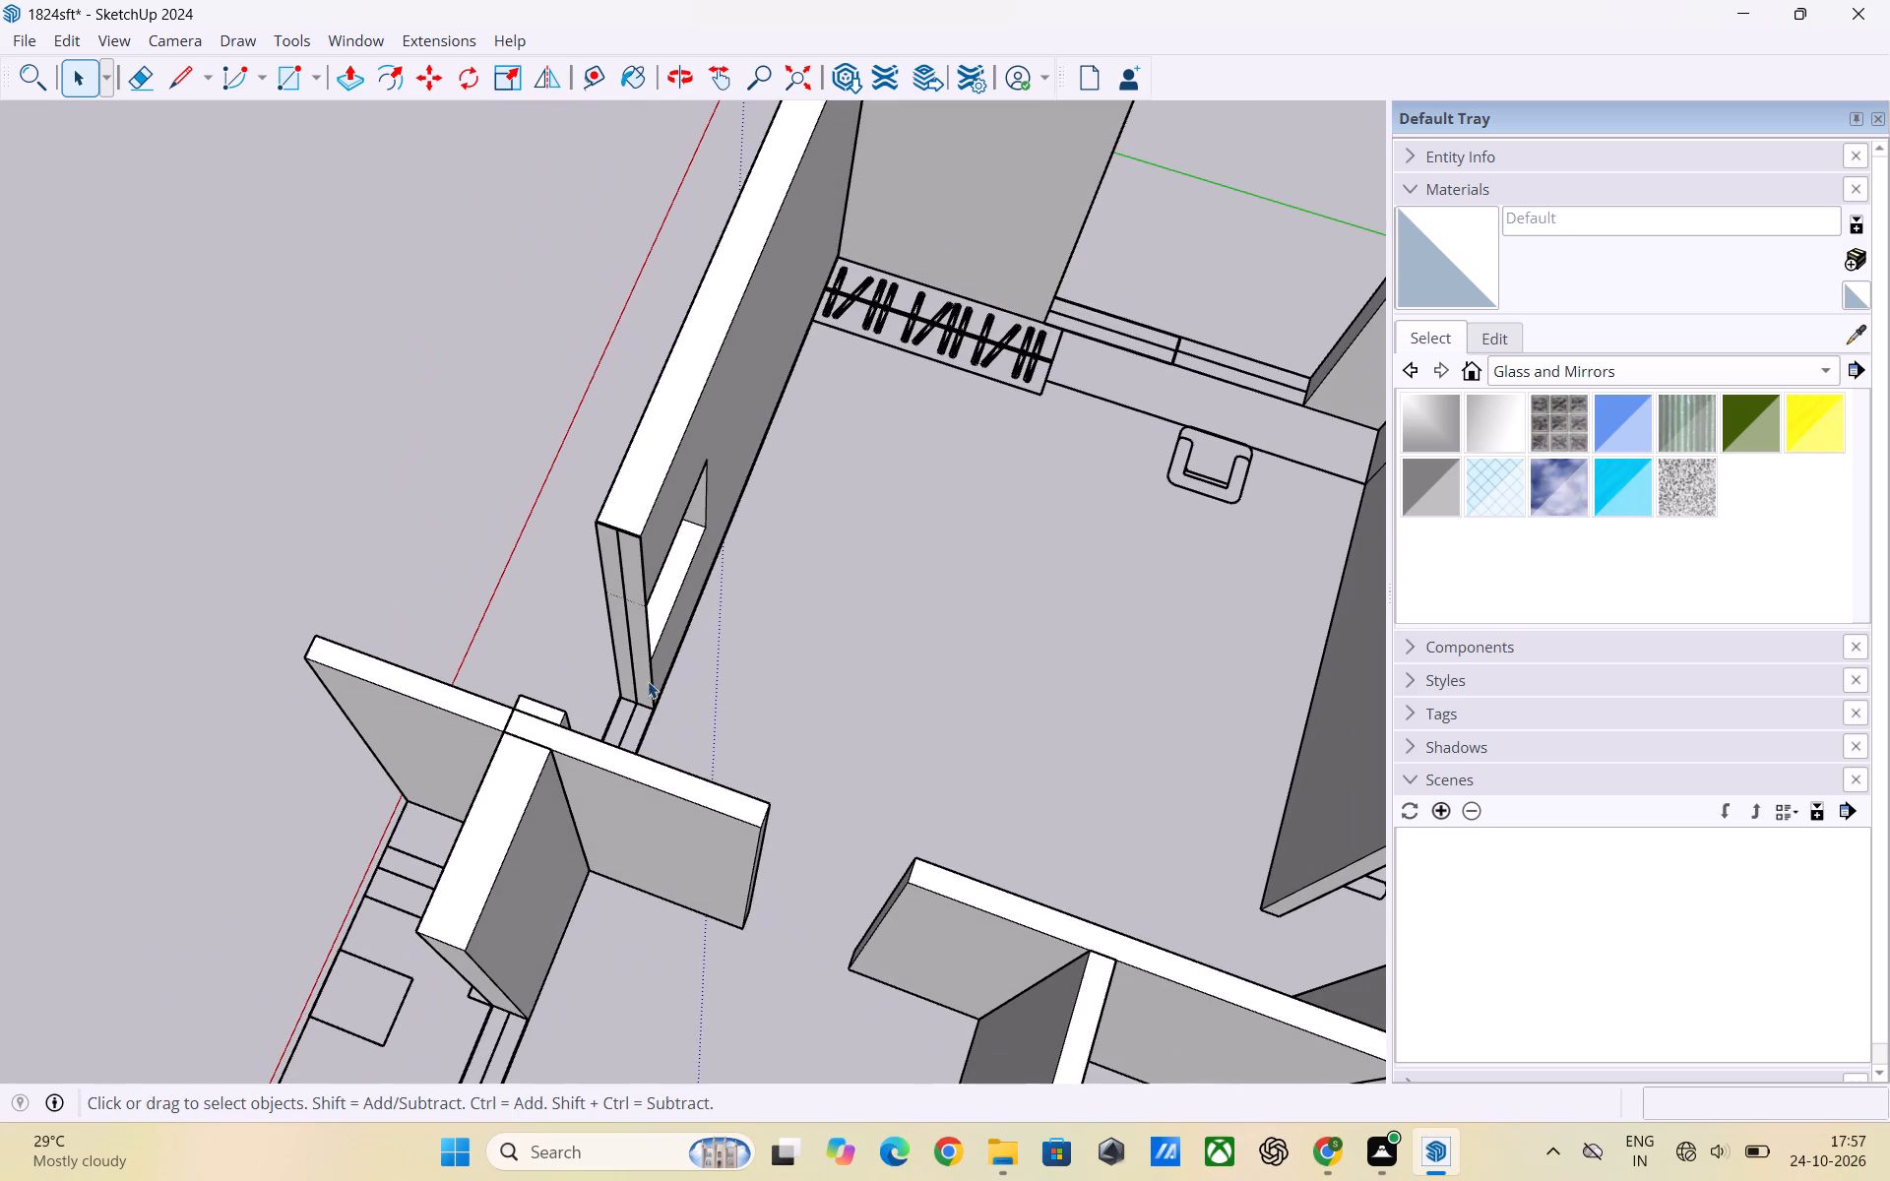
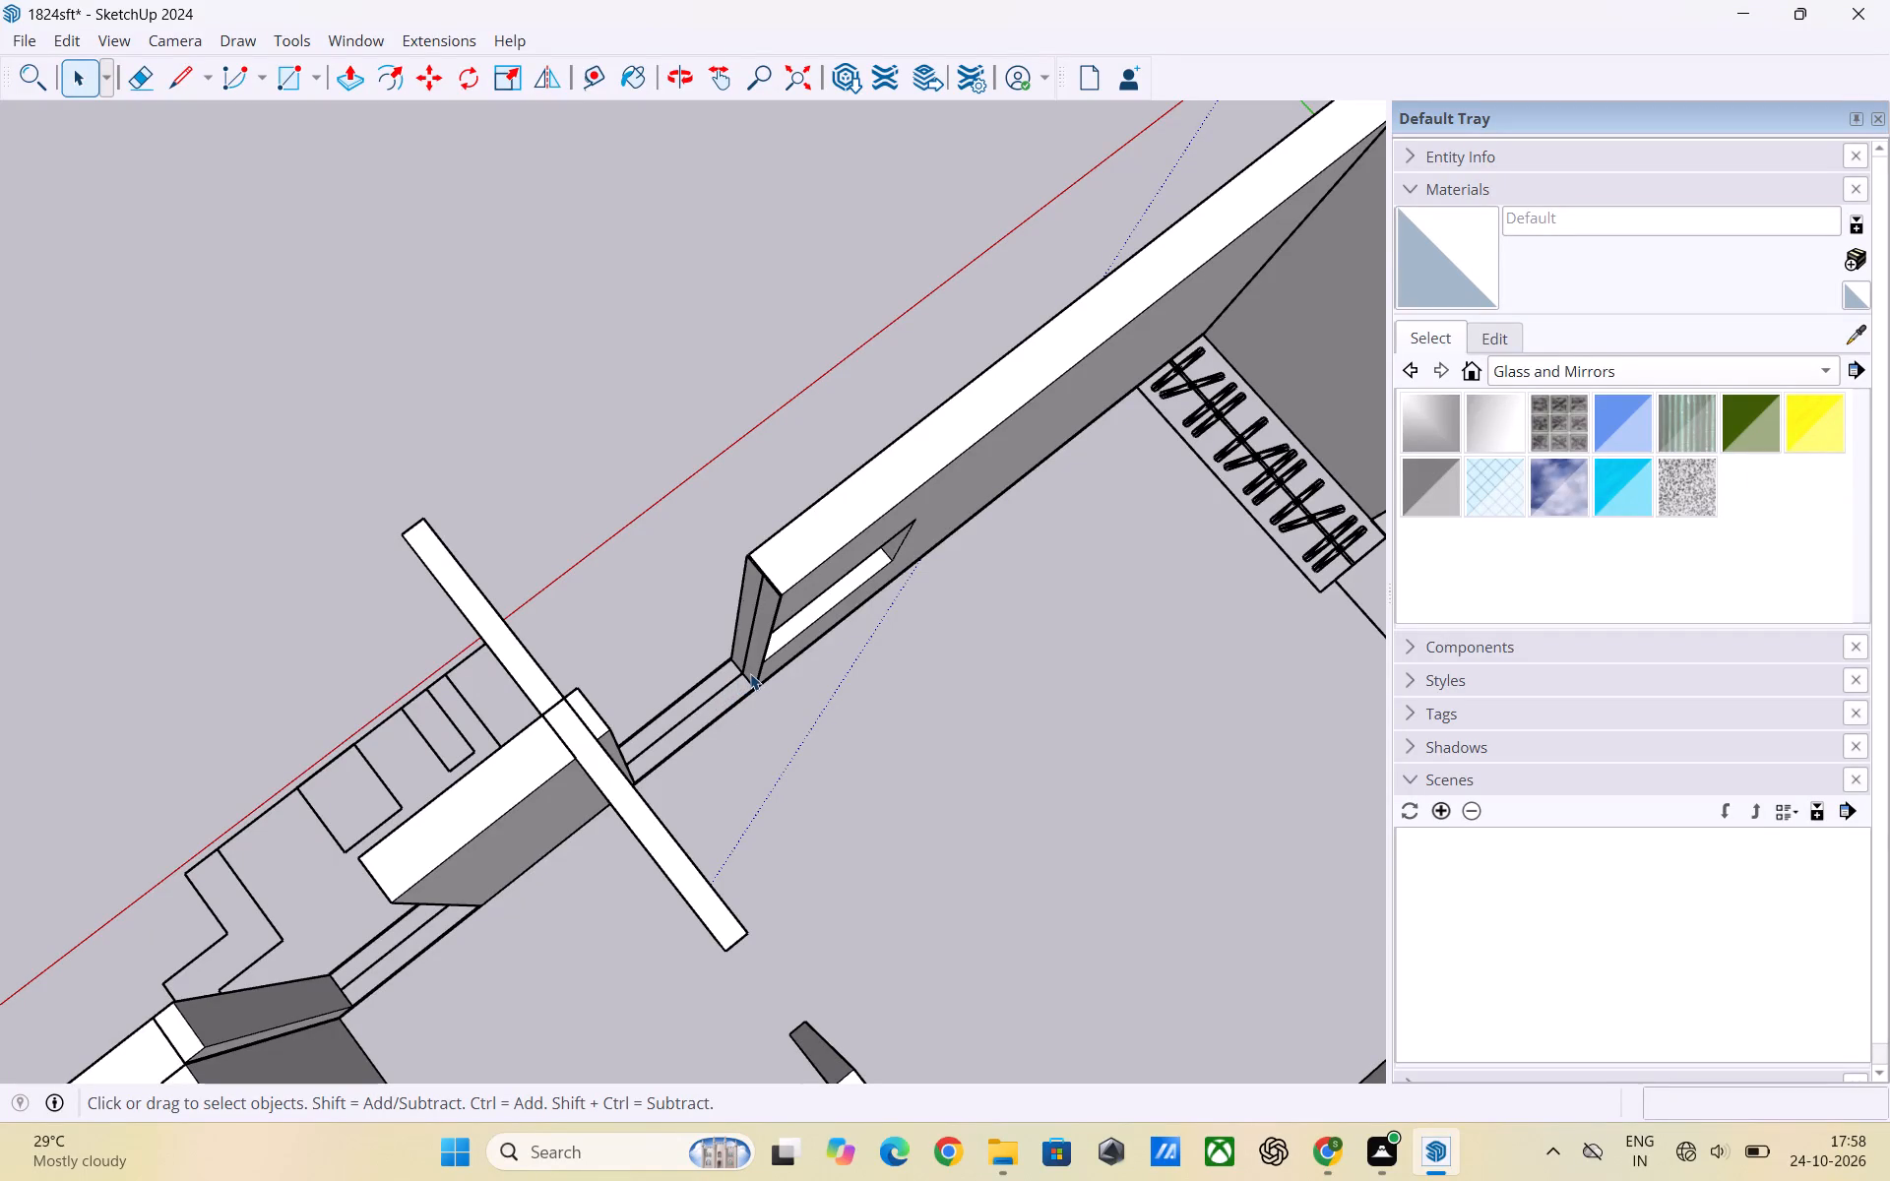
# Examine the gap between the short wall strip at the crossing walls and the wall with the window opening from several angles.
pyautogui.scroll(4, 724, 703)
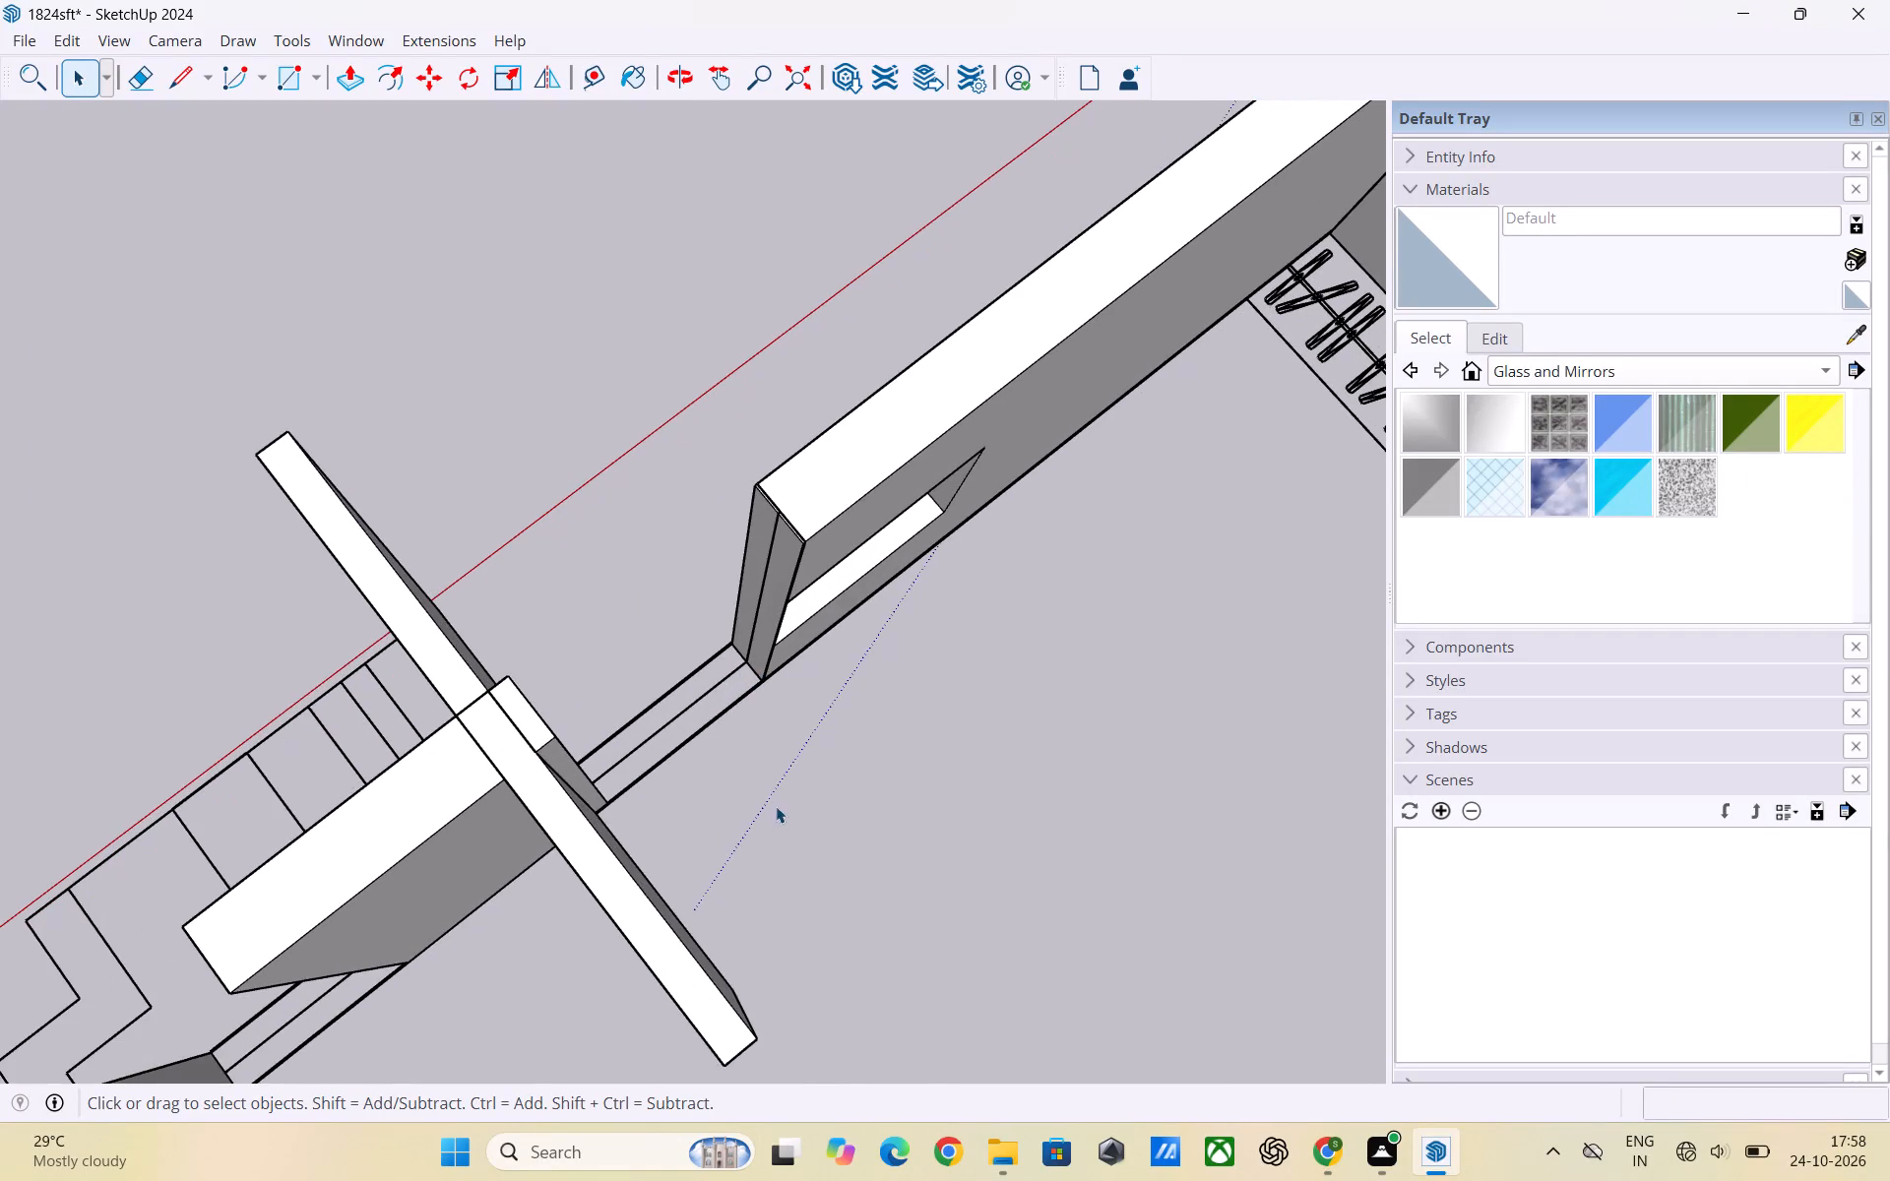
pyautogui.moveTo(766, 809); pyautogui.dragTo(486, 801, button='middle')
pyautogui.scroll(3, 496, 724)
pyautogui.moveTo(523, 730); pyautogui.dragTo(728, 605, button='middle')
pyautogui.scroll(-4, 823, 642)
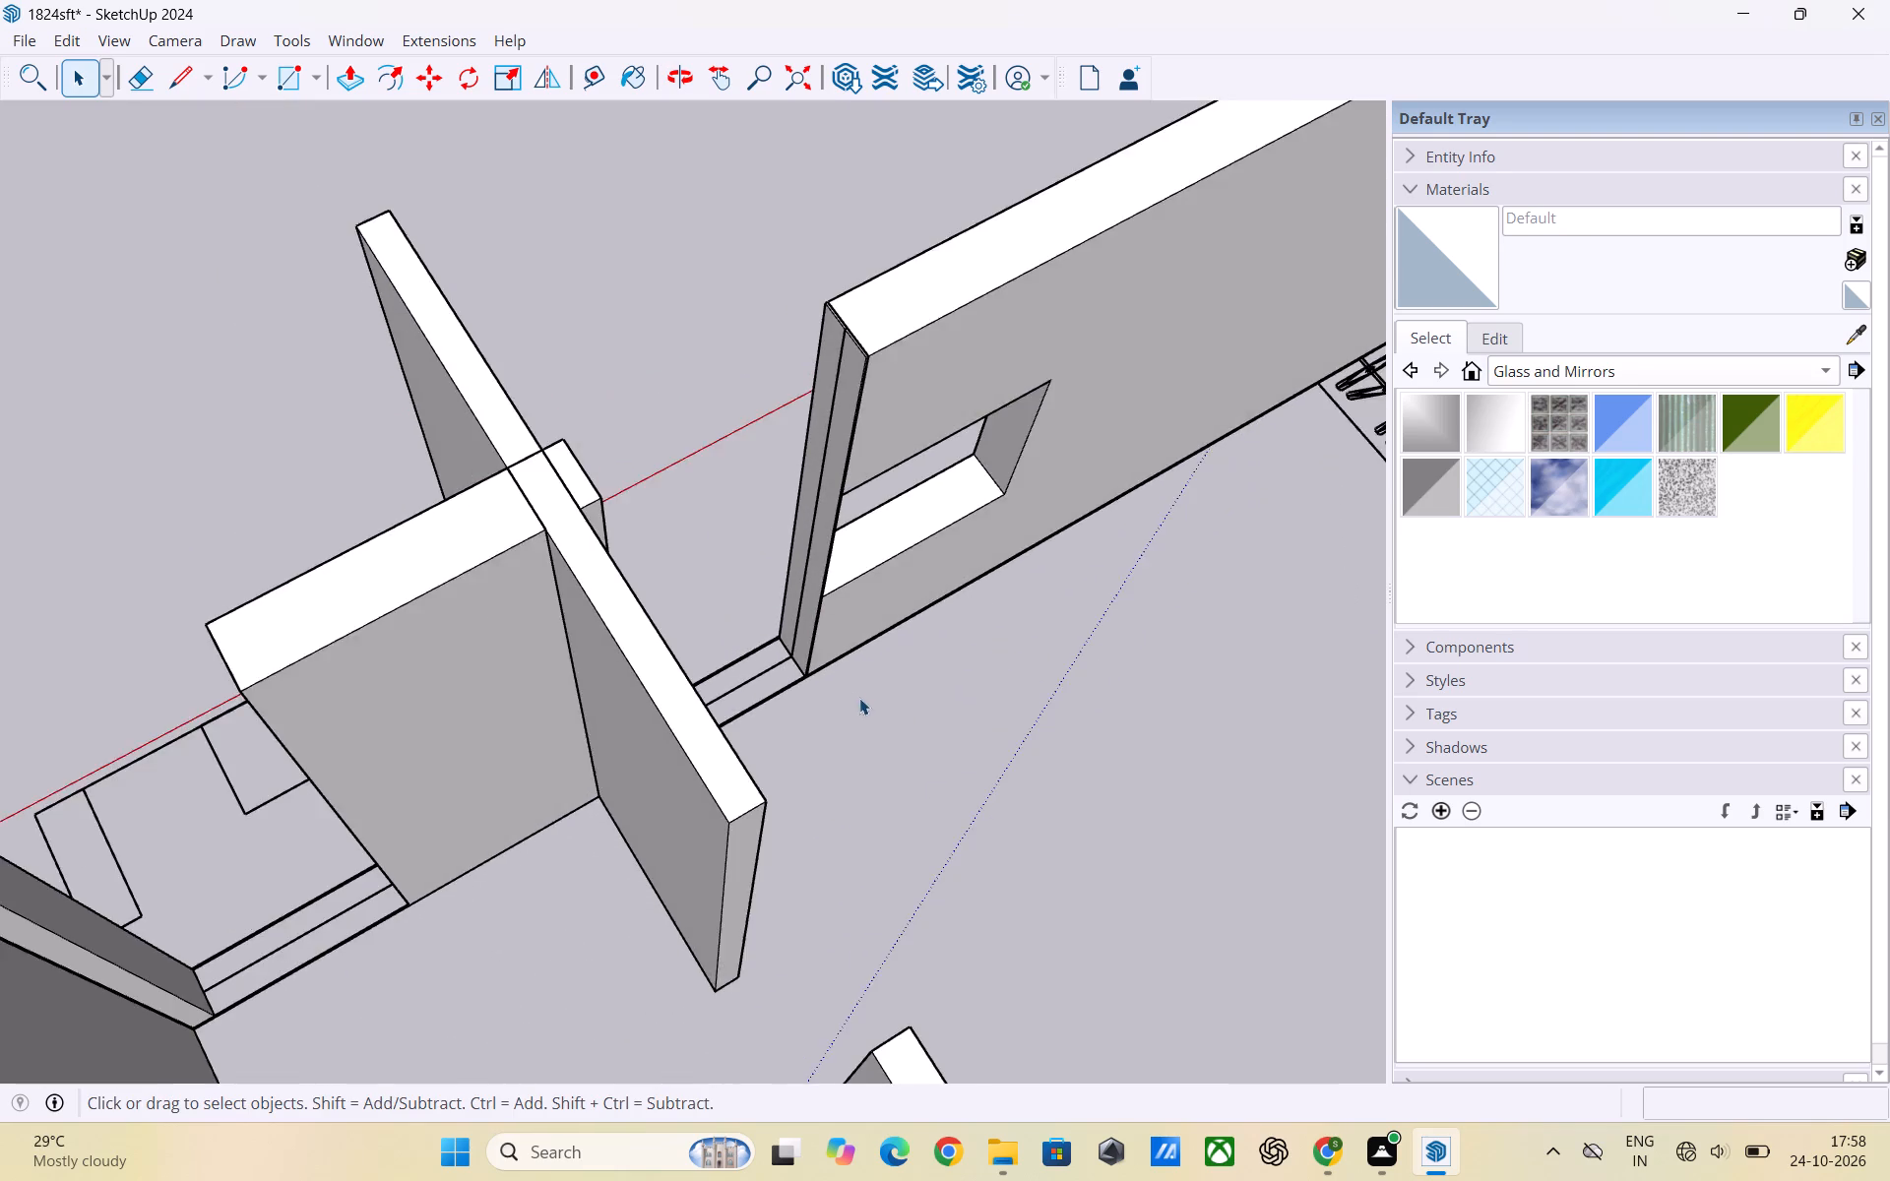
pyautogui.scroll(-2, 859, 698)
pyautogui.moveTo(834, 838); pyautogui.dragTo(582, 849, button='middle')
pyautogui.scroll(6, 635, 717)
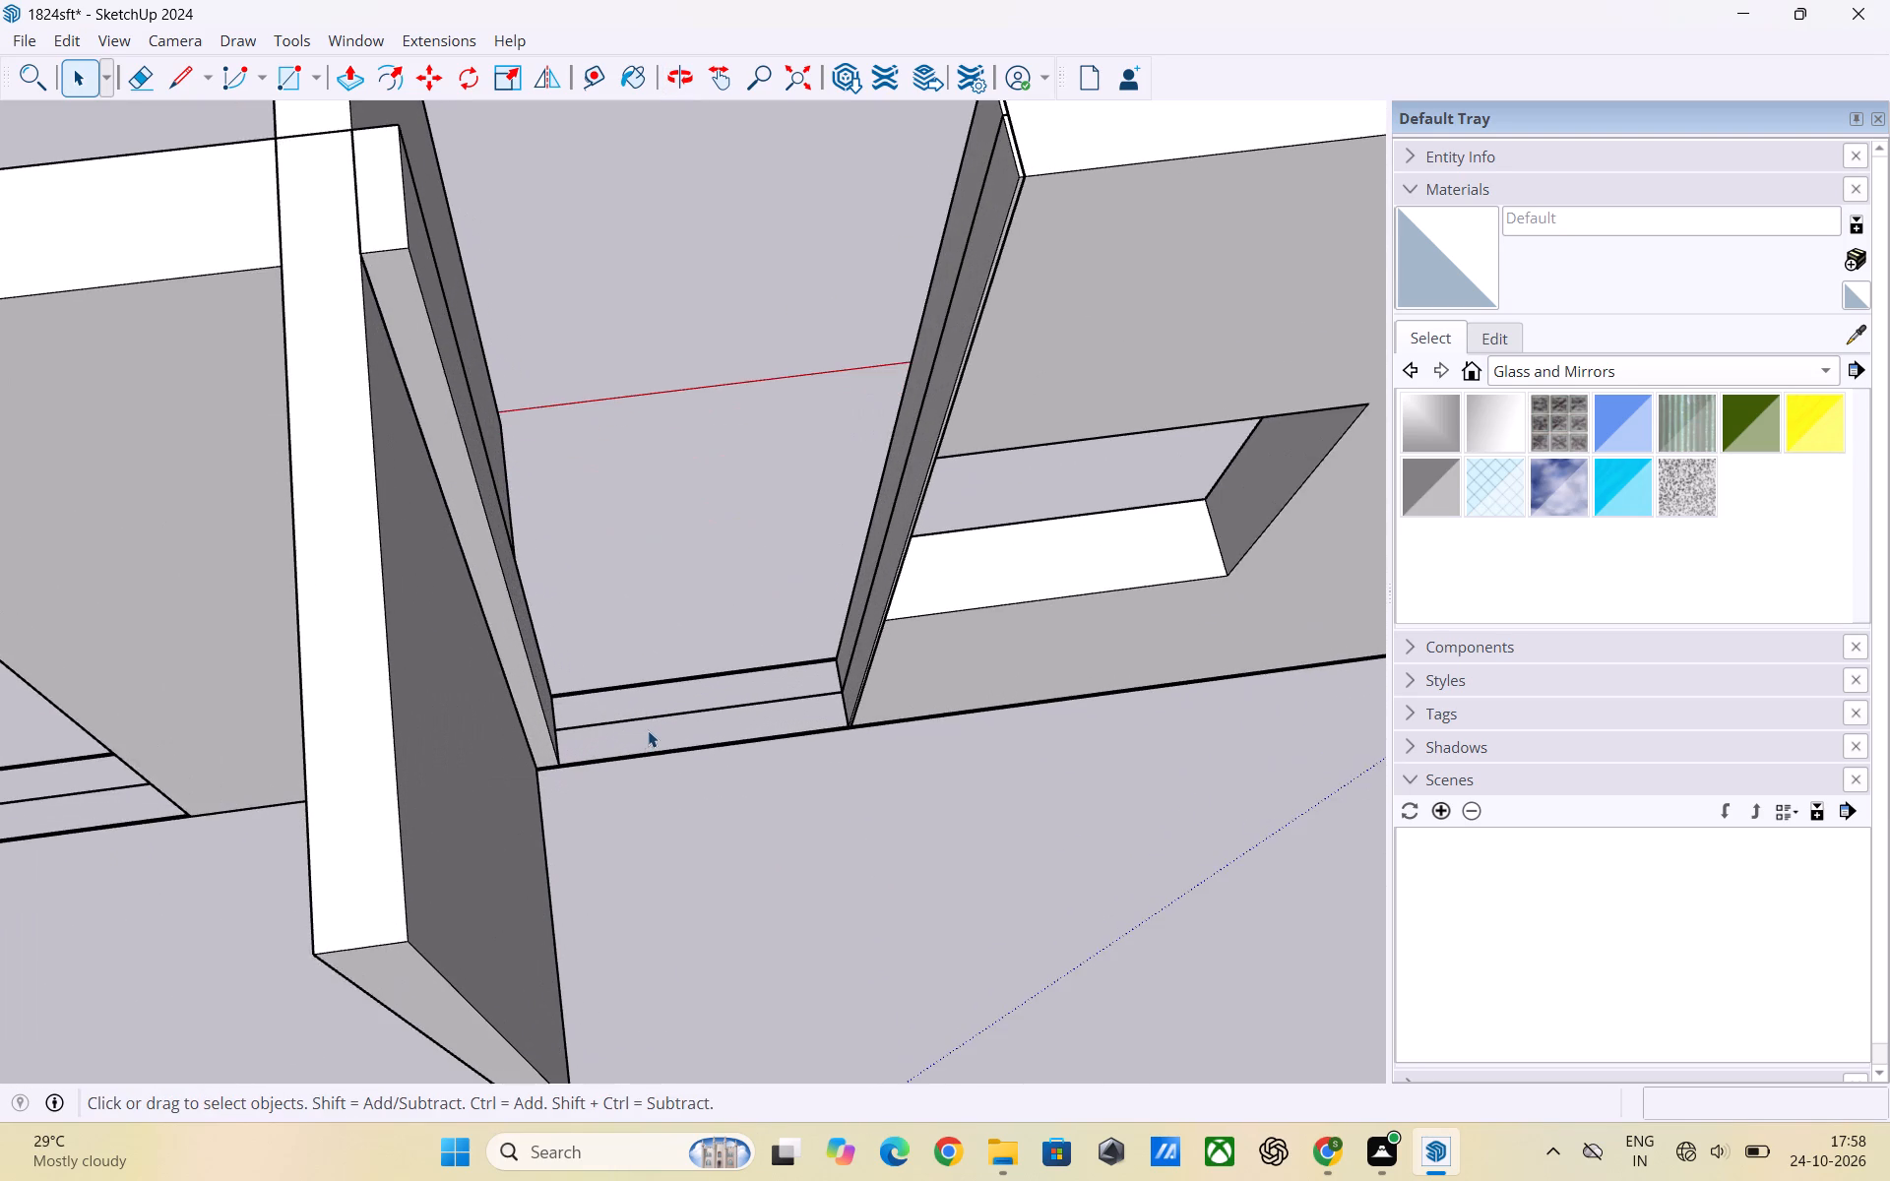
pyautogui.moveTo(648, 730); pyautogui.dragTo(580, 811, button='middle')
pyautogui.scroll(2, 696, 746)
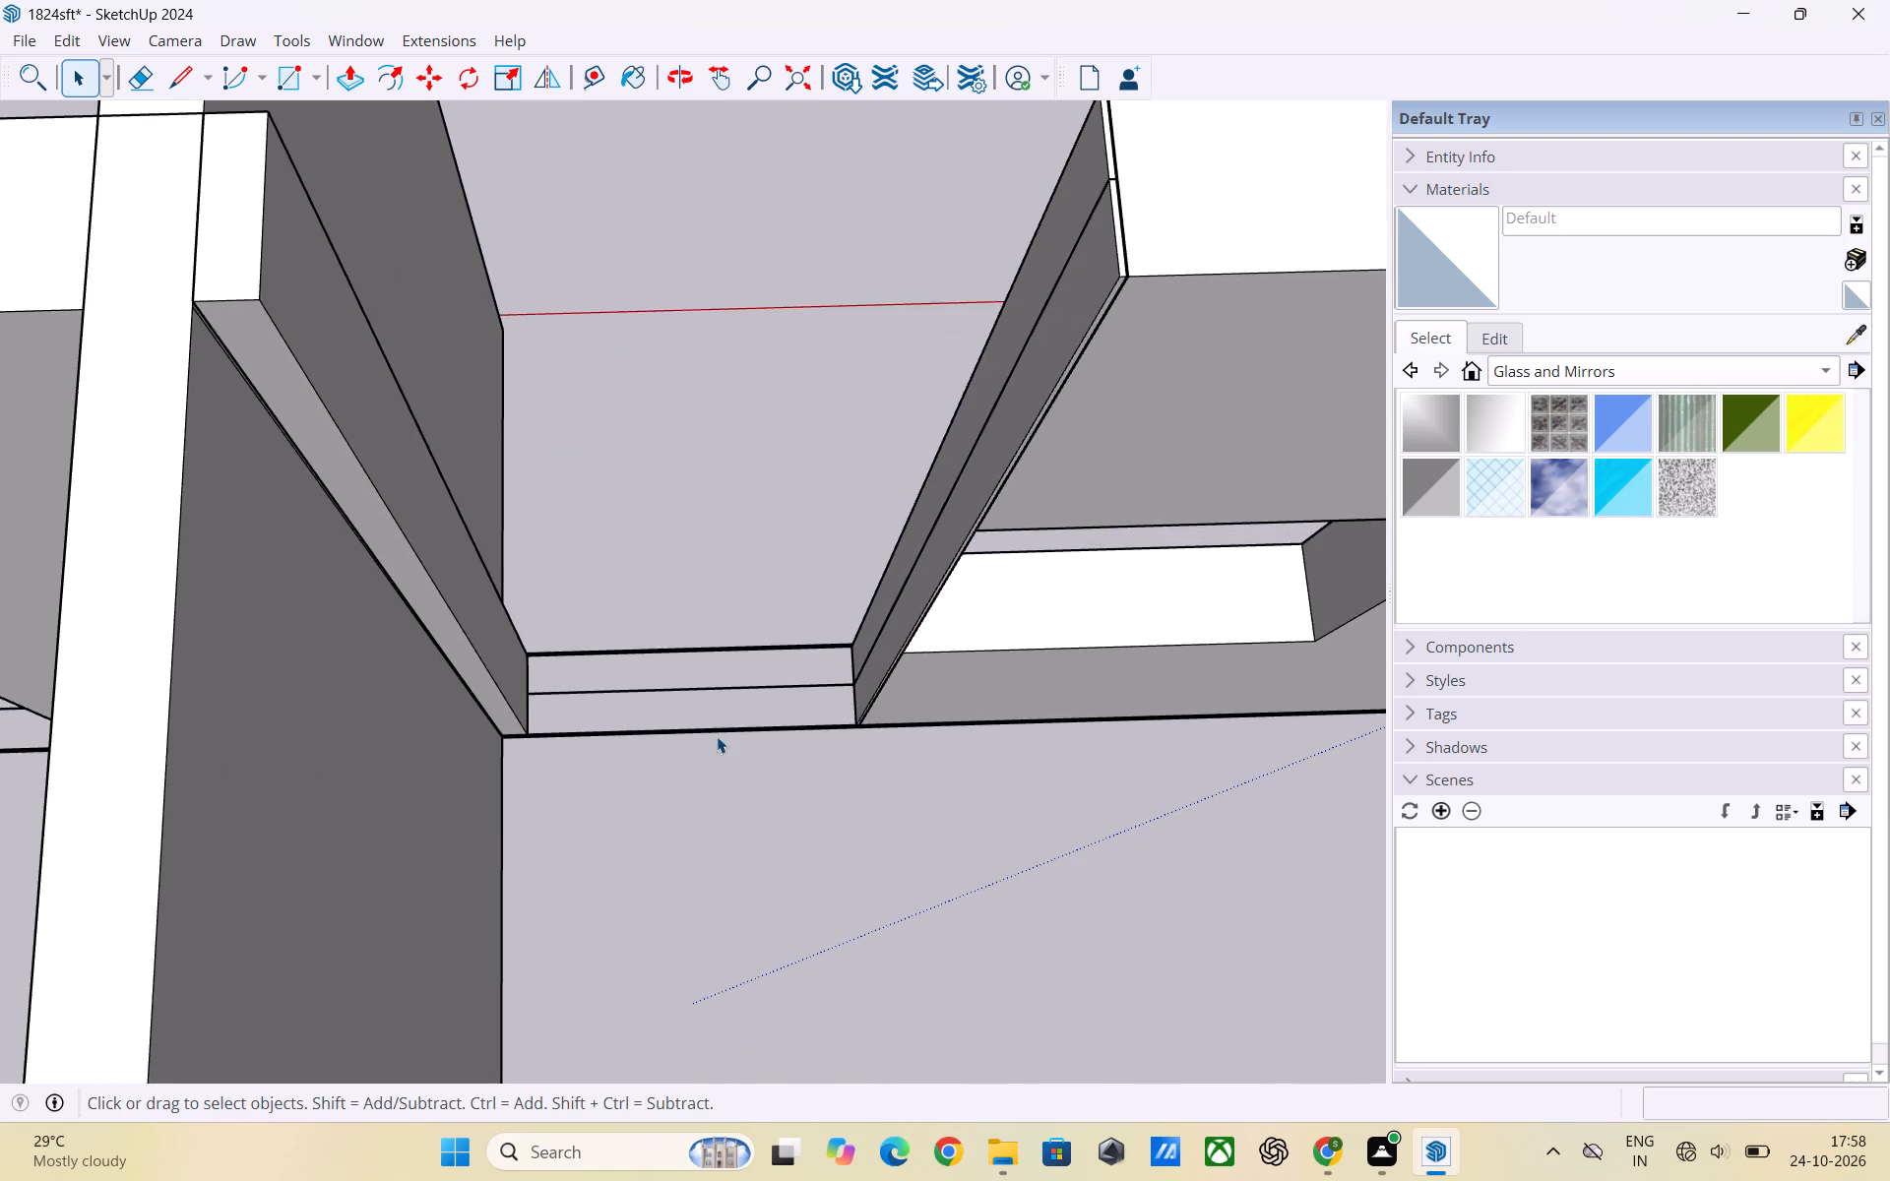
pyautogui.moveTo(717, 736); pyautogui.dragTo(633, 590, button='middle')
pyautogui.scroll(-6, 778, 747)
pyautogui.scroll(3, 783, 665)
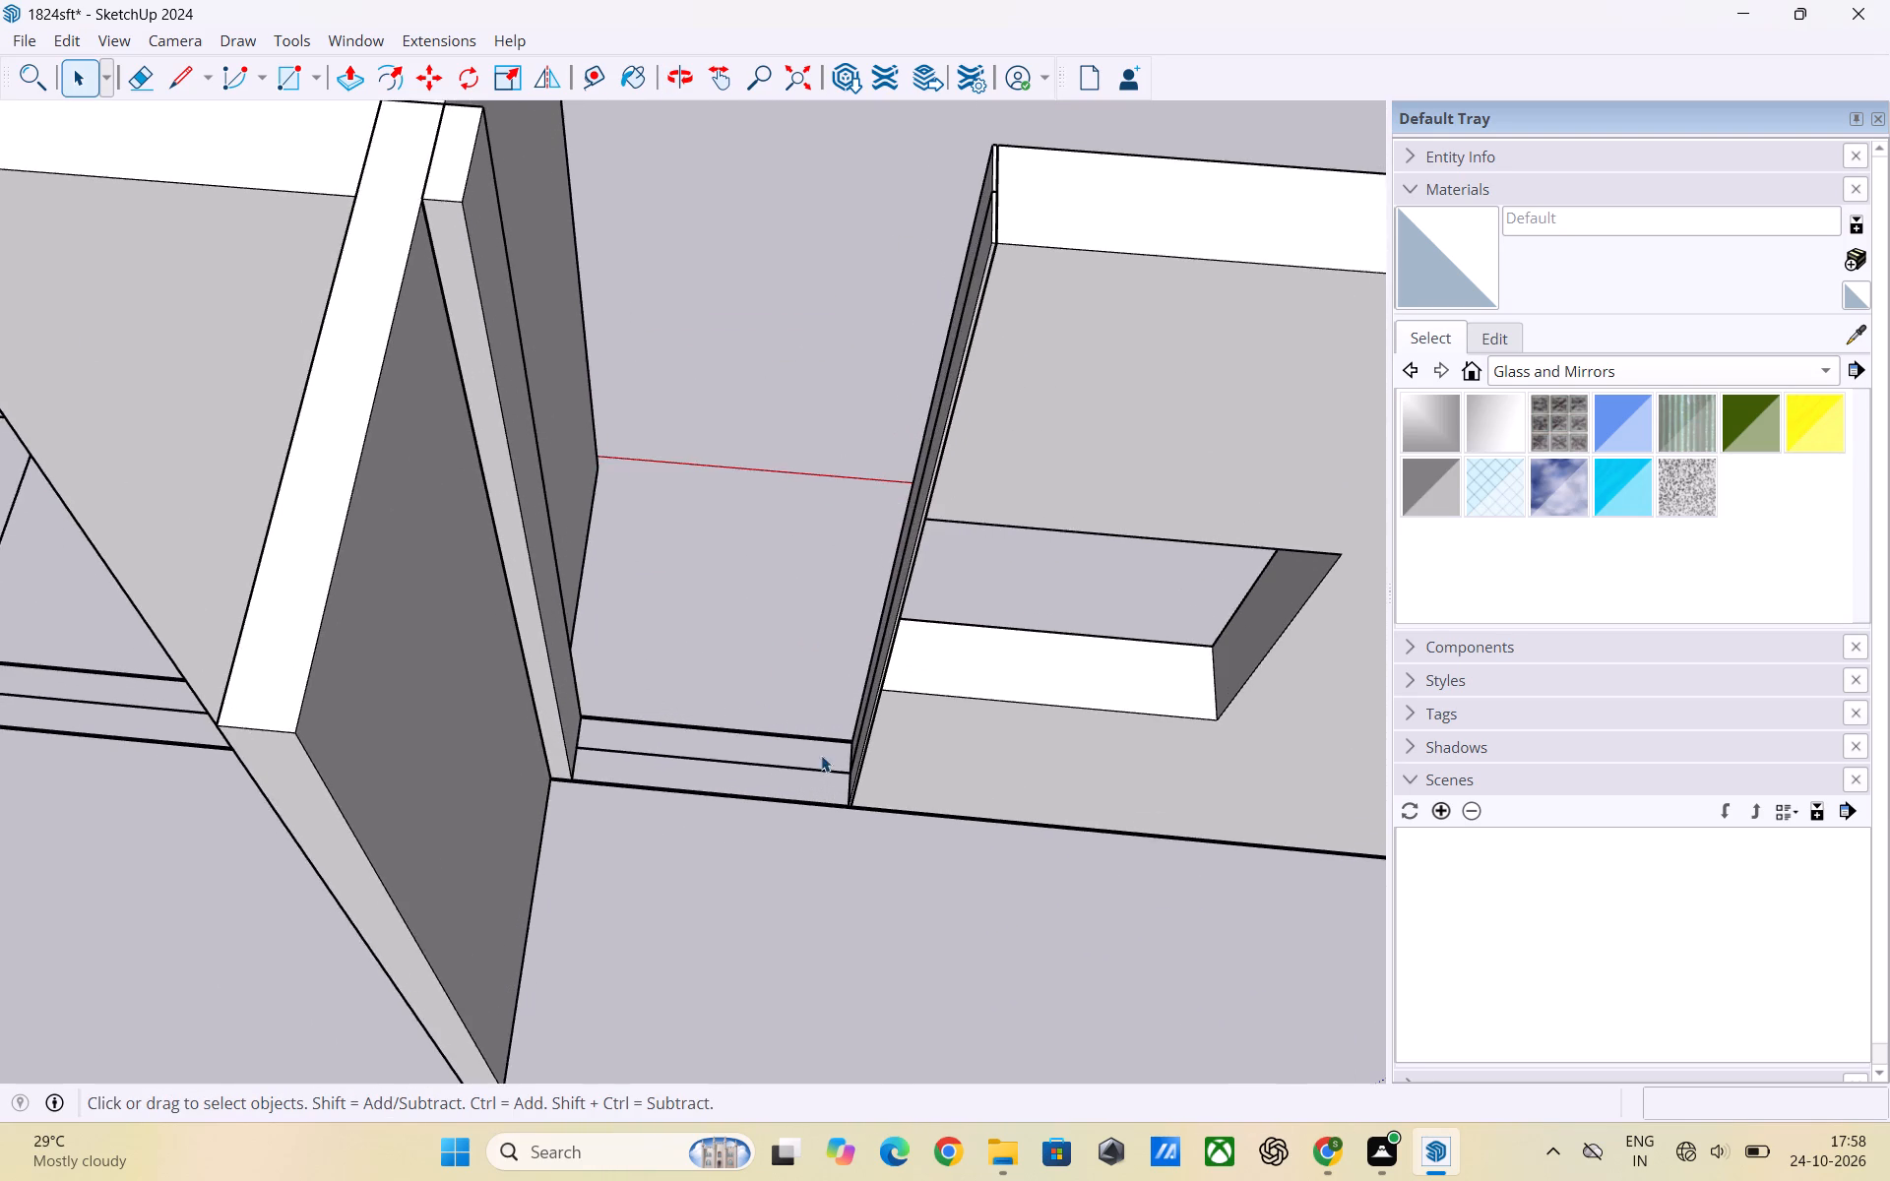
pyautogui.moveTo(820, 759); pyautogui.dragTo(636, 797, button='middle')
pyautogui.scroll(2, 546, 734)
pyautogui.moveTo(555, 733); pyautogui.dragTo(604, 740, button='middle')
pyautogui.scroll(-1, 745, 762)
pyautogui.moveTo(745, 762); pyautogui.dragTo(743, 762, button='middle')
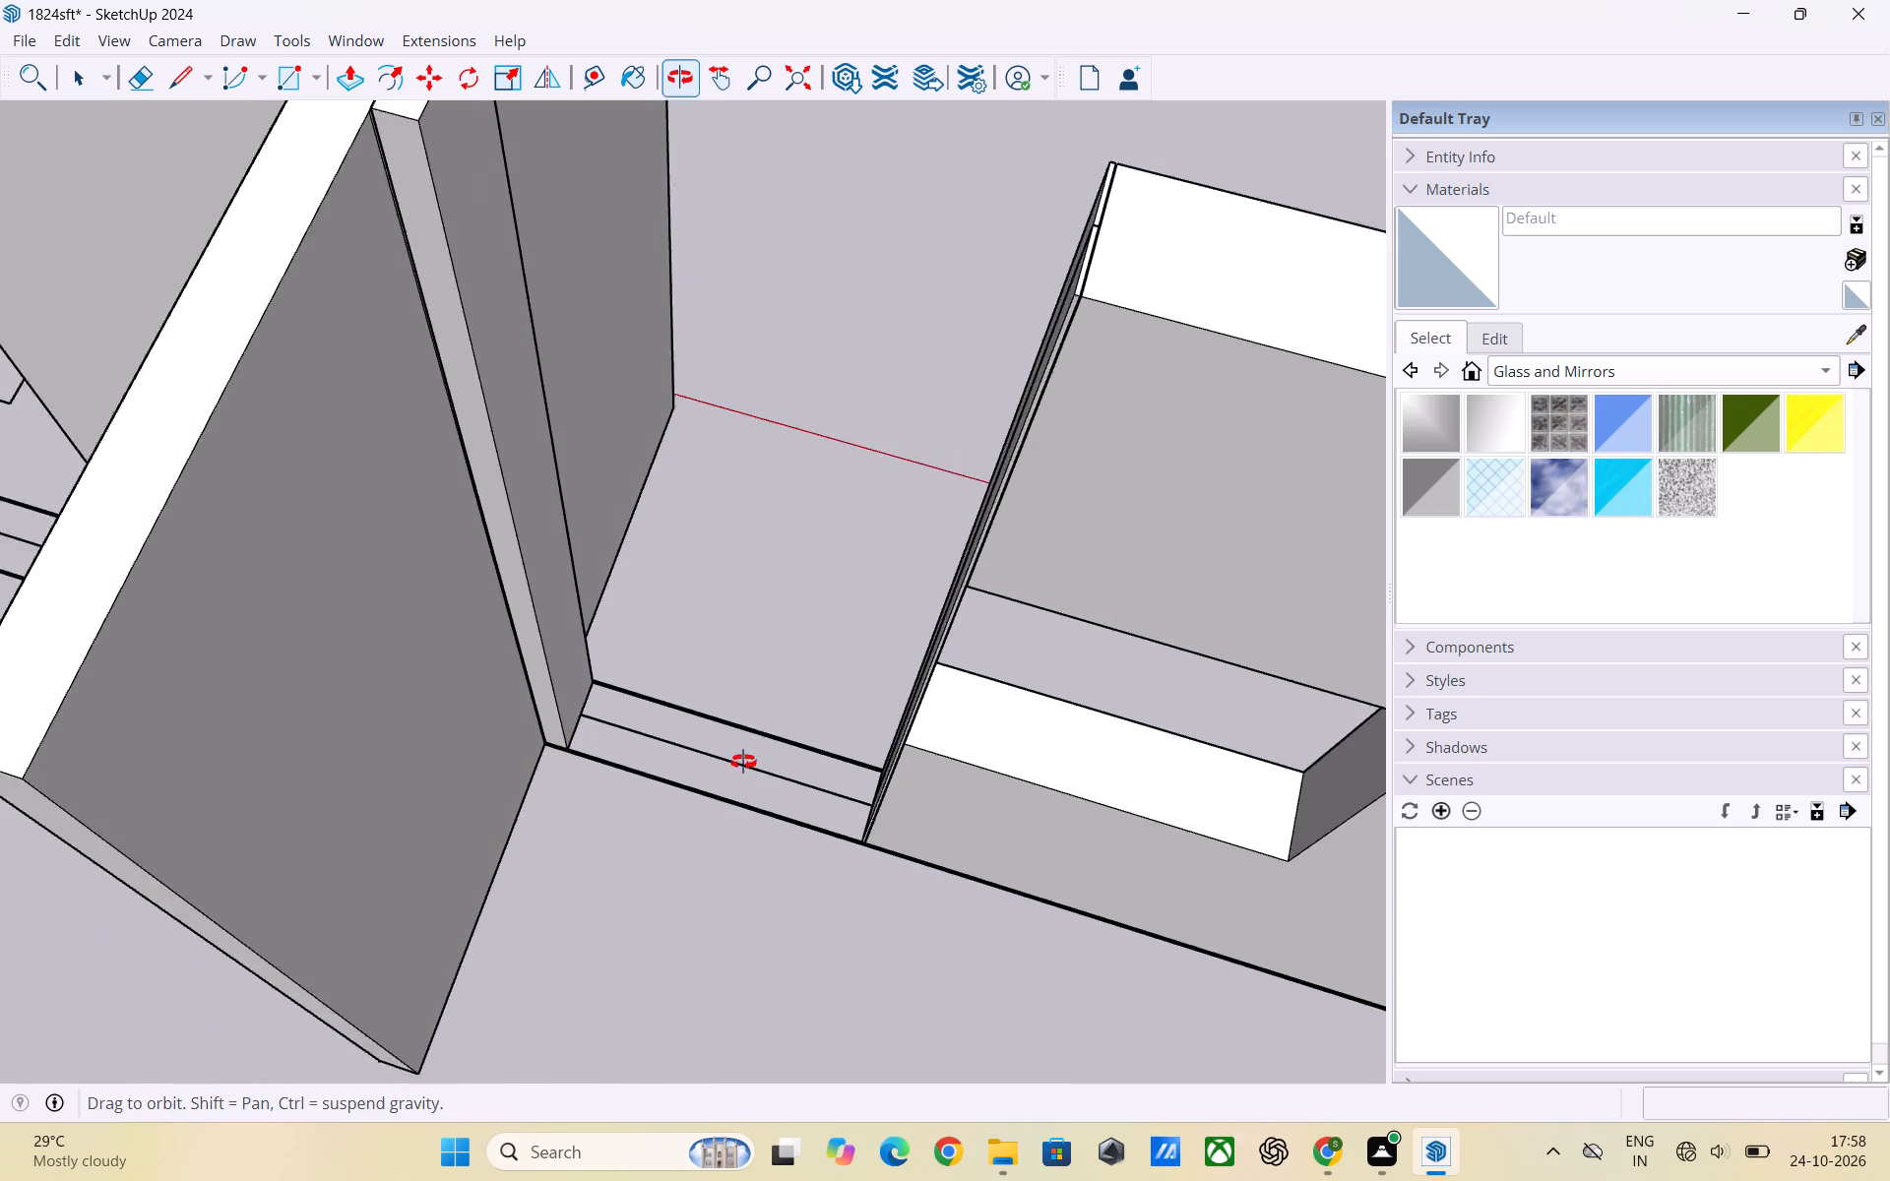
pyautogui.moveTo(743, 762); pyautogui.dragTo(598, 788, button='middle')
pyautogui.scroll(-5, 848, 755)
pyautogui.moveTo(617, 786); pyautogui.dragTo(1190, 807, button='middle')
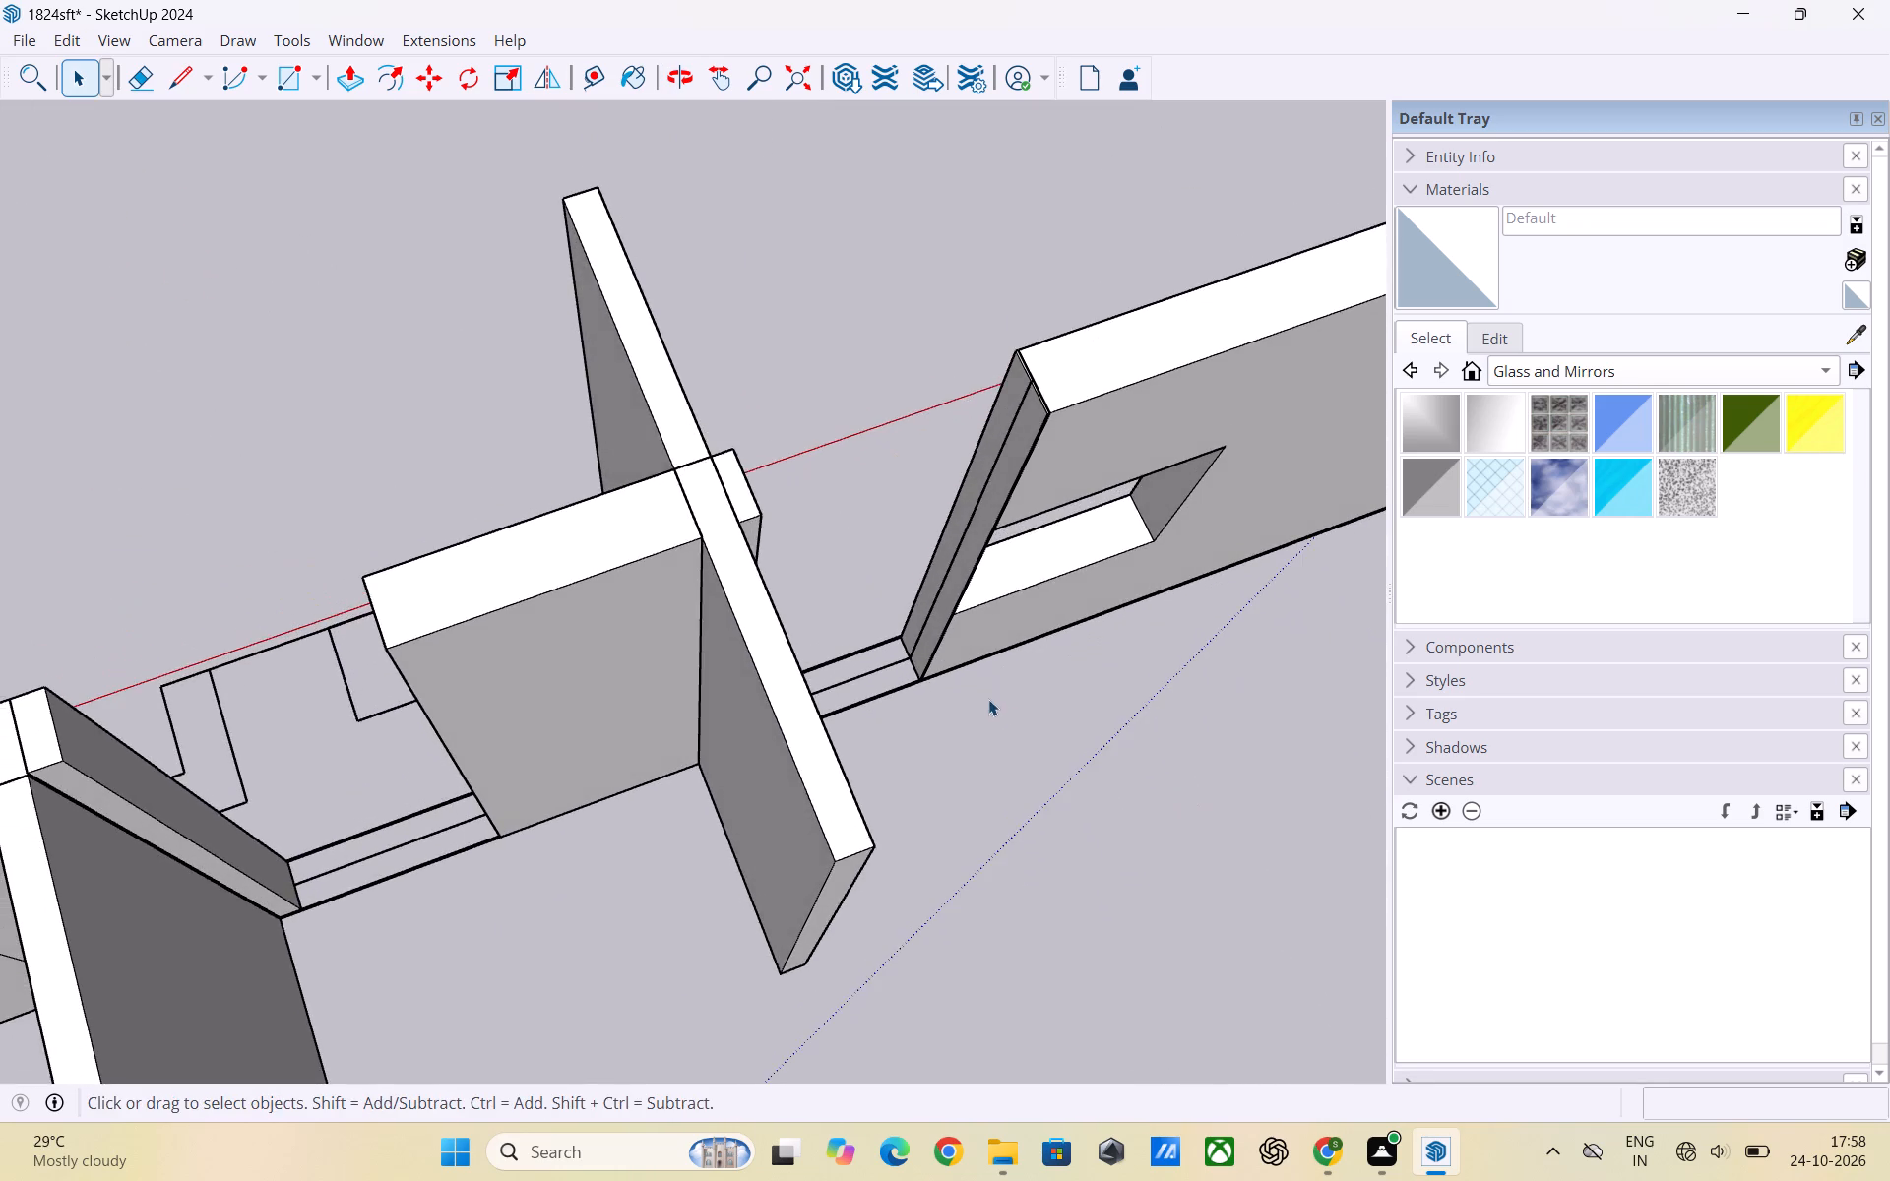
pyautogui.scroll(2, 983, 695)
pyautogui.moveTo(1024, 715); pyautogui.dragTo(416, 792, button='middle')
pyautogui.scroll(2, 684, 668)
pyautogui.moveTo(815, 741); pyautogui.dragTo(717, 771, button='middle')
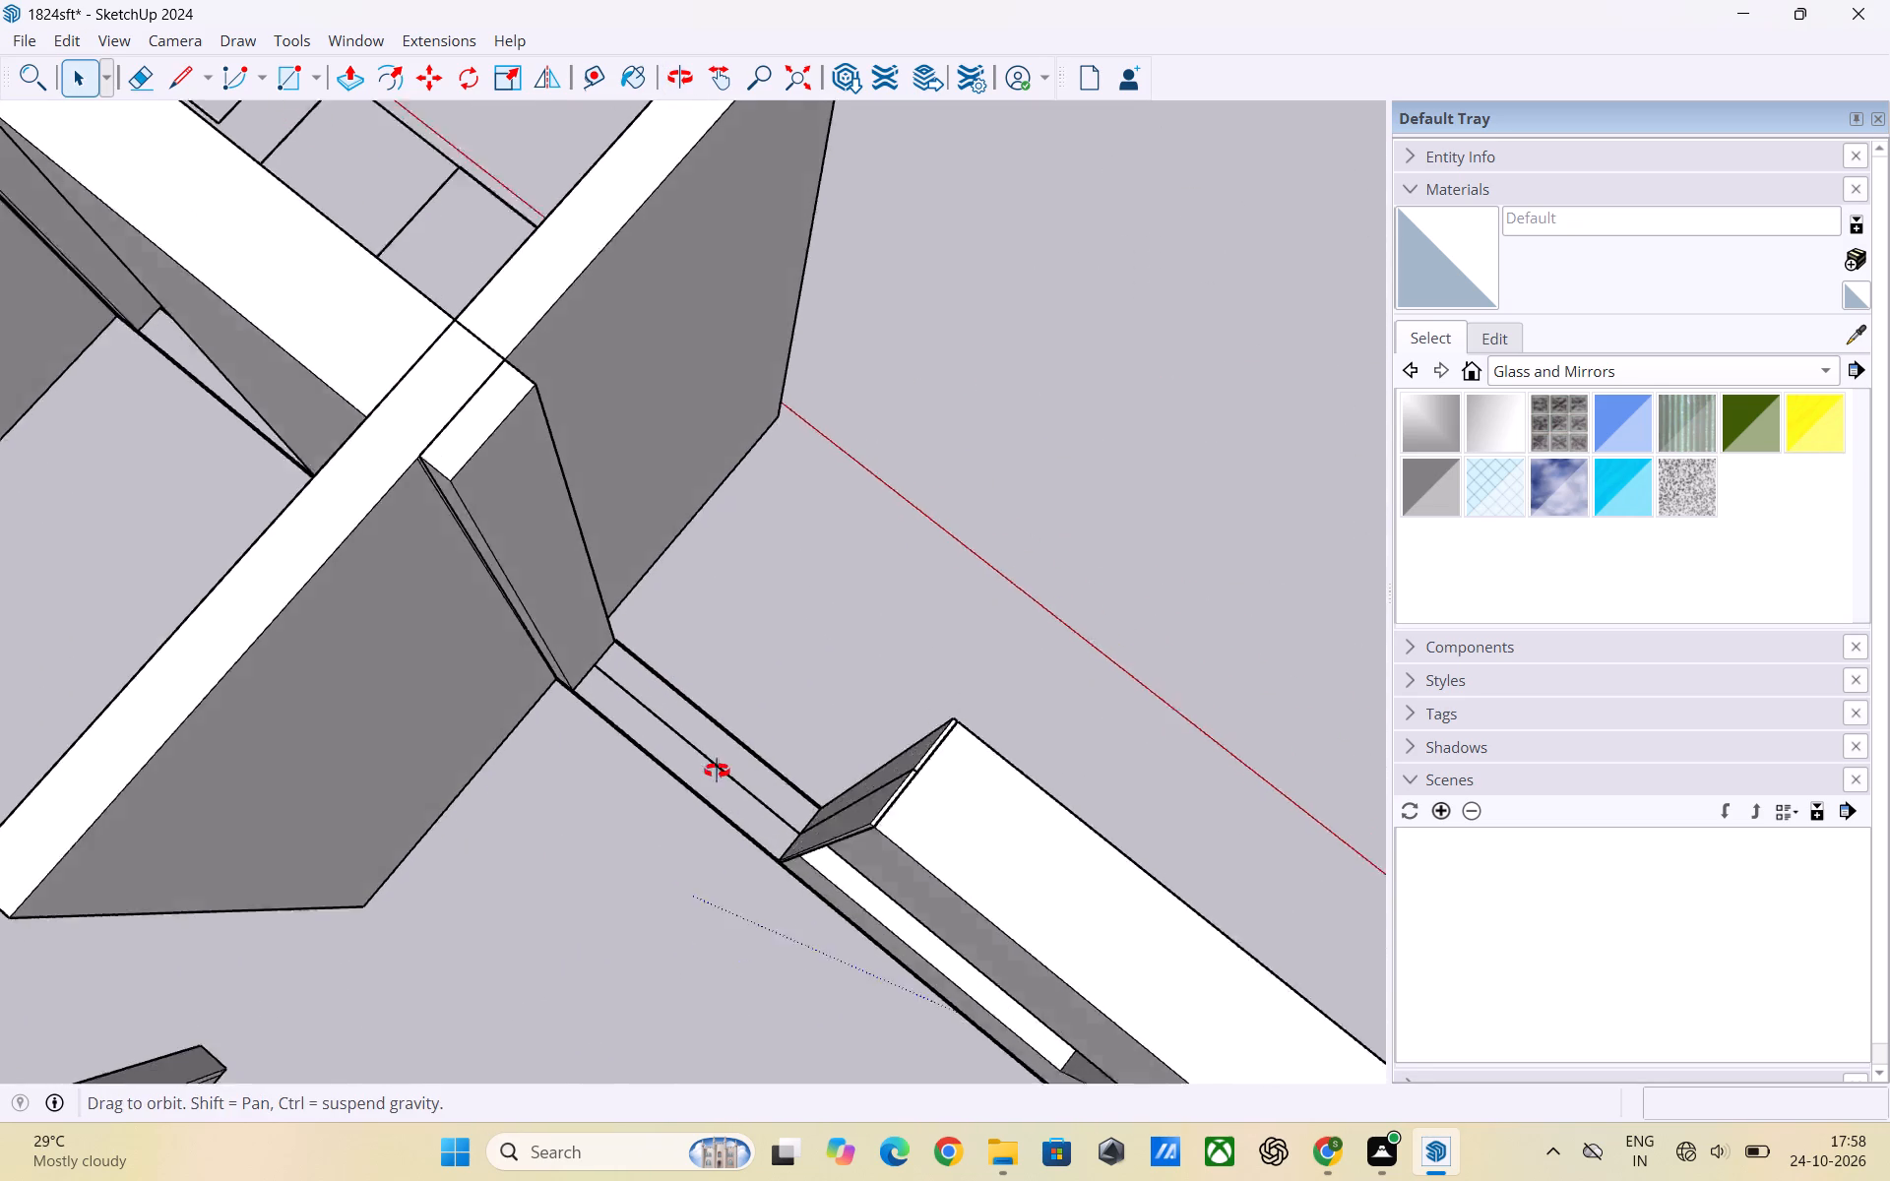
pyautogui.moveTo(717, 771); pyautogui.dragTo(672, 760, button='middle')
pyautogui.scroll(-2, 951, 711)
pyautogui.scroll(-1, 785, 663)
pyautogui.moveTo(784, 664); pyautogui.dragTo(724, 541, button='middle')
# Open the short wall strip's group and draw a 3' line down its end face from the top corner.
pyautogui.tripleClick(634, 473)
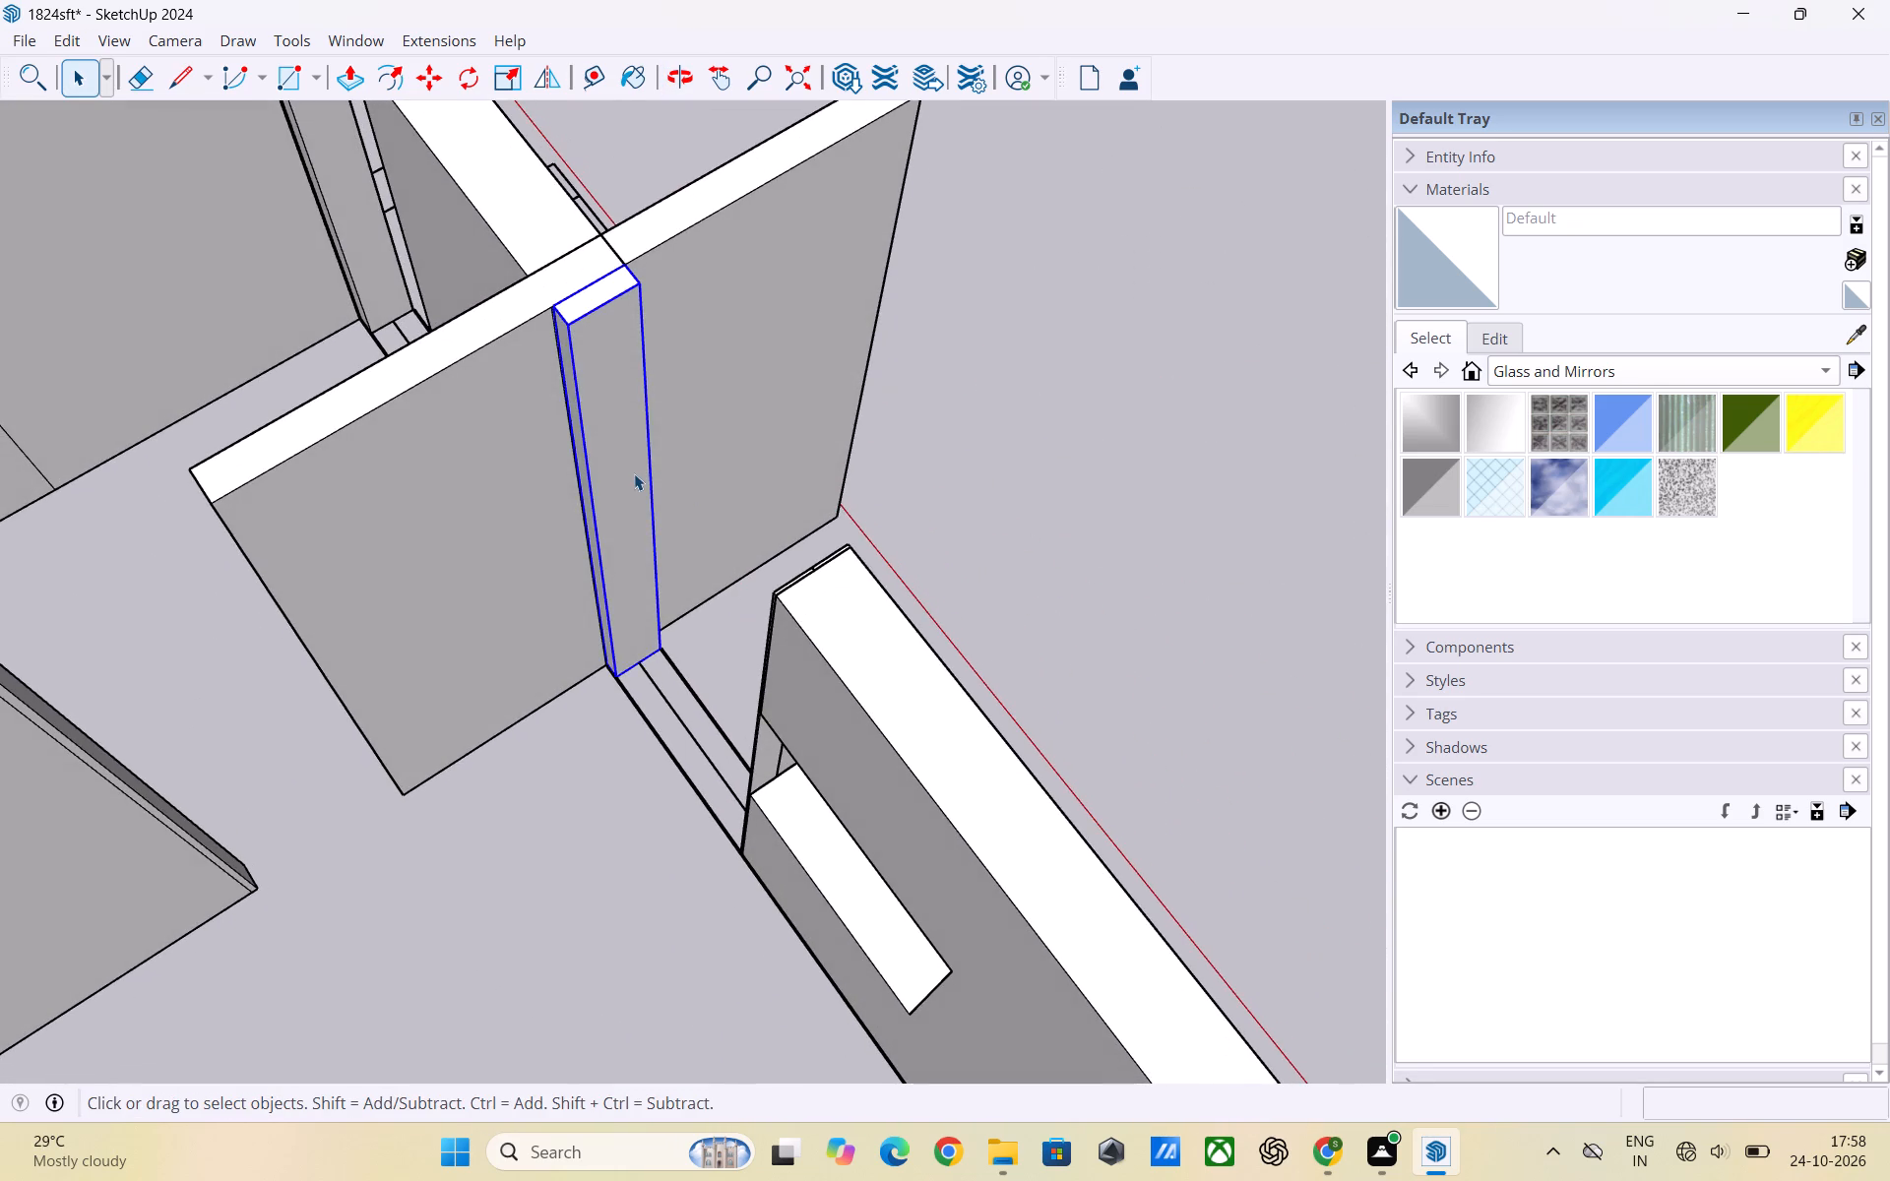
pyautogui.click(630, 466)
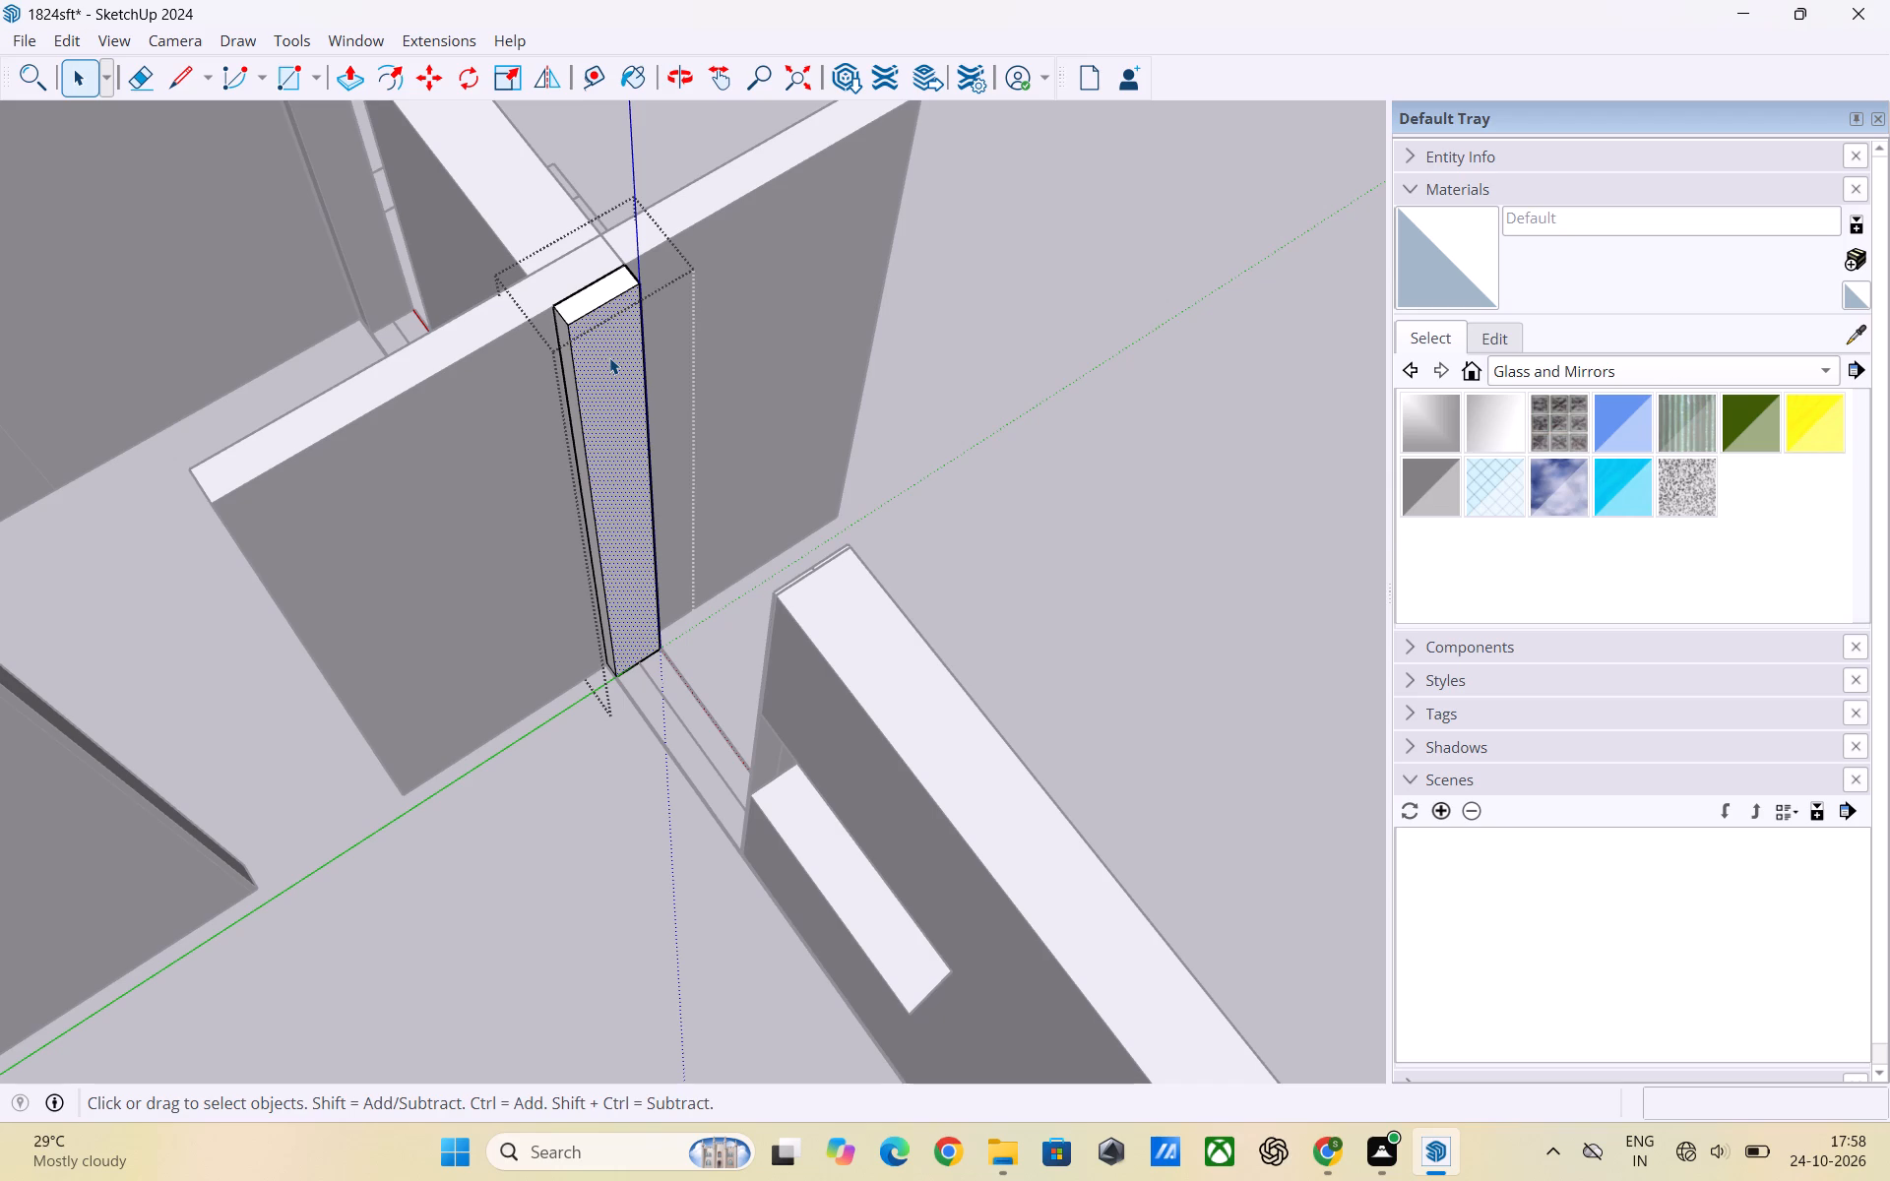
pyautogui.press('l')
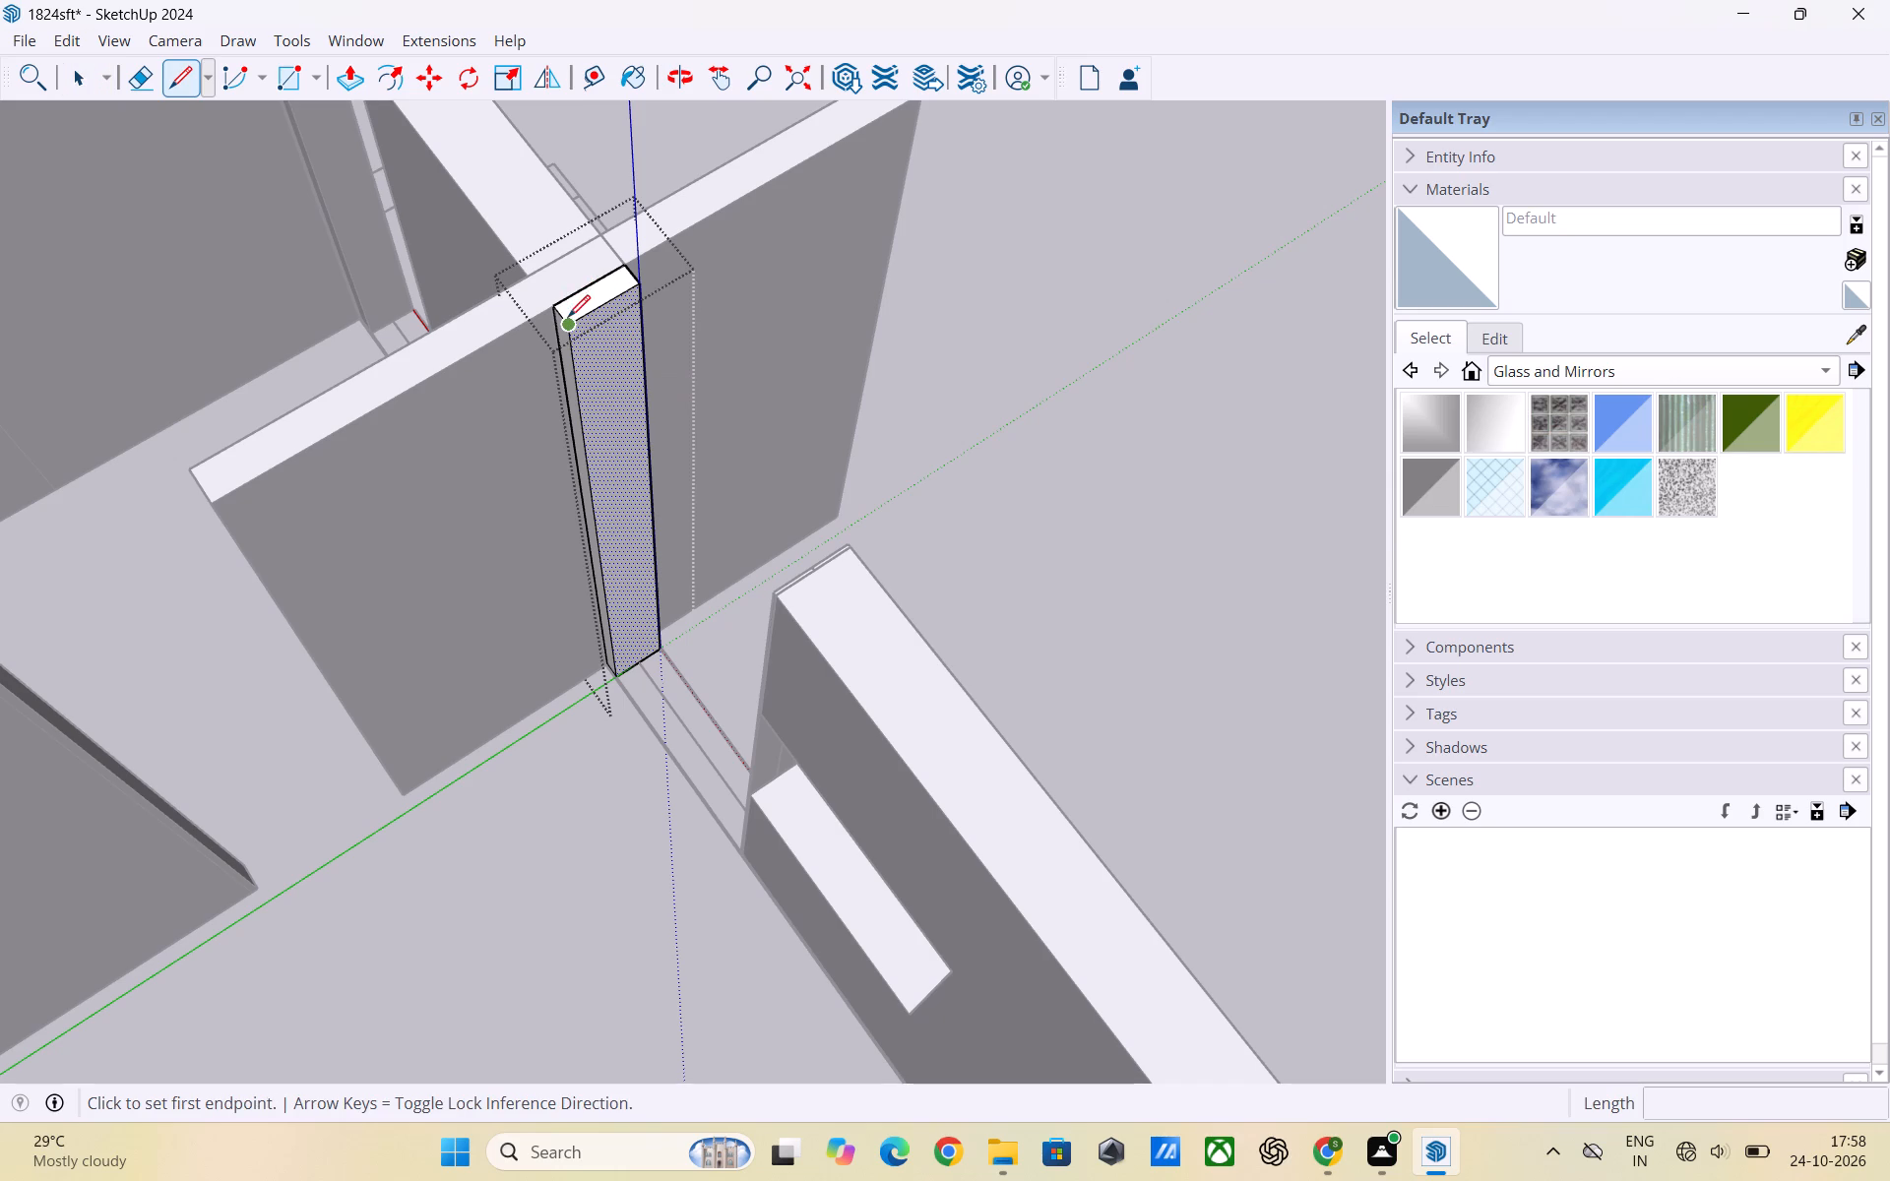
pyautogui.click(567, 319)
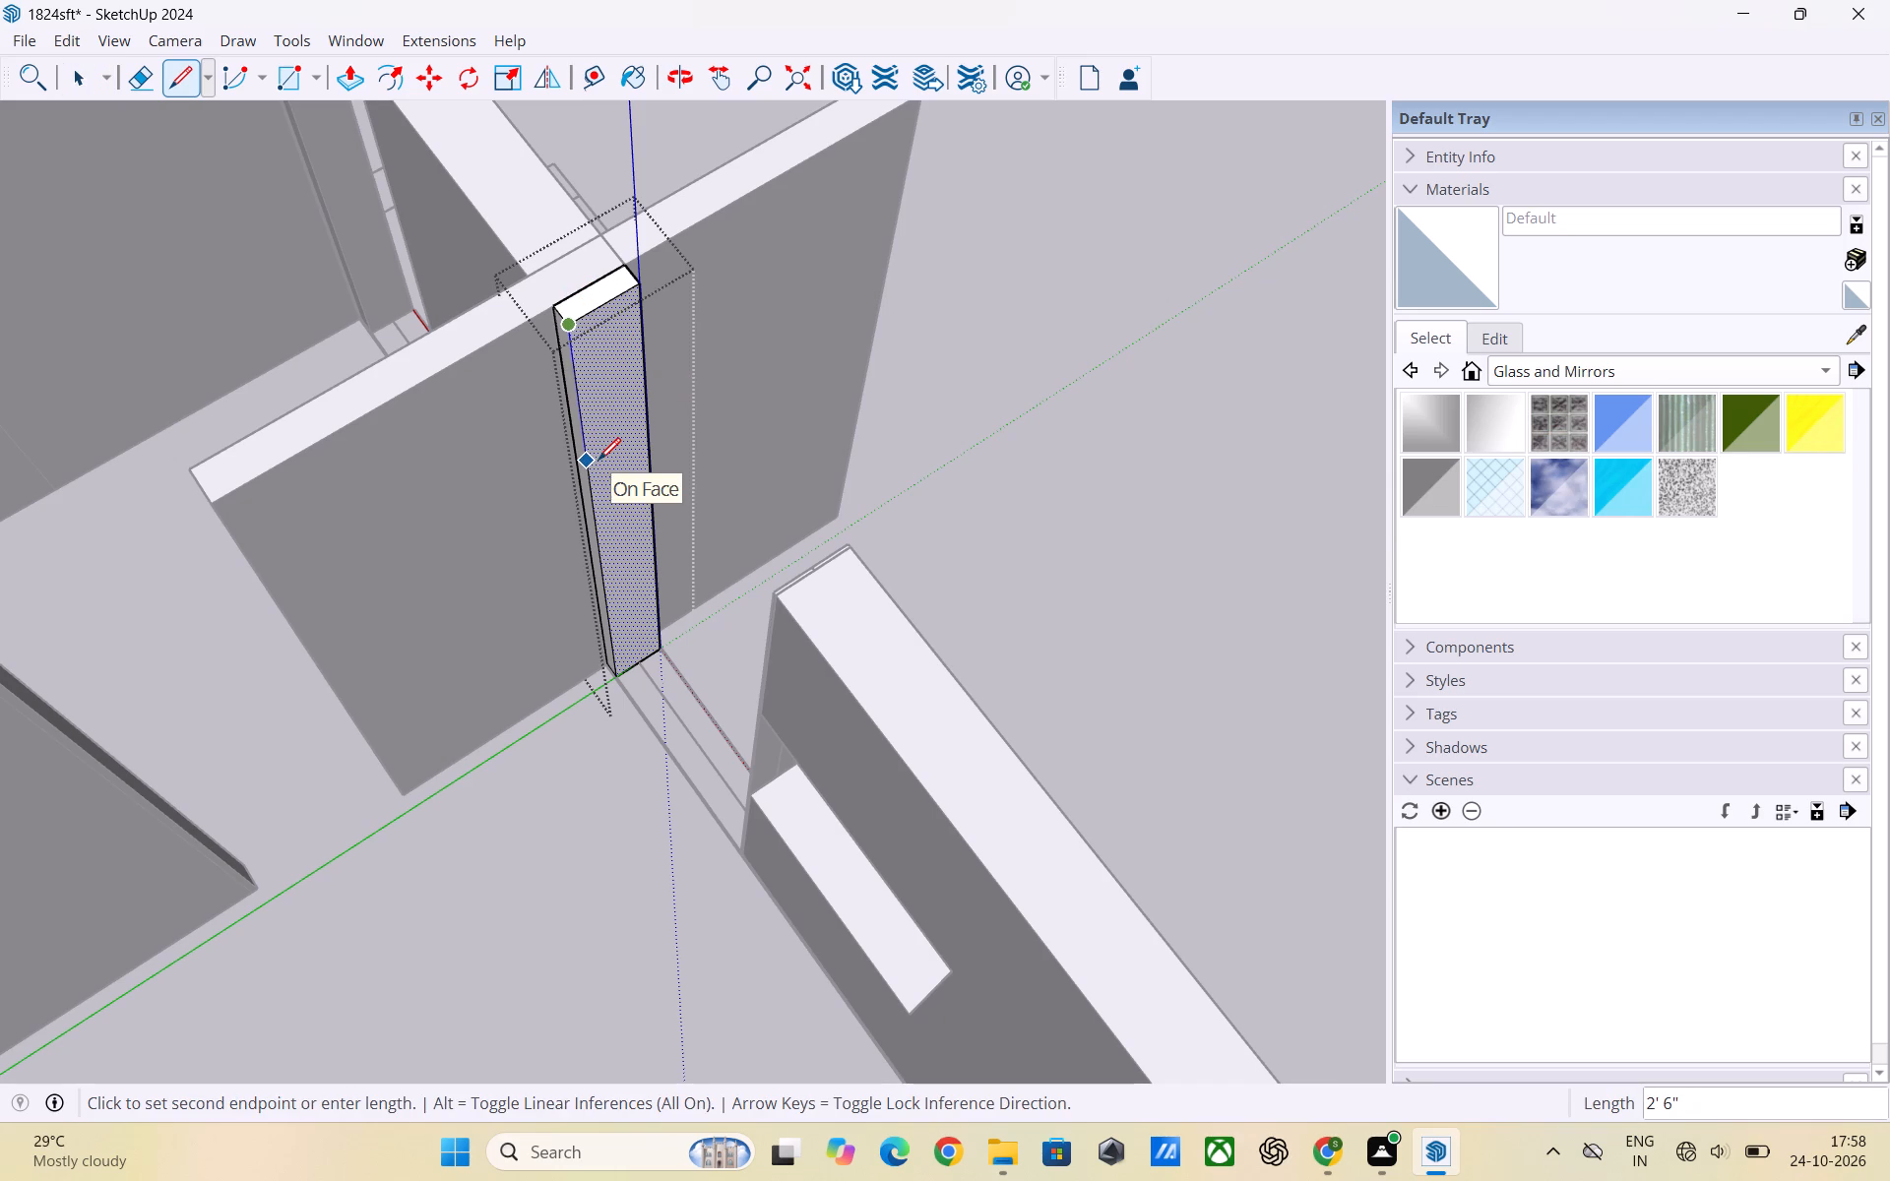
pyautogui.write("3'")
pyautogui.press('Return')
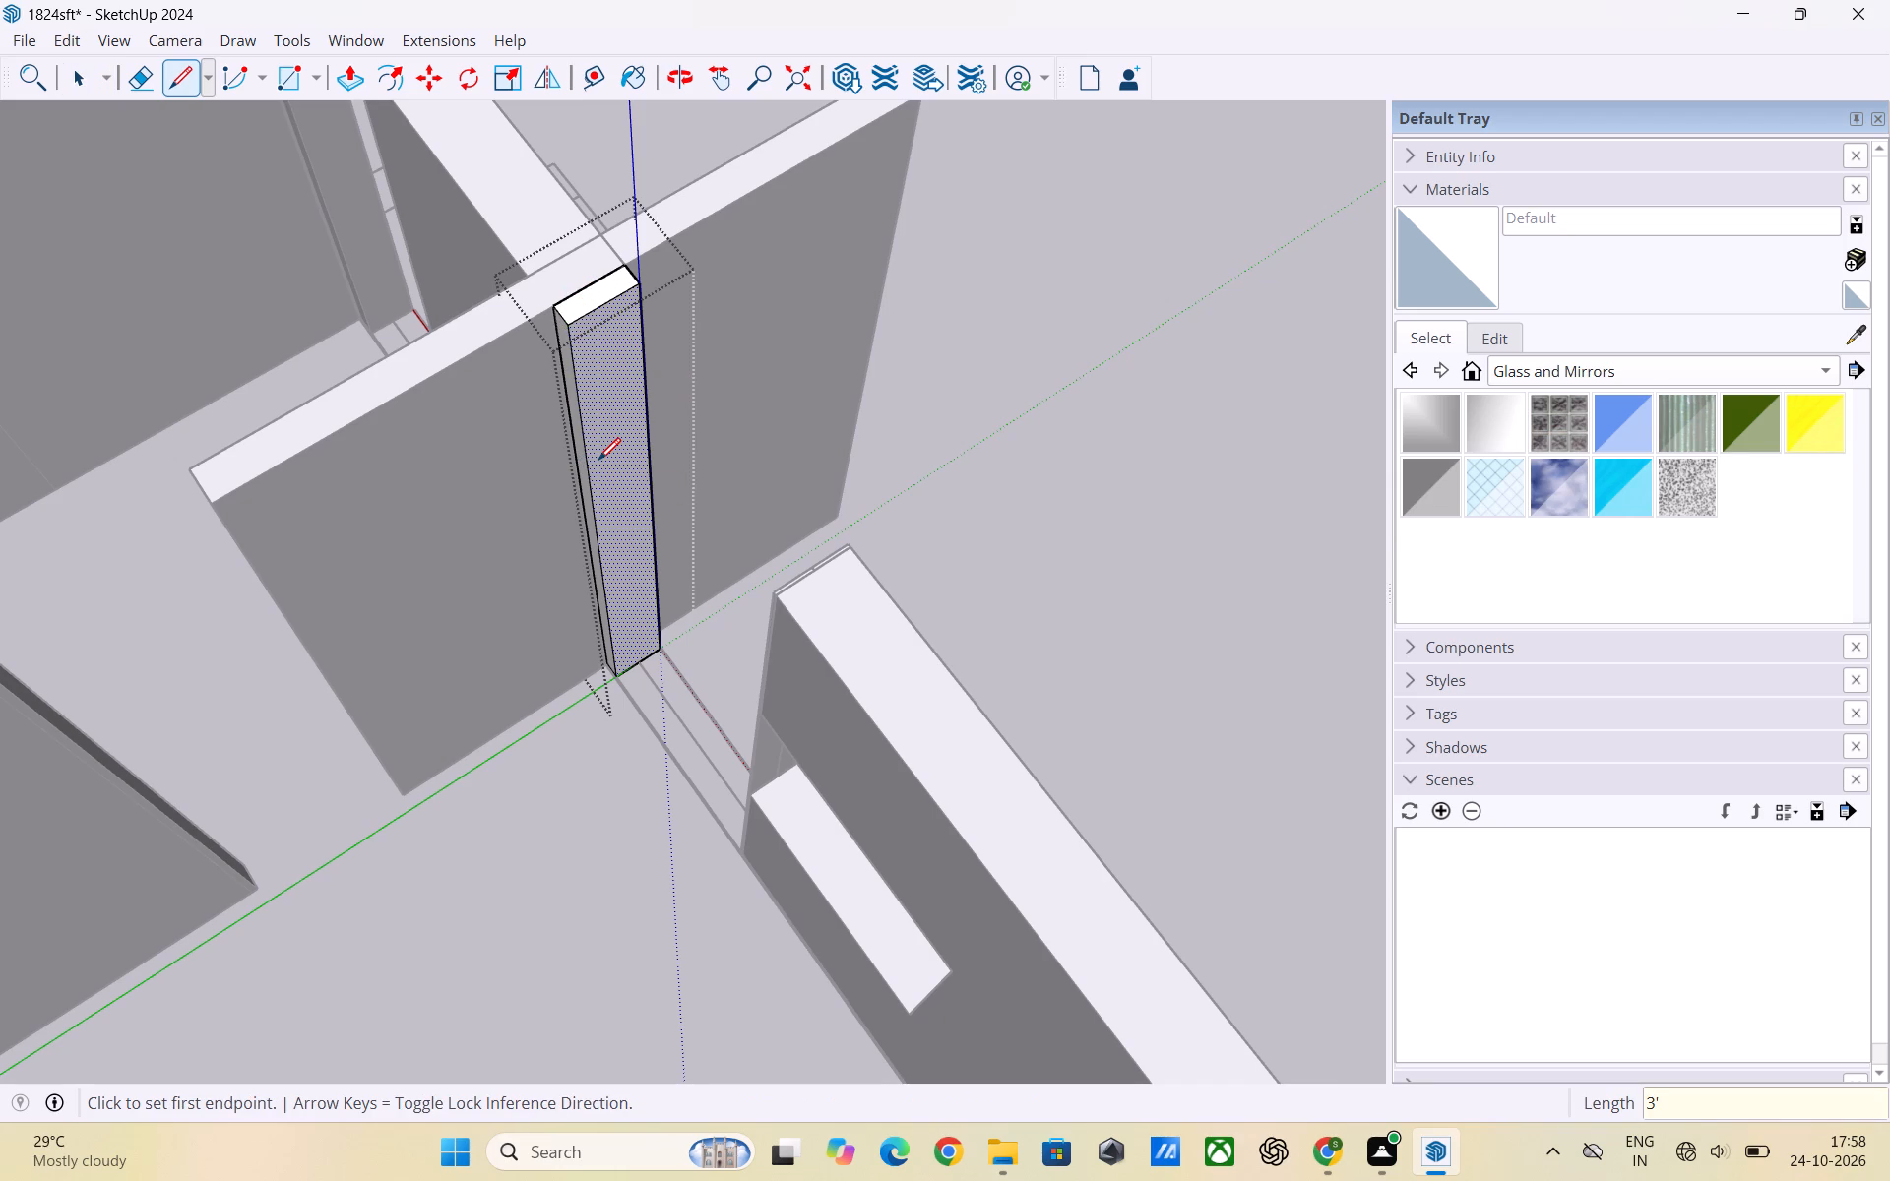
pyautogui.click(591, 460)
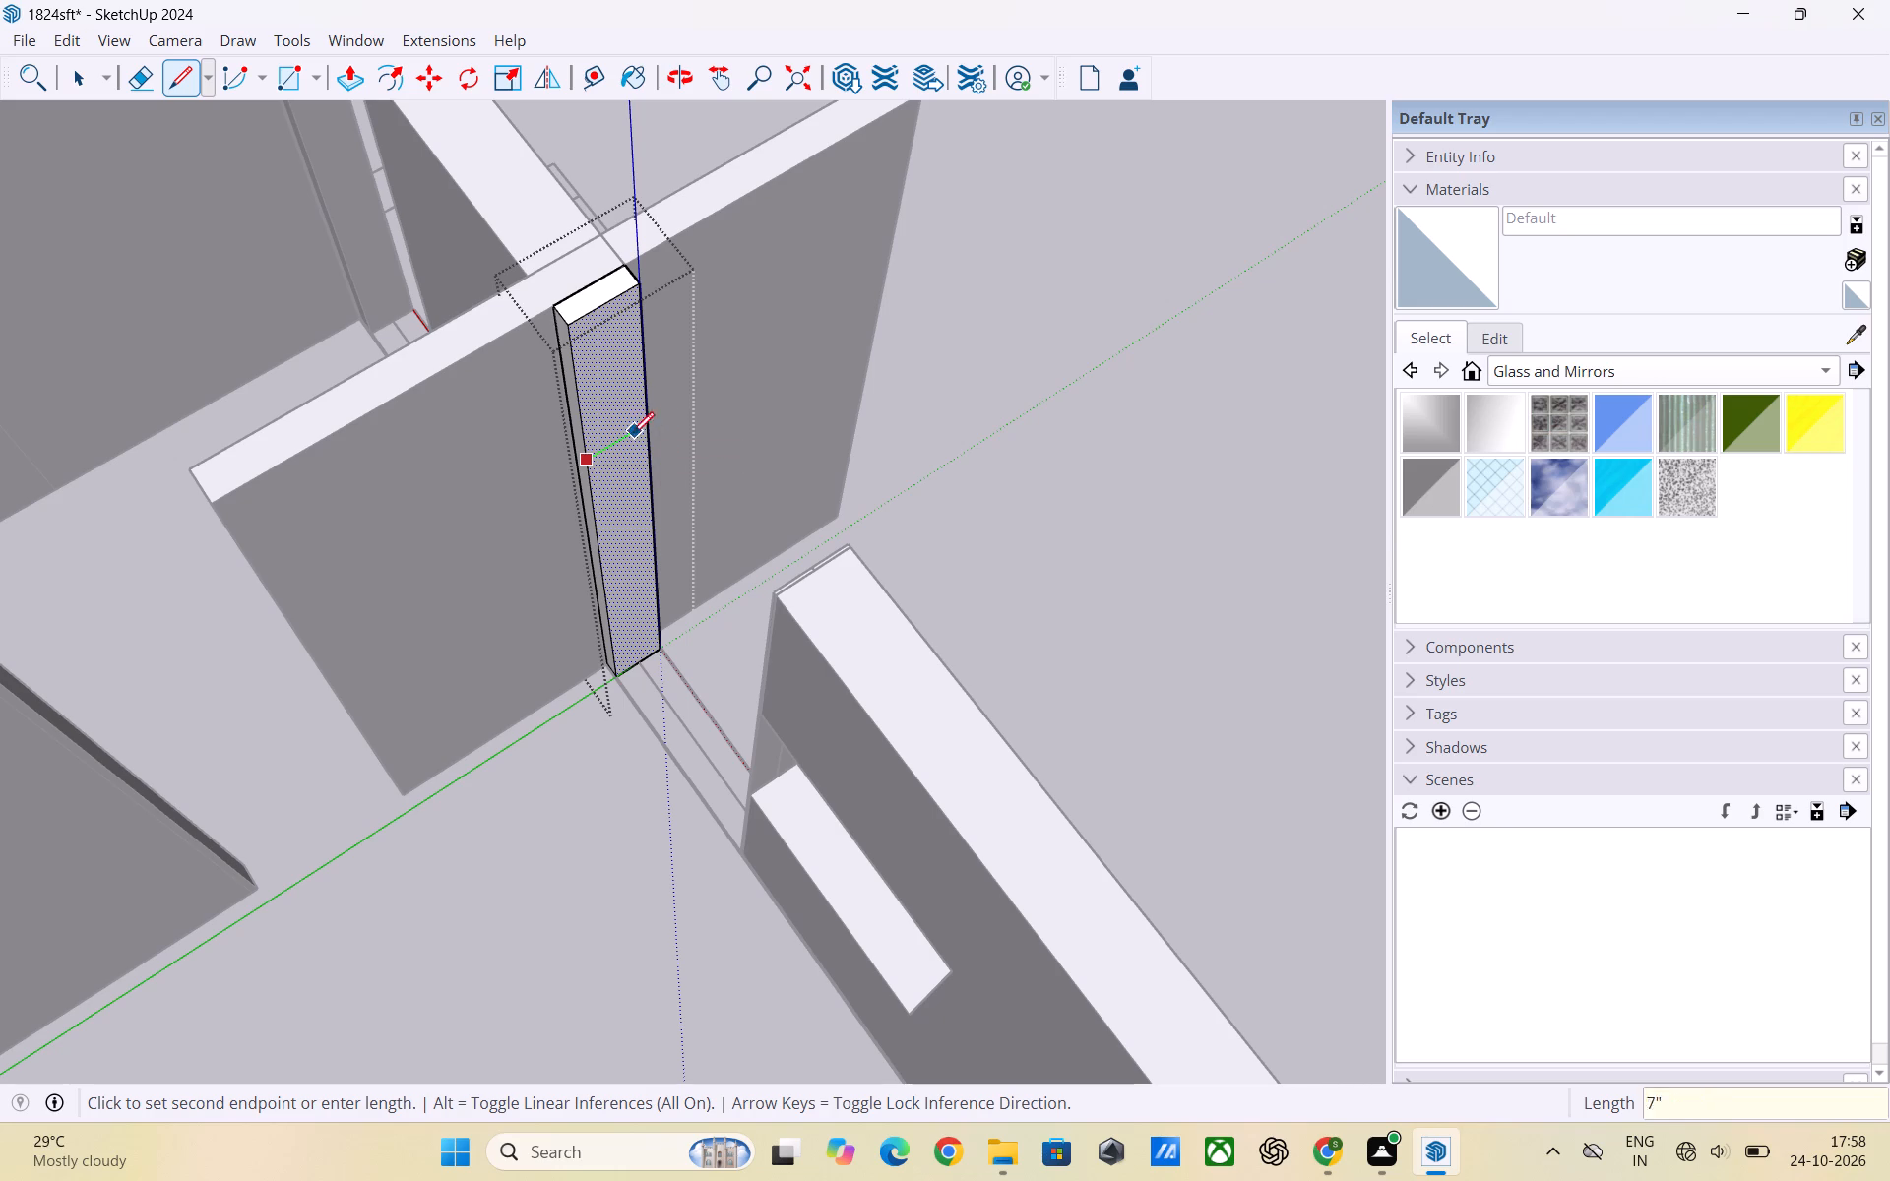
pyautogui.click(590, 457)
pyautogui.press('space')
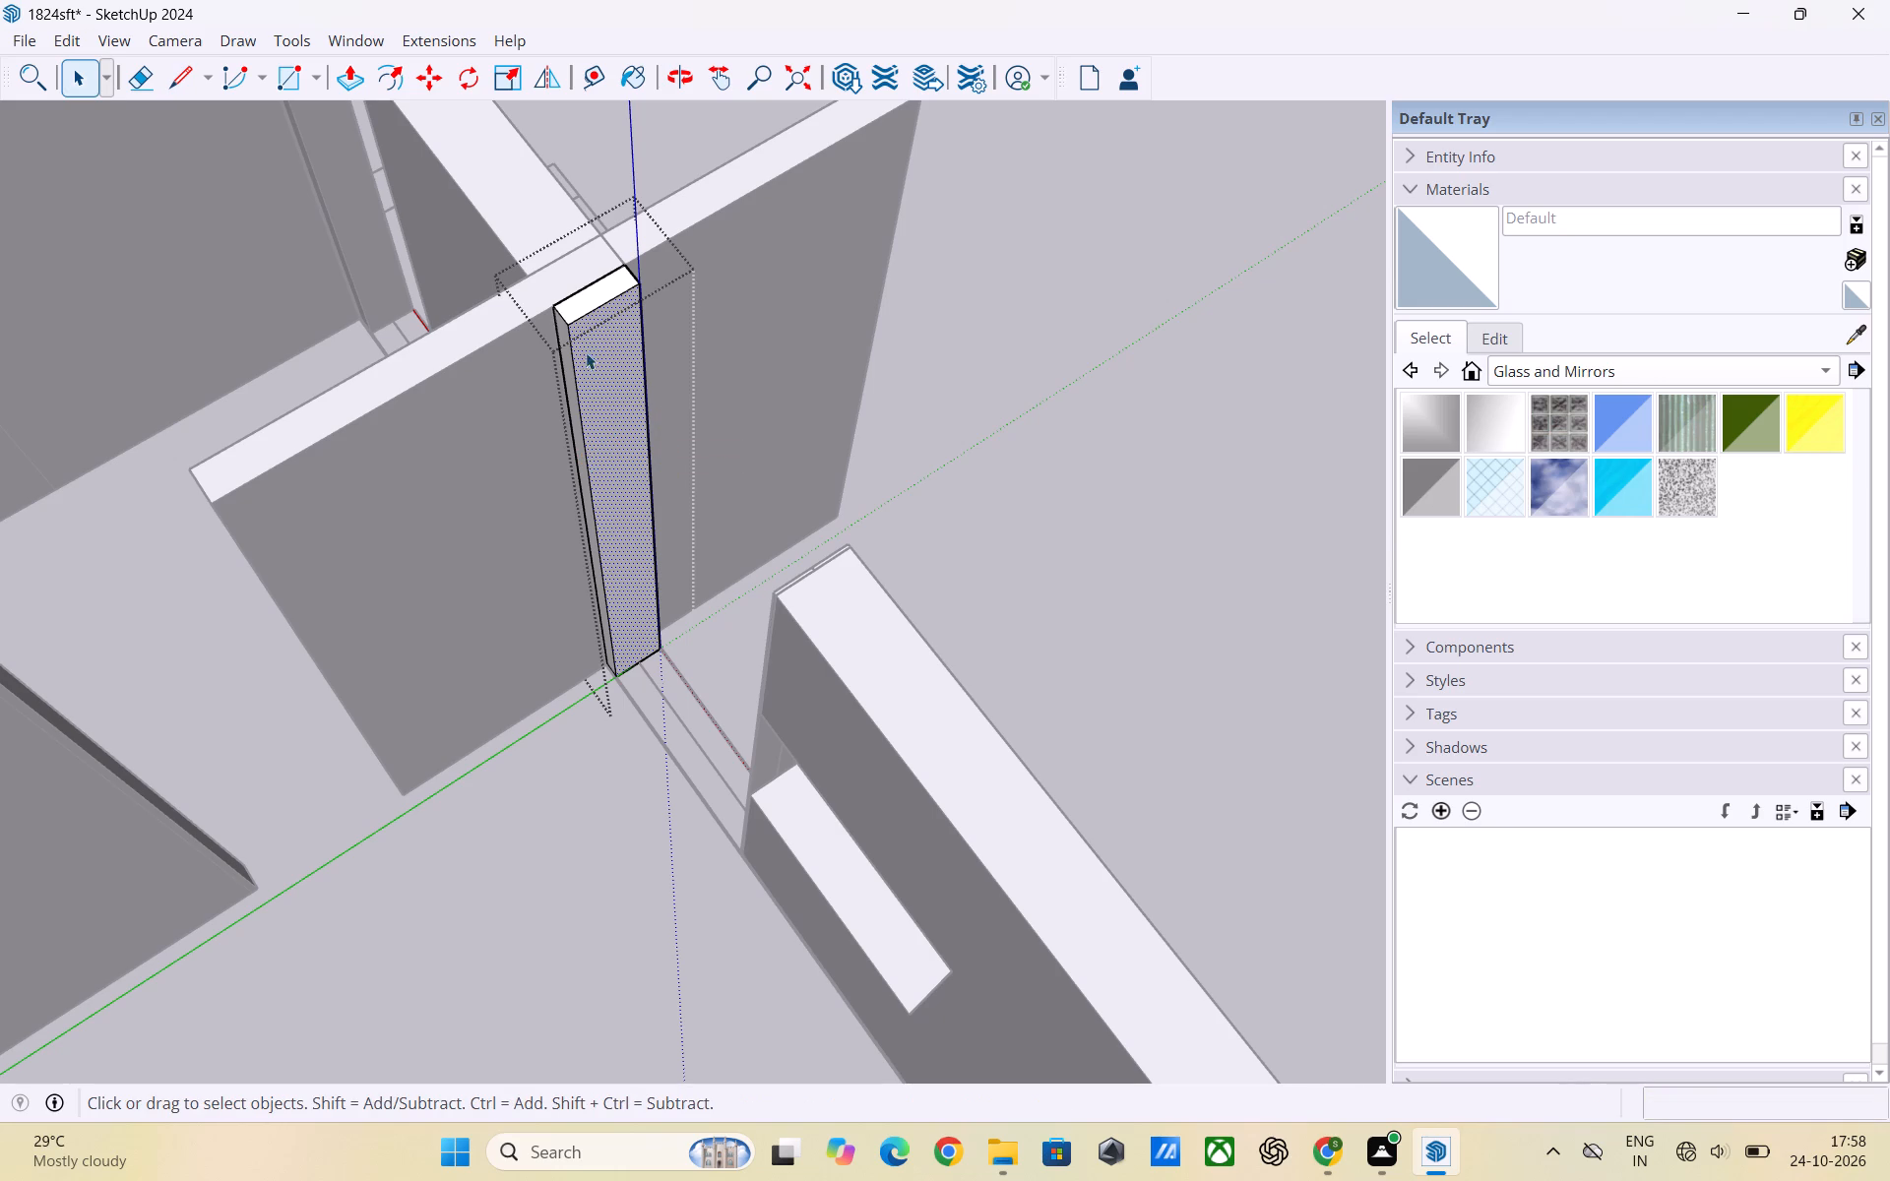
# Copy the top edge of the strip's end face about 2' 7 3/4" down to divide the face.
pyautogui.click(586, 315)
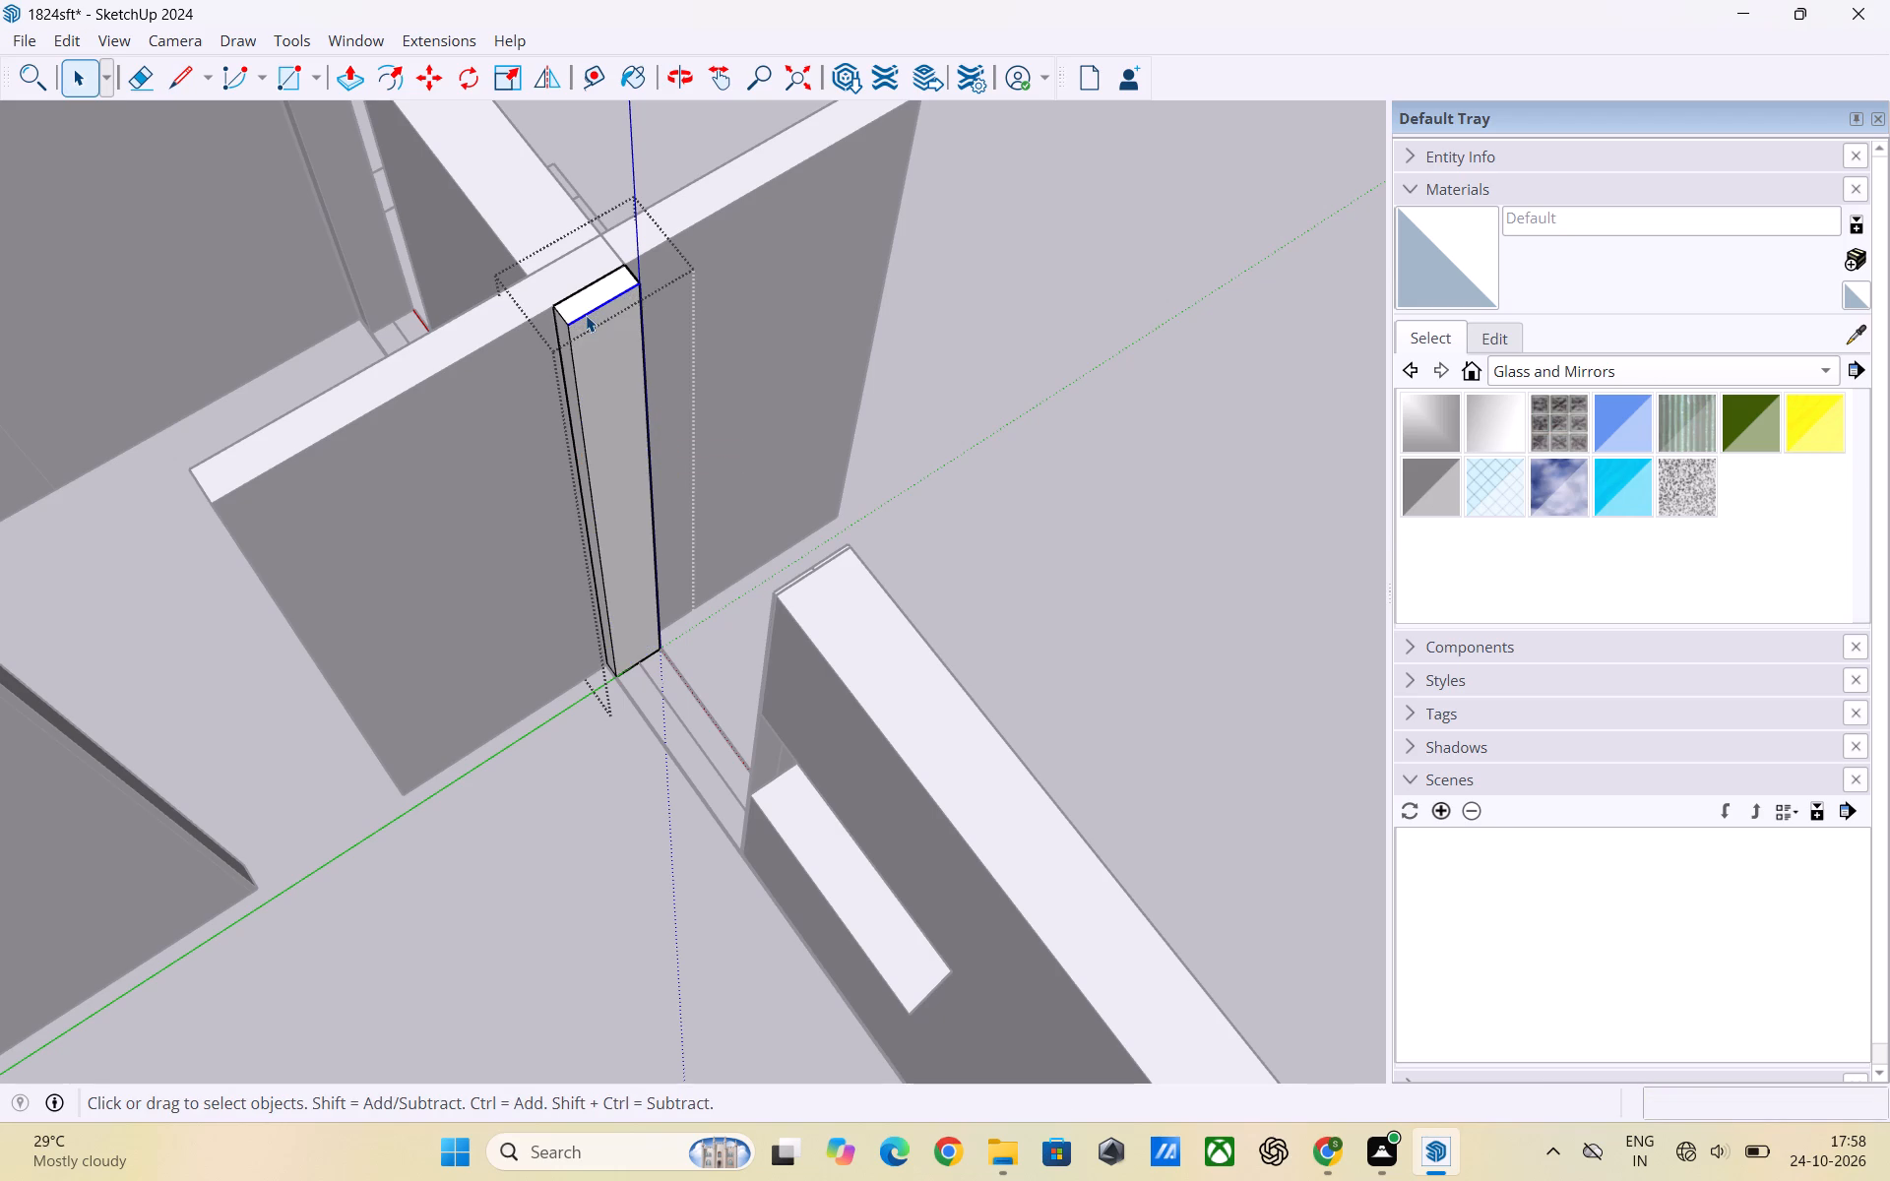
pyautogui.press('m')
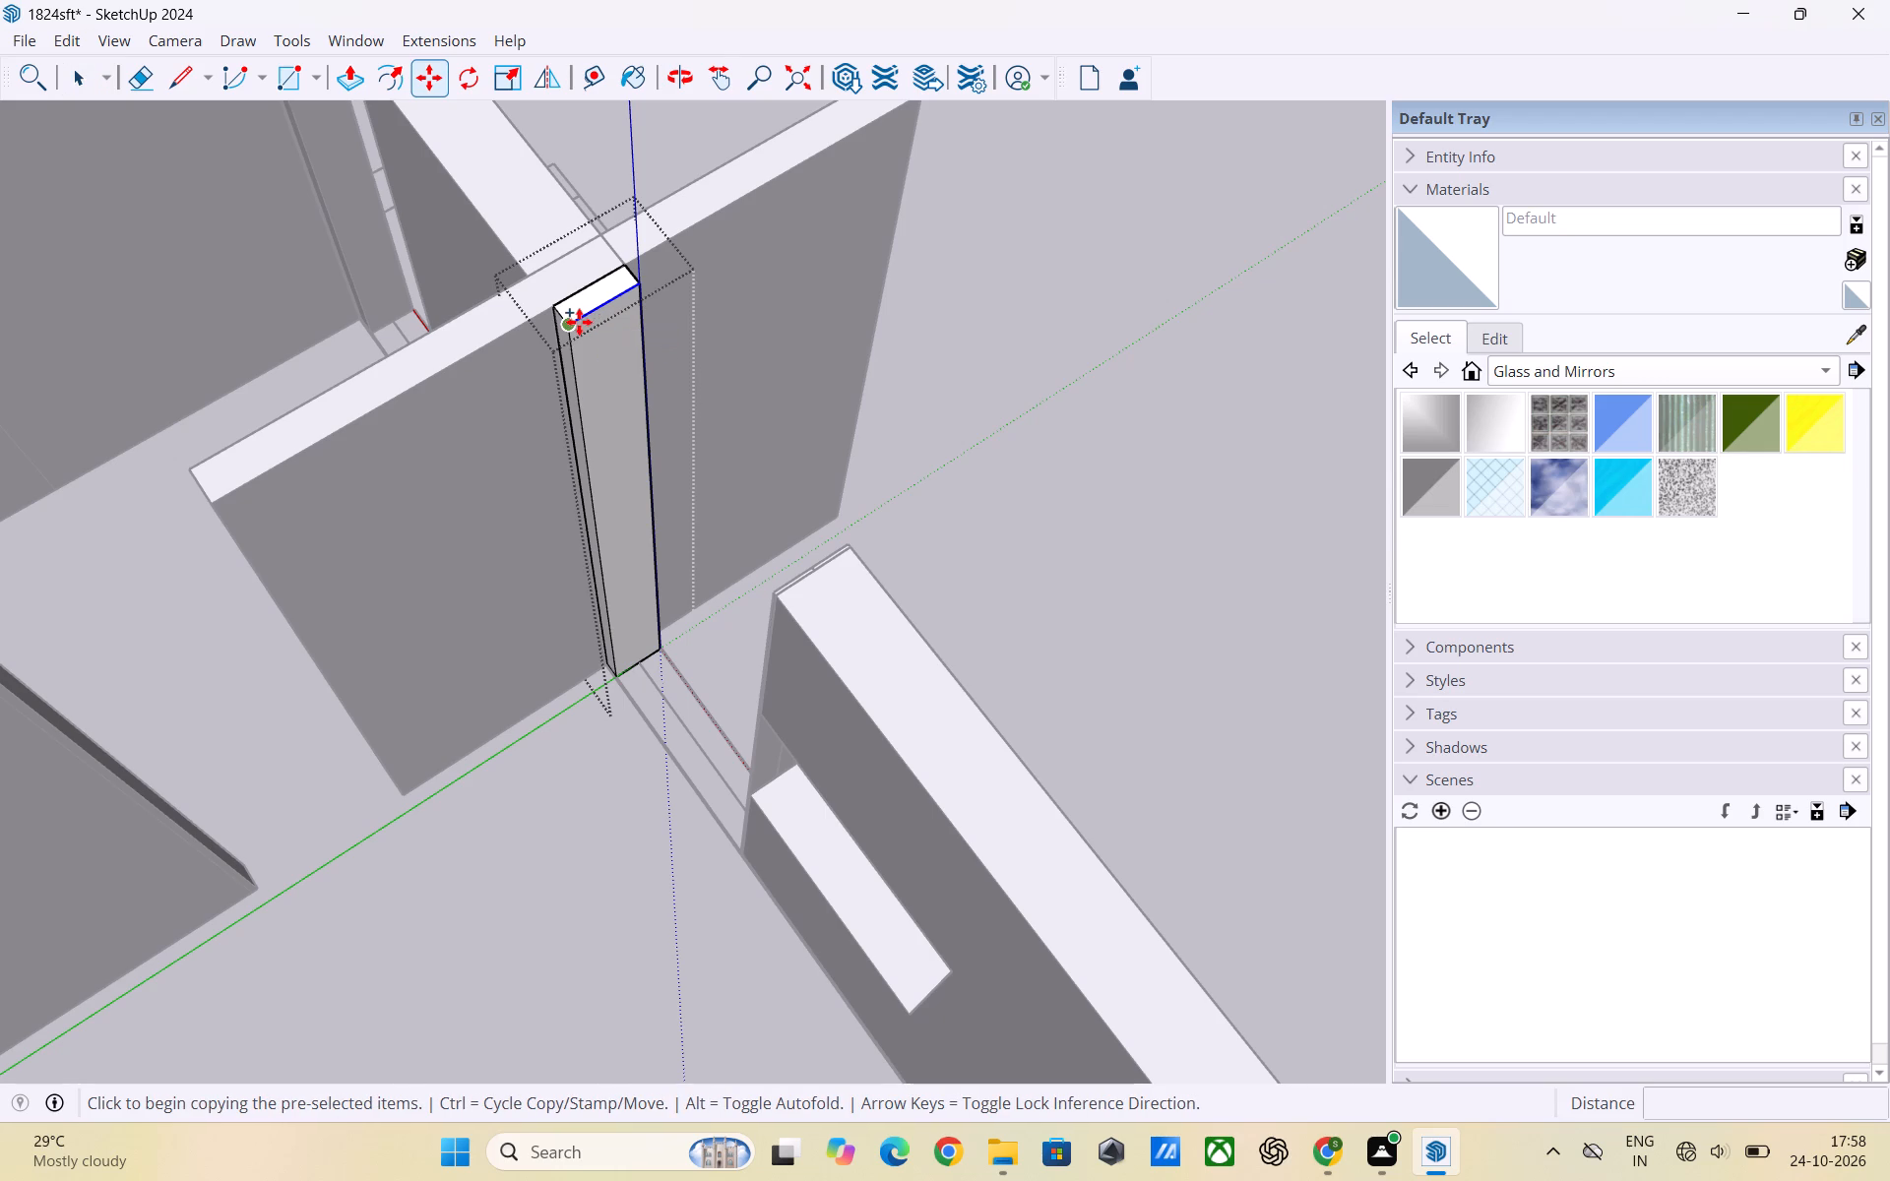
pyautogui.click(576, 322)
pyautogui.click(596, 467)
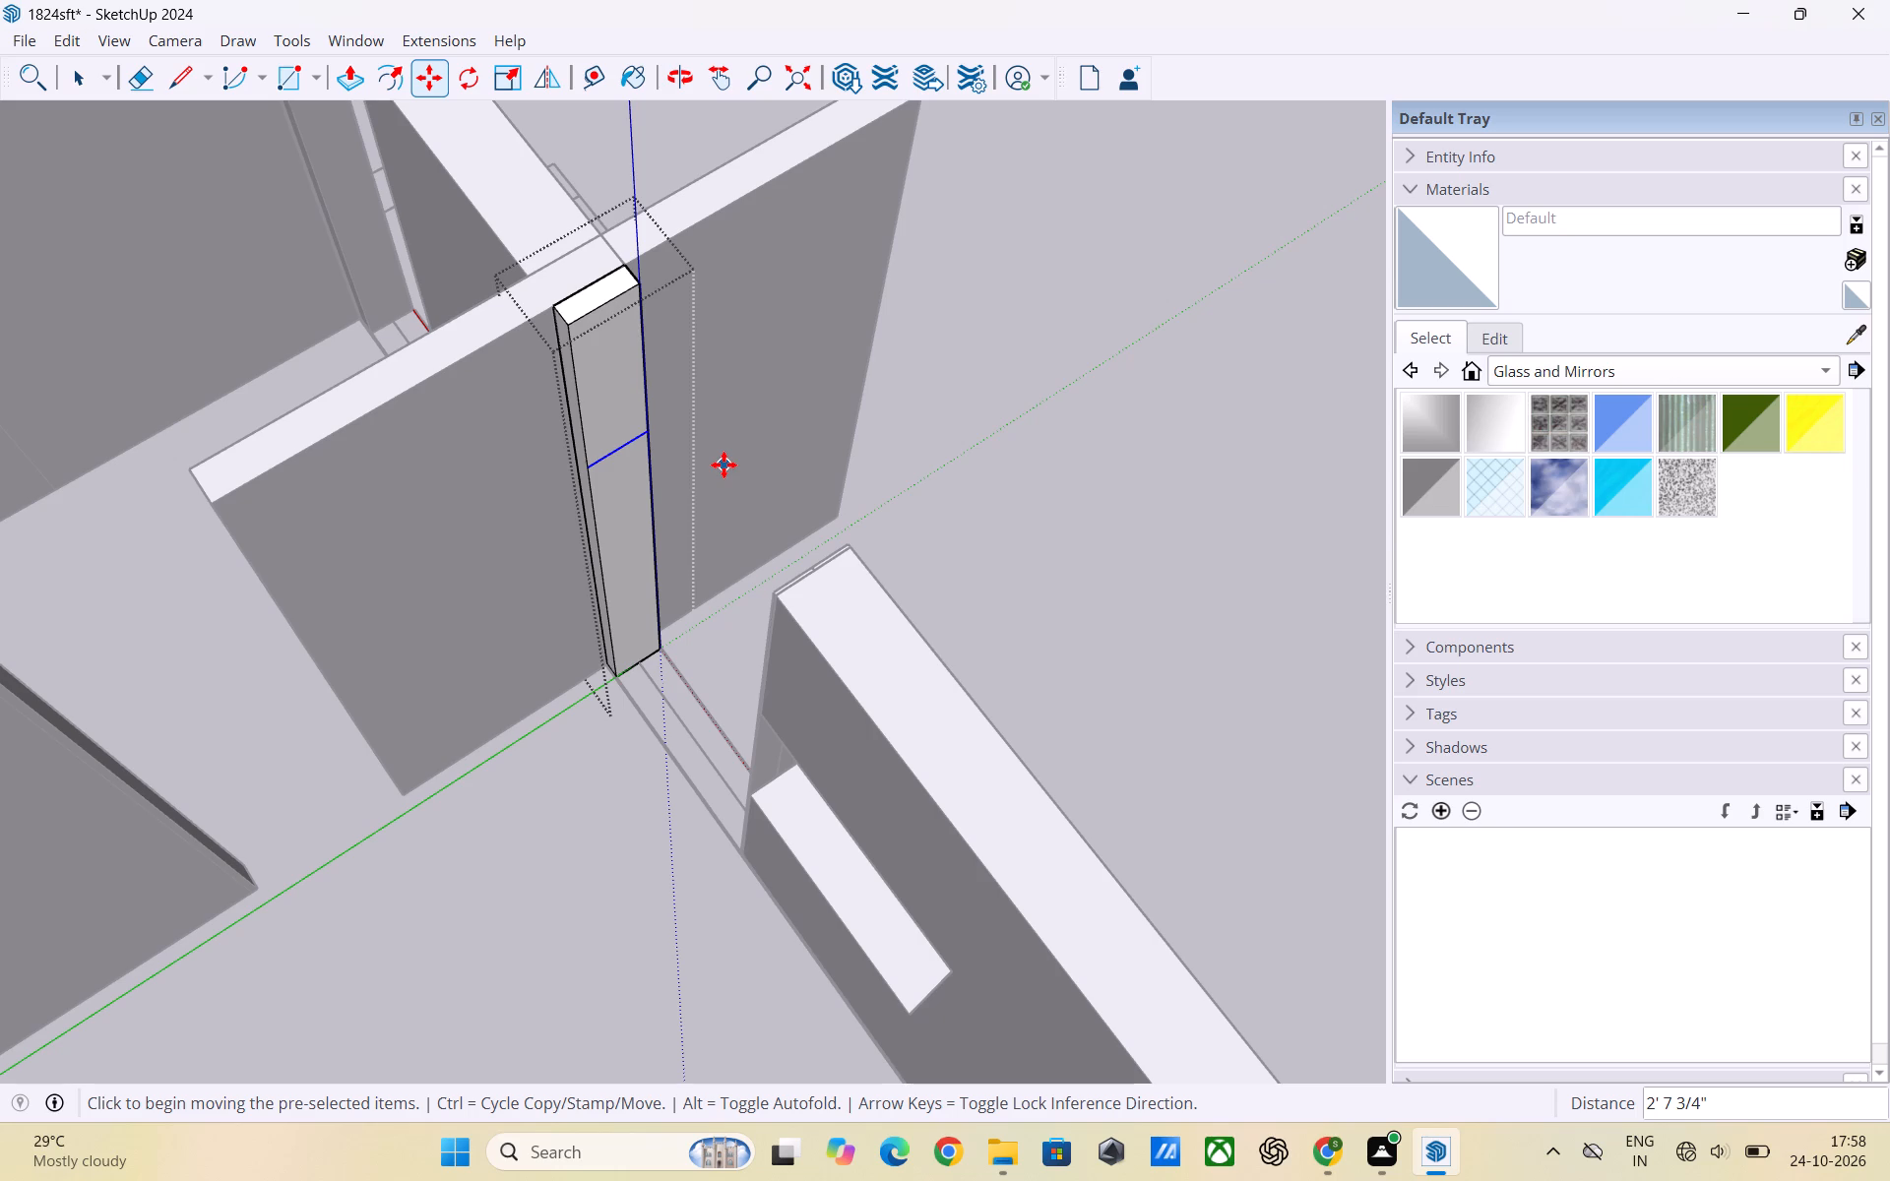
pyautogui.press('space')
# Check the division of the strip's end face by selecting its upper and lower sections, and leave the group.
pyautogui.scroll(2, 665, 472)
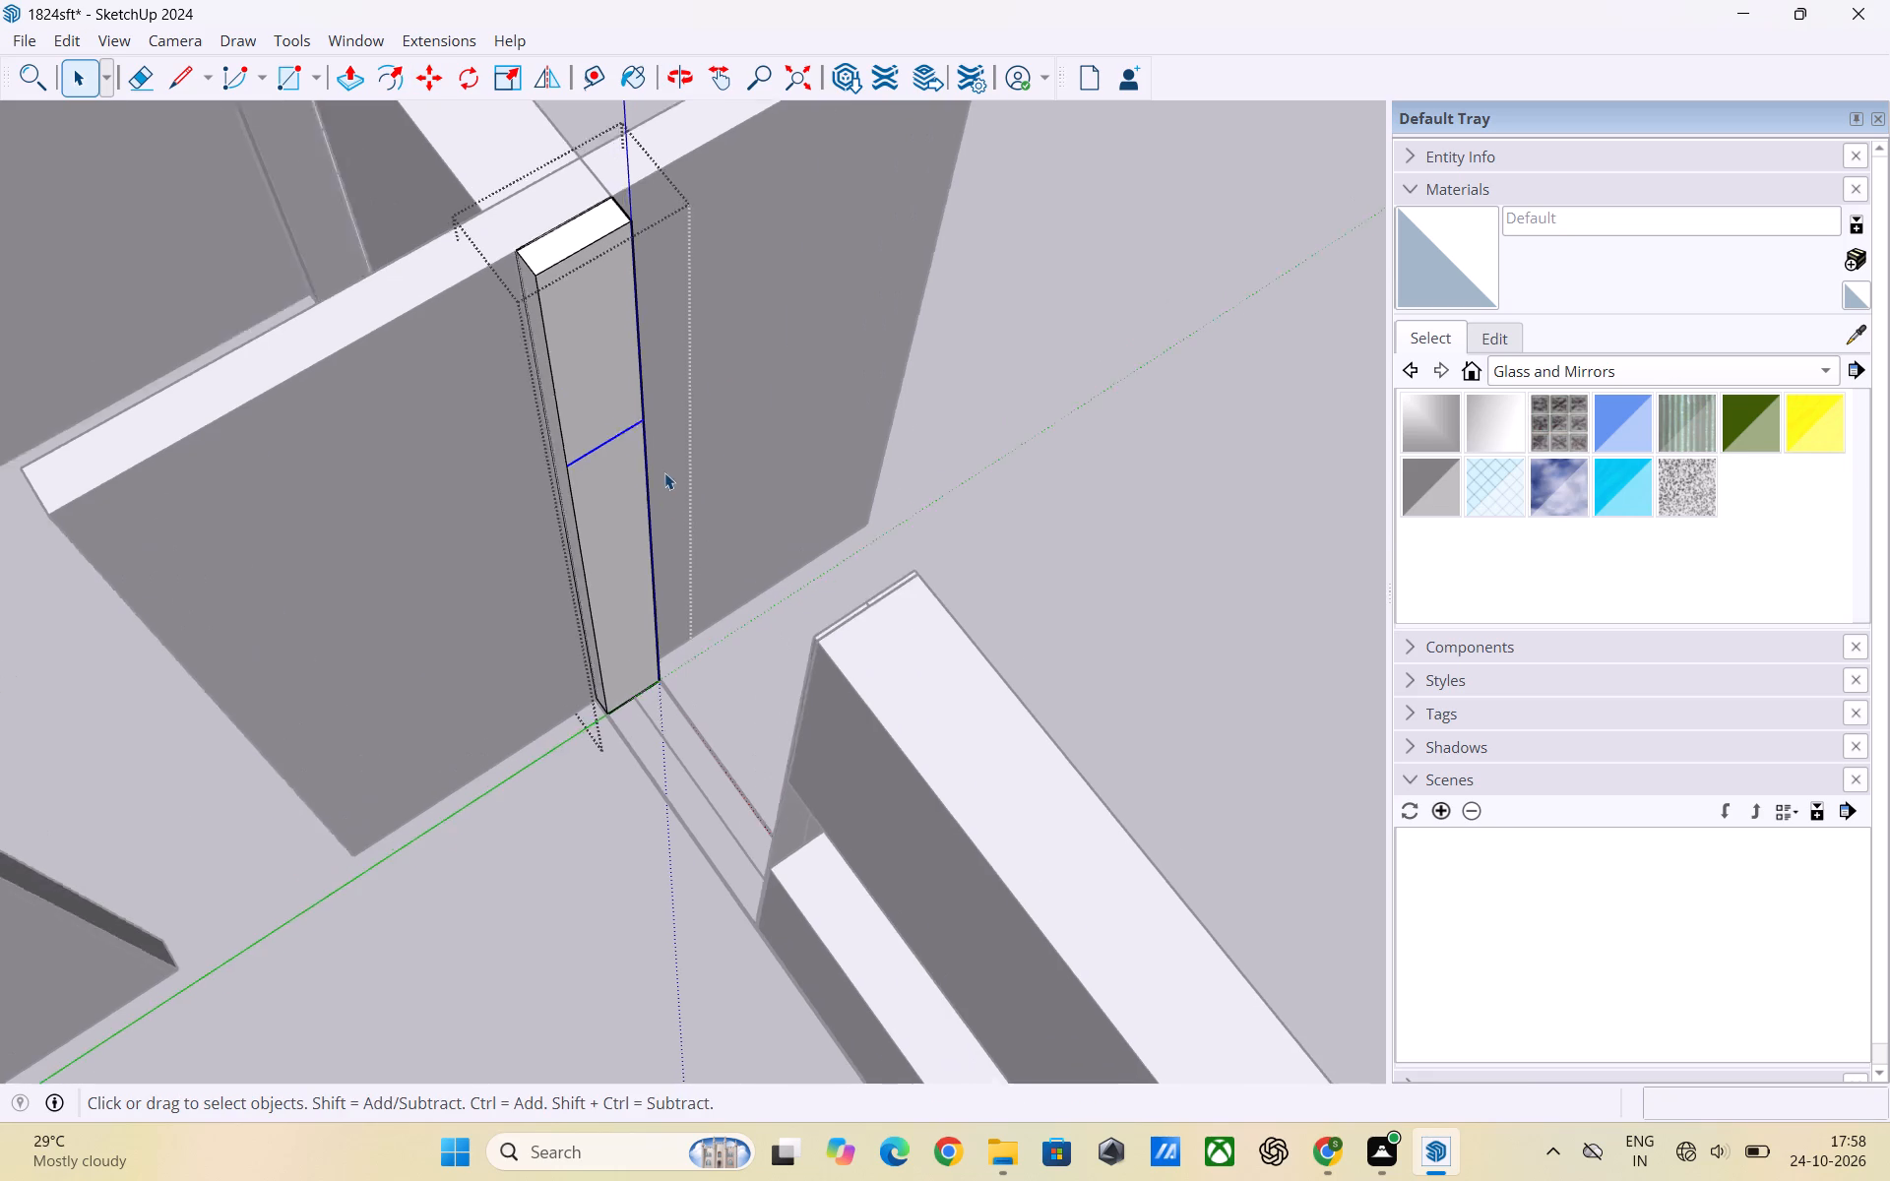
pyautogui.scroll(2, 664, 472)
pyautogui.moveTo(606, 435); pyautogui.dragTo(608, 404, button='middle')
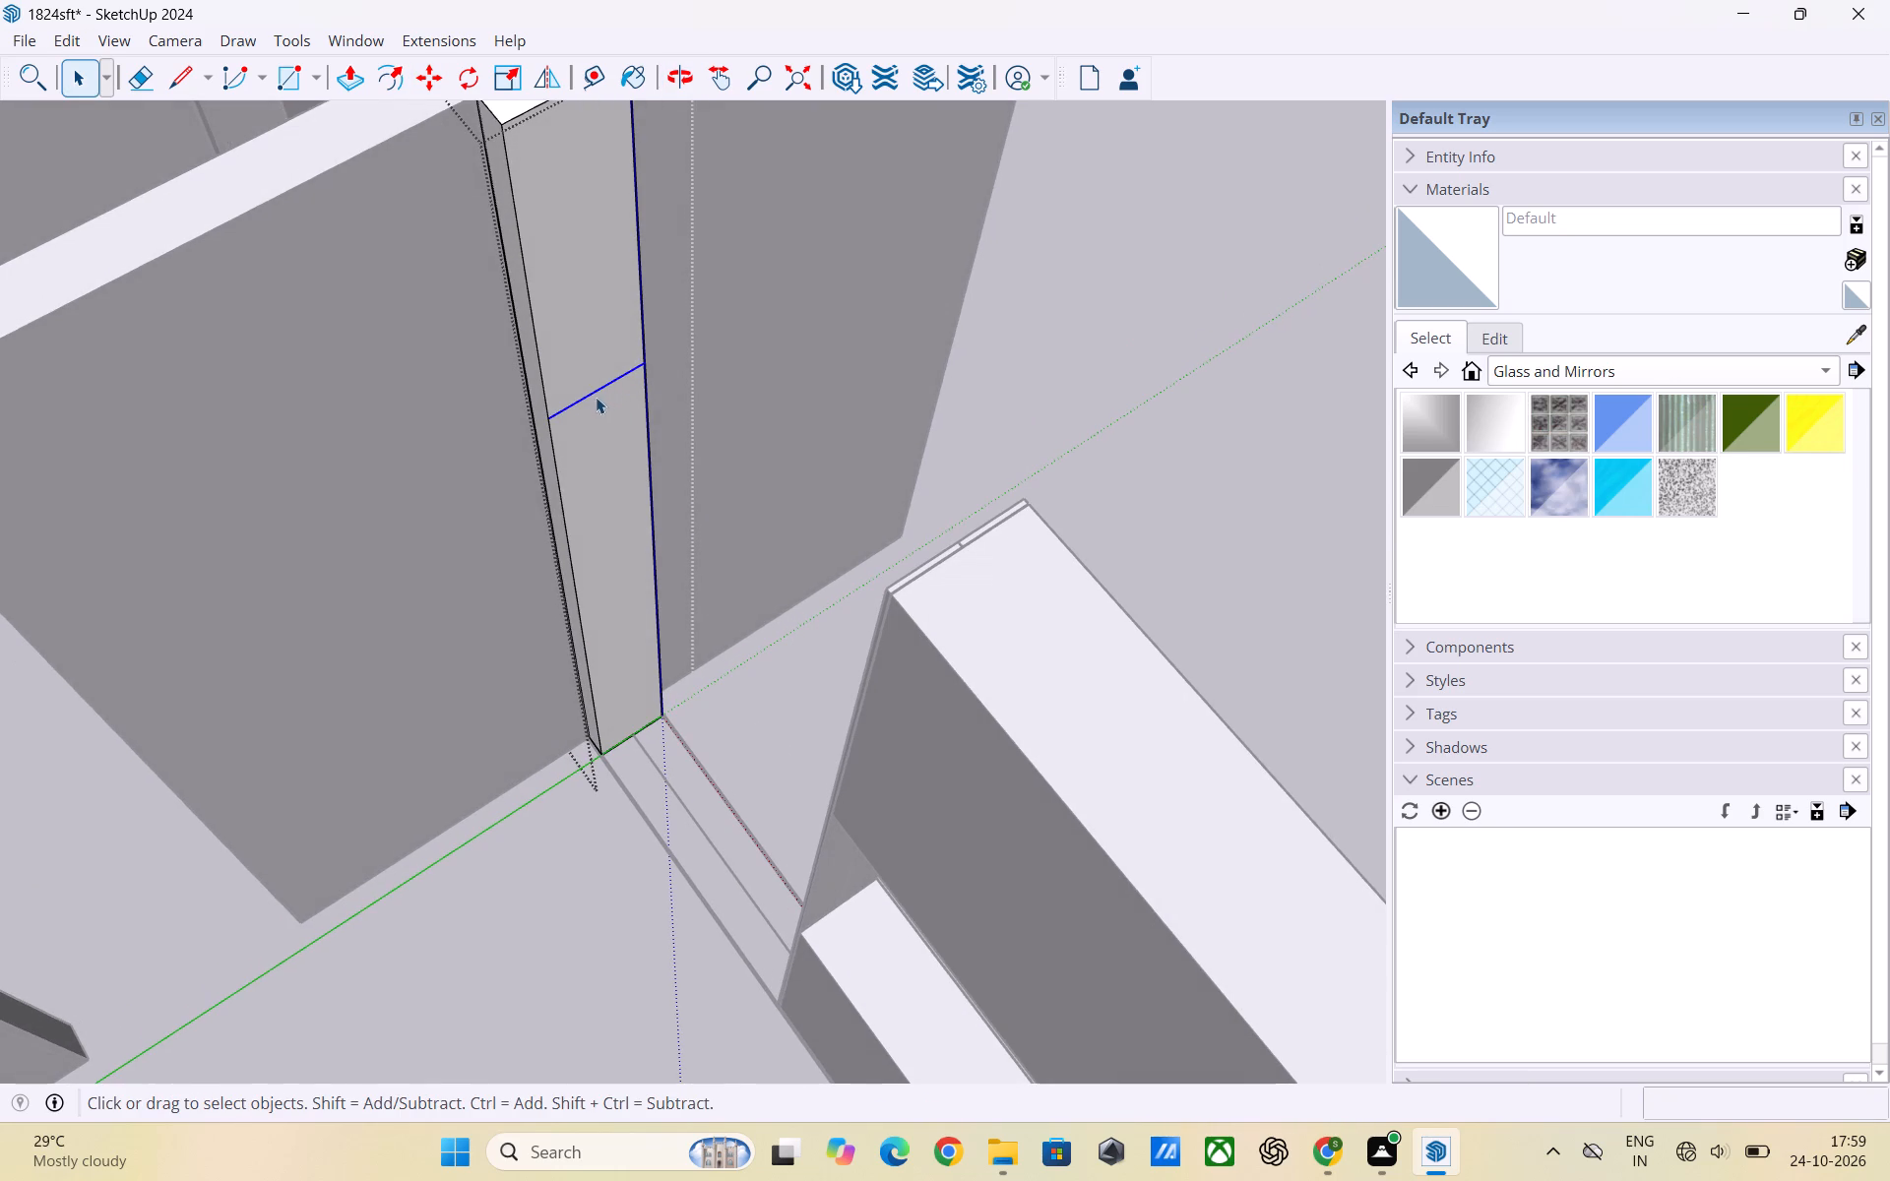
pyautogui.scroll(-5, 509, 407)
pyautogui.click(918, 399)
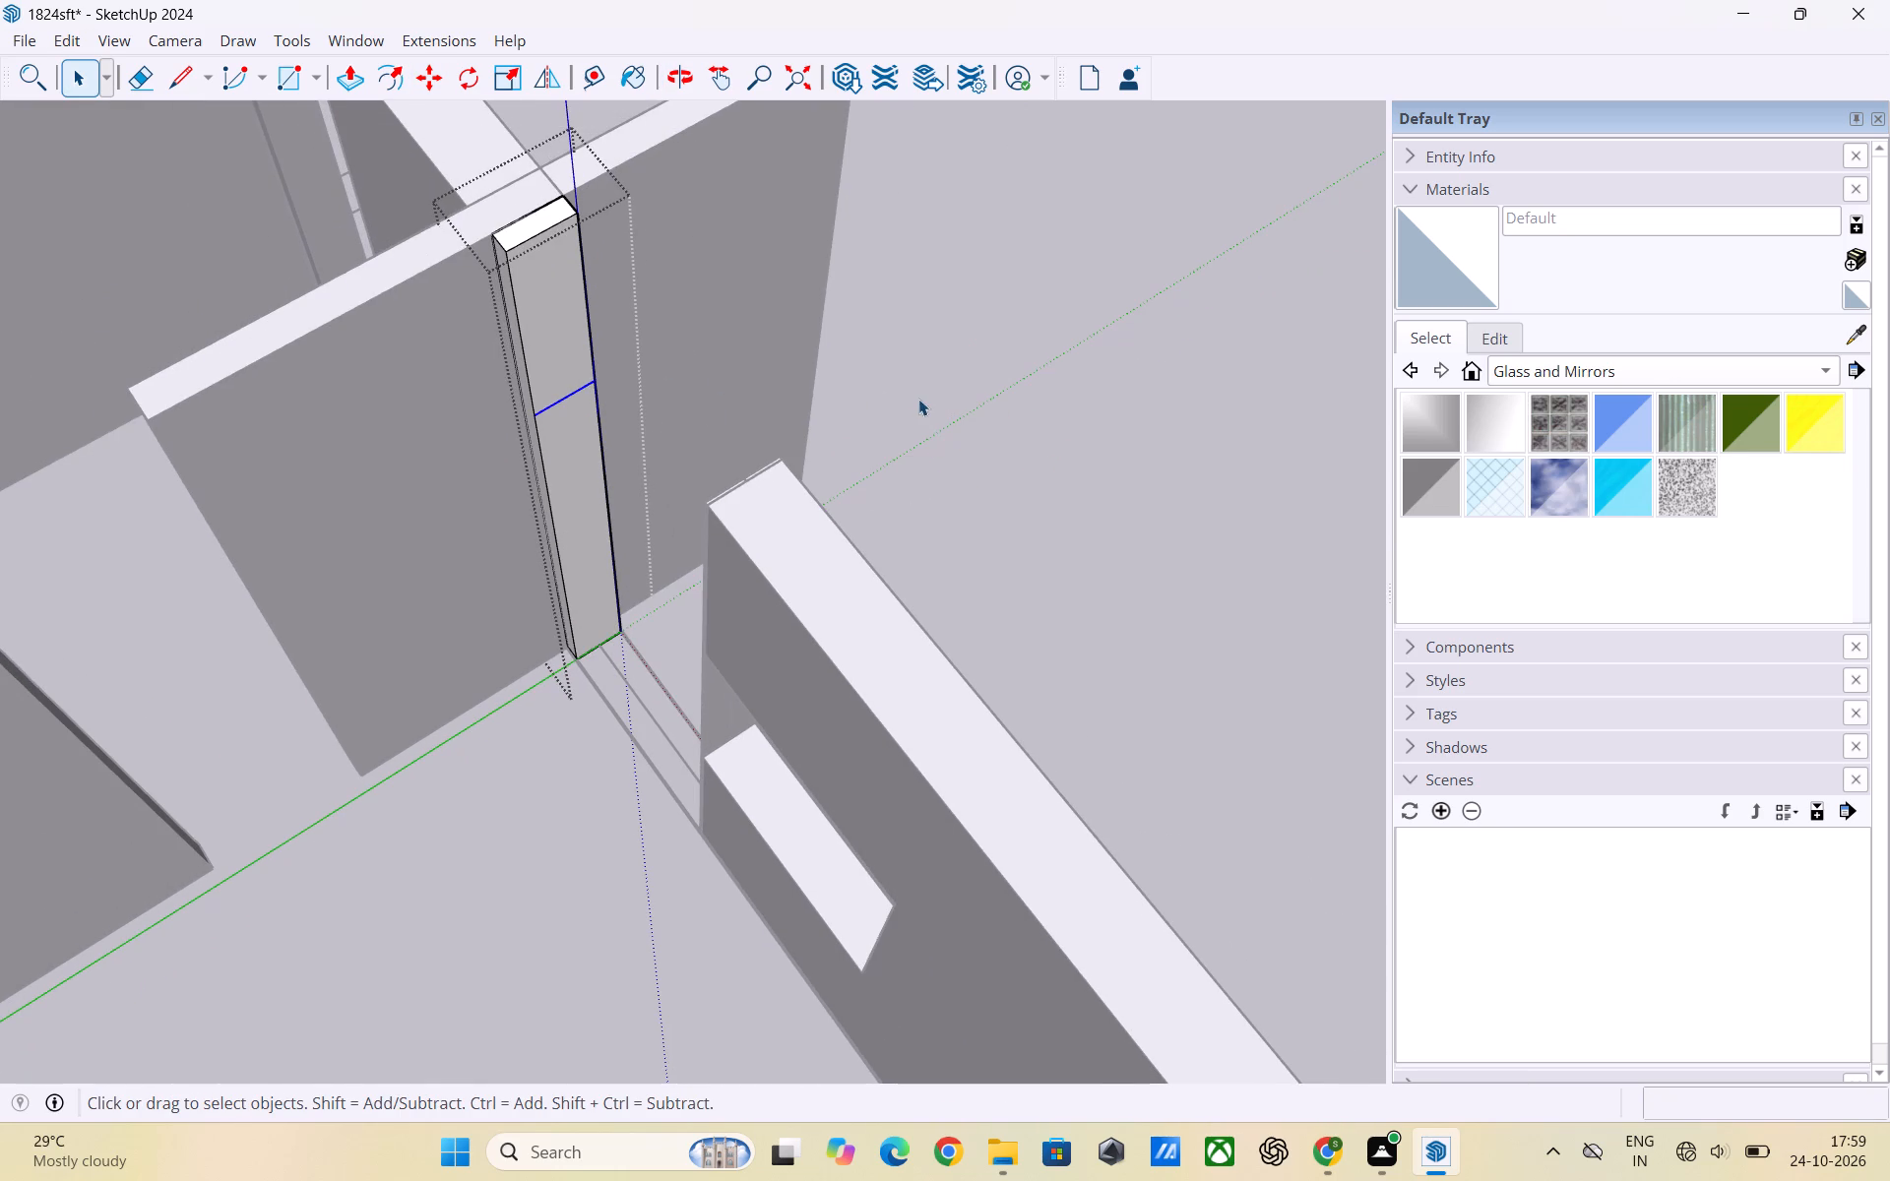
pyautogui.doubleClick(575, 364)
pyautogui.click(575, 364)
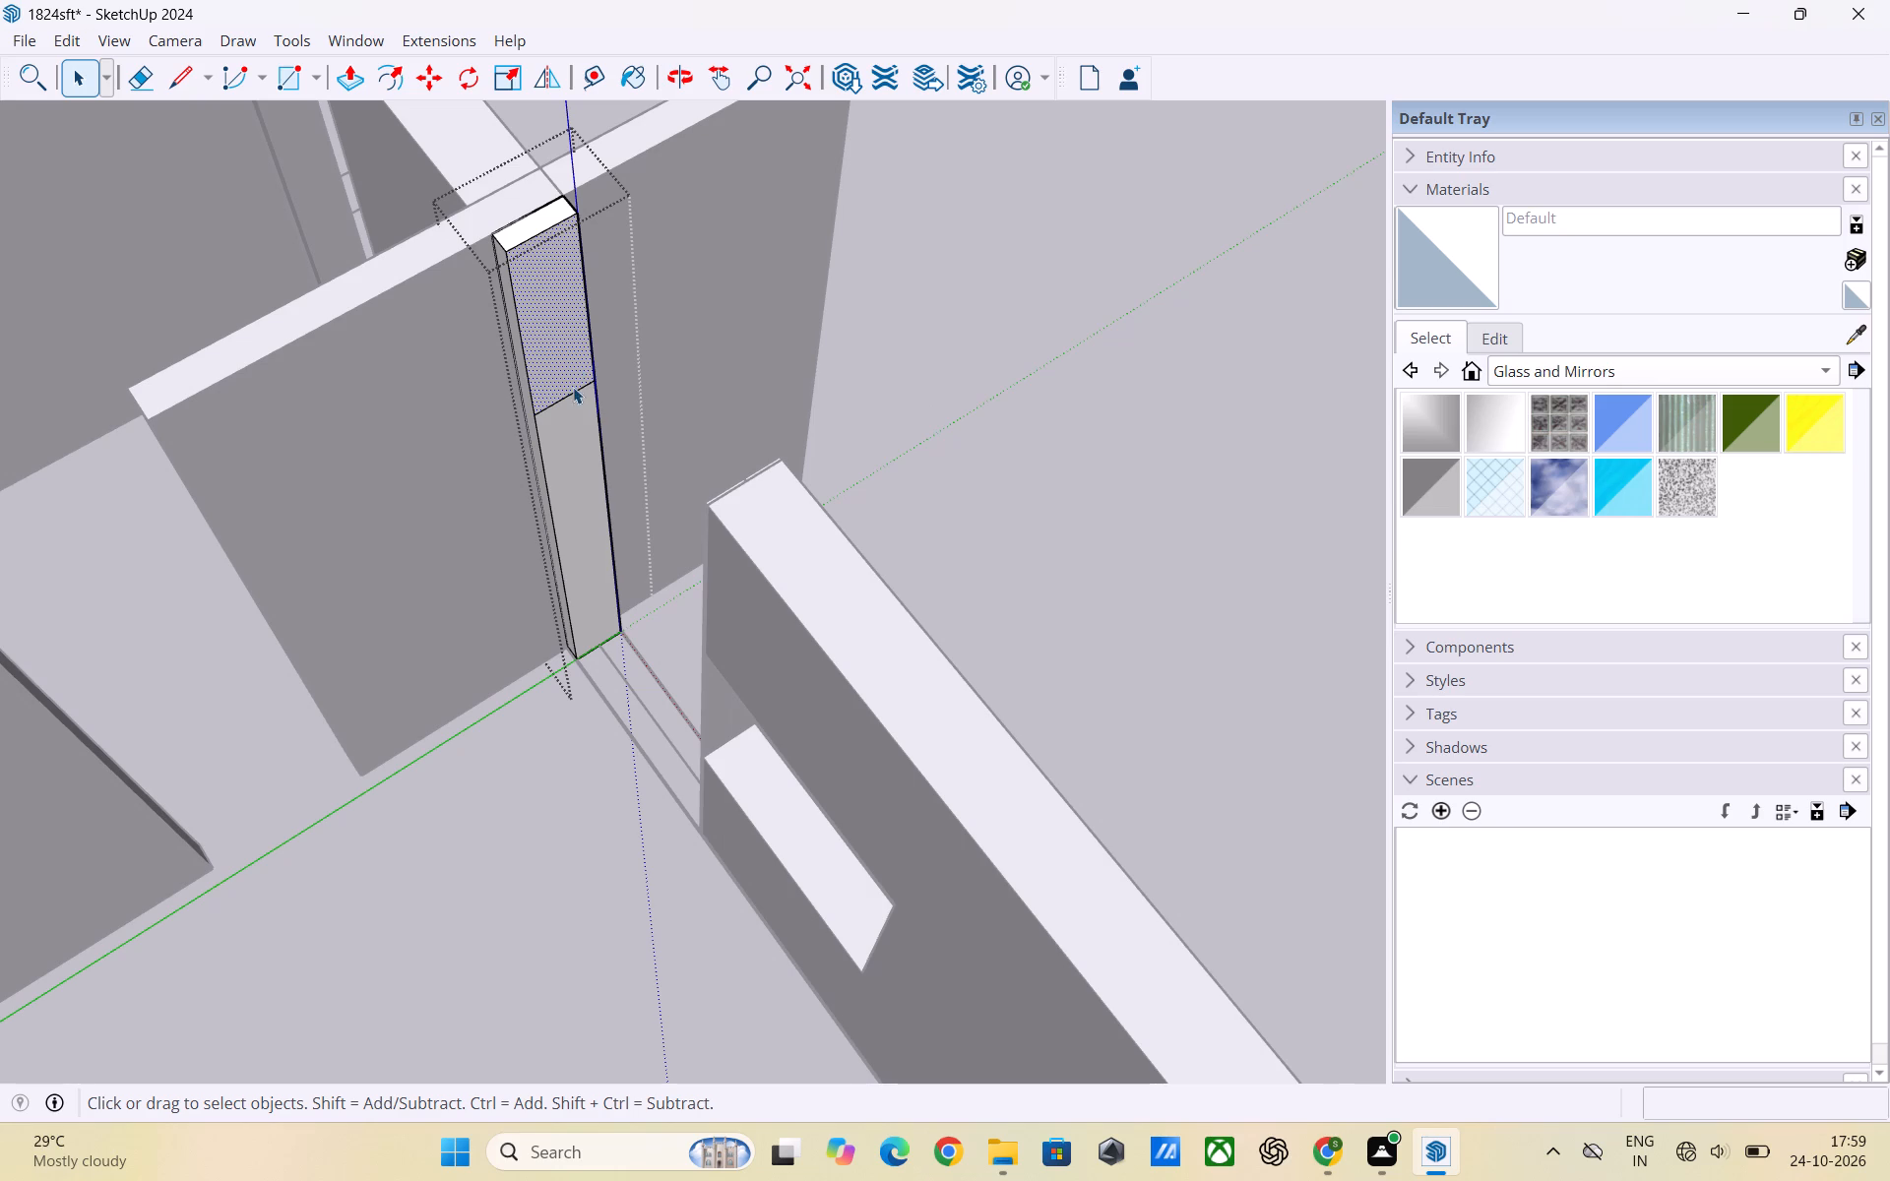
pyautogui.click(1117, 436)
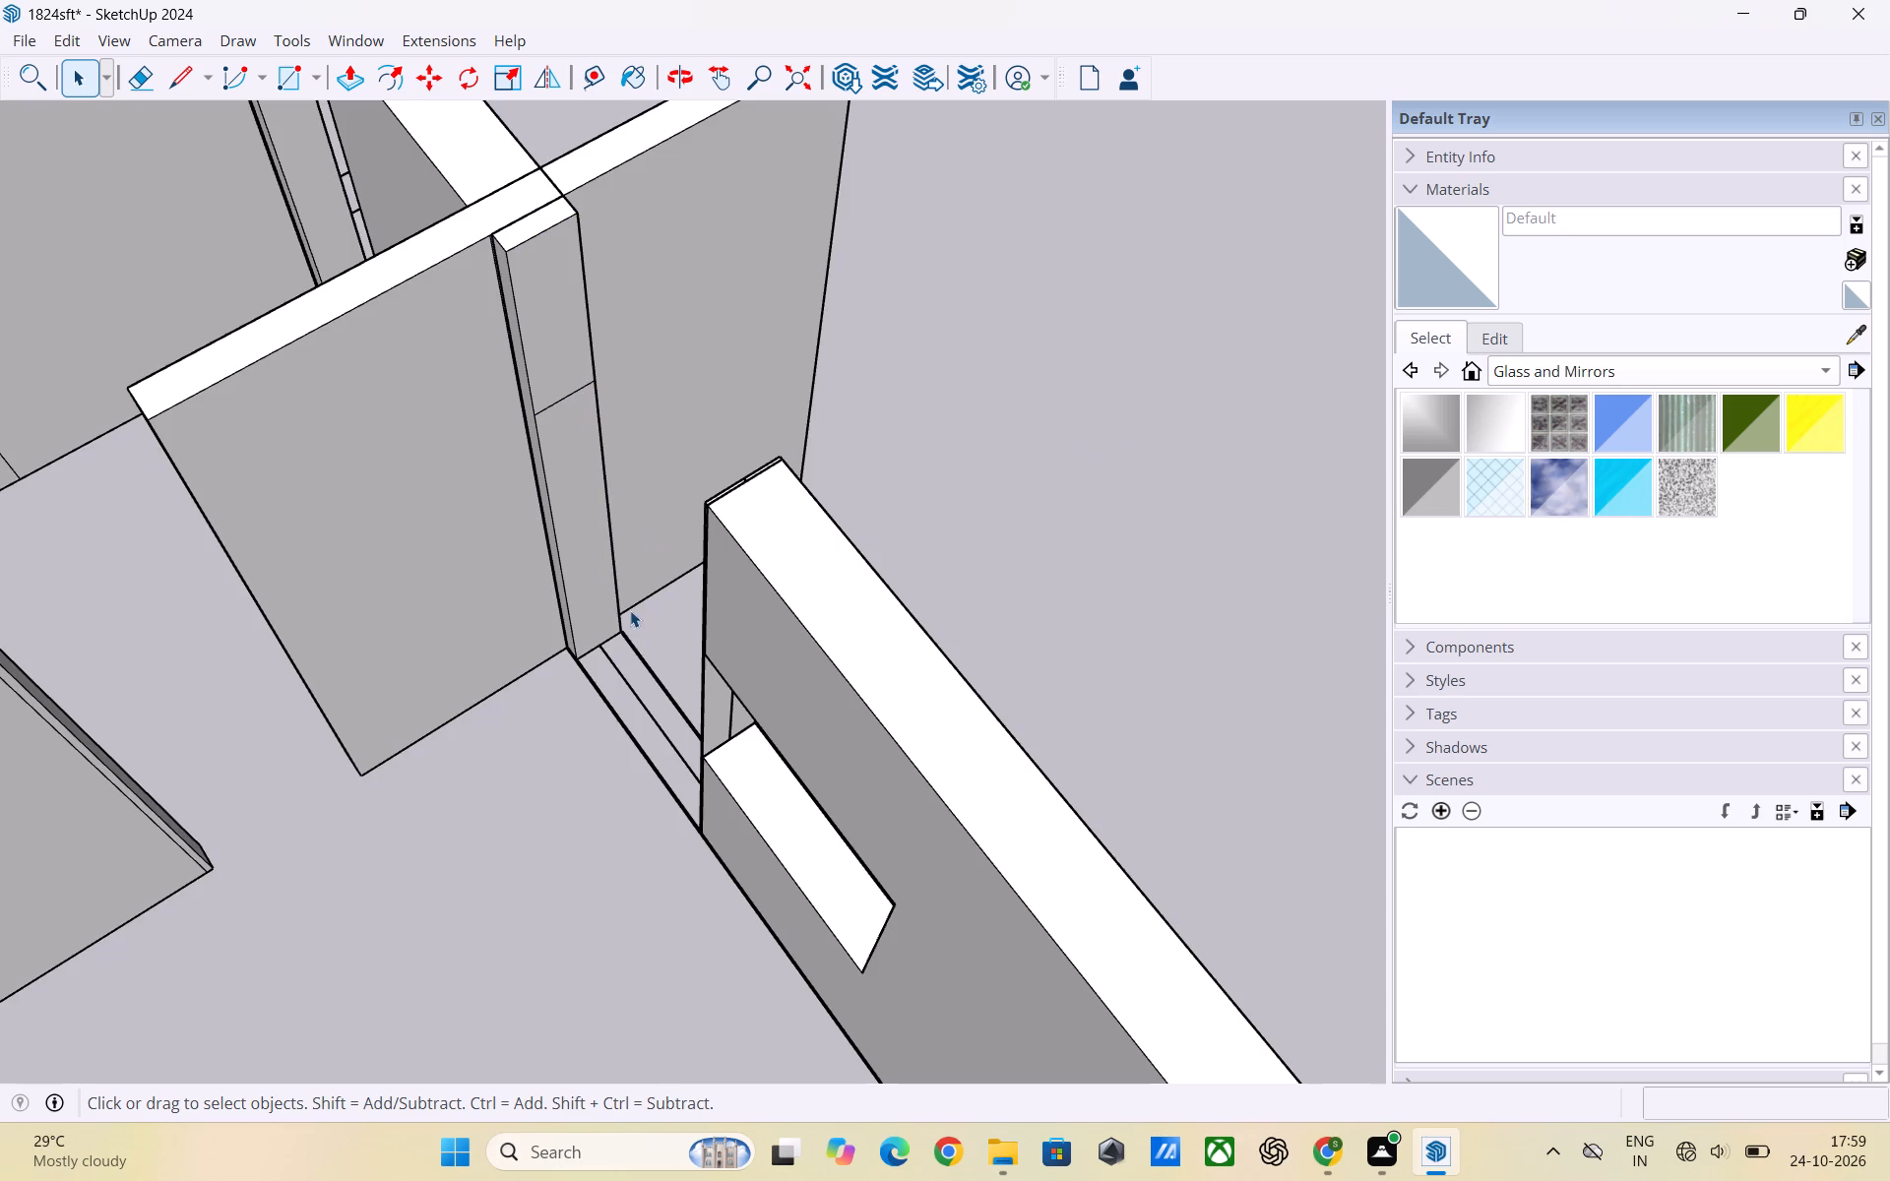
pyautogui.doubleClick(594, 596)
pyautogui.click(594, 596)
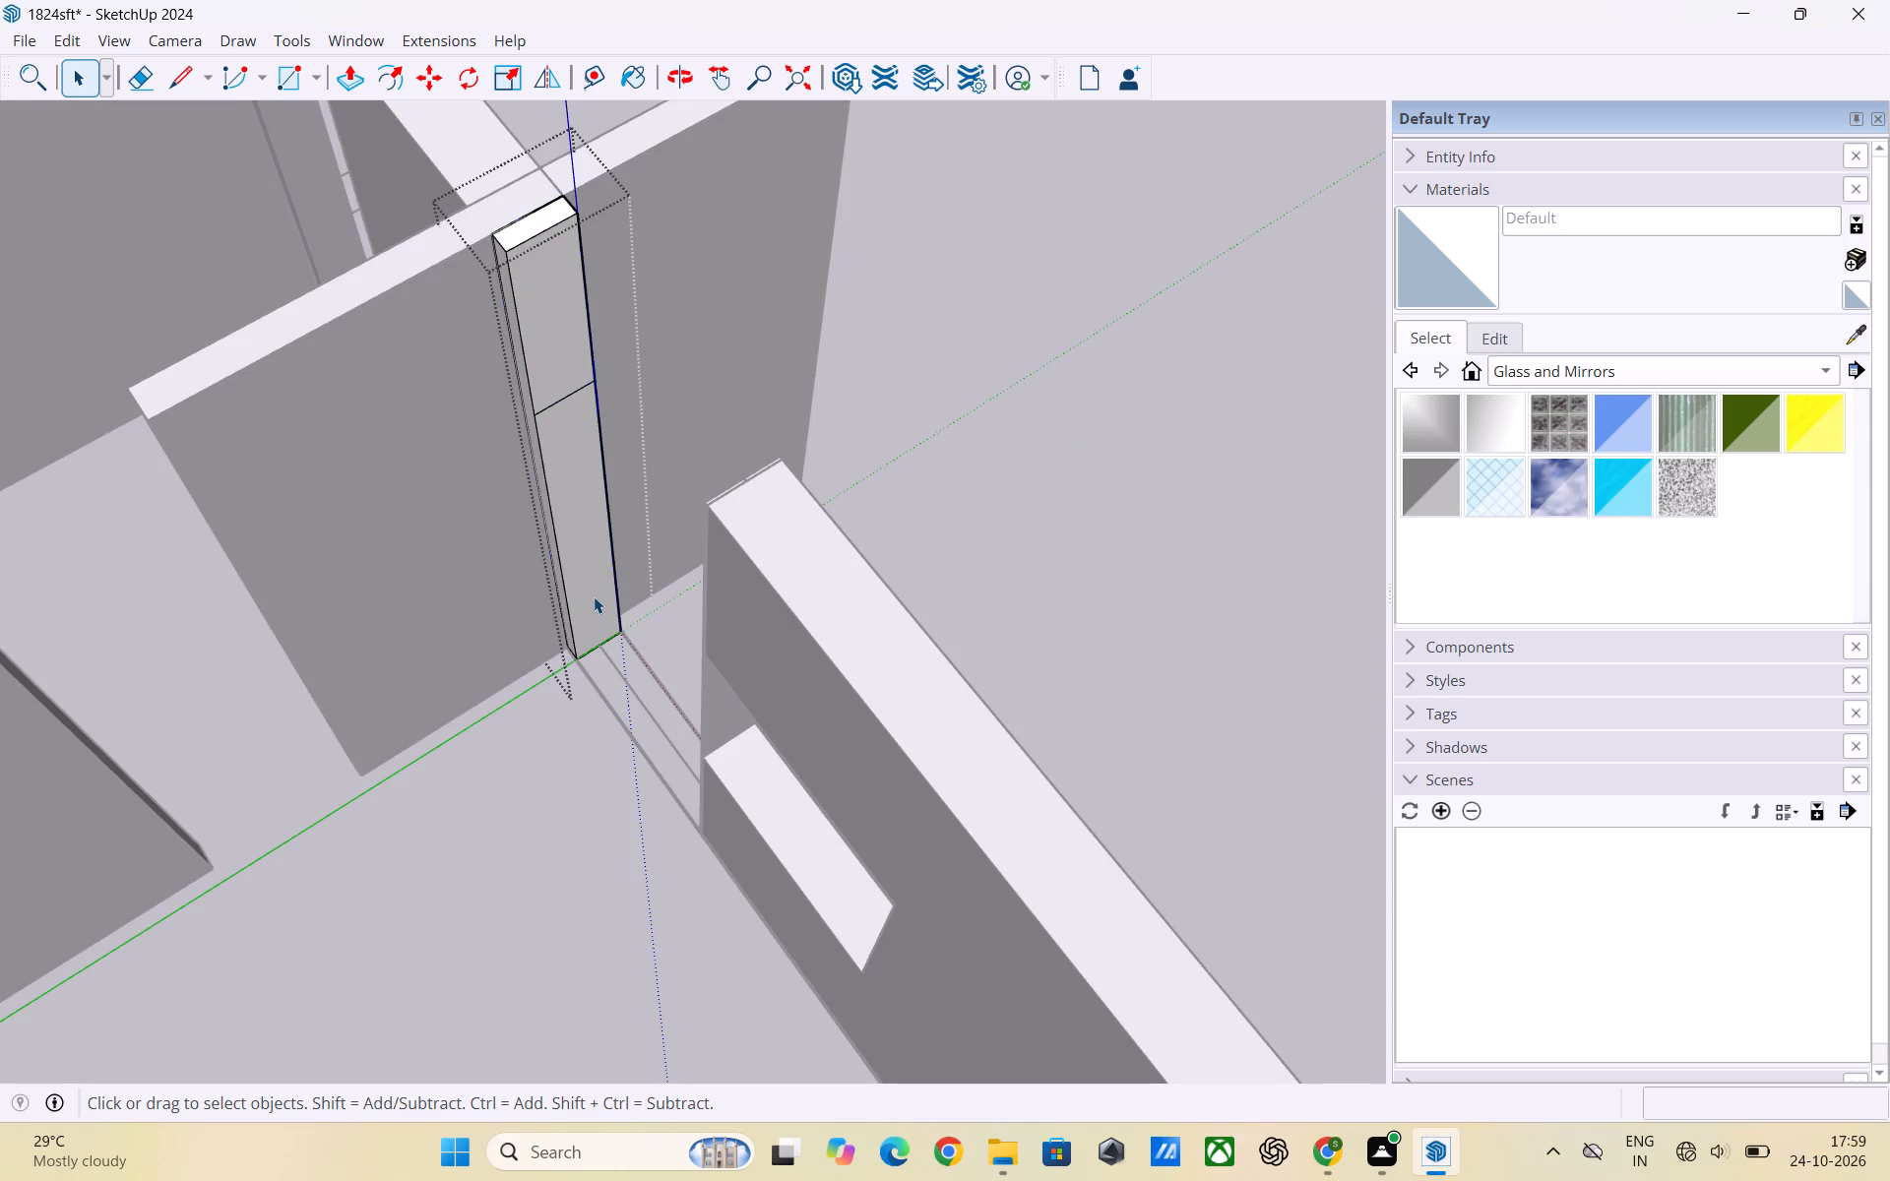
pyautogui.click(595, 595)
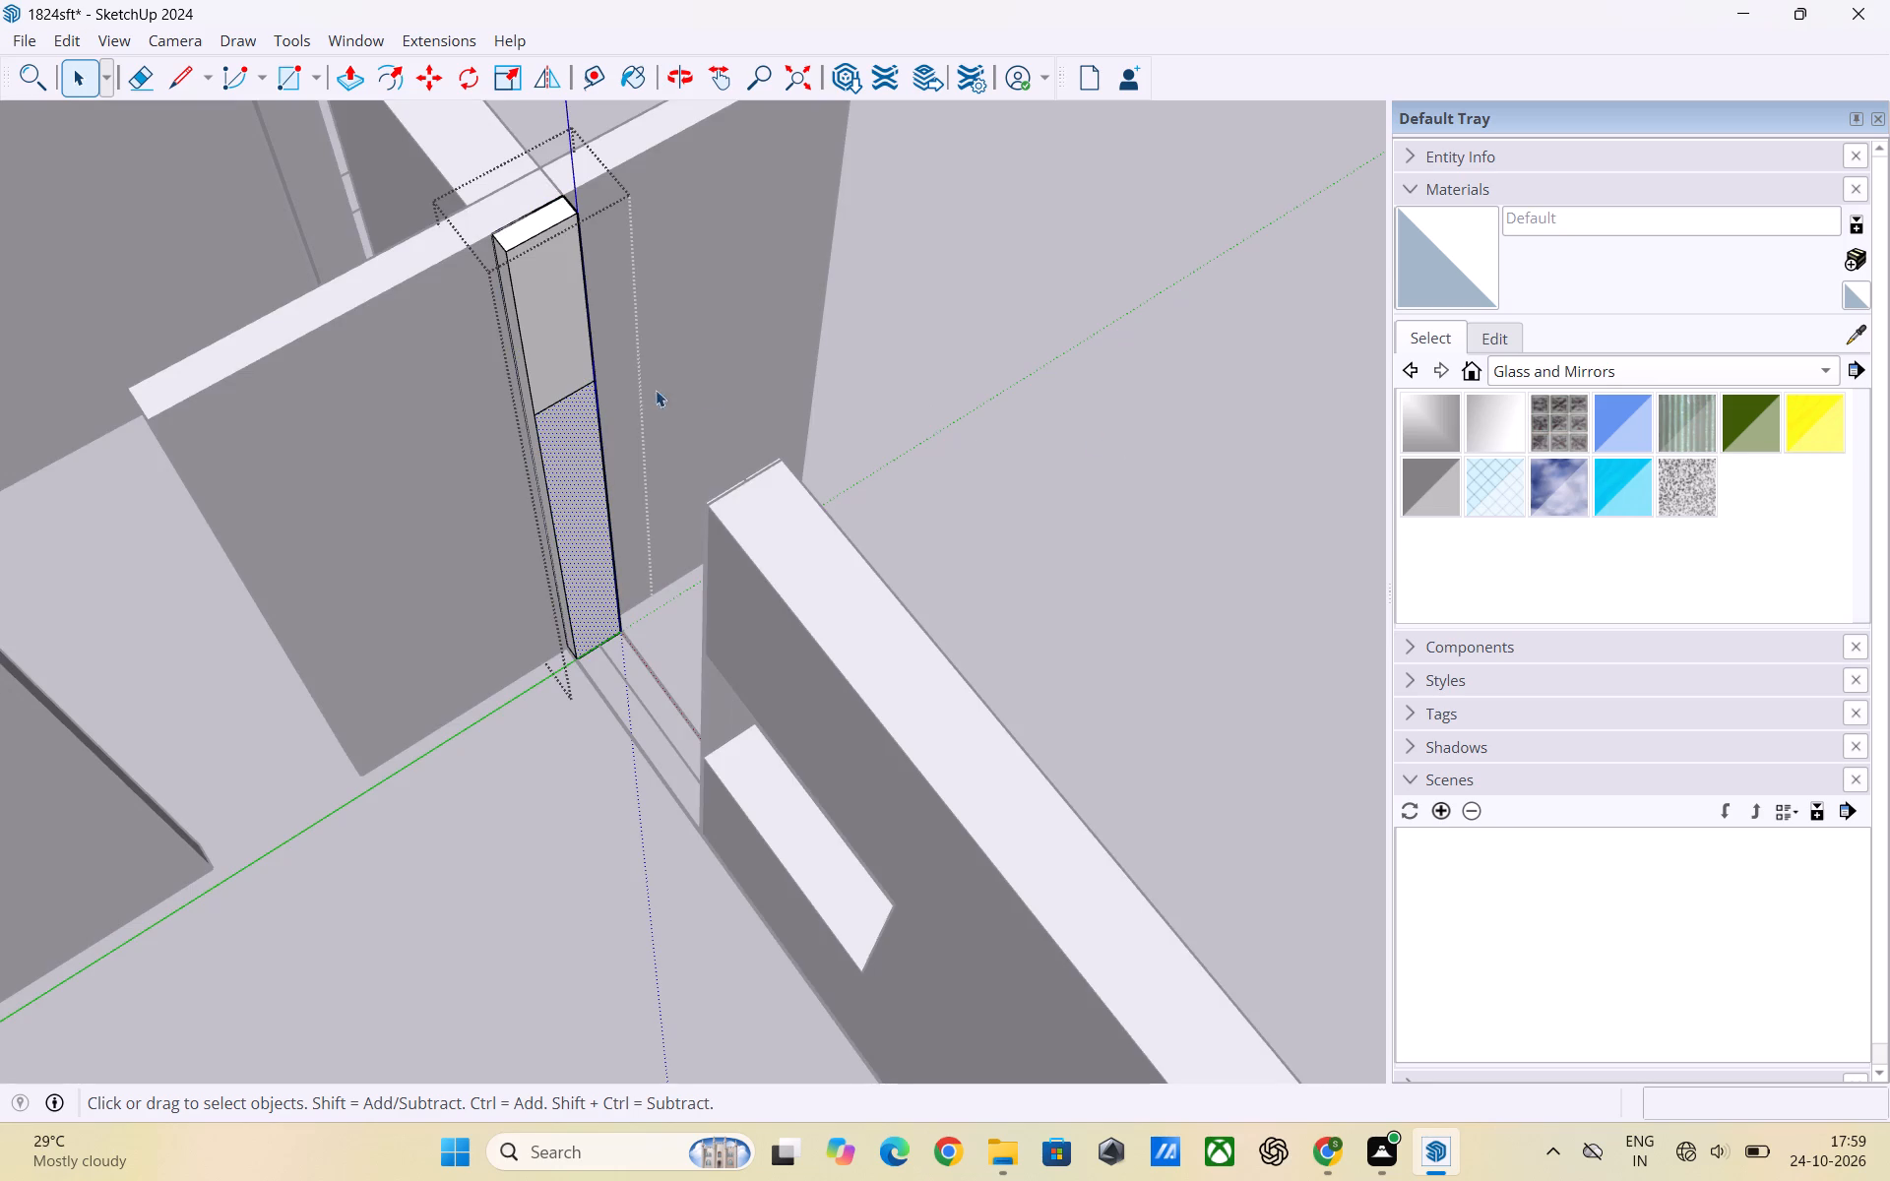
pyautogui.click(1014, 391)
# Reopen the strip's group and place a guide 2' up from the midpoint of the end face's bottom edge.
pyautogui.click(595, 542)
pyautogui.click(595, 542)
pyautogui.click(594, 548)
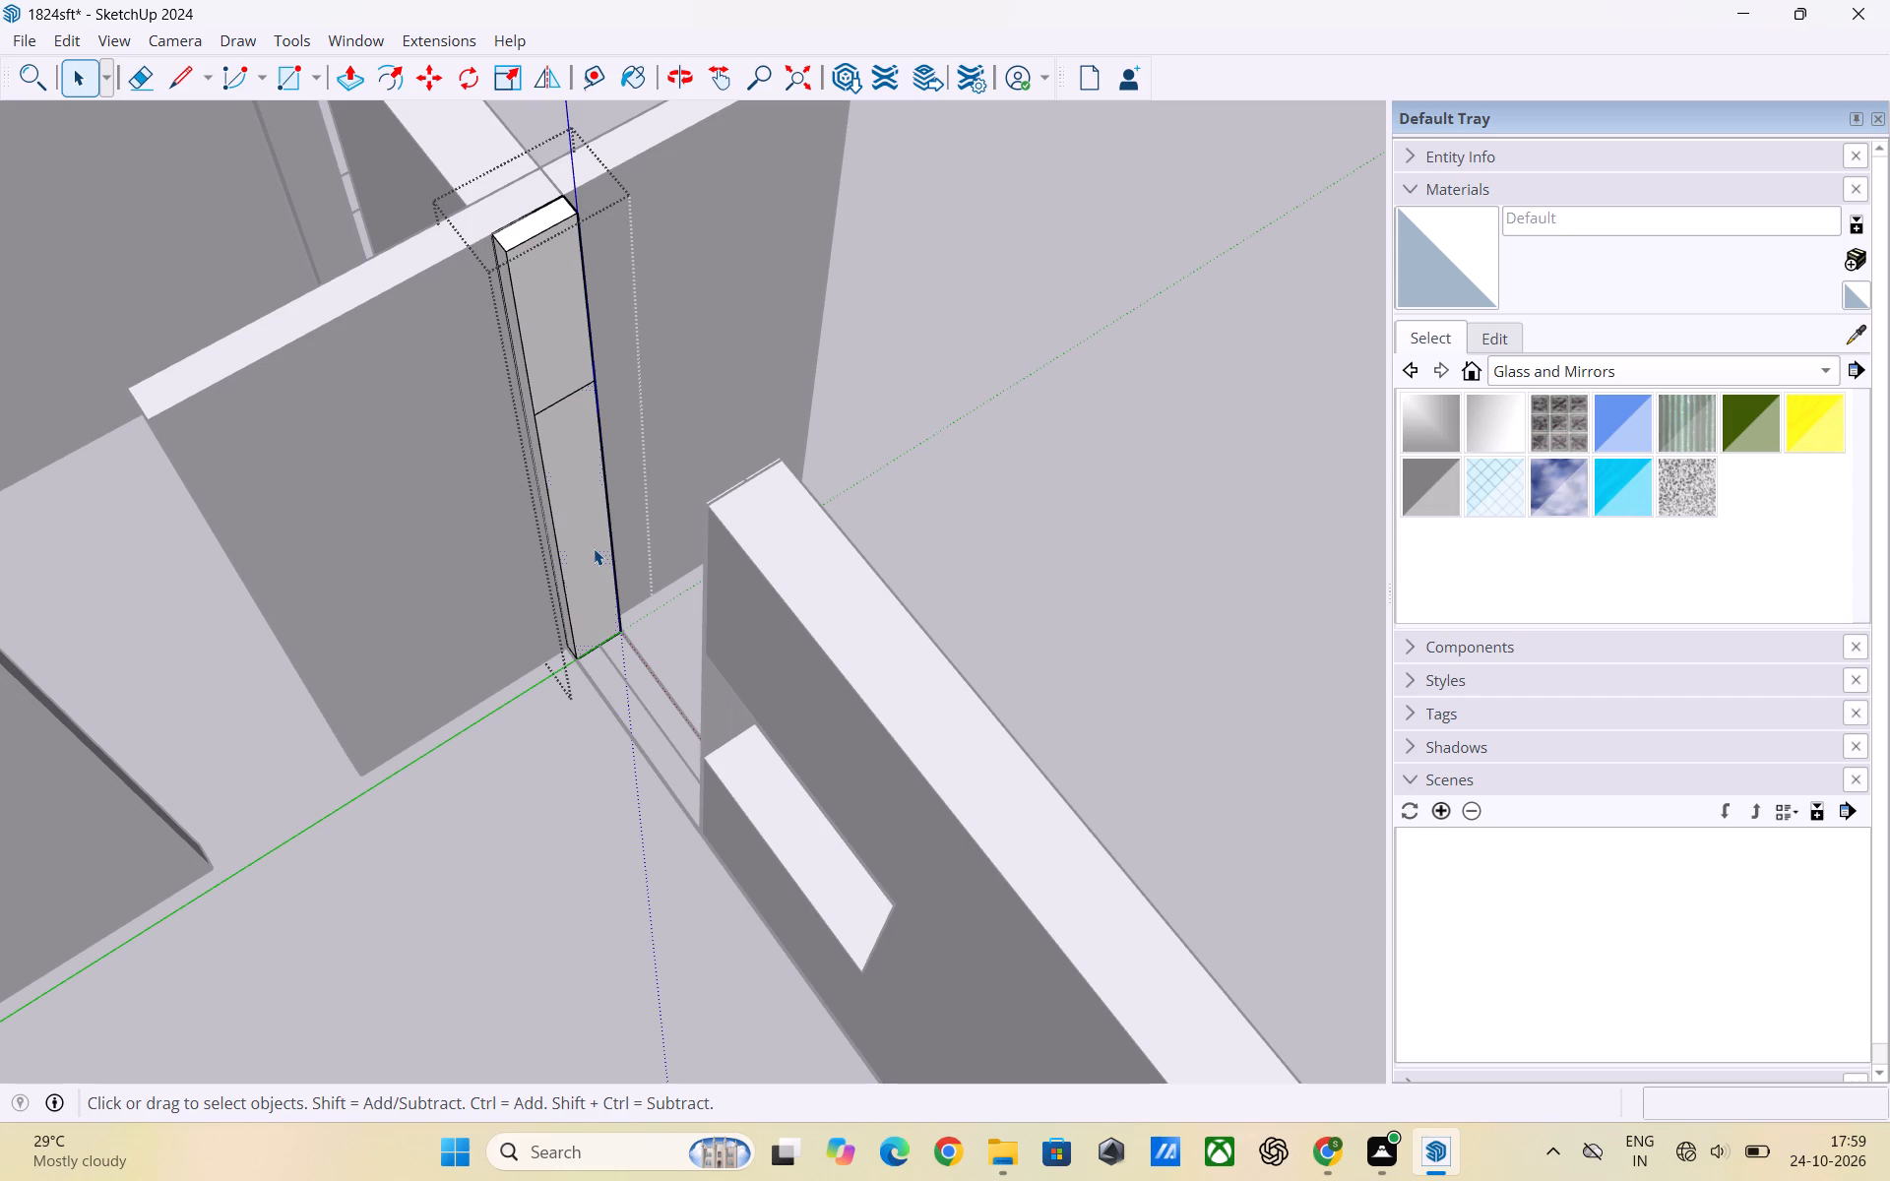
pyautogui.press('t')
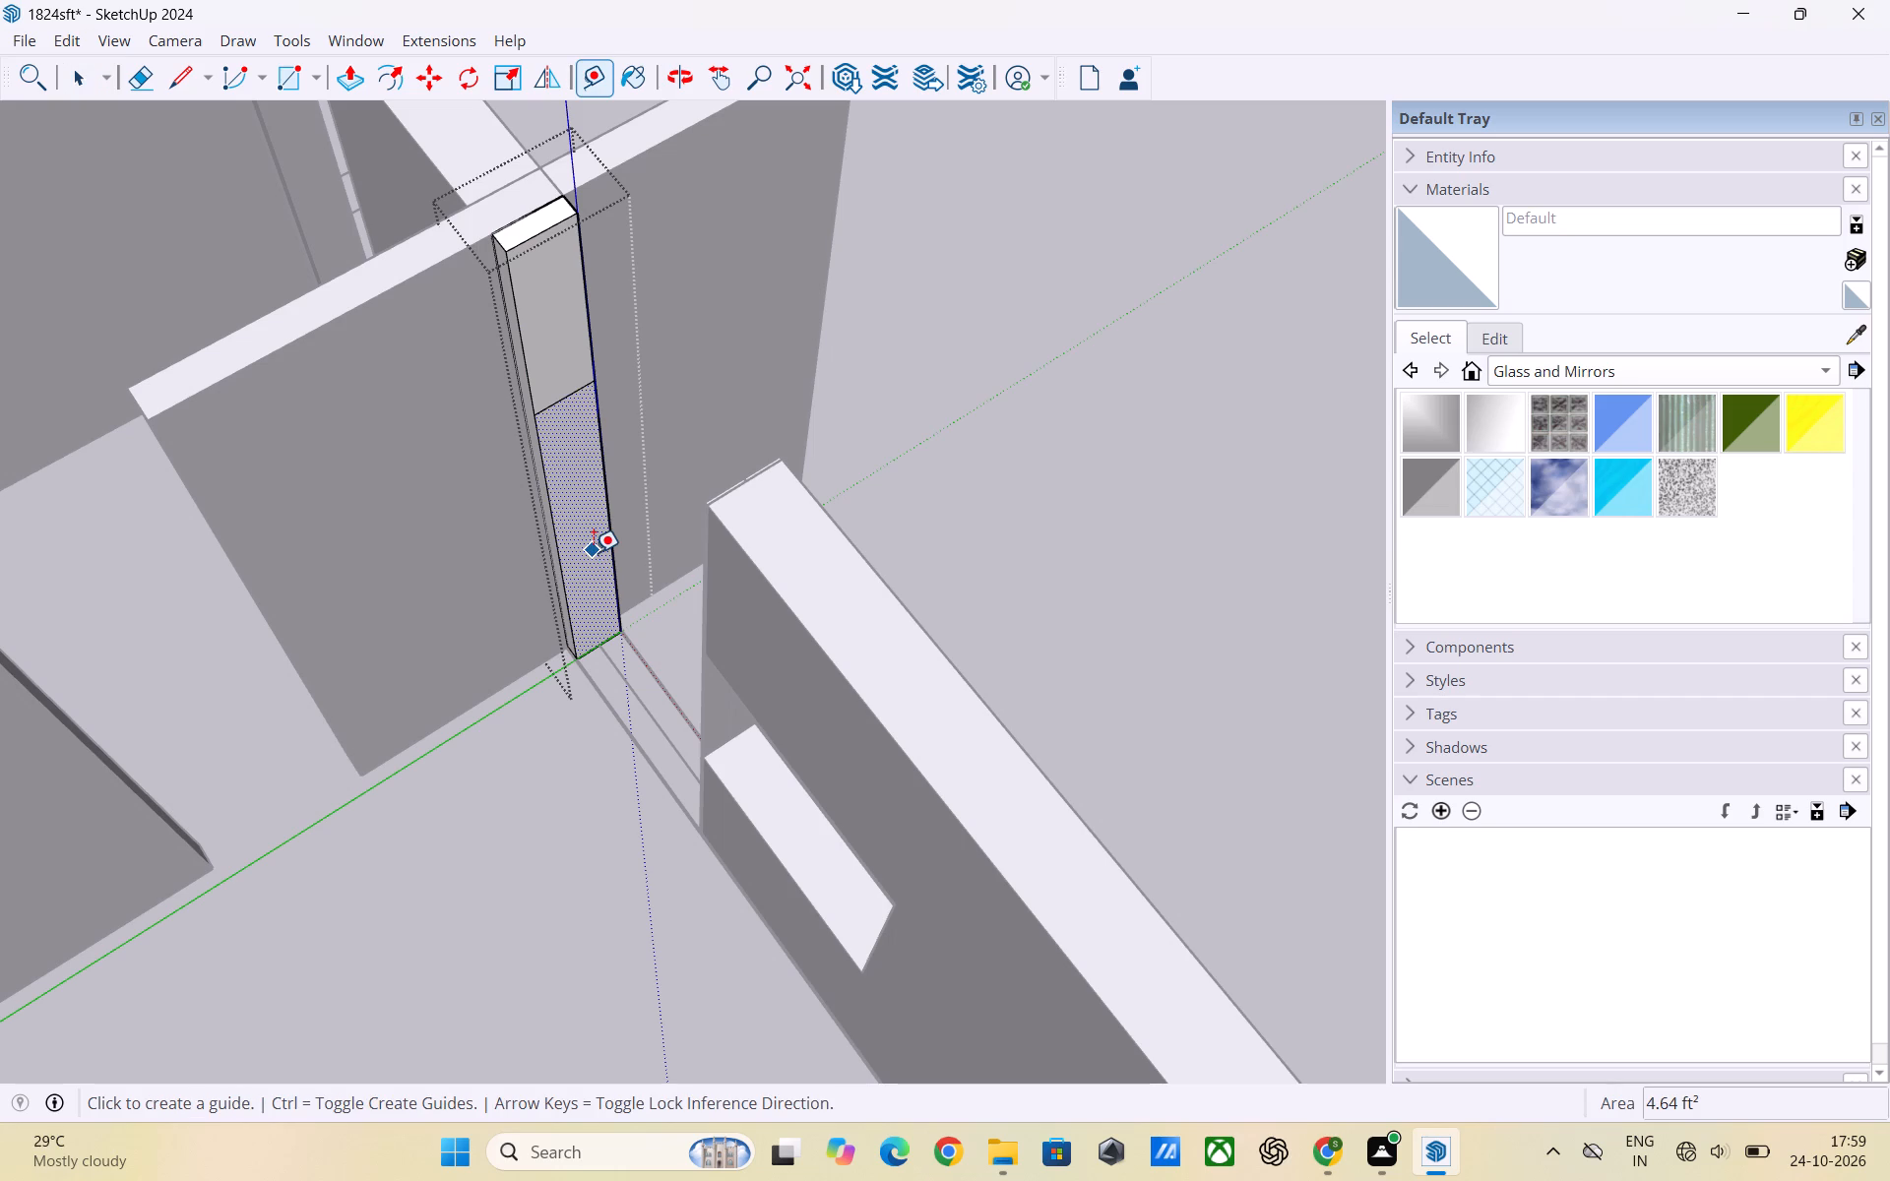
pyautogui.click(601, 650)
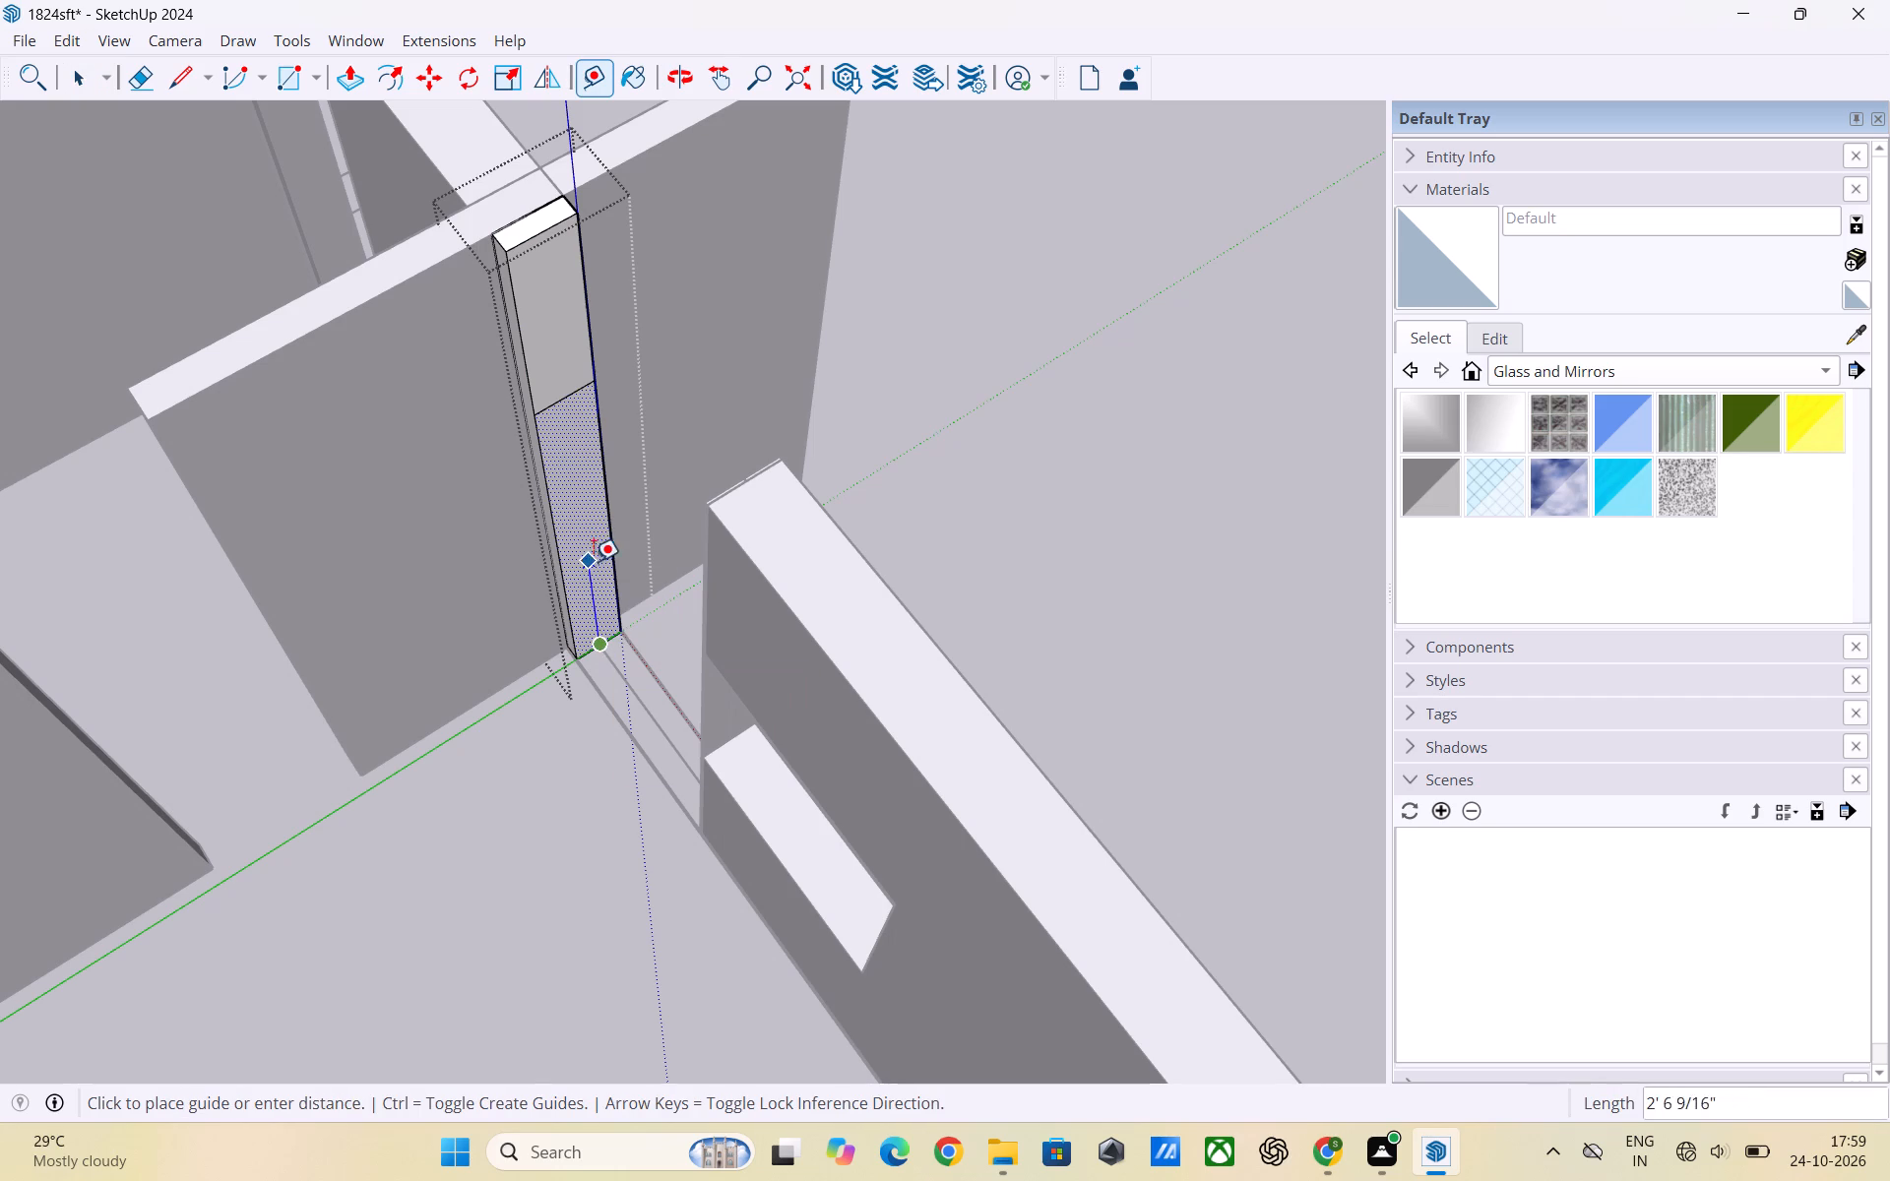
pyautogui.press('2')
pyautogui.press("'")
pyautogui.press('Return')
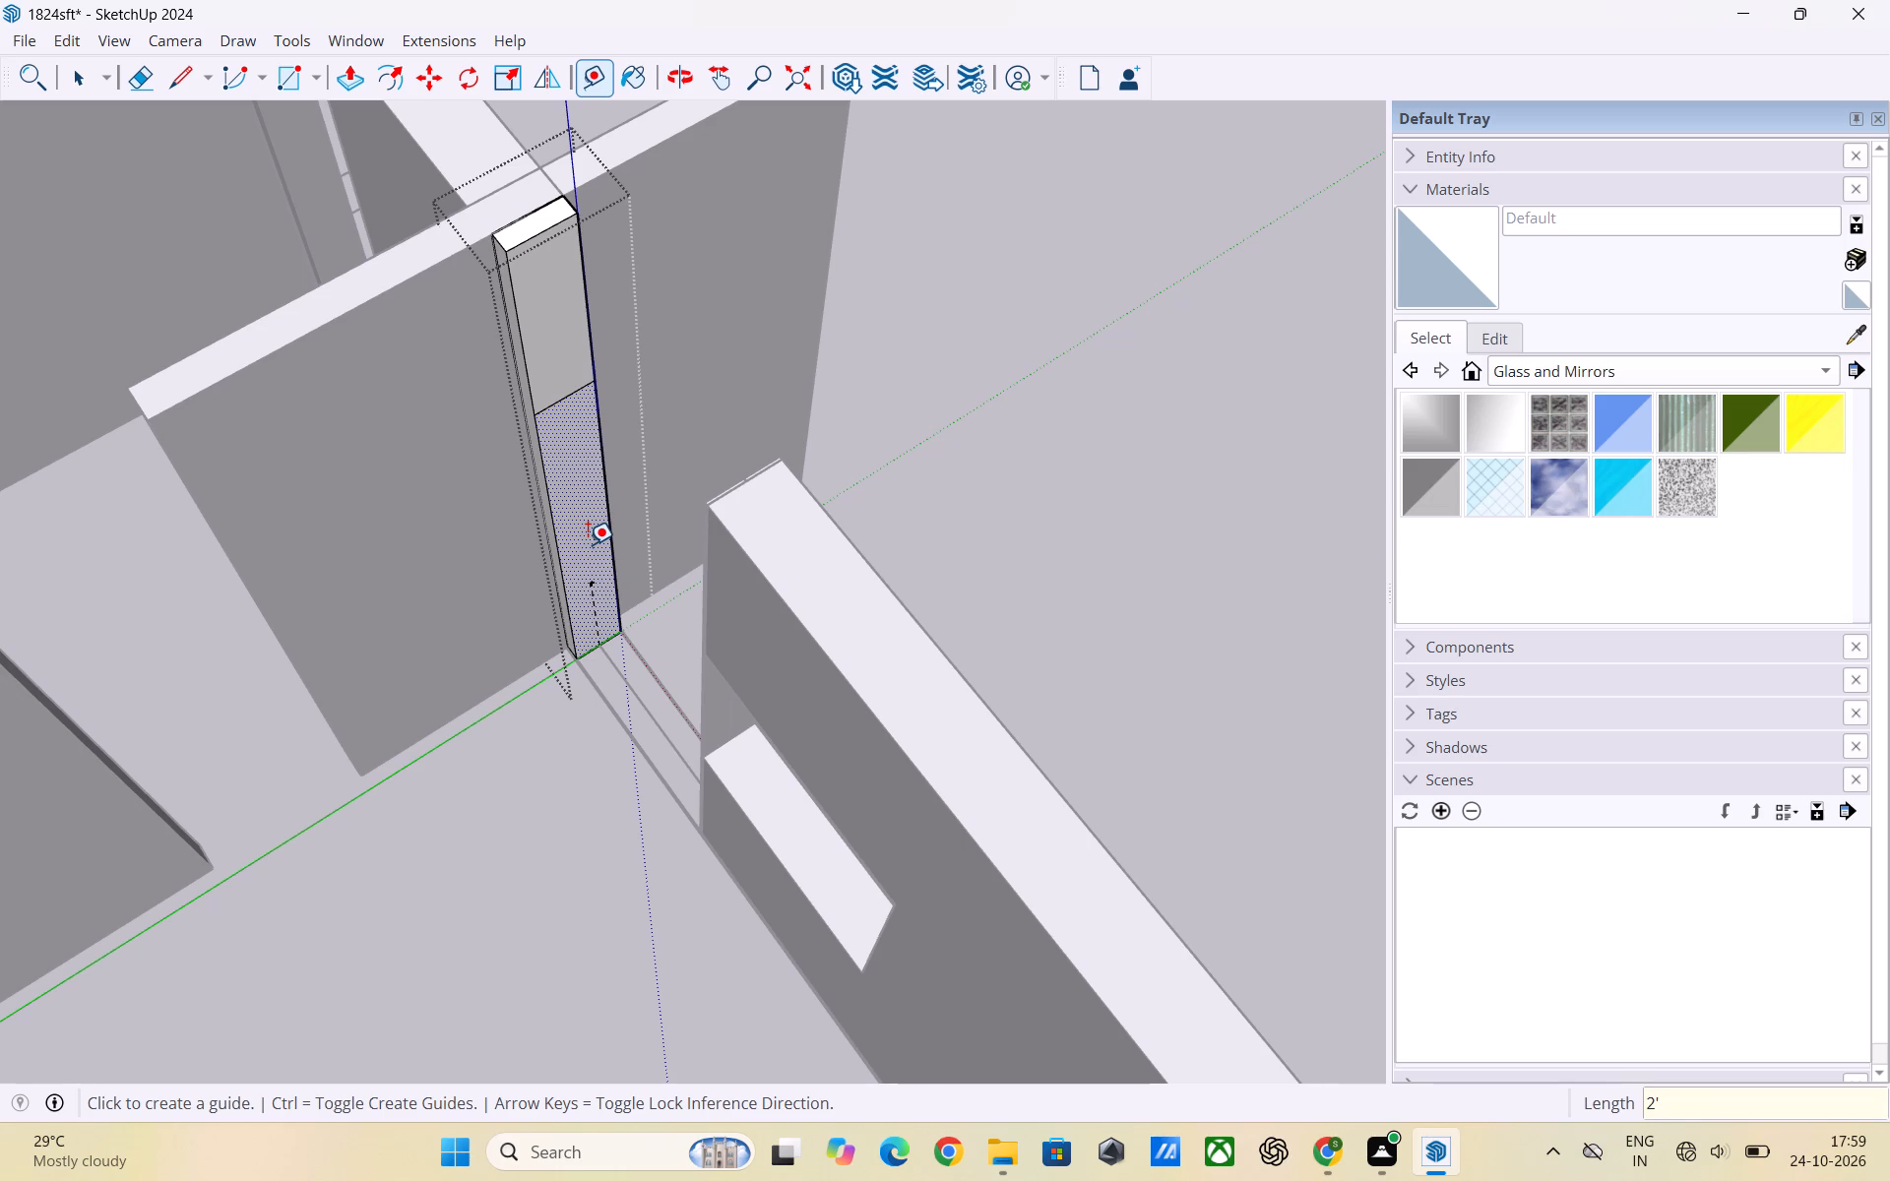
pyautogui.press('space')
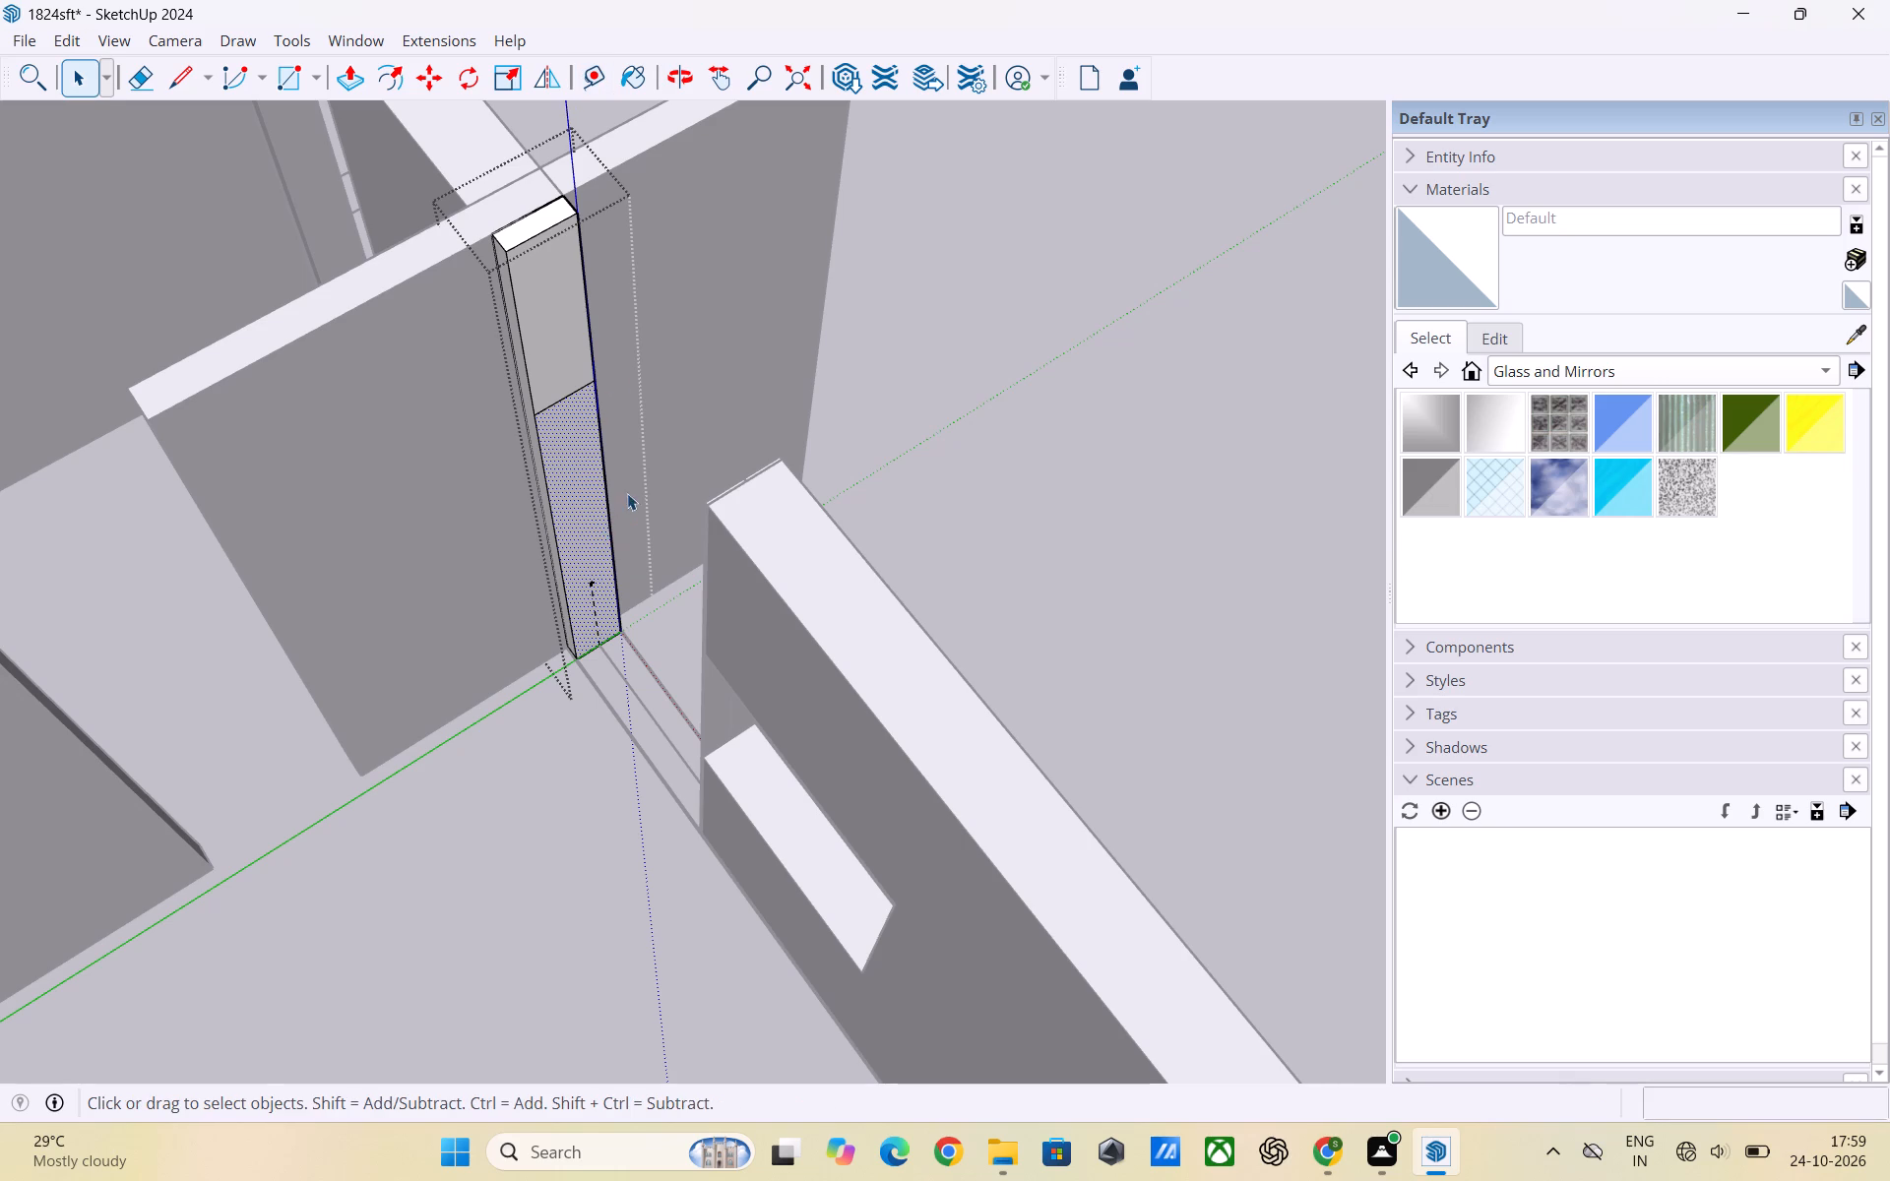
# Copy the end face's dividing edge about 4' 4 1/2" down to the top of the 2' guide, and leave the group.
pyautogui.click(558, 400)
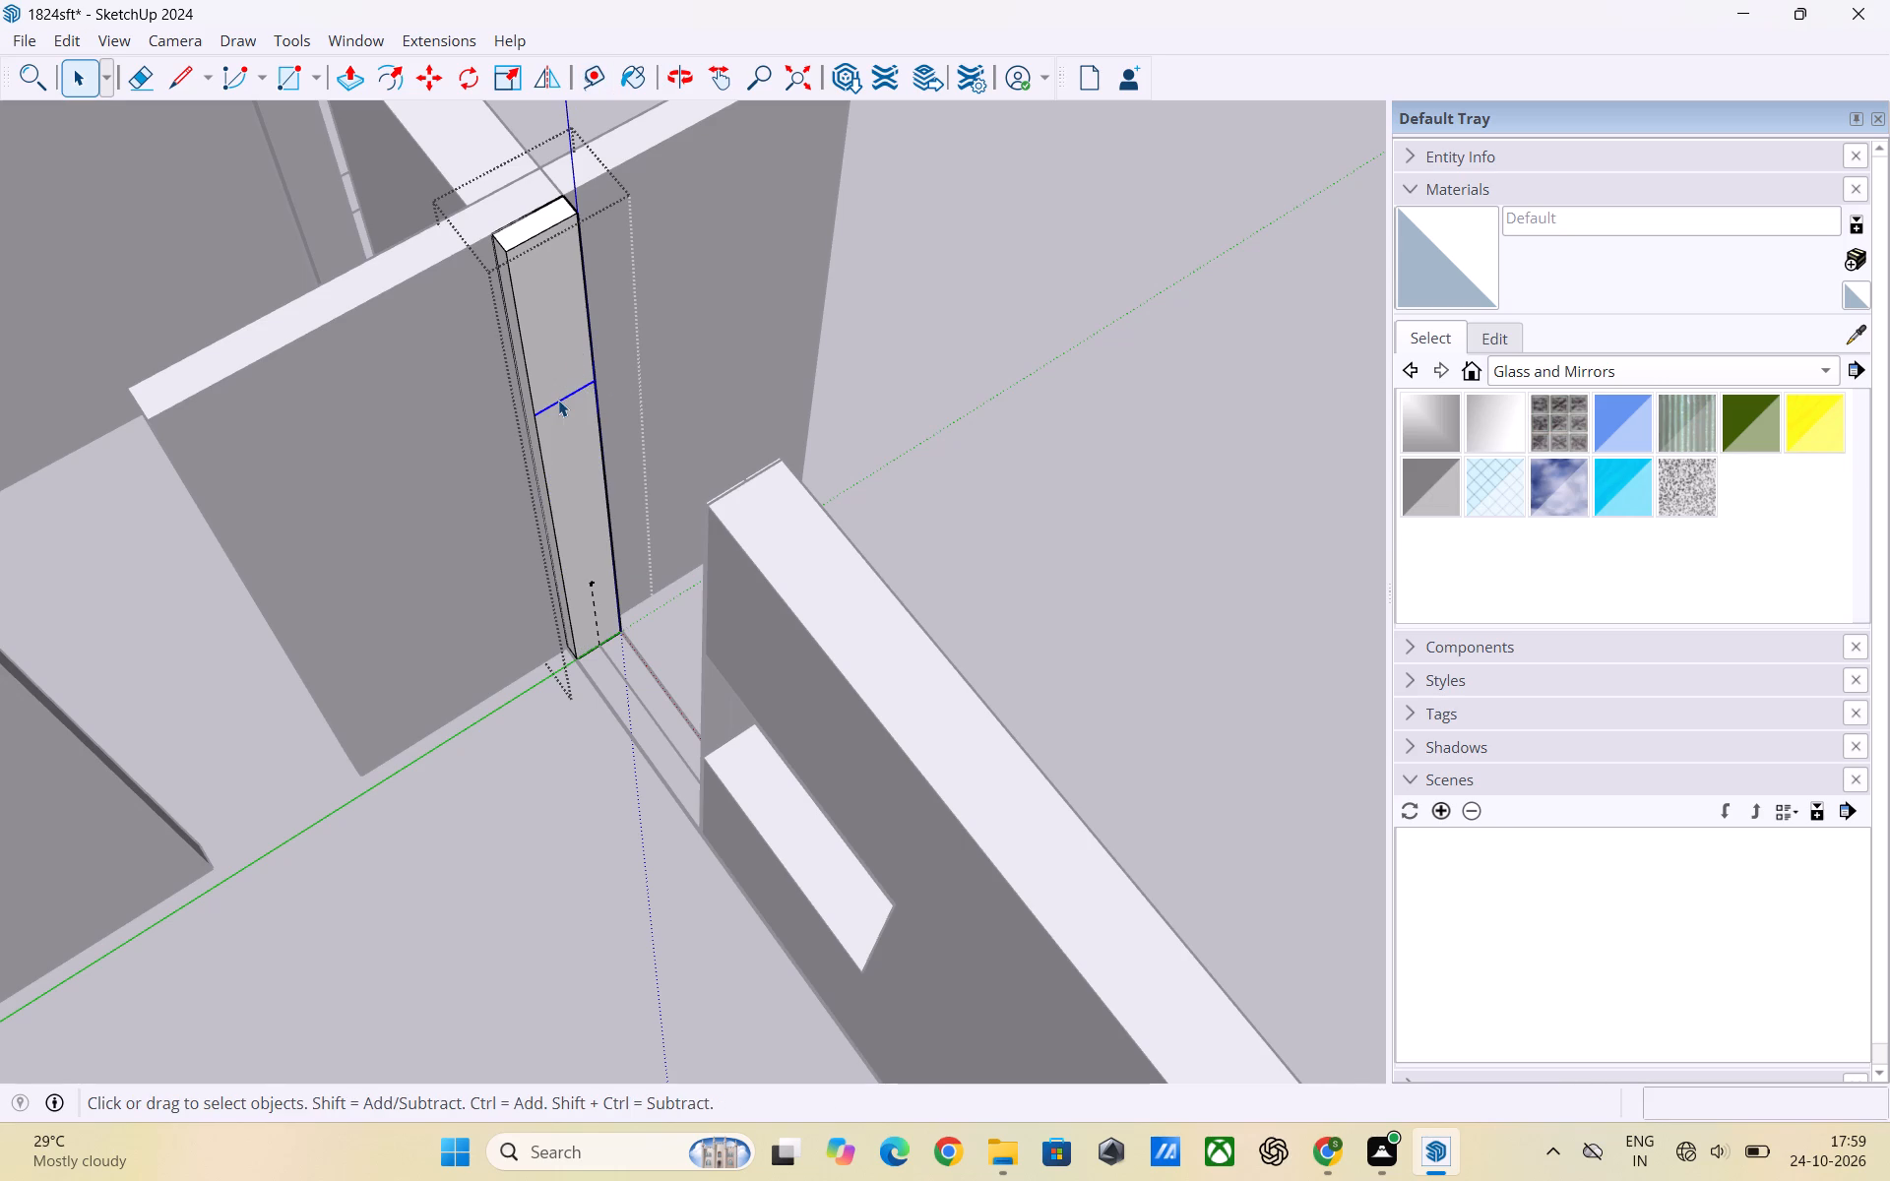
pyautogui.press('m')
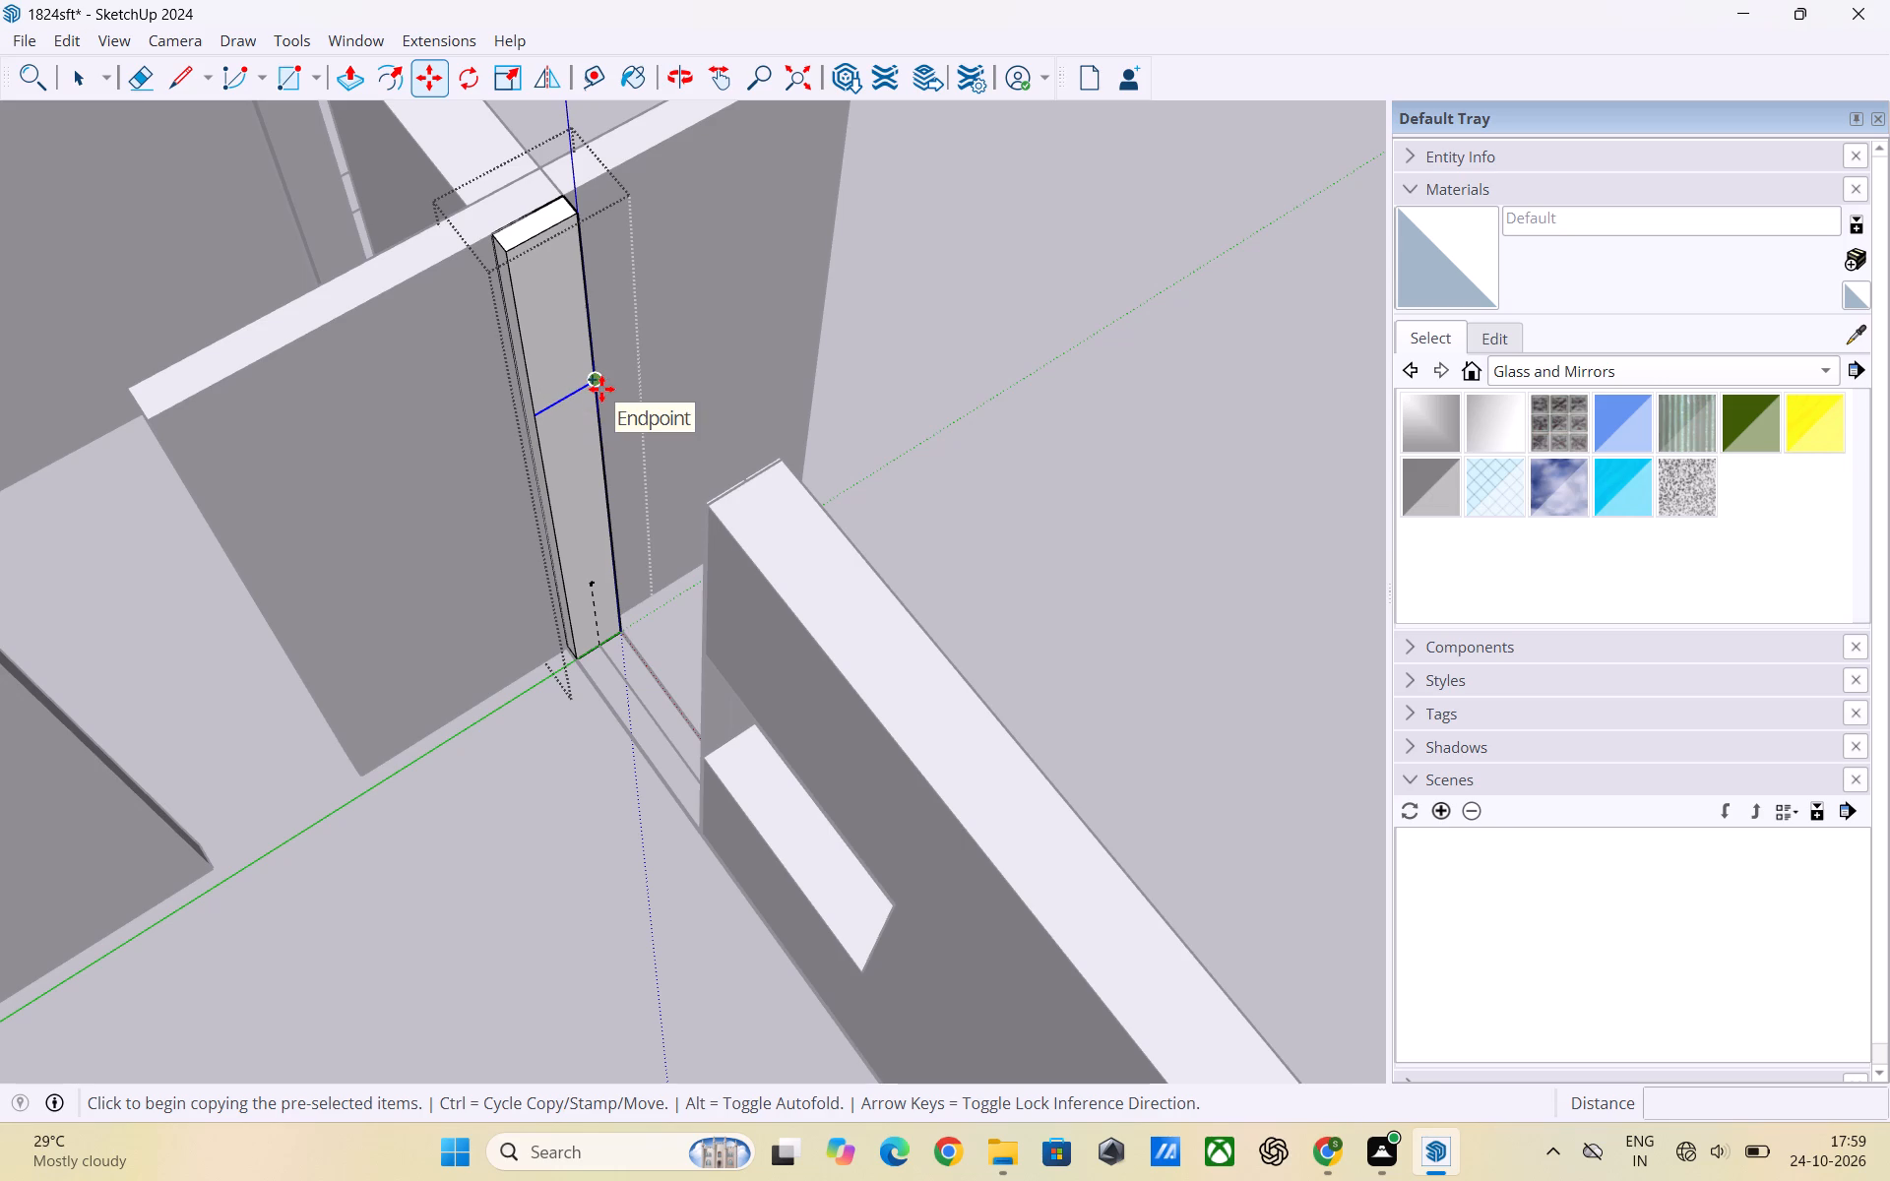
pyautogui.click(601, 389)
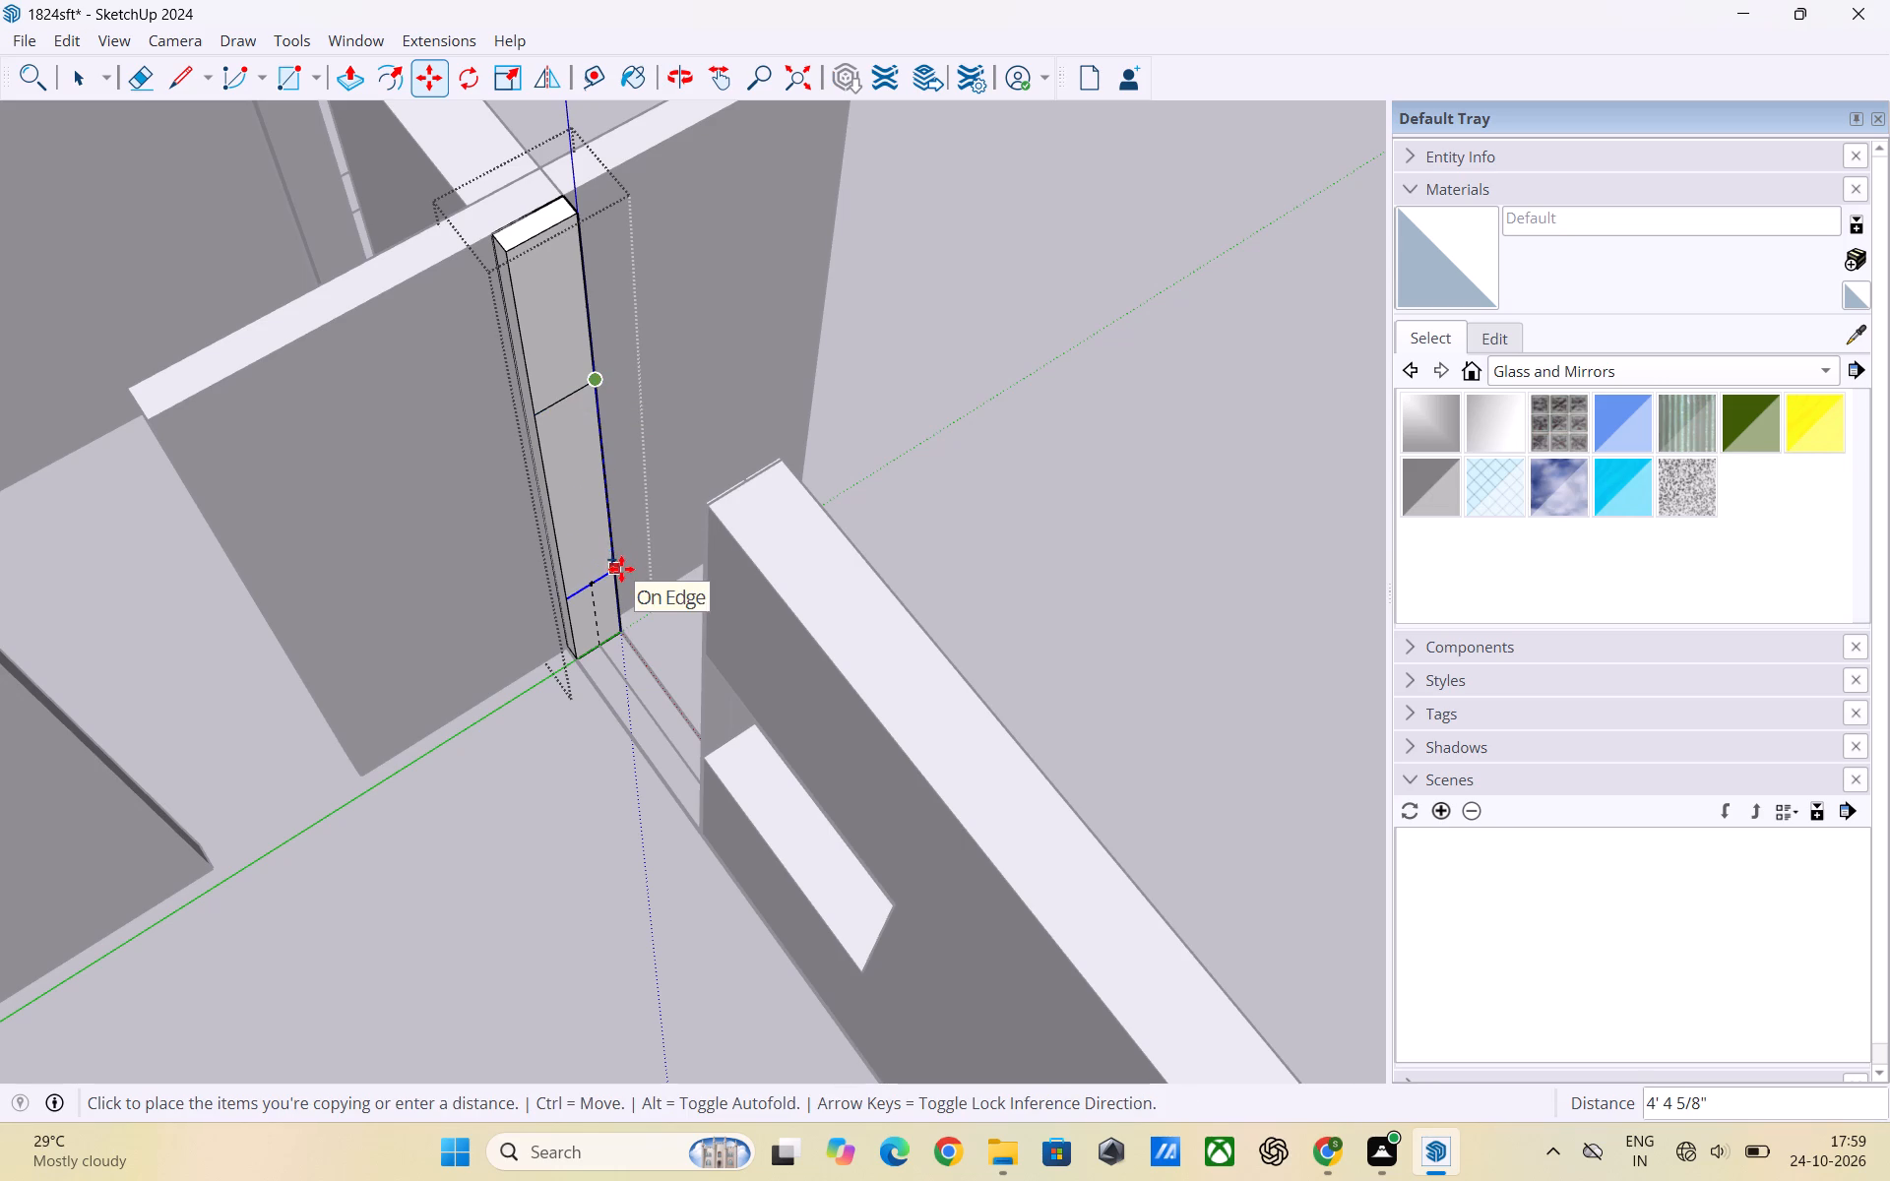
pyautogui.scroll(6, 621, 569)
pyautogui.moveTo(598, 580); pyautogui.dragTo(589, 537, button='middle')
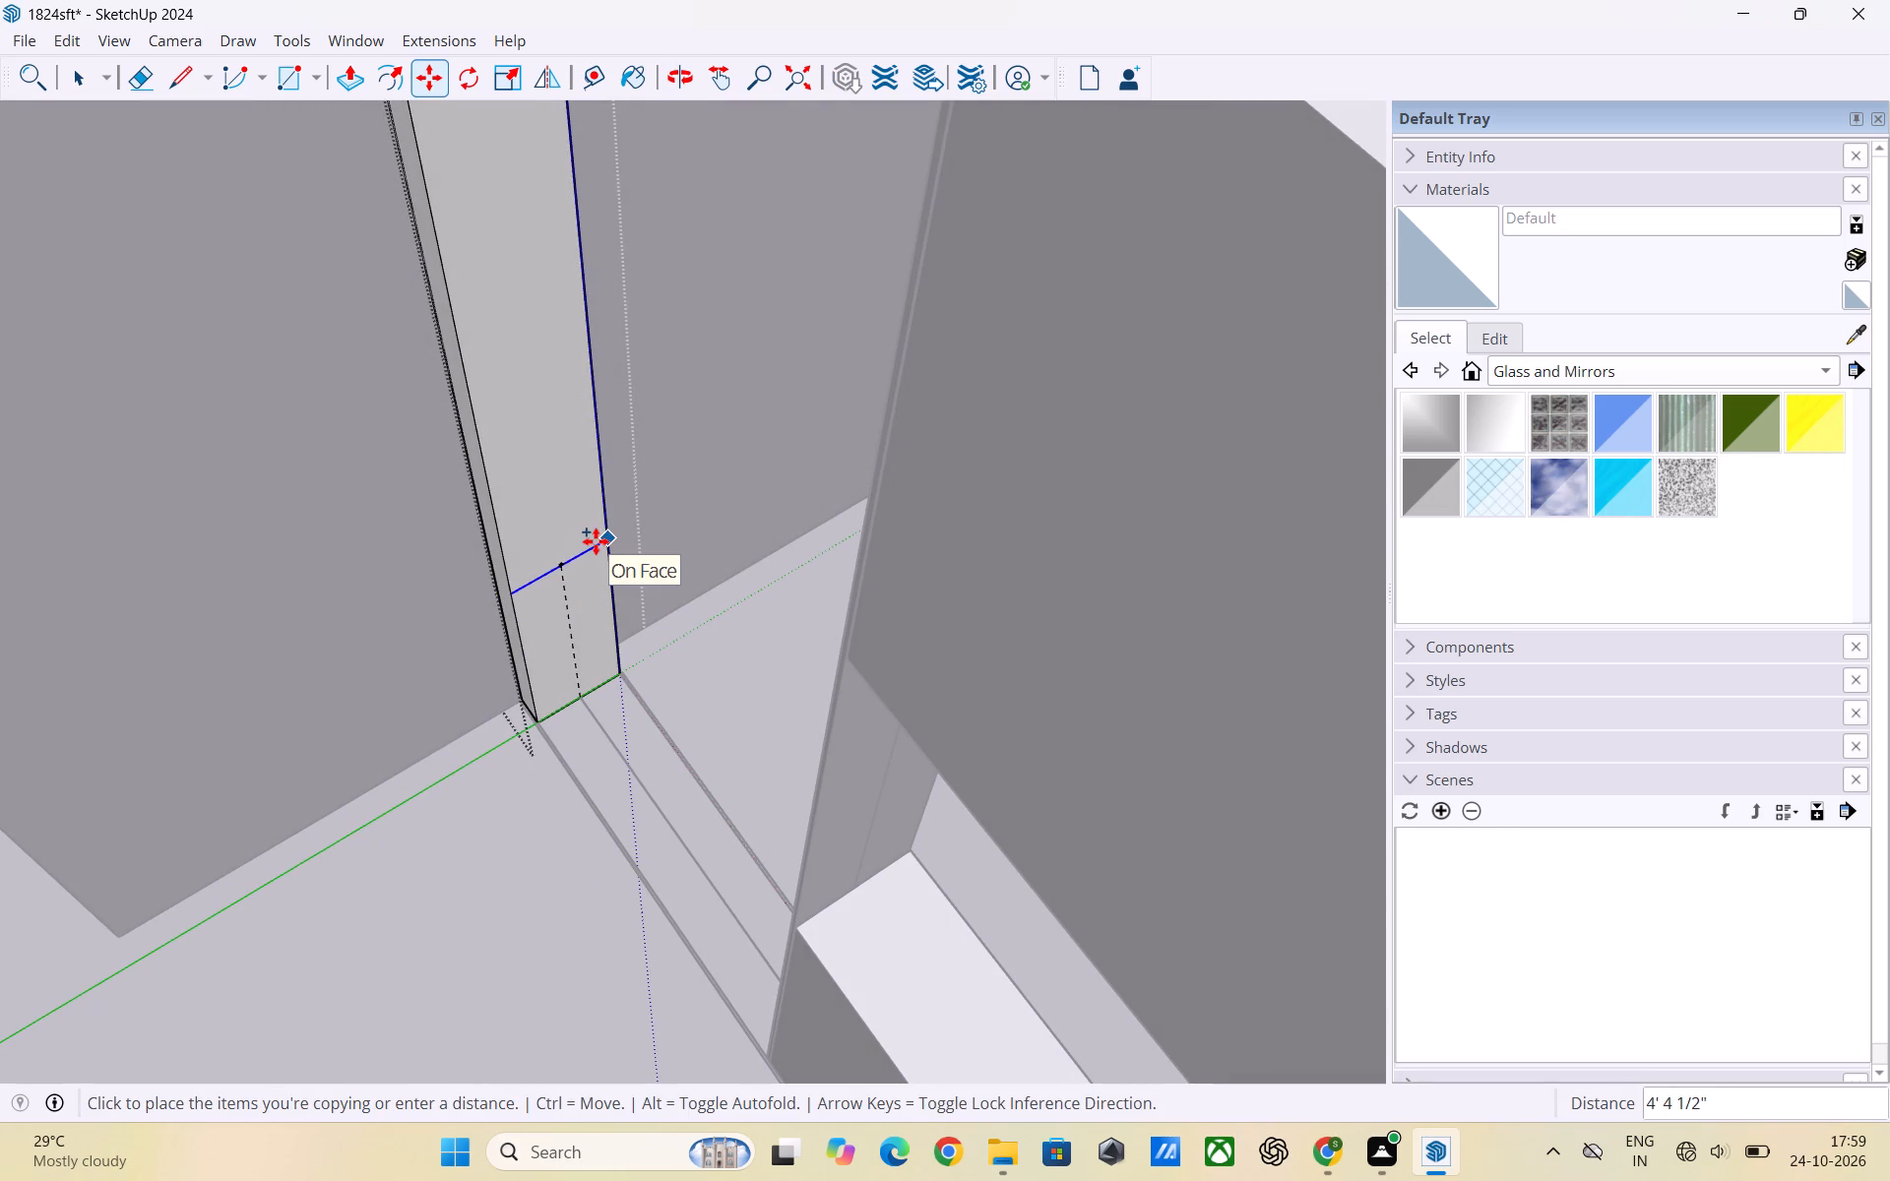
pyautogui.click(596, 541)
pyautogui.press('space')
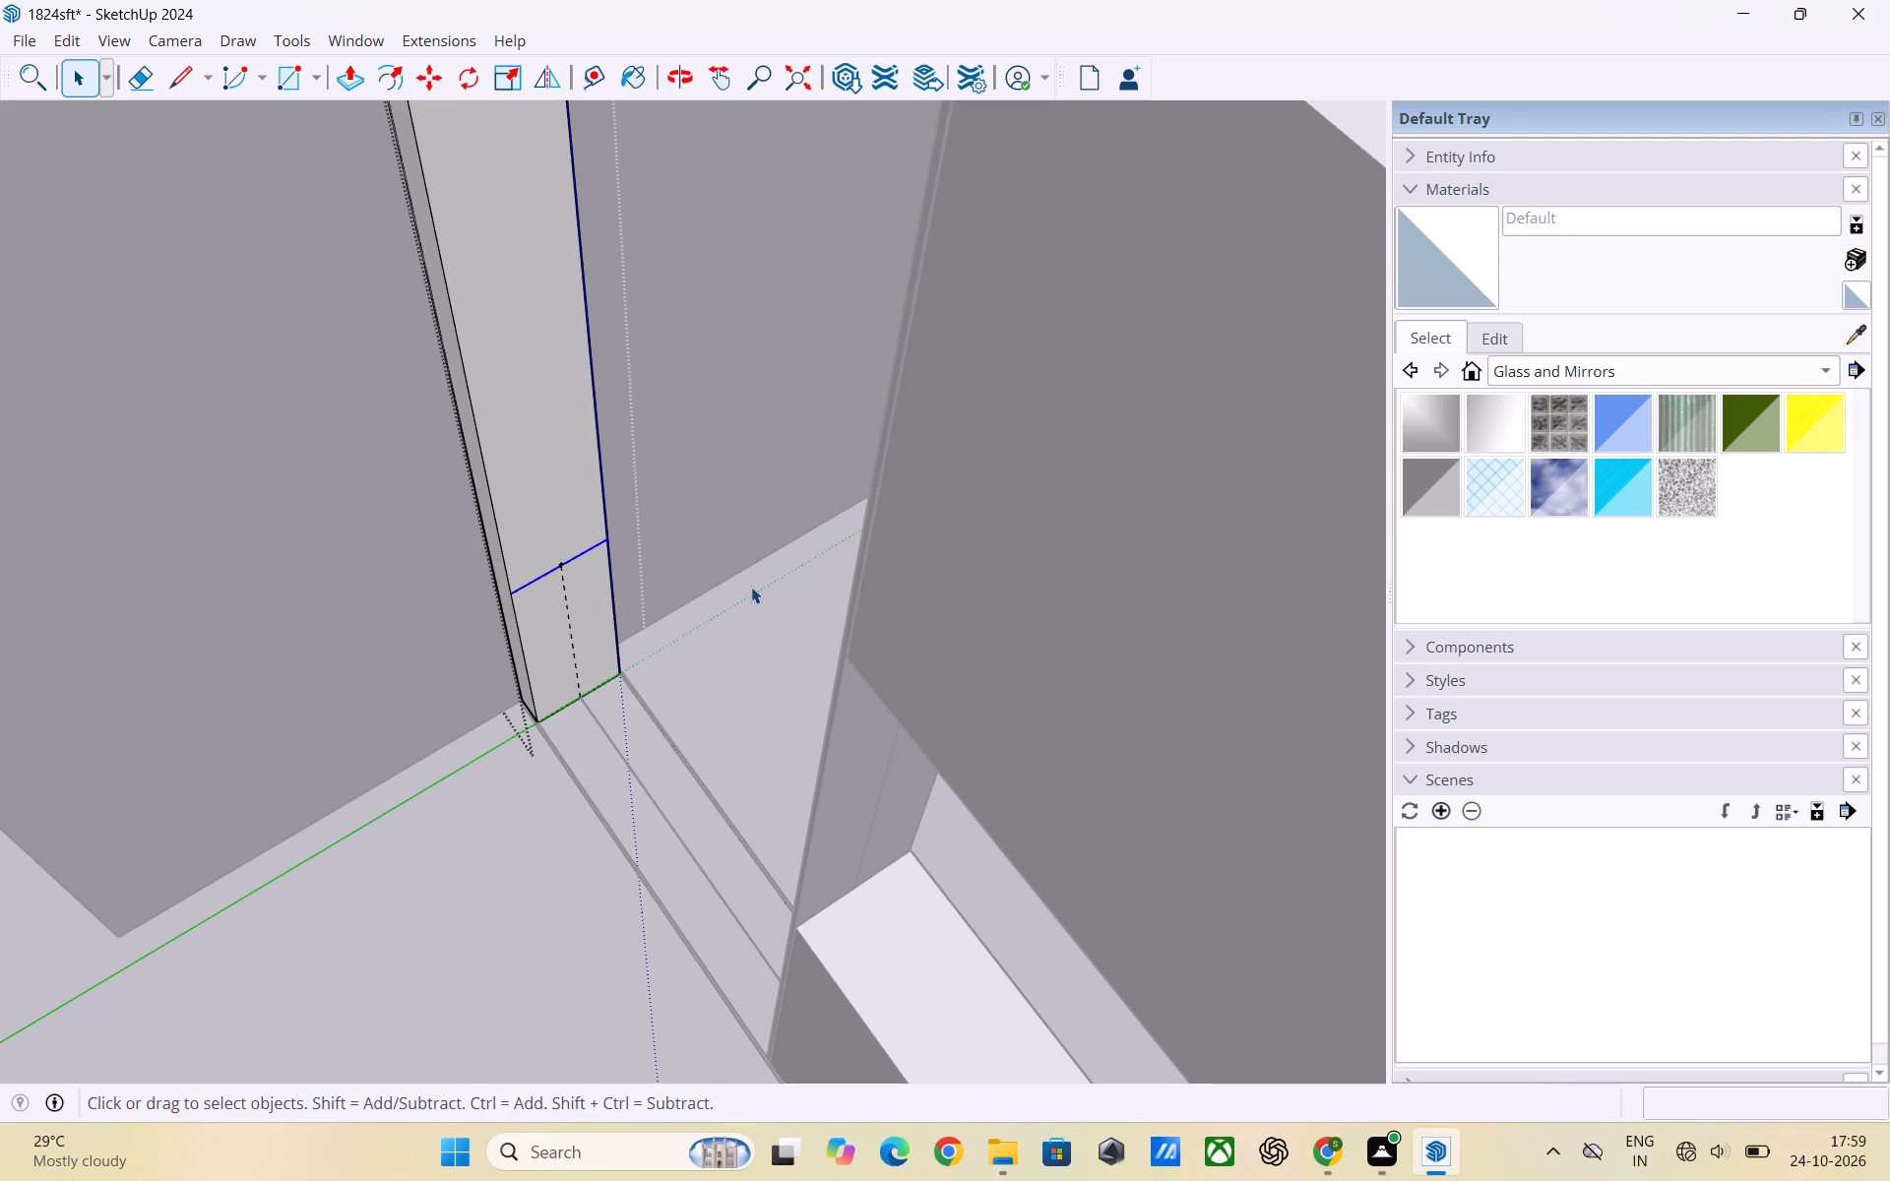
pyautogui.scroll(-3, 751, 587)
pyautogui.scroll(2, 727, 650)
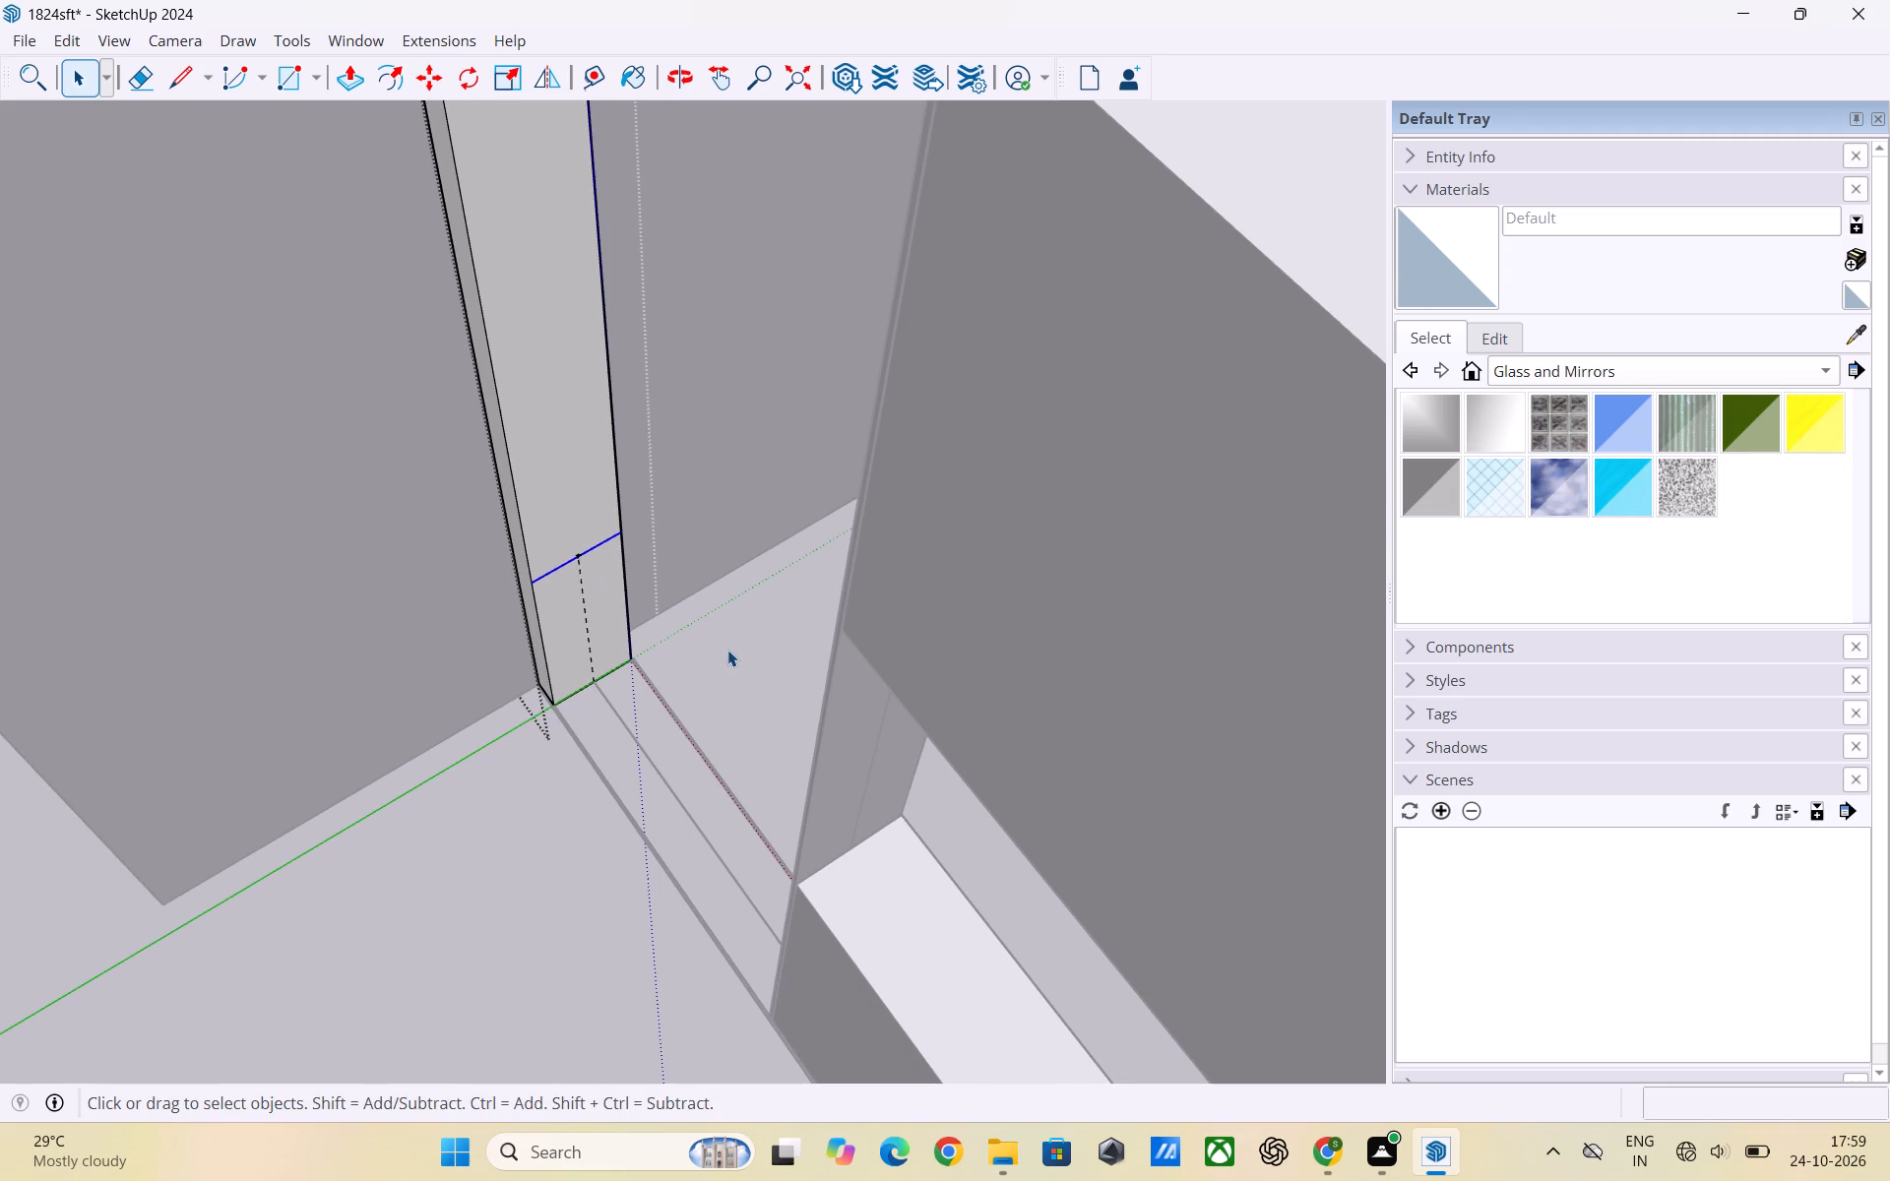
pyautogui.scroll(-9, 650, 812)
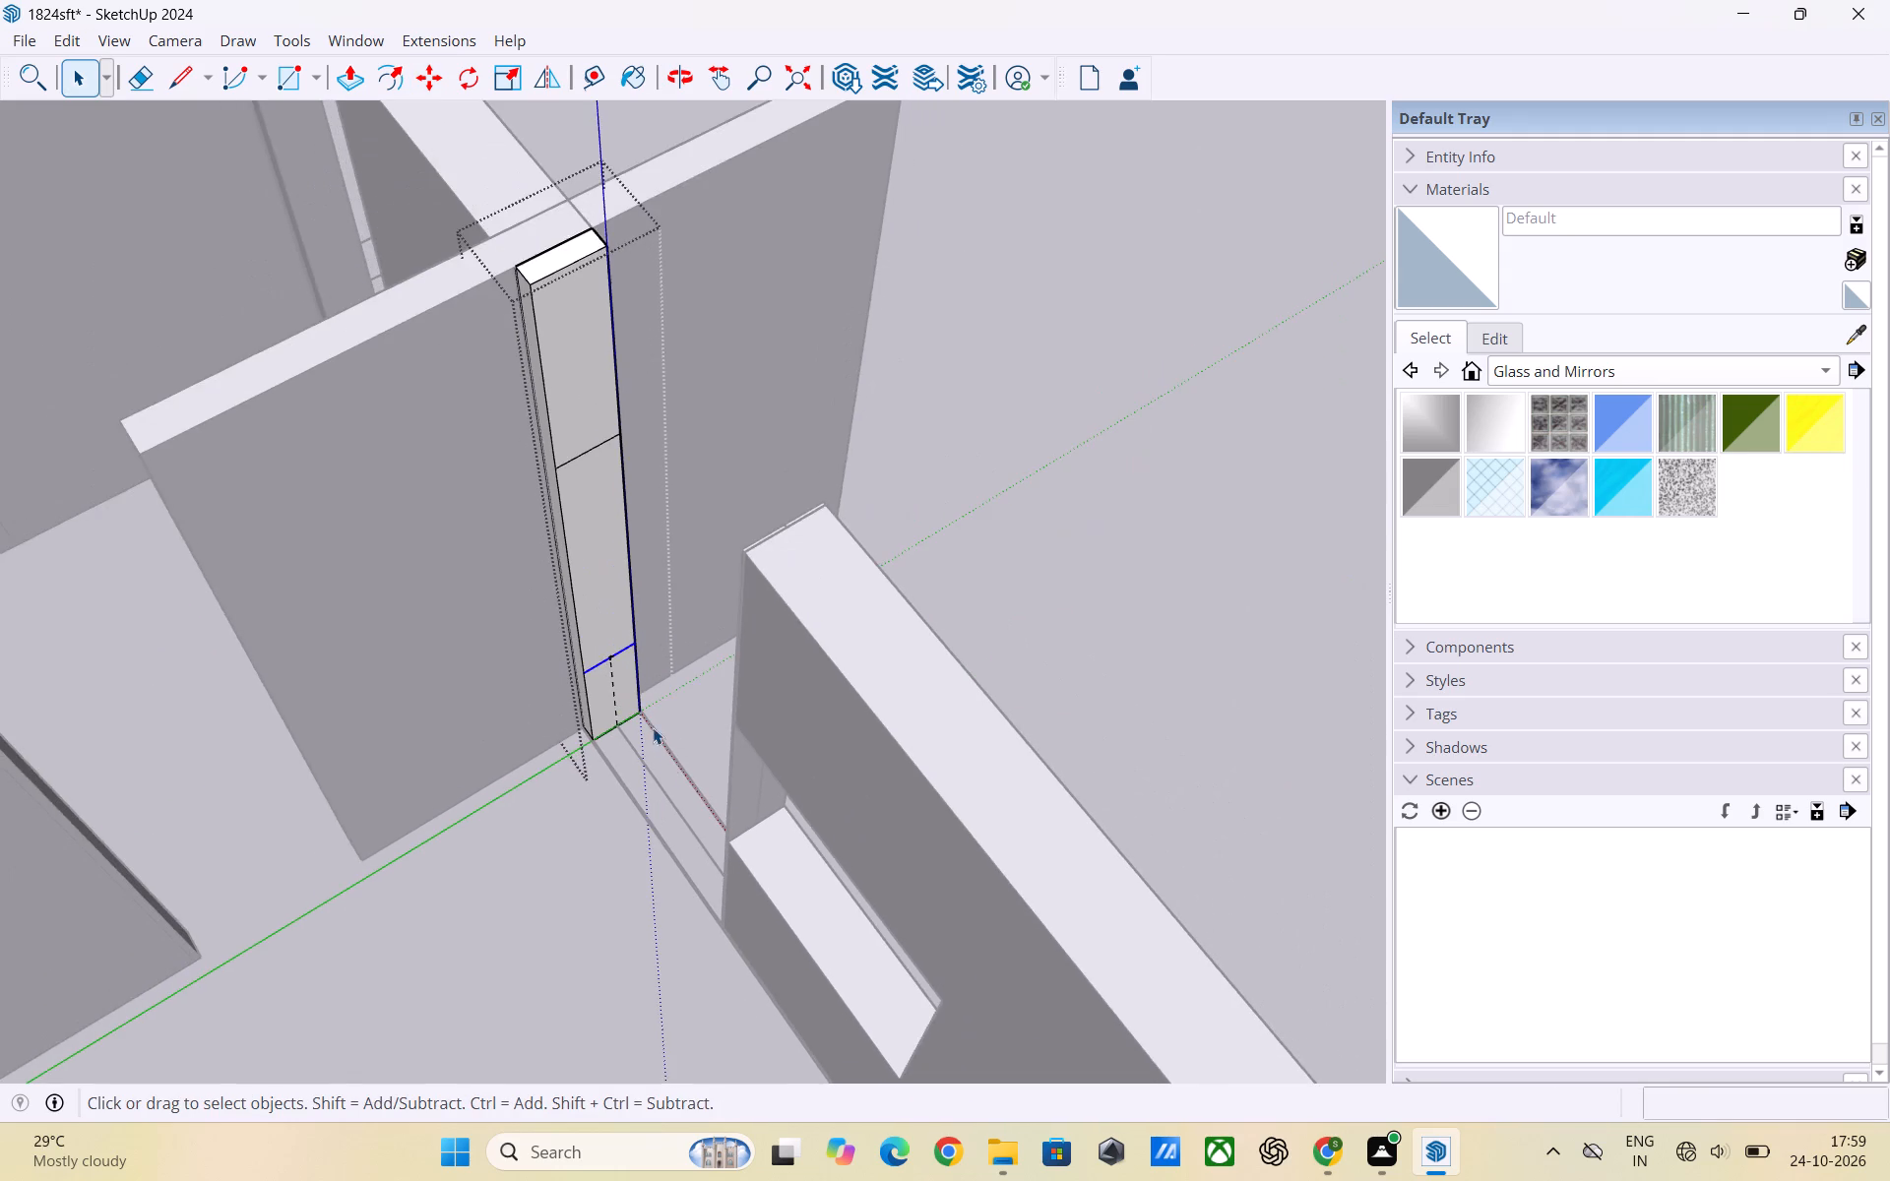
pyautogui.scroll(-1, 661, 727)
pyautogui.moveTo(666, 727); pyautogui.dragTo(786, 675, button='middle')
pyautogui.scroll(2, 701, 669)
pyautogui.moveTo(675, 697); pyautogui.dragTo(724, 690, button='middle')
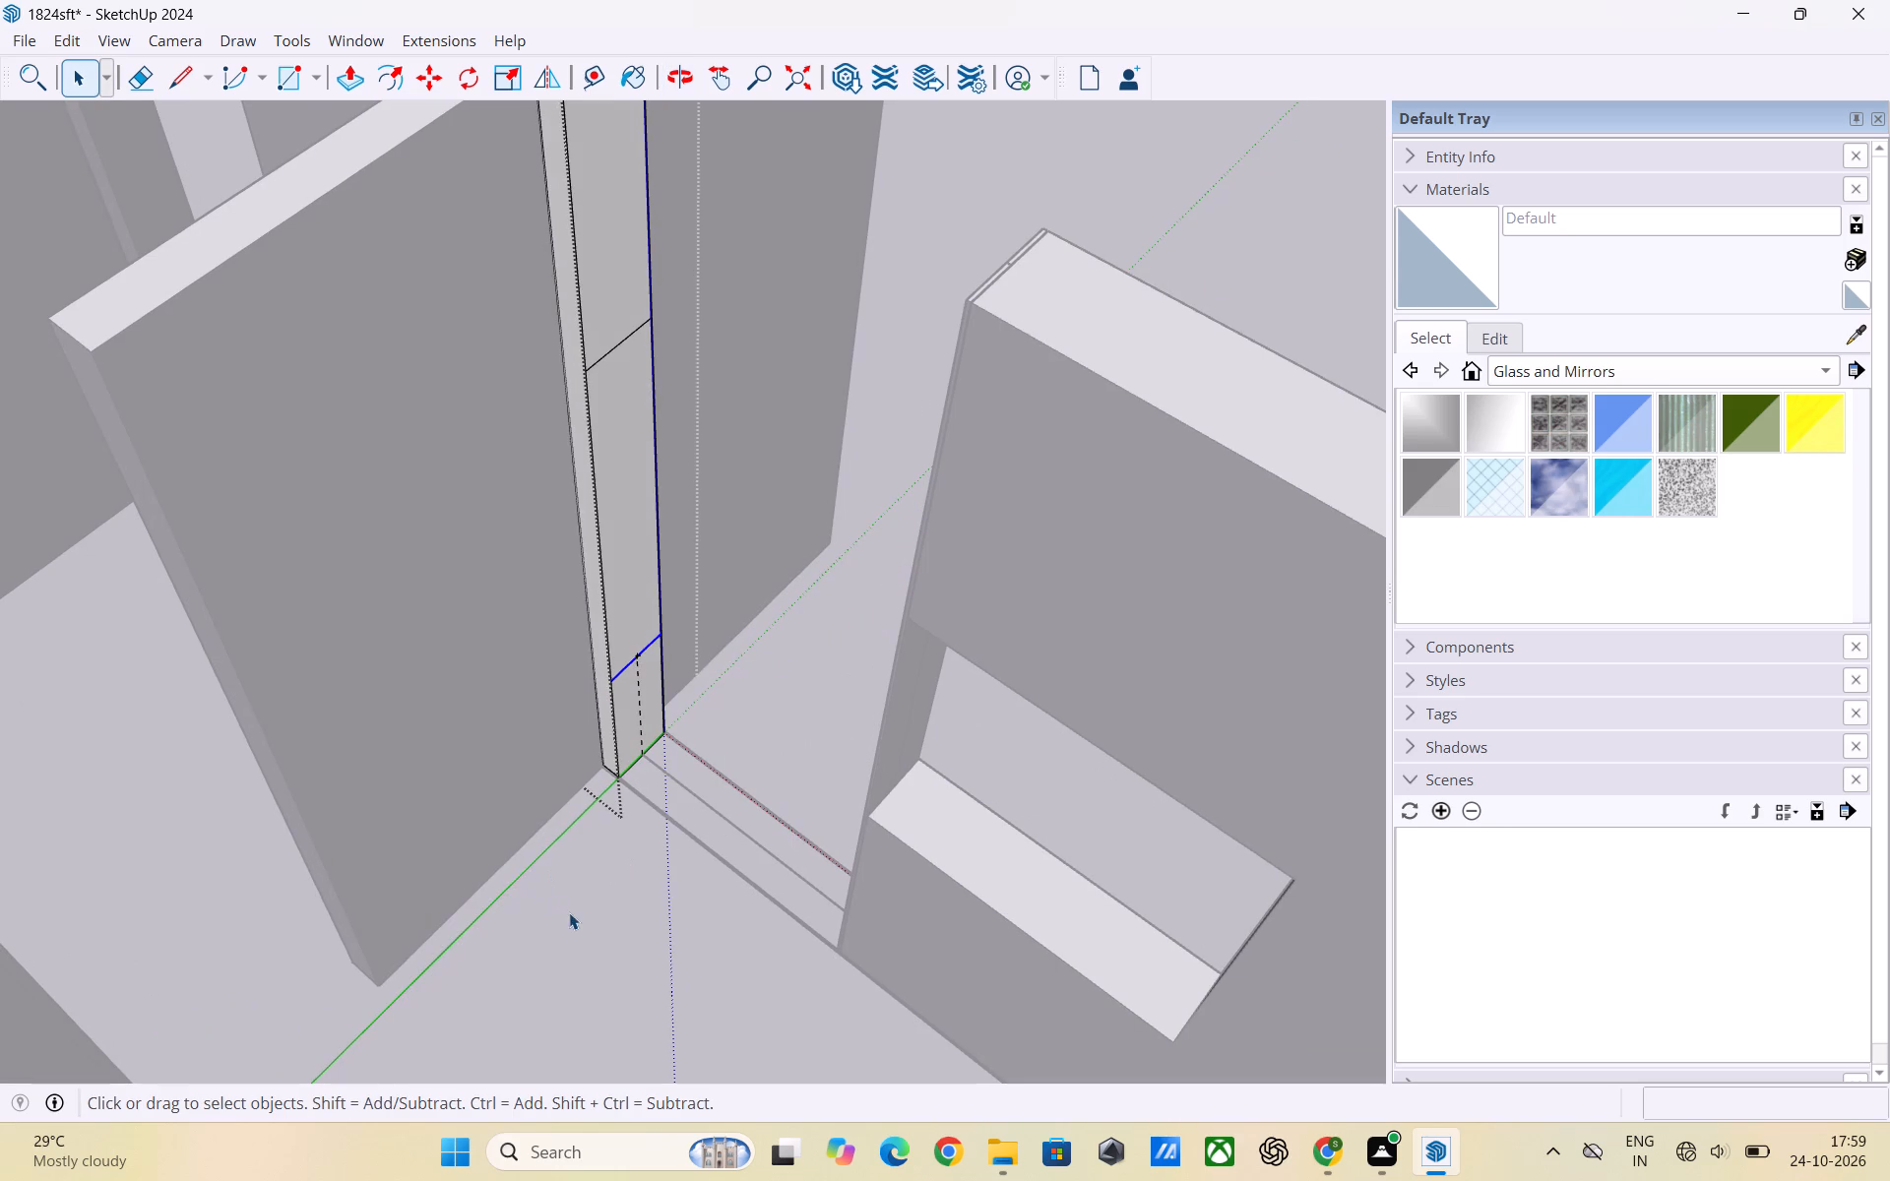
pyautogui.click(569, 913)
# Reopen the strip's group and Push/Pull the end face's top section about 3' across to the adjoining wall as the lintel.
pyautogui.scroll(-2, 757, 826)
pyautogui.moveTo(761, 824); pyautogui.dragTo(569, 849, button='middle')
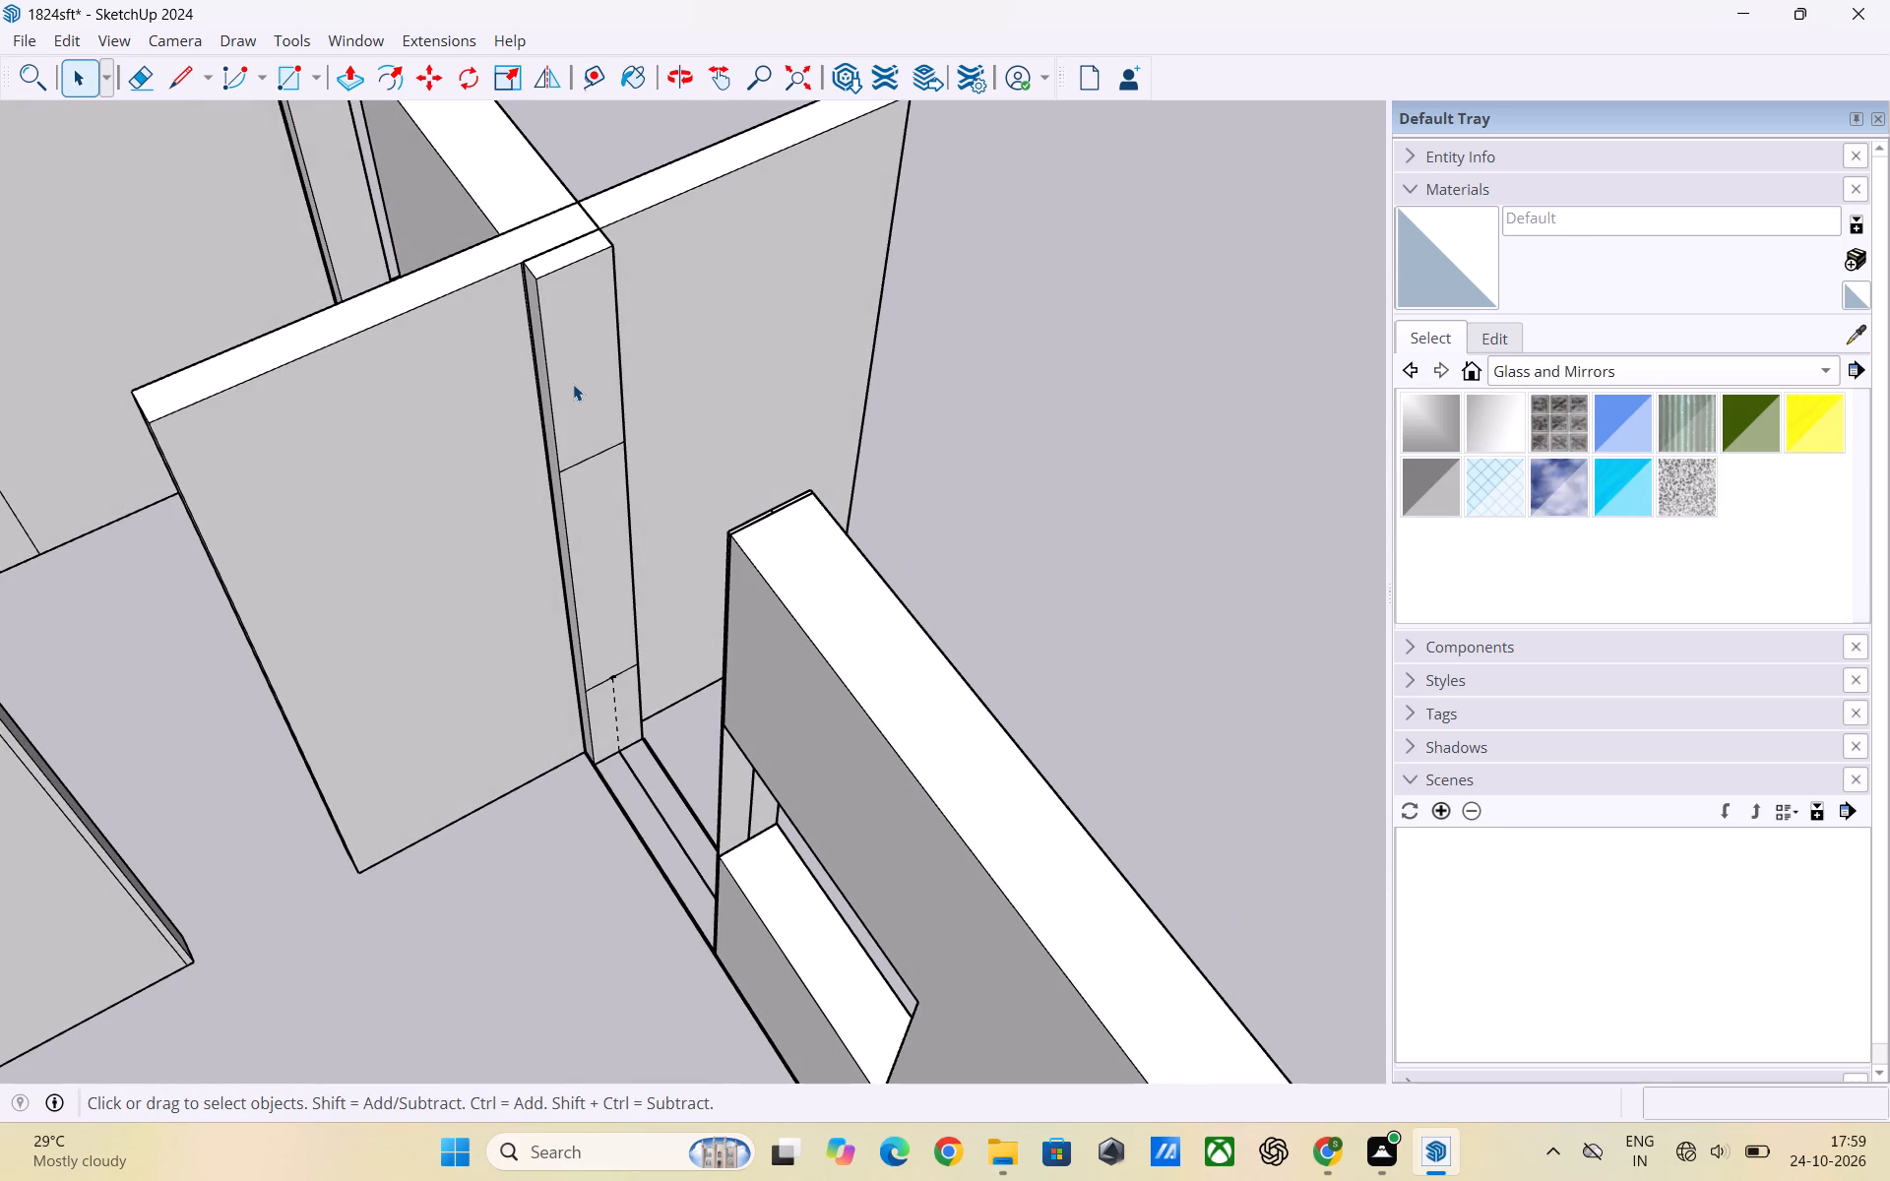
pyautogui.doubleClick(582, 382)
pyautogui.click(583, 381)
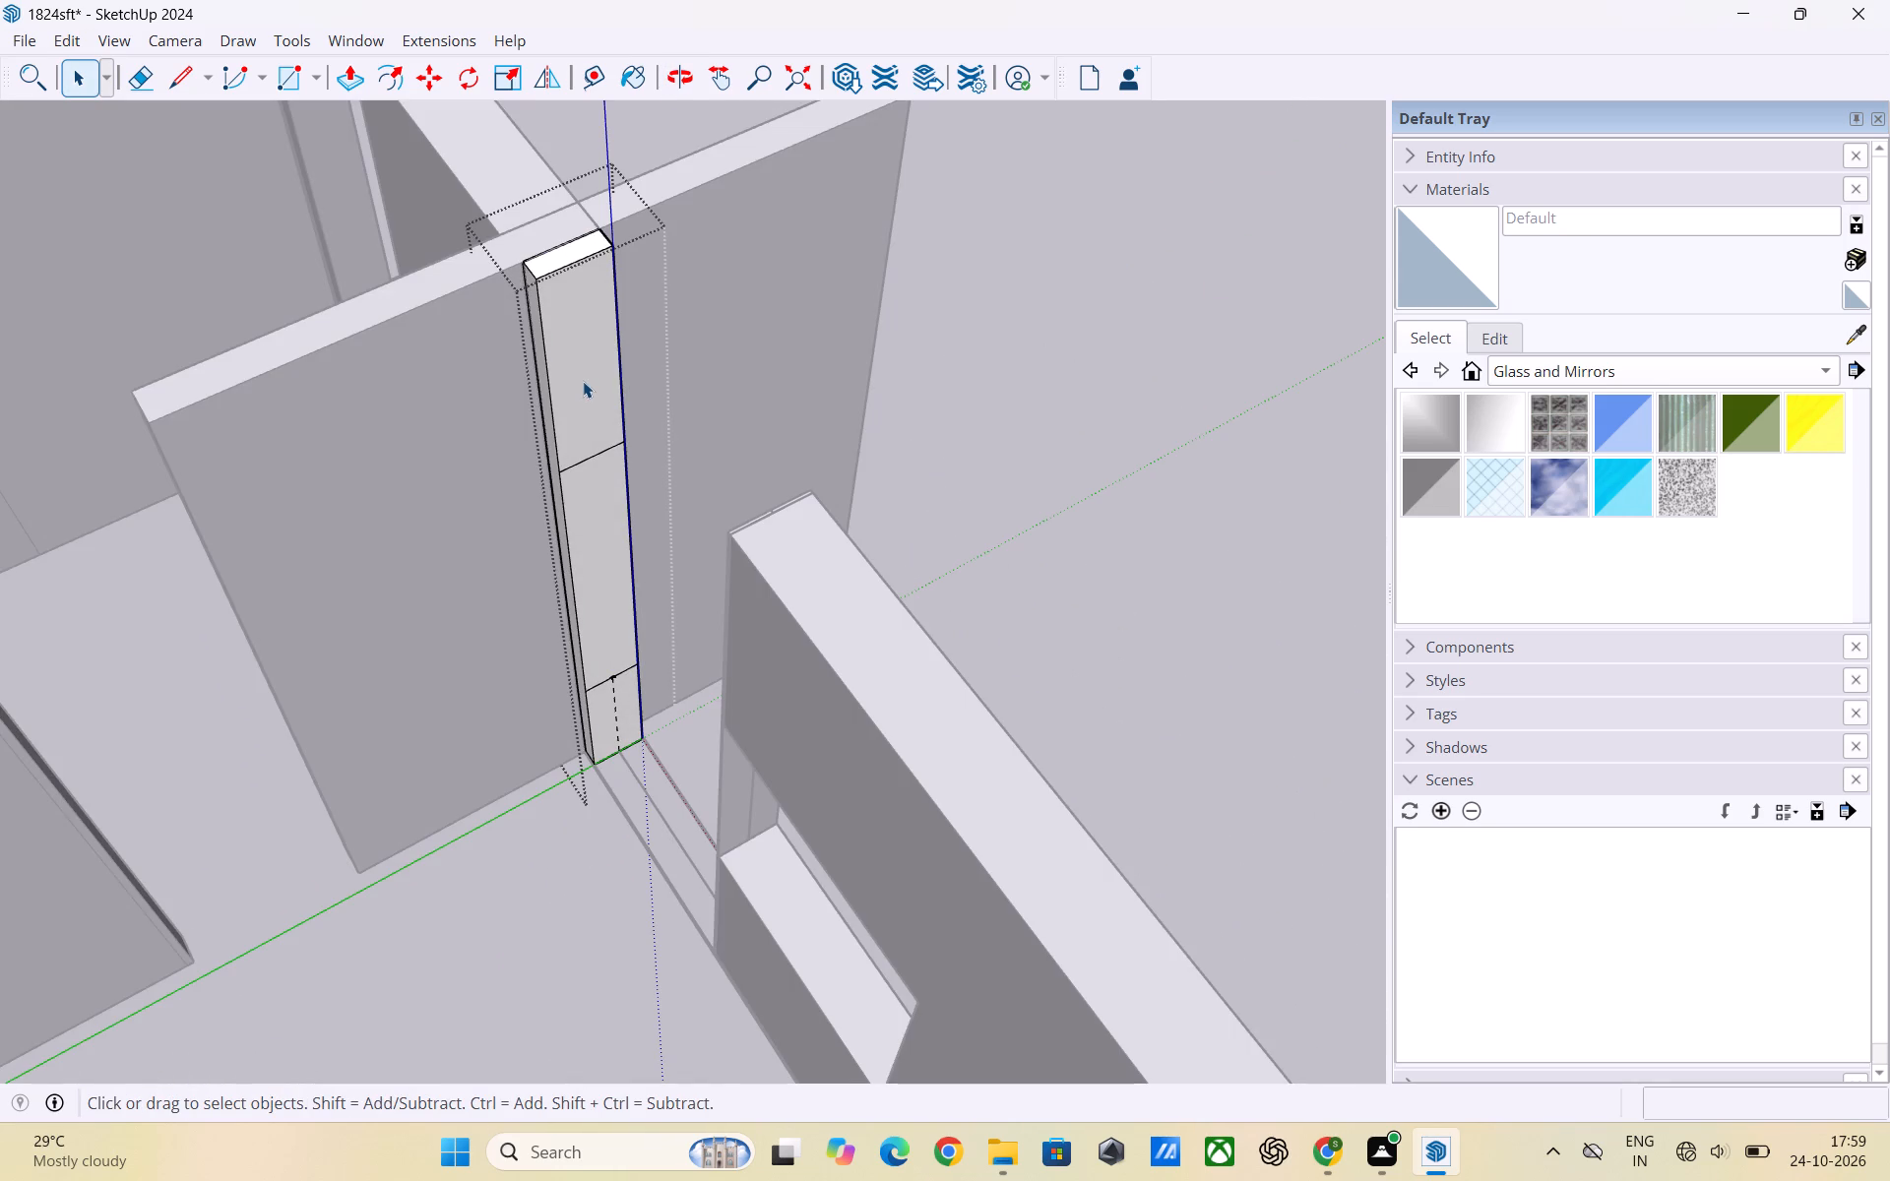
pyautogui.doubleClick(583, 384)
pyautogui.press('p')
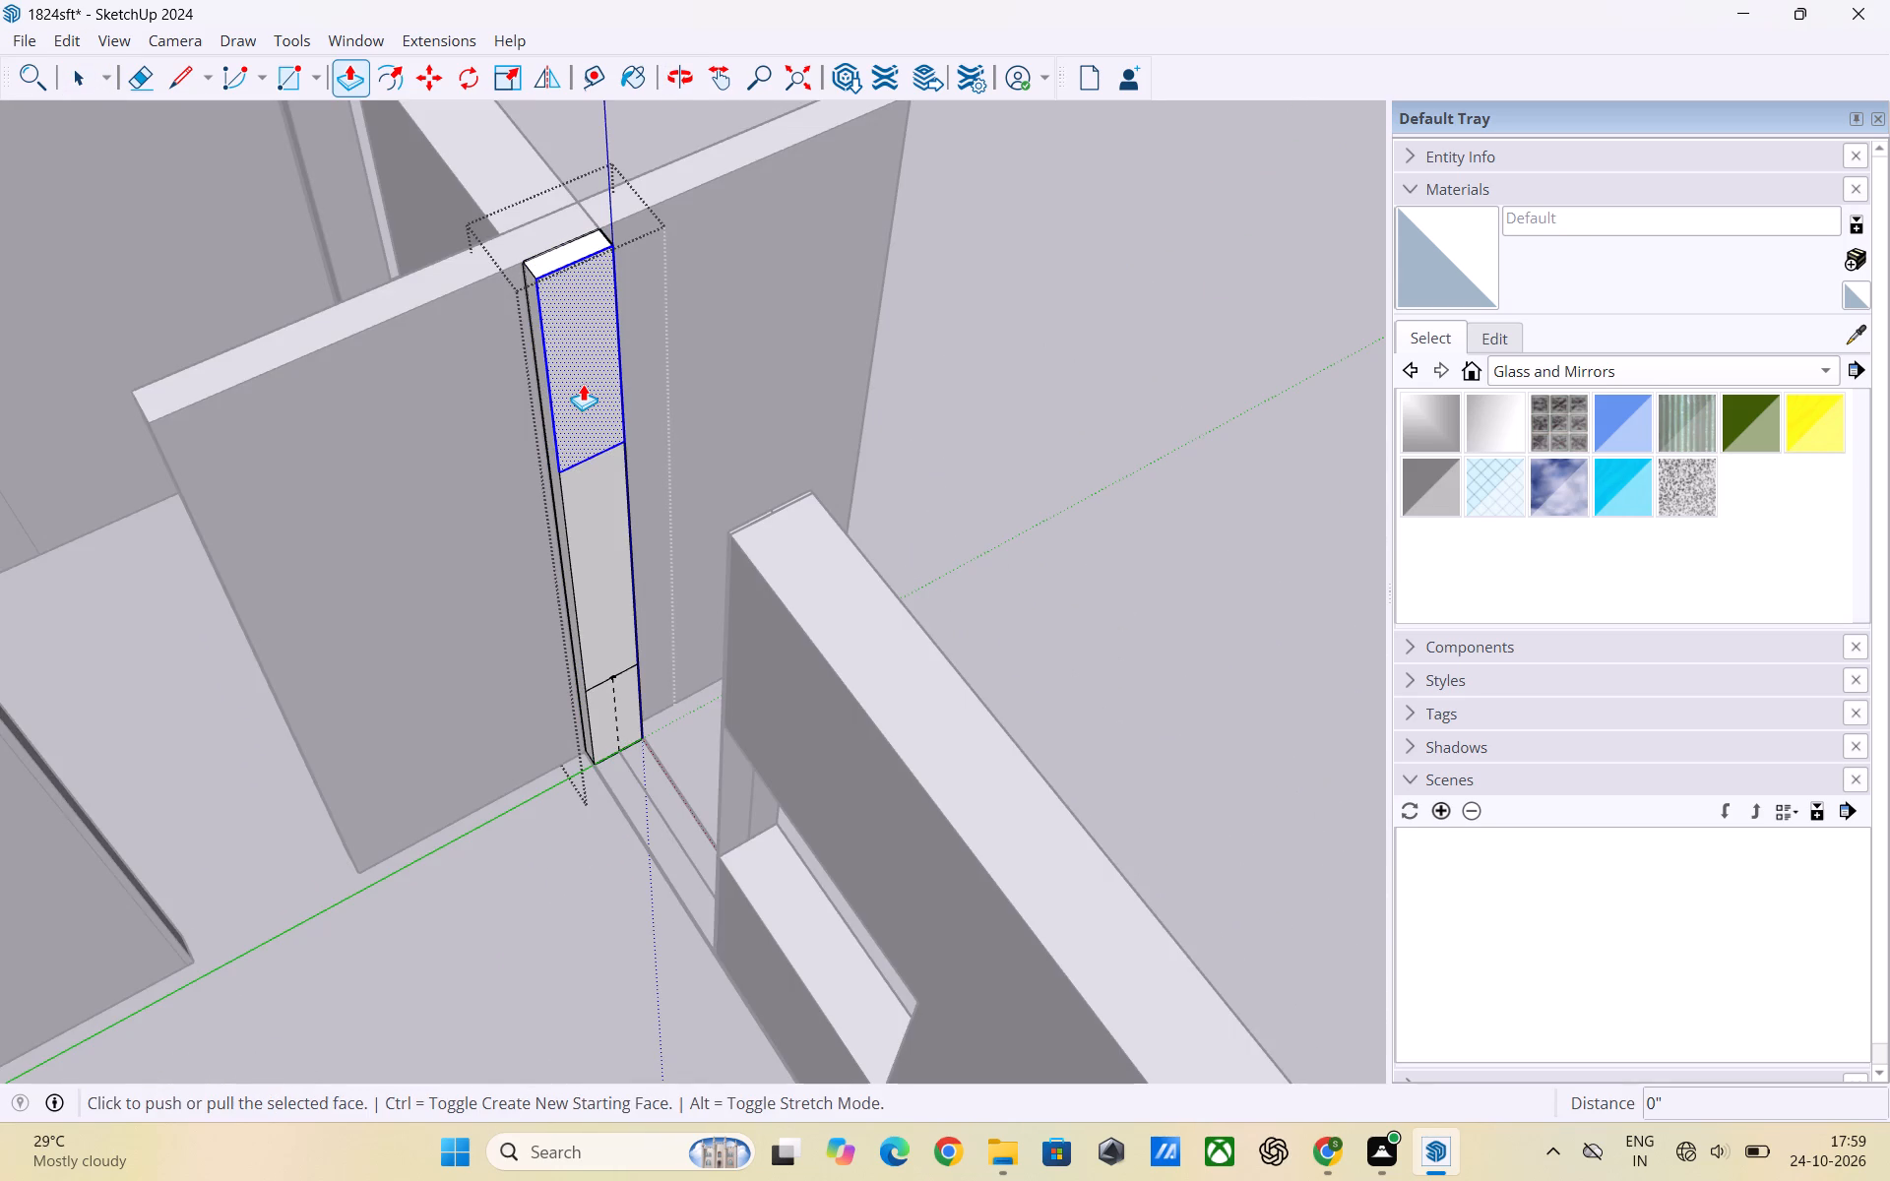
pyautogui.click(583, 384)
pyautogui.scroll(-2, 661, 489)
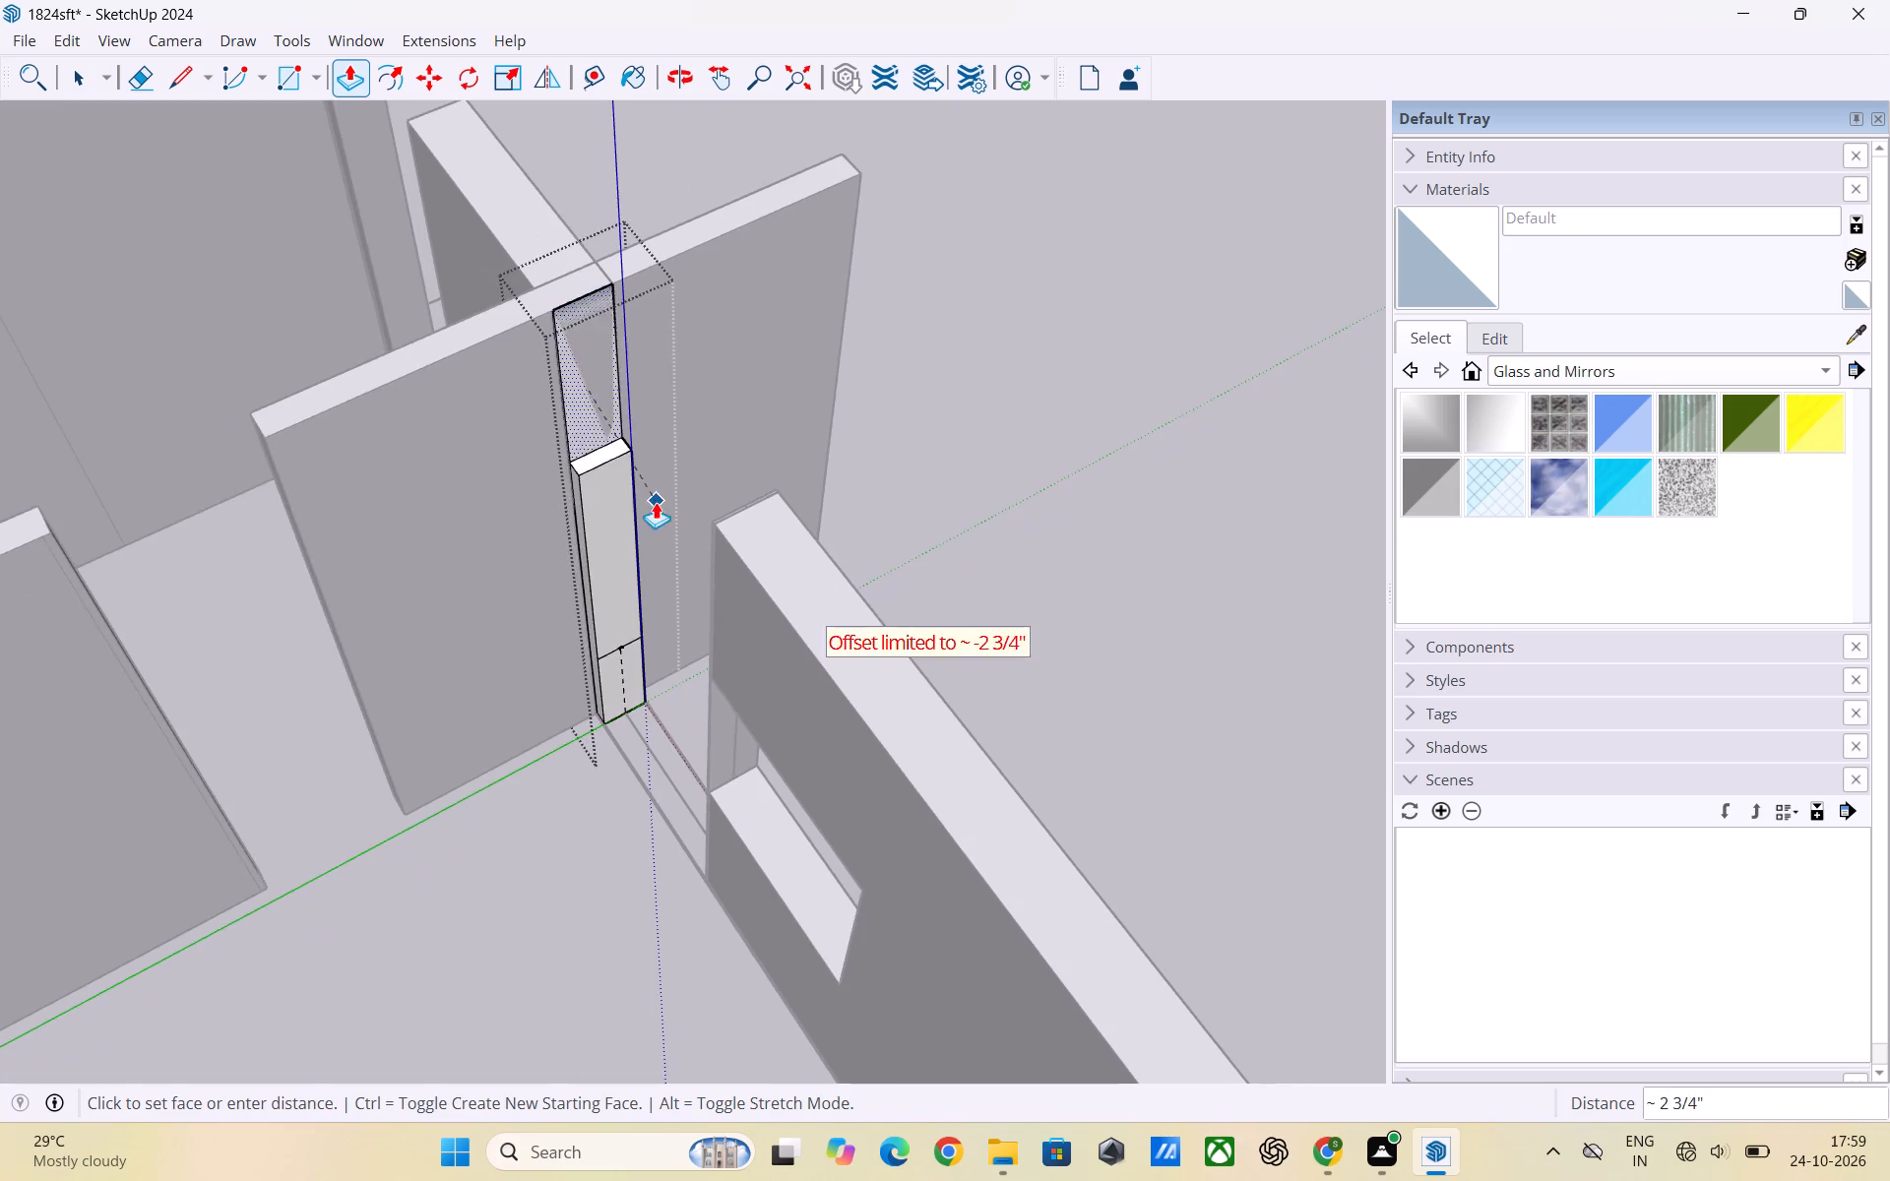
pyautogui.moveTo(656, 502); pyautogui.dragTo(737, 528, button='middle')
pyautogui.moveTo(756, 583); pyautogui.dragTo(802, 588, button='middle')
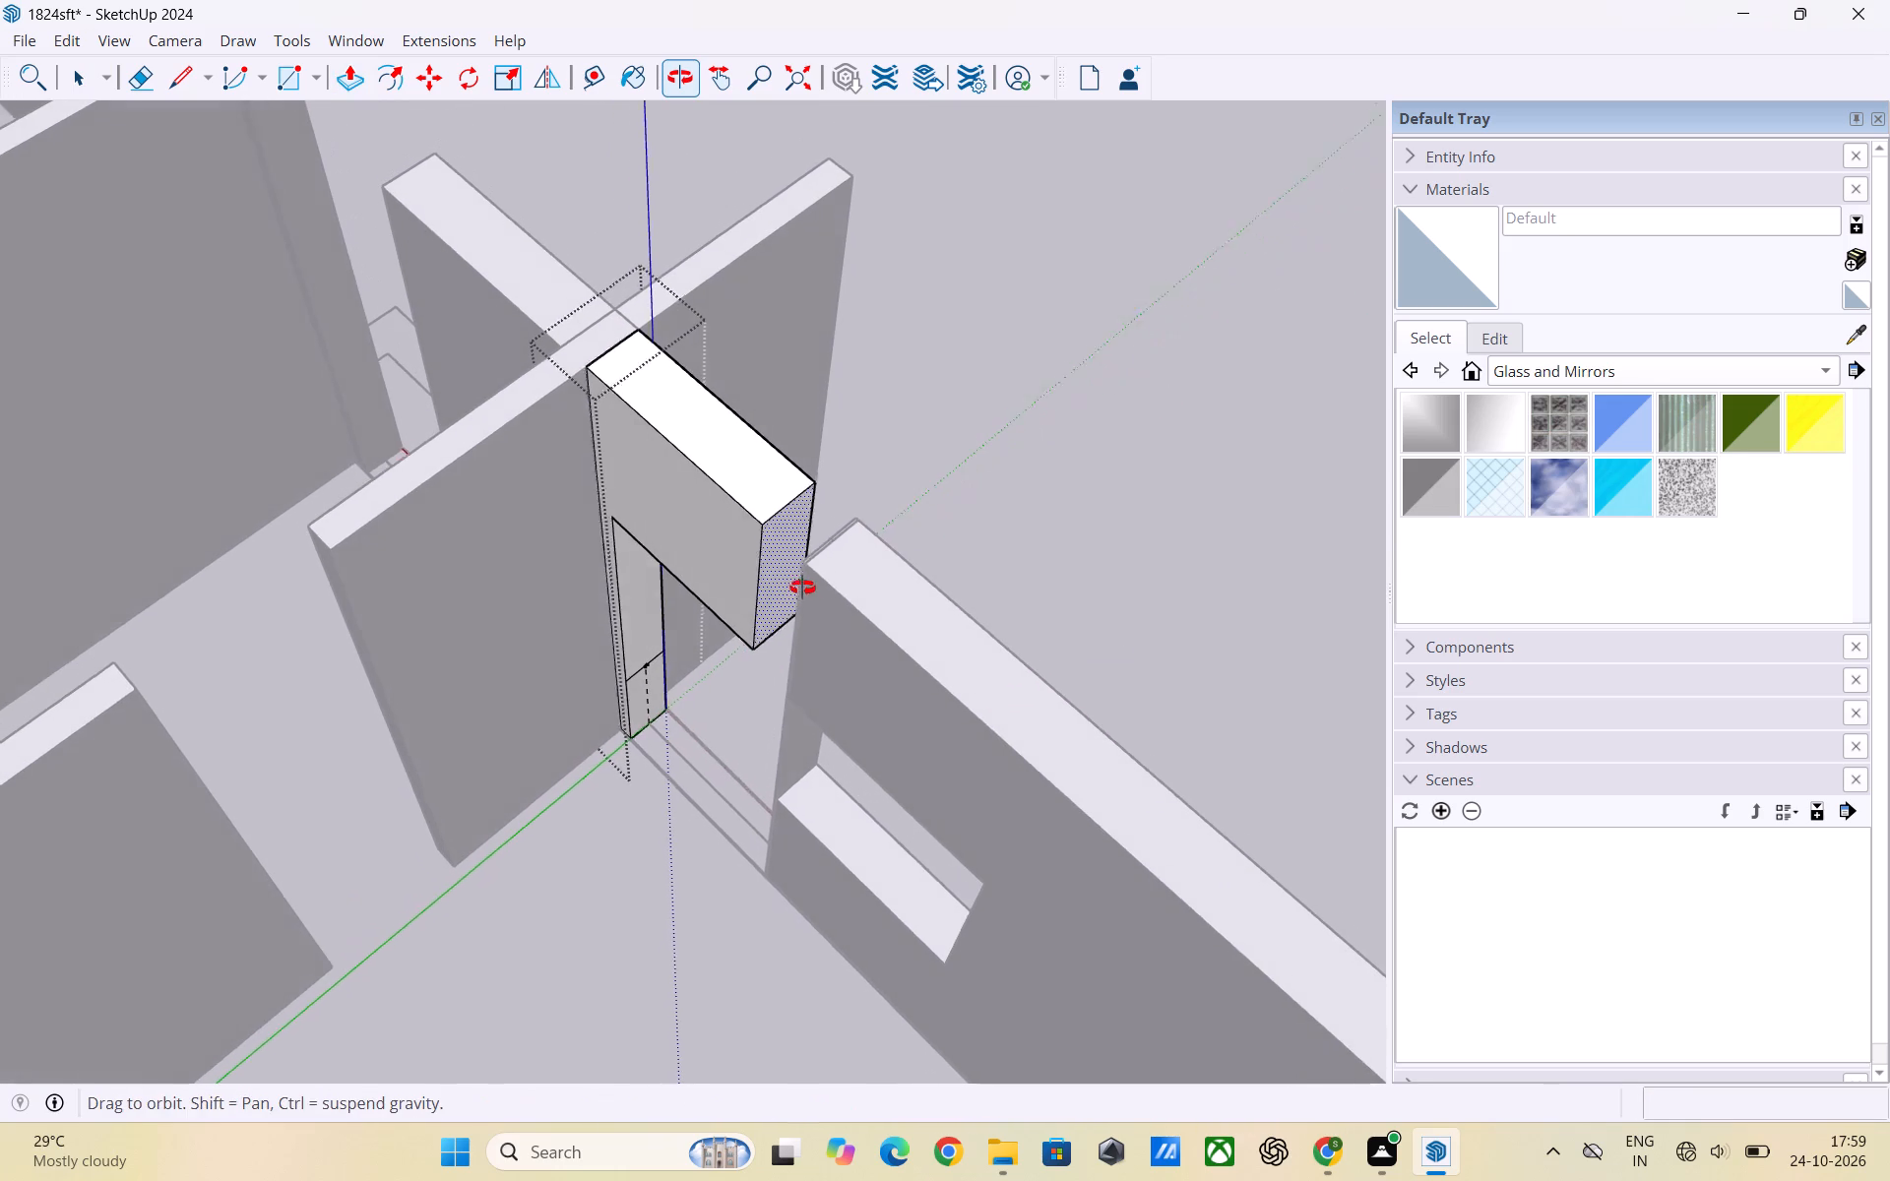
pyautogui.moveTo(802, 588); pyautogui.dragTo(808, 590, button='middle')
pyautogui.click(809, 590)
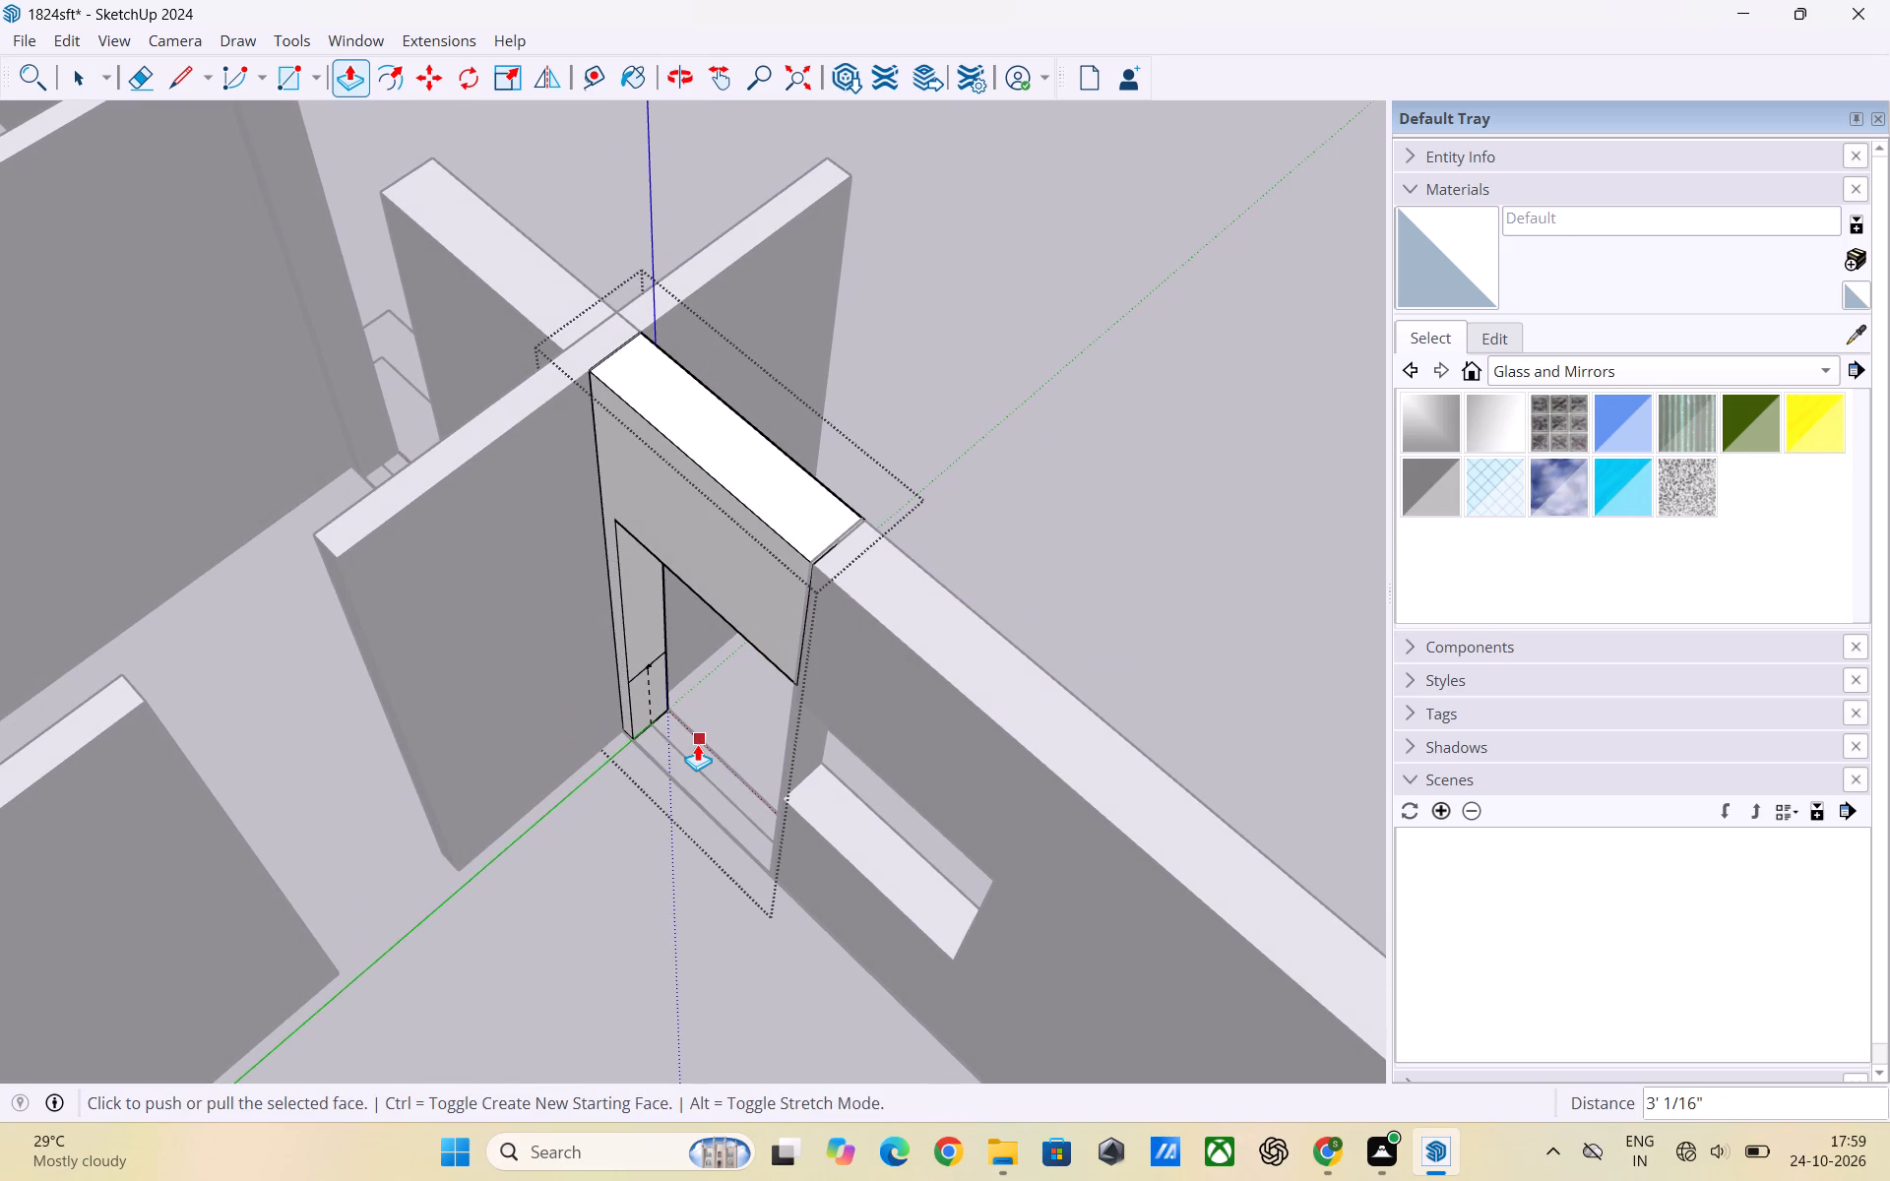
pyautogui.press('space')
pyautogui.click(1267, 590)
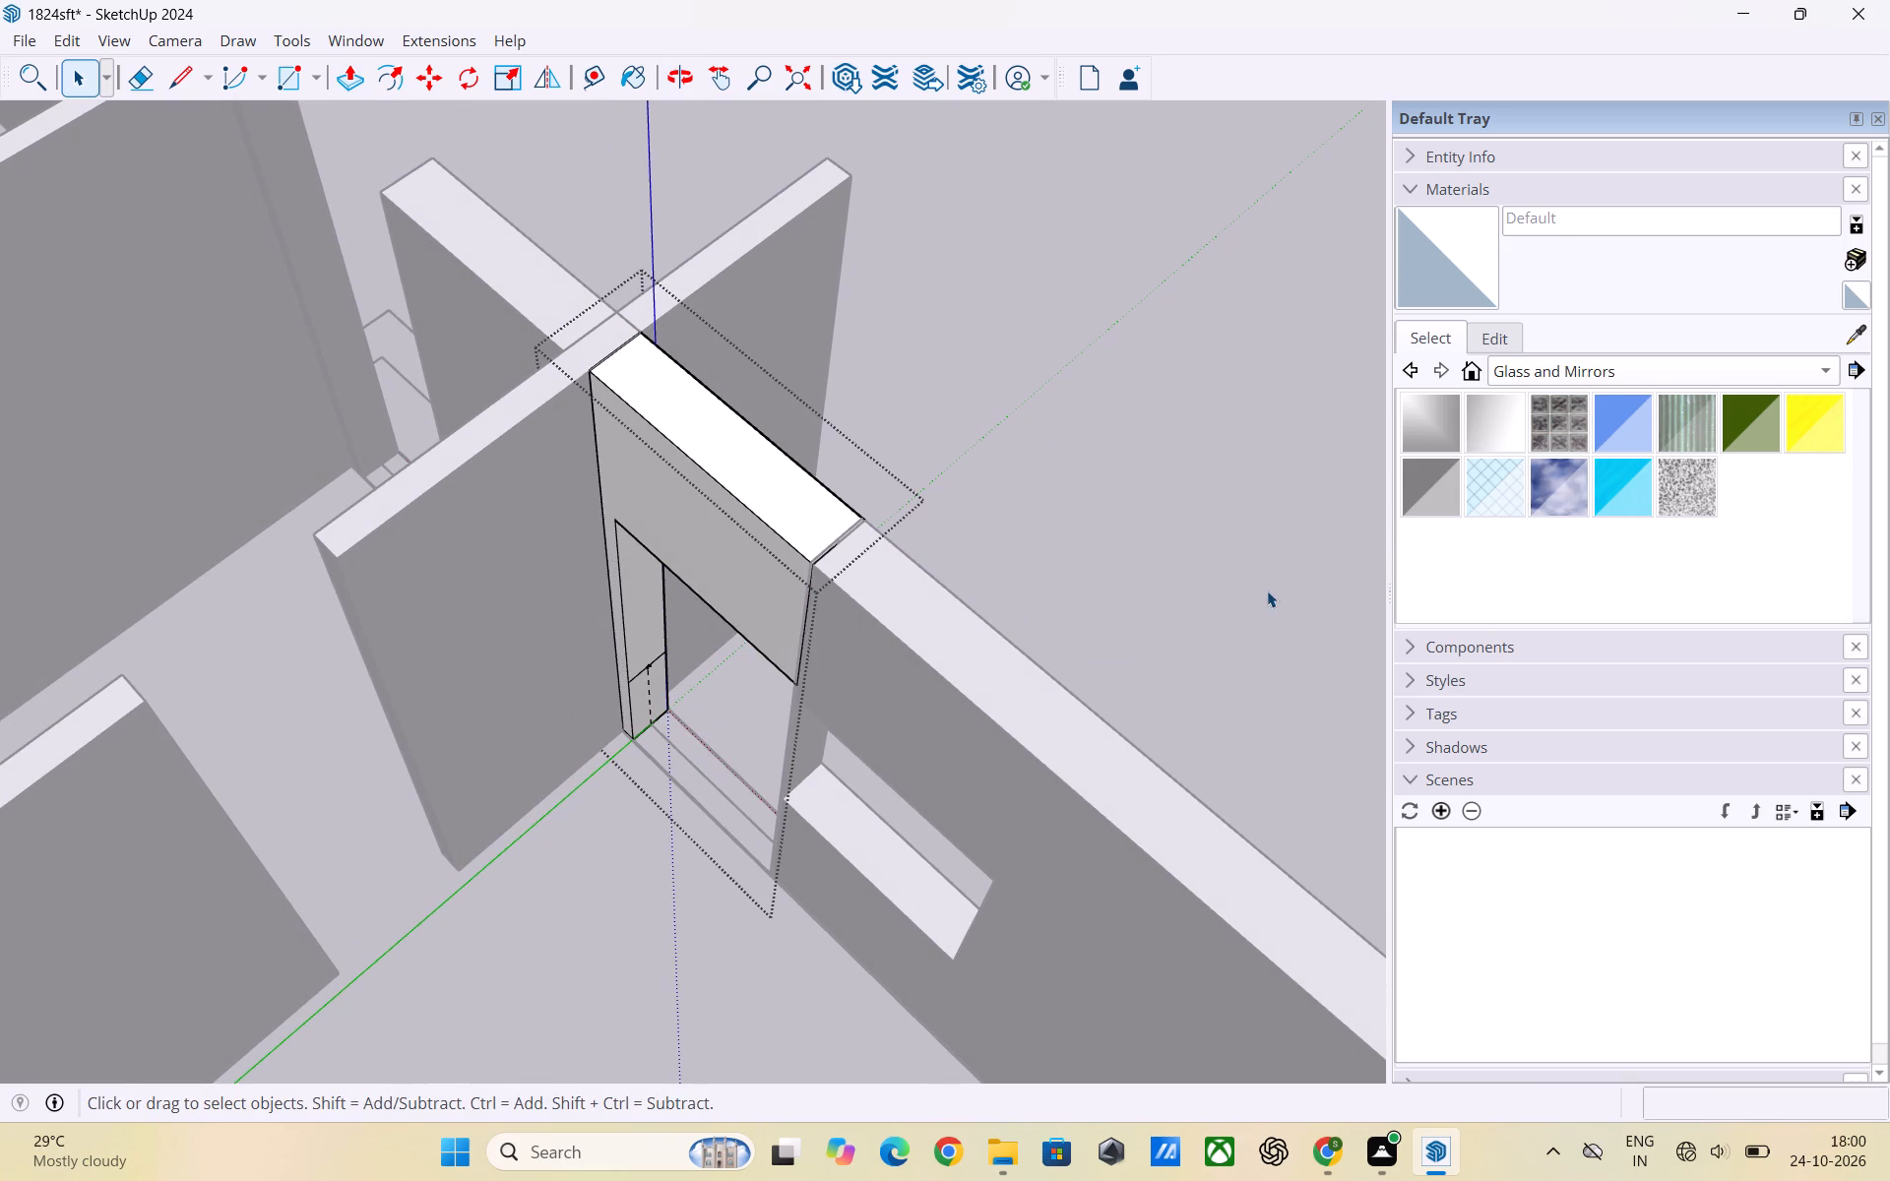
# Delete the 2' guide from the end face's lower section inside the strip's group, and leave the group.
pyautogui.scroll(3, 675, 736)
pyautogui.moveTo(682, 755); pyautogui.dragTo(740, 648, button='middle')
pyautogui.scroll(3, 673, 682)
pyautogui.moveTo(674, 683); pyautogui.dragTo(600, 641, button='middle')
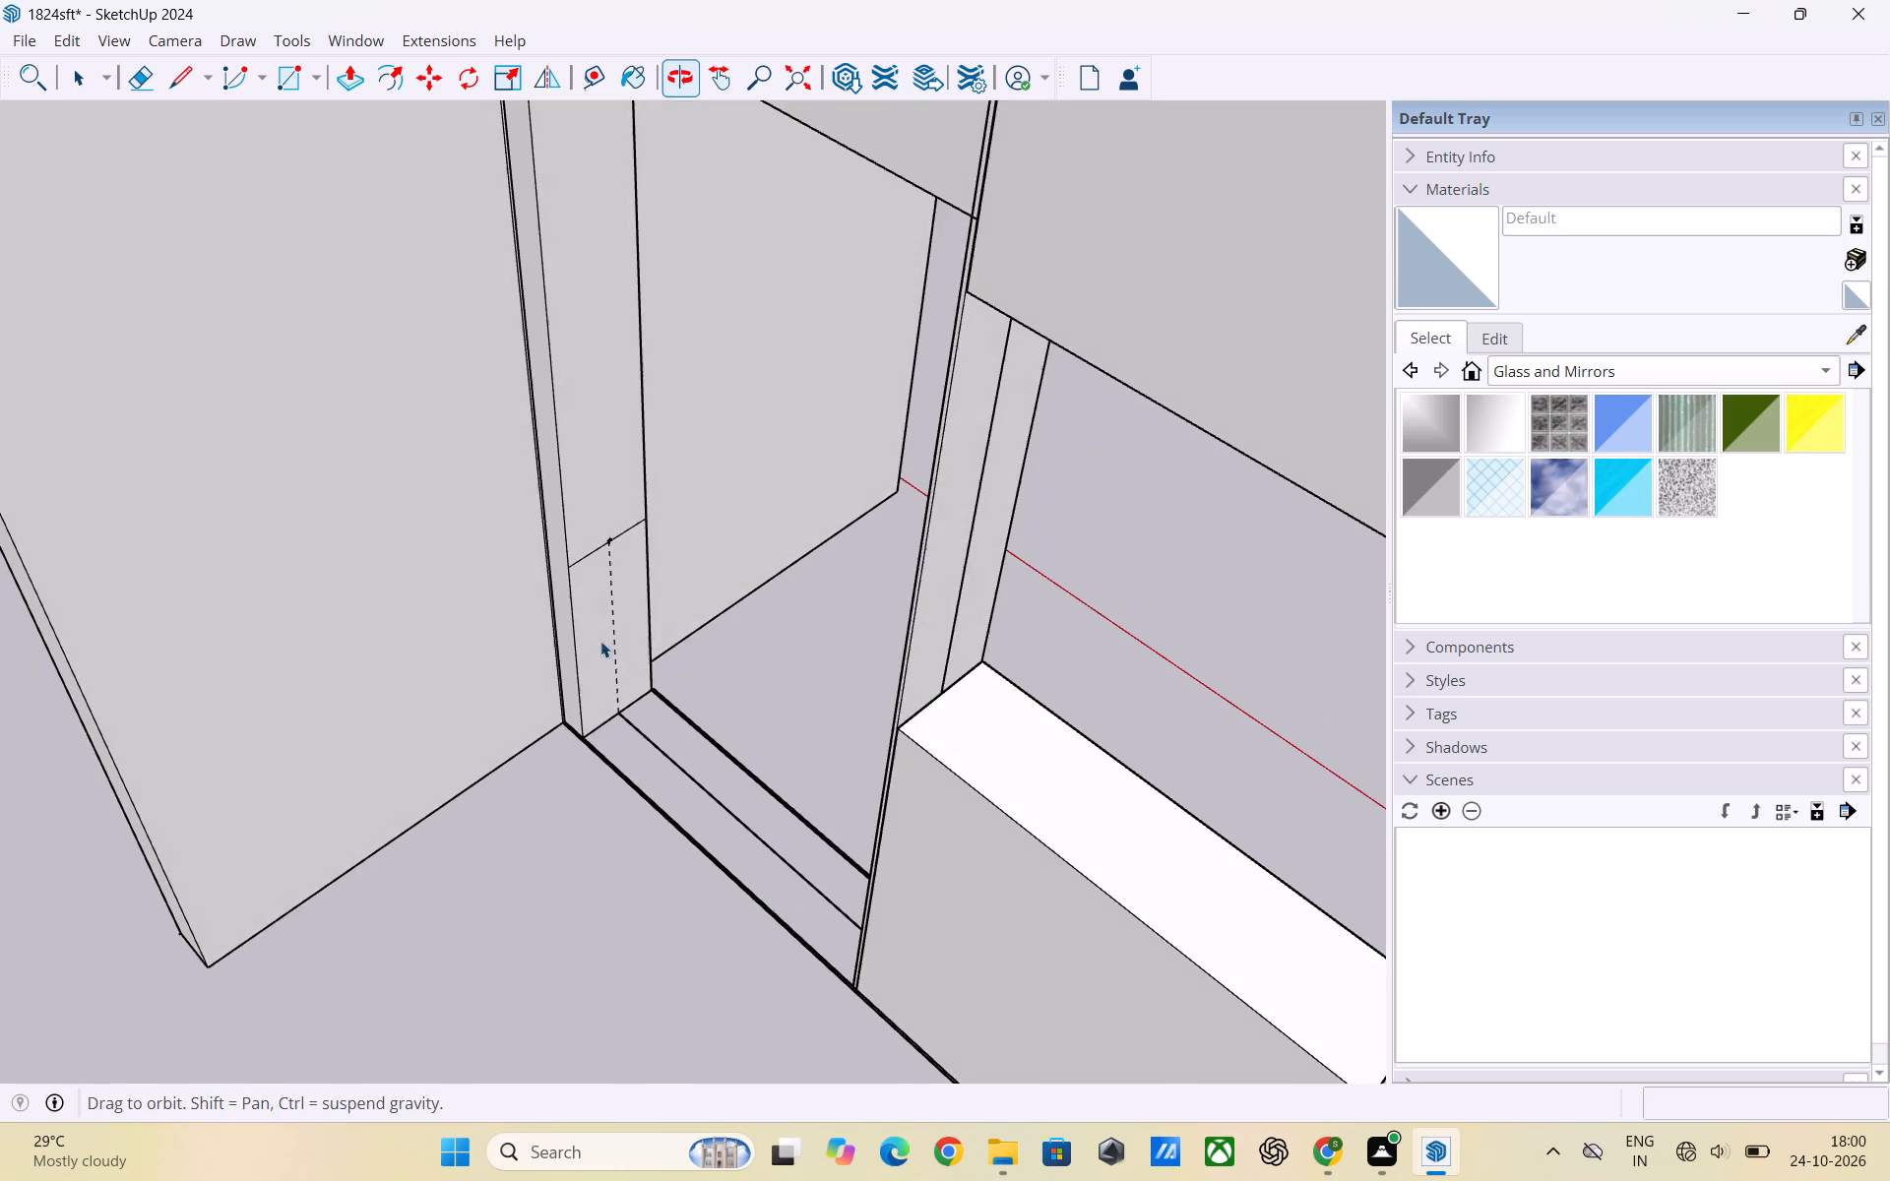
pyautogui.moveTo(600, 641); pyautogui.dragTo(602, 647, button='middle')
pyautogui.scroll(1, 600, 620)
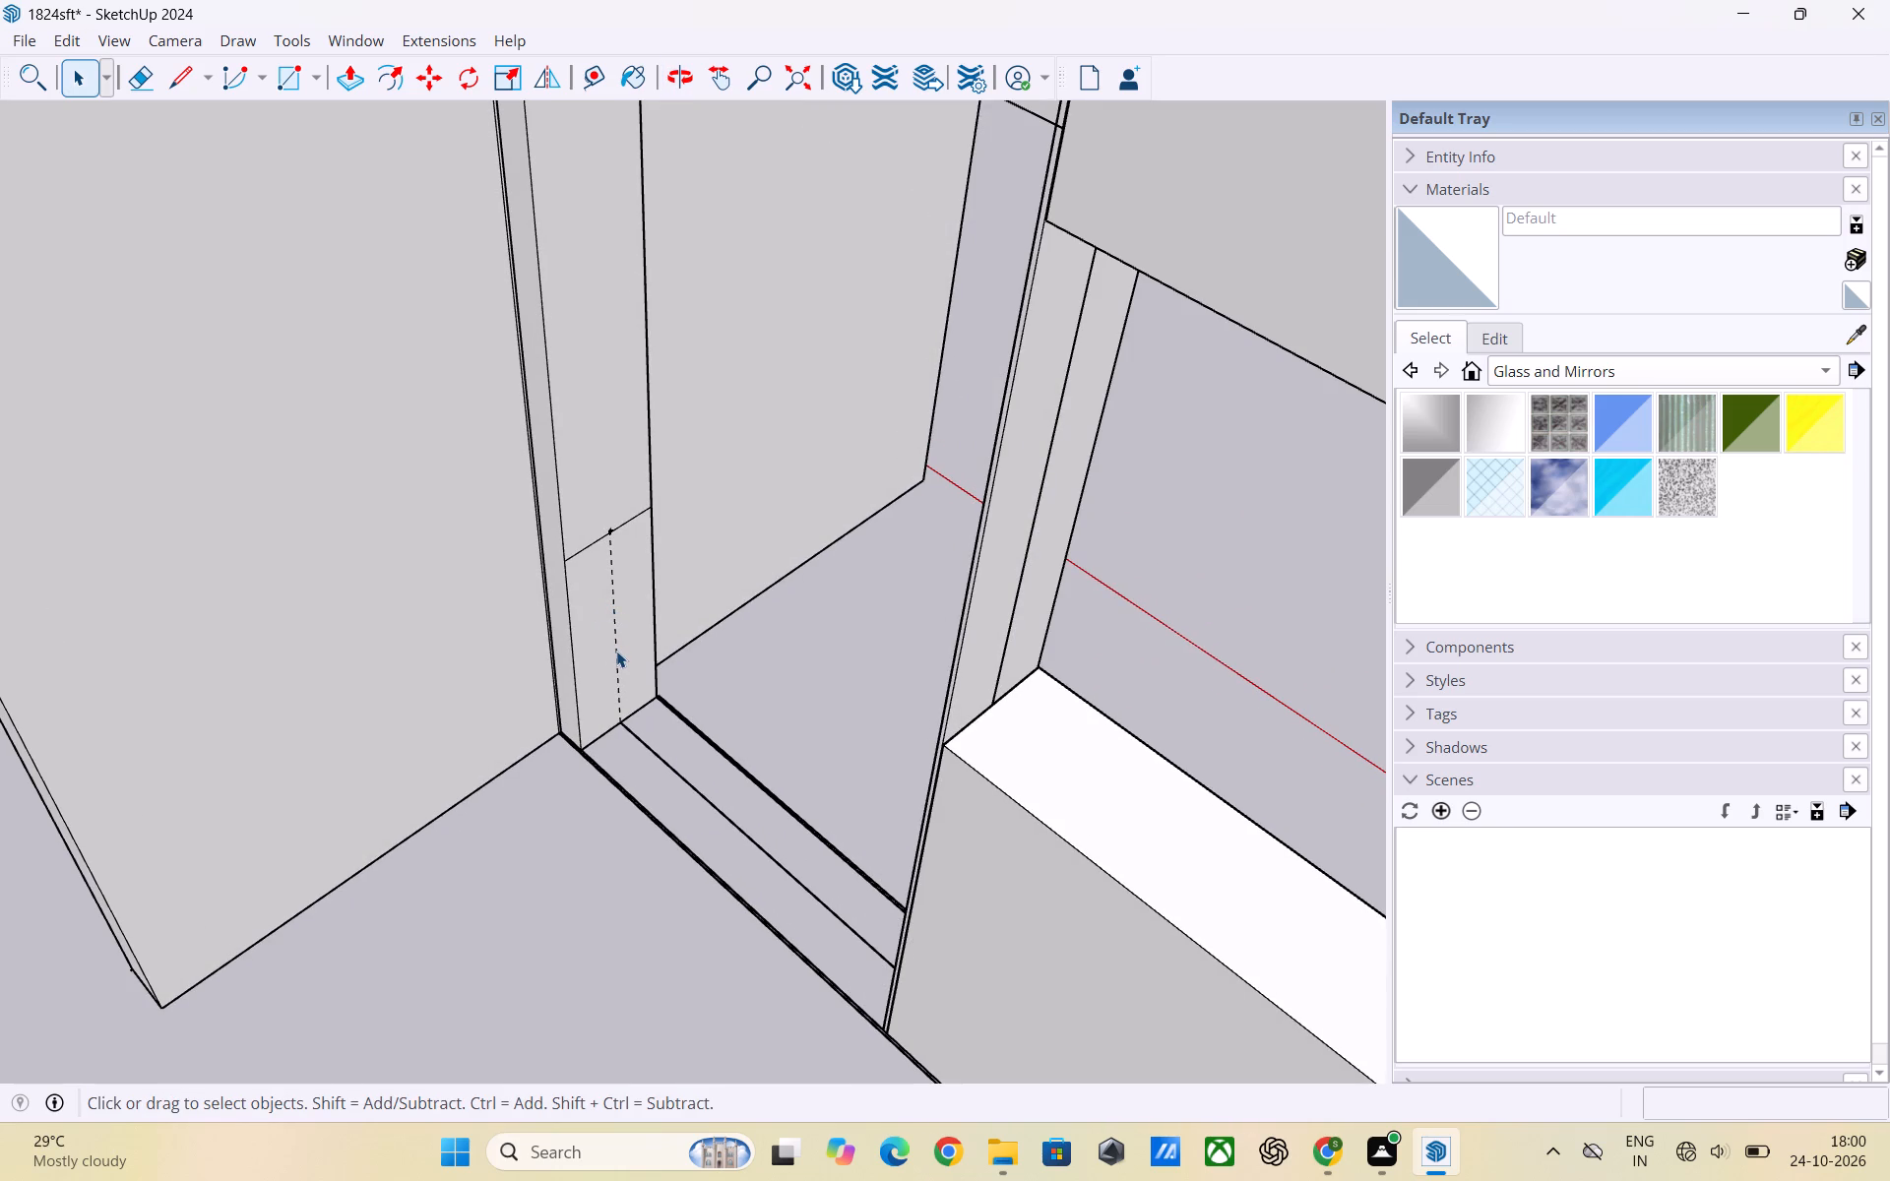
pyautogui.click(617, 651)
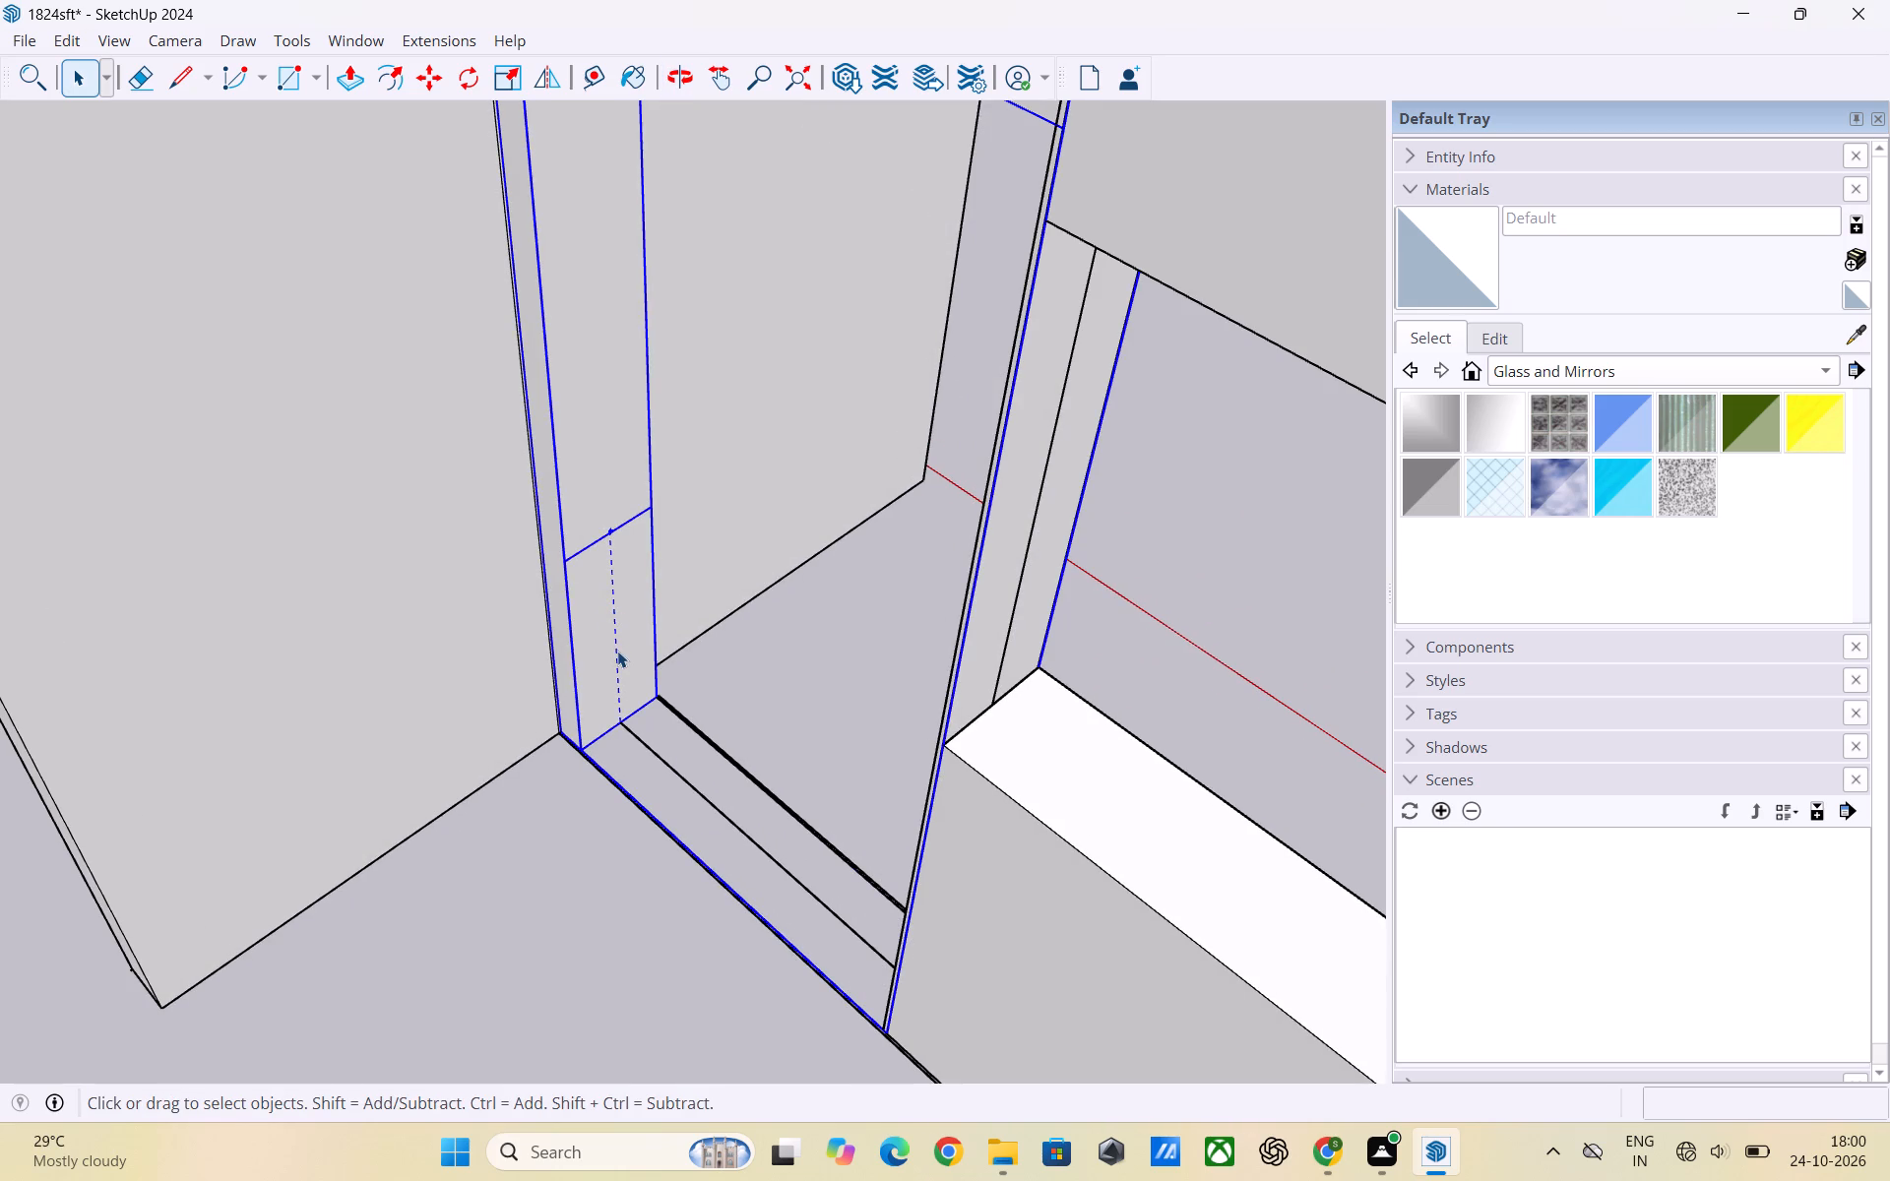
pyautogui.click(821, 640)
pyautogui.click(616, 626)
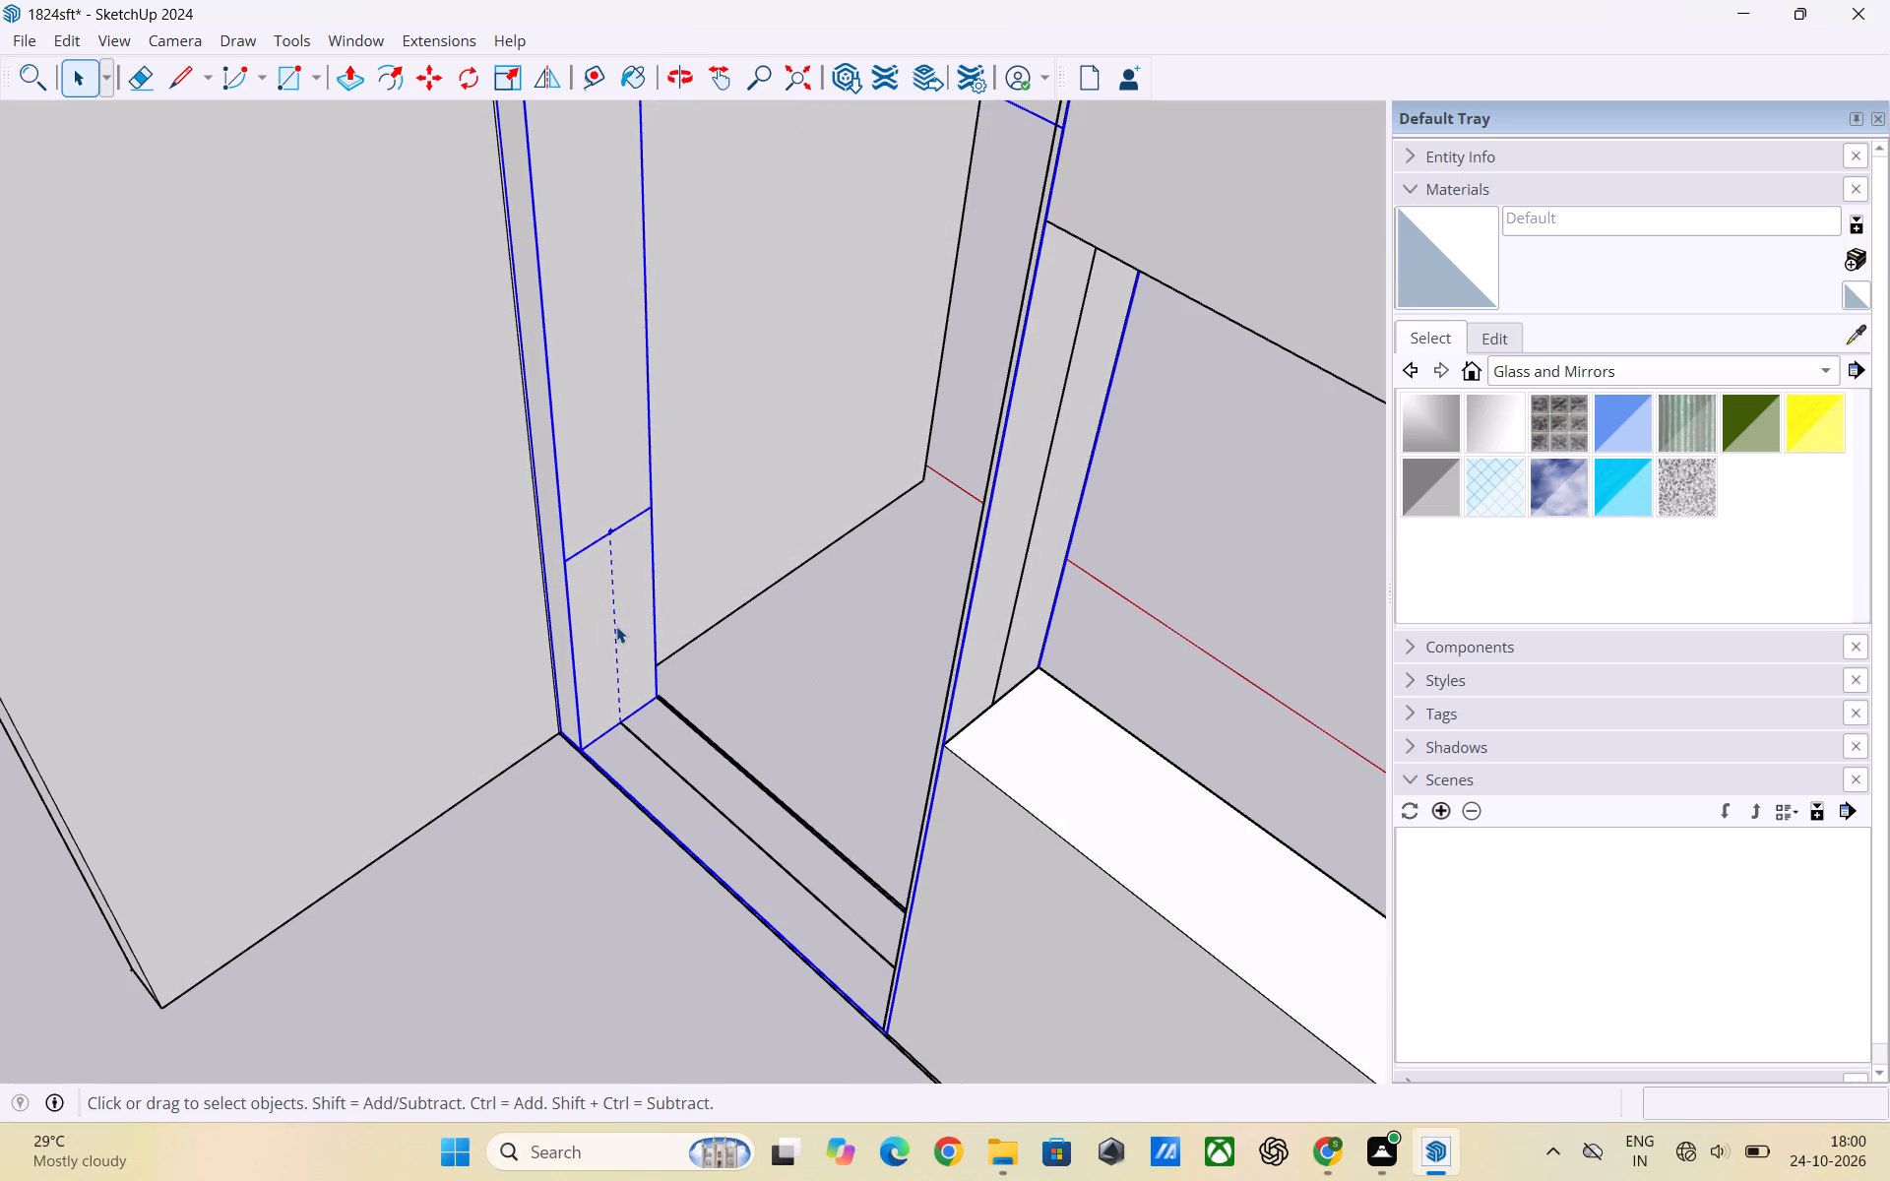
pyautogui.click(616, 626)
pyautogui.click(615, 628)
pyautogui.doubleClick(616, 630)
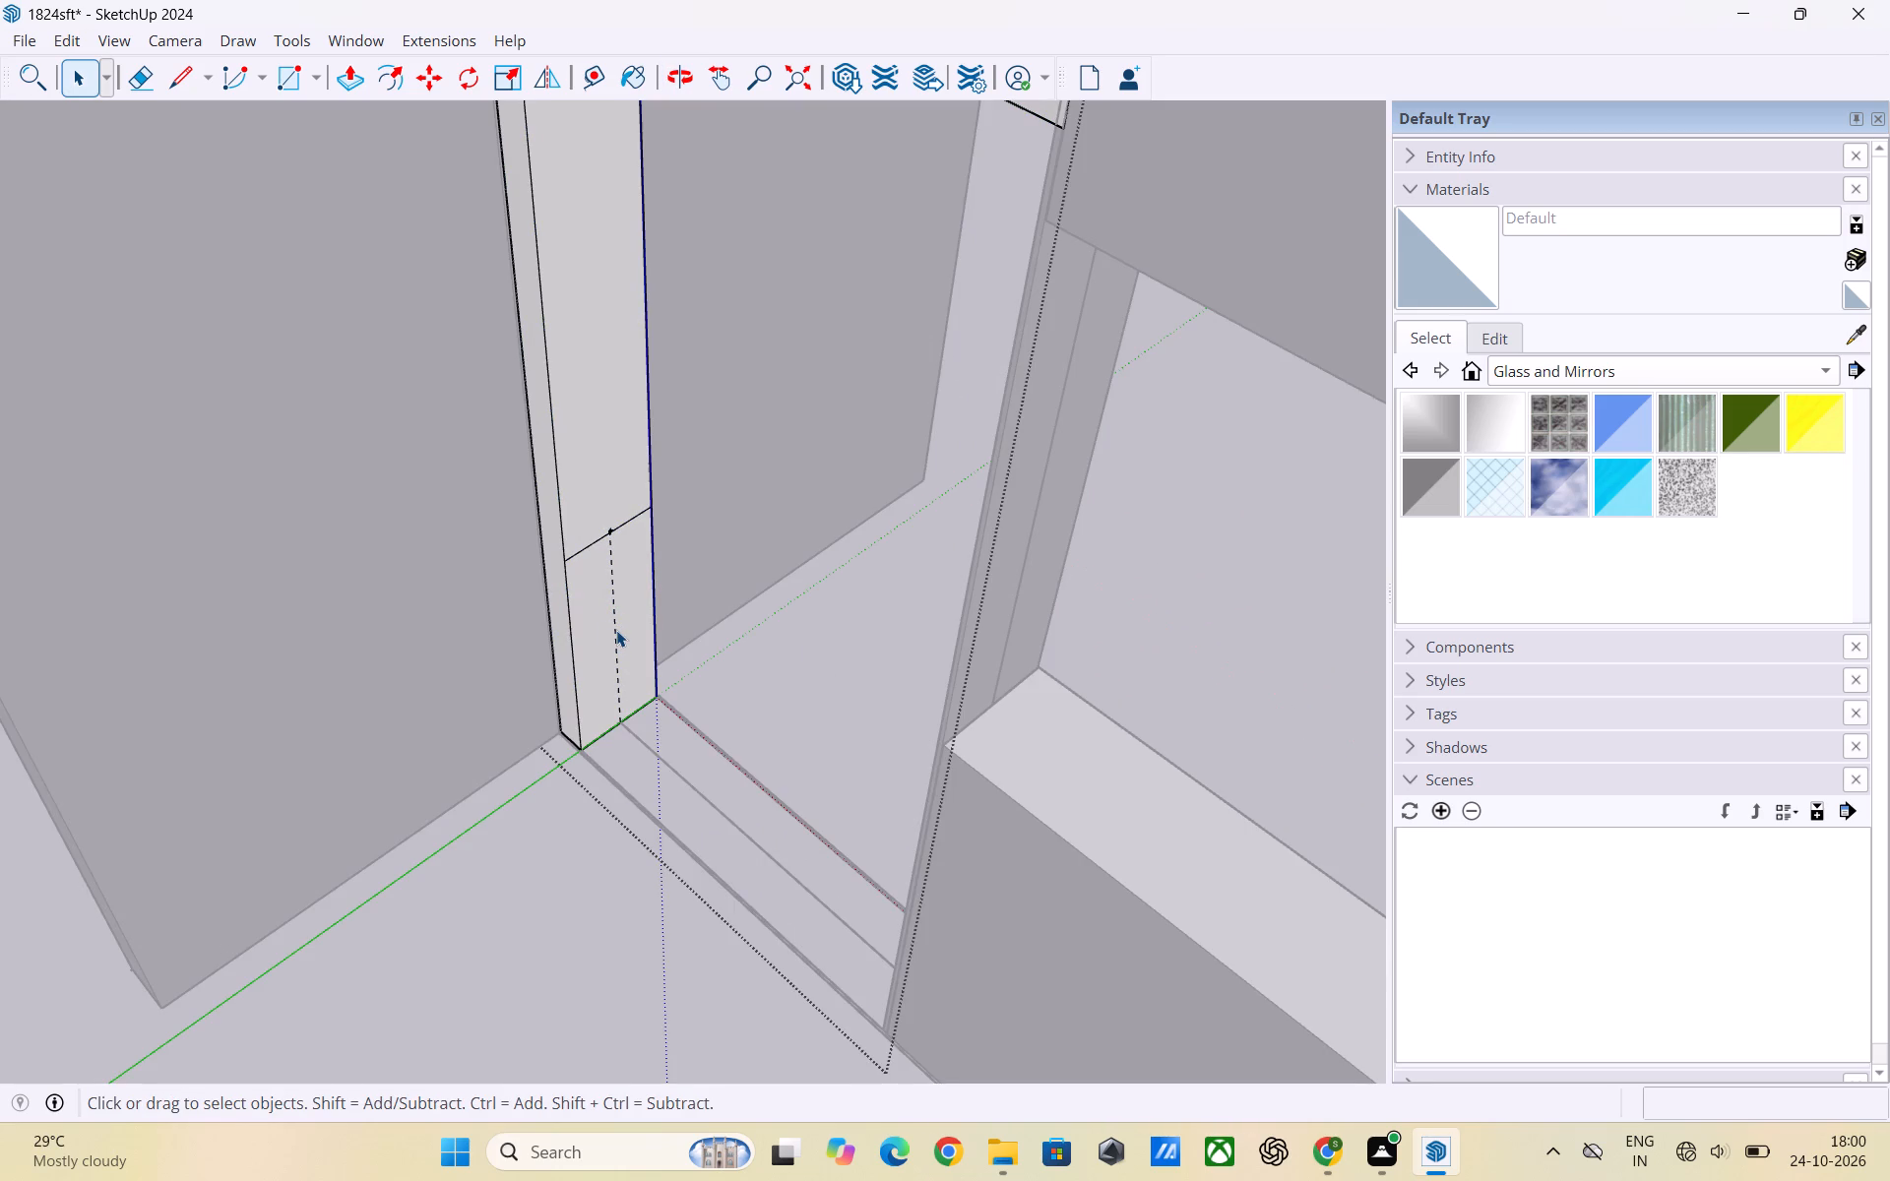
pyautogui.click(616, 630)
pyautogui.press('Delete')
pyautogui.click(832, 649)
pyautogui.click(475, 931)
# Reopen the strip's group and Push/Pull the end face's bottom section about 3' across to the adjoining wall as the sill.
pyautogui.tripleClick(623, 650)
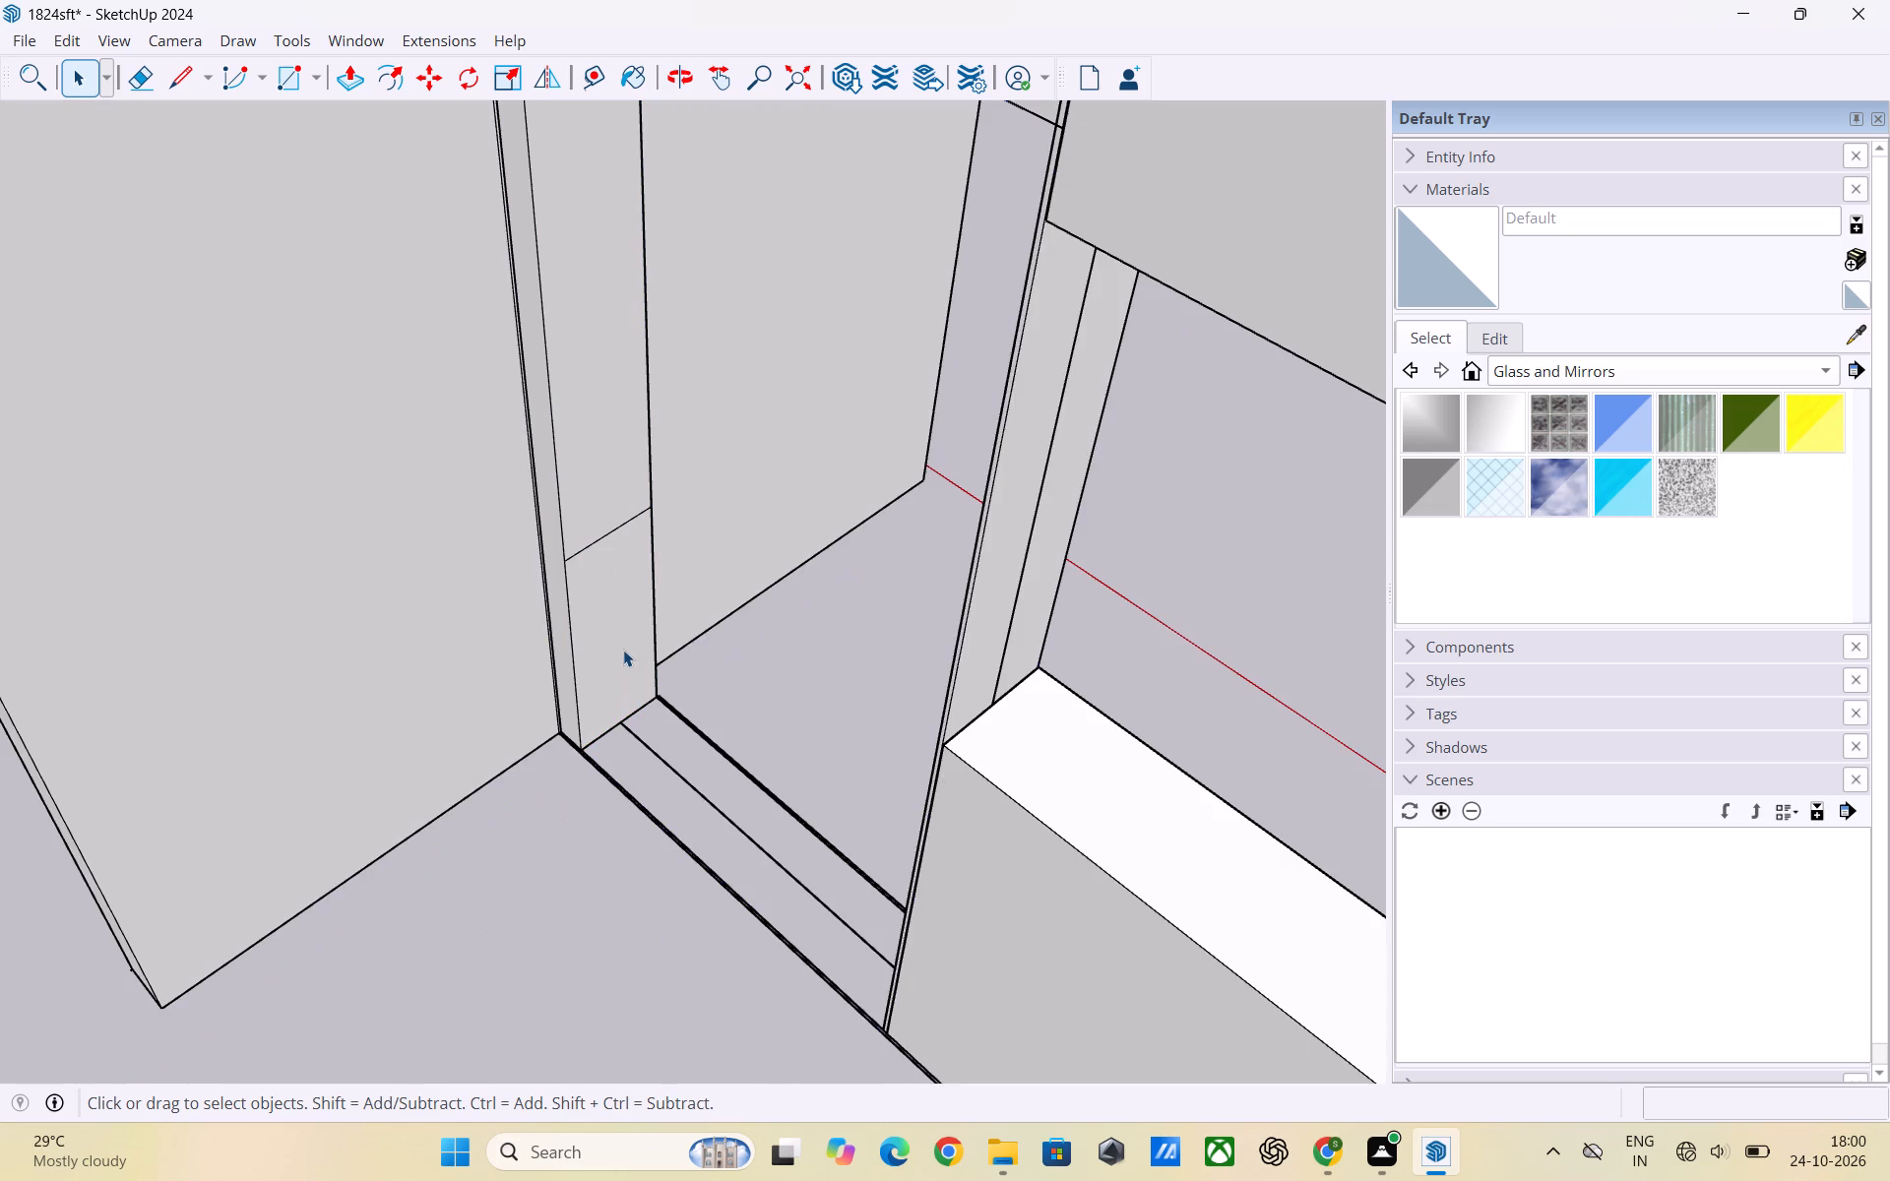
pyautogui.click(623, 650)
pyautogui.click(617, 657)
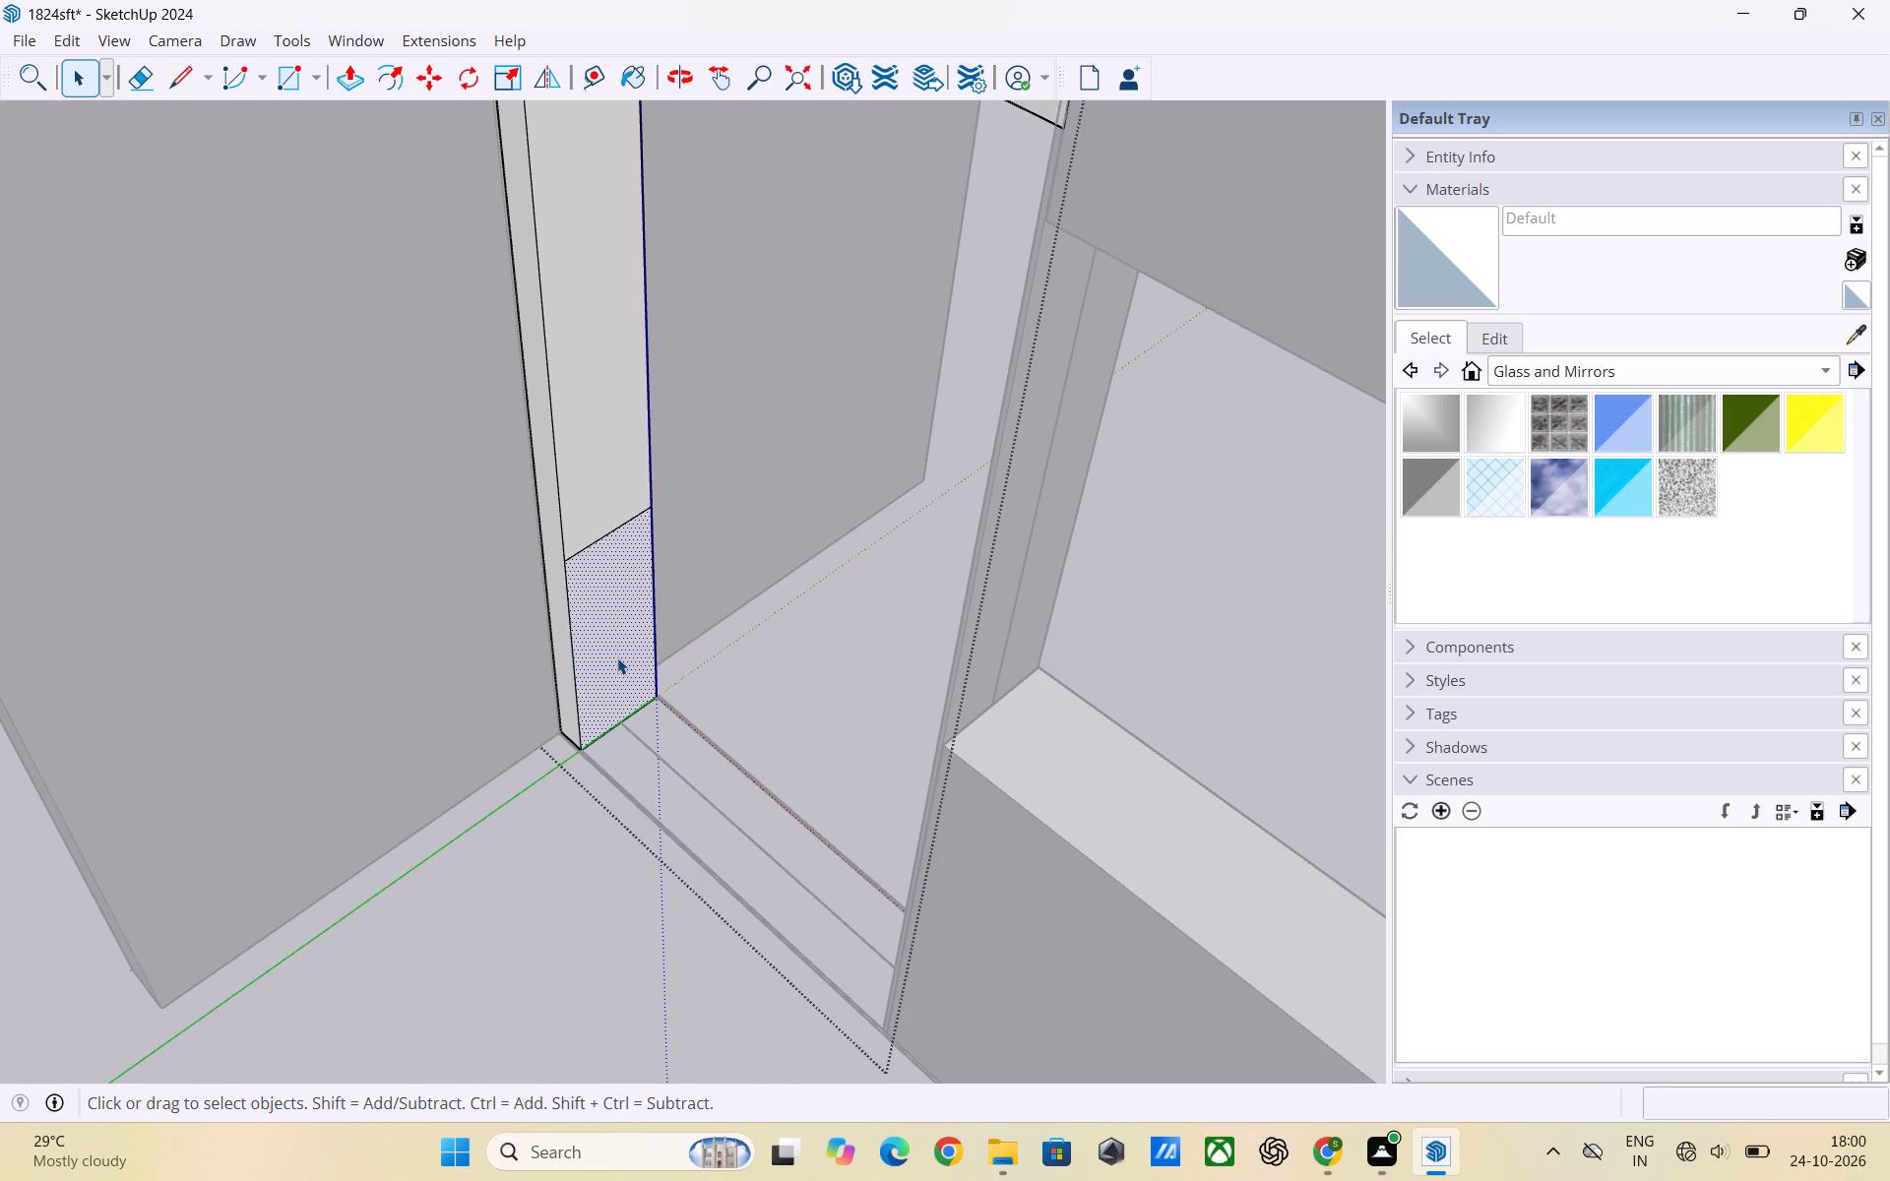
pyautogui.press('p')
pyautogui.click(617, 657)
pyautogui.scroll(-2, 713, 729)
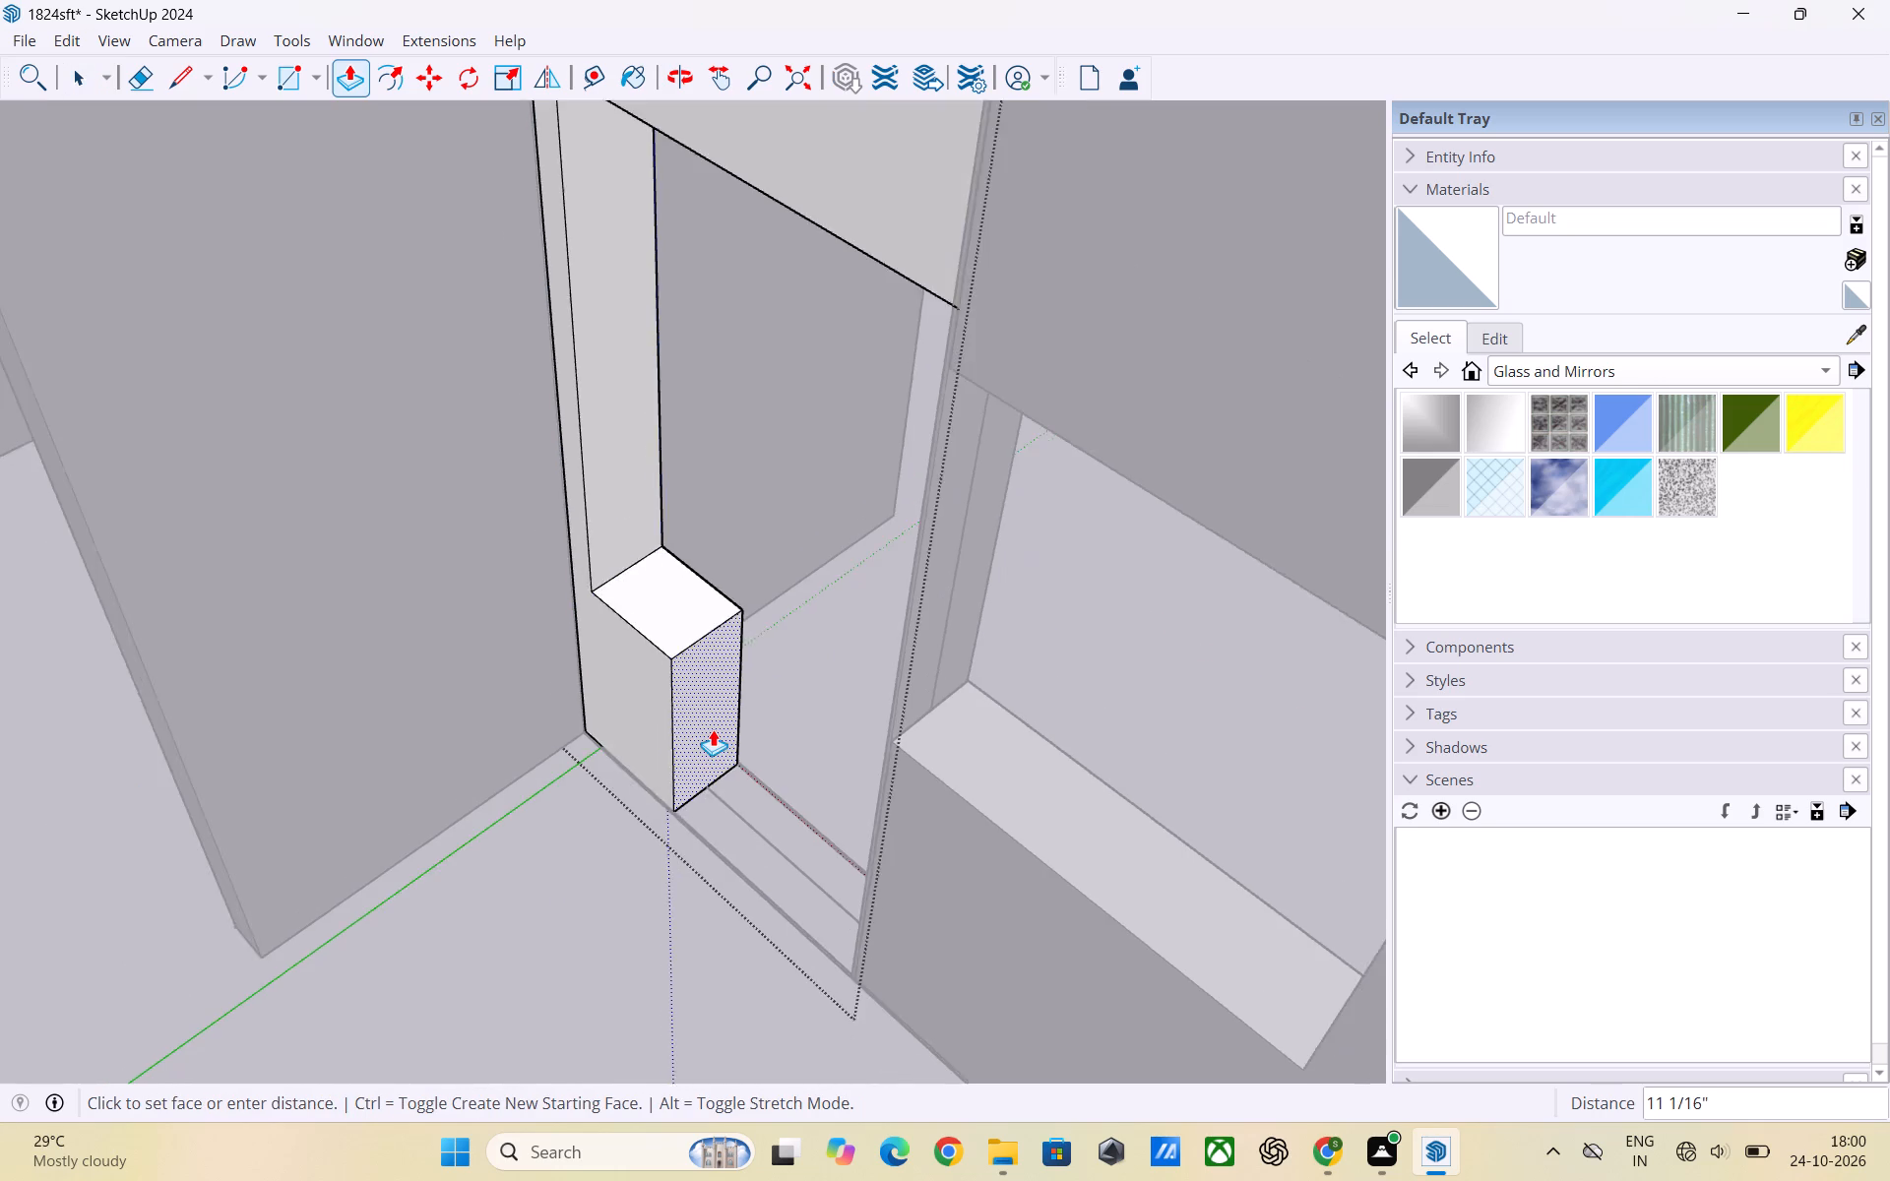
pyautogui.scroll(-3, 713, 729)
pyautogui.moveTo(720, 759); pyautogui.dragTo(873, 771, button='middle')
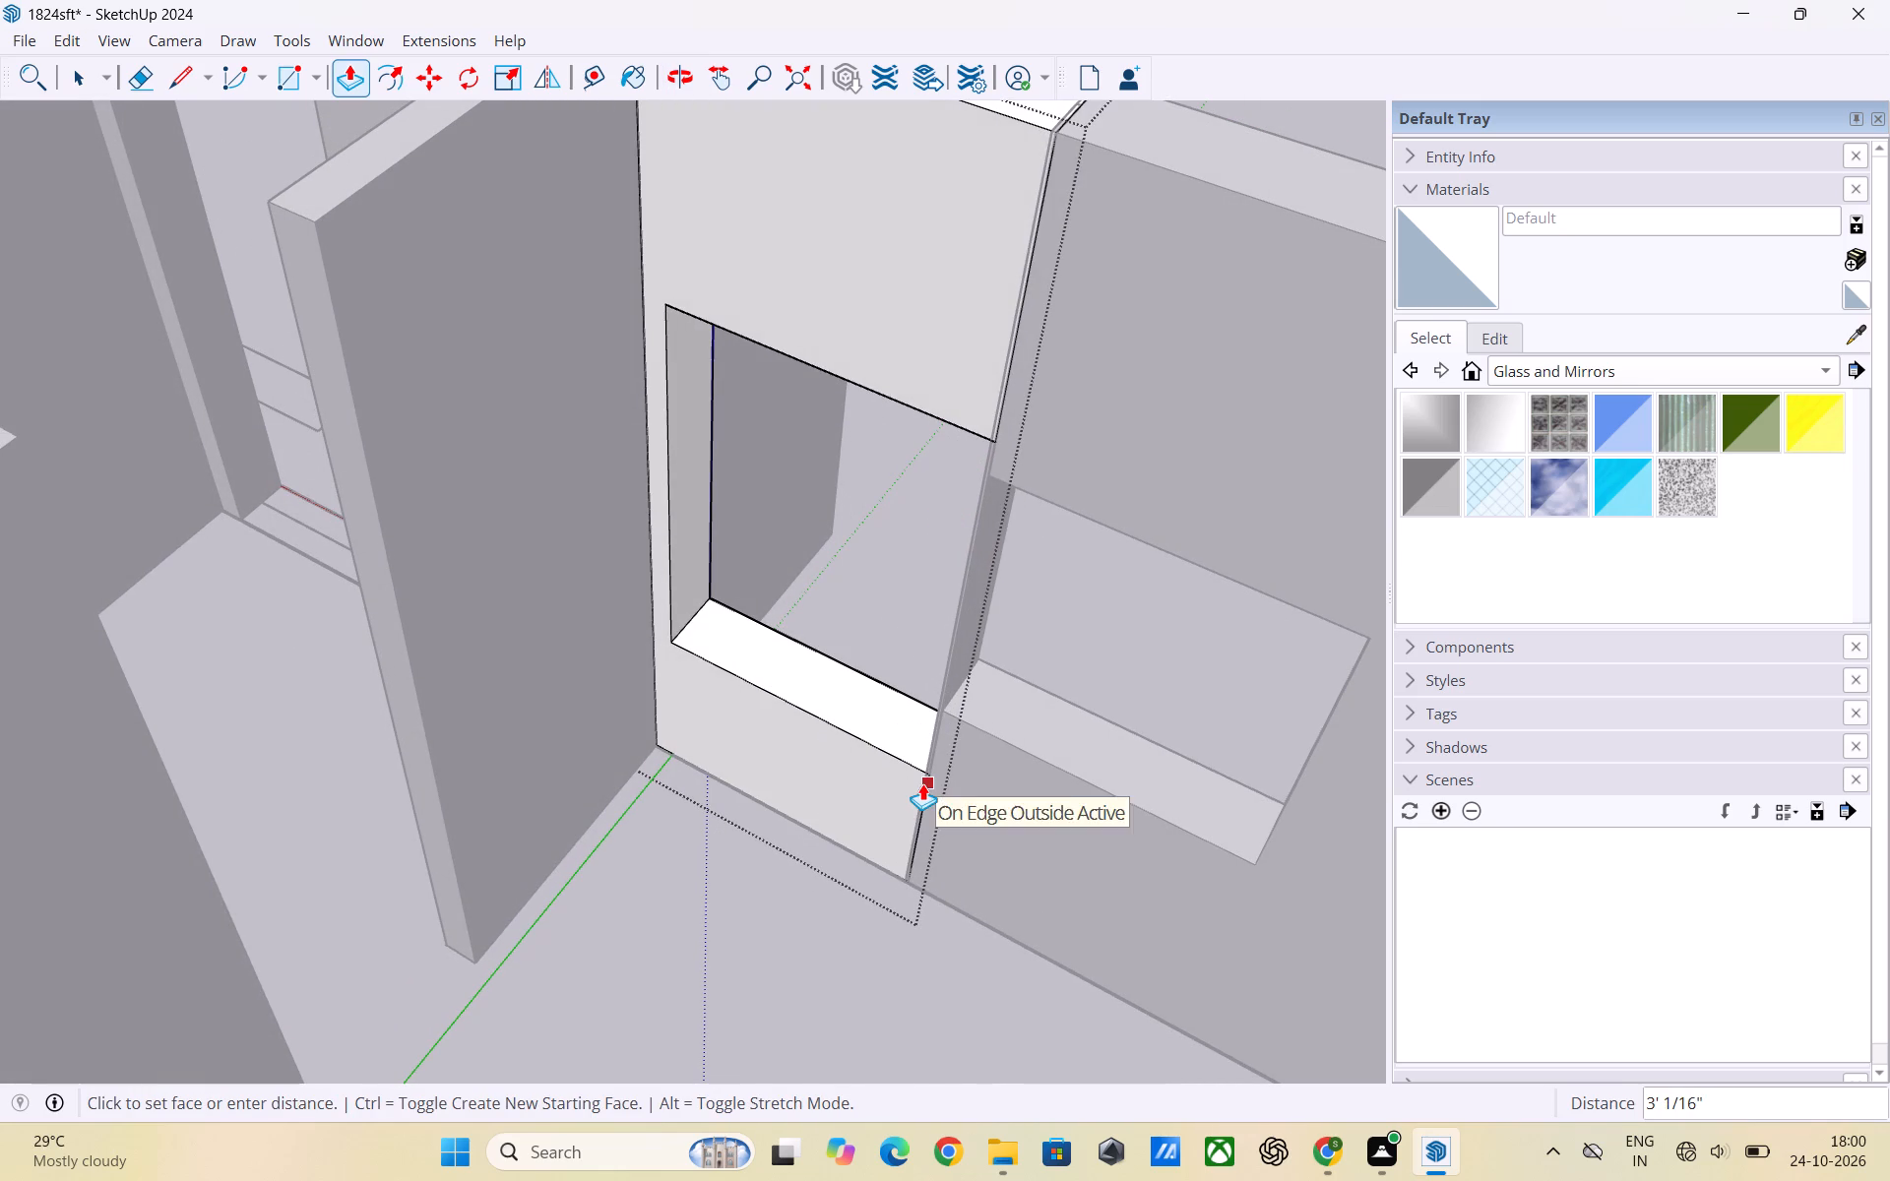
pyautogui.click(922, 783)
pyautogui.press('space')
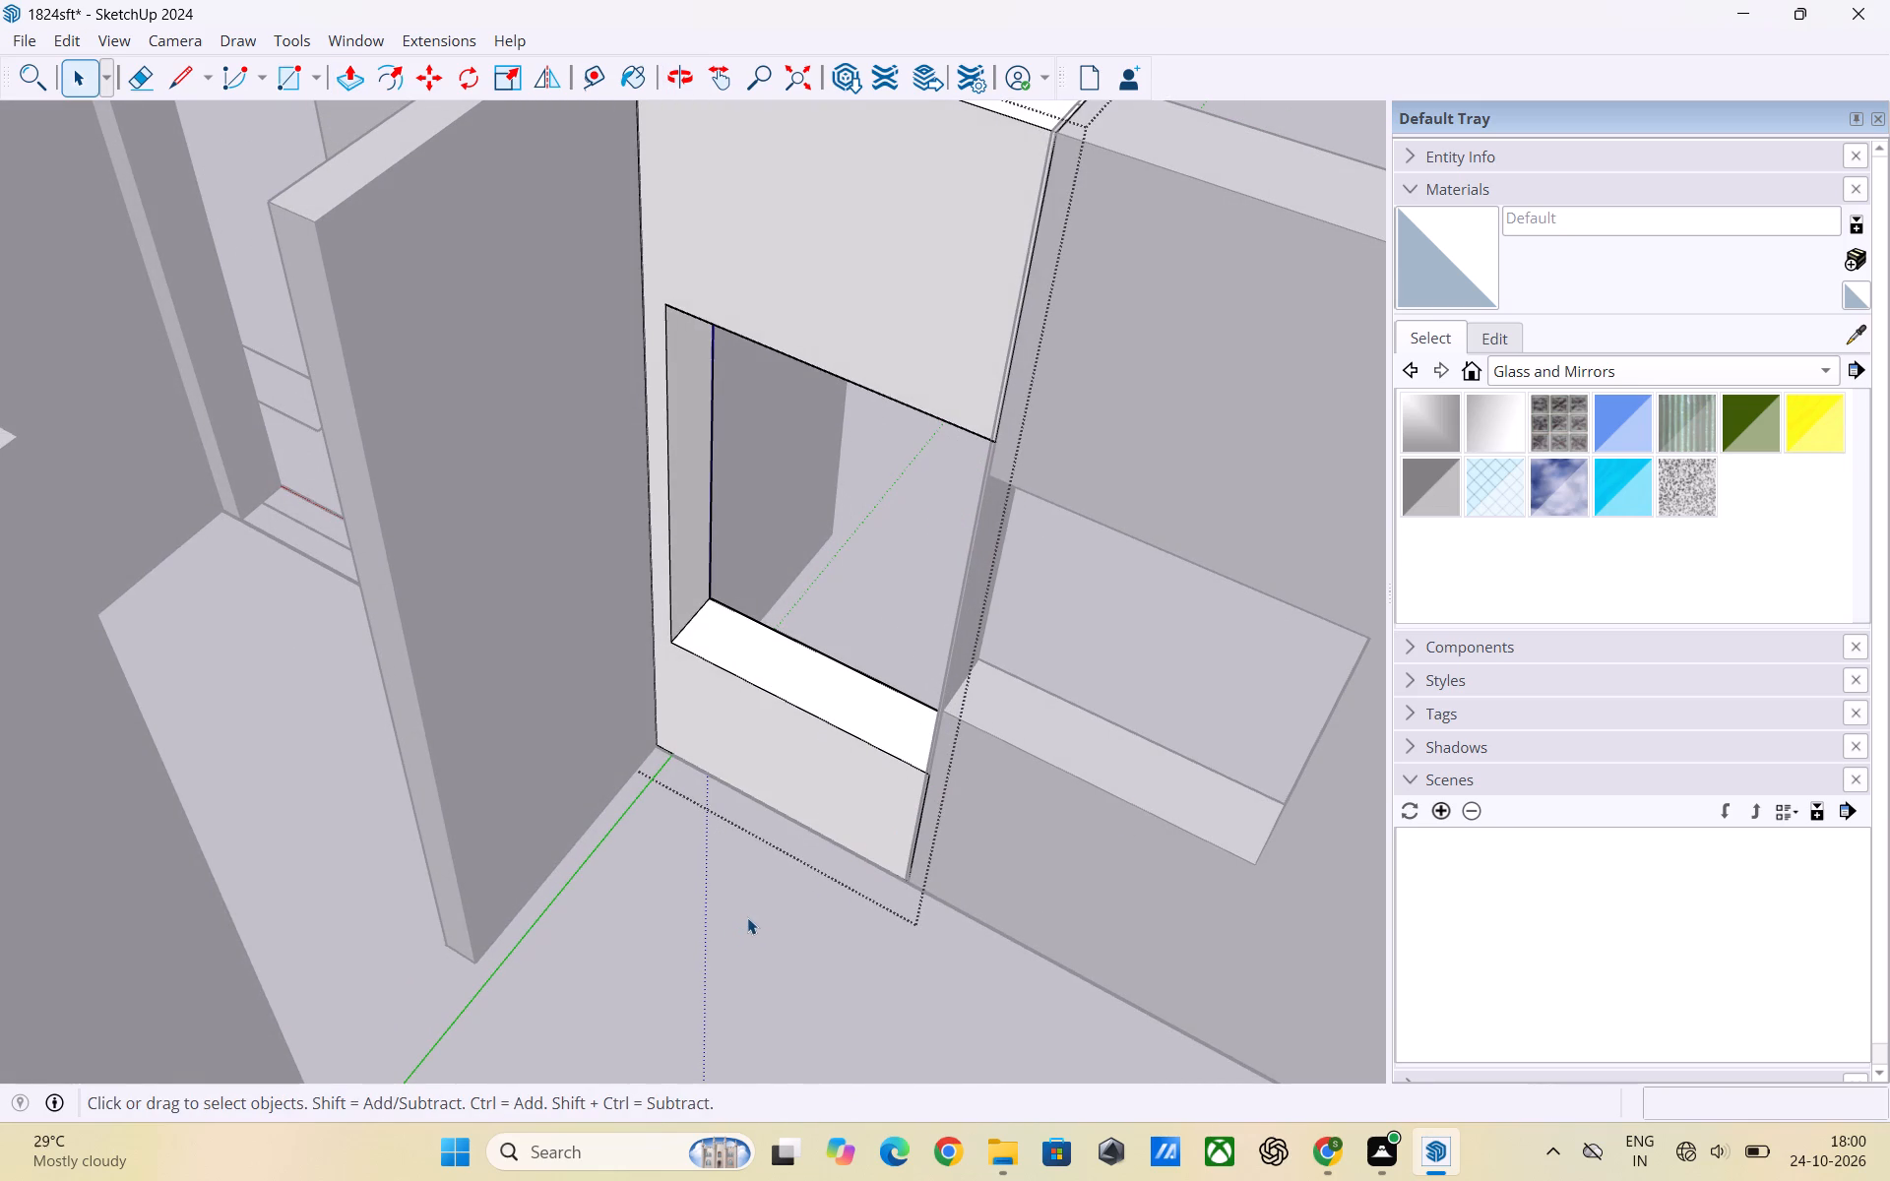
pyautogui.click(747, 917)
# Examine the new window opening from both sides of the wall, comparing its sill and lintel with the neighbouring opening.
pyautogui.scroll(-3, 812, 932)
pyautogui.moveTo(827, 910); pyautogui.dragTo(913, 652, button='middle')
pyautogui.scroll(3, 946, 659)
pyautogui.moveTo(996, 681); pyautogui.dragTo(916, 735, button='middle')
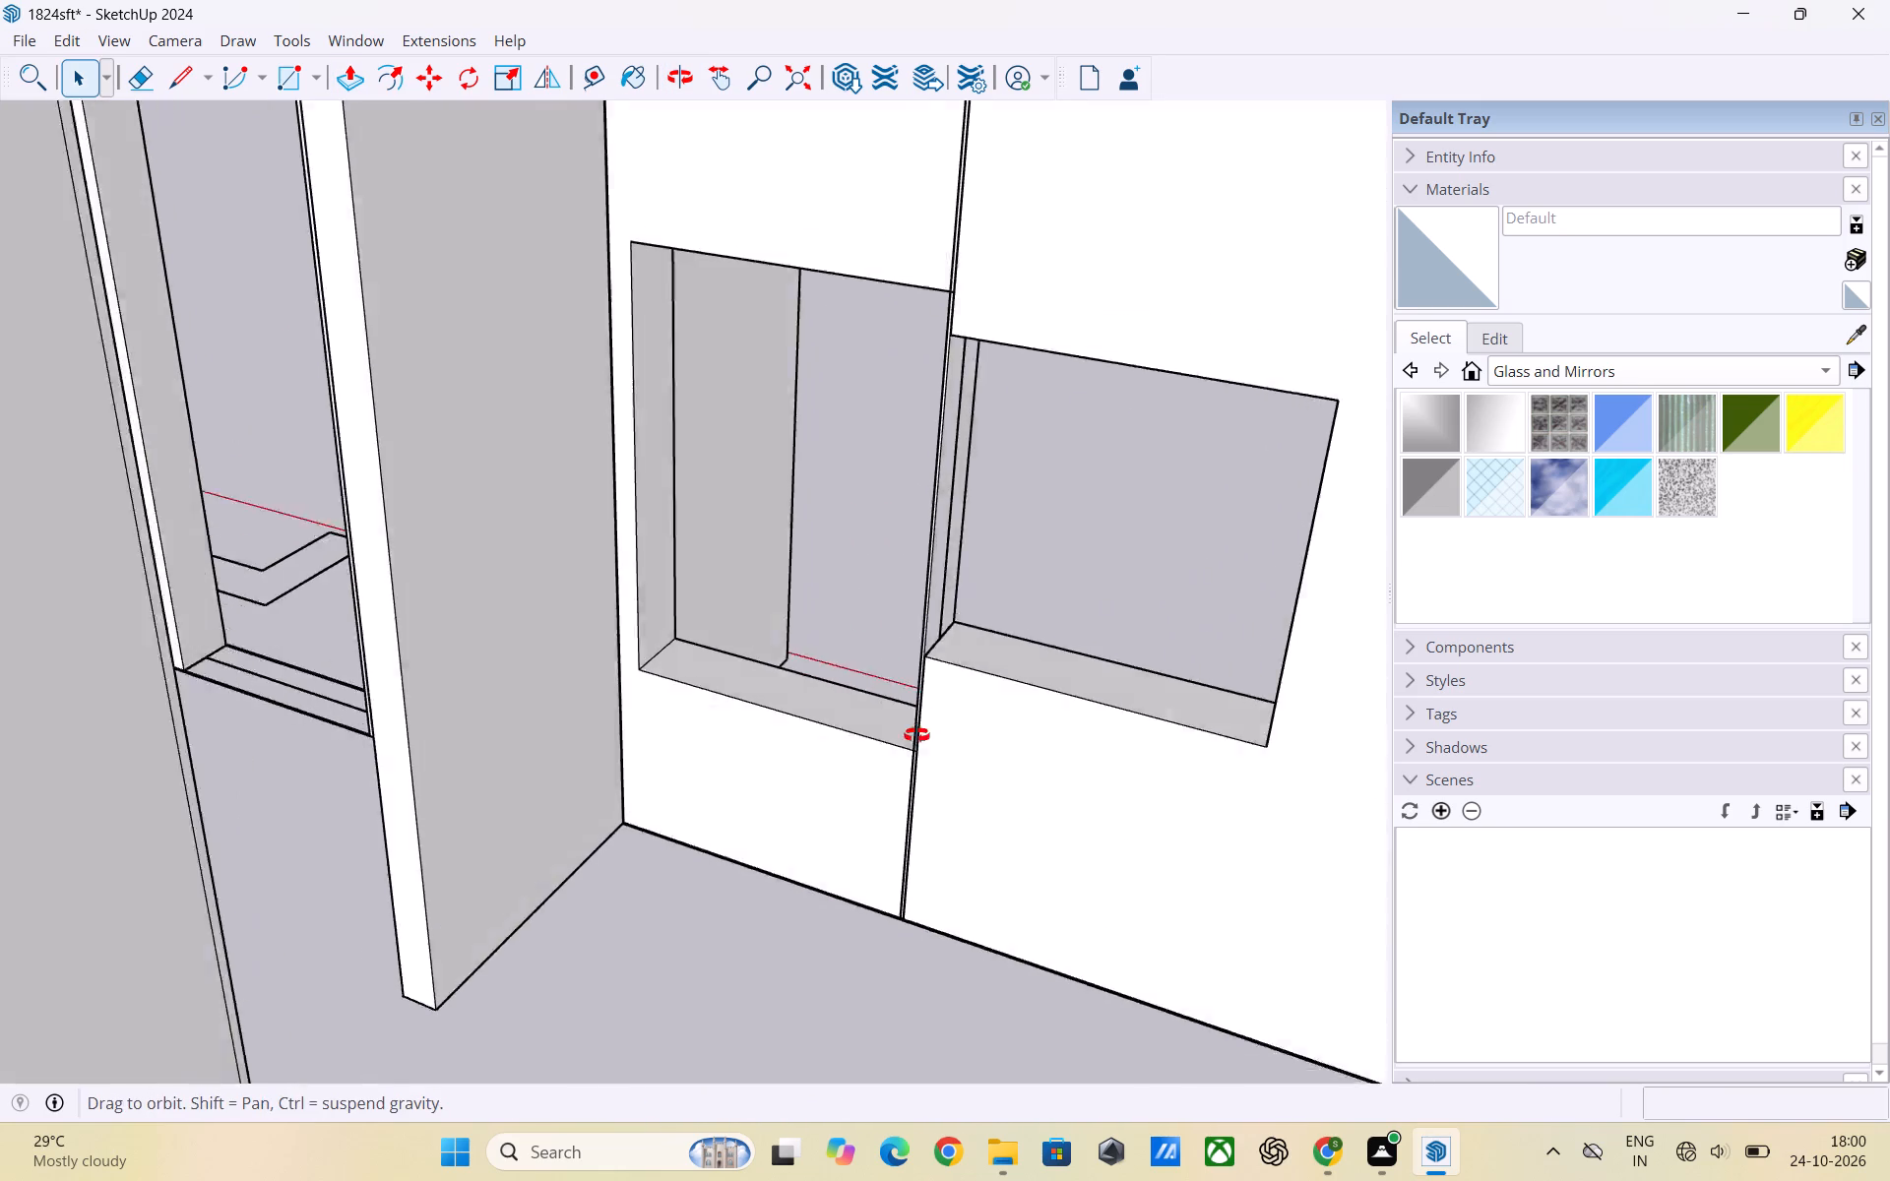
pyautogui.moveTo(916, 735); pyautogui.dragTo(744, 751, button='middle')
pyautogui.scroll(2, 780, 777)
pyautogui.moveTo(716, 793); pyautogui.dragTo(880, 777, button='middle')
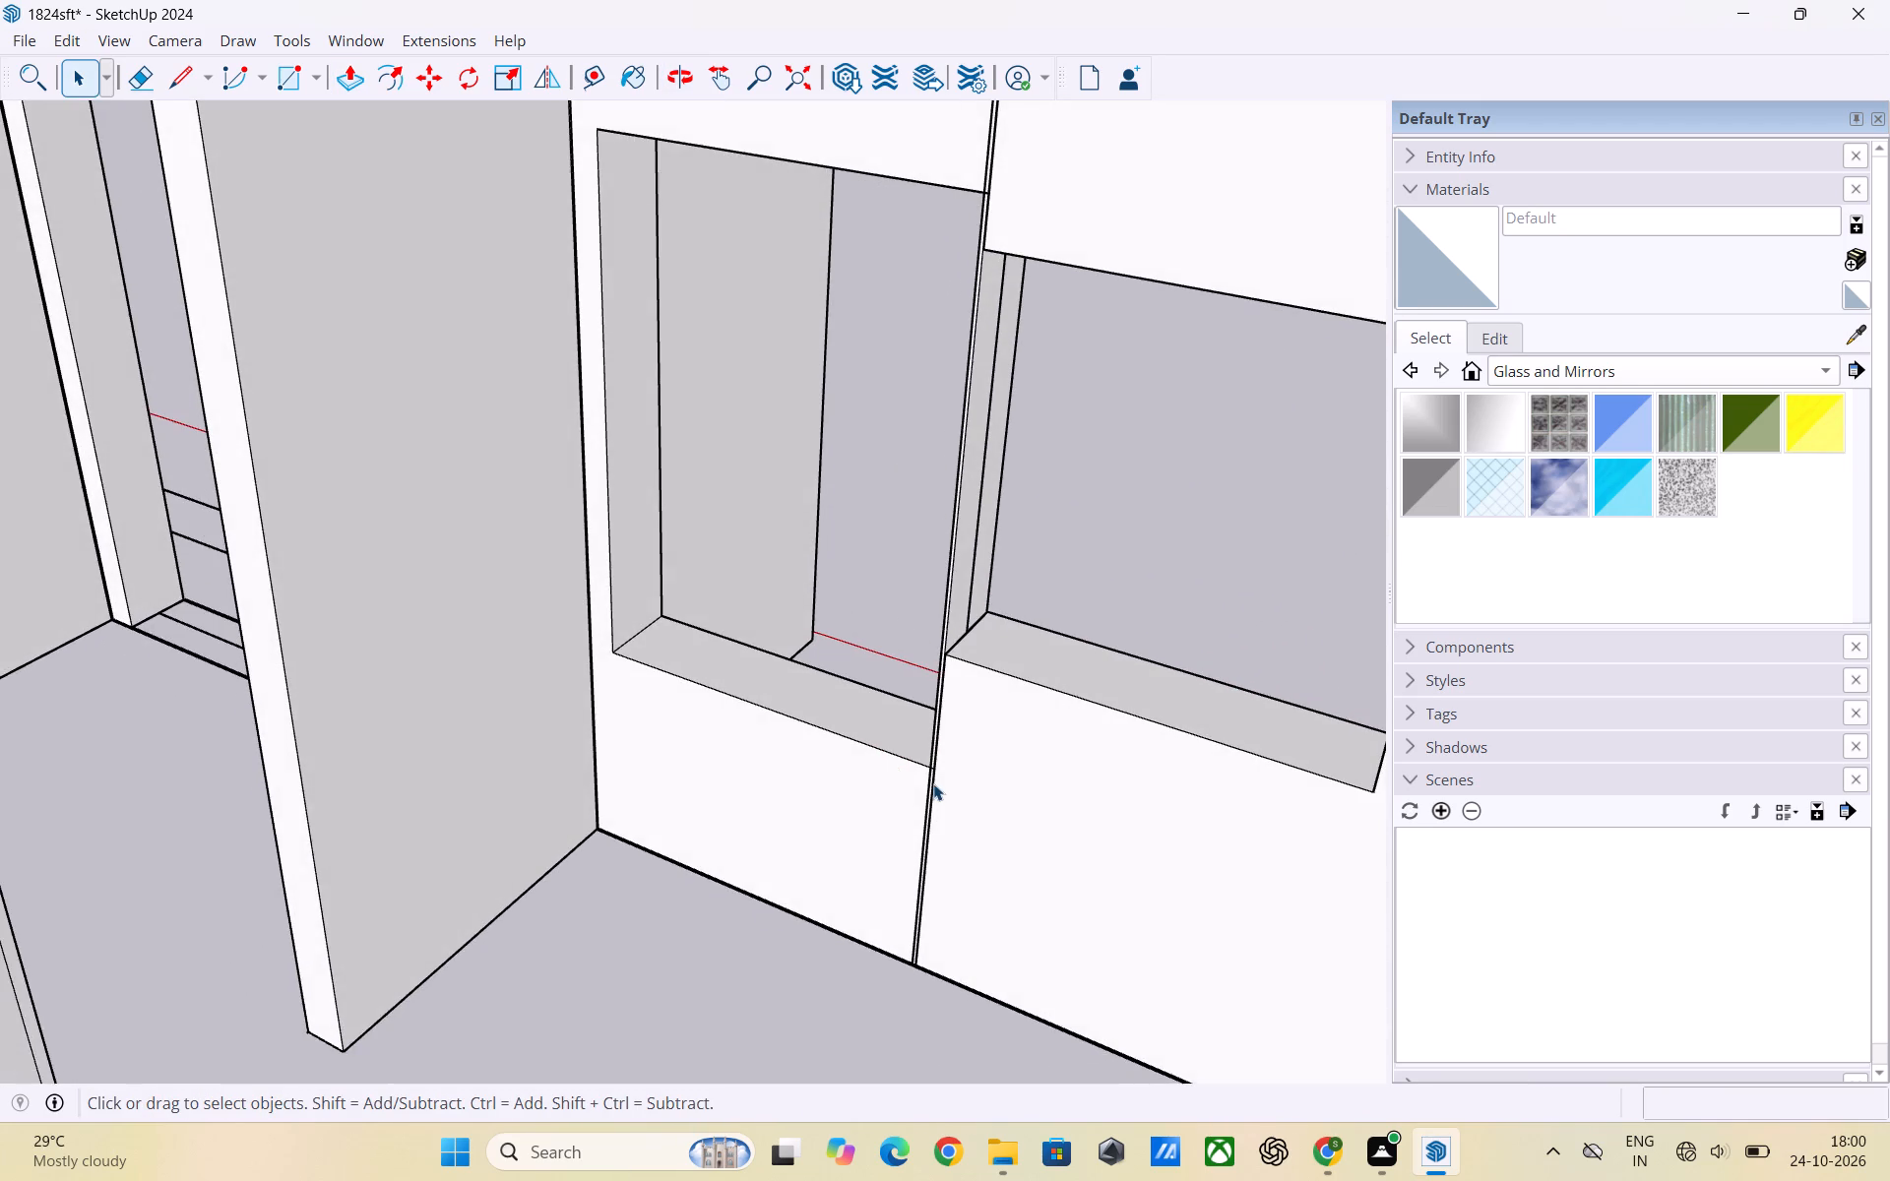
pyautogui.scroll(2, 933, 783)
pyautogui.moveTo(928, 742); pyautogui.dragTo(635, 762, button='middle')
pyautogui.scroll(-3, 721, 764)
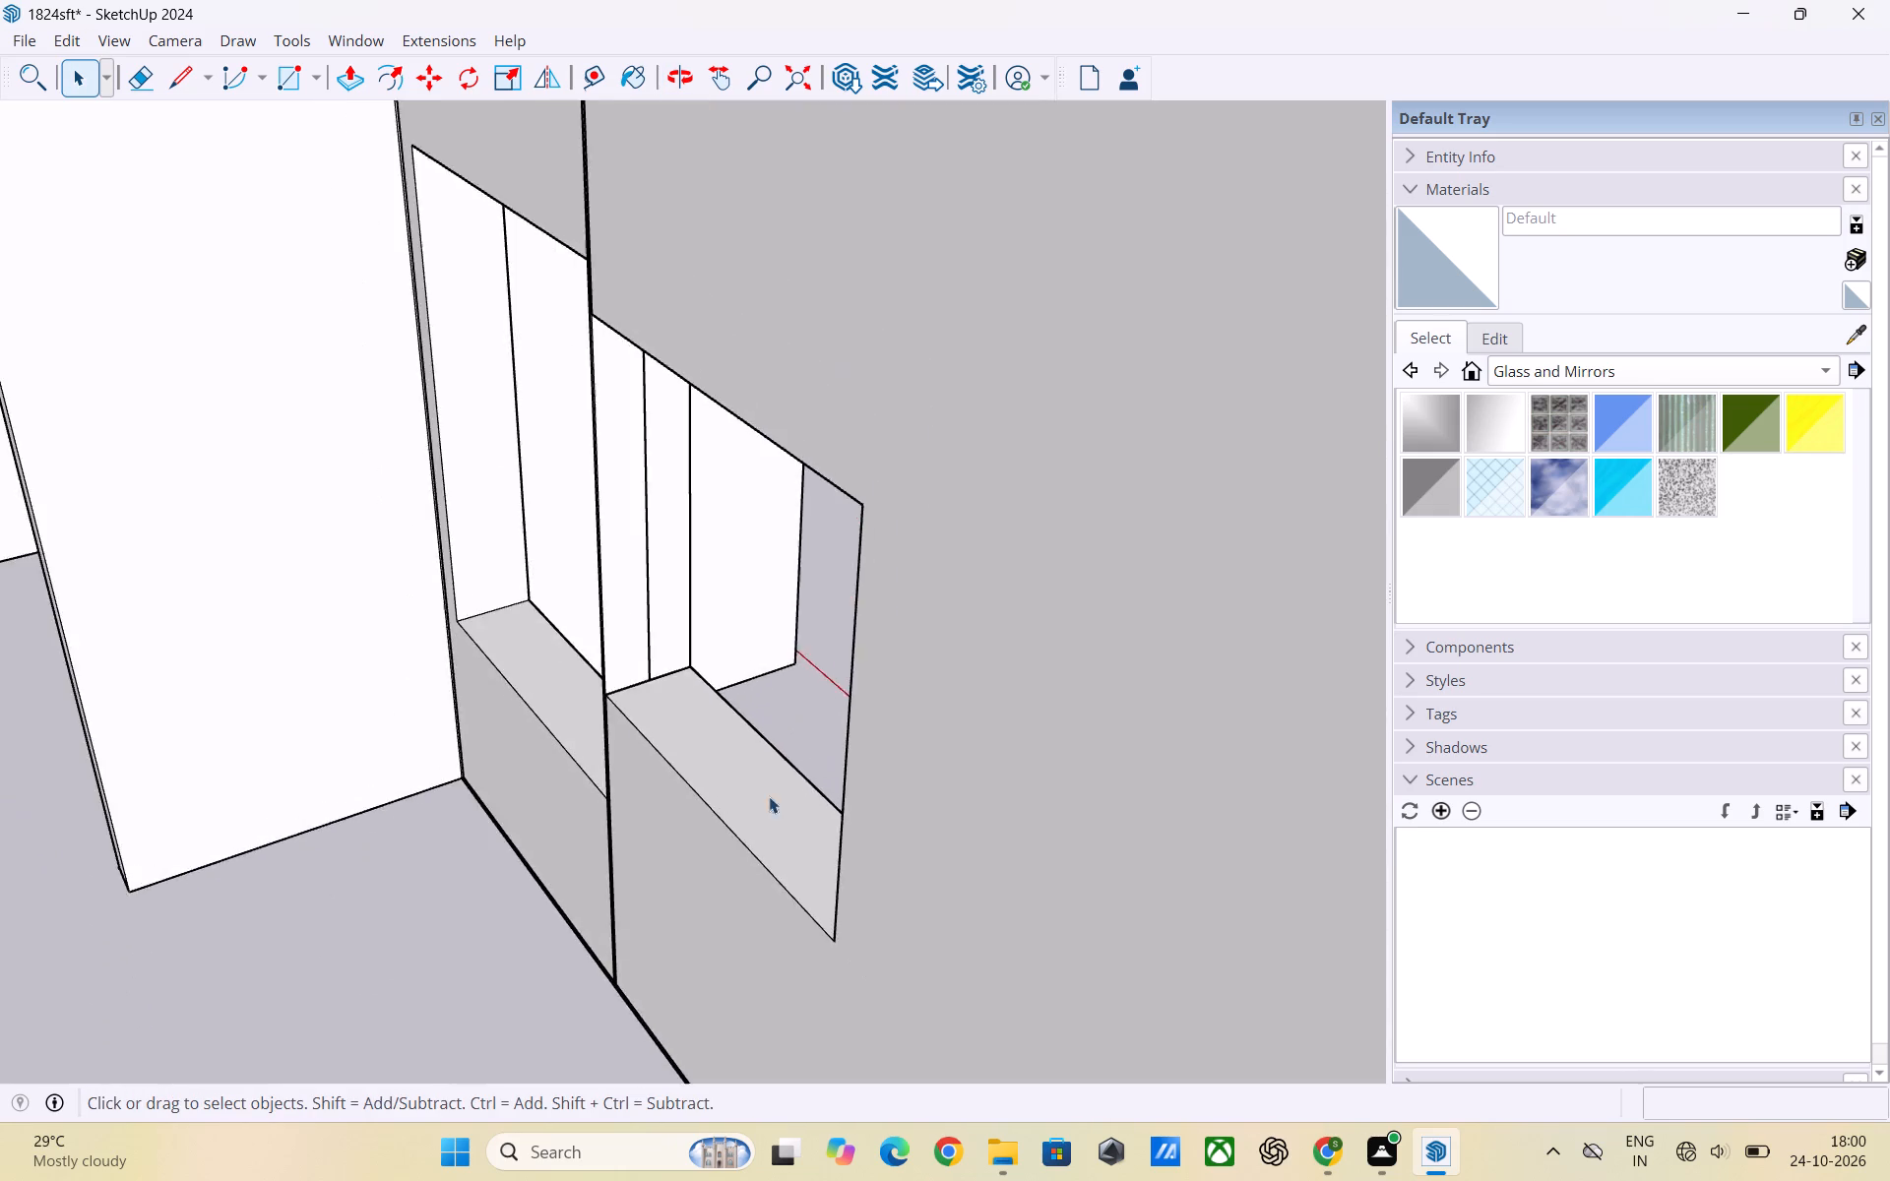
pyautogui.scroll(-3, 769, 796)
pyautogui.moveTo(1144, 809); pyautogui.dragTo(419, 847, button='middle')
pyautogui.scroll(3, 716, 774)
pyautogui.moveTo(849, 778); pyautogui.dragTo(498, 746, button='middle')
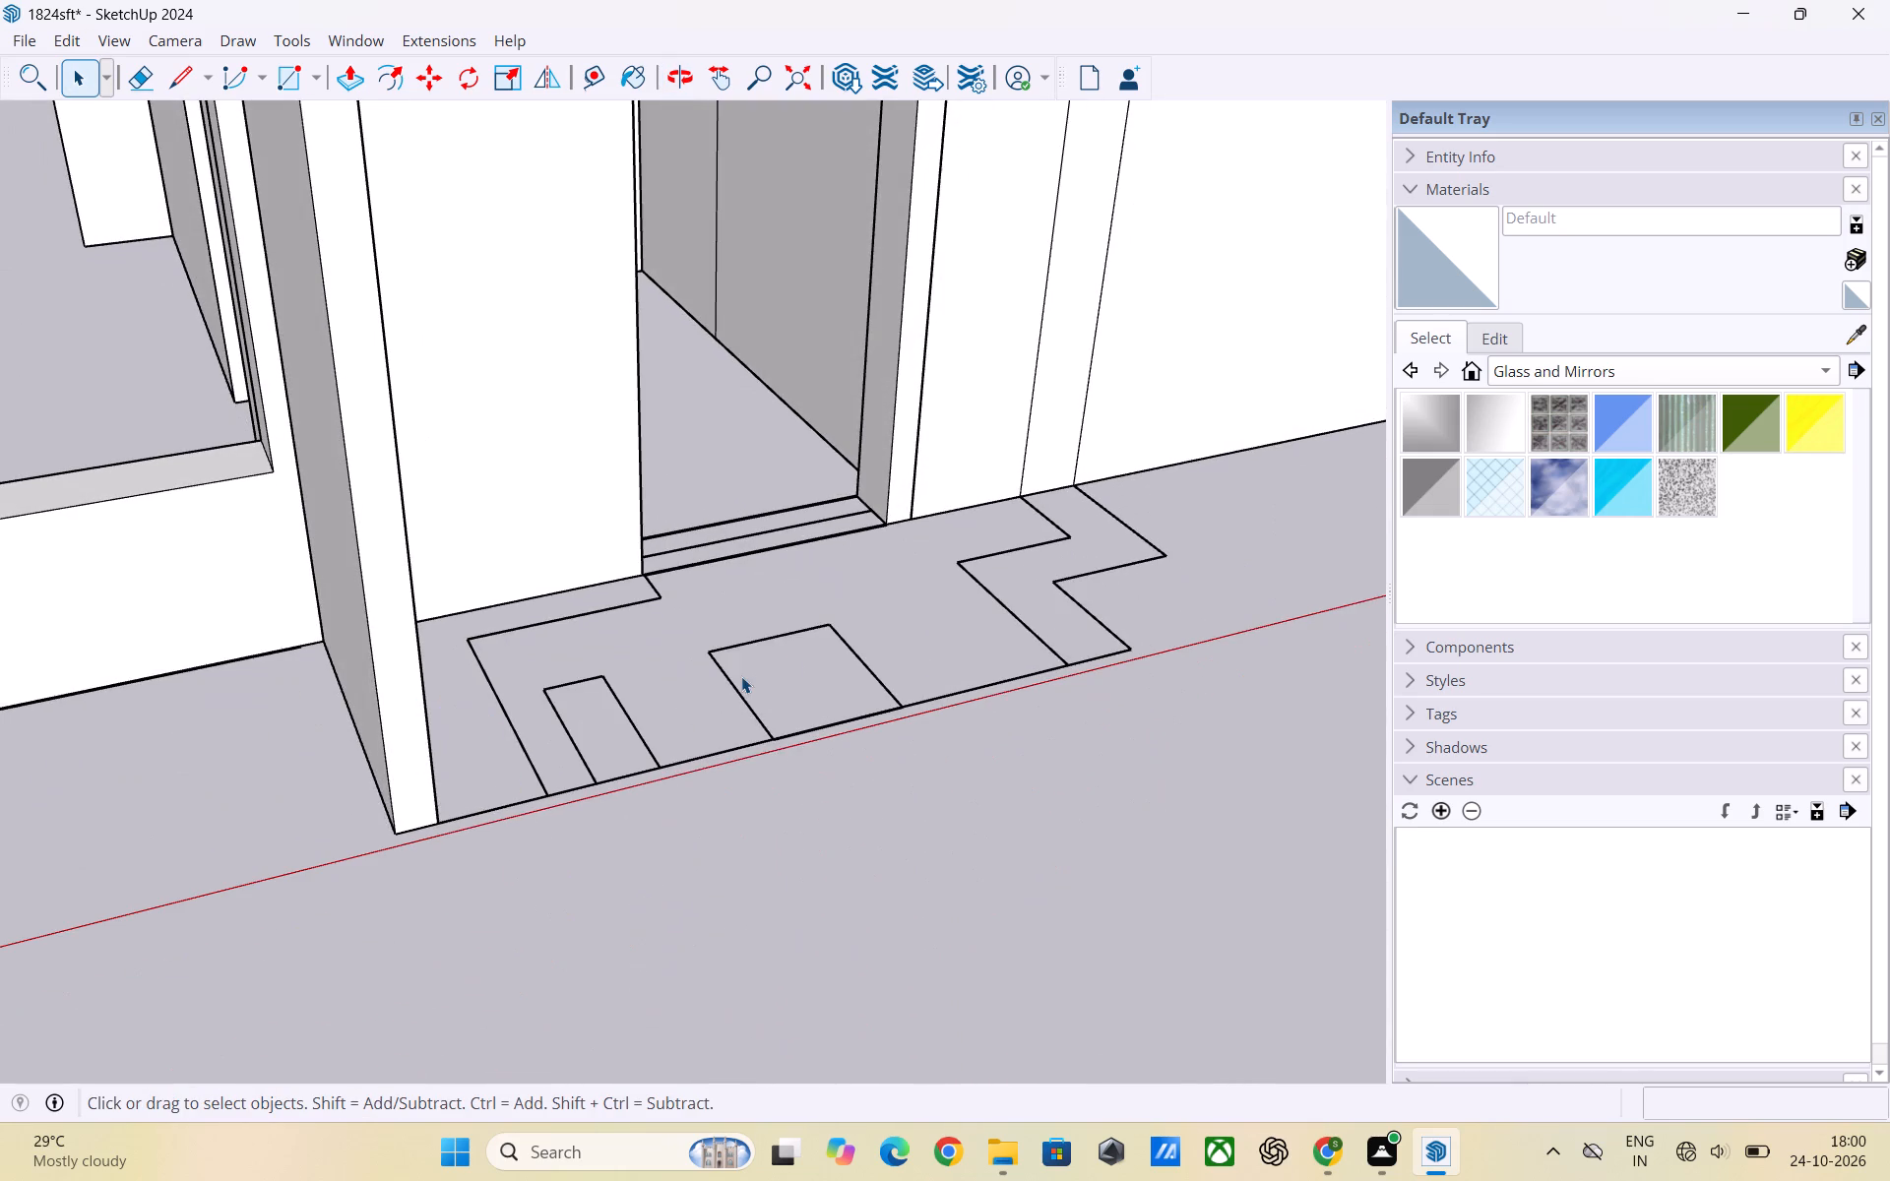
pyautogui.scroll(-5, 928, 629)
pyautogui.scroll(3, 491, 563)
pyautogui.moveTo(502, 559); pyautogui.dragTo(323, 535, button='middle')
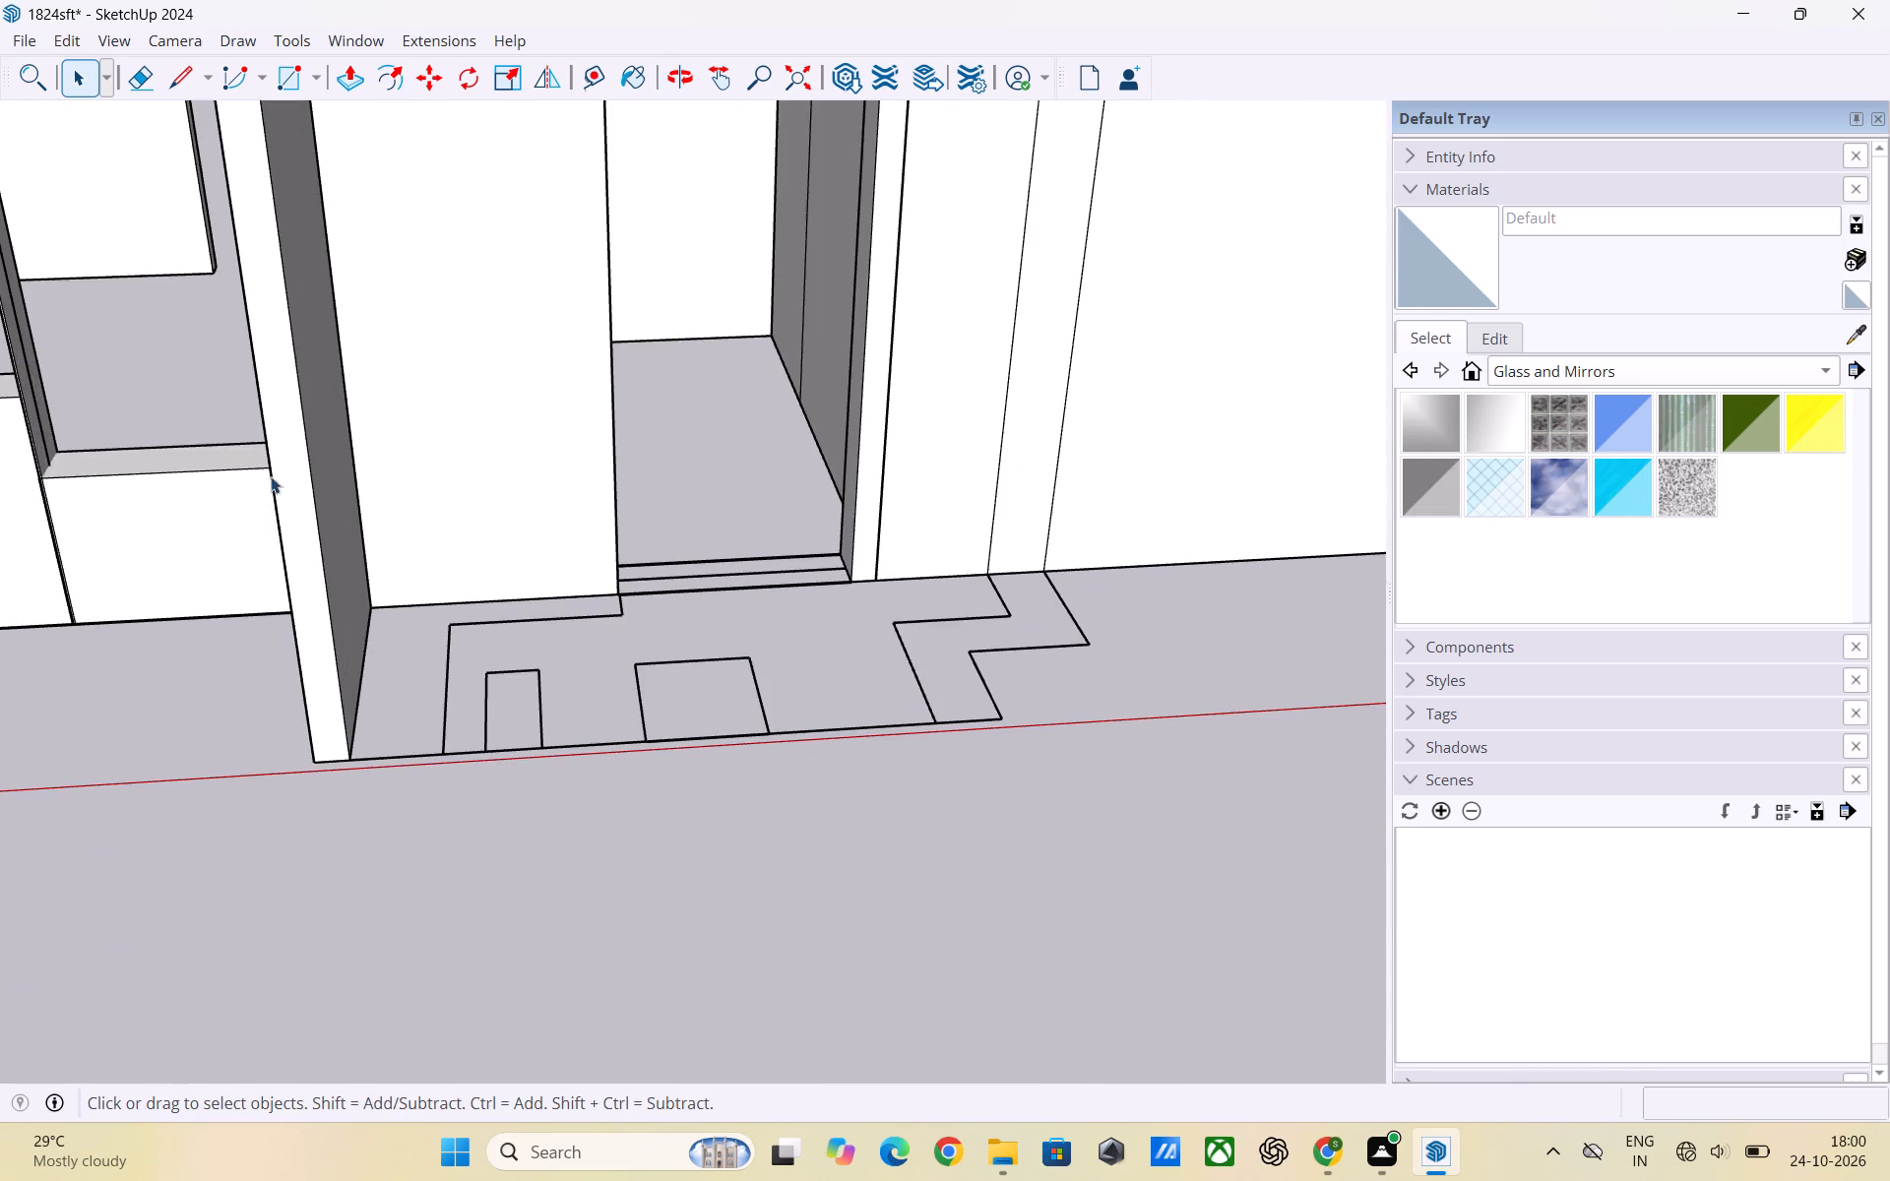
pyautogui.scroll(-3, 926, 549)
pyautogui.scroll(2, 347, 430)
pyautogui.moveTo(397, 485); pyautogui.dragTo(436, 582, button='middle')
pyautogui.scroll(2, 366, 627)
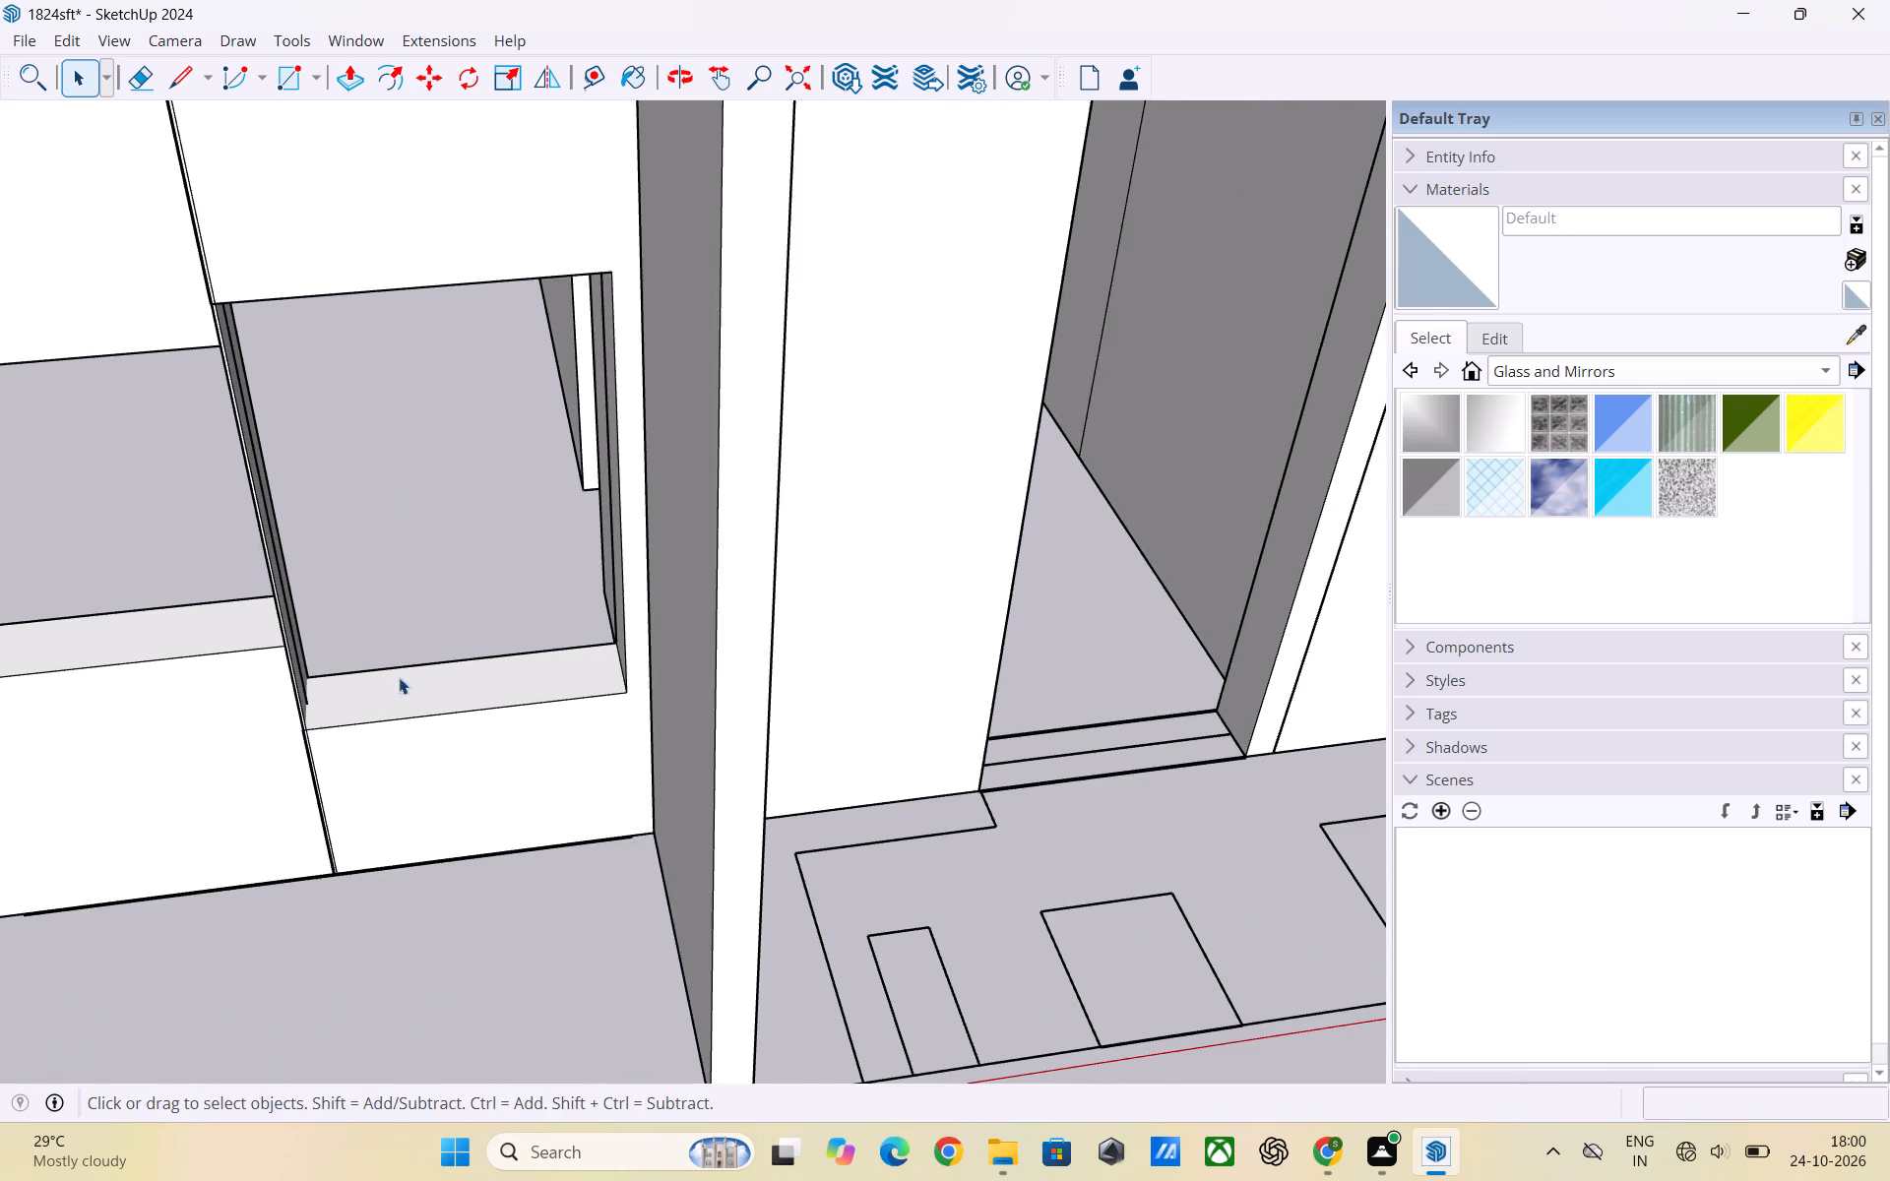
pyautogui.moveTo(413, 653); pyautogui.dragTo(533, 723, button='middle')
pyautogui.scroll(-7, 777, 649)
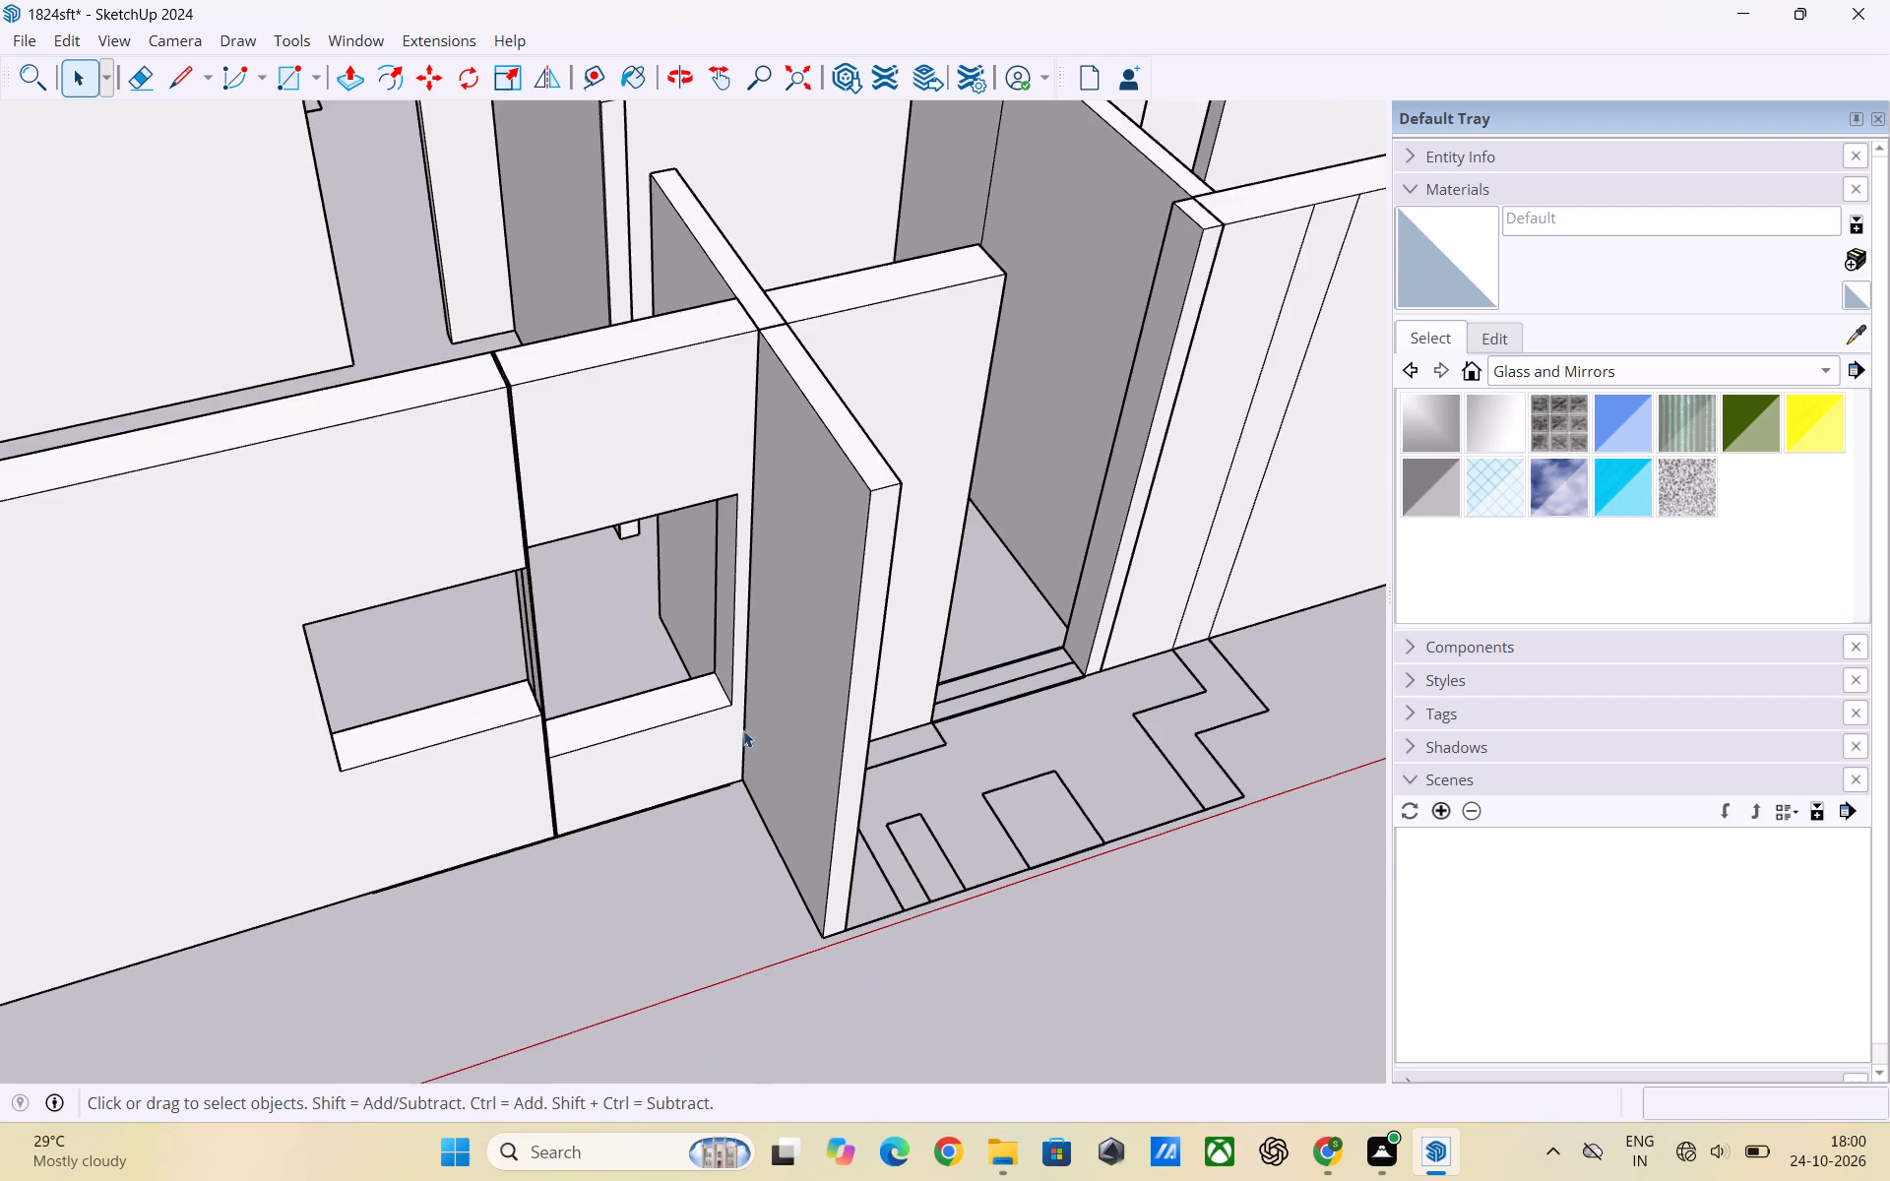
pyautogui.moveTo(705, 745); pyautogui.dragTo(535, 769, button='middle')
pyautogui.scroll(2, 445, 675)
pyautogui.scroll(-1, 497, 679)
pyautogui.moveTo(509, 691); pyautogui.dragTo(542, 746, button='middle')
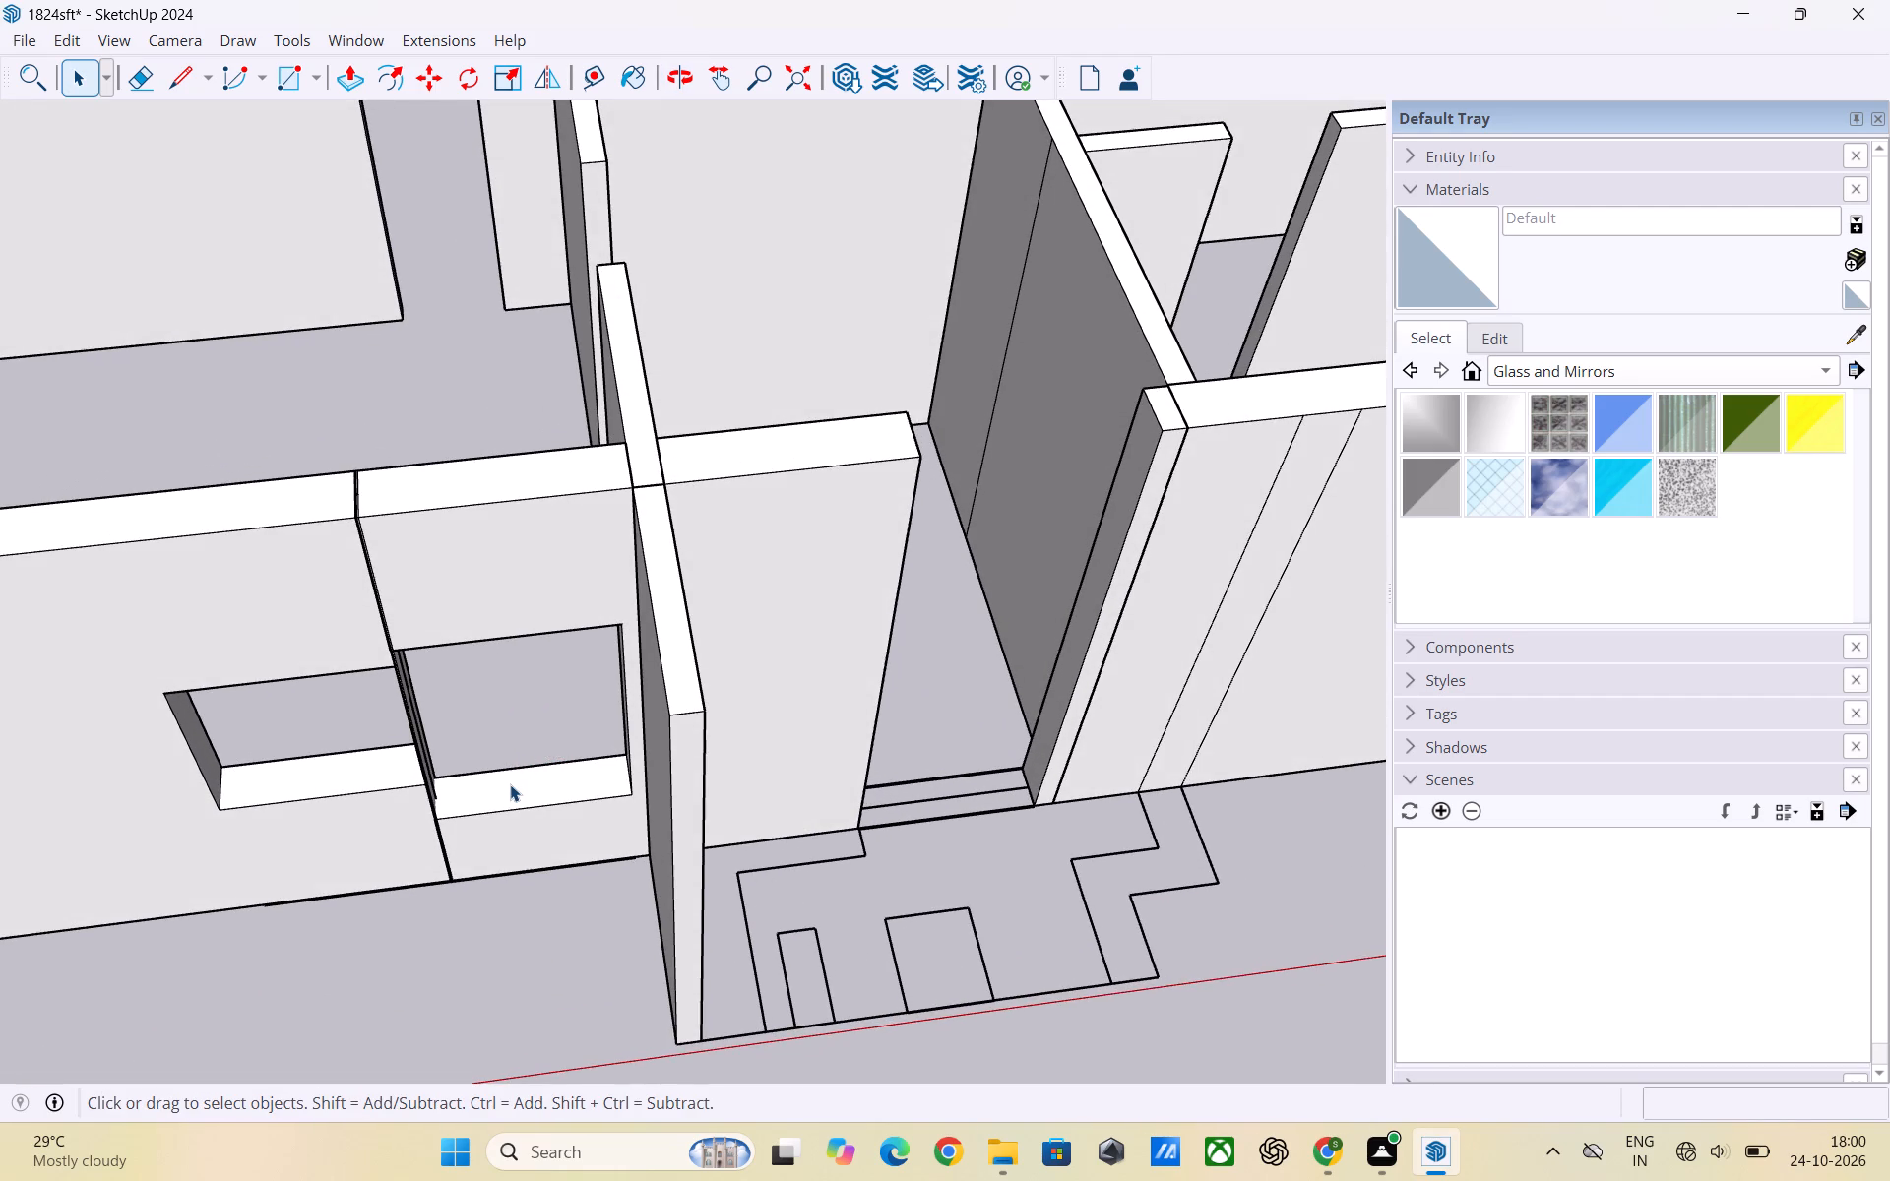
# Open the new window's wall group and Push/Pull the sill's top face up about 1' level with the neighbouring opening's sill.
pyautogui.tripleClick(510, 784)
pyautogui.click(510, 784)
pyautogui.click(498, 789)
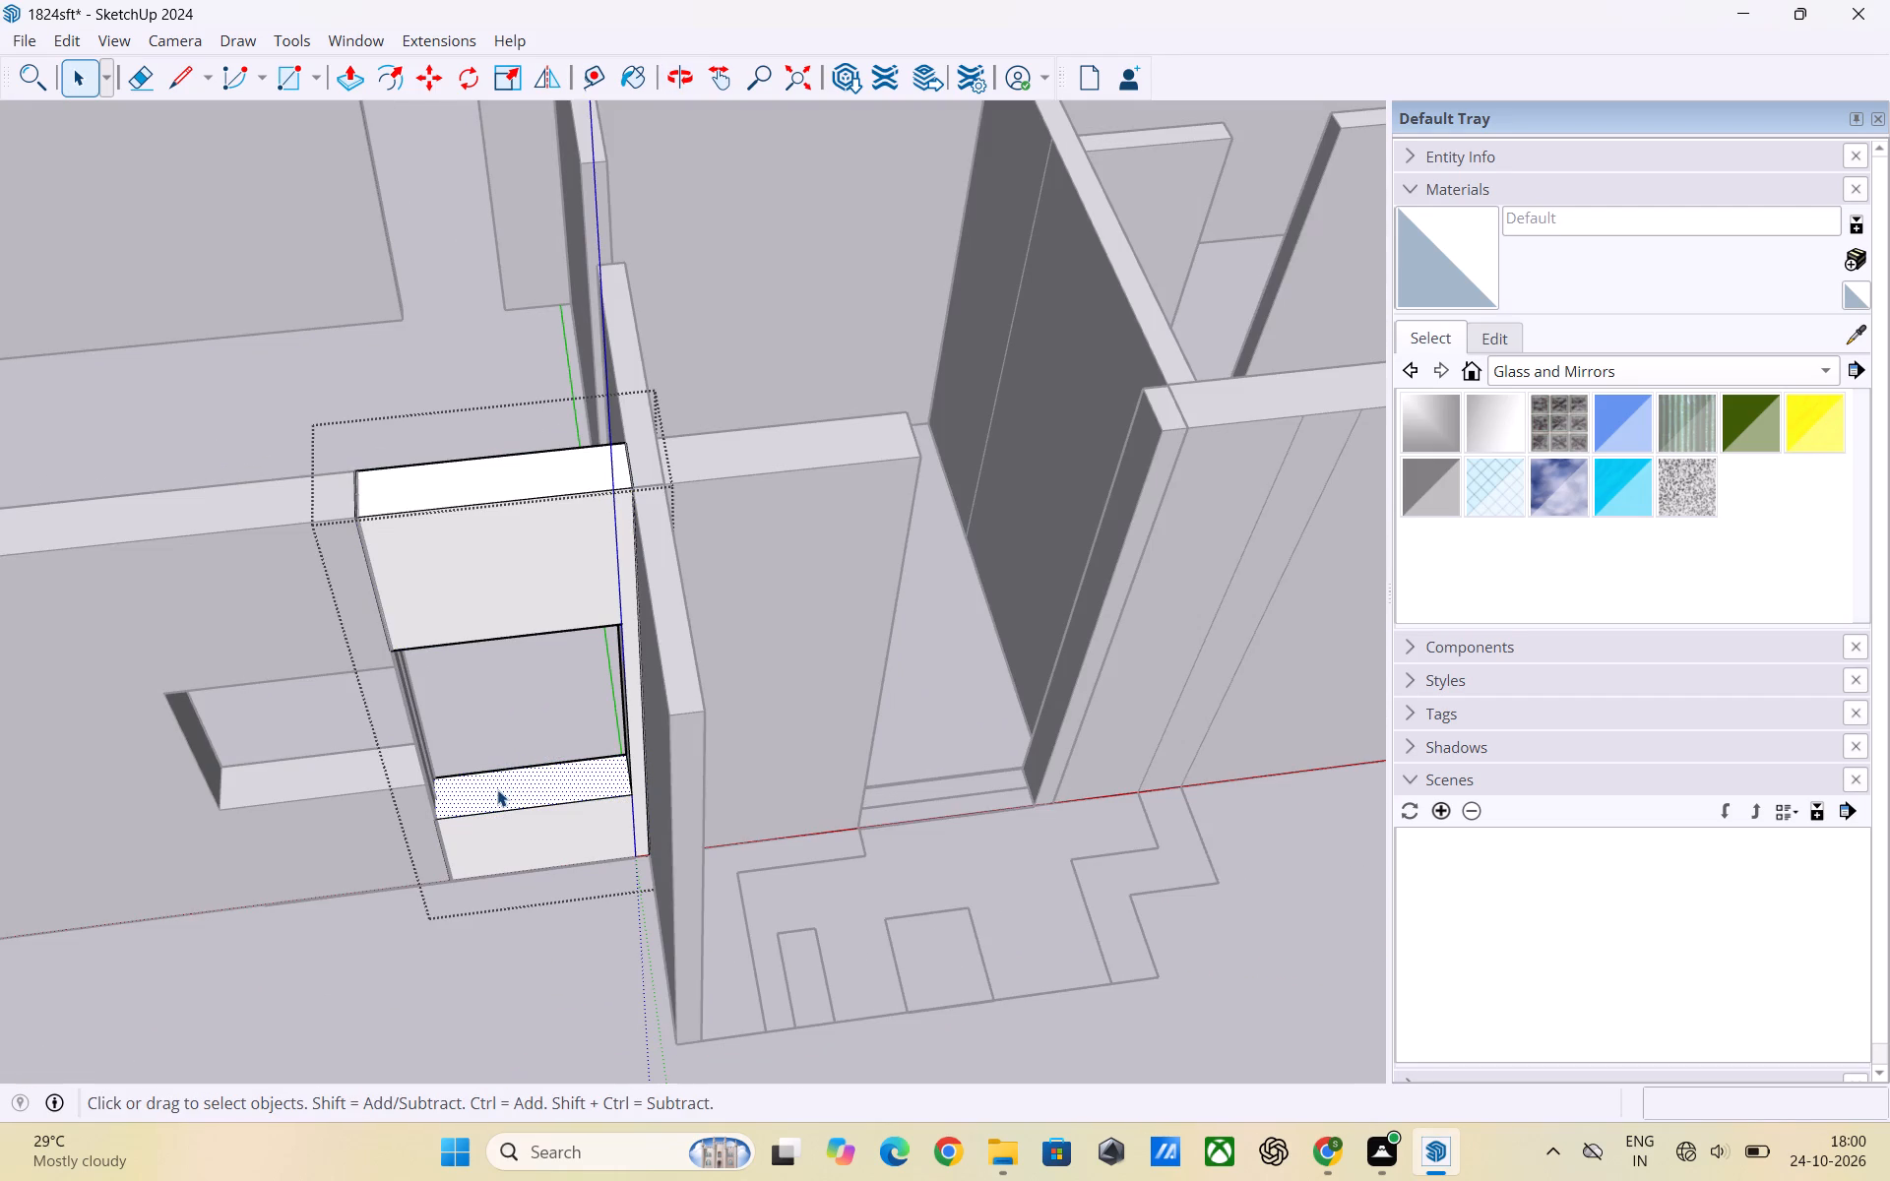
pyautogui.press('p')
pyautogui.click(497, 789)
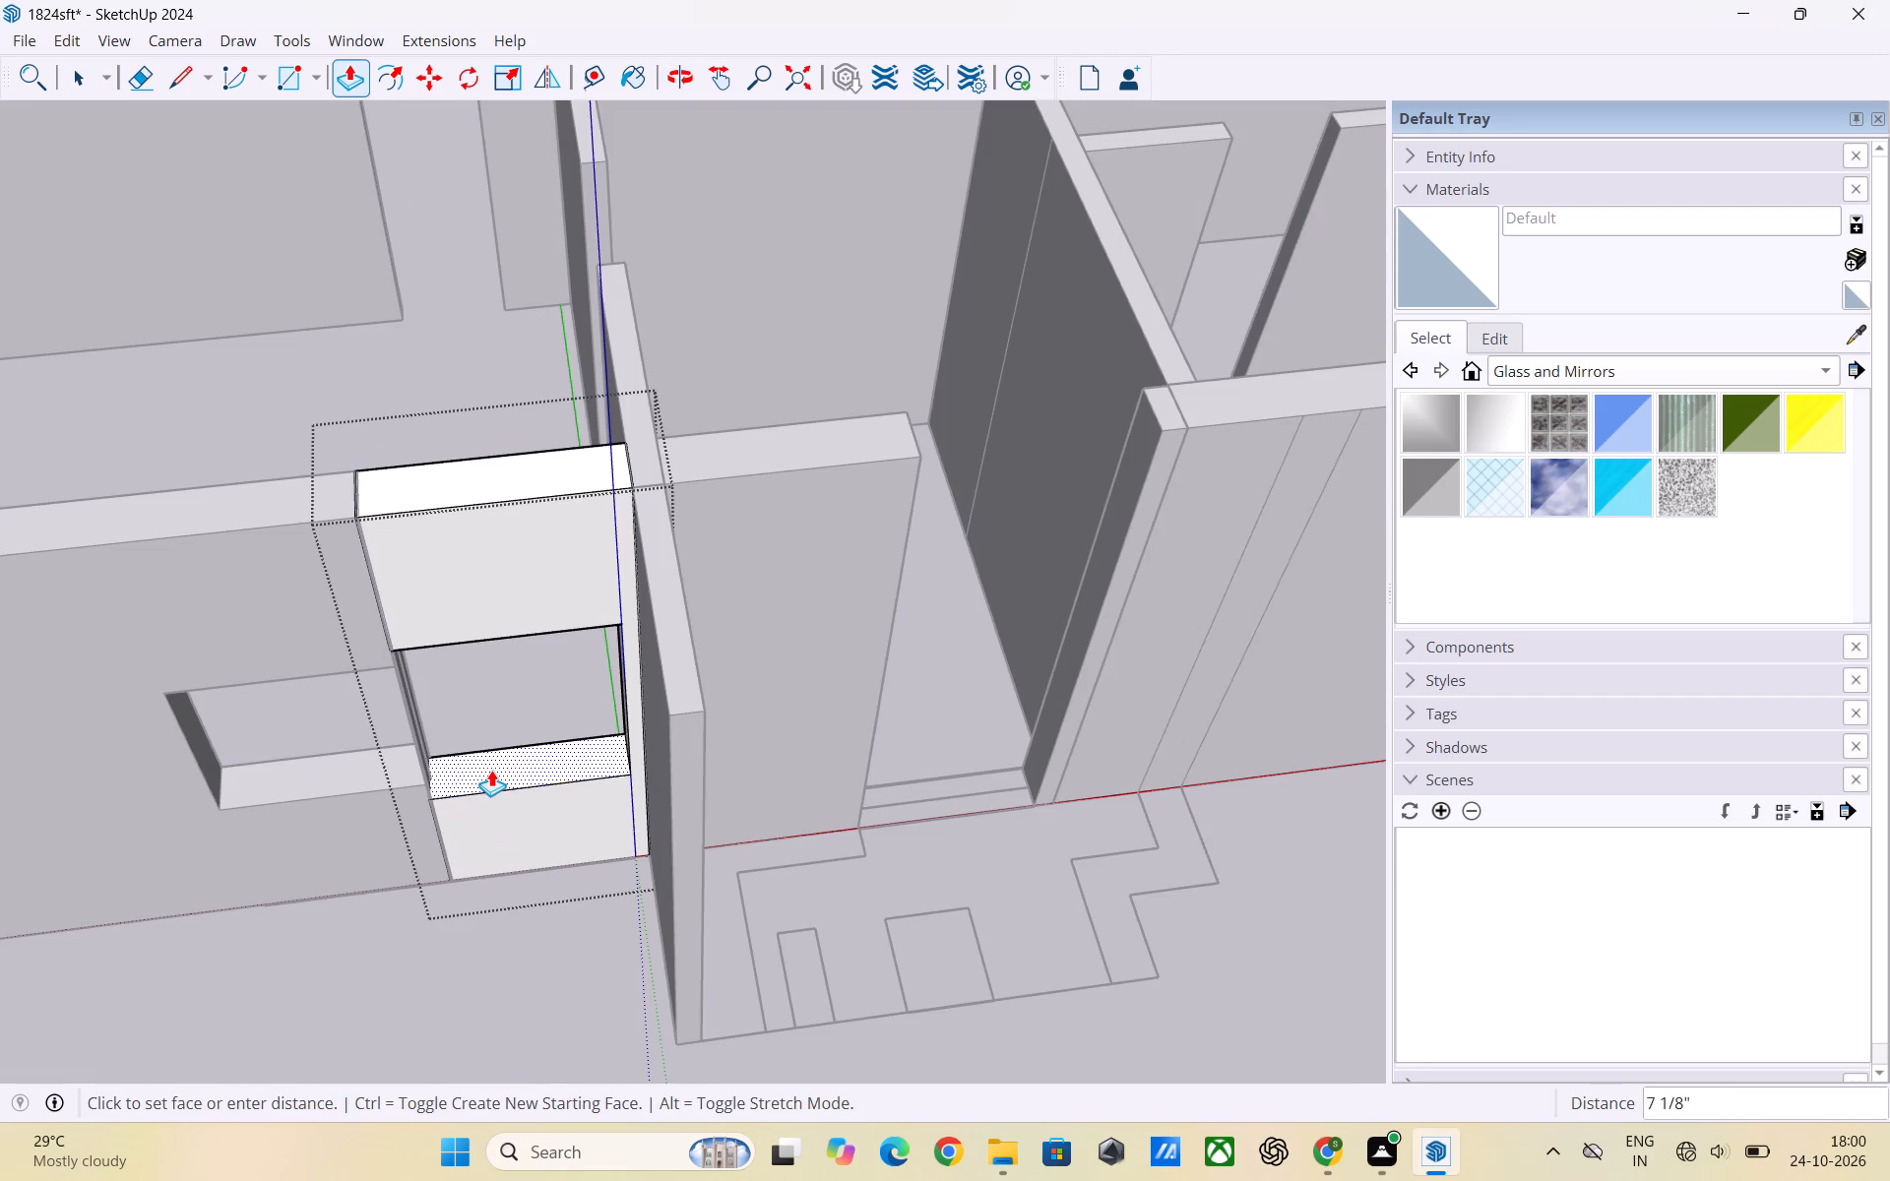
pyautogui.scroll(2, 417, 778)
pyautogui.moveTo(417, 778); pyautogui.dragTo(417, 756, button='middle')
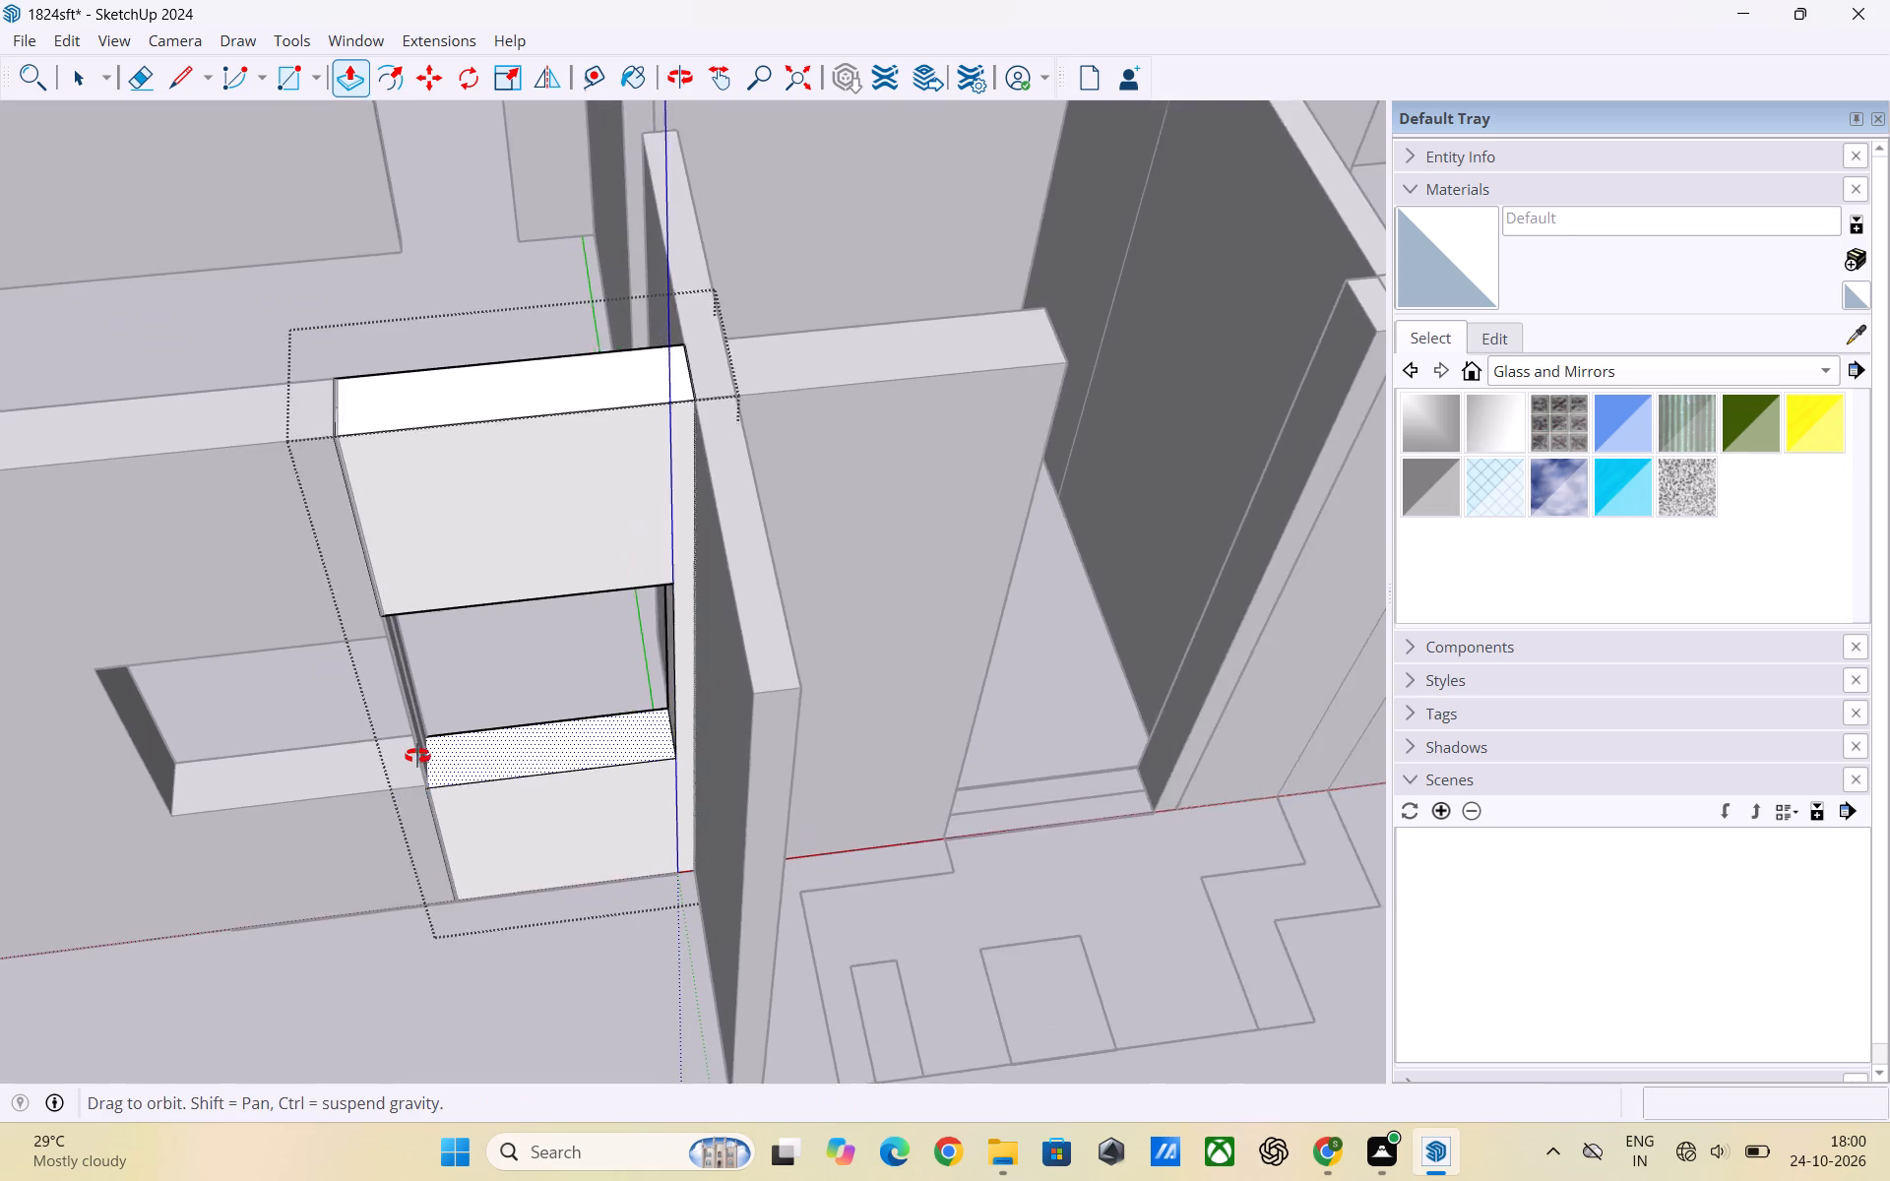
pyautogui.moveTo(417, 756); pyautogui.dragTo(425, 711, button='middle')
pyautogui.click(385, 696)
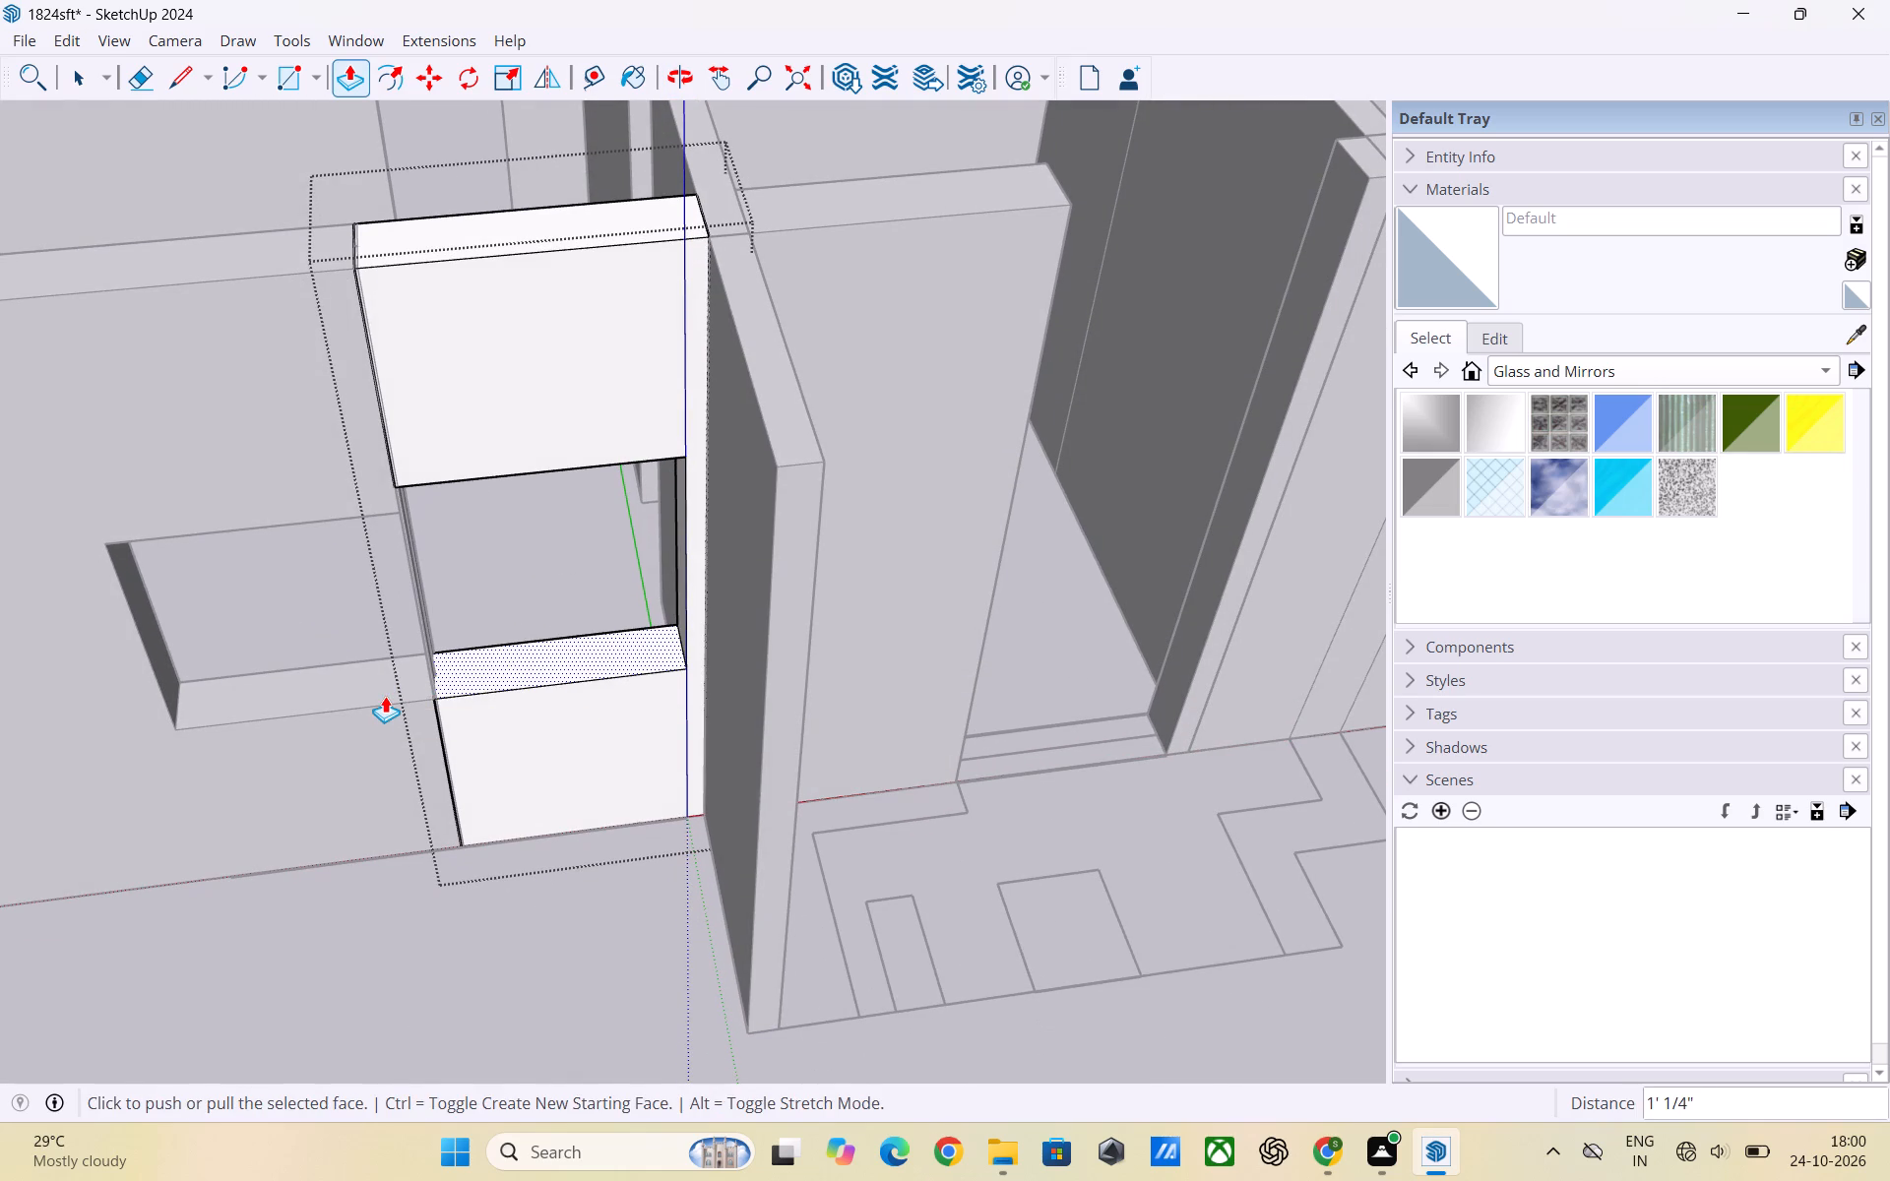
pyautogui.press('space')
pyautogui.click(469, 909)
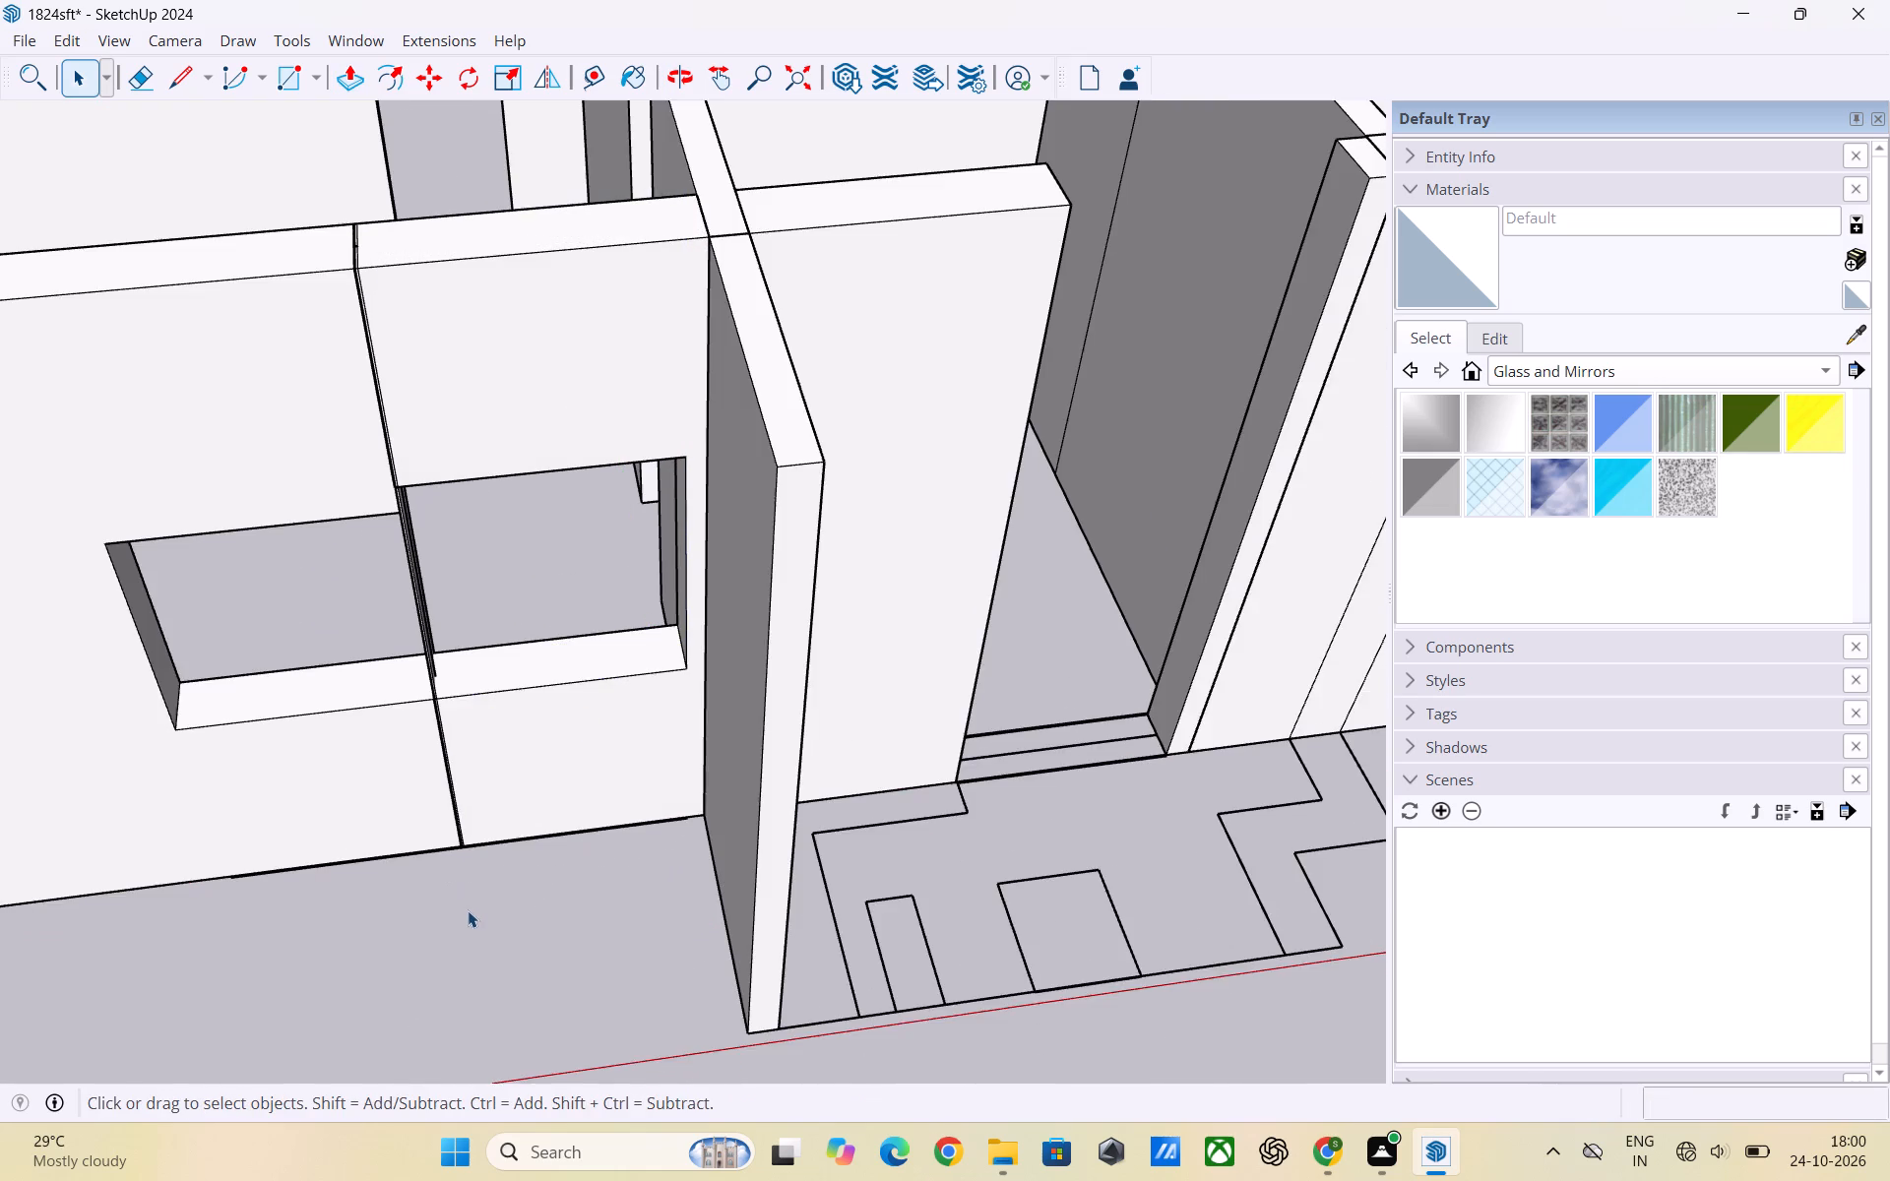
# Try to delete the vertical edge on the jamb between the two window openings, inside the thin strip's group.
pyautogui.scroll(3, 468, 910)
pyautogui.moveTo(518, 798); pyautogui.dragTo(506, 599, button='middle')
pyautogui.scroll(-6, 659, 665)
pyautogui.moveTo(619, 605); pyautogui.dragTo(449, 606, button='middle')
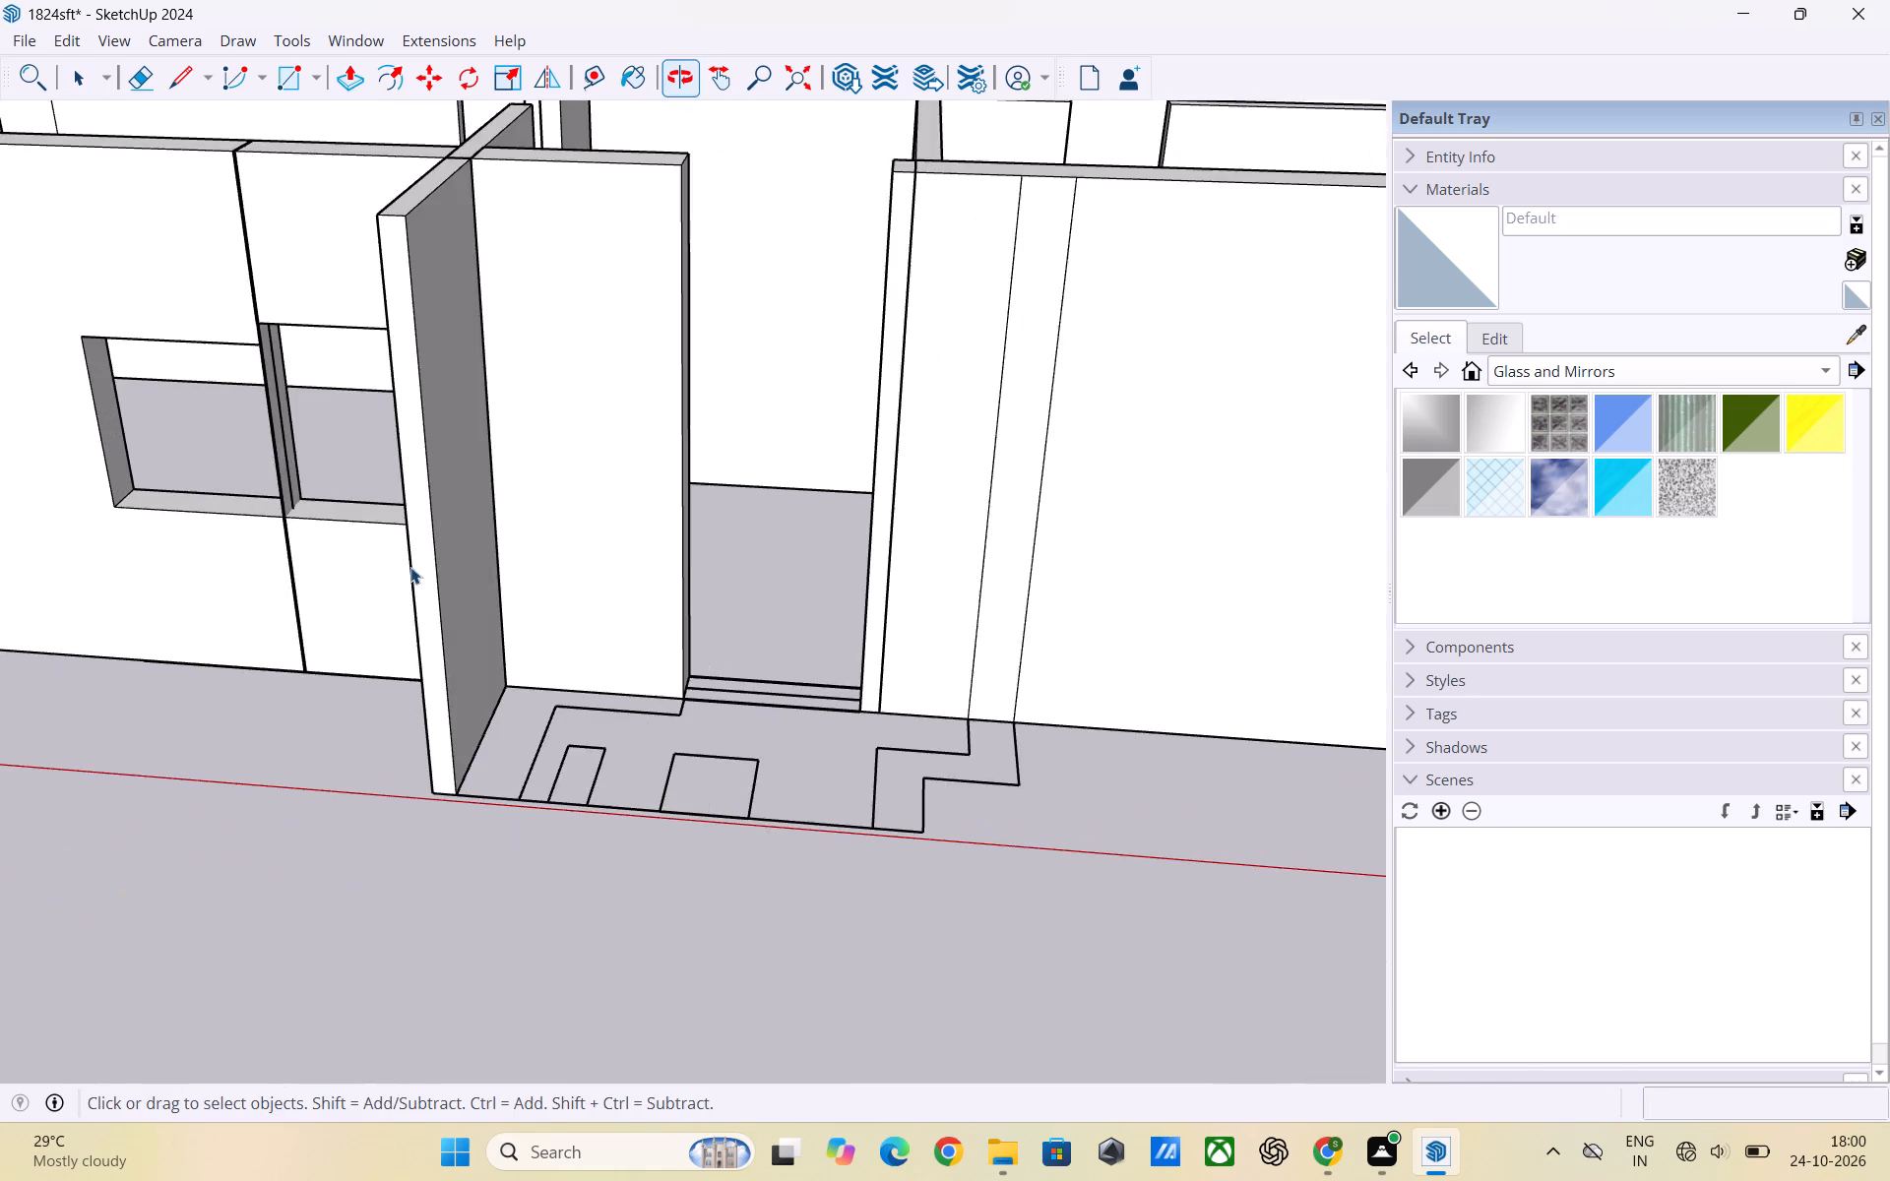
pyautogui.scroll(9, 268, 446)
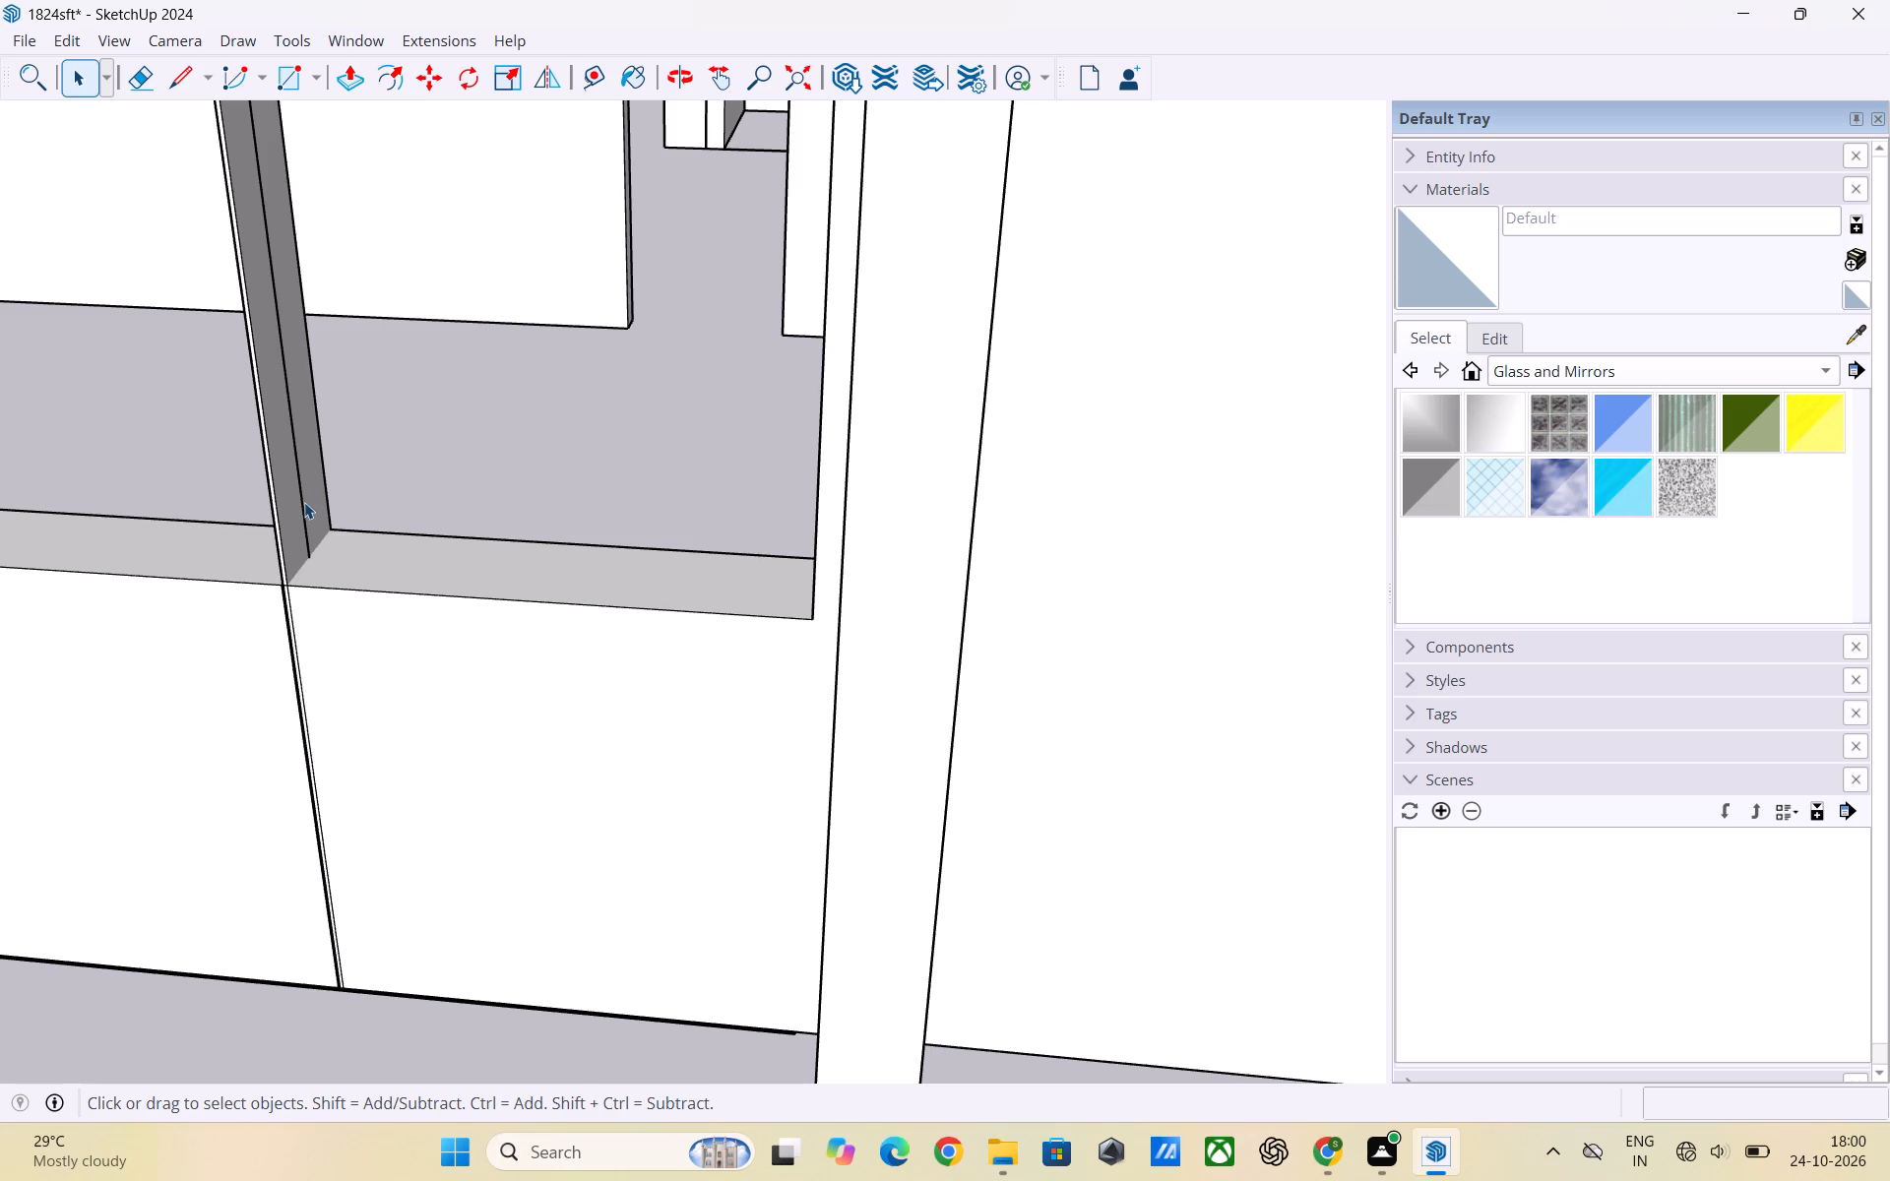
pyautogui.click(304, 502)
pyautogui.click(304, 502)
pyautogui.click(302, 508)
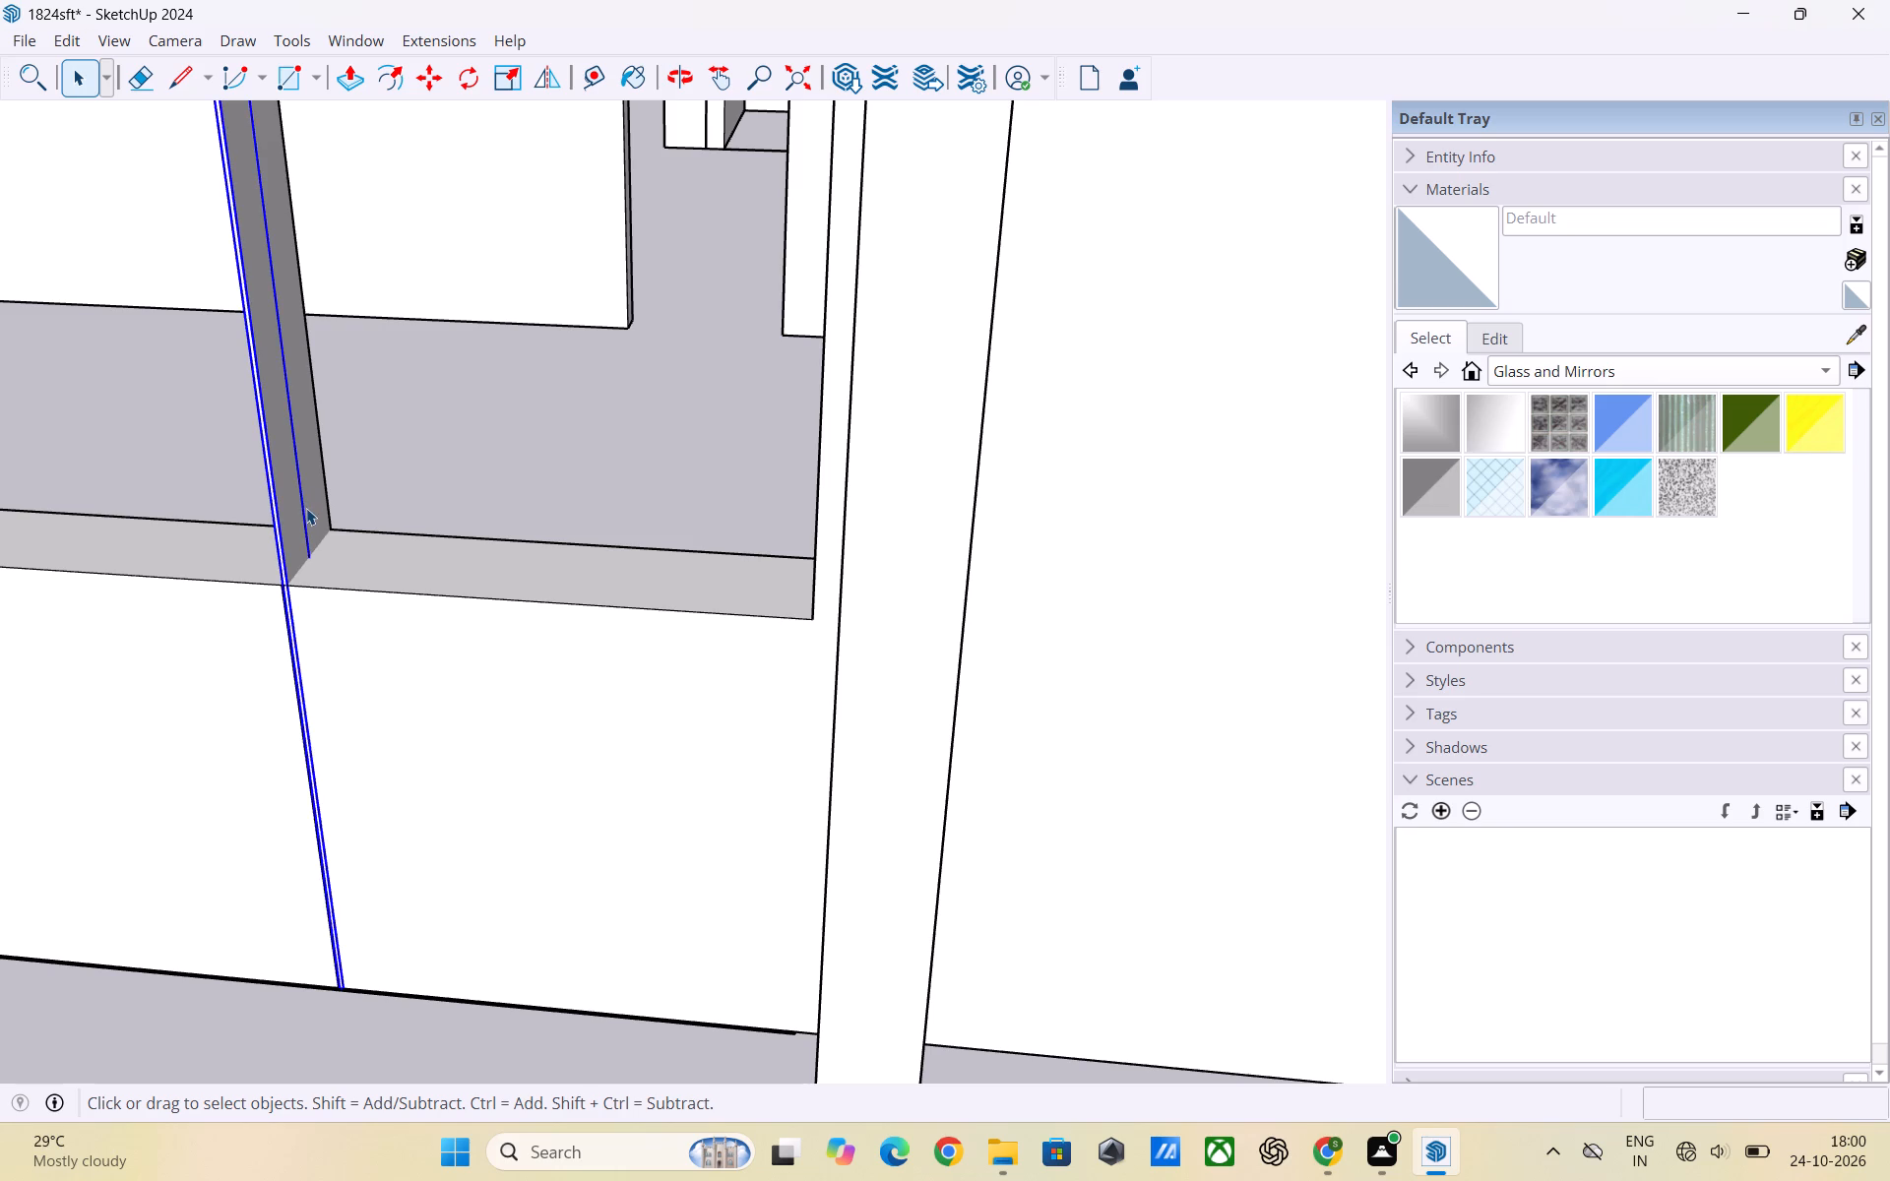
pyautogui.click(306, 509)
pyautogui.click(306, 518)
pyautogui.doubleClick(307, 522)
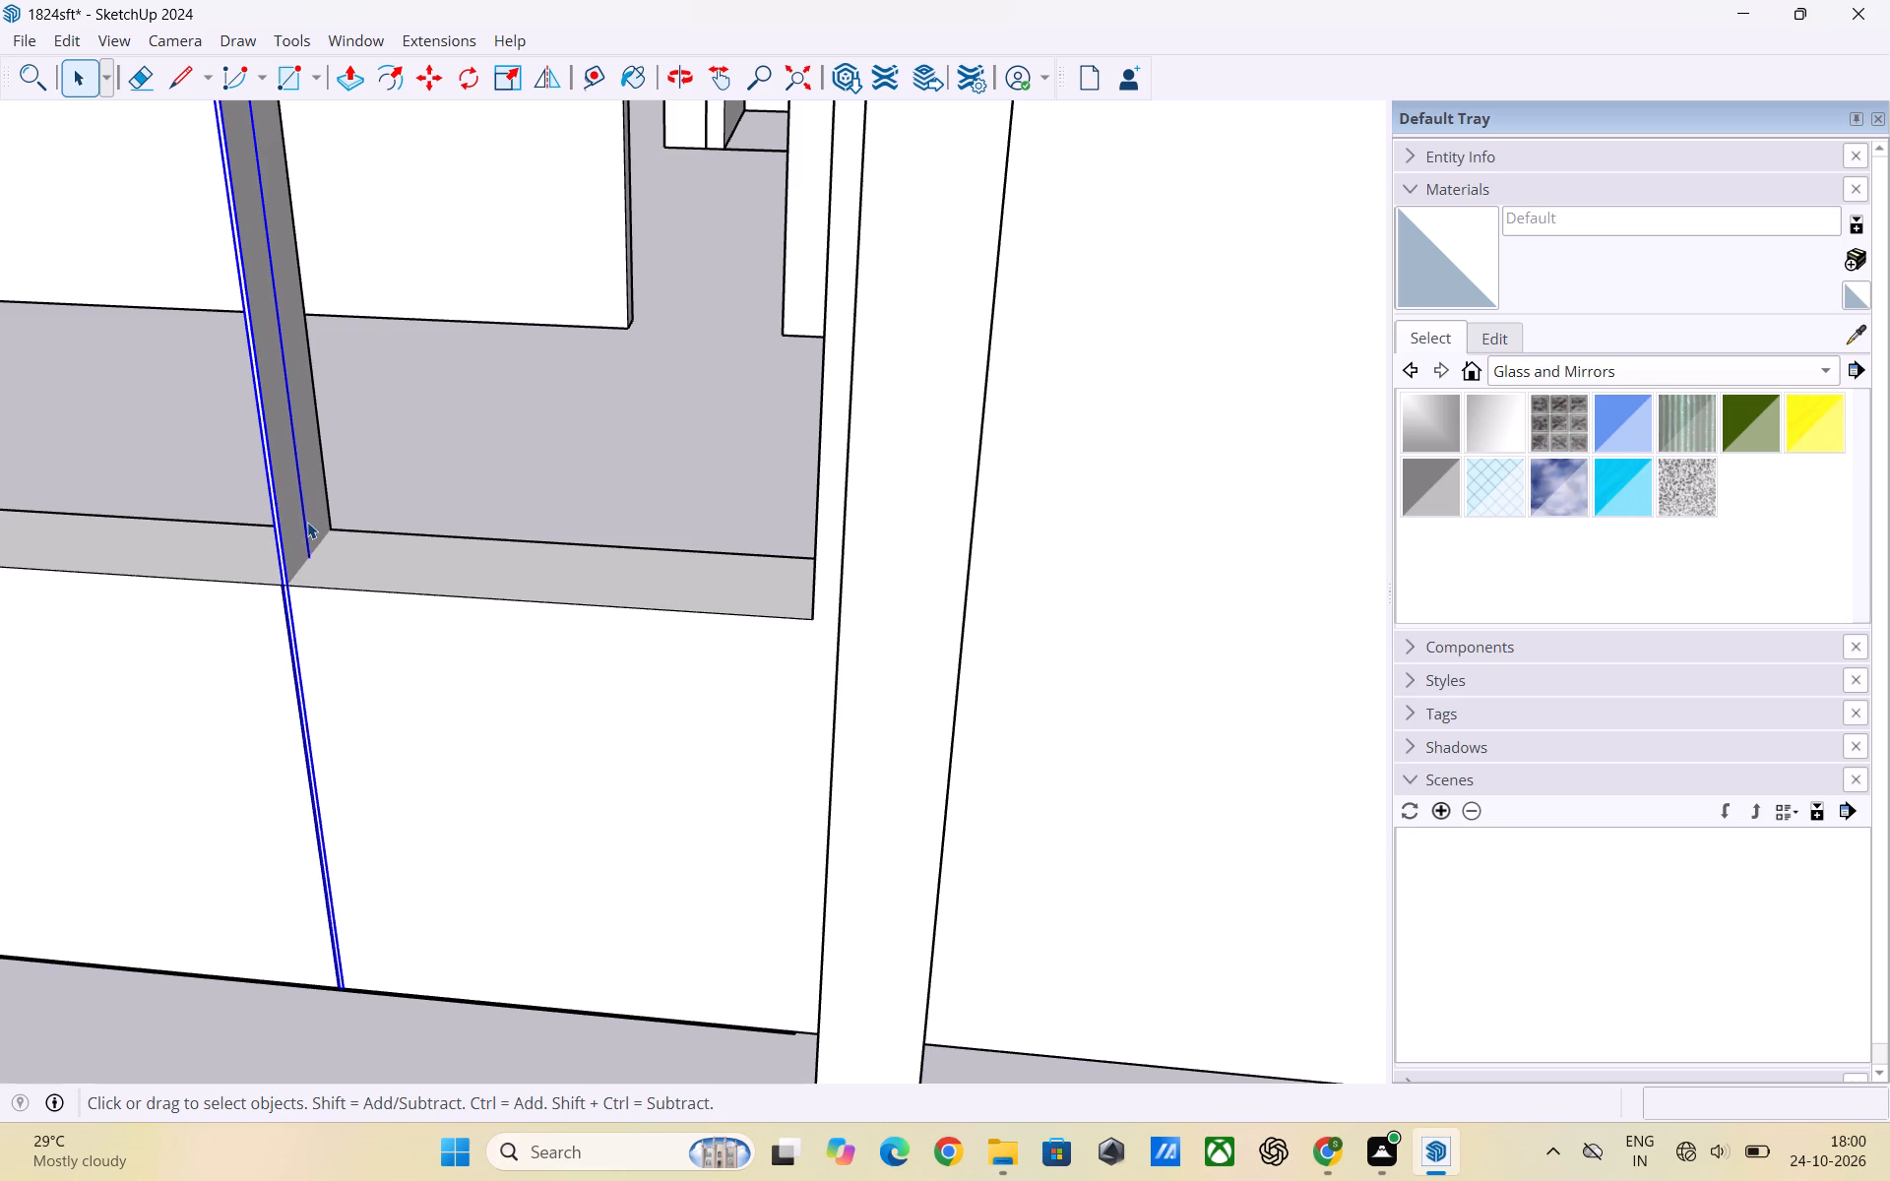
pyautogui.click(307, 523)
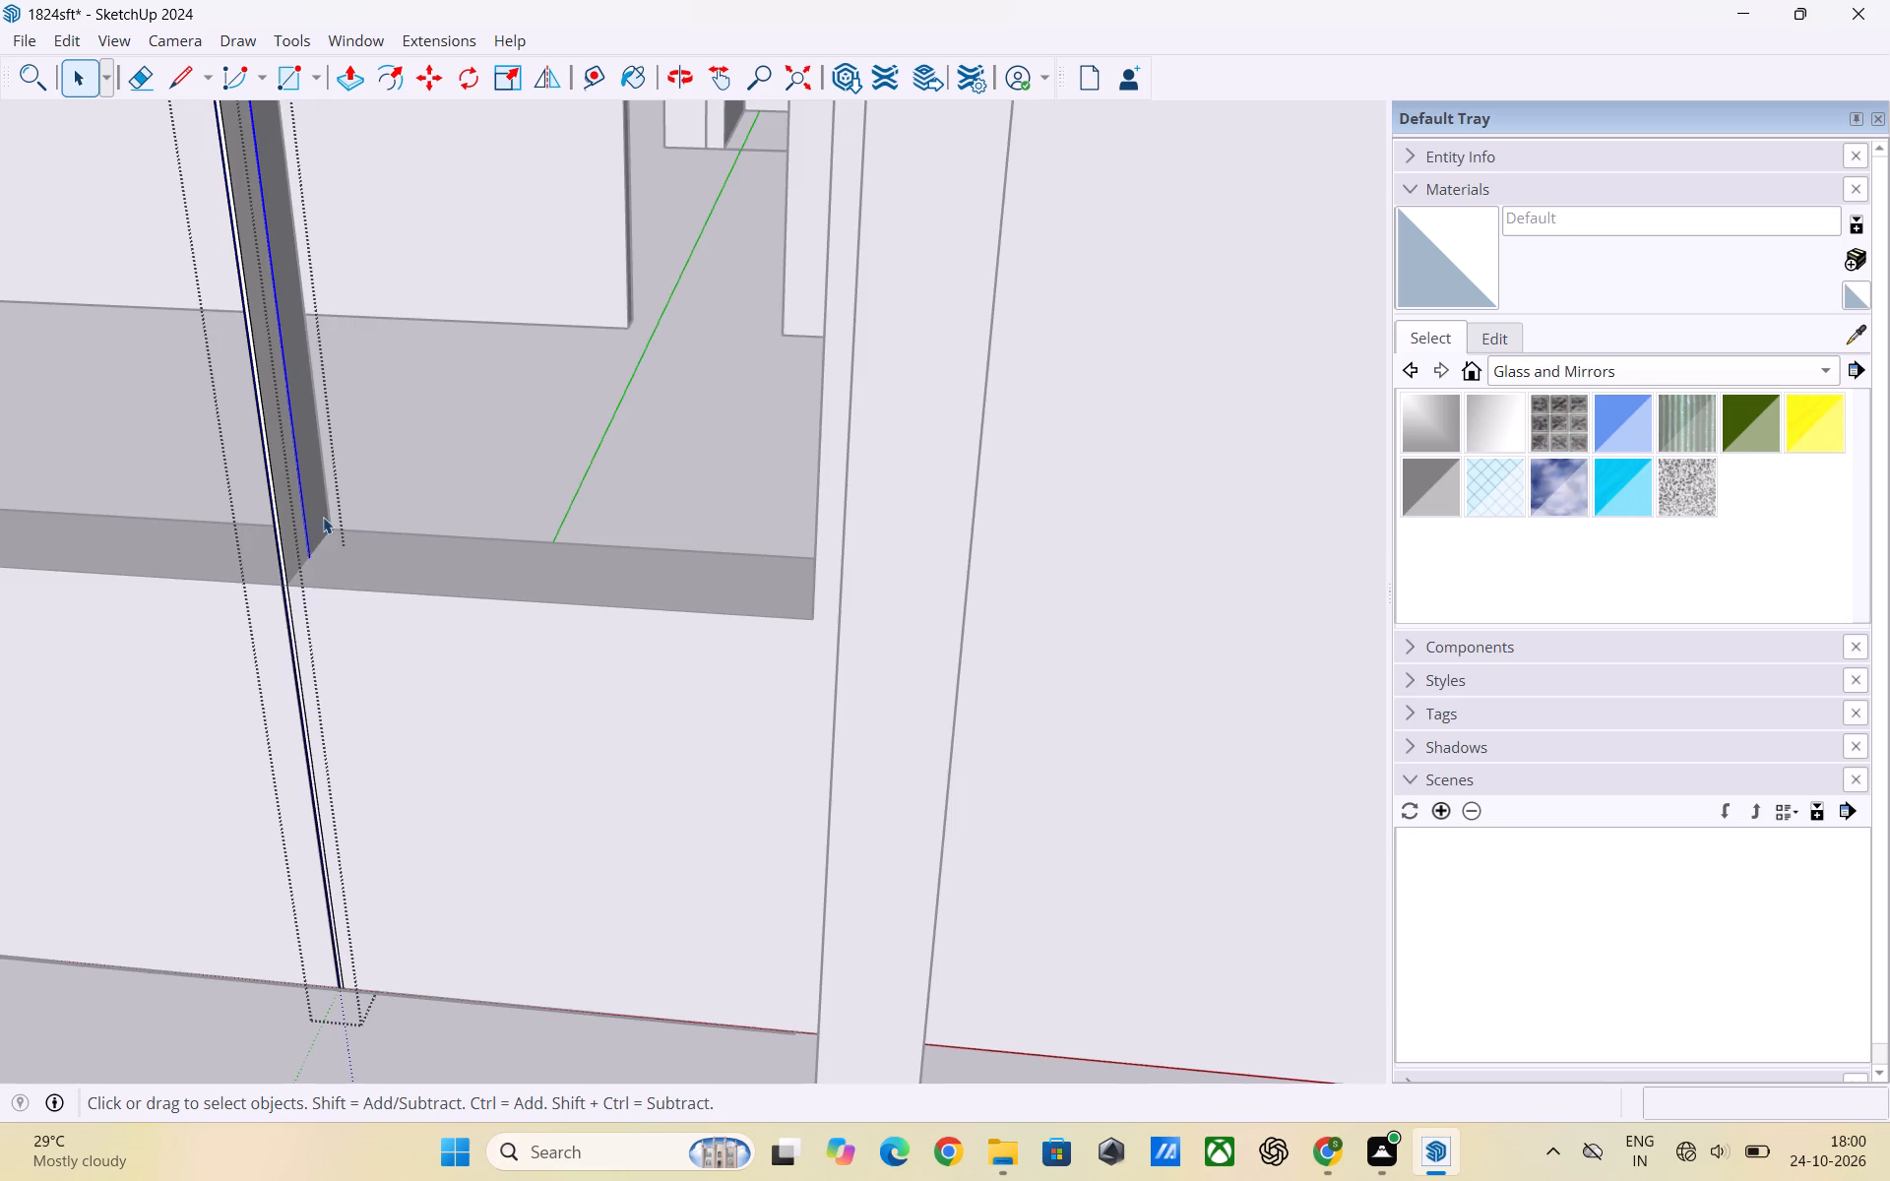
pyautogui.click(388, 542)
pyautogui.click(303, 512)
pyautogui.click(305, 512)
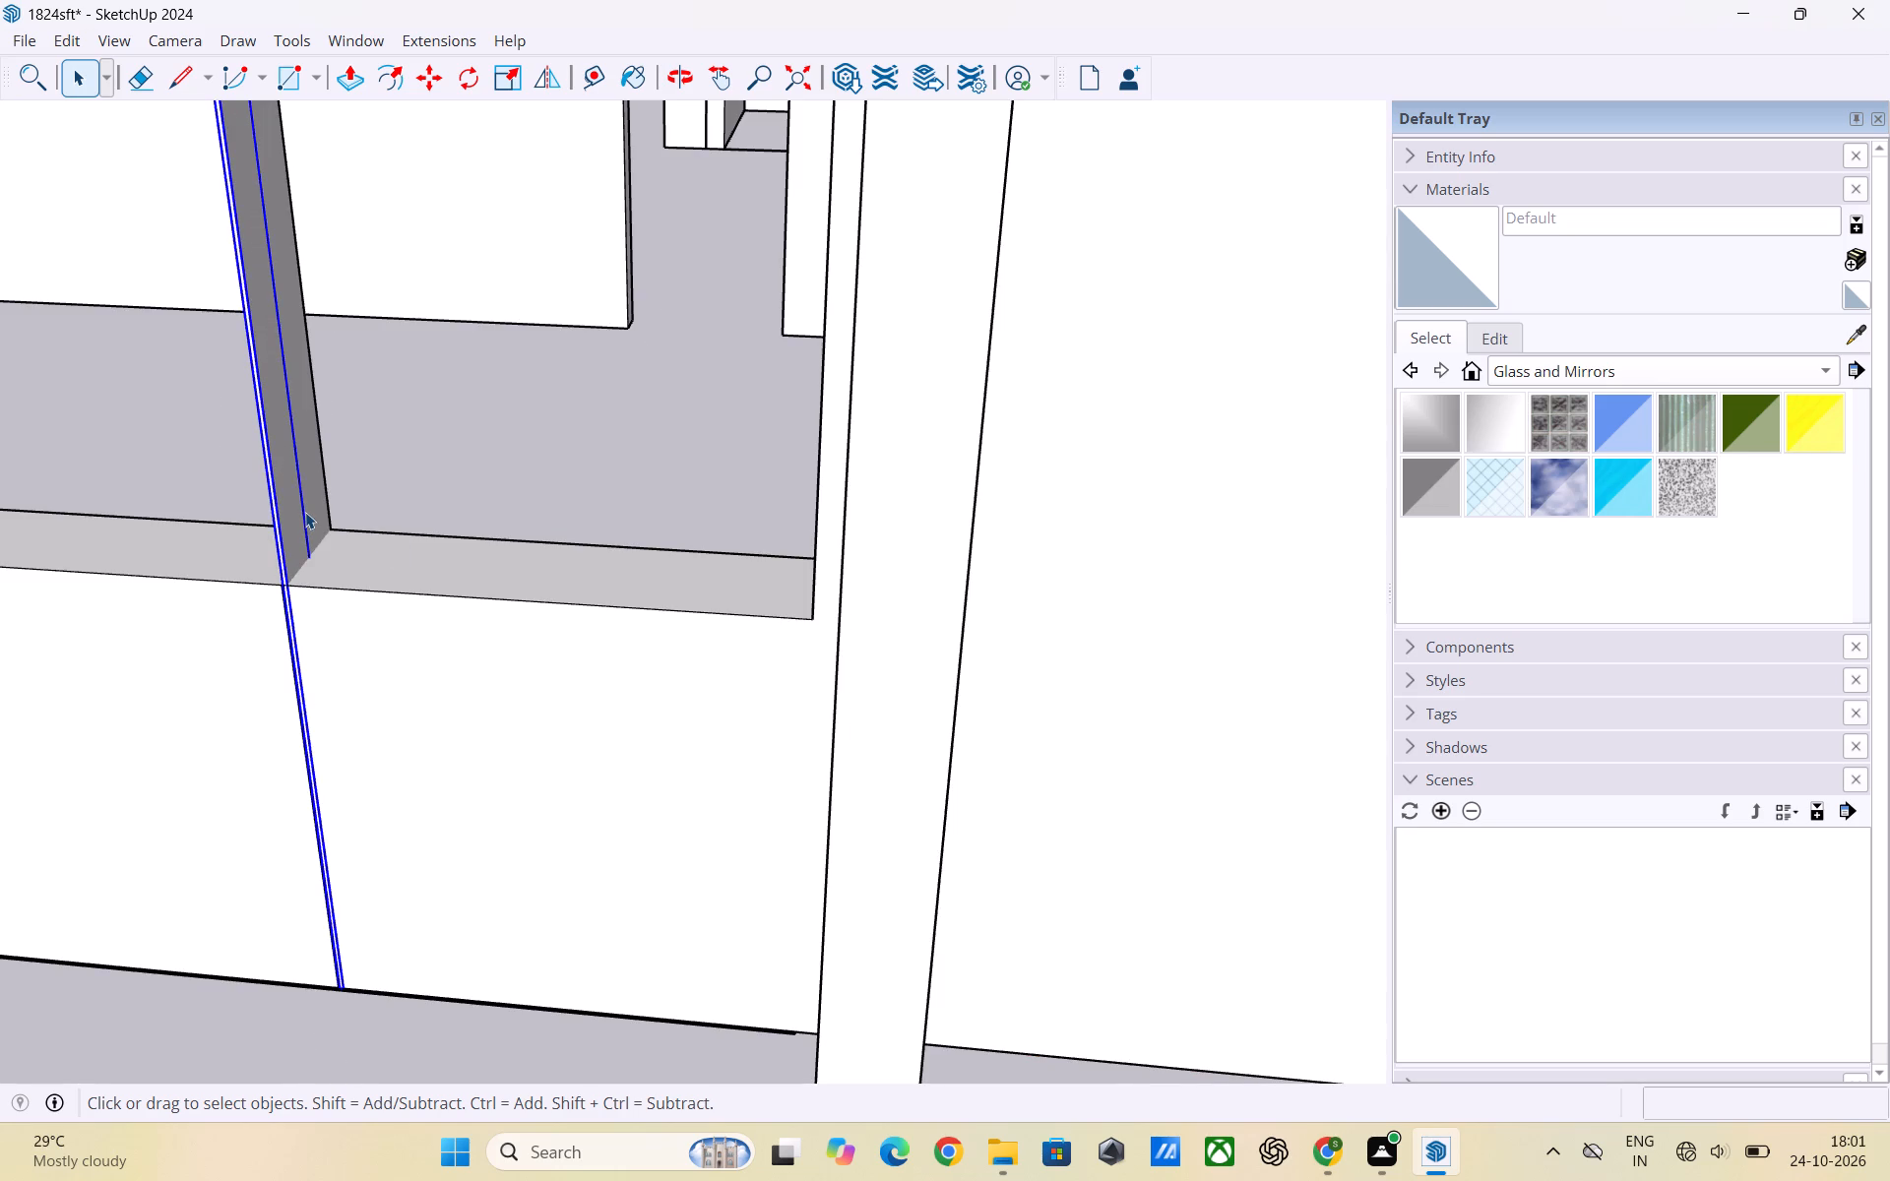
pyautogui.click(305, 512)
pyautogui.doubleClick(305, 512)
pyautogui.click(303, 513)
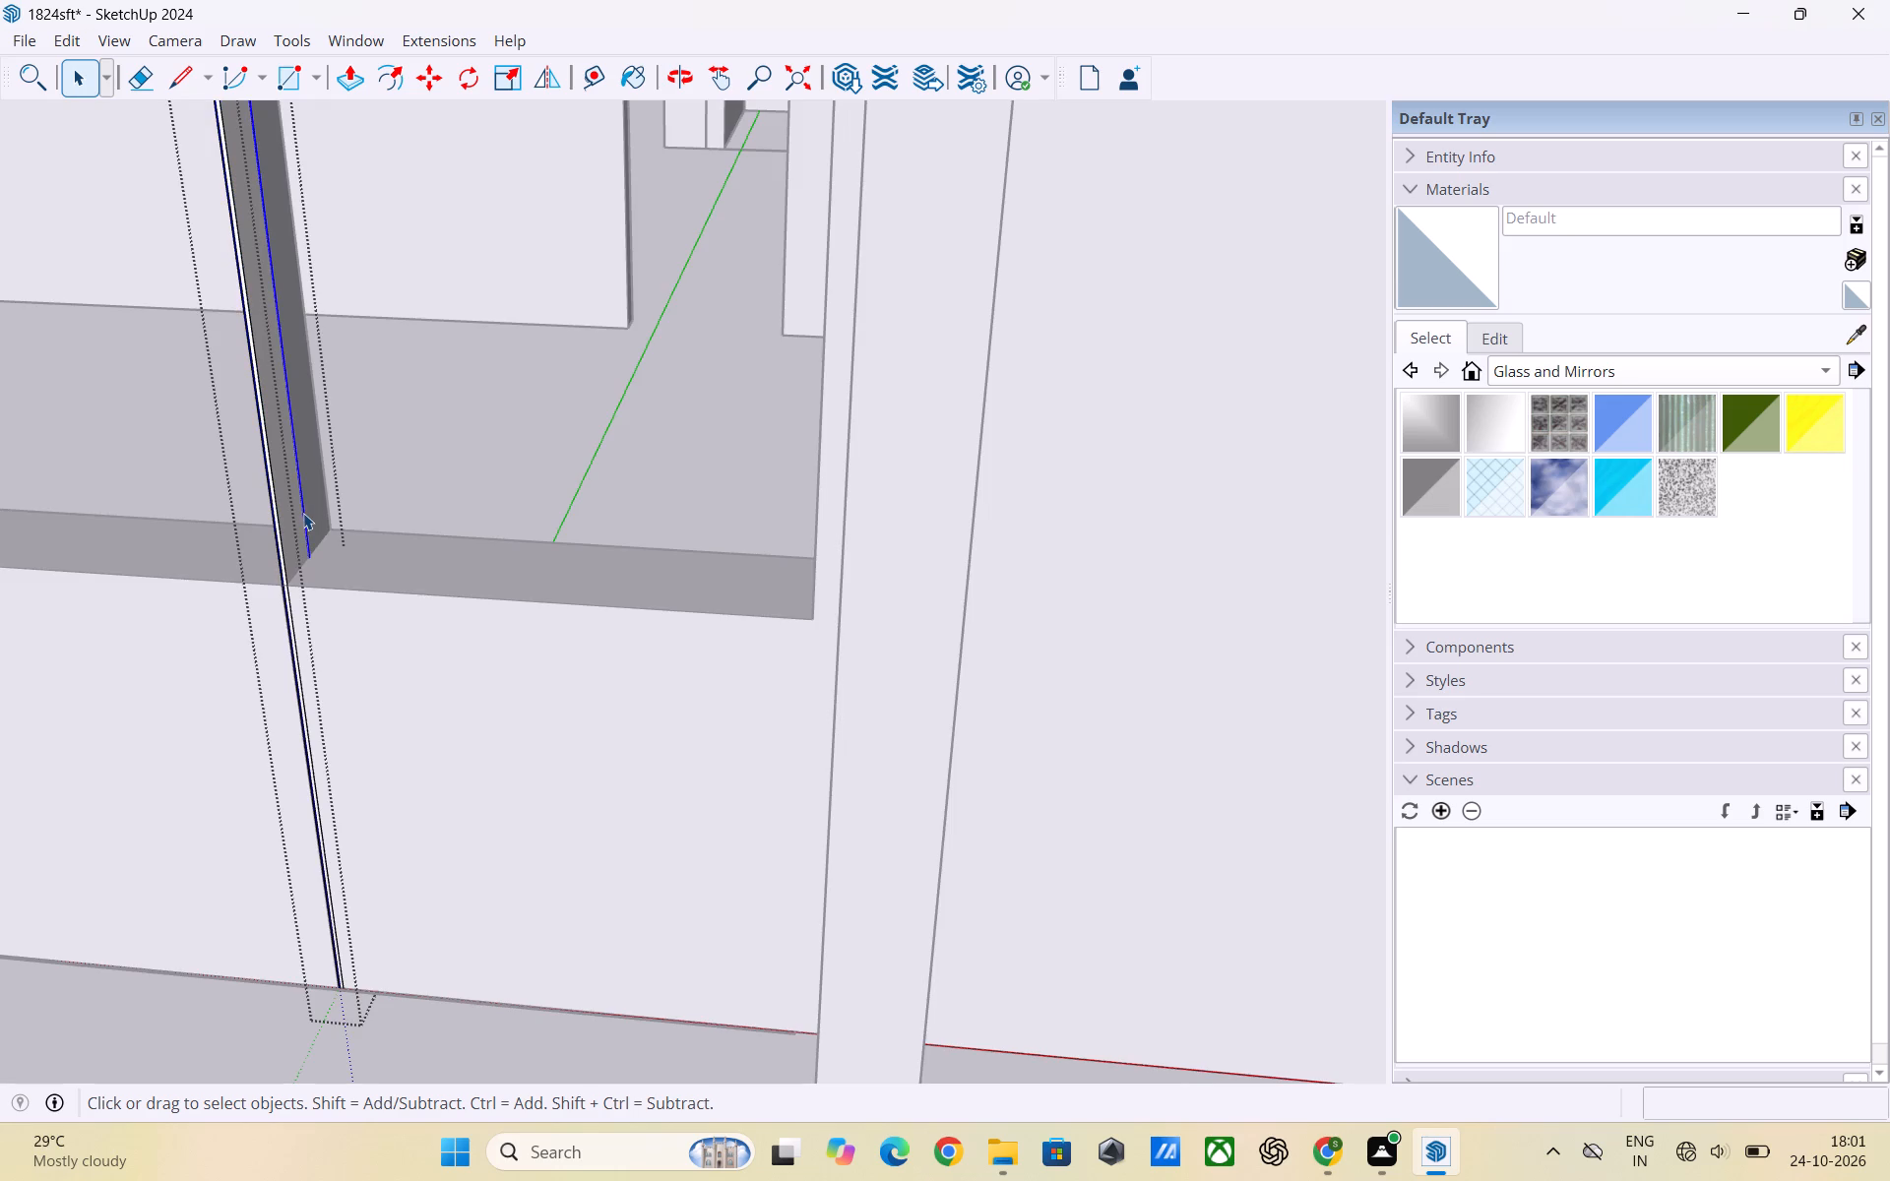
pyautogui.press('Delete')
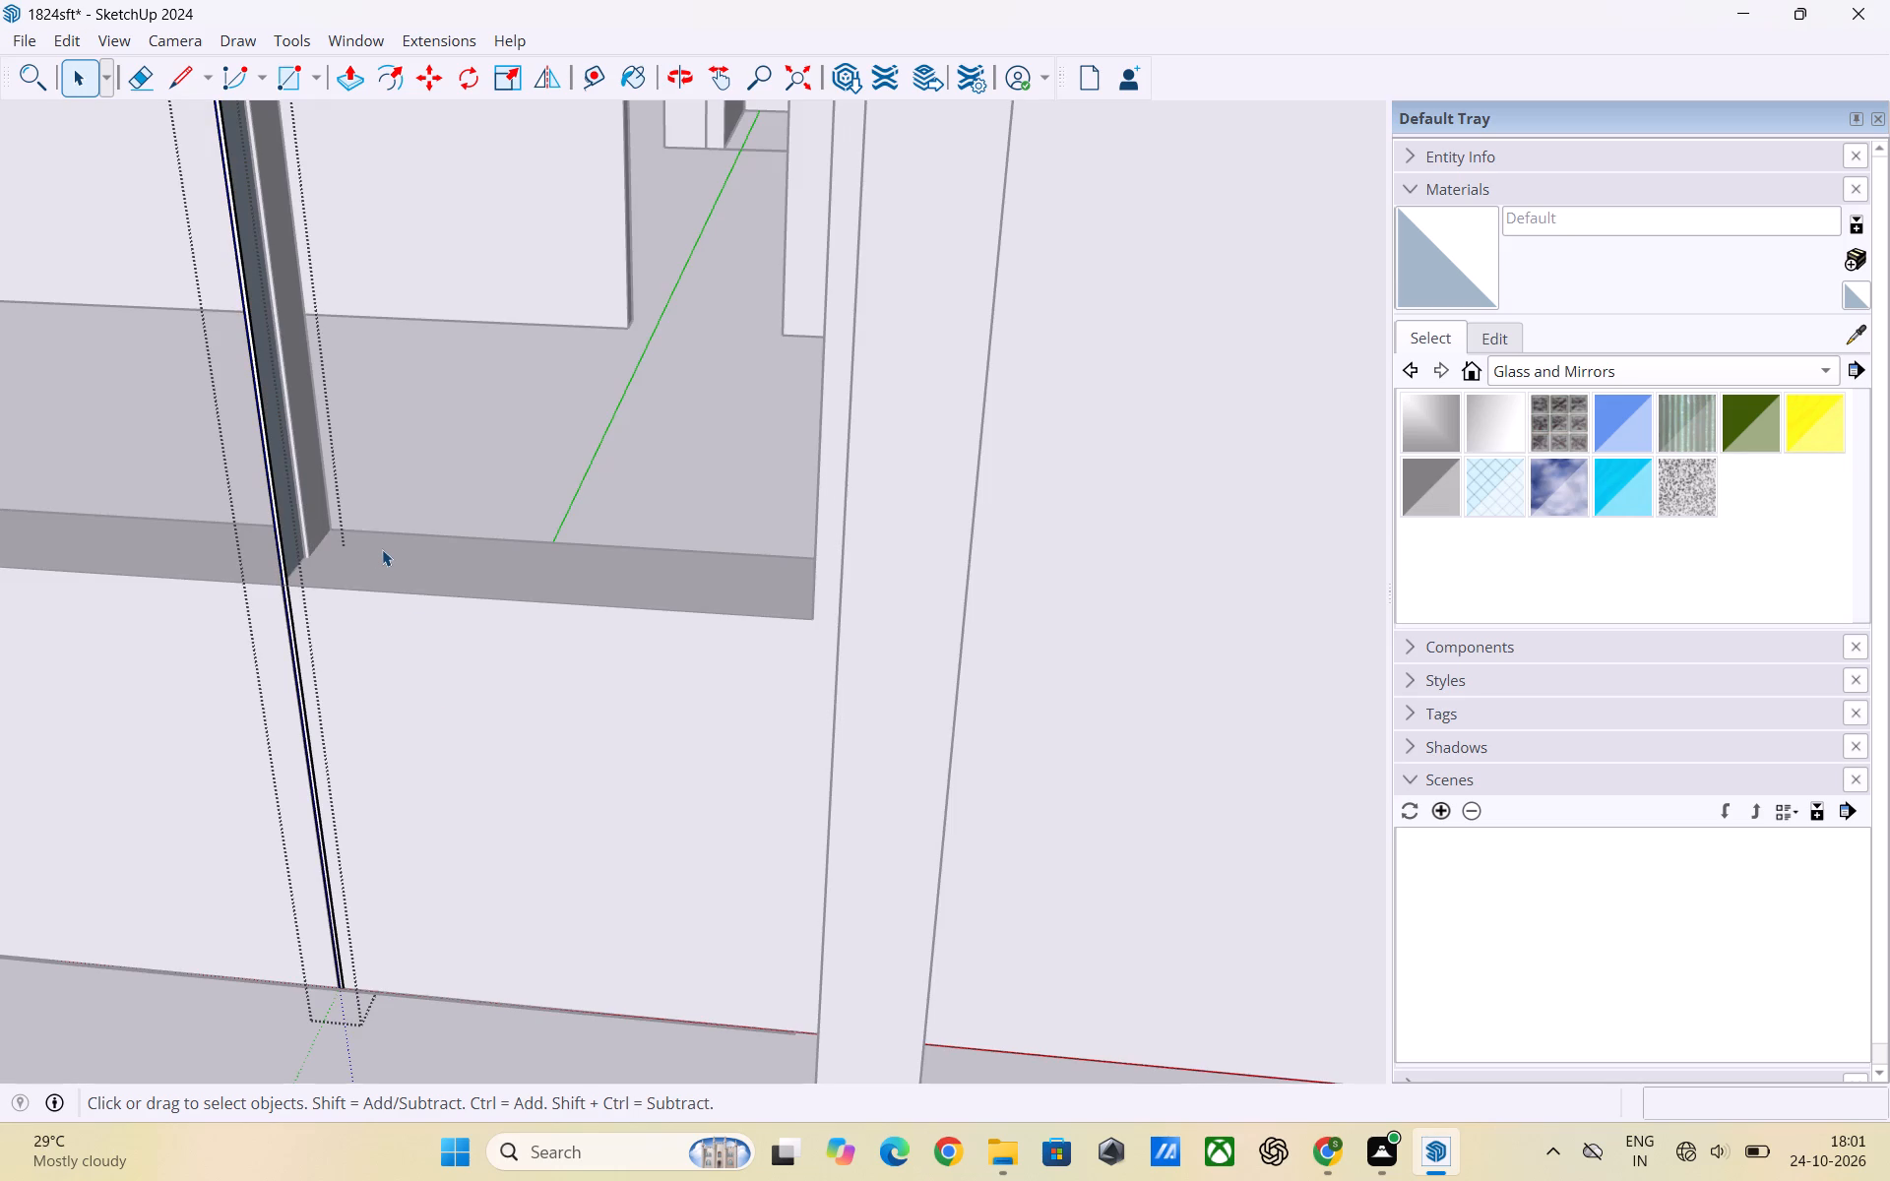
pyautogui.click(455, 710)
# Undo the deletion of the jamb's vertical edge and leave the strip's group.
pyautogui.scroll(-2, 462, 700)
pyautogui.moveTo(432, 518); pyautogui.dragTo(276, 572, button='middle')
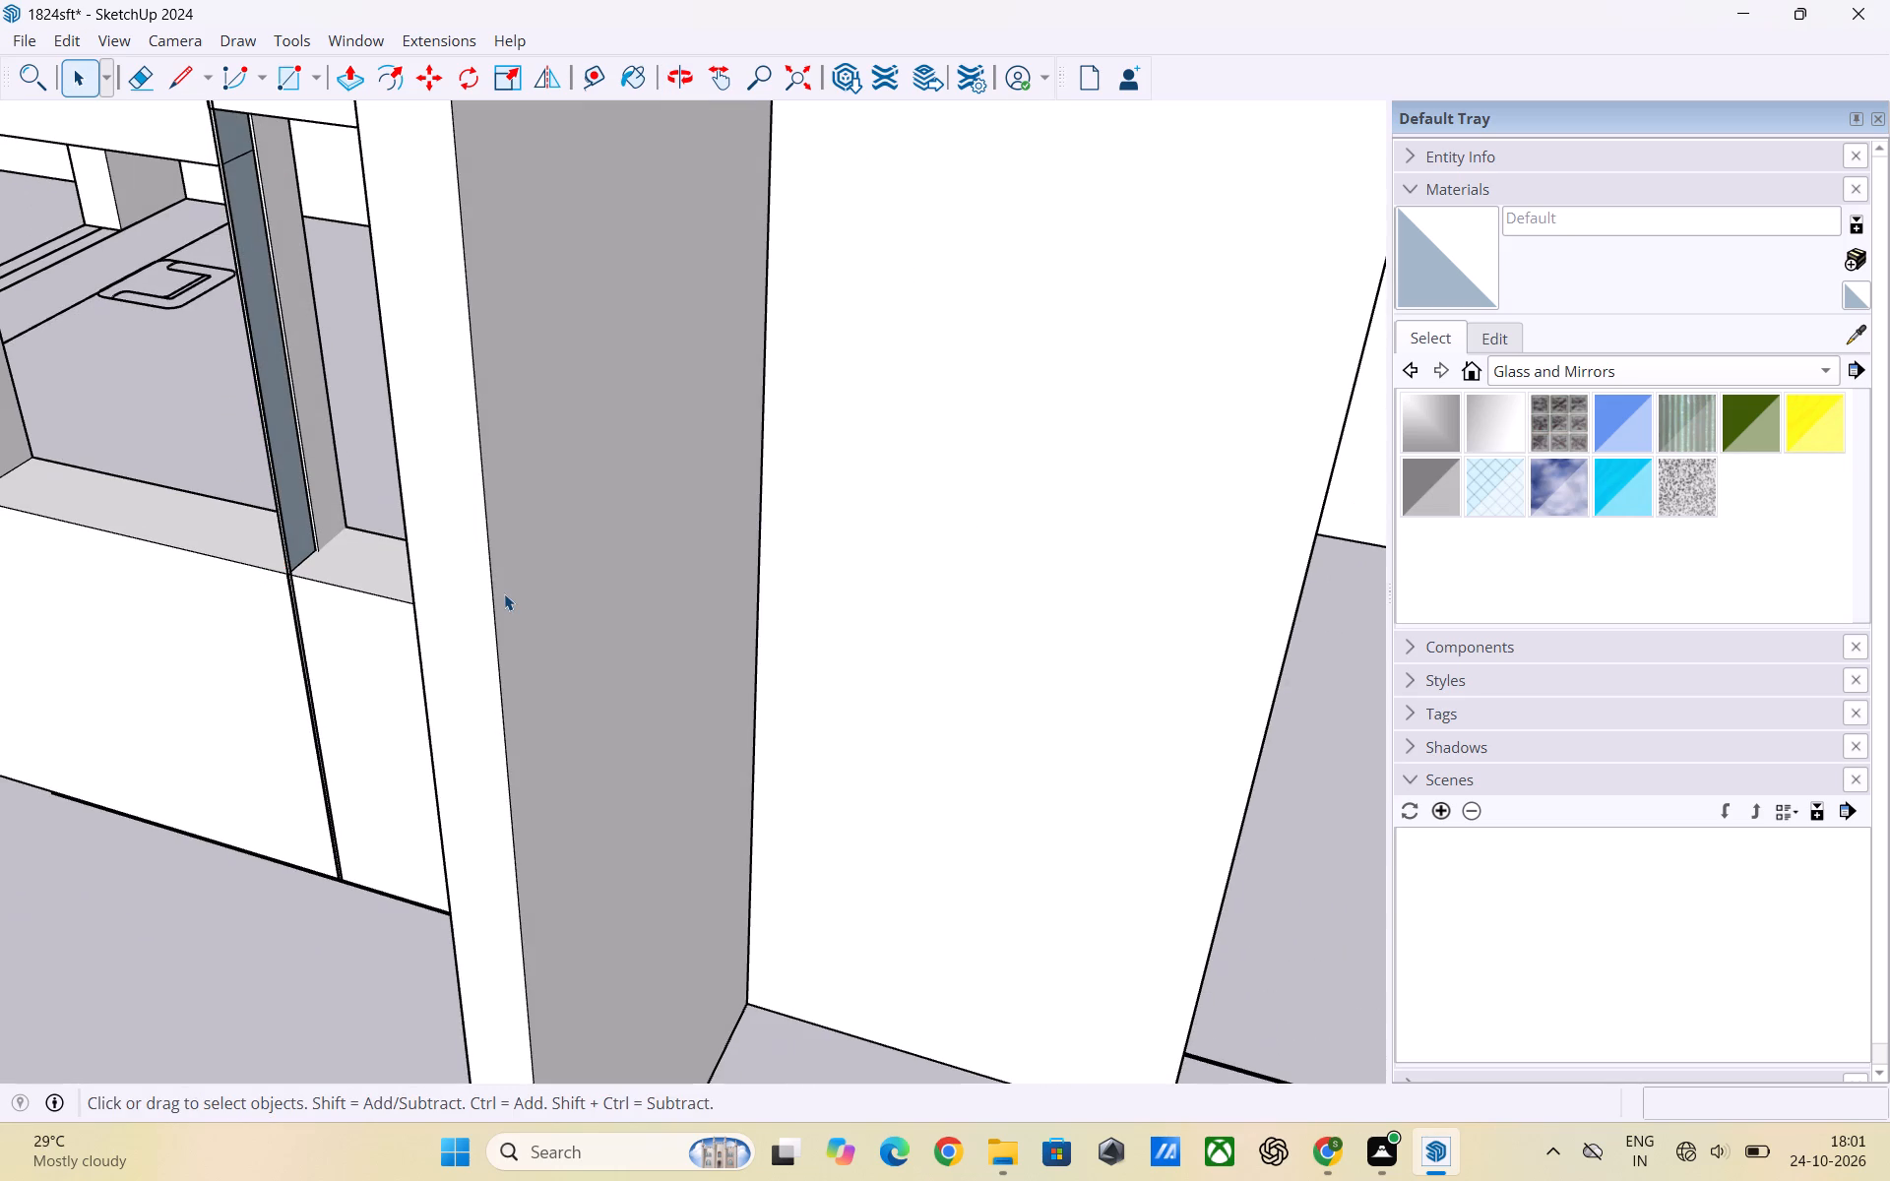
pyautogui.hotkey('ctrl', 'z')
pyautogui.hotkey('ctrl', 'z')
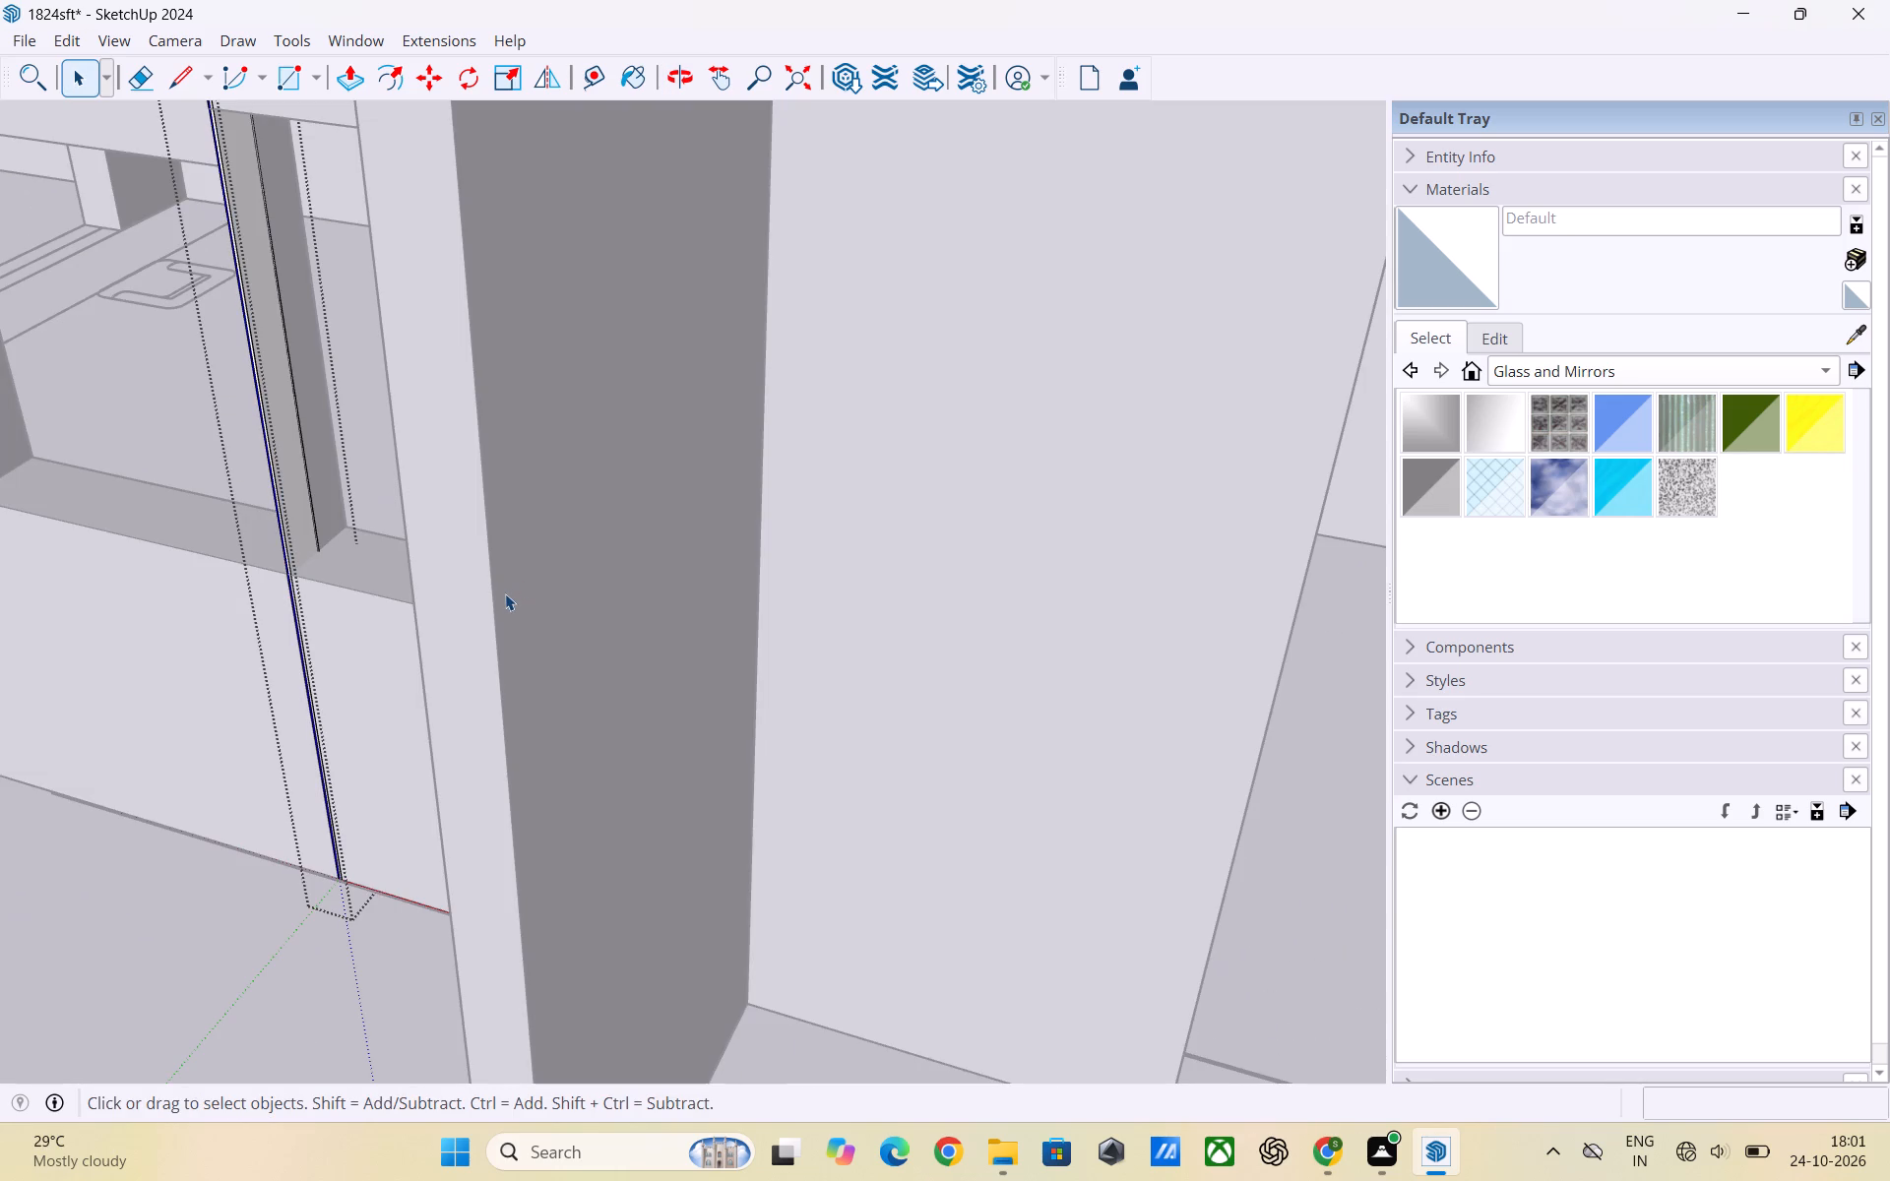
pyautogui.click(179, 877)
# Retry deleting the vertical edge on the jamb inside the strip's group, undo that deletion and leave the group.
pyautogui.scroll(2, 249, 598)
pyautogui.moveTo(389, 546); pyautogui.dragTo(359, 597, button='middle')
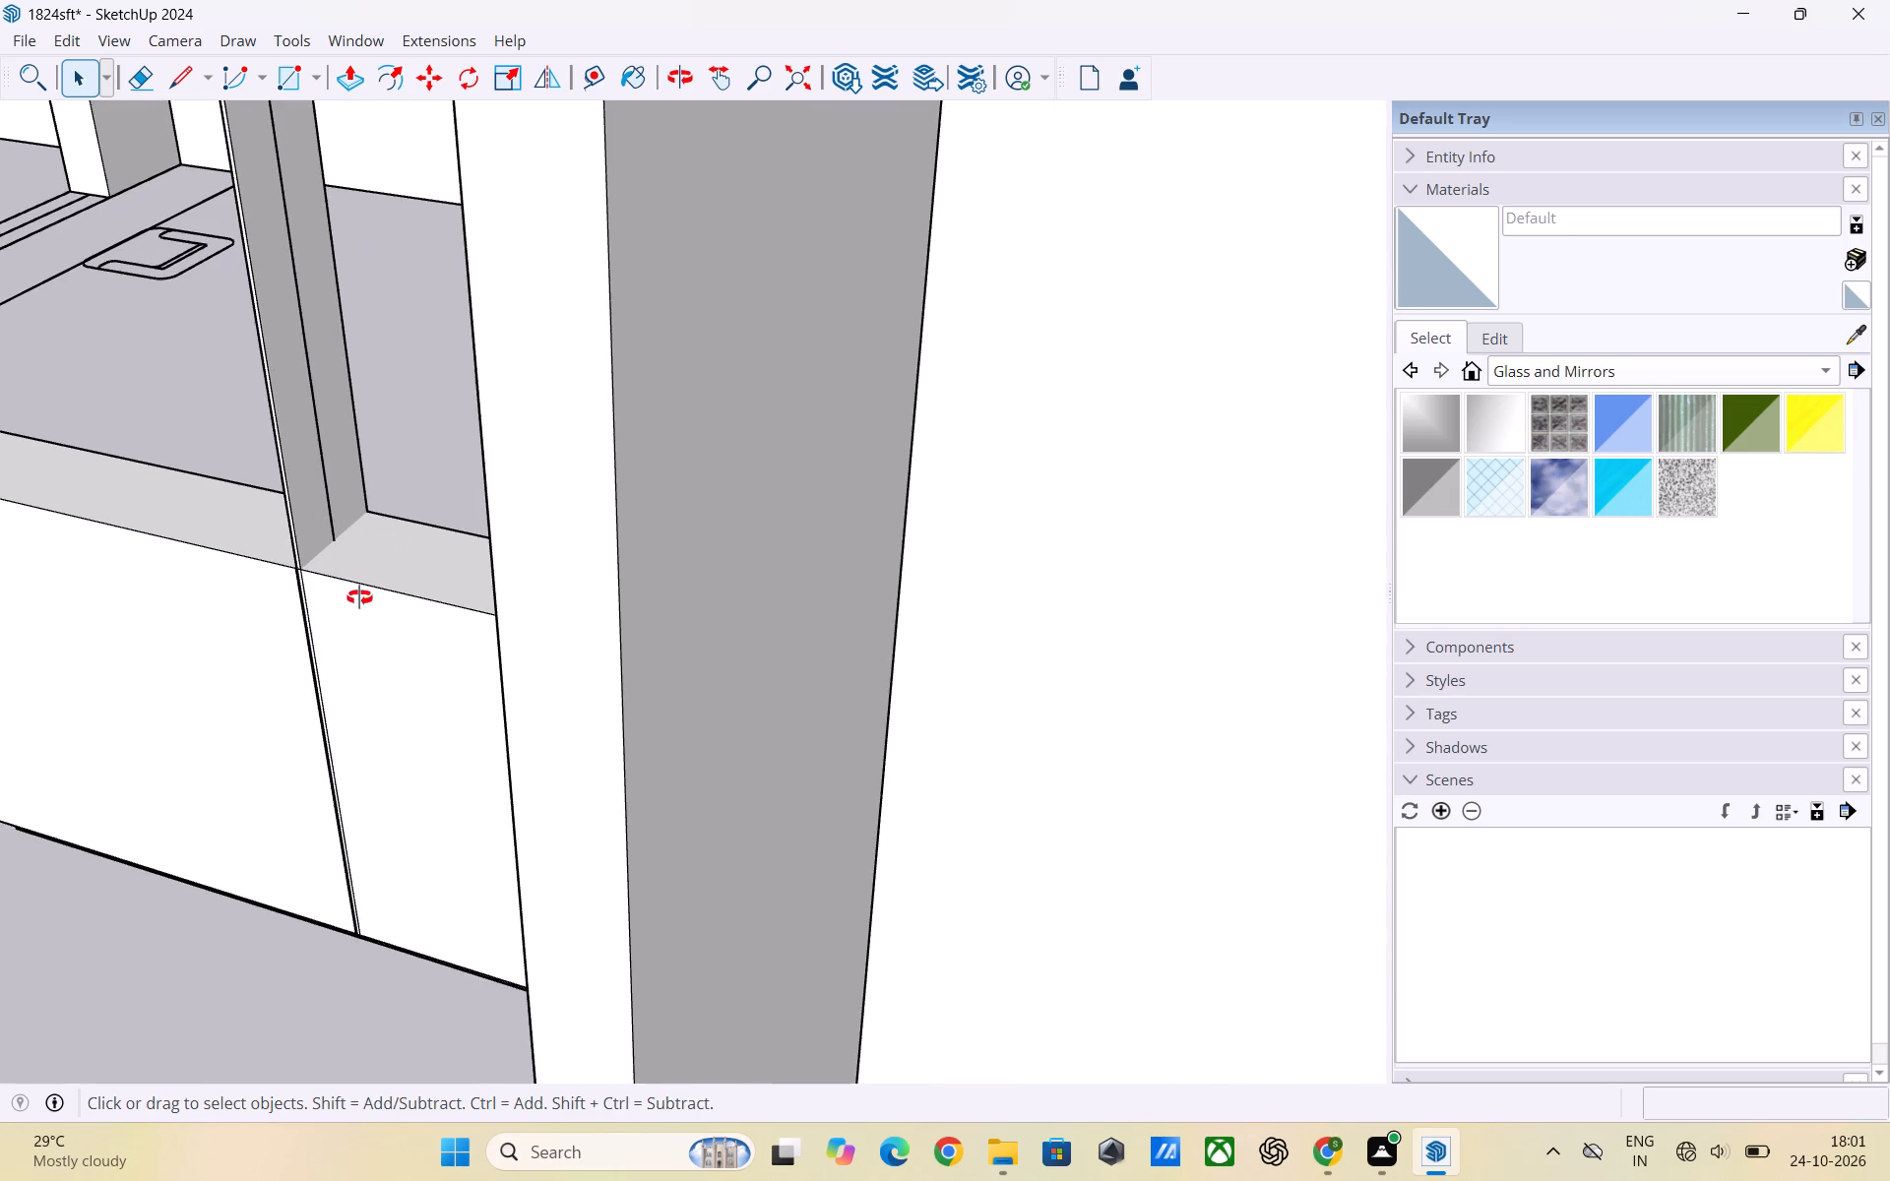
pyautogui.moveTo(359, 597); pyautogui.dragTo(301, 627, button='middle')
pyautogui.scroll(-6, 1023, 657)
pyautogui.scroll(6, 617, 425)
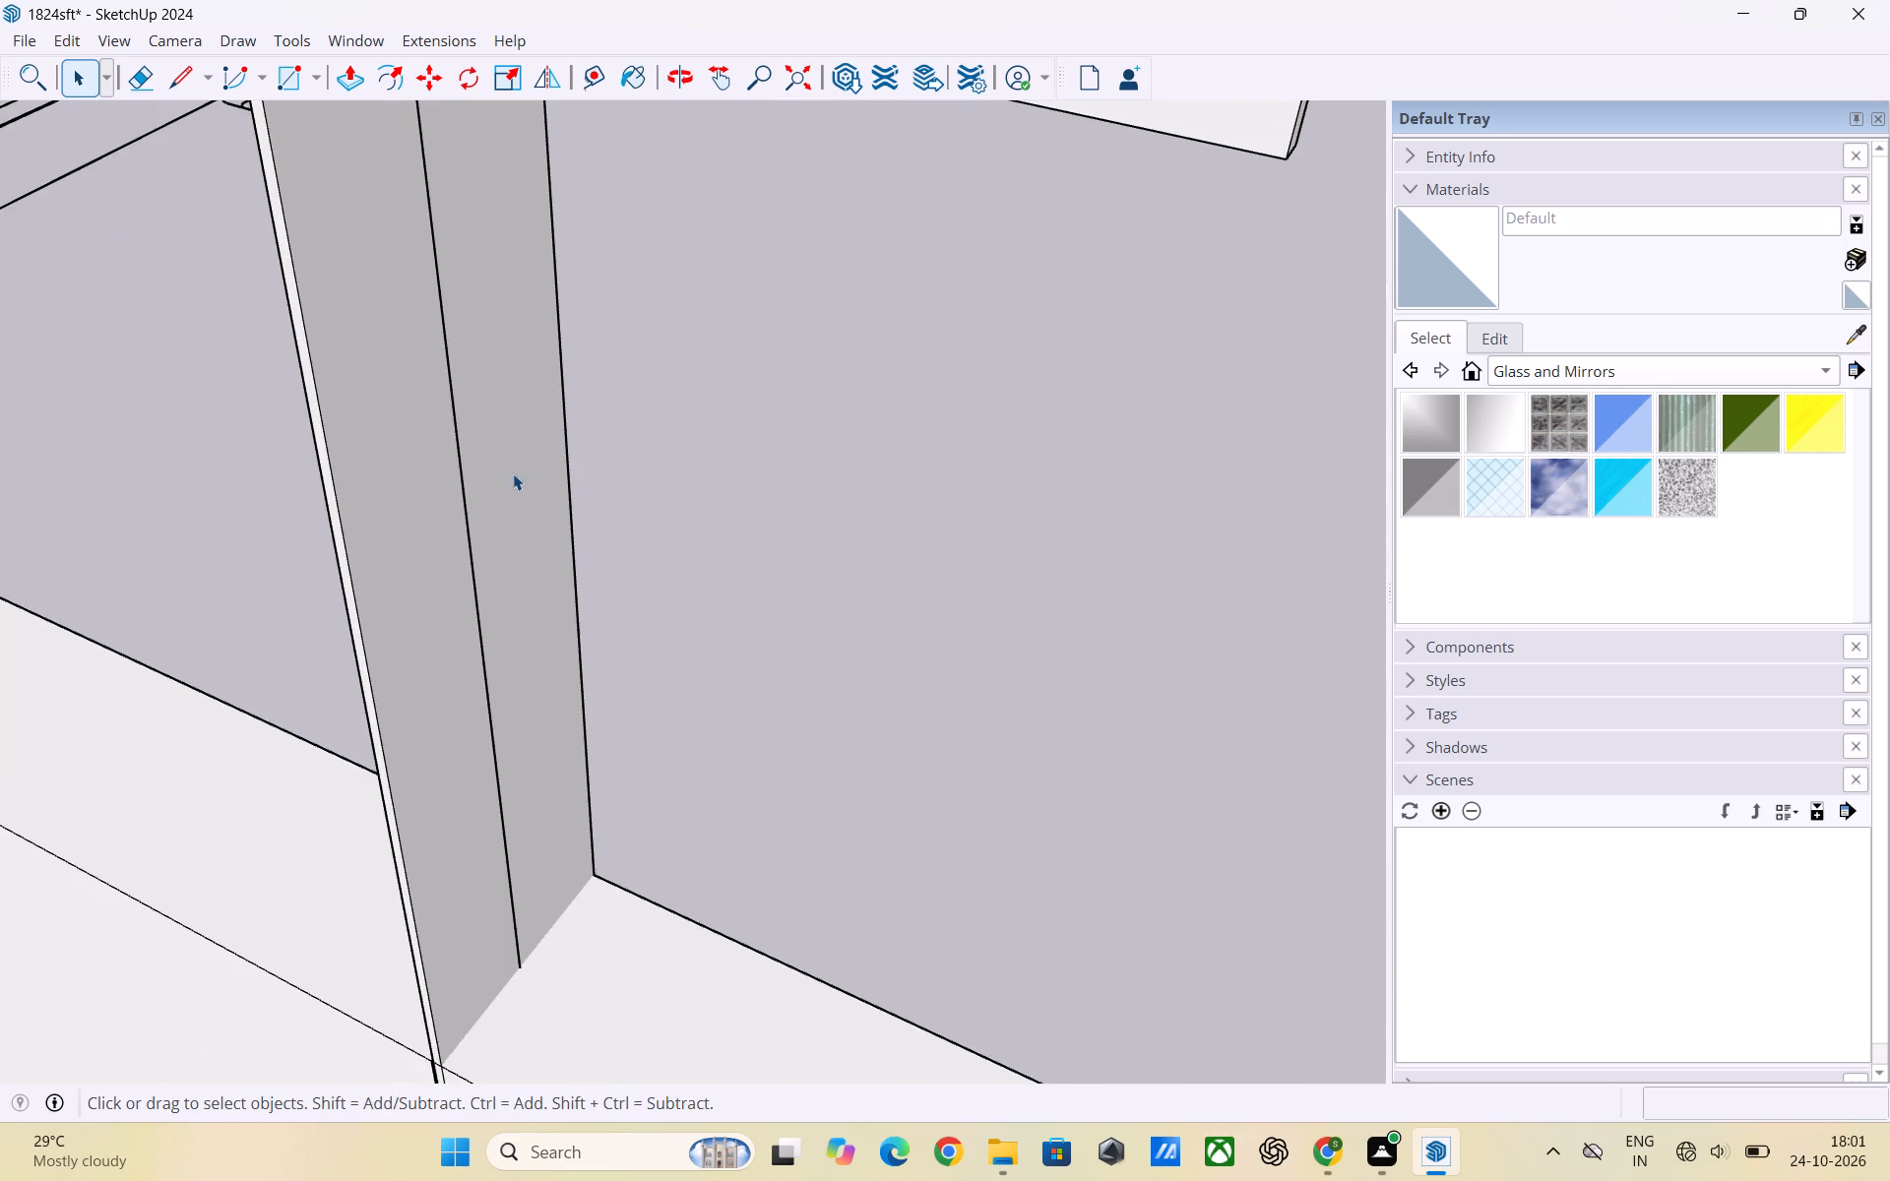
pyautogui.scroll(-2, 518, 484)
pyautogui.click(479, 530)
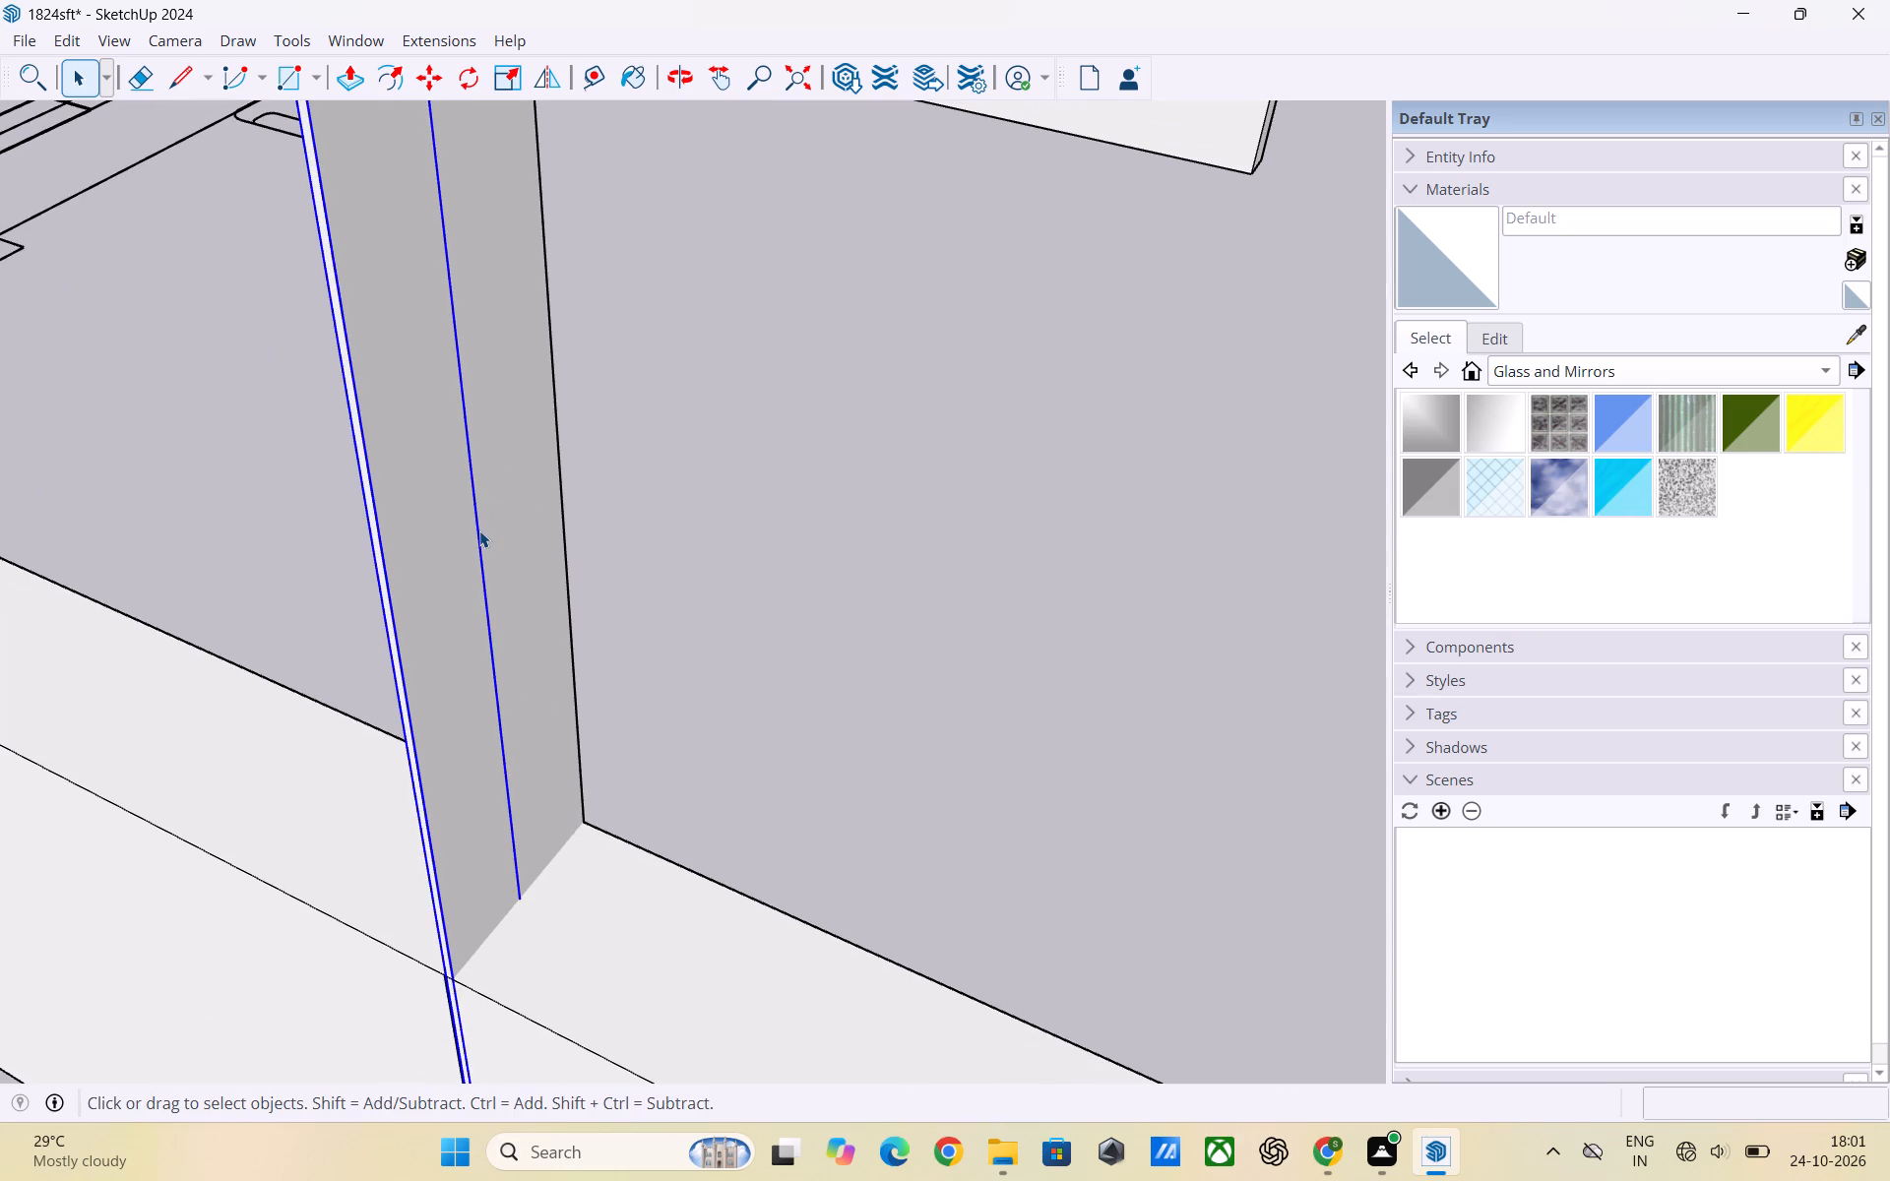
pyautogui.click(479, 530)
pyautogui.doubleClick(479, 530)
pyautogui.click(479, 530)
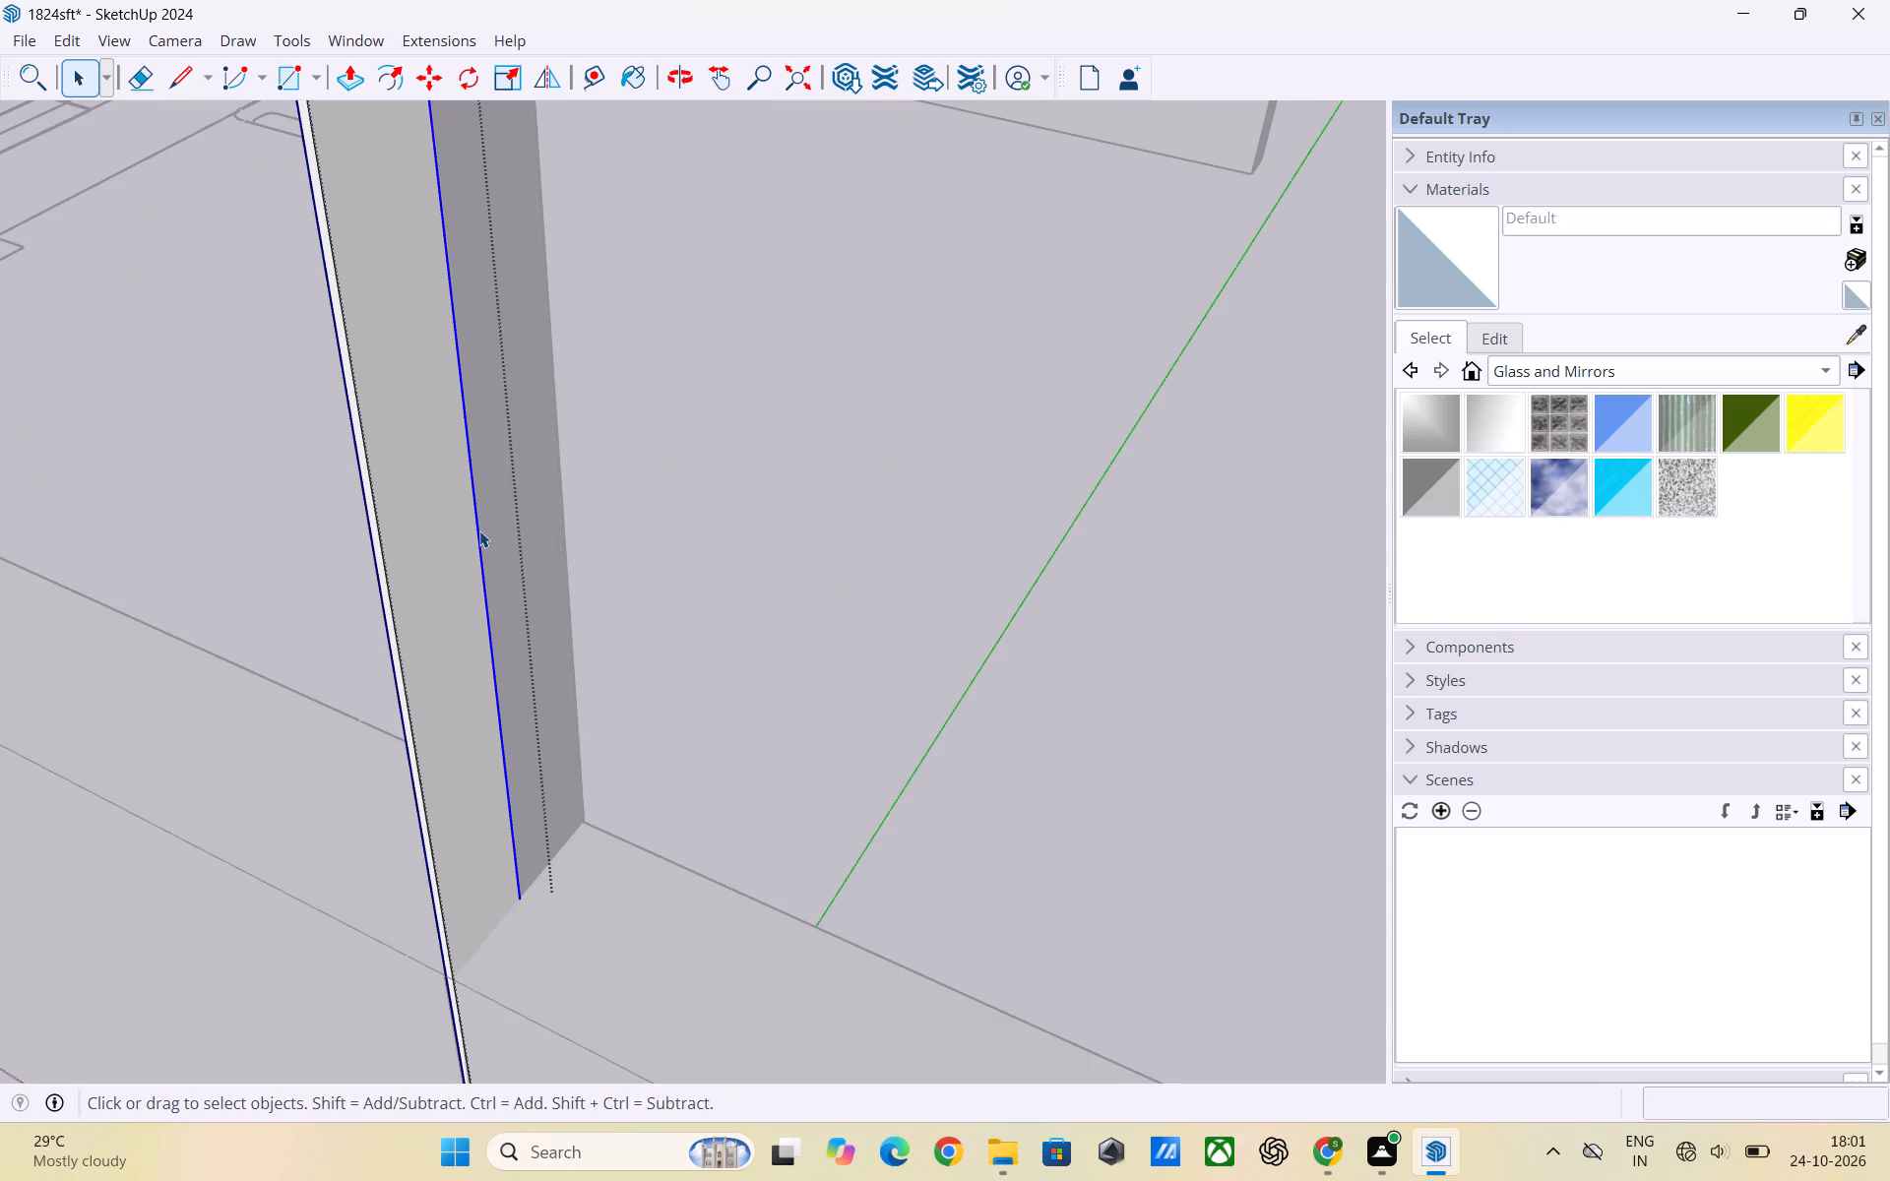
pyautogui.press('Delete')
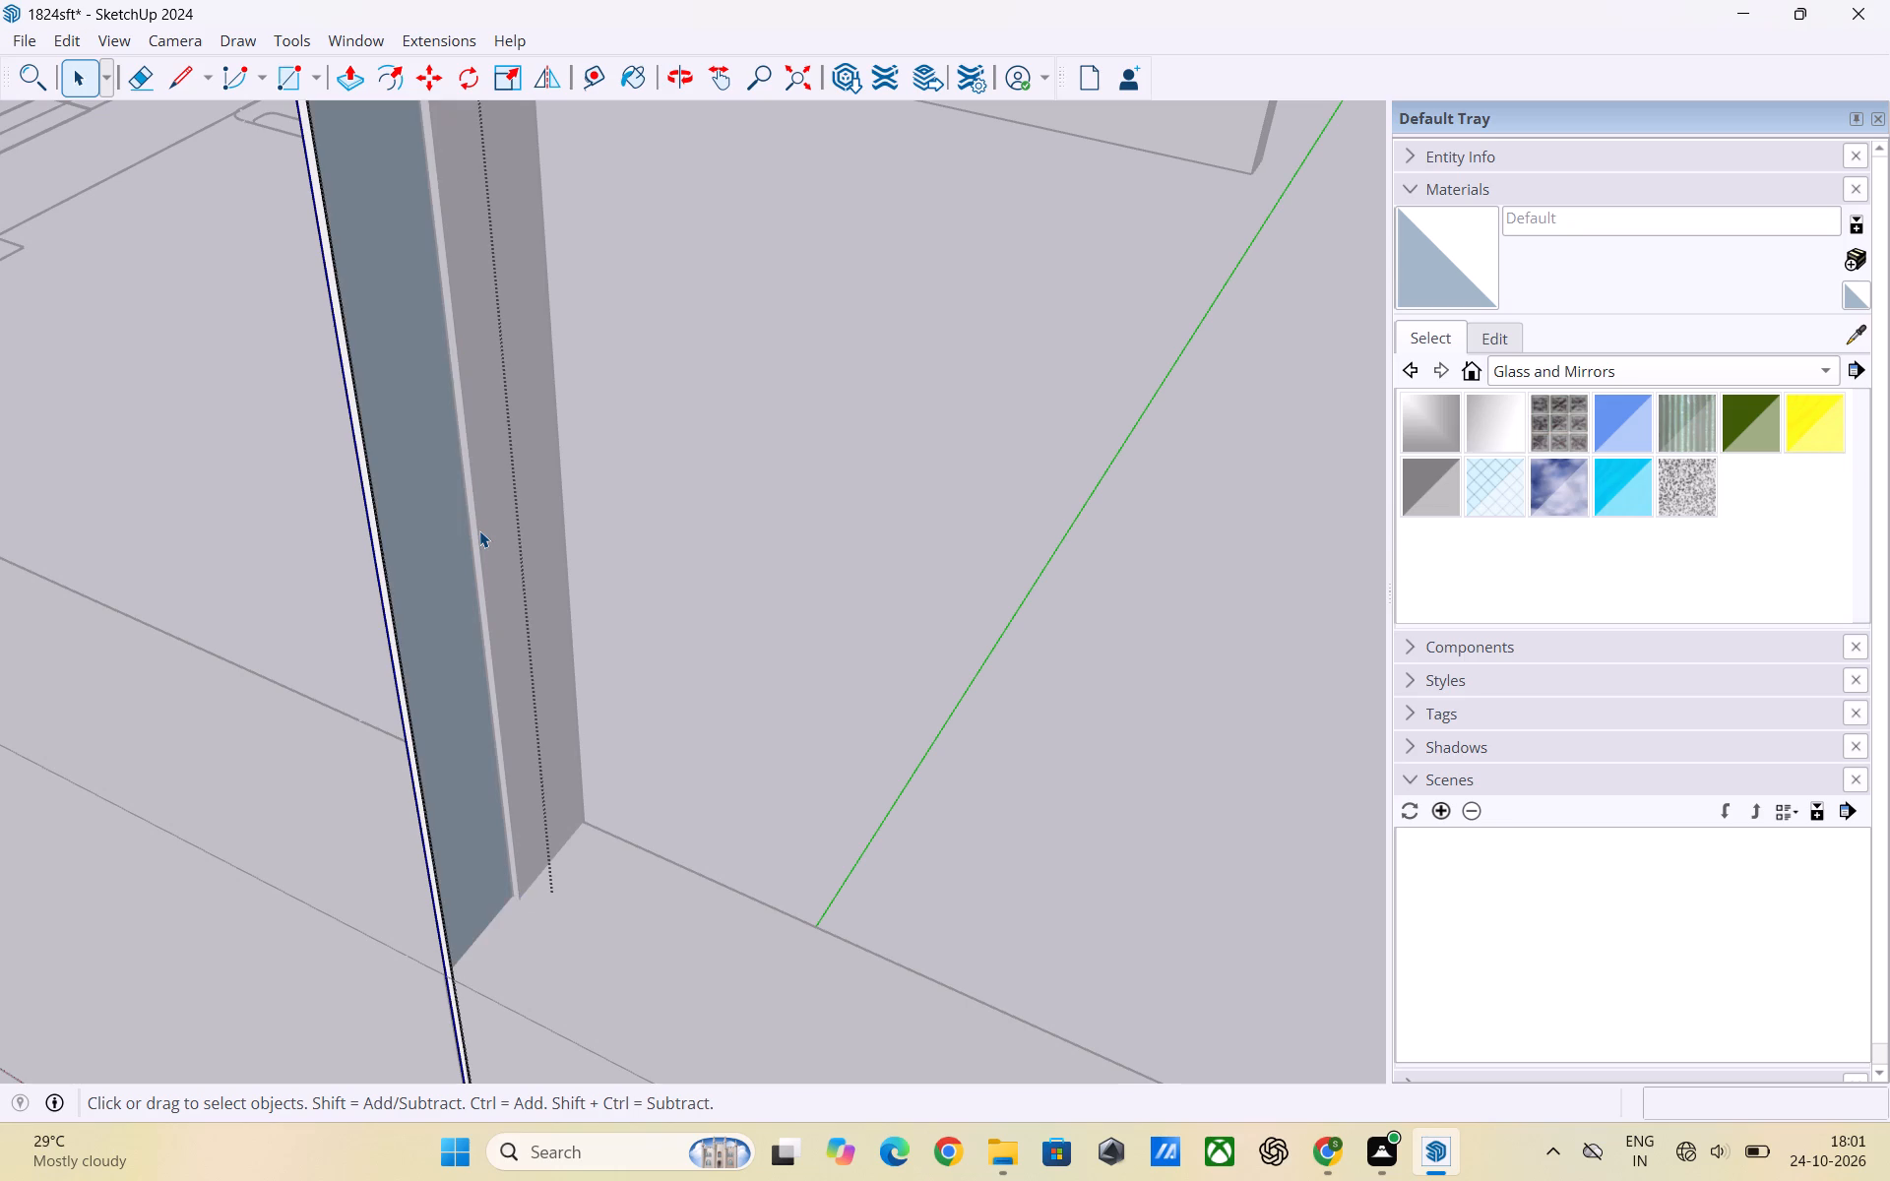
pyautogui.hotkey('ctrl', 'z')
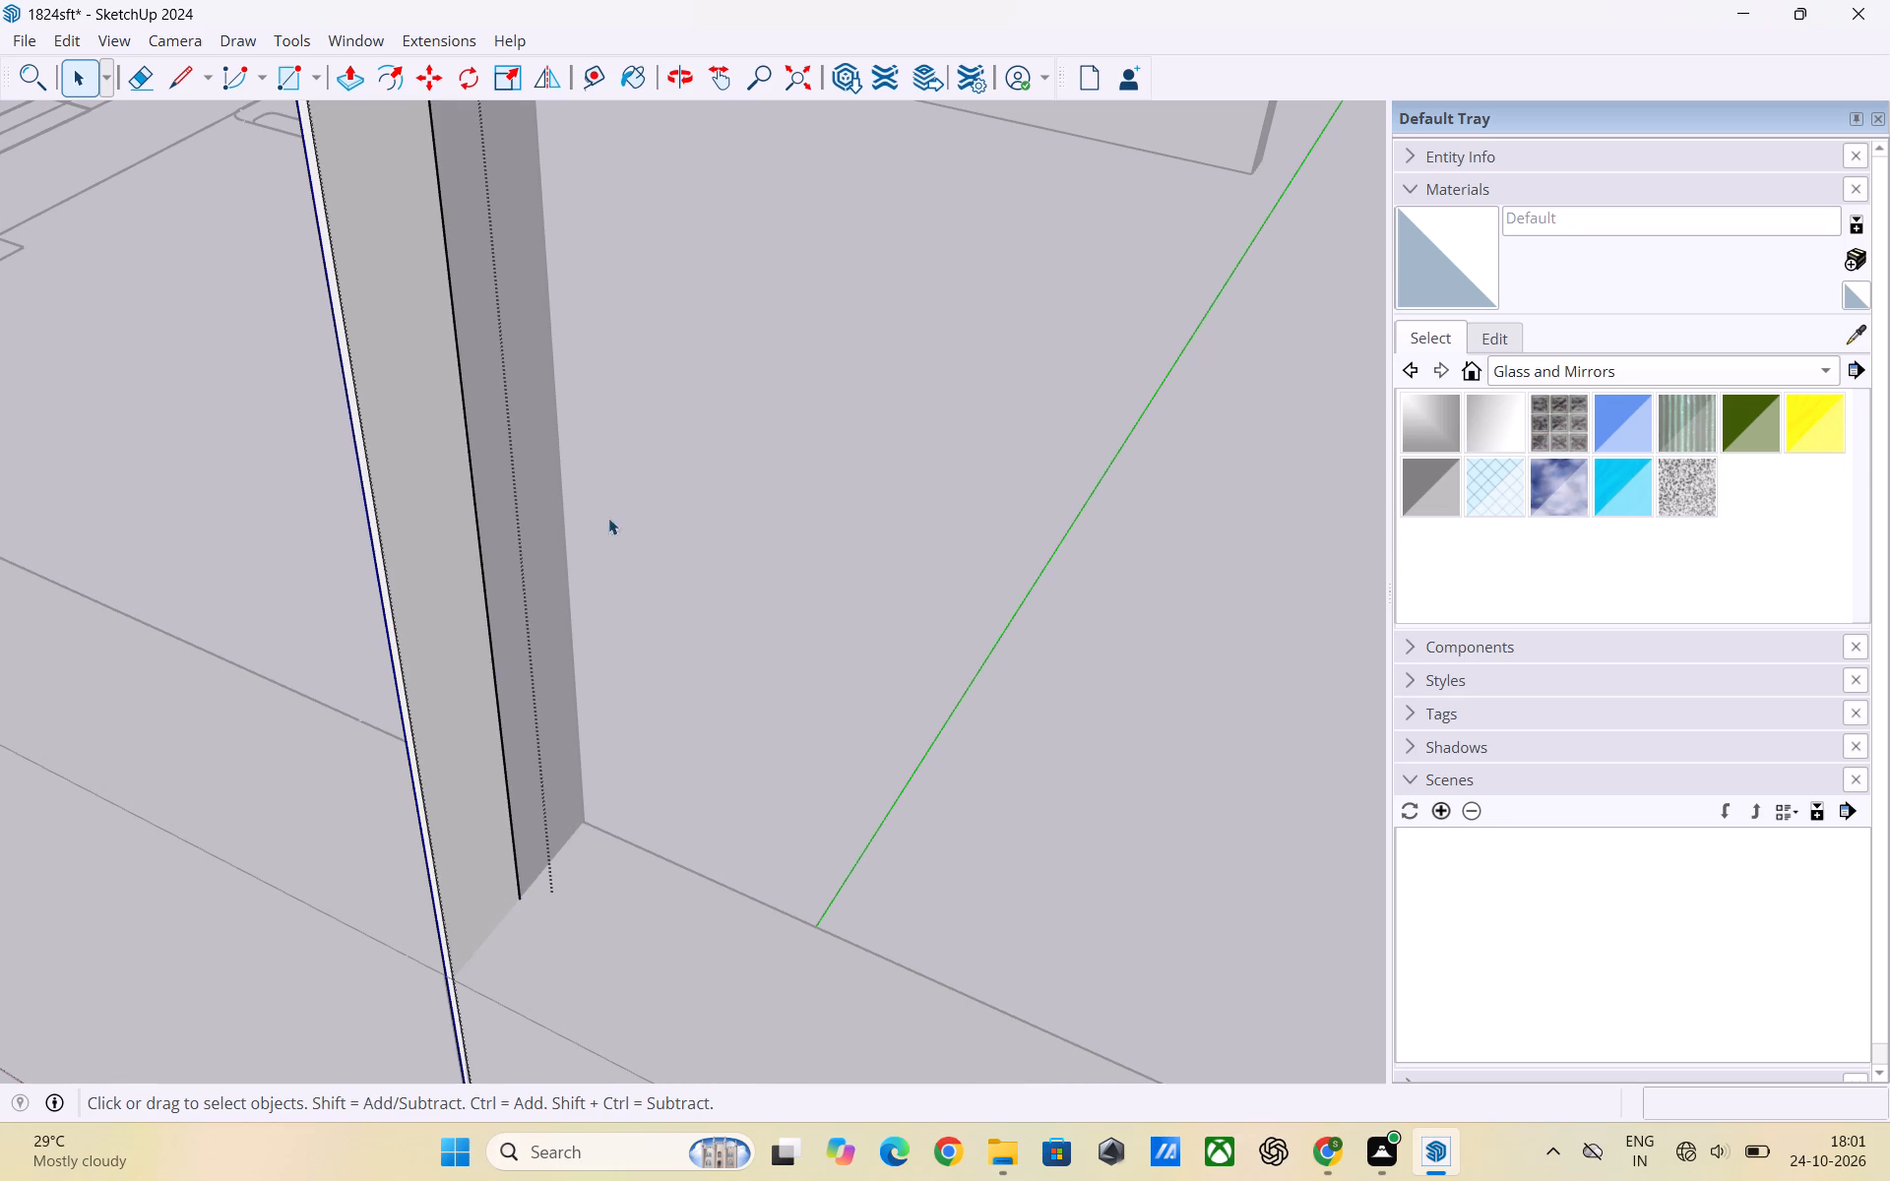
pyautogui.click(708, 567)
# Examine the thin strip and its jamb between the two adjoining window openings from close up and from further away.
pyautogui.scroll(-4, 684, 571)
pyautogui.moveTo(633, 629); pyautogui.dragTo(547, 623, button='middle')
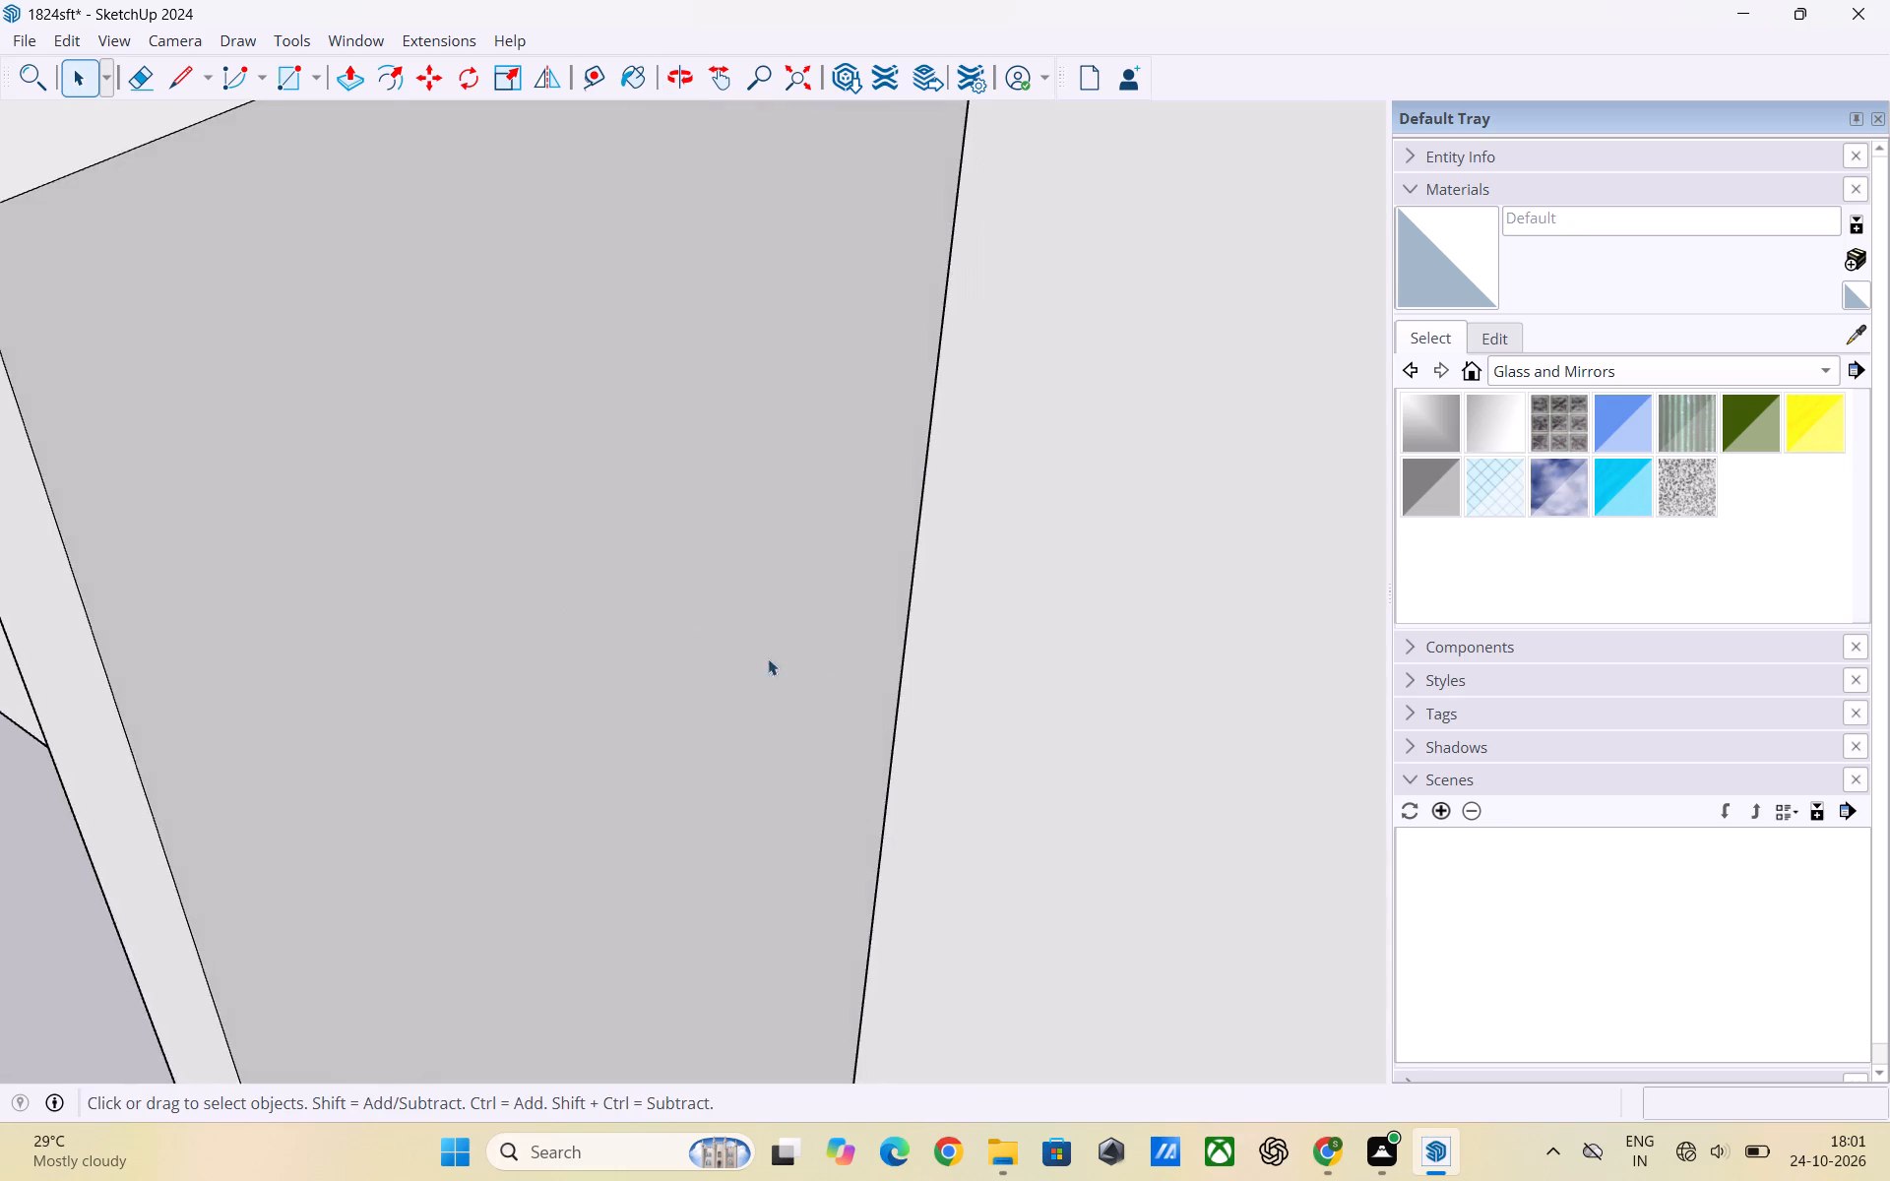
pyautogui.scroll(-6, 921, 696)
pyautogui.moveTo(452, 681); pyautogui.dragTo(573, 669, button='middle')
pyautogui.scroll(3, 797, 503)
pyautogui.scroll(-2, 801, 501)
pyautogui.scroll(3, 802, 535)
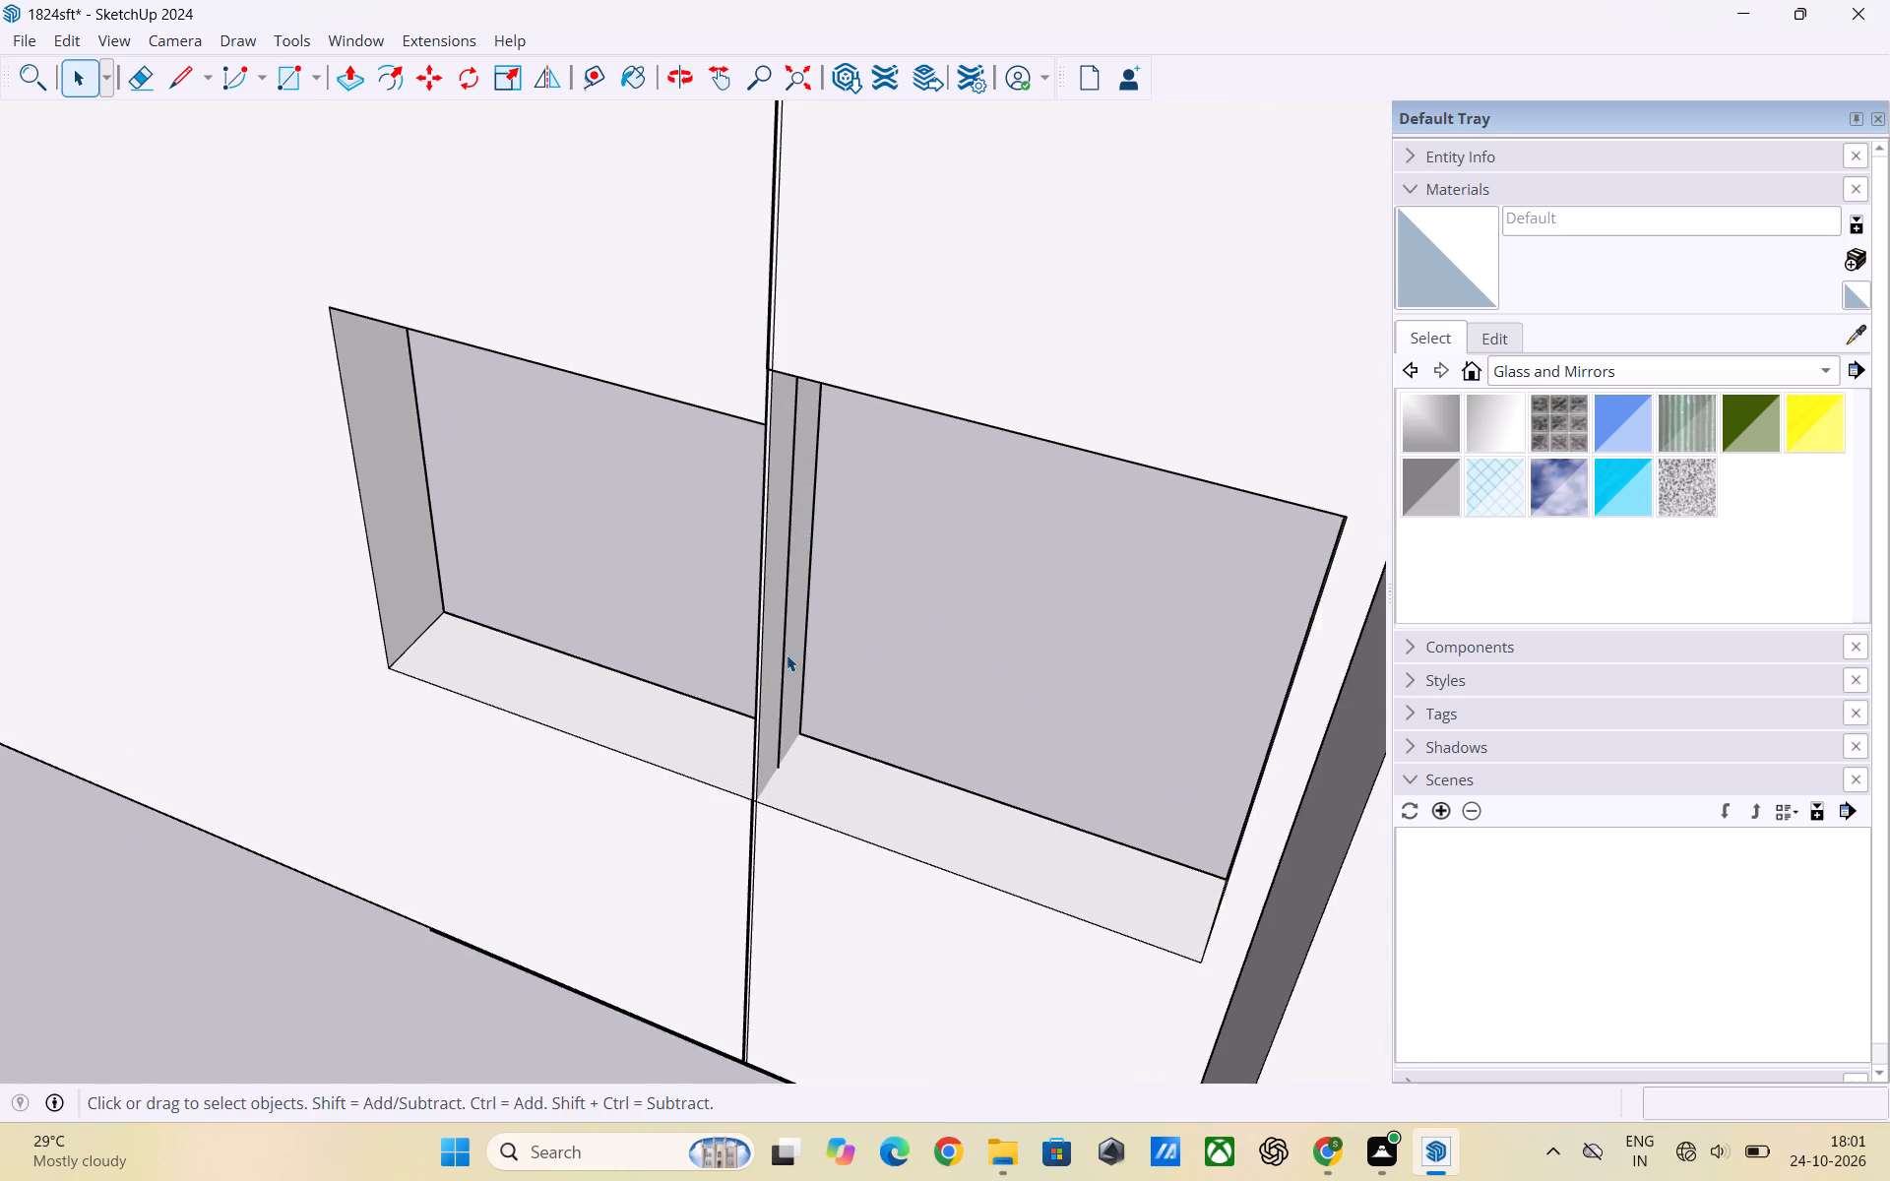
pyautogui.moveTo(787, 654); pyautogui.dragTo(856, 635, button='middle')
pyautogui.scroll(3, 915, 662)
pyautogui.moveTo(932, 678); pyautogui.dragTo(804, 716, button='middle')
pyautogui.scroll(-4, 920, 666)
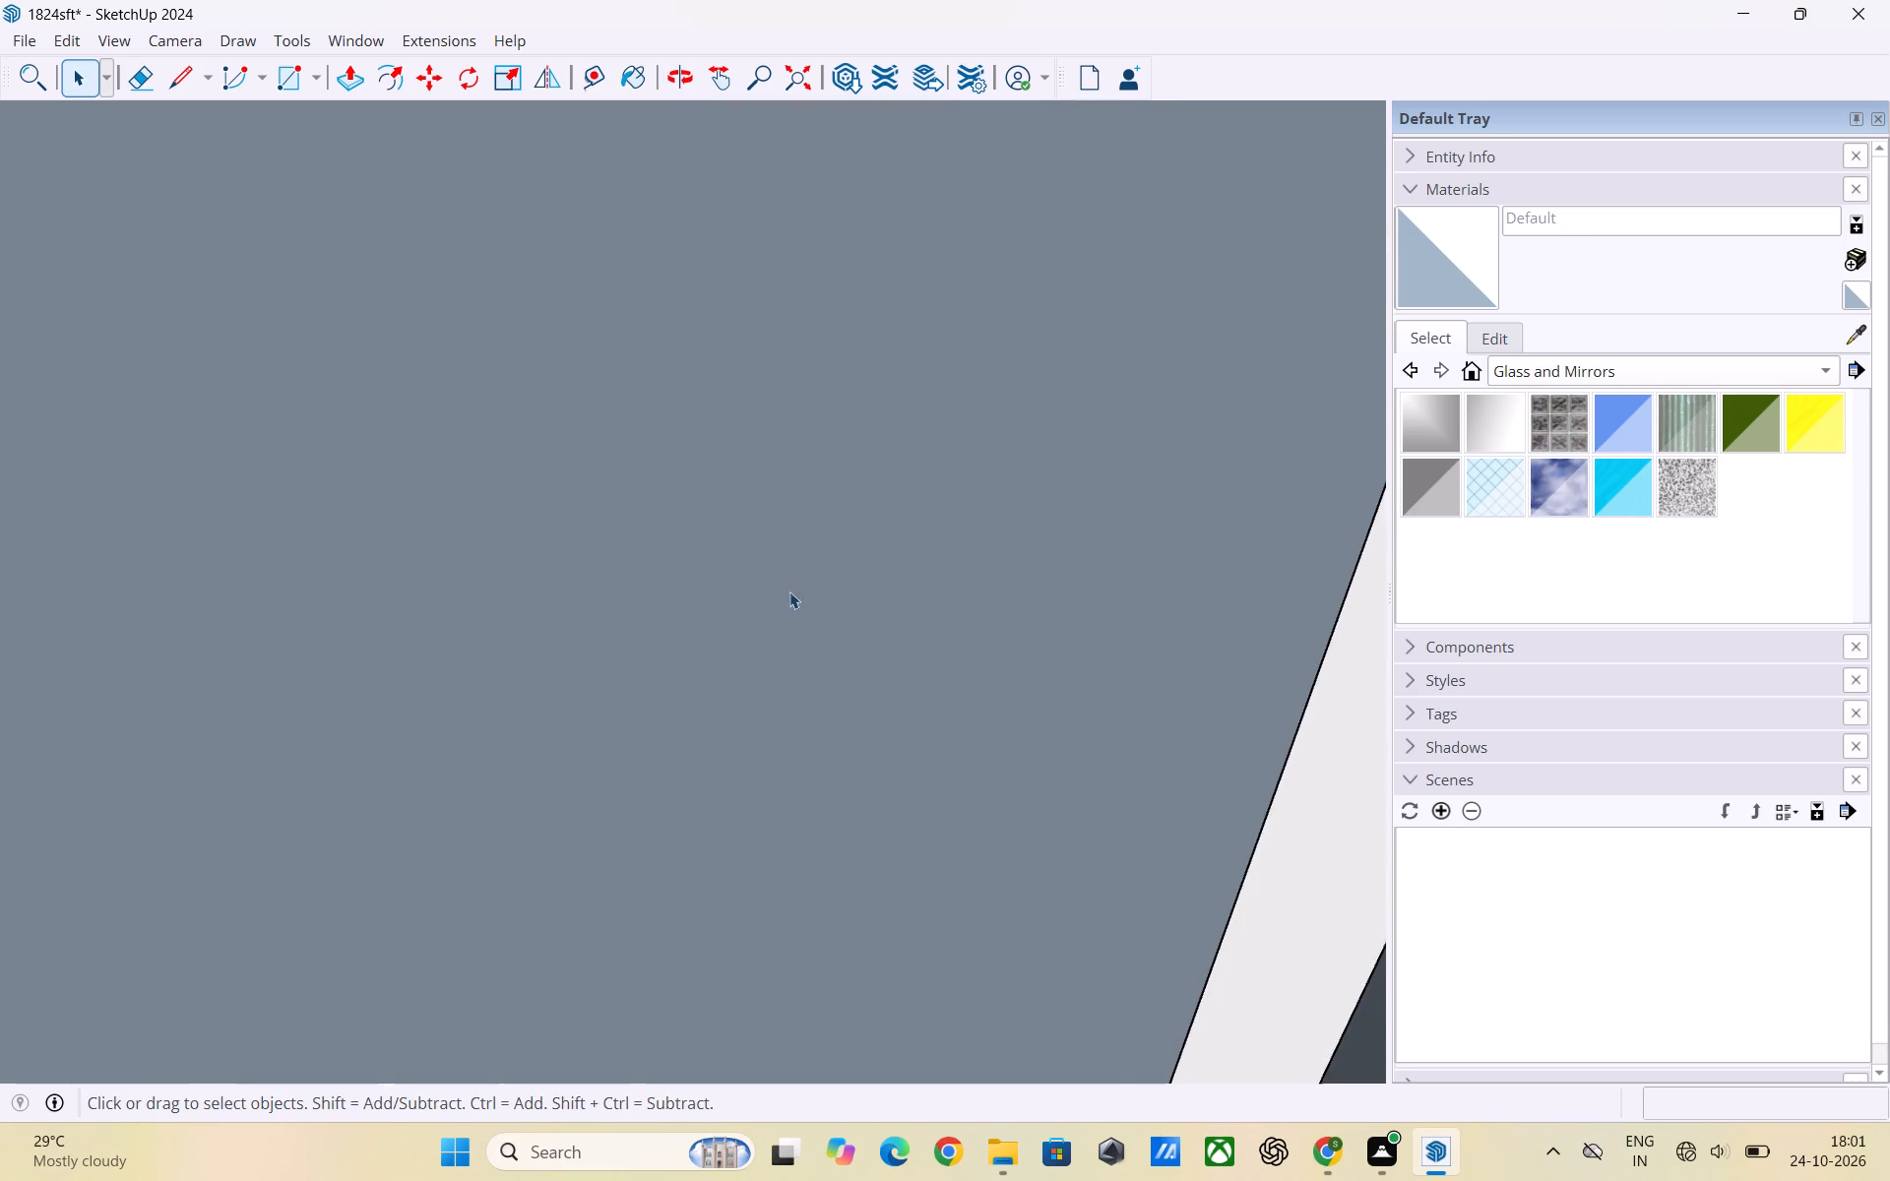
pyautogui.scroll(-13, 789, 591)
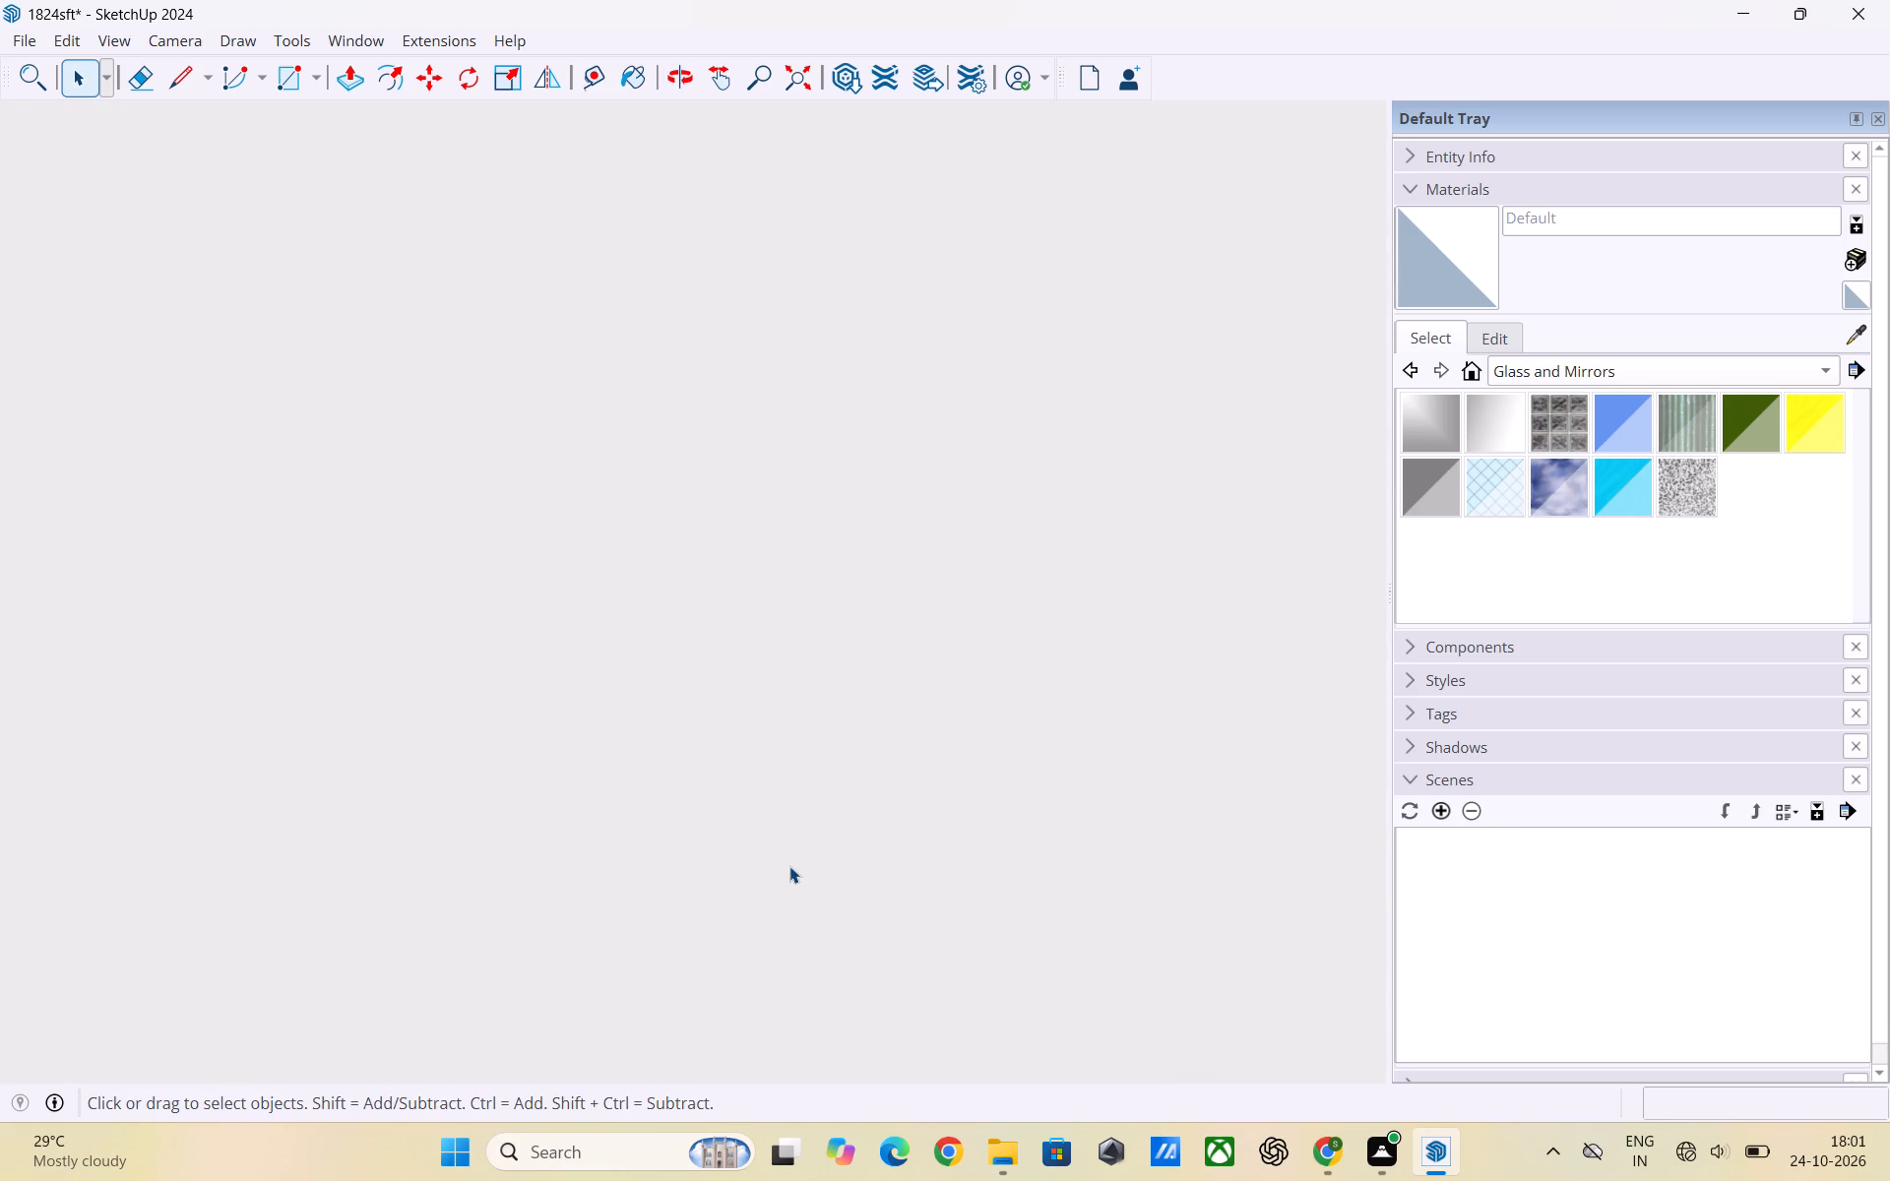
pyautogui.scroll(-6, 29, 987)
pyautogui.scroll(-17, 390, 1158)
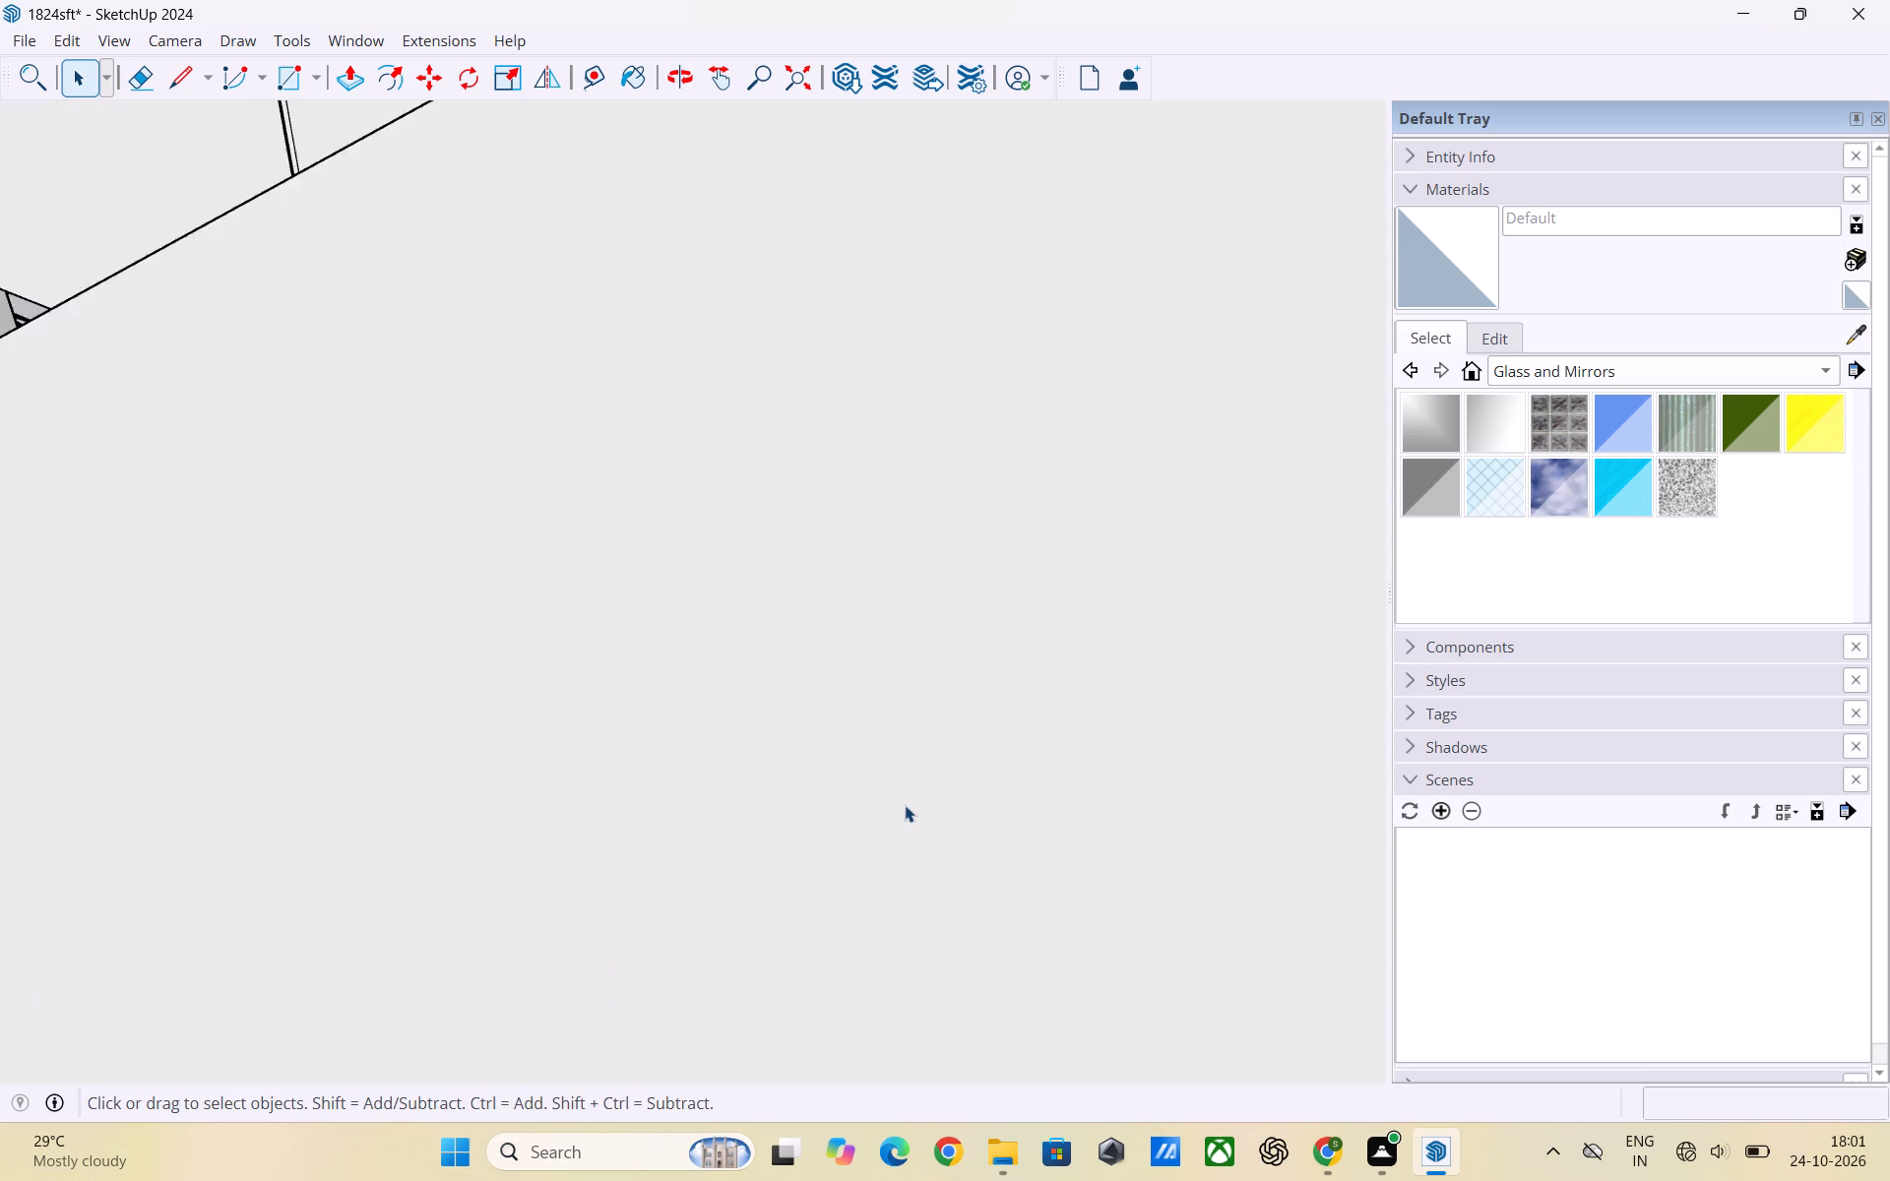
pyautogui.scroll(-20, 905, 805)
pyautogui.scroll(-1, 905, 805)
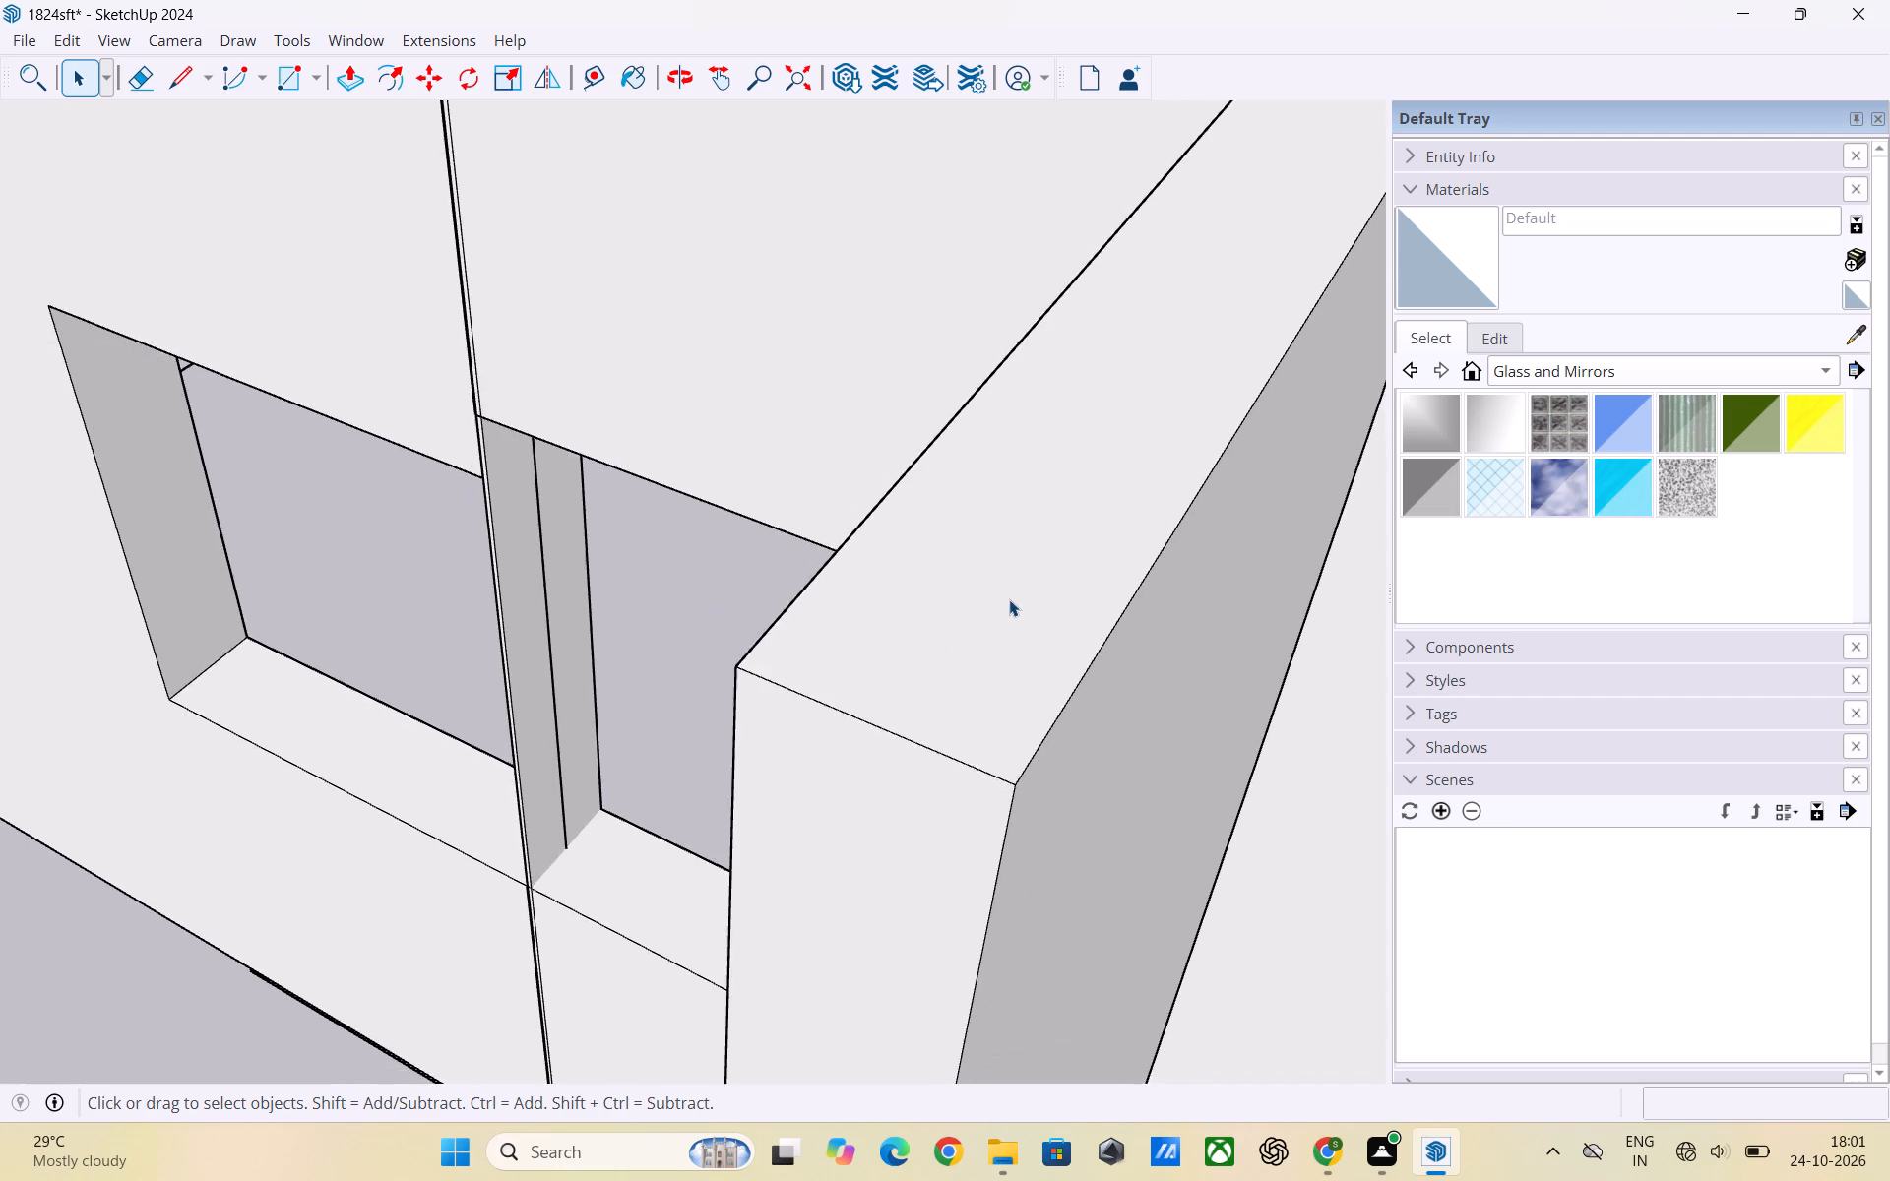
pyautogui.scroll(-15, 1009, 599)
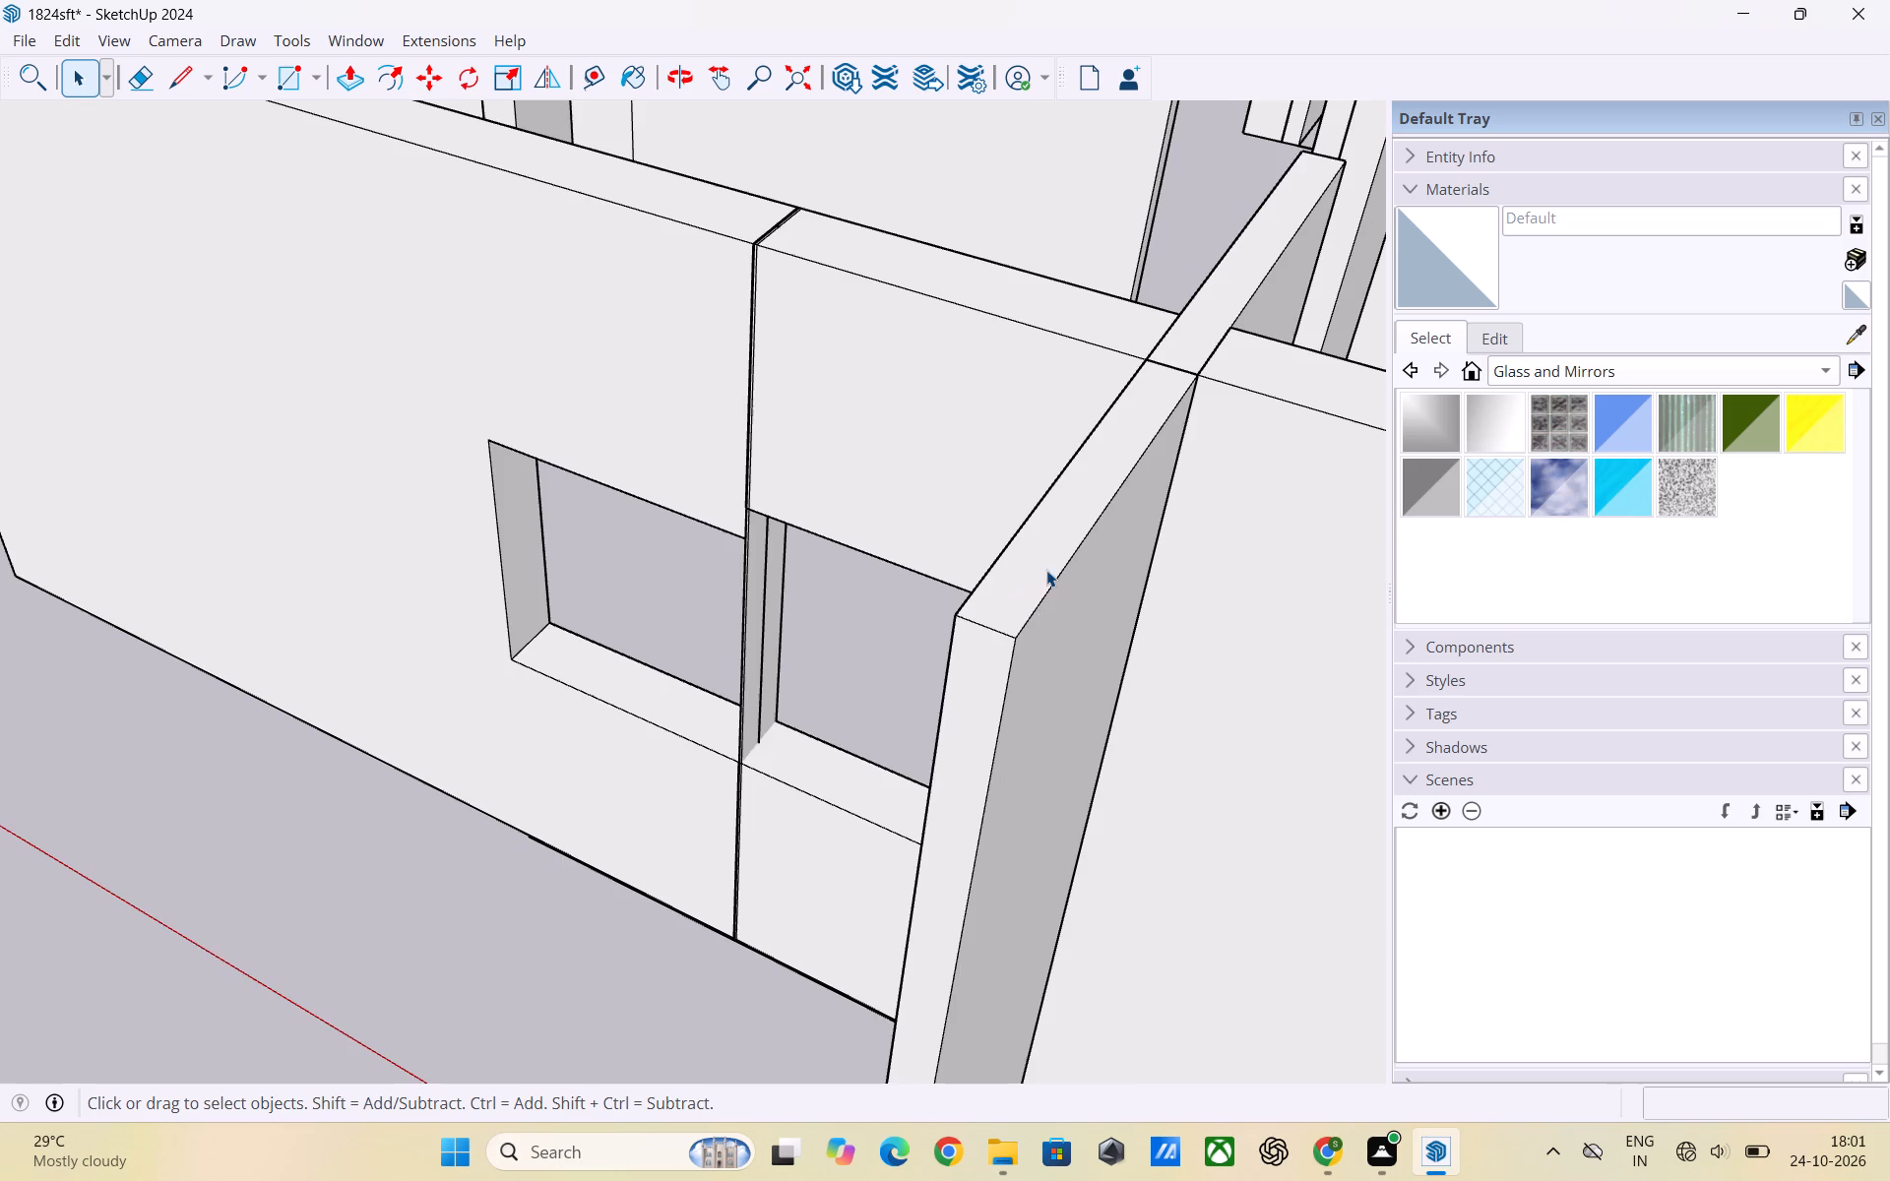
# Examine how the lintels, sills and shared jamb of the two adjoining window openings line up, viewing them from several angles.
pyautogui.scroll(-2, 1046, 569)
pyautogui.scroll(6, 911, 568)
pyautogui.moveTo(878, 629); pyautogui.dragTo(935, 542, button='middle')
pyautogui.scroll(-6, 924, 545)
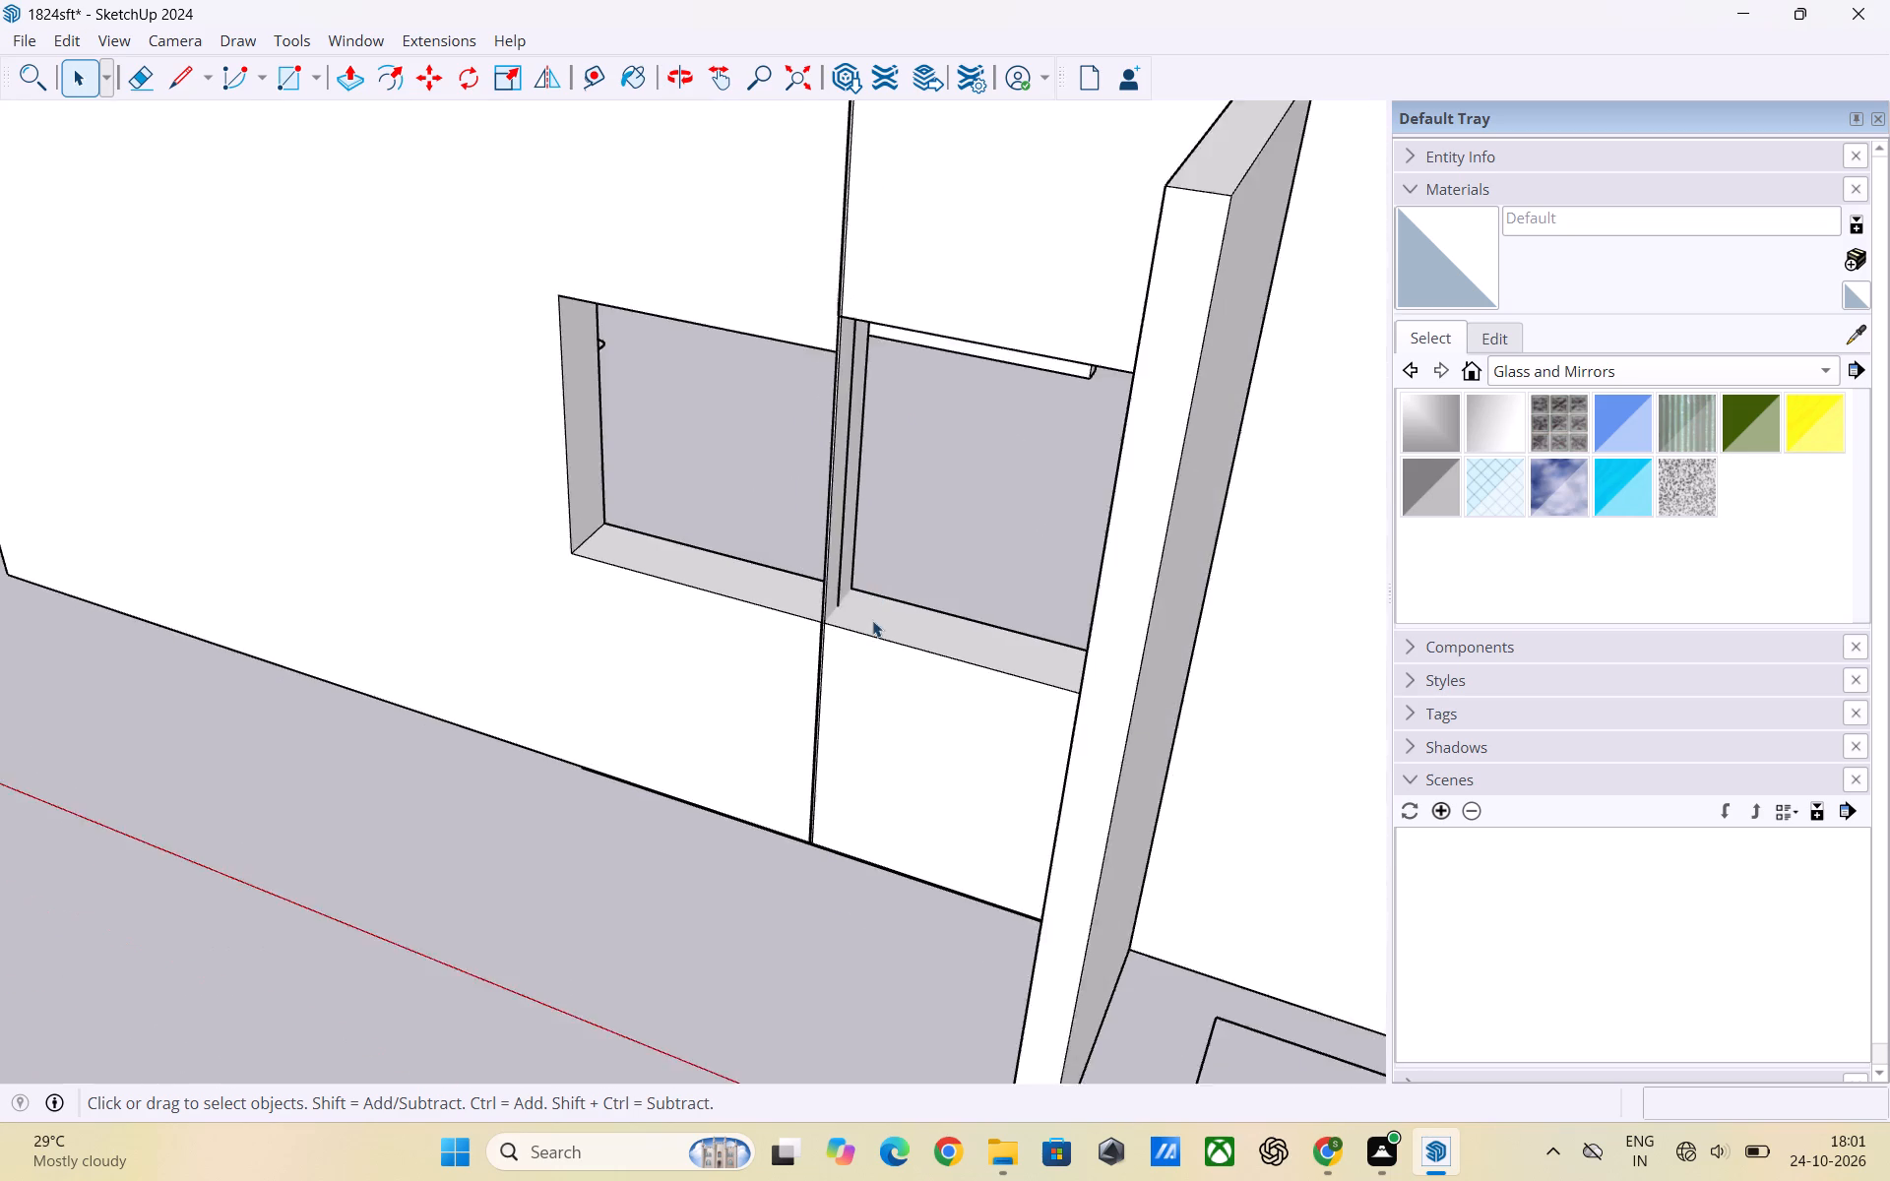
pyautogui.scroll(-7, 872, 620)
pyautogui.scroll(6, 866, 517)
pyautogui.moveTo(783, 570); pyautogui.dragTo(856, 510, button='middle')
pyautogui.scroll(2, 862, 465)
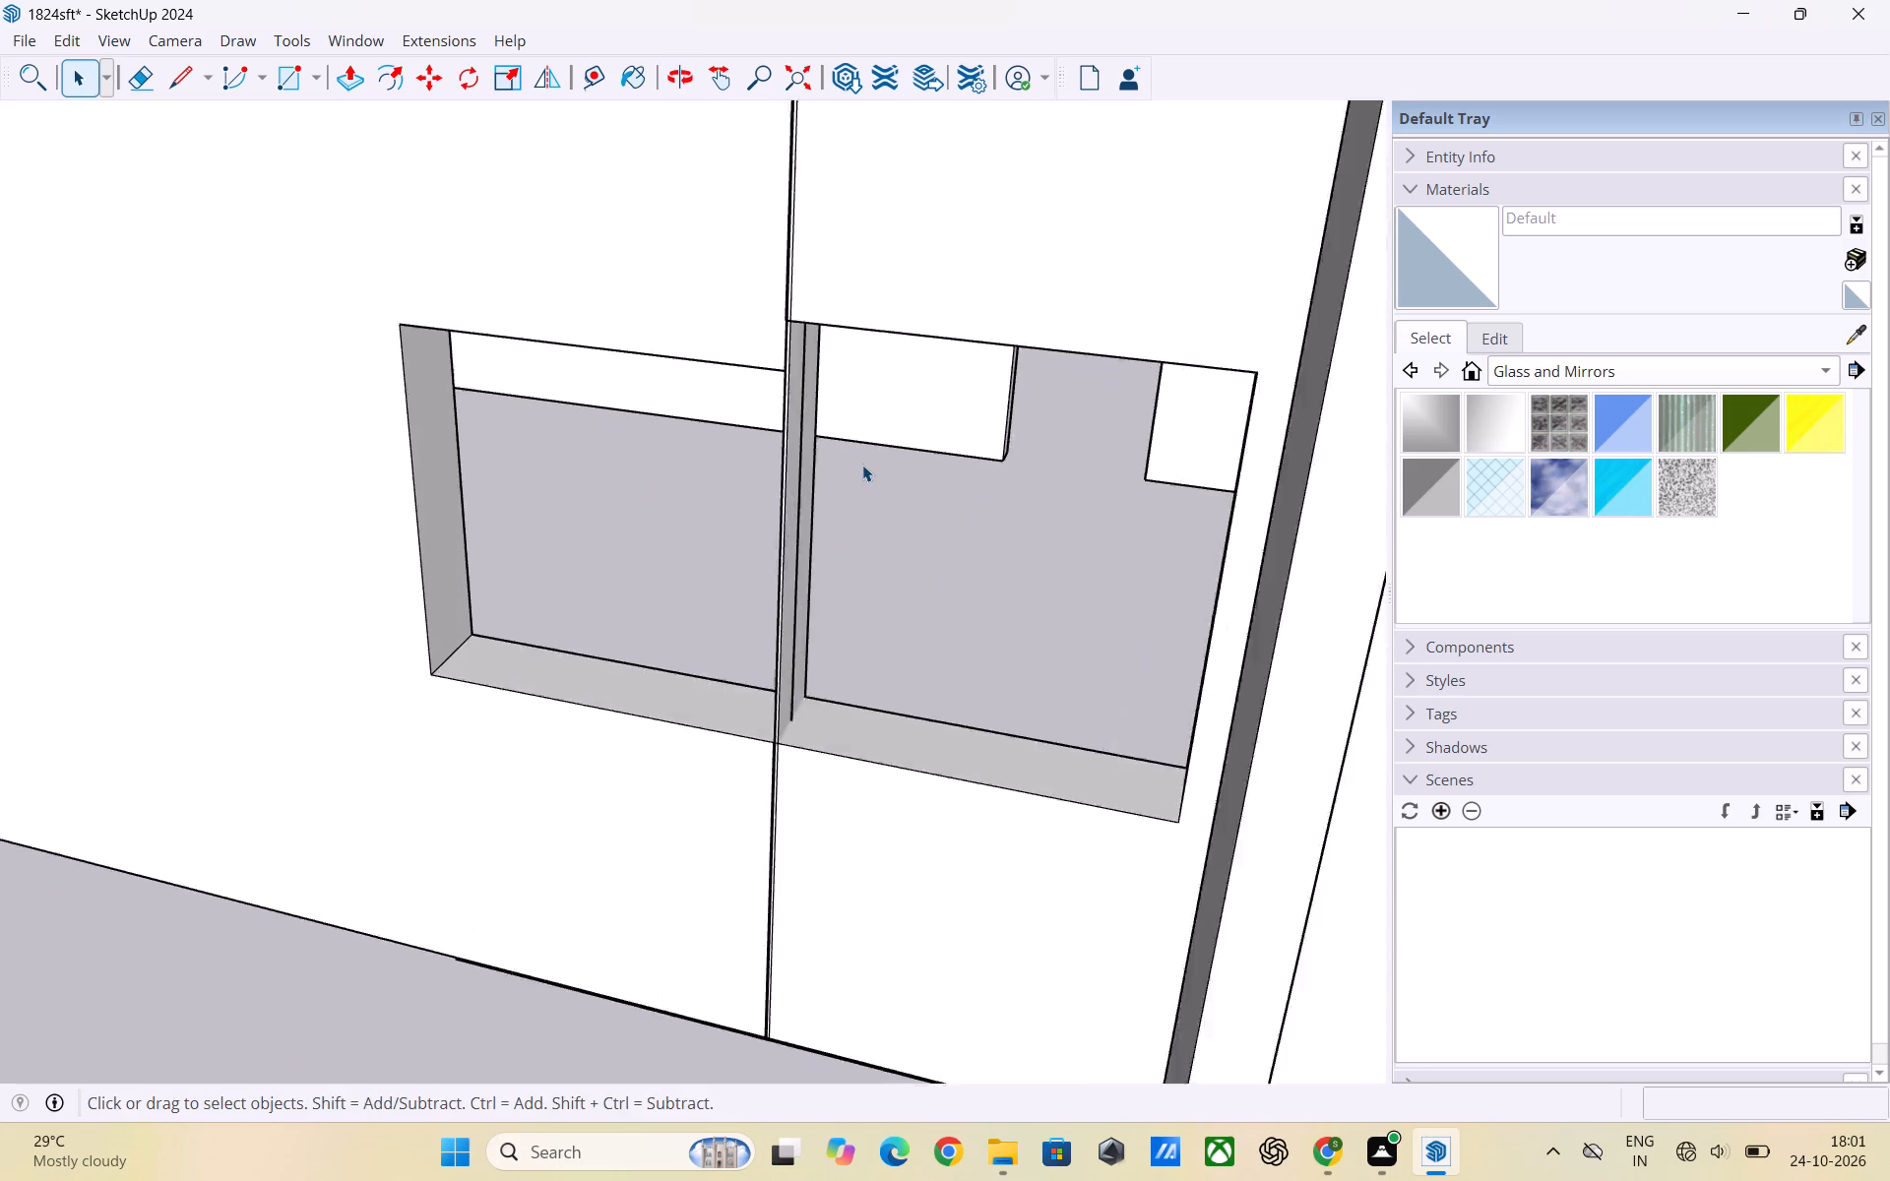
pyautogui.scroll(1, 862, 465)
pyautogui.moveTo(841, 482); pyautogui.dragTo(797, 561, button='middle')
pyautogui.scroll(-2, 871, 443)
pyautogui.scroll(-3, 718, 615)
pyautogui.moveTo(681, 669); pyautogui.dragTo(776, 526, button='middle')
pyautogui.scroll(1, 765, 538)
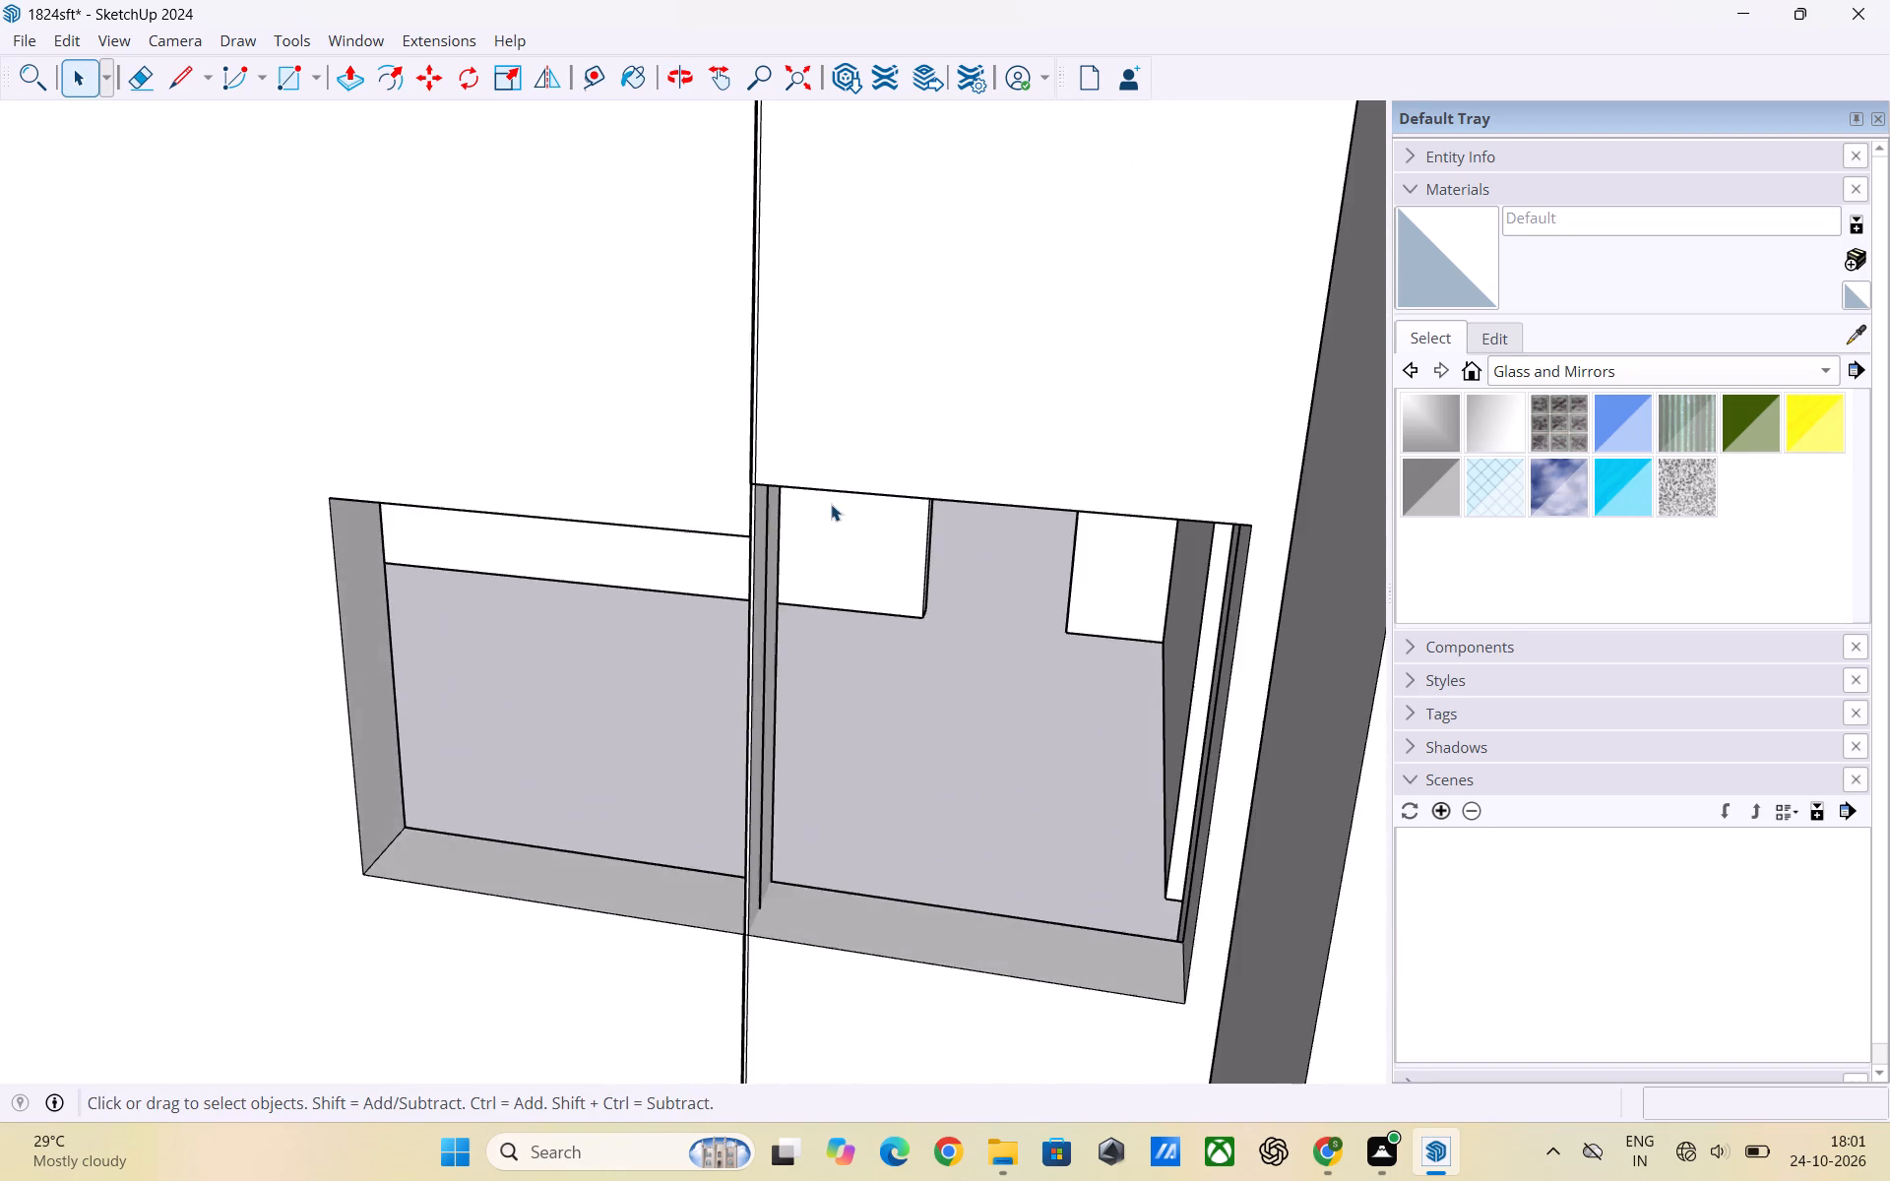
pyautogui.scroll(1, 862, 510)
pyautogui.scroll(-5, 841, 509)
pyautogui.moveTo(841, 515); pyautogui.dragTo(850, 444, button='middle')
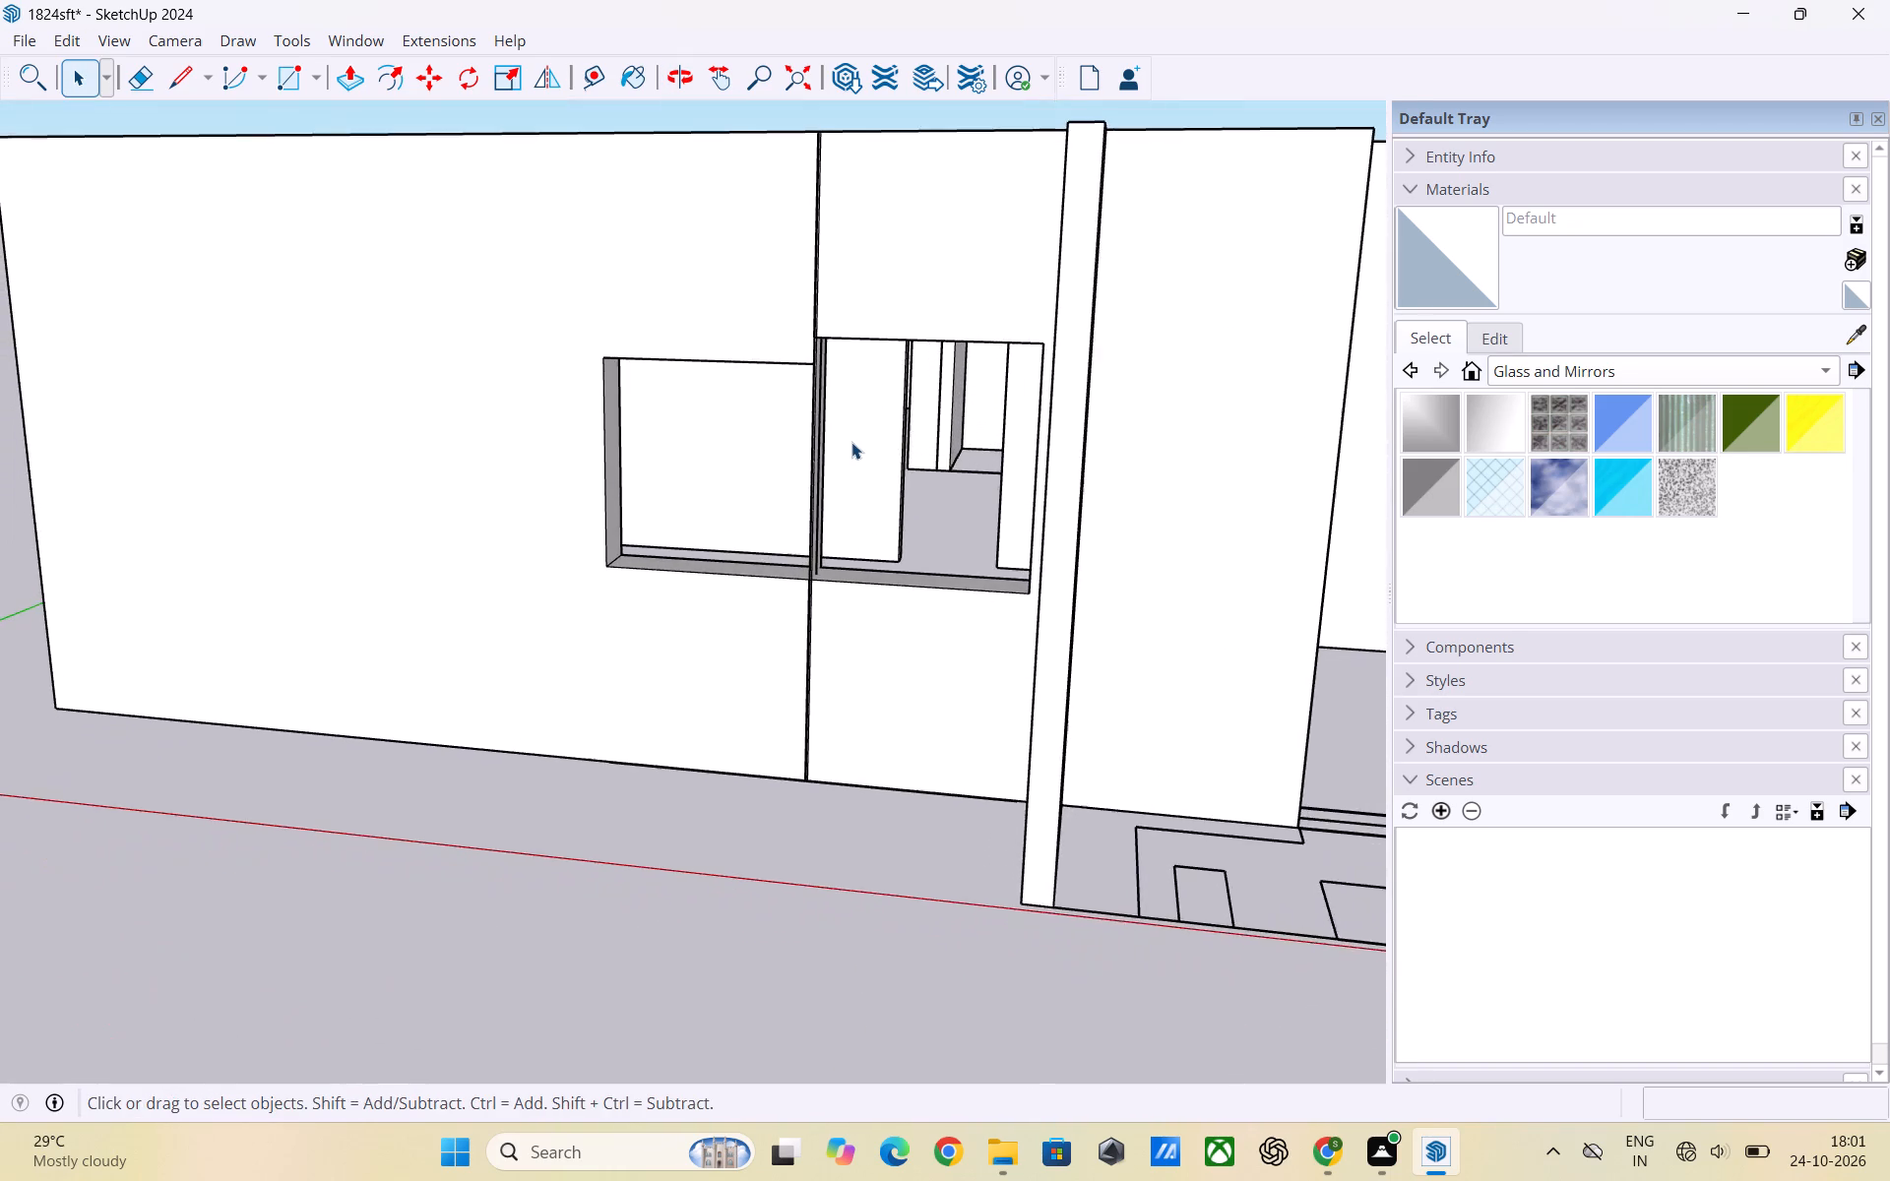
pyautogui.scroll(1, 851, 442)
pyautogui.moveTo(856, 443); pyautogui.dragTo(745, 416, button='middle')
pyautogui.scroll(2, 643, 328)
pyautogui.moveTo(635, 325); pyautogui.dragTo(727, 325, button='middle')
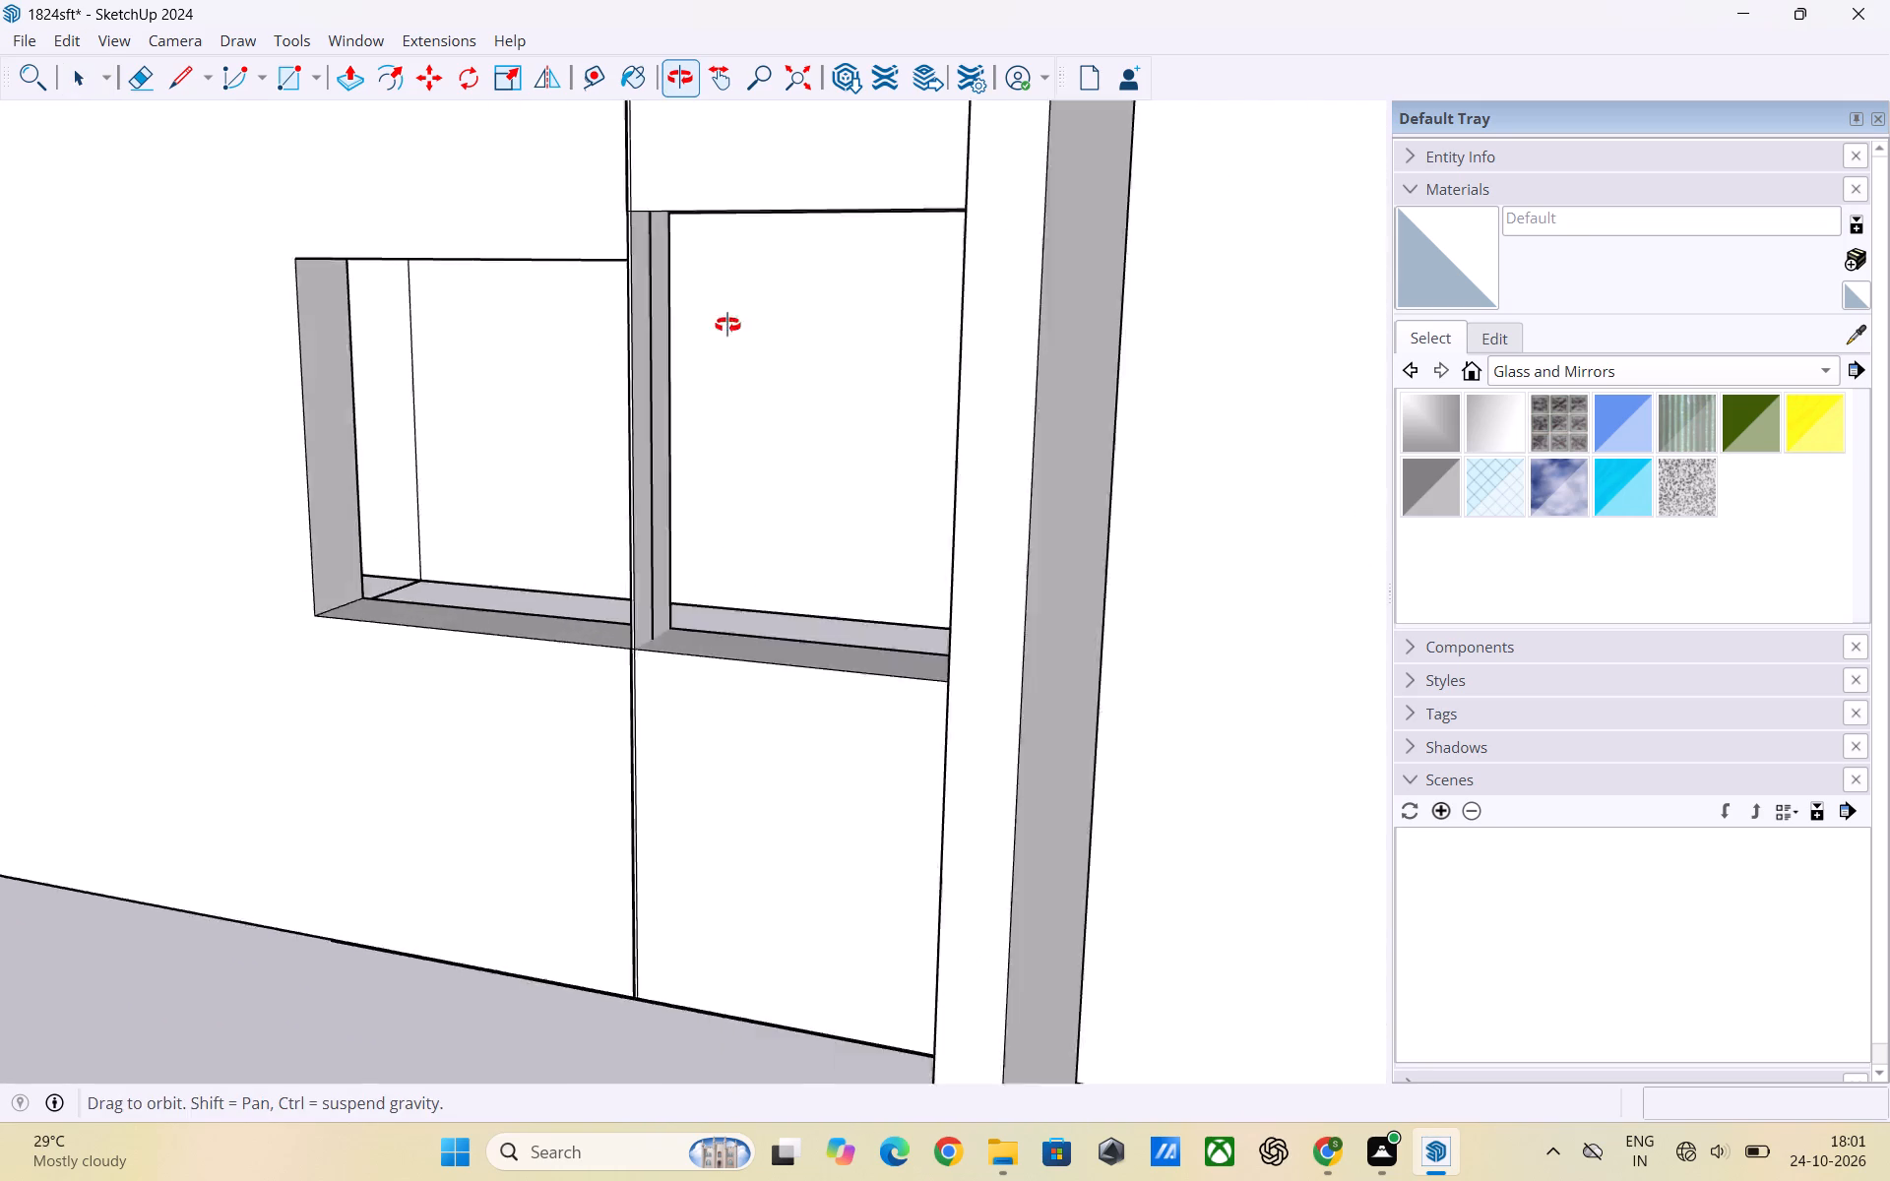
pyautogui.moveTo(727, 325); pyautogui.dragTo(884, 329, button='middle')
pyautogui.scroll(-6, 292, 310)
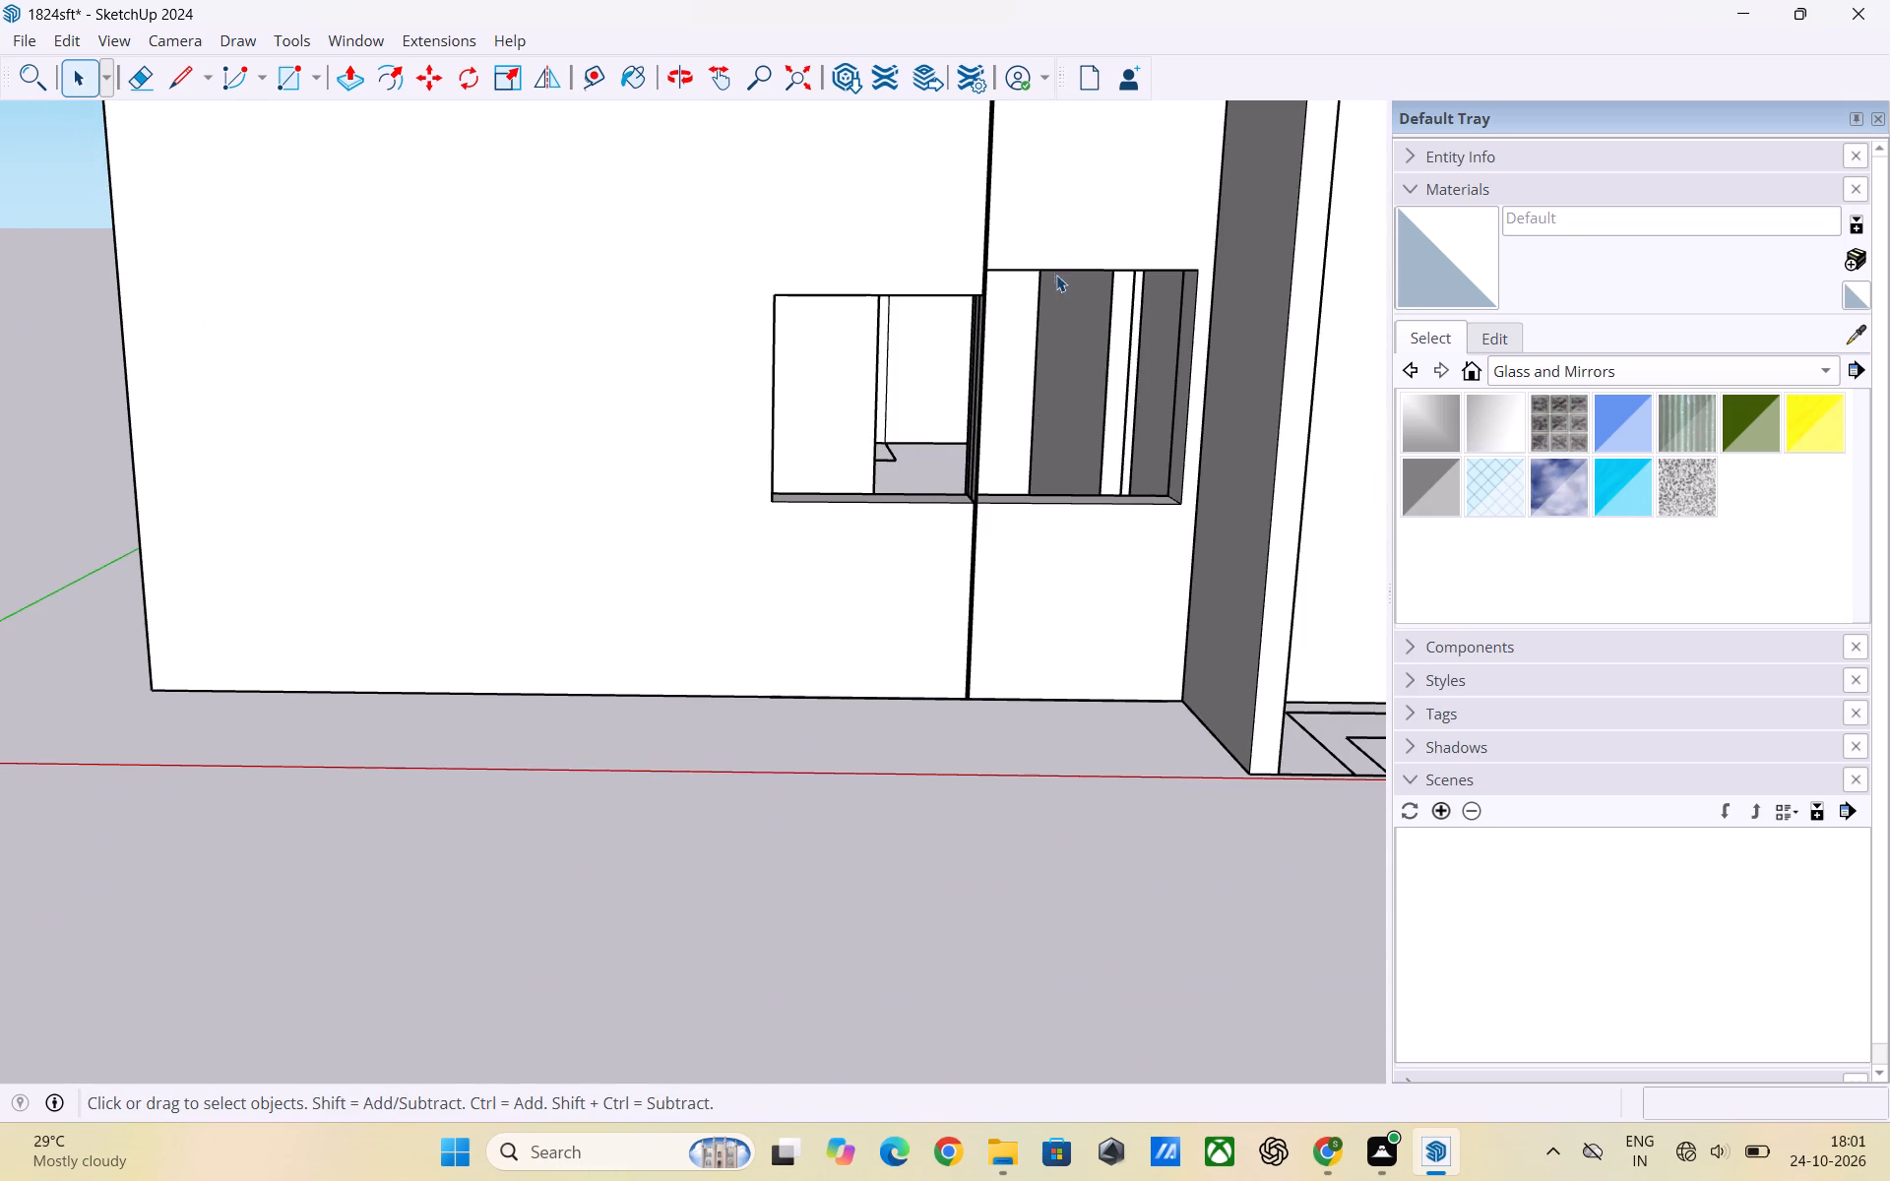
# Push/Pull the lintel's underside over the window opening beside the projecting wall downward by 5 15/16", and leave its group.
pyautogui.moveTo(1056, 275); pyautogui.dragTo(934, 283, button='middle')
pyautogui.scroll(1, 799, 306)
pyautogui.moveTo(807, 304); pyautogui.dragTo(806, 277, button='middle')
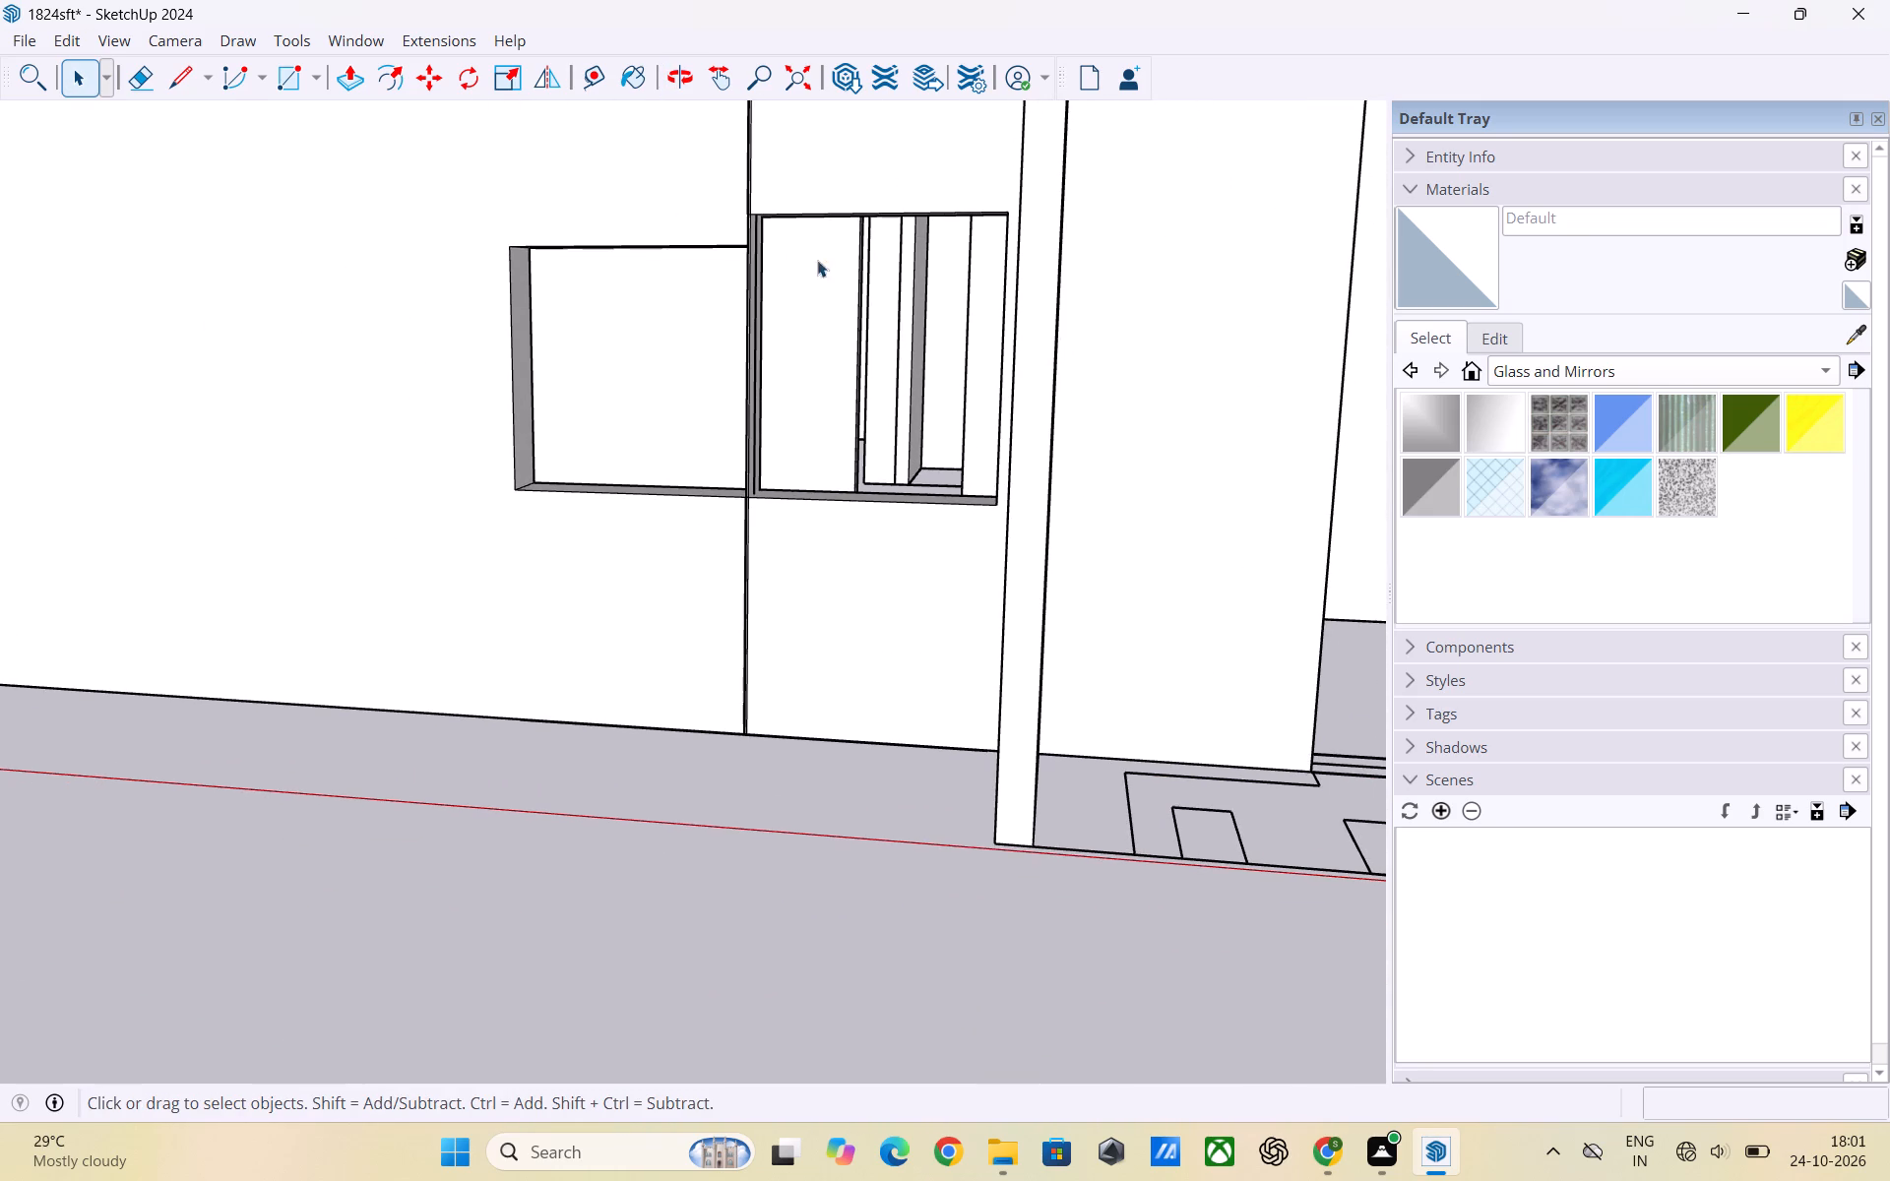
pyautogui.scroll(2, 855, 225)
pyautogui.moveTo(853, 224); pyautogui.dragTo(771, 337, button='middle')
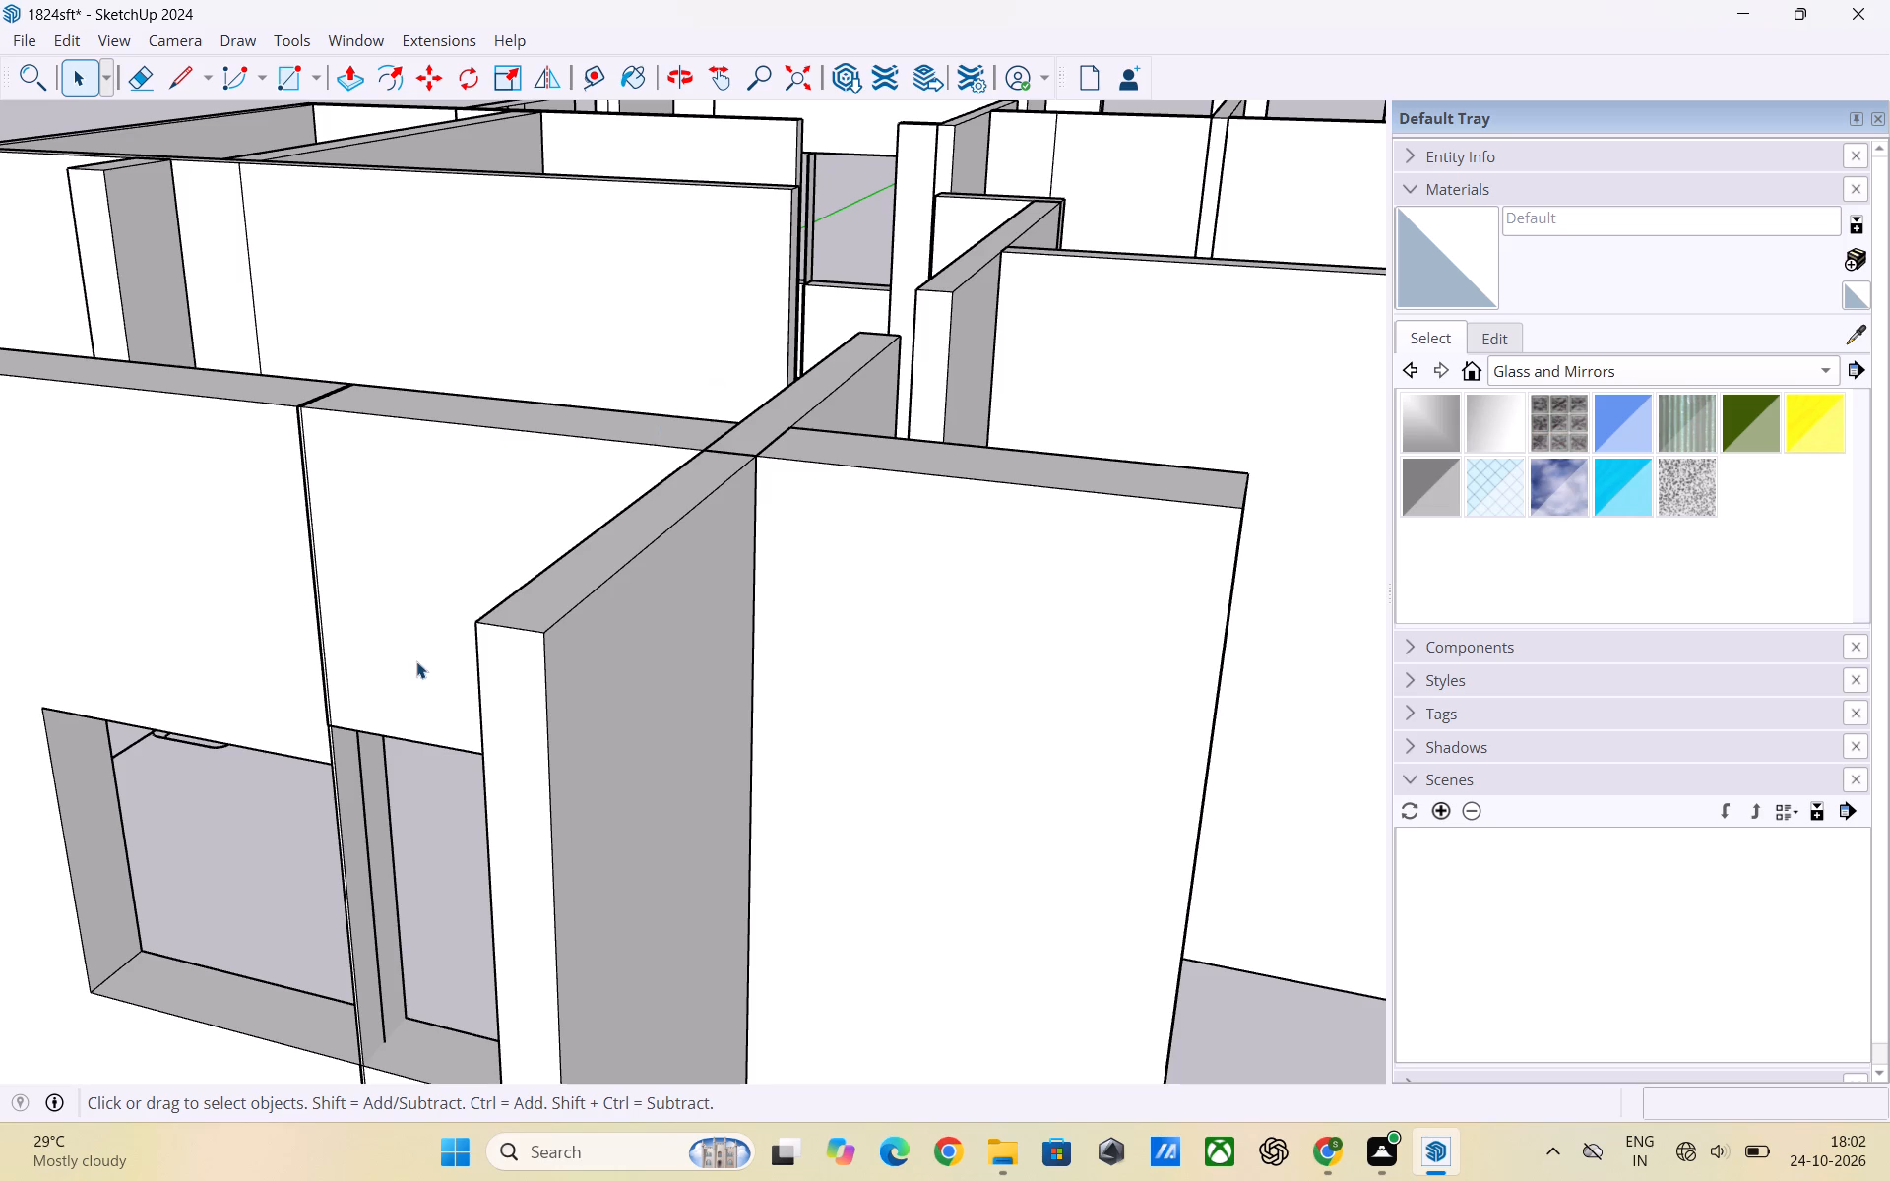
pyautogui.moveTo(387, 712); pyautogui.dragTo(585, 525, button='middle')
pyautogui.scroll(-4, 833, 469)
pyautogui.moveTo(801, 596); pyautogui.dragTo(808, 534, button='middle')
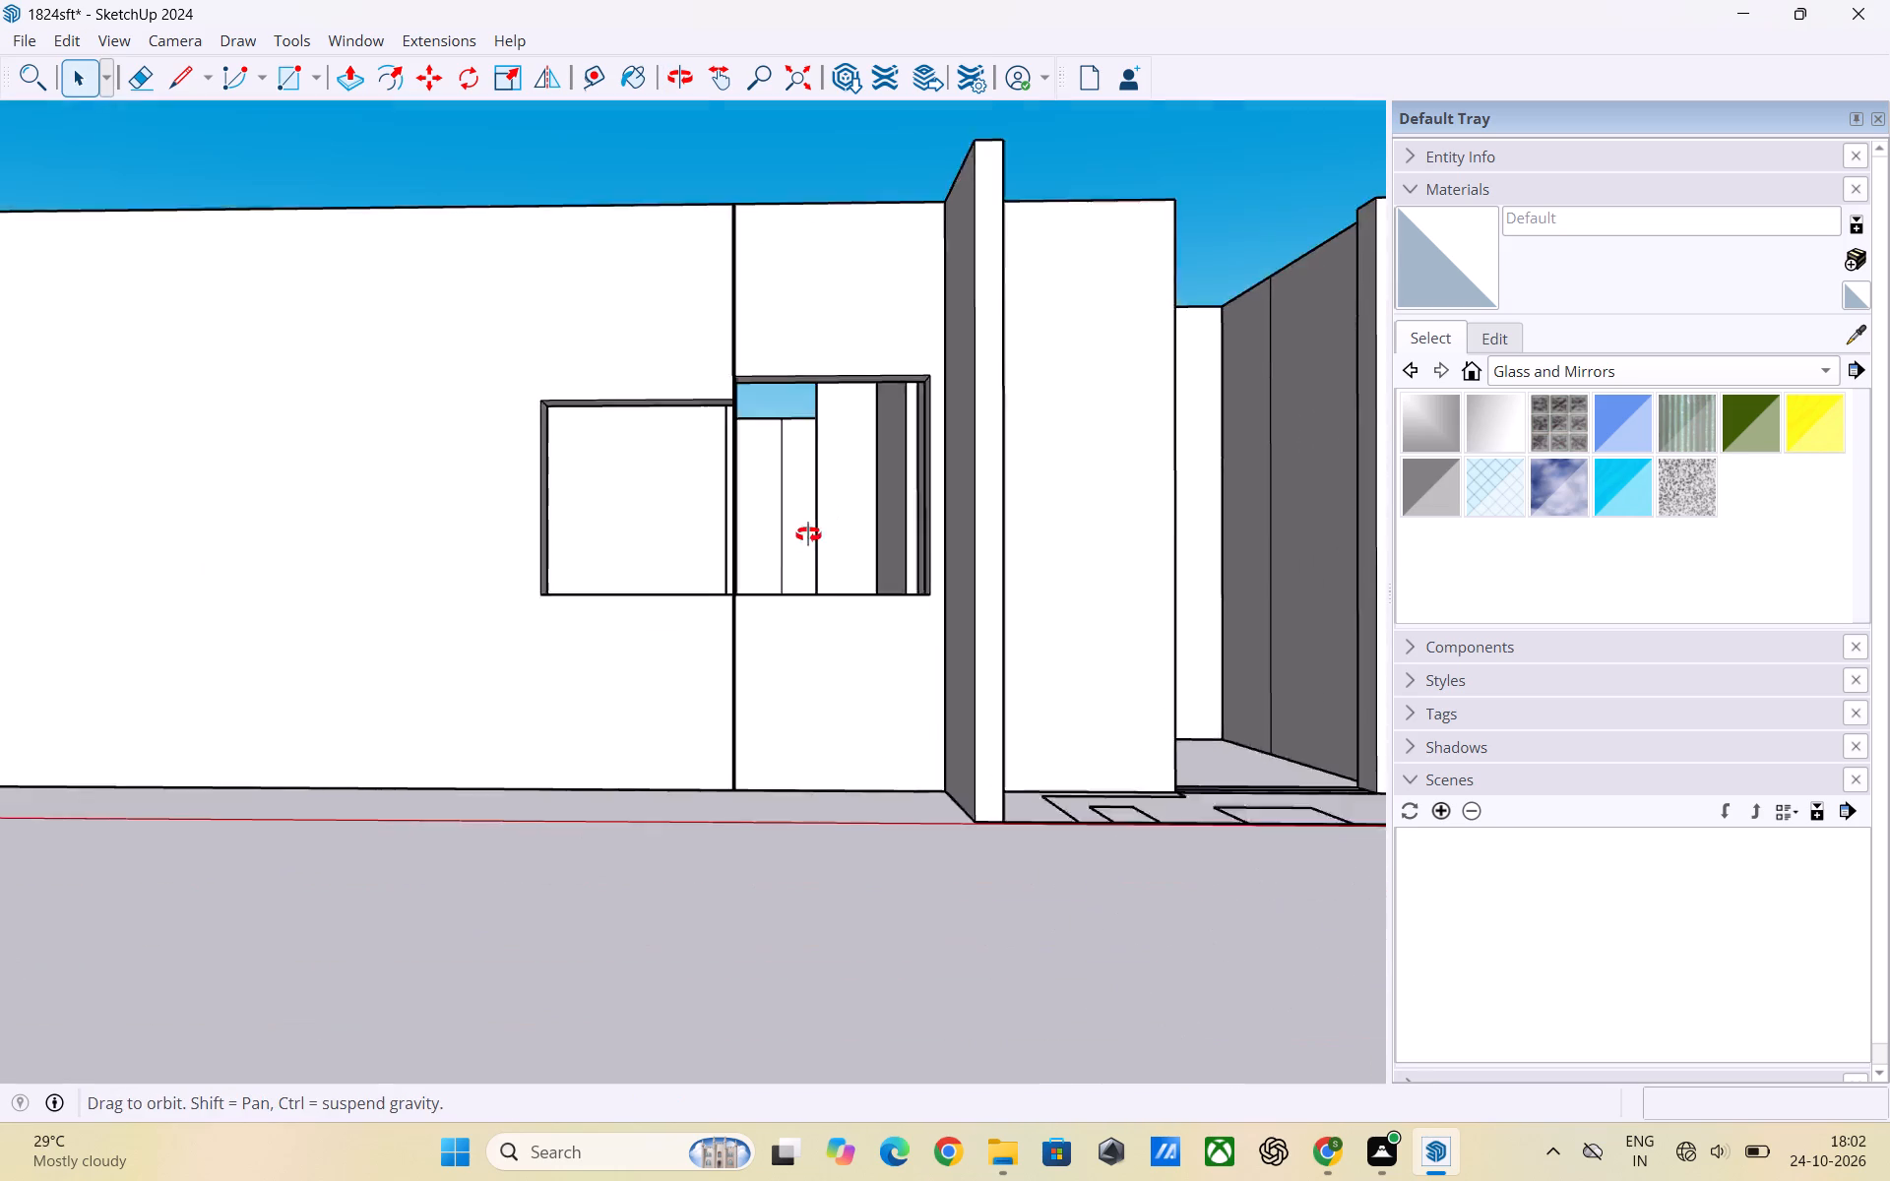
pyautogui.moveTo(808, 534); pyautogui.dragTo(836, 506, button='middle')
pyautogui.scroll(4, 850, 334)
pyautogui.click(761, 244)
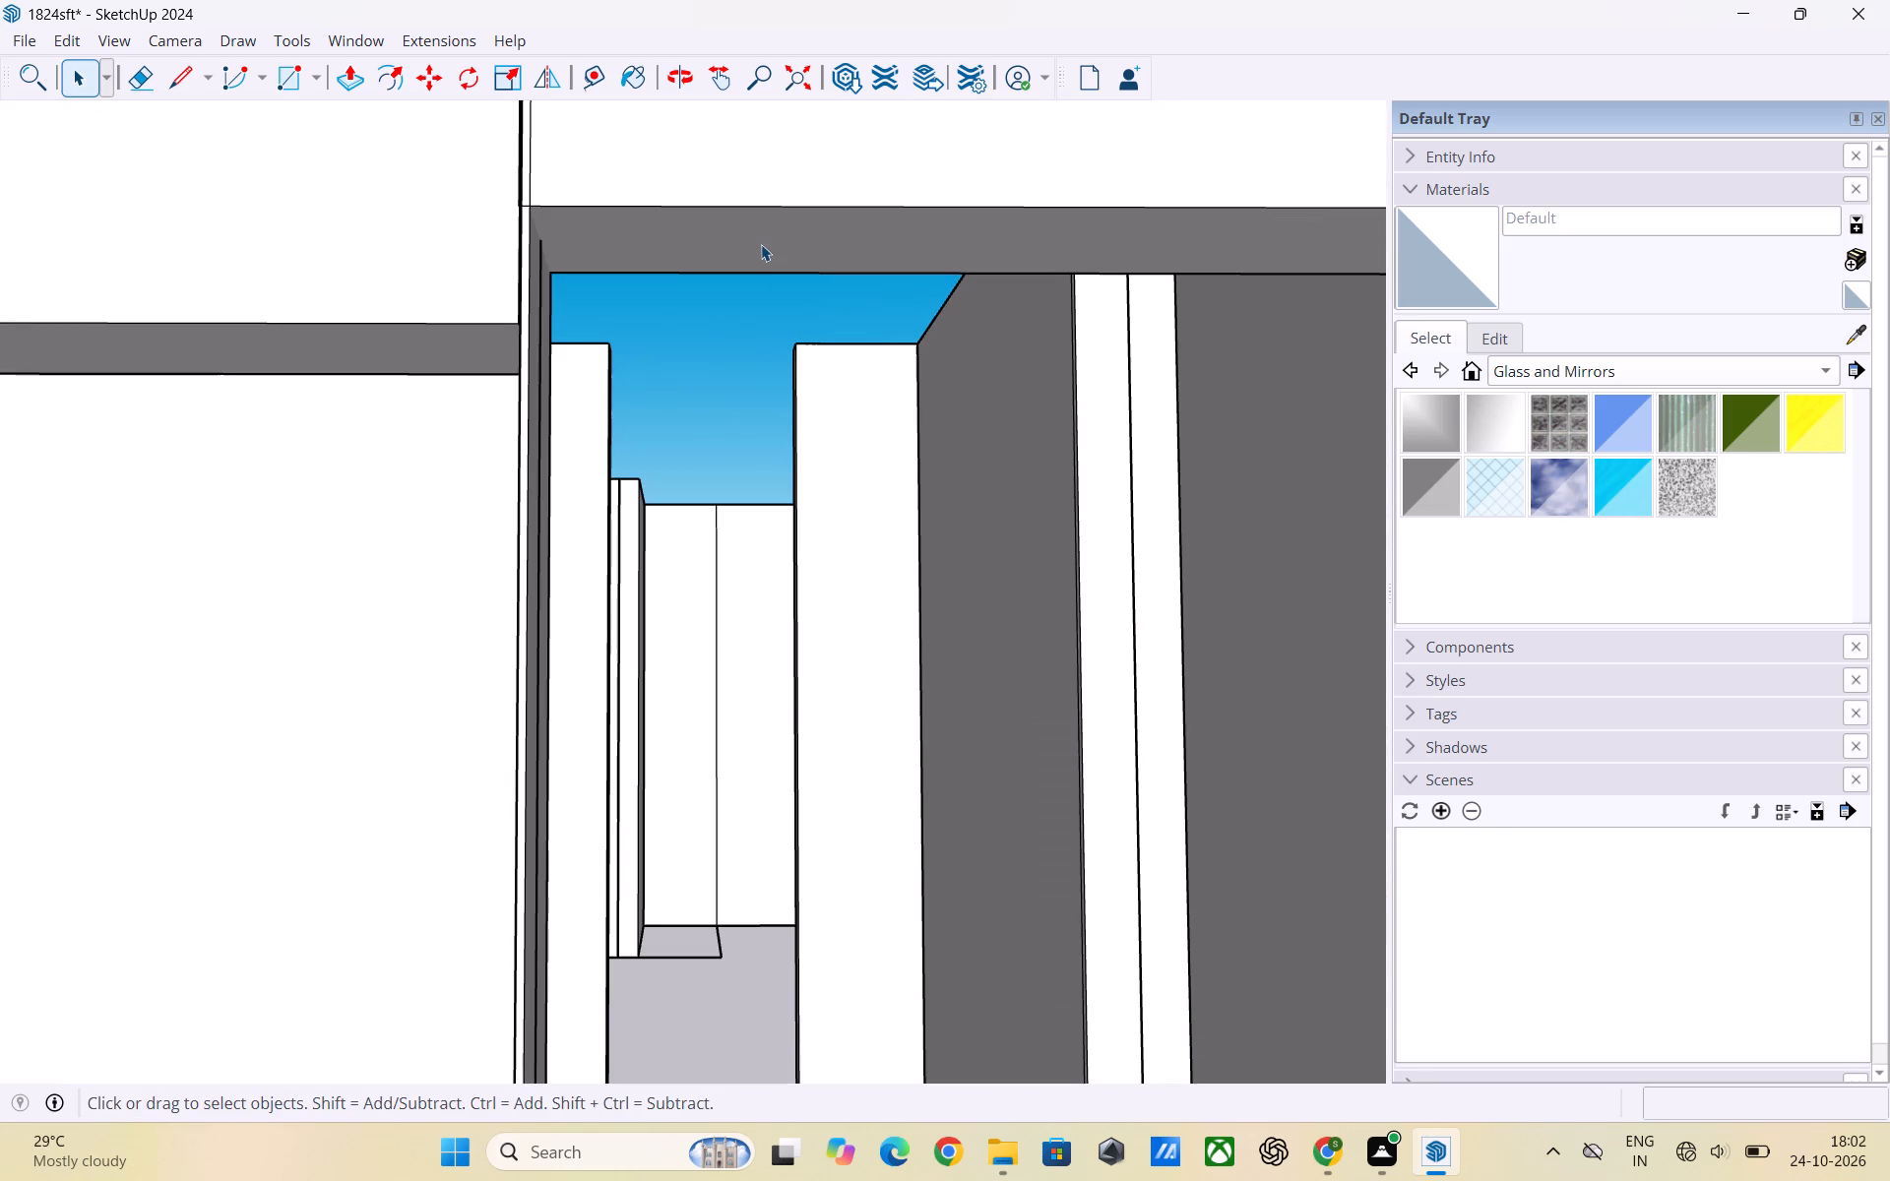
pyautogui.tripleClick(758, 248)
pyautogui.doubleClick(758, 255)
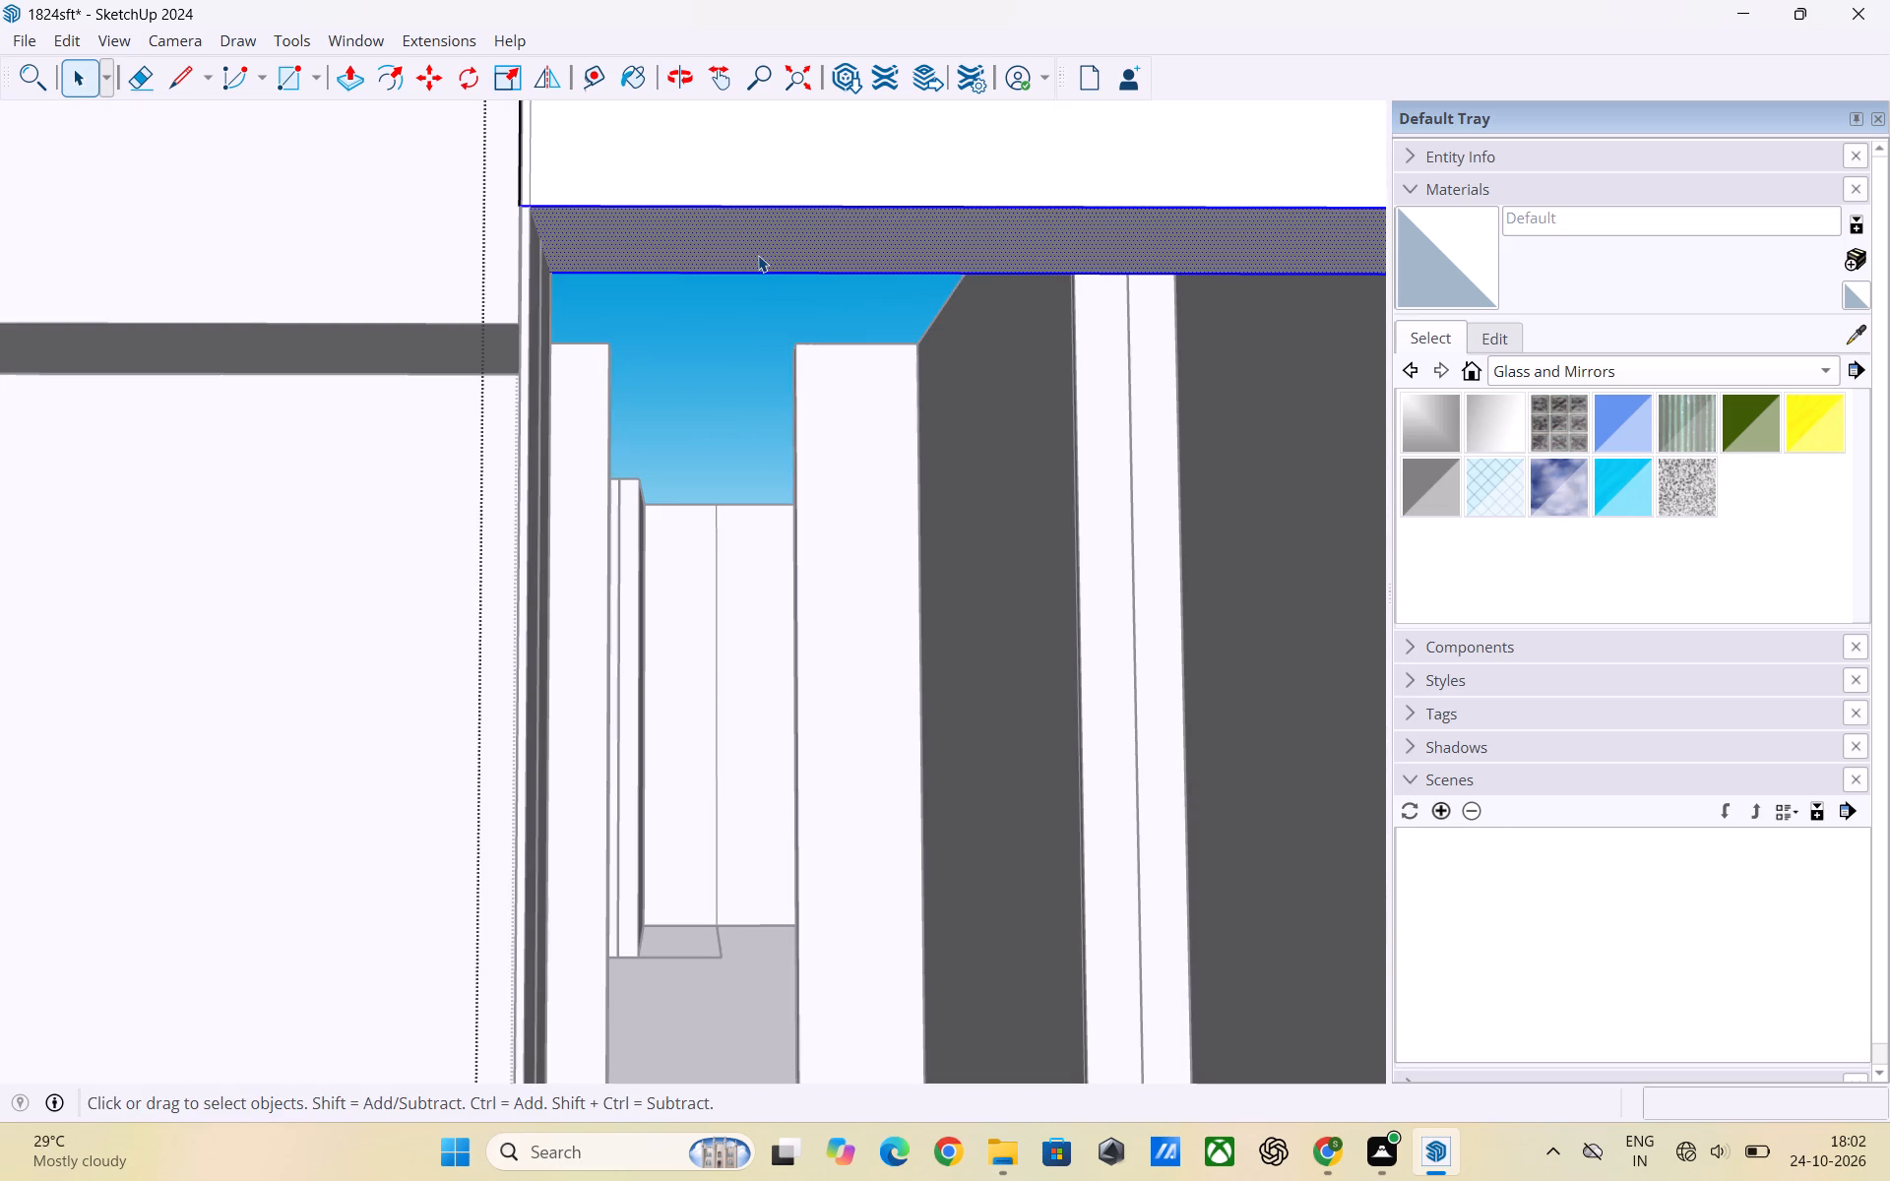
pyautogui.press('p')
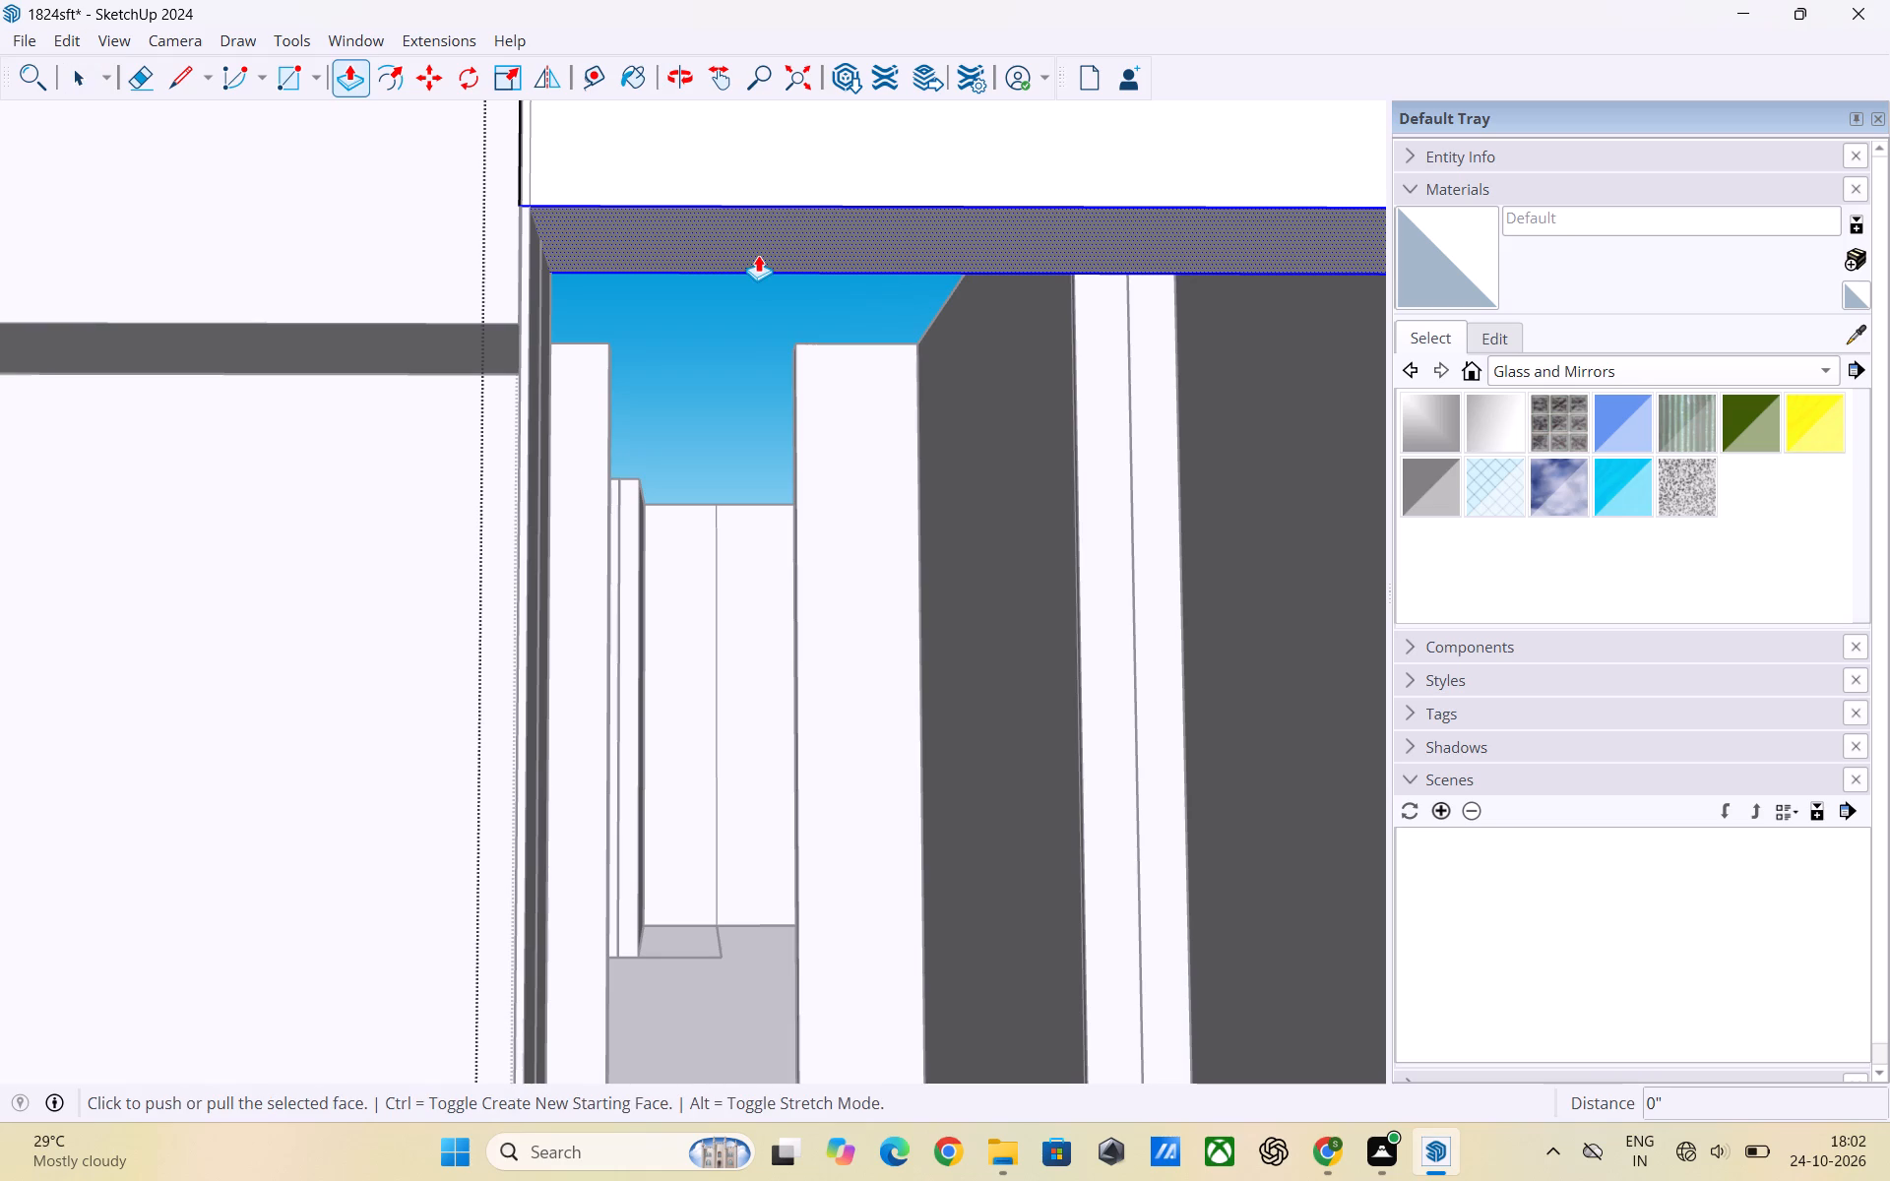
pyautogui.click(758, 255)
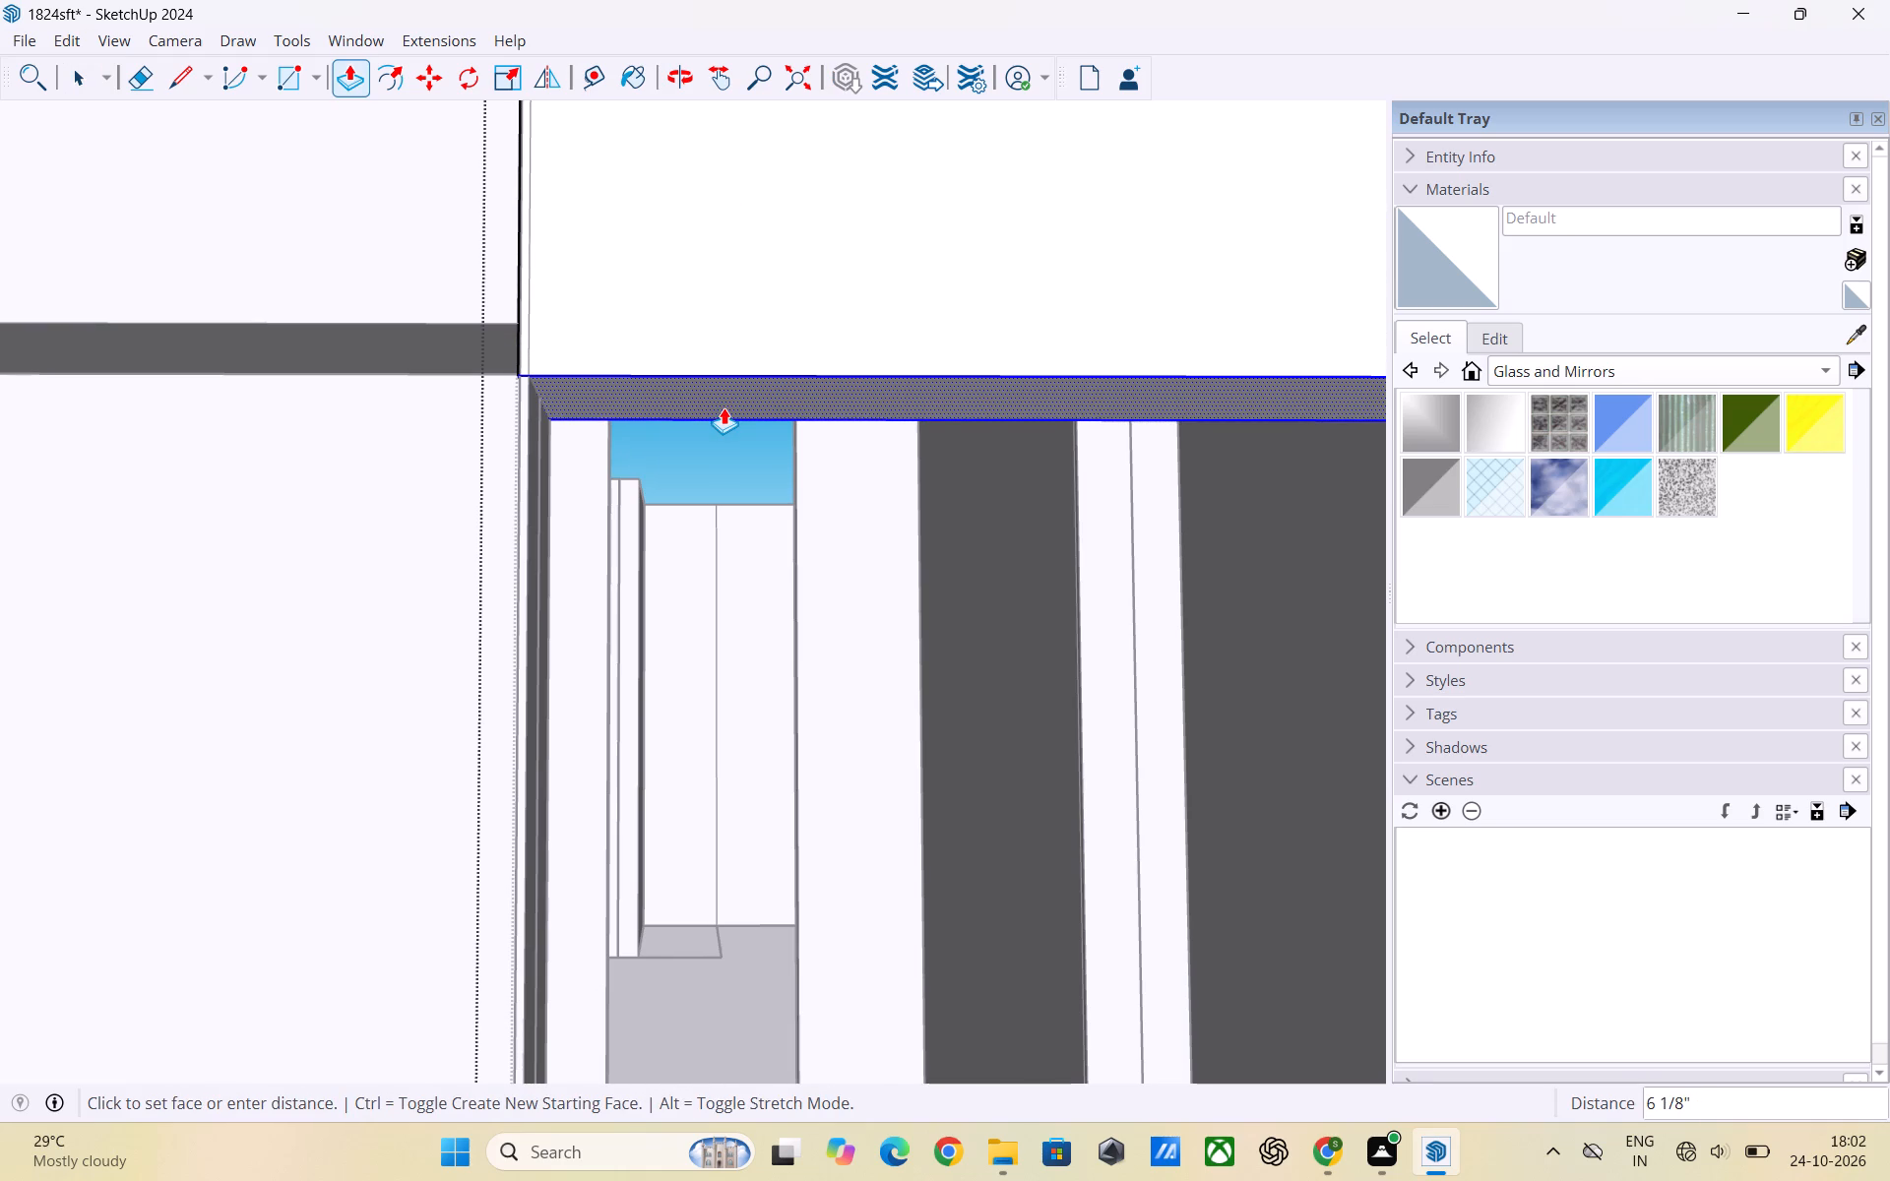
pyautogui.click(723, 404)
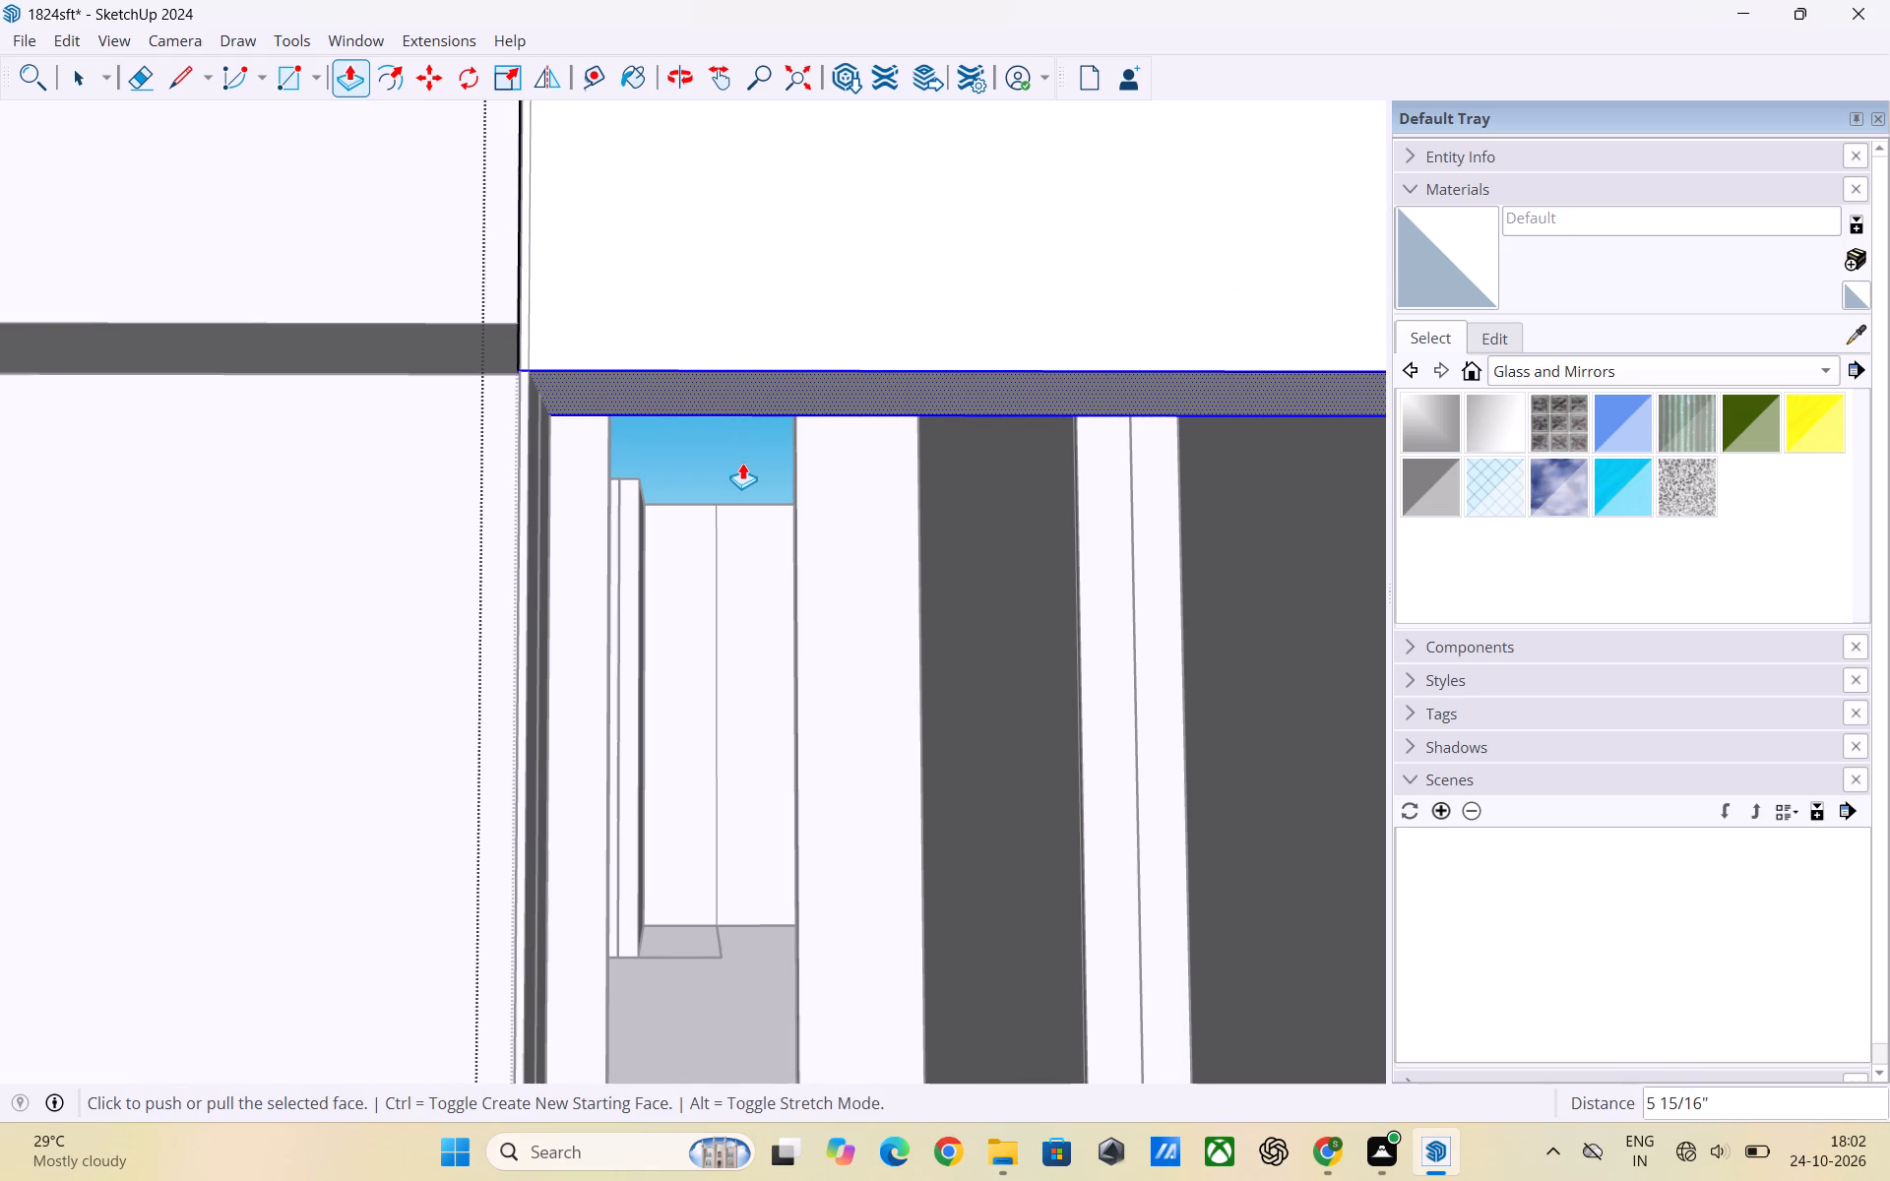
pyautogui.press('space')
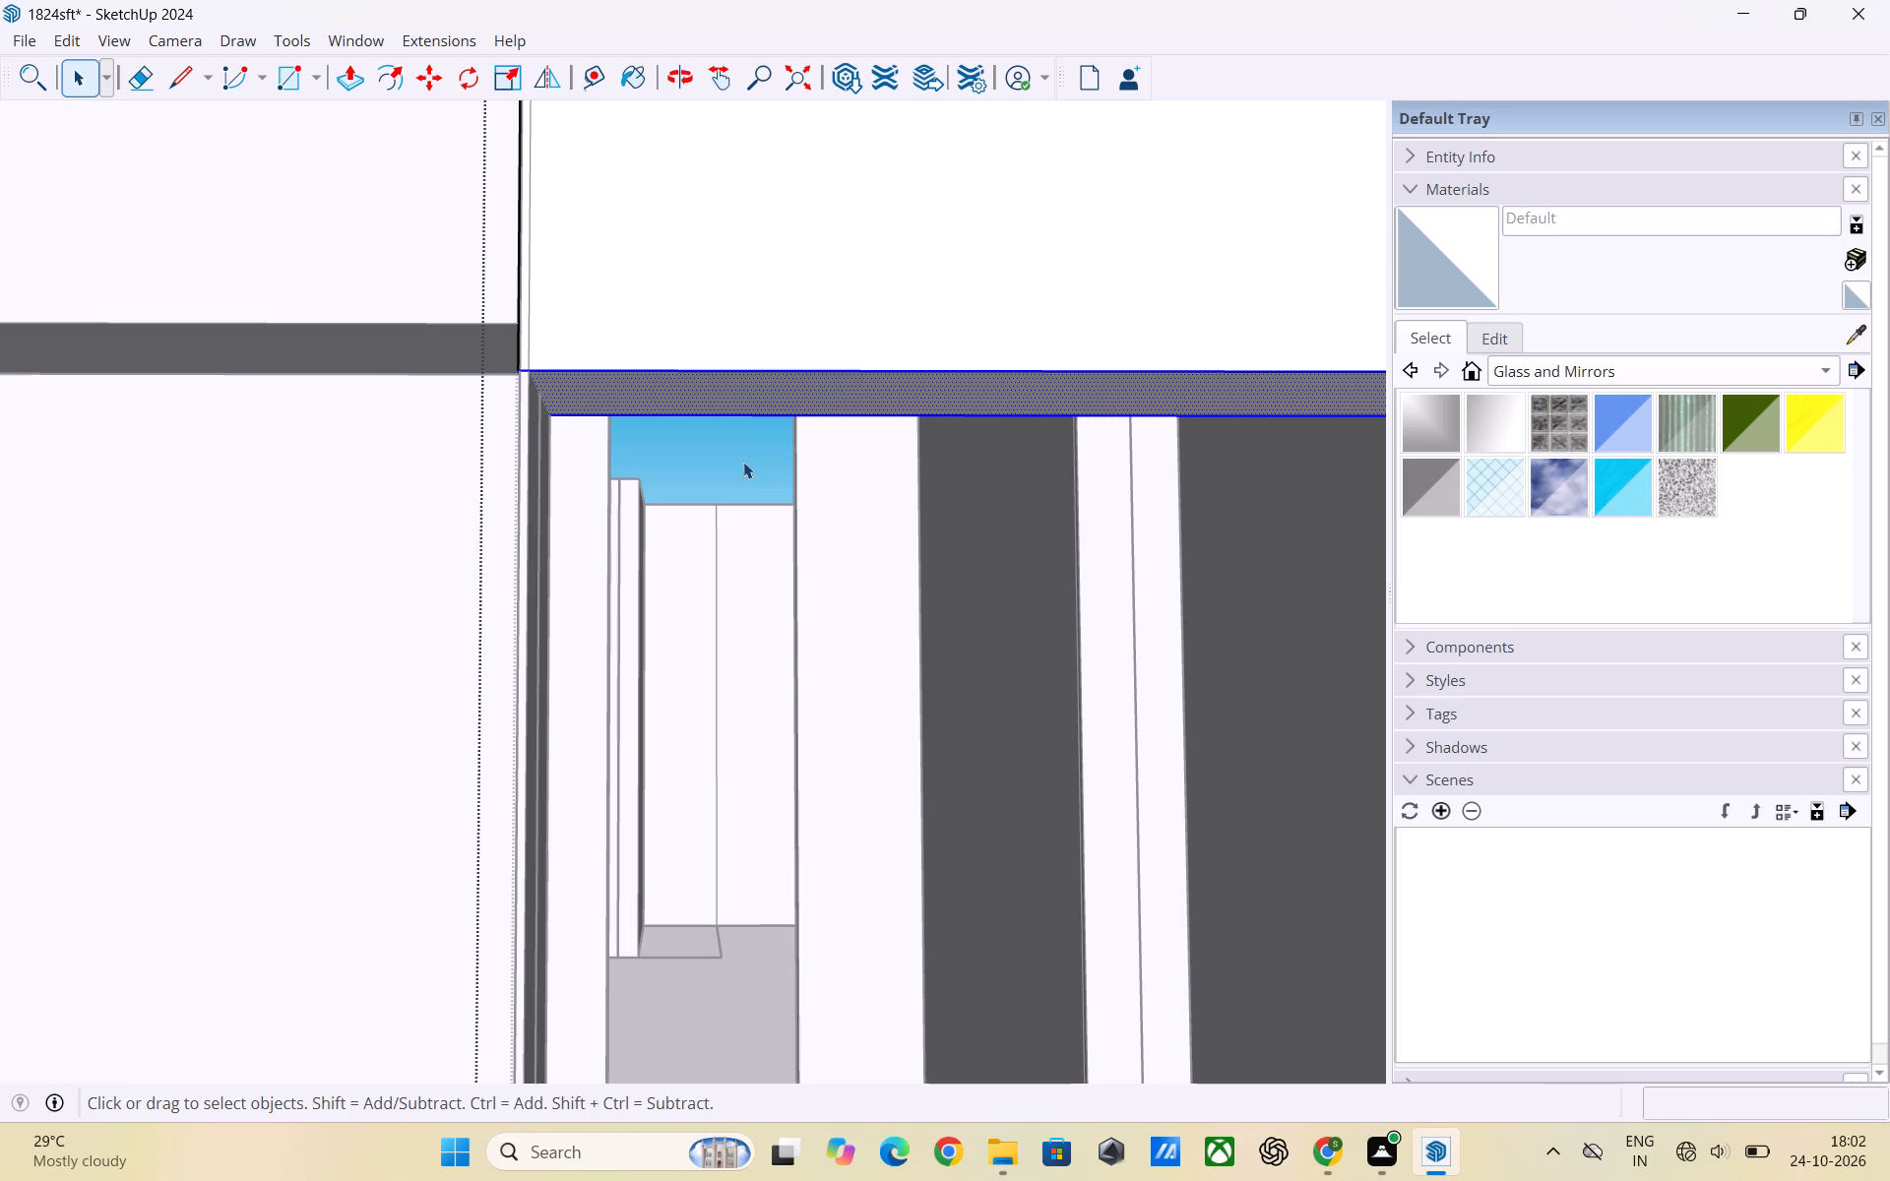
pyautogui.click(743, 462)
pyautogui.scroll(-7, 600, 549)
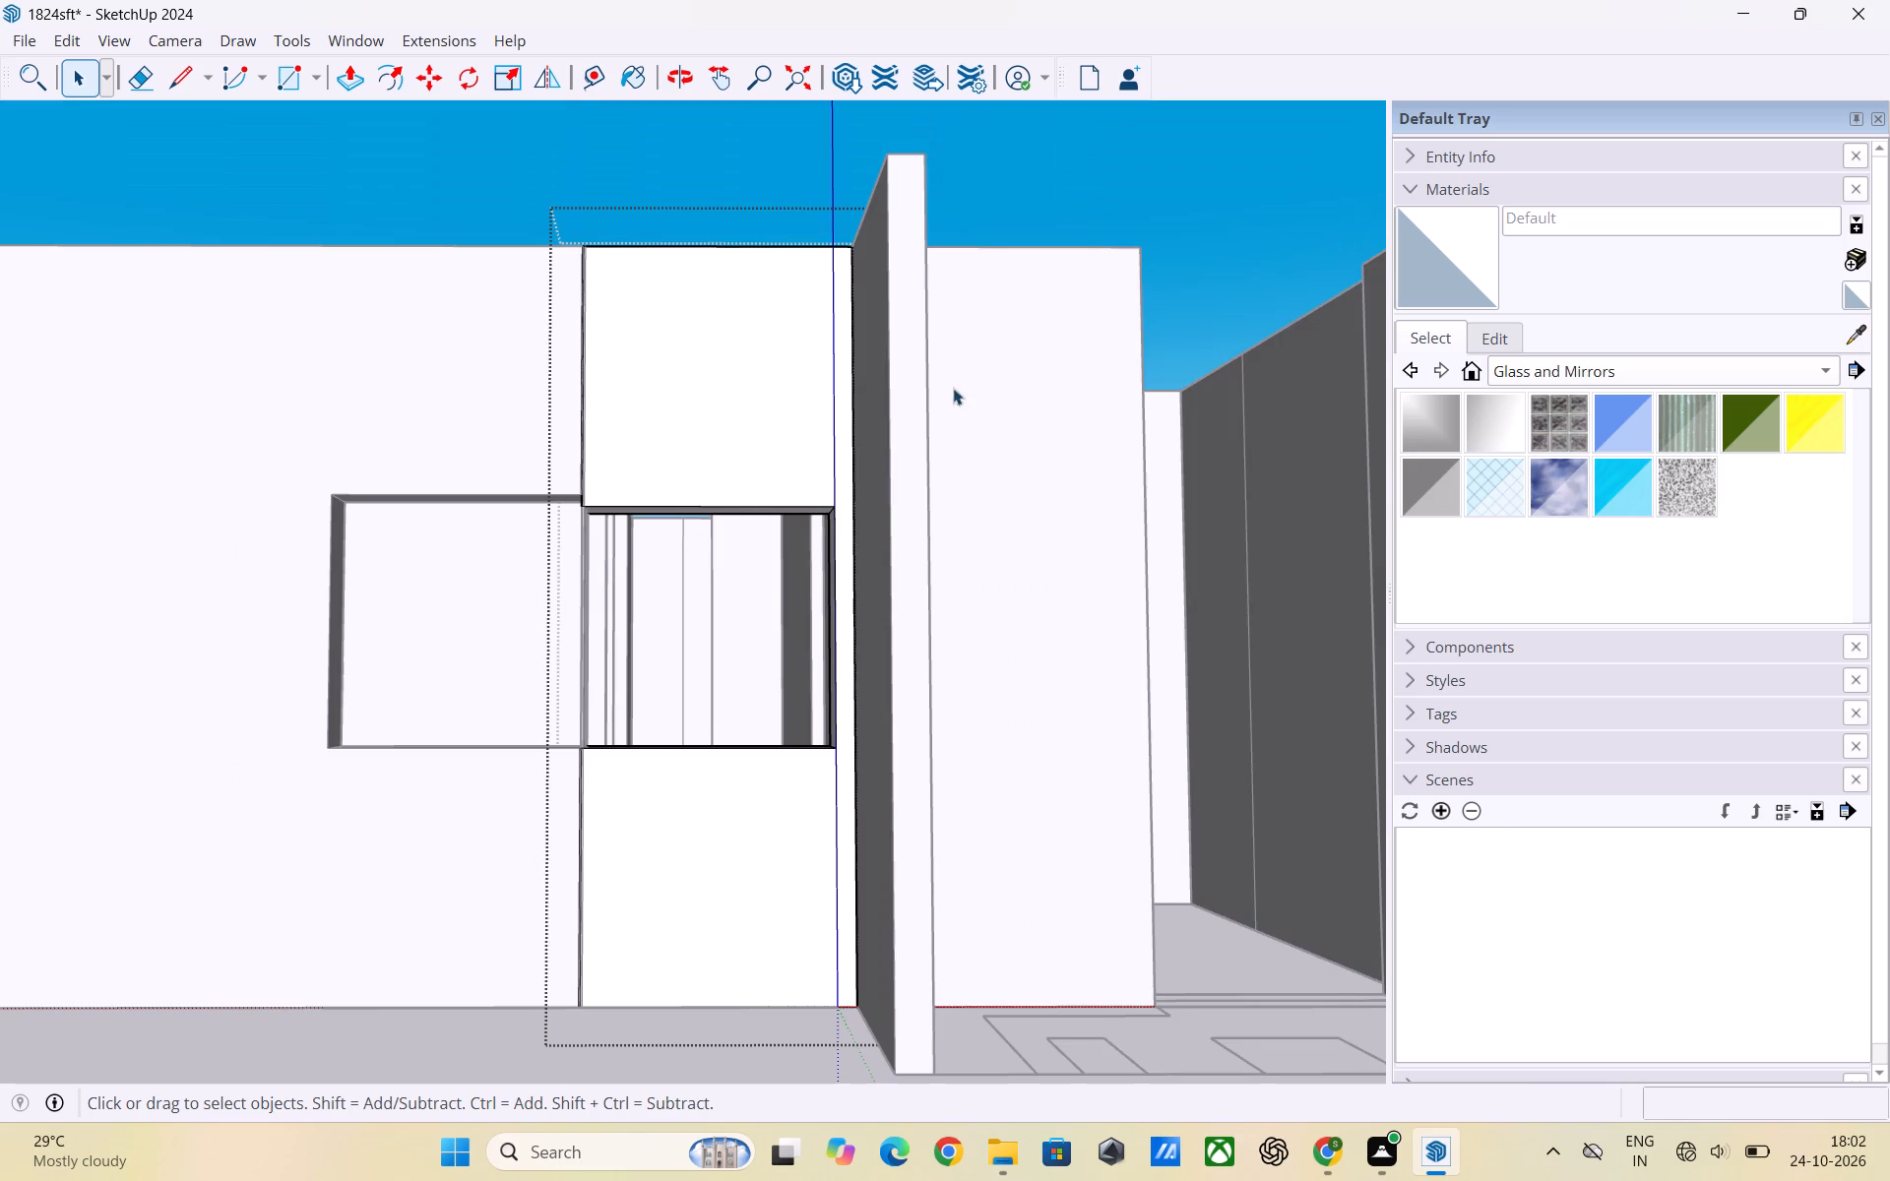
pyautogui.click(1140, 259)
# Push/Pull the same lintel's underside up 1 11/16" to align with the neighbouring opening's lintel, and leave the group.
pyautogui.scroll(3, 586, 541)
pyautogui.moveTo(613, 542); pyautogui.dragTo(668, 543, button='middle')
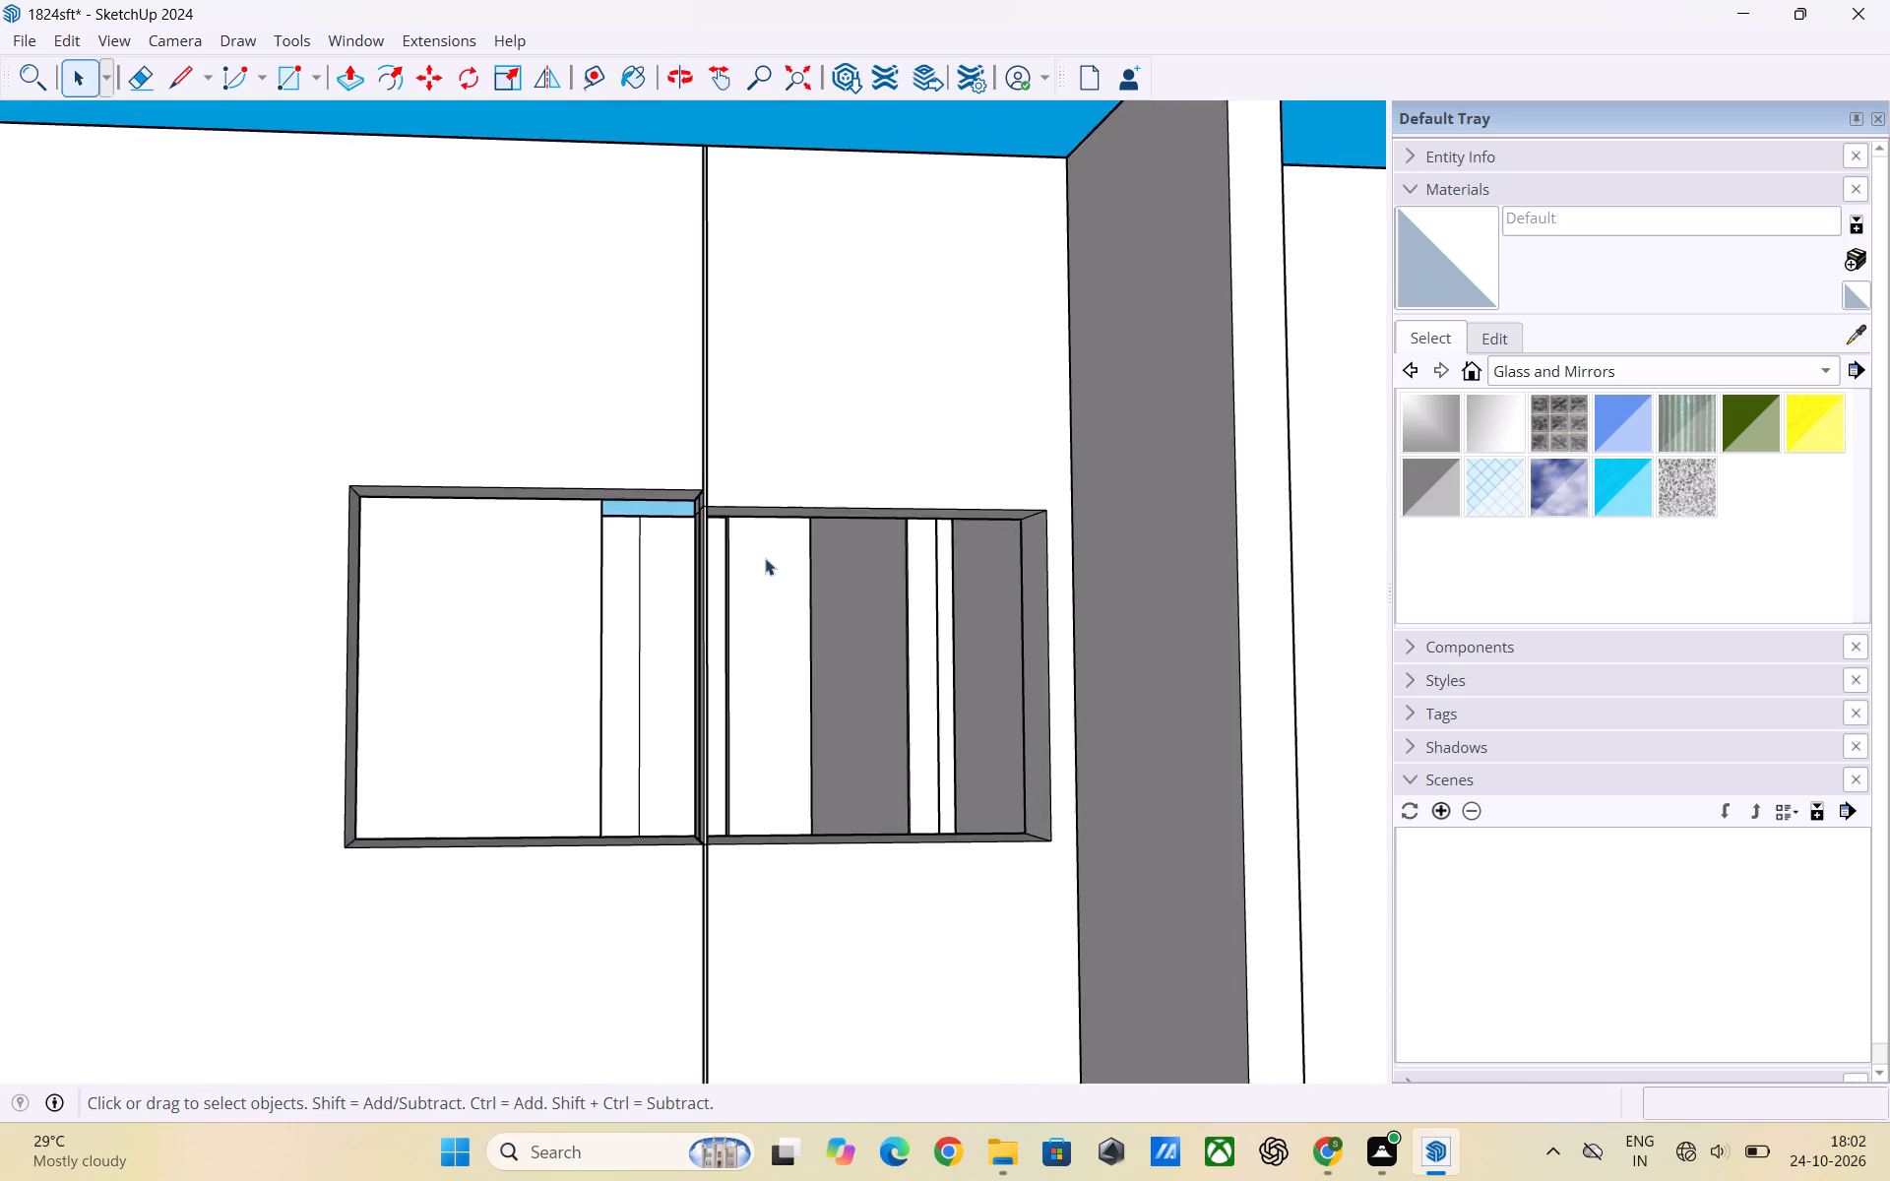
pyautogui.scroll(-1, 768, 559)
pyautogui.scroll(2, 768, 559)
pyautogui.scroll(-2, 561, 565)
pyautogui.scroll(3, 665, 539)
pyautogui.moveTo(585, 450); pyautogui.dragTo(611, 450, button='middle')
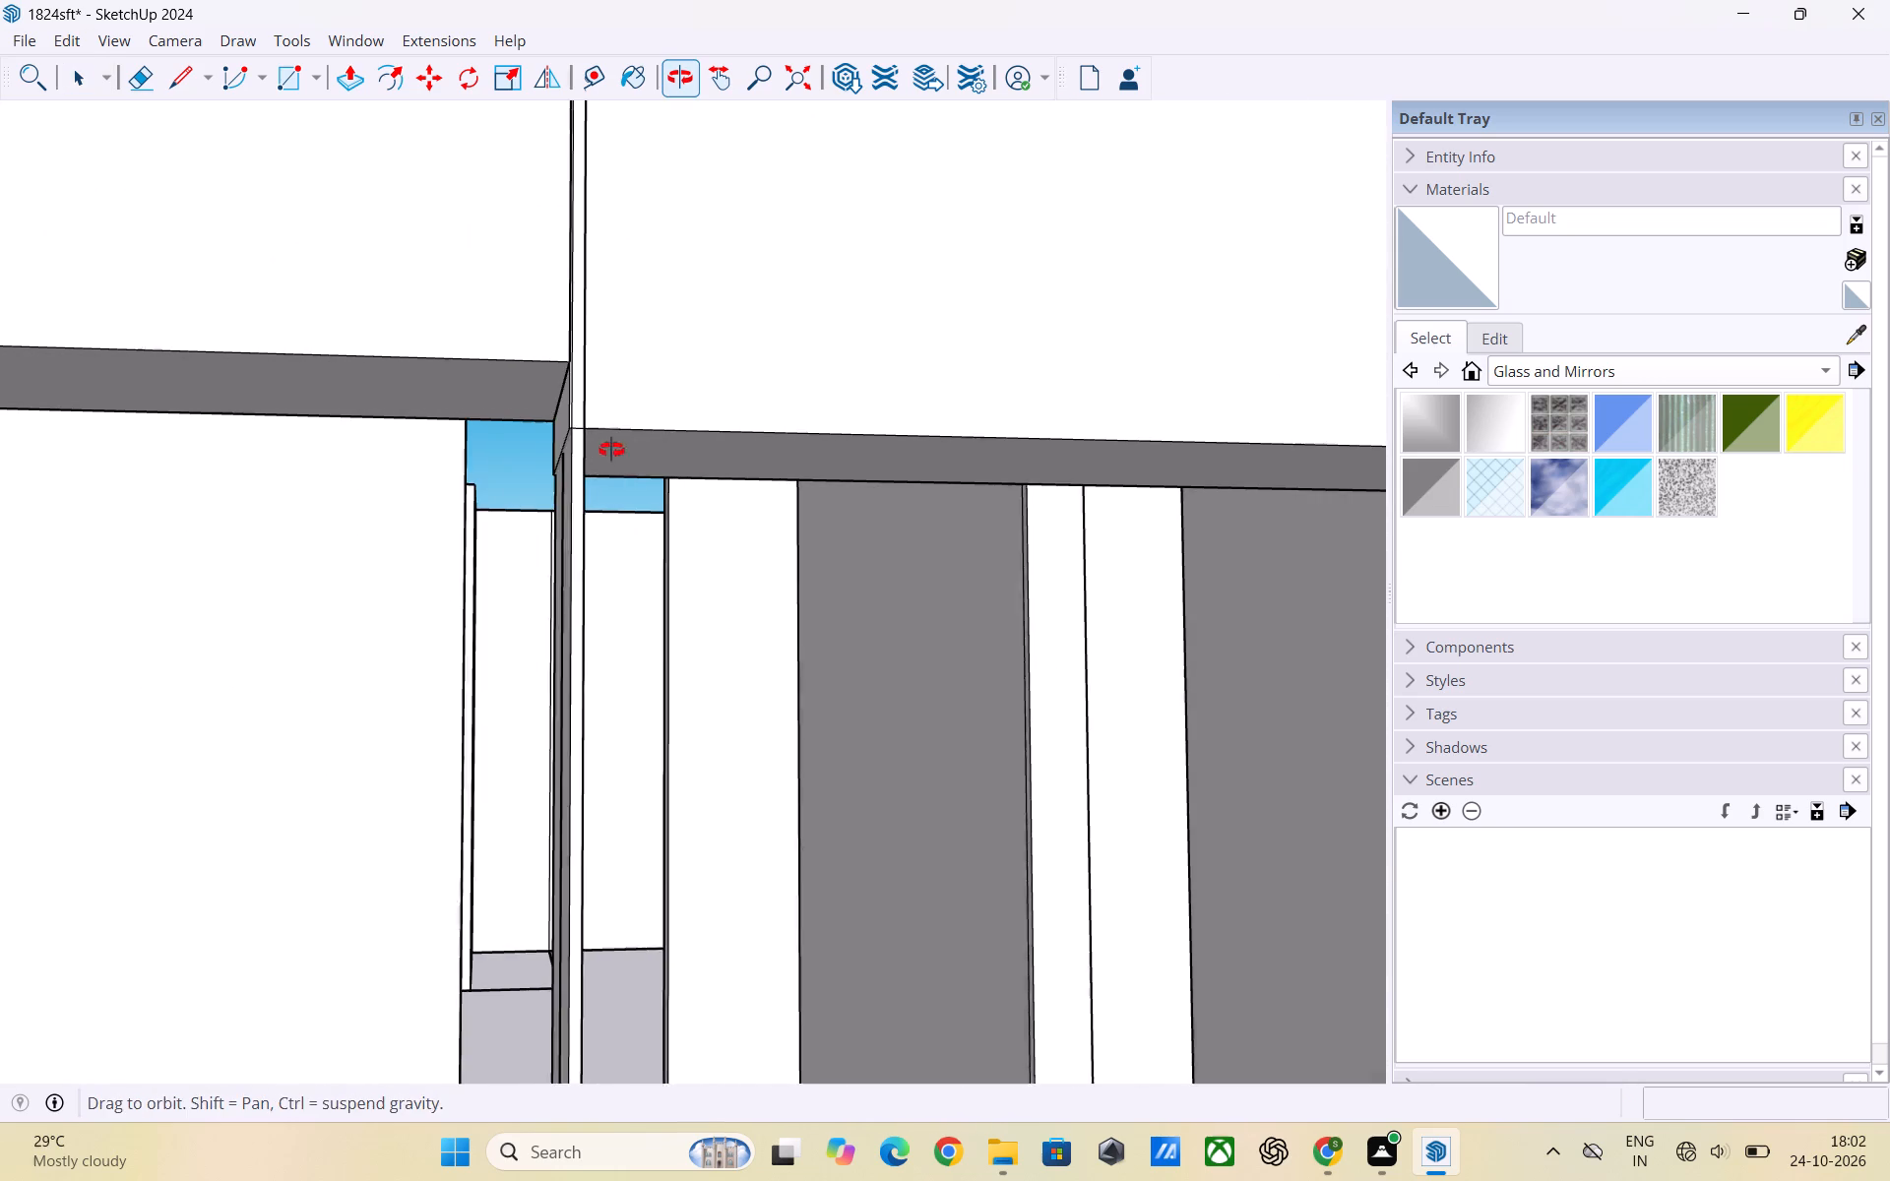
pyautogui.moveTo(611, 450); pyautogui.dragTo(627, 452, button='middle')
pyautogui.click(652, 455)
pyautogui.doubleClick(652, 455)
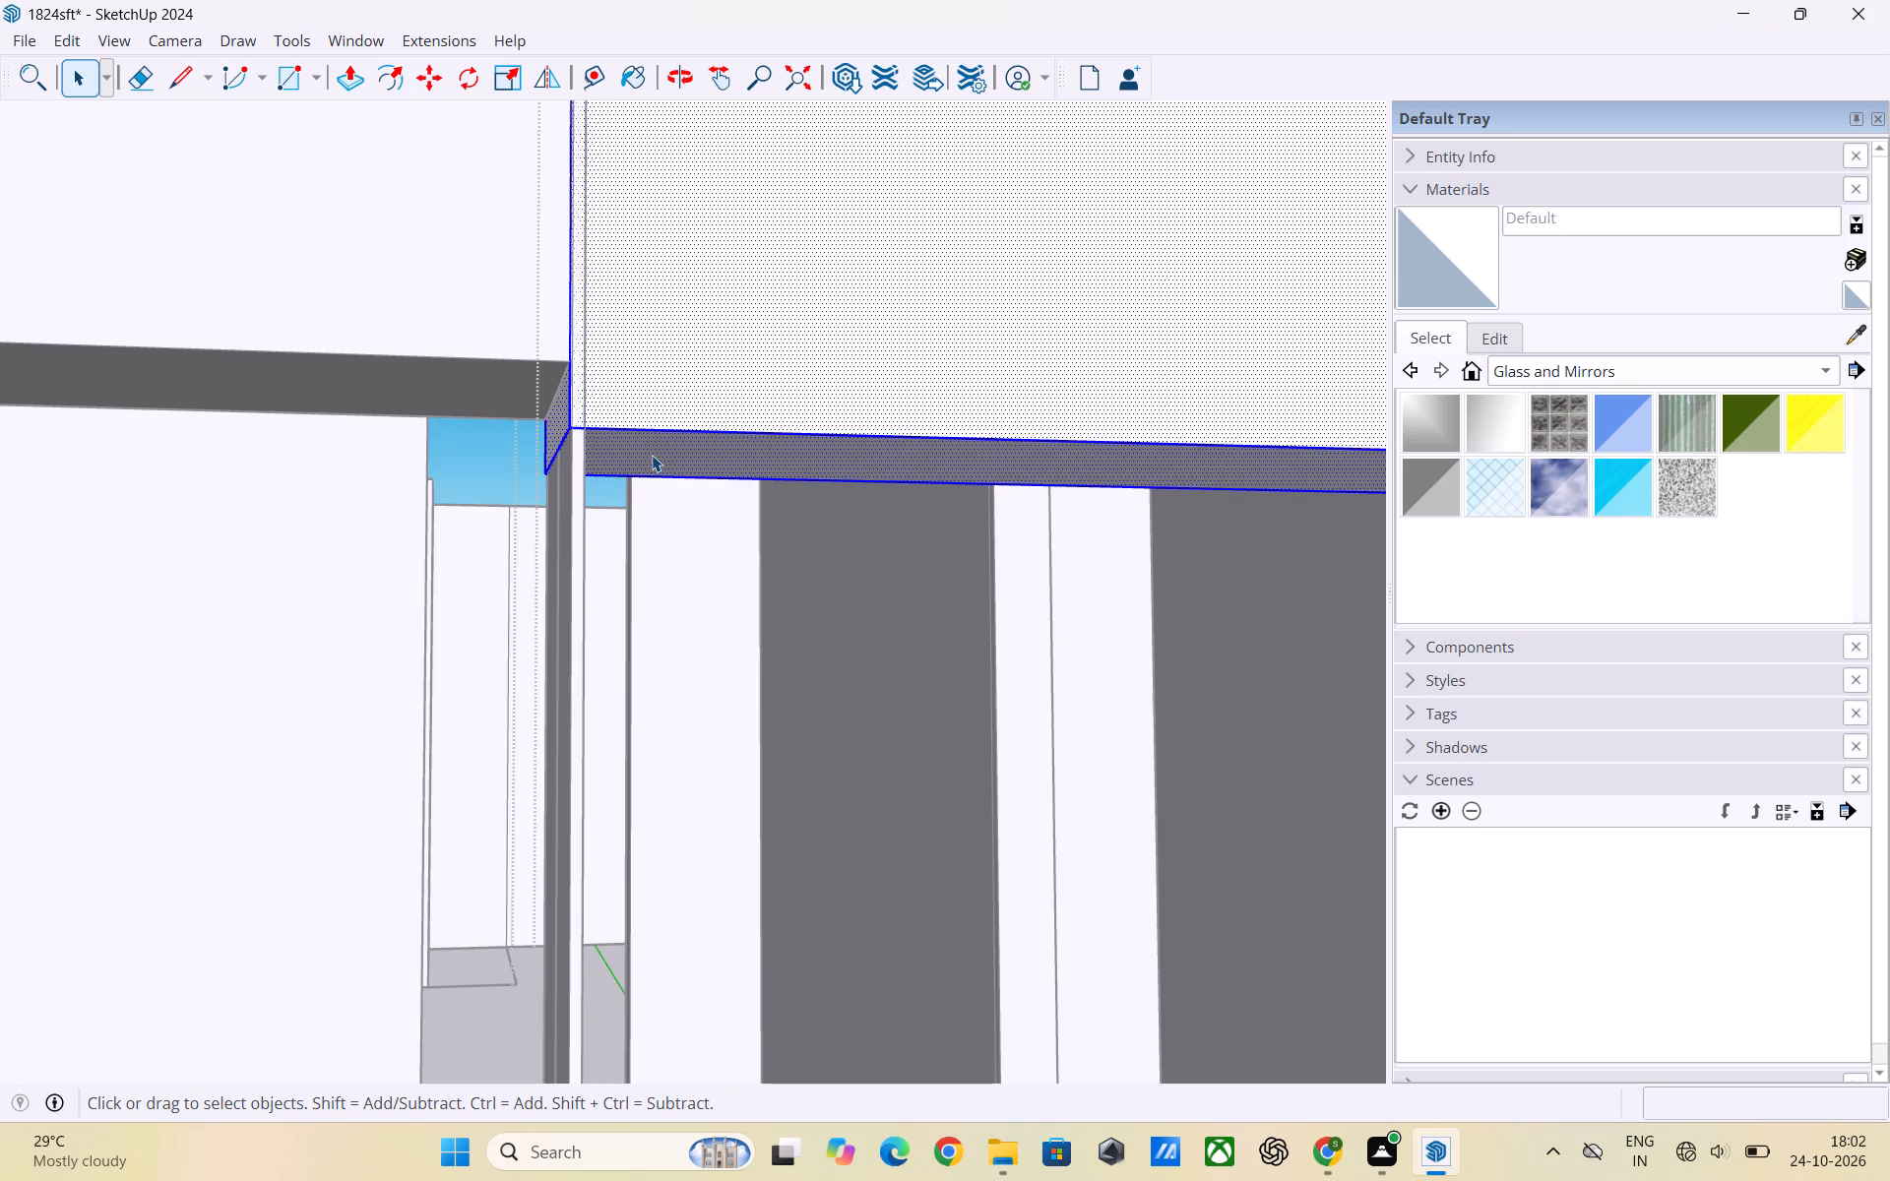
pyautogui.click(645, 463)
pyautogui.press('p')
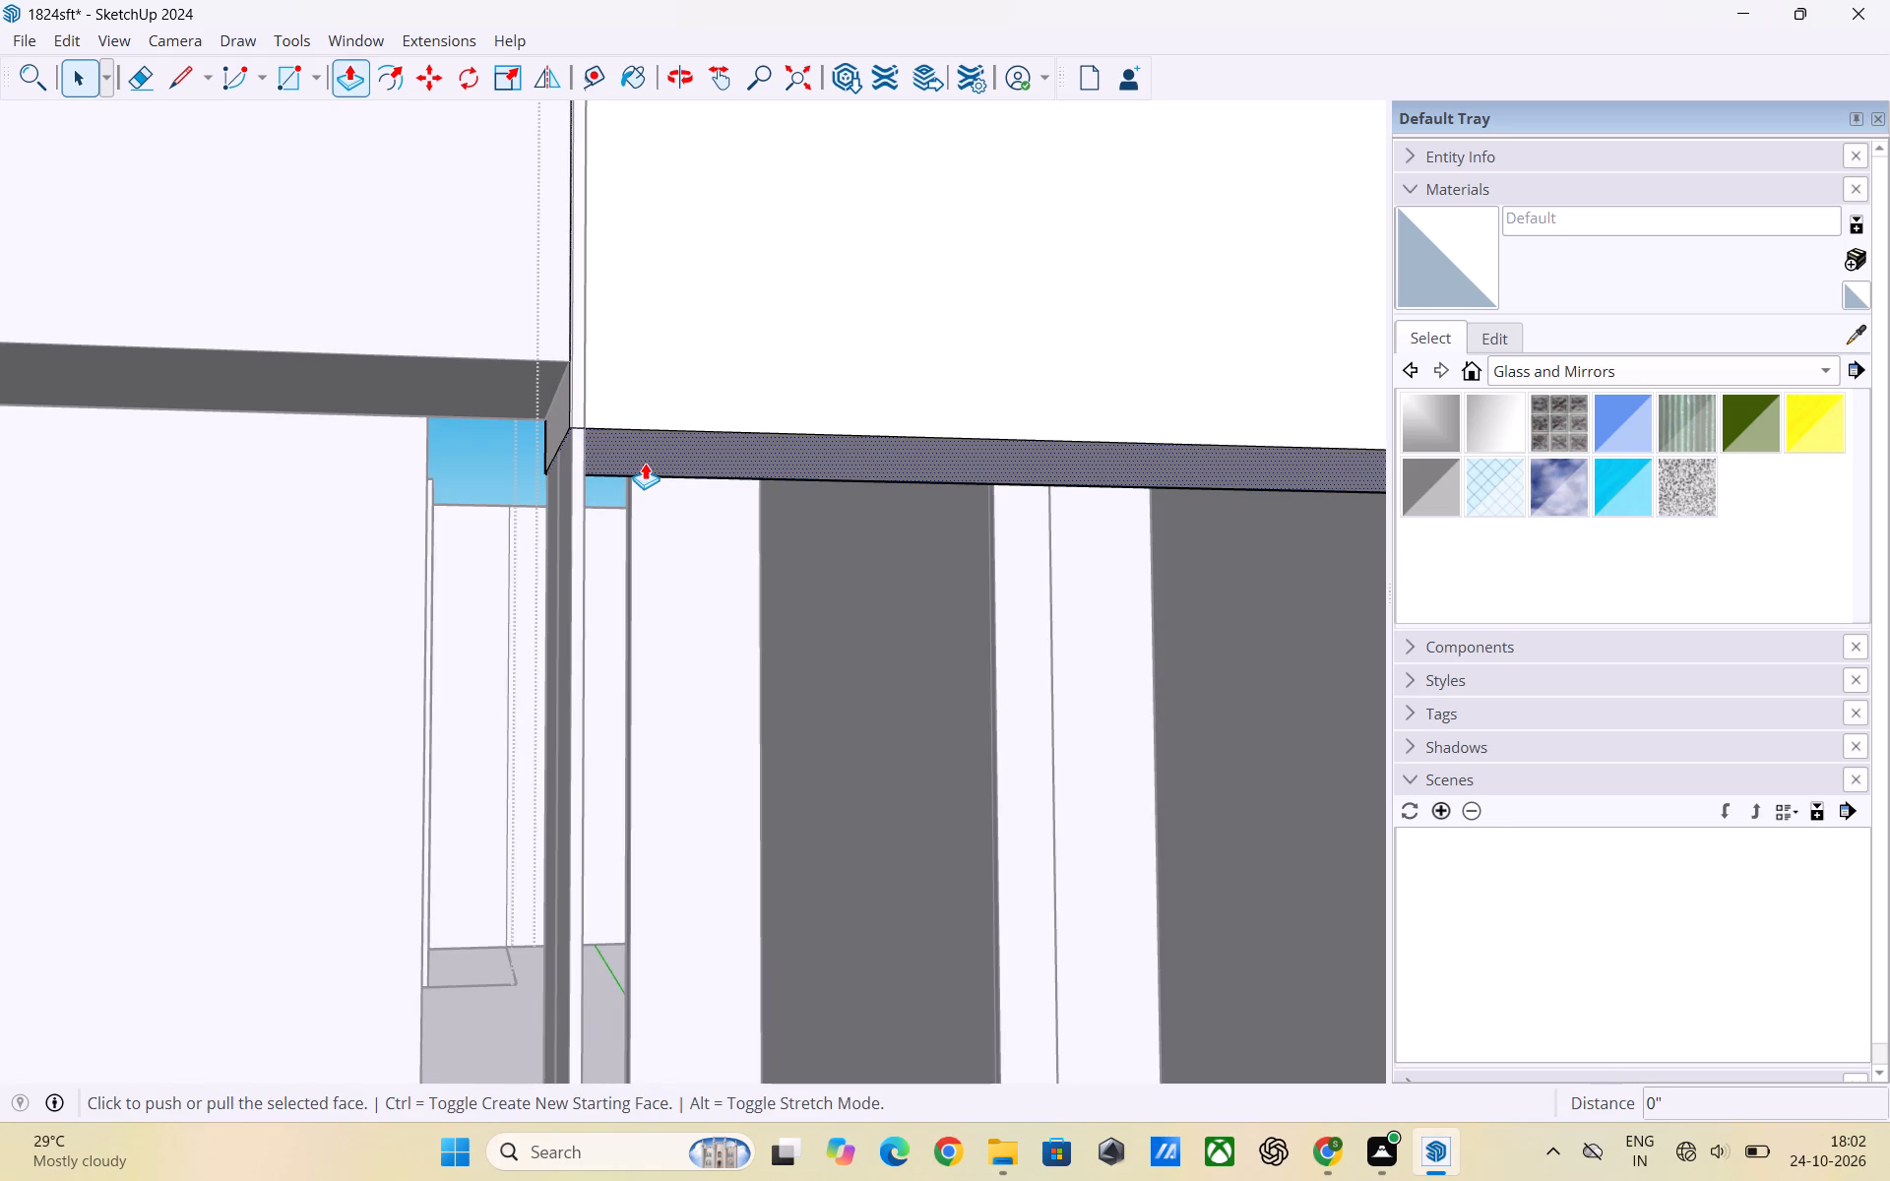
pyautogui.click(644, 465)
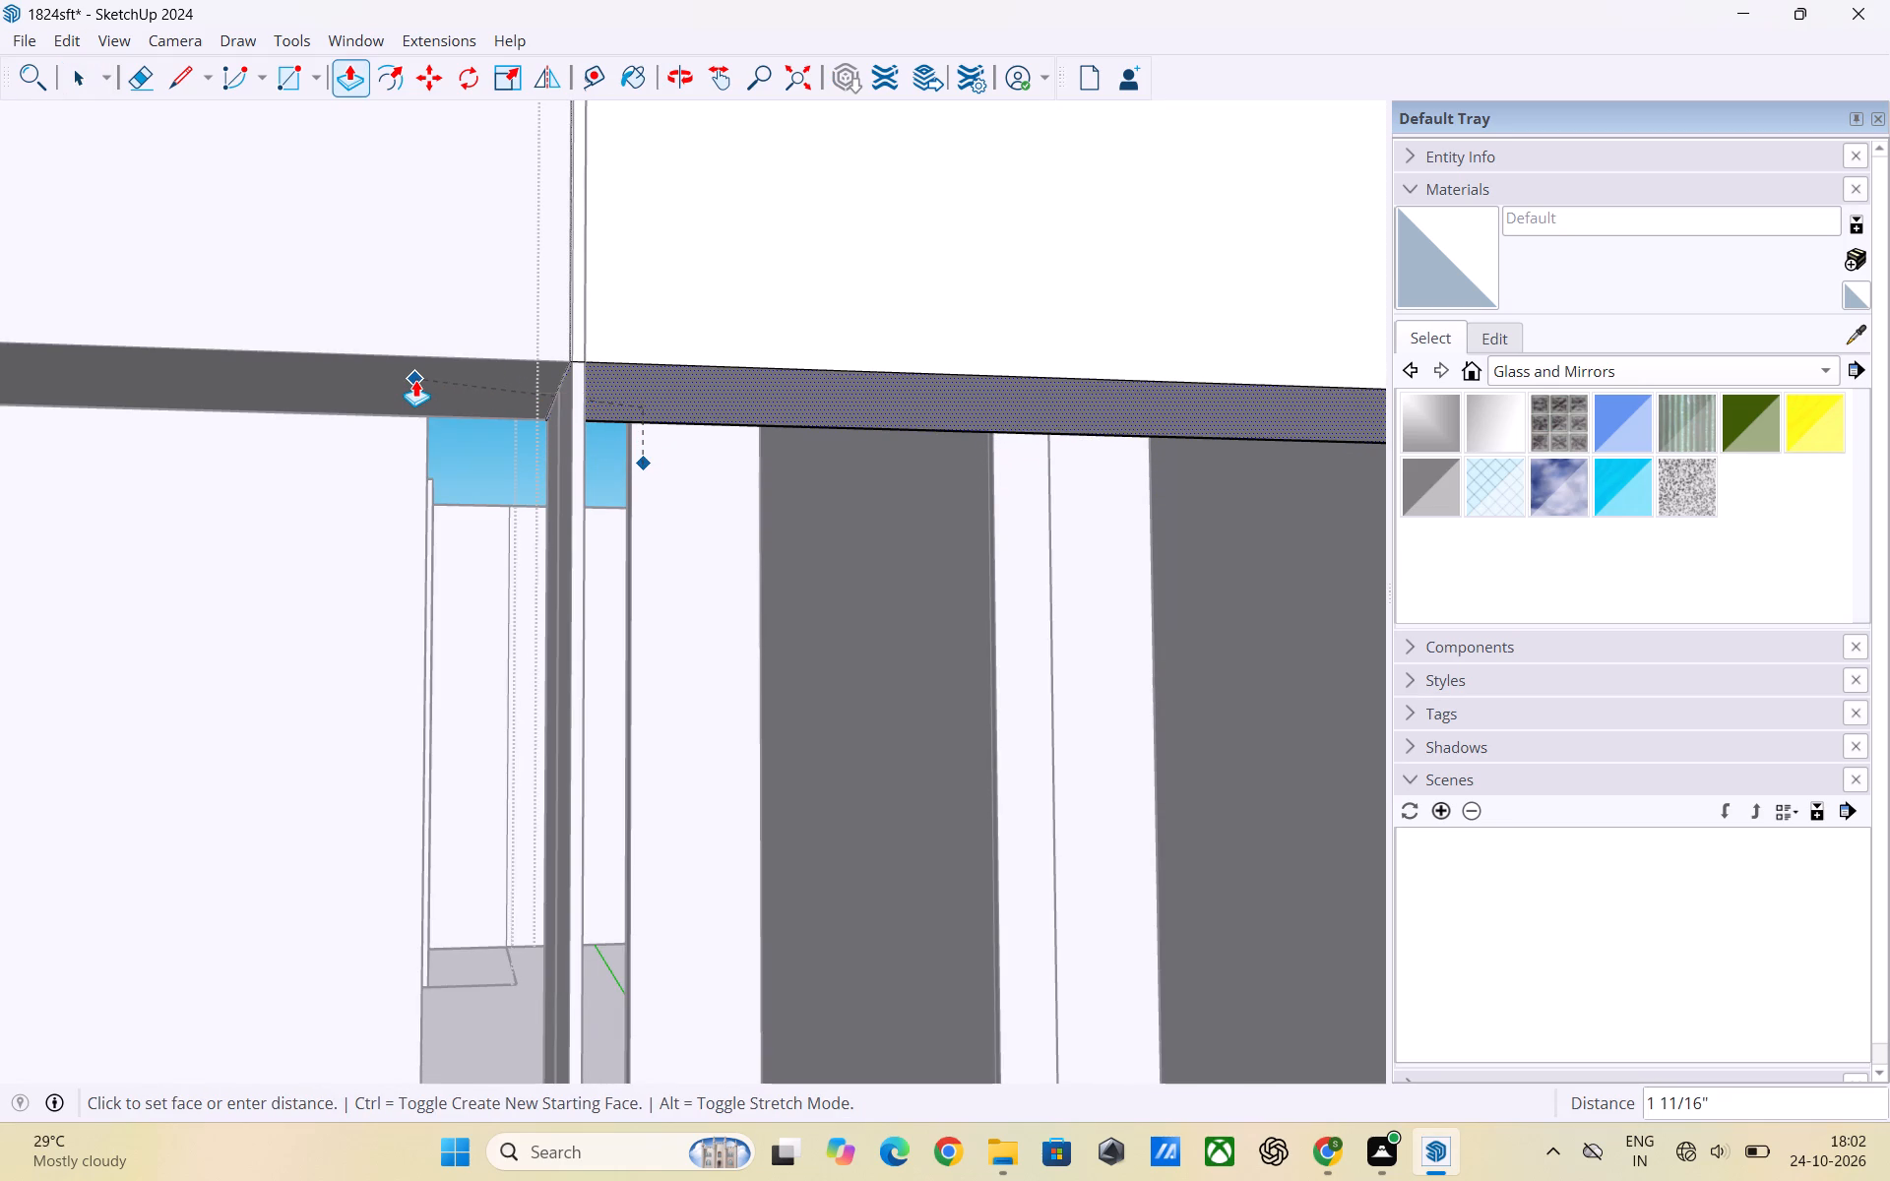
pyautogui.click(415, 380)
pyautogui.press('space')
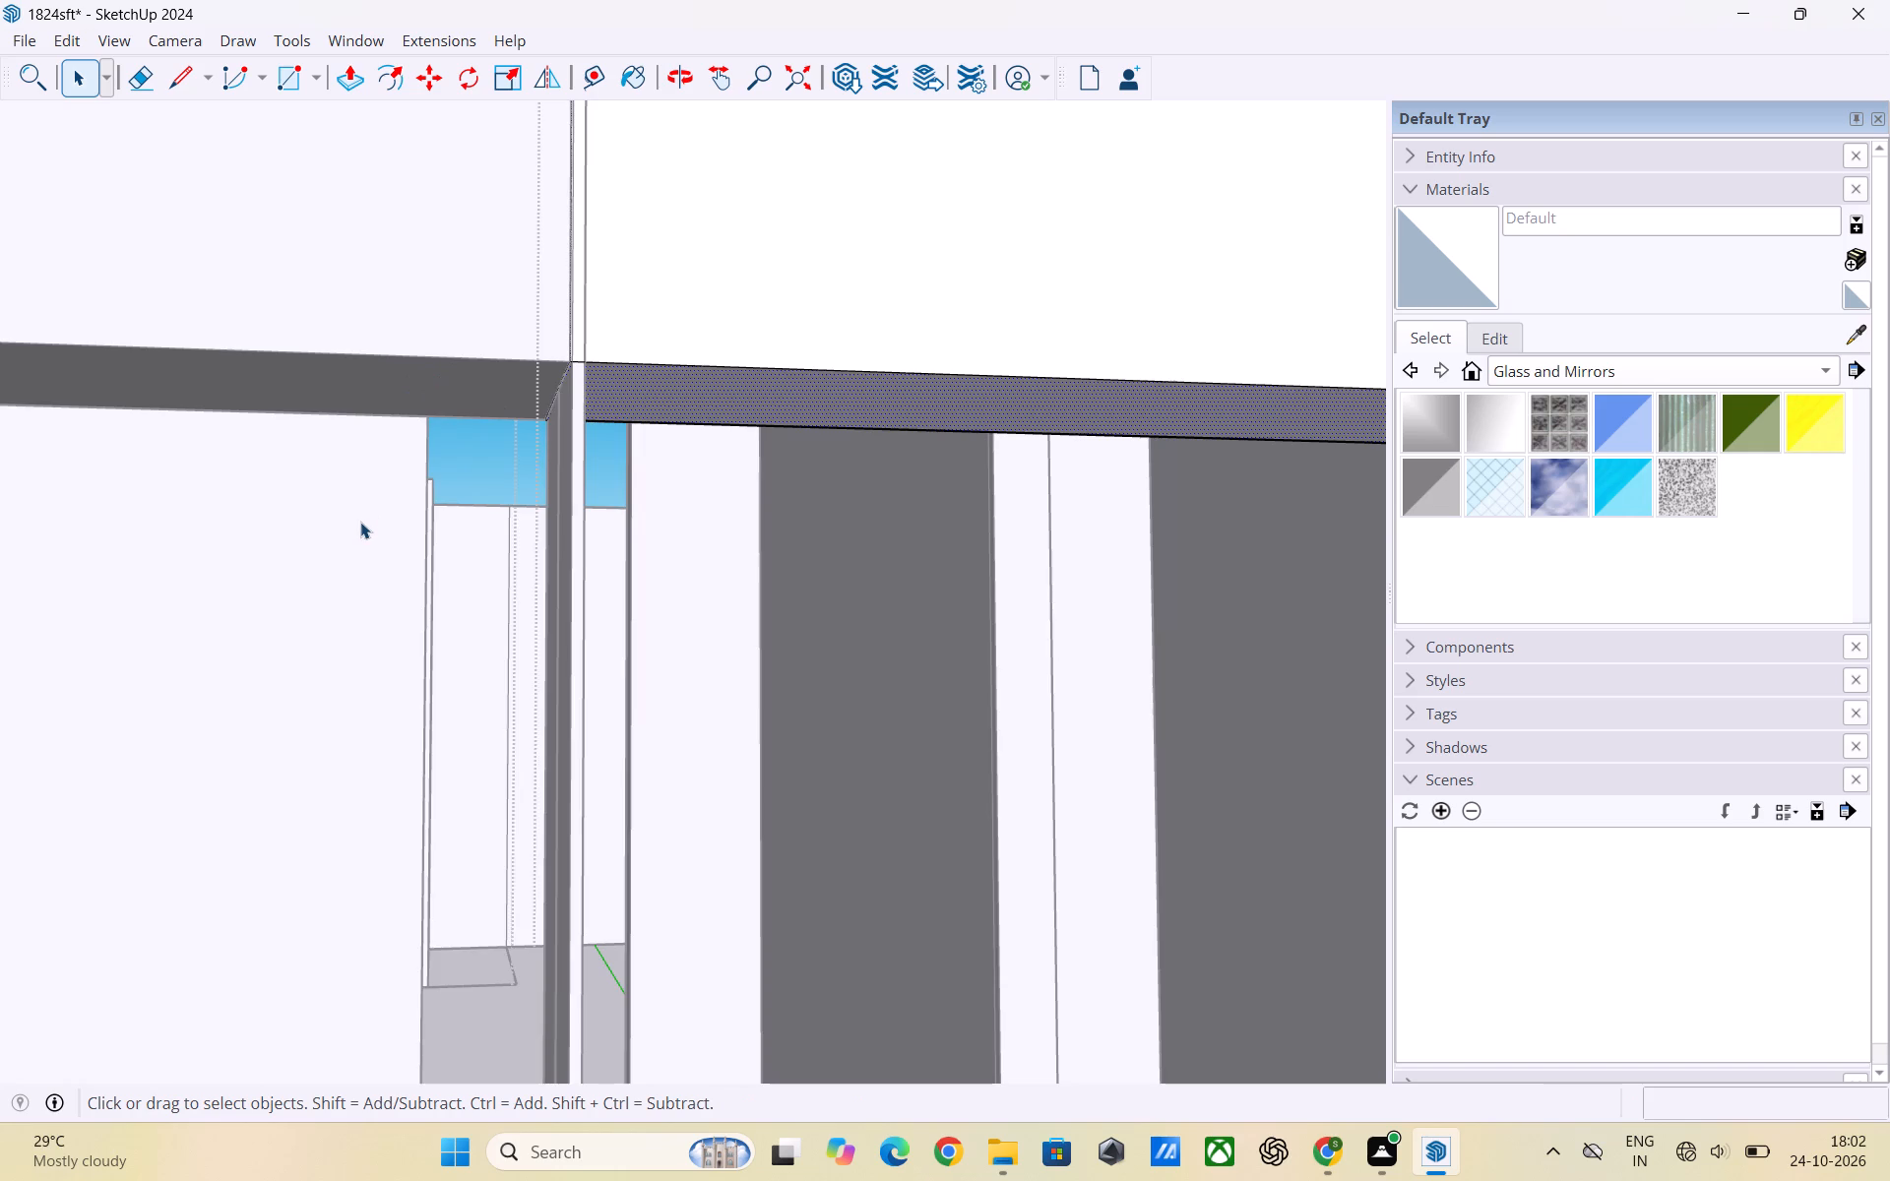
pyautogui.click(360, 522)
# Examine the two adjoining window openings in the outer wall from several distances and angles.
pyautogui.scroll(-6, 403, 593)
pyautogui.scroll(-2, 724, 506)
pyautogui.moveTo(664, 648); pyautogui.dragTo(556, 688, button='middle')
pyautogui.scroll(-1, 647, 663)
pyautogui.scroll(-4, 1002, 577)
pyautogui.scroll(-1, 760, 678)
pyautogui.moveTo(766, 678); pyautogui.dragTo(802, 765, button='middle')
pyautogui.scroll(2, 600, 781)
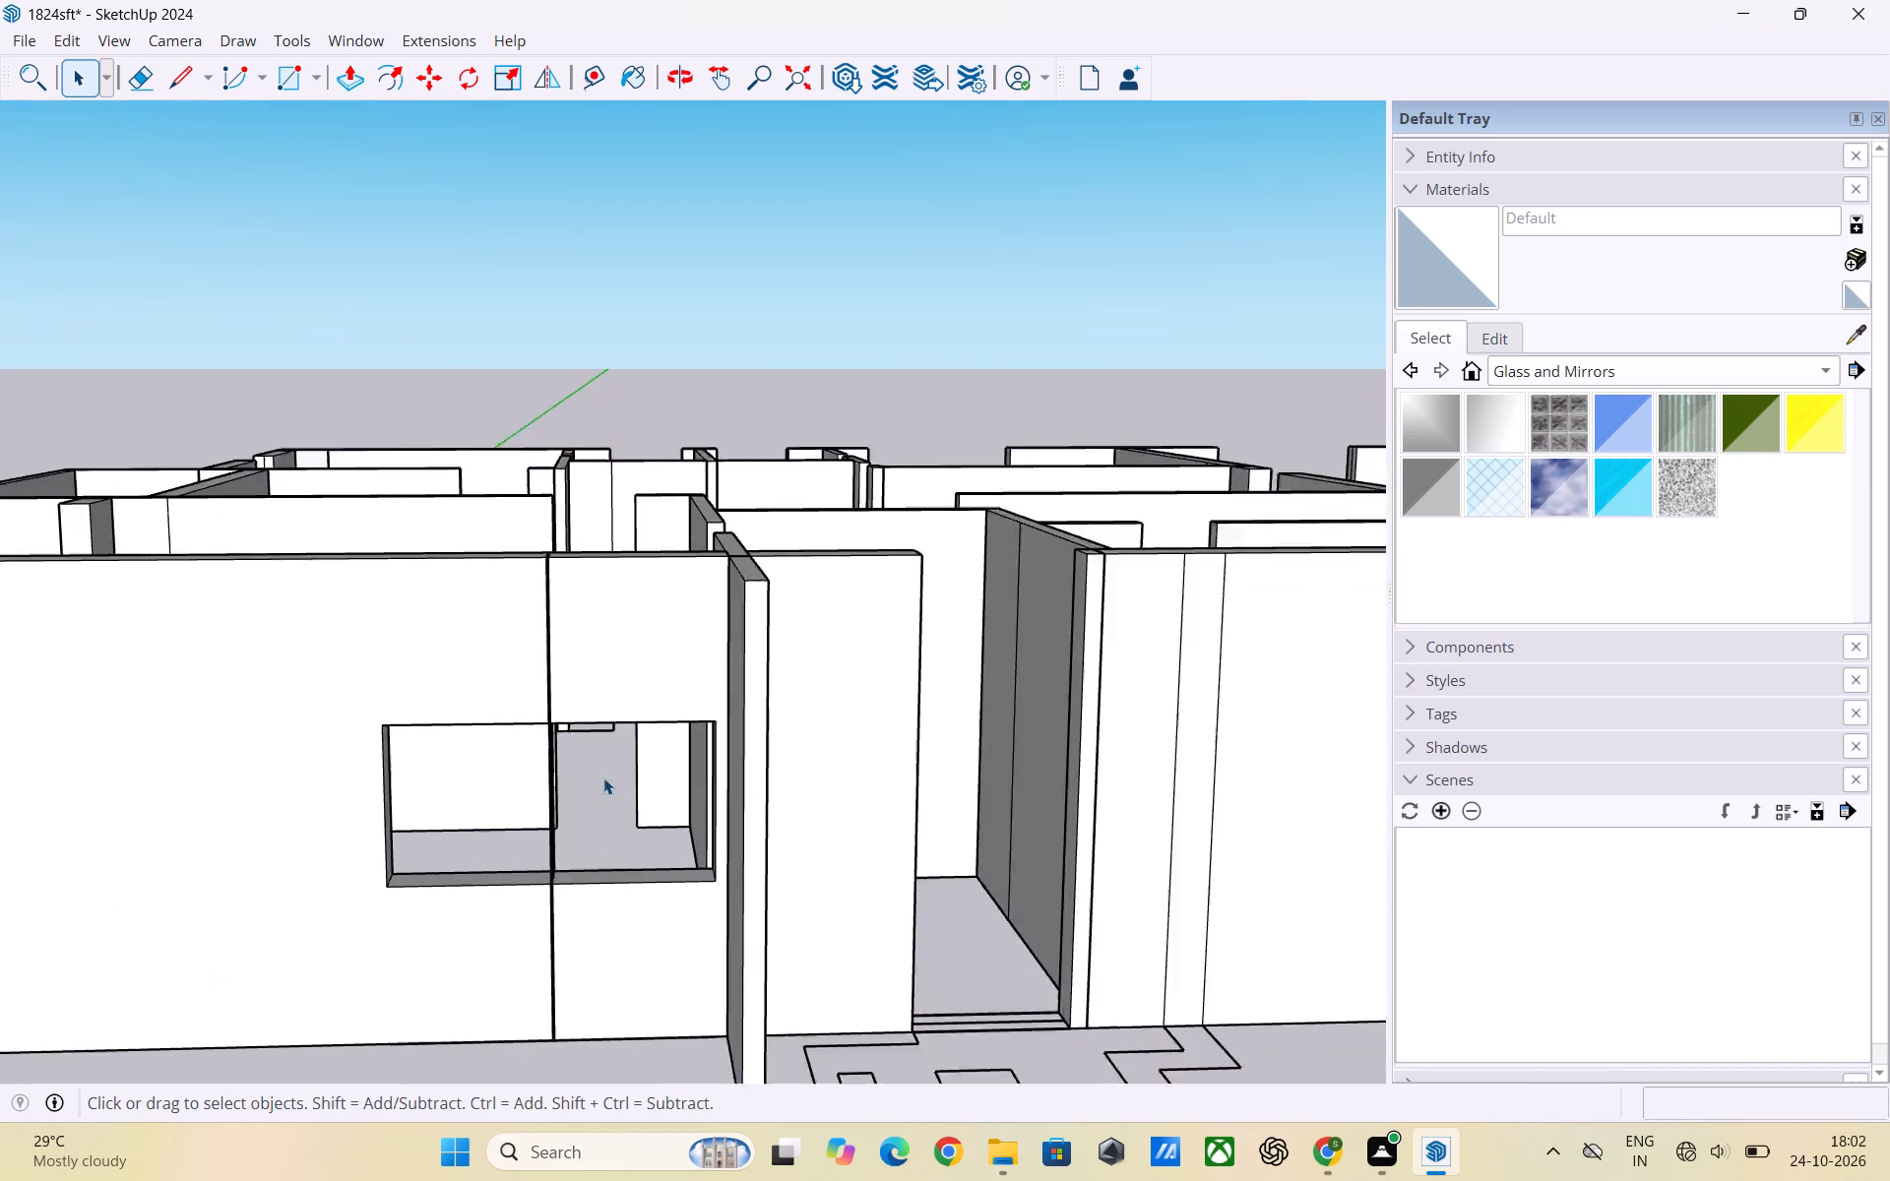
pyautogui.scroll(2, 603, 777)
pyautogui.moveTo(544, 796); pyautogui.dragTo(787, 794, button='middle')
pyautogui.scroll(-12, 868, 755)
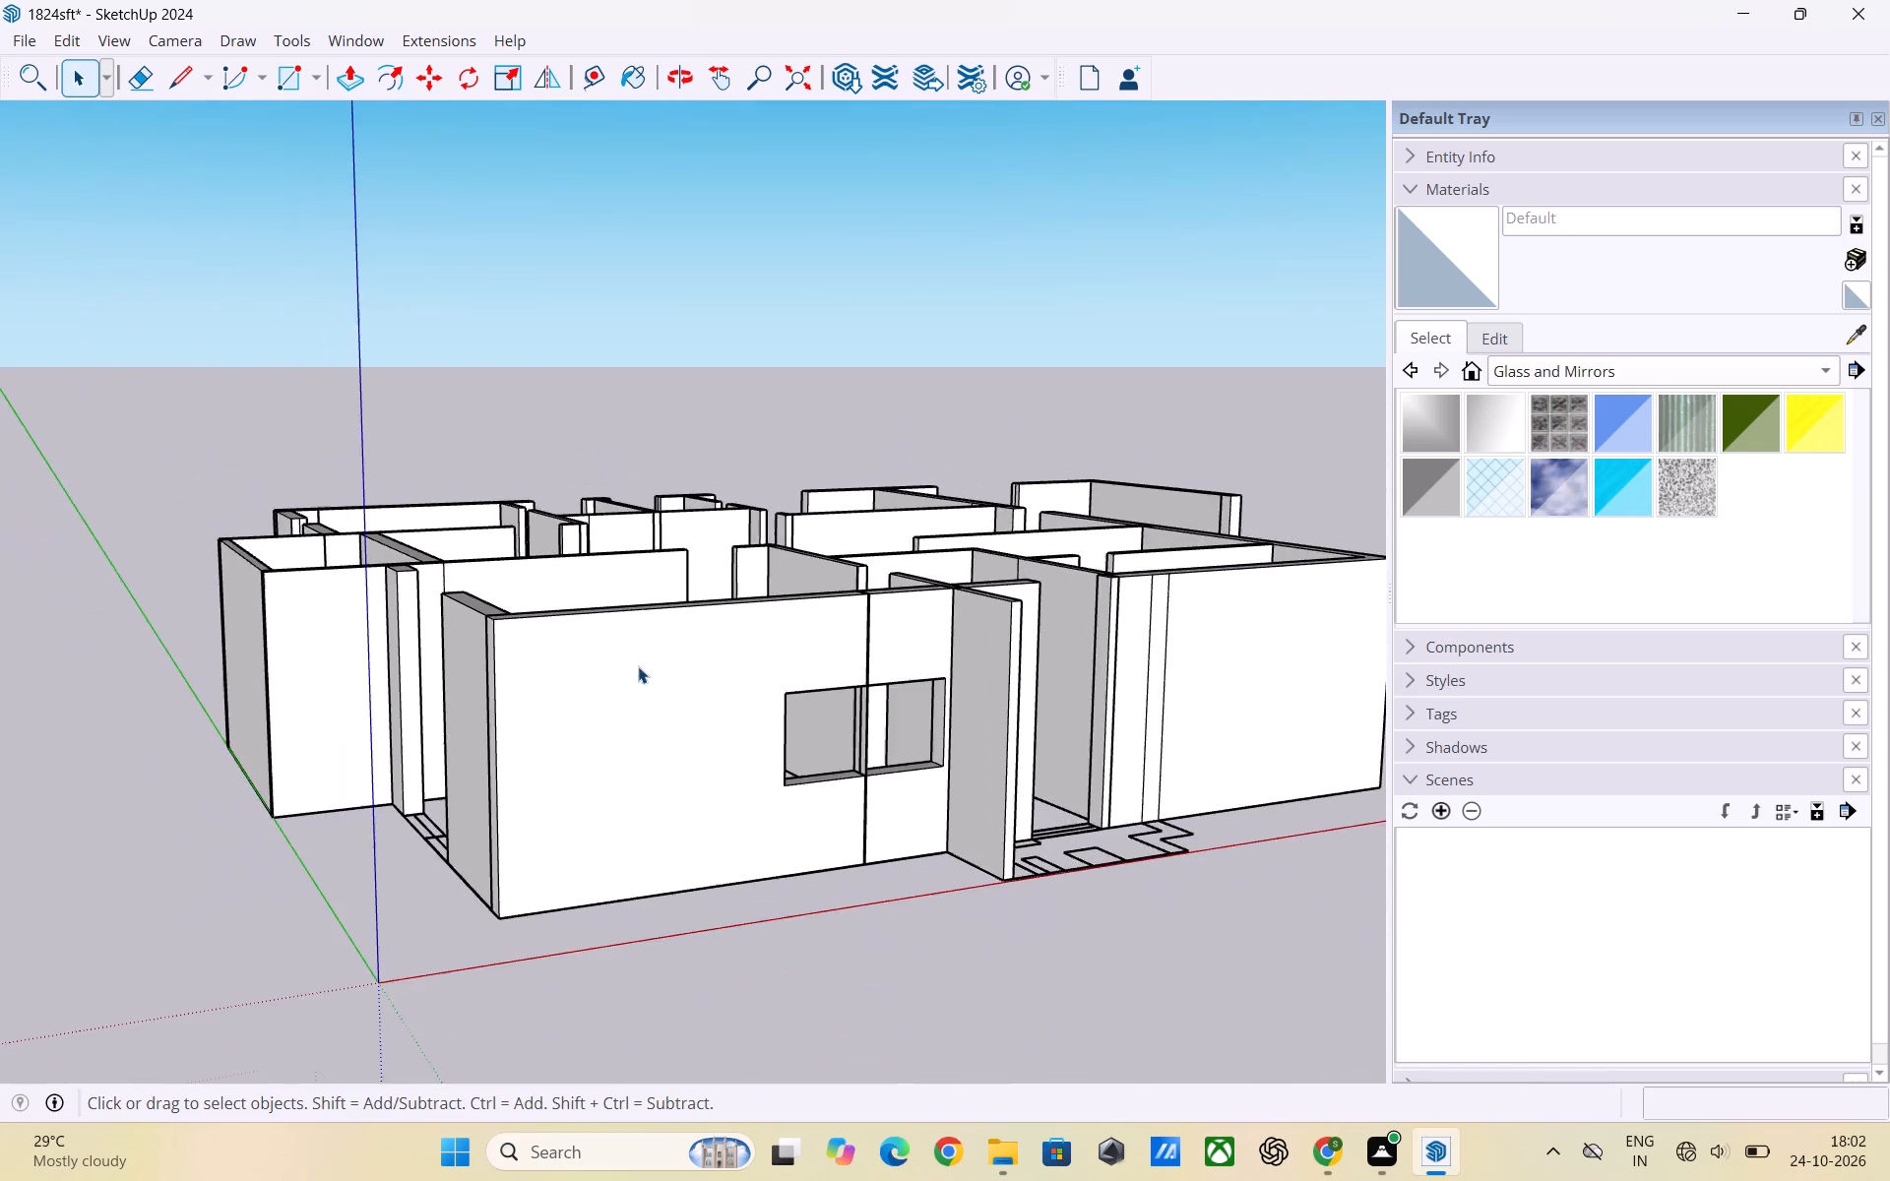
# Examine the overall wall layout of the floor plan from above and inside the rooms.
pyautogui.moveTo(643, 666); pyautogui.dragTo(581, 838, button='middle')
pyautogui.scroll(5, 823, 817)
pyautogui.scroll(-1, 879, 826)
pyautogui.moveTo(850, 840); pyautogui.dragTo(701, 831, button='middle')
pyautogui.scroll(-6, 796, 674)
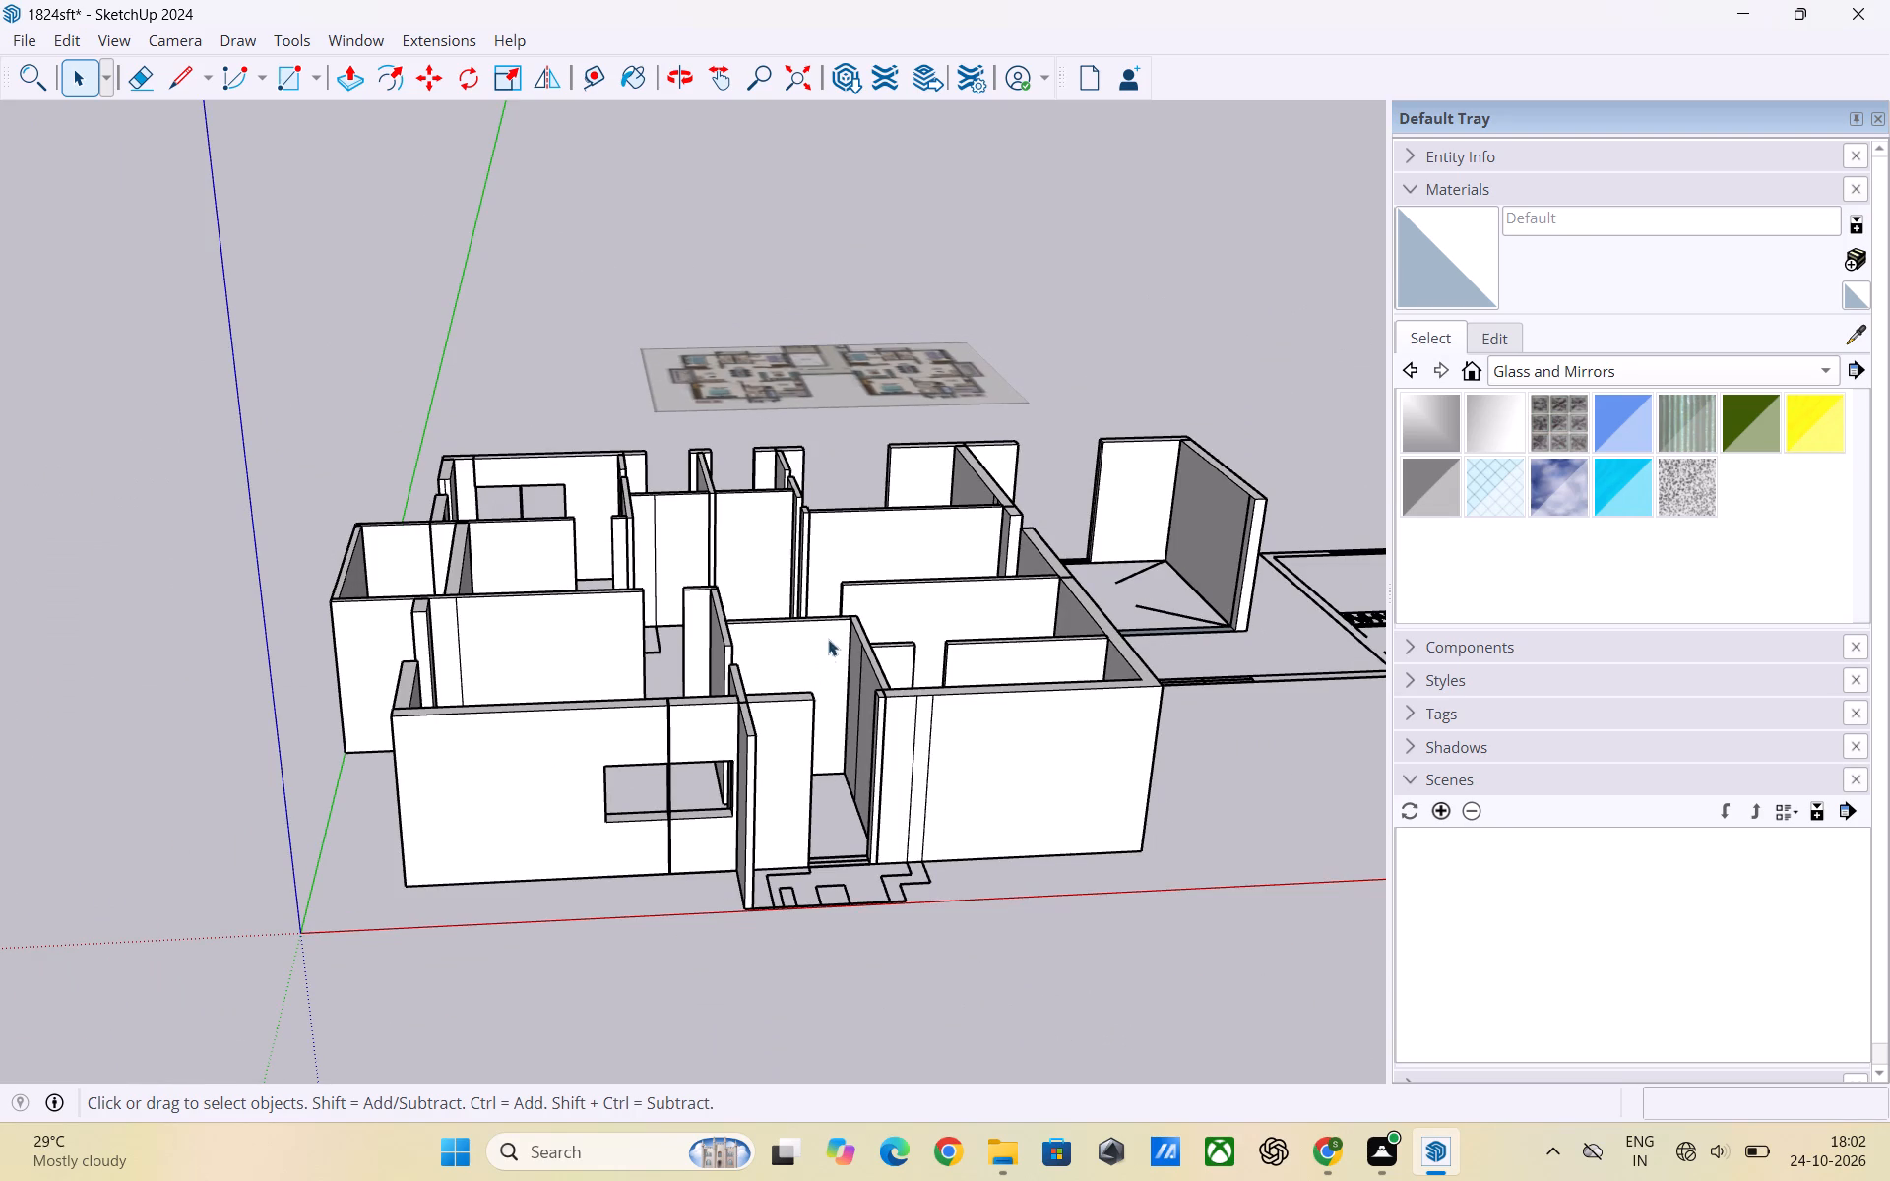
pyautogui.scroll(3, 833, 621)
pyautogui.scroll(-4, 810, 631)
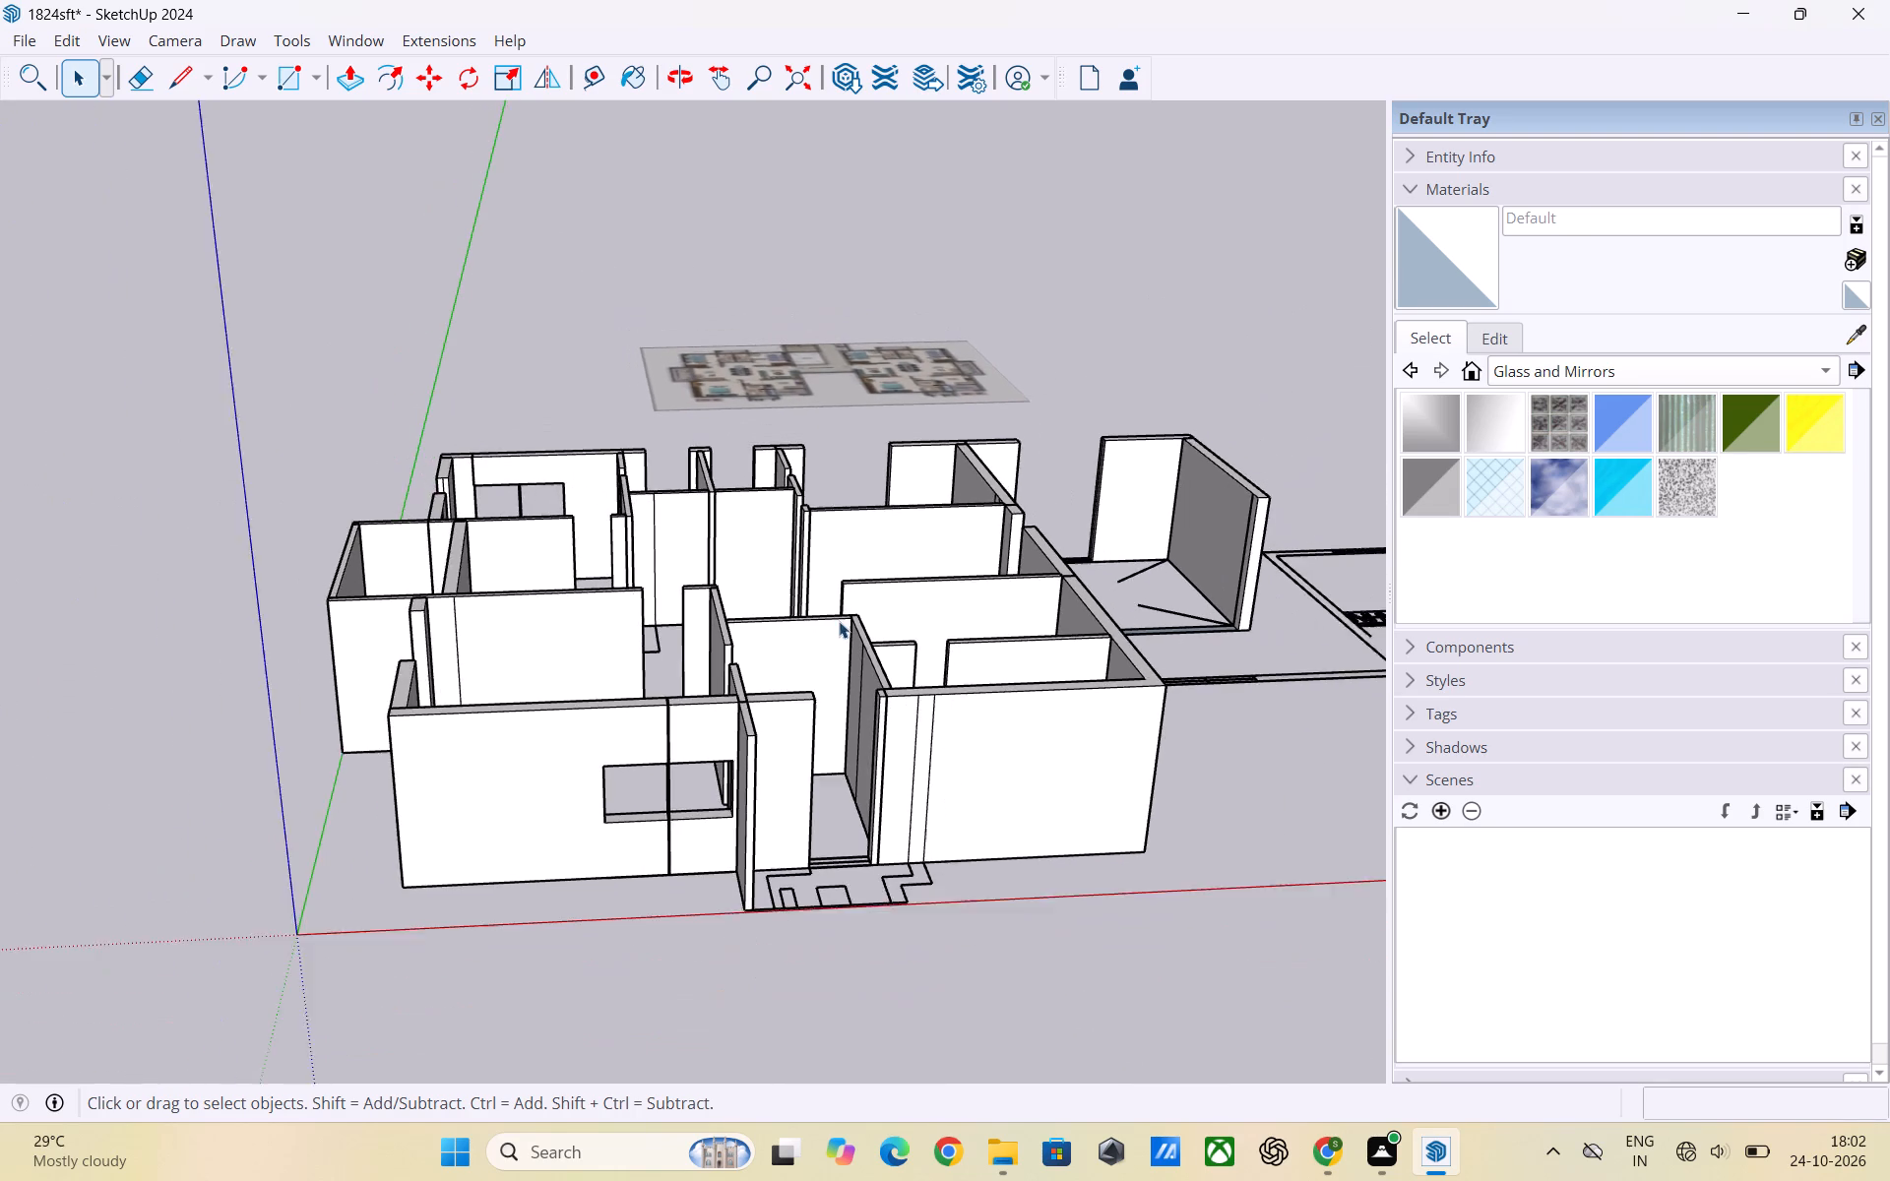
pyautogui.scroll(-3, 783, 643)
pyautogui.moveTo(780, 642); pyautogui.dragTo(777, 828, button='middle')
pyautogui.scroll(-1, 786, 786)
pyautogui.scroll(2, 797, 695)
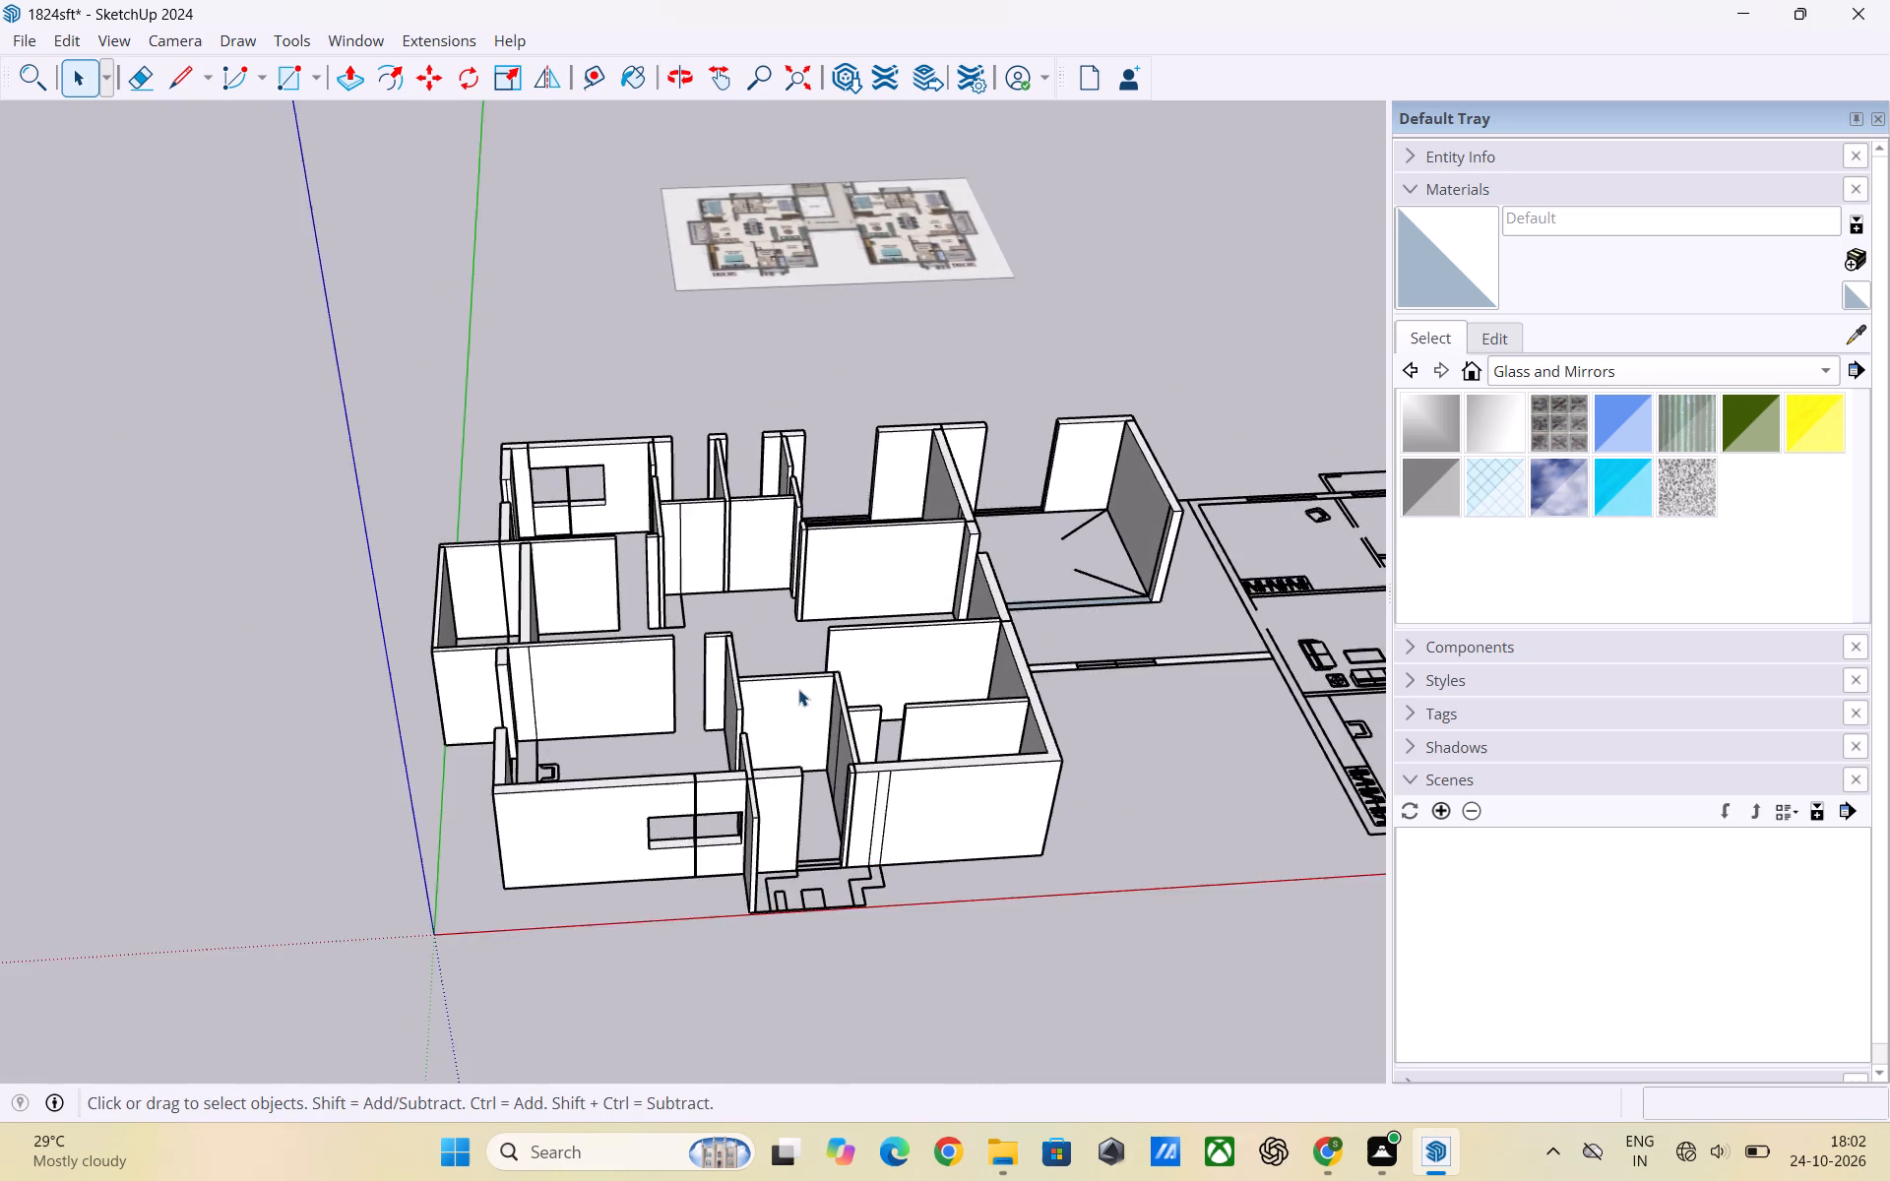
pyautogui.scroll(4, 798, 689)
pyautogui.scroll(6, 706, 696)
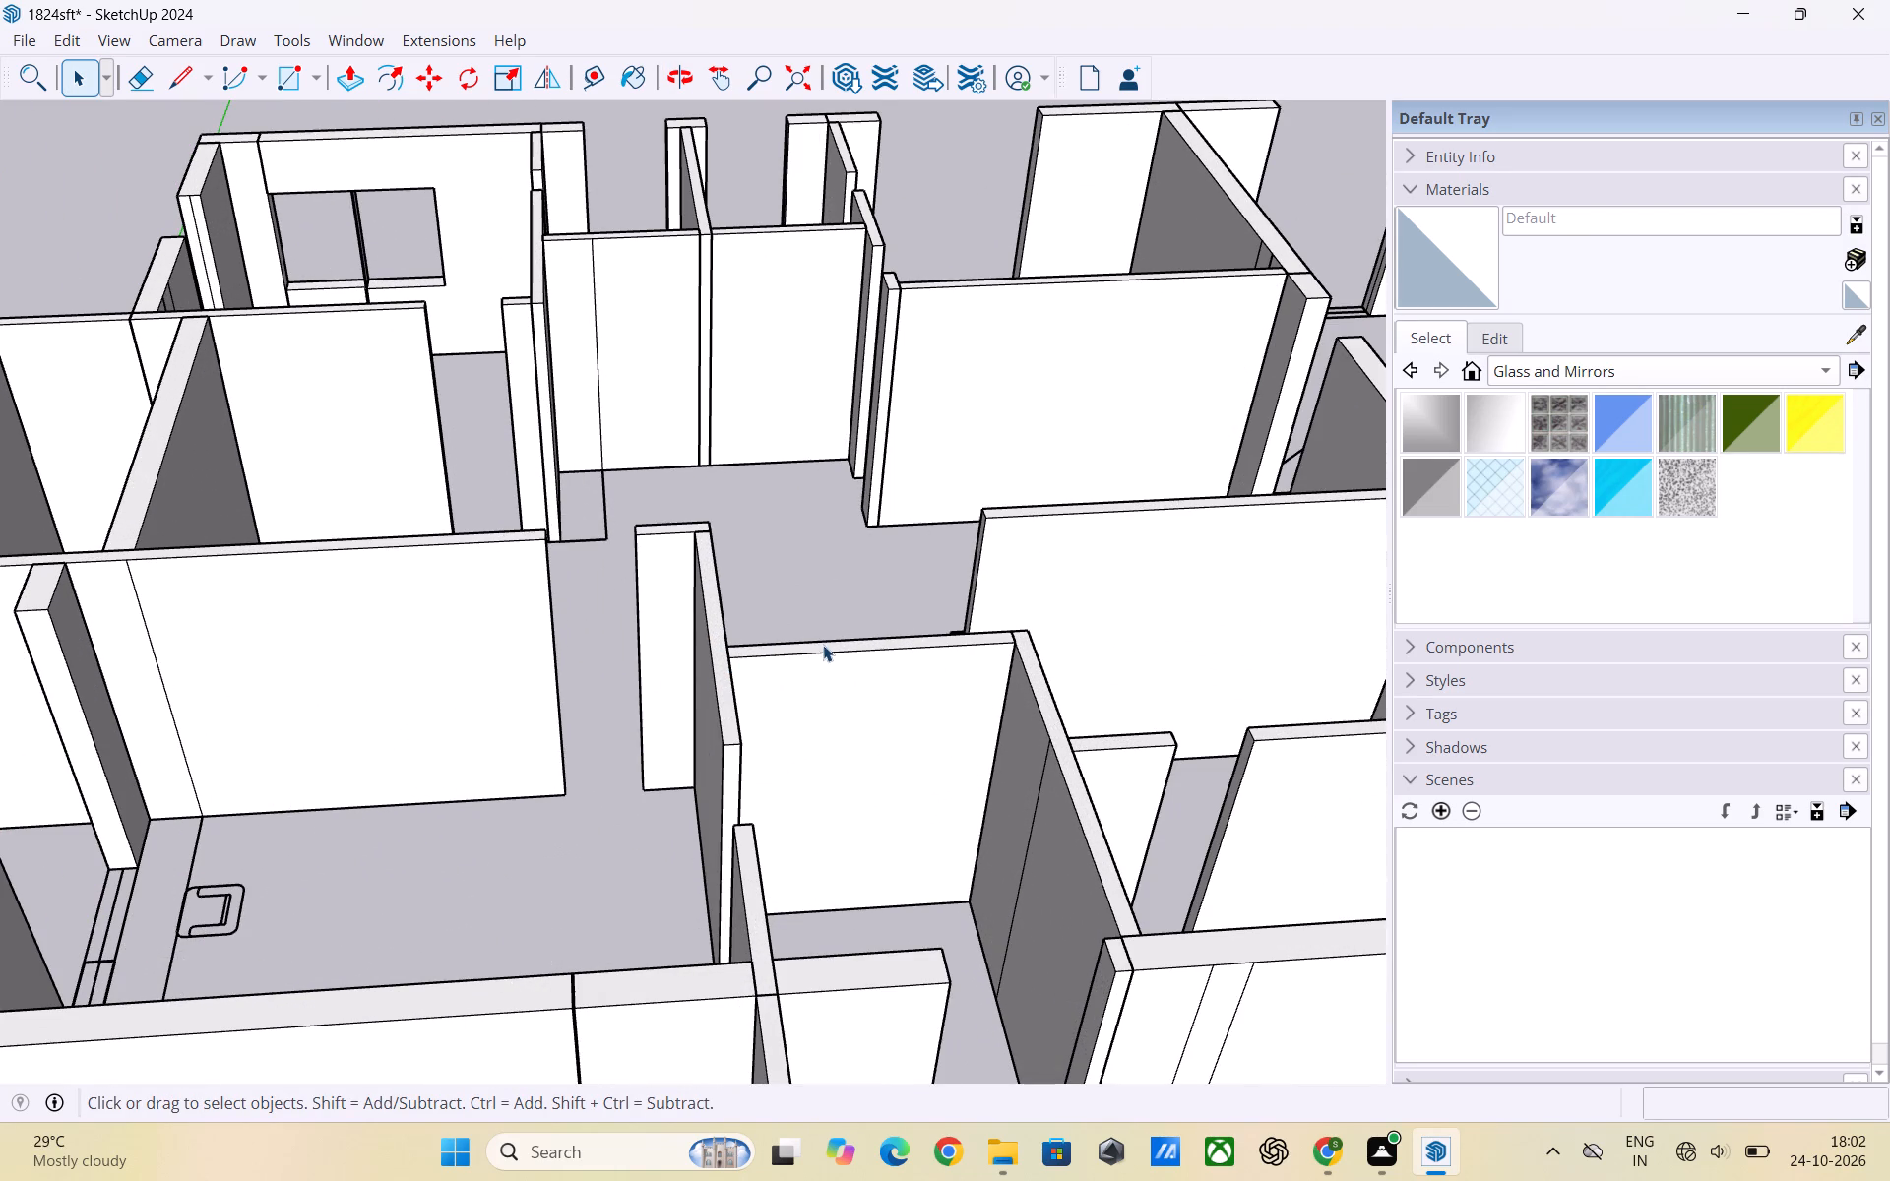
pyautogui.scroll(2, 884, 668)
pyautogui.scroll(-6, 1248, 714)
pyautogui.scroll(2, 674, 758)
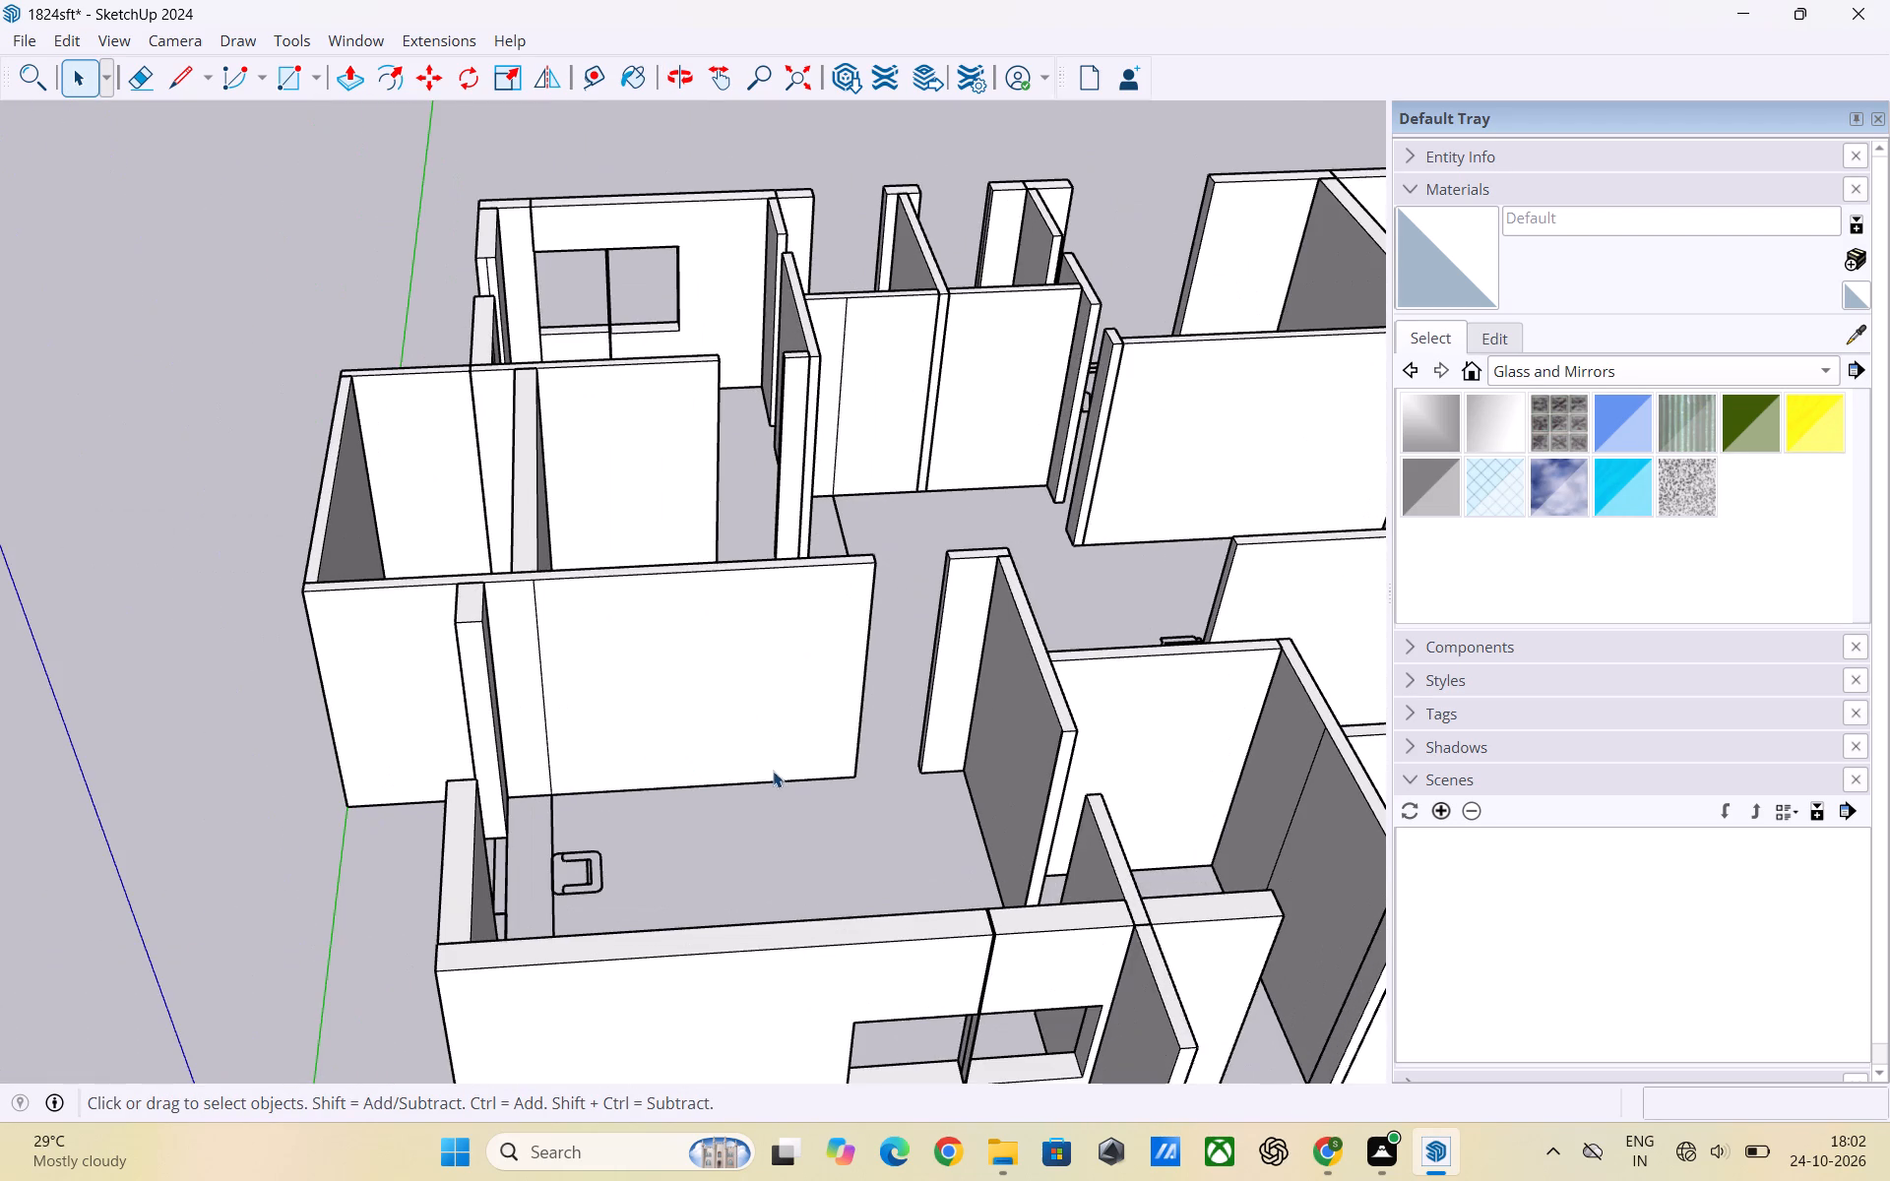
# Examine the window gap between the two wall ends beside the wardrobe, viewing it from above.
pyautogui.moveTo(776, 771); pyautogui.dragTo(690, 901, button='middle')
pyautogui.scroll(-4, 958, 763)
pyautogui.moveTo(984, 910); pyautogui.dragTo(758, 921, button='middle')
pyautogui.scroll(3, 648, 782)
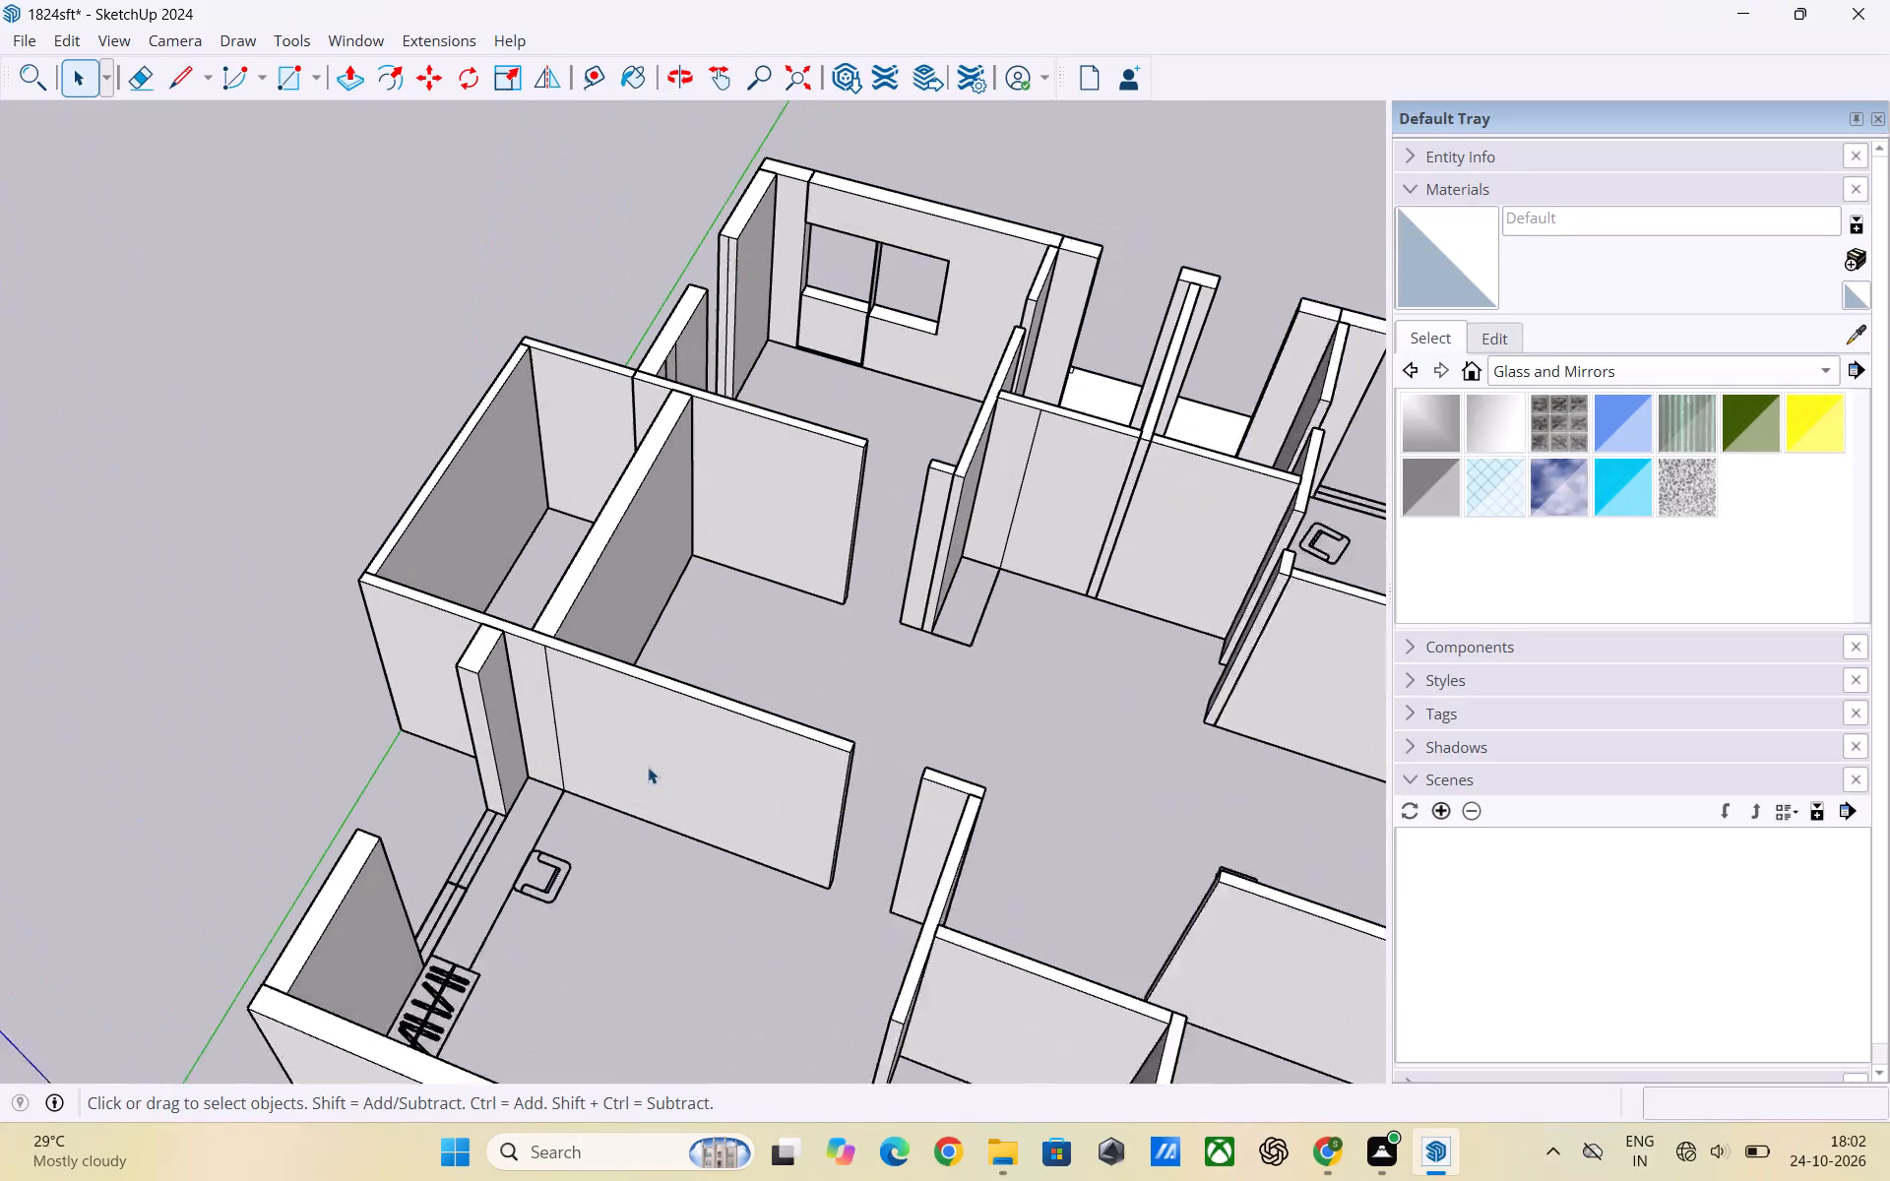
pyautogui.scroll(1, 648, 767)
pyautogui.scroll(-6, 1216, 566)
pyautogui.moveTo(878, 808); pyautogui.dragTo(527, 806, button='middle')
pyautogui.scroll(1, 617, 717)
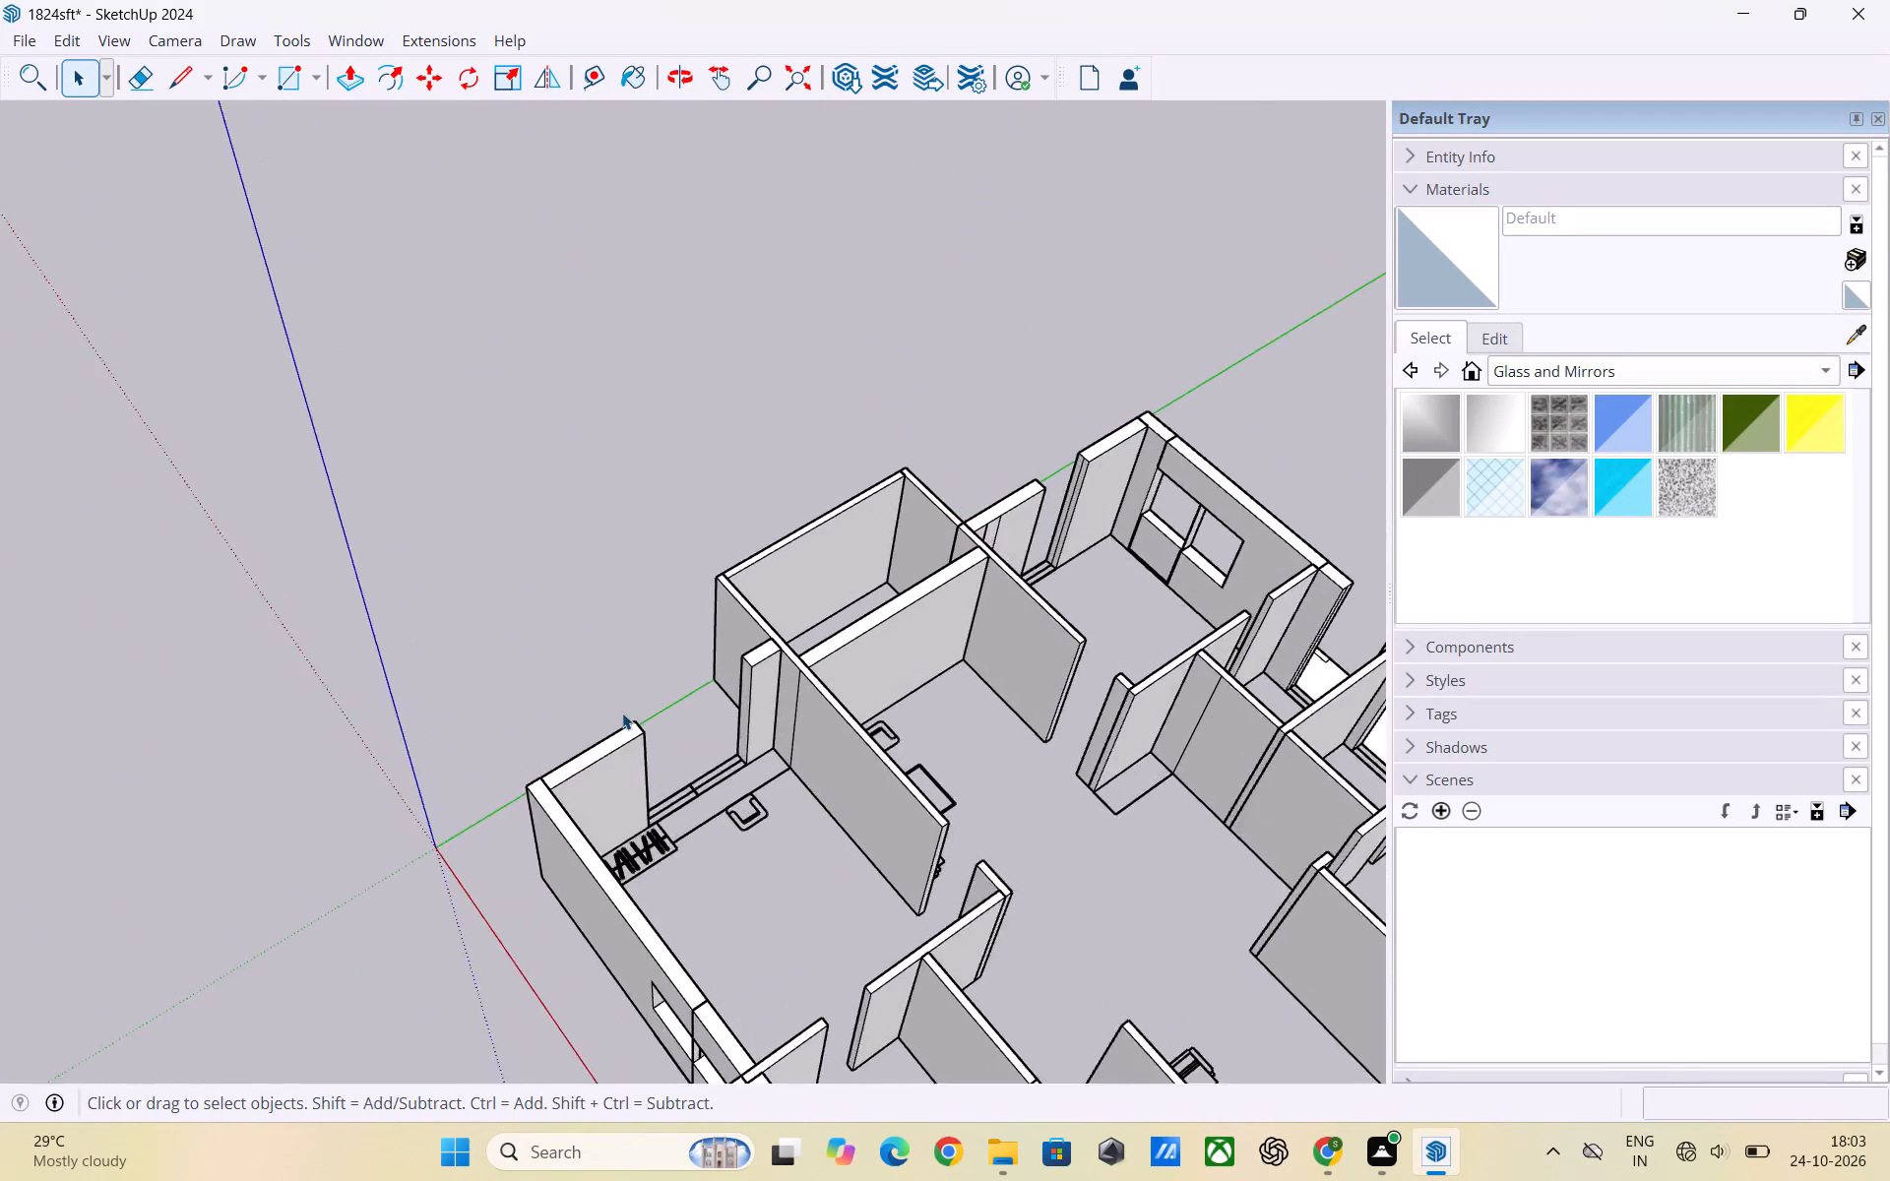
pyautogui.scroll(7, 622, 713)
pyautogui.scroll(-6, 753, 676)
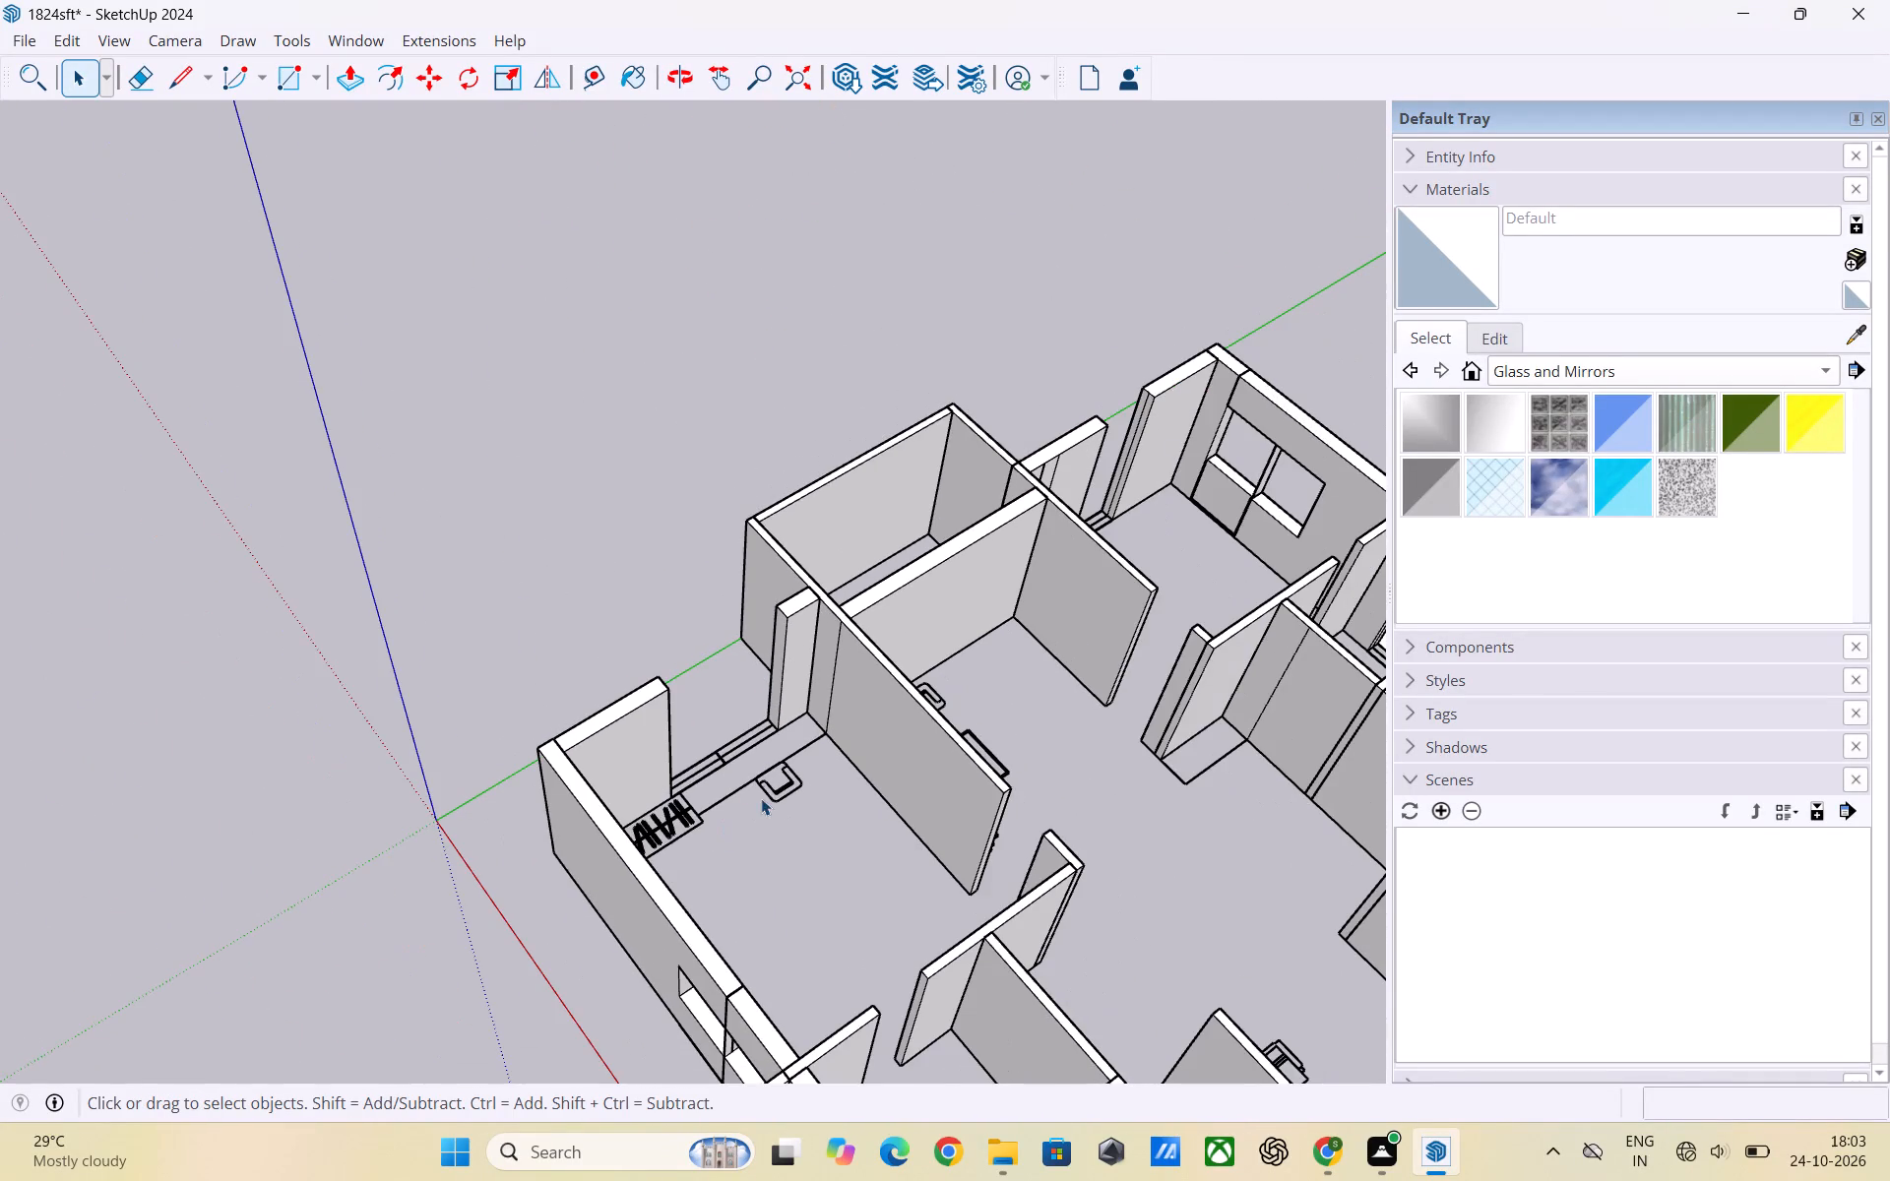
pyautogui.moveTo(762, 798); pyautogui.dragTo(638, 926, button='middle')
pyautogui.scroll(6, 720, 775)
pyautogui.moveTo(680, 759); pyautogui.dragTo(545, 832, button='middle')
pyautogui.scroll(-1, 680, 759)
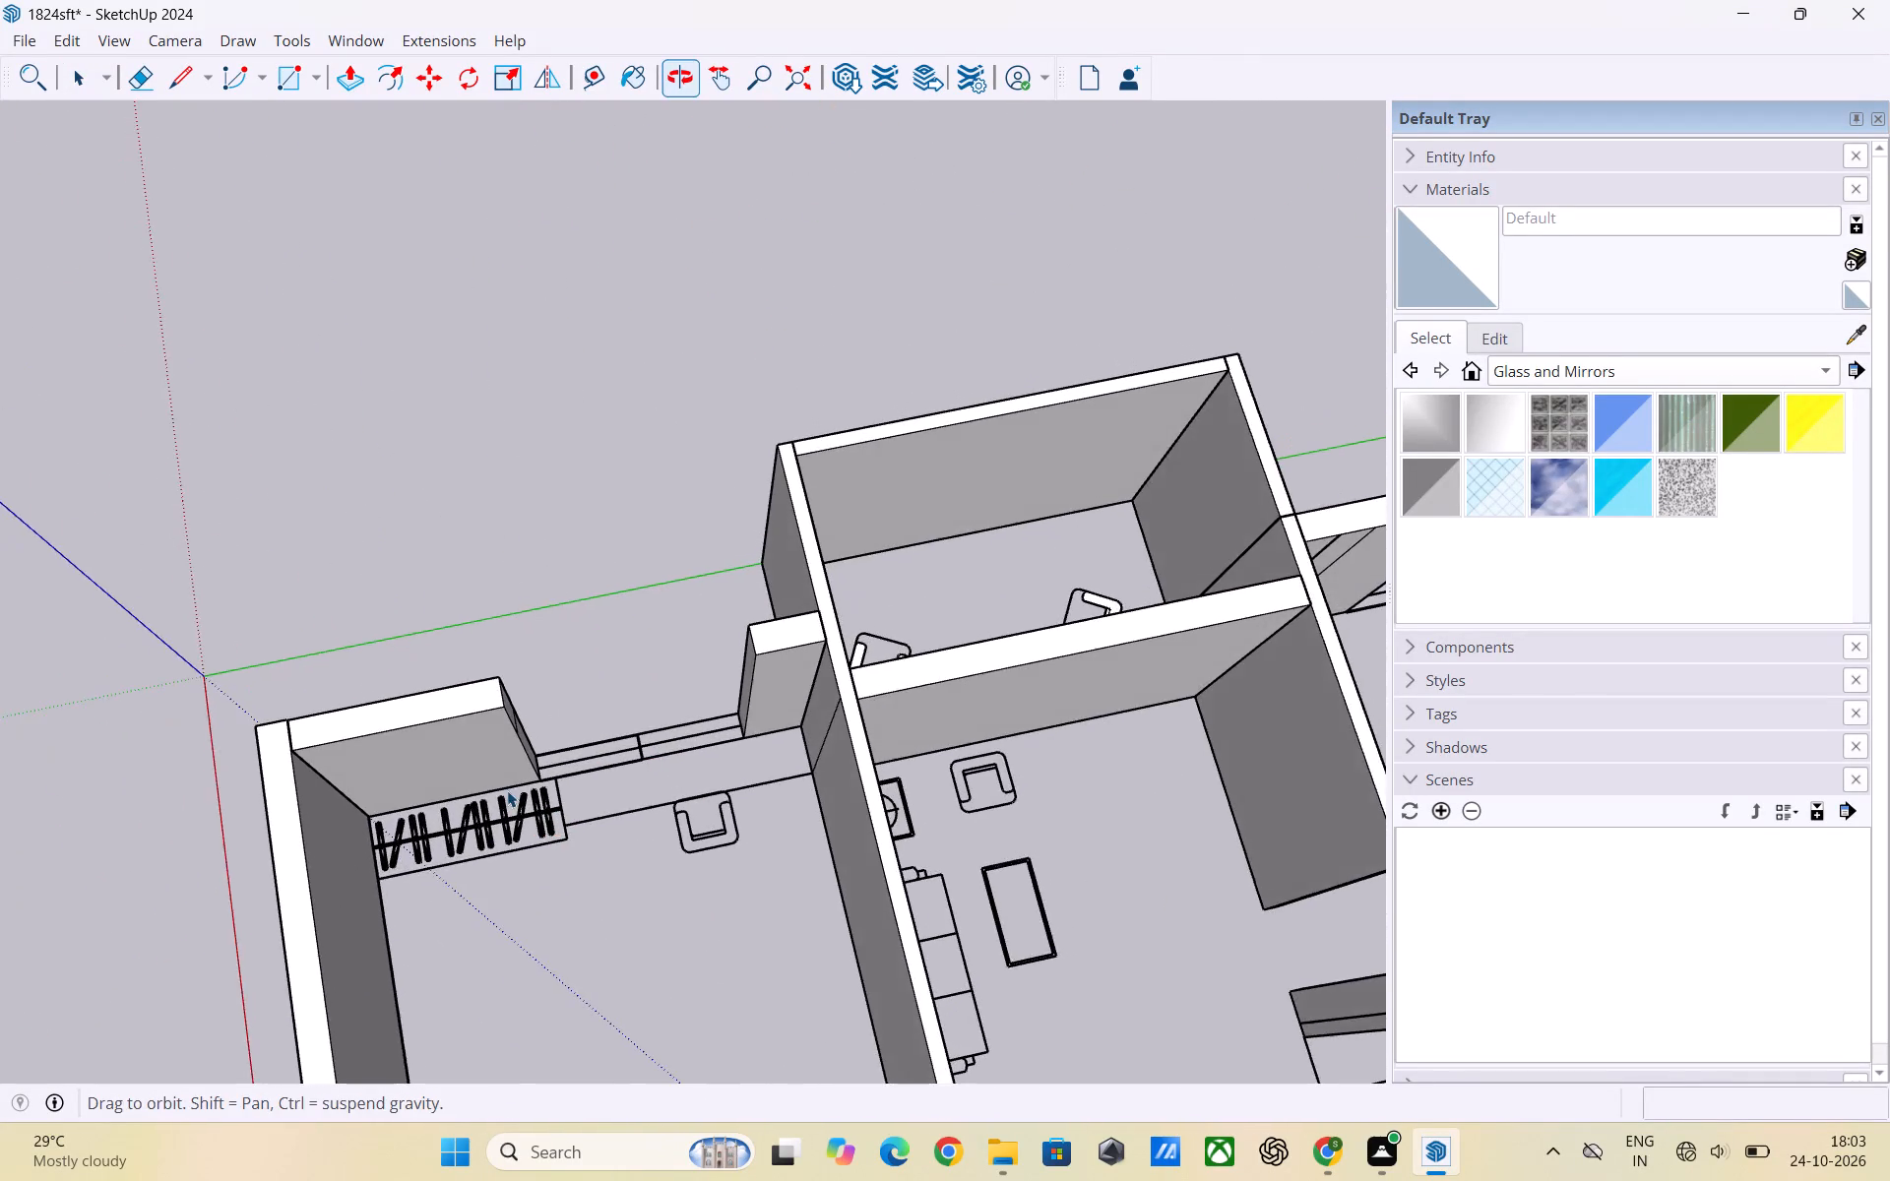
pyautogui.scroll(4, 576, 750)
pyautogui.moveTo(598, 769); pyautogui.dragTo(458, 778, button='middle')
pyautogui.scroll(-1, 575, 775)
pyautogui.scroll(1, 445, 770)
pyautogui.scroll(2, 527, 688)
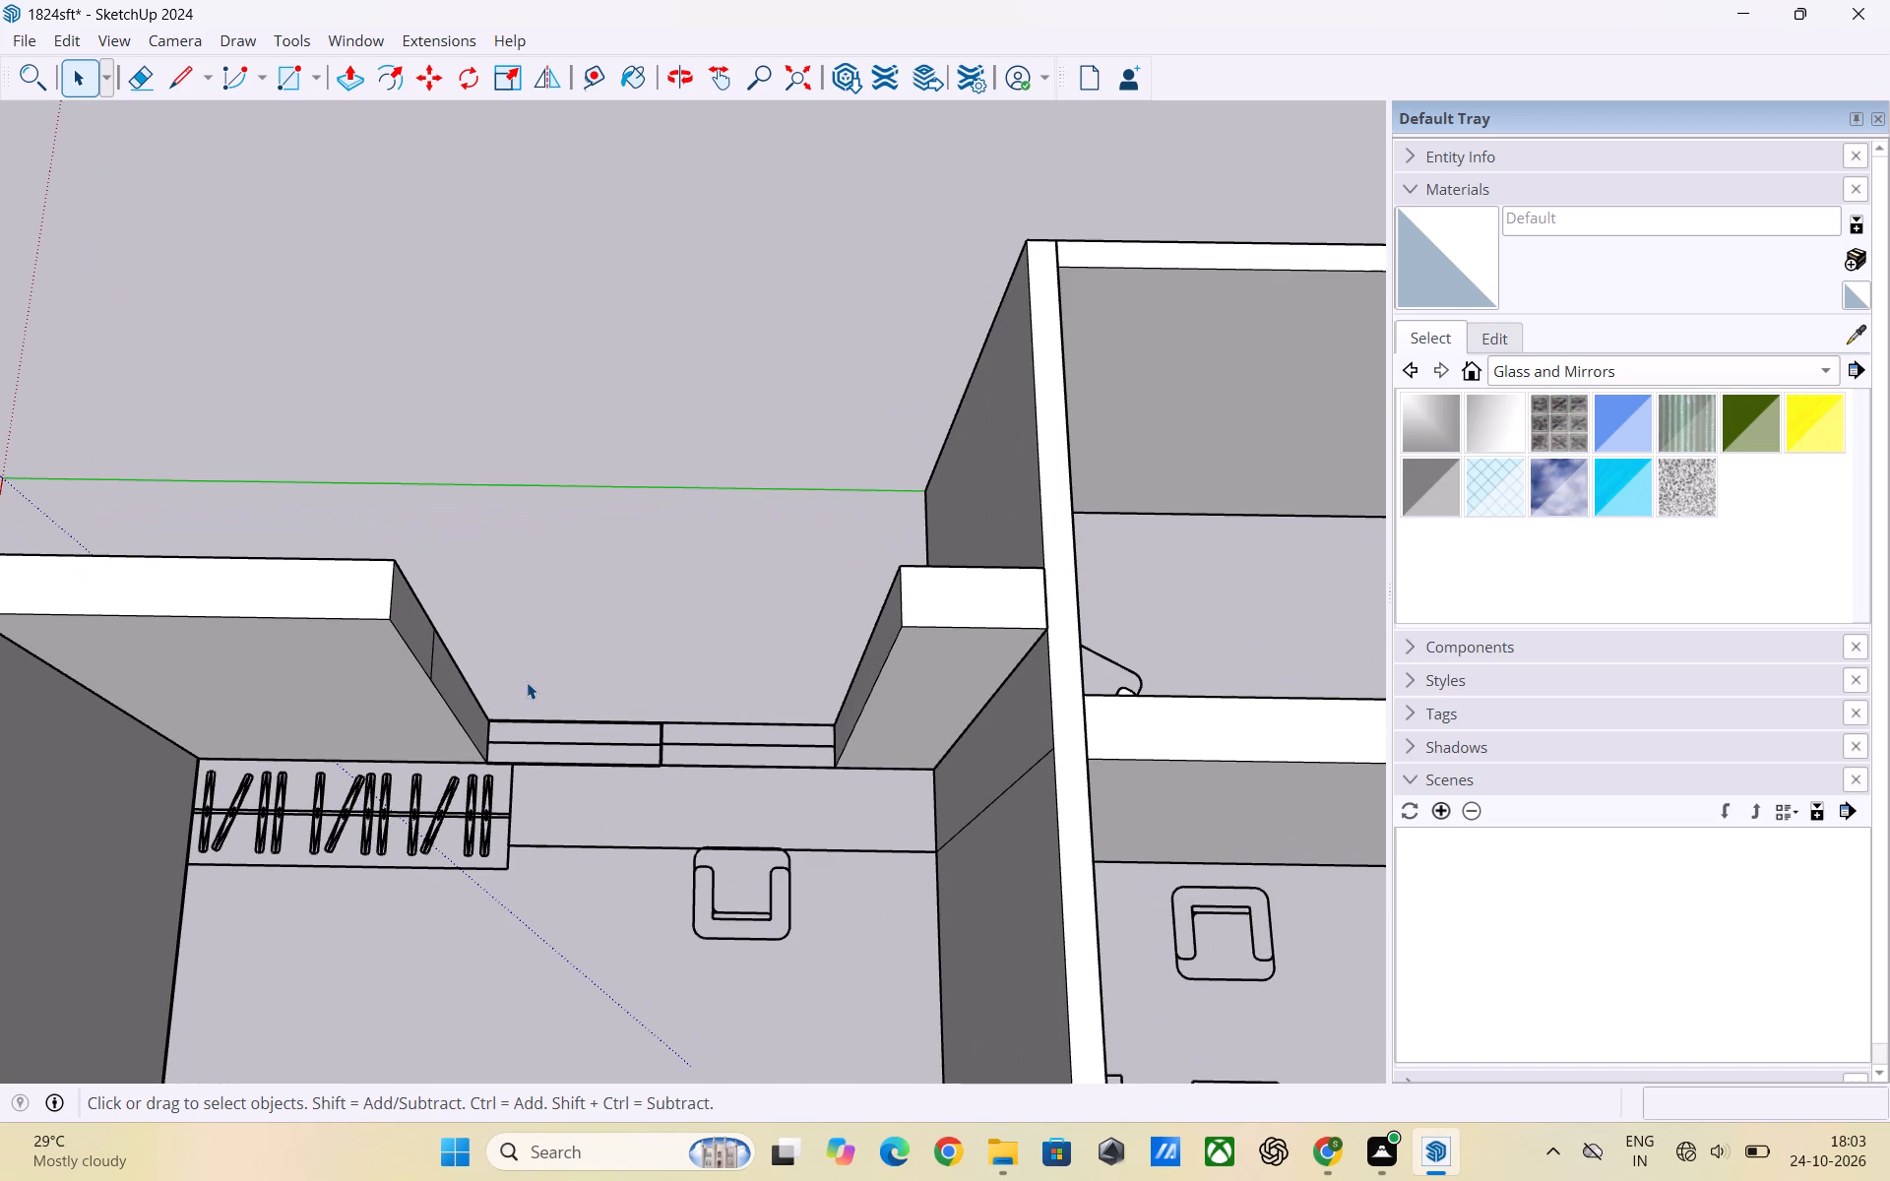
pyautogui.scroll(-2, 527, 678)
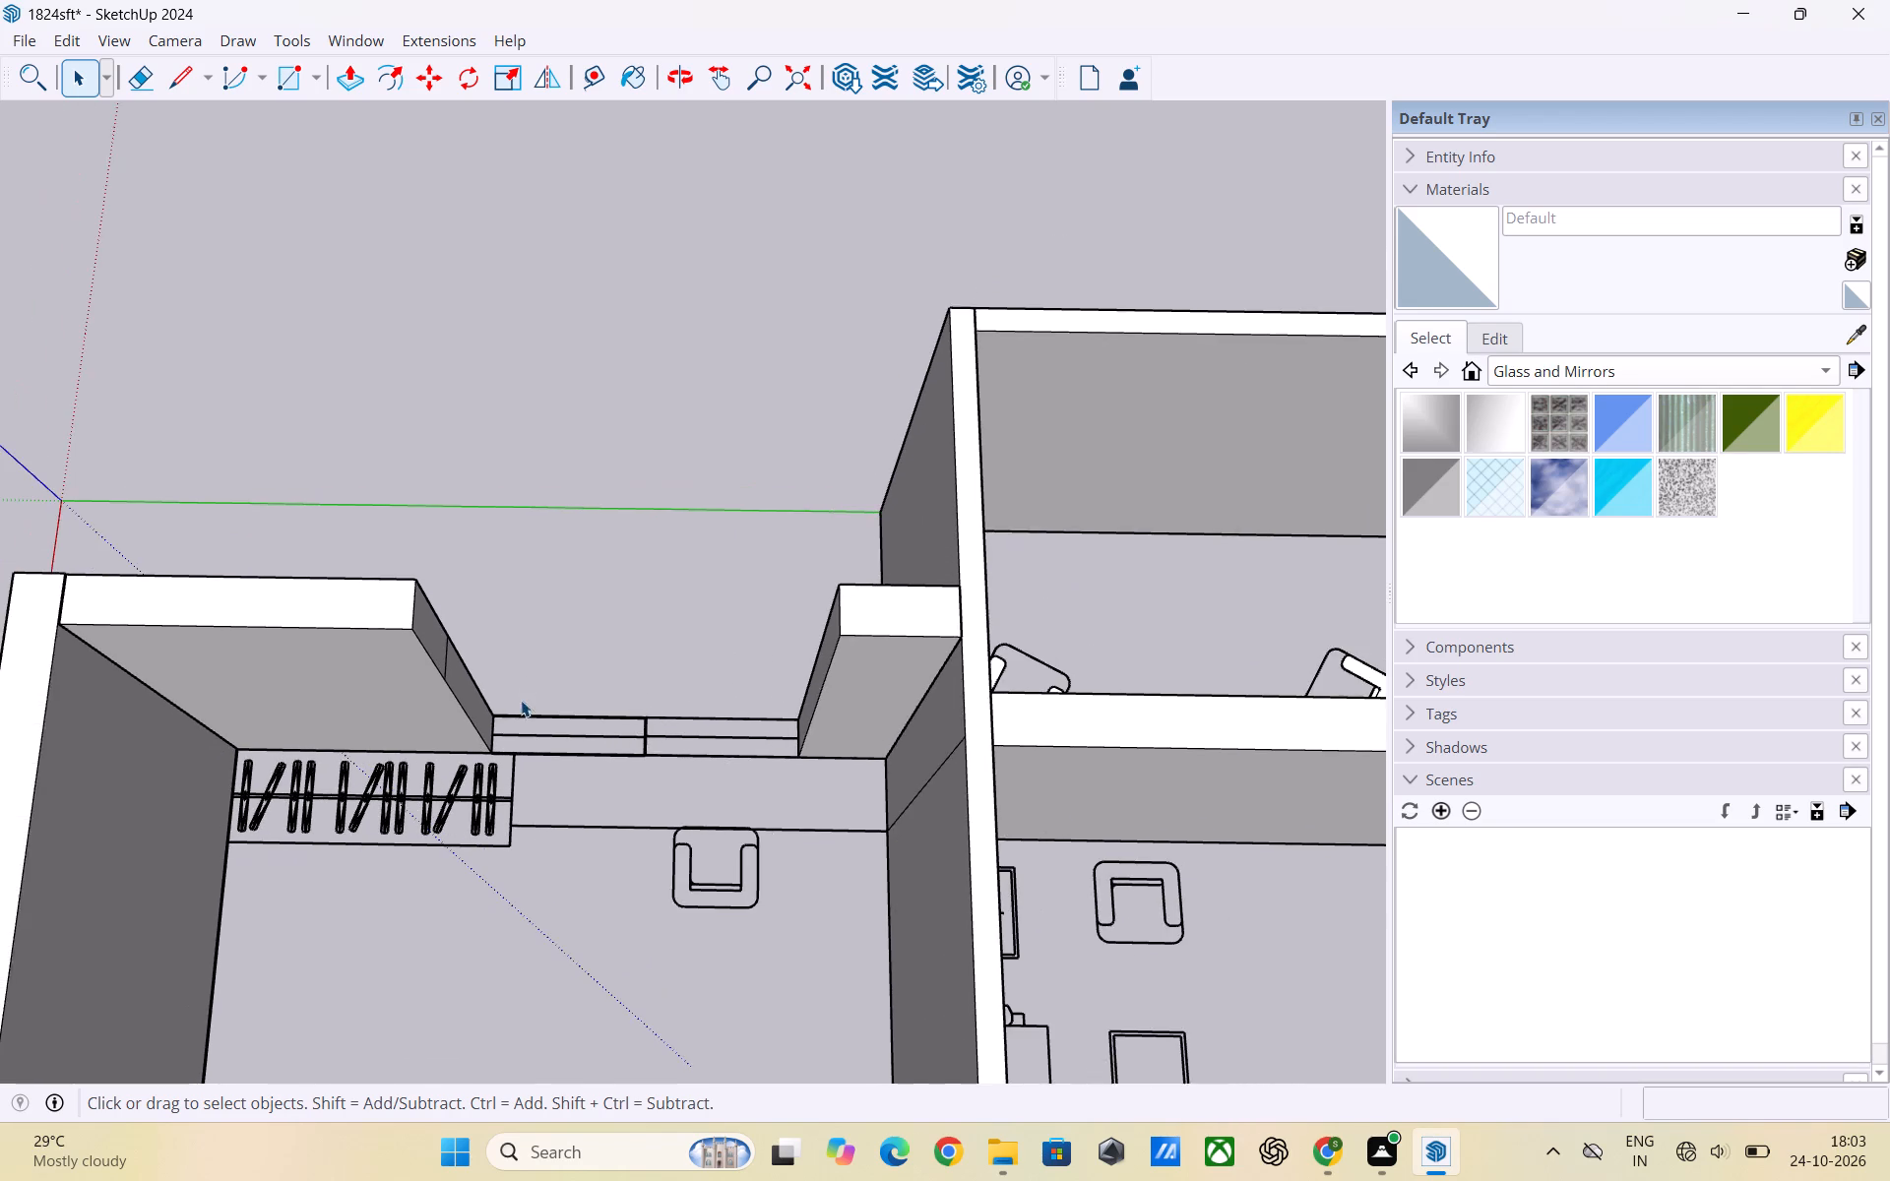
pyautogui.scroll(-1, 521, 700)
pyautogui.moveTo(521, 700); pyautogui.dragTo(400, 705, button='middle')
pyautogui.scroll(1, 349, 667)
pyautogui.scroll(2, 483, 677)
pyautogui.moveTo(536, 690); pyautogui.dragTo(403, 714, button='middle')
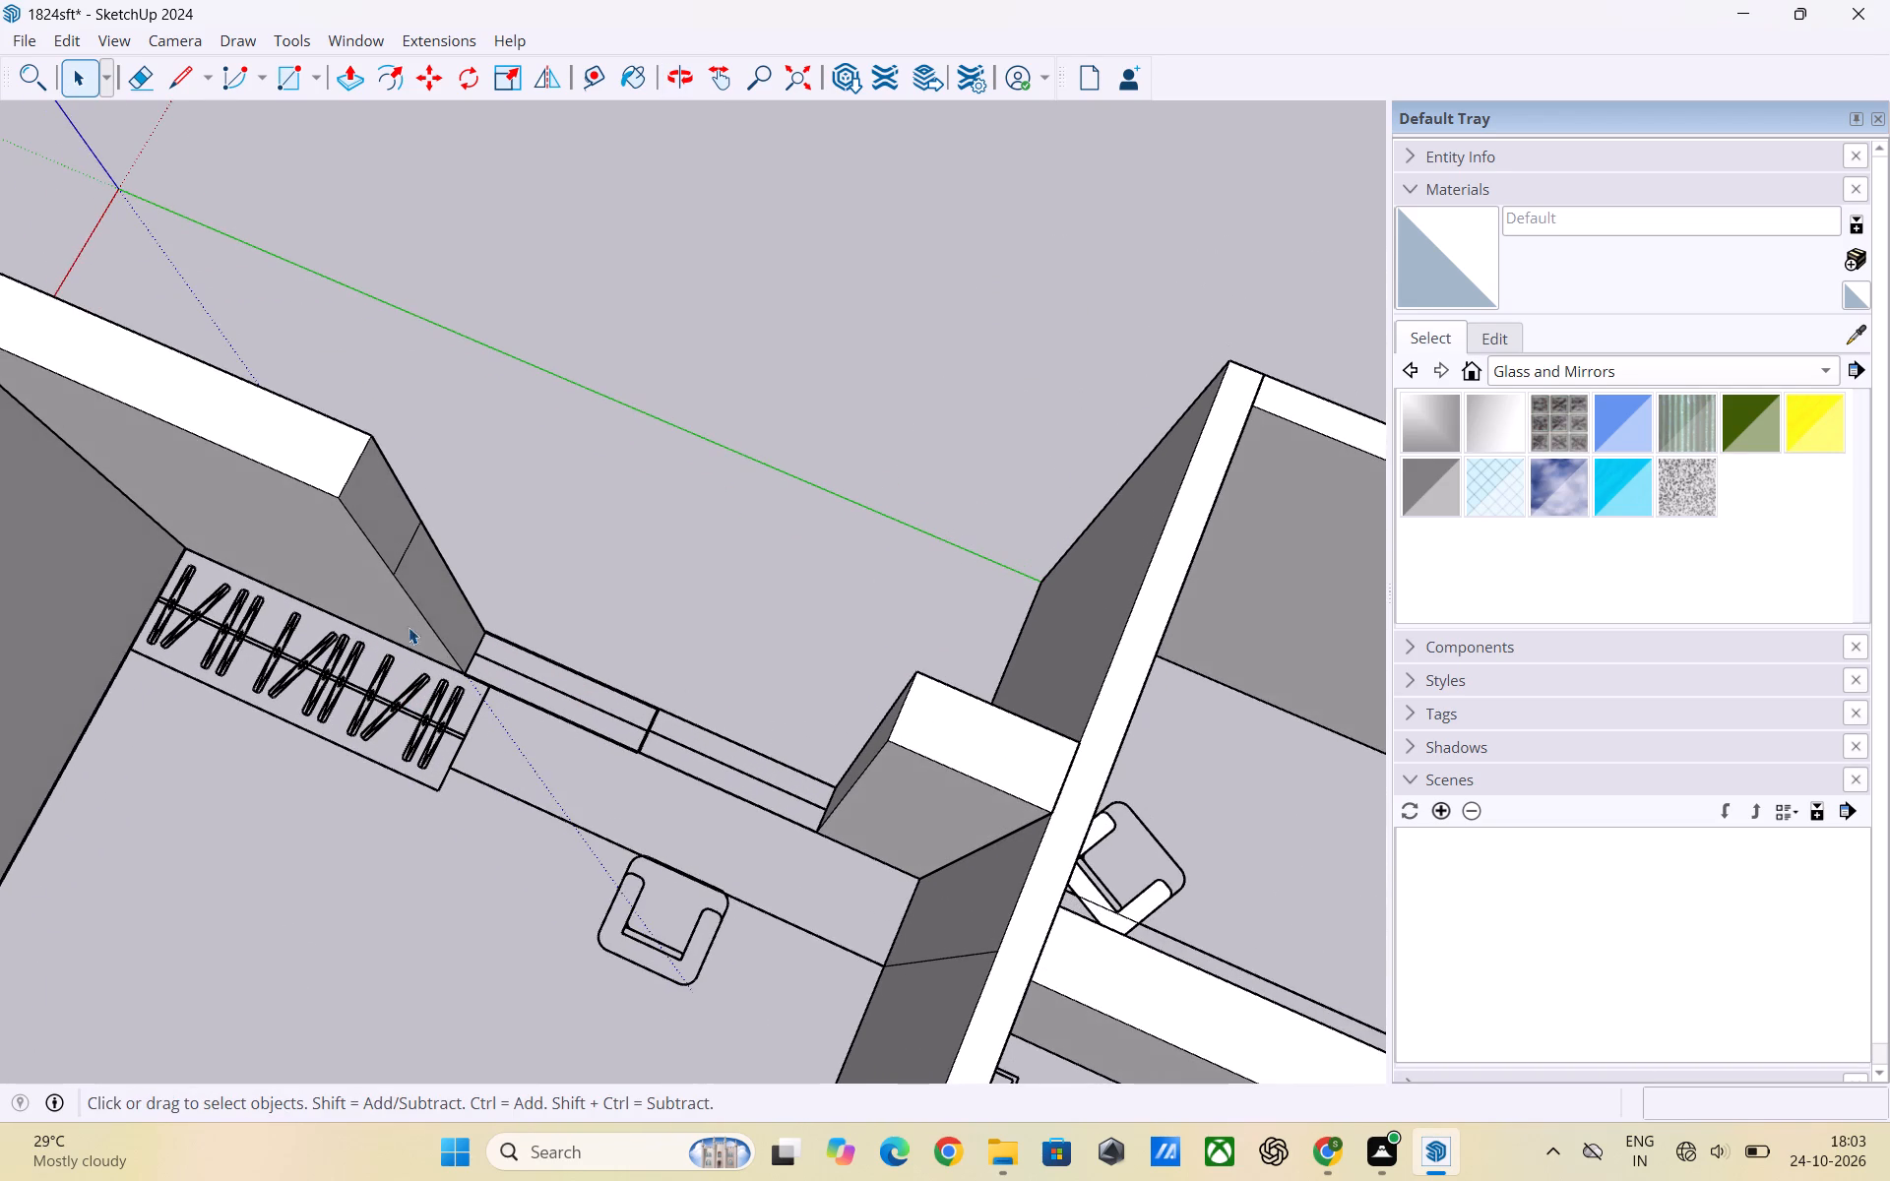
pyautogui.scroll(2, 449, 614)
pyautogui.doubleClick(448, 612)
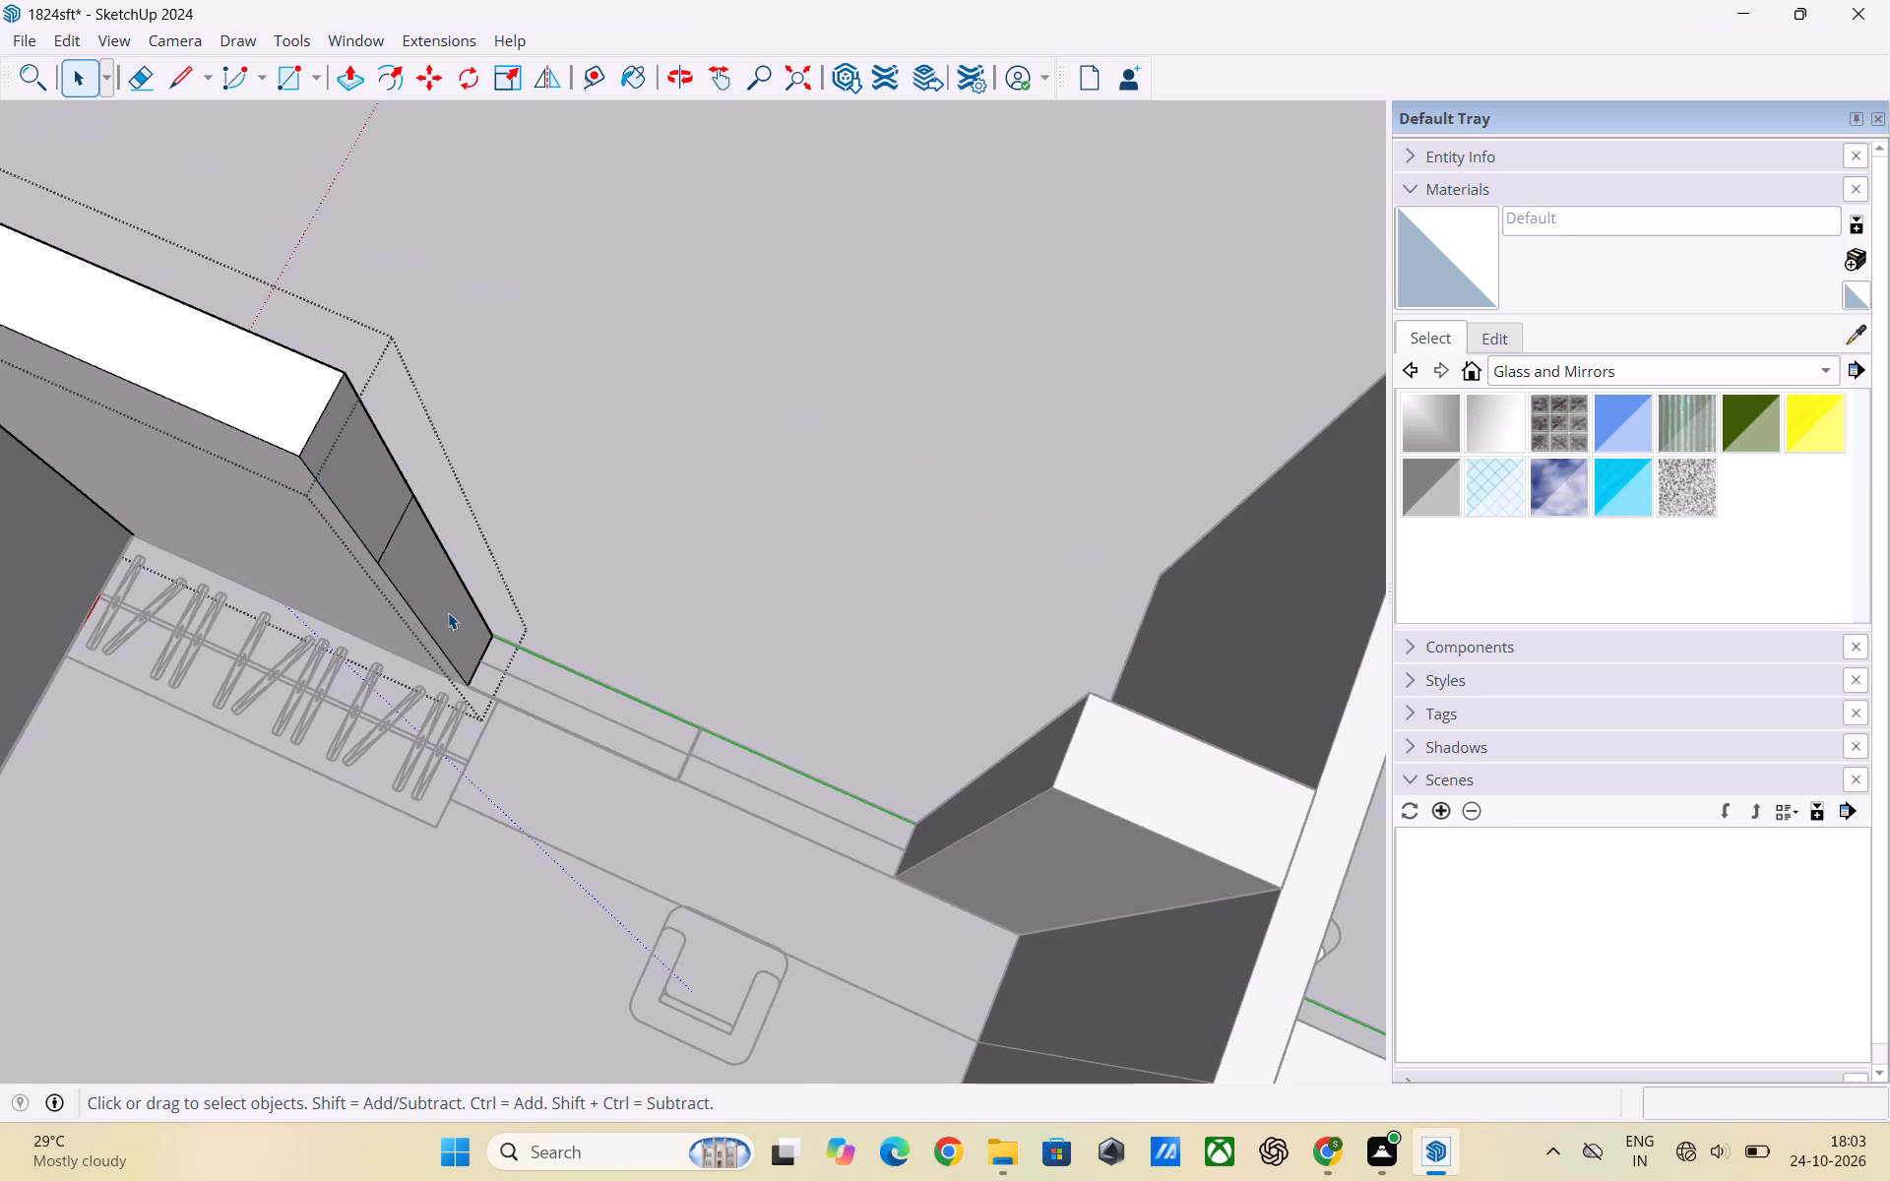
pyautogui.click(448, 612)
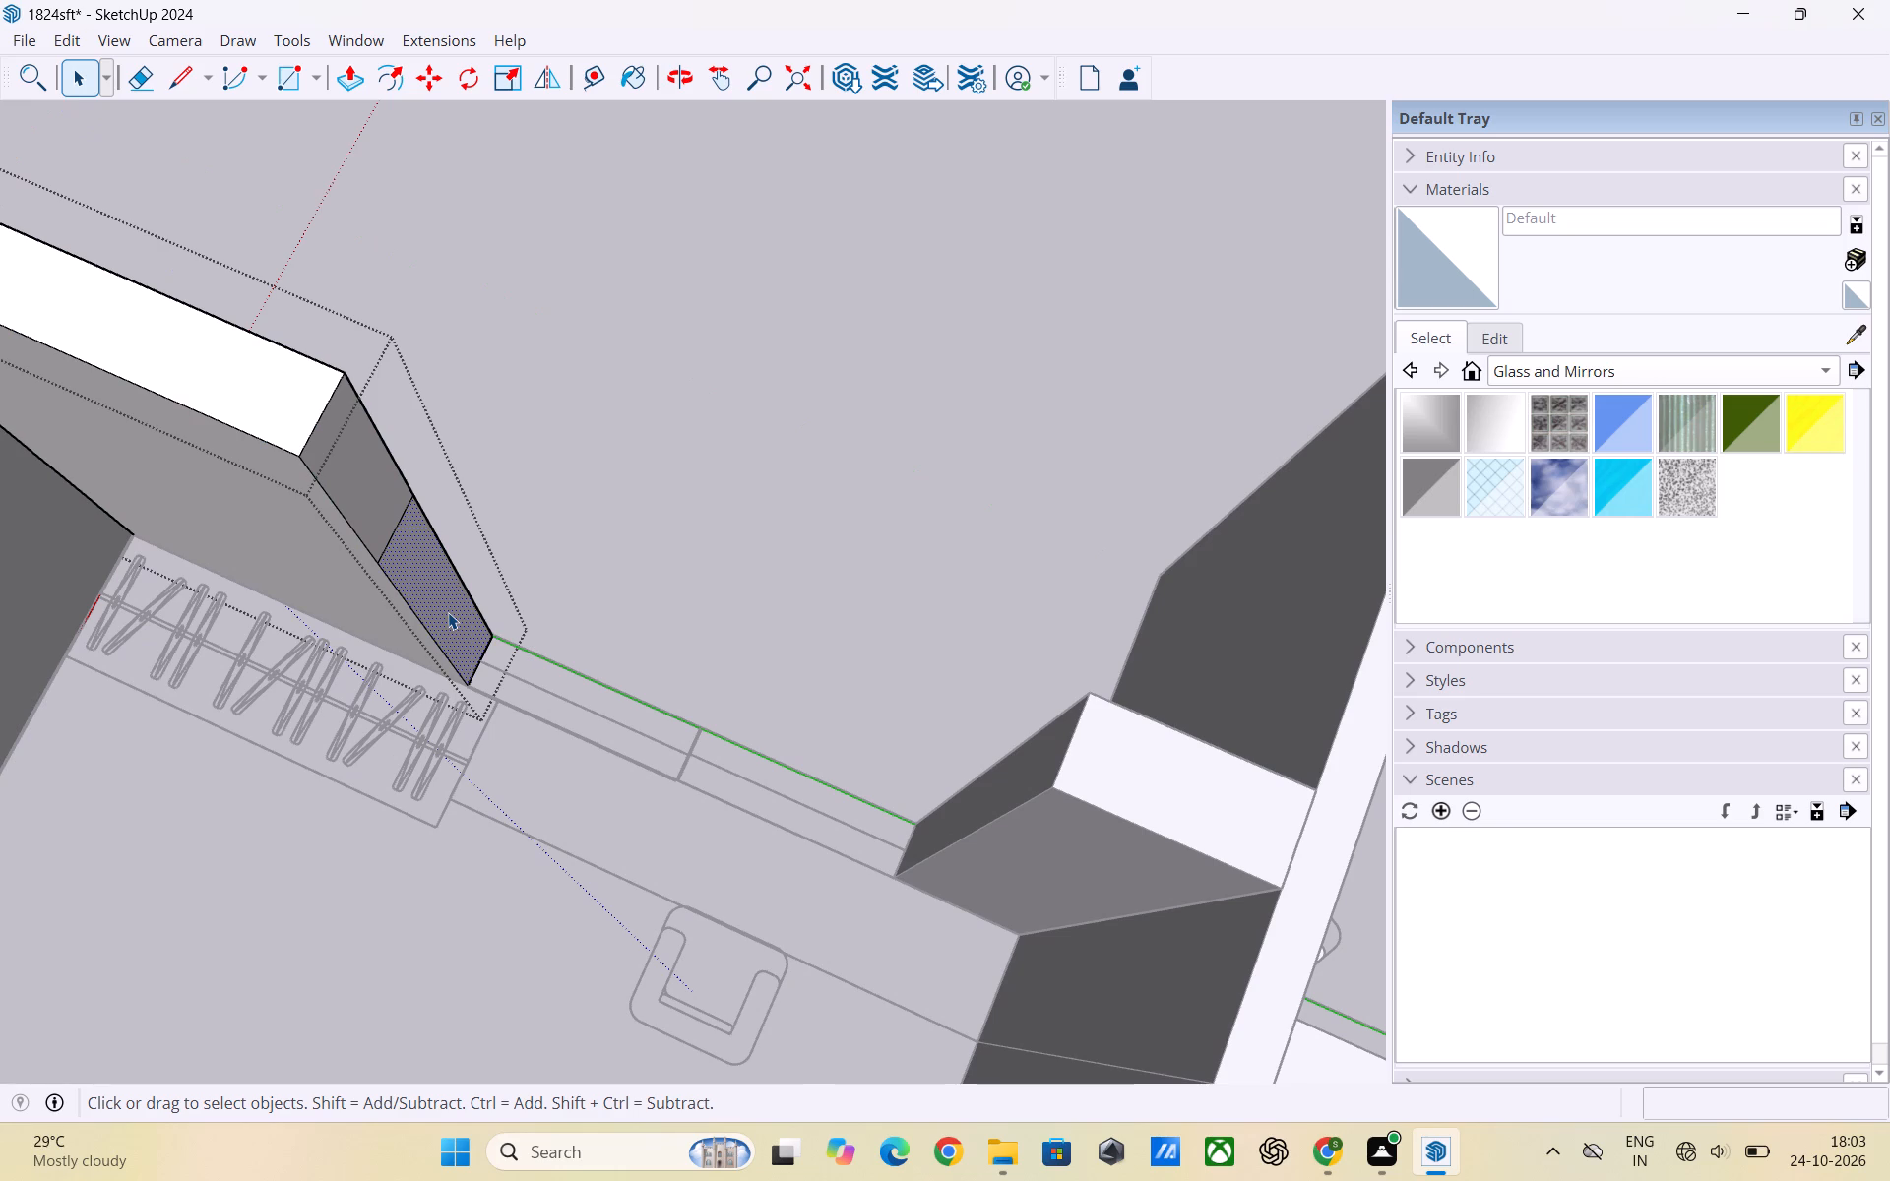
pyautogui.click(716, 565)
# Examine the end face of the wall beside the wardrobe at the window gap, up close and from different angles.
pyautogui.scroll(3, 500, 630)
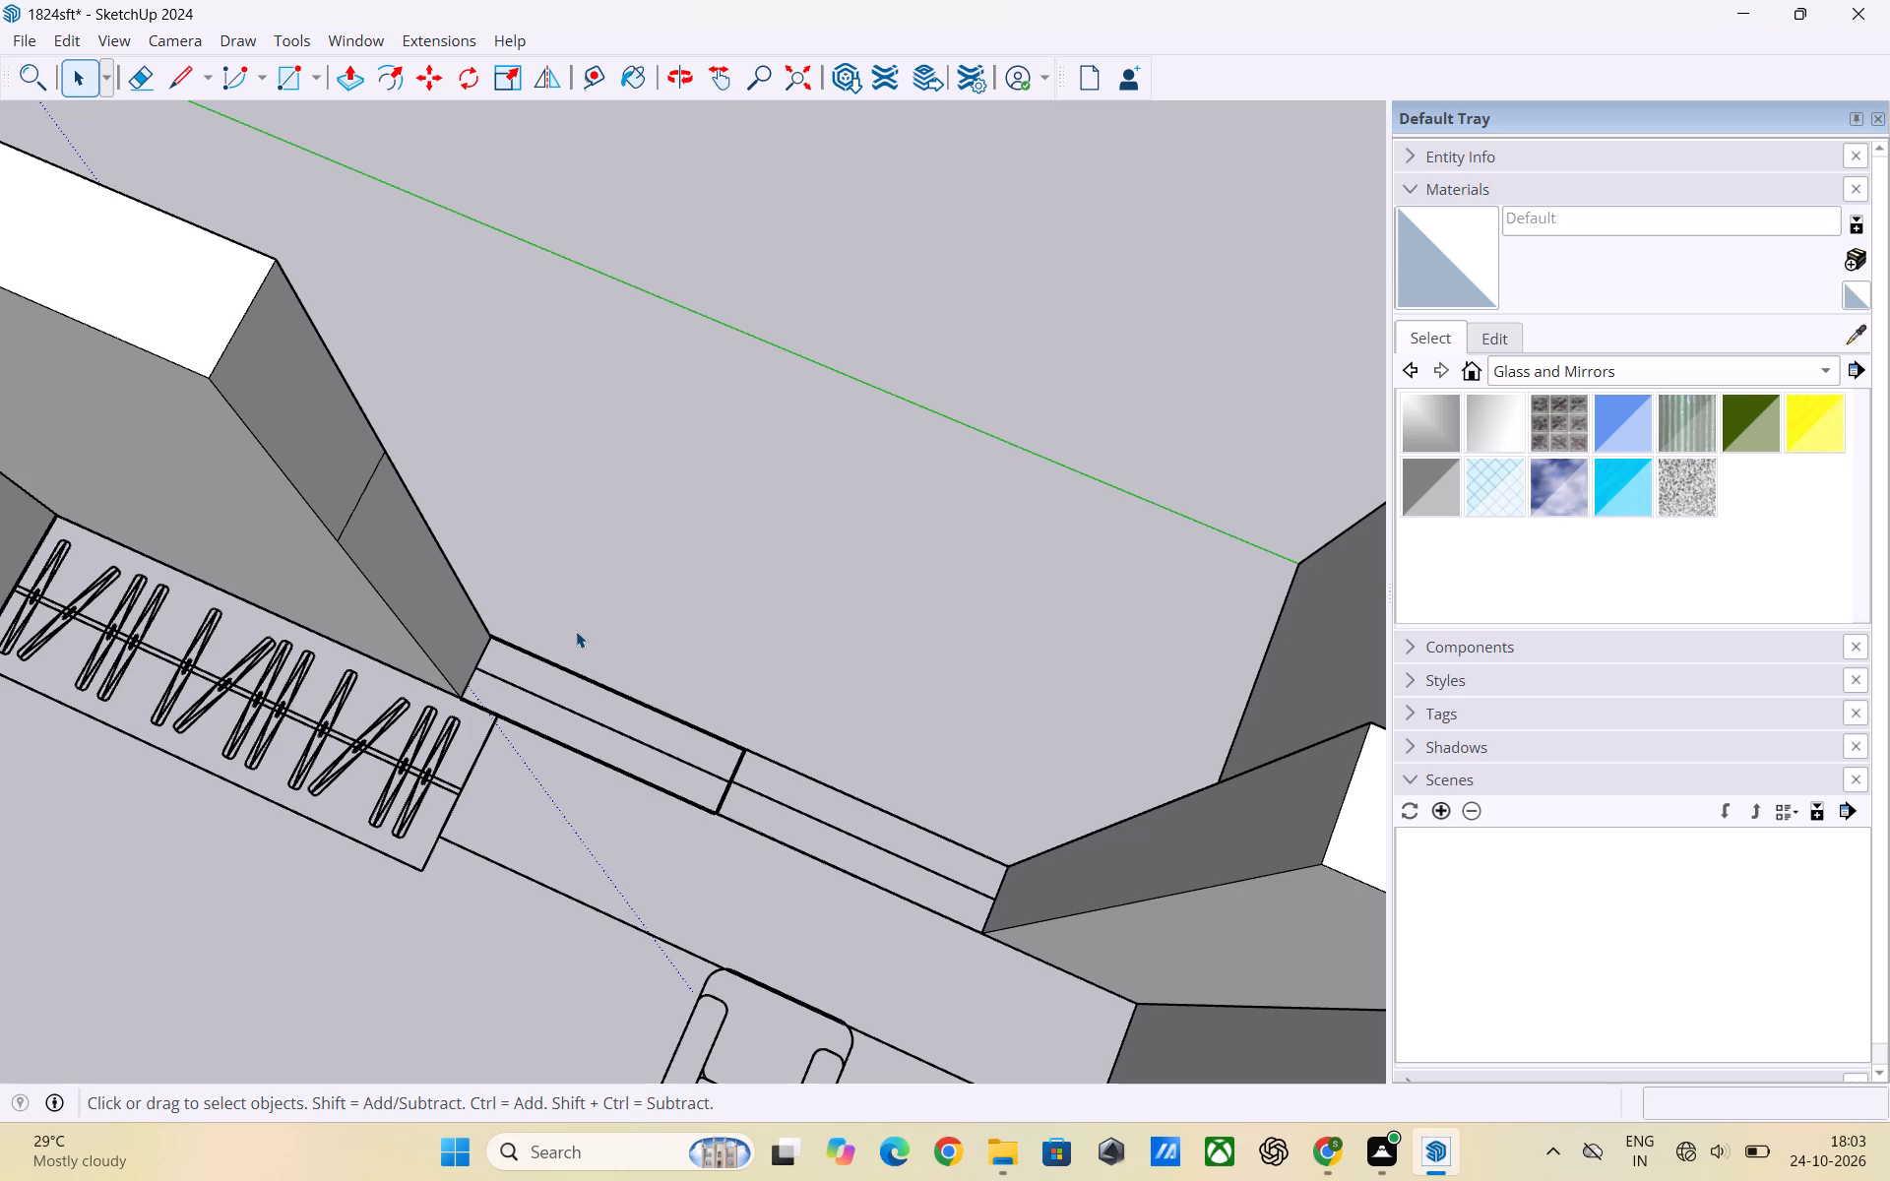
pyautogui.scroll(1, 478, 668)
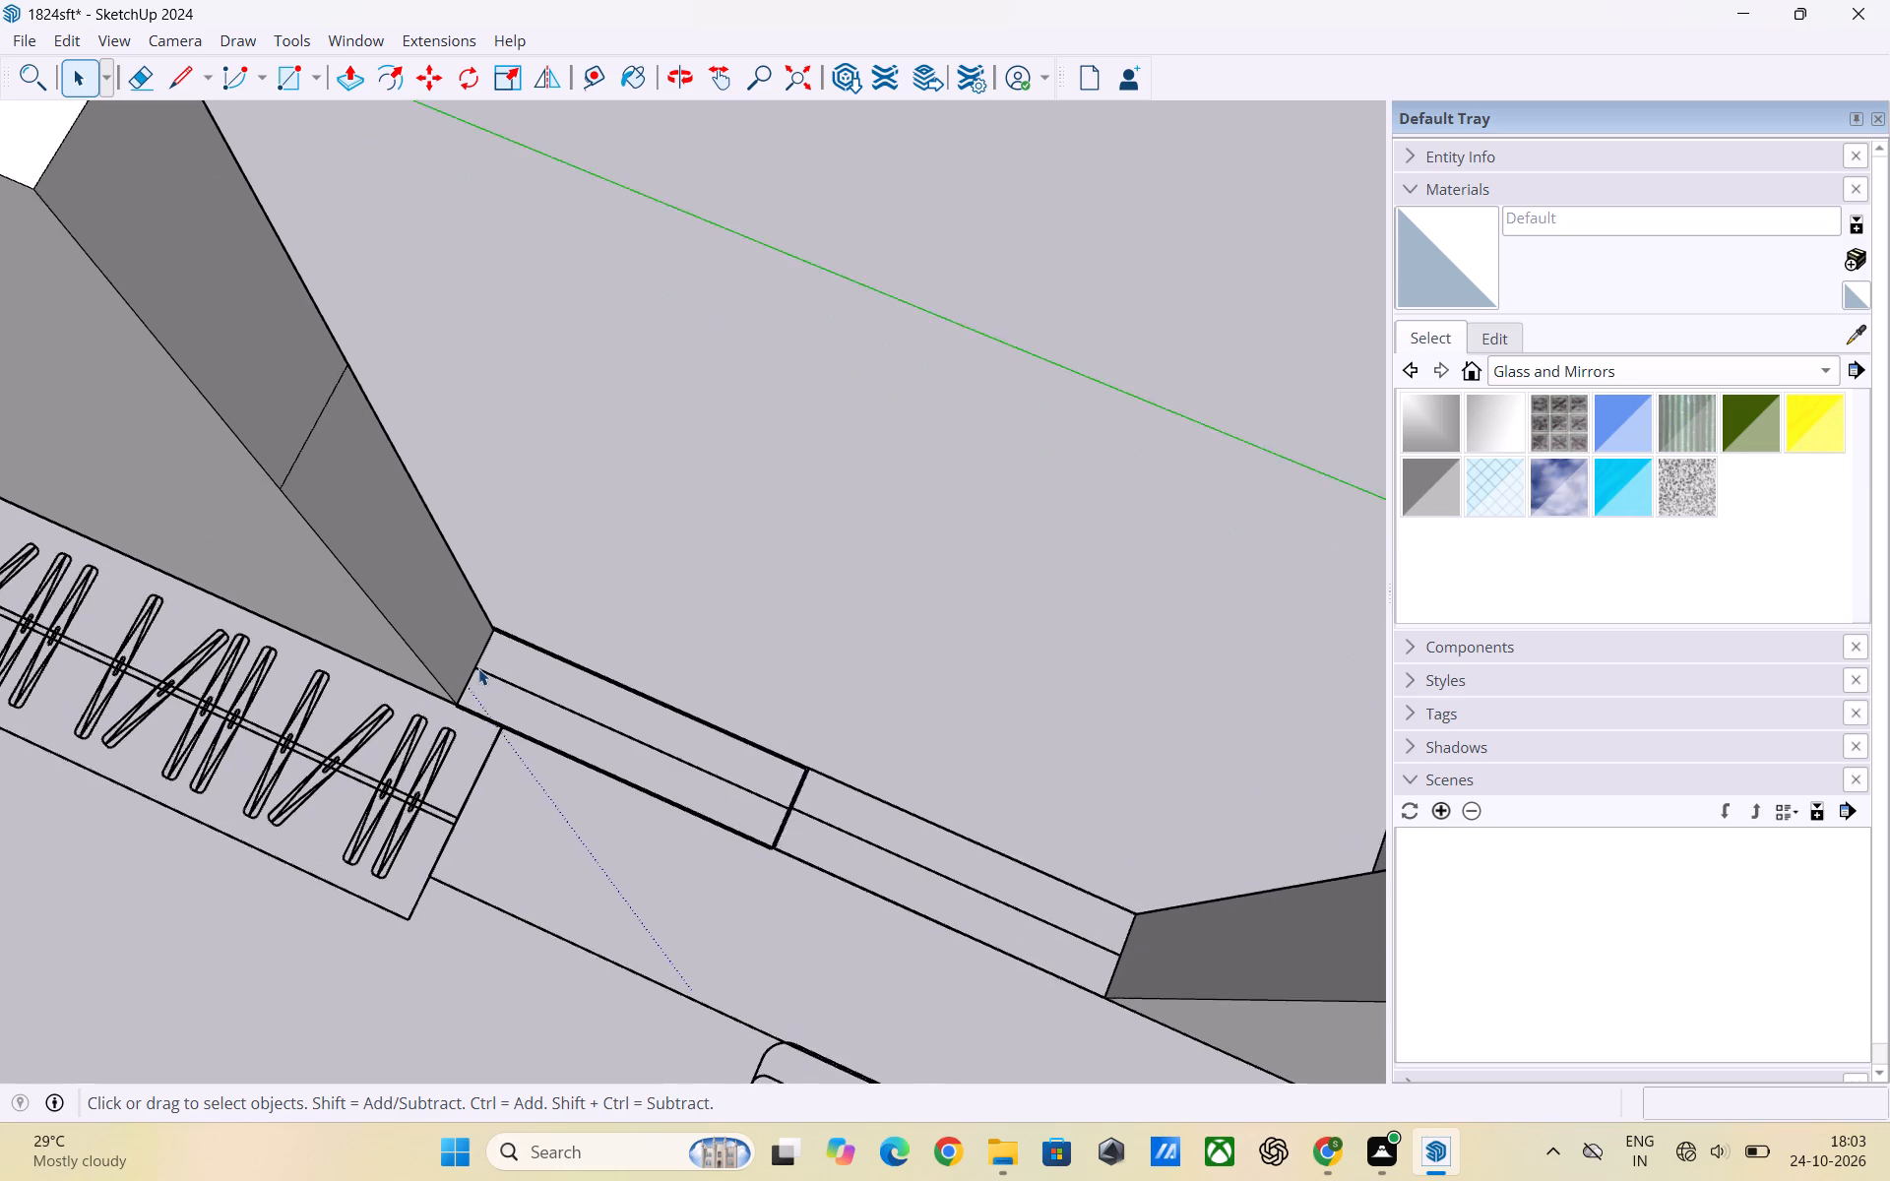
pyautogui.scroll(2, 478, 668)
pyautogui.tripleClick(441, 604)
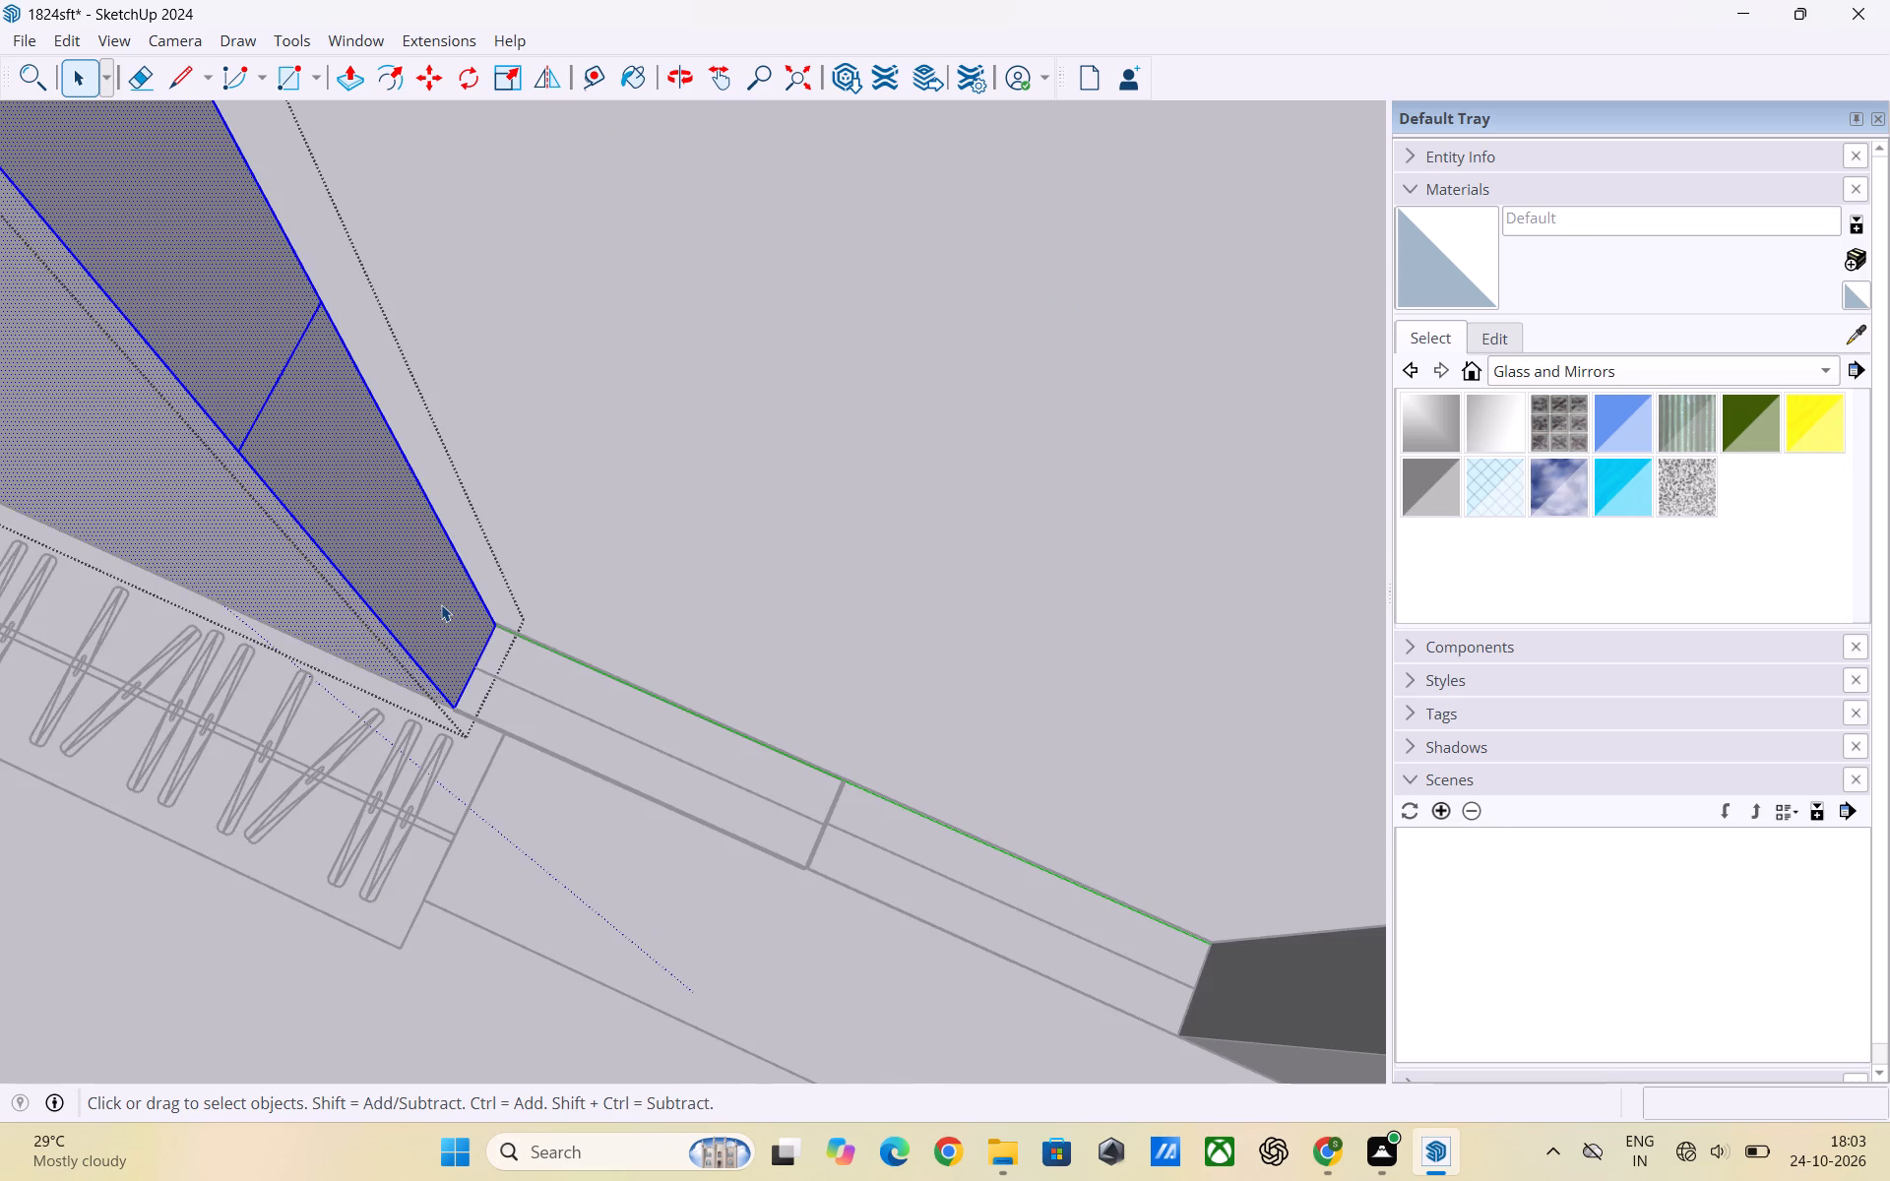
pyautogui.doubleClick(441, 604)
pyautogui.click(429, 608)
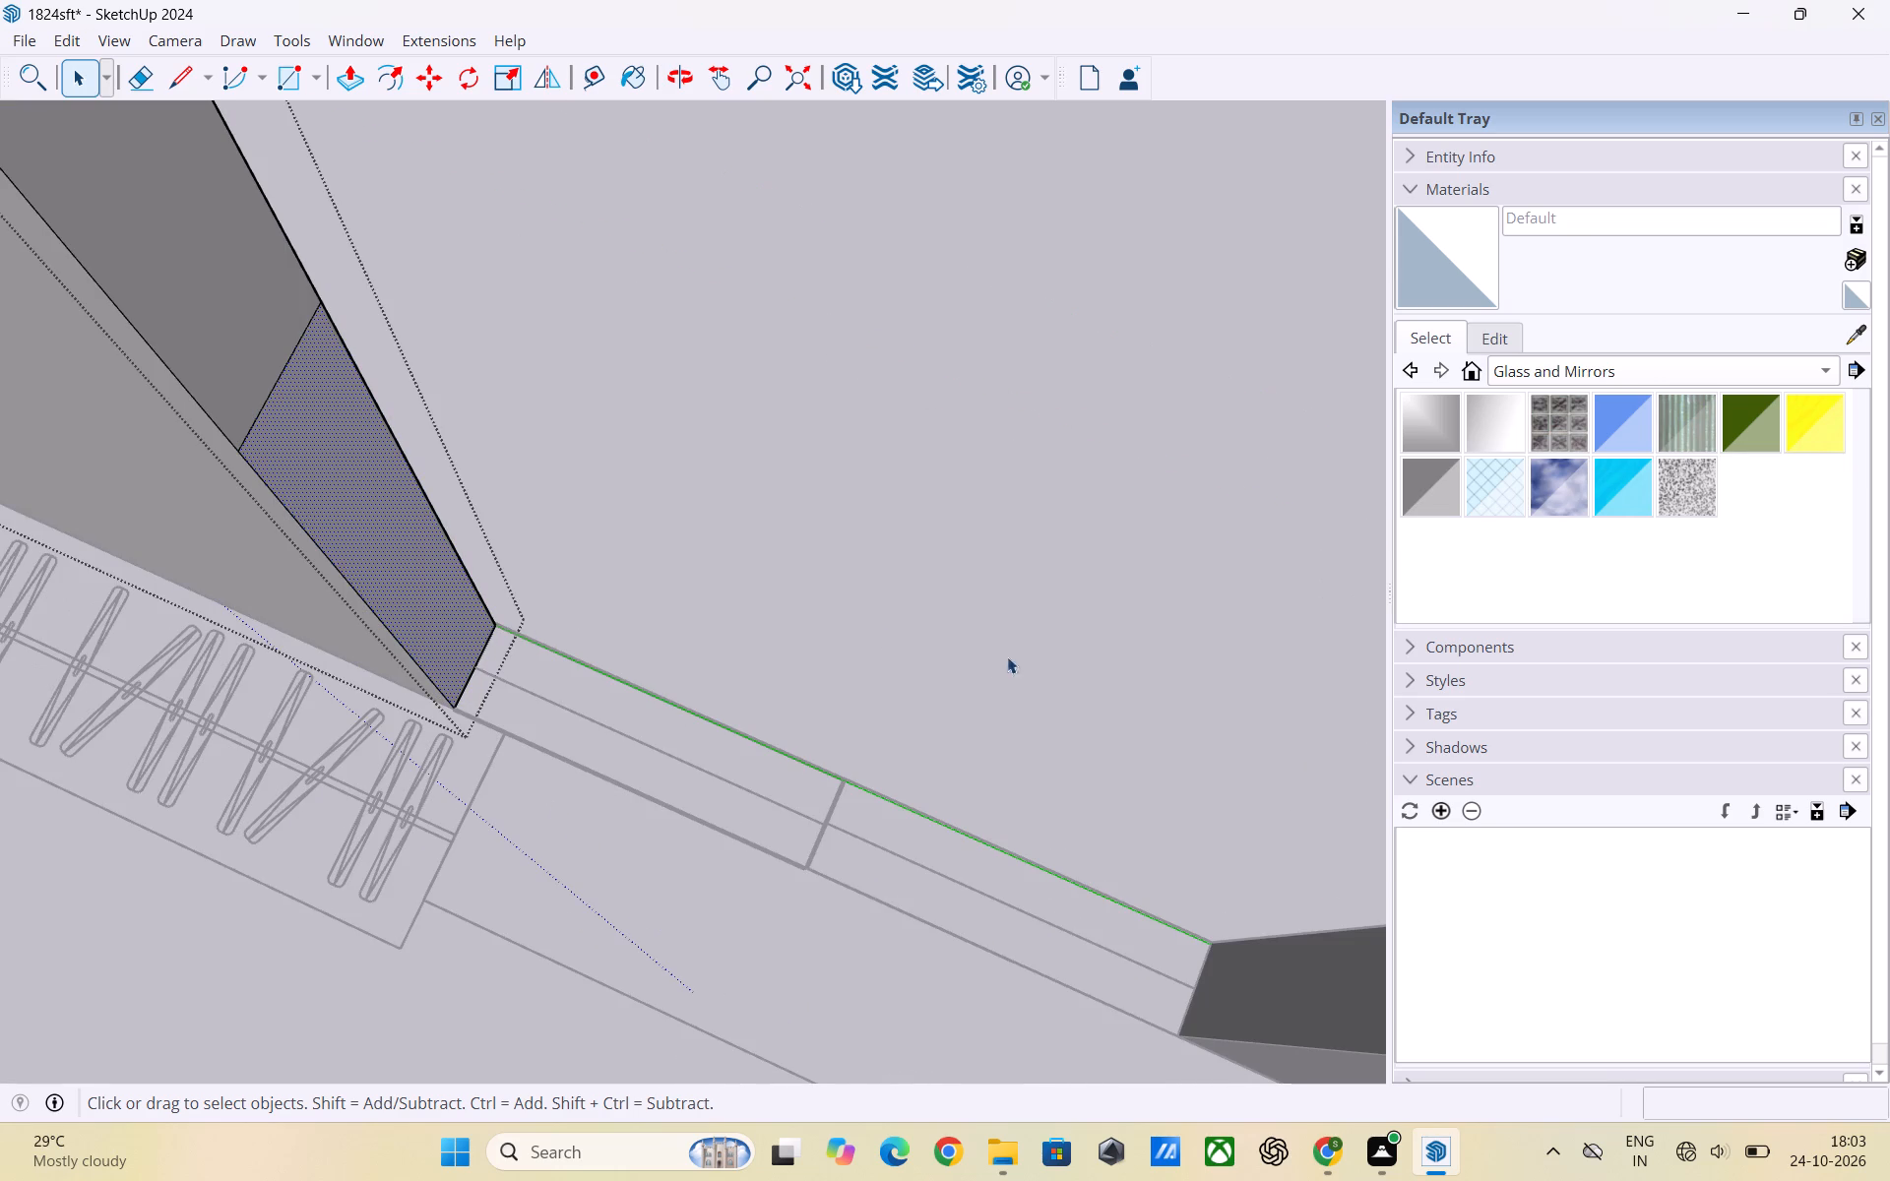
pyautogui.click(1021, 635)
pyautogui.scroll(-5, 1027, 652)
pyautogui.moveTo(703, 616); pyautogui.dragTo(628, 605, button='middle')
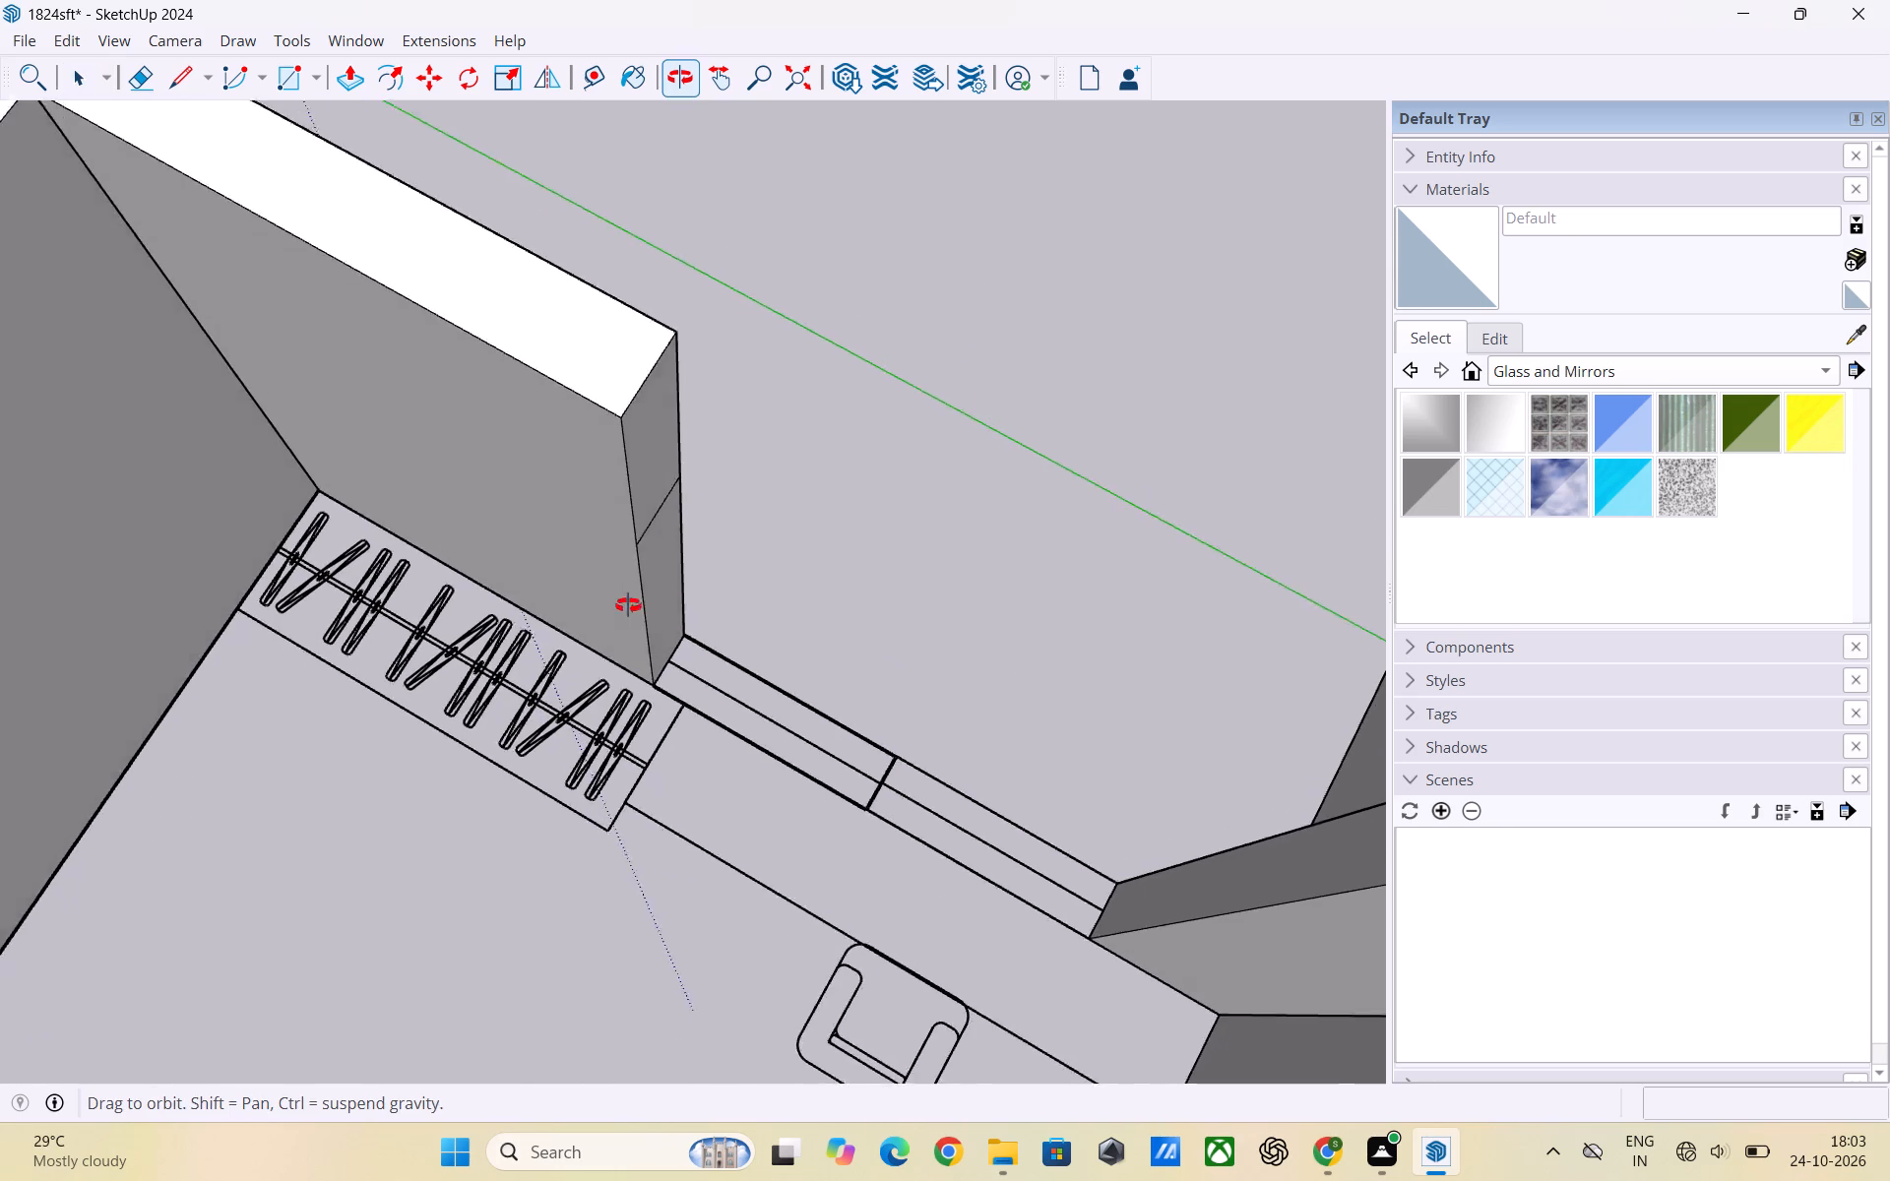
pyautogui.moveTo(628, 605); pyautogui.dragTo(563, 563, button='middle')
pyautogui.moveTo(757, 604); pyautogui.dragTo(523, 584, button='middle')
# Open the wall group beside the wardrobe and place a guide line 2' above the base edge of its end face.
pyautogui.scroll(2, 644, 576)
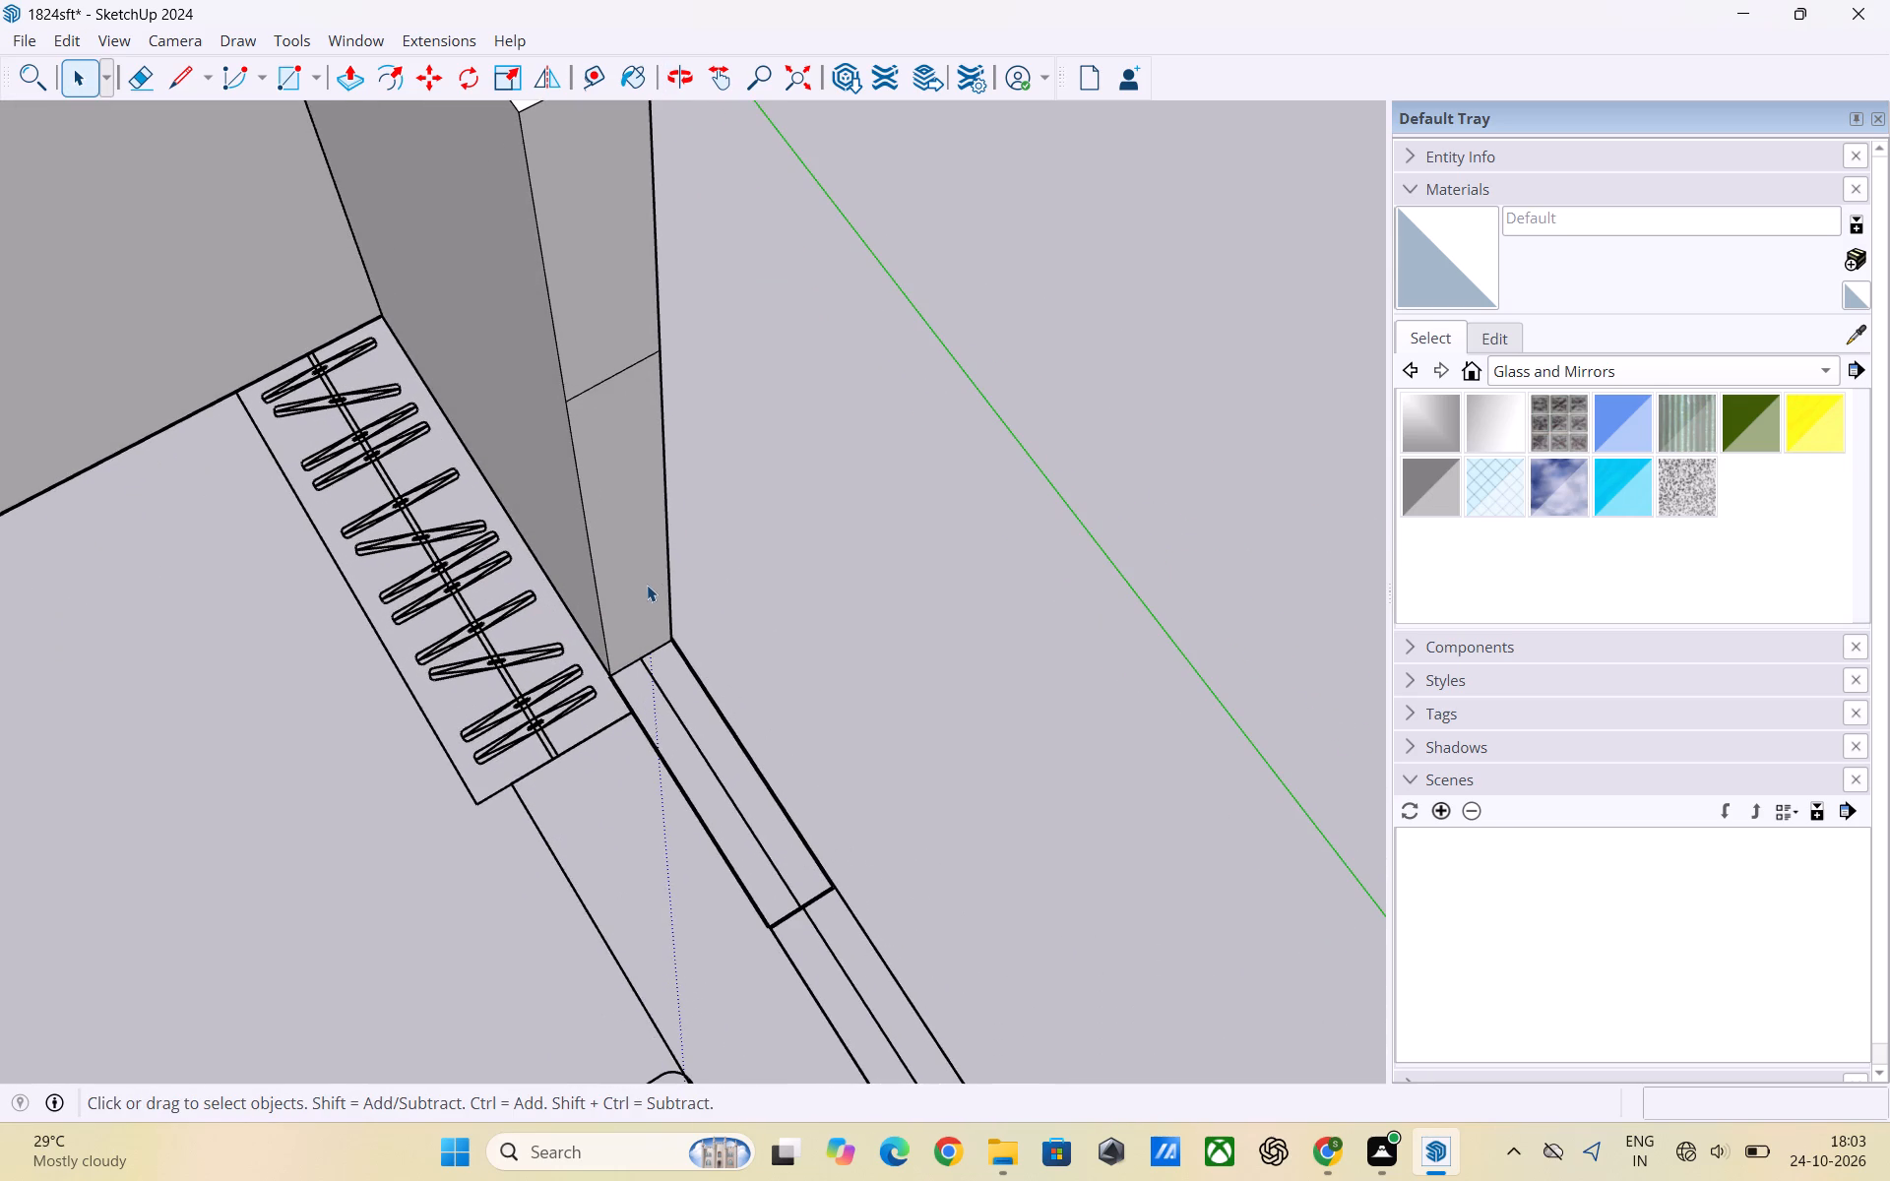
pyautogui.click(647, 585)
pyautogui.click(647, 585)
pyautogui.click(647, 585)
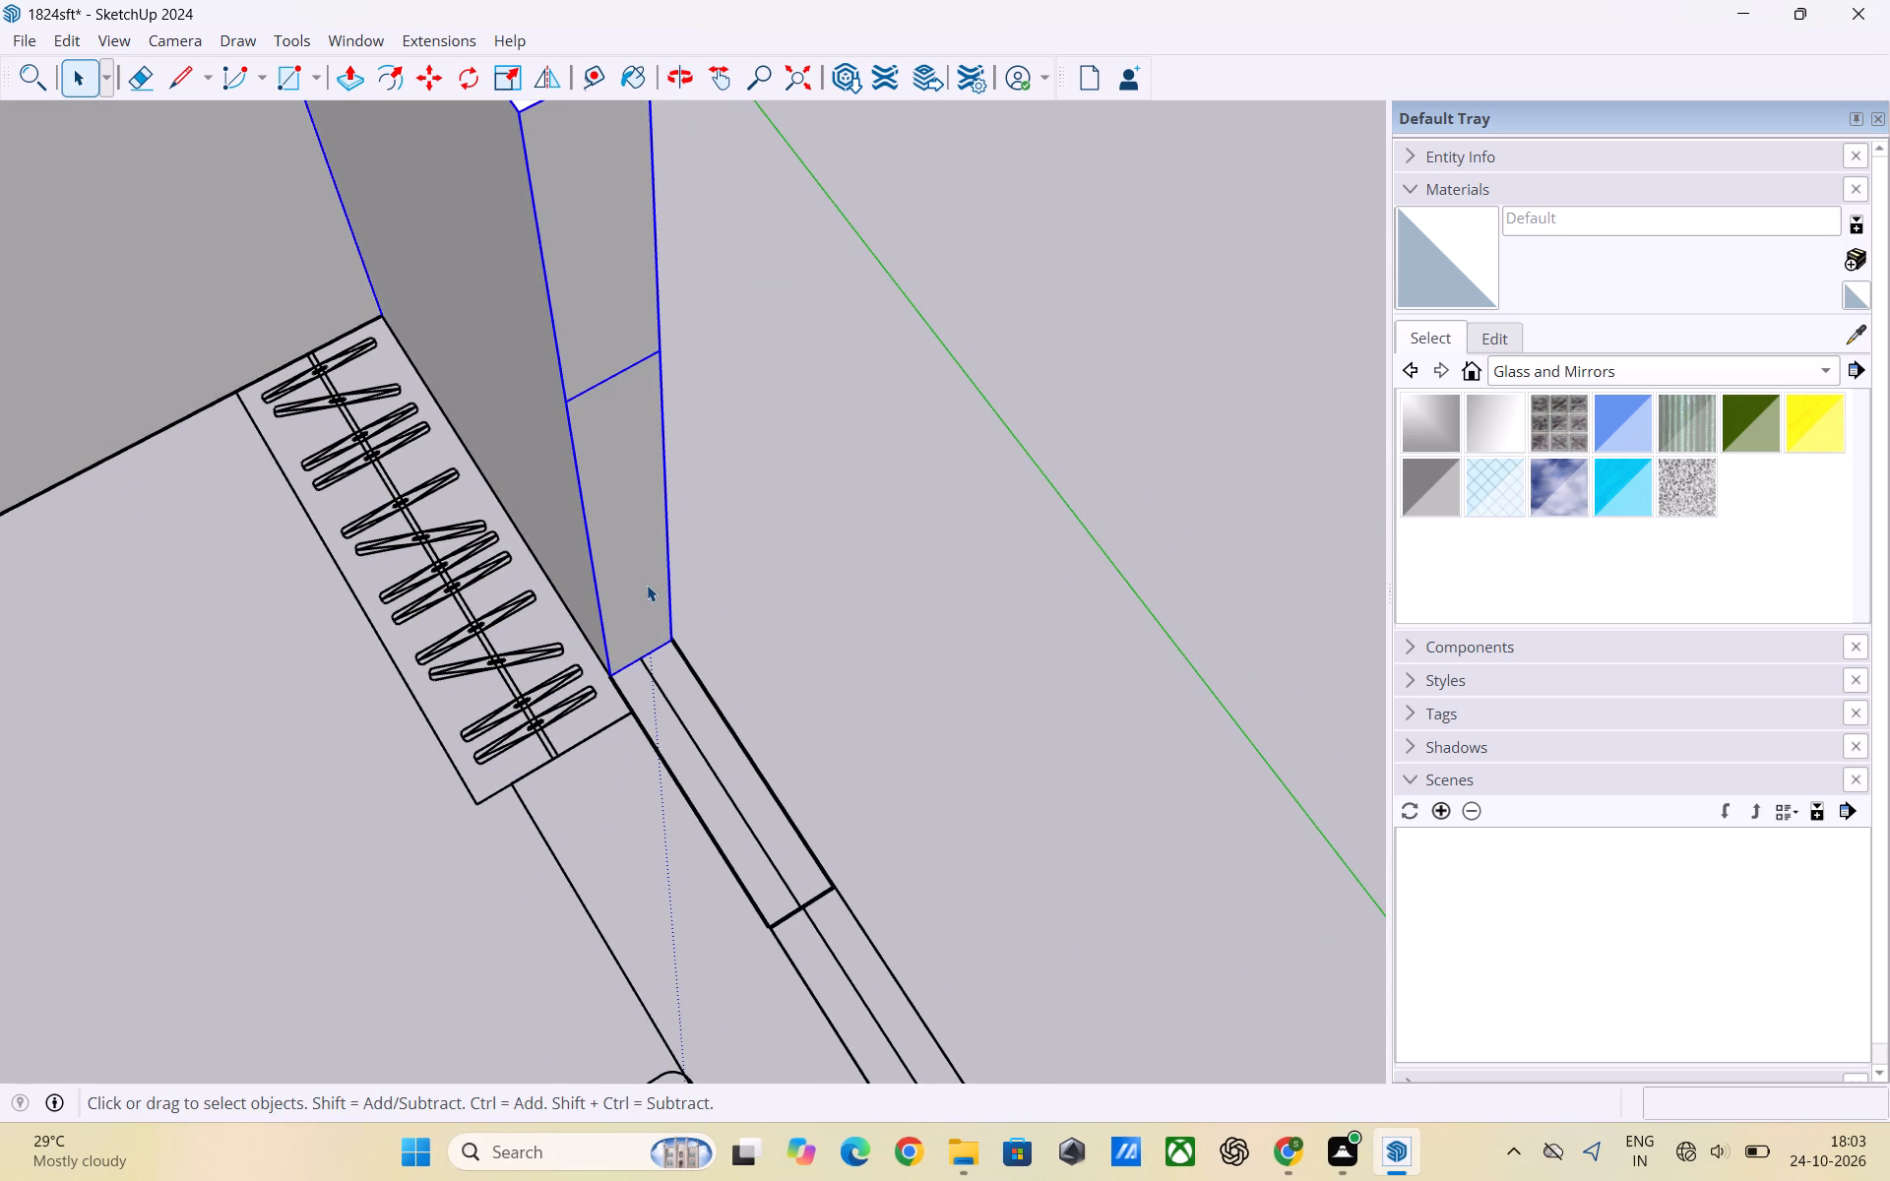
pyautogui.tripleClick(647, 585)
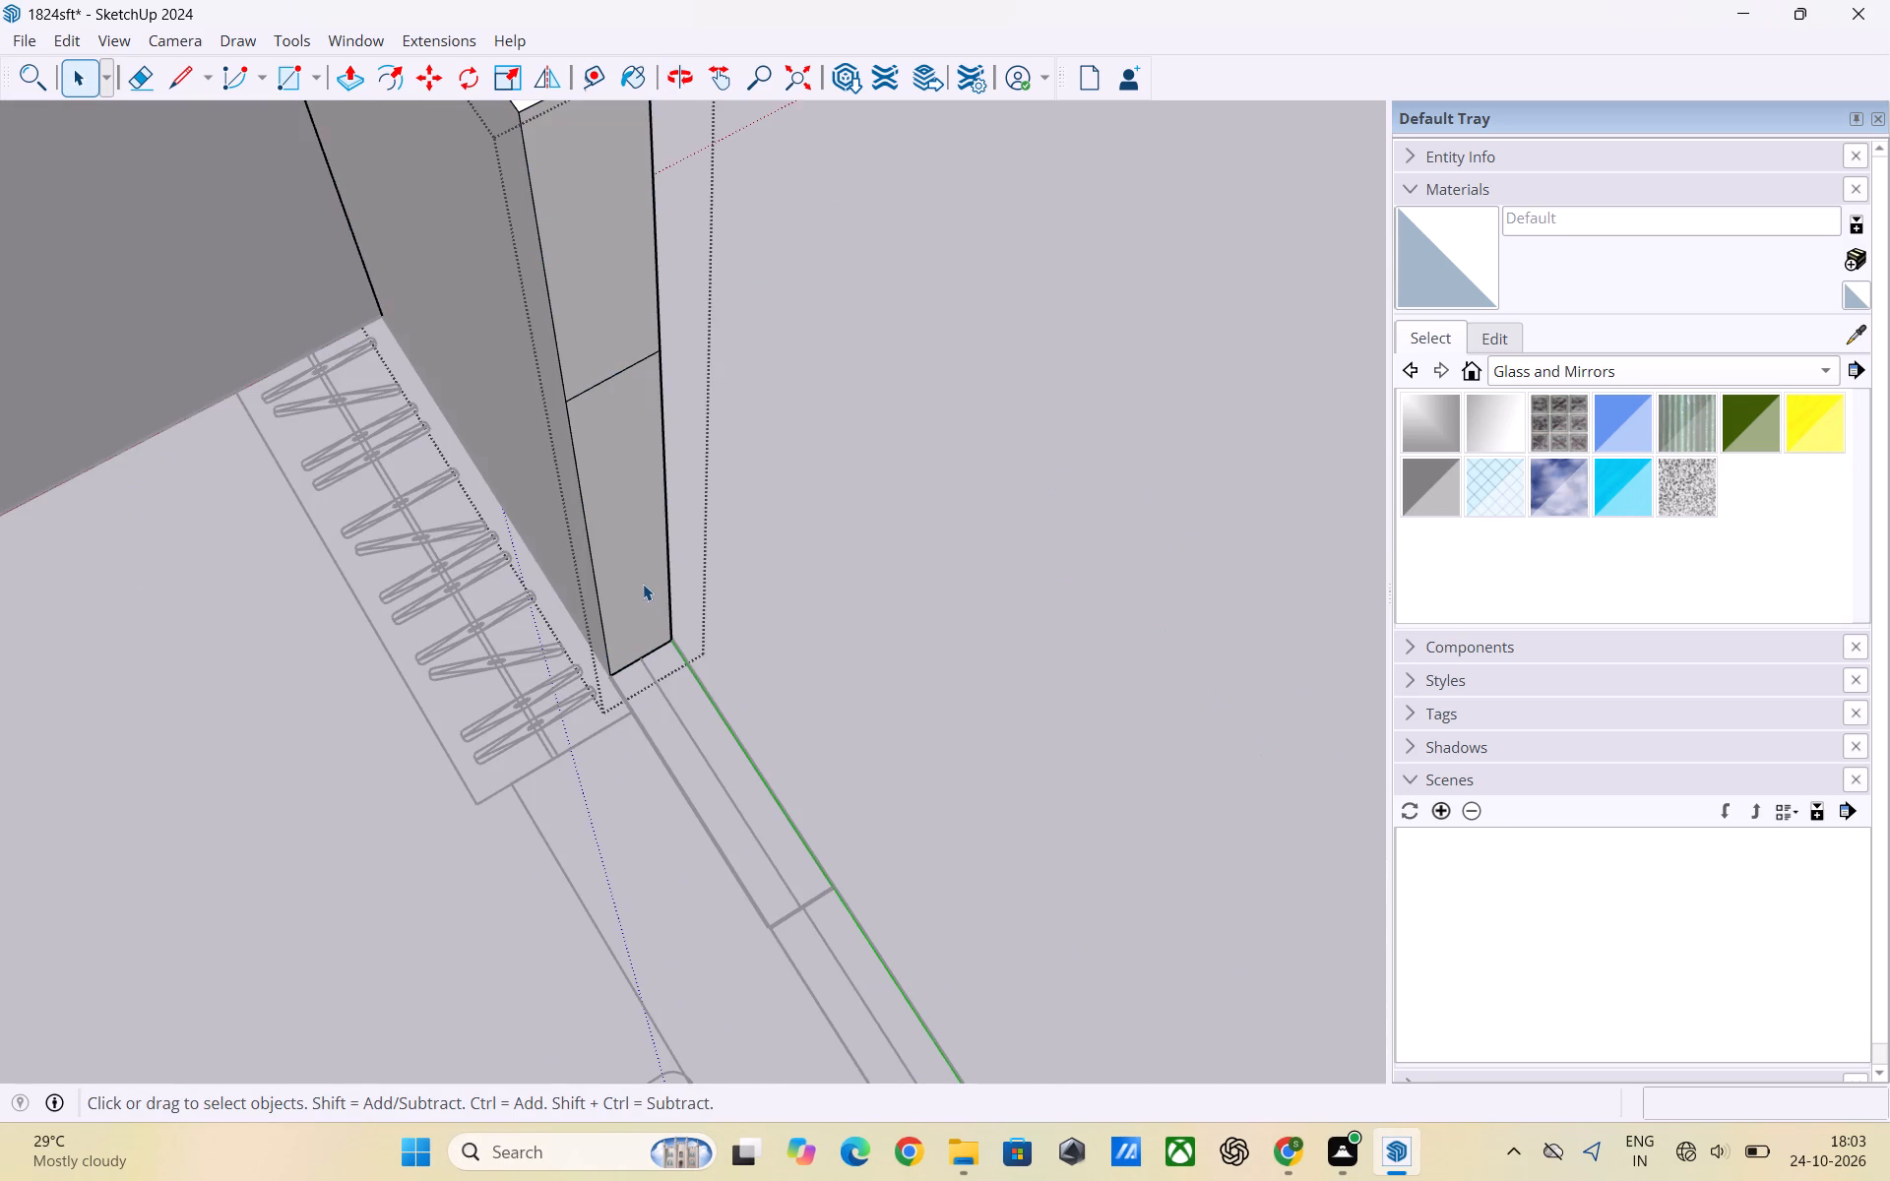
pyautogui.click(643, 584)
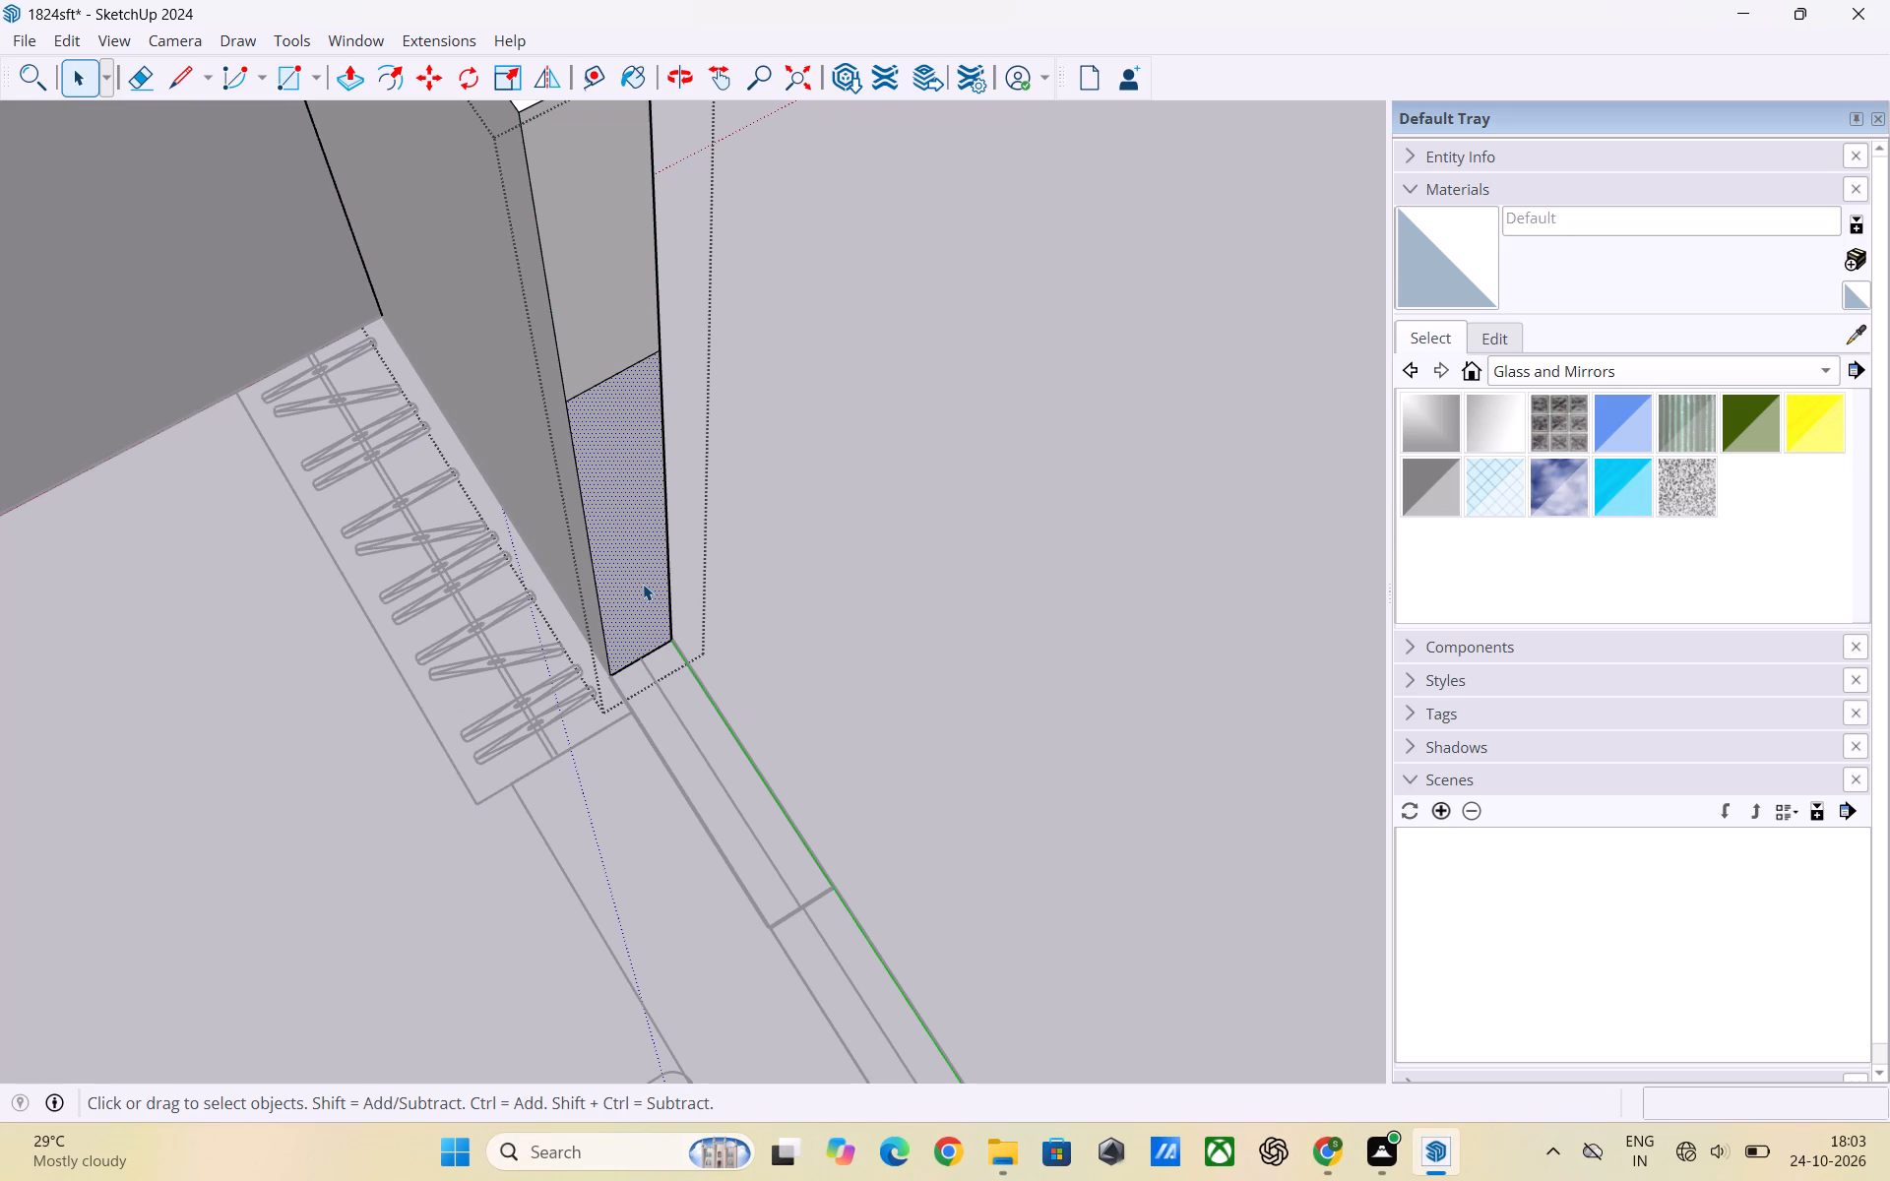
pyautogui.press('t')
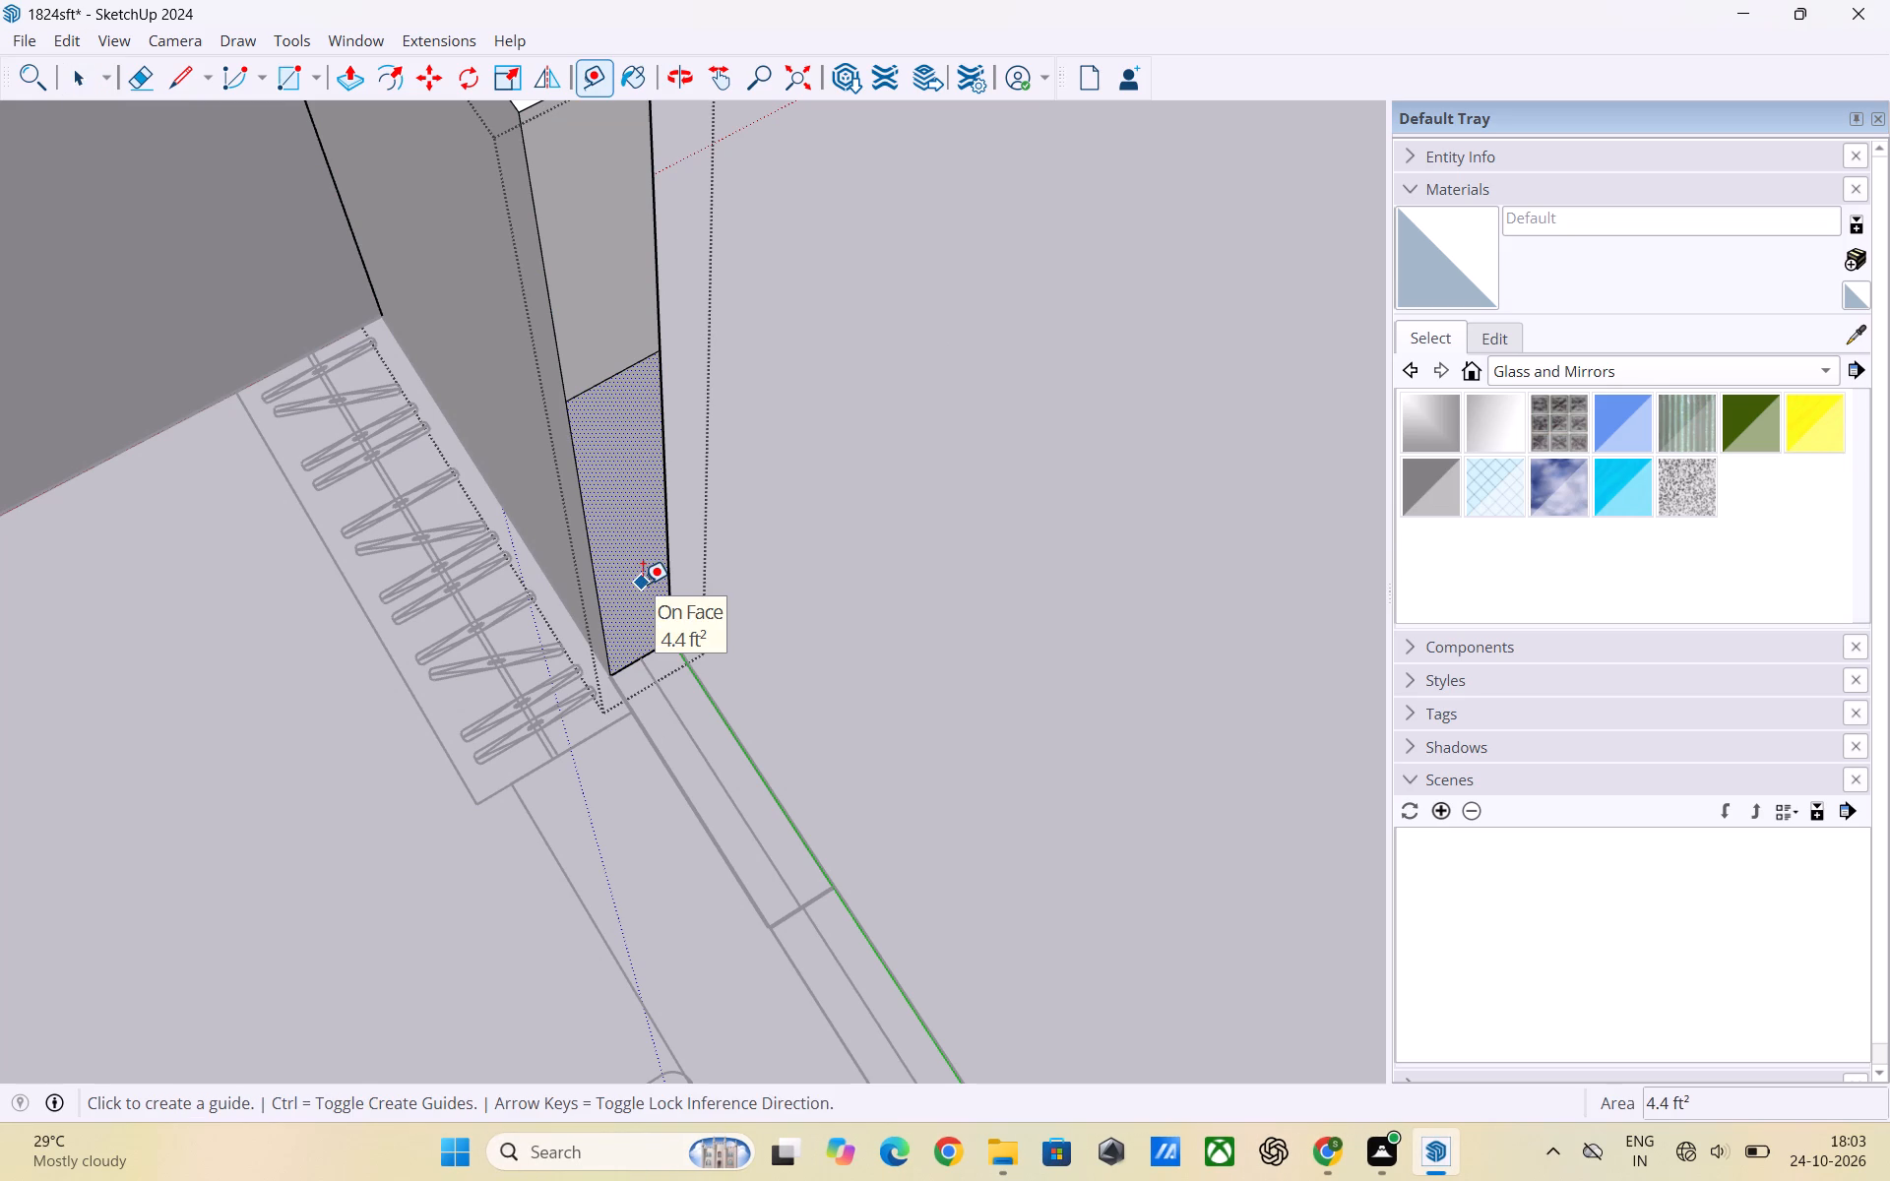
pyautogui.click(641, 655)
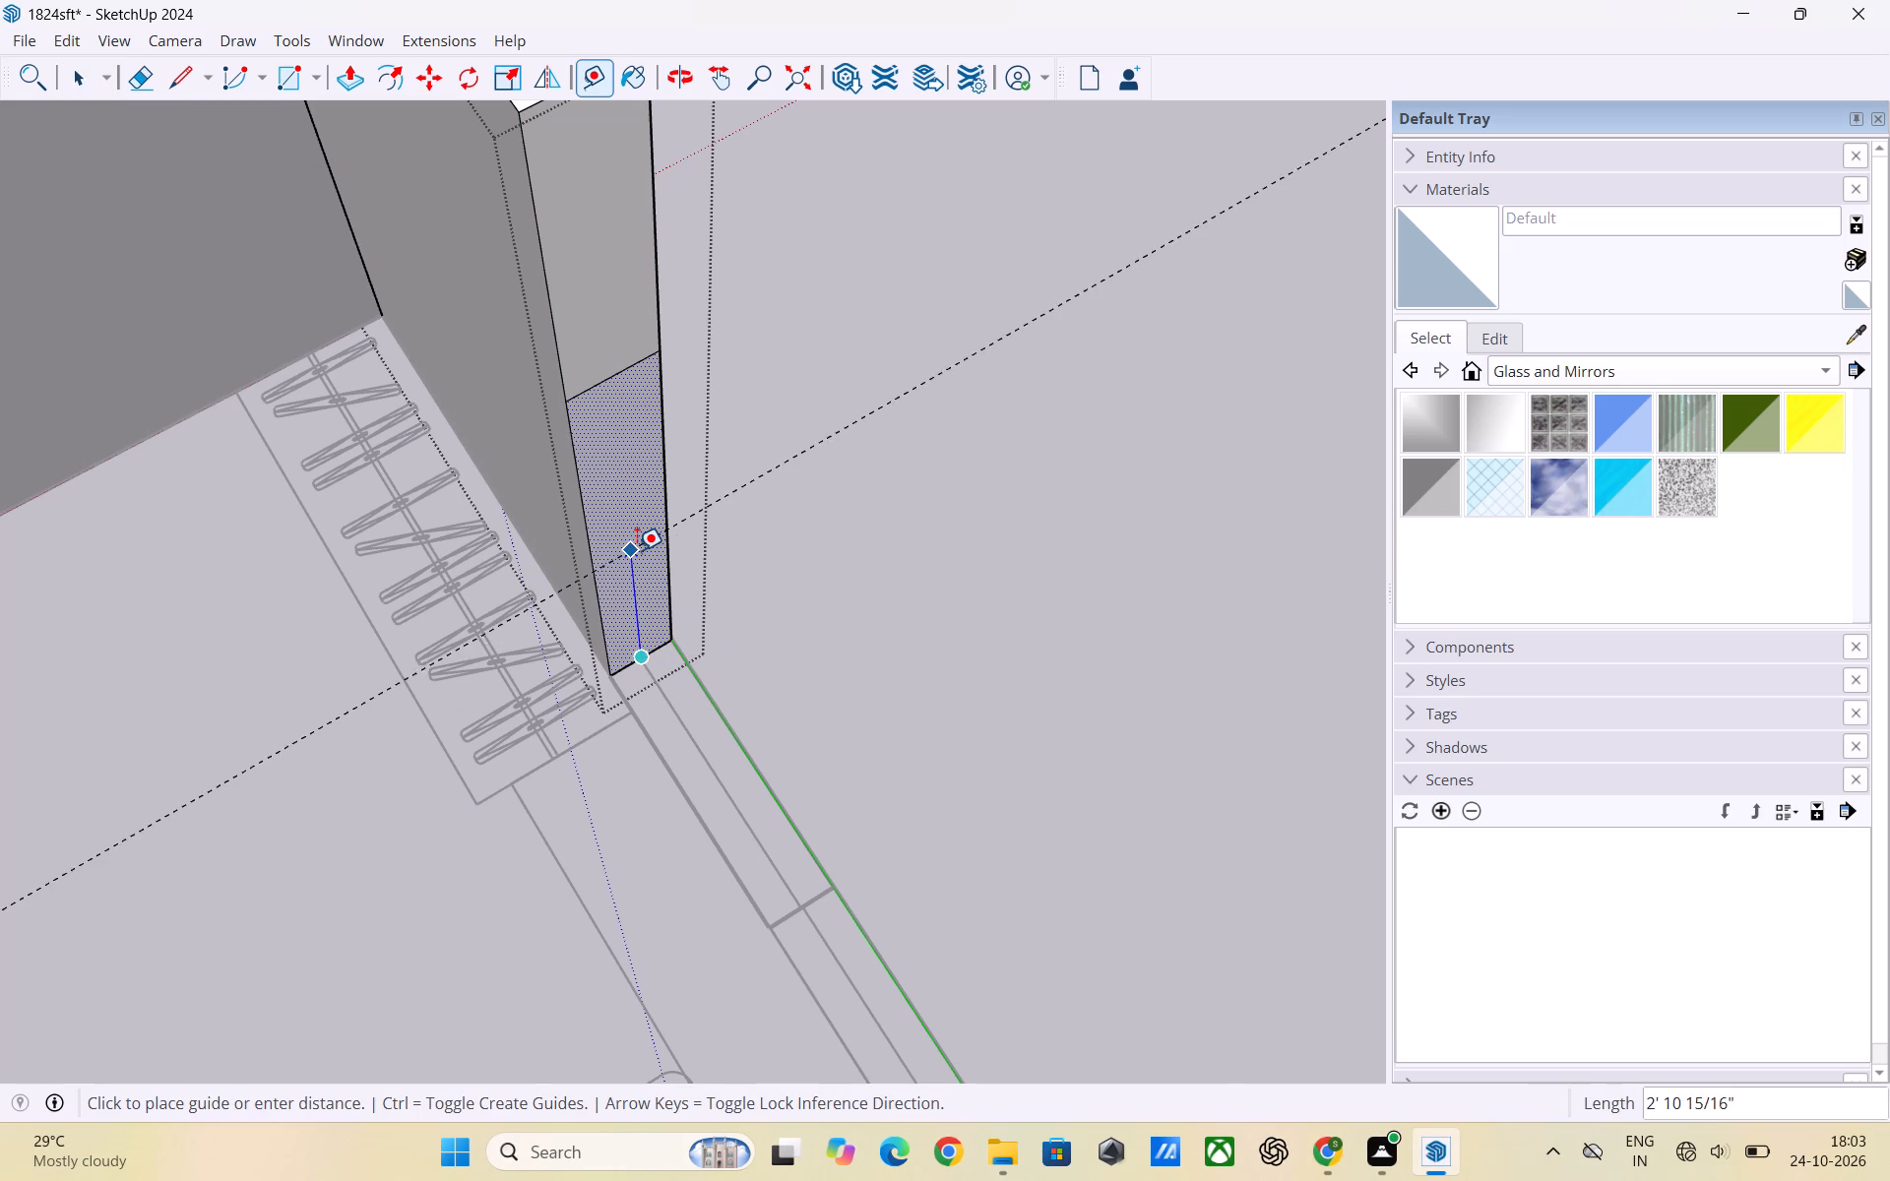
pyautogui.write("2'")
pyautogui.press('Return')
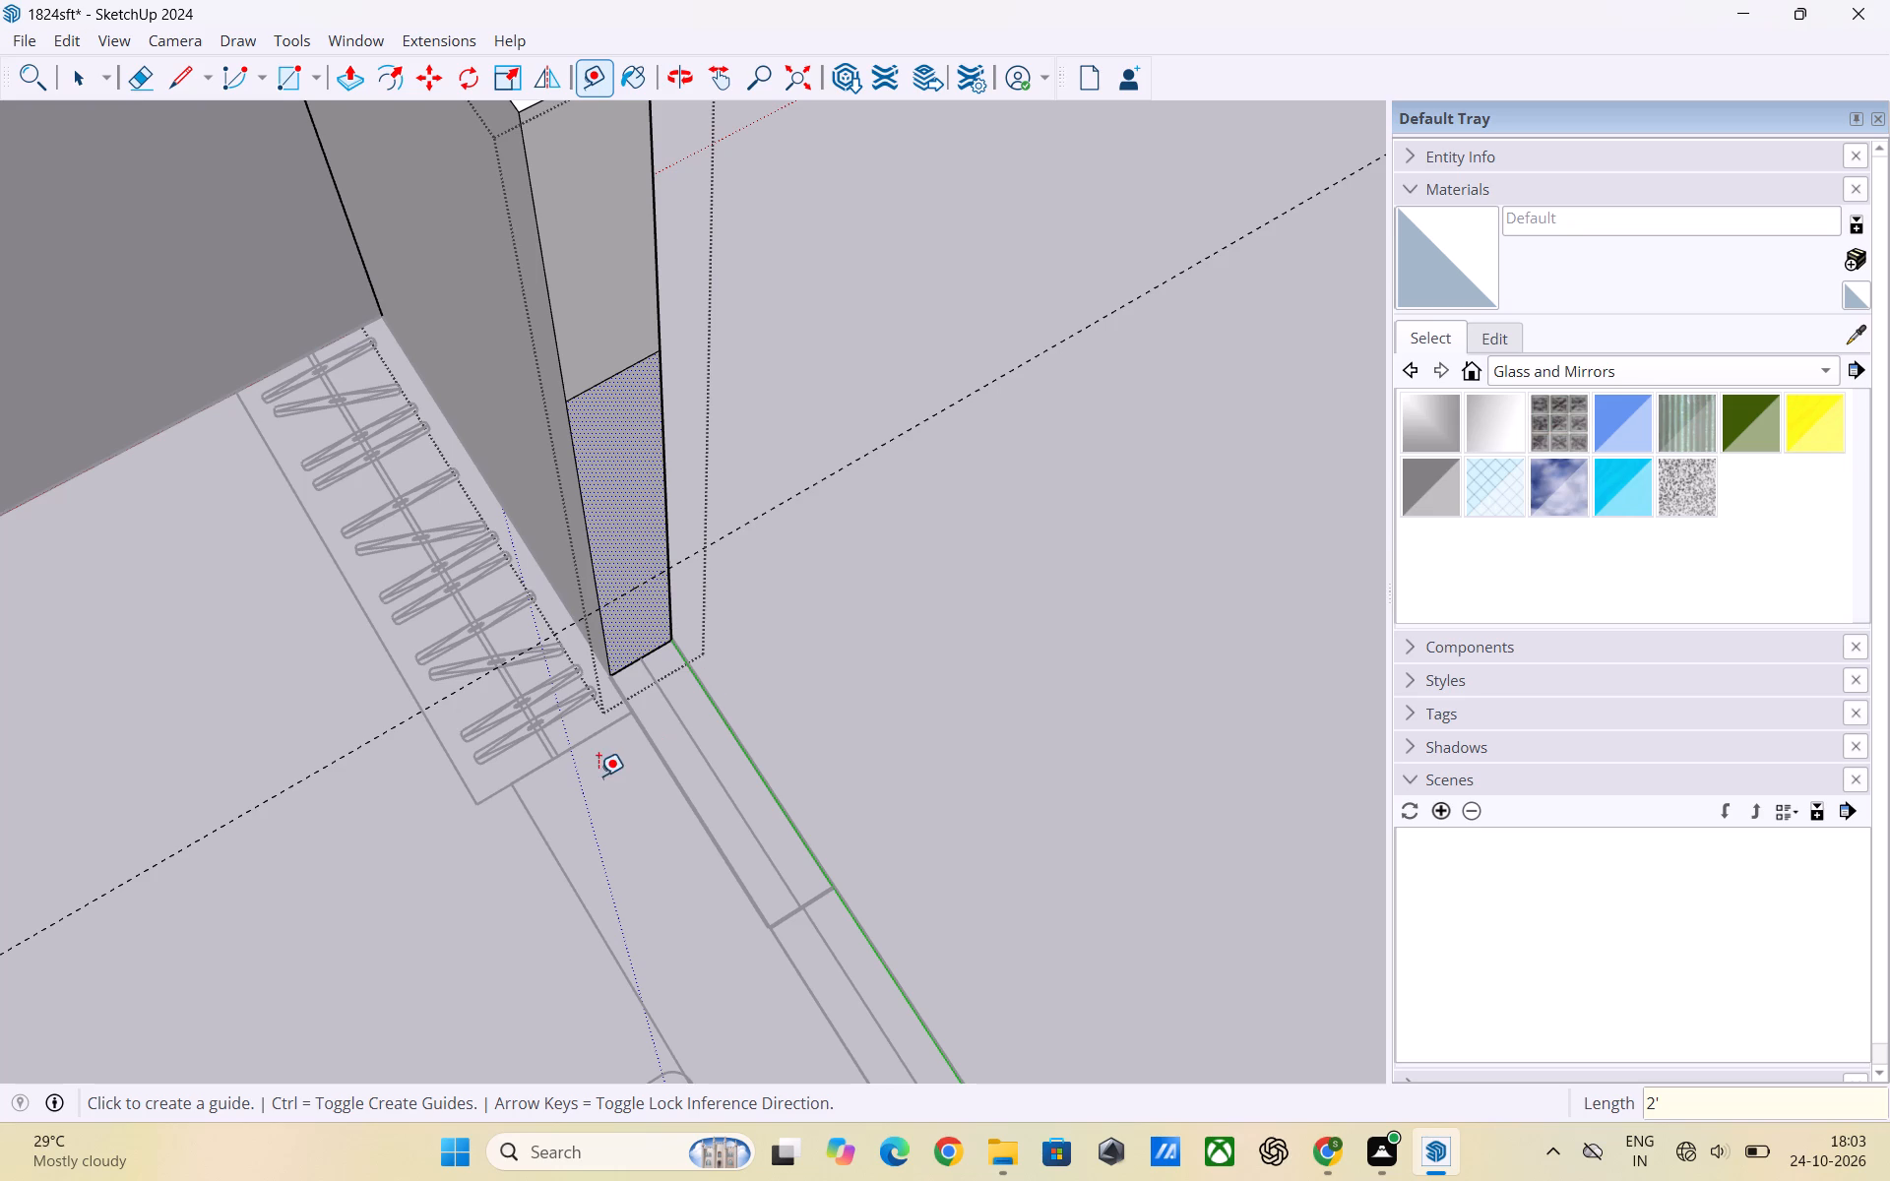
# Examine the guide line and the window gap from several angles, and leave the wall group.
pyautogui.scroll(-3, 596, 777)
pyautogui.moveTo(577, 858); pyautogui.dragTo(741, 830, button='middle')
pyautogui.scroll(-5, 312, 881)
pyautogui.moveTo(404, 924); pyautogui.dragTo(533, 925, button='middle')
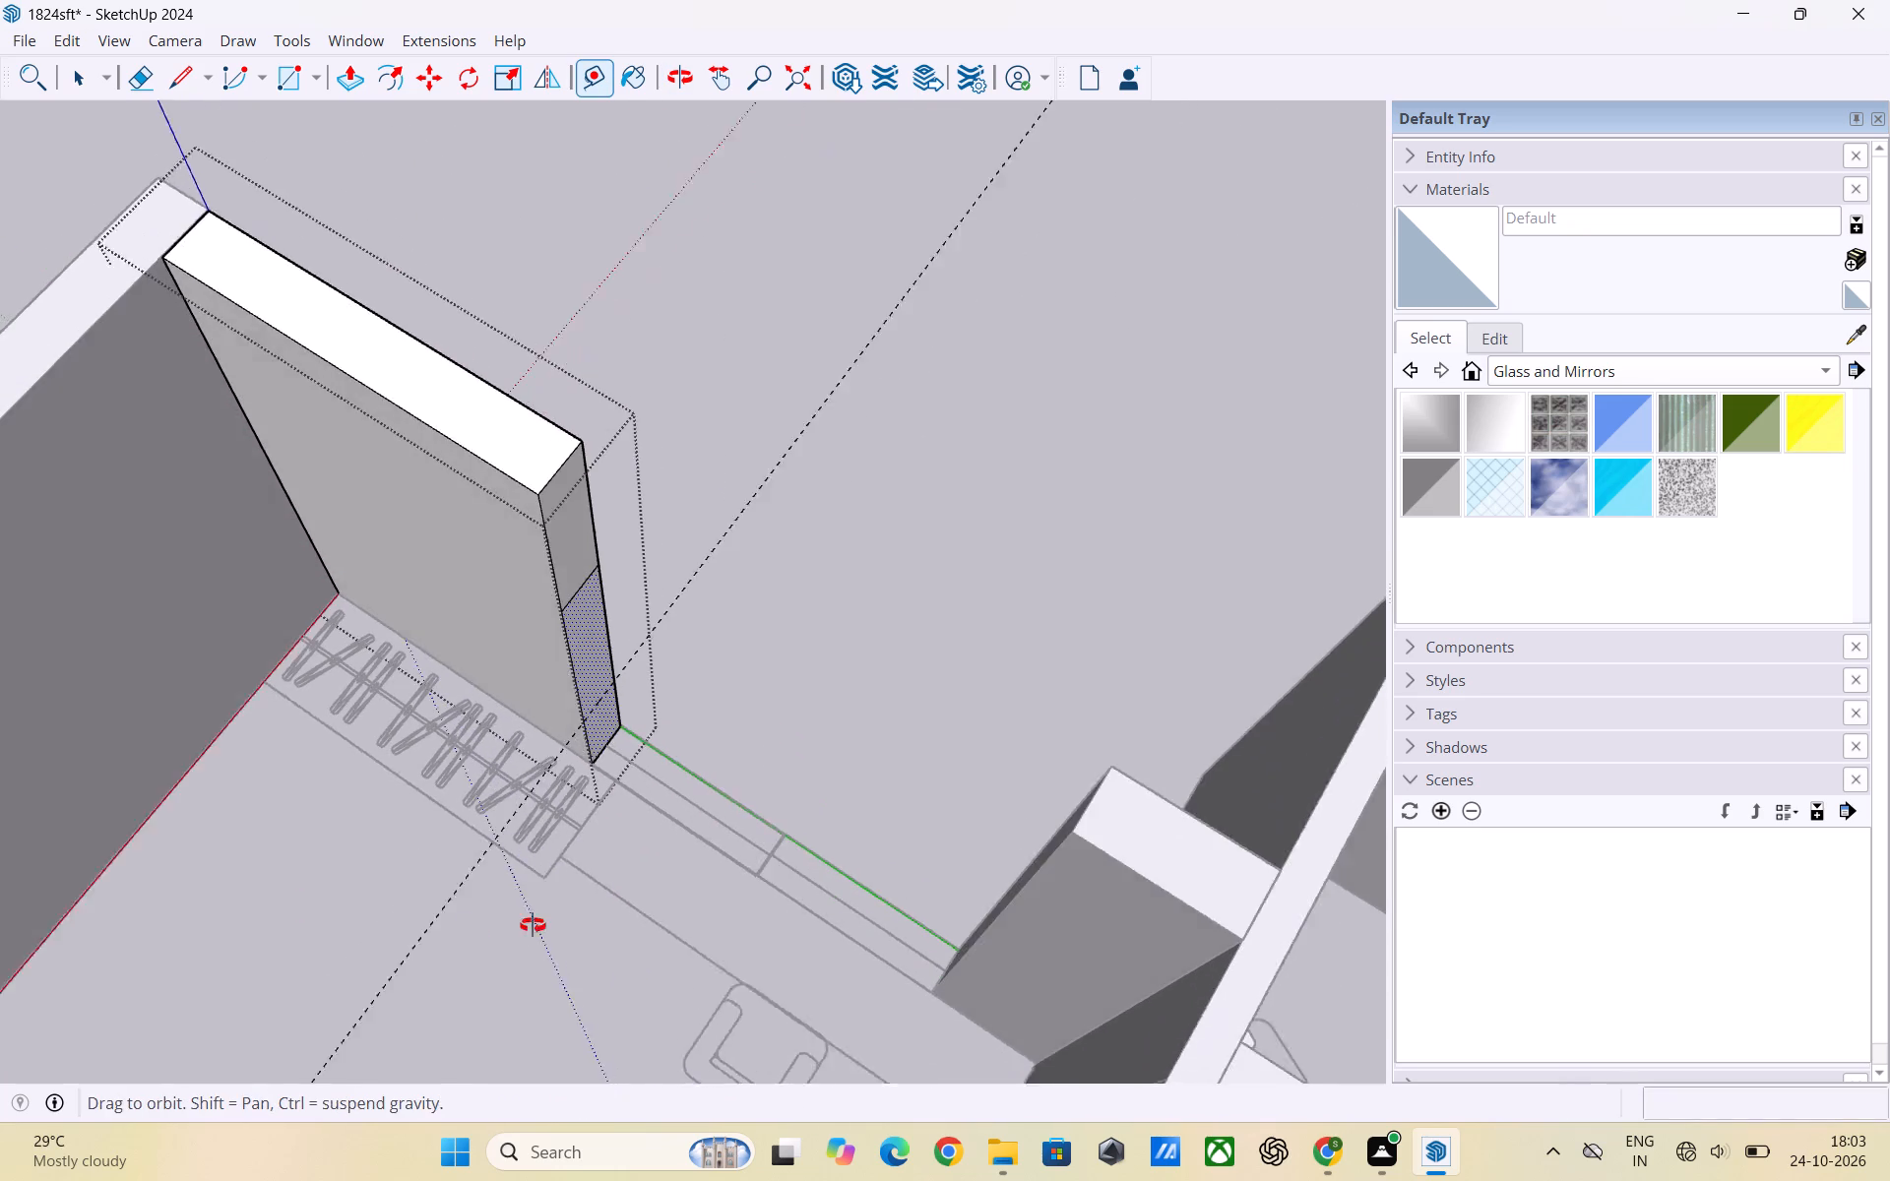
pyautogui.moveTo(533, 925); pyautogui.dragTo(552, 913, button='middle')
pyautogui.scroll(5, 714, 835)
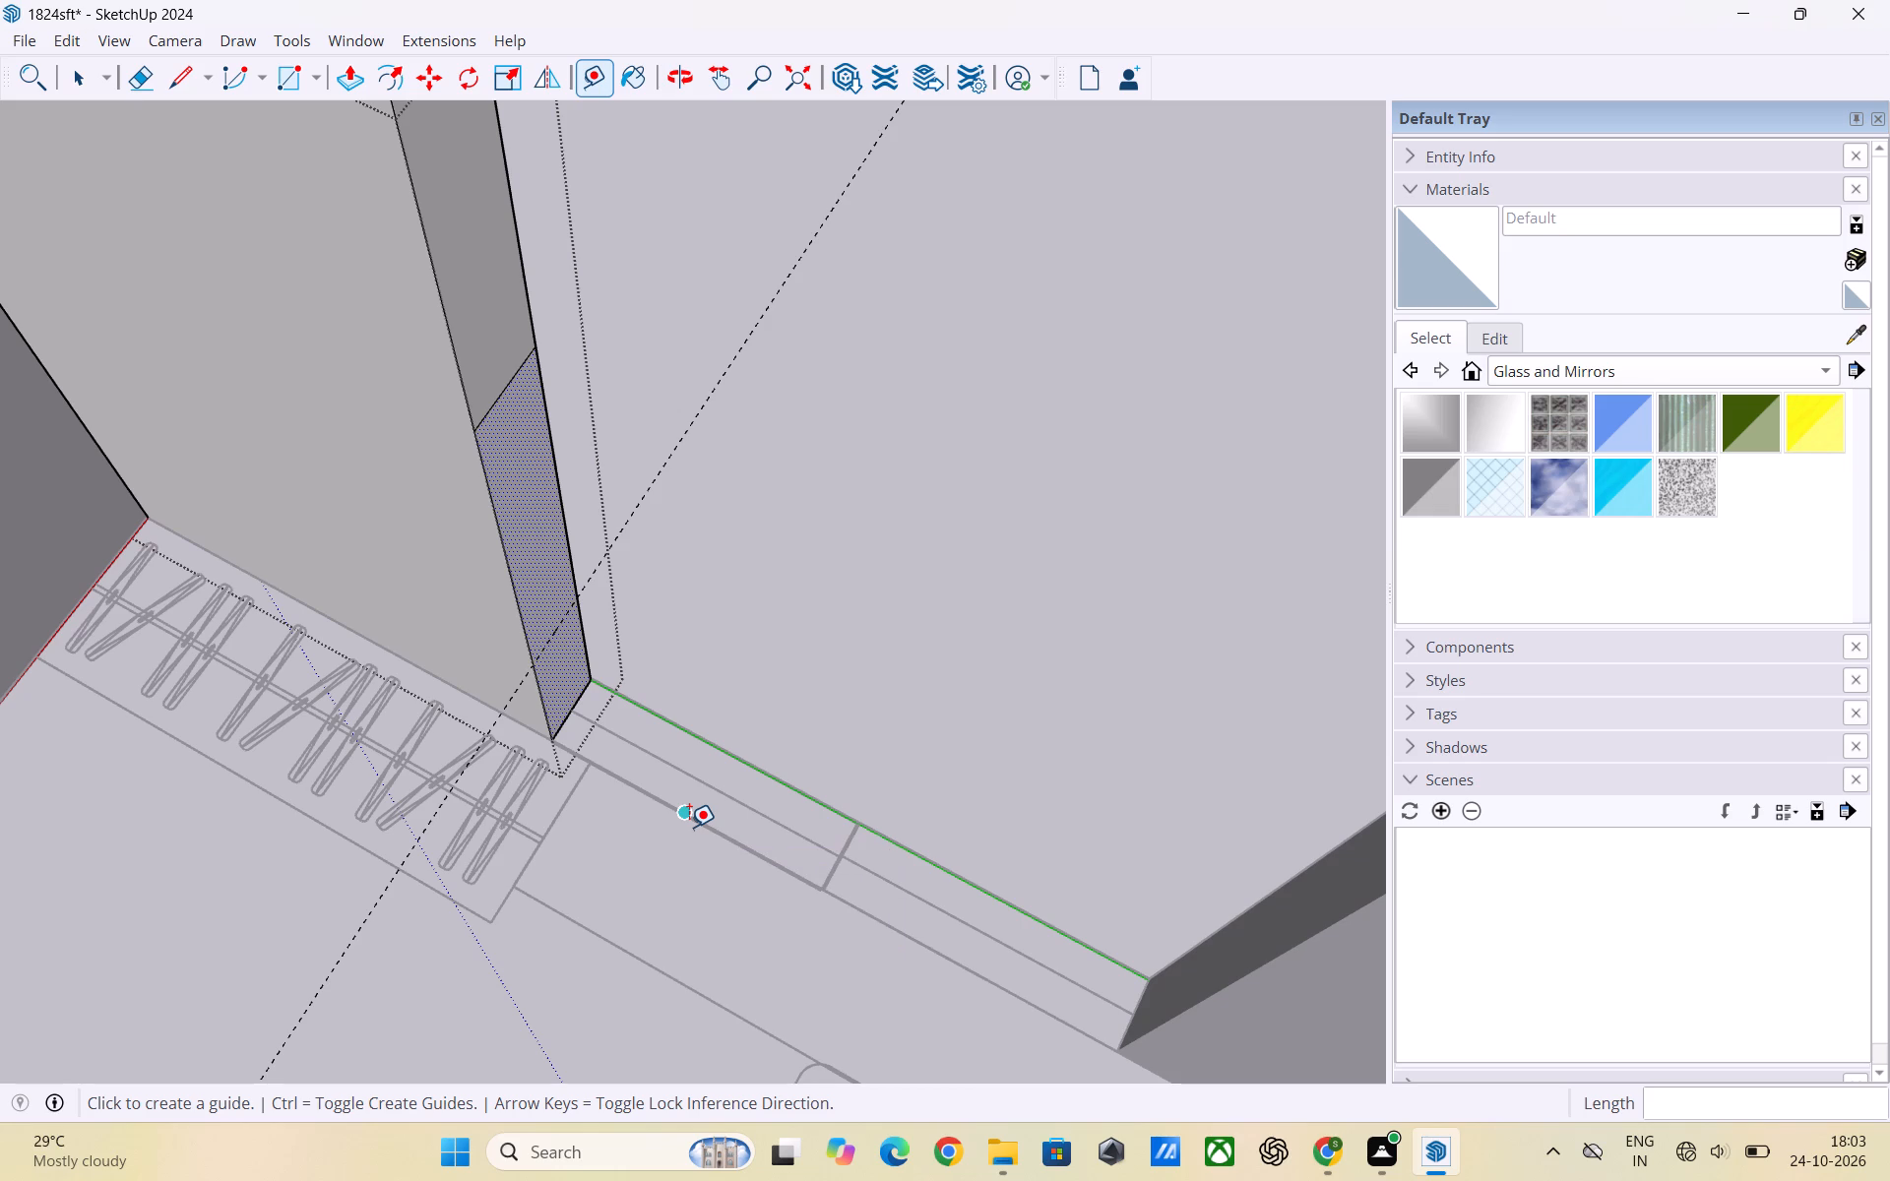
pyautogui.scroll(-4, 714, 817)
pyautogui.moveTo(680, 837); pyautogui.dragTo(396, 810, button='middle')
pyautogui.scroll(3, 553, 678)
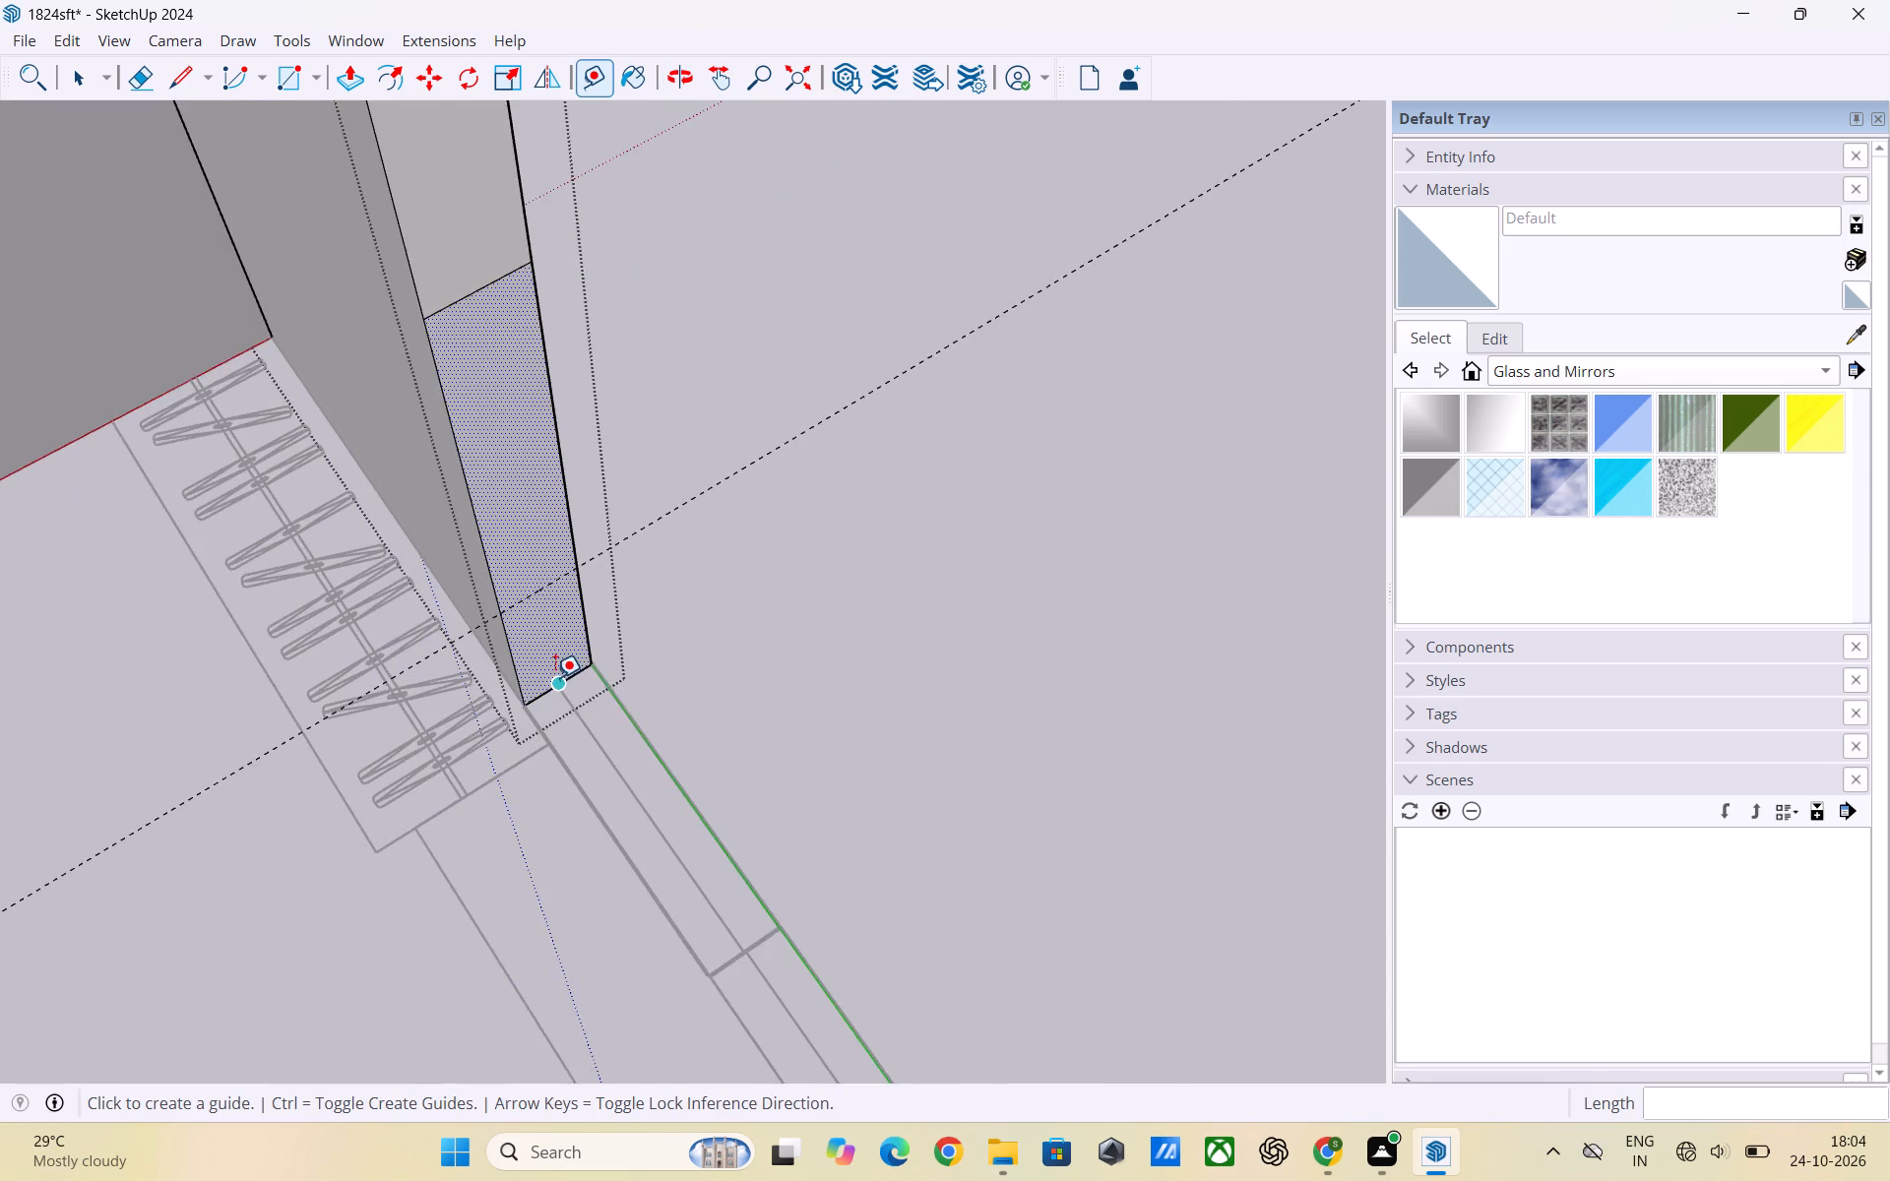
pyautogui.scroll(-3, 555, 677)
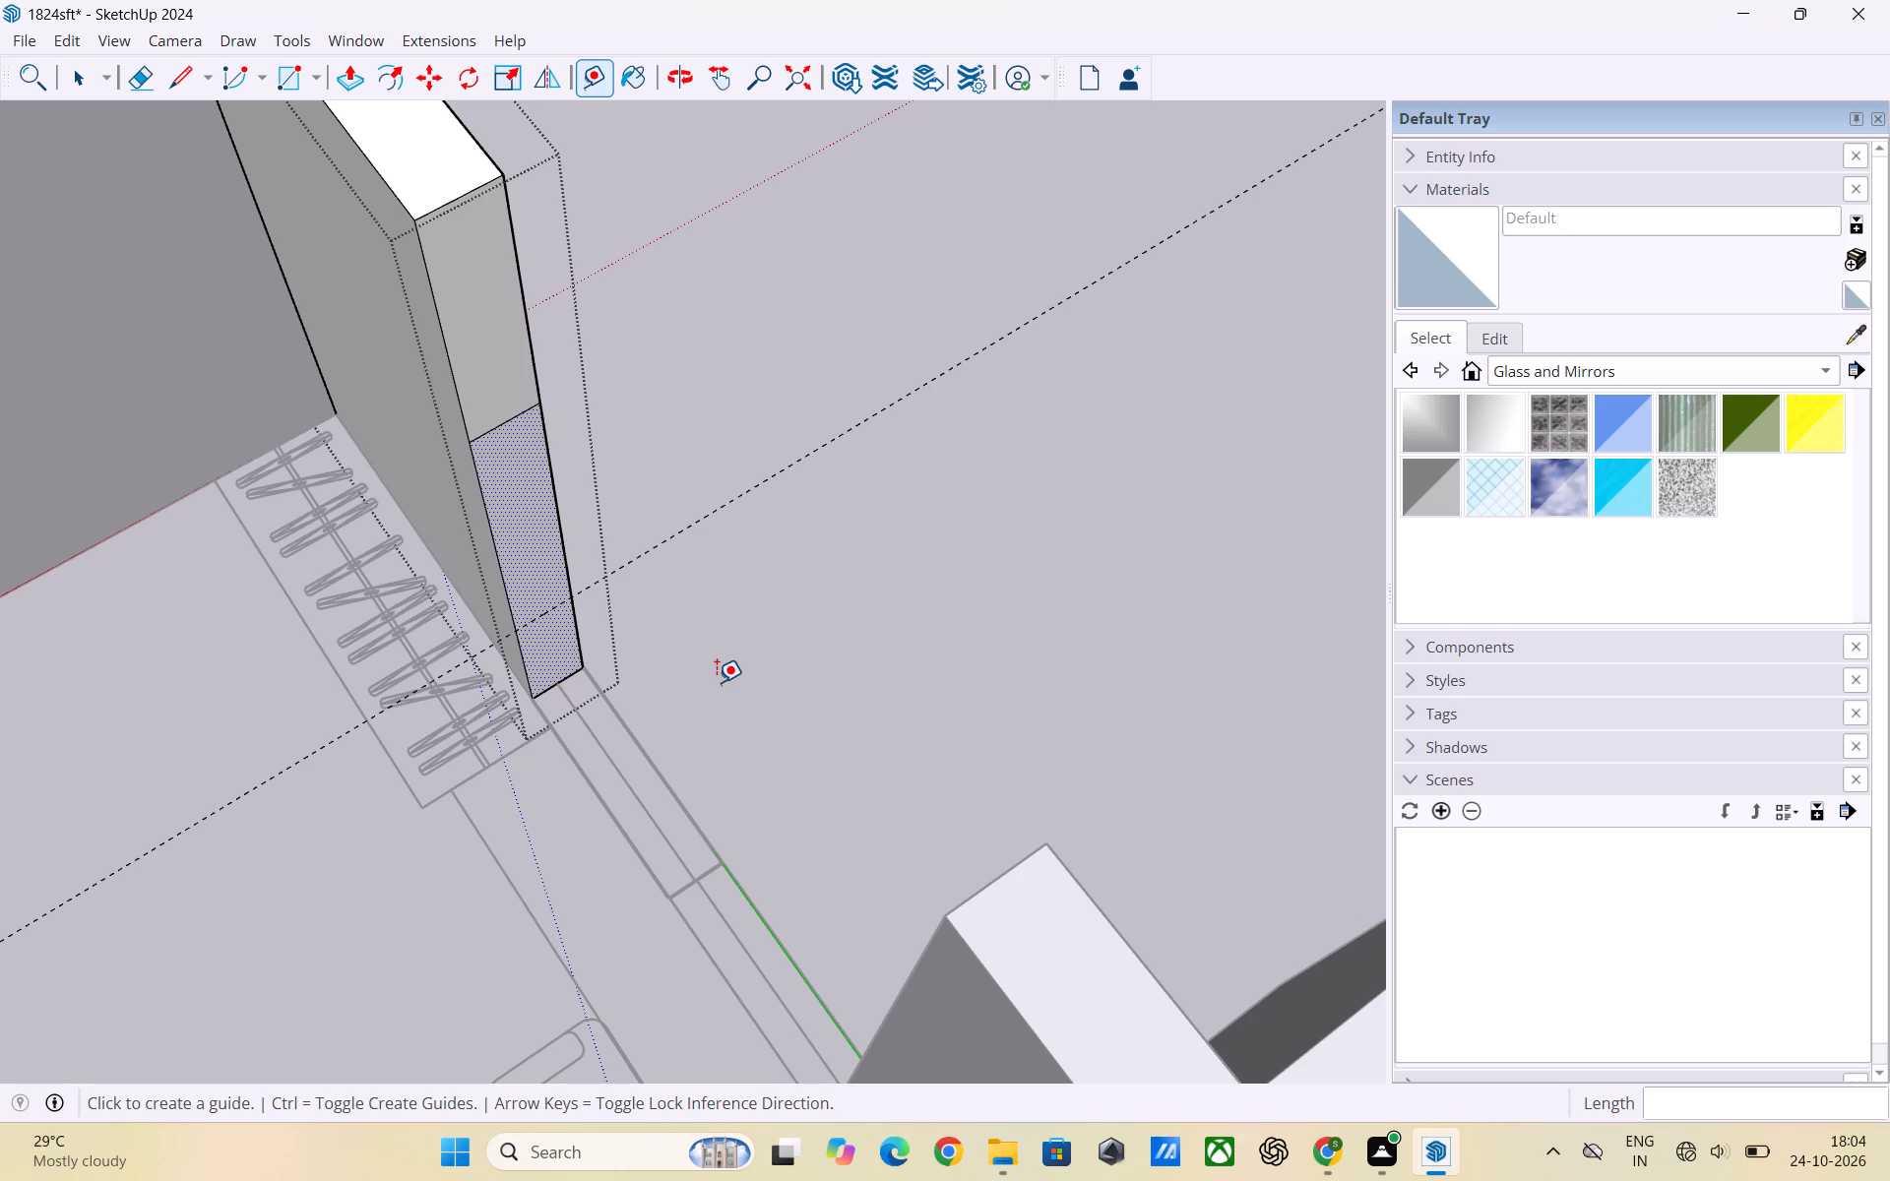
pyautogui.press('space')
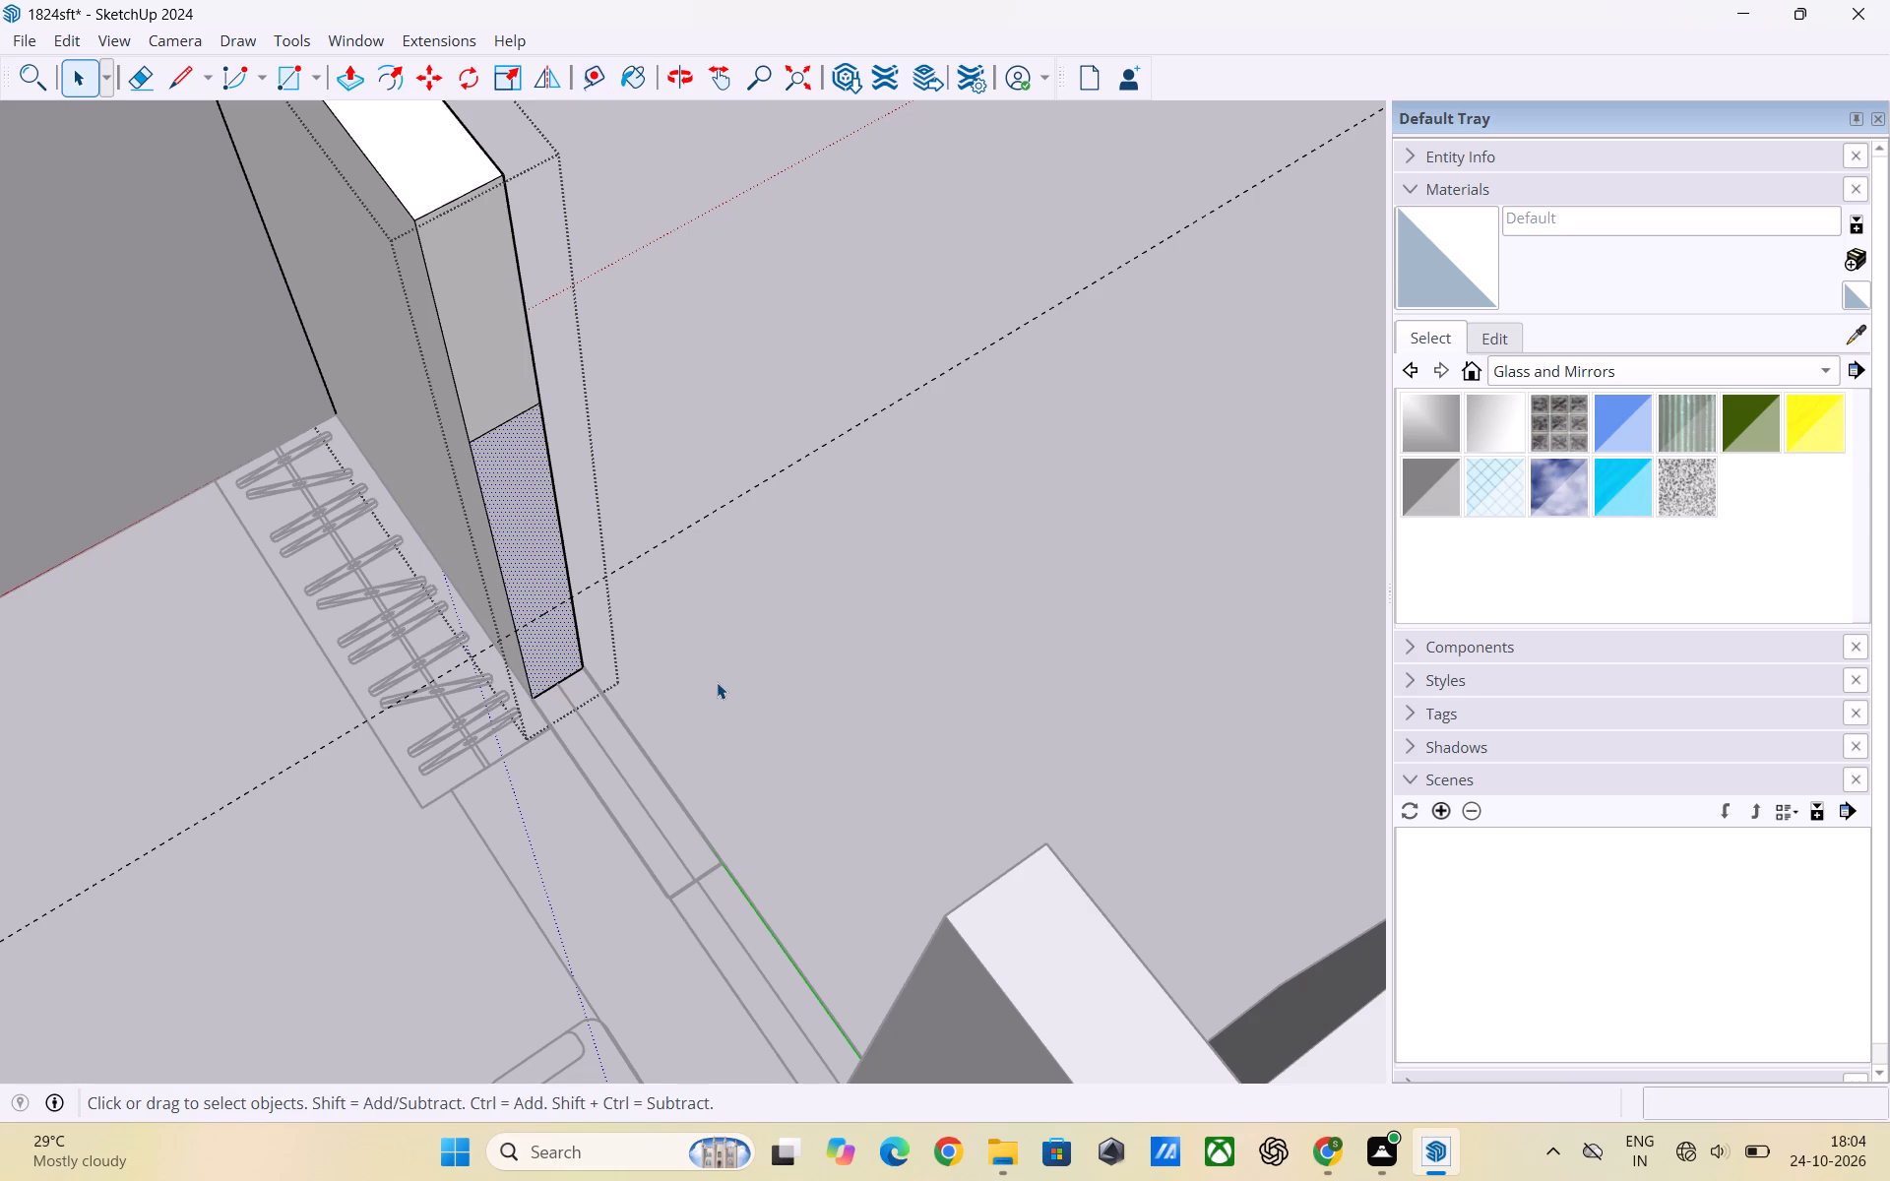
pyautogui.click(716, 688)
# Draw a line about 8 13/16" long across the wall's end face along the 2' guide, outside the wall group.
pyautogui.scroll(-1, 748, 764)
pyautogui.moveTo(748, 764); pyautogui.dragTo(514, 728, button='middle')
pyautogui.scroll(5, 530, 633)
pyautogui.scroll(-1, 1233, 751)
pyautogui.scroll(2, 528, 541)
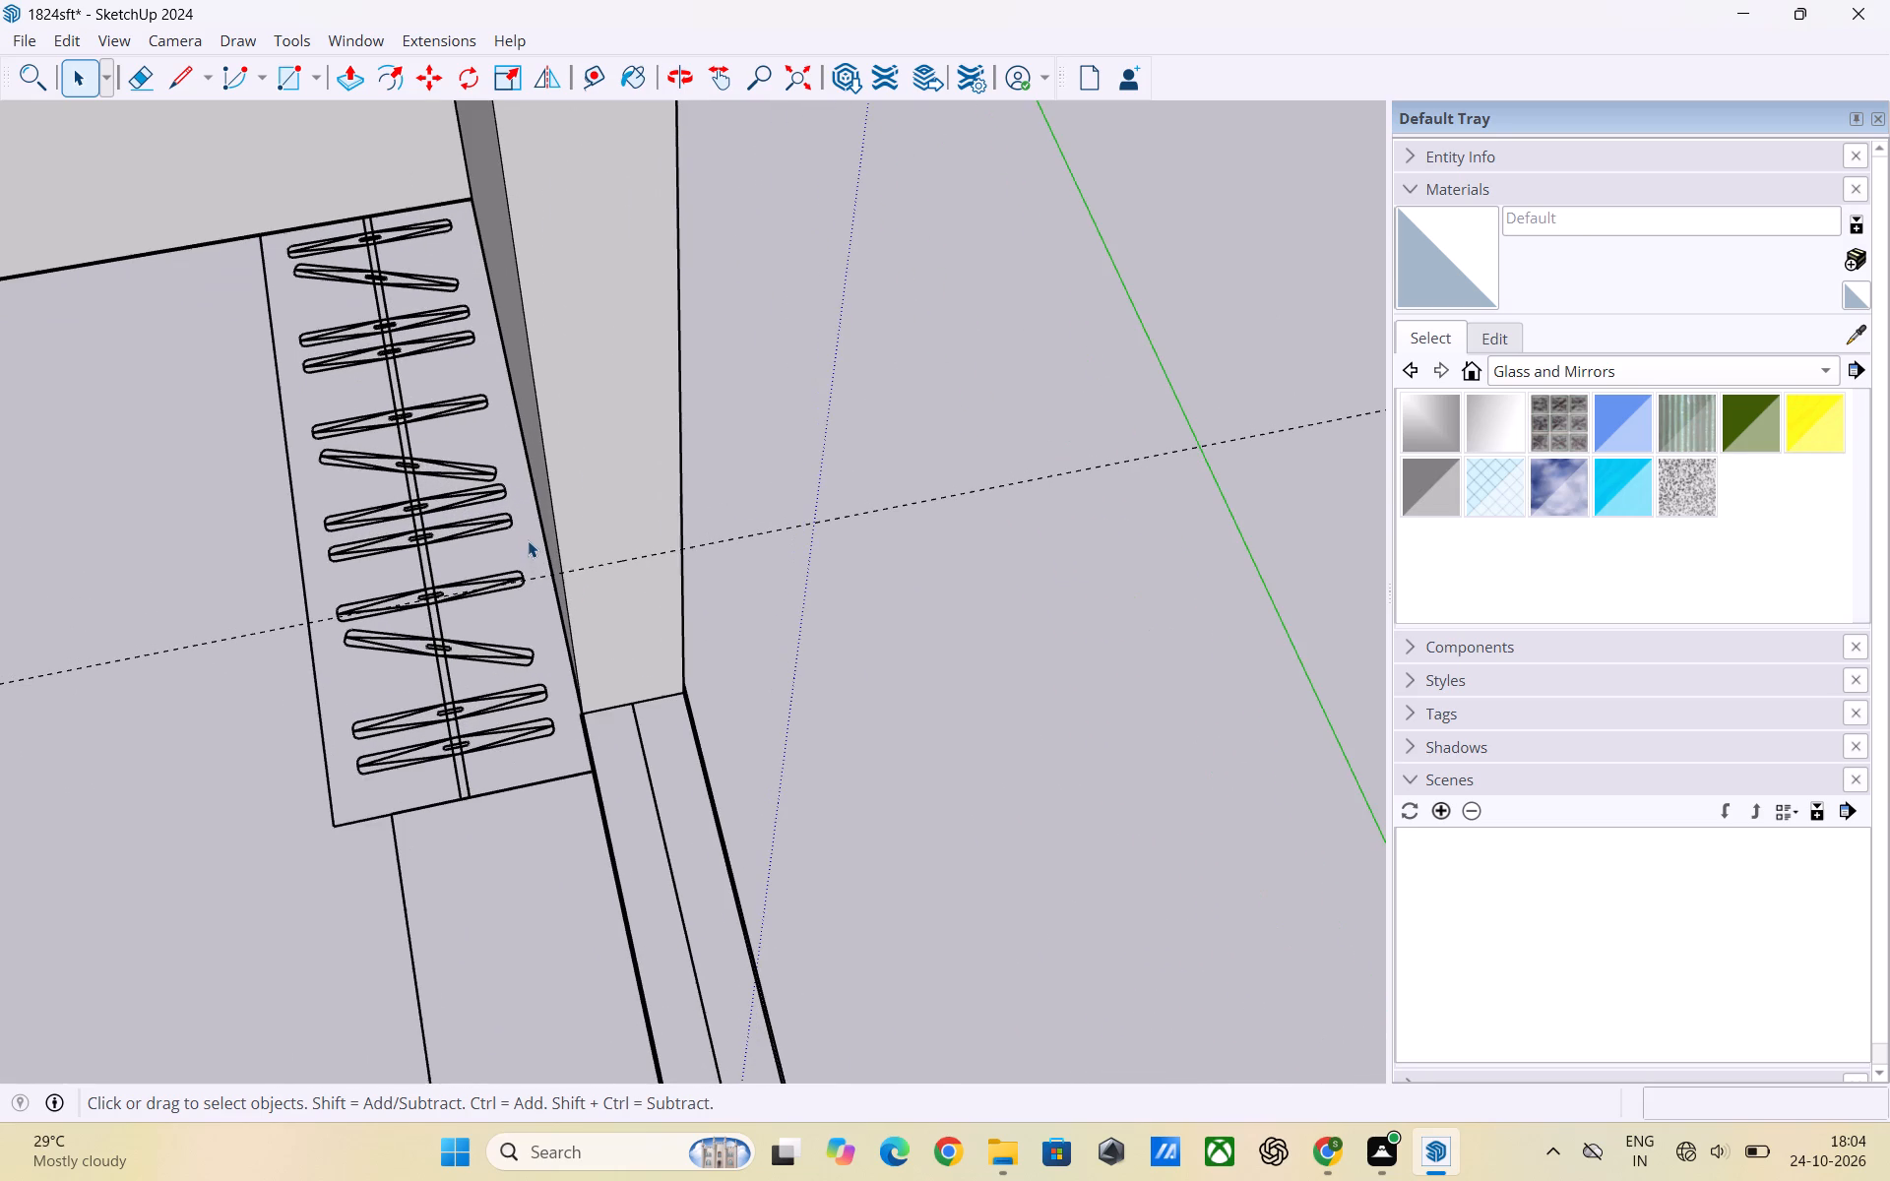
pyautogui.press('l')
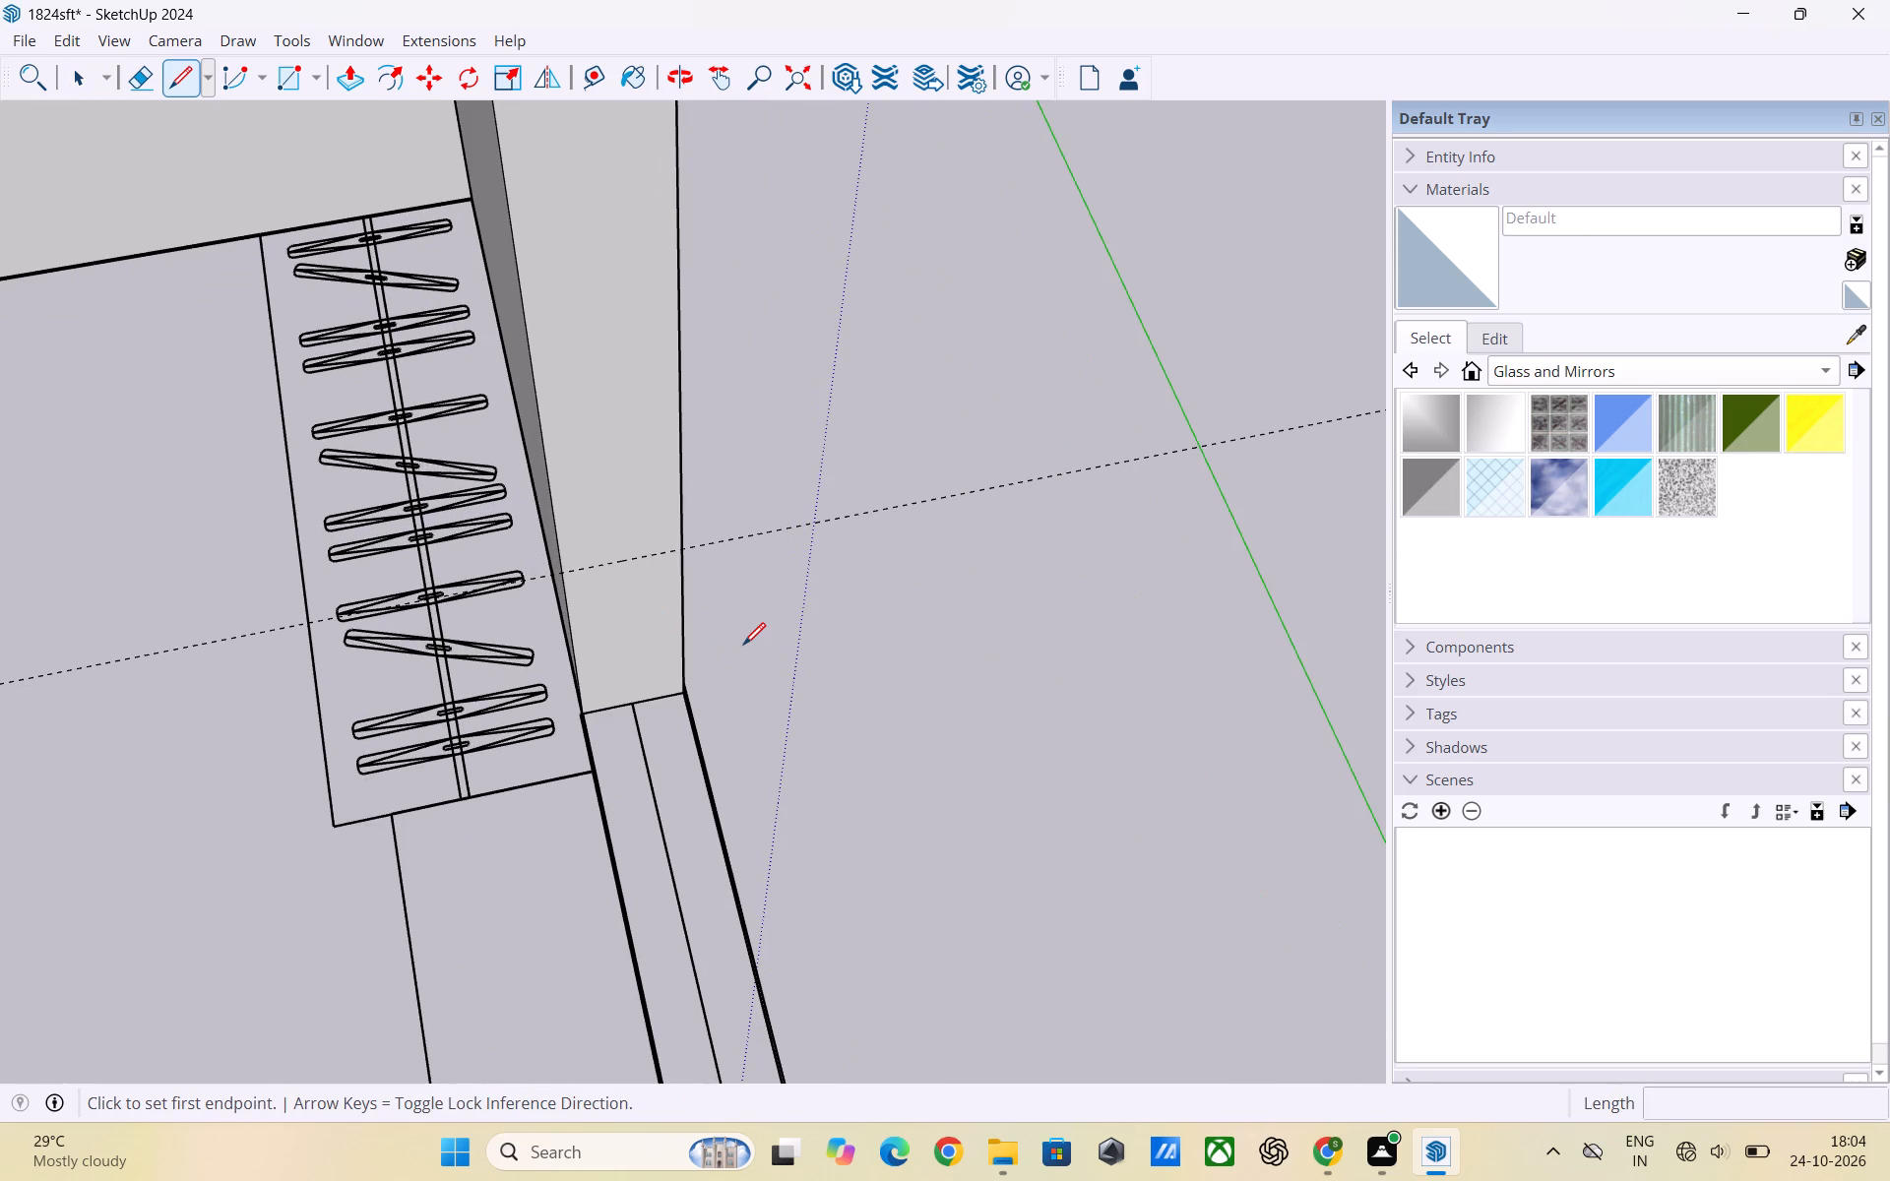
pyautogui.click(560, 571)
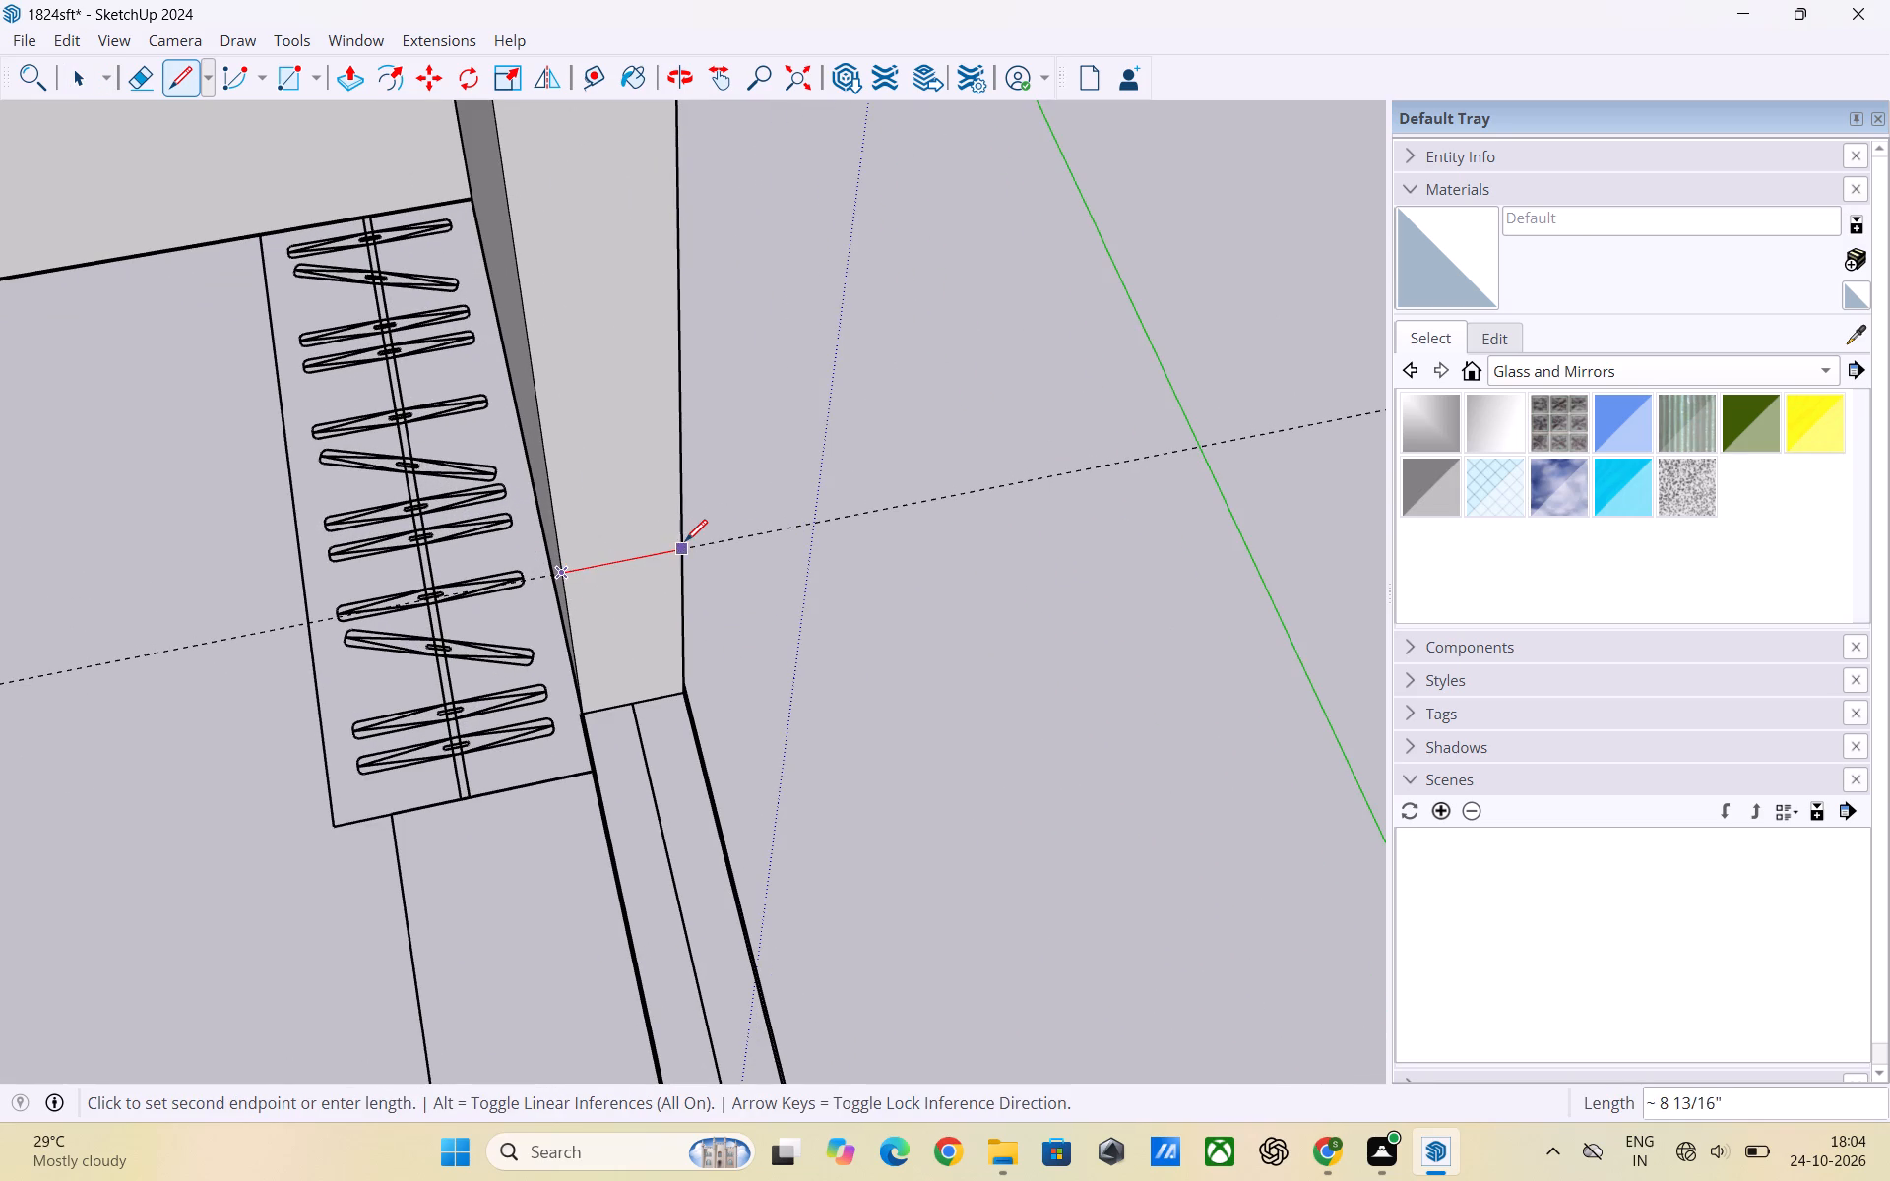
pyautogui.click(681, 544)
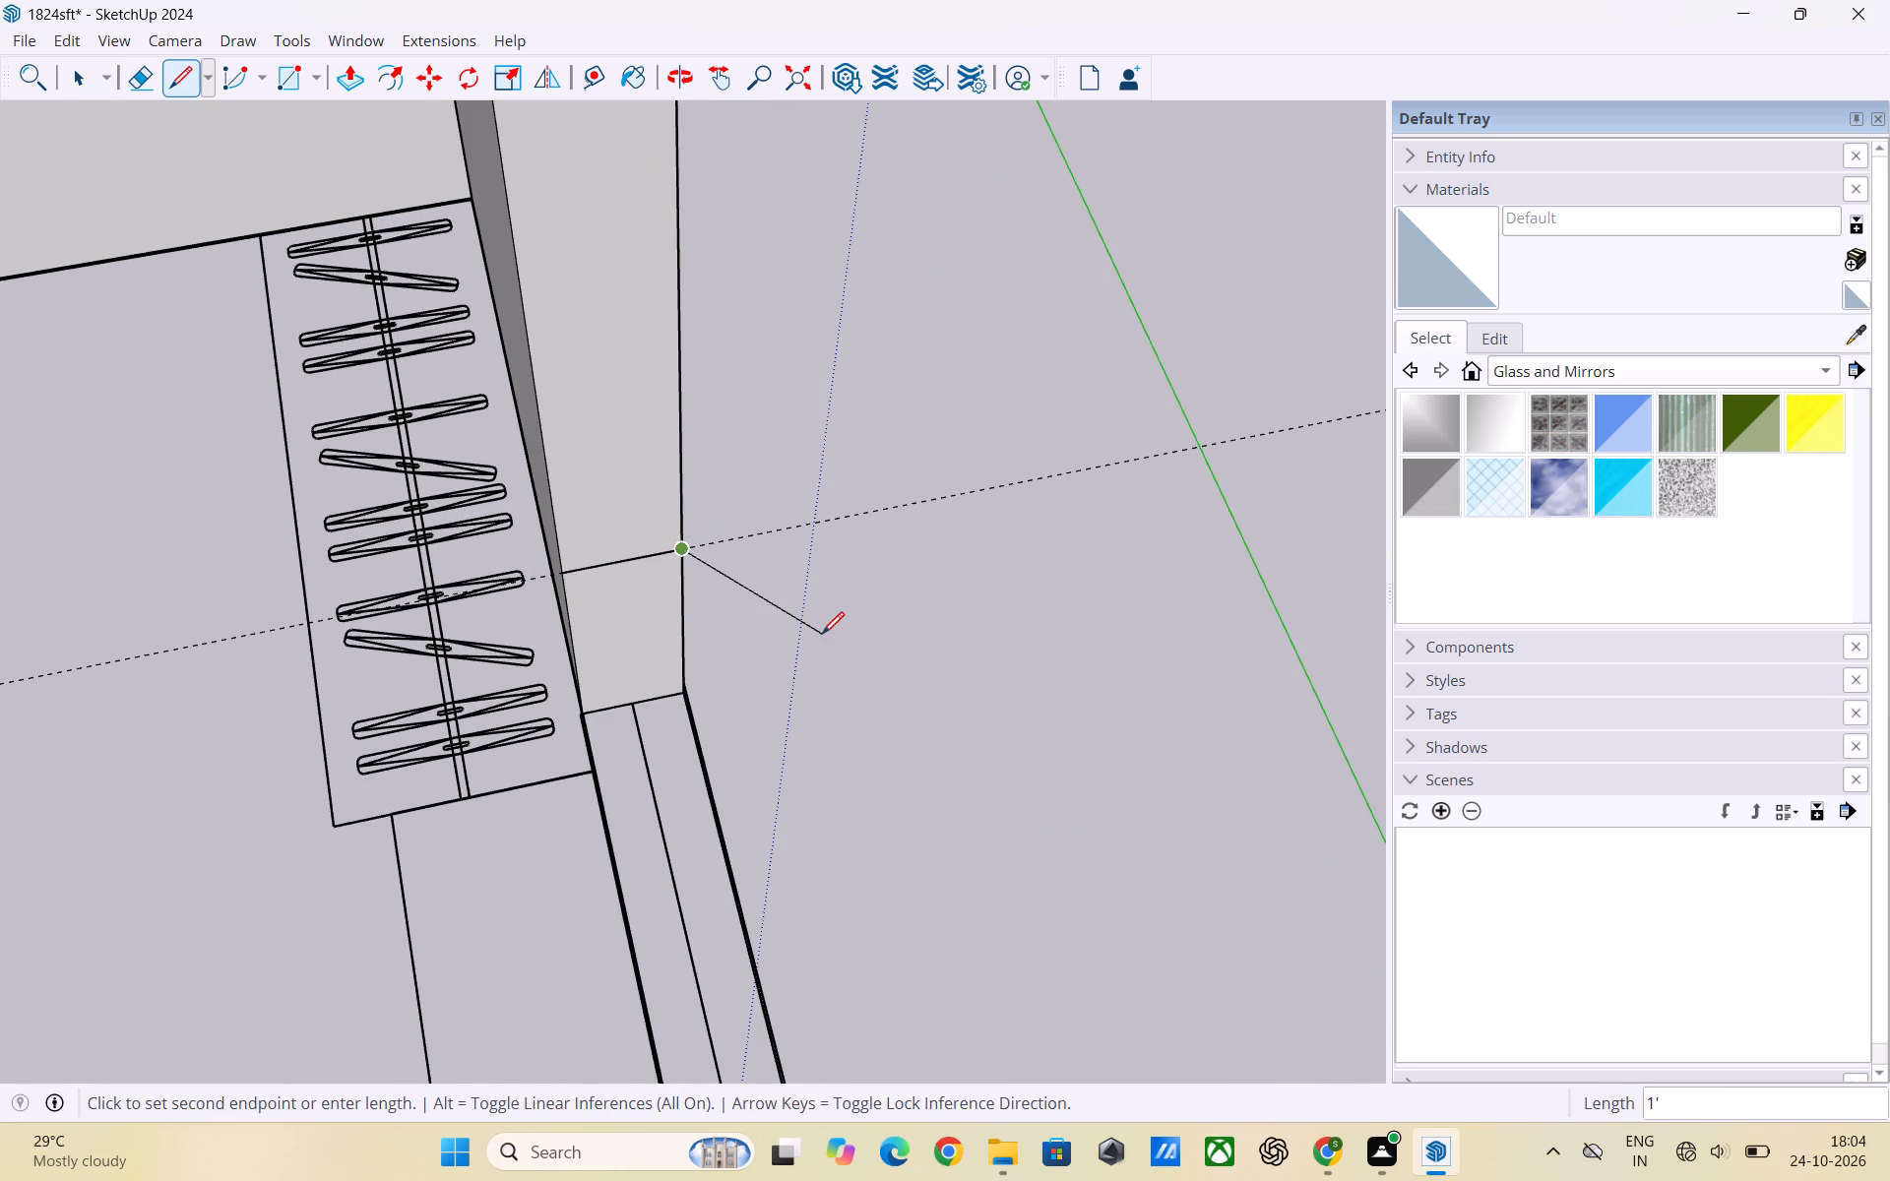
pyautogui.press('space')
# Draw a rectangle about 8 13/16" by 4' on the wall's end face, between the existing dividing edge and the guide line.
pyautogui.scroll(-2, 822, 634)
pyautogui.scroll(-2, 812, 731)
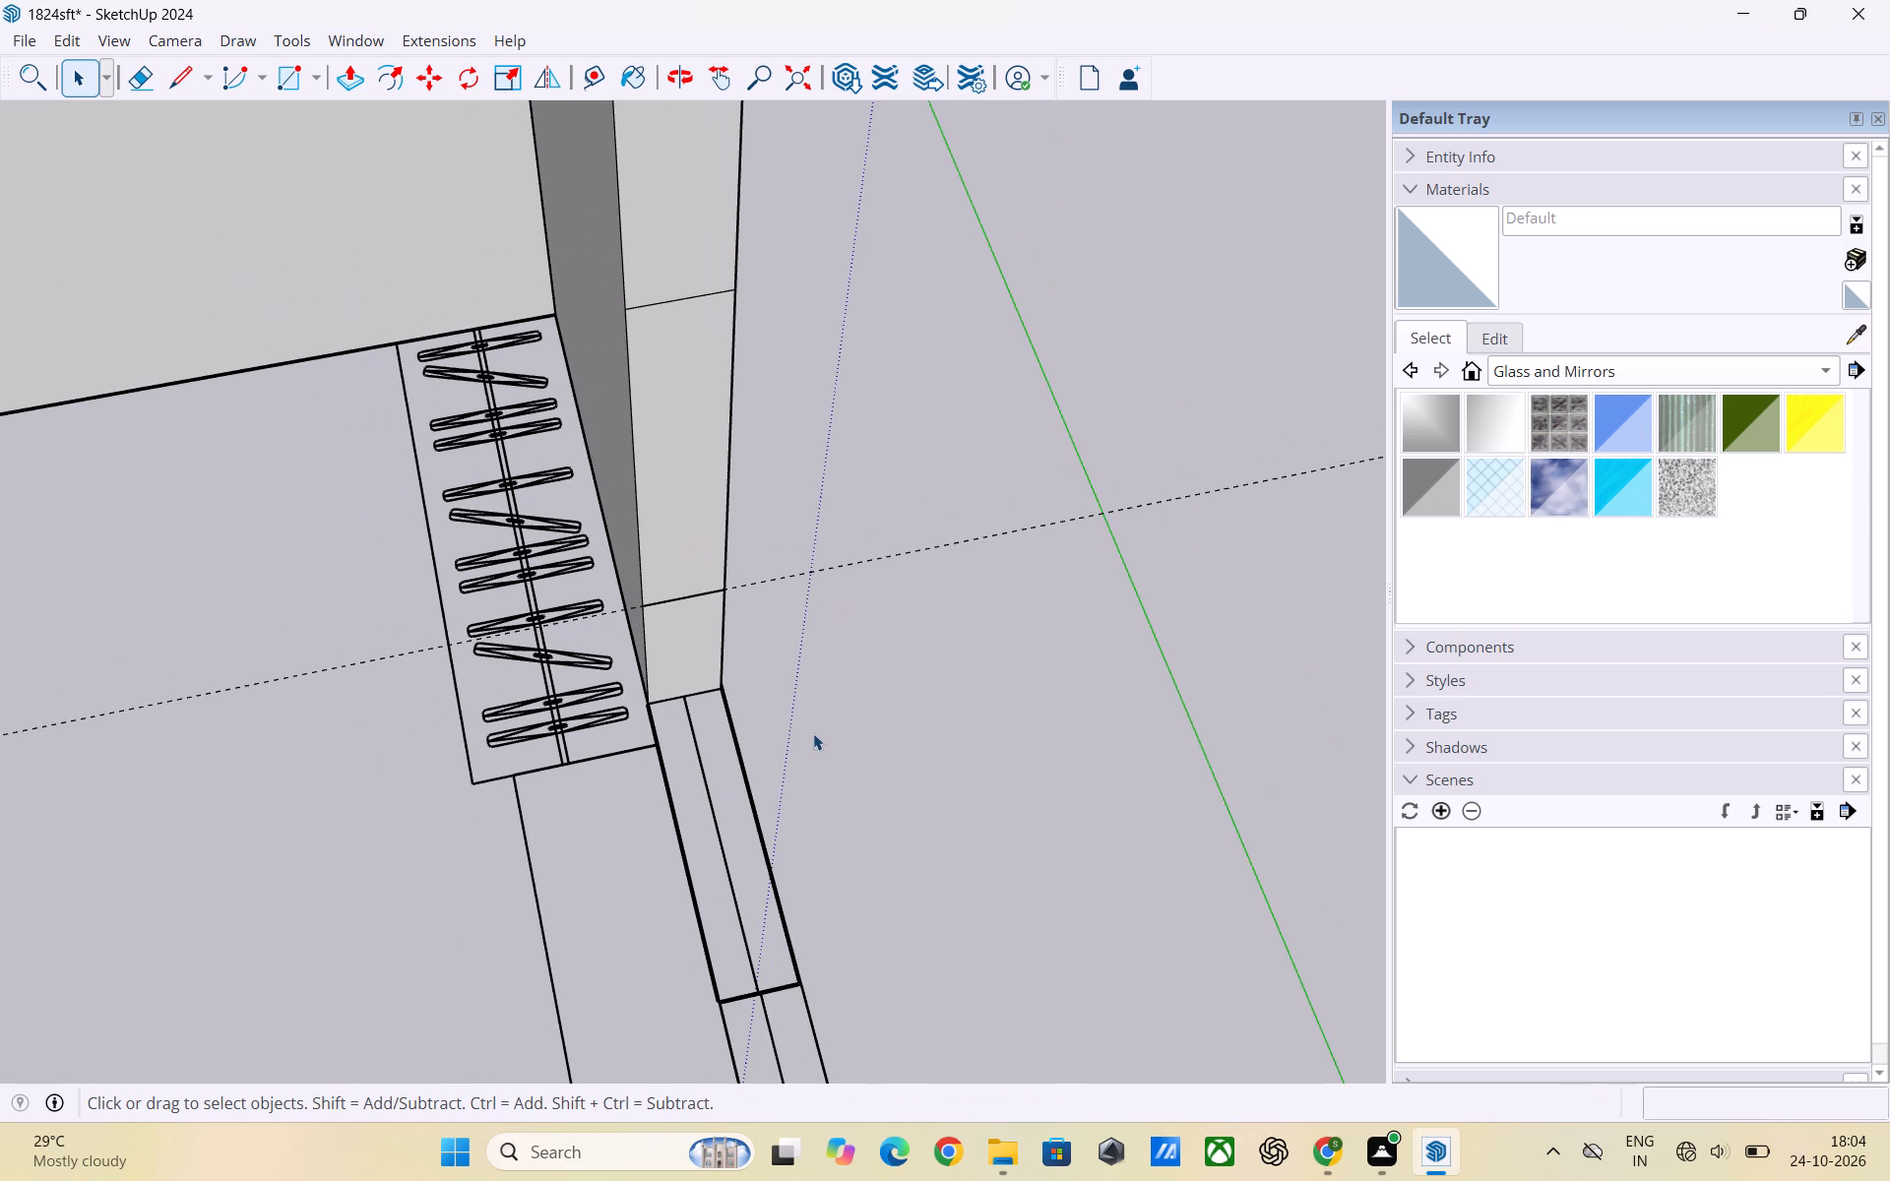
pyautogui.doubleClick(669, 664)
pyautogui.click(671, 663)
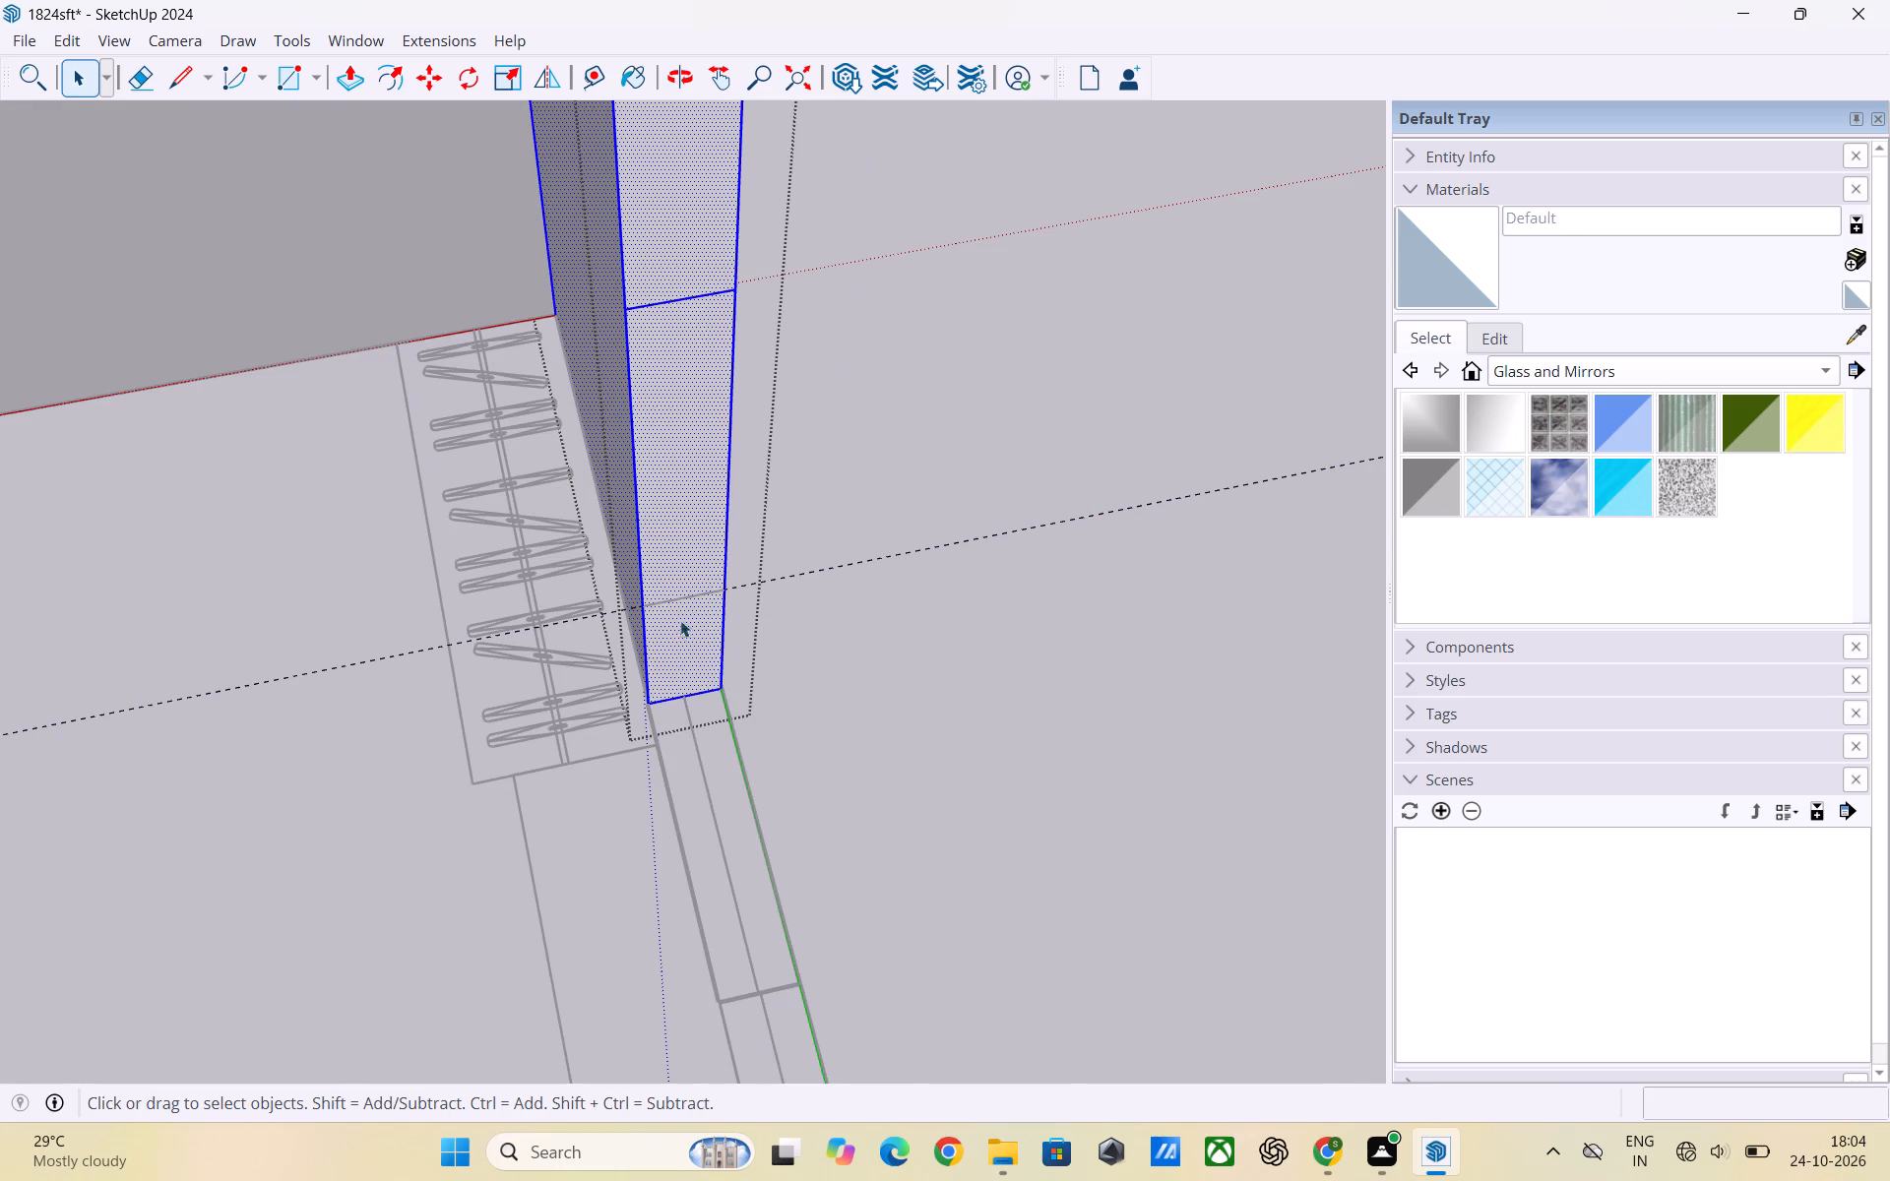
pyautogui.click(947, 708)
pyautogui.press('r')
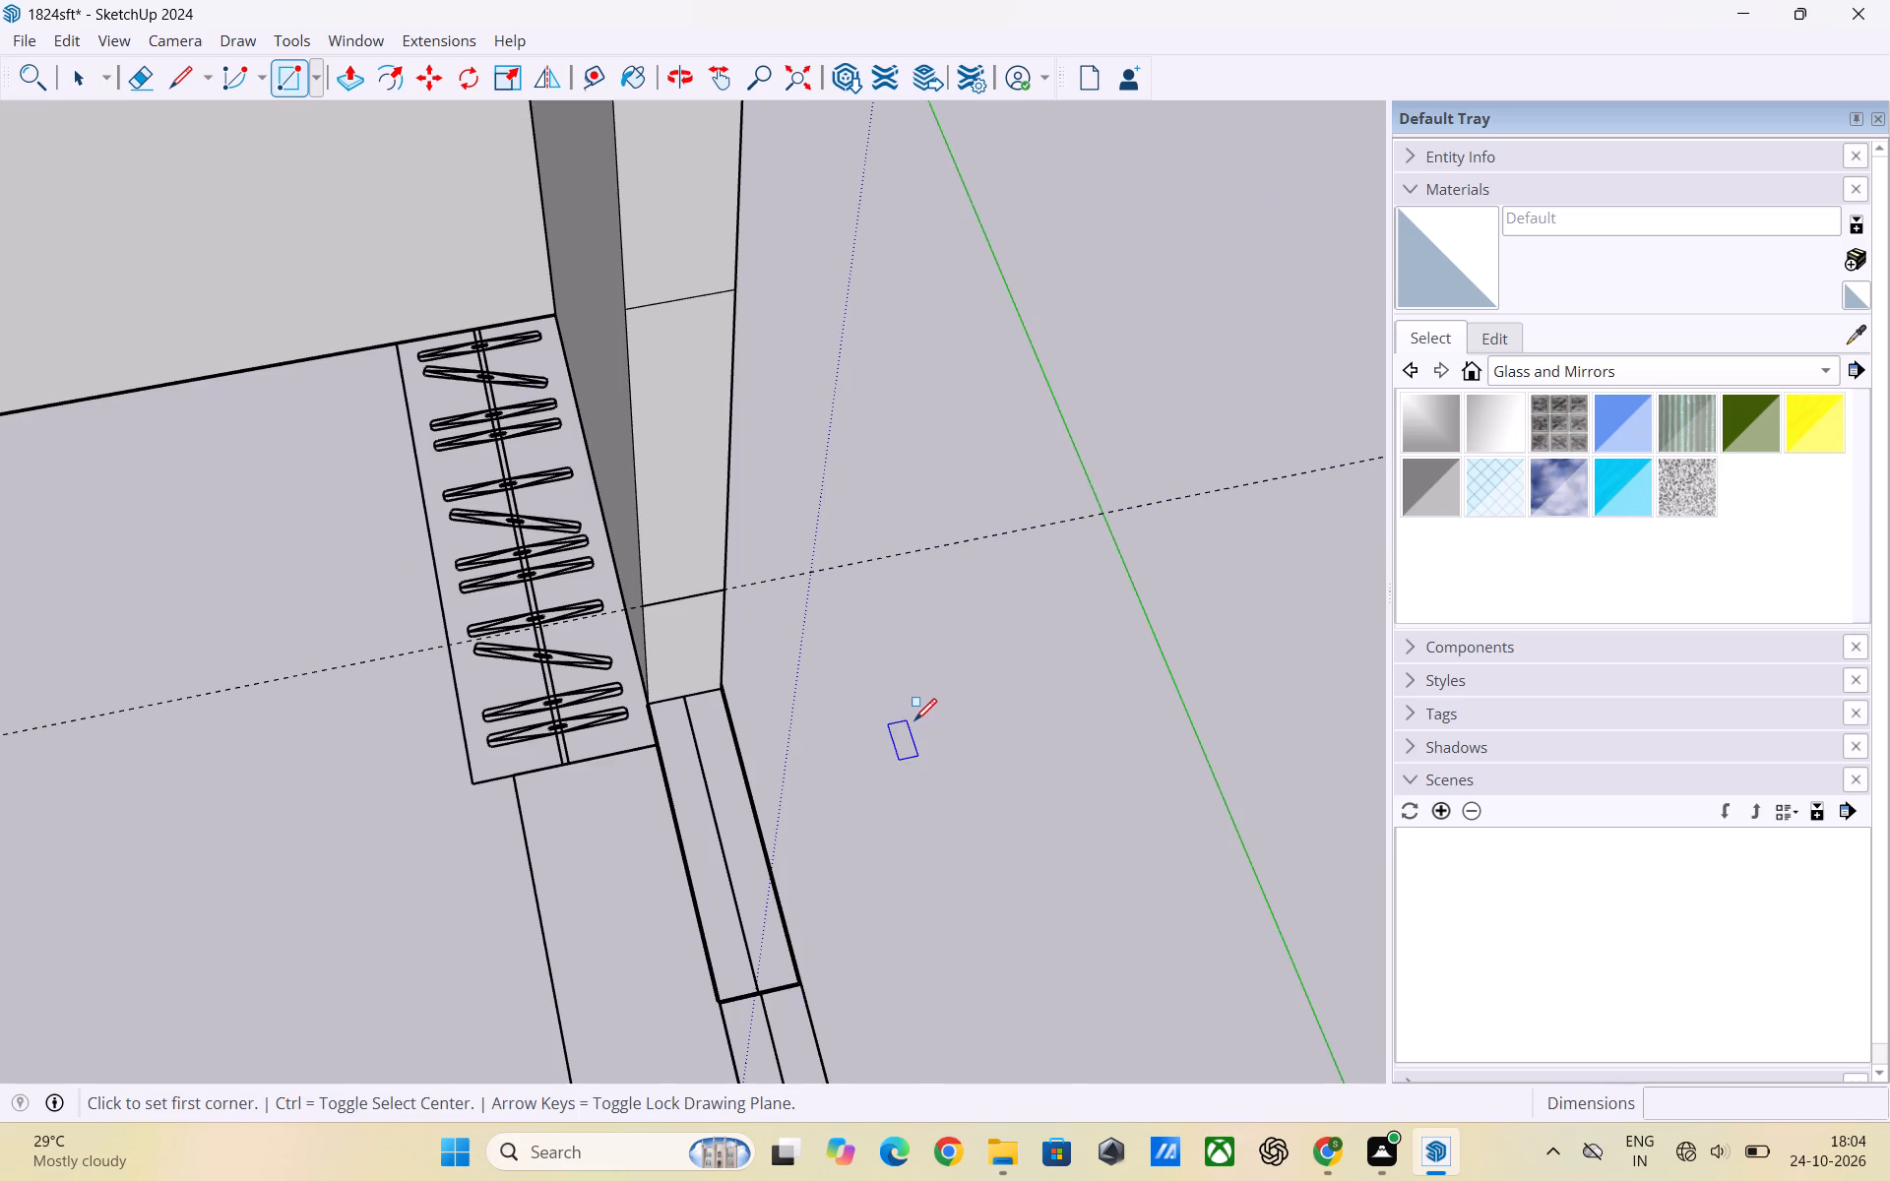
pyautogui.click(632, 309)
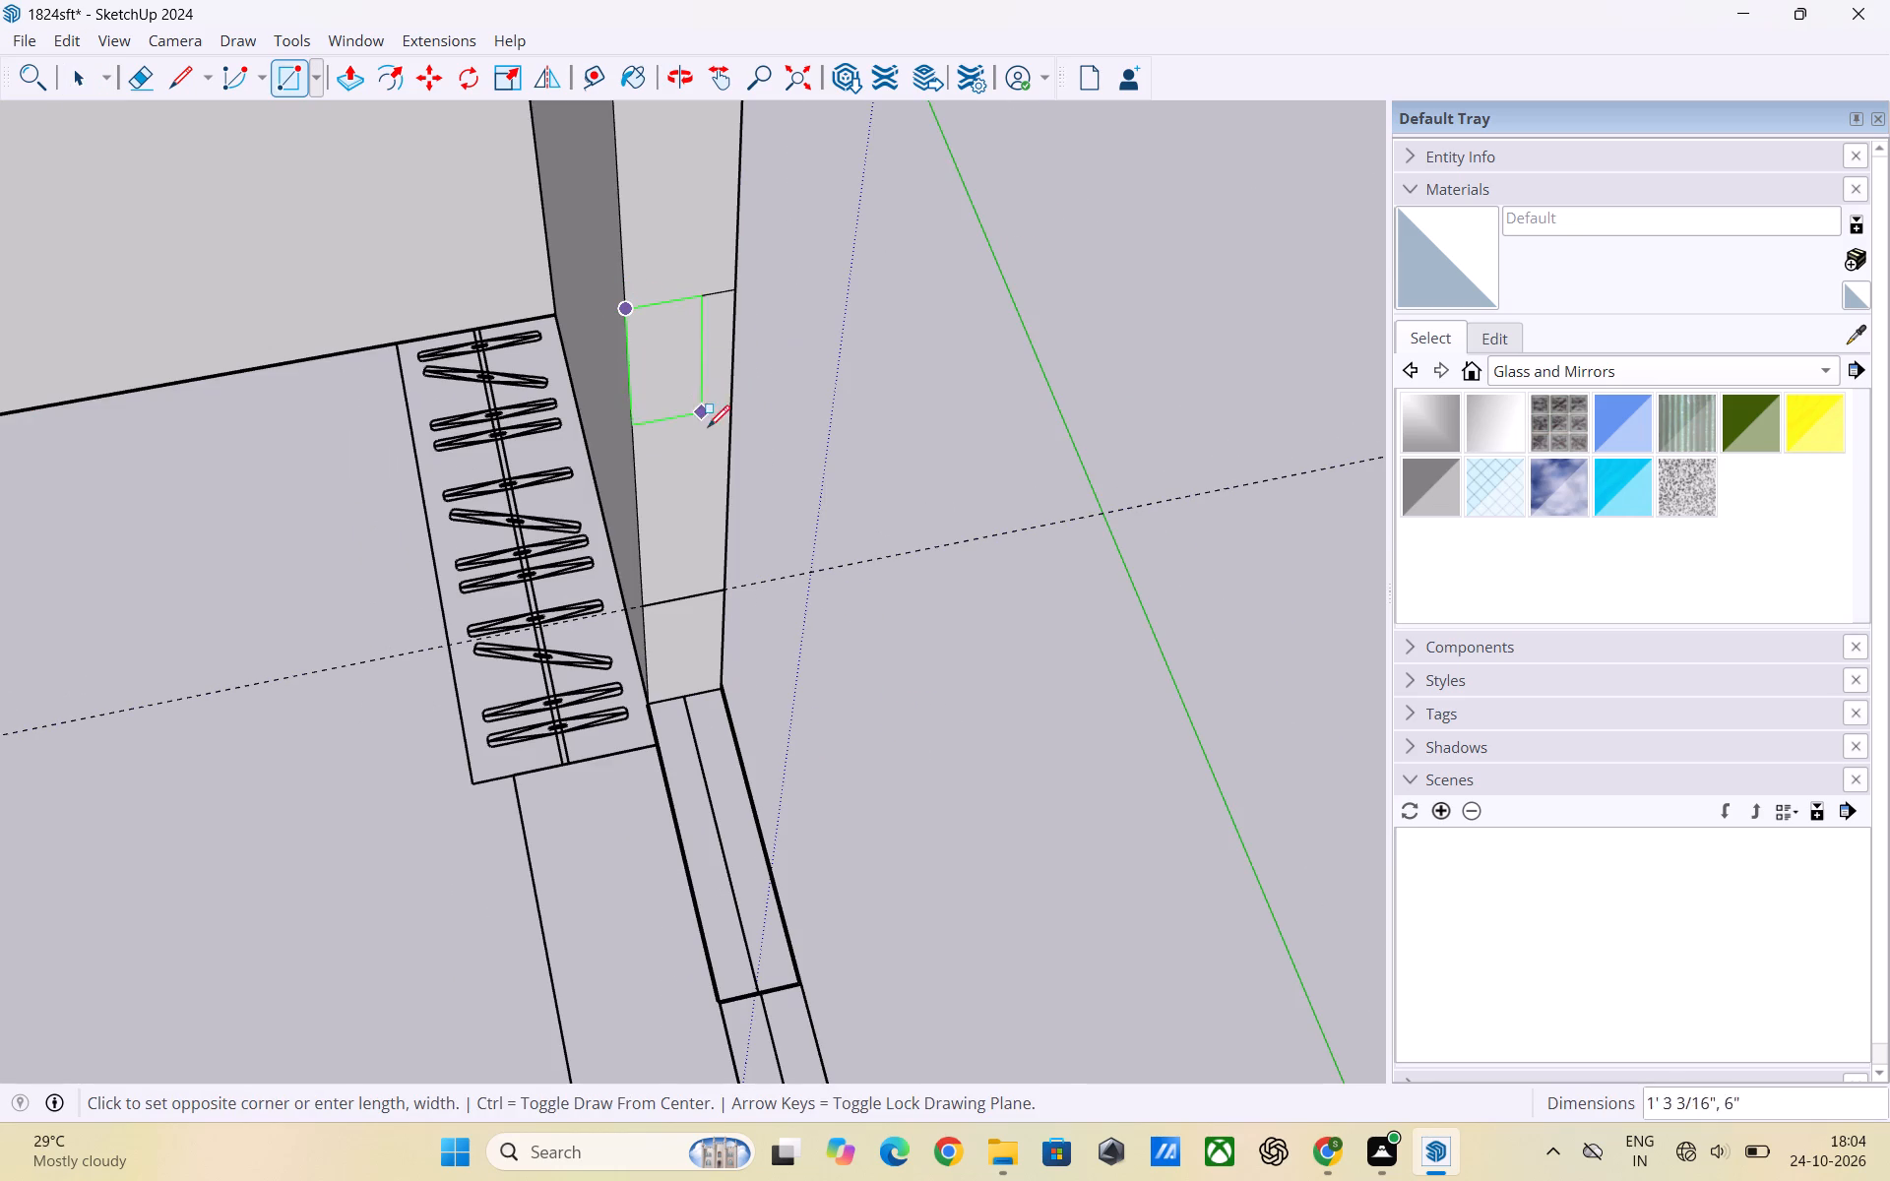
pyautogui.click(726, 590)
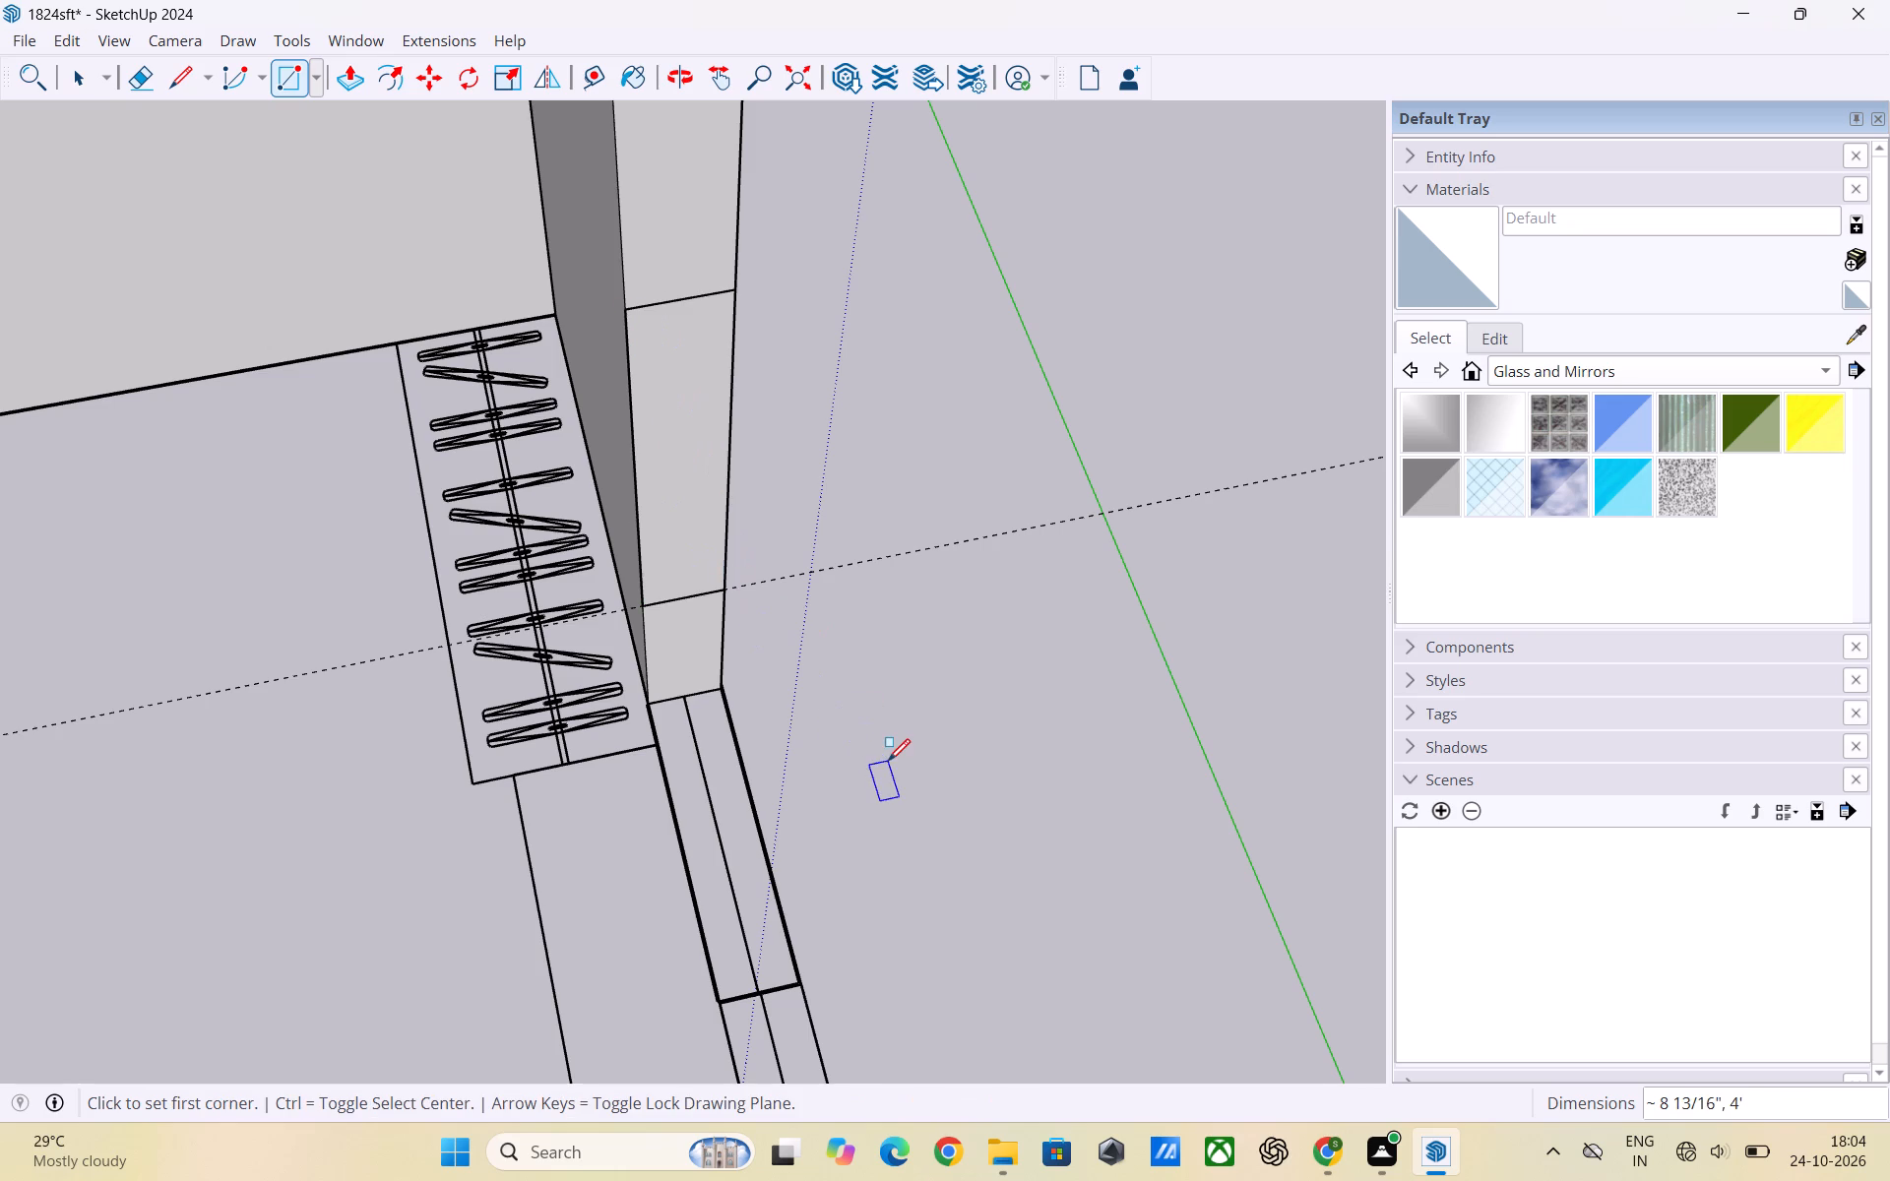
pyautogui.press('space')
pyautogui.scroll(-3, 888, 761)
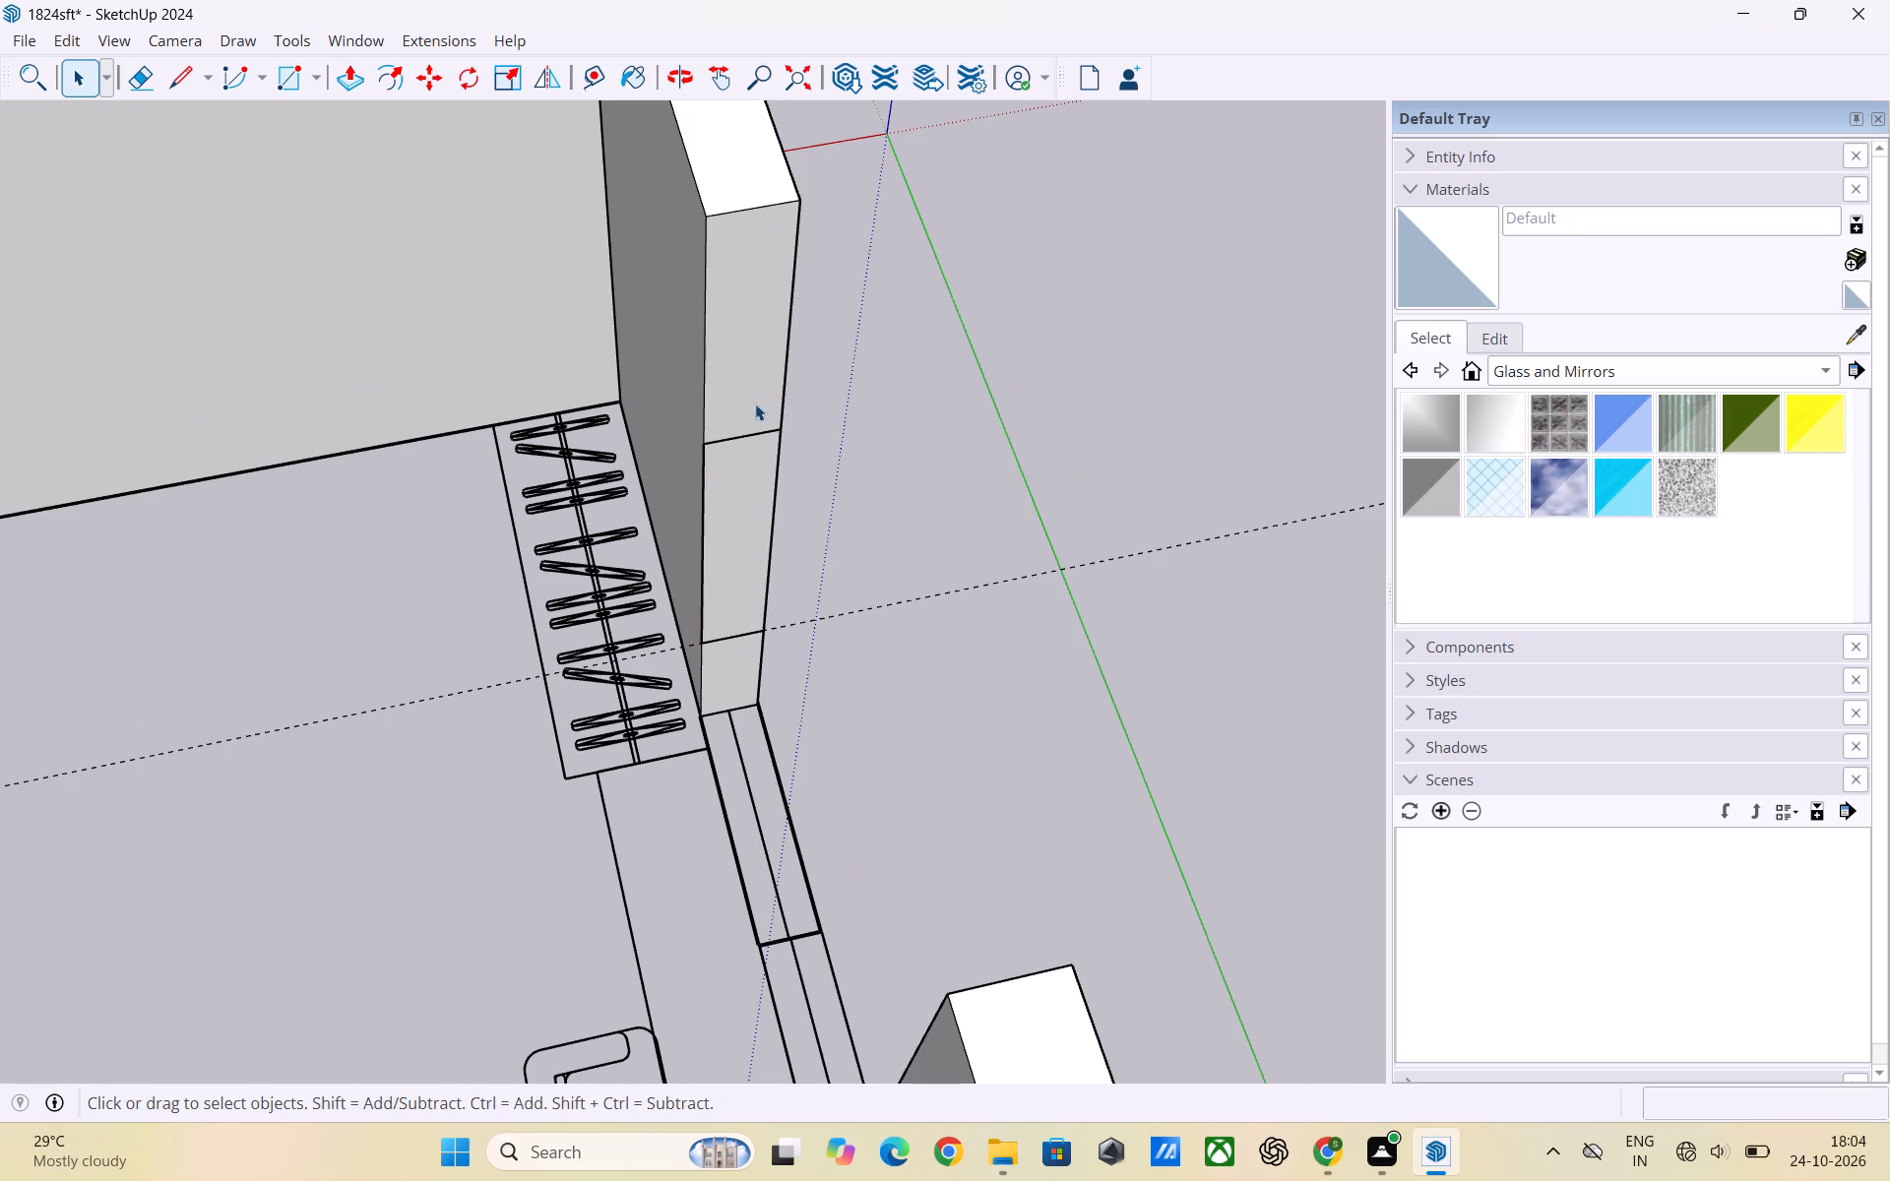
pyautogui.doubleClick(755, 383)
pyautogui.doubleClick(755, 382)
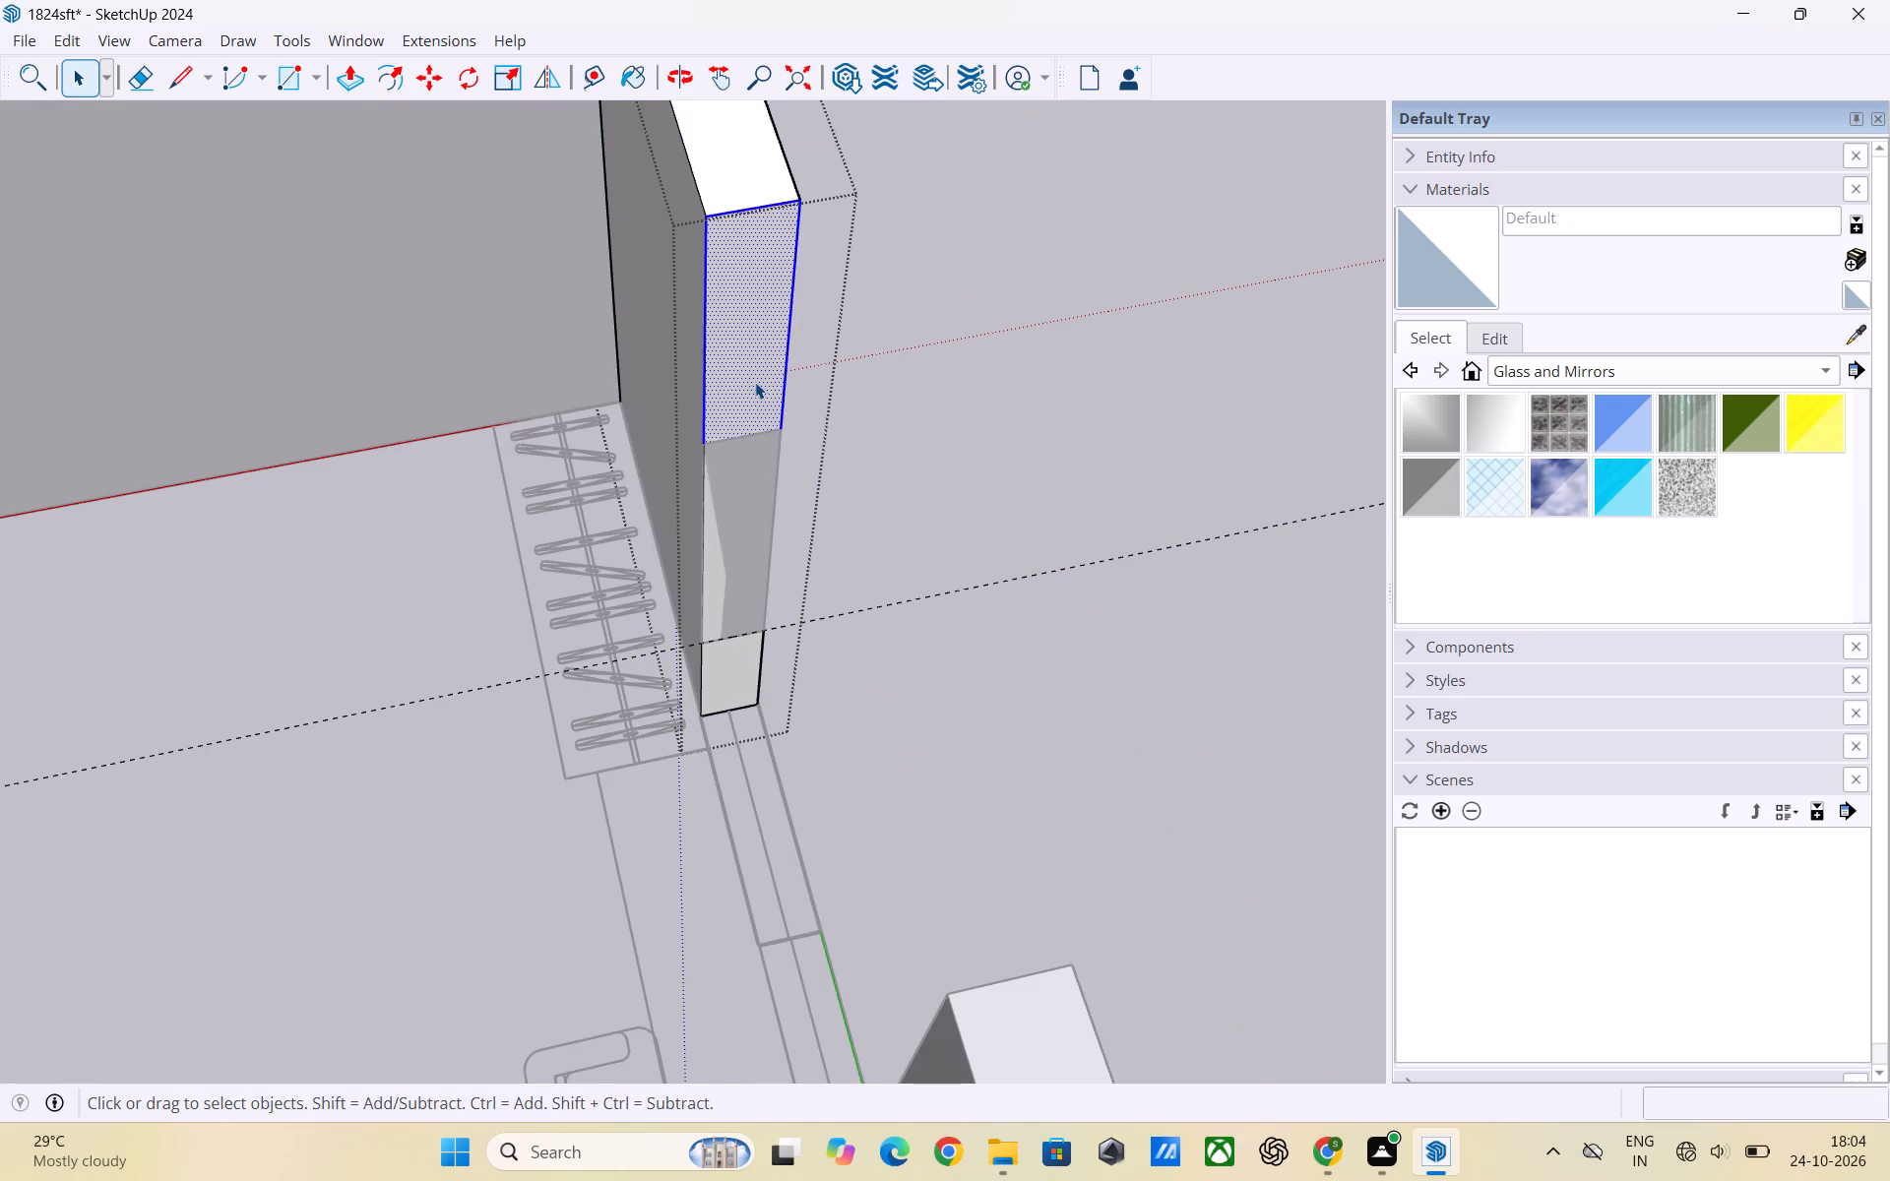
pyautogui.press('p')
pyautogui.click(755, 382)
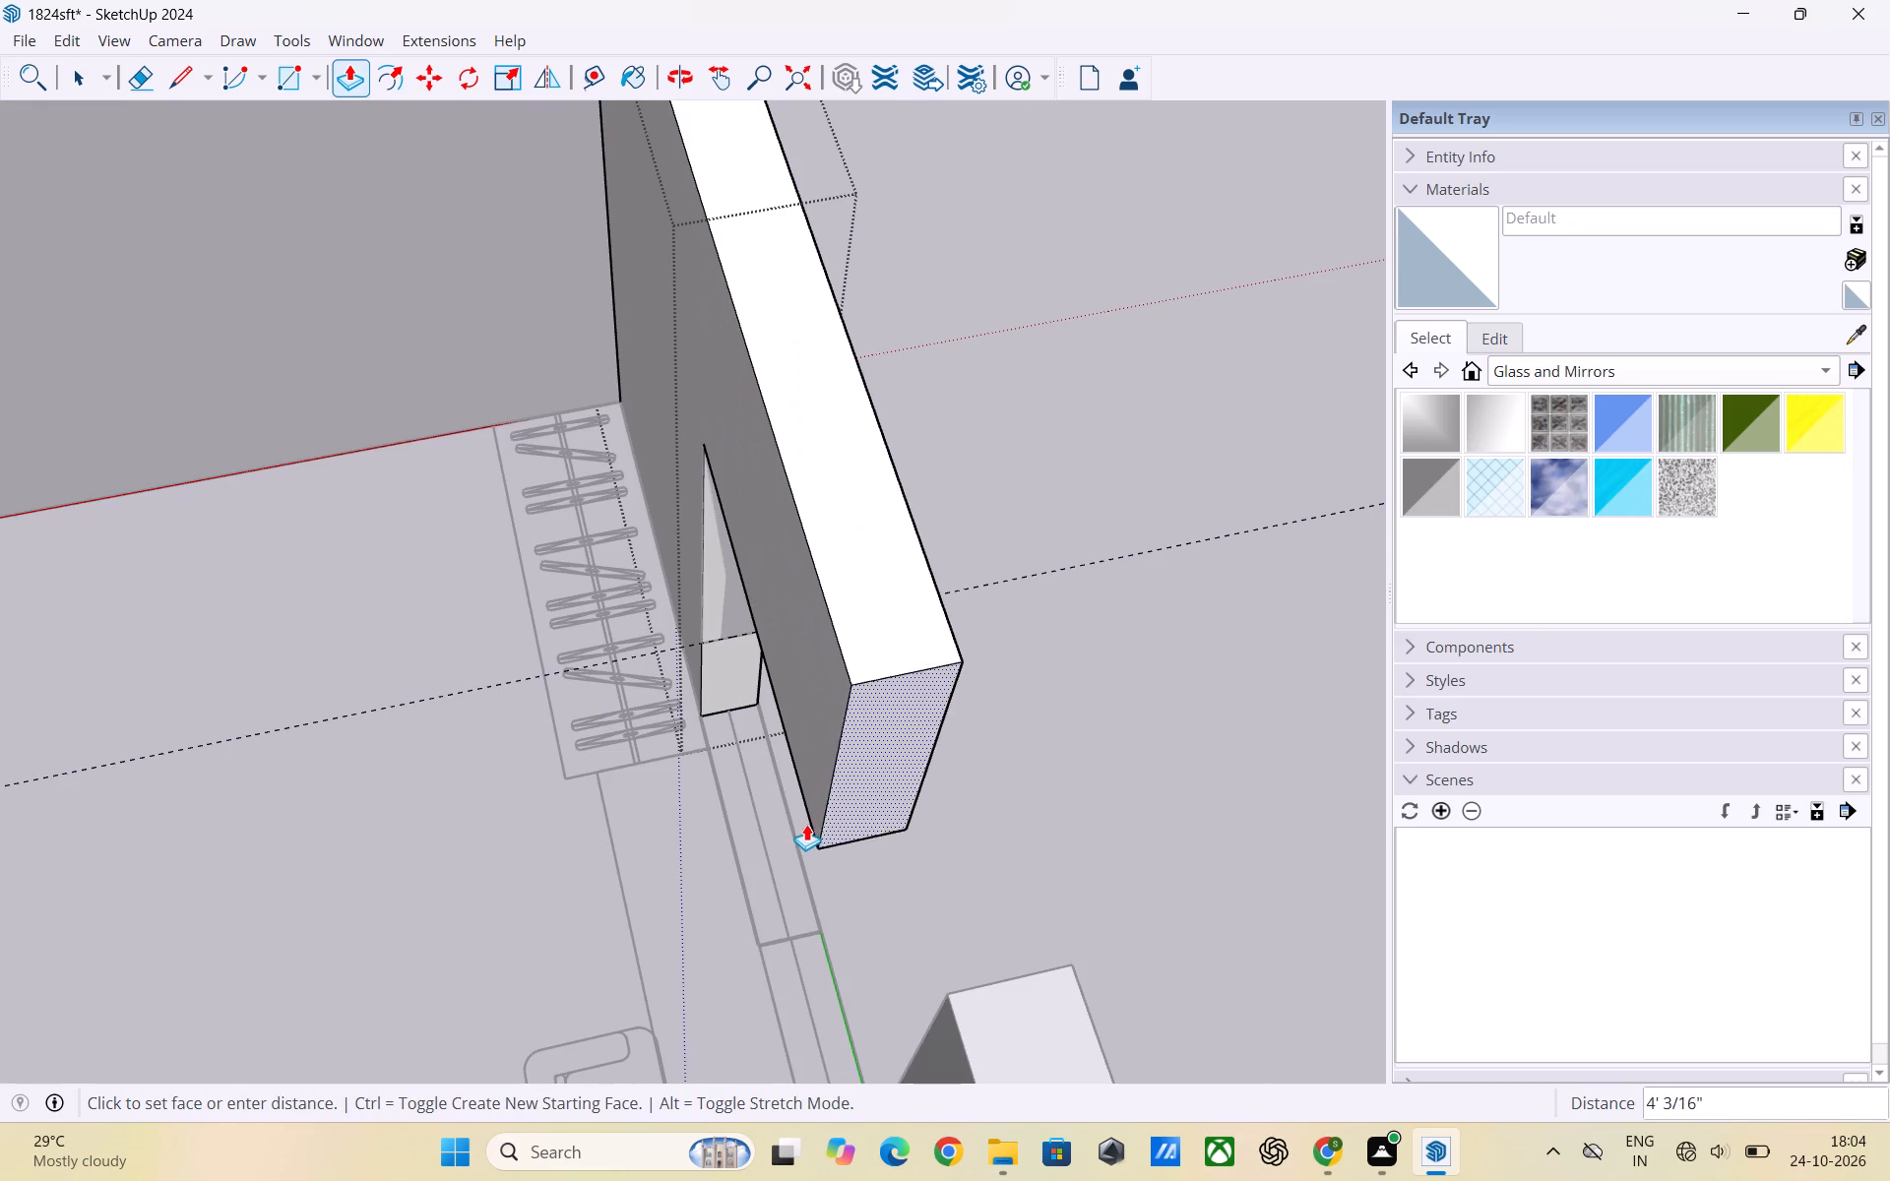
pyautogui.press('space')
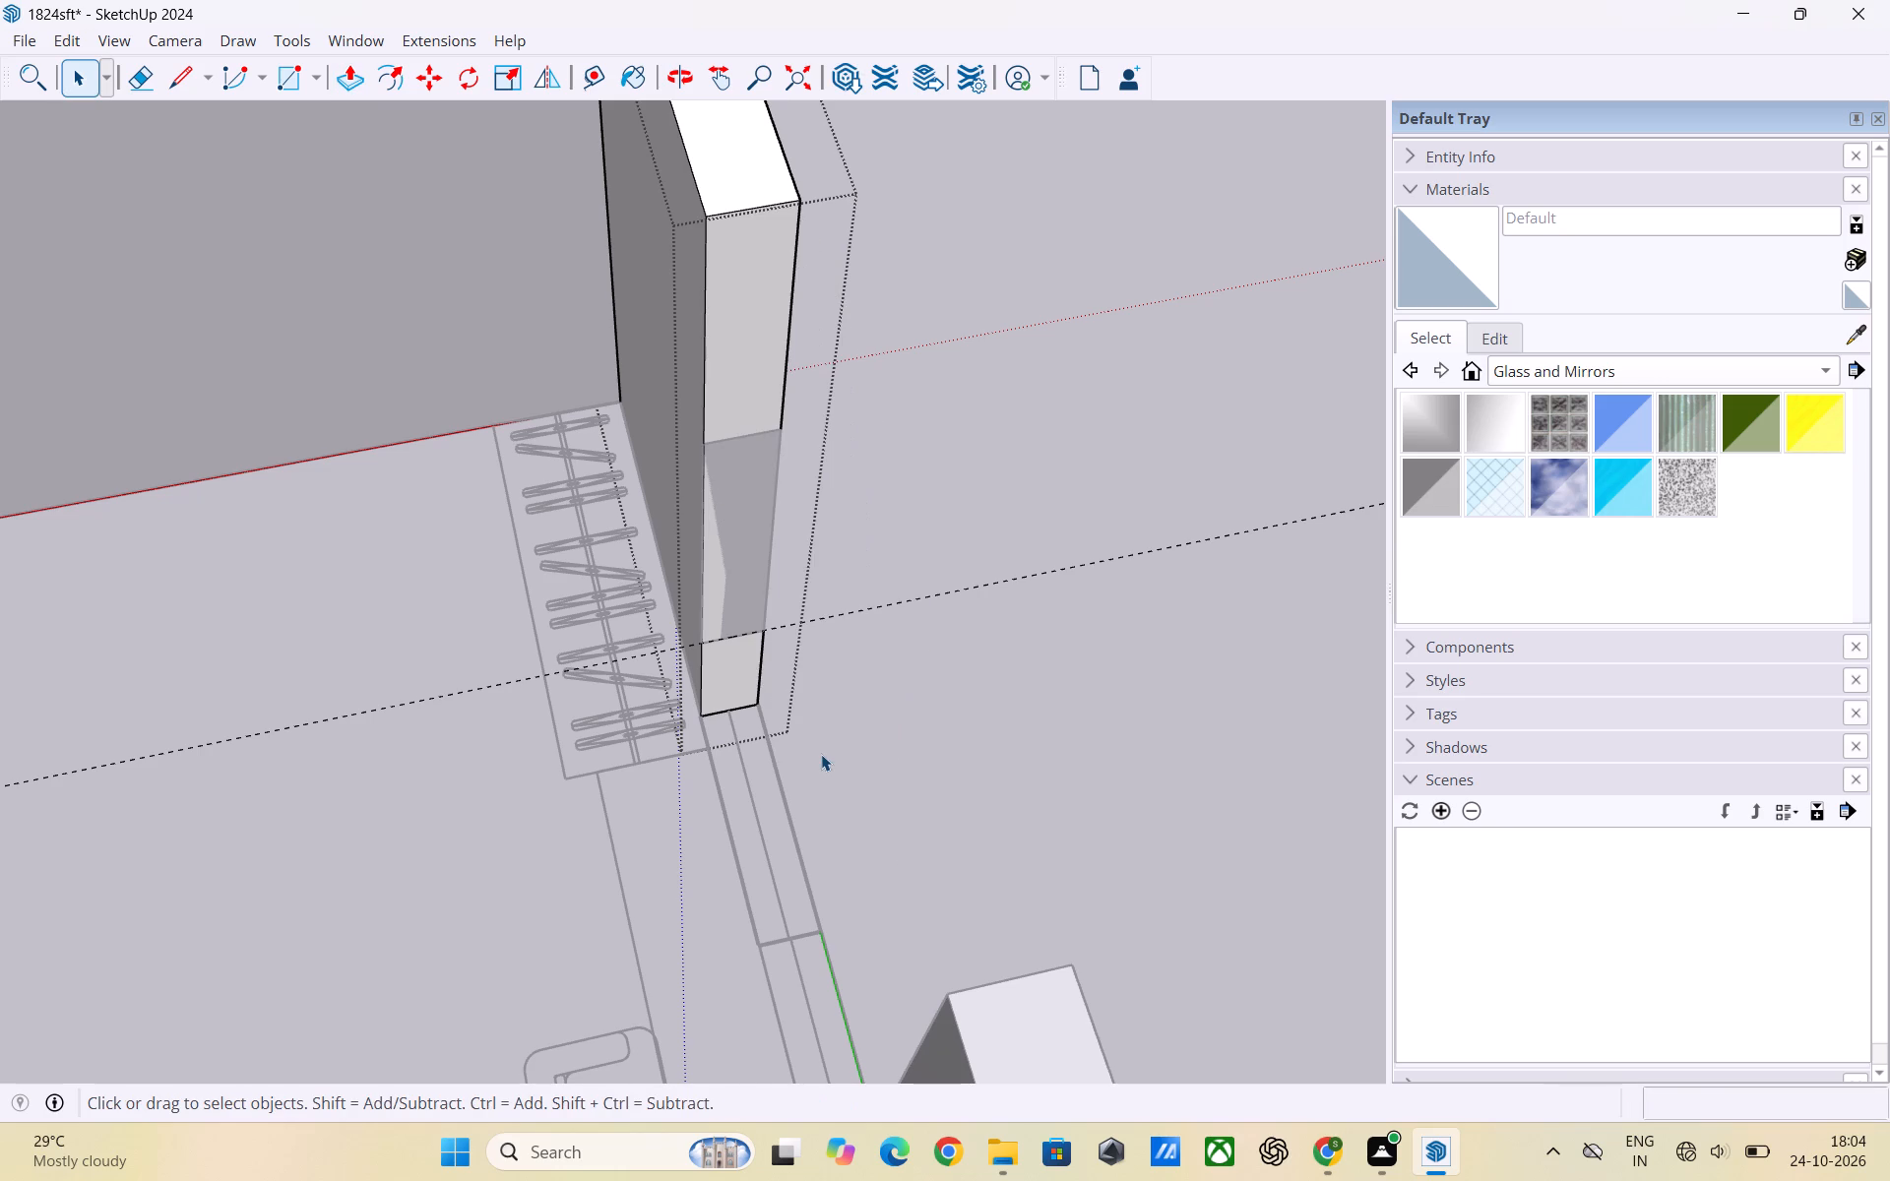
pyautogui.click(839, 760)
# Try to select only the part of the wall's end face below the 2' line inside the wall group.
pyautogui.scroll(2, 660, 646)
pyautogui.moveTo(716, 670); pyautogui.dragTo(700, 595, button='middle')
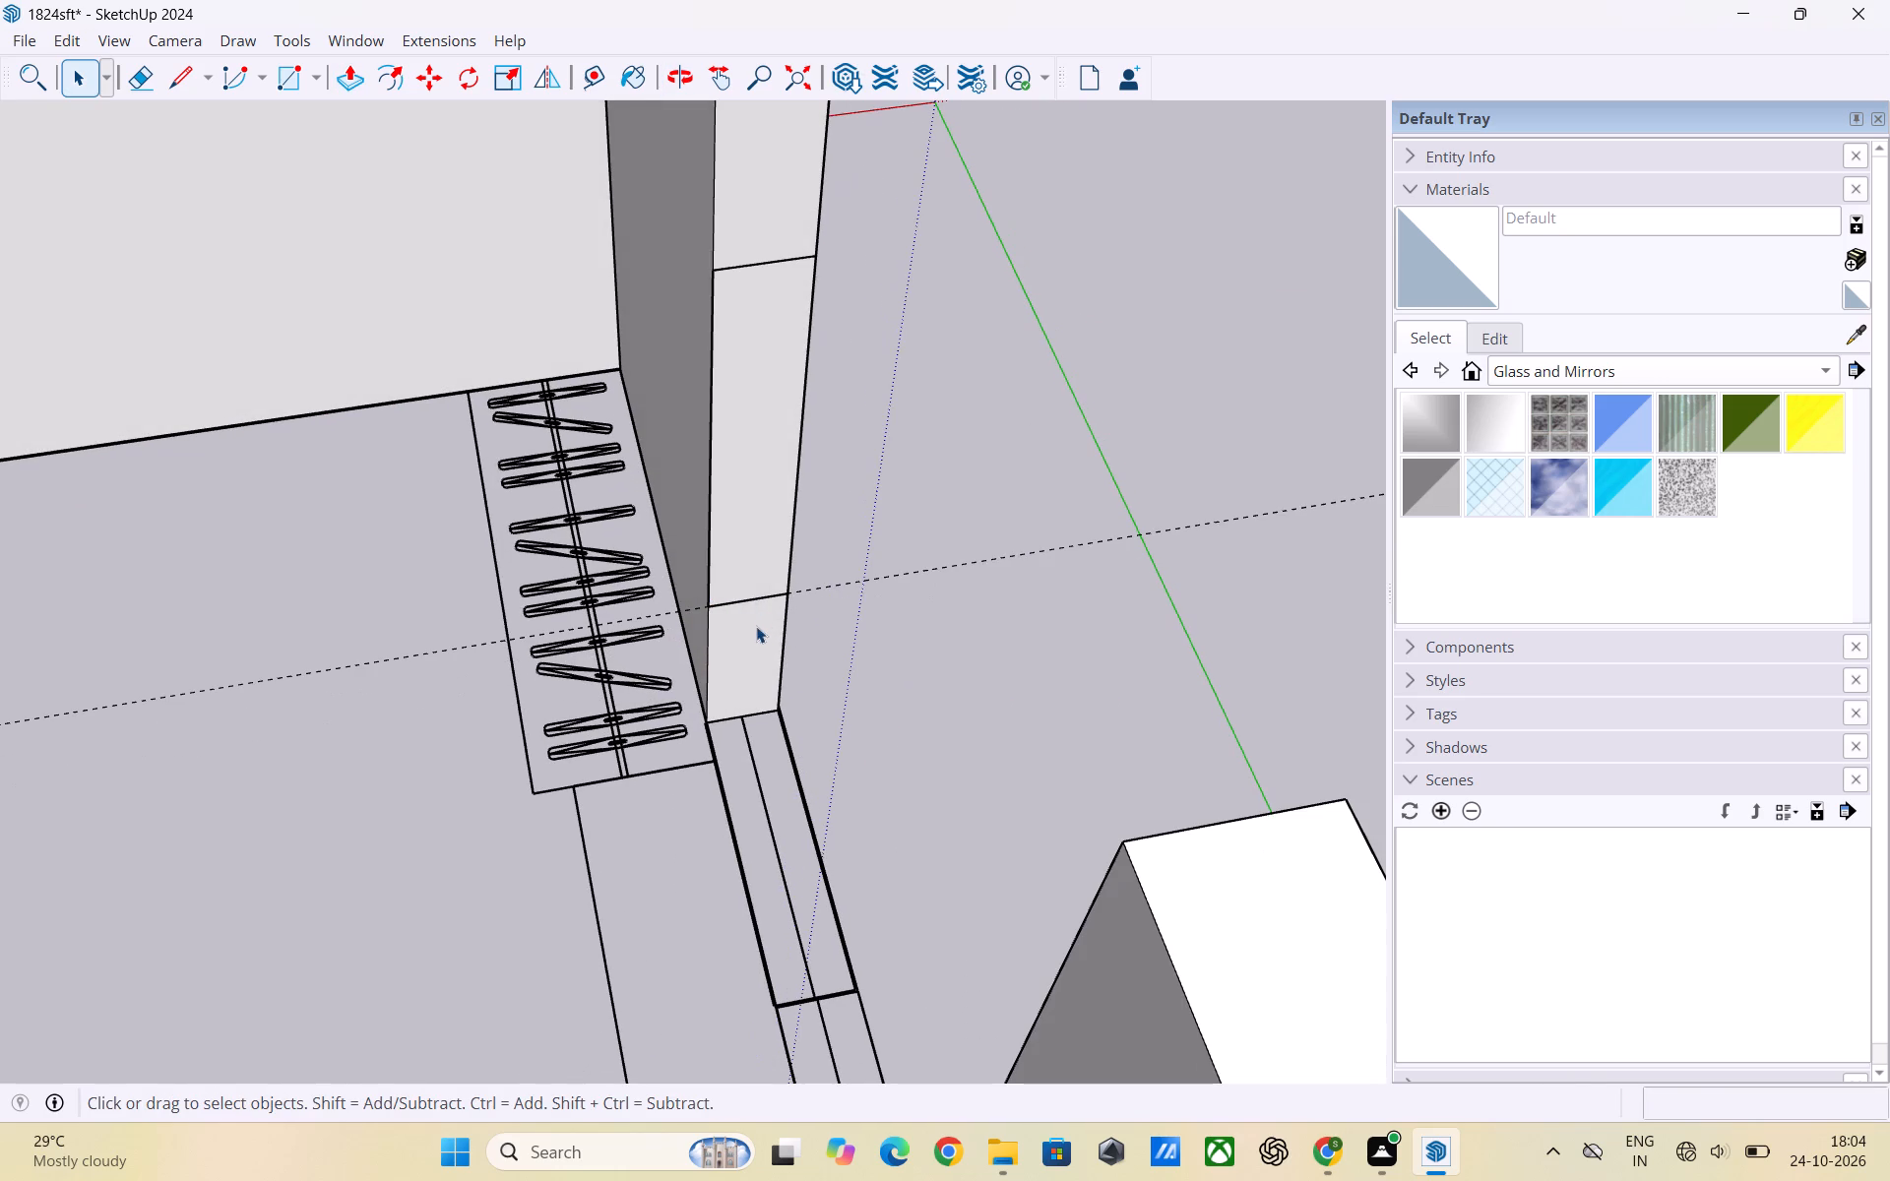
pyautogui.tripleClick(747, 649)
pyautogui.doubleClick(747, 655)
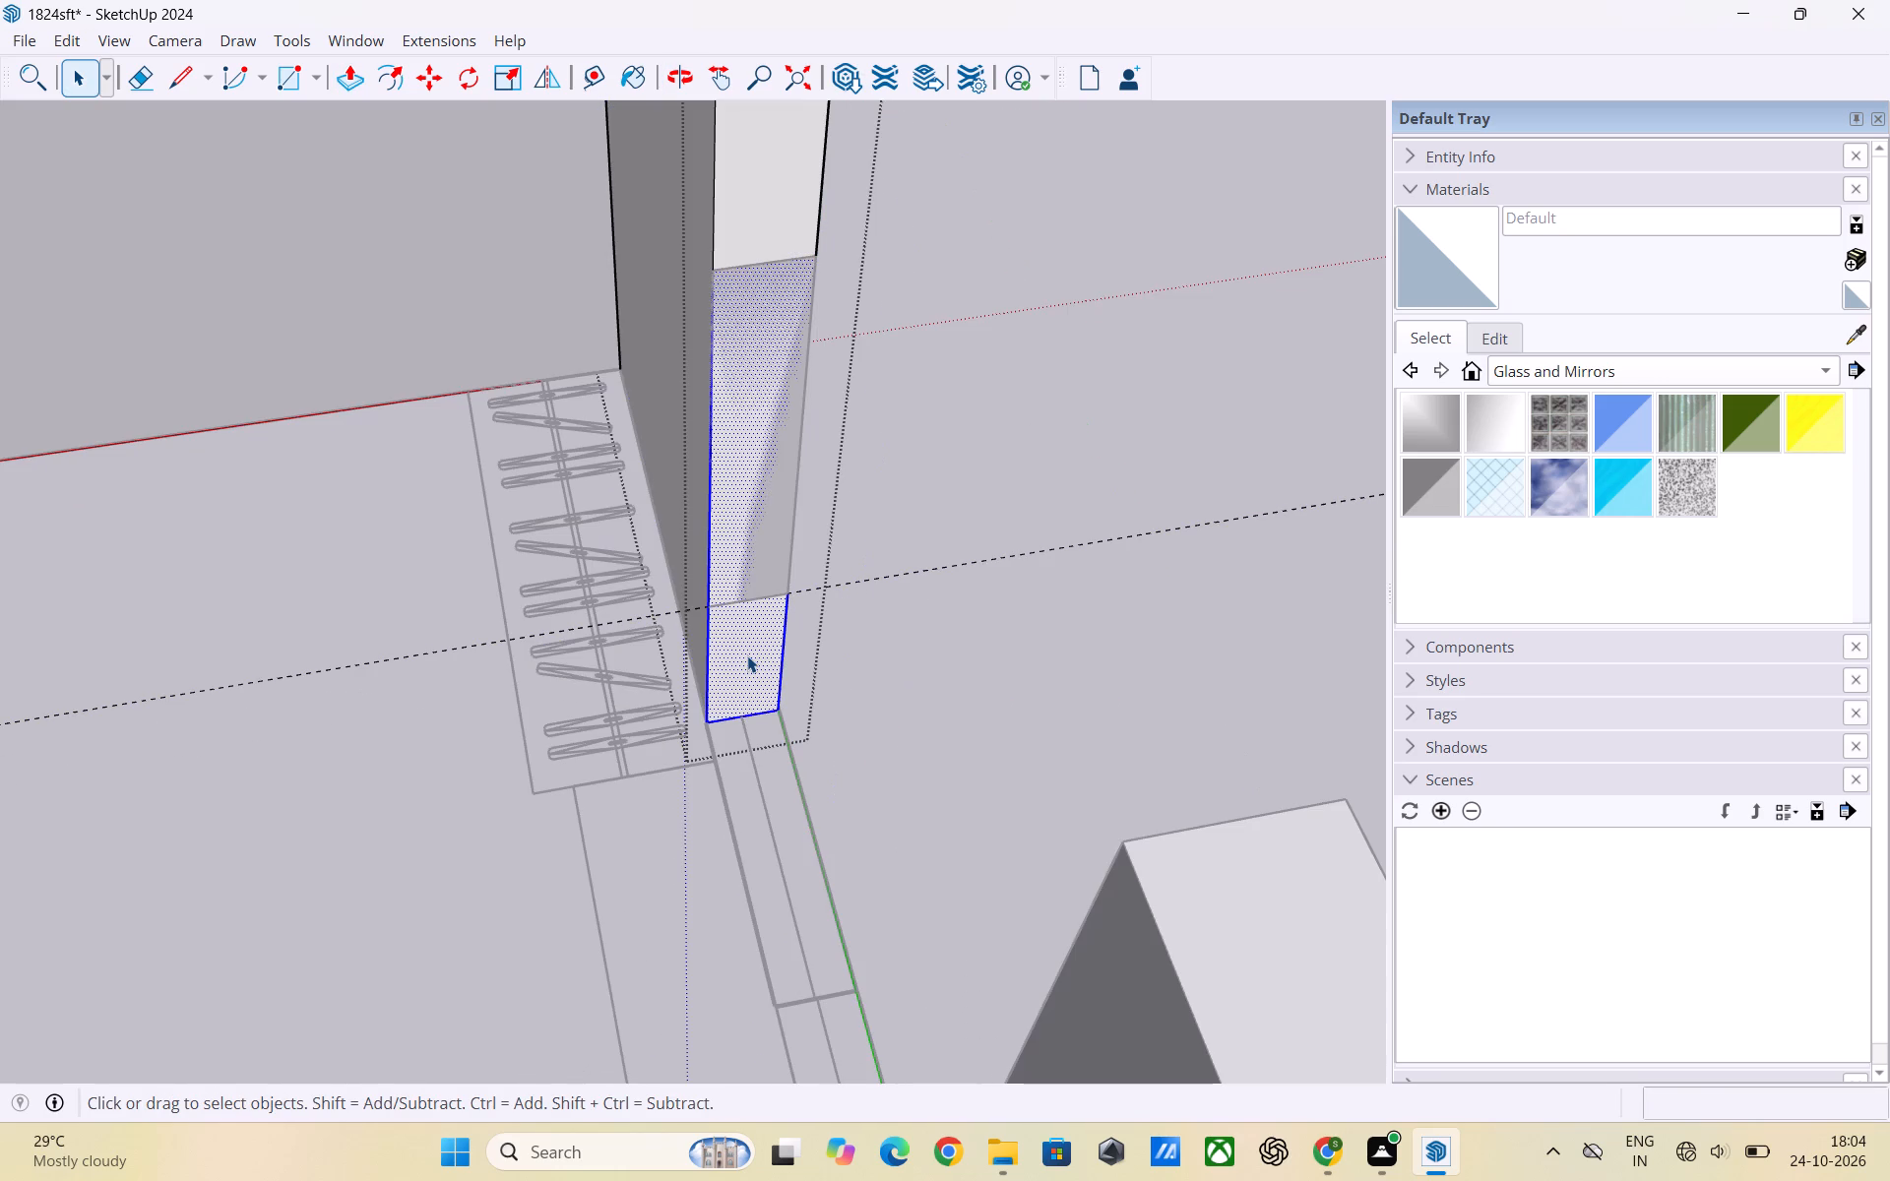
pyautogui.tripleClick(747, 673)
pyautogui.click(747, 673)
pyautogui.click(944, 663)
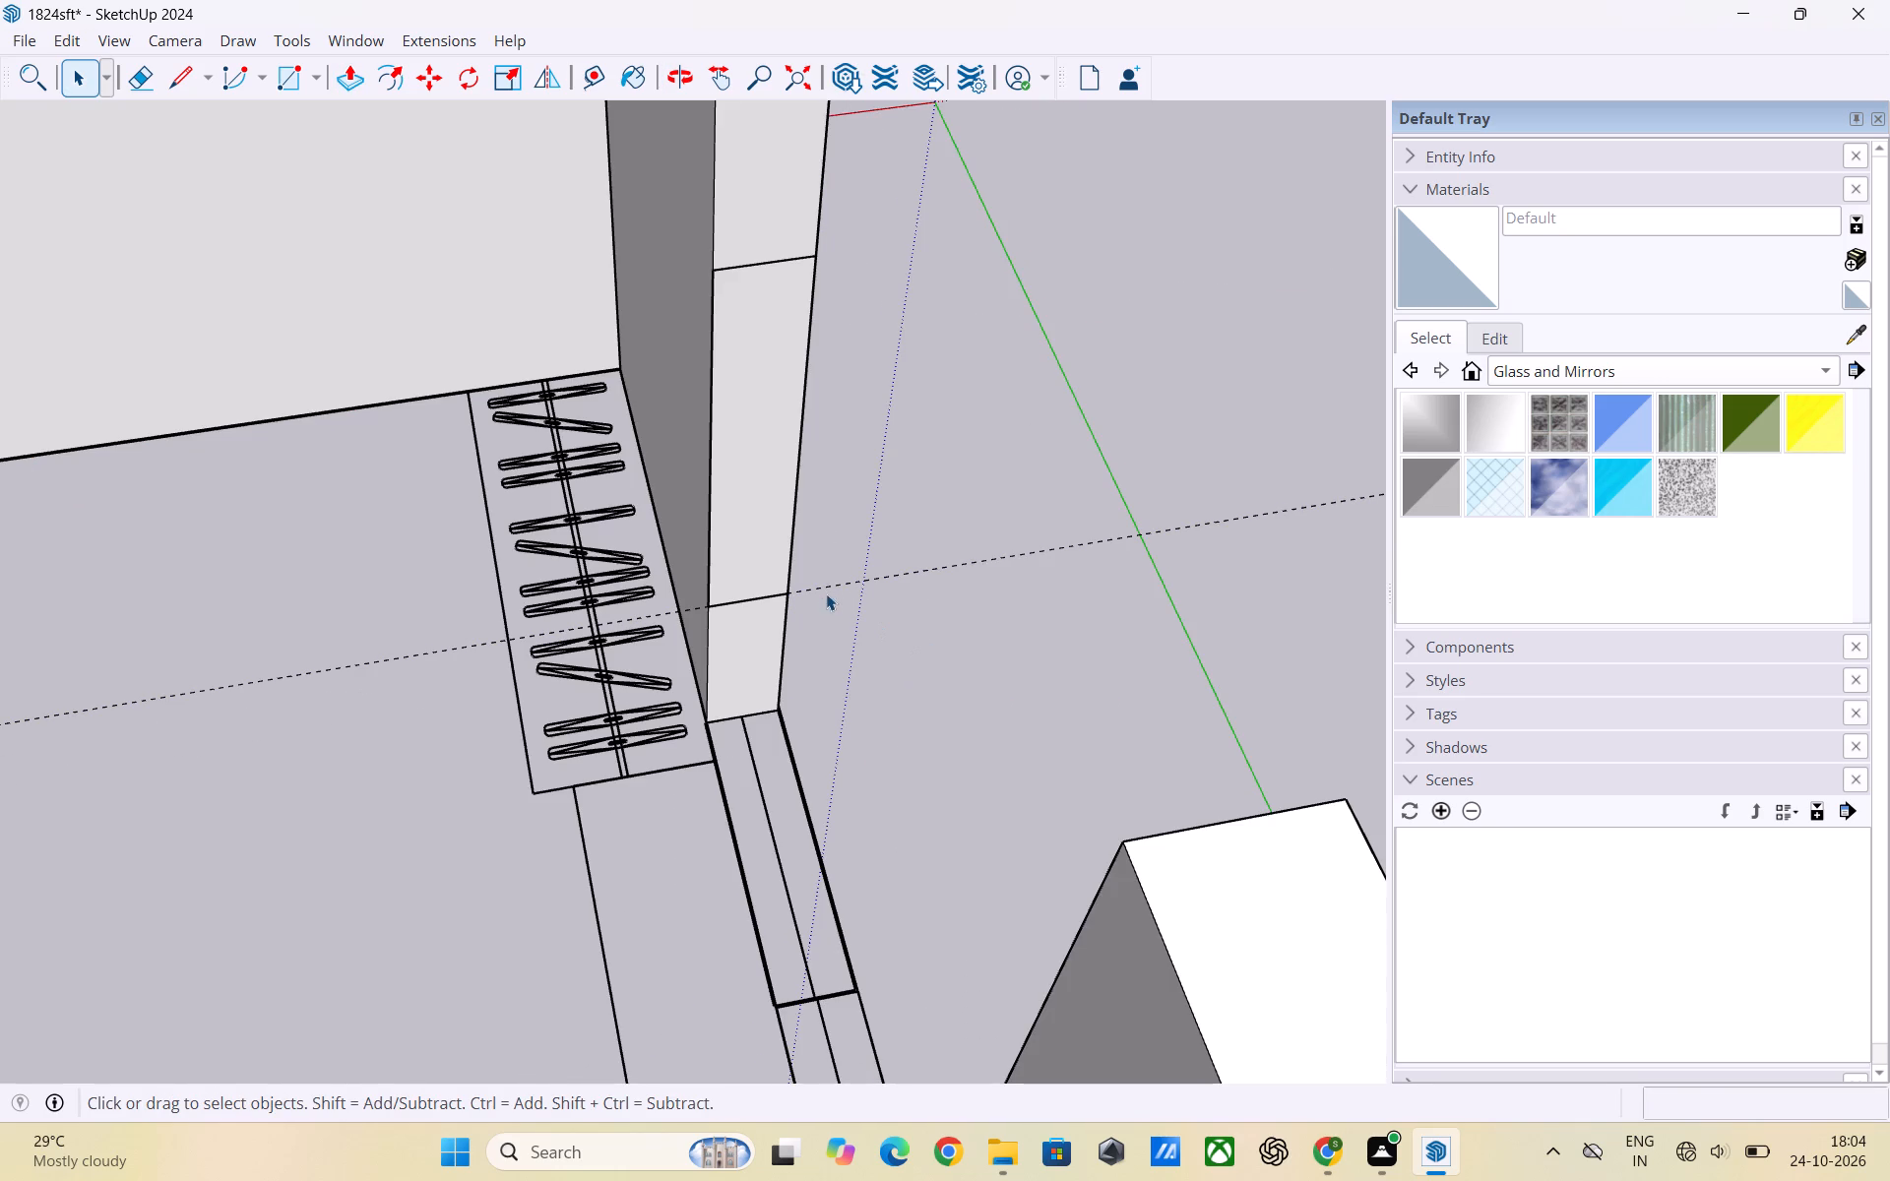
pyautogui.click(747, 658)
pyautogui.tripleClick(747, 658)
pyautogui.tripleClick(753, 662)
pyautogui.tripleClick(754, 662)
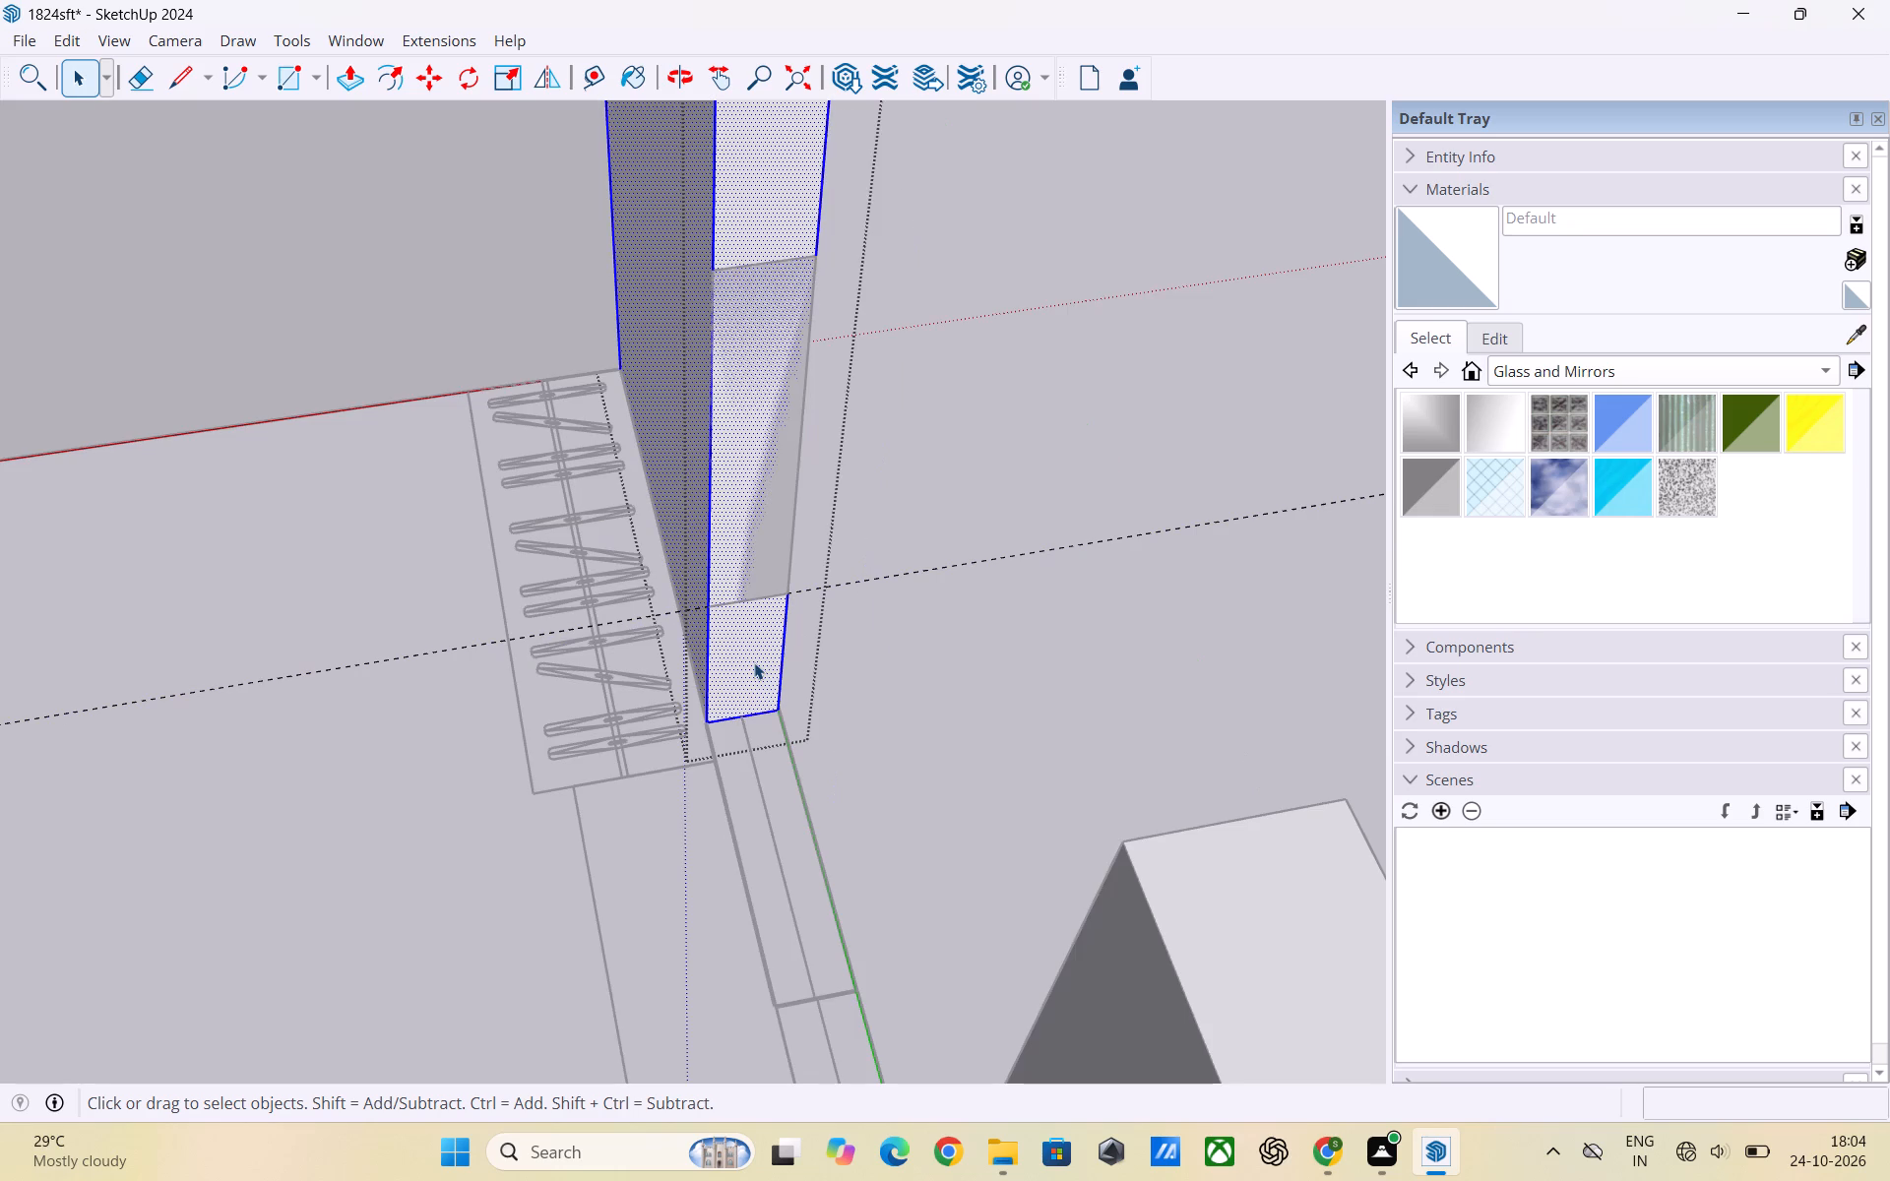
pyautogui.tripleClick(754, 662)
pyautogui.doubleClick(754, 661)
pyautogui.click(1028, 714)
# Leave the wall group and examine the end face around the 2' line from several angles.
pyautogui.click(752, 641)
pyautogui.tripleClick(752, 641)
pyautogui.doubleClick(945, 682)
pyautogui.scroll(2, 731, 641)
pyautogui.moveTo(703, 742); pyautogui.dragTo(773, 742, button='middle')
pyautogui.scroll(-2, 486, 750)
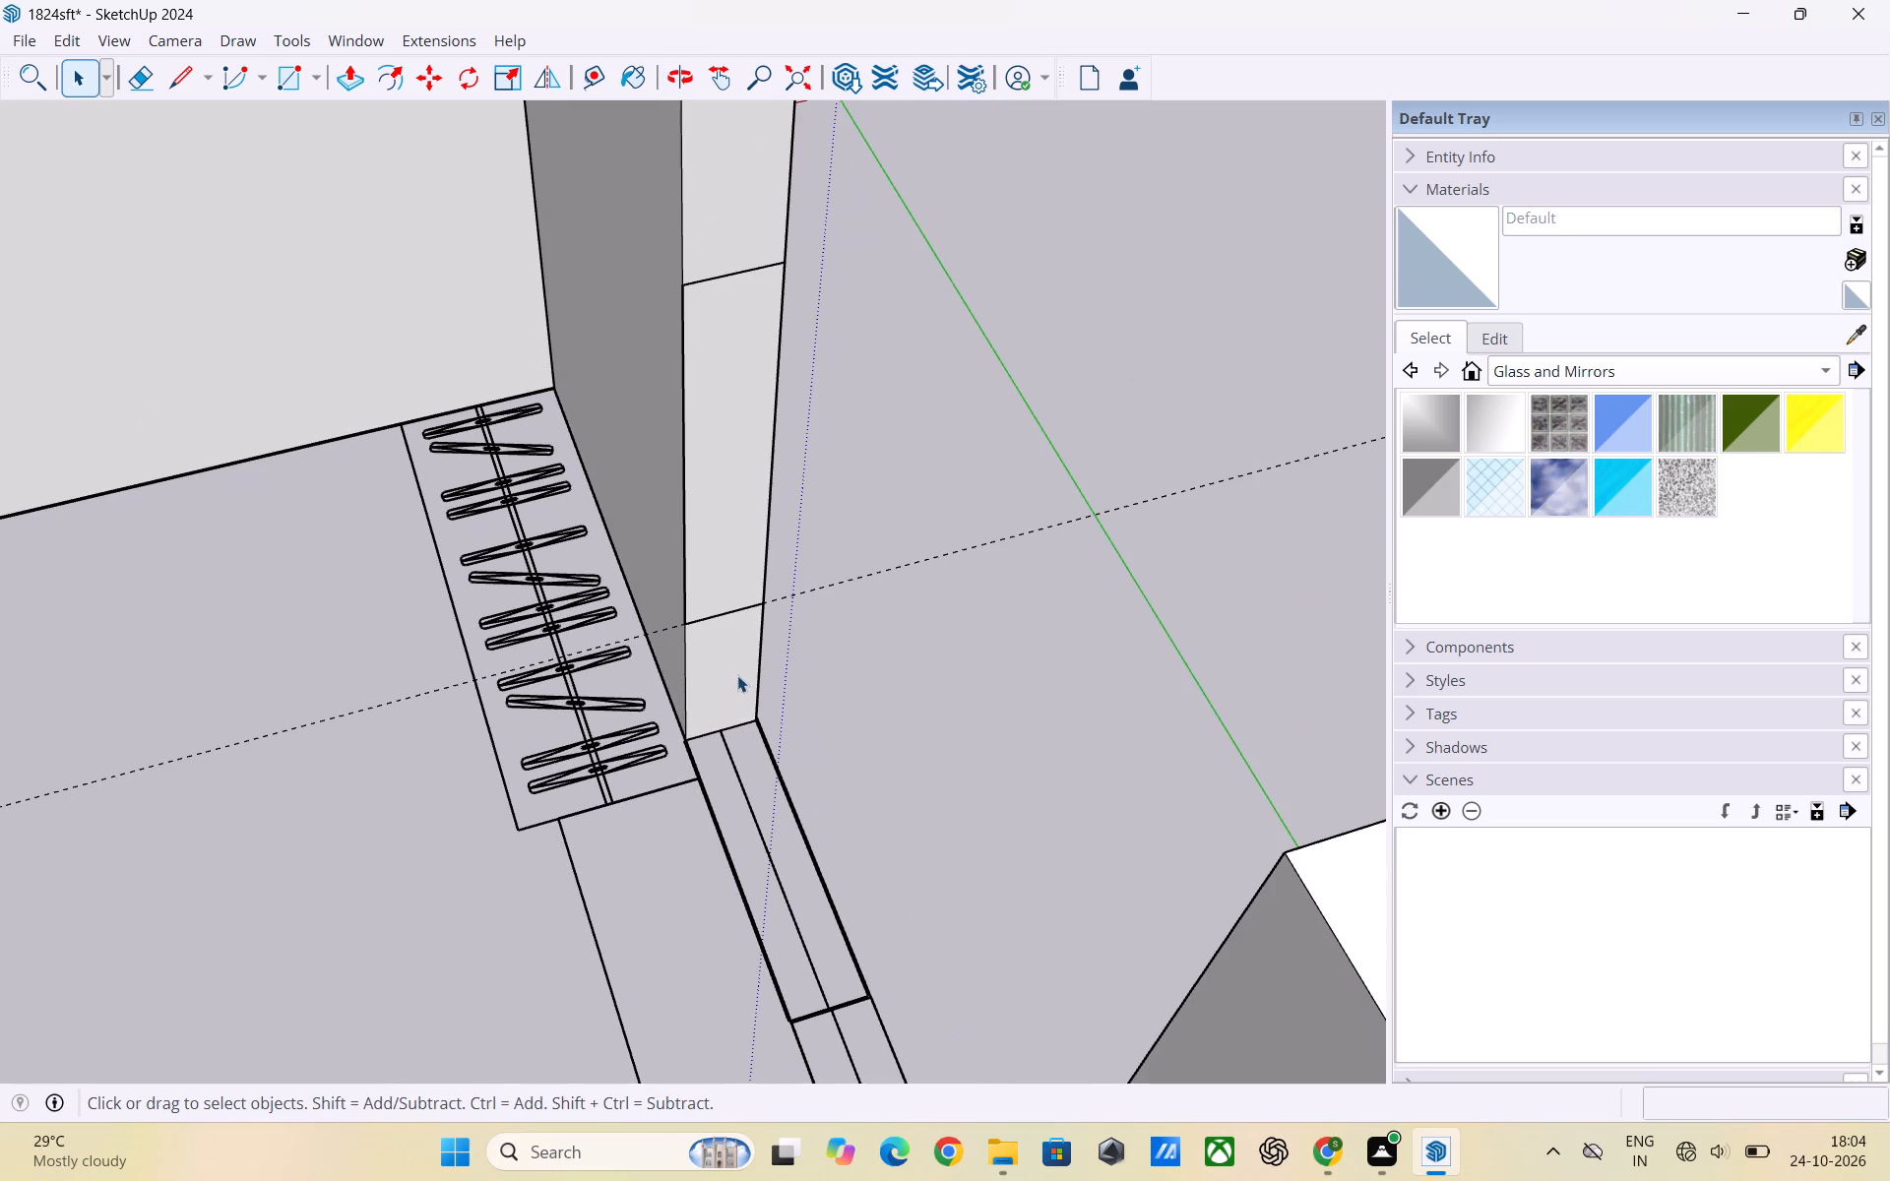
pyautogui.scroll(2, 741, 674)
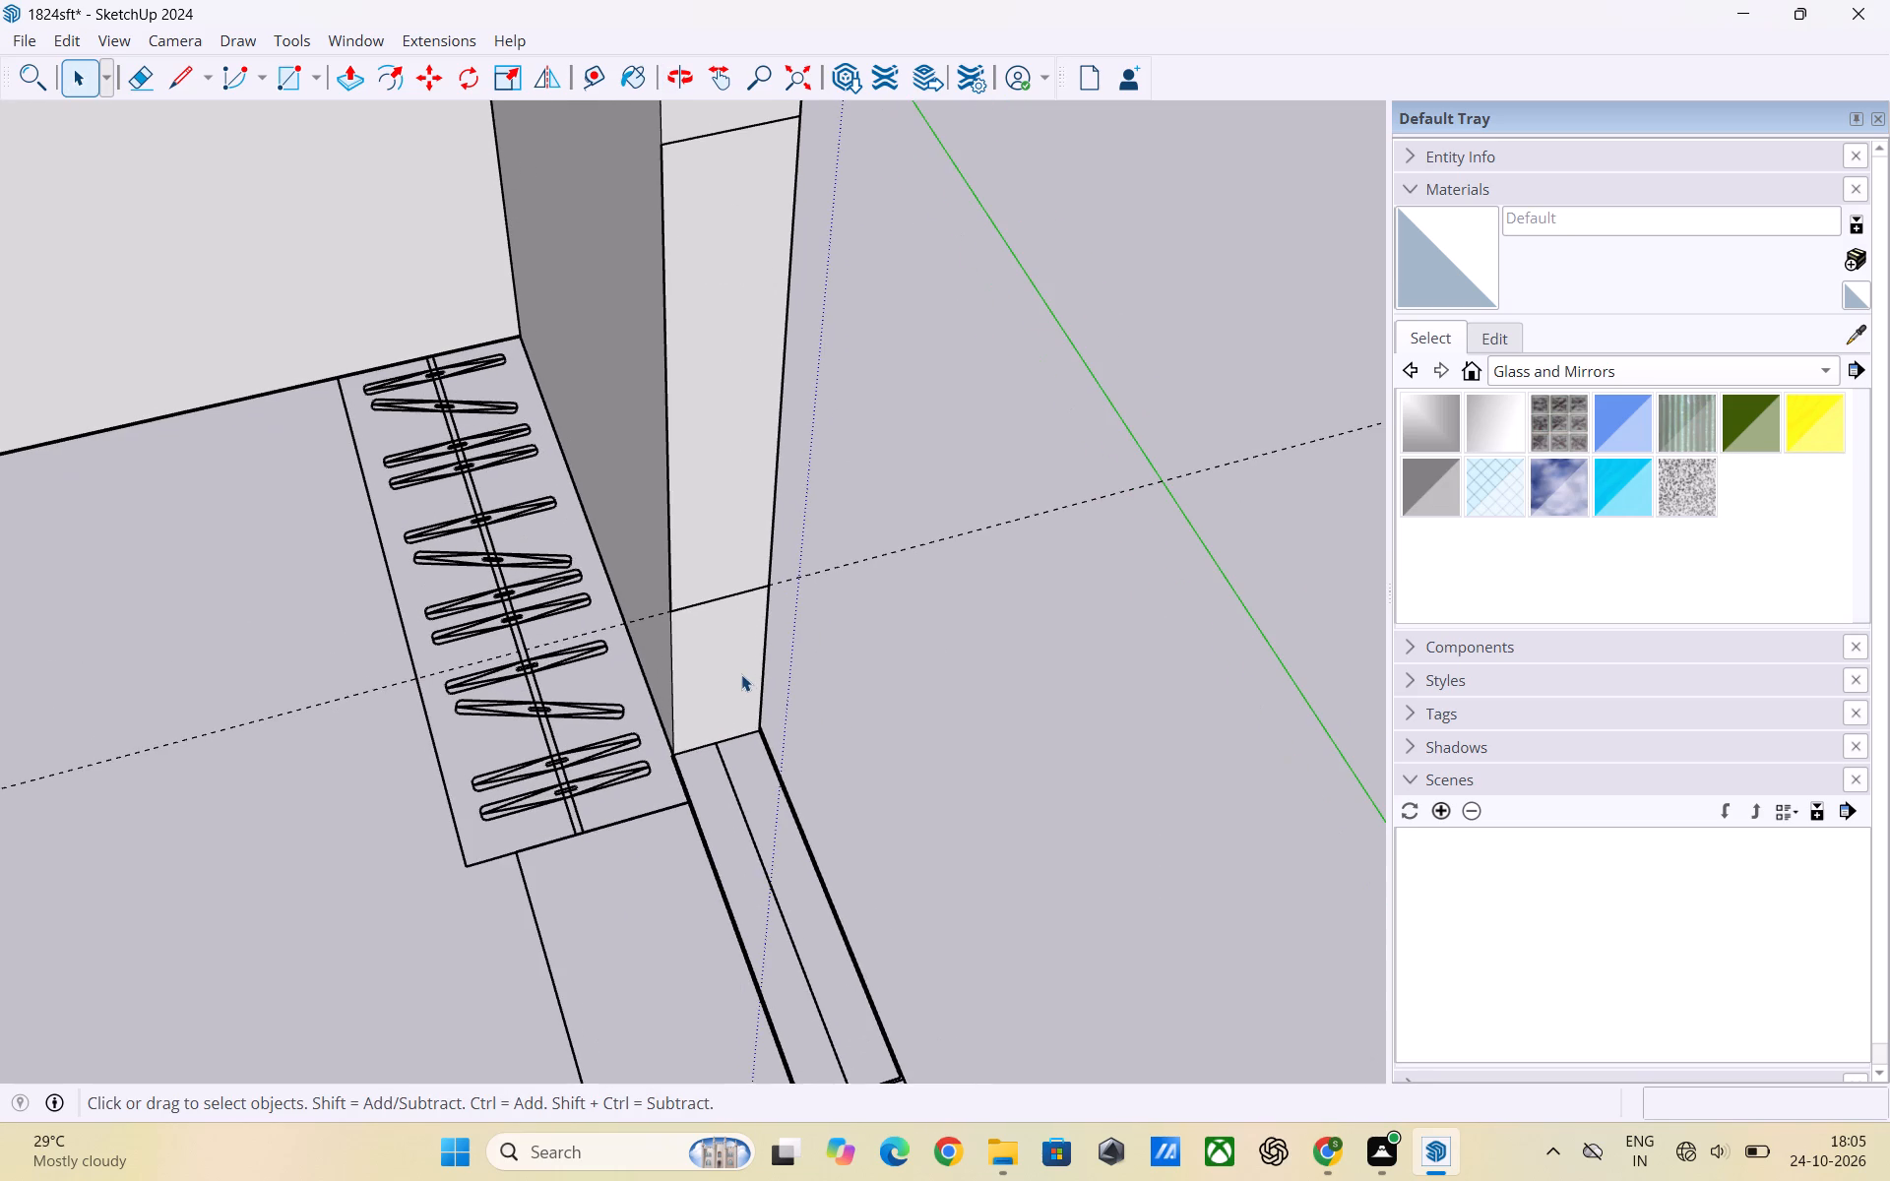
pyautogui.scroll(2, 735, 681)
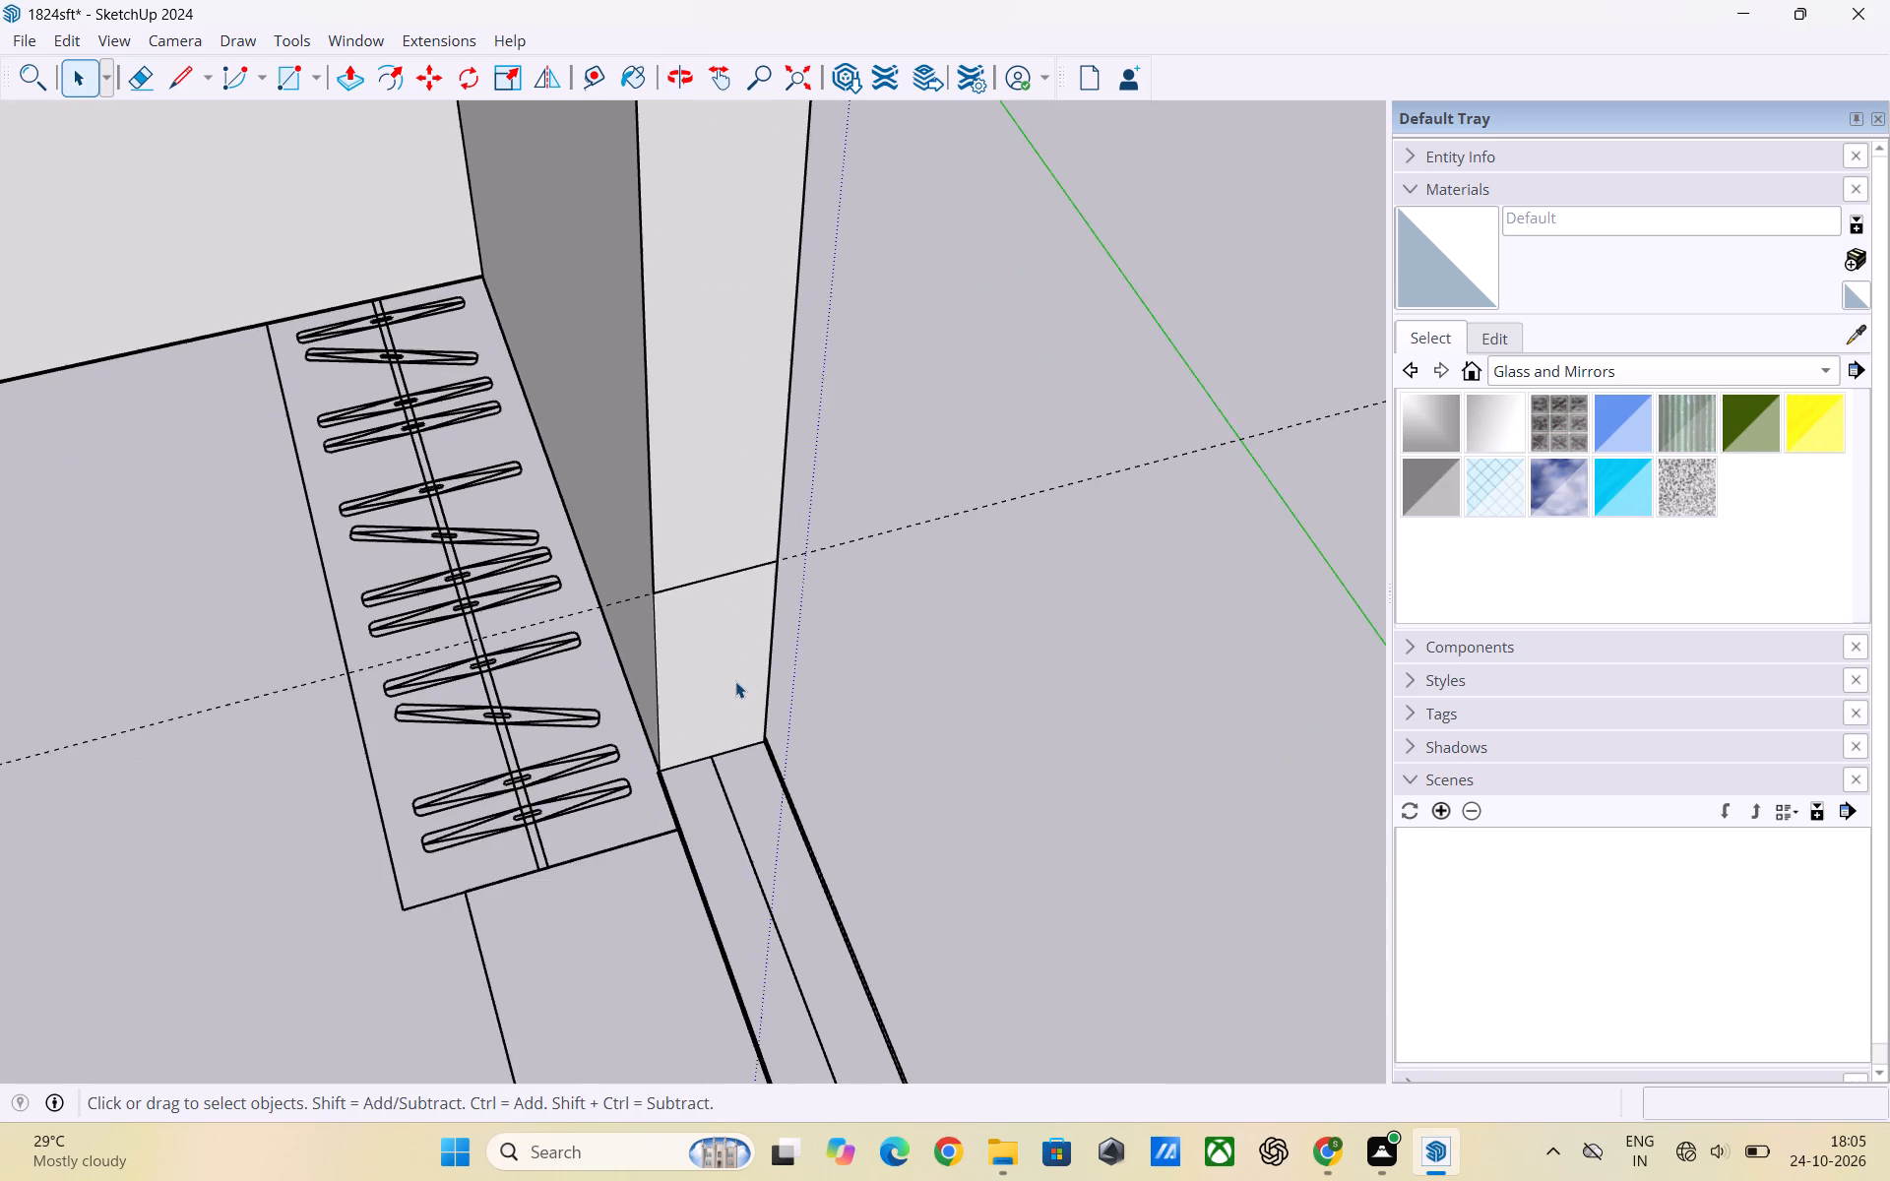
pyautogui.scroll(-3, 730, 686)
pyautogui.moveTo(729, 695); pyautogui.dragTo(721, 633, button='middle')
pyautogui.scroll(3, 706, 638)
pyautogui.scroll(-2, 578, 635)
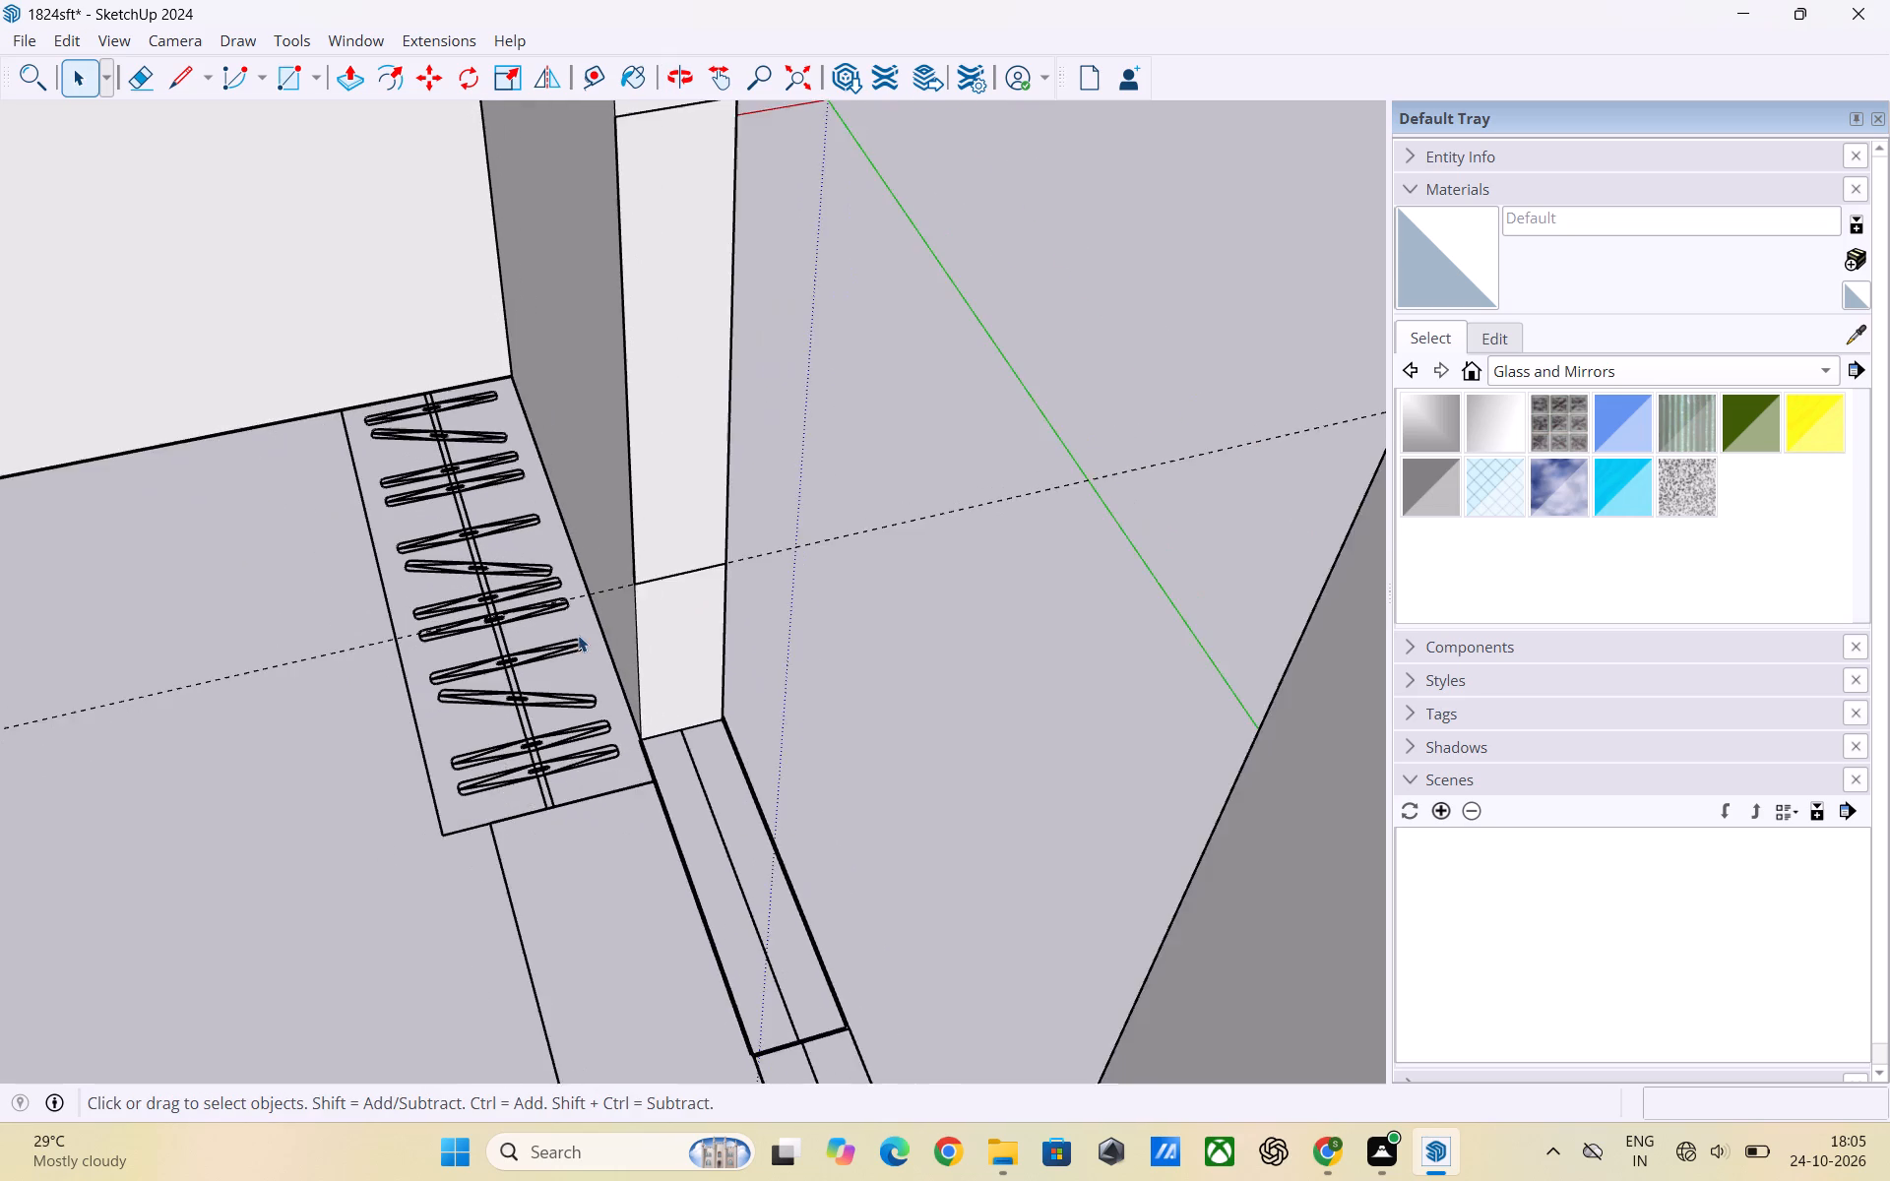
pyautogui.scroll(-5, 578, 635)
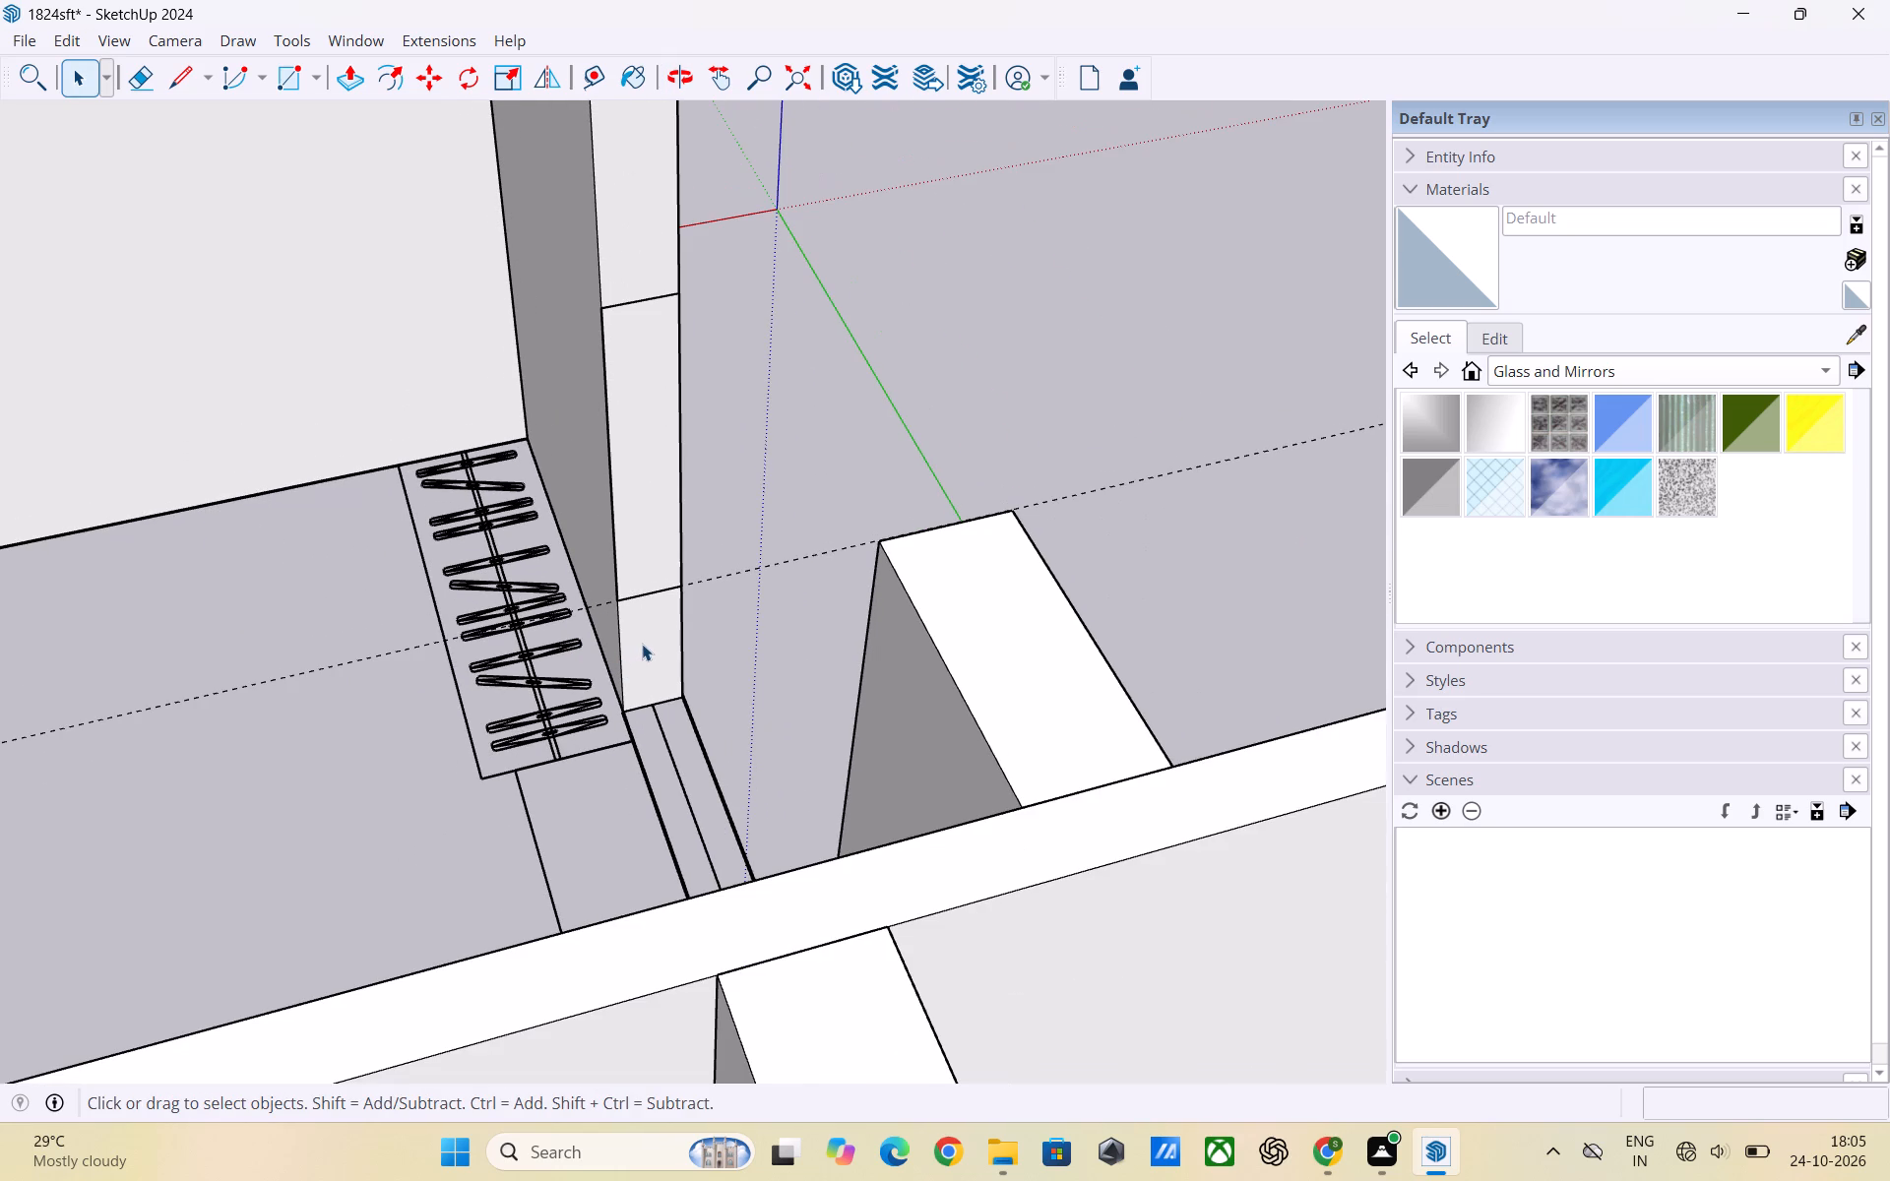
pyautogui.scroll(2, 642, 644)
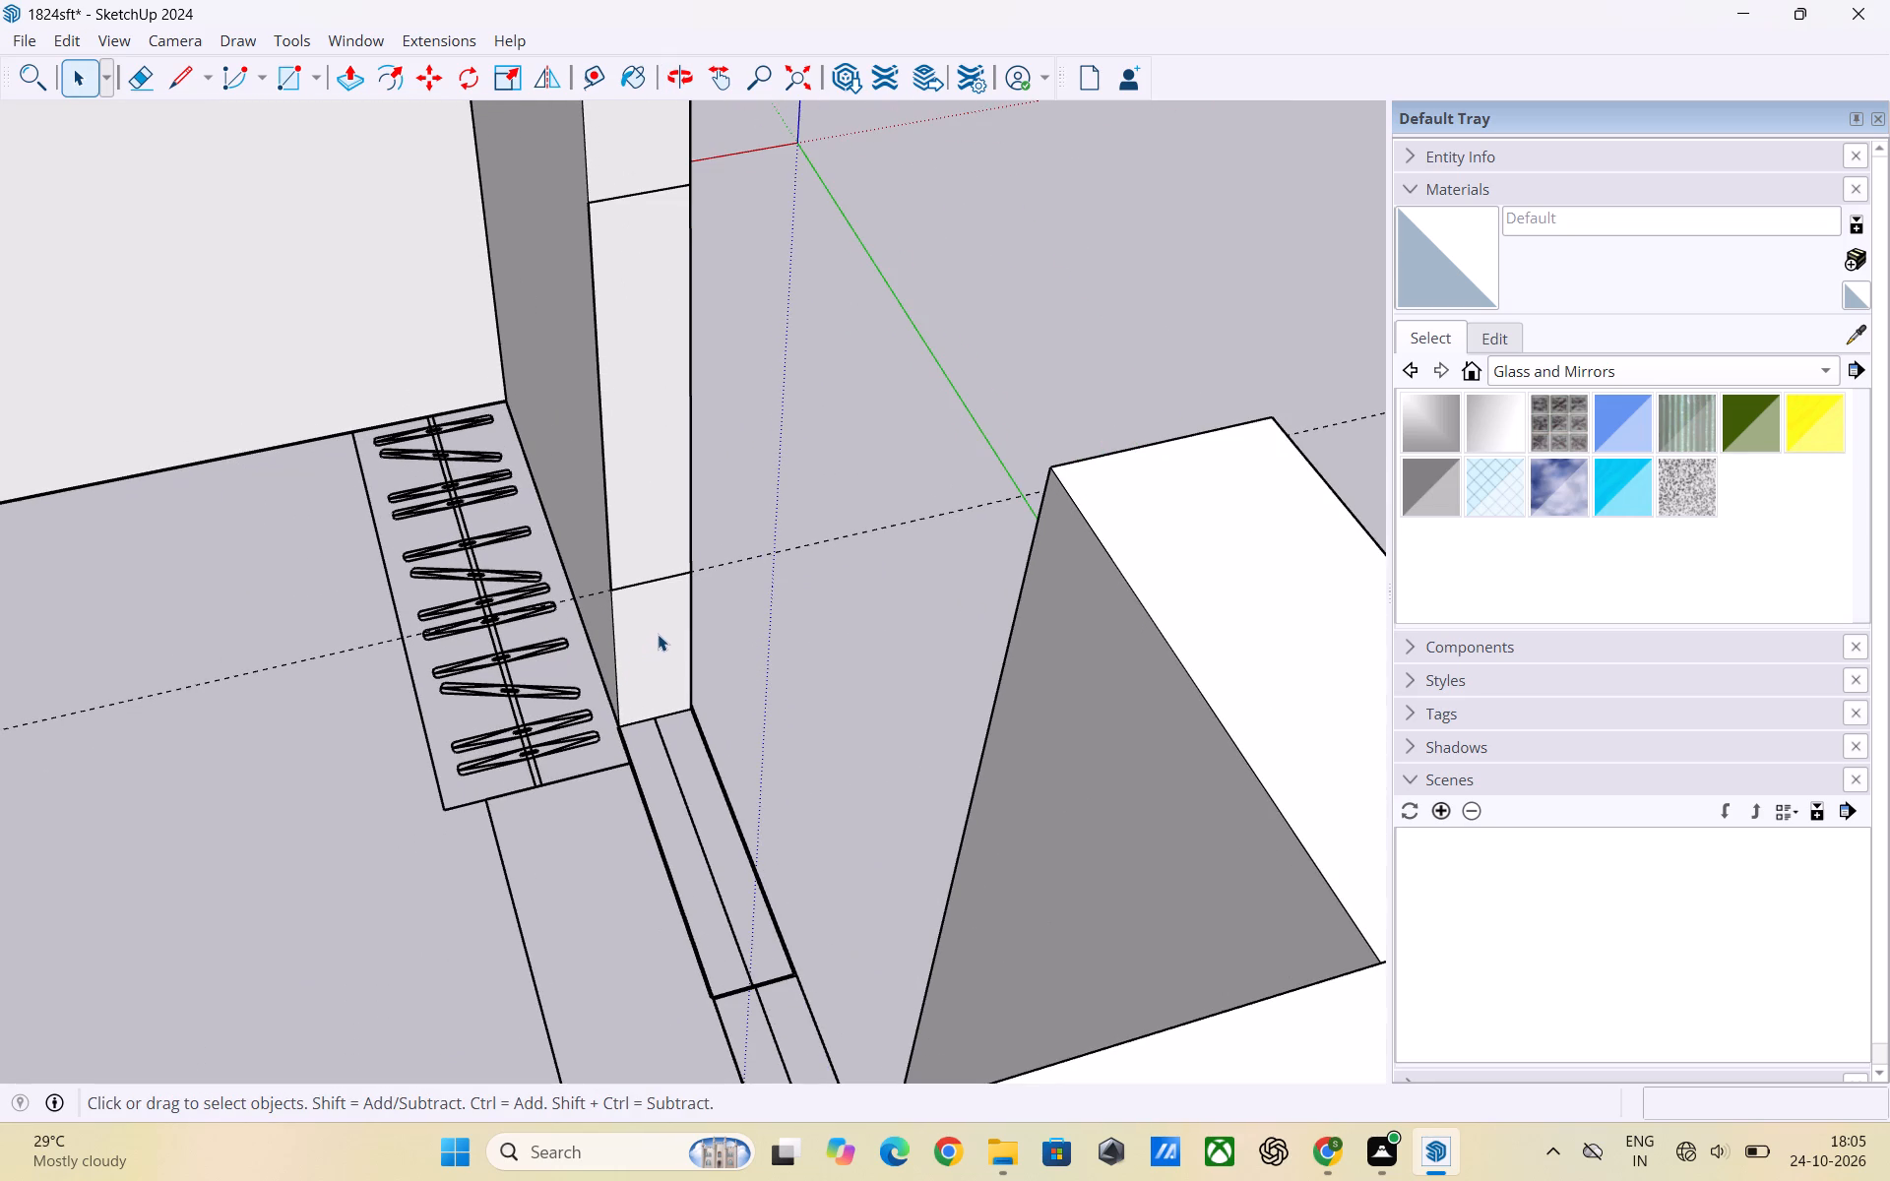
pyautogui.scroll(-2, 658, 634)
pyautogui.moveTo(652, 638); pyautogui.dragTo(681, 638, button='middle')
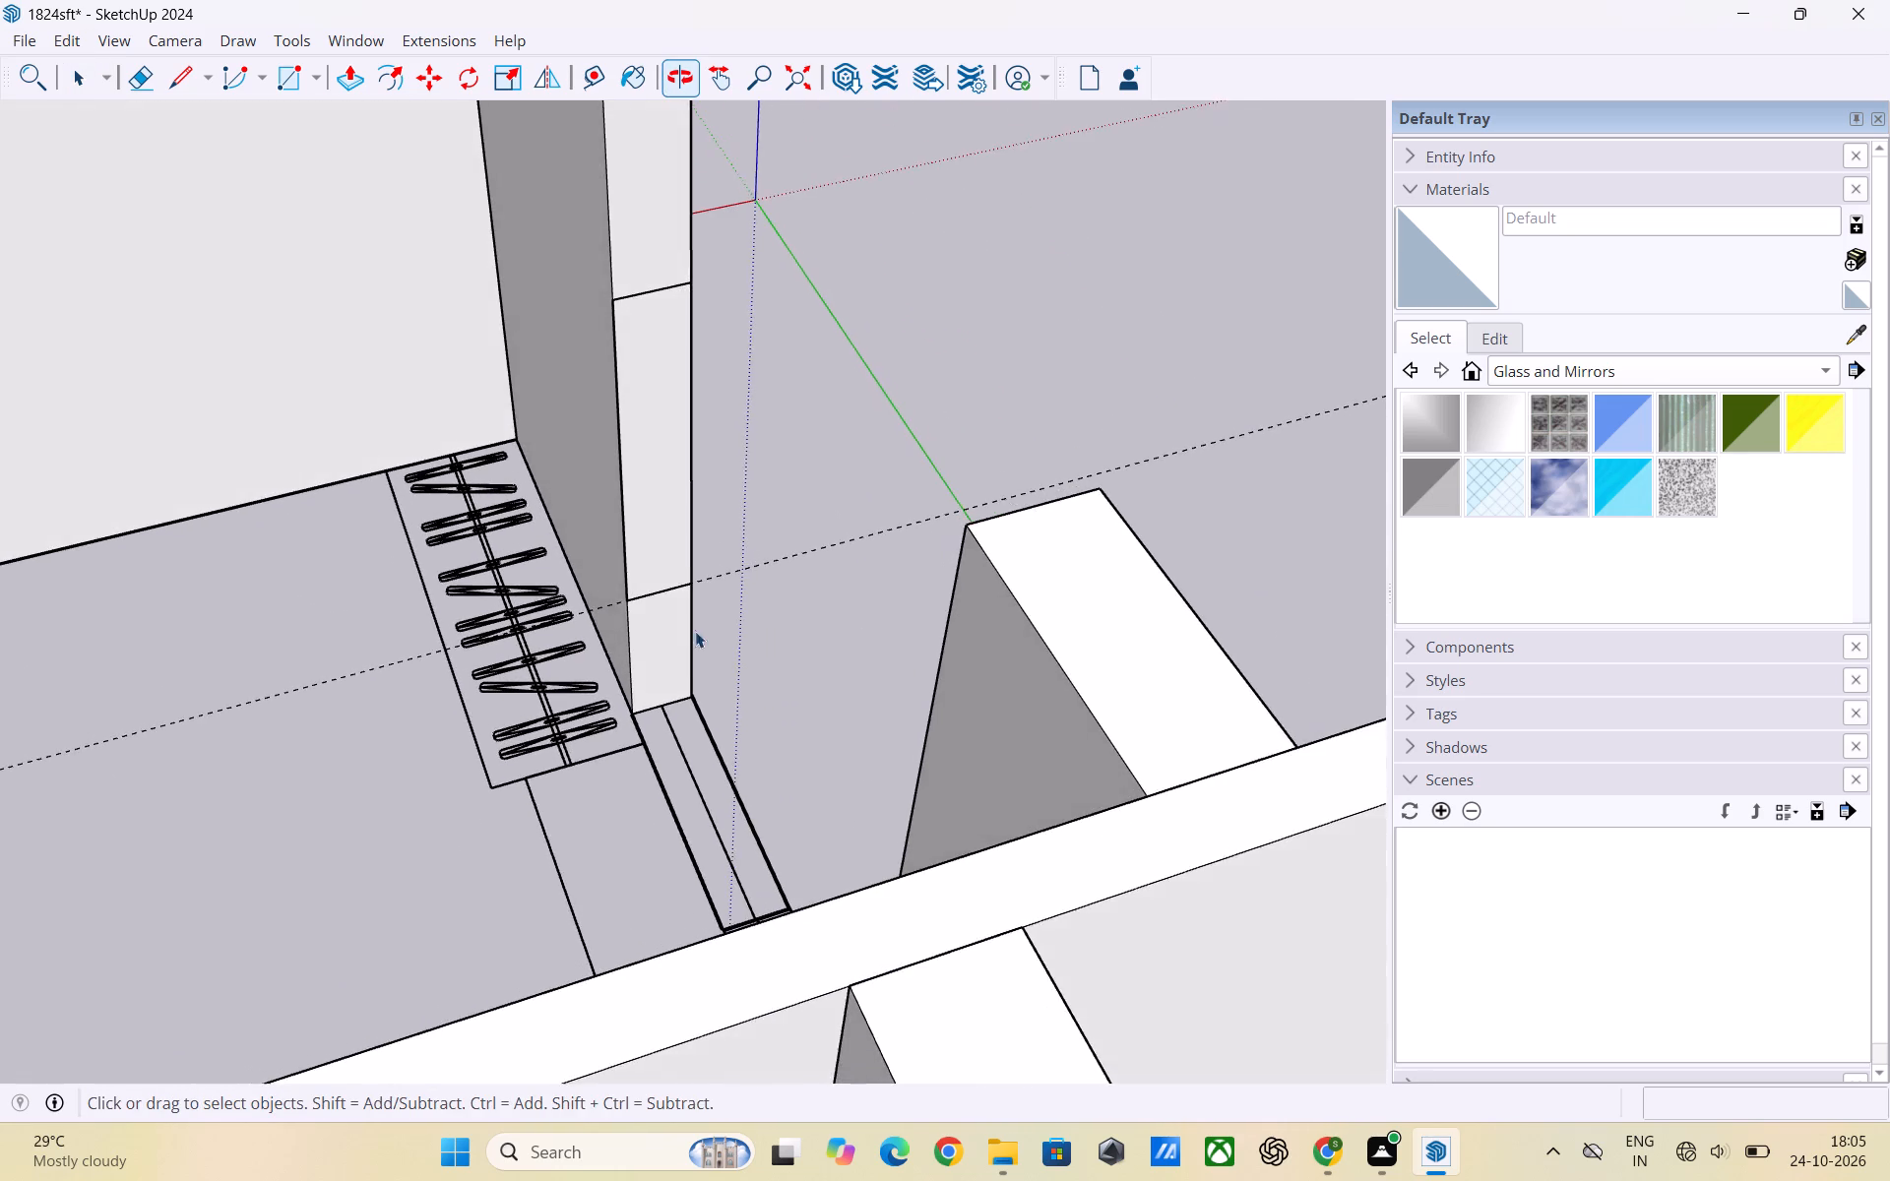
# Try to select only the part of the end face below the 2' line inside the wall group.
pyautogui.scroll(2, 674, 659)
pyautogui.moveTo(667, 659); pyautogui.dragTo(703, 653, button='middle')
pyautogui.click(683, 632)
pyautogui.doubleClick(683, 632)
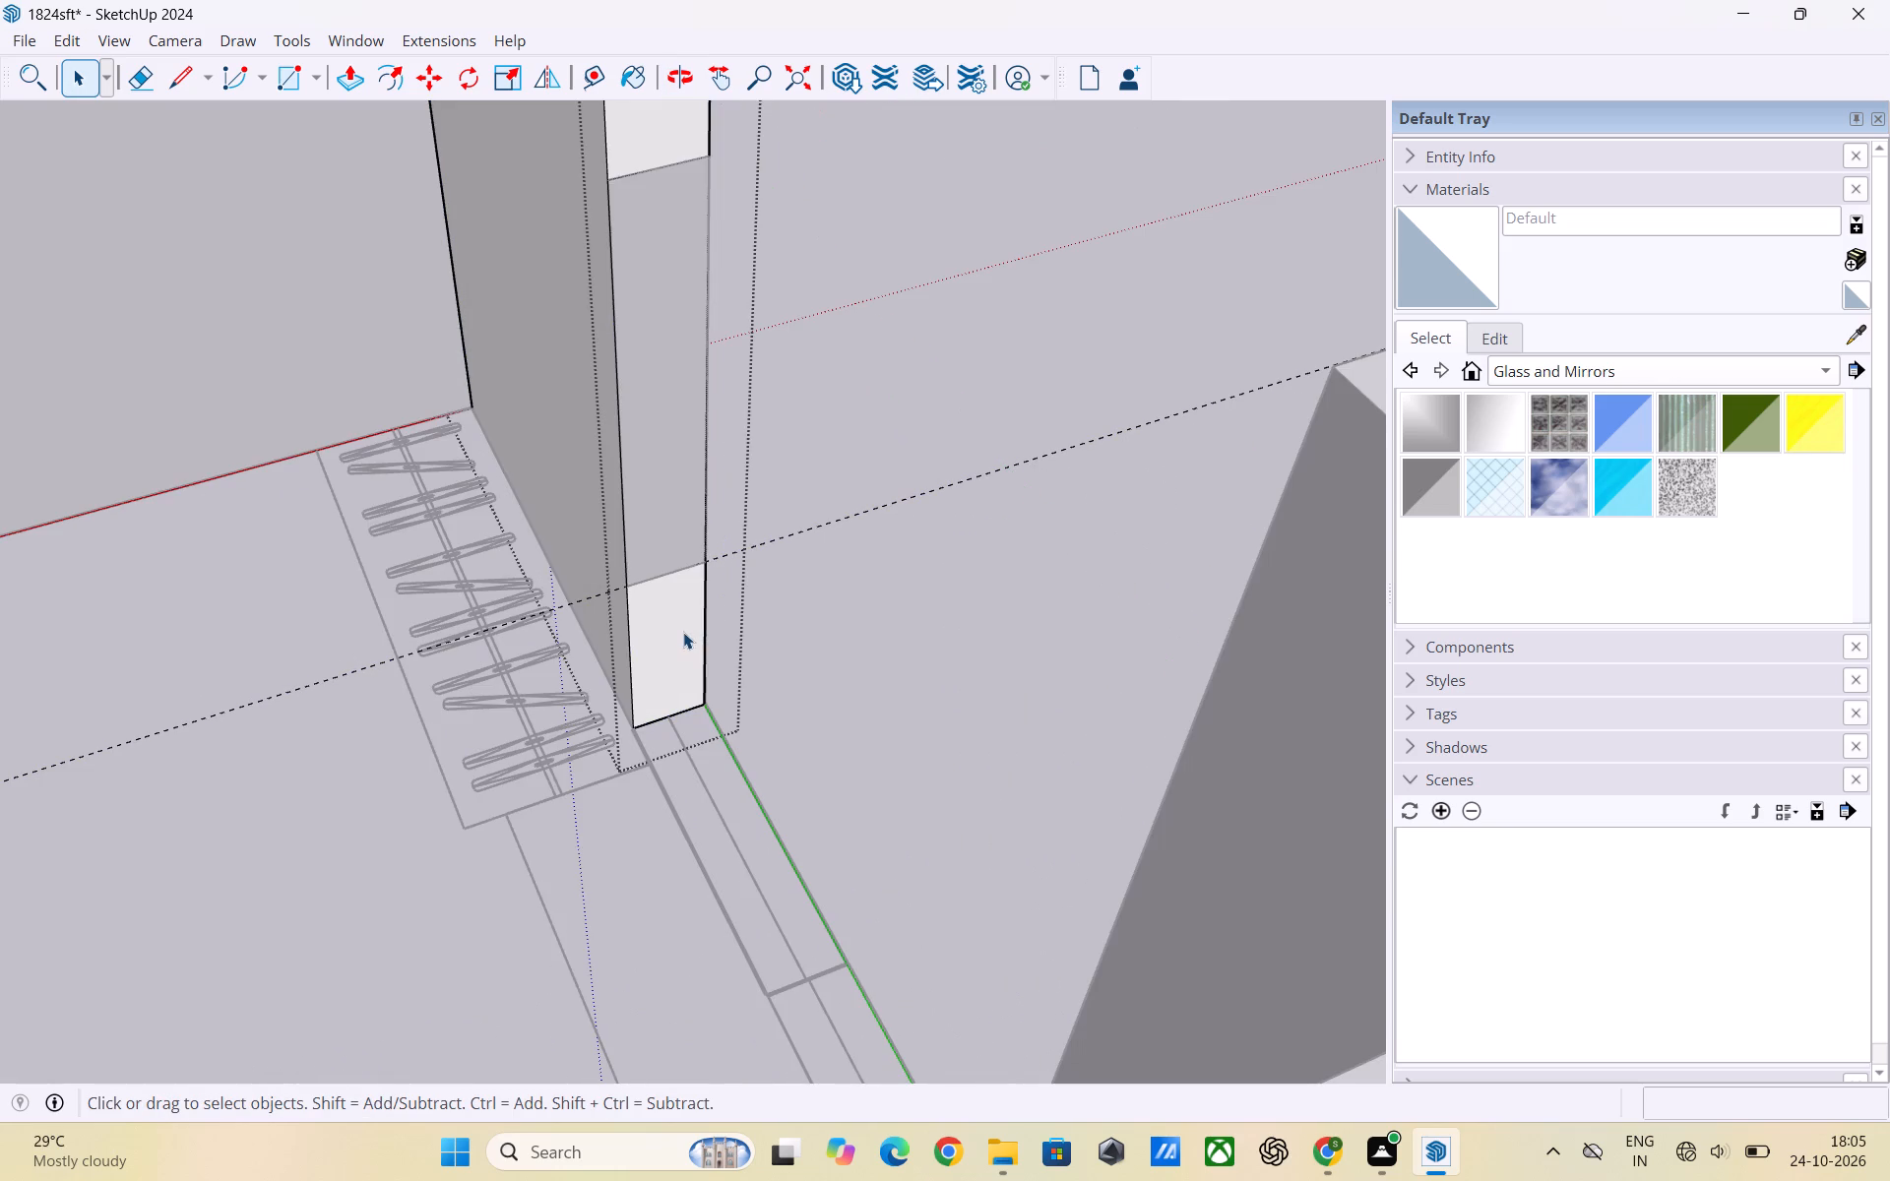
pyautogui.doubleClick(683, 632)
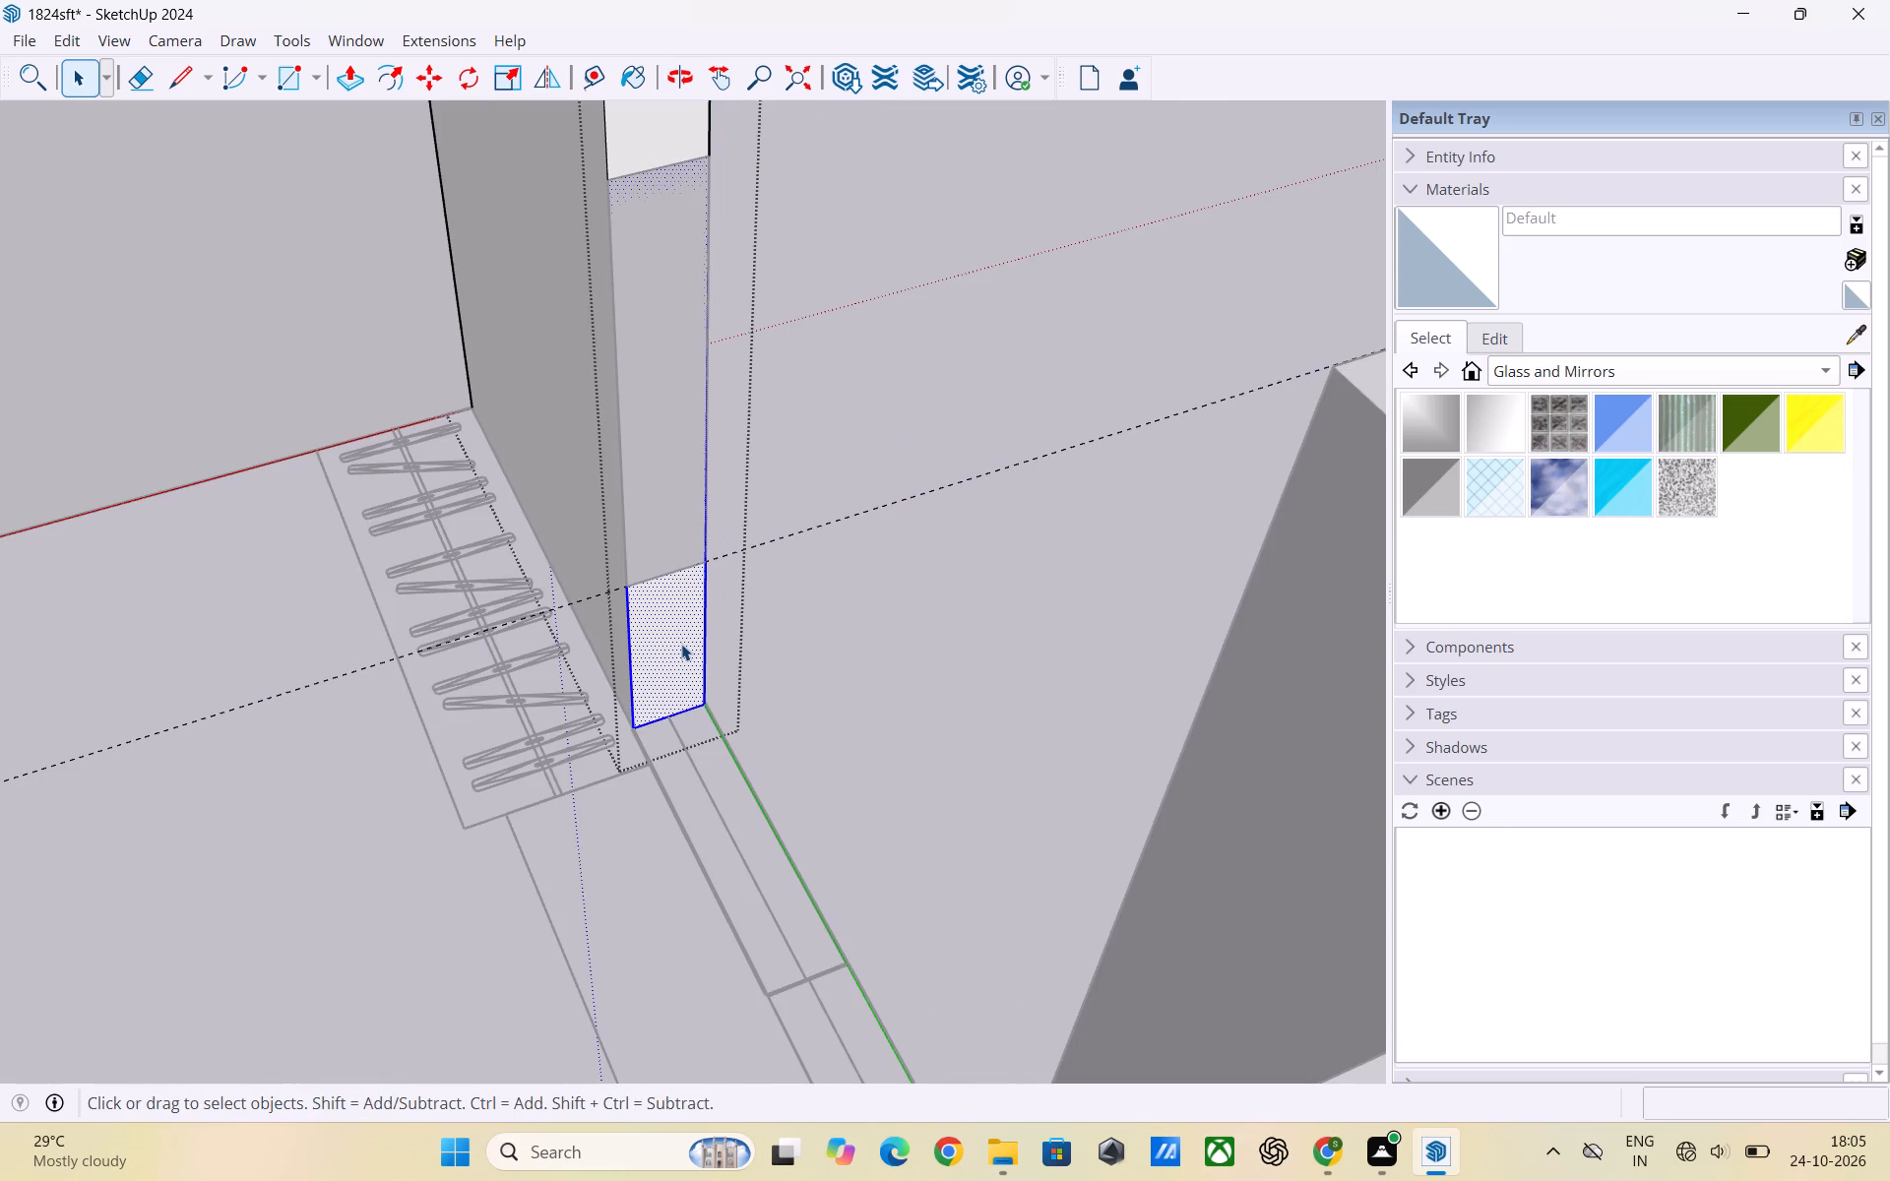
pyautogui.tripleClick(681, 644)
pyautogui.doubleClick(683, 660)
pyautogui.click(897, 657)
# Examine how the wall's end face is divided and what belongs to the wall group.
pyautogui.scroll(2, 748, 612)
pyautogui.moveTo(645, 636); pyautogui.dragTo(744, 623, button='middle')
pyautogui.scroll(-6, 888, 666)
pyautogui.scroll(-5, 559, 515)
pyautogui.moveTo(657, 598); pyautogui.dragTo(679, 608, button='middle')
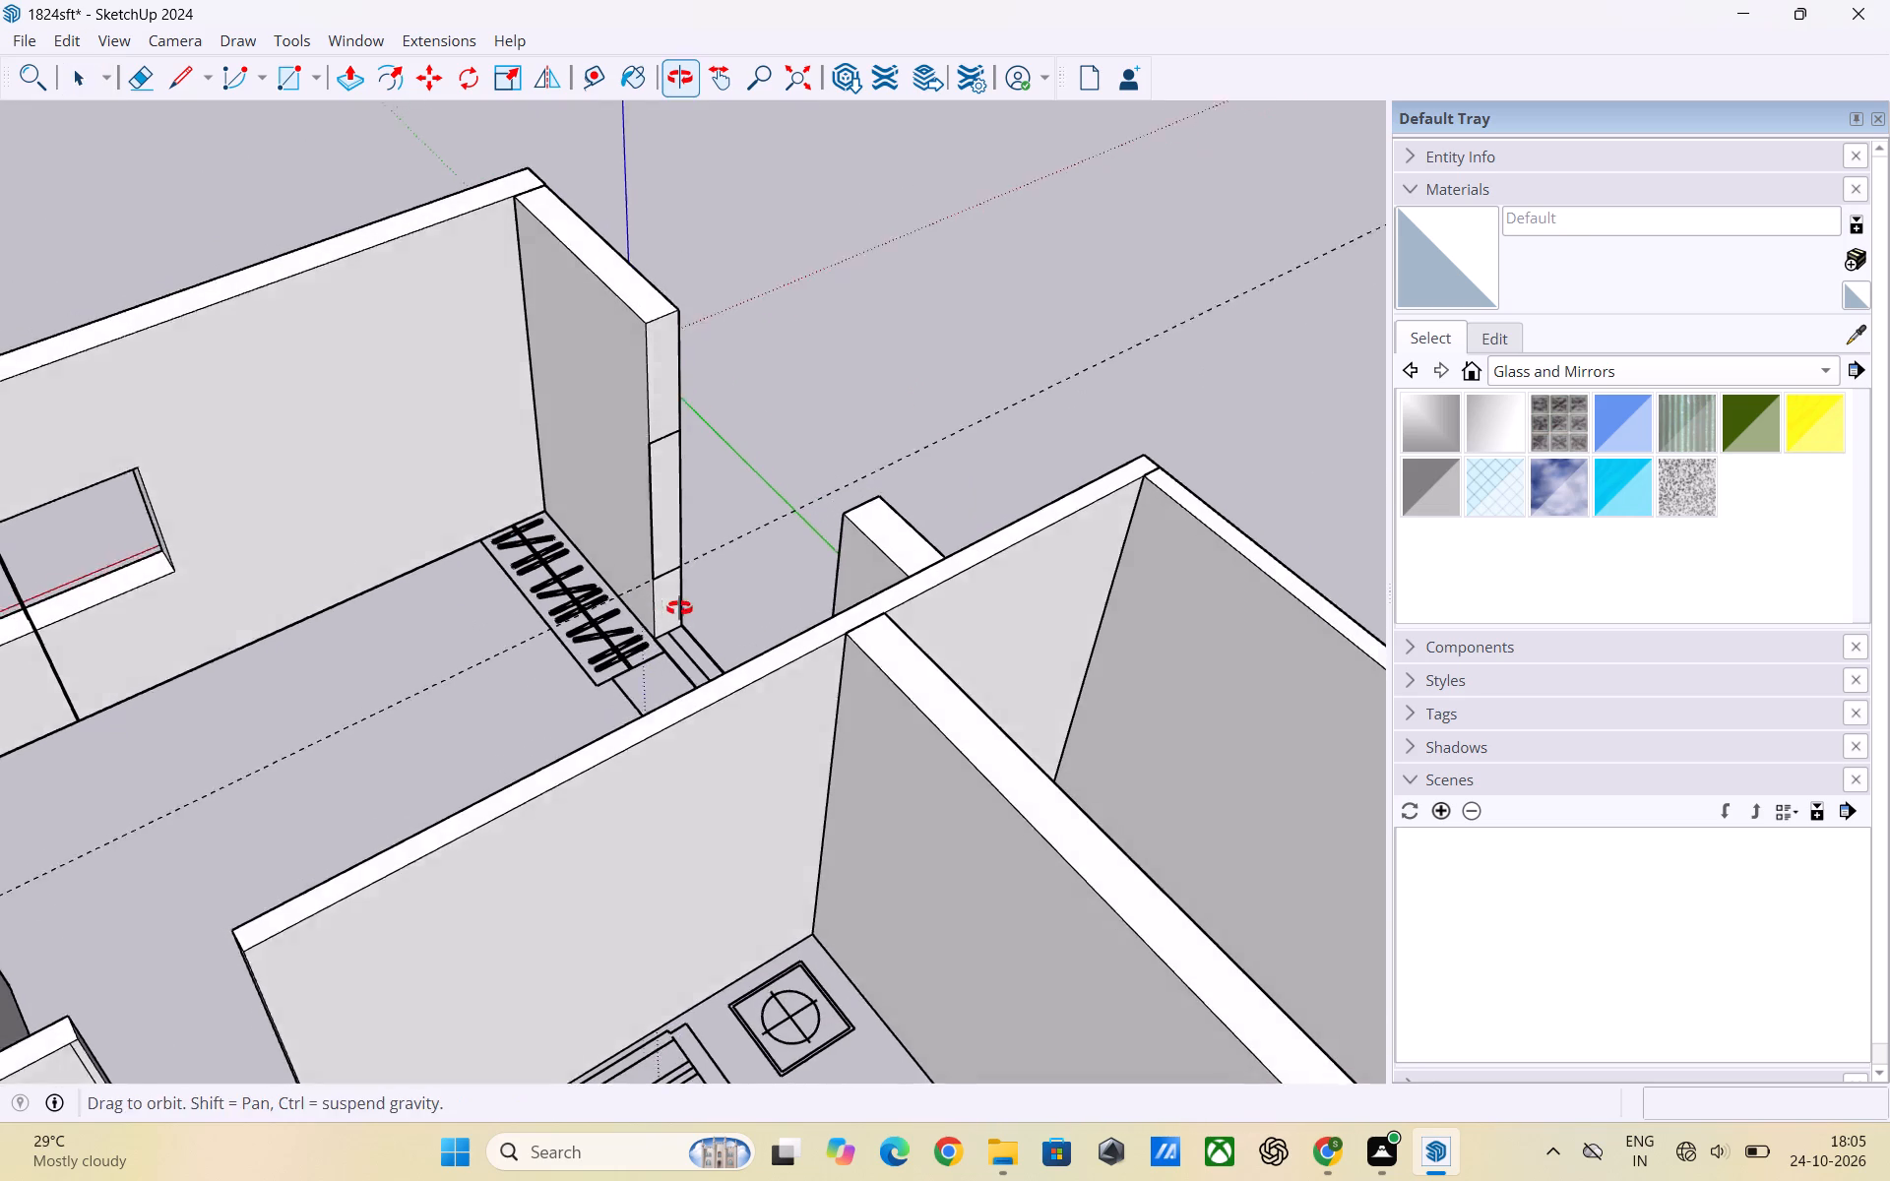
pyautogui.moveTo(679, 608); pyautogui.dragTo(696, 617, button='middle')
pyautogui.scroll(4, 680, 603)
pyautogui.click(677, 590)
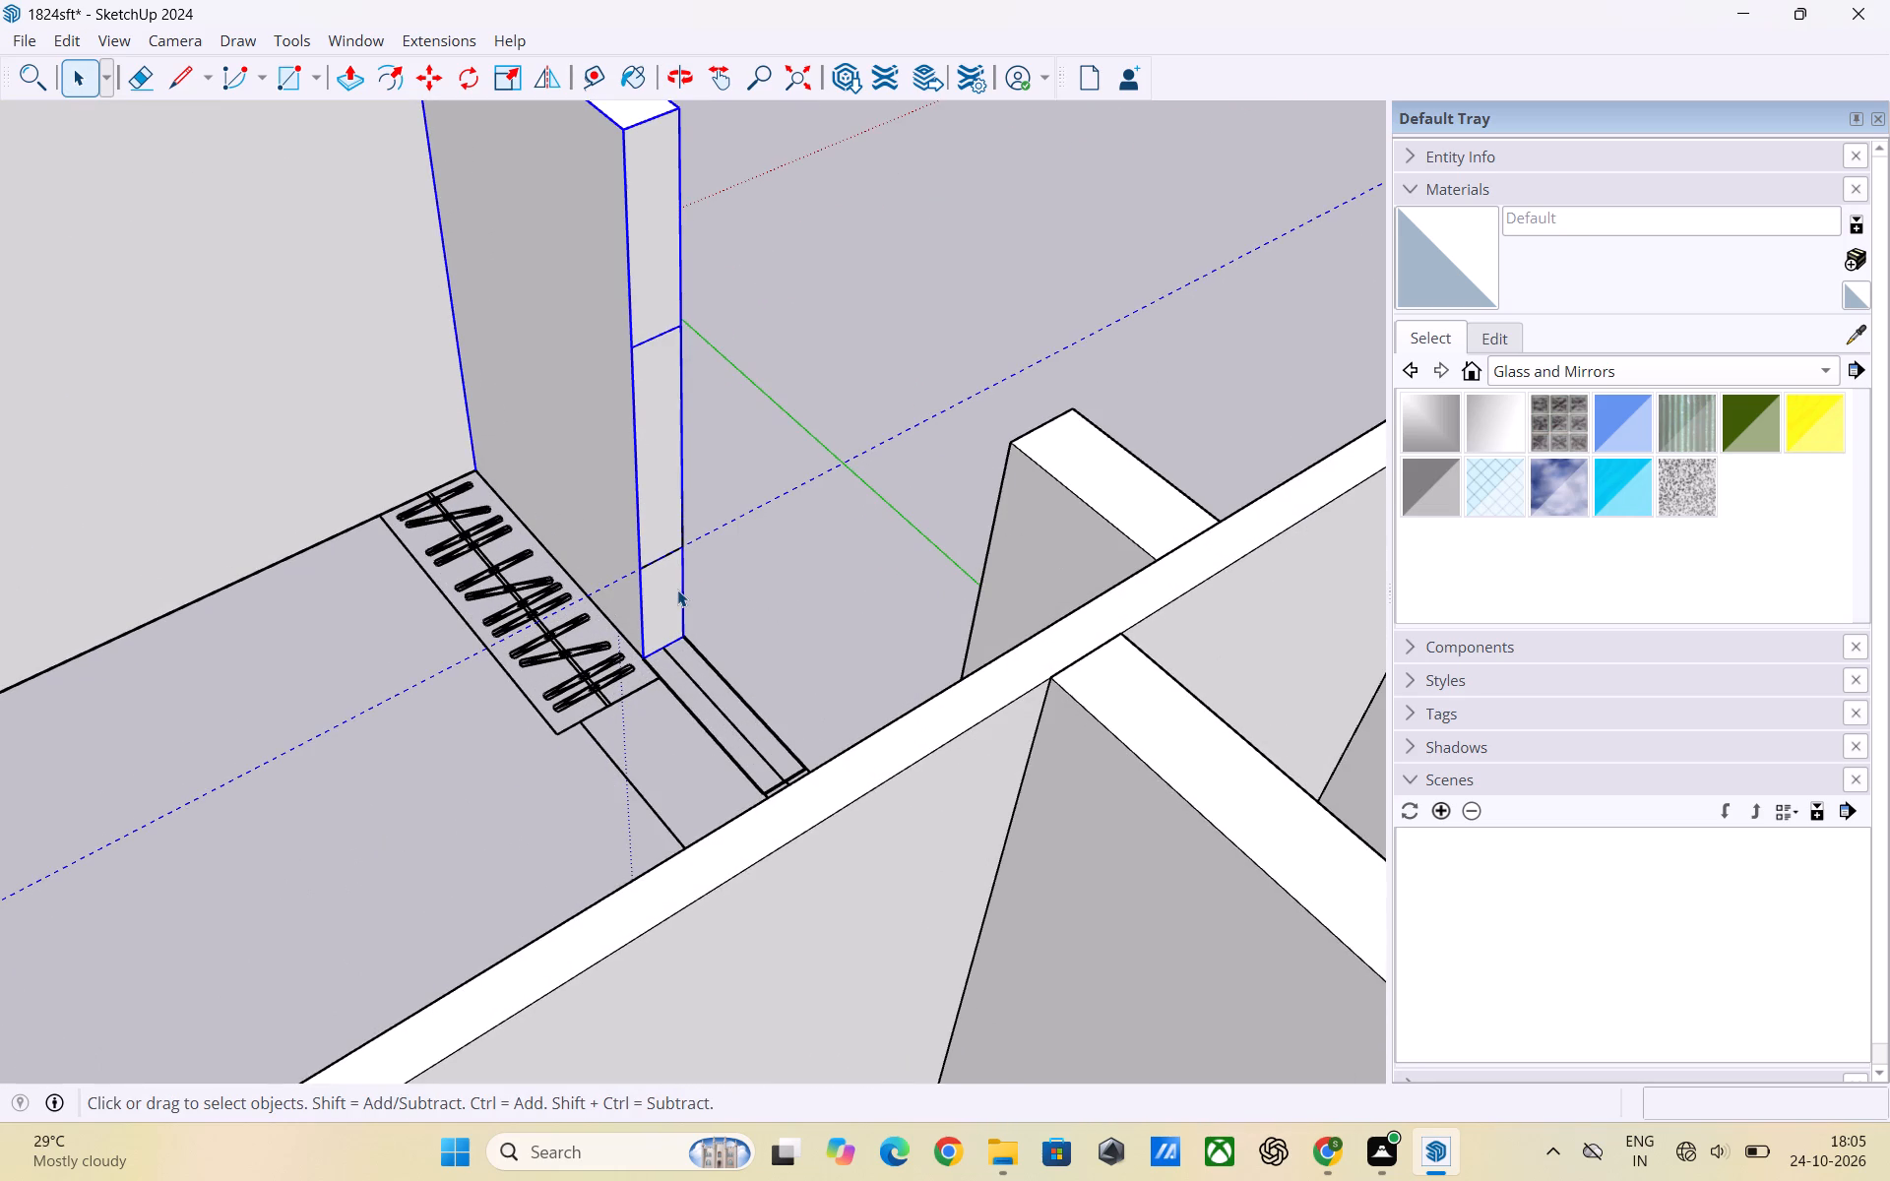
pyautogui.click(791, 571)
pyautogui.scroll(-2, 739, 638)
pyautogui.moveTo(741, 642); pyautogui.dragTo(672, 685, button='middle')
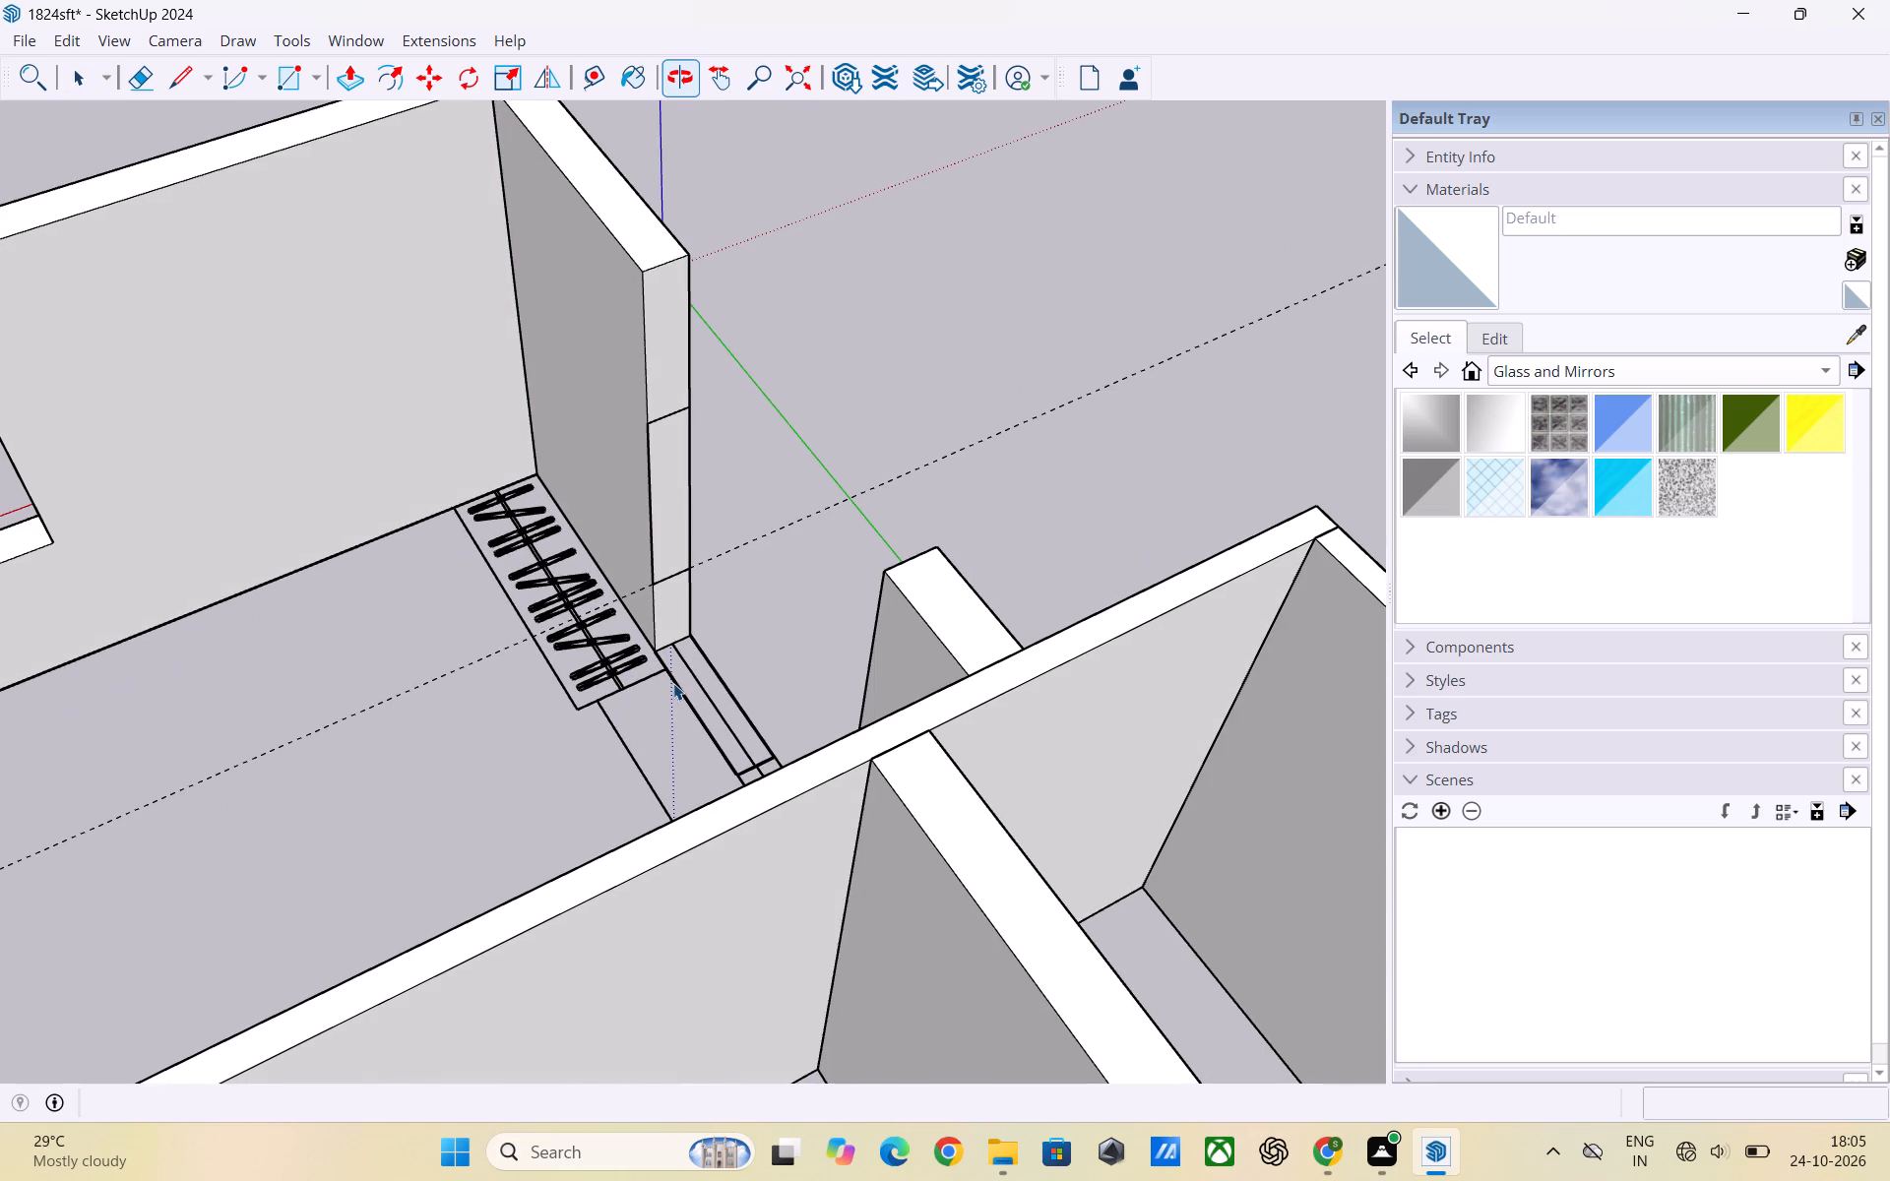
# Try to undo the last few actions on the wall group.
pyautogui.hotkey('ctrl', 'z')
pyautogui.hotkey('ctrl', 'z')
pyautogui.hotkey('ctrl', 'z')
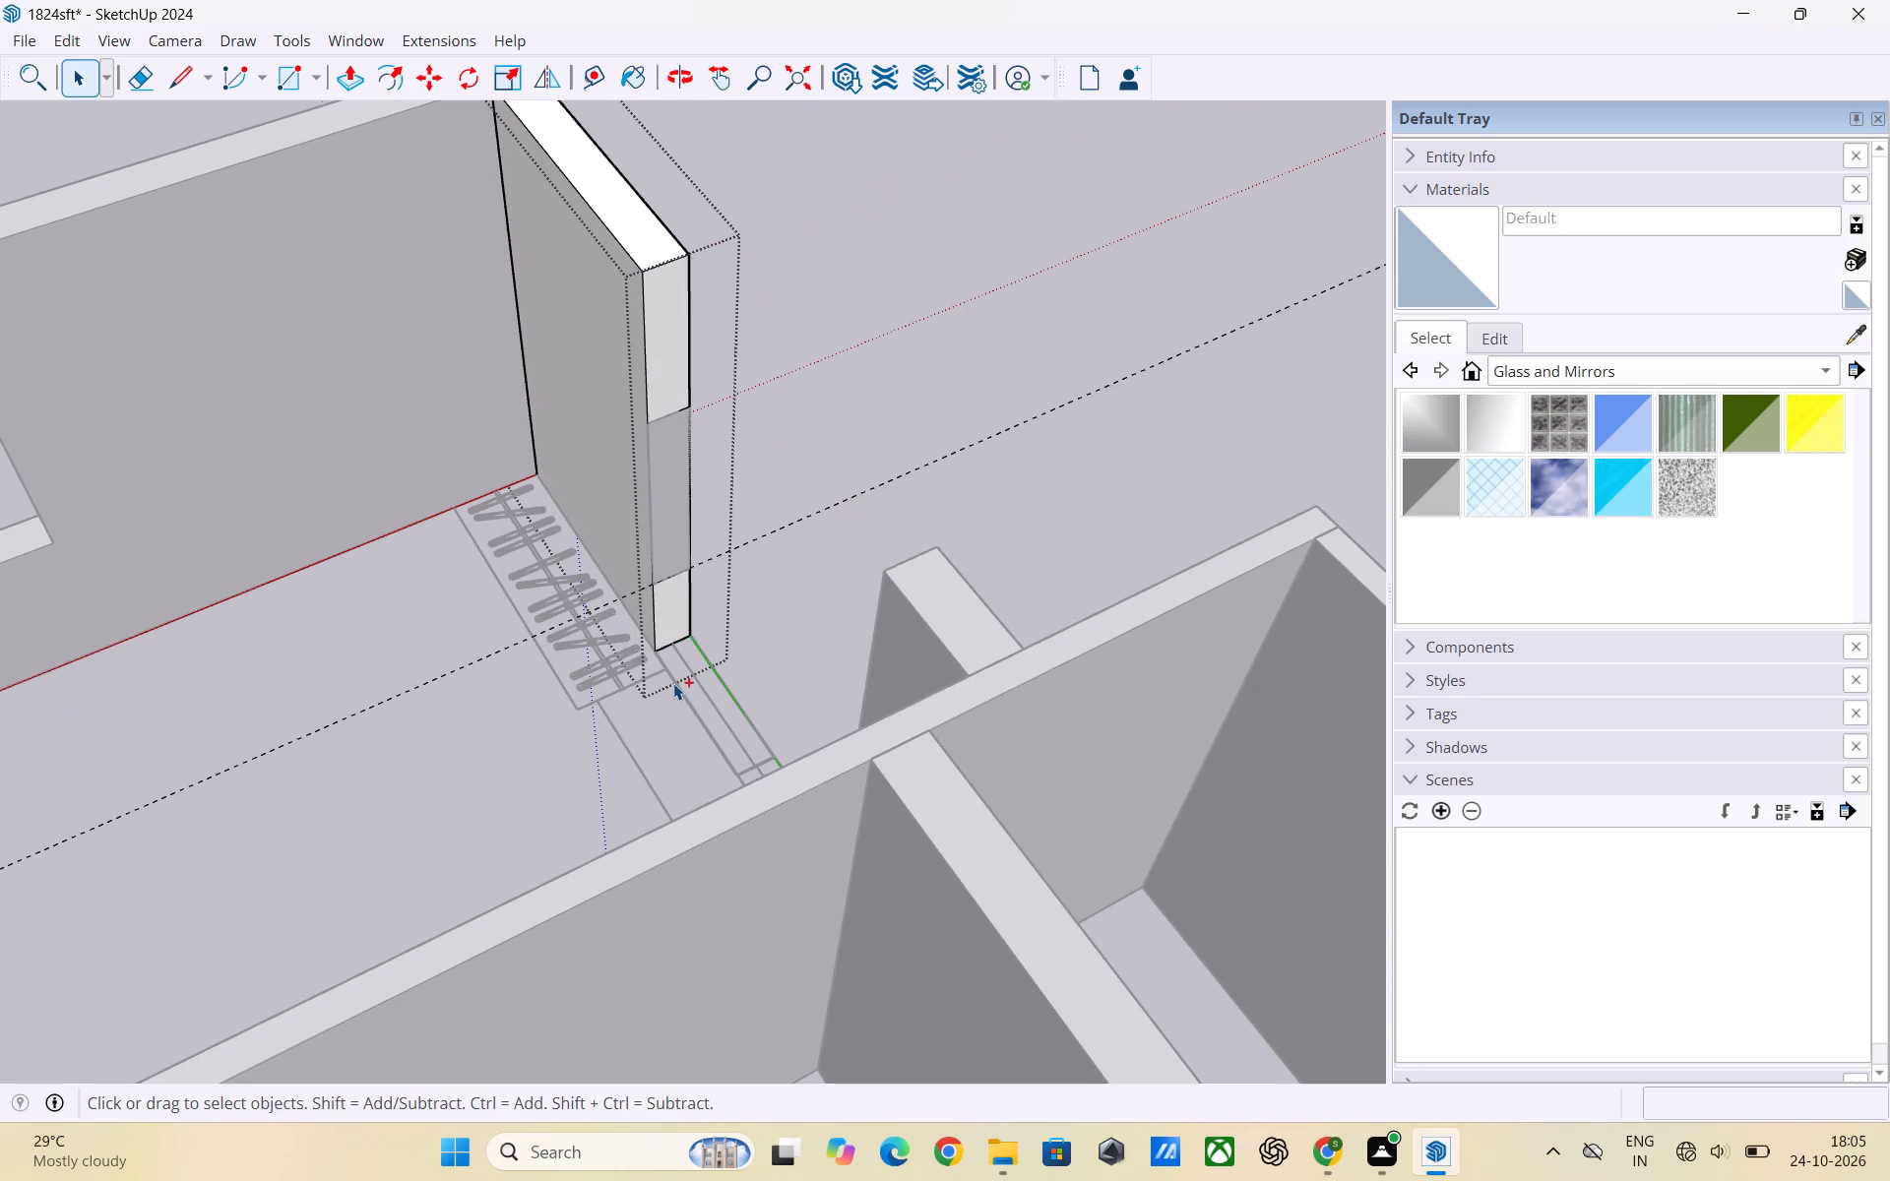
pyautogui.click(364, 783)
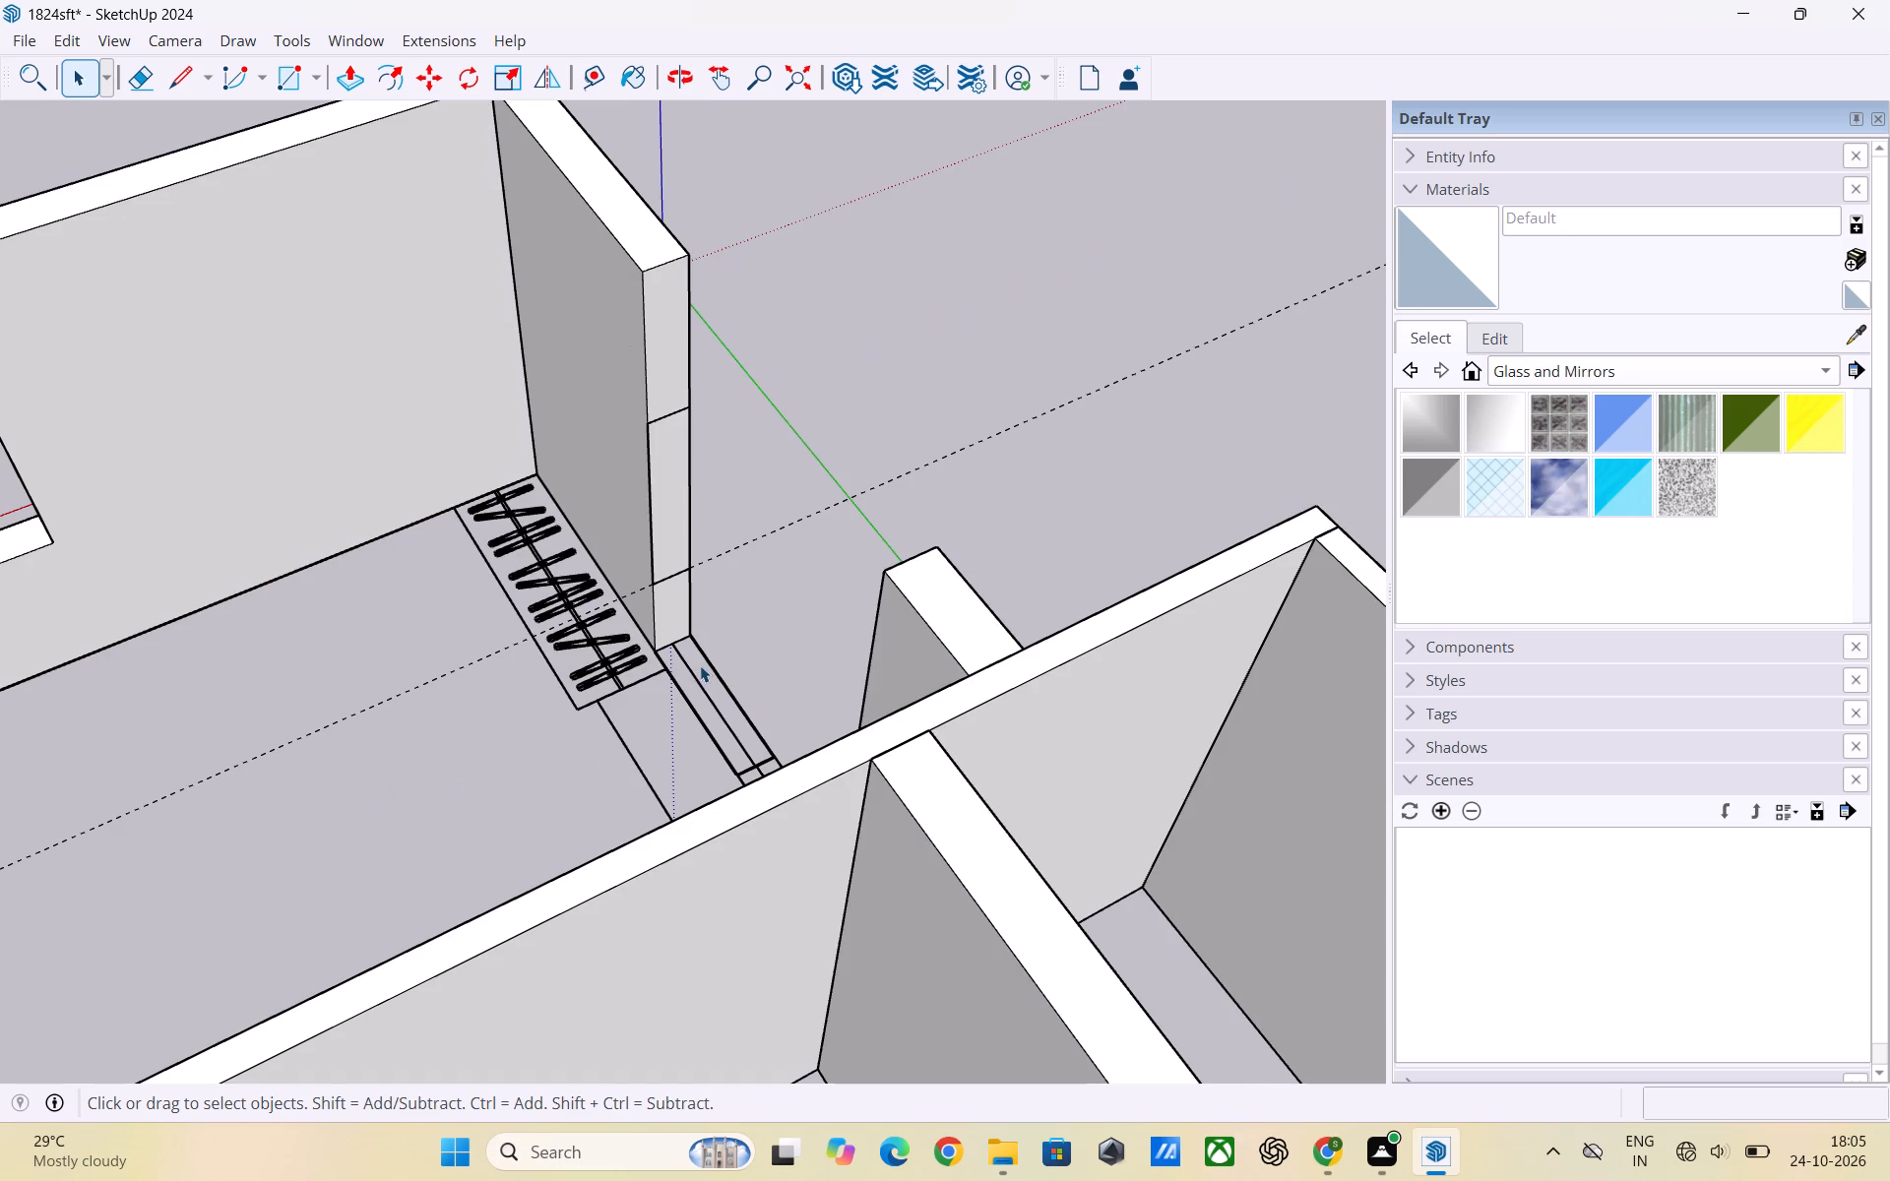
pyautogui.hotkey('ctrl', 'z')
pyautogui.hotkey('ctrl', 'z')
# Delete the horizontal 2' guide line inside the wall group and leave the group.
pyautogui.click(726, 557)
pyautogui.click(726, 556)
pyautogui.doubleClick(727, 553)
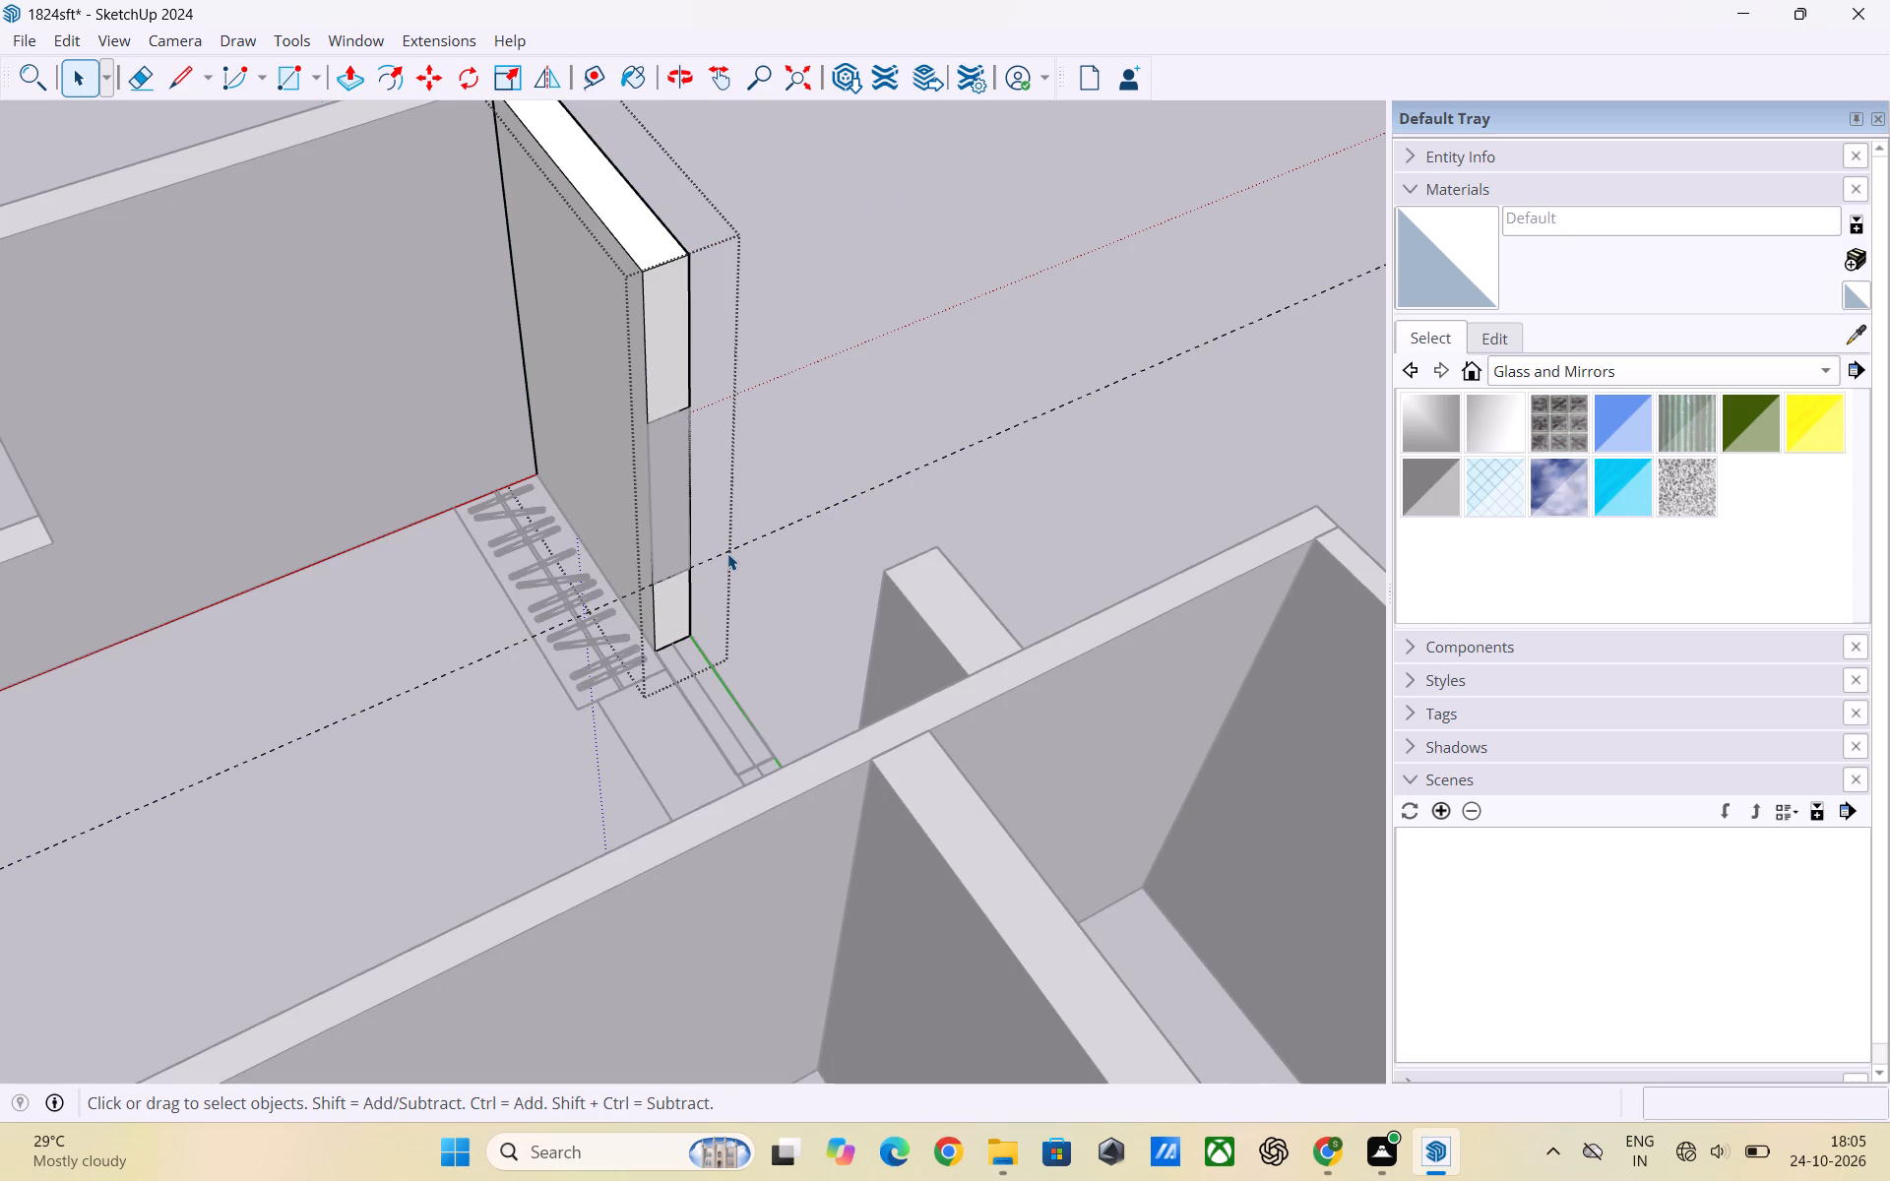
pyautogui.click(727, 553)
pyautogui.press('Delete')
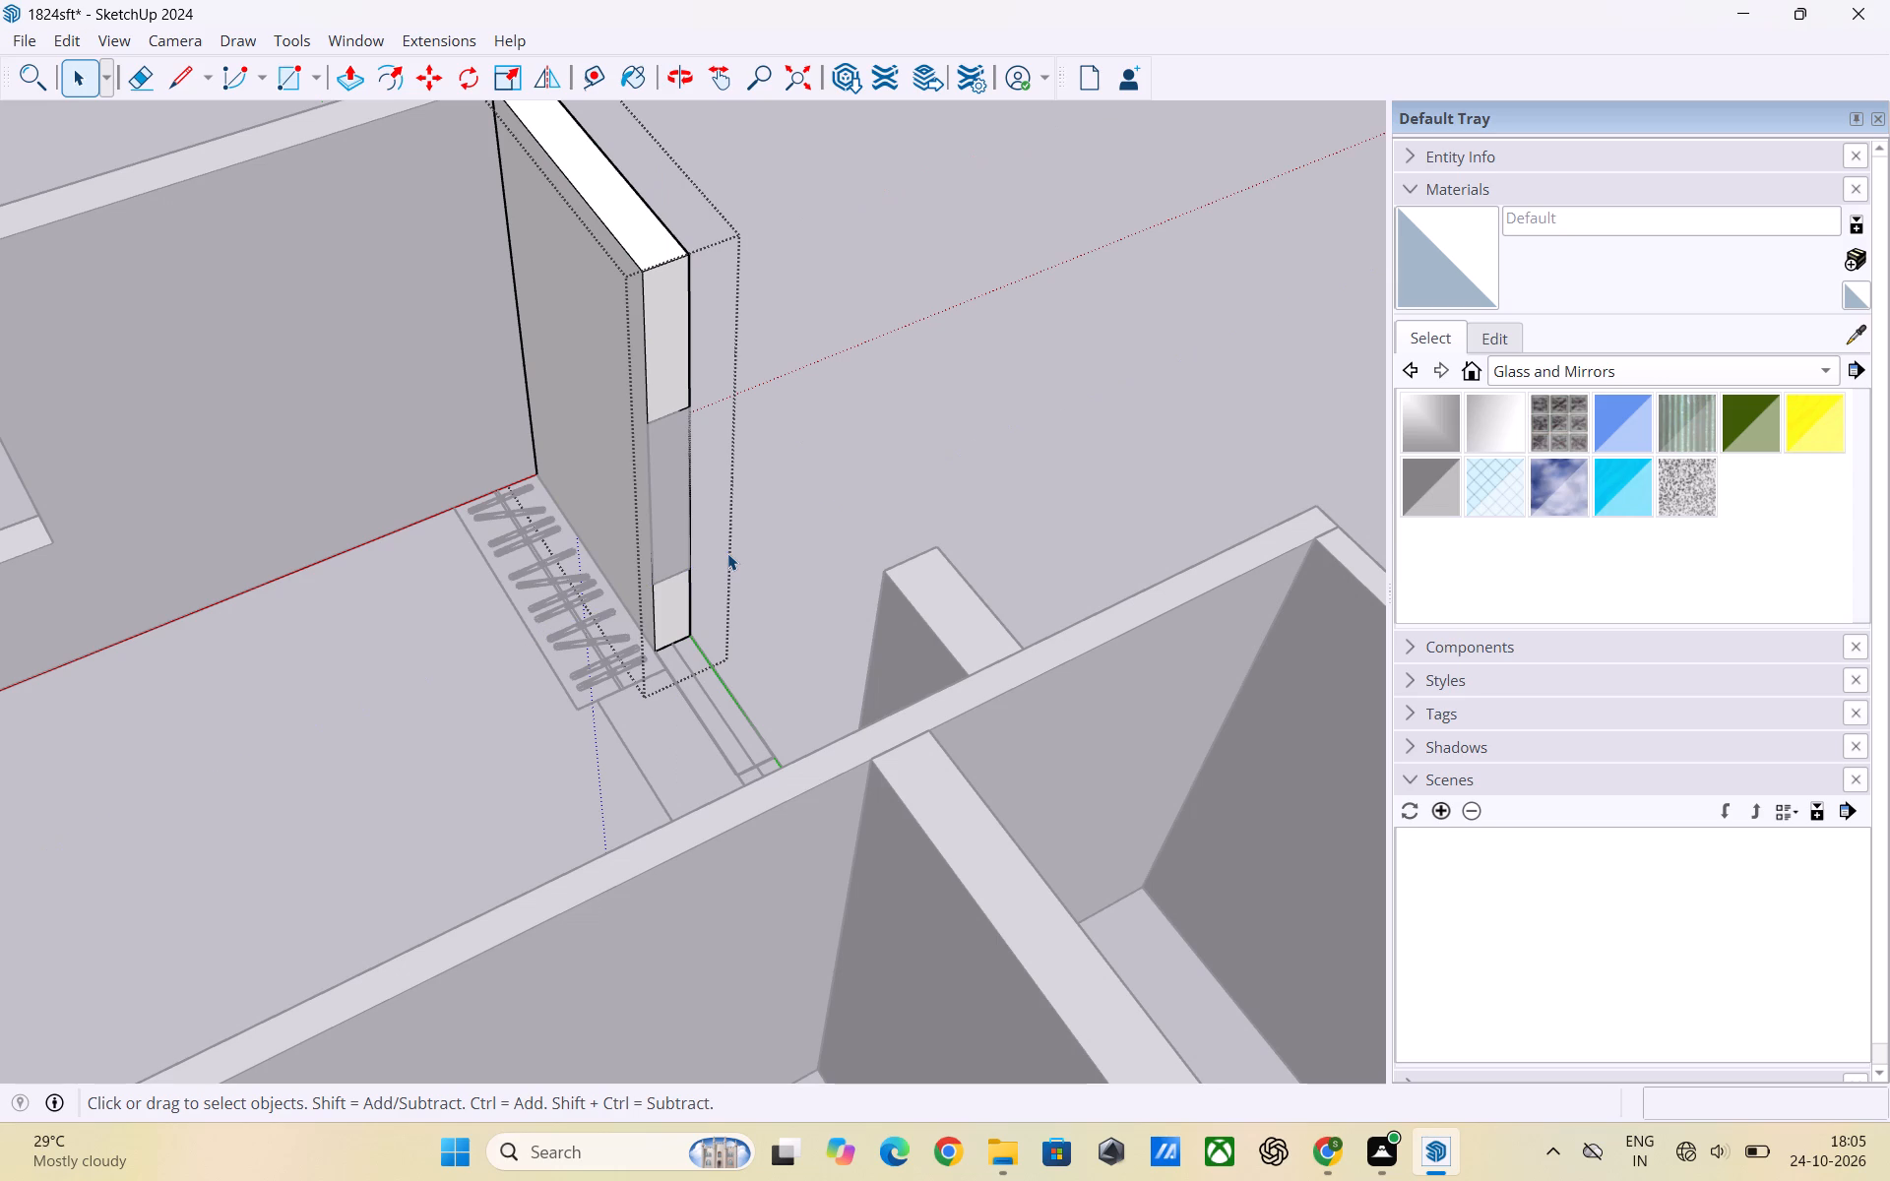
pyautogui.click(845, 514)
# Delete the line drawn outside the group across the wall's end face at the 2' level.
pyautogui.scroll(1, 786, 531)
pyautogui.scroll(3, 695, 594)
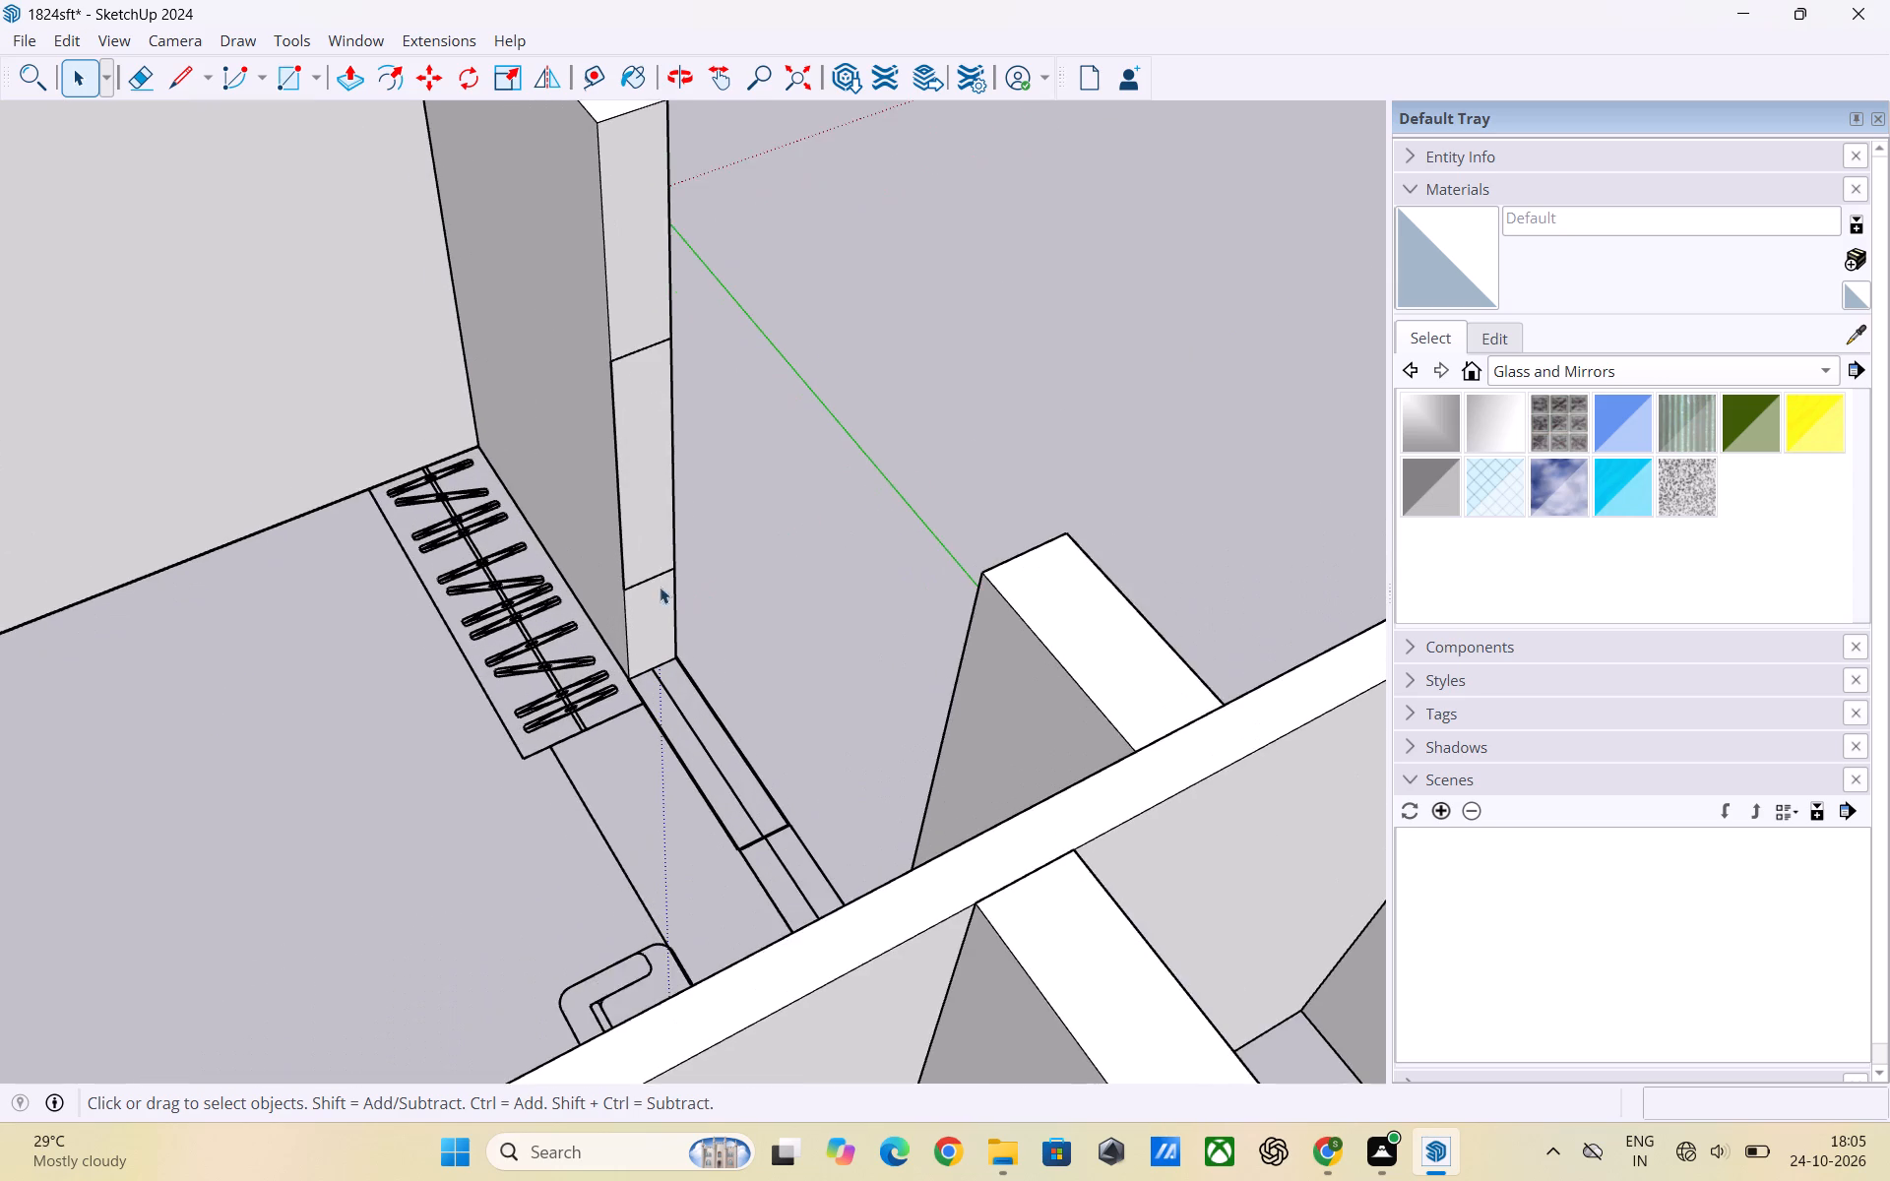
pyautogui.click(648, 575)
pyautogui.press('Delete')
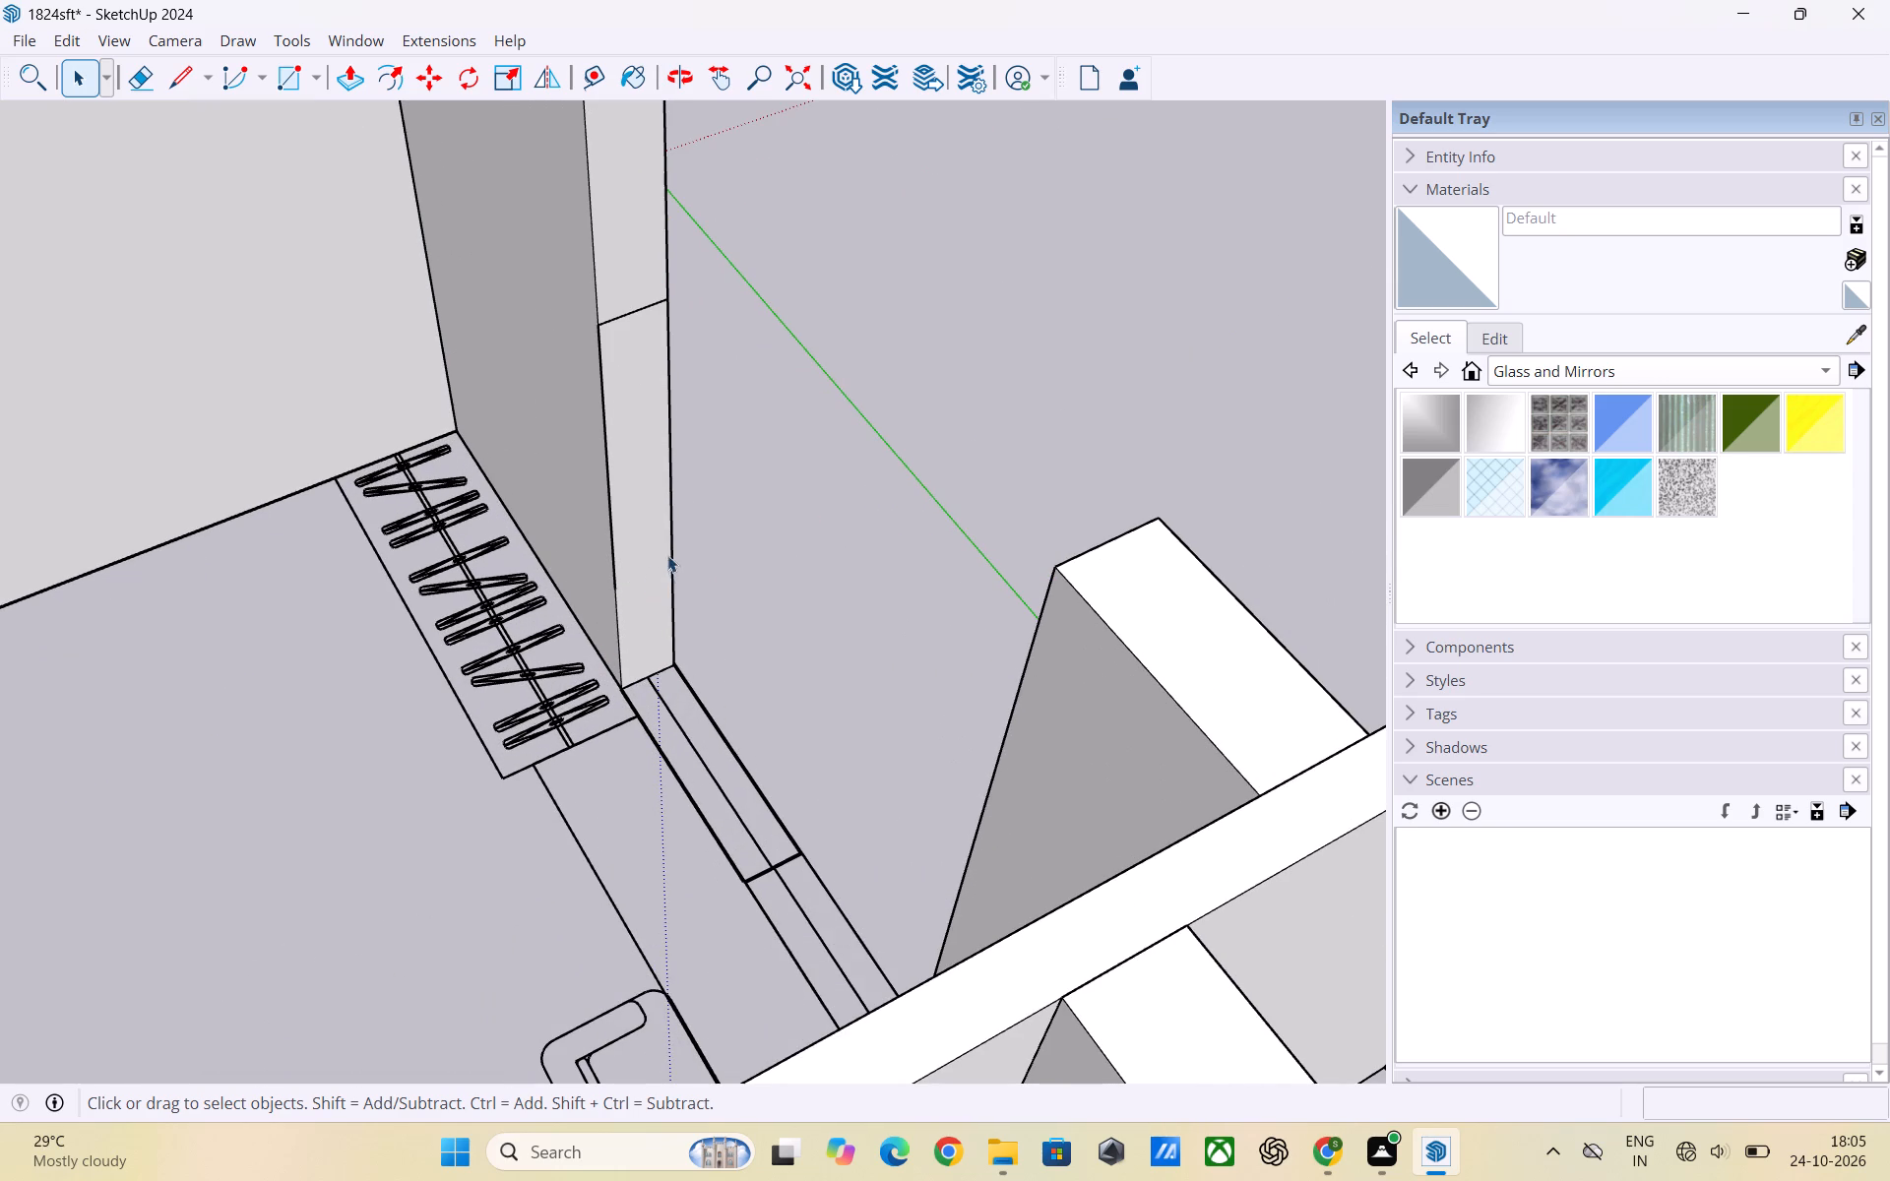
# Inside the wall group, place a 2' guide straight up from the middle of the end face's bottom edge.
pyautogui.click(664, 555)
pyautogui.click(654, 555)
pyautogui.doubleClick(654, 555)
pyautogui.click(646, 562)
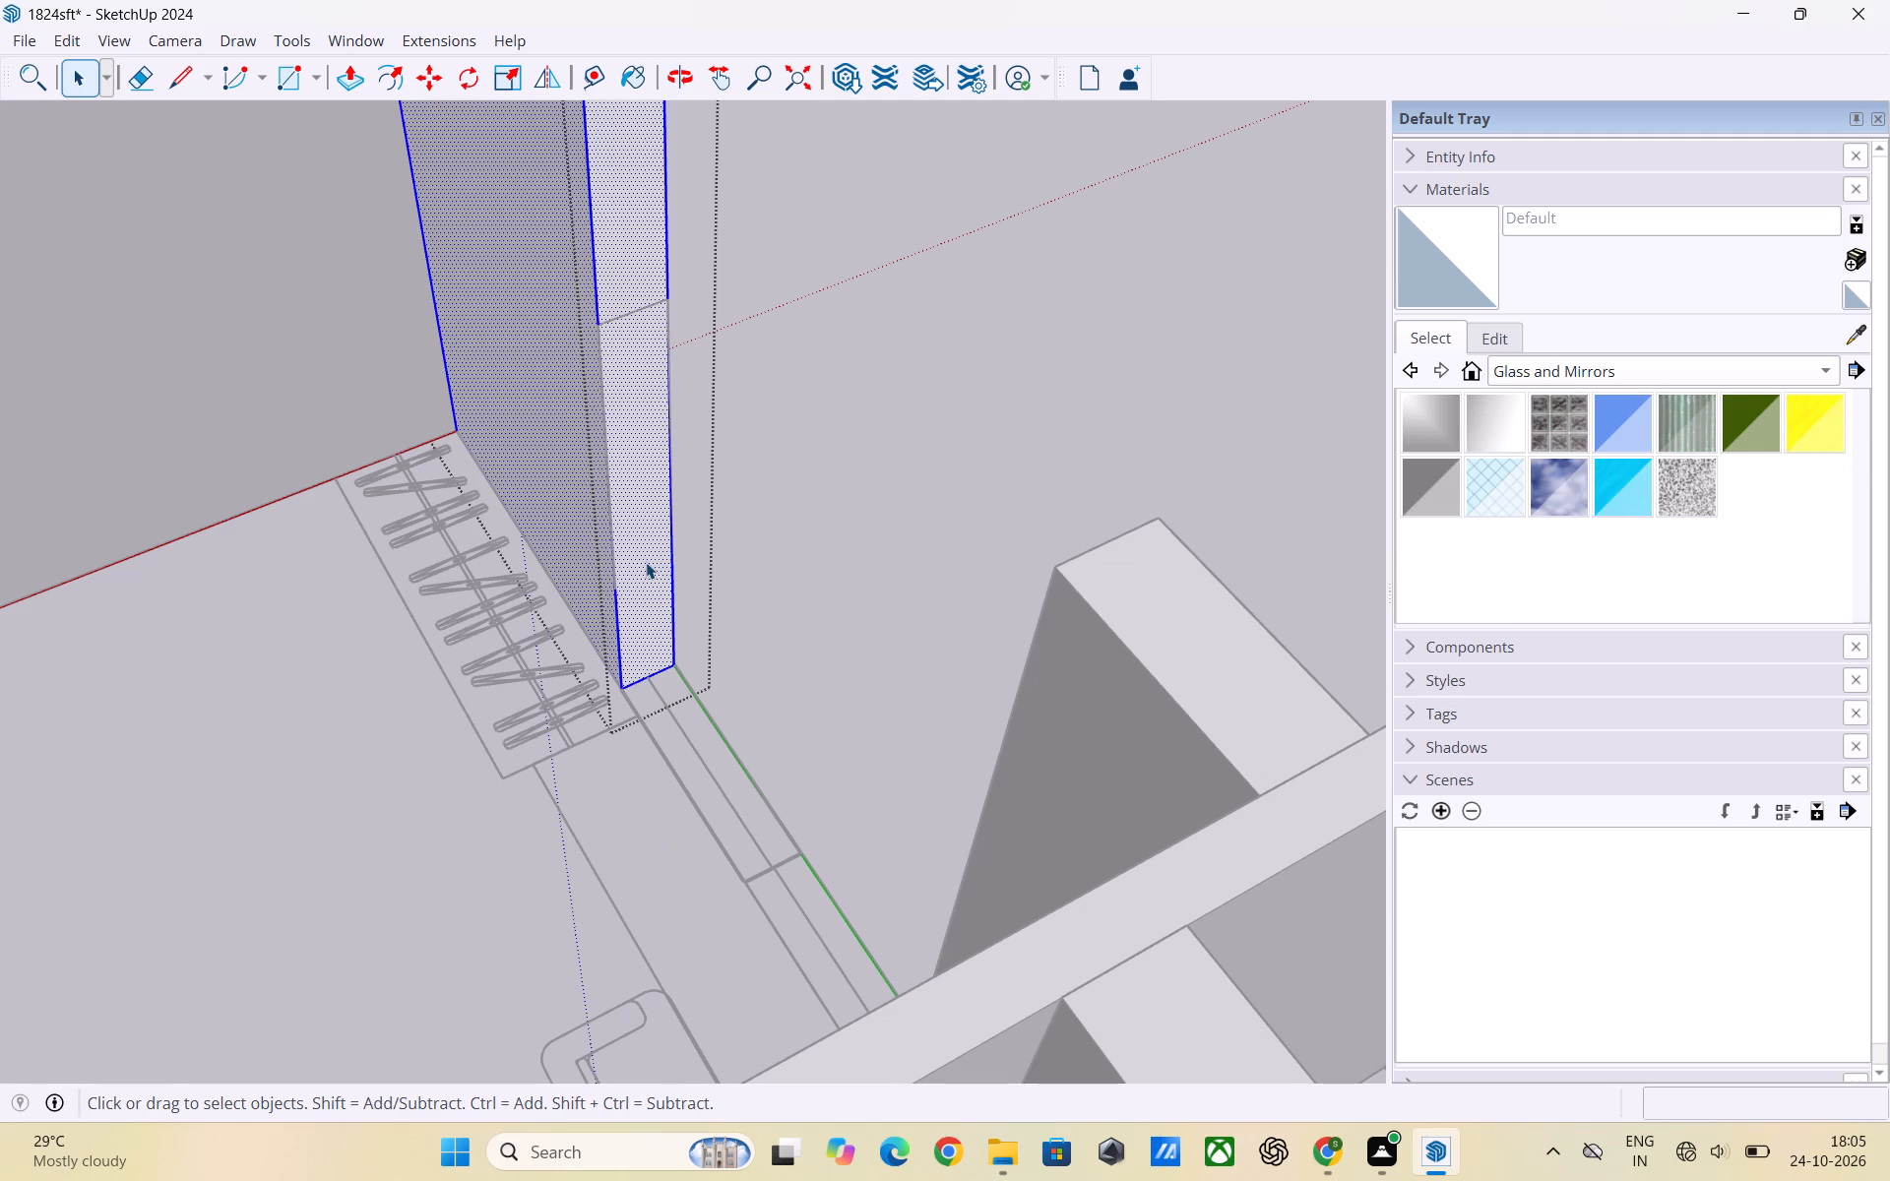
pyautogui.press('t')
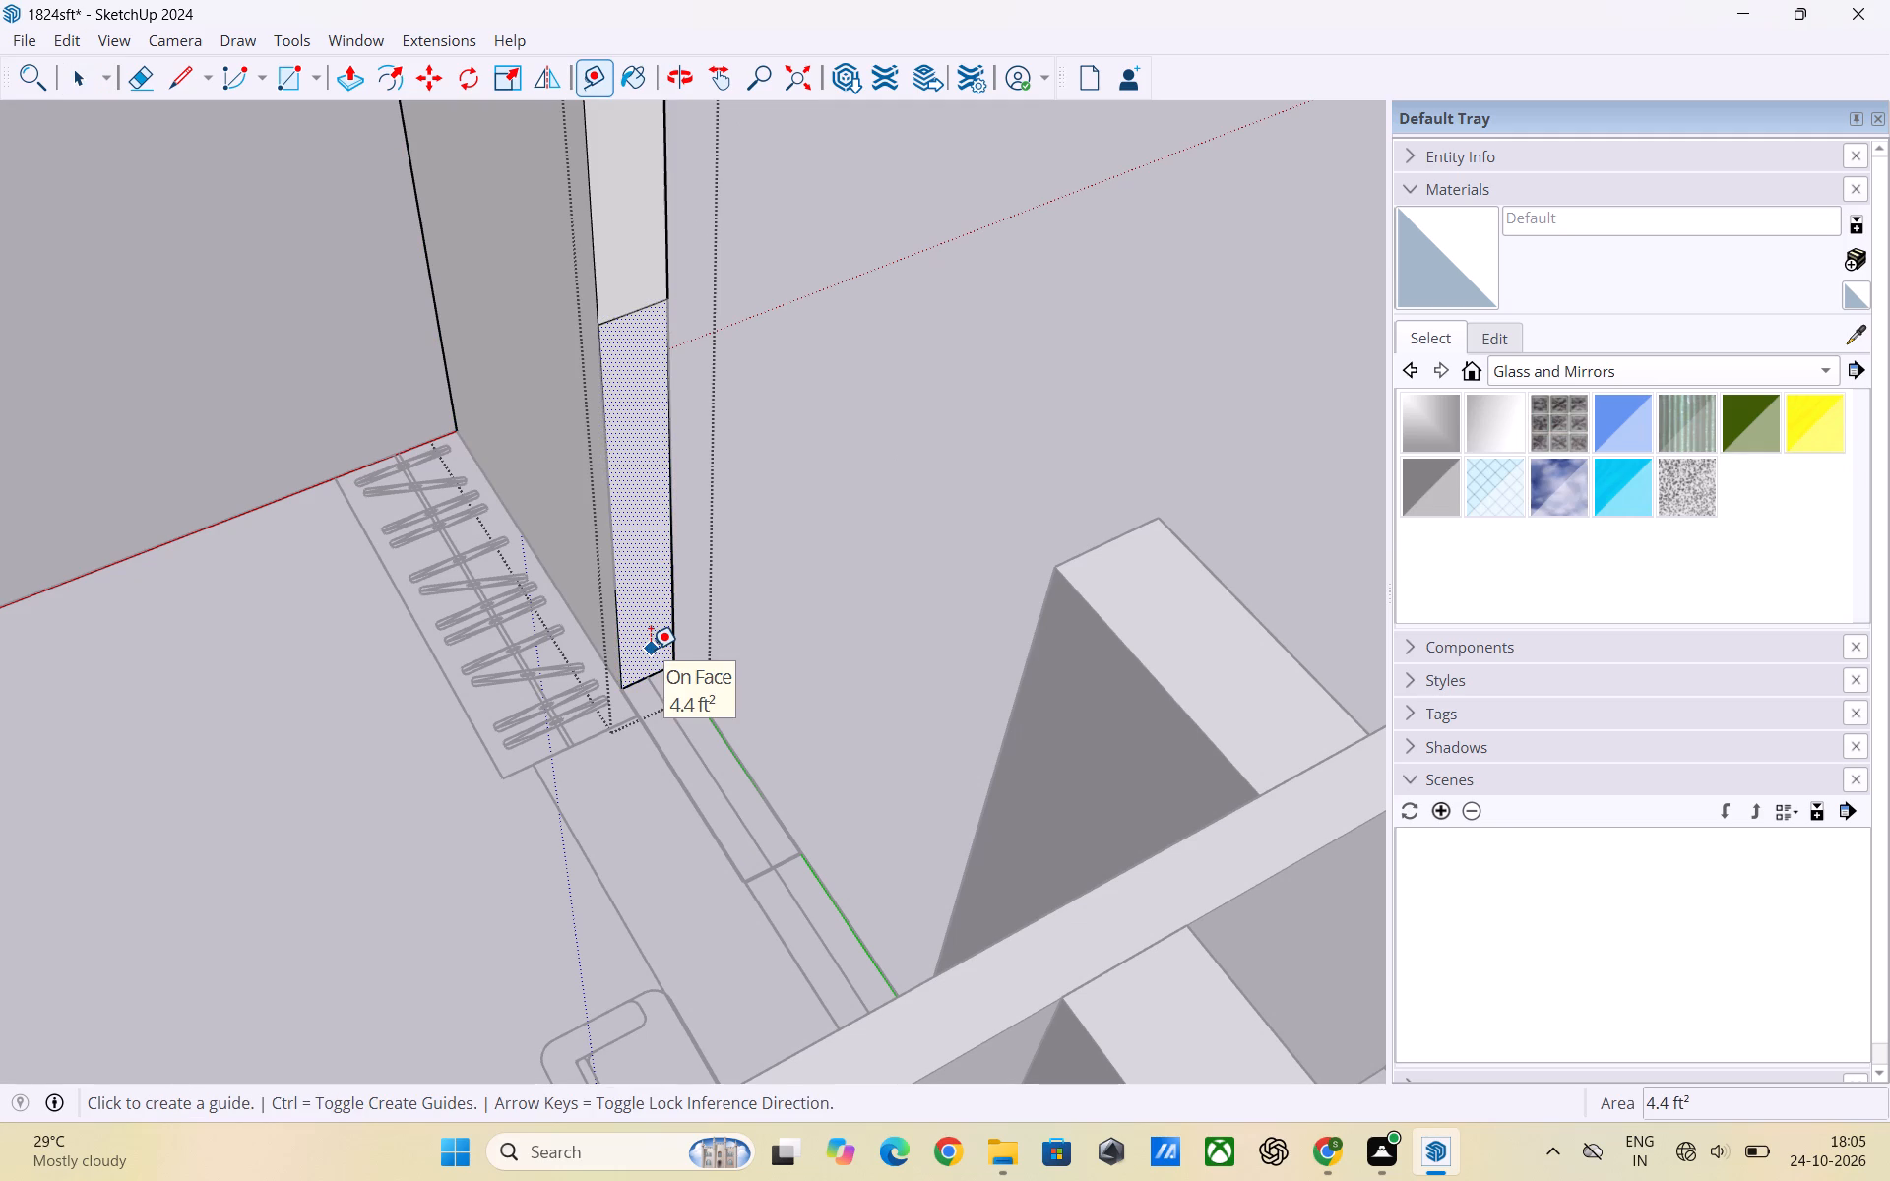
pyautogui.click(647, 679)
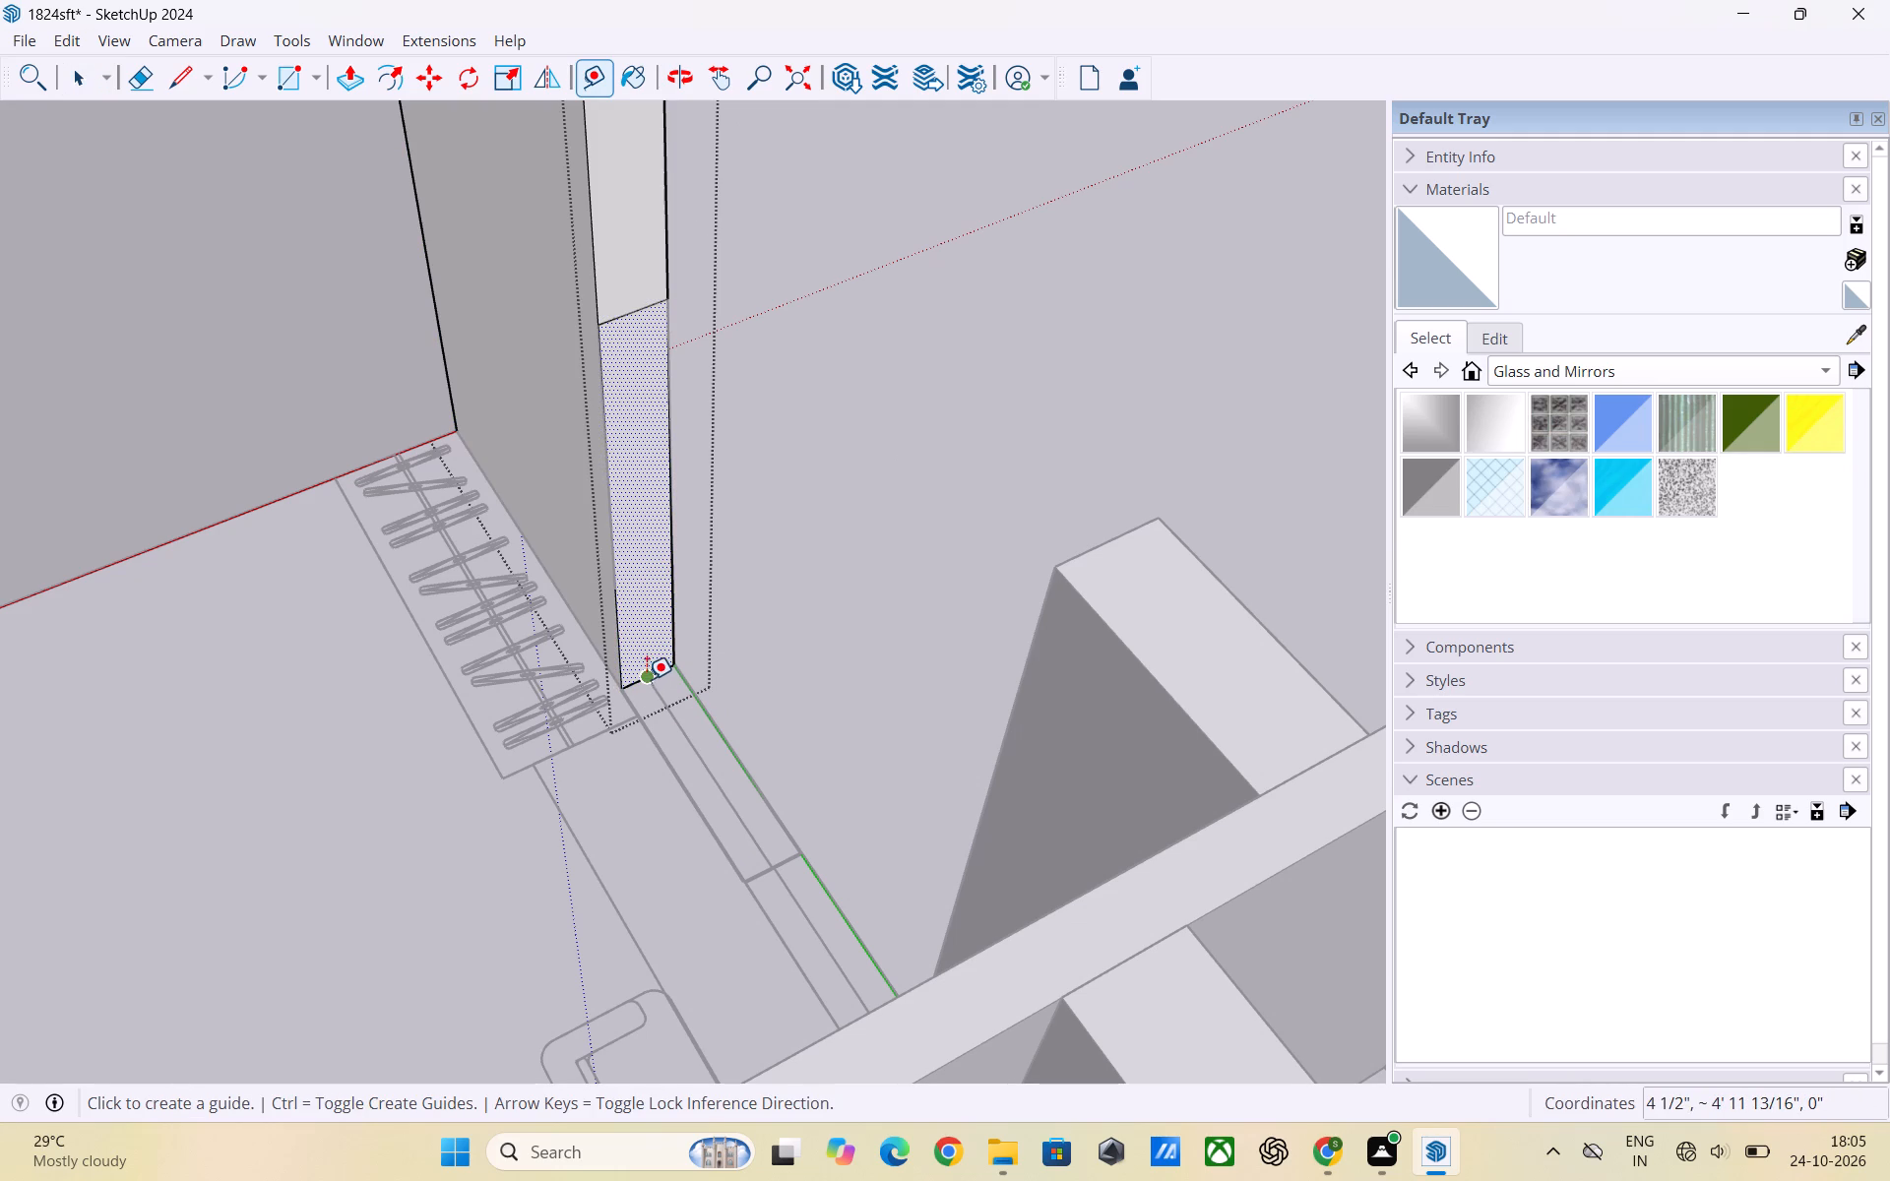
pyautogui.write("2'")
pyautogui.press('Return')
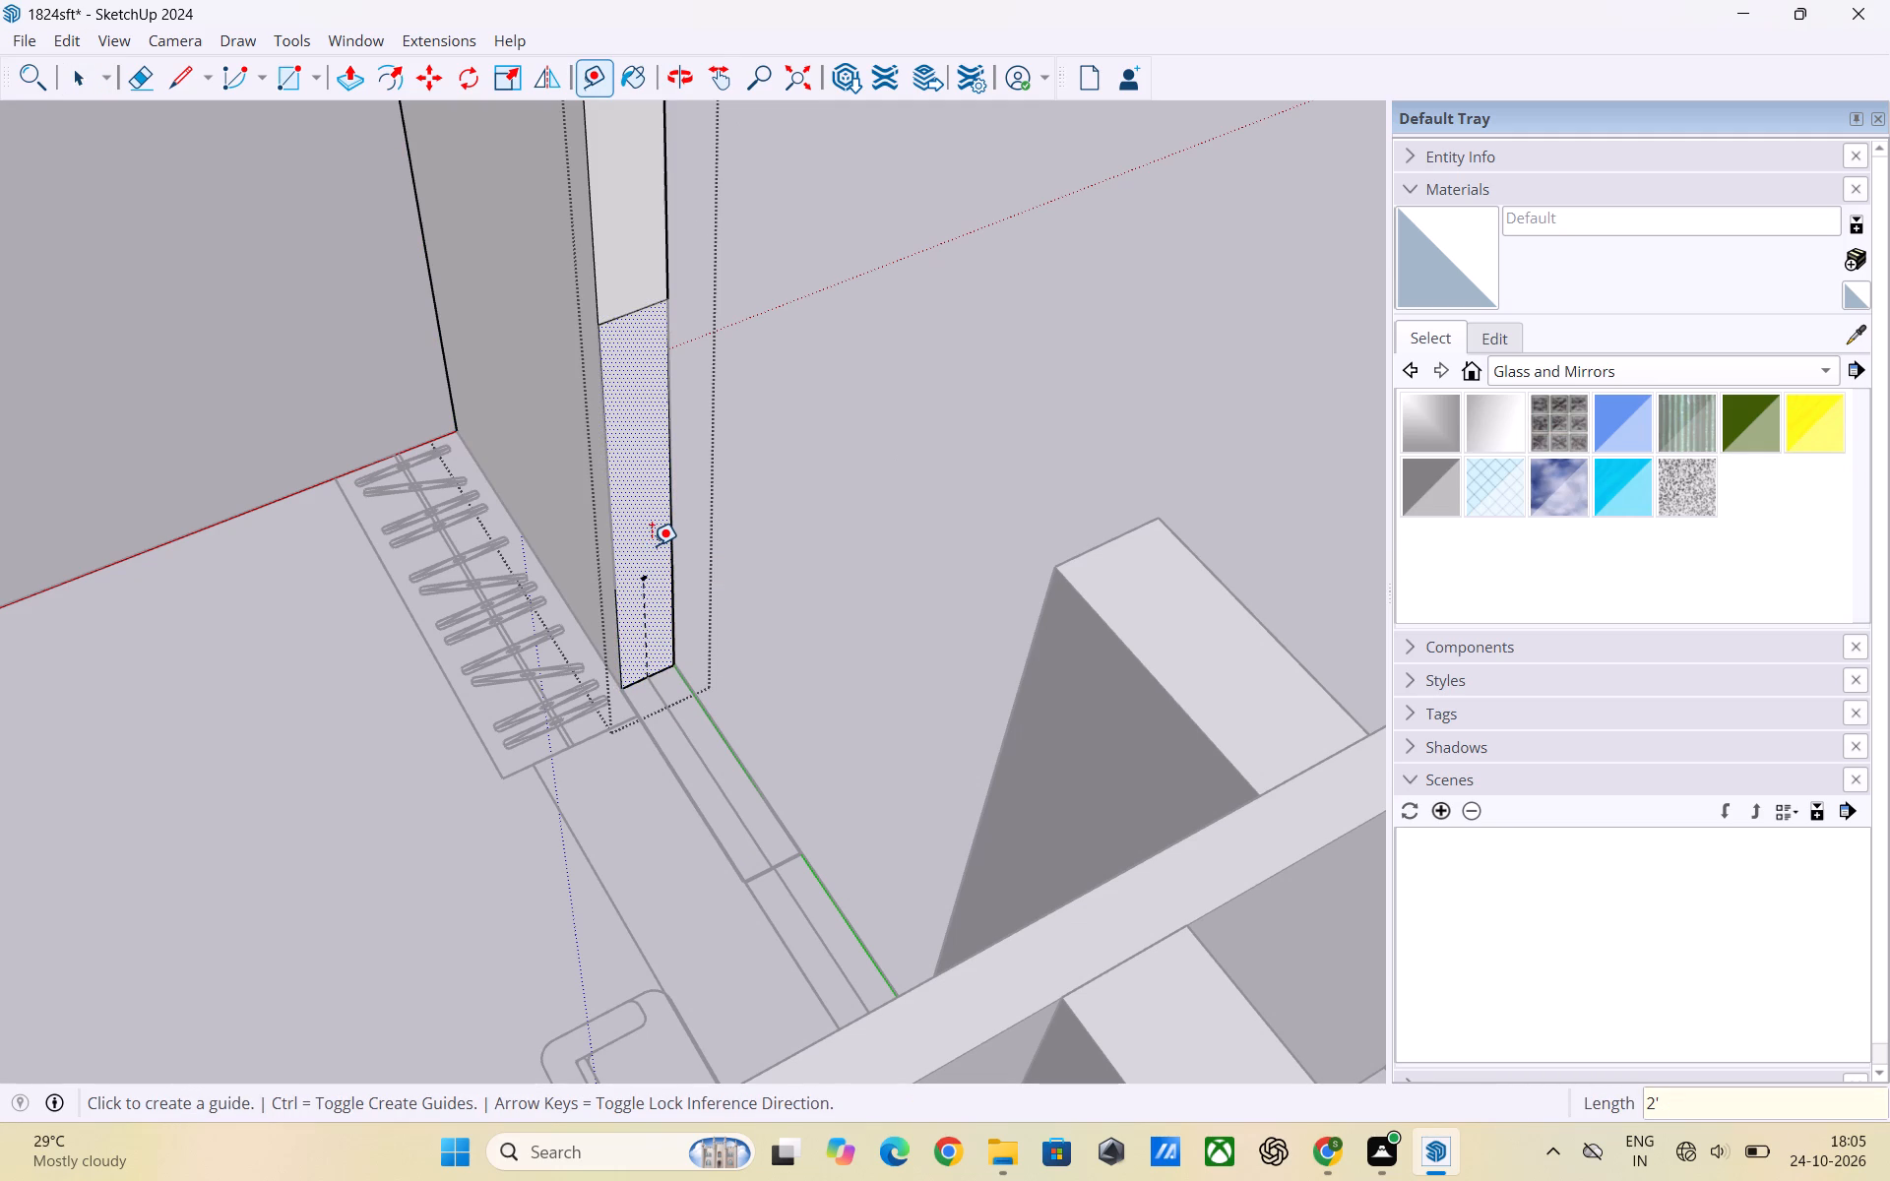
pyautogui.press('space')
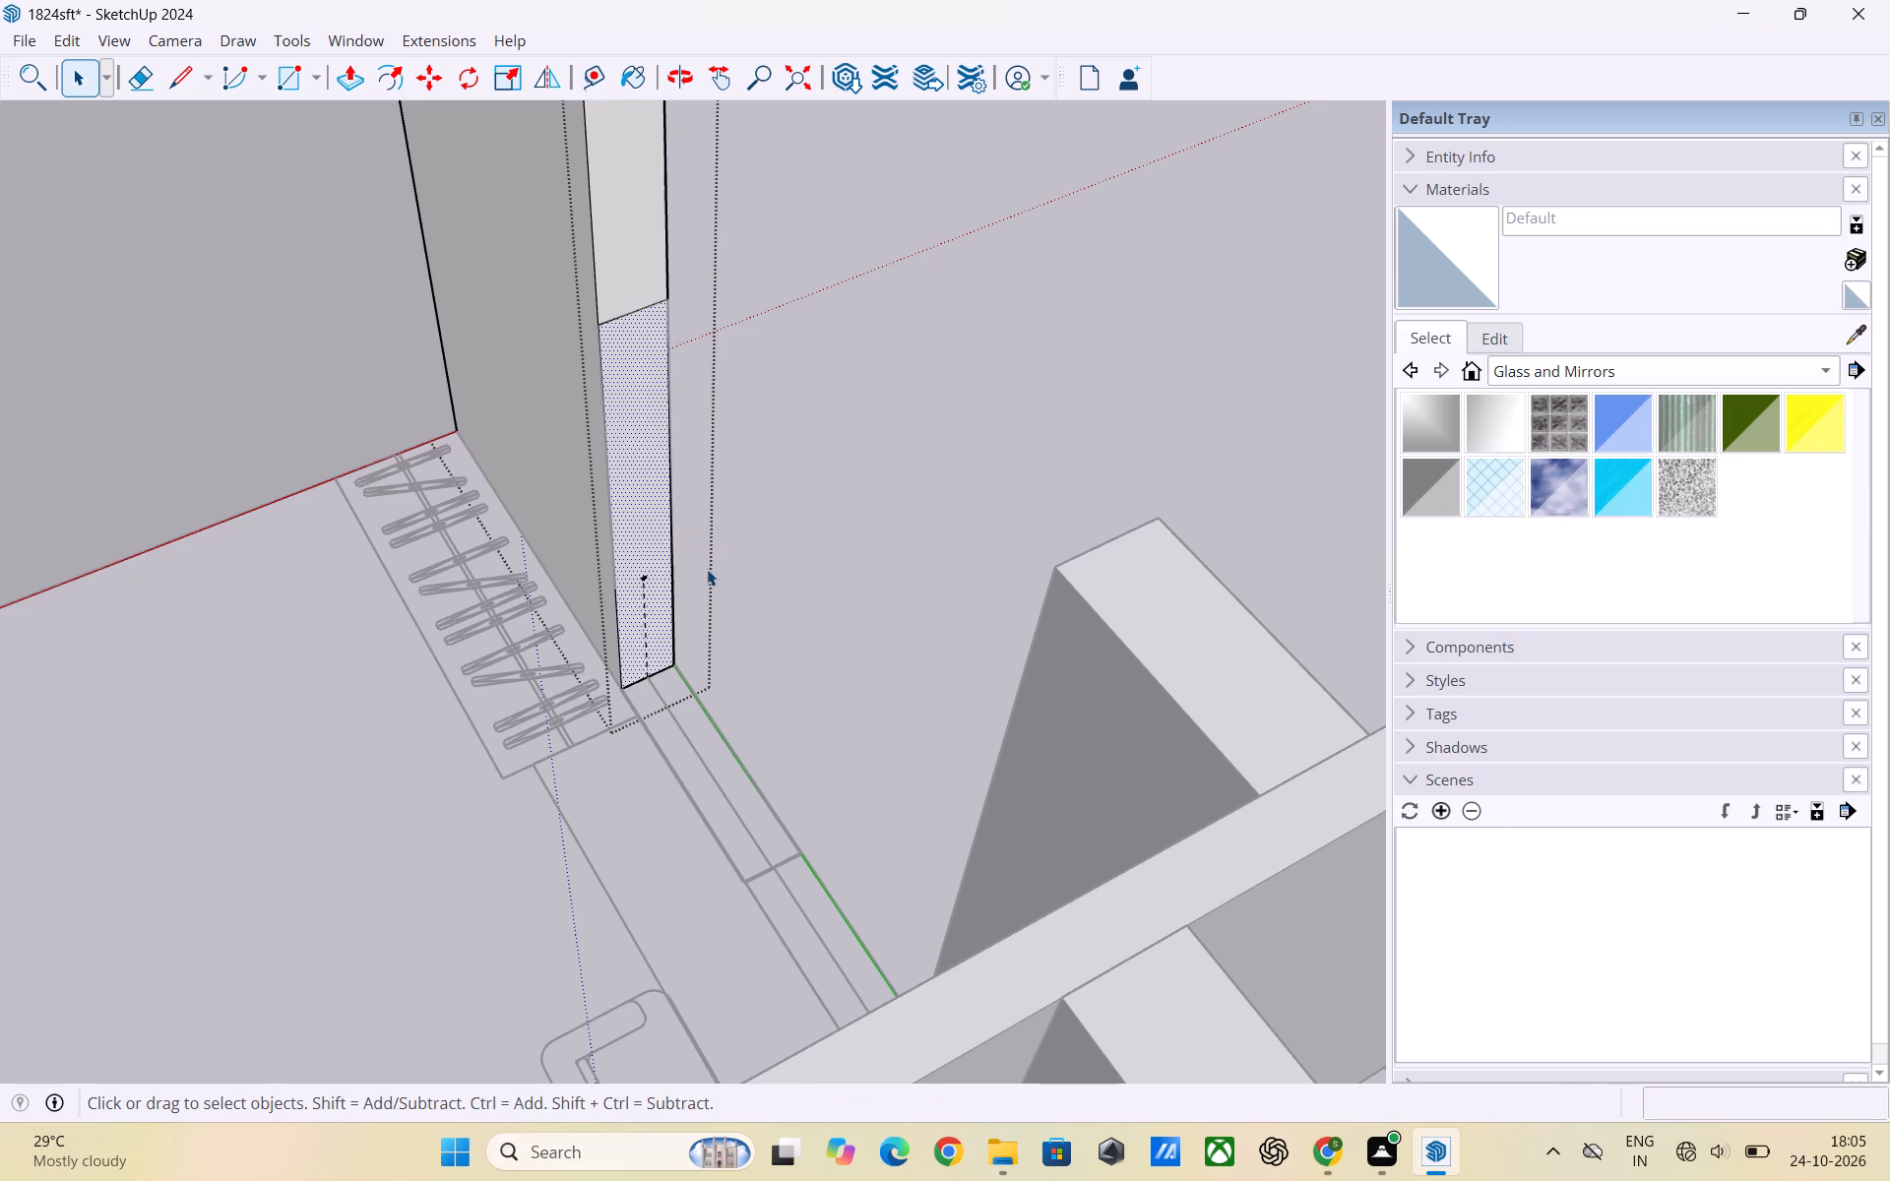
# Copy the end face's top edge 7' straight down to the guide's end, and leave the wall group.
pyautogui.scroll(-2, 703, 765)
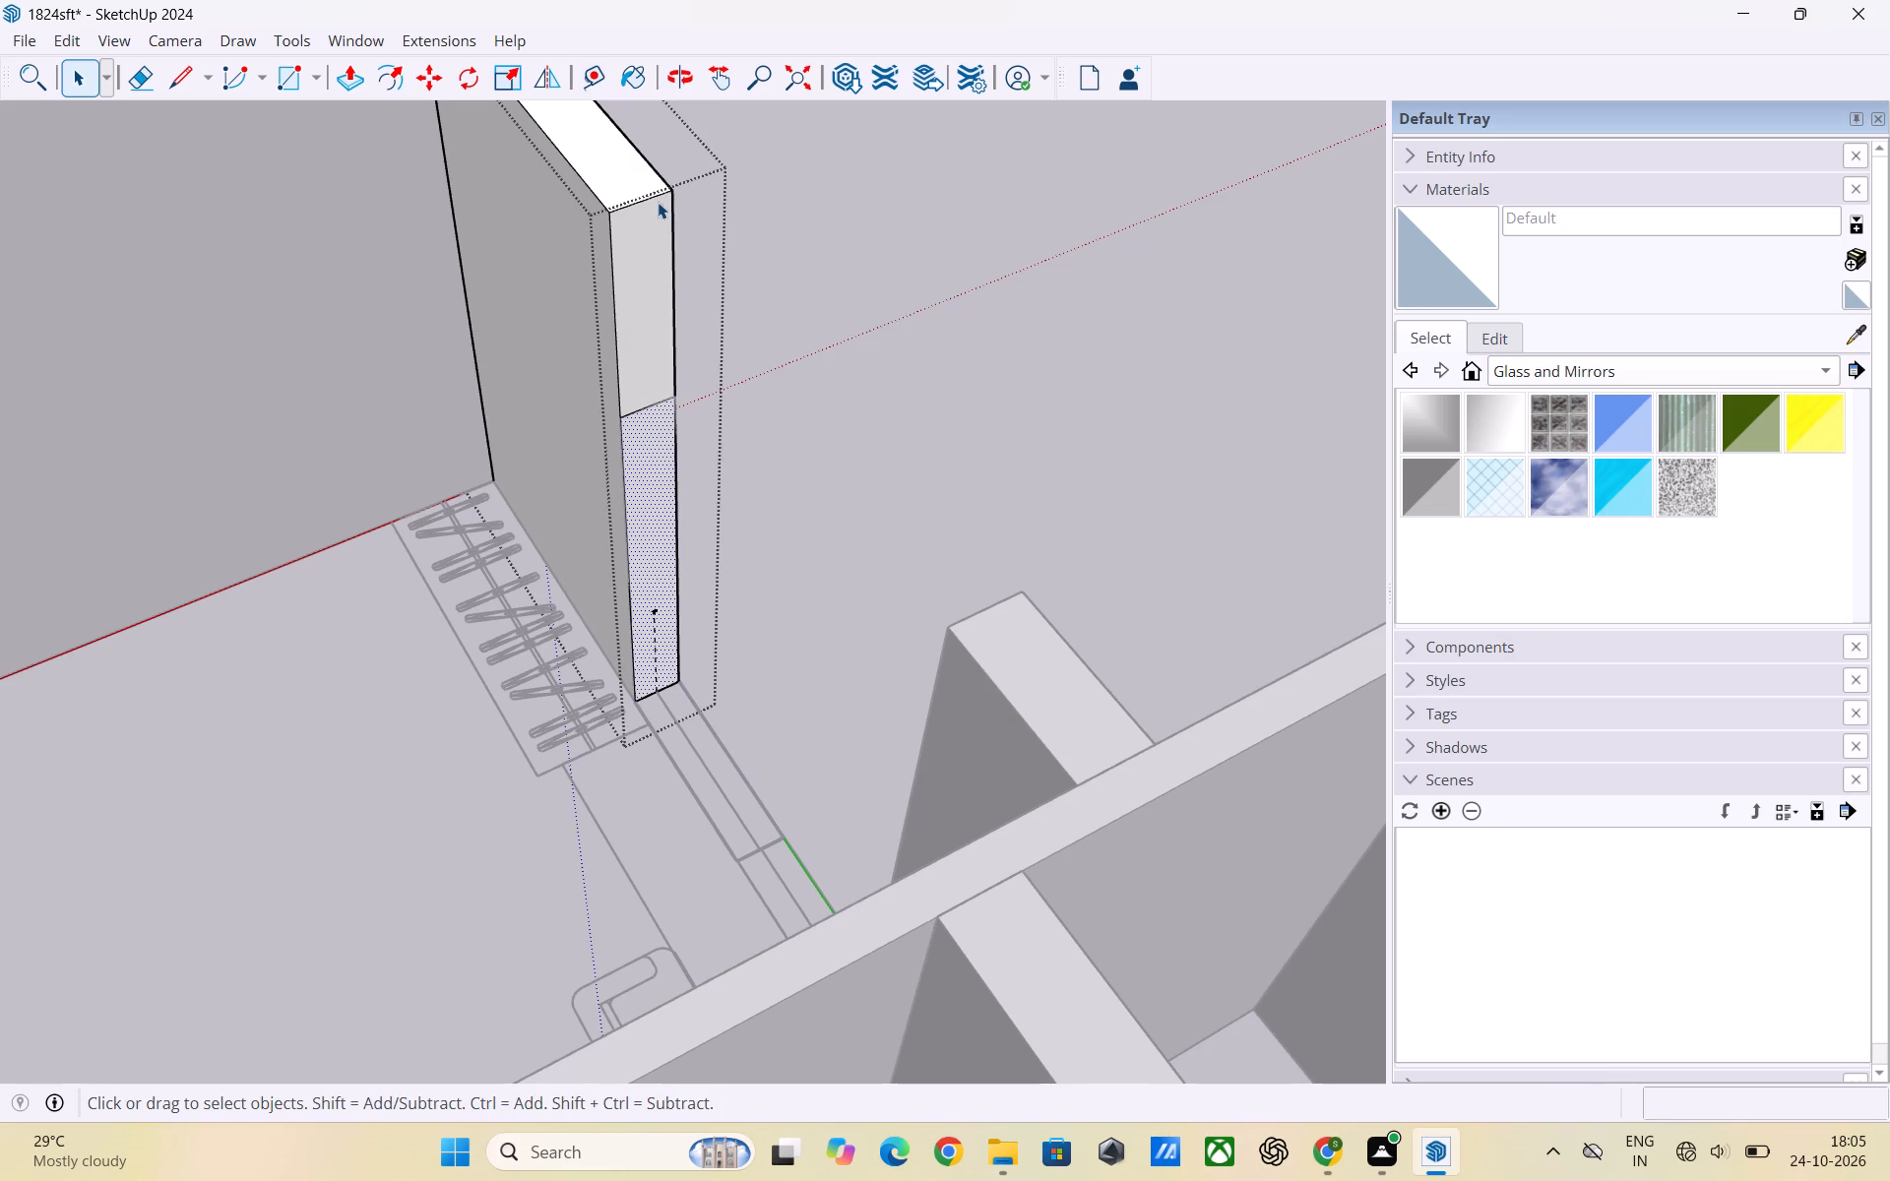
pyautogui.click(652, 201)
pyautogui.press('m')
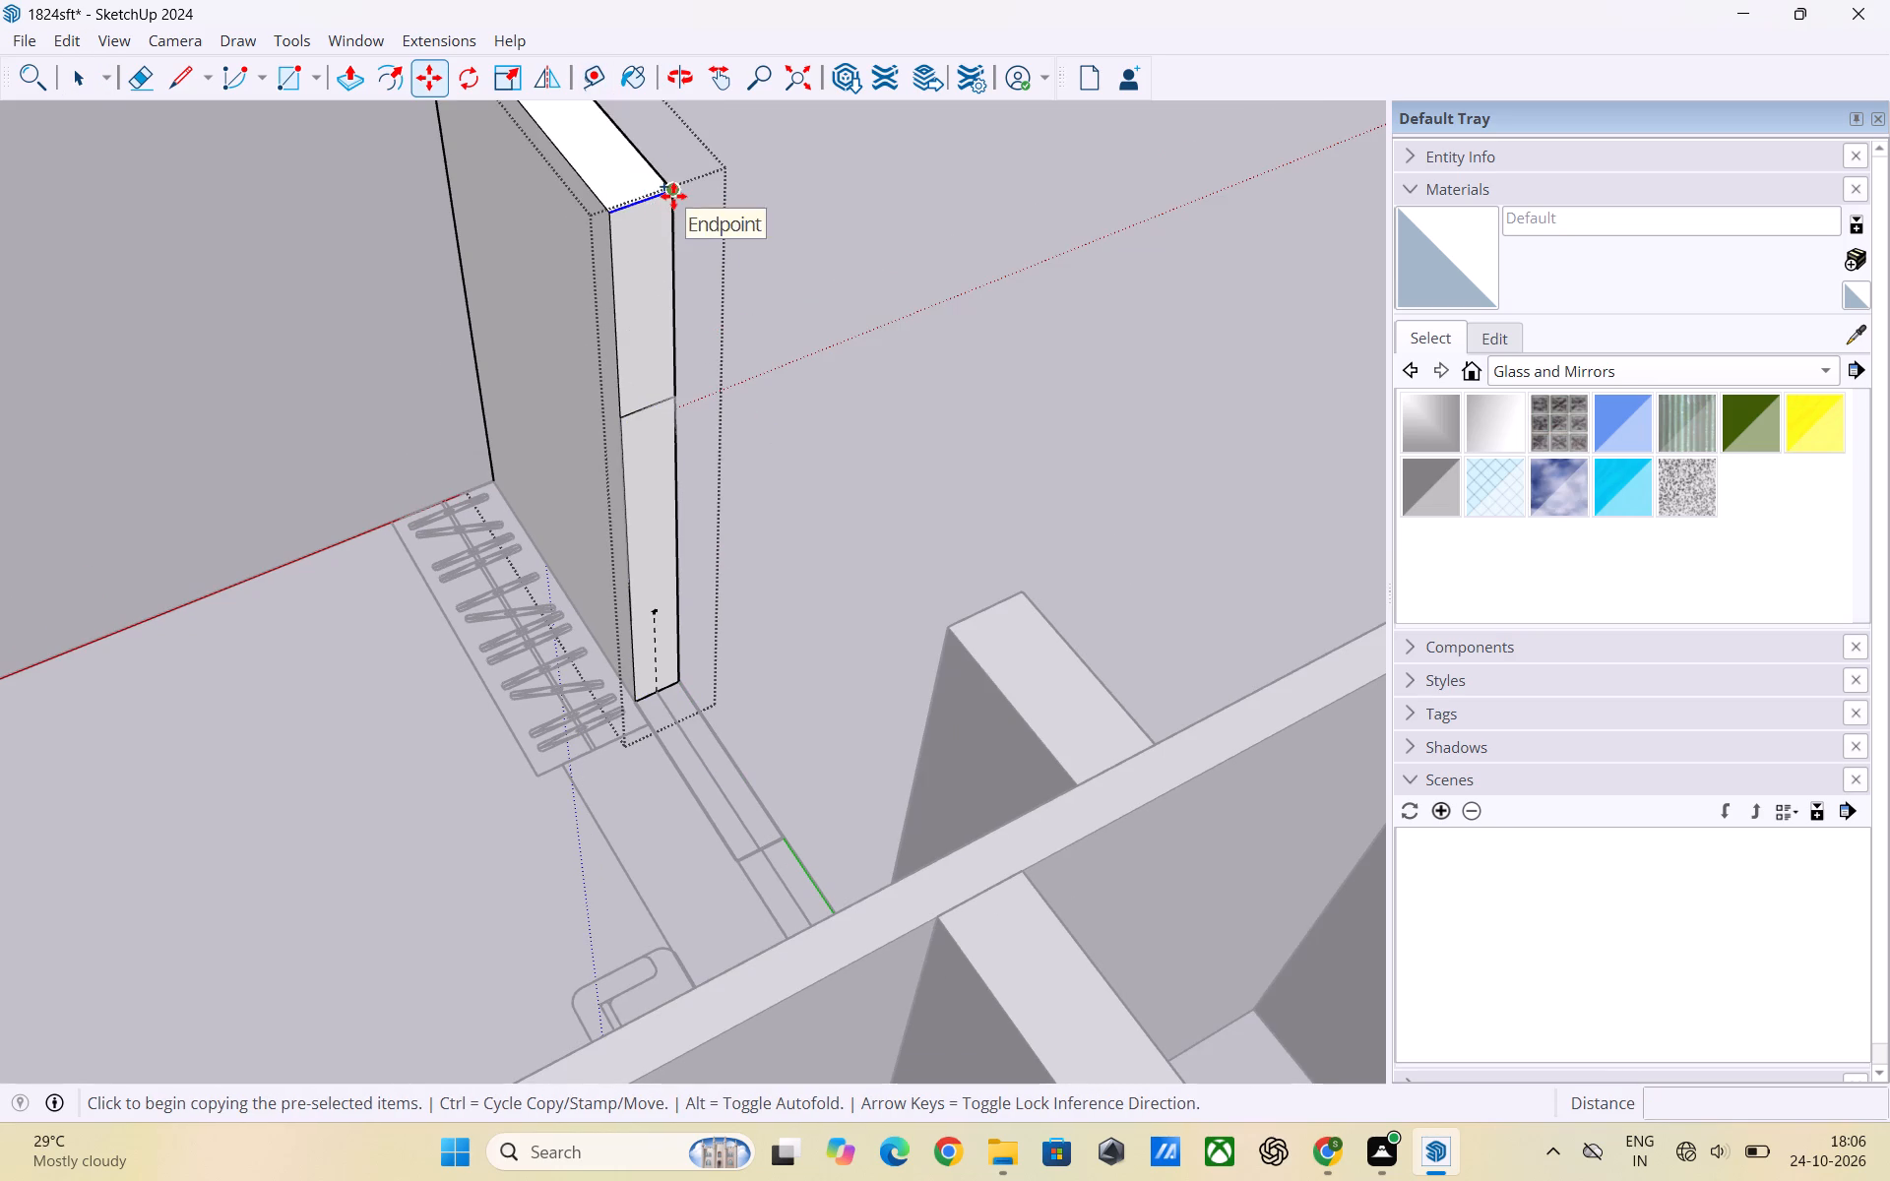
pyautogui.click(673, 196)
pyautogui.click(673, 601)
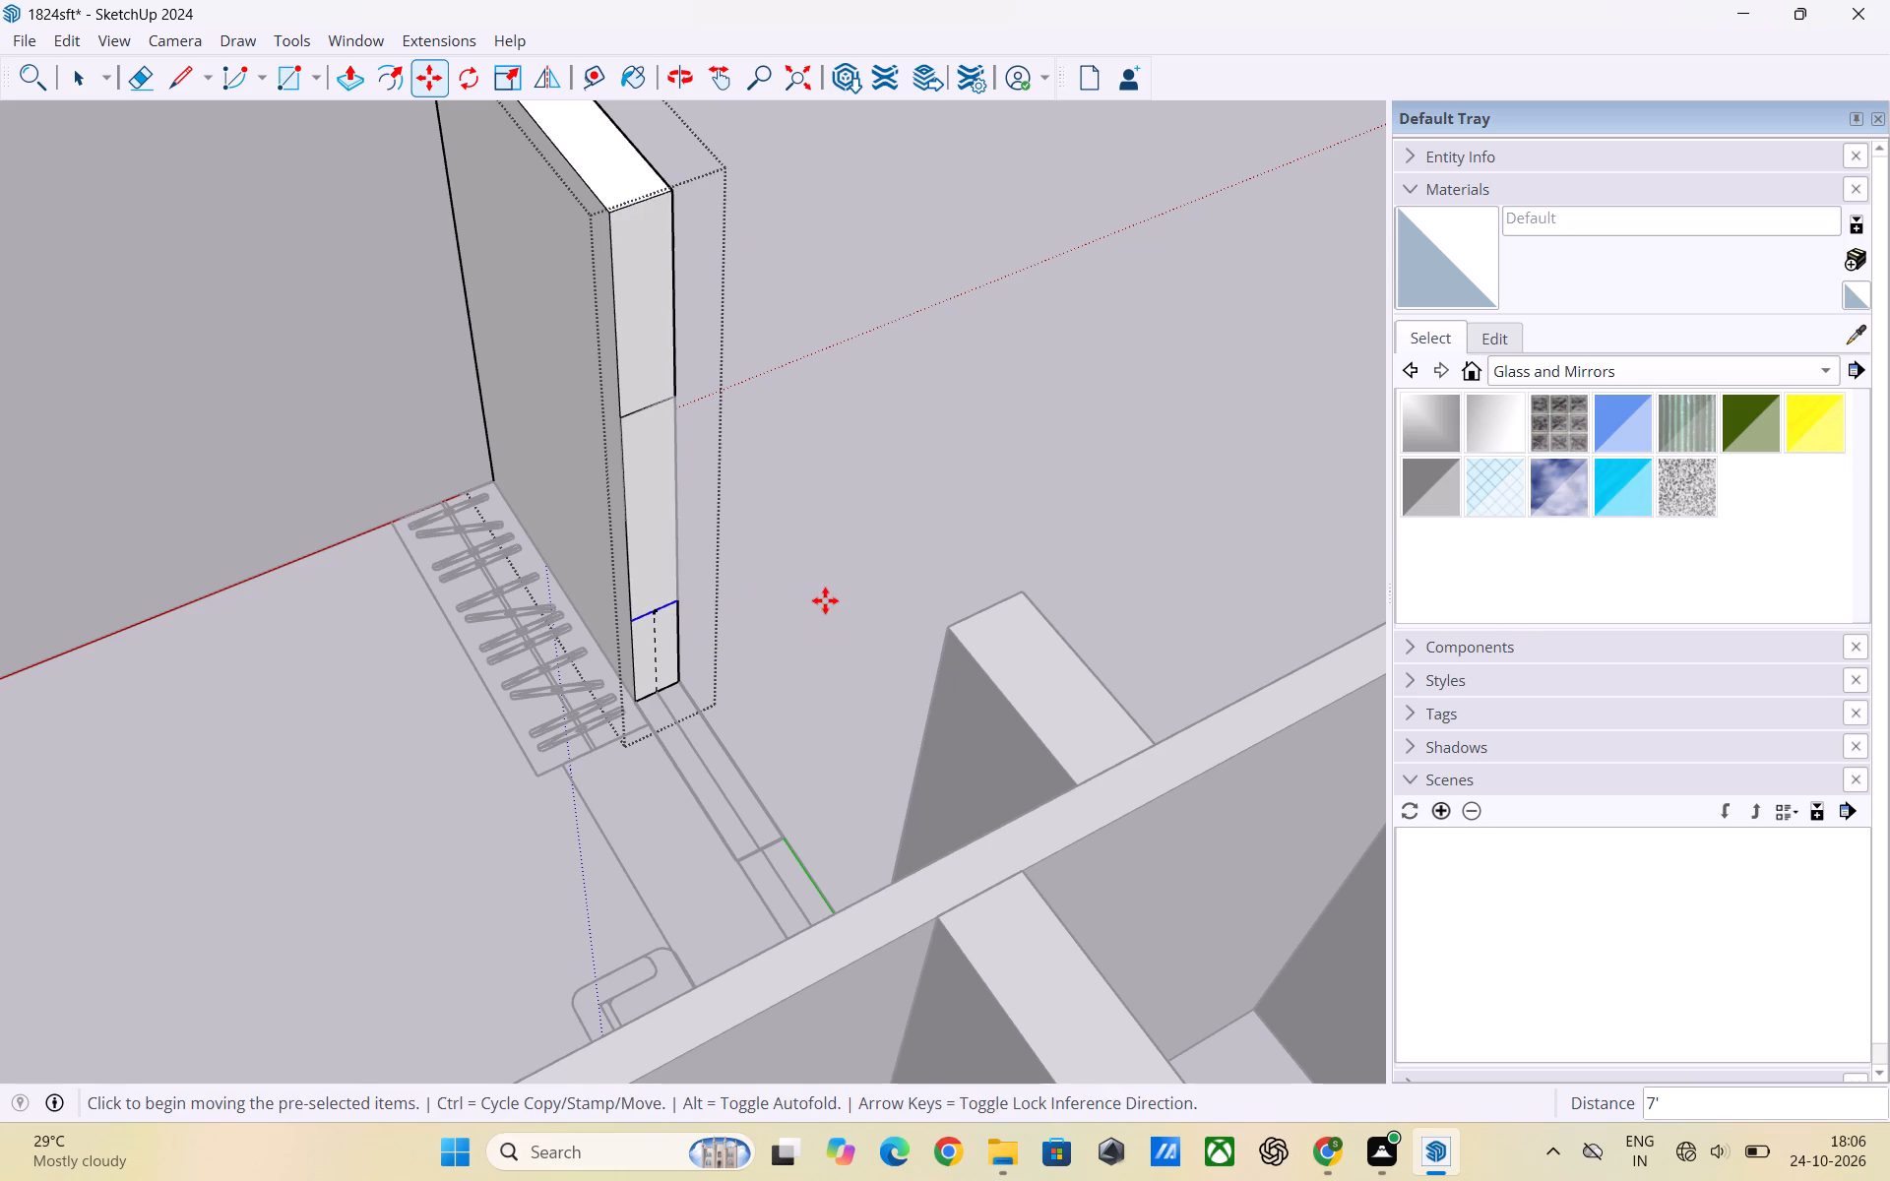
pyautogui.press('space')
pyautogui.click(825, 600)
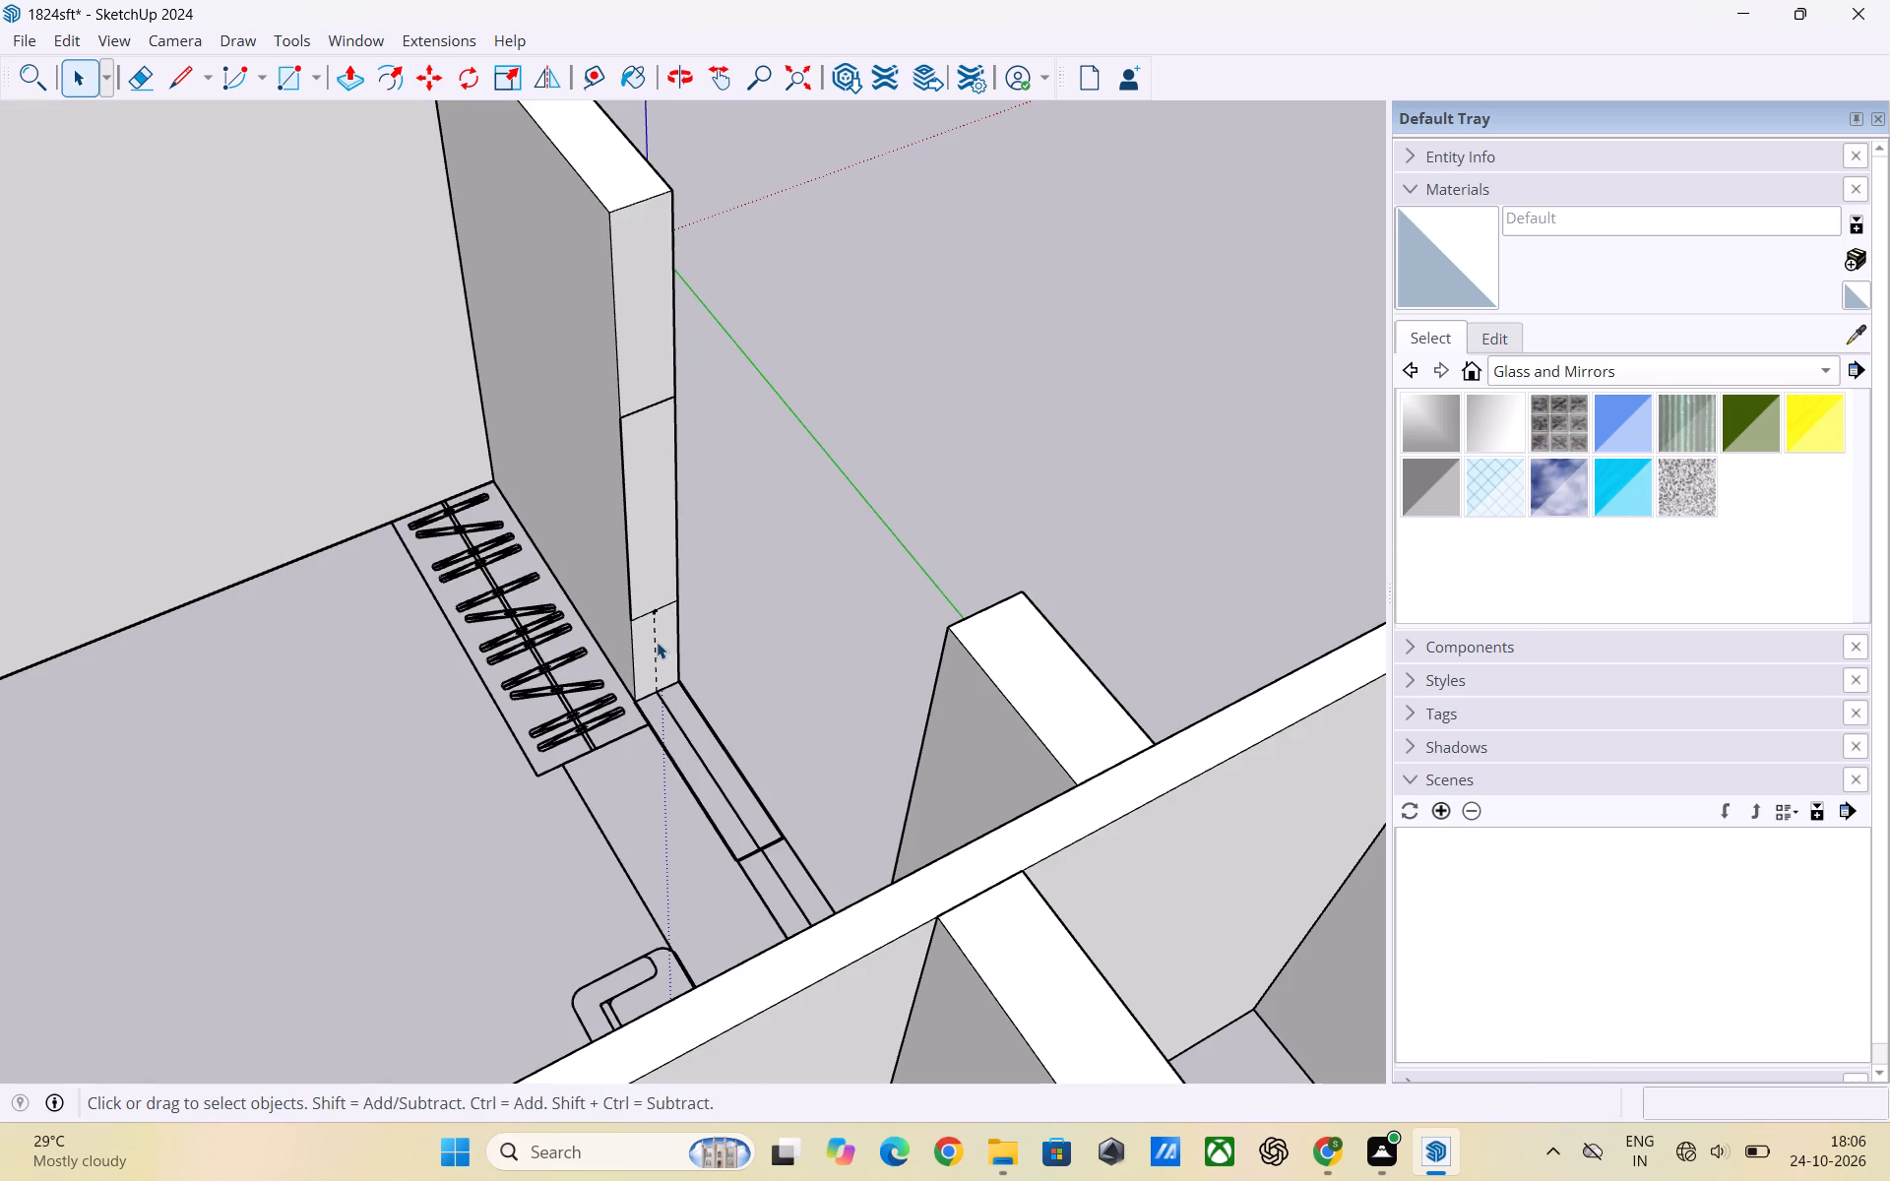
# Delete the short vertical 2' guide on the wall's end face inside the wall group.
pyautogui.click(655, 642)
pyautogui.click(655, 642)
pyautogui.doubleClick(655, 642)
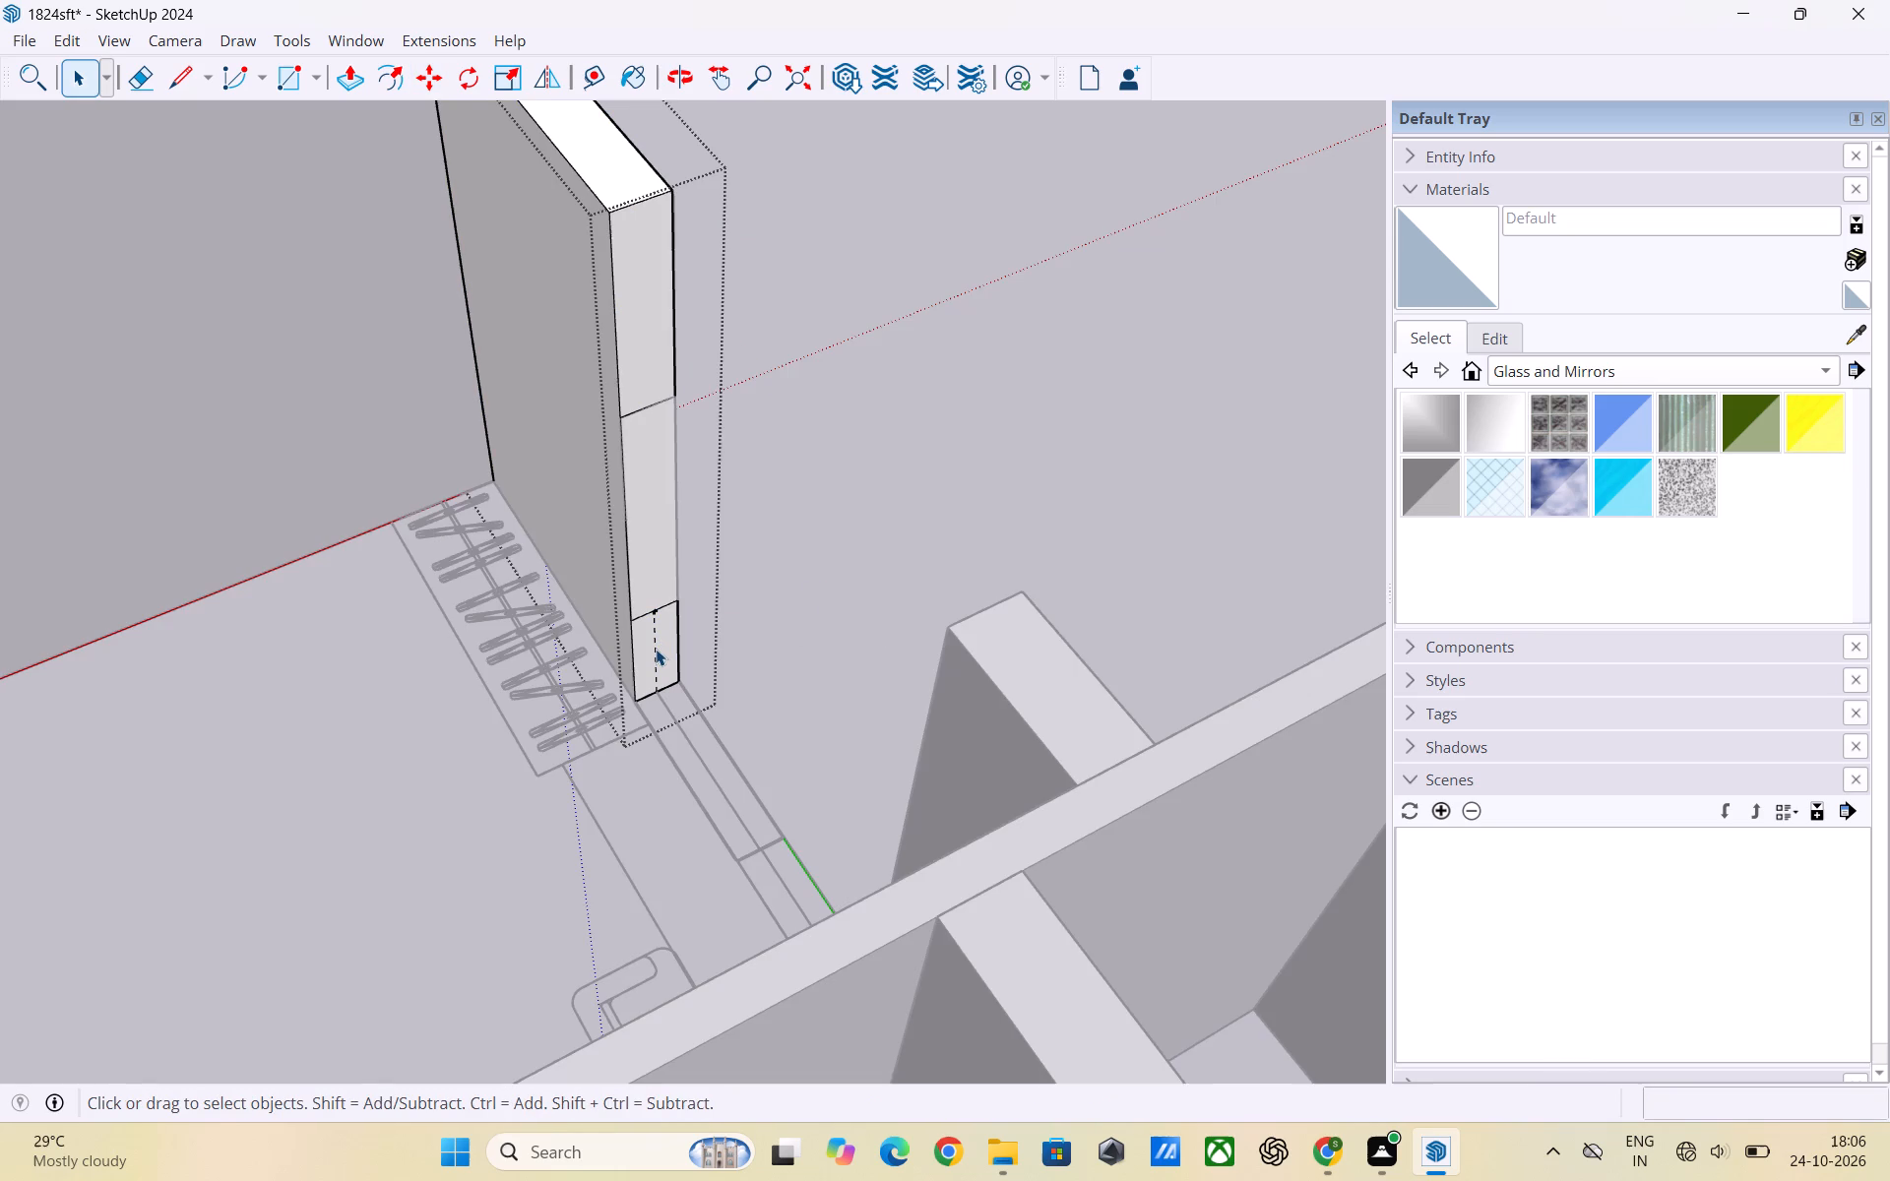
pyautogui.click(656, 649)
pyautogui.press('Delete')
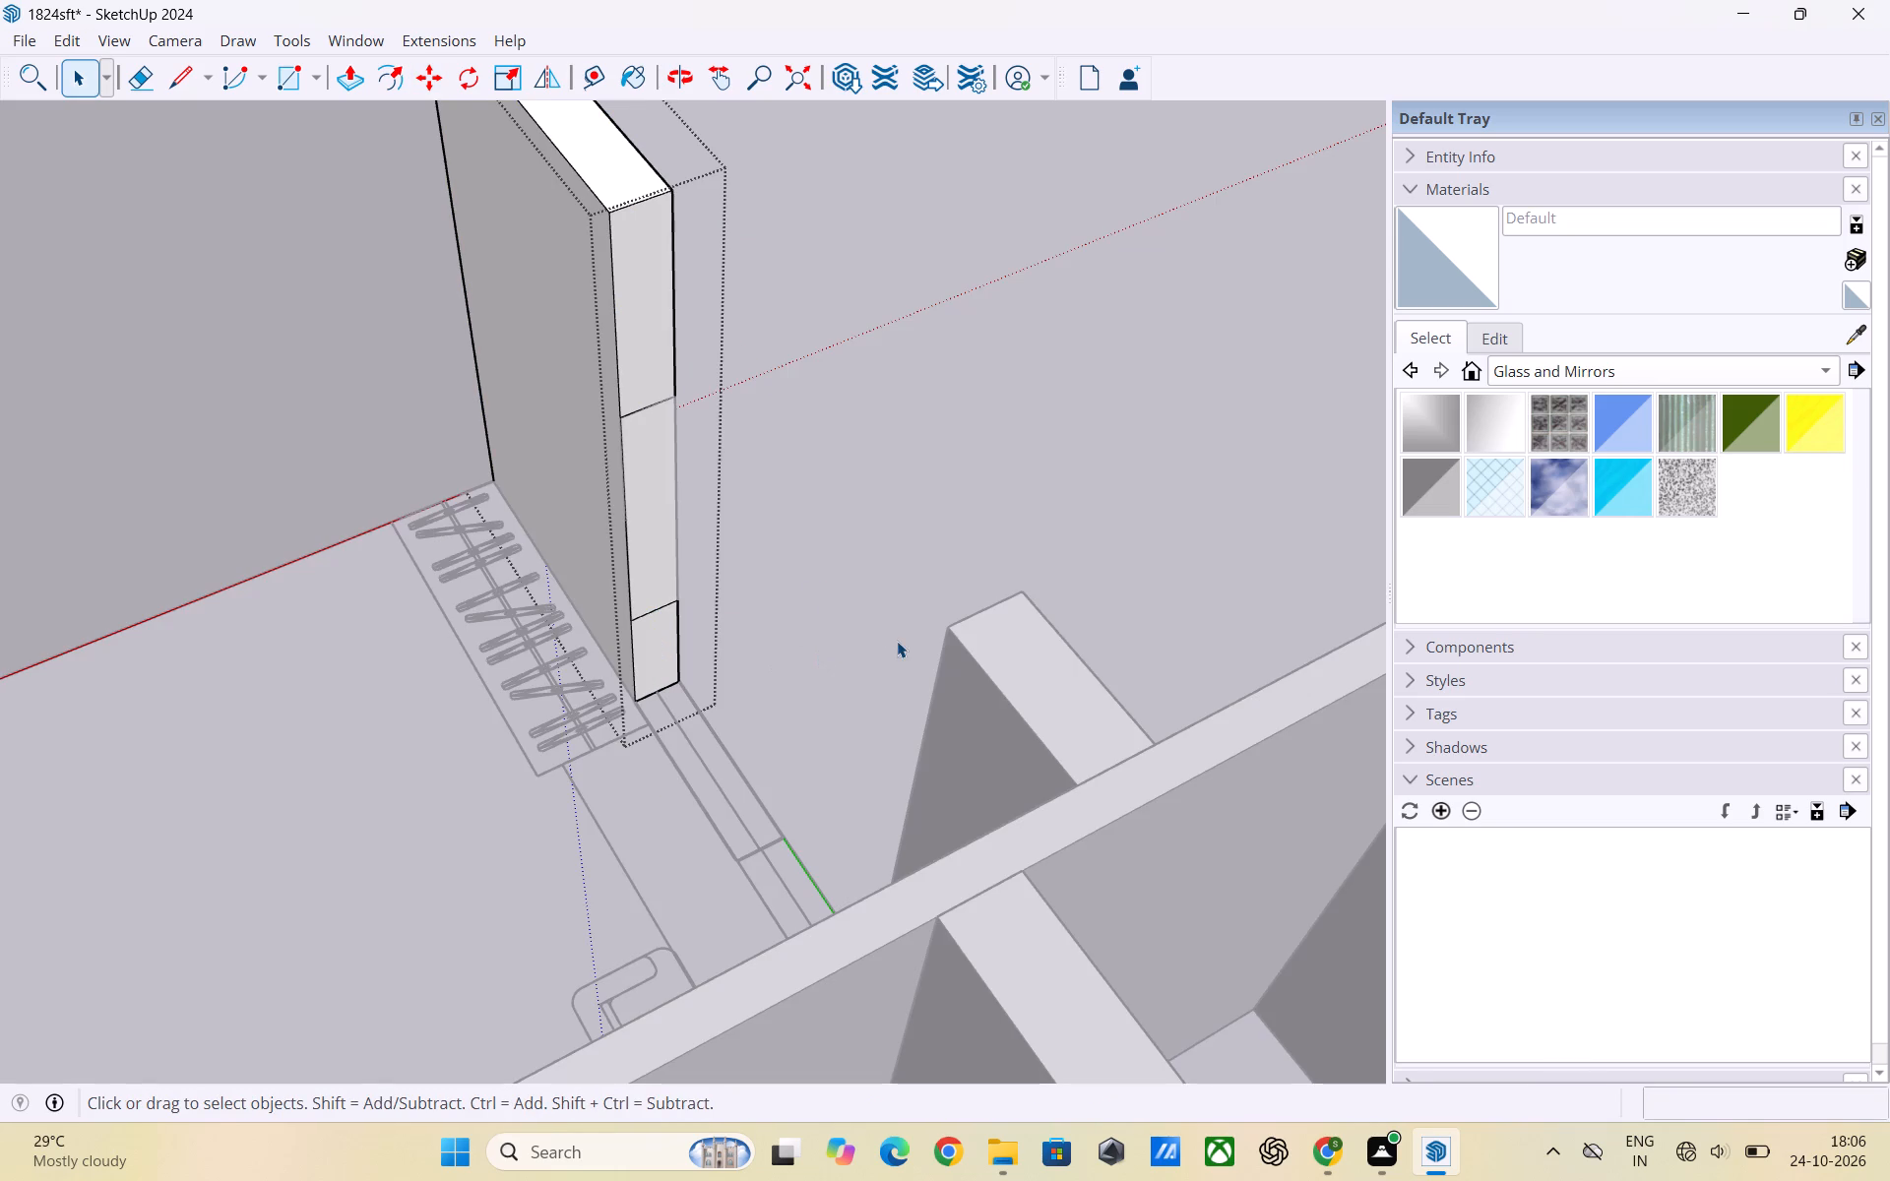
pyautogui.click(900, 639)
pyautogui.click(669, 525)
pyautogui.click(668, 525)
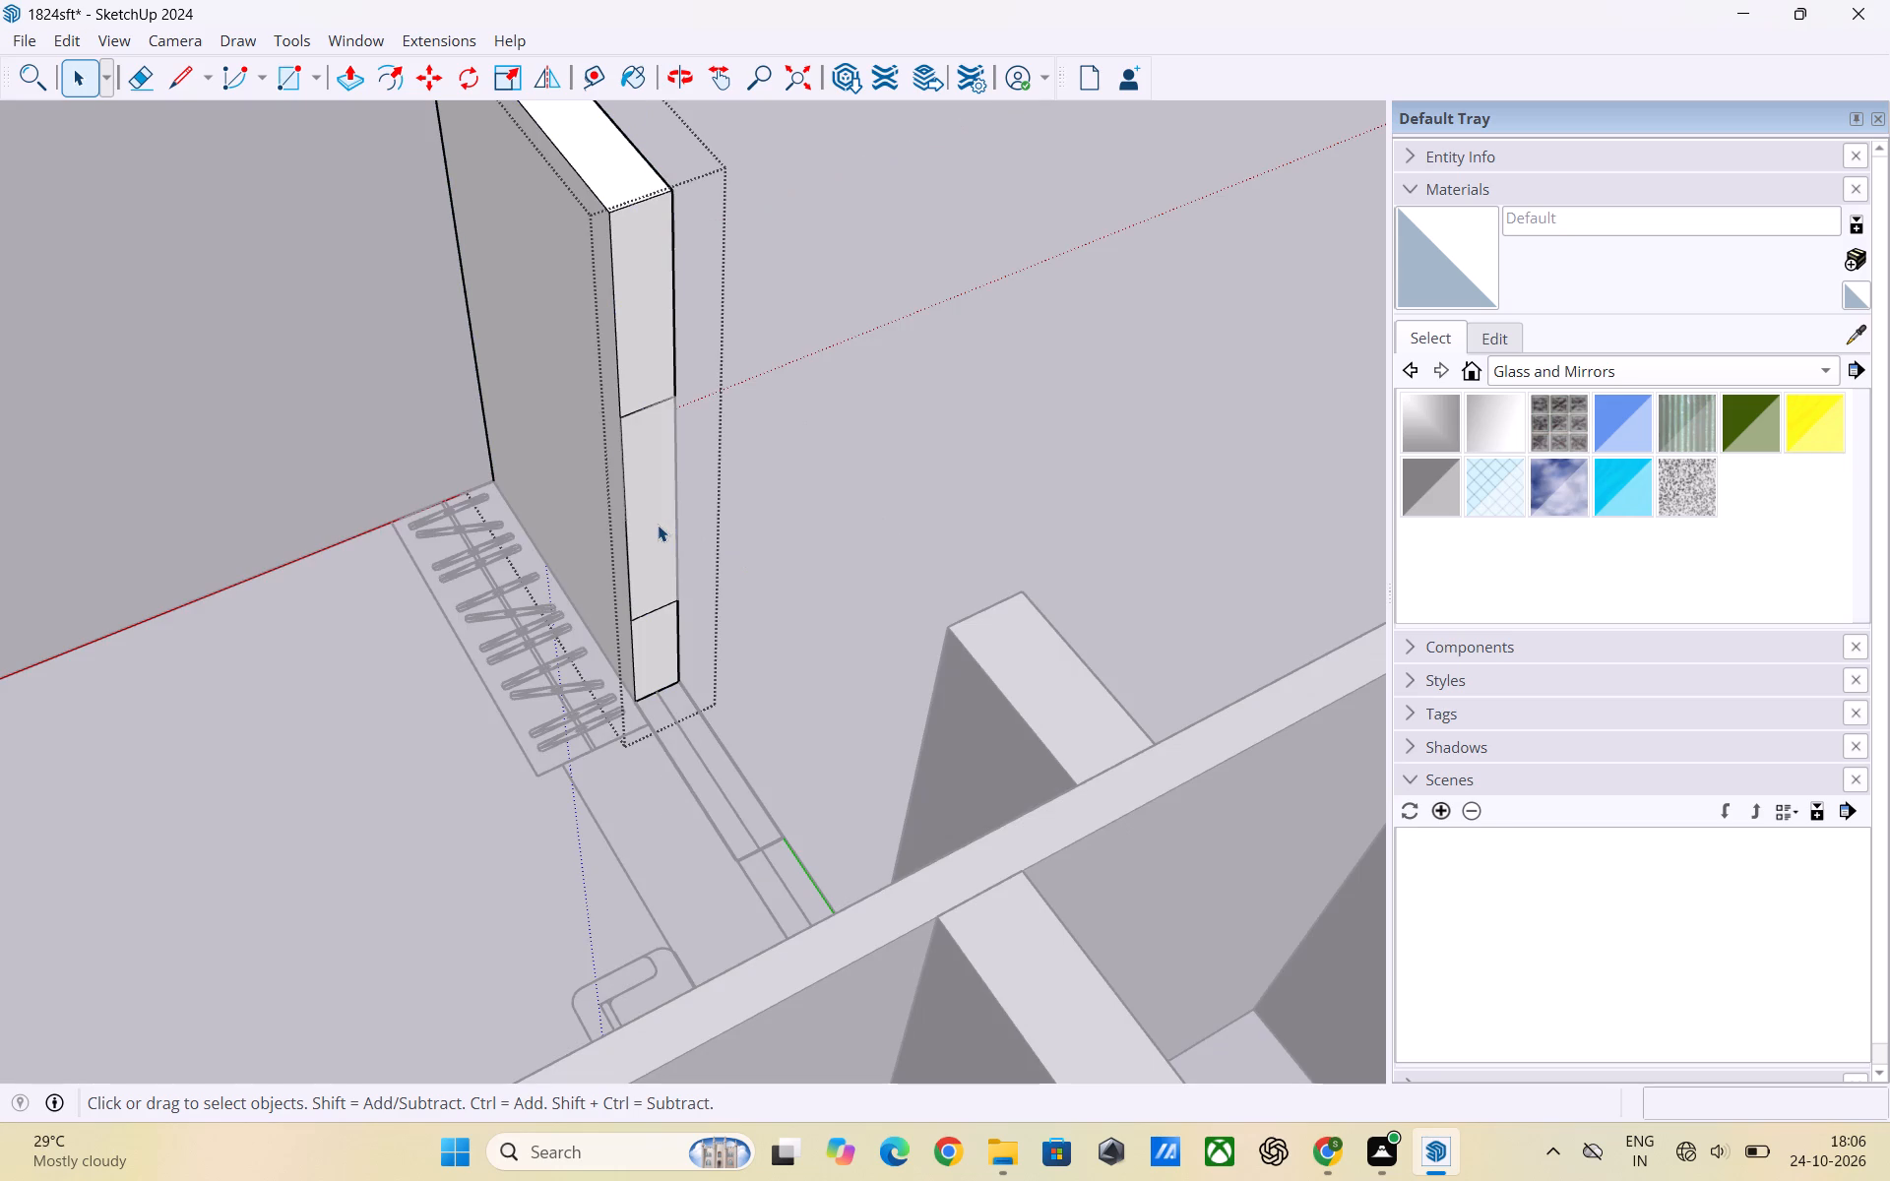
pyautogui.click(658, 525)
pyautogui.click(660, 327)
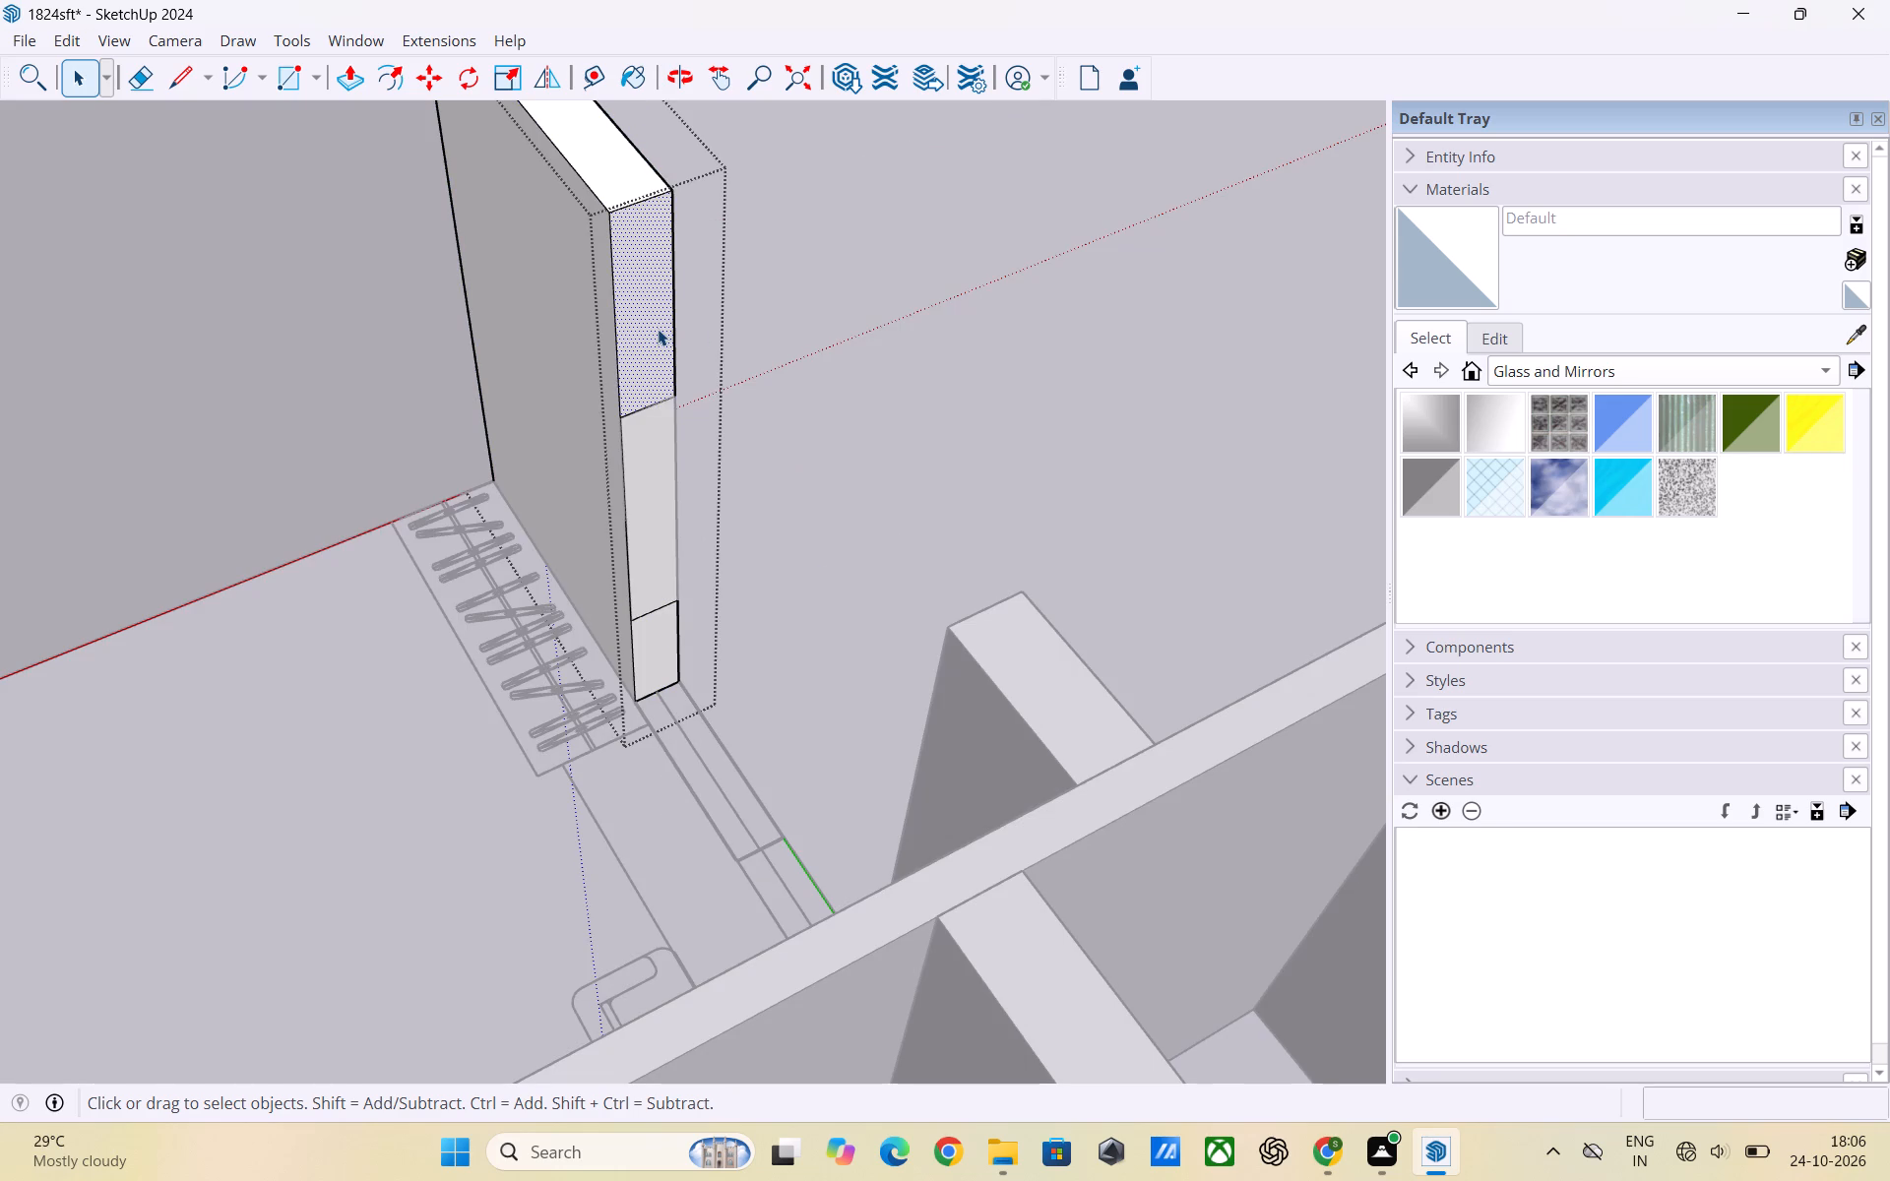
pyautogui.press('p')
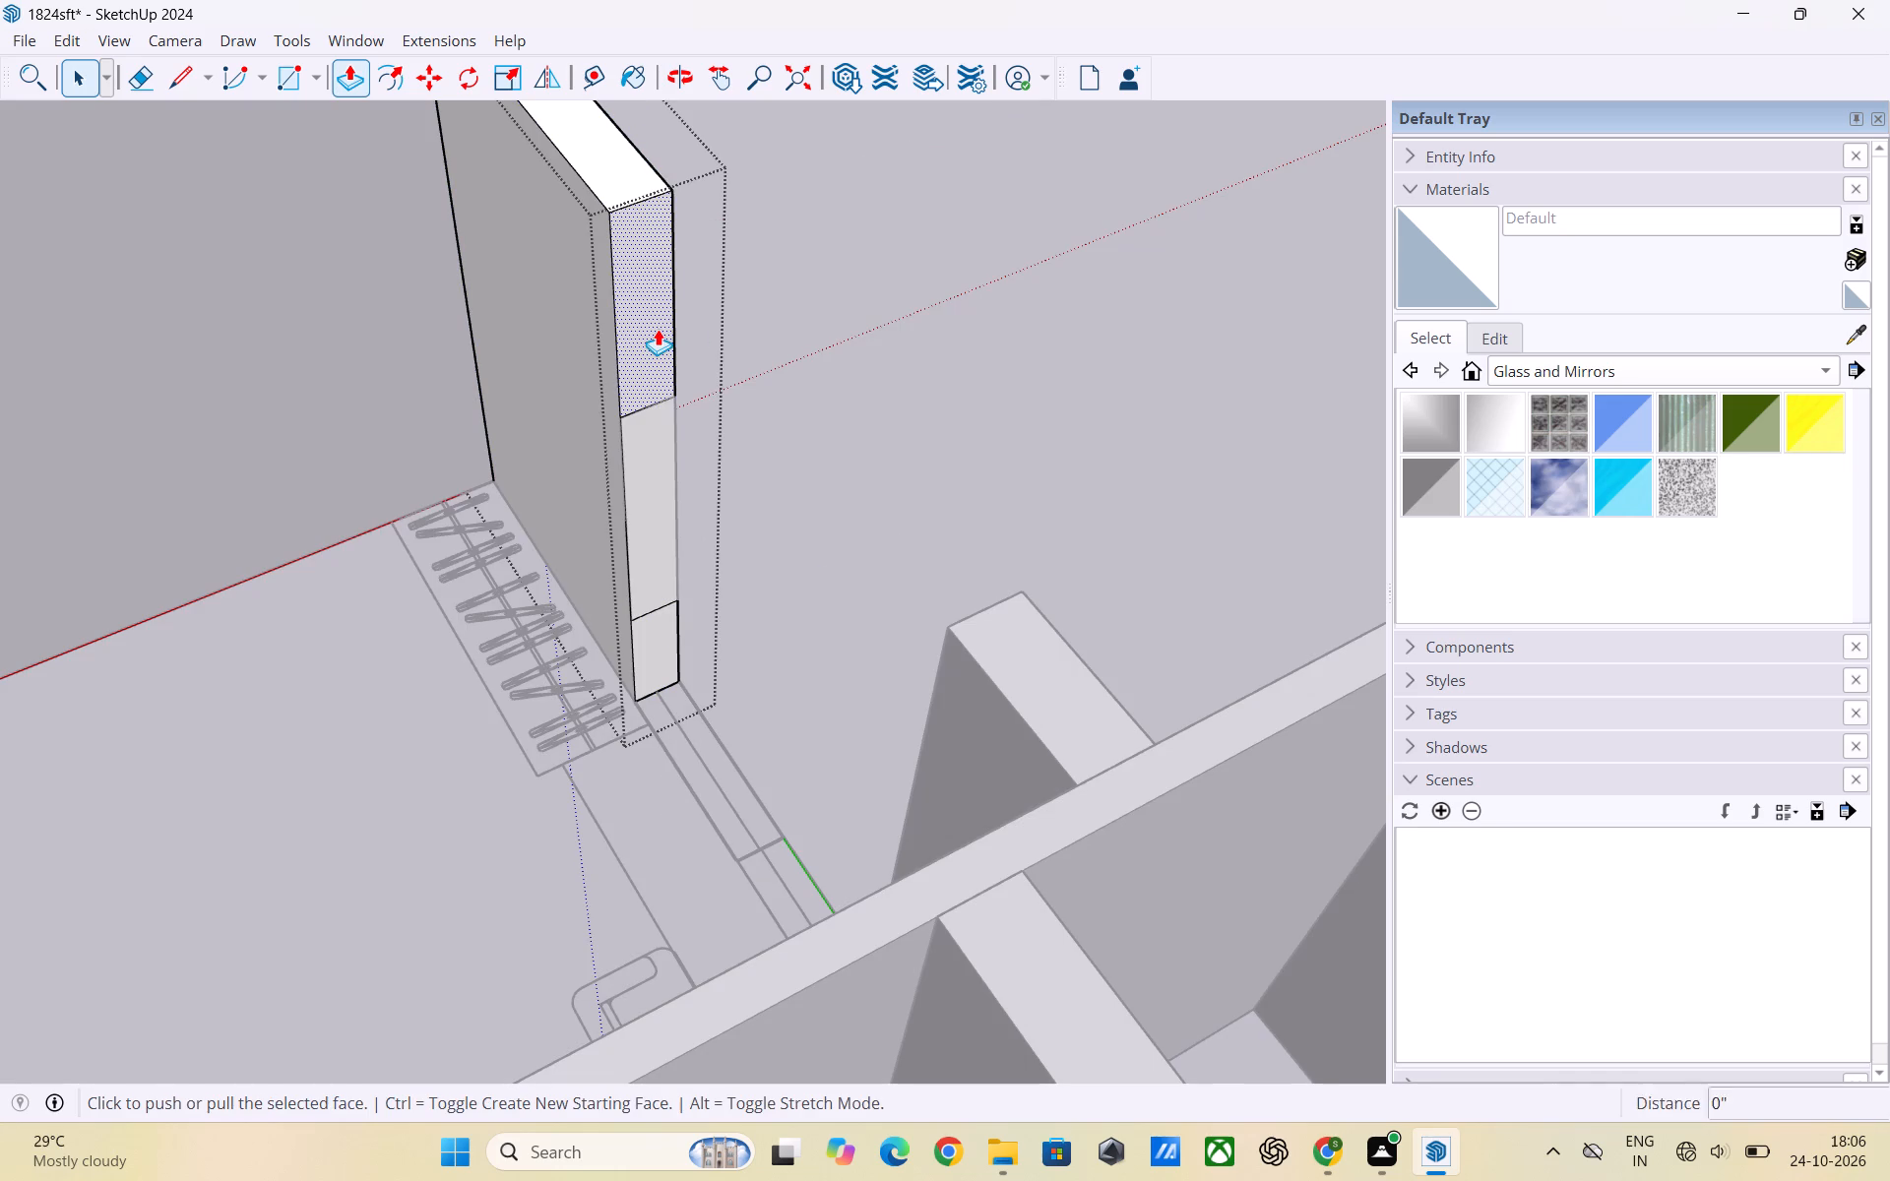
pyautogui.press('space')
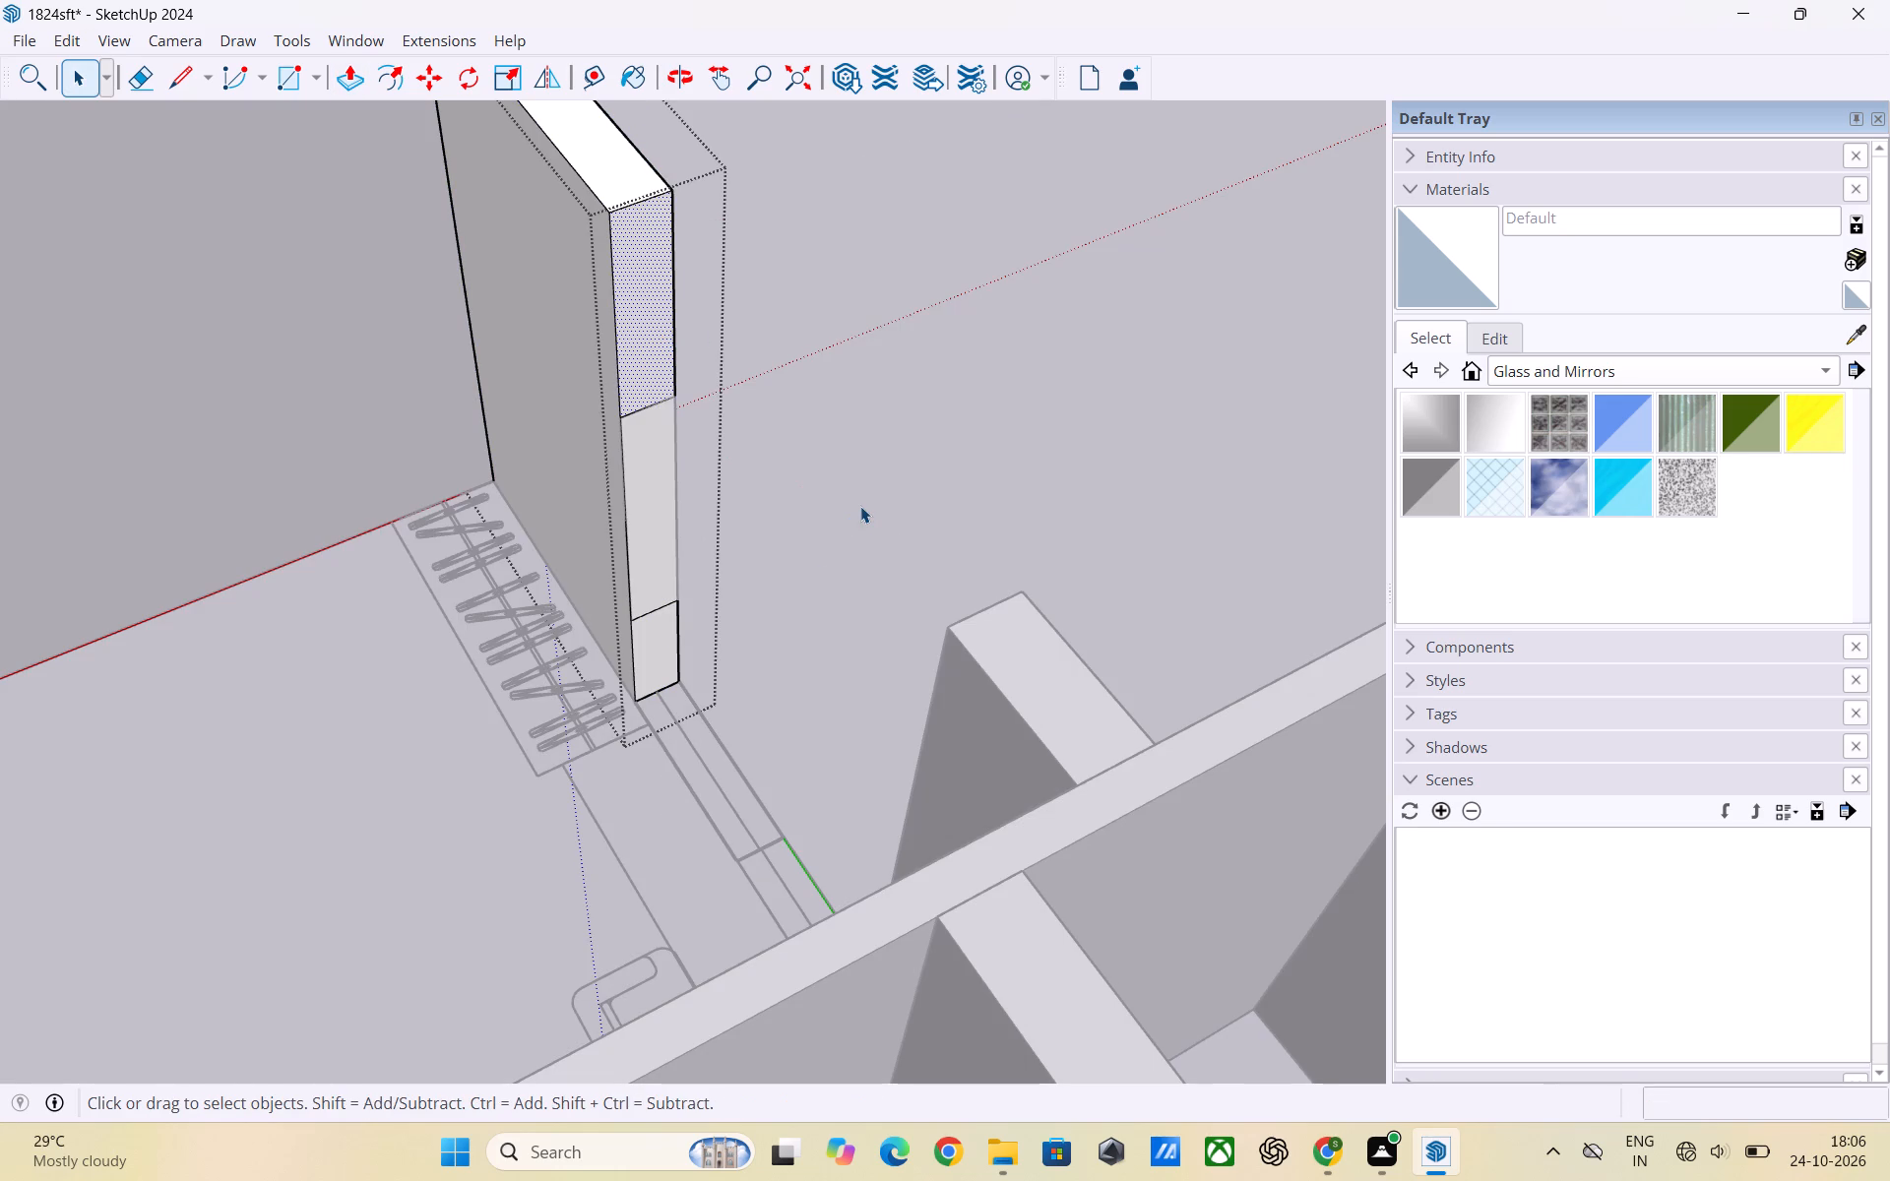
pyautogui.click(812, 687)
# Inside the wall group, push/pull the lower section of the divided end face outward about 2' 11 7/16", and leave the group.
pyautogui.click(654, 652)
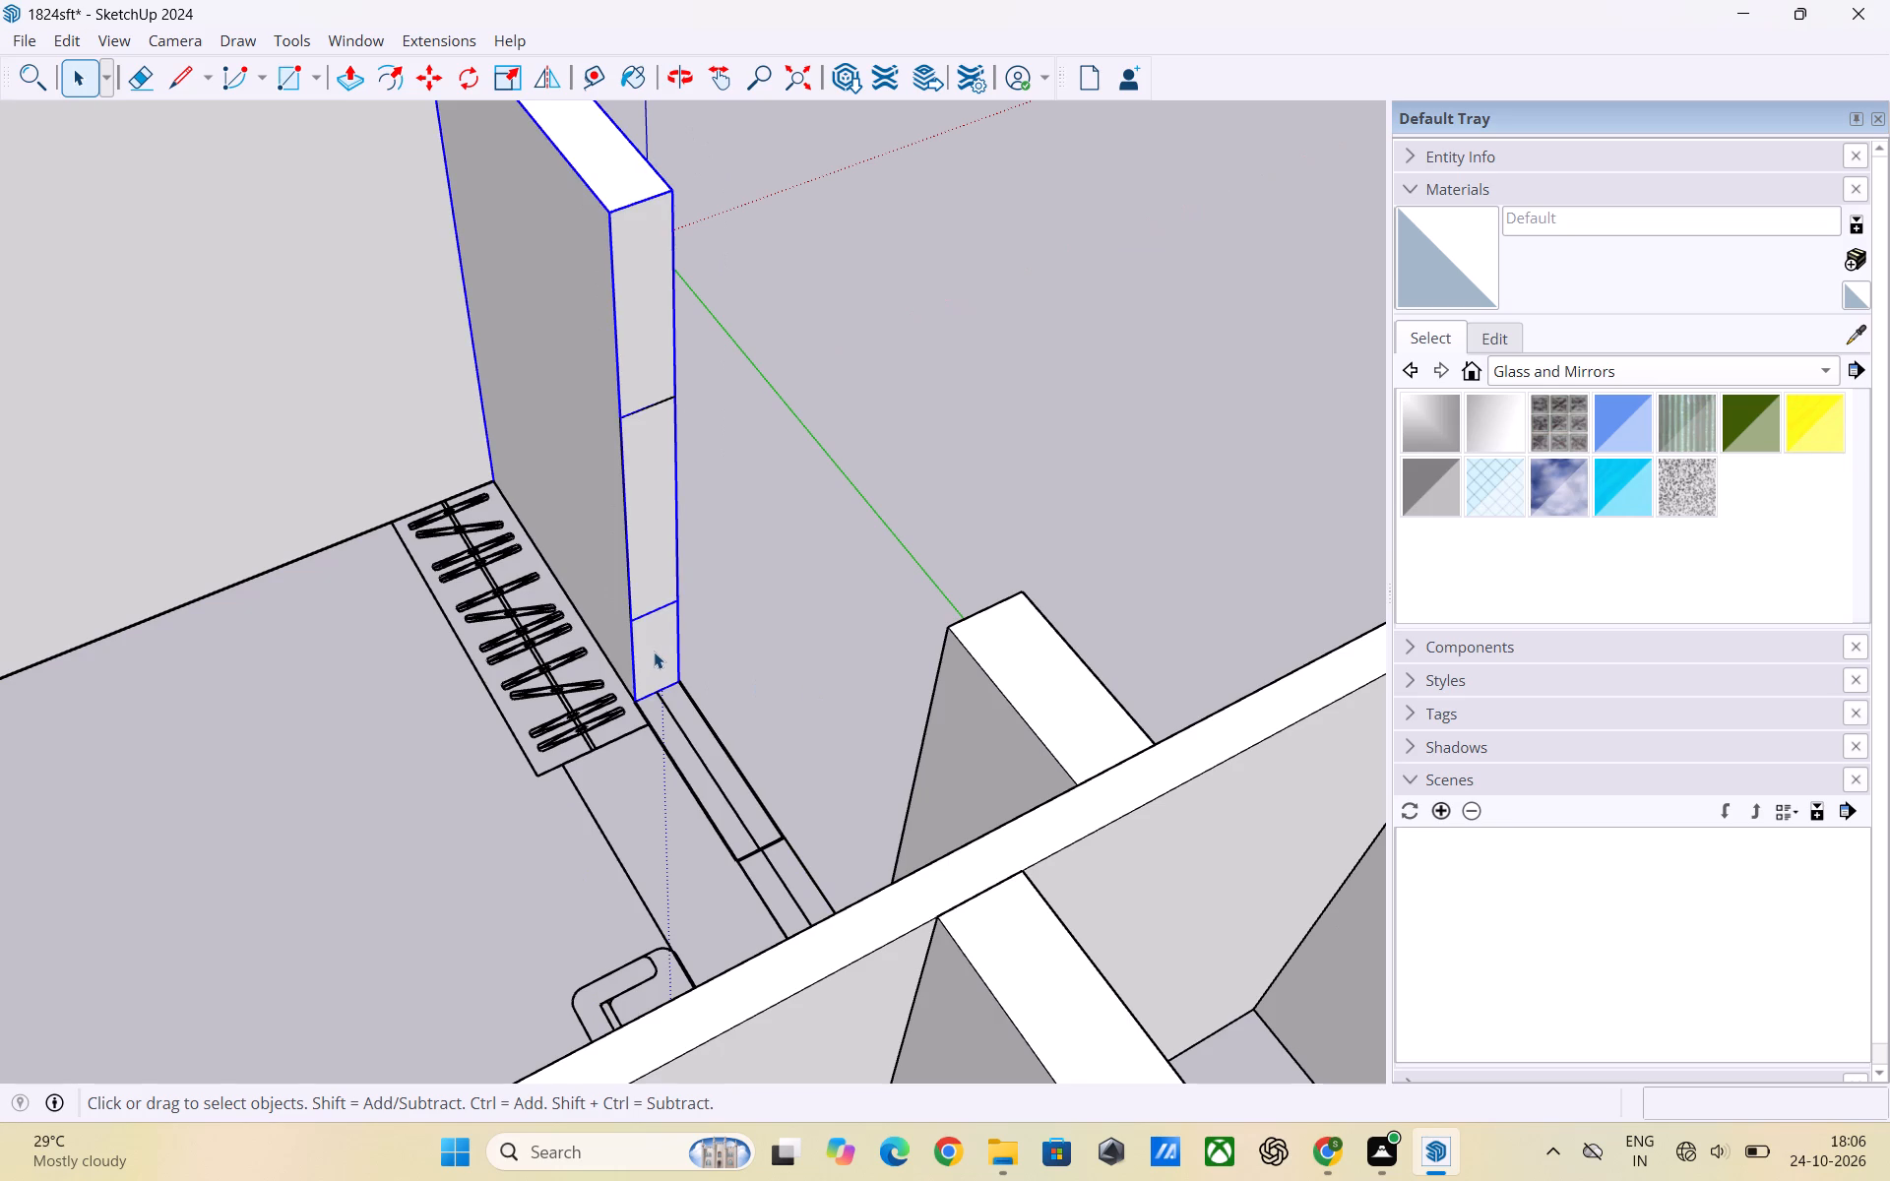
pyautogui.tripleClick(655, 652)
pyautogui.tripleClick(656, 652)
pyautogui.click(659, 653)
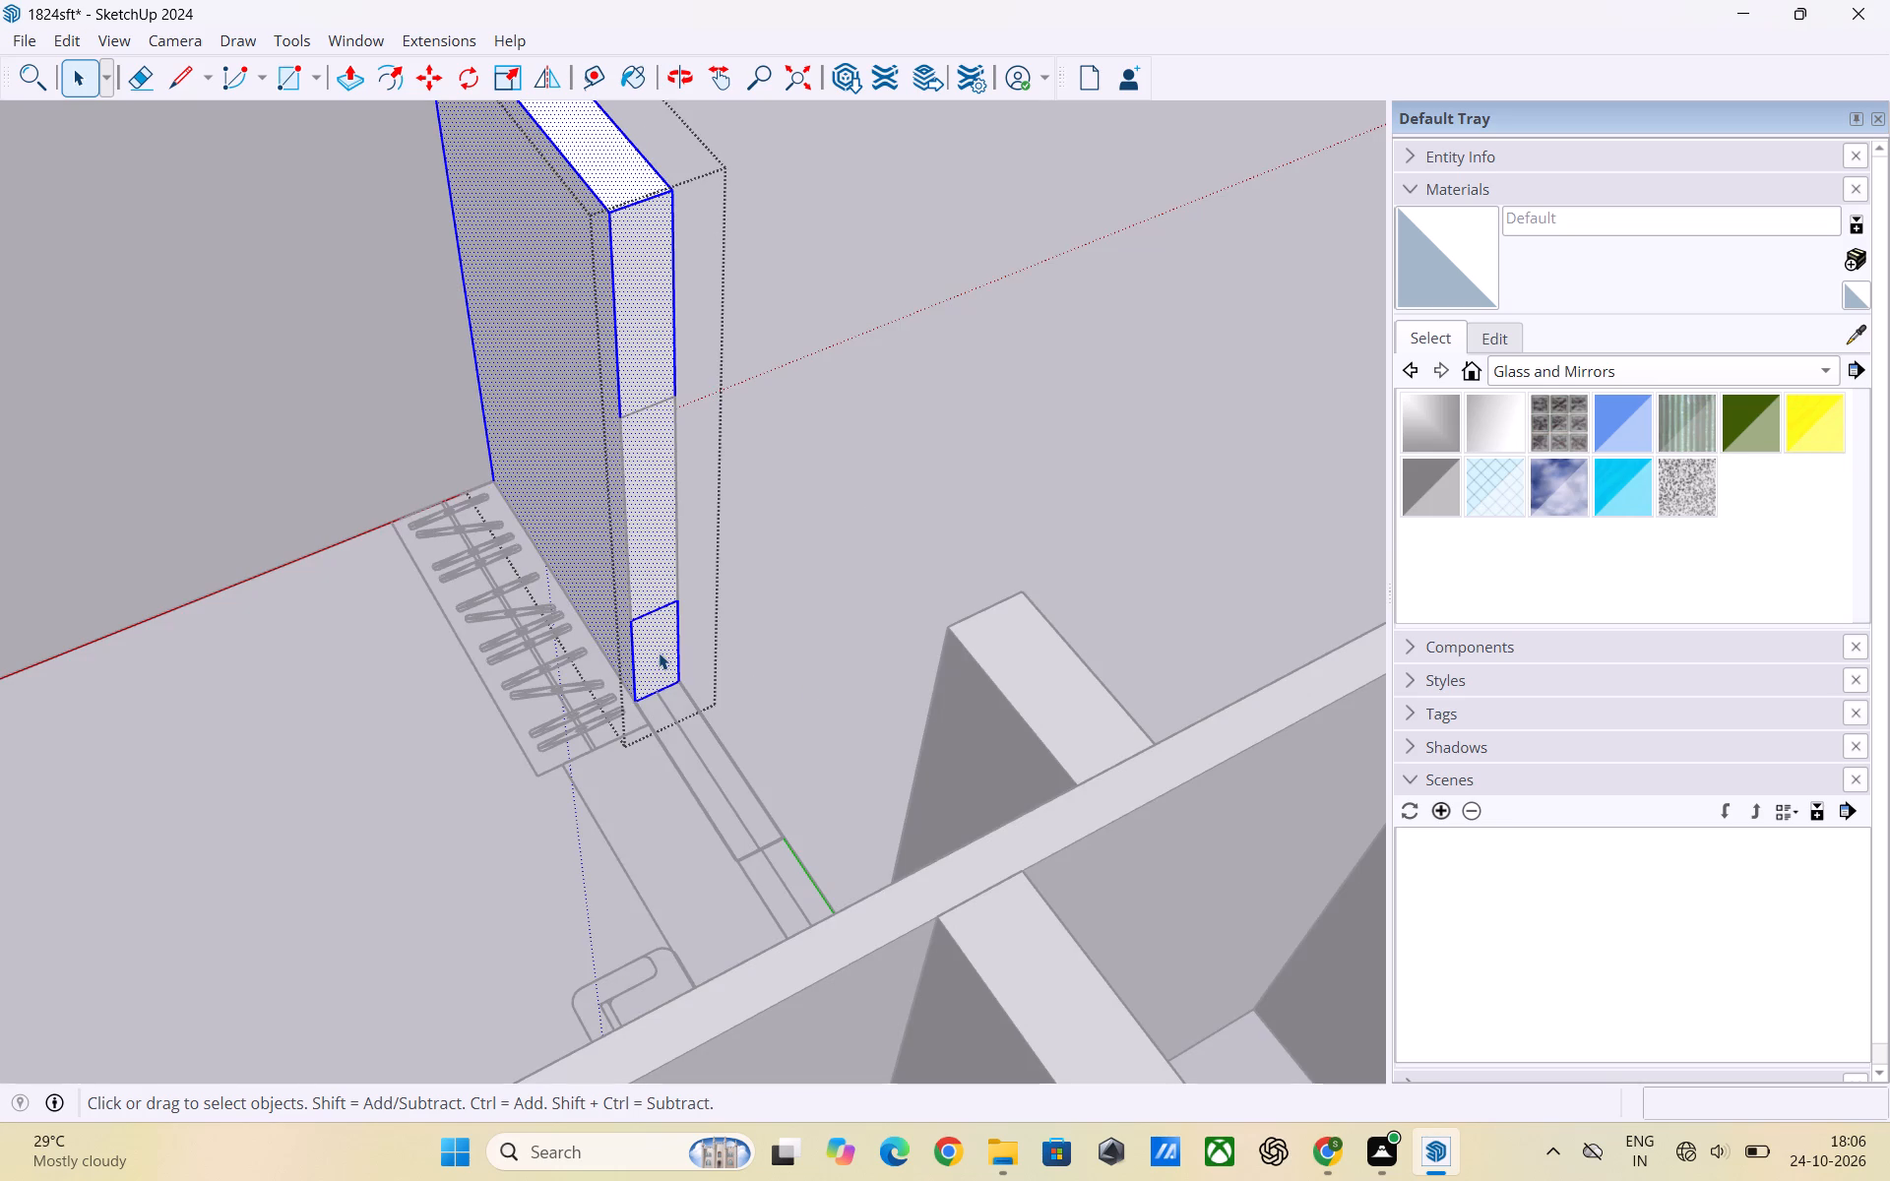
pyautogui.click(743, 640)
pyautogui.click(669, 649)
pyautogui.tripleClick(662, 650)
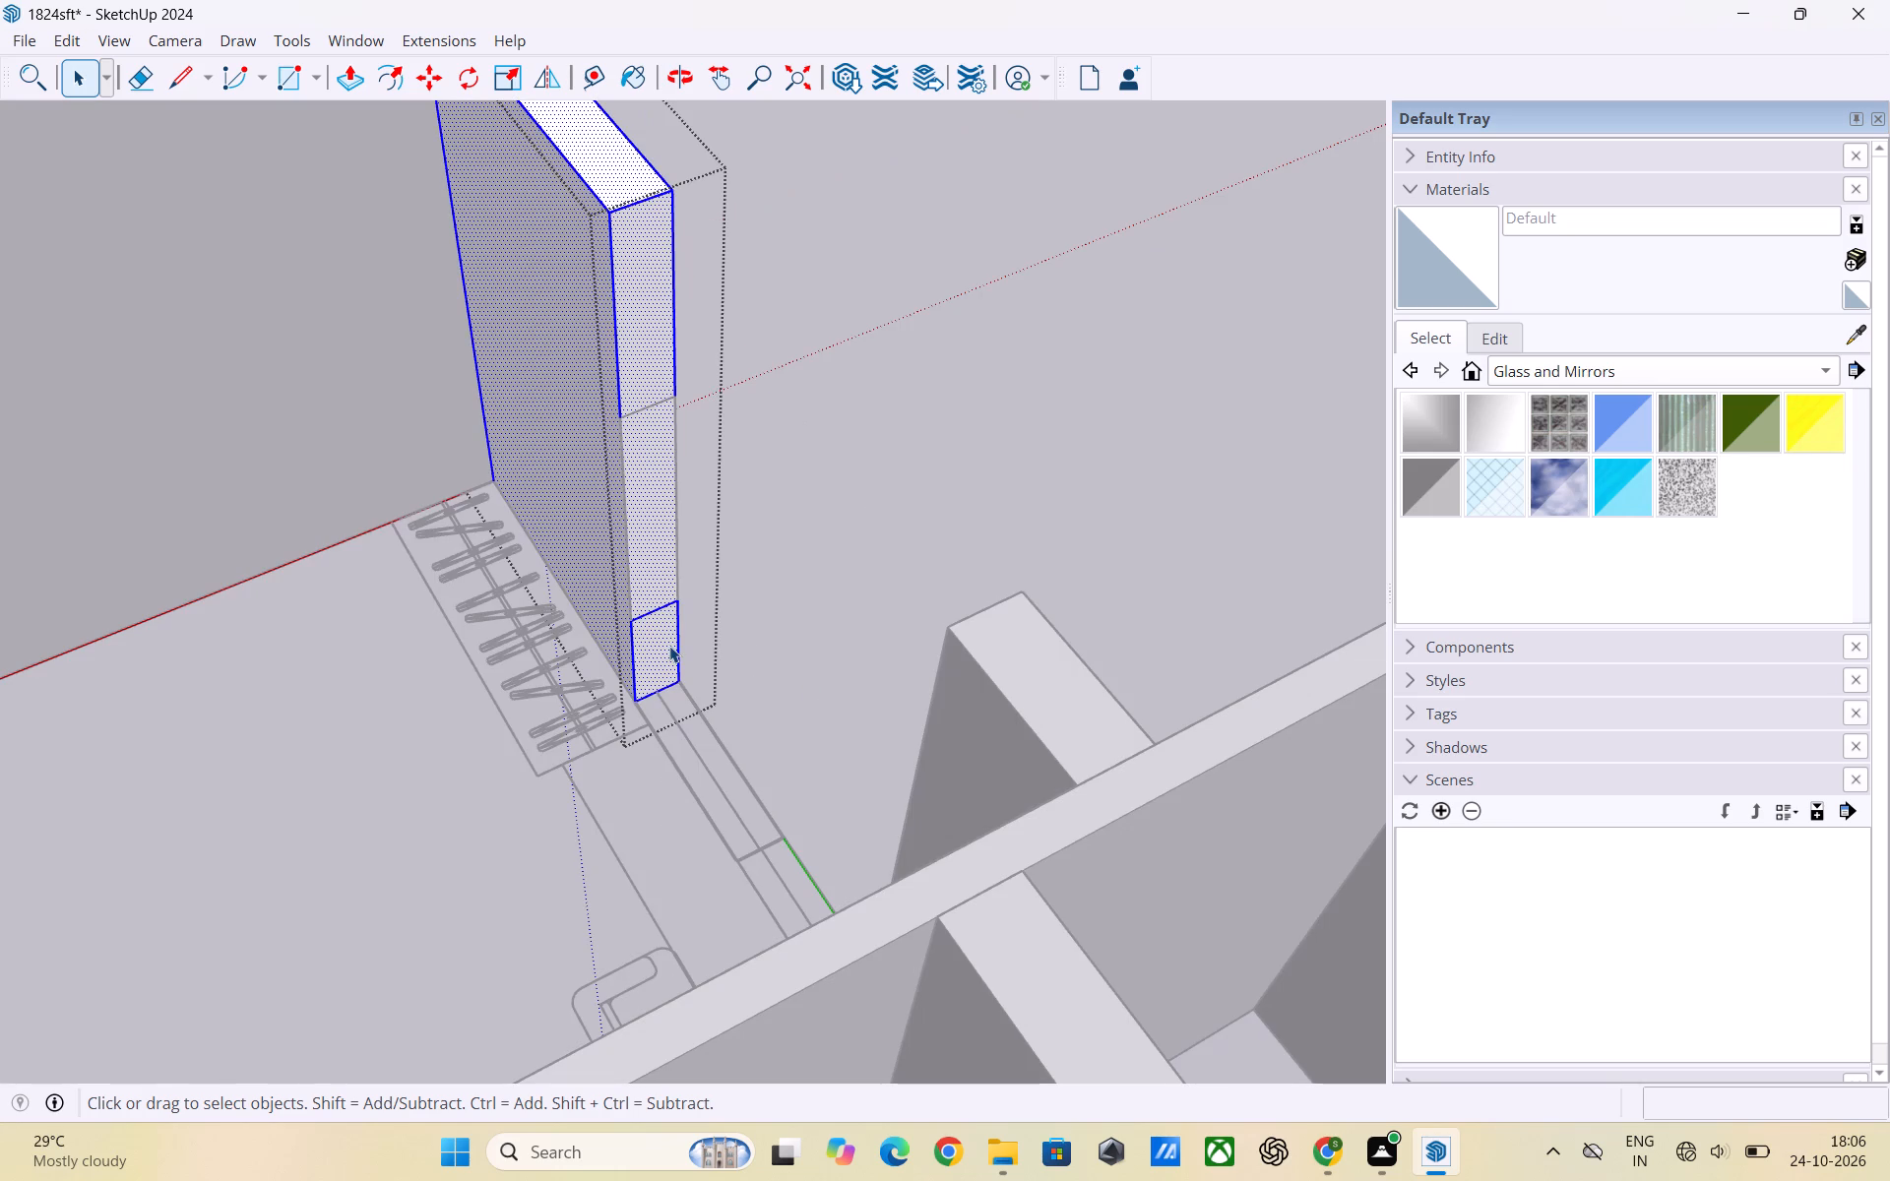
pyautogui.doubleClick(661, 652)
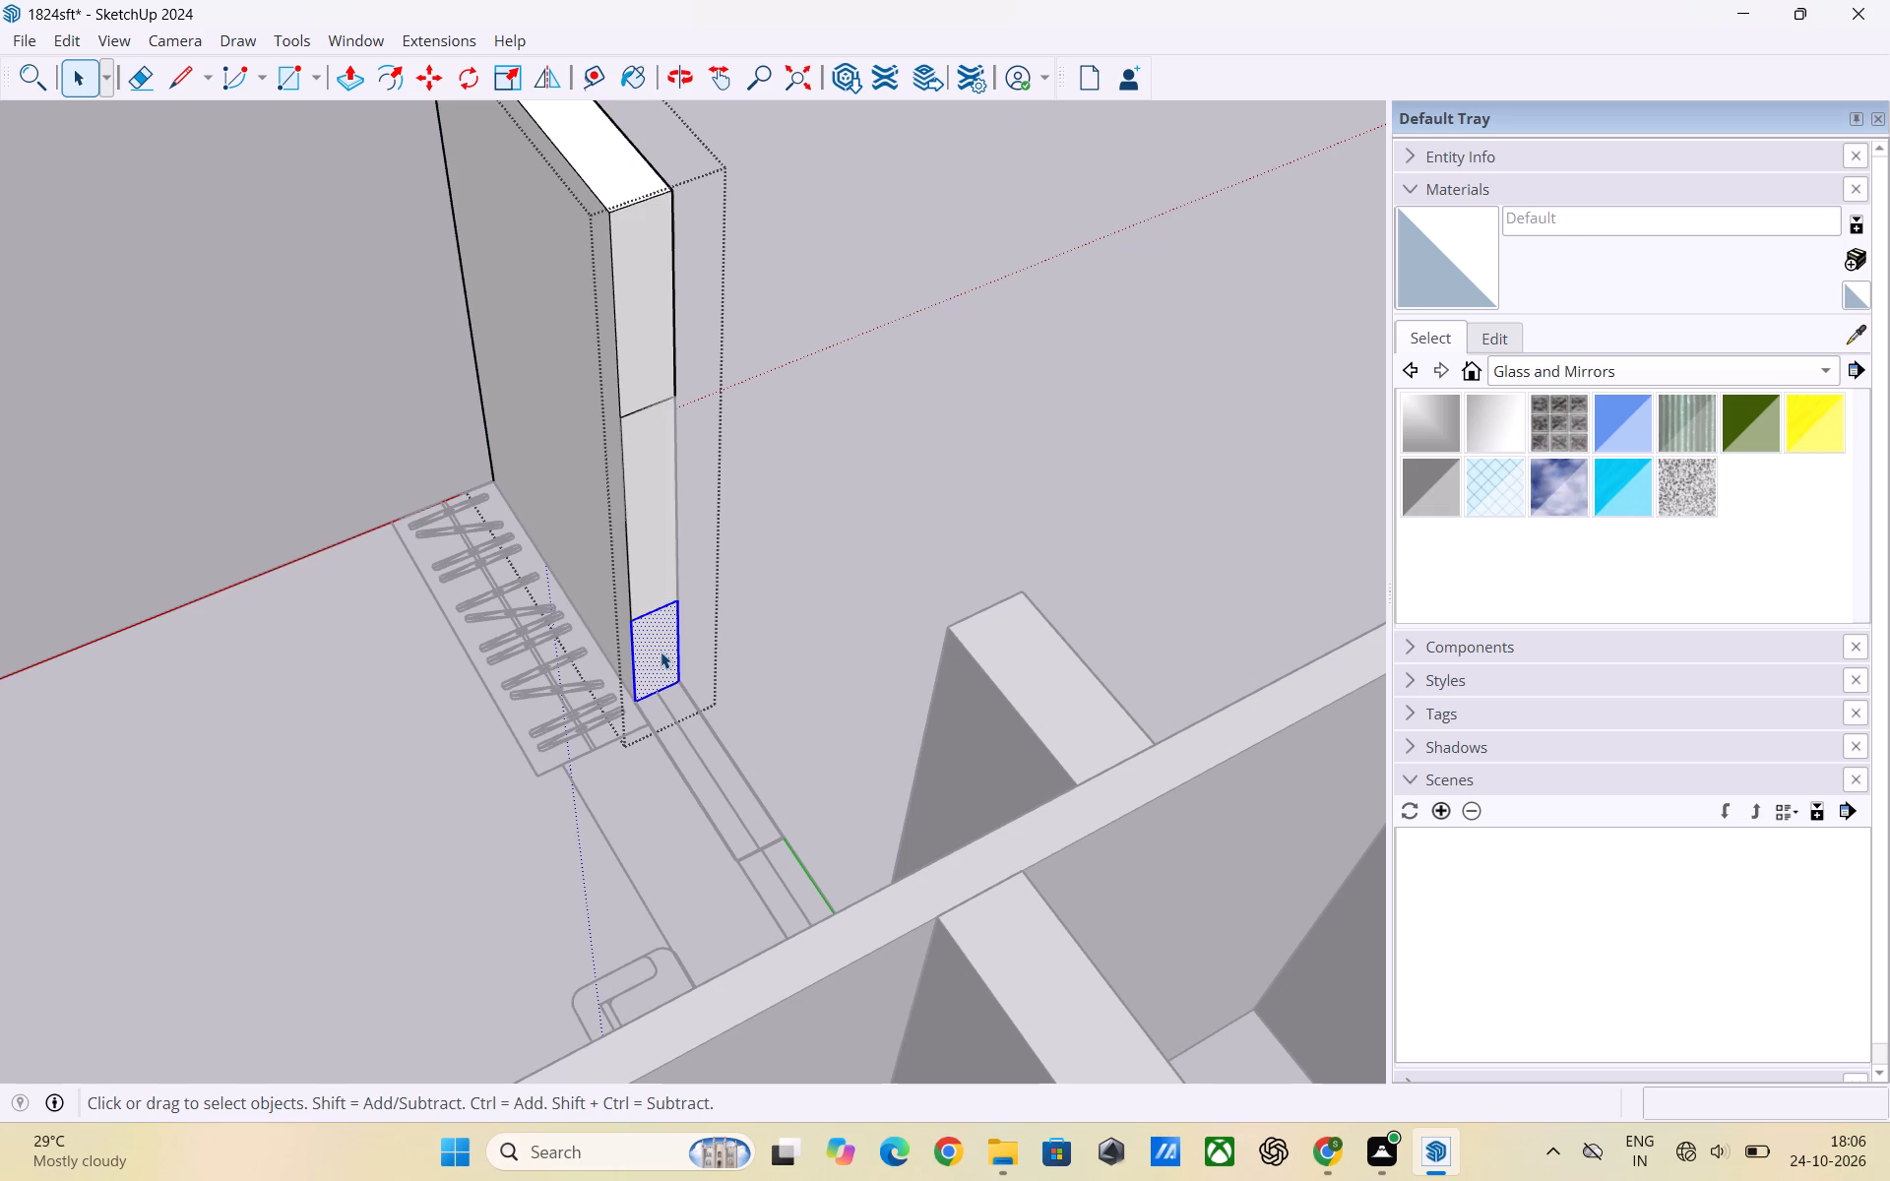
pyautogui.press('p')
pyautogui.click(661, 652)
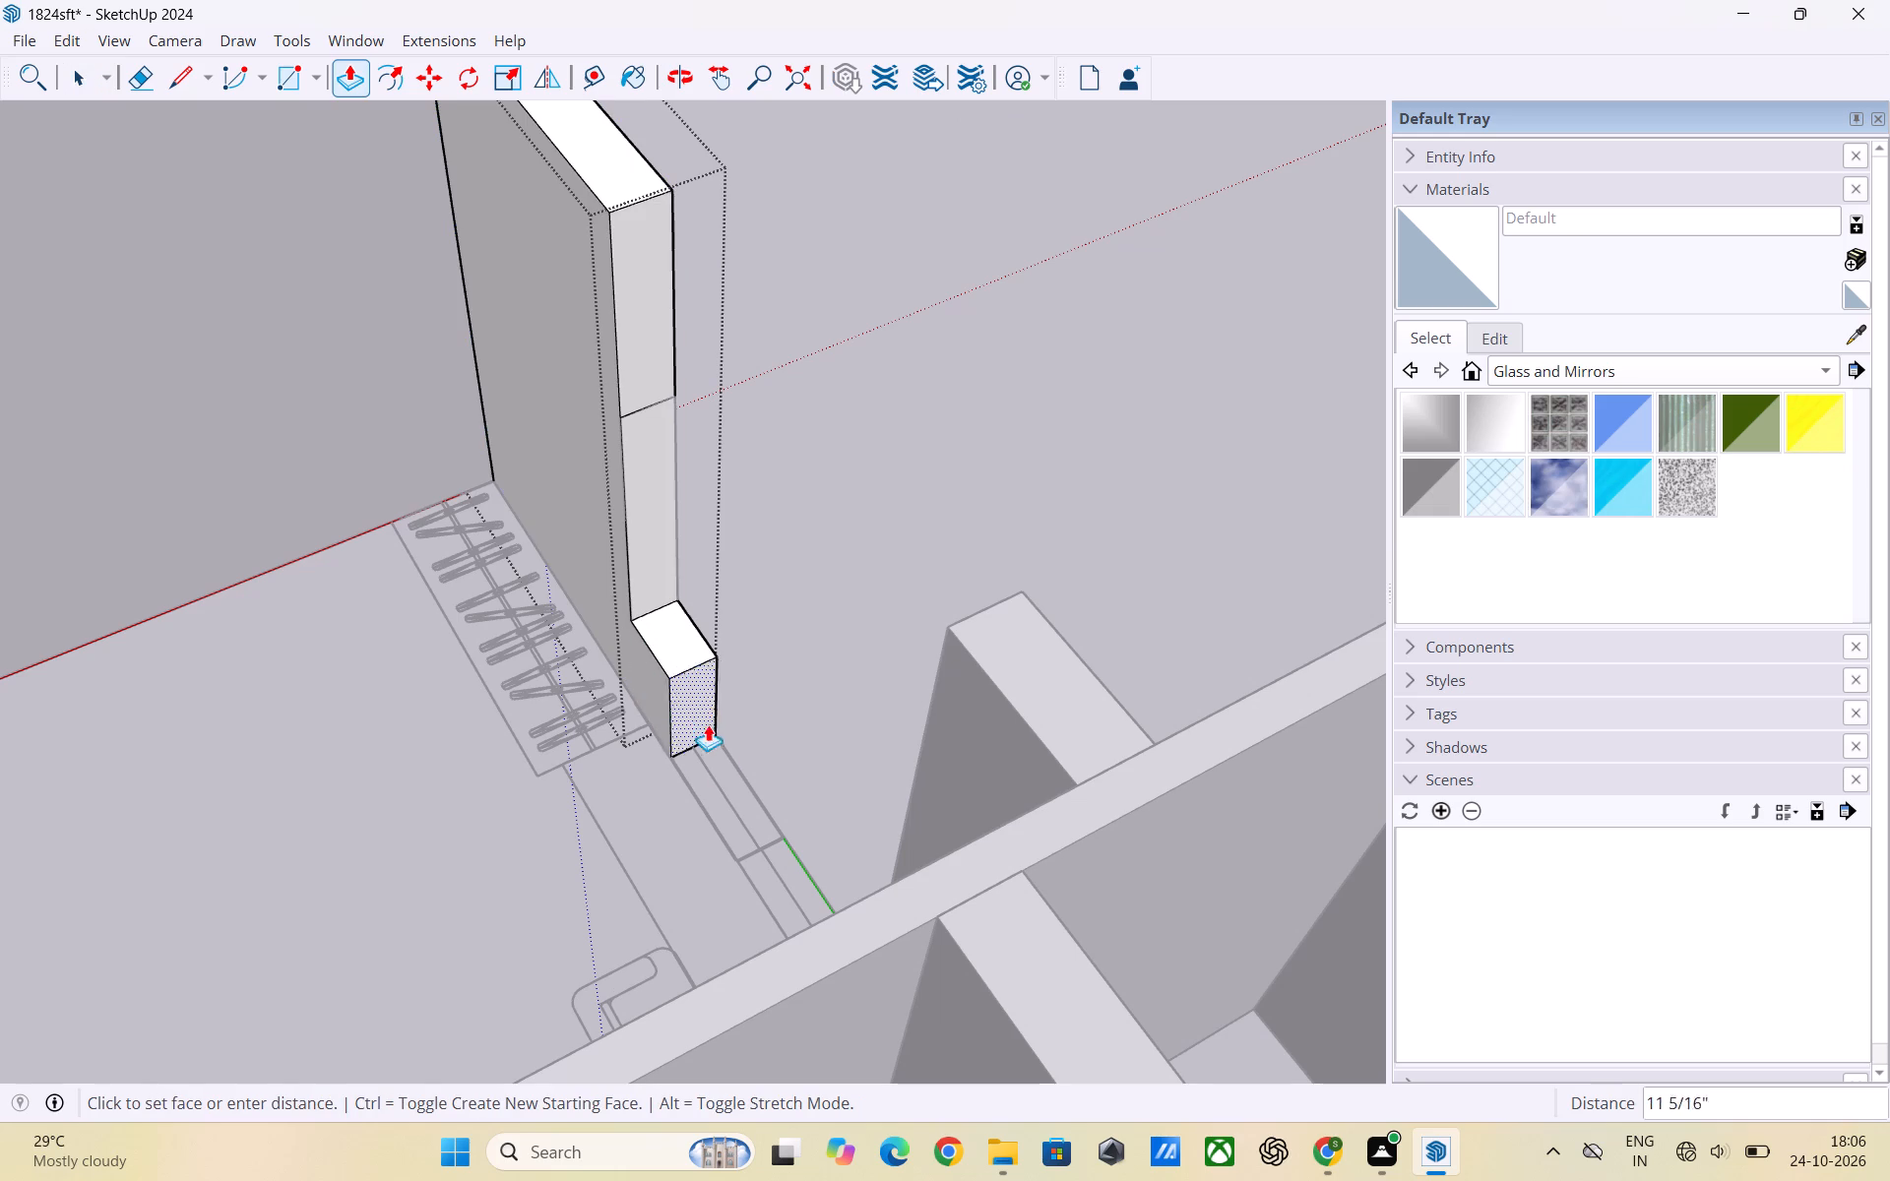
pyautogui.click(754, 818)
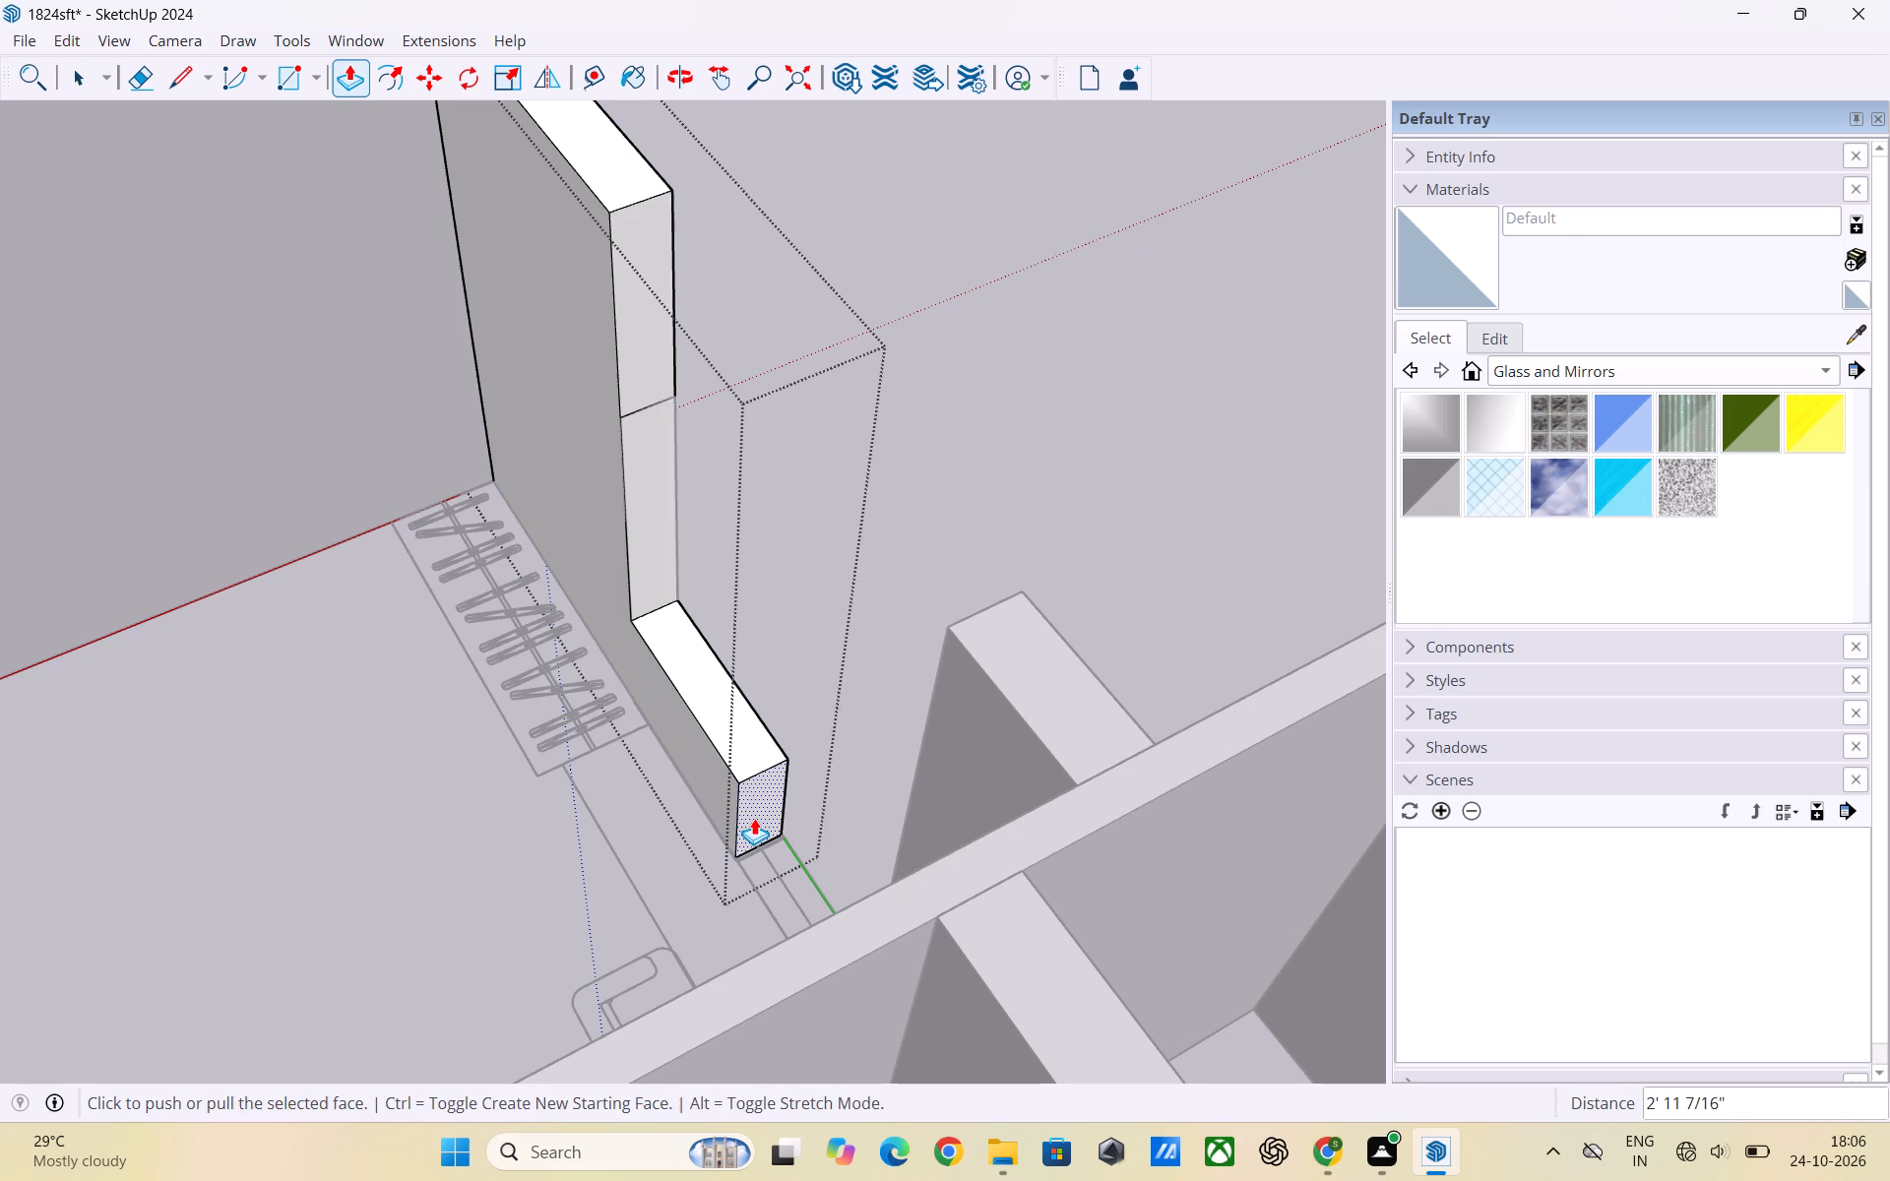
pyautogui.press('space')
pyautogui.click(911, 504)
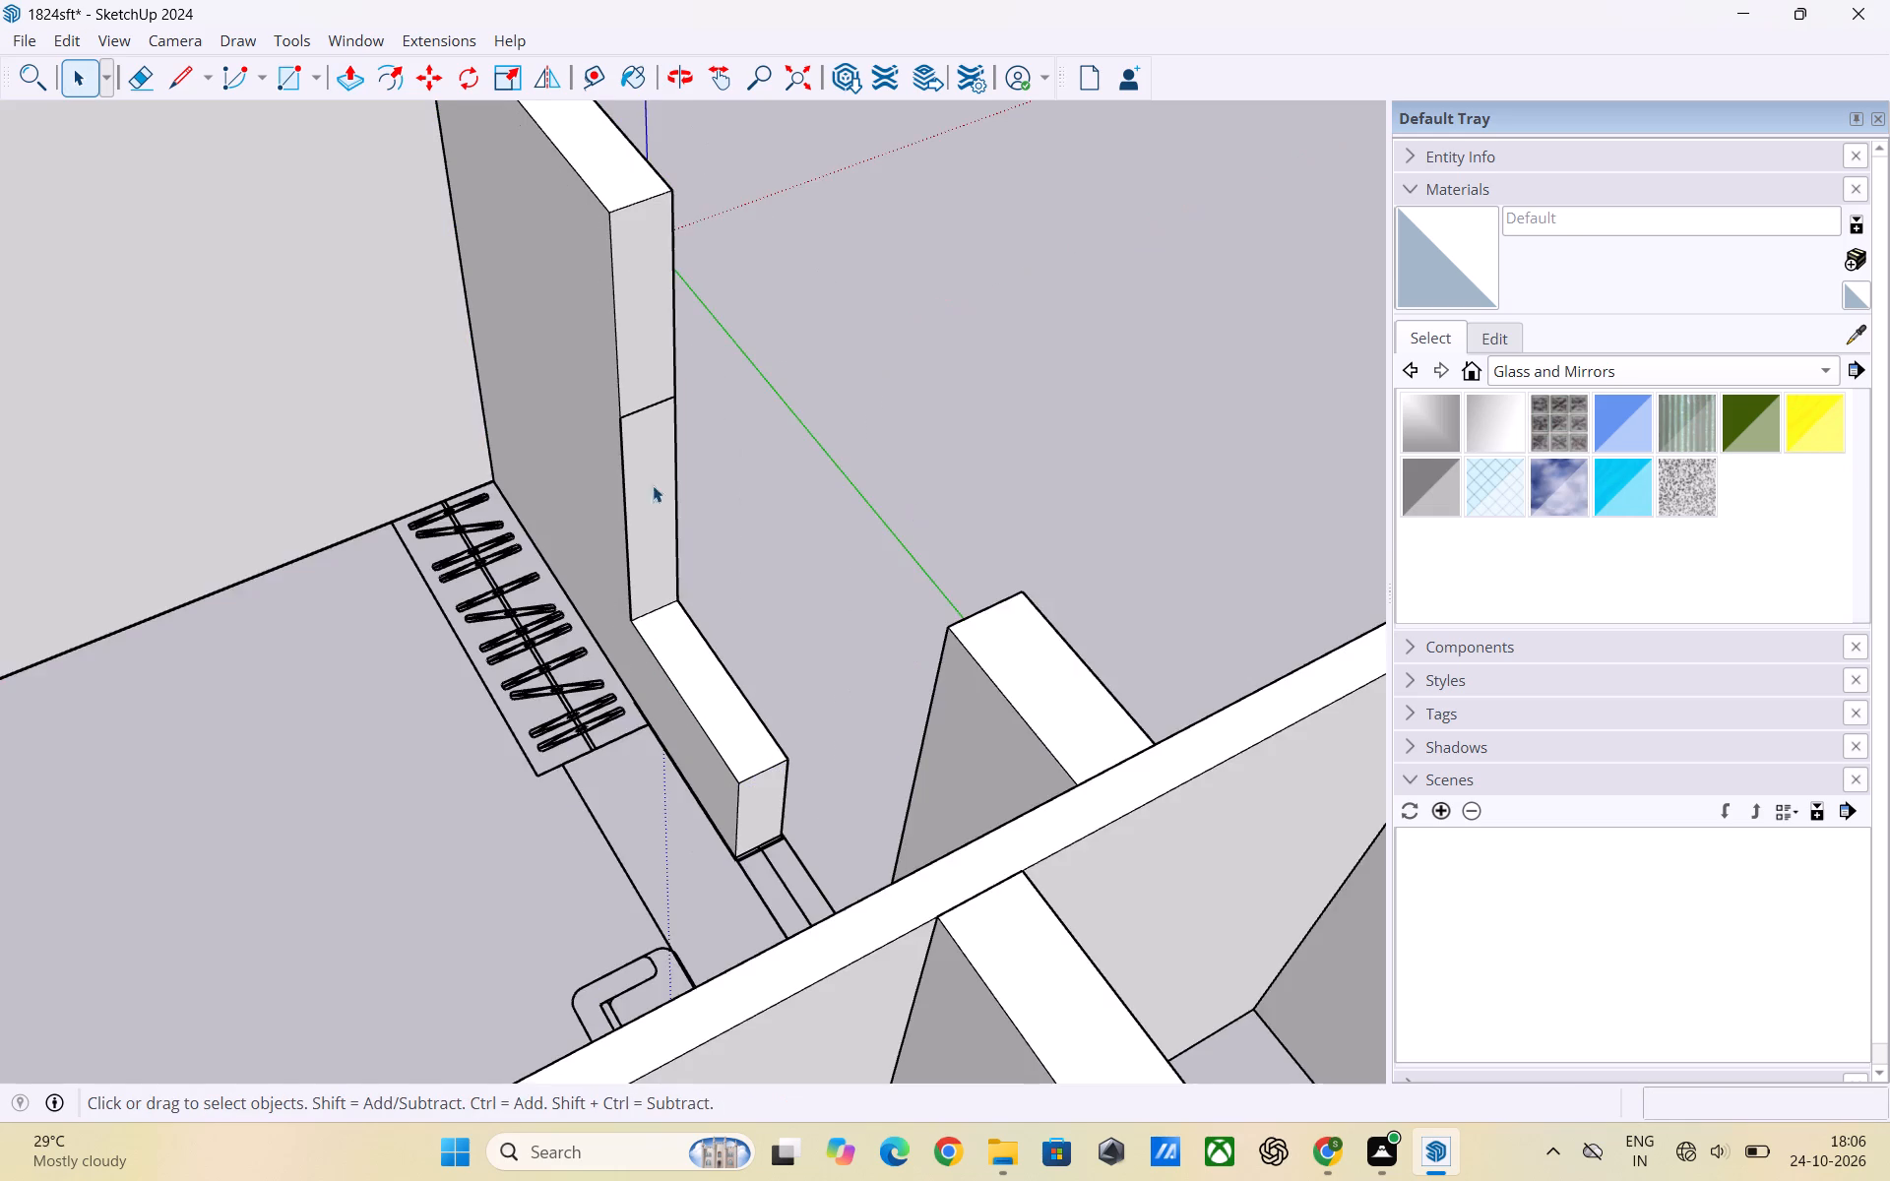
# Pull the upper section of the wall's end face outward 2' 11 7/16", flush with the extended lower section, and leave the group.
pyautogui.scroll(1, 467, 391)
pyautogui.scroll(-1, 675, 423)
pyautogui.click(682, 333)
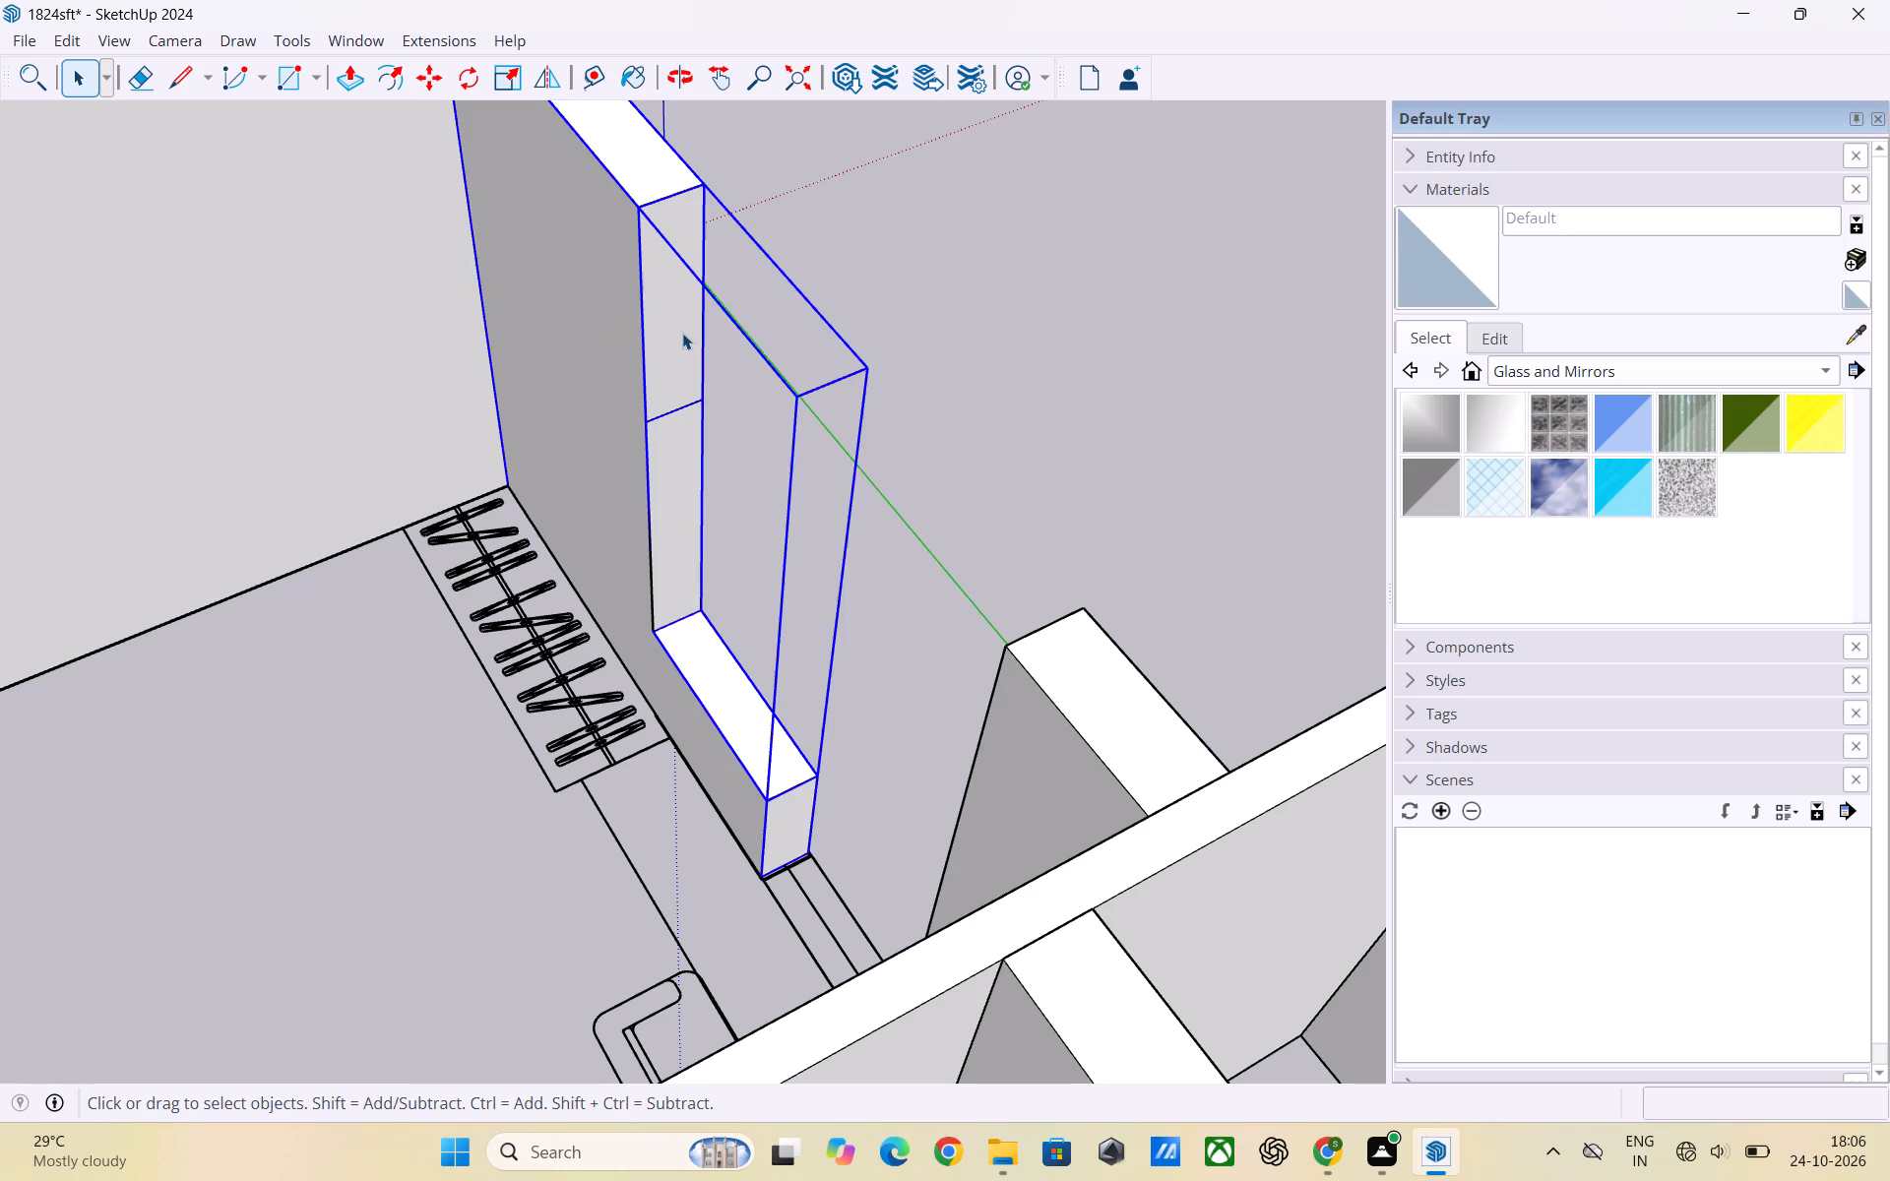
pyautogui.tripleClick(675, 336)
pyautogui.doubleClick(675, 343)
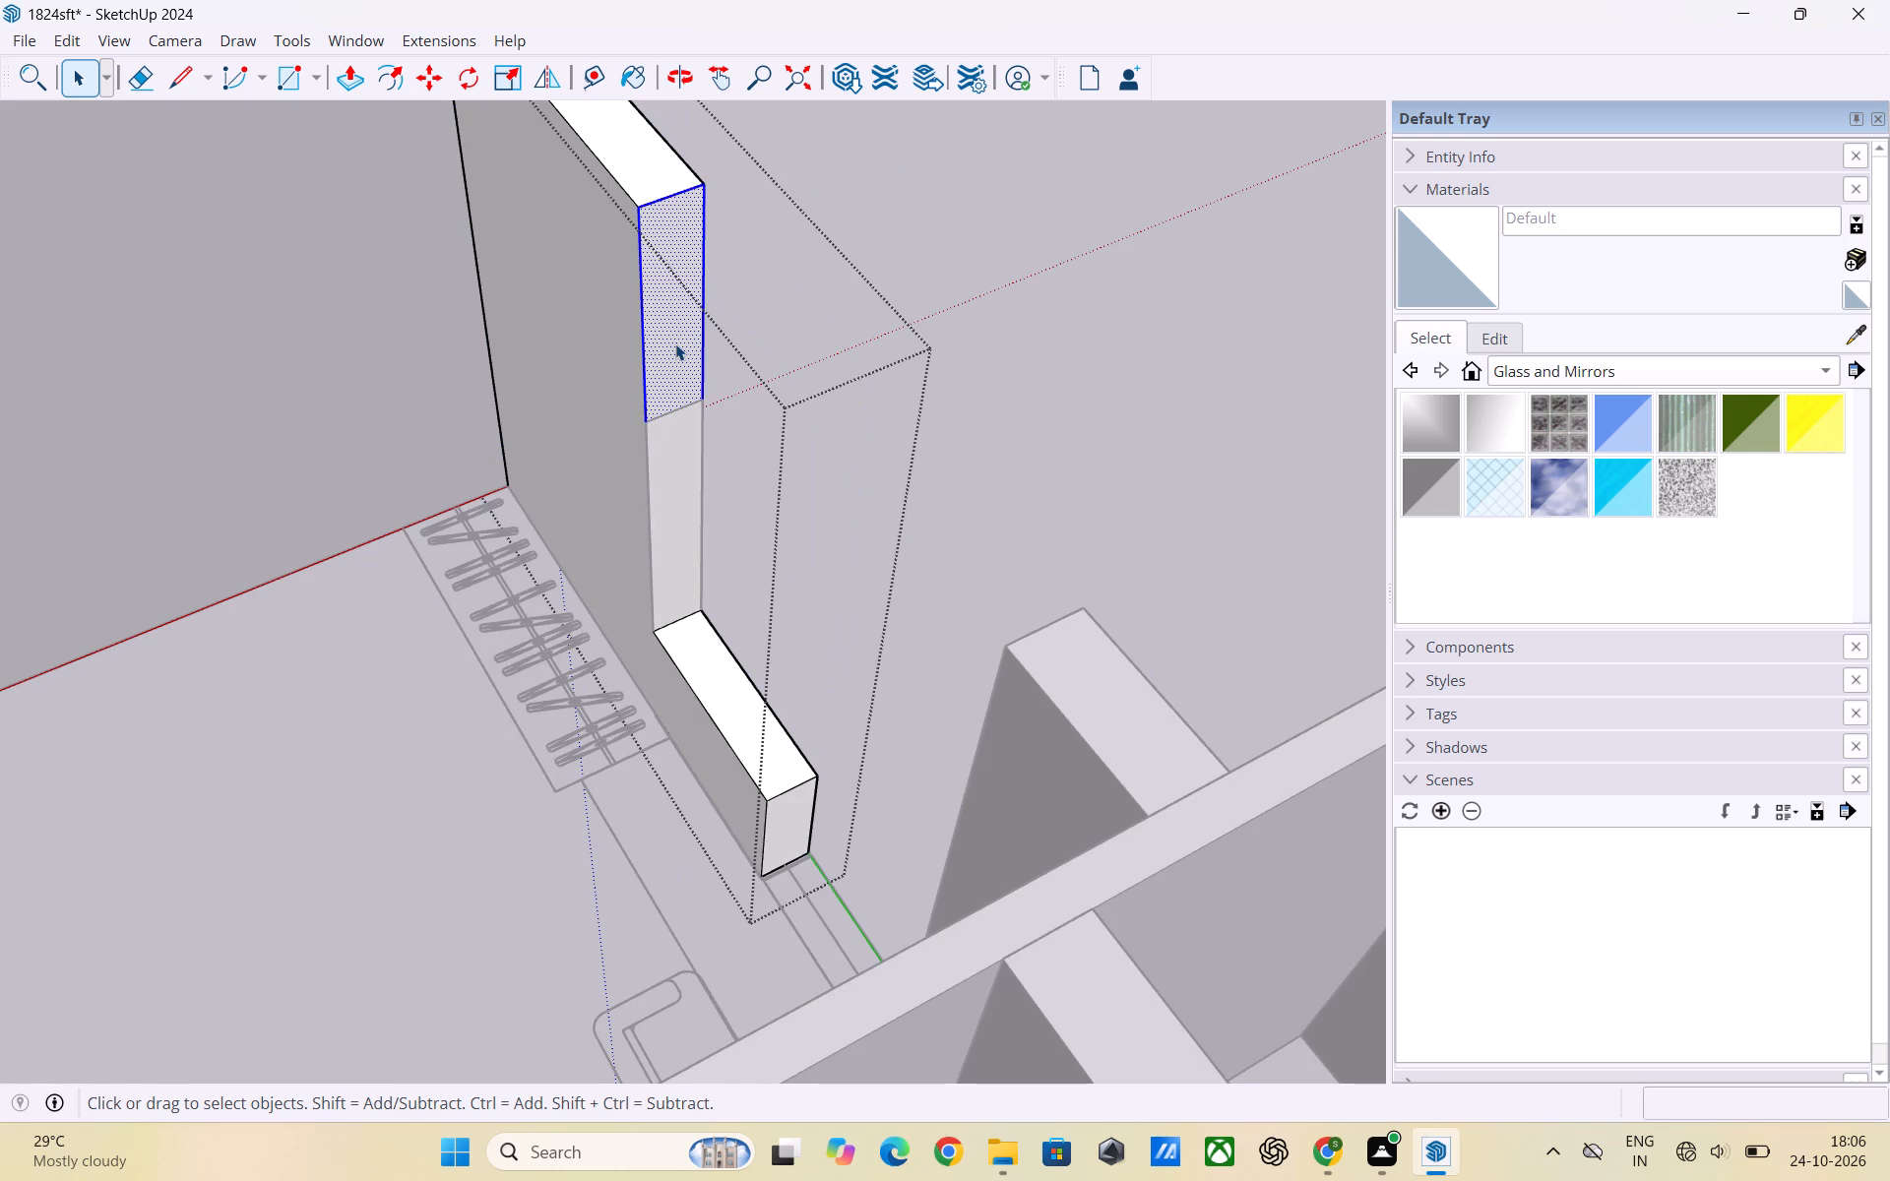
pyautogui.press('p')
pyautogui.click(675, 343)
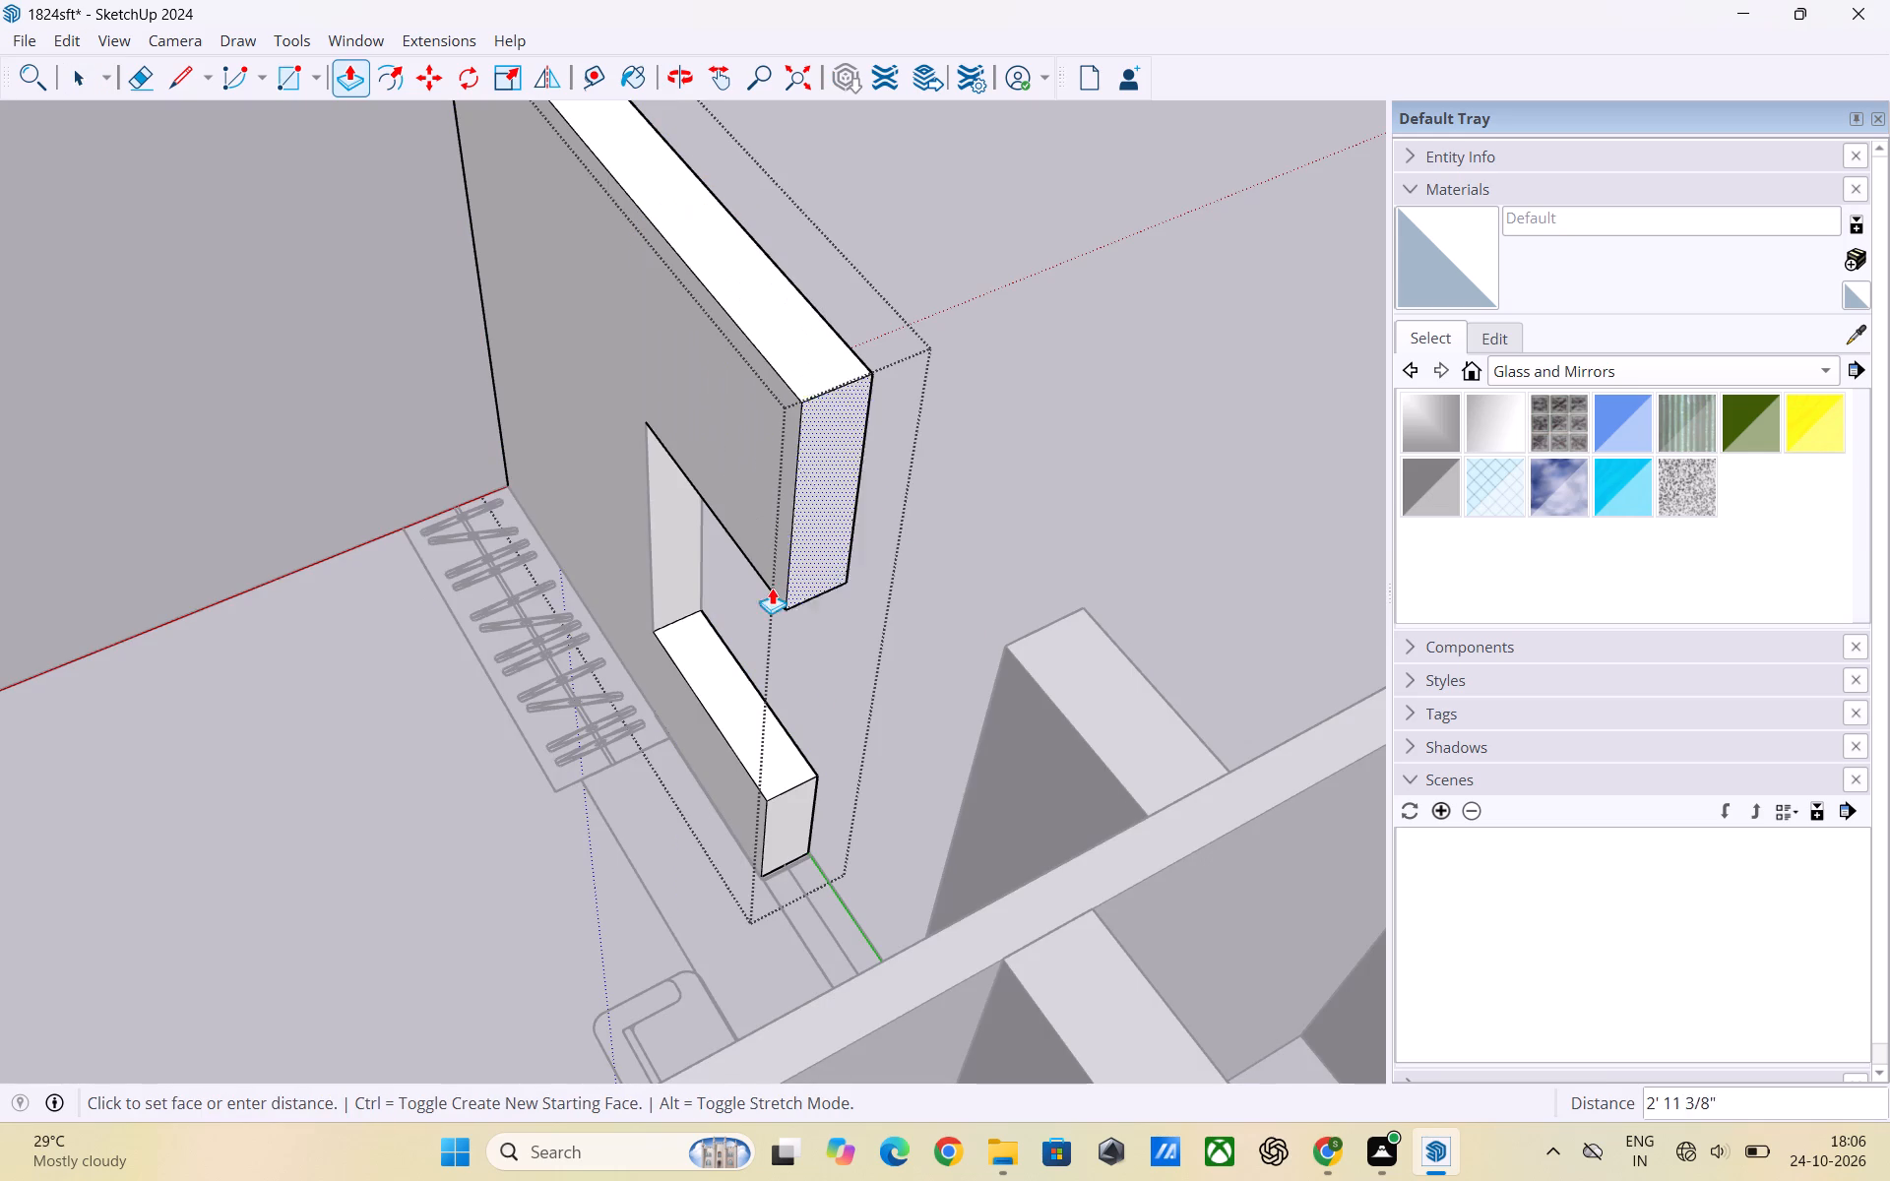
pyautogui.click(787, 781)
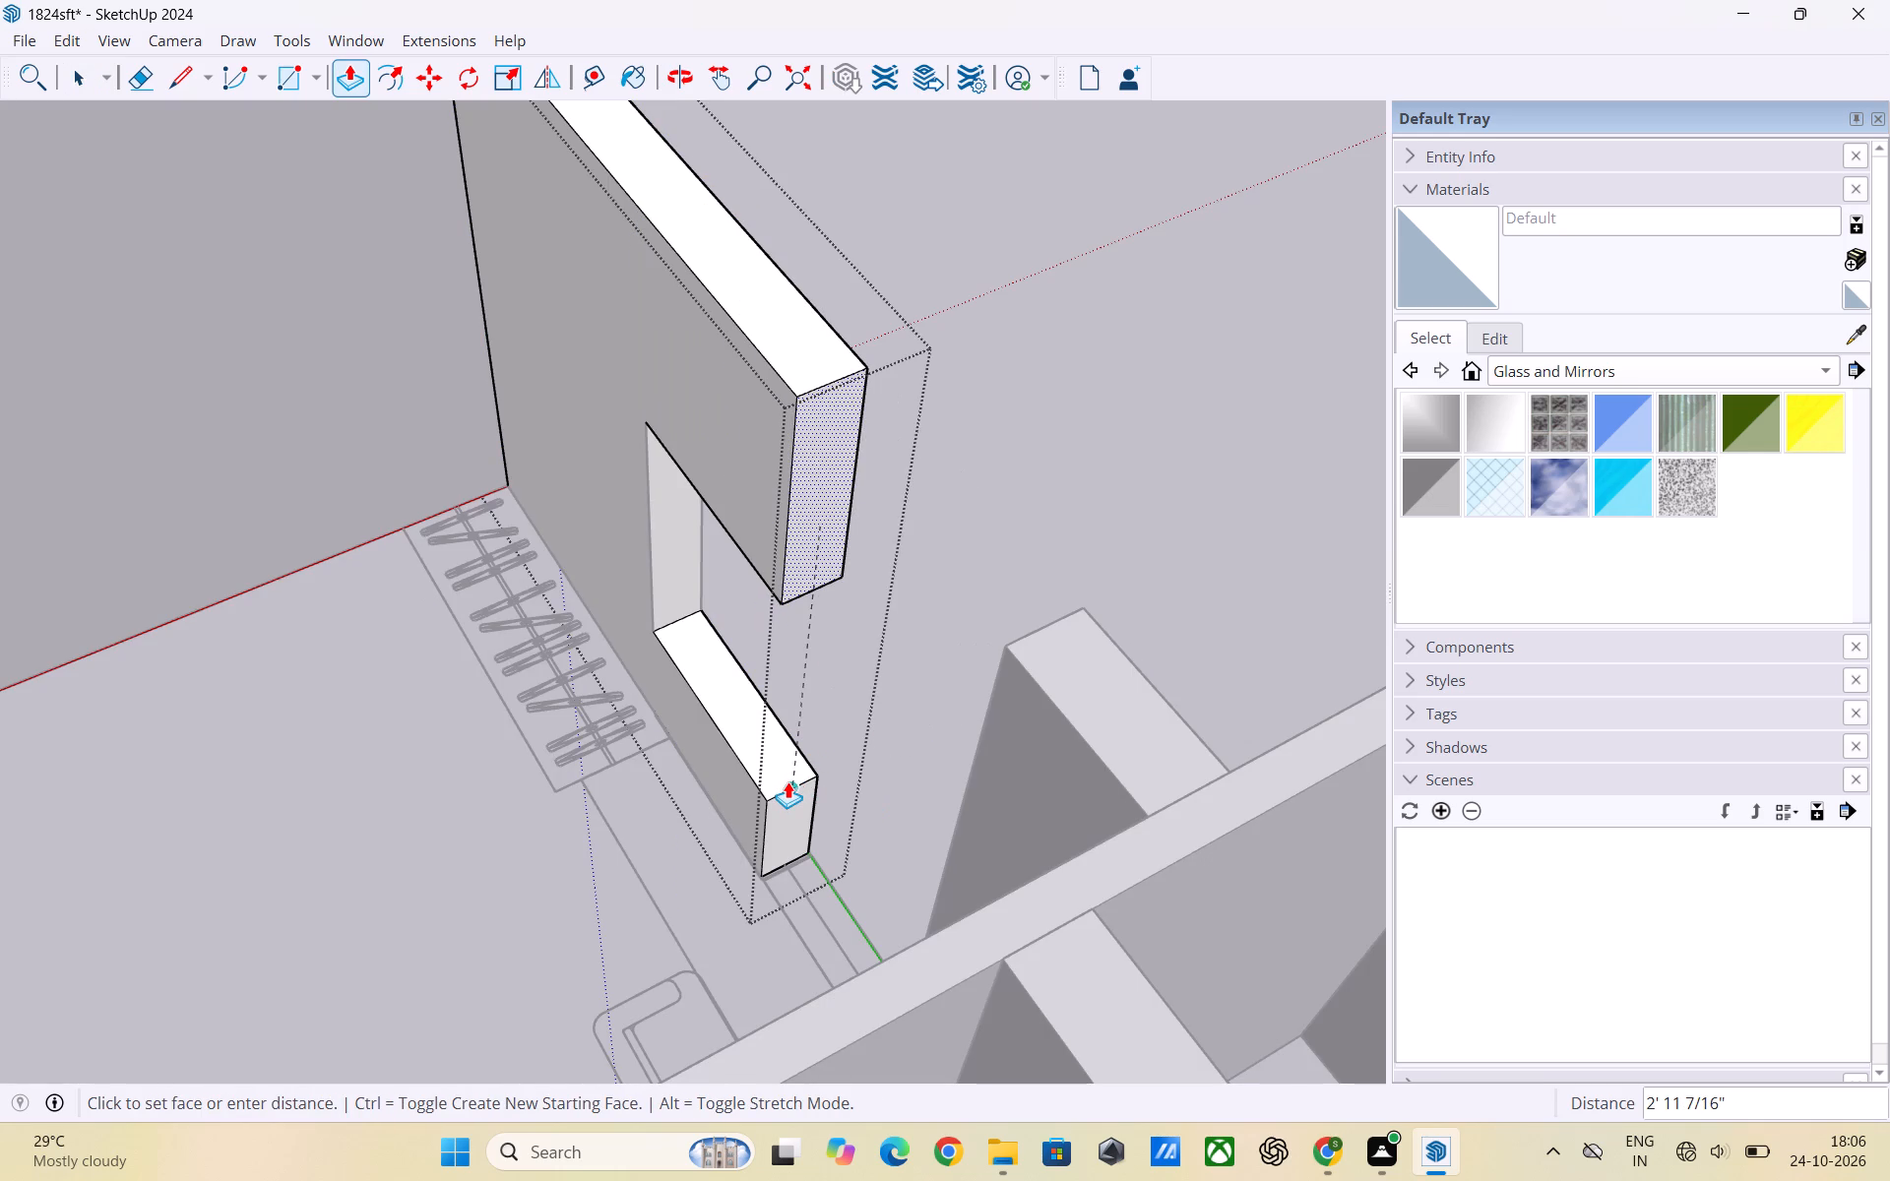
pyautogui.press('space')
pyautogui.click(1077, 540)
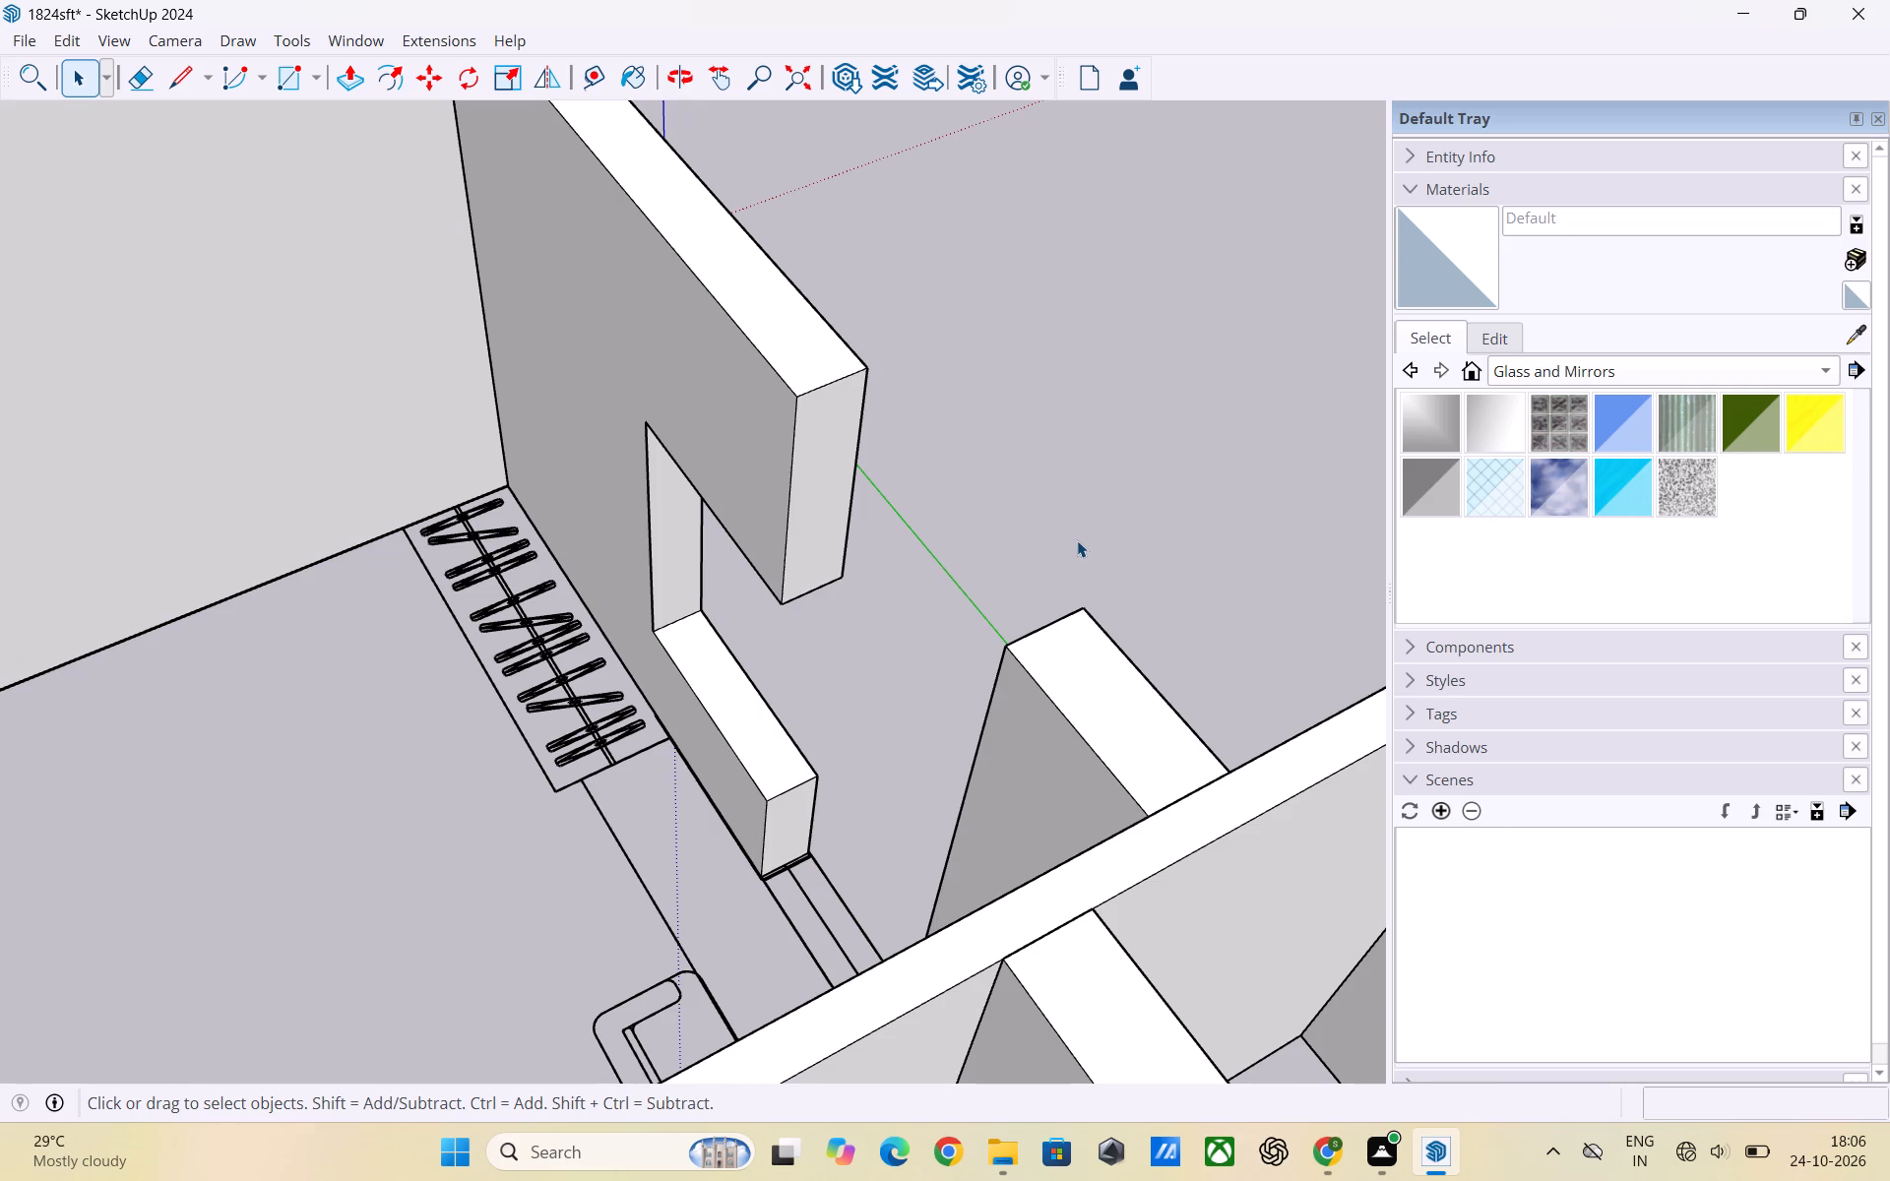
# Extend the lower wall section's end face by another 1/2" toward the plan's window line, and leave the group.
pyautogui.scroll(4, 821, 847)
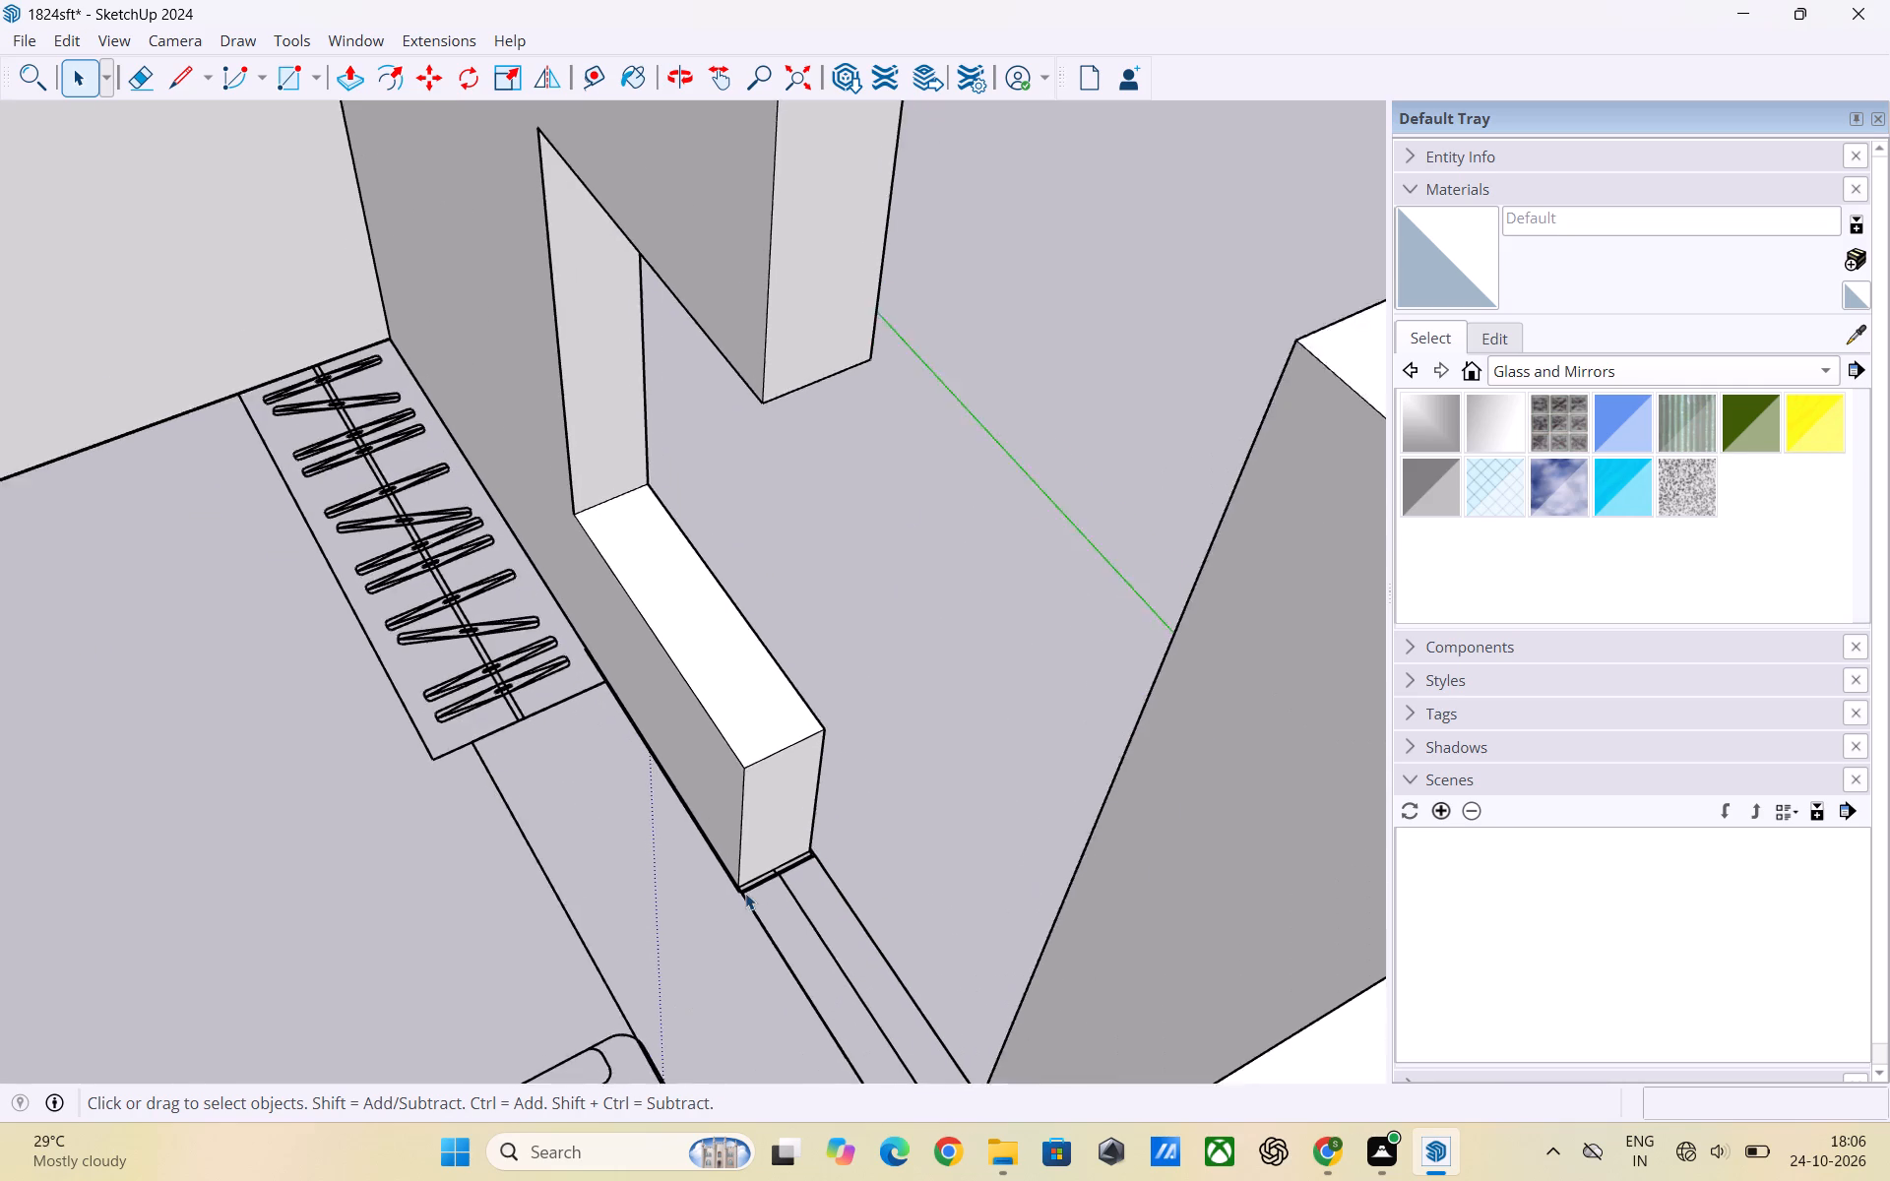
pyautogui.scroll(2, 745, 893)
pyautogui.moveTo(770, 842); pyautogui.dragTo(803, 939, button='middle')
pyautogui.scroll(11, 804, 929)
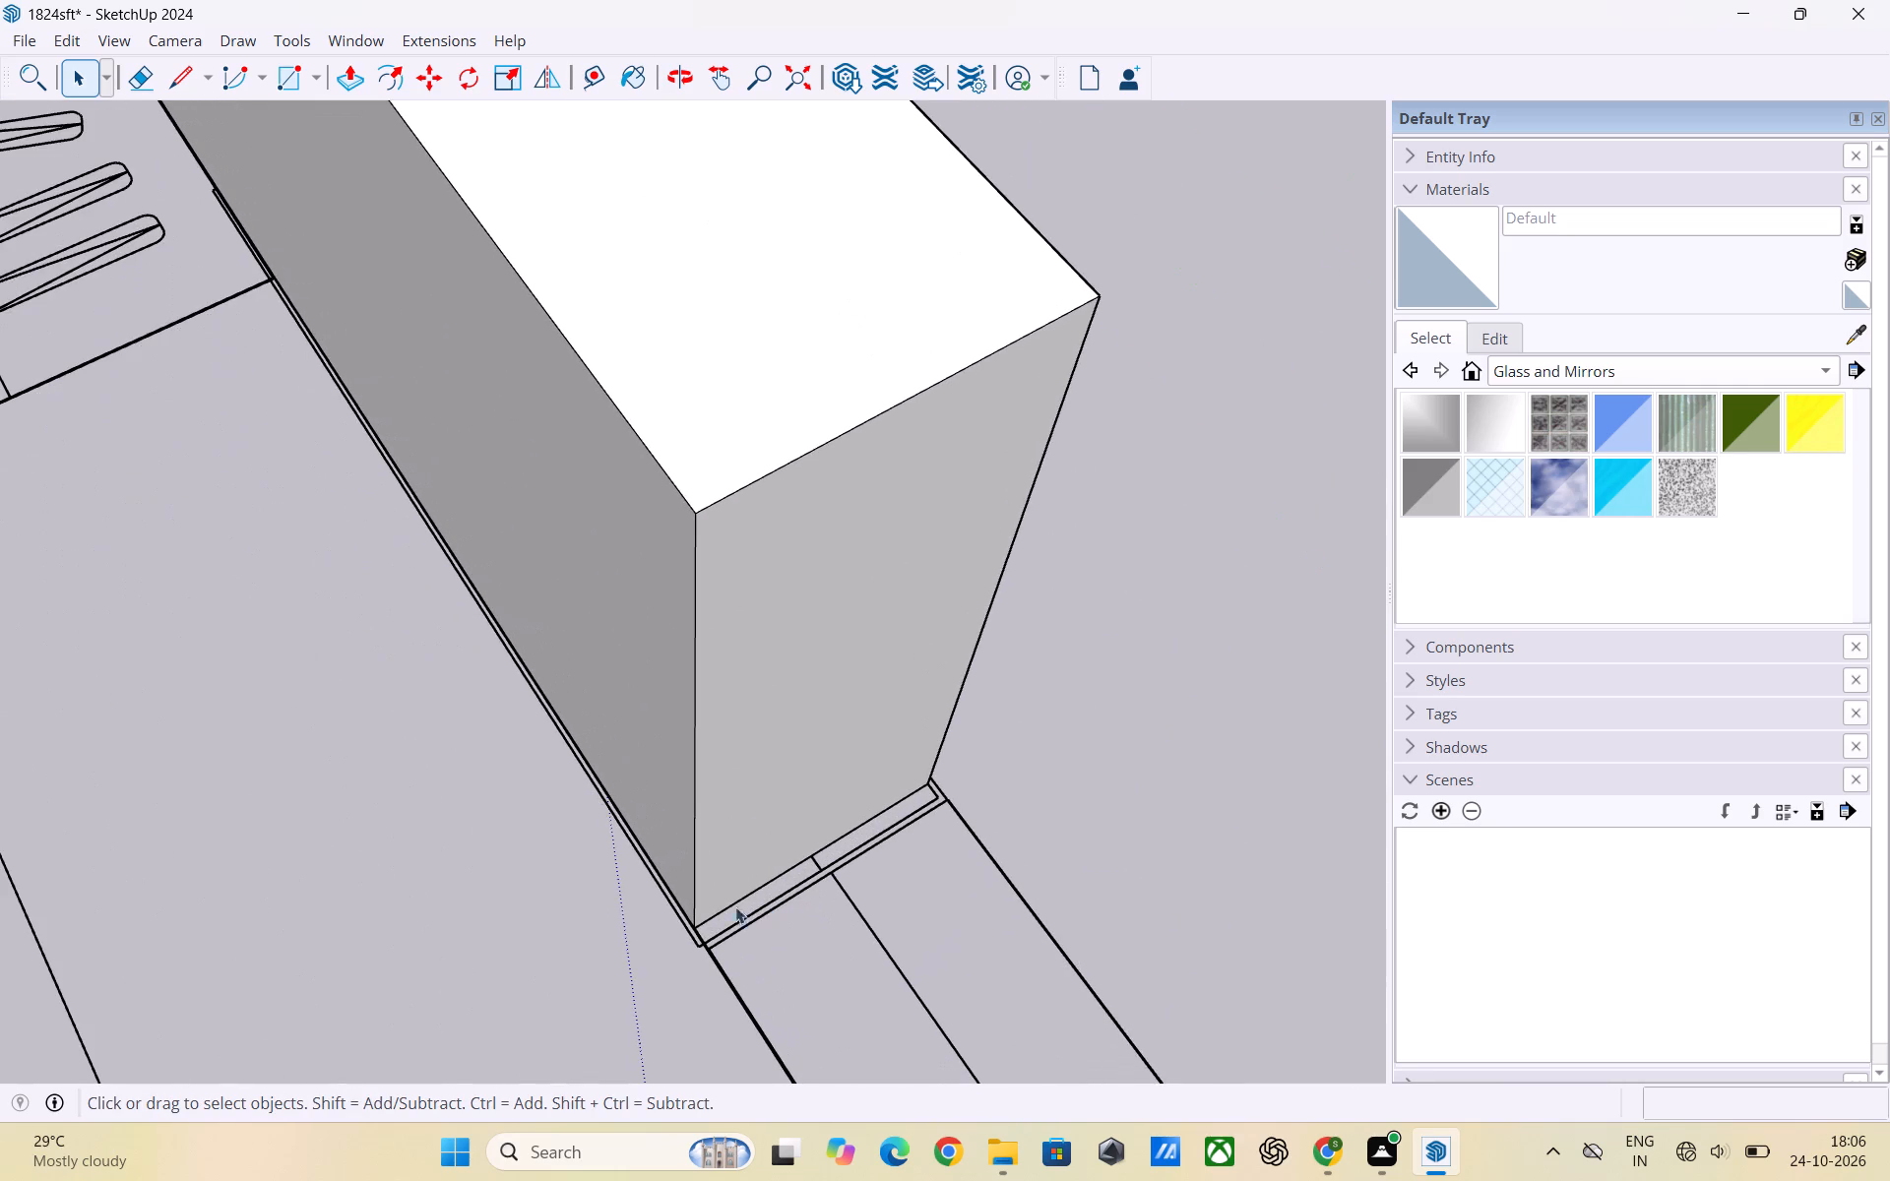
pyautogui.scroll(4, 727, 923)
pyautogui.moveTo(730, 926); pyautogui.dragTo(951, 844, button='middle')
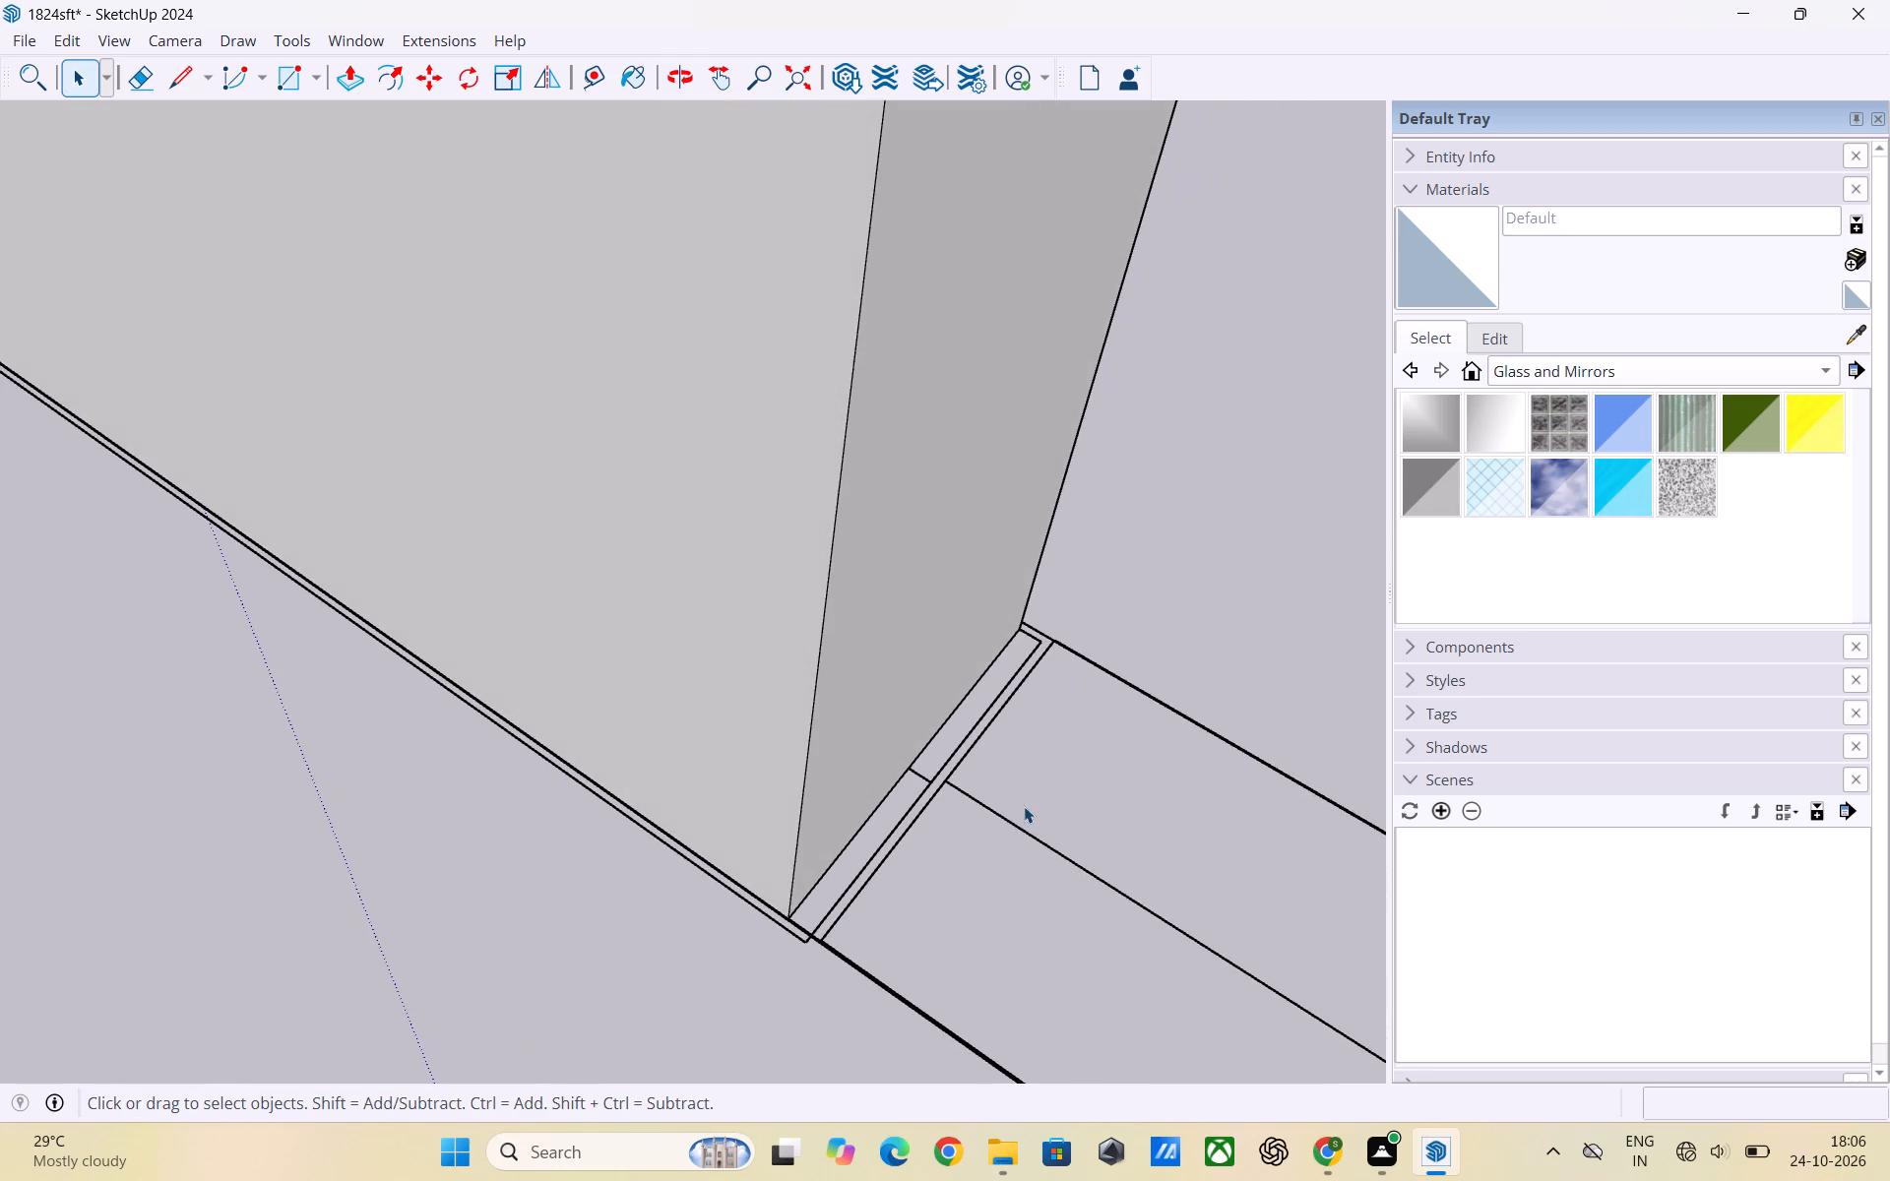
pyautogui.scroll(-4, 695, 906)
pyautogui.click(835, 764)
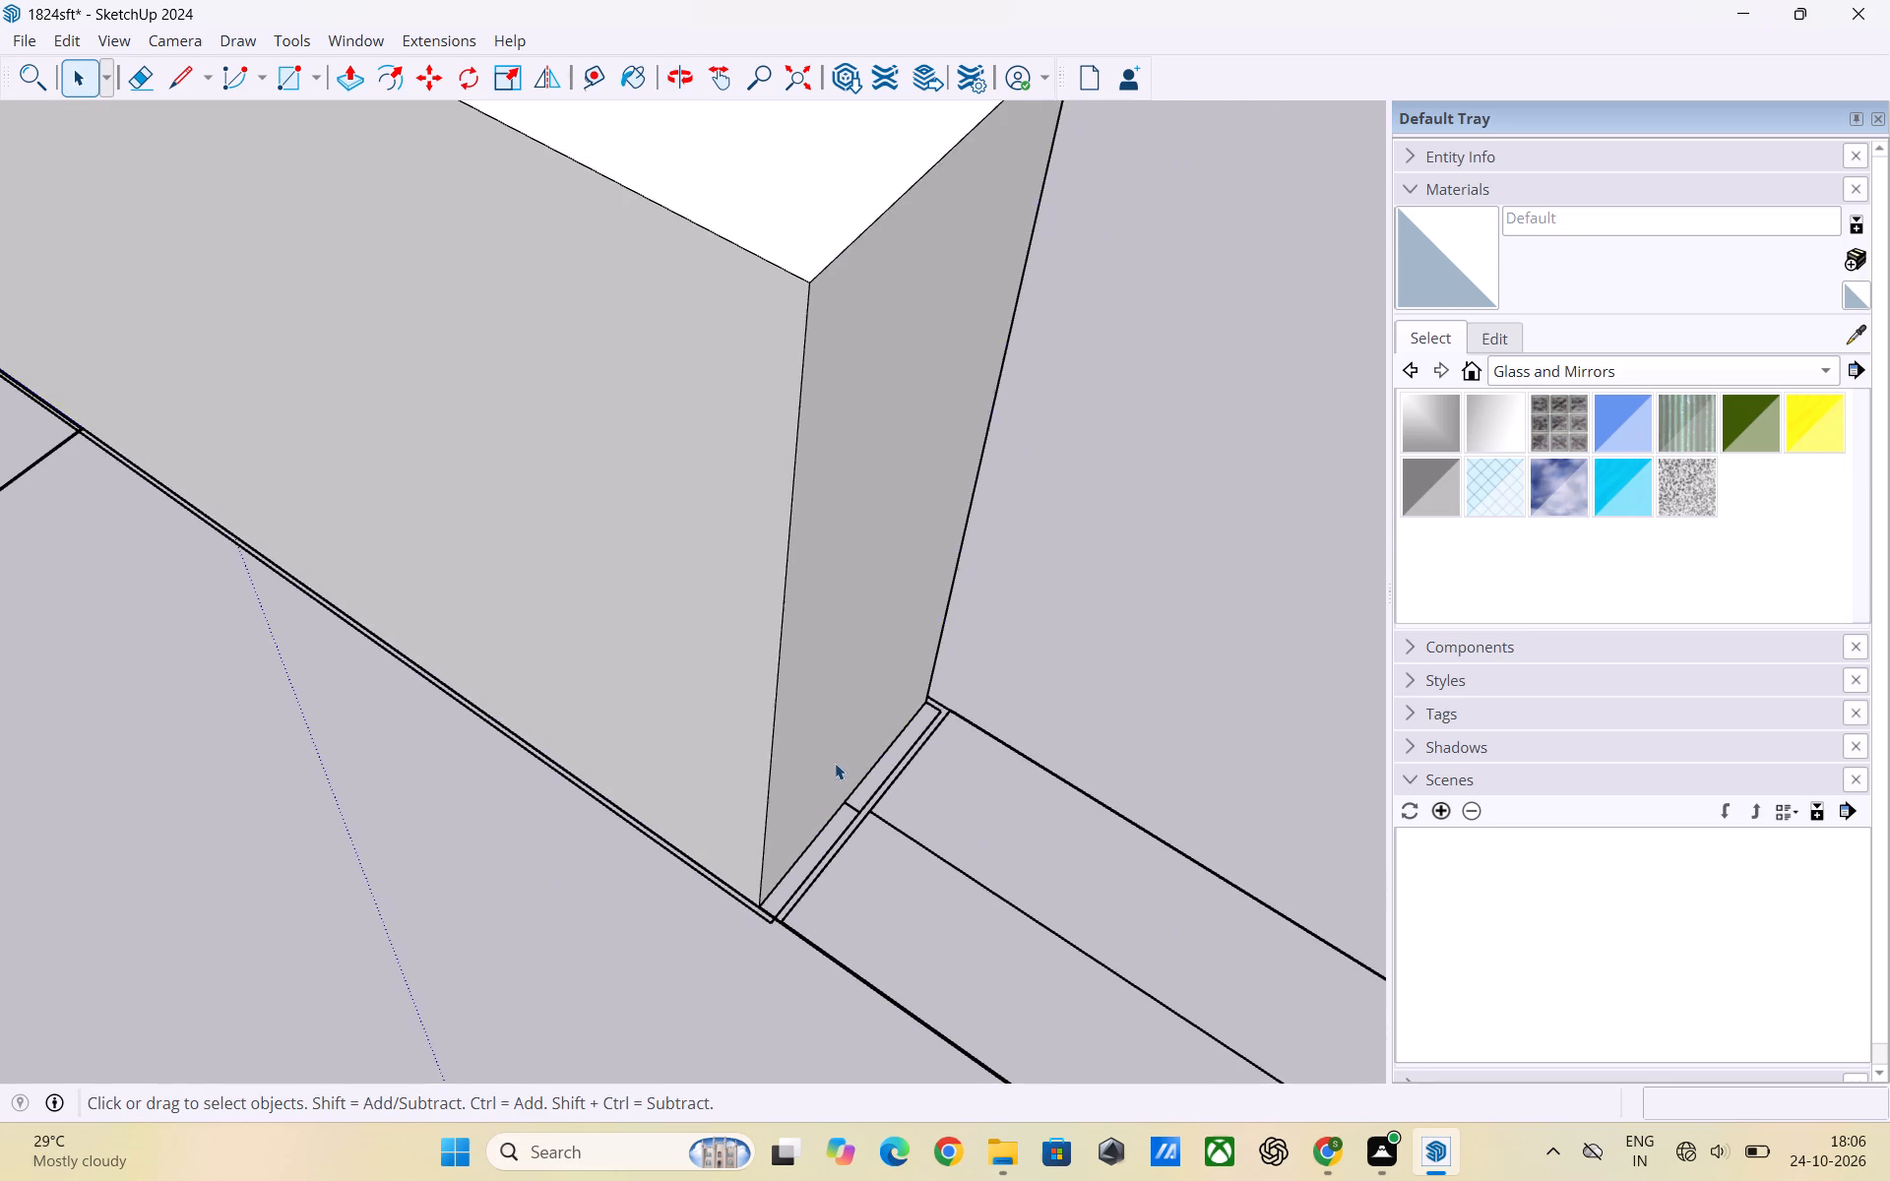
pyautogui.doubleClick(835, 763)
pyautogui.click(839, 748)
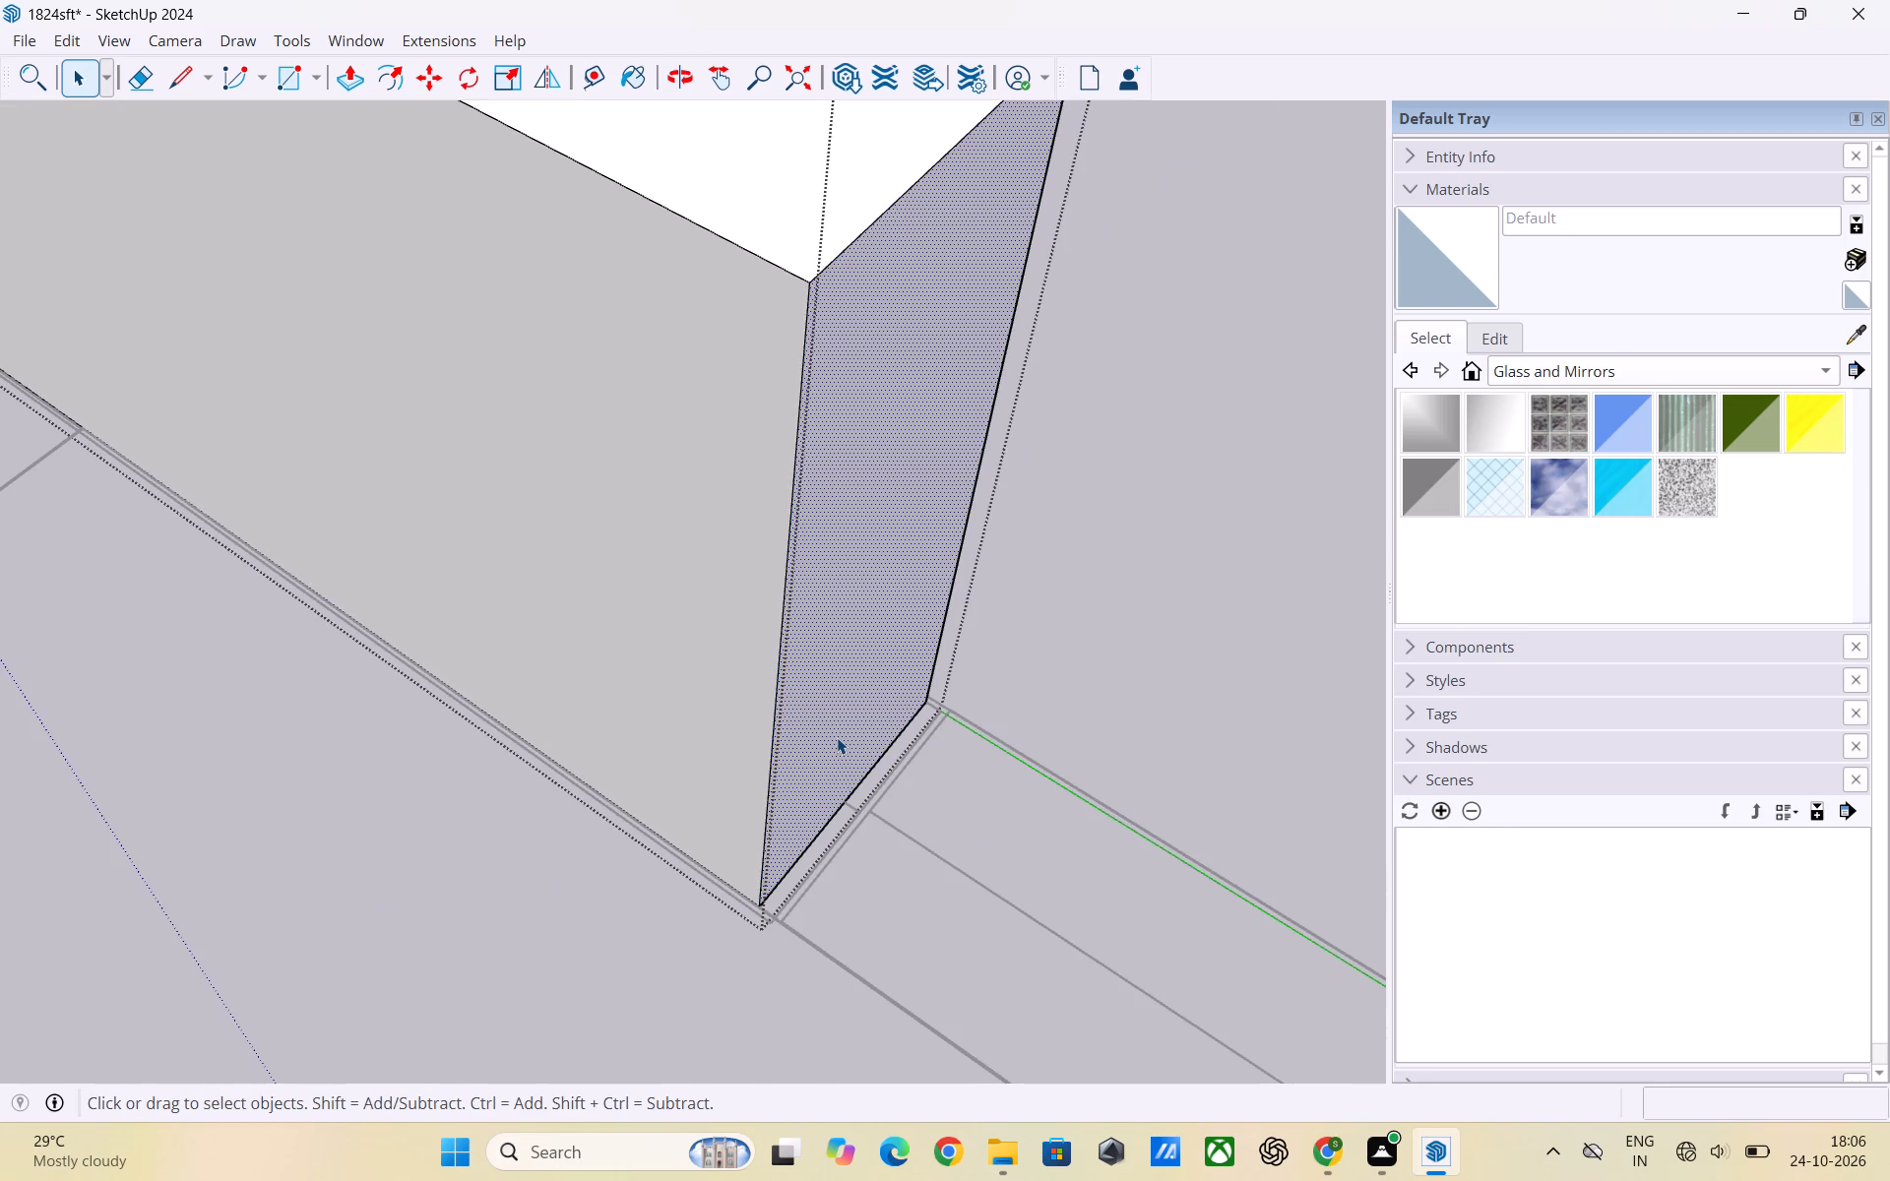
pyautogui.press('p')
pyautogui.click(826, 670)
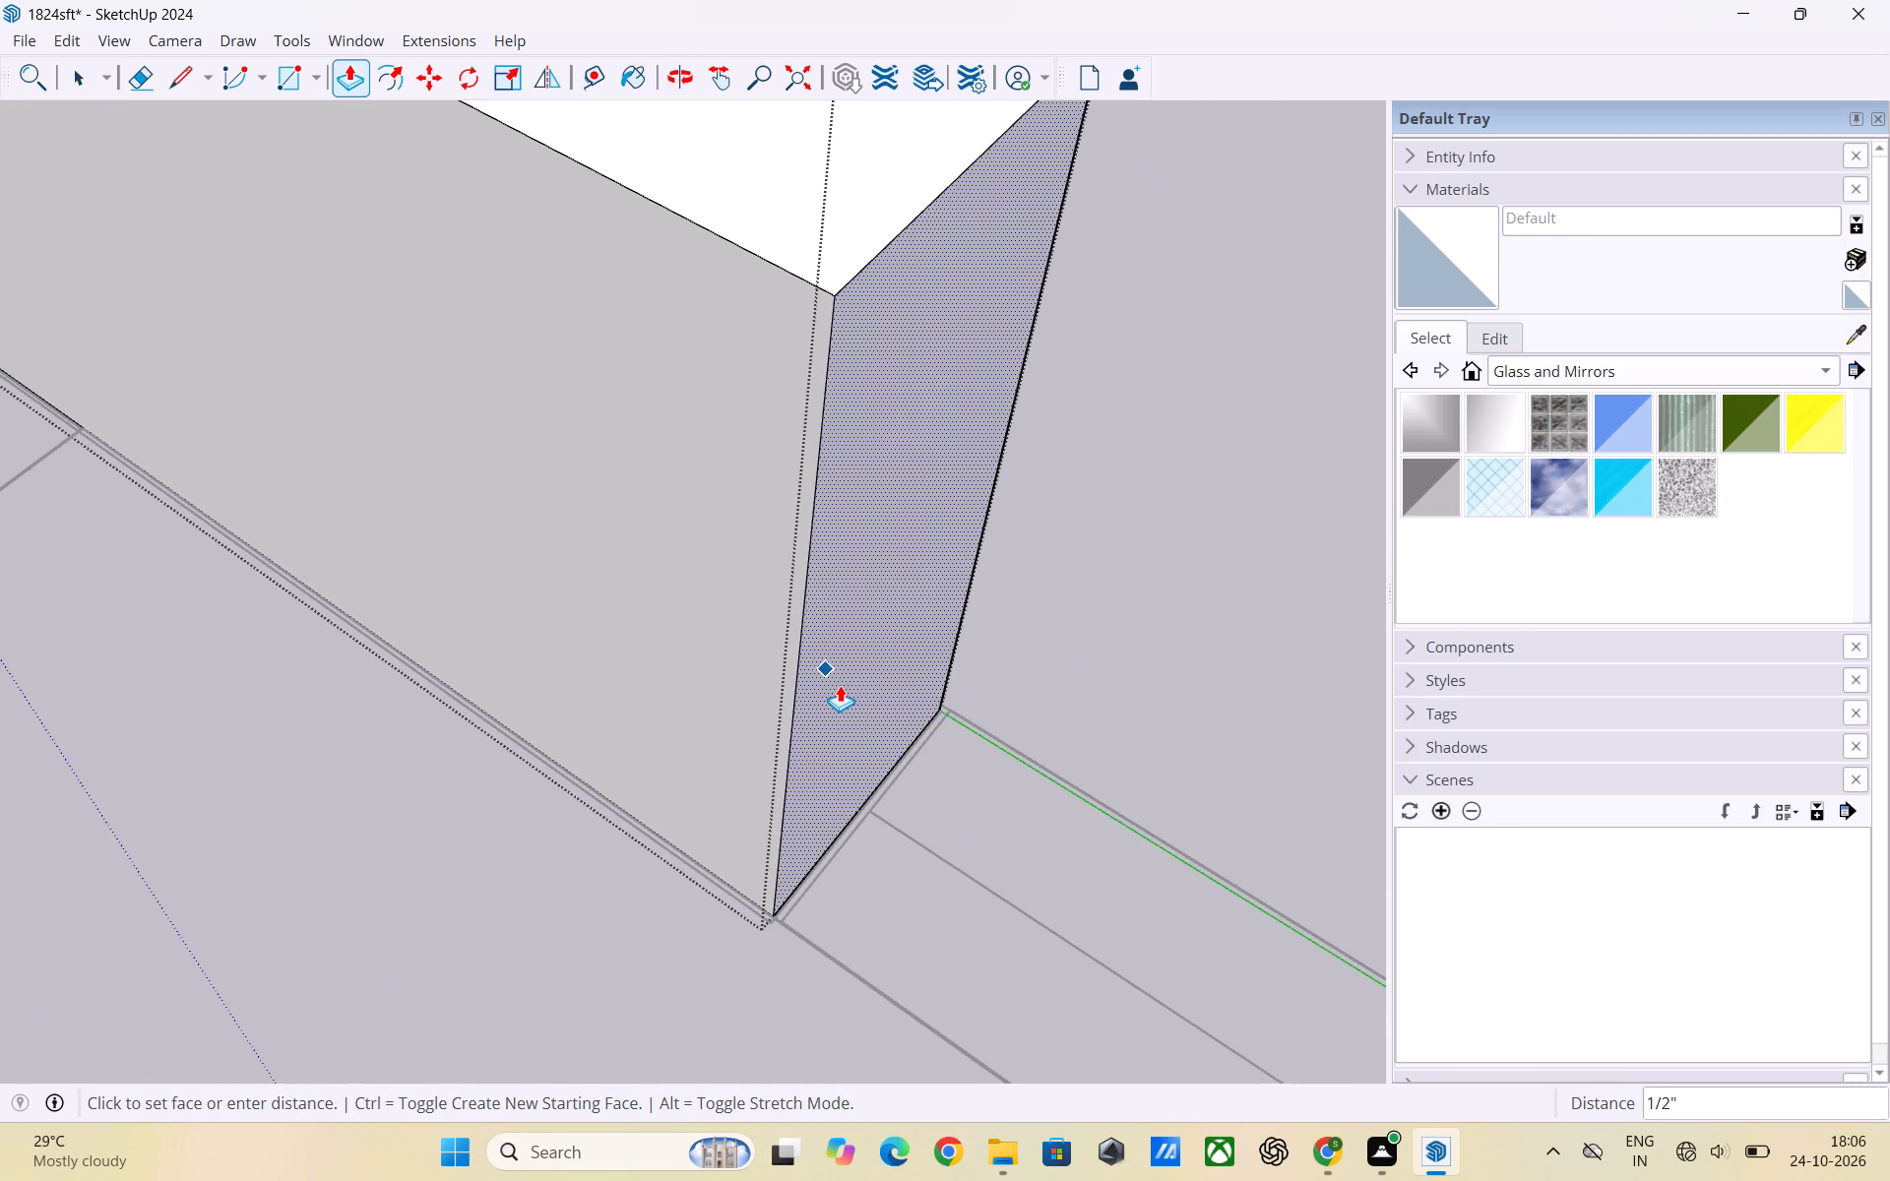
pyautogui.click(840, 685)
pyautogui.press('space')
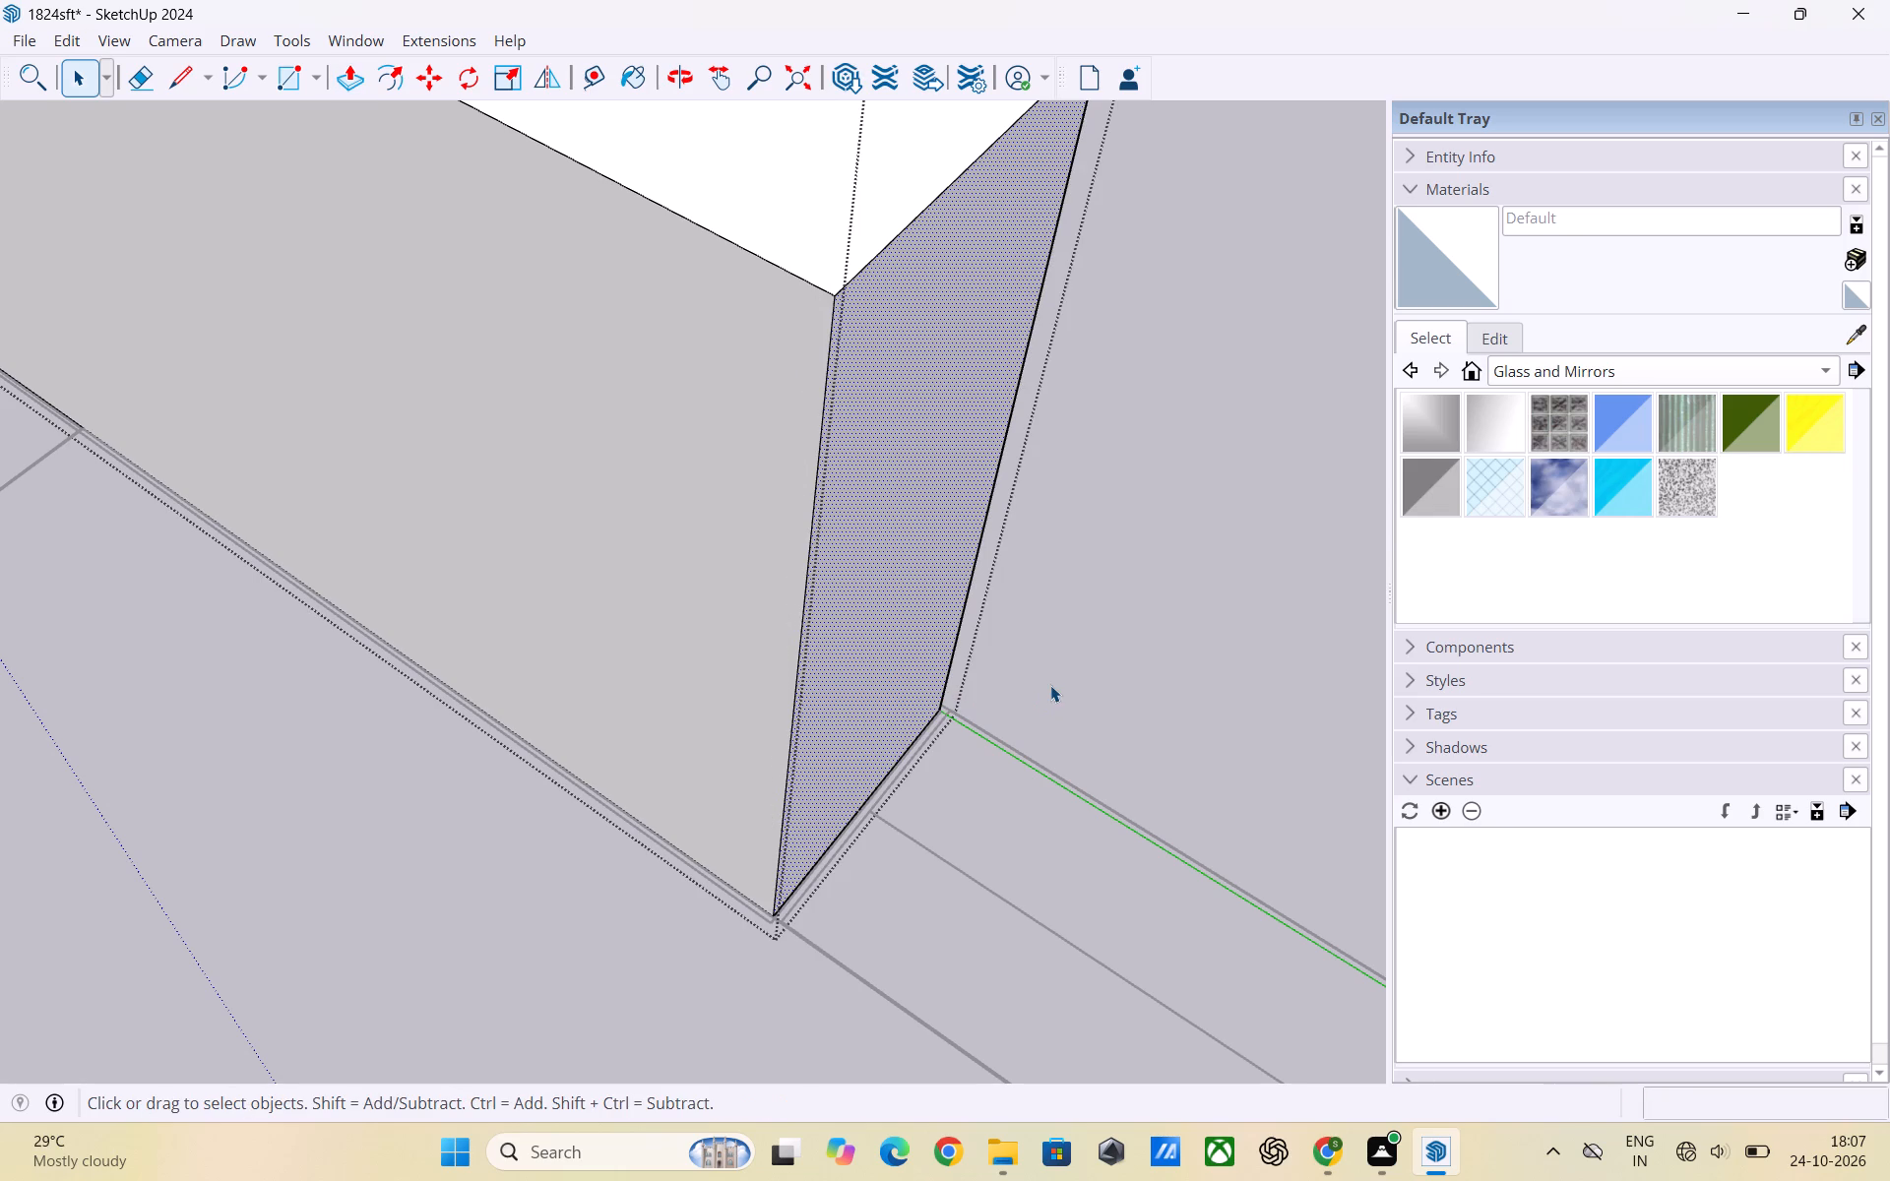
pyautogui.click(1052, 683)
# Extend the upper wall section's end face by 1/2" to align with the lower section's end, and leave the group.
pyautogui.scroll(-12, 884, 773)
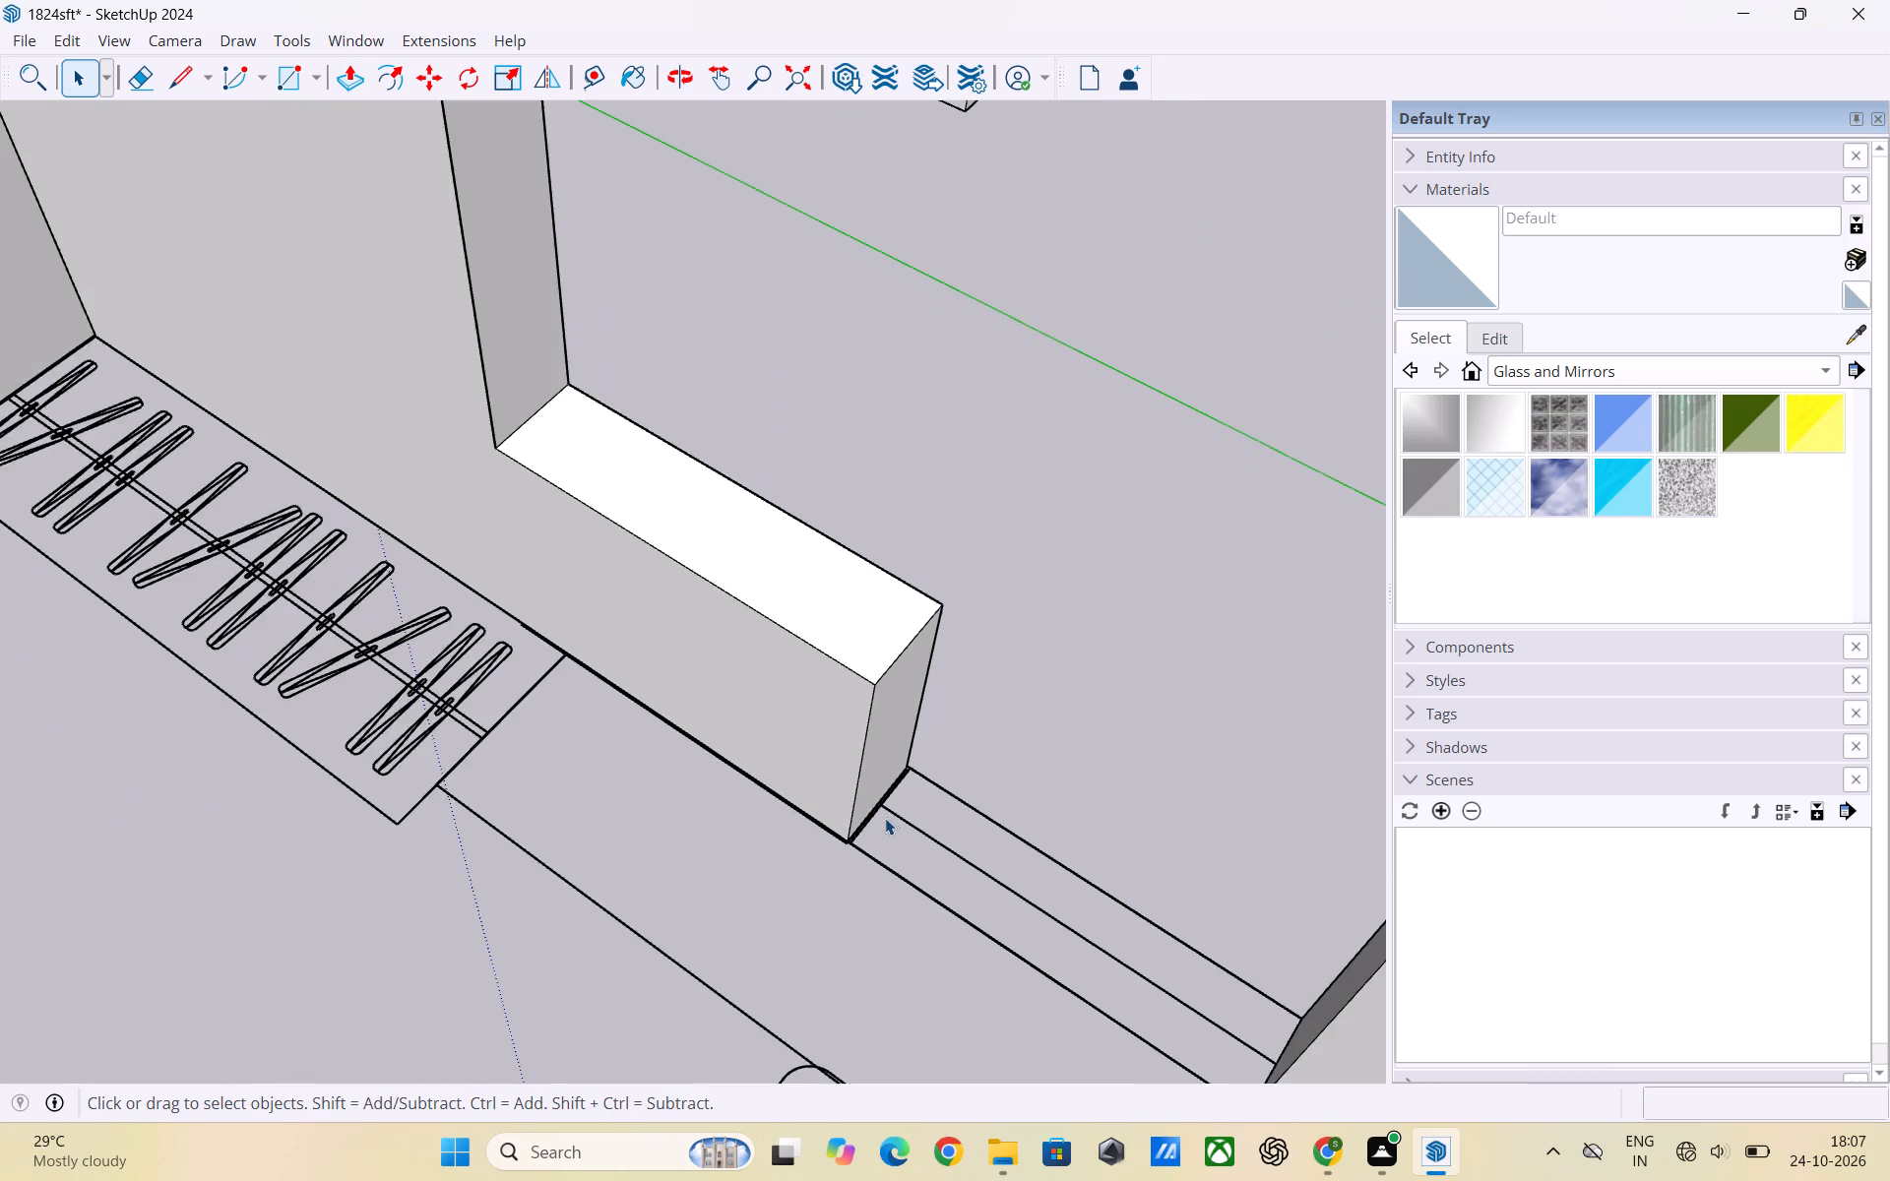
pyautogui.scroll(-2, 885, 818)
pyautogui.doubleClick(970, 261)
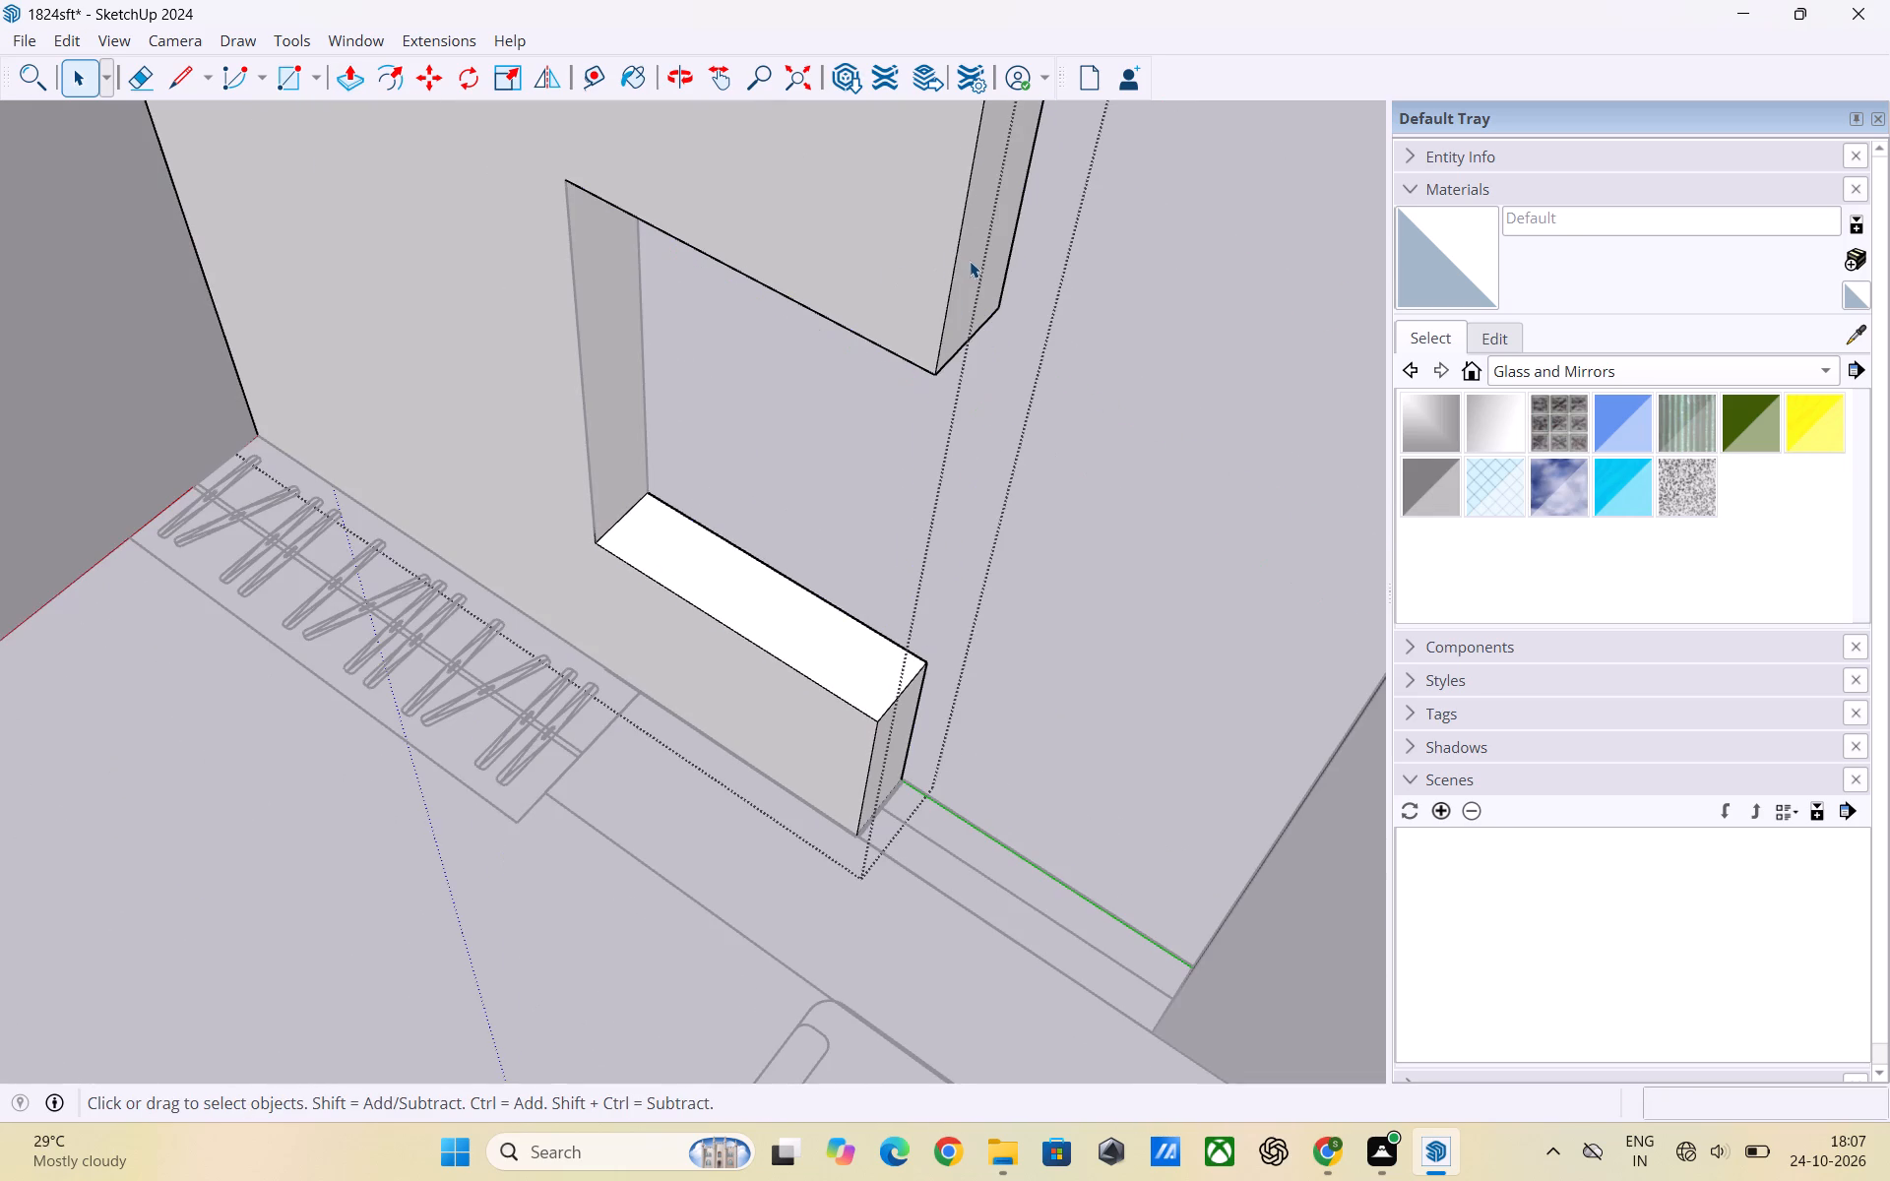
pyautogui.click(988, 276)
pyautogui.press('p')
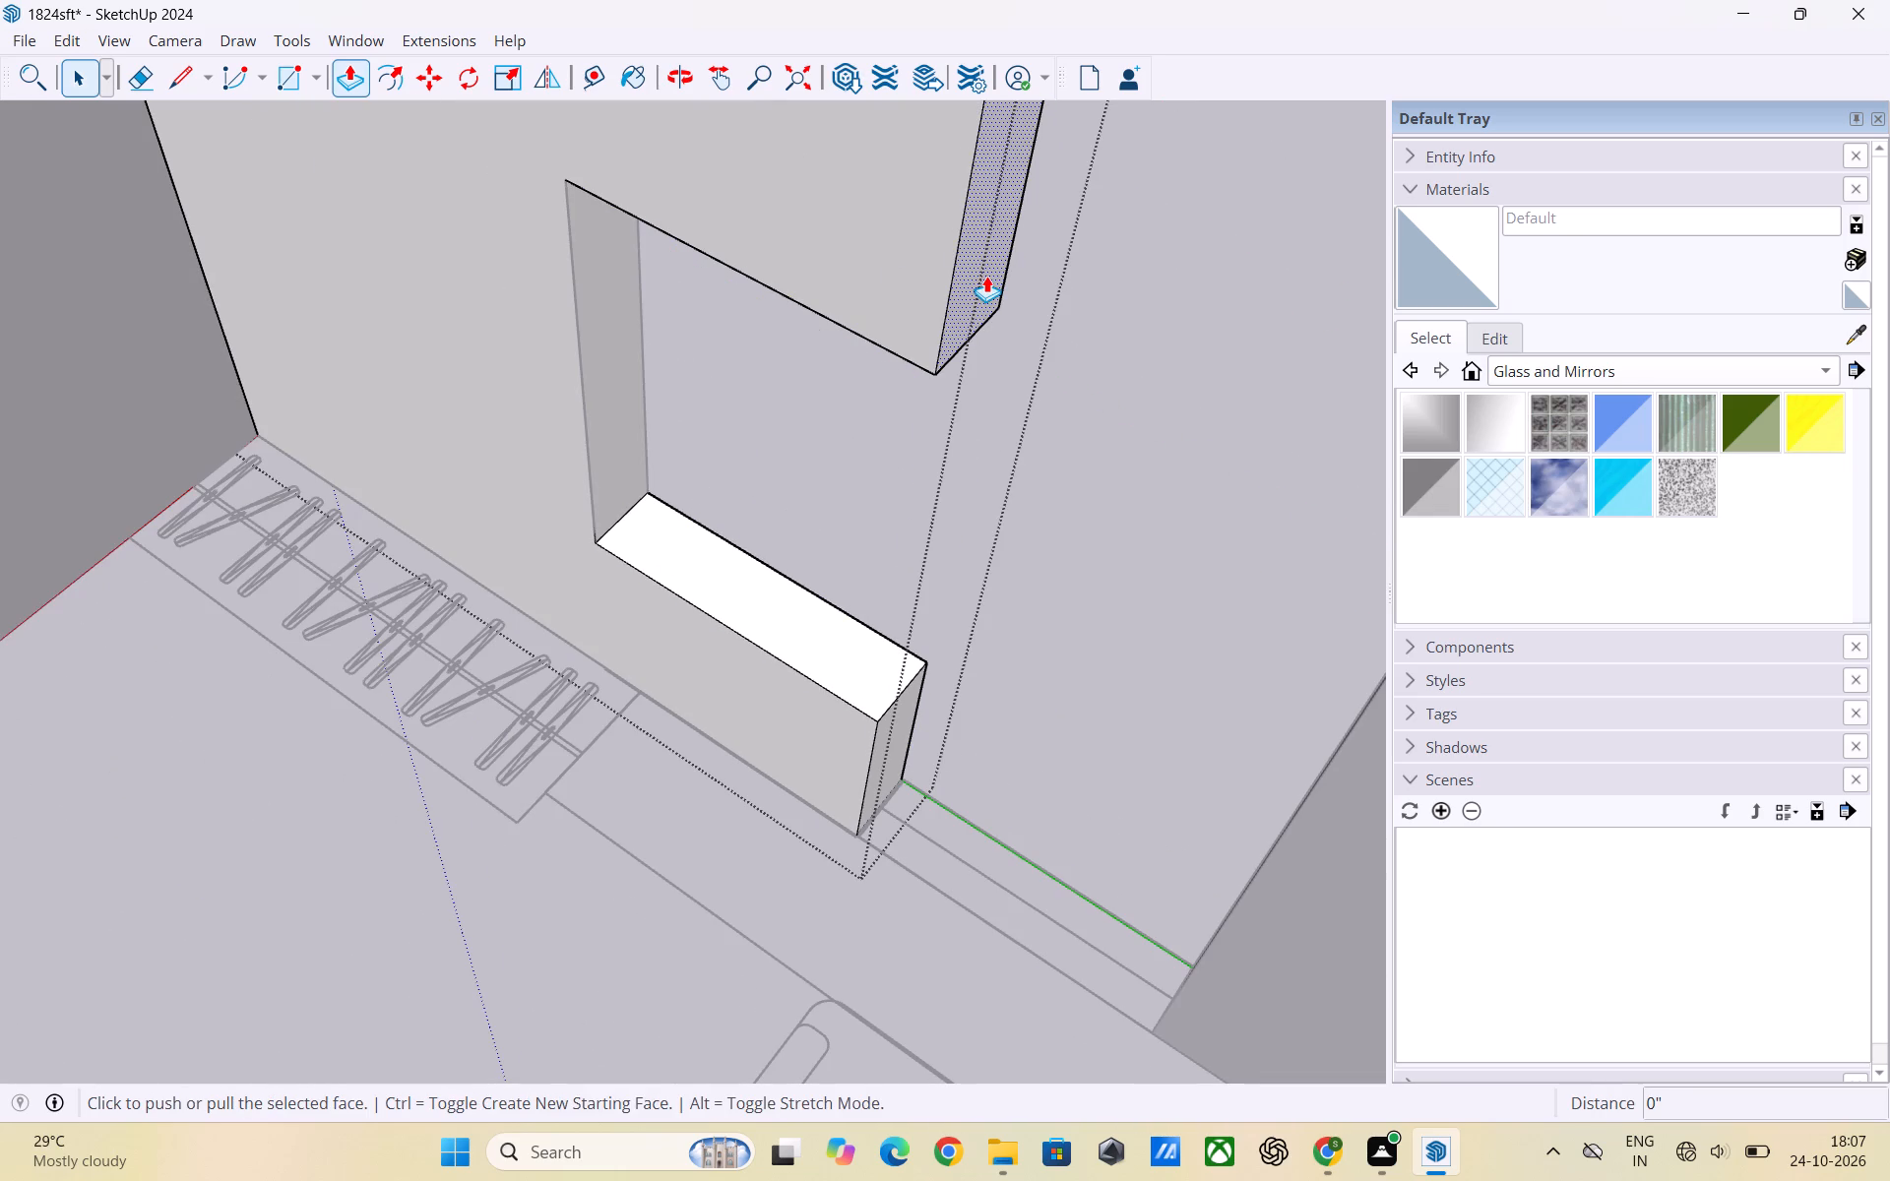
pyautogui.click(976, 277)
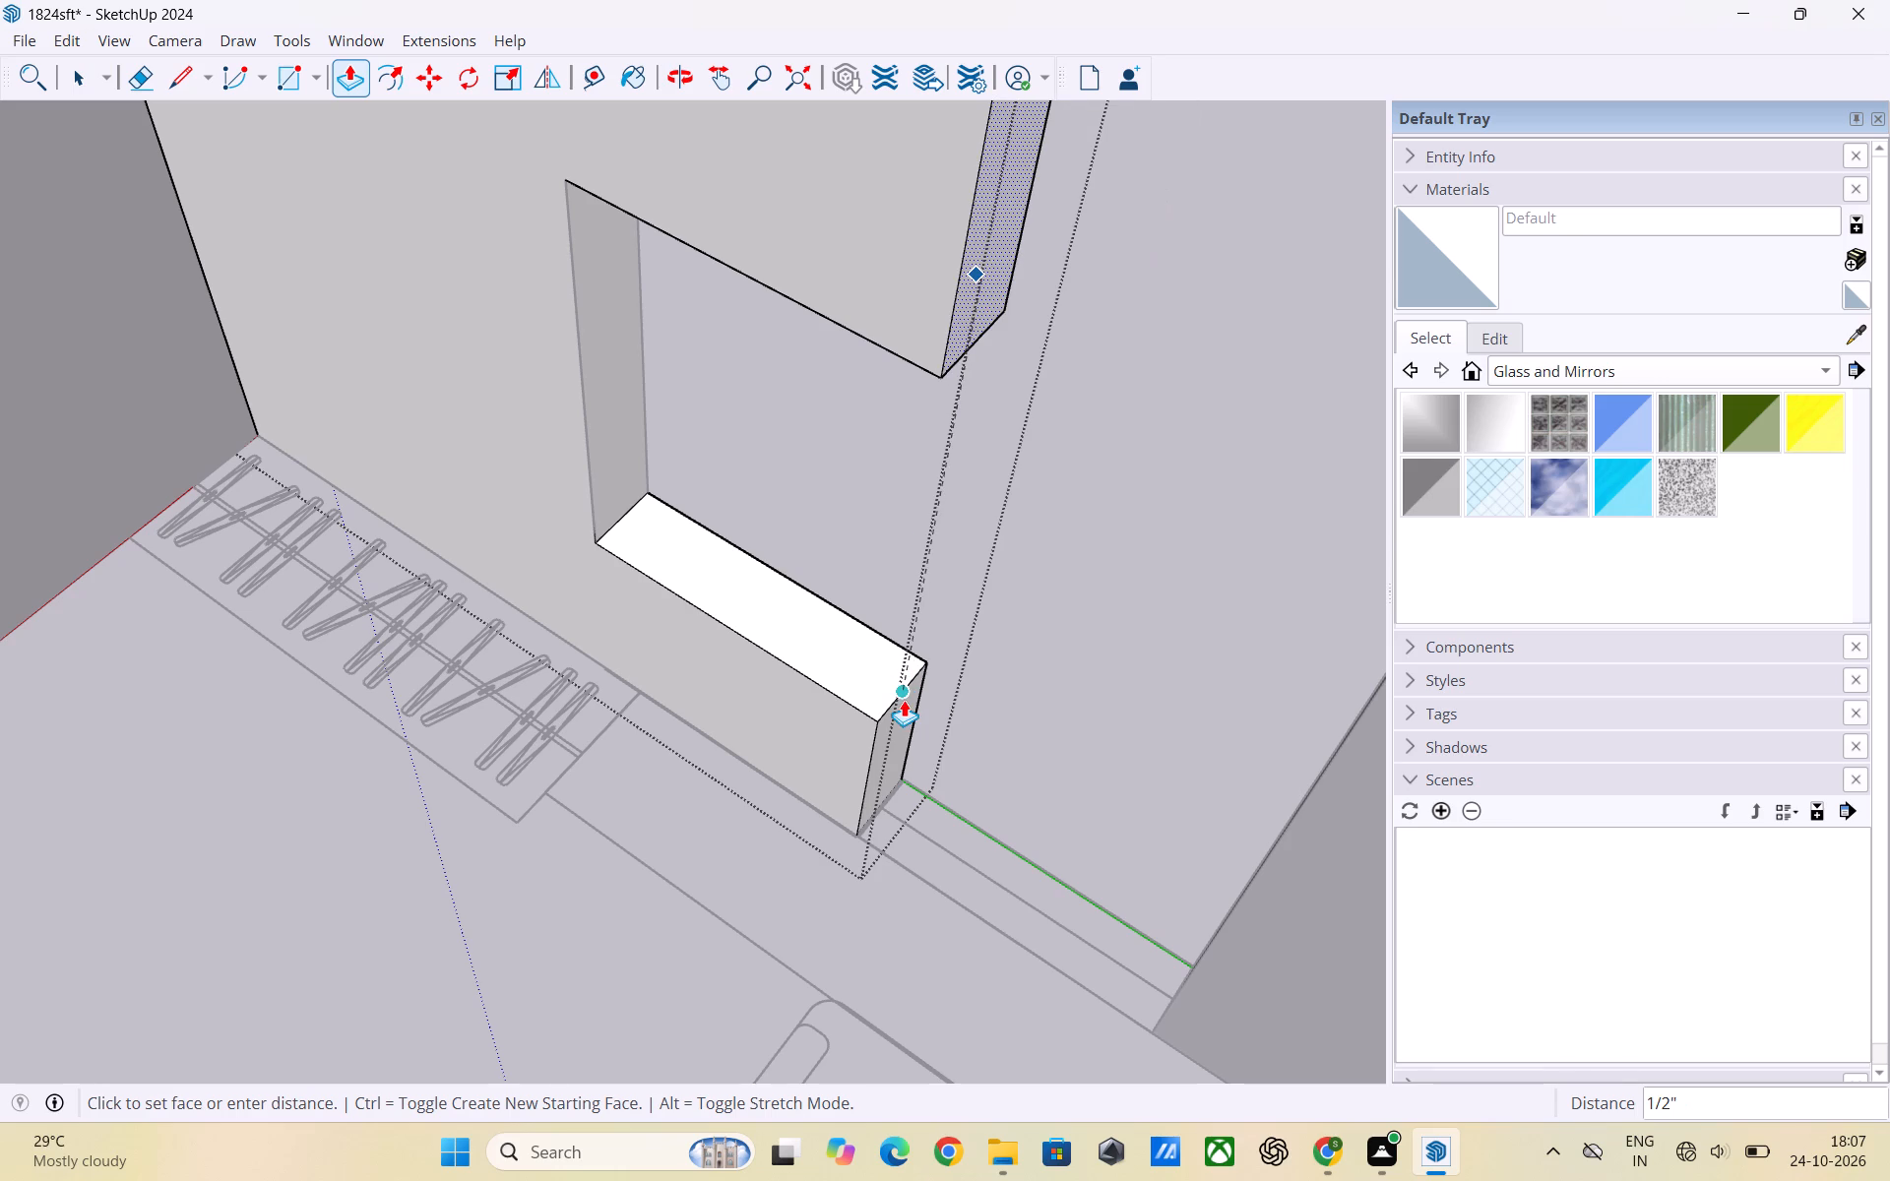
pyautogui.click(903, 706)
pyautogui.press('space')
pyautogui.click(1050, 660)
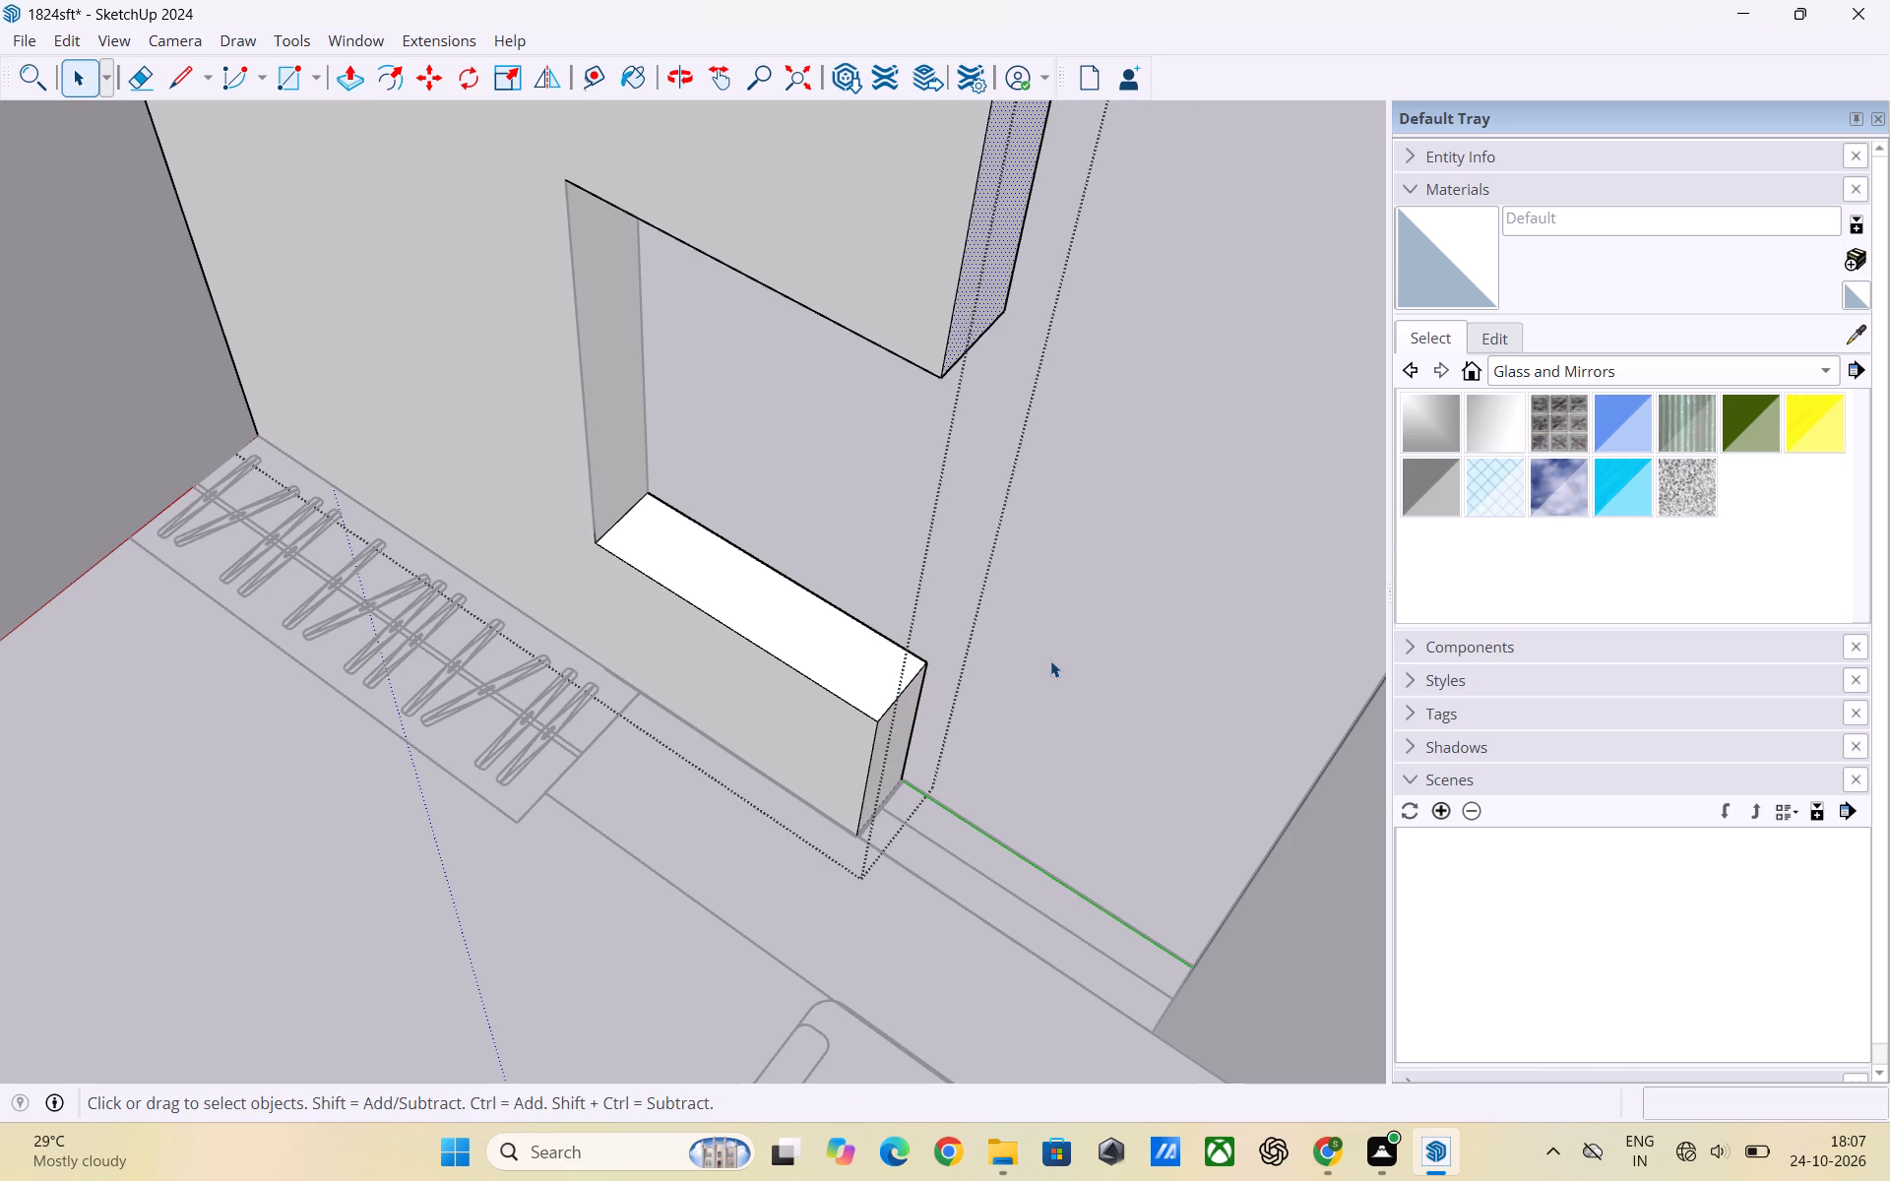
# Examine the extended wall around the window gap and the plan lines between its end and the neighbouring wall.
pyautogui.scroll(-2, 588, 816)
pyautogui.scroll(-1, 779, 872)
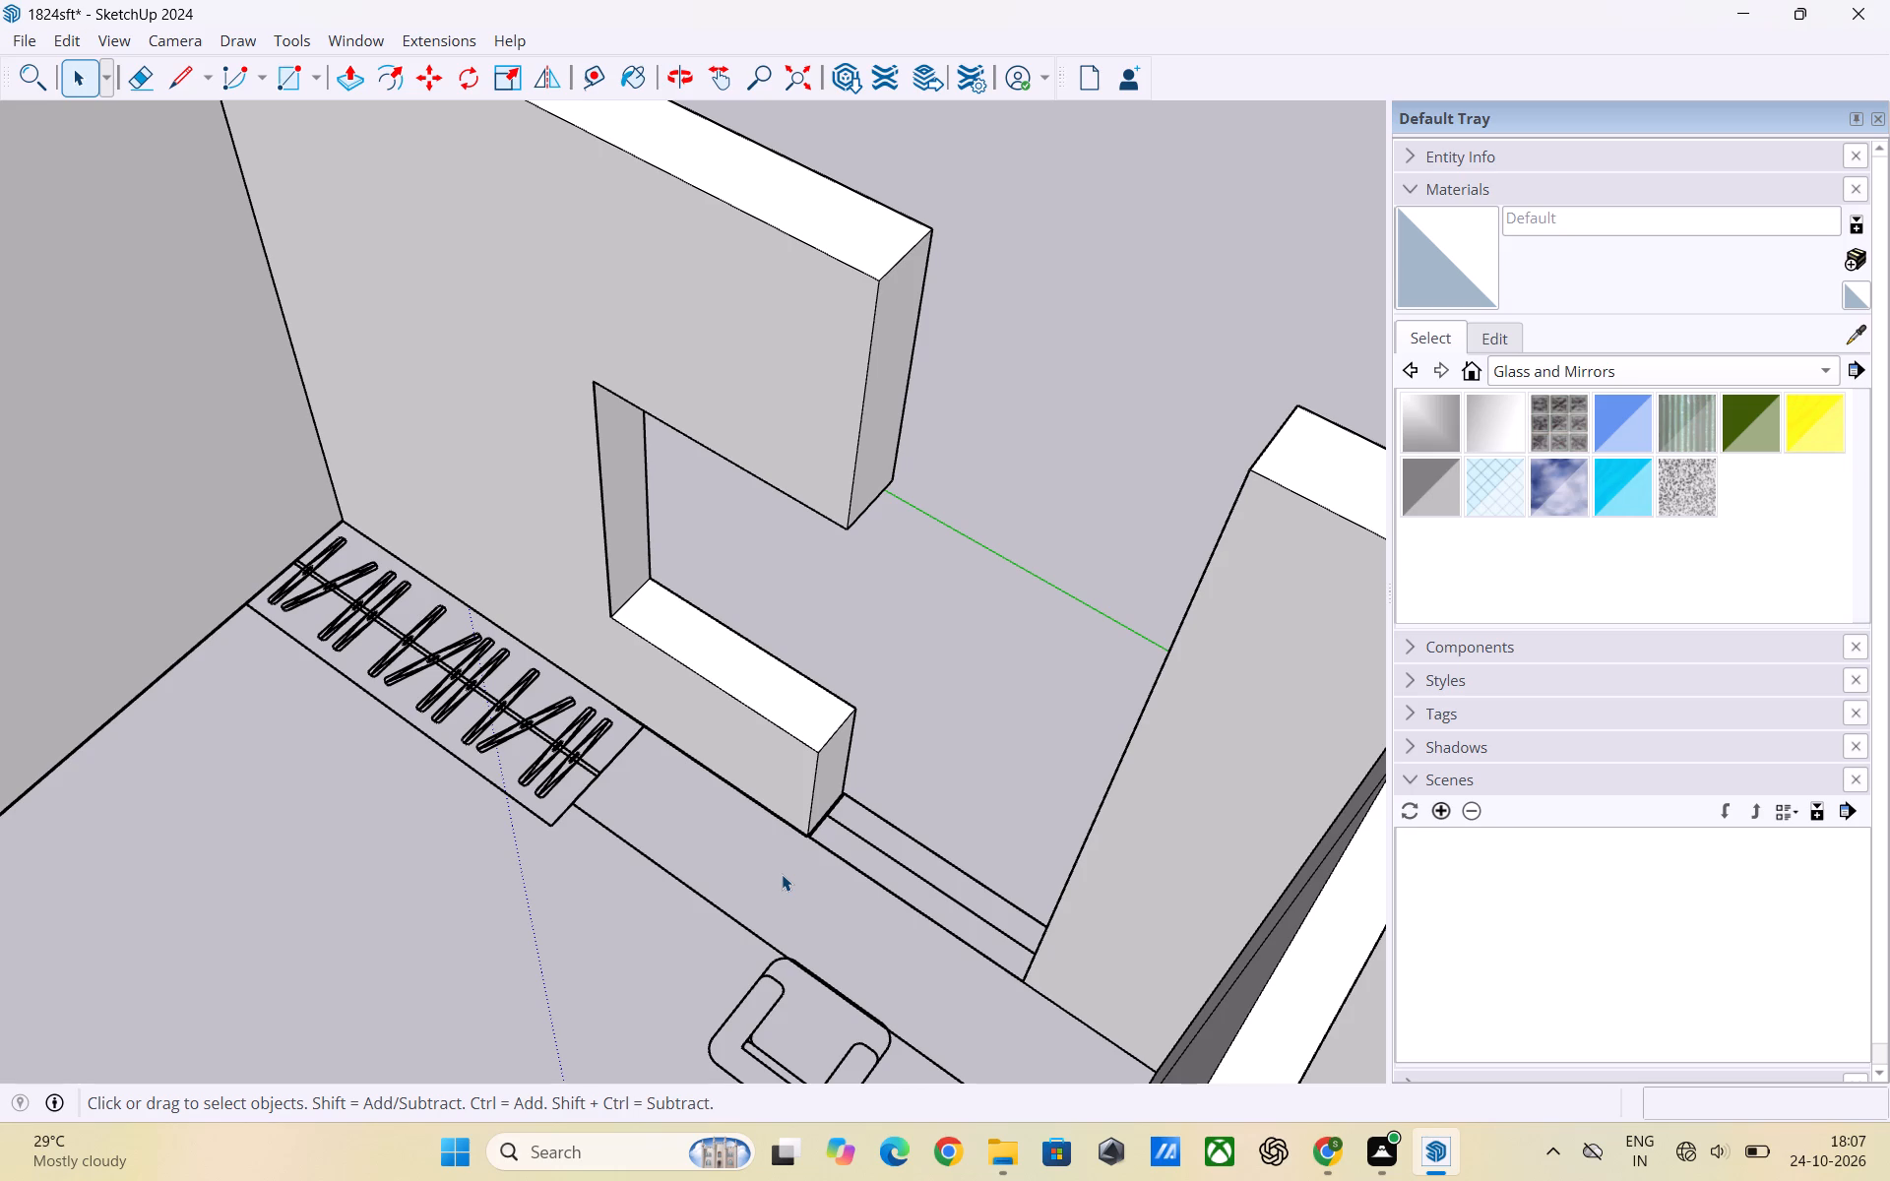
pyautogui.scroll(-5, 662, 782)
pyautogui.moveTo(698, 903); pyautogui.dragTo(897, 851, button='middle')
pyautogui.scroll(2, 920, 785)
pyautogui.moveTo(833, 820); pyautogui.dragTo(859, 930, button='middle')
pyautogui.scroll(3, 888, 875)
pyautogui.moveTo(881, 881); pyautogui.dragTo(920, 883, button='middle')
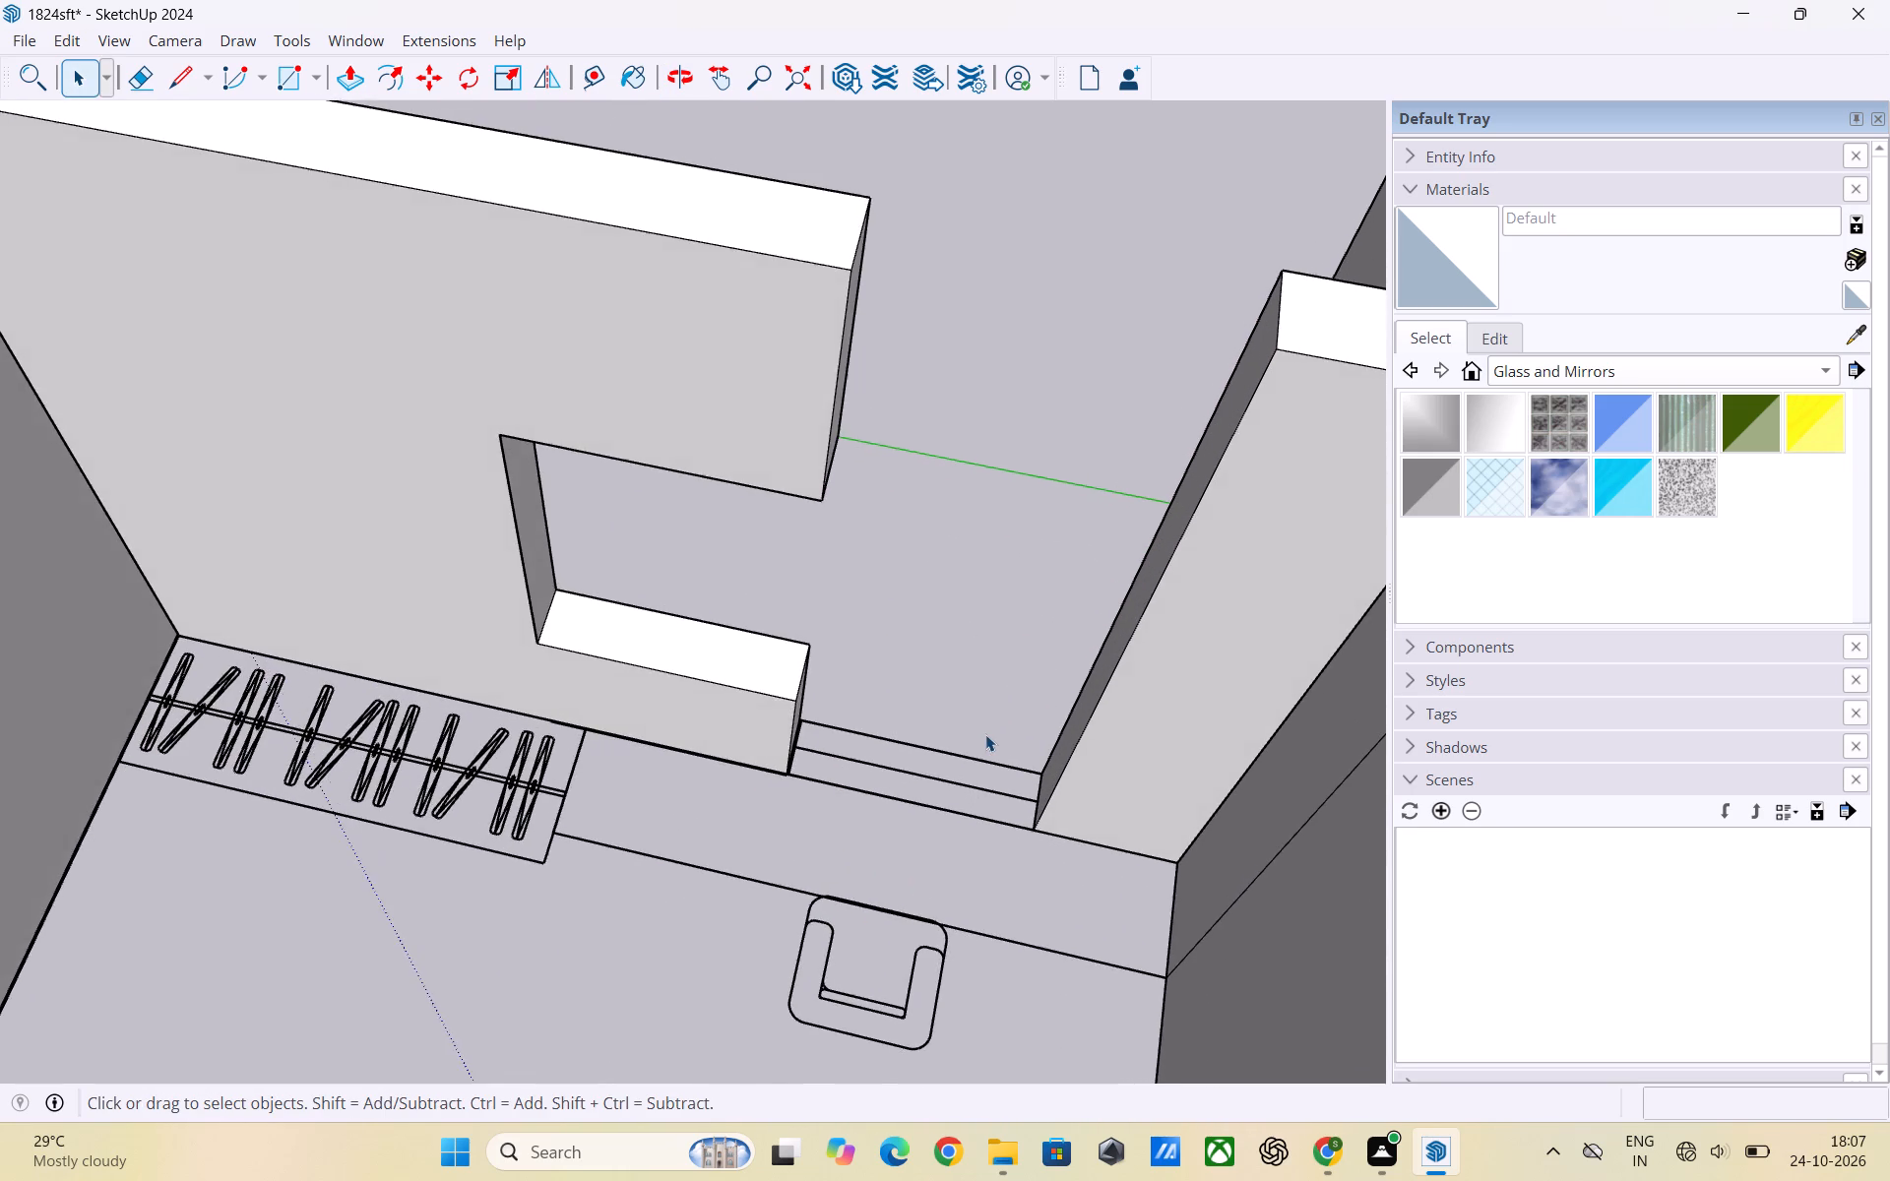
pyautogui.scroll(2, 985, 734)
pyautogui.scroll(-2, 665, 840)
pyautogui.scroll(-1, 795, 804)
pyautogui.scroll(5, 799, 804)
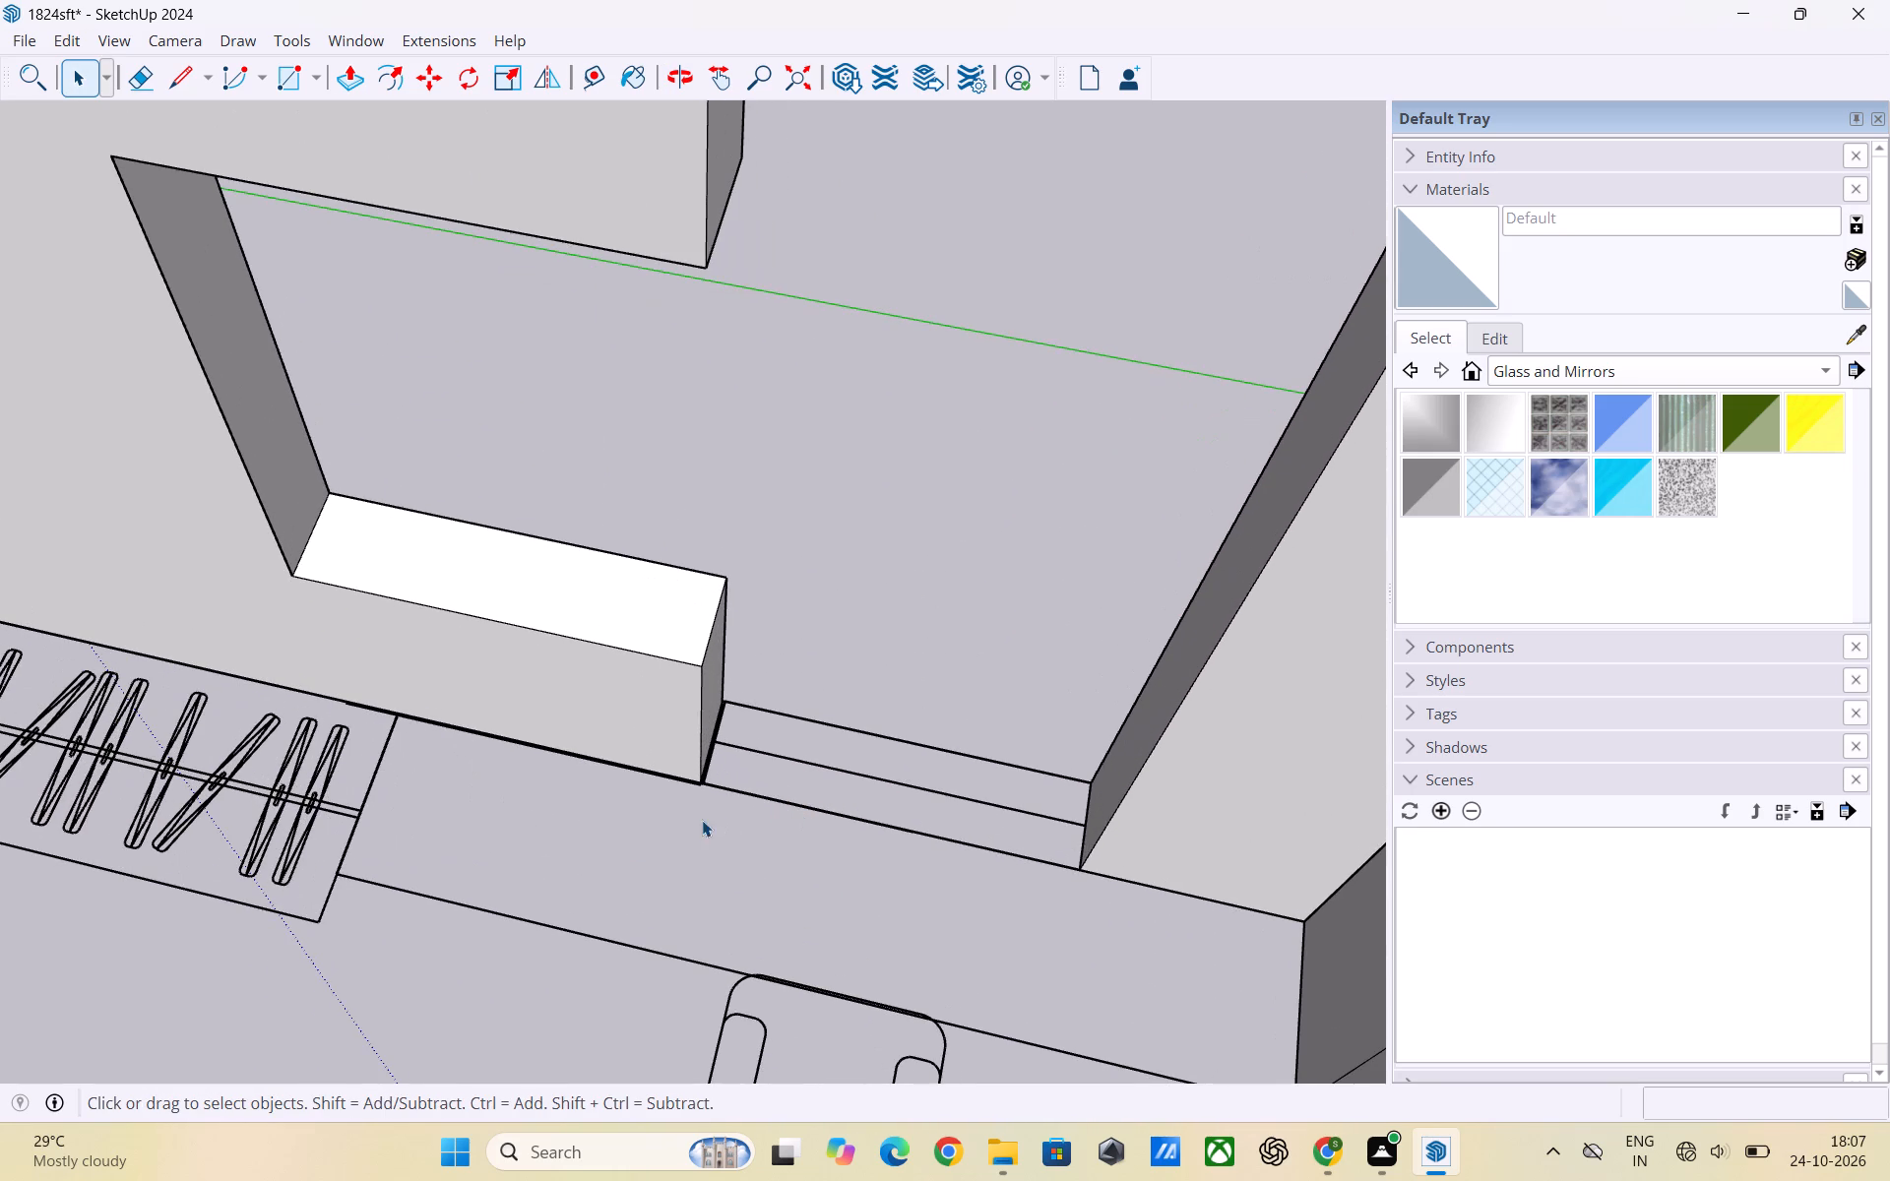
pyautogui.scroll(-2, 702, 820)
pyautogui.moveTo(761, 872); pyautogui.dragTo(798, 868, button='middle')
pyautogui.scroll(2, 868, 847)
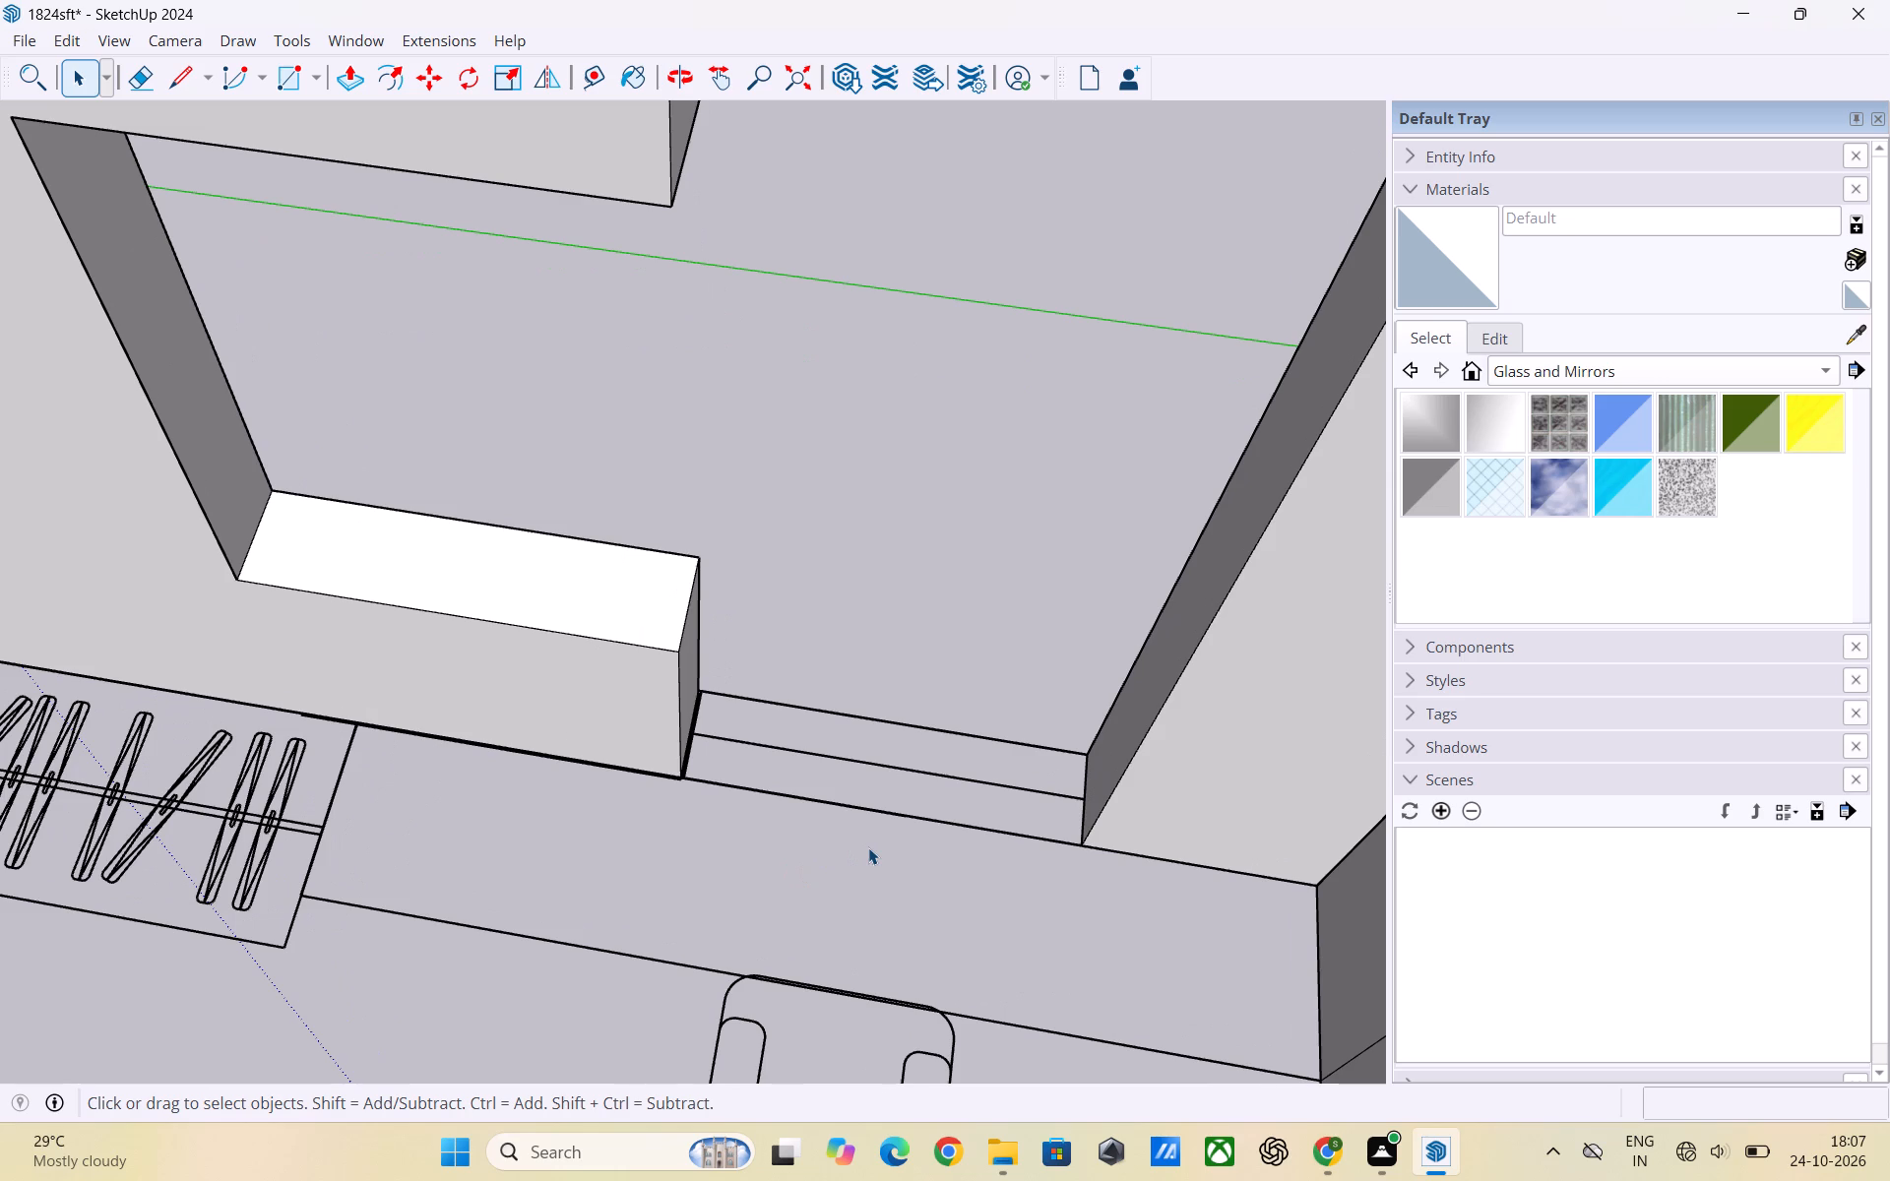
pyautogui.scroll(2, 686, 686)
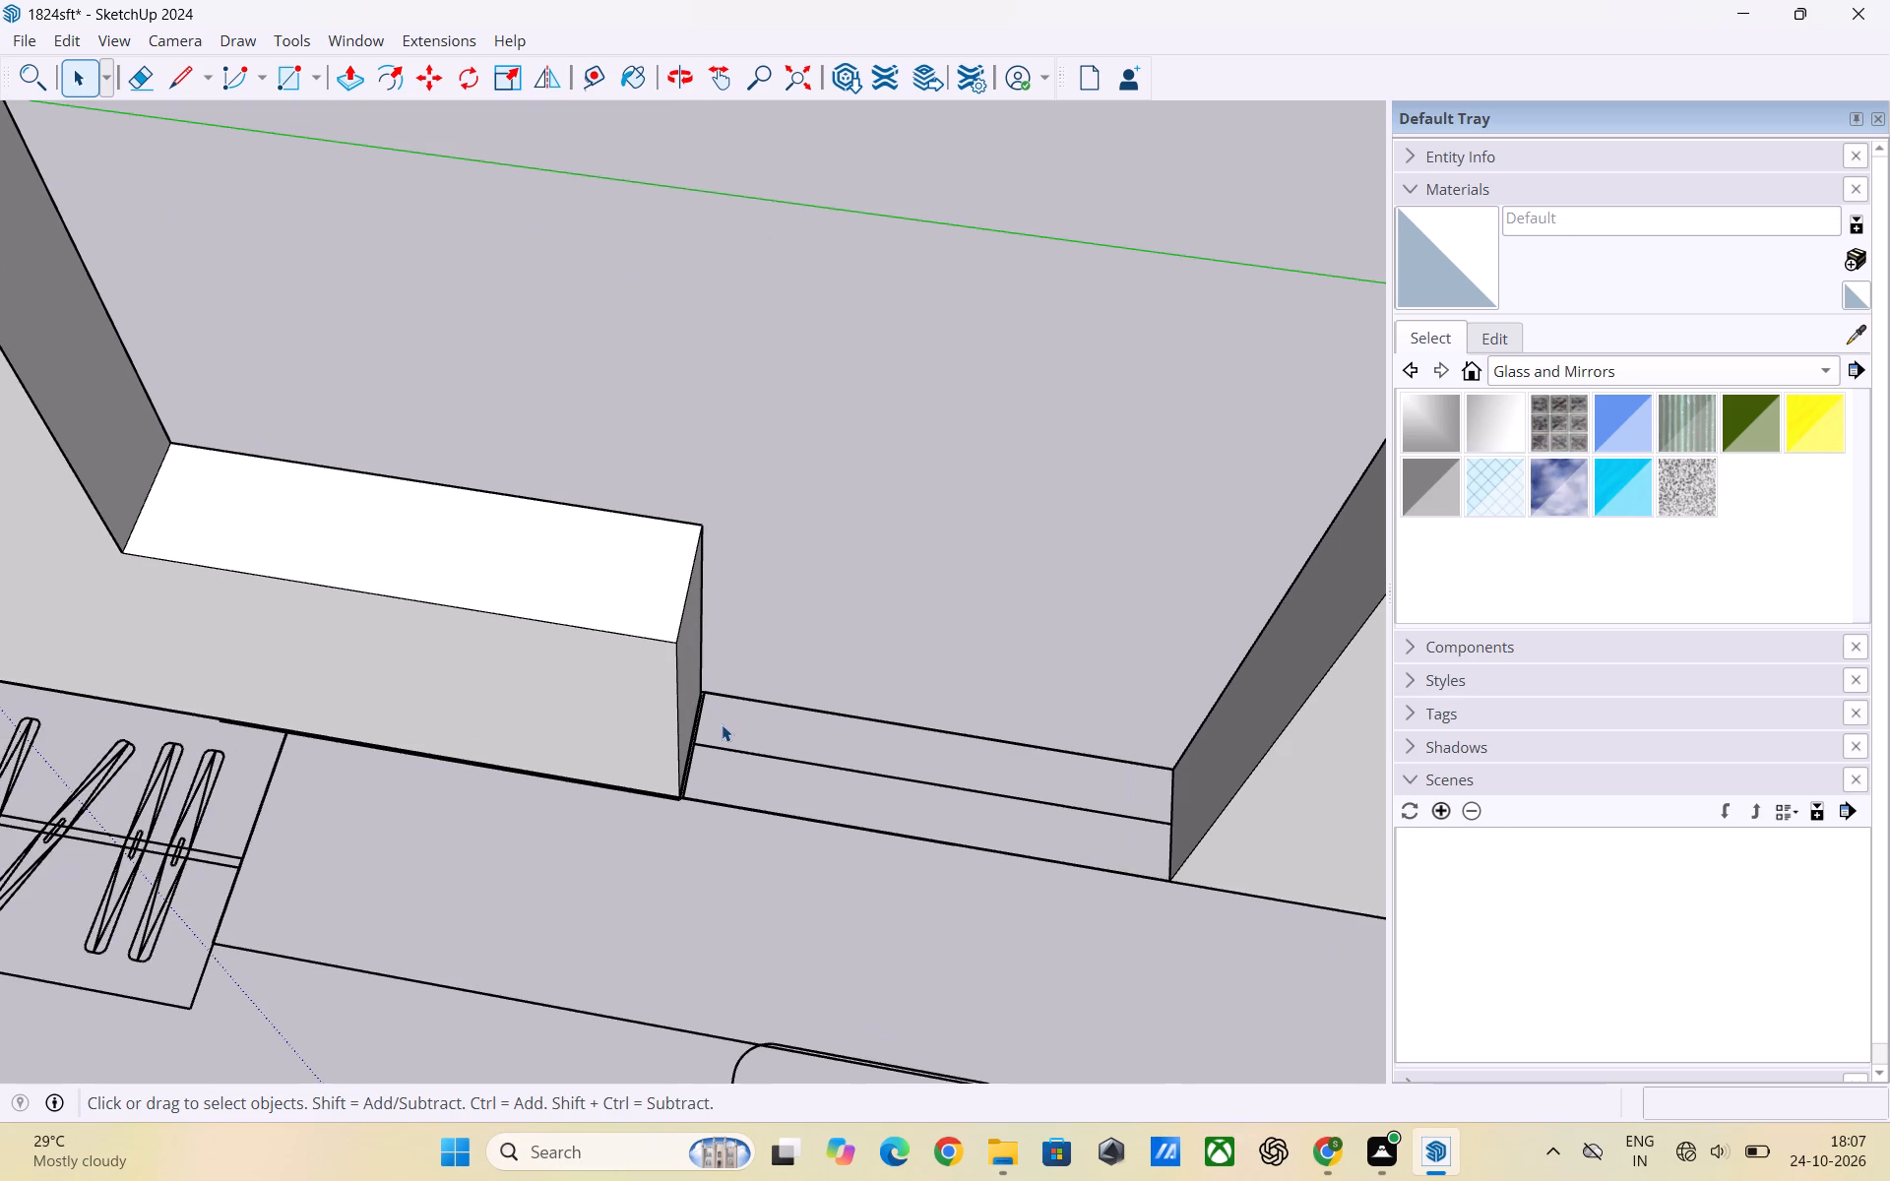
pyautogui.moveTo(722, 724); pyautogui.dragTo(603, 766, button='middle')
pyautogui.scroll(-5, 441, 714)
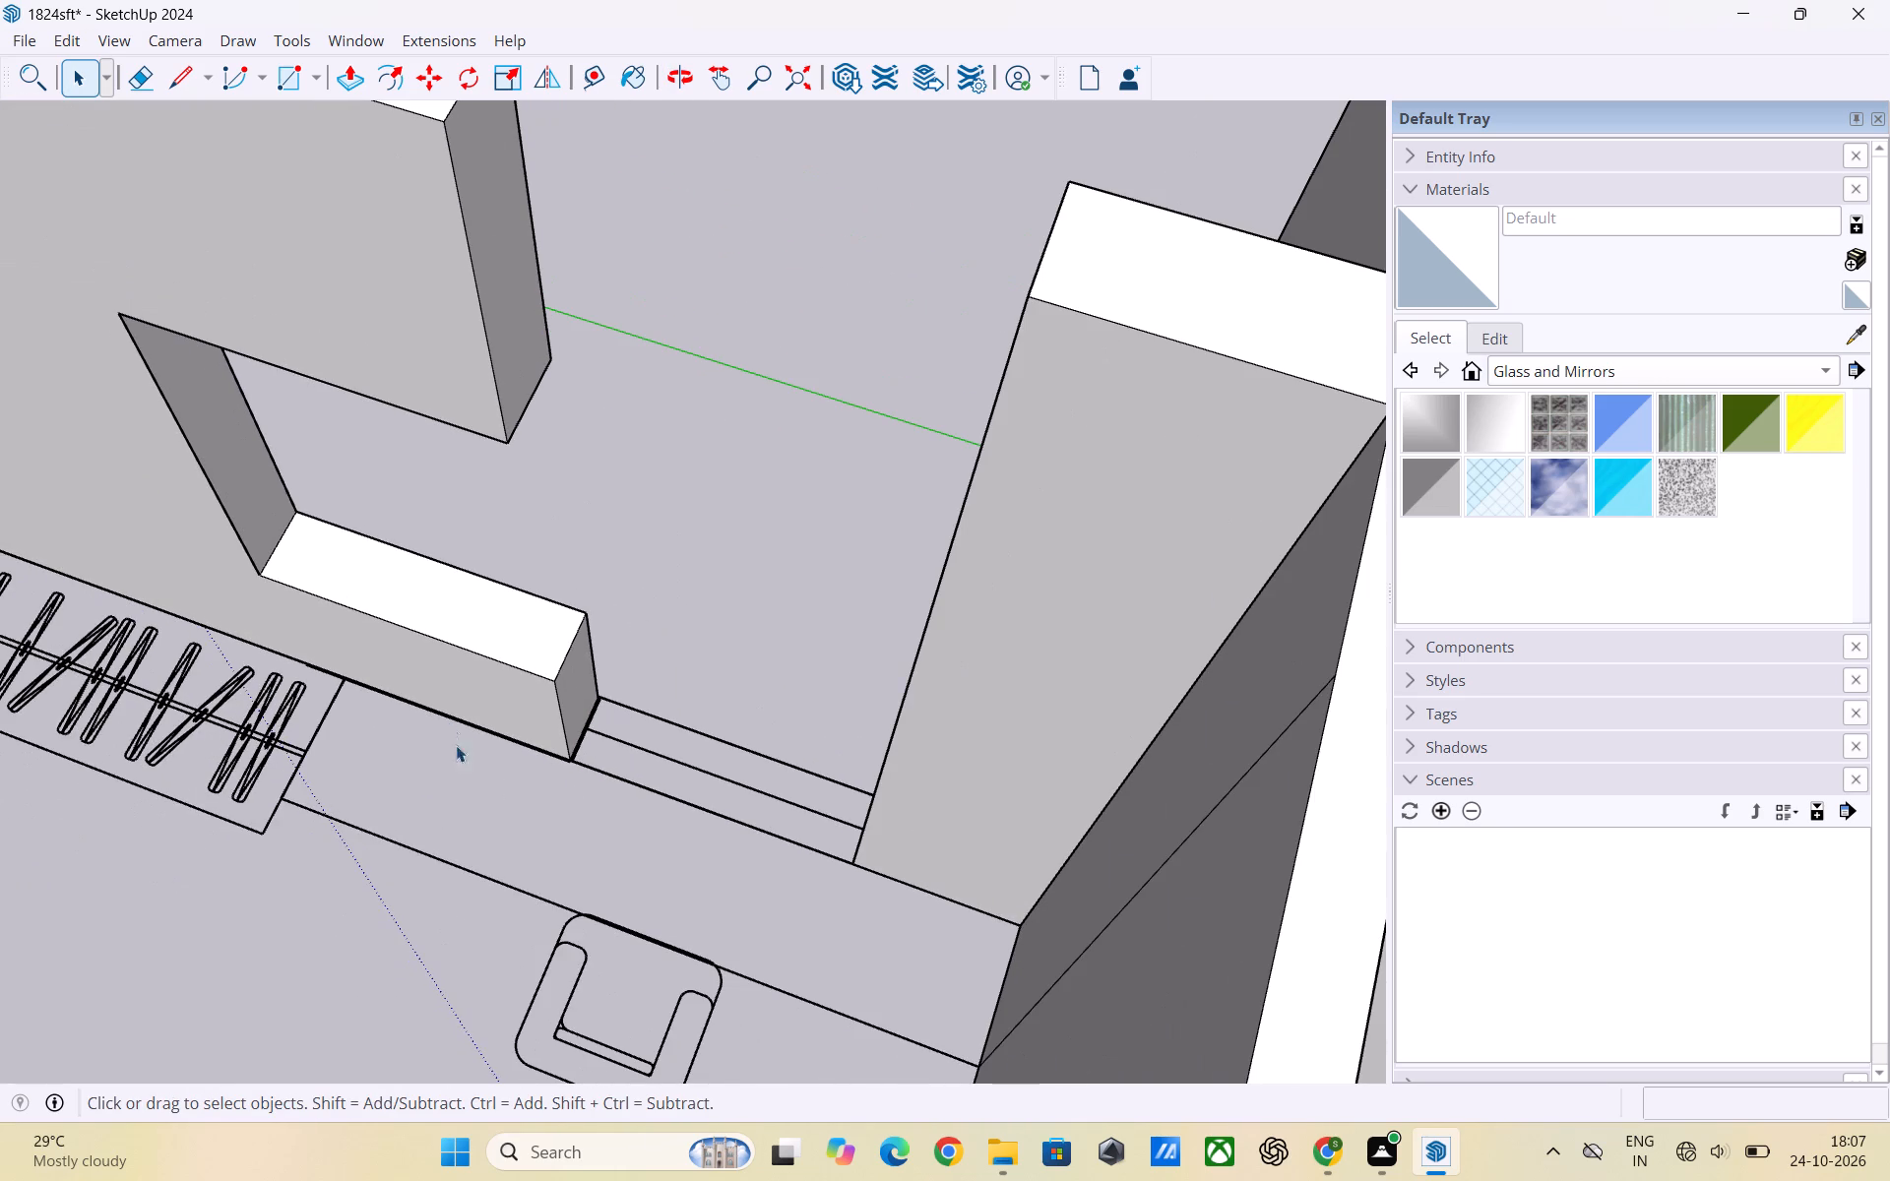
pyautogui.scroll(2, 618, 769)
pyautogui.scroll(-4, 738, 846)
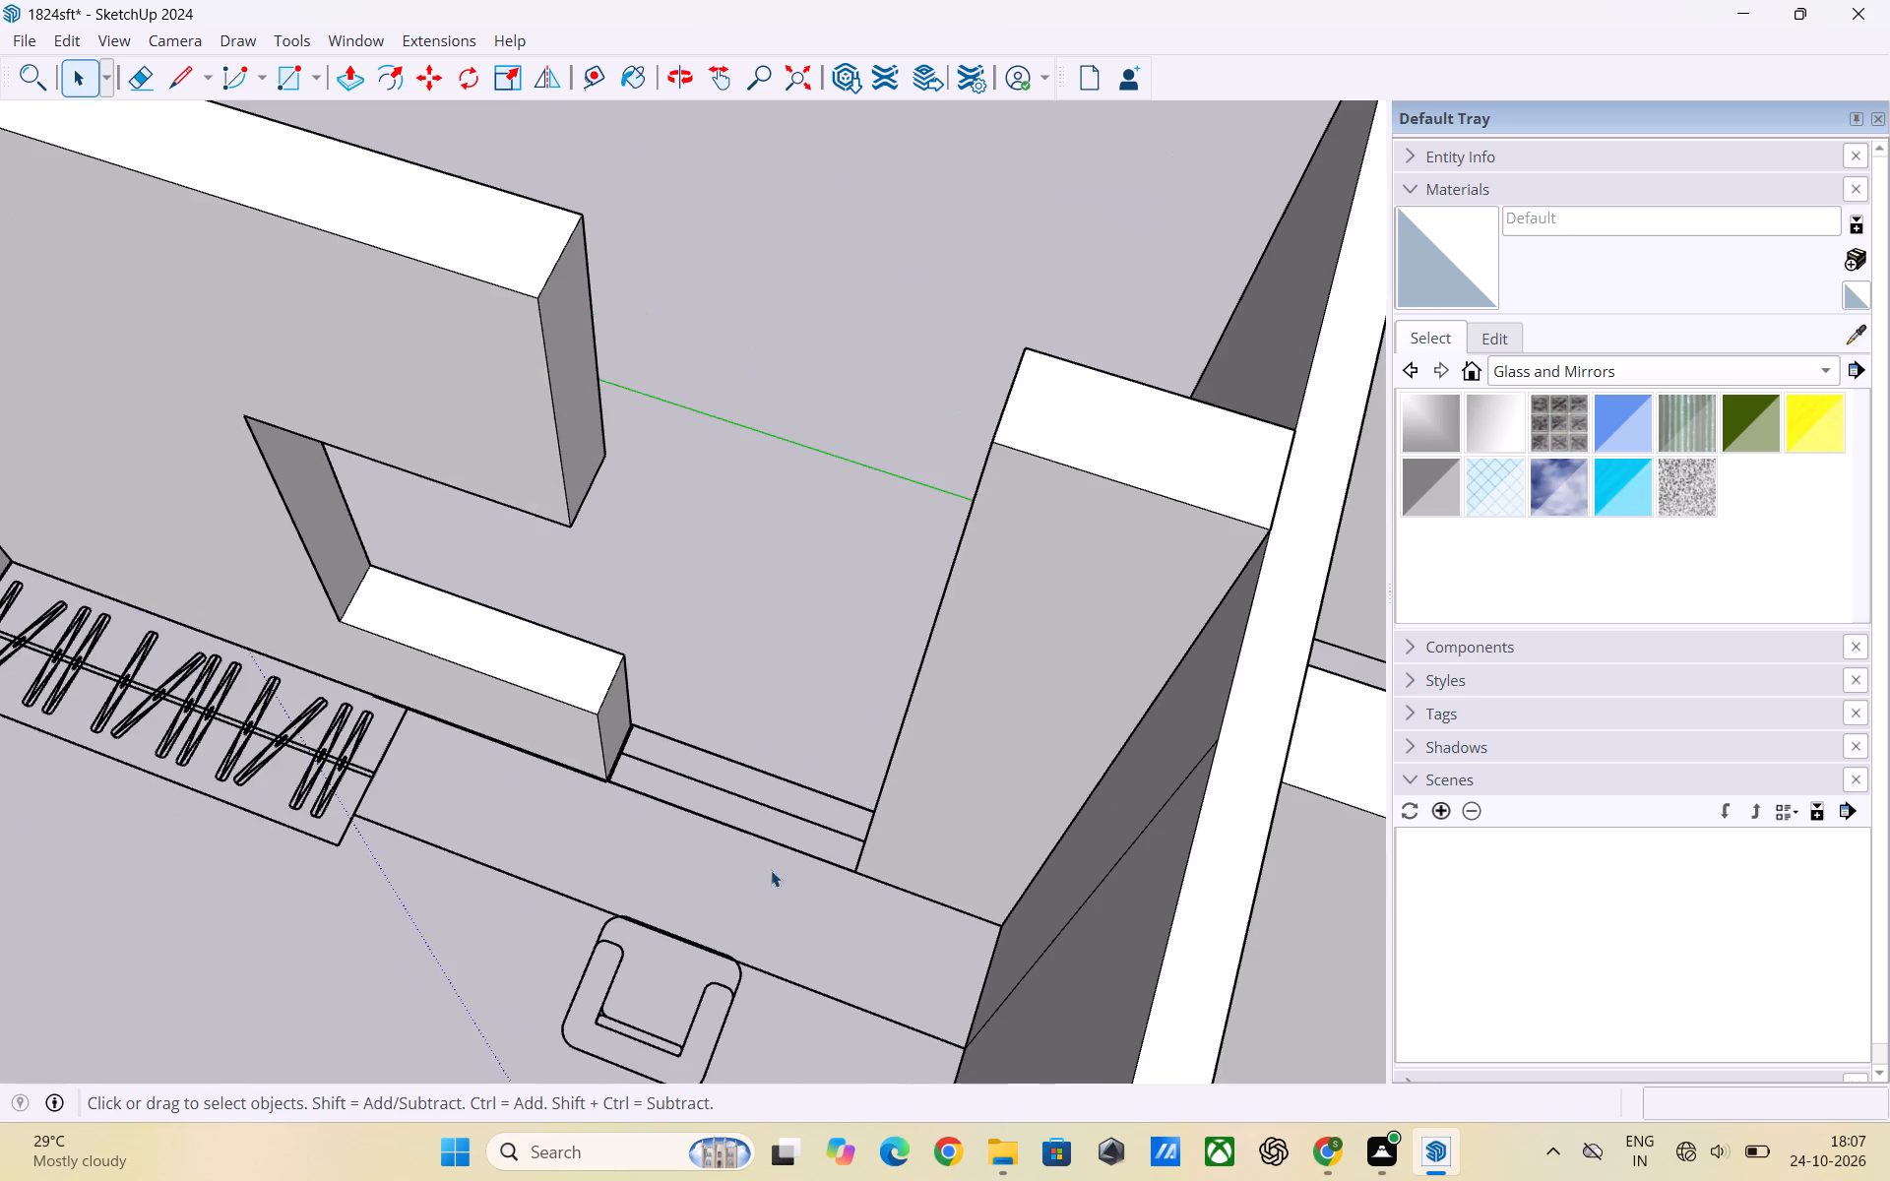
# Examine the short neighbouring wall across the window gap, checking its group and the end face toward the opening.
pyautogui.moveTo(772, 870); pyautogui.dragTo(966, 917, button='middle')
pyautogui.scroll(2, 922, 840)
pyautogui.moveTo(935, 791); pyautogui.dragTo(1066, 827, button='middle')
pyautogui.scroll(-2, 757, 958)
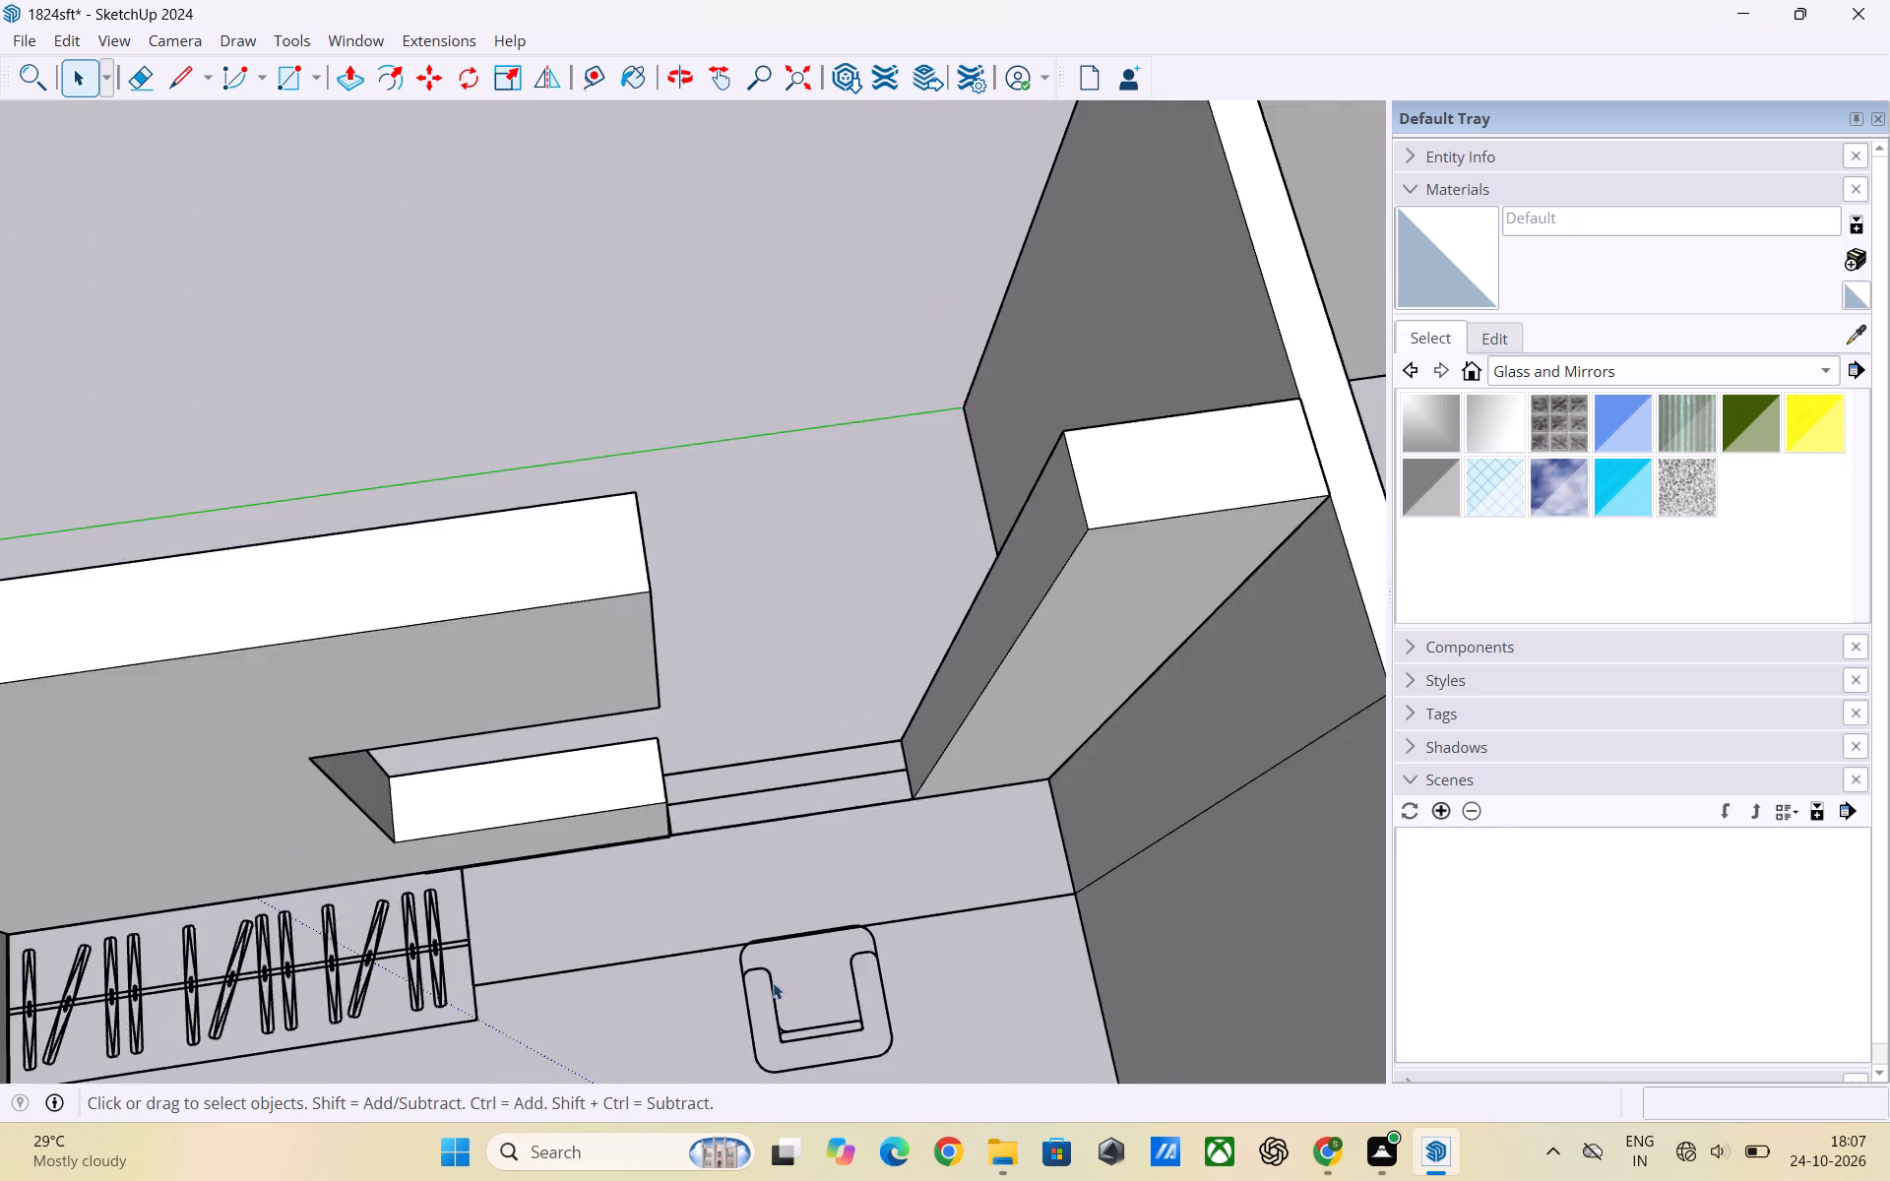
pyautogui.scroll(-4, 773, 982)
pyautogui.moveTo(815, 935); pyautogui.dragTo(935, 900, button='middle')
pyautogui.tripleClick(970, 697)
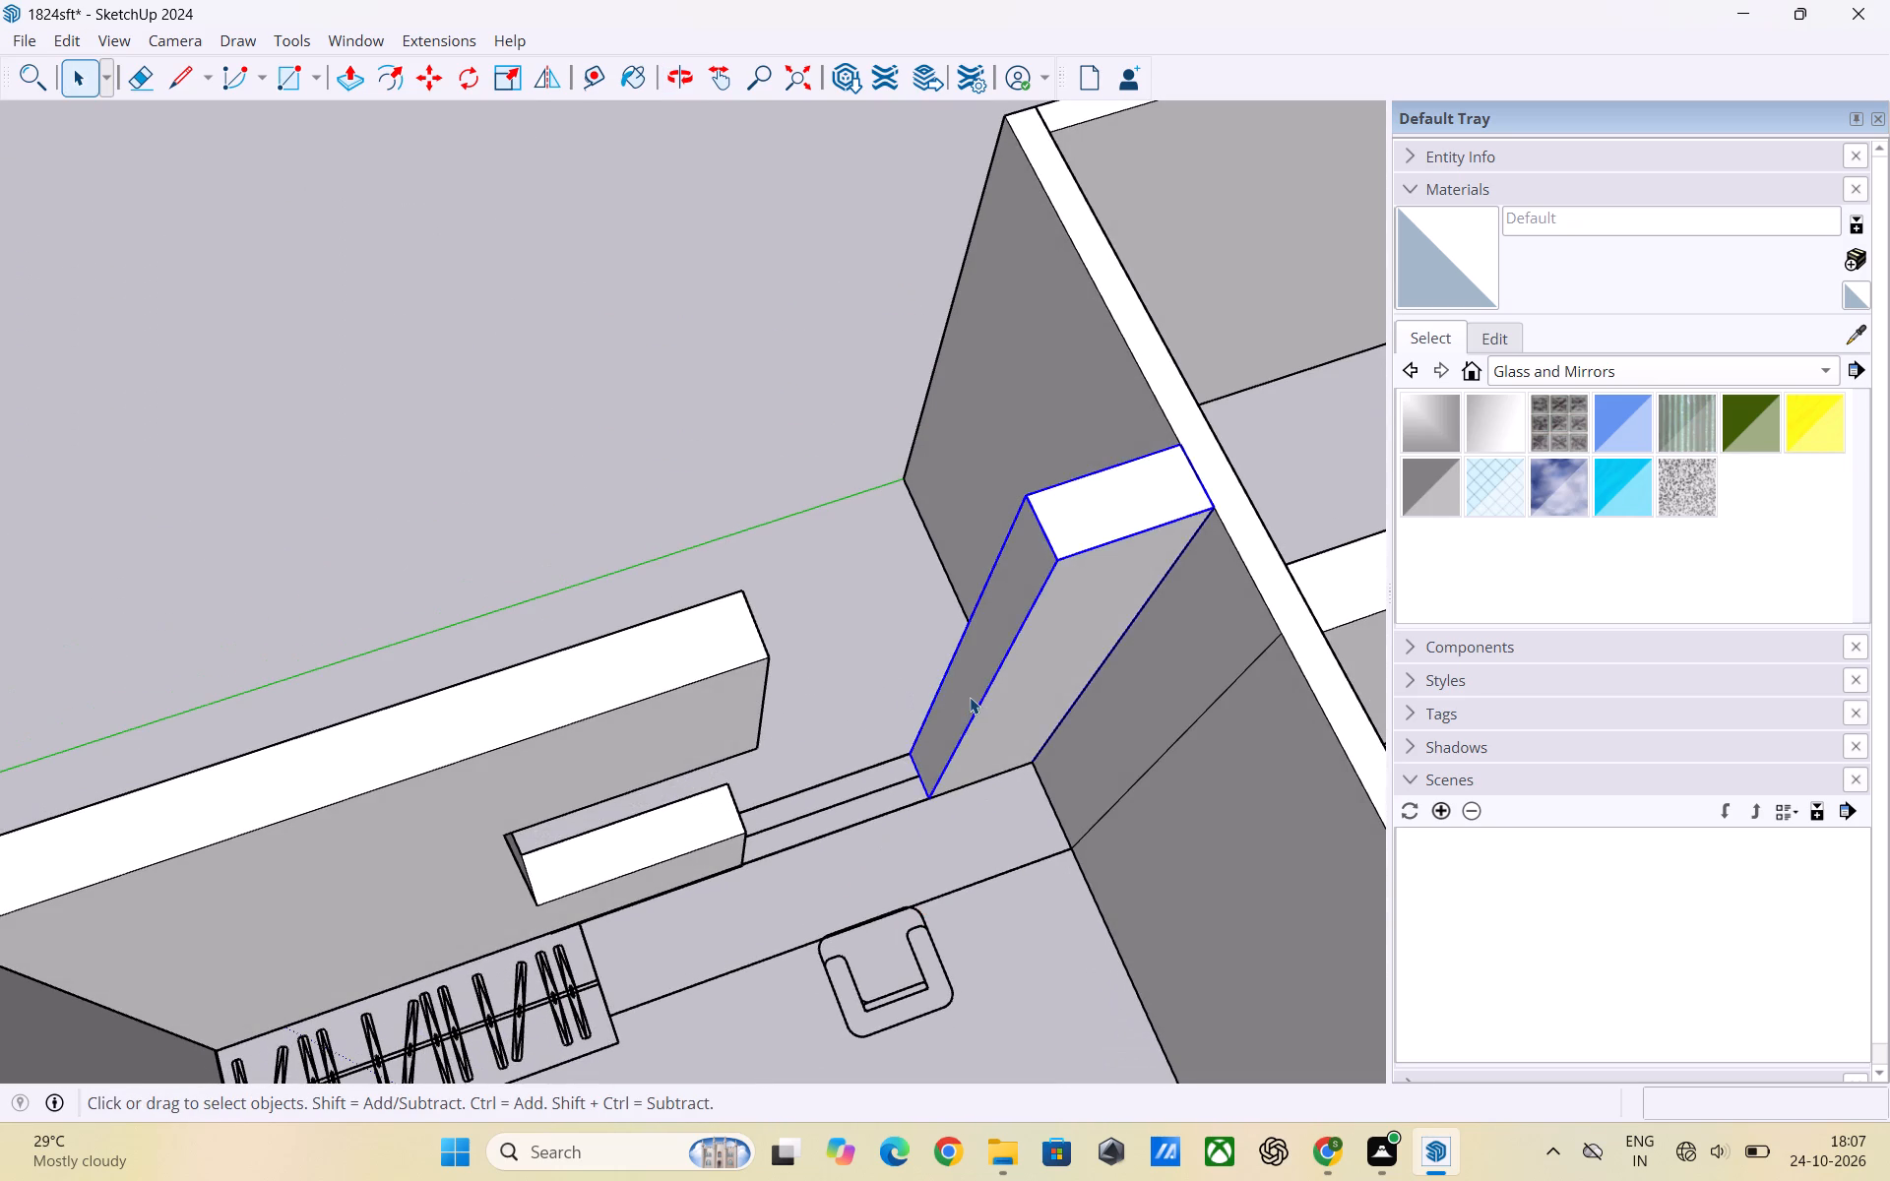
pyautogui.click(970, 695)
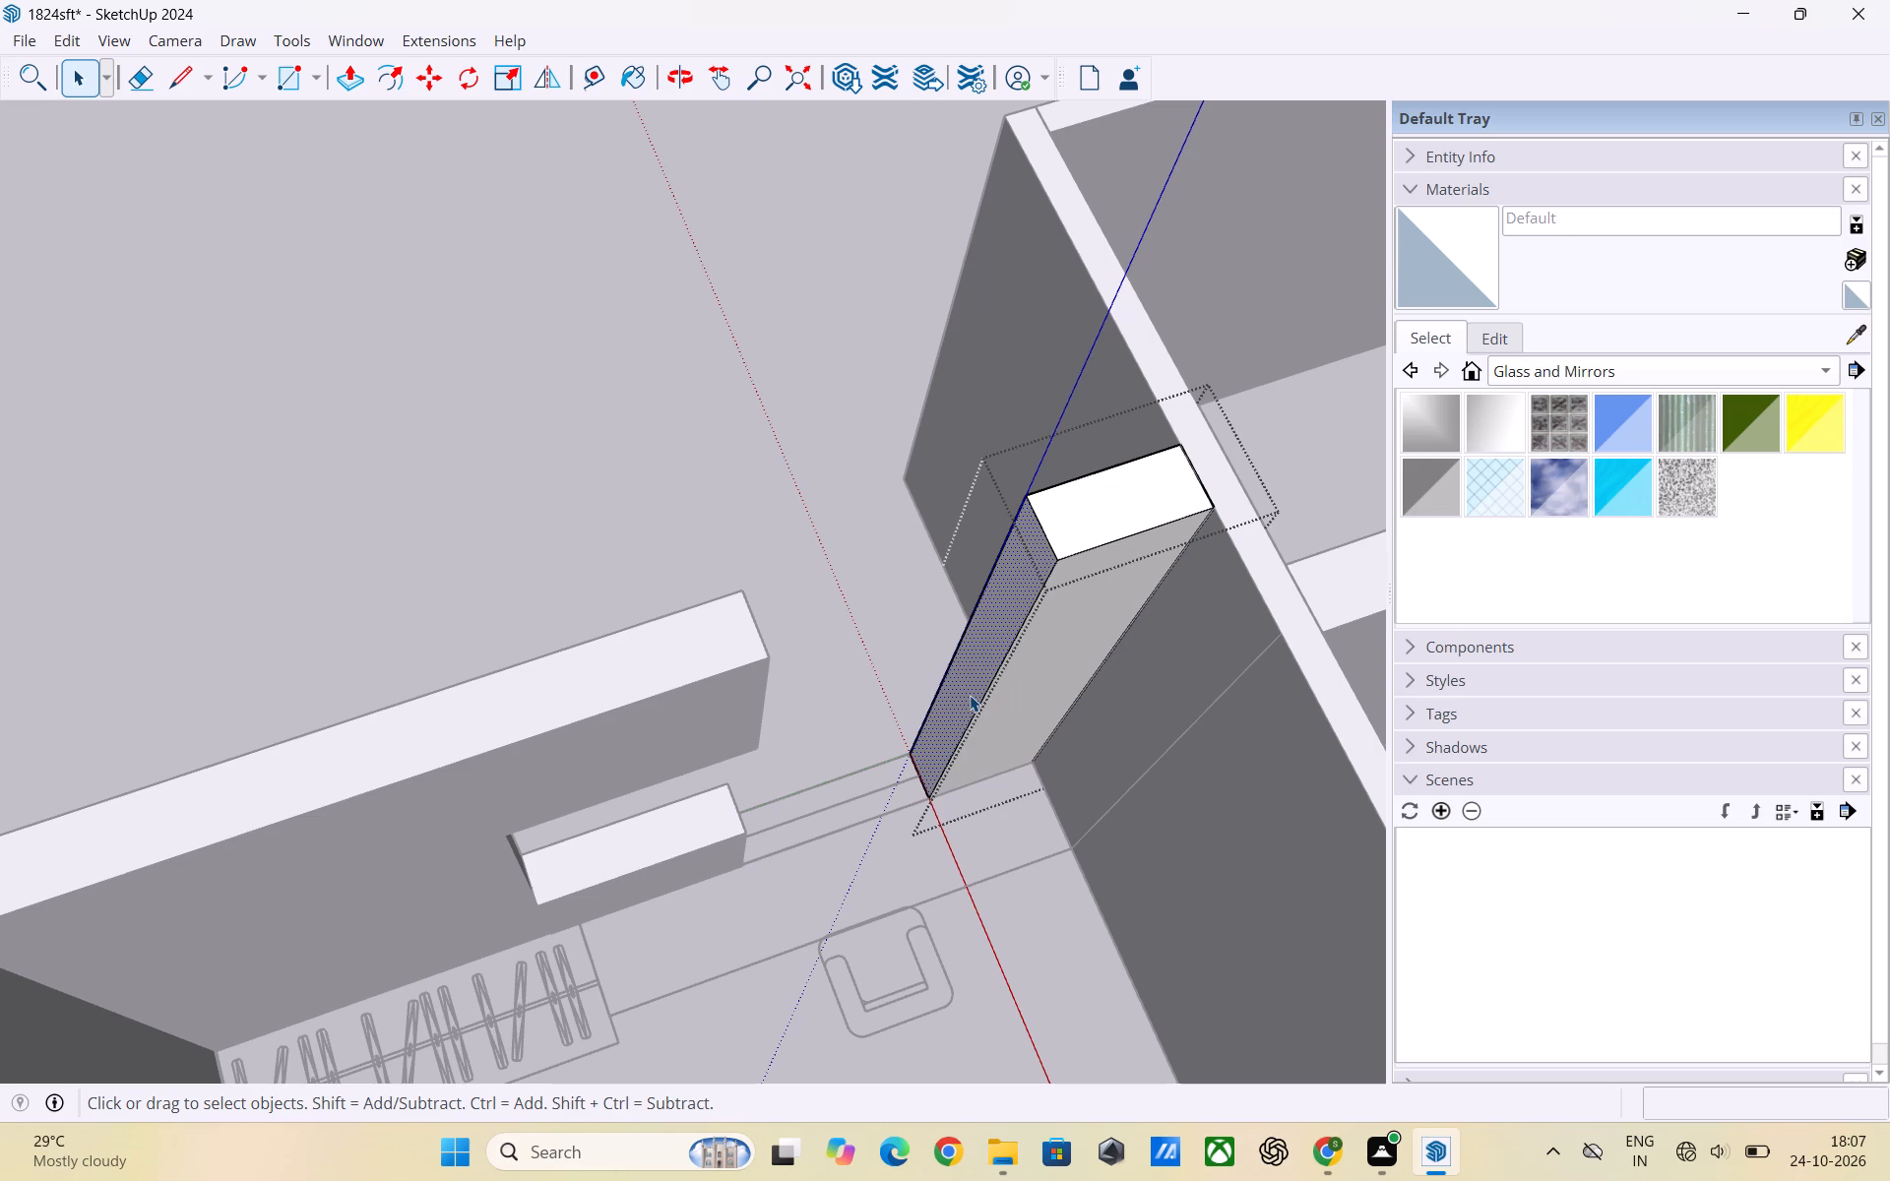
pyautogui.click(589, 366)
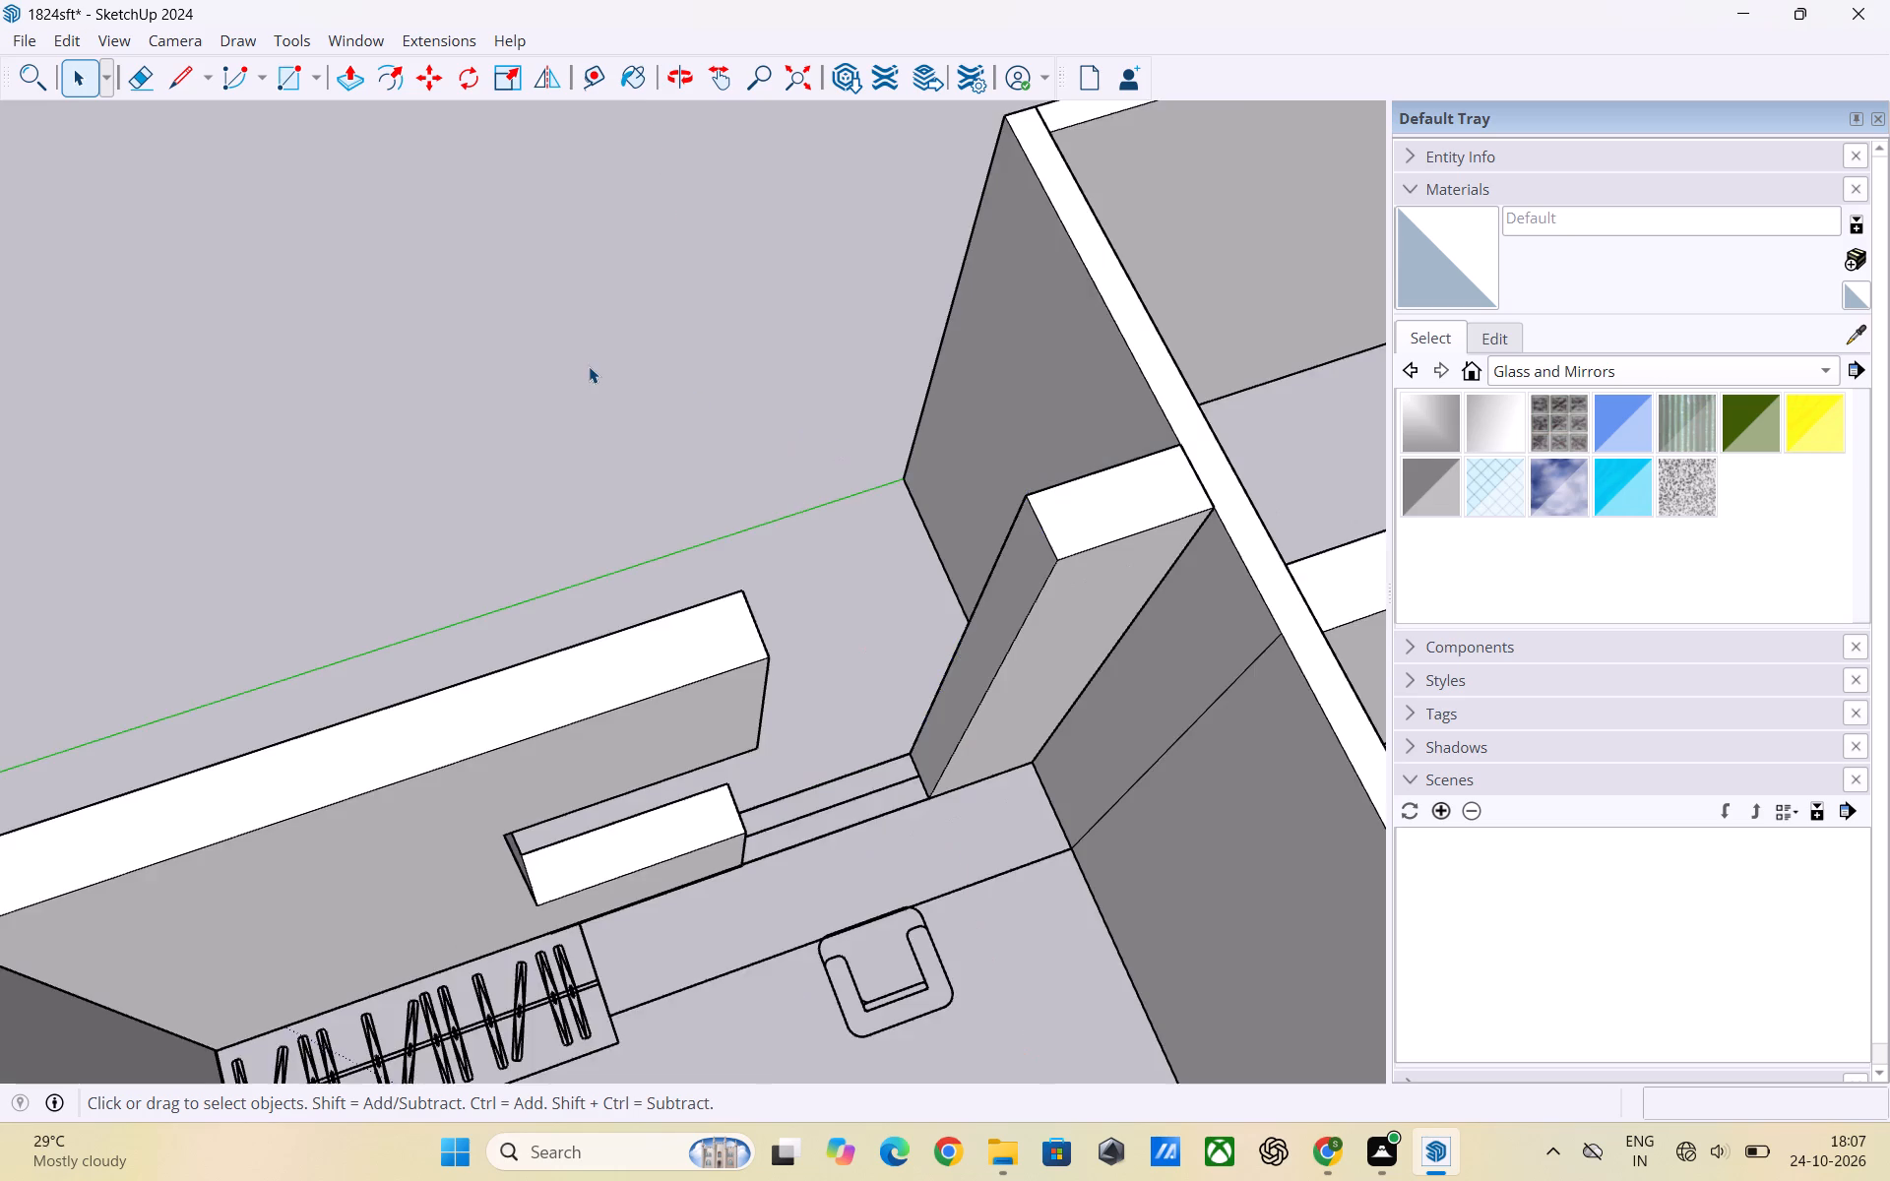
# Examine the wall group beside the wardrobe, checking its inner face and lower section next to the window gap.
pyautogui.scroll(-4, 651, 528)
pyautogui.moveTo(756, 824); pyautogui.dragTo(454, 790, button='middle')
pyautogui.scroll(1, 428, 779)
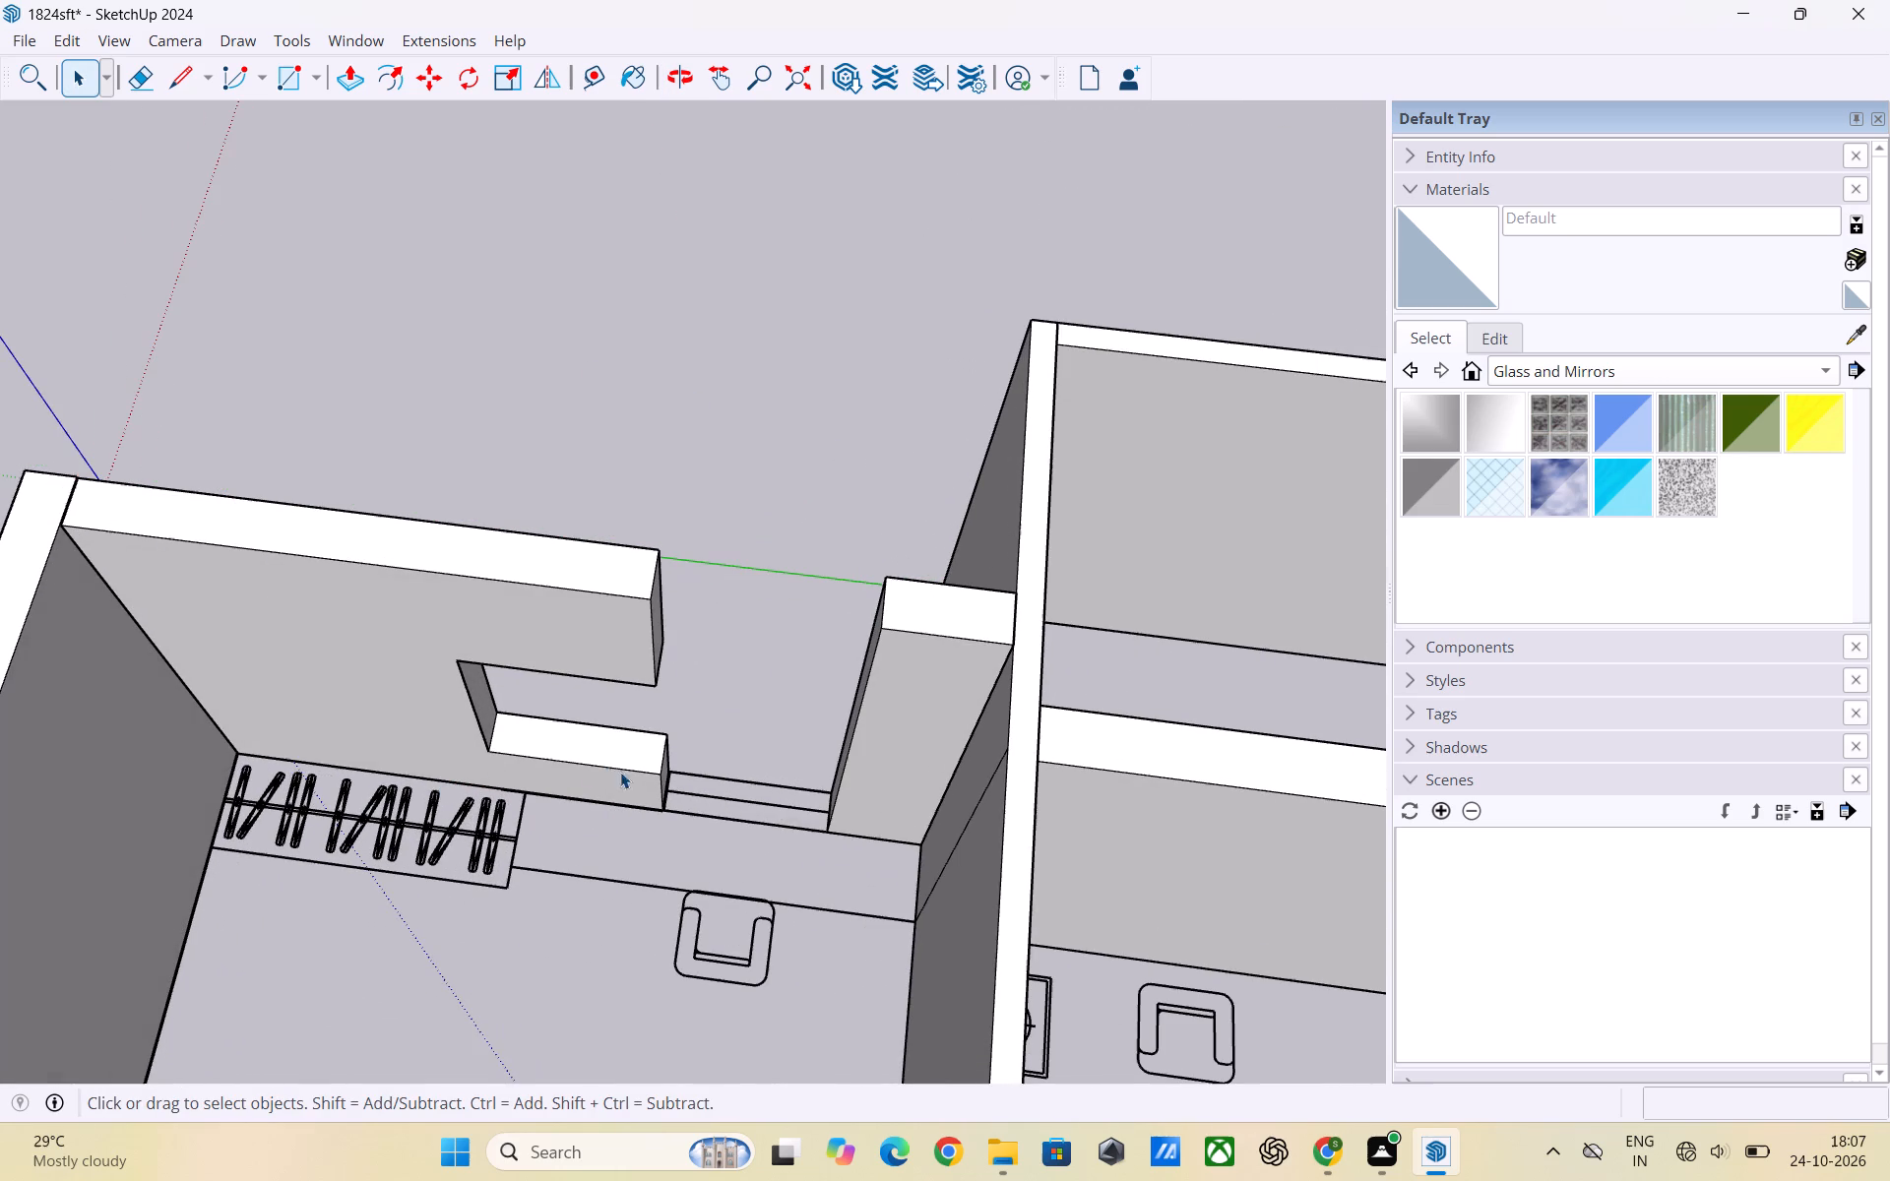
pyautogui.click(637, 801)
pyautogui.doubleClick(637, 801)
pyautogui.click(637, 793)
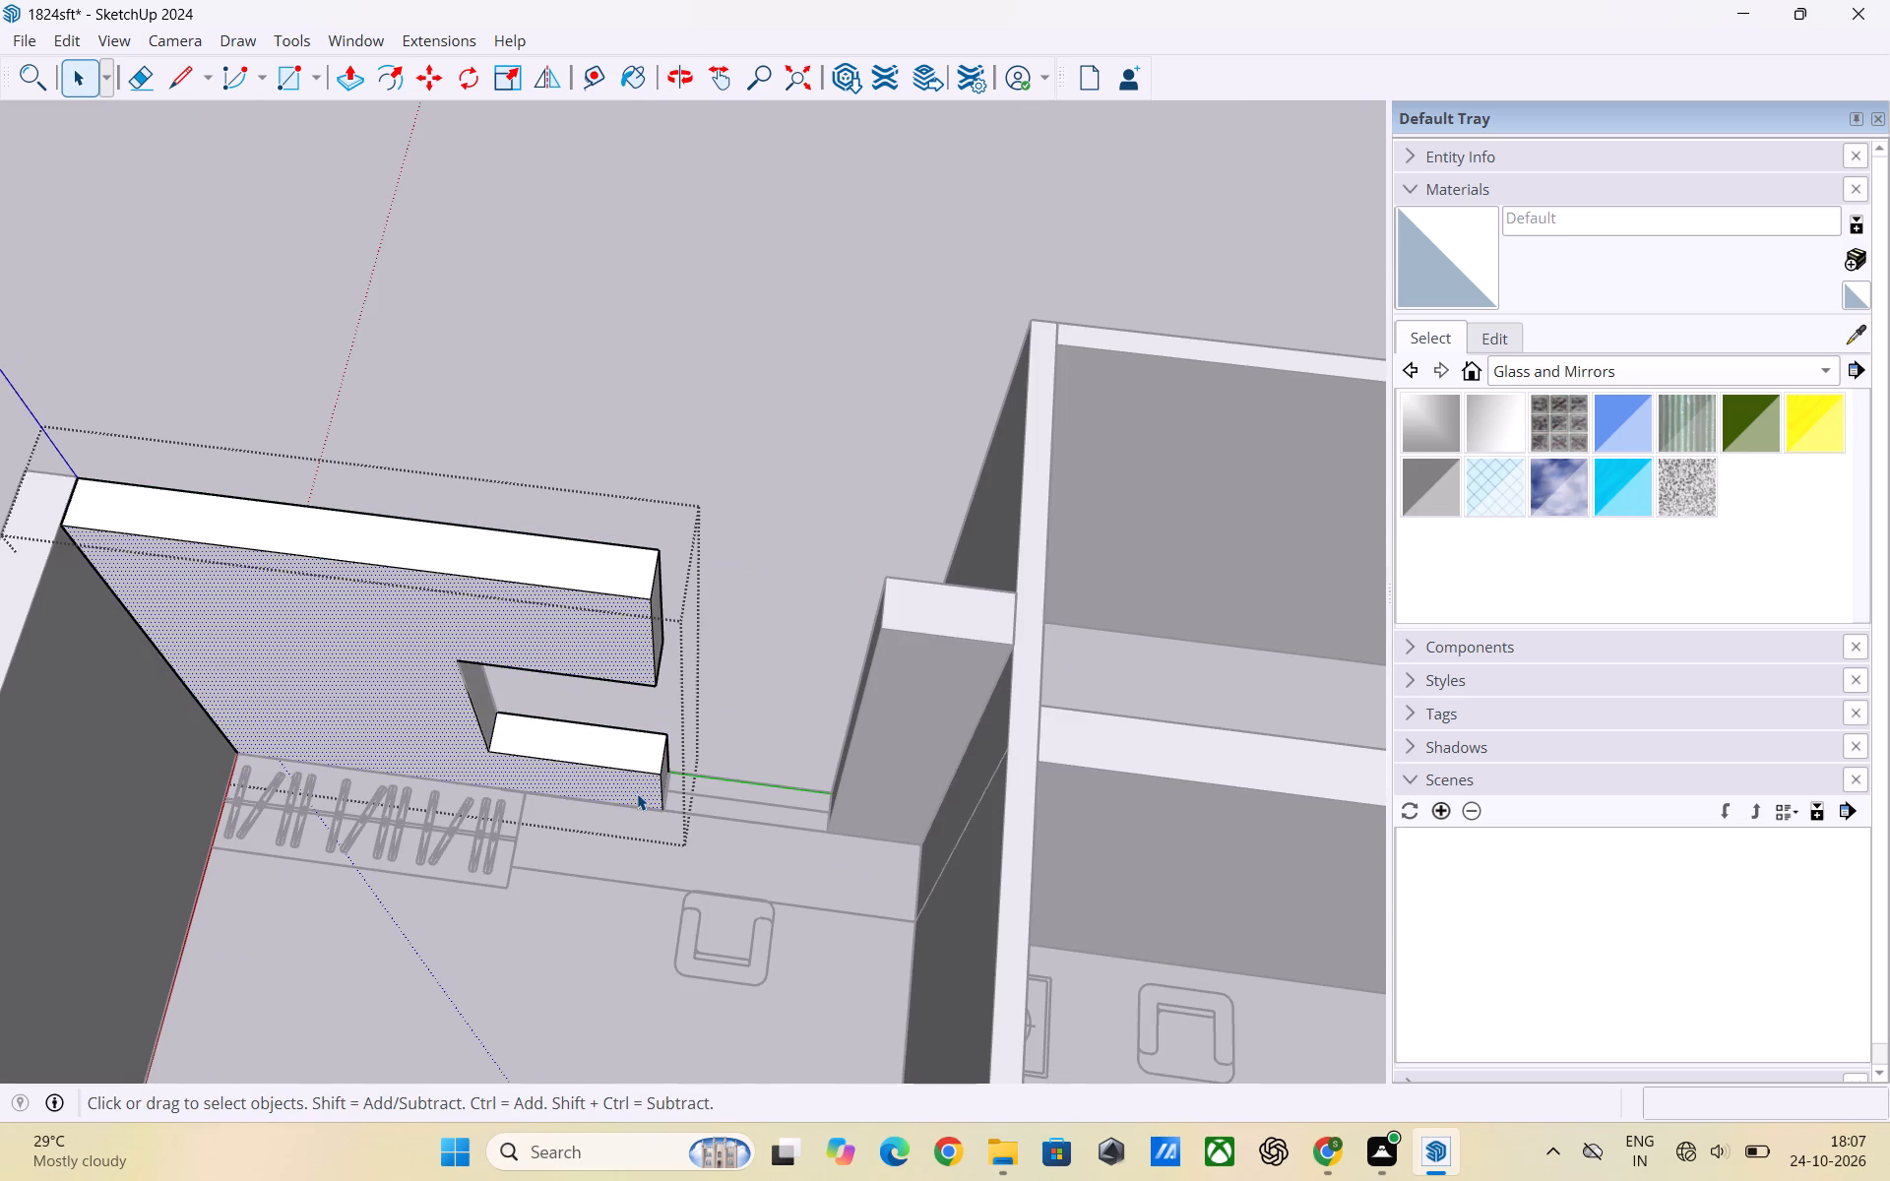
pyautogui.doubleClick(642, 772)
pyautogui.click(654, 792)
pyautogui.scroll(-3, 745, 789)
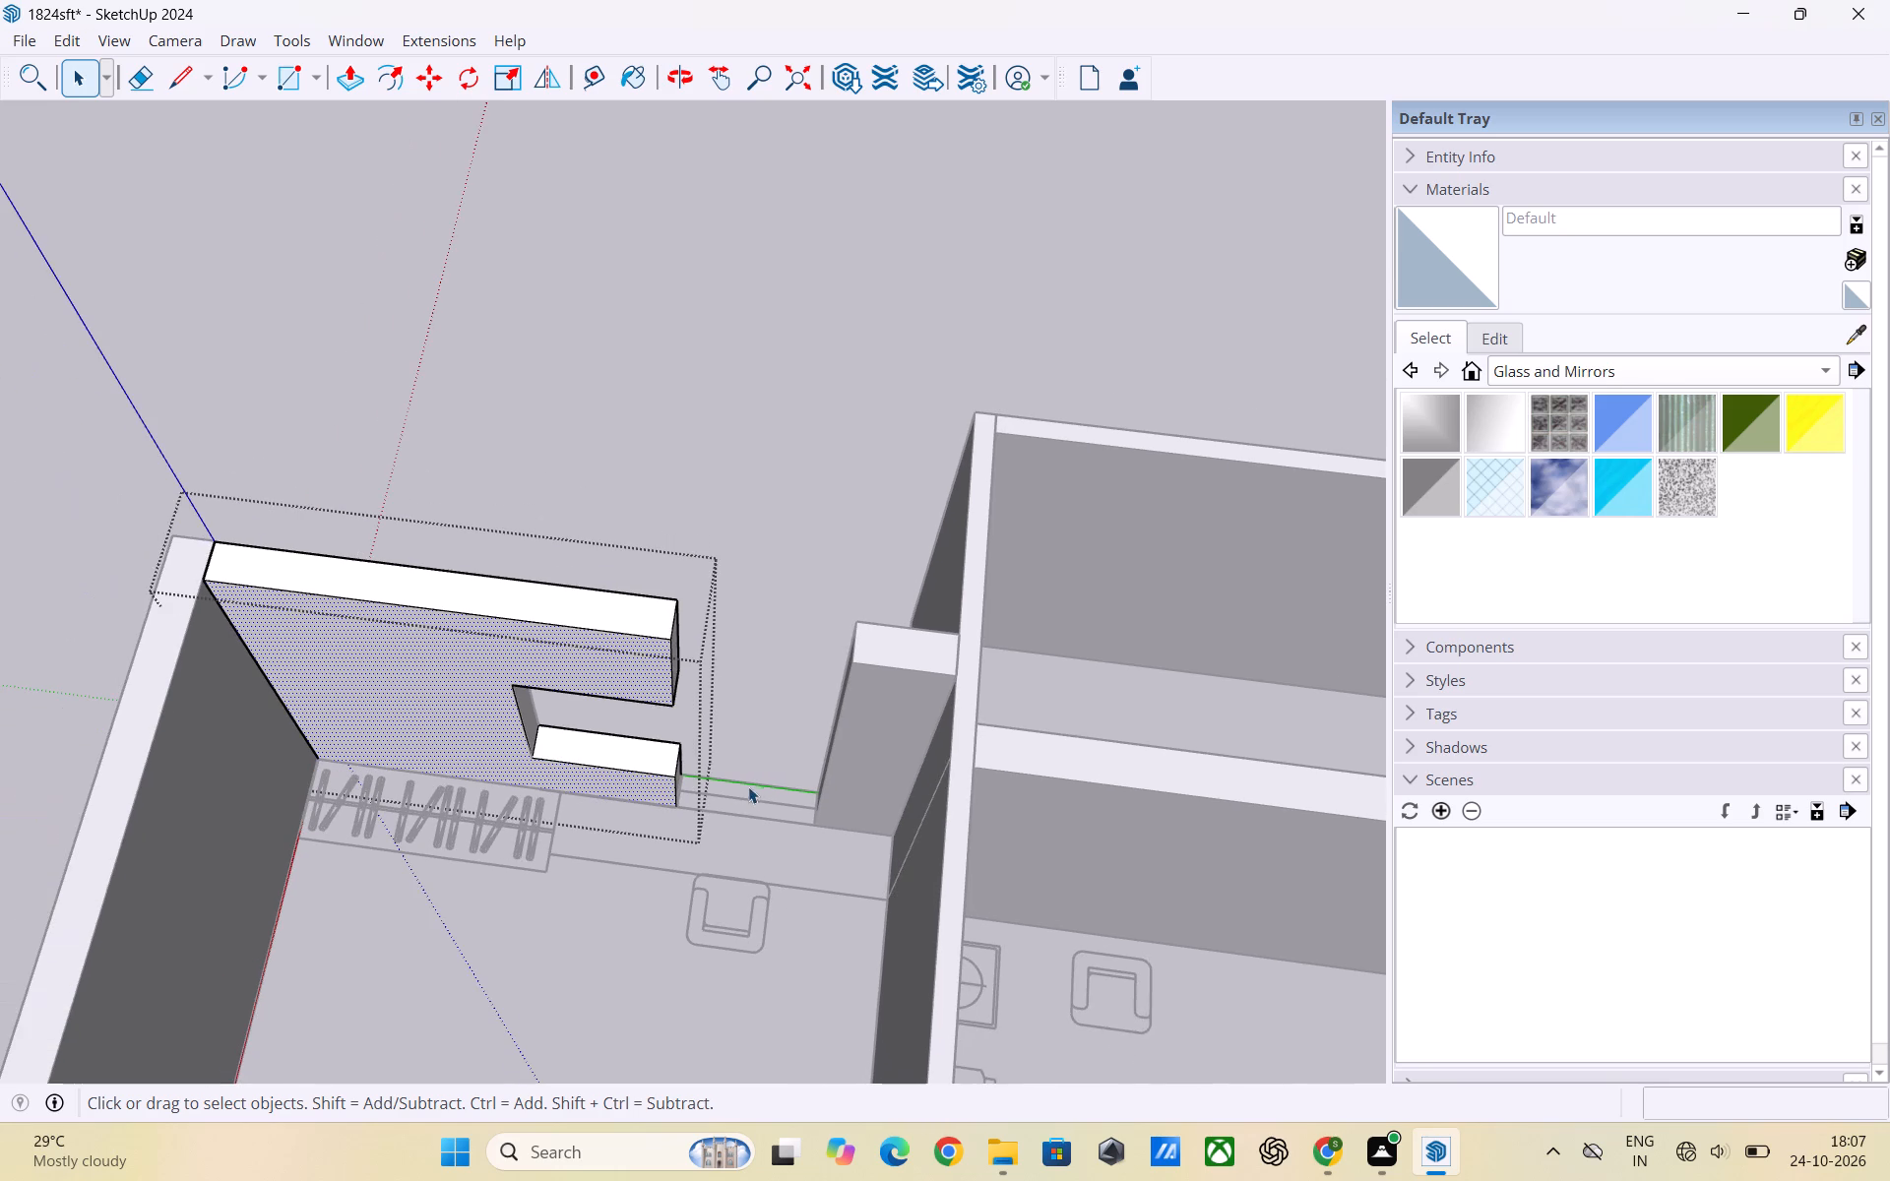
pyautogui.click(833, 439)
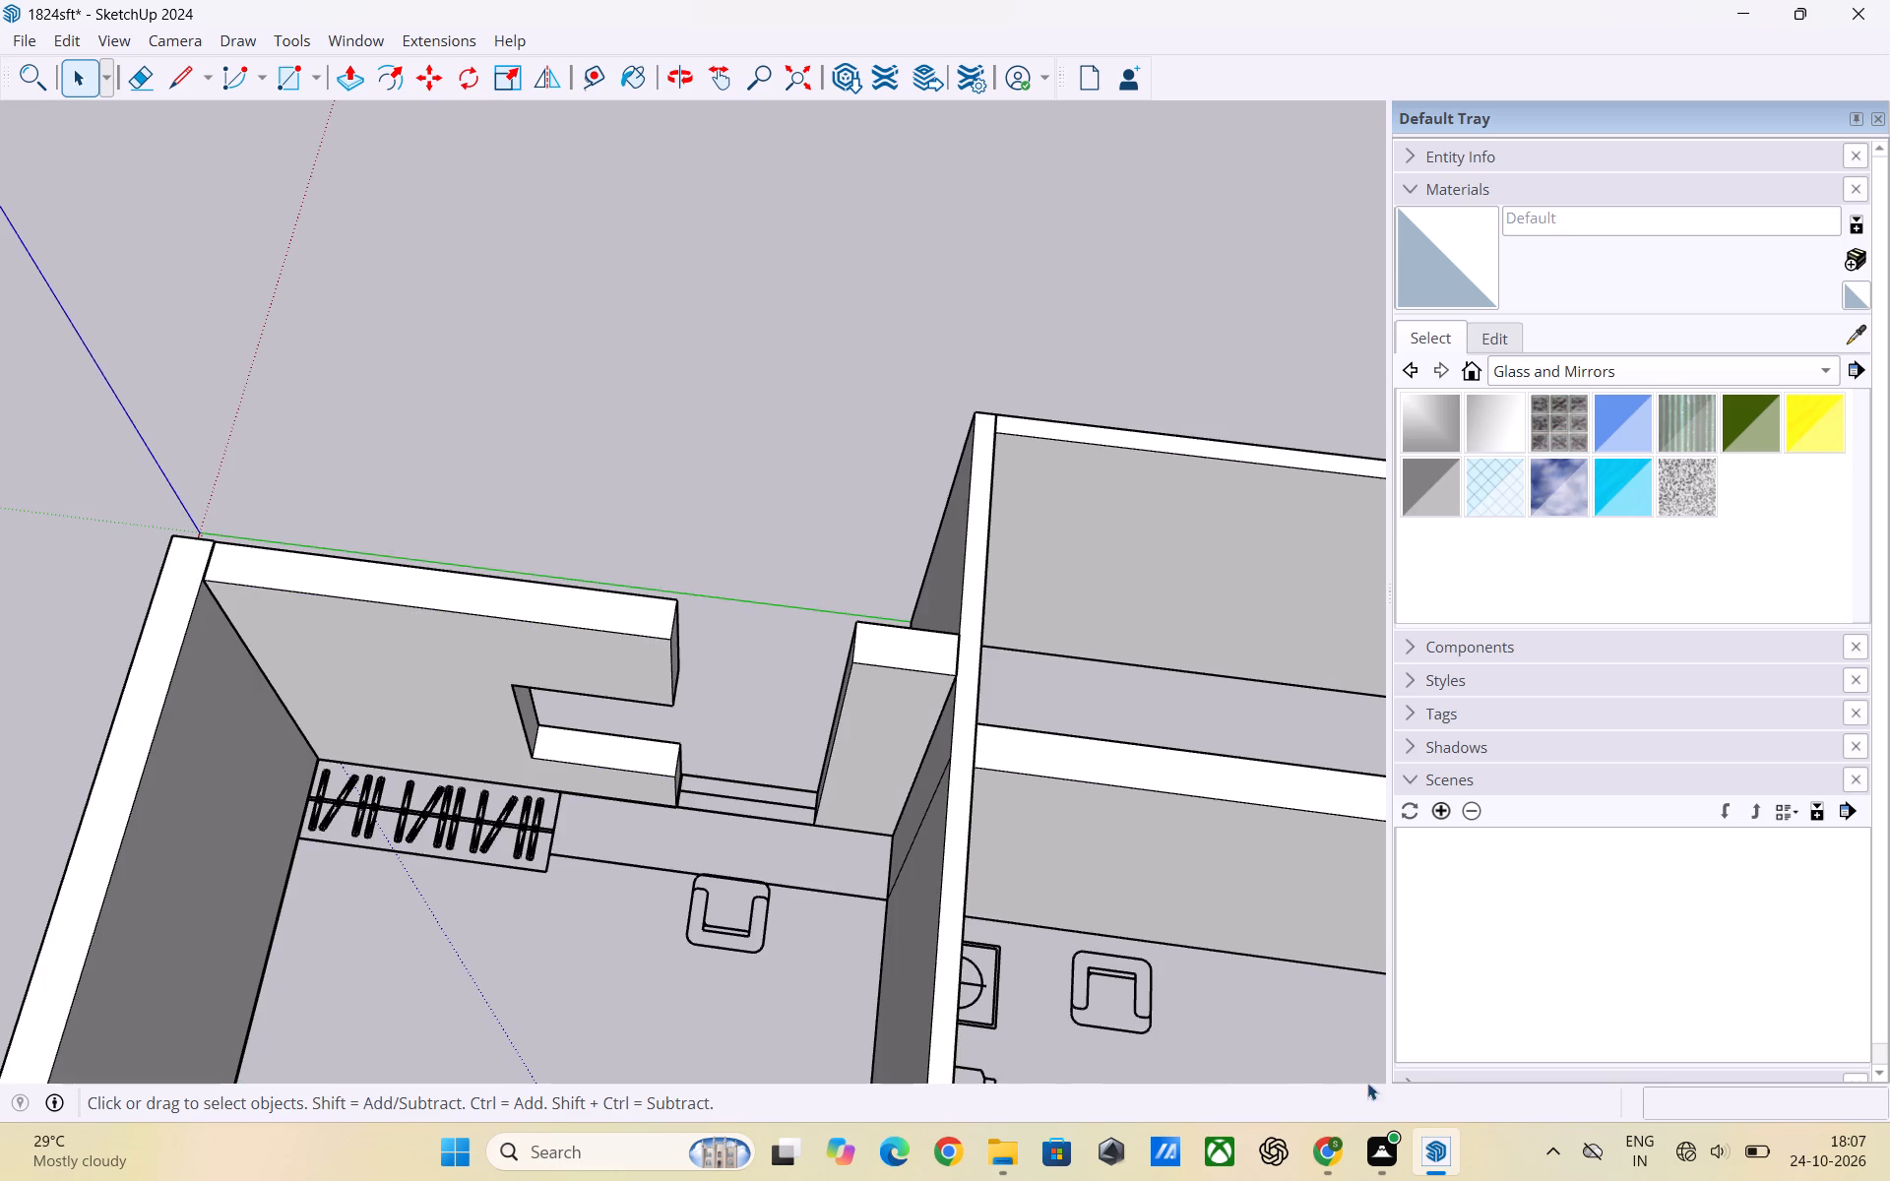
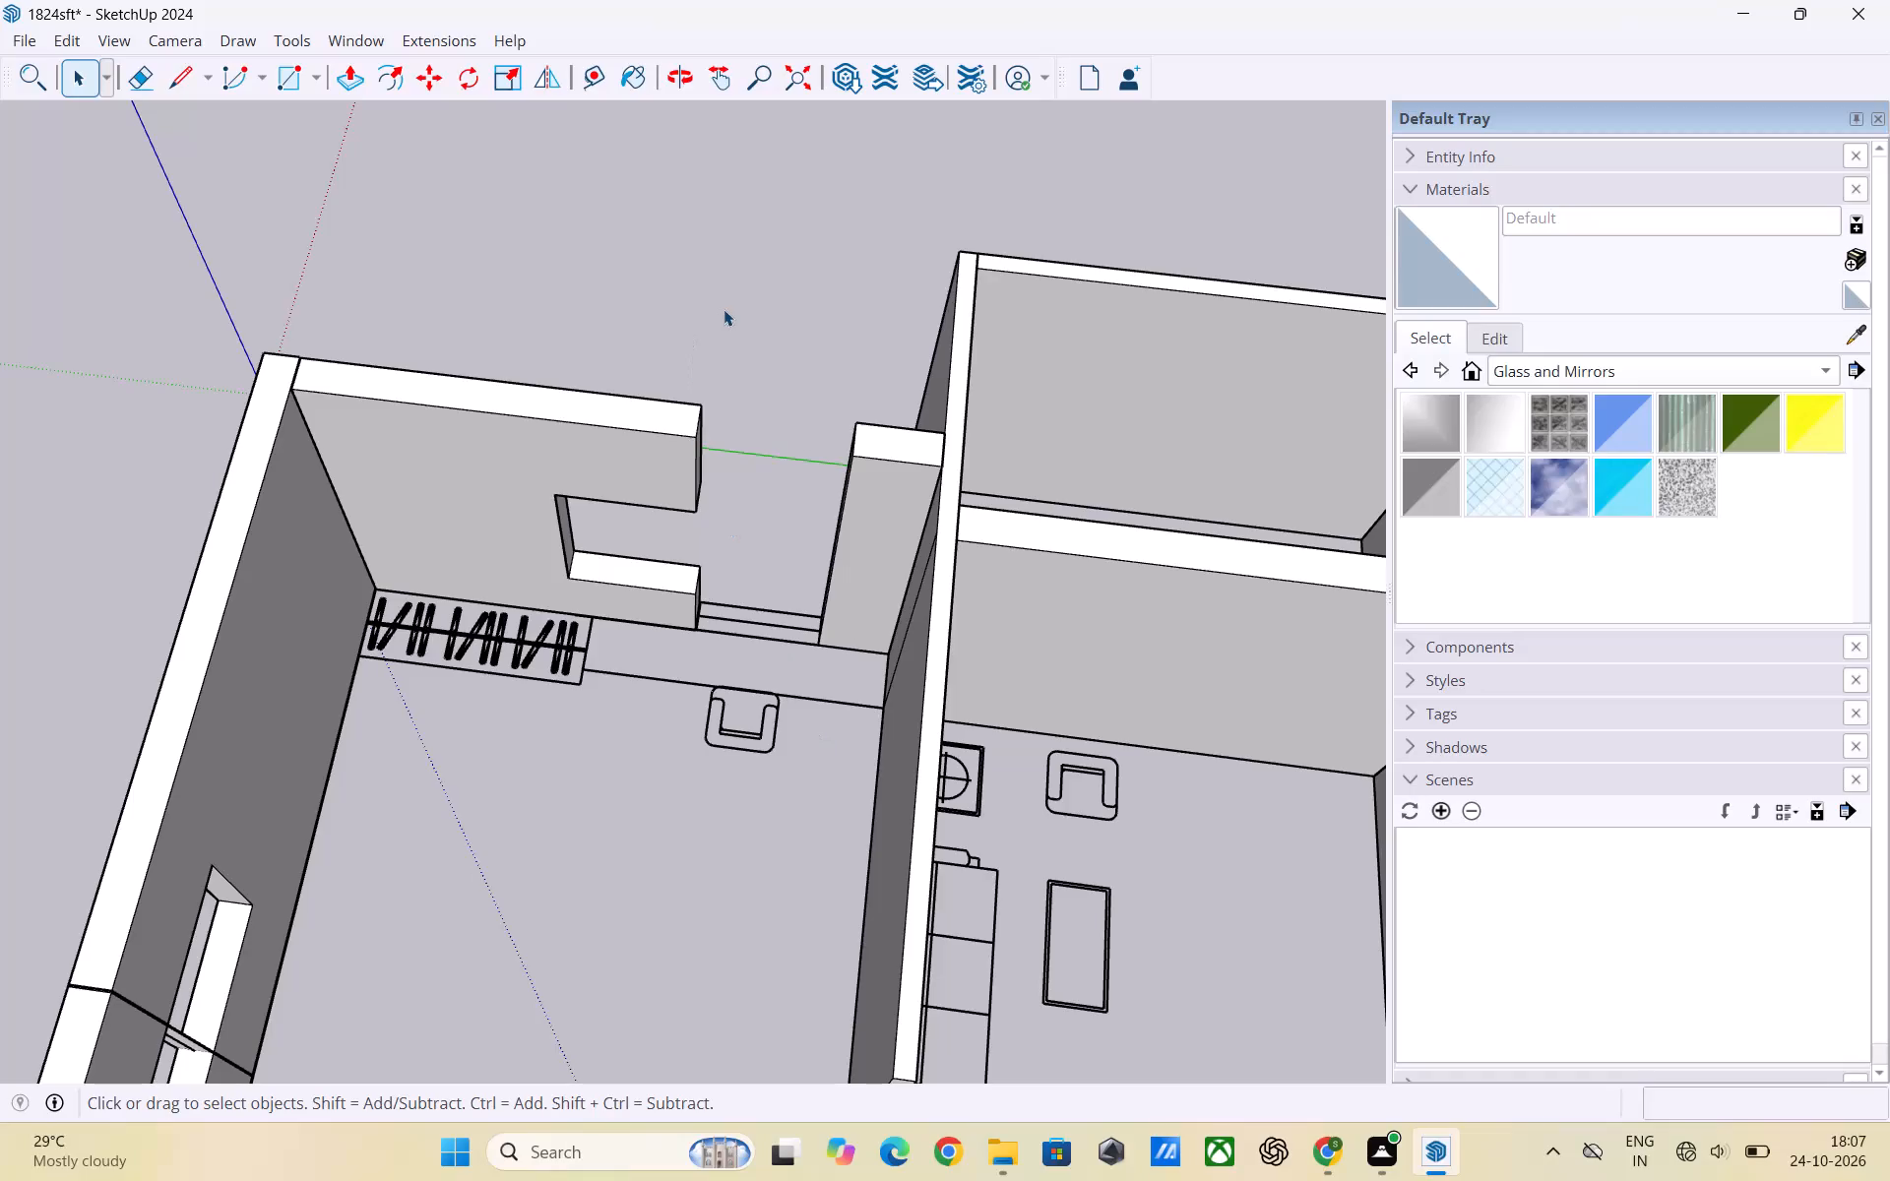
# Push/Pull the inner face of the lower wall section beside the wardrobe slightly outward to the plan's wall line, and leave the group.
pyautogui.scroll(-2, 800, 496)
pyautogui.moveTo(799, 596); pyautogui.dragTo(636, 589, button='middle')
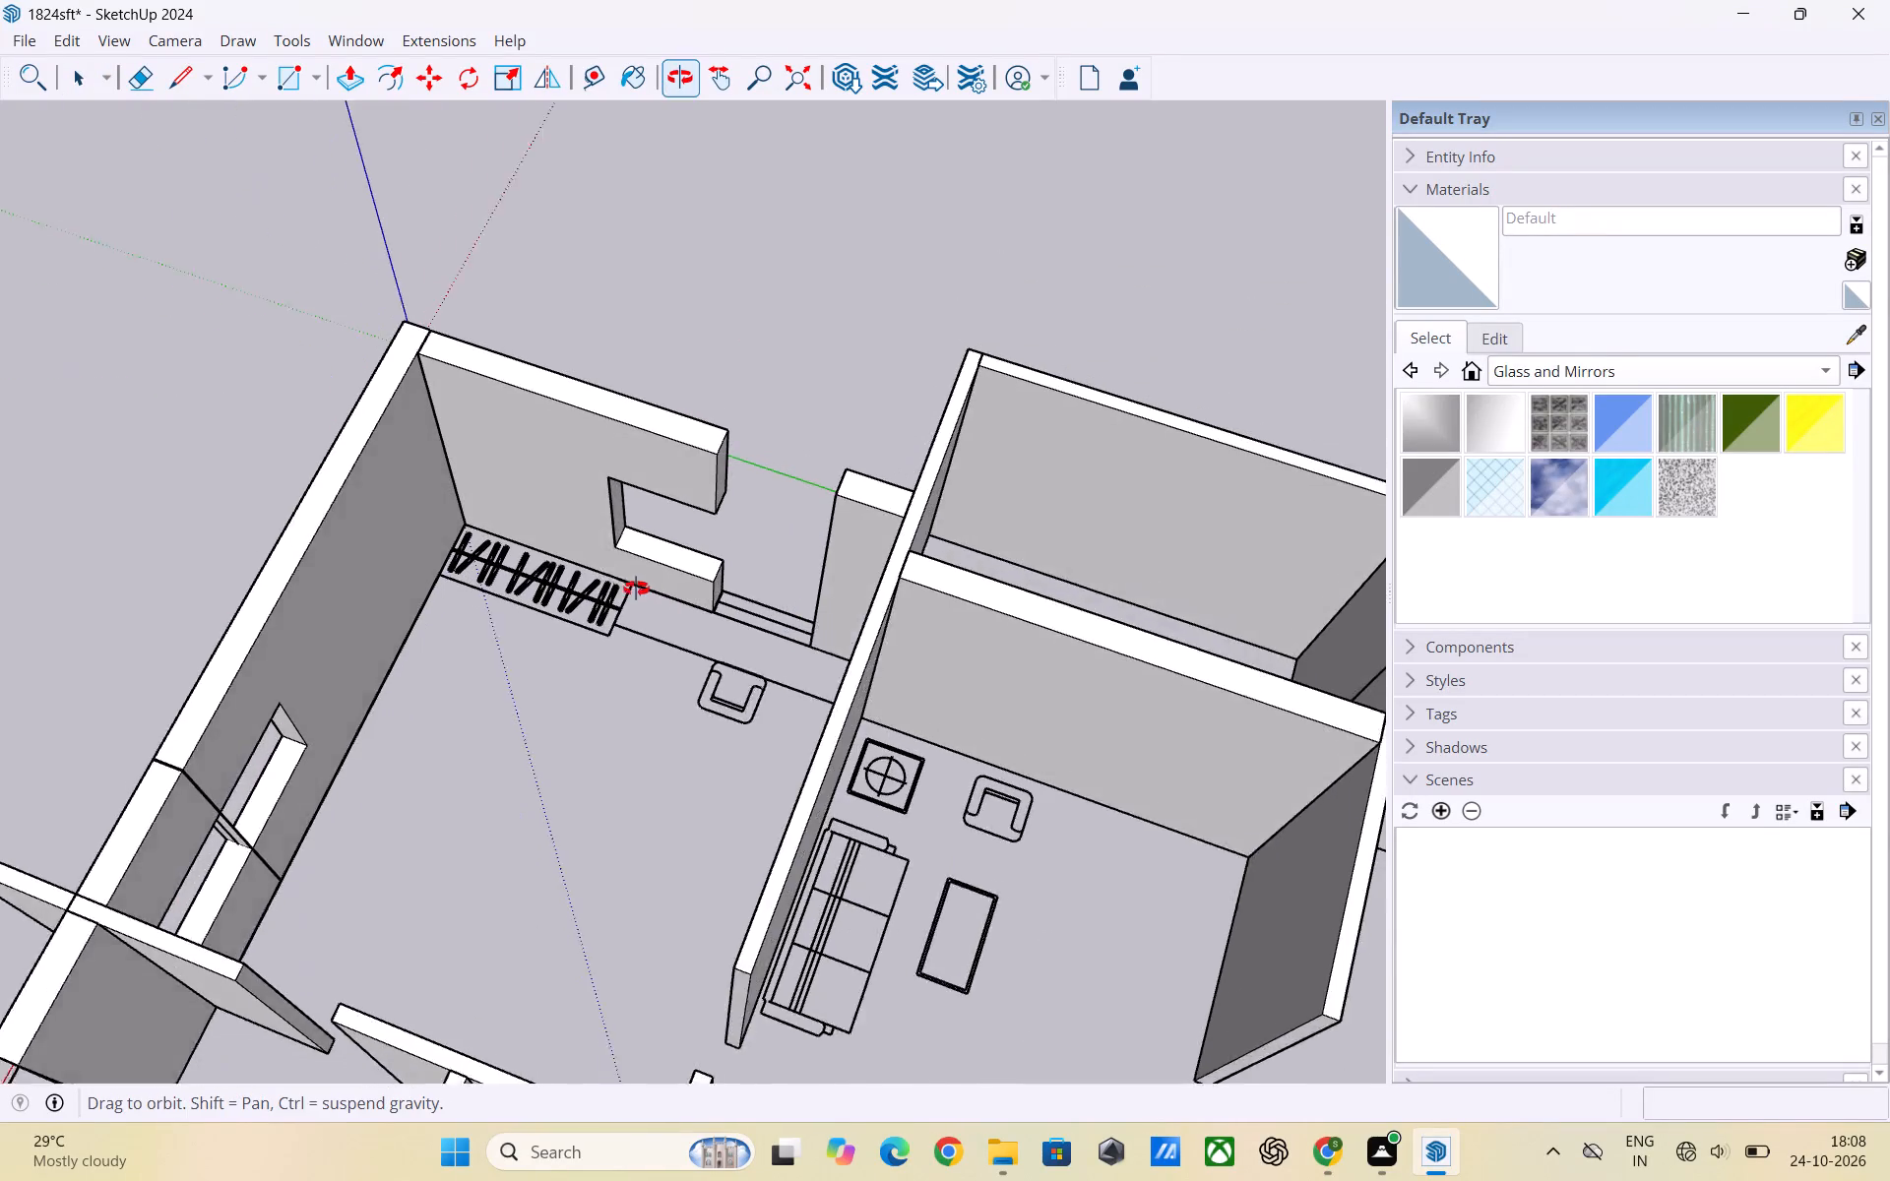
pyautogui.moveTo(636, 589); pyautogui.dragTo(604, 563, button='middle')
pyautogui.scroll(2, 738, 554)
pyautogui.moveTo(718, 595); pyautogui.dragTo(786, 541, button='middle')
pyautogui.scroll(4, 747, 582)
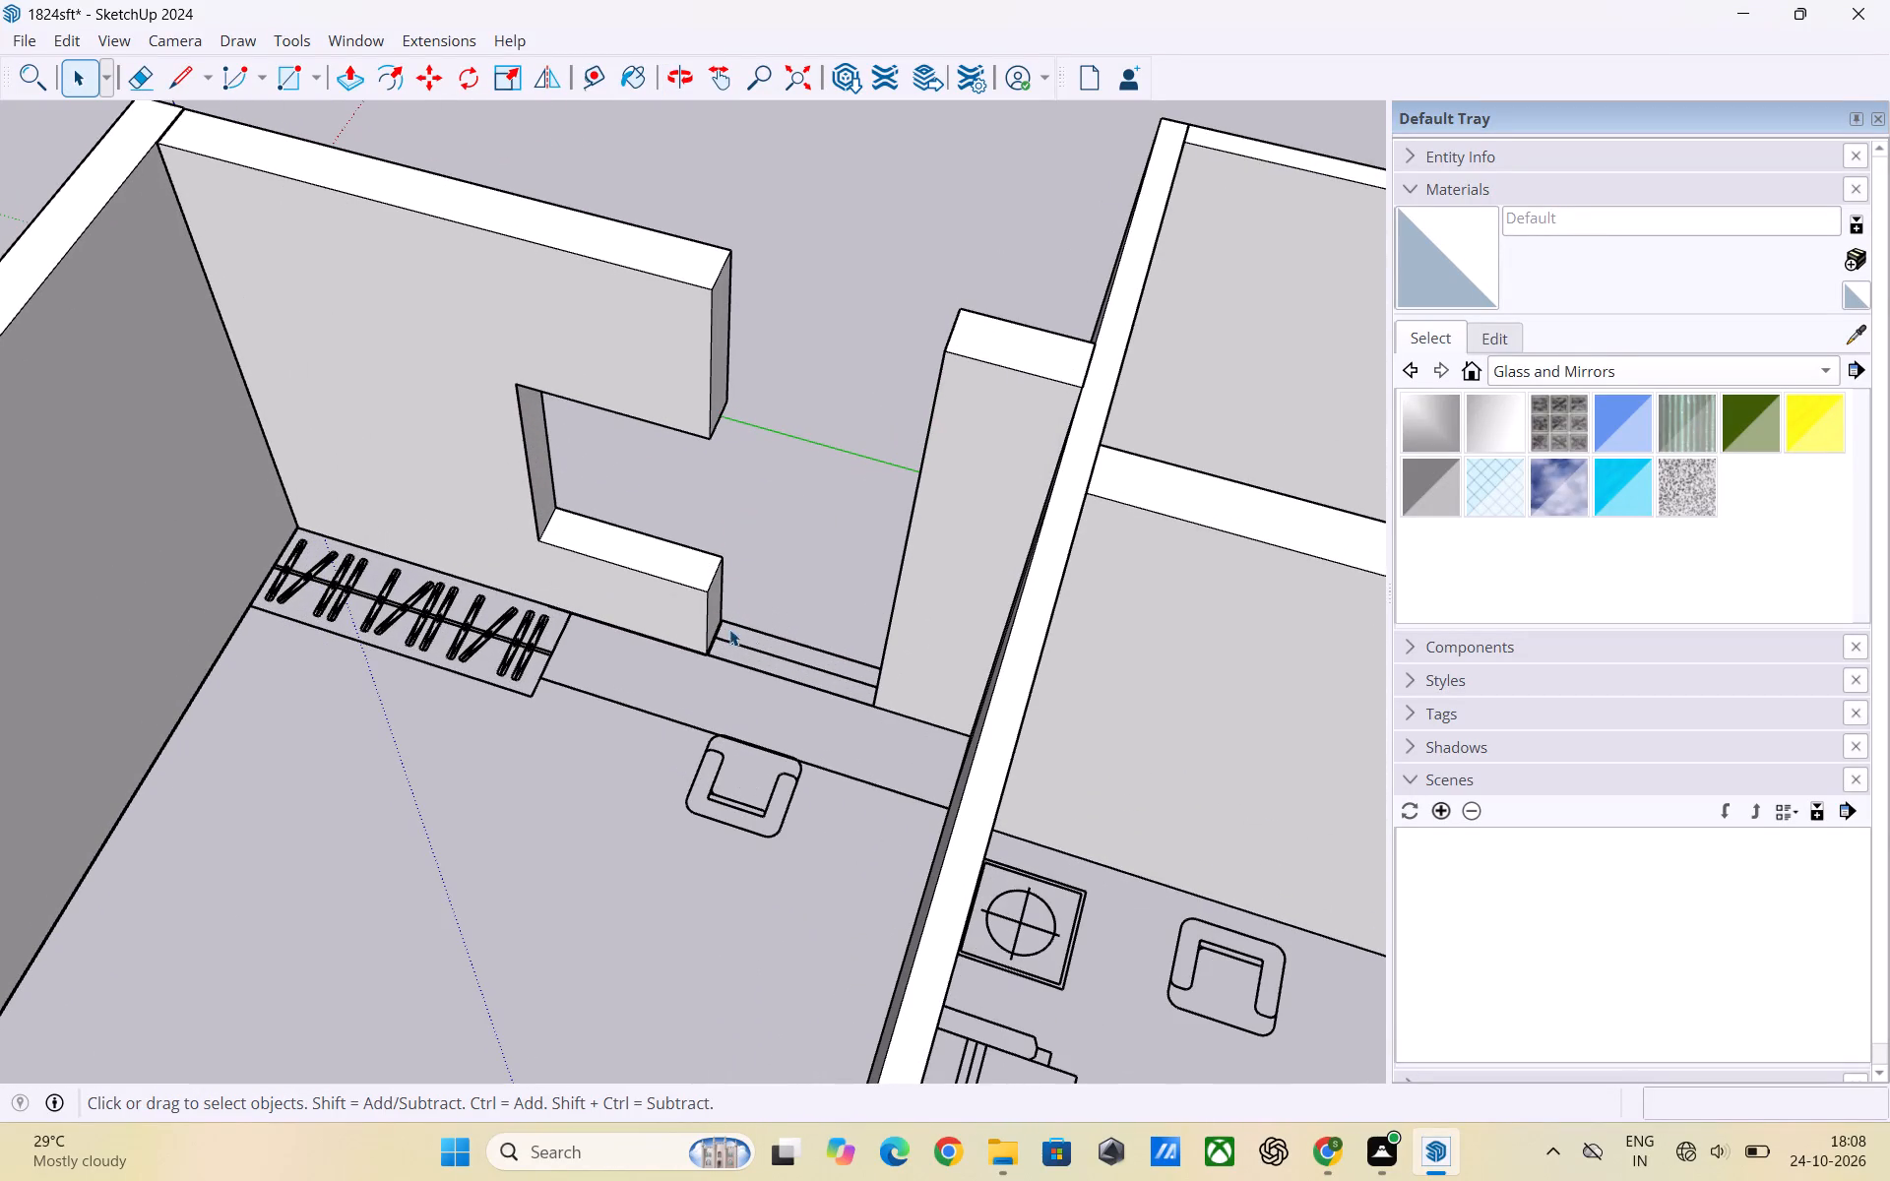
pyautogui.moveTo(808, 589); pyautogui.dragTo(869, 598, button='middle')
pyautogui.scroll(2, 733, 664)
pyautogui.moveTo(742, 655); pyautogui.dragTo(749, 556, button='middle')
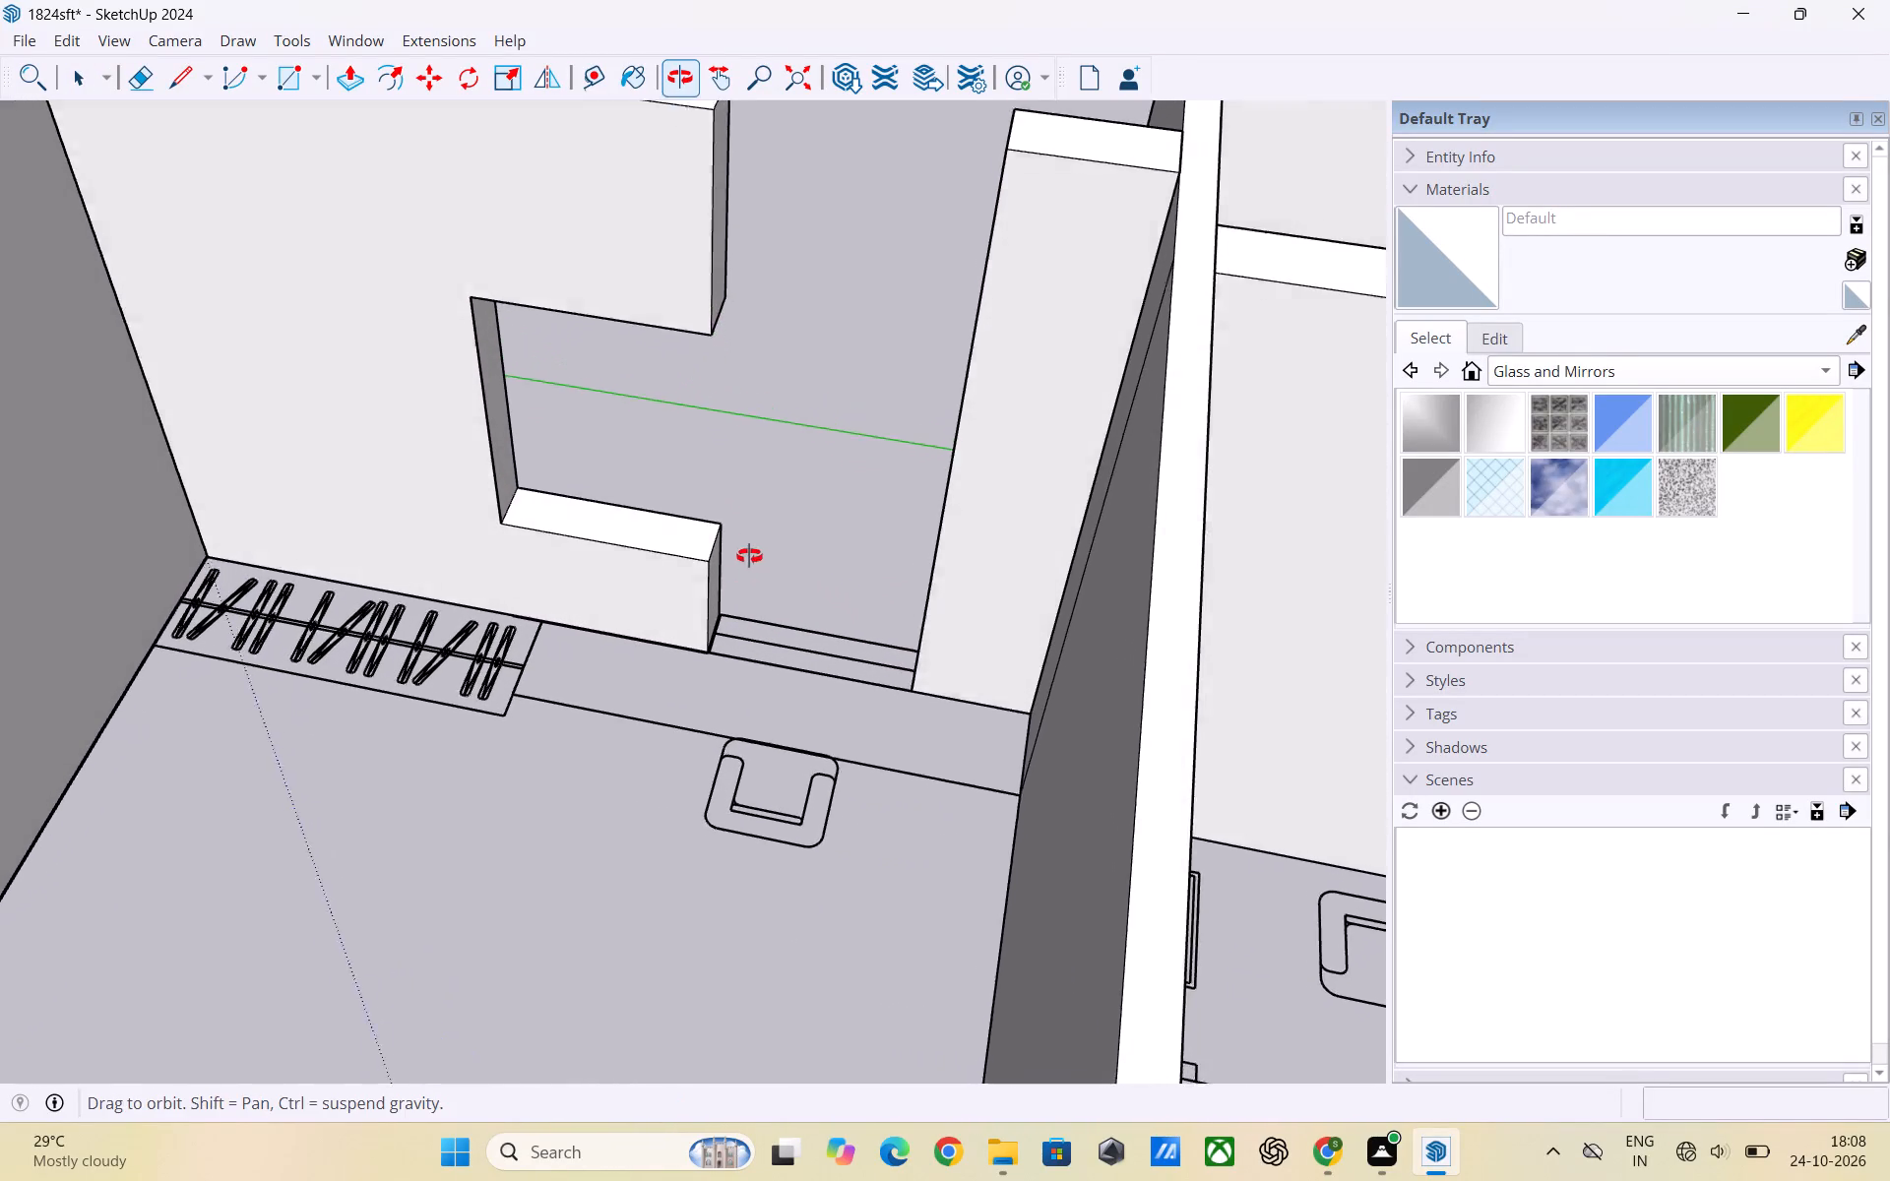
pyautogui.moveTo(749, 556); pyautogui.dragTo(763, 509, button='middle')
pyautogui.scroll(4, 757, 528)
pyautogui.scroll(2, 725, 648)
pyautogui.moveTo(687, 663); pyautogui.dragTo(696, 745, button='middle')
pyautogui.scroll(3, 699, 649)
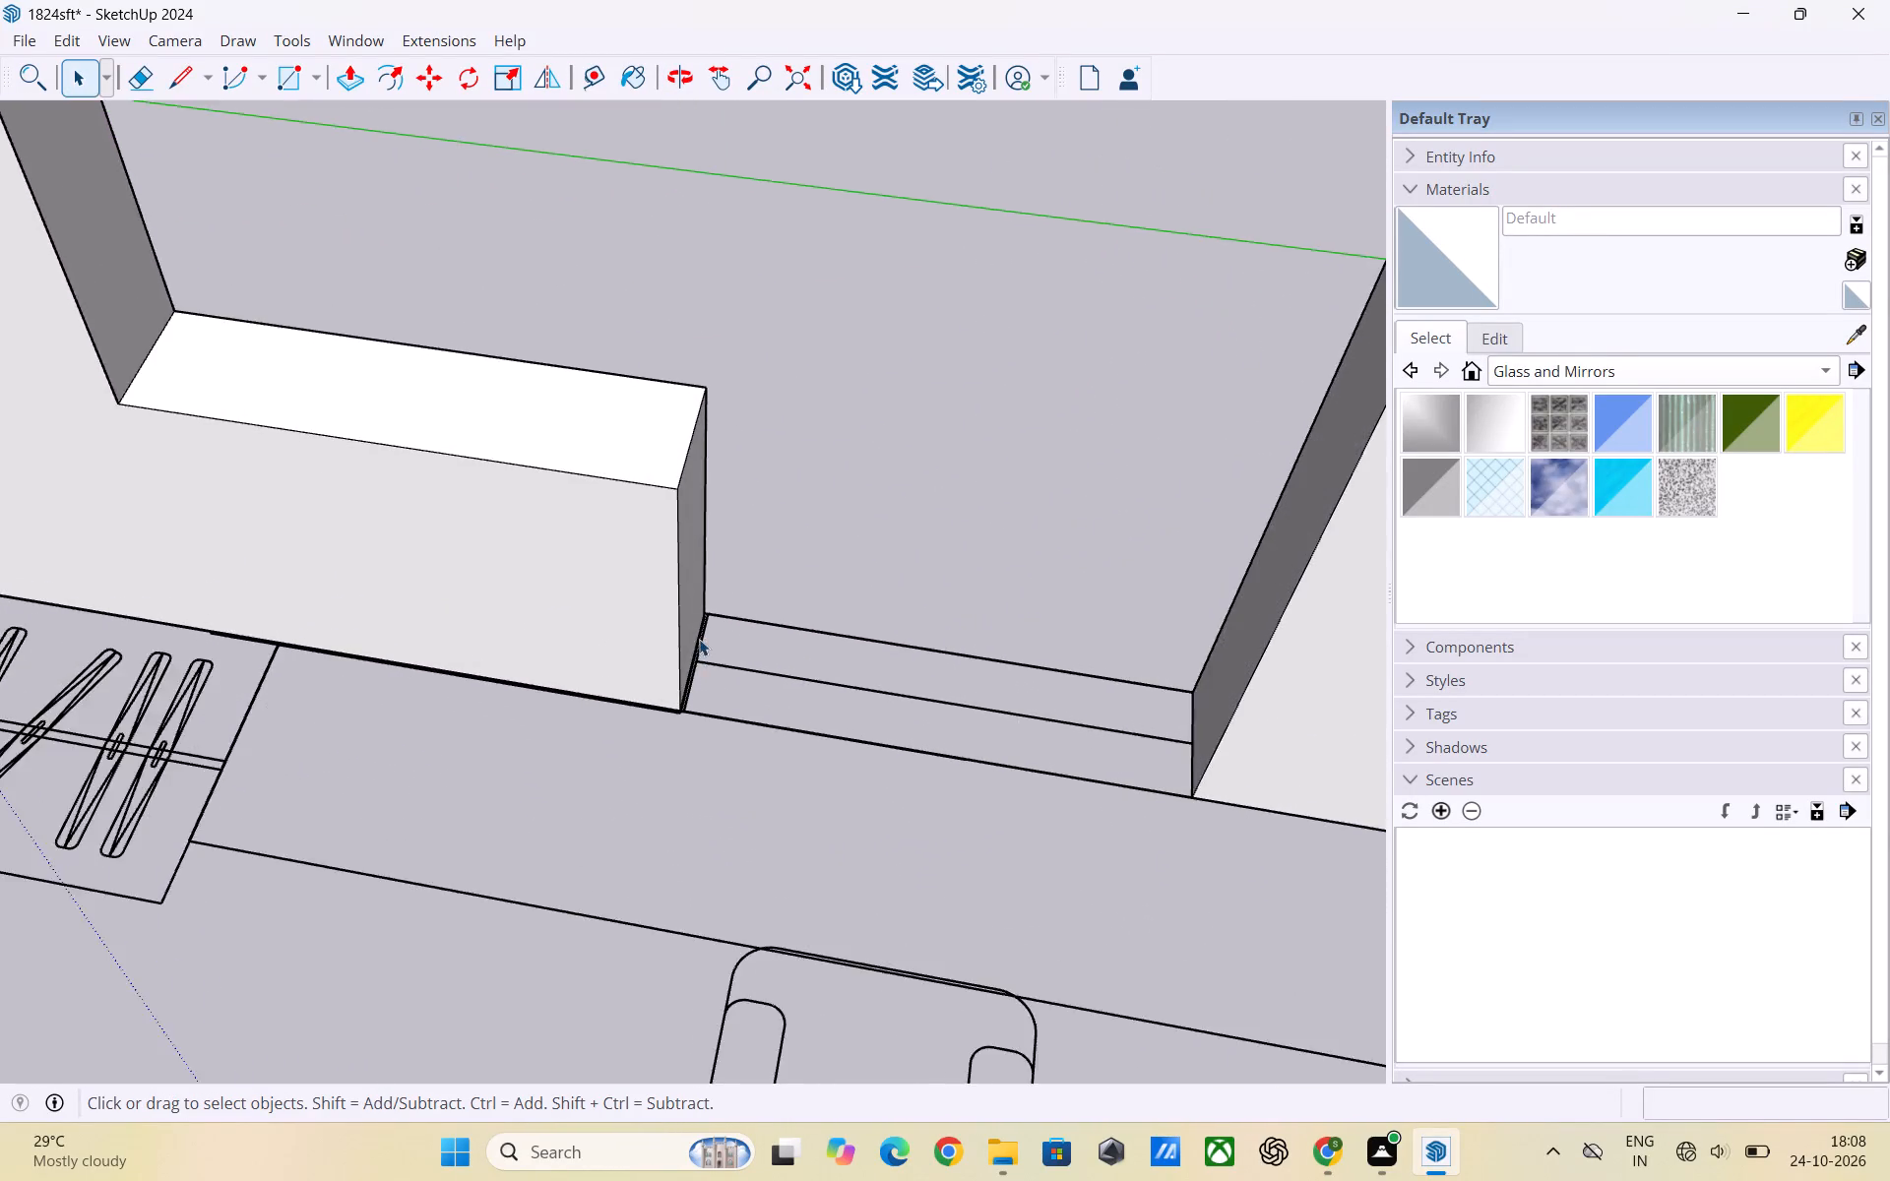
pyautogui.scroll(10, 699, 639)
pyautogui.moveTo(658, 681); pyautogui.dragTo(677, 736, button='middle')
pyautogui.scroll(6, 683, 709)
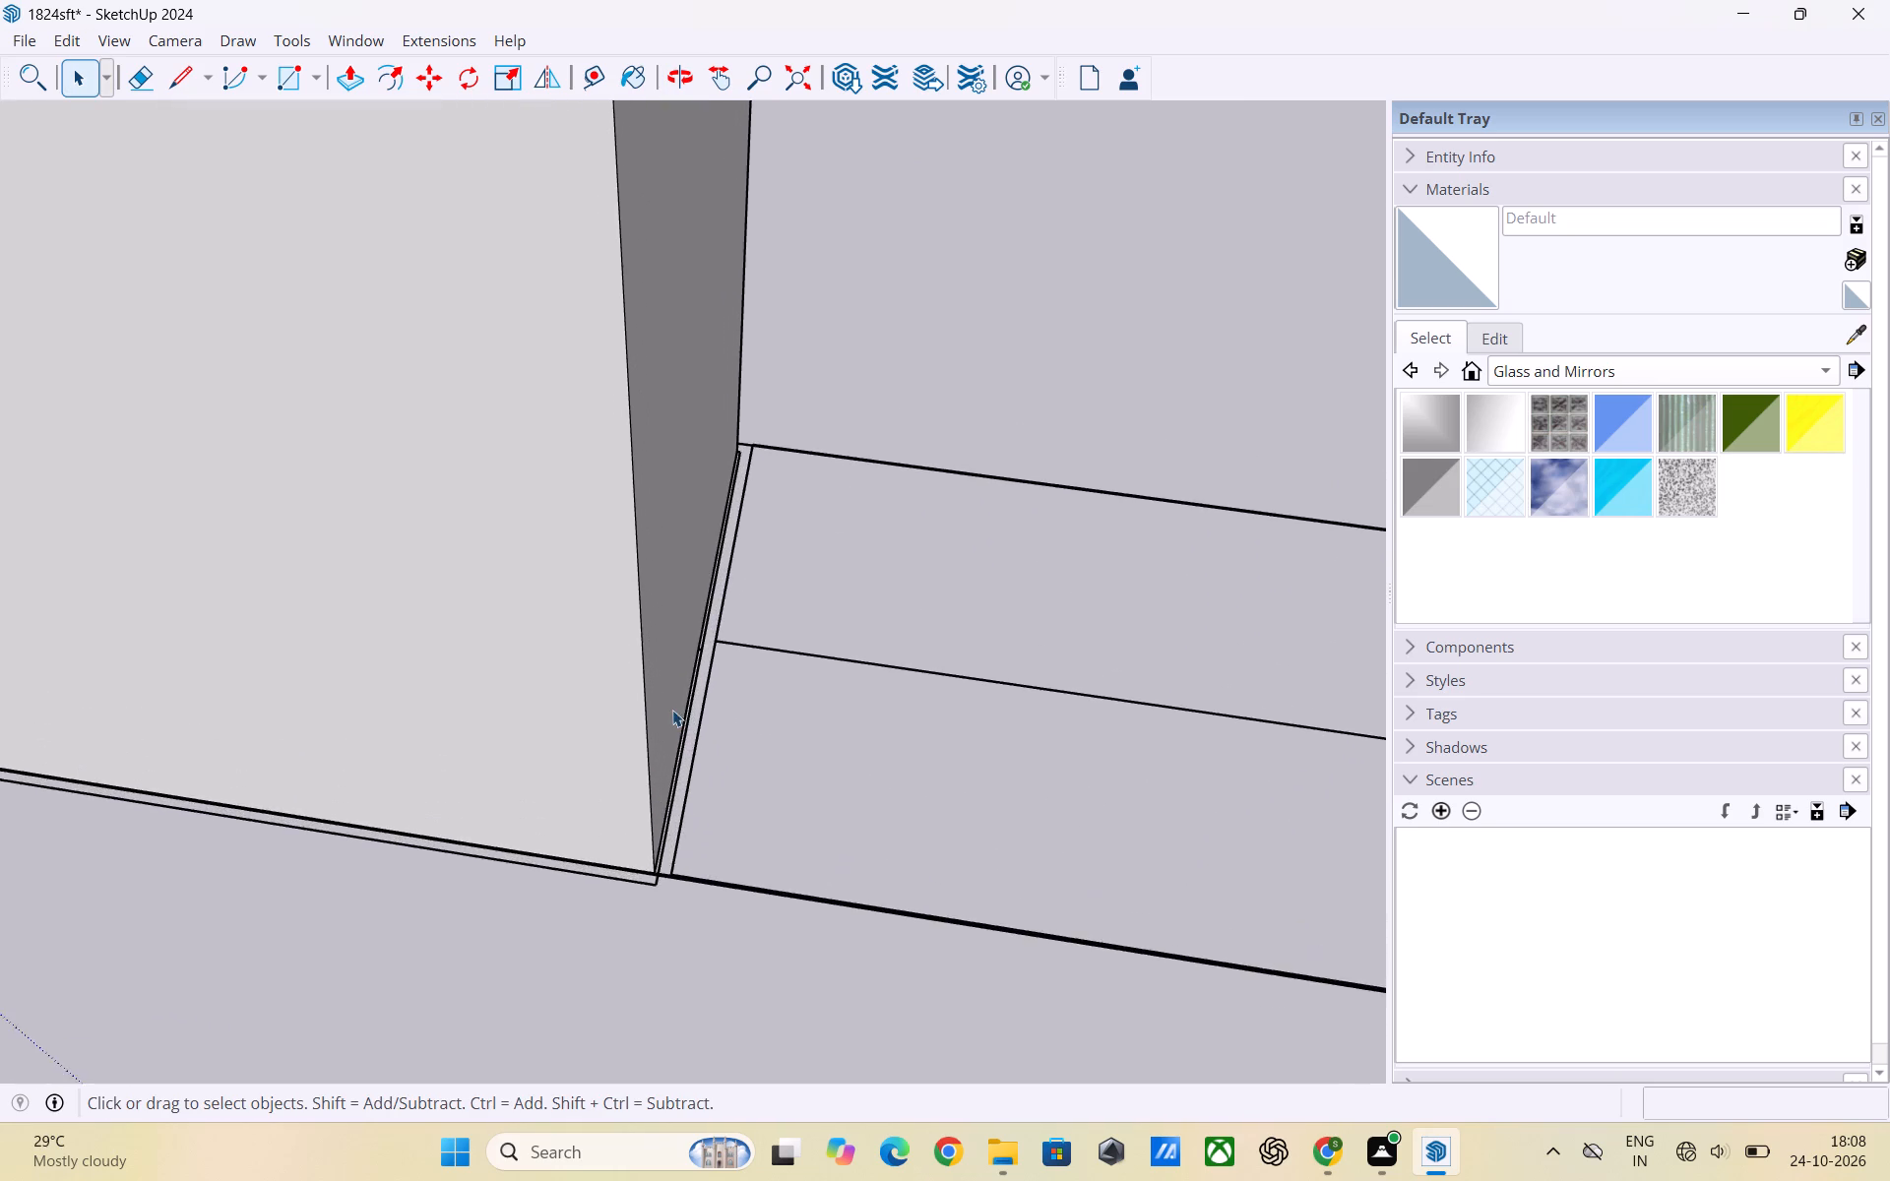
pyautogui.scroll(2, 672, 710)
pyautogui.scroll(3, 768, 383)
pyautogui.moveTo(811, 443); pyautogui.dragTo(467, 590, button='middle')
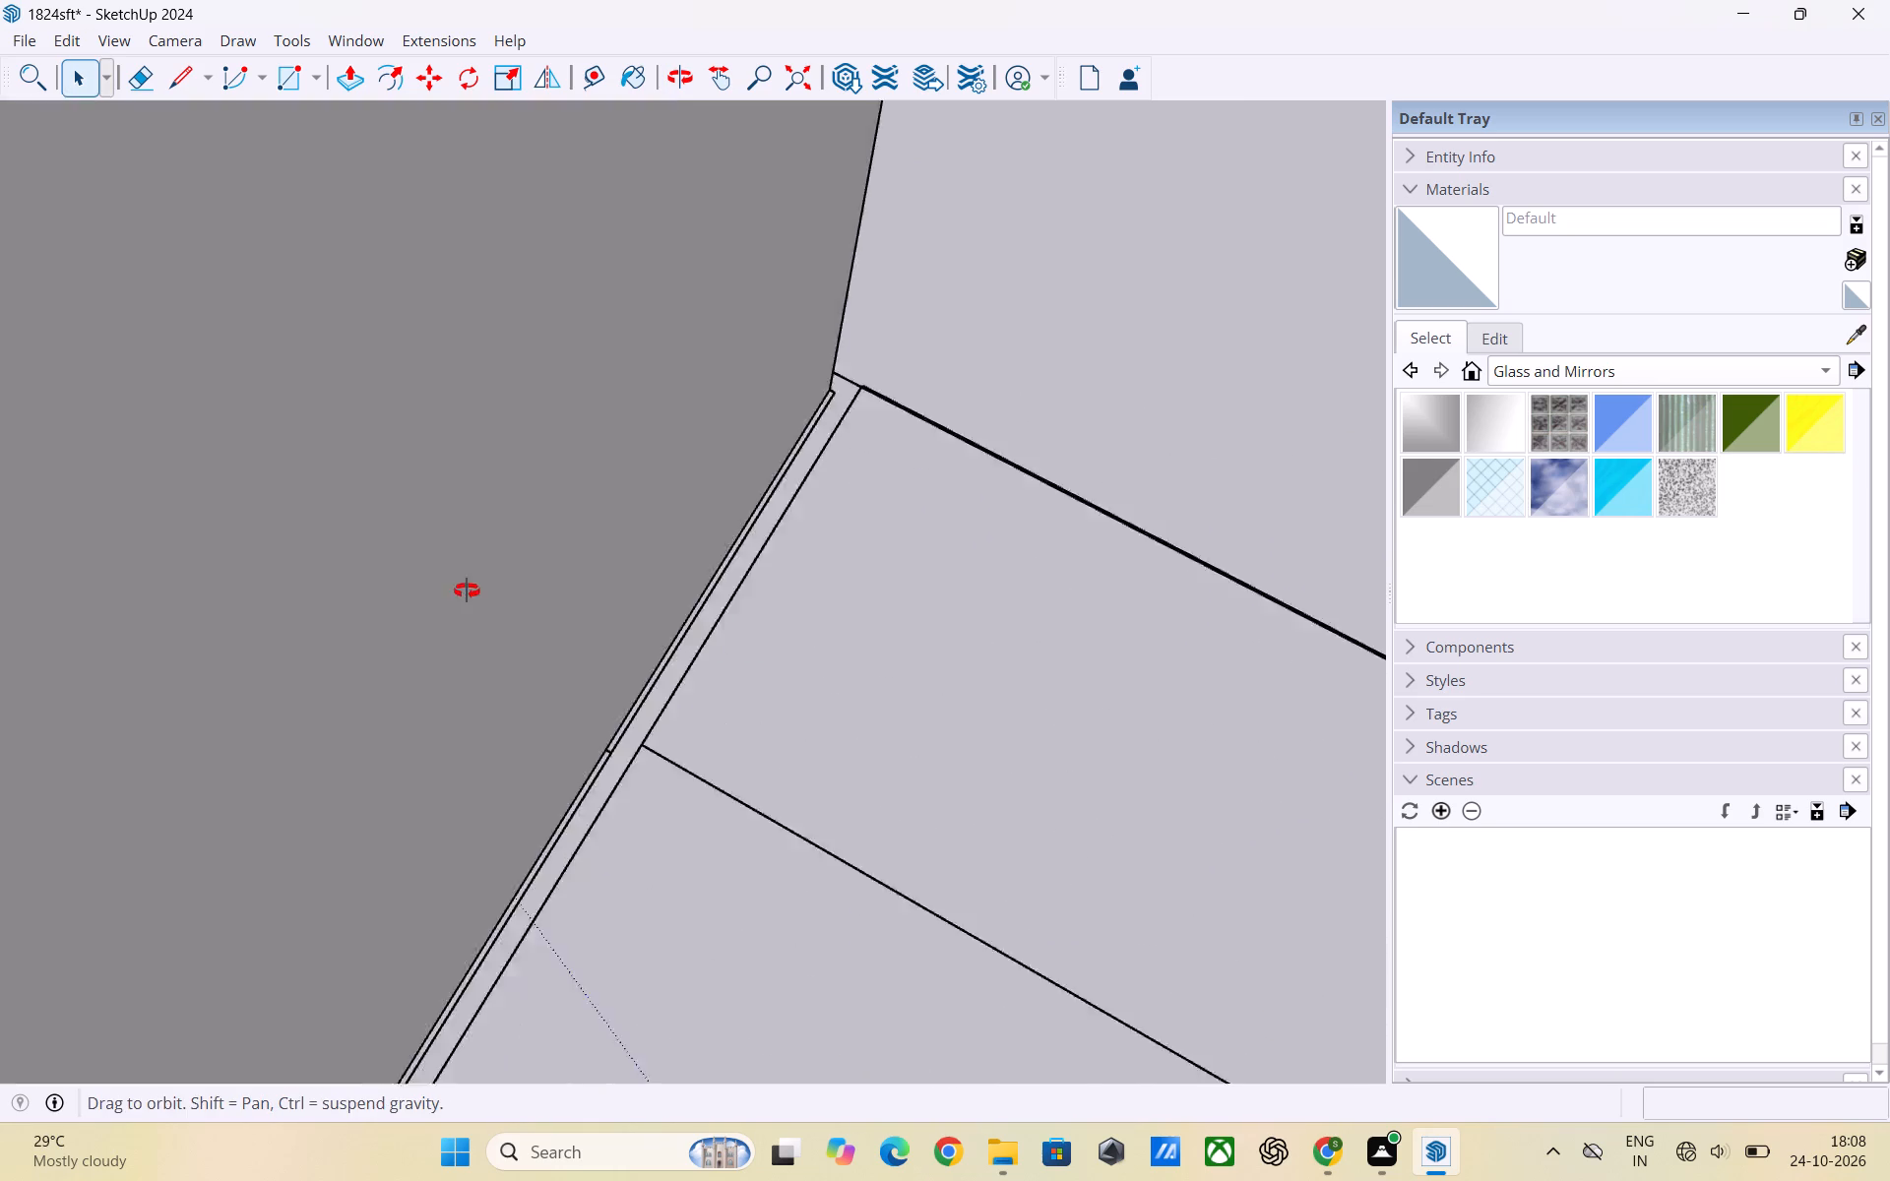
pyautogui.moveTo(467, 590); pyautogui.dragTo(257, 590, button='middle')
pyautogui.scroll(-2, 992, 562)
pyautogui.moveTo(1012, 562); pyautogui.dragTo(318, 545, button='middle')
pyautogui.scroll(-2, 311, 490)
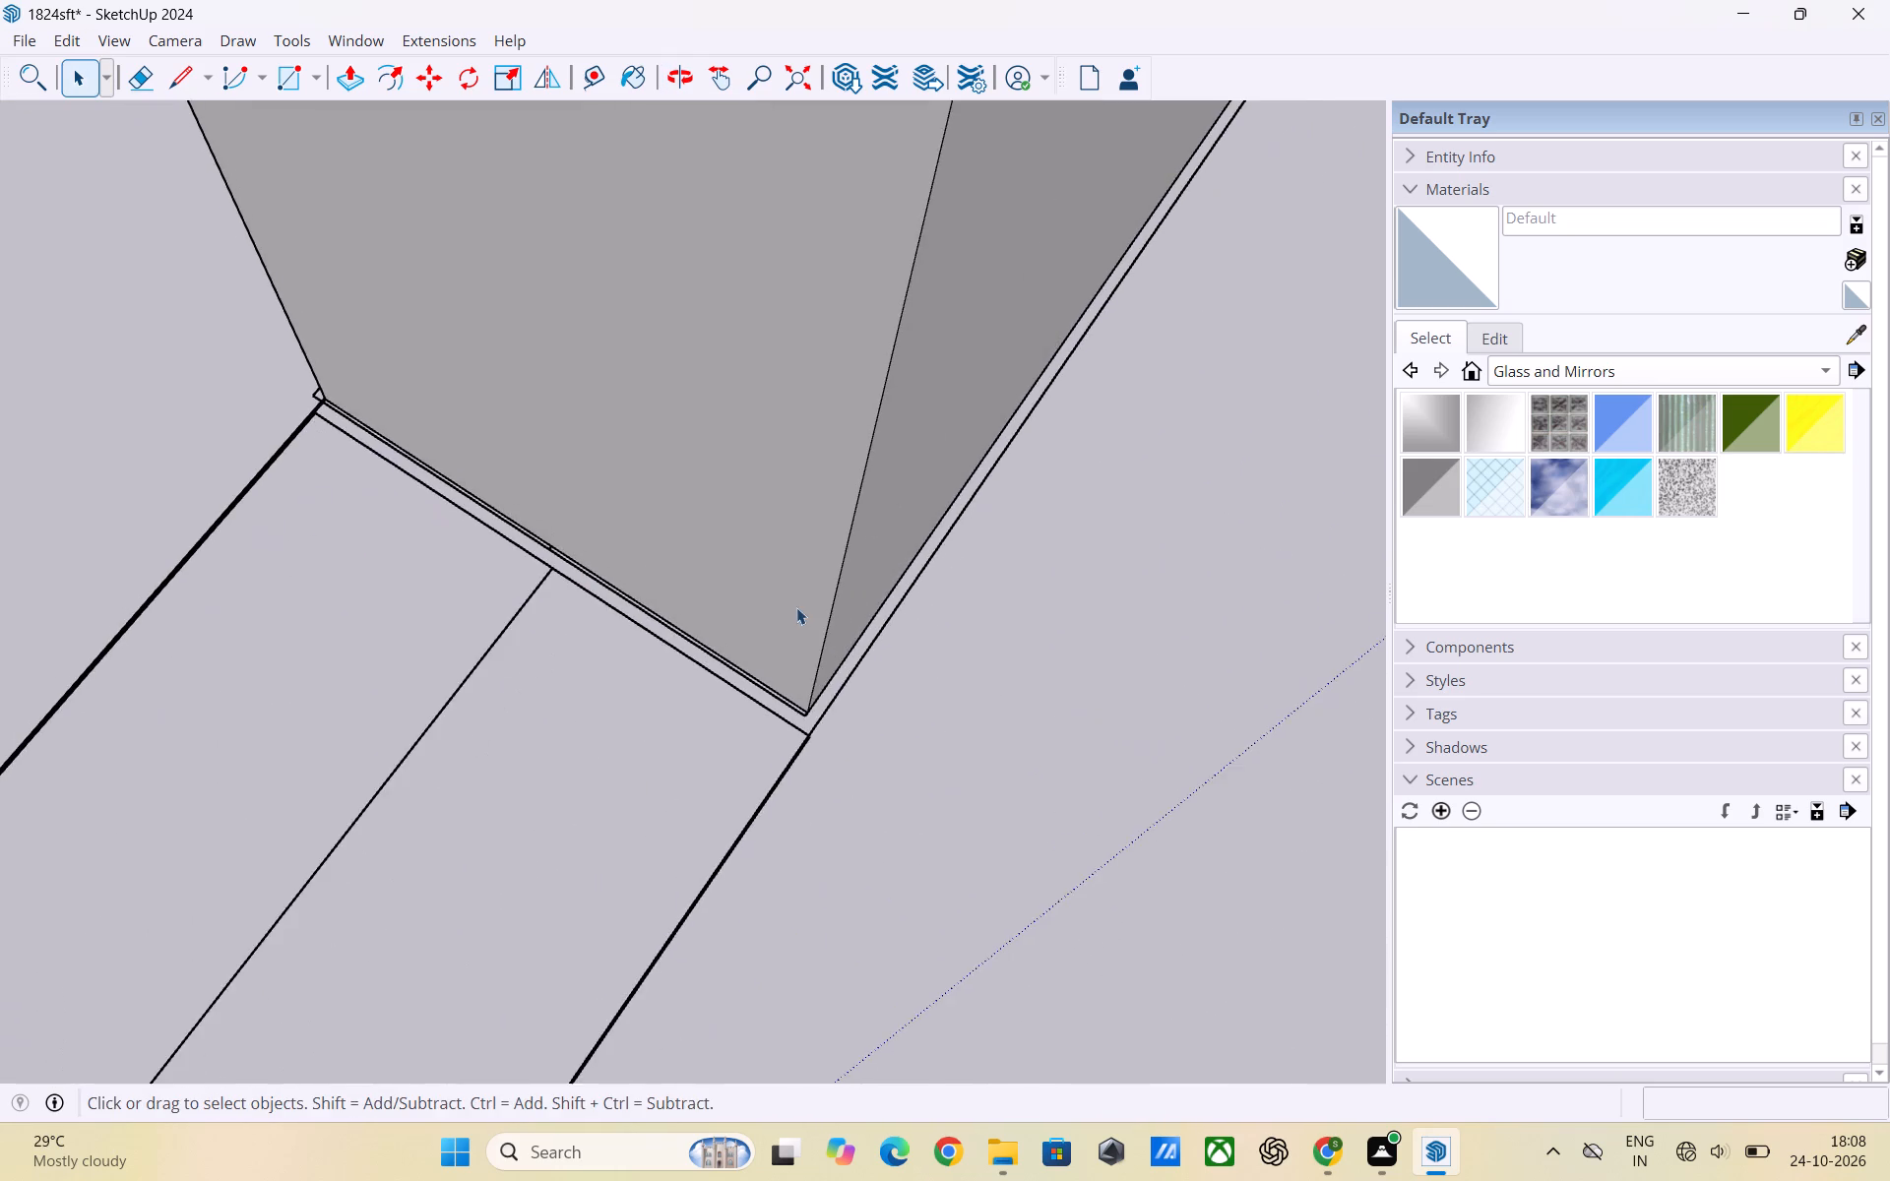
pyautogui.moveTo(796, 607); pyautogui.dragTo(671, 607, button='middle')
pyautogui.scroll(3, 943, 648)
pyautogui.doubleClick(848, 585)
pyautogui.click(848, 585)
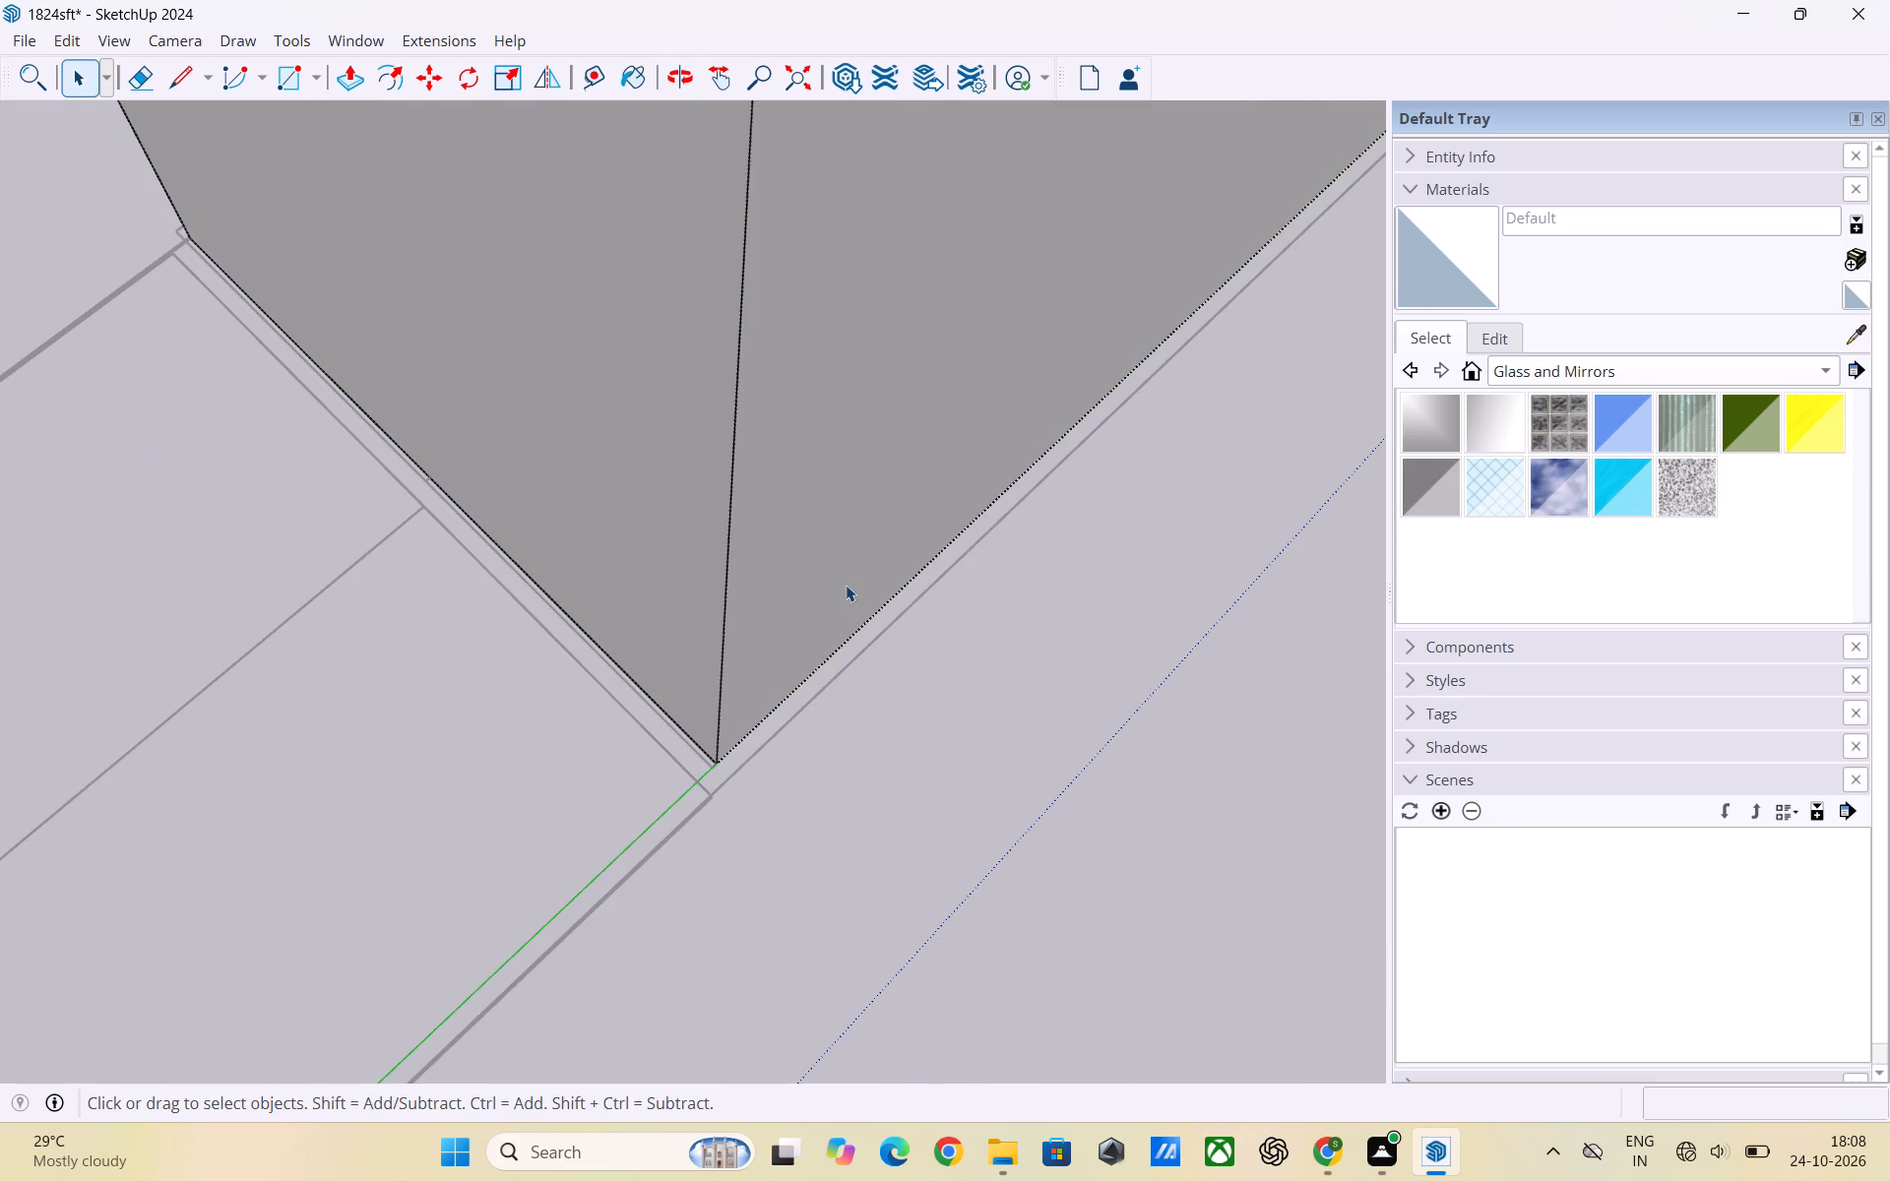
pyautogui.click(846, 585)
pyautogui.click(812, 589)
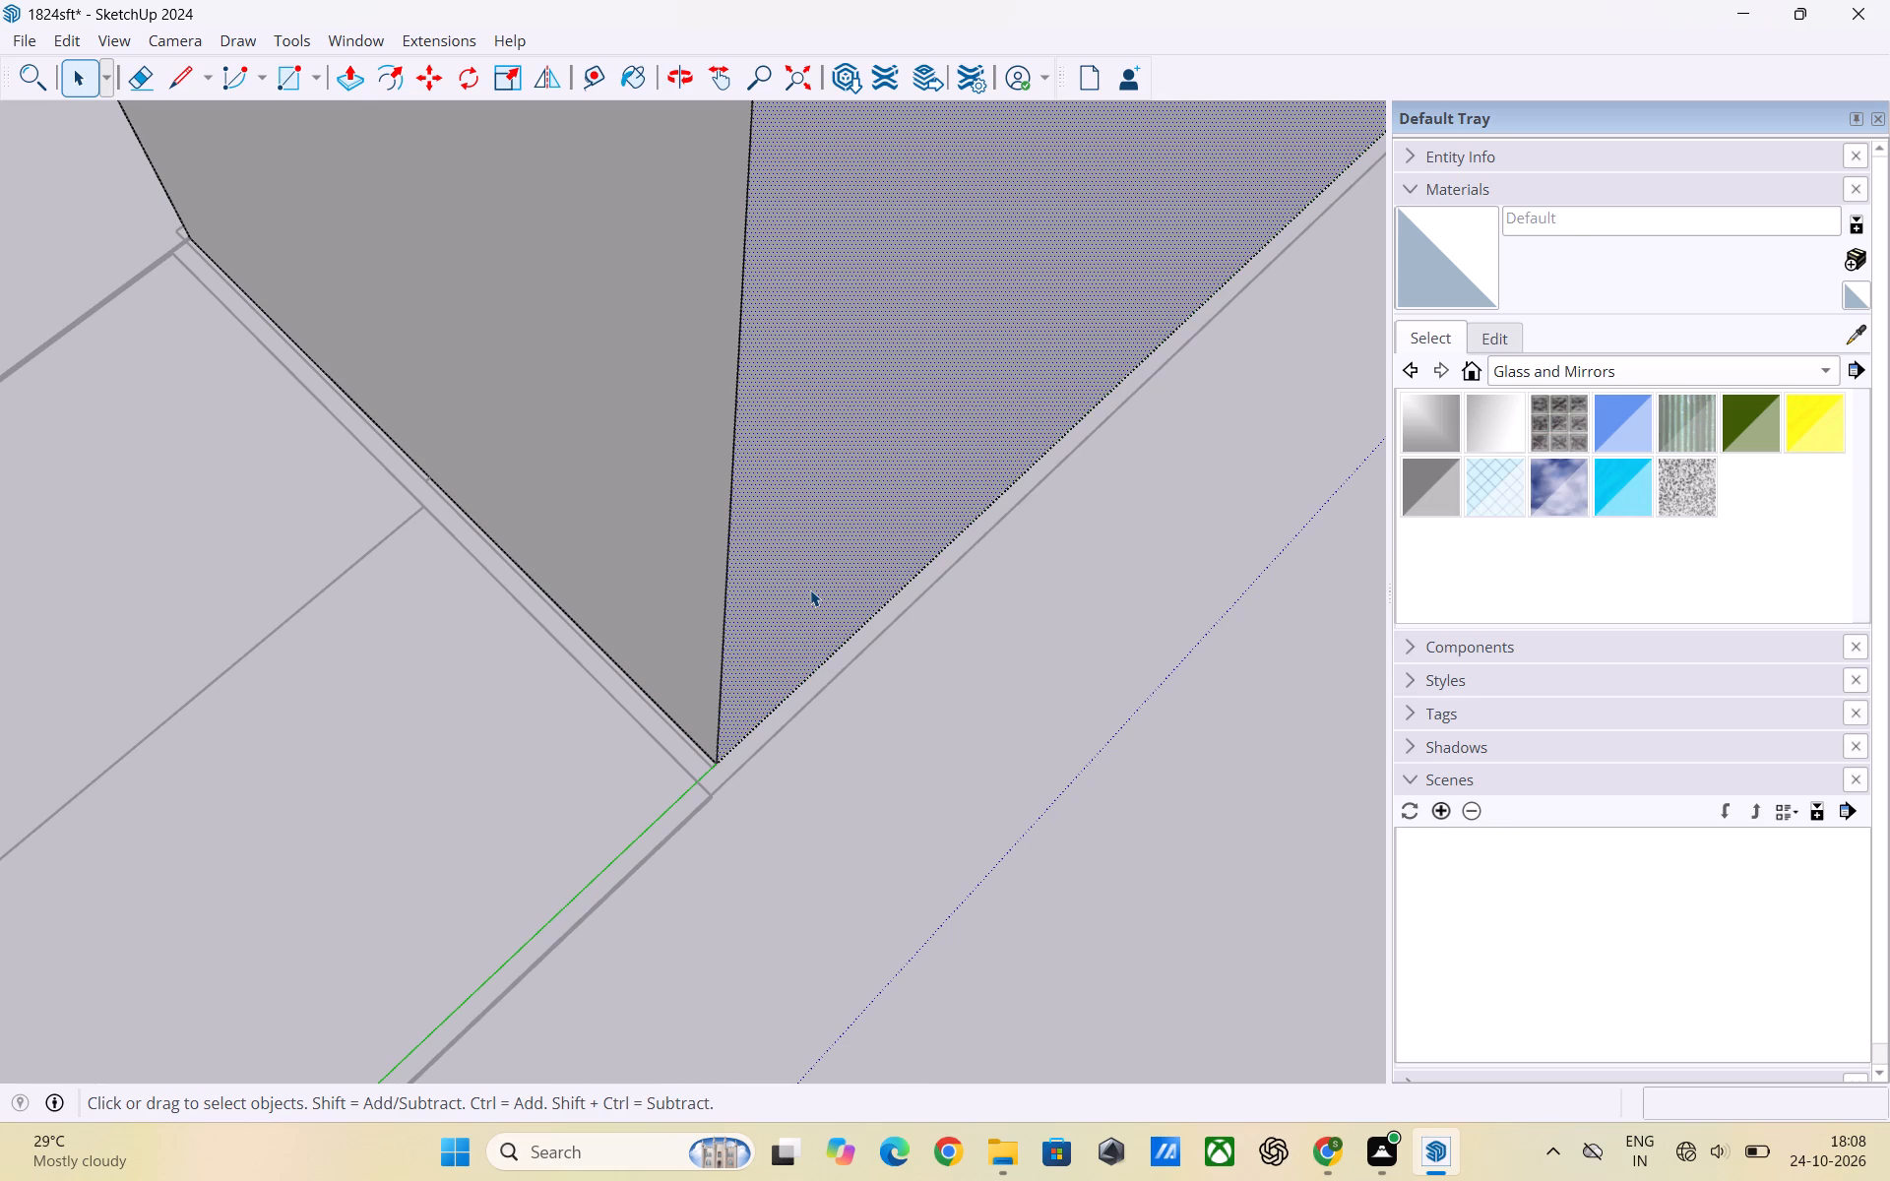
pyautogui.press('p')
pyautogui.click(810, 590)
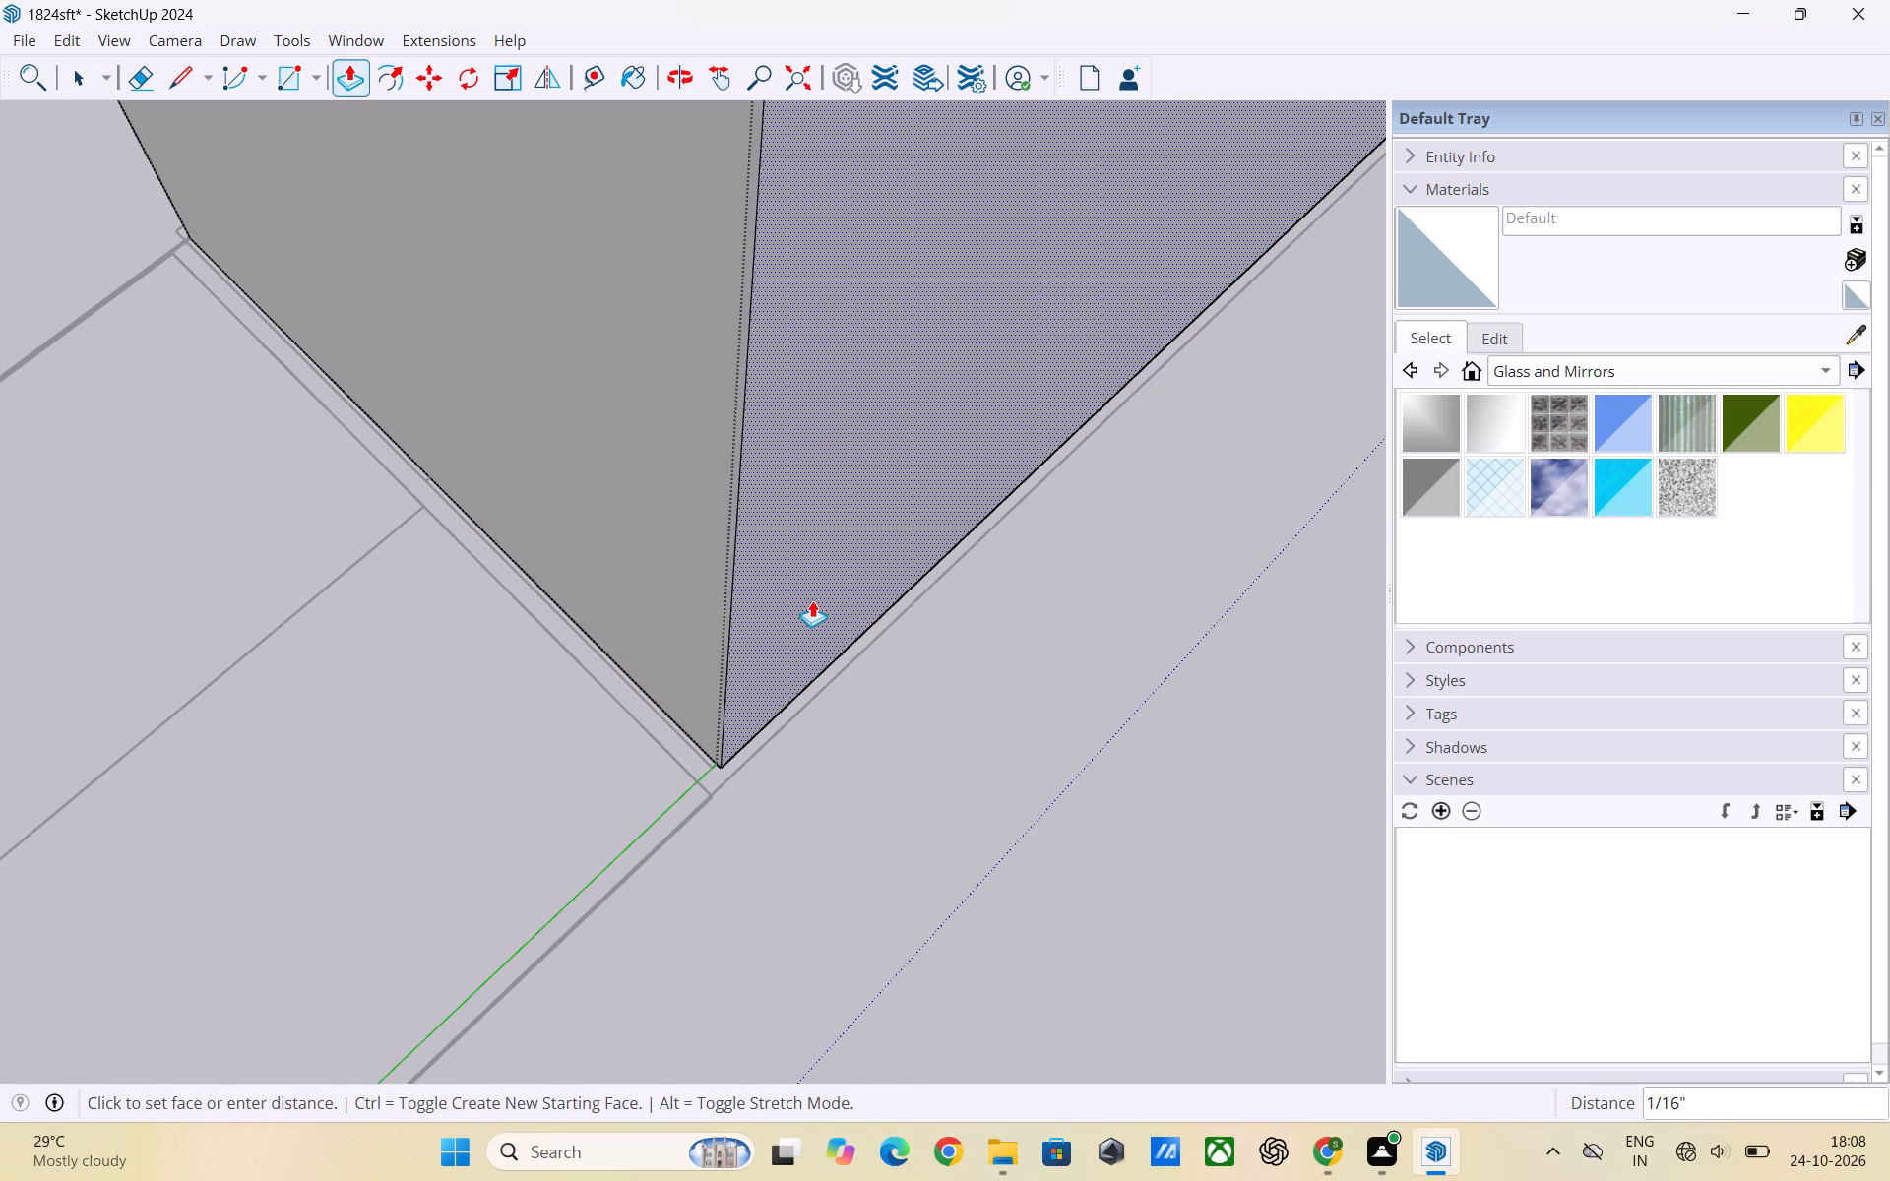
pyautogui.click(819, 608)
pyautogui.press('space')
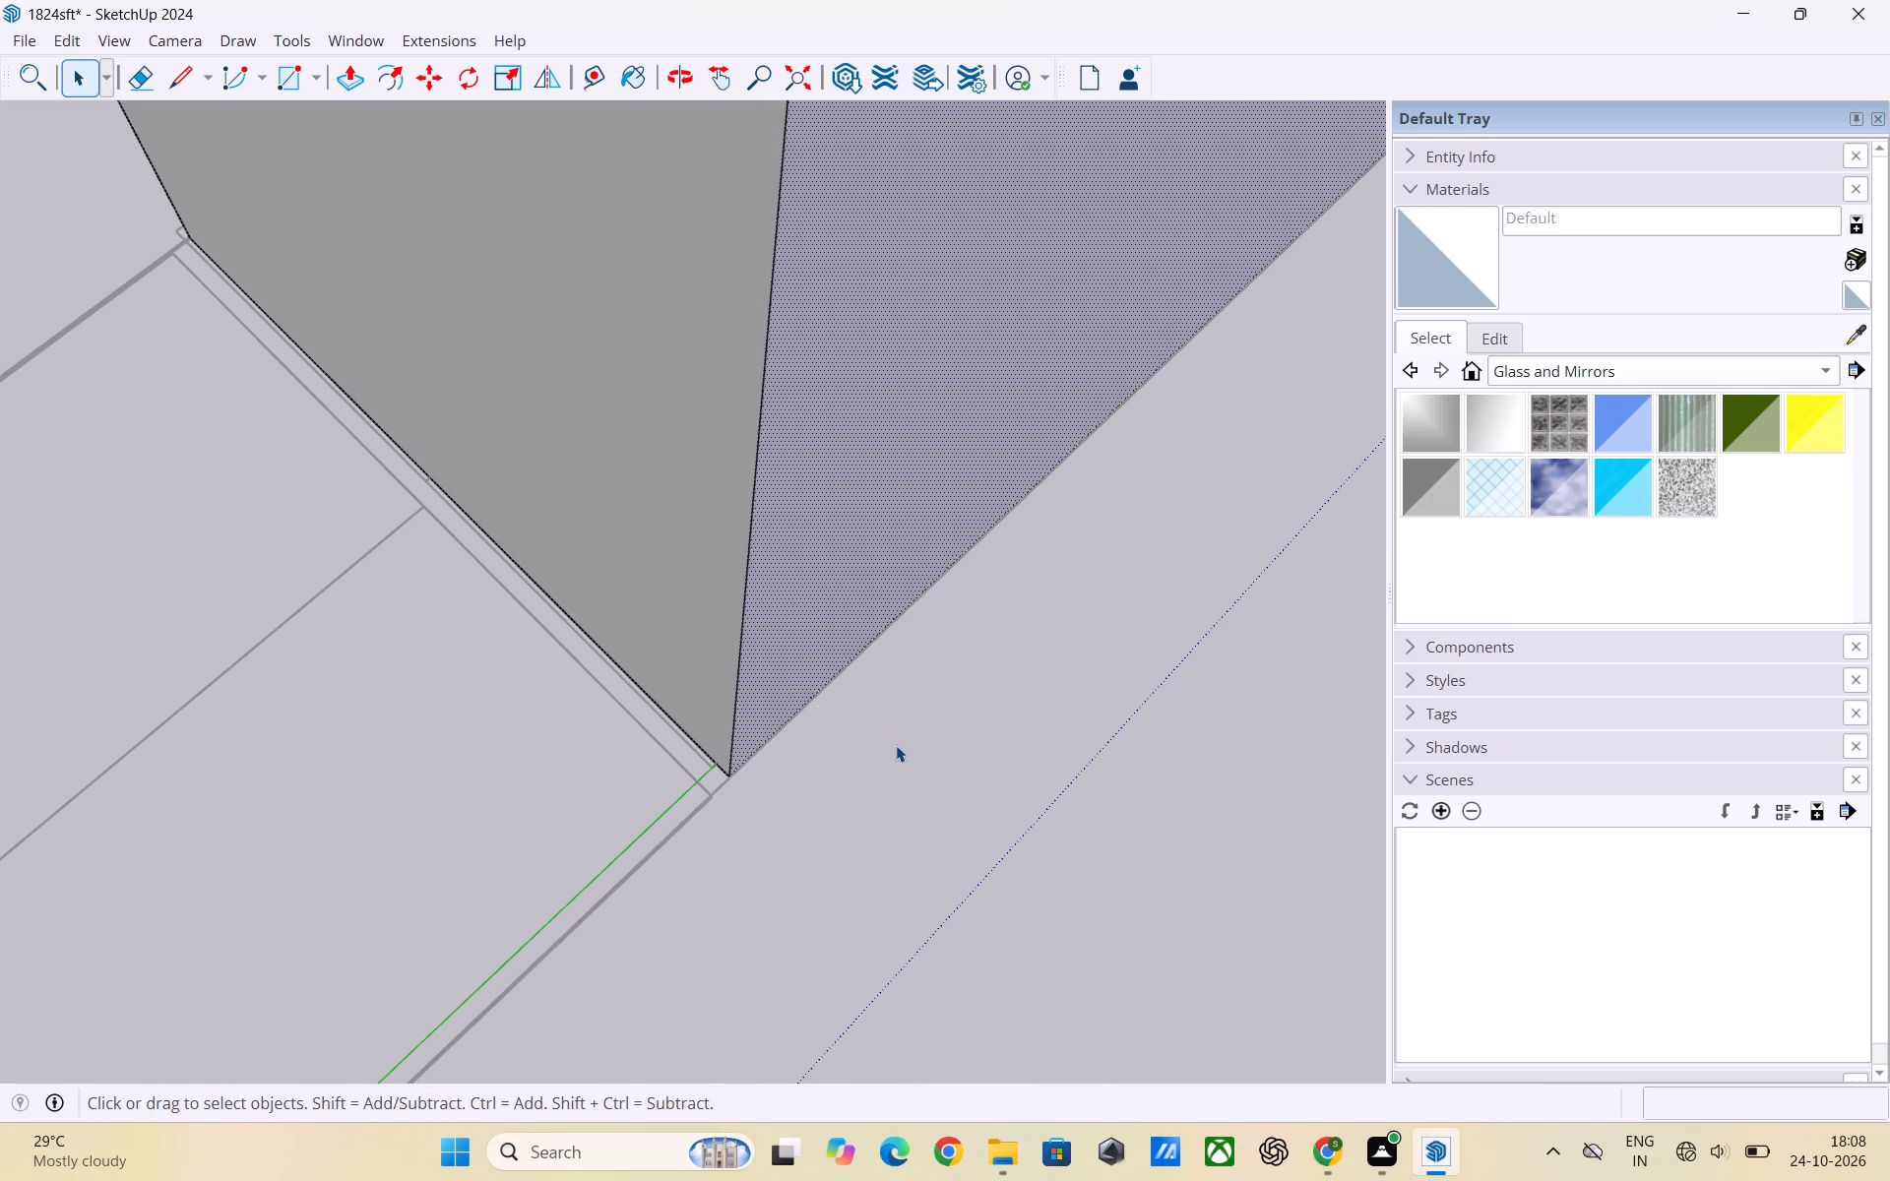
pyautogui.click(896, 745)
# Extend the same wall's end face about 1/16" toward the window gap, and leave the group.
pyautogui.scroll(-2, 961, 743)
pyautogui.scroll(6, 679, 701)
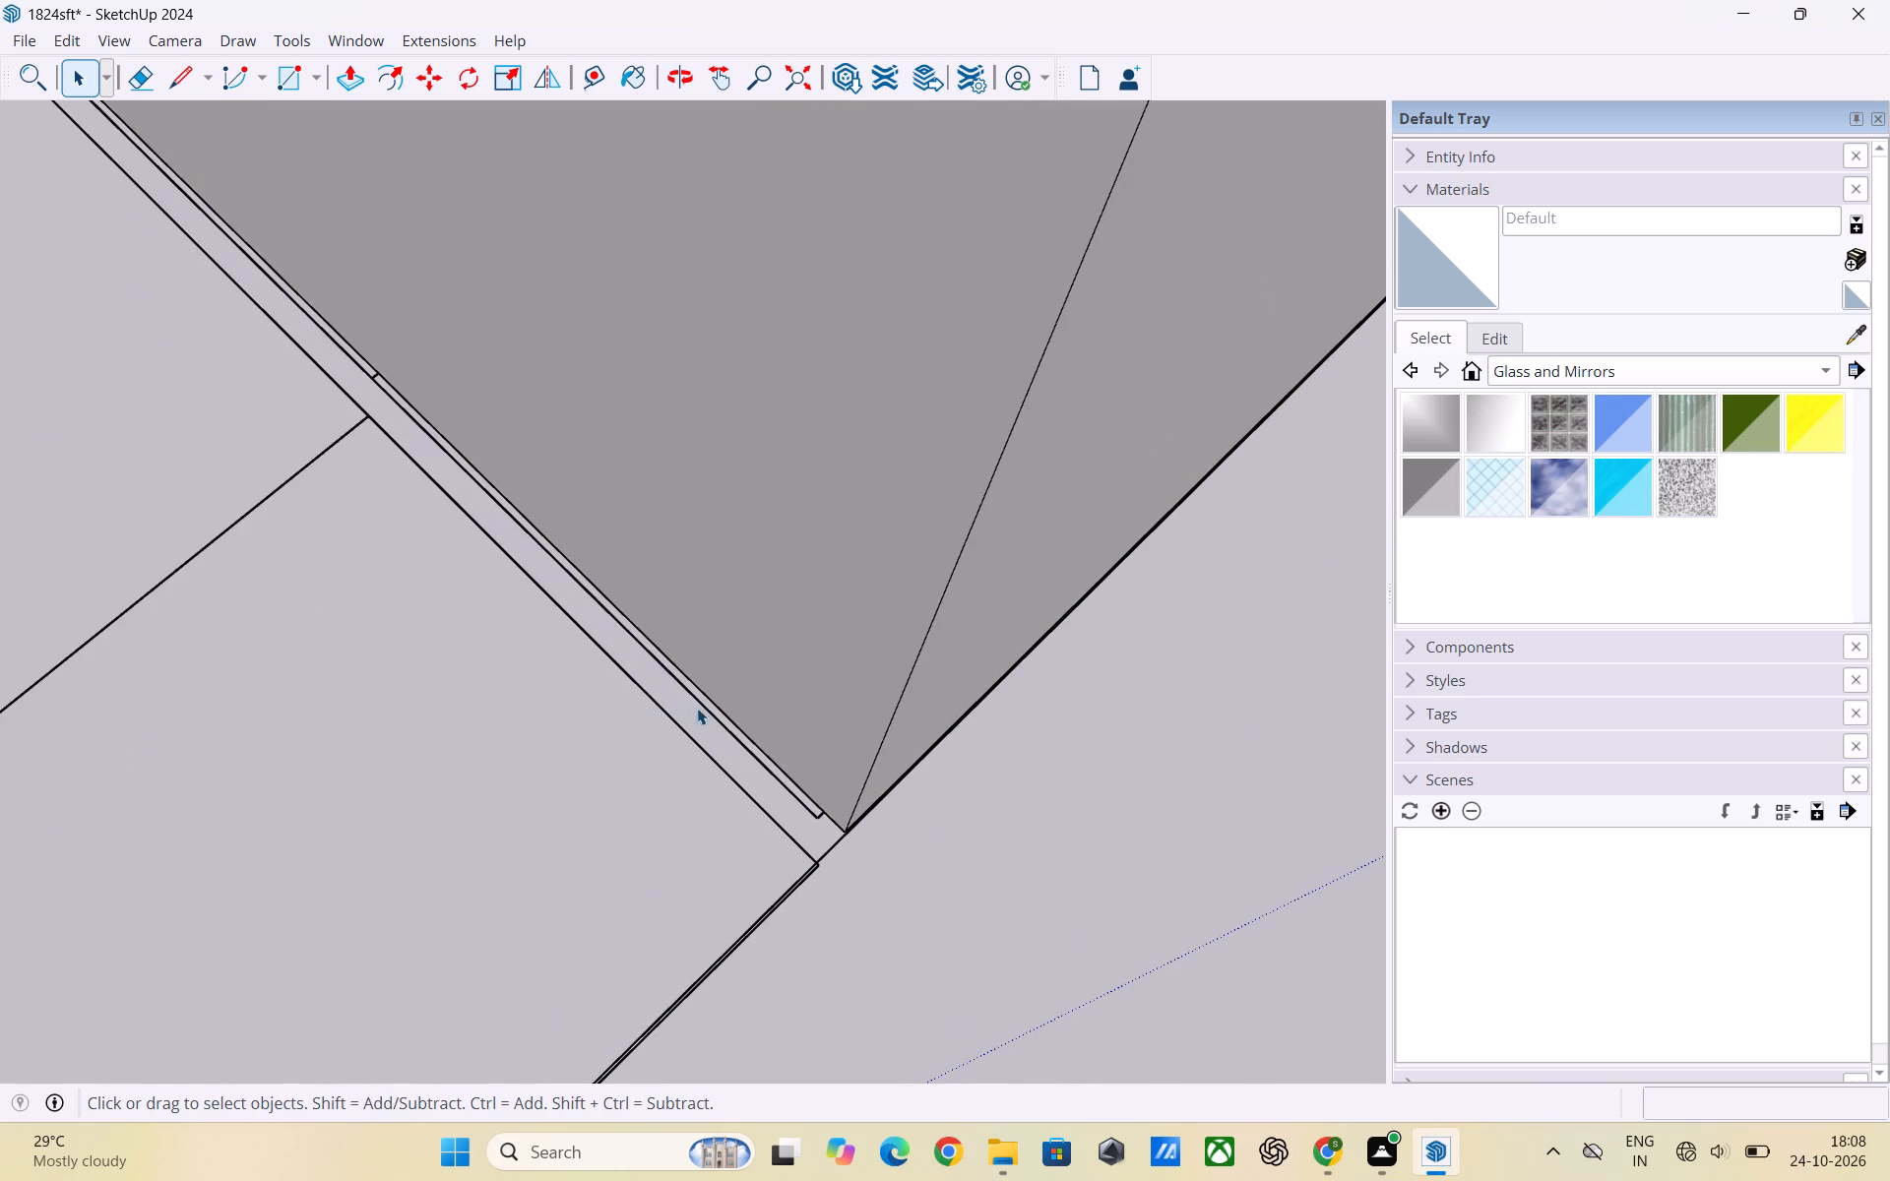
pyautogui.scroll(2, 858, 857)
pyautogui.scroll(-4, 824, 843)
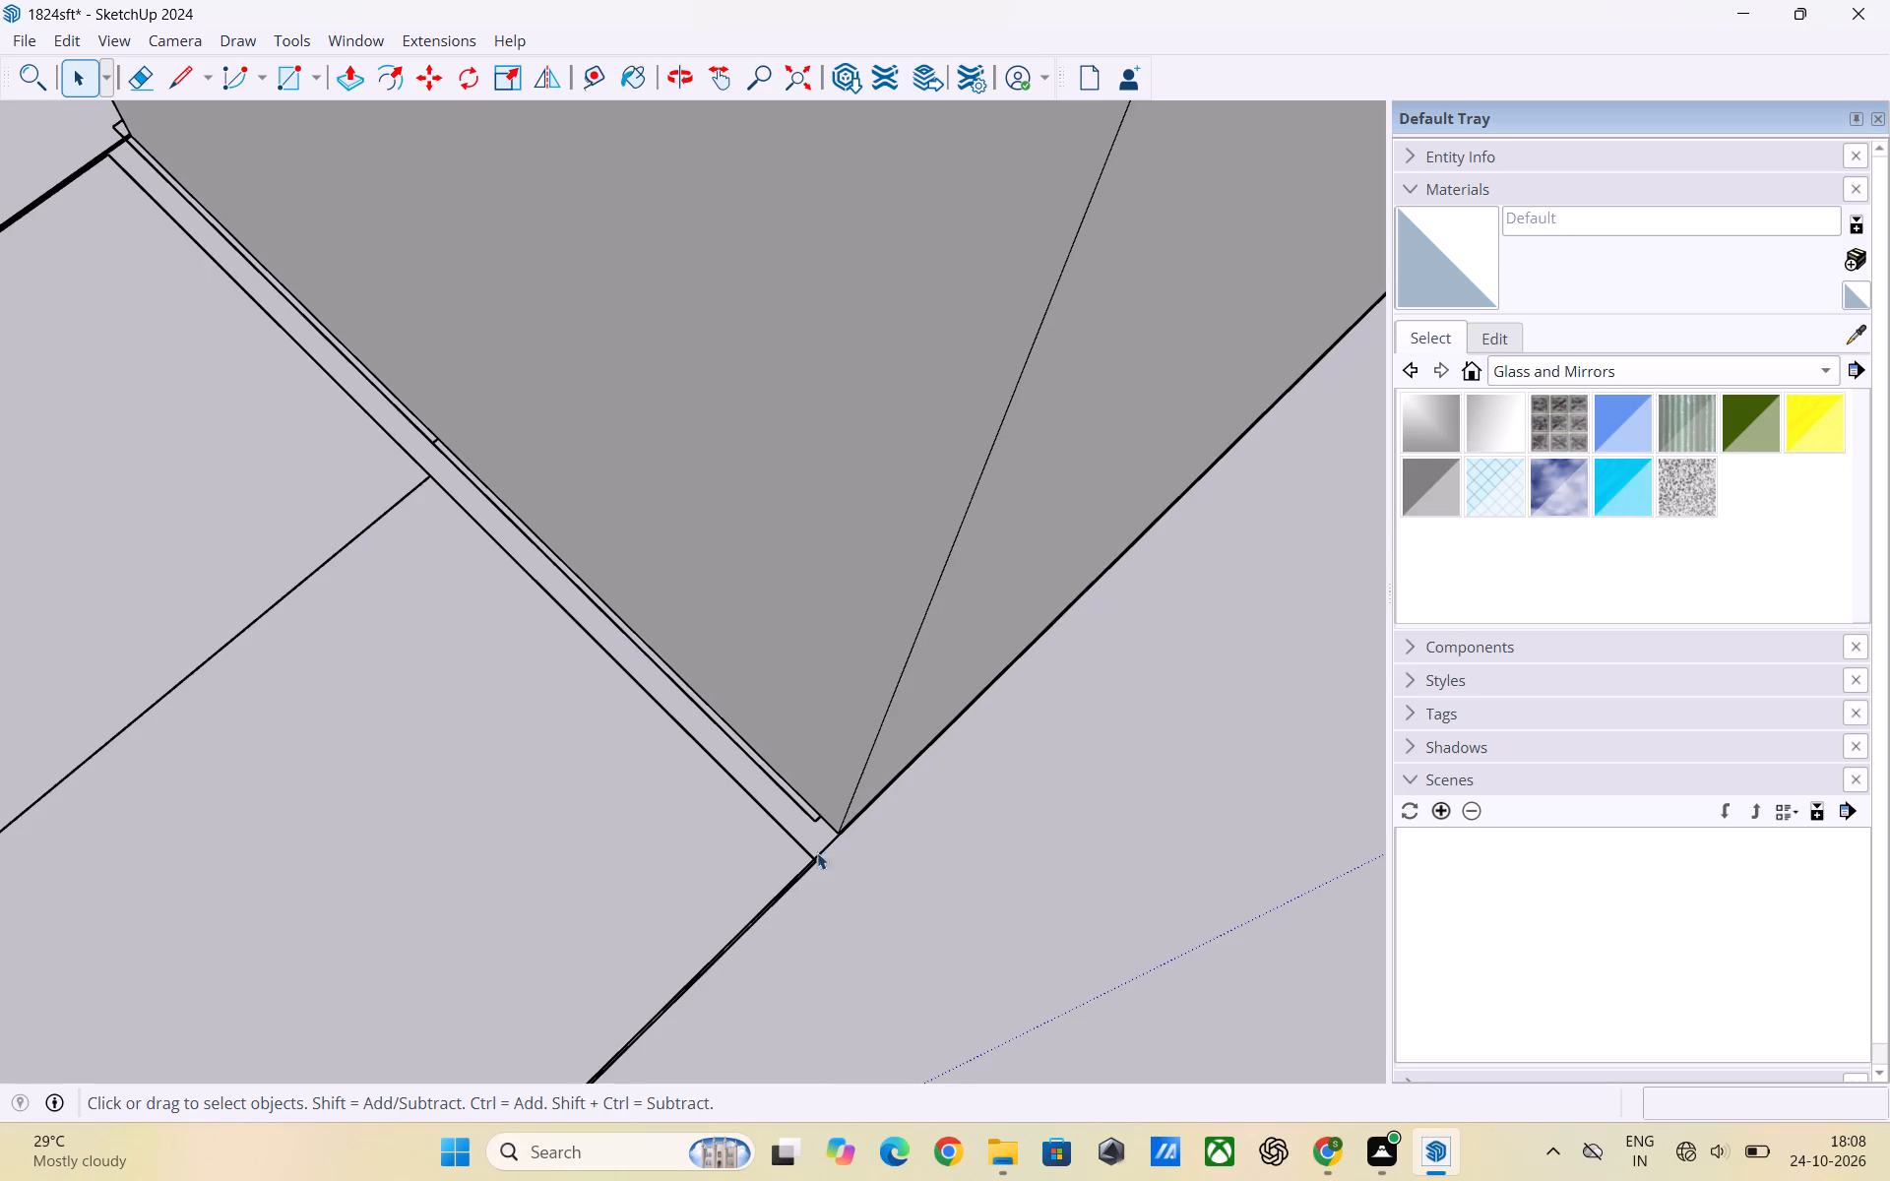
pyautogui.scroll(-4, 956, 912)
pyautogui.scroll(2, 699, 556)
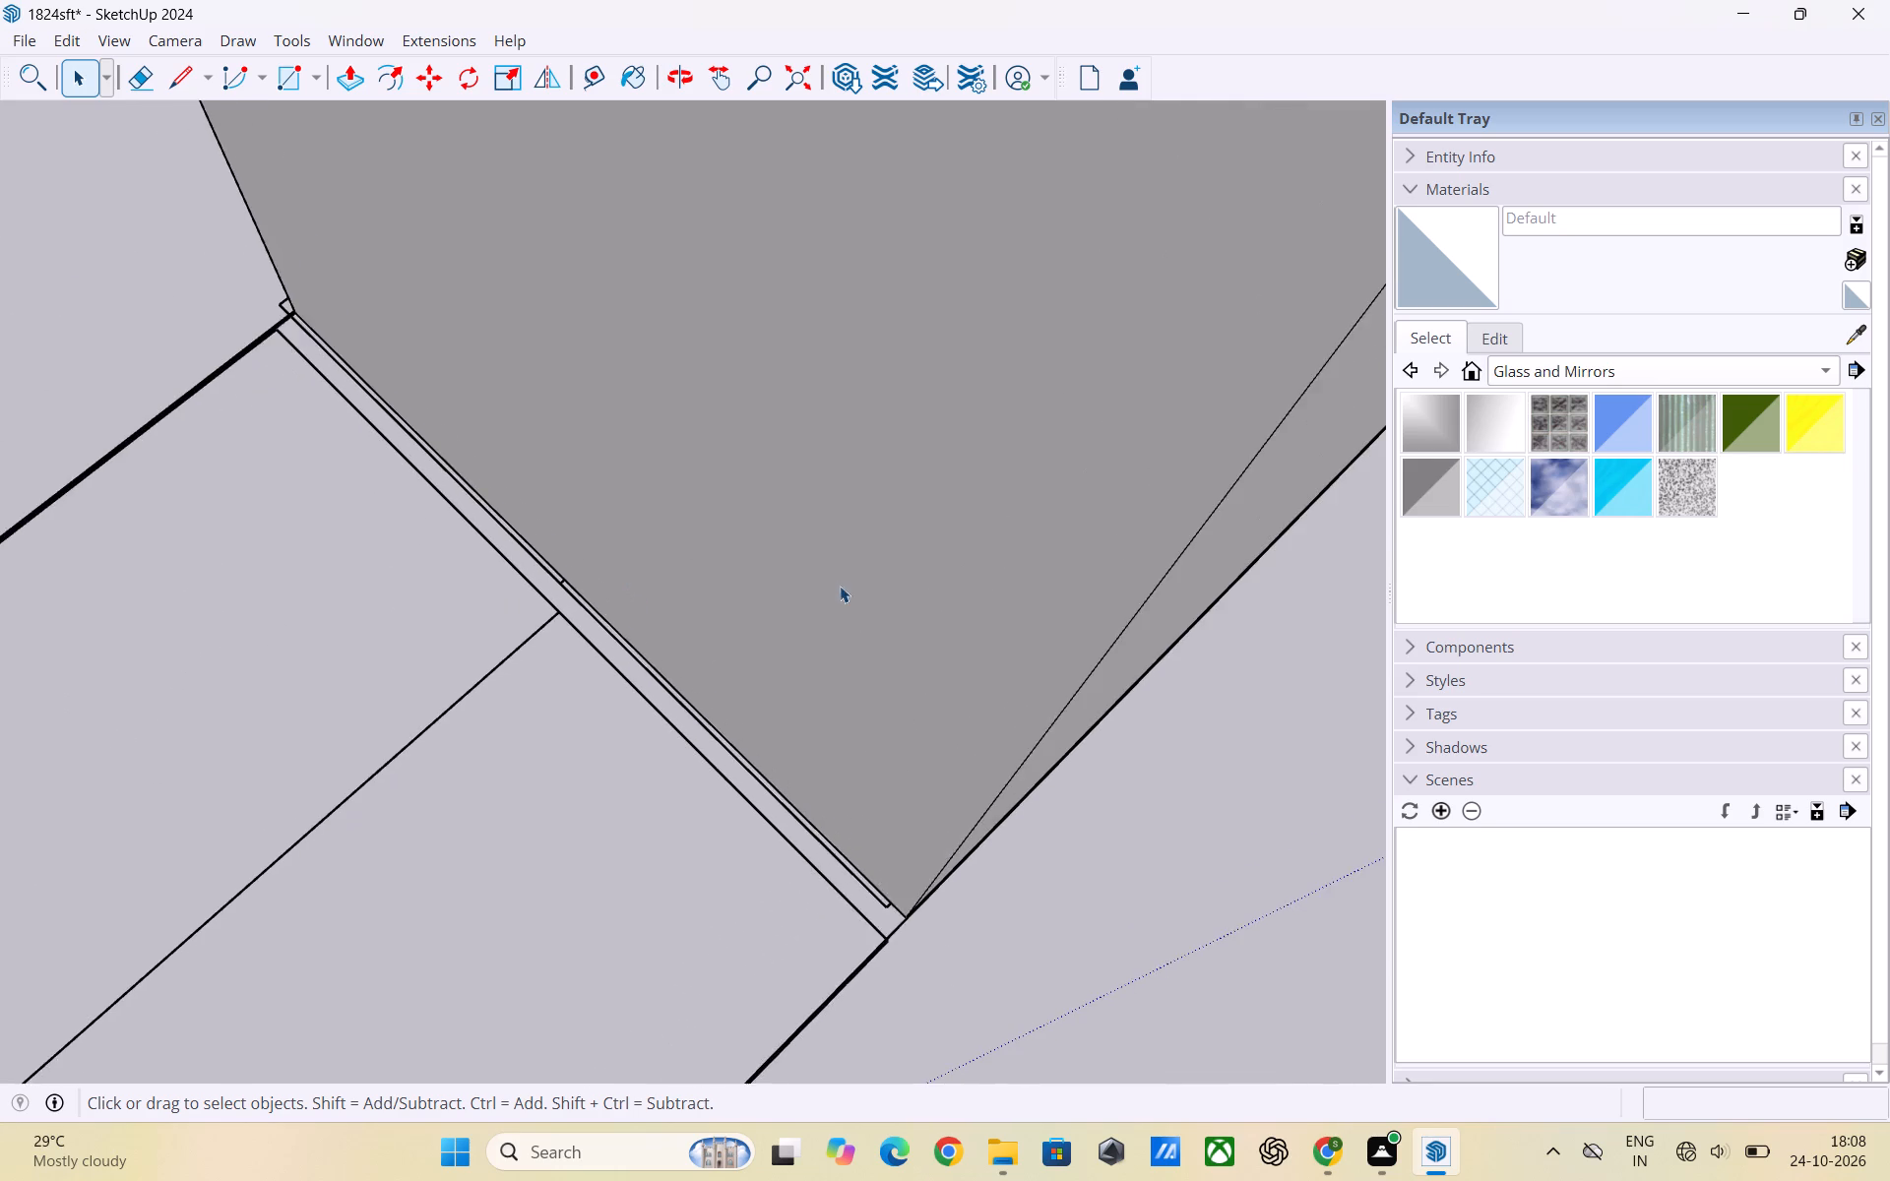
pyautogui.scroll(-2, 845, 595)
pyautogui.moveTo(825, 752); pyautogui.dragTo(630, 802, button='middle')
pyautogui.scroll(-1, 843, 756)
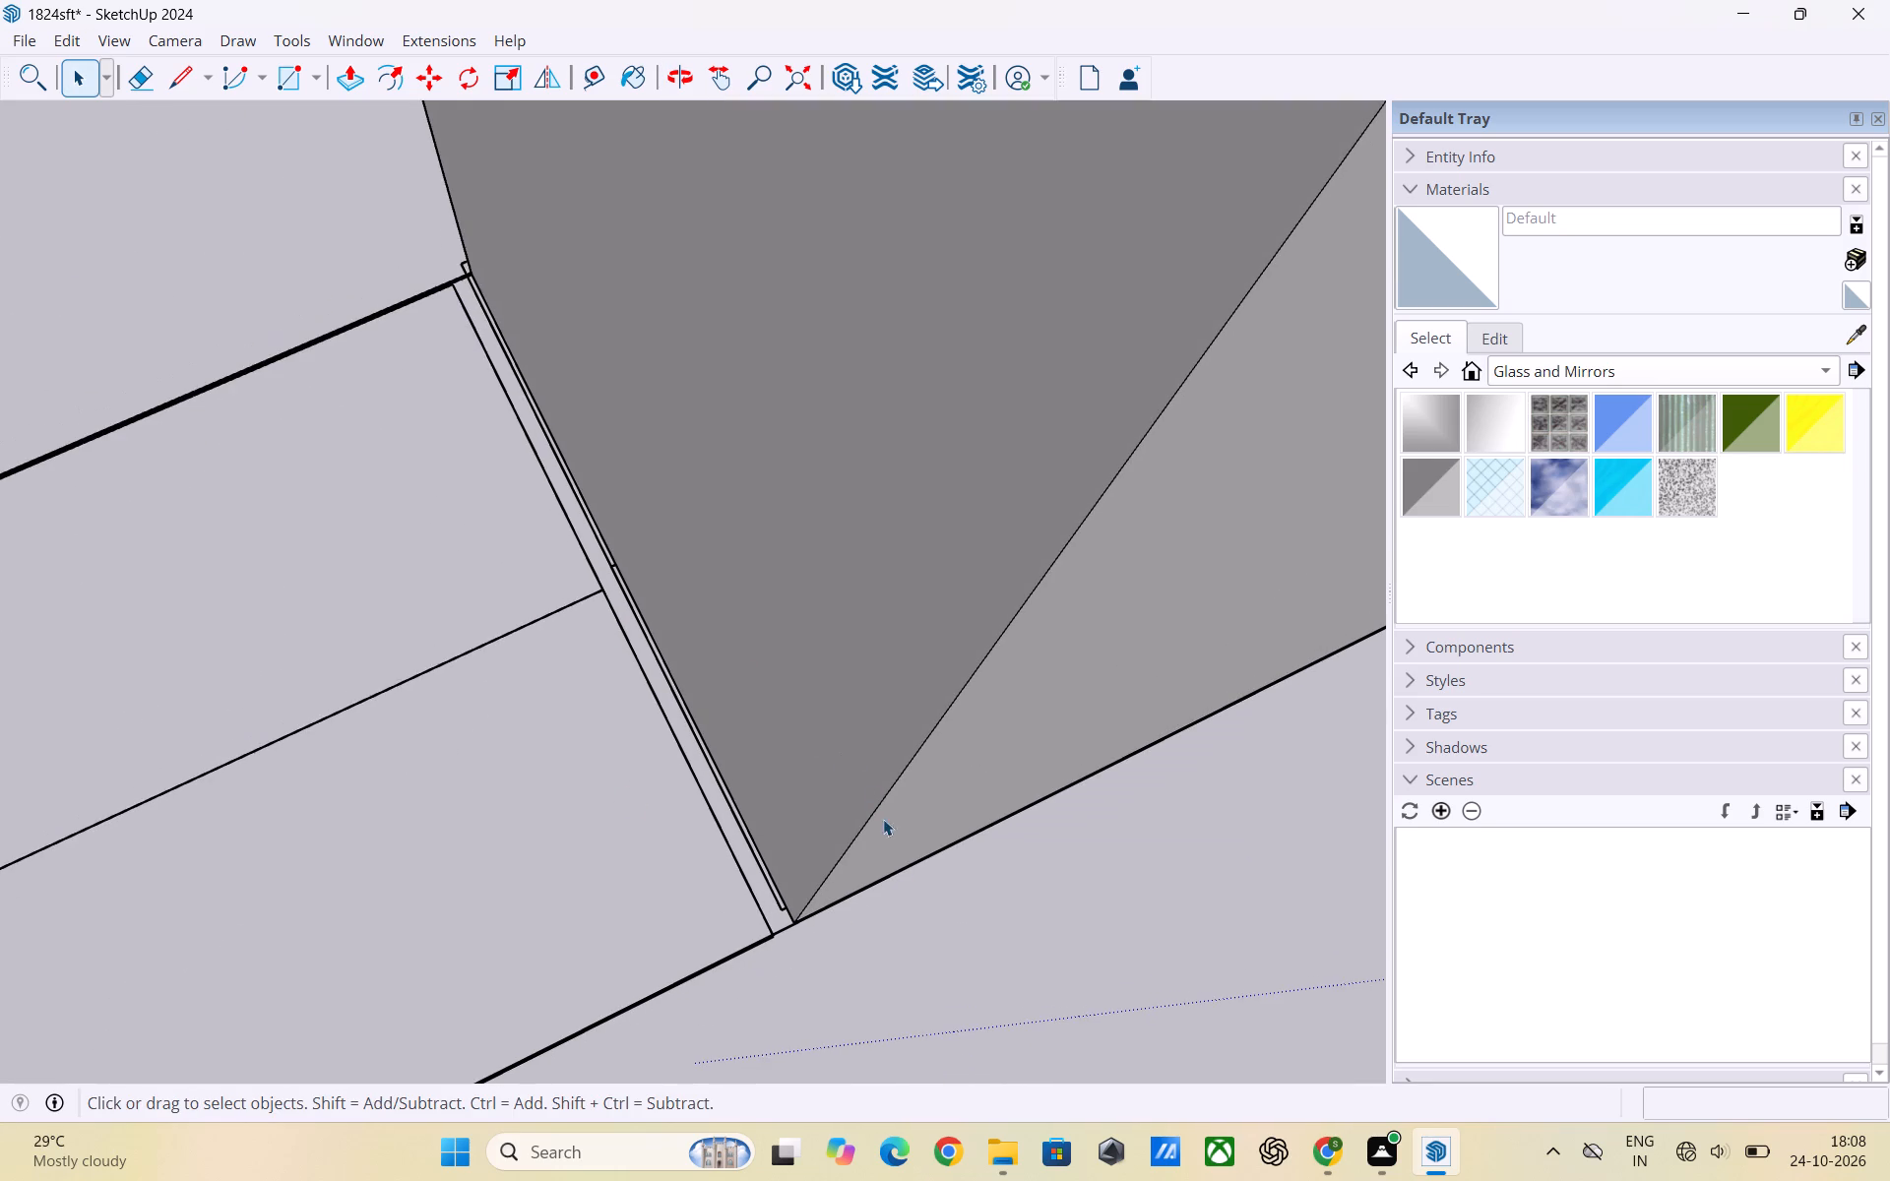
pyautogui.scroll(-1, 977, 893)
pyautogui.scroll(8, 548, 291)
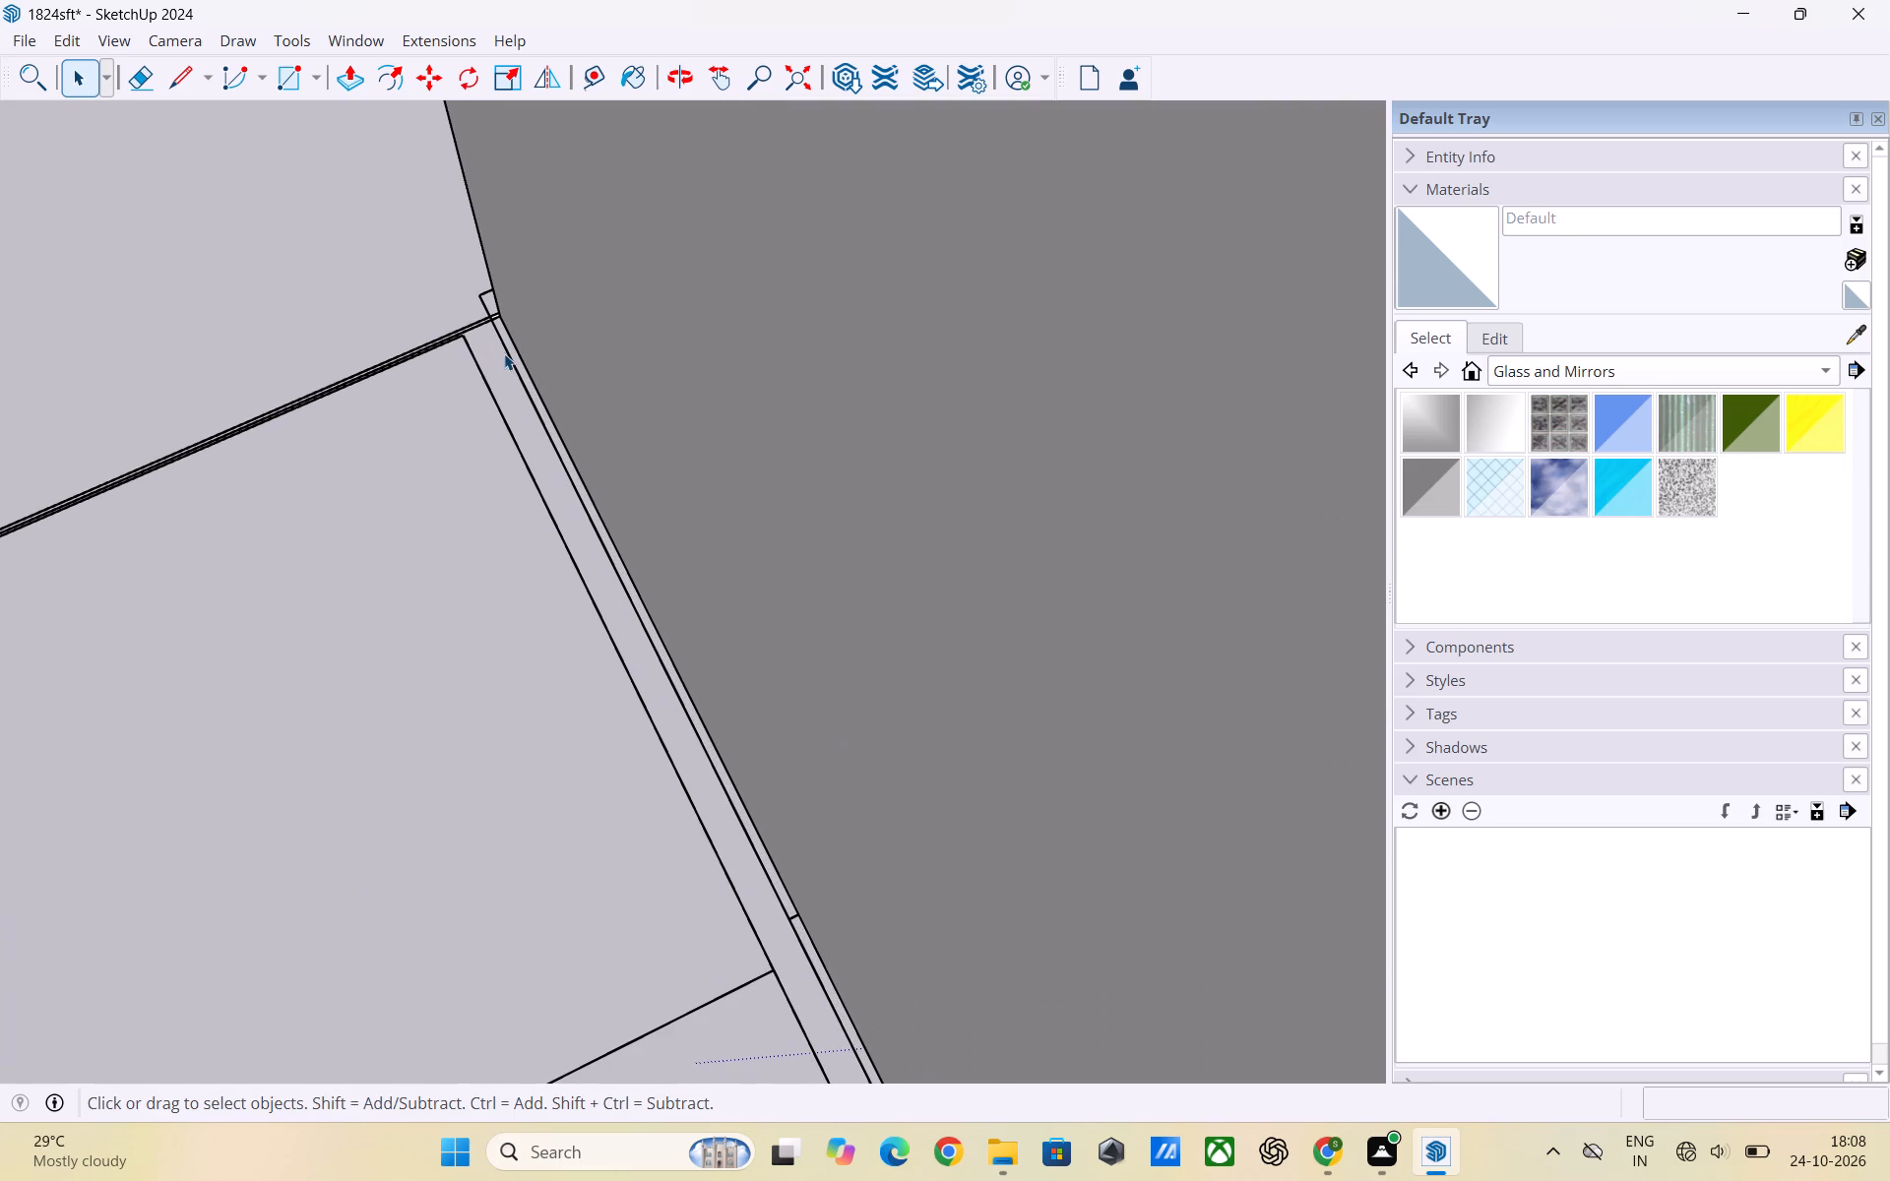
pyautogui.tripleClick(657, 389)
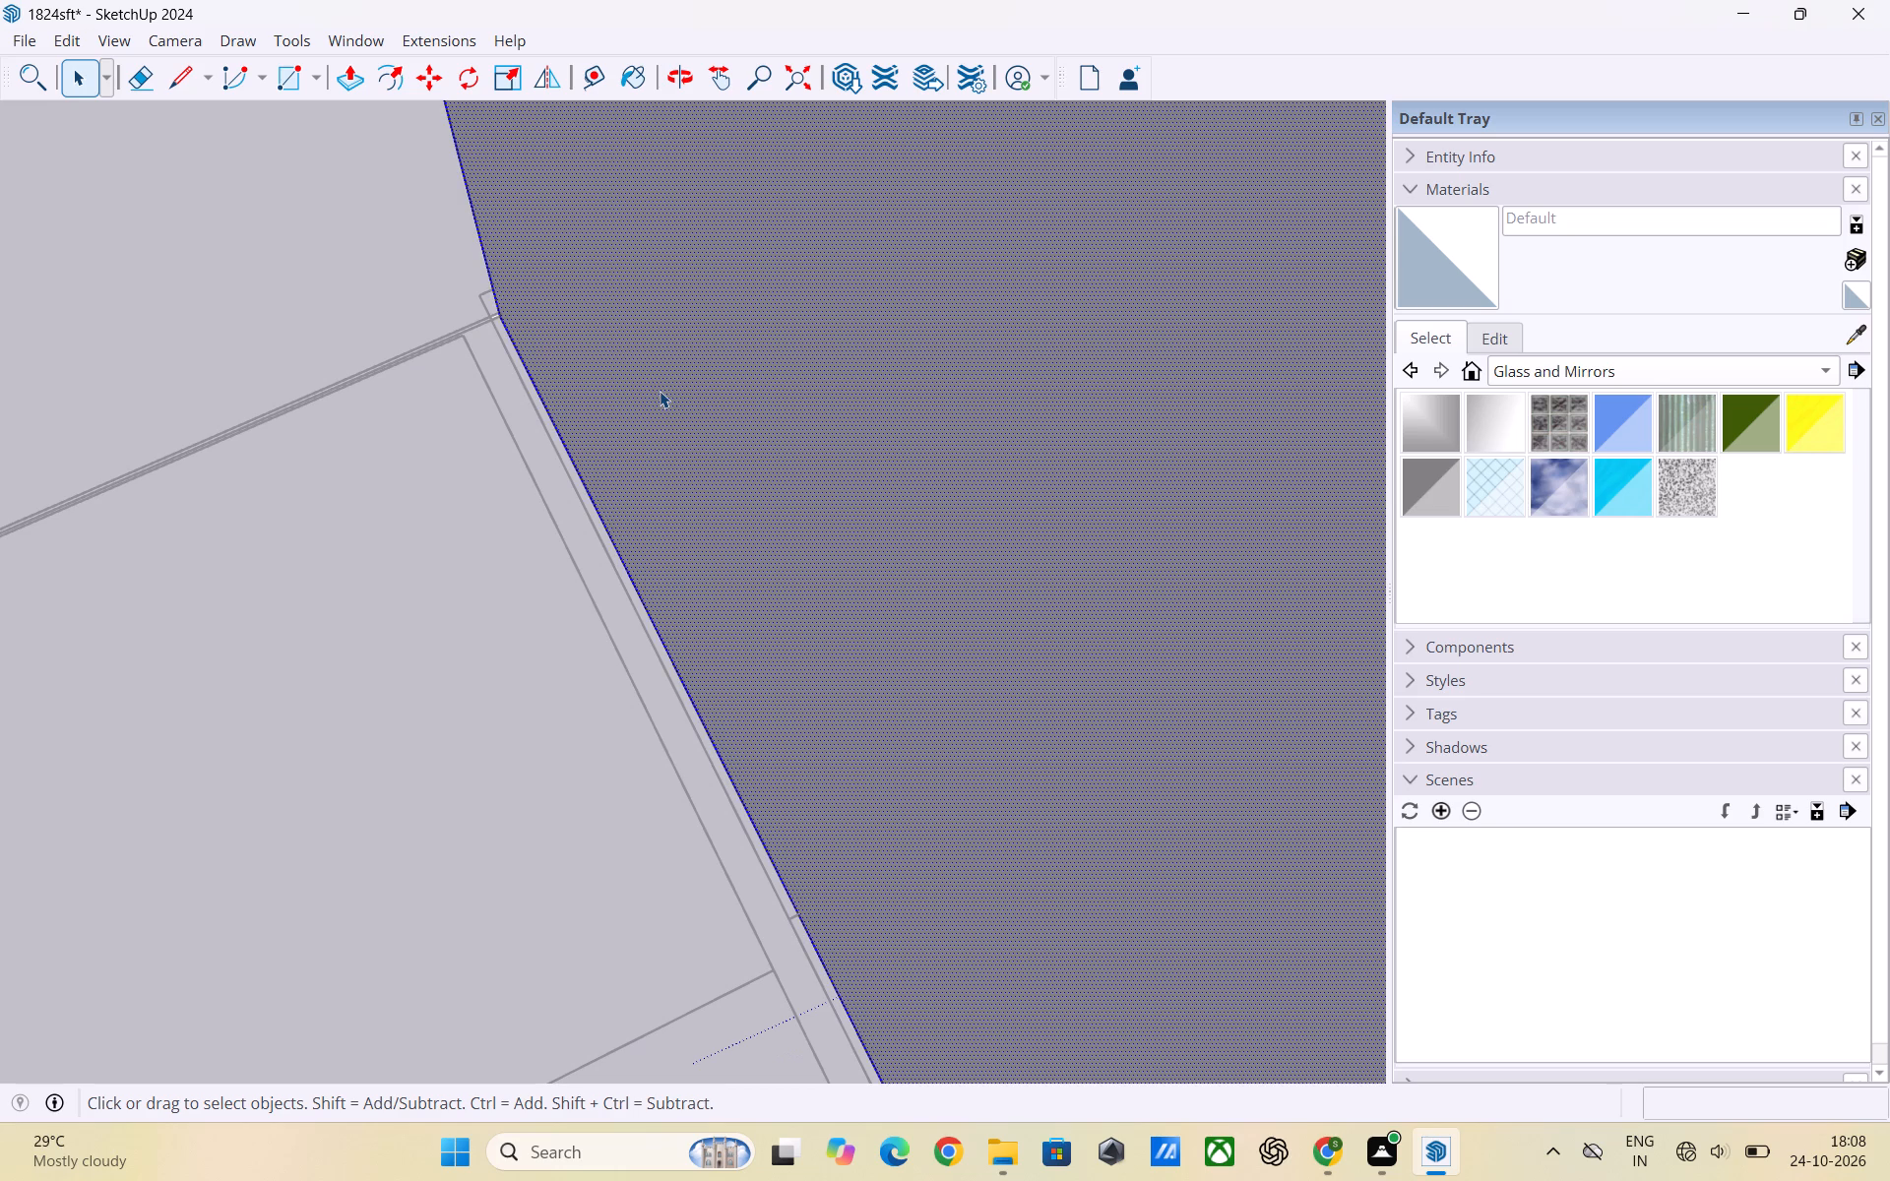
pyautogui.press('p')
pyautogui.click(660, 391)
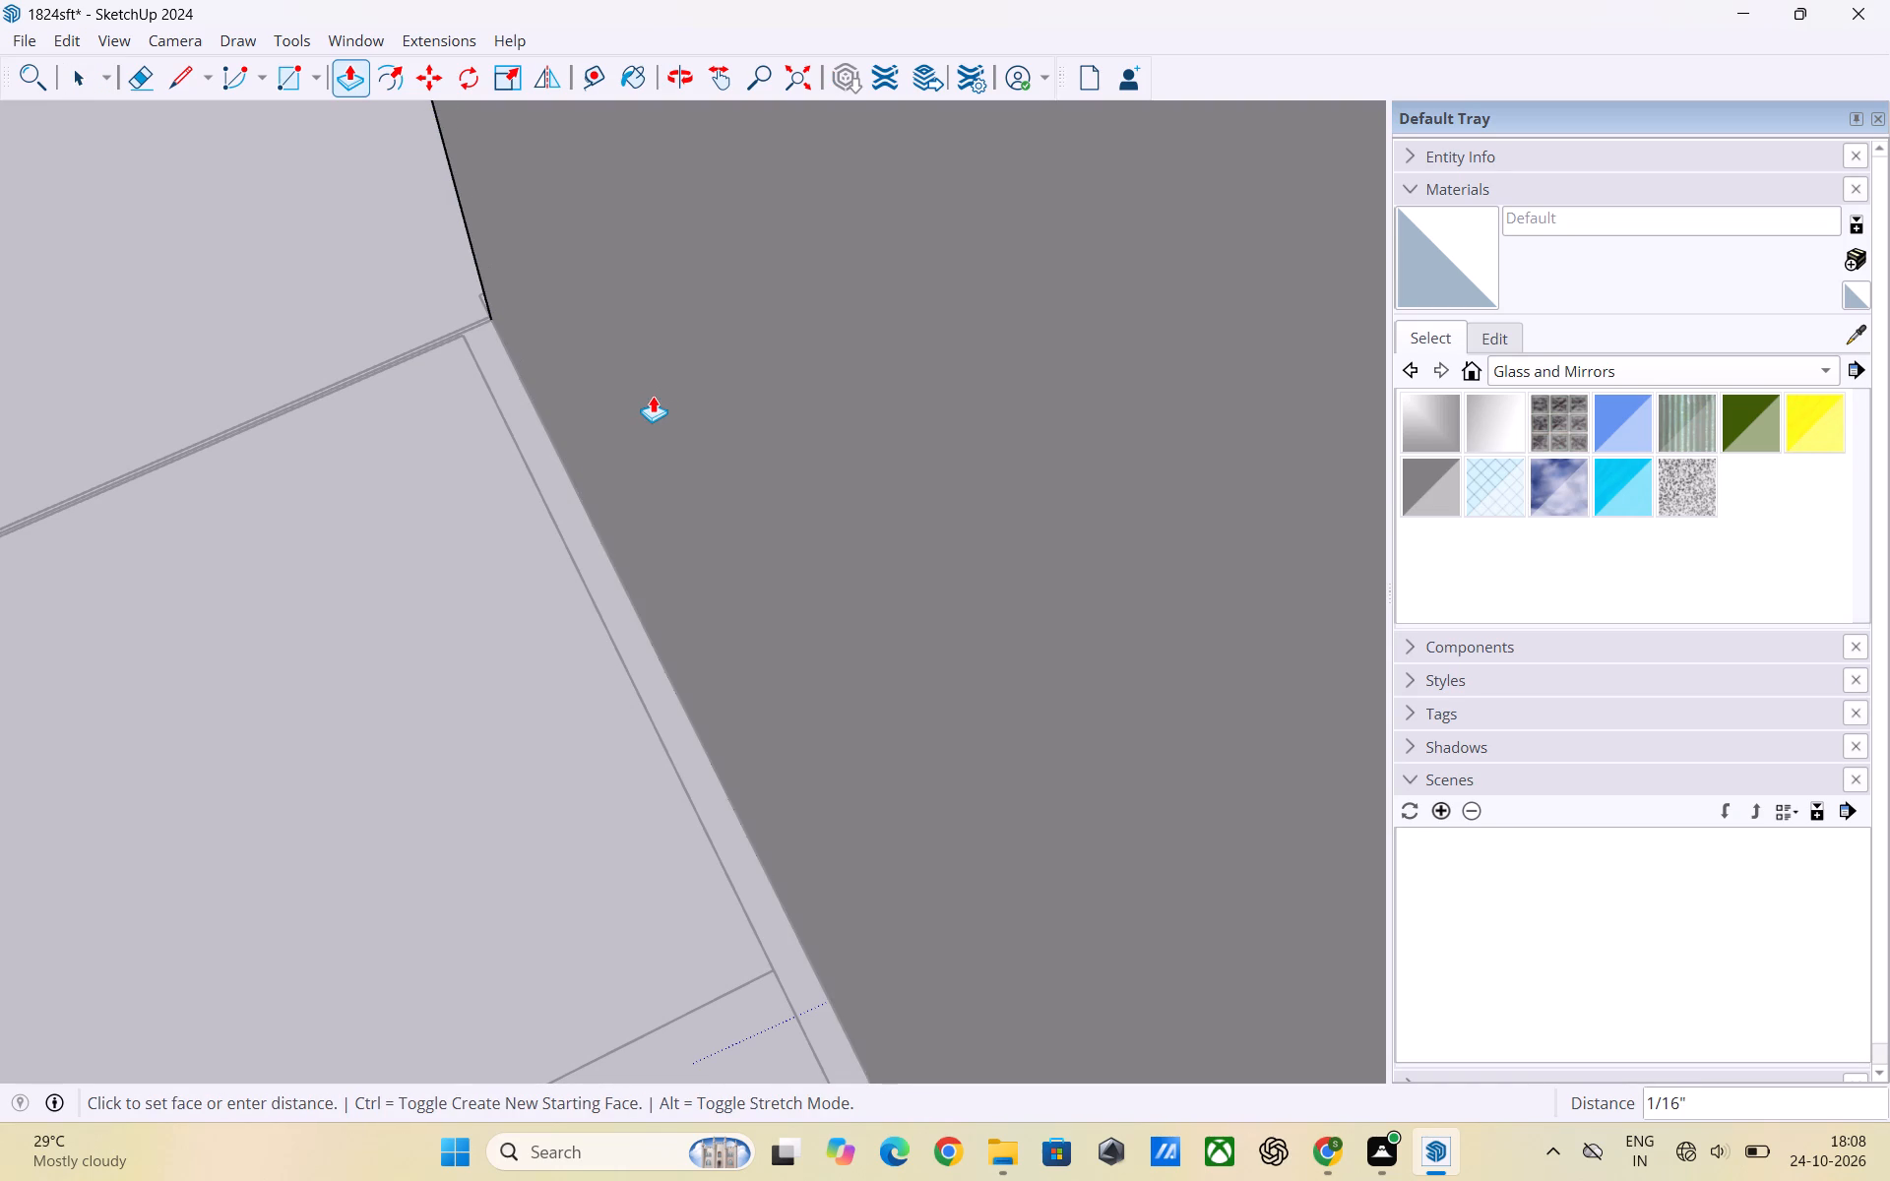
pyautogui.click(645, 399)
pyautogui.press('space')
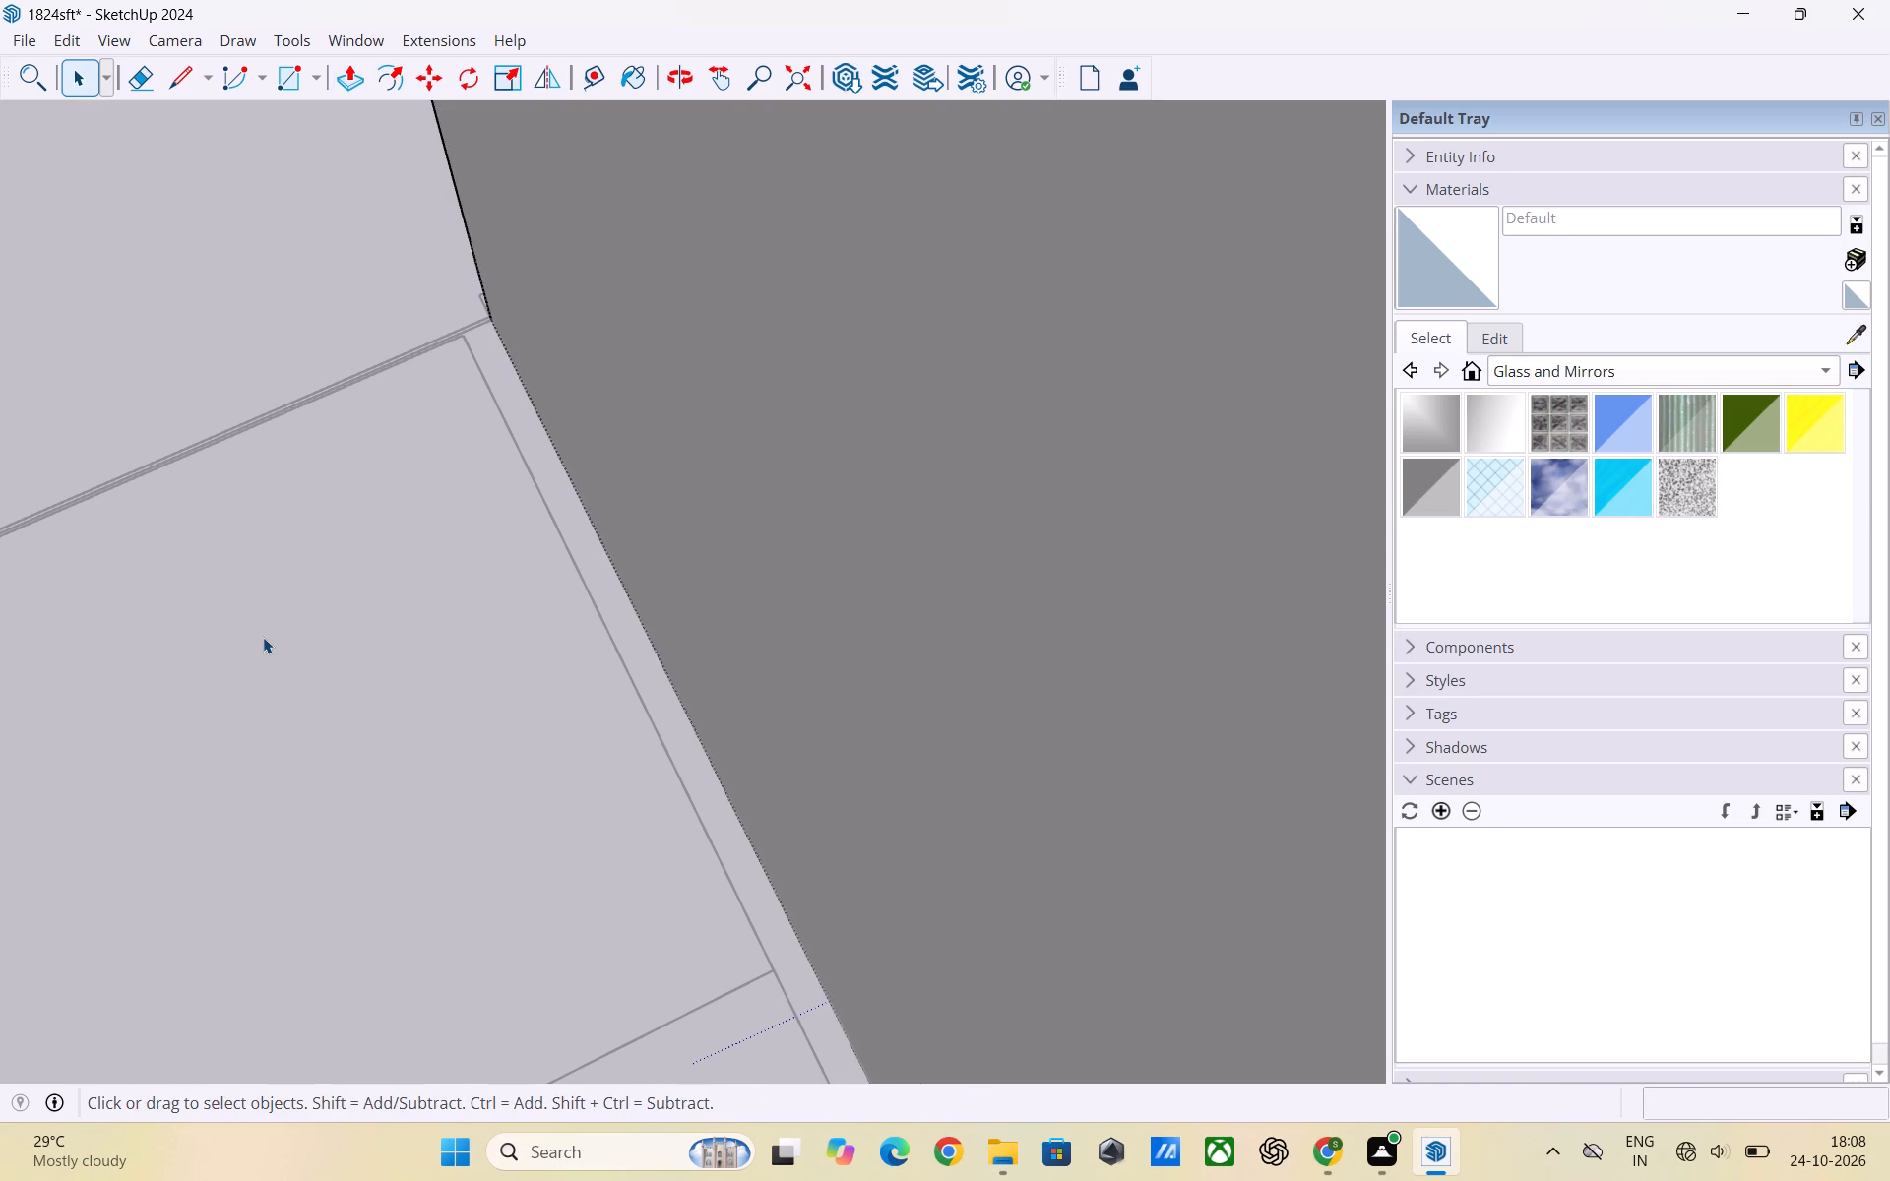
pyautogui.click(263, 637)
# Draw a thin rectangle about 9" long filling the strip between the wall's end face and the adjacent plan line.
pyautogui.scroll(-5, 551, 559)
pyautogui.moveTo(839, 847); pyautogui.dragTo(786, 857, button='middle')
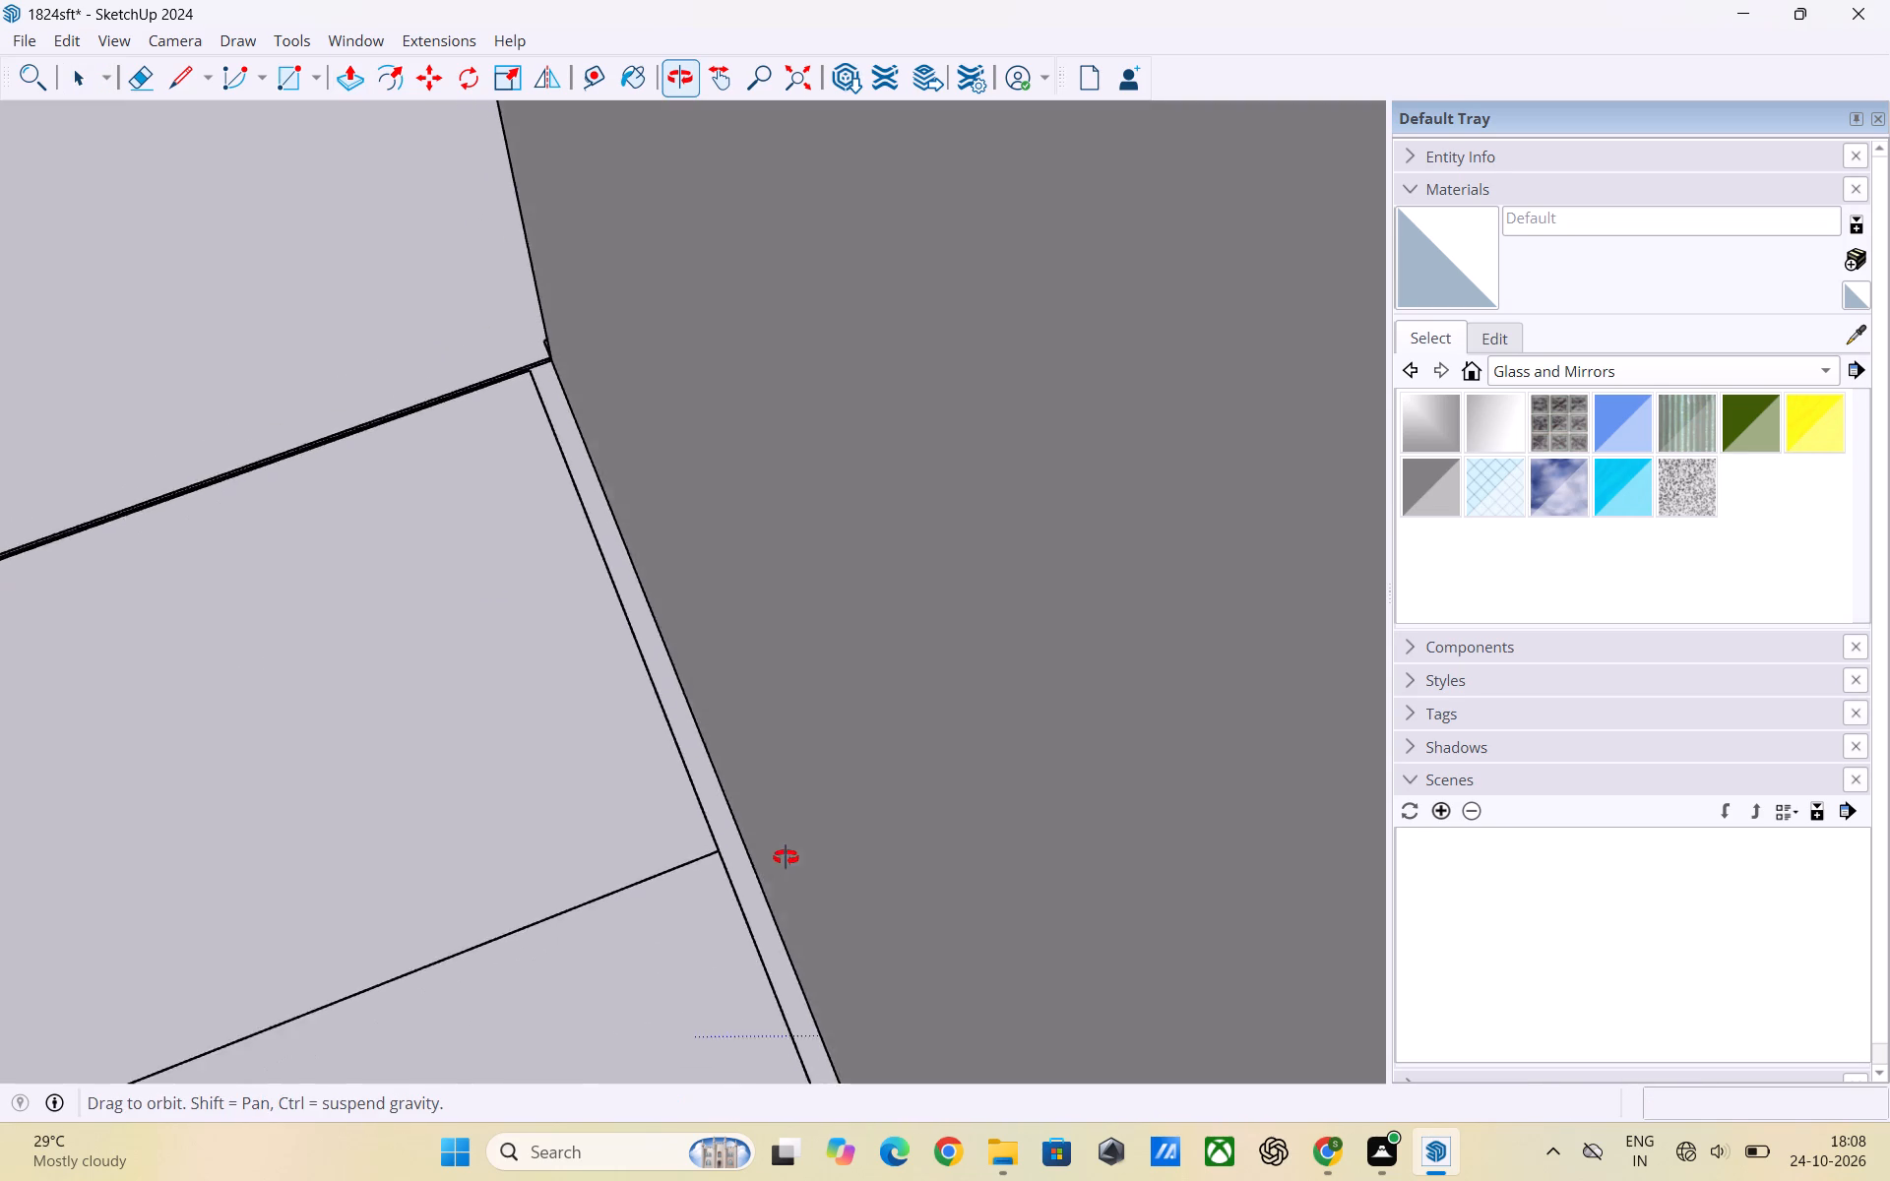
pyautogui.moveTo(786, 857); pyautogui.dragTo(663, 862, button='middle')
pyautogui.scroll(-5, 630, 624)
pyautogui.moveTo(655, 687); pyautogui.dragTo(674, 772, button='middle')
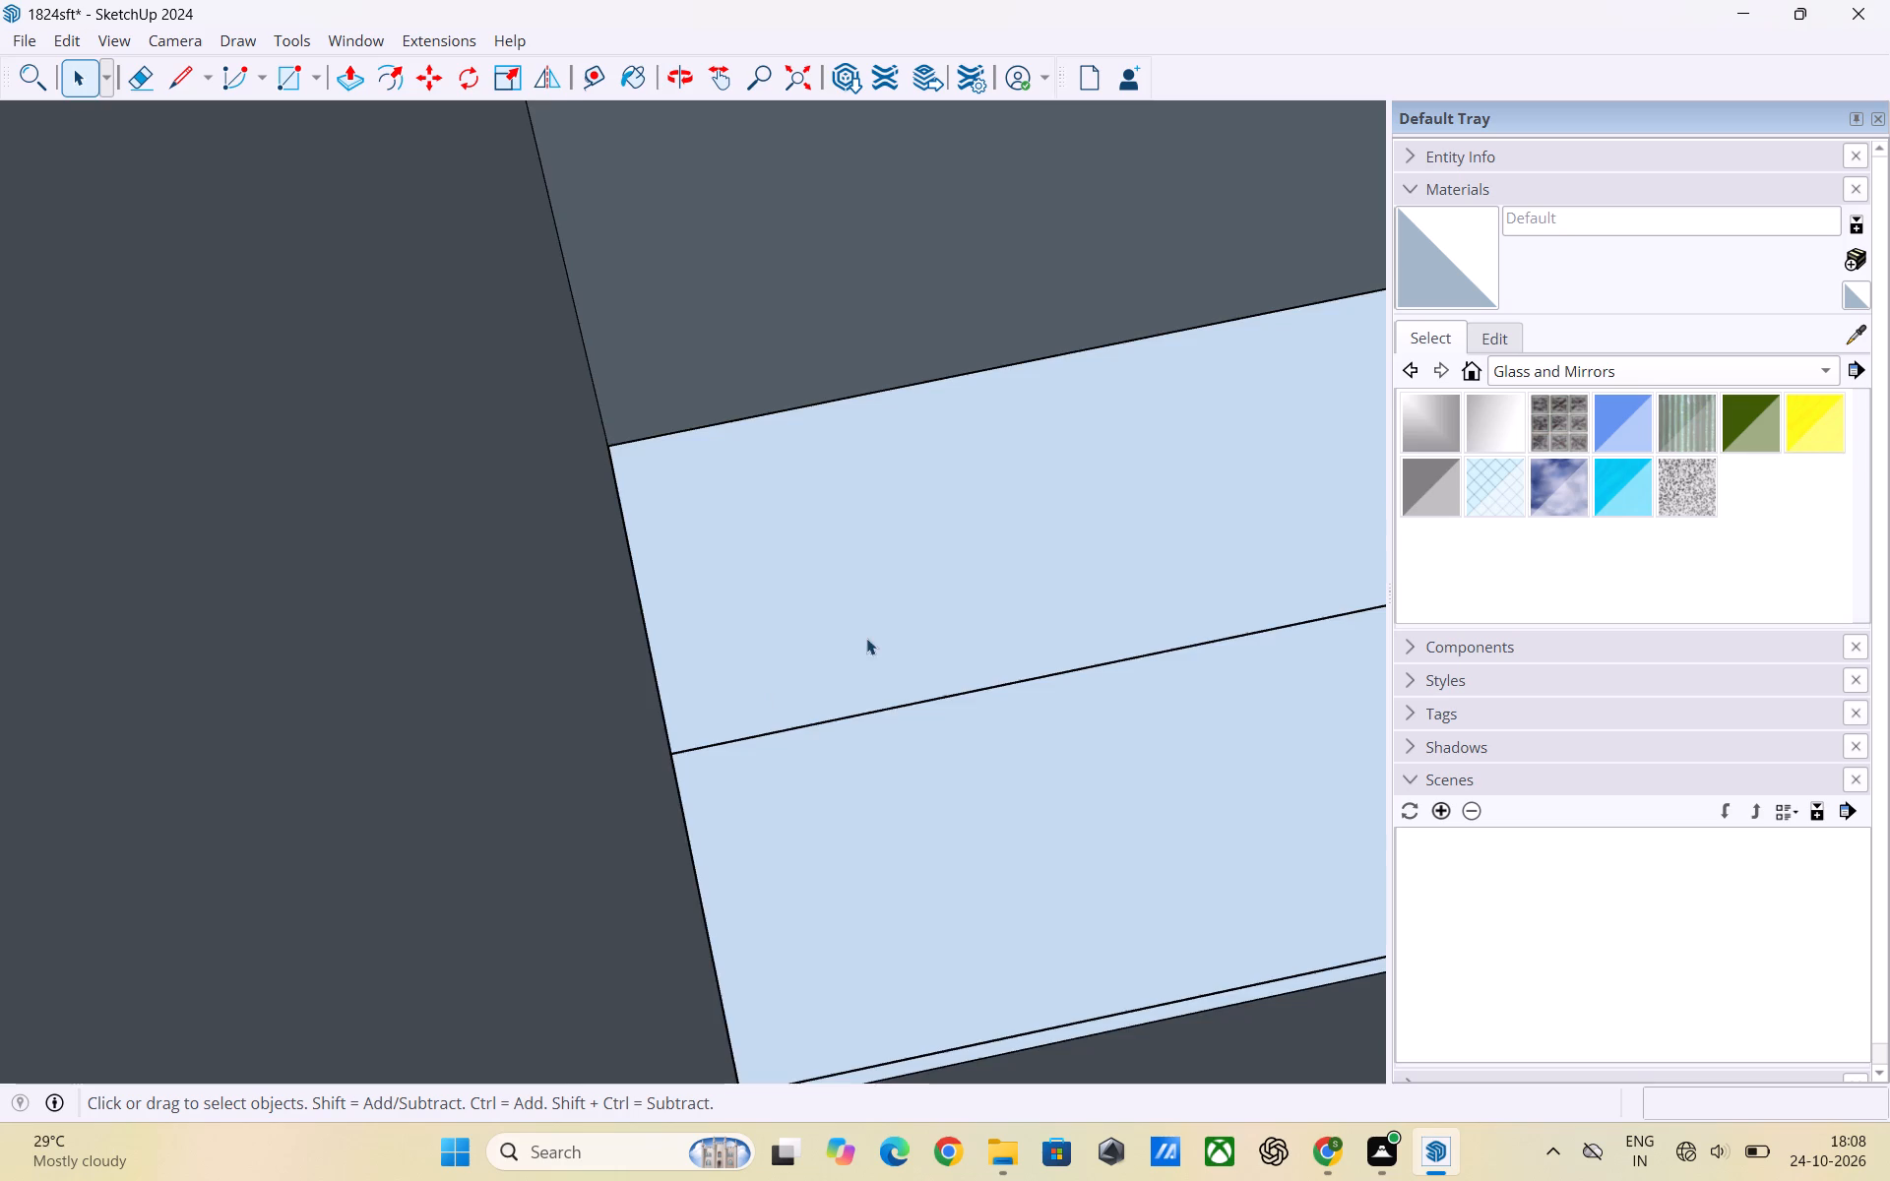
pyautogui.scroll(-7, 866, 644)
pyautogui.scroll(7, 634, 555)
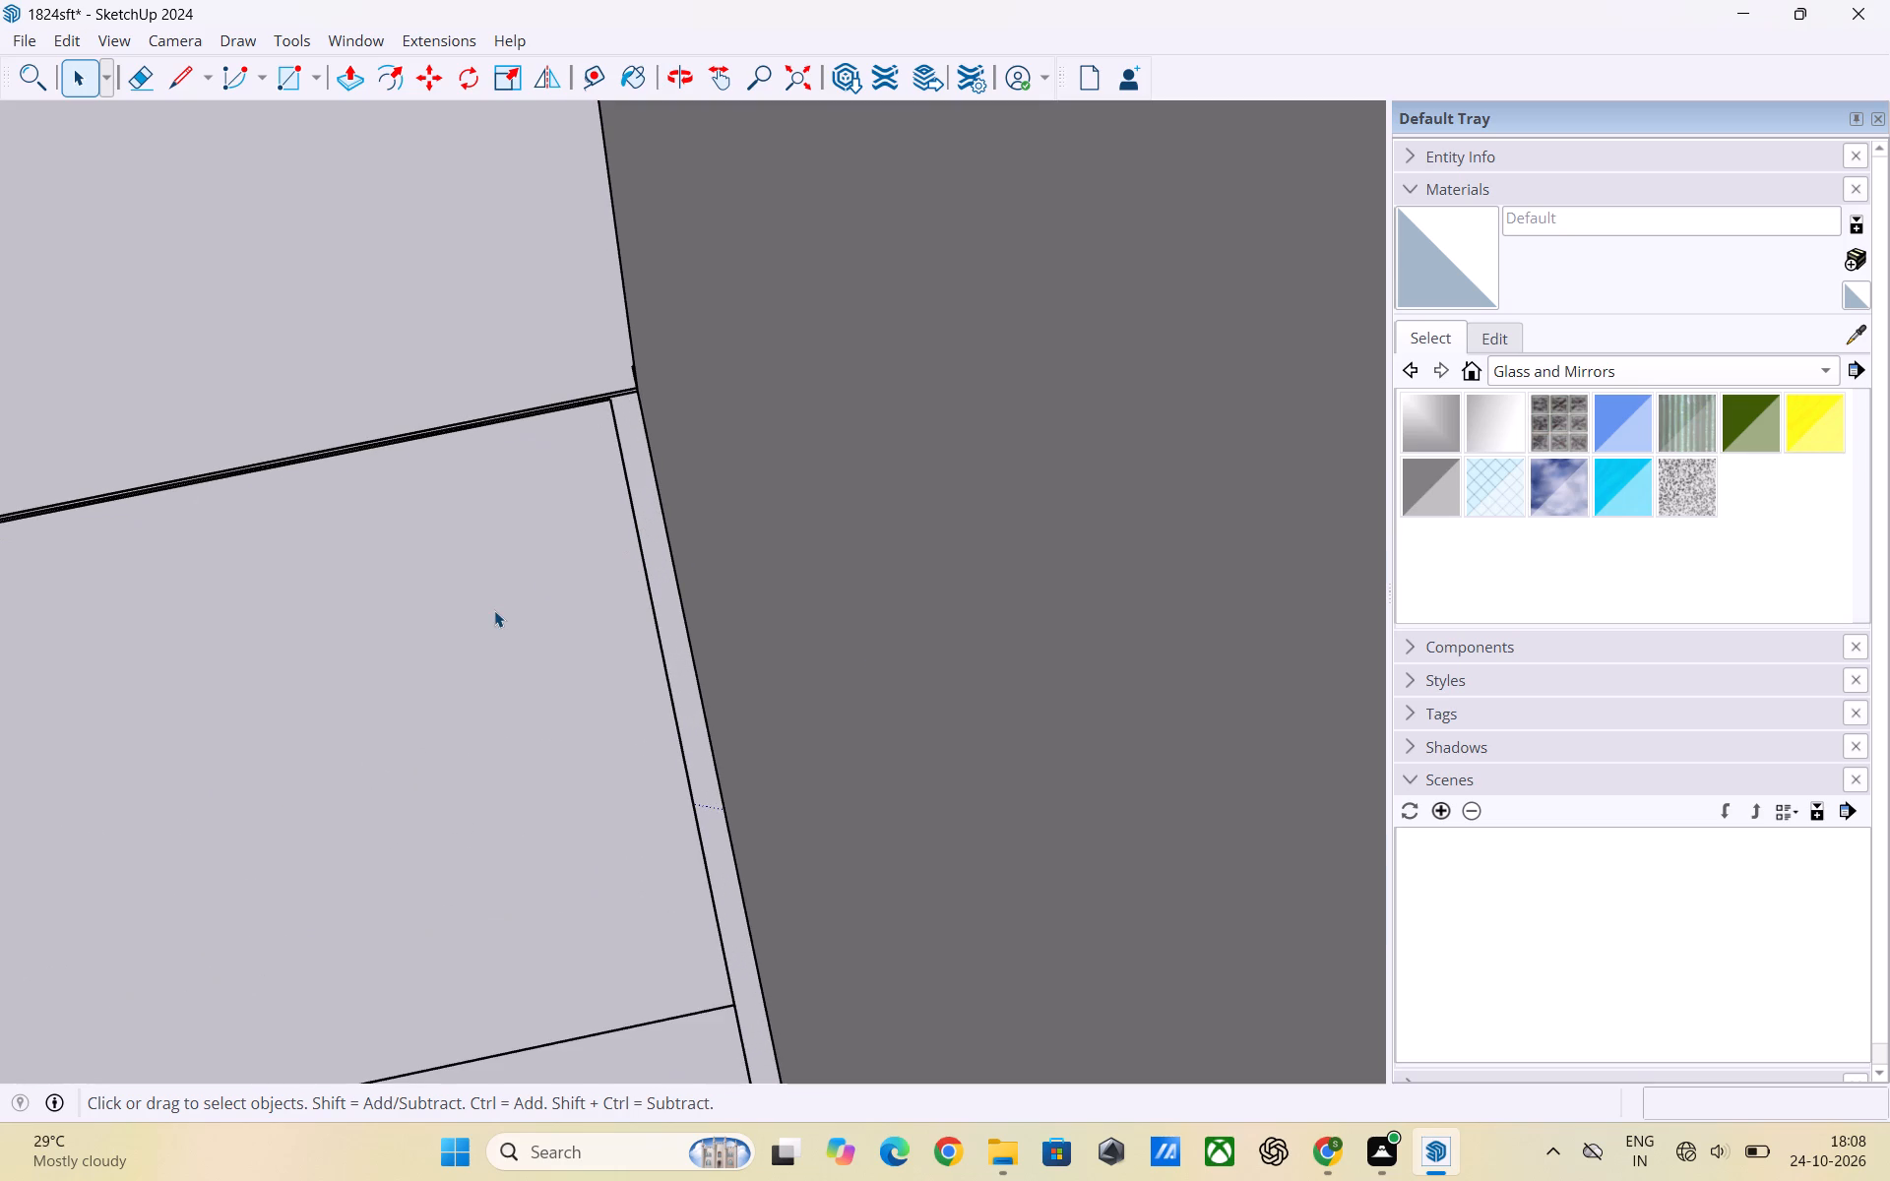
pyautogui.press('r')
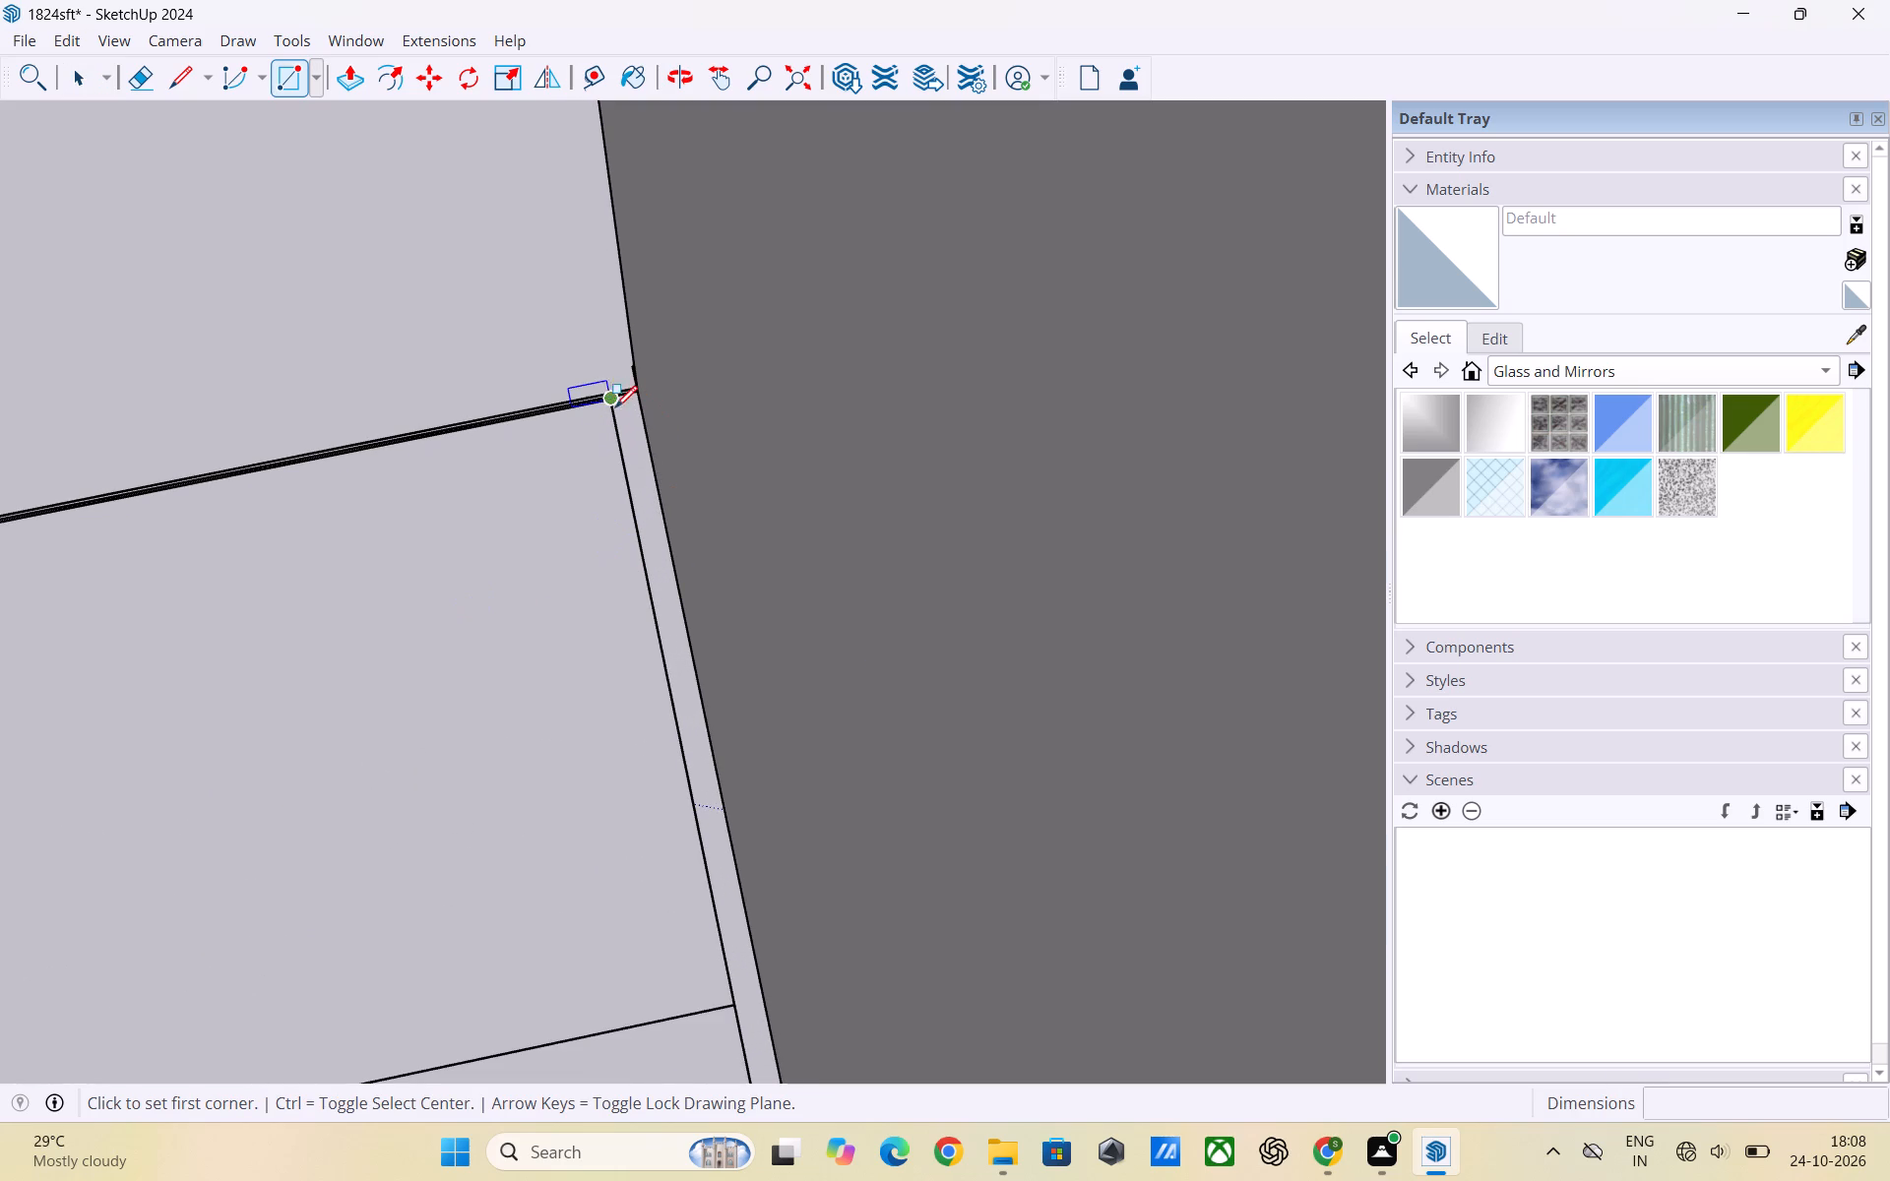
pyautogui.click(605, 404)
pyautogui.scroll(-4, 654, 488)
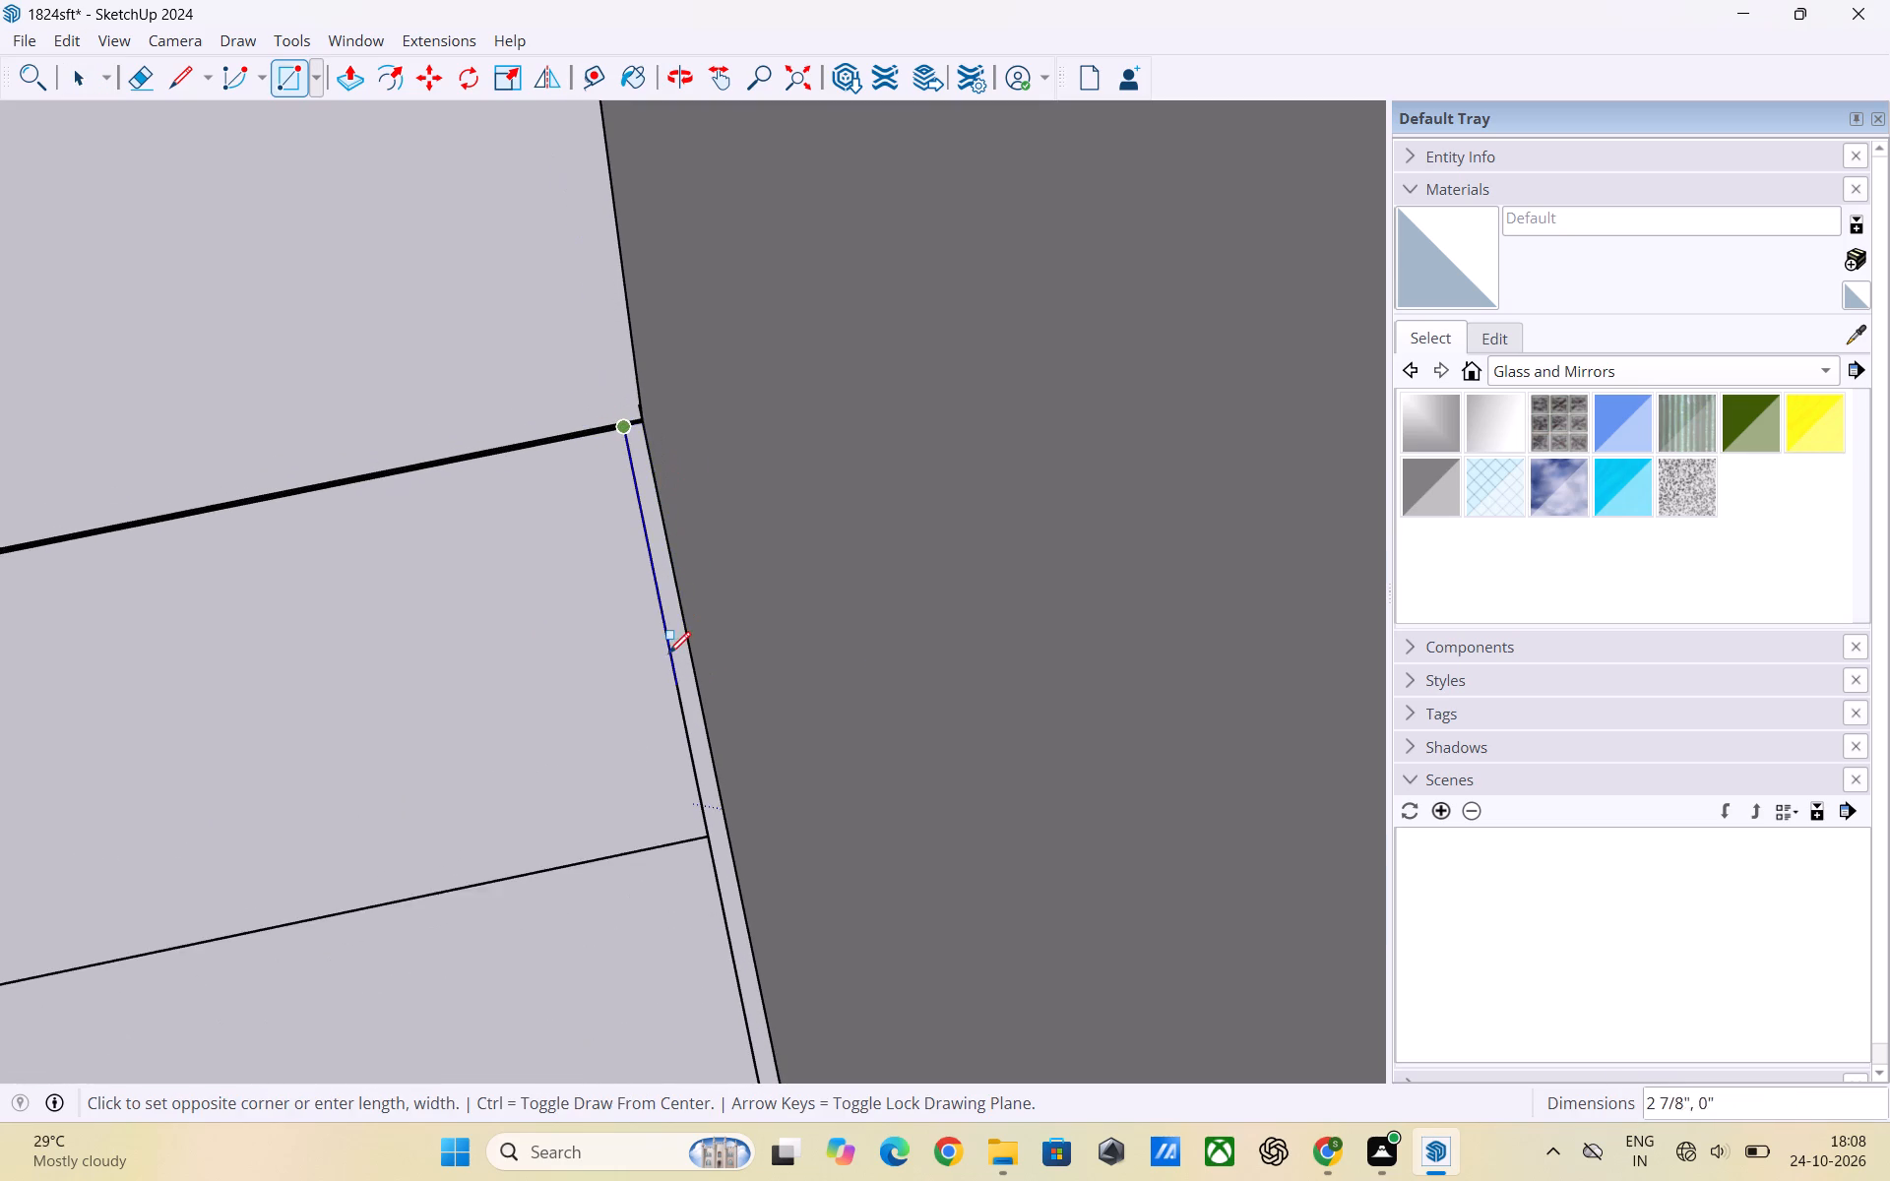
pyautogui.scroll(-7, 666, 649)
pyautogui.scroll(3, 723, 966)
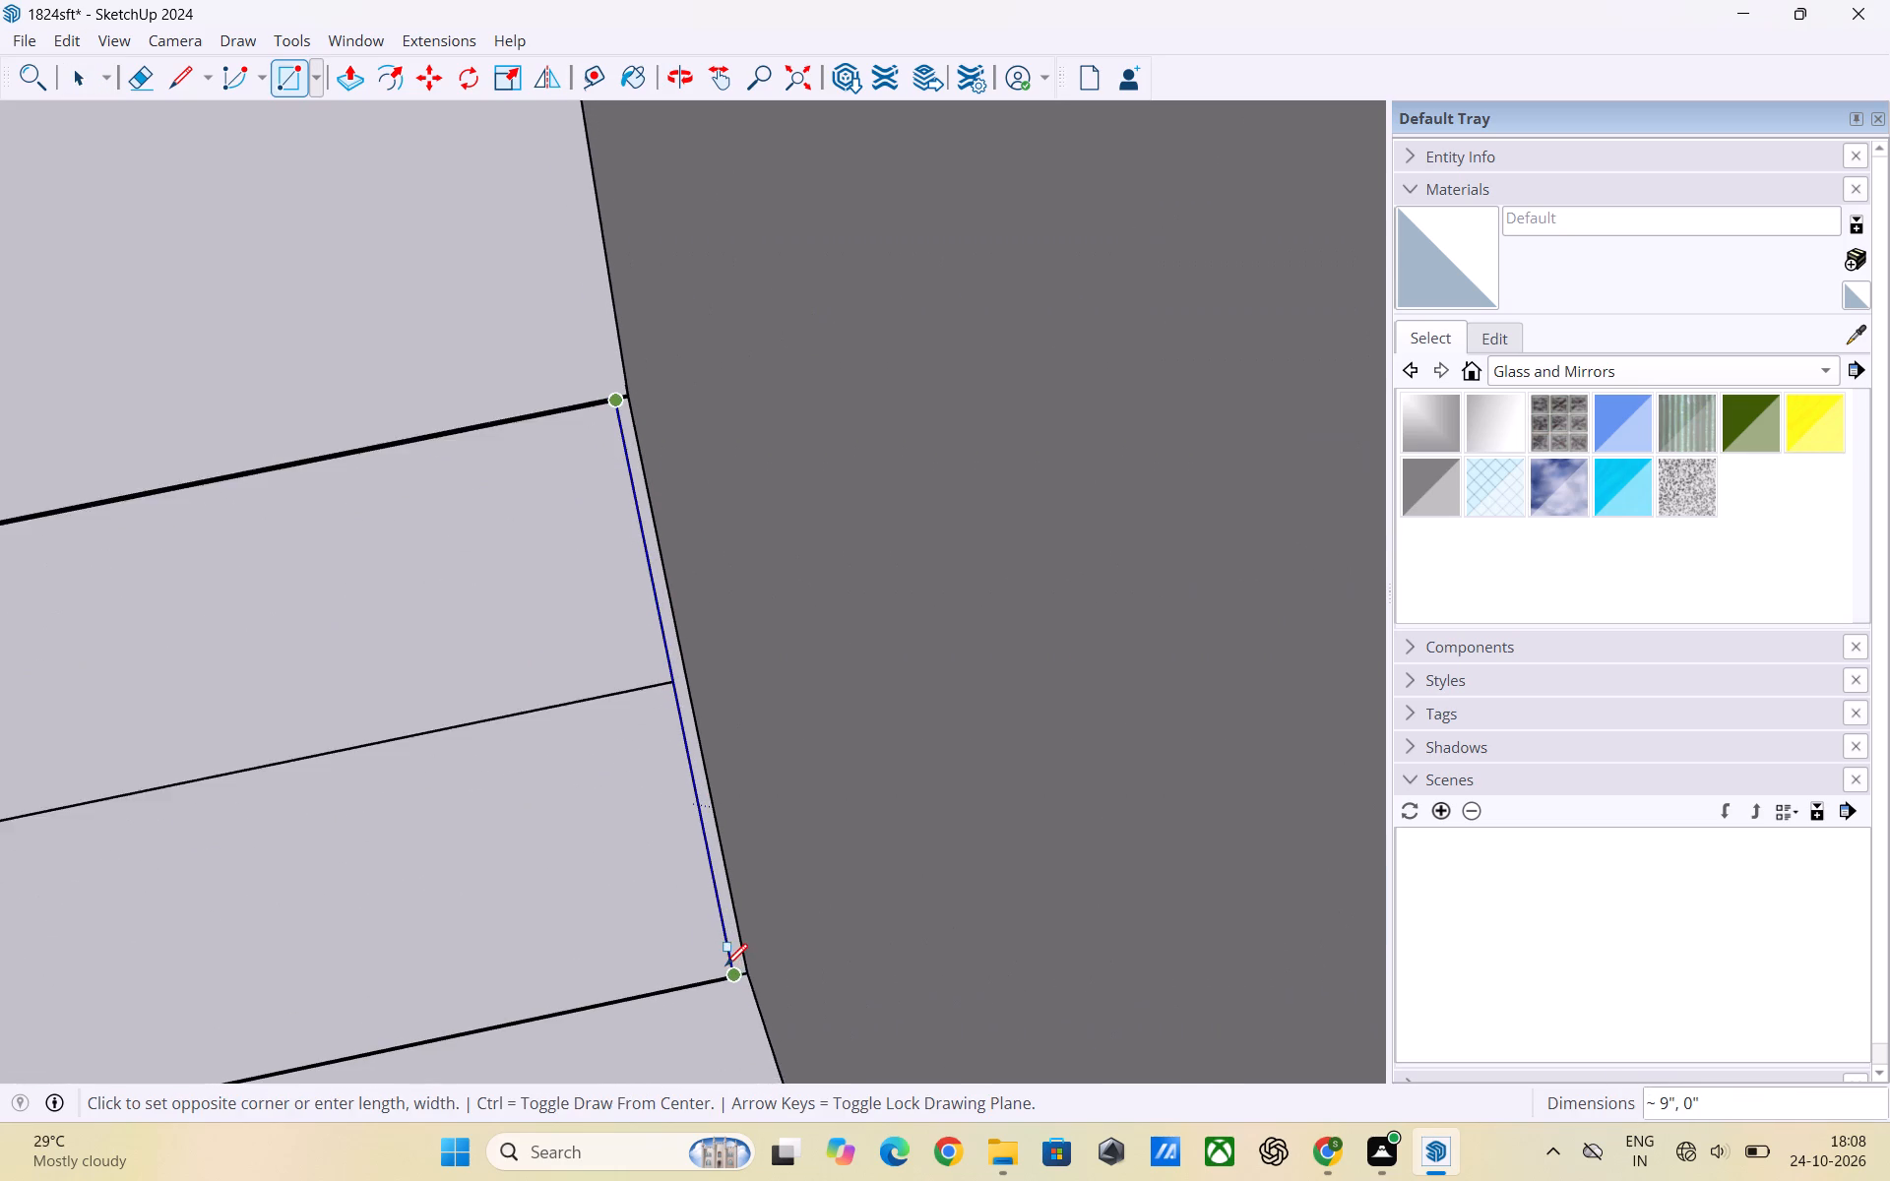
pyautogui.scroll(2, 726, 966)
pyautogui.click(750, 973)
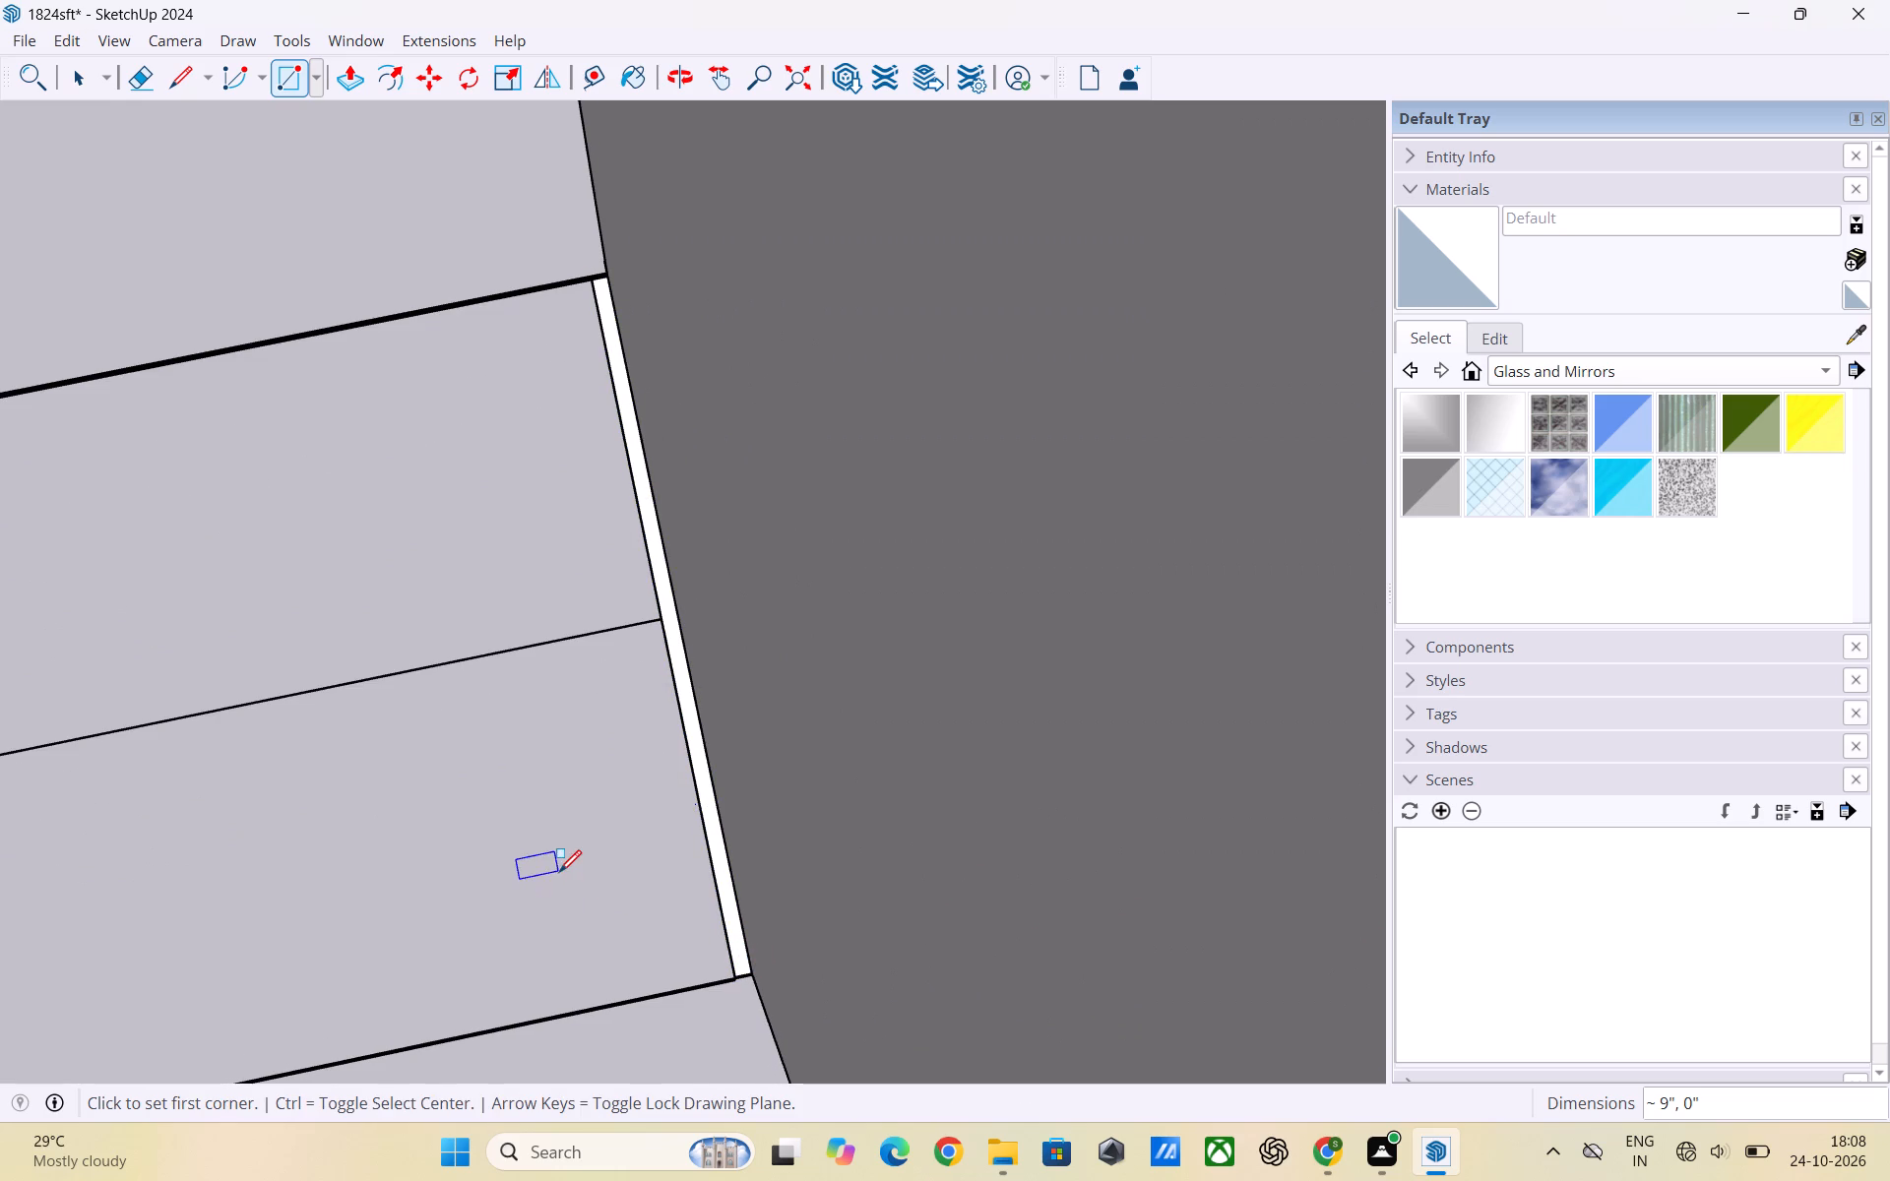
pyautogui.press('space')
# Group the thin rectangle at the wall's end.
pyautogui.doubleClick(708, 805)
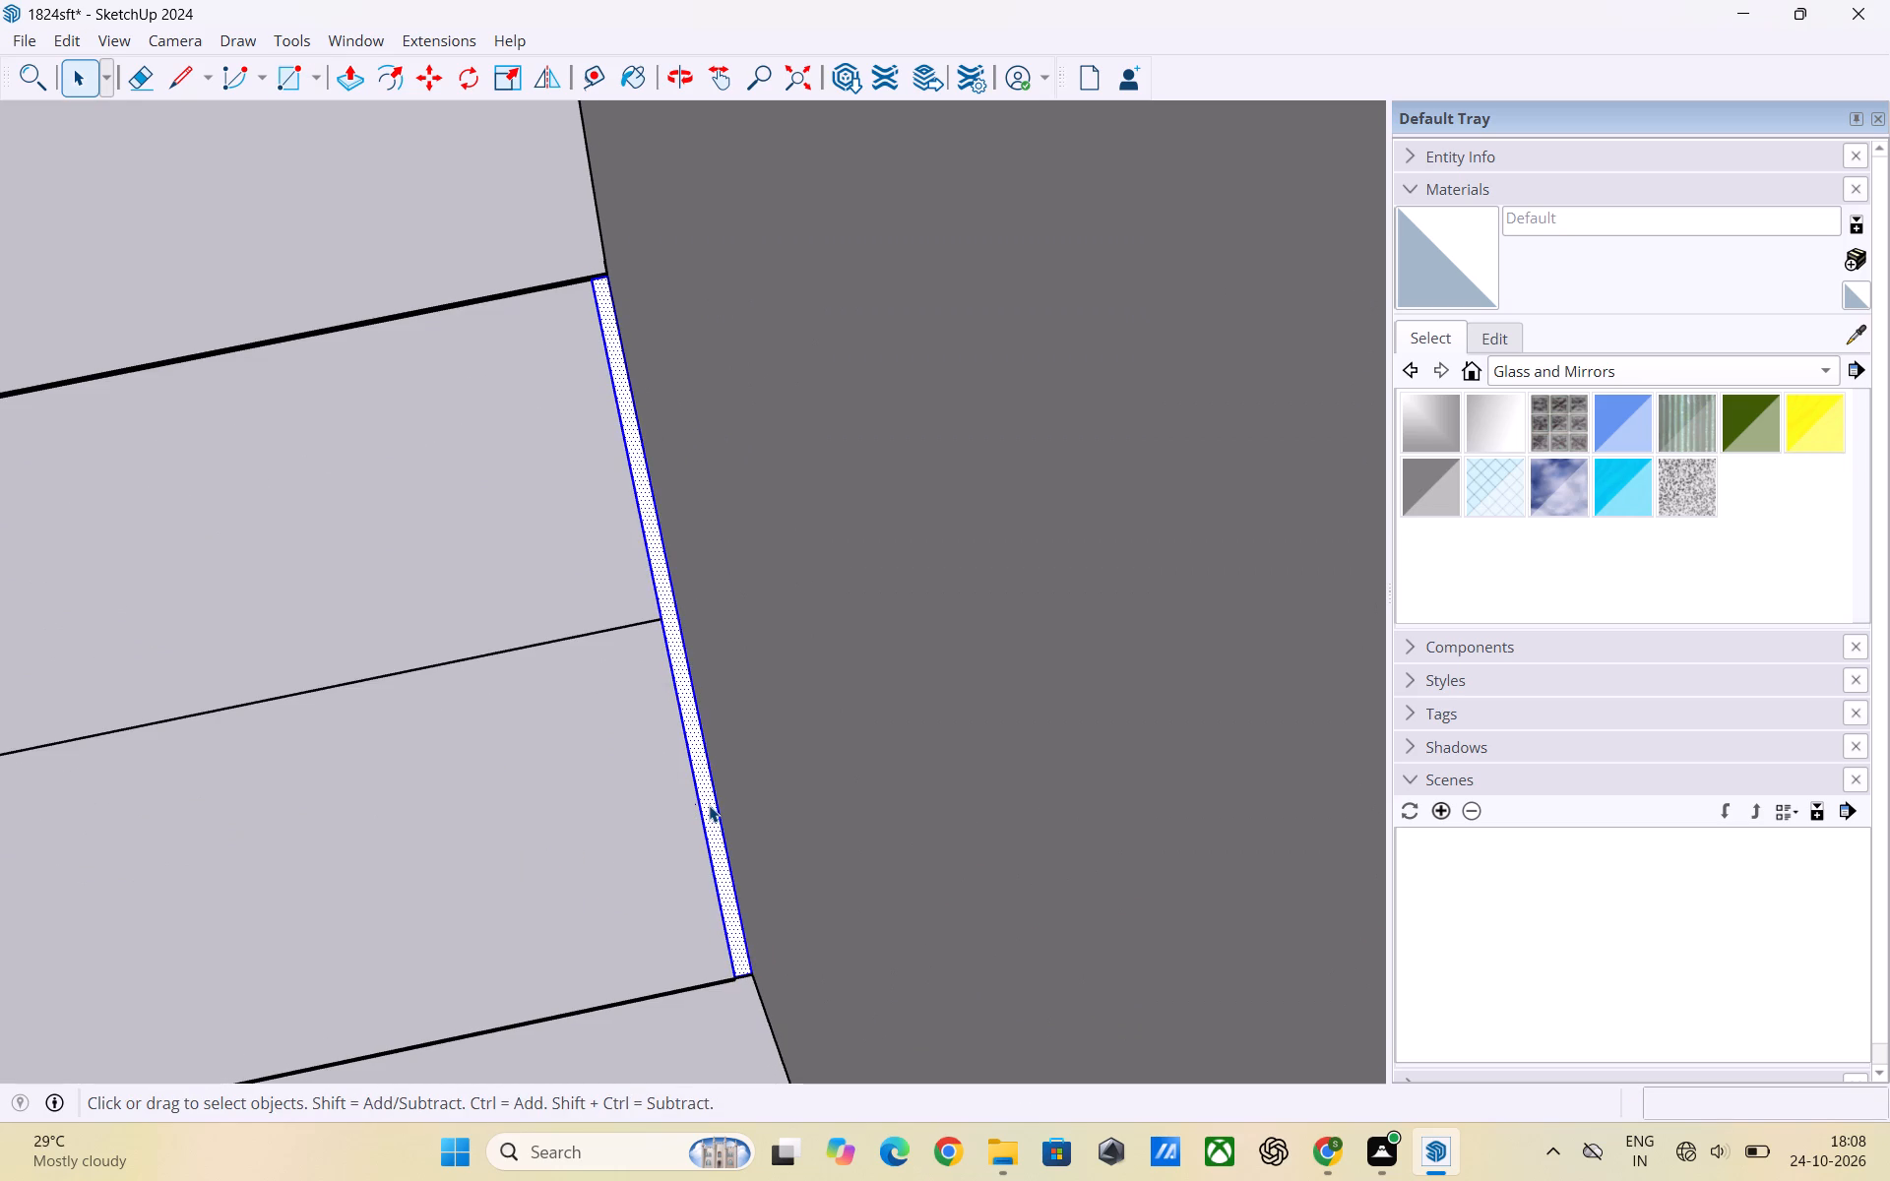
pyautogui.rightClick(709, 805)
pyautogui.click(789, 641)
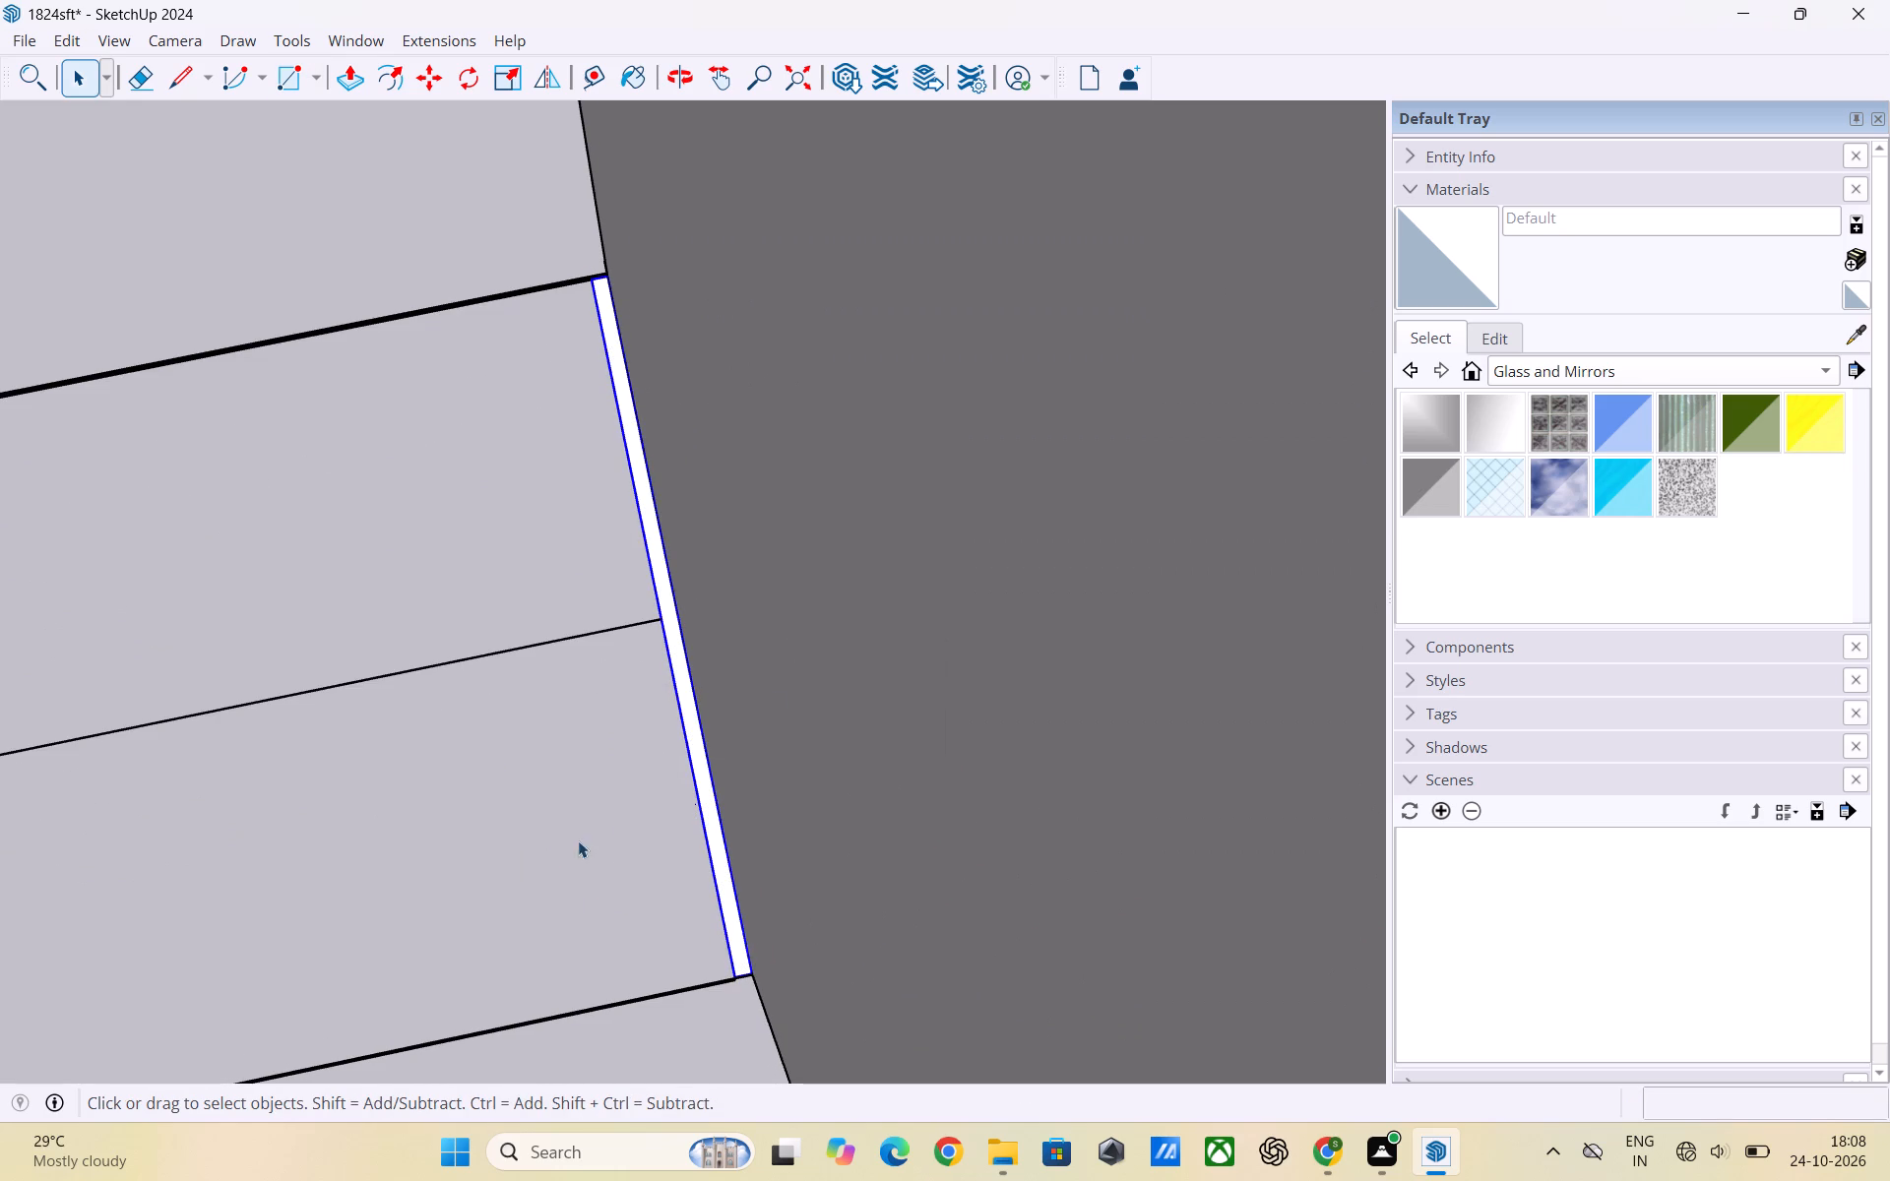
# Extrude the grouped strip's face to a height of 9', and leave the group.
pyautogui.tripleClick(708, 782)
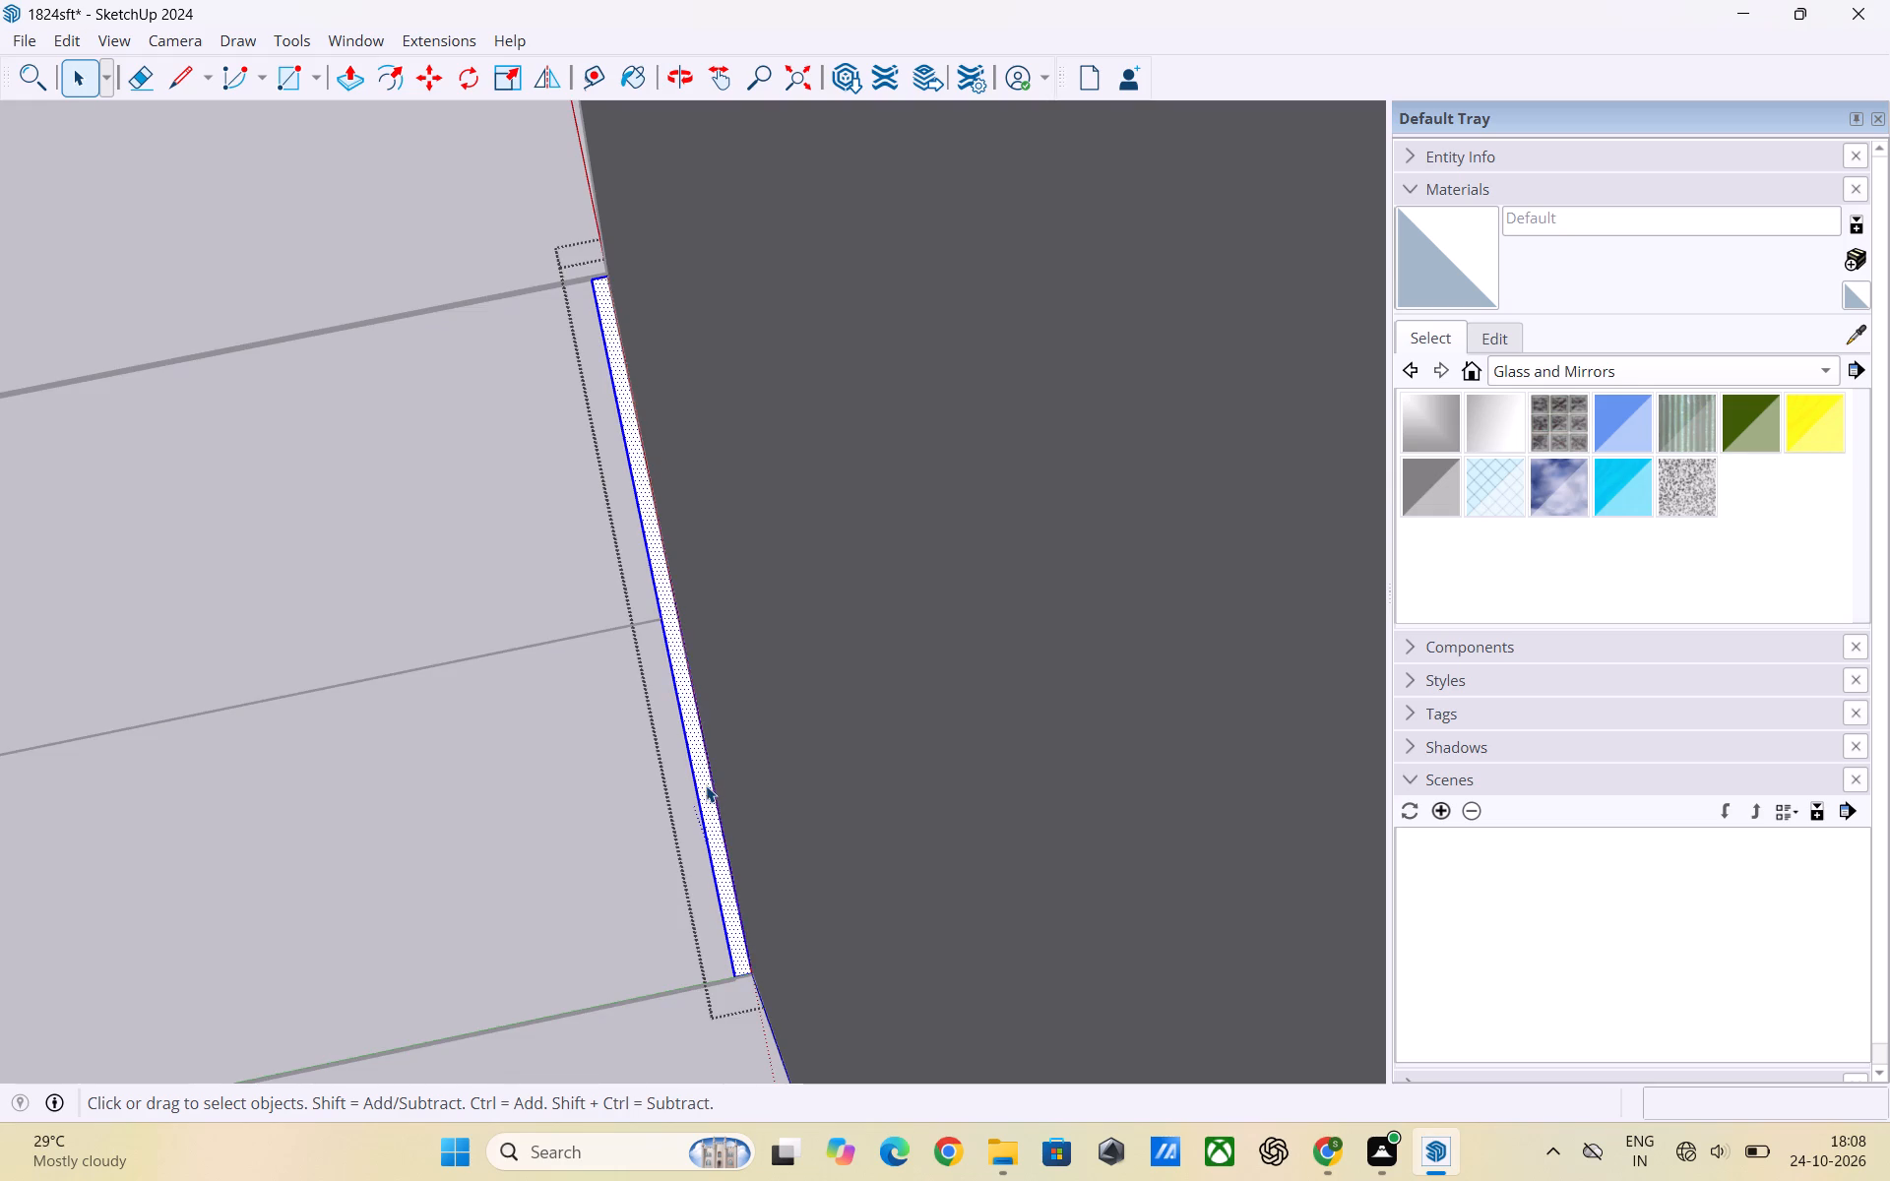
pyautogui.press('p')
pyautogui.click(706, 785)
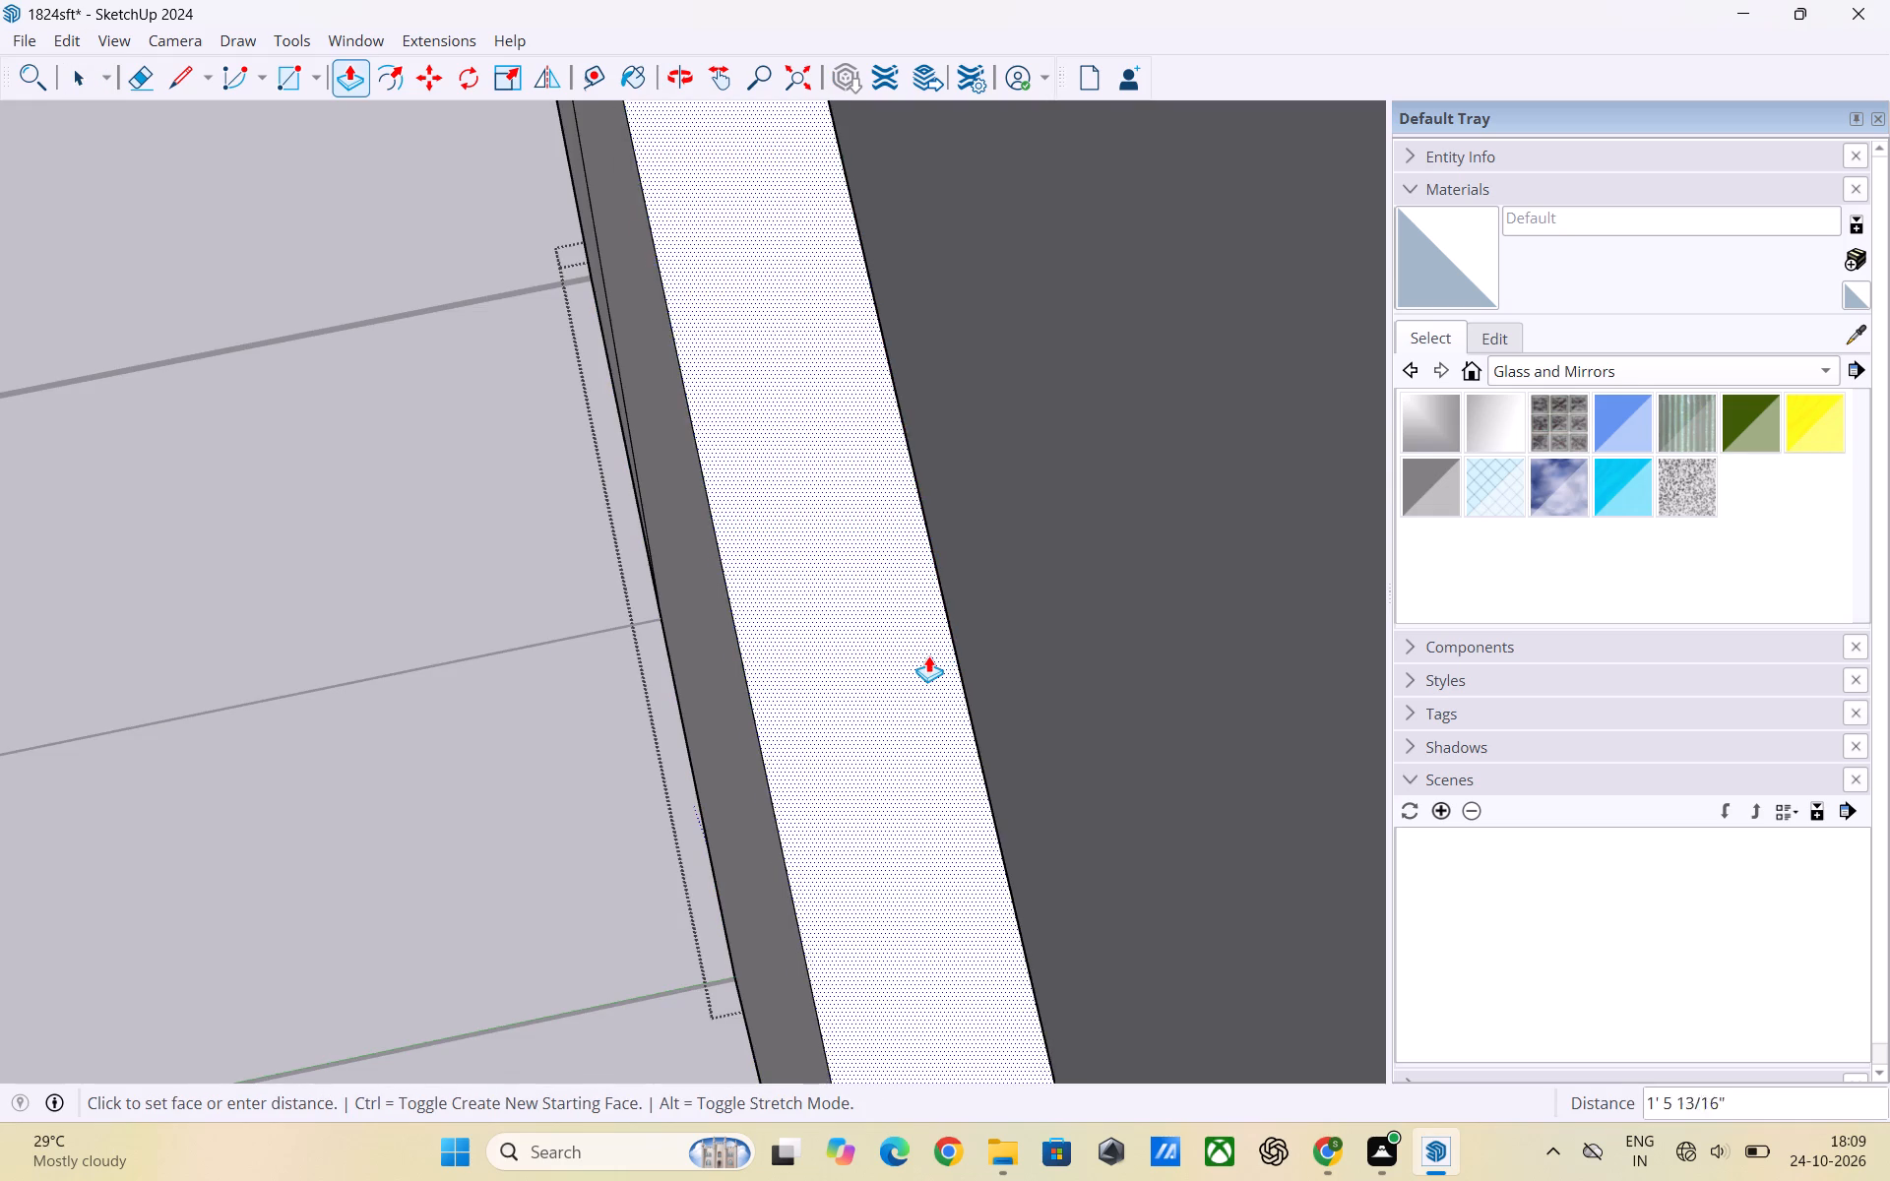
pyautogui.write("9'")
pyautogui.press('Return')
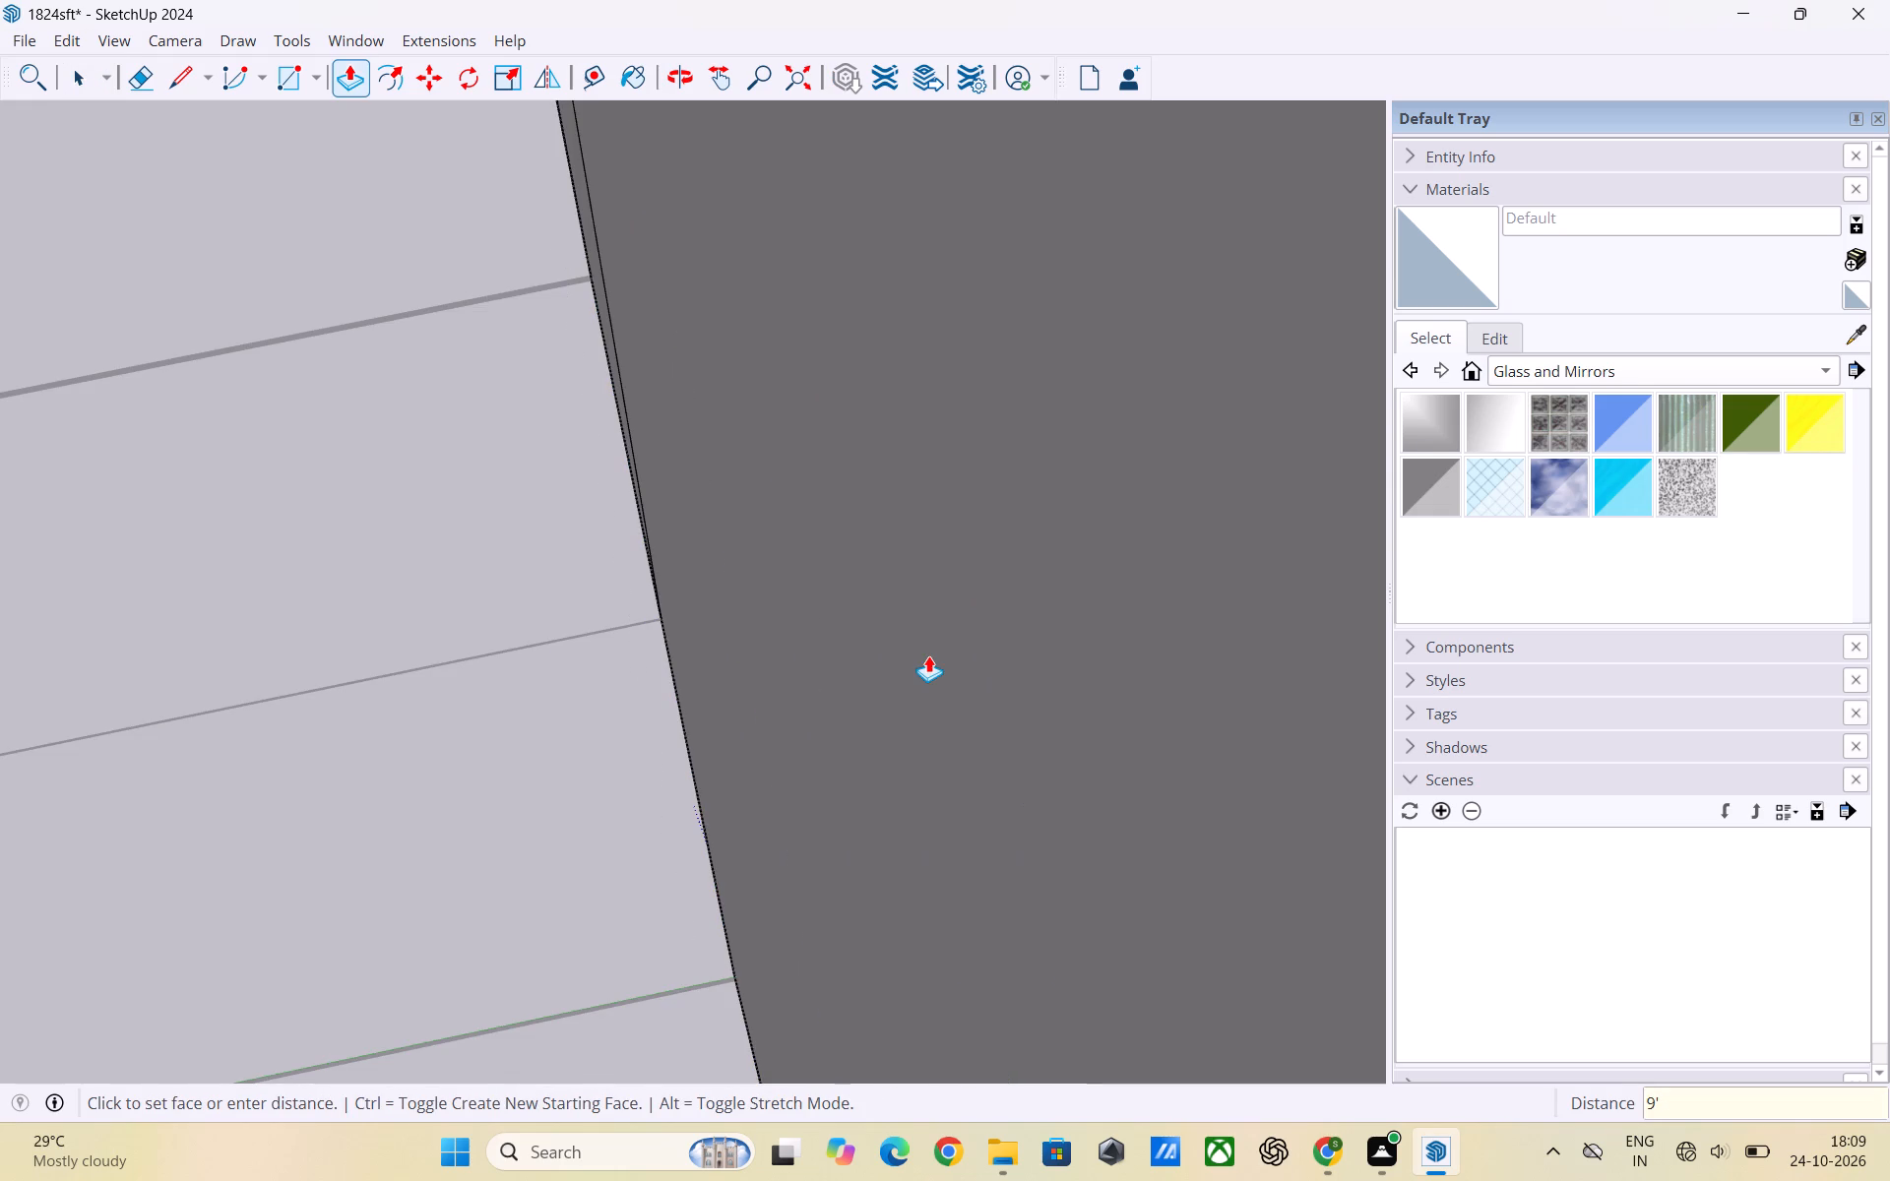
pyautogui.press('space')
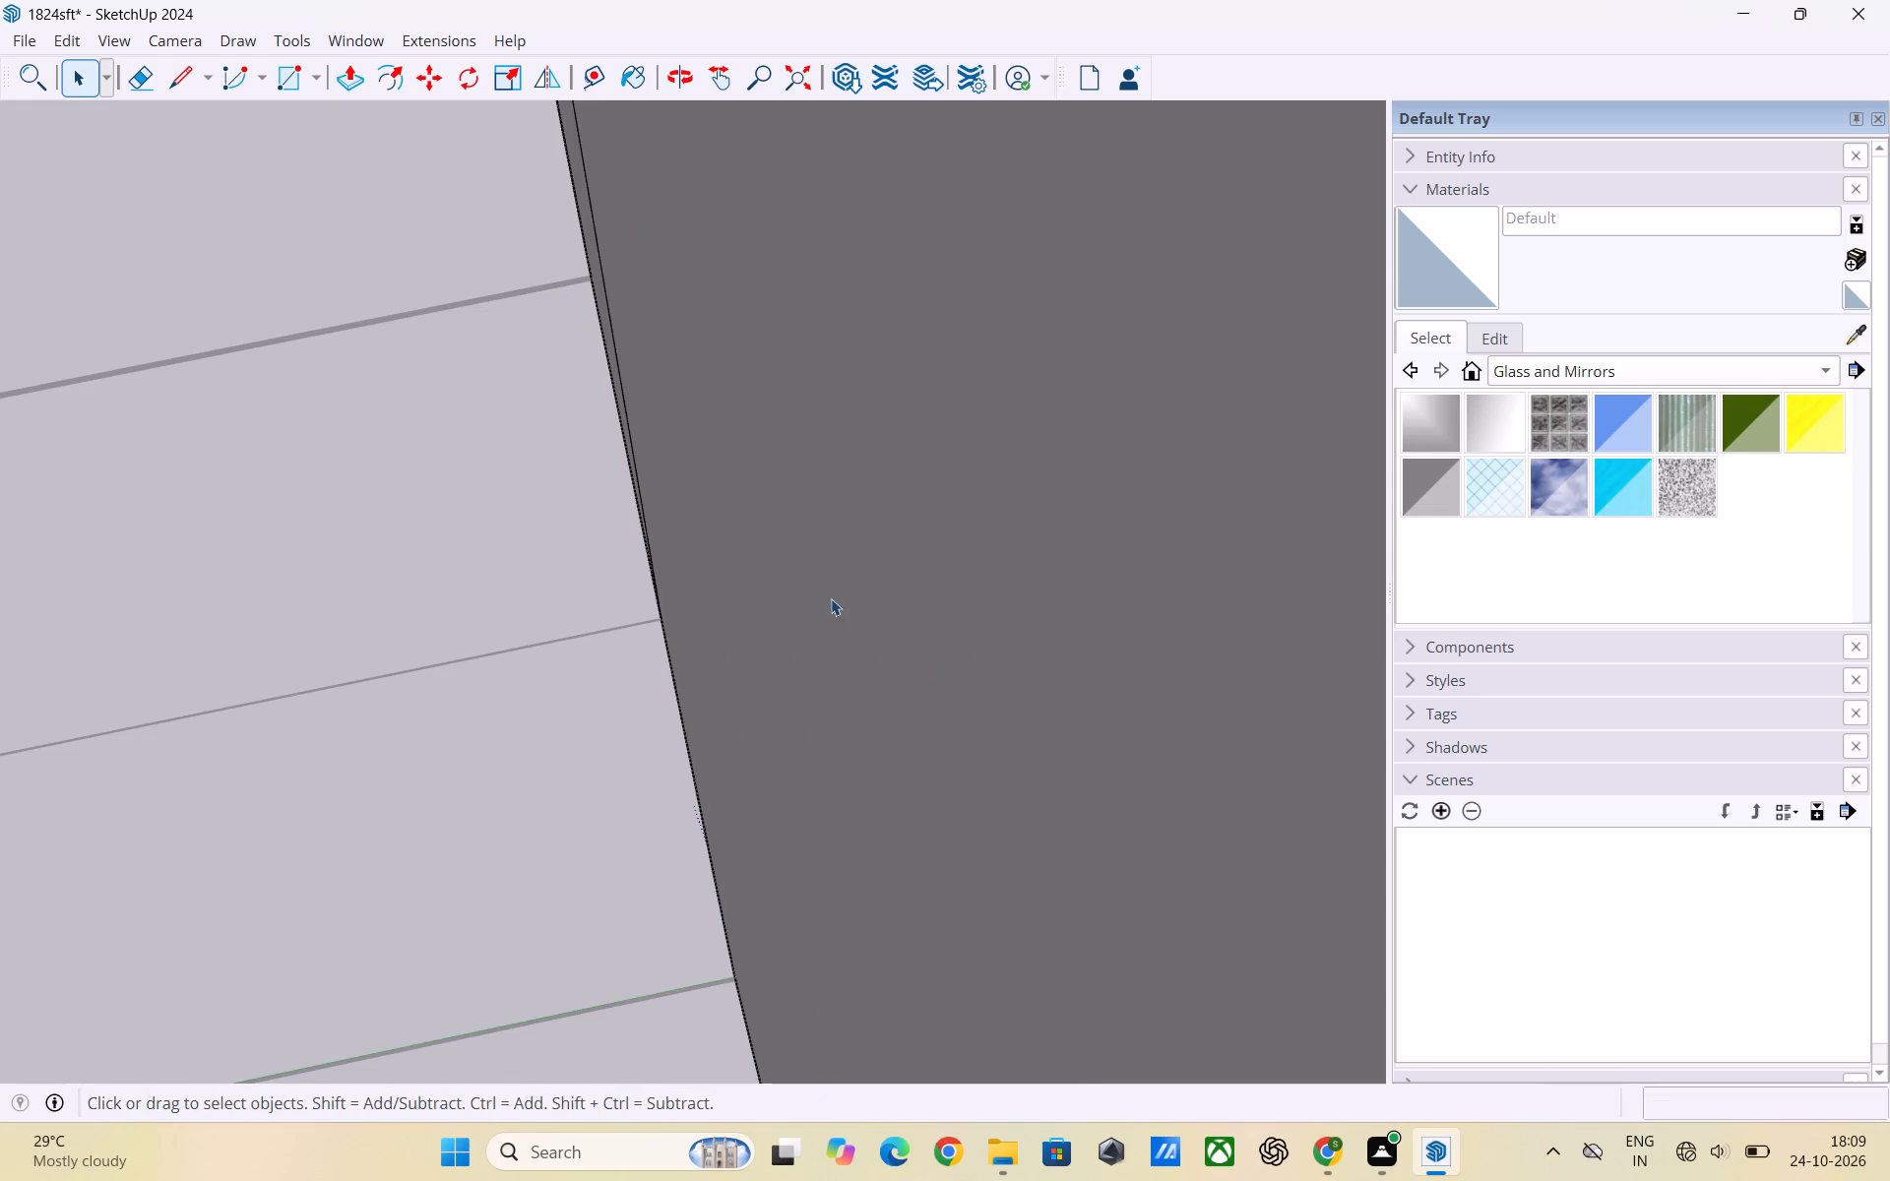
pyautogui.click(608, 741)
# Examine the filled wall end and the surrounding walls across the whole floor plan.
pyautogui.scroll(-16, 608, 741)
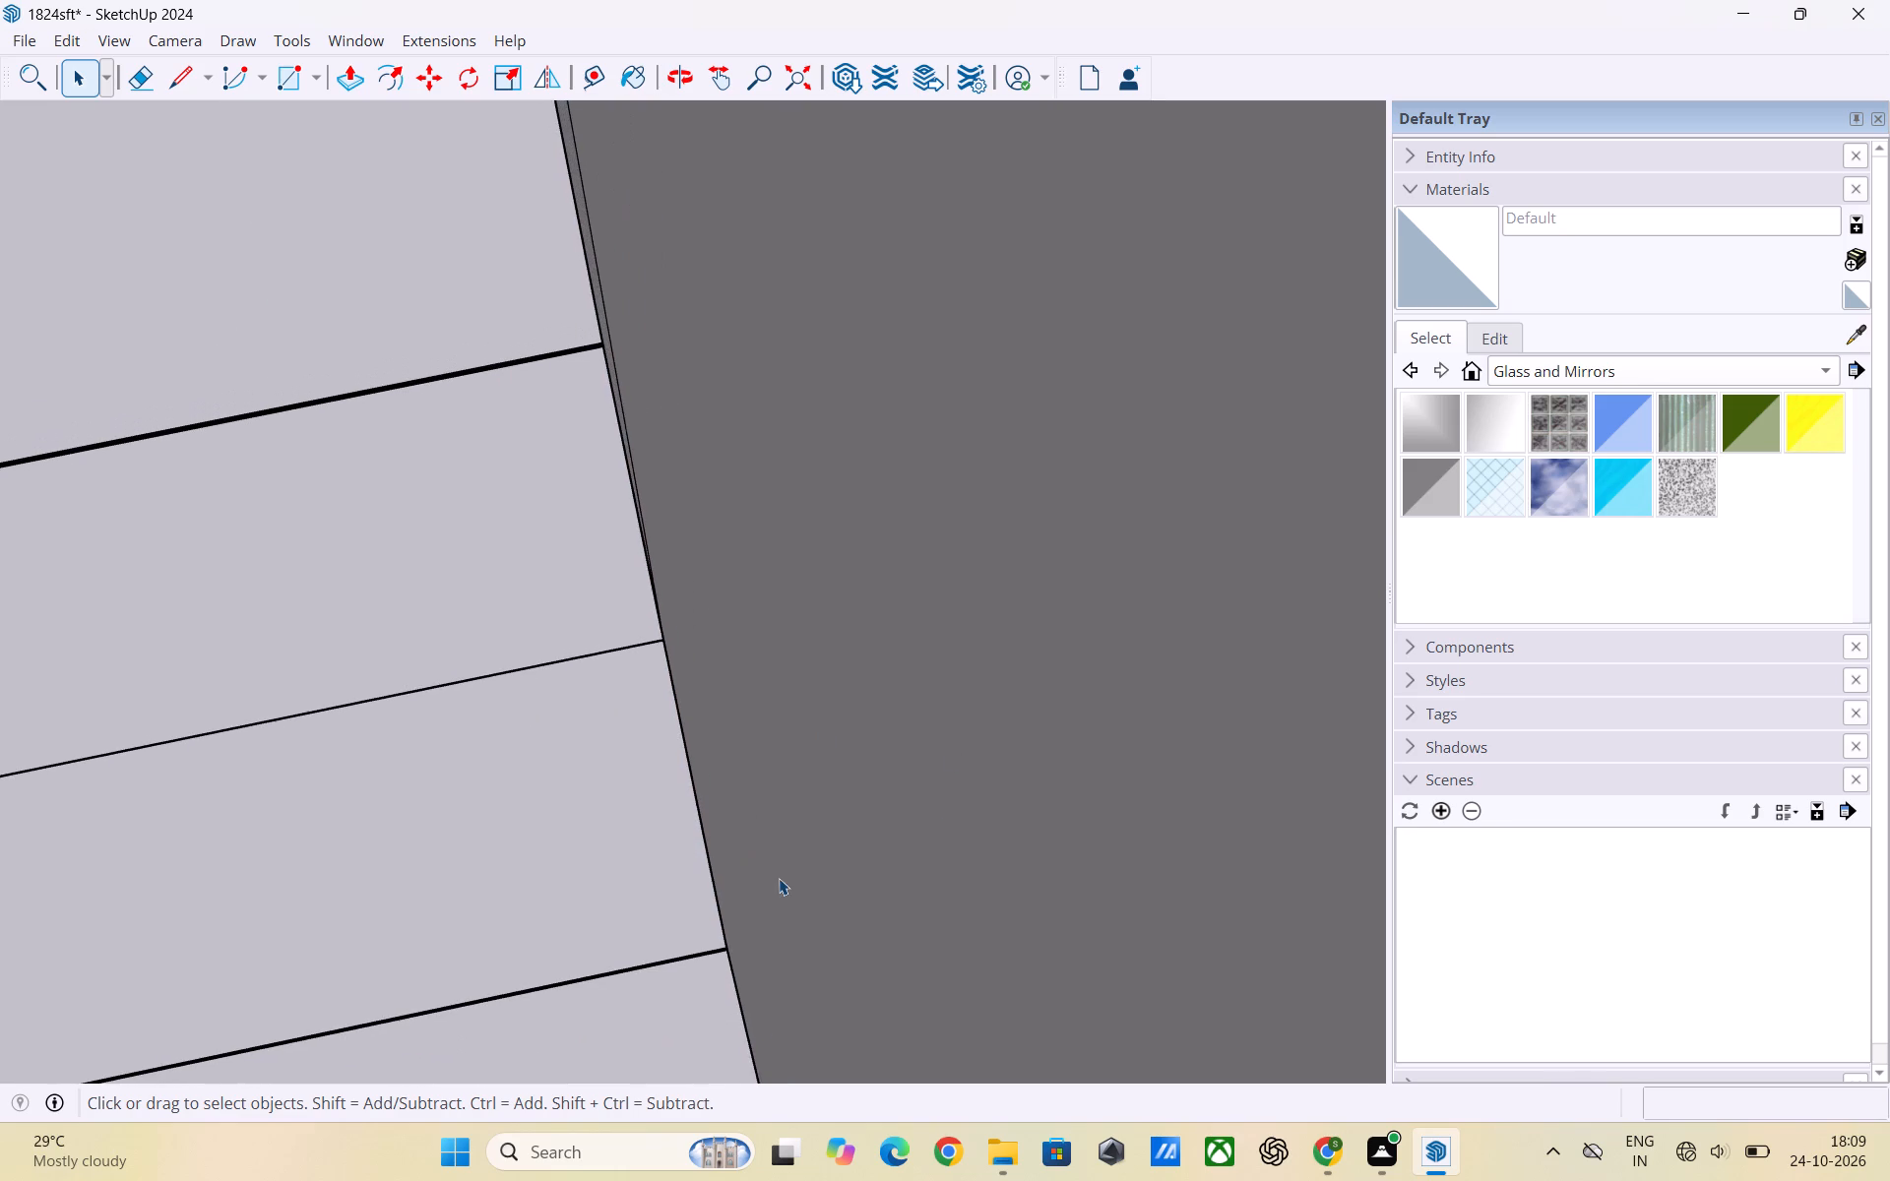
pyautogui.scroll(-20, 779, 878)
pyautogui.scroll(-6, 779, 878)
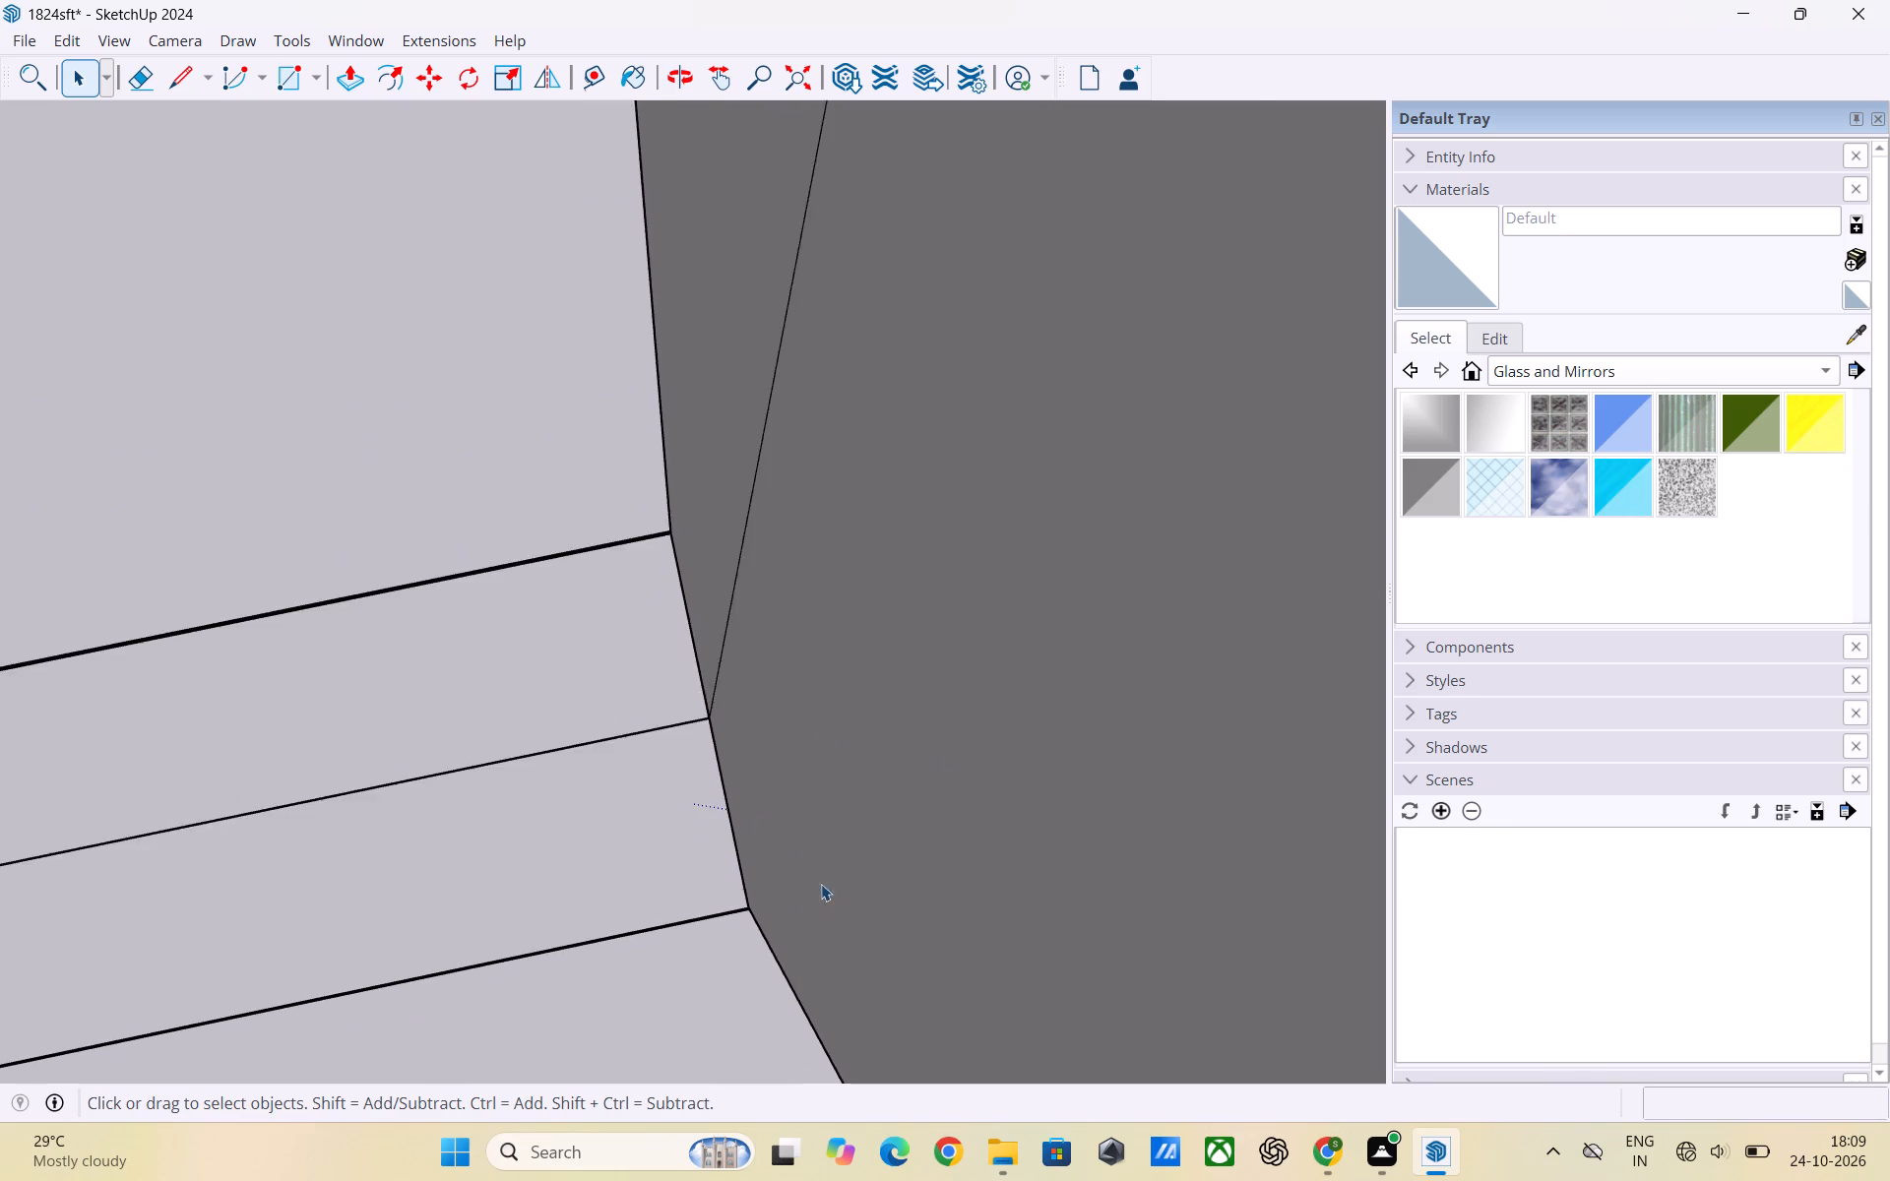
pyautogui.scroll(-20, 821, 884)
pyautogui.scroll(-5, 821, 884)
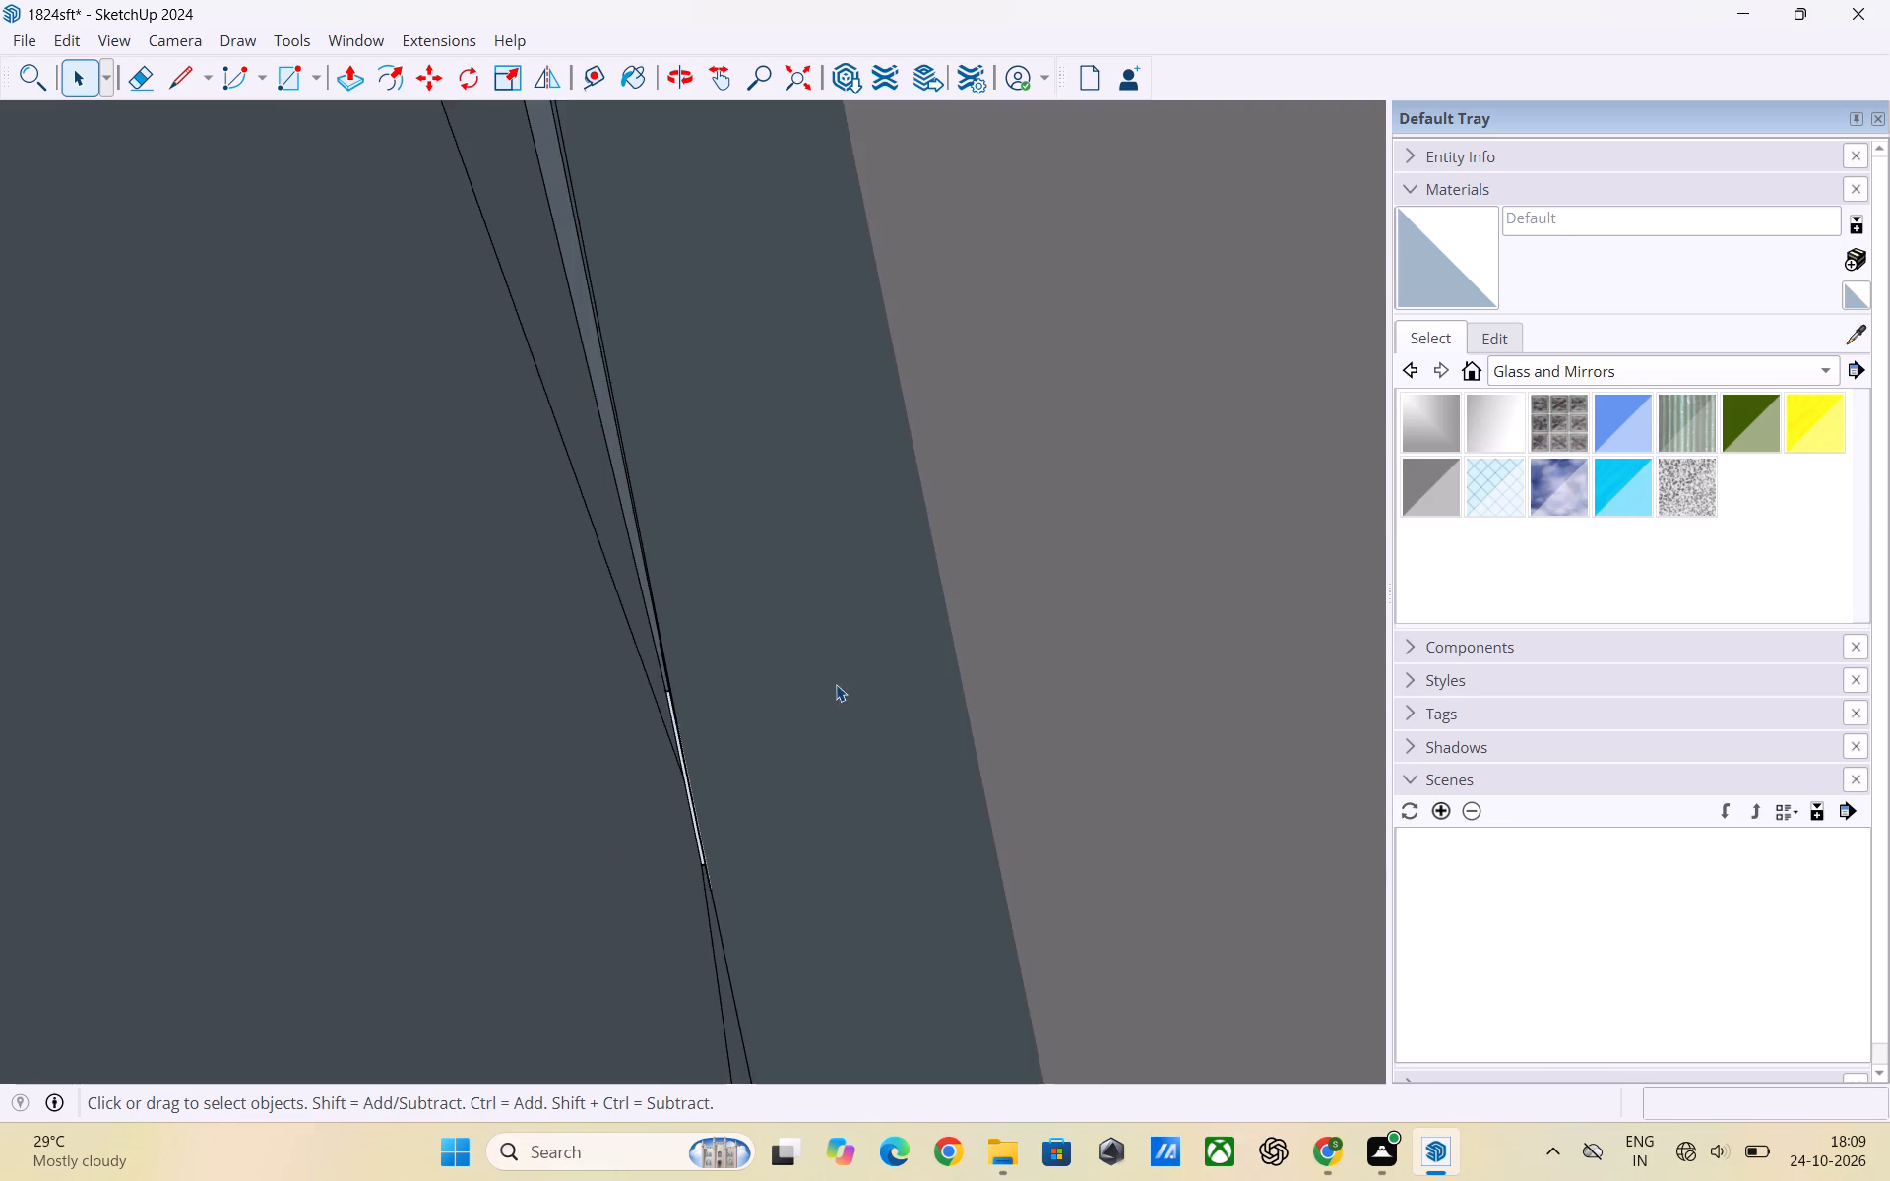
pyautogui.scroll(-15, 836, 684)
pyautogui.scroll(-9, 823, 602)
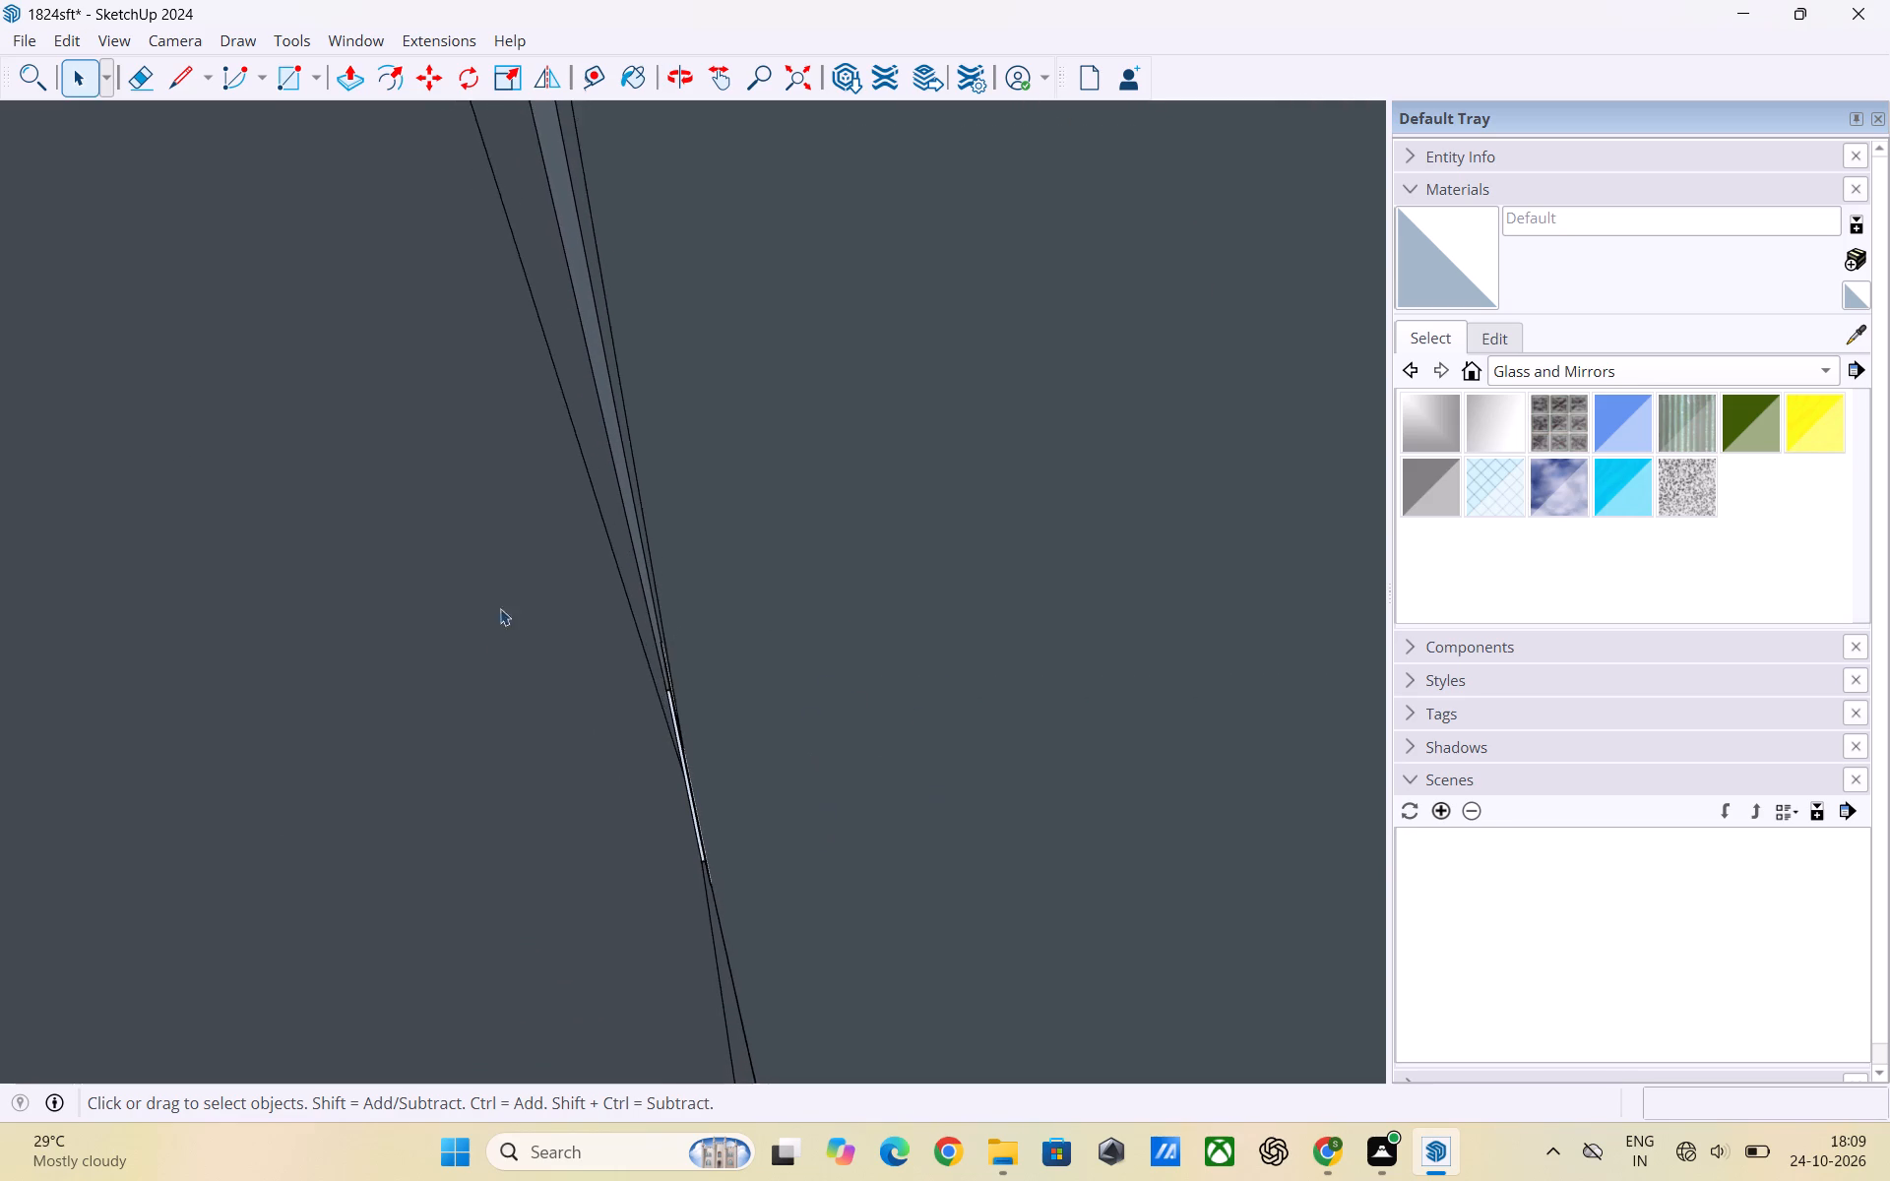
pyautogui.scroll(-17, 500, 608)
pyautogui.scroll(9, 588, 790)
pyautogui.scroll(-4, 955, 740)
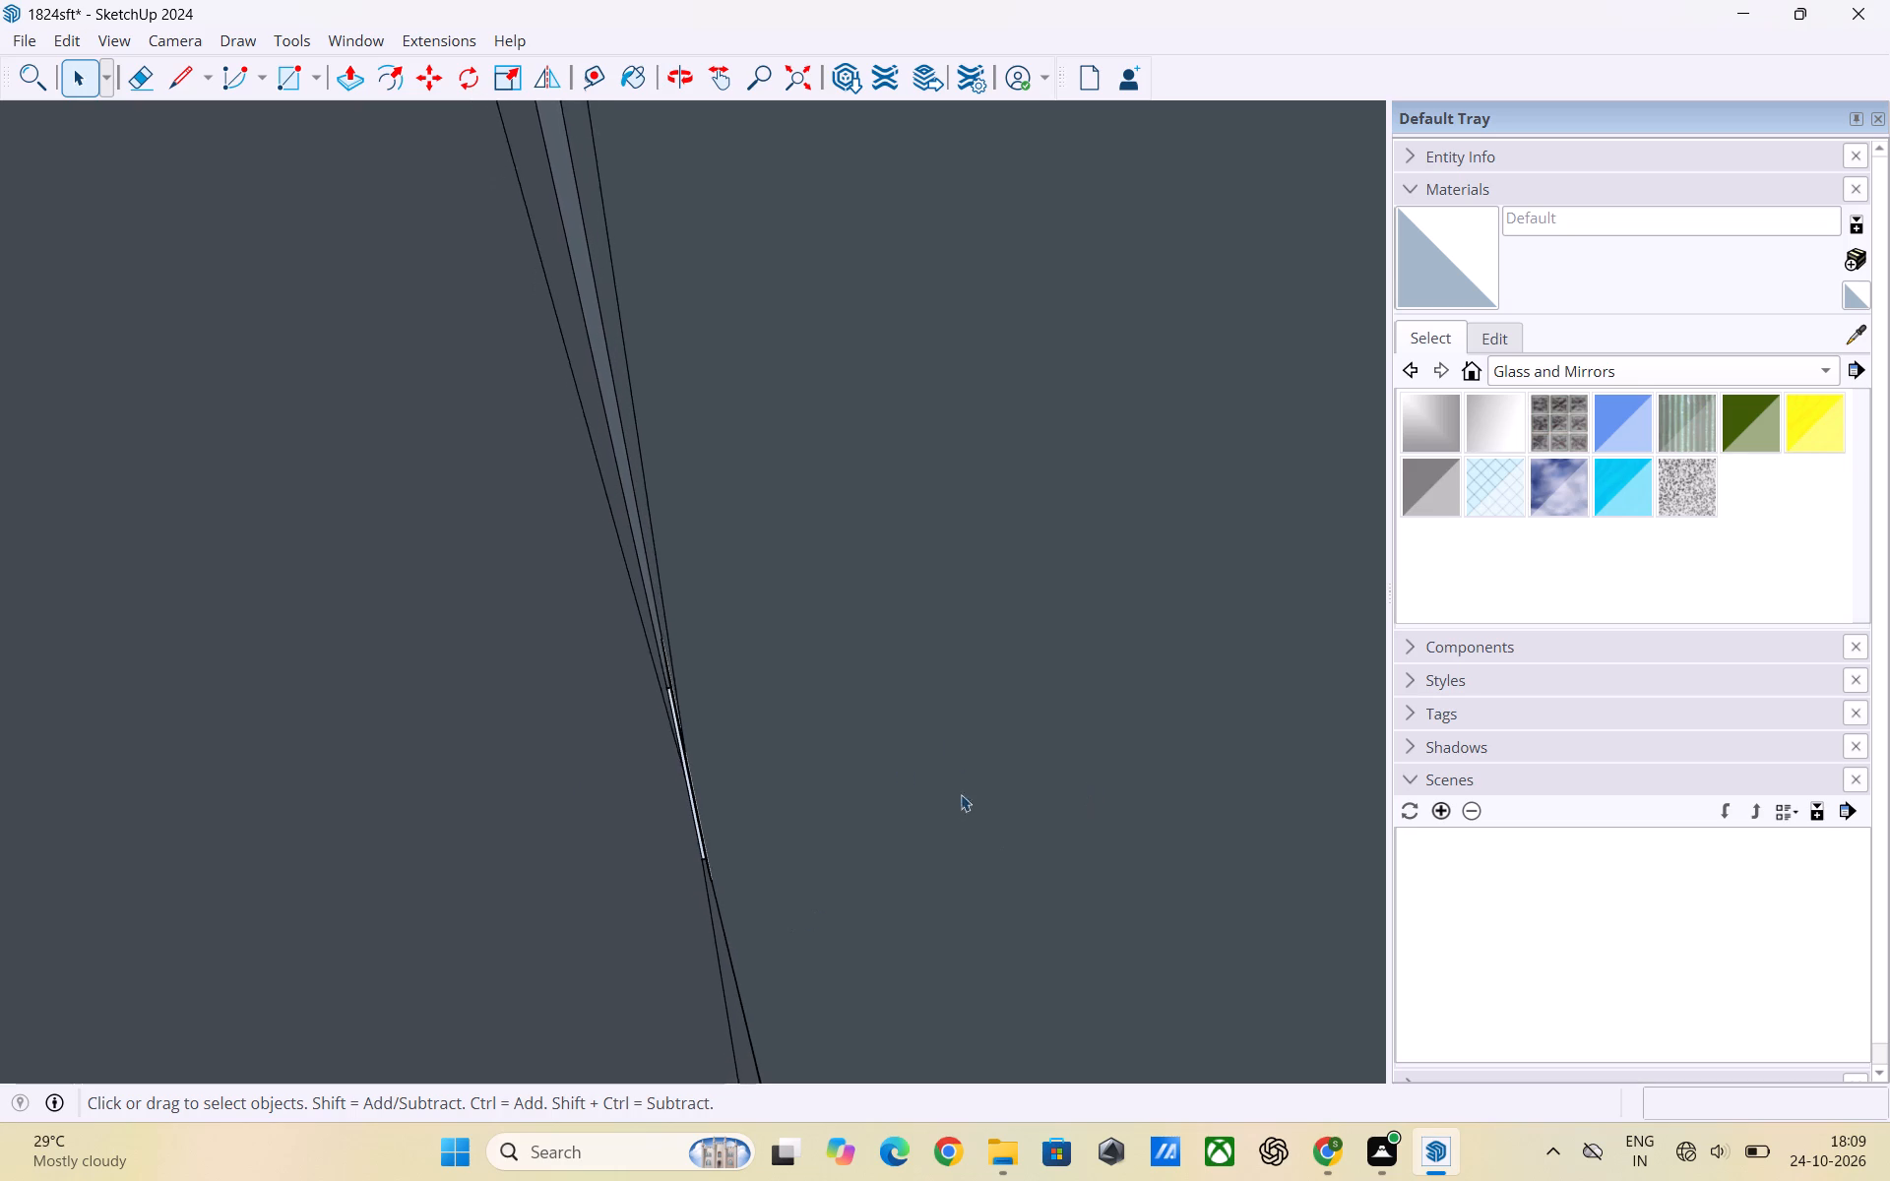
pyautogui.scroll(-9, 961, 794)
pyautogui.scroll(1, 1528, 864)
pyautogui.scroll(-12, 1569, 839)
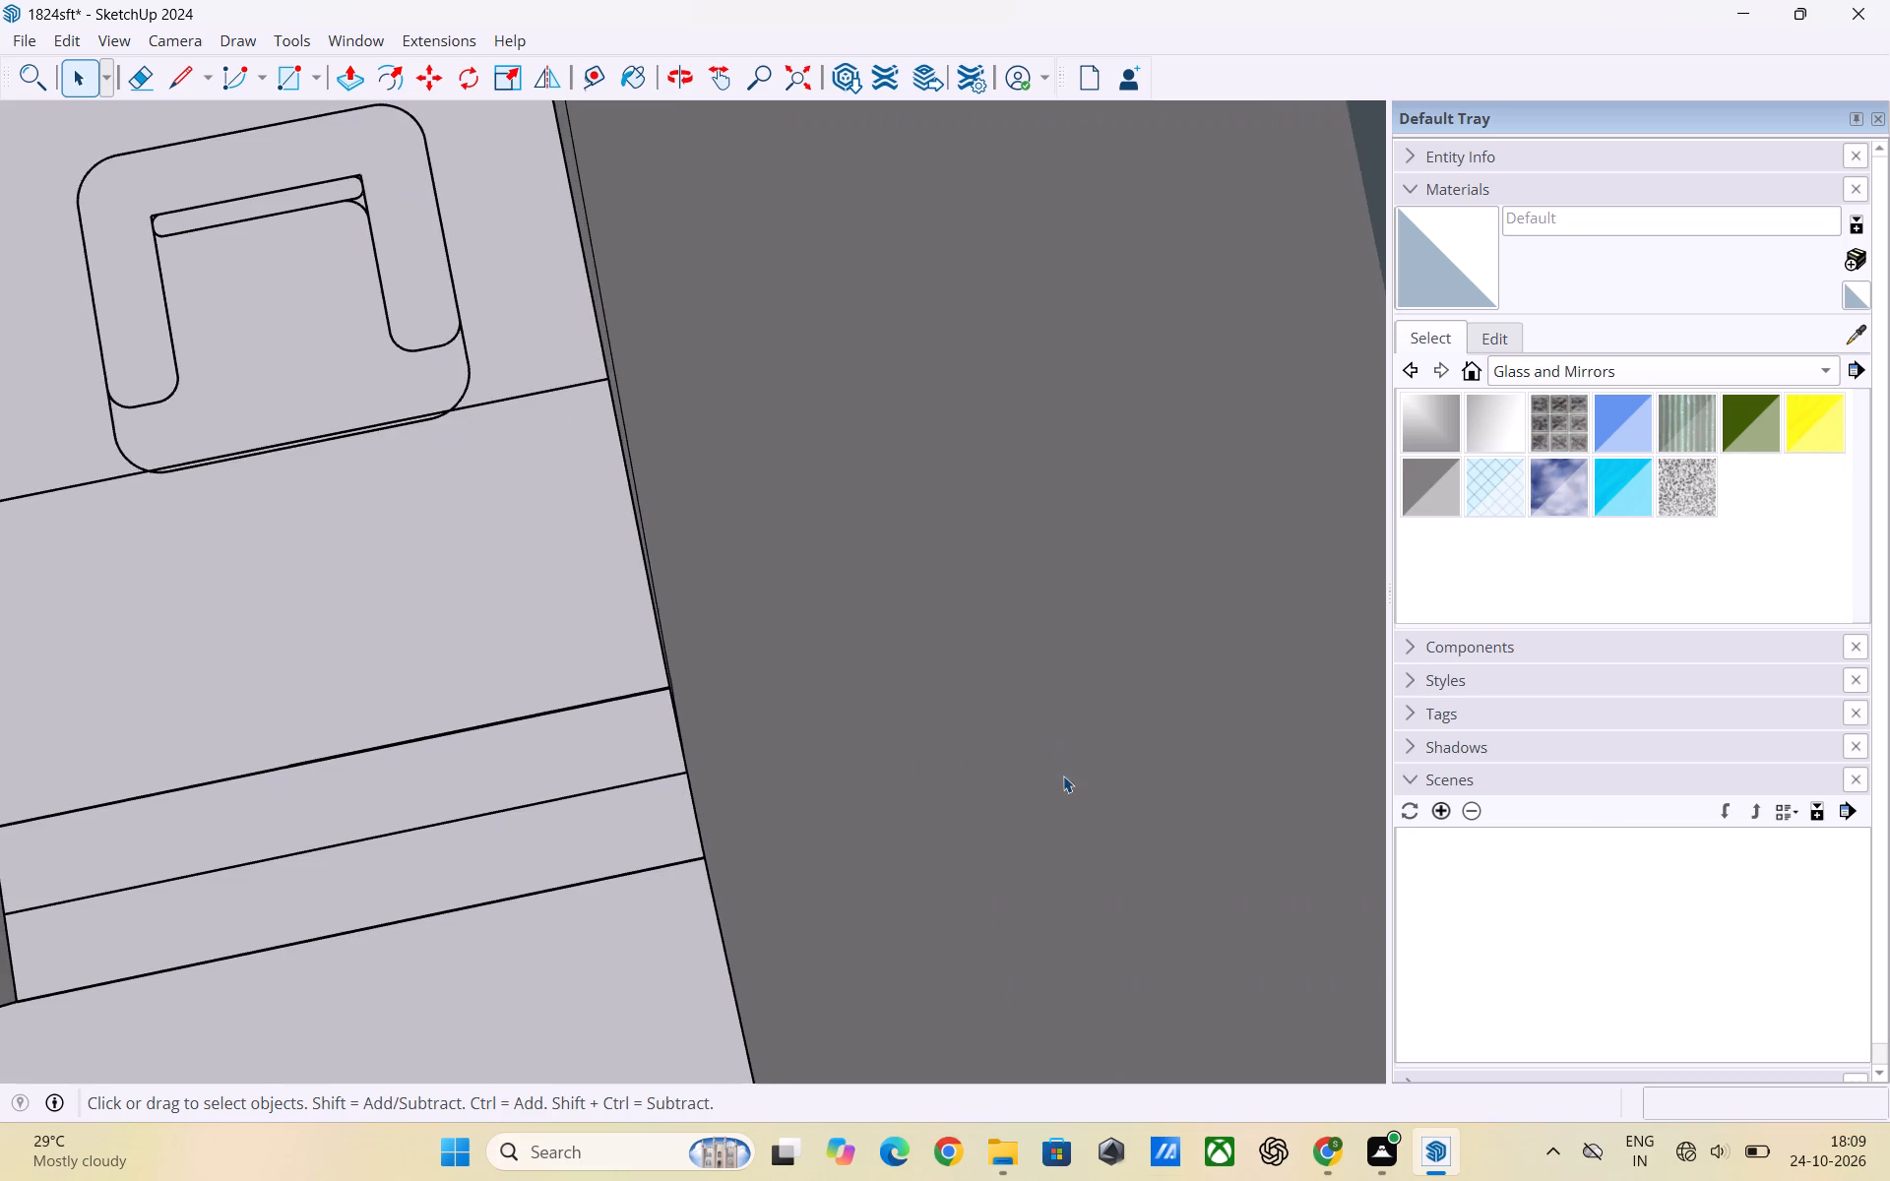
pyautogui.scroll(-10, 1063, 776)
pyautogui.scroll(-3, 1024, 580)
pyautogui.scroll(-2, 271, 504)
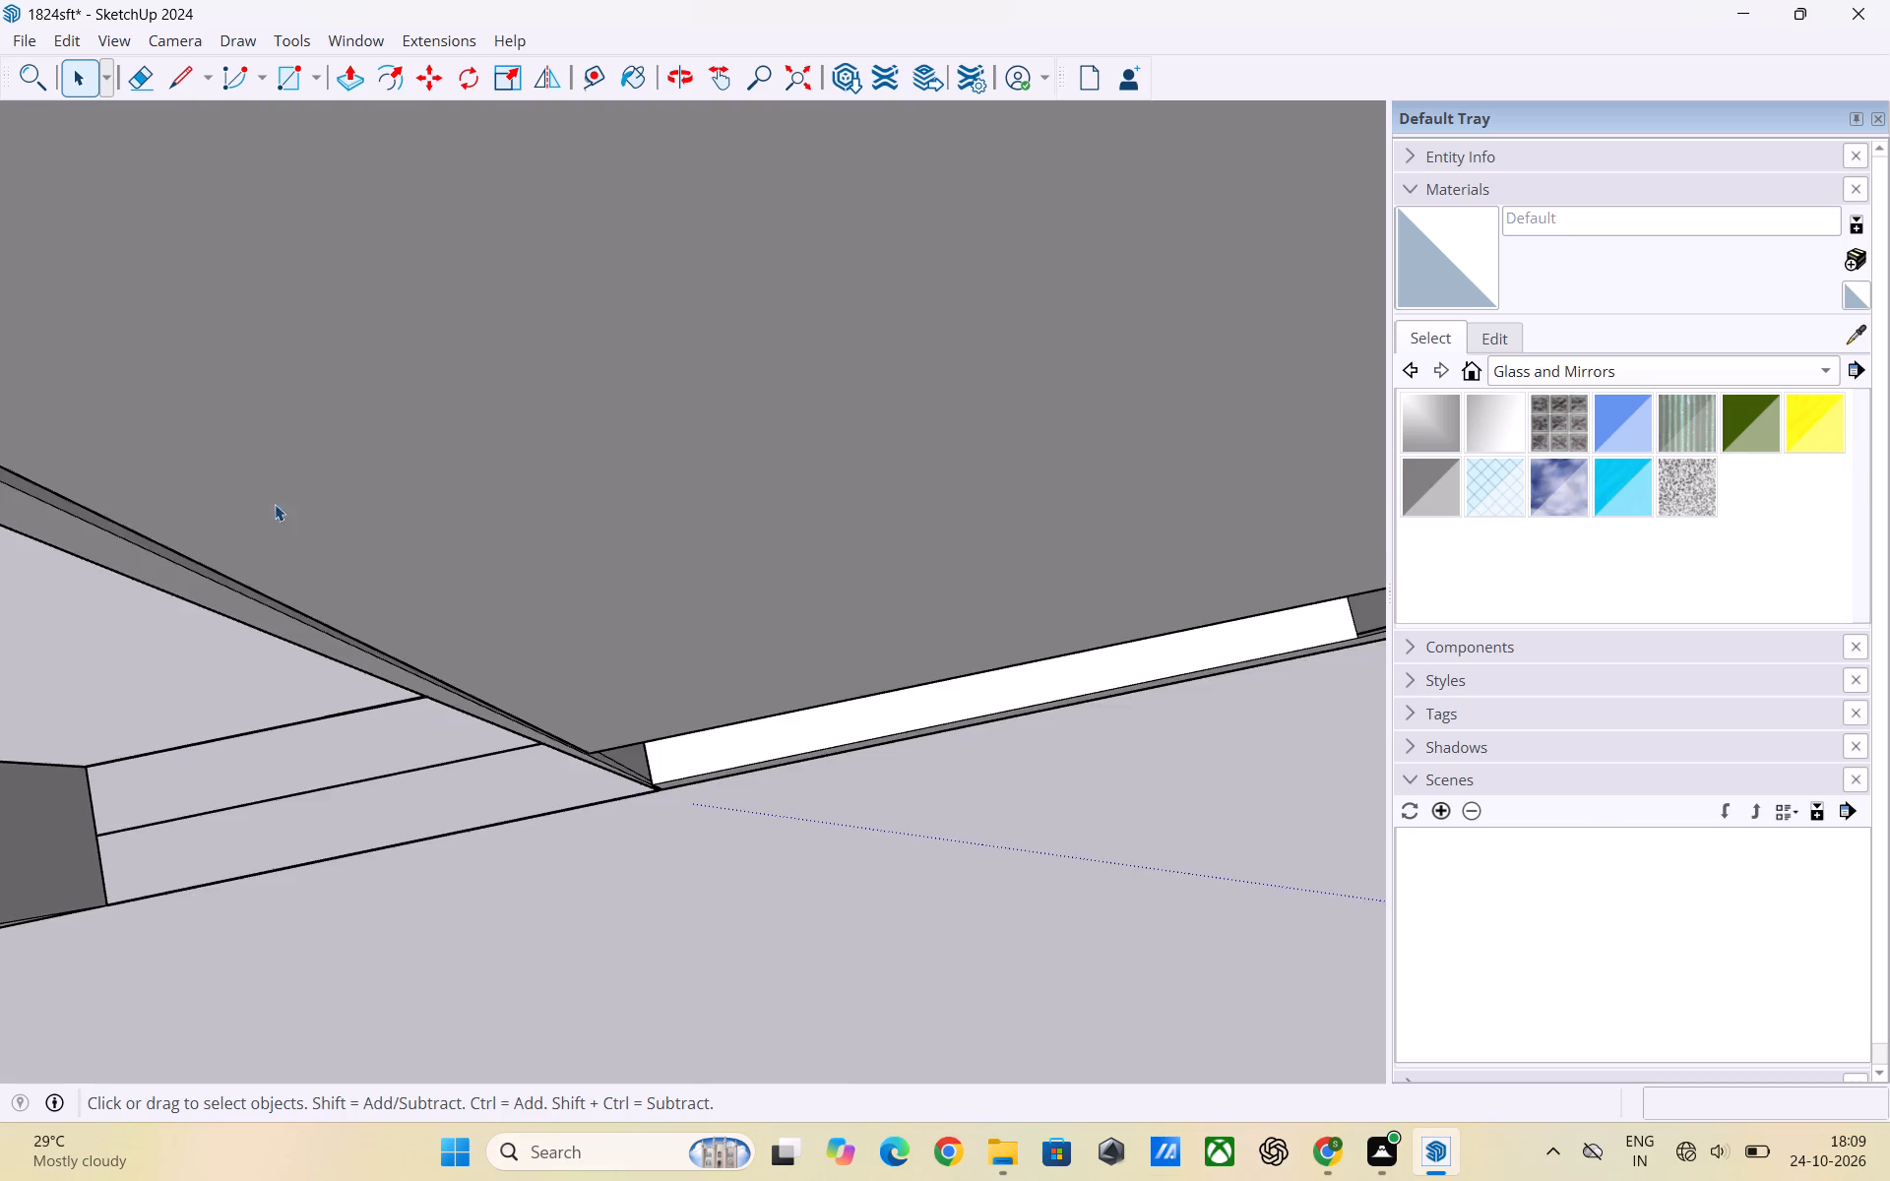
pyautogui.scroll(-14, 530, 585)
pyautogui.scroll(-2, 717, 728)
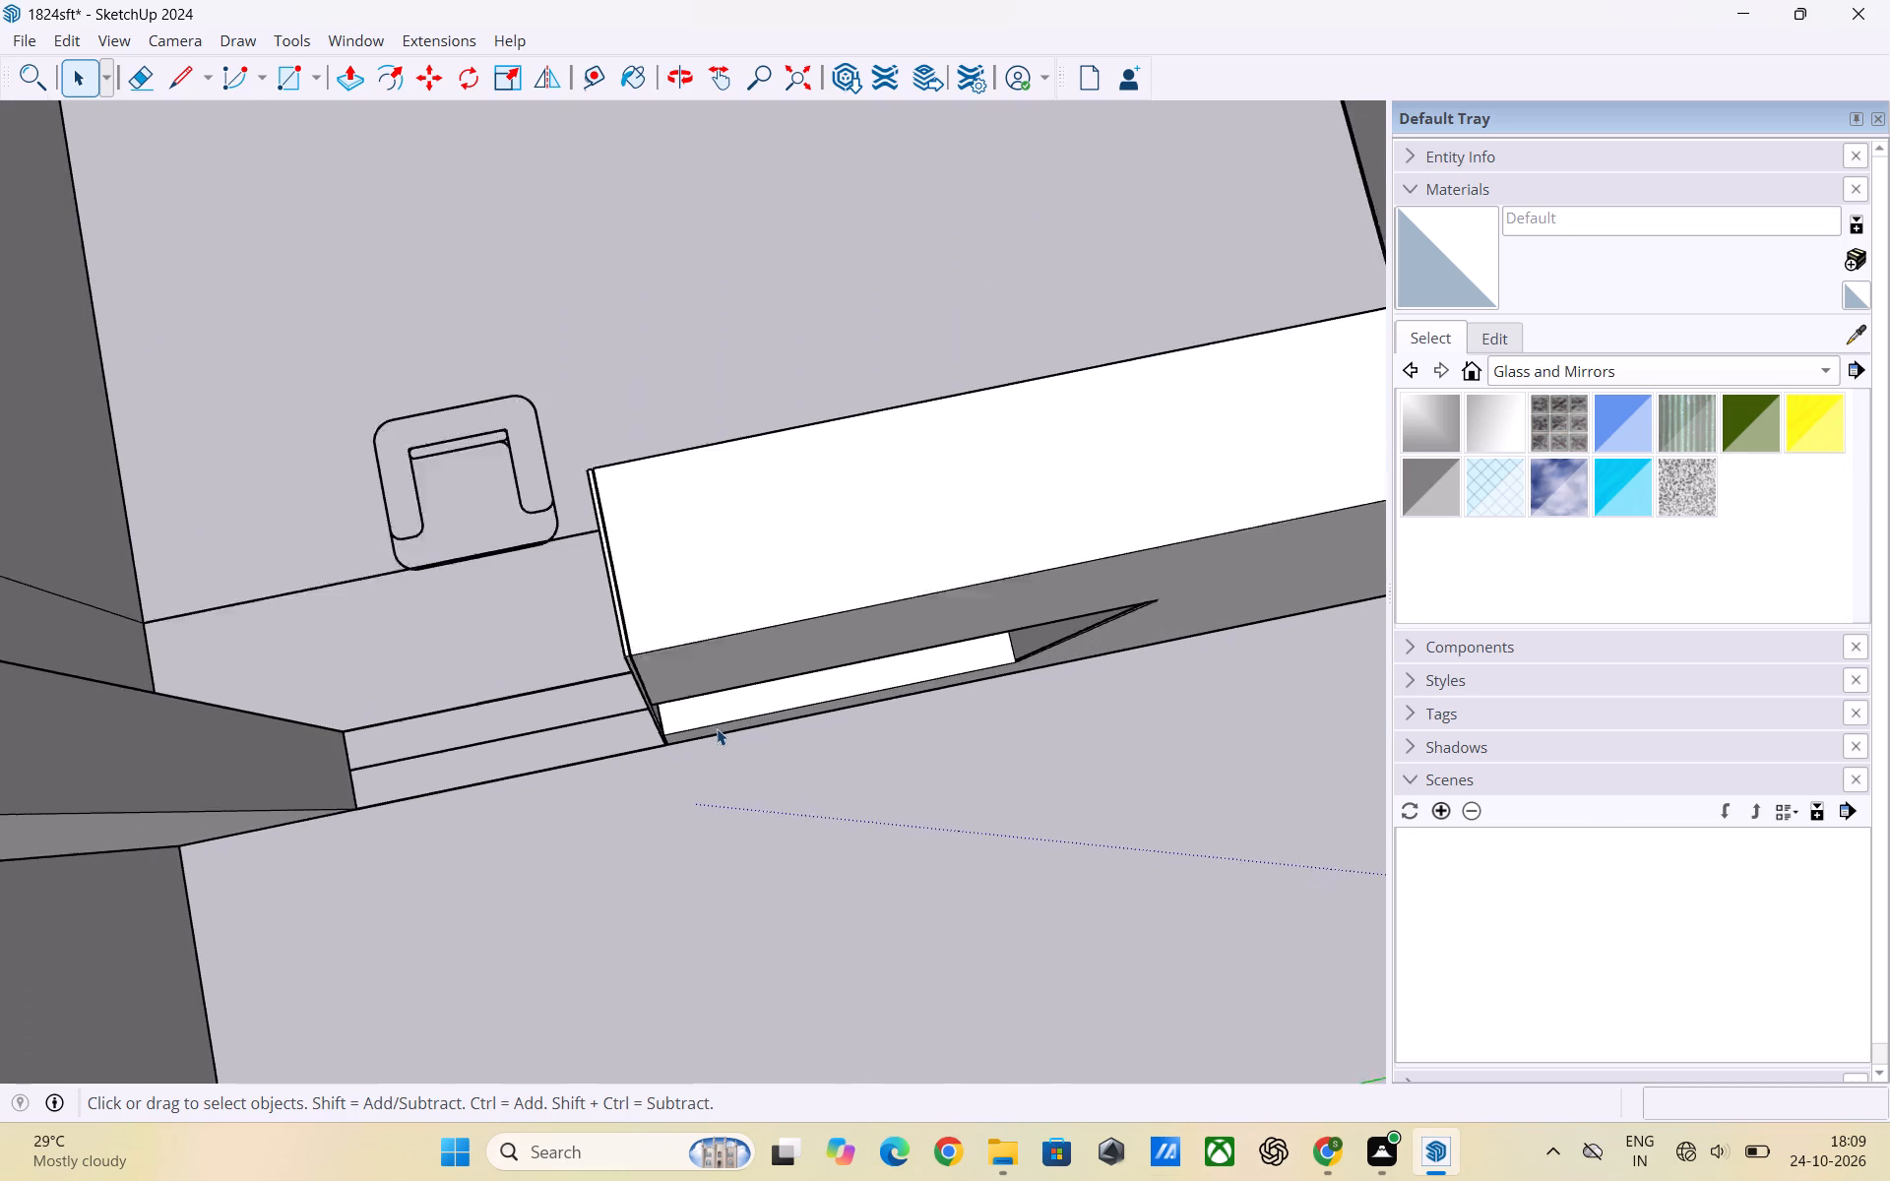
pyautogui.scroll(-8, 717, 728)
pyautogui.moveTo(761, 779); pyautogui.dragTo(811, 624, button='middle')
pyautogui.scroll(-7, 991, 737)
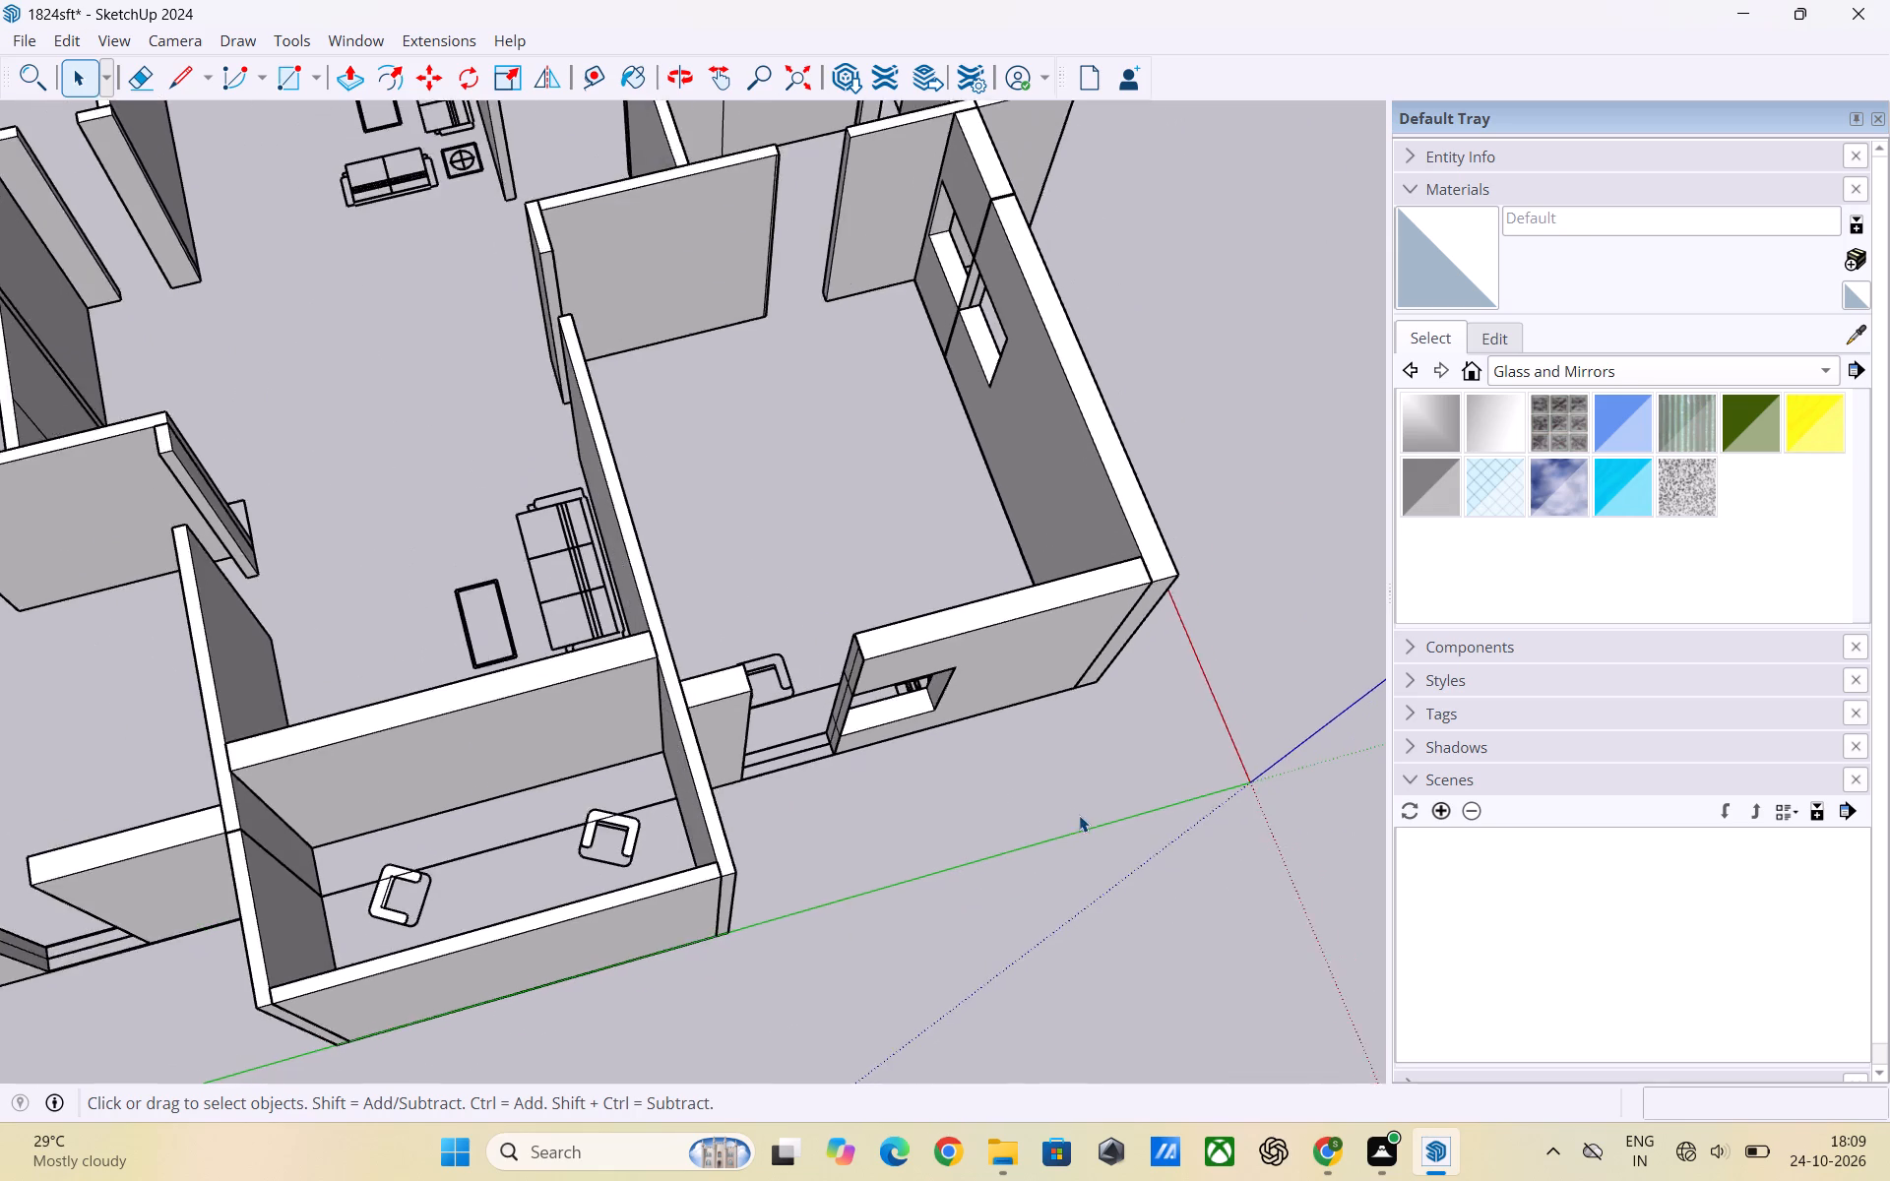
pyautogui.scroll(-3, 940, 677)
pyautogui.moveTo(972, 706); pyautogui.dragTo(756, 735, button='middle')
pyautogui.scroll(-4, 810, 488)
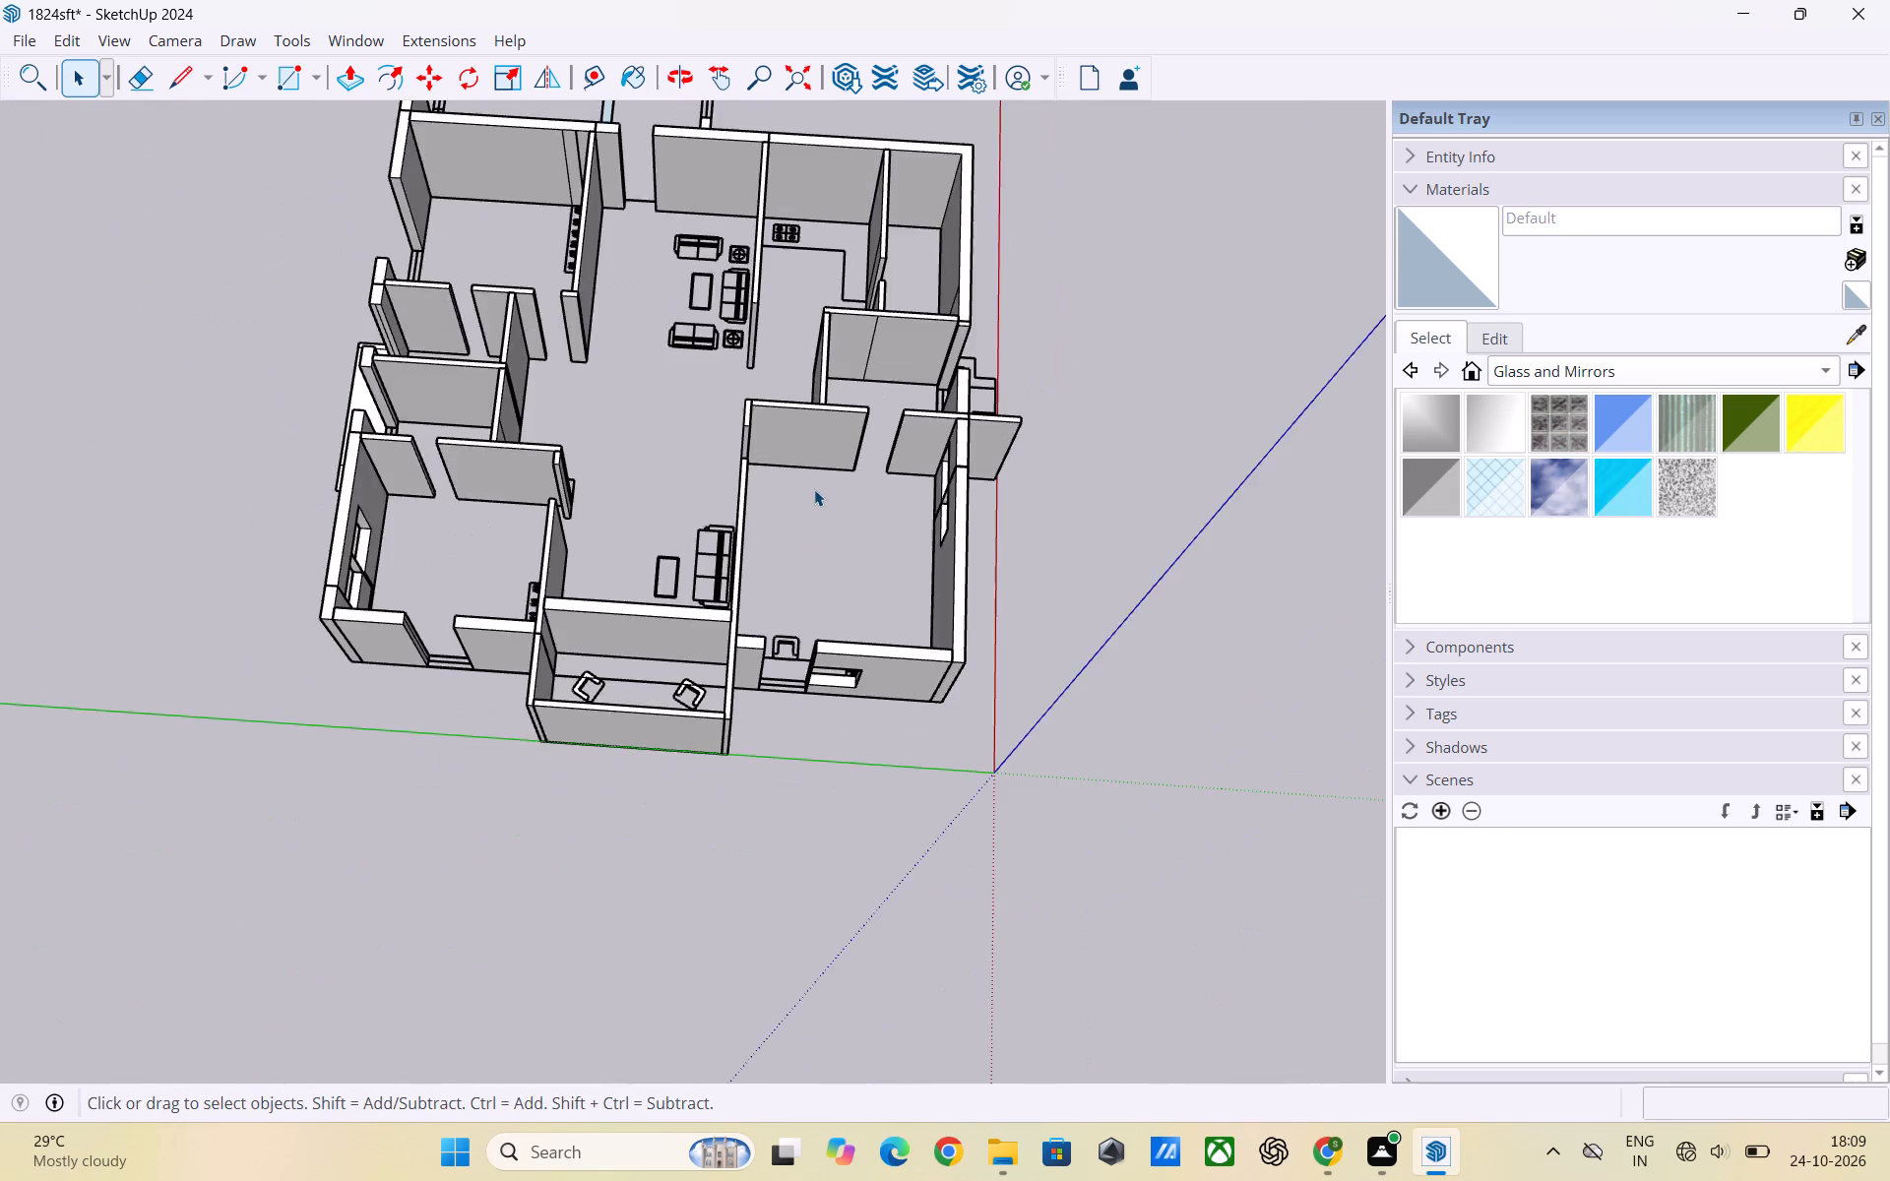
pyautogui.scroll(-7, 814, 489)
pyautogui.scroll(11, 787, 435)
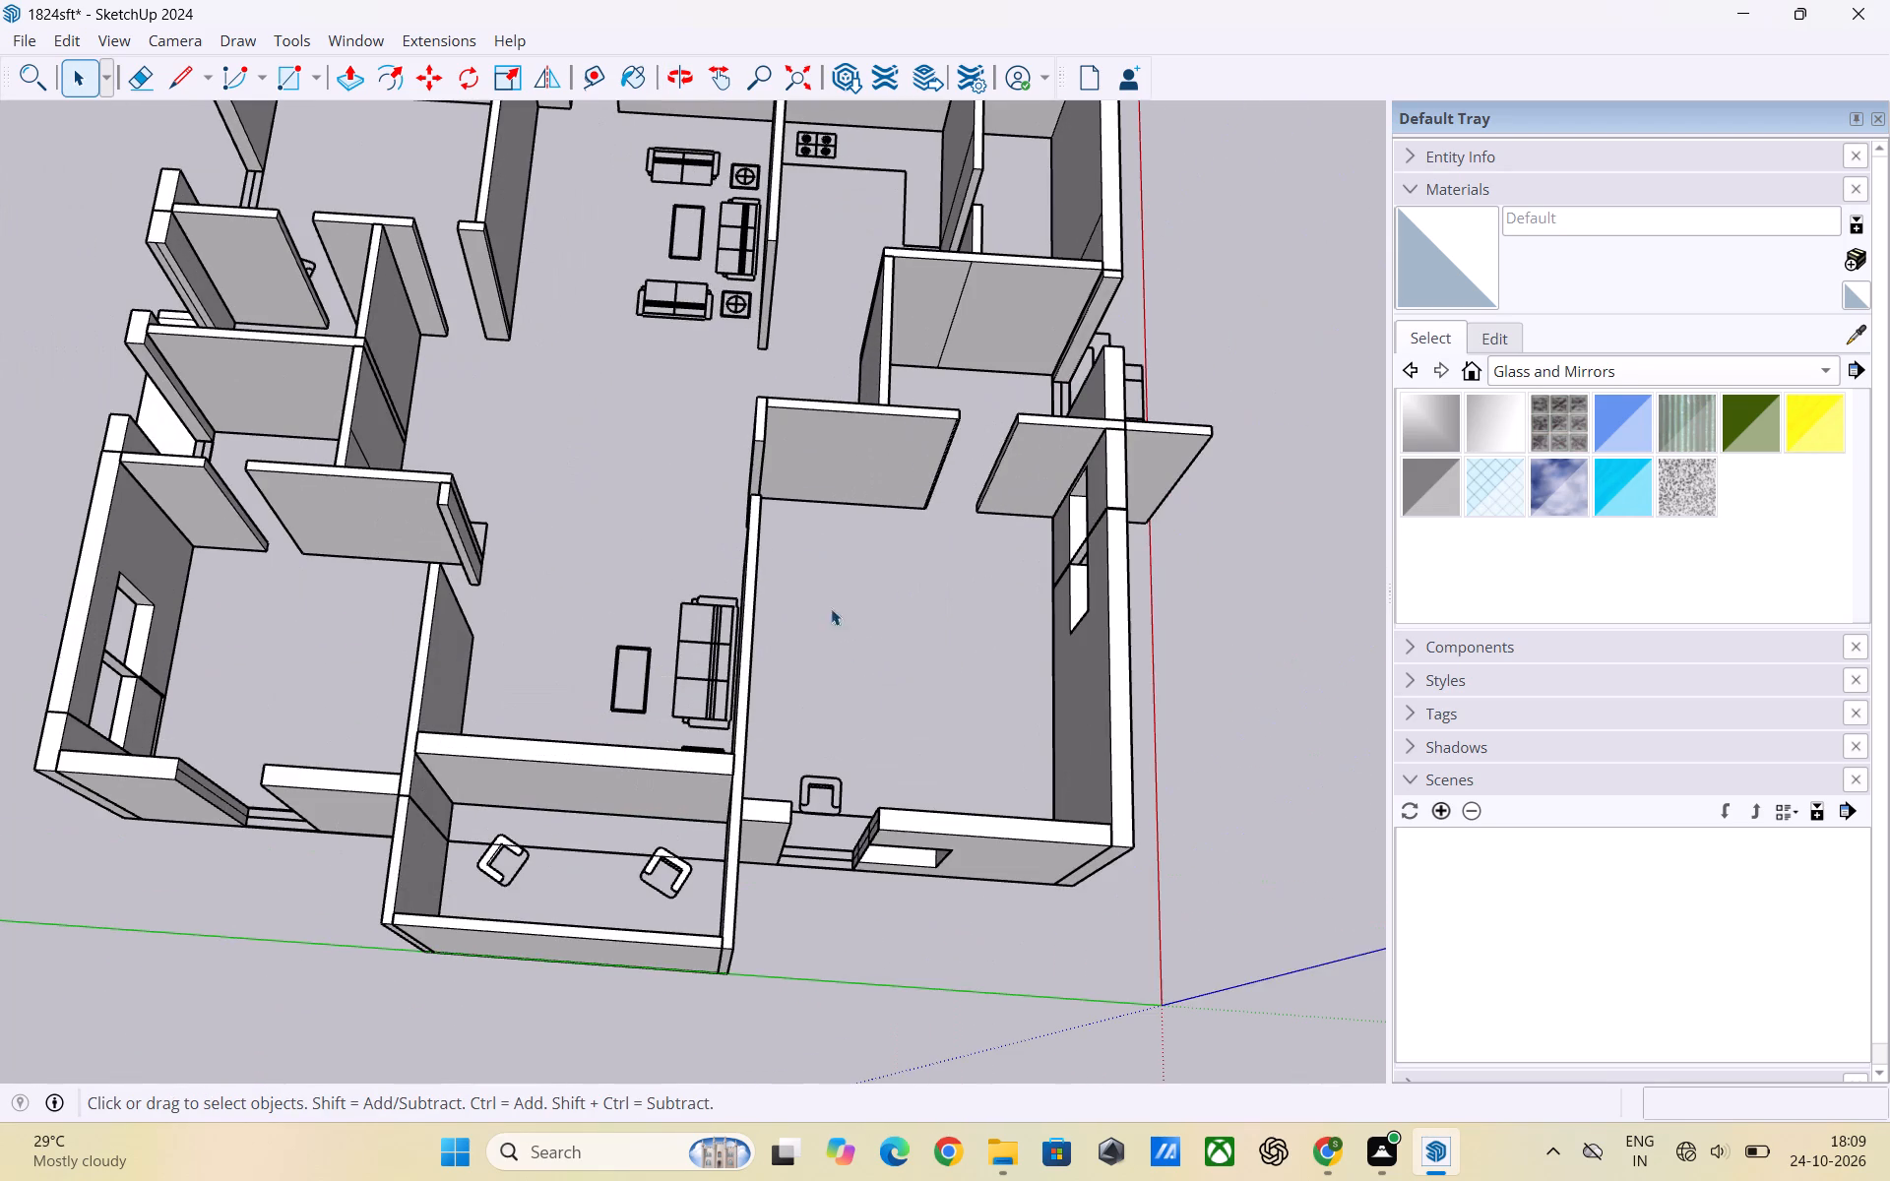
# Delete the vertical edge dividing the end face of the grouped strip beside the opening, and leave the group.
pyautogui.scroll(4, 884, 787)
pyautogui.moveTo(853, 913); pyautogui.dragTo(883, 848, button='middle')
pyautogui.scroll(6, 844, 842)
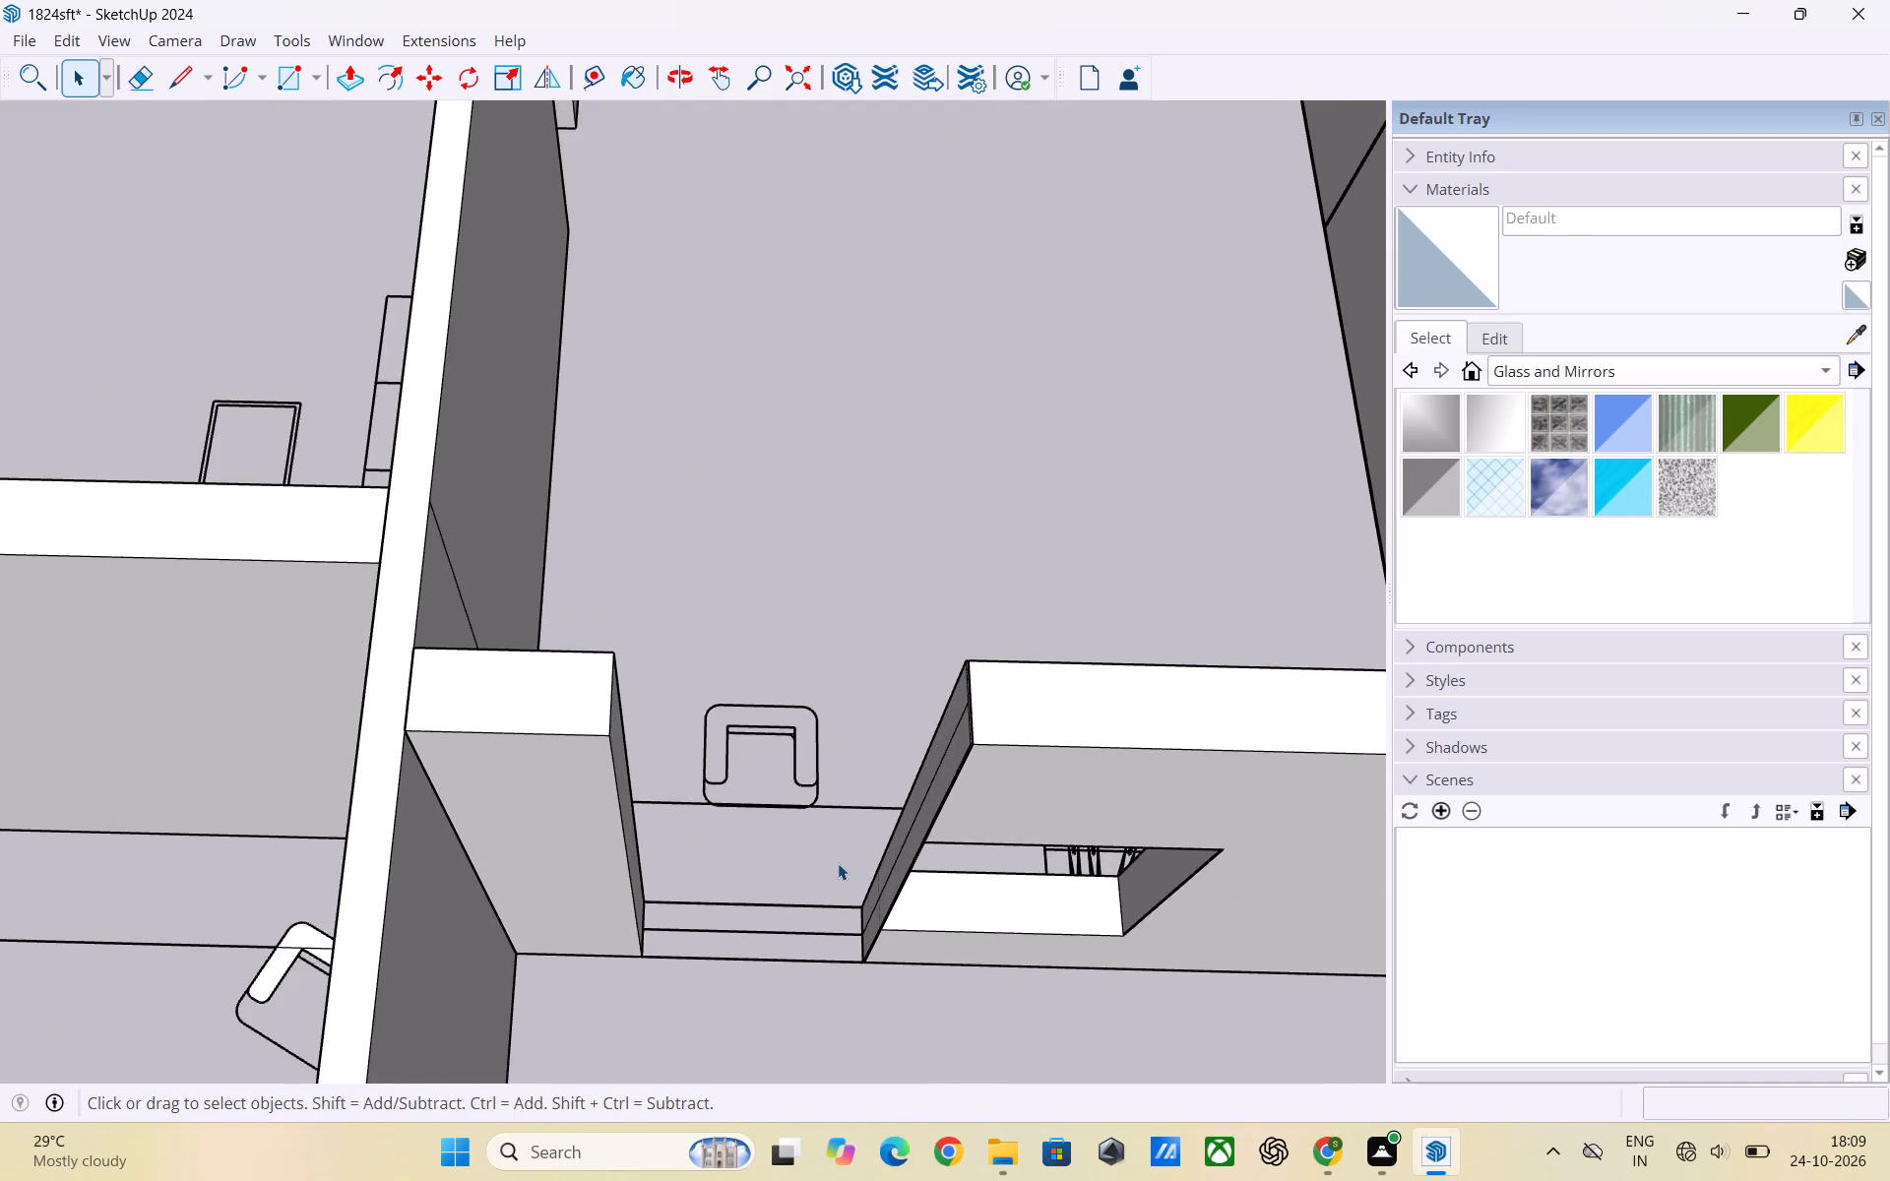
pyautogui.scroll(2, 826, 877)
pyautogui.moveTo(831, 879); pyautogui.dragTo(963, 842, button='middle')
pyautogui.scroll(3, 988, 800)
pyautogui.moveTo(1009, 776); pyautogui.dragTo(917, 793, button='middle')
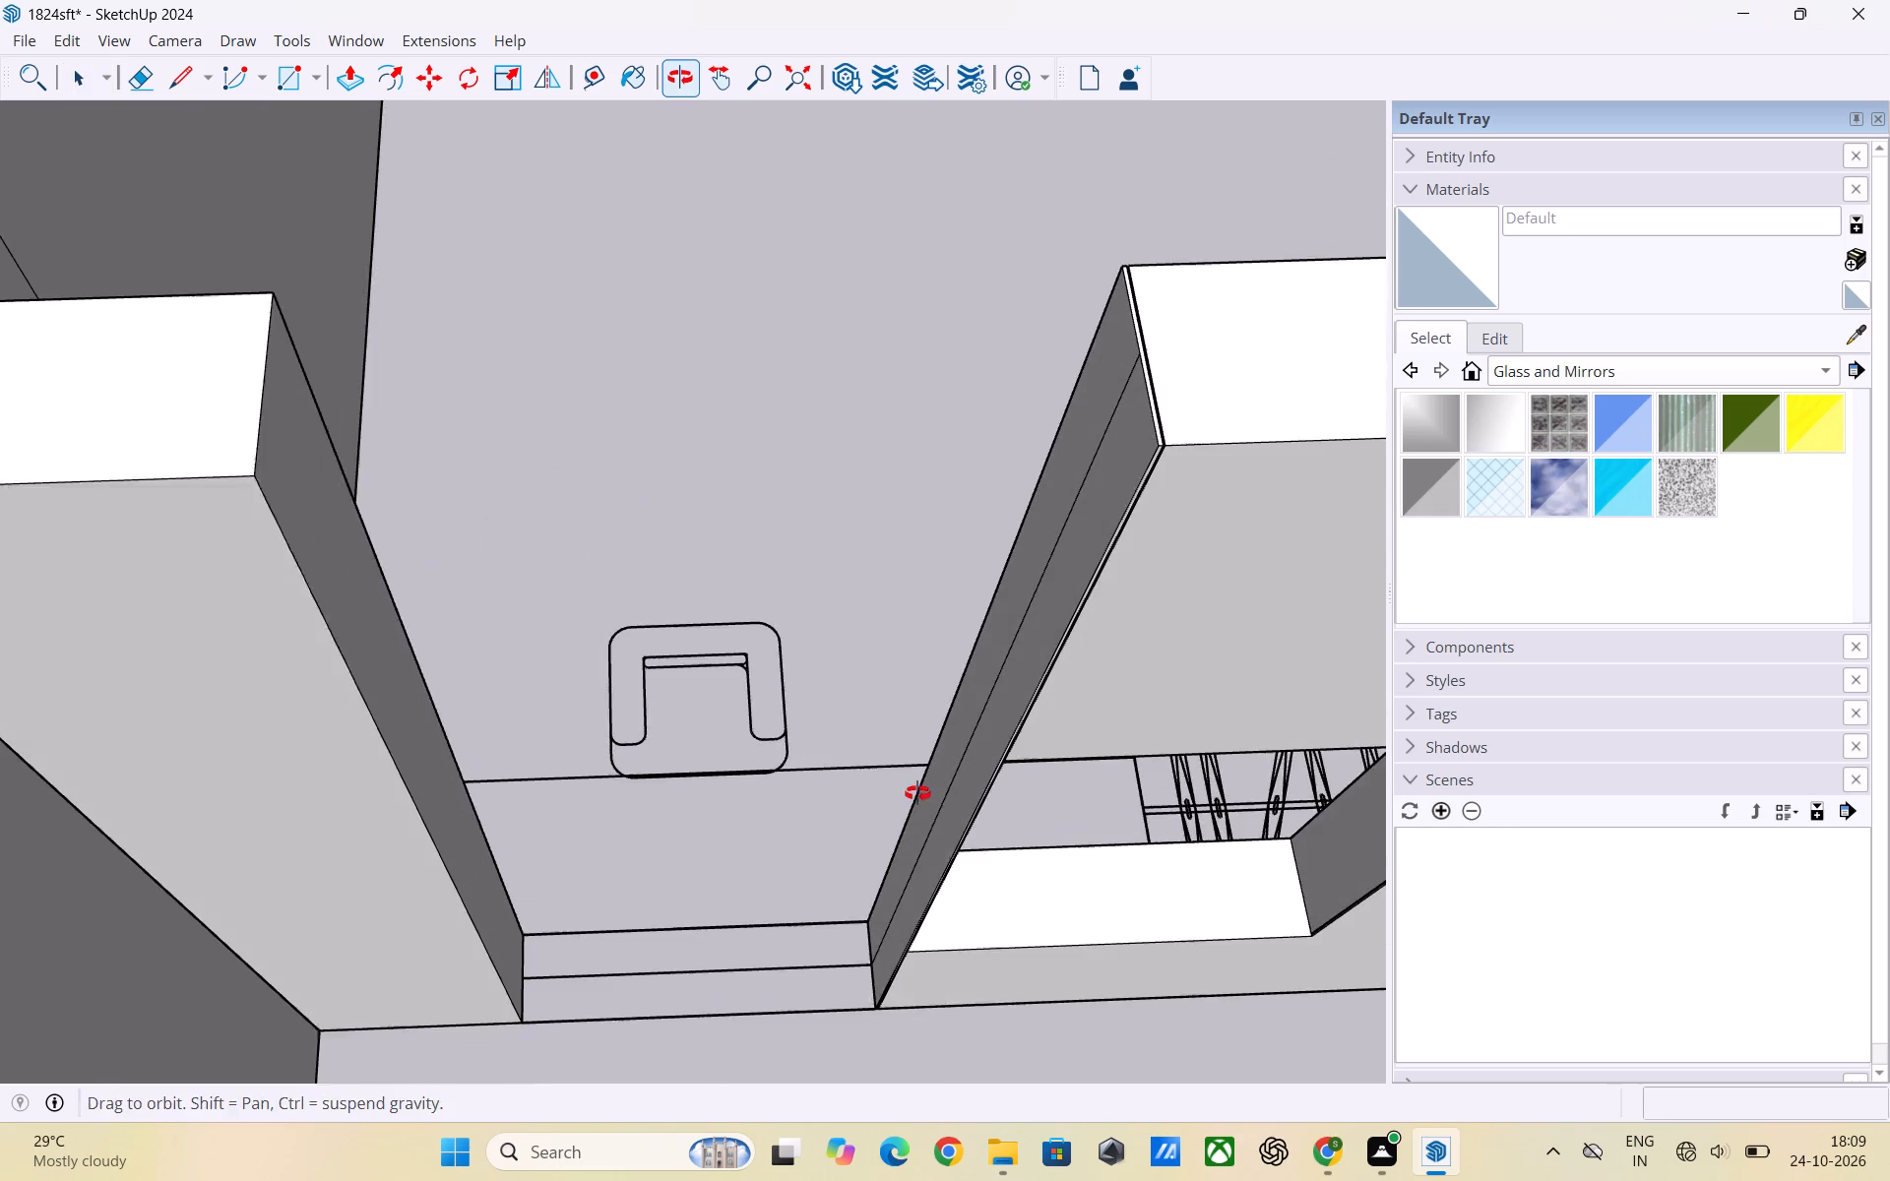
pyautogui.moveTo(917, 793); pyautogui.dragTo(915, 793, button='middle')
pyautogui.scroll(2, 917, 792)
pyautogui.click(957, 781)
pyautogui.click(957, 781)
pyautogui.click(954, 783)
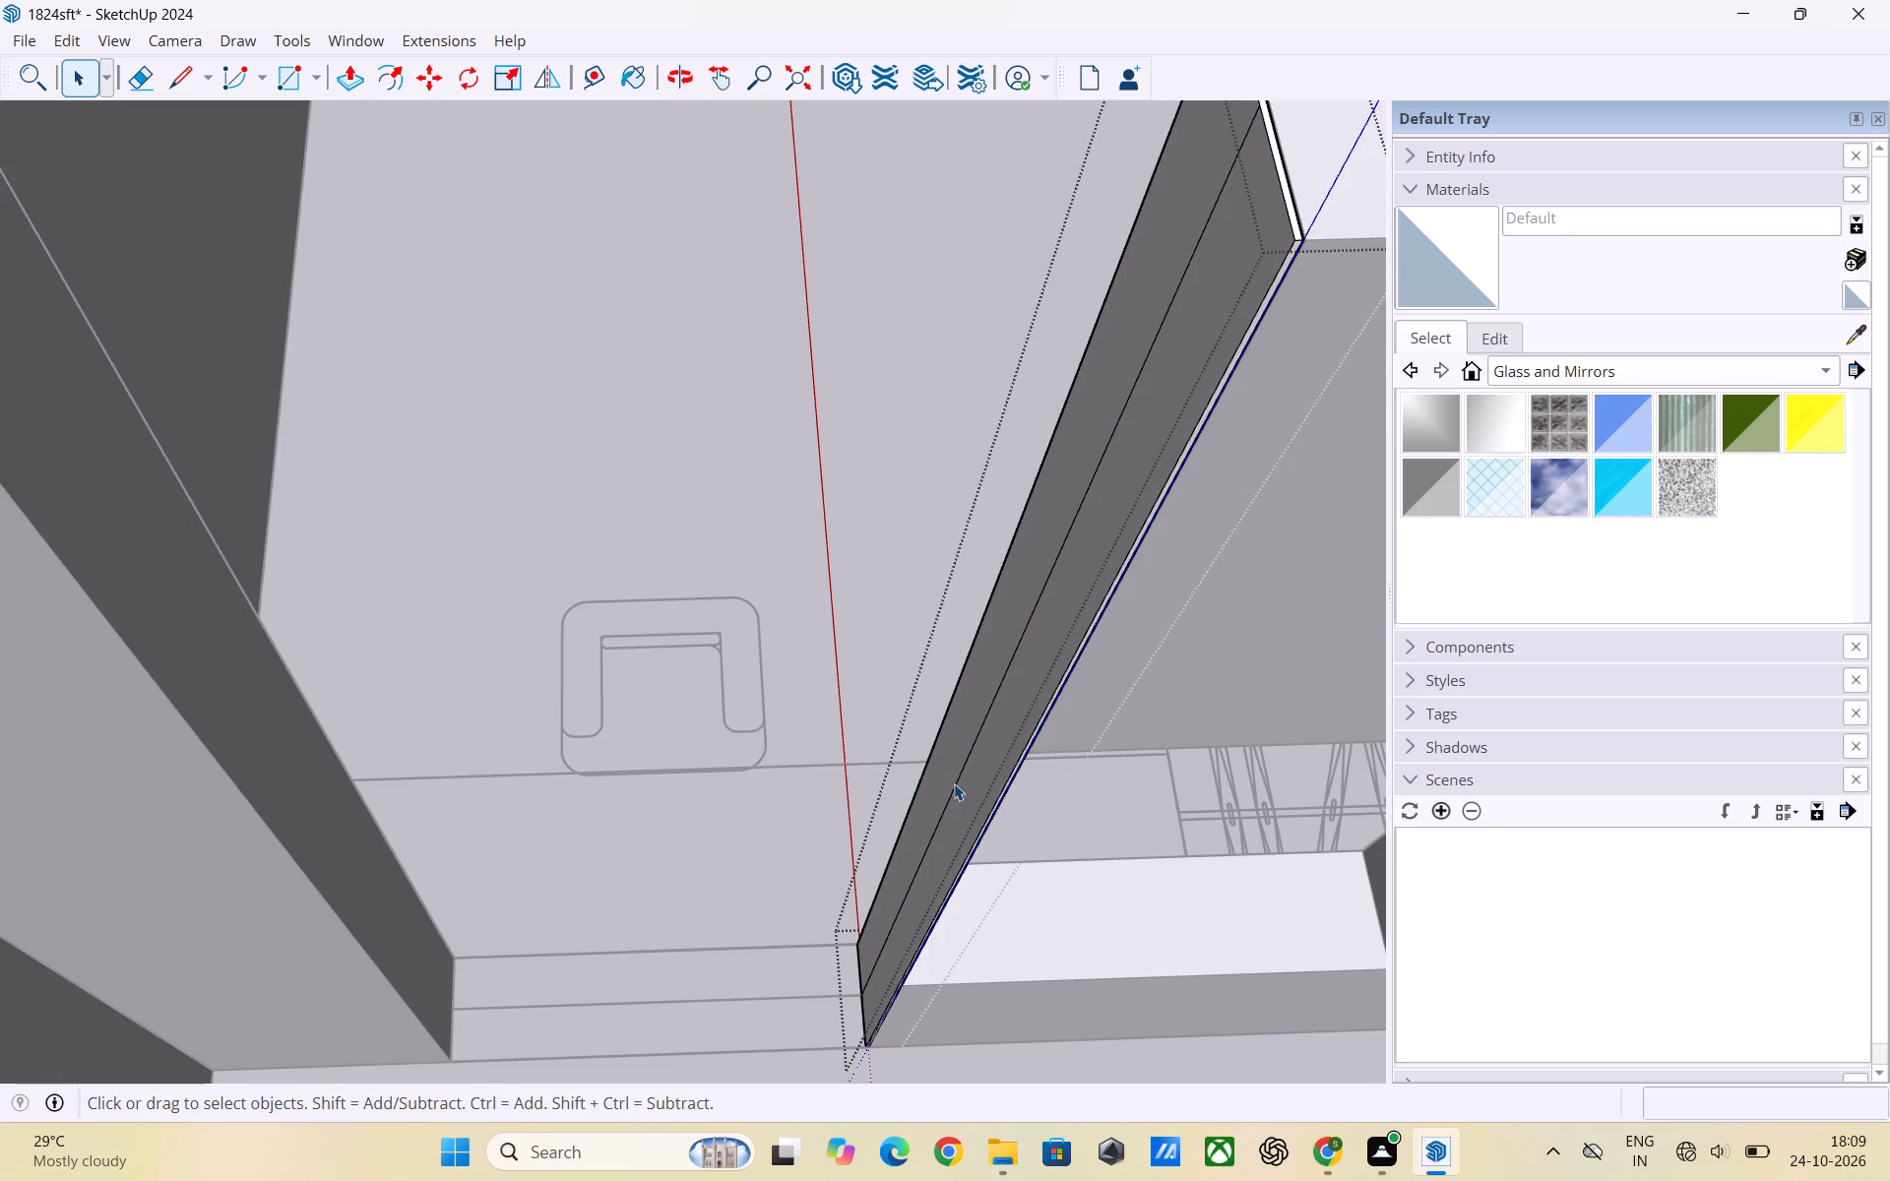
pyautogui.press('Delete')
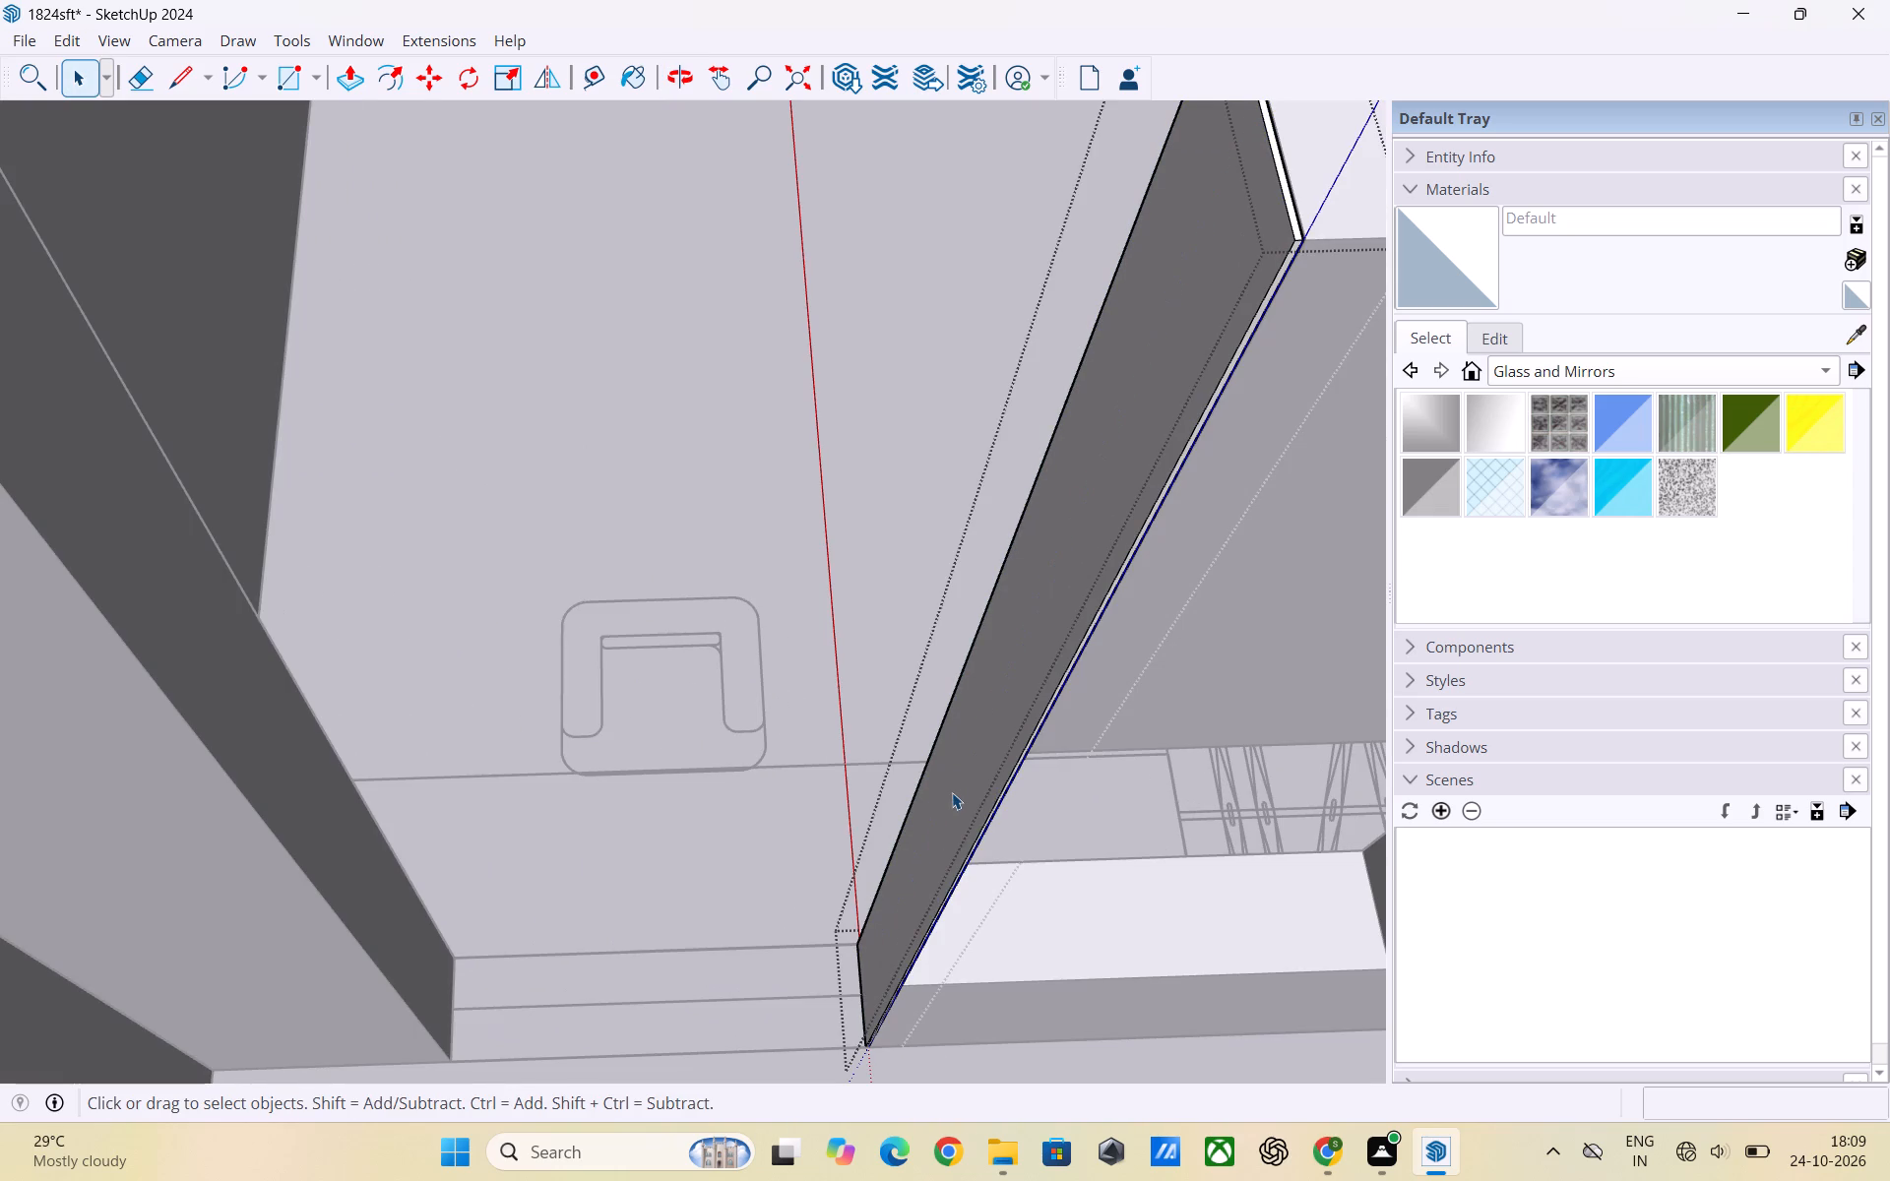
pyautogui.click(895, 461)
# Delete the three exposed segments of the plan line crossing the floor of the walled sit-out with two armchairs.
pyautogui.scroll(-4, 869, 694)
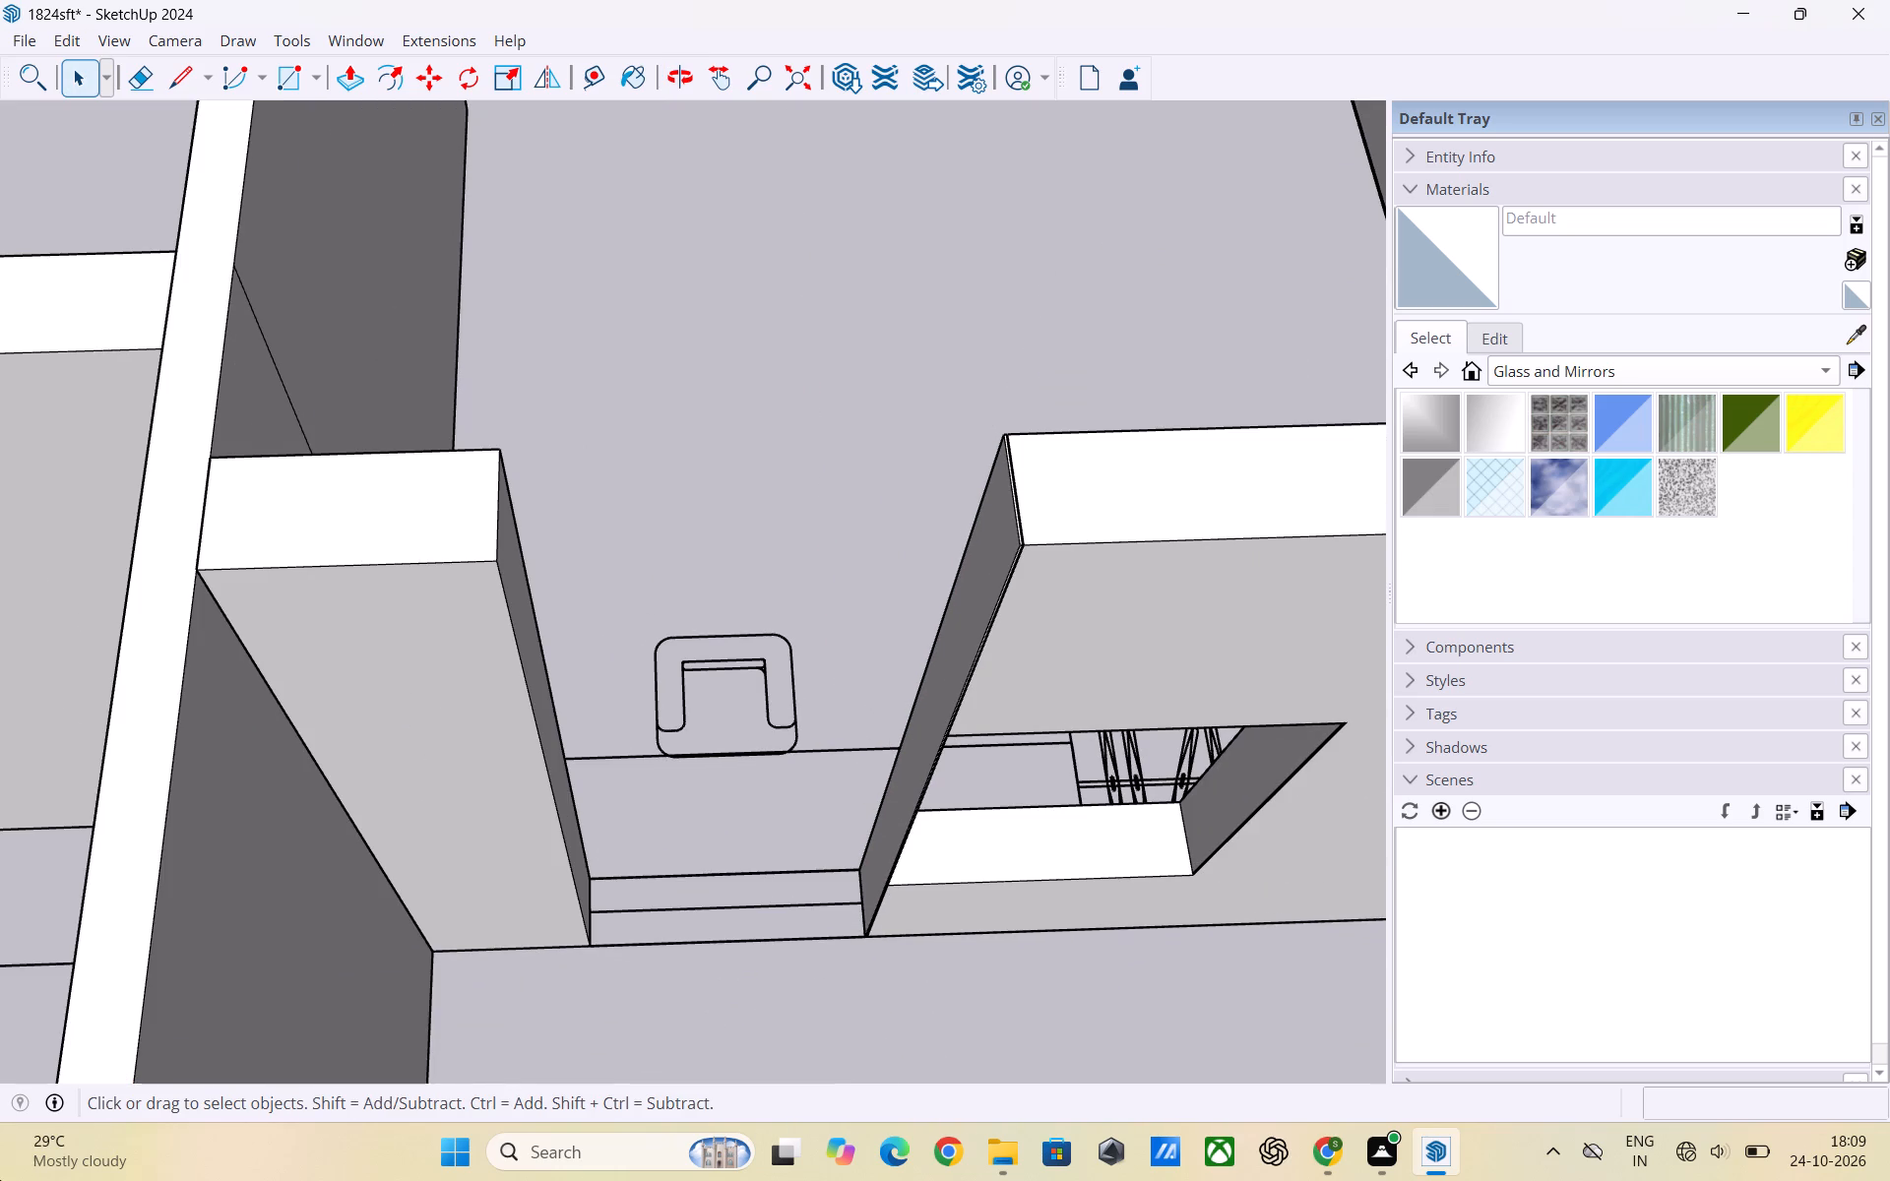
pyautogui.scroll(1, 613, 23)
pyautogui.scroll(-5, 659, 223)
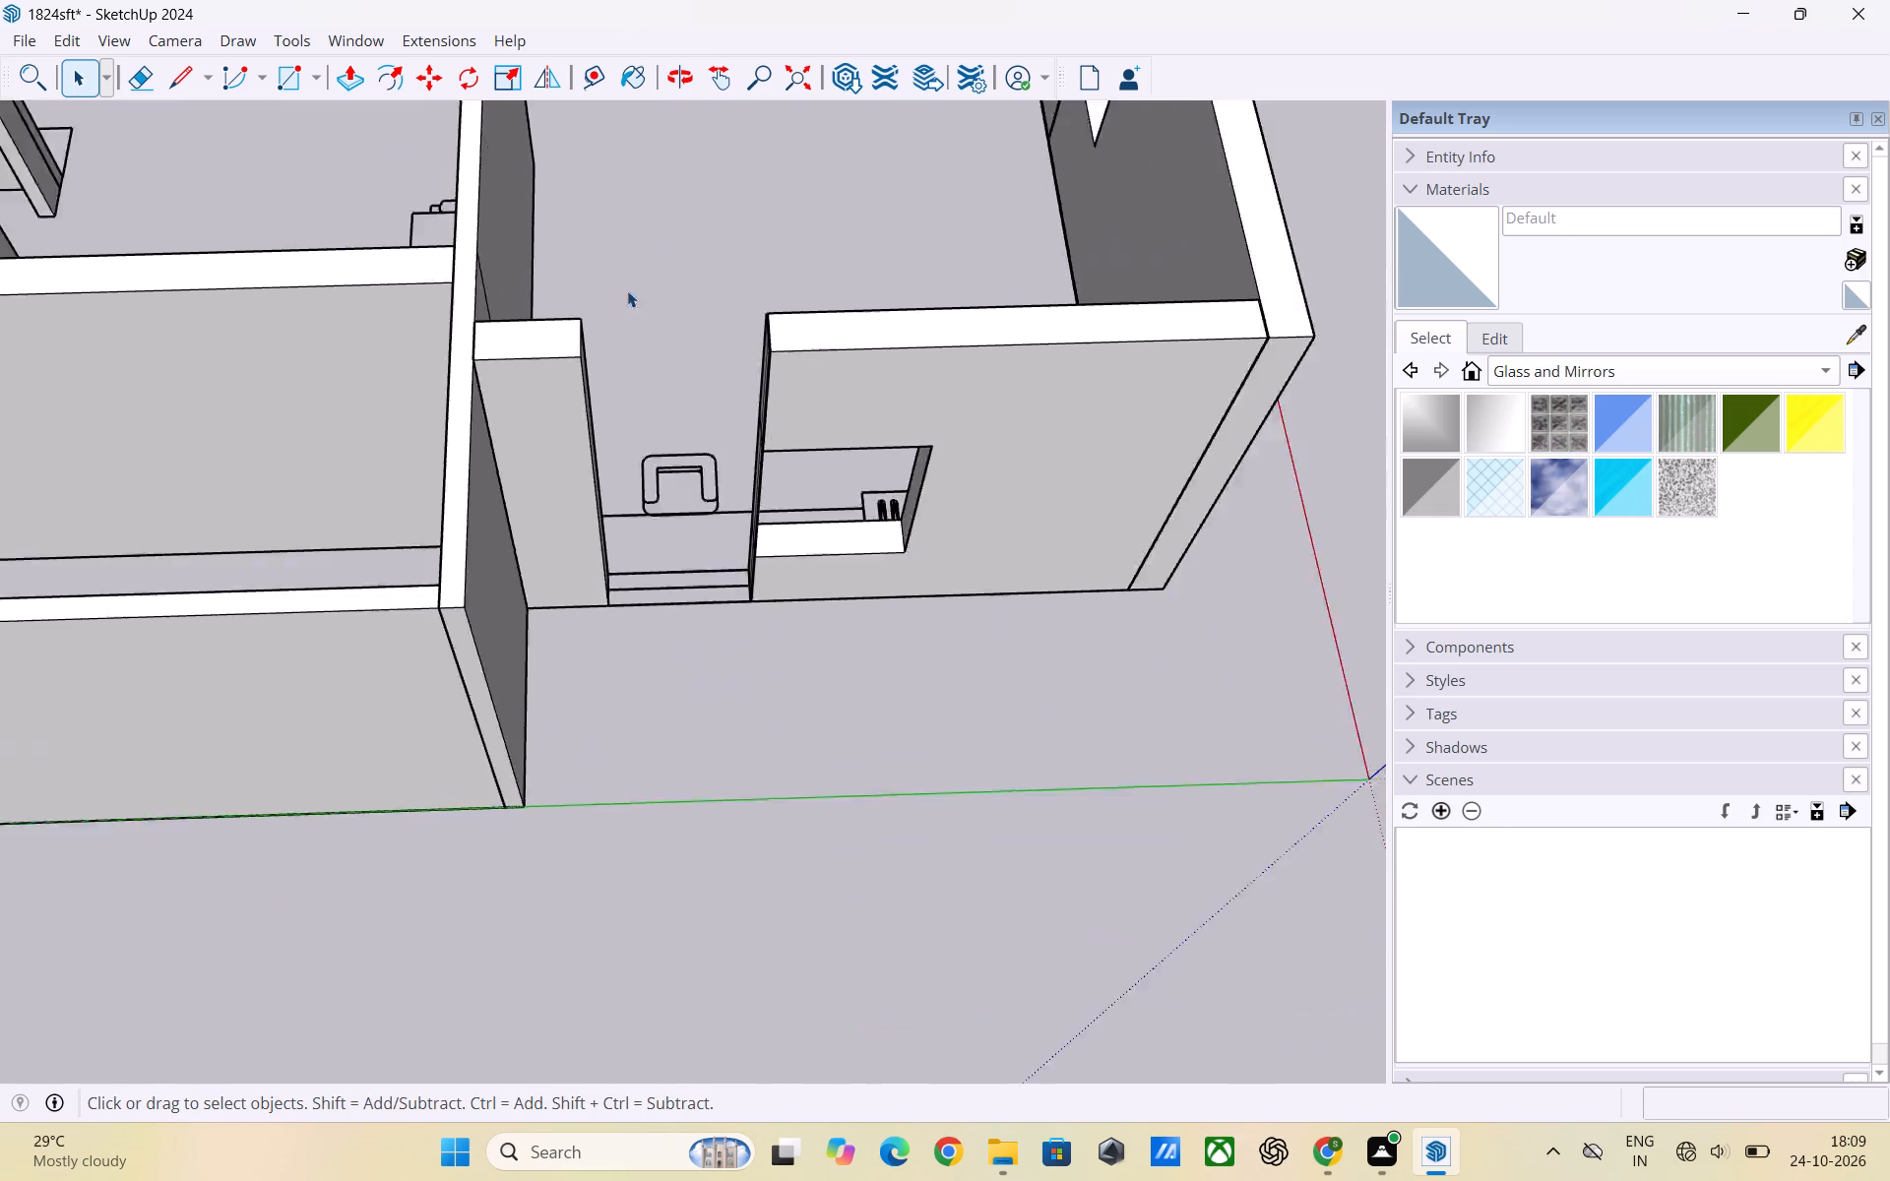
pyautogui.scroll(-8, 627, 290)
pyautogui.moveTo(830, 665); pyautogui.dragTo(830, 756, button='middle')
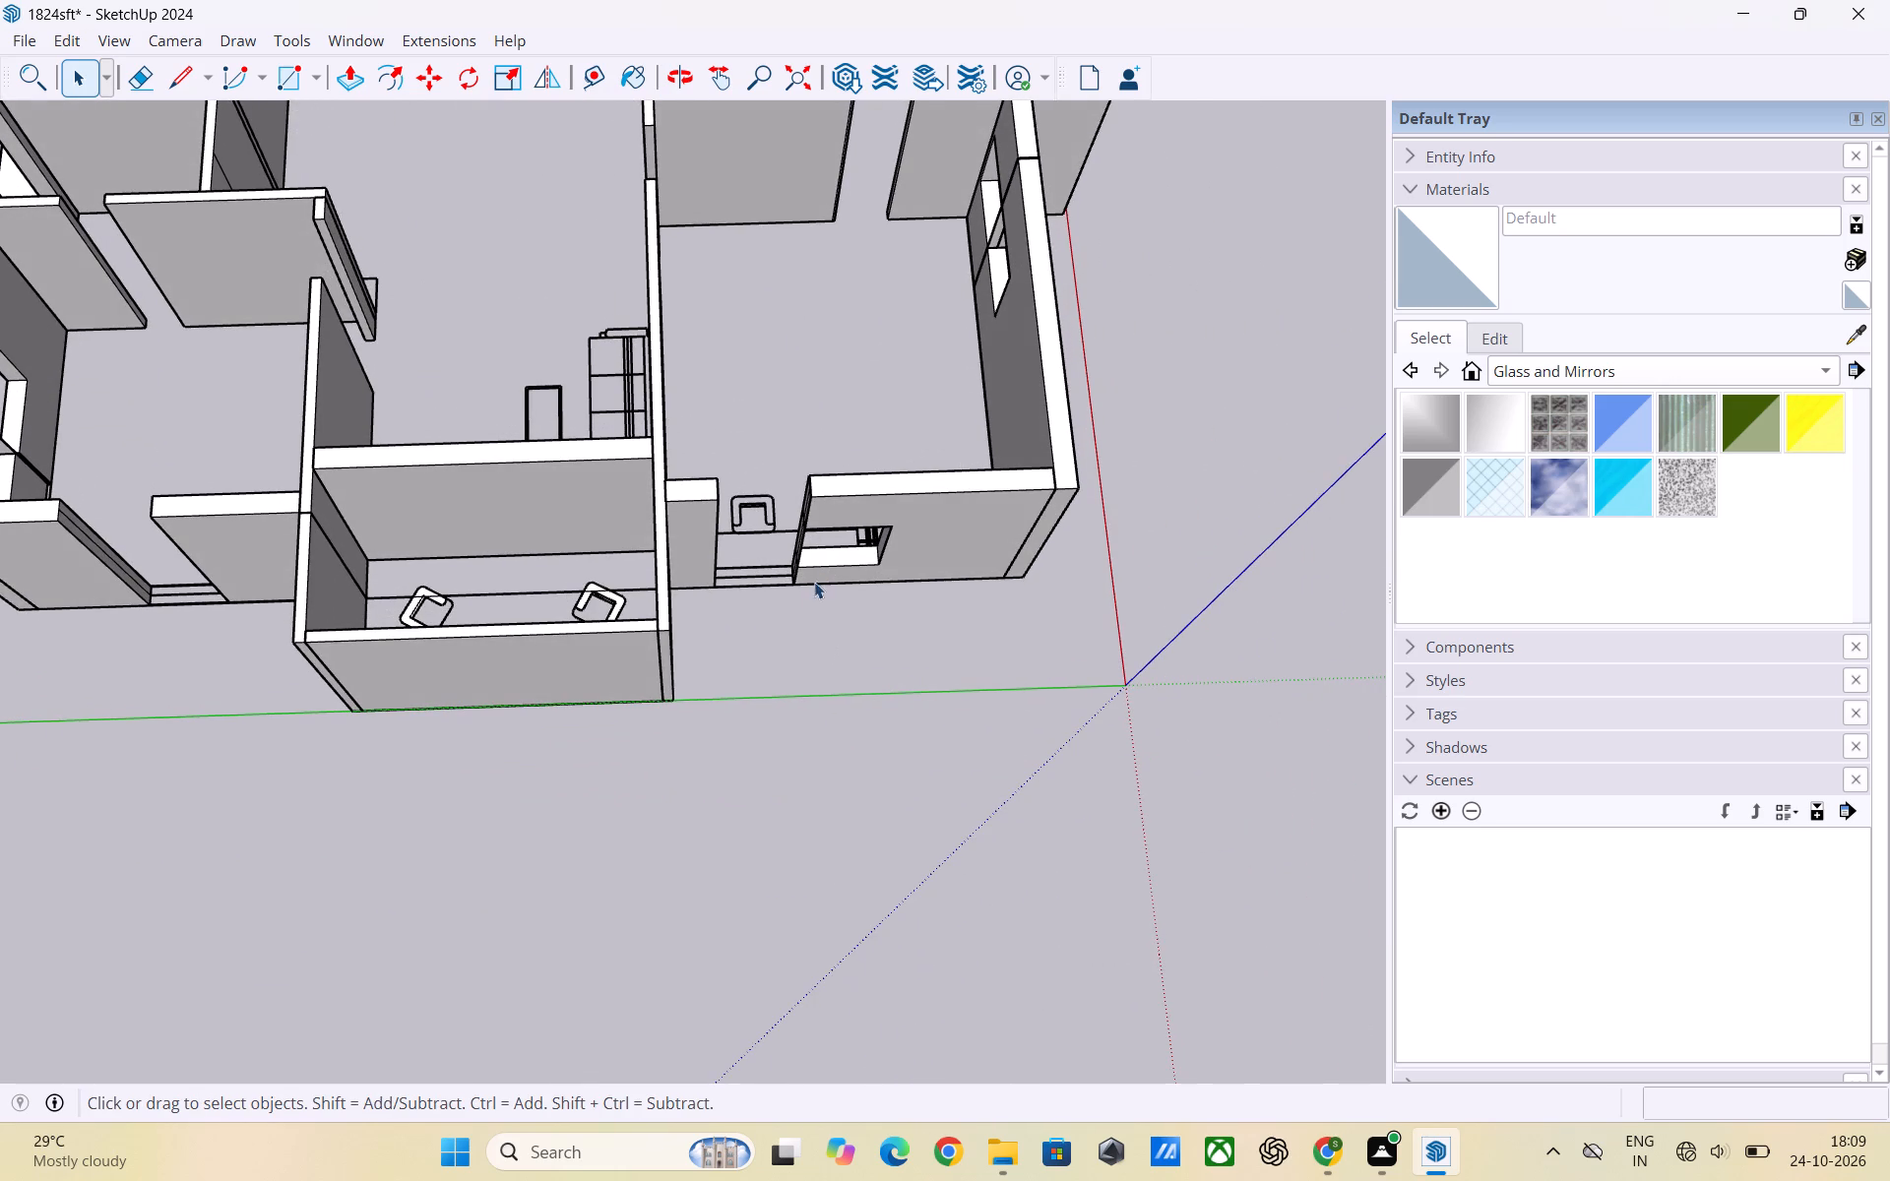
pyautogui.scroll(-1, 810, 626)
pyautogui.scroll(4, 591, 608)
pyautogui.moveTo(578, 599); pyautogui.dragTo(587, 681, button='middle')
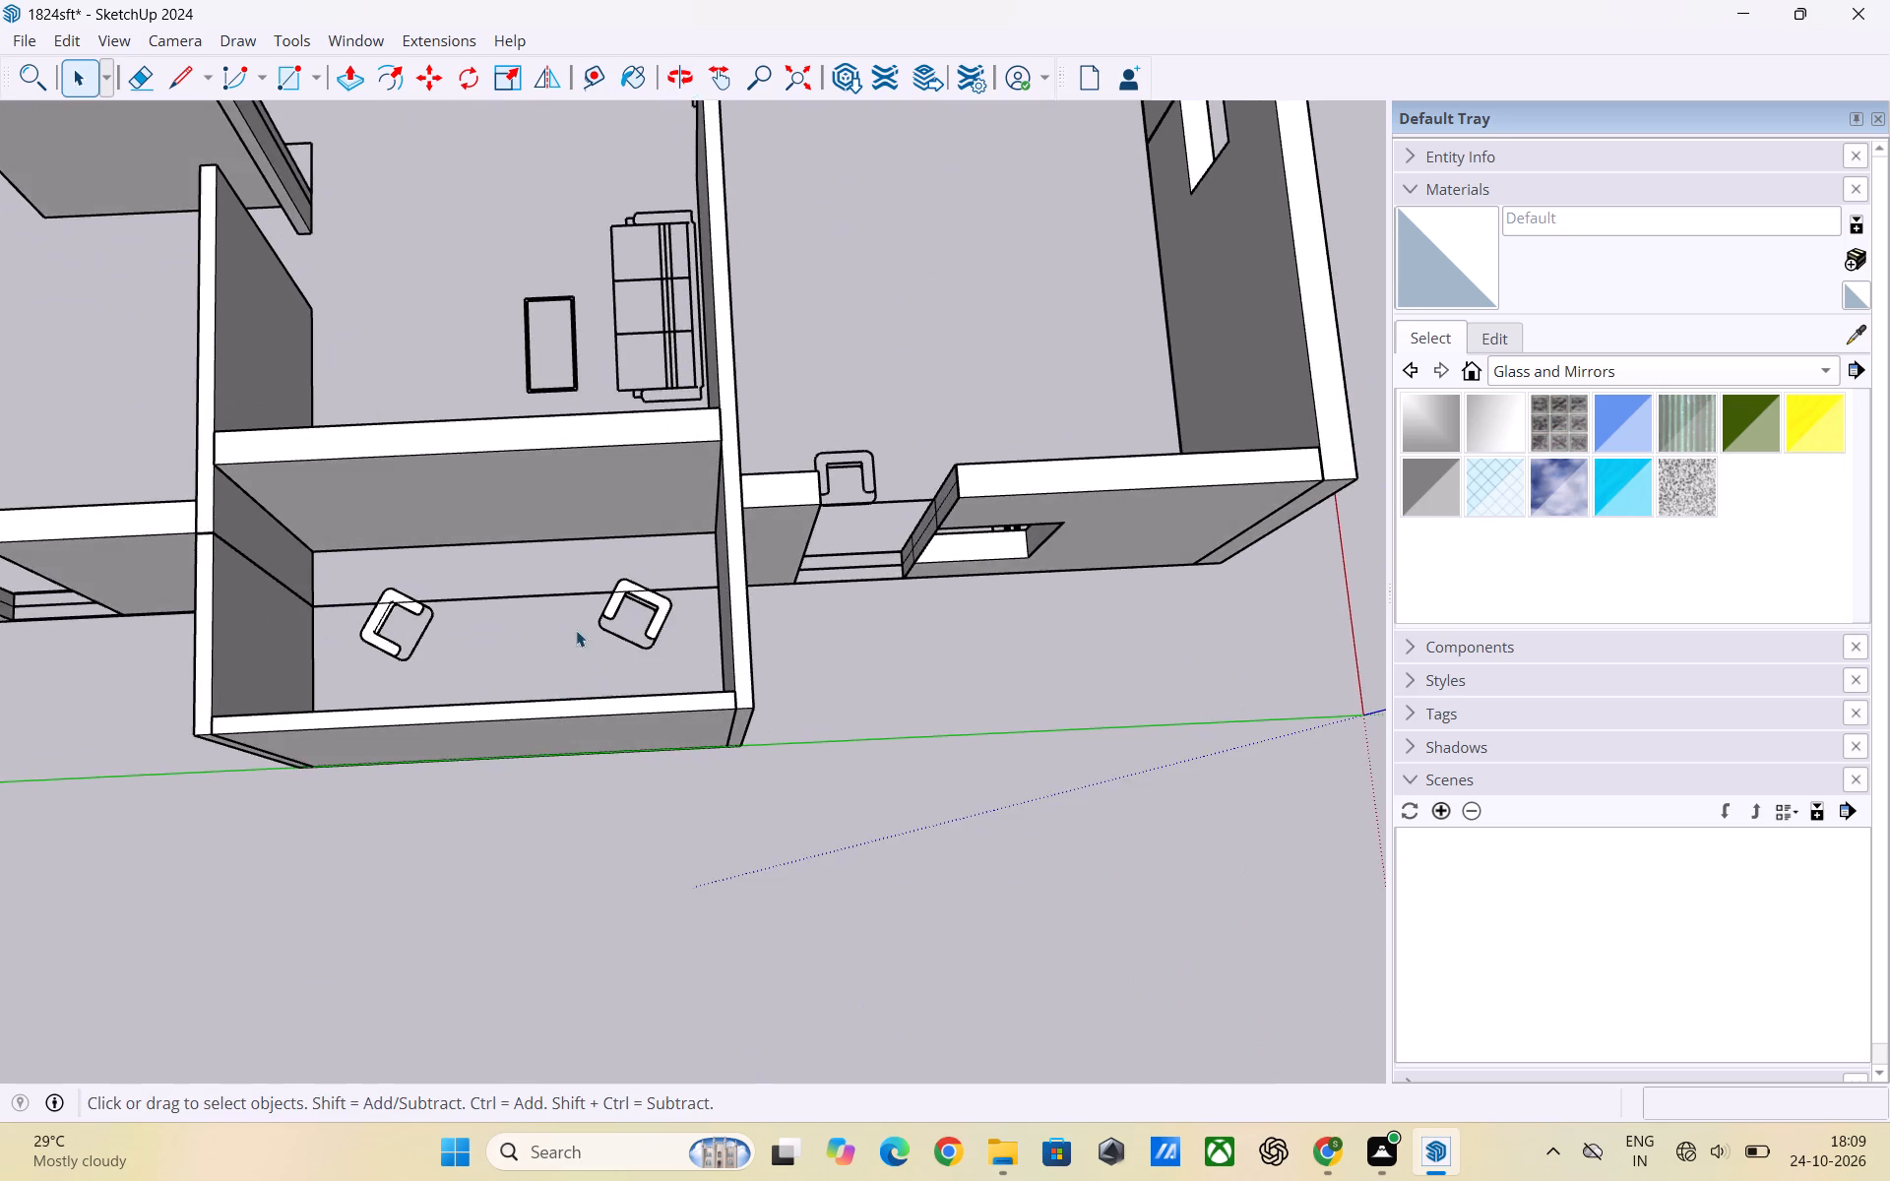
pyautogui.scroll(2, 577, 610)
pyautogui.click(558, 594)
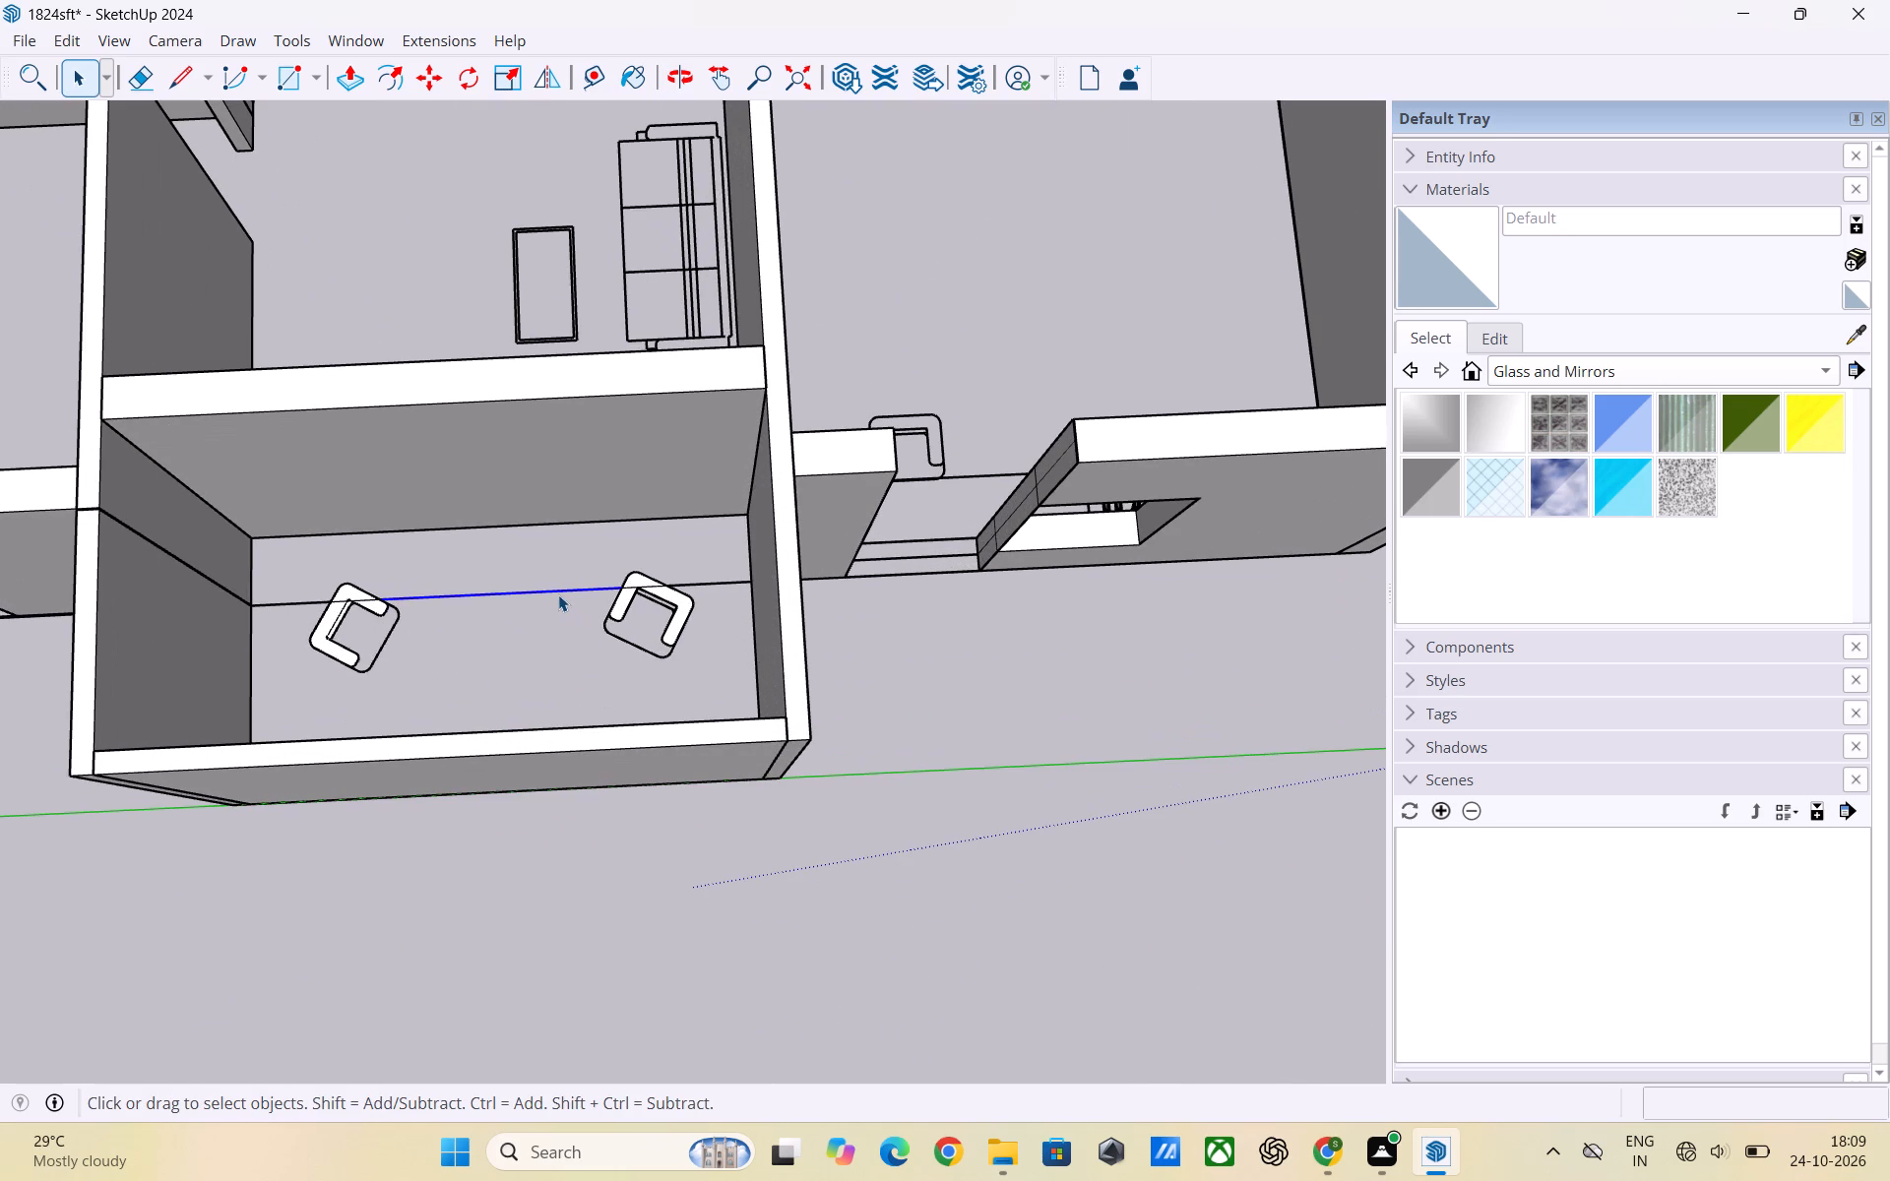
pyautogui.press('Delete')
pyautogui.click(270, 605)
pyautogui.press('Delete')
pyautogui.click(724, 581)
pyautogui.press('Delete')
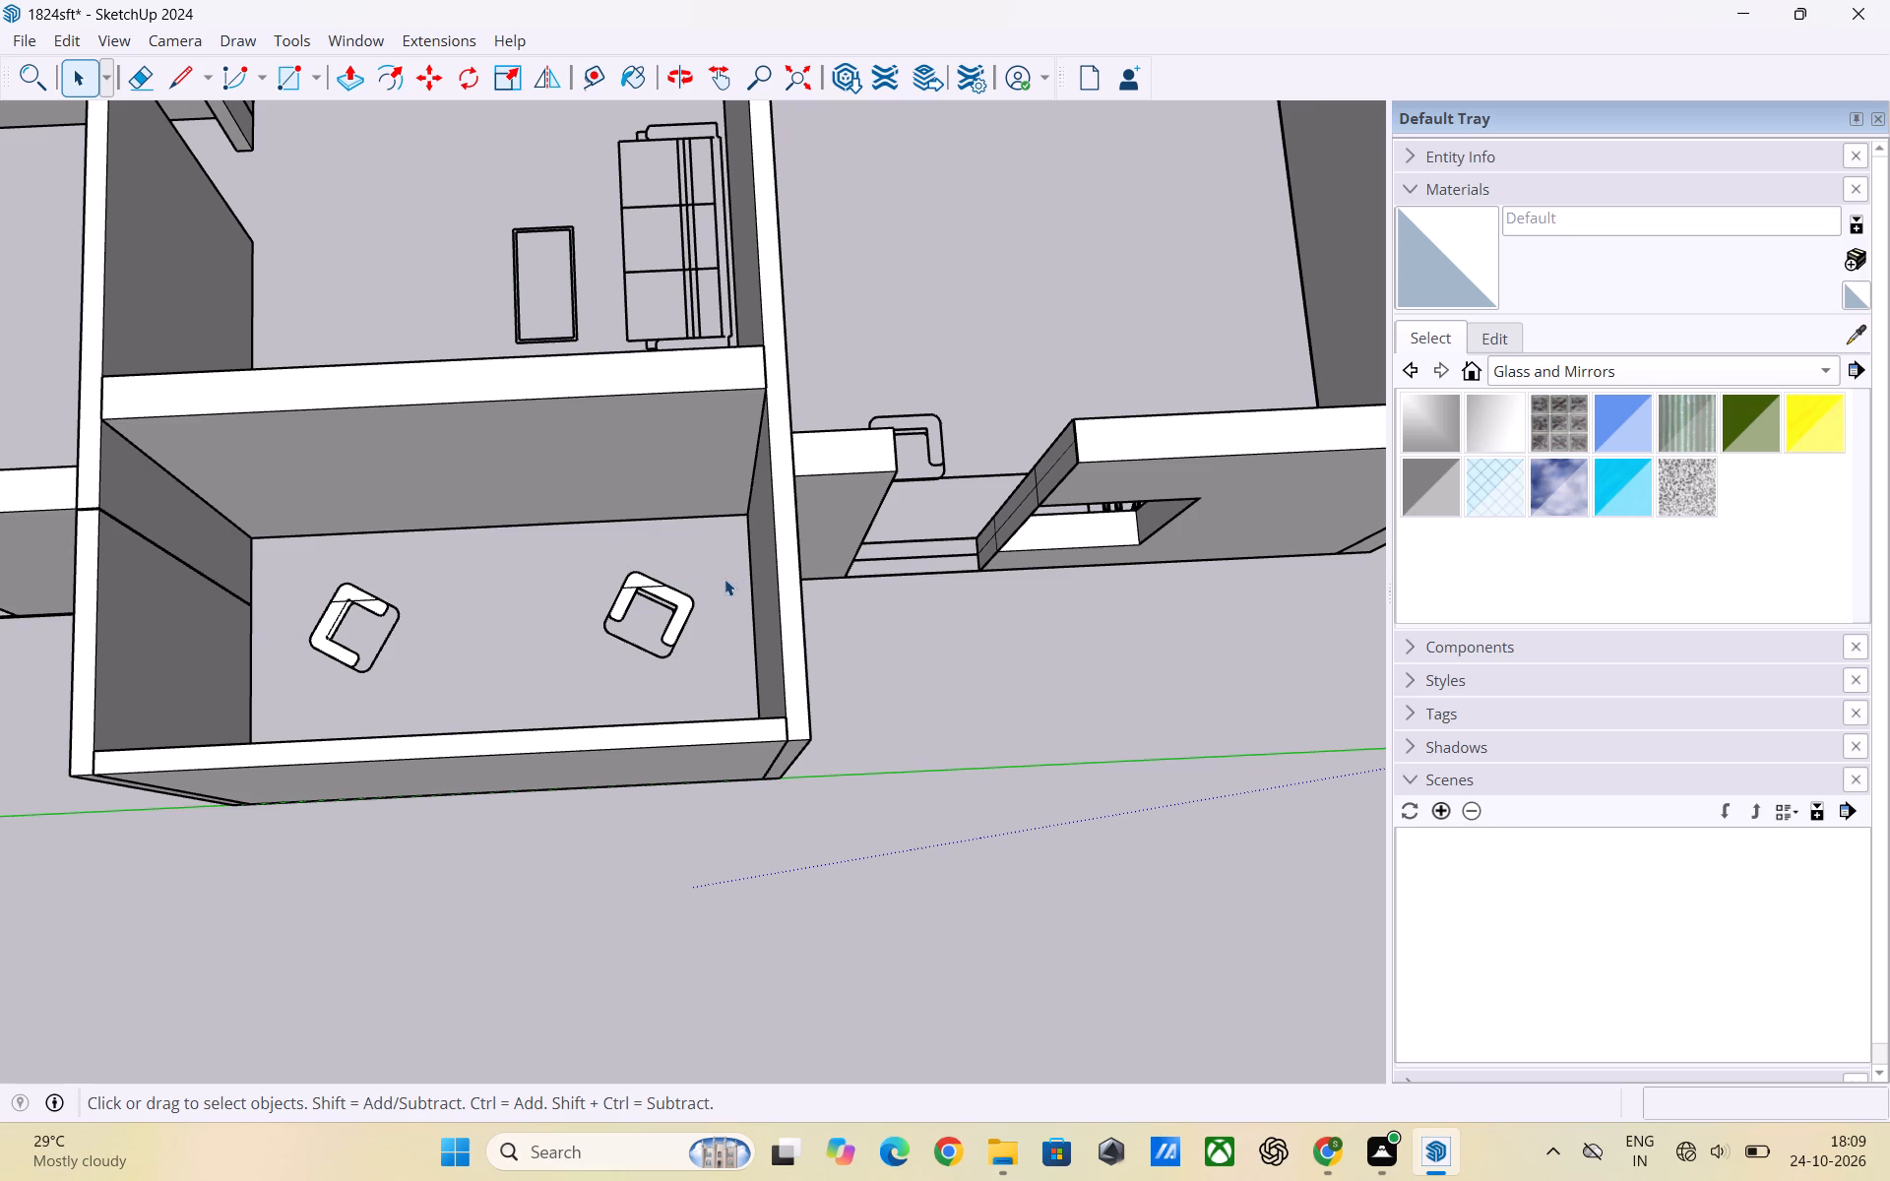
# Delete the leftover pieces of the plan line crossing the two armchairs in the sit-out, and clear the selection.
pyautogui.scroll(6, 634, 554)
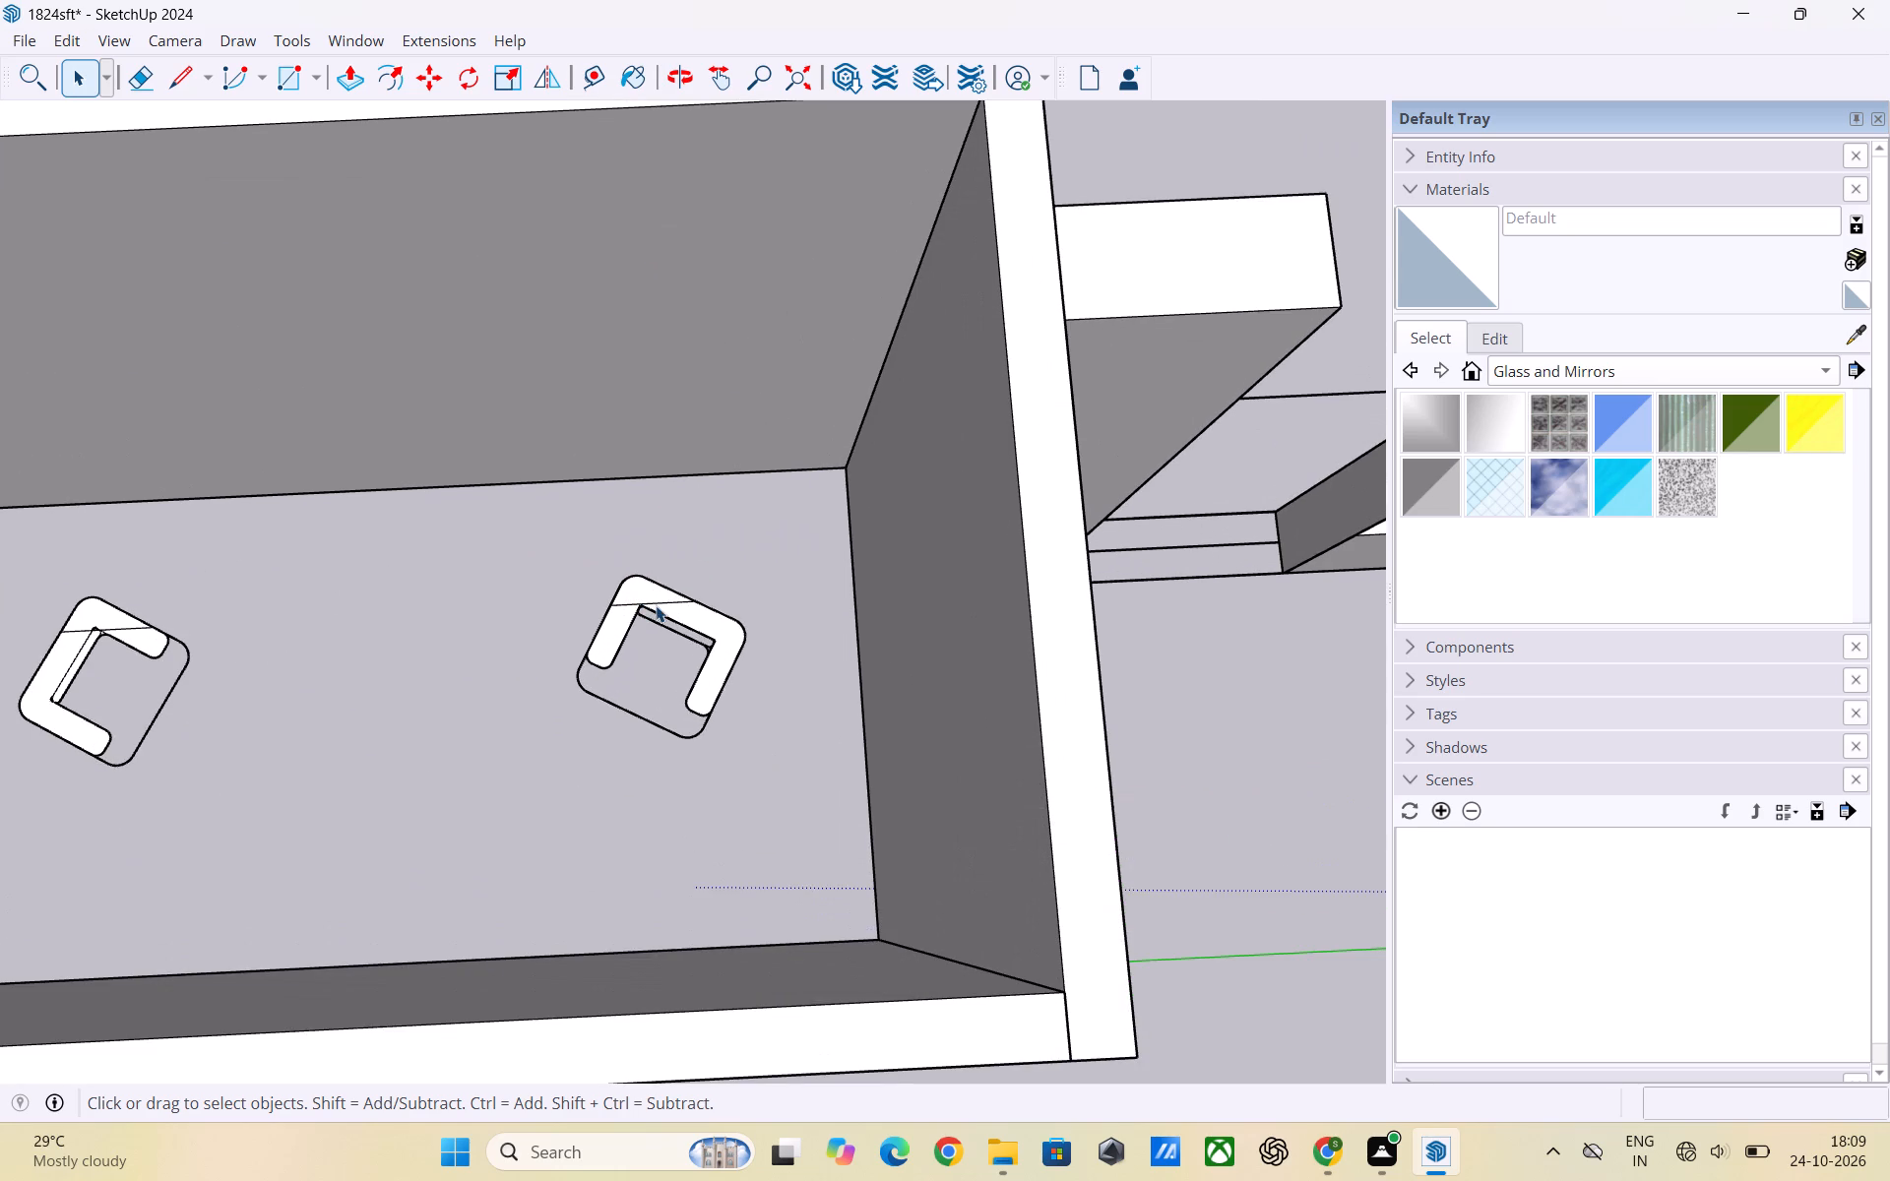
pyautogui.click(659, 599)
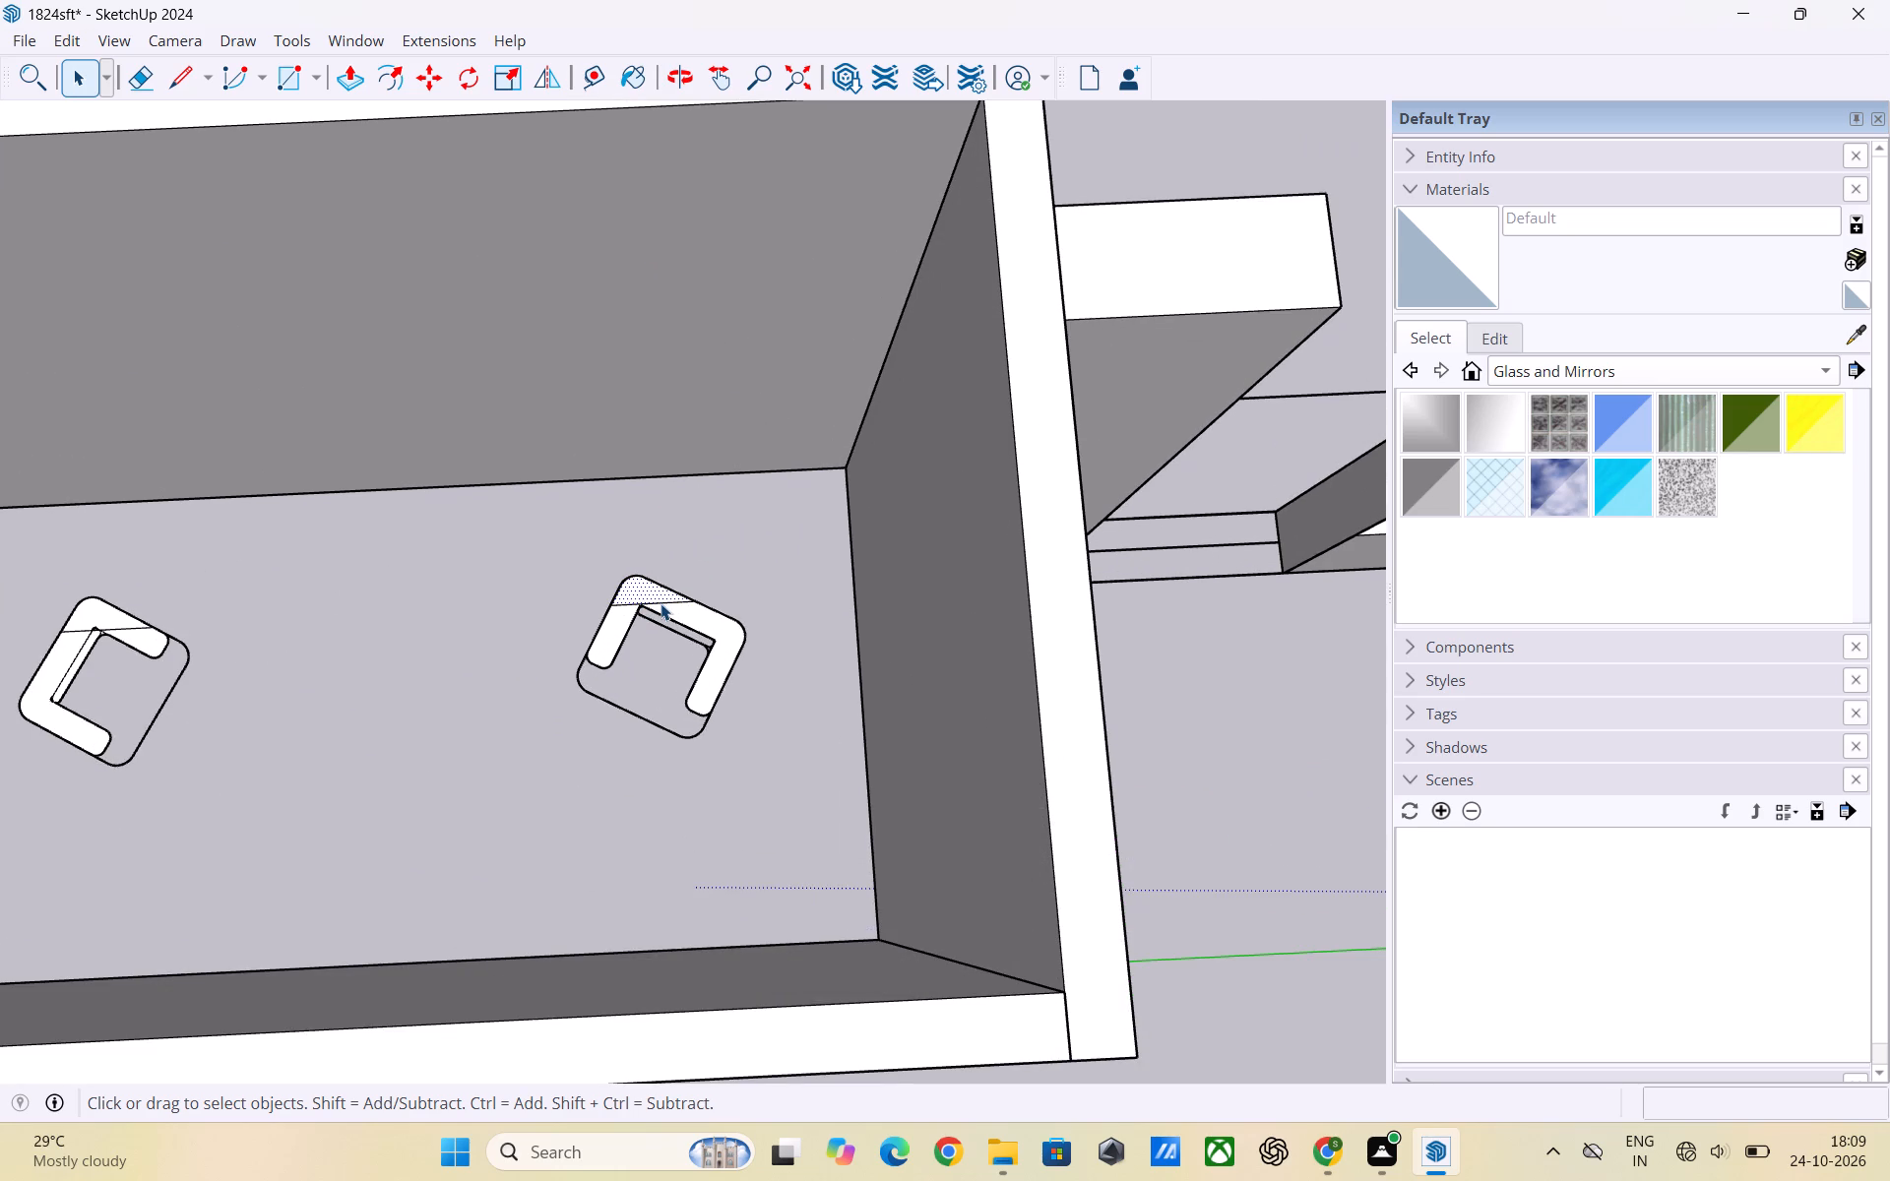
pyautogui.click(662, 601)
pyautogui.press('Delete')
pyautogui.click(138, 627)
pyautogui.click(70, 634)
pyautogui.press('Delete')
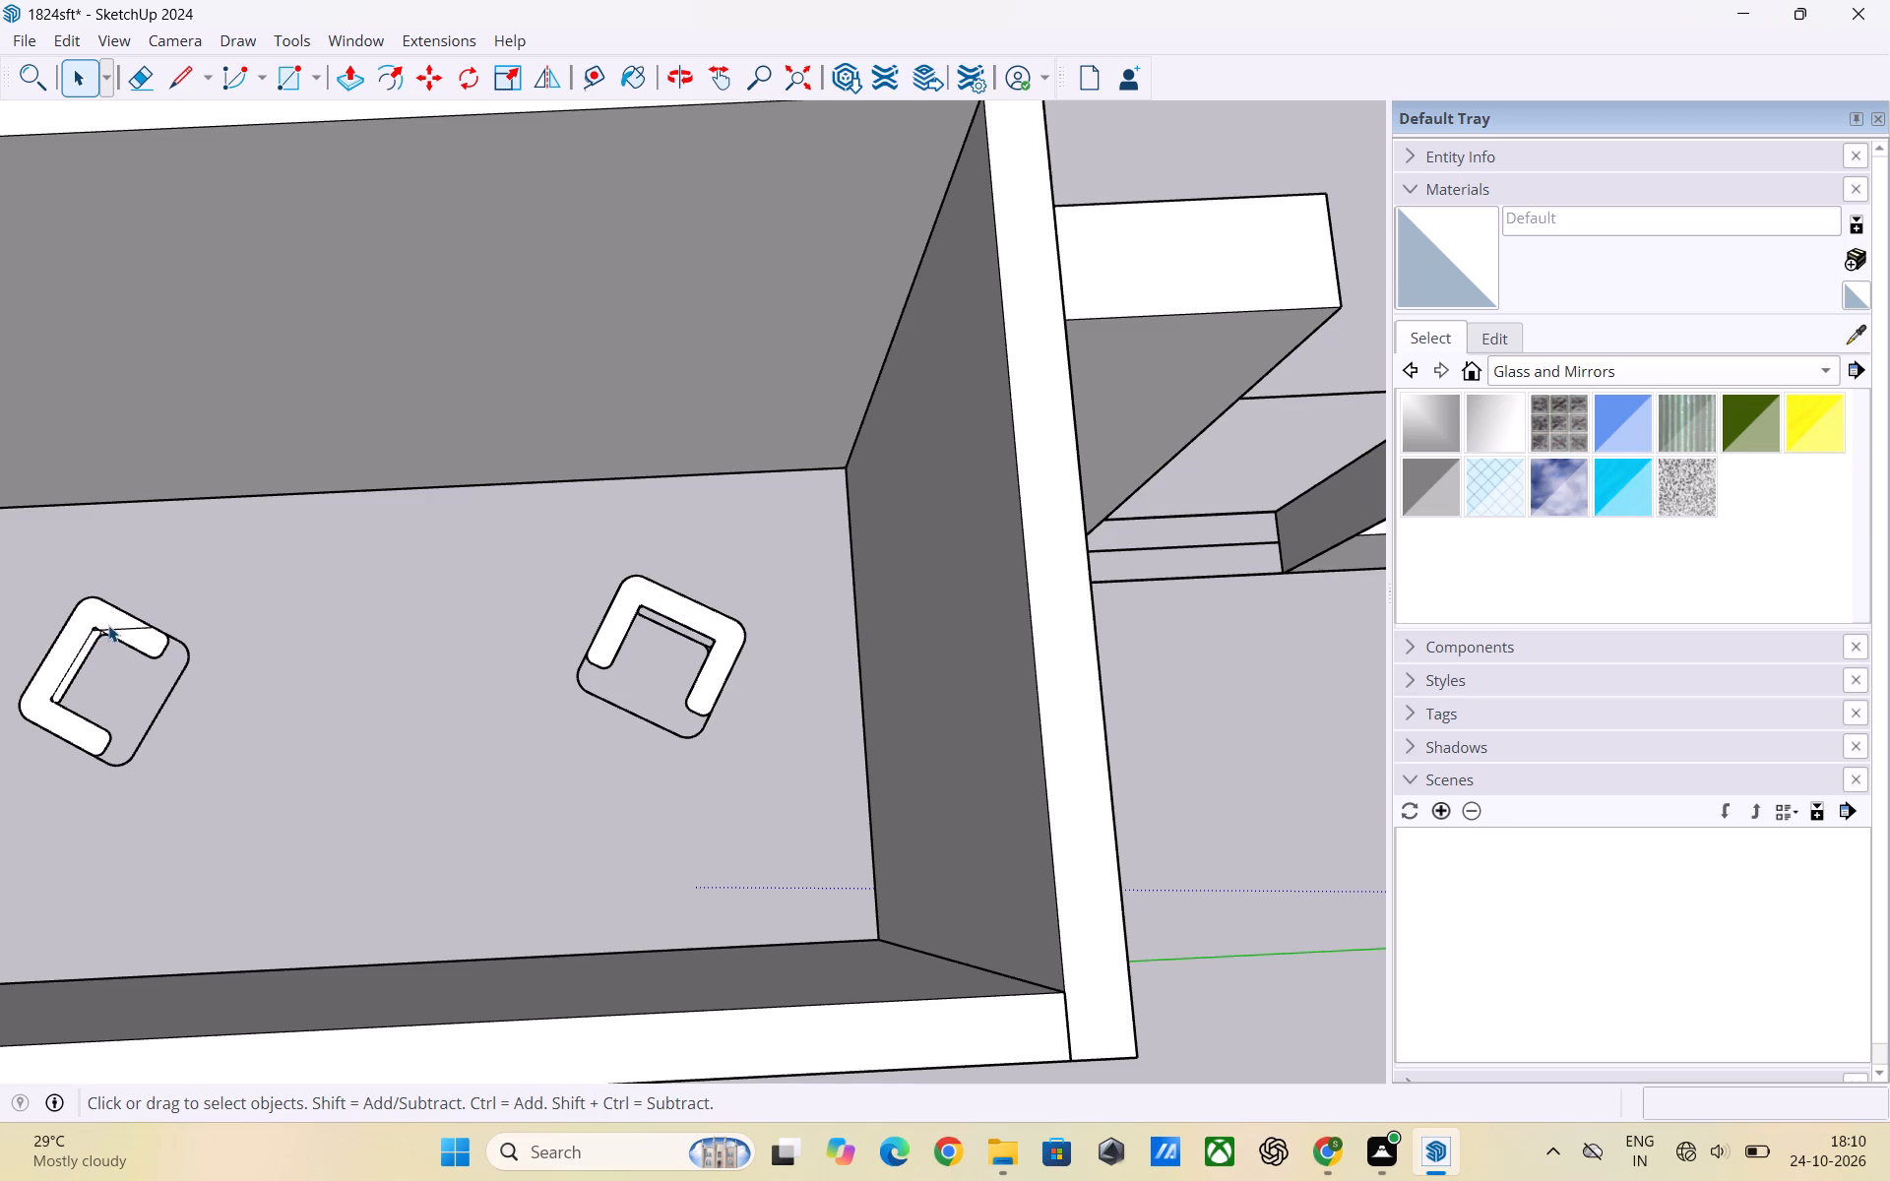
pyautogui.click(111, 625)
pyautogui.click(321, 601)
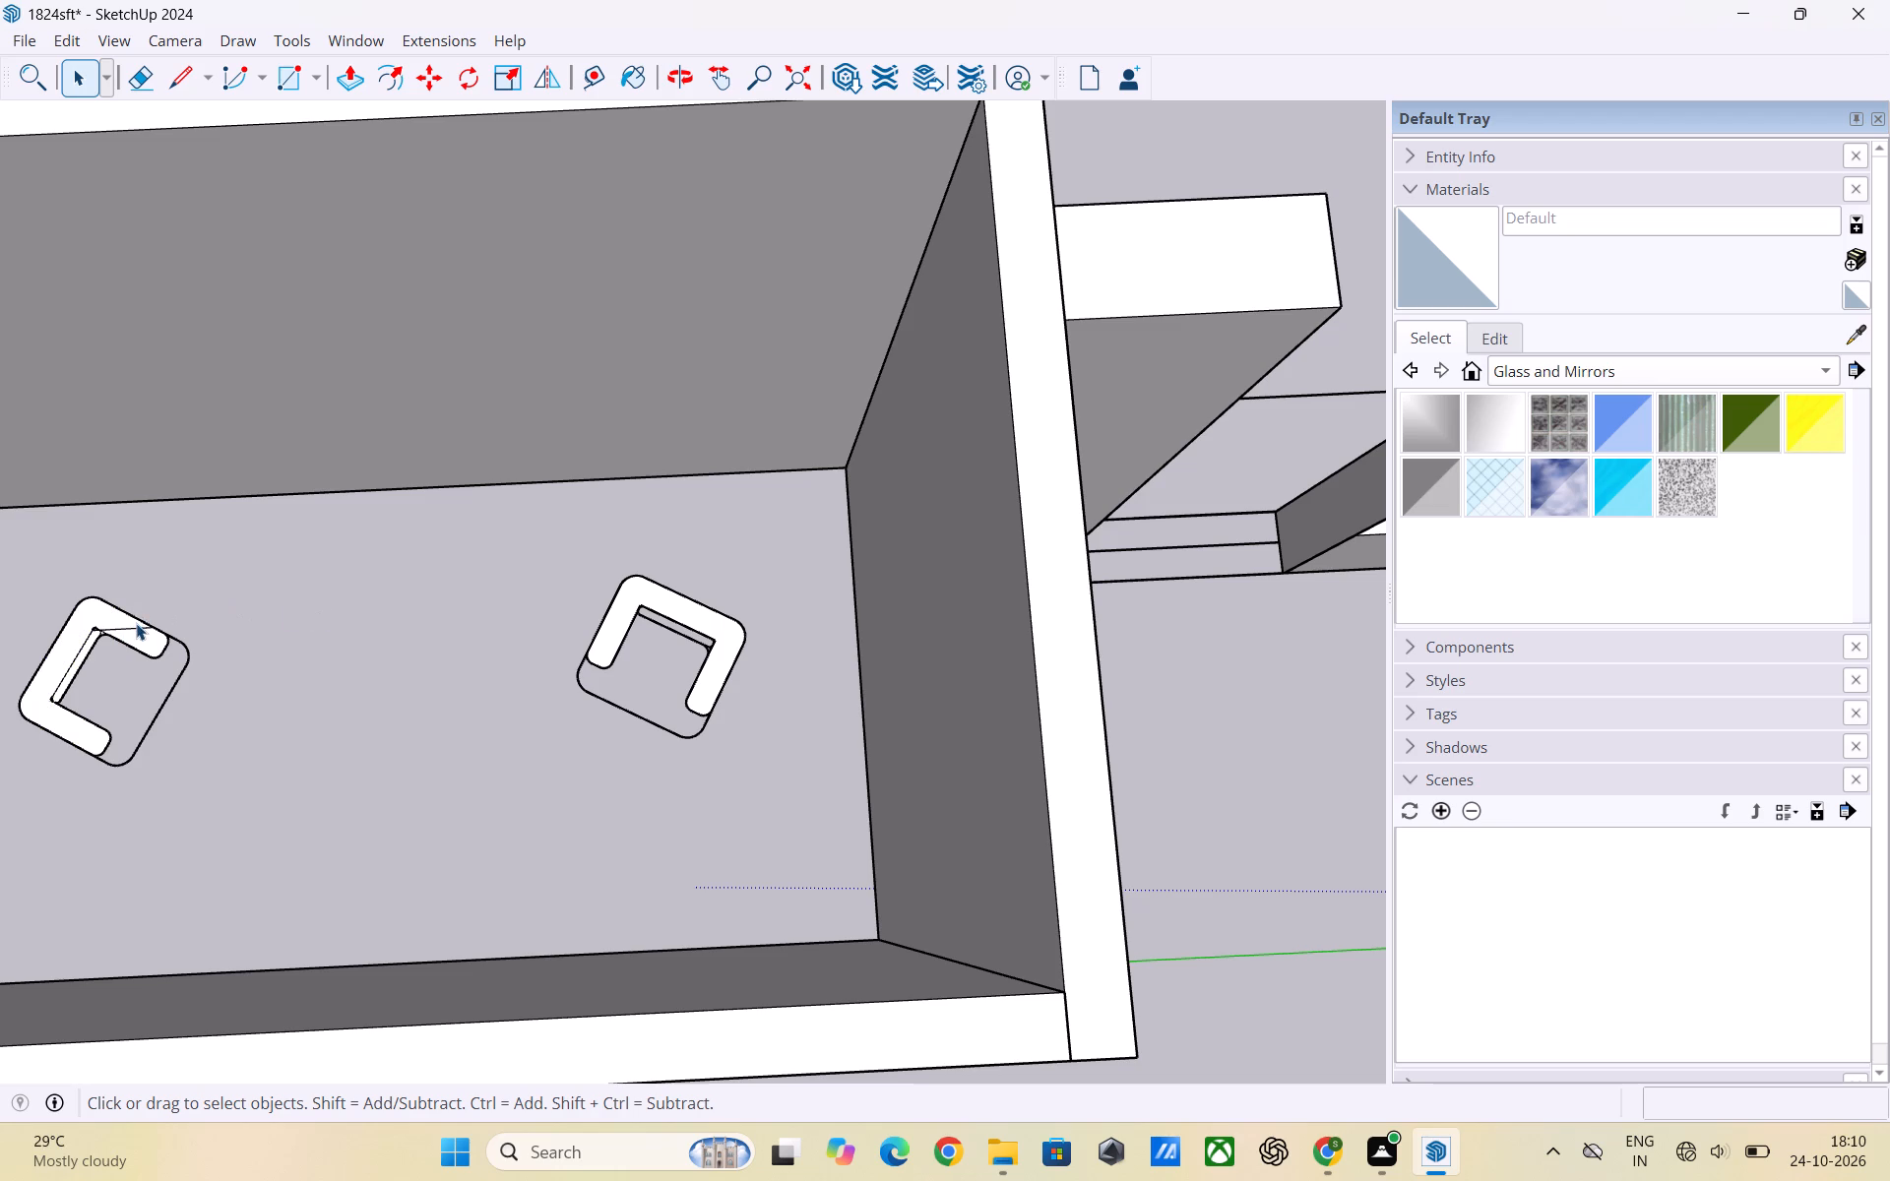
pyautogui.click(133, 626)
pyautogui.press('Delete')
pyautogui.click(362, 626)
# Examine the building's outer walls, closing in on the joint that runs through the window opening beside the projecting wall.
pyautogui.scroll(-9, 233, 763)
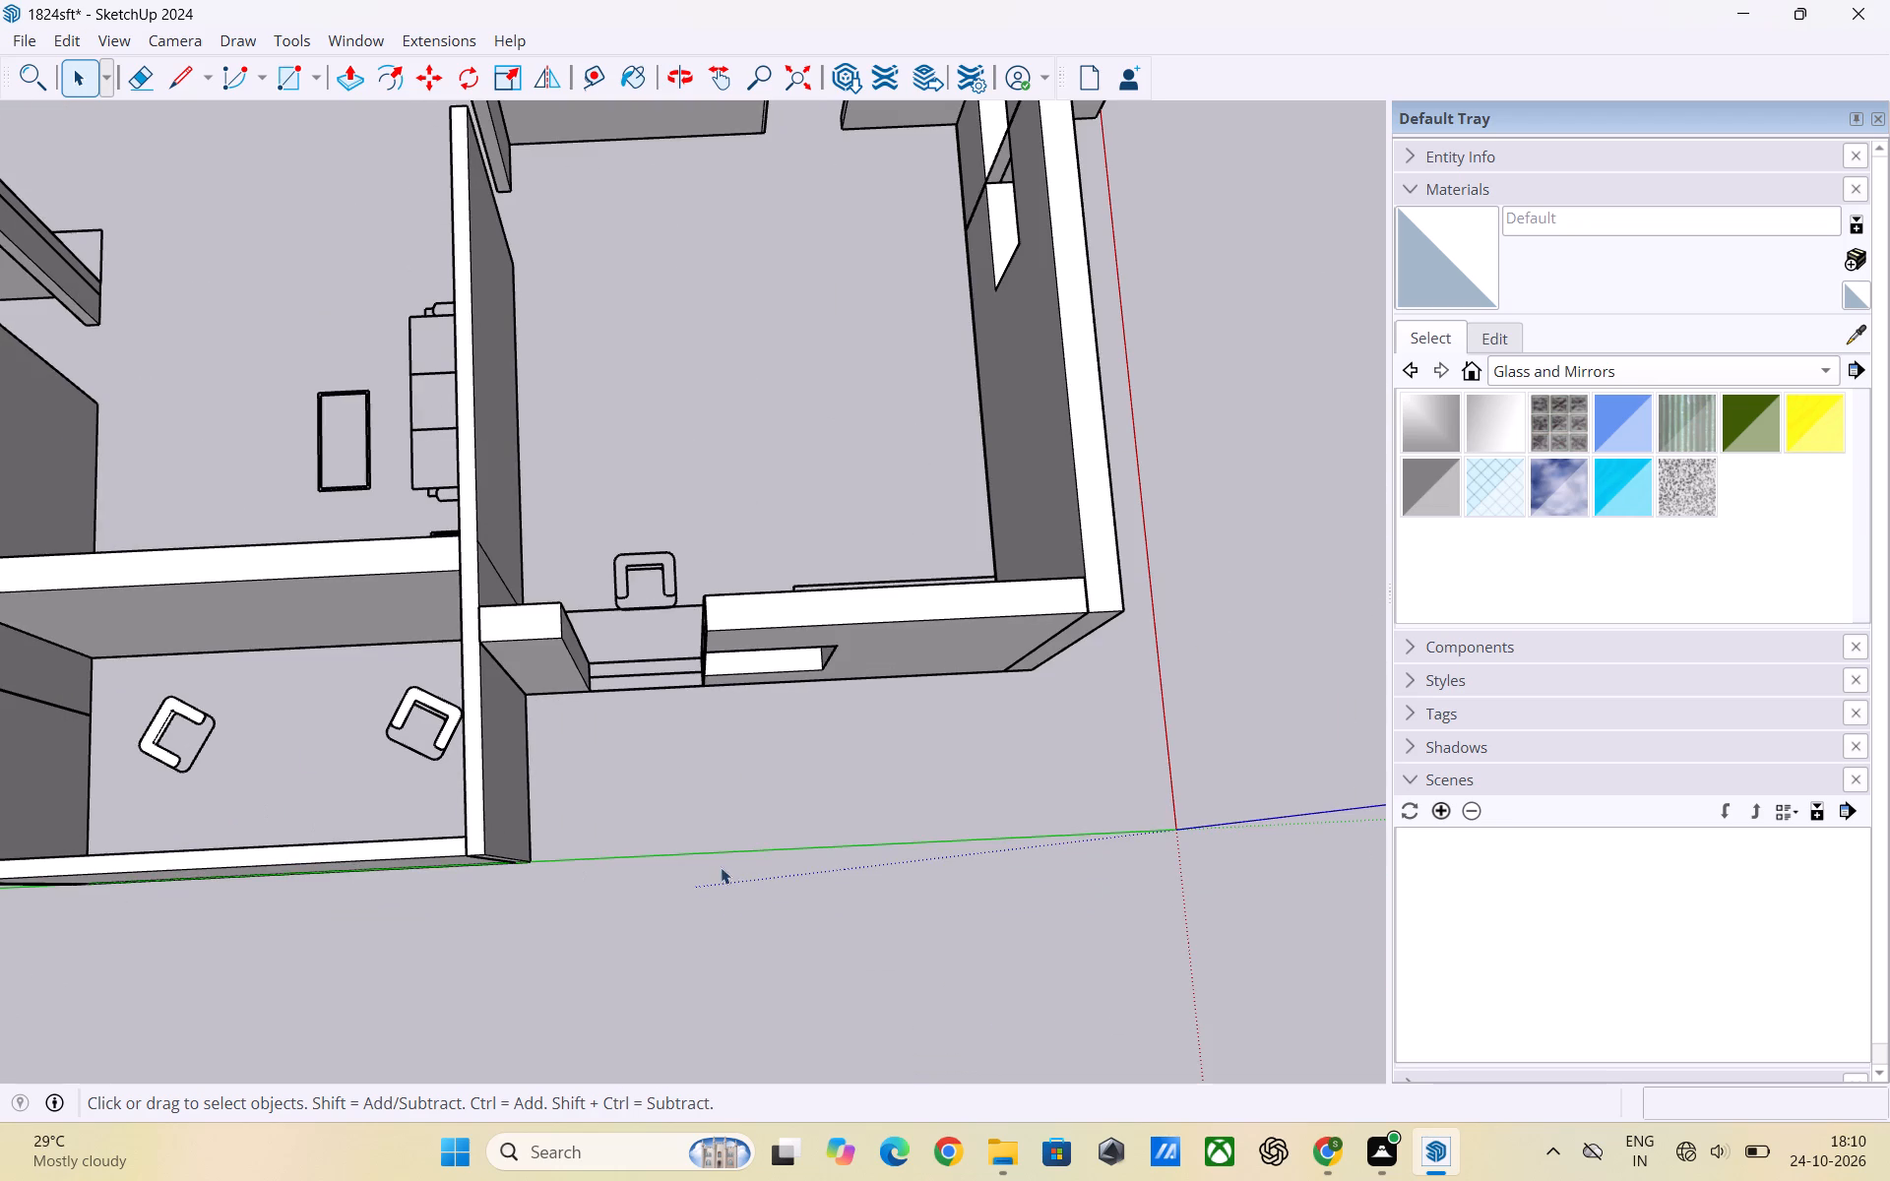
pyautogui.scroll(-6, 862, 828)
pyautogui.moveTo(1126, 593); pyautogui.dragTo(676, 558, button='middle')
pyautogui.scroll(-1, 1182, 652)
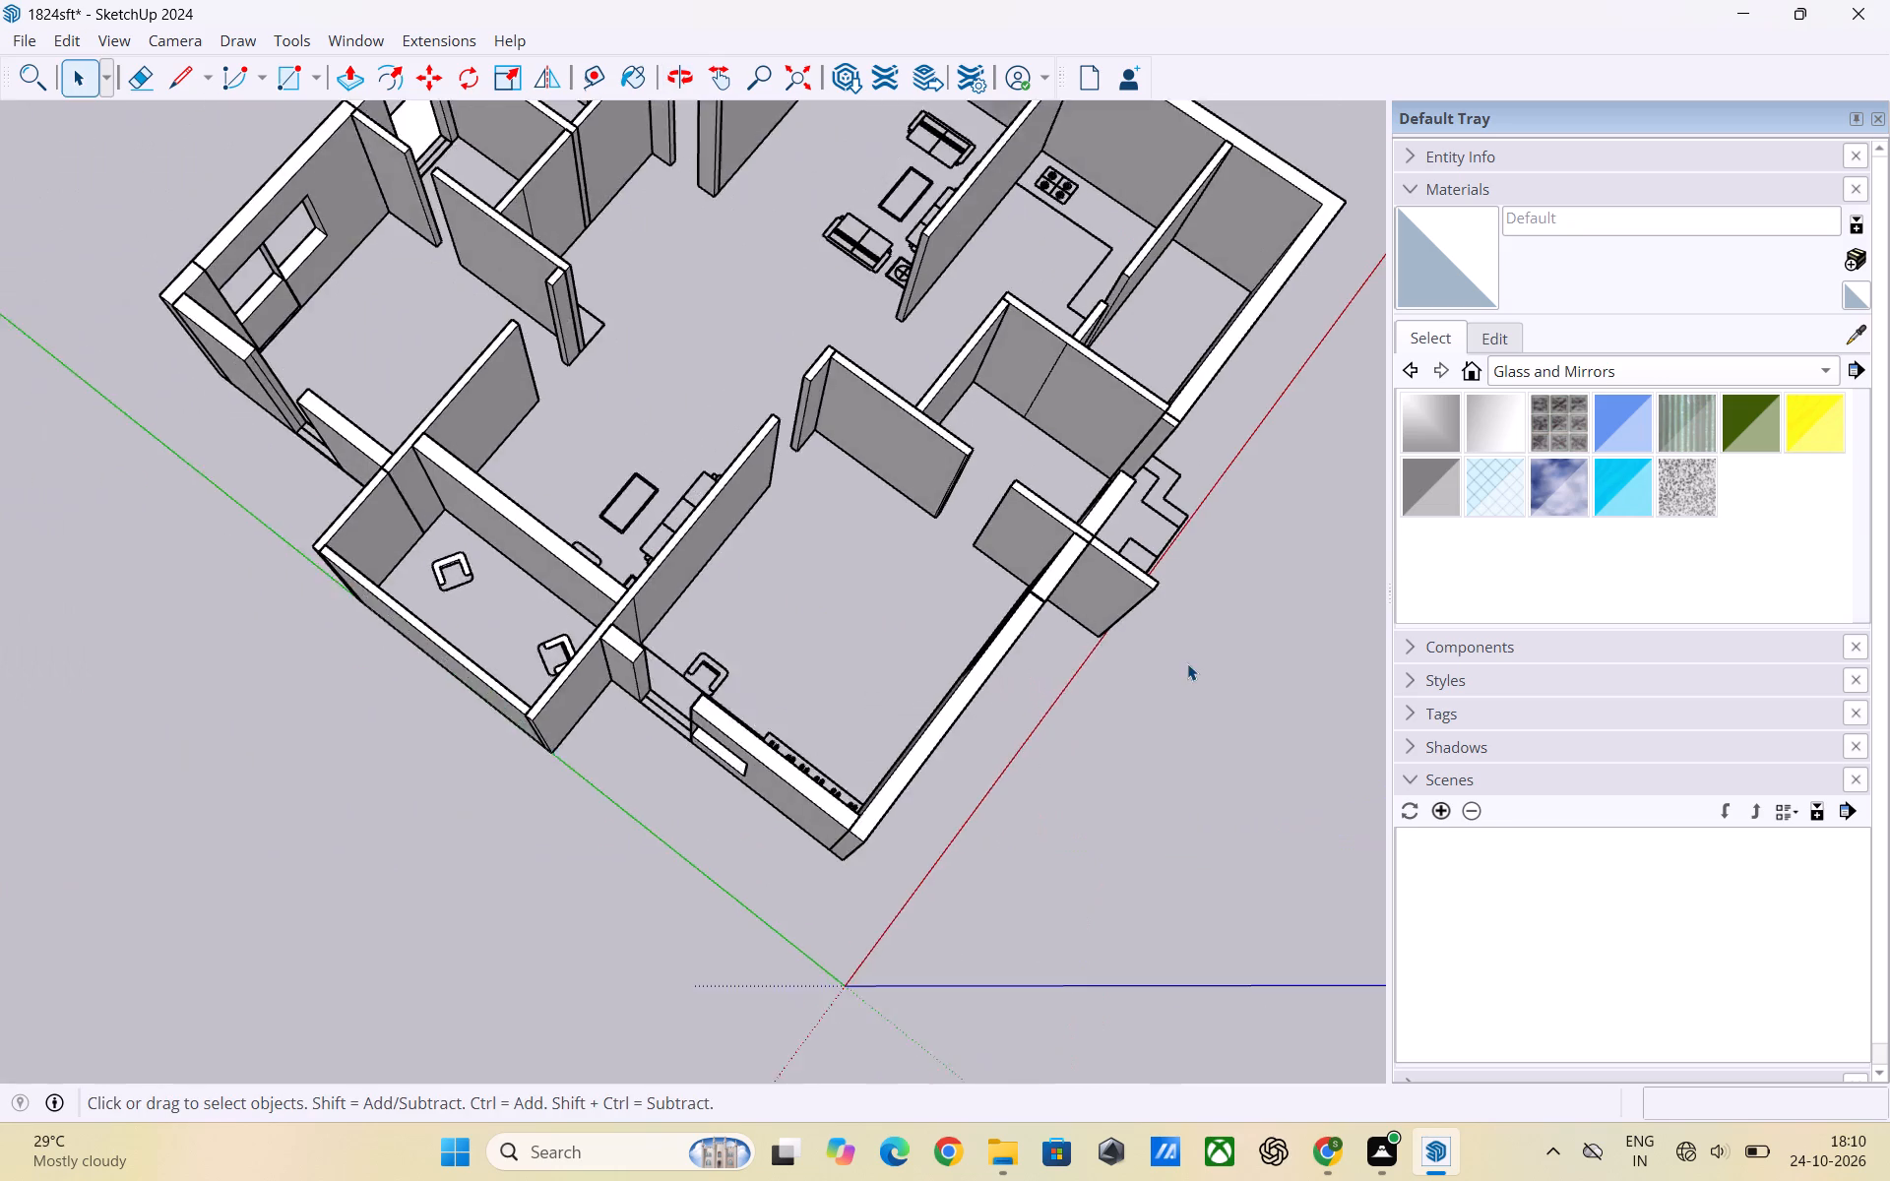
pyautogui.scroll(2, 1187, 664)
pyautogui.moveTo(1055, 679); pyautogui.dragTo(913, 526, button='middle')
pyautogui.scroll(3, 1017, 652)
pyautogui.moveTo(994, 663); pyautogui.dragTo(865, 535, button='middle')
pyautogui.scroll(2, 921, 641)
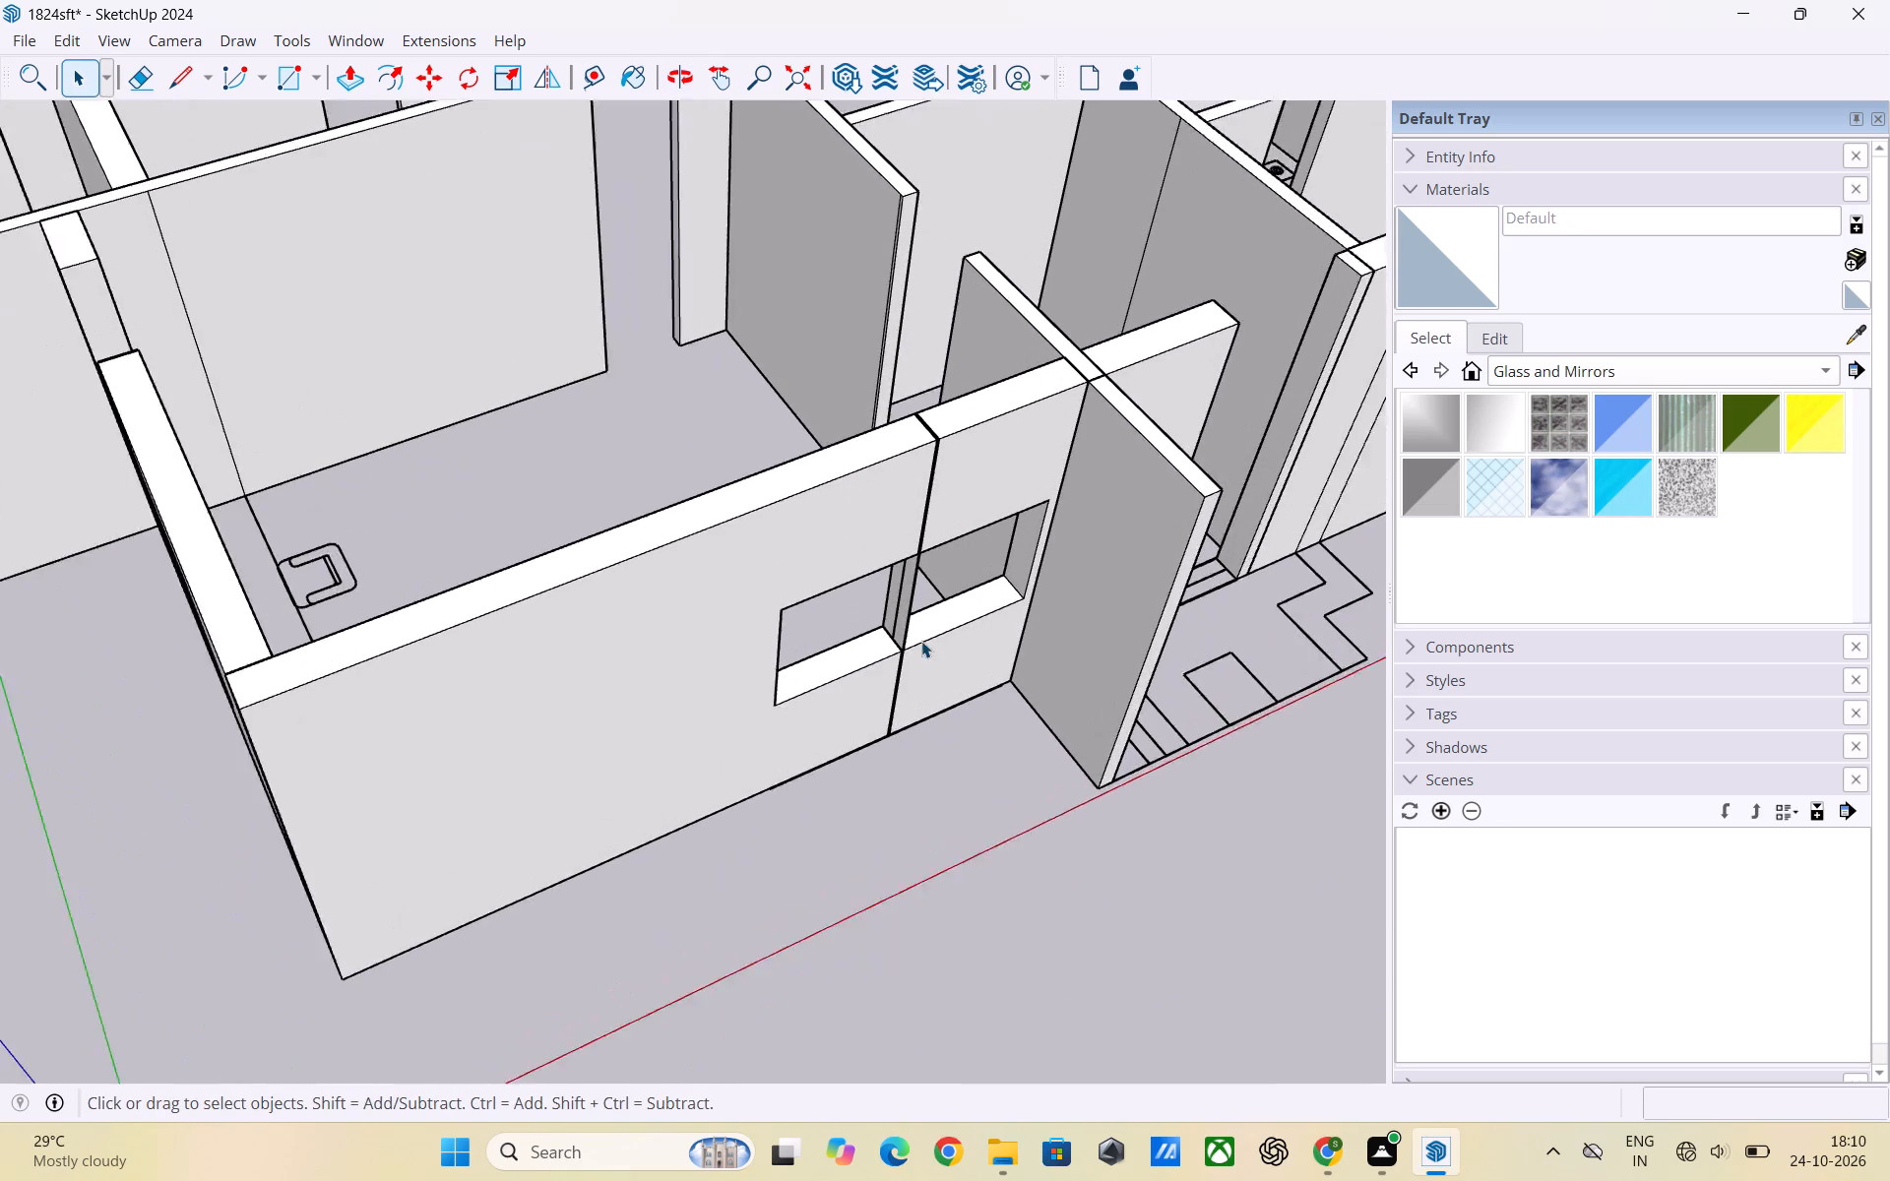
pyautogui.scroll(1, 921, 641)
pyautogui.moveTo(926, 613); pyautogui.dragTo(782, 595, button='middle')
pyautogui.scroll(3, 771, 581)
pyautogui.moveTo(805, 606); pyautogui.dragTo(832, 452, button='middle')
pyautogui.scroll(3, 833, 494)
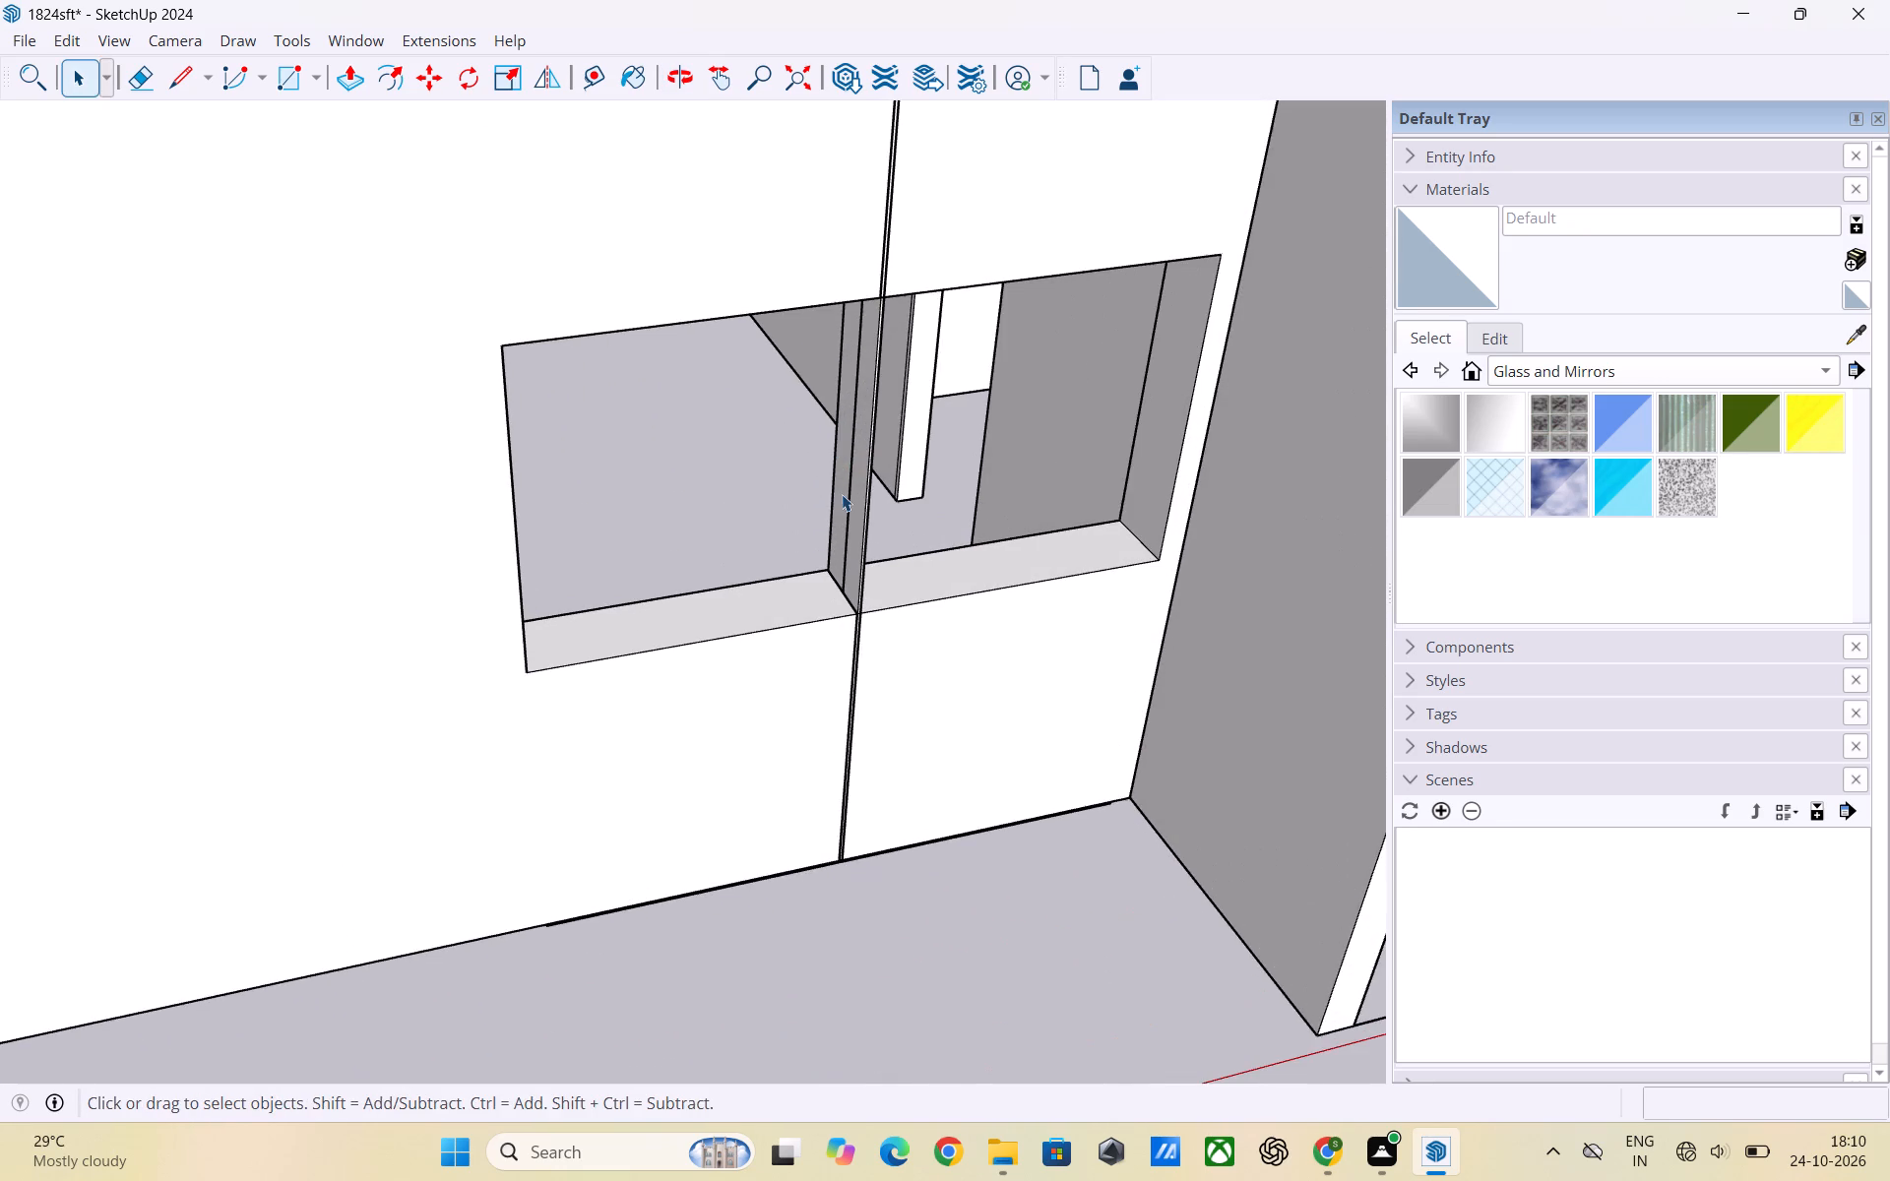
pyautogui.moveTo(848, 494); pyautogui.dragTo(867, 496, button='middle')
pyautogui.scroll(2, 858, 484)
# Inspect the thin vertical strip group at the window joint, selecting its inner vertical edge, and leave the group.
pyautogui.click(880, 497)
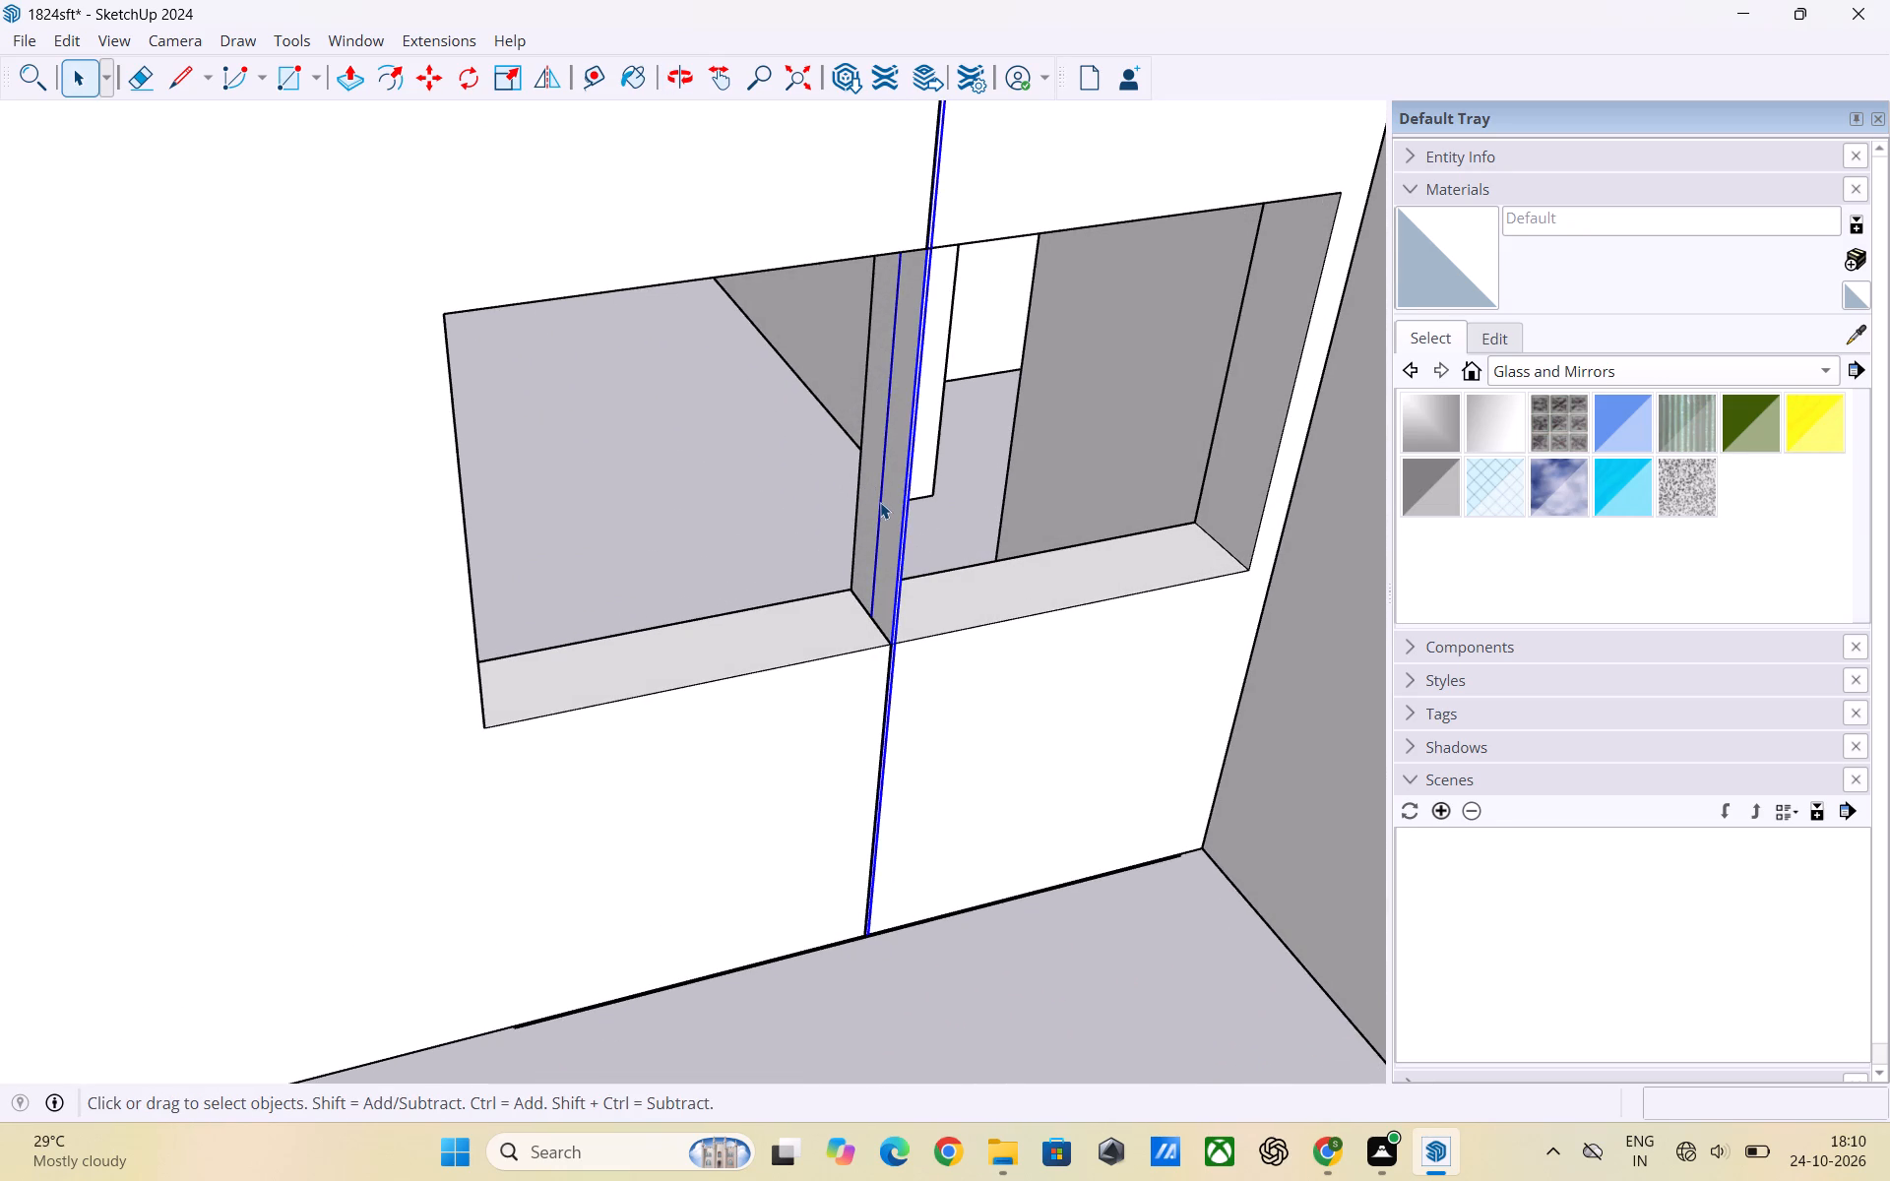
pyautogui.click(880, 503)
pyautogui.click(880, 506)
pyautogui.click(880, 517)
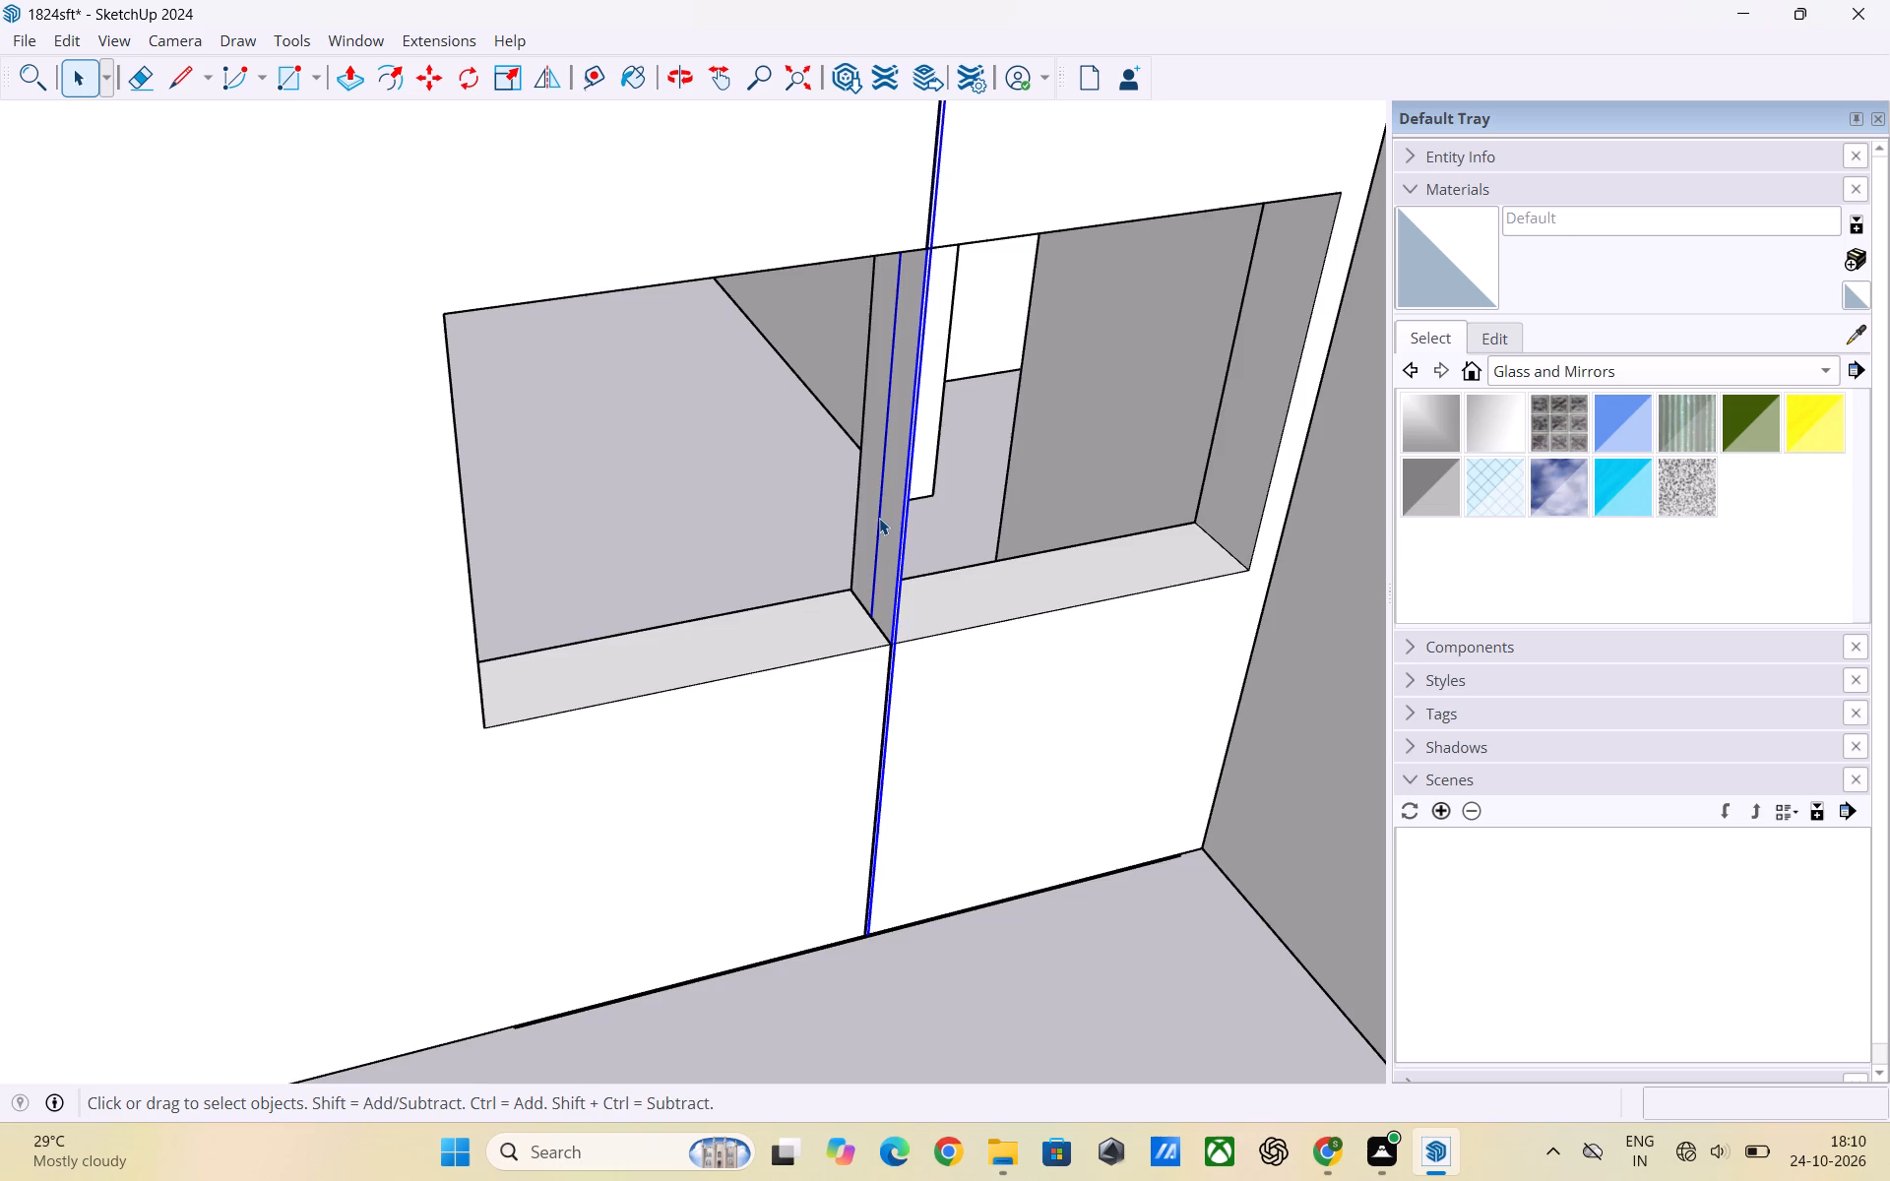
pyautogui.click(879, 518)
pyautogui.click(1222, 939)
pyautogui.scroll(3, 890, 595)
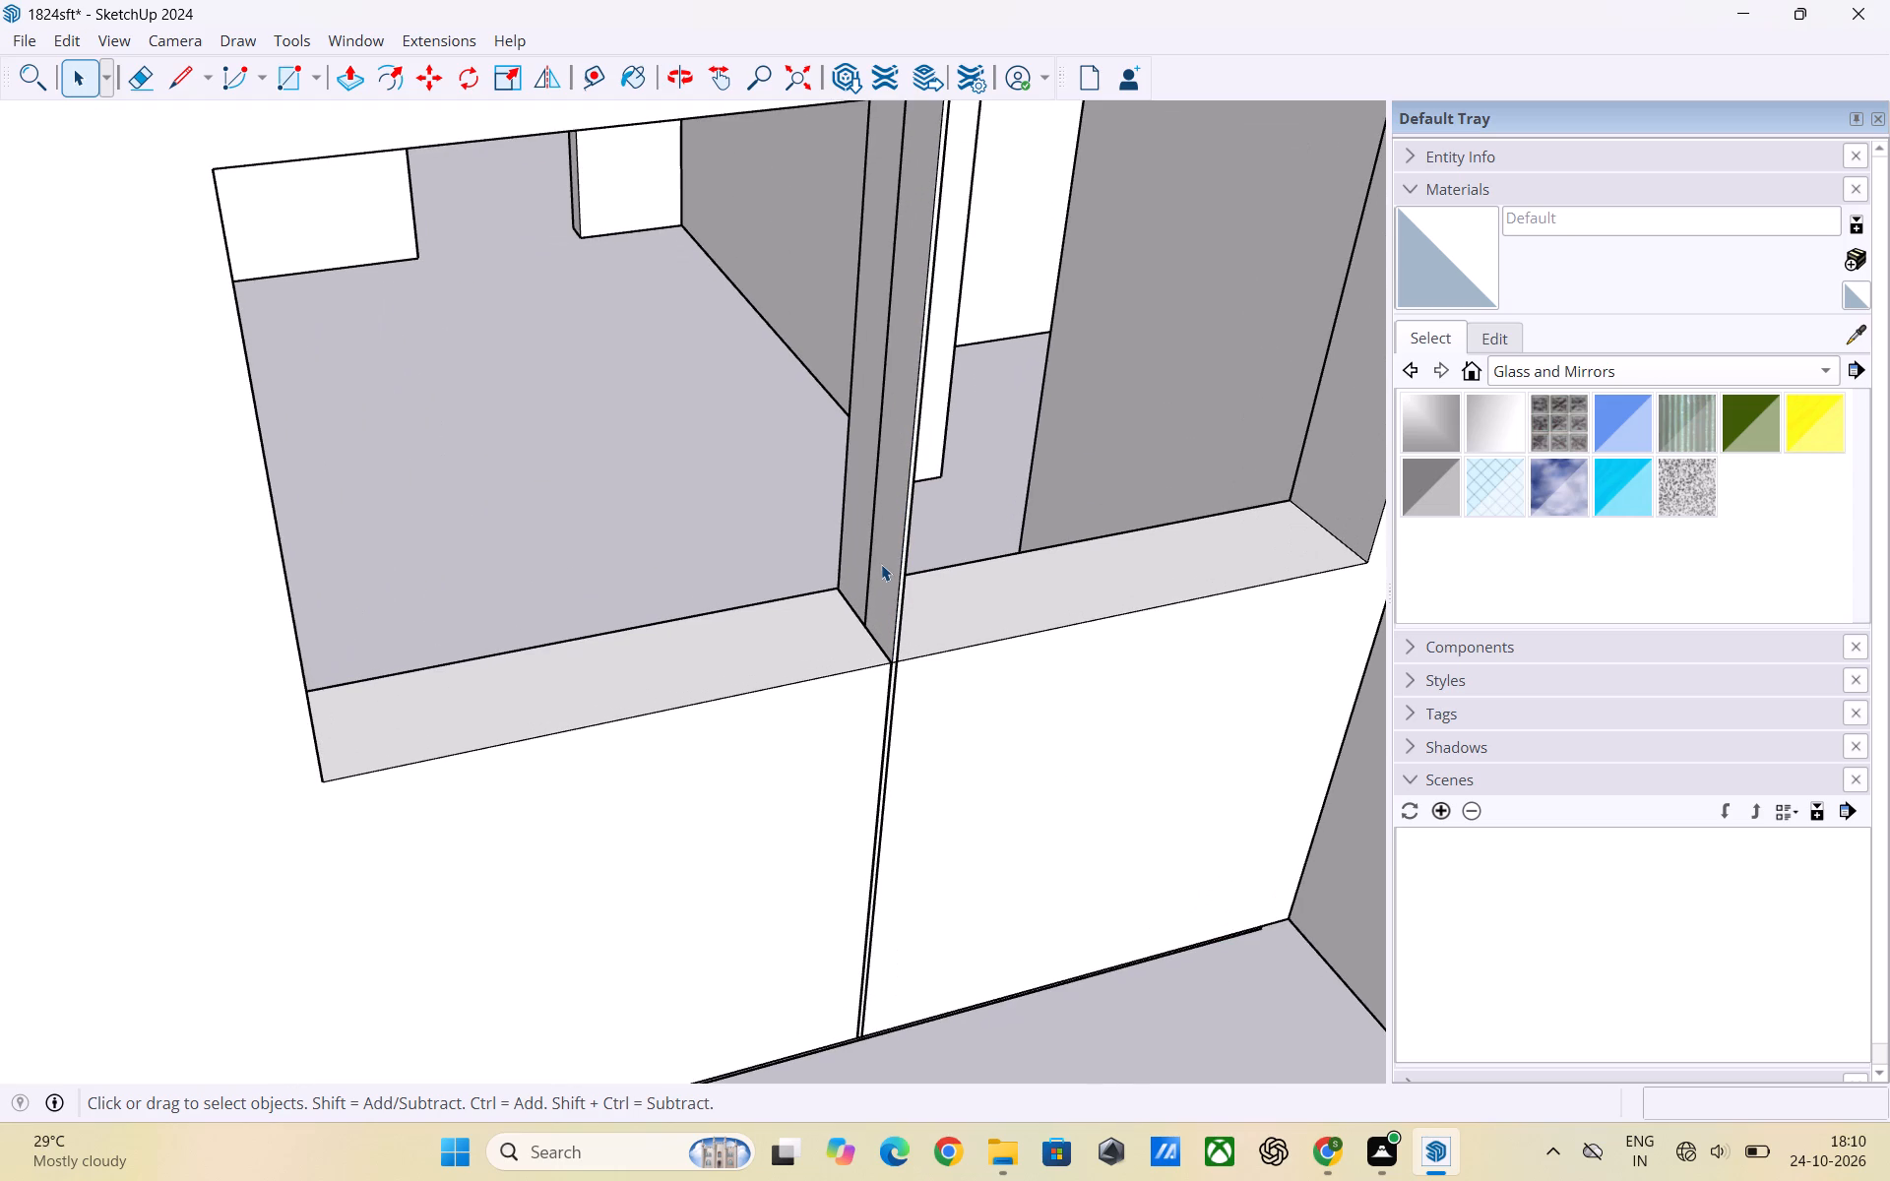
pyautogui.click(871, 559)
pyautogui.doubleClick(871, 559)
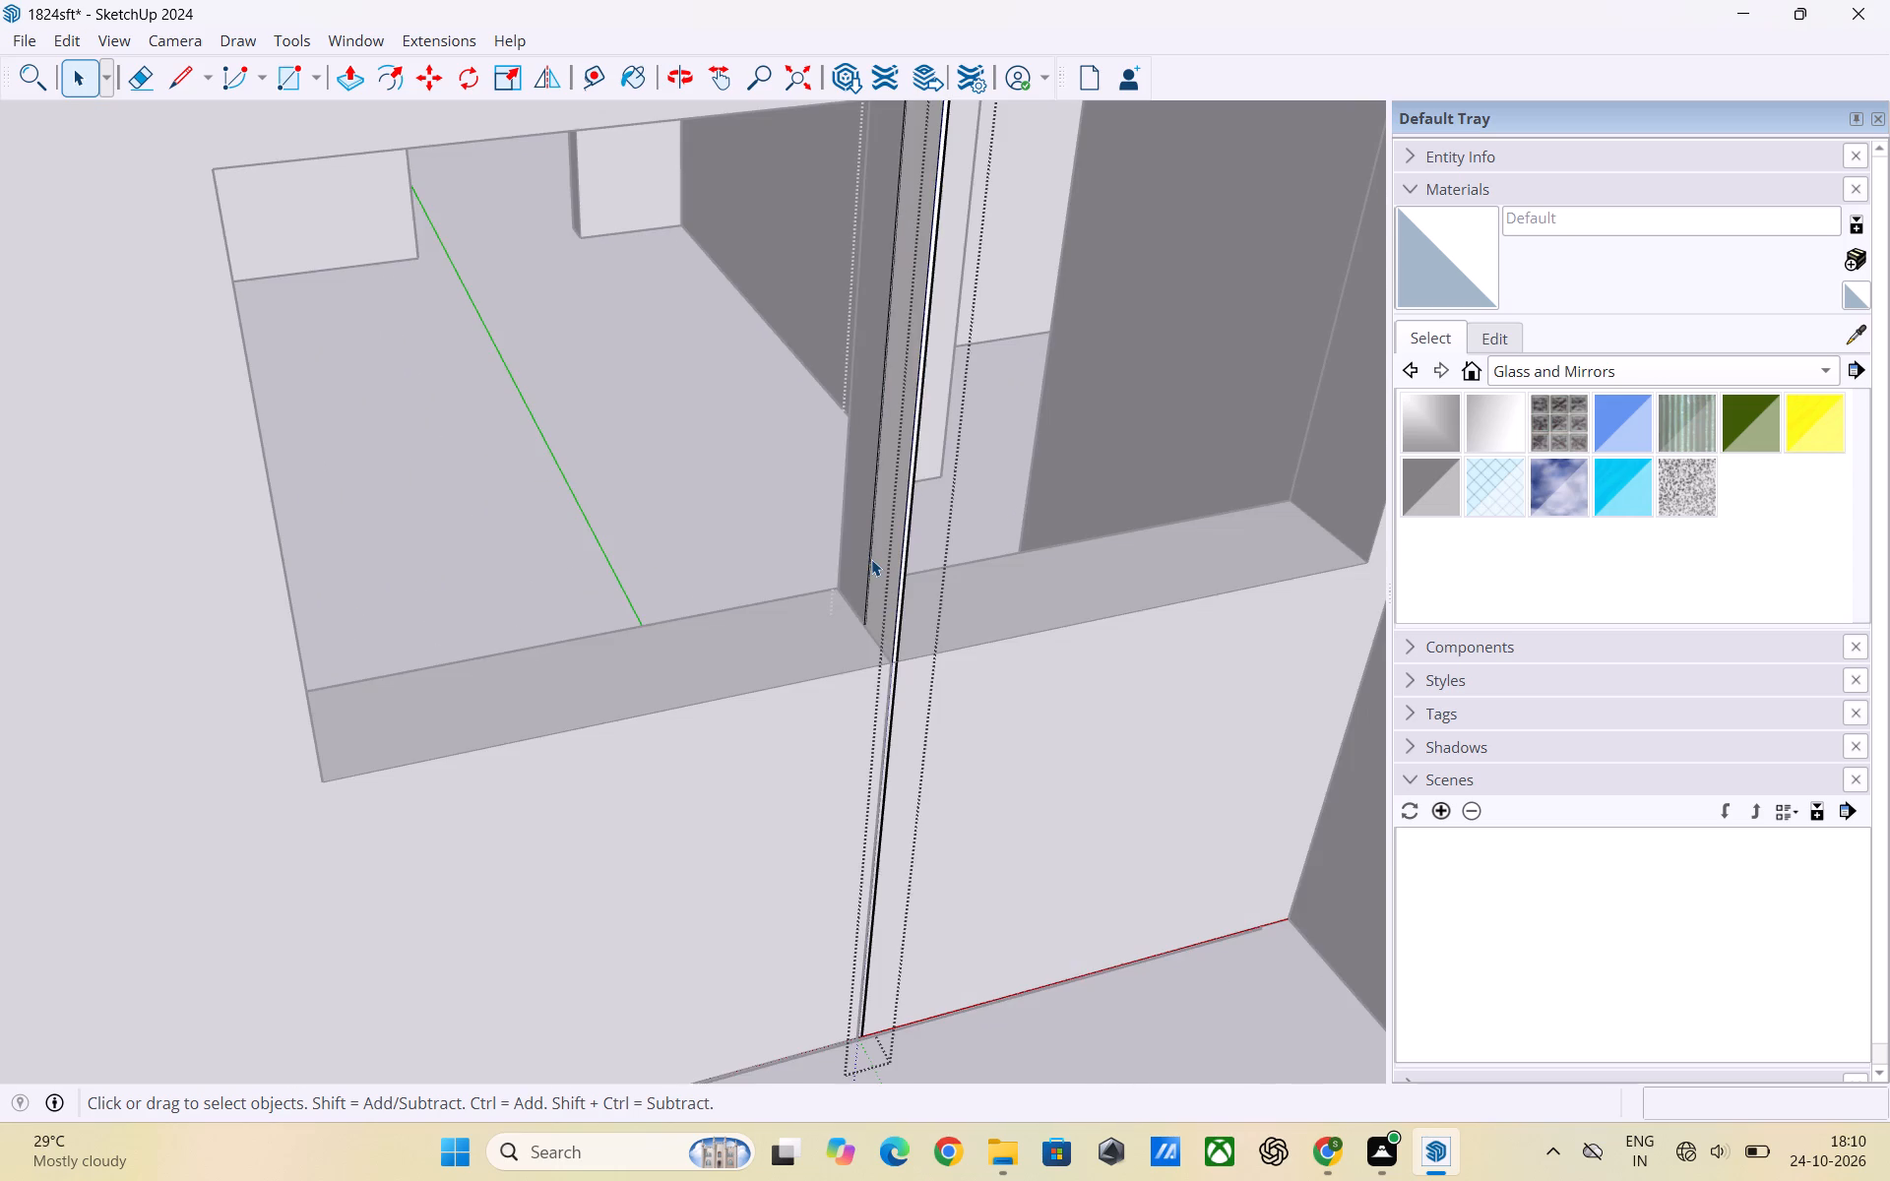
pyautogui.click(871, 559)
pyautogui.doubleClick(871, 559)
pyautogui.click(869, 560)
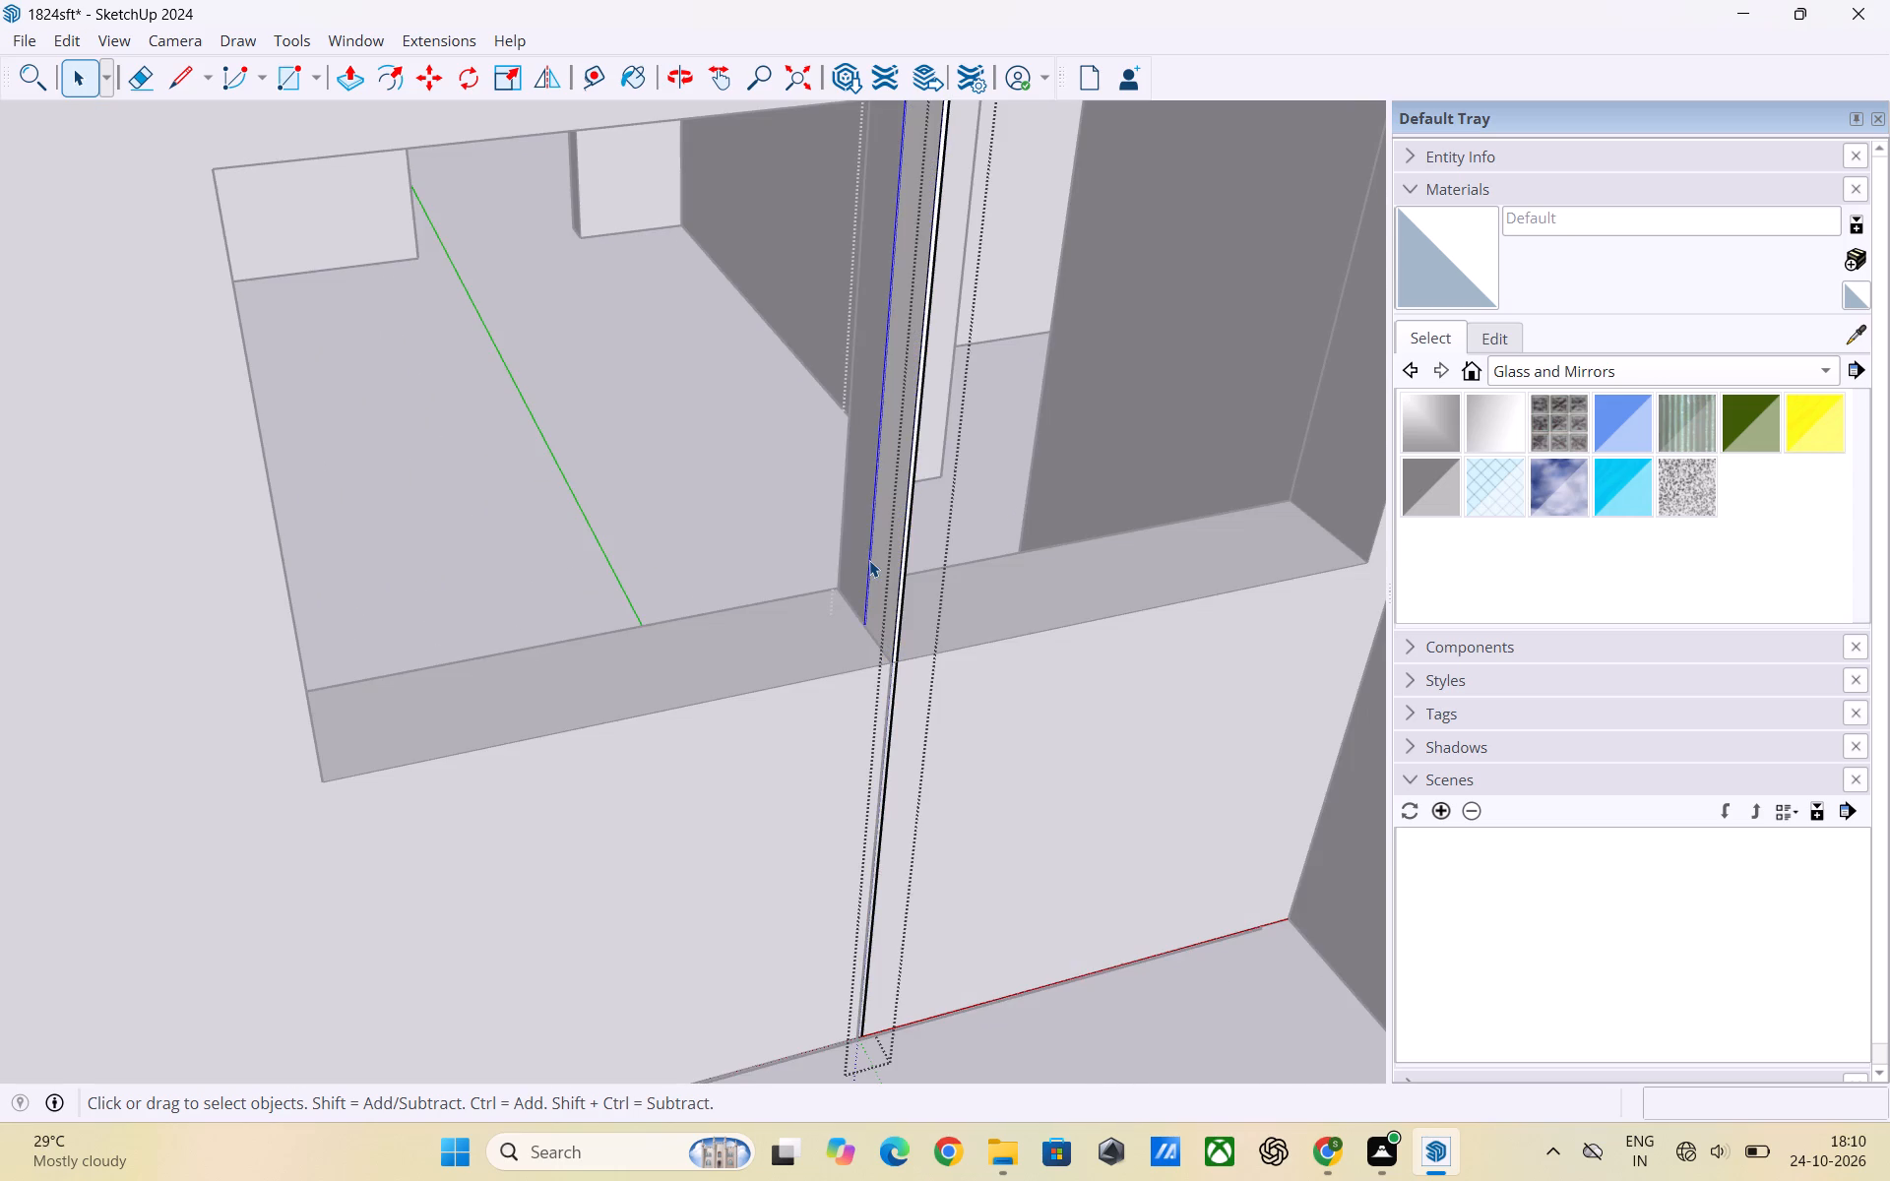
pyautogui.click(869, 560)
pyautogui.click(1105, 616)
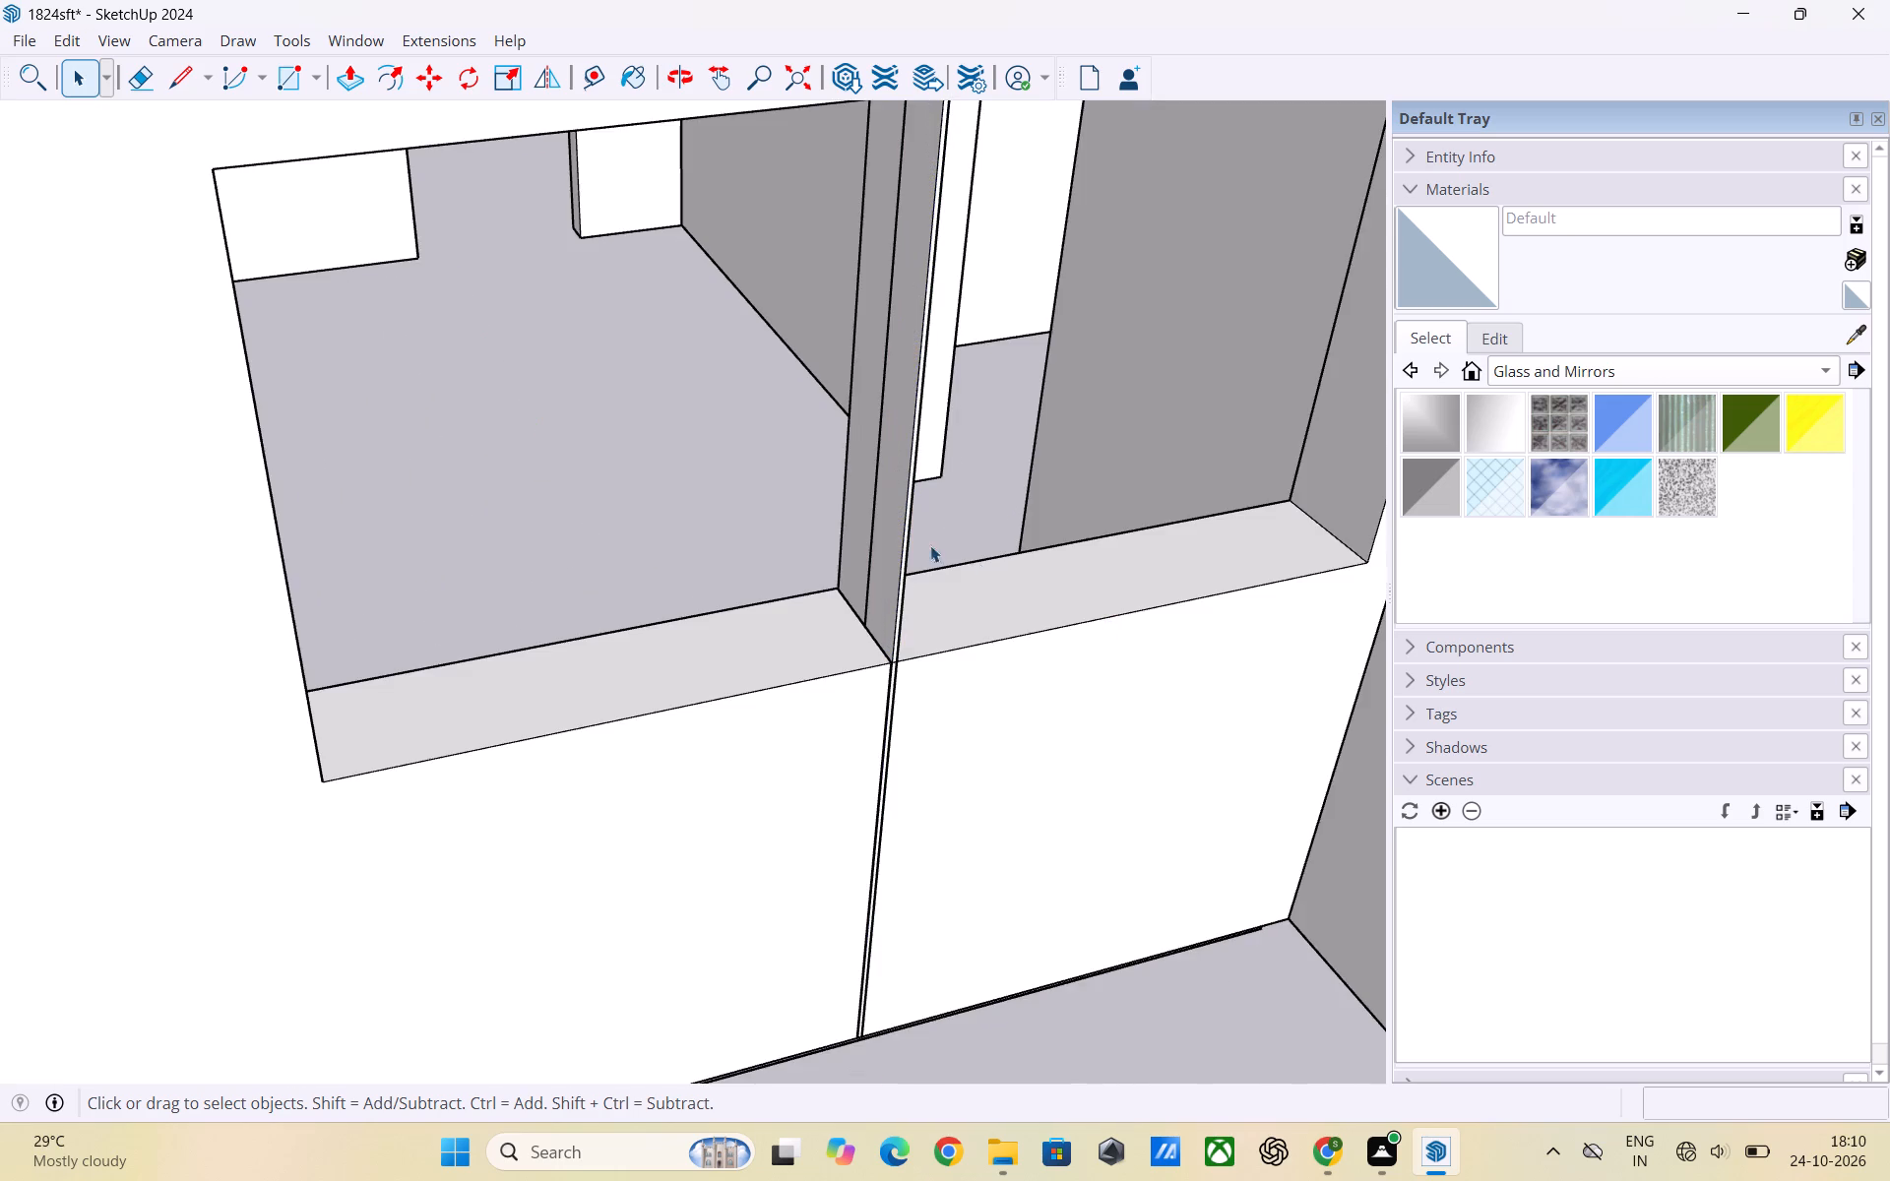
# Inspect the strip group's narrow jamb face and edge again at the window opening, then leave the group.
pyautogui.scroll(2, 869, 528)
pyautogui.click(873, 531)
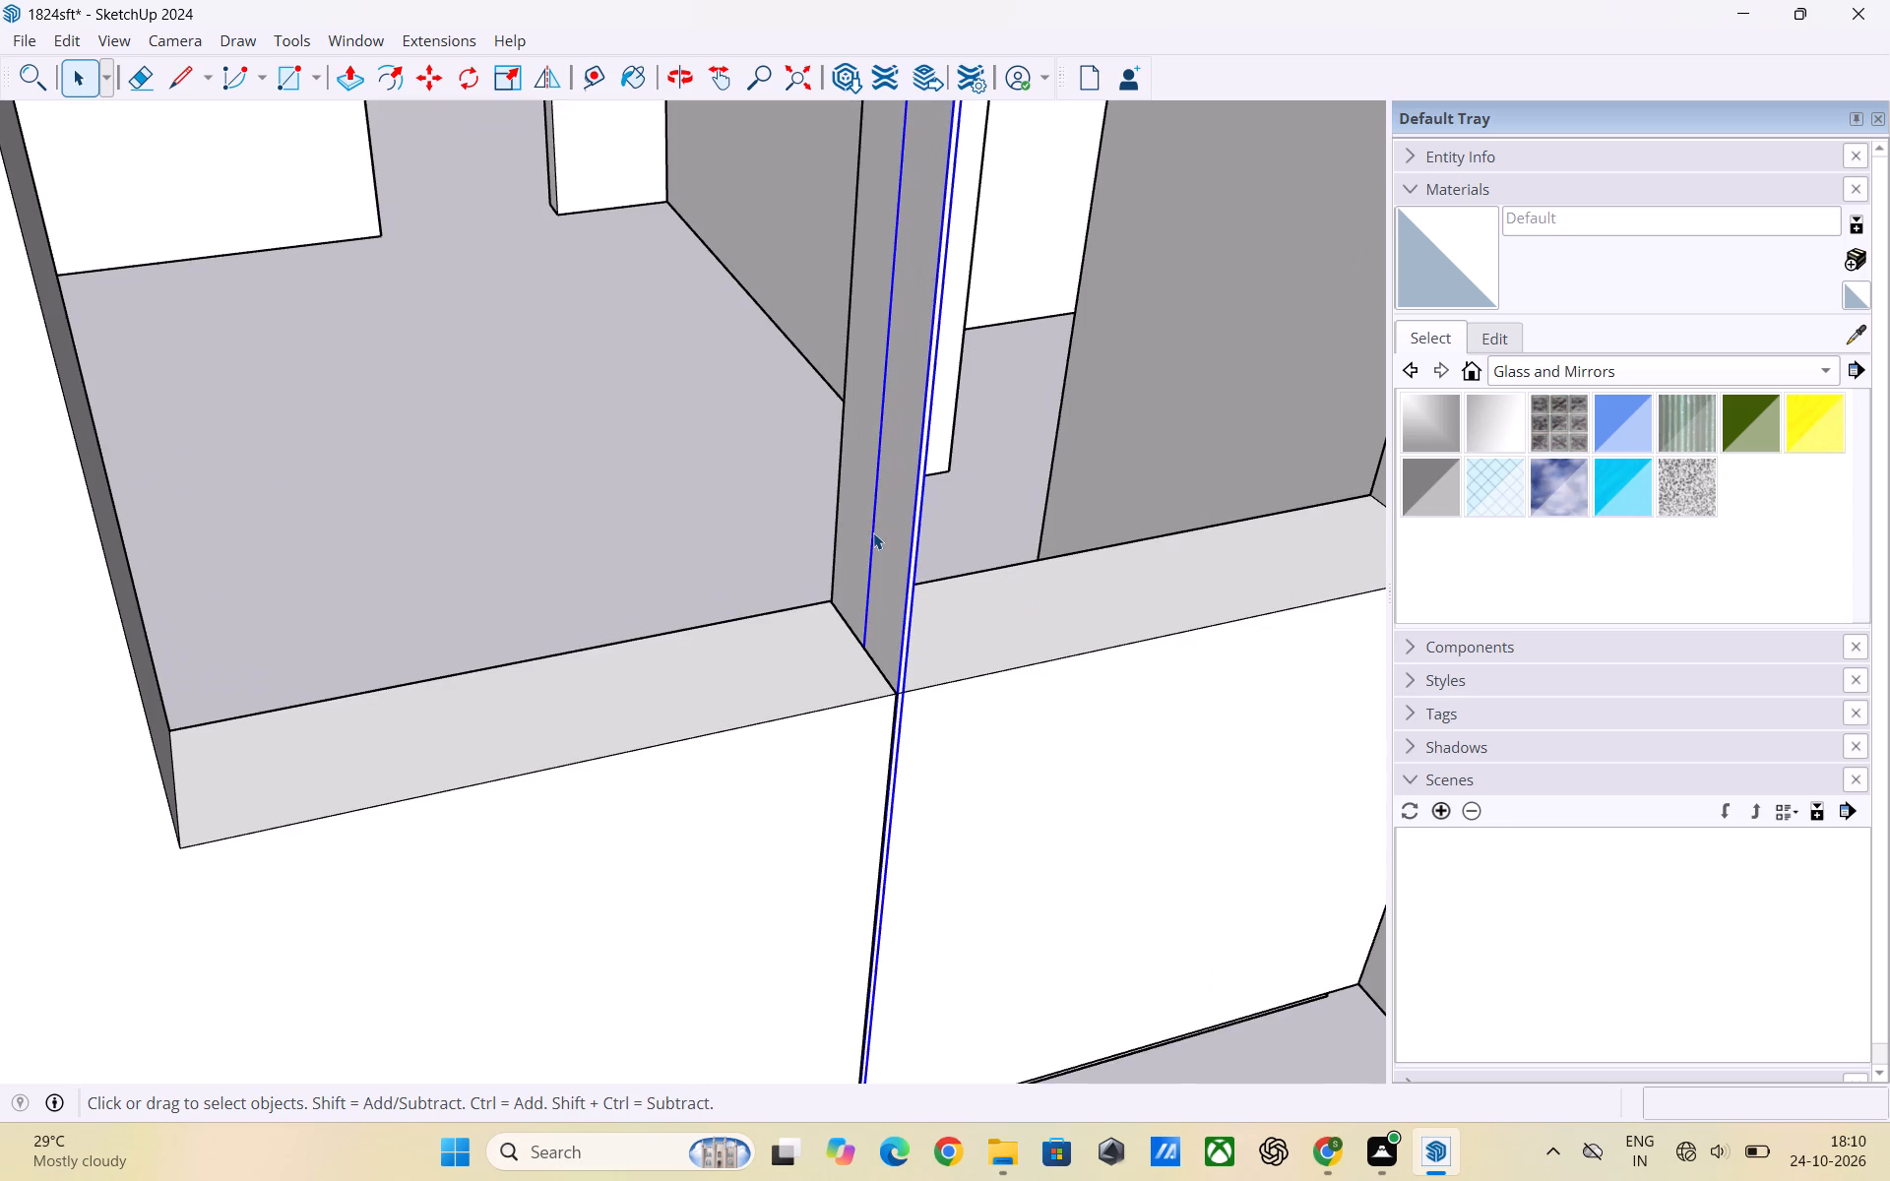
pyautogui.doubleClick(873, 532)
pyautogui.click(873, 532)
pyautogui.doubleClick(873, 532)
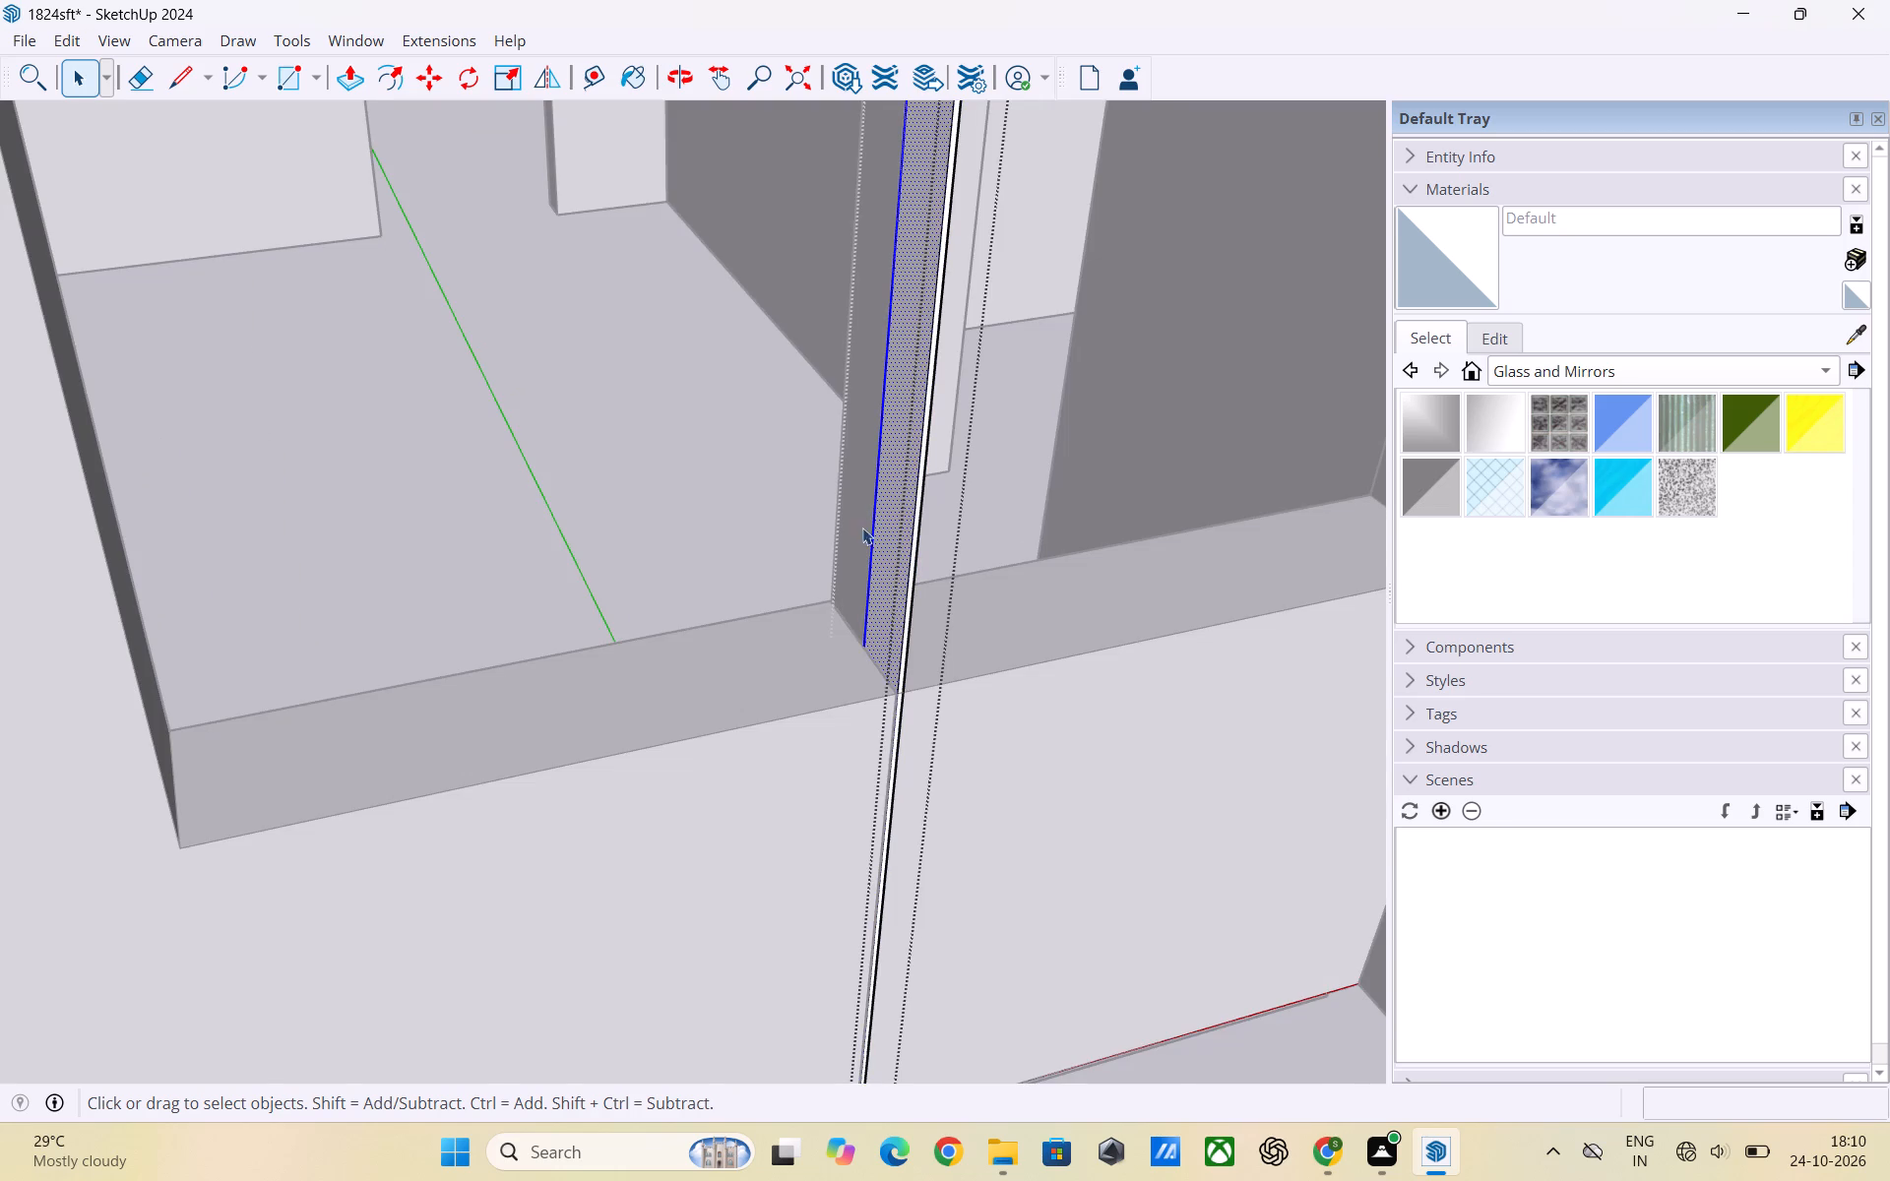
pyautogui.click(837, 523)
pyautogui.click(876, 515)
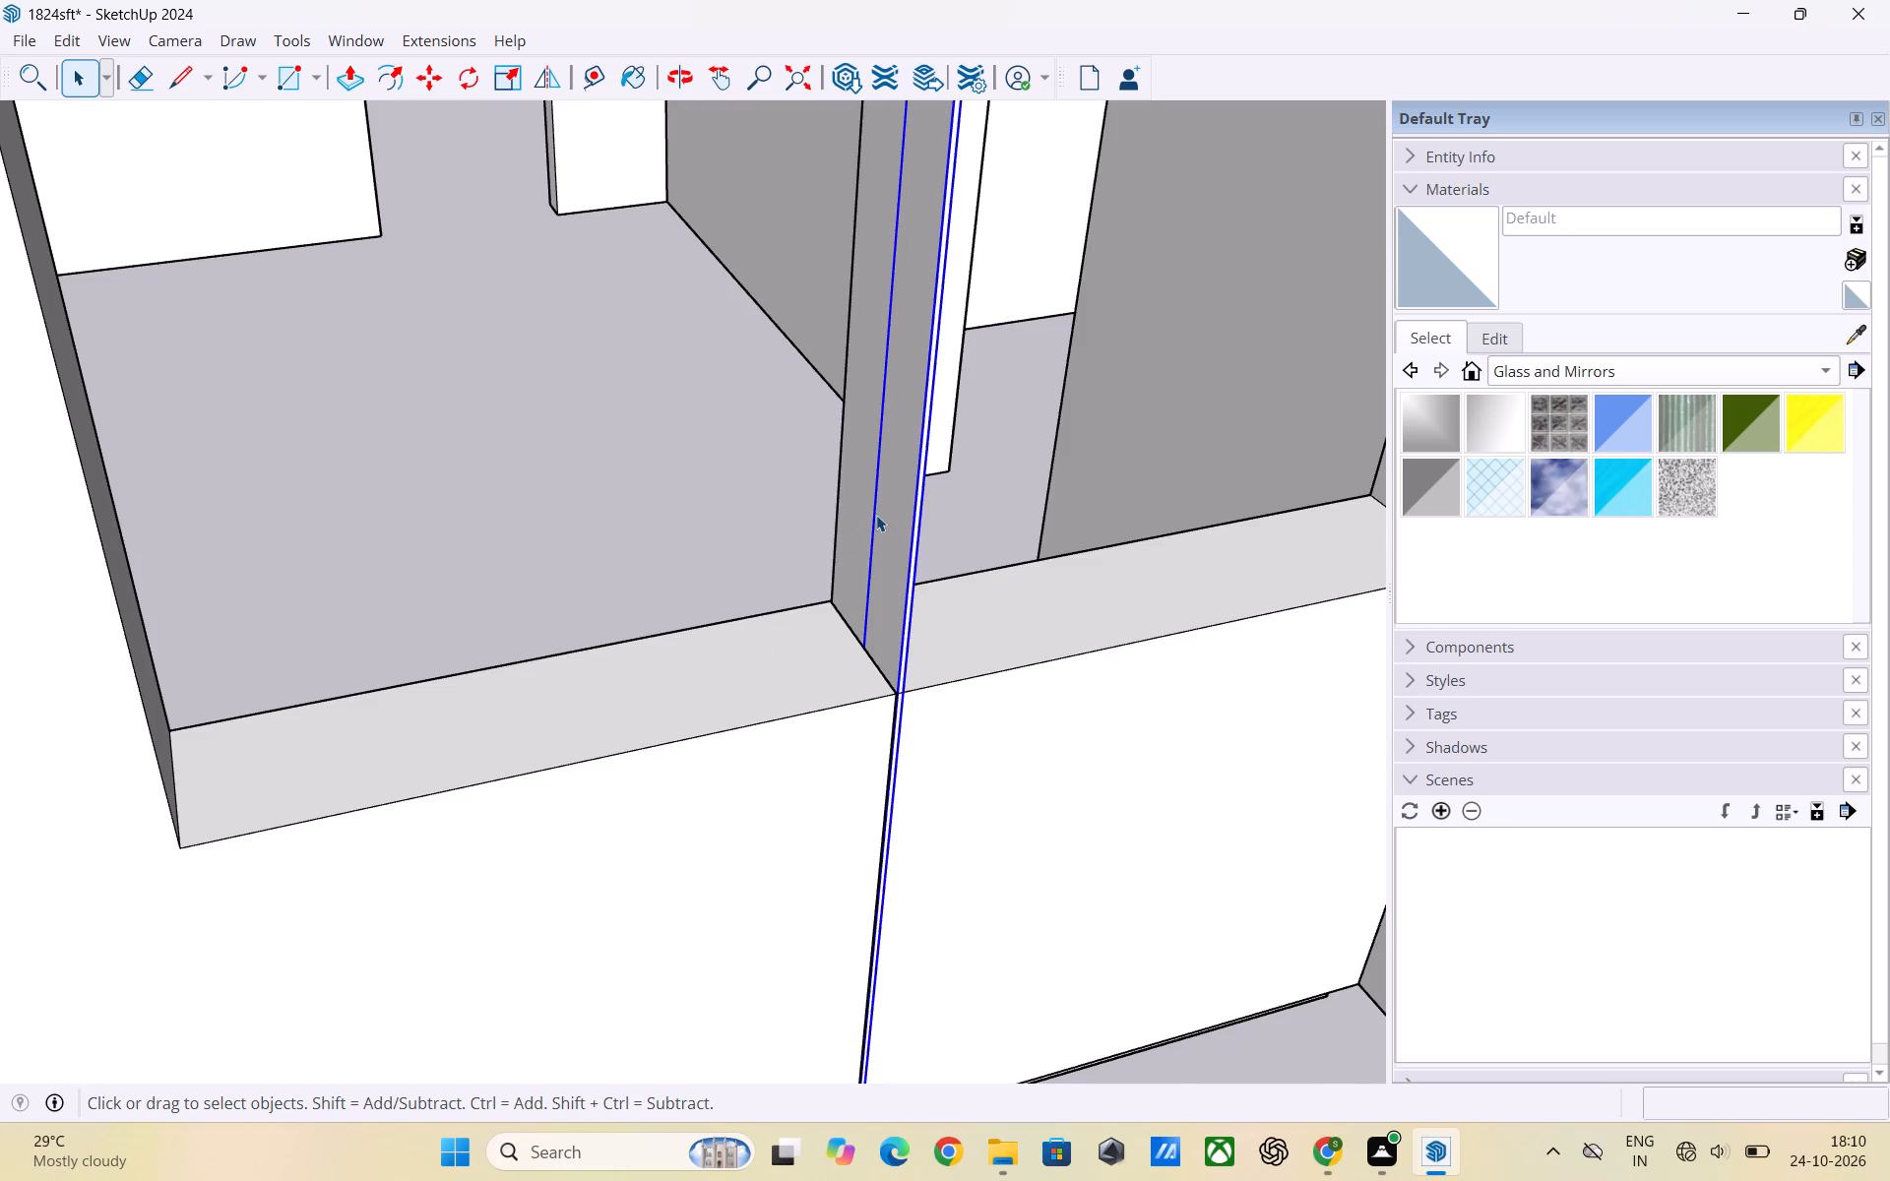
pyautogui.click(876, 515)
pyautogui.click(806, 601)
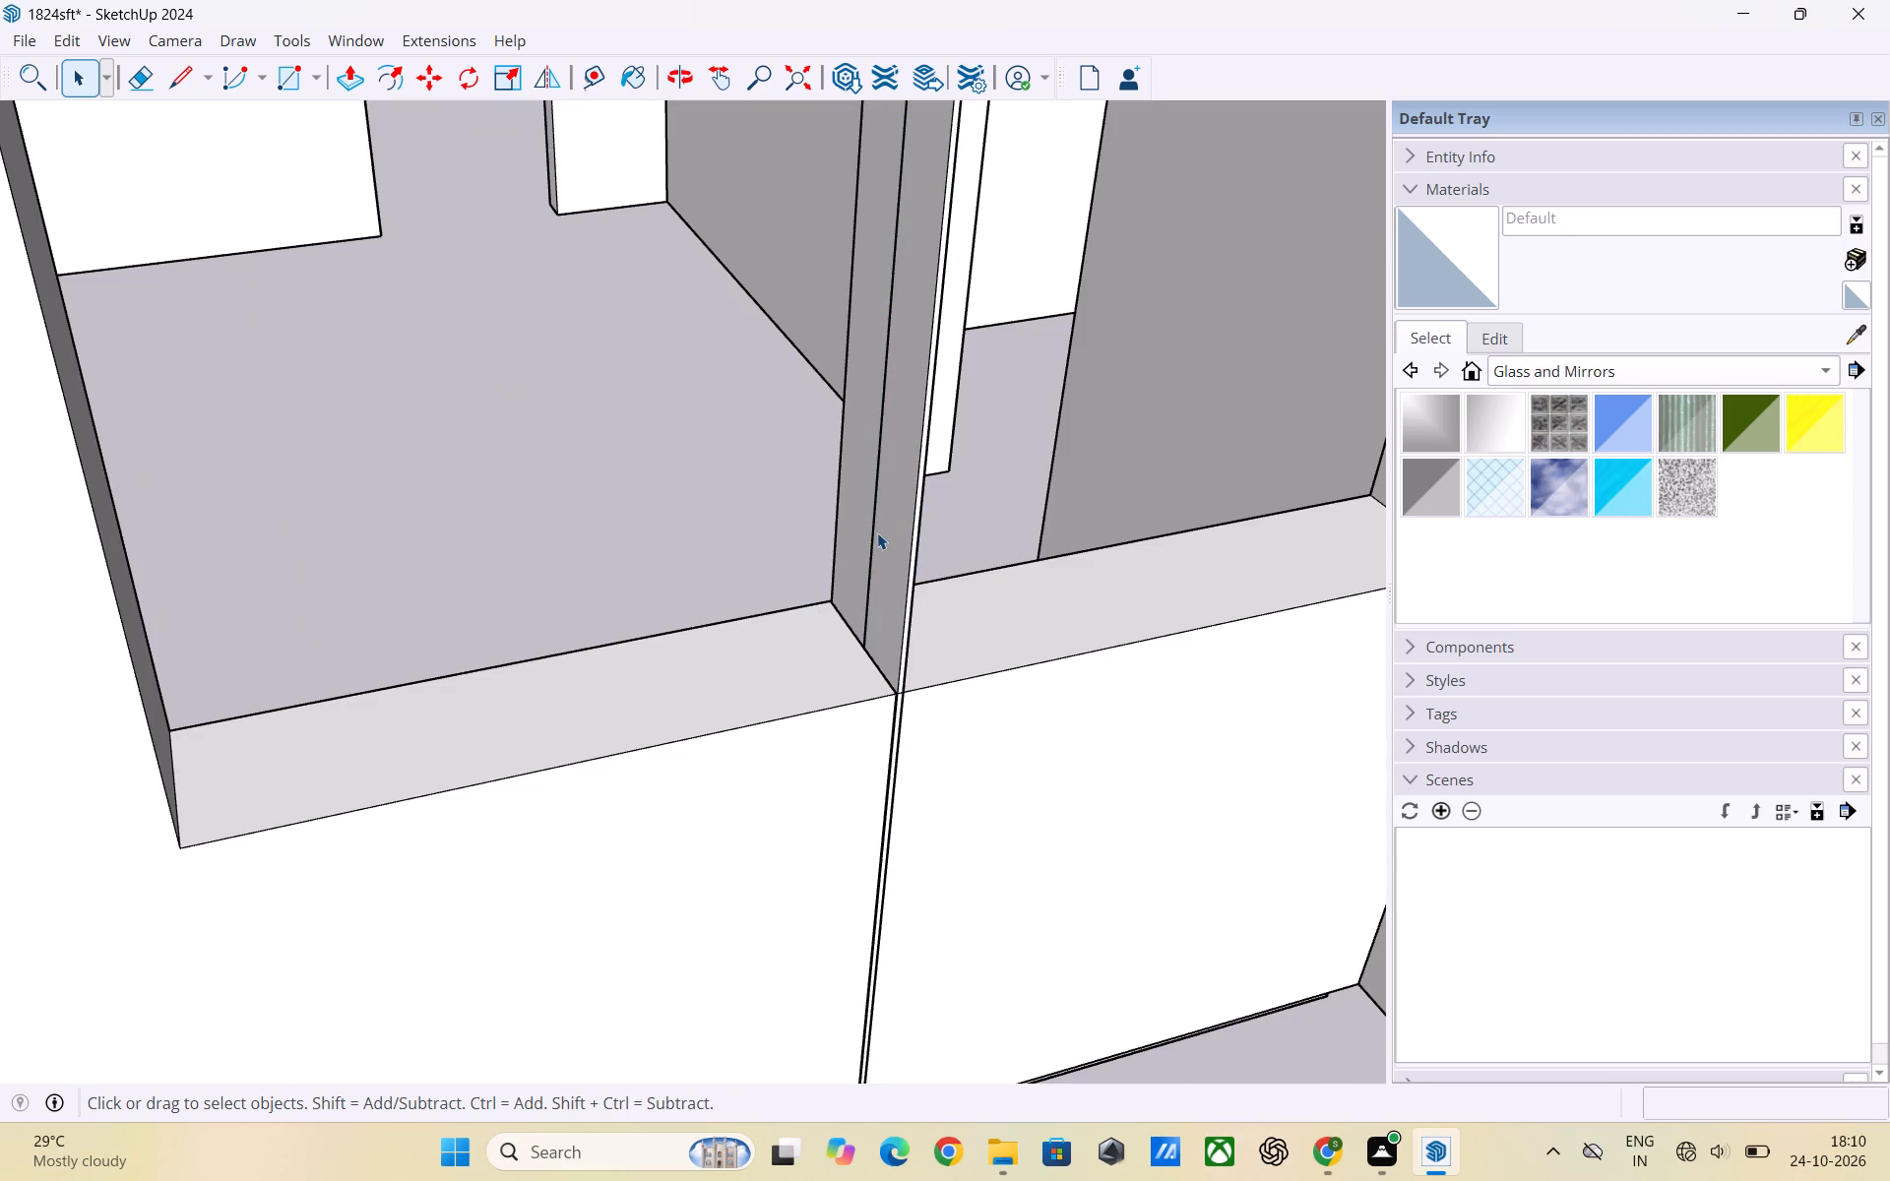
pyautogui.click(874, 532)
pyautogui.doubleClick(874, 532)
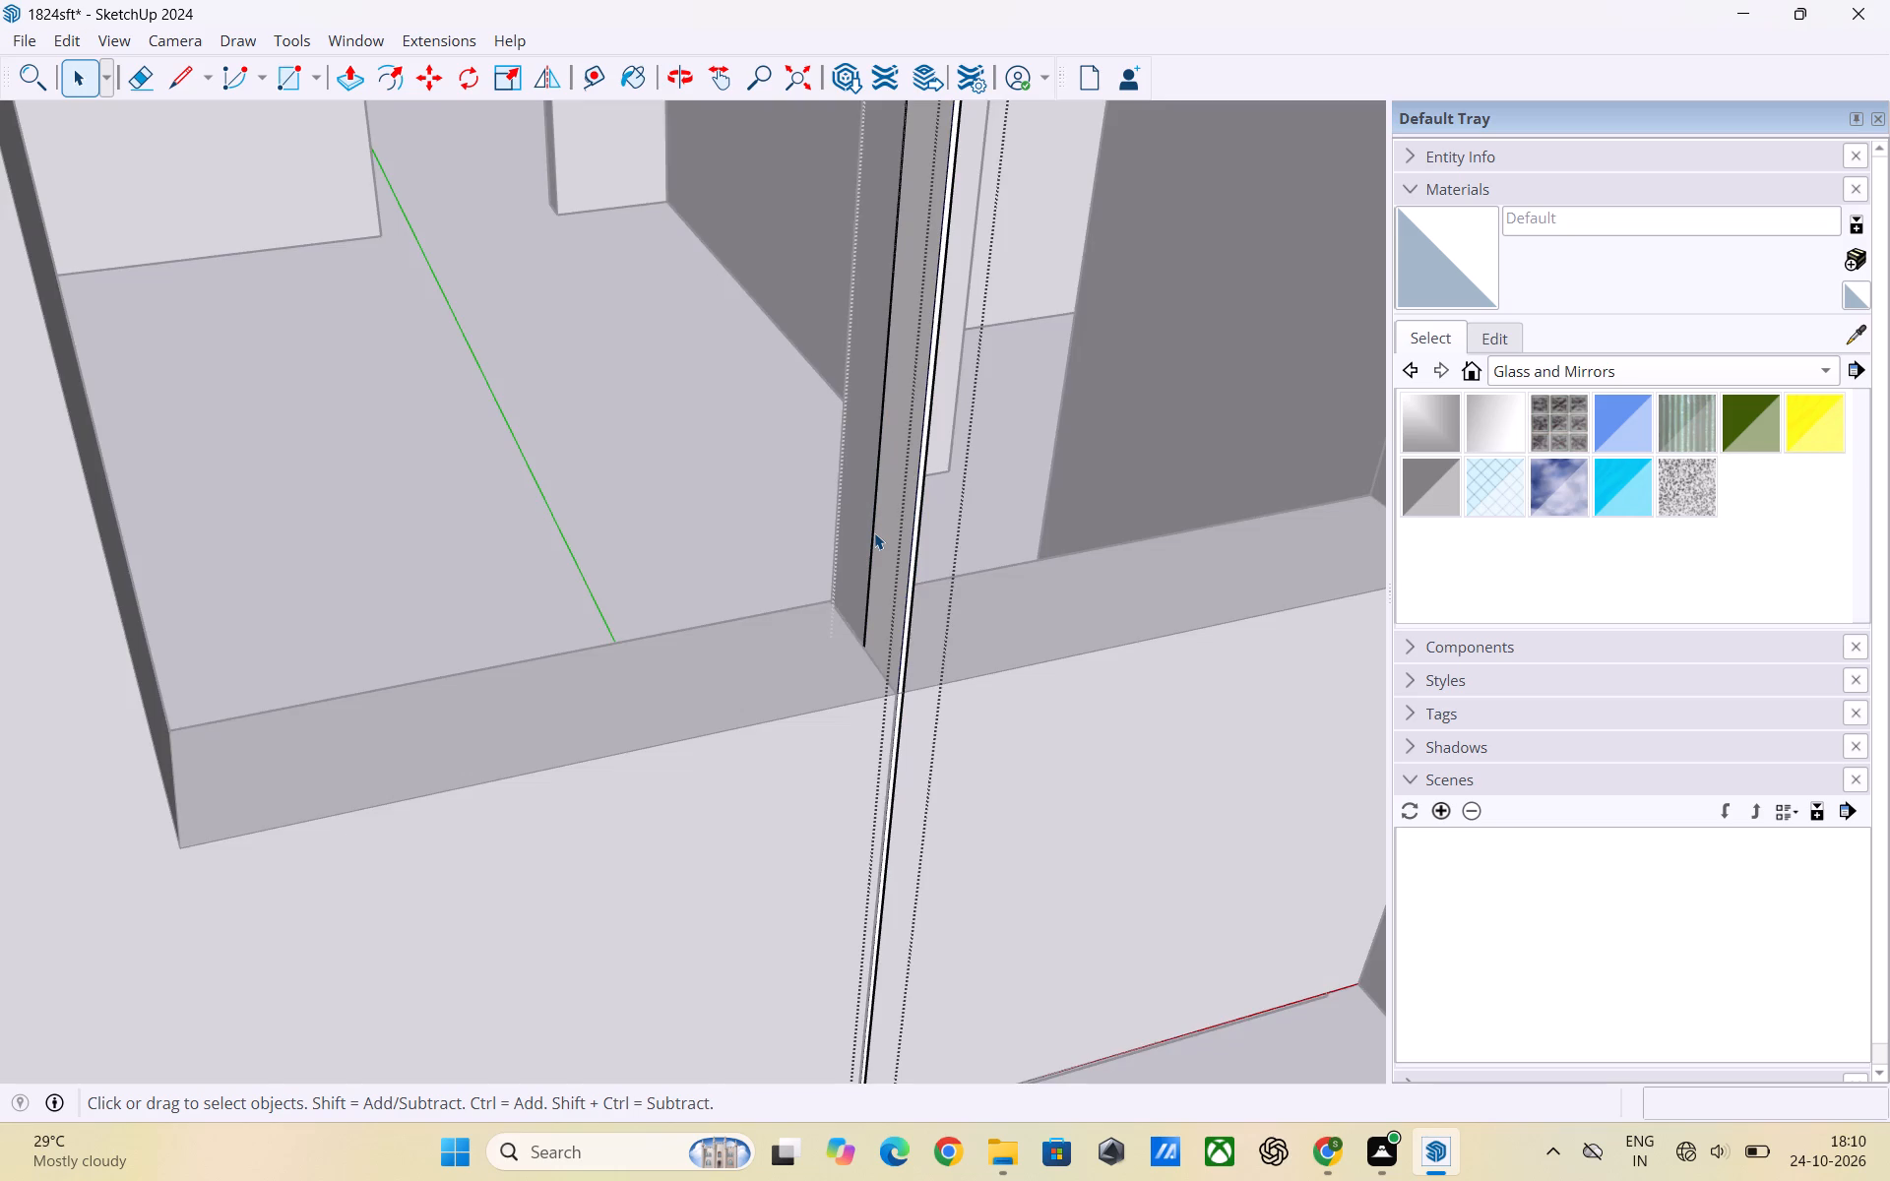
pyautogui.click(1066, 875)
# Examine the walls and openings of the surrounding rooms from several angles.
pyautogui.scroll(-14, 724, 652)
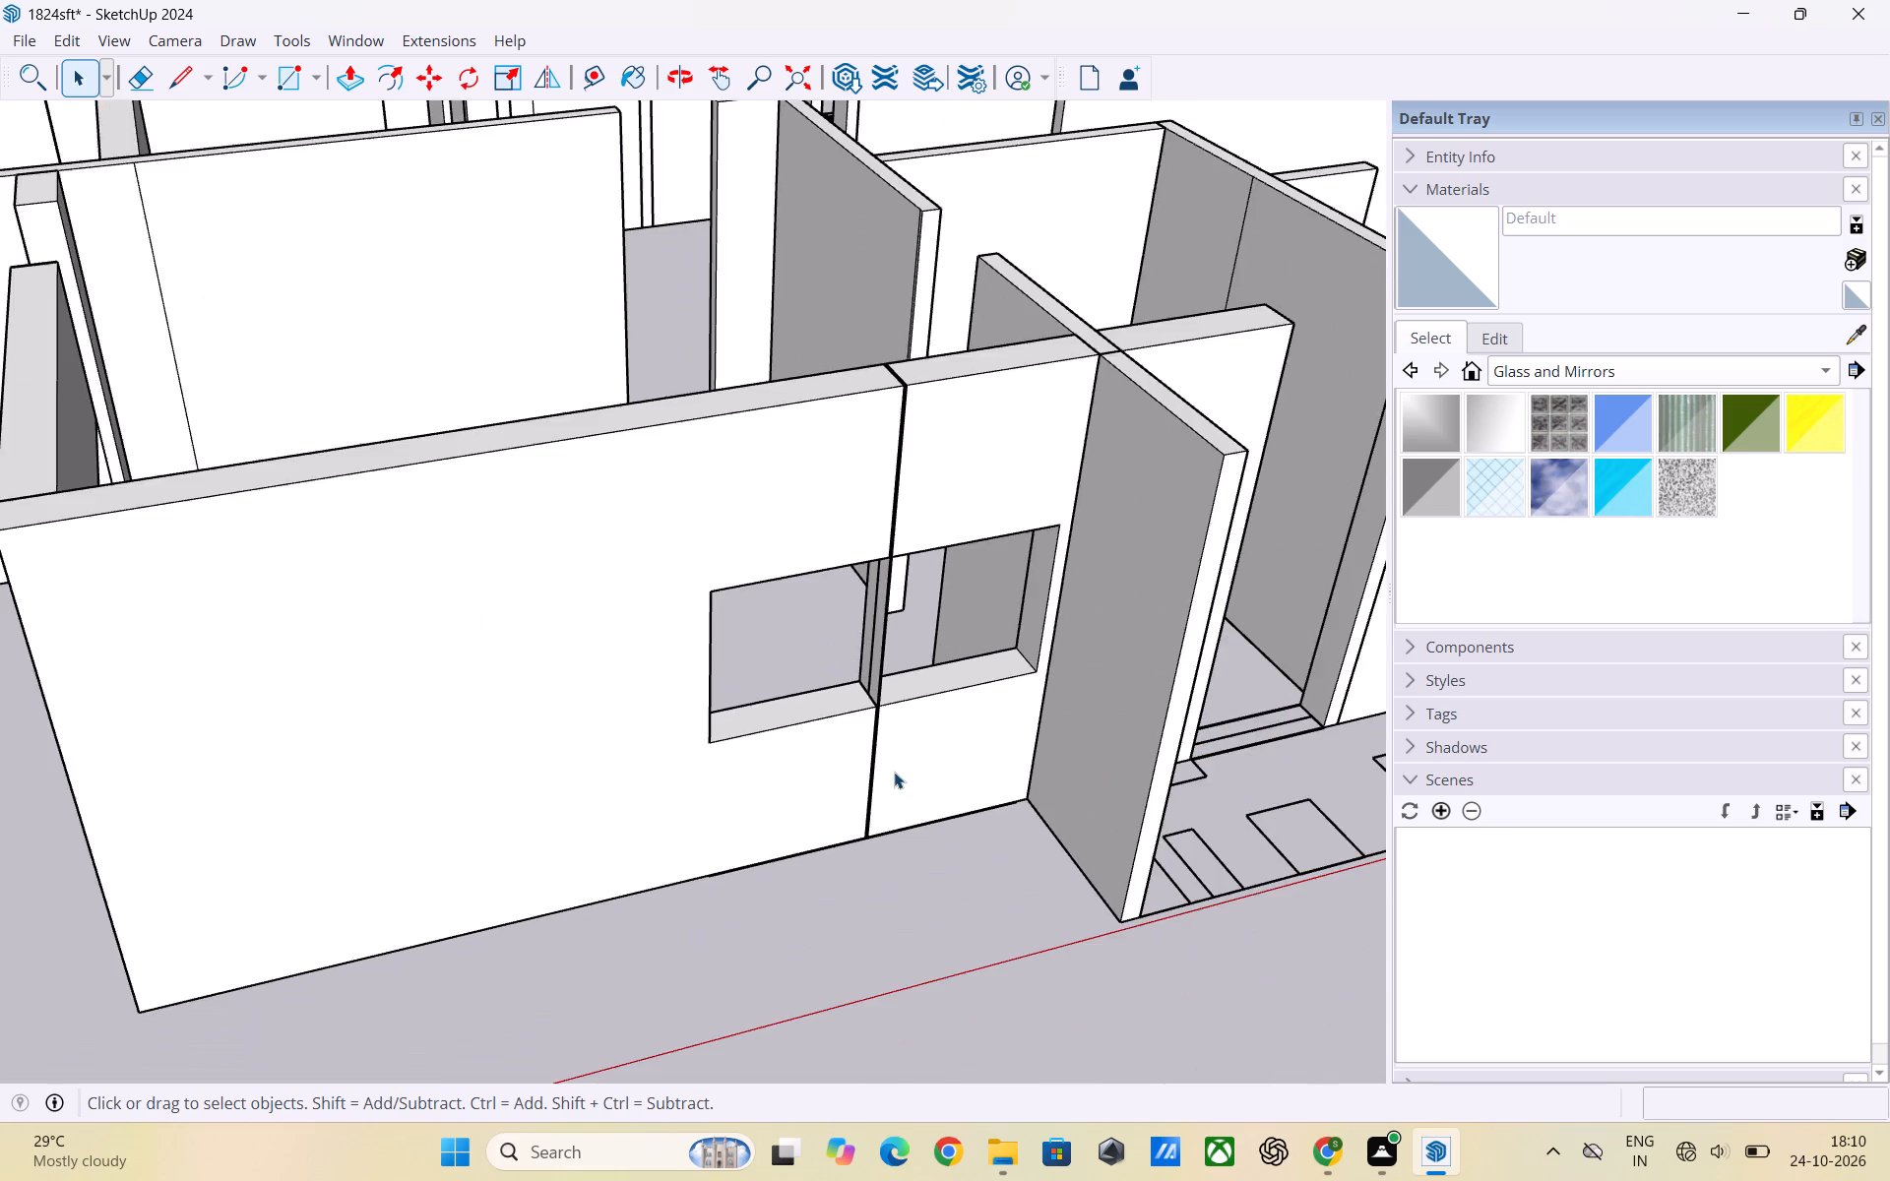
pyautogui.scroll(-5, 894, 772)
pyautogui.scroll(3, 896, 804)
pyautogui.scroll(-6, 891, 798)
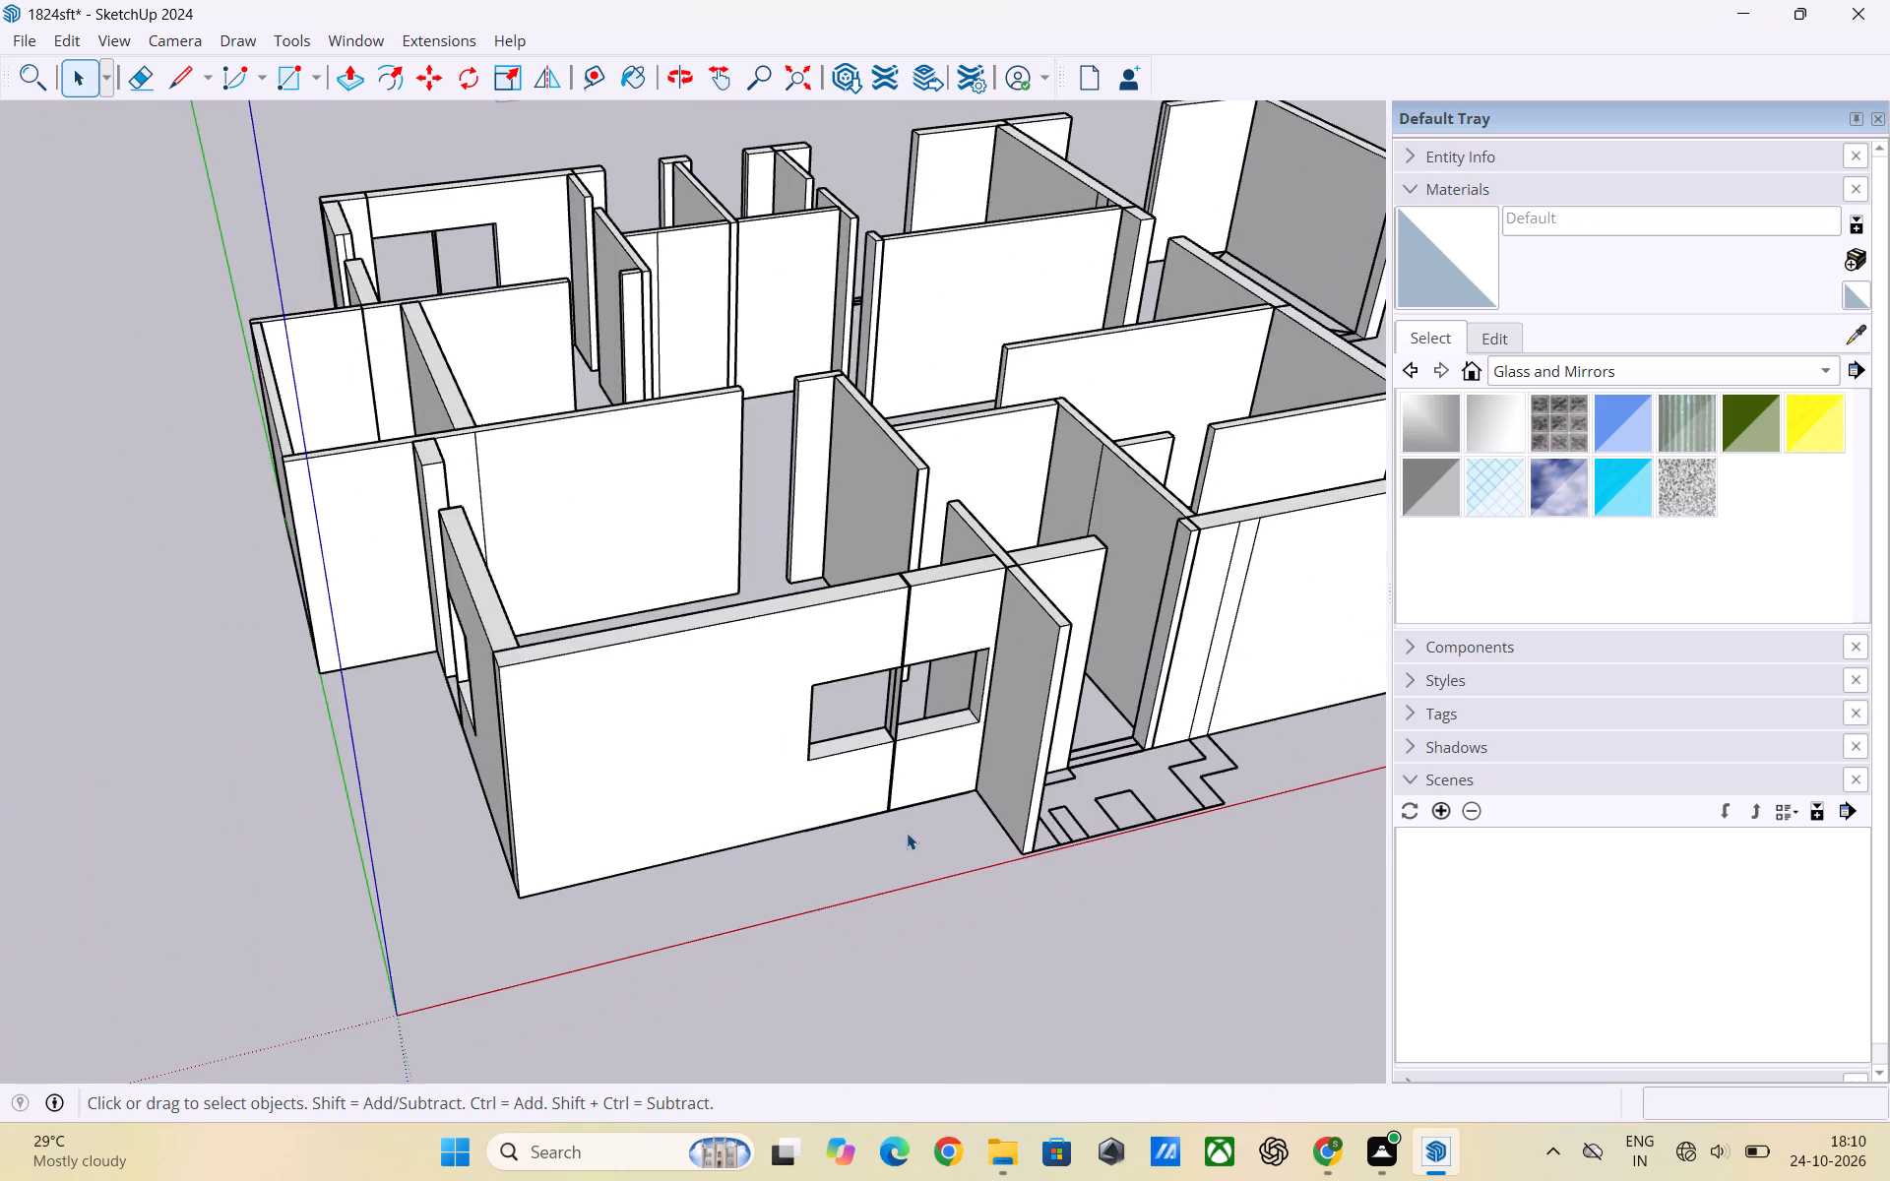
pyautogui.moveTo(907, 833); pyautogui.dragTo(924, 960, button='middle')
pyautogui.scroll(-1, 924, 937)
pyautogui.scroll(7, 922, 826)
pyautogui.moveTo(933, 803); pyautogui.dragTo(929, 864, button='middle')
pyautogui.scroll(-5, 933, 803)
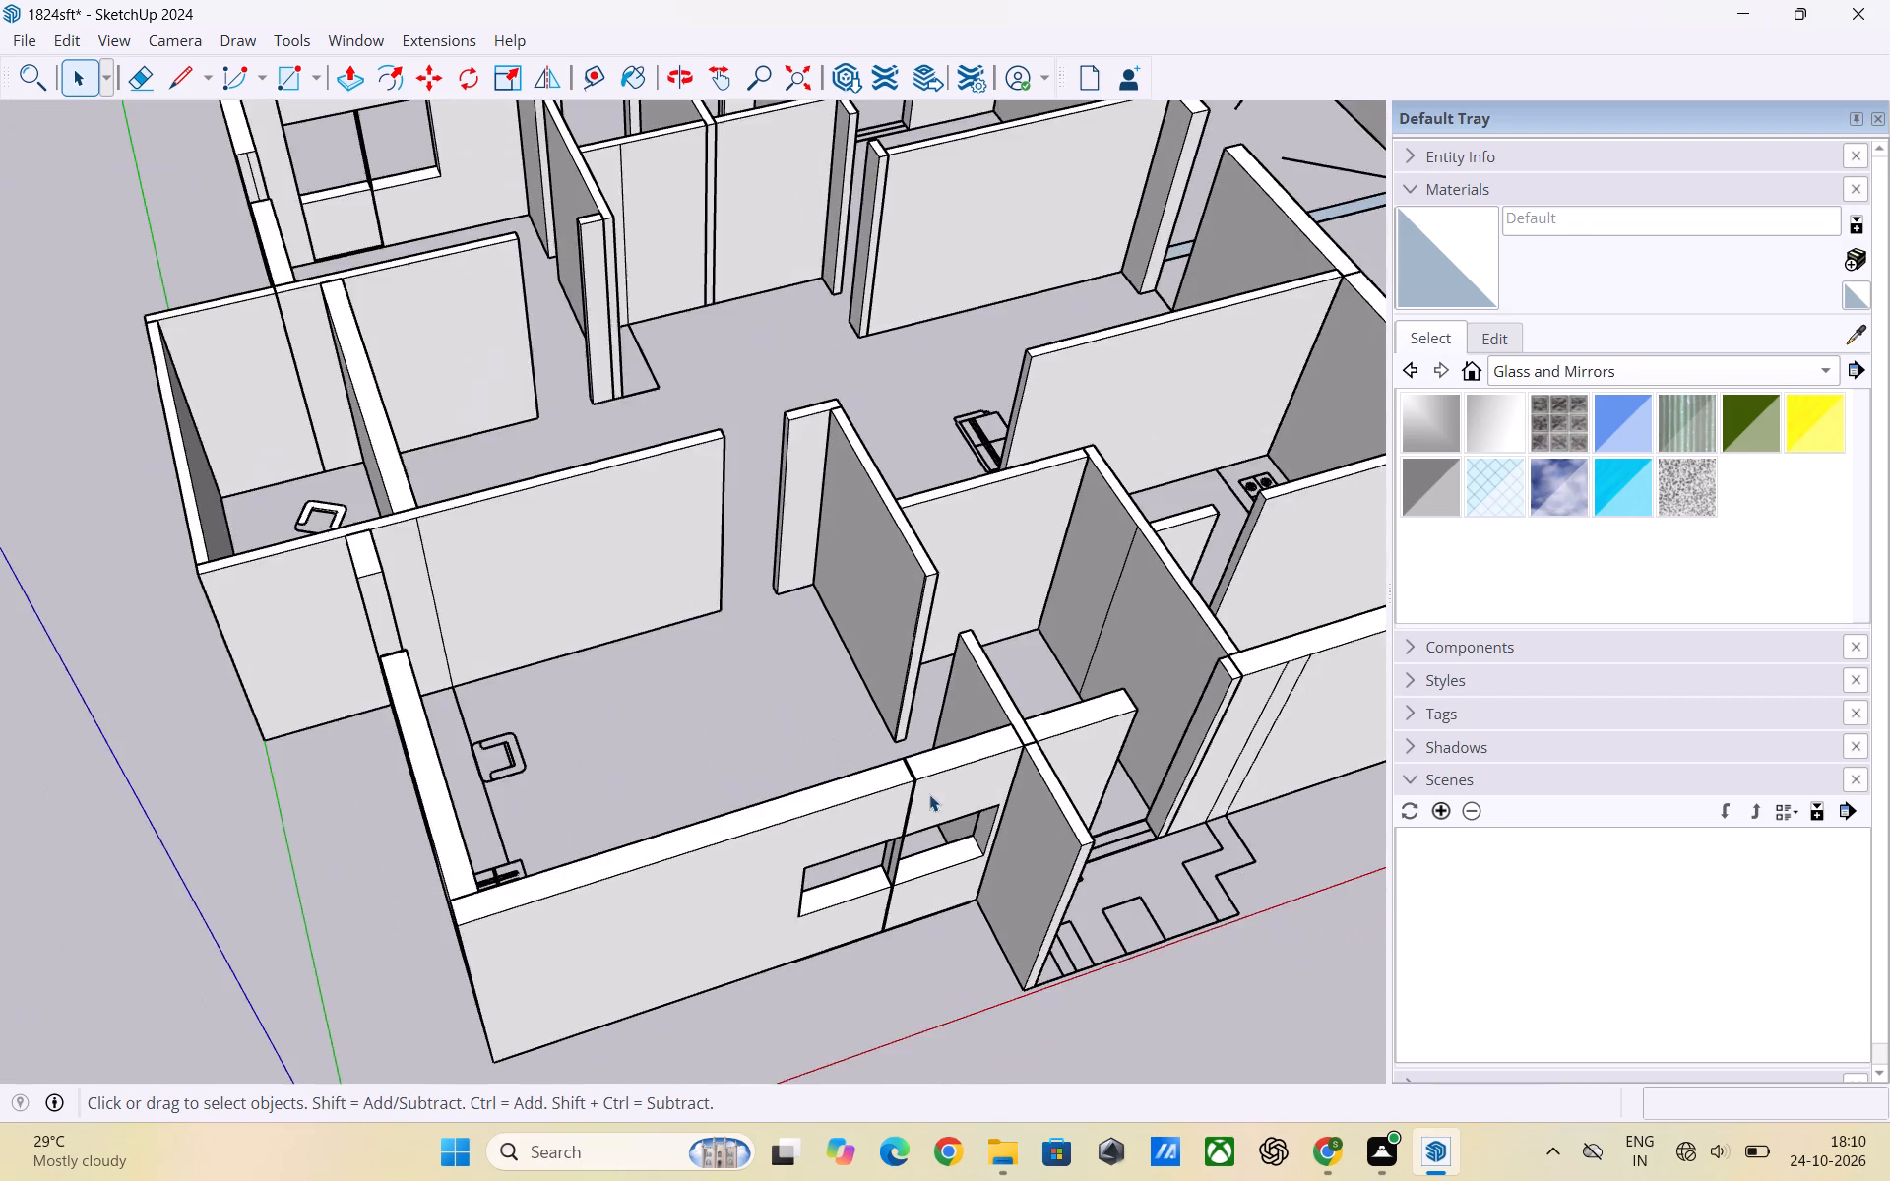
pyautogui.scroll(-3, 929, 794)
pyautogui.moveTo(963, 753); pyautogui.dragTo(754, 873, button='middle')
pyautogui.scroll(7, 707, 726)
pyautogui.scroll(-3, 739, 693)
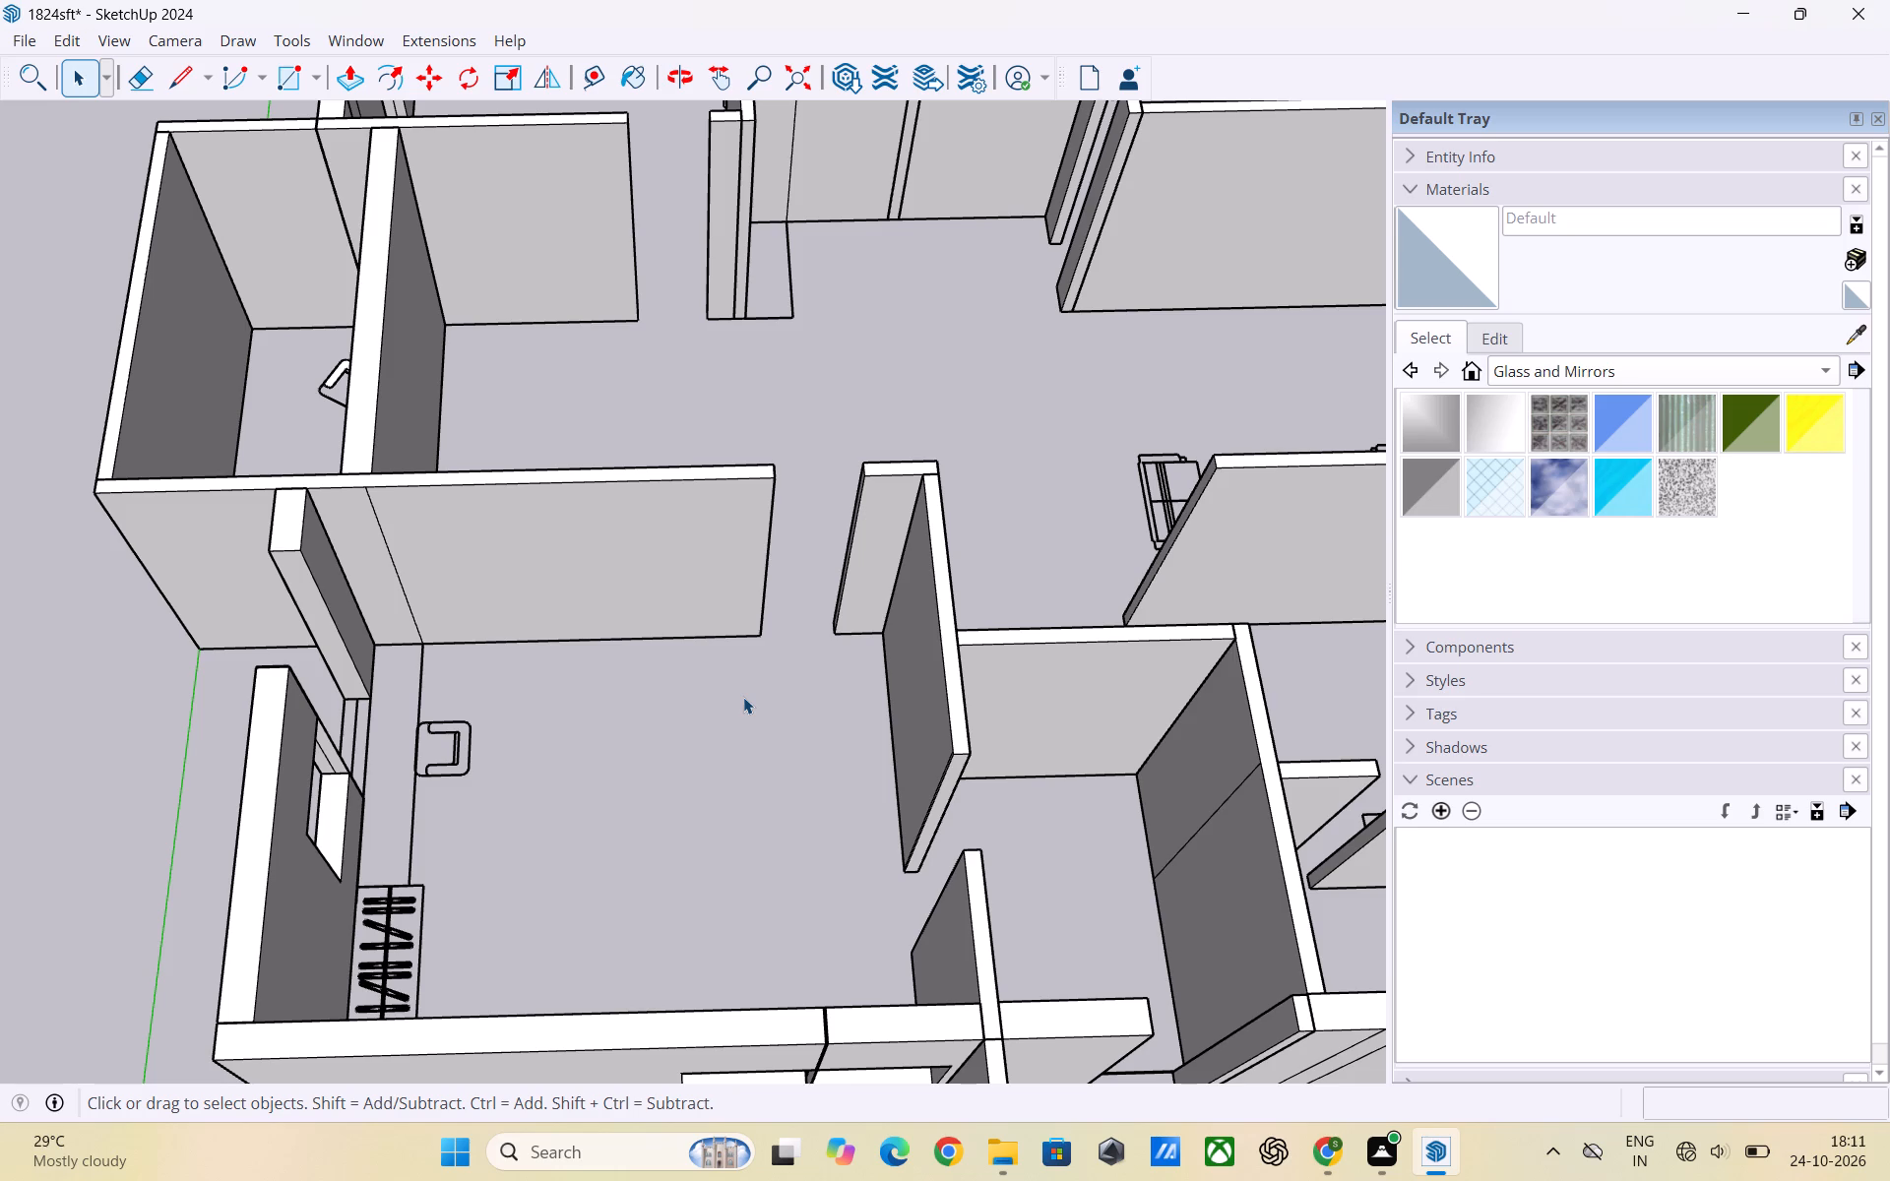
pyautogui.scroll(1, 743, 697)
pyautogui.scroll(-5, 792, 657)
pyautogui.moveTo(895, 734); pyautogui.dragTo(695, 827, button='middle')
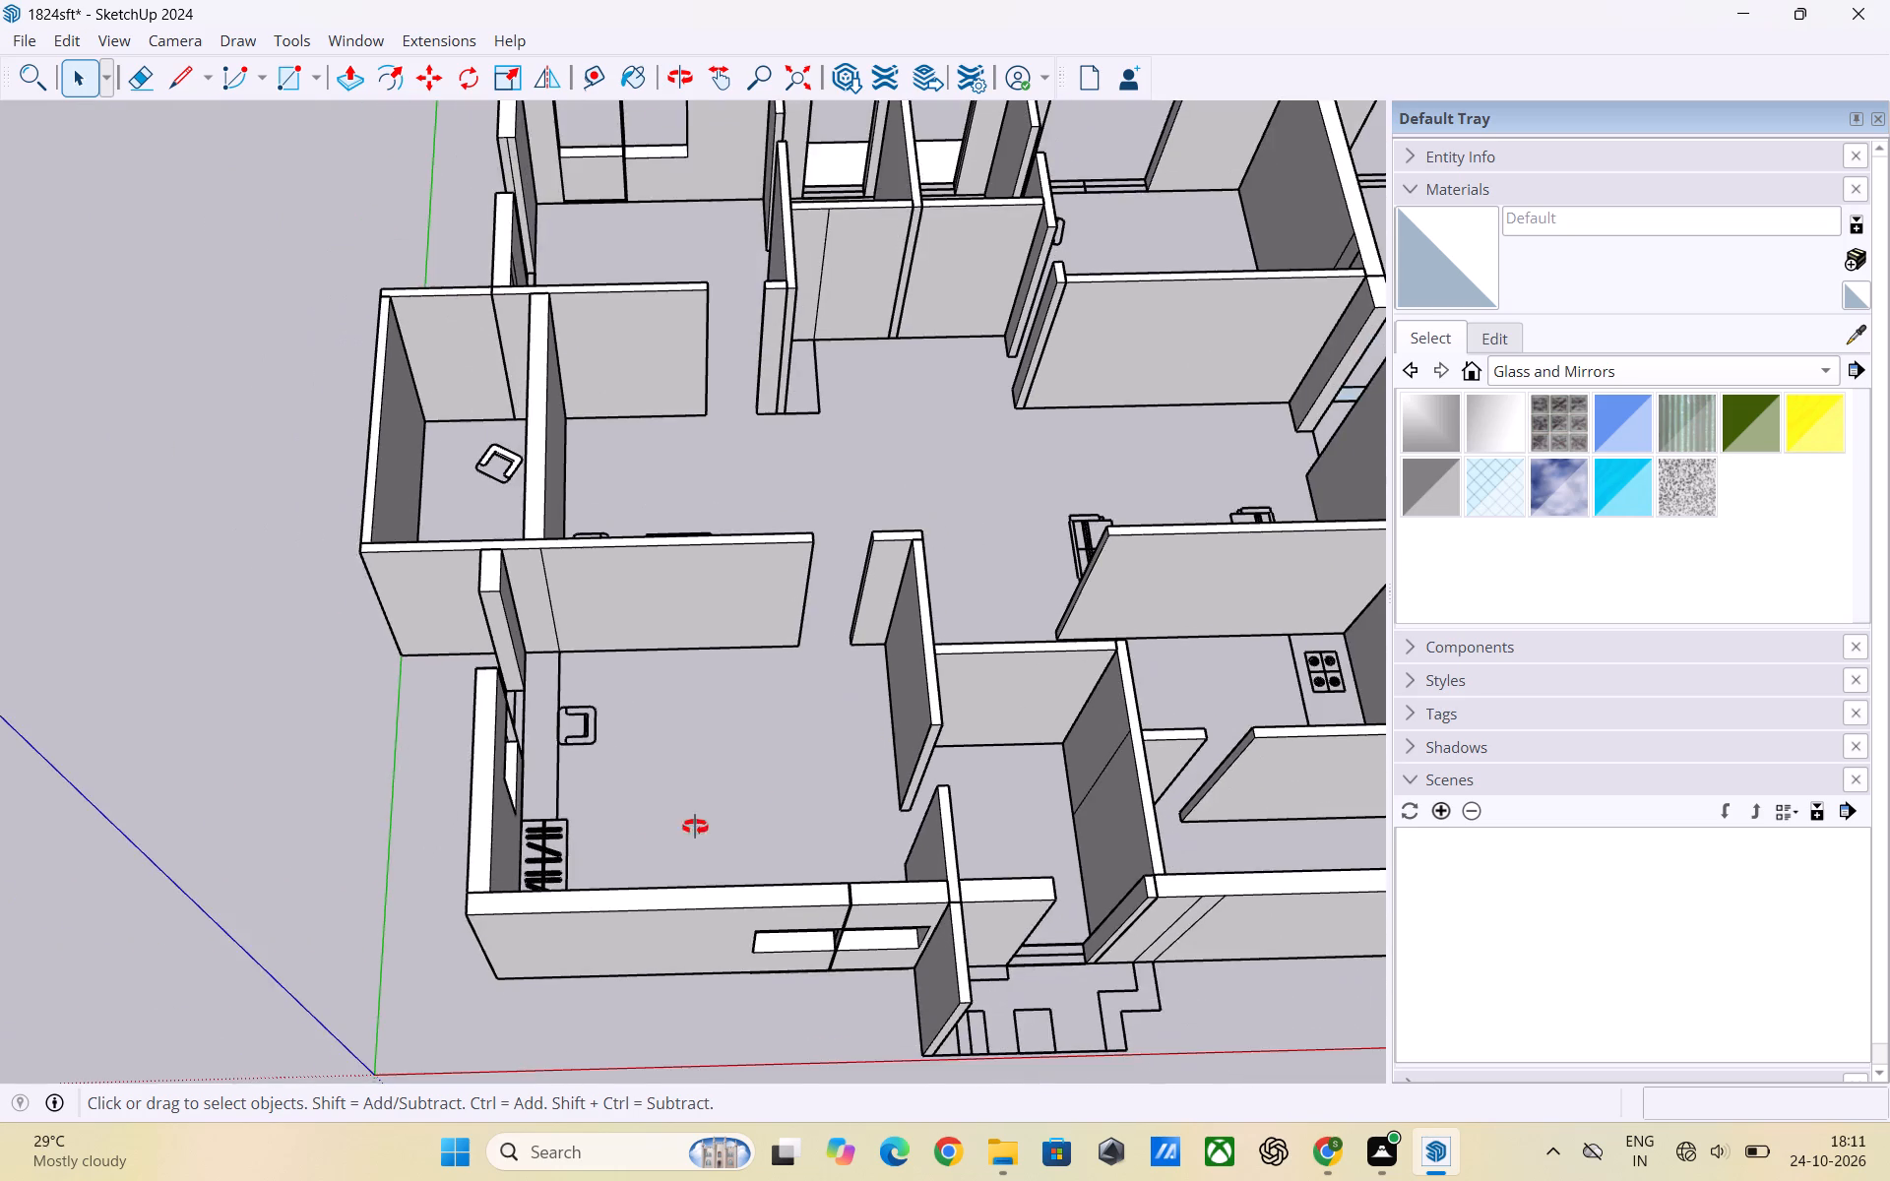
pyautogui.moveTo(695, 827); pyautogui.dragTo(409, 797, button='middle')
pyautogui.scroll(7, 457, 622)
pyautogui.scroll(-2, 772, 634)
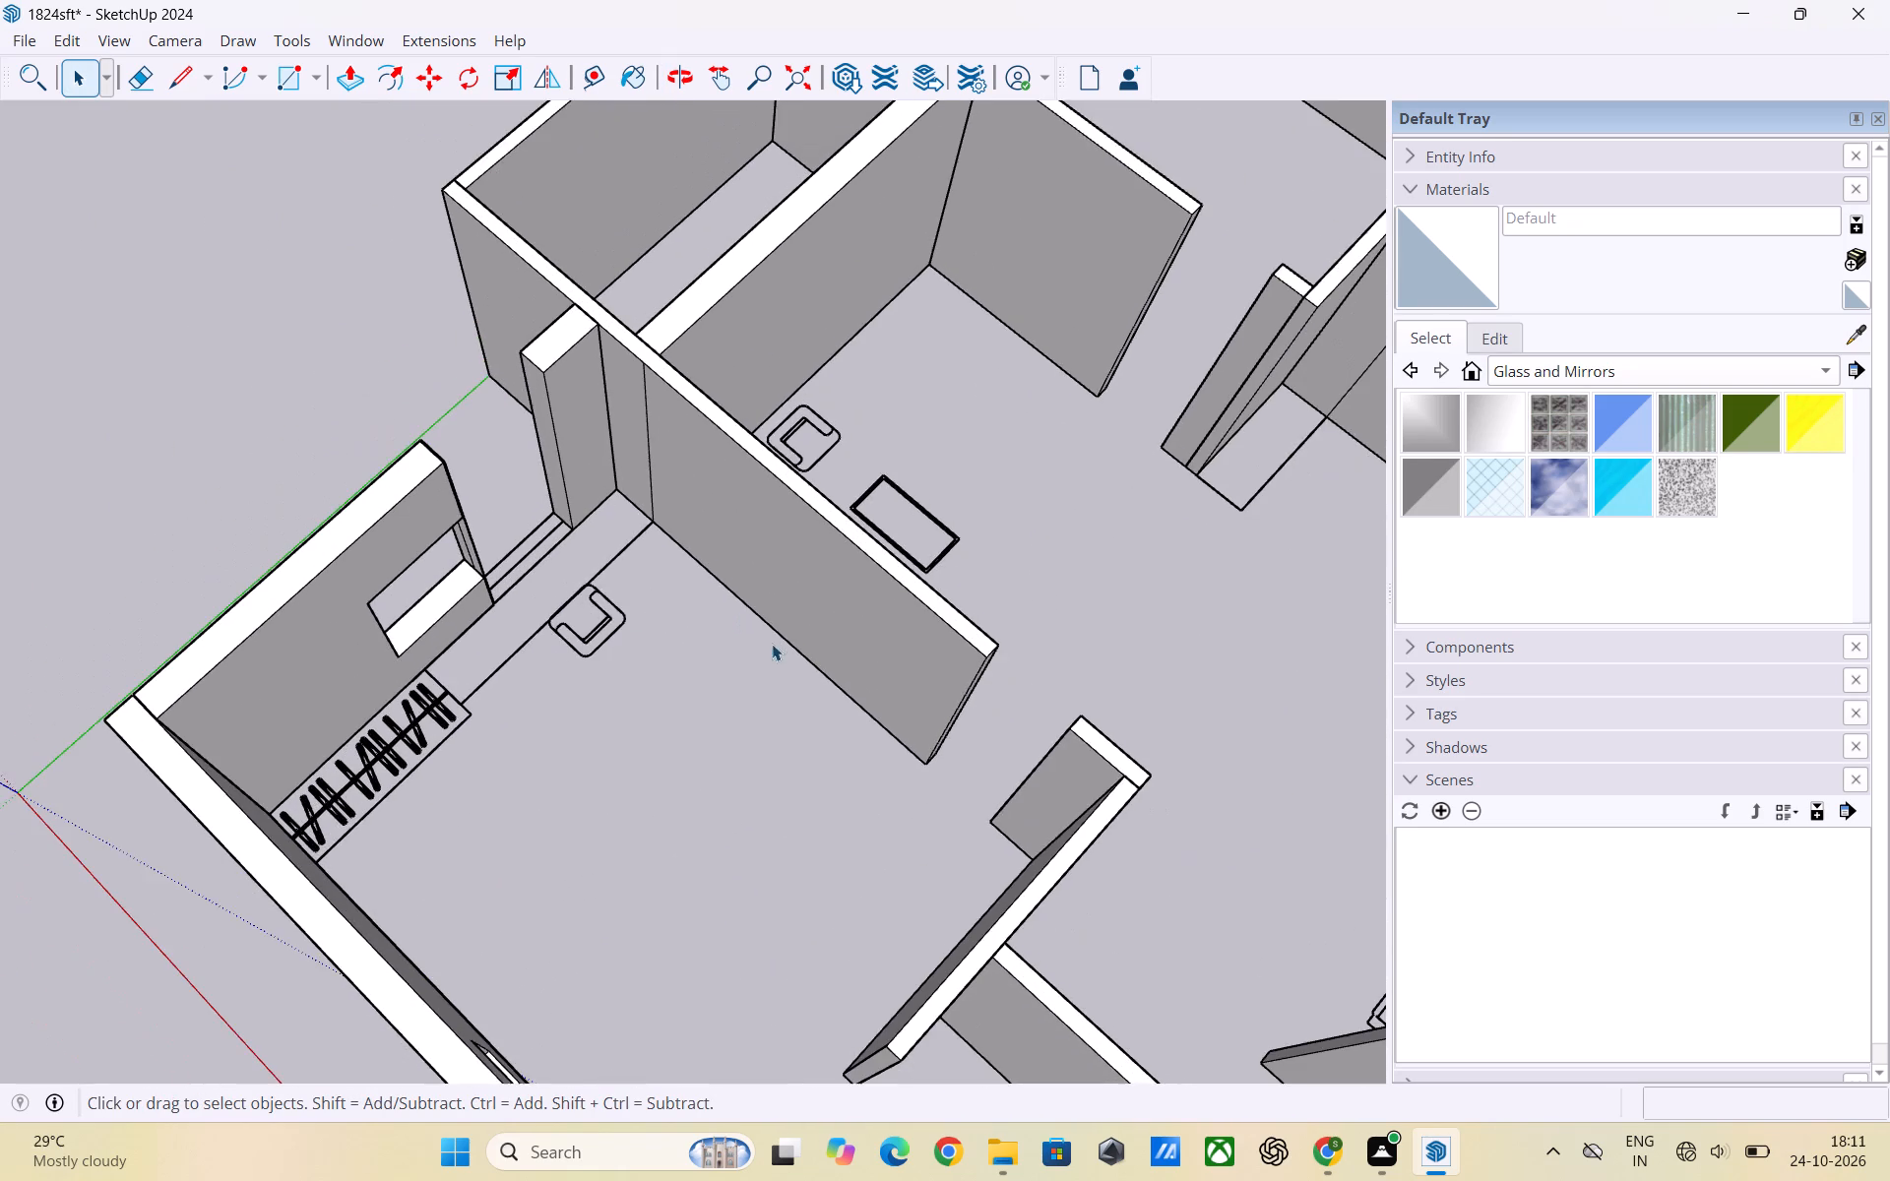
# Inside the group of the short wall piece across the opening near the wardrobe, place a guide 3' below its end face's top edge.
pyautogui.scroll(3, 527, 524)
pyautogui.moveTo(622, 611); pyautogui.dragTo(390, 586, button='middle')
pyautogui.scroll(4, 519, 495)
pyautogui.moveTo(536, 519); pyautogui.dragTo(513, 455, button='middle')
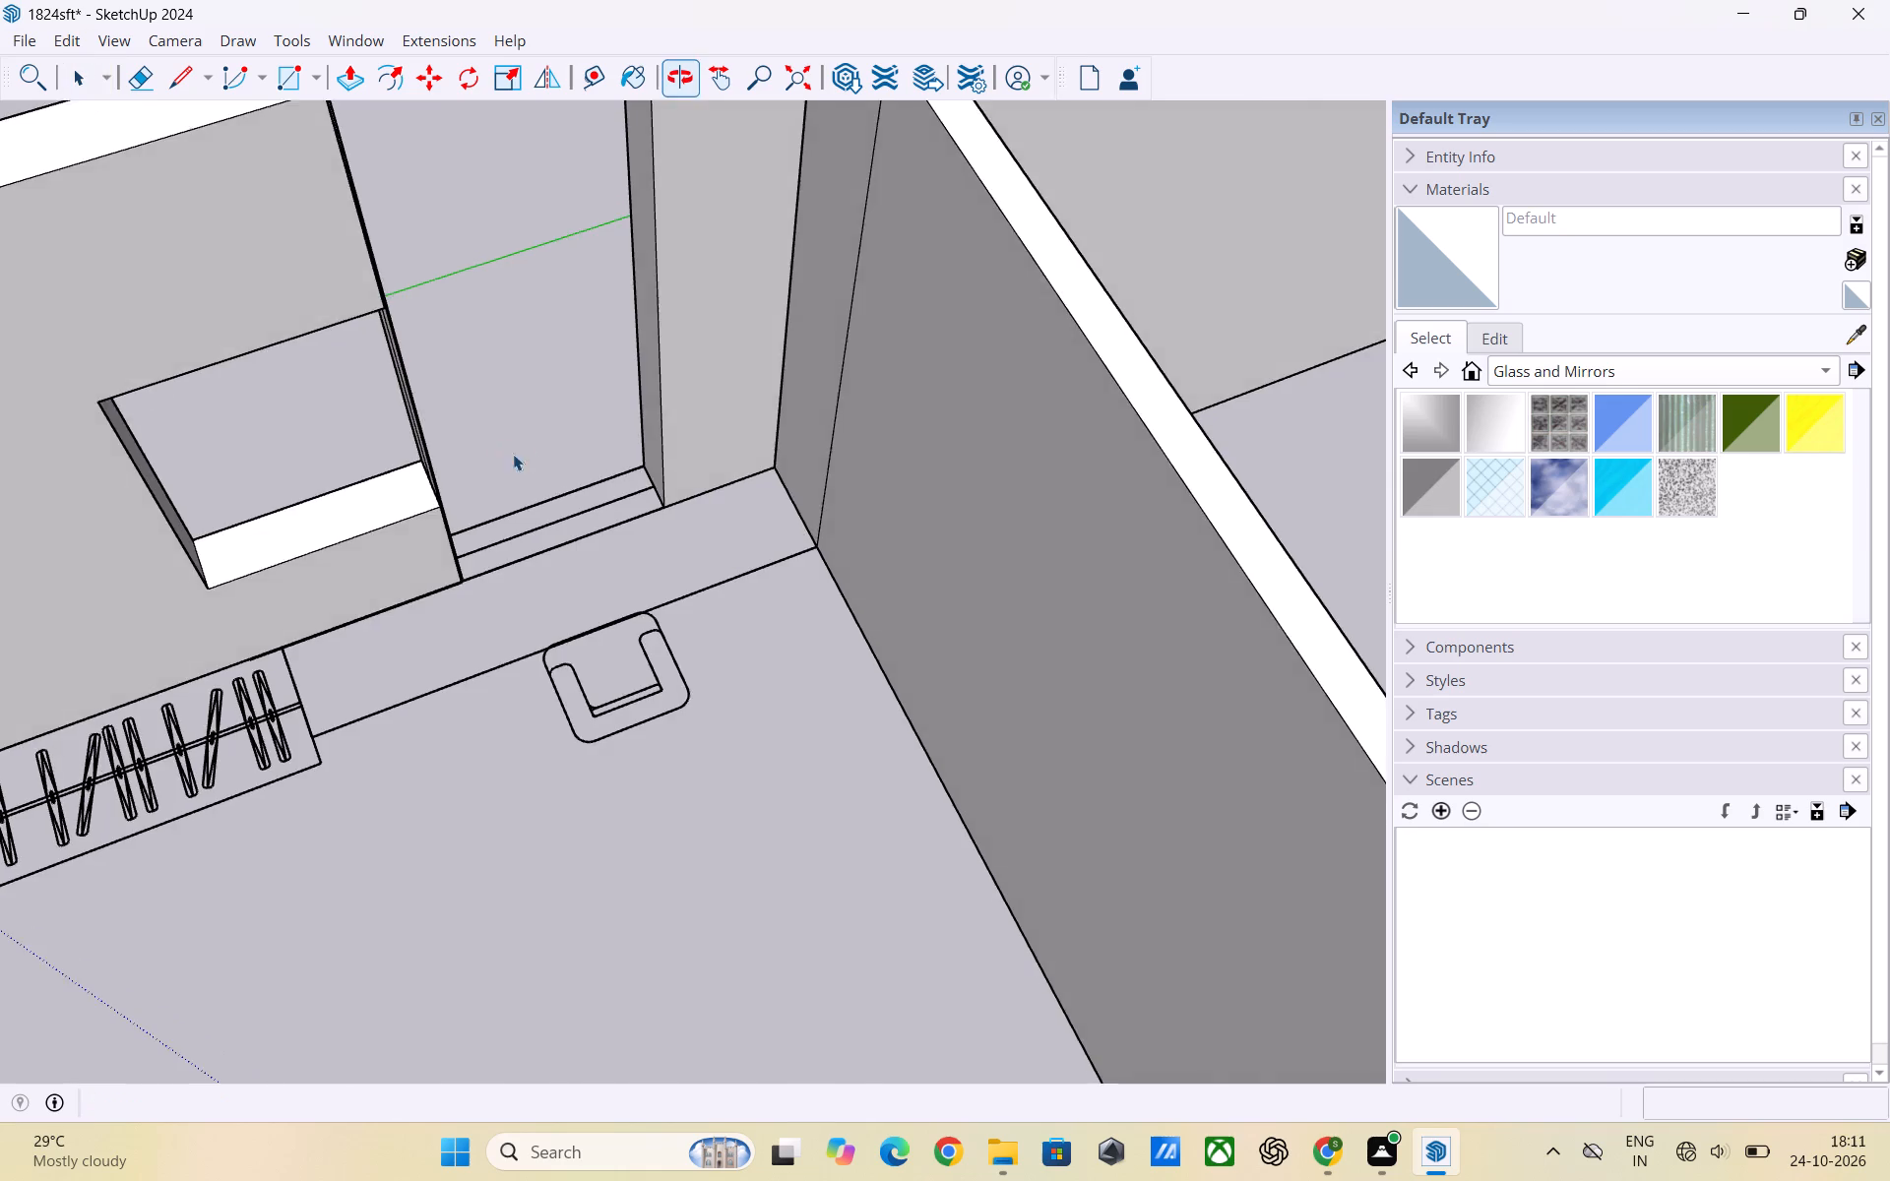
pyautogui.scroll(-6, 777, 593)
pyautogui.scroll(3, 626, 500)
pyautogui.moveTo(647, 512); pyautogui.dragTo(712, 512, button='middle')
pyautogui.scroll(2, 709, 485)
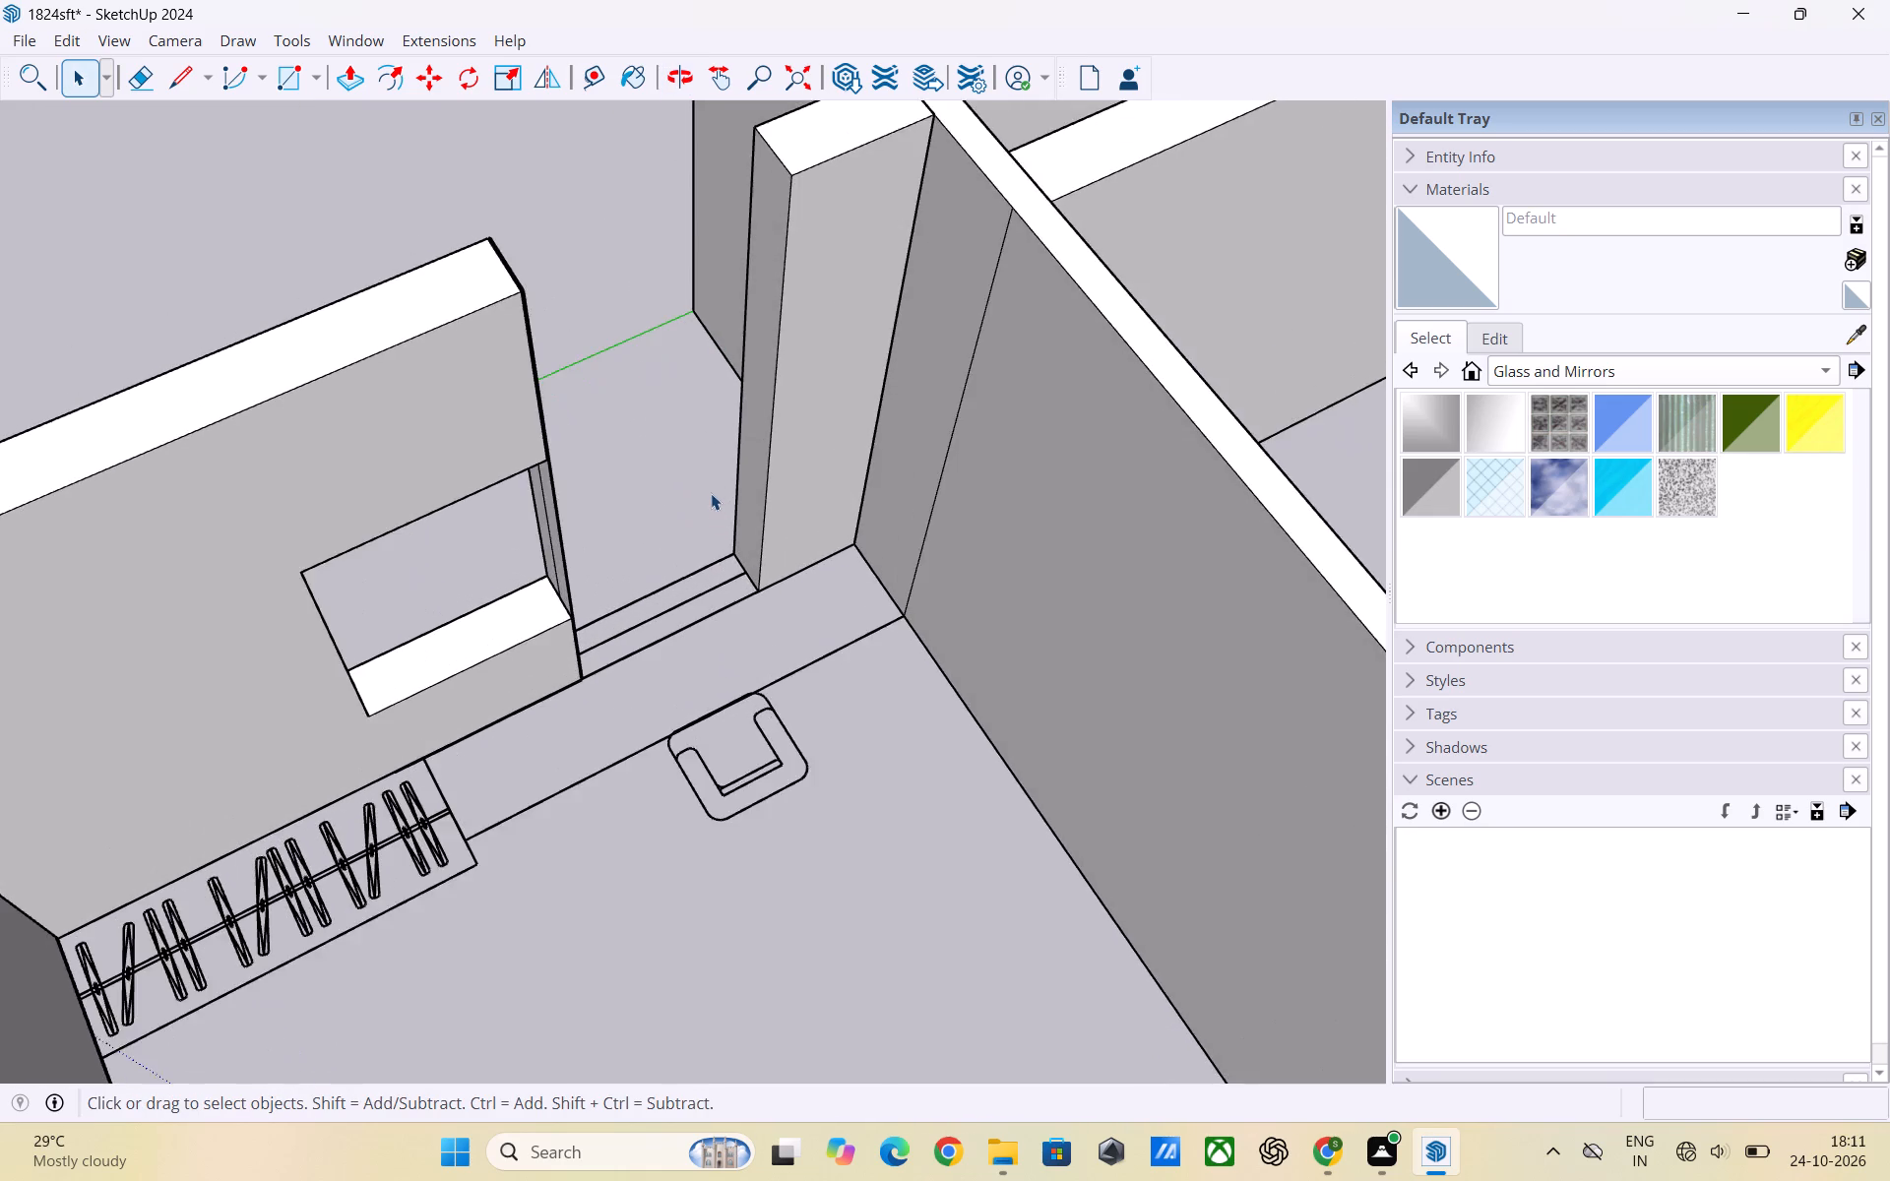
pyautogui.scroll(3, 711, 493)
pyautogui.moveTo(715, 522); pyautogui.dragTo(750, 475, button='middle')
pyautogui.scroll(-3, 832, 649)
pyautogui.moveTo(743, 439); pyautogui.dragTo(835, 491, button='middle')
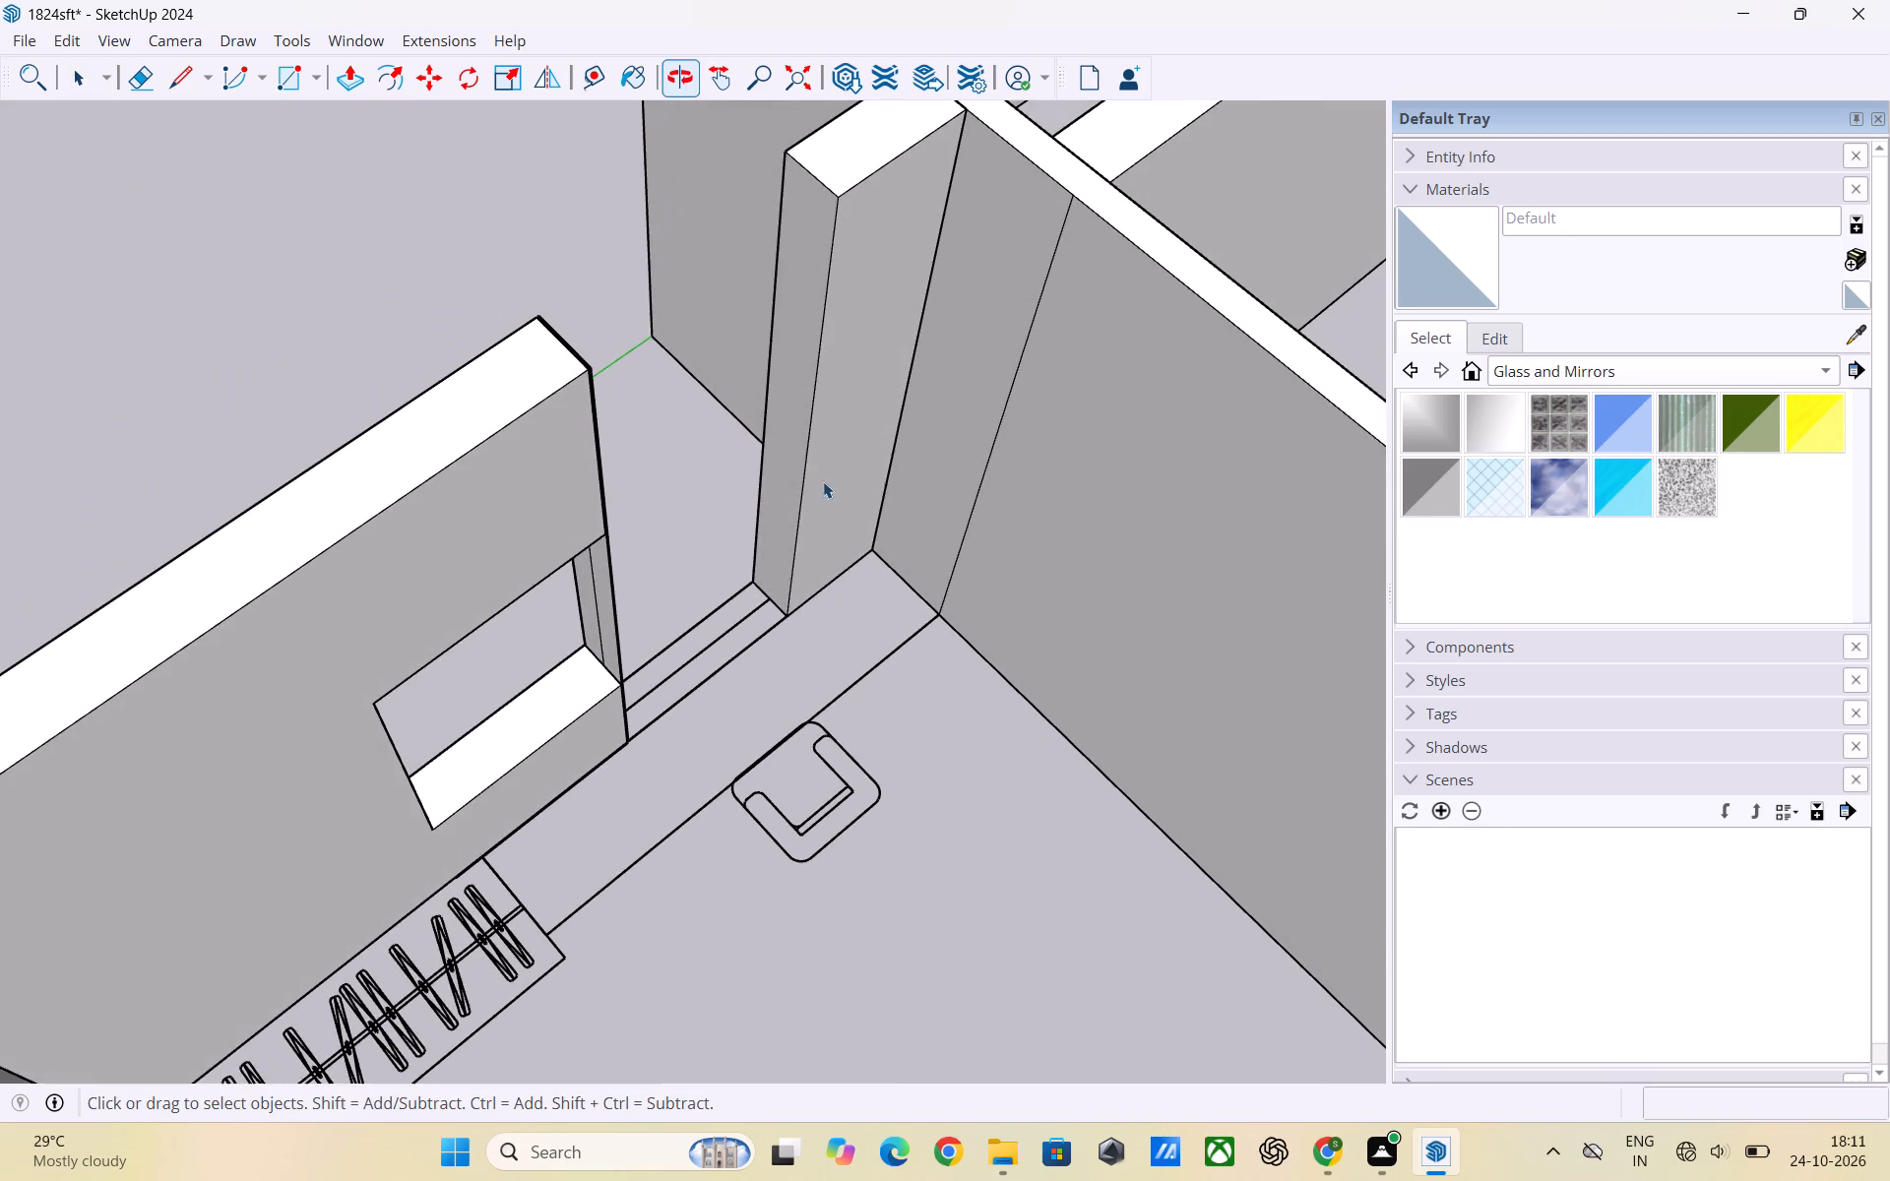
pyautogui.scroll(-2, 1066, 498)
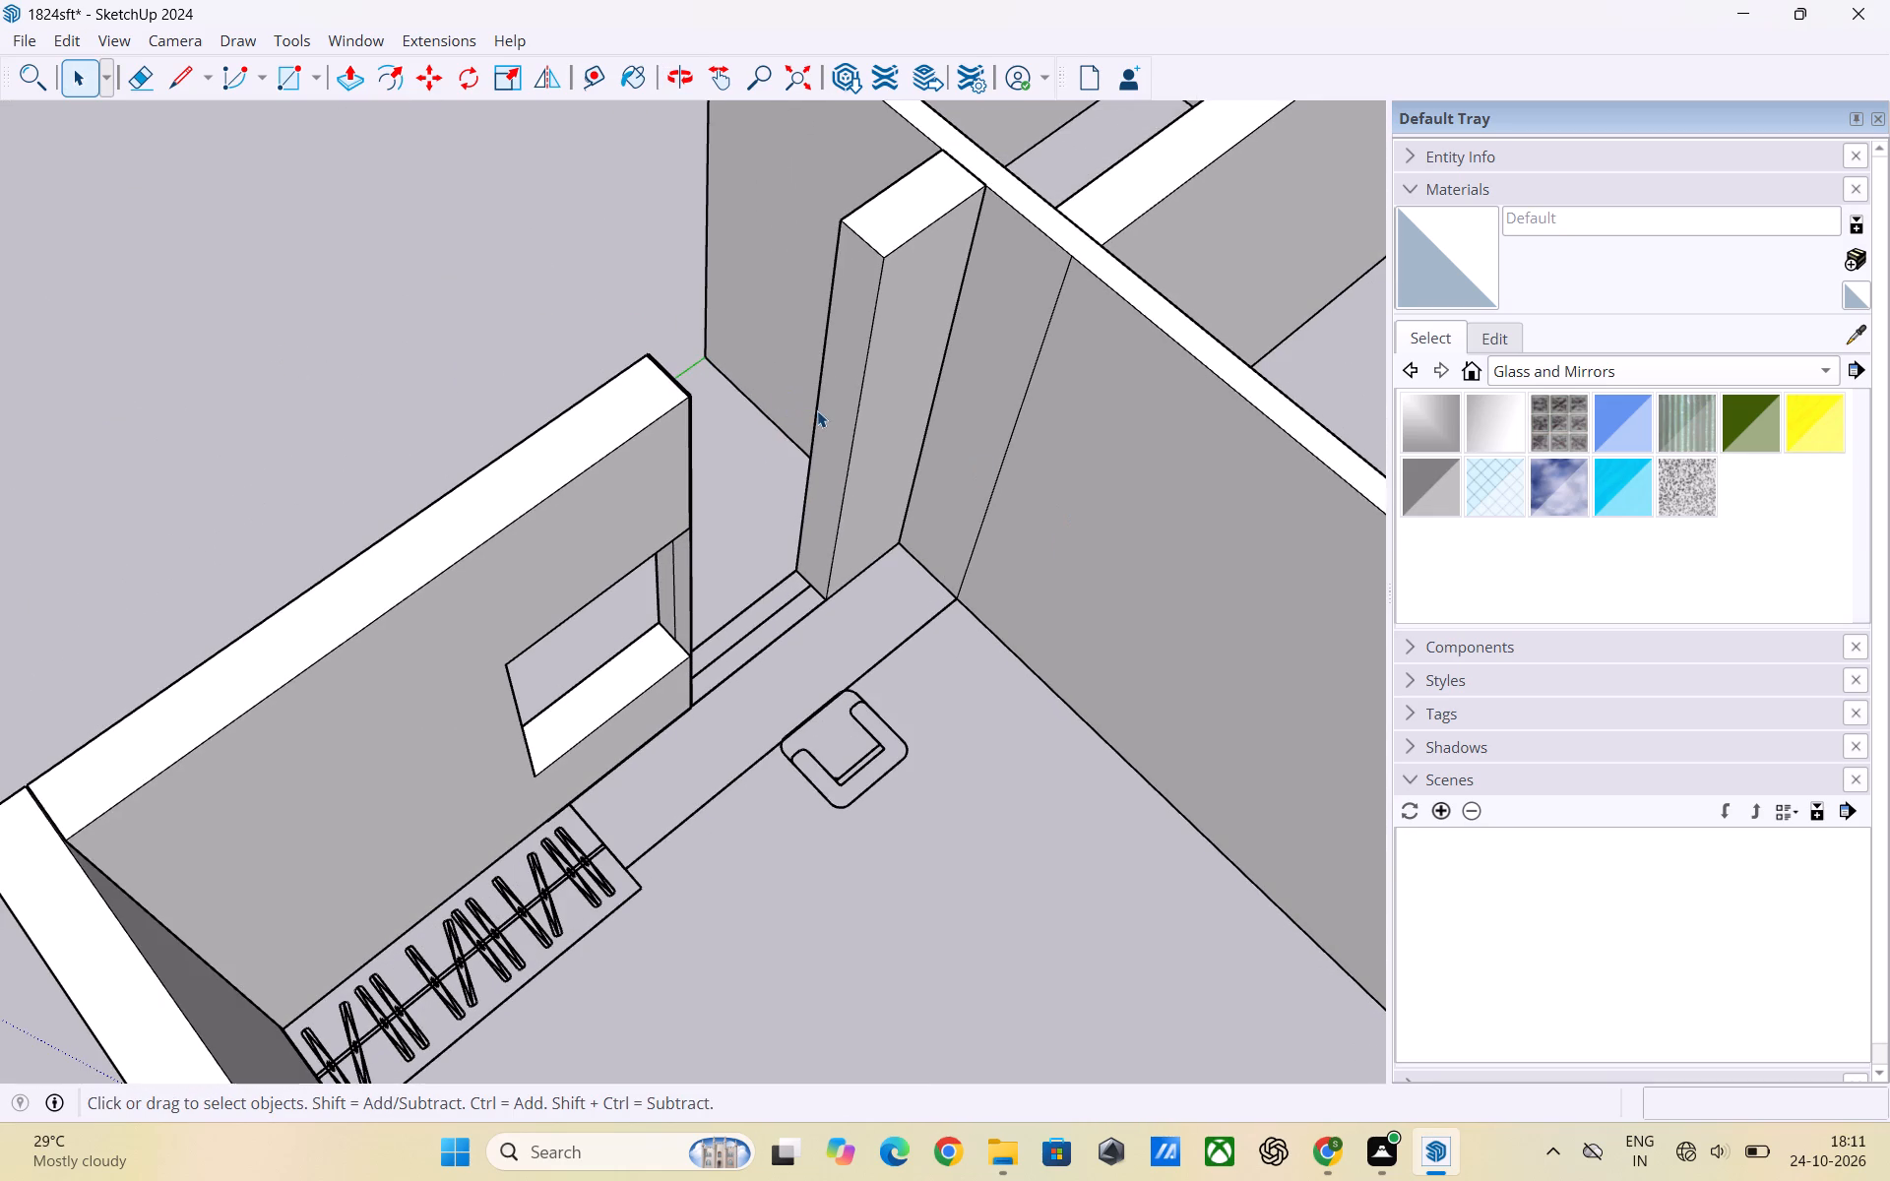
pyautogui.click(848, 405)
pyautogui.doubleClick(844, 405)
pyautogui.click(844, 405)
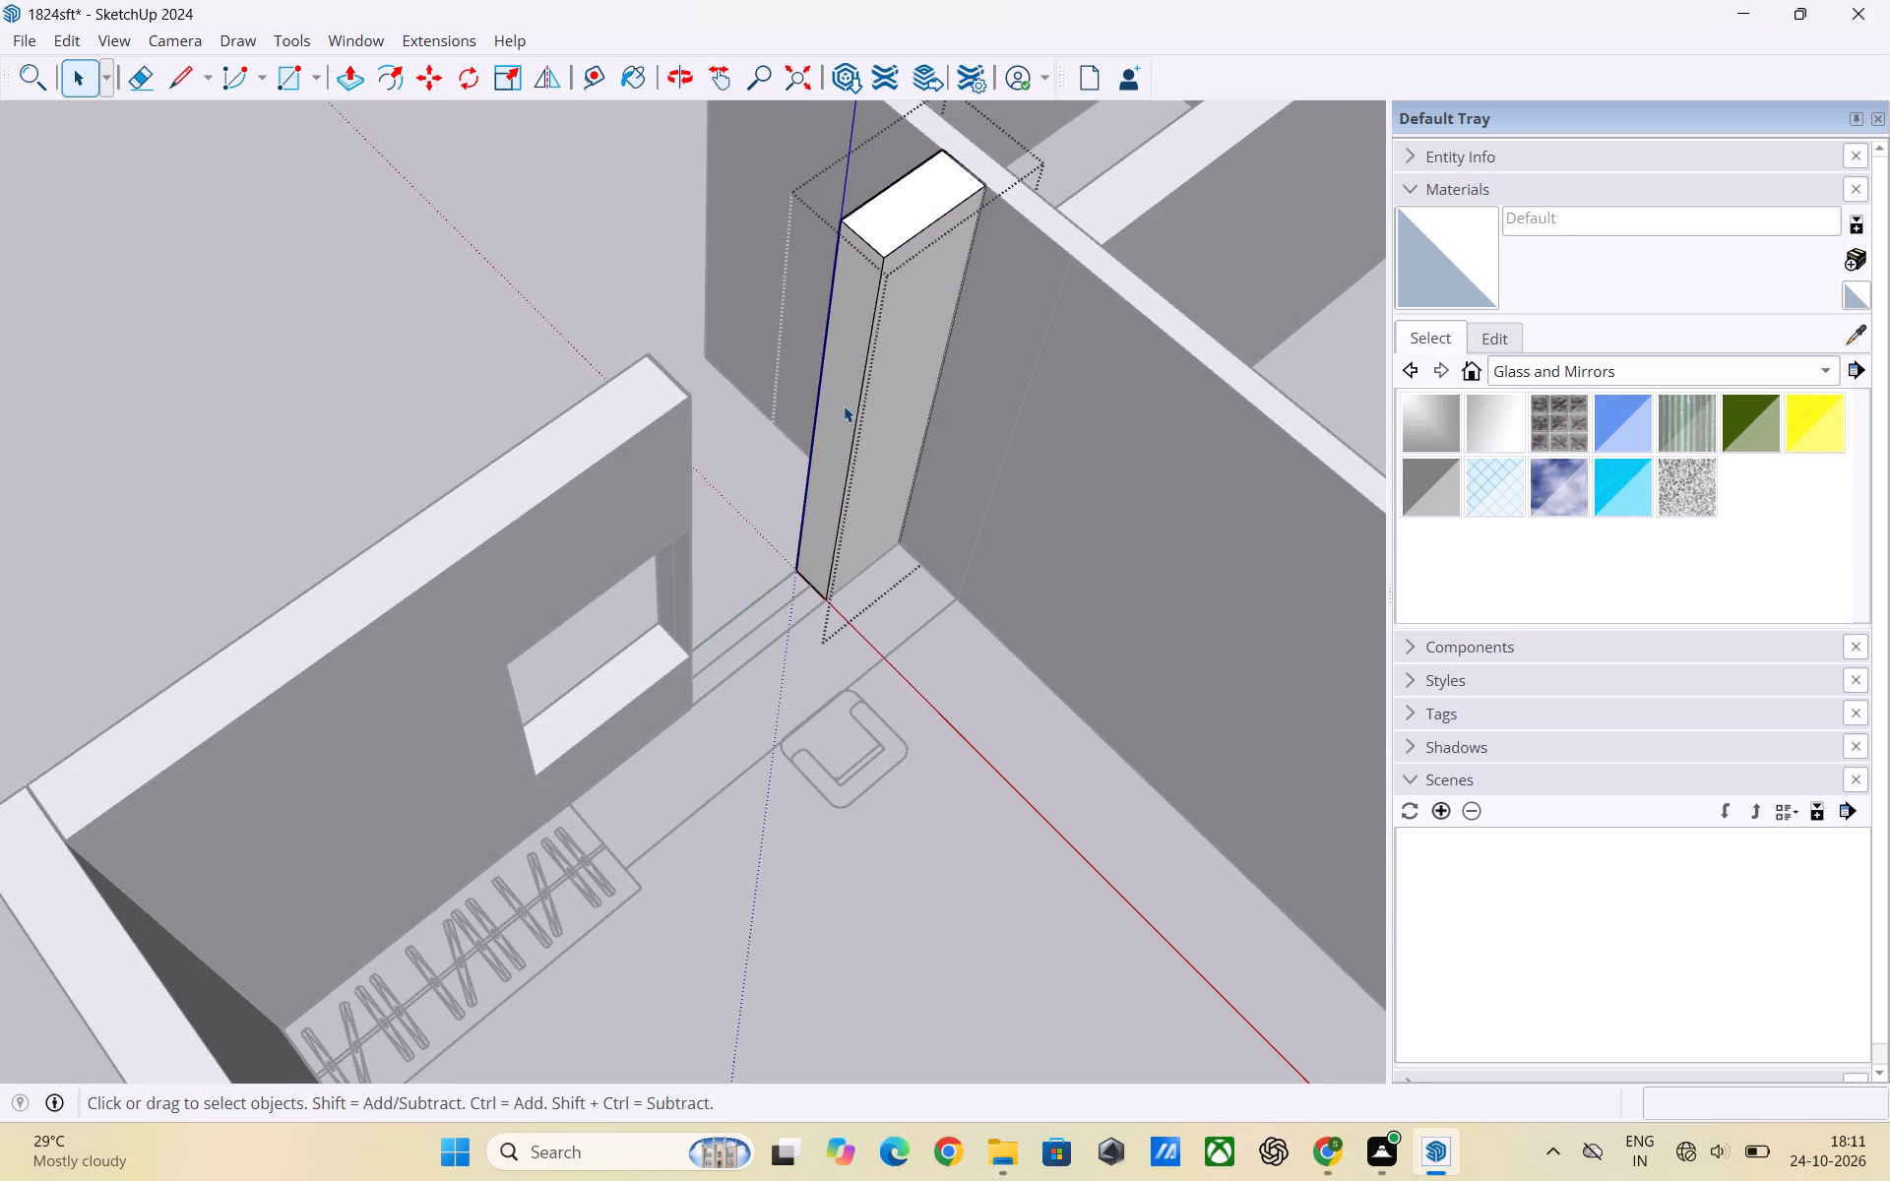
pyautogui.click(844, 405)
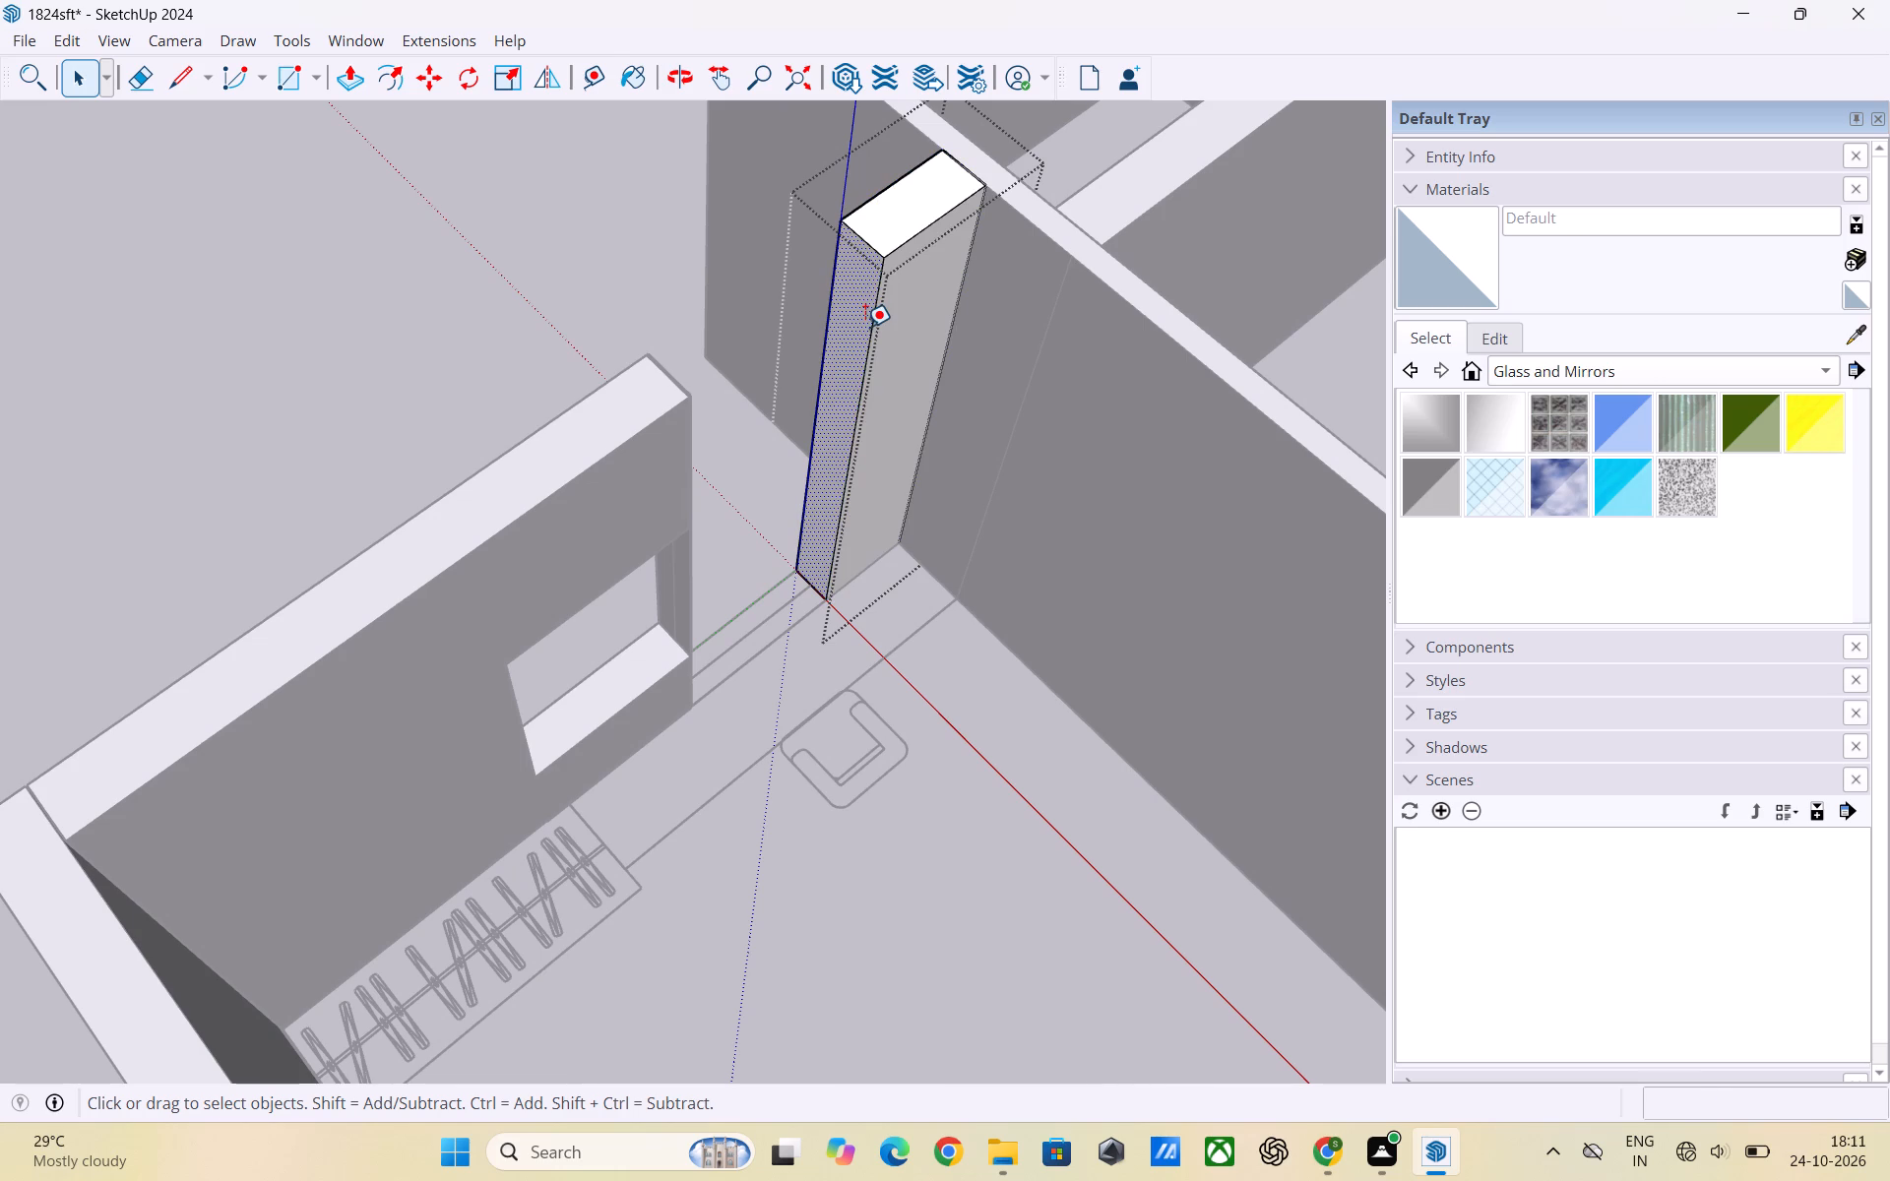
pyautogui.press('t')
pyautogui.click(856, 239)
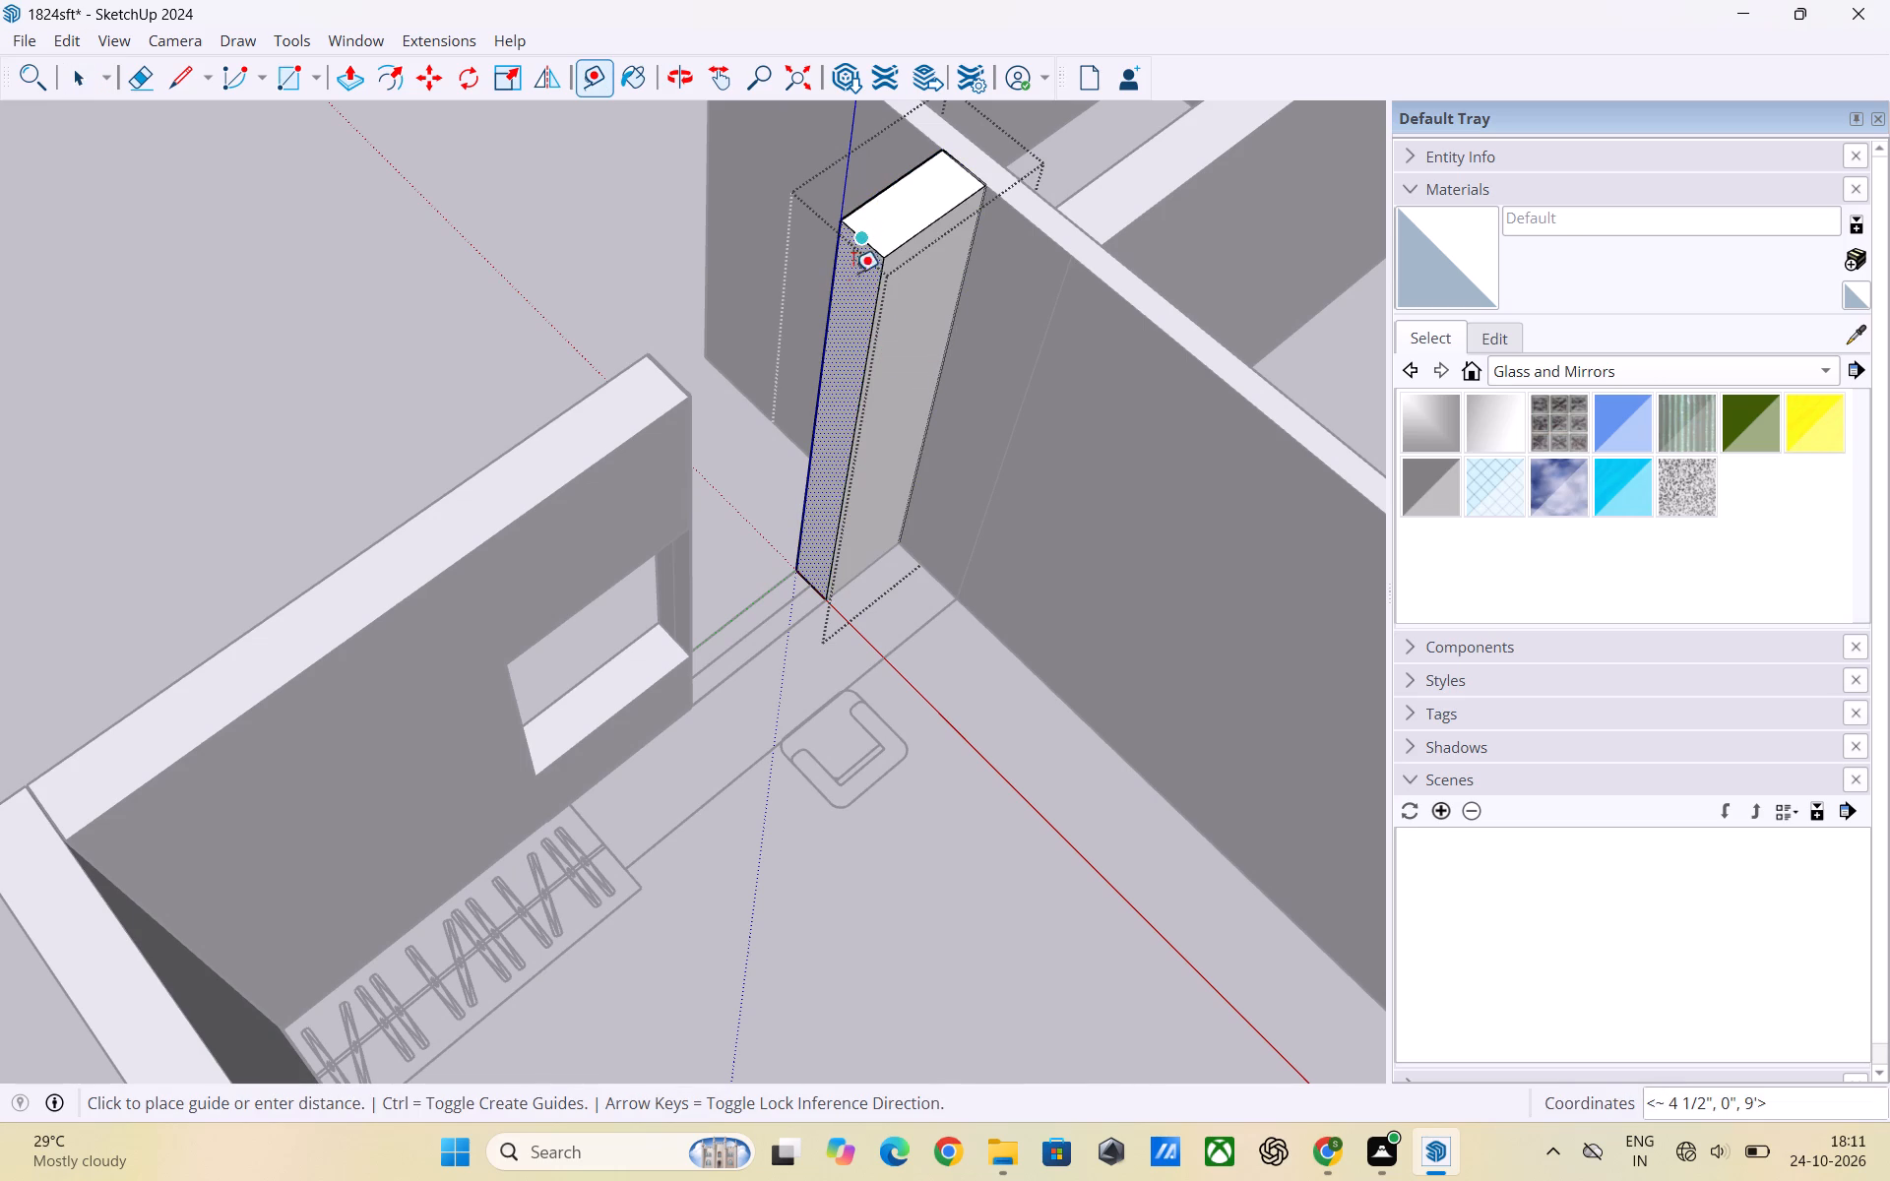
pyautogui.write("3'")
pyautogui.press('Return')
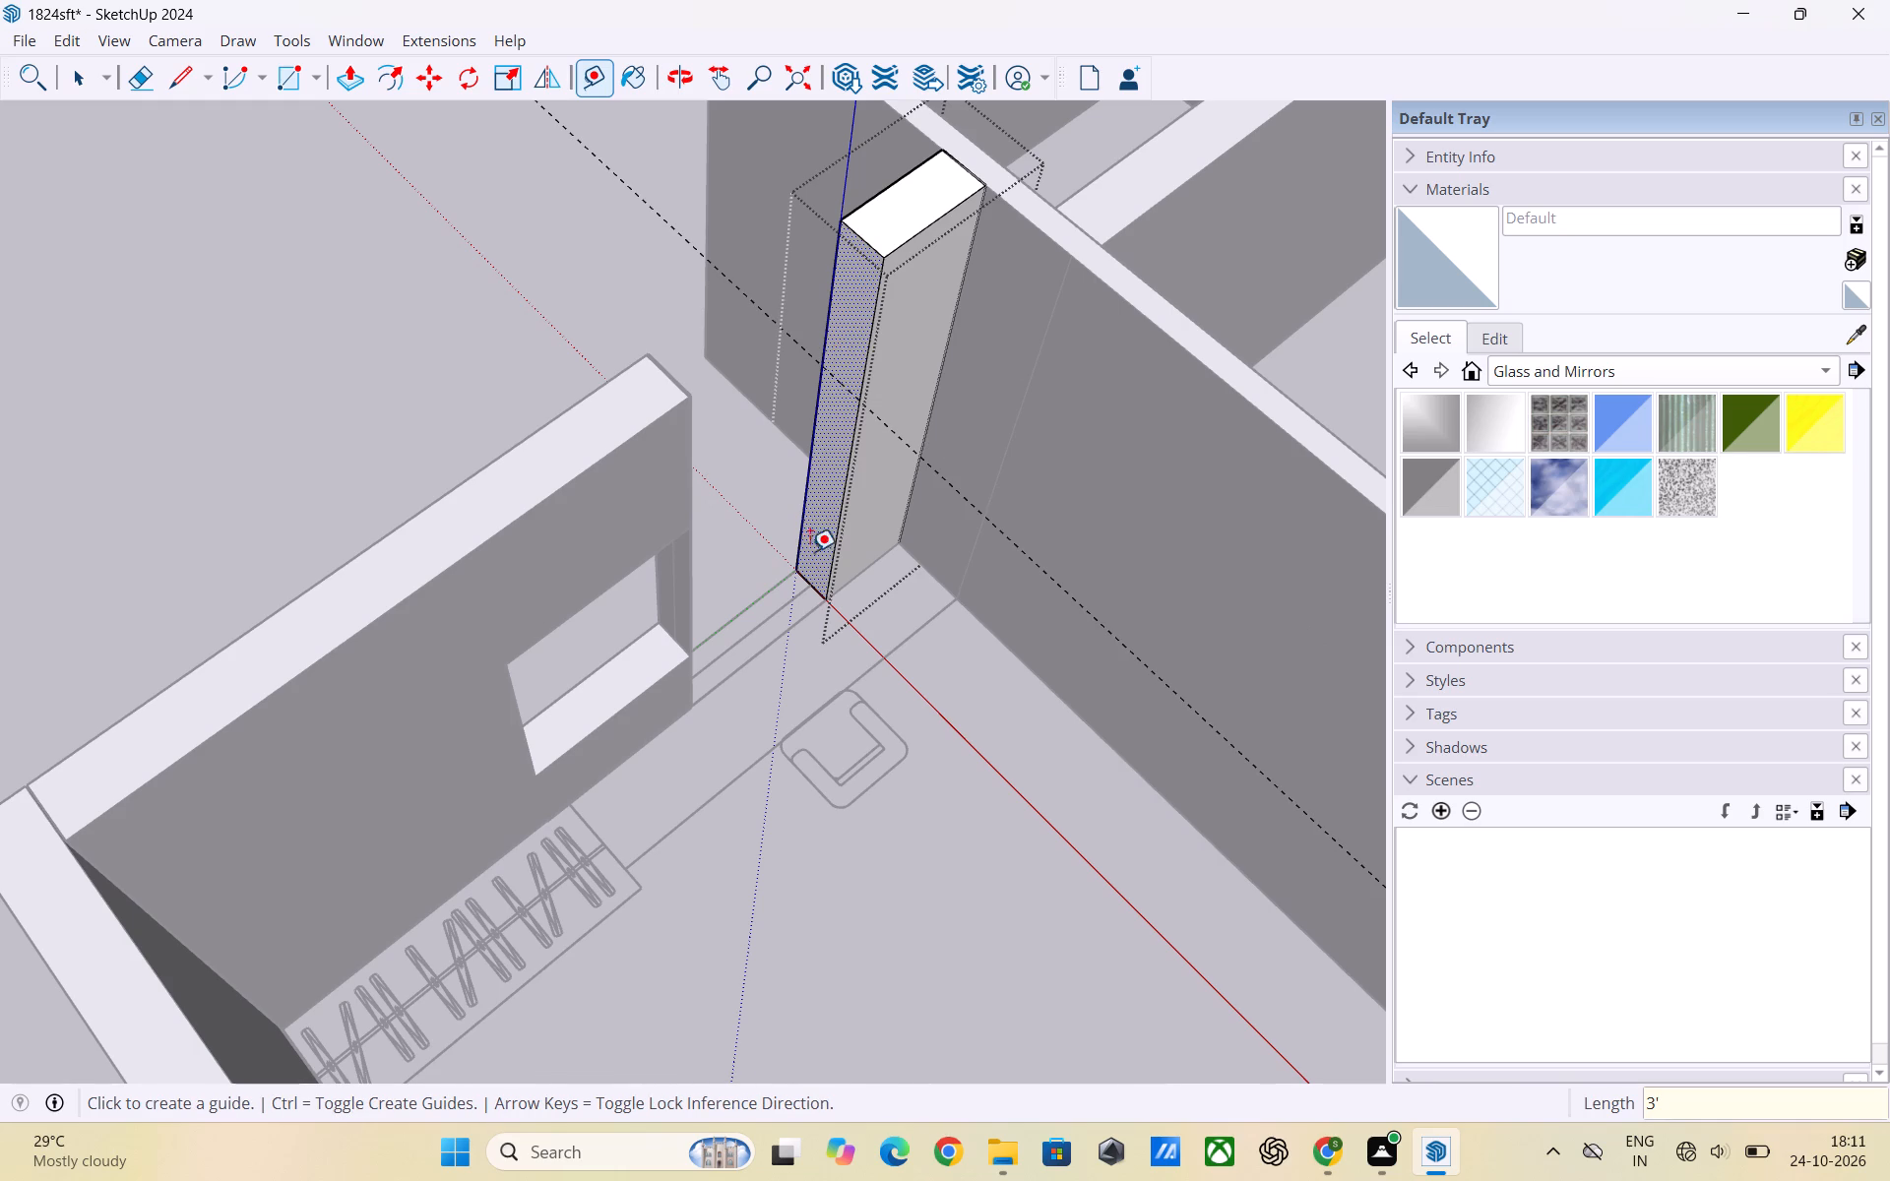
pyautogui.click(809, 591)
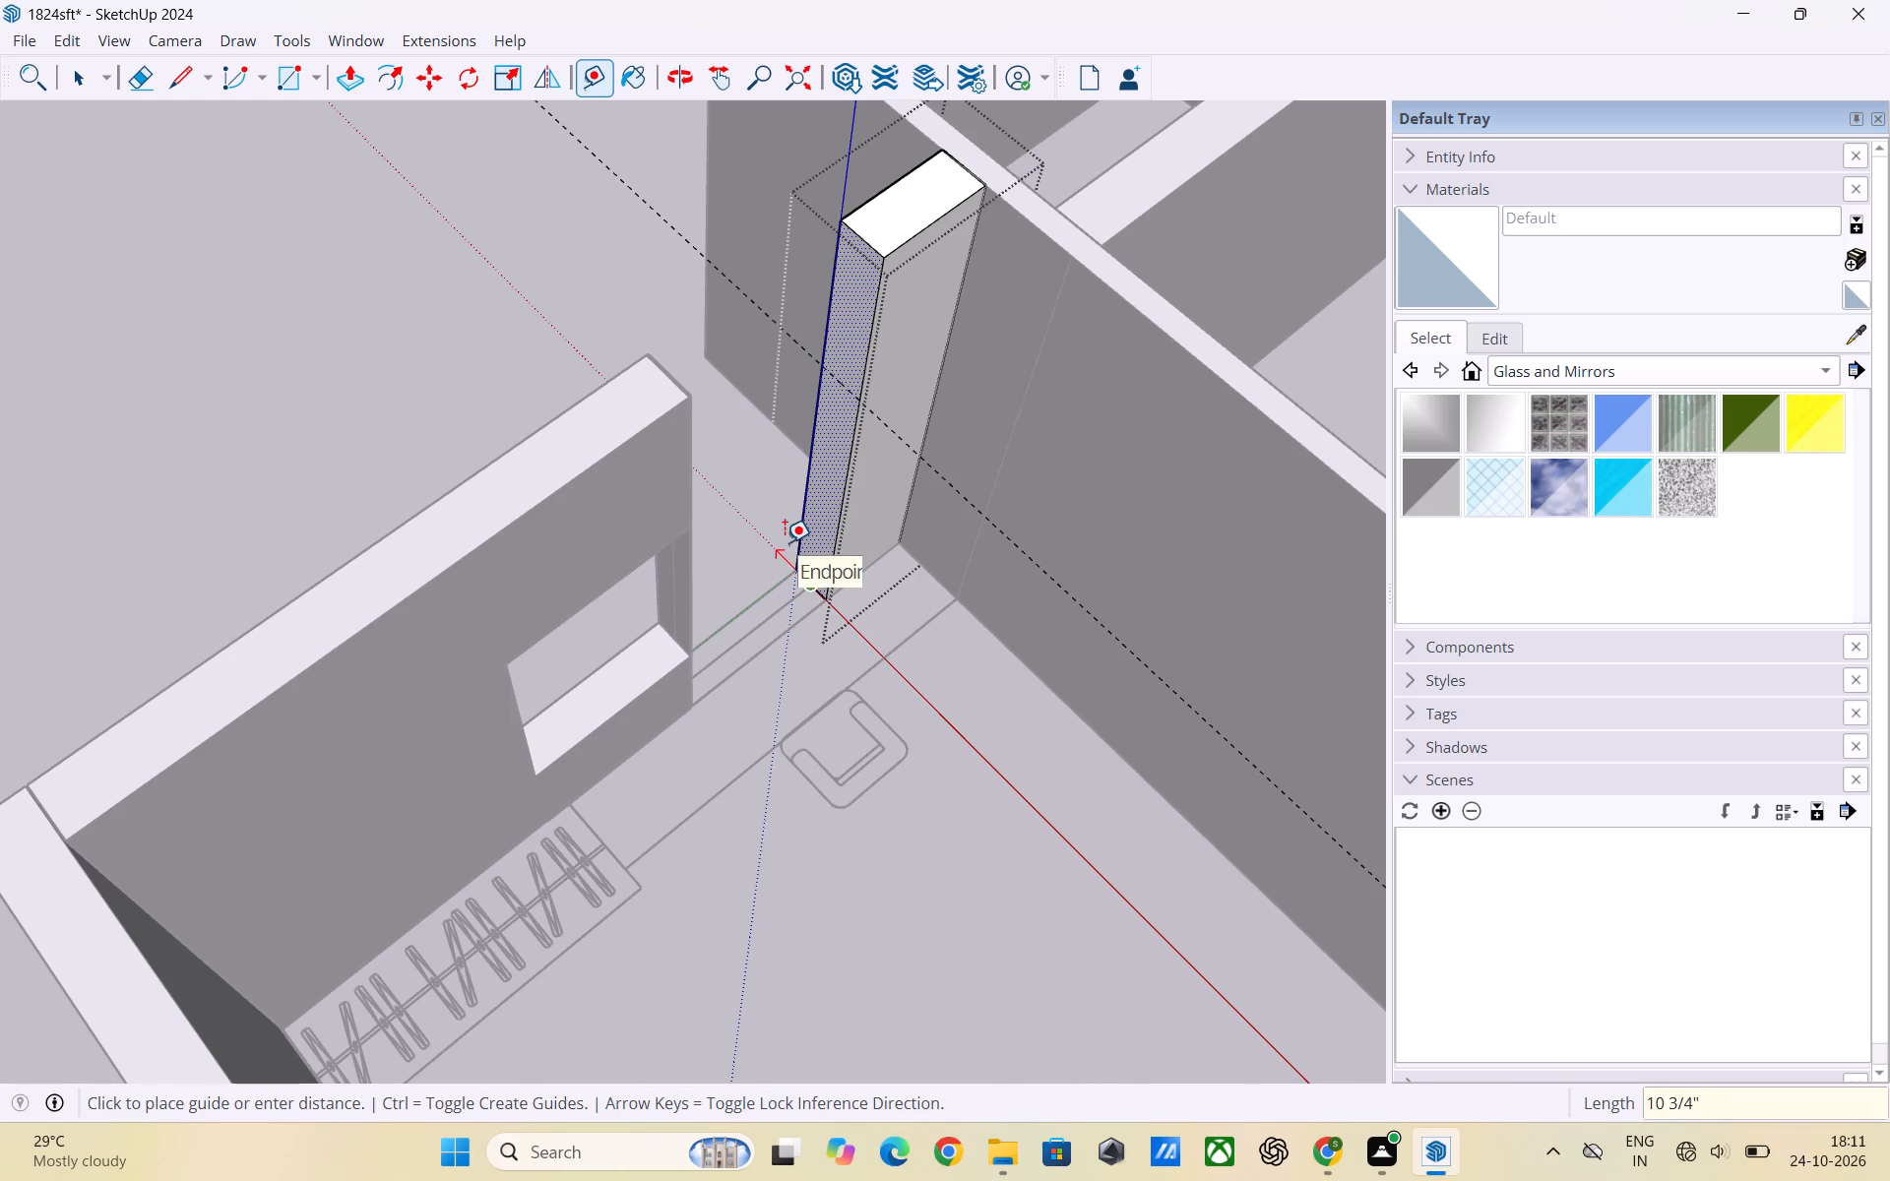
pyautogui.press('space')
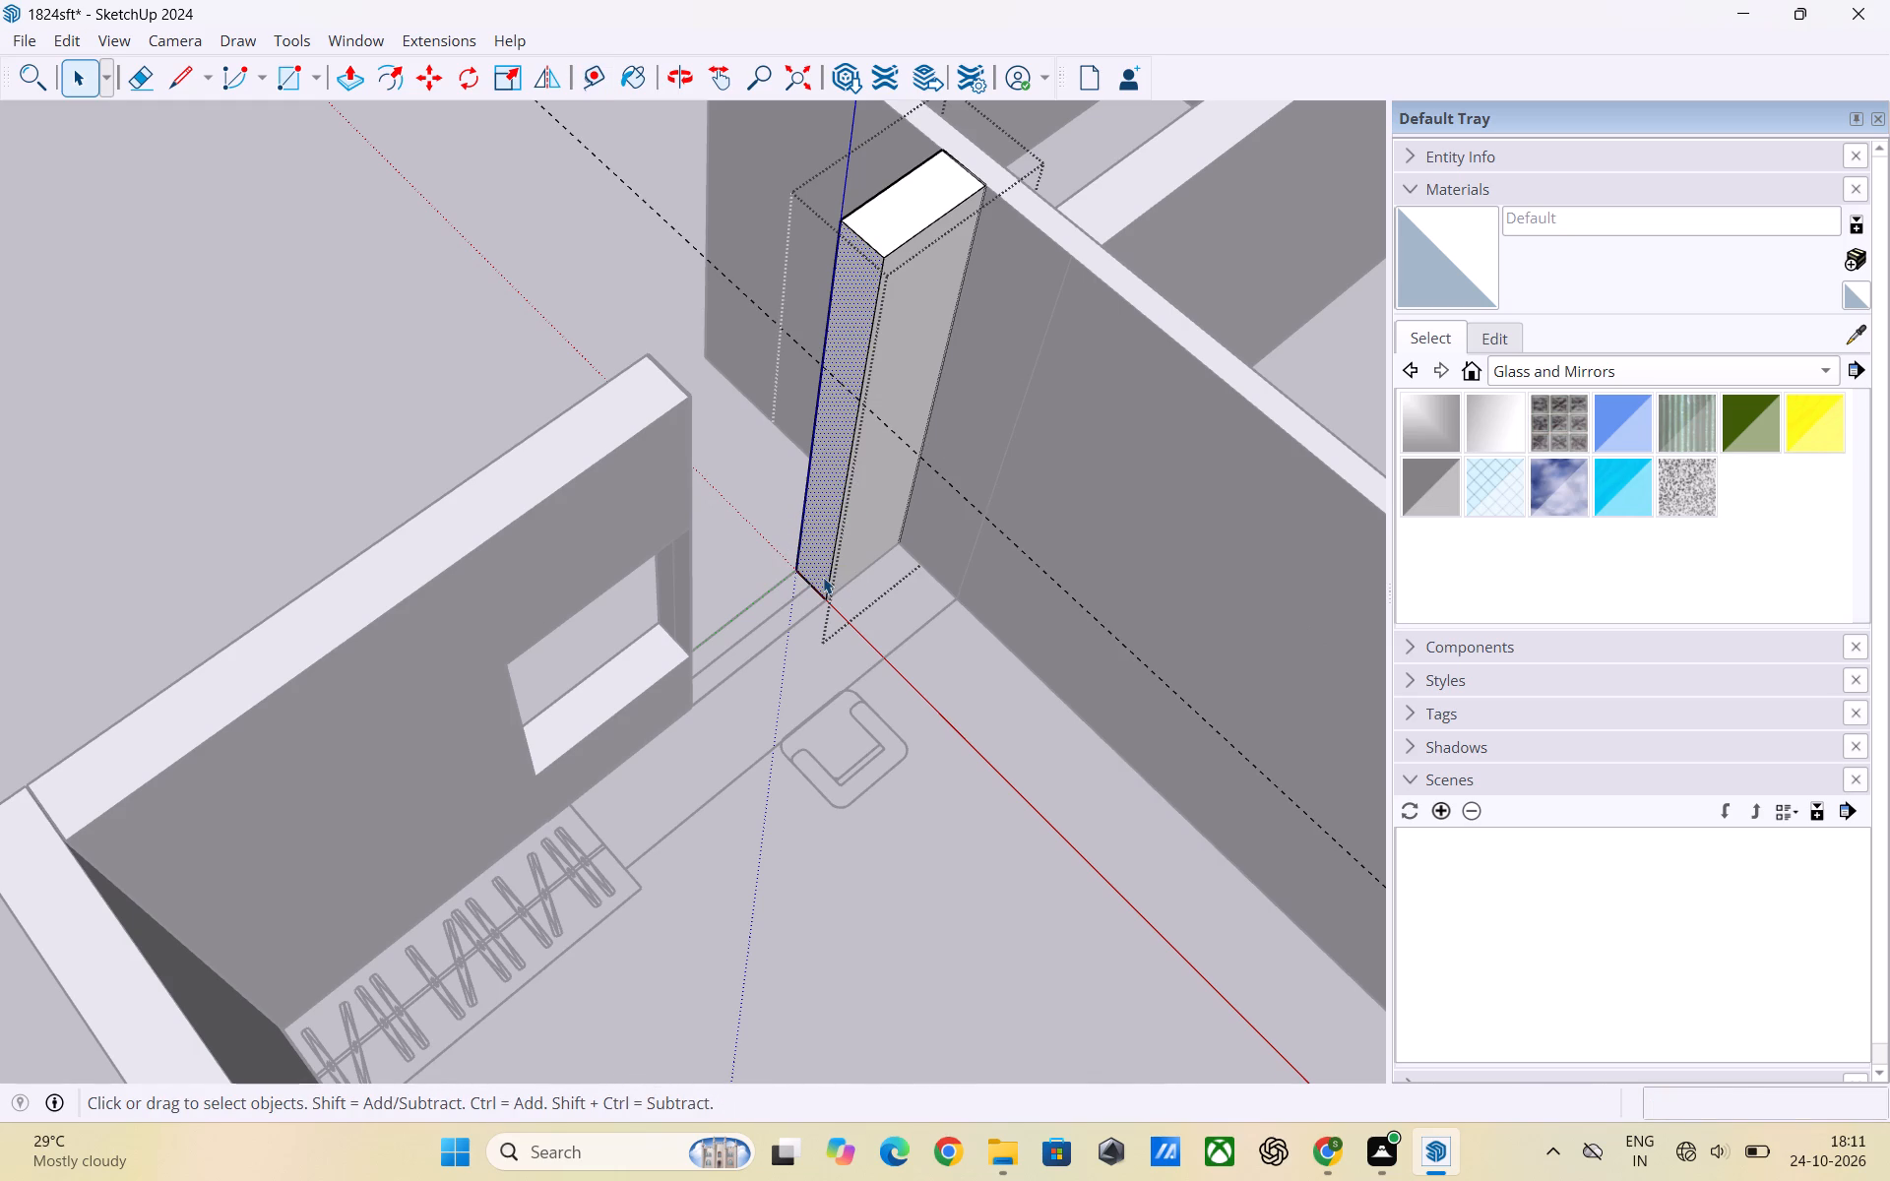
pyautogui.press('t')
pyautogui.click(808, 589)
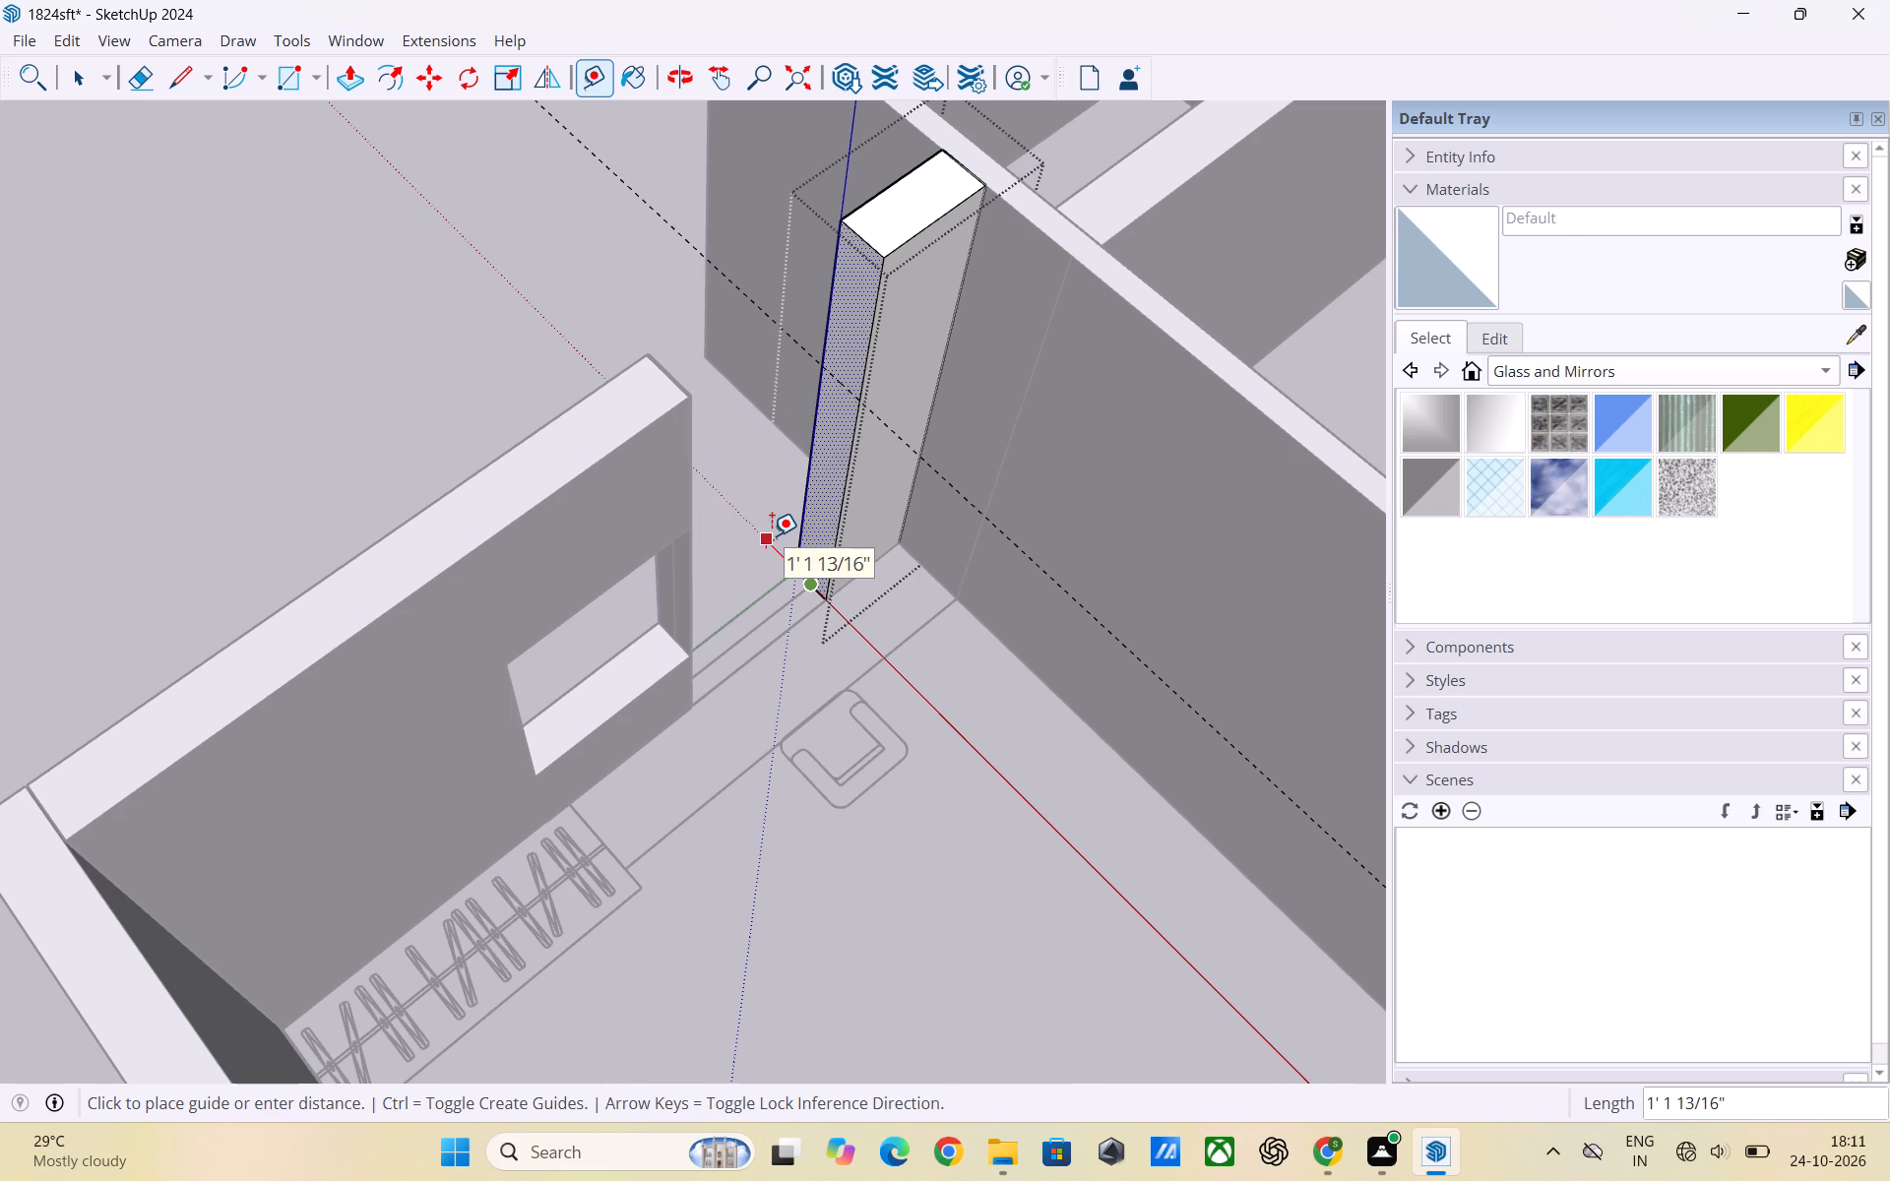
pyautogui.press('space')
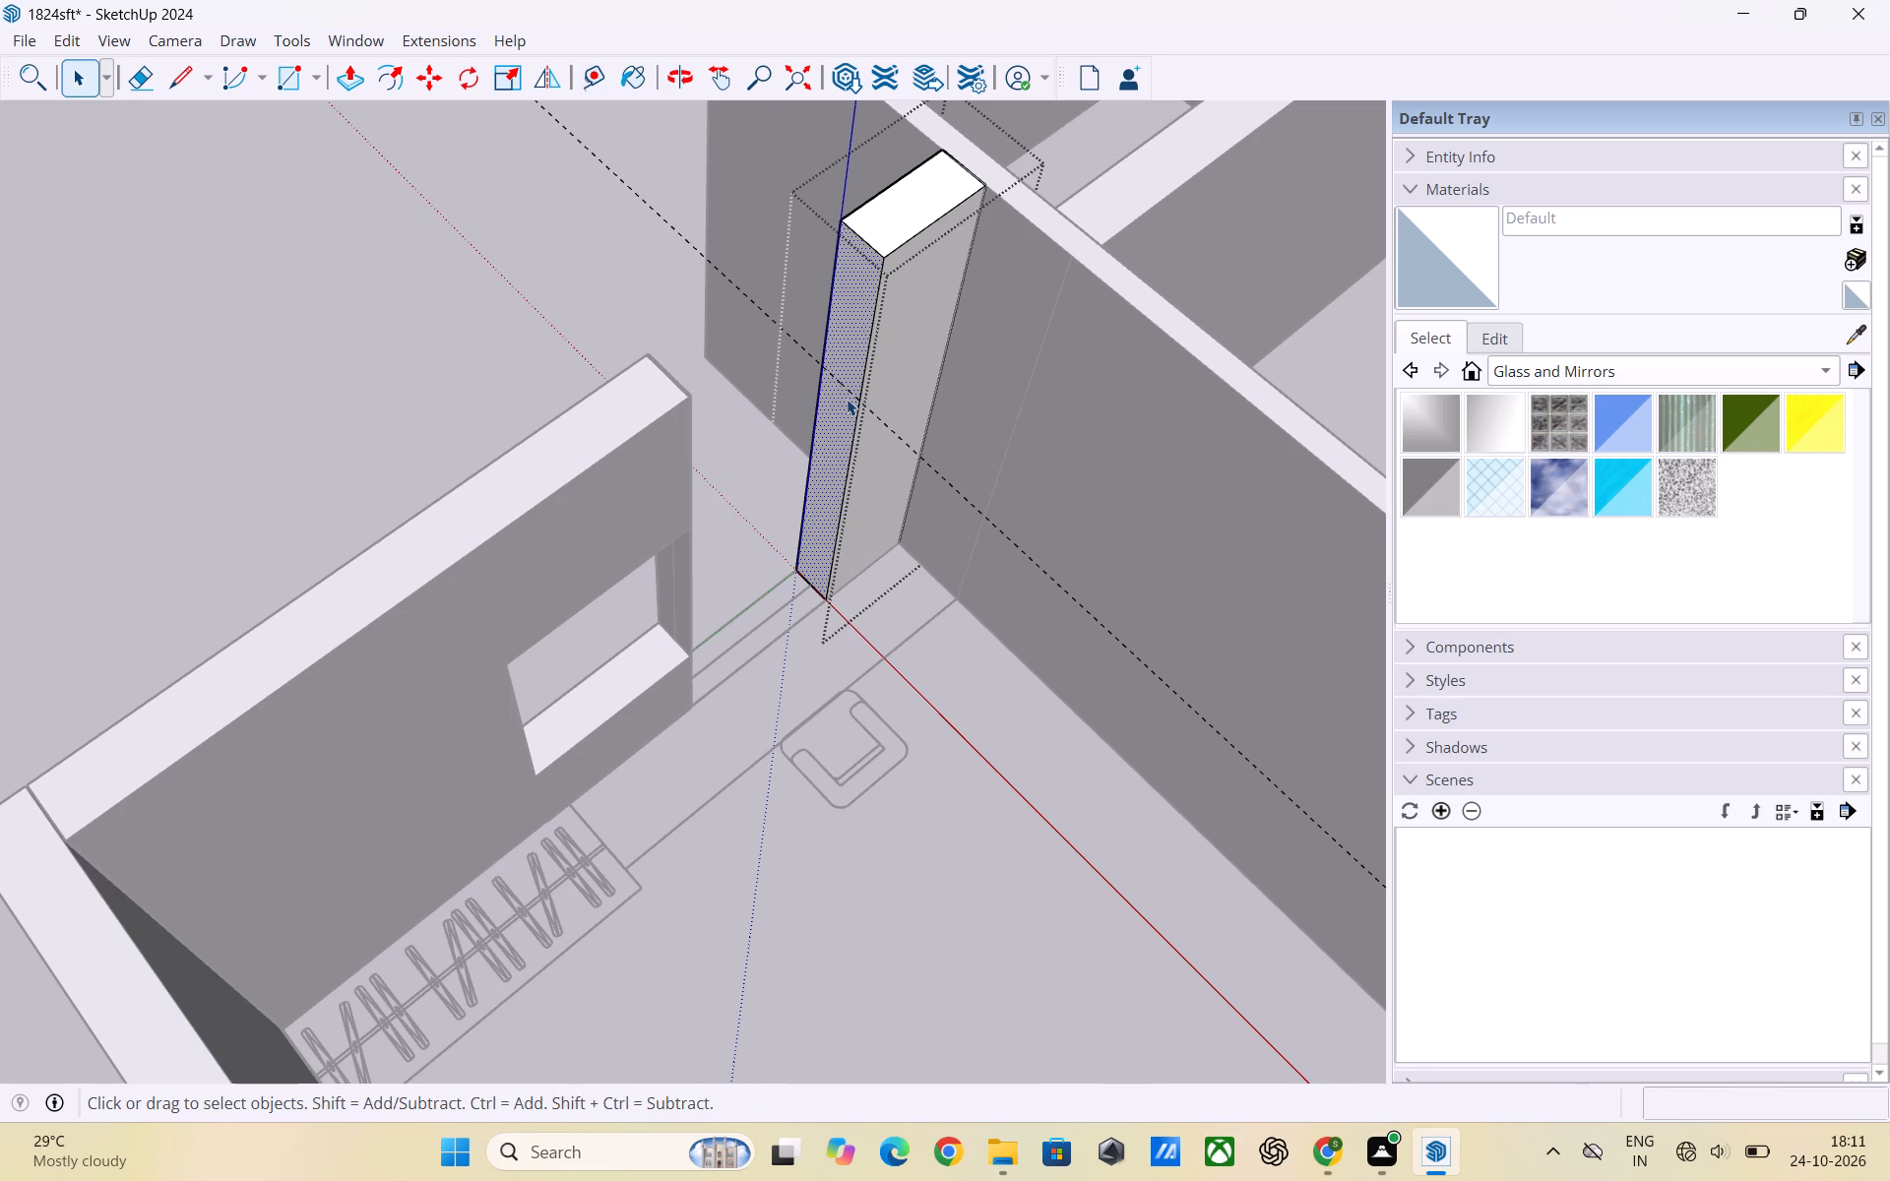
# Place a second guide on the short wall piece's end face, 2' below the existing guide.
pyautogui.press('t')
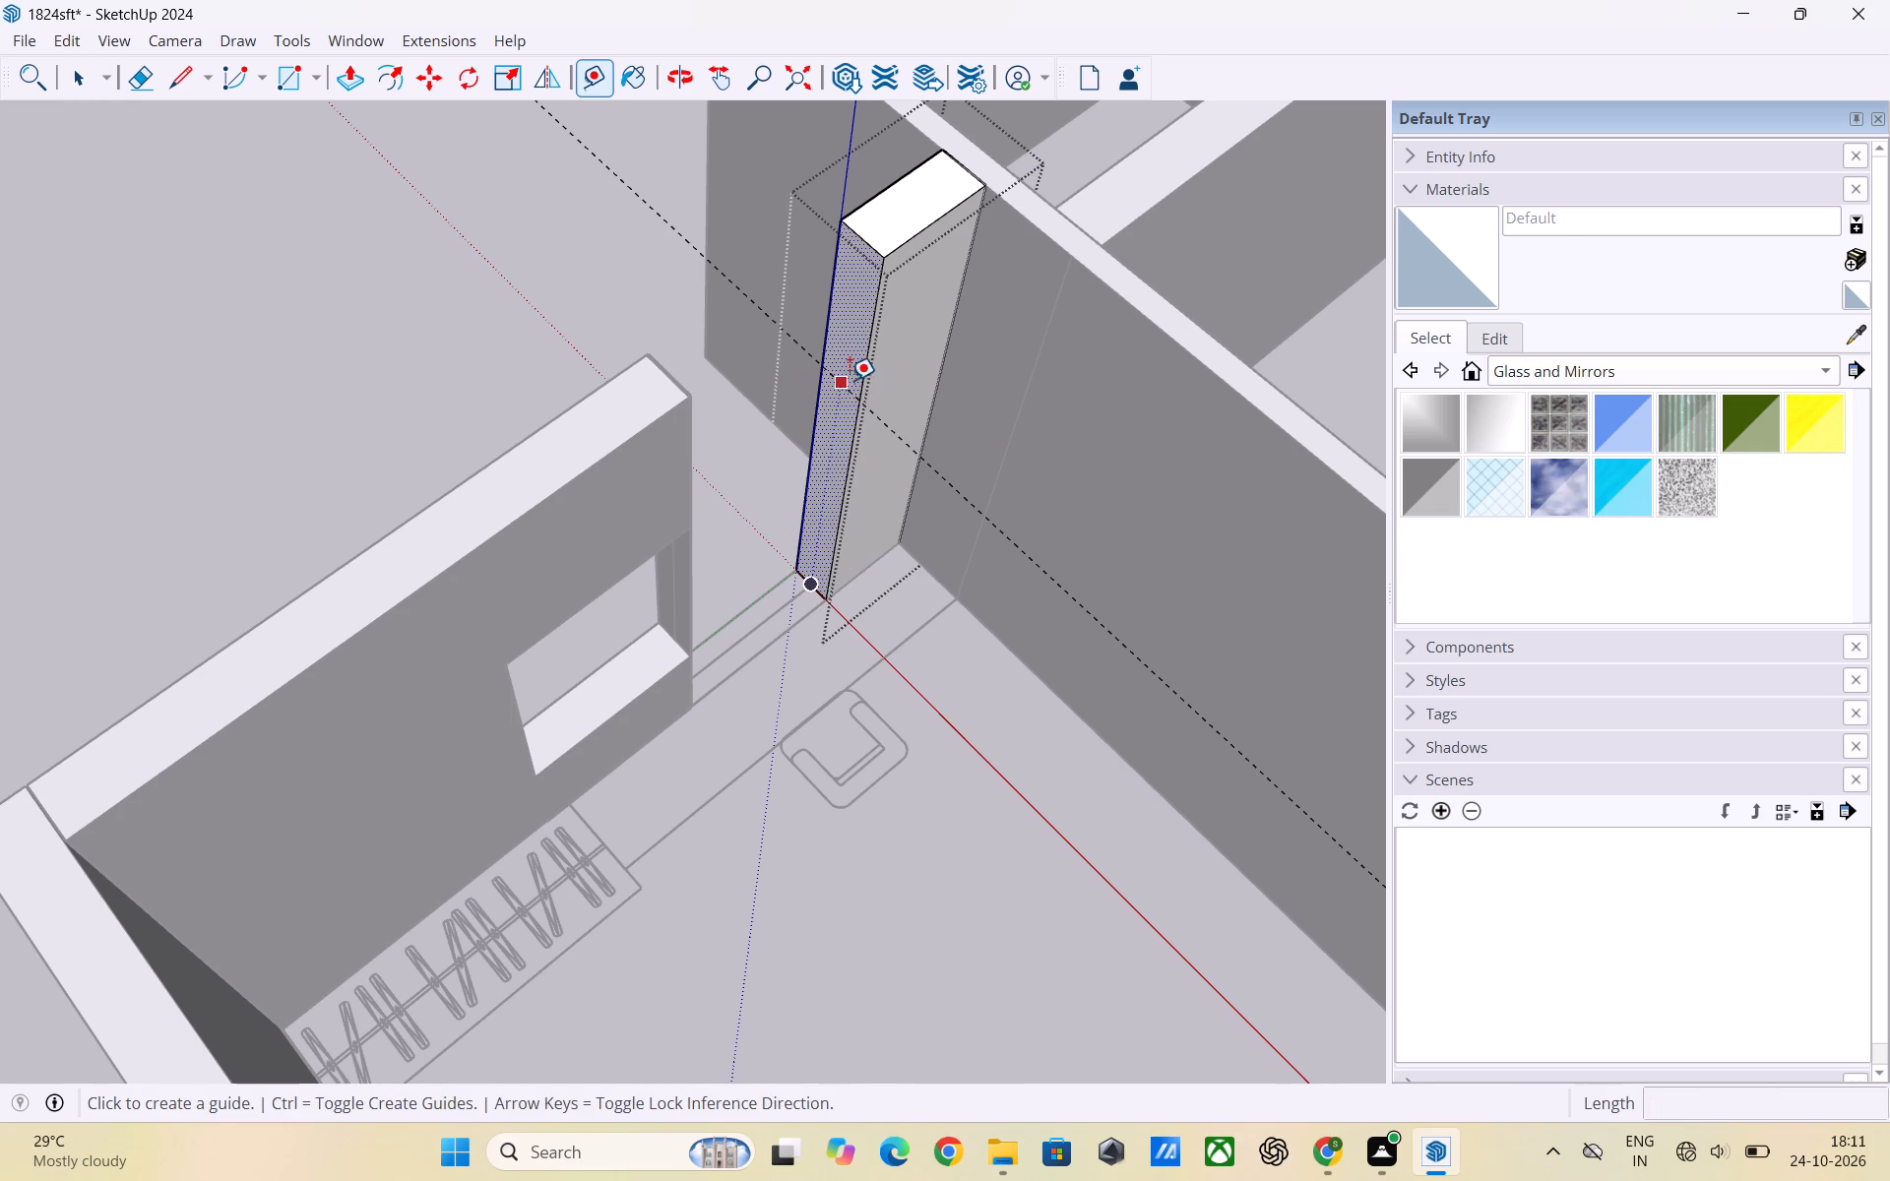
pyautogui.click(840, 380)
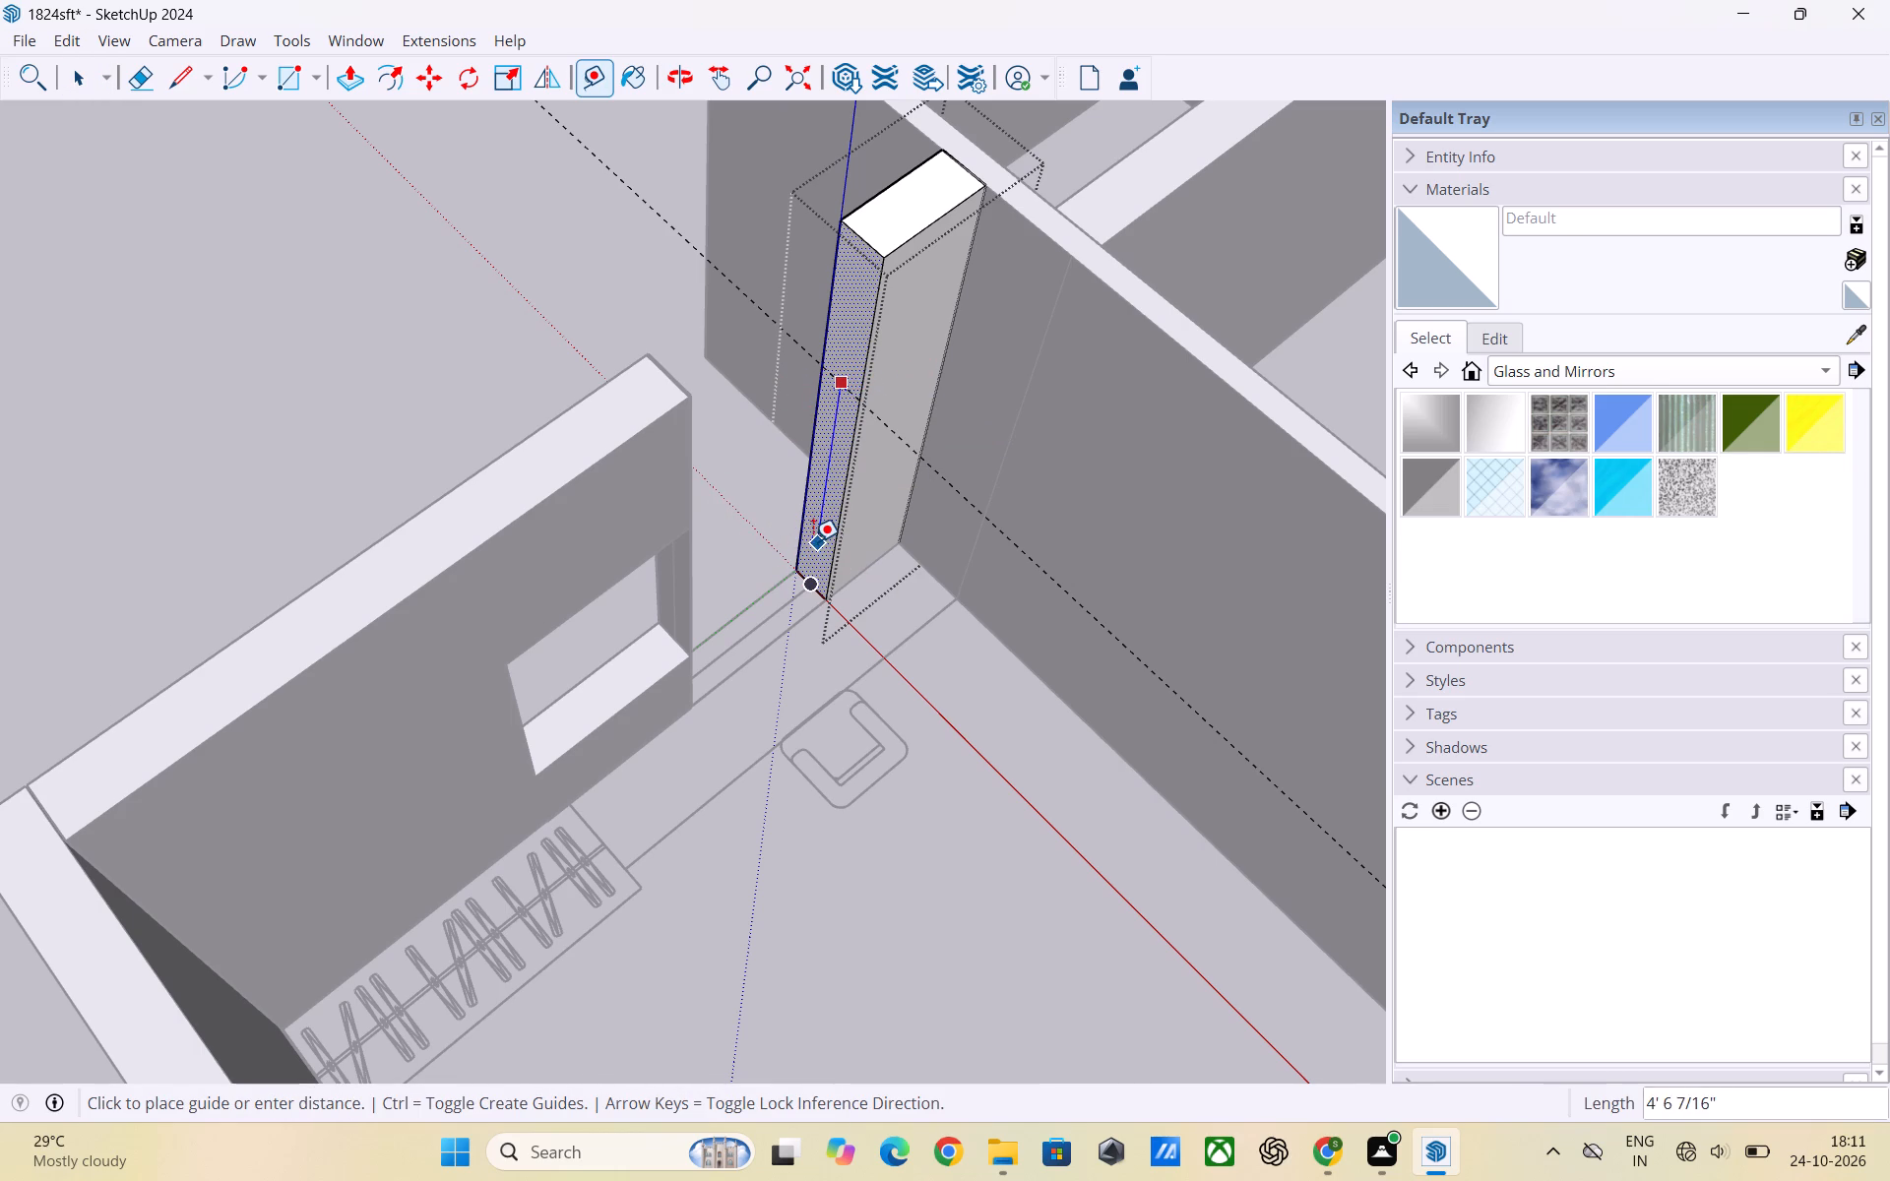
pyautogui.write("2'")
pyautogui.press('Return')
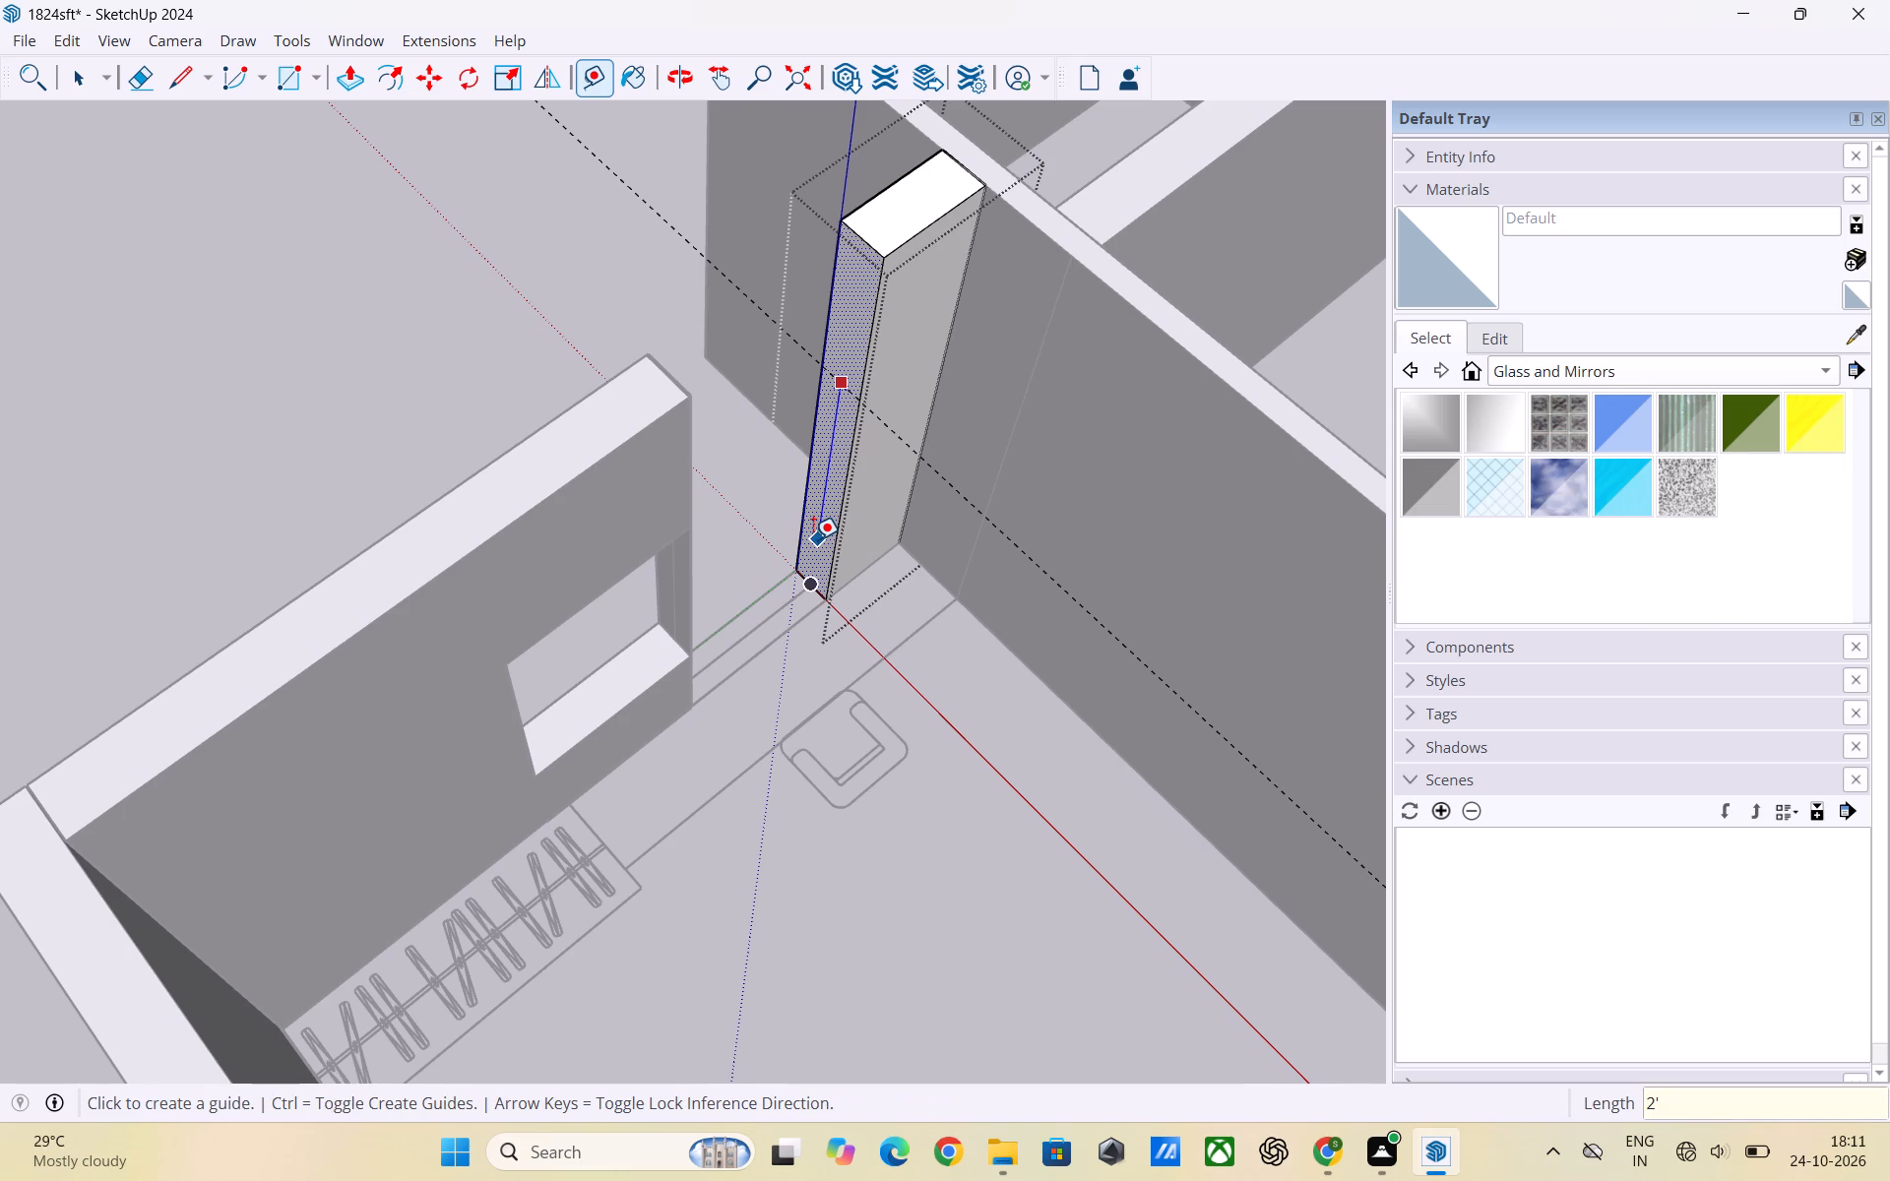
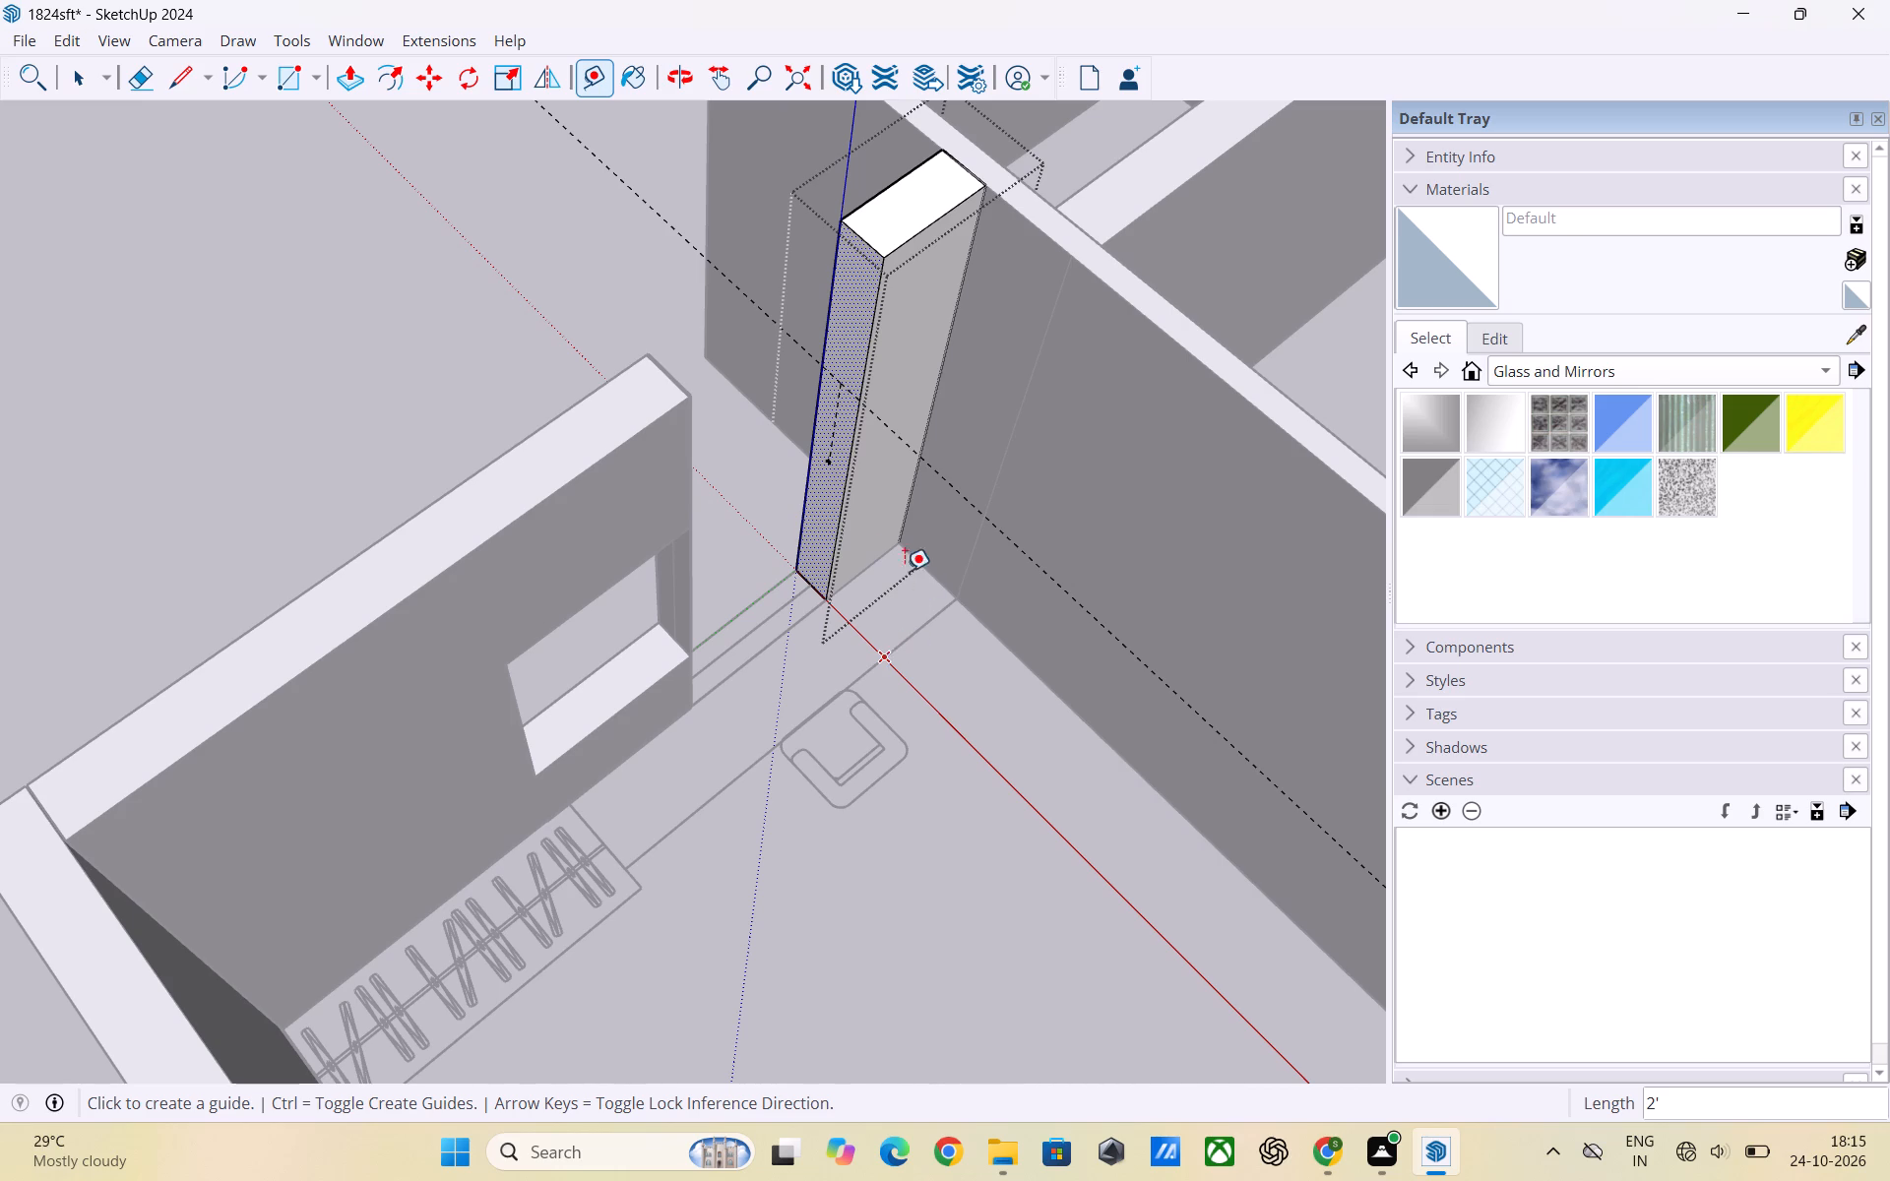
# Inside the short wall piece's group, copy its end face's top edge about 5' down to the lower guide point, then leave the group.
pyautogui.press('space')
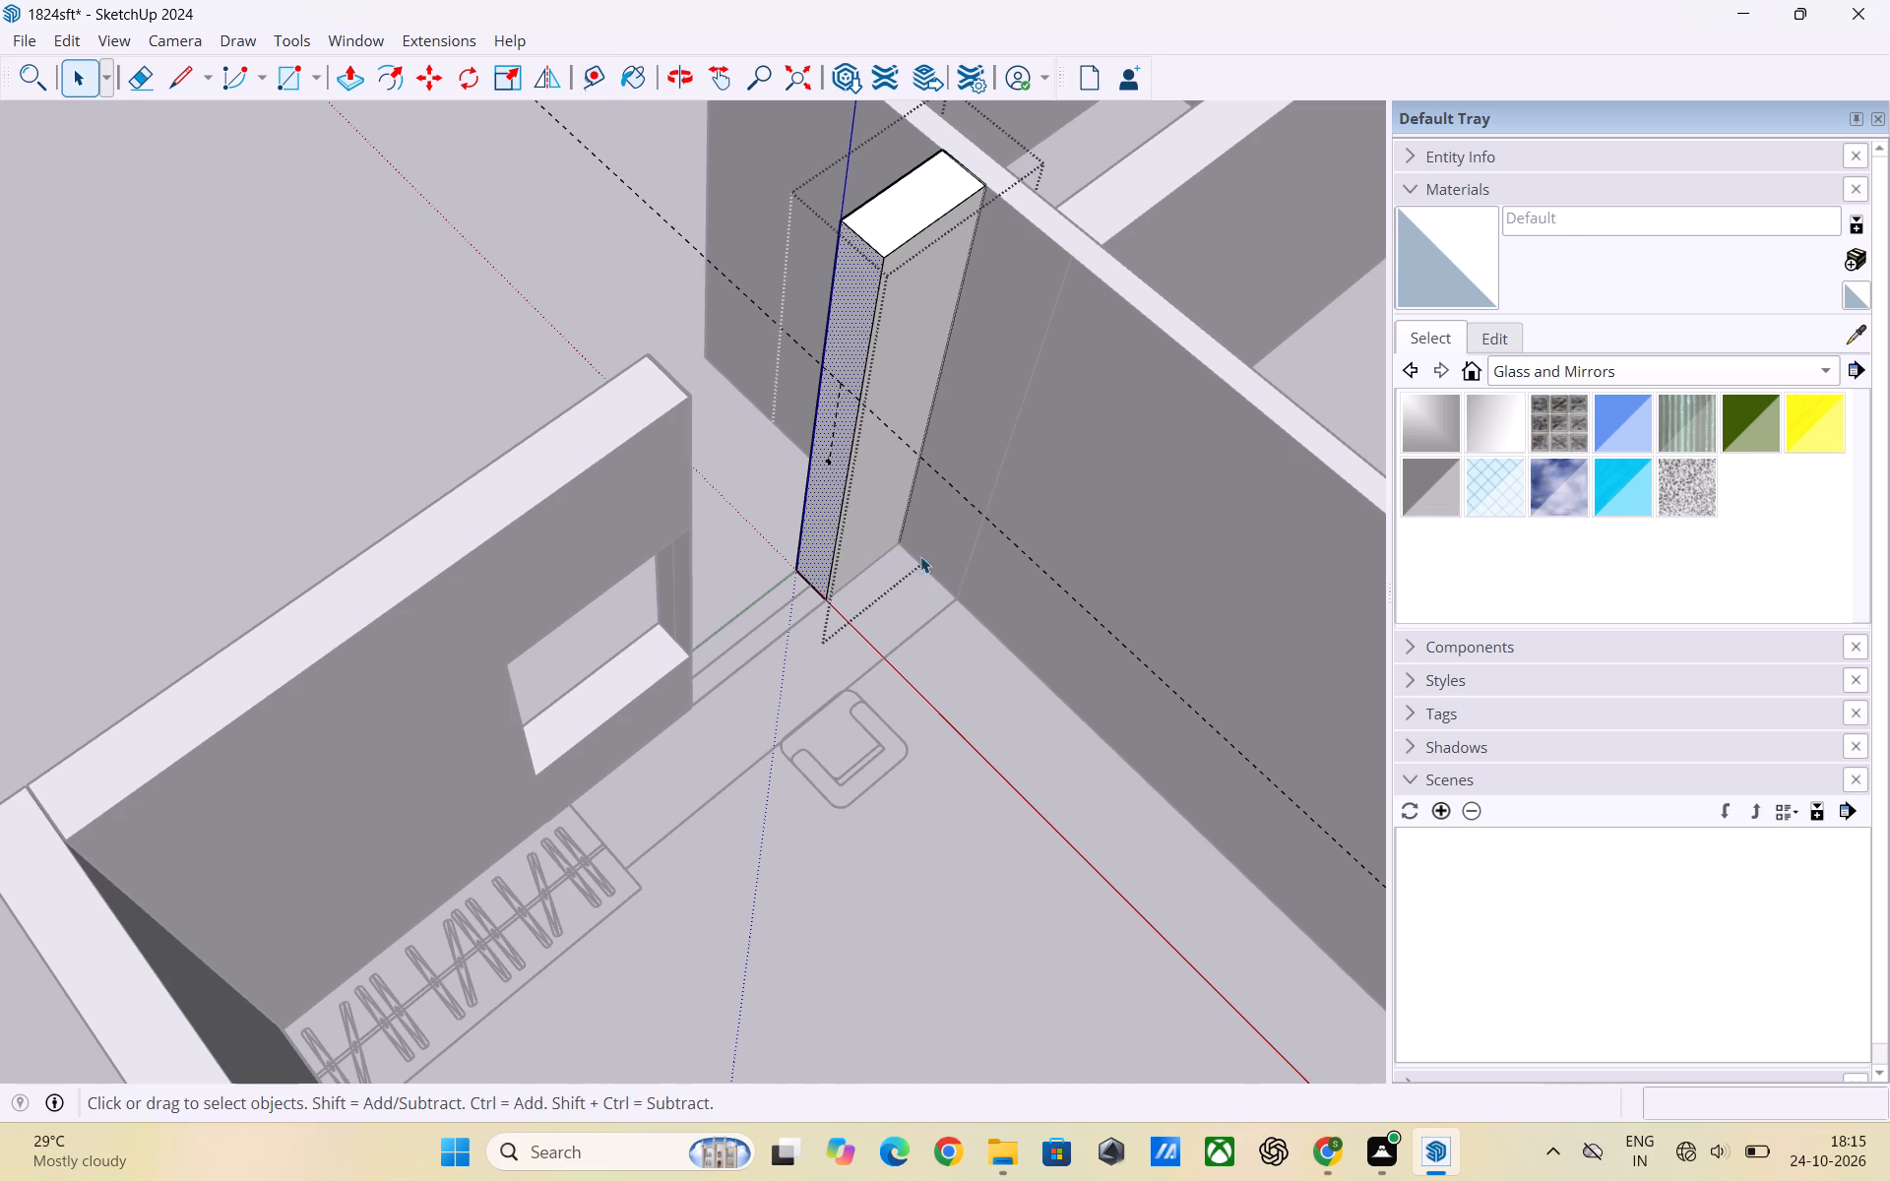
pyautogui.click(944, 659)
pyautogui.click(830, 482)
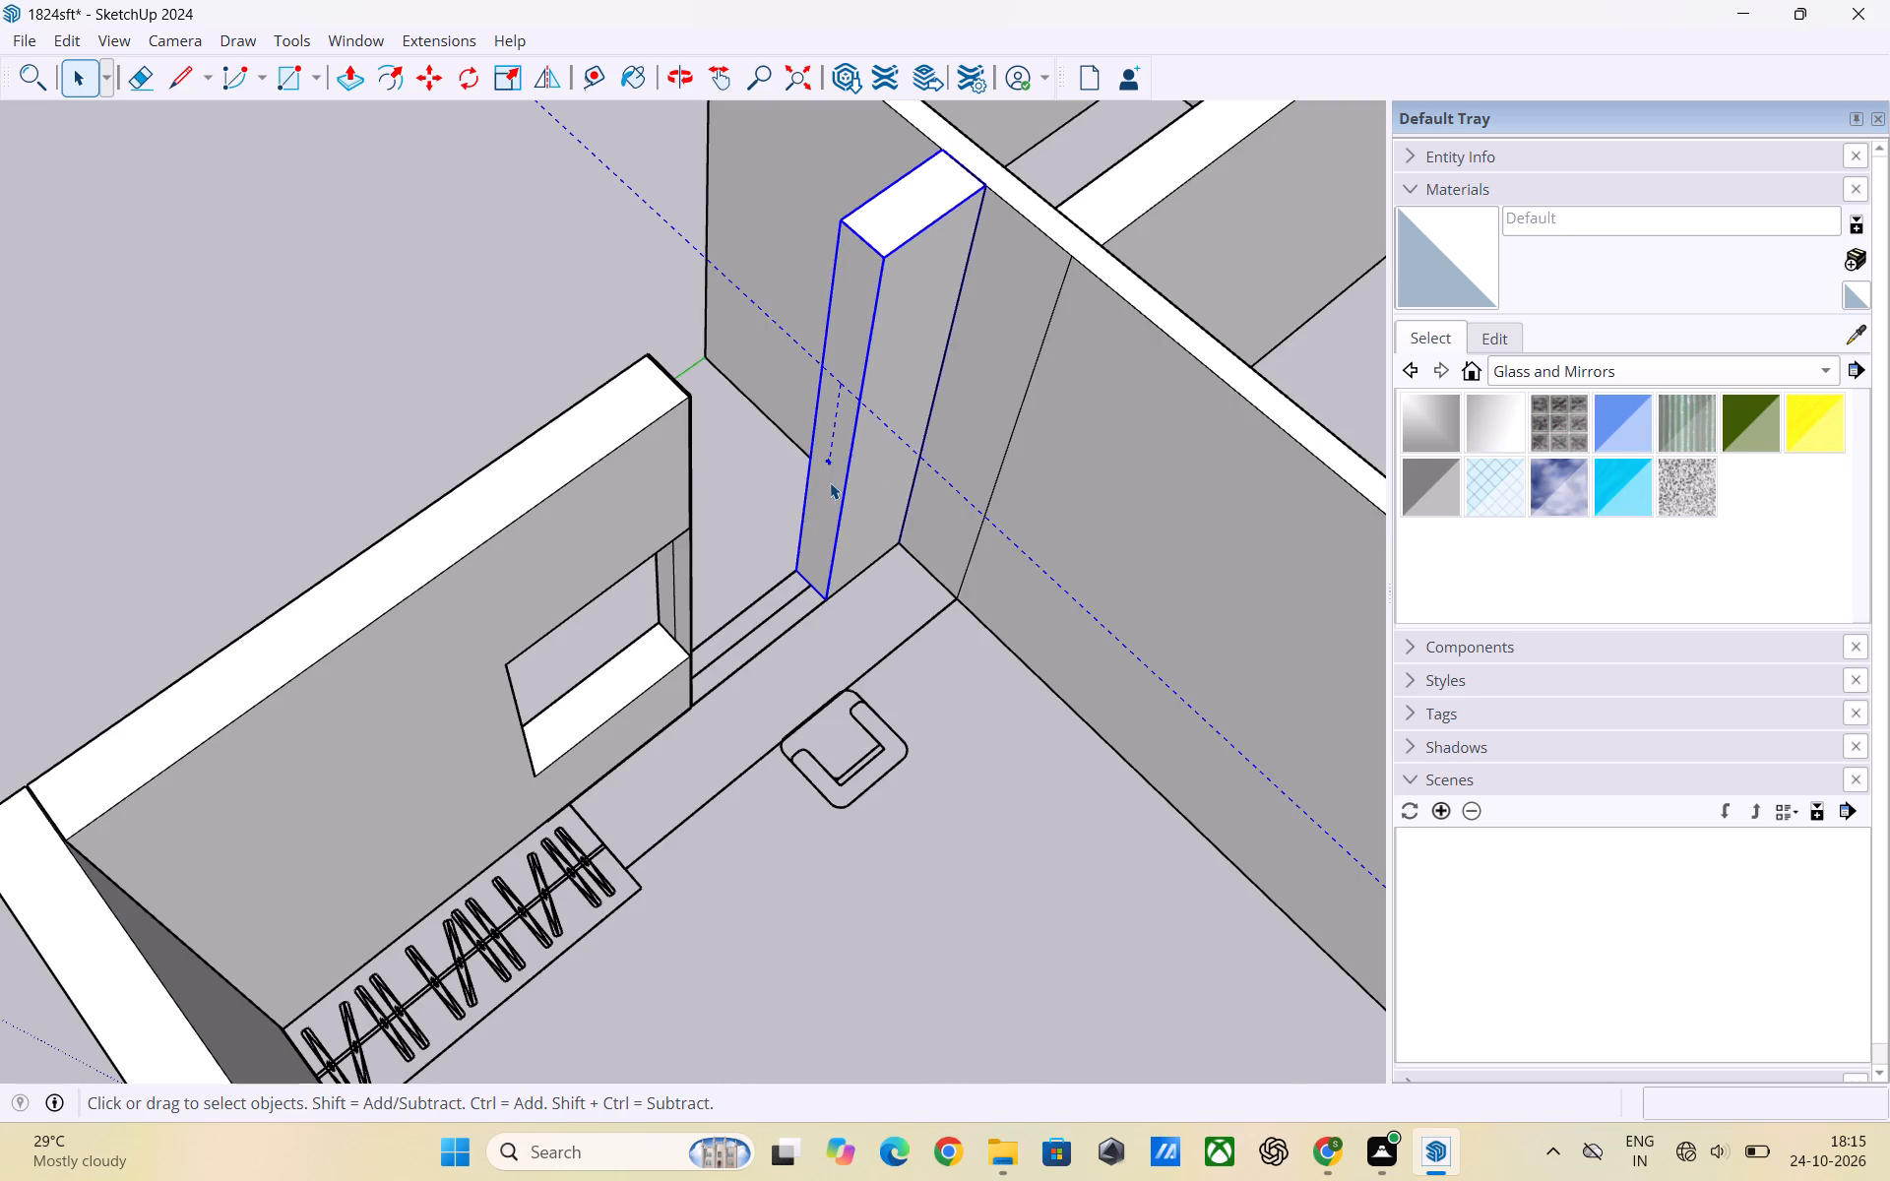
pyautogui.click(827, 486)
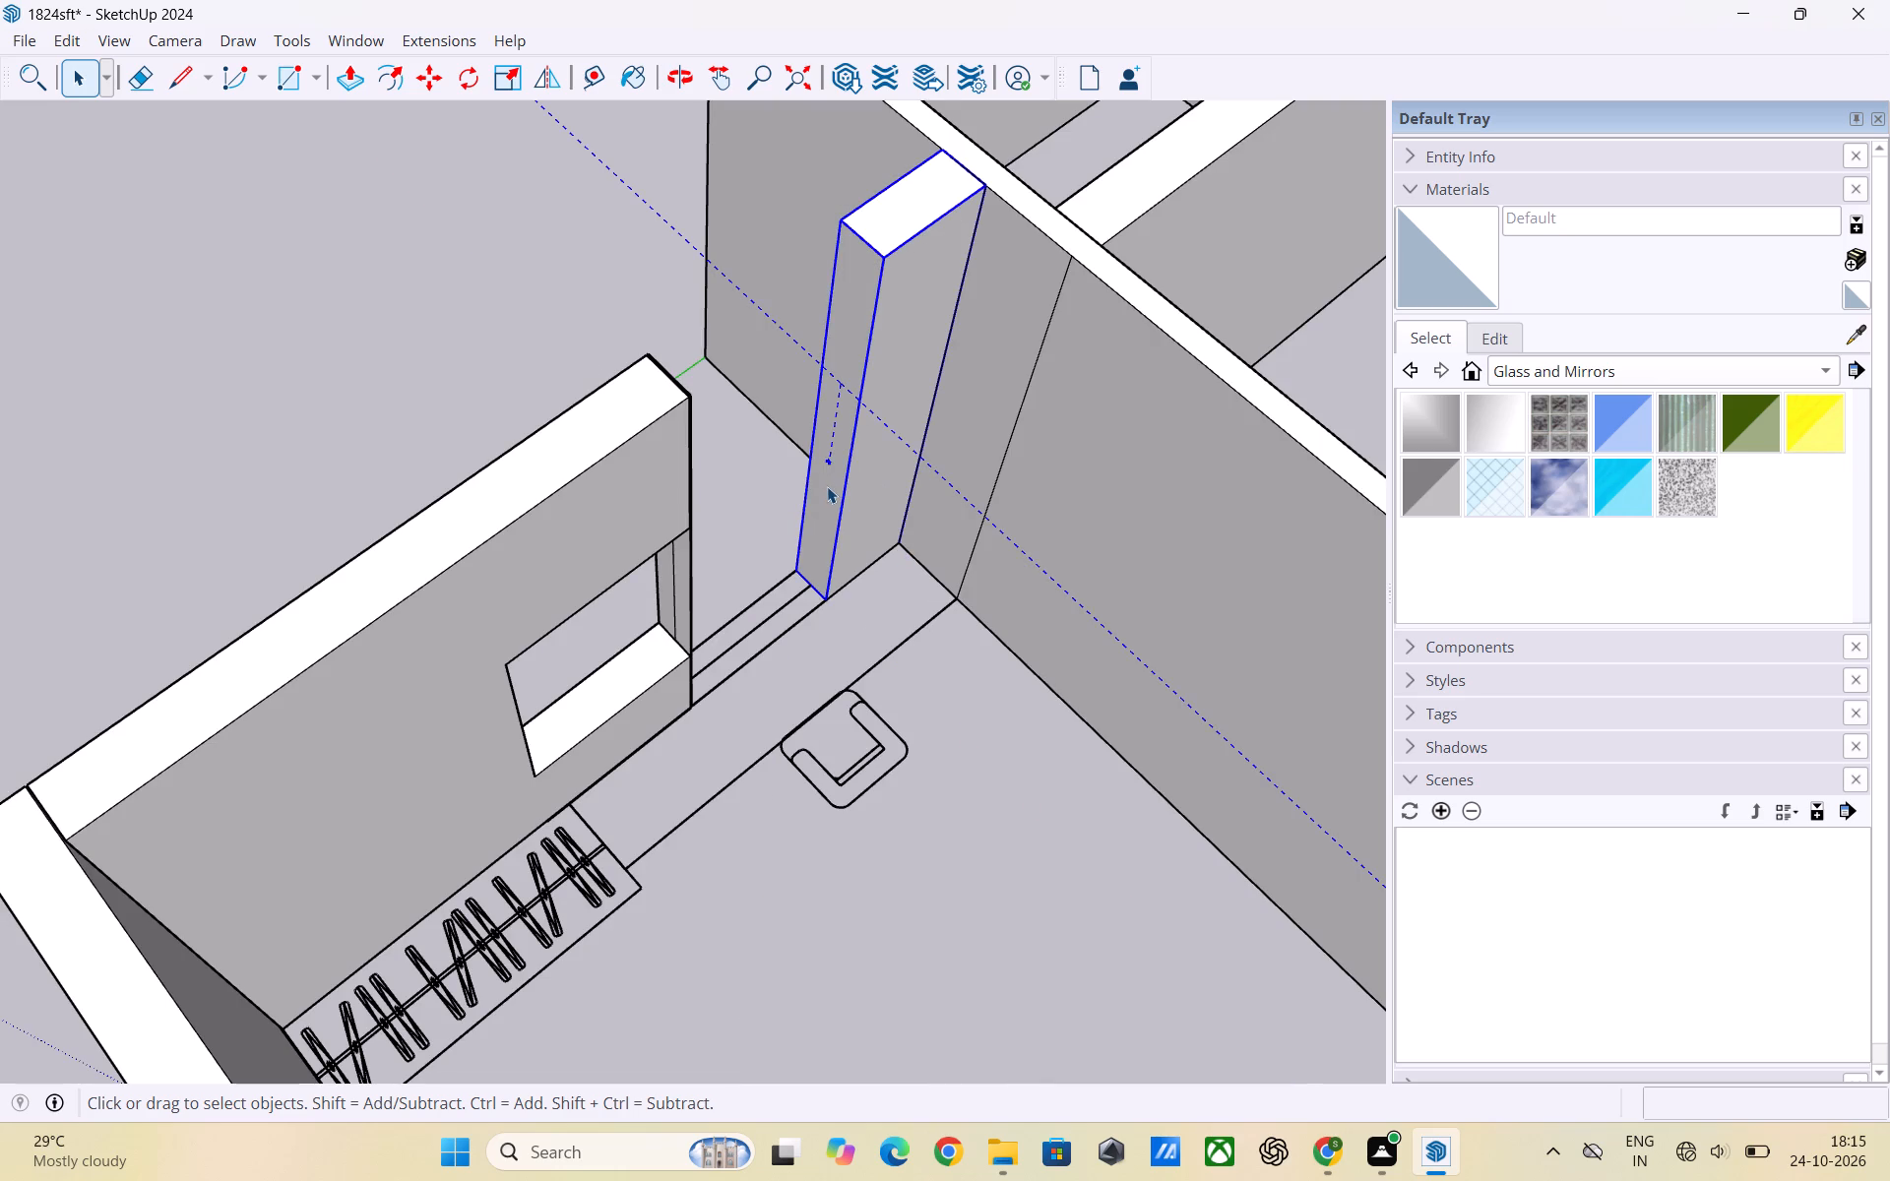
pyautogui.tripleClick(825, 498)
pyautogui.click(825, 498)
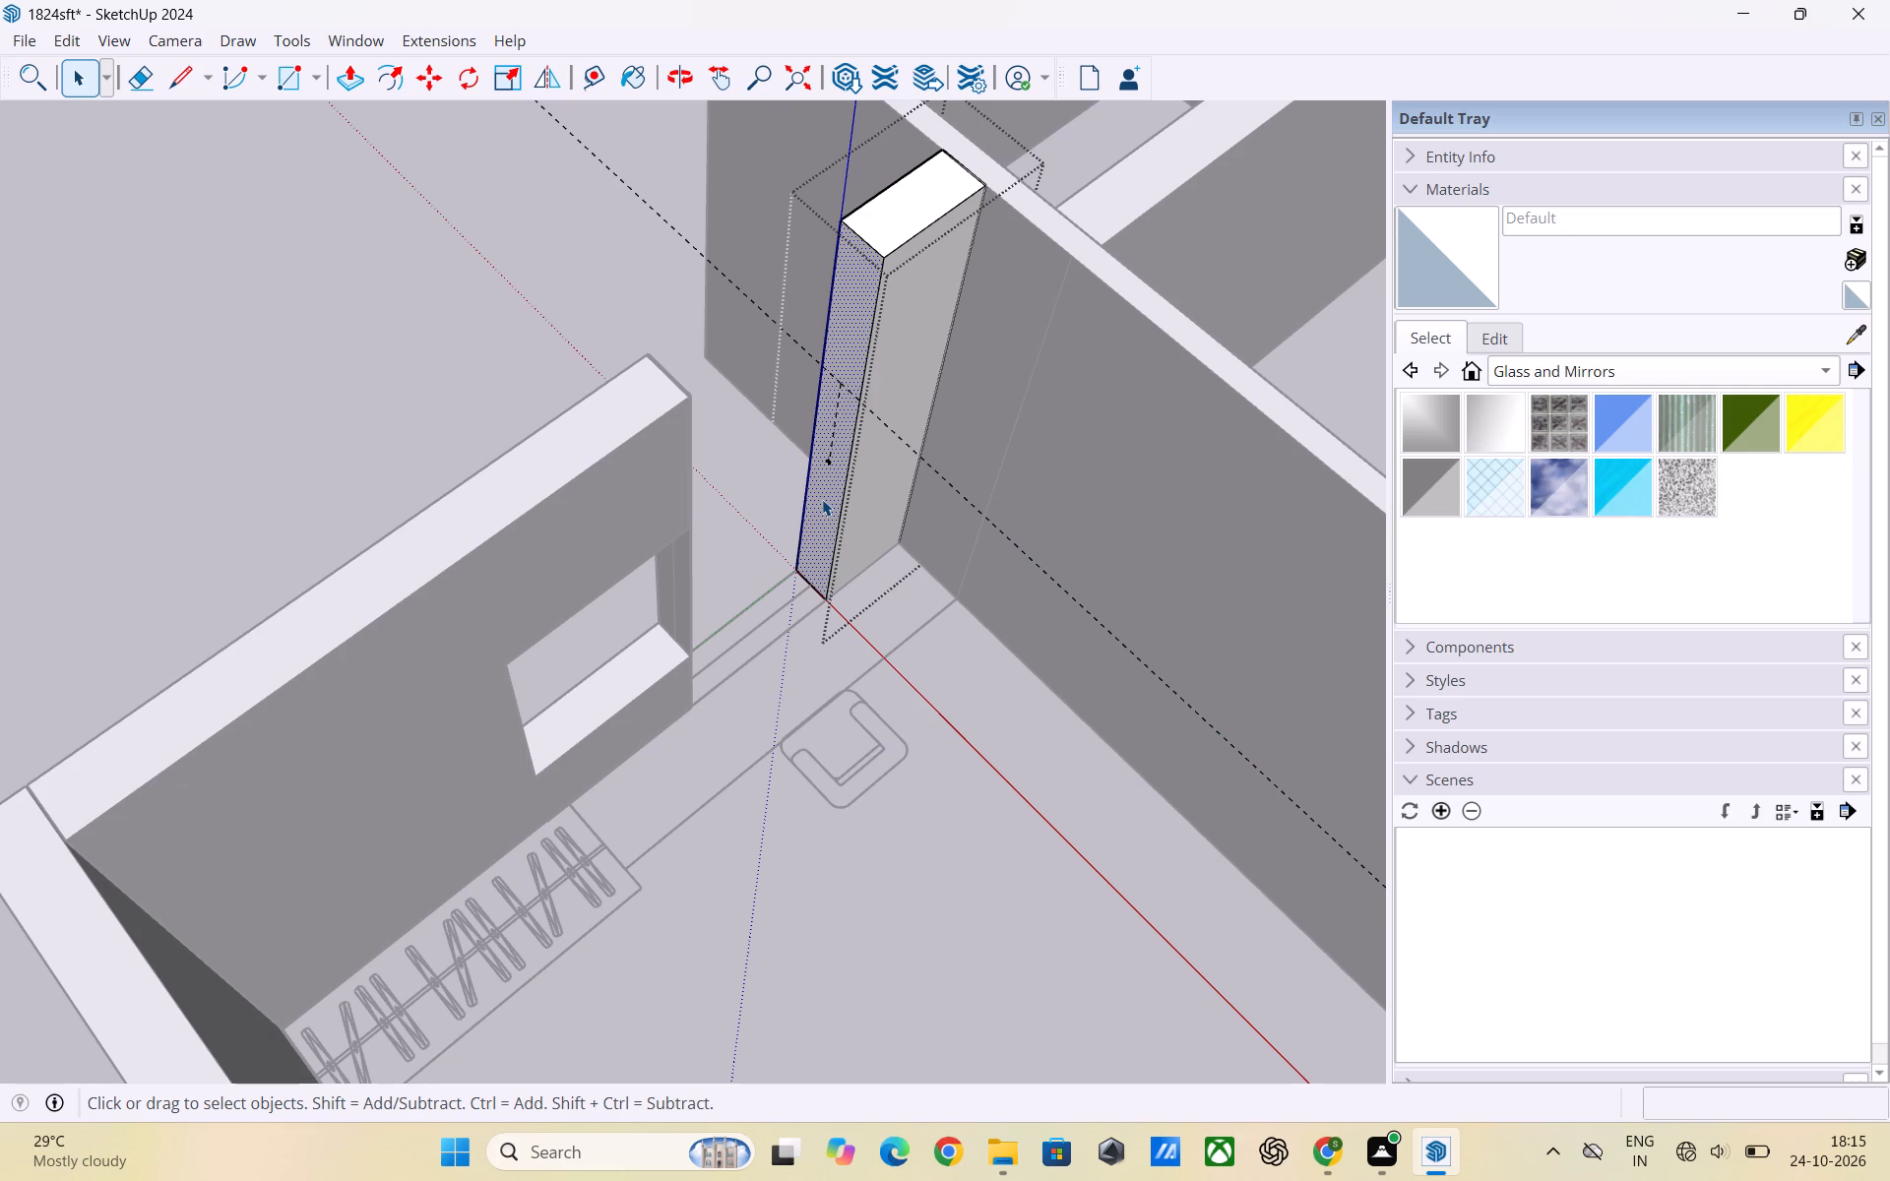
pyautogui.press('t')
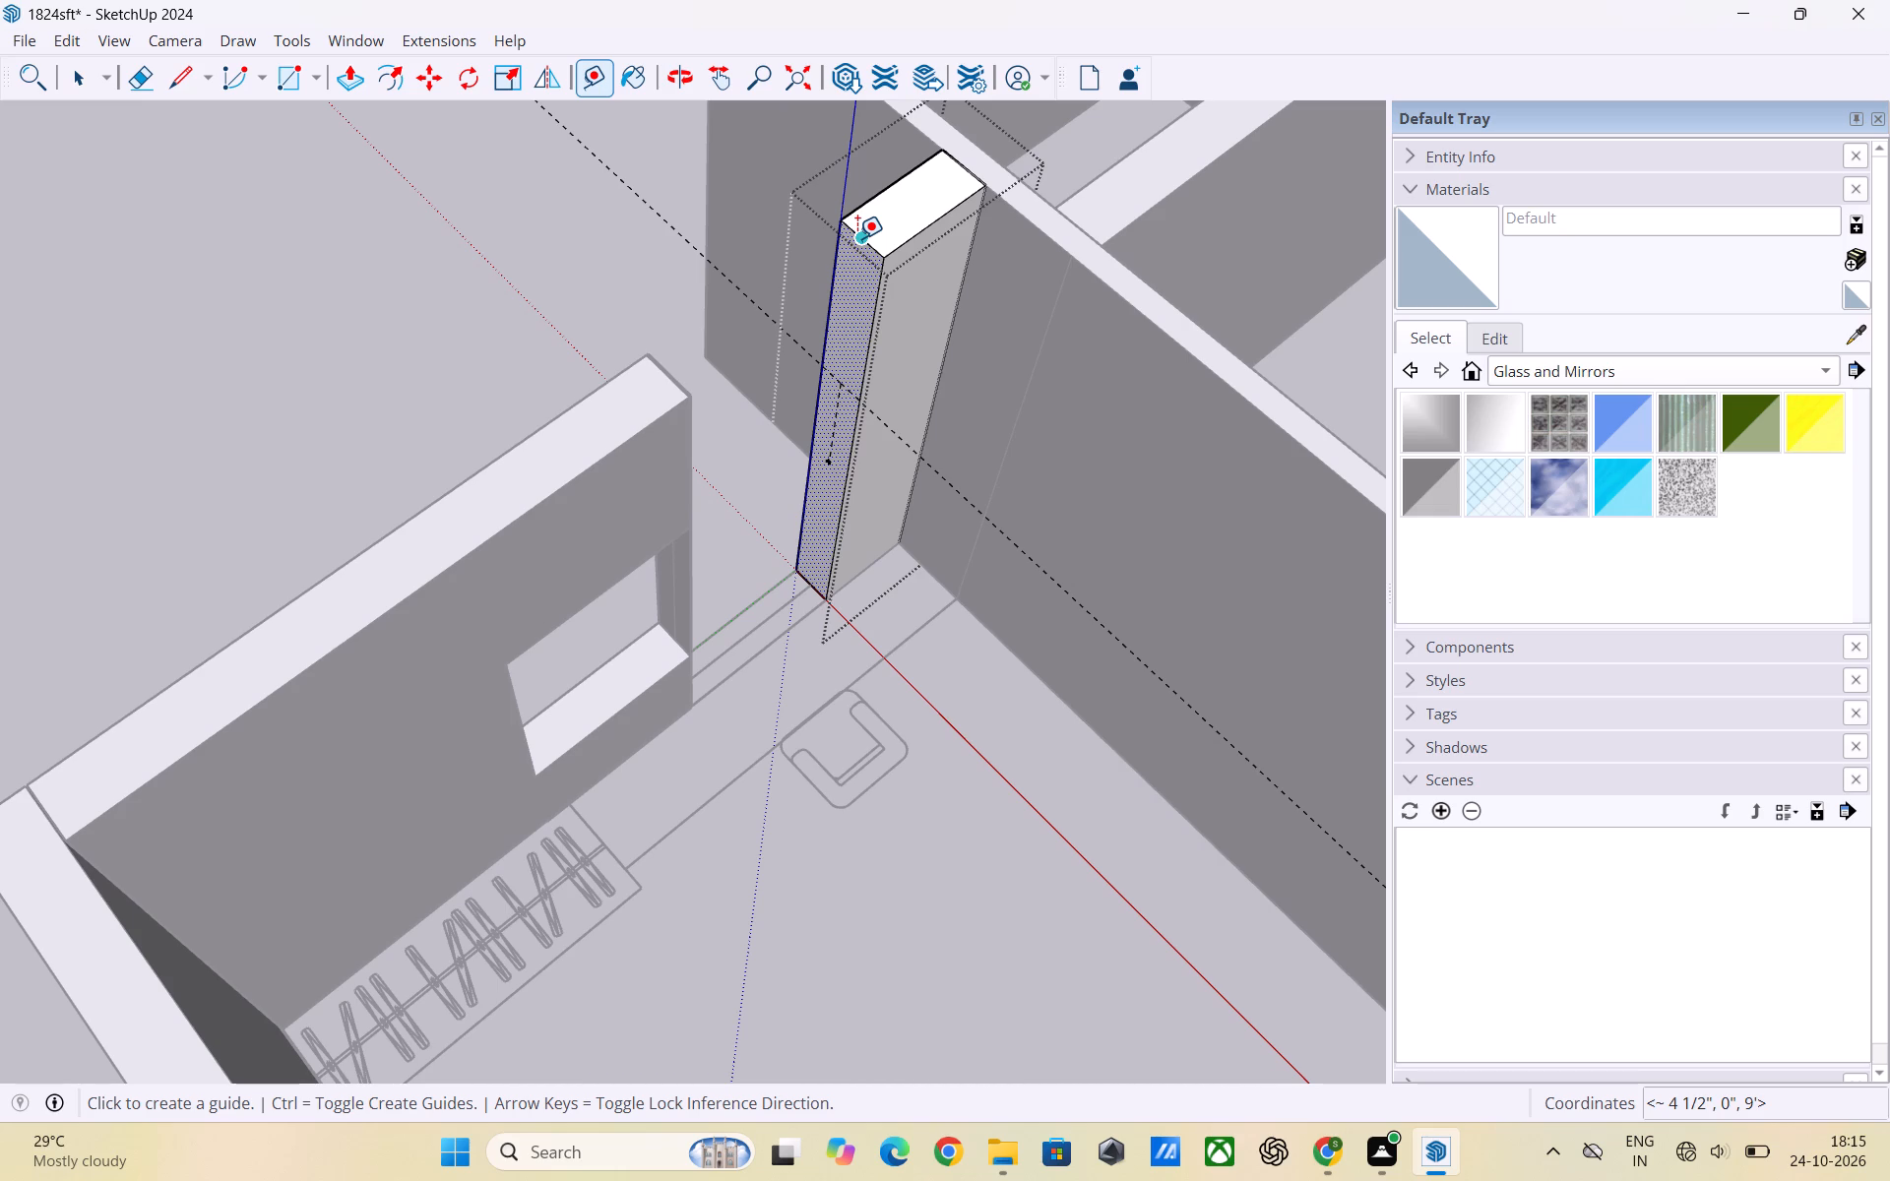
pyautogui.press('space')
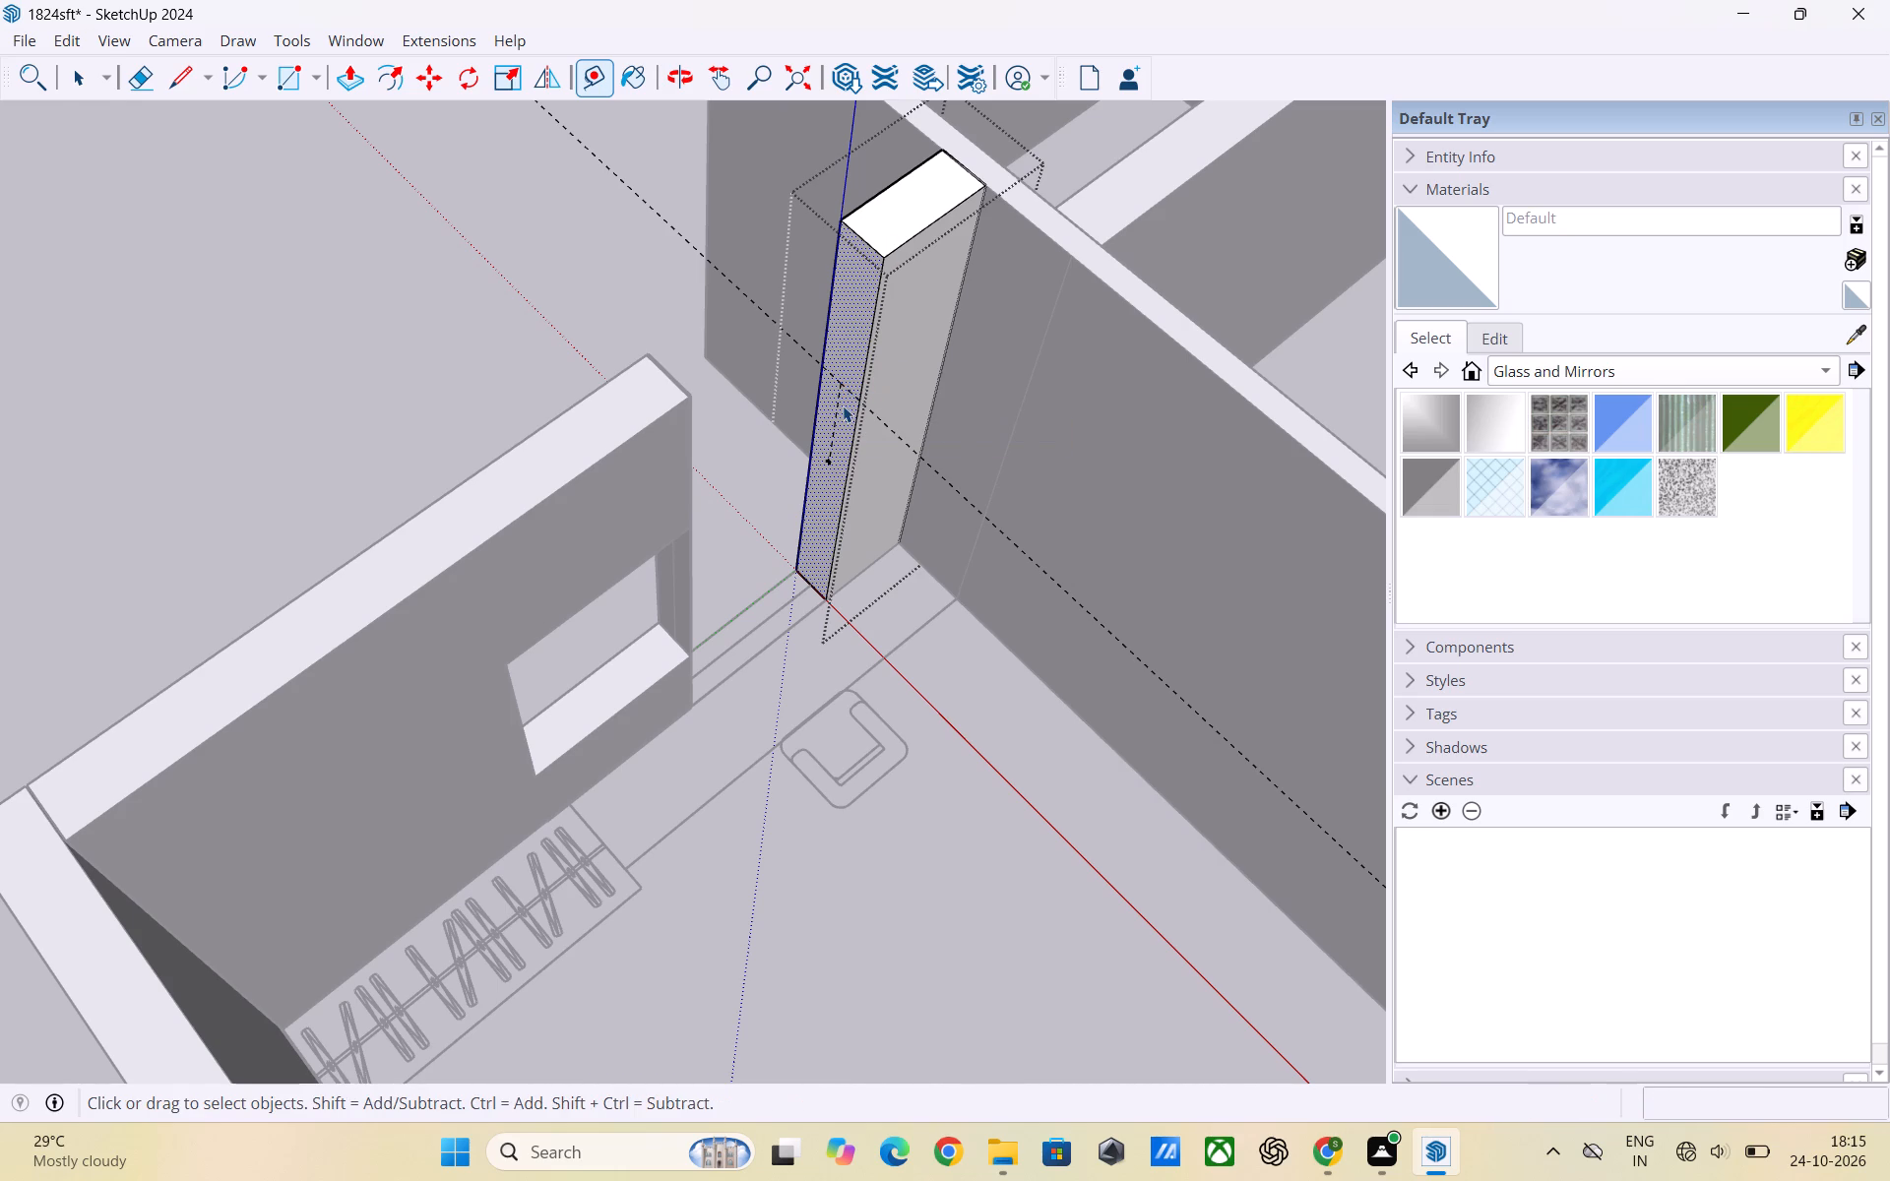
pyautogui.click(866, 240)
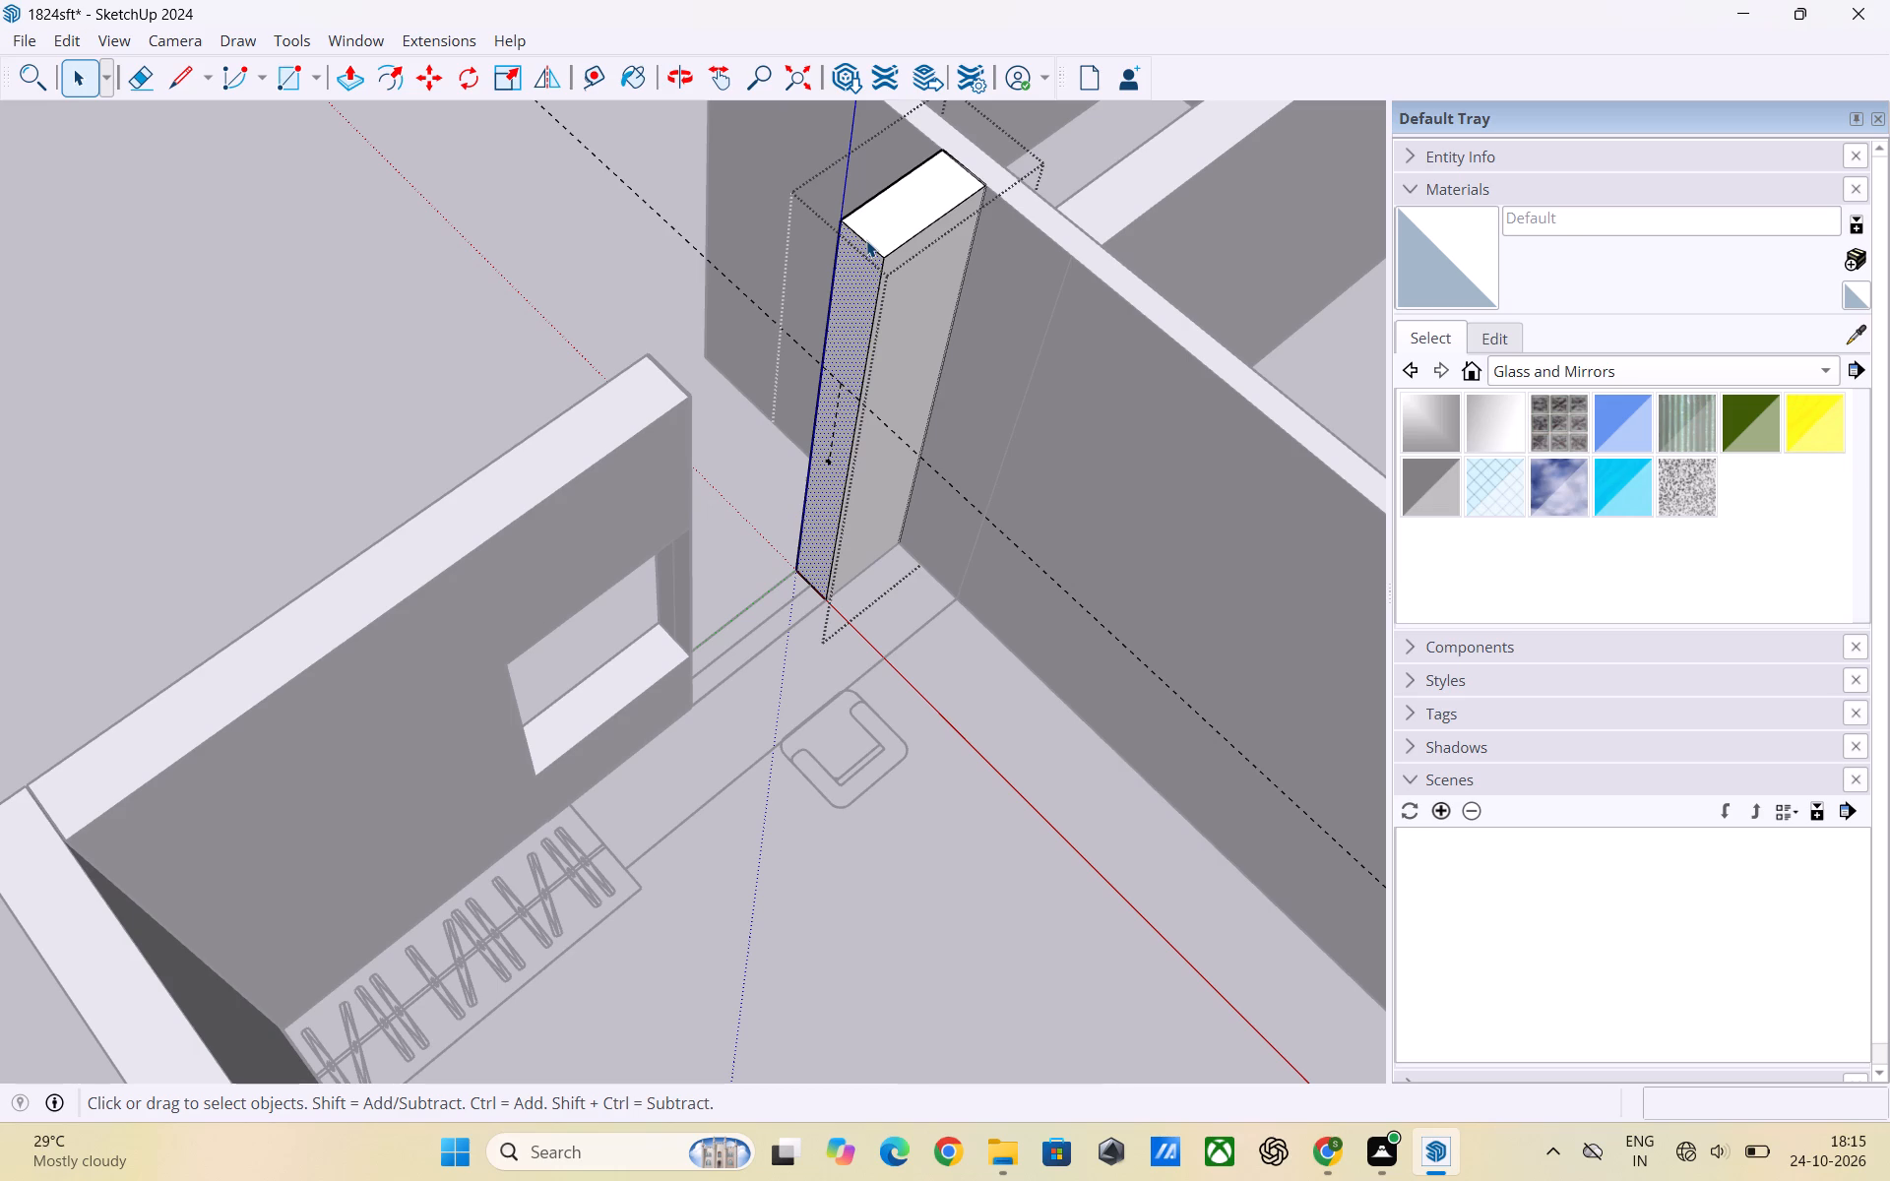
pyautogui.press('m')
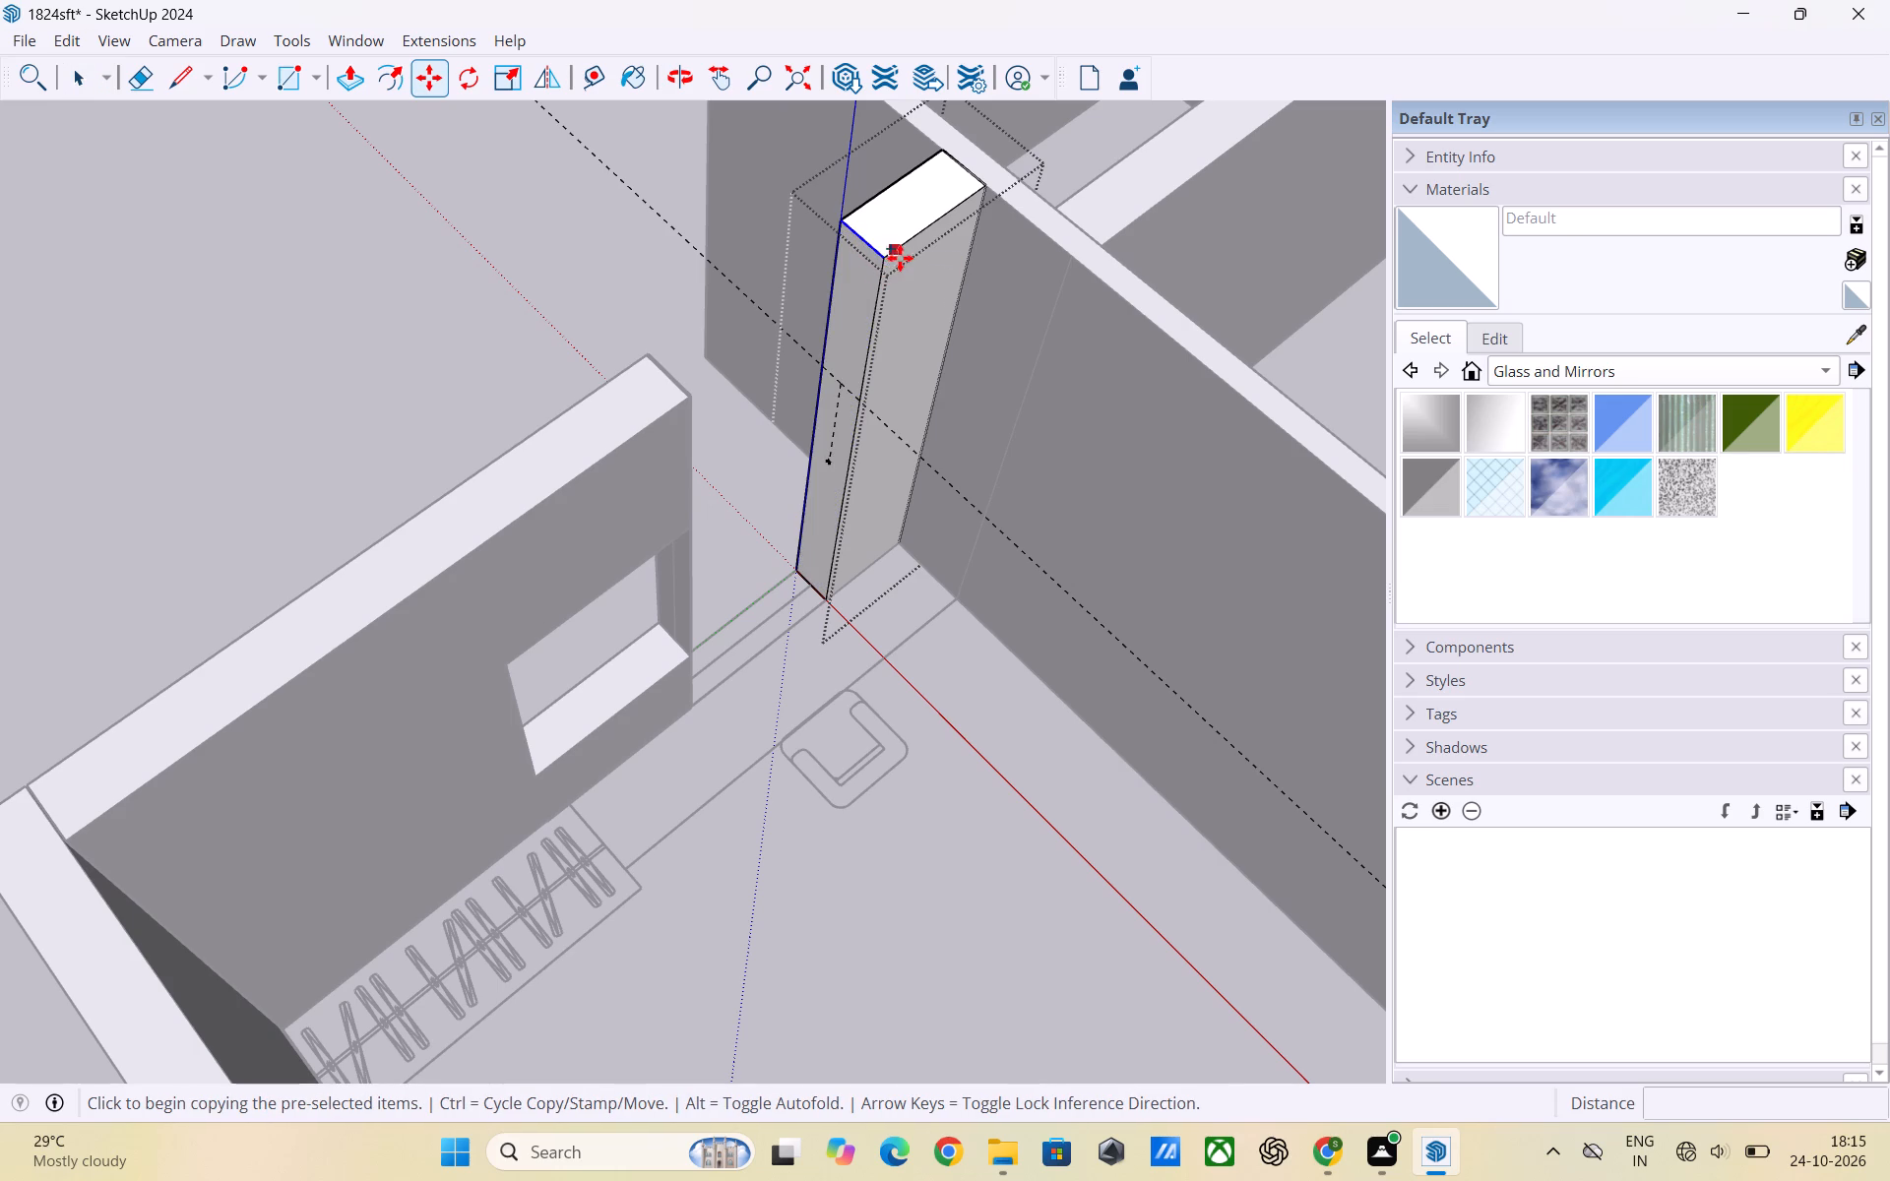
pyautogui.click(884, 262)
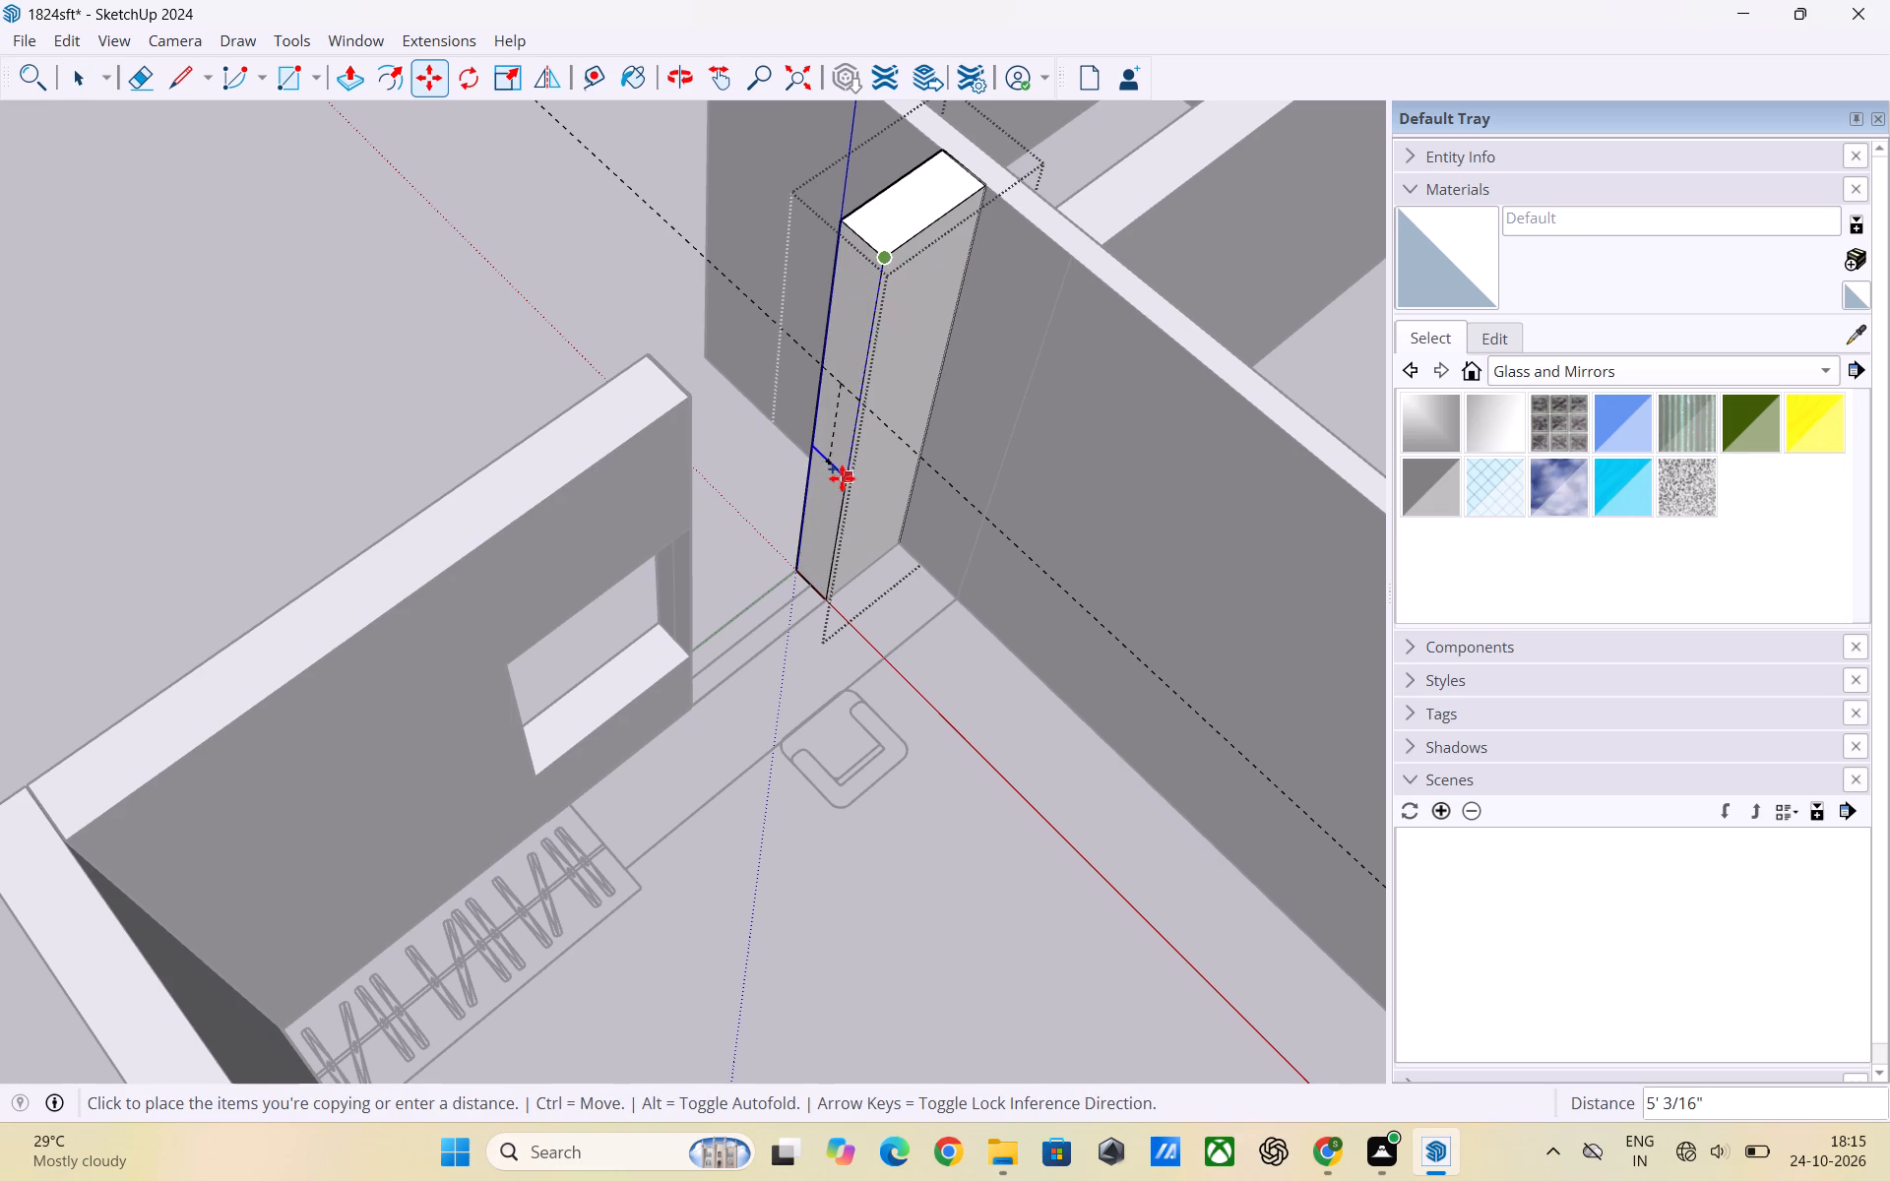
pyautogui.scroll(8, 842, 478)
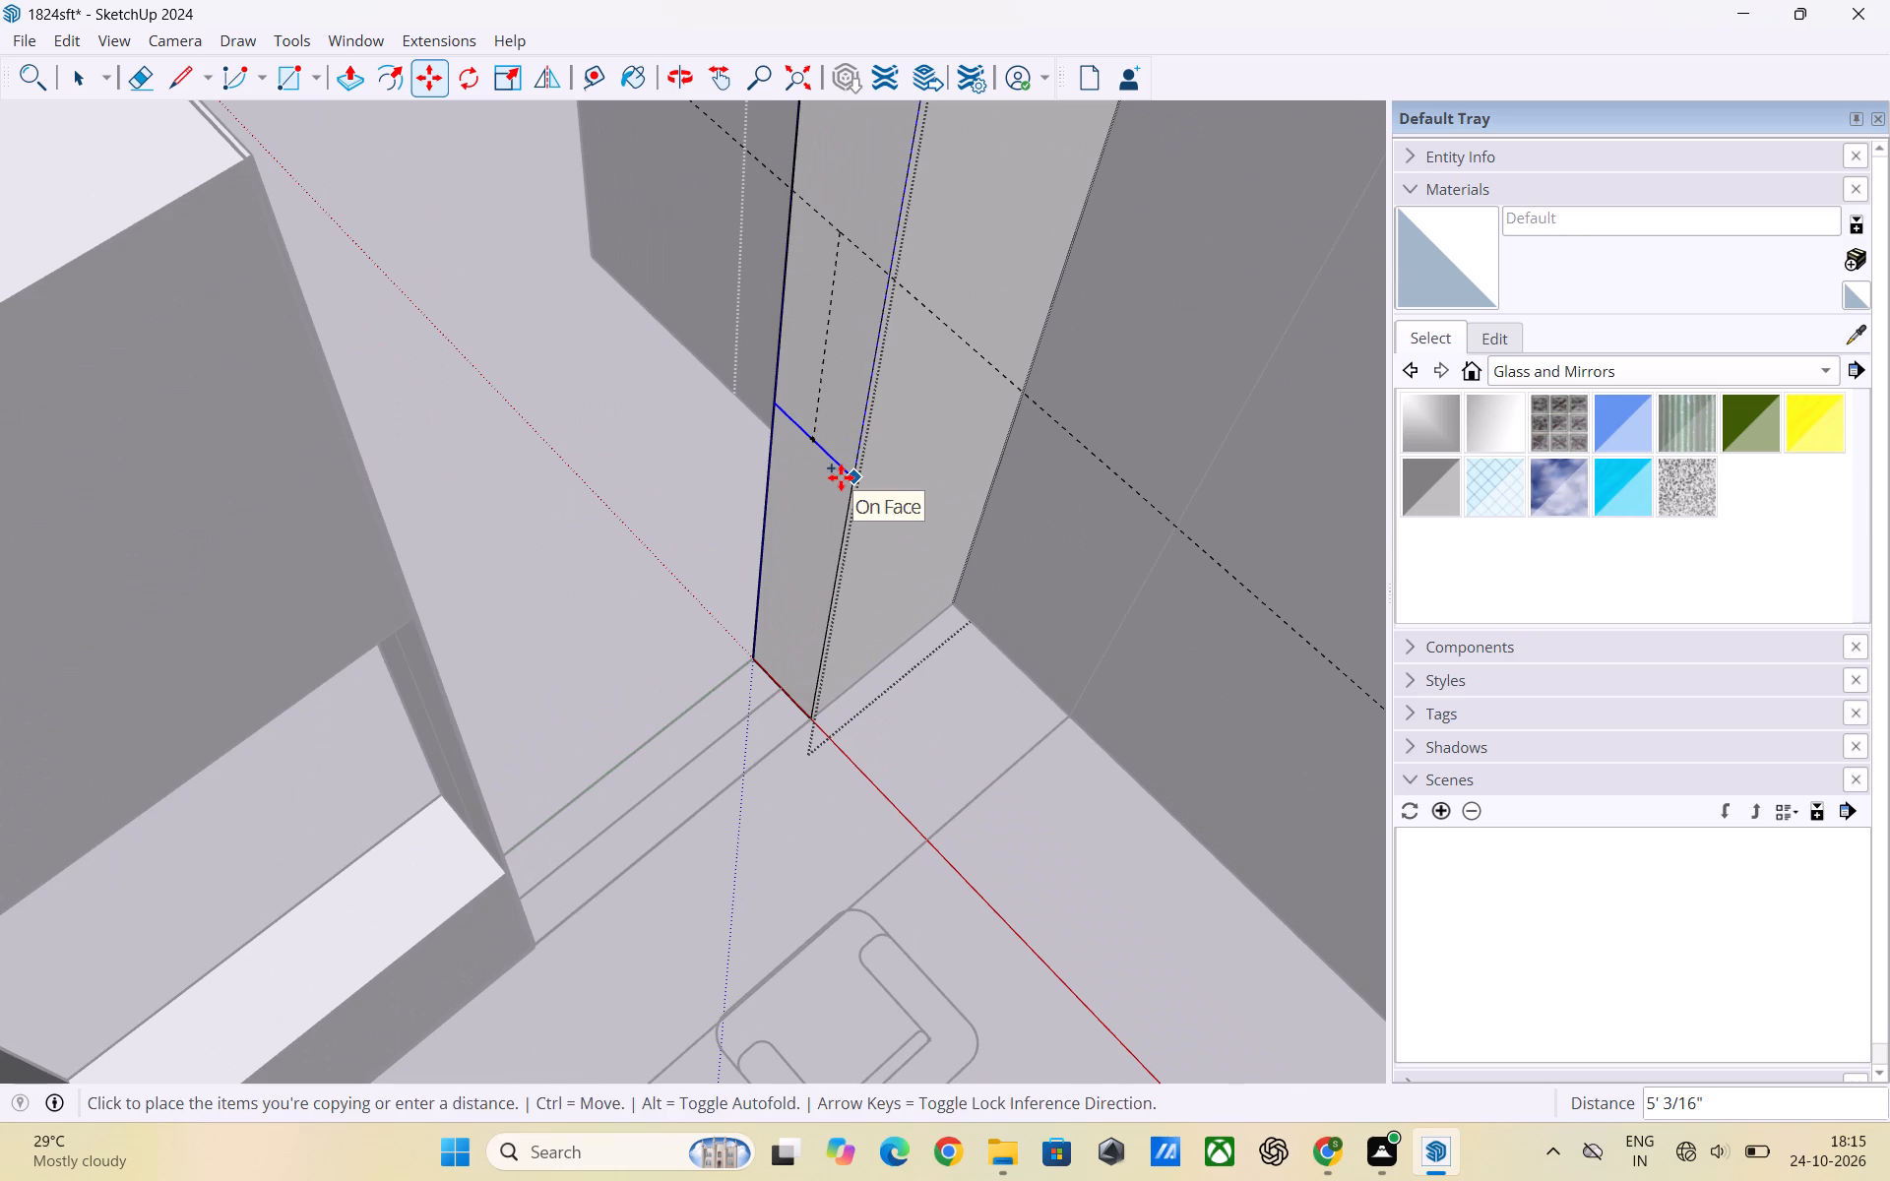
pyautogui.click(841, 477)
pyautogui.press('space')
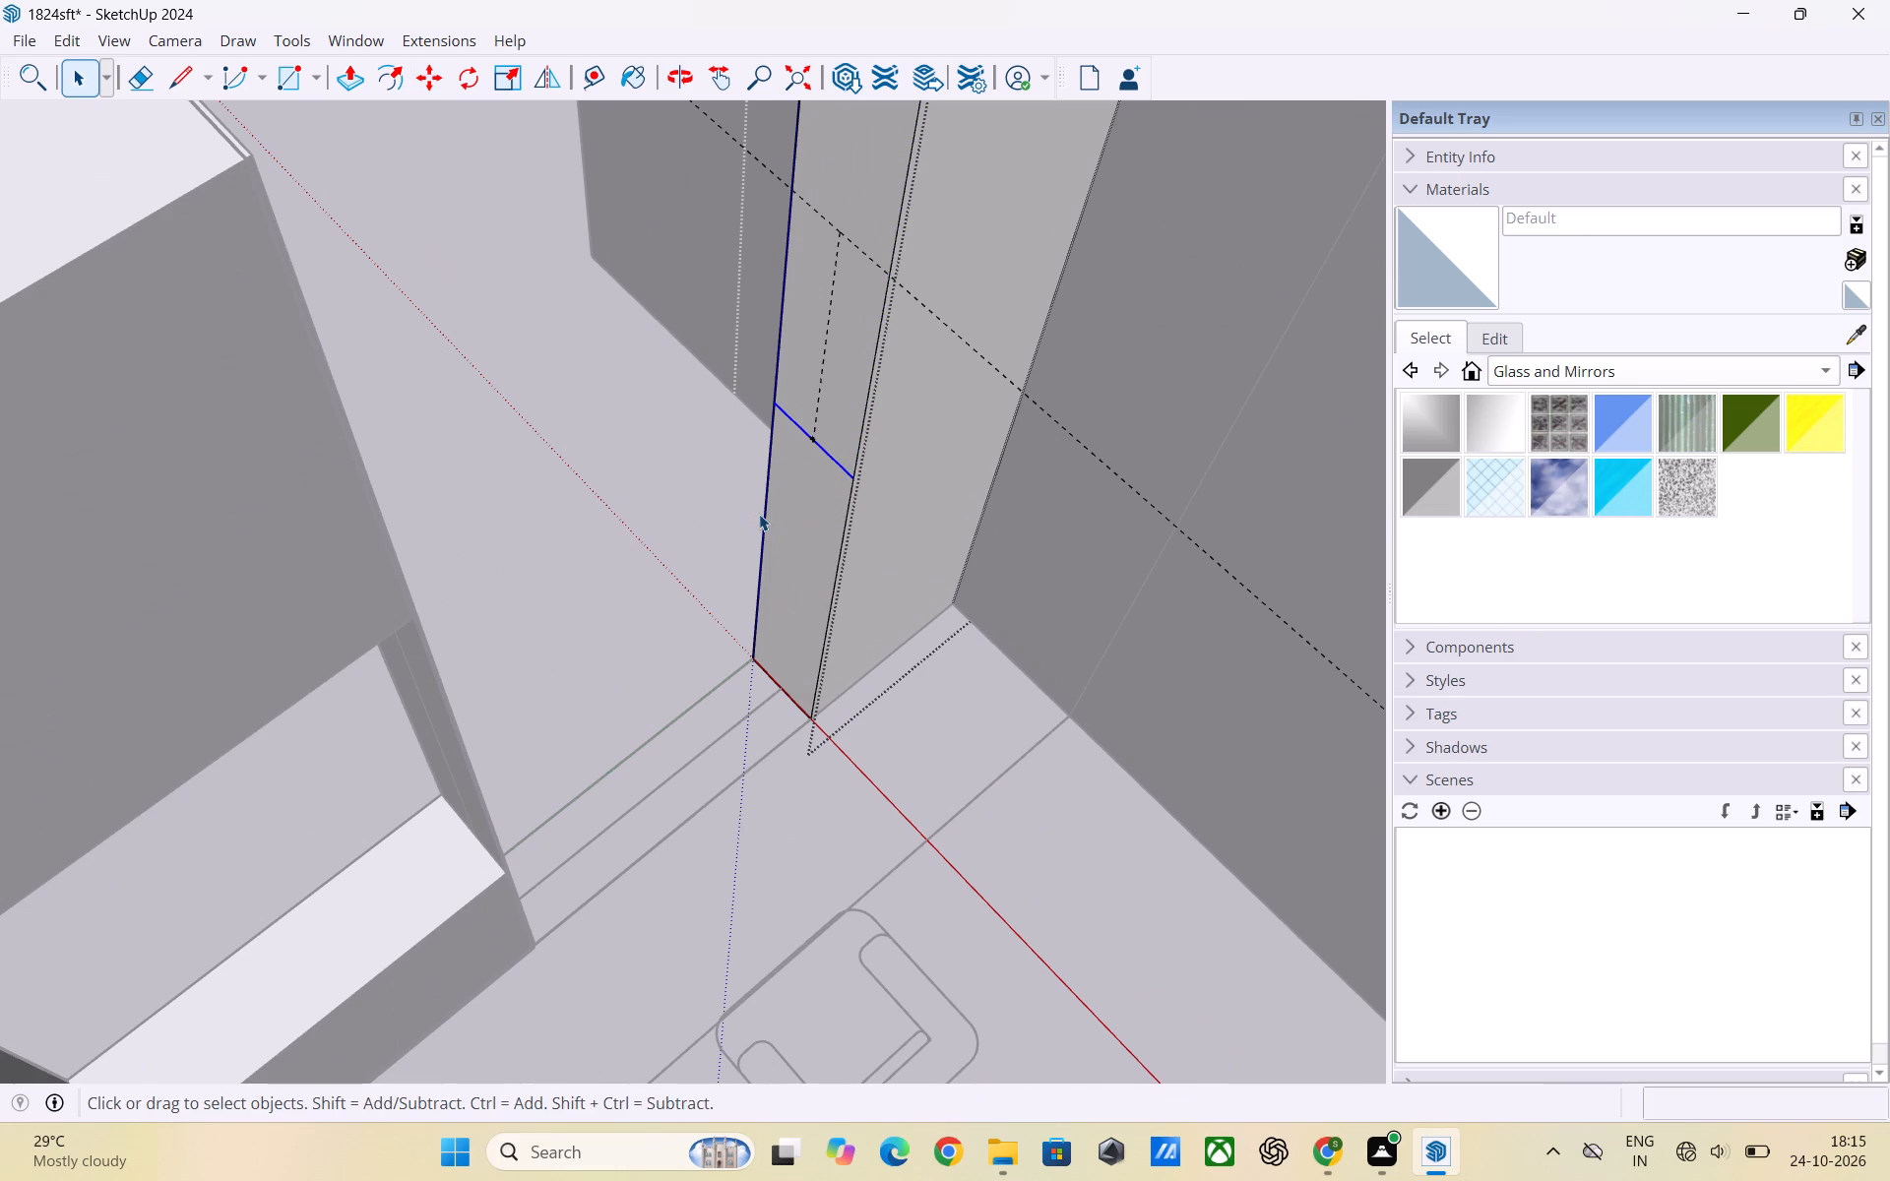
pyautogui.click(642, 430)
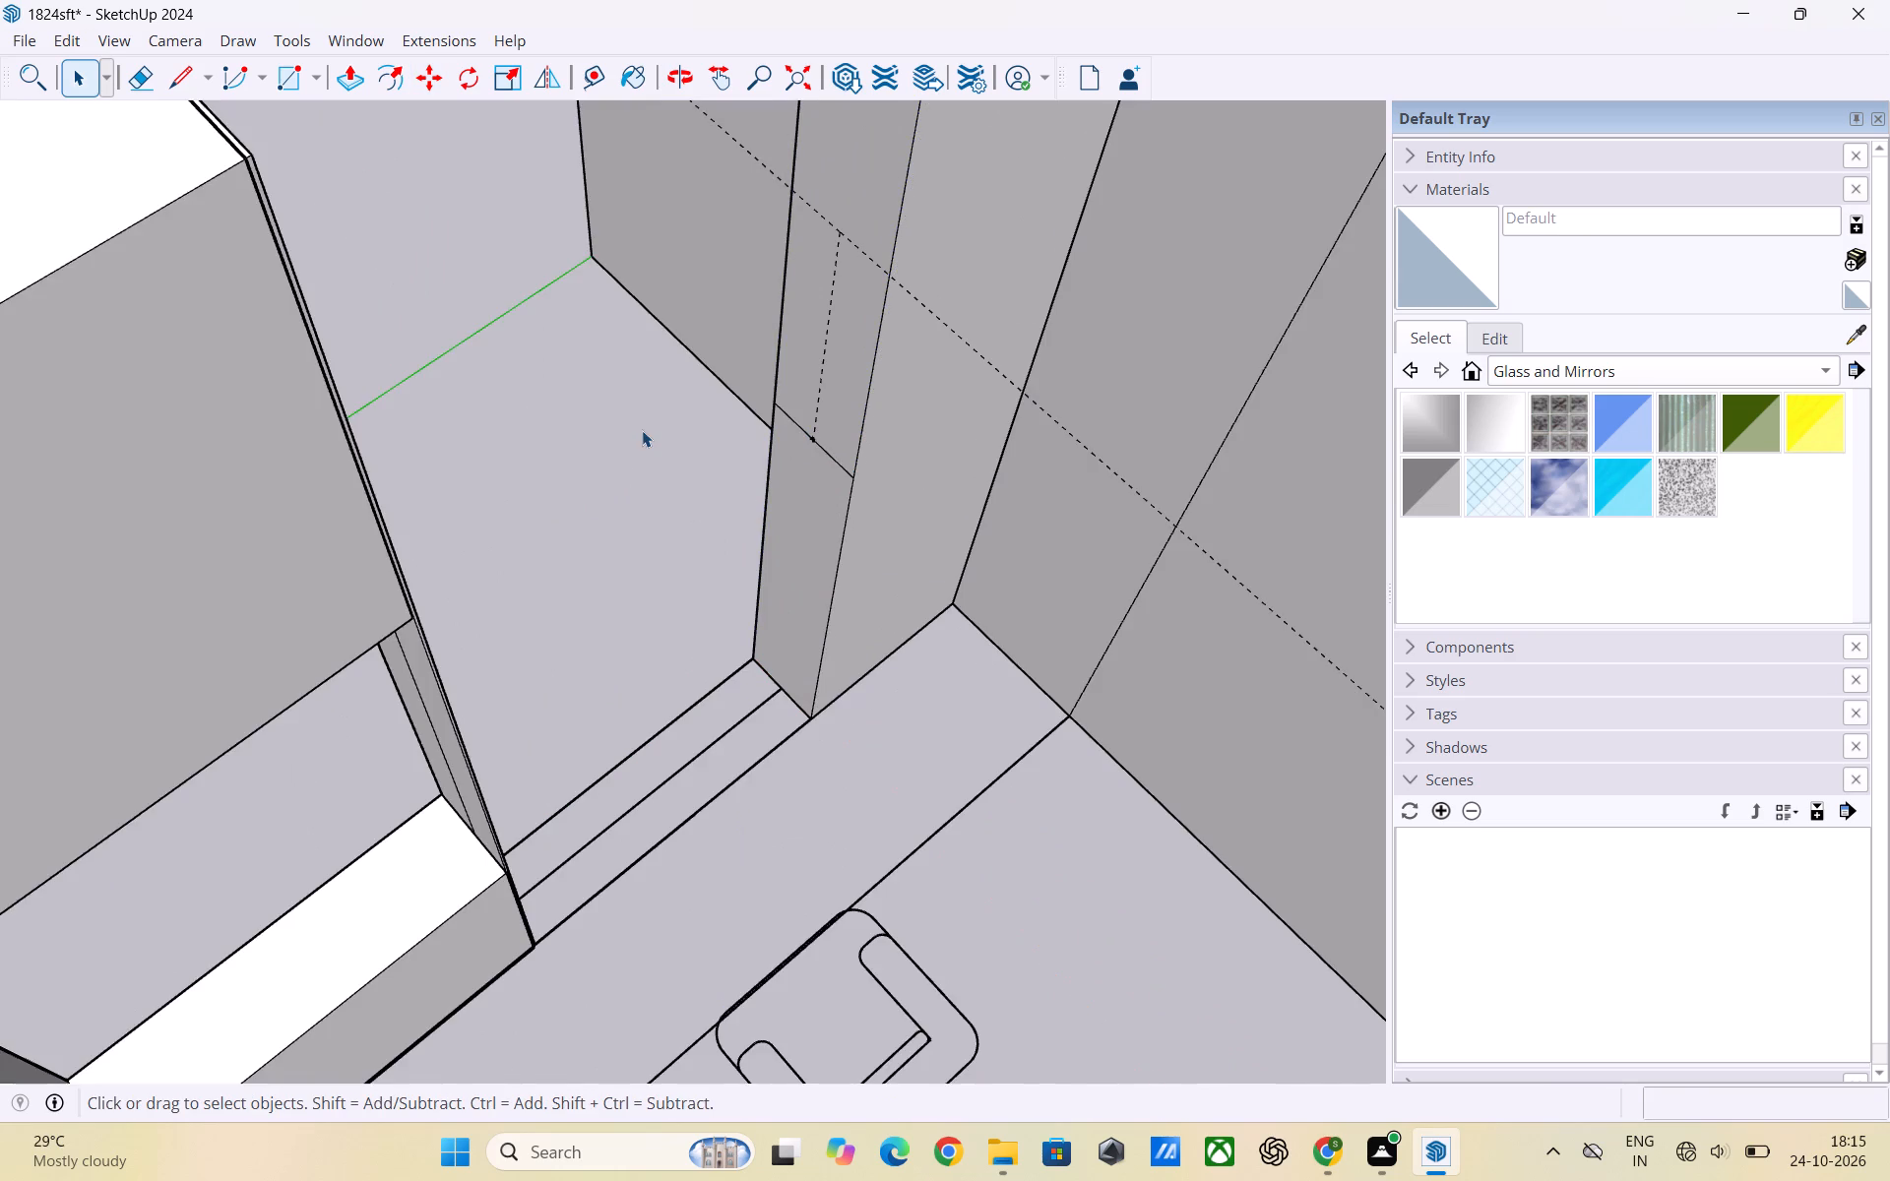
# Reopen the short wall piece's group and copy the new dividing edge about 2' up to the upper guide on its end face.
pyautogui.scroll(-4, 812, 487)
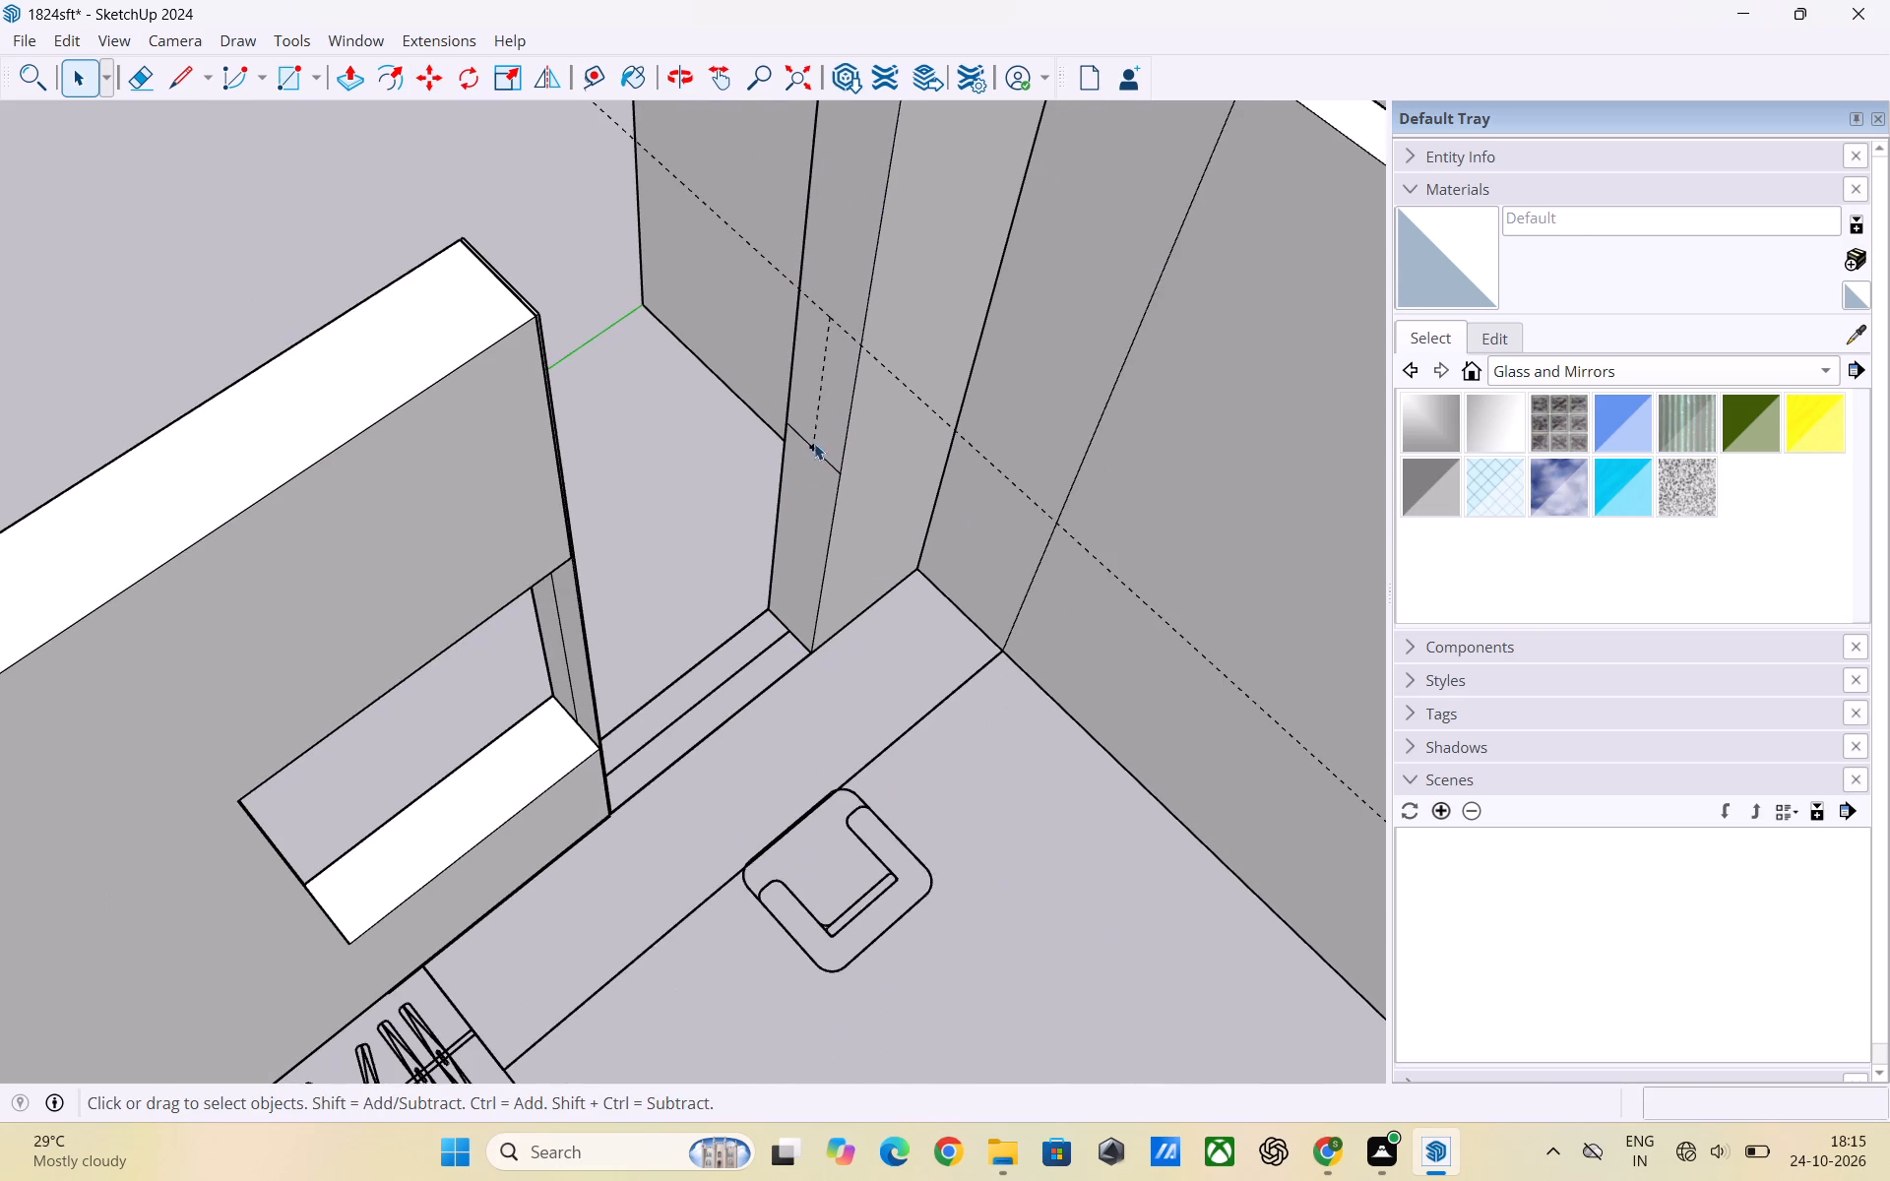
pyautogui.click(828, 465)
pyautogui.click(787, 492)
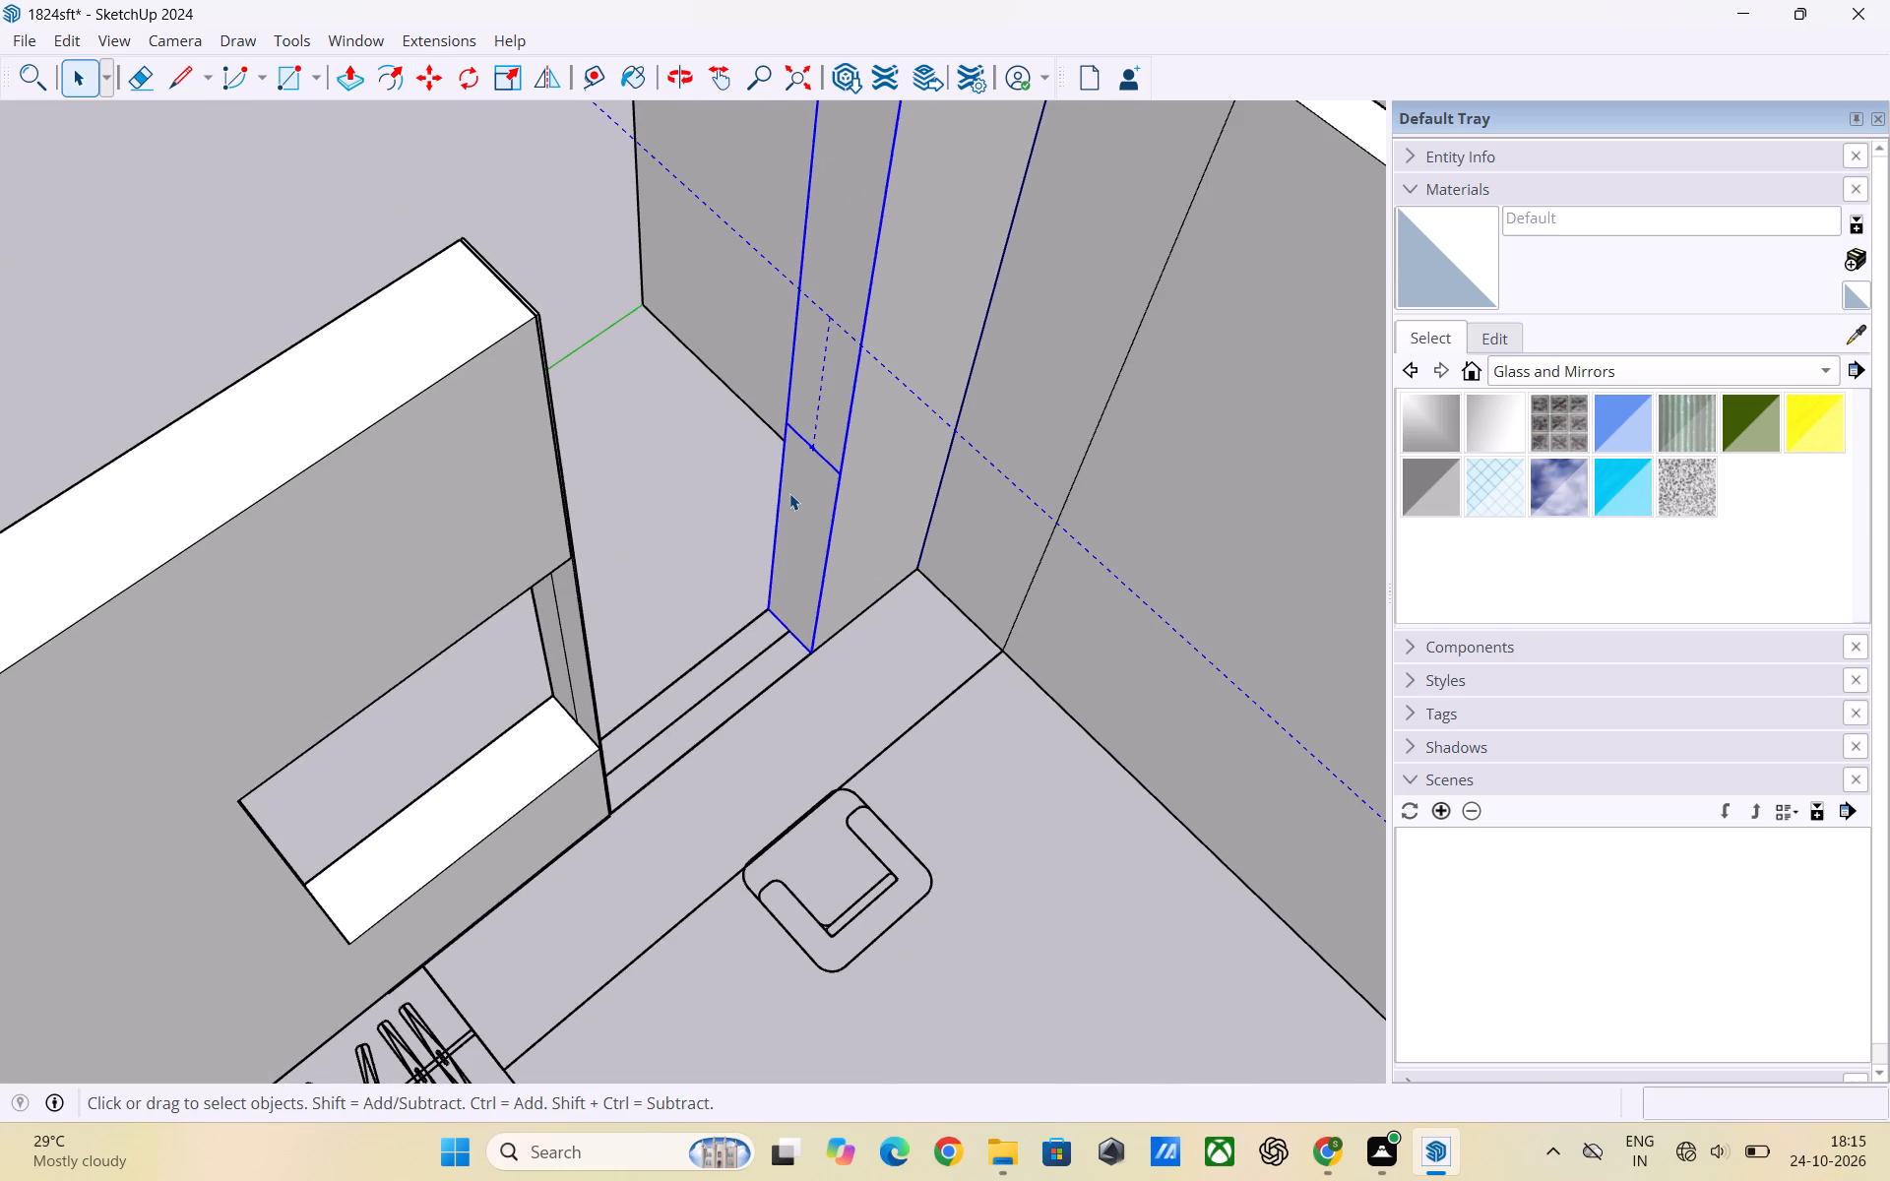
pyautogui.click(659, 442)
pyautogui.click(823, 463)
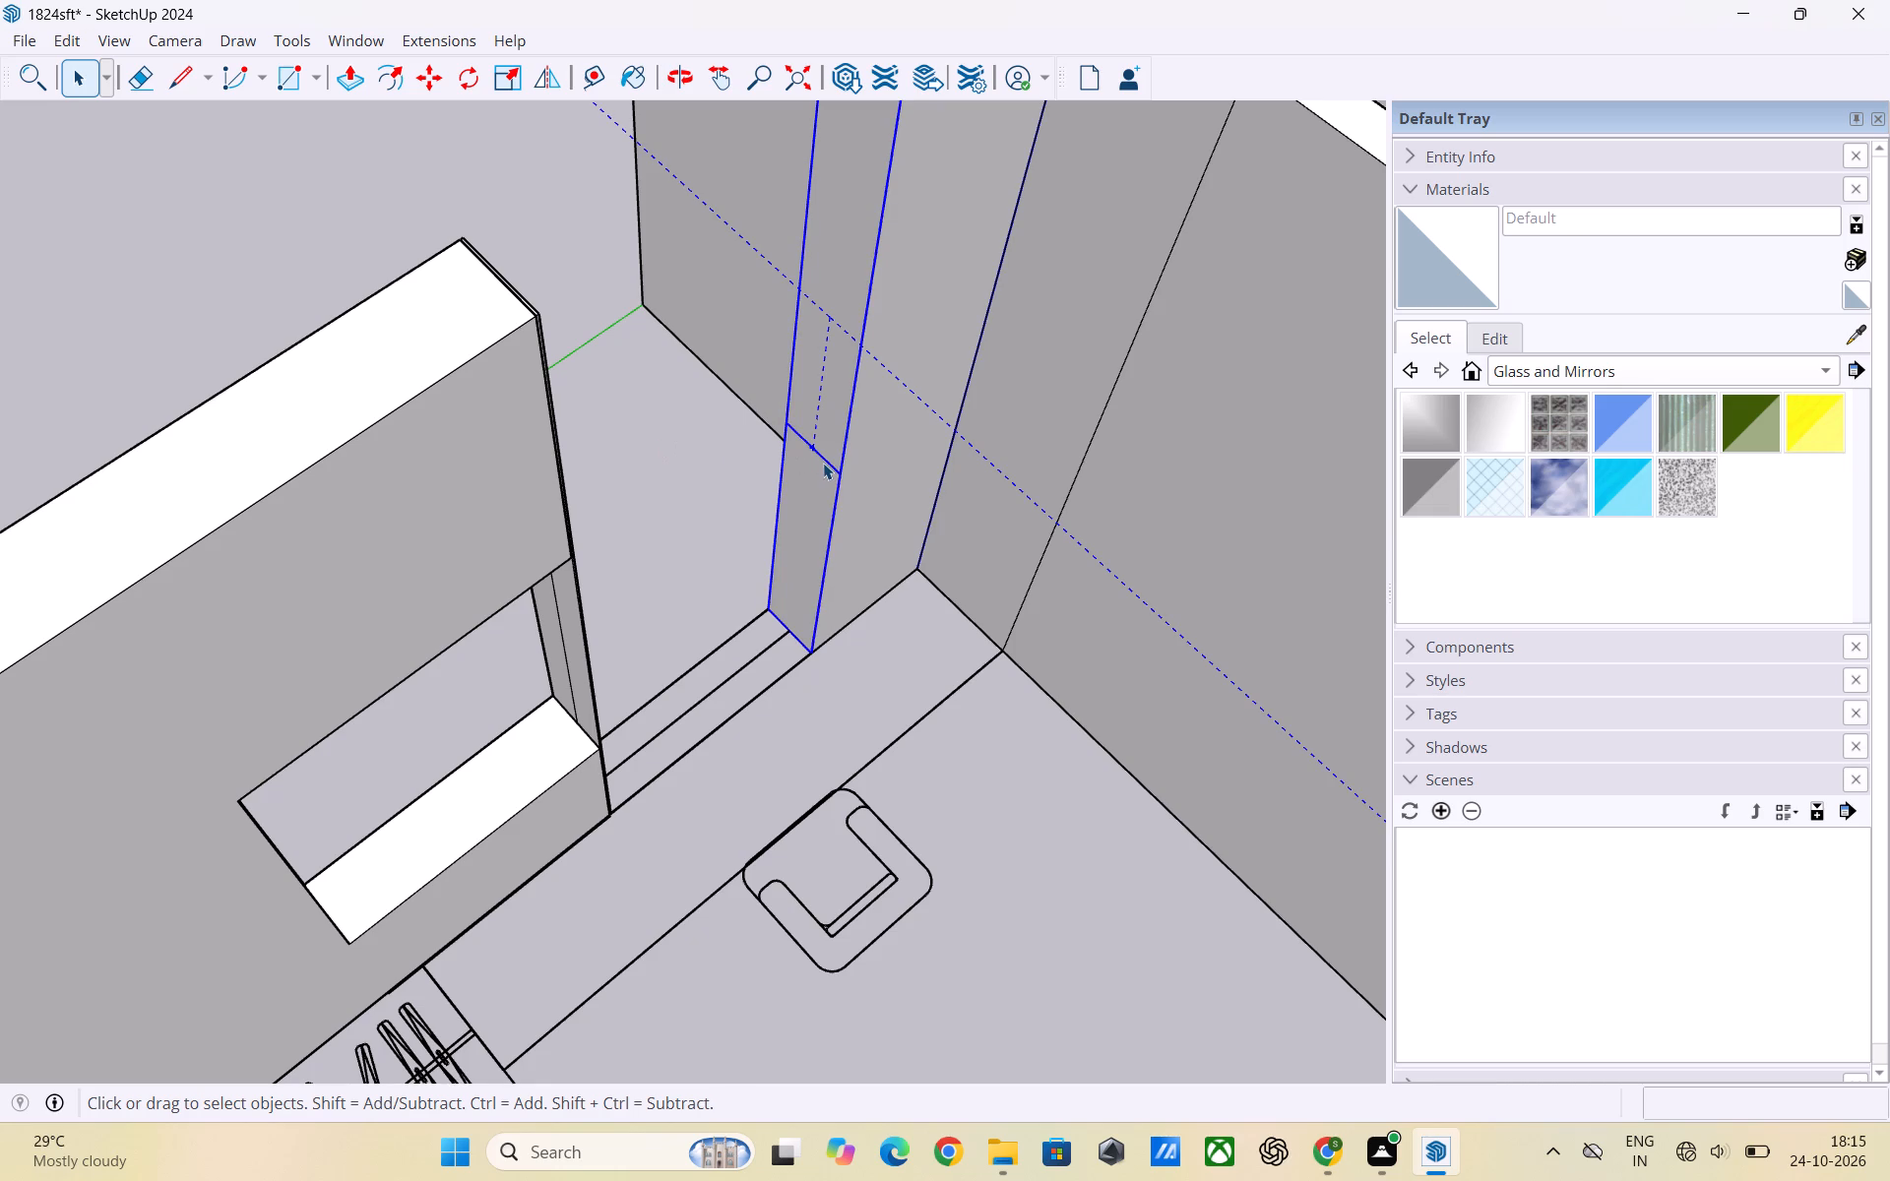
pyautogui.click(823, 463)
pyautogui.click(825, 461)
pyautogui.click(690, 448)
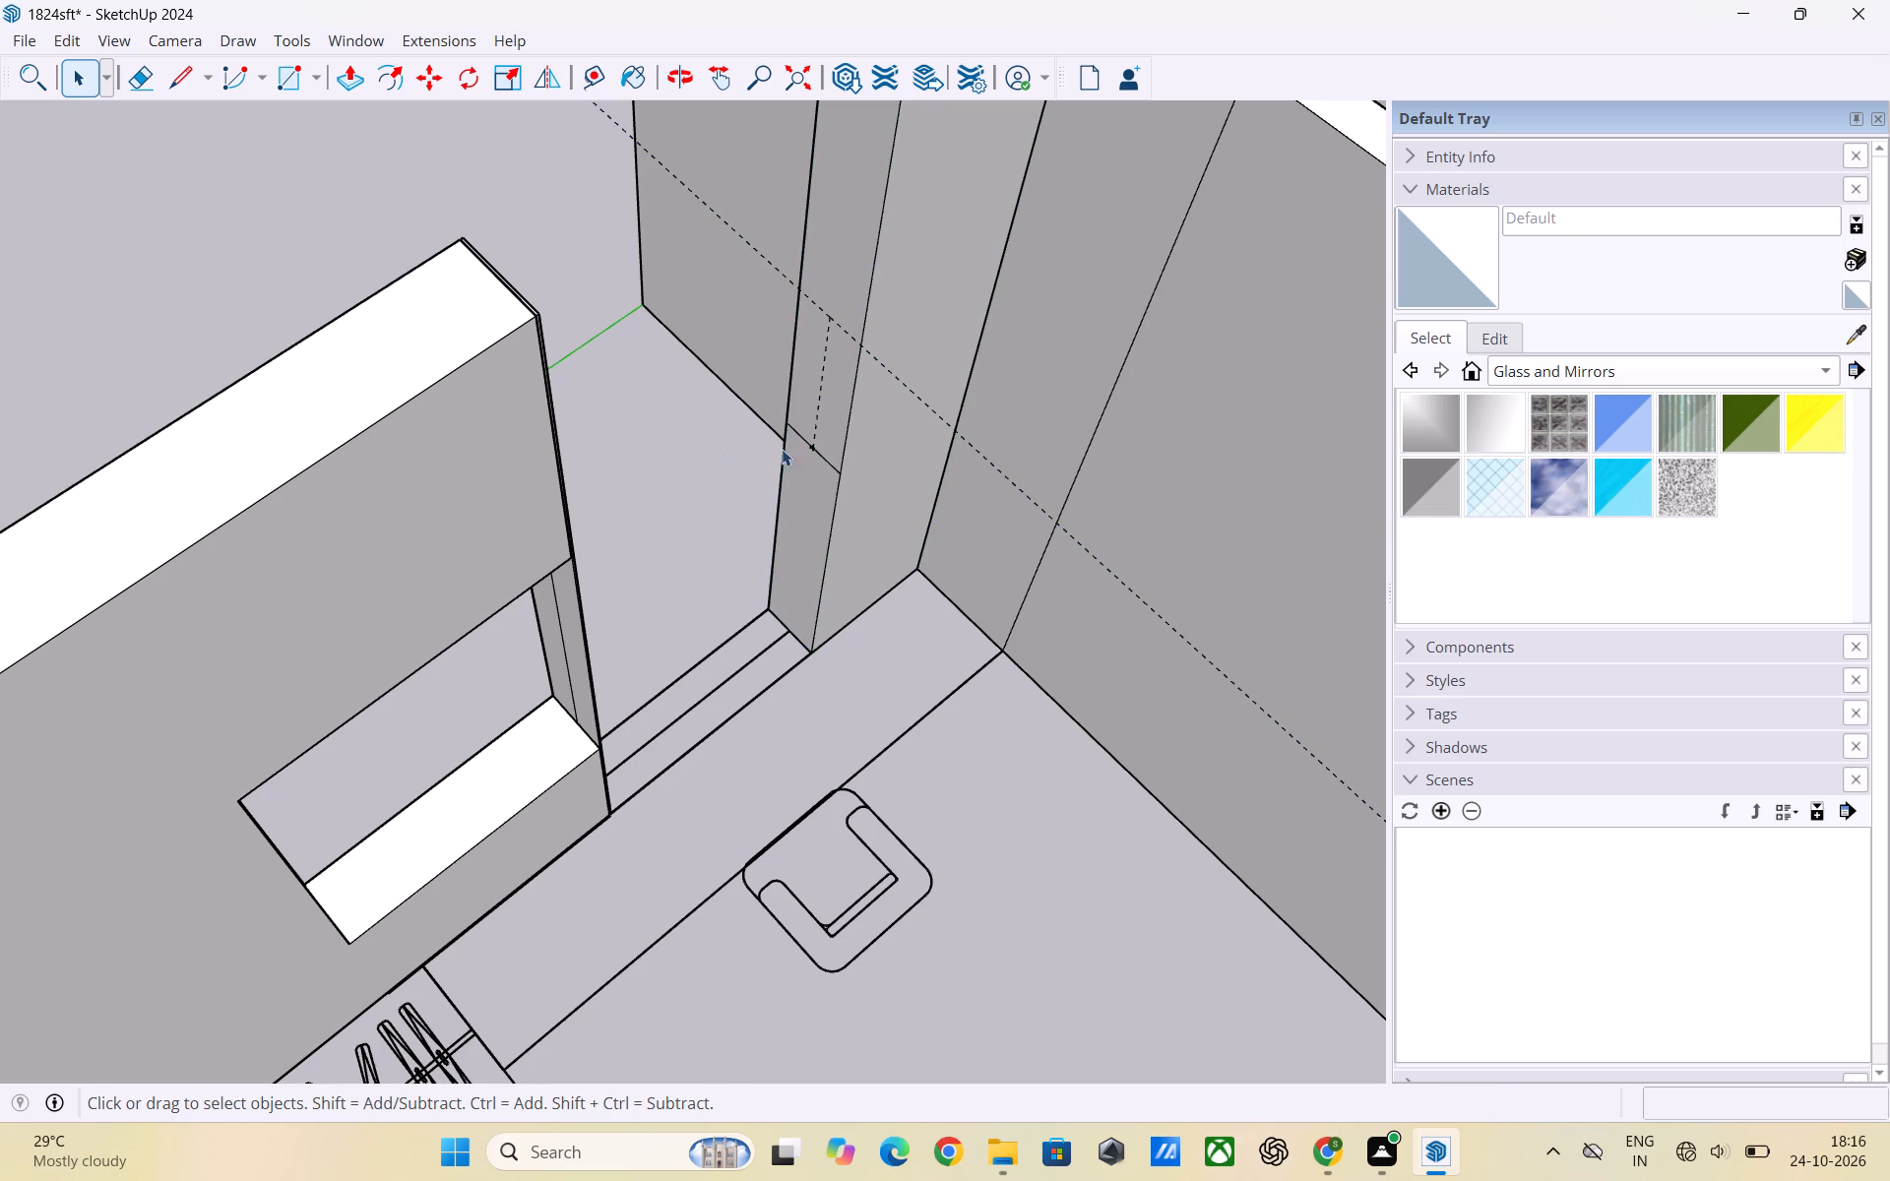
pyautogui.click(821, 456)
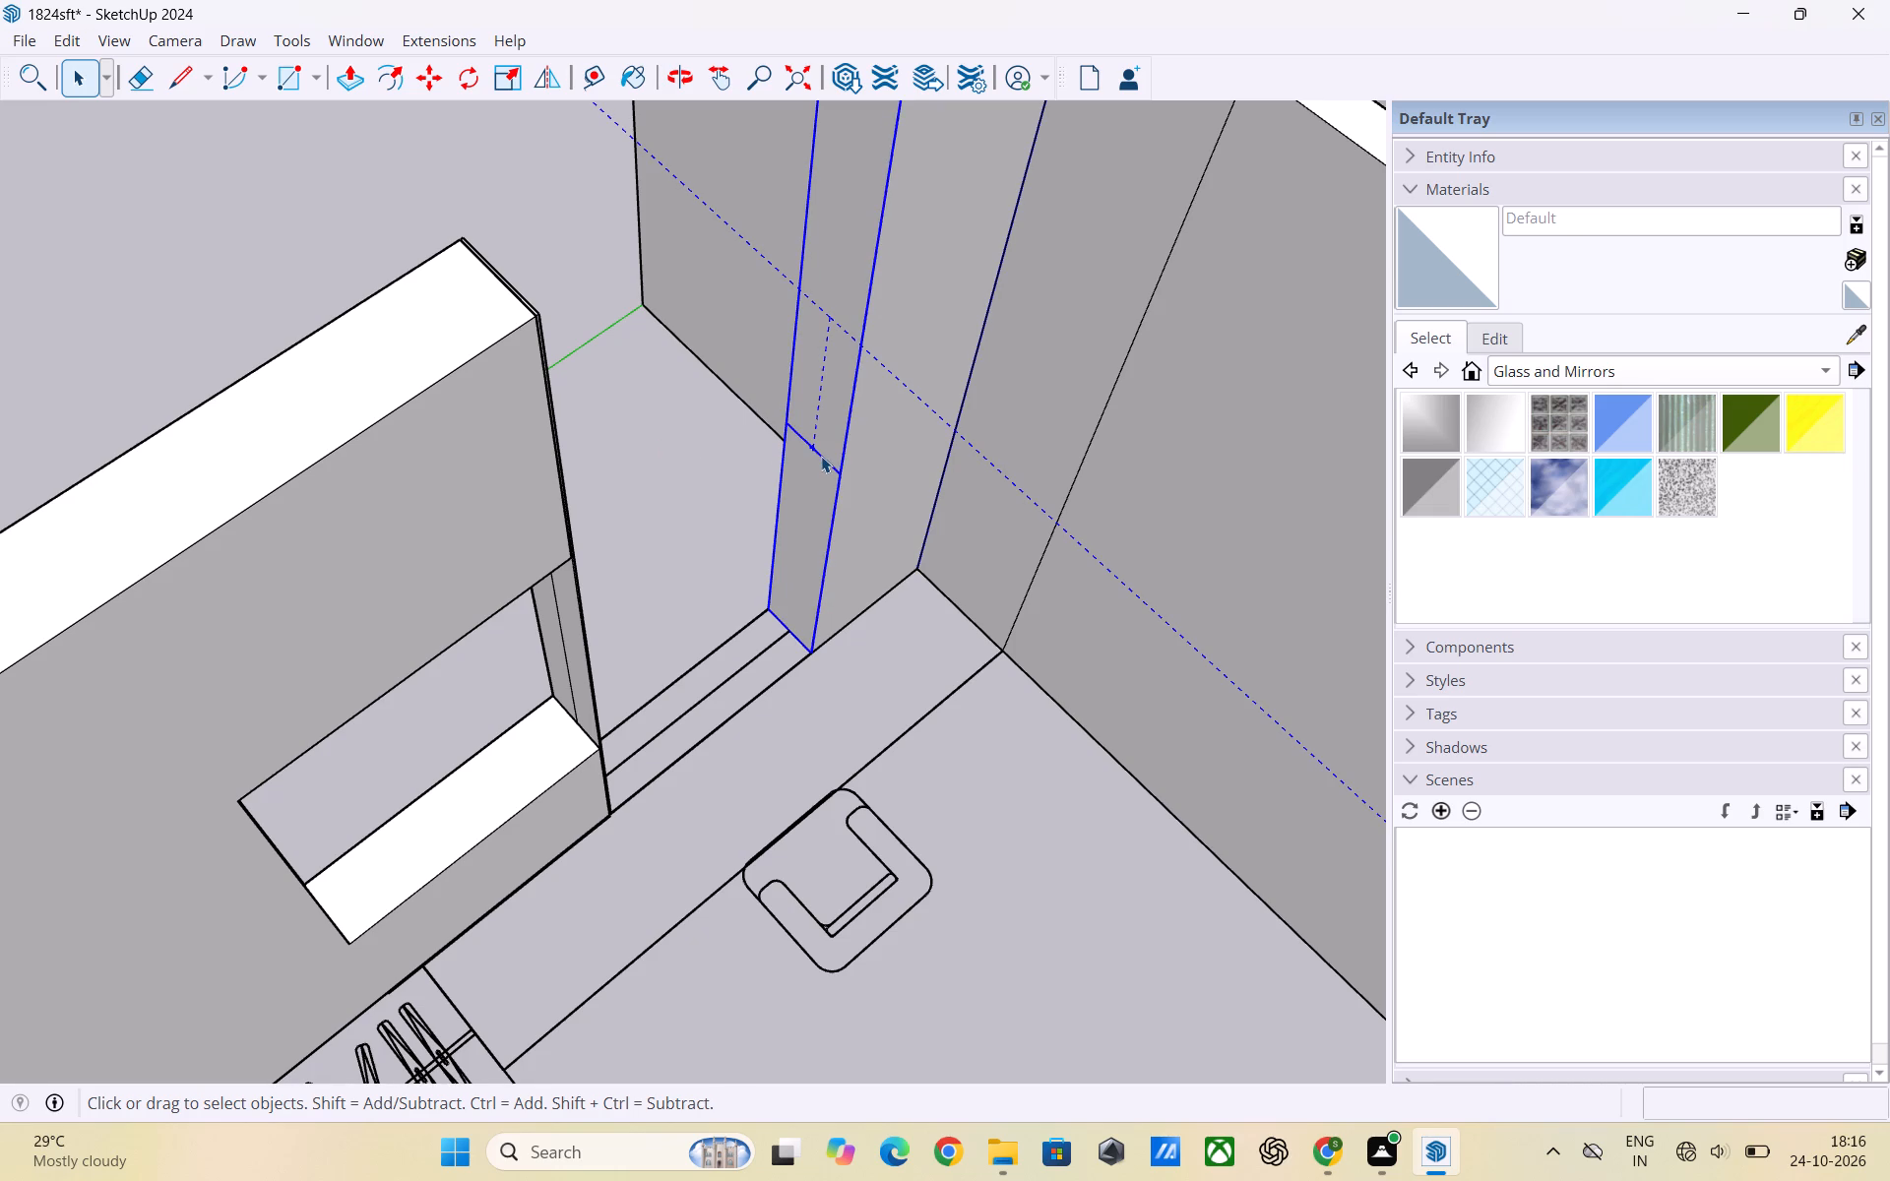
pyautogui.click(821, 458)
pyautogui.doubleClick(822, 459)
pyautogui.doubleClick(822, 459)
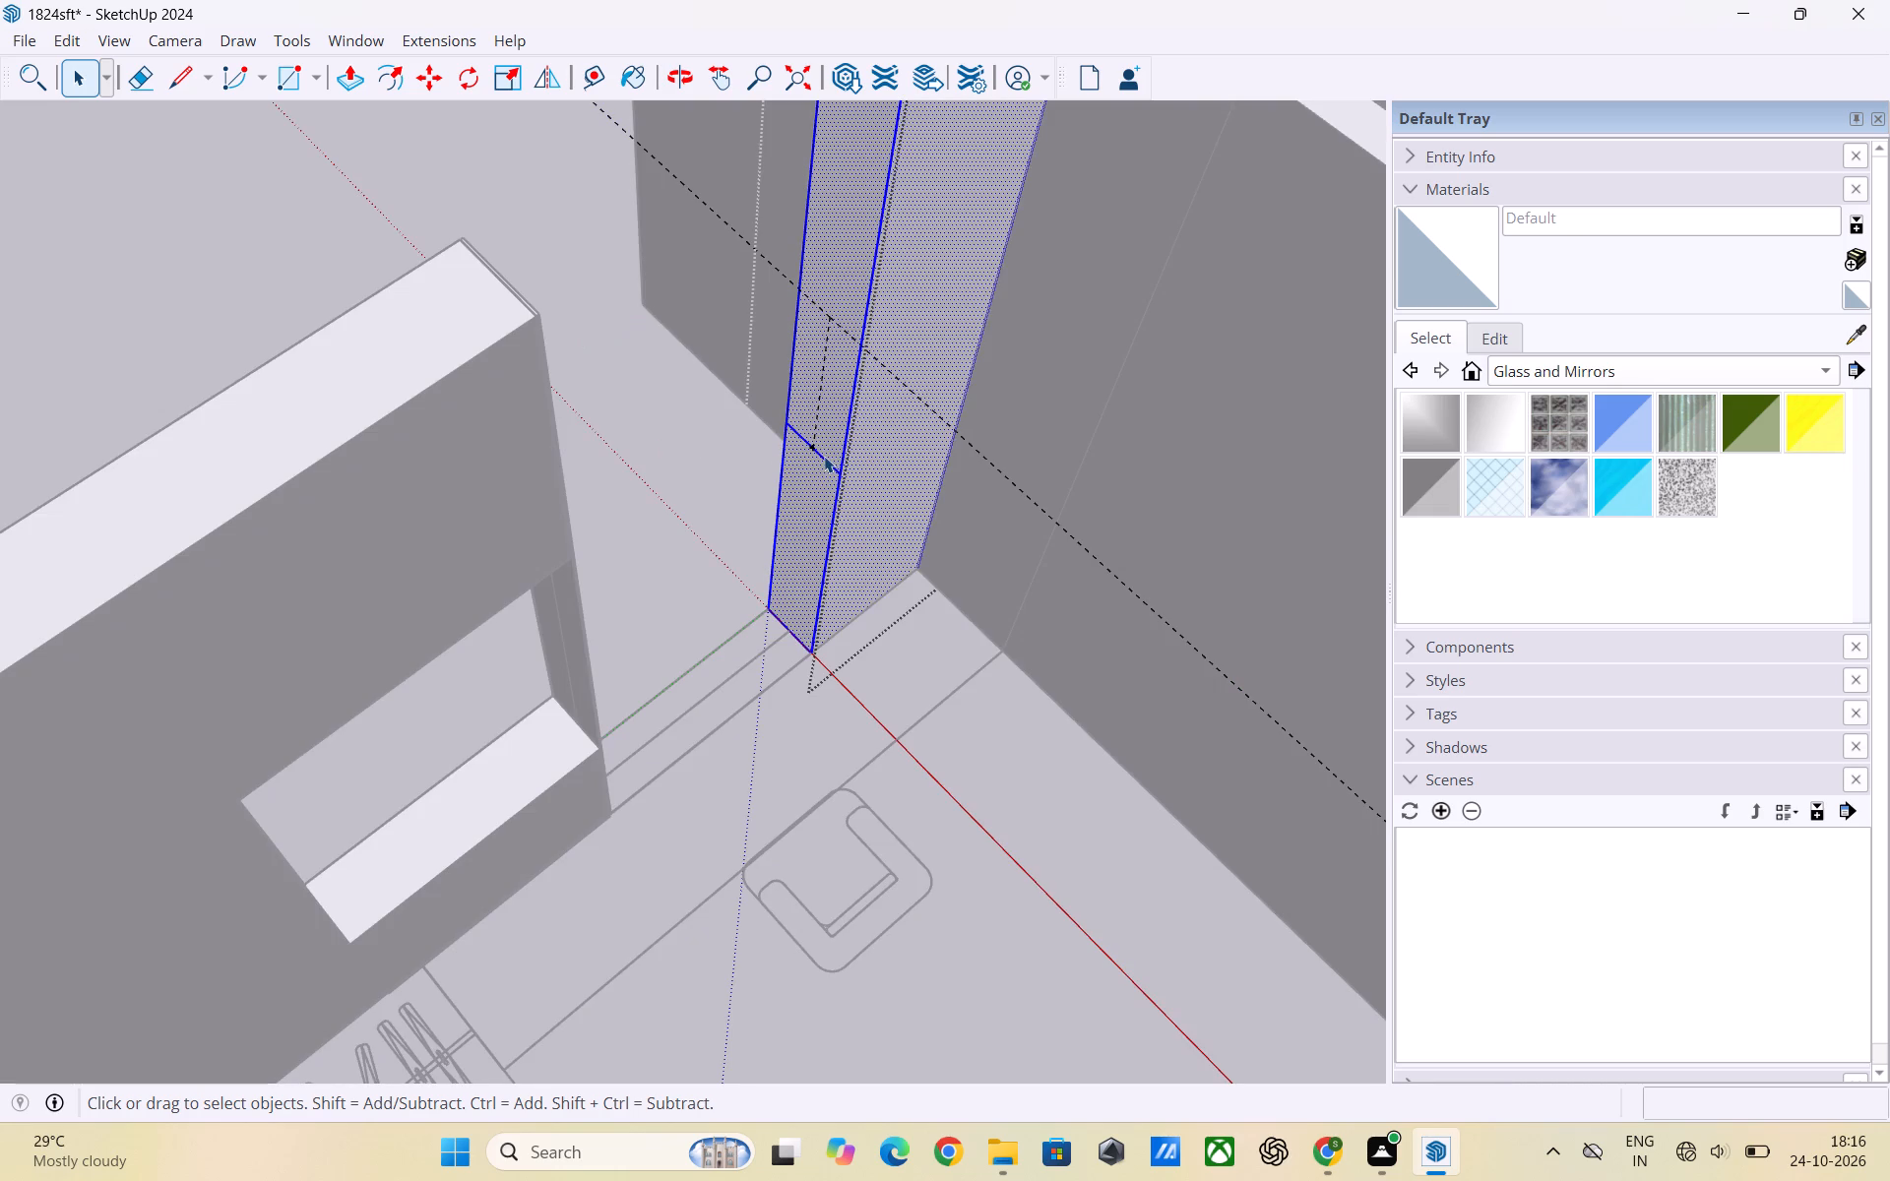
pyautogui.click(823, 461)
pyautogui.press('m')
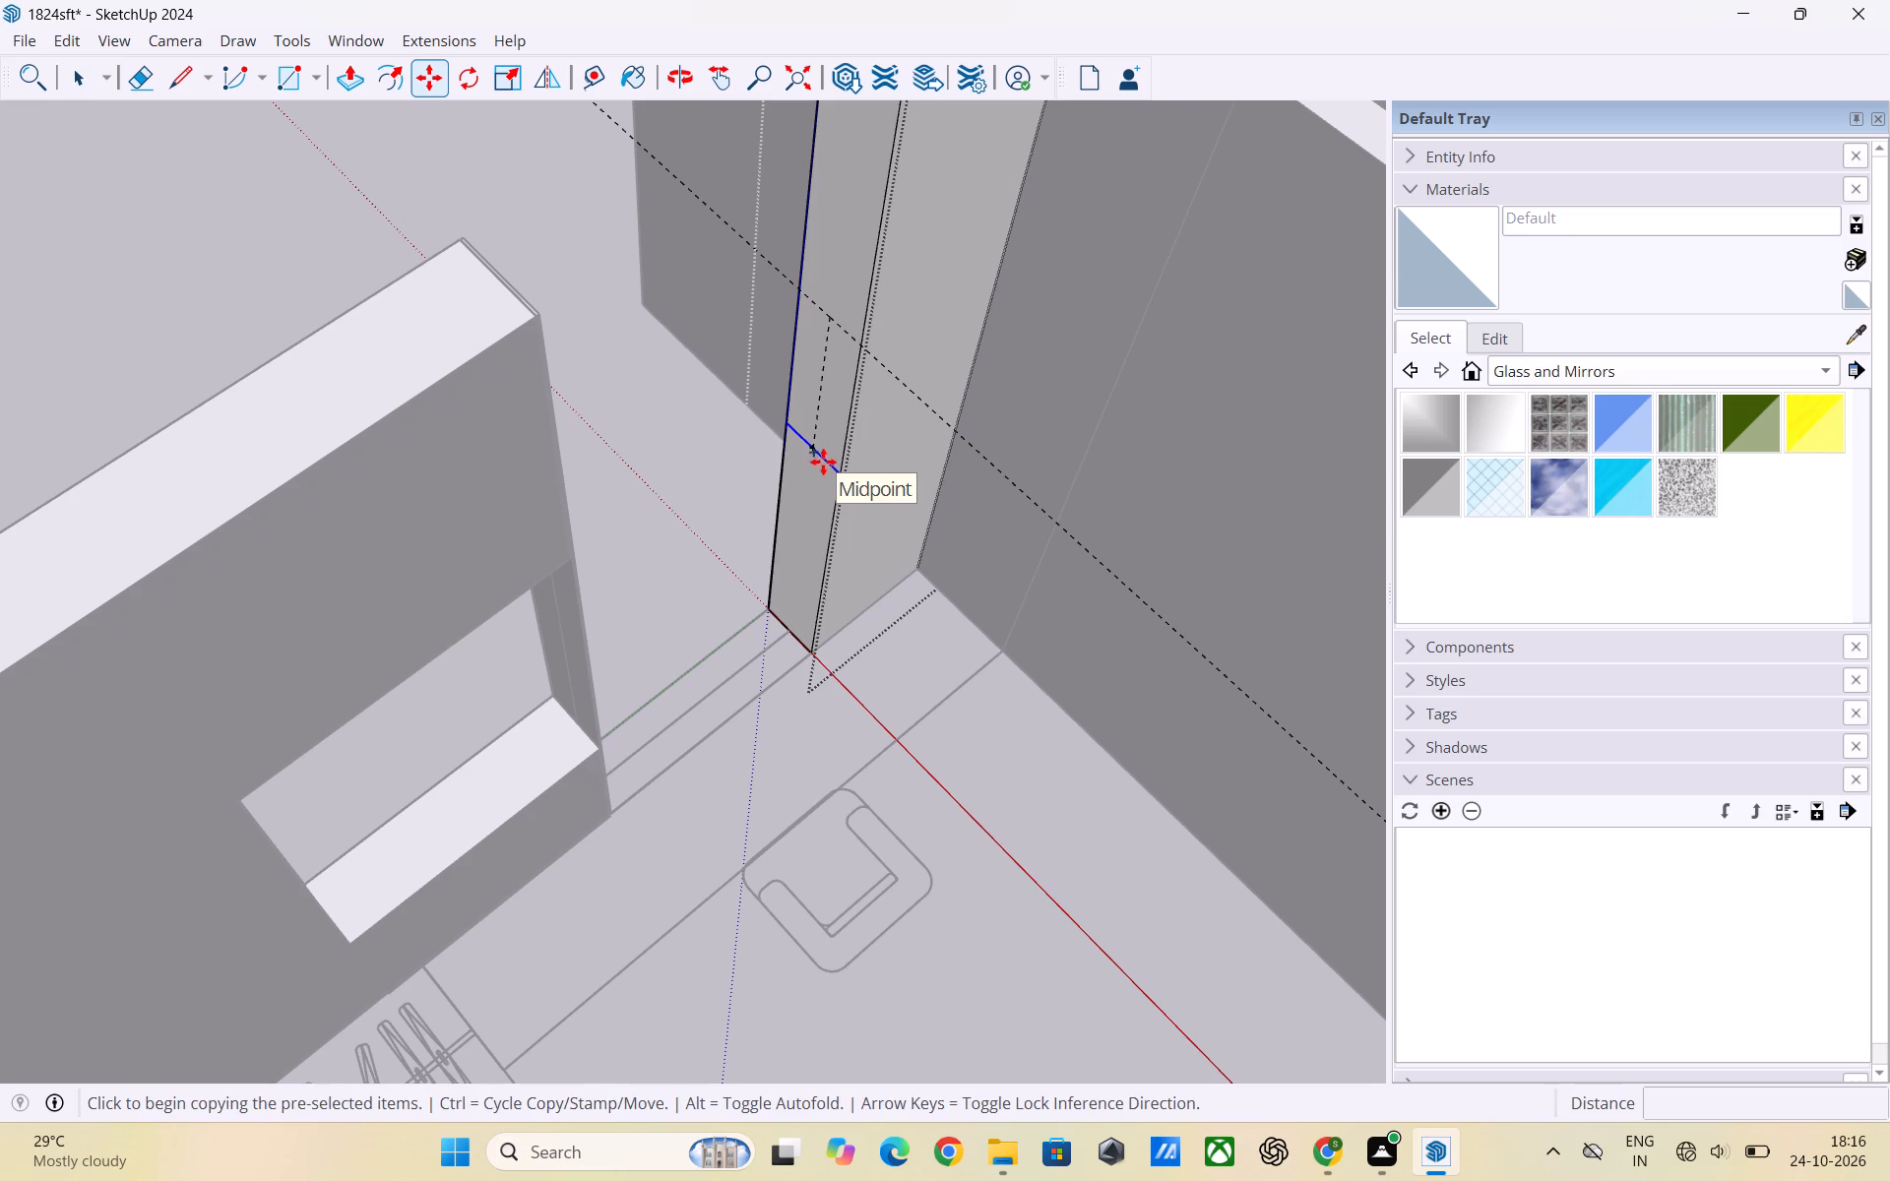
pyautogui.click(840, 472)
pyautogui.click(858, 352)
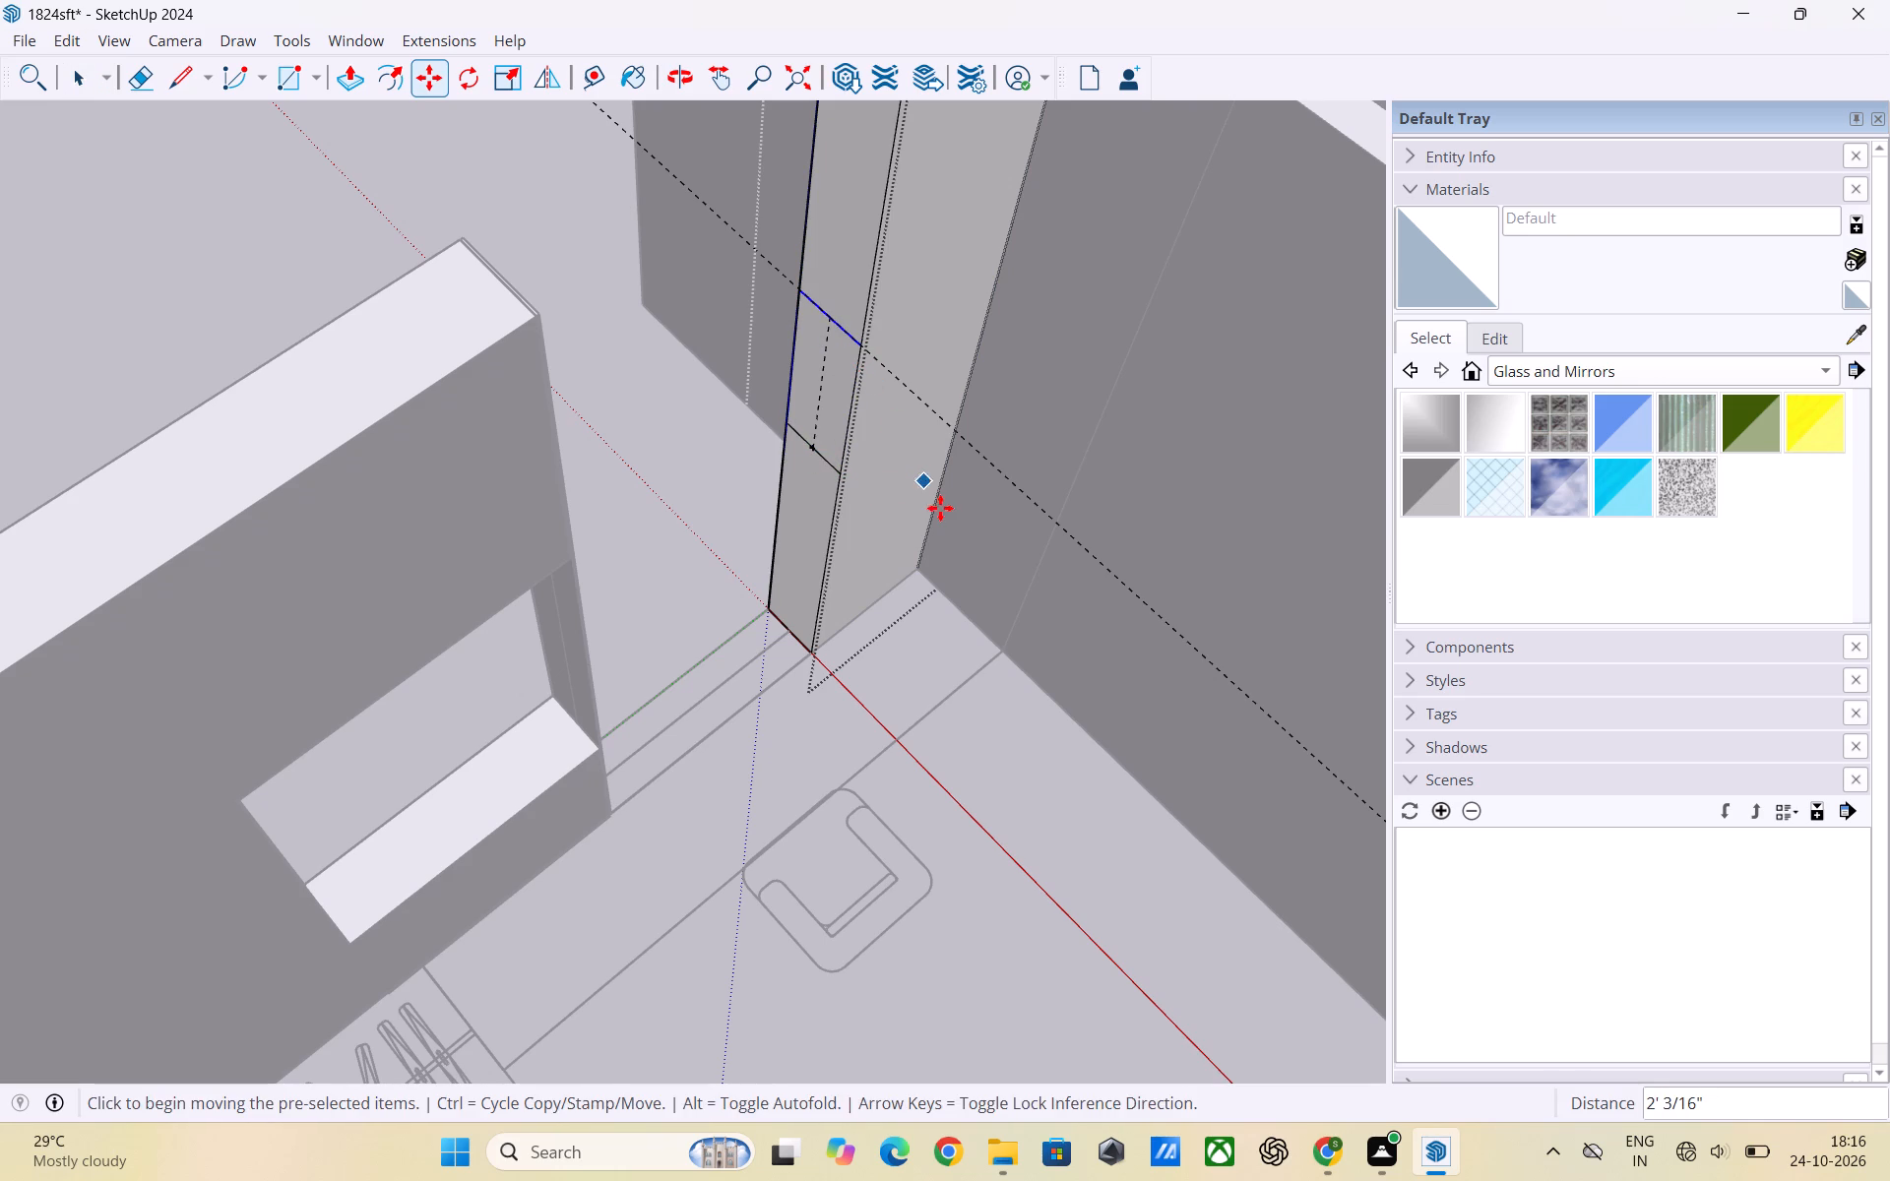
pyautogui.press('space')
pyautogui.click(667, 420)
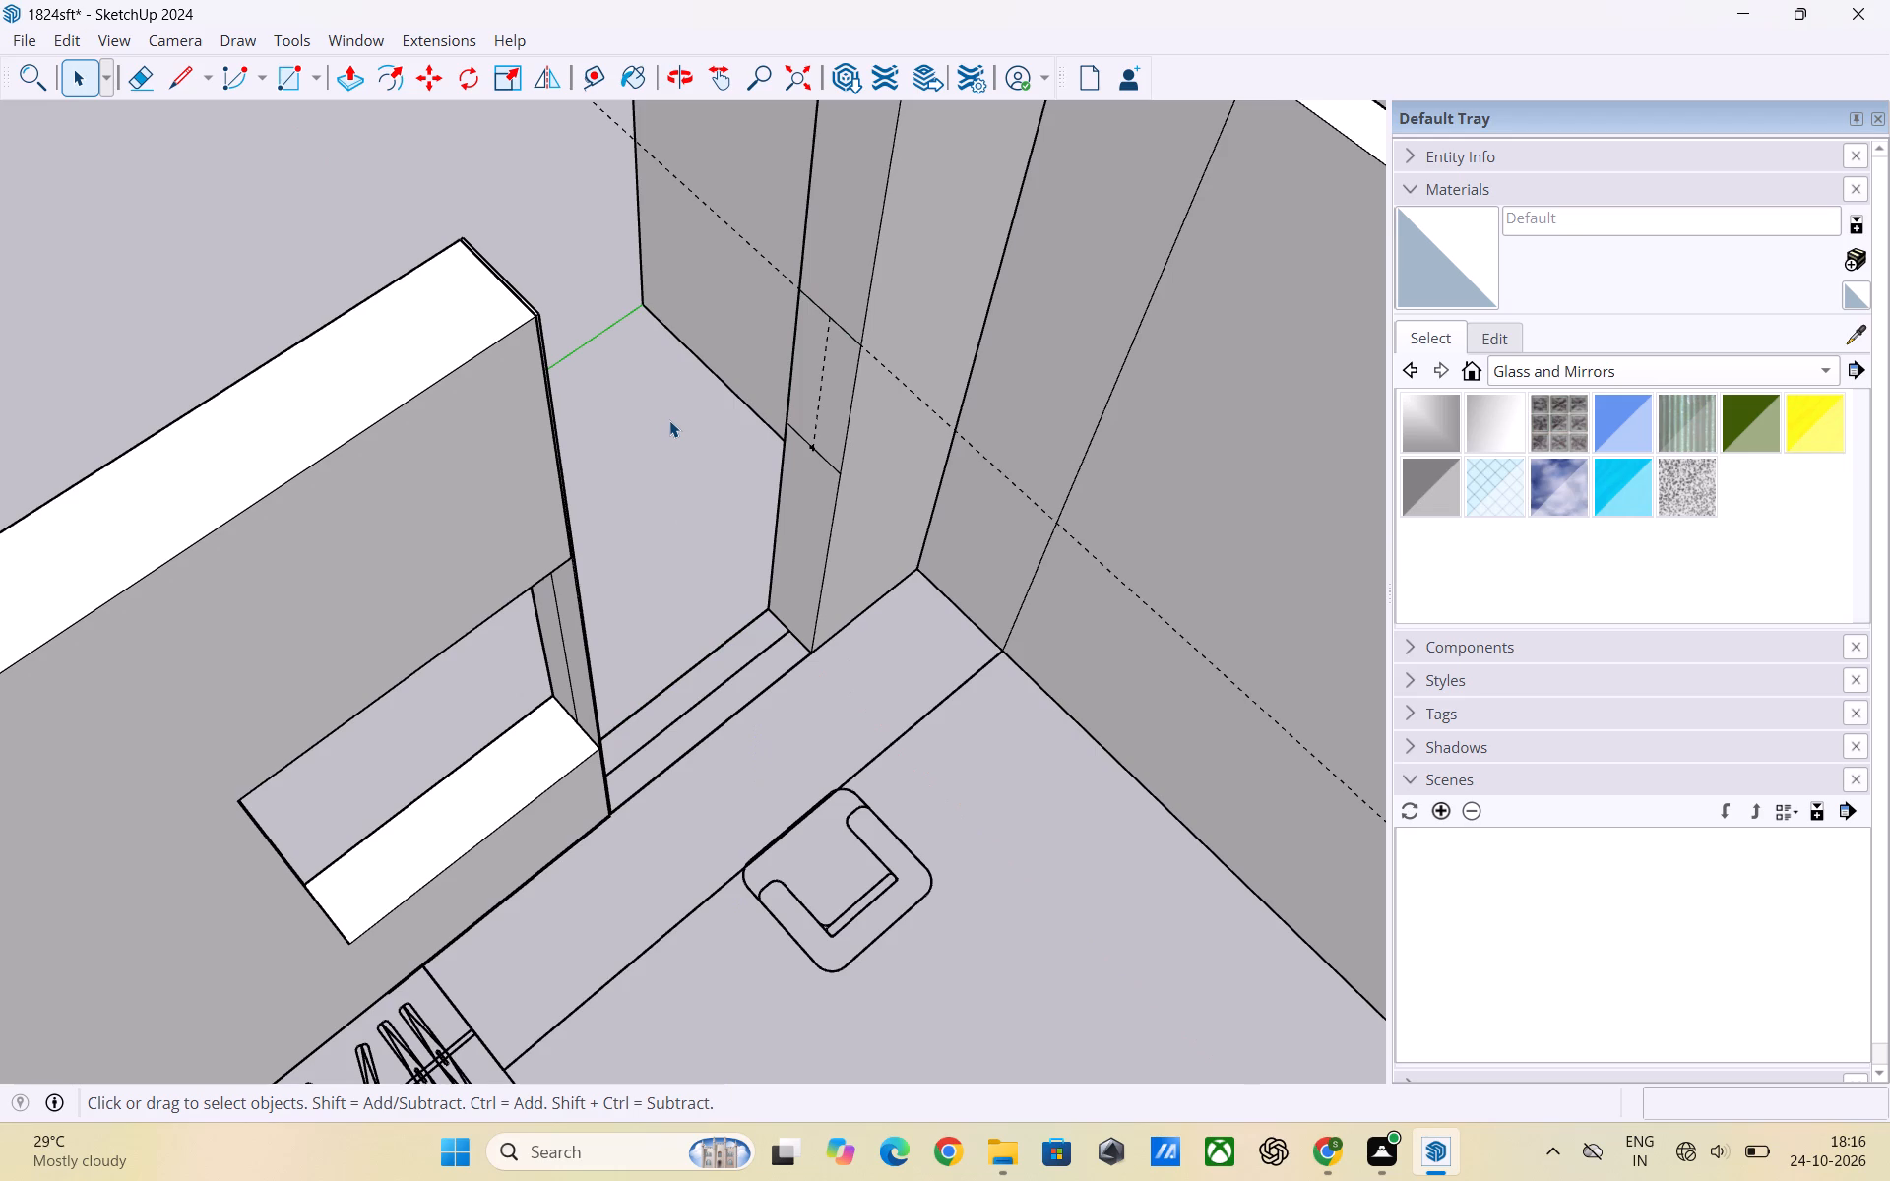
# Delete all guides from the model.
pyautogui.click(74, 40)
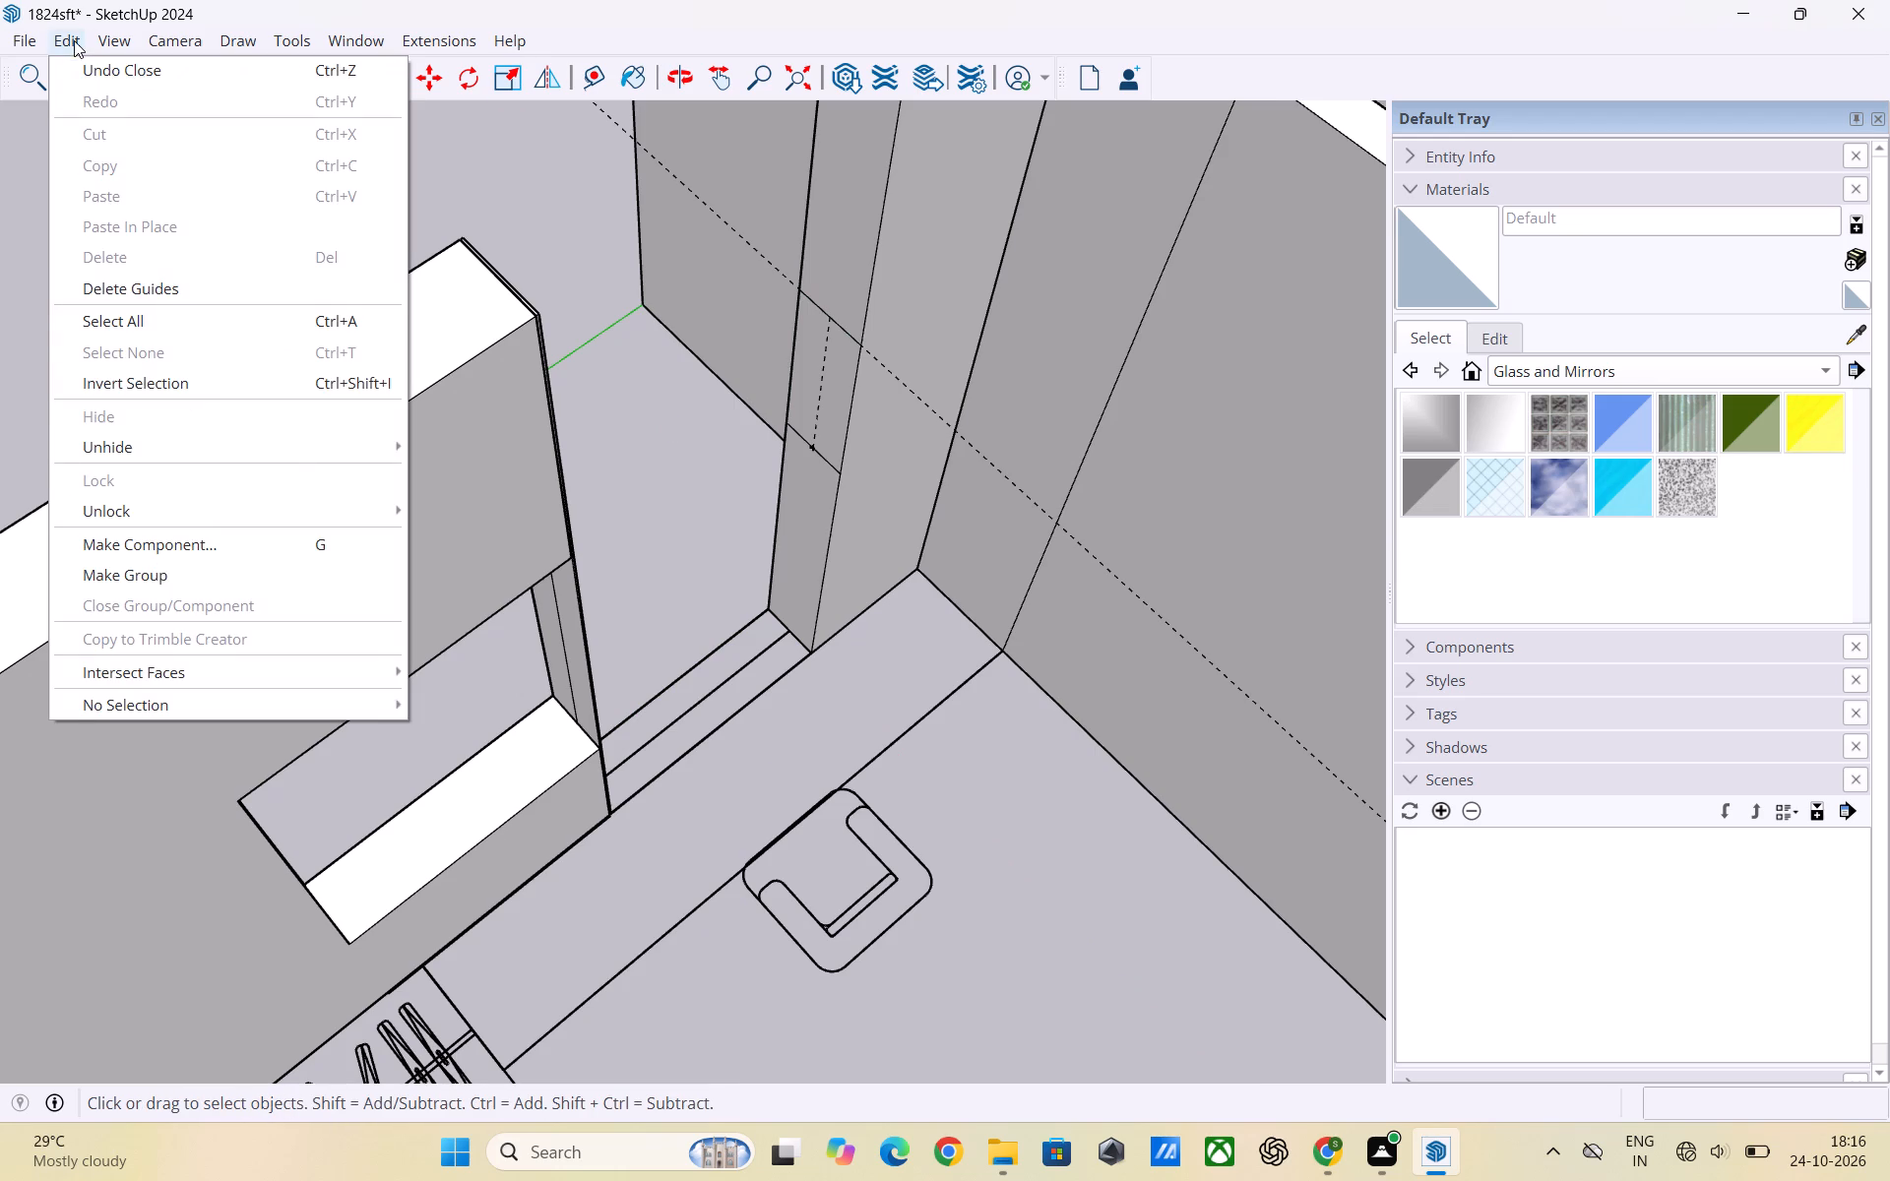
pyautogui.click(149, 285)
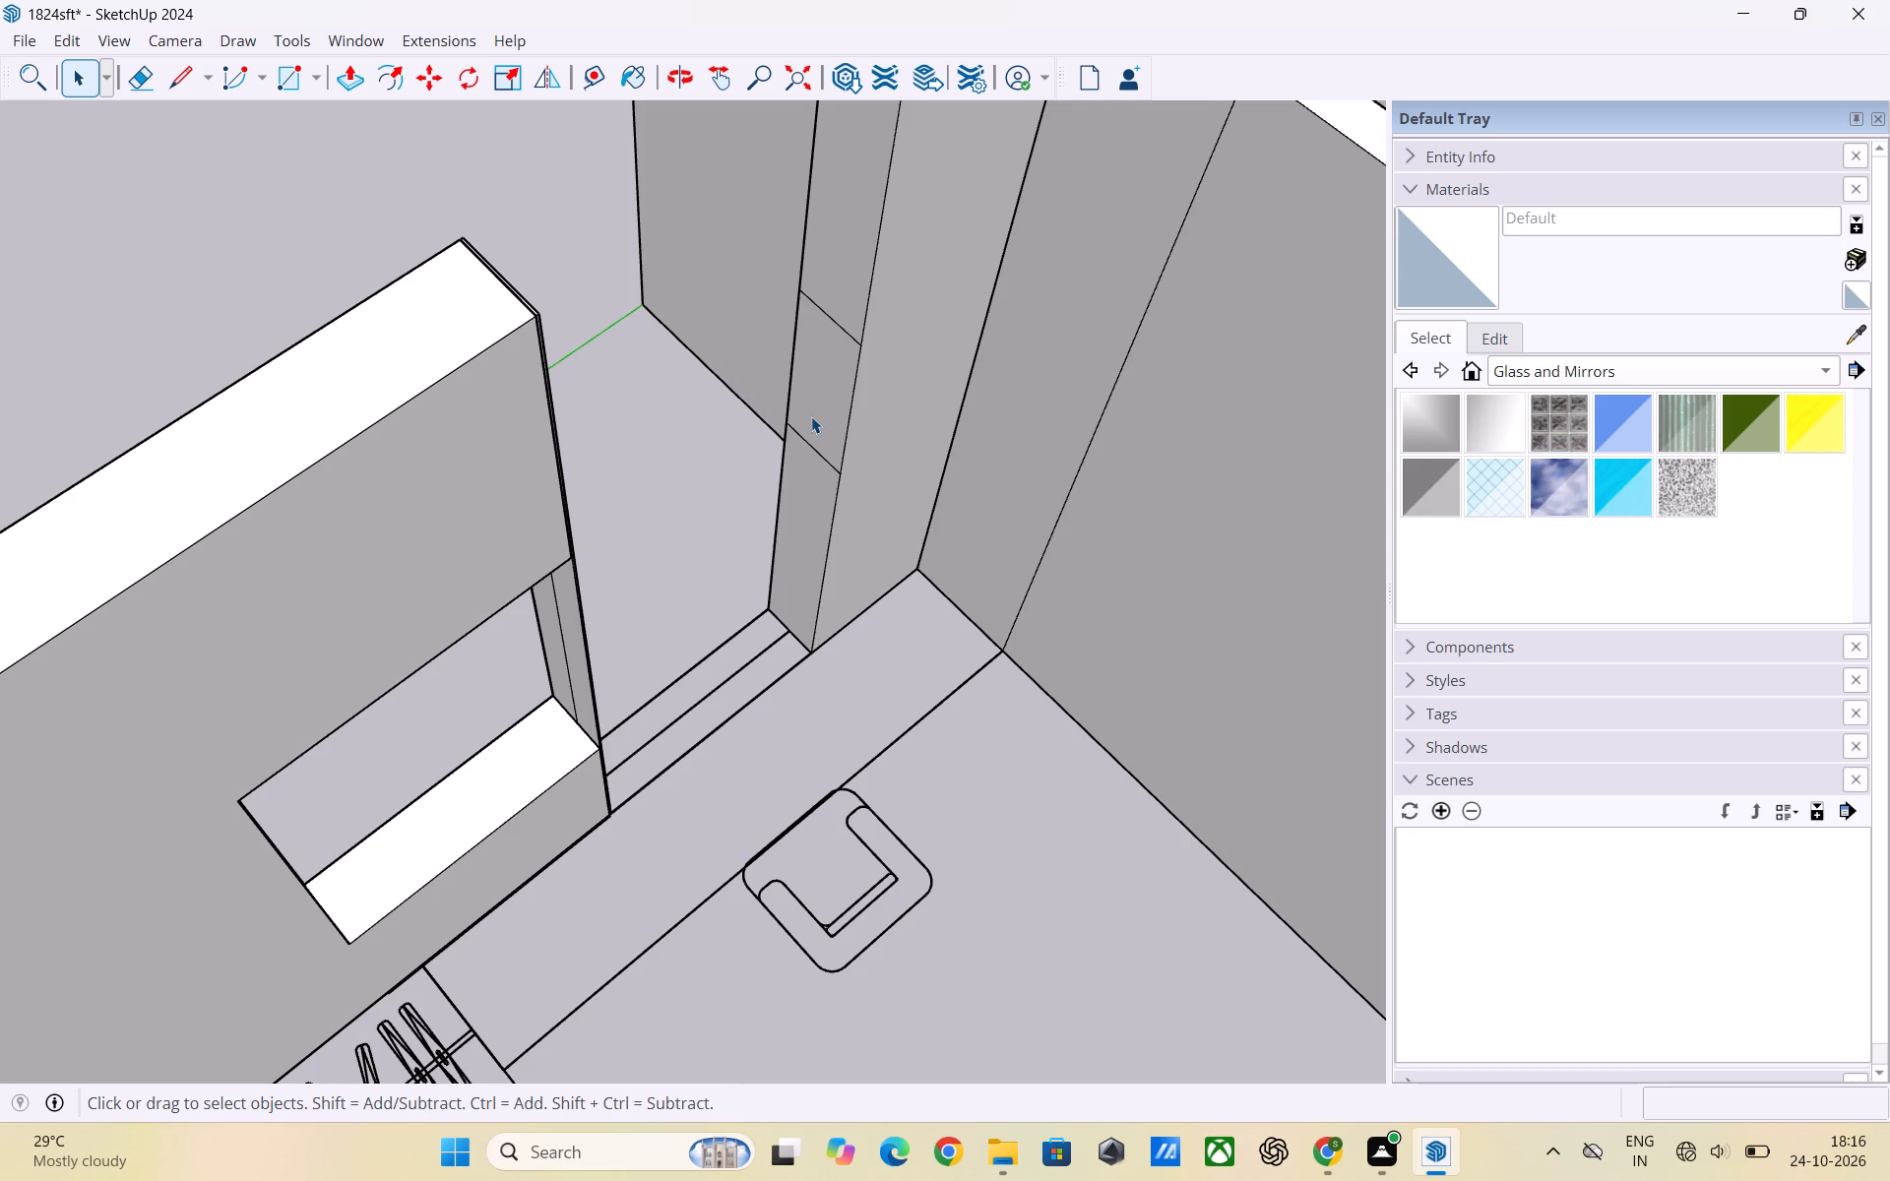
# Push/Pull the top section of the short wall piece's end face about 3' across the opening to meet the neighbouring wall.
pyautogui.scroll(-4, 741, 554)
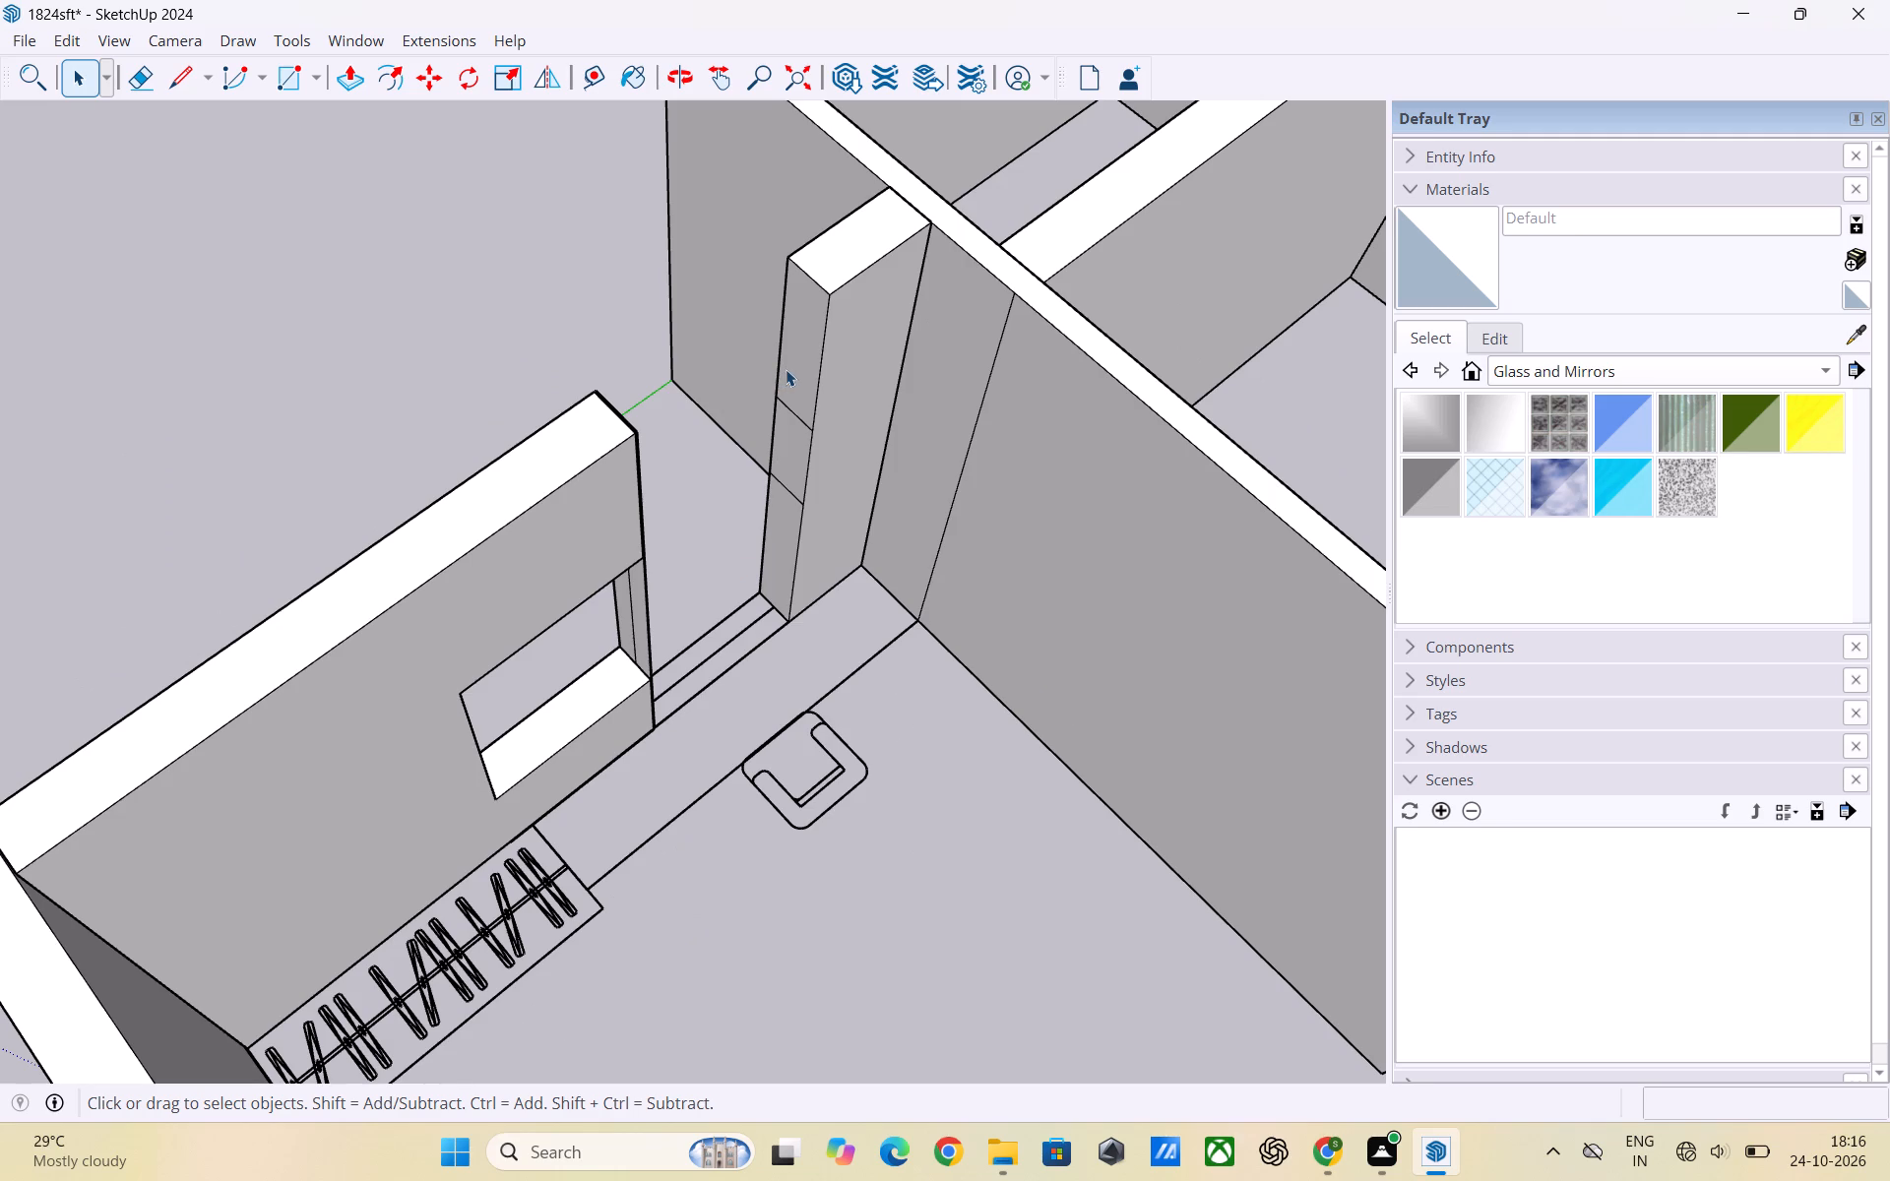
pyautogui.tripleClick(790, 369)
pyautogui.tripleClick(793, 369)
pyautogui.doubleClick(795, 367)
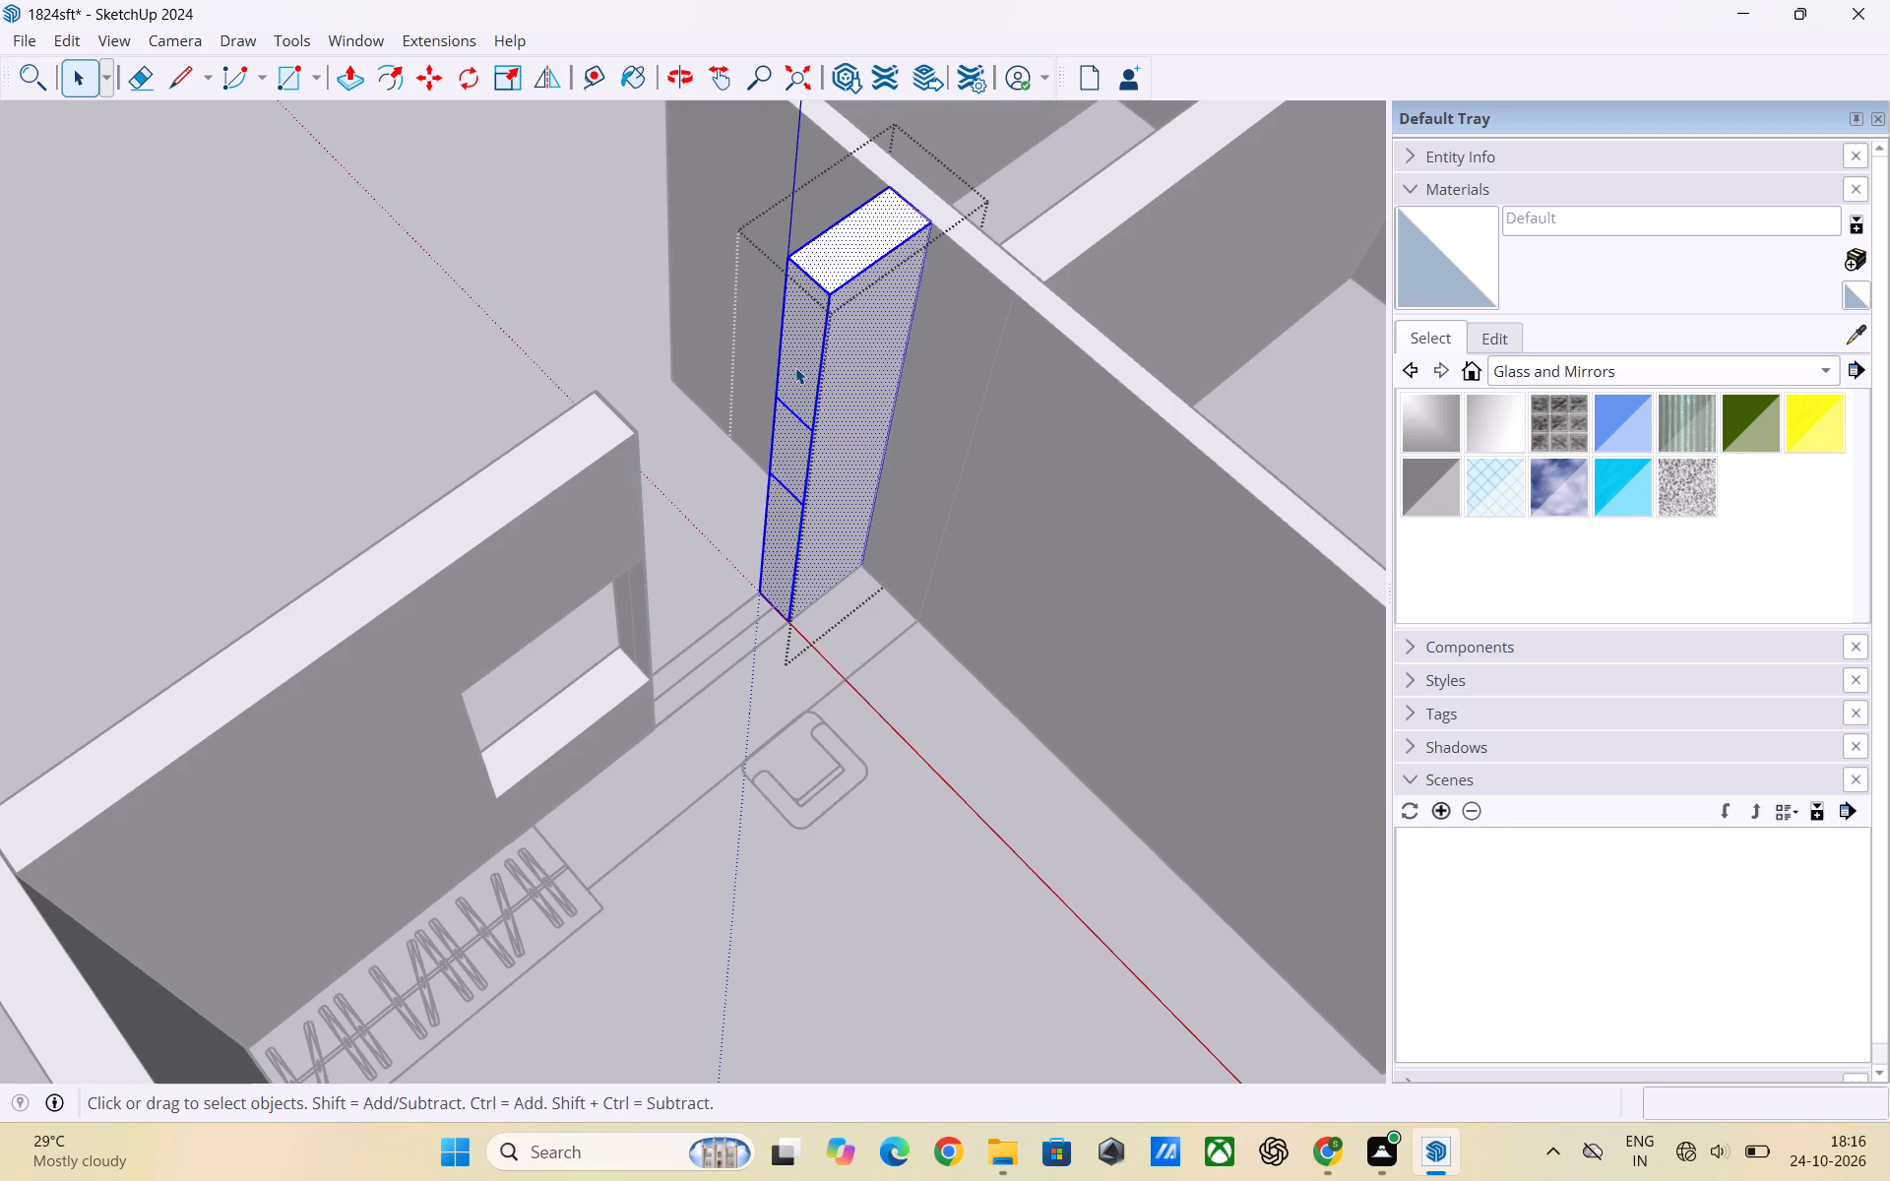
pyautogui.doubleClick(798, 376)
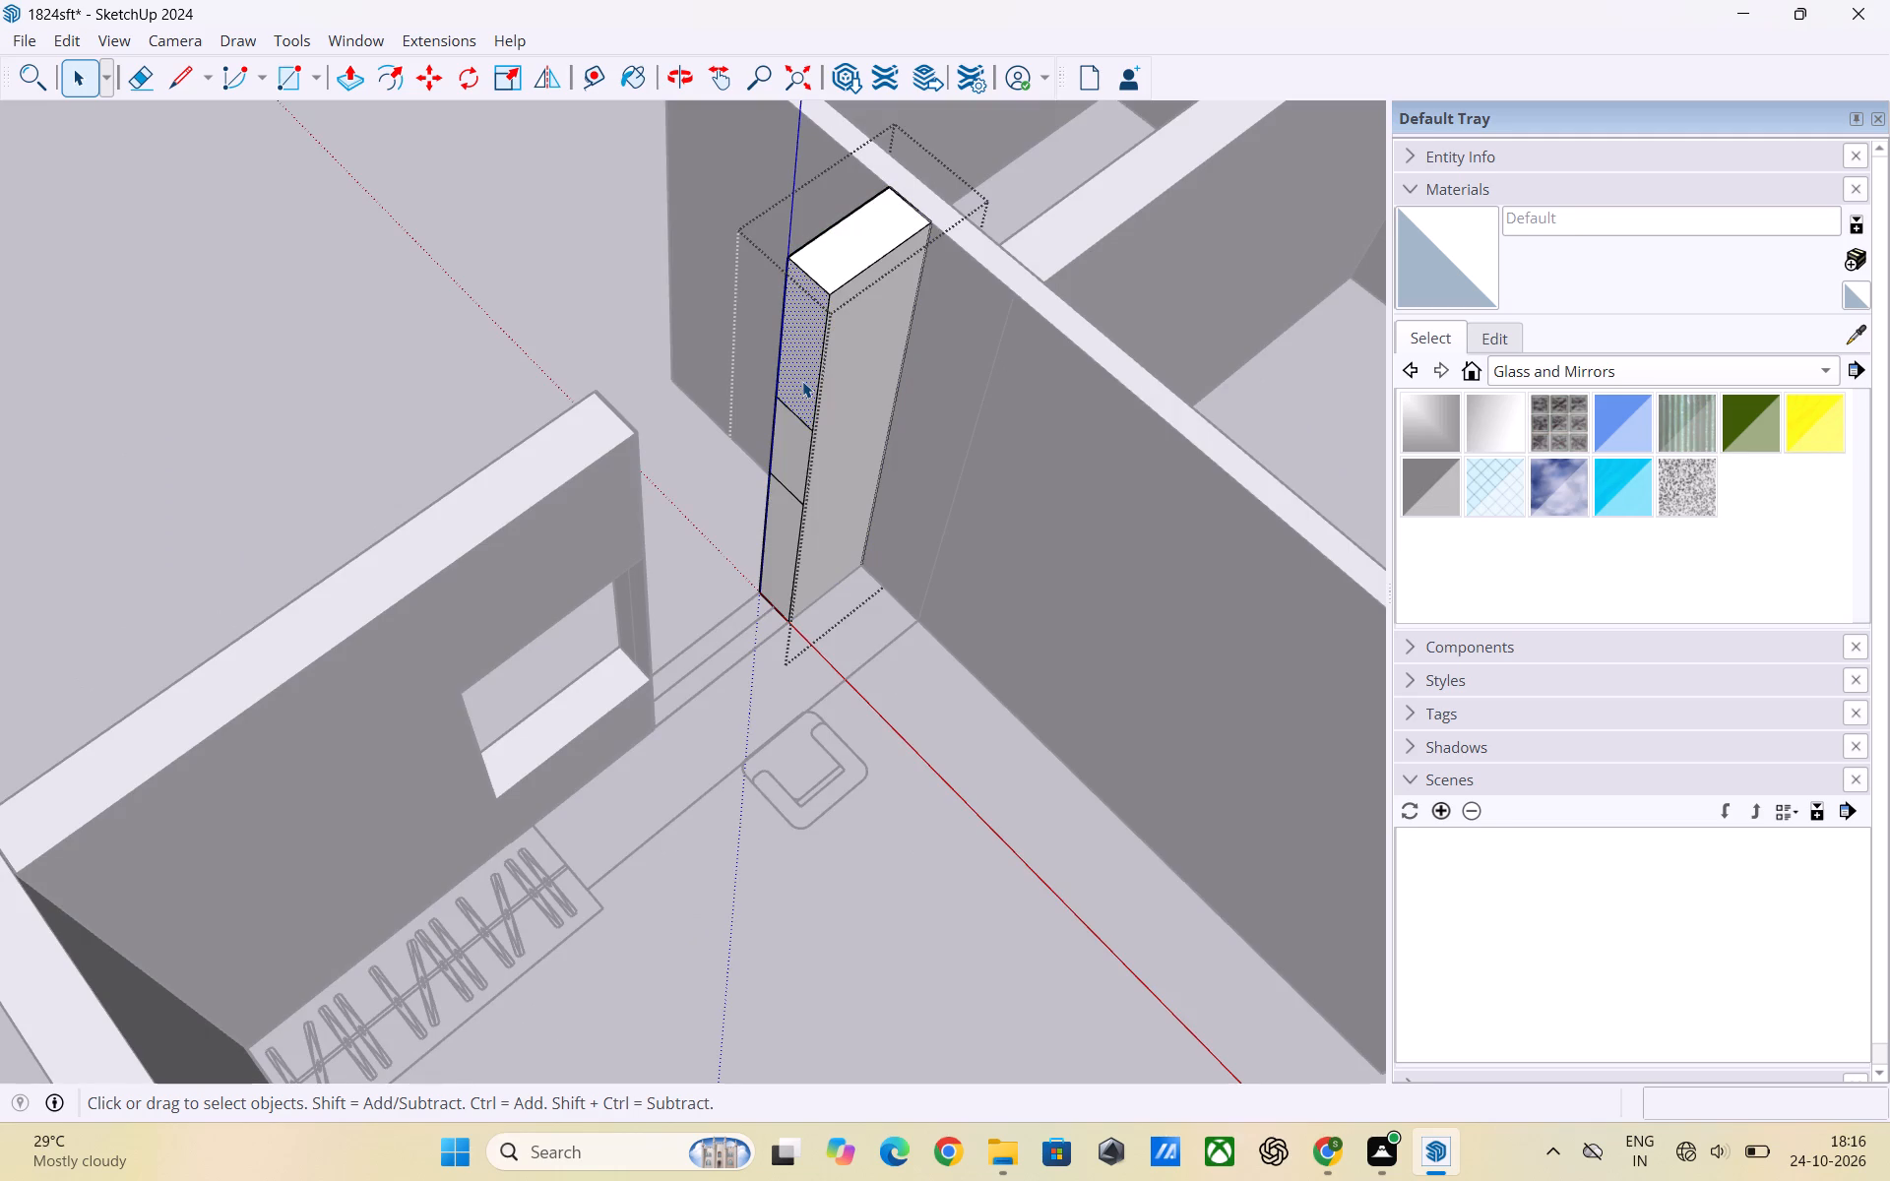
pyautogui.press('p')
pyautogui.click(802, 381)
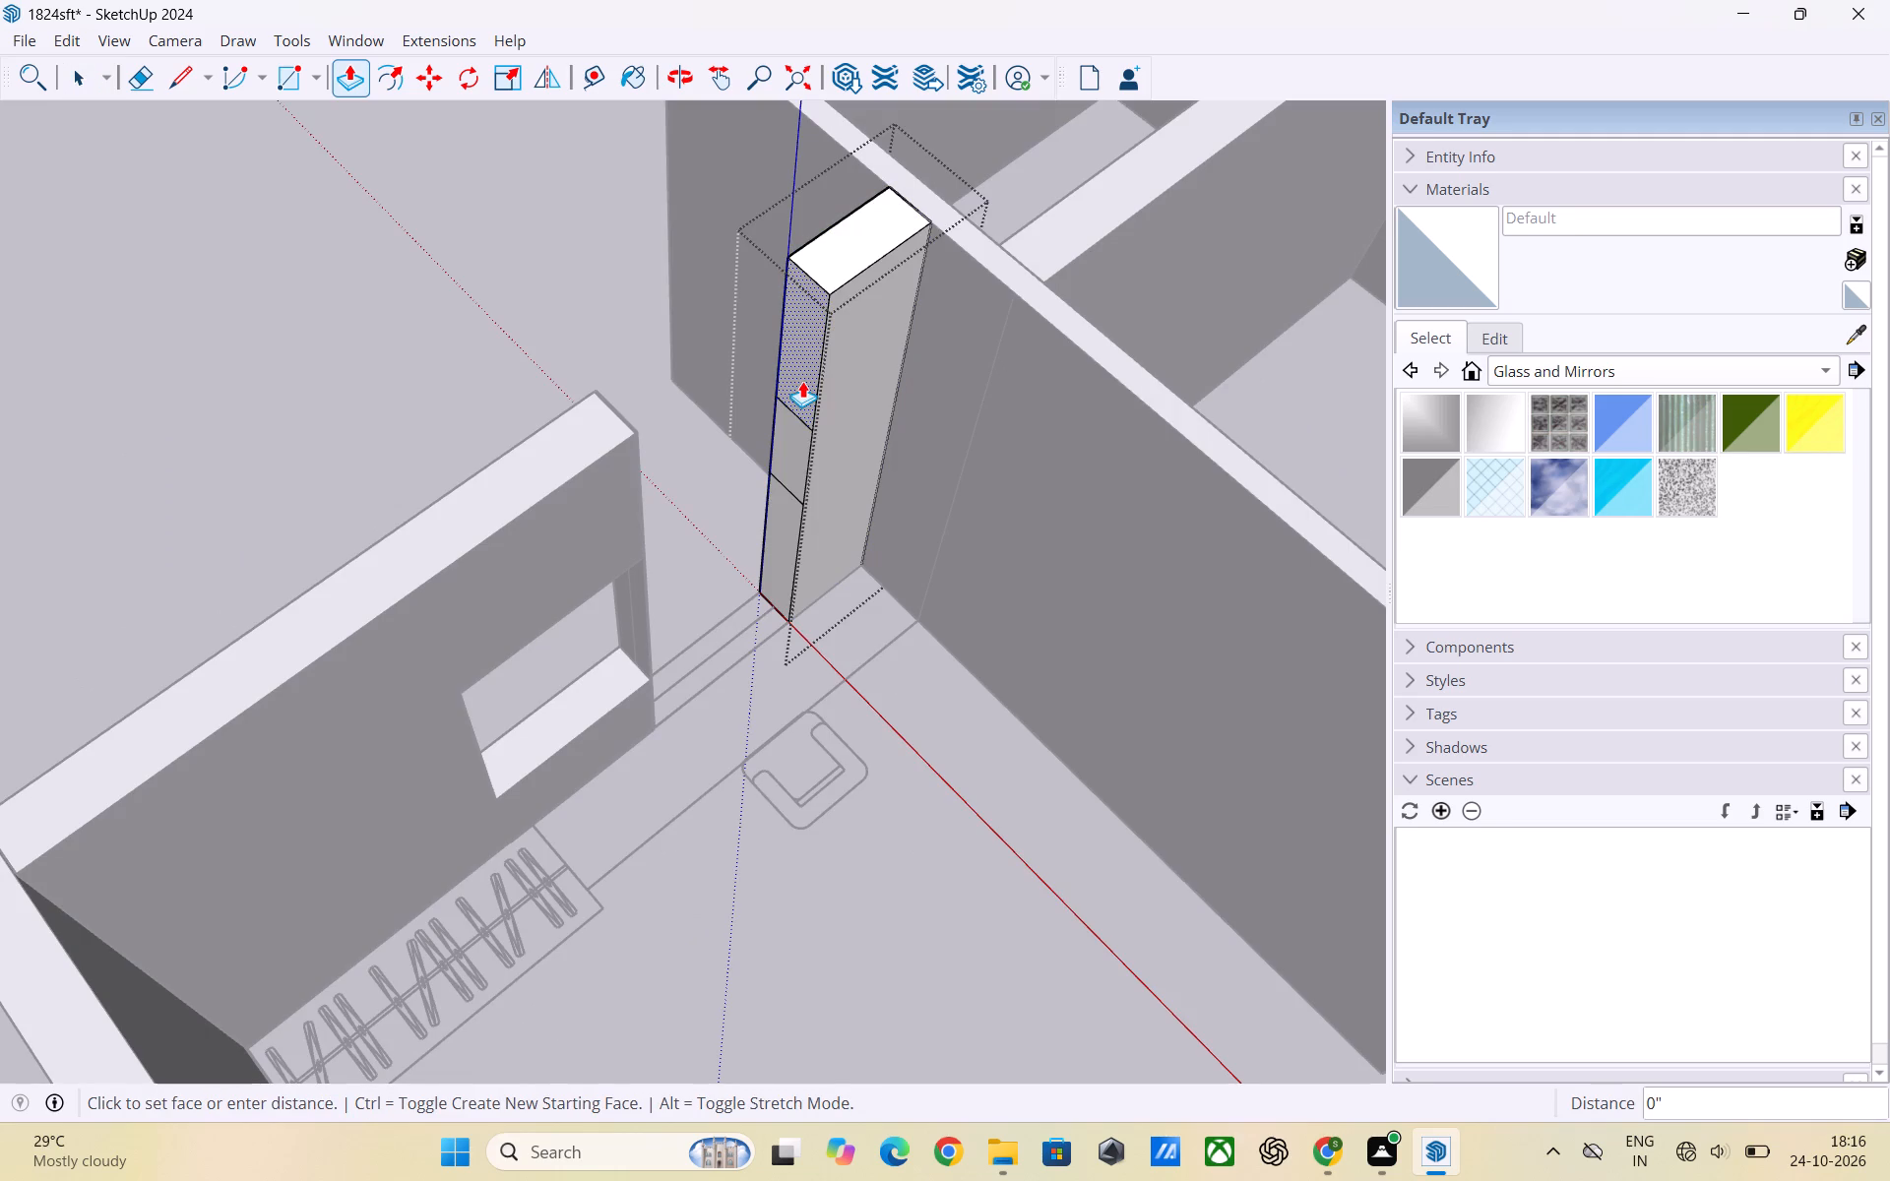
pyautogui.scroll(2, 664, 460)
pyautogui.moveTo(665, 460); pyautogui.dragTo(424, 400, button='middle')
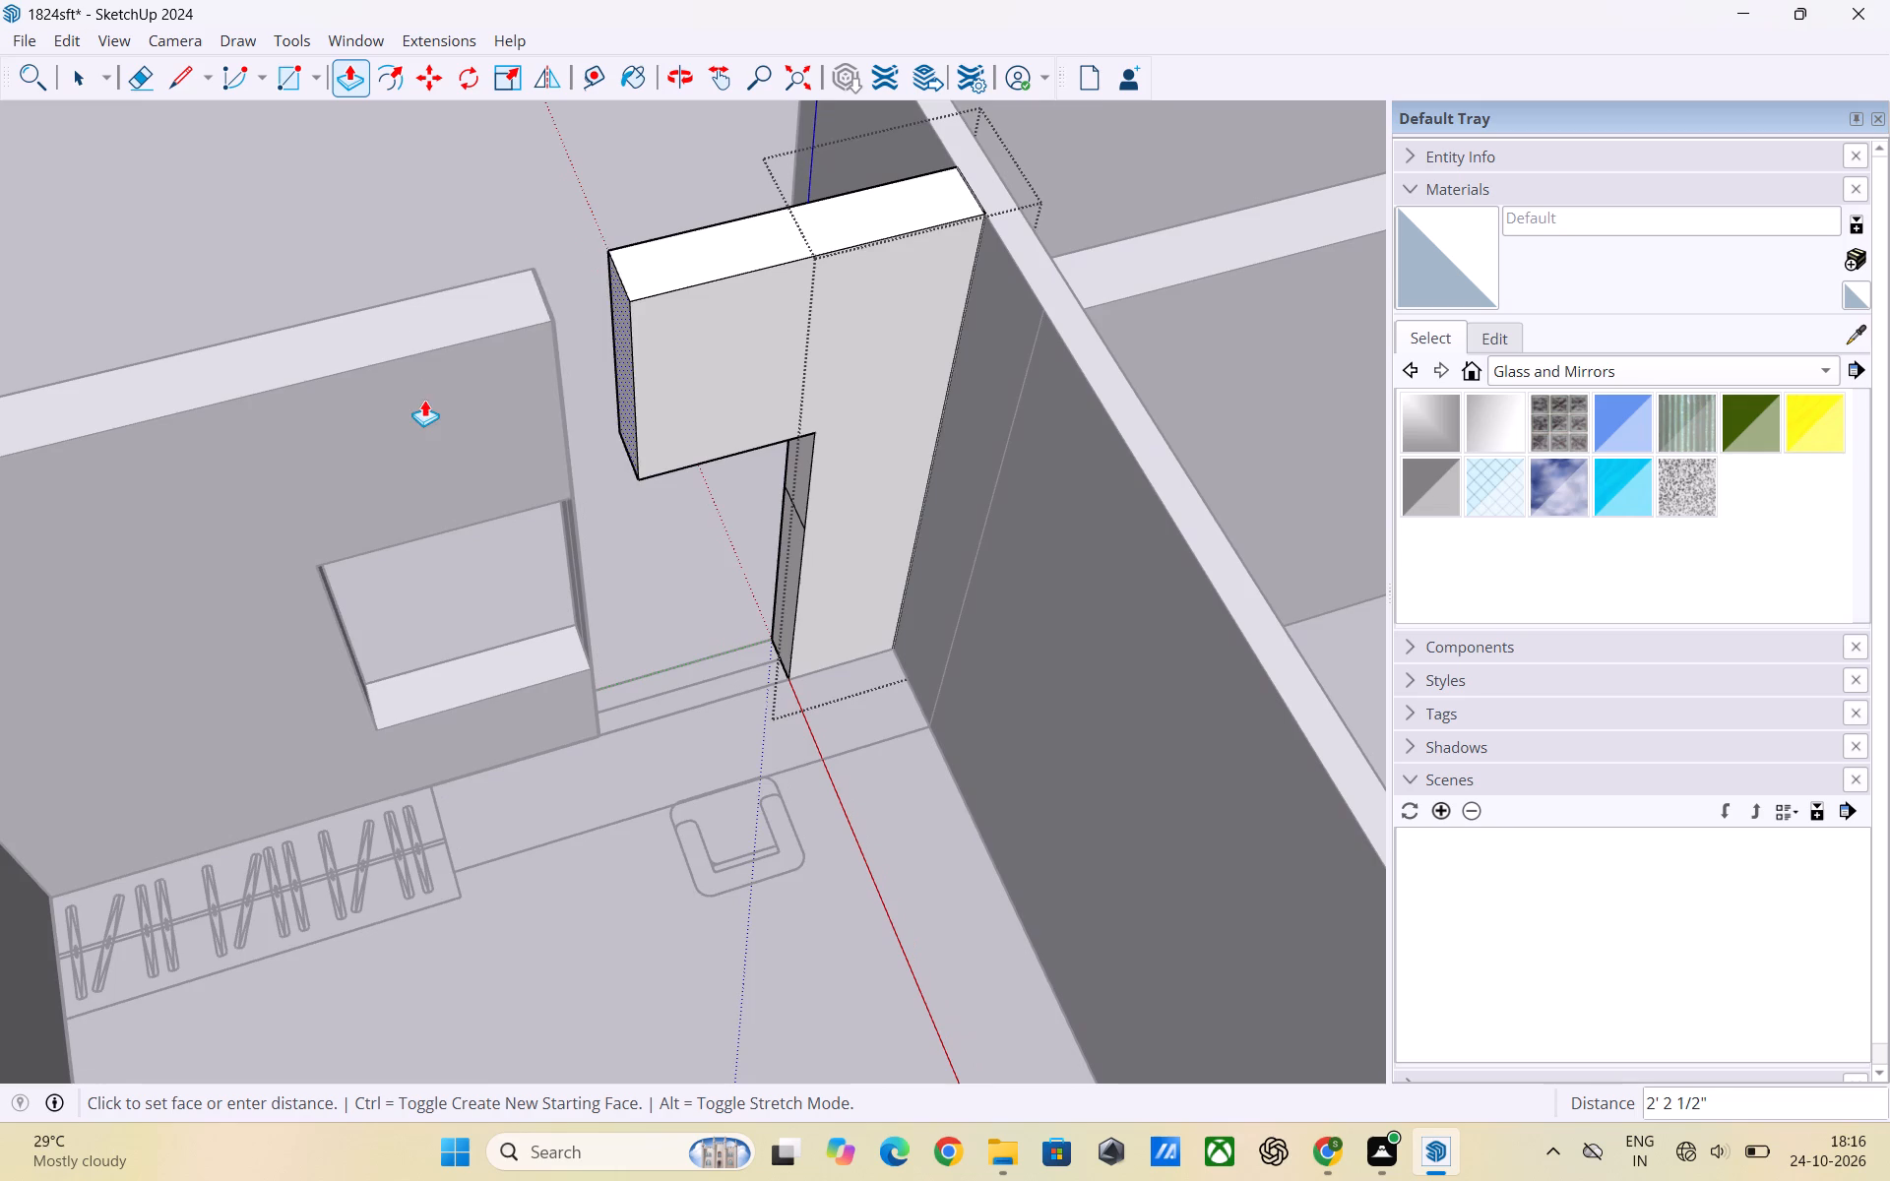
pyautogui.scroll(2, 535, 427)
pyautogui.click(570, 420)
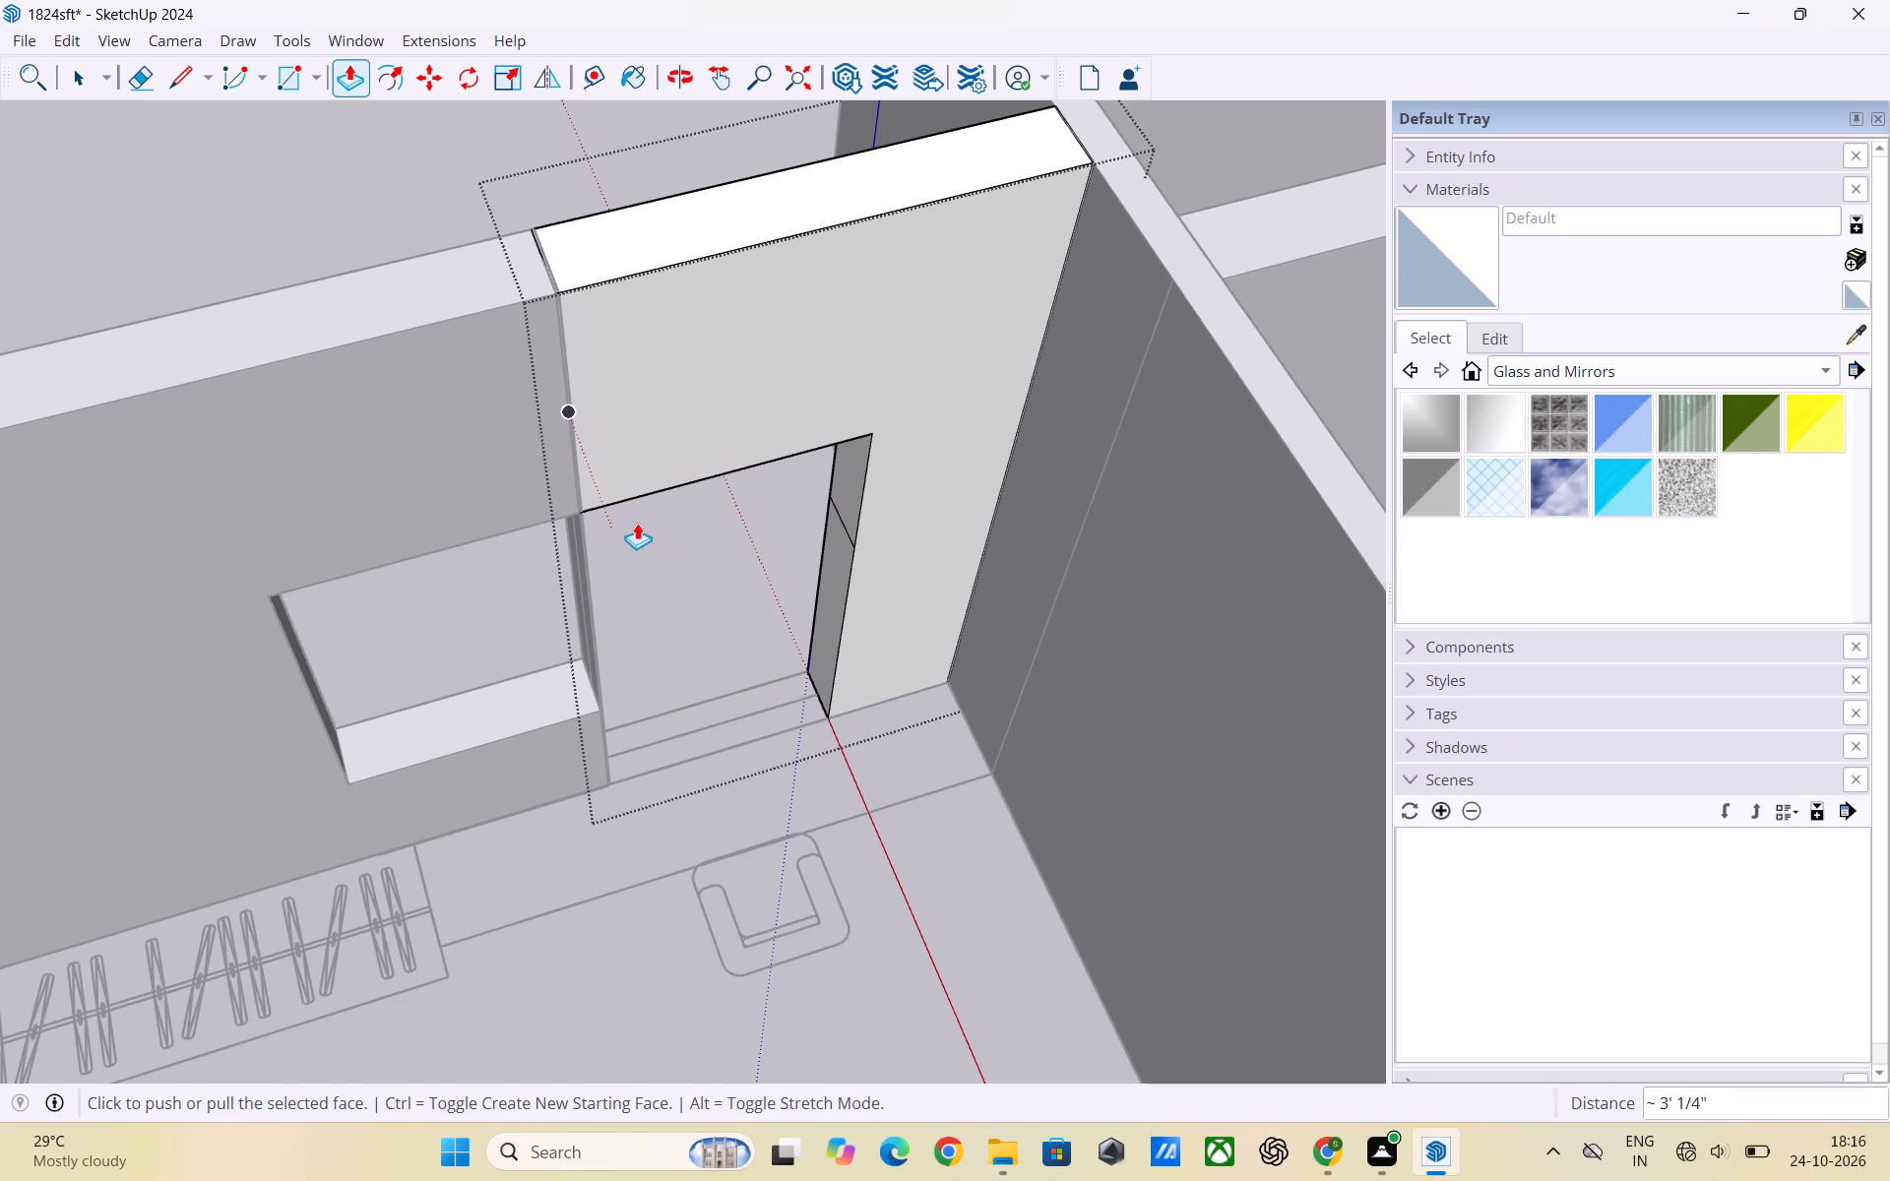
pyautogui.press('space')
pyautogui.click(965, 854)
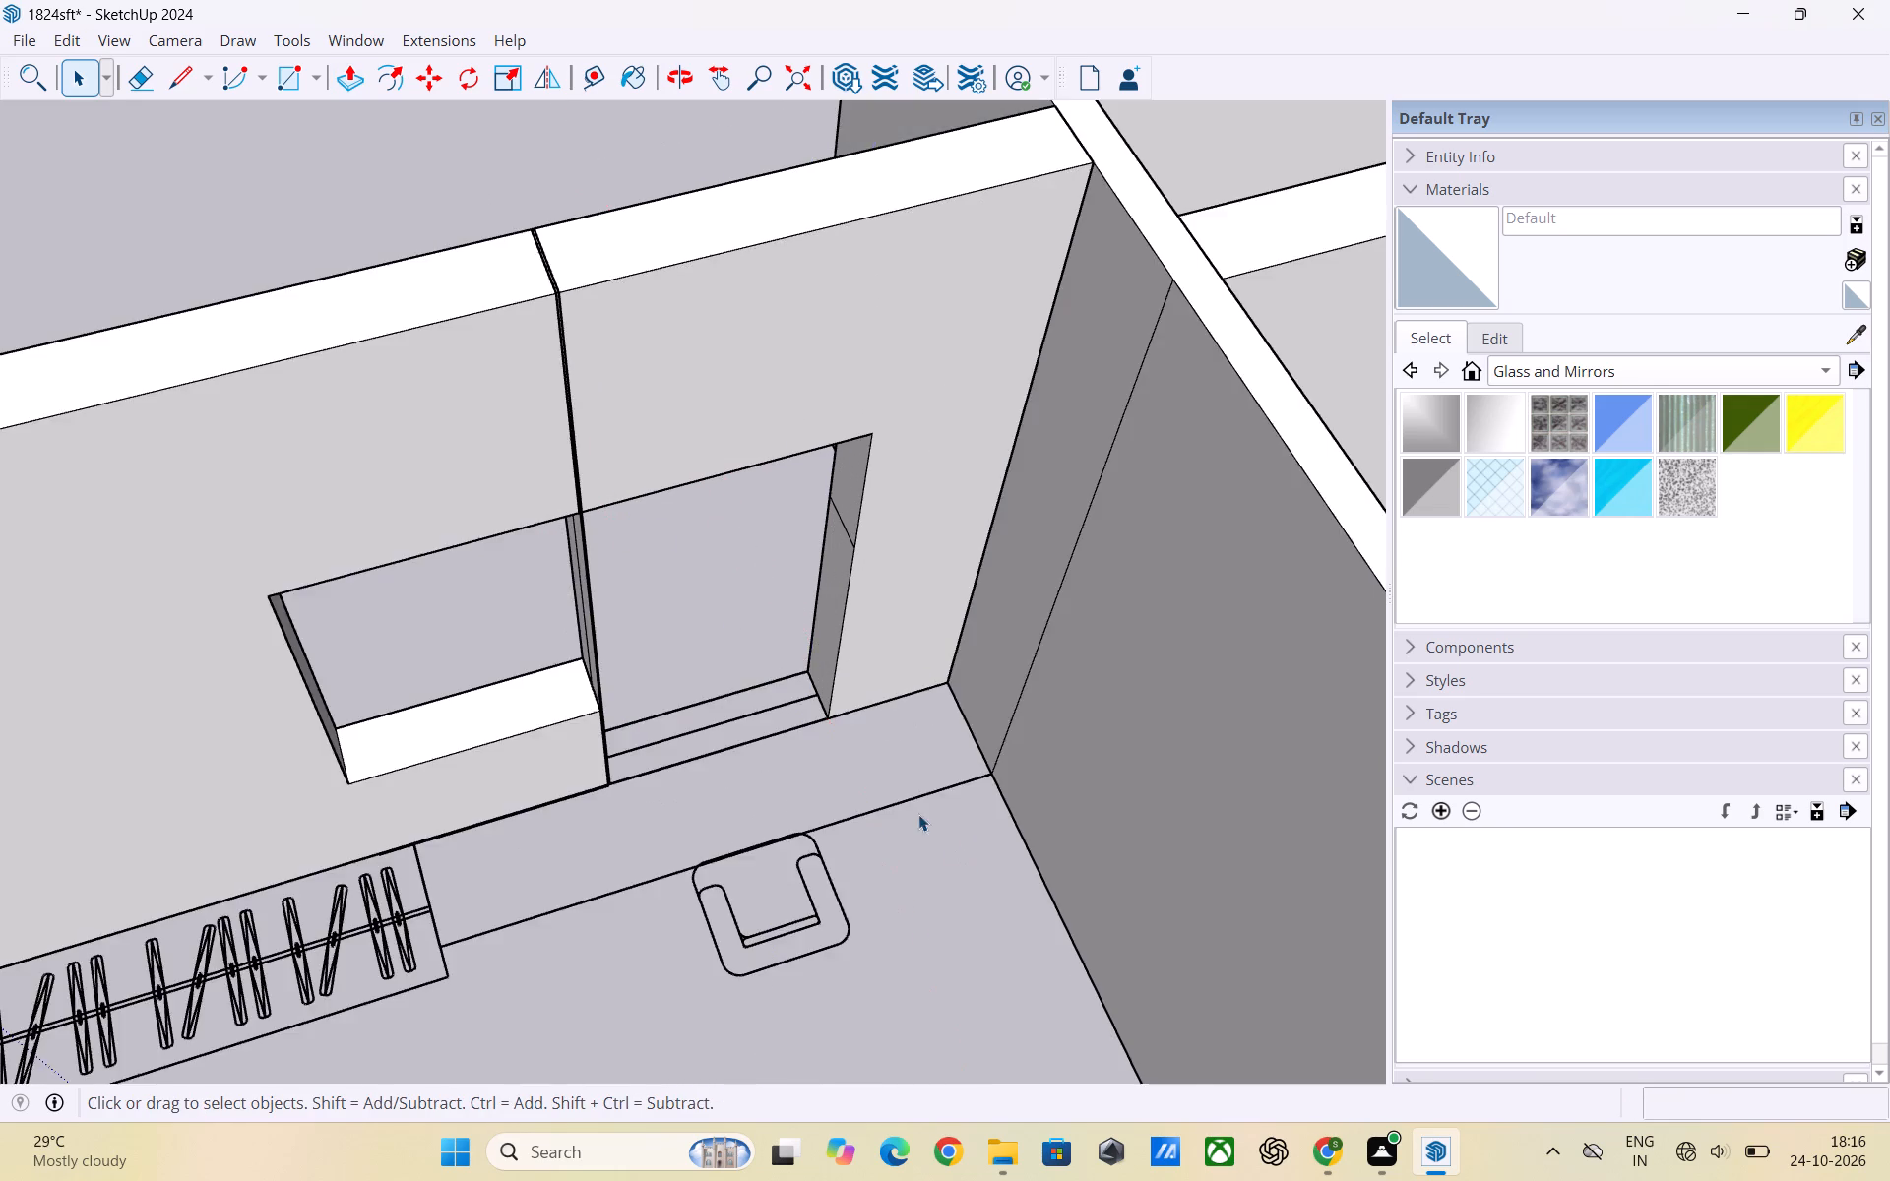
# Push/Pull the lower section of the short wall piece's end face about 3' across the opening to the neighbouring wall, then leave the group.
pyautogui.scroll(3, 768, 608)
pyautogui.moveTo(785, 611); pyautogui.dragTo(866, 524, button='middle')
pyautogui.scroll(2, 886, 508)
pyautogui.moveTo(880, 561); pyautogui.dragTo(761, 464, button='middle')
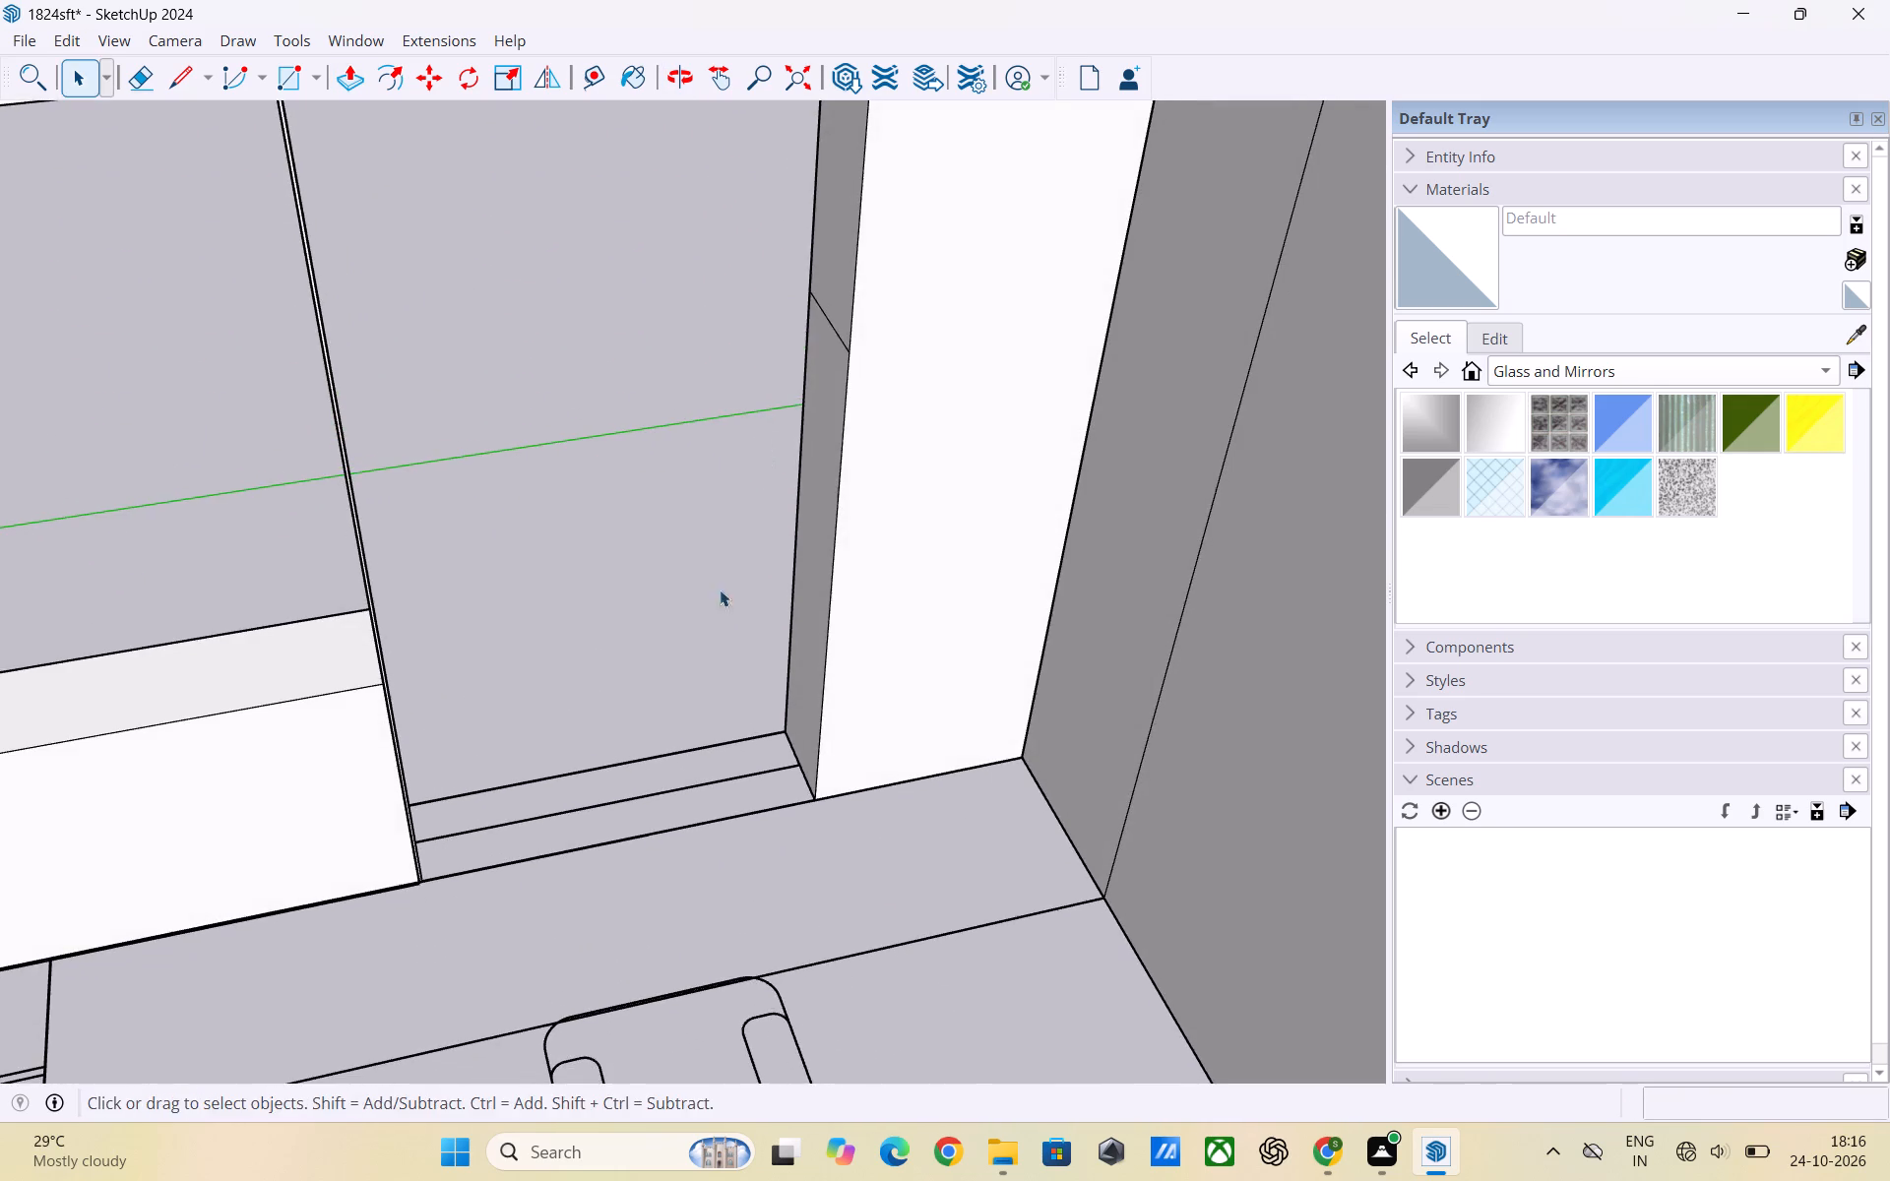
pyautogui.moveTo(722, 608); pyautogui.dragTo(853, 553, button='middle')
pyautogui.tripleClick(843, 620)
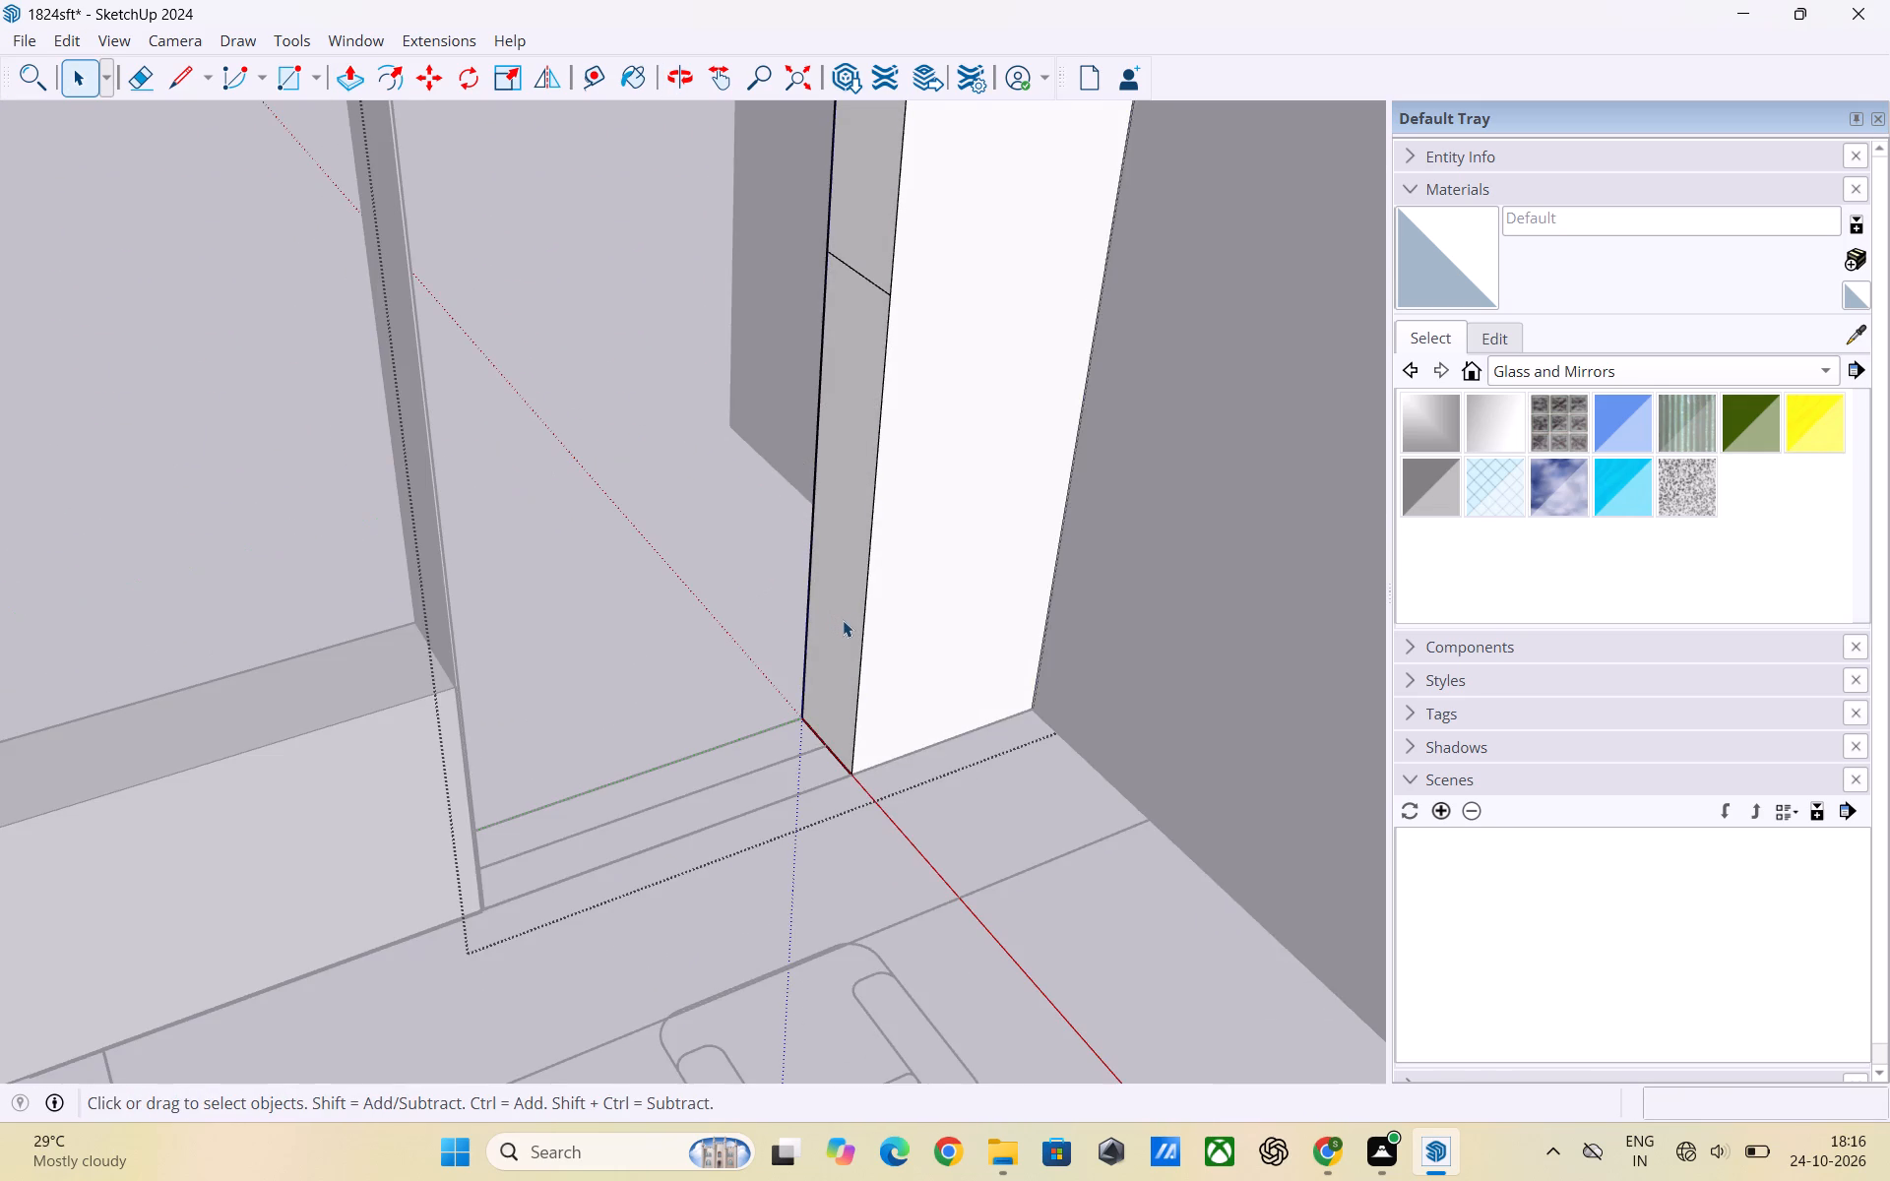
pyautogui.doubleClick(843, 620)
pyautogui.press('p')
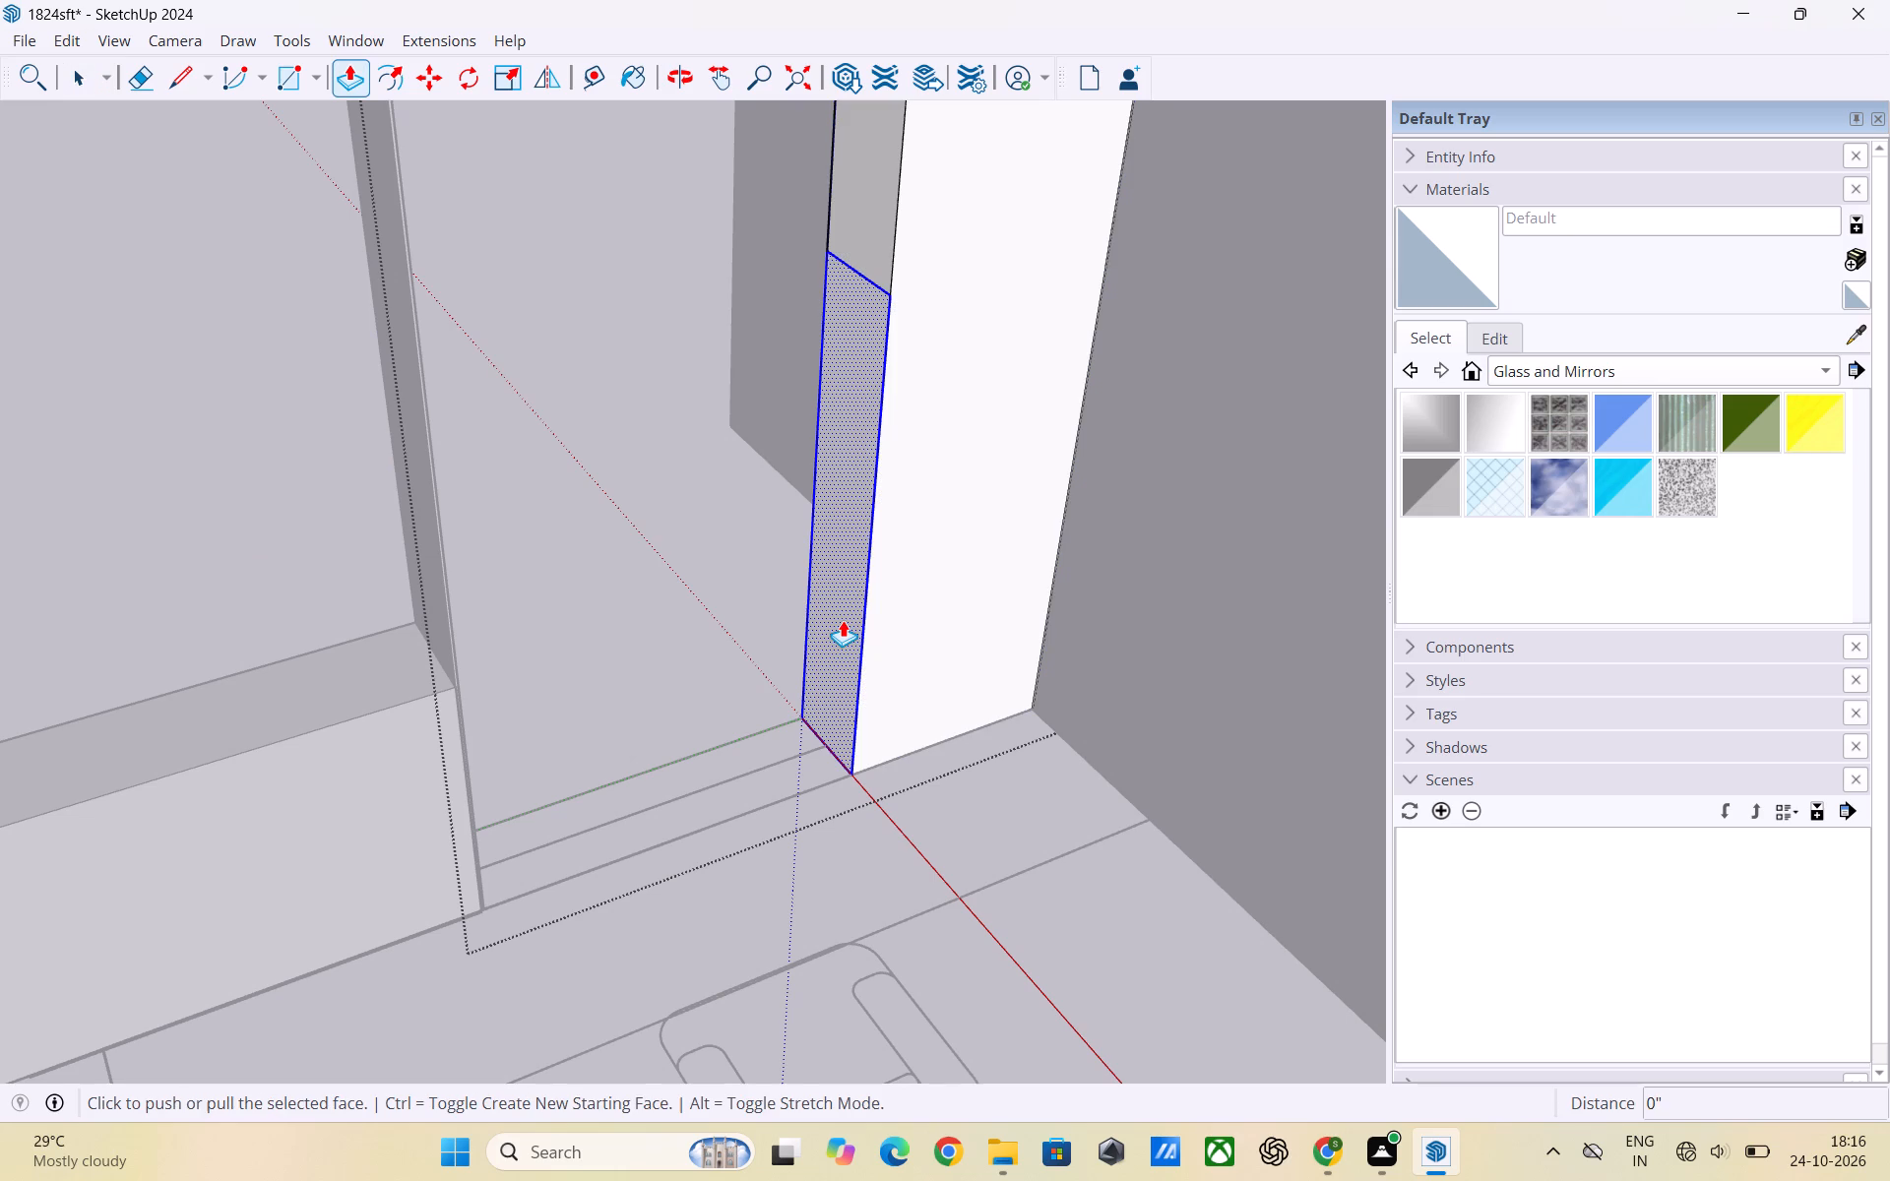
pyautogui.click(843, 620)
pyautogui.scroll(-4, 580, 710)
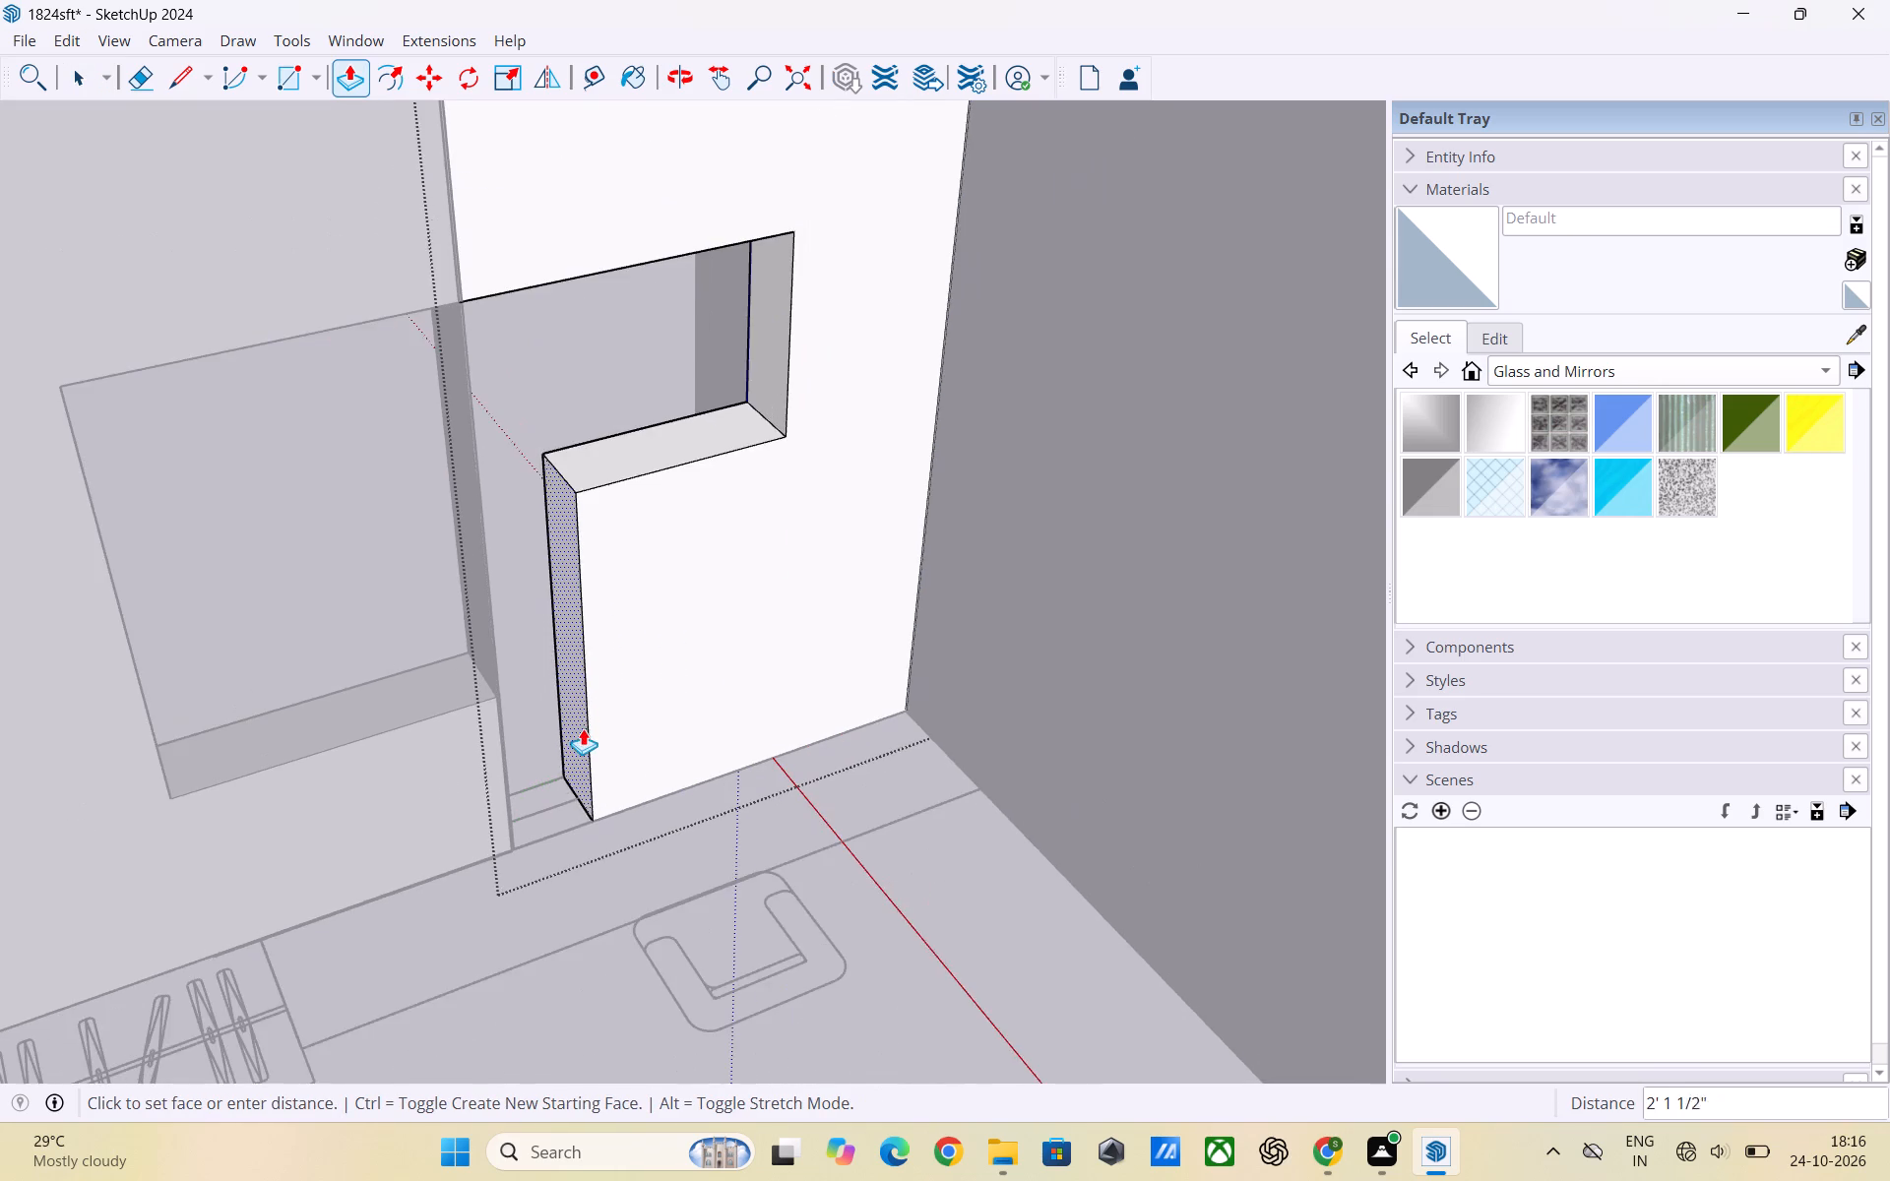
pyautogui.moveTo(583, 728); pyautogui.dragTo(288, 776, button='middle')
pyautogui.scroll(-1, 571, 736)
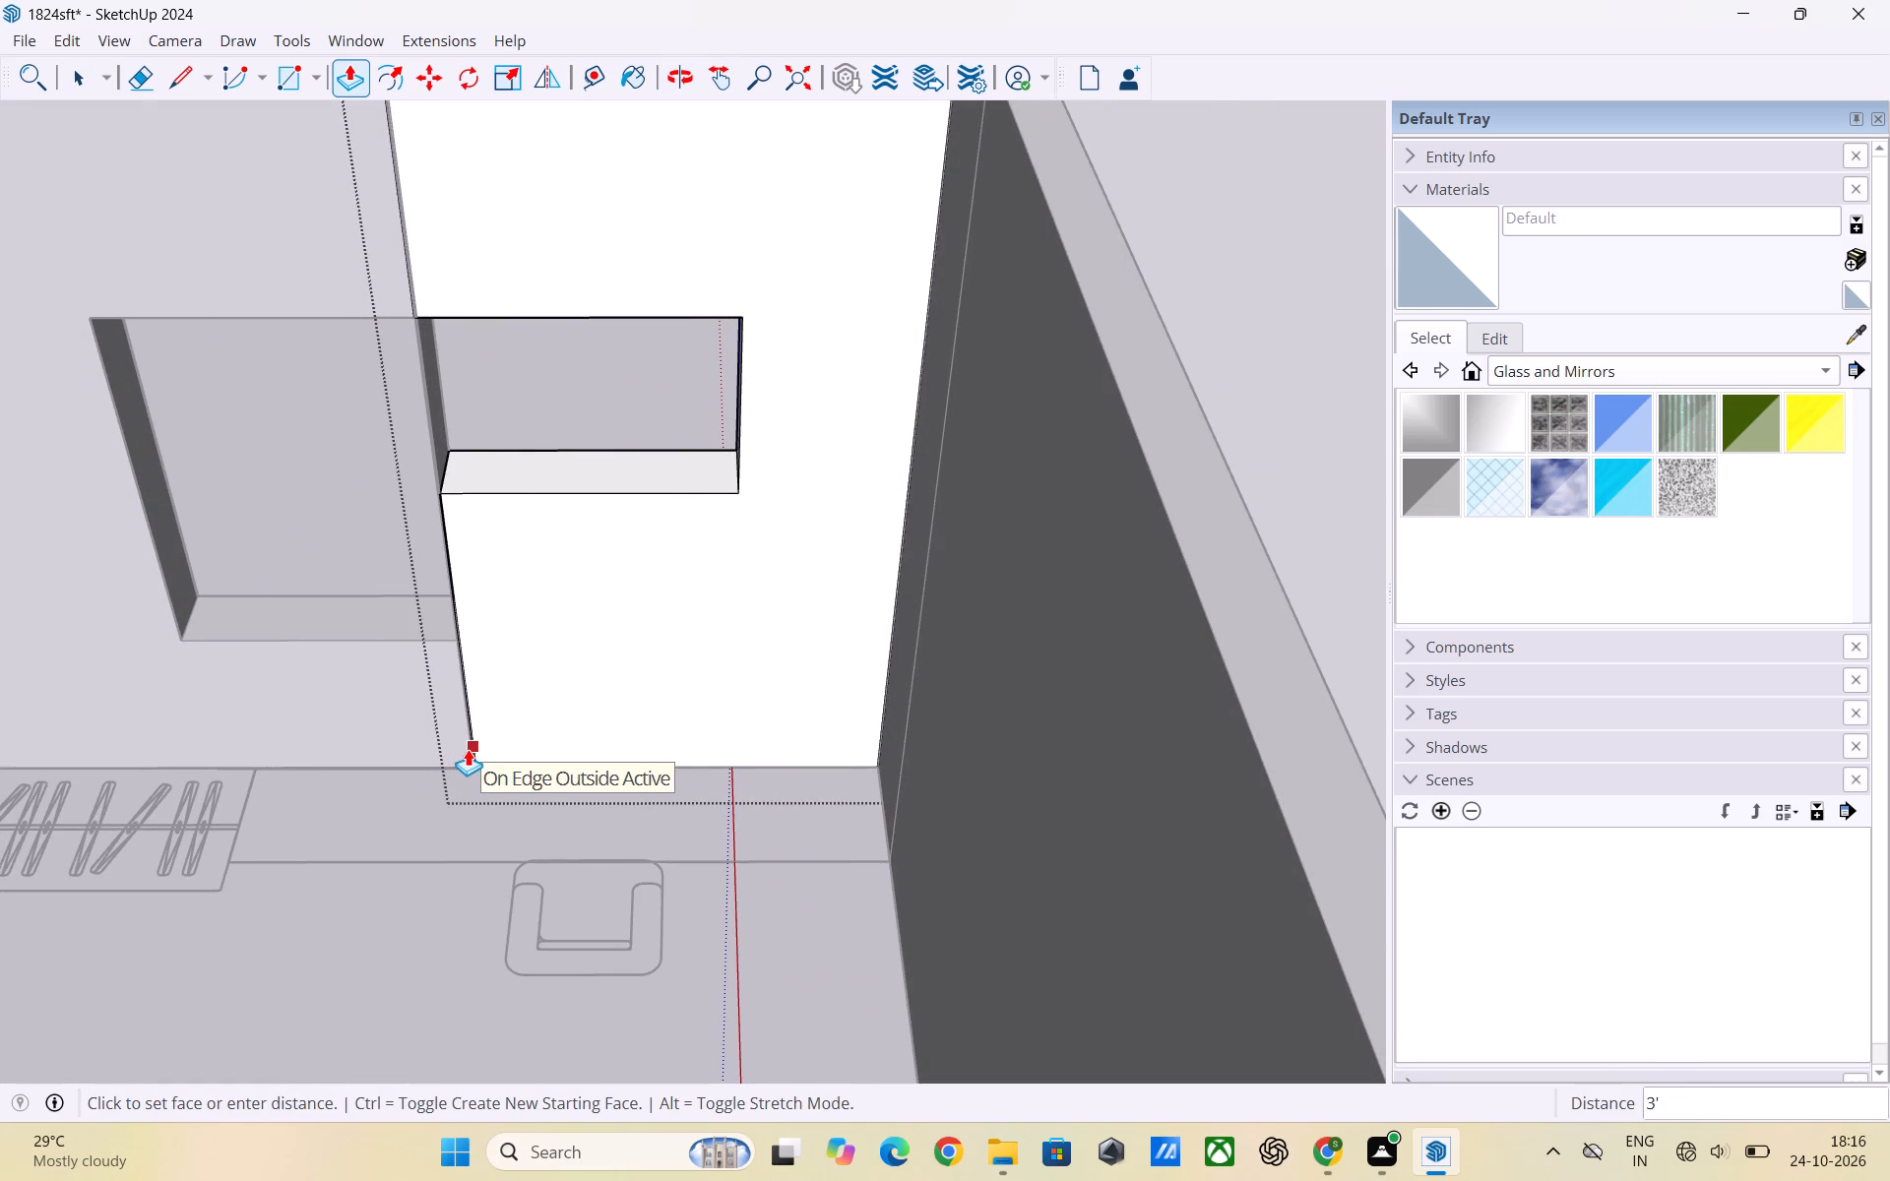
pyautogui.click(465, 749)
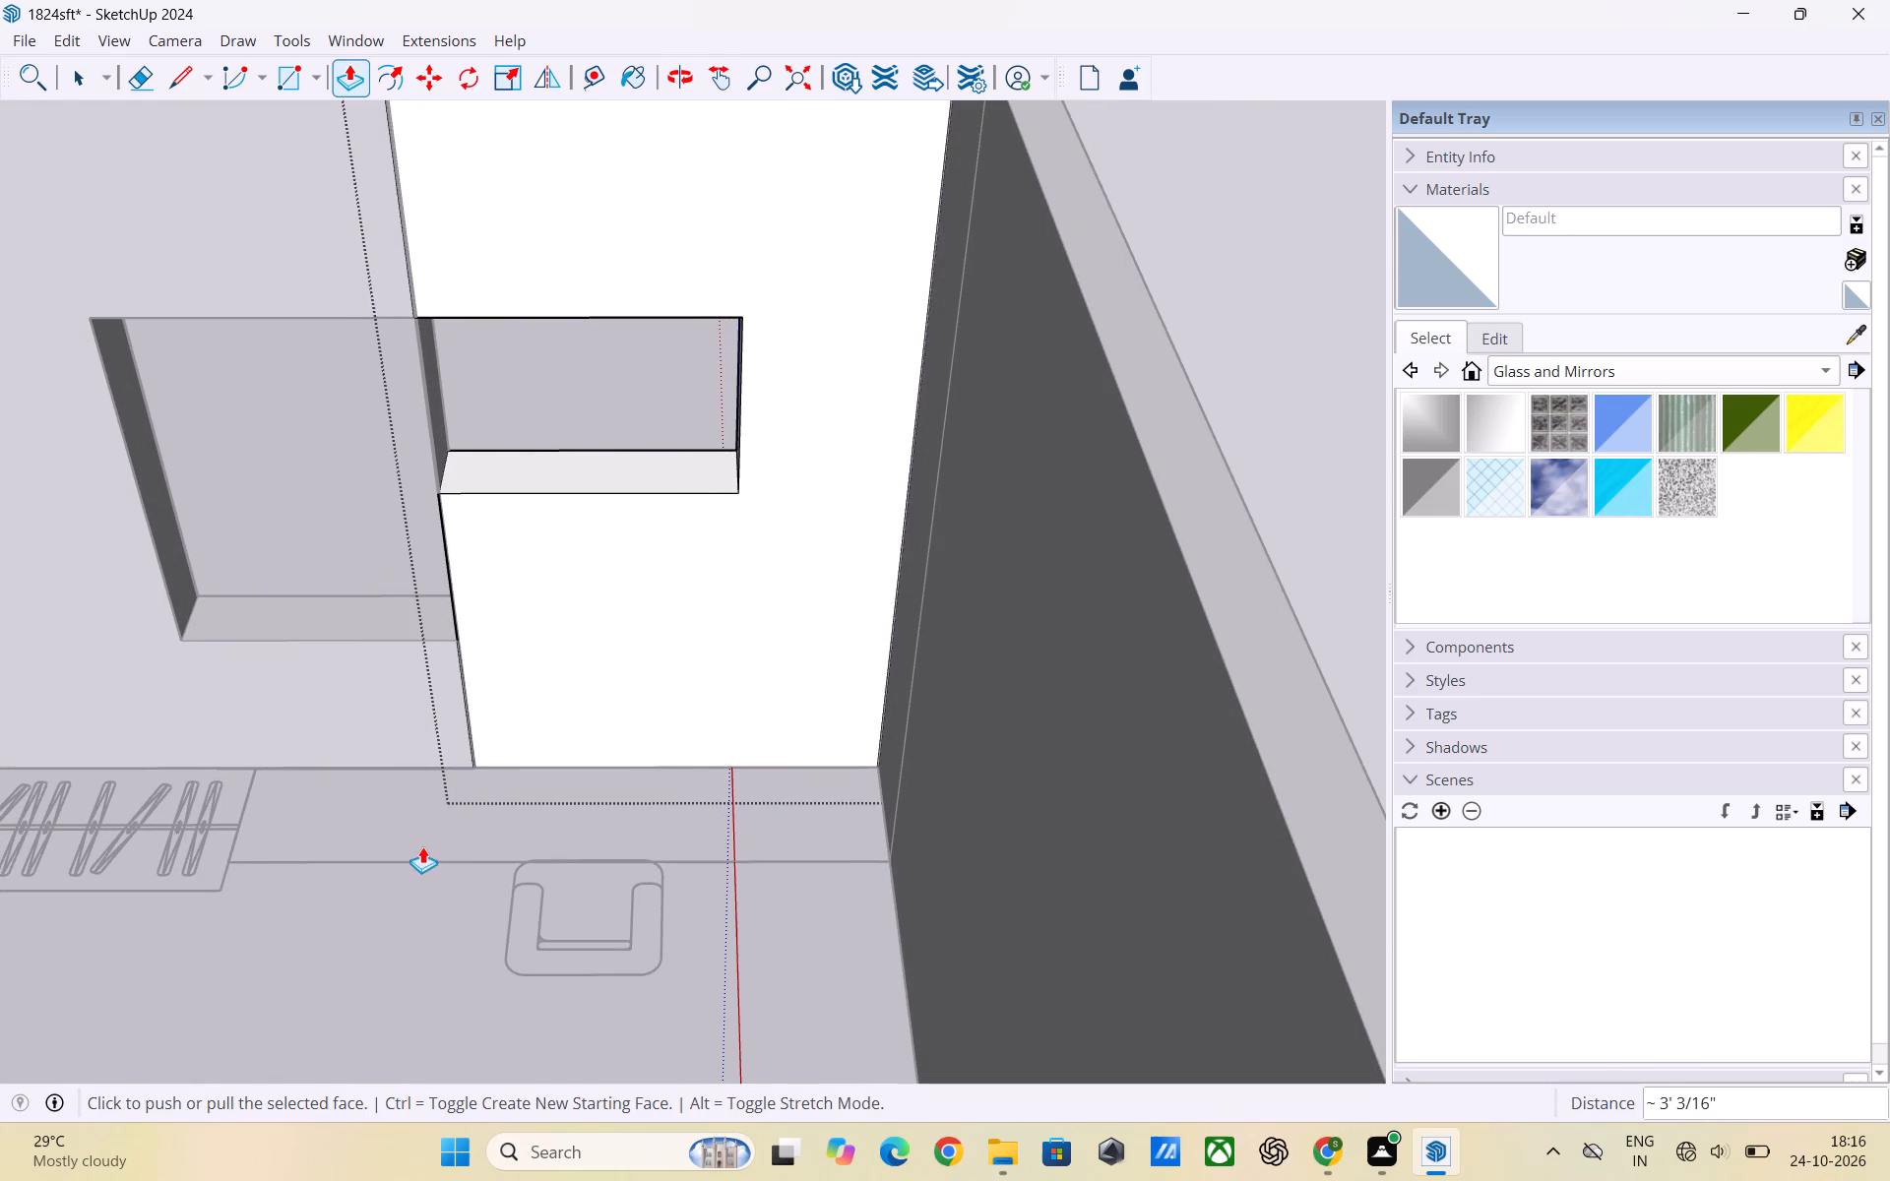
pyautogui.press('space')
pyautogui.click(421, 948)
# Inside the short wall piece's group, Push/Pull the opening's sill face down about 2' to the neighbouring window's sill, then leave the group.
pyautogui.scroll(2, 537, 657)
pyautogui.moveTo(553, 632); pyautogui.dragTo(564, 645, button='middle')
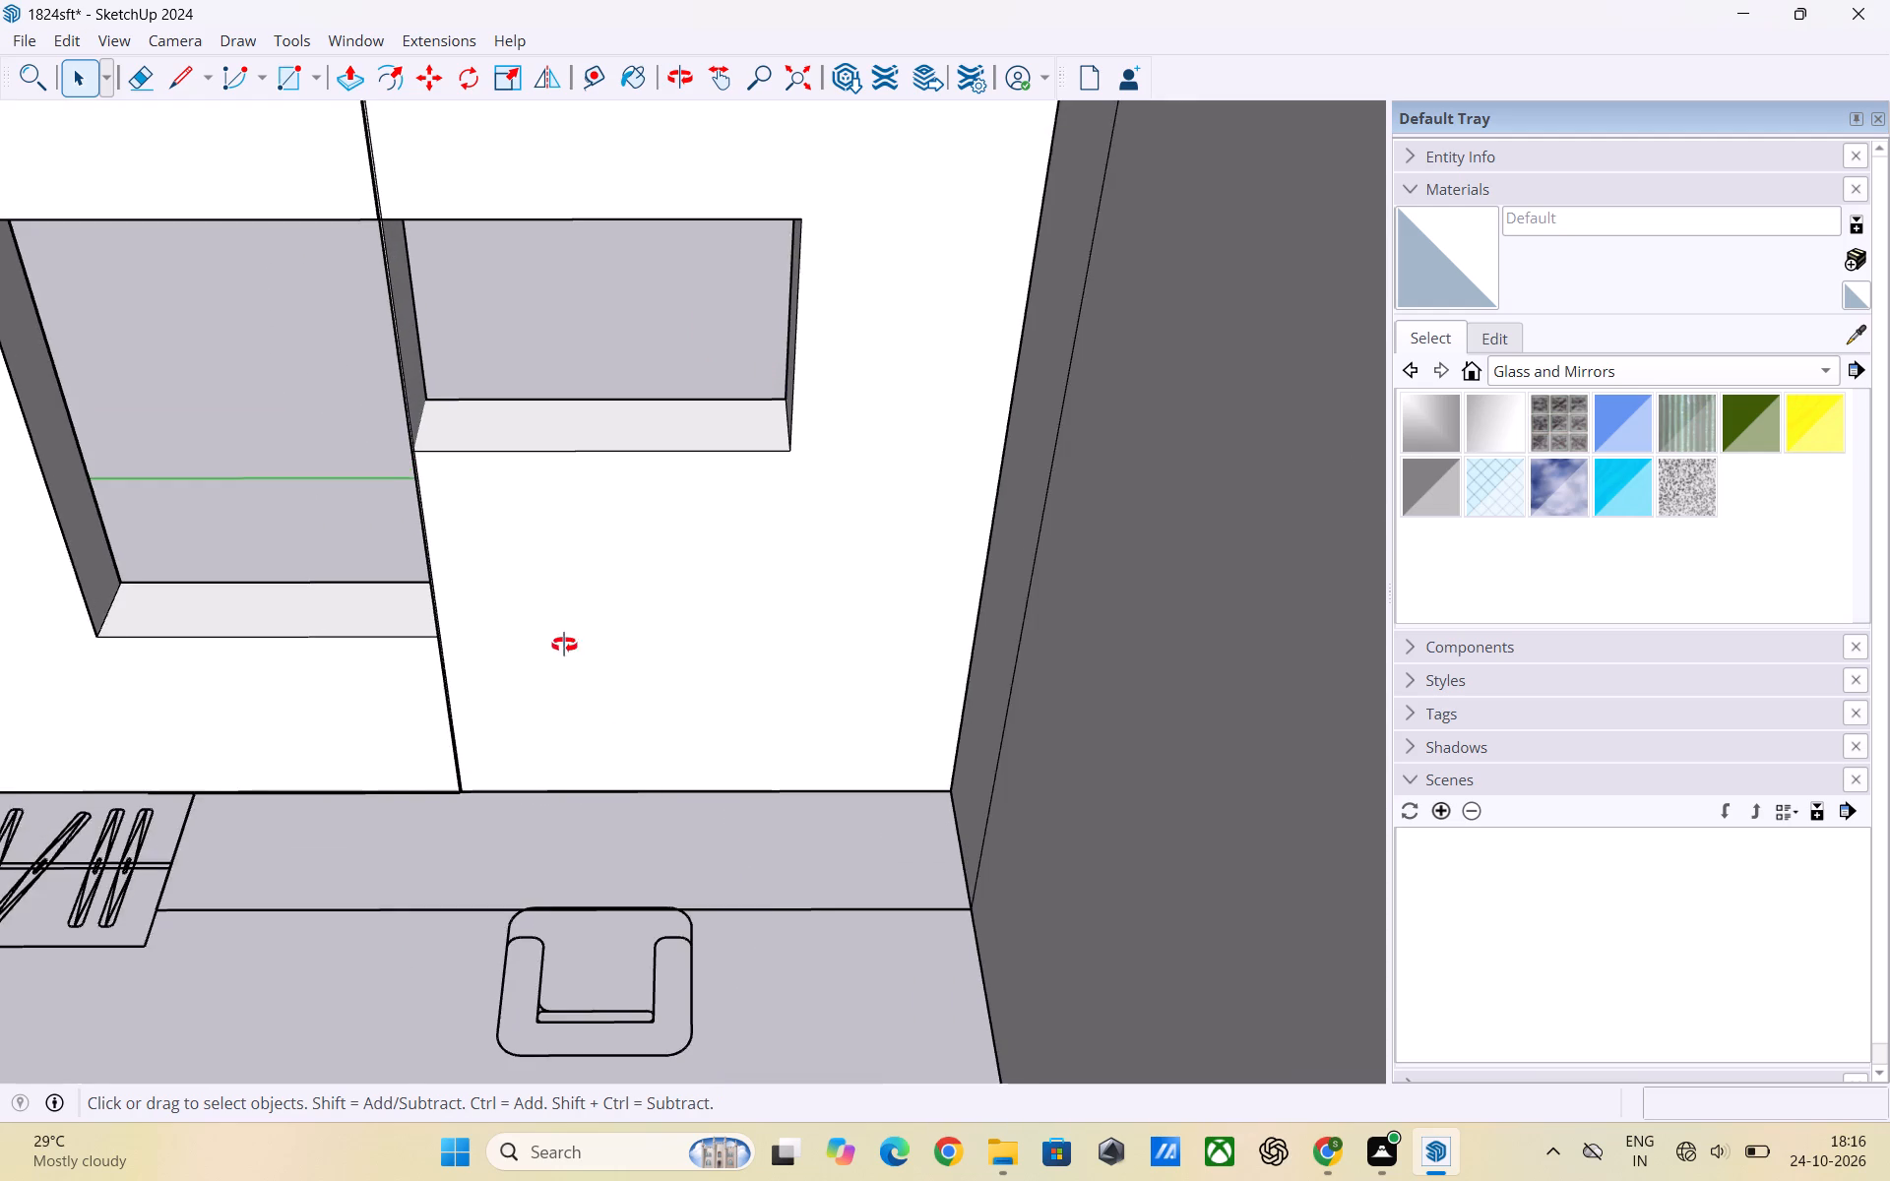
pyautogui.moveTo(564, 645); pyautogui.dragTo(621, 796, button='middle')
pyautogui.scroll(1, 638, 549)
pyautogui.moveTo(627, 505); pyautogui.dragTo(639, 600, button='middle')
pyautogui.tripleClick(633, 543)
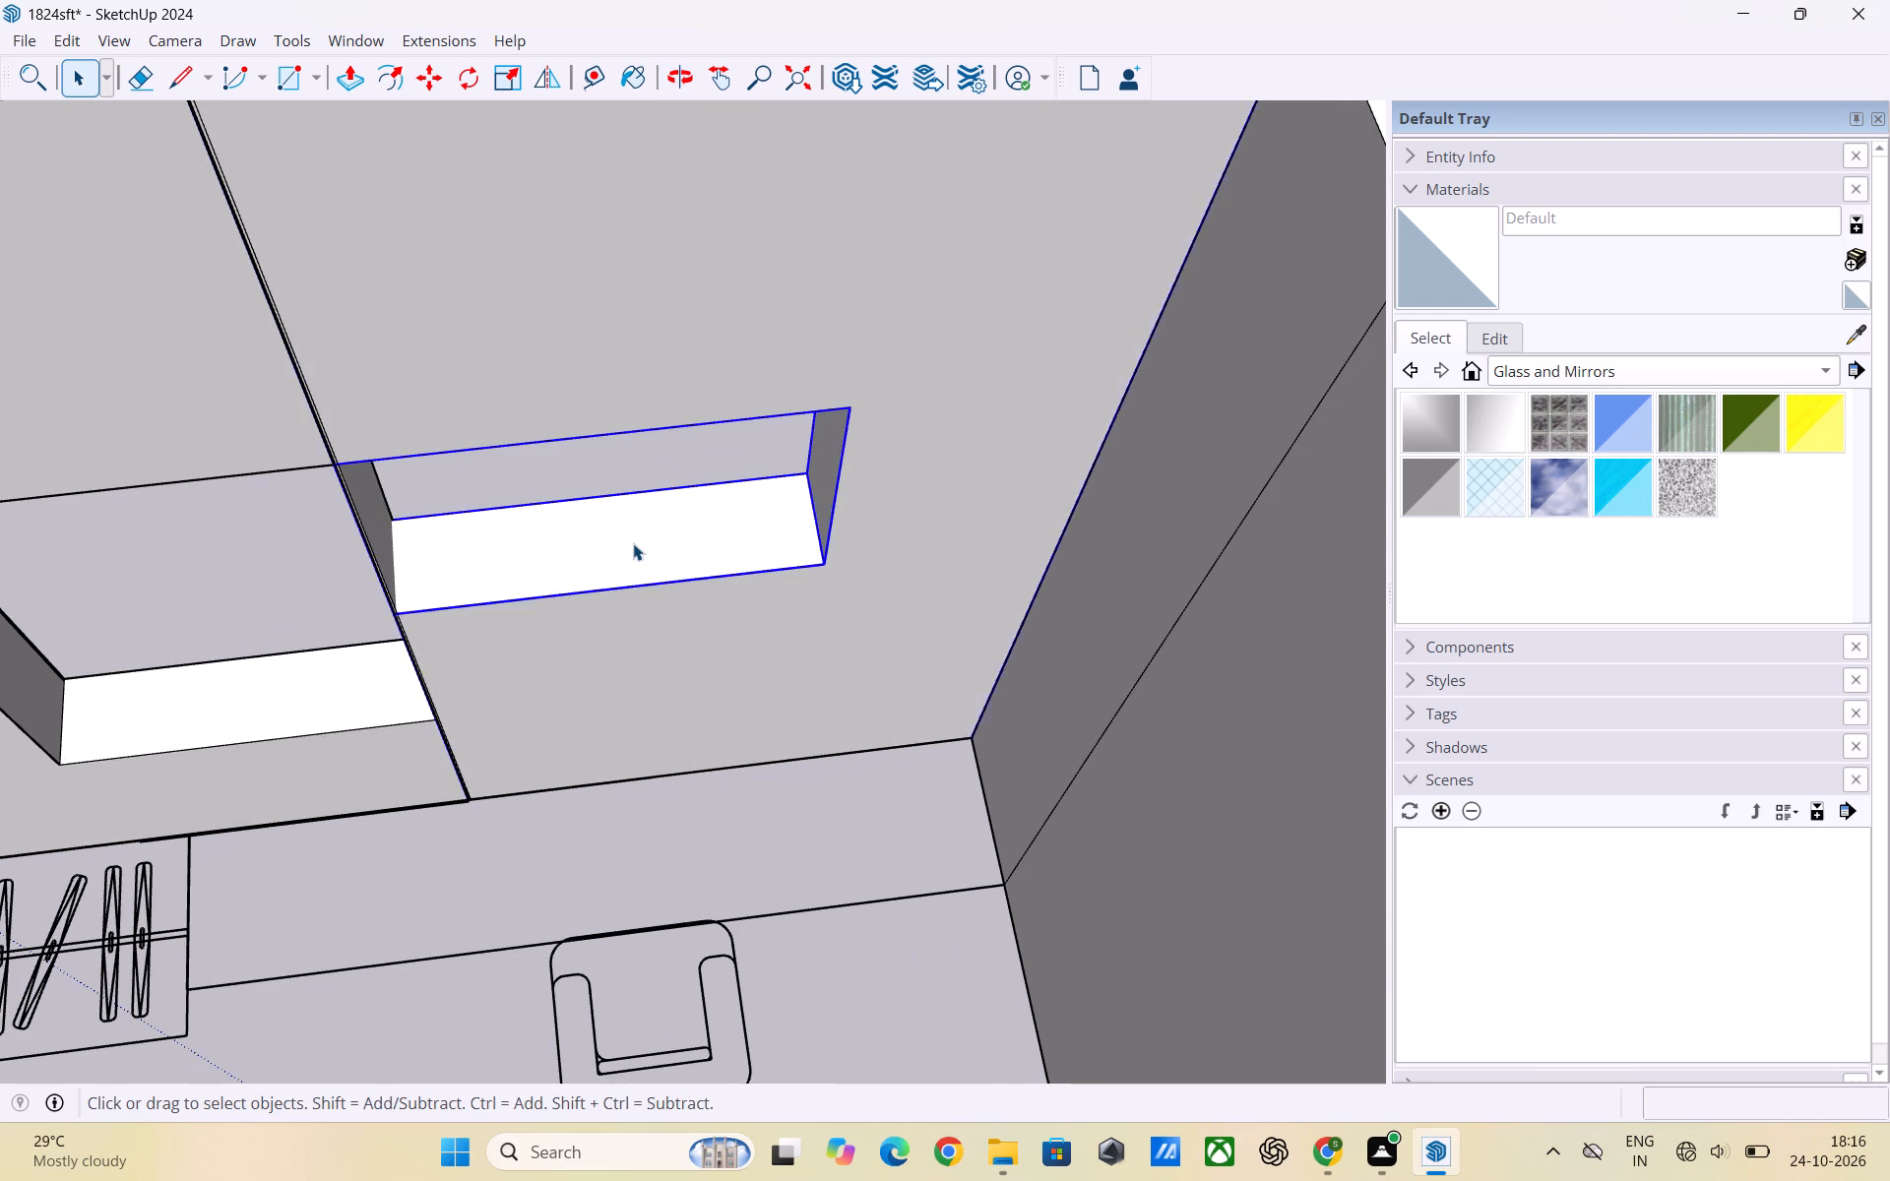
pyautogui.click(633, 545)
pyautogui.doubleClick(639, 552)
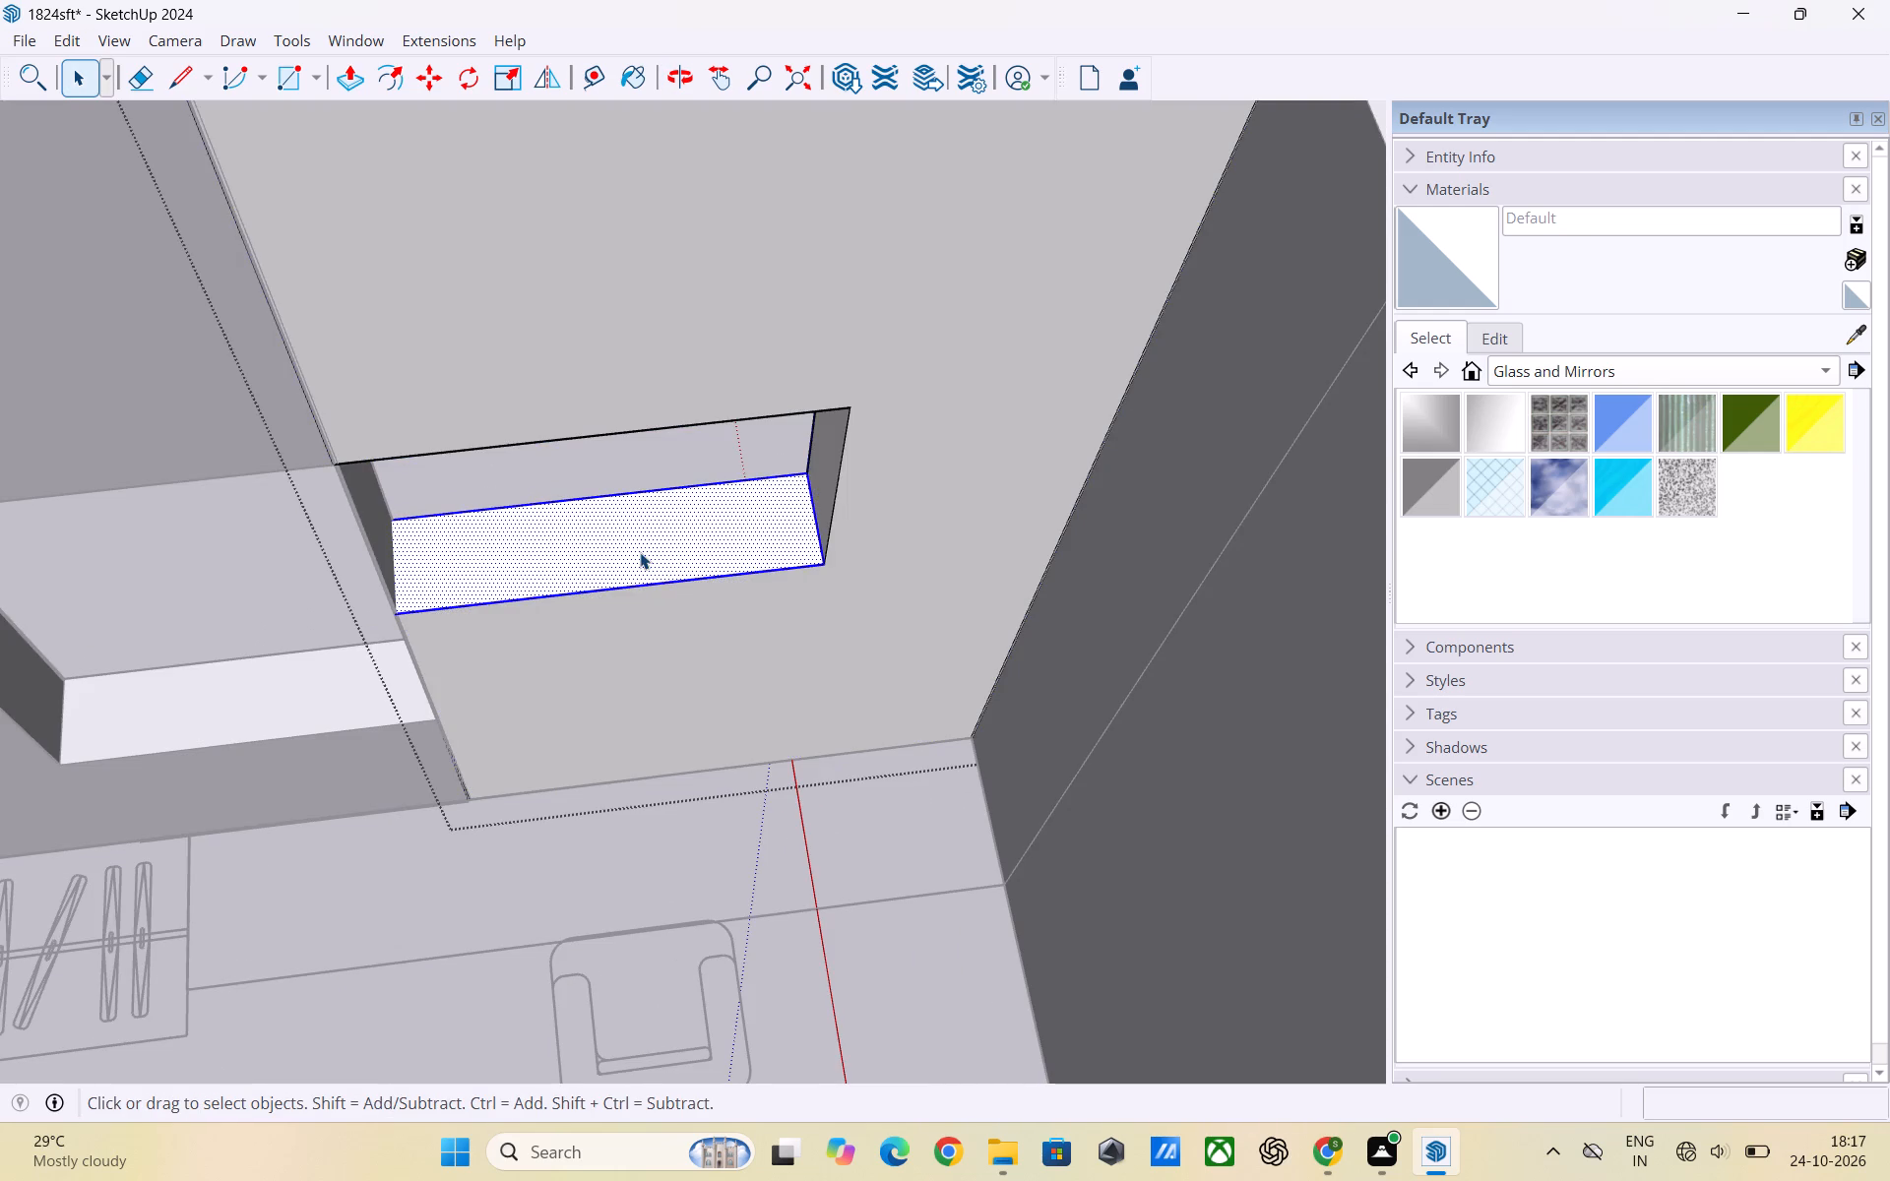
pyautogui.press('p')
pyautogui.click(640, 552)
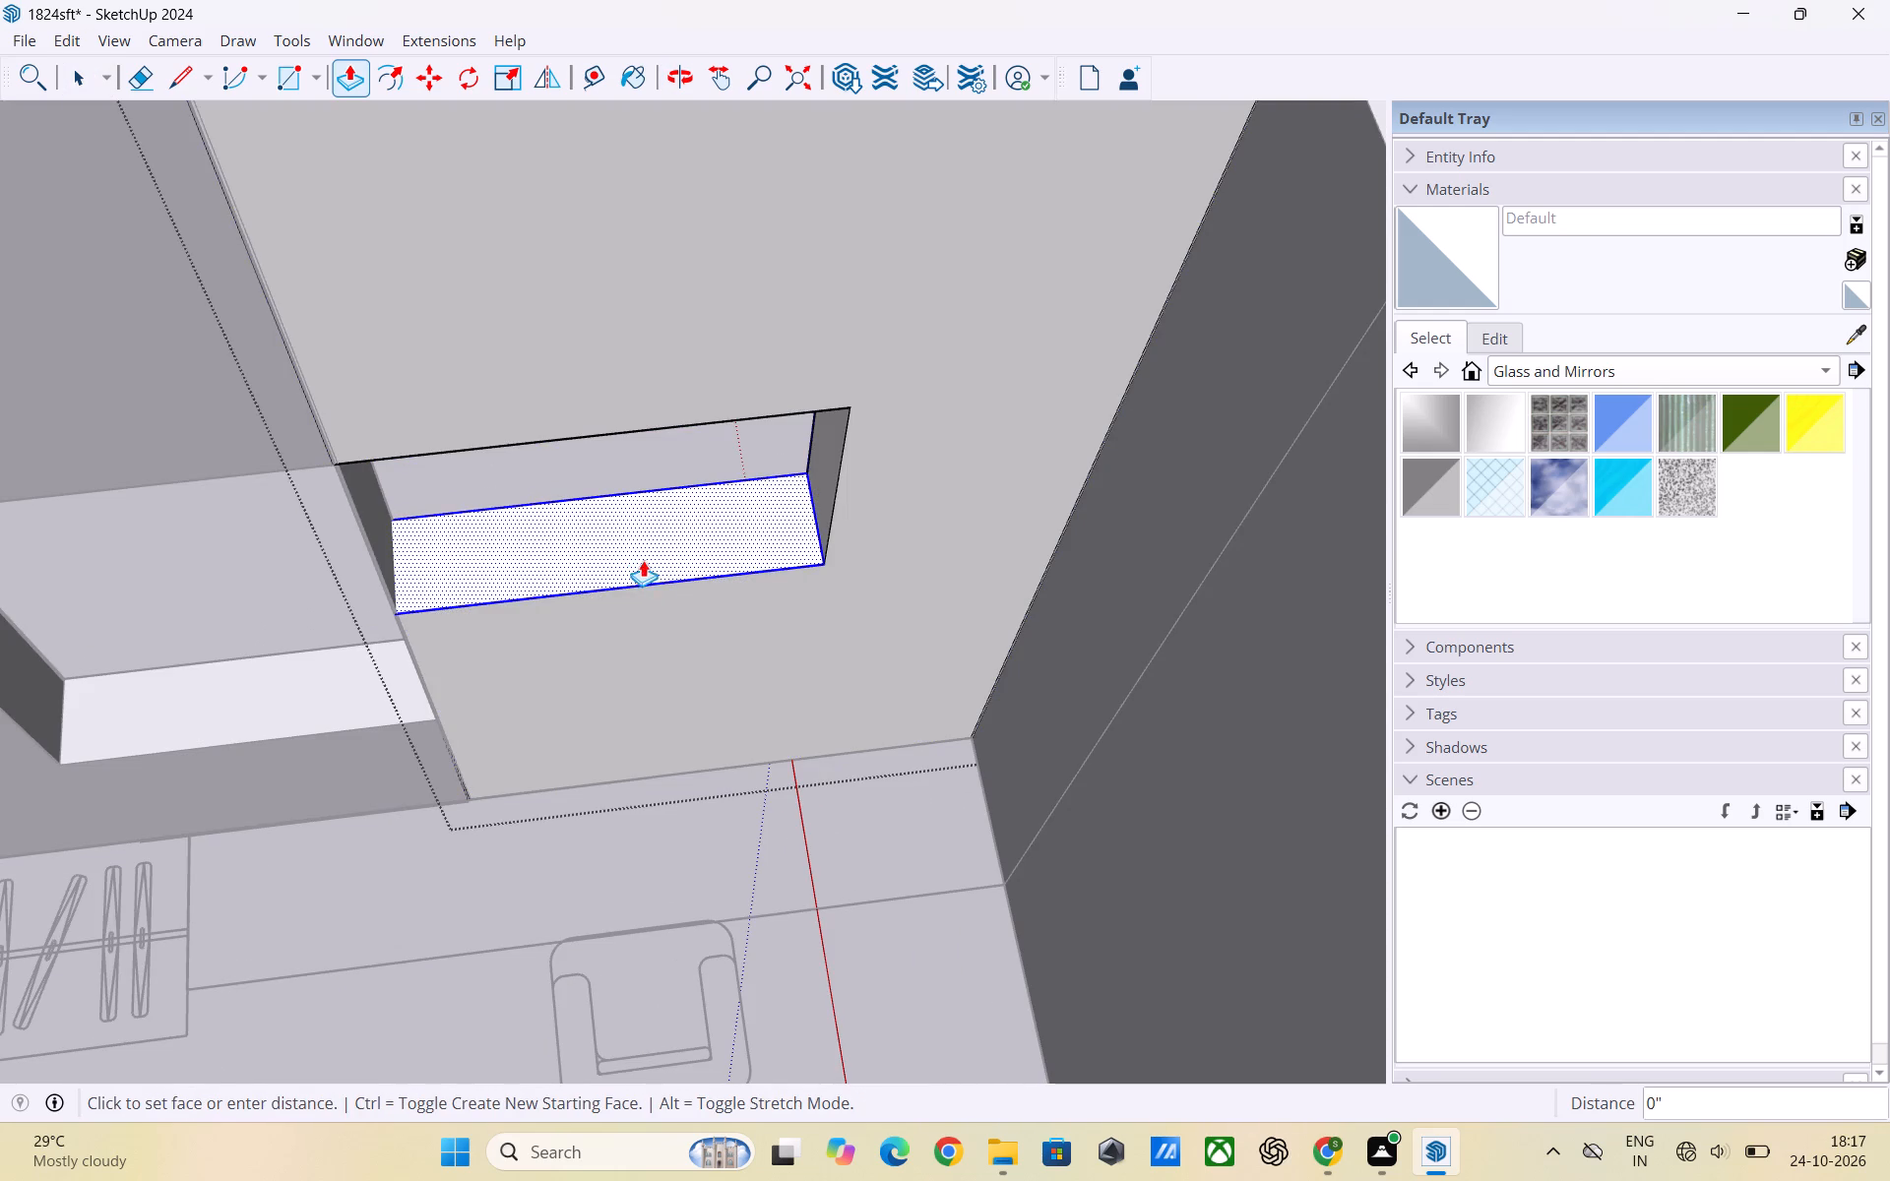
pyautogui.click(350, 689)
pyautogui.press('space')
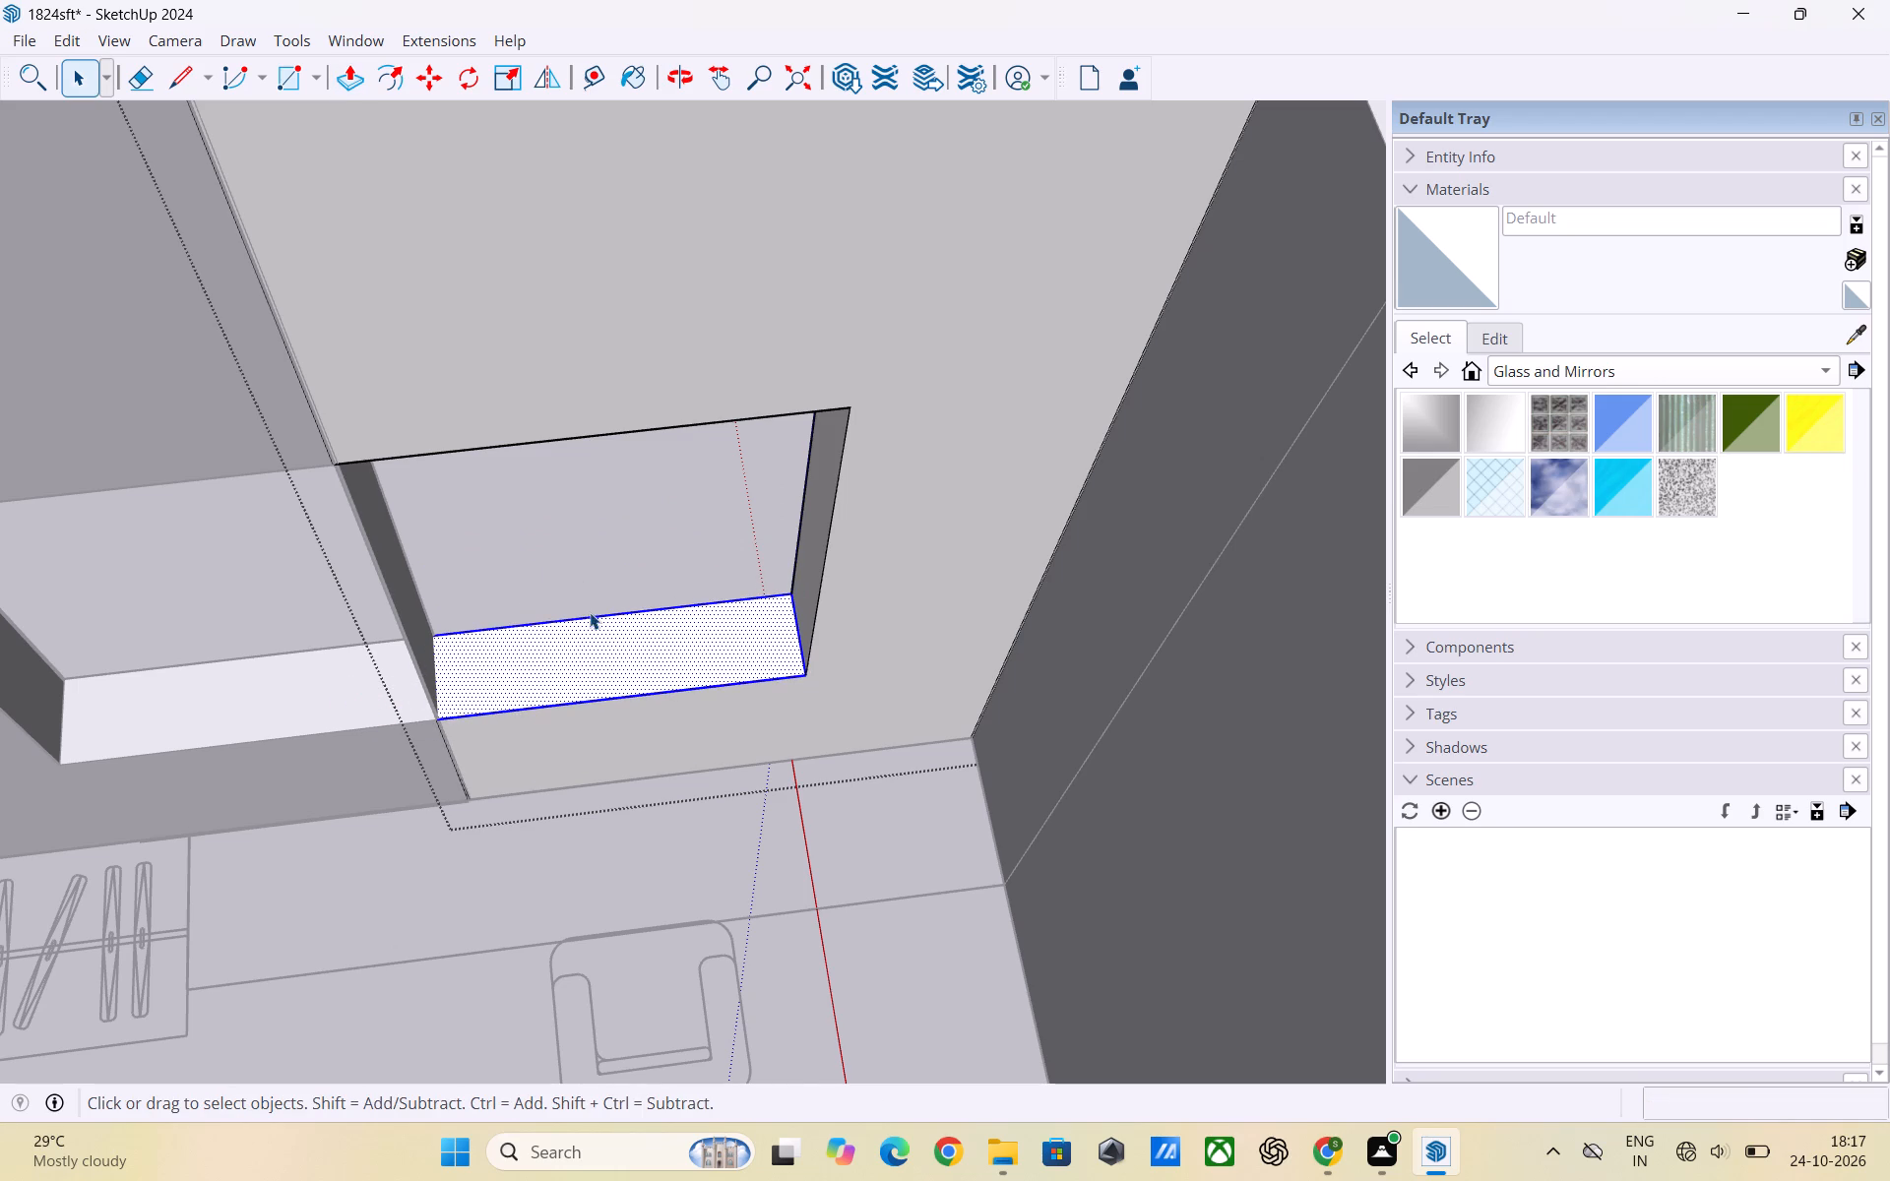
pyautogui.click(628, 548)
pyautogui.scroll(-5, 636, 541)
pyautogui.moveTo(590, 668); pyautogui.dragTo(603, 576, button='middle')
pyautogui.scroll(-1, 710, 755)
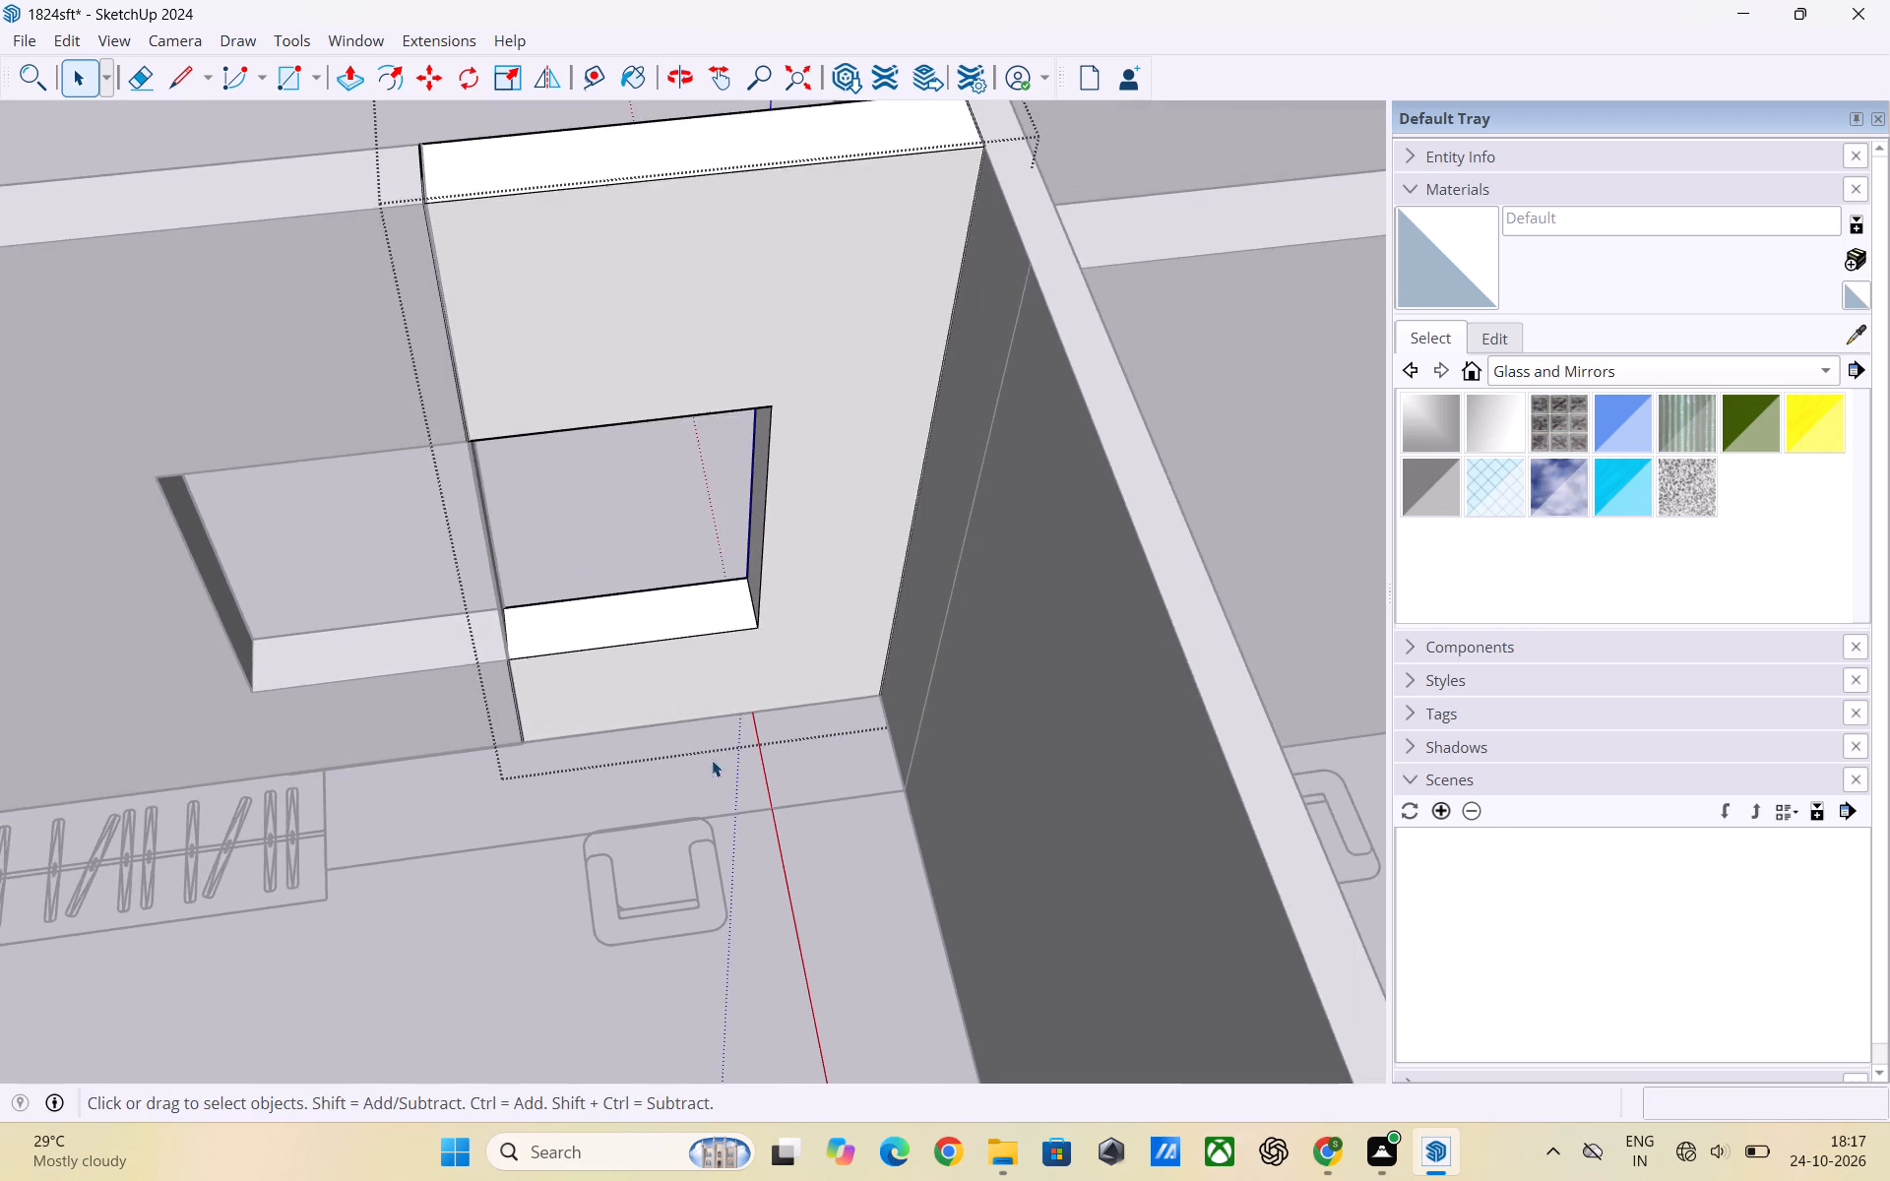
pyautogui.scroll(-4, 712, 760)
pyautogui.click(350, 223)
# Examine the joined window opening and the surrounding rooms' walls from several angles and distances.
pyautogui.moveTo(549, 658); pyautogui.dragTo(602, 519, button='middle')
pyautogui.scroll(2, 676, 580)
pyautogui.moveTo(711, 624); pyautogui.dragTo(457, 650, button='middle')
pyautogui.scroll(2, 549, 595)
pyautogui.moveTo(433, 634); pyautogui.dragTo(695, 519, button='middle')
pyautogui.scroll(4, 691, 521)
pyautogui.scroll(-1, 737, 567)
pyautogui.moveTo(737, 567); pyautogui.dragTo(561, 586, button='middle')
pyautogui.scroll(-2, 756, 552)
pyautogui.moveTo(527, 603); pyautogui.dragTo(902, 554, button='middle')
pyautogui.scroll(-6, 866, 520)
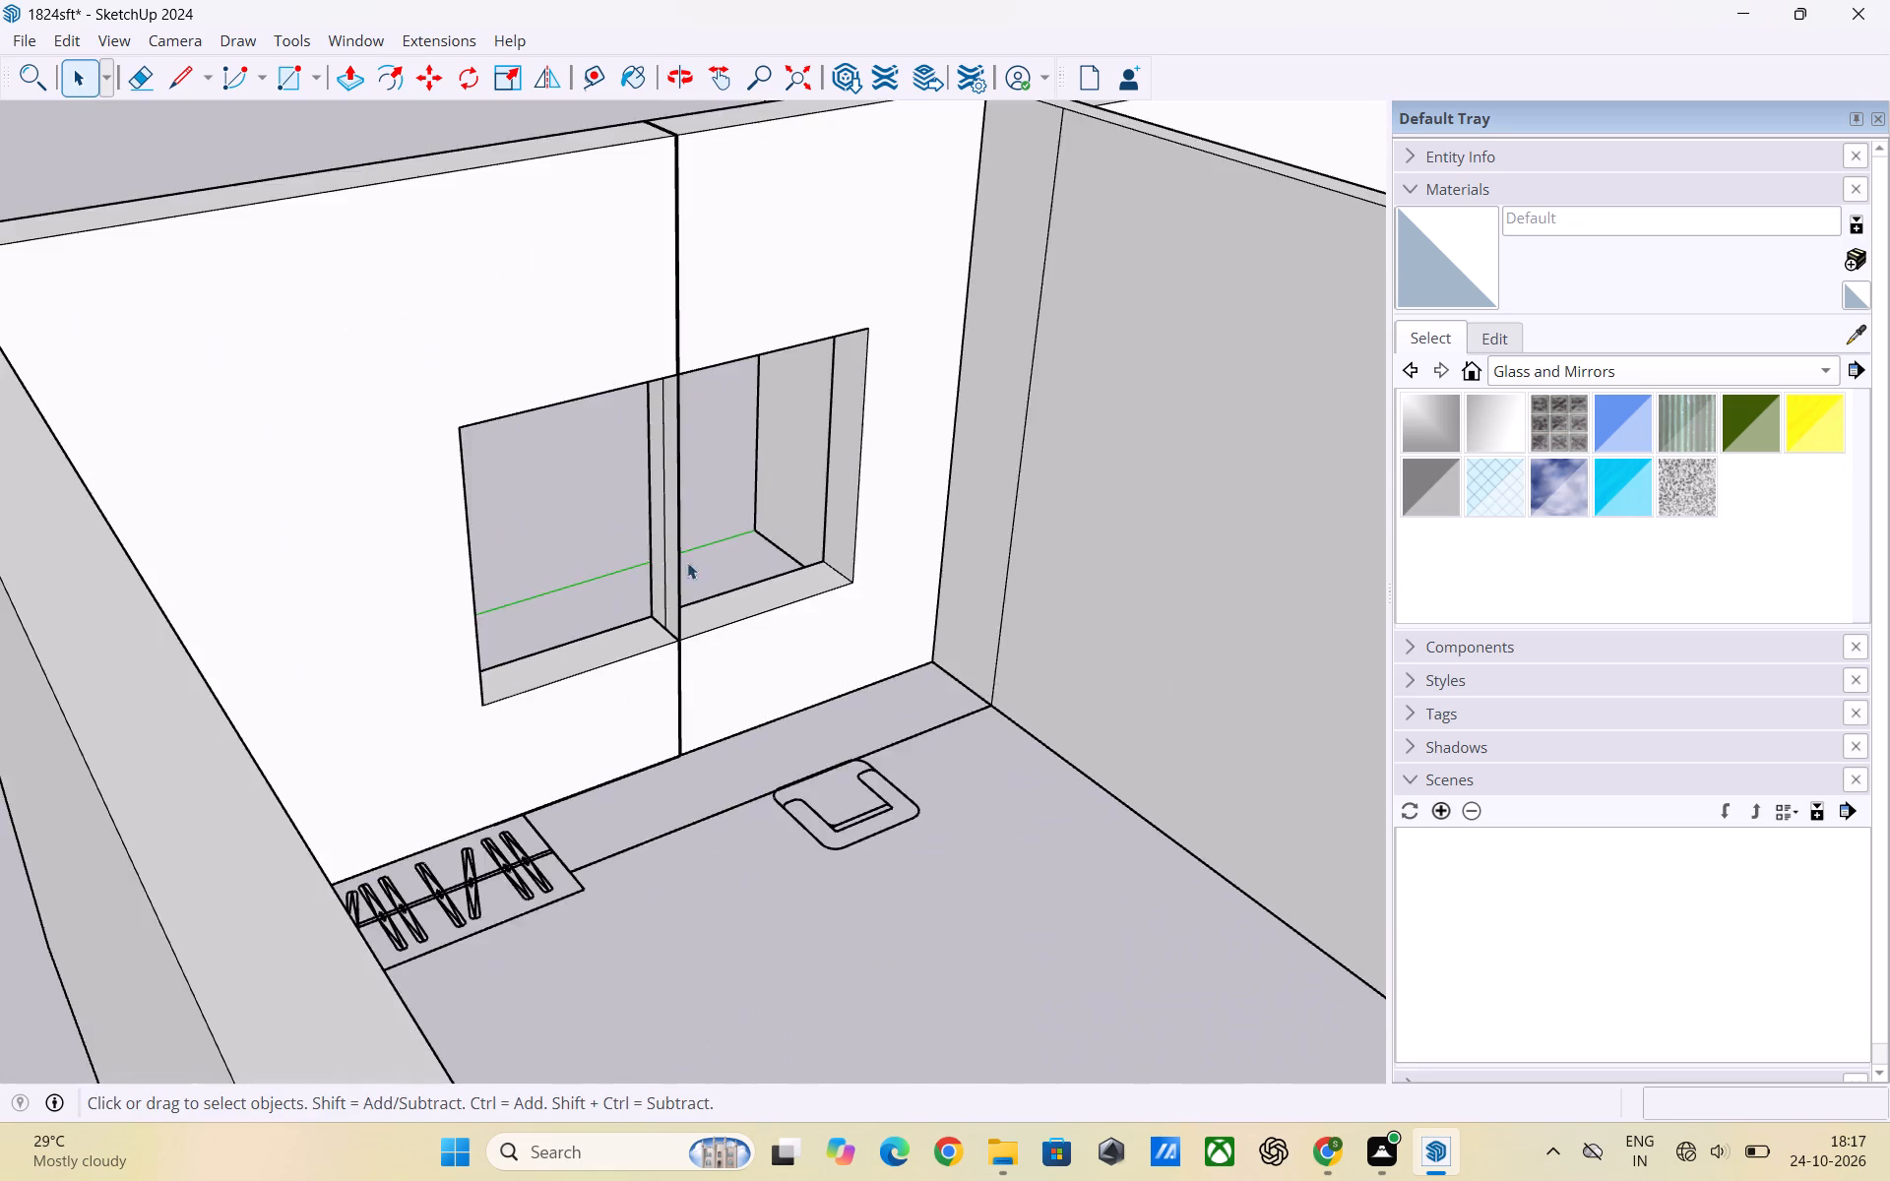
pyautogui.moveTo(661, 562); pyautogui.dragTo(1047, 560, button='middle')
pyautogui.scroll(-8, 1118, 559)
pyautogui.moveTo(619, 590); pyautogui.dragTo(798, 721, button='middle')
pyautogui.scroll(3, 880, 619)
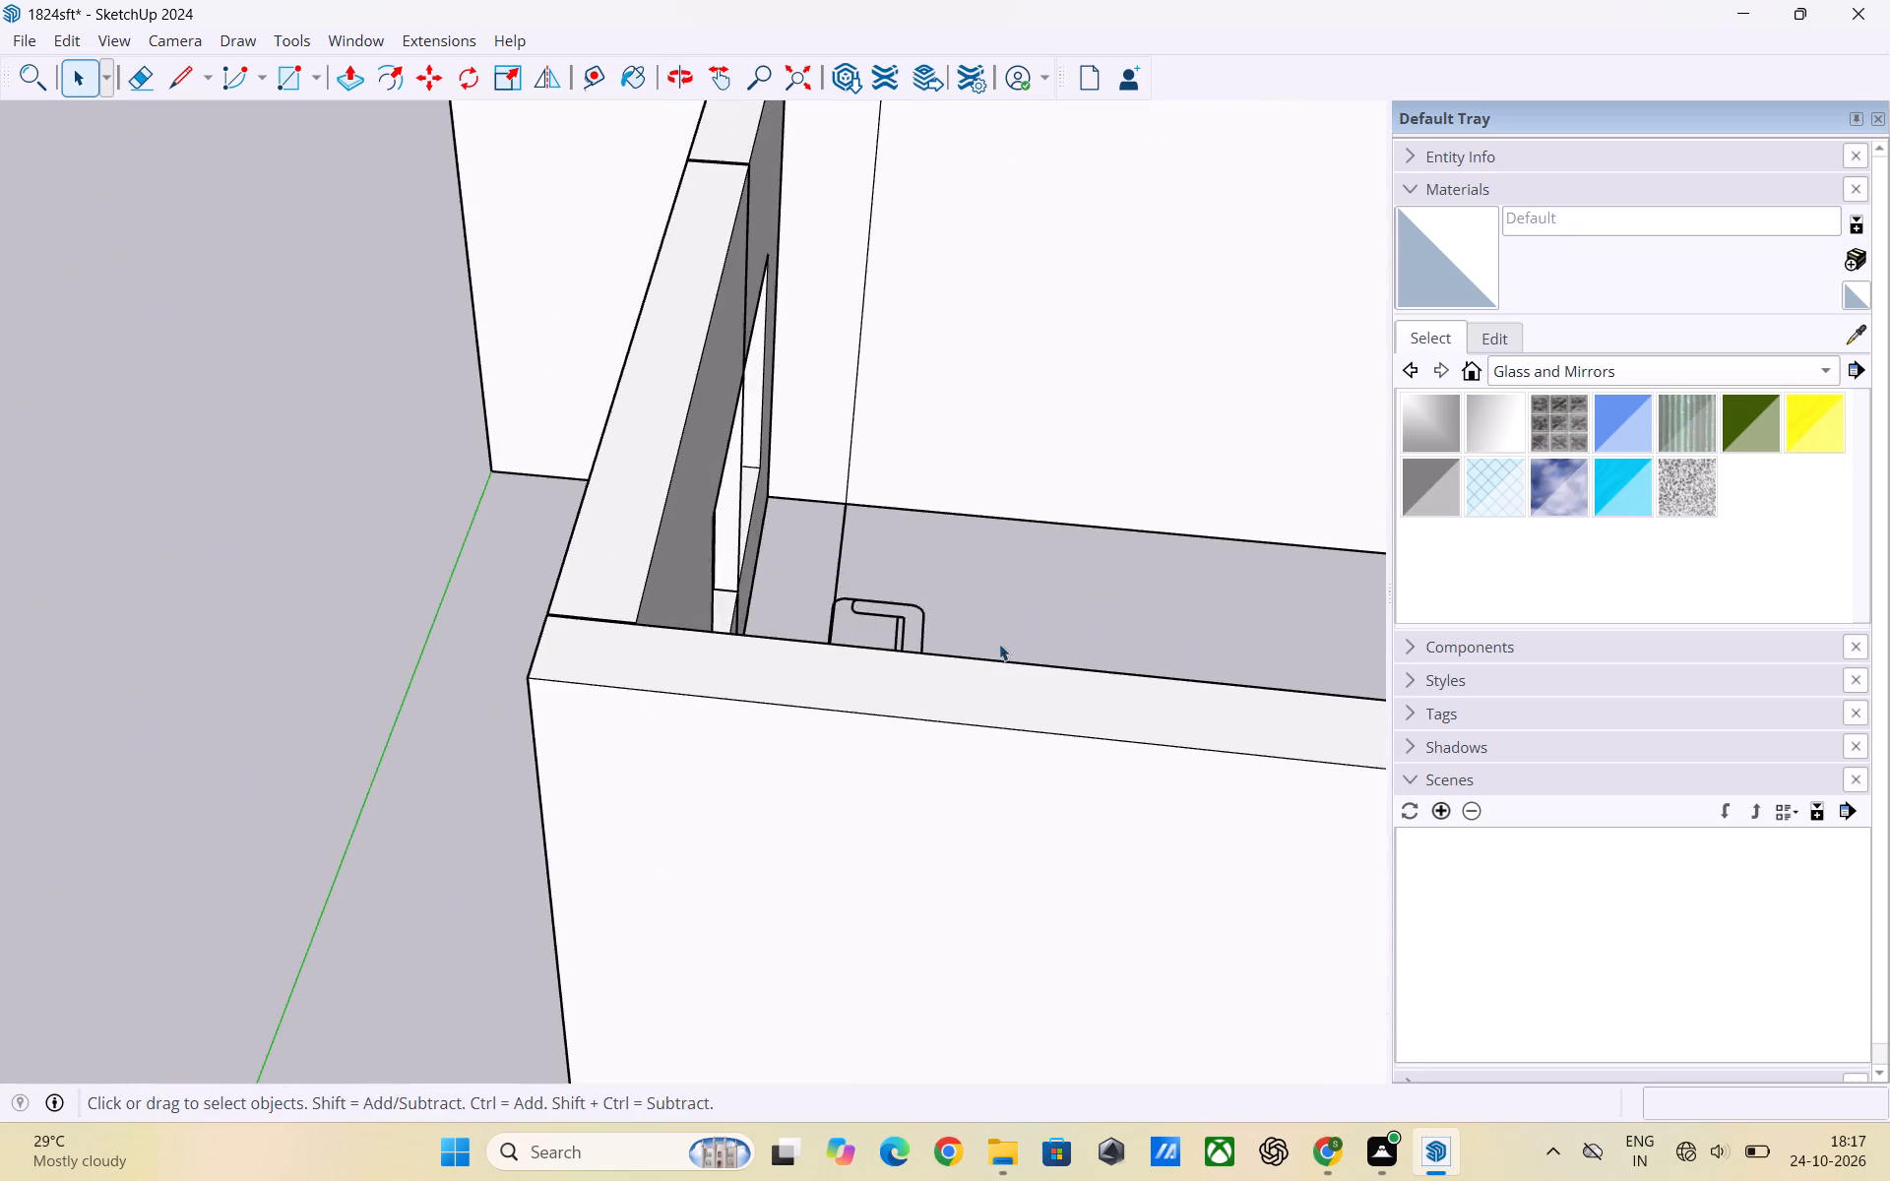
pyautogui.moveTo(958, 676); pyautogui.dragTo(326, 736, button='middle')
pyautogui.scroll(2, 615, 693)
pyautogui.scroll(-4, 553, 631)
pyautogui.scroll(-2, 818, 707)
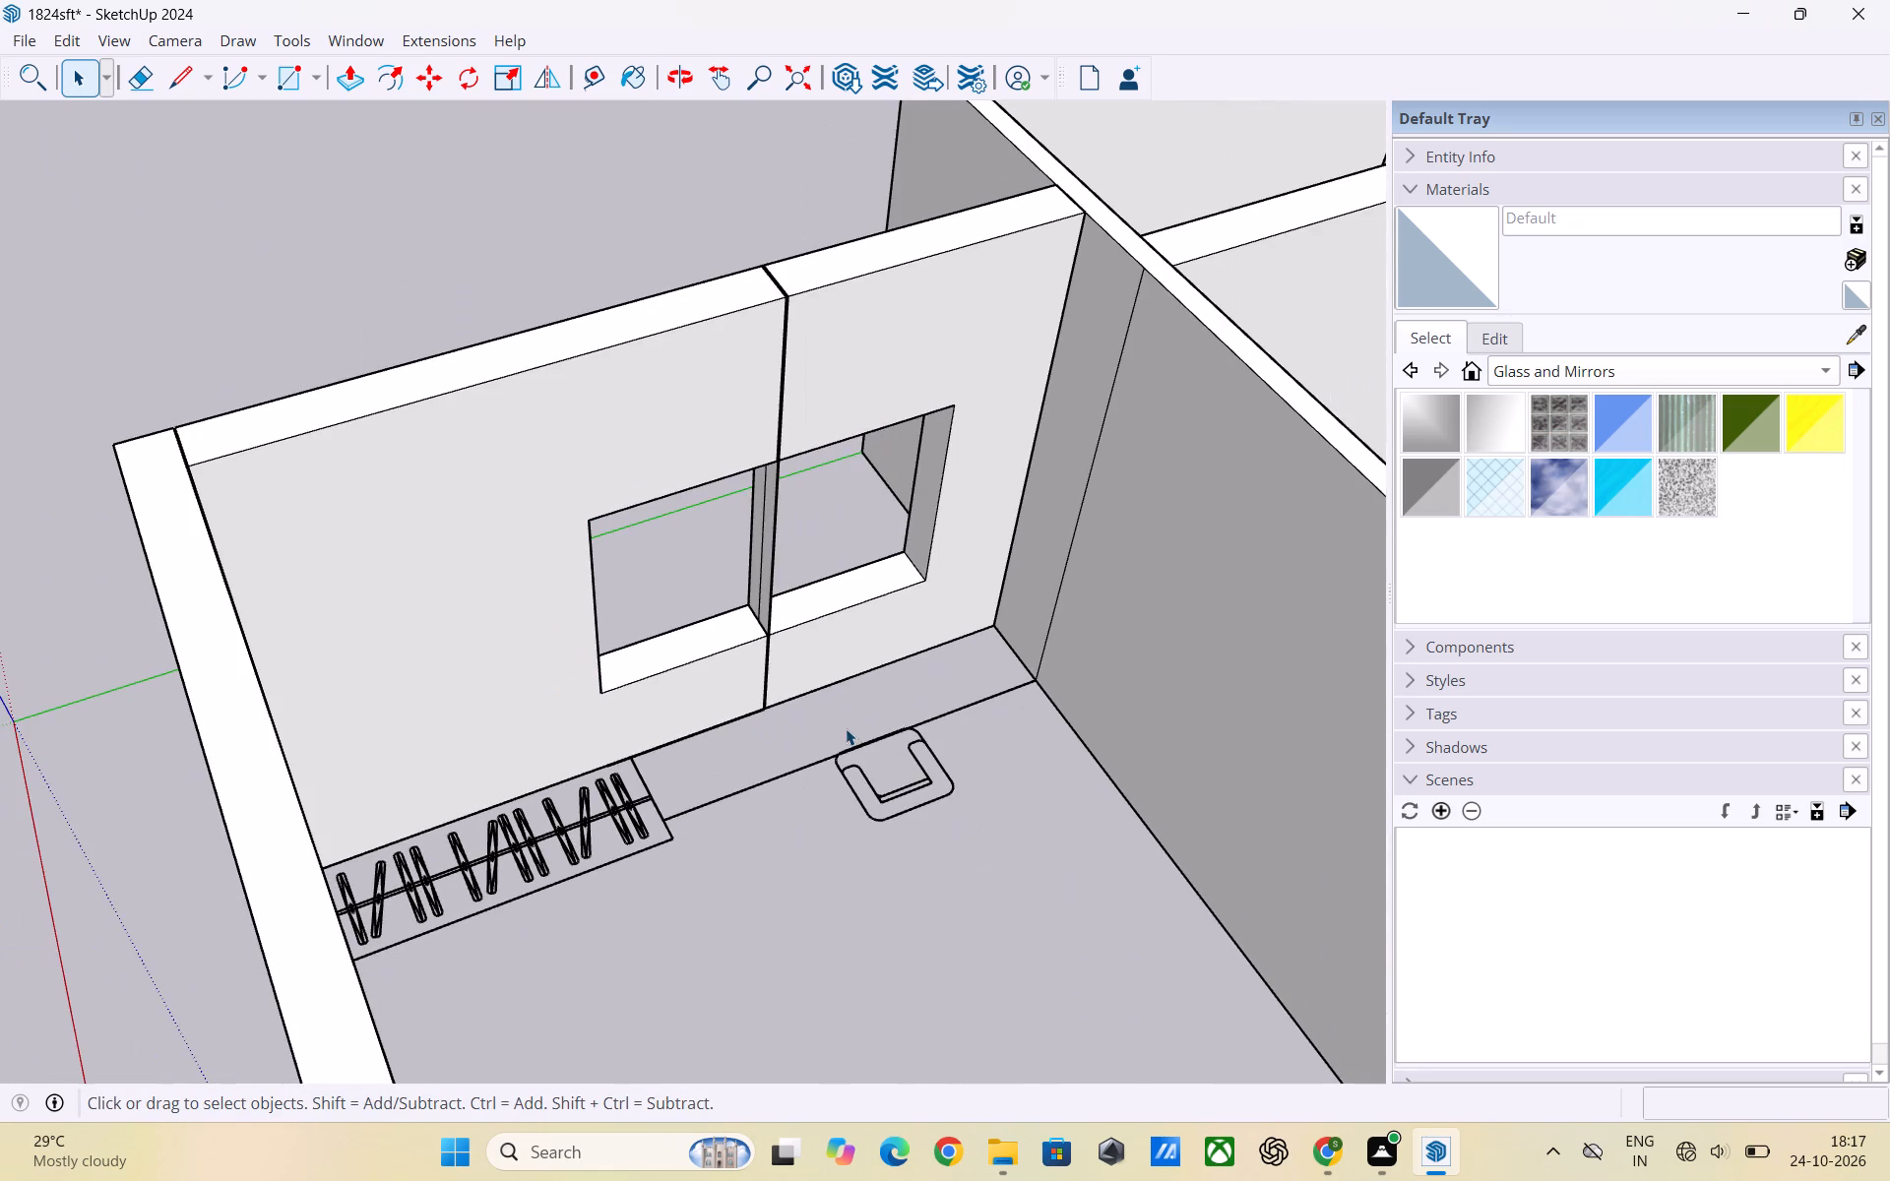
pyautogui.scroll(1, 804, 825)
pyautogui.scroll(-4, 468, 583)
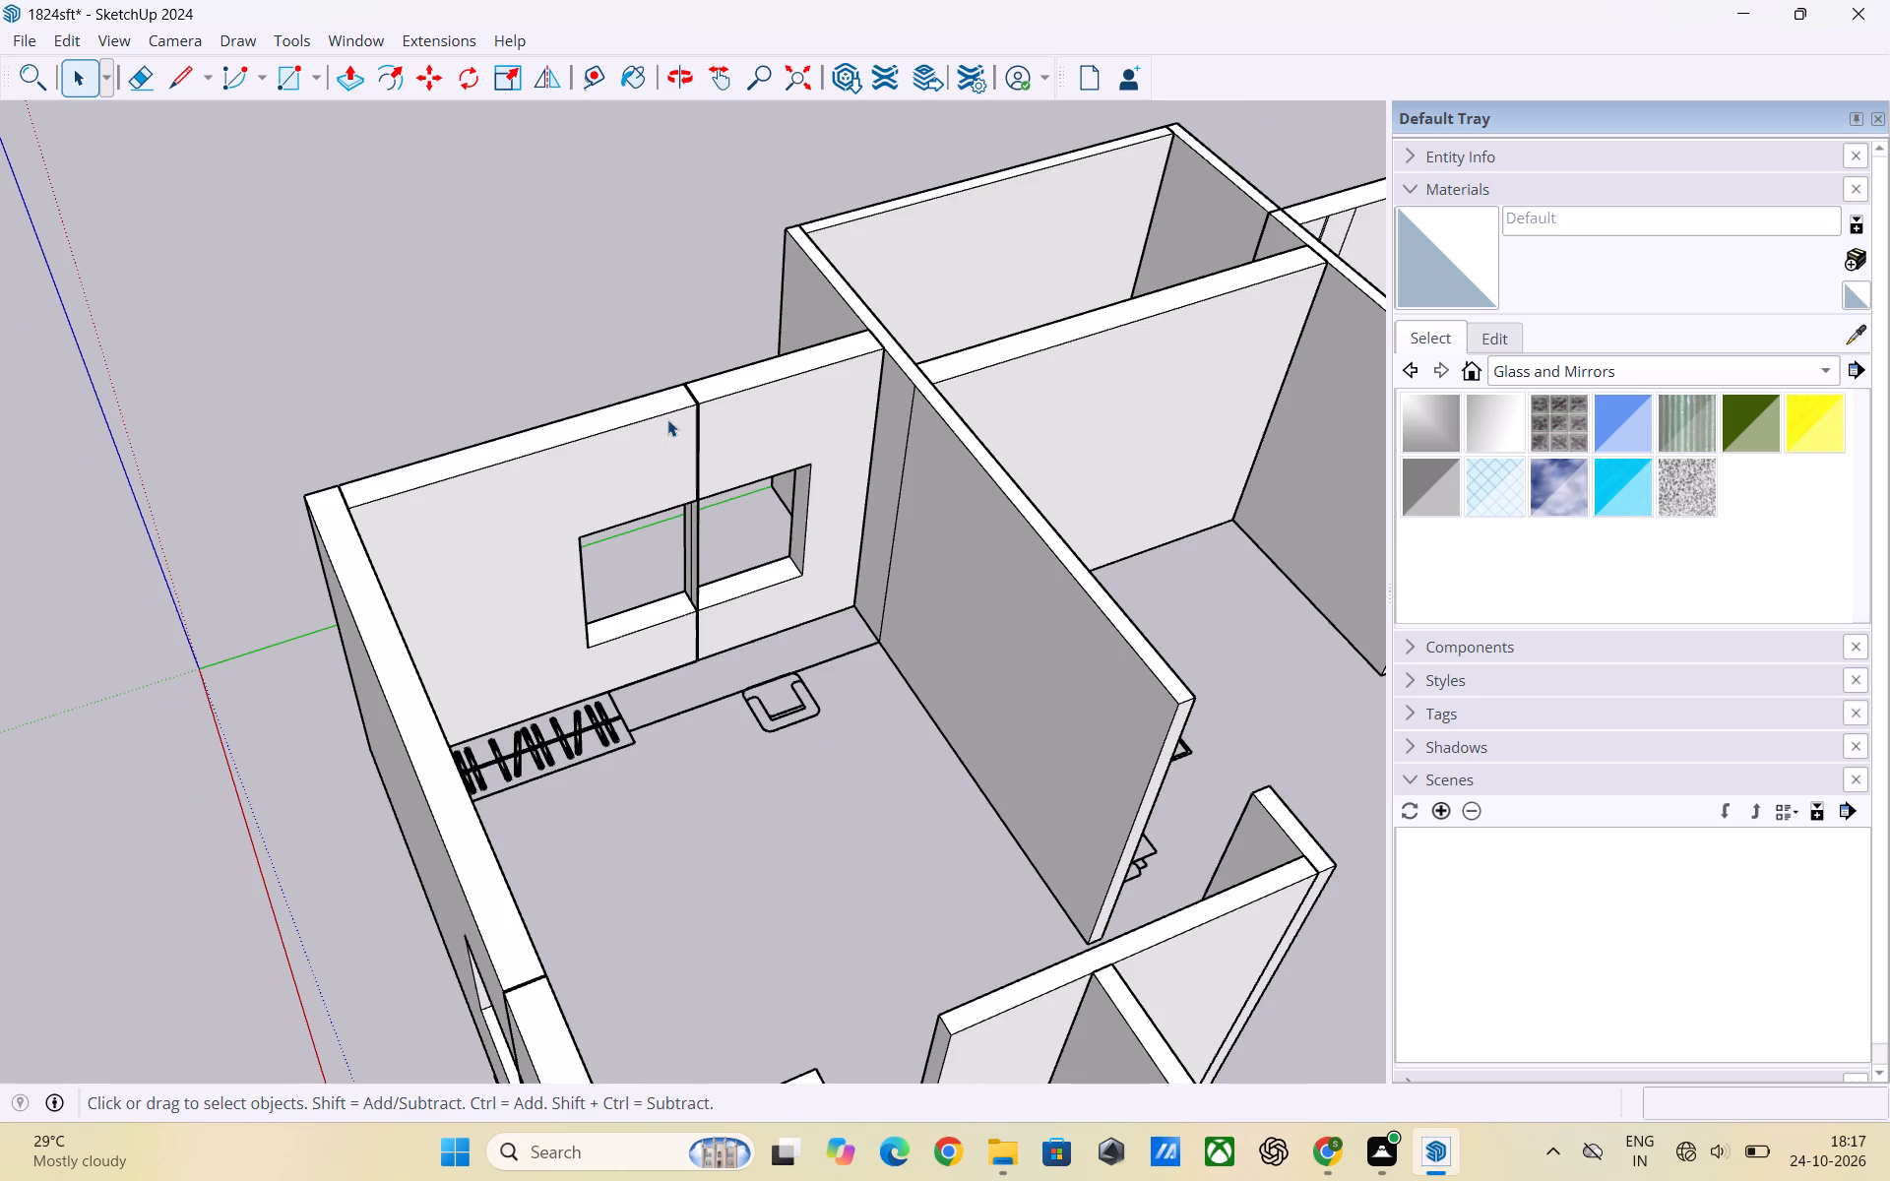
pyautogui.scroll(-3, 667, 419)
pyautogui.scroll(-9, 515, 406)
pyautogui.scroll(3, 654, 536)
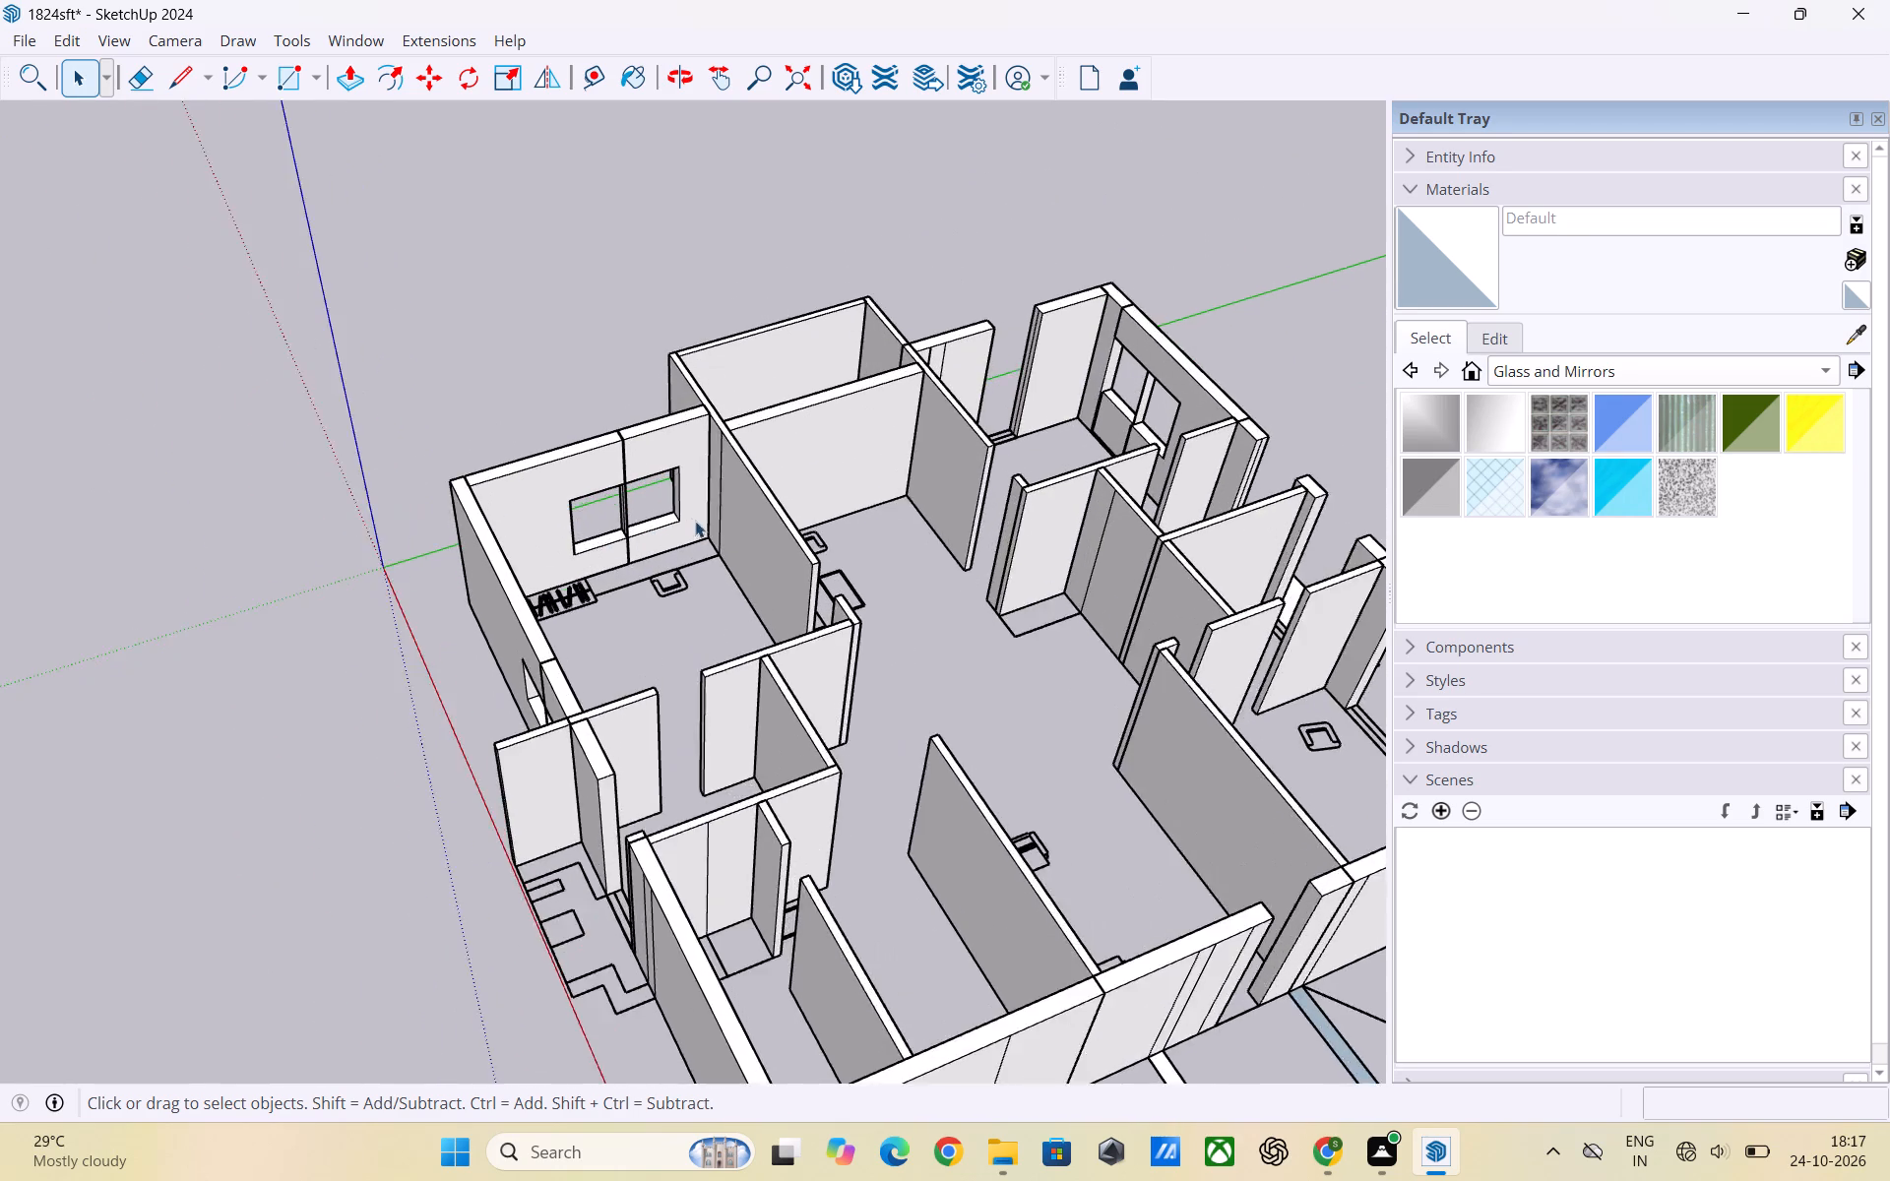
pyautogui.scroll(3, 695, 521)
pyautogui.moveTo(639, 530); pyautogui.dragTo(597, 451, button='middle')
pyautogui.scroll(5, 602, 453)
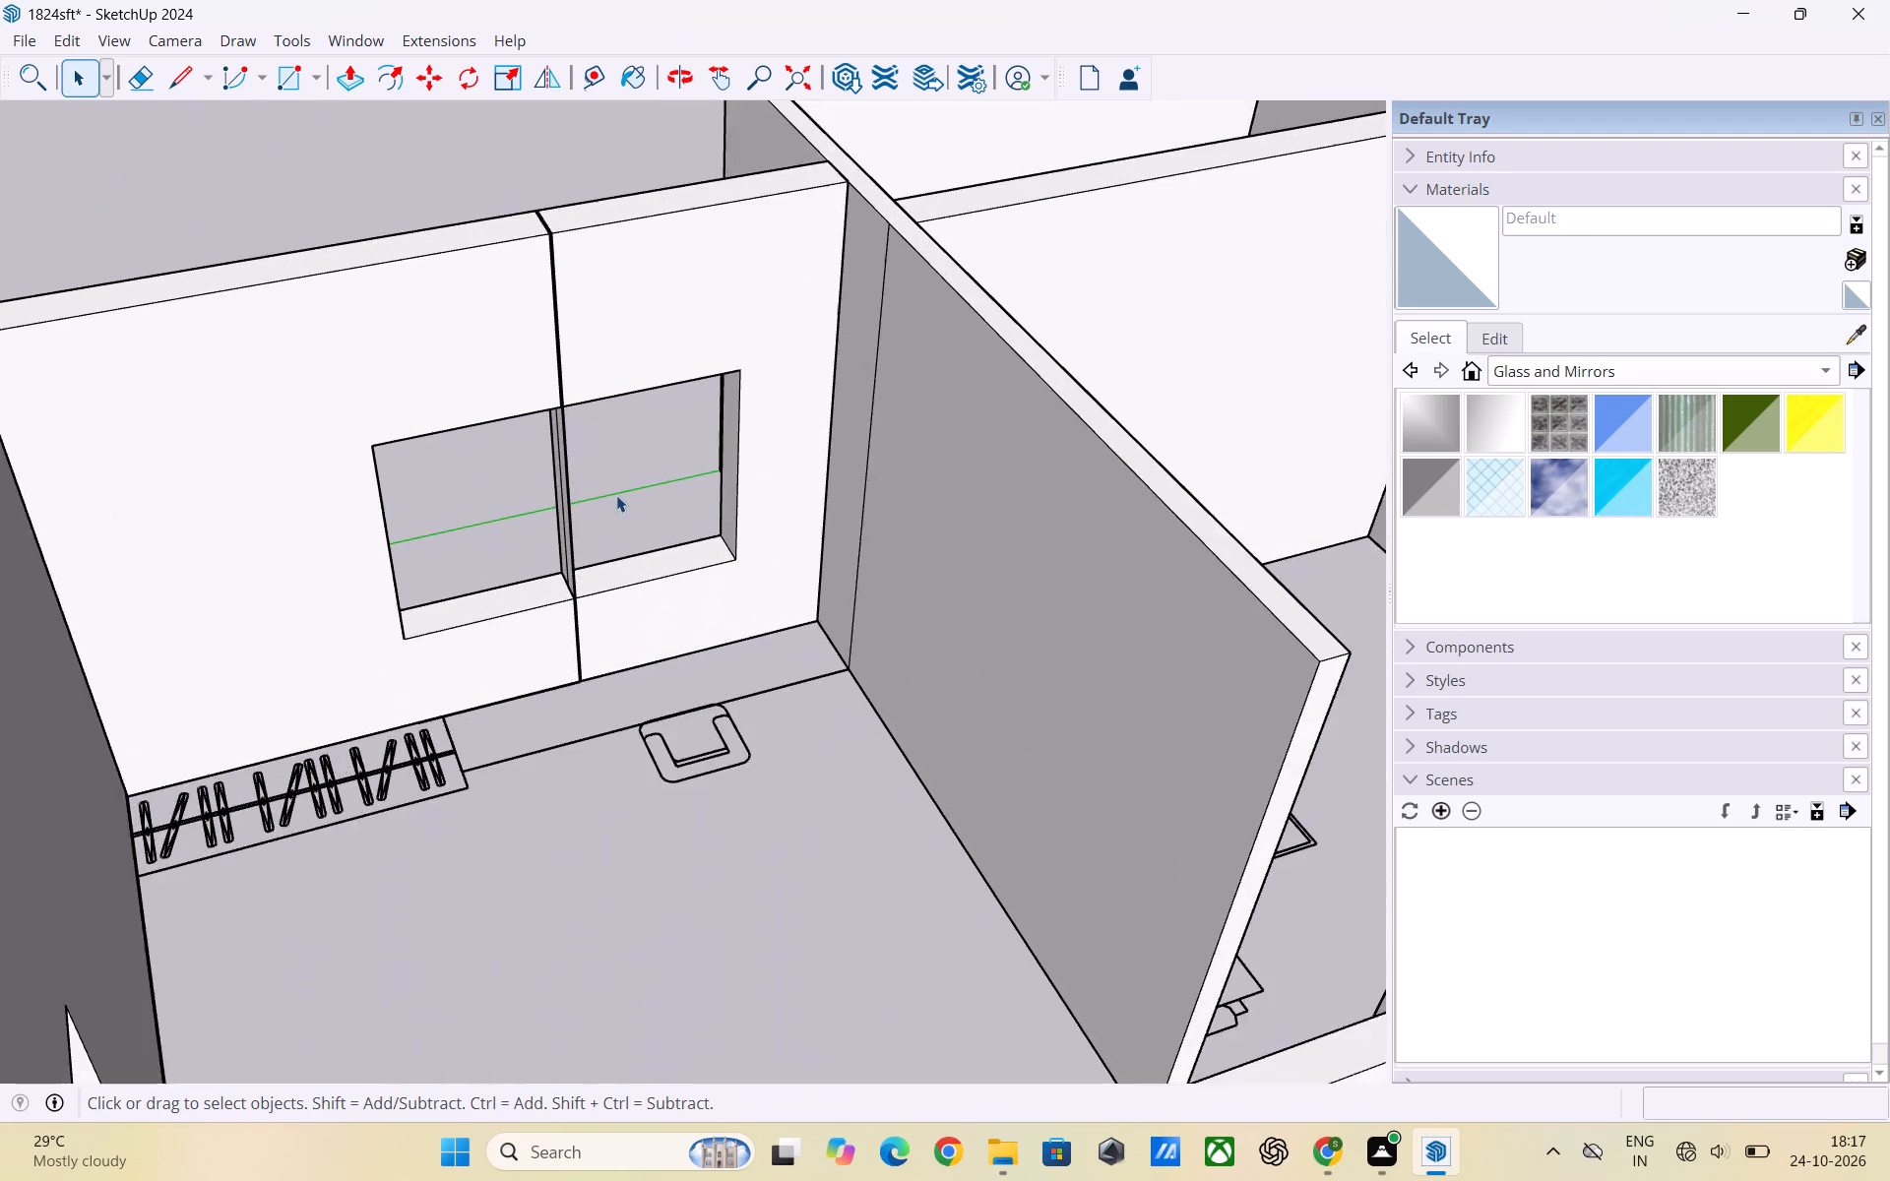
pyautogui.scroll(4, 616, 495)
pyautogui.moveTo(697, 495); pyautogui.dragTo(499, 516, button='middle')
pyautogui.scroll(-4, 483, 498)
pyautogui.moveTo(539, 522); pyautogui.dragTo(588, 422, button='middle')
pyautogui.scroll(1, 543, 518)
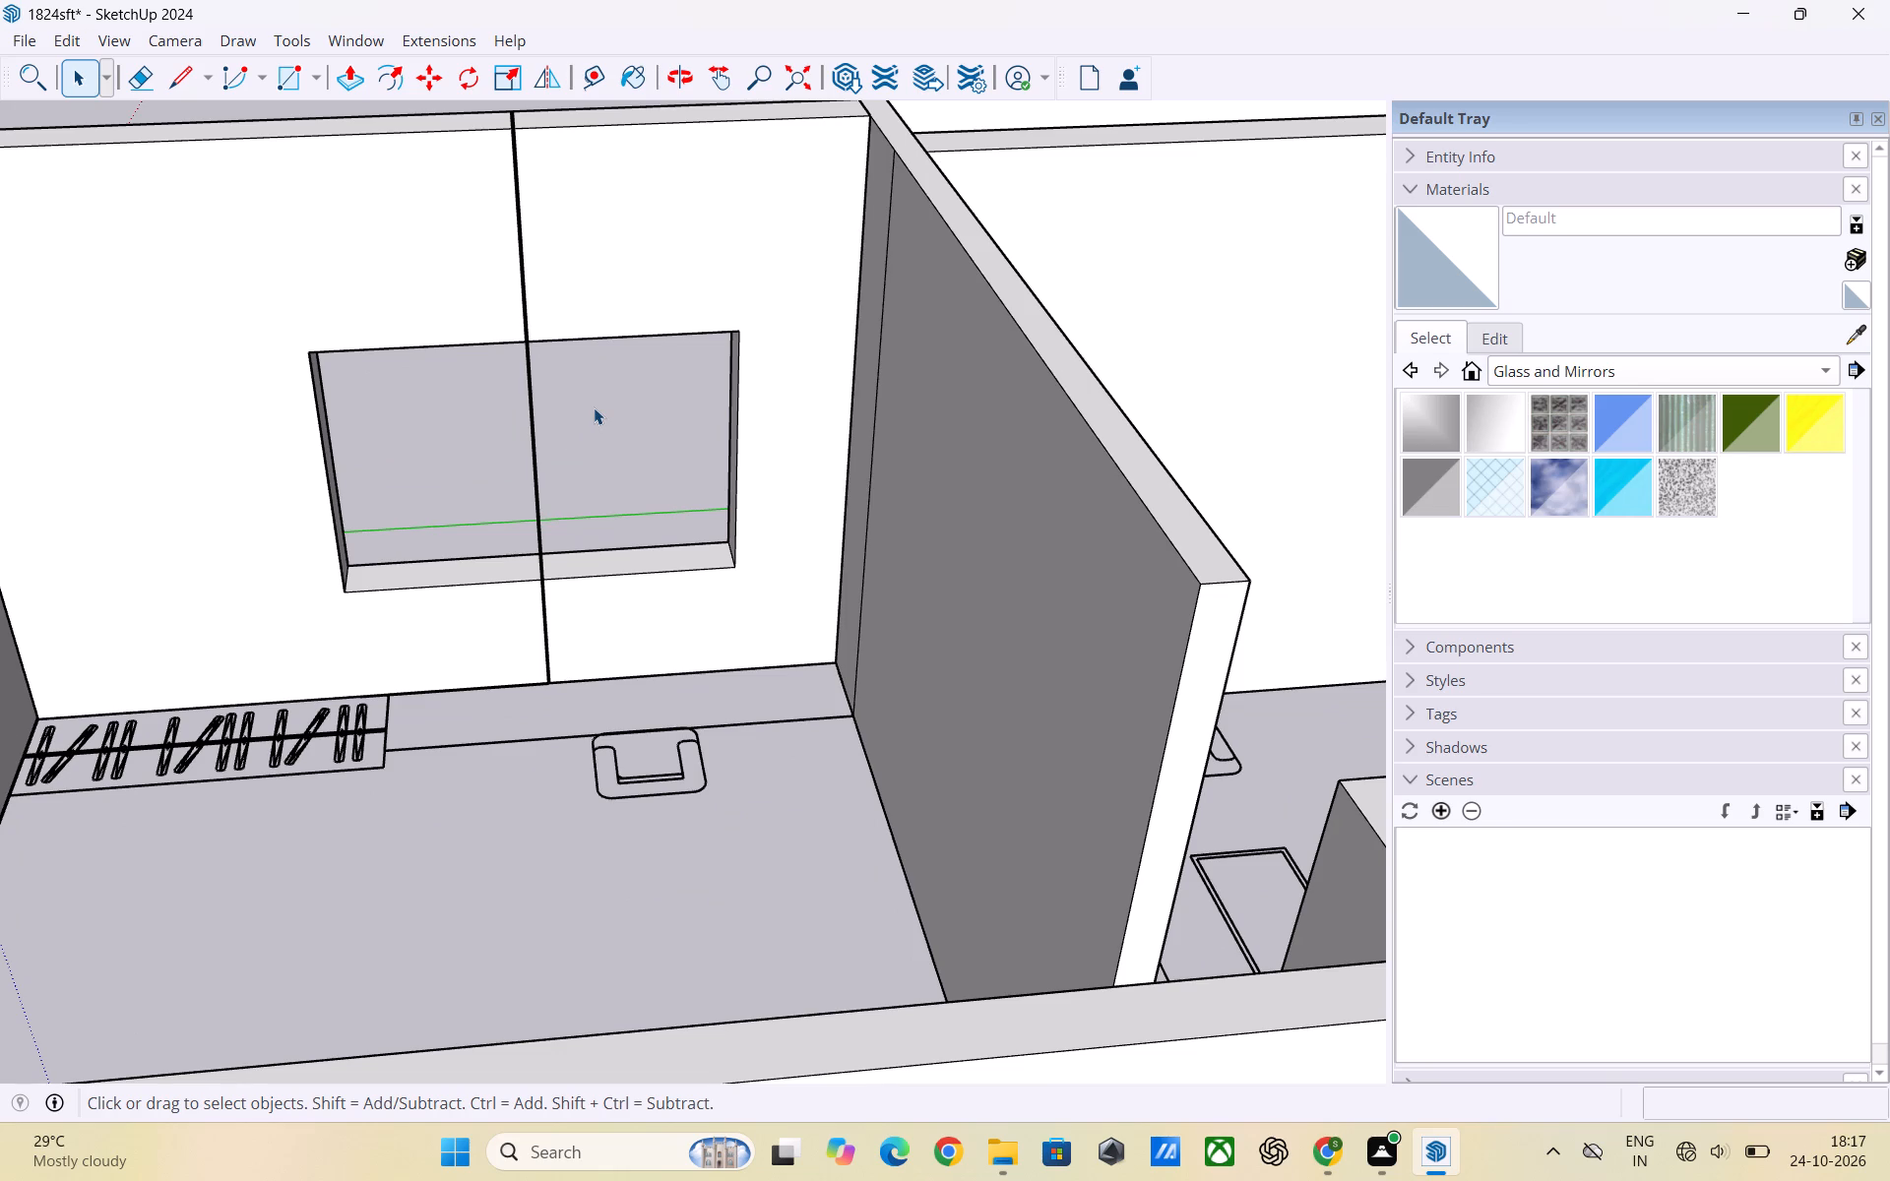
pyautogui.scroll(-7, 598, 407)
pyautogui.moveTo(682, 500); pyautogui.dragTo(710, 656, button='middle')
pyautogui.scroll(-1, 691, 657)
pyautogui.scroll(3, 688, 657)
pyautogui.scroll(-3, 570, 615)
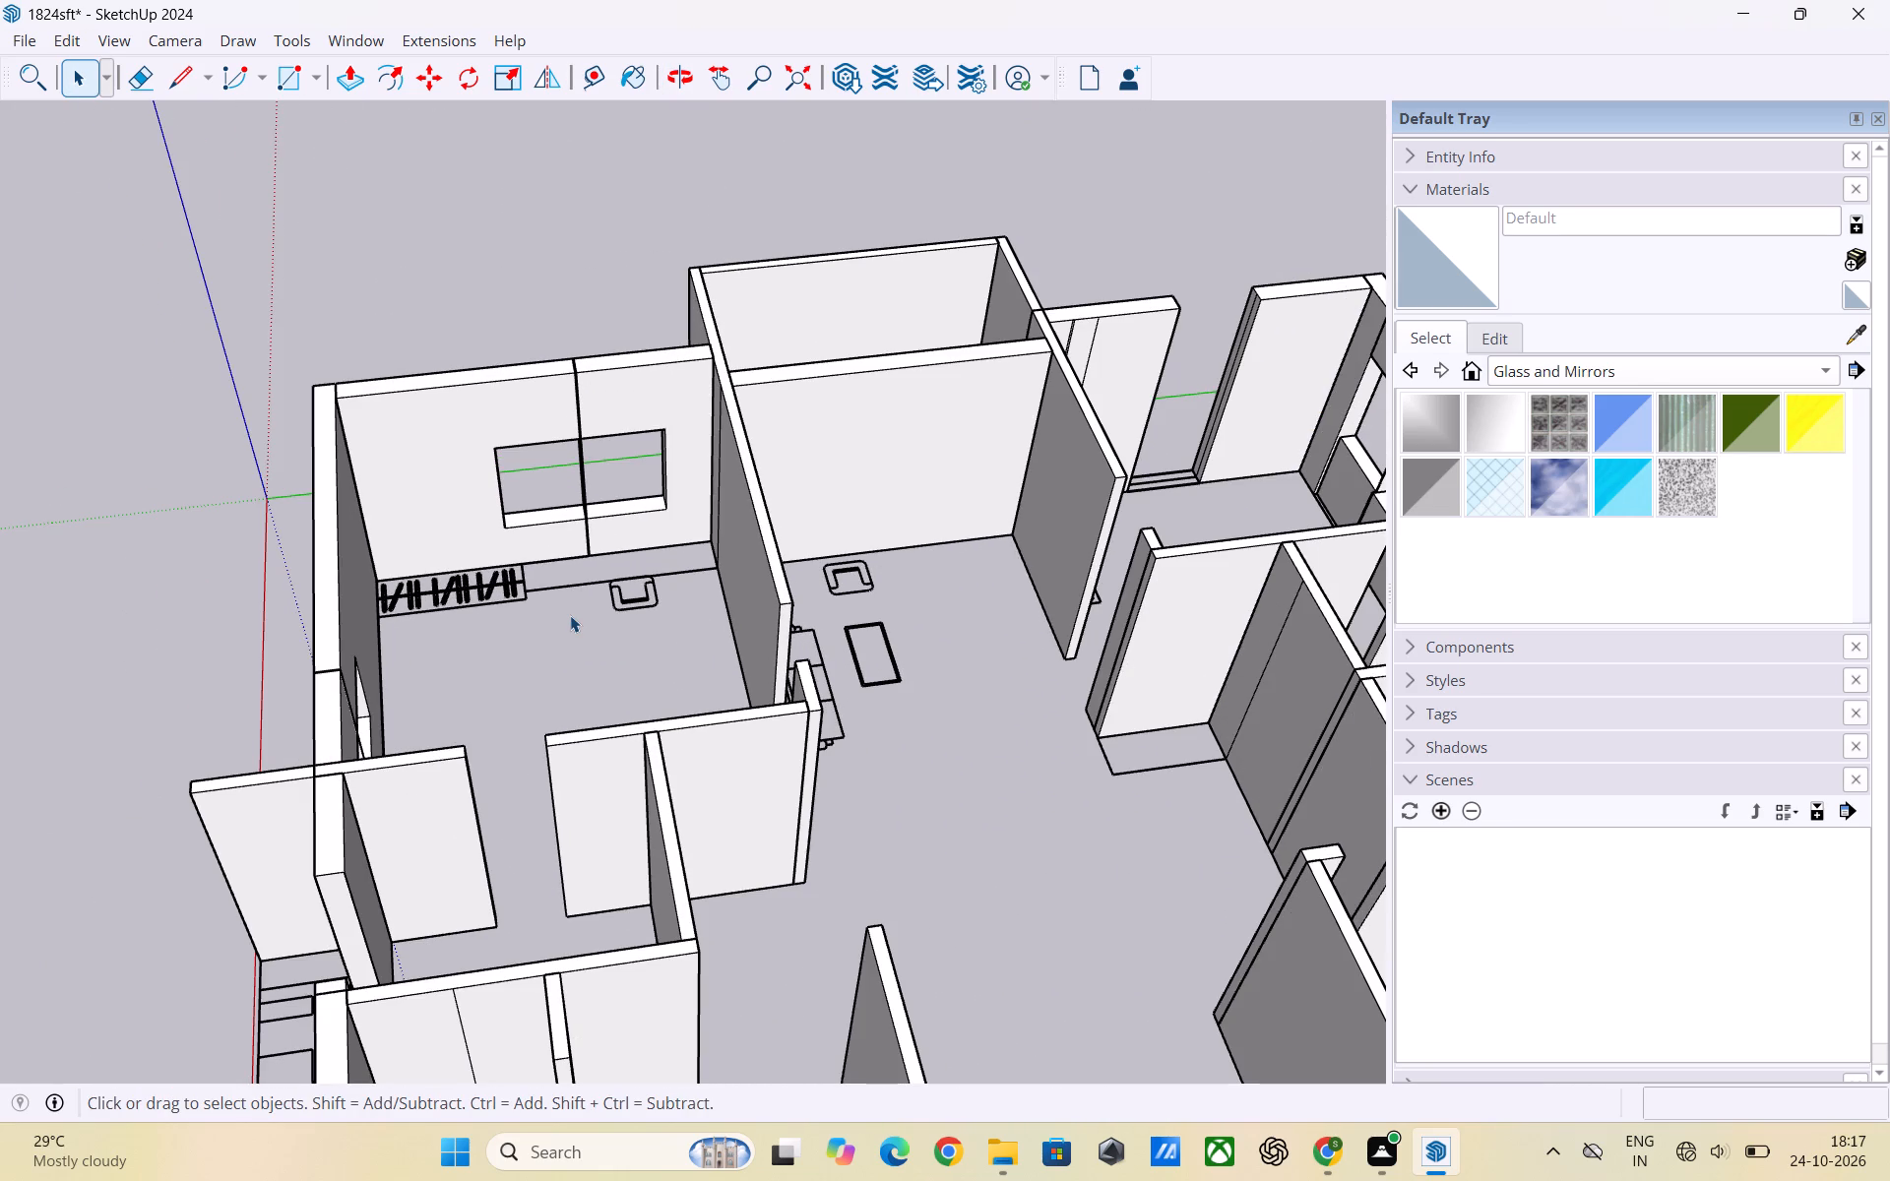
pyautogui.scroll(-2, 554, 617)
pyautogui.scroll(2, 896, 611)
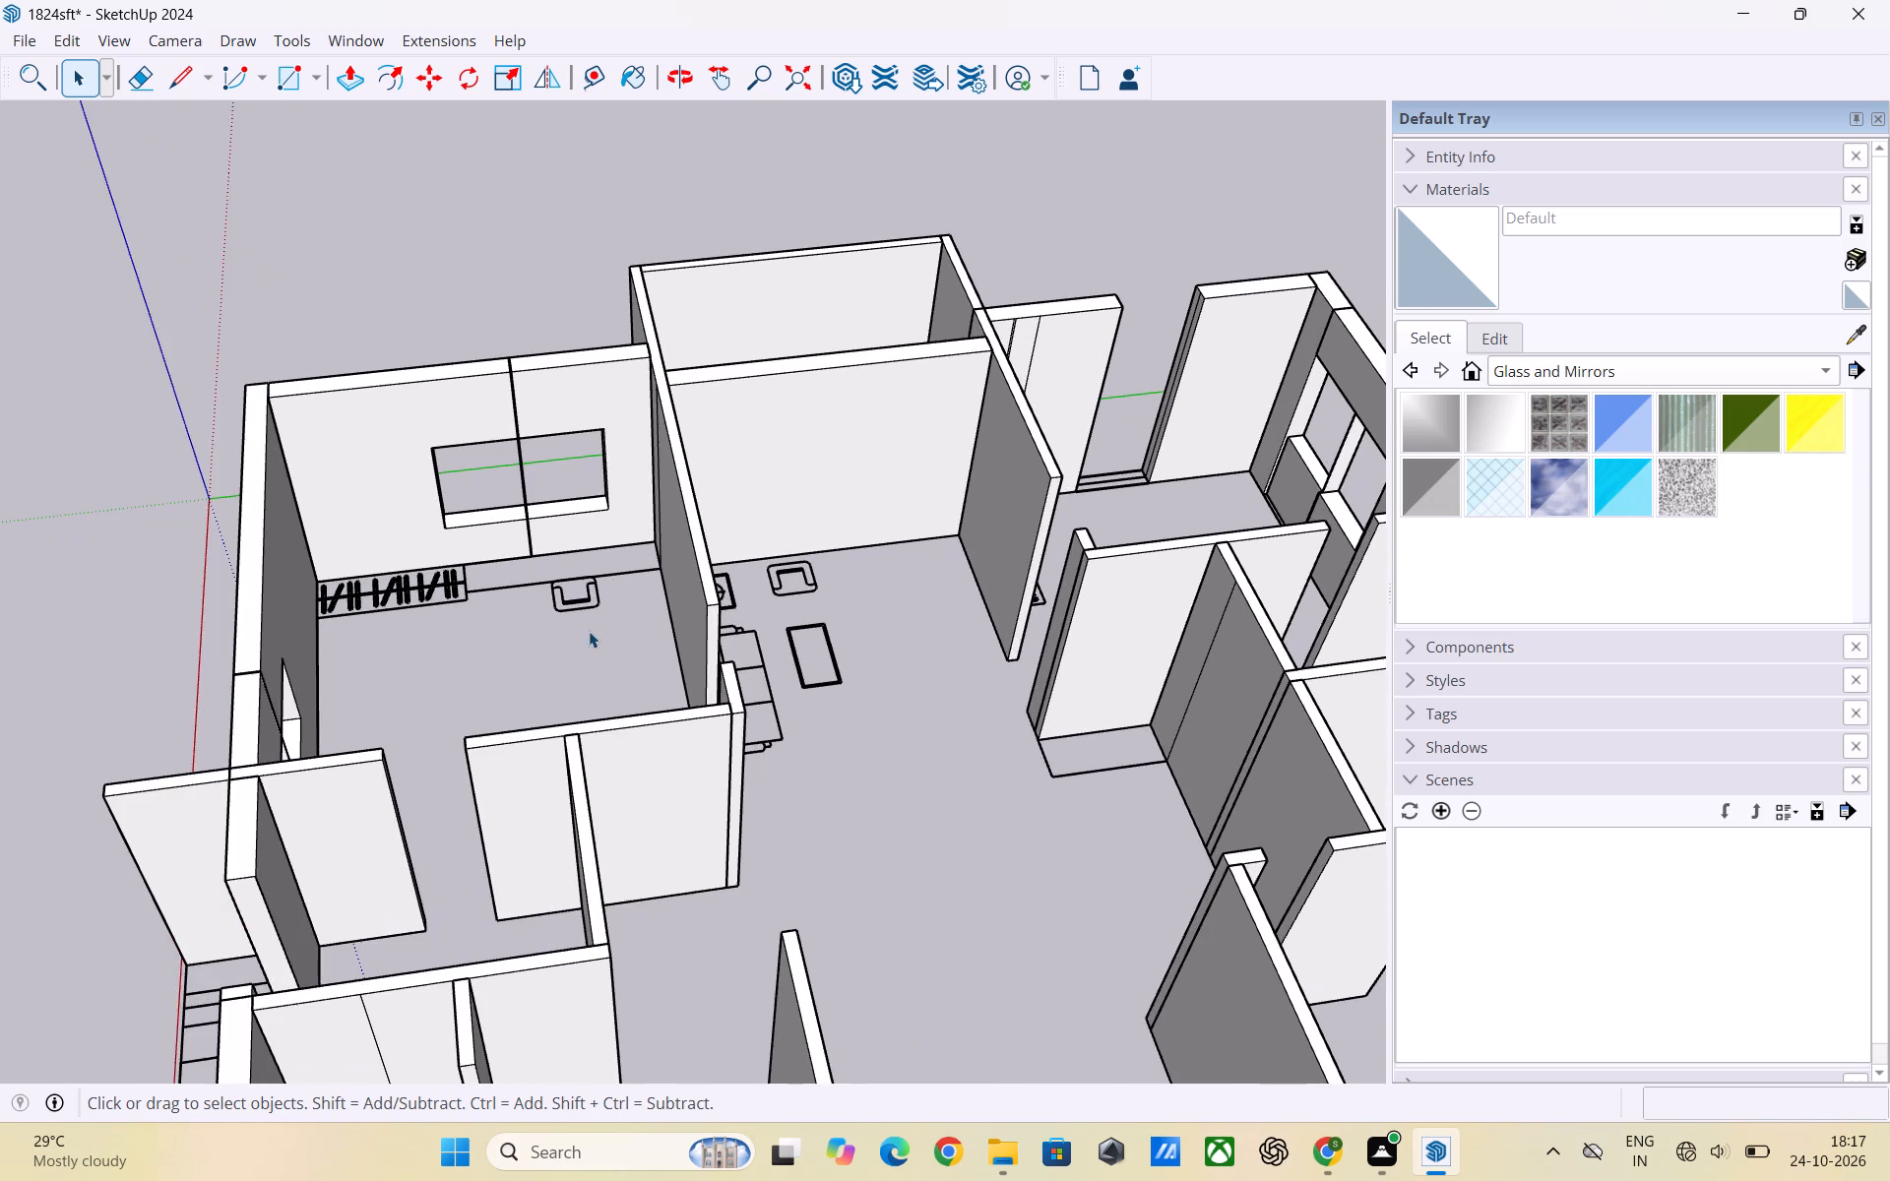
pyautogui.scroll(1, 573, 612)
pyautogui.scroll(3, 736, 696)
pyautogui.scroll(-6, 502, 666)
pyautogui.scroll(-3, 738, 621)
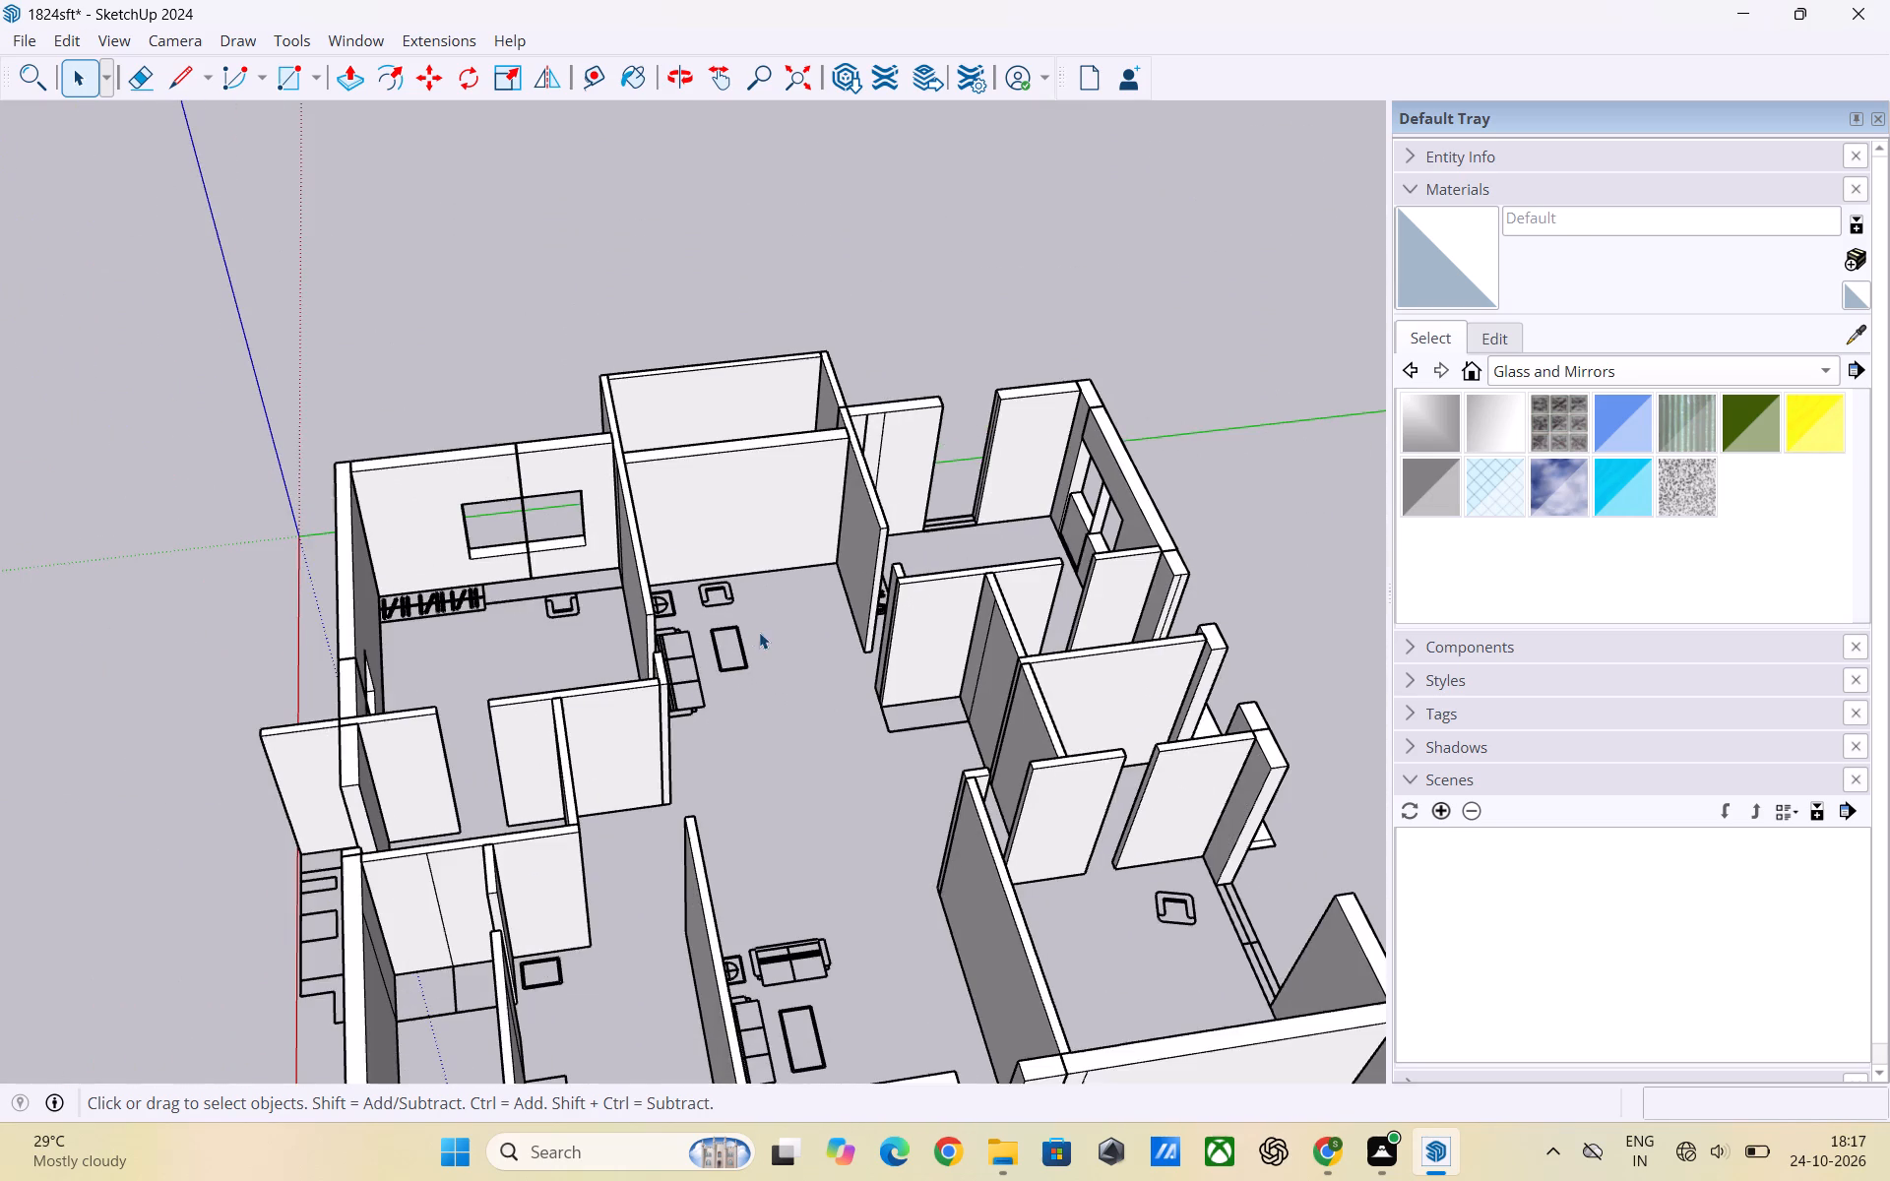
# In the group of the wall beside the gap near the far wardrobe, delete the vertical edge dividing its end face, then leave the group.
pyautogui.moveTo(772, 631); pyautogui.dragTo(698, 556, button='middle')
pyautogui.scroll(3, 921, 584)
pyautogui.scroll(2, 1036, 536)
pyautogui.moveTo(1039, 534); pyautogui.dragTo(1012, 614, button='middle')
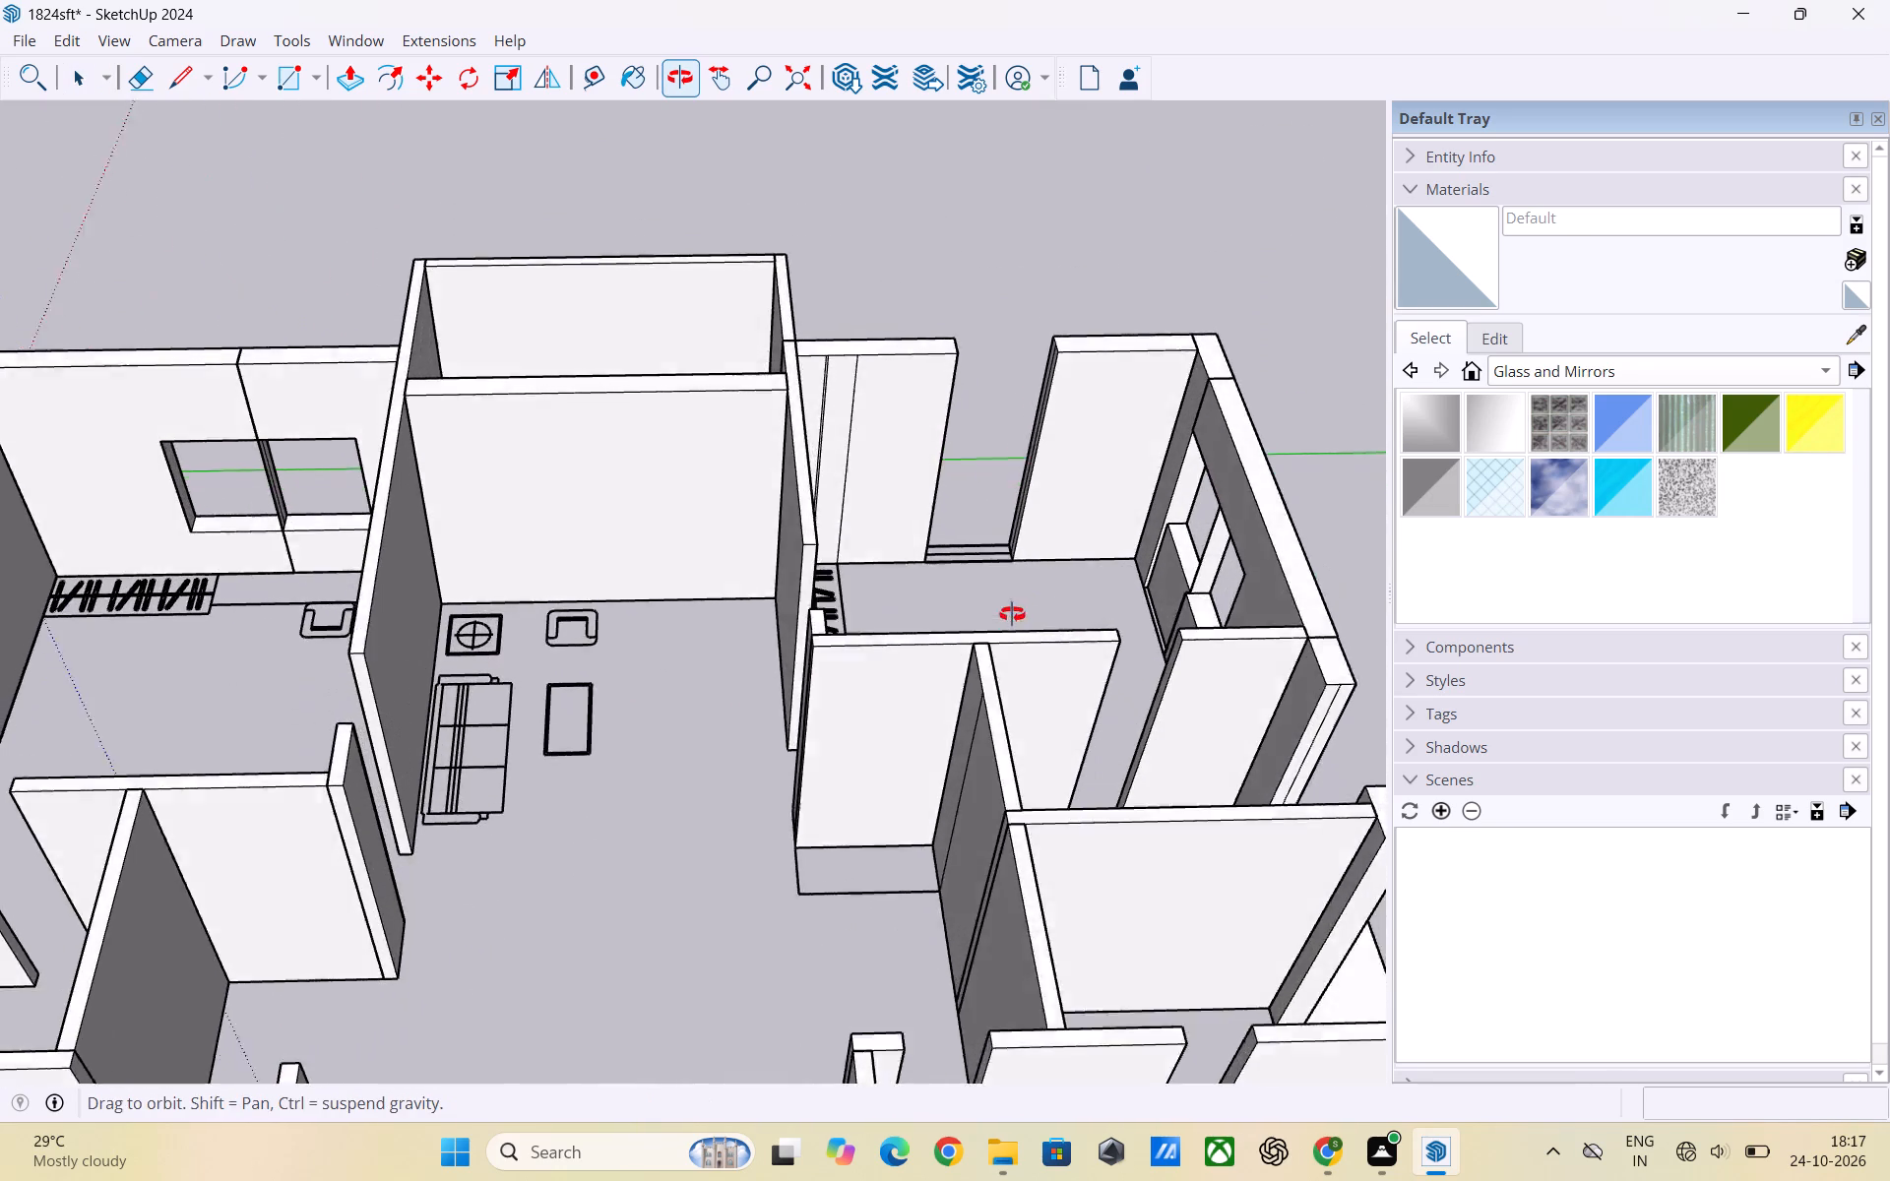
pyautogui.moveTo(1012, 614); pyautogui.dragTo(933, 607, button='middle')
pyautogui.scroll(3, 1049, 531)
pyautogui.moveTo(1091, 552); pyautogui.dragTo(675, 575, button='middle')
pyautogui.scroll(2, 1080, 545)
pyautogui.moveTo(1069, 566); pyautogui.dragTo(878, 645, button='middle')
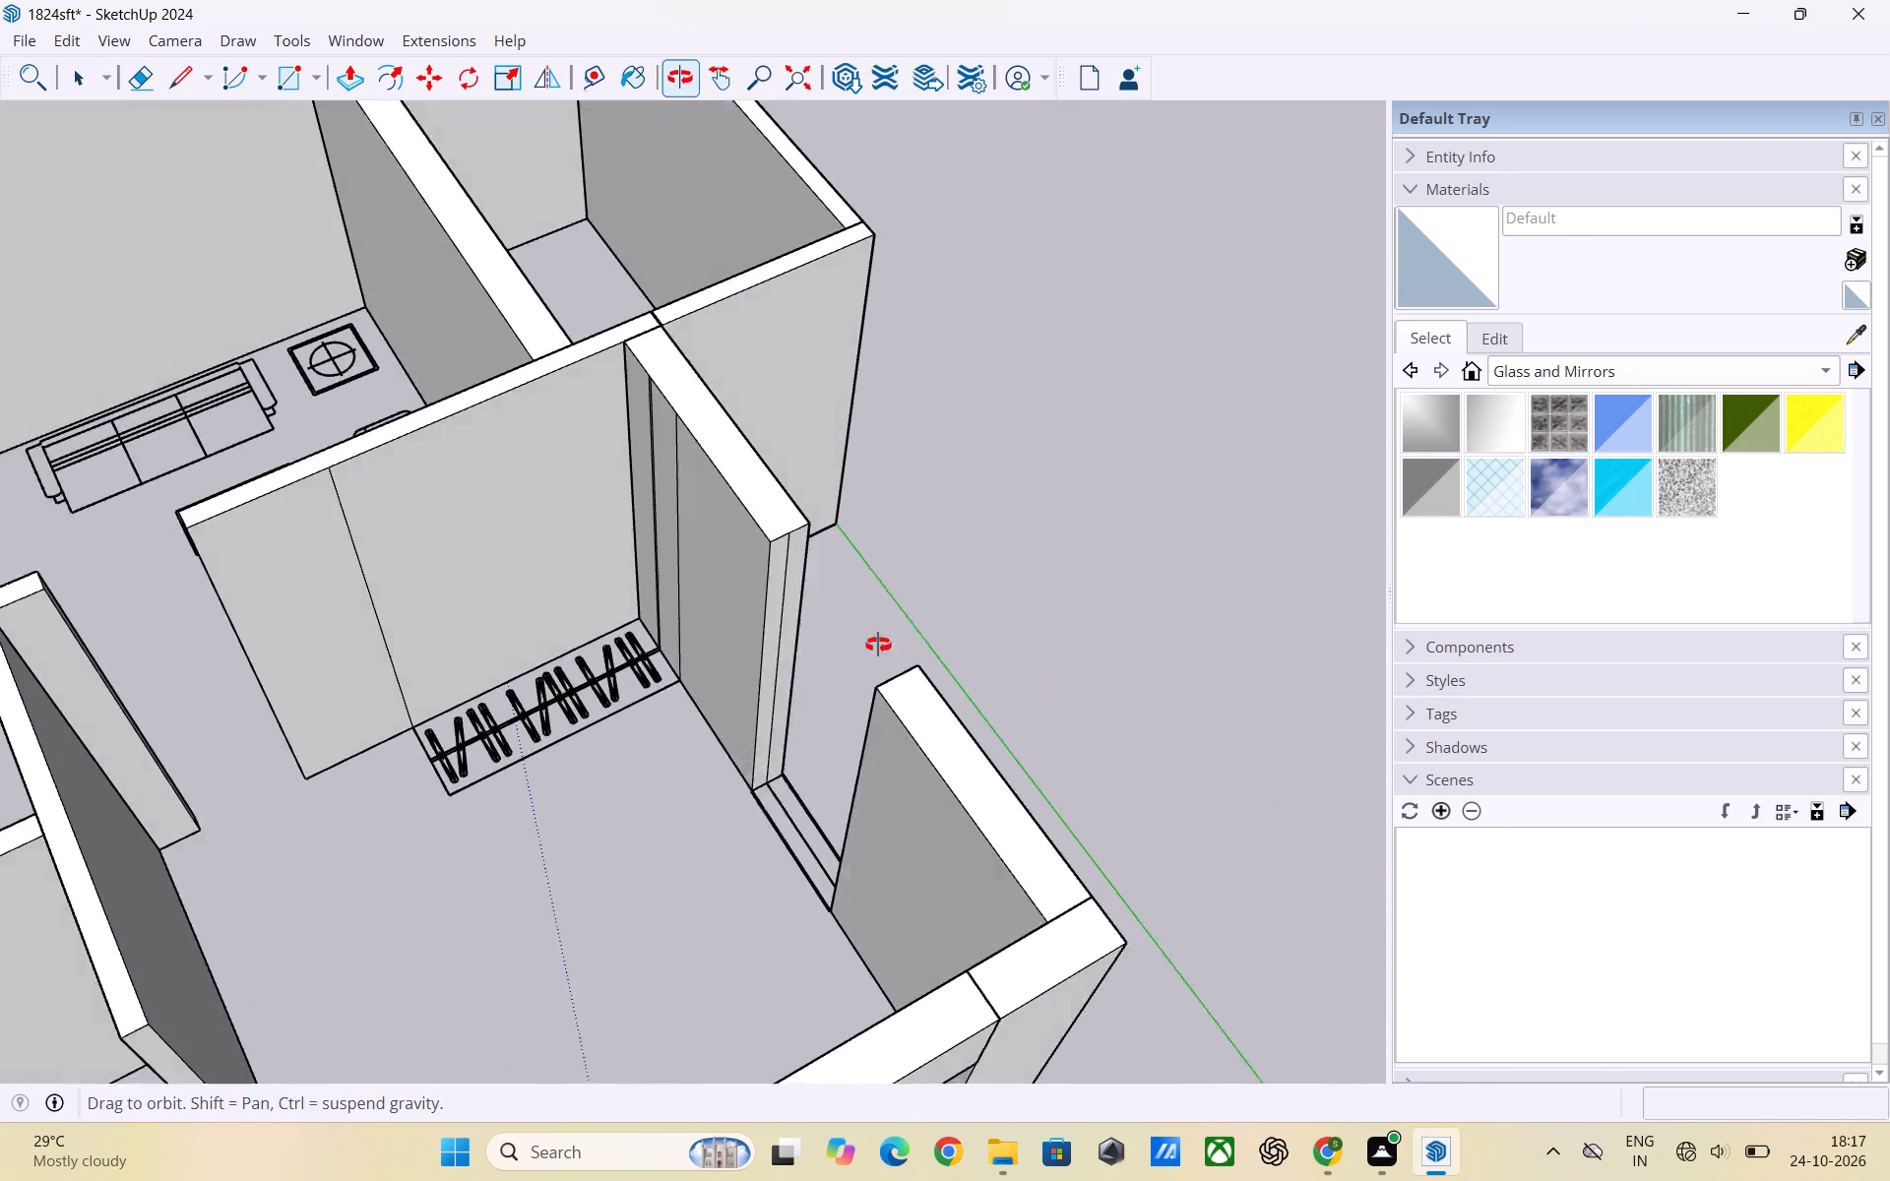
pyautogui.moveTo(878, 645); pyautogui.dragTo(877, 645, button='middle')
pyautogui.scroll(2, 792, 608)
pyautogui.moveTo(762, 621); pyautogui.dragTo(763, 541, button='middle')
pyautogui.scroll(1, 767, 607)
pyautogui.click(759, 591)
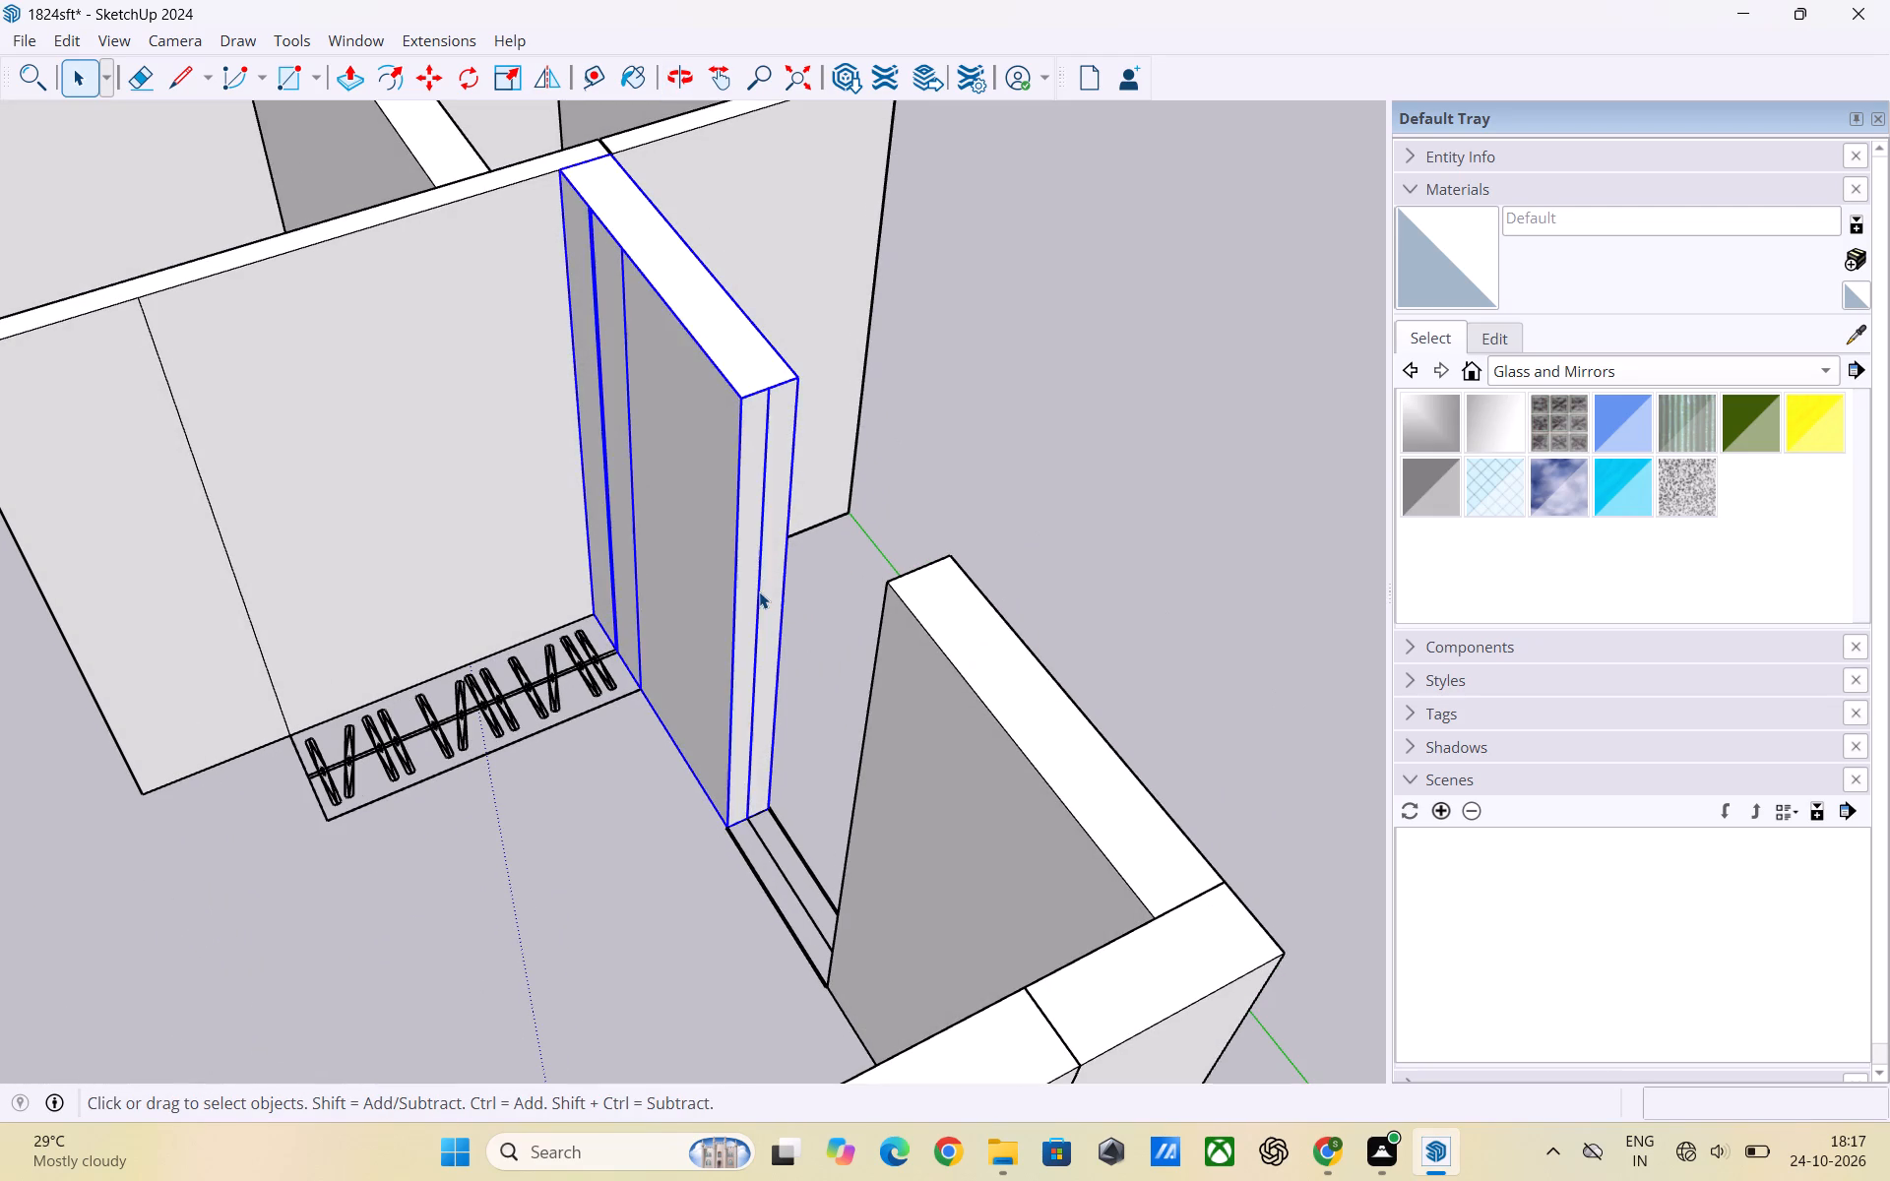
pyautogui.click(760, 592)
pyautogui.click(760, 593)
pyautogui.doubleClick(759, 600)
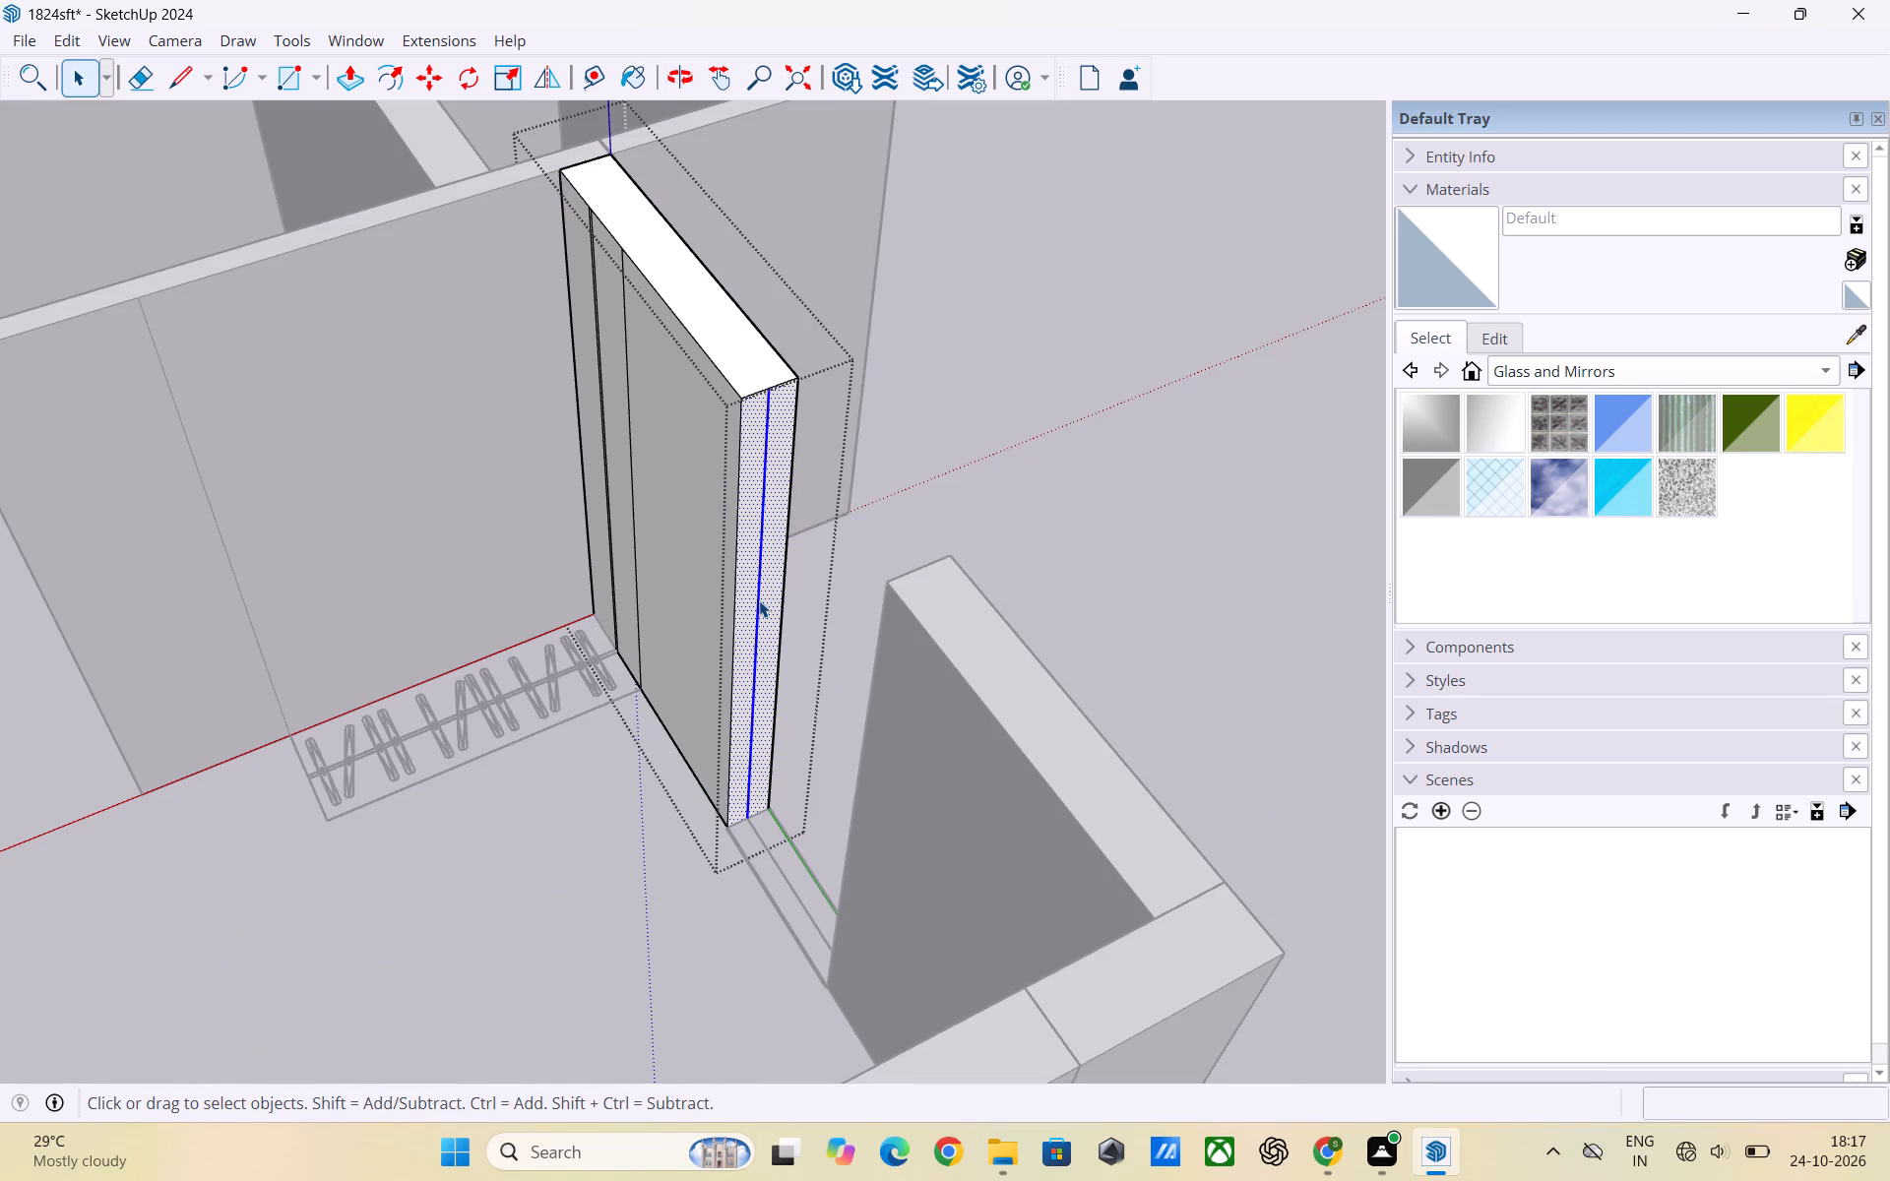
pyautogui.click(1128, 491)
pyautogui.click(759, 580)
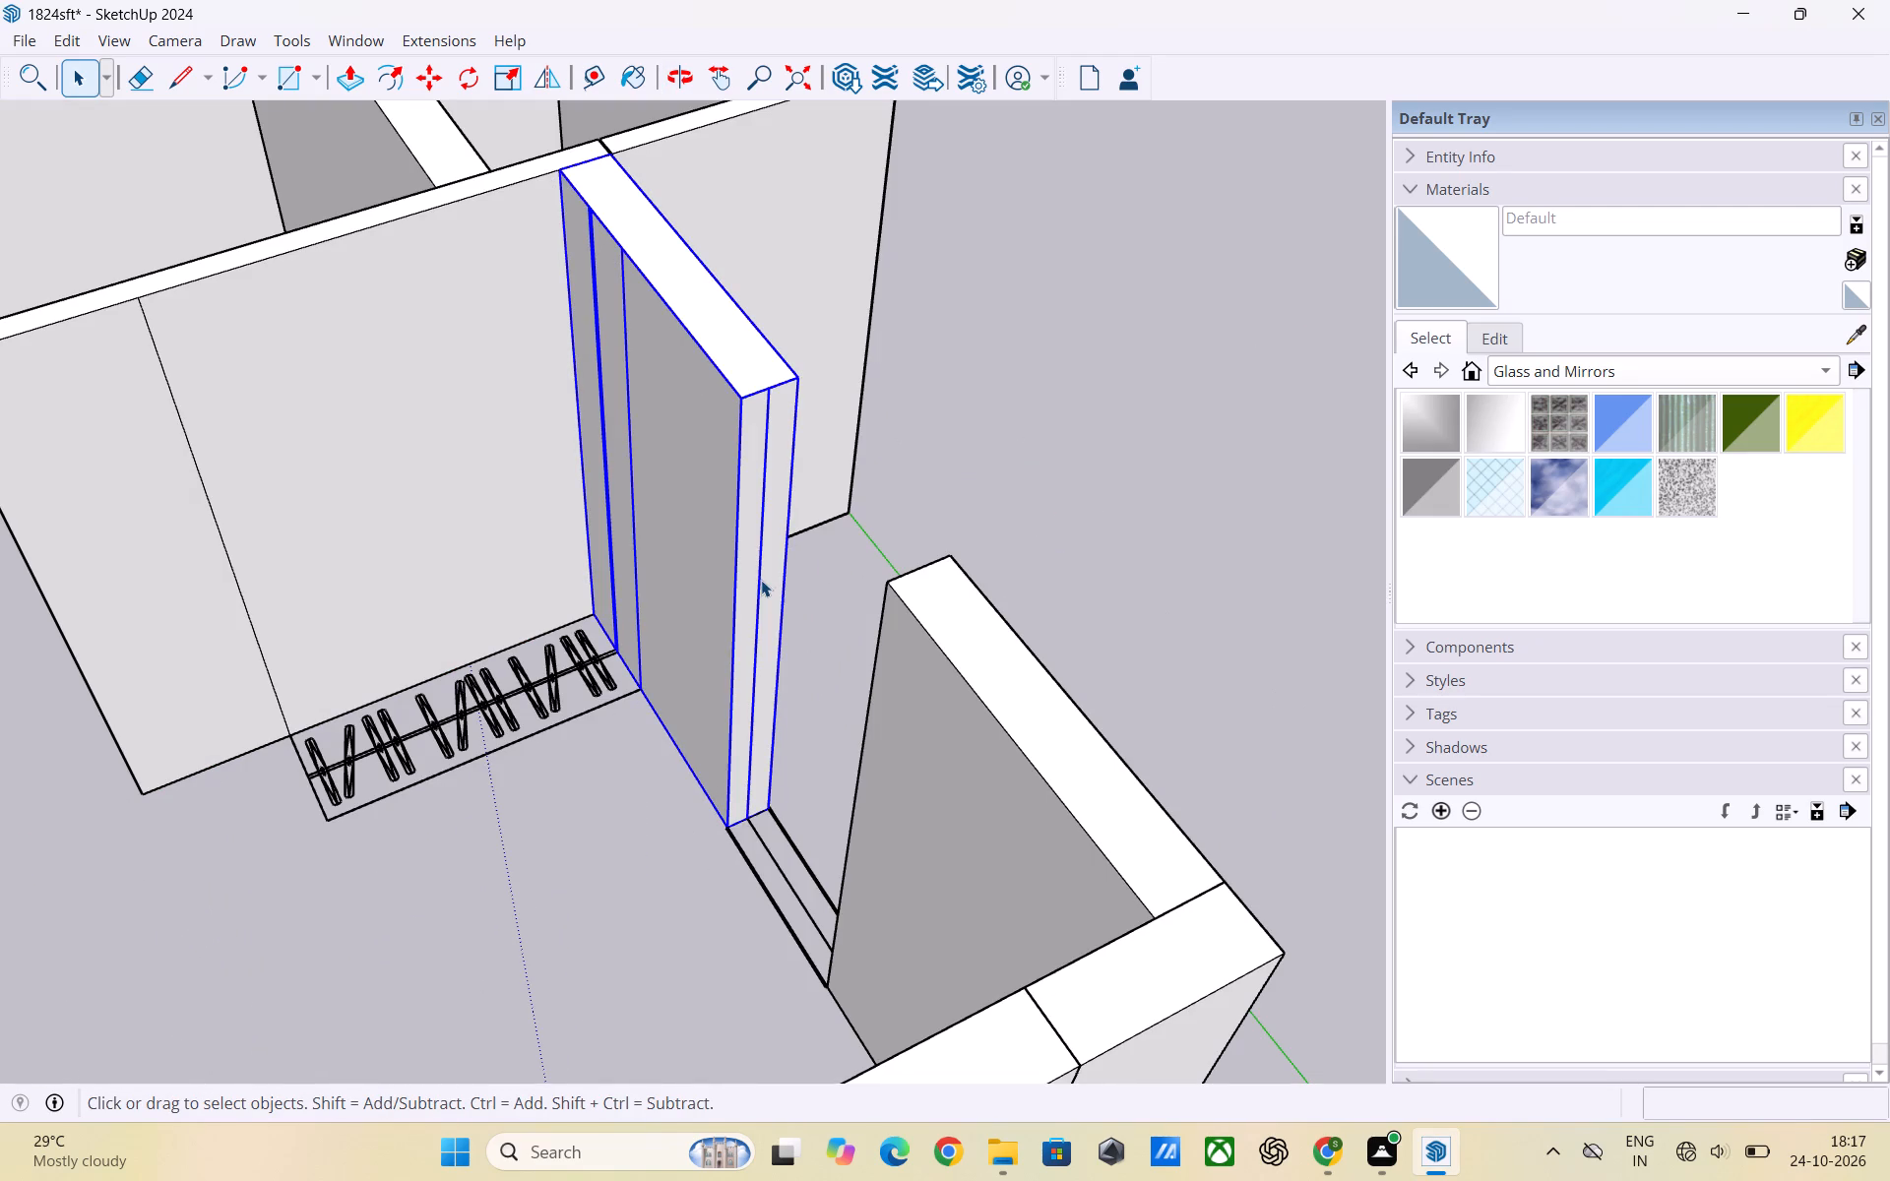
pyautogui.click(761, 580)
pyautogui.click(761, 580)
pyautogui.click(759, 583)
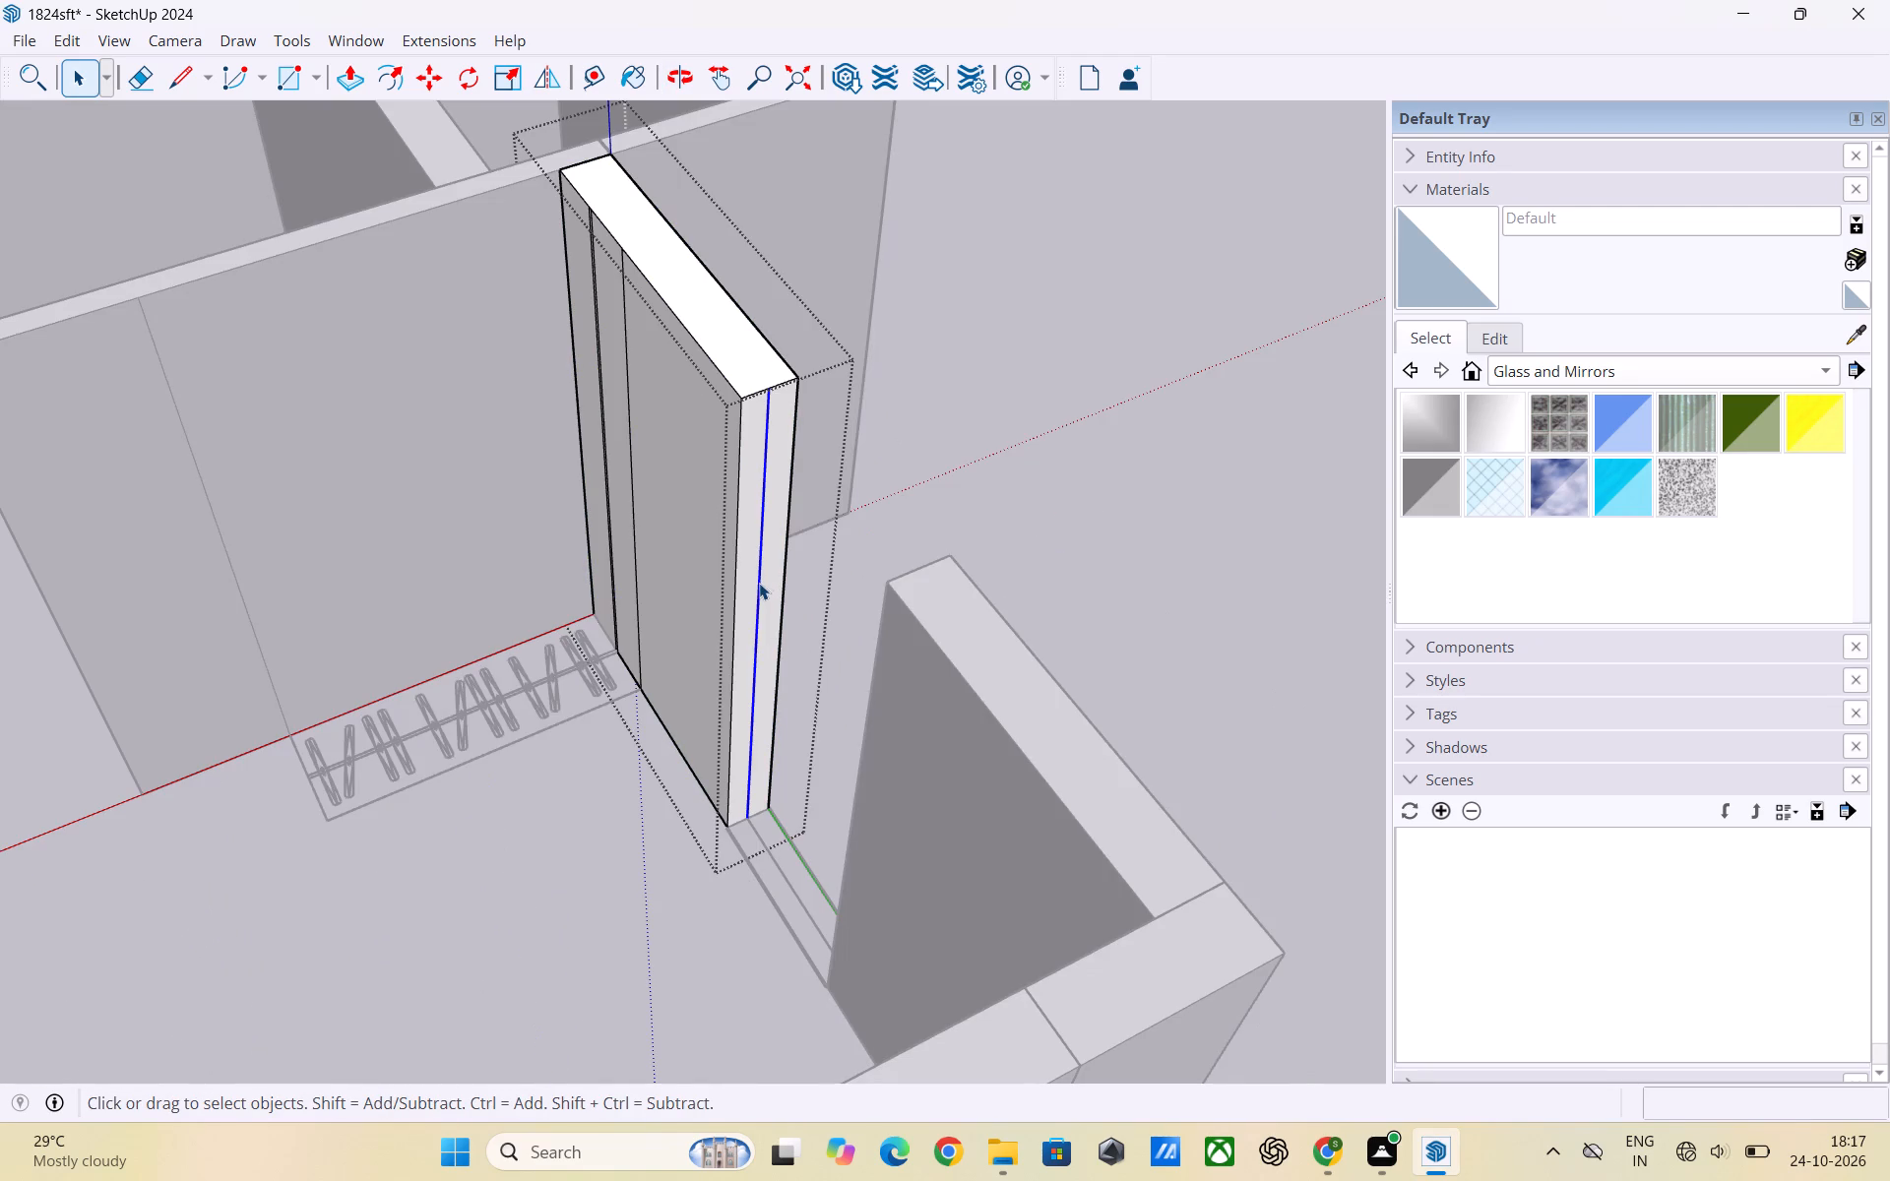
pyautogui.press('Delete')
pyautogui.click(1118, 519)
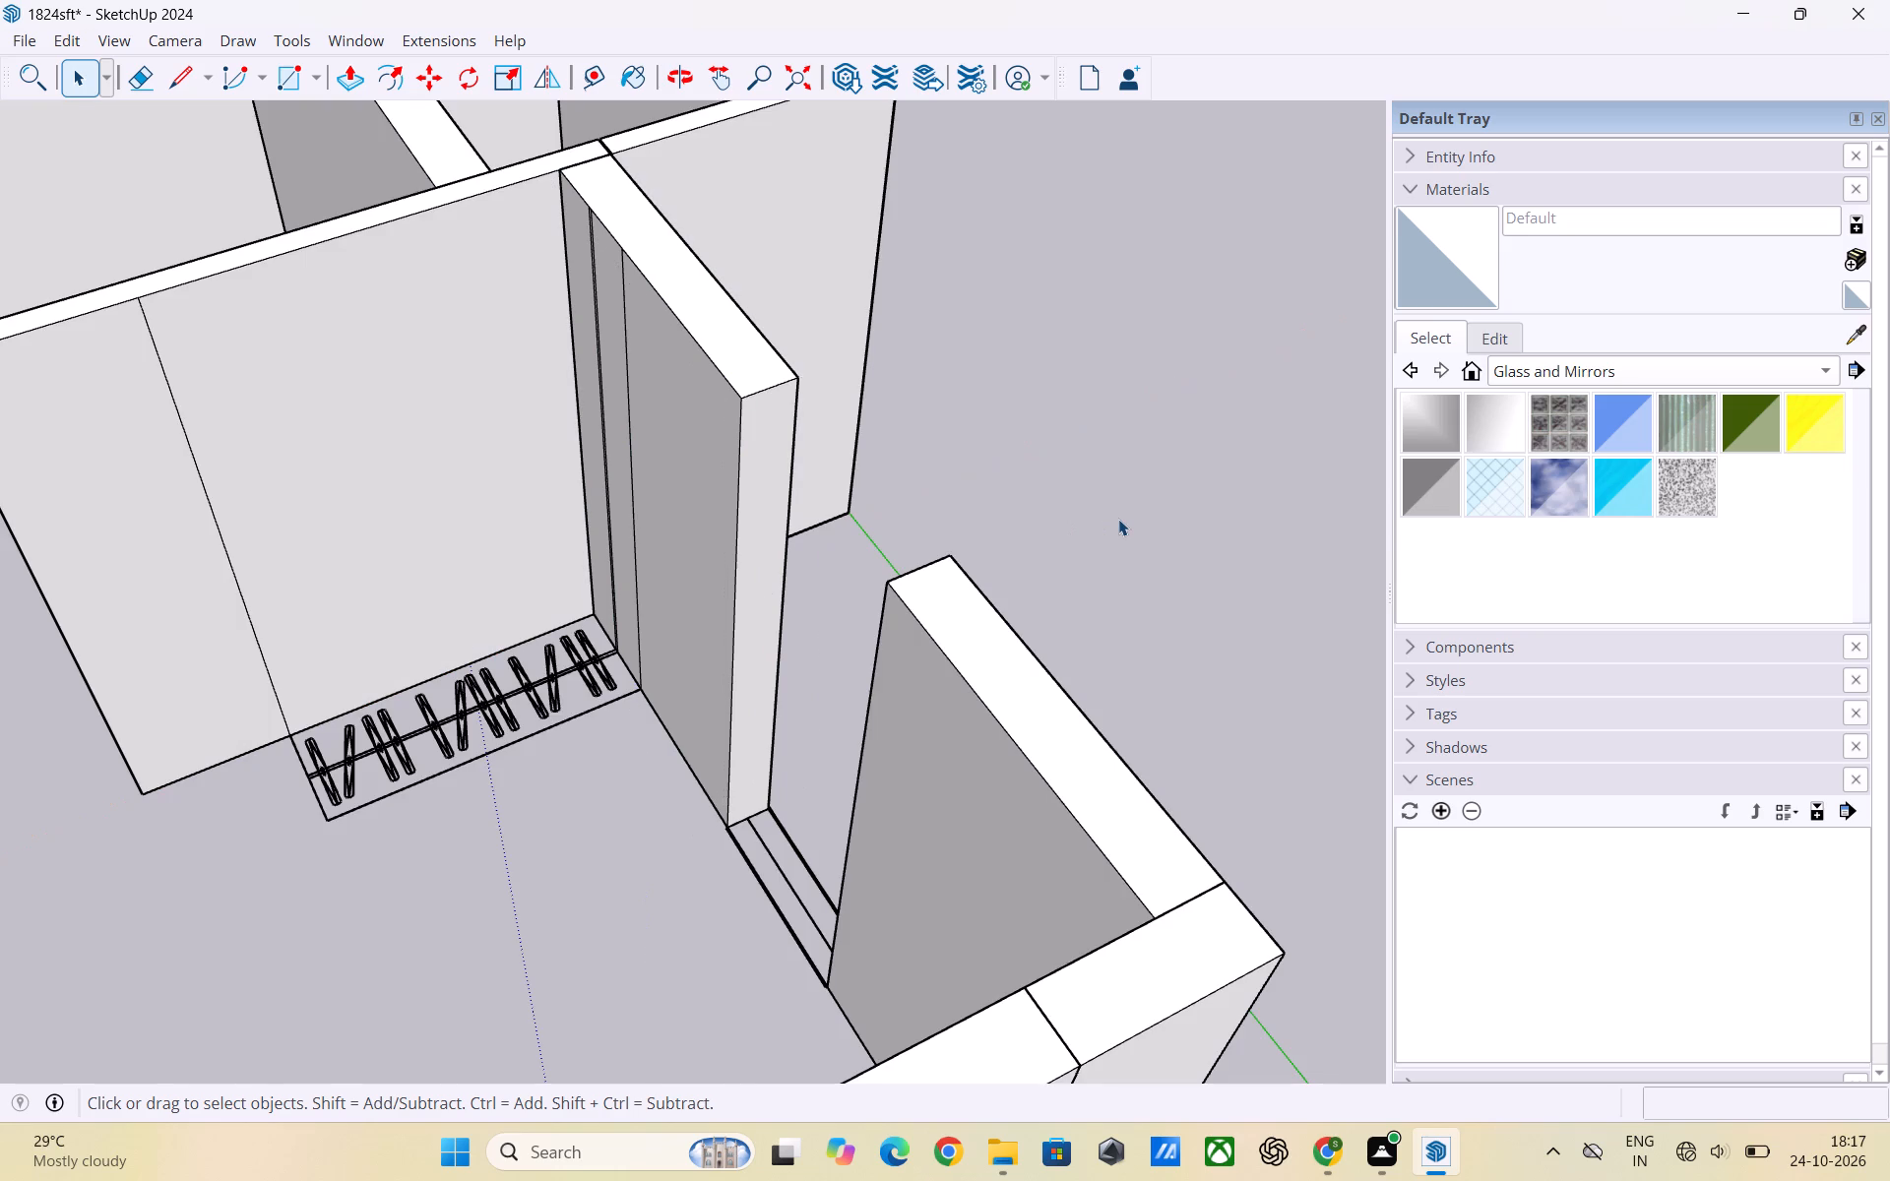
# Reopen that wall's group and place a guide 3' below the top edge of its end face.
pyautogui.tripleClick(760, 620)
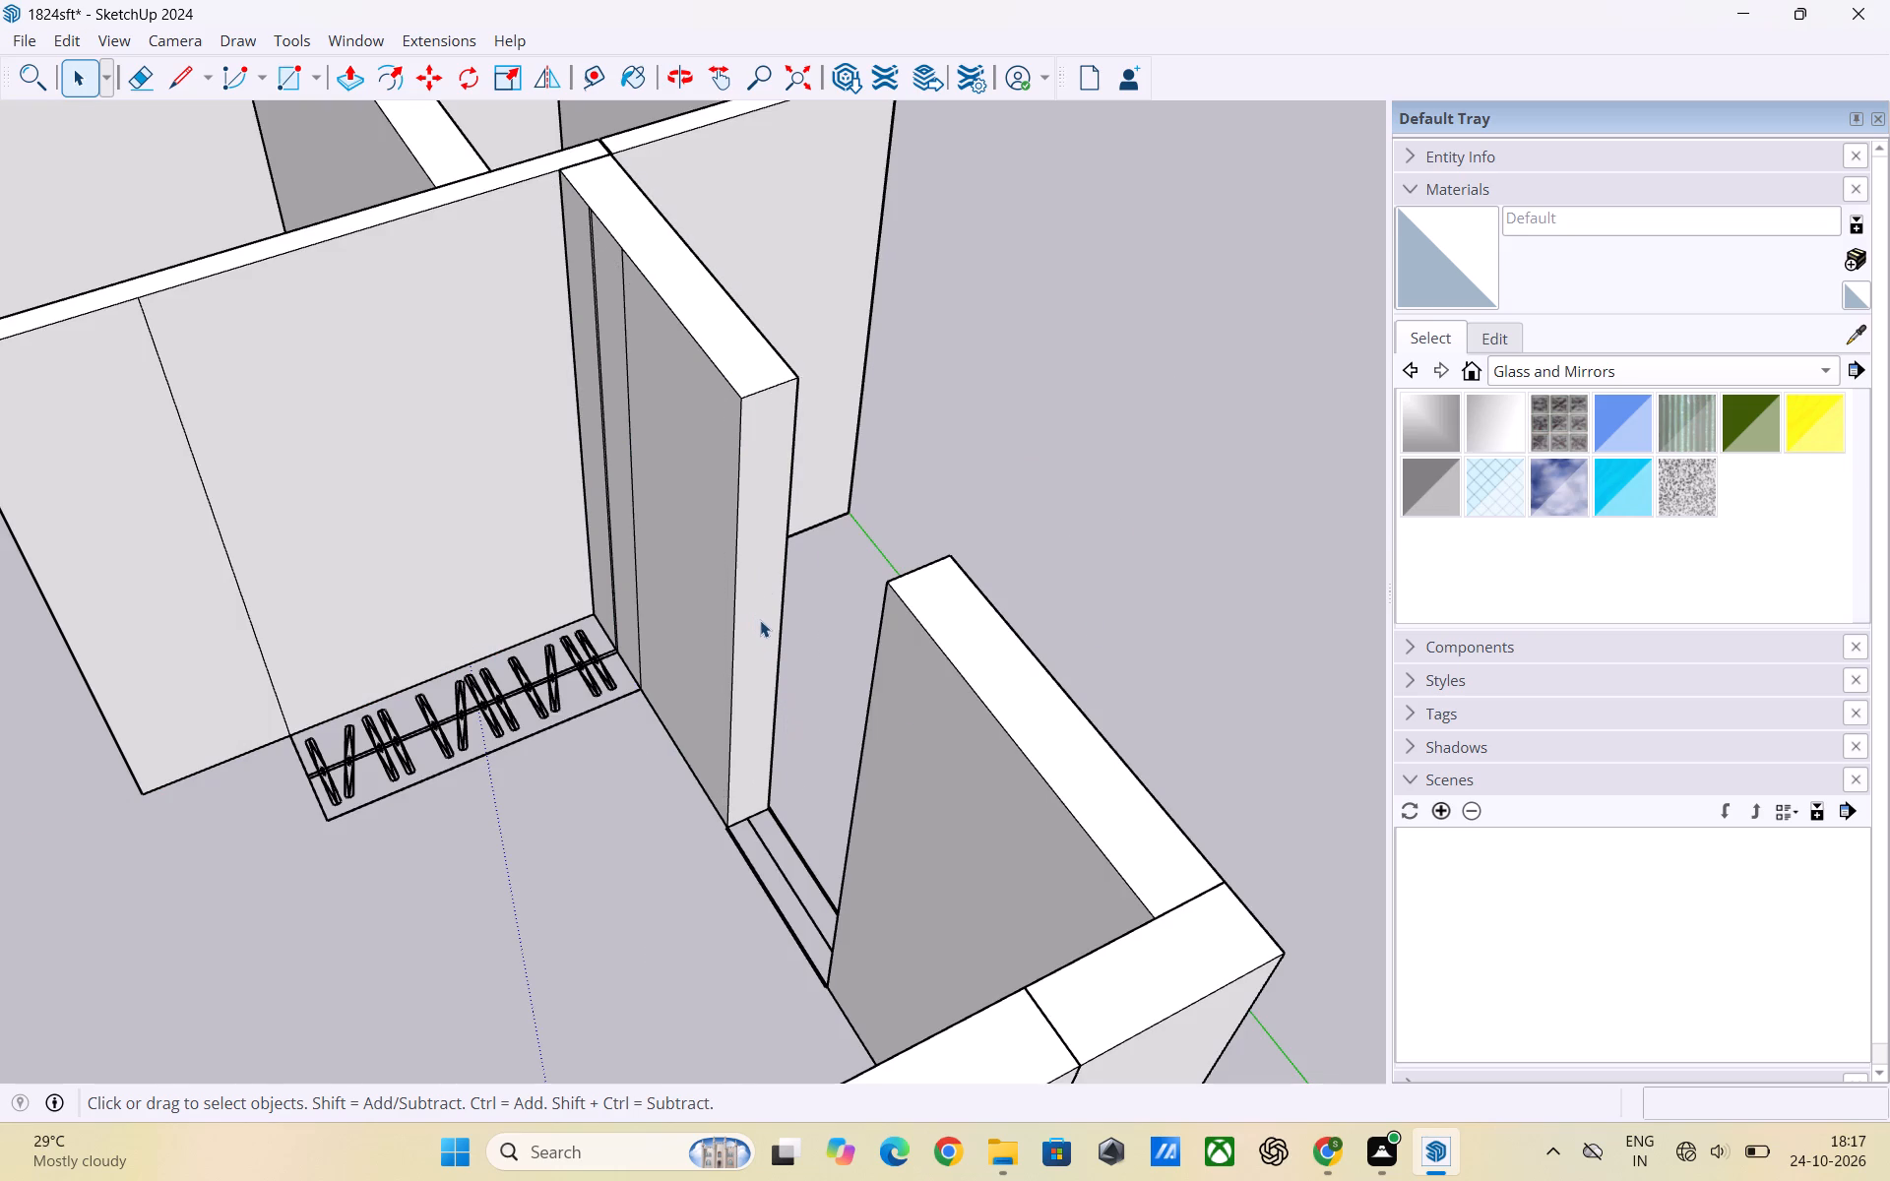
pyautogui.click(762, 615)
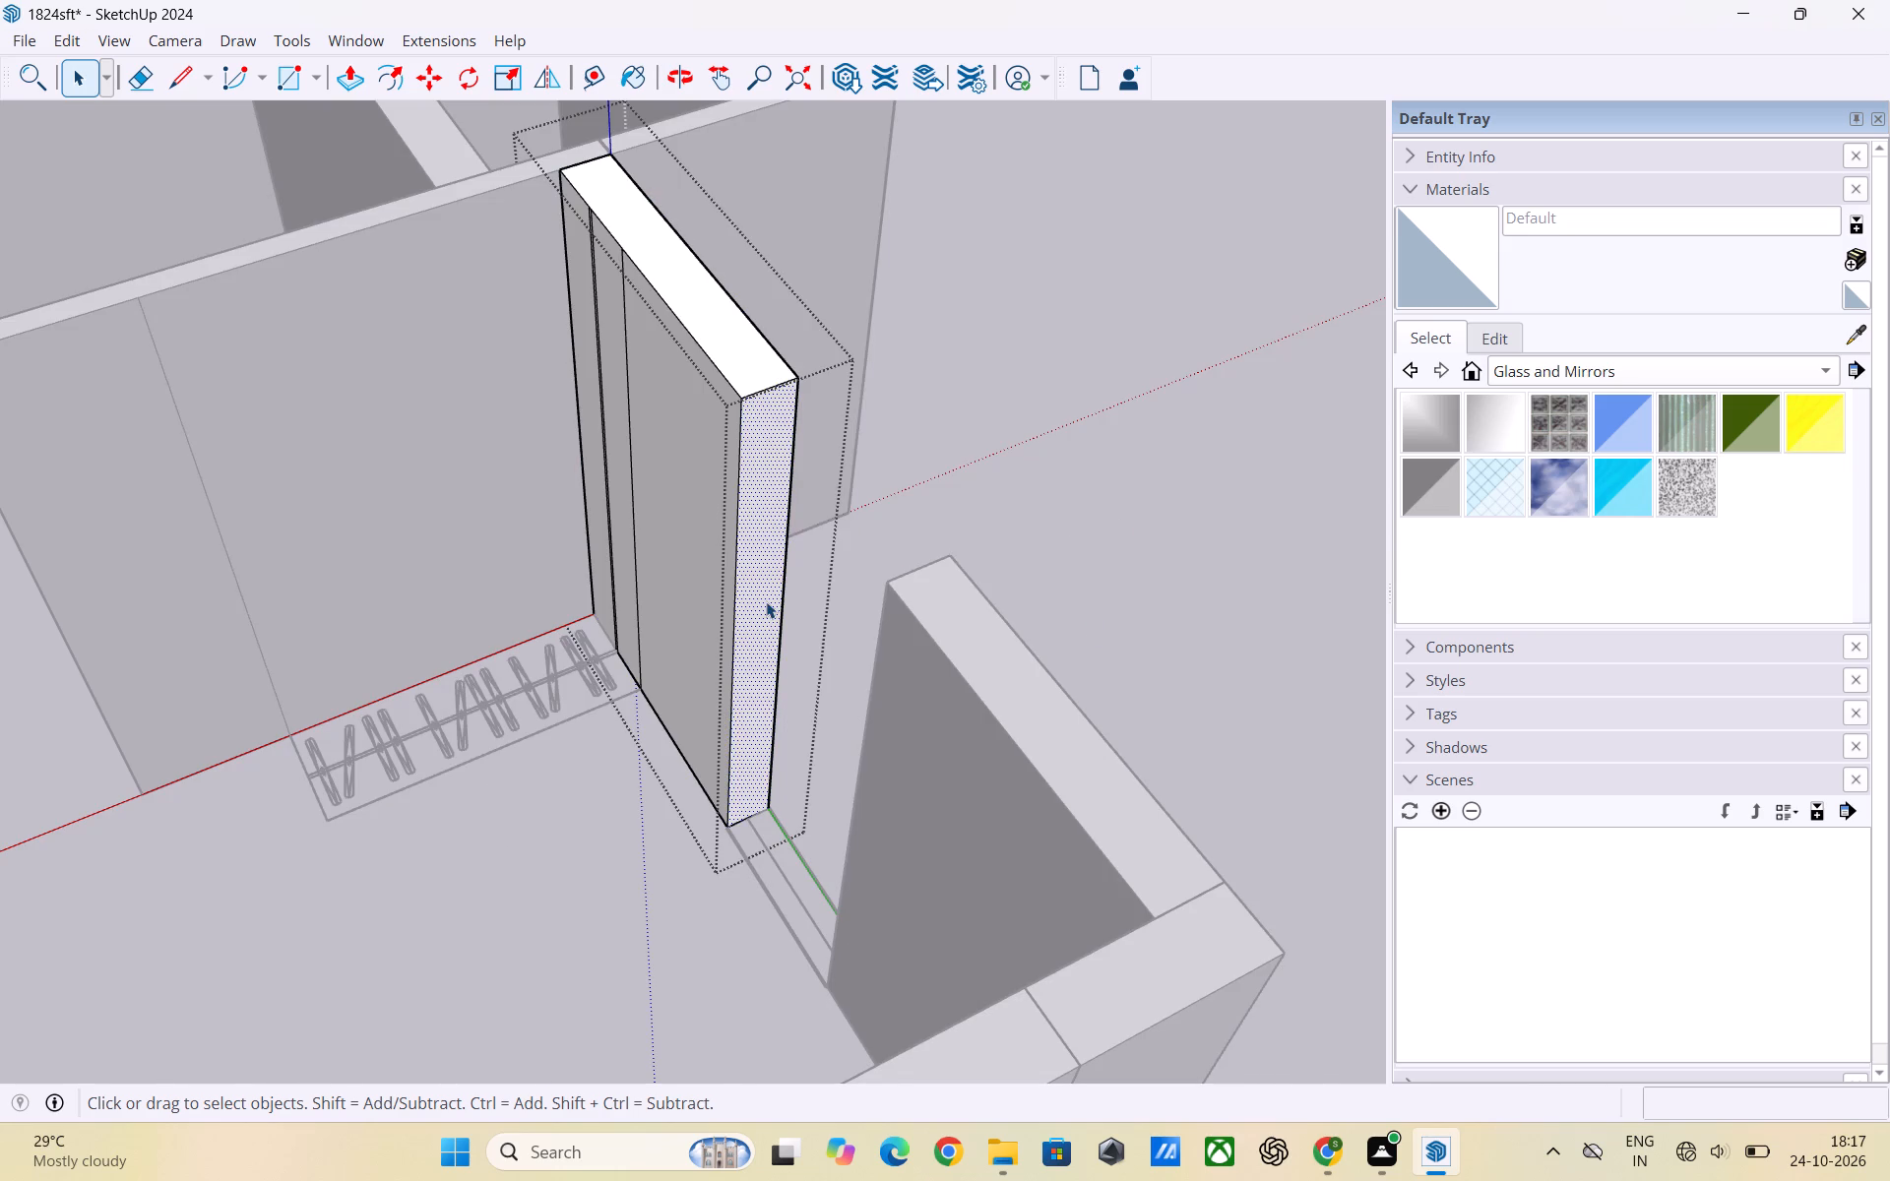
pyautogui.press('t')
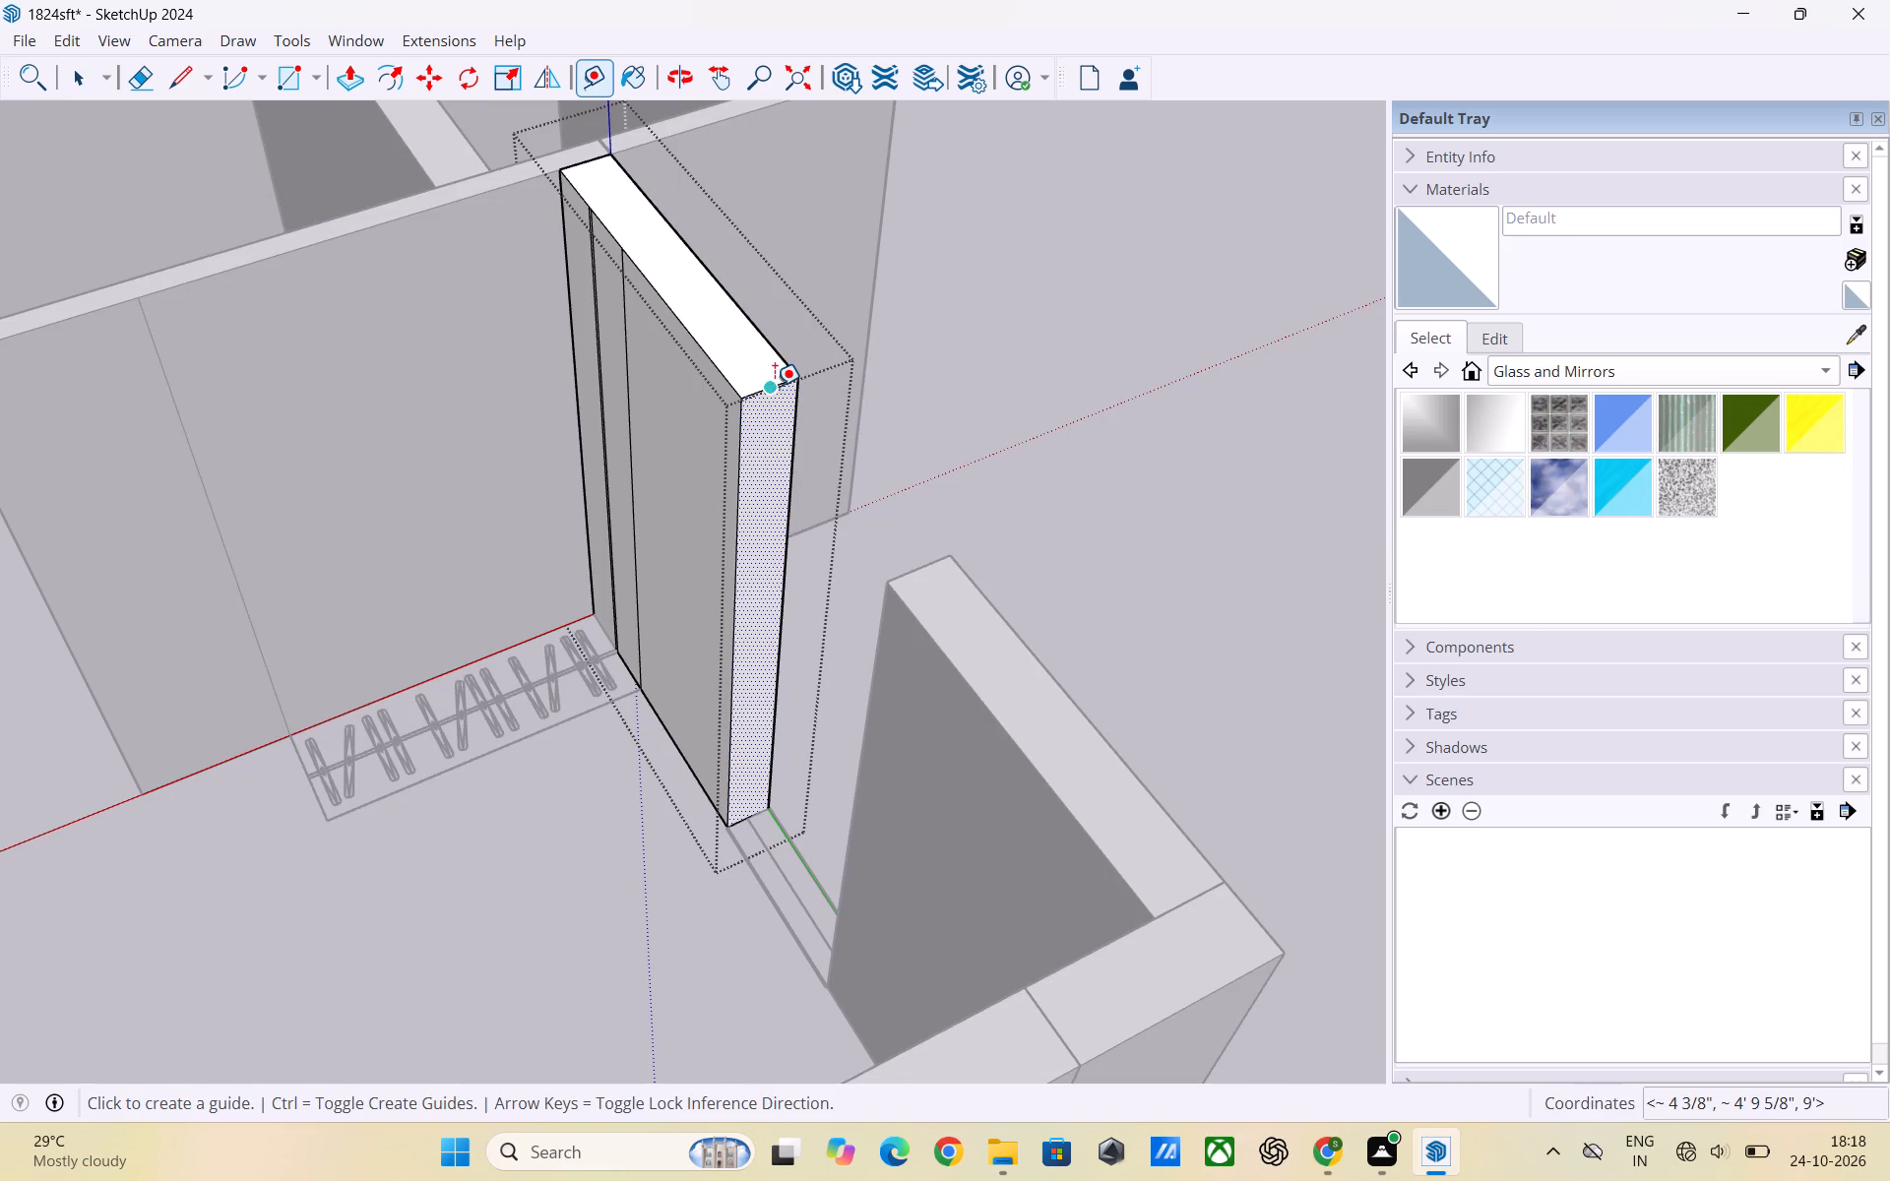
pyautogui.click(769, 390)
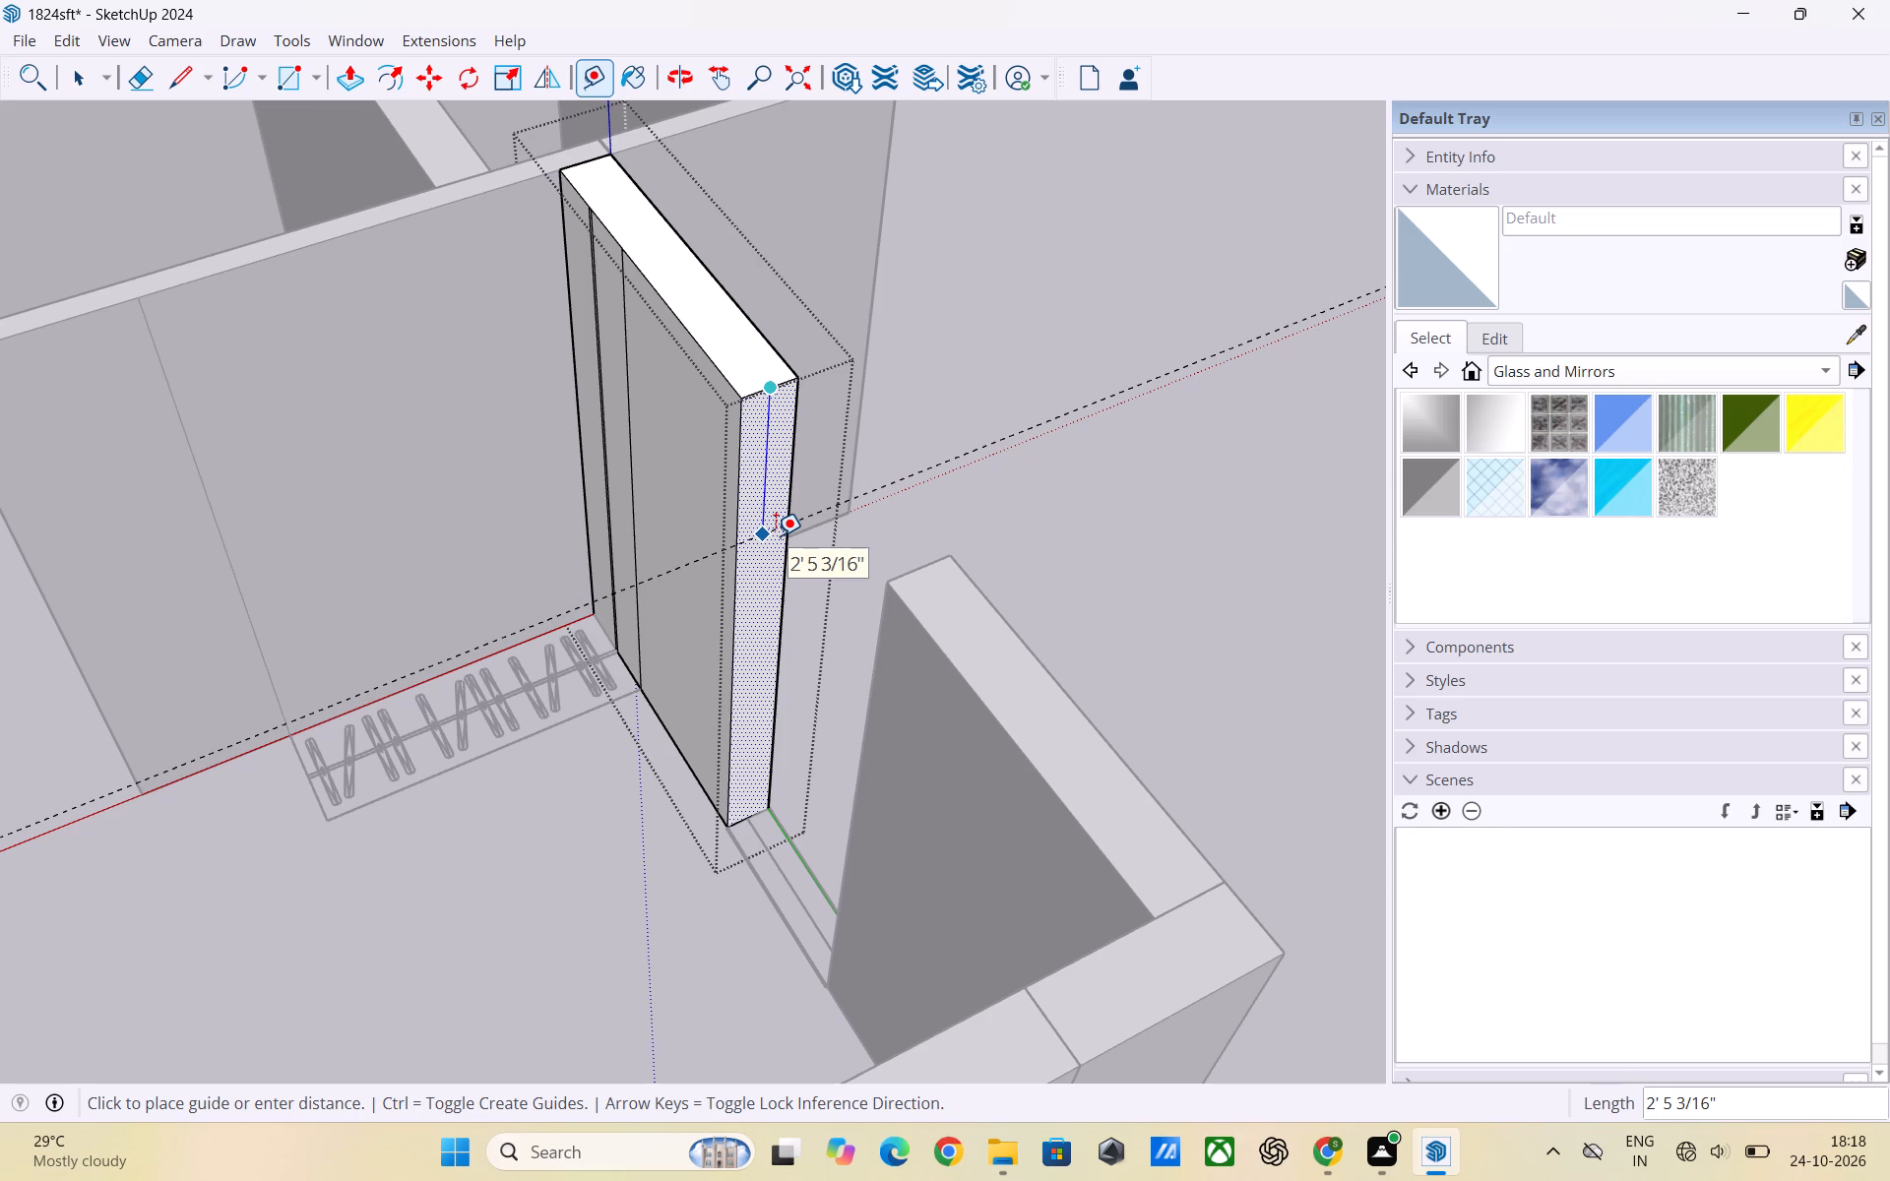
pyautogui.write("3'")
pyautogui.press('Return')
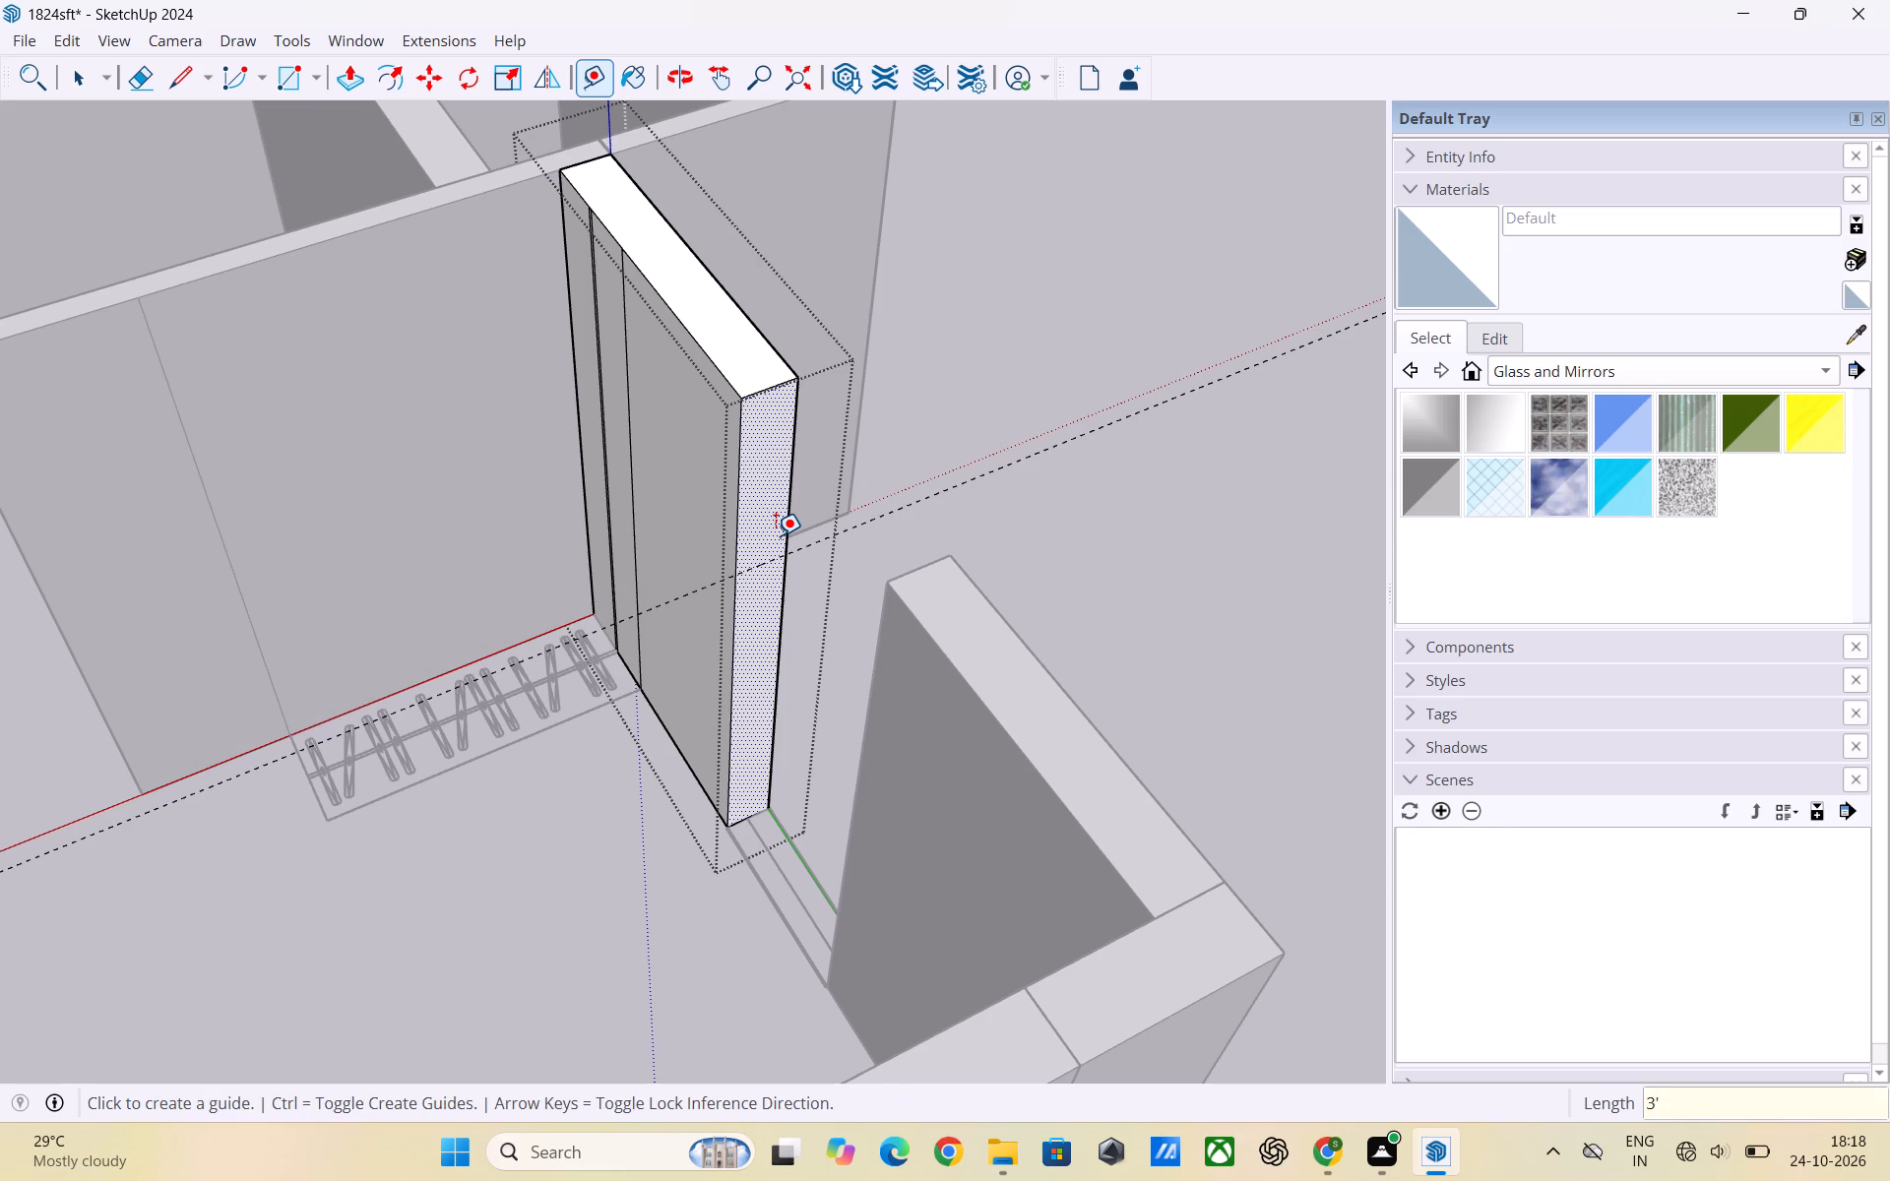
# Place a second guide on the wall's end face, 3' below the first guide.
pyautogui.click(758, 569)
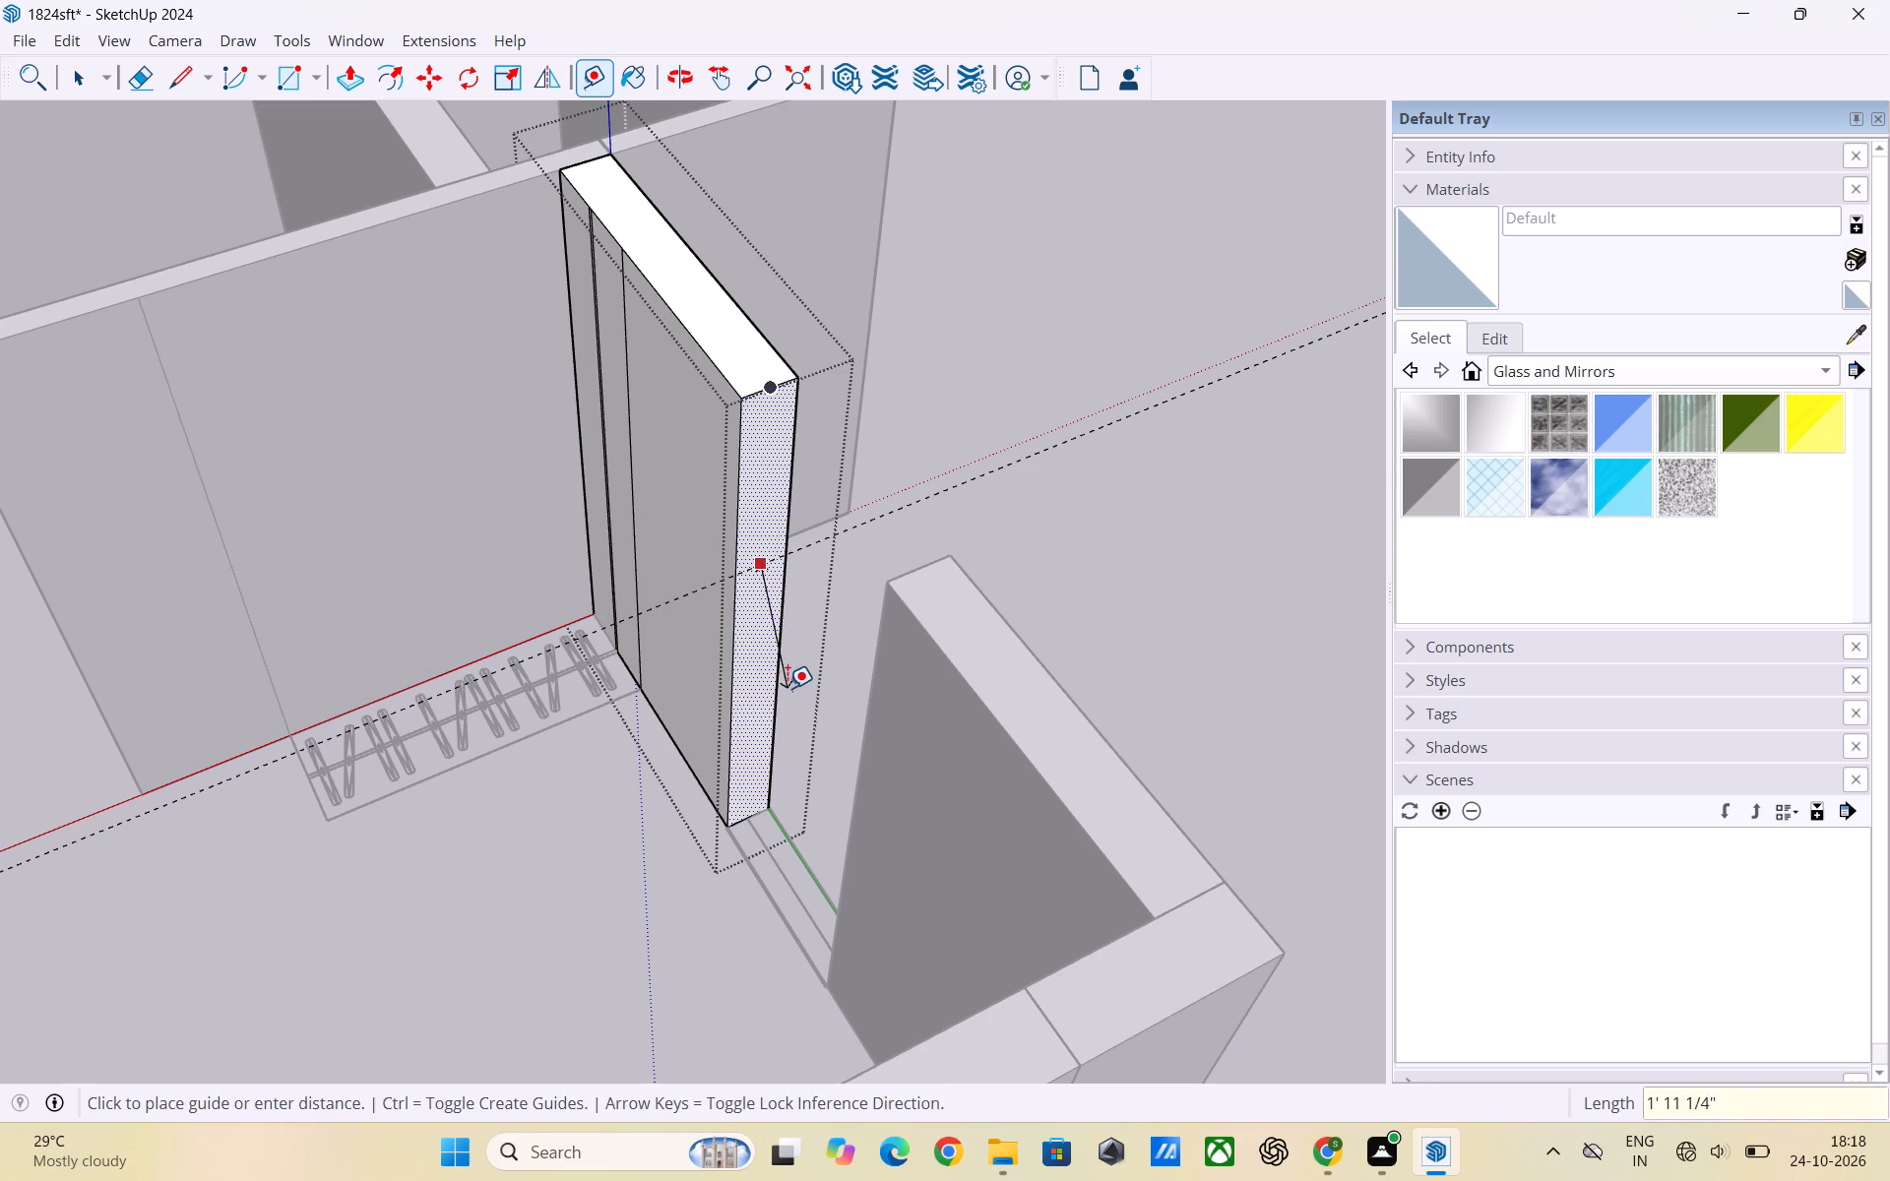
pyautogui.press('space')
pyautogui.press('t')
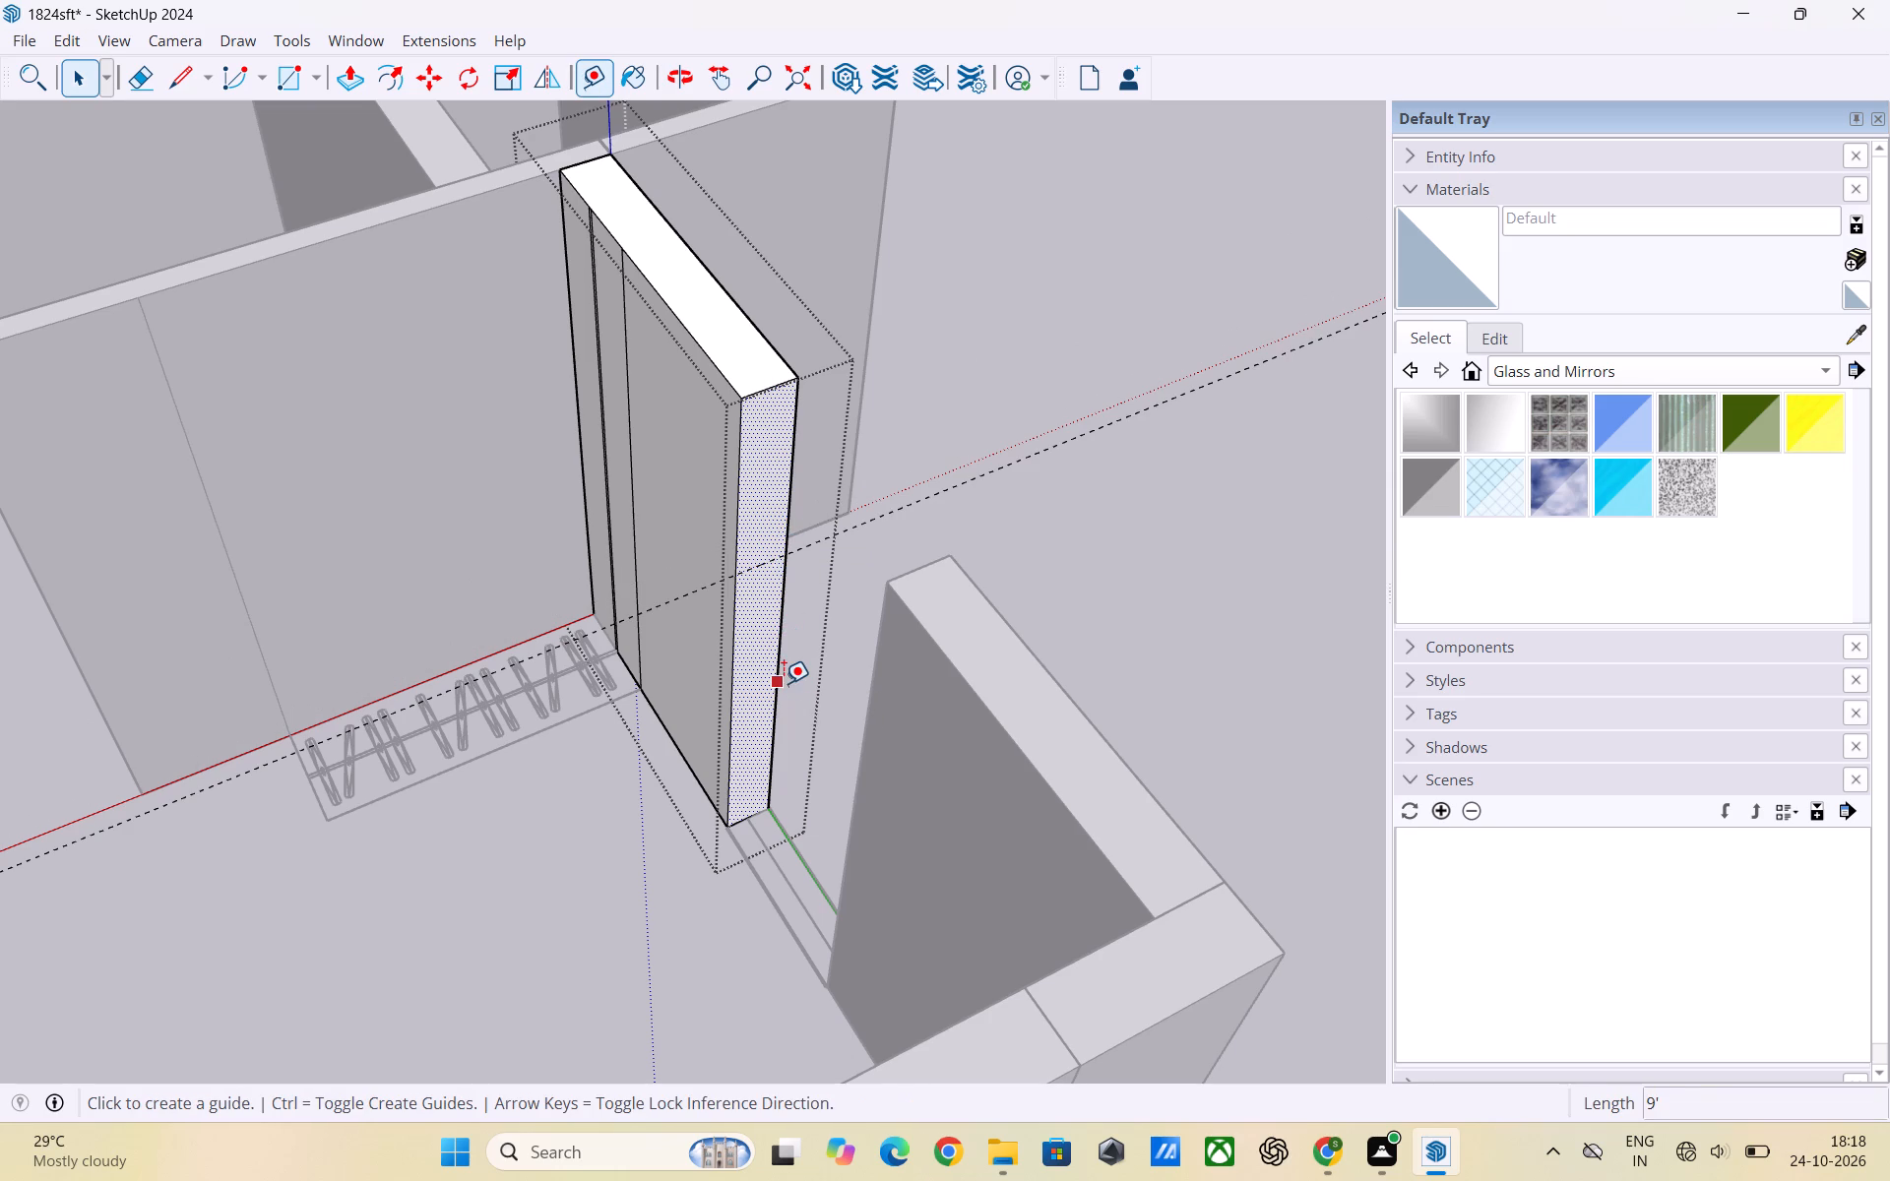
pyautogui.click(754, 562)
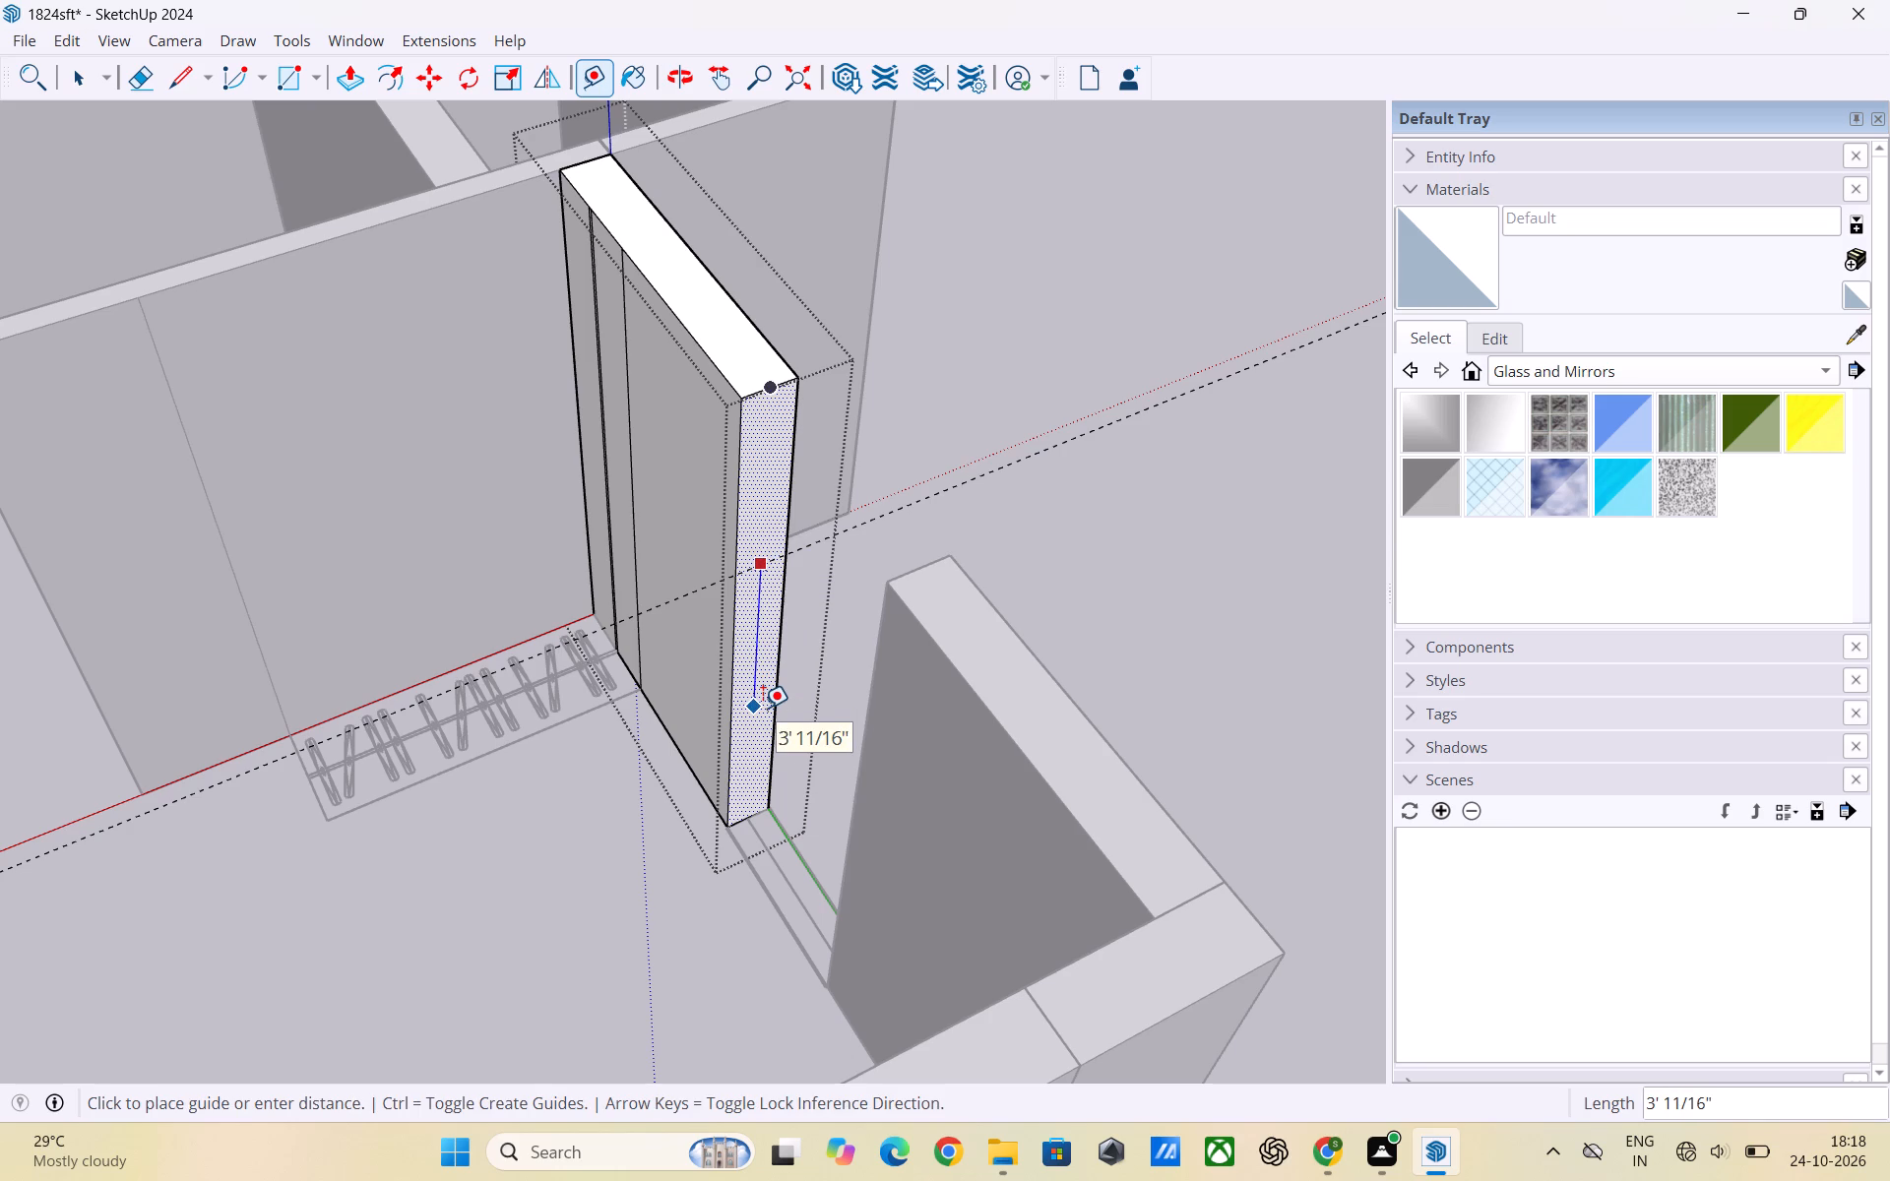
pyautogui.write("3'")
pyautogui.press('Return')
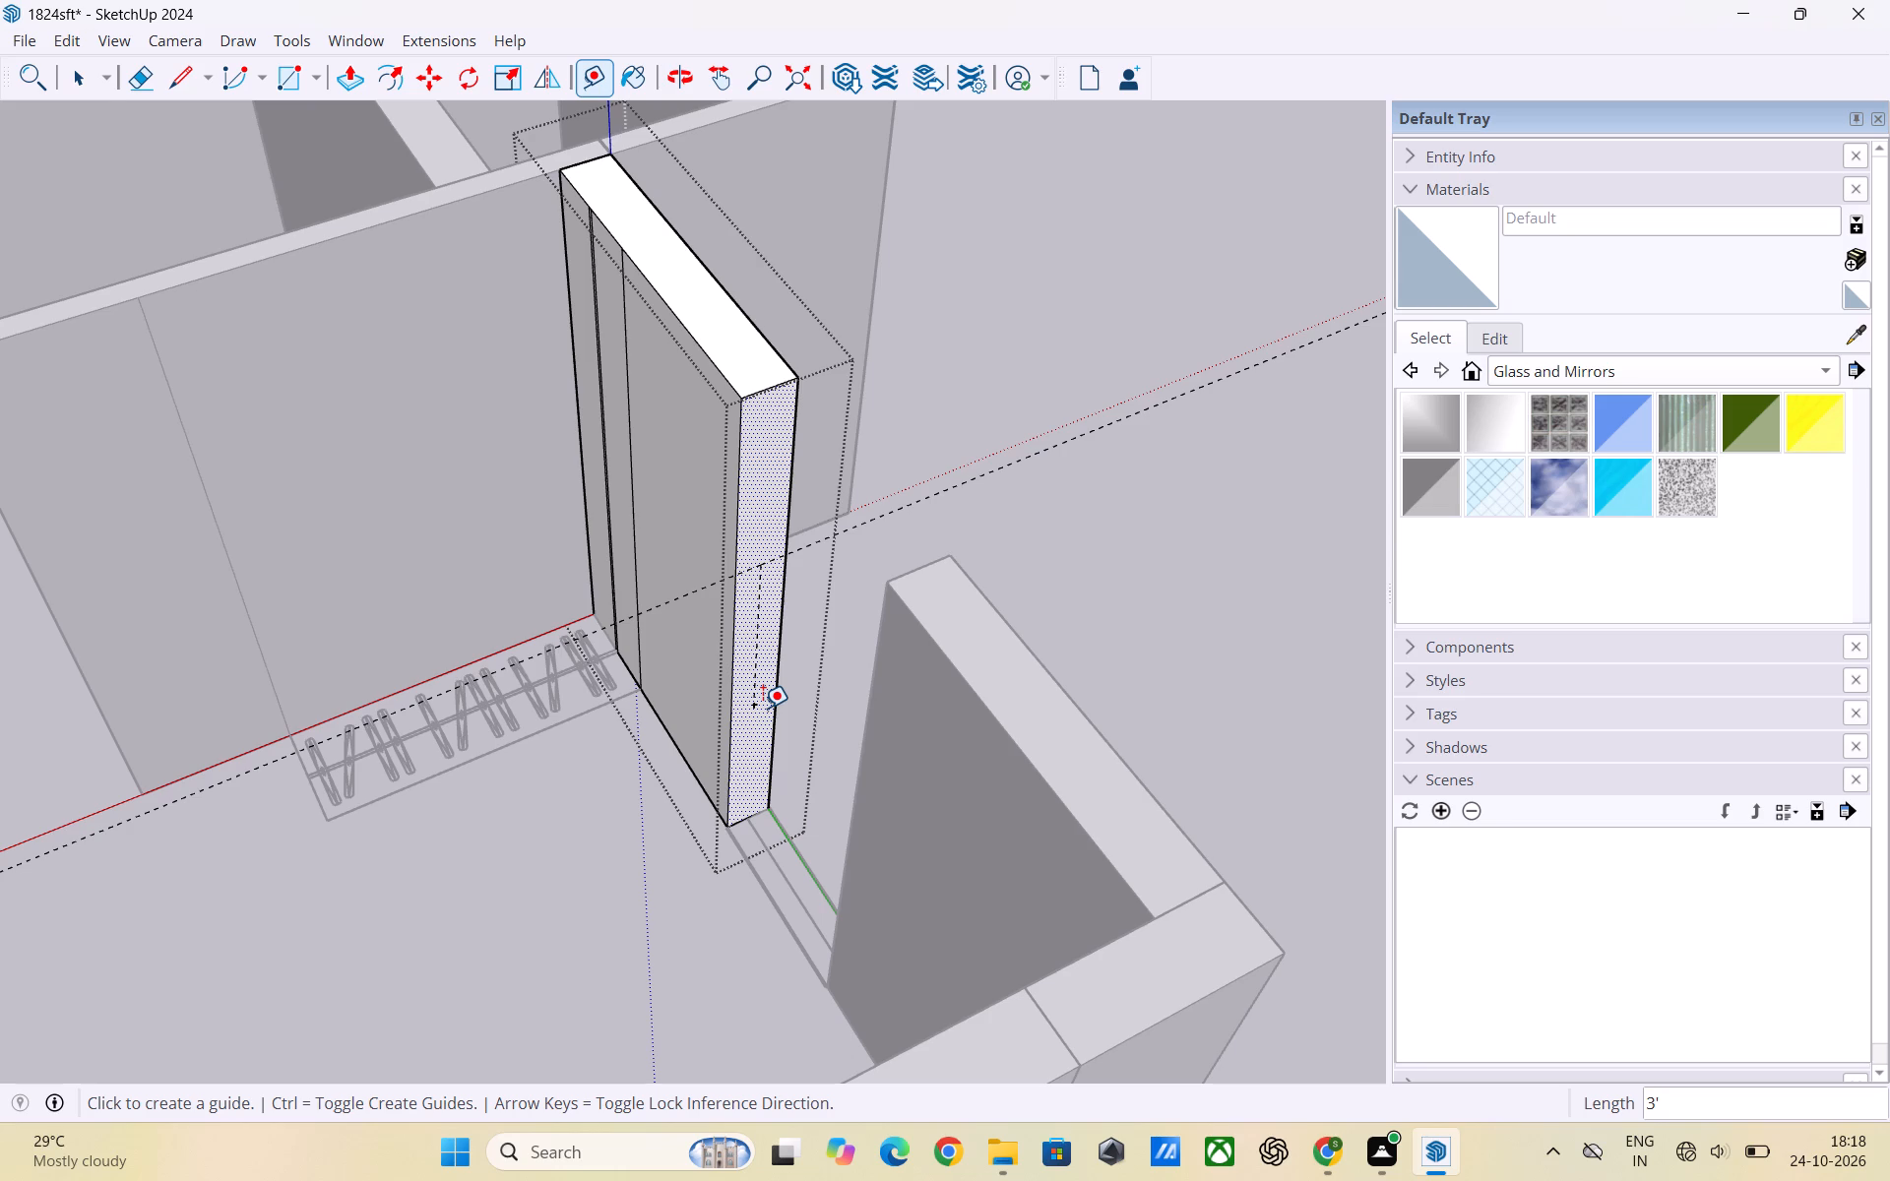
pyautogui.press('space')
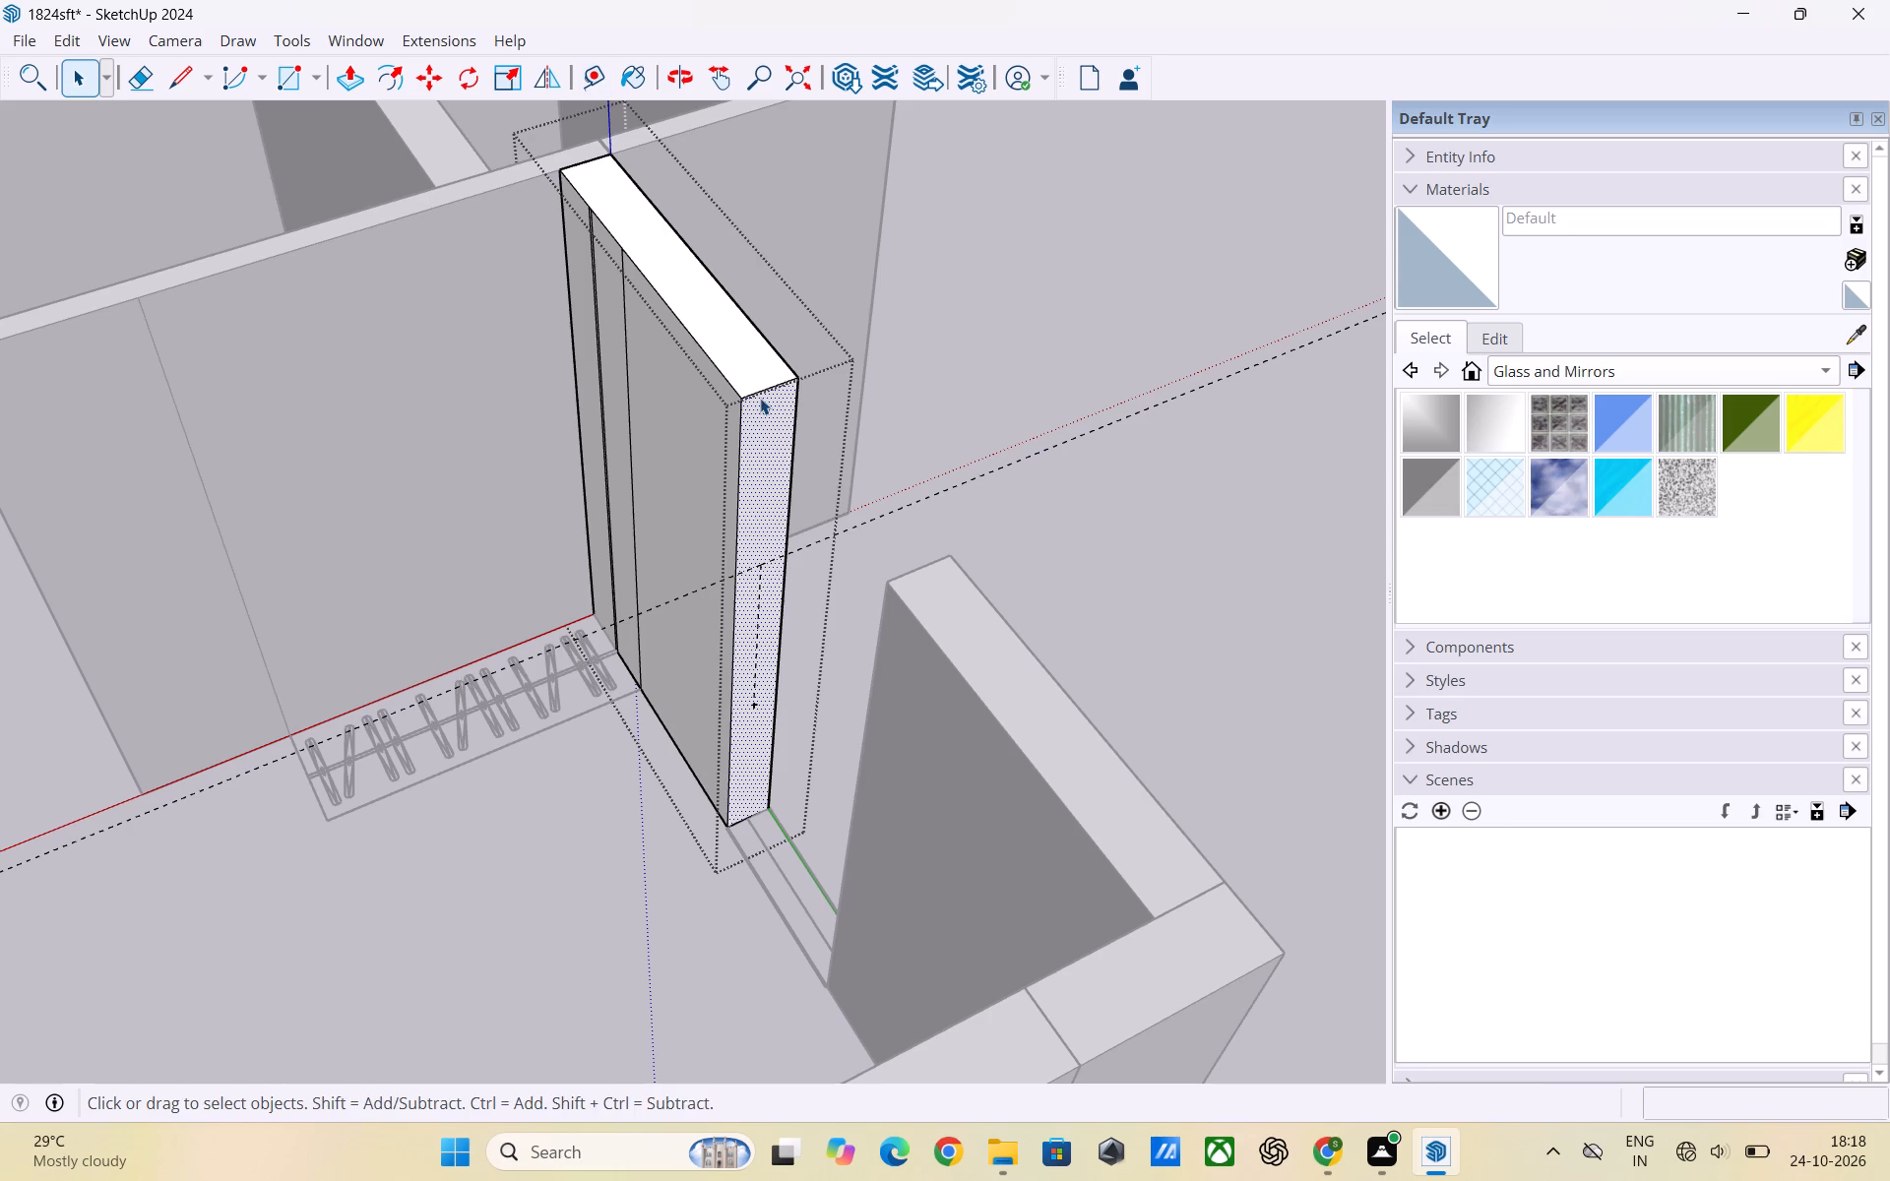
# Copy the end face's top edge down 3' to the upper guide and another 3' to the lower guide, then leave the group.
pyautogui.click(759, 393)
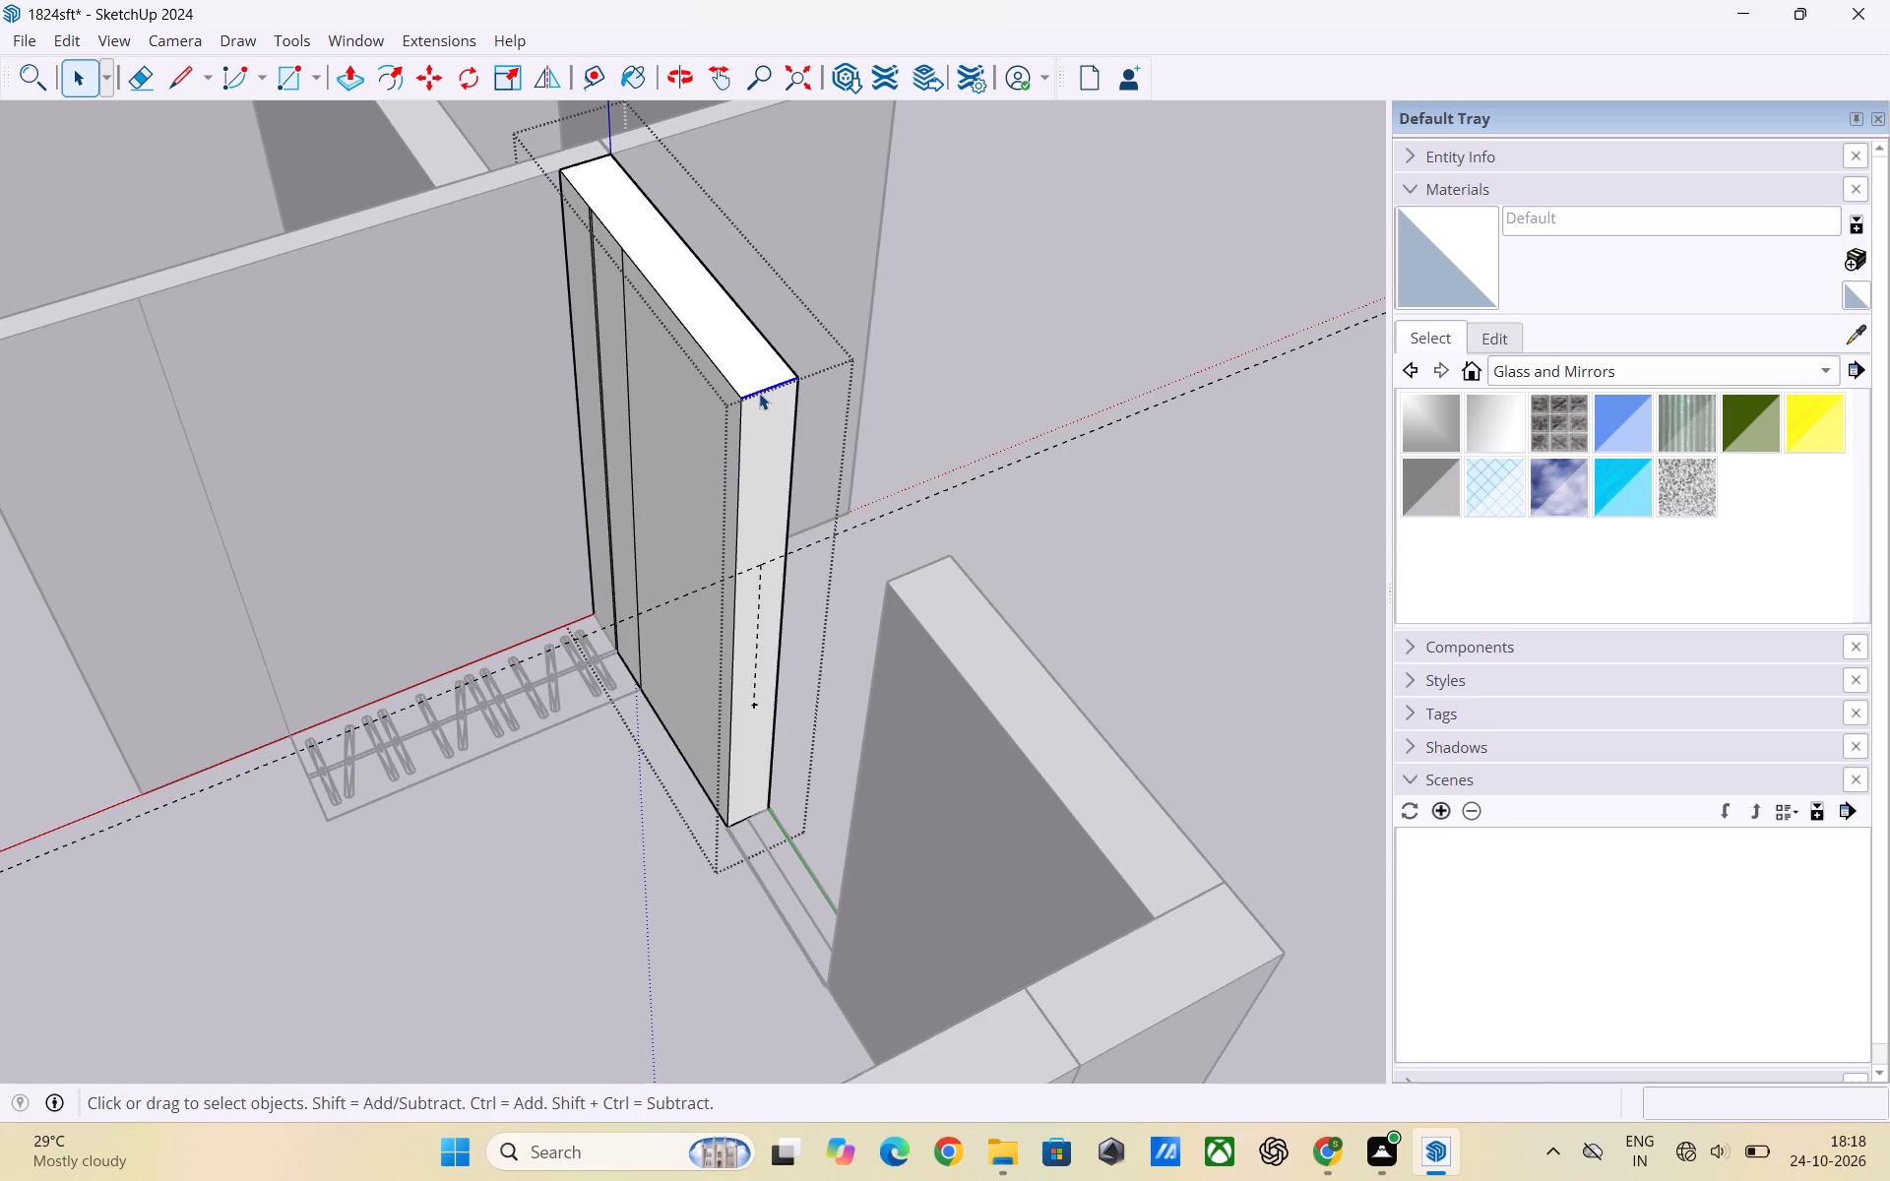
pyautogui.press('m')
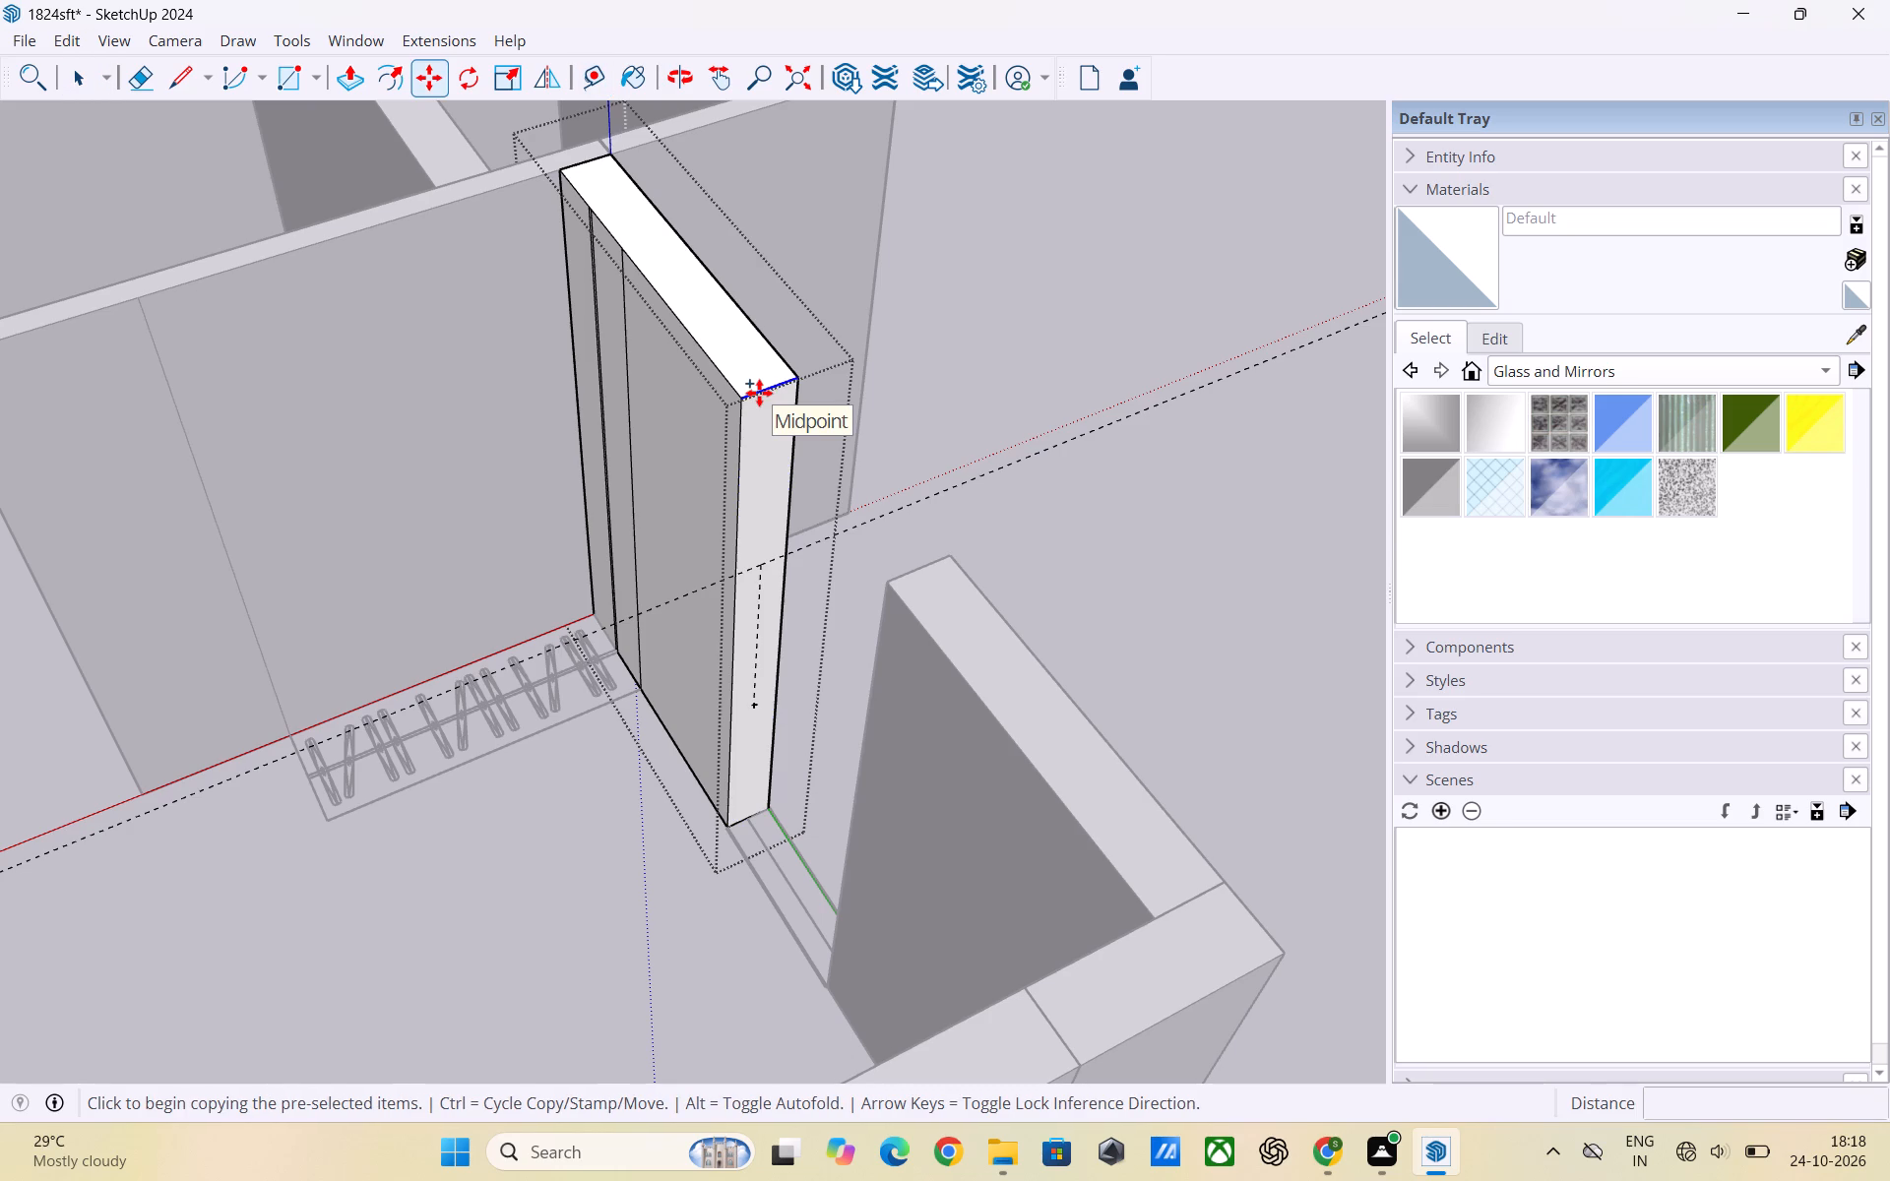
pyautogui.click(750, 396)
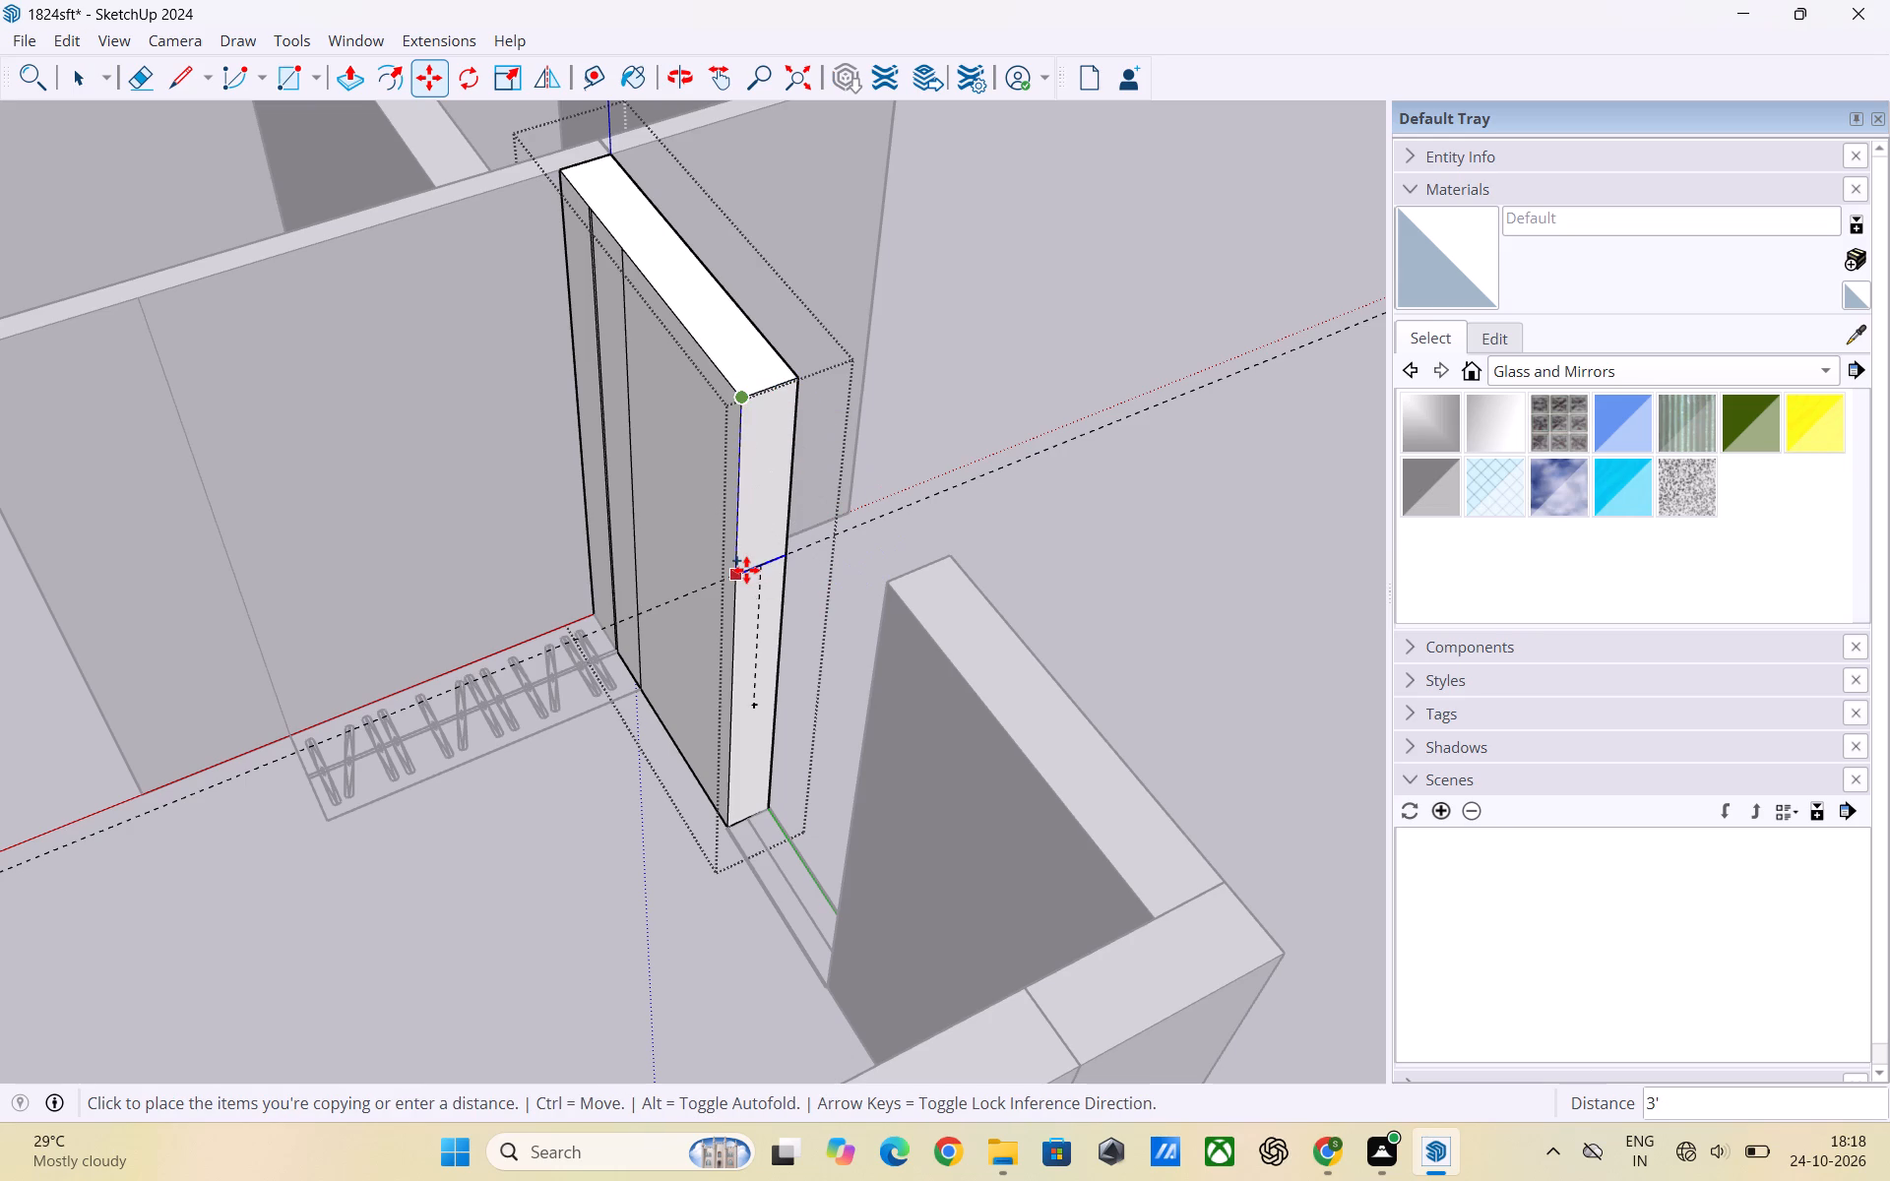
pyautogui.click(746, 570)
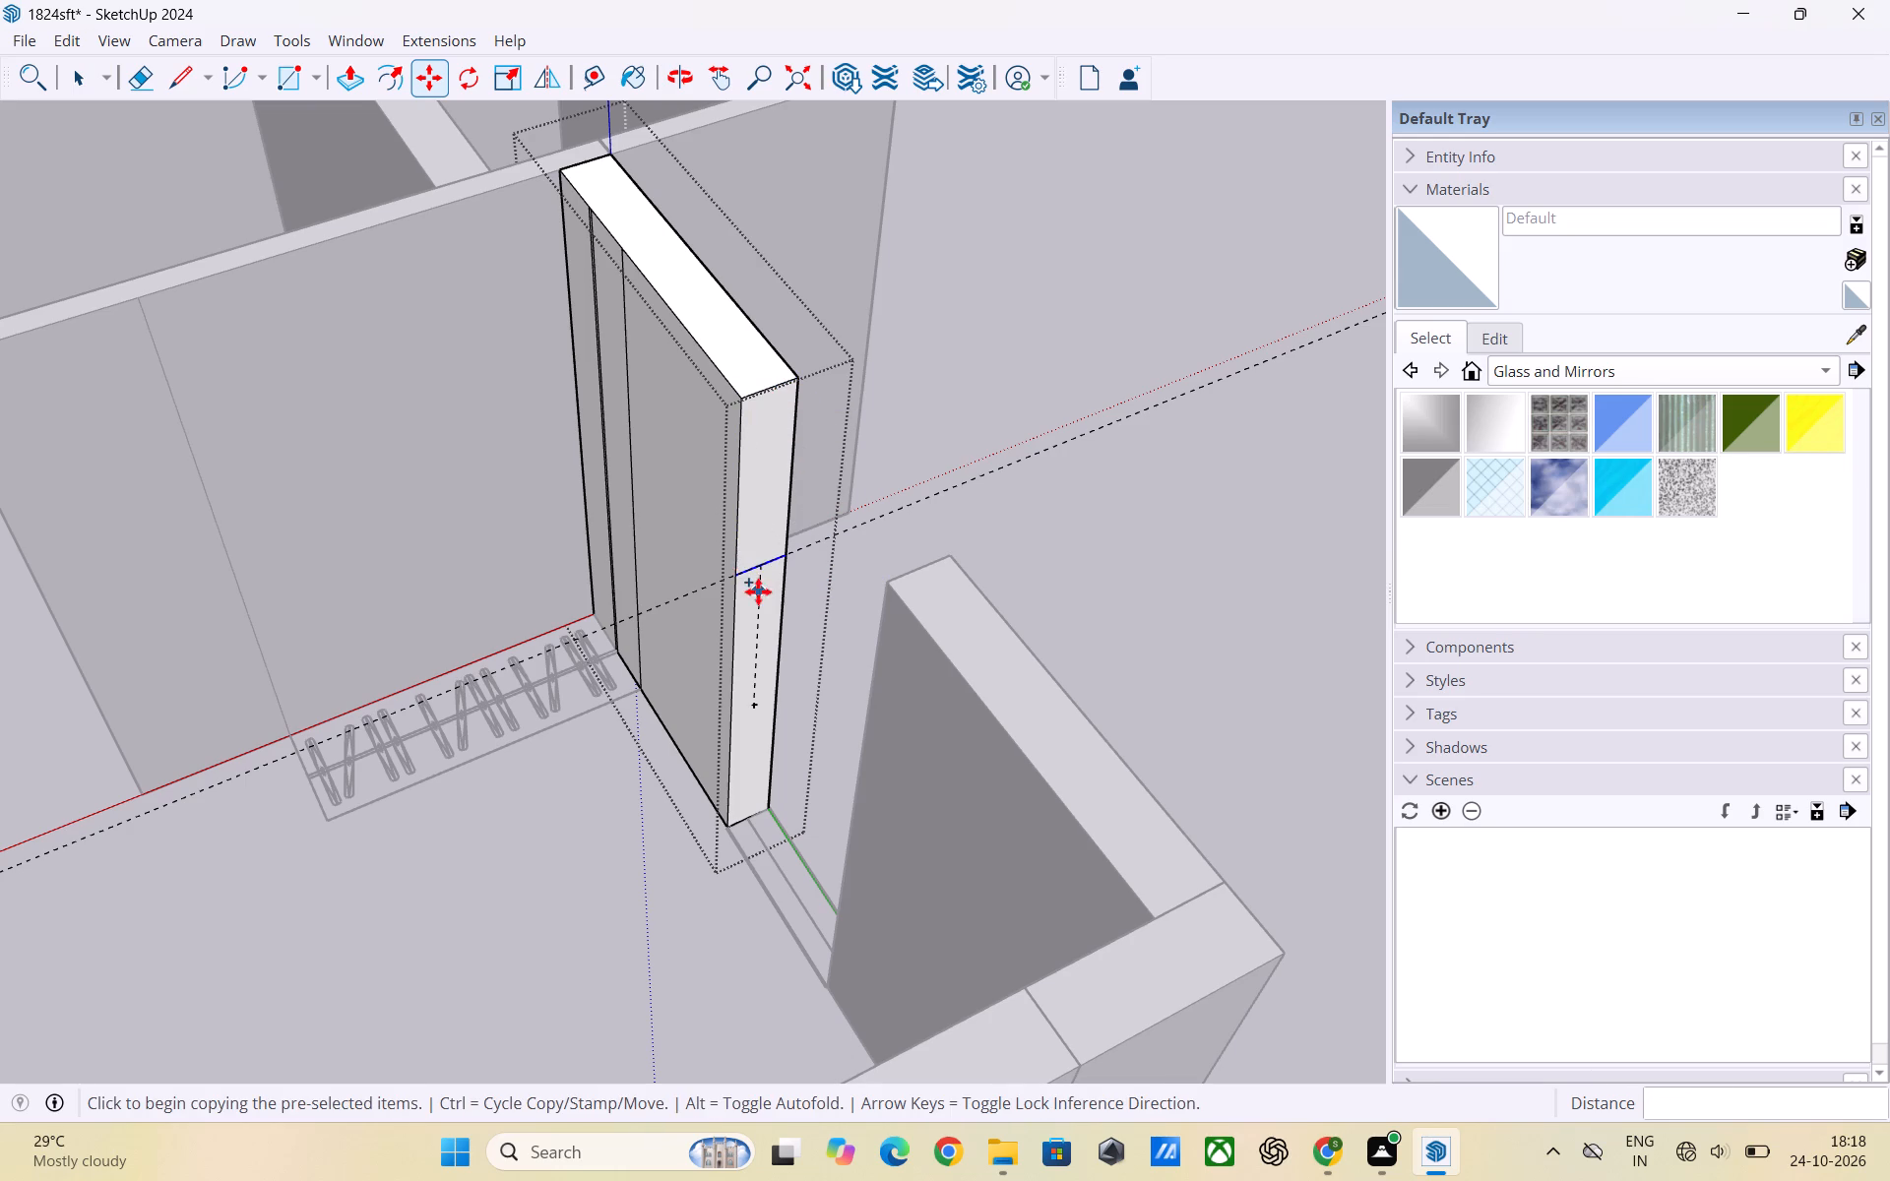
pyautogui.click(743, 576)
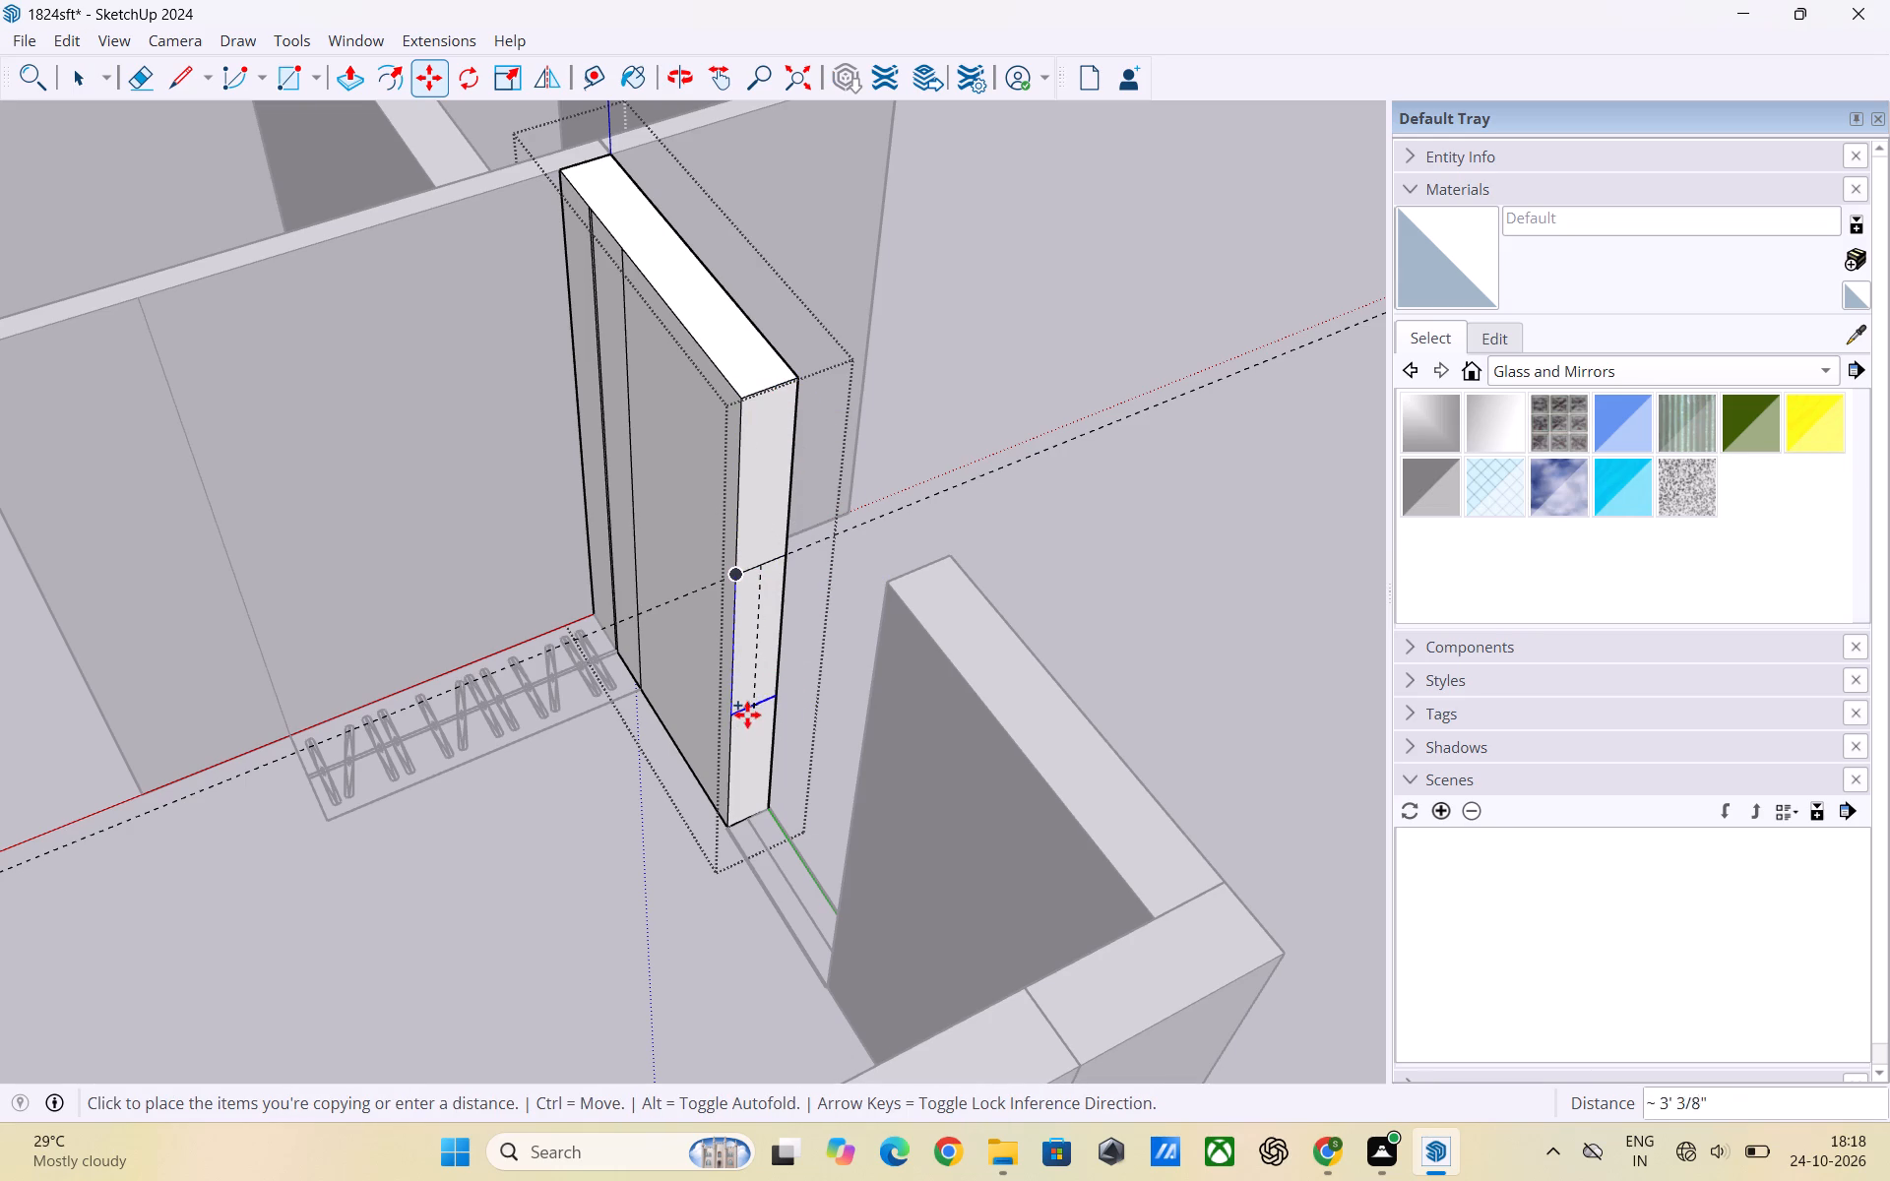
pyautogui.scroll(6, 747, 714)
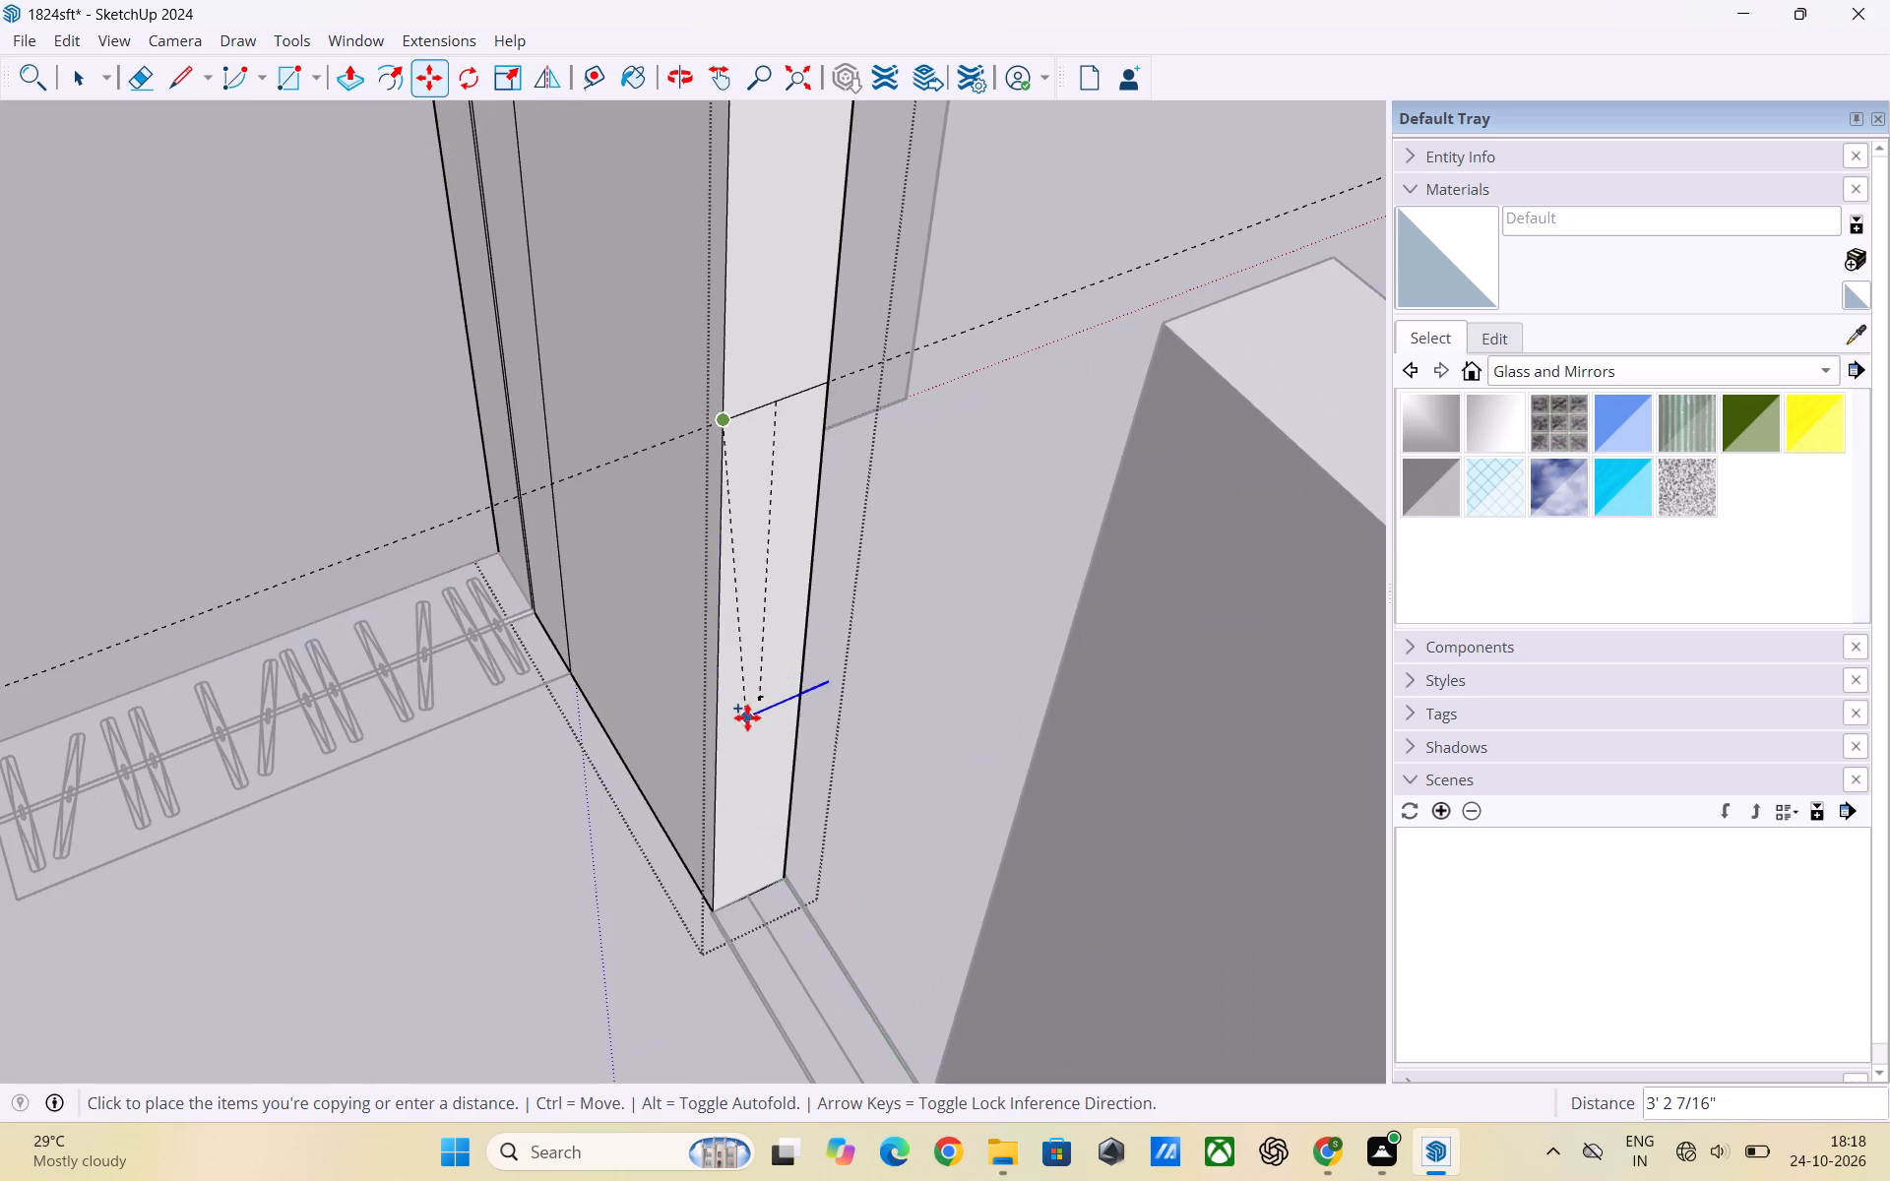
pyautogui.click(742, 716)
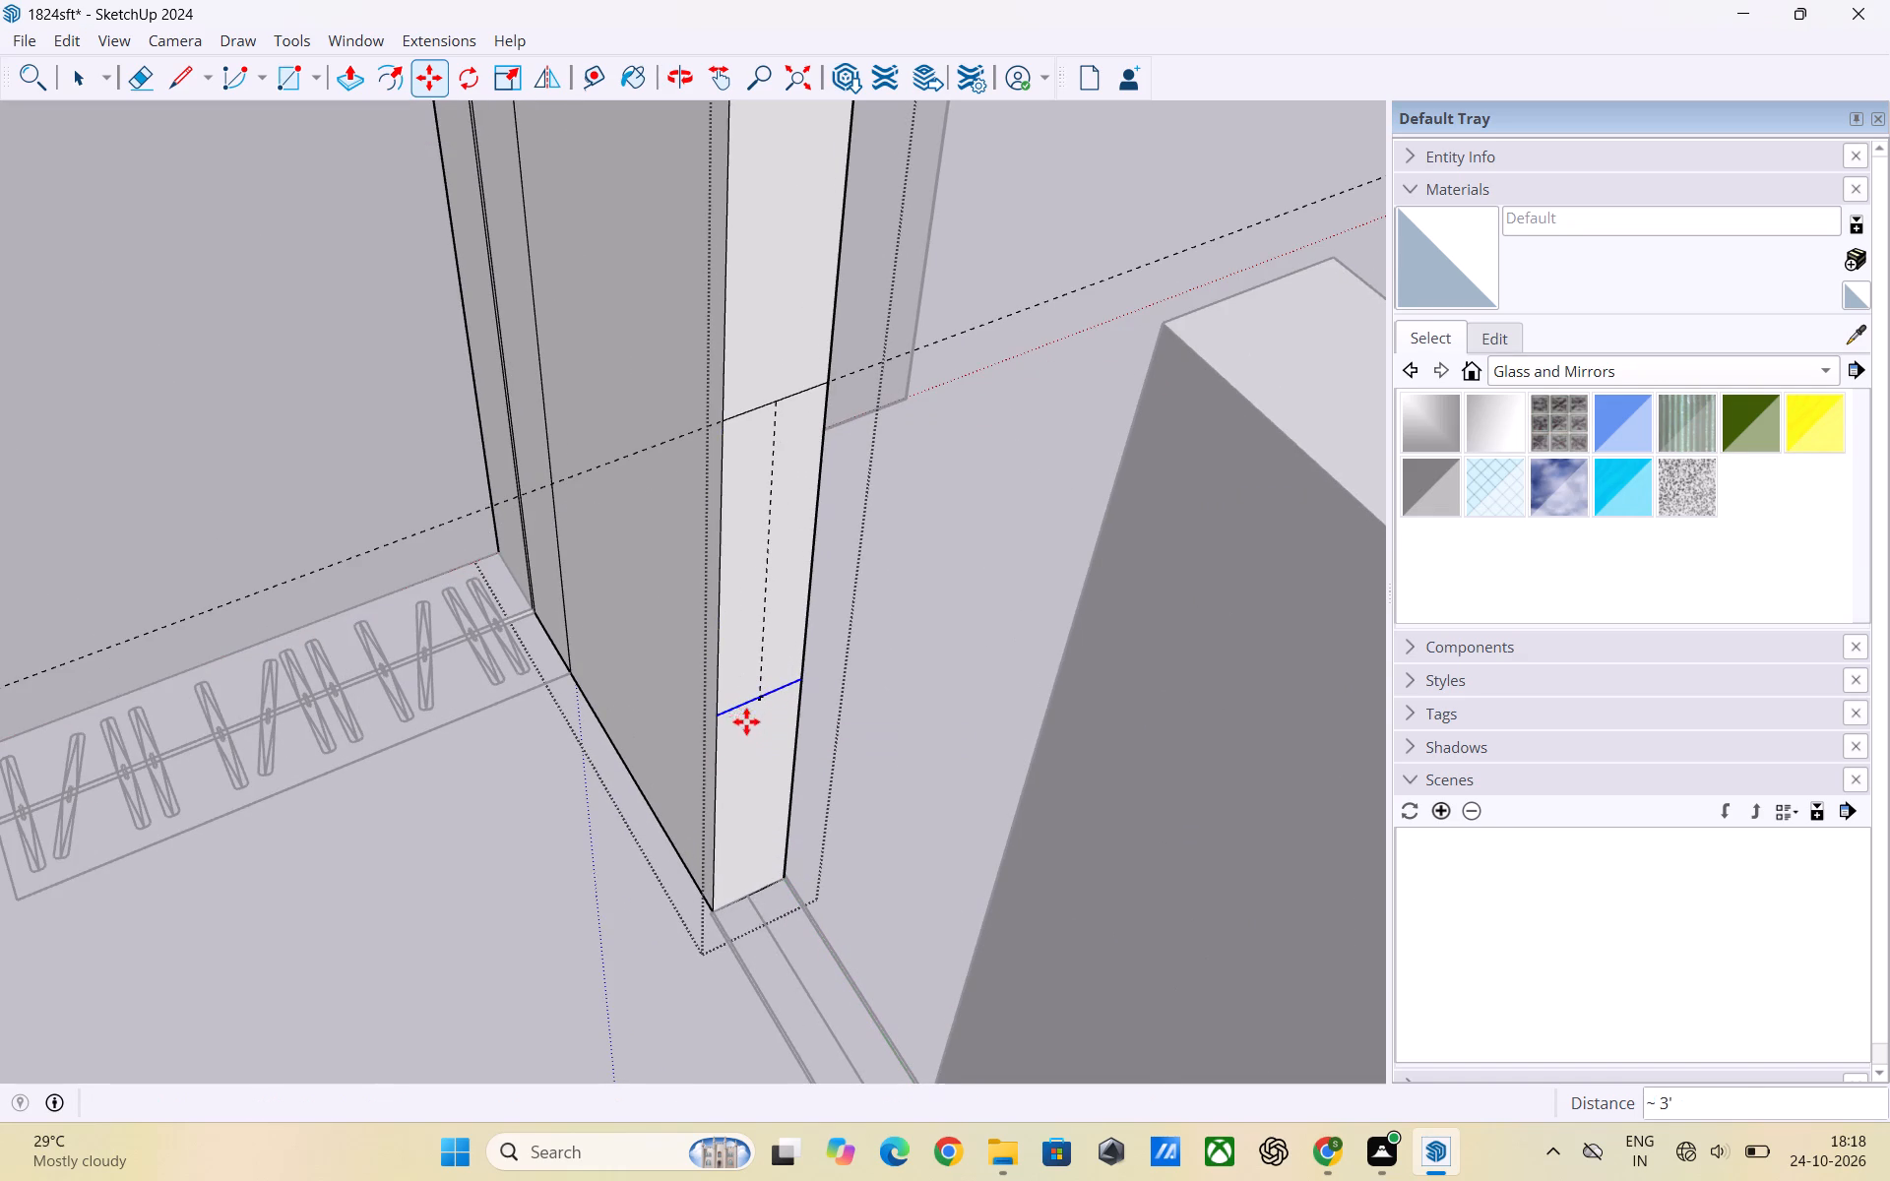
pyautogui.press('space')
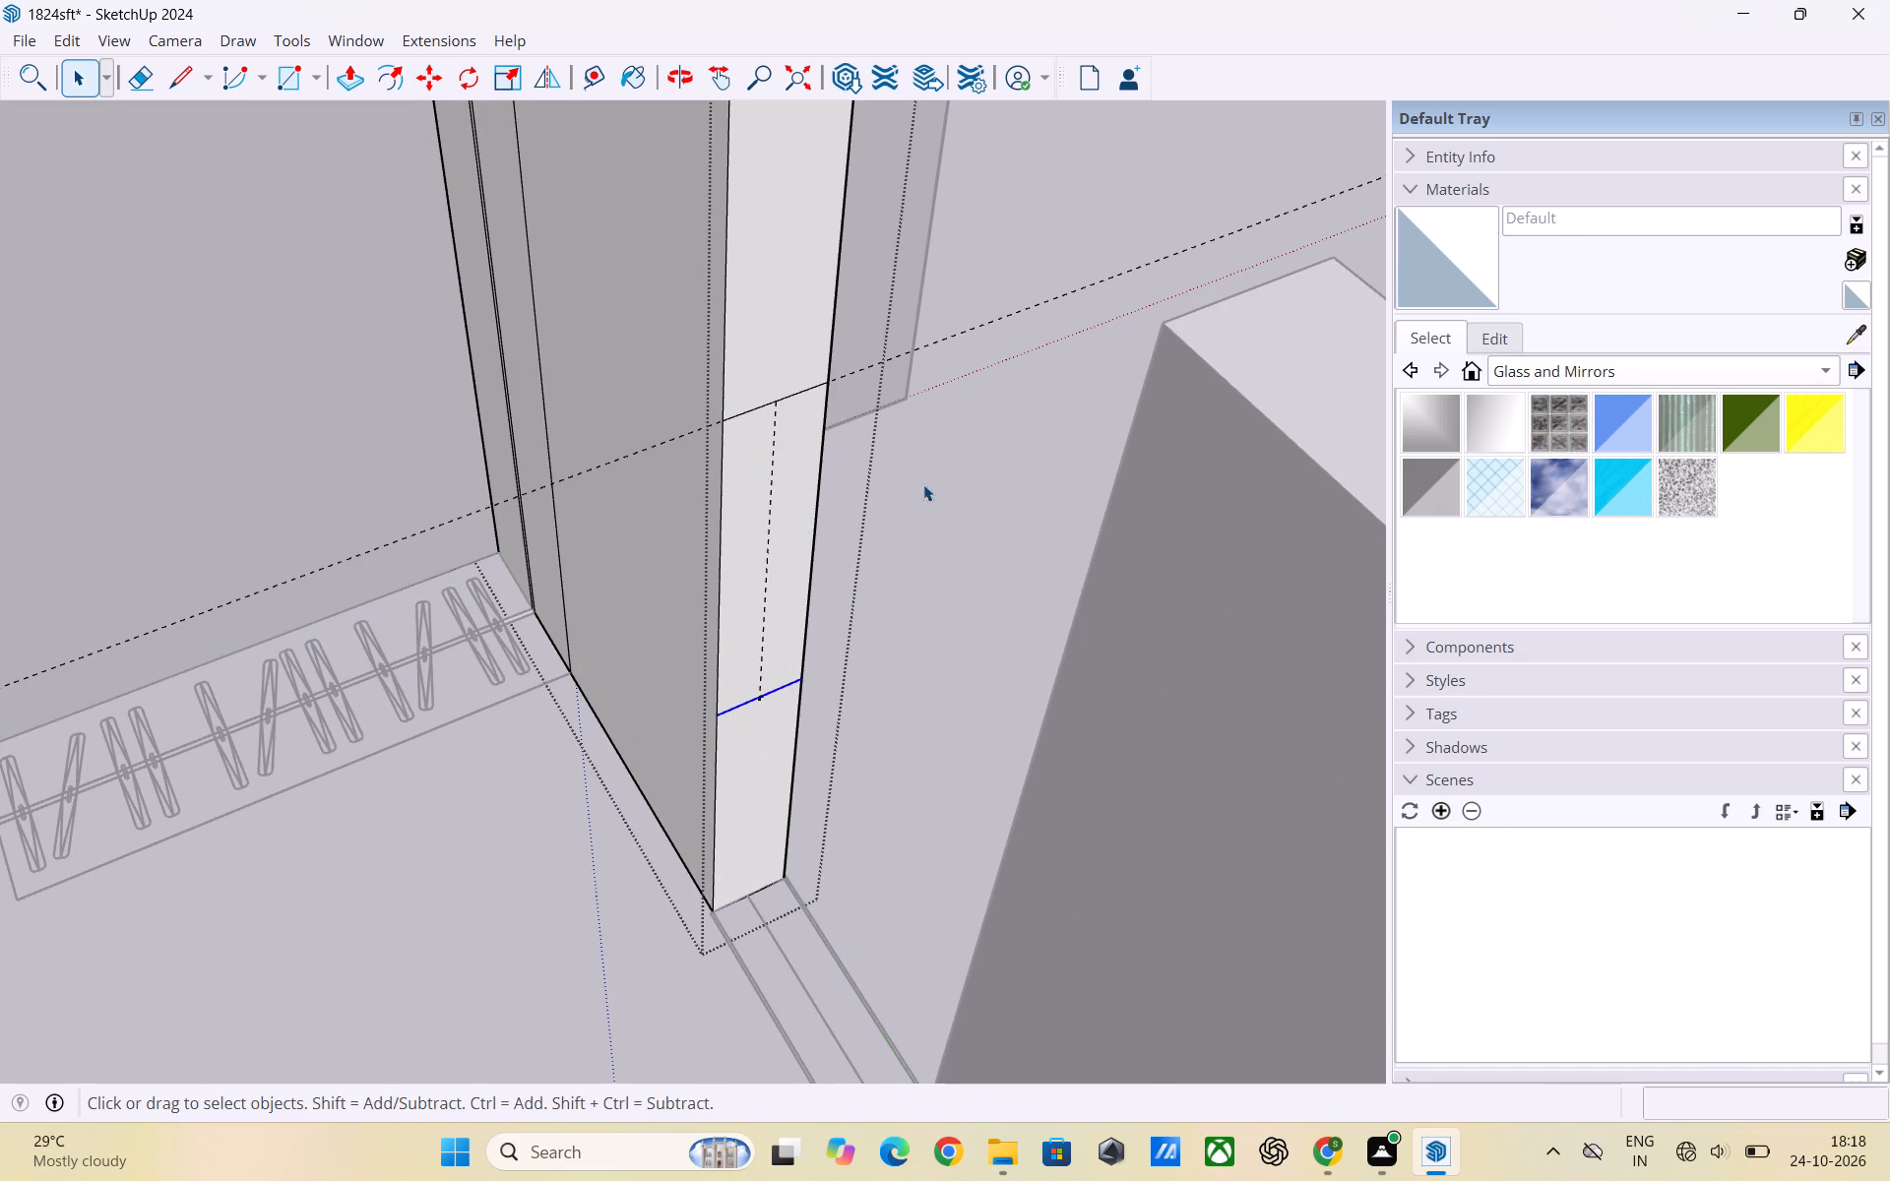
pyautogui.click(890, 594)
# Delete all guides from the model.
pyautogui.scroll(-2, 751, 739)
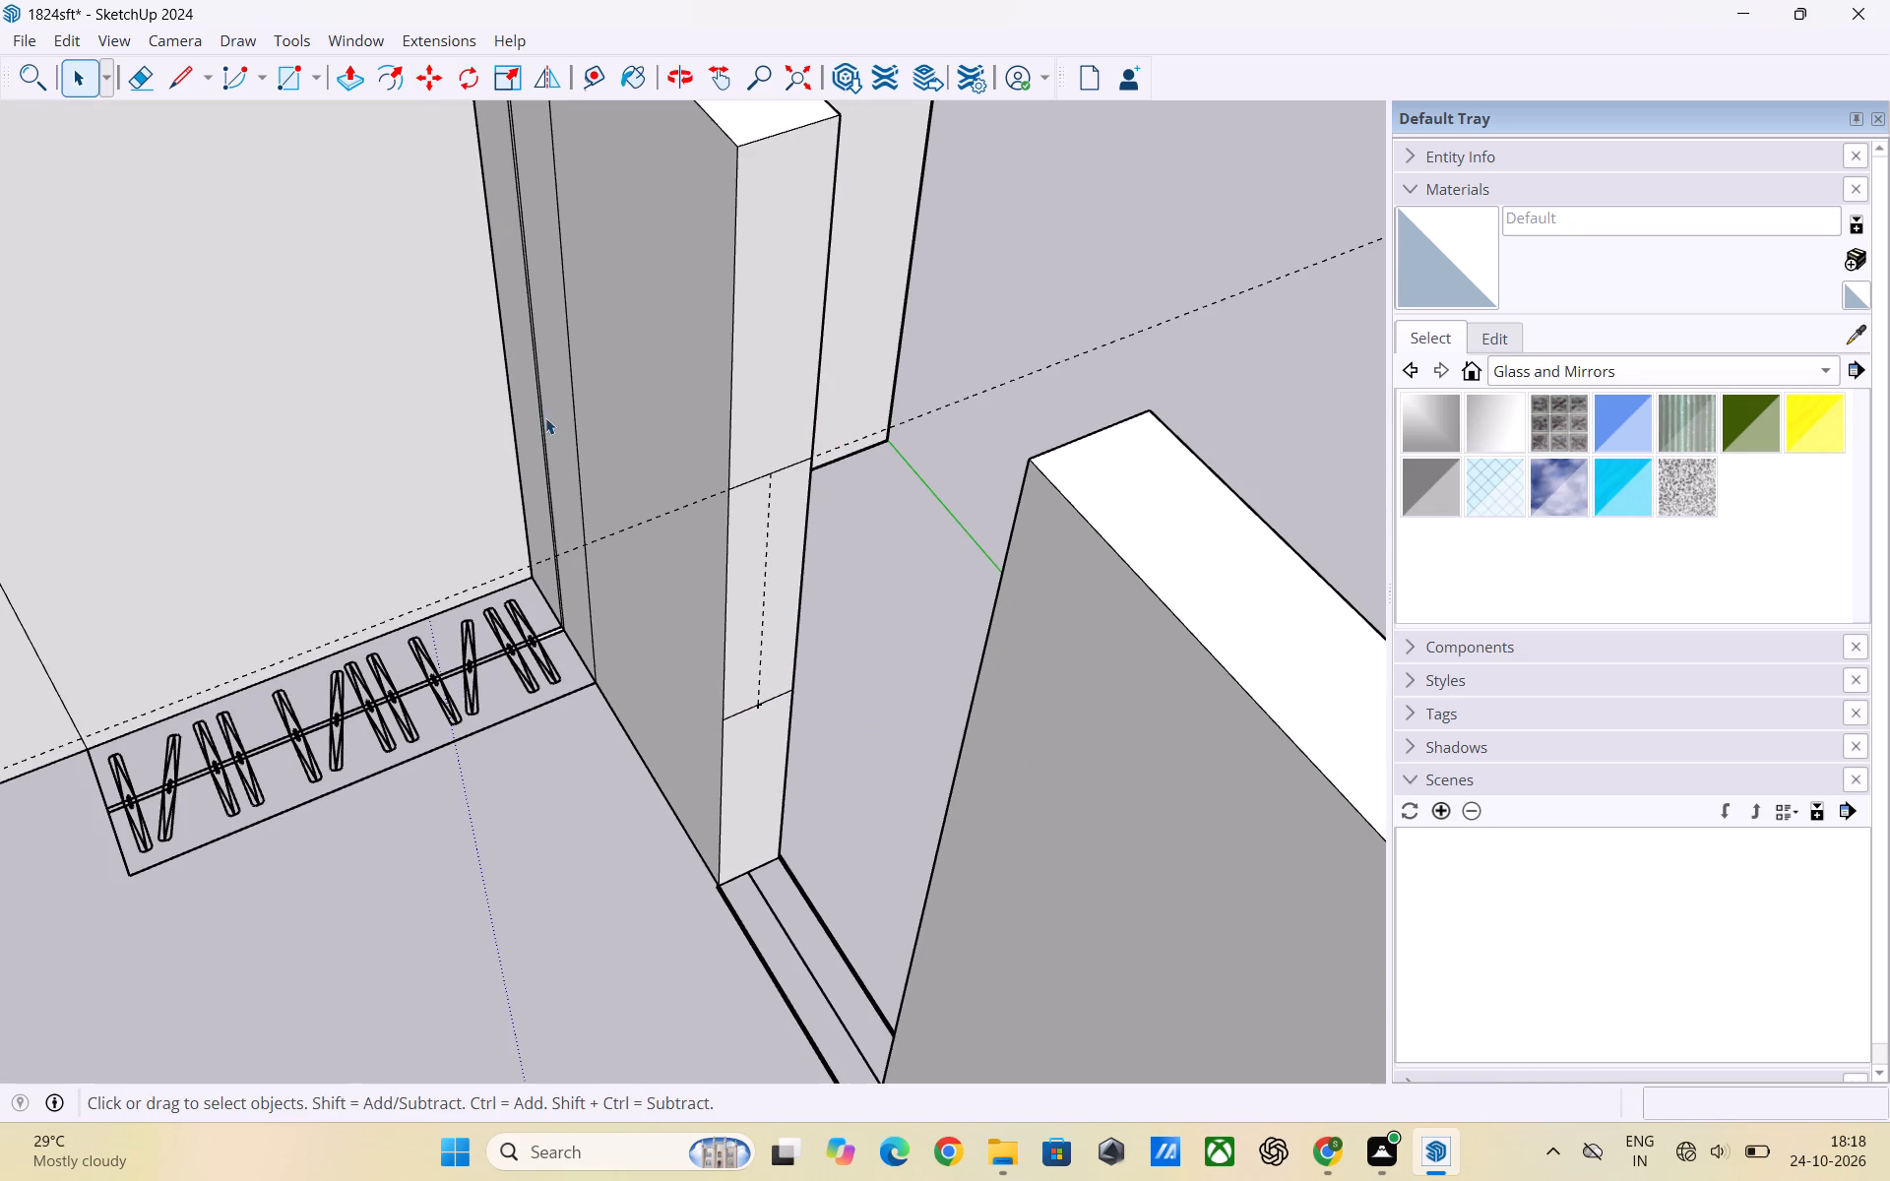
pyautogui.click(66, 45)
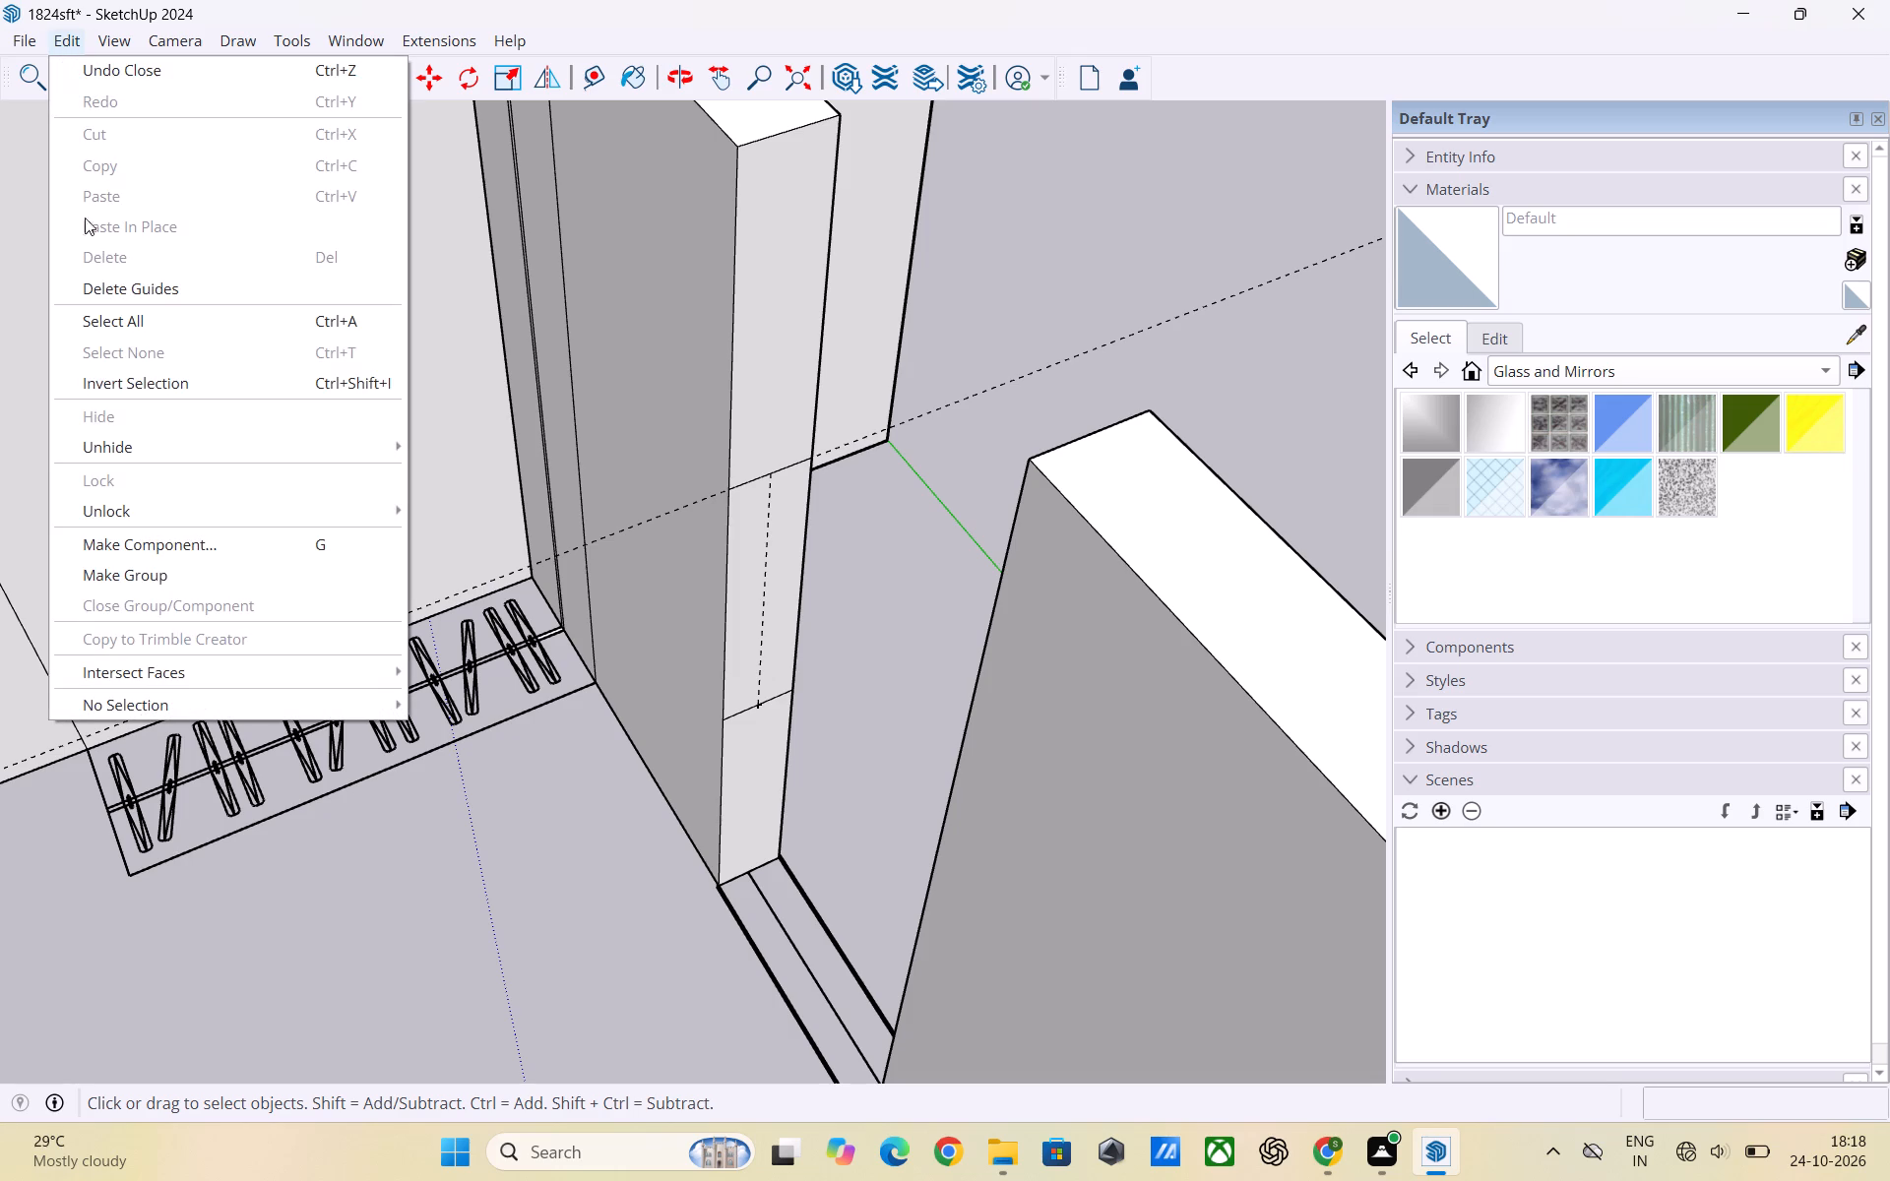
pyautogui.click(140, 287)
# In the wall's group, Push/Pull the end face's upper section about 3' across the gap to the facing wall, then leave the group.
pyautogui.tripleClick(757, 379)
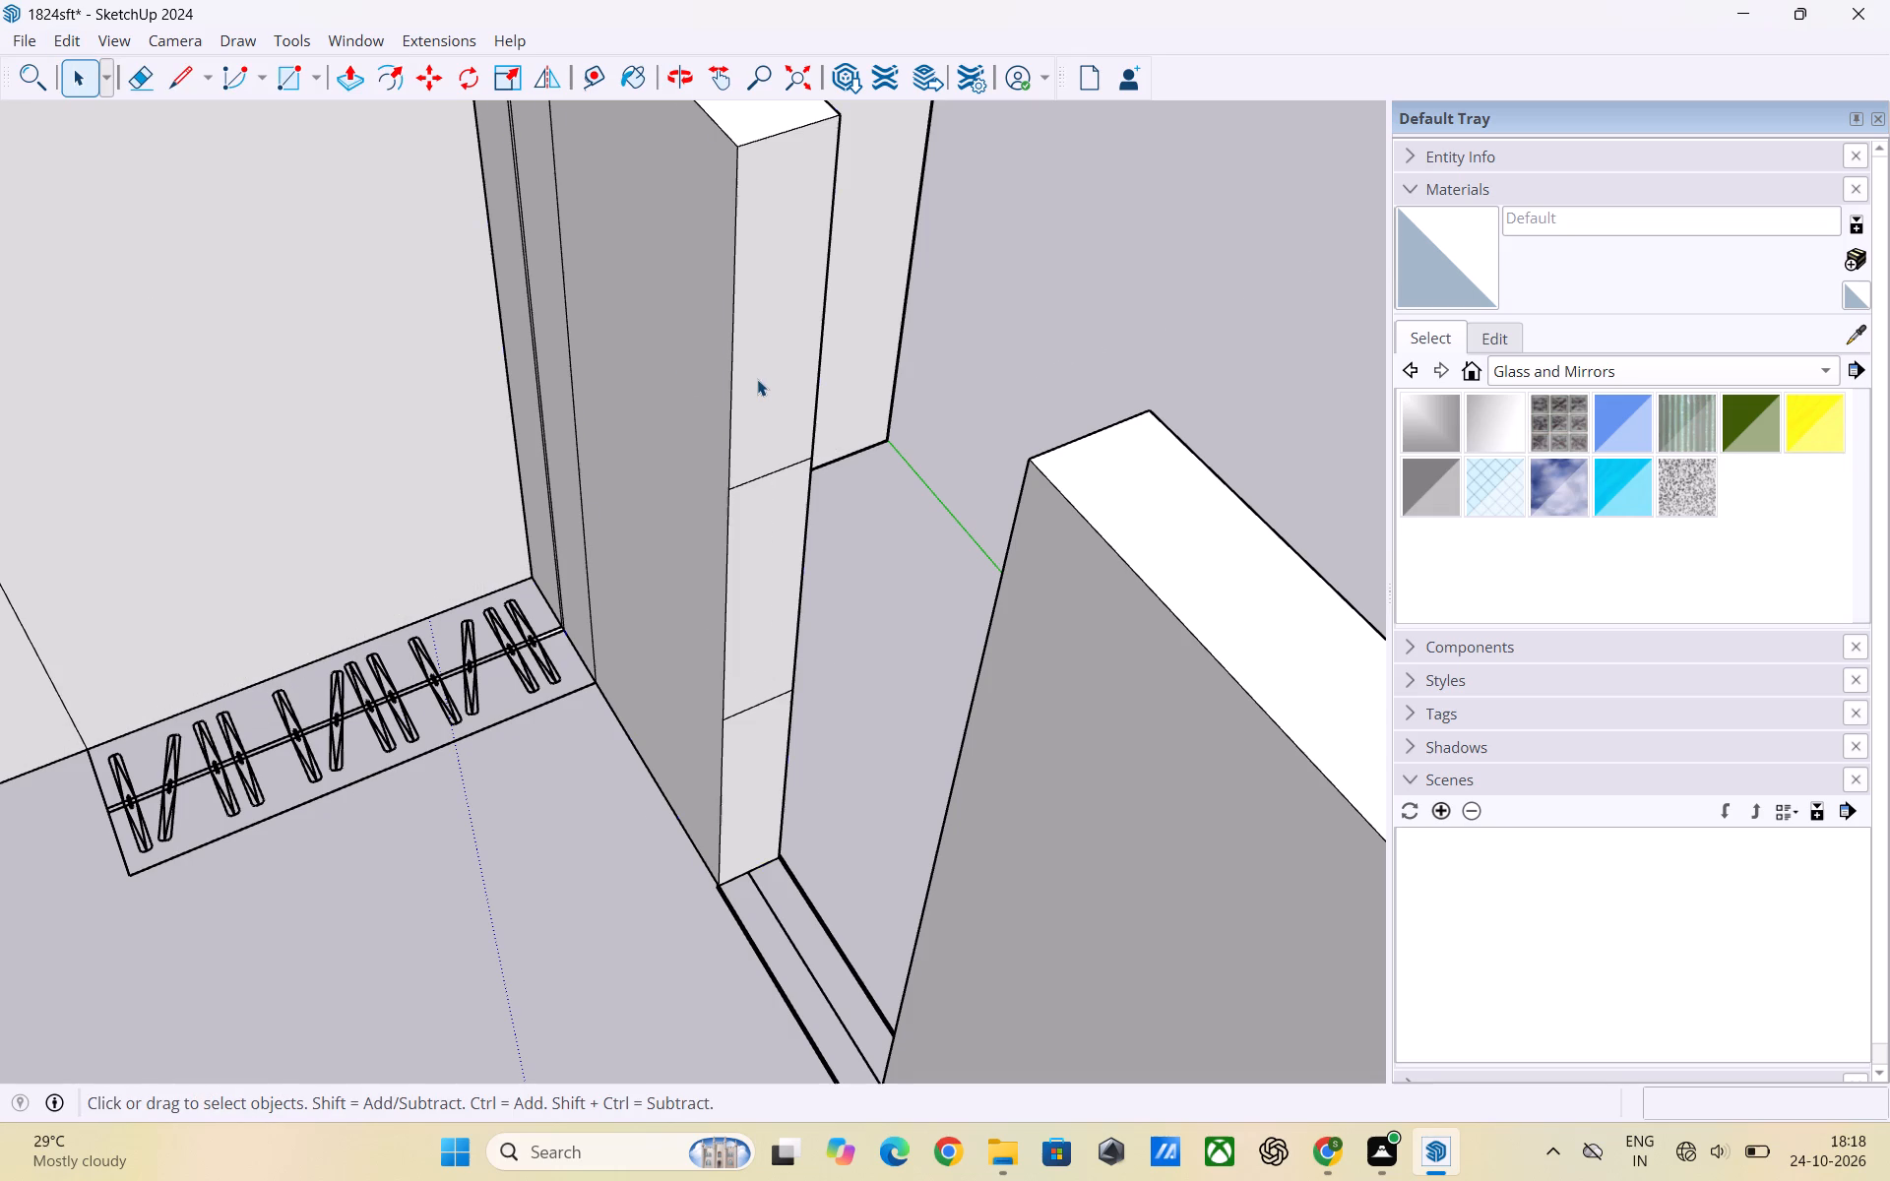
pyautogui.doubleClick(764, 383)
pyautogui.press('p')
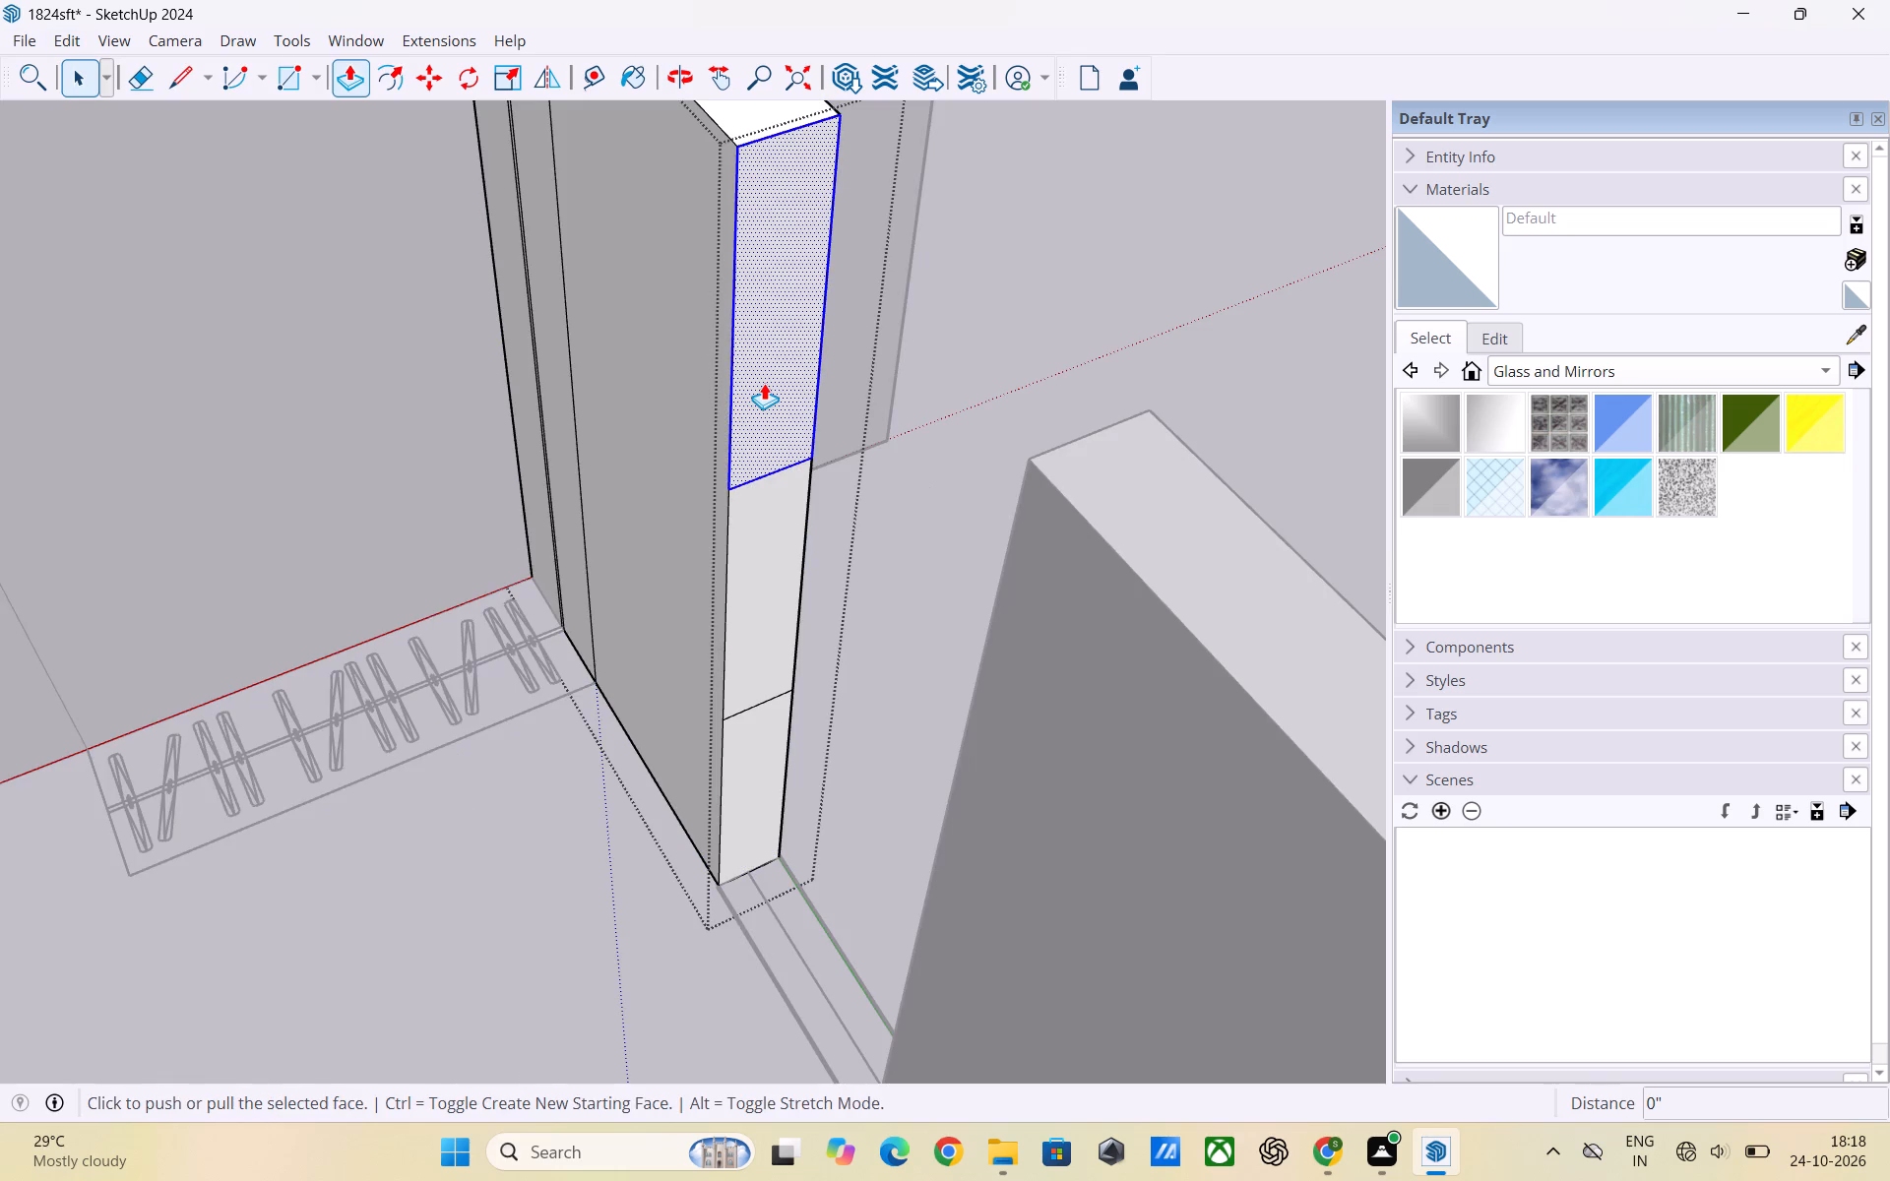
pyautogui.click(764, 384)
pyautogui.scroll(-2, 820, 524)
pyautogui.moveTo(825, 559); pyautogui.dragTo(1057, 618, button='middle')
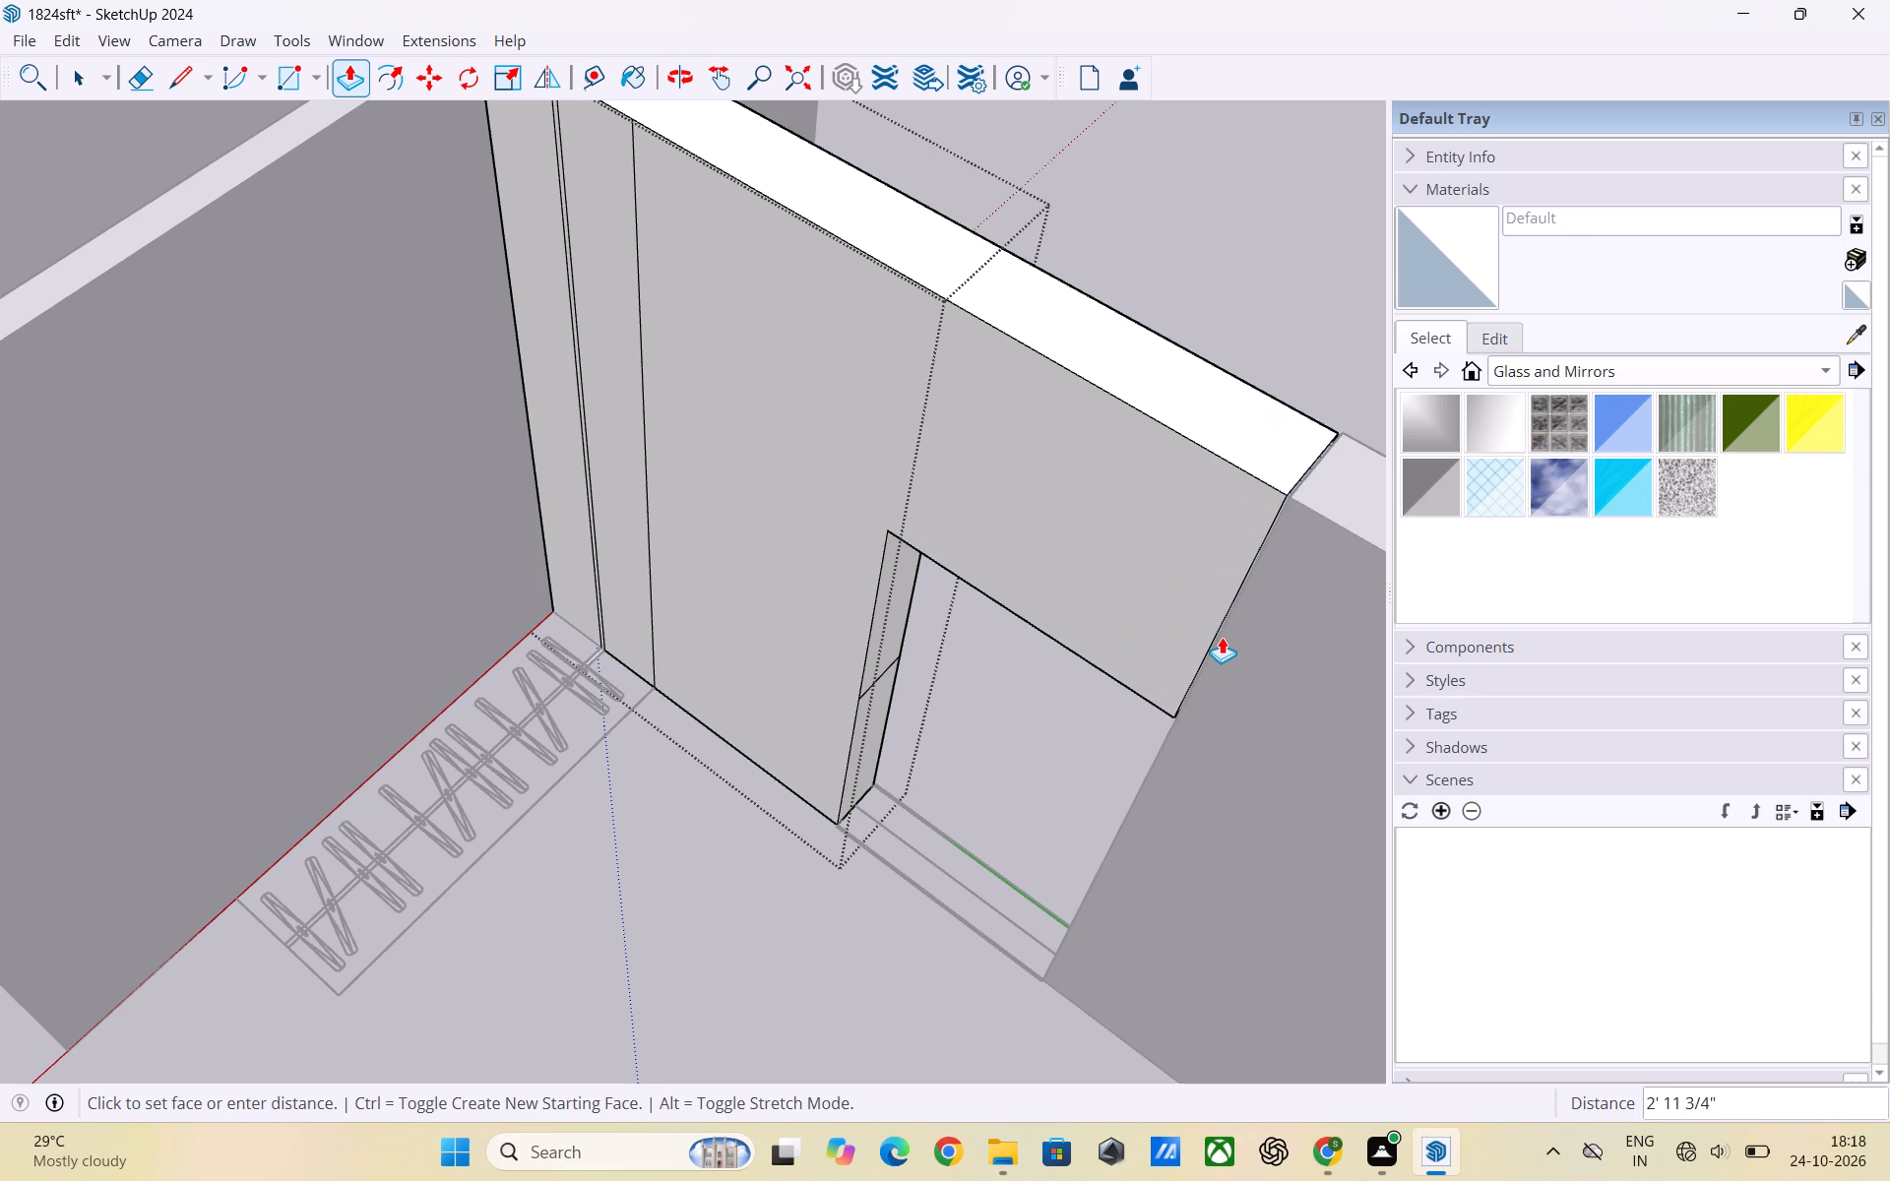
pyautogui.click(1222, 637)
pyautogui.press('space')
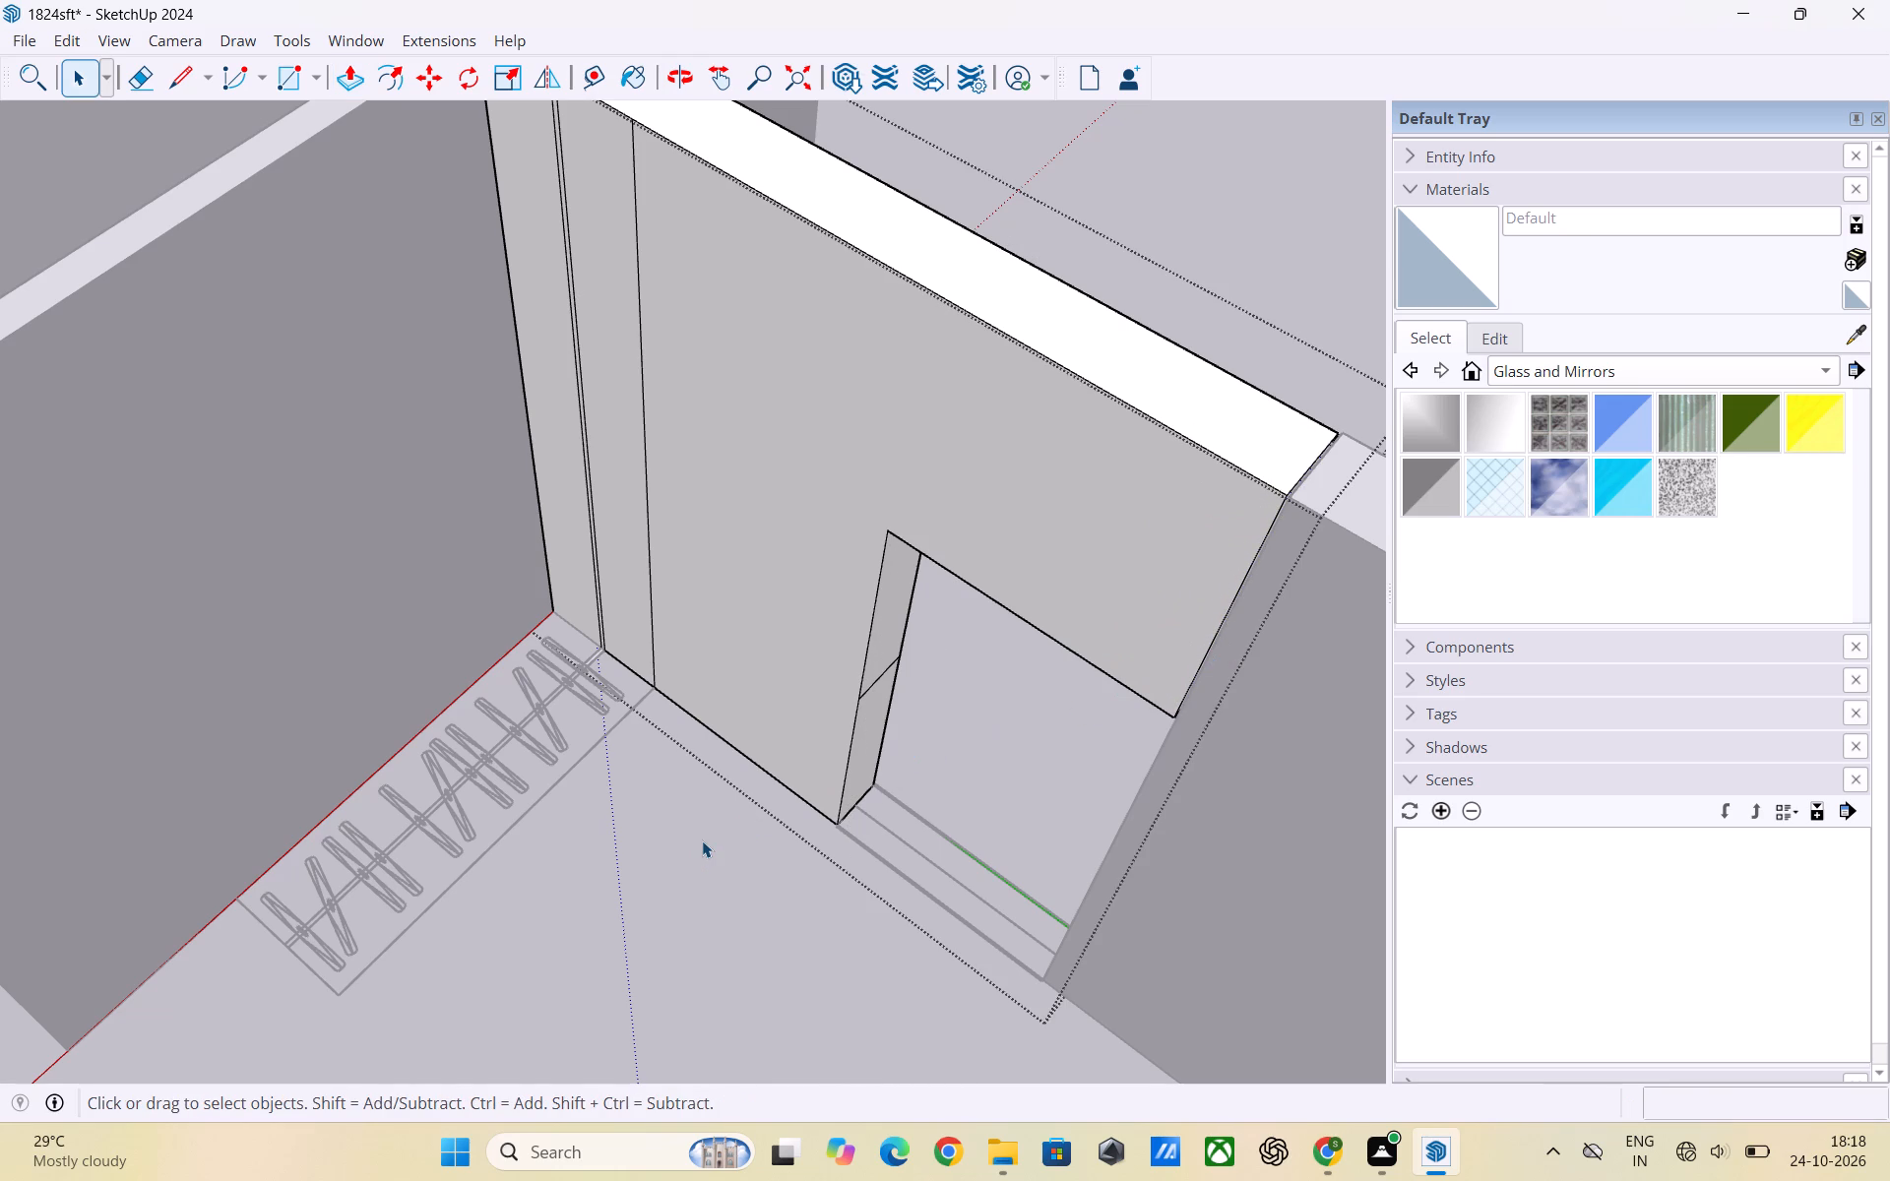
pyautogui.click(702, 840)
# Reopen the wall's group, Push/Pull the end face's bottom section about 3' to the facing wall to form the sill, then leave the group.
pyautogui.moveTo(772, 859); pyautogui.dragTo(800, 711, button='middle')
pyautogui.scroll(2, 964, 813)
pyautogui.moveTo(985, 823); pyautogui.dragTo(757, 778, button='middle')
pyautogui.moveTo(791, 750); pyautogui.dragTo(851, 847, button='middle')
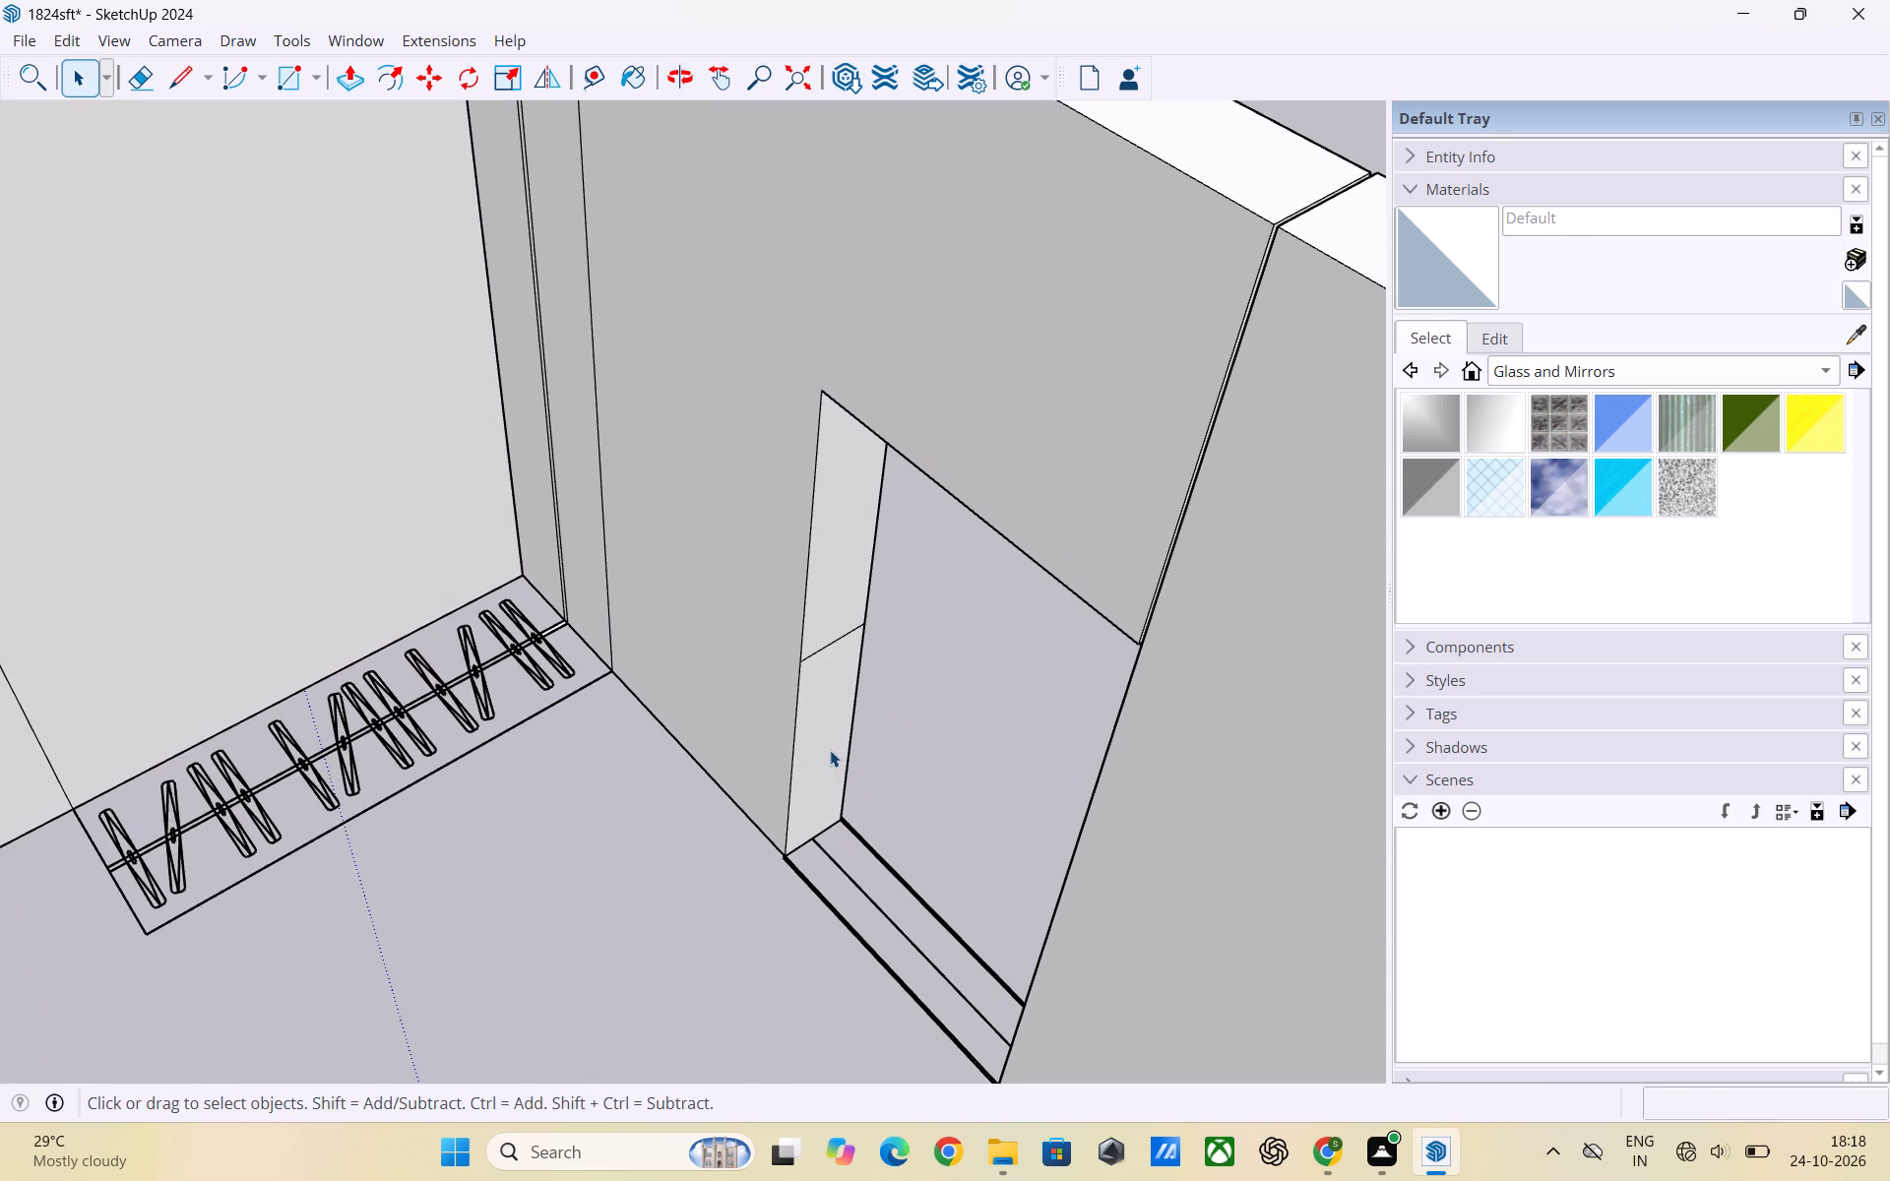
pyautogui.tripleClick(829, 750)
pyautogui.doubleClick(827, 752)
pyautogui.doubleClick(826, 765)
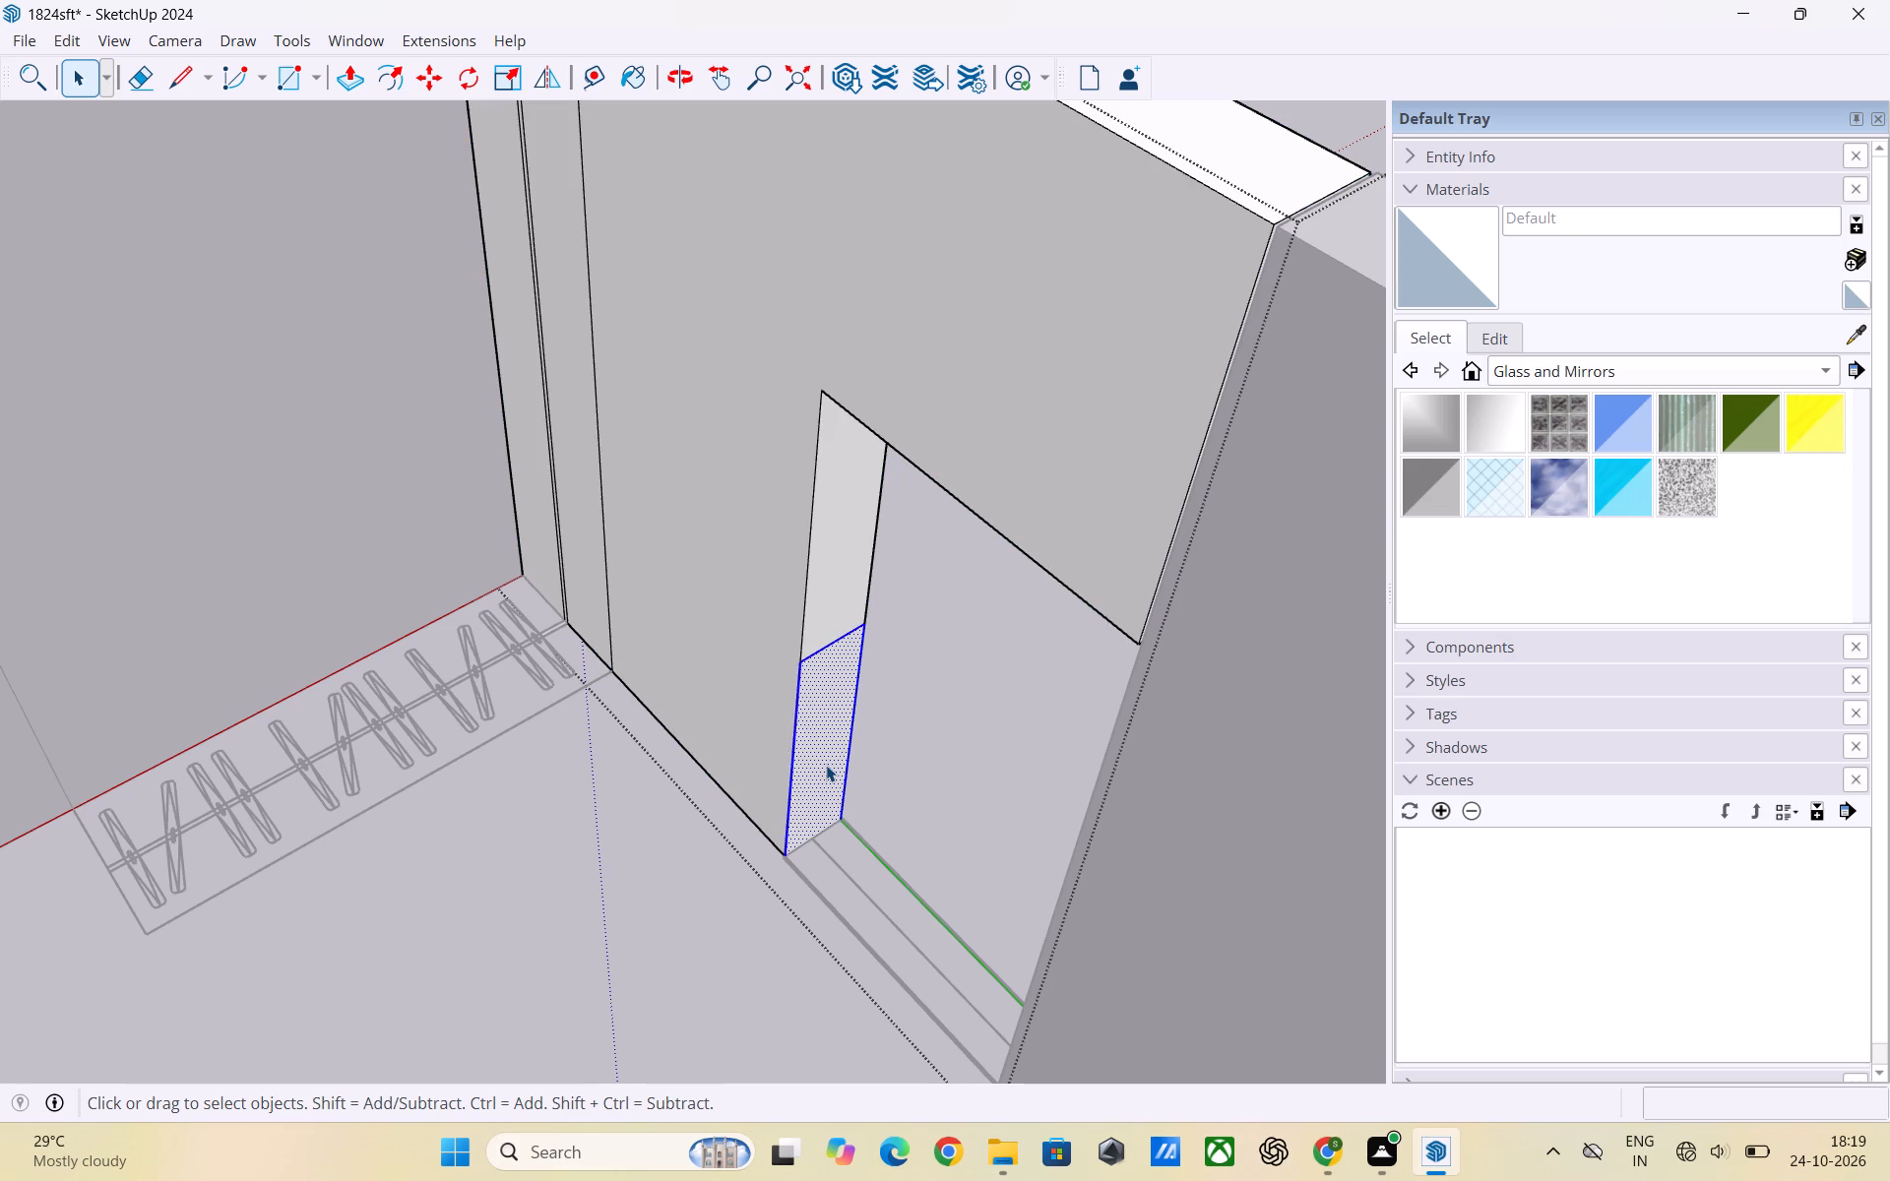
pyautogui.press('p')
pyautogui.click(826, 765)
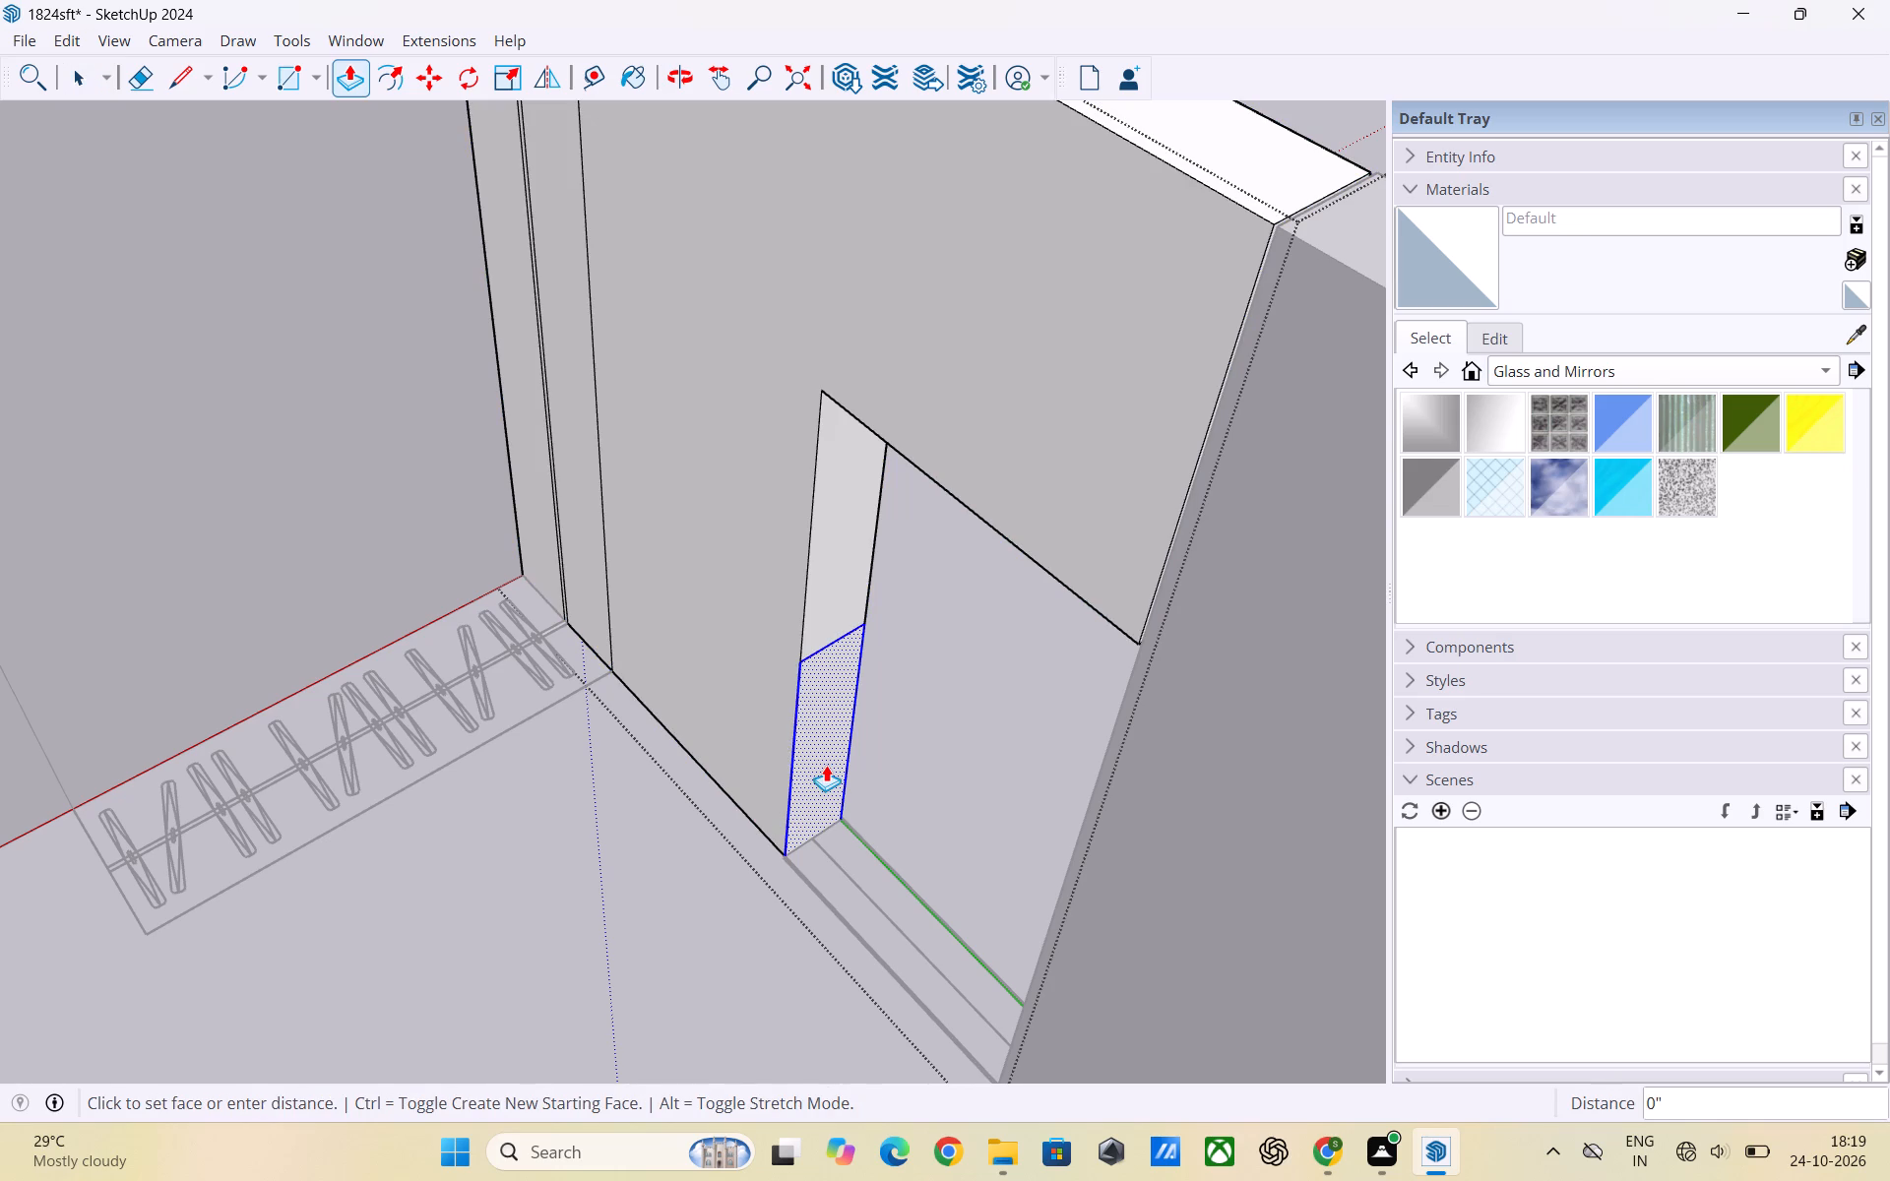
pyautogui.scroll(-5, 919, 871)
pyautogui.moveTo(920, 901); pyautogui.dragTo(1059, 946, button='middle')
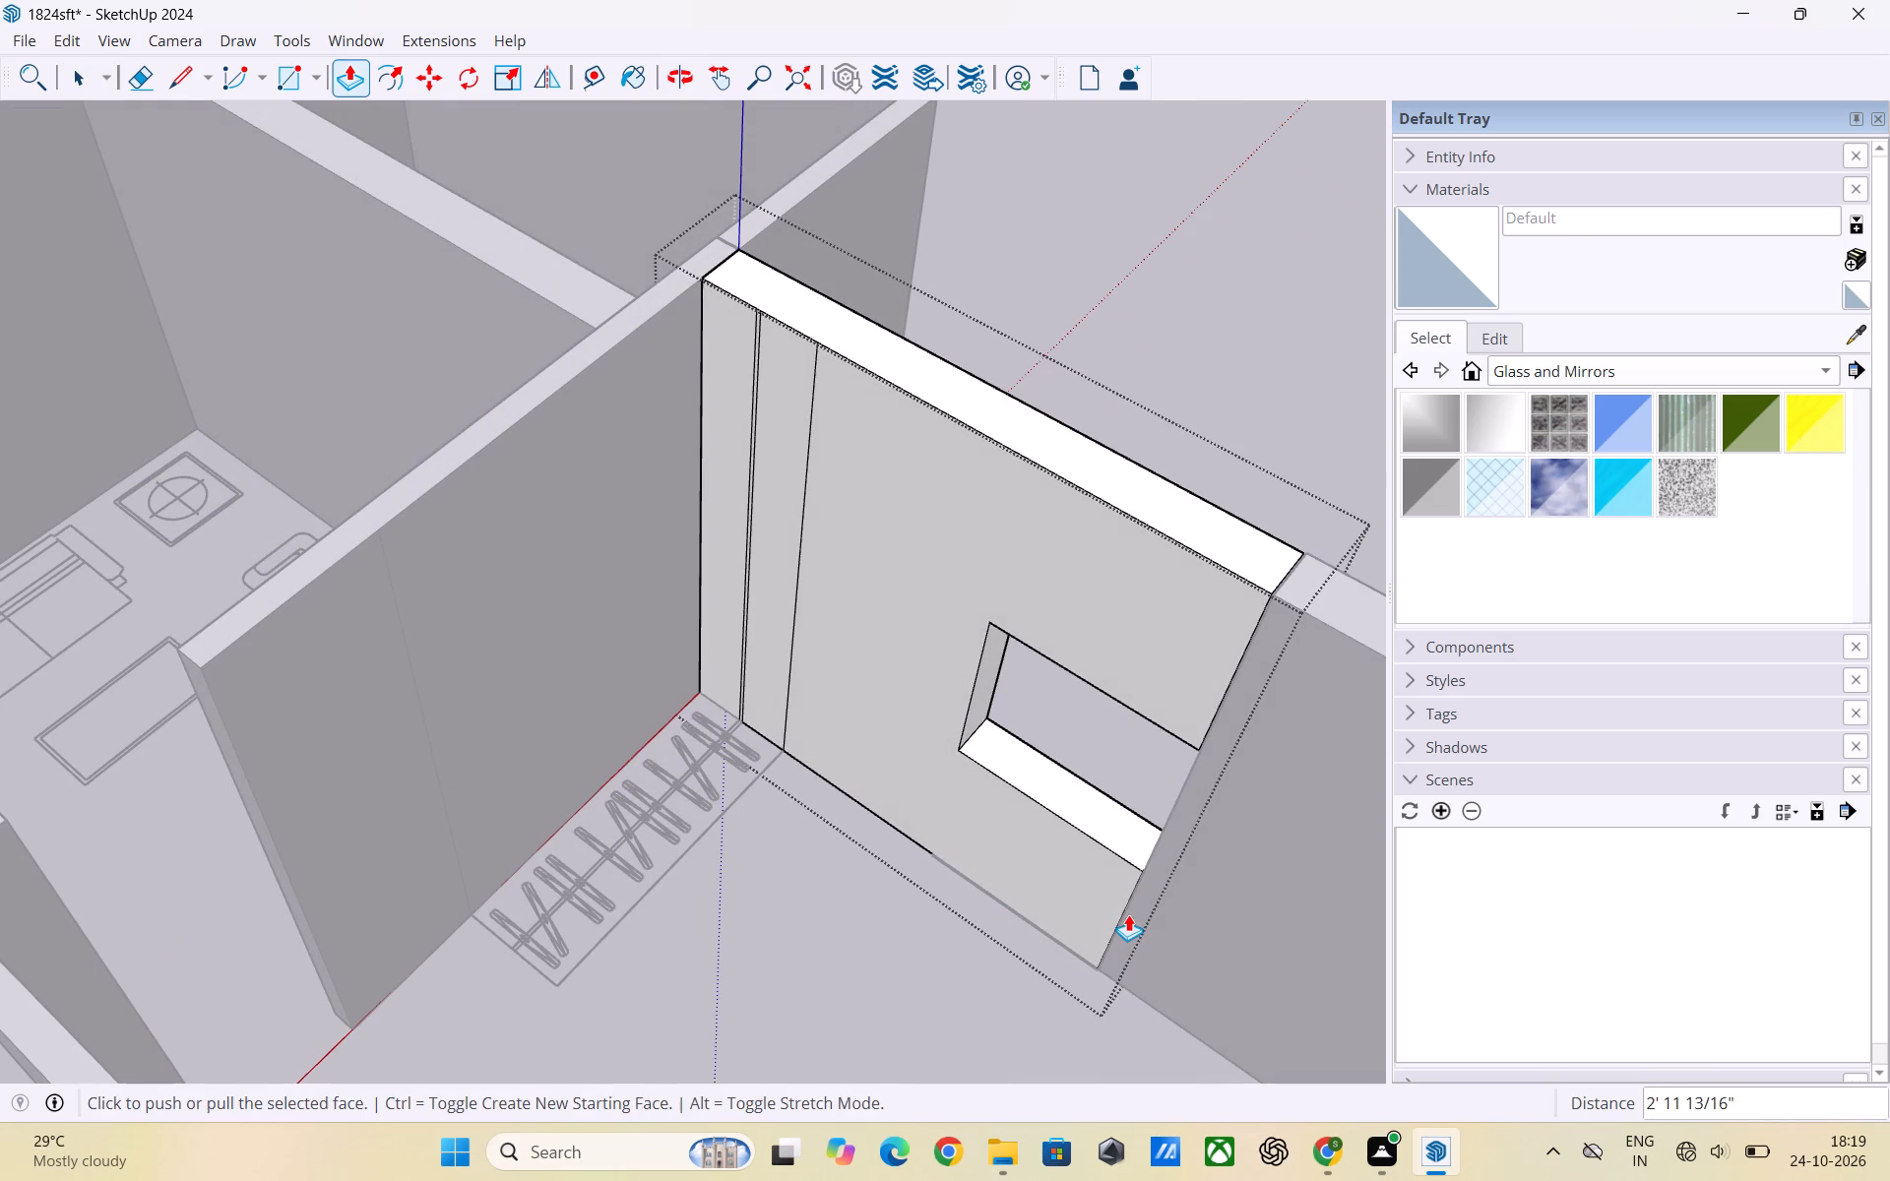
pyautogui.click(1128, 914)
pyautogui.press('space')
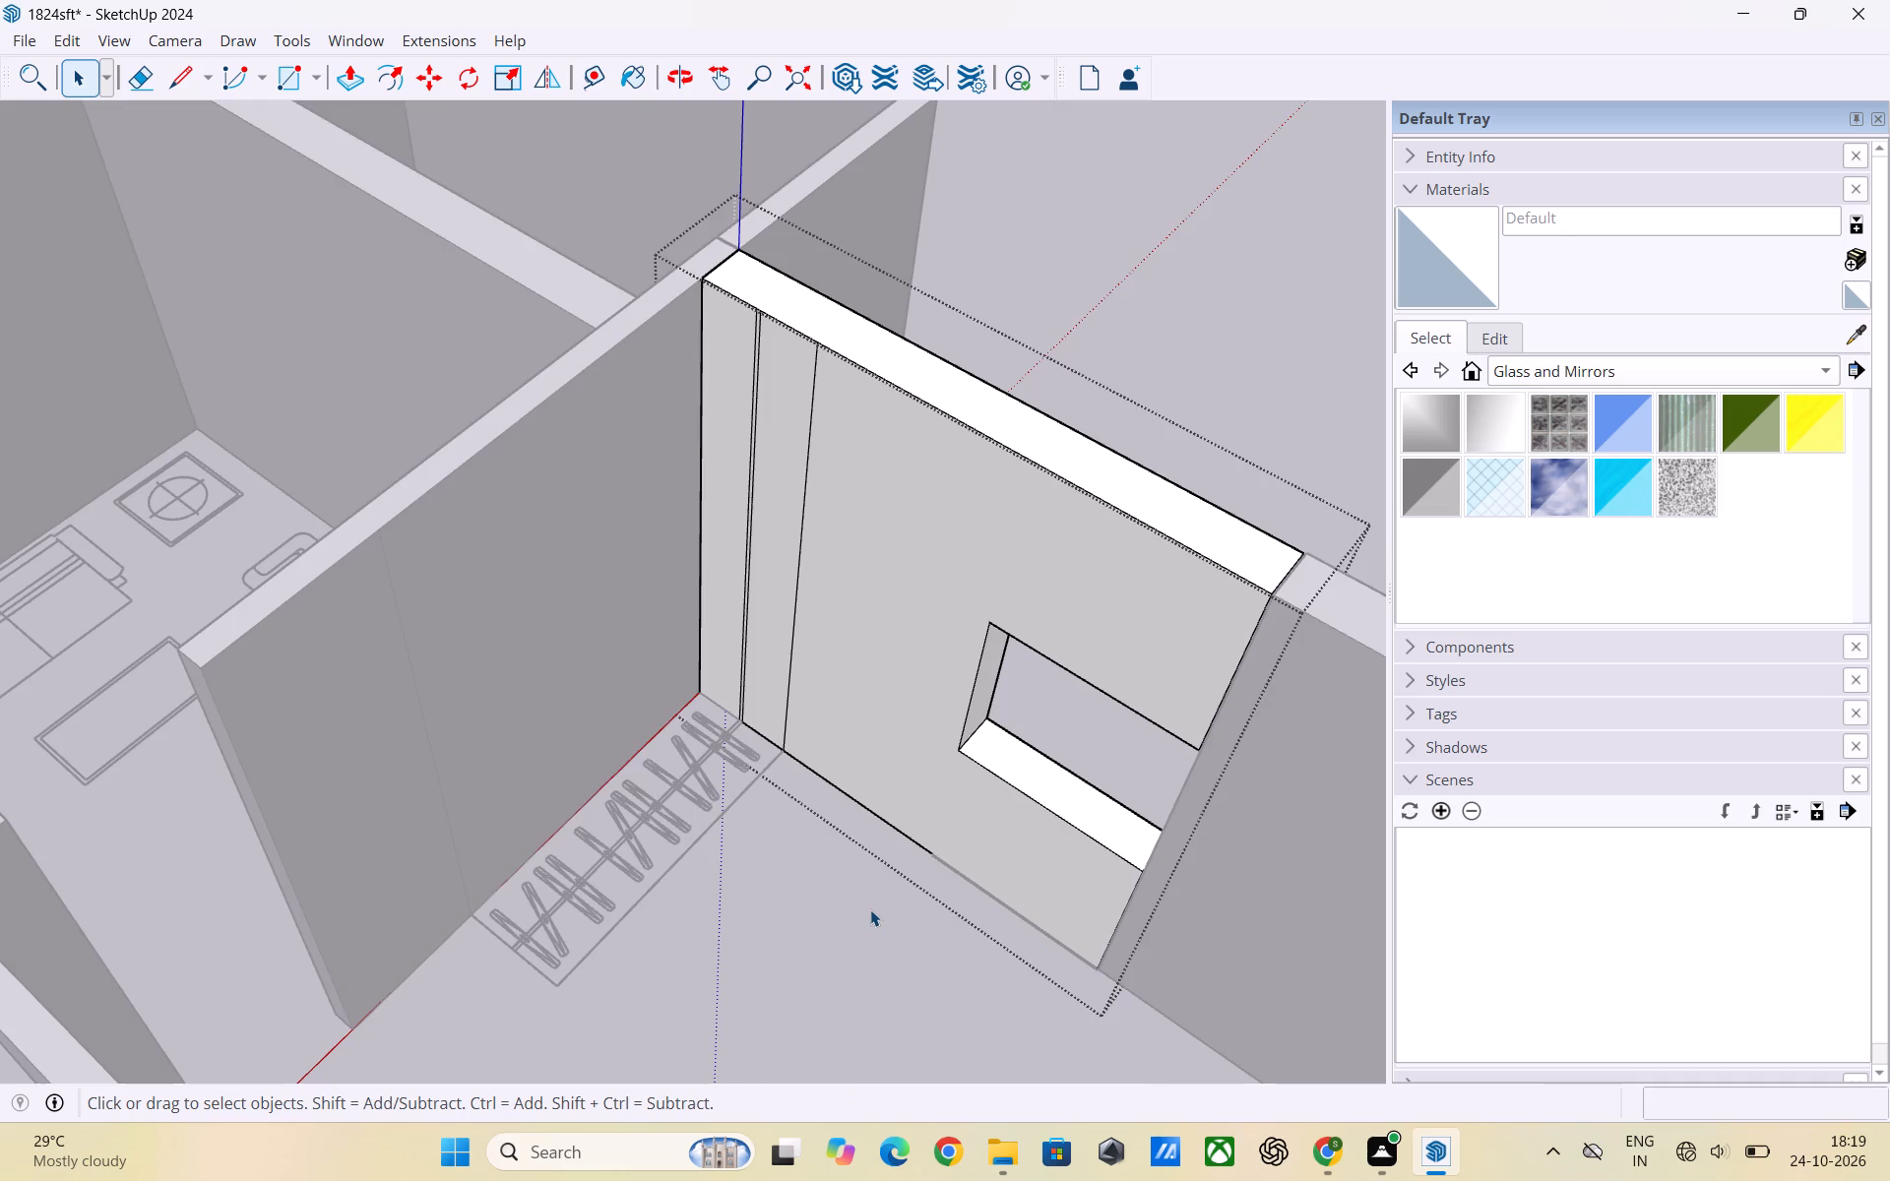
pyautogui.click(870, 909)
# Examine the new window opening from outside and the walls of the whole floor plan.
pyautogui.scroll(-3, 1060, 877)
pyautogui.moveTo(1109, 855); pyautogui.dragTo(623, 801, button='middle')
pyautogui.scroll(-2, 849, 791)
pyautogui.moveTo(1081, 846); pyautogui.dragTo(471, 888, button='middle')
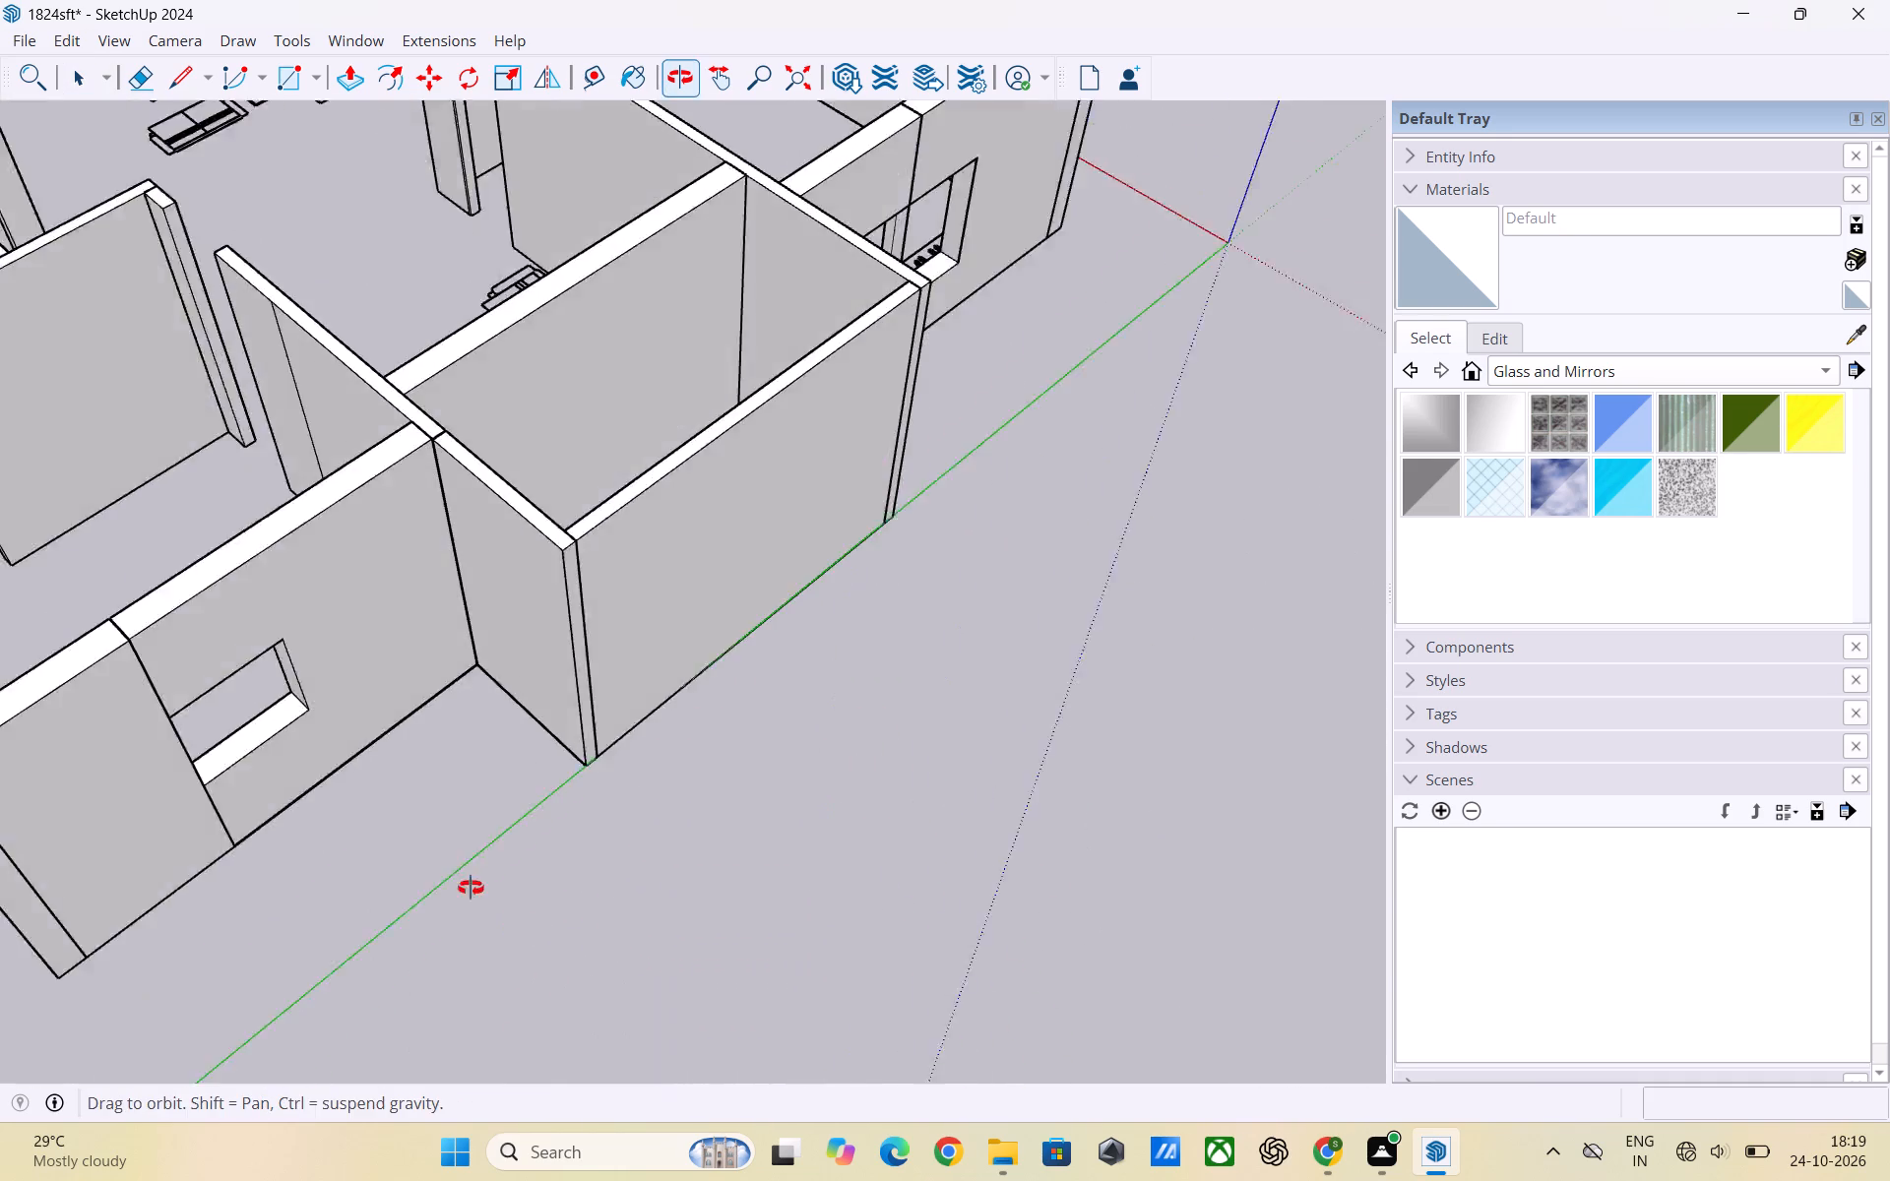
pyautogui.moveTo(471, 888); pyautogui.dragTo(455, 859, button='middle')
pyautogui.scroll(-1, 1125, 795)
pyautogui.scroll(3, 417, 738)
pyautogui.scroll(-3, 1192, 716)
pyautogui.scroll(-5, 859, 683)
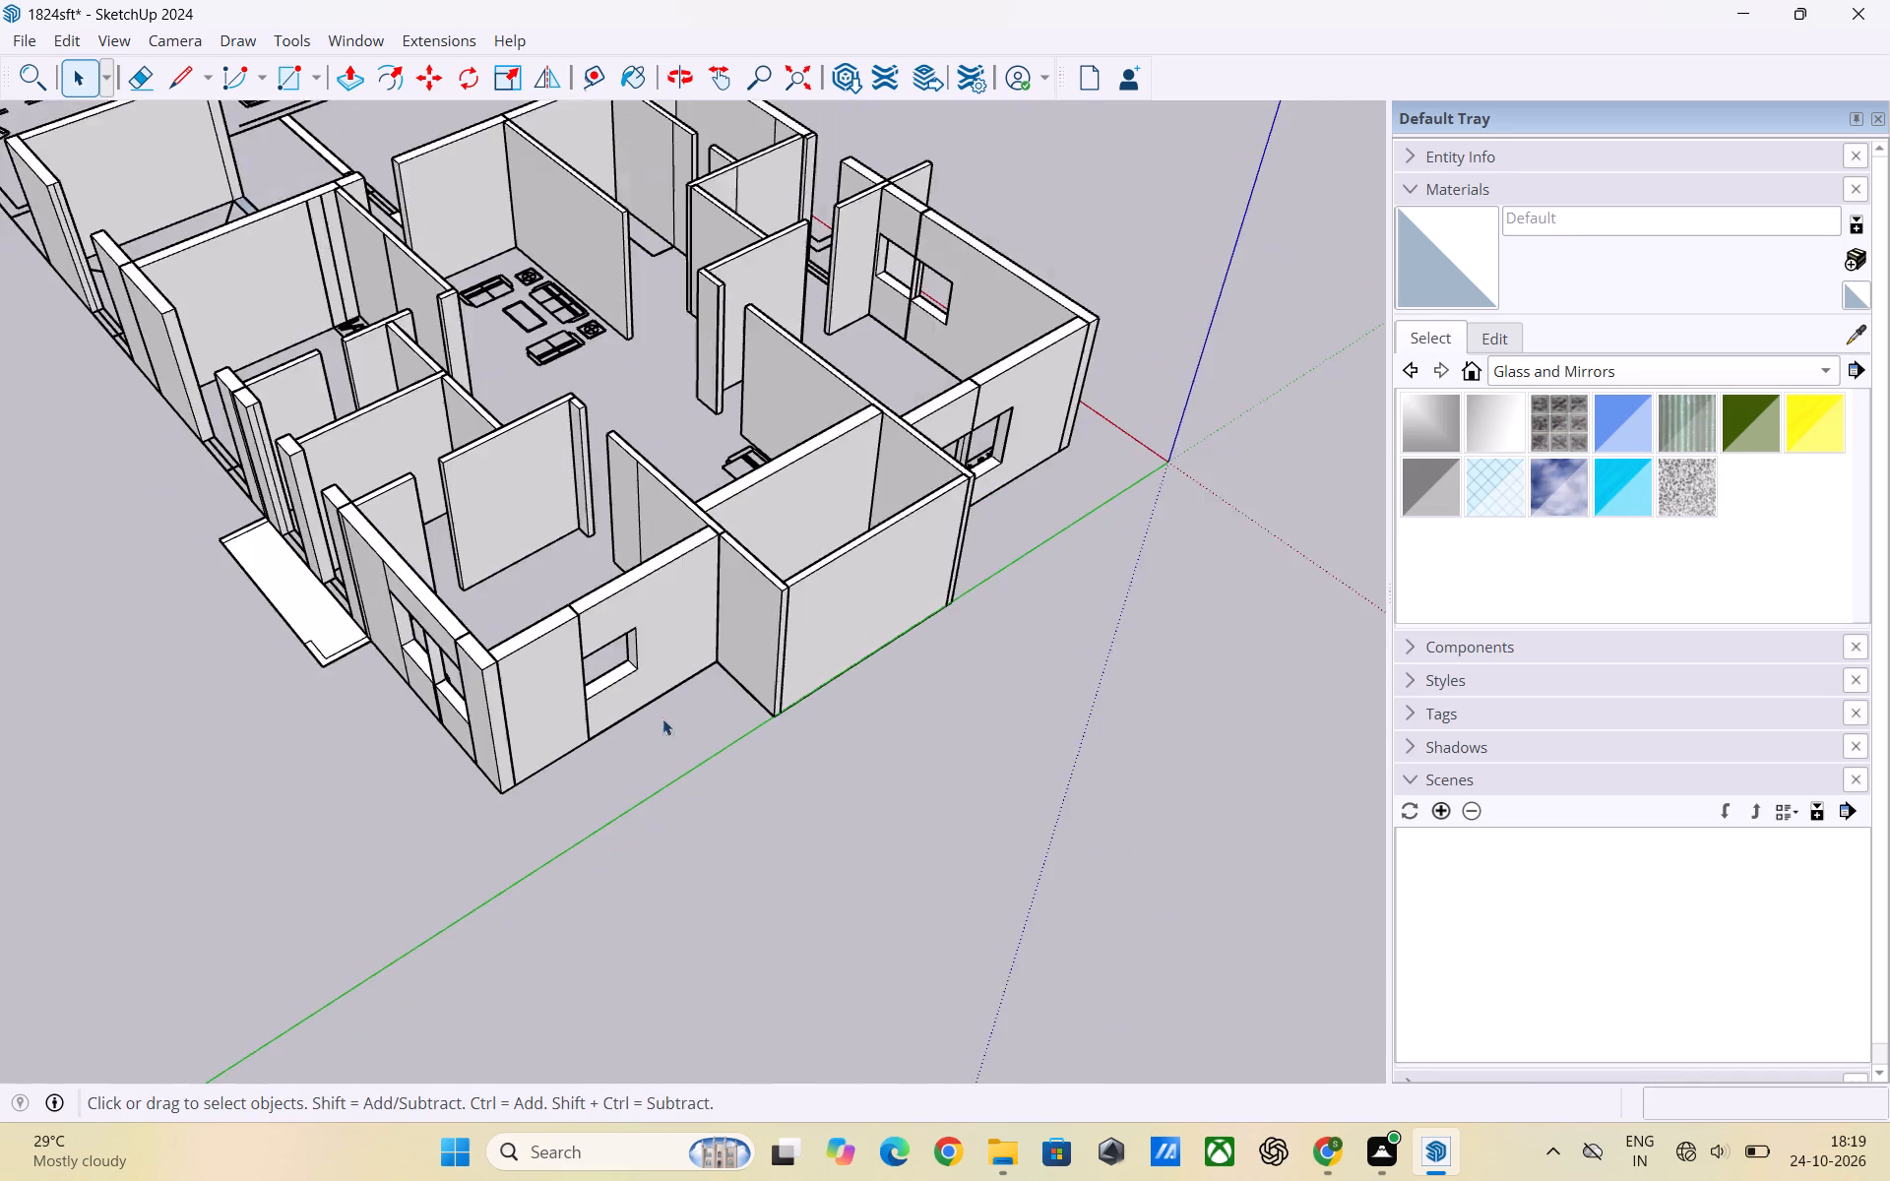
pyautogui.scroll(-5, 662, 718)
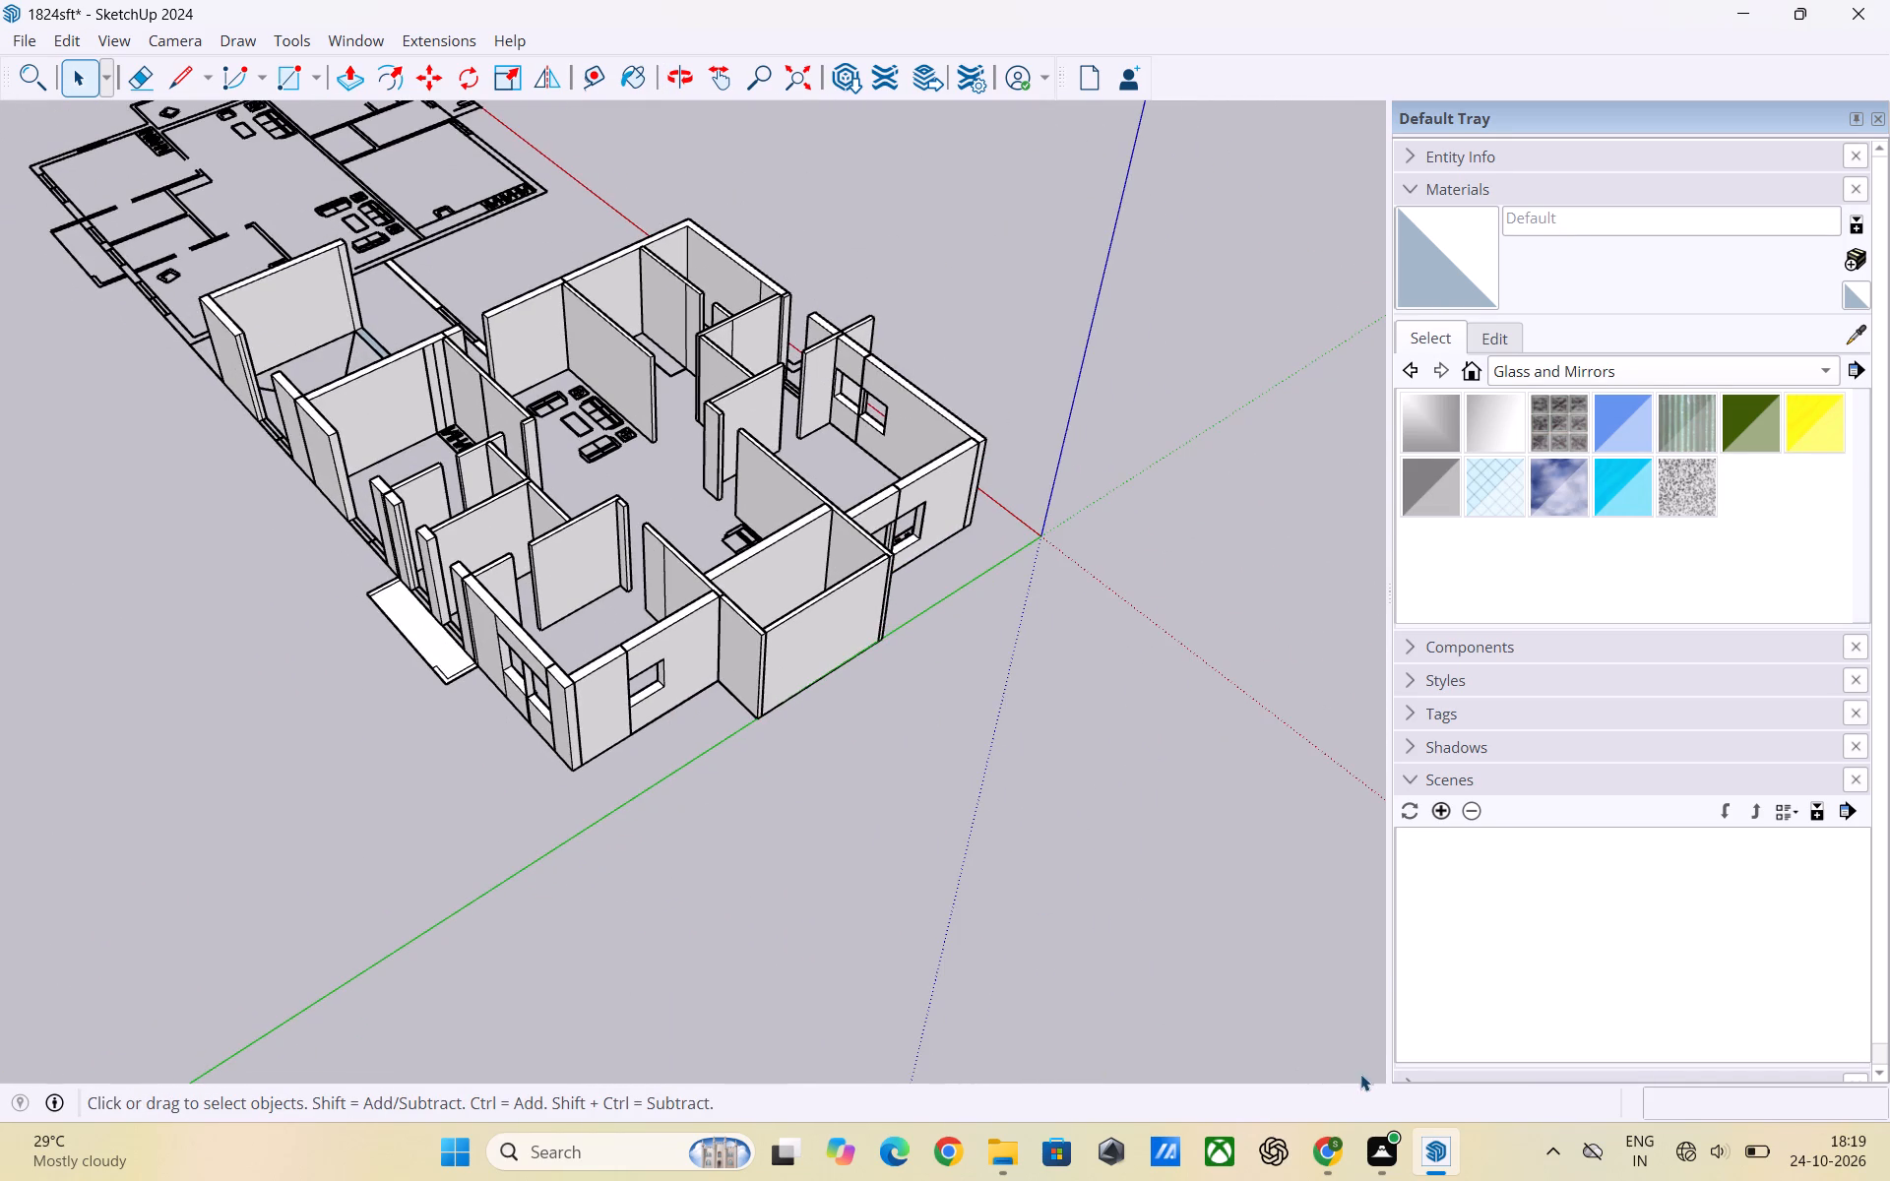
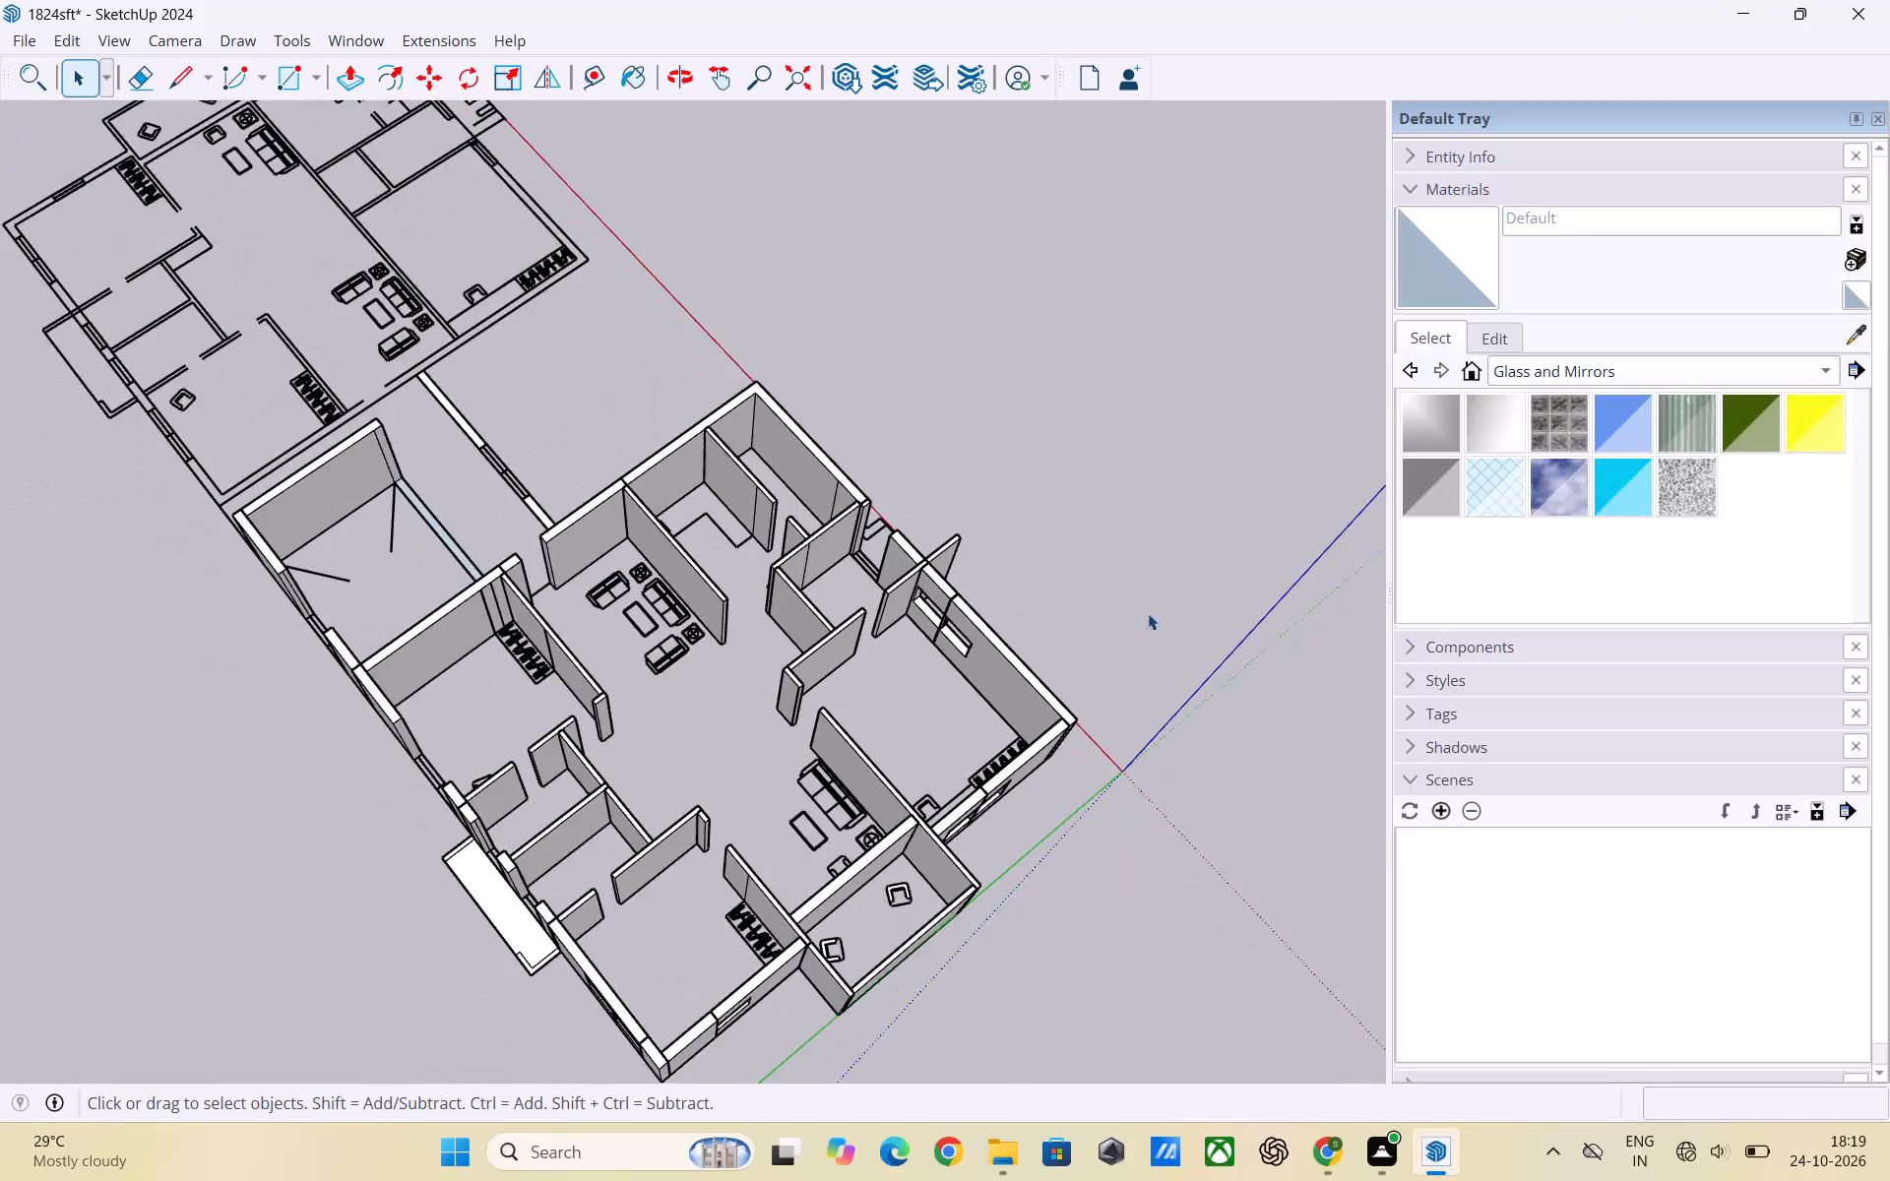
# Examine the walls, window openings and remaining gaps of the whole floor plan from several sides.
pyautogui.scroll(3, 1045, 751)
pyautogui.scroll(3, 866, 664)
pyautogui.scroll(-2, 874, 628)
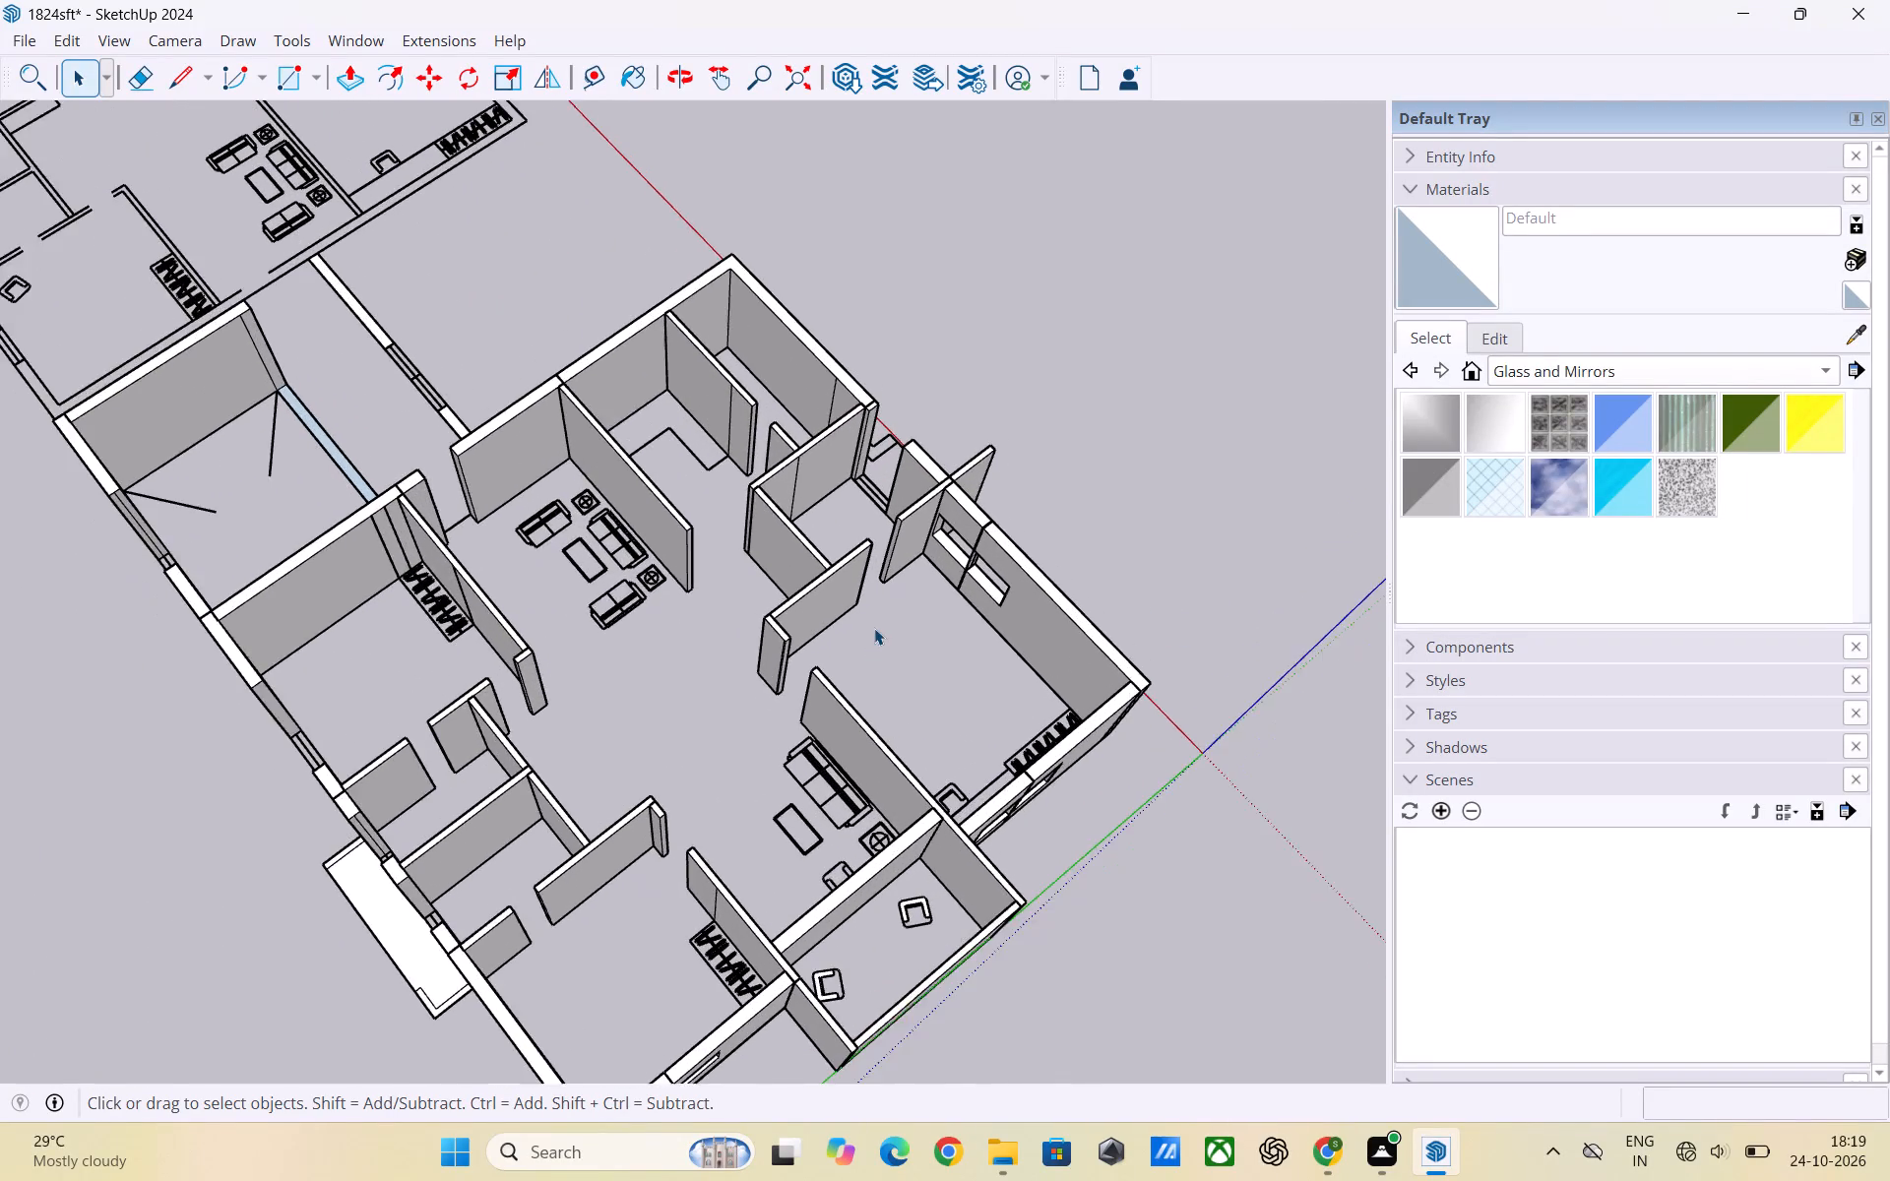
pyautogui.scroll(-5, 874, 628)
pyautogui.scroll(2, 920, 606)
pyautogui.scroll(-1, 878, 875)
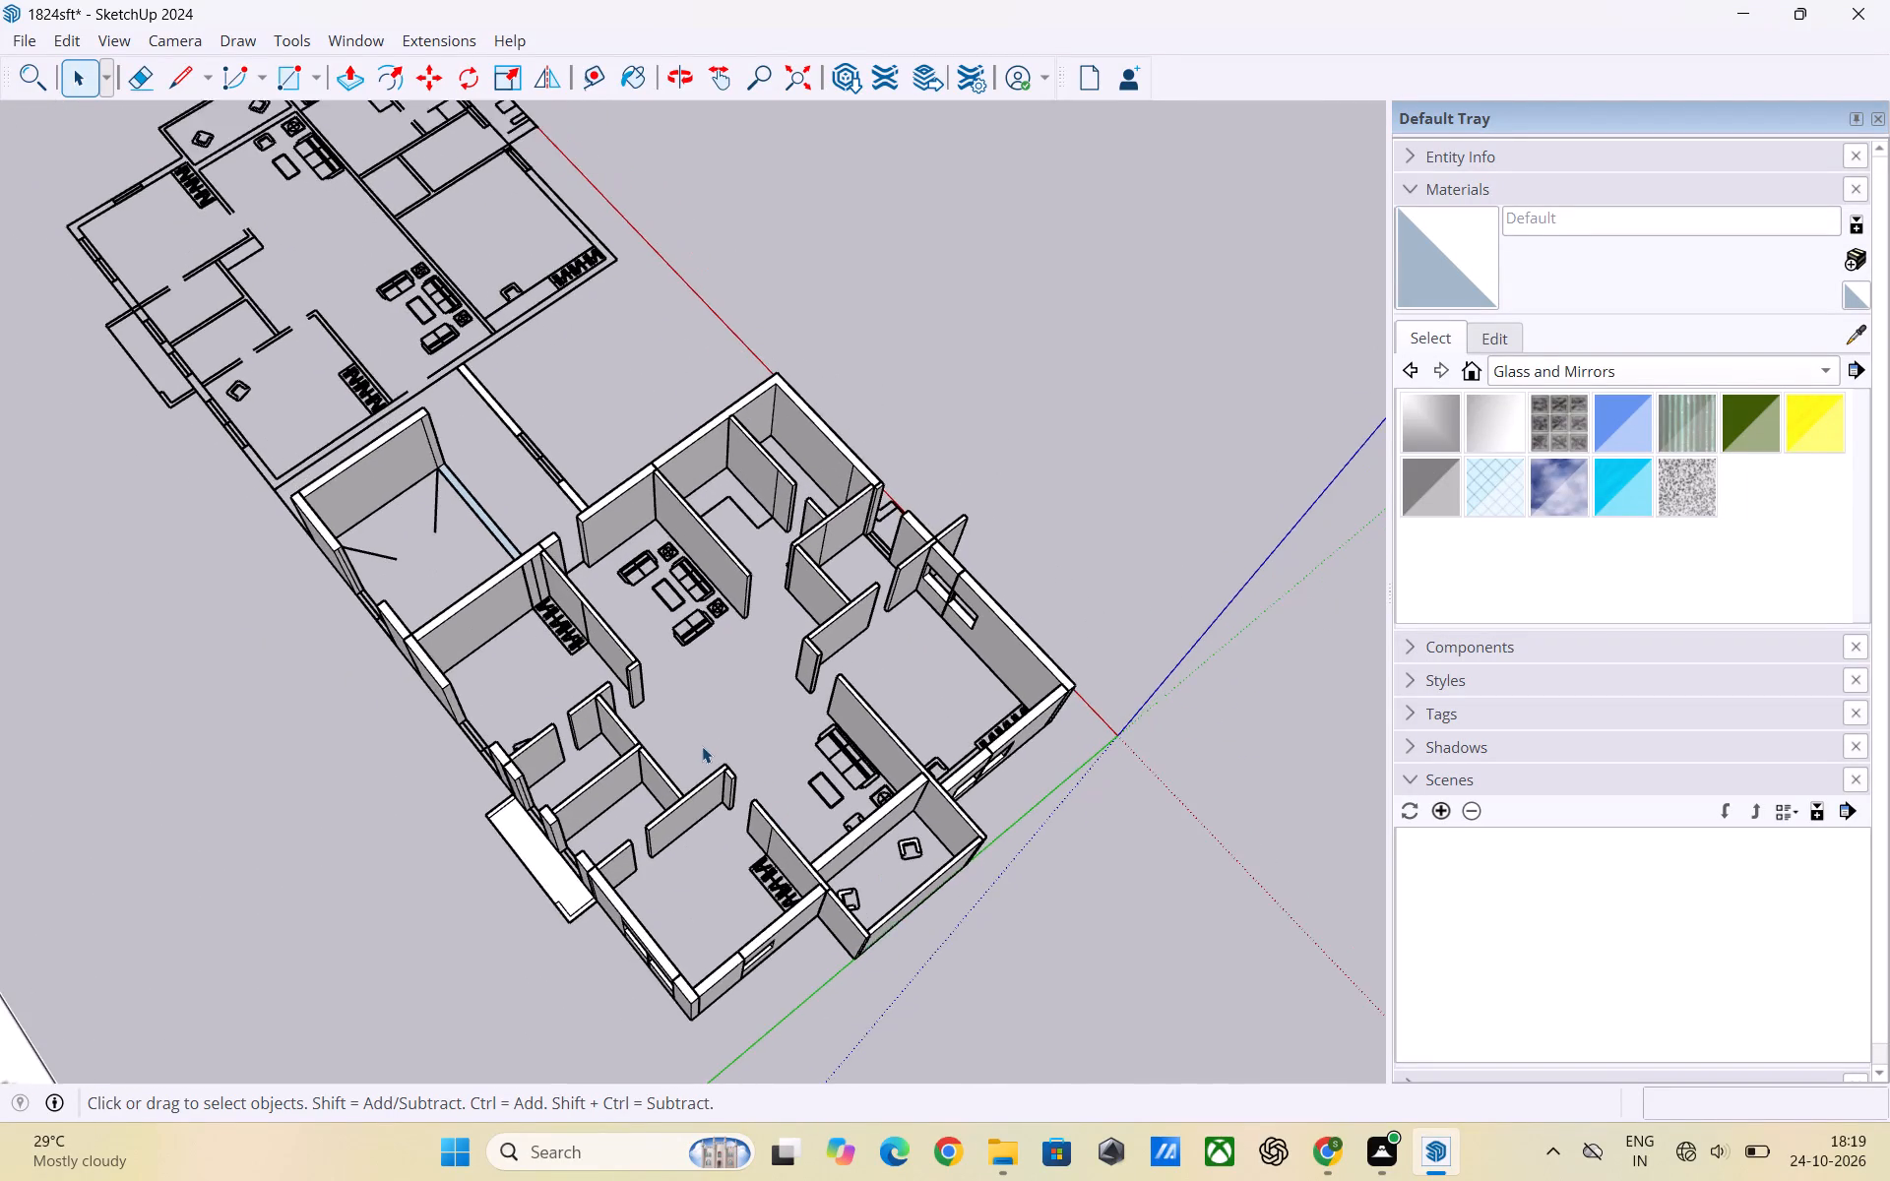
pyautogui.scroll(5, 699, 742)
pyautogui.moveTo(684, 890); pyautogui.dragTo(724, 766, button='middle')
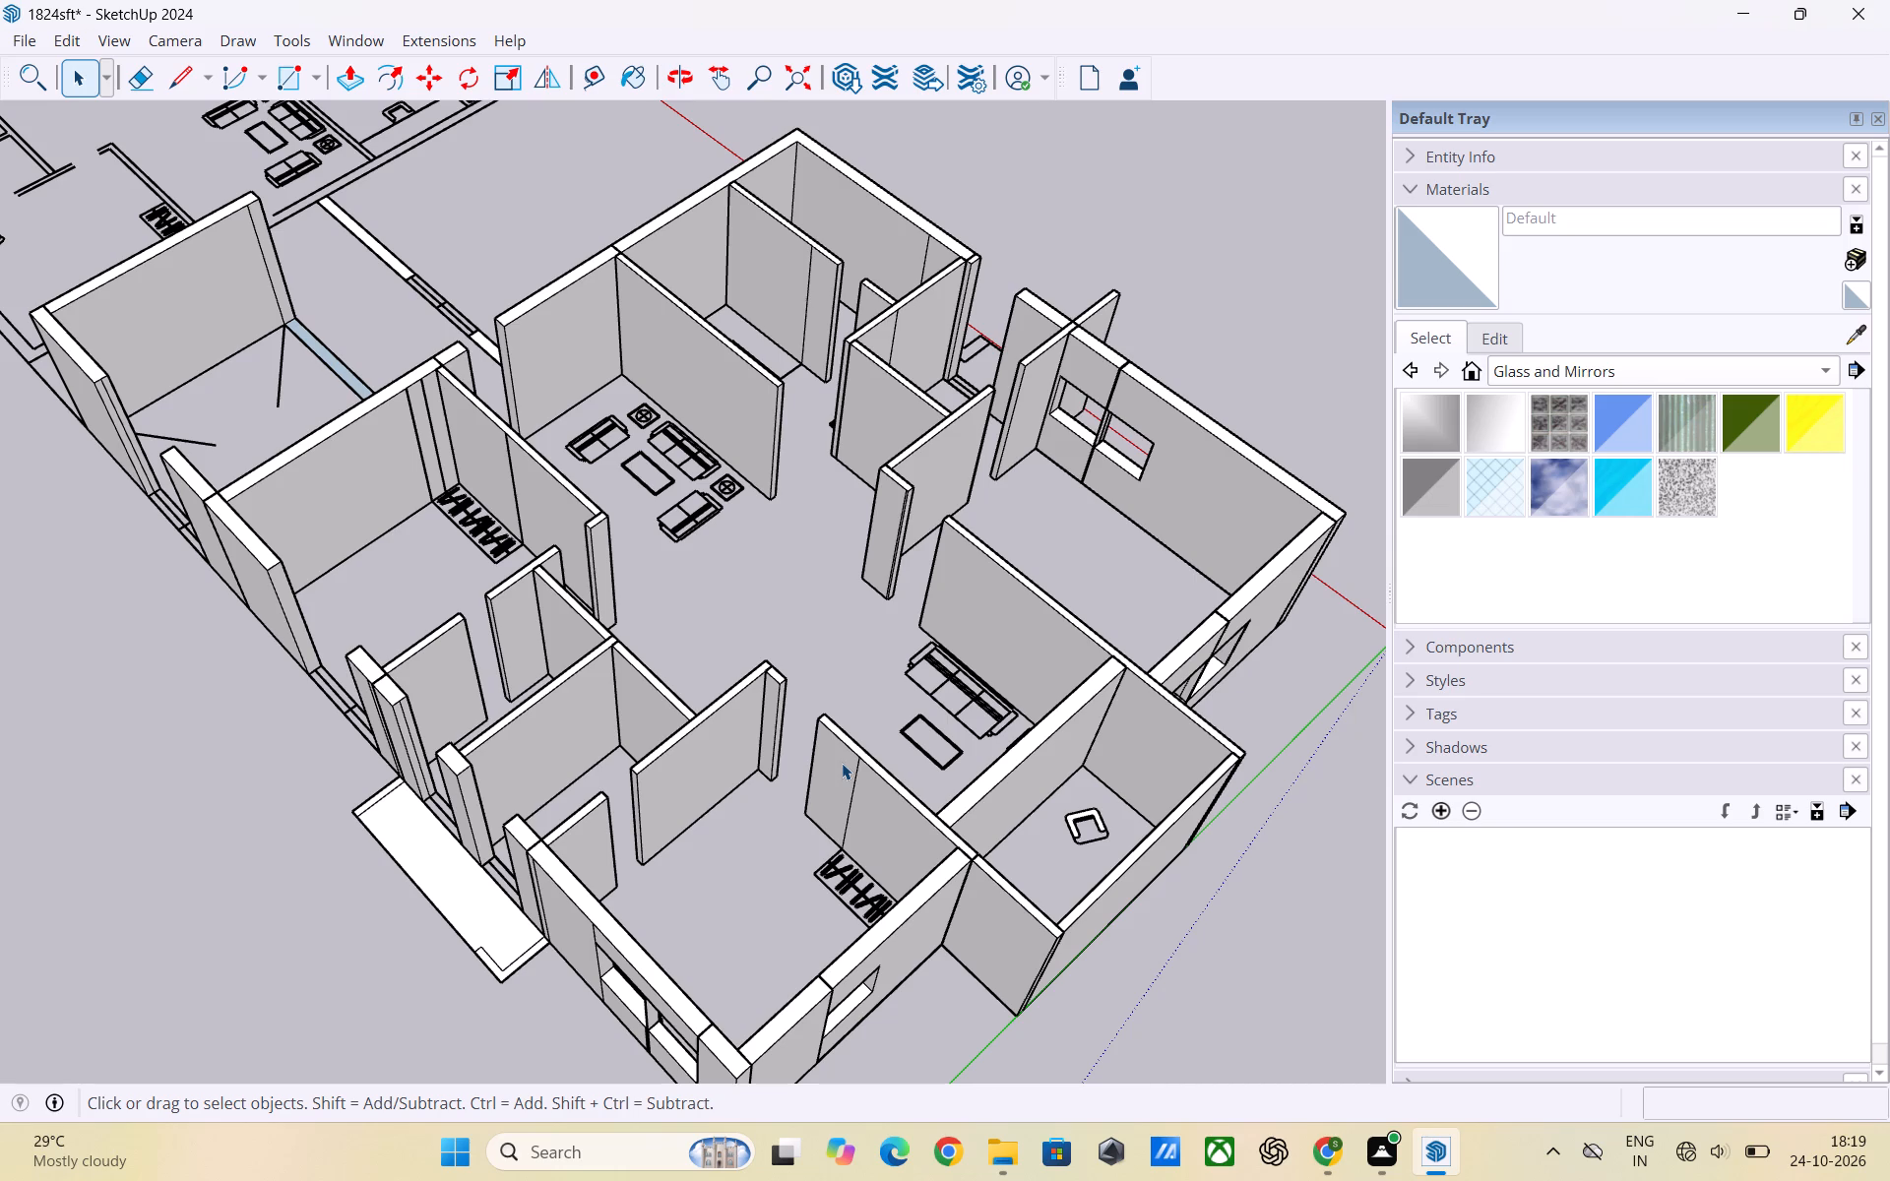
pyautogui.scroll(5, 862, 741)
pyautogui.scroll(-9, 942, 746)
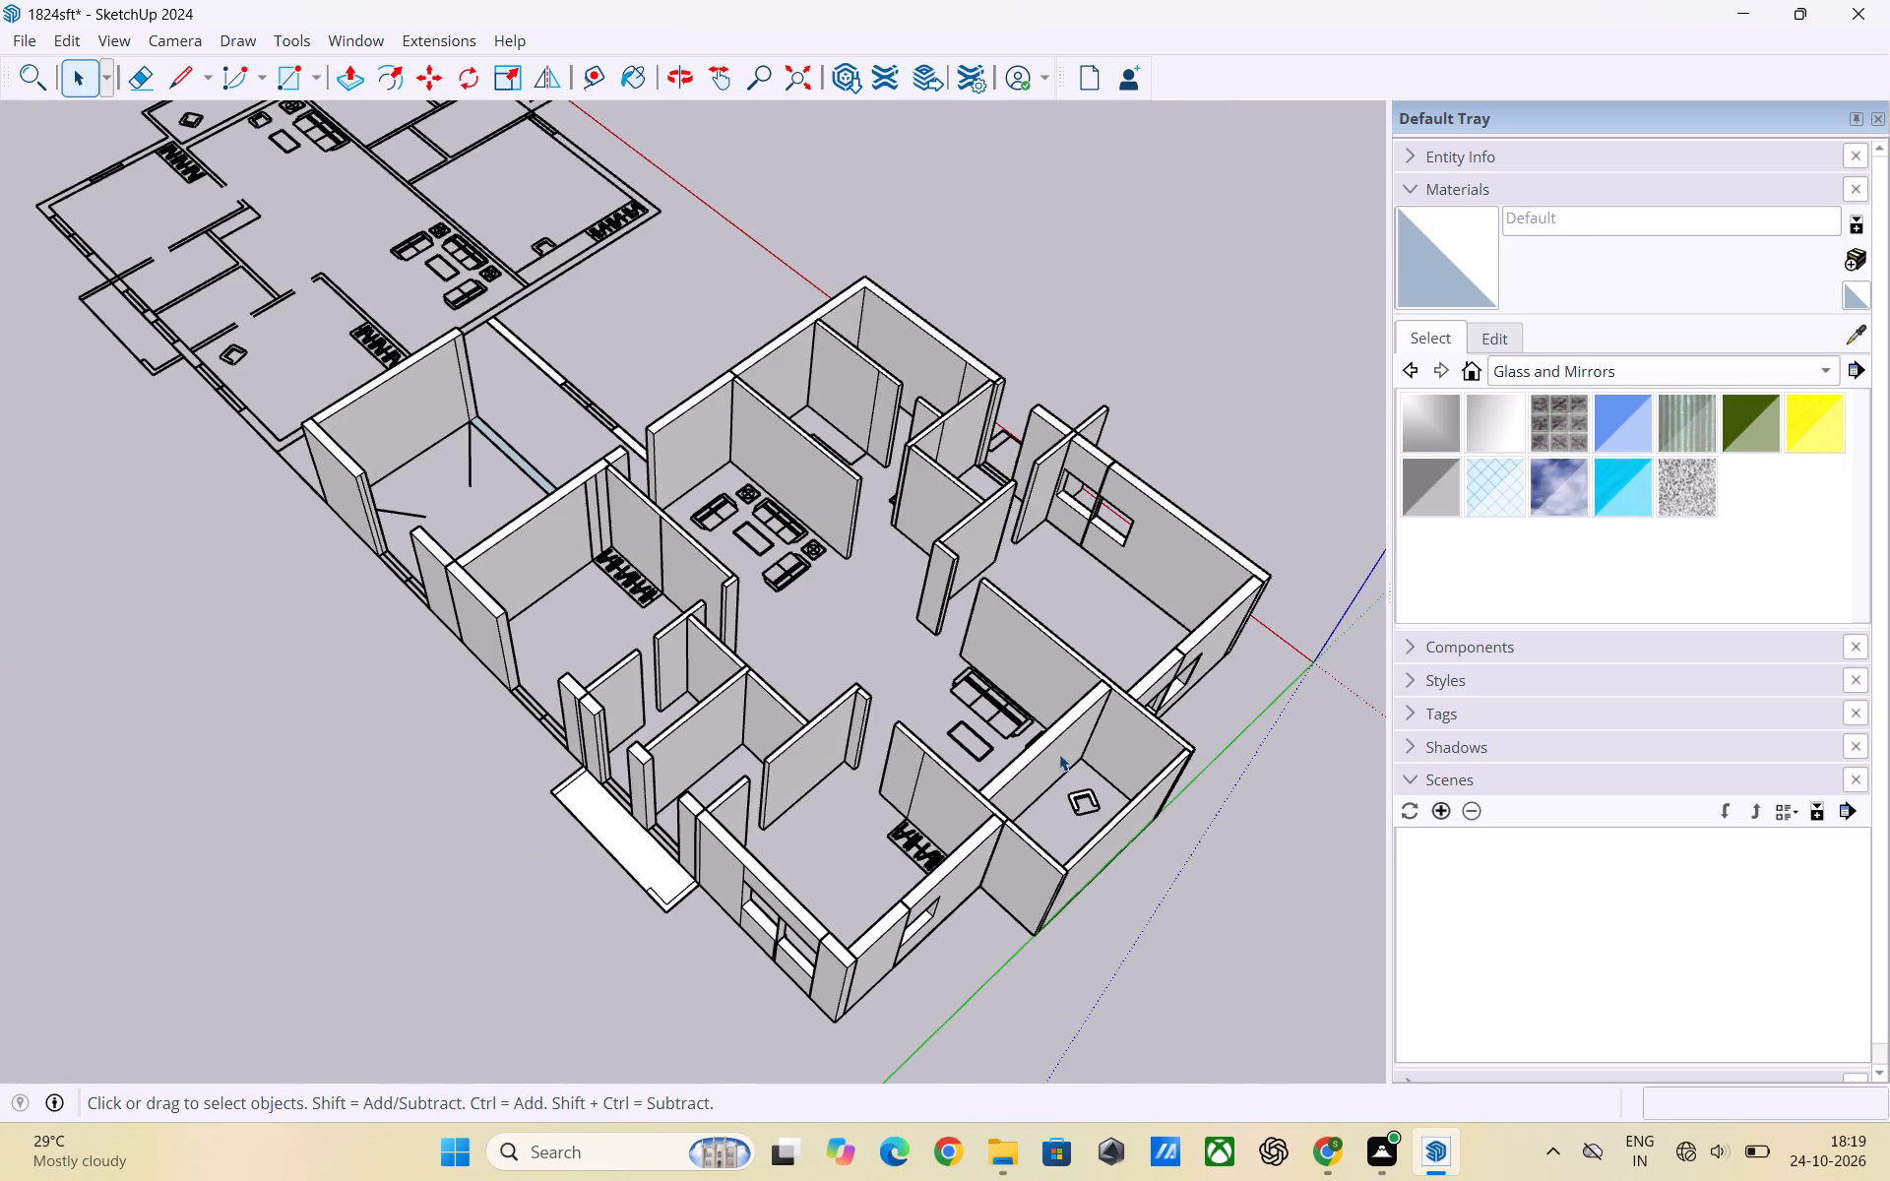
pyautogui.moveTo(1196, 766); pyautogui.dragTo(841, 760, button='middle')
pyautogui.scroll(3, 974, 754)
pyautogui.scroll(3, 1030, 834)
pyautogui.moveTo(998, 849); pyautogui.dragTo(919, 692, button='middle')
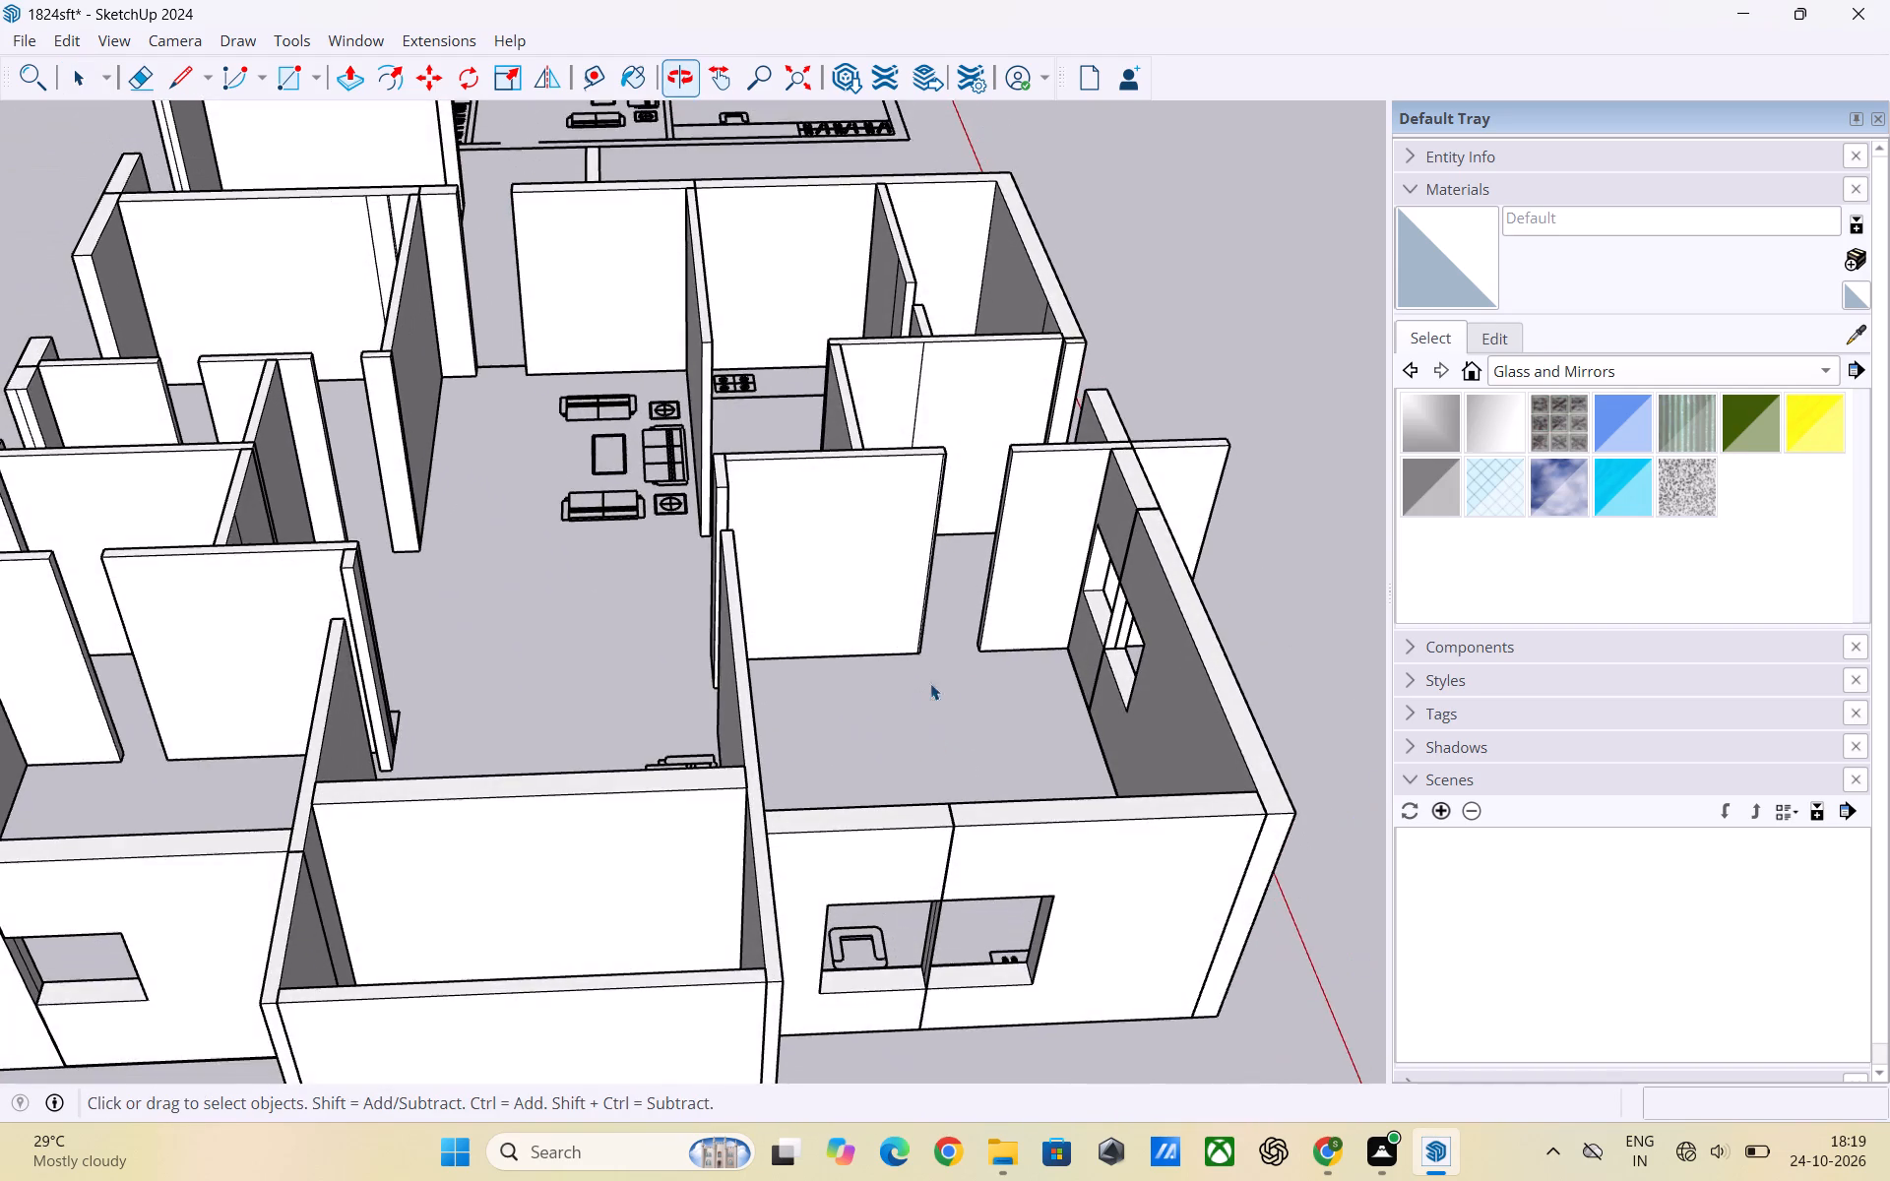
pyautogui.scroll(2, 1036, 723)
pyautogui.scroll(-1, 1039, 714)
pyautogui.scroll(1, 1046, 699)
pyautogui.scroll(-9, 1064, 680)
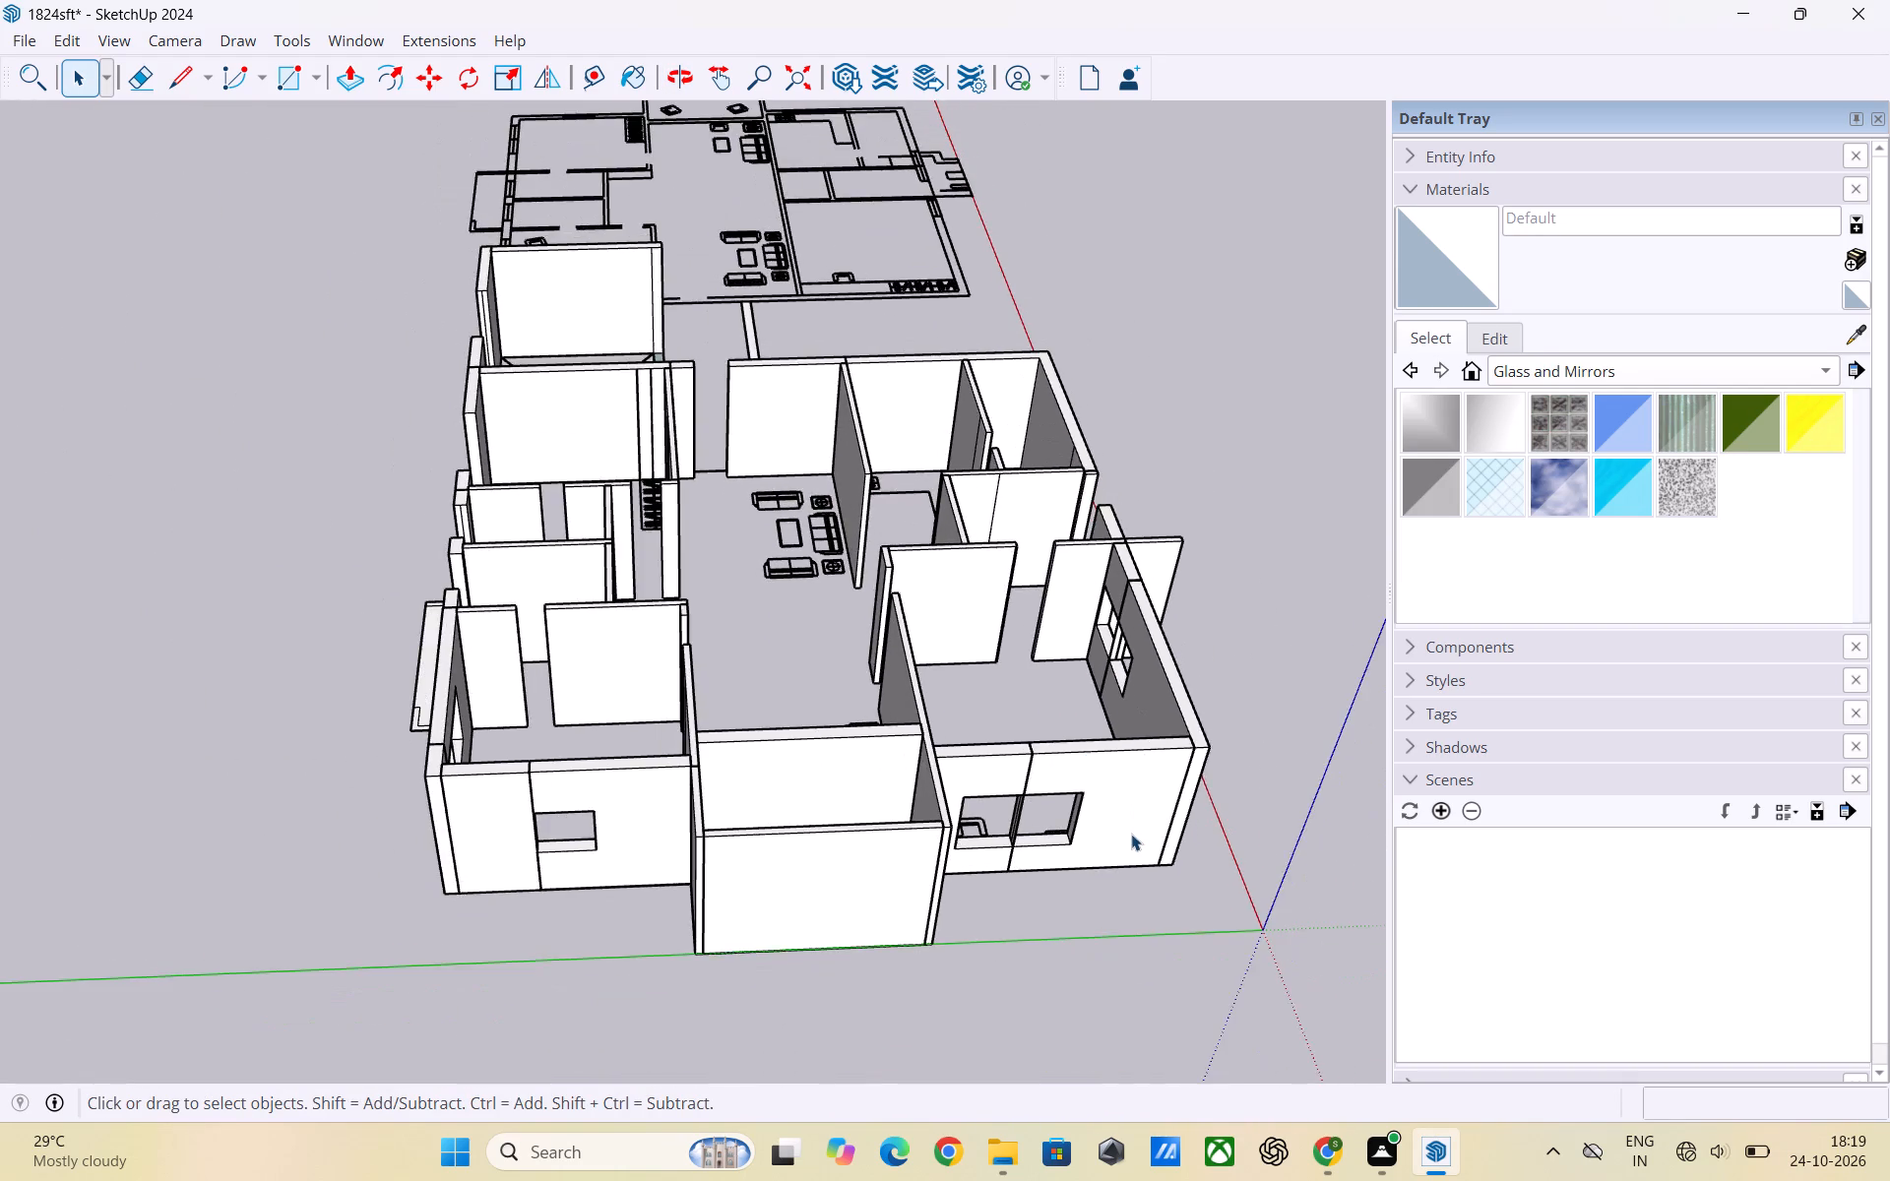
pyautogui.moveTo(1131, 836); pyautogui.dragTo(690, 828, button='middle')
pyautogui.scroll(3, 920, 791)
pyautogui.scroll(-3, 1100, 787)
pyautogui.scroll(2, 868, 708)
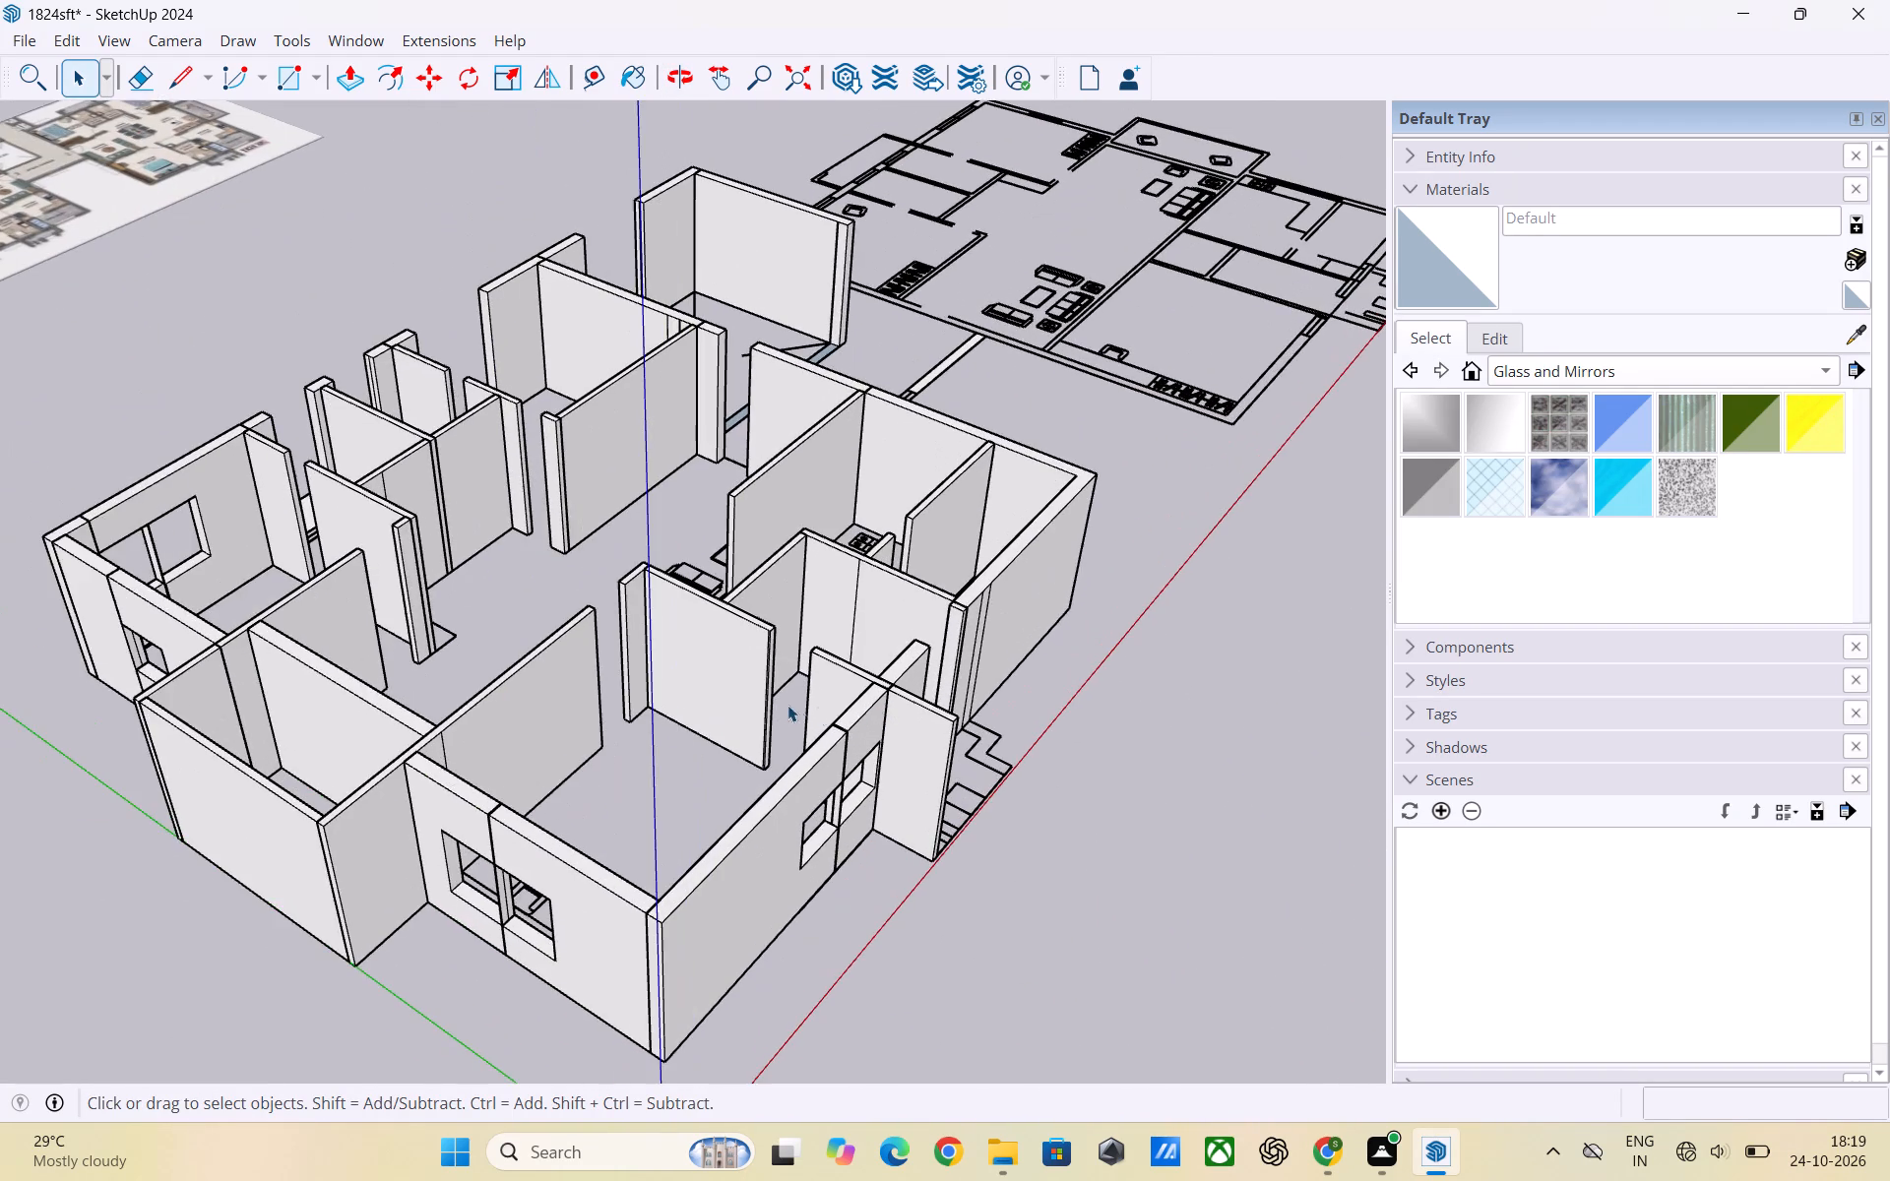
pyautogui.moveTo(803, 705); pyautogui.dragTo(887, 901, button='middle')
pyautogui.scroll(3, 731, 683)
pyautogui.scroll(2, 859, 643)
pyautogui.scroll(-6, 1041, 576)
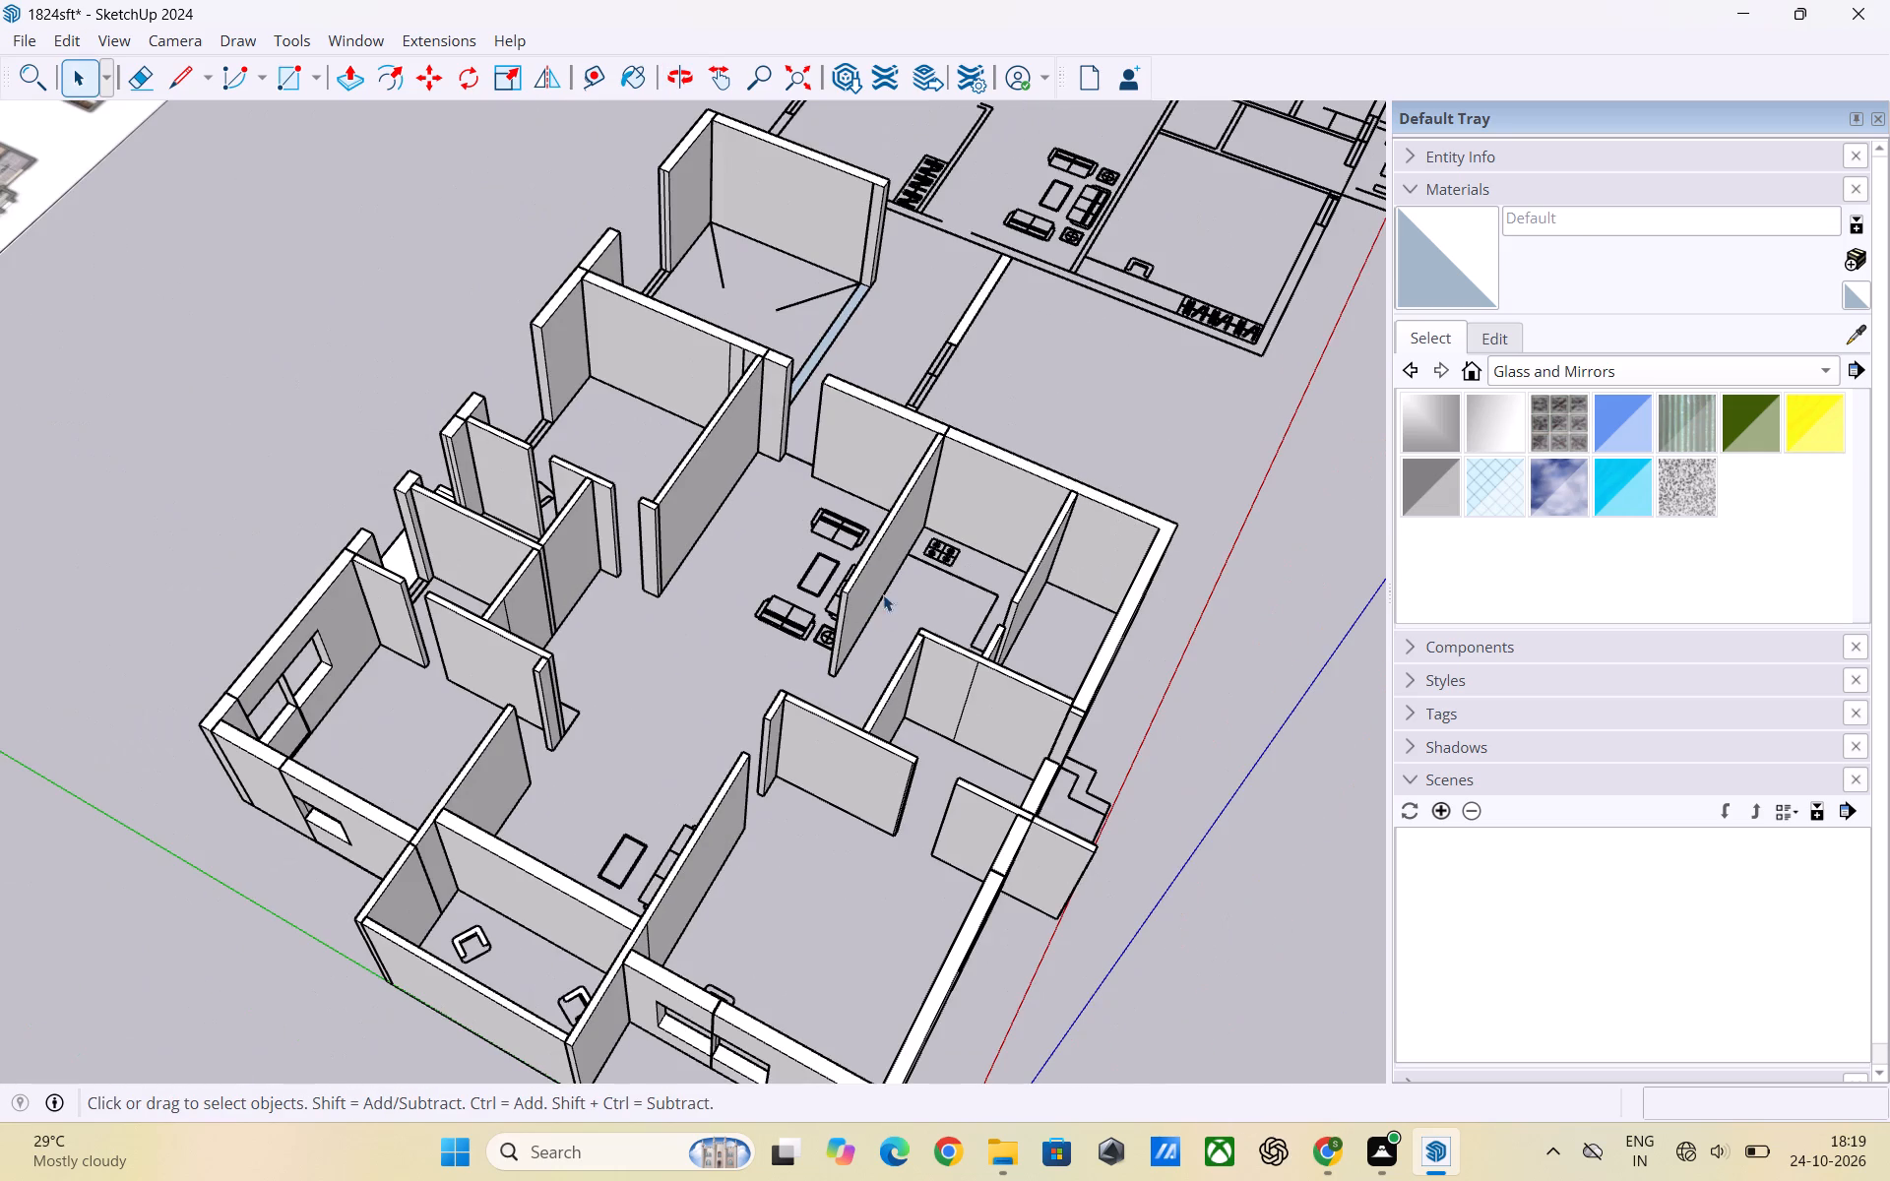
pyautogui.scroll(3, 880, 437)
pyautogui.scroll(-3, 1085, 421)
pyautogui.scroll(1, 364, 534)
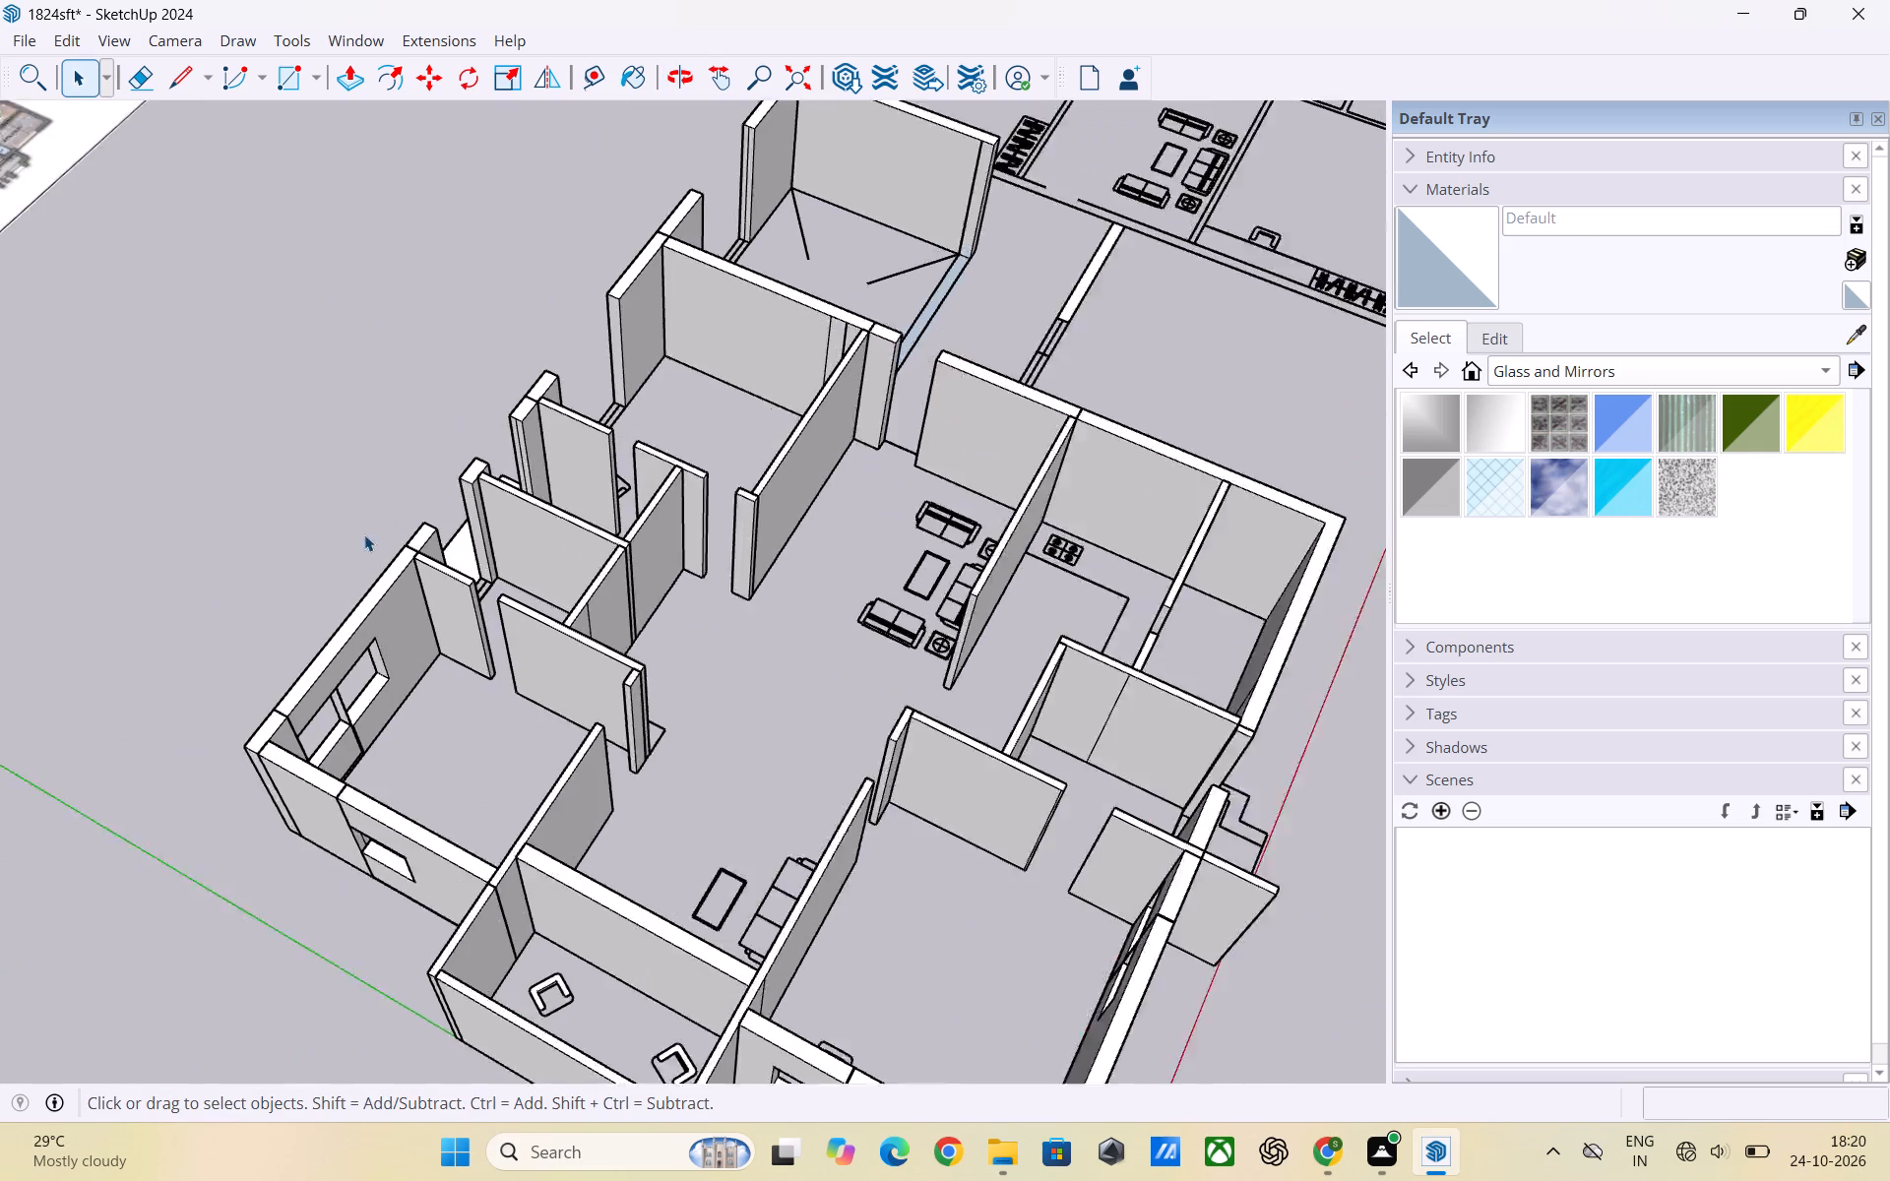
pyautogui.scroll(4, 364, 534)
pyautogui.scroll(1, 898, 641)
pyautogui.scroll(-5, 1095, 486)
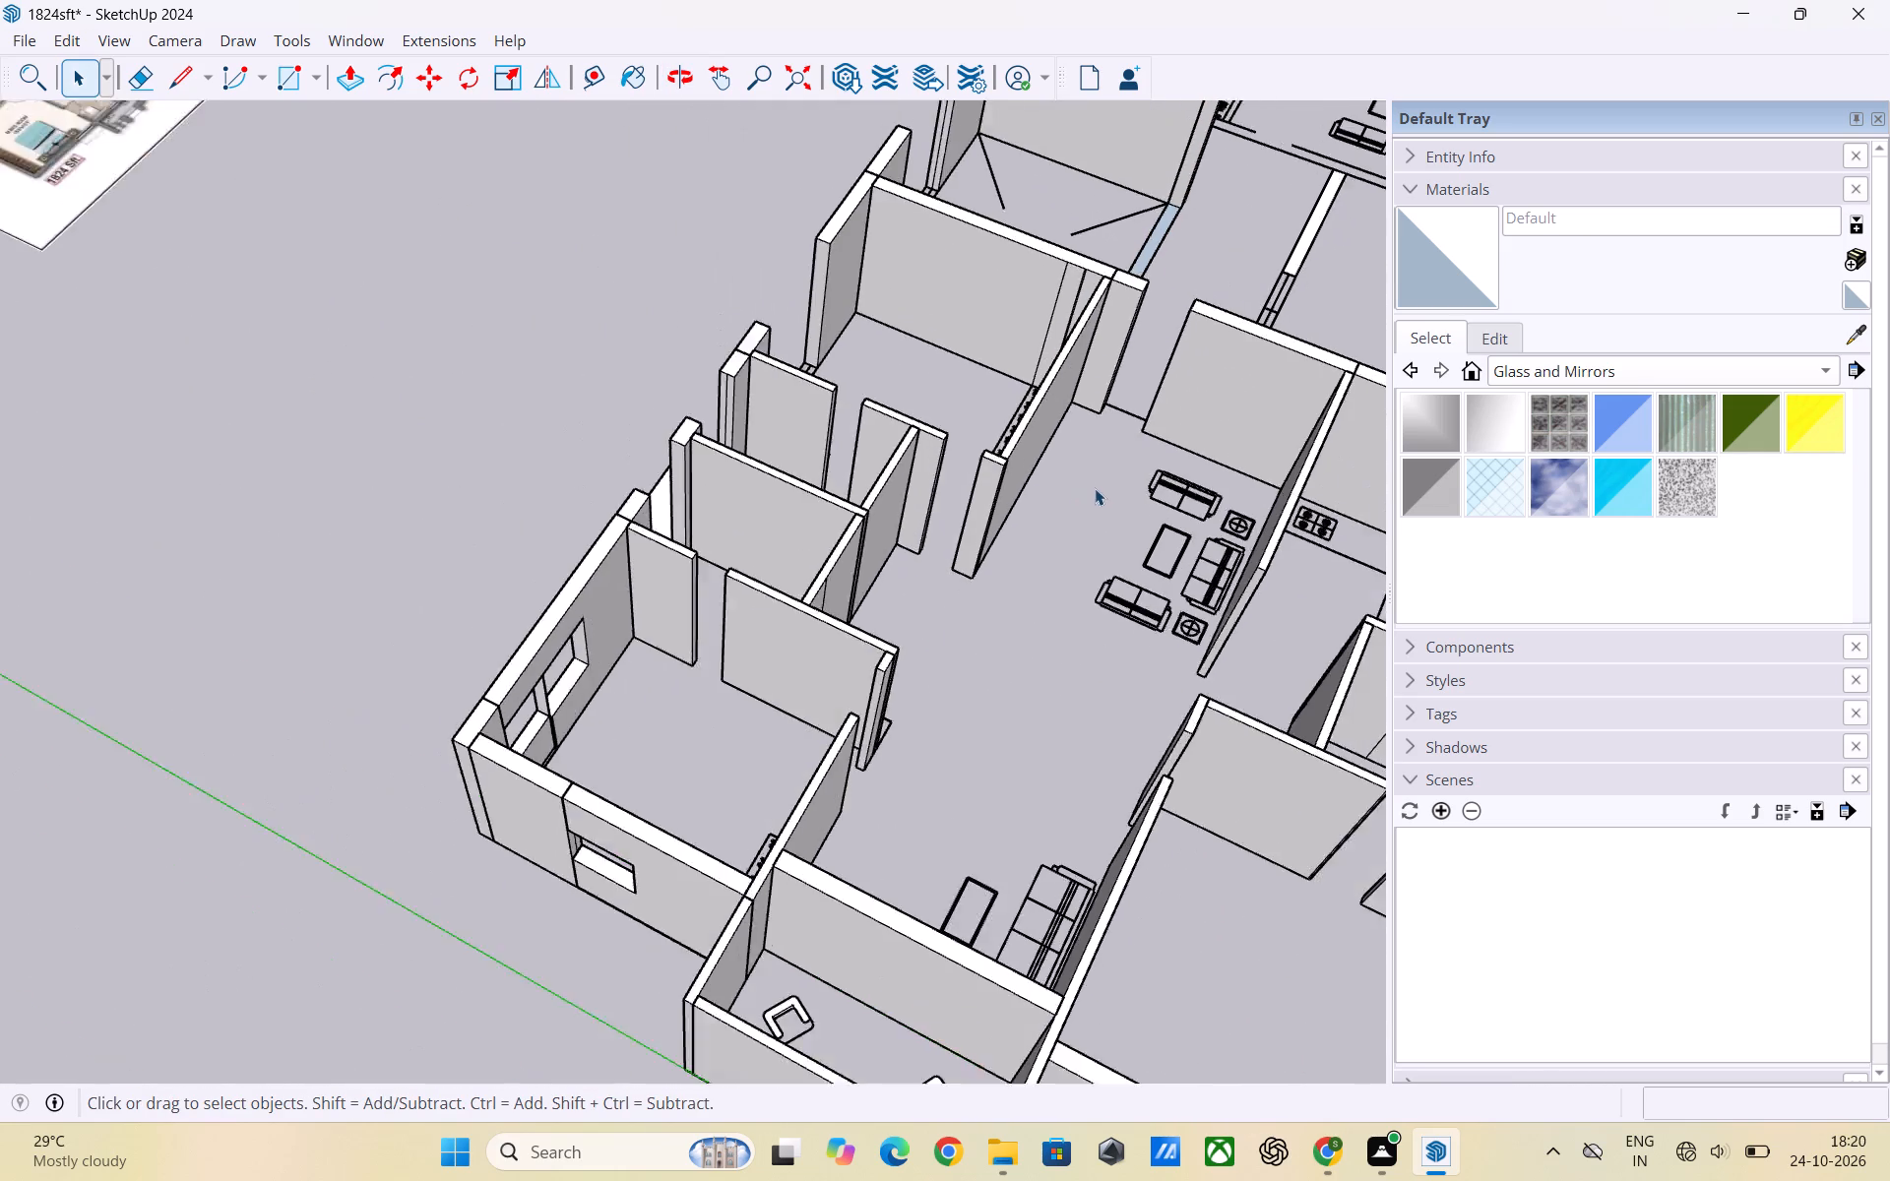
pyautogui.scroll(-1, 1095, 488)
pyautogui.moveTo(950, 615); pyautogui.dragTo(517, 686, button='middle')
pyautogui.moveTo(627, 667); pyautogui.dragTo(573, 579, button='middle')
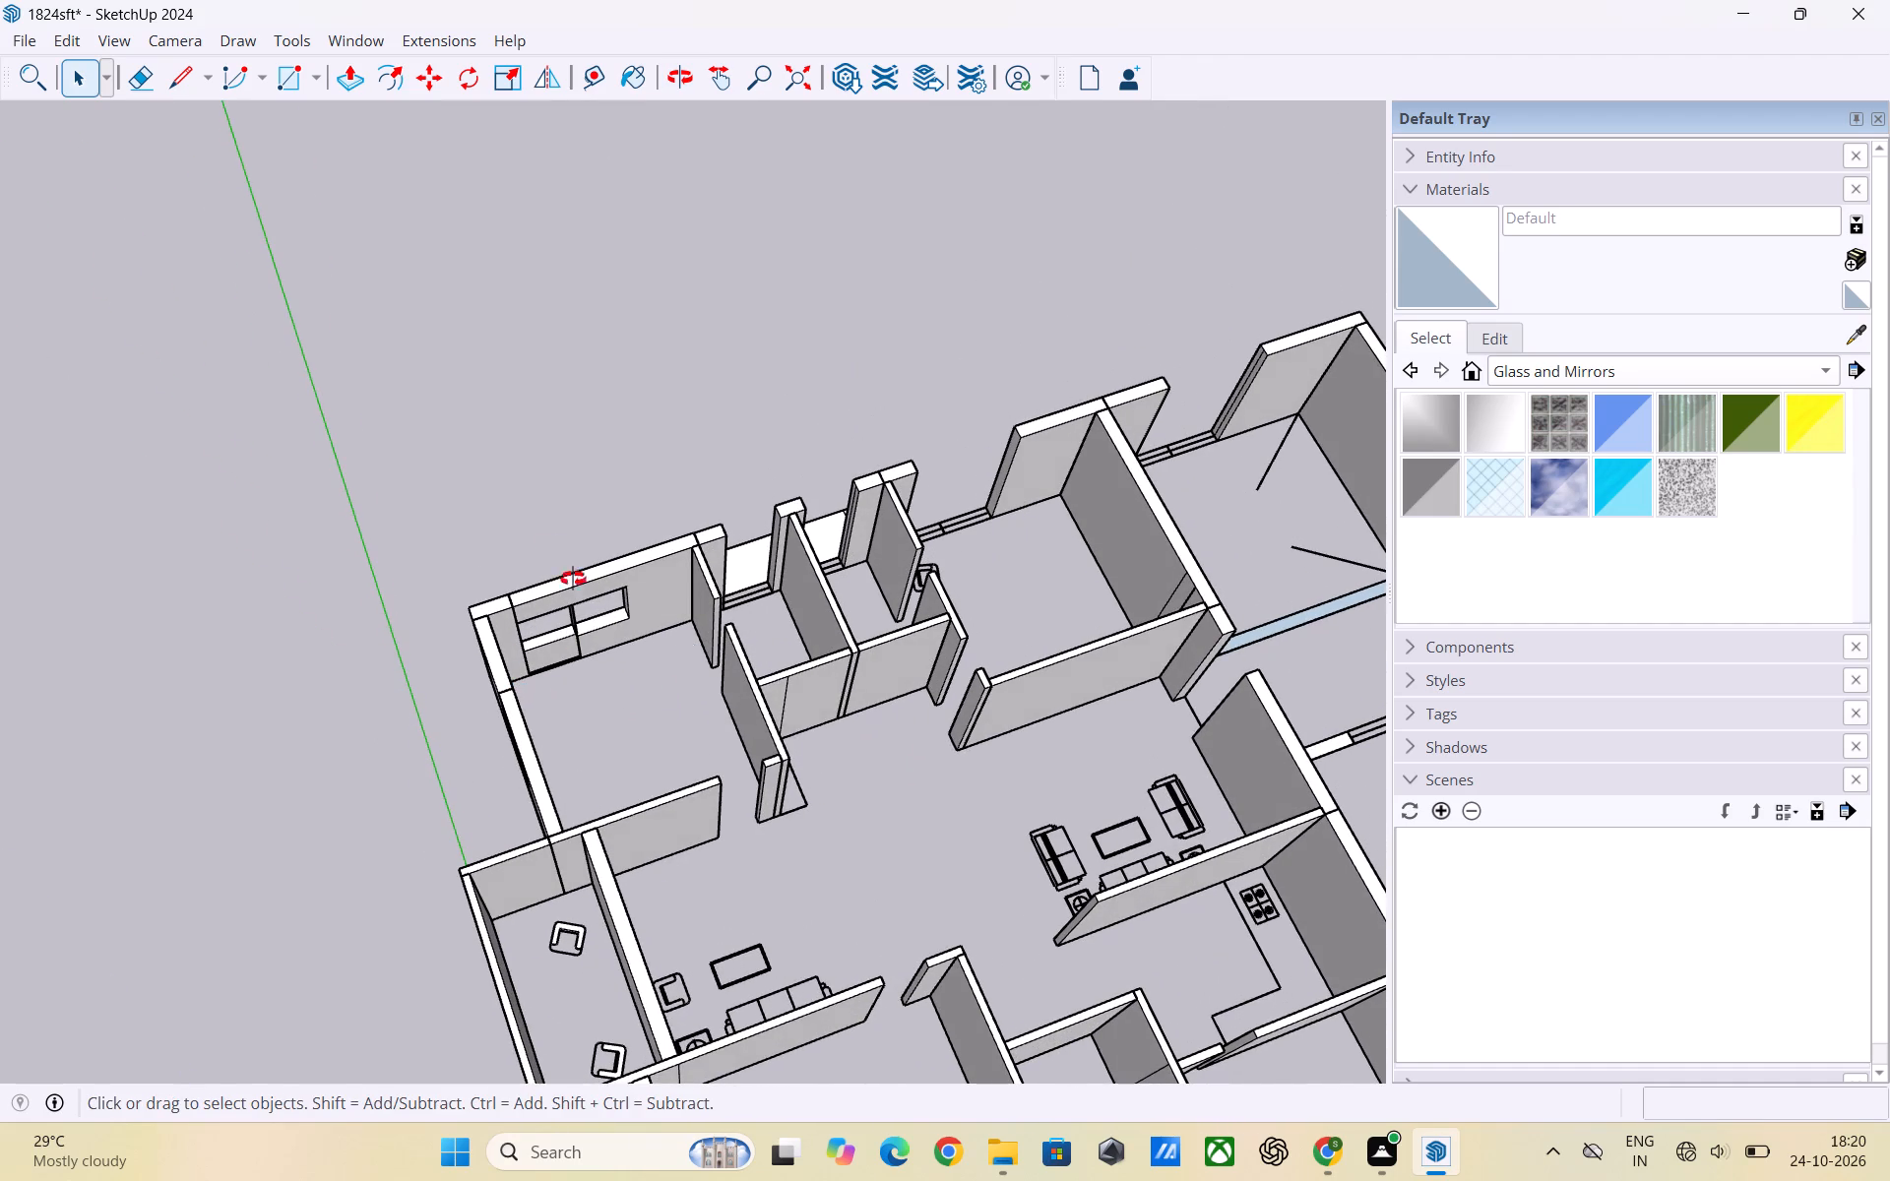
pyautogui.moveTo(573, 579); pyautogui.dragTo(531, 514, button='middle')
pyautogui.scroll(4, 593, 688)
pyautogui.scroll(-6, 315, 517)
pyautogui.scroll(-3, 338, 373)
pyautogui.scroll(-2, 289, 440)
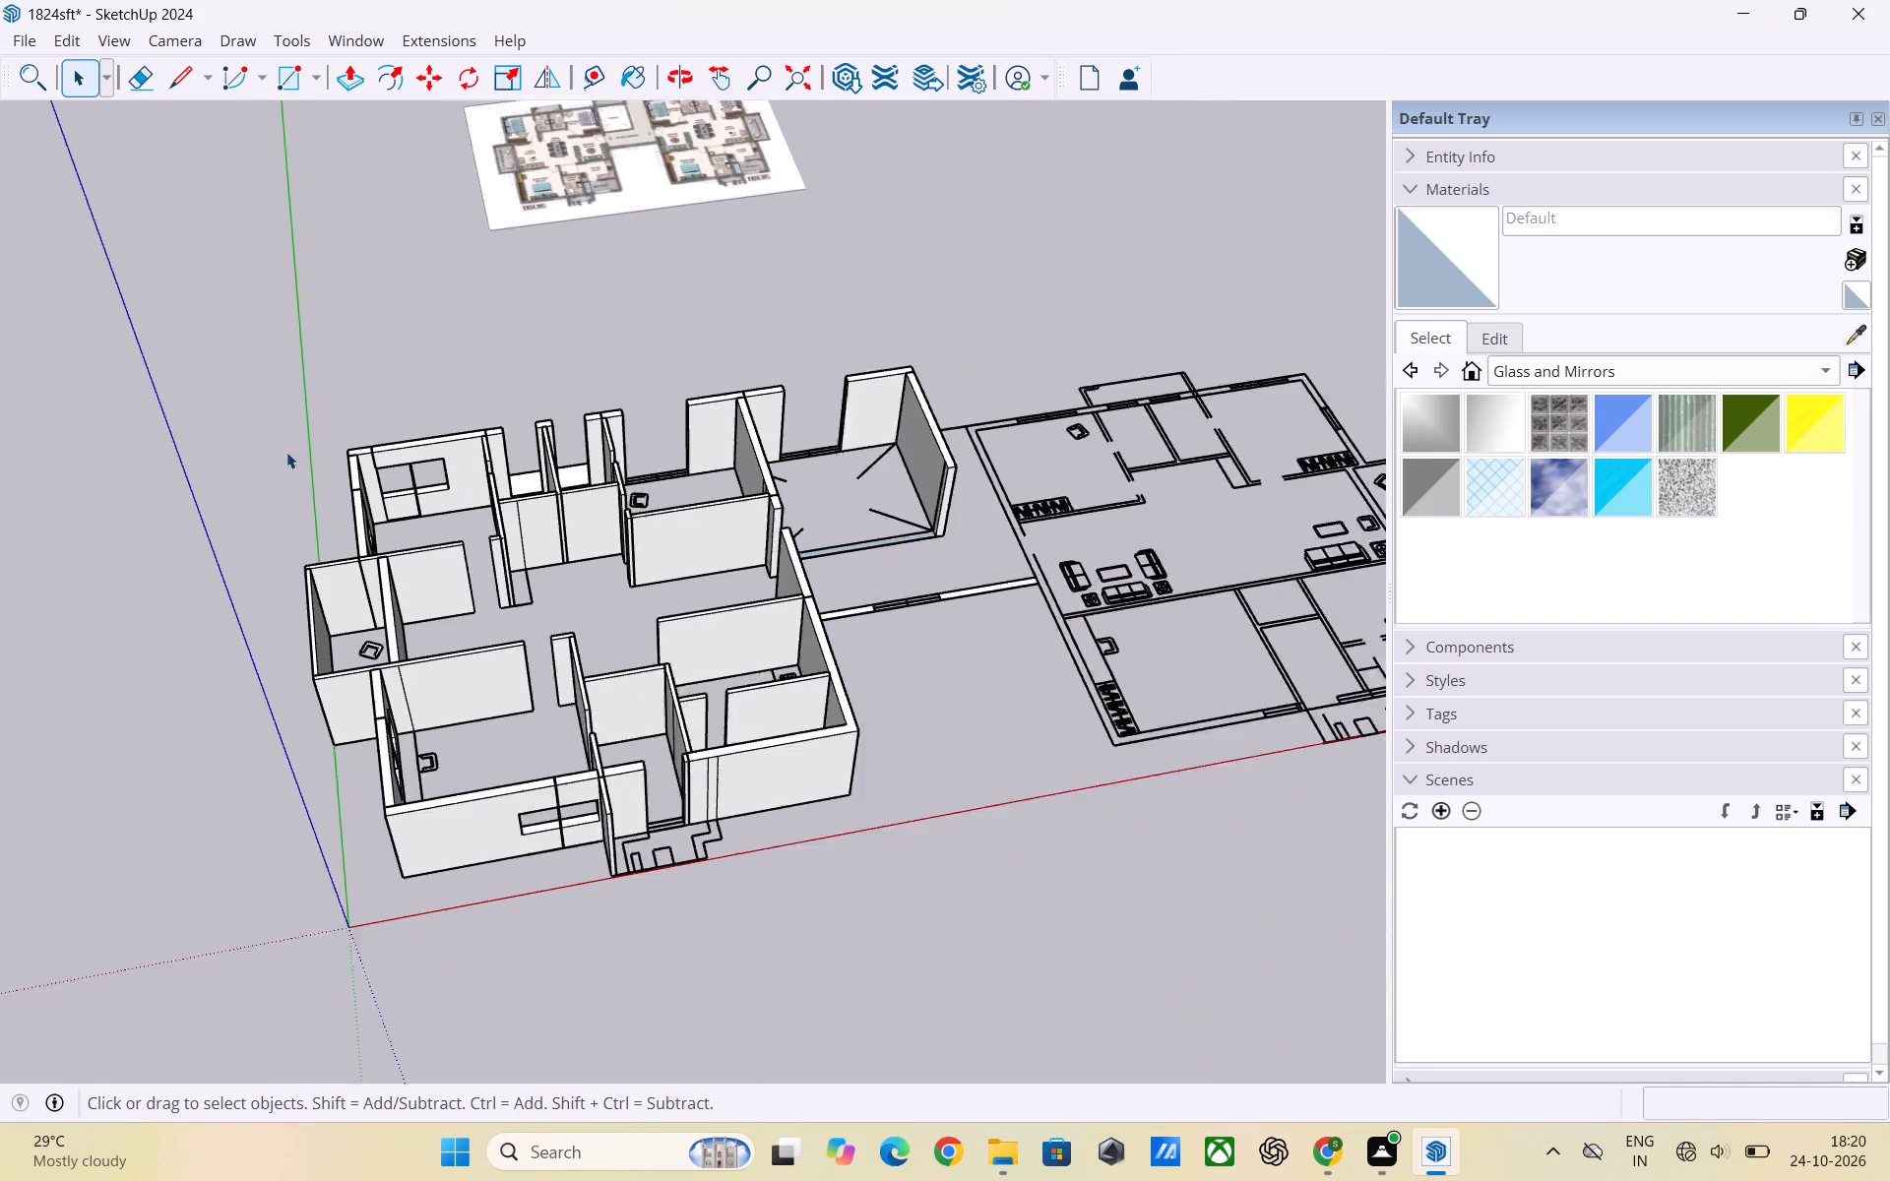
pyautogui.scroll(-1, 286, 452)
pyautogui.scroll(3, 661, 689)
pyautogui.scroll(-3, 710, 660)
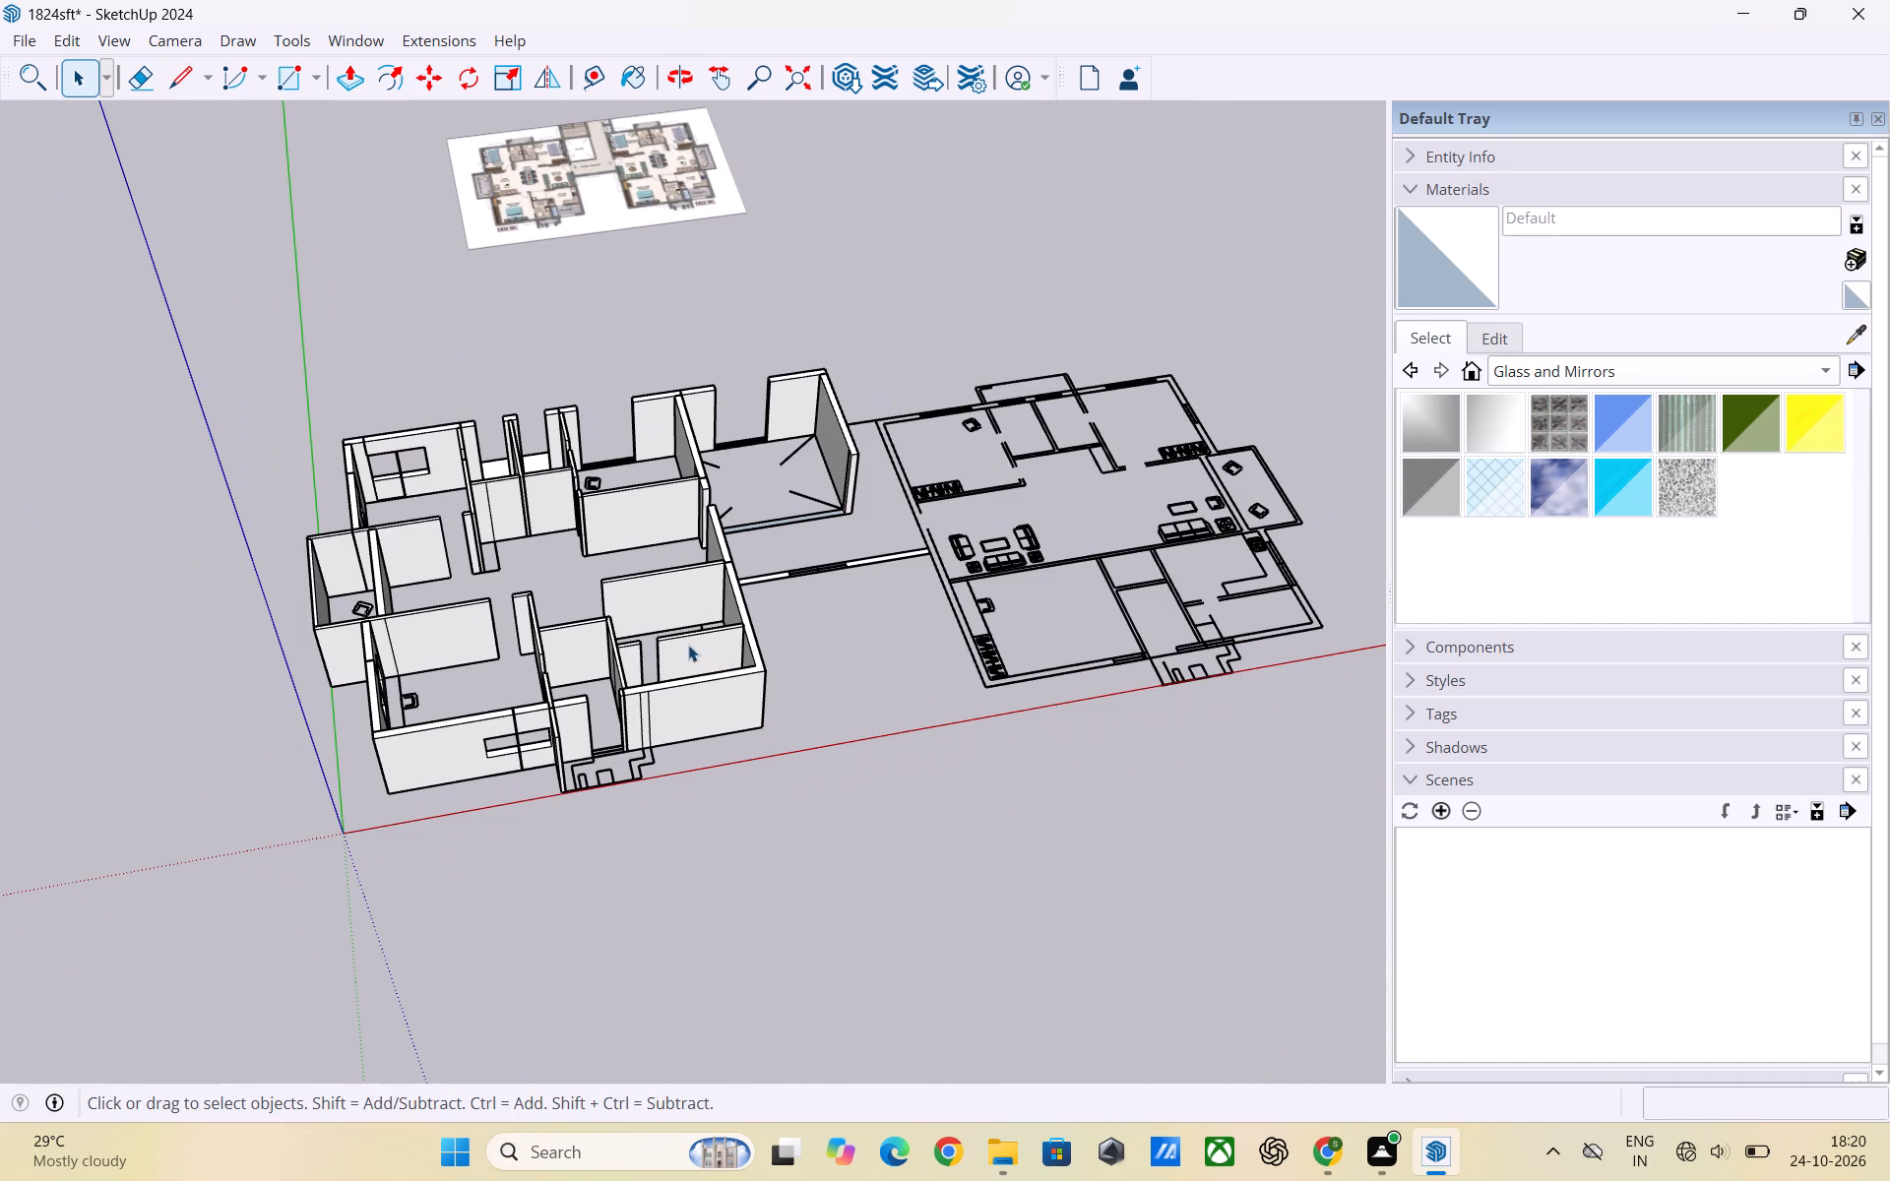
pyautogui.moveTo(695, 691); pyautogui.dragTo(695, 770, button='middle')
pyautogui.scroll(6, 574, 685)
pyautogui.scroll(3, 670, 661)
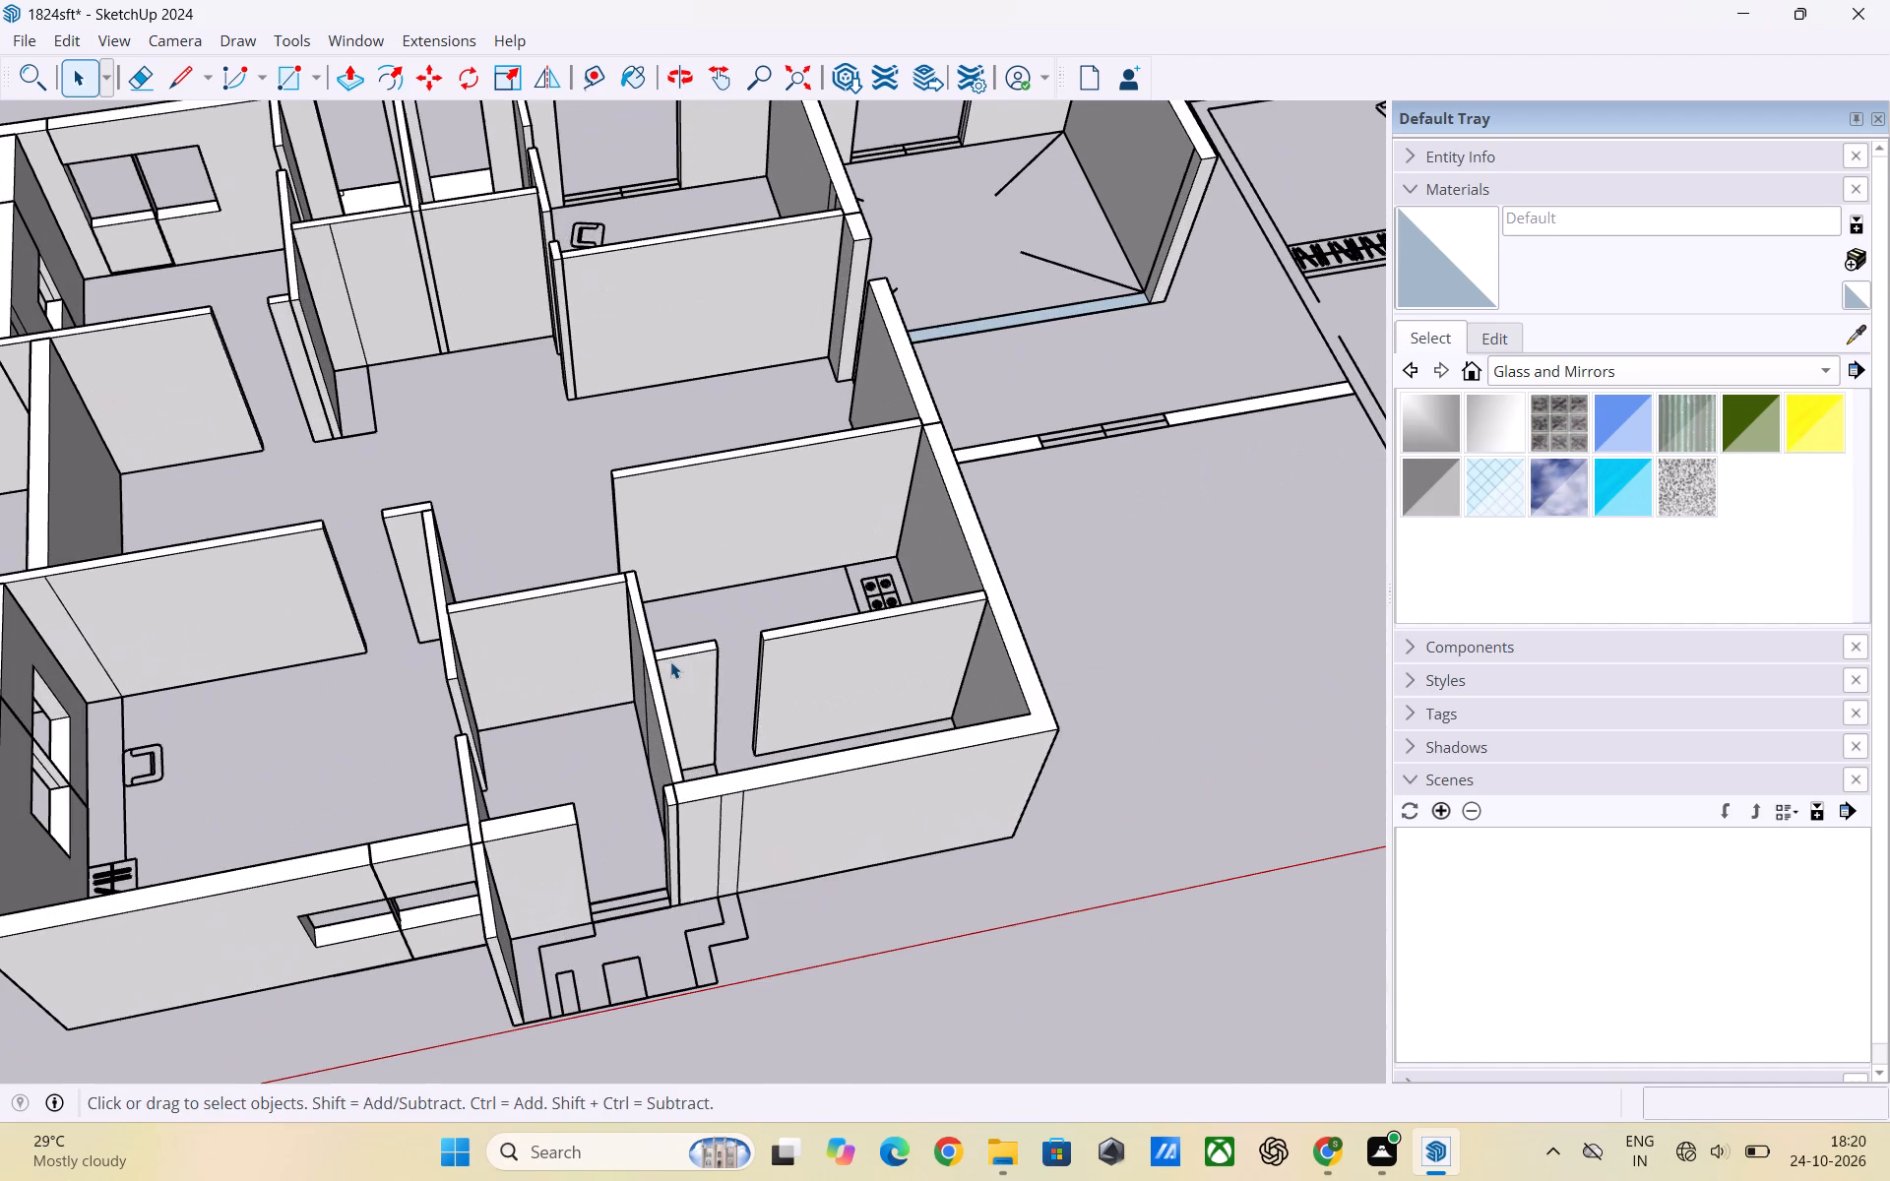
pyautogui.moveTo(652, 916); pyautogui.dragTo(540, 789, button='middle')
pyautogui.scroll(-2, 630, 838)
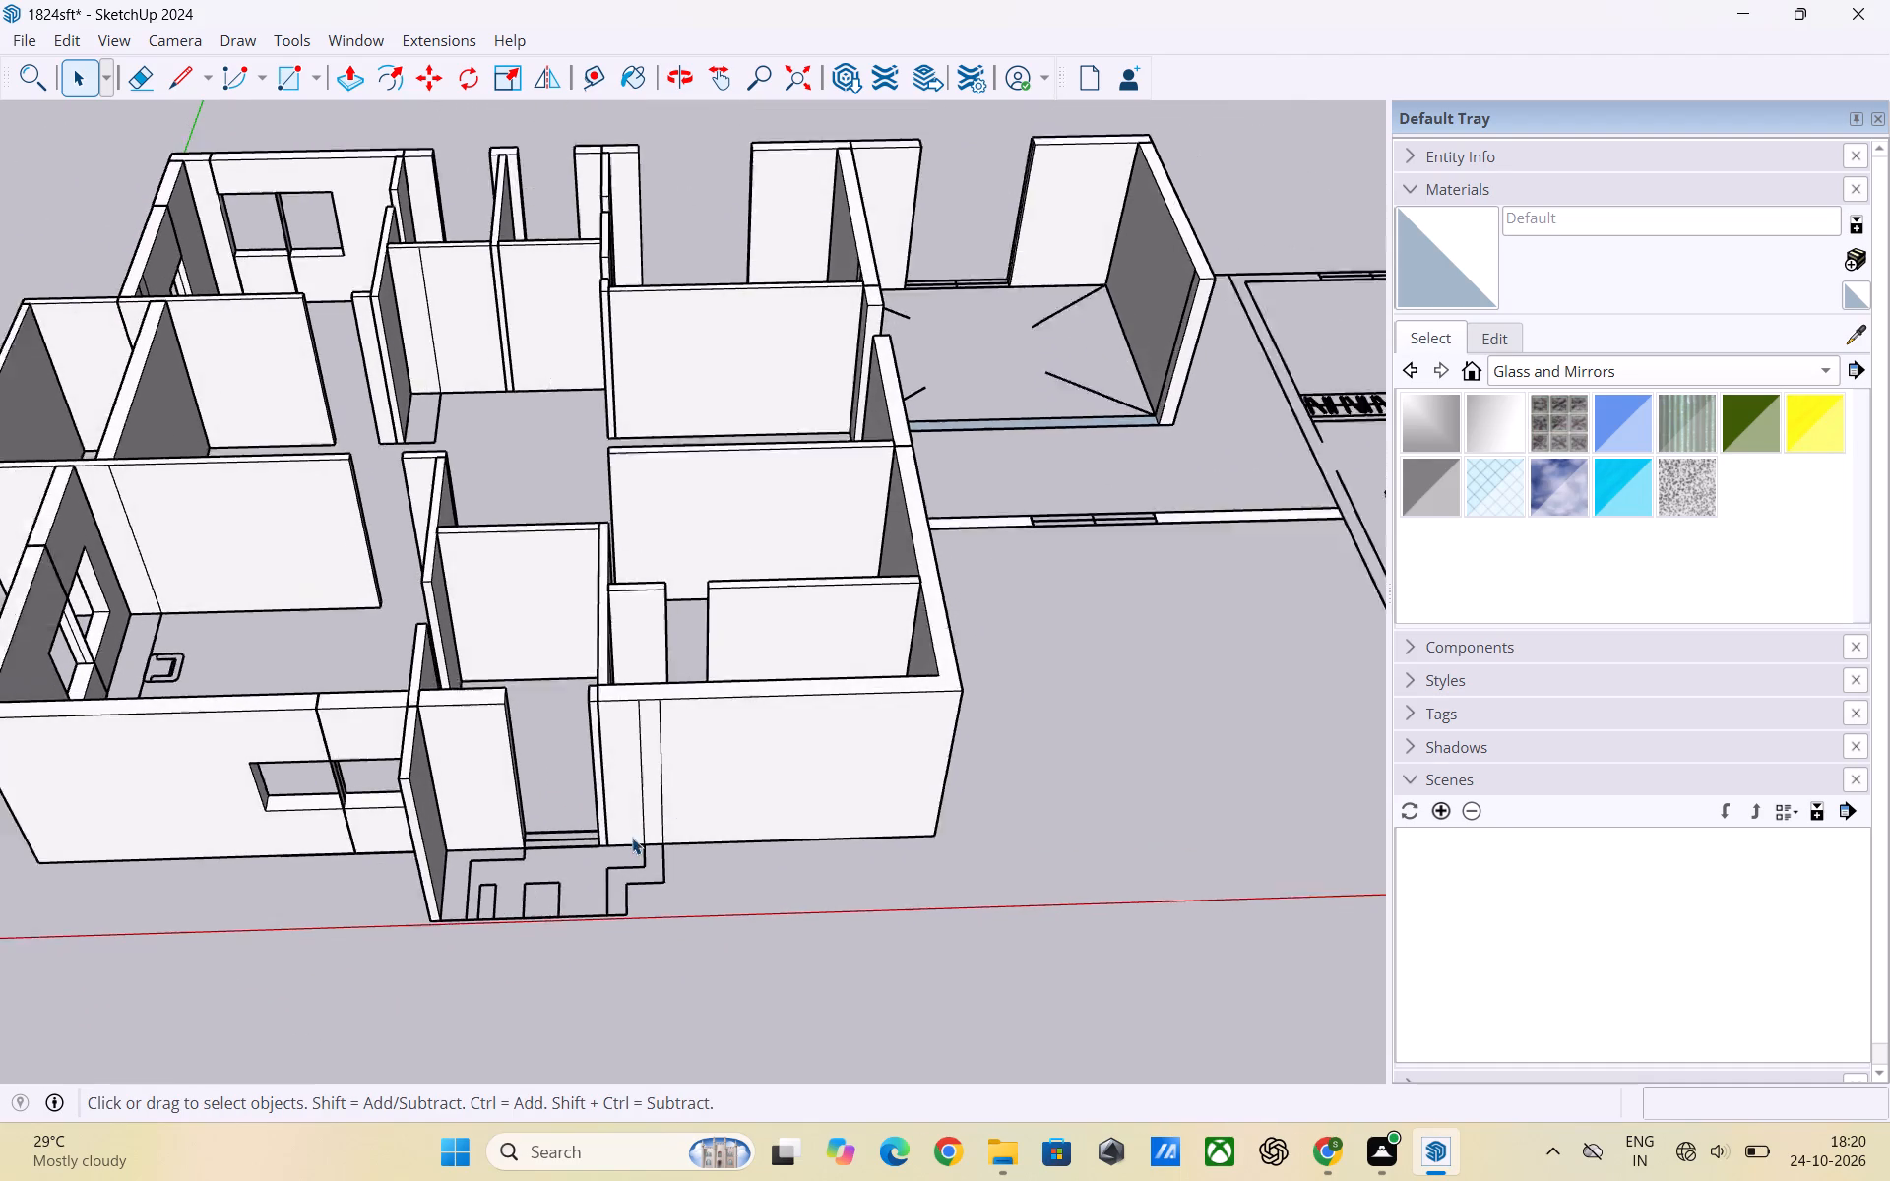
pyautogui.scroll(-1, 632, 838)
pyautogui.scroll(-1, 715, 862)
pyautogui.scroll(2, 871, 514)
# Open the wall group beside the door gap near the sofas and place a guide 3' below its end face's top edge.
pyautogui.moveTo(863, 525); pyautogui.dragTo(284, 633, button='middle')
pyautogui.scroll(6, 885, 646)
pyautogui.scroll(3, 762, 603)
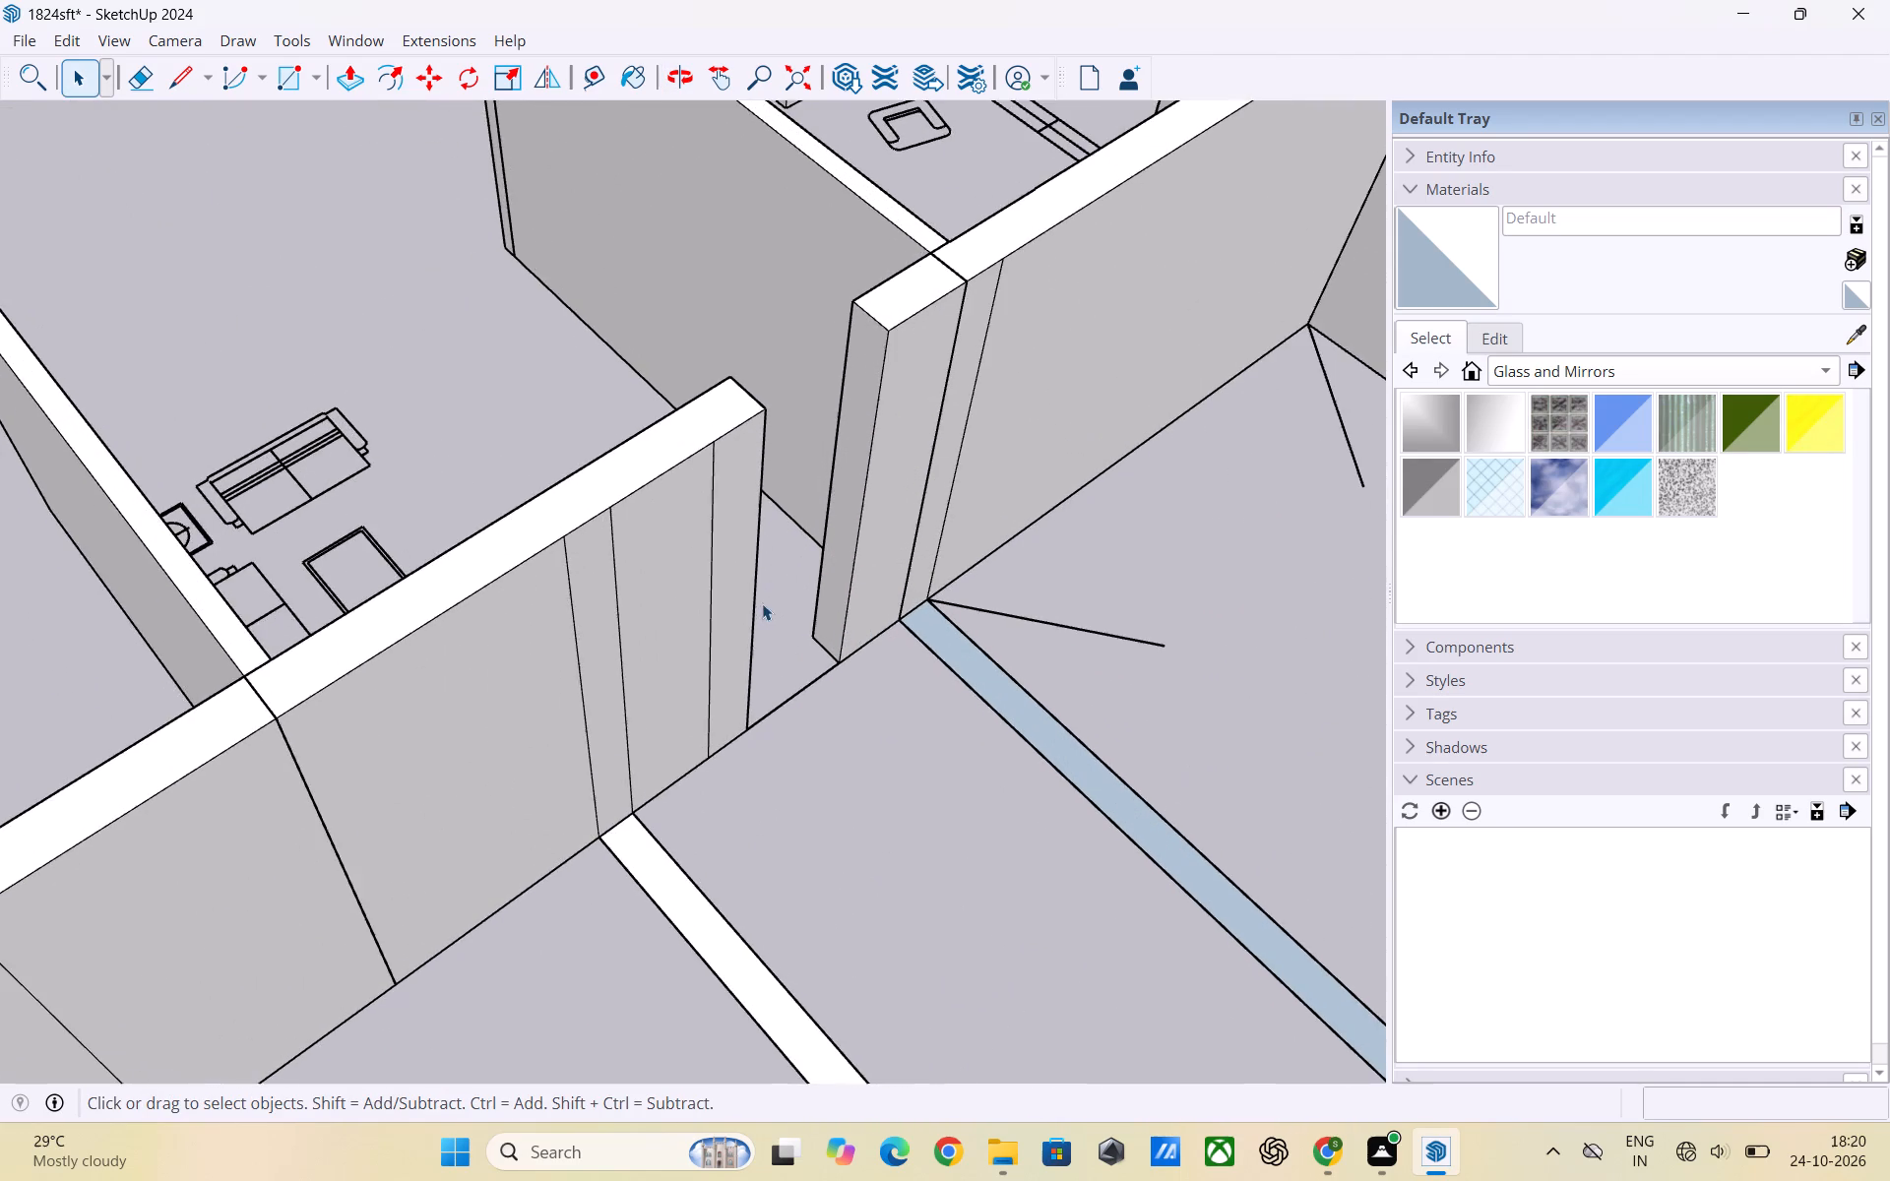
pyautogui.moveTo(836, 626); pyautogui.dragTo(507, 855, button='middle')
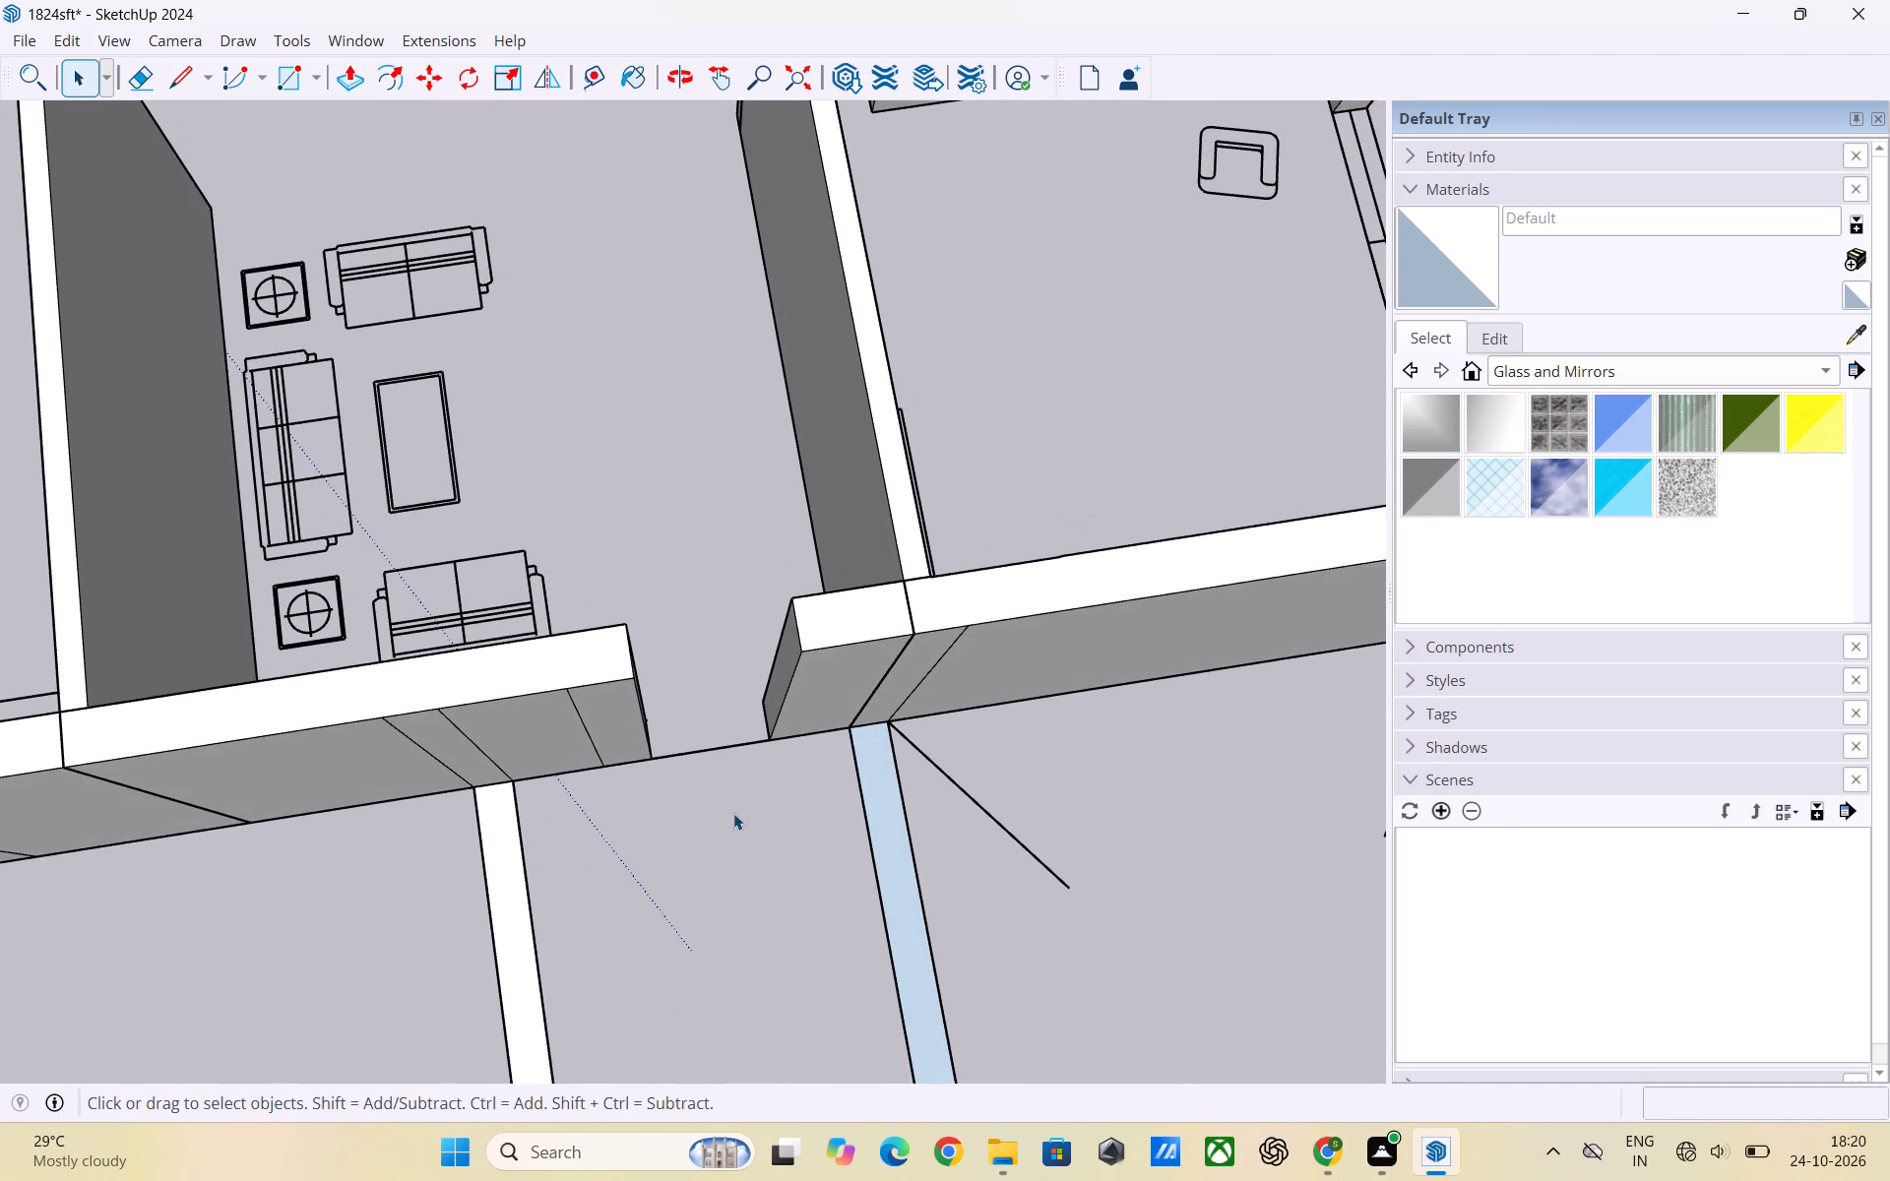
pyautogui.scroll(-7, 693, 802)
pyautogui.moveTo(710, 796); pyautogui.dragTo(709, 529, button='middle')
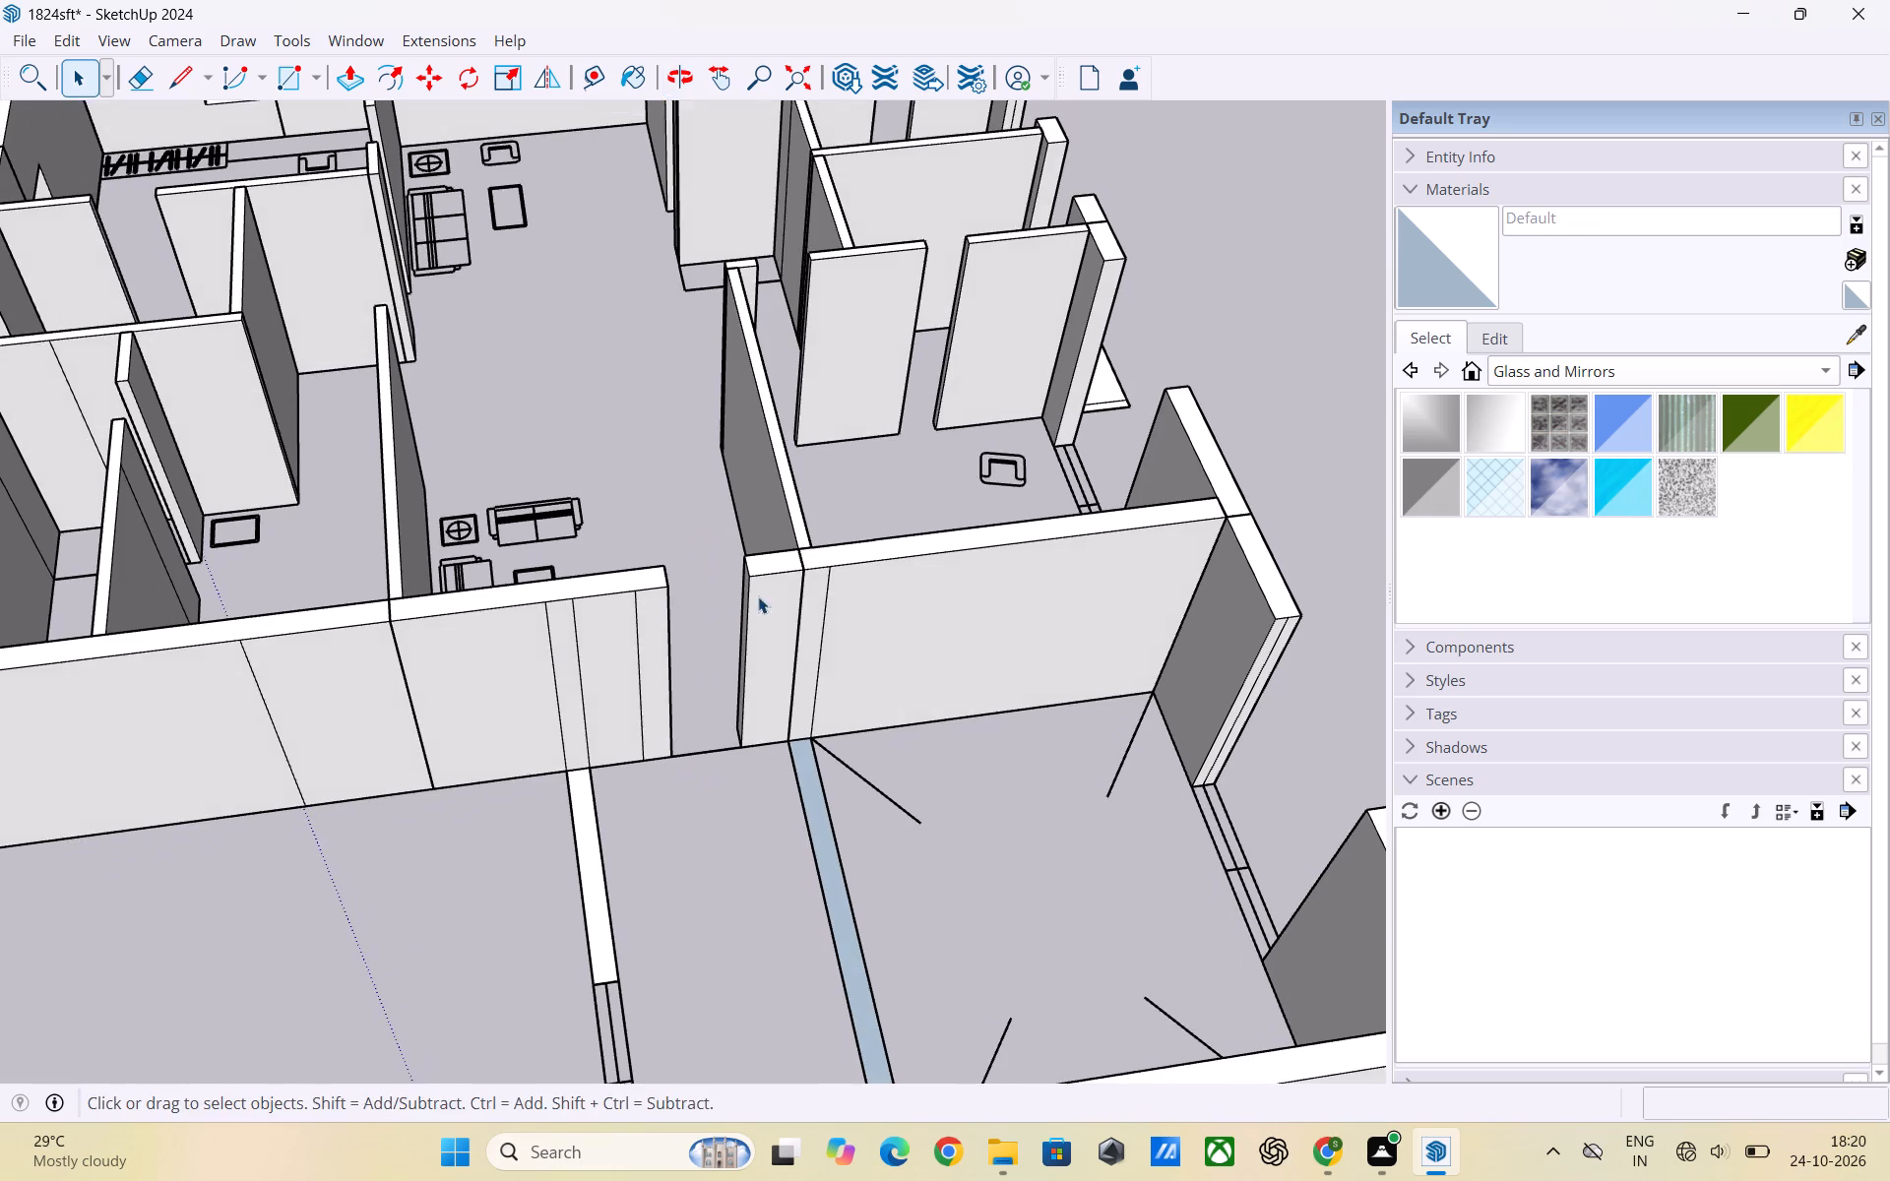
pyautogui.moveTo(758, 596); pyautogui.dragTo(466, 532, button='middle')
pyautogui.scroll(3, 455, 531)
pyautogui.moveTo(529, 566); pyautogui.dragTo(344, 560, button='middle')
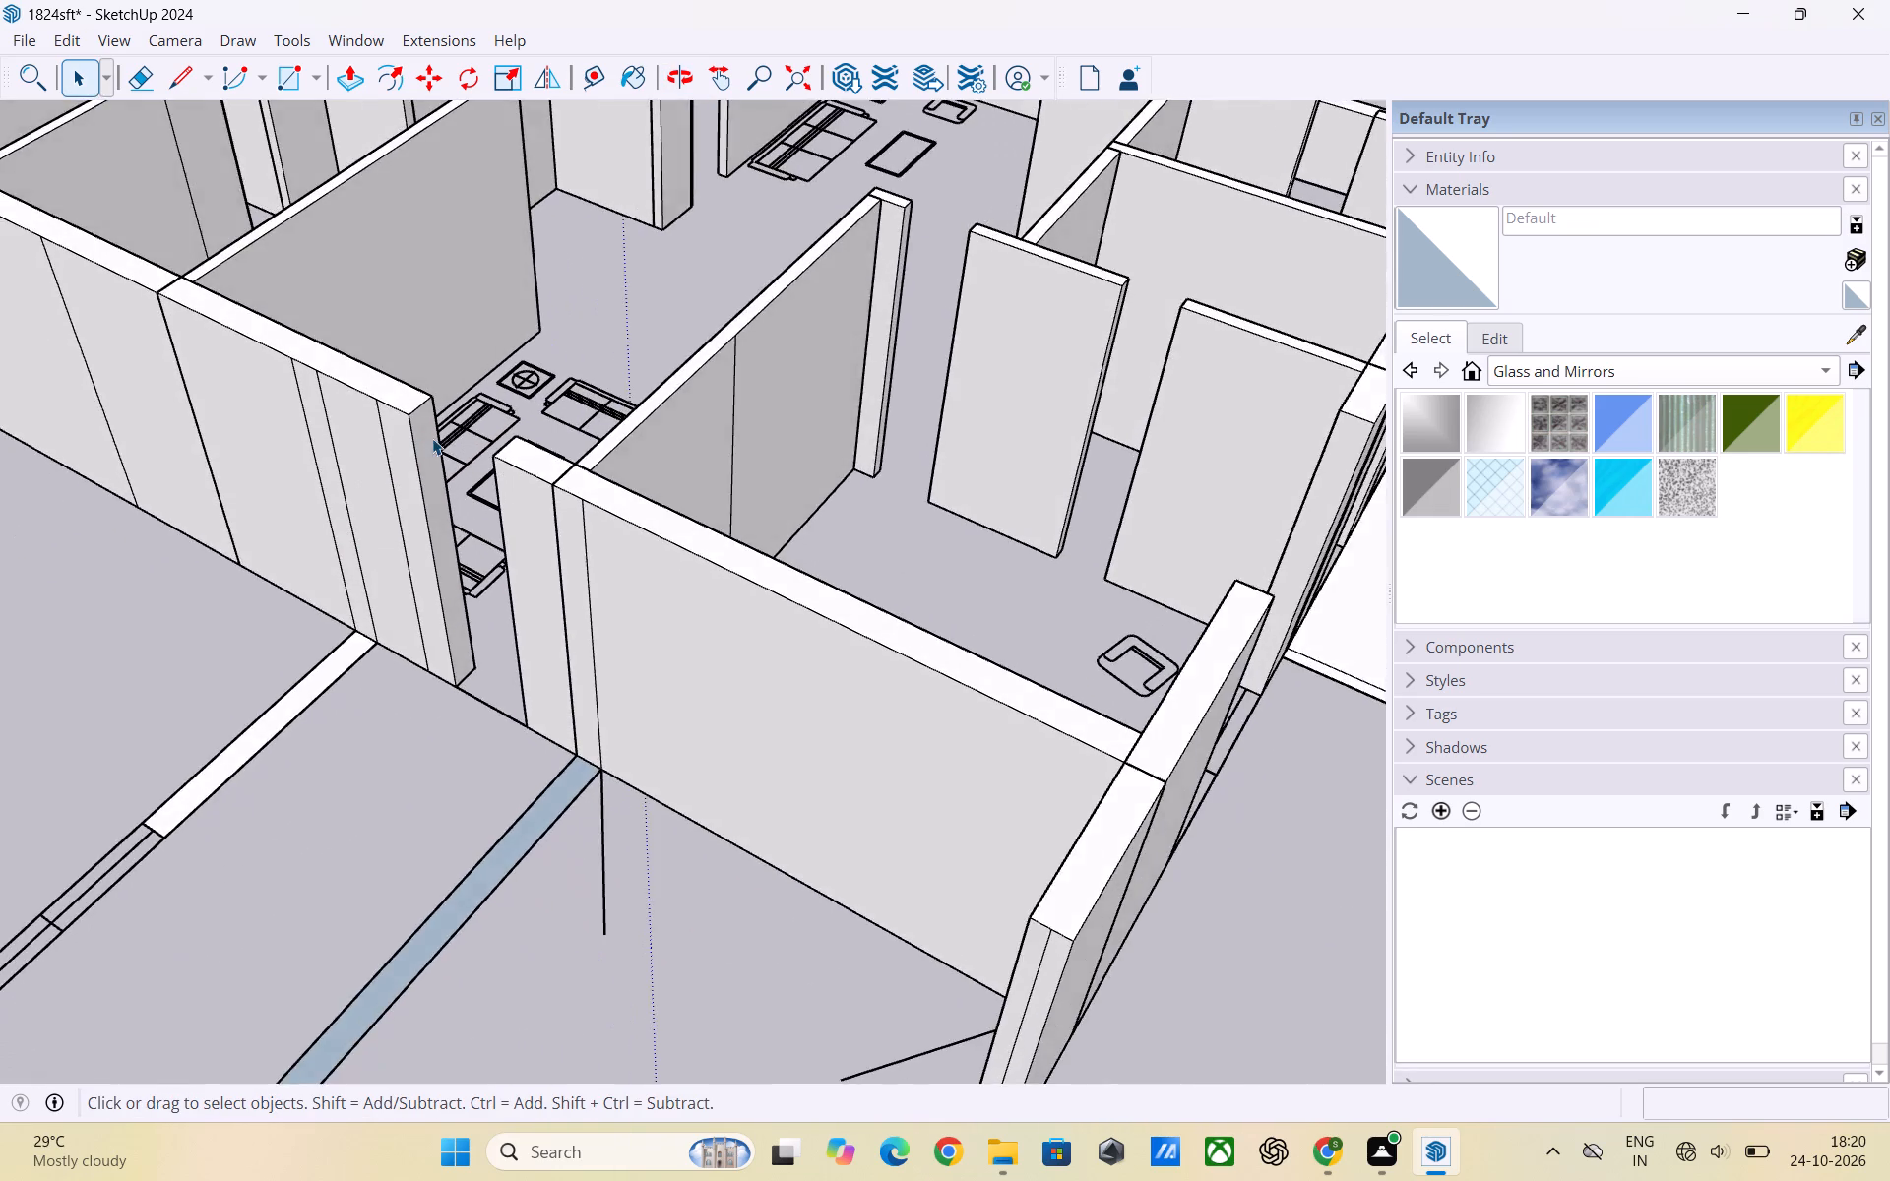
pyautogui.scroll(4, 432, 438)
pyautogui.doubleClick(433, 460)
pyautogui.click(429, 466)
pyautogui.click(429, 471)
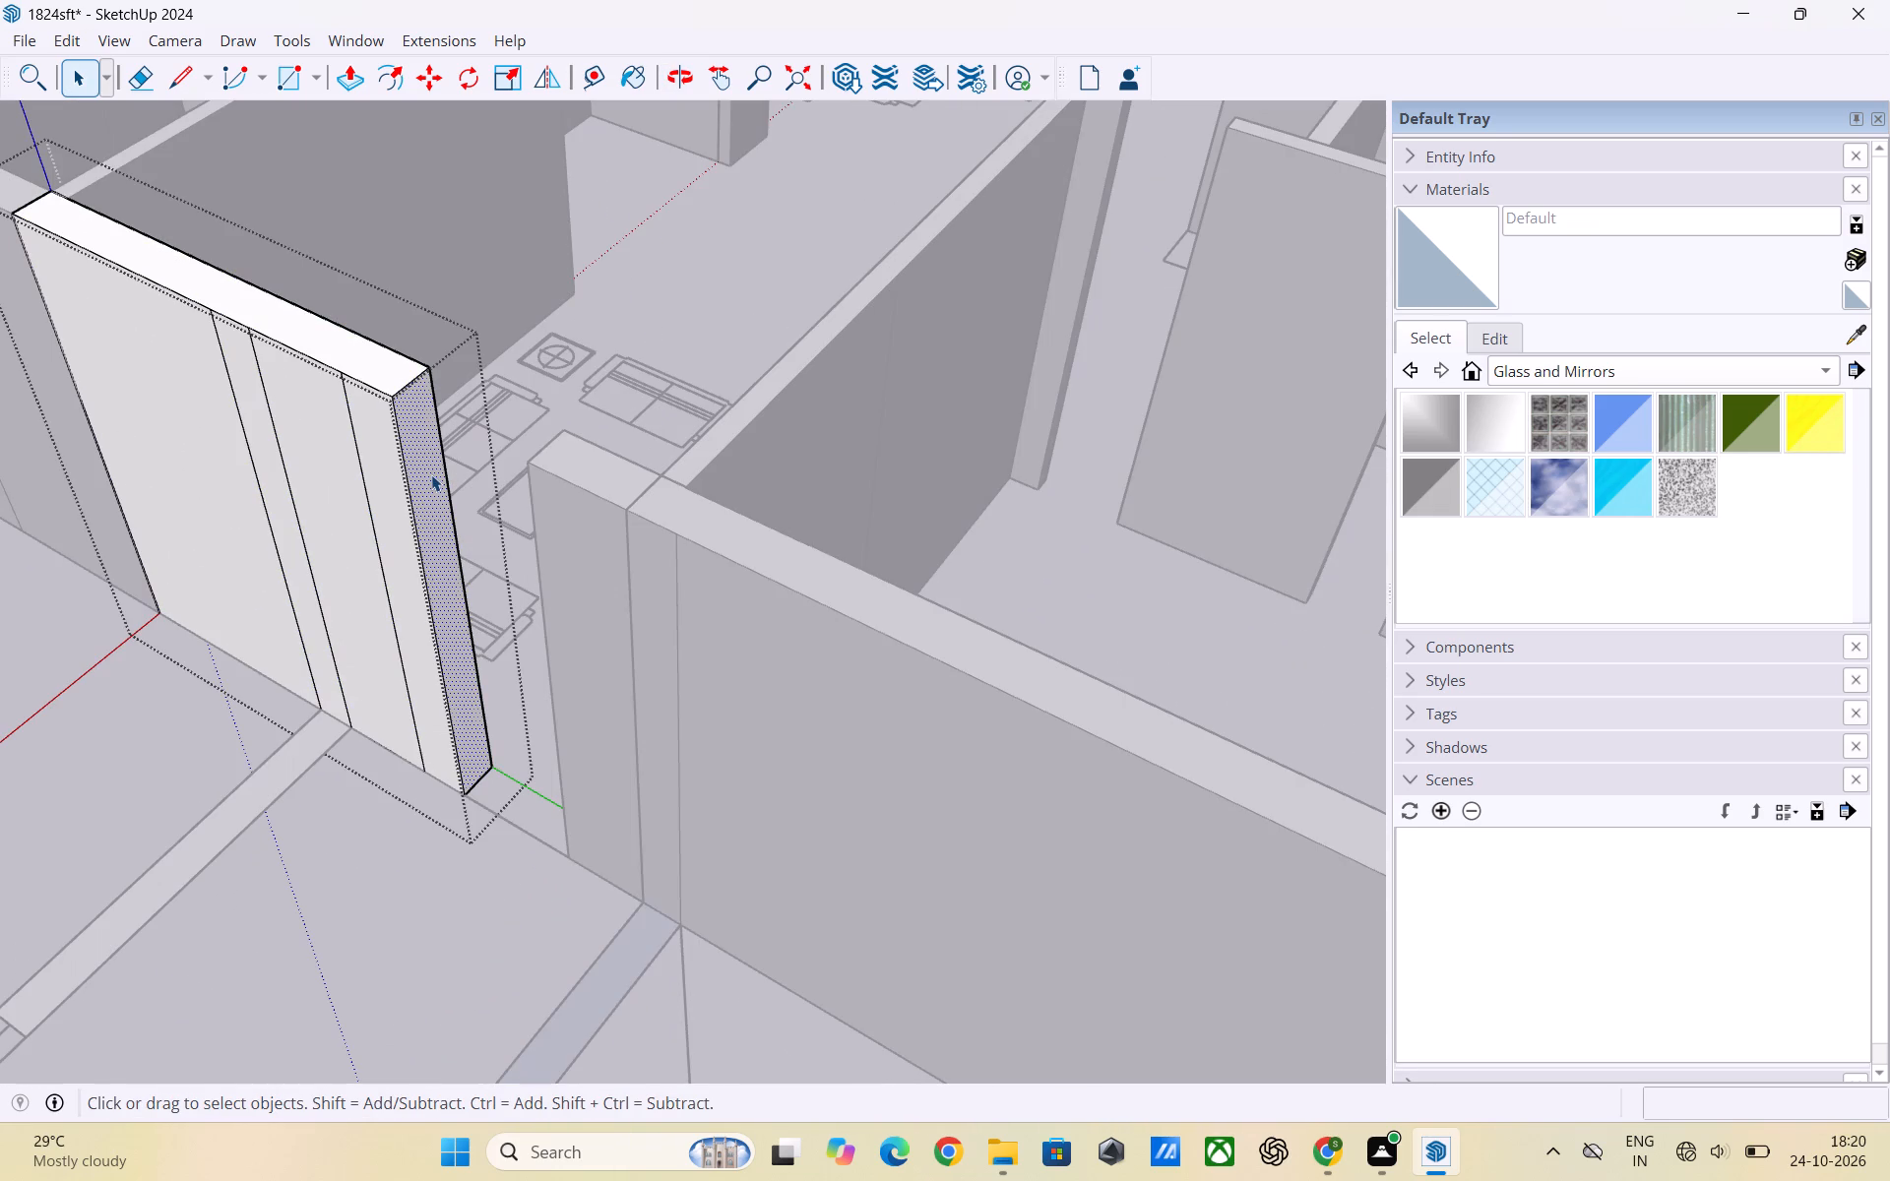
pyautogui.press('t')
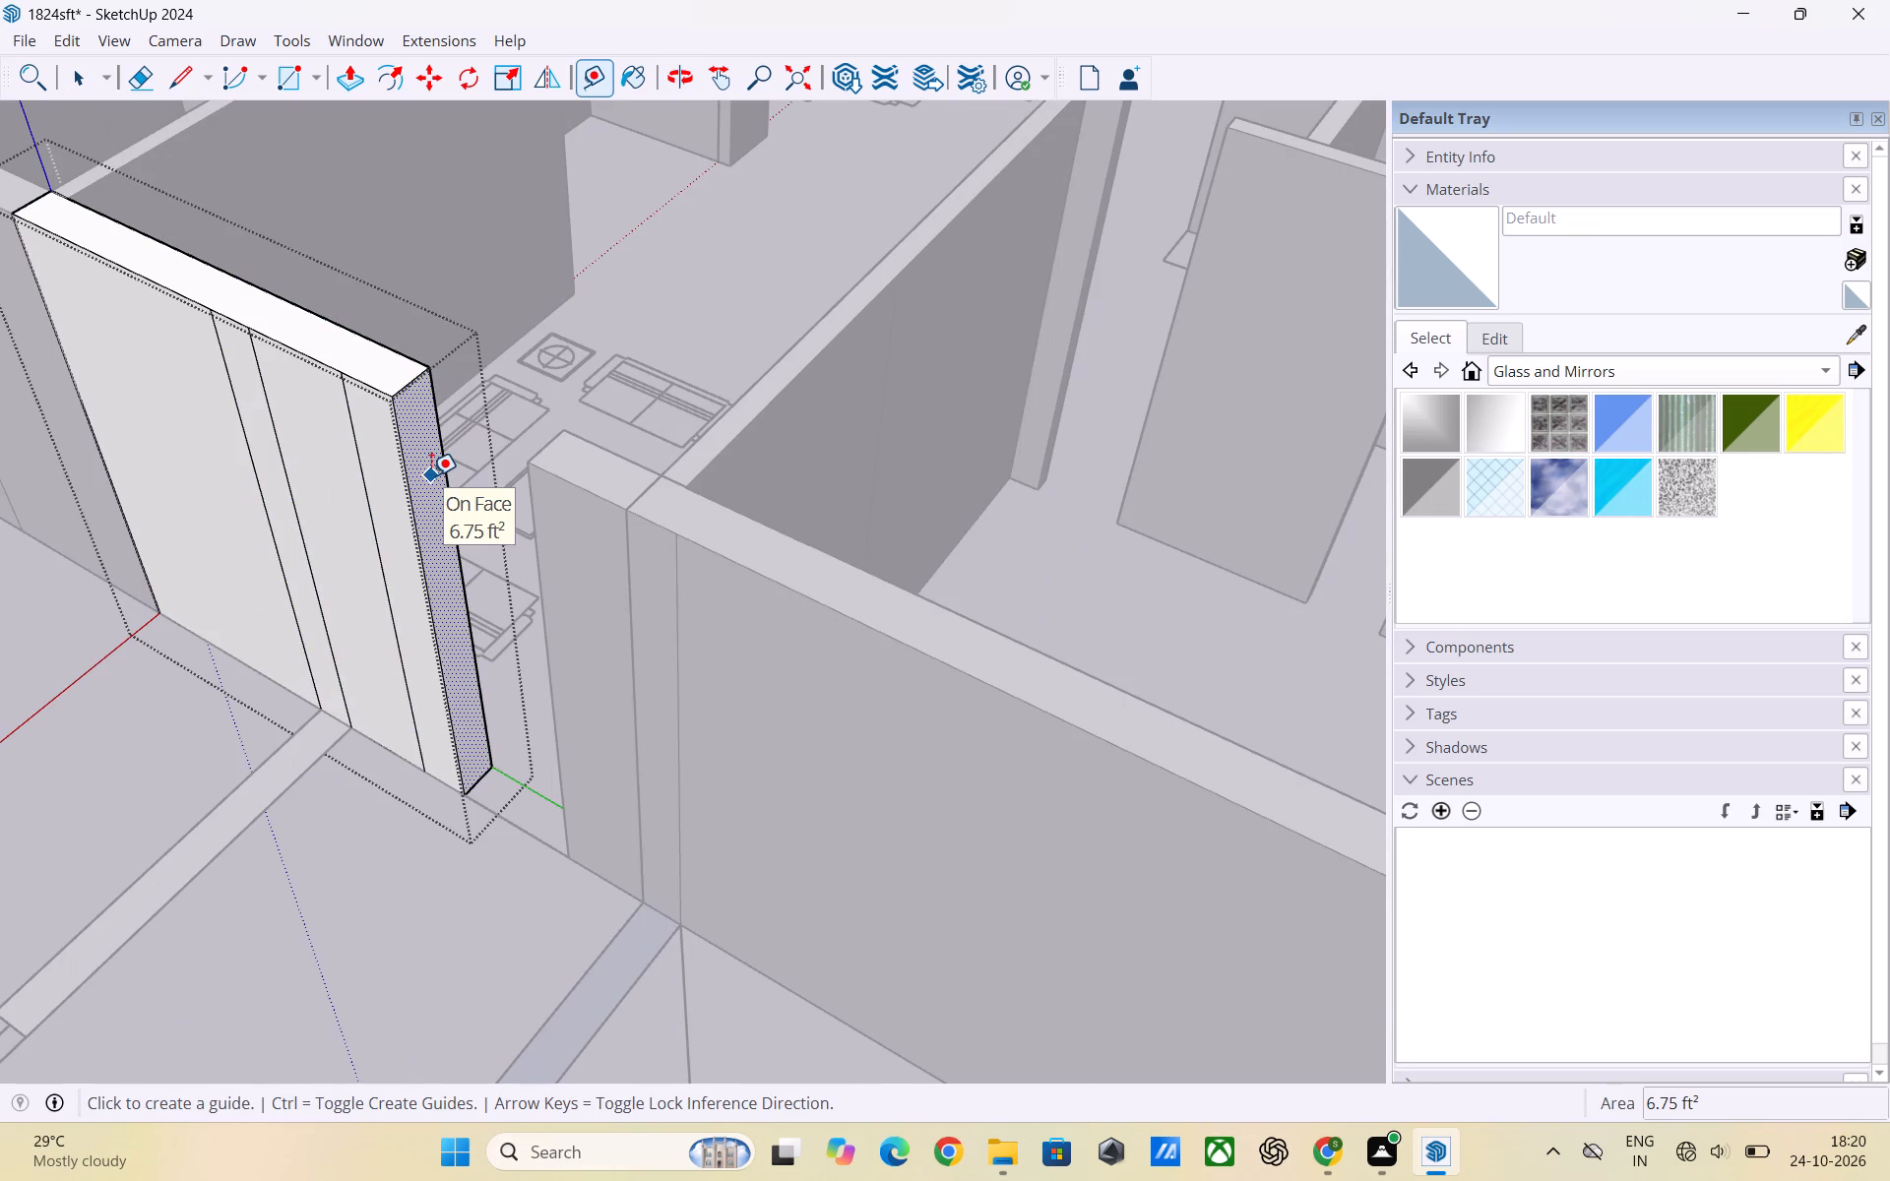
pyautogui.click(411, 380)
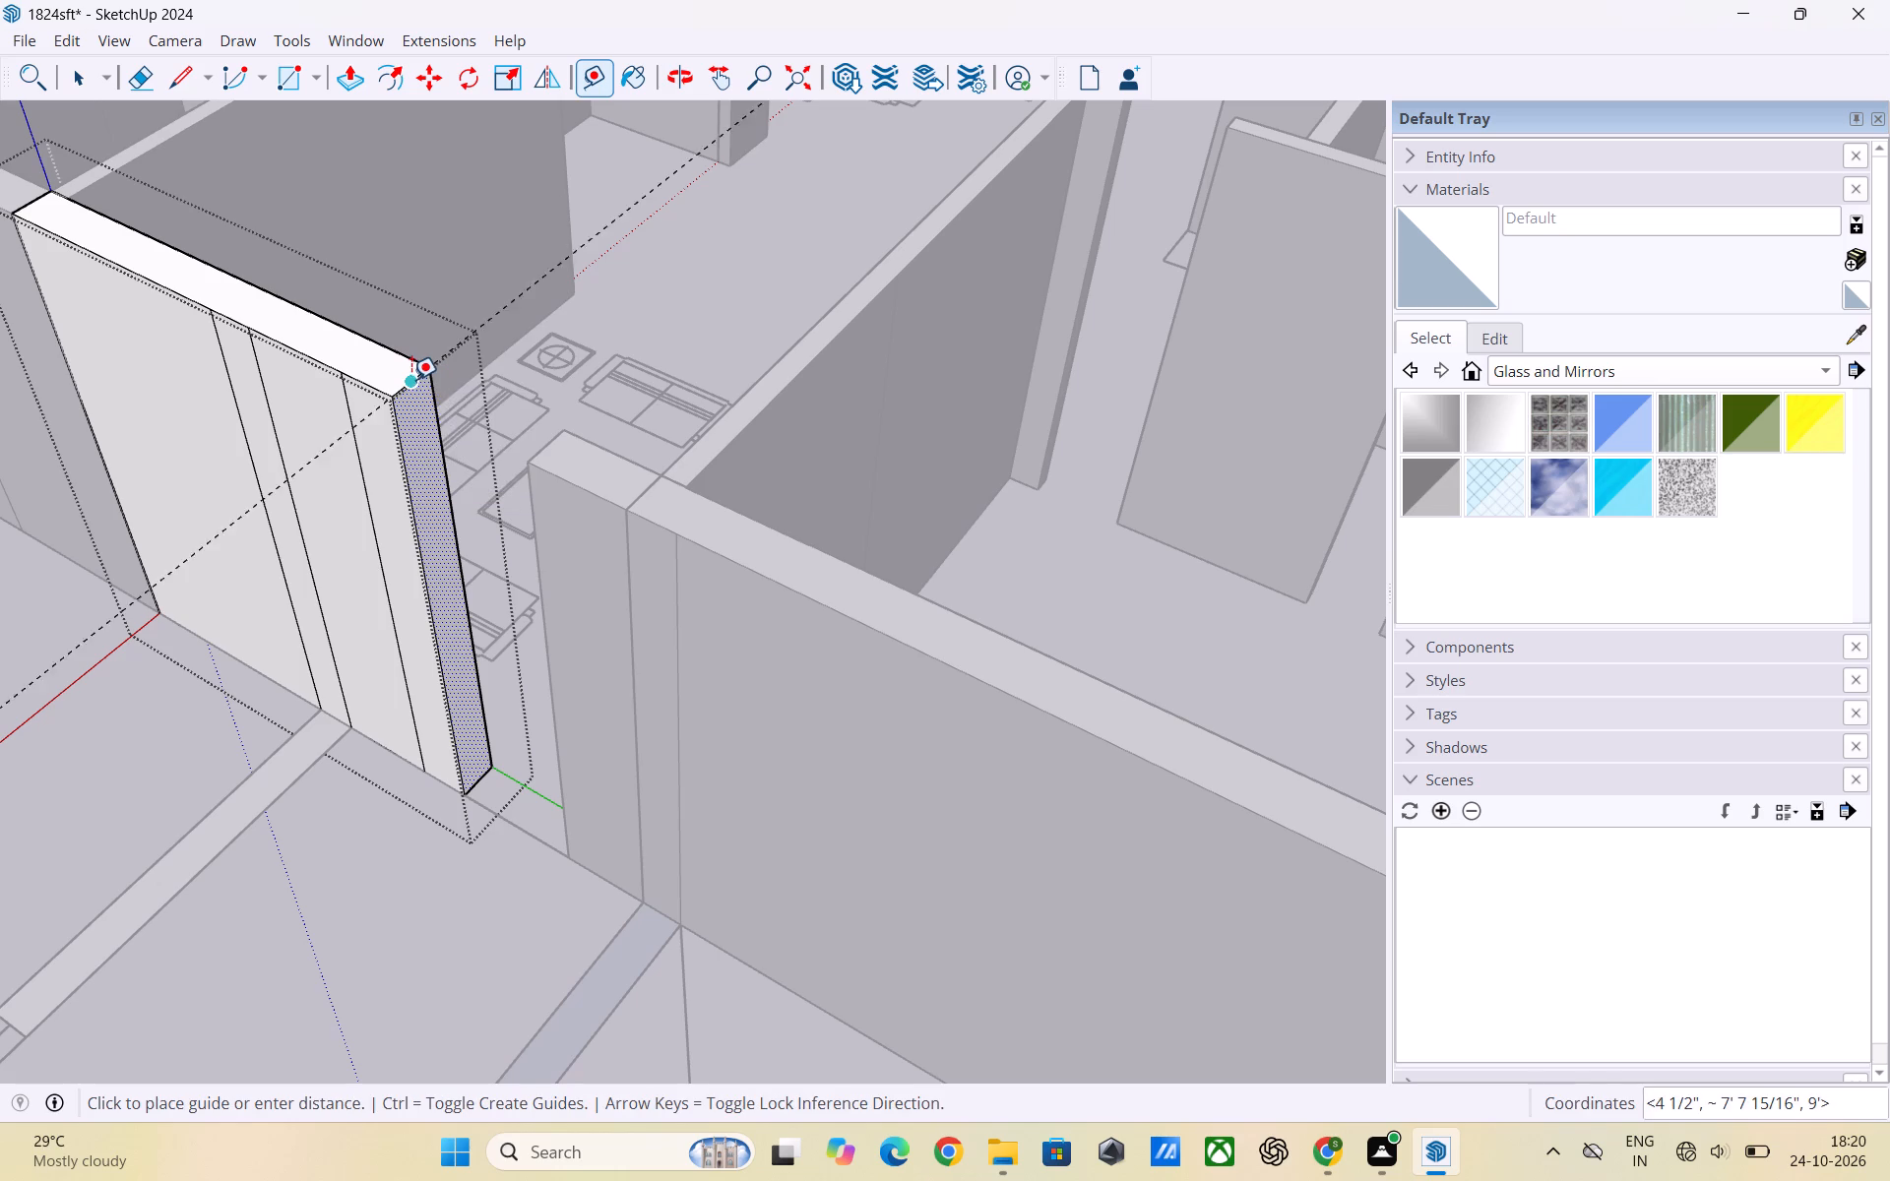
pyautogui.write("3'")
pyautogui.press('Return')
pyautogui.press('space')
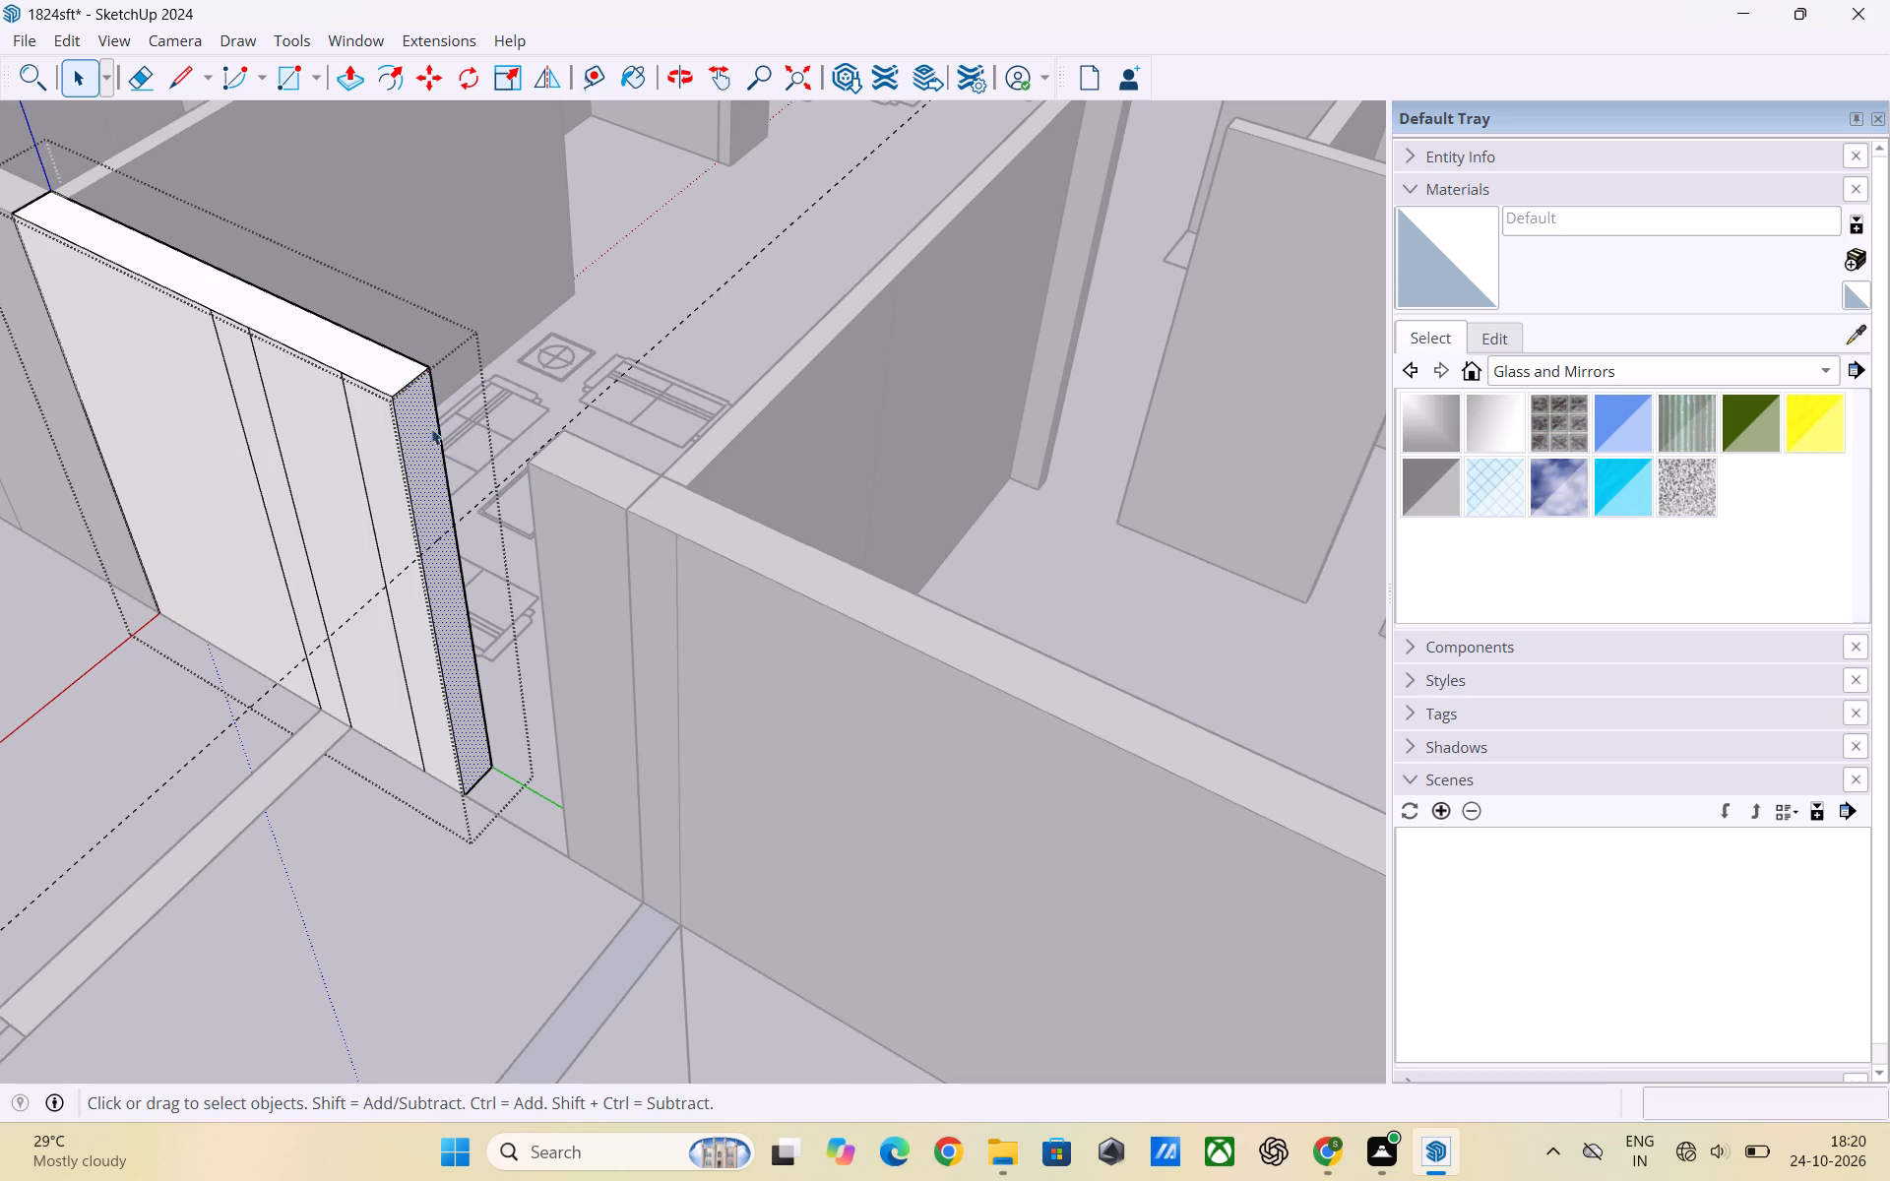
# Copy the end face's top edge 3' down to the guide to split the face, then leave the group.
pyautogui.click(409, 389)
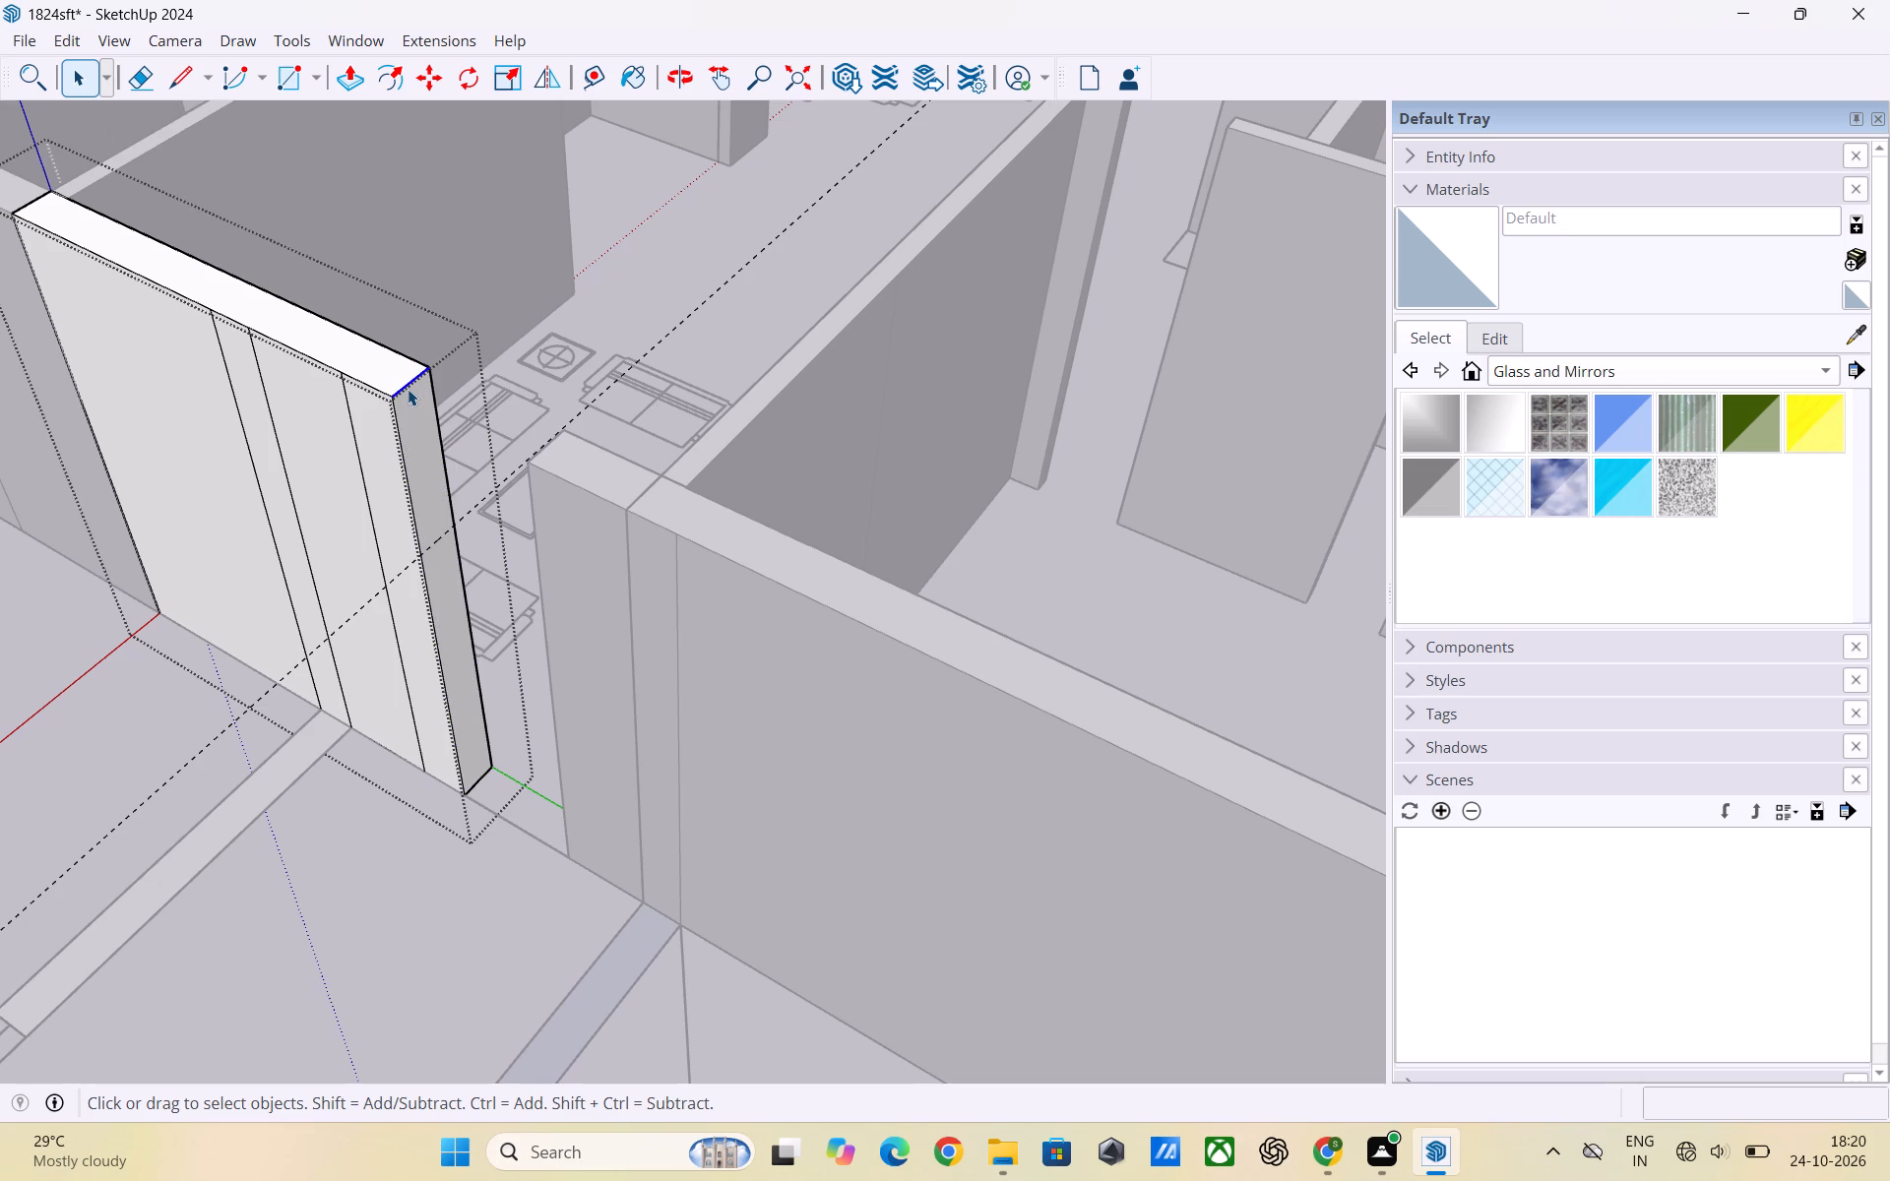
pyautogui.press('m')
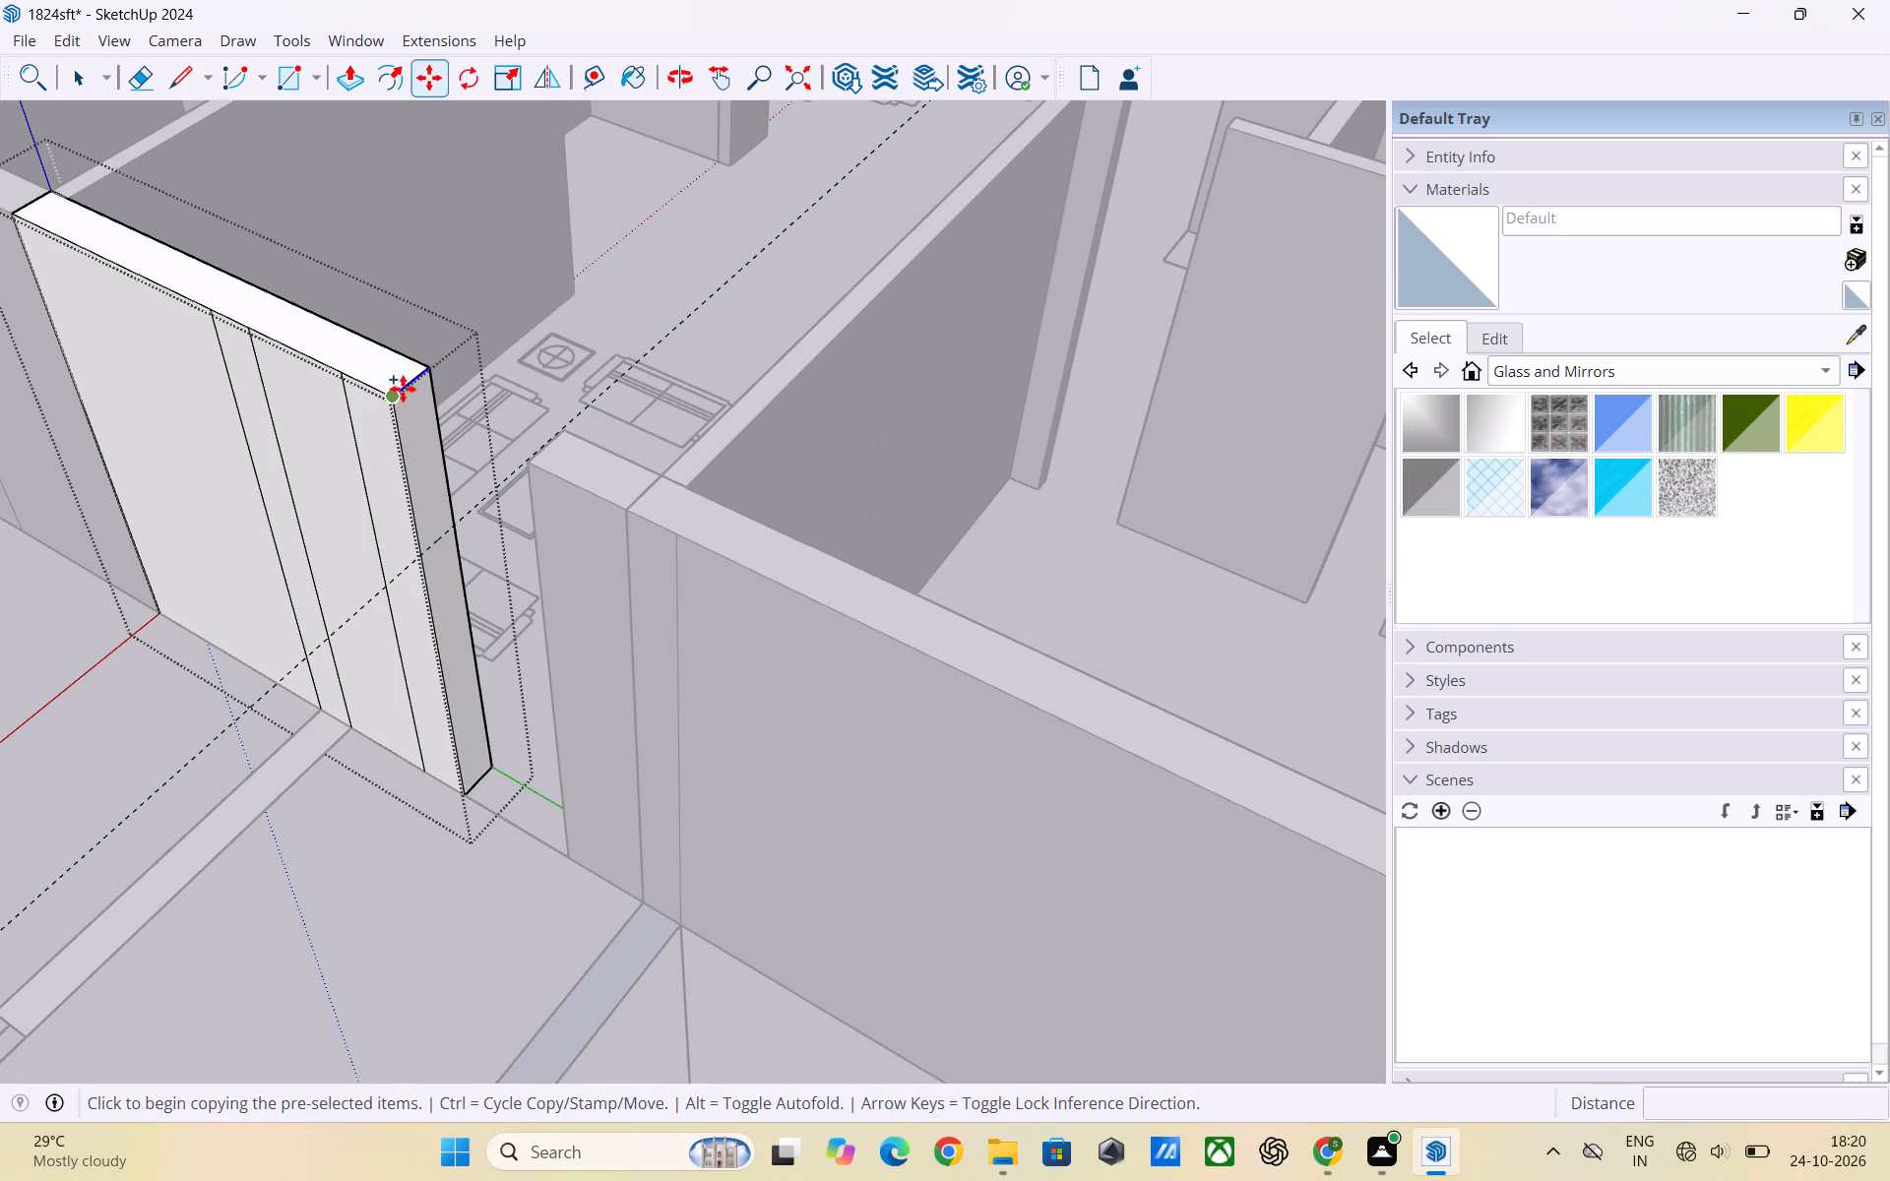
pyautogui.click(398, 393)
pyautogui.click(424, 557)
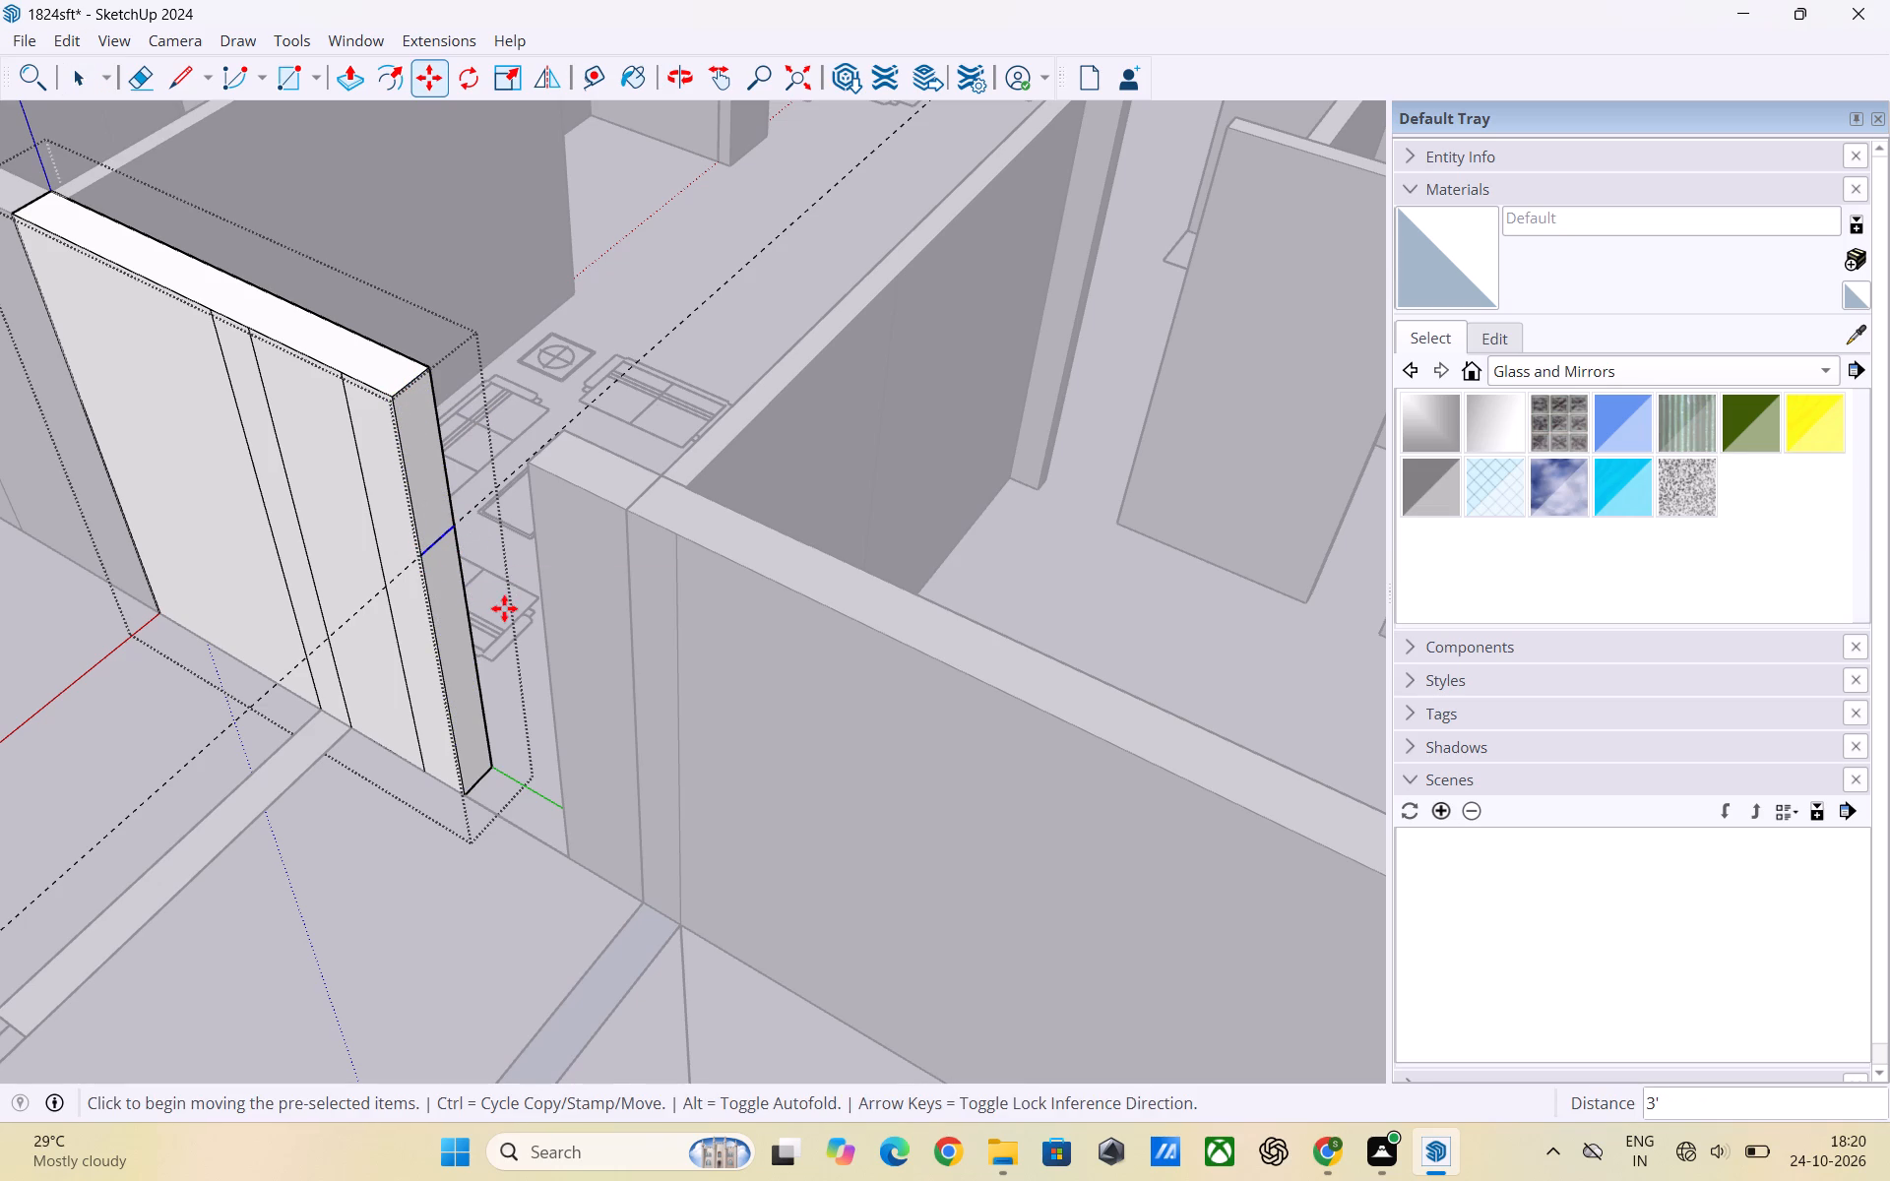
pyautogui.press('space')
pyautogui.click(391, 835)
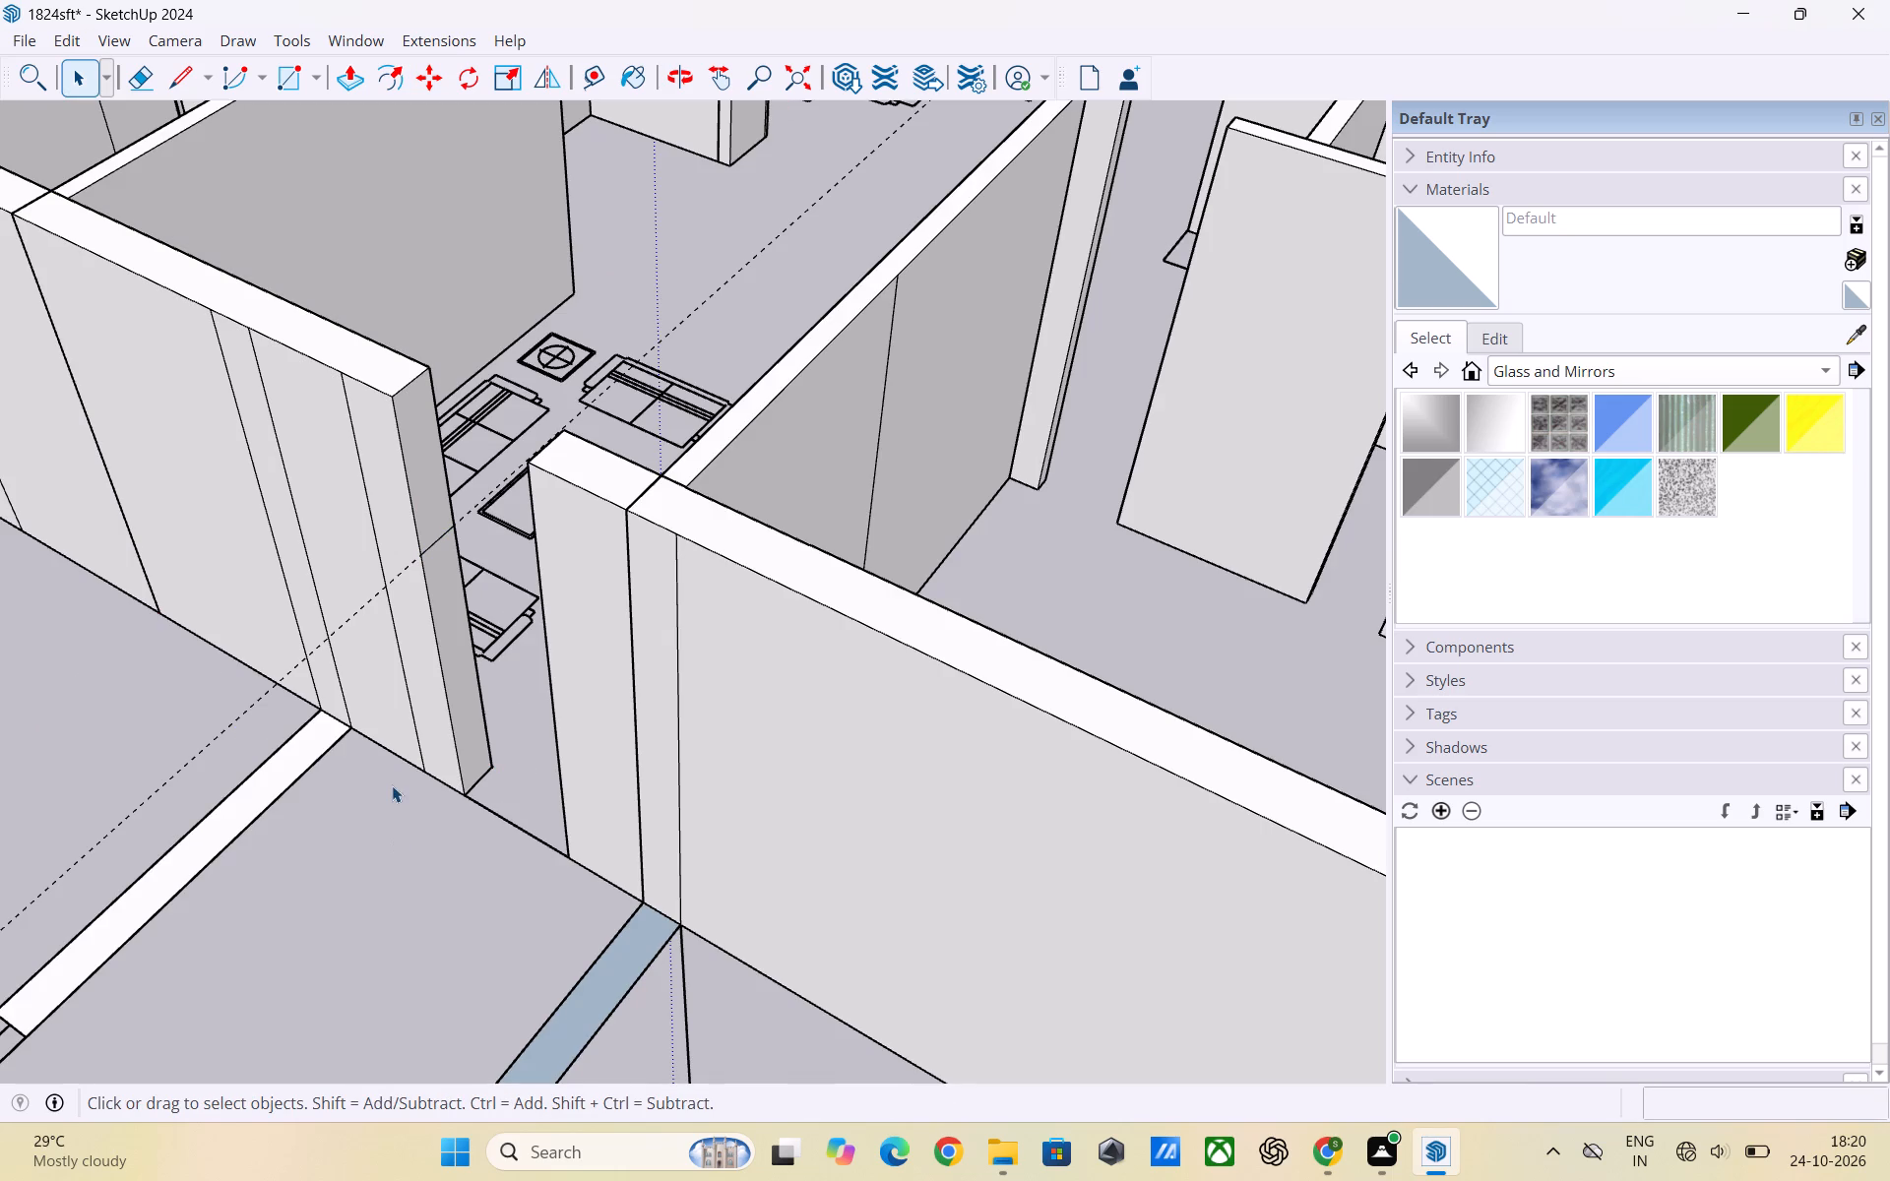
# Reopen the wall's group, Push/Pull the end face's upper section about 2' 3" to the facing wall above the doorway, then leave the group.
pyautogui.moveTo(451, 660); pyautogui.dragTo(478, 656, button='middle')
pyautogui.tripleClick(452, 471)
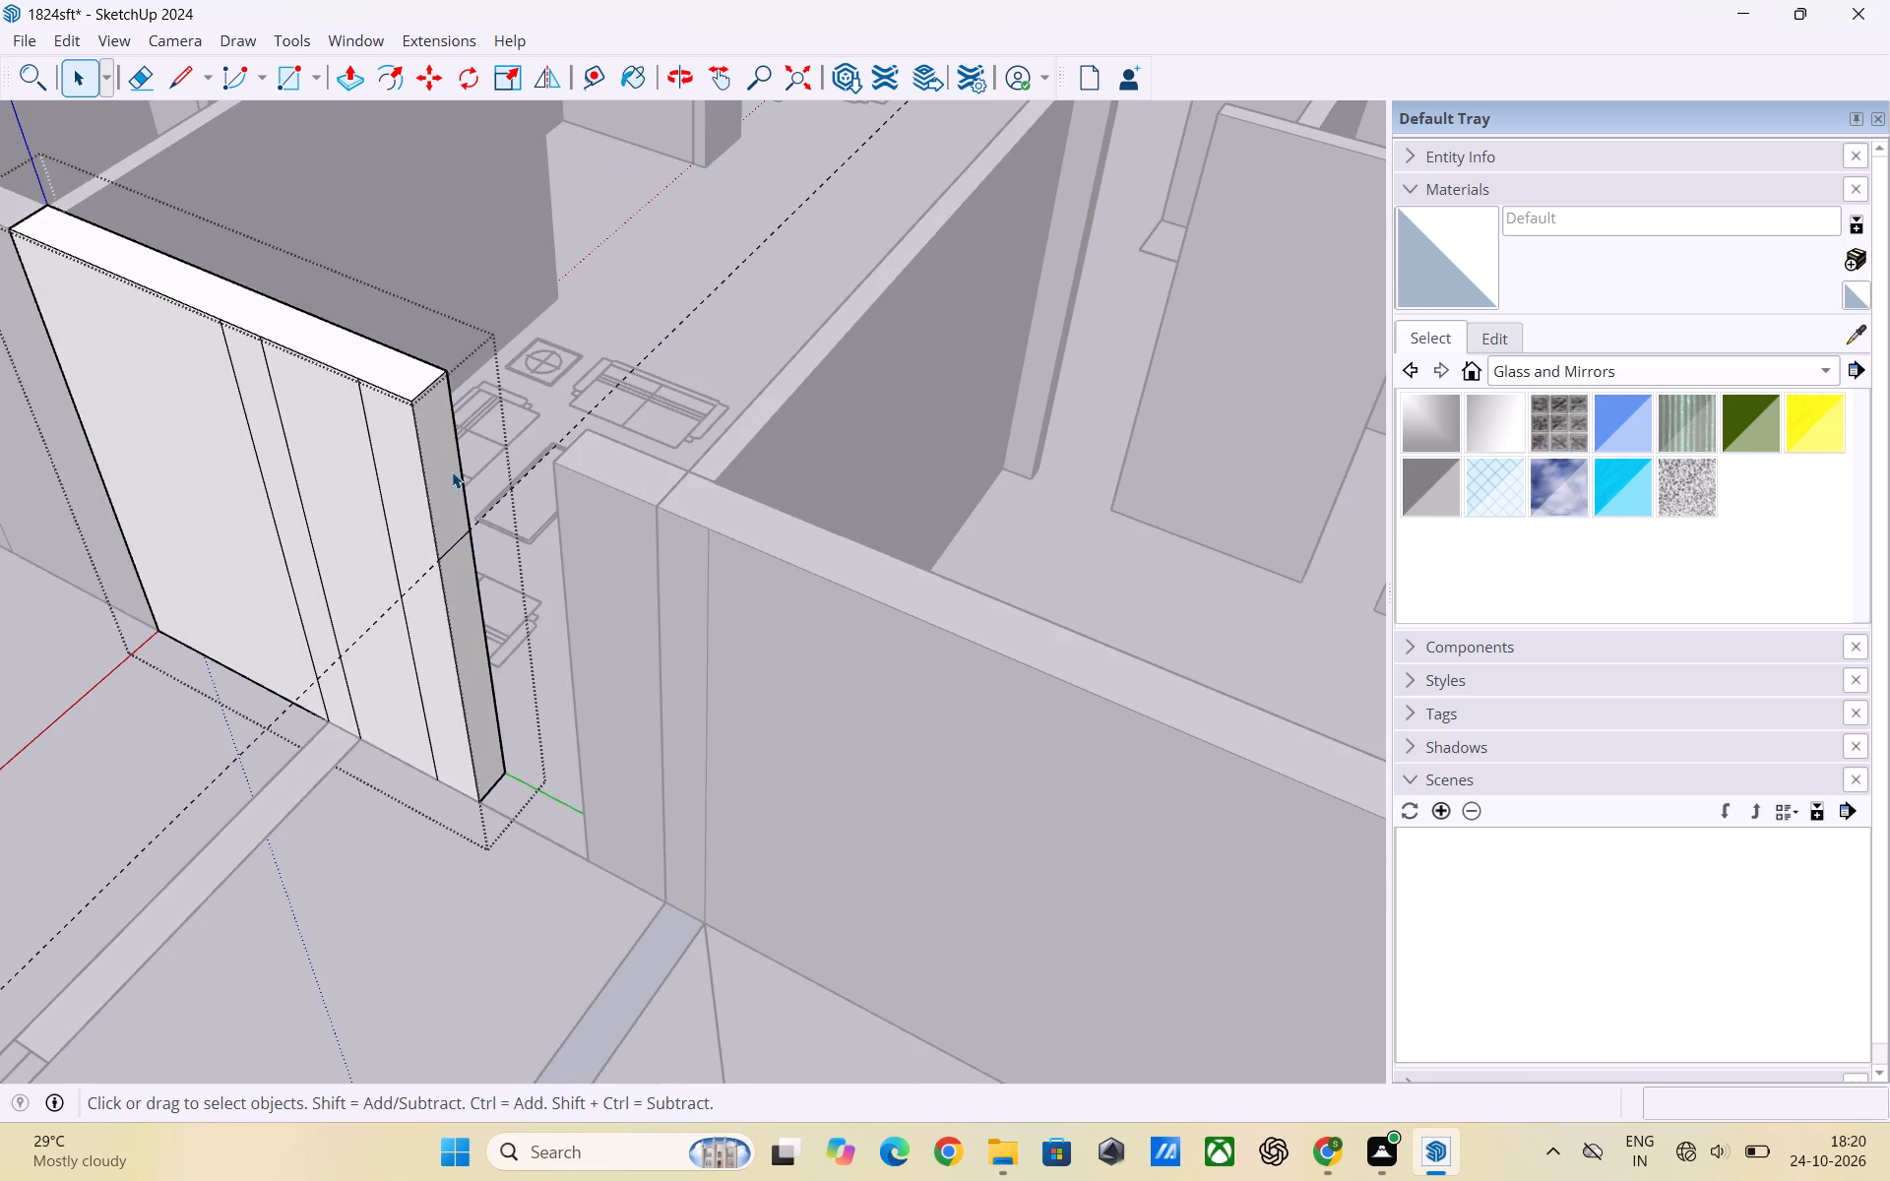
pyautogui.doubleClick(446, 479)
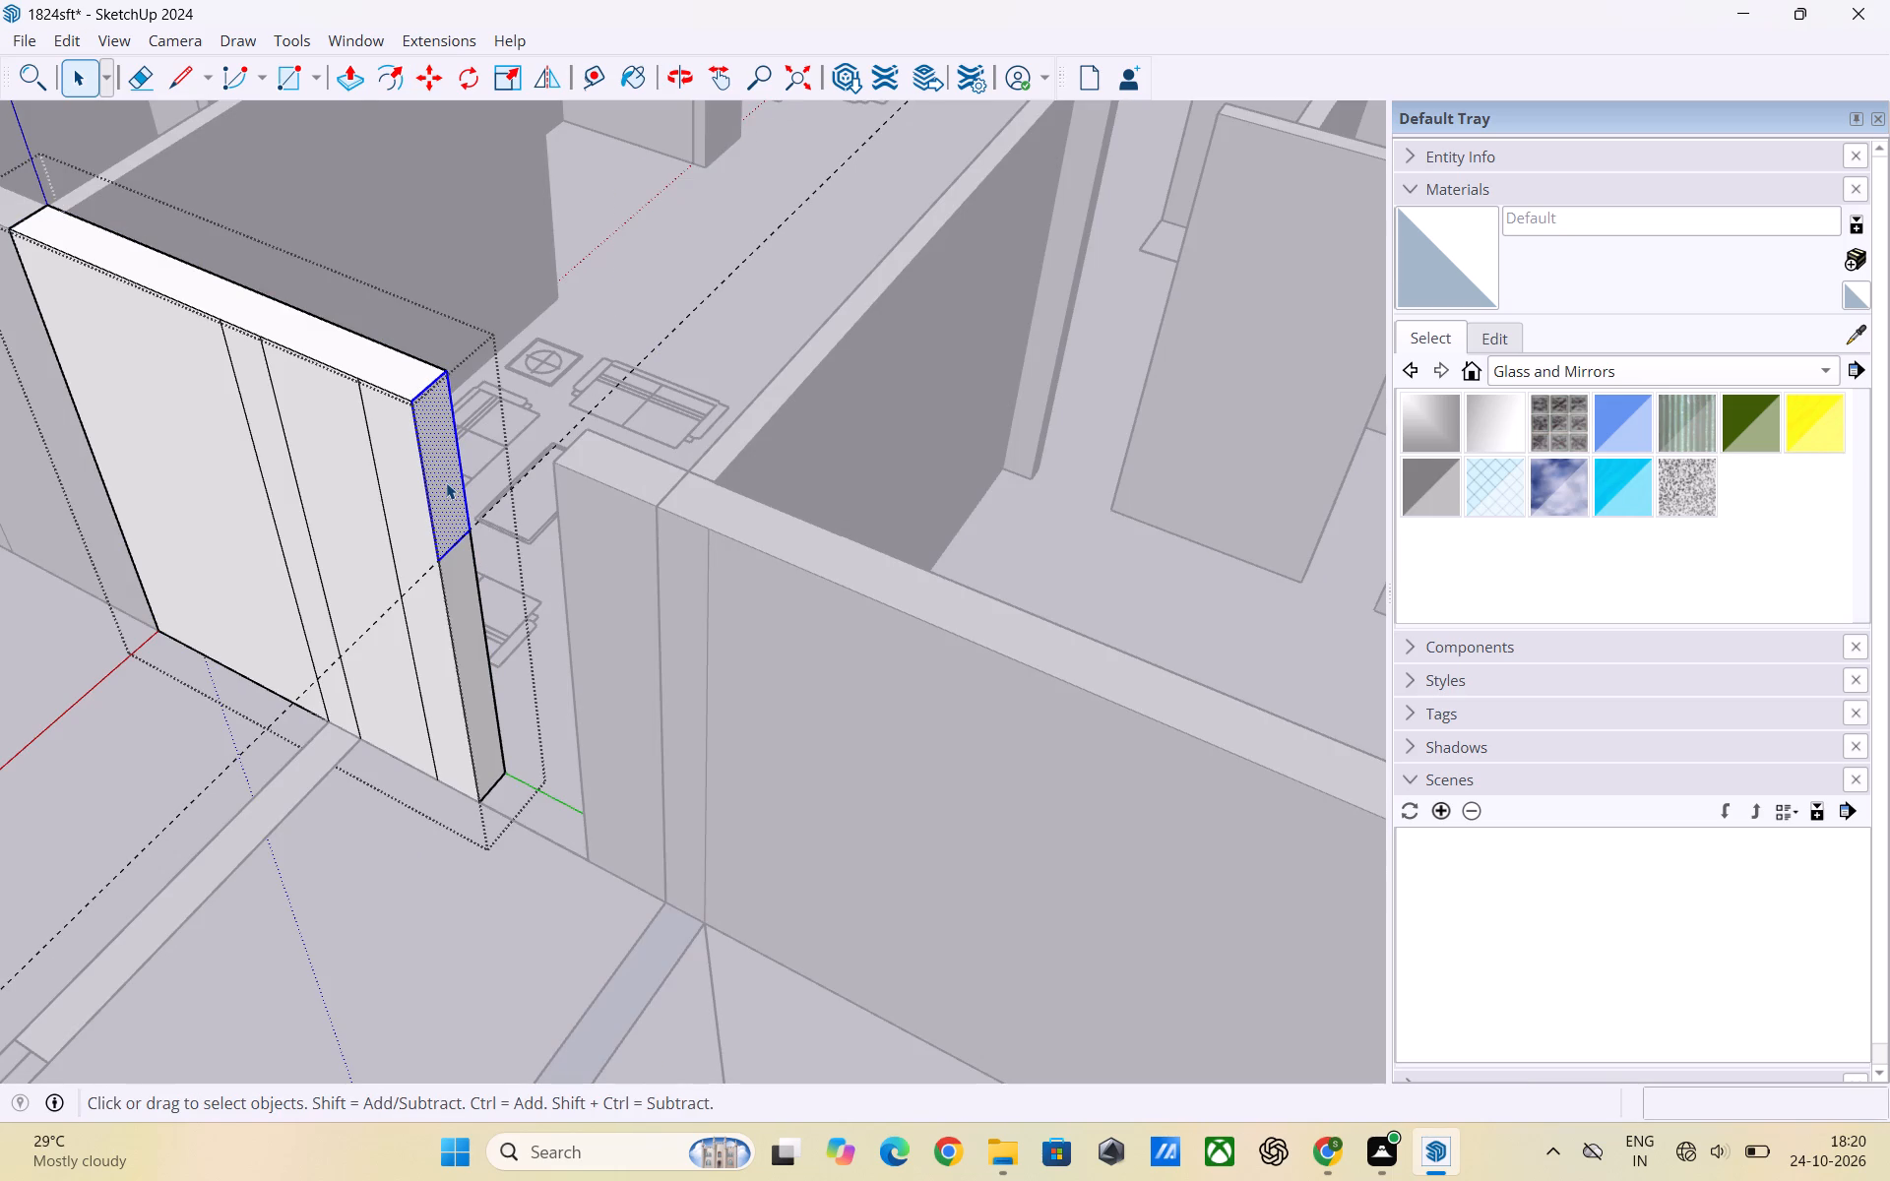
pyautogui.press('p')
pyautogui.click(446, 482)
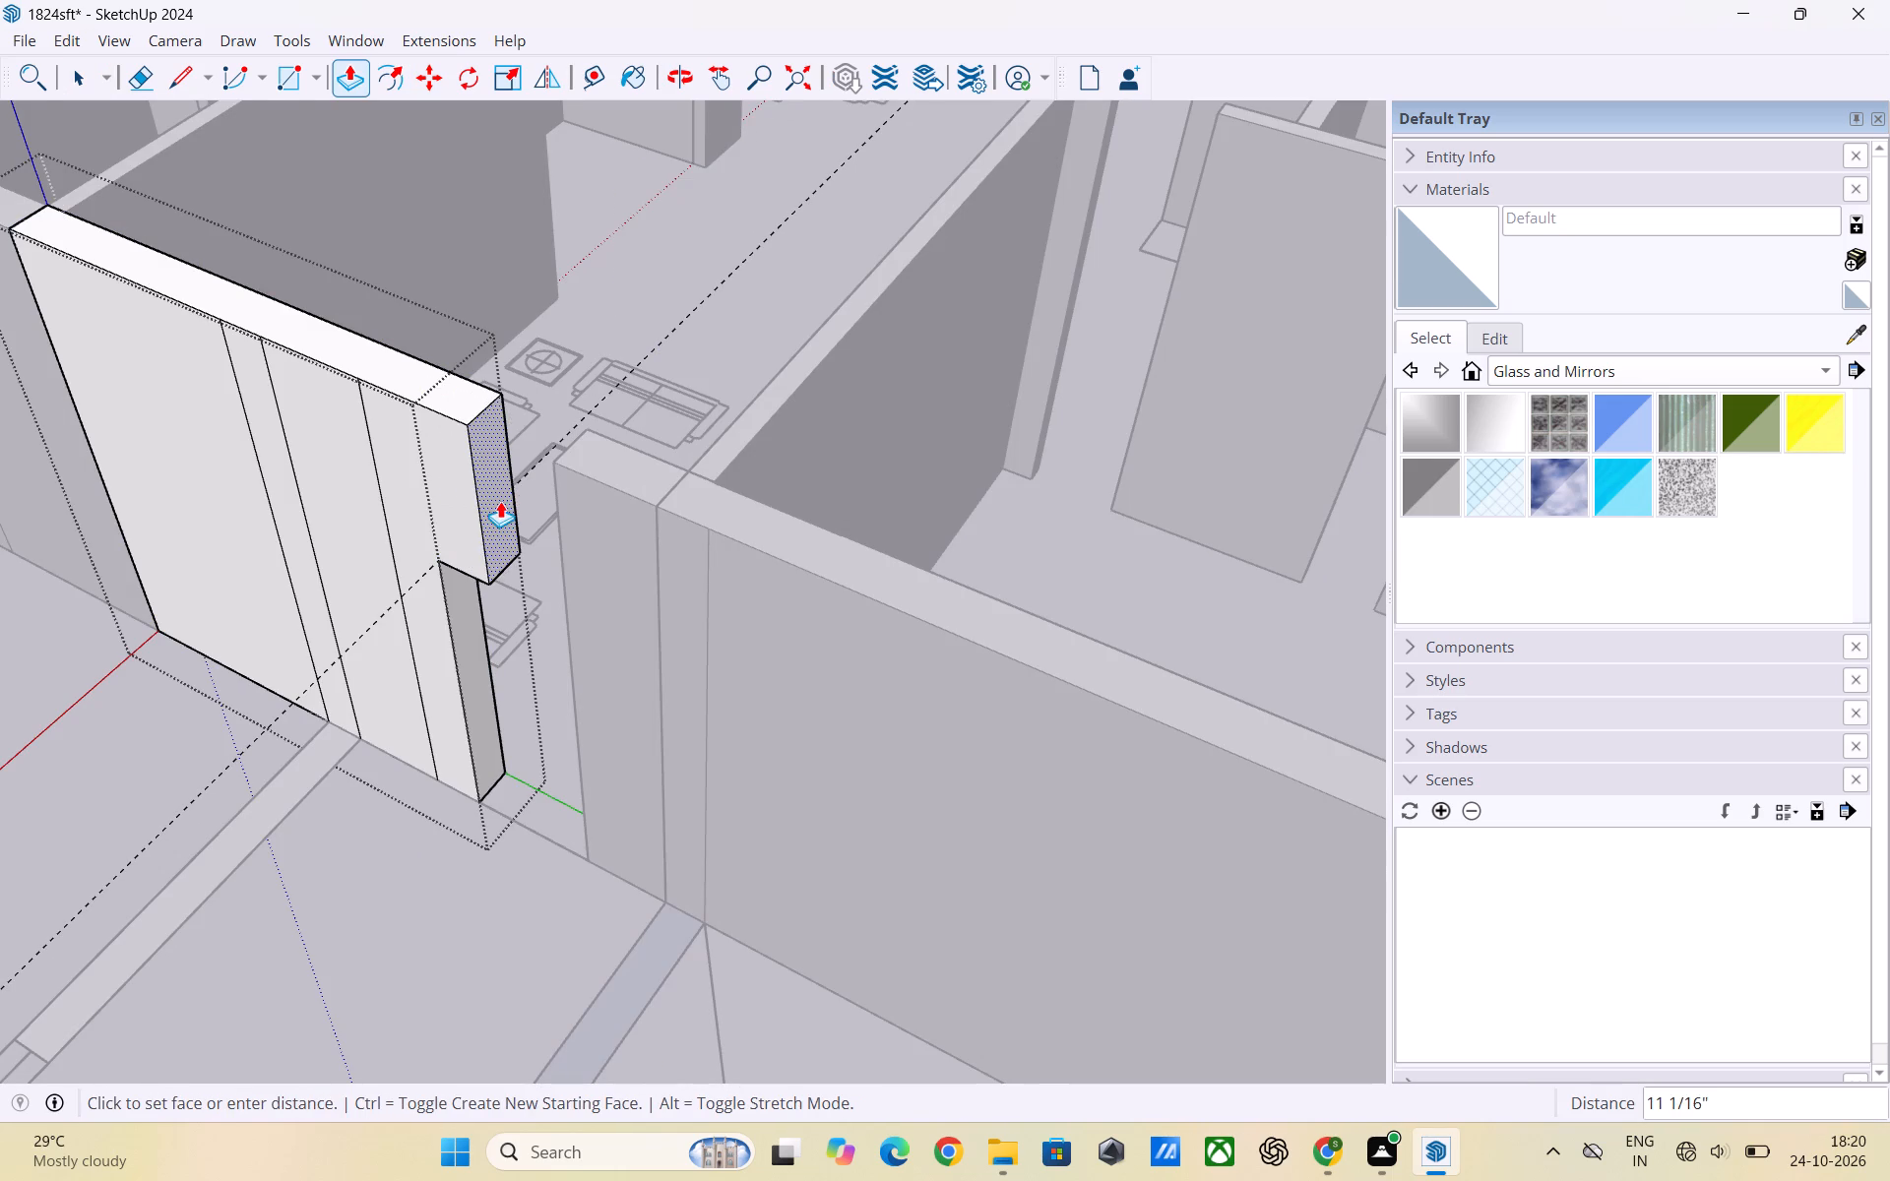
pyautogui.scroll(-1, 507, 512)
pyautogui.moveTo(528, 543); pyautogui.dragTo(656, 556, button='middle')
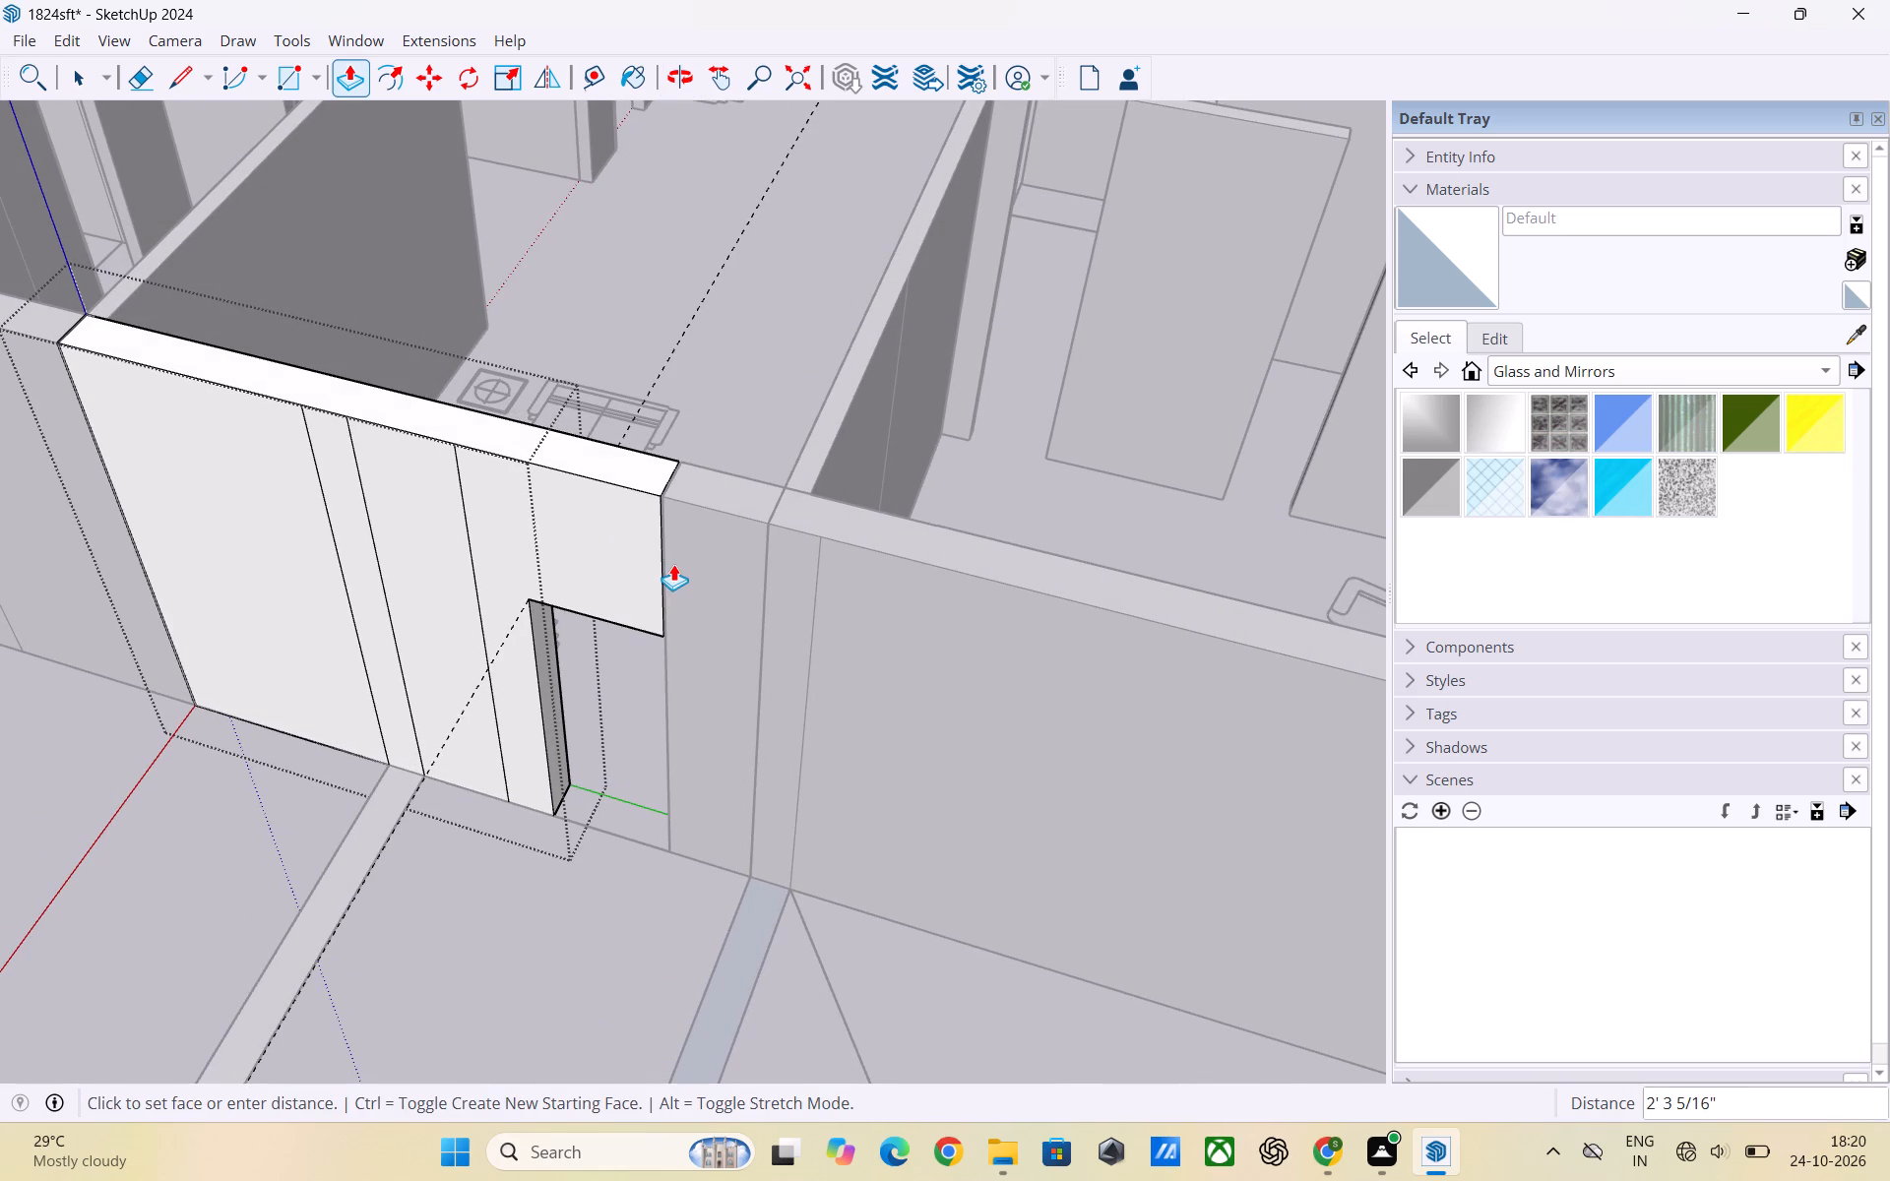
pyautogui.click(673, 564)
pyautogui.press('space')
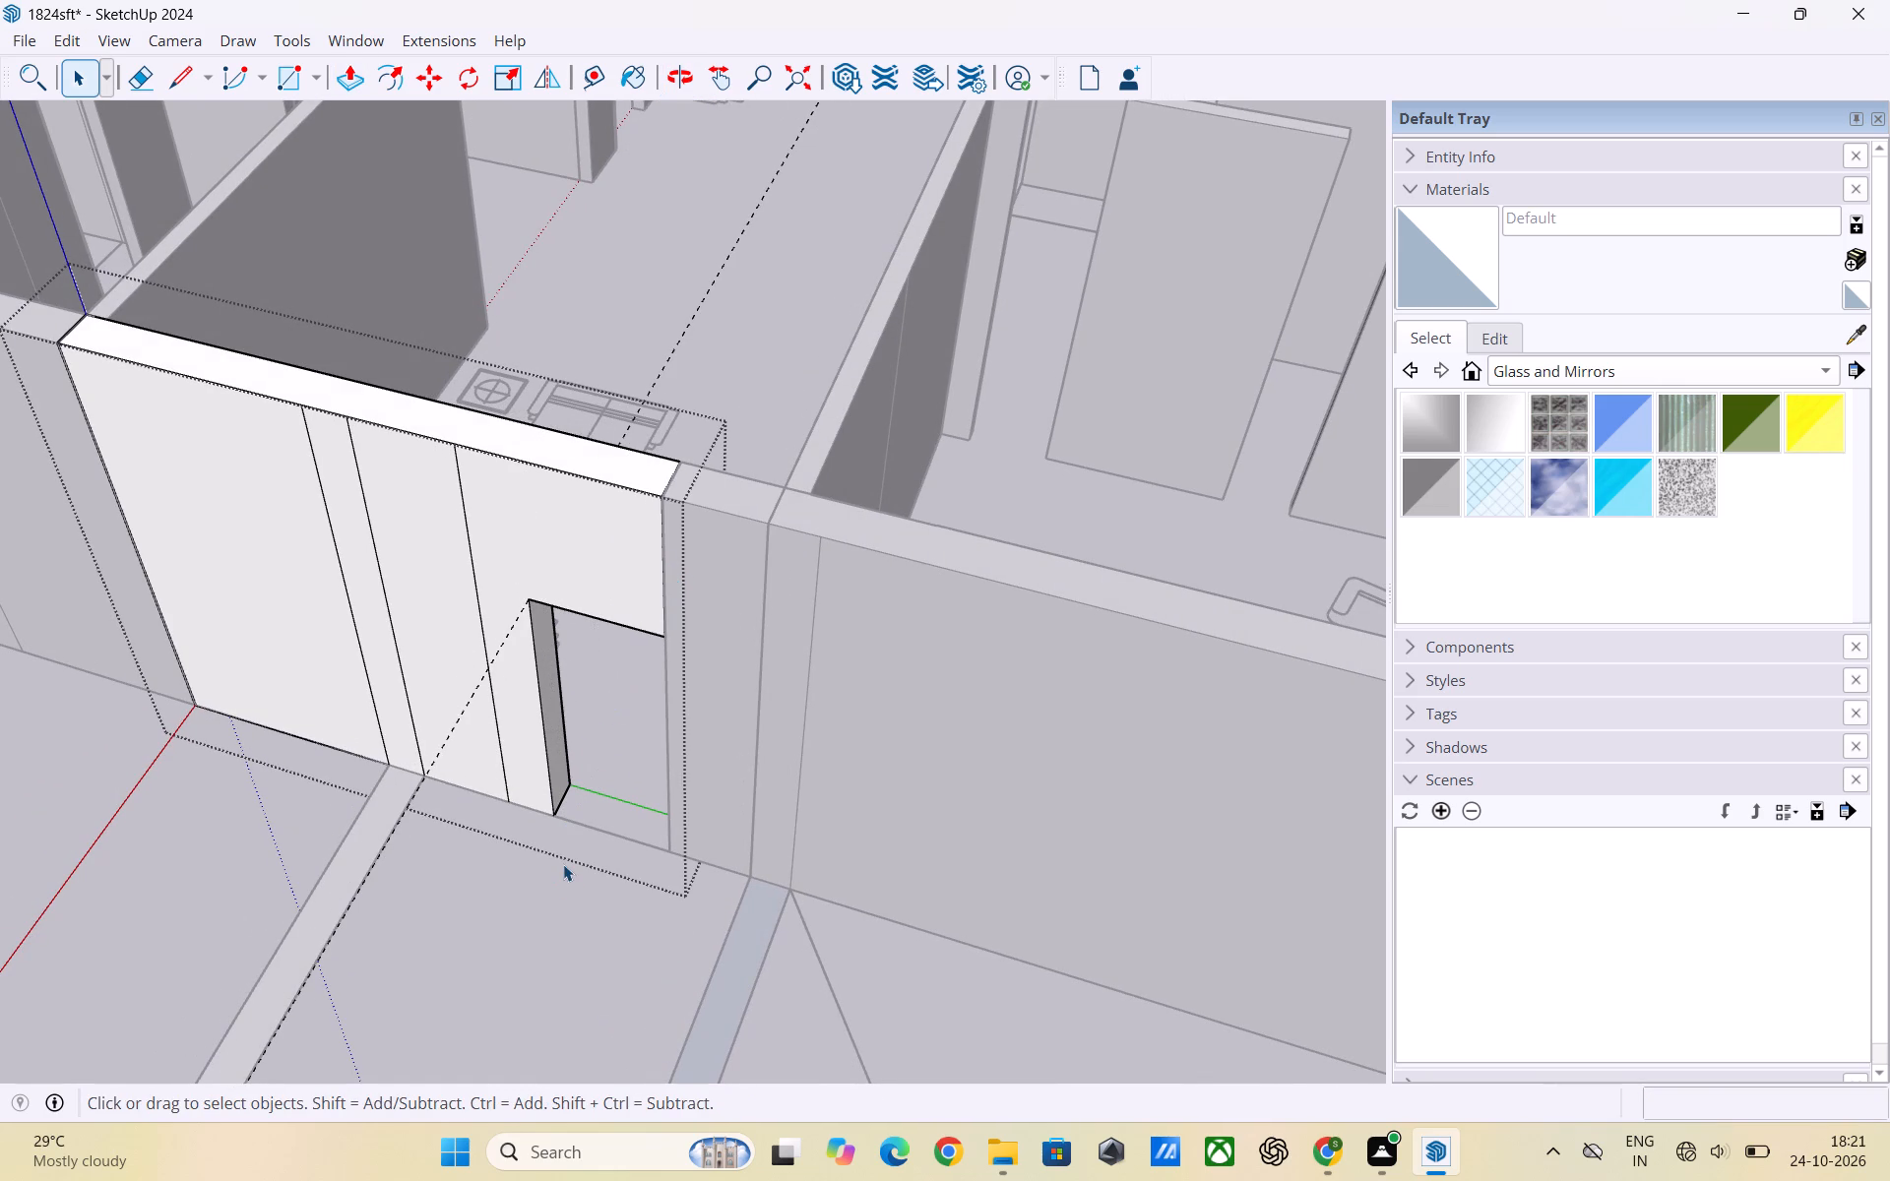
pyautogui.click(571, 944)
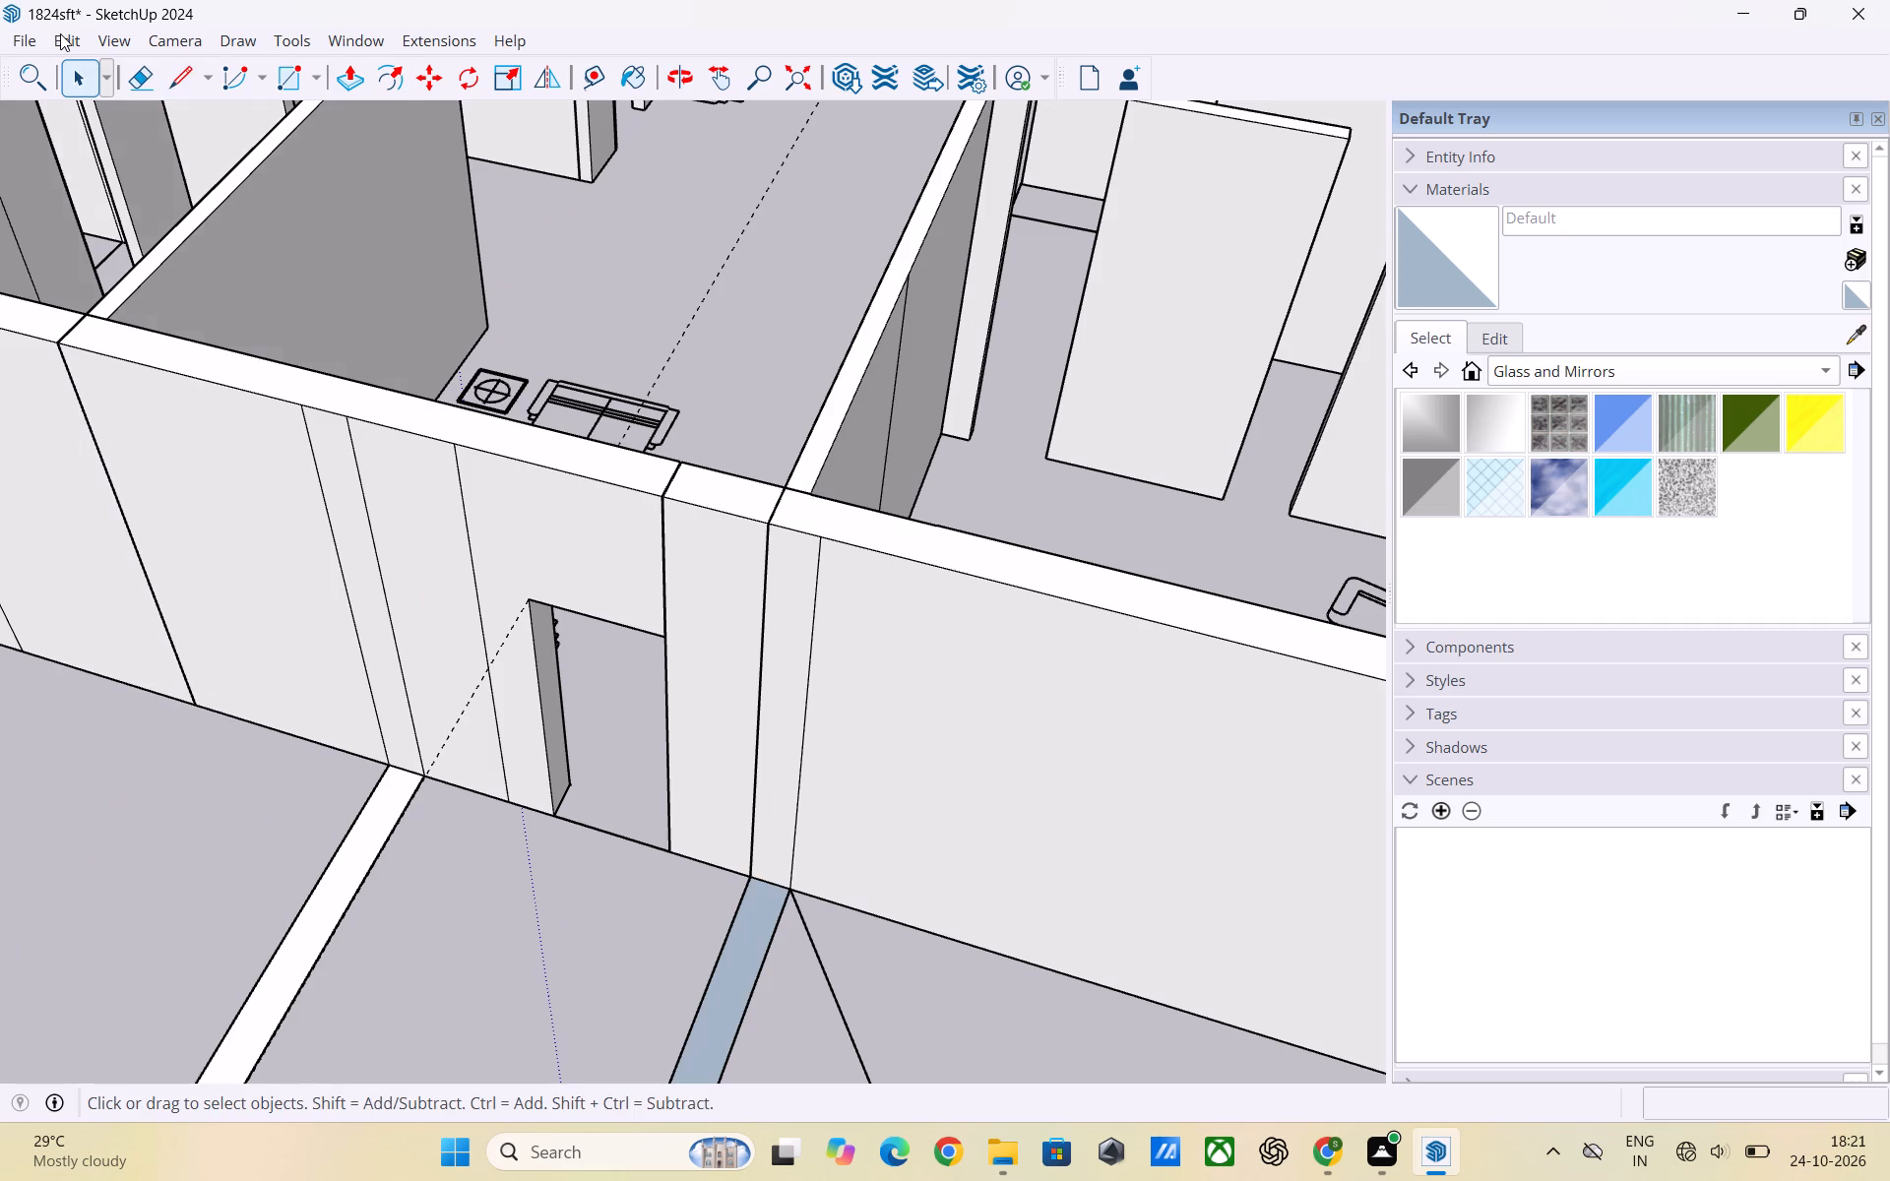
# Delete all guides from the model.
pyautogui.click(60, 33)
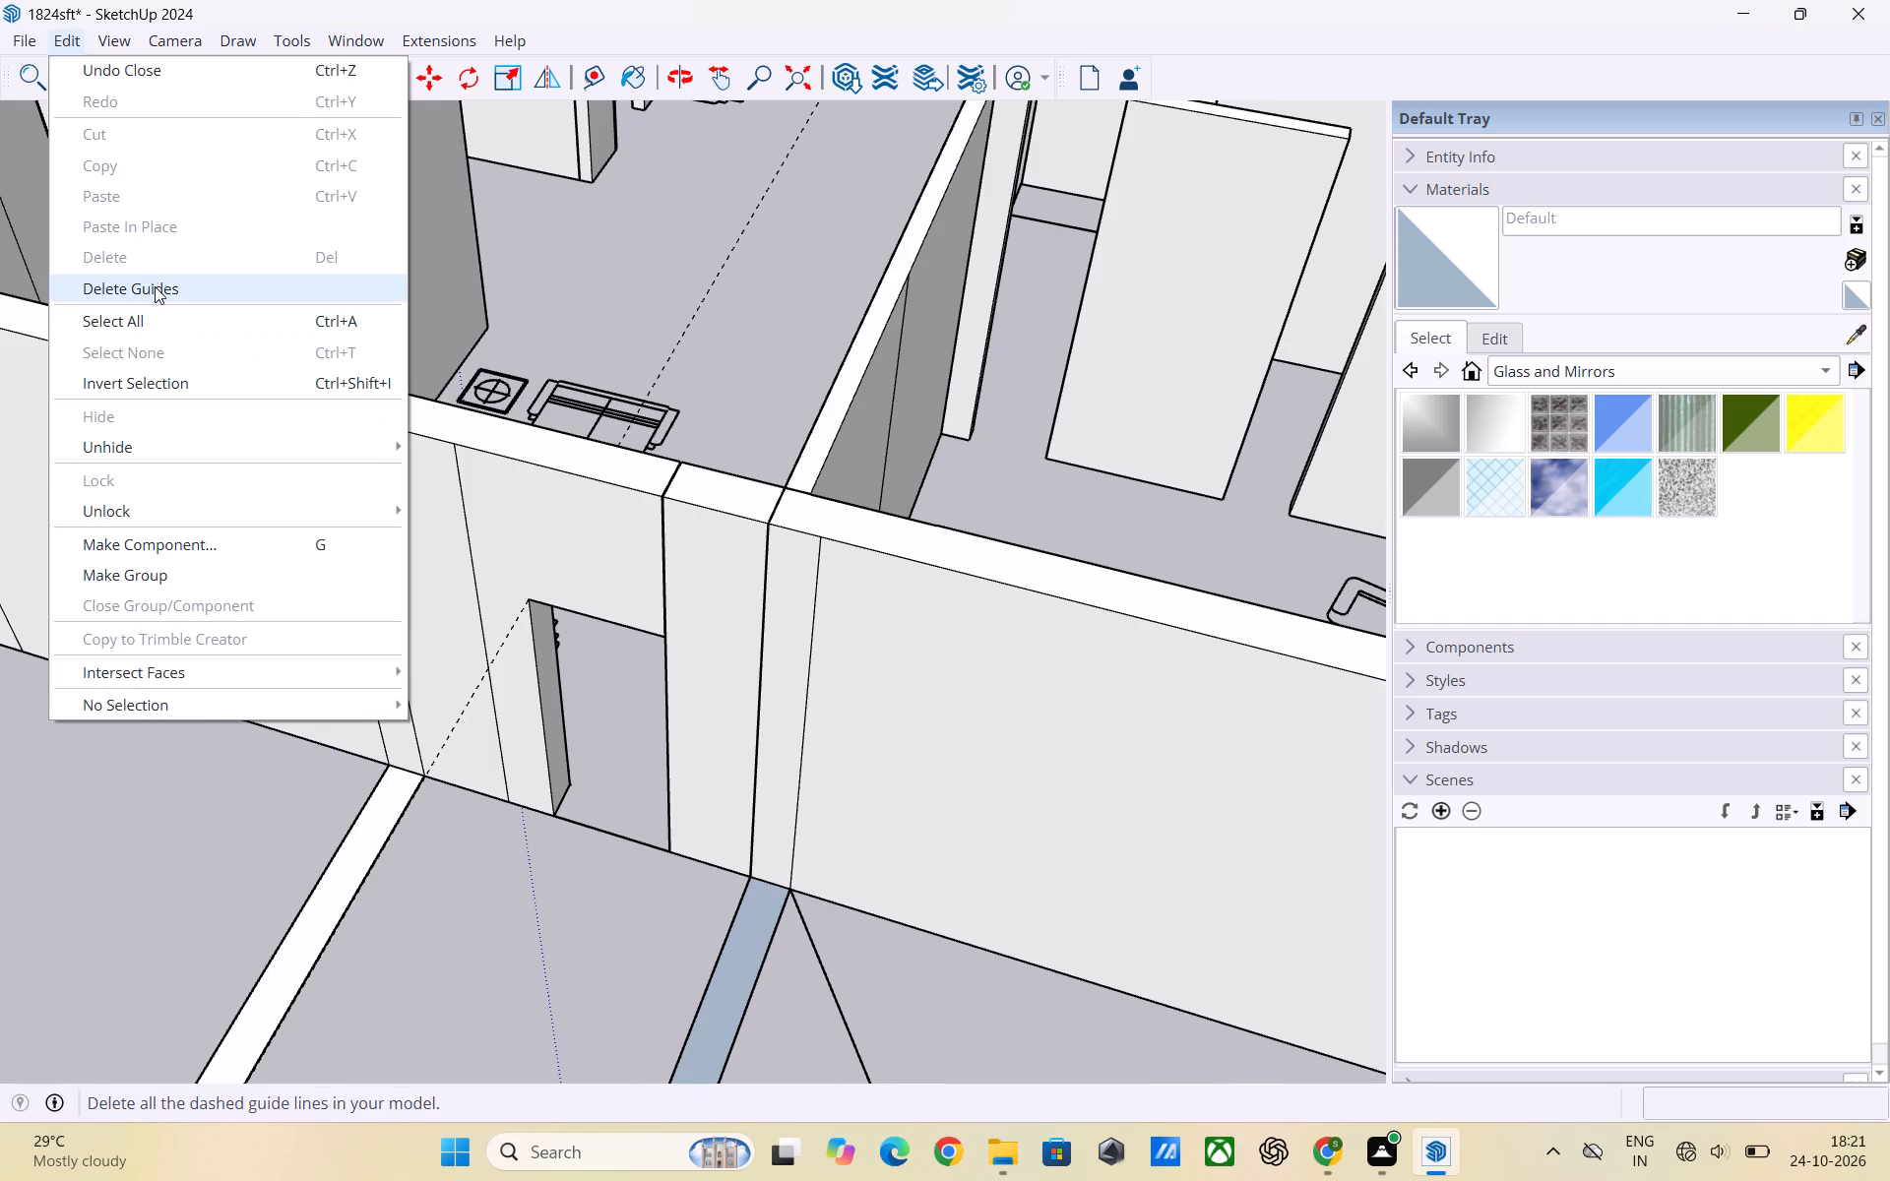
pyautogui.click(155, 286)
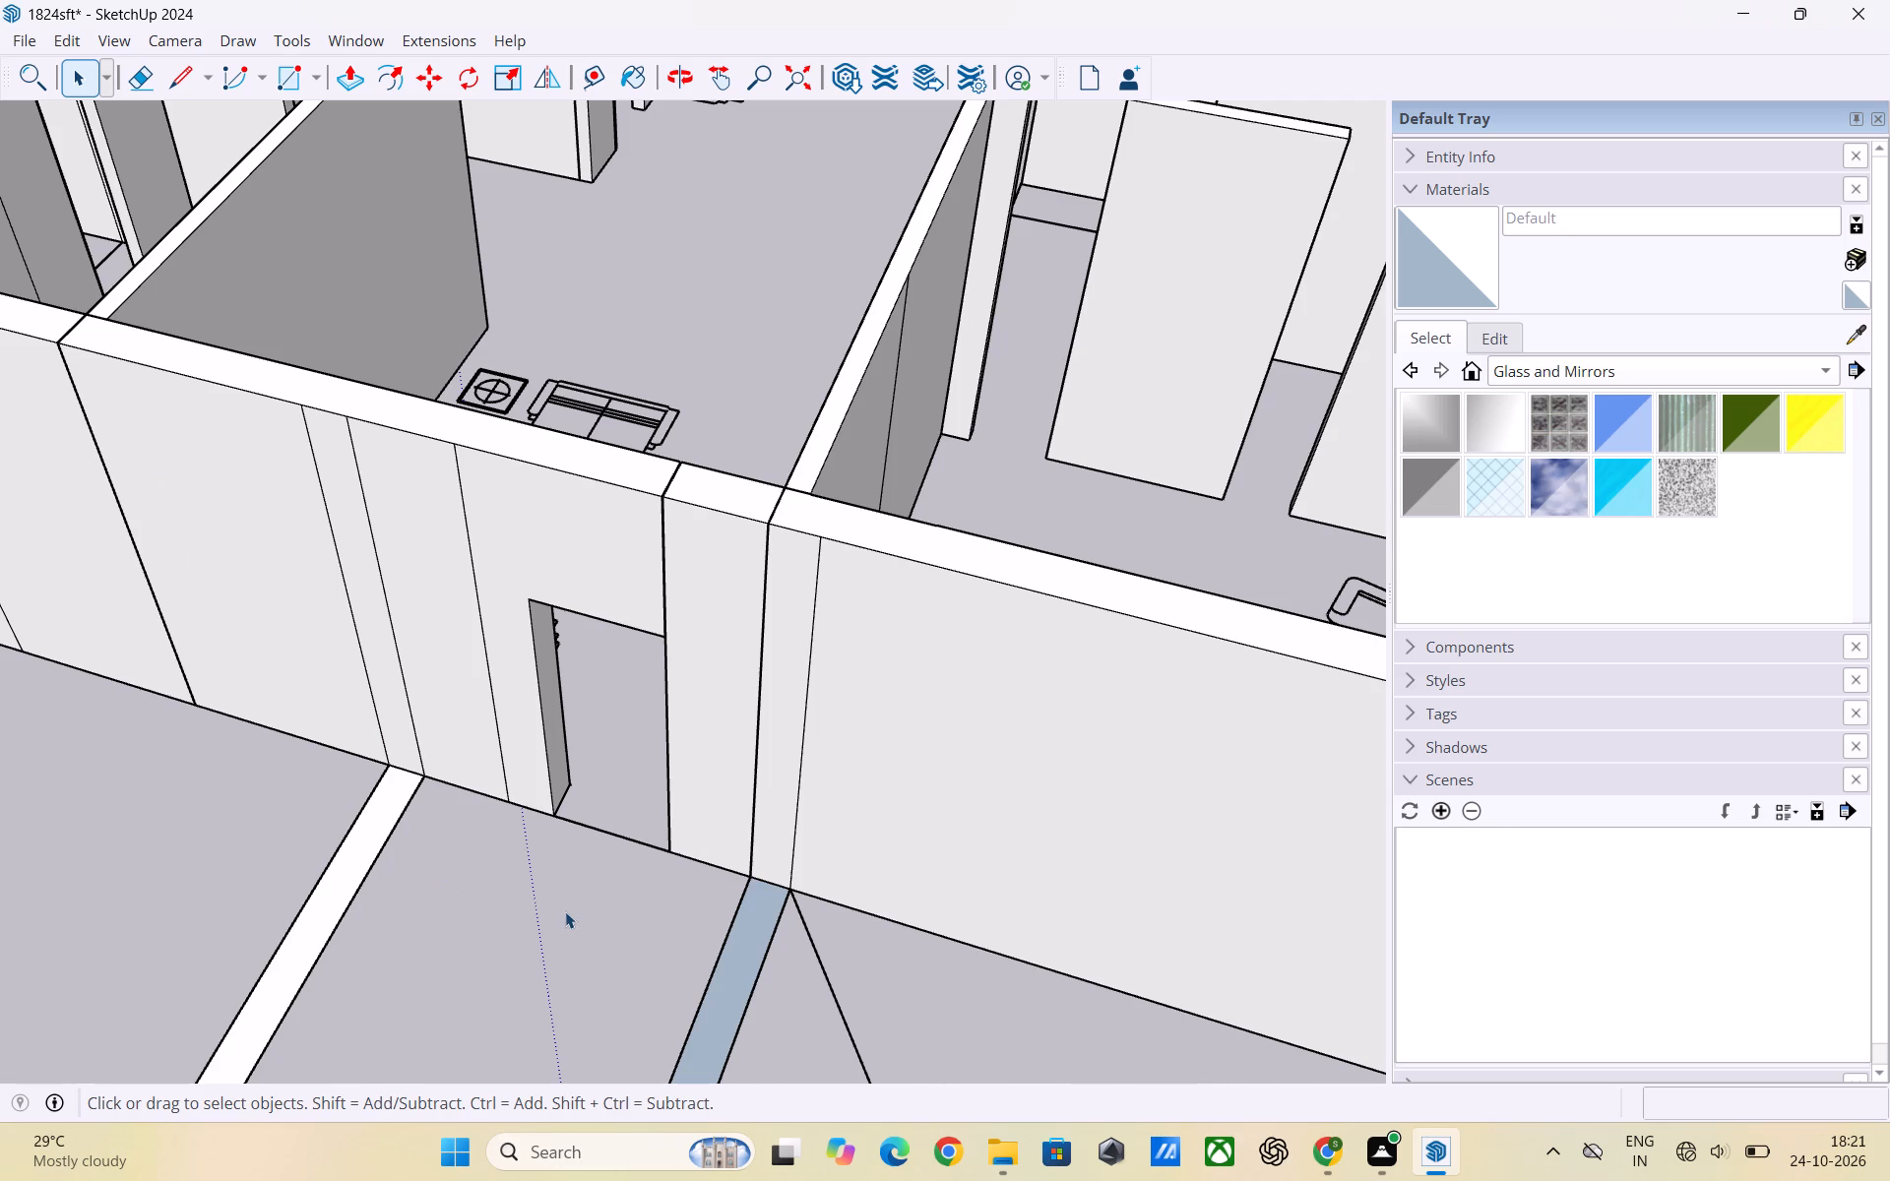
# Look around the plan's exterior and interior walls for remaining openings, ending at the outer-wall gap beside the stepped floor outline near the red axis.
pyautogui.scroll(2, 565, 911)
pyautogui.scroll(-6, 593, 882)
pyautogui.moveTo(598, 891); pyautogui.dragTo(874, 755, button='middle')
pyautogui.scroll(3, 903, 777)
pyautogui.moveTo(926, 790); pyautogui.dragTo(604, 731, button='middle')
pyautogui.scroll(-1, 919, 793)
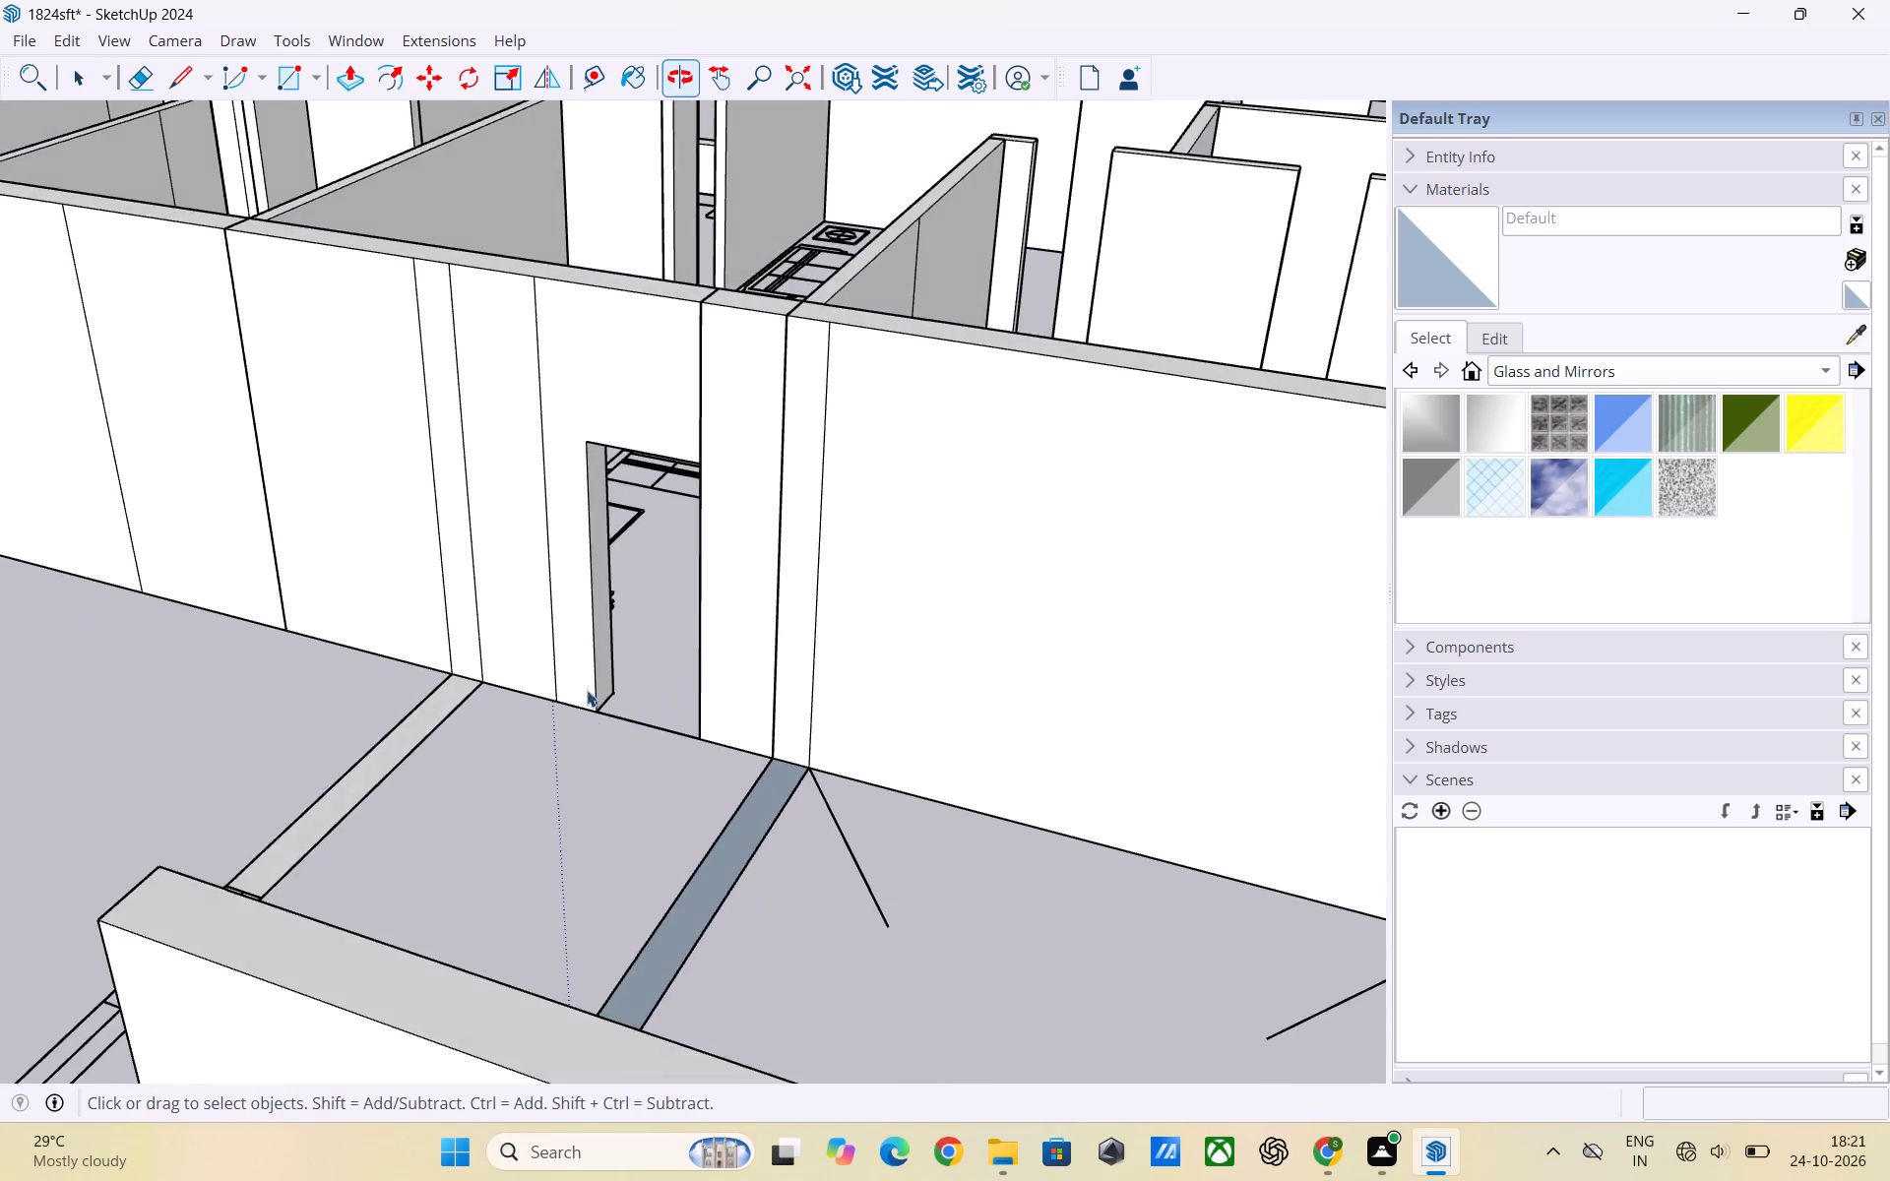
pyautogui.scroll(-11, 727, 734)
pyautogui.scroll(-1, 852, 808)
pyautogui.moveTo(852, 808); pyautogui.dragTo(839, 919, button='middle')
pyautogui.scroll(-1, 835, 871)
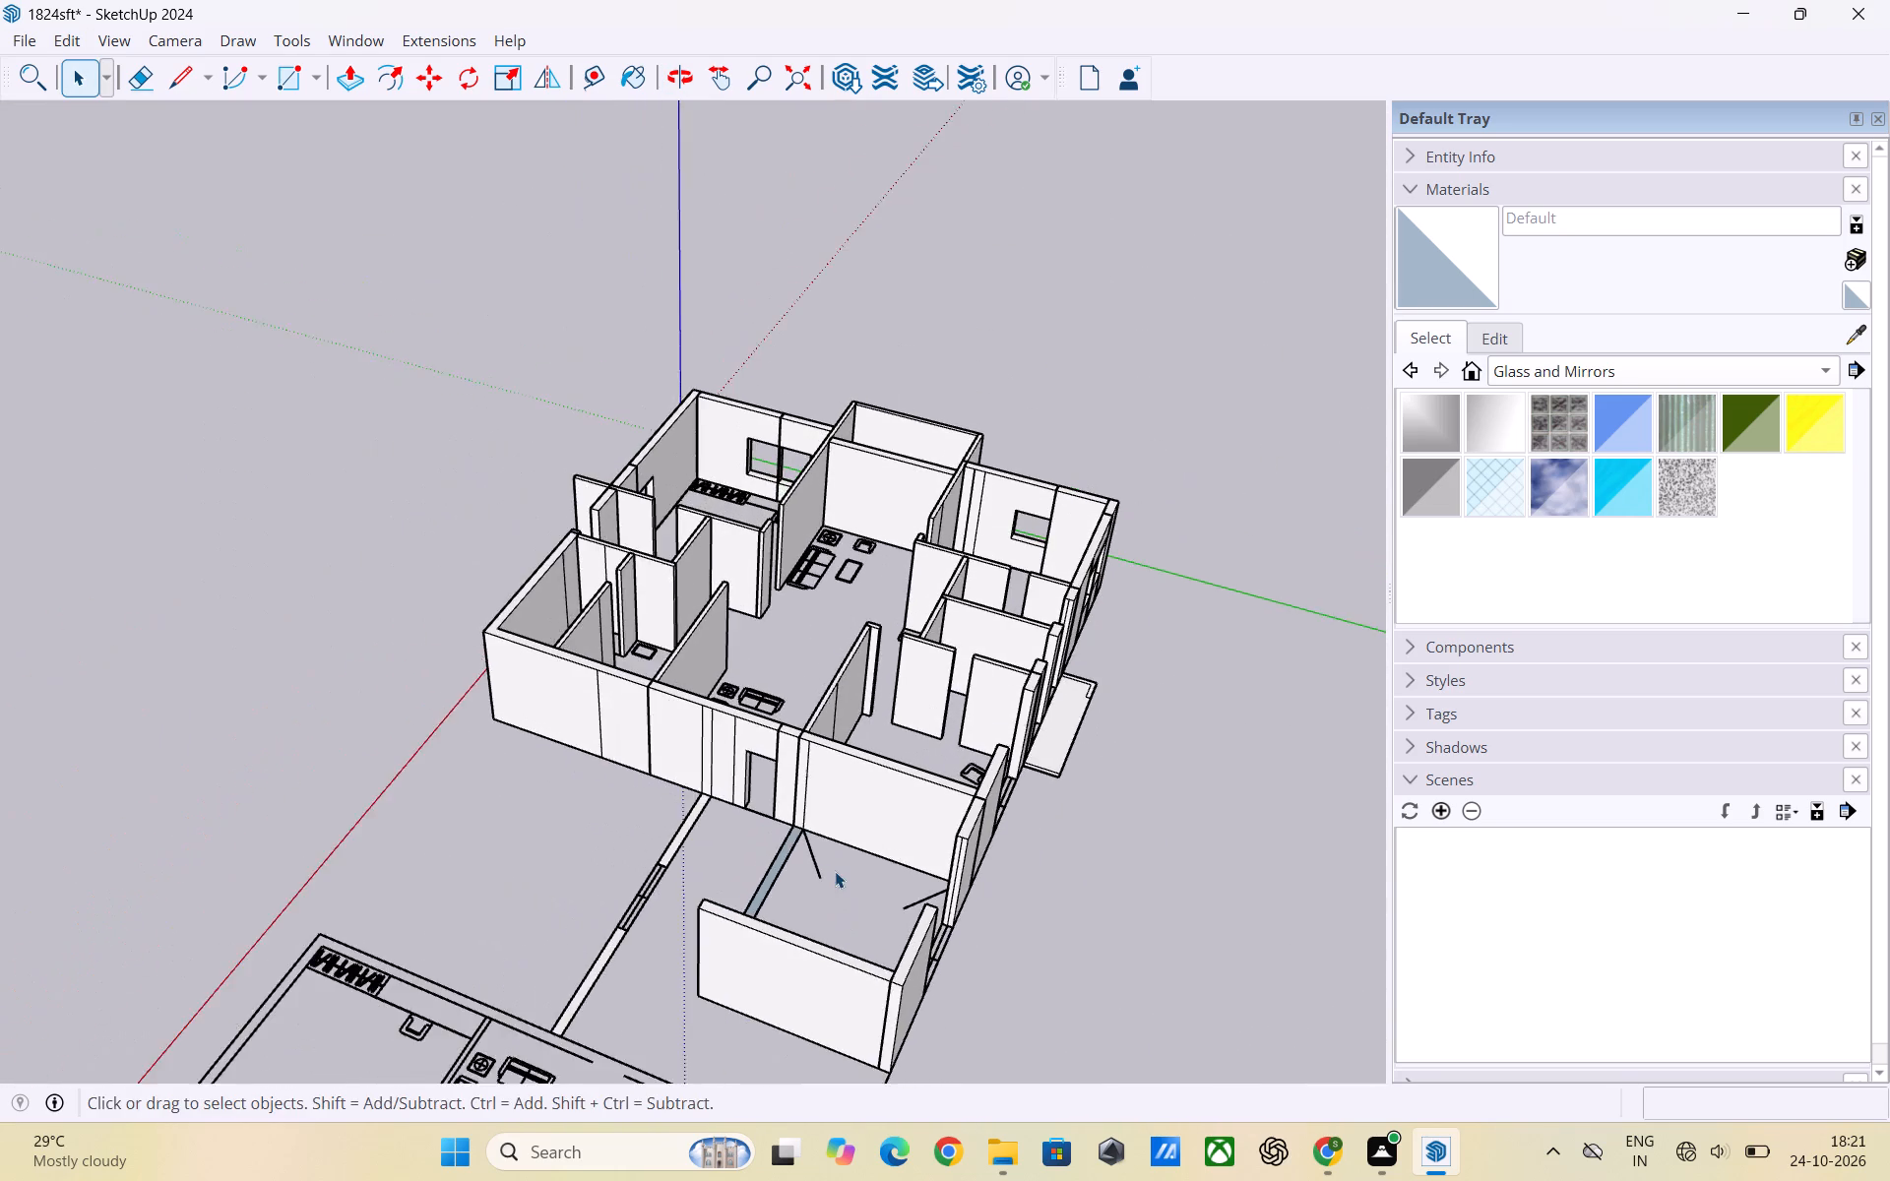
pyautogui.scroll(-3, 835, 871)
pyautogui.moveTo(846, 866); pyautogui.dragTo(367, 849, button='middle')
pyautogui.scroll(3, 569, 736)
pyautogui.moveTo(798, 811); pyautogui.dragTo(349, 791, button='middle')
pyautogui.scroll(2, 590, 684)
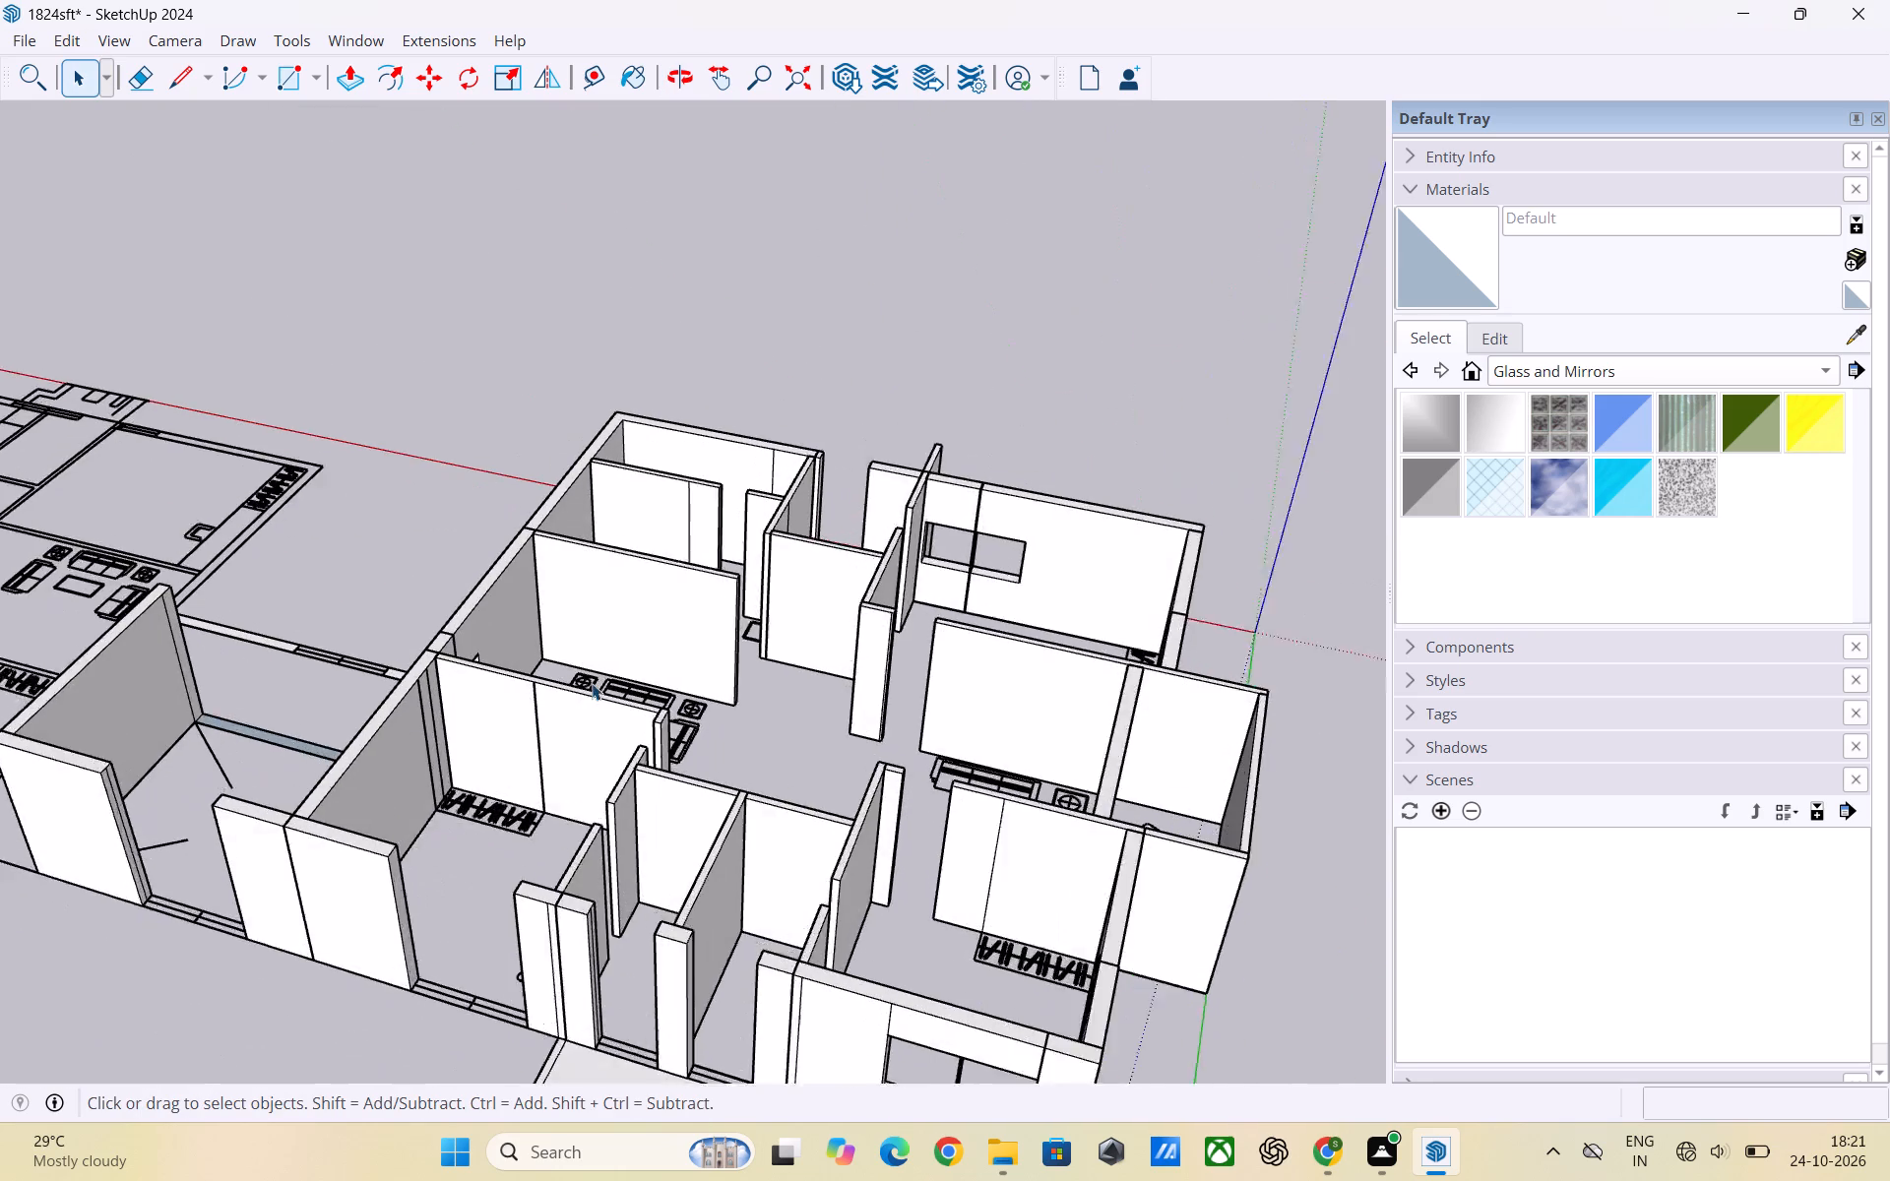
pyautogui.scroll(4, 592, 683)
pyautogui.moveTo(603, 712); pyautogui.dragTo(719, 619, button='middle')
pyautogui.scroll(-6, 684, 649)
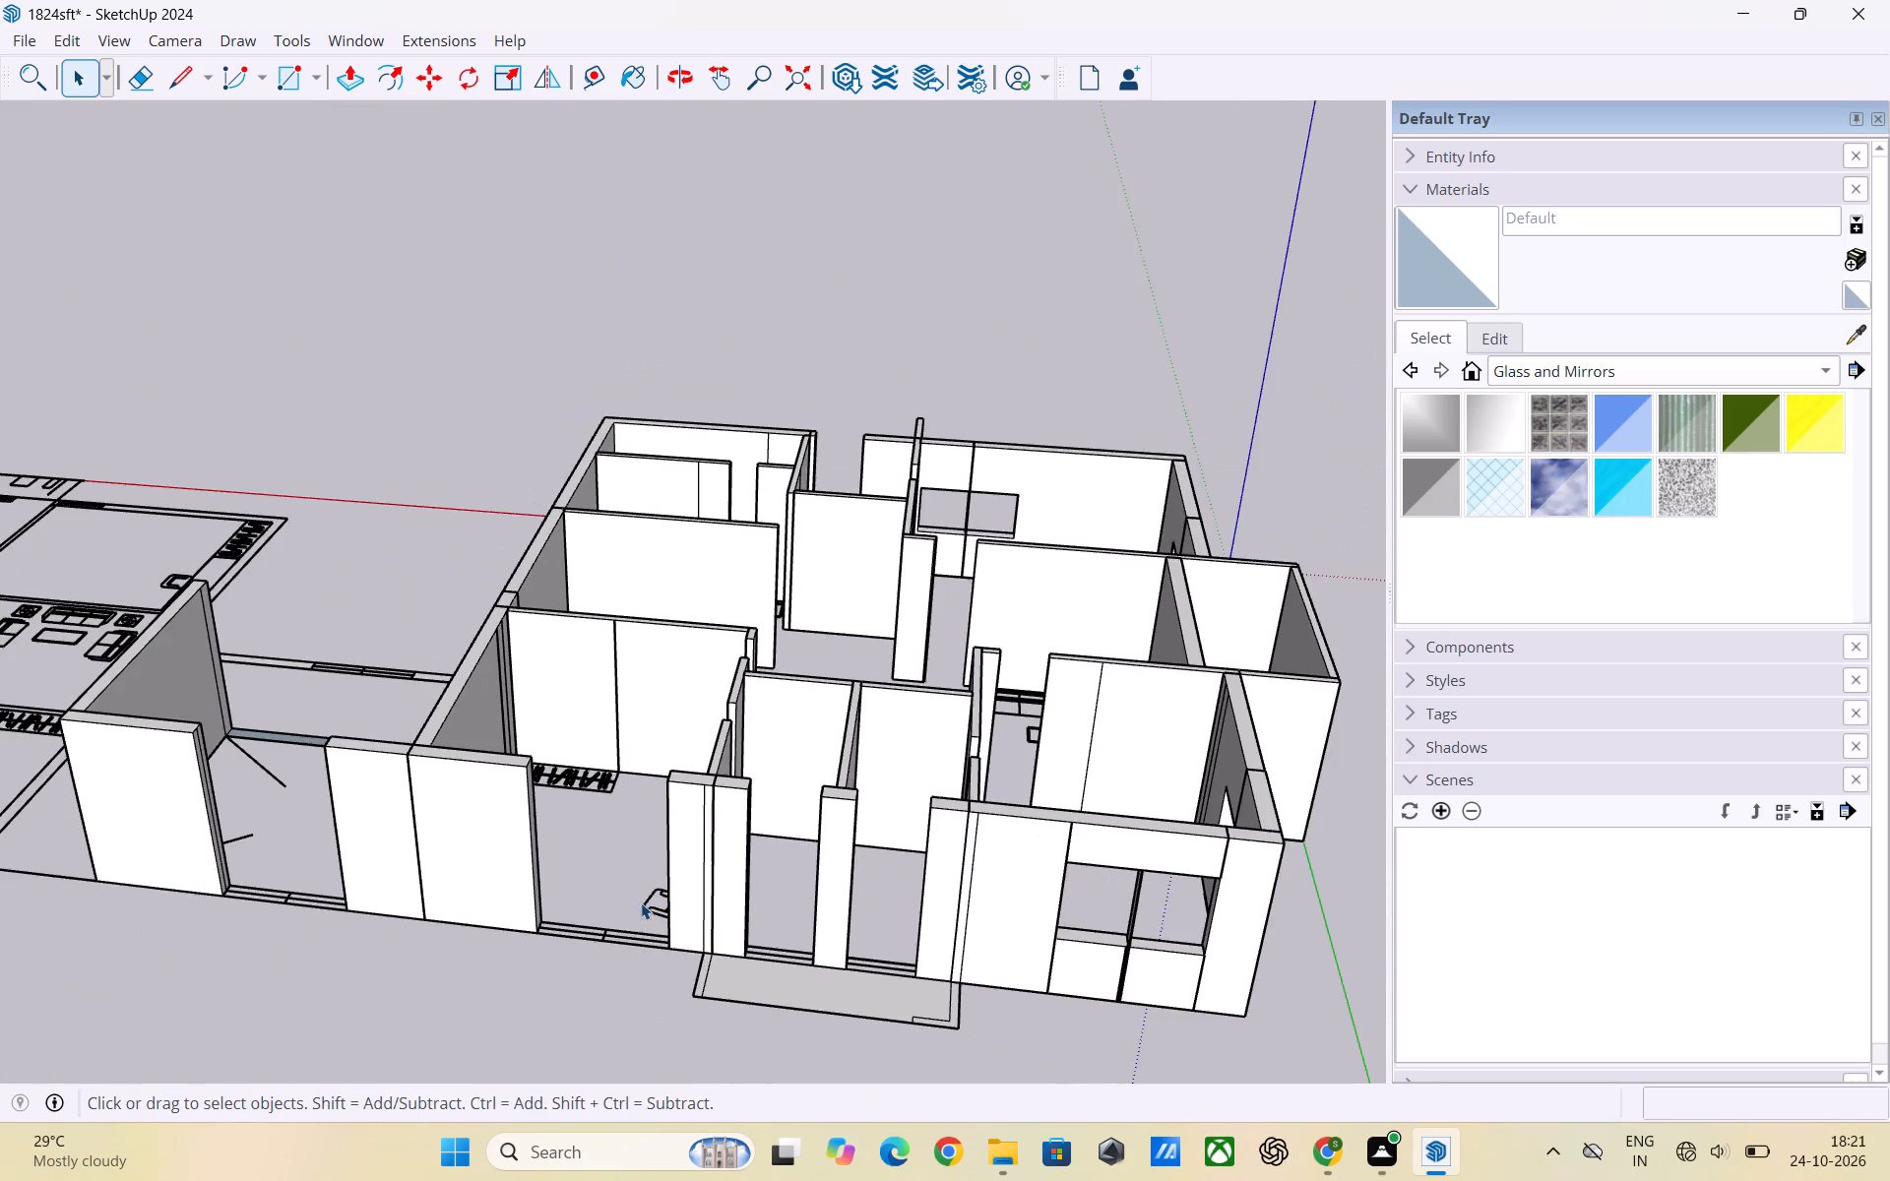
pyautogui.moveTo(641, 902); pyautogui.dragTo(639, 1000, button='middle')
pyautogui.scroll(3, 770, 940)
pyautogui.scroll(-6, 639, 856)
pyautogui.moveTo(787, 929); pyautogui.dragTo(701, 945, button='middle')
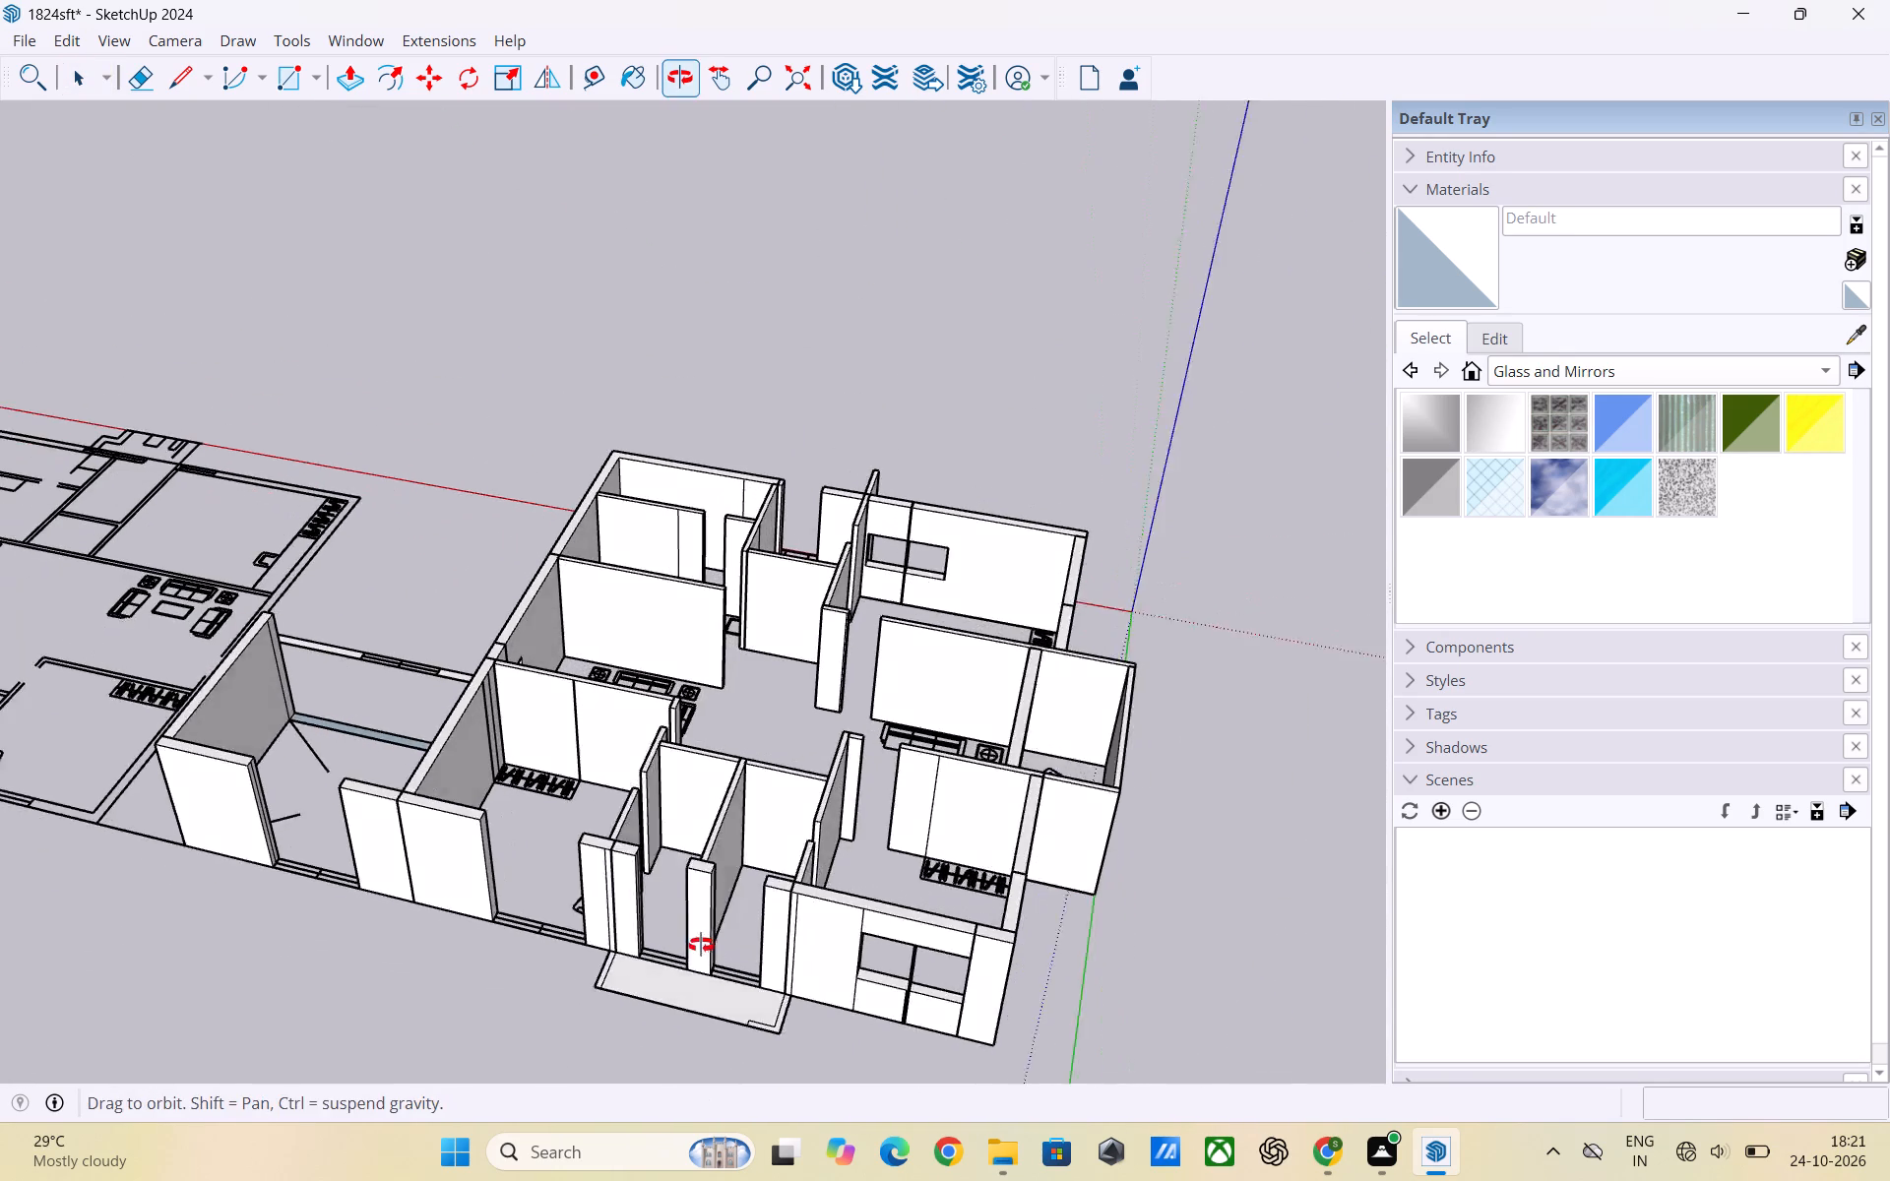
pyautogui.moveTo(701, 945); pyautogui.dragTo(637, 945, button='middle')
pyautogui.scroll(2, 547, 884)
pyautogui.scroll(-2, 775, 646)
pyautogui.moveTo(774, 646); pyautogui.dragTo(537, 712, button='middle')
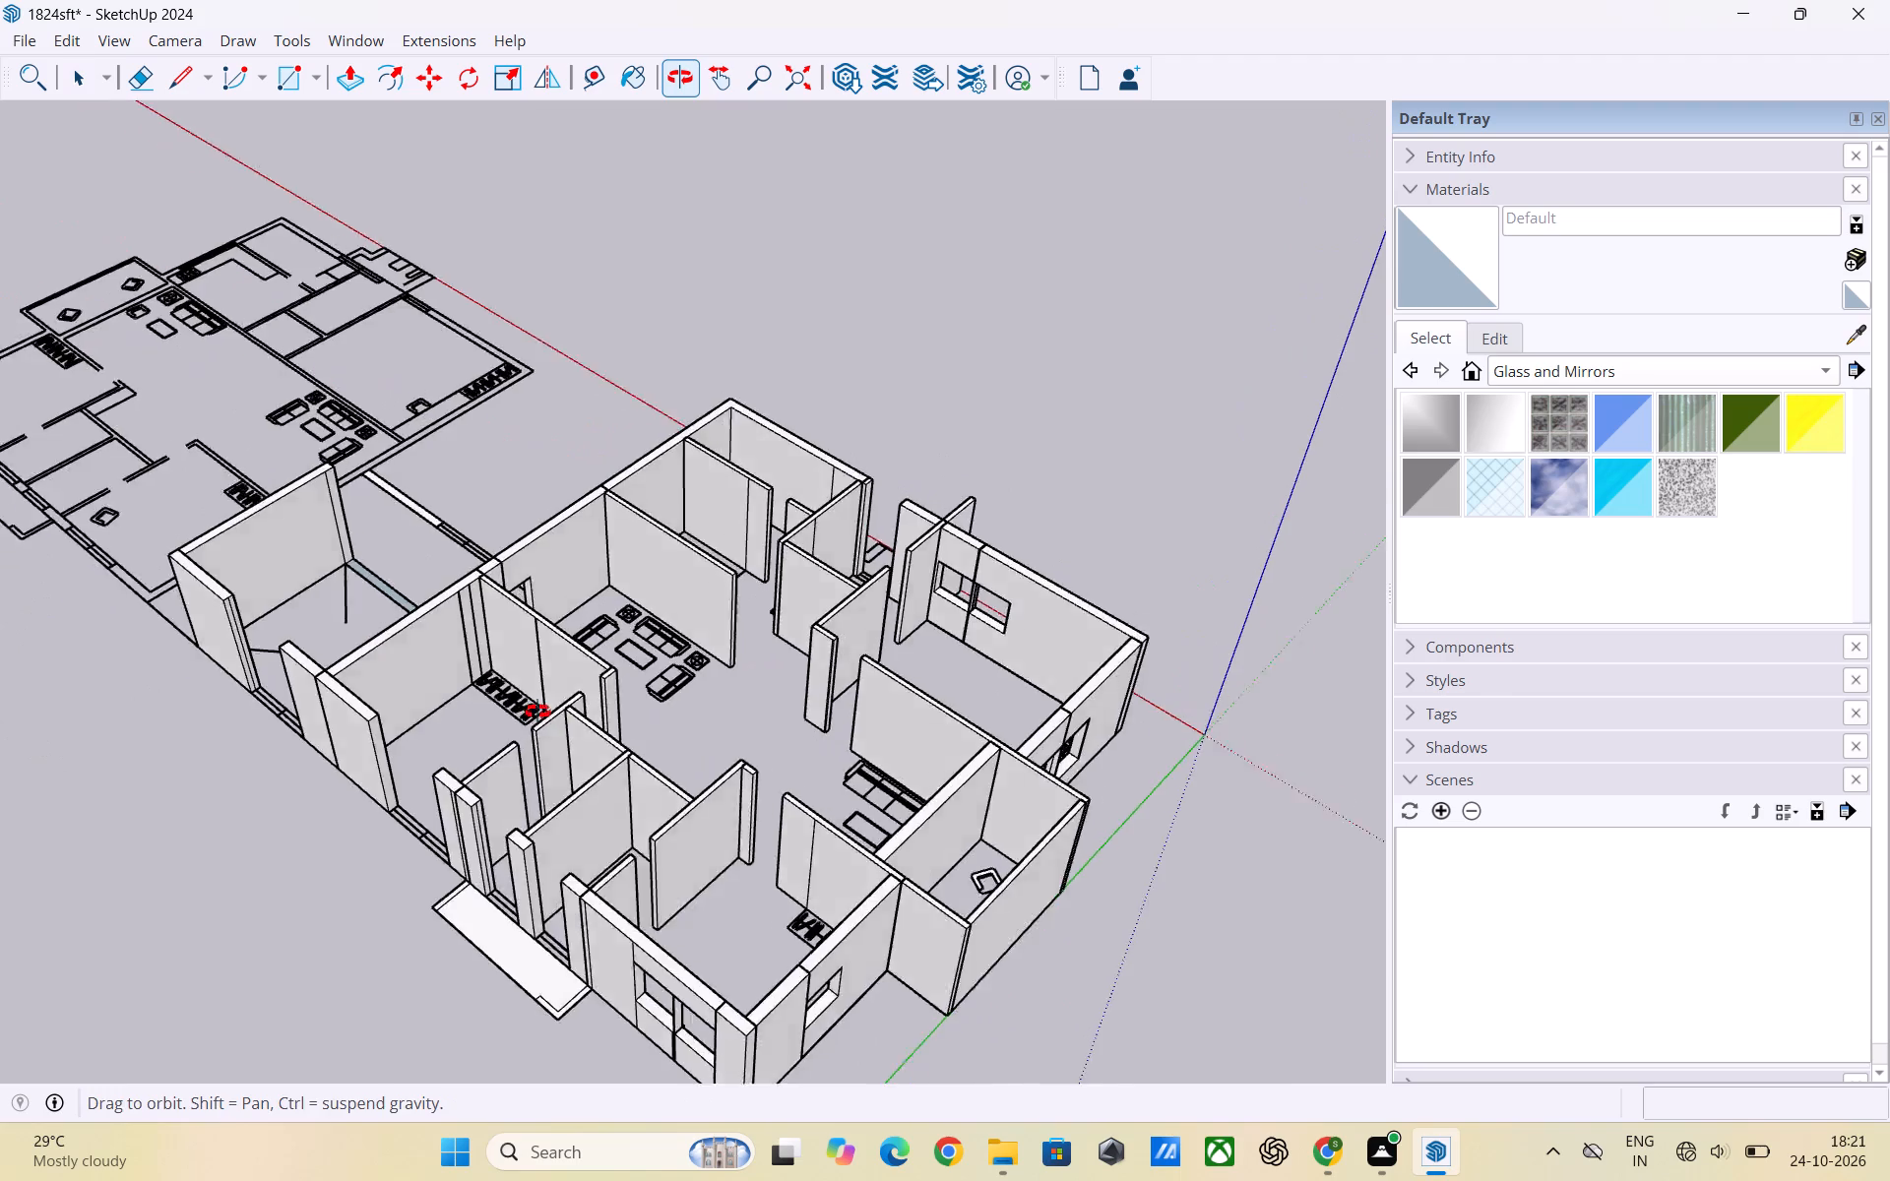
pyautogui.moveTo(537, 712); pyautogui.dragTo(432, 672, button='middle')
pyautogui.scroll(6, 717, 620)
pyautogui.scroll(-1, 739, 608)
pyautogui.moveTo(739, 608); pyautogui.dragTo(442, 667, button='middle')
pyautogui.scroll(3, 565, 551)
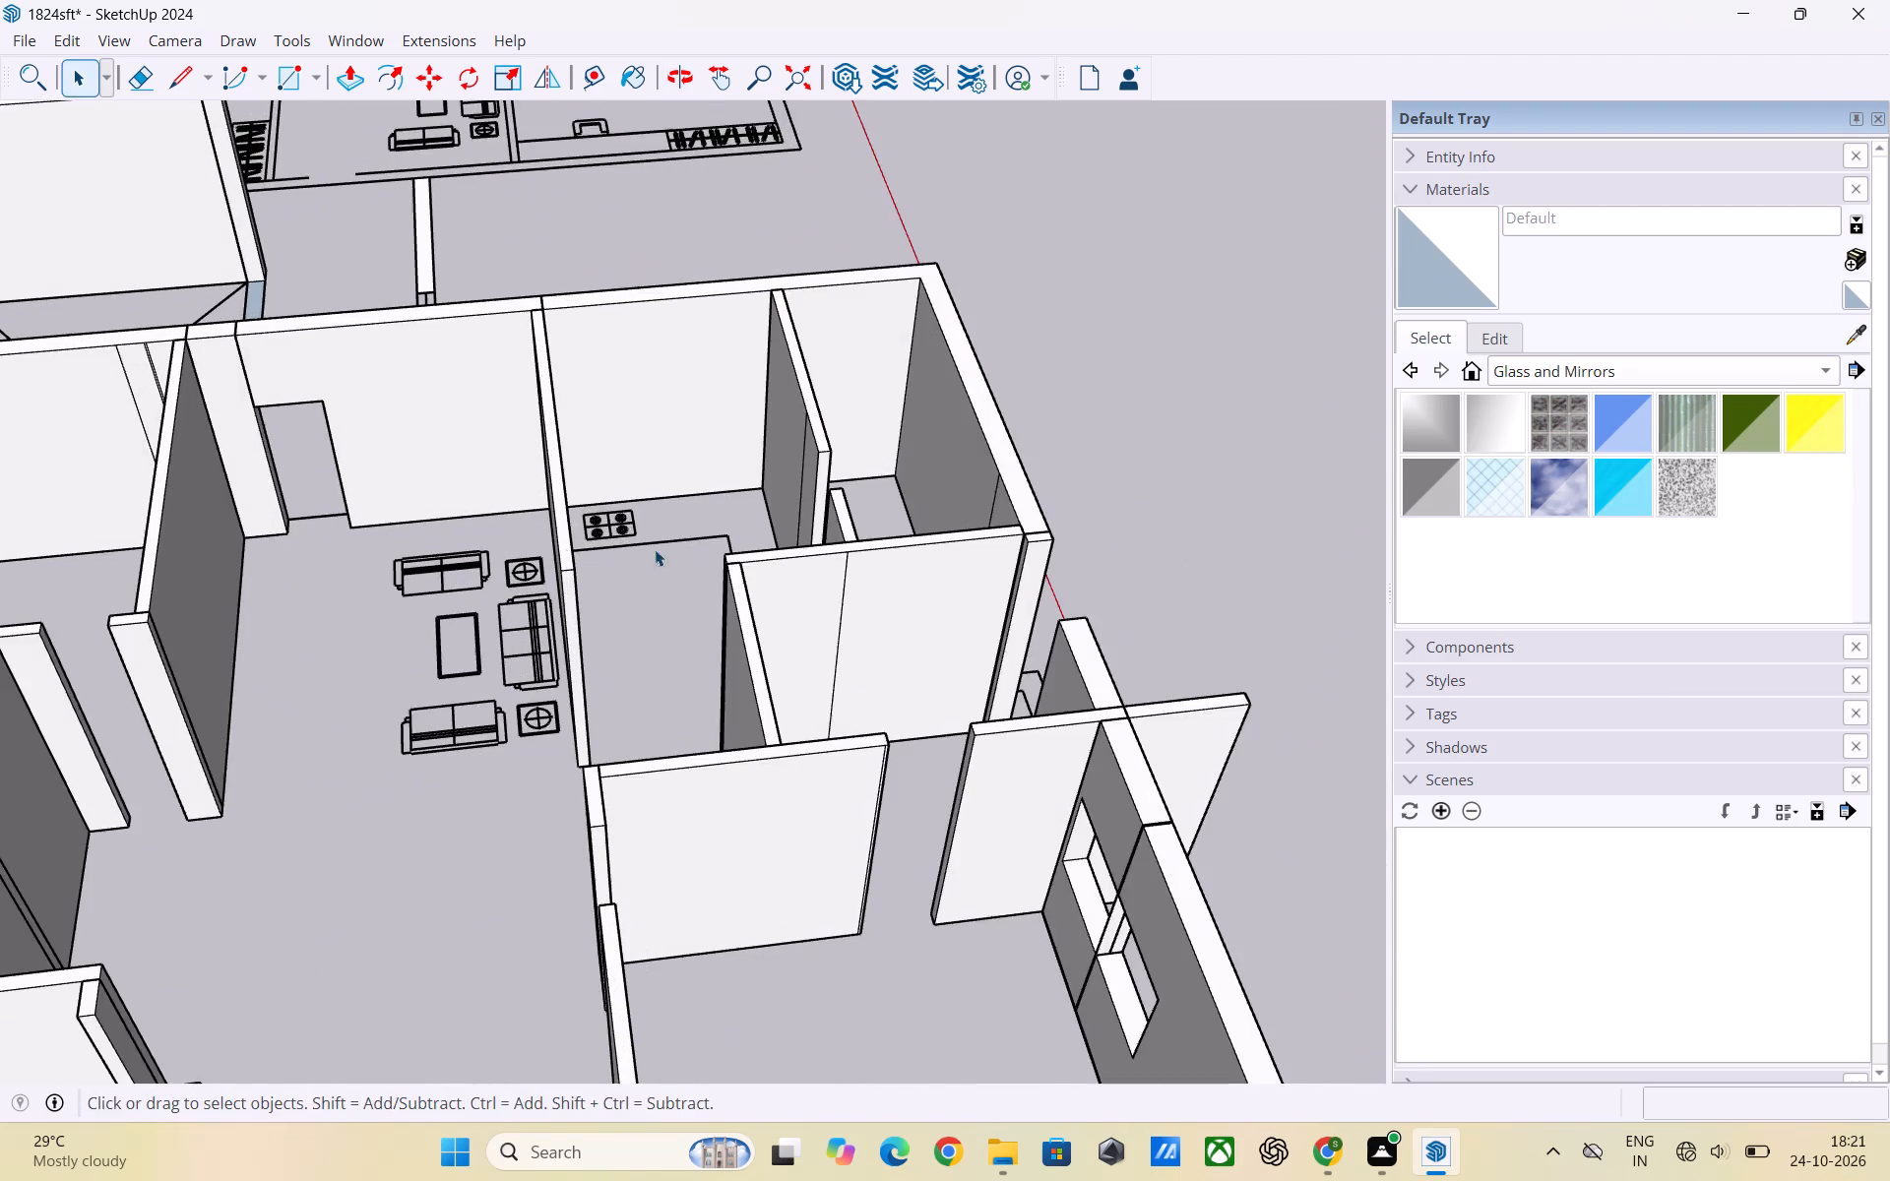
pyautogui.moveTo(704, 549); pyautogui.dragTo(680, 718, button='middle')
pyautogui.scroll(-1, 705, 596)
pyautogui.scroll(3, 828, 678)
pyautogui.moveTo(790, 680); pyautogui.dragTo(1227, 687, button='middle')
pyautogui.scroll(2, 944, 655)
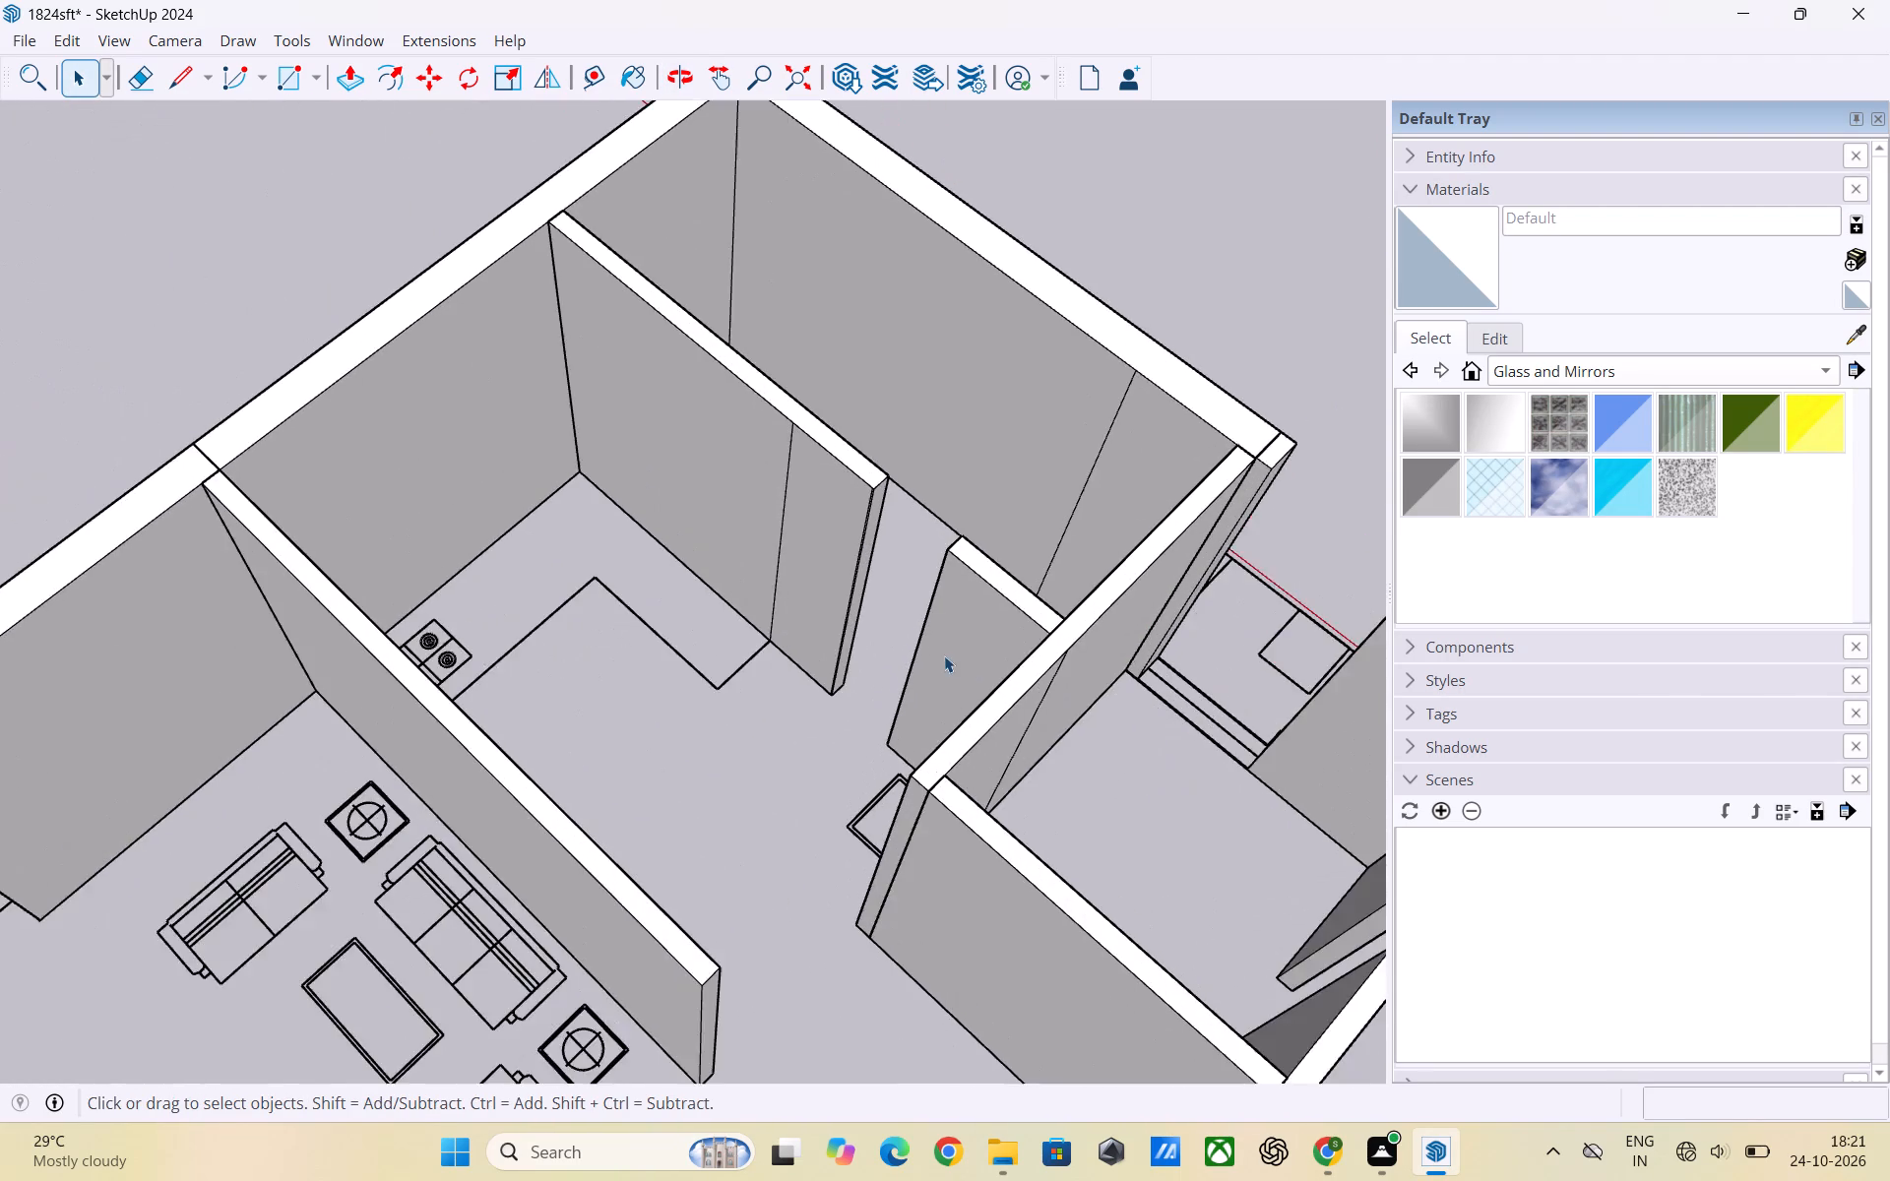
pyautogui.scroll(4, 944, 655)
pyautogui.scroll(-9, 982, 647)
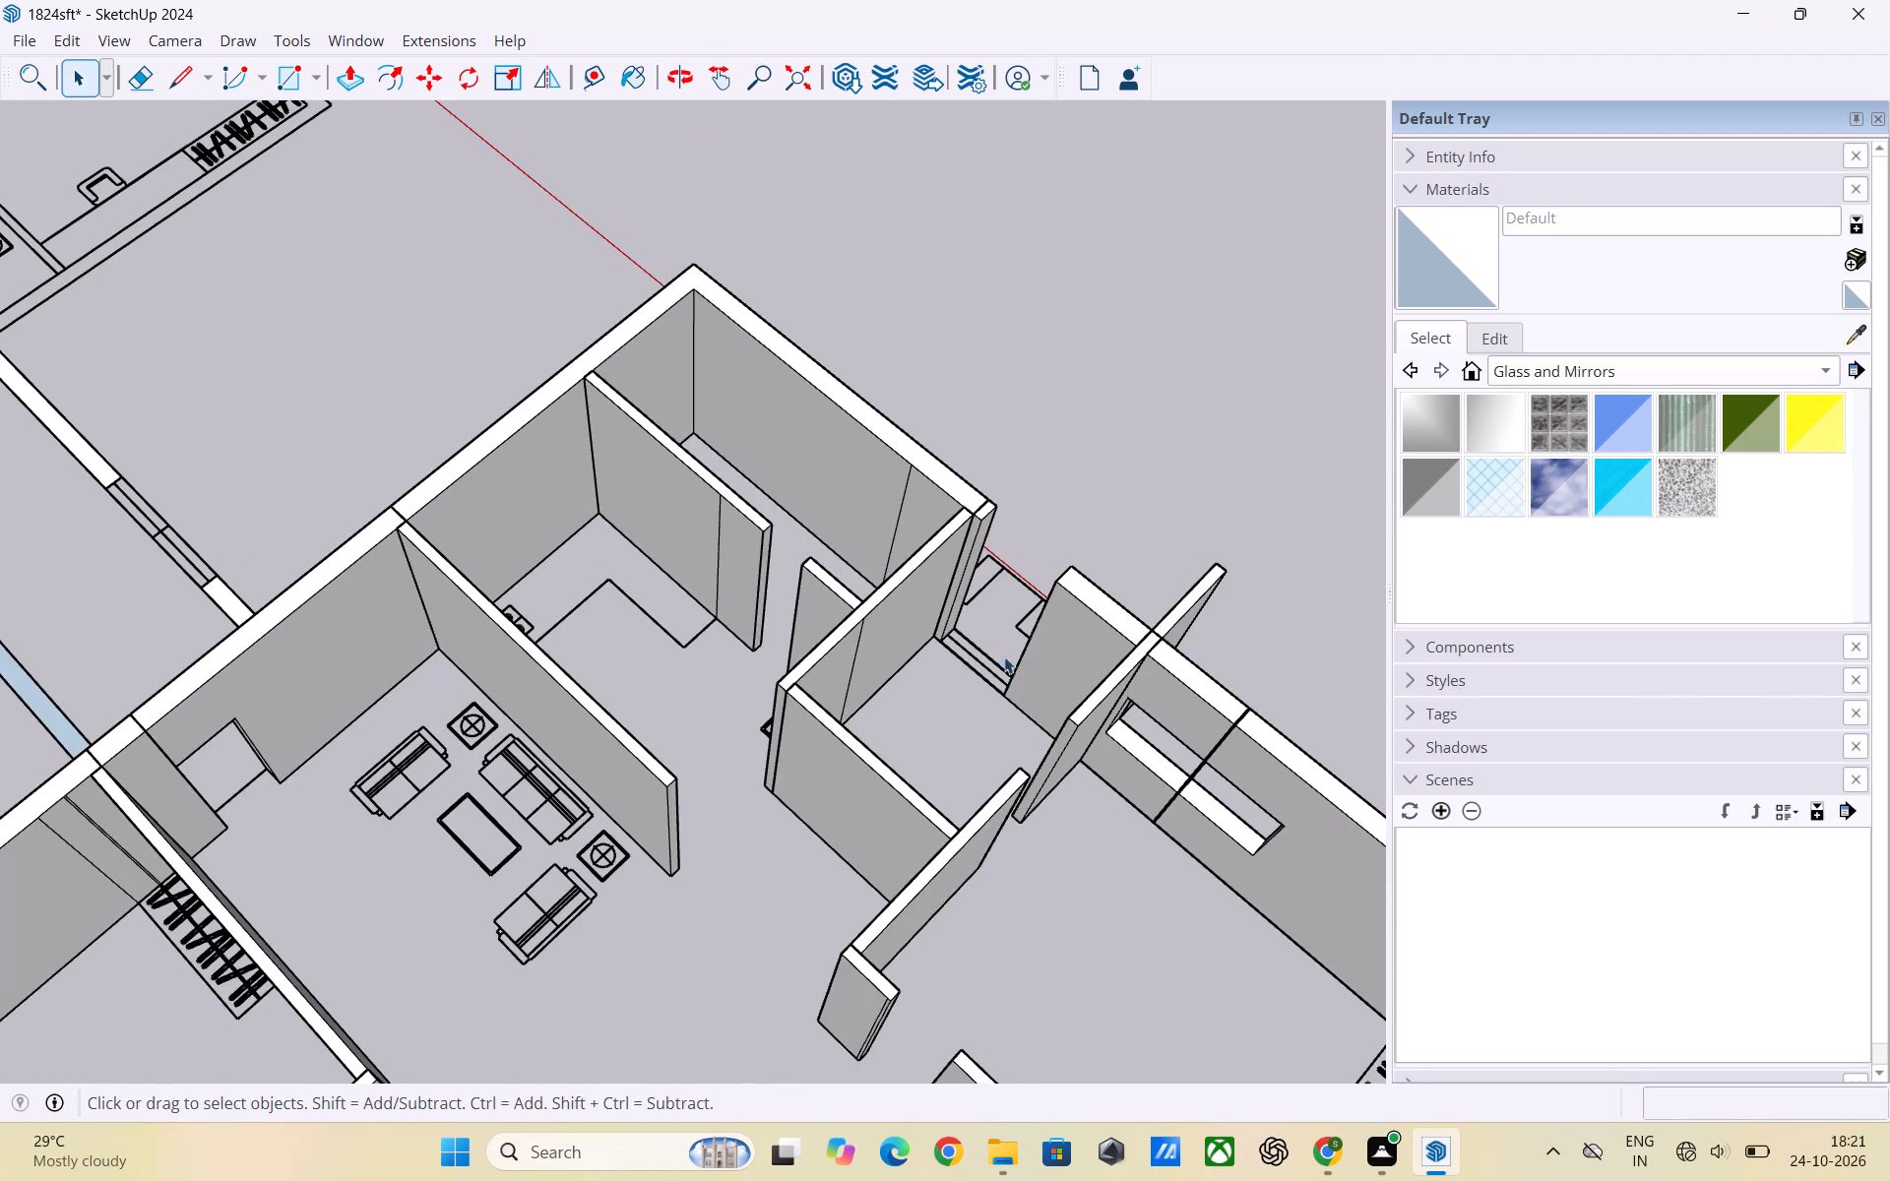
pyautogui.moveTo(942, 711); pyautogui.dragTo(485, 698, button='middle')
pyautogui.scroll(5, 802, 775)
pyautogui.moveTo(884, 822); pyautogui.dragTo(496, 742, button='middle')
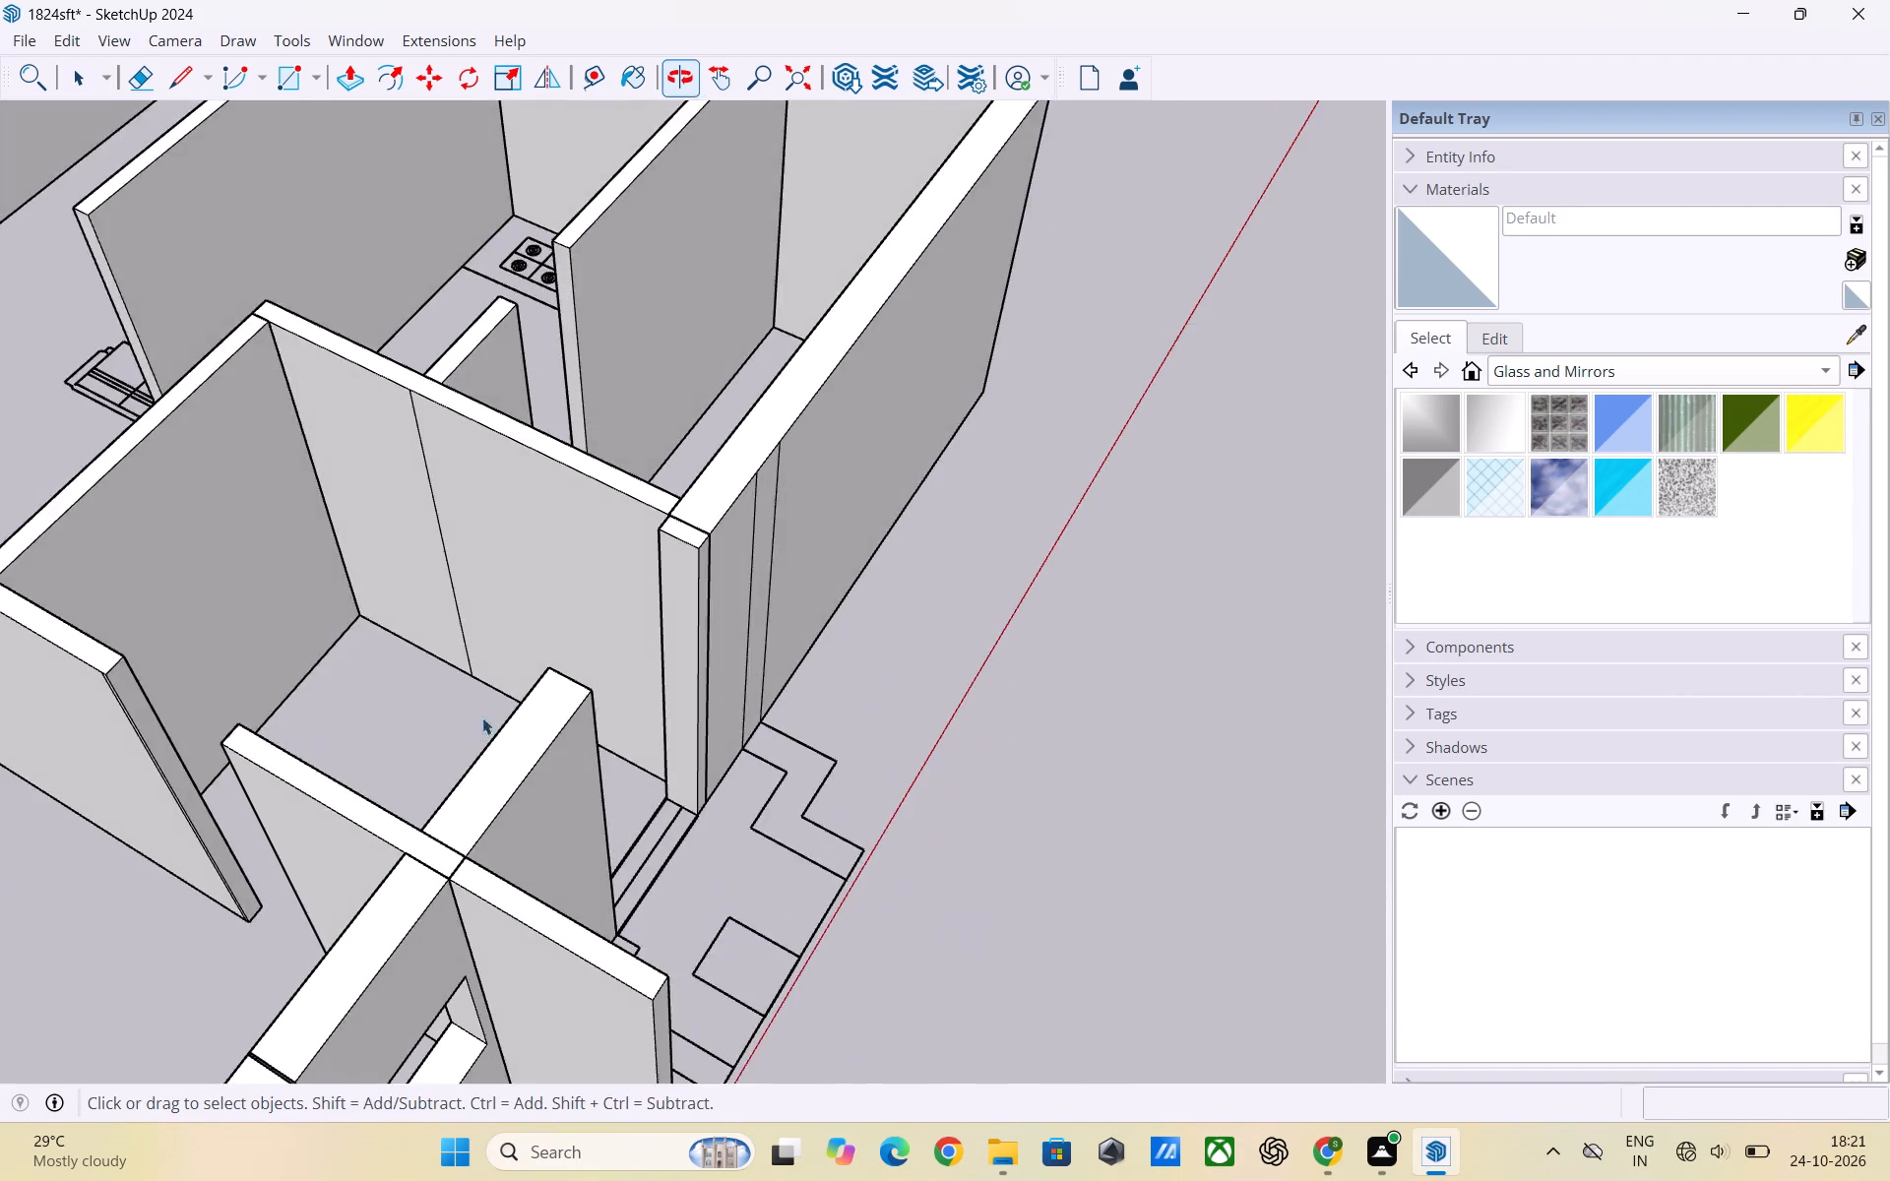
pyautogui.scroll(-4, 598, 693)
pyautogui.moveTo(661, 766); pyautogui.dragTo(592, 892, button='middle')
pyautogui.scroll(-1, 661, 766)
pyautogui.scroll(6, 588, 879)
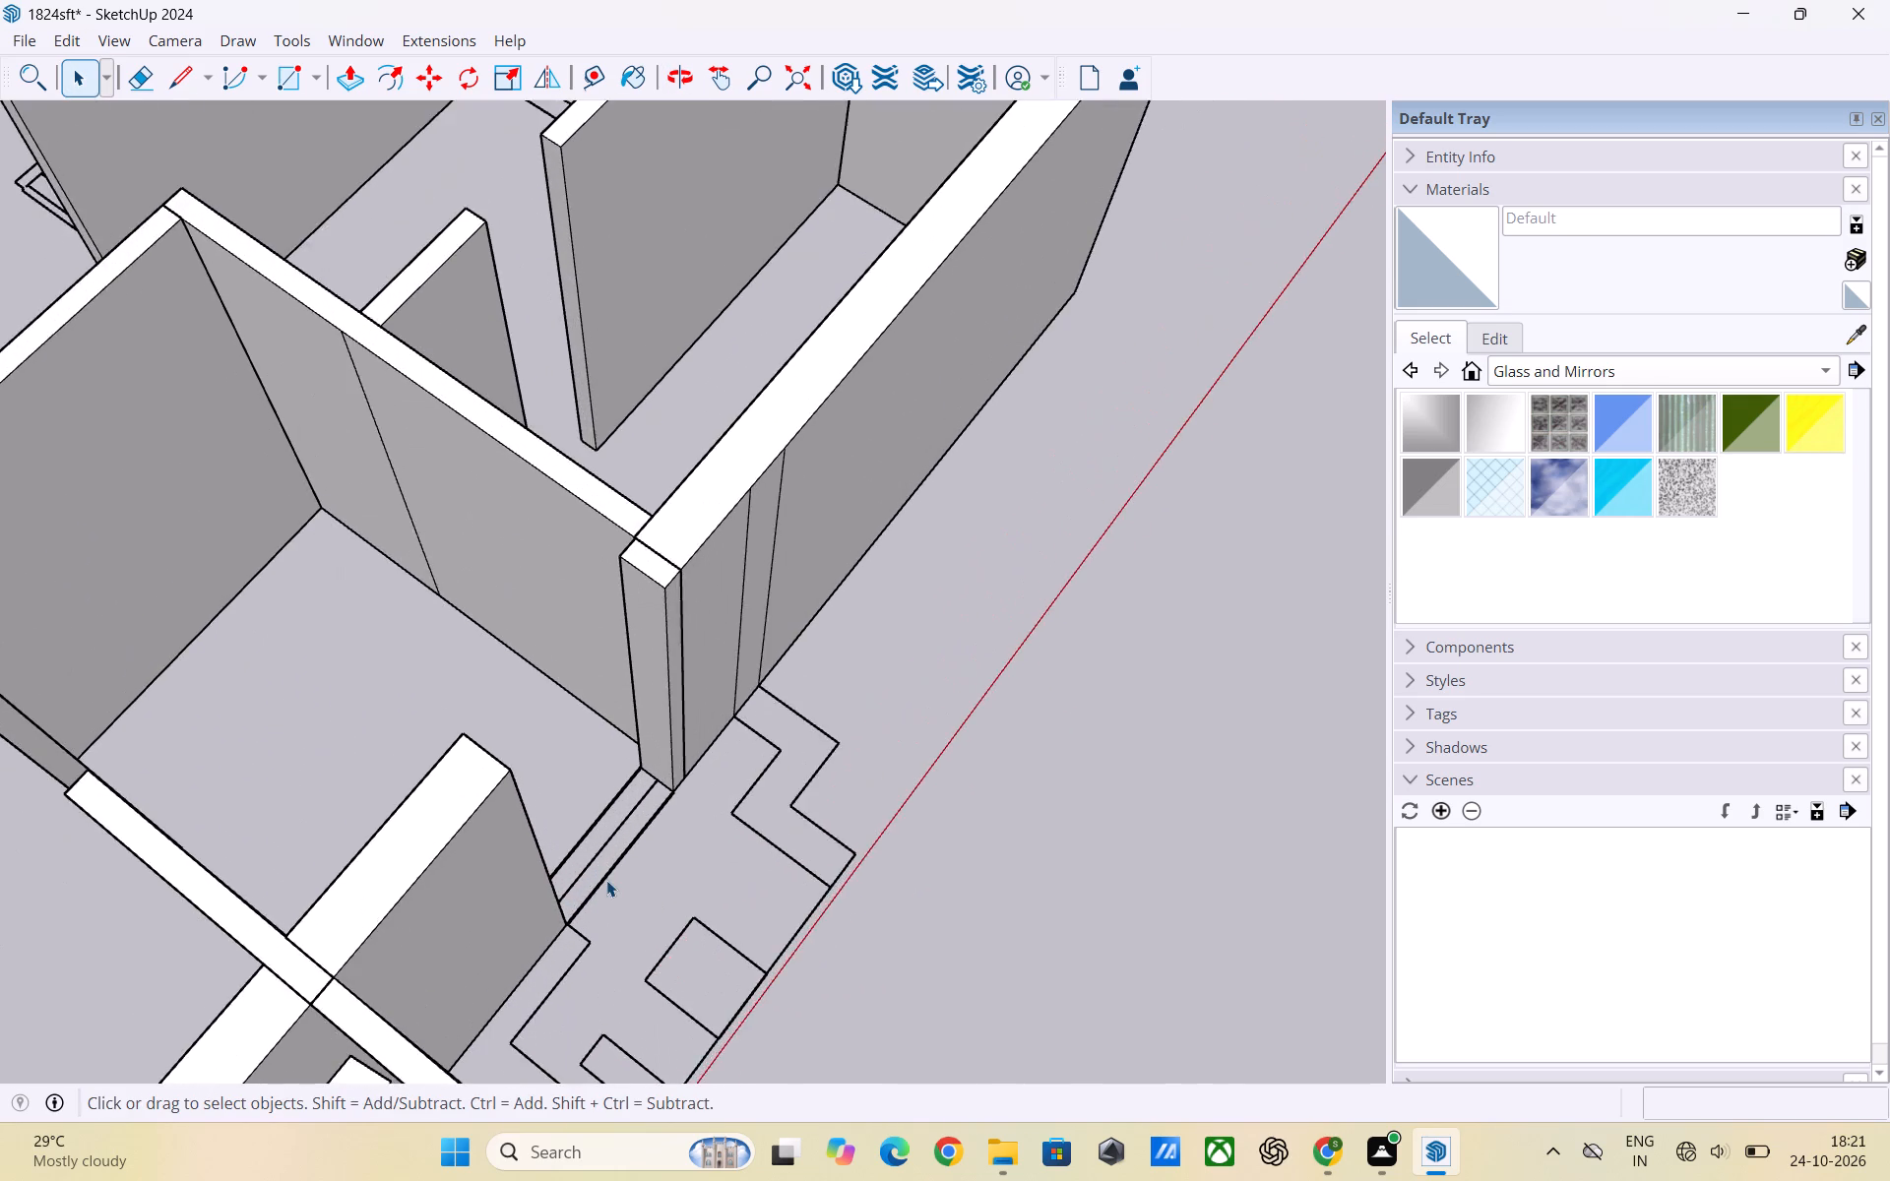
pyautogui.scroll(2, 606, 880)
pyautogui.moveTo(647, 852); pyautogui.dragTo(376, 805, button='middle')
pyautogui.scroll(2, 514, 733)
pyautogui.moveTo(660, 758); pyautogui.dragTo(363, 826, button='middle')
pyautogui.scroll(1, 426, 666)
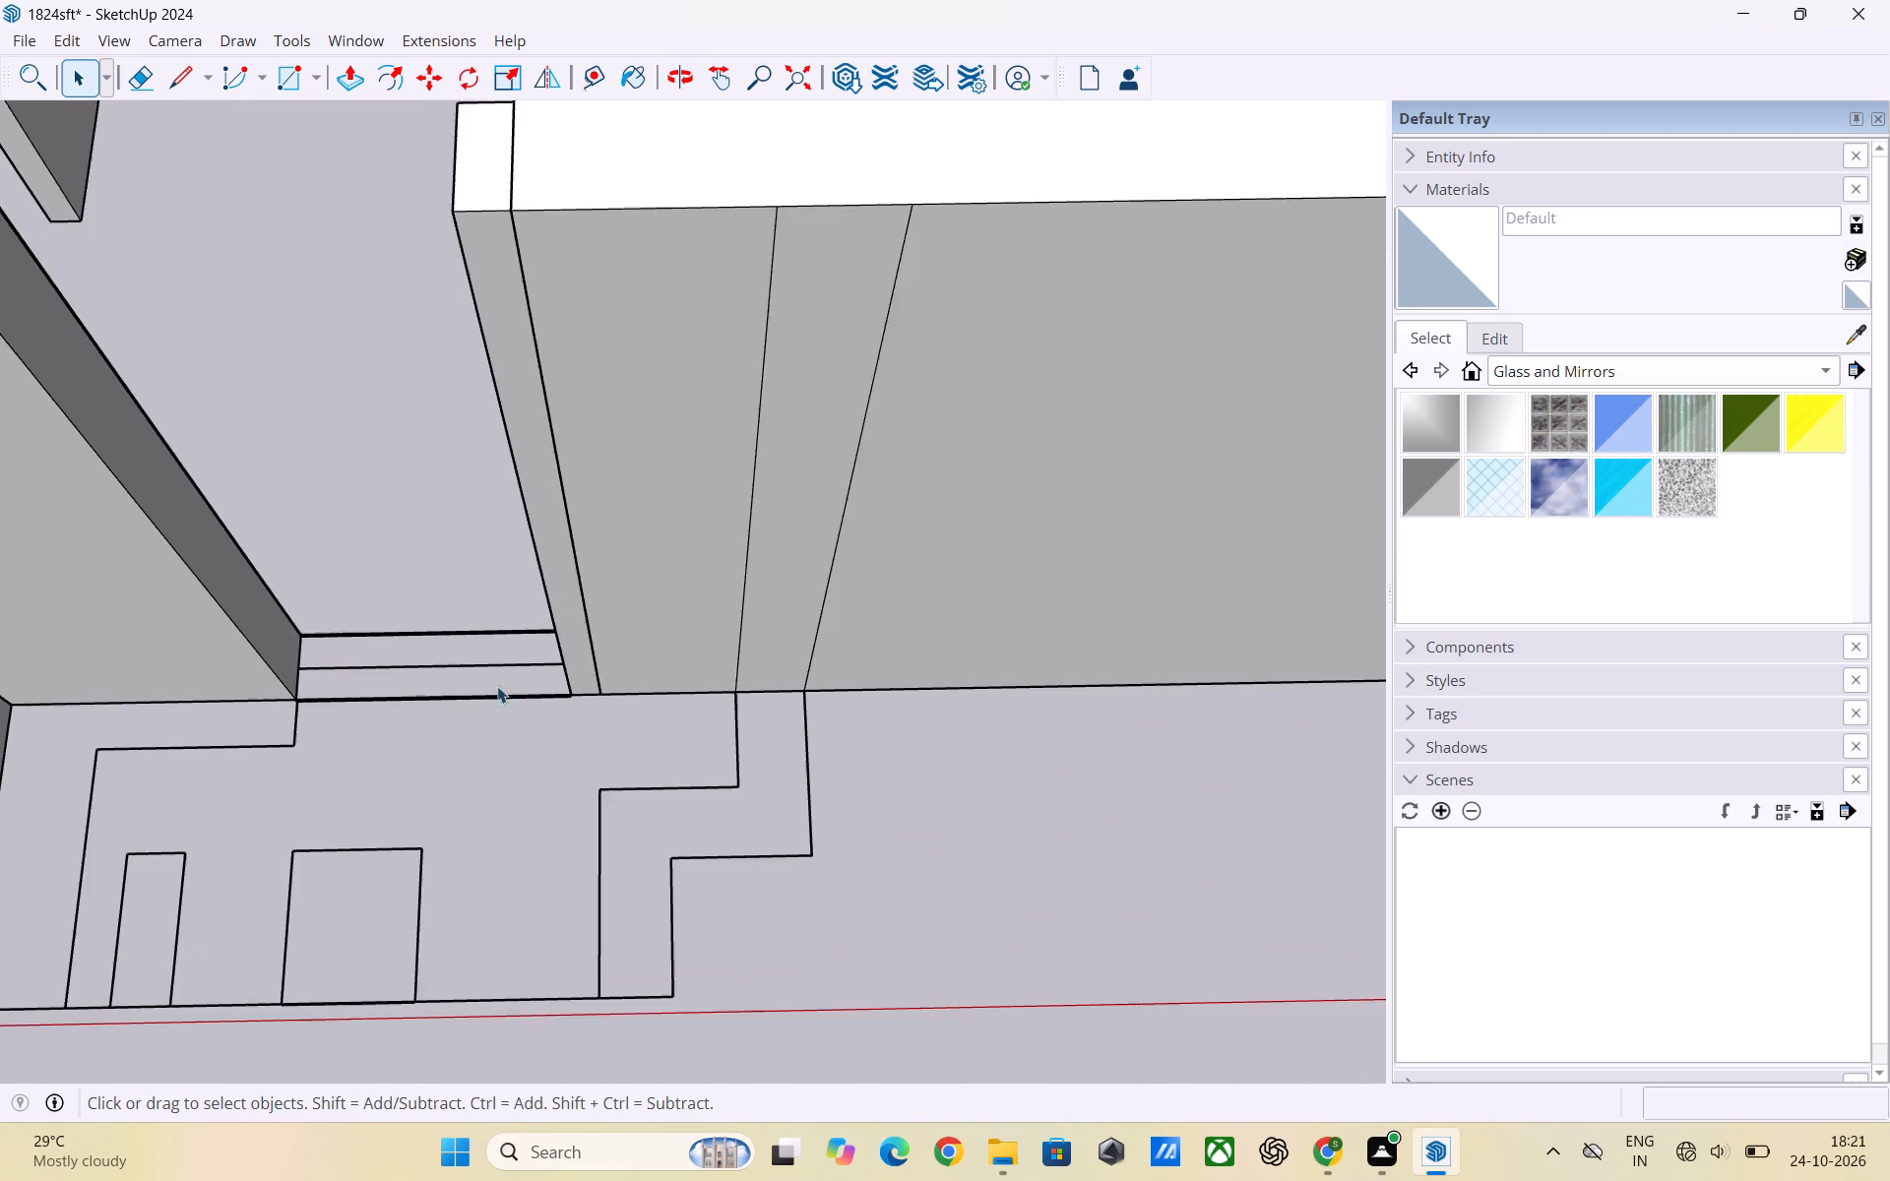
pyautogui.scroll(-3, 669, 741)
pyautogui.scroll(1, 798, 796)
pyautogui.scroll(-5, 899, 800)
pyautogui.scroll(5, 576, 706)
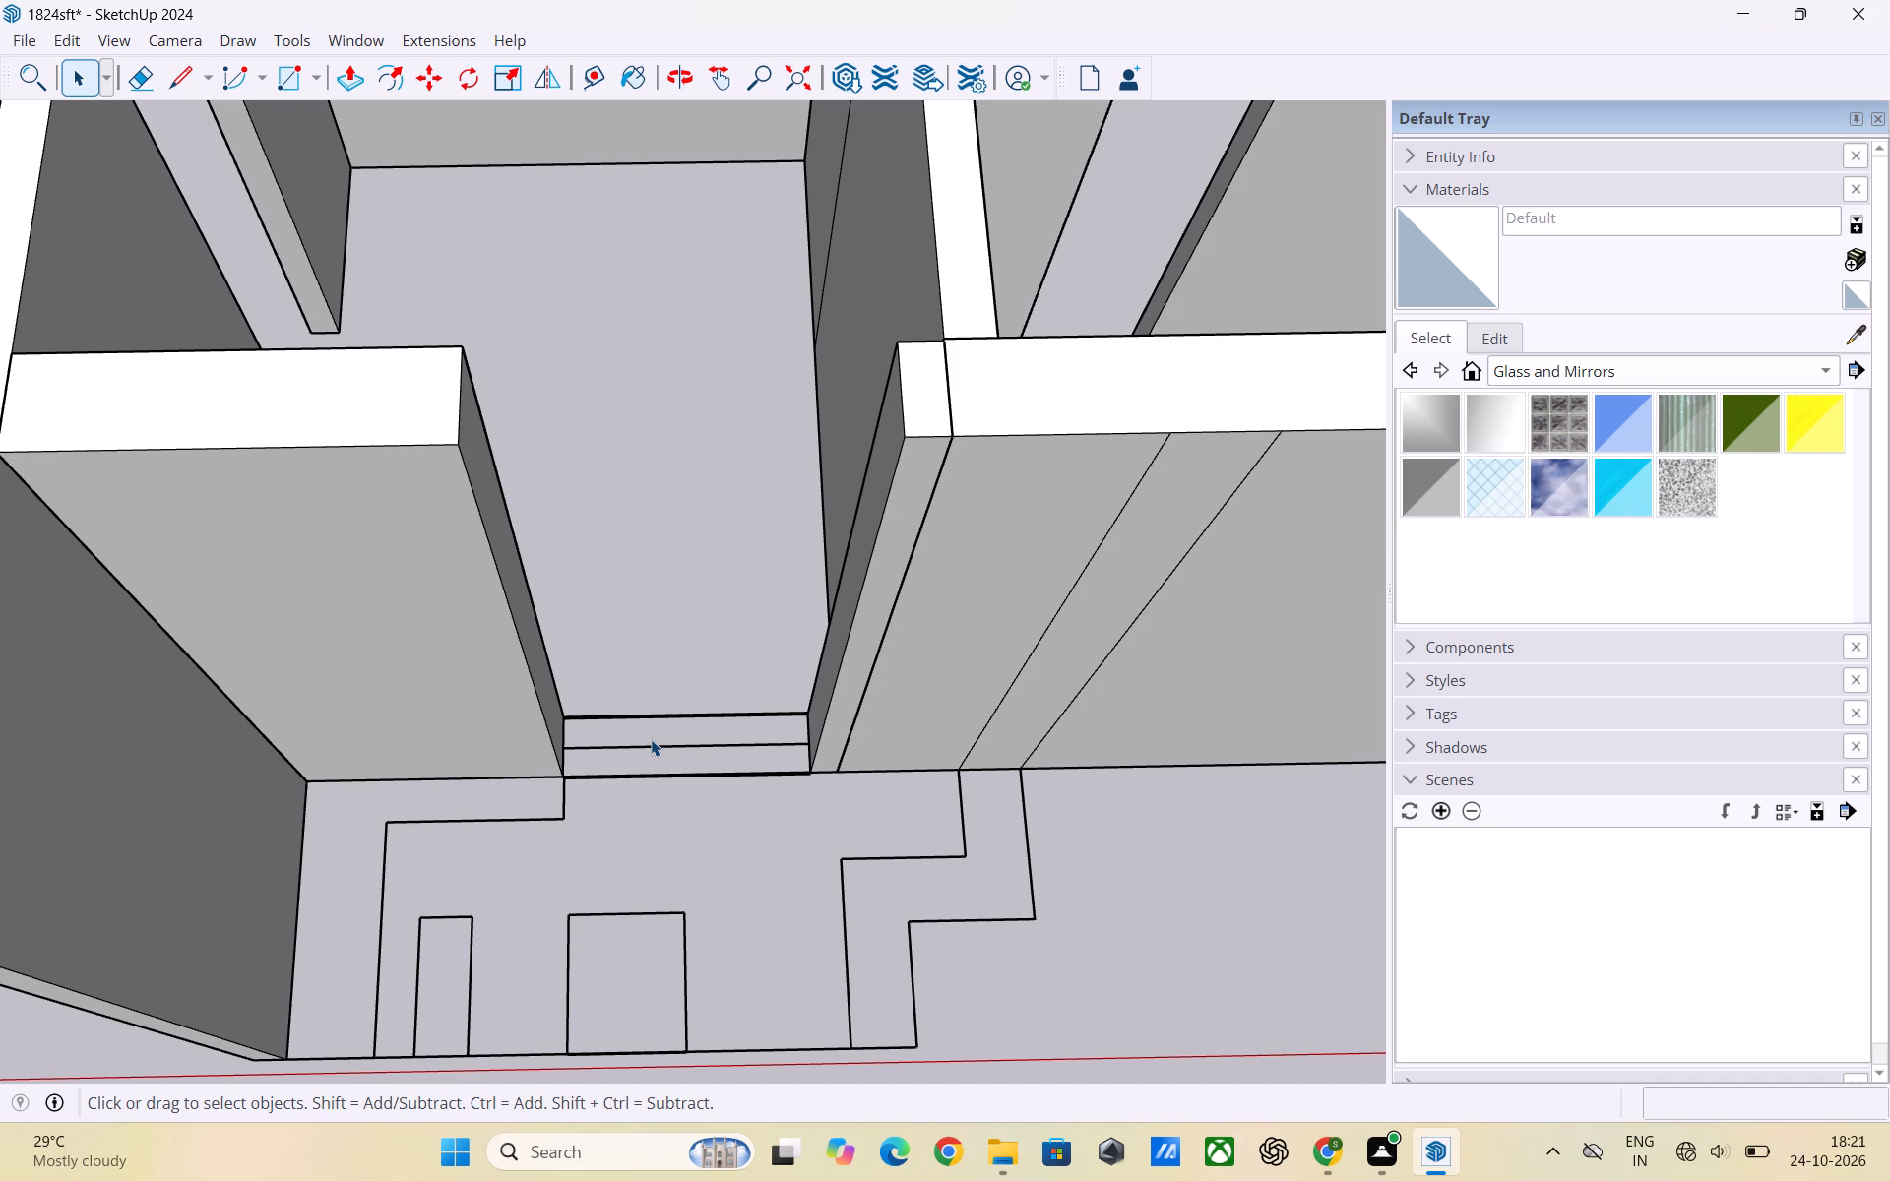
# Open the wall group beside this outer-wall gap, select its end face and place a guide 3' below the face's top edge.
pyautogui.moveTo(675, 748); pyautogui.dragTo(546, 792, button='middle')
pyautogui.moveTo(546, 792); pyautogui.dragTo(488, 747, button='middle')
pyautogui.tripleClick(497, 629)
pyautogui.click(497, 629)
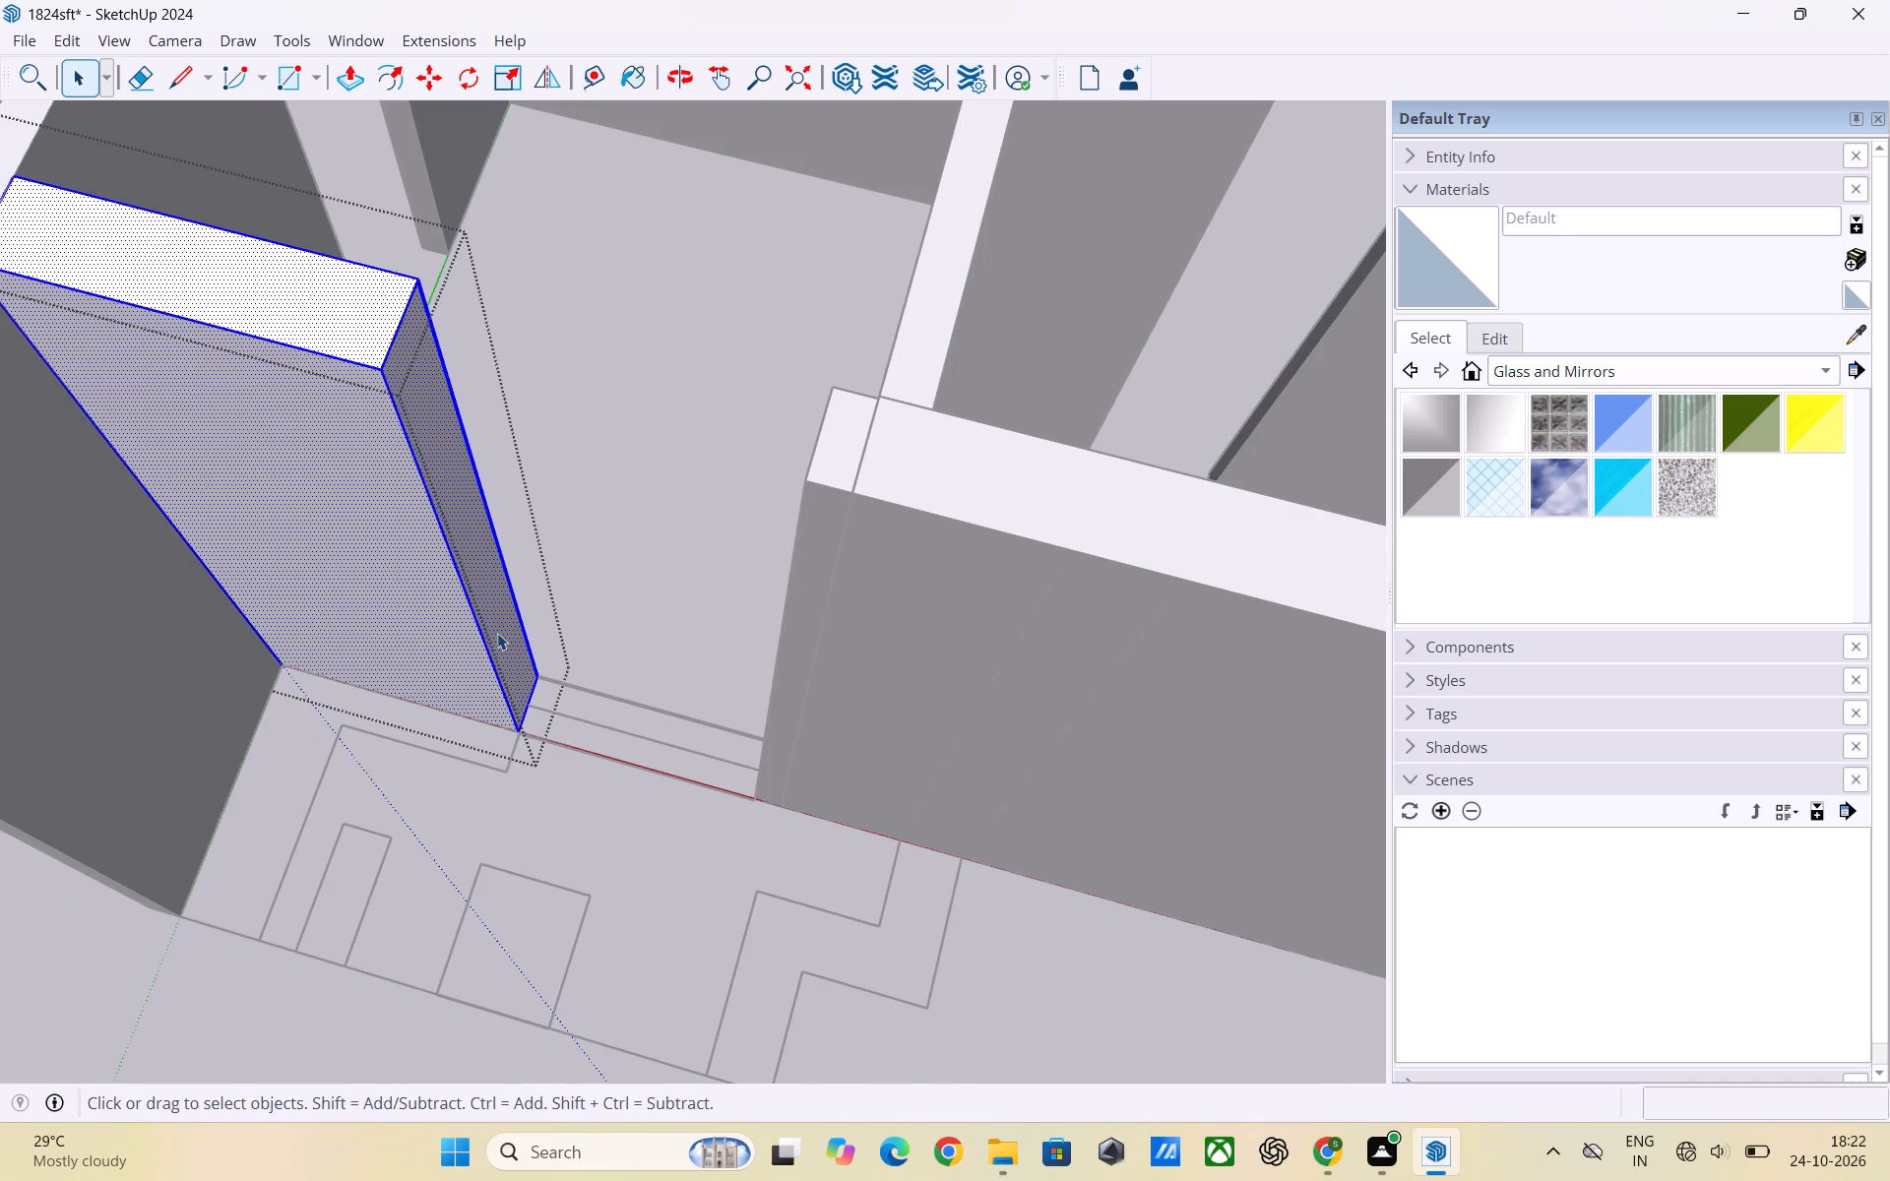
pyautogui.click(497, 633)
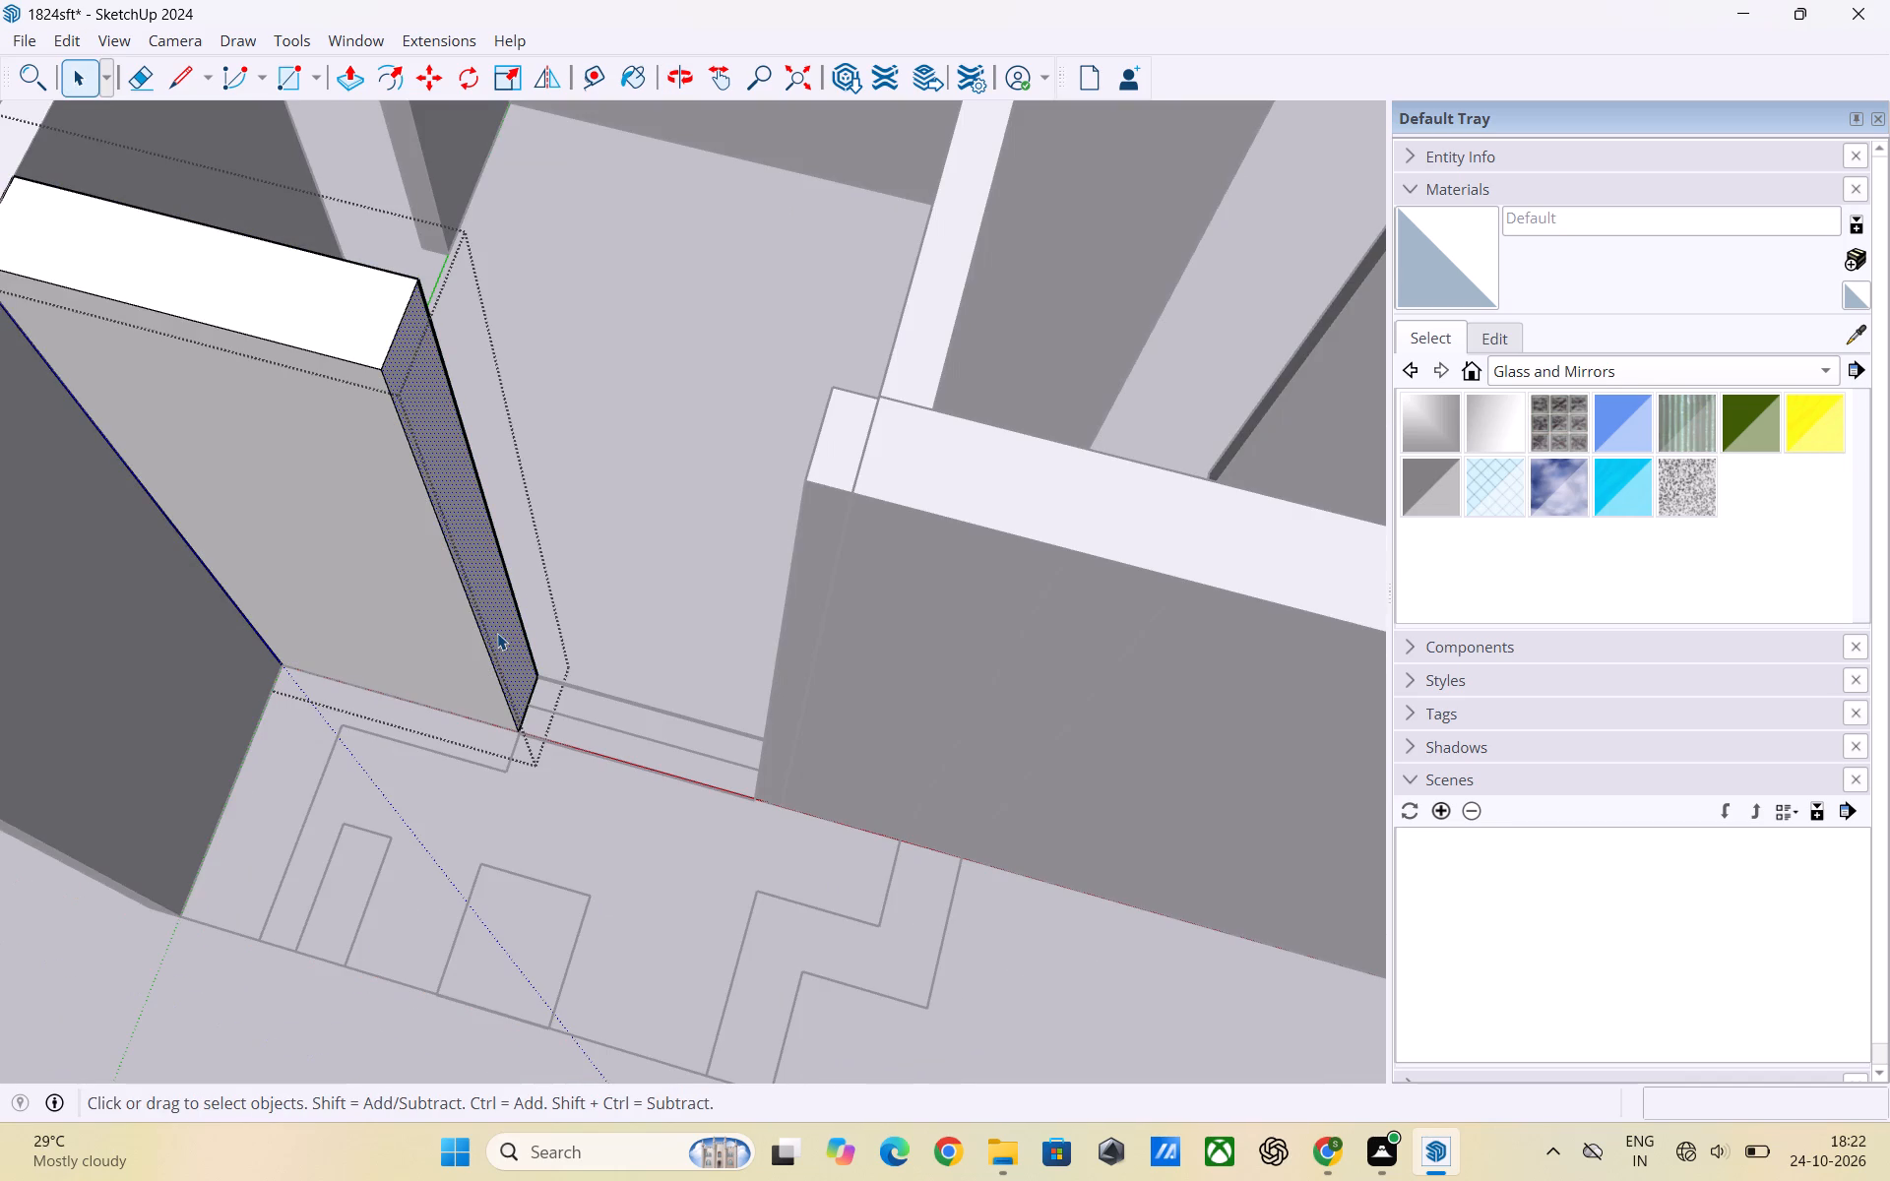
pyautogui.press('t')
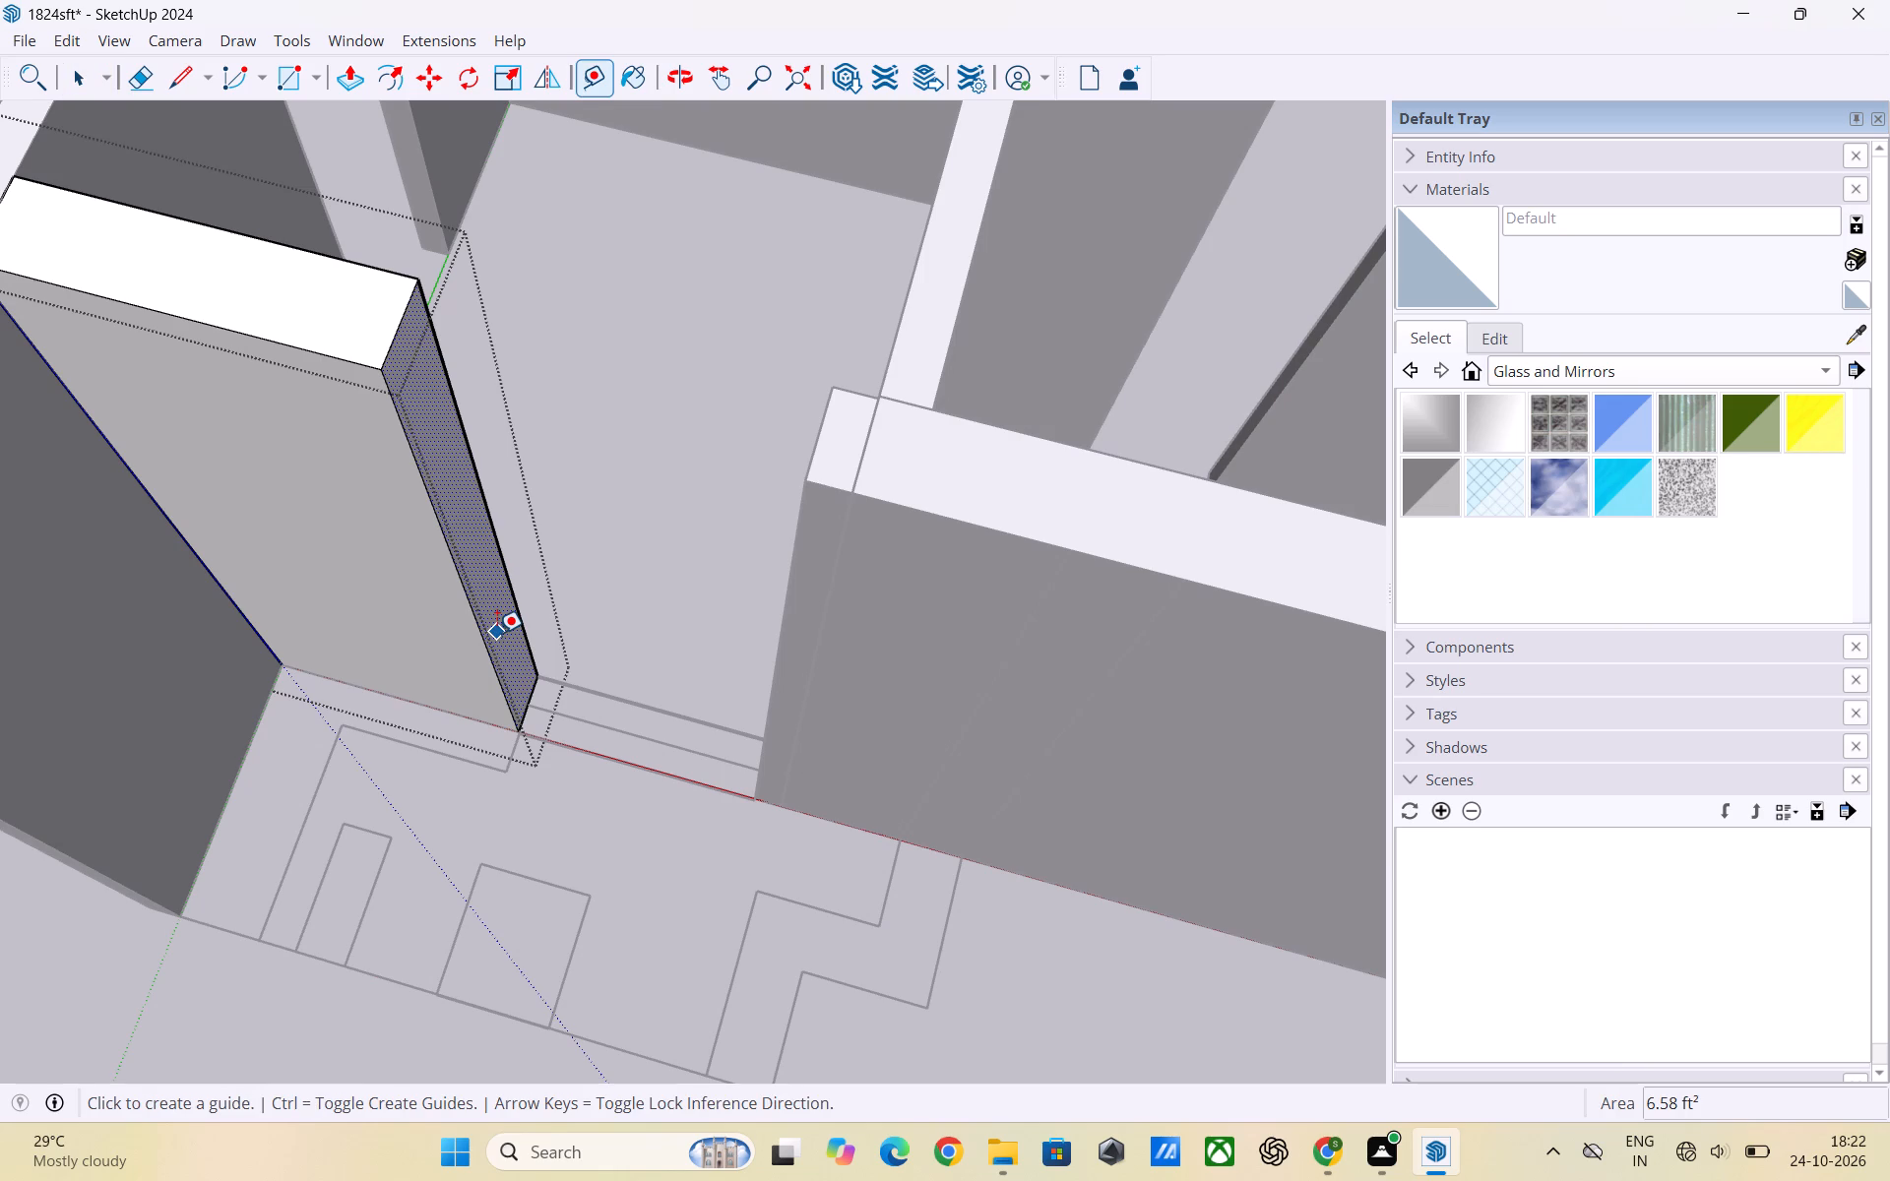
pyautogui.click(396, 334)
pyautogui.write("3'")
pyautogui.press('Return')
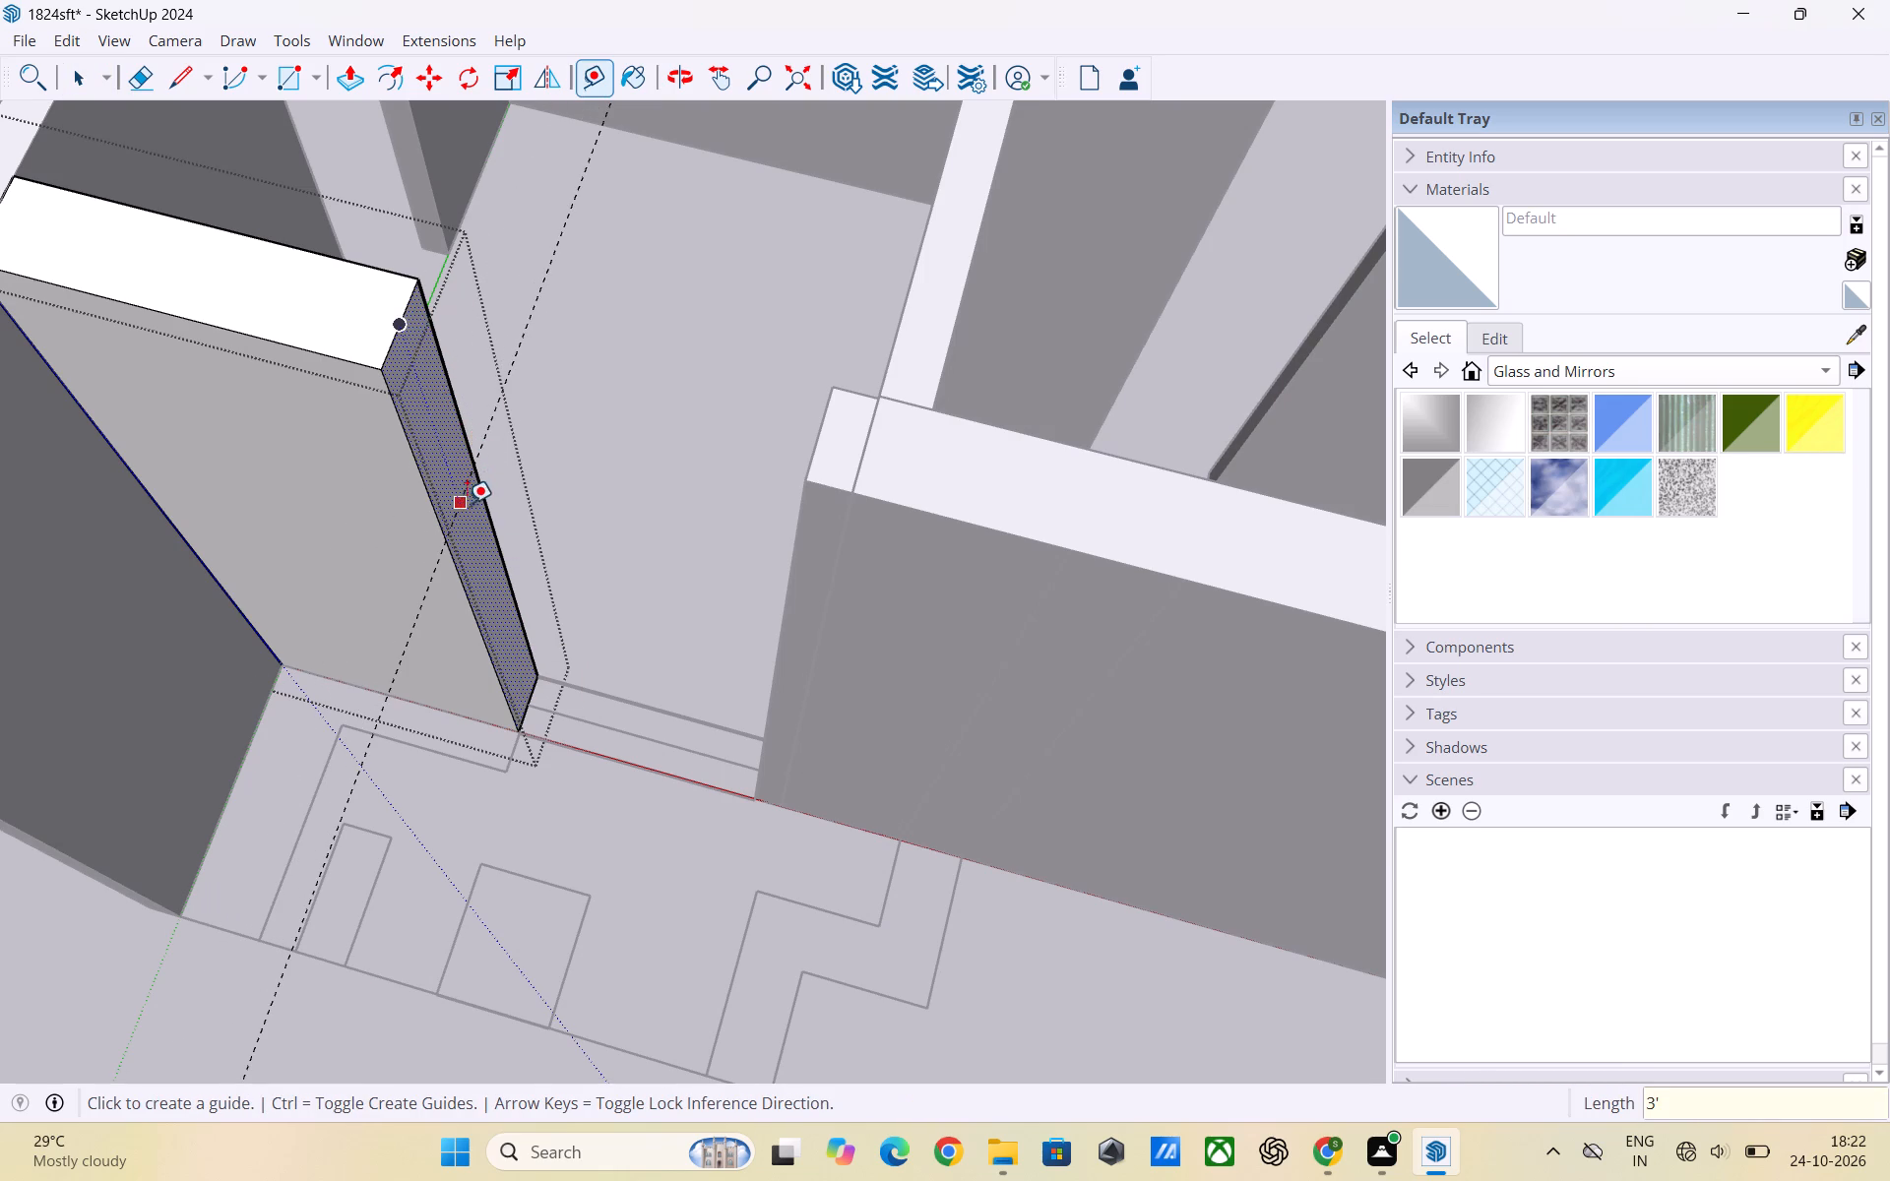
pyautogui.click(454, 515)
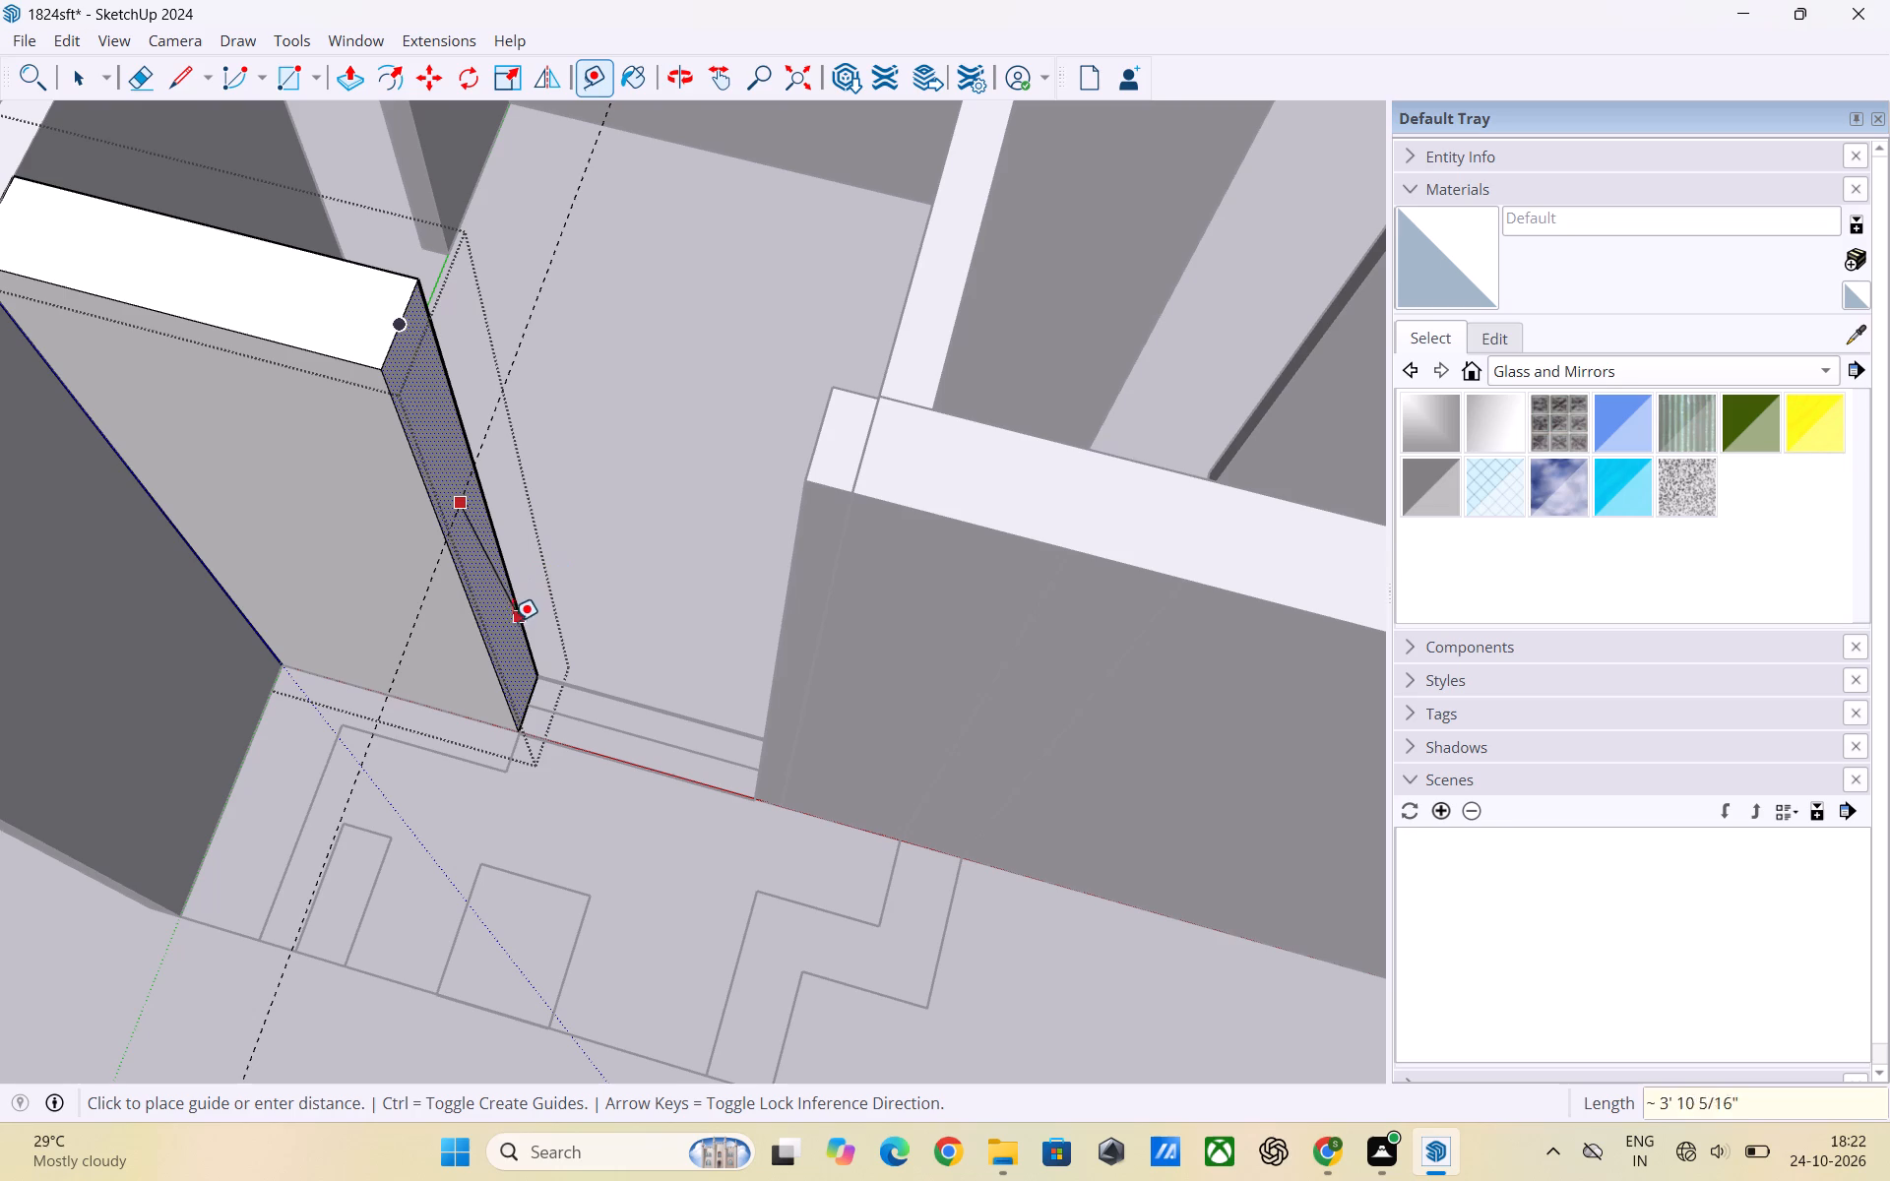
pyautogui.press('space')
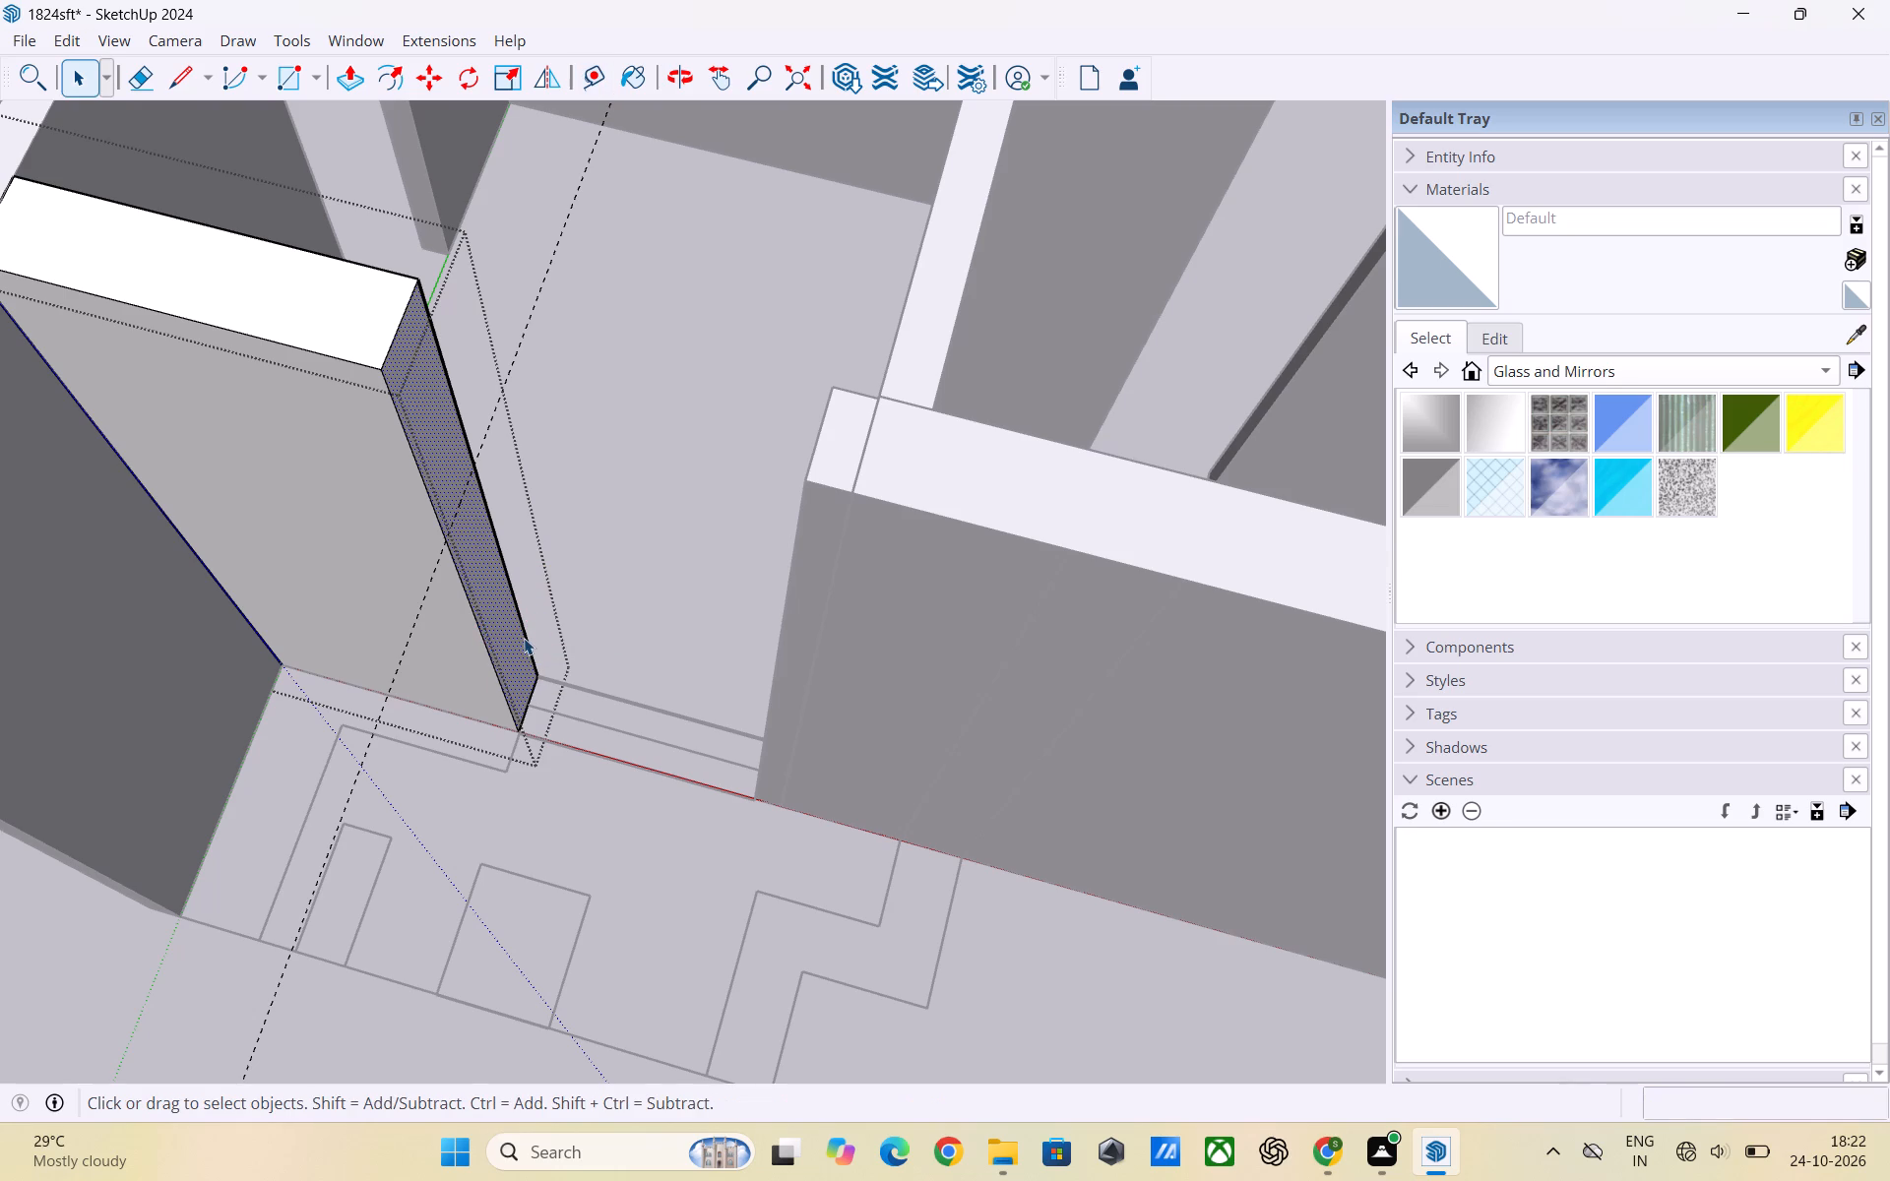
# Mark a guide point 2' below the guide on the end face's vertical edge, then leave the wall group.
pyautogui.scroll(-2, 524, 638)
pyautogui.moveTo(478, 715); pyautogui.dragTo(435, 510, button='middle')
pyautogui.scroll(2, 445, 469)
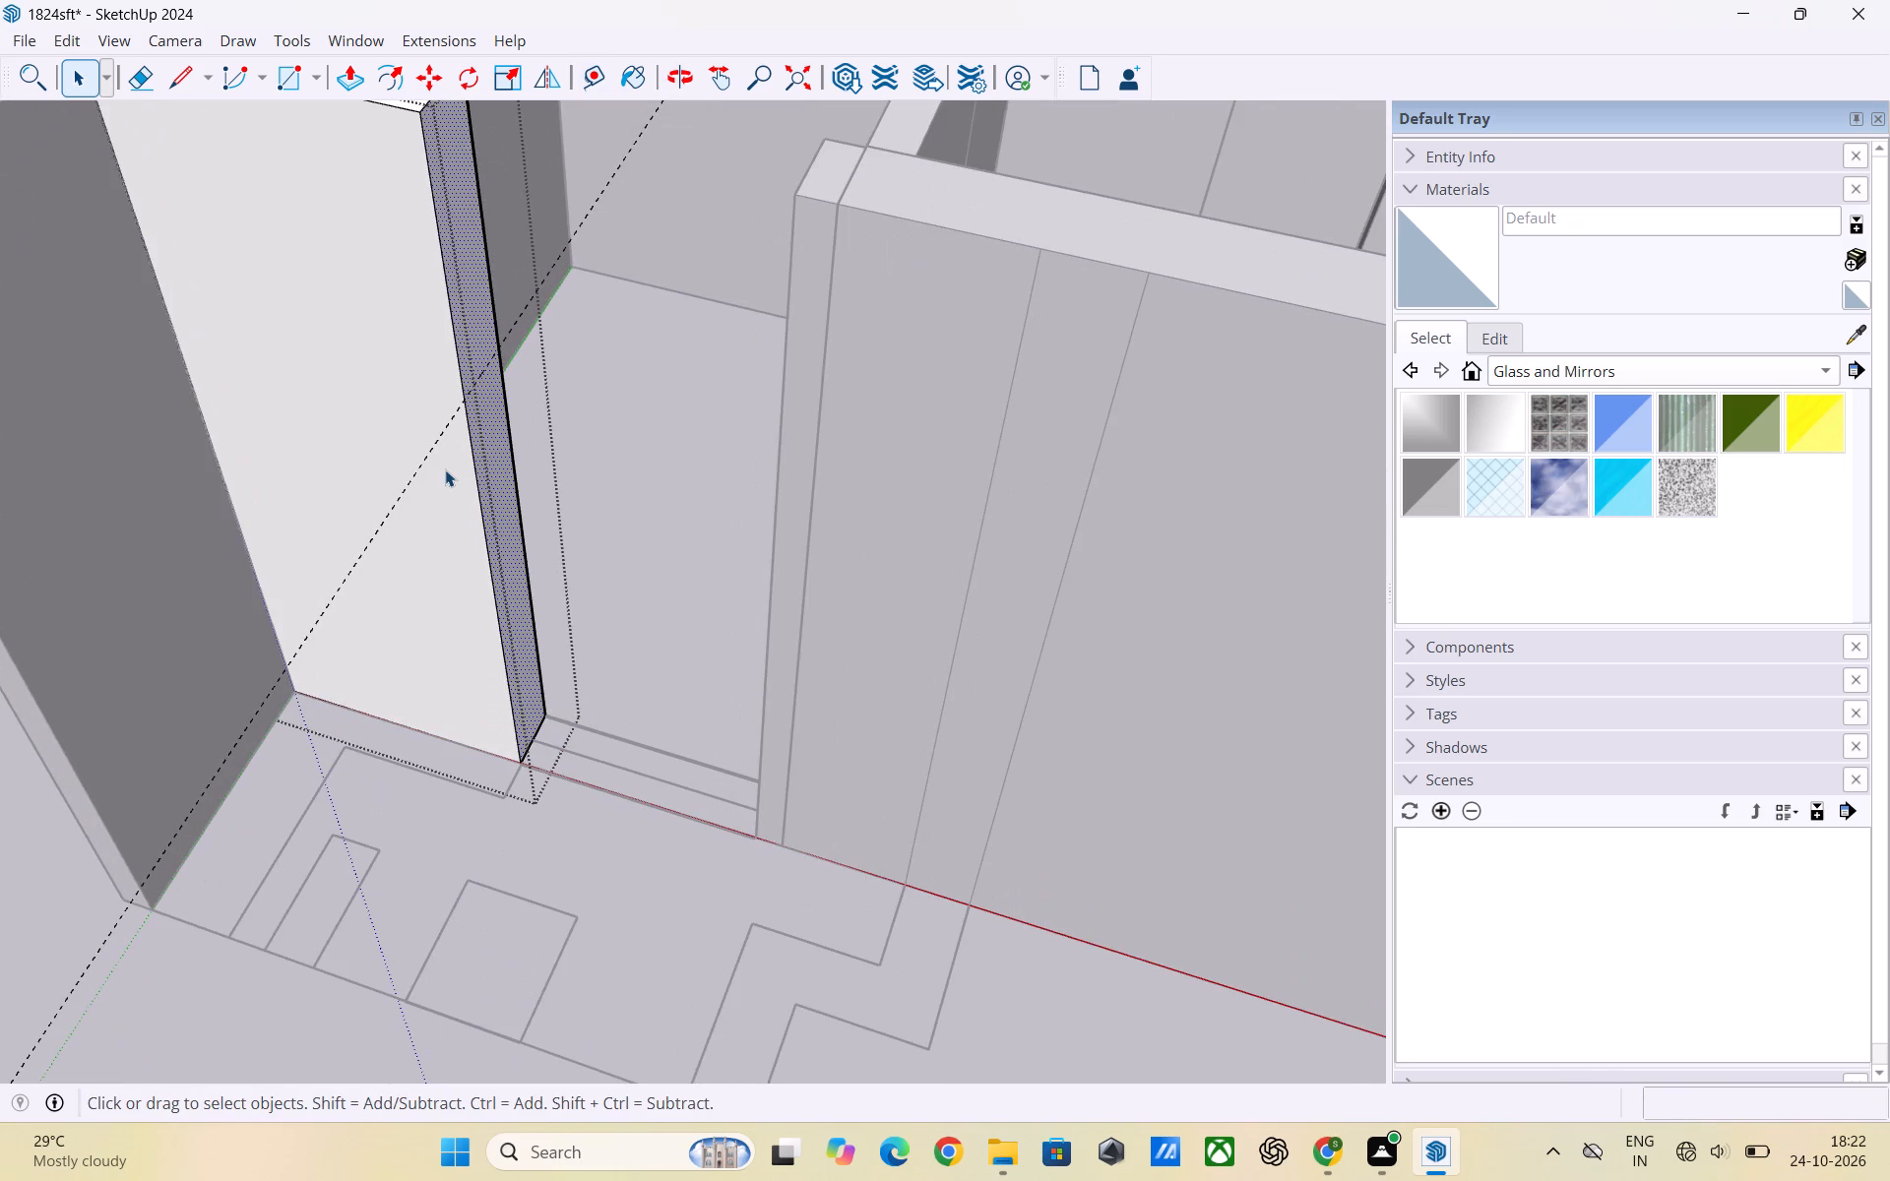
pyautogui.press('t')
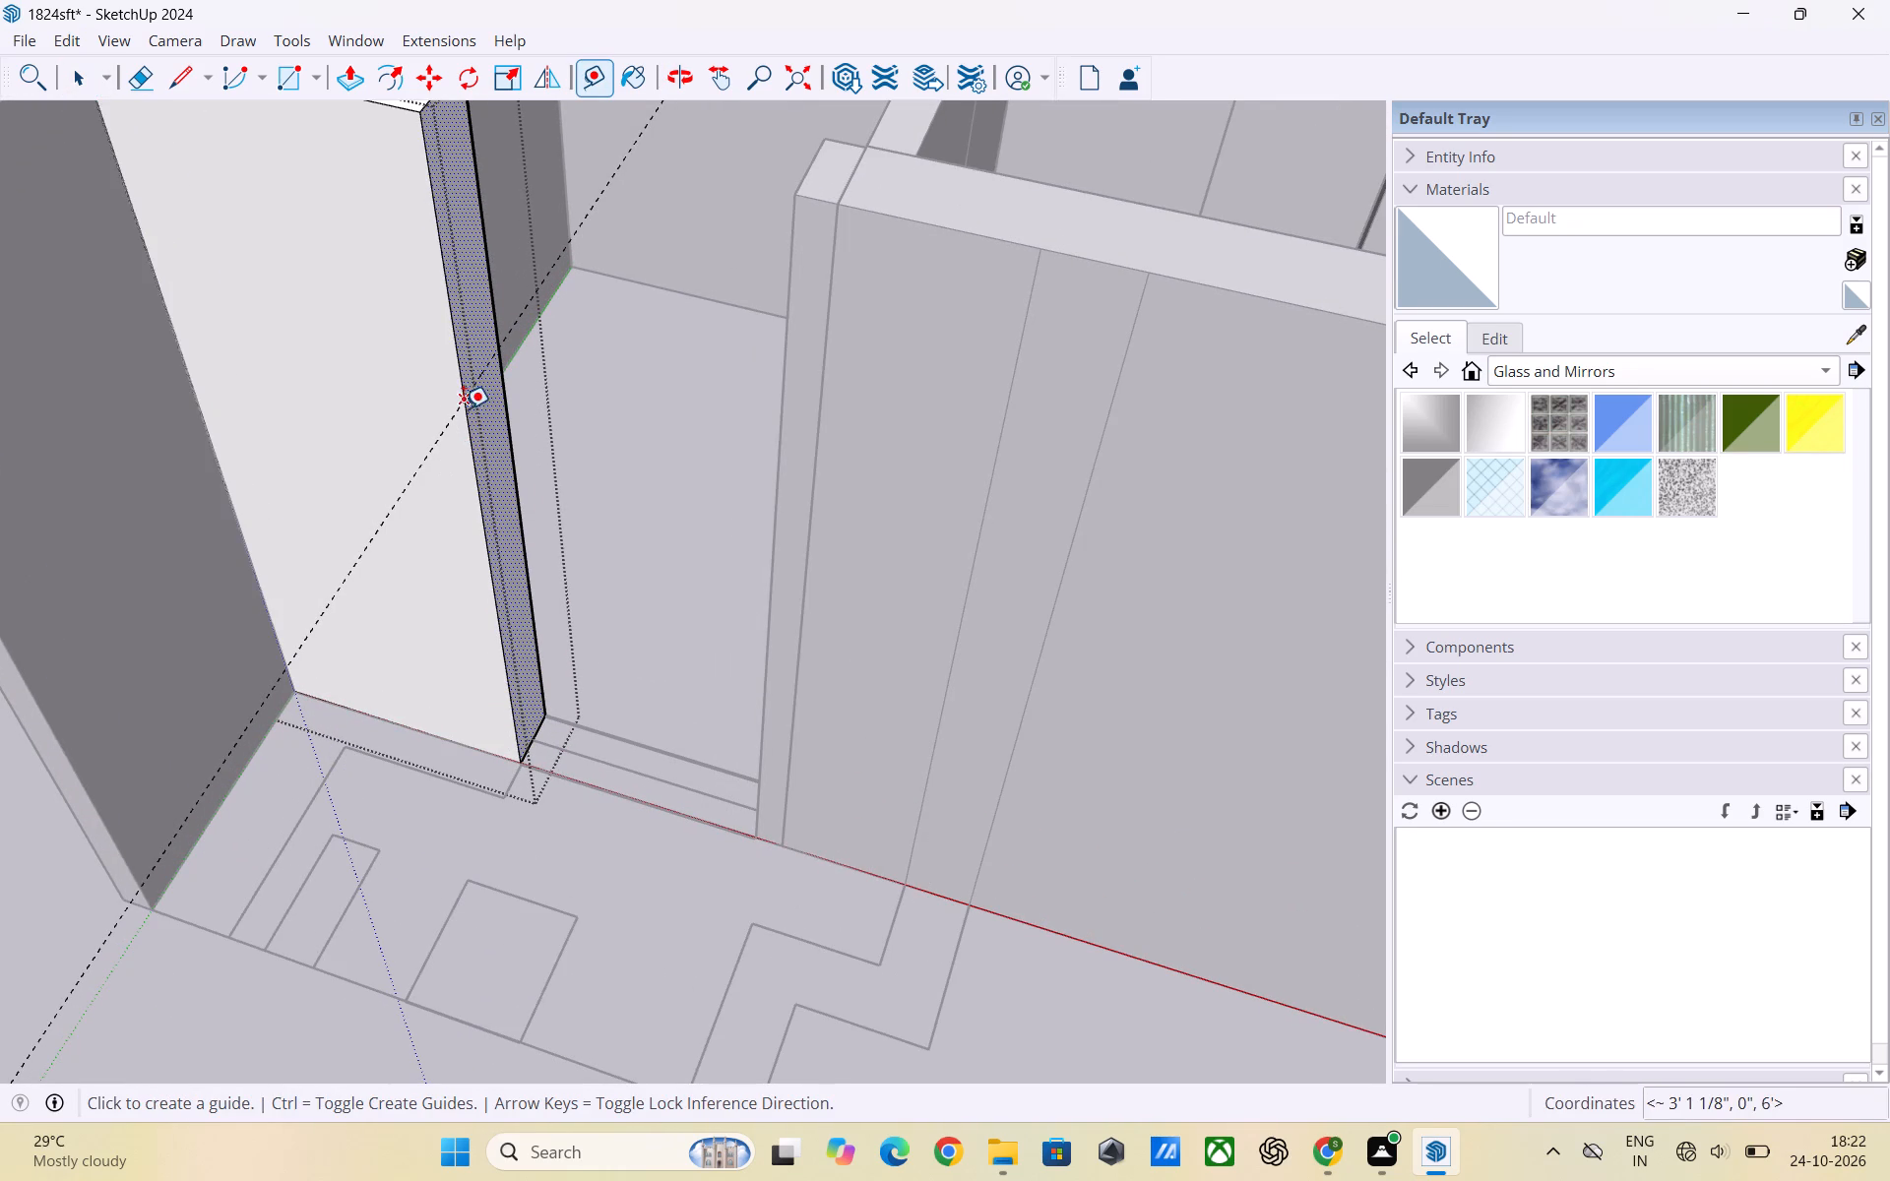
pyautogui.click(461, 406)
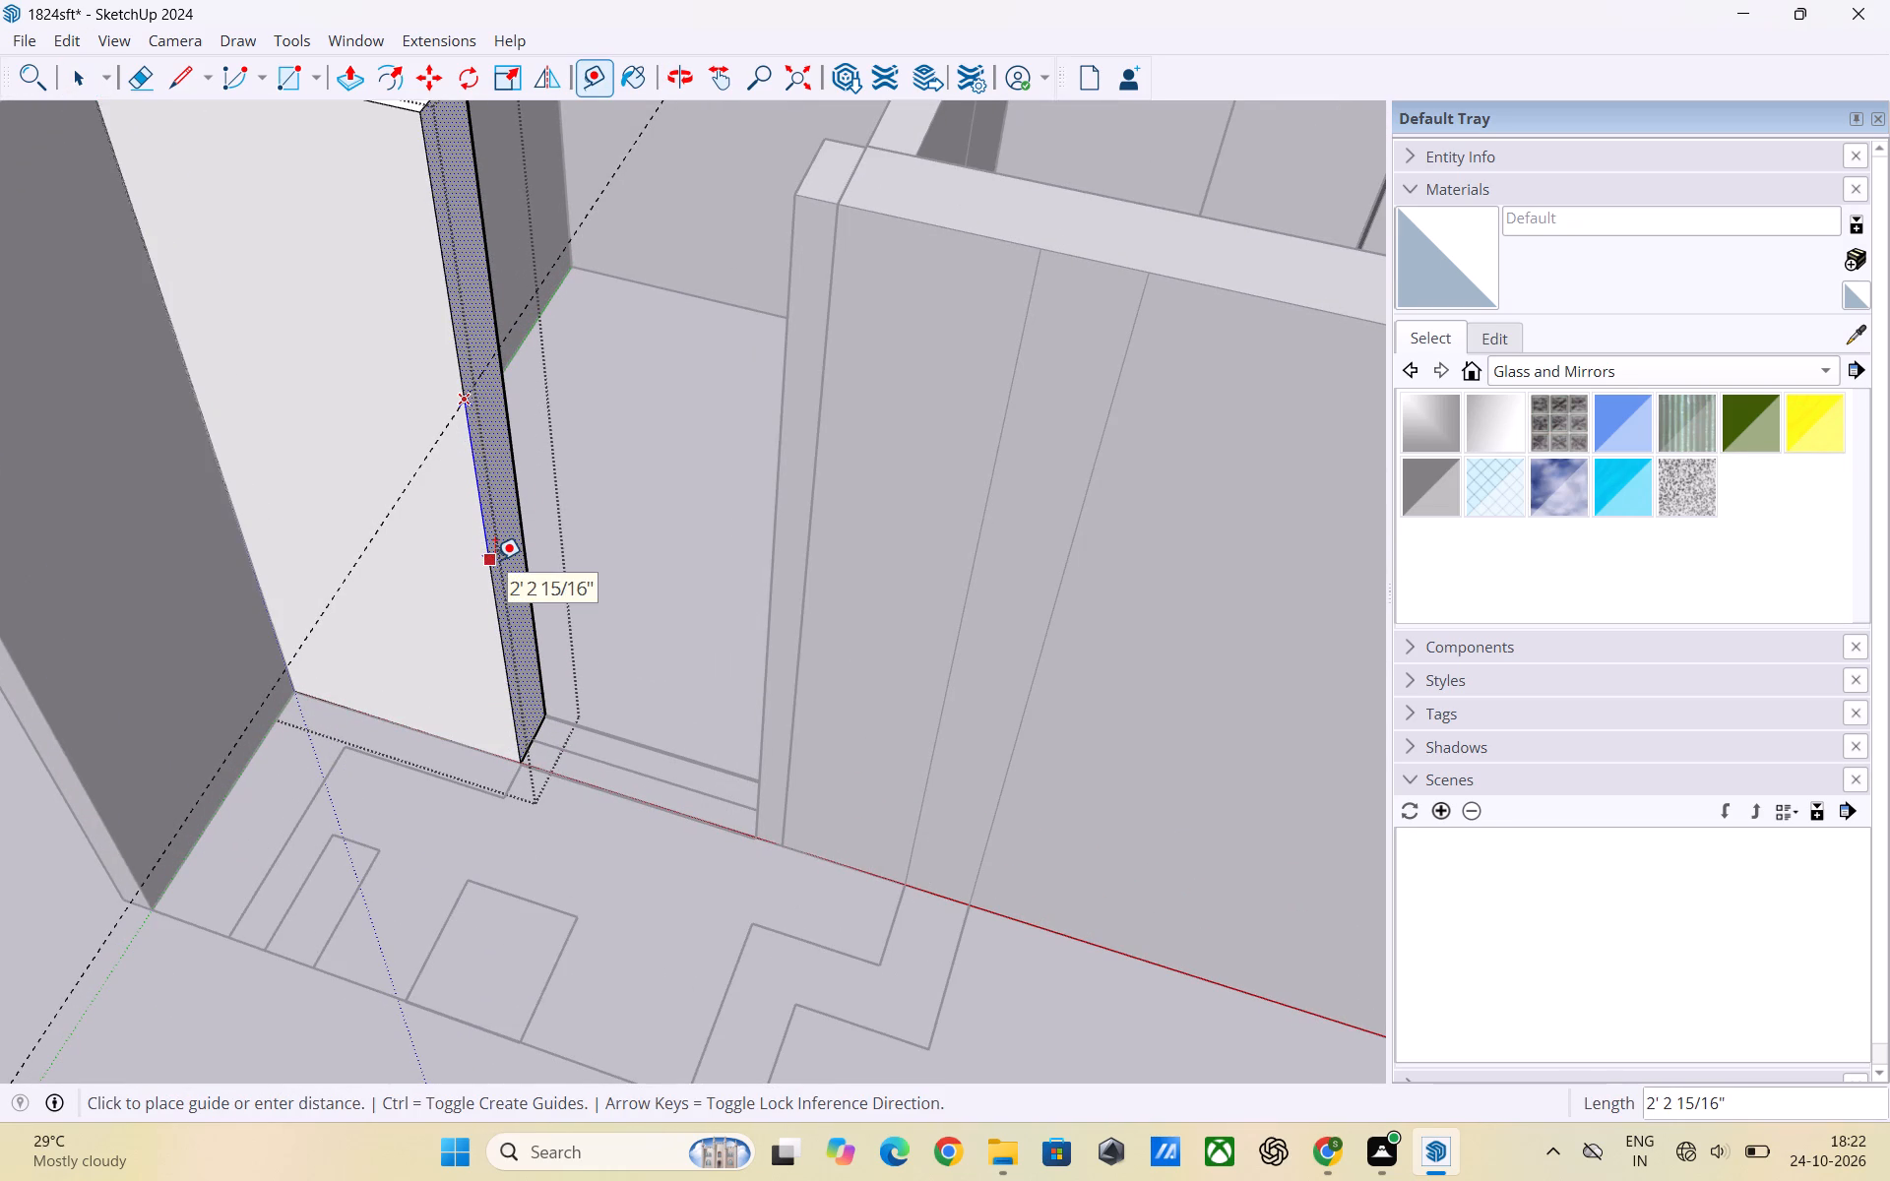
pyautogui.write("2'")
pyautogui.press('Return')
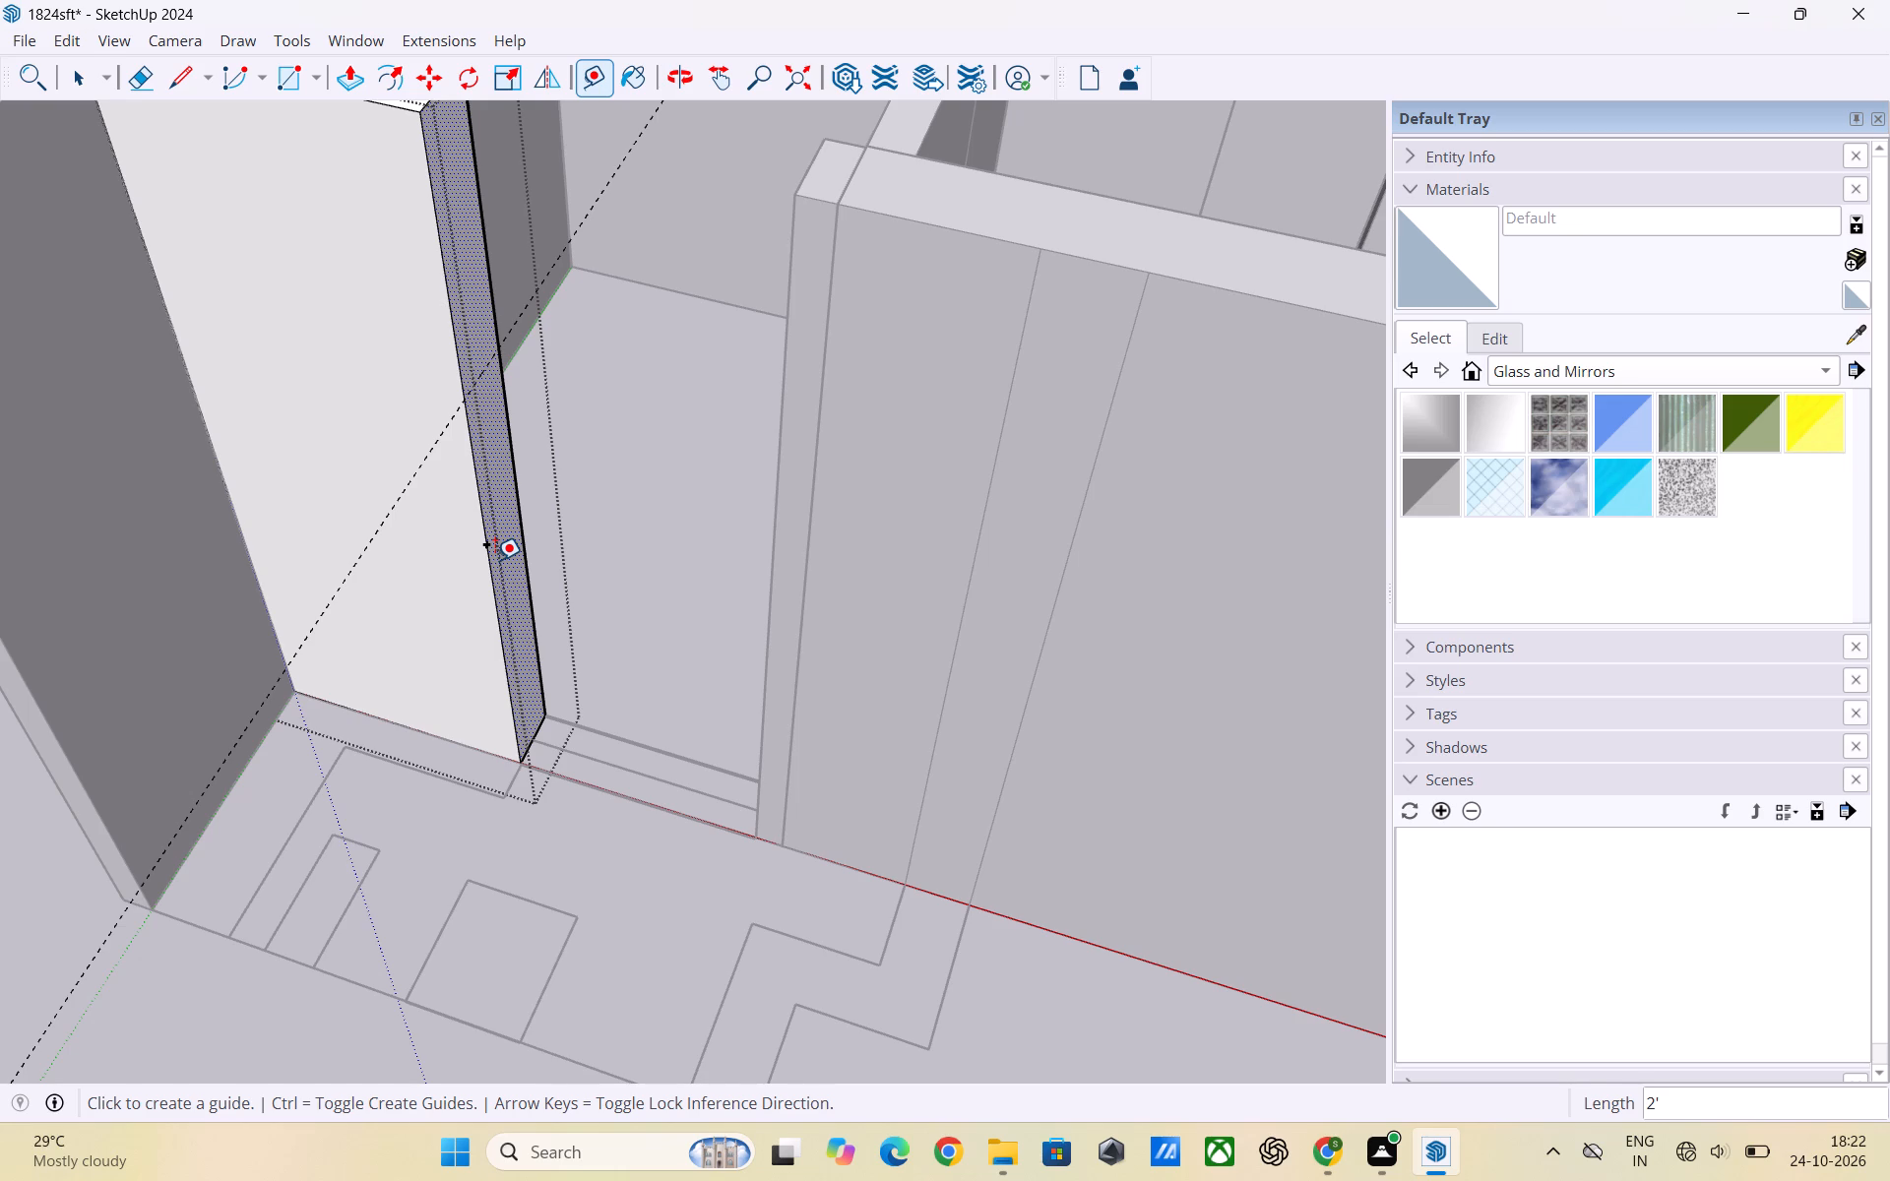
pyautogui.press('space')
pyautogui.scroll(-2, 642, 524)
pyautogui.click(652, 522)
pyautogui.scroll(2, 652, 565)
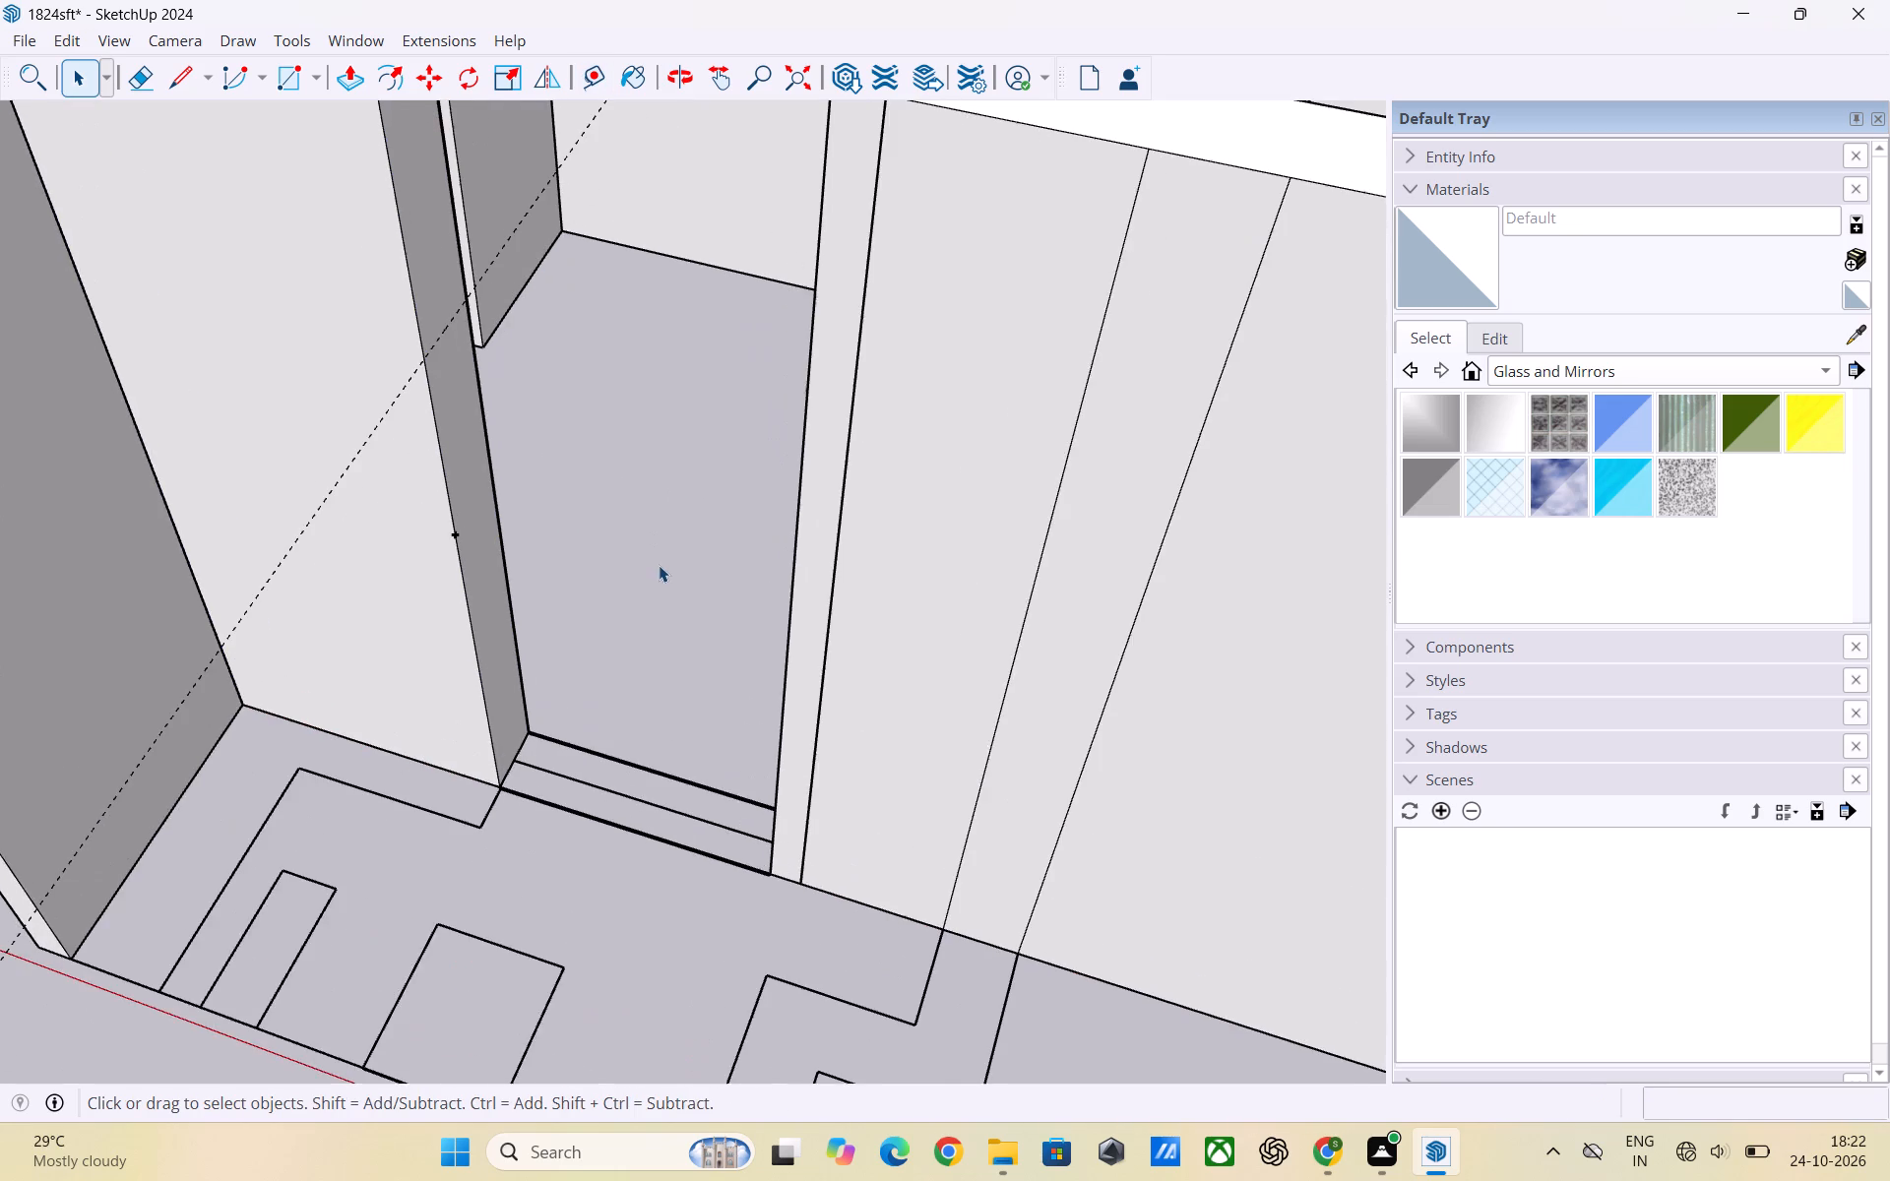
# Reopen the wall group, copy the end face's top edge about 5' down to the guide point to split the face, then leave the group.
pyautogui.moveTo(644, 590); pyautogui.dragTo(410, 630, button='middle')
pyautogui.scroll(-5, 710, 629)
pyautogui.scroll(2, 559, 500)
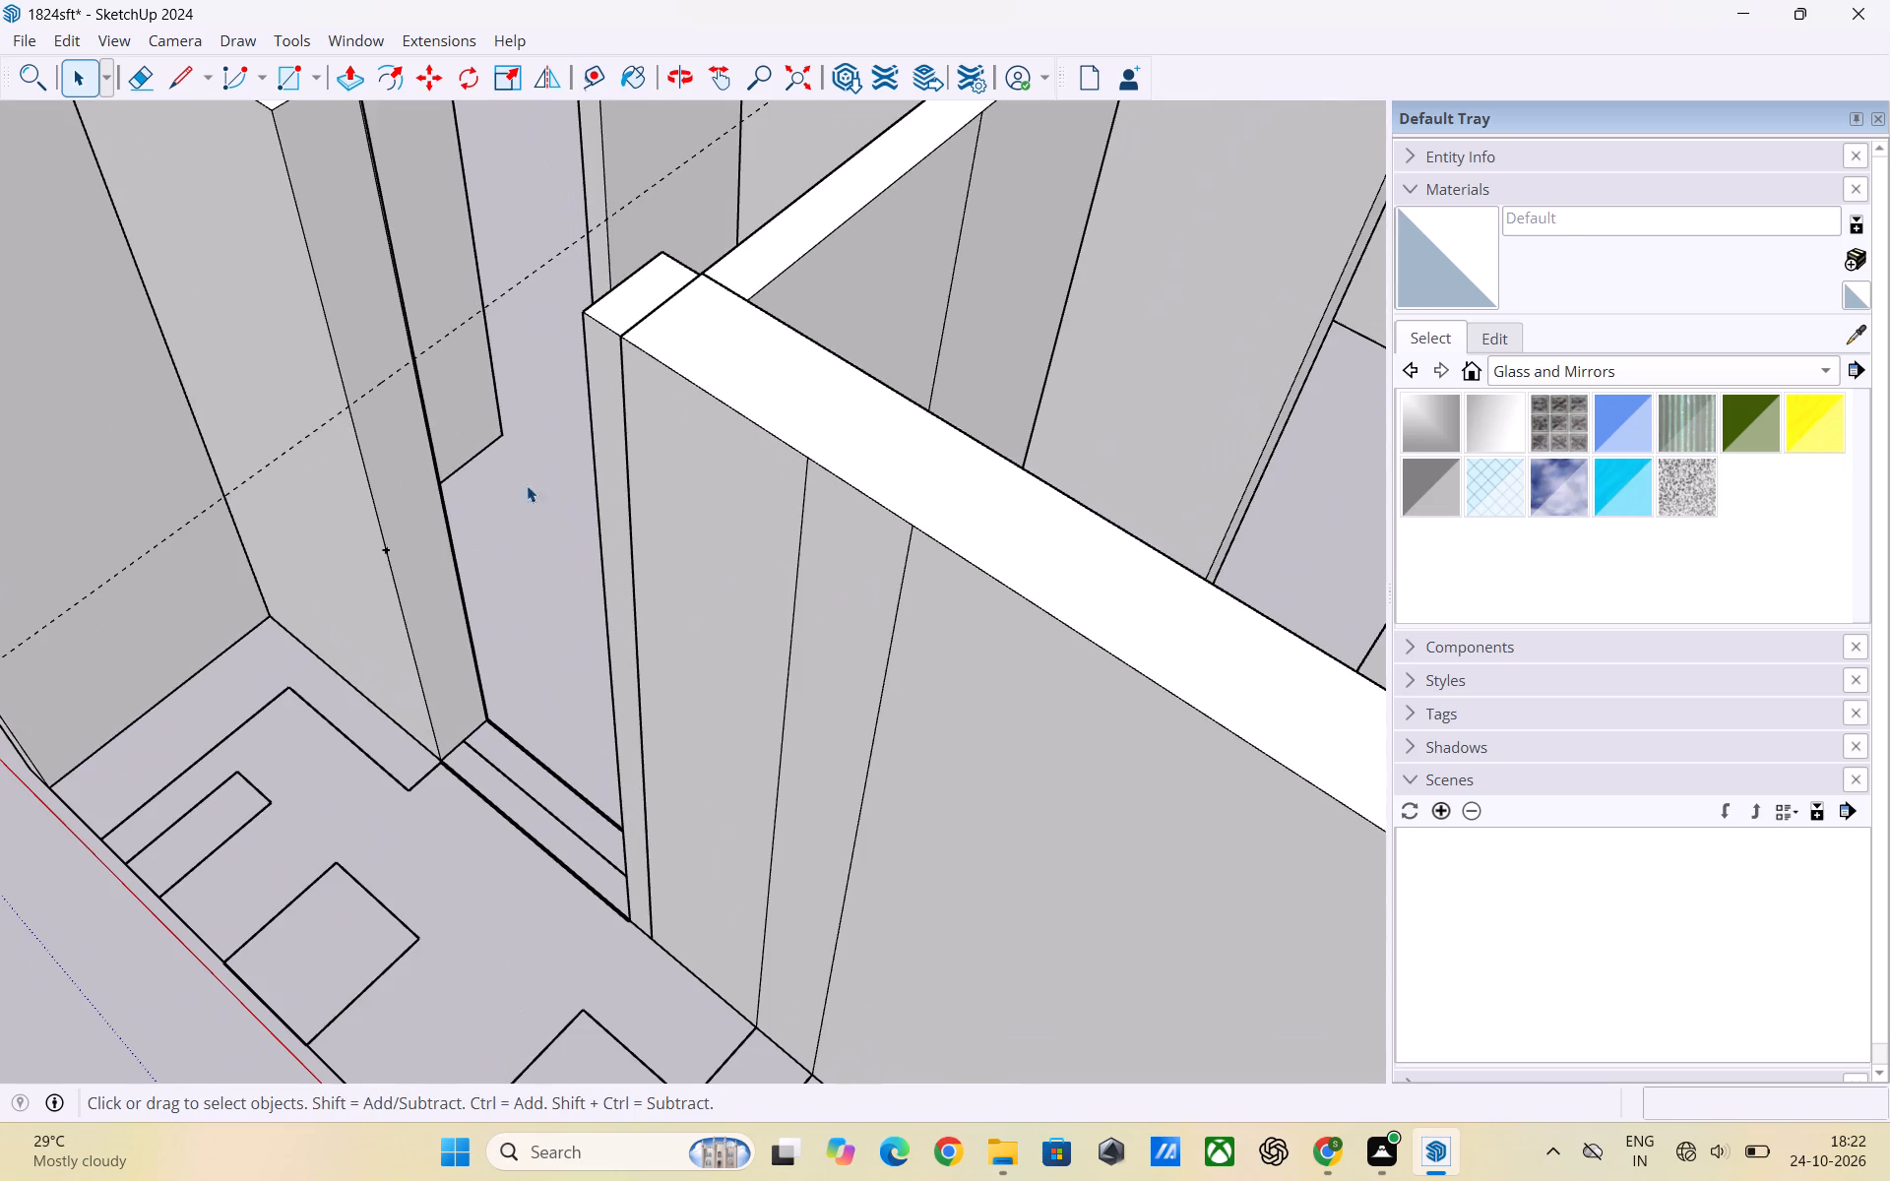
pyautogui.scroll(-2, 561, 596)
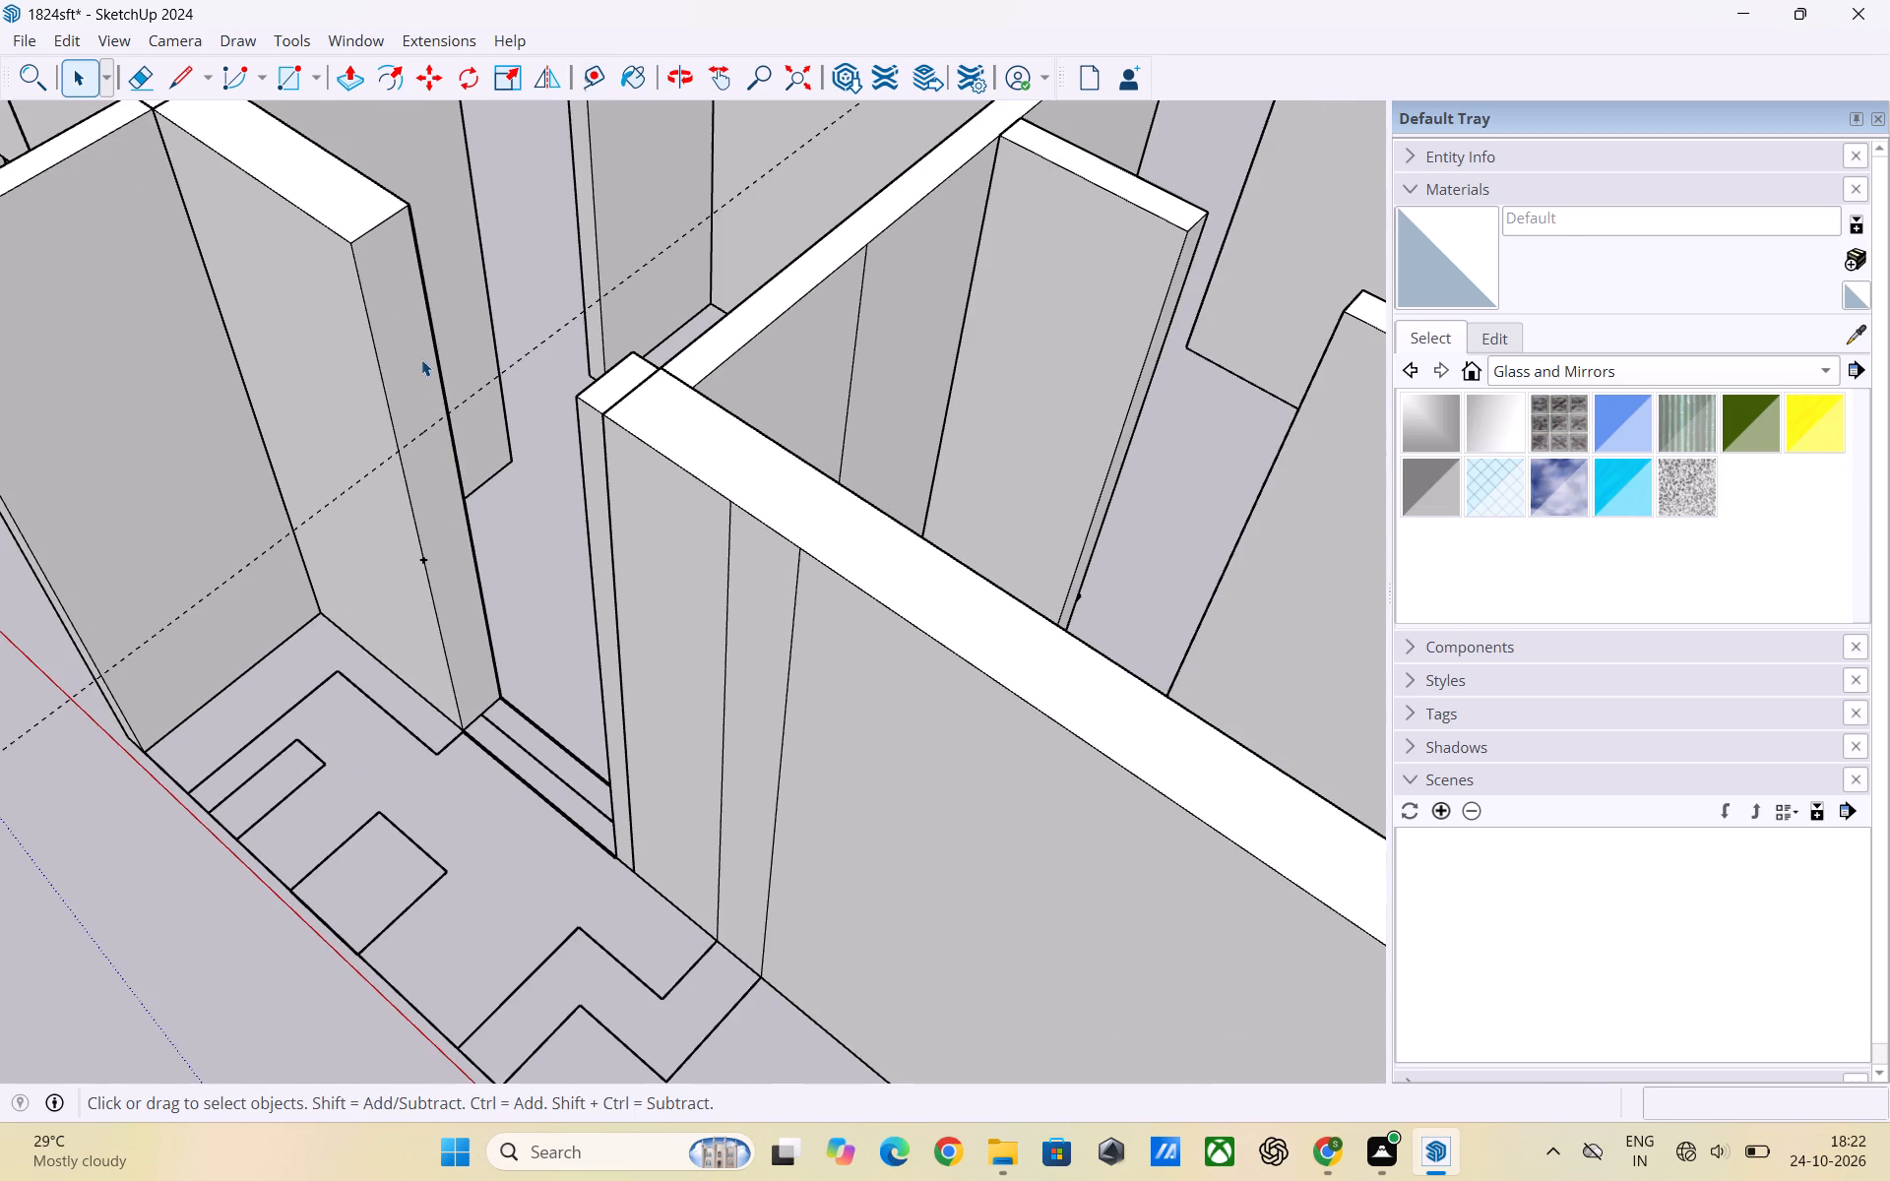
pyautogui.click(420, 356)
pyautogui.click(370, 253)
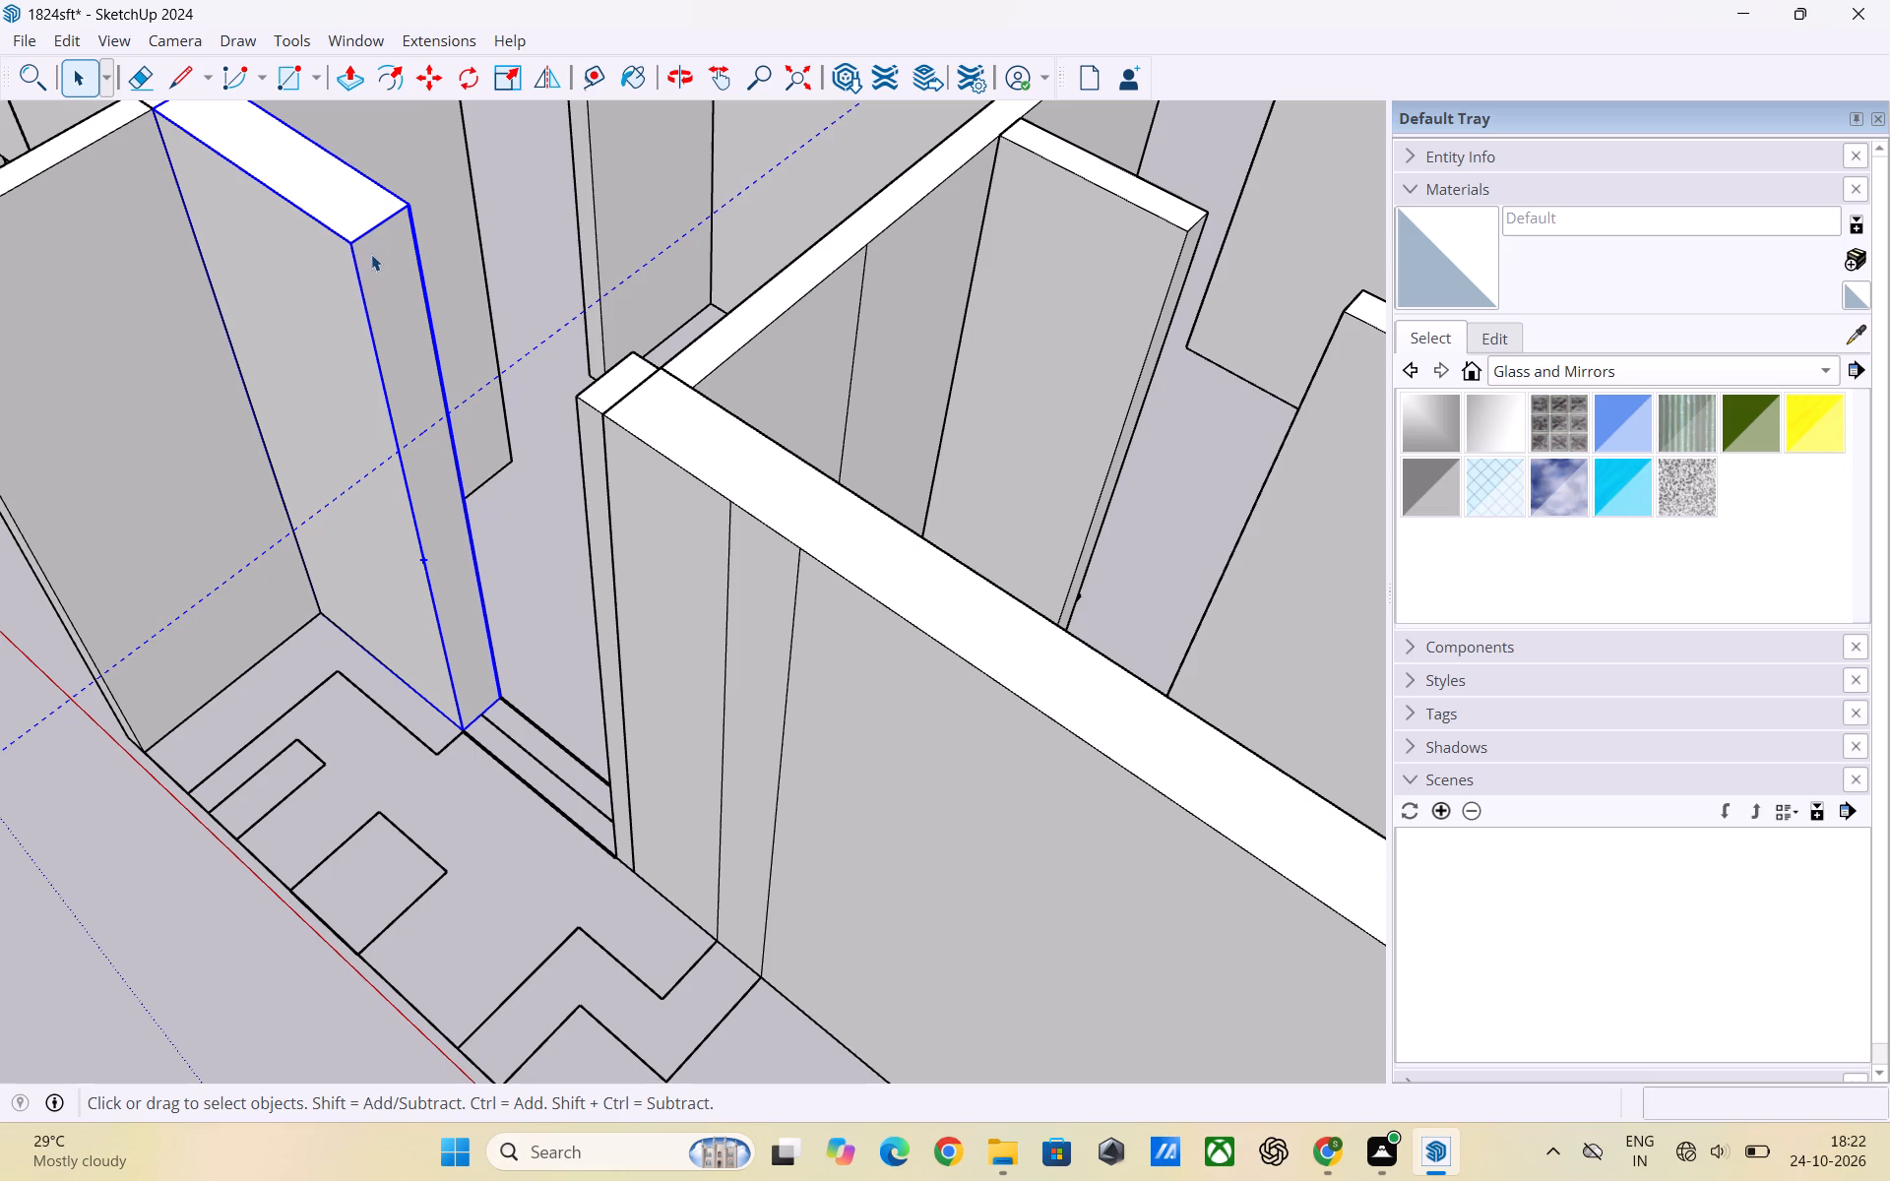
pyautogui.click(372, 254)
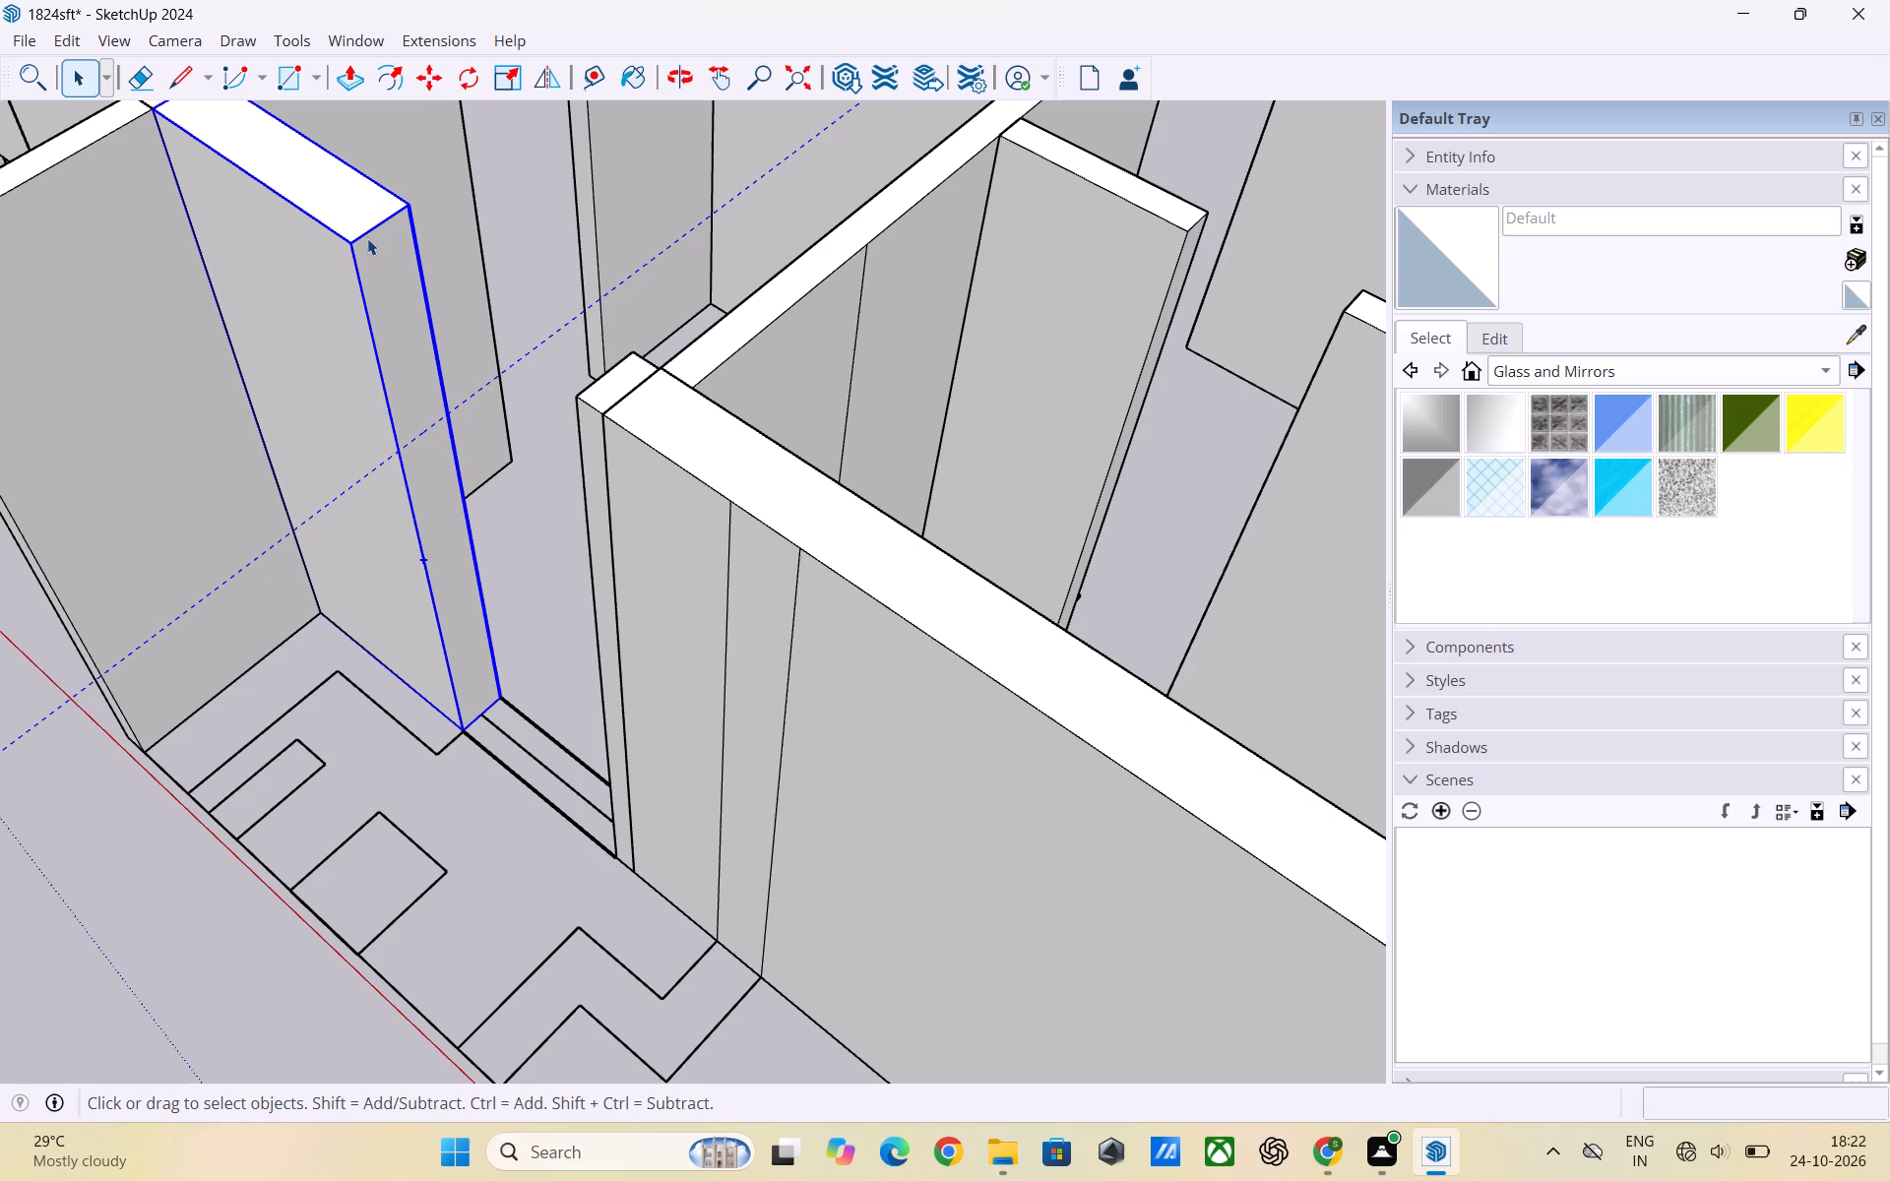
pyautogui.click(363, 234)
pyautogui.click(363, 235)
pyautogui.click(363, 235)
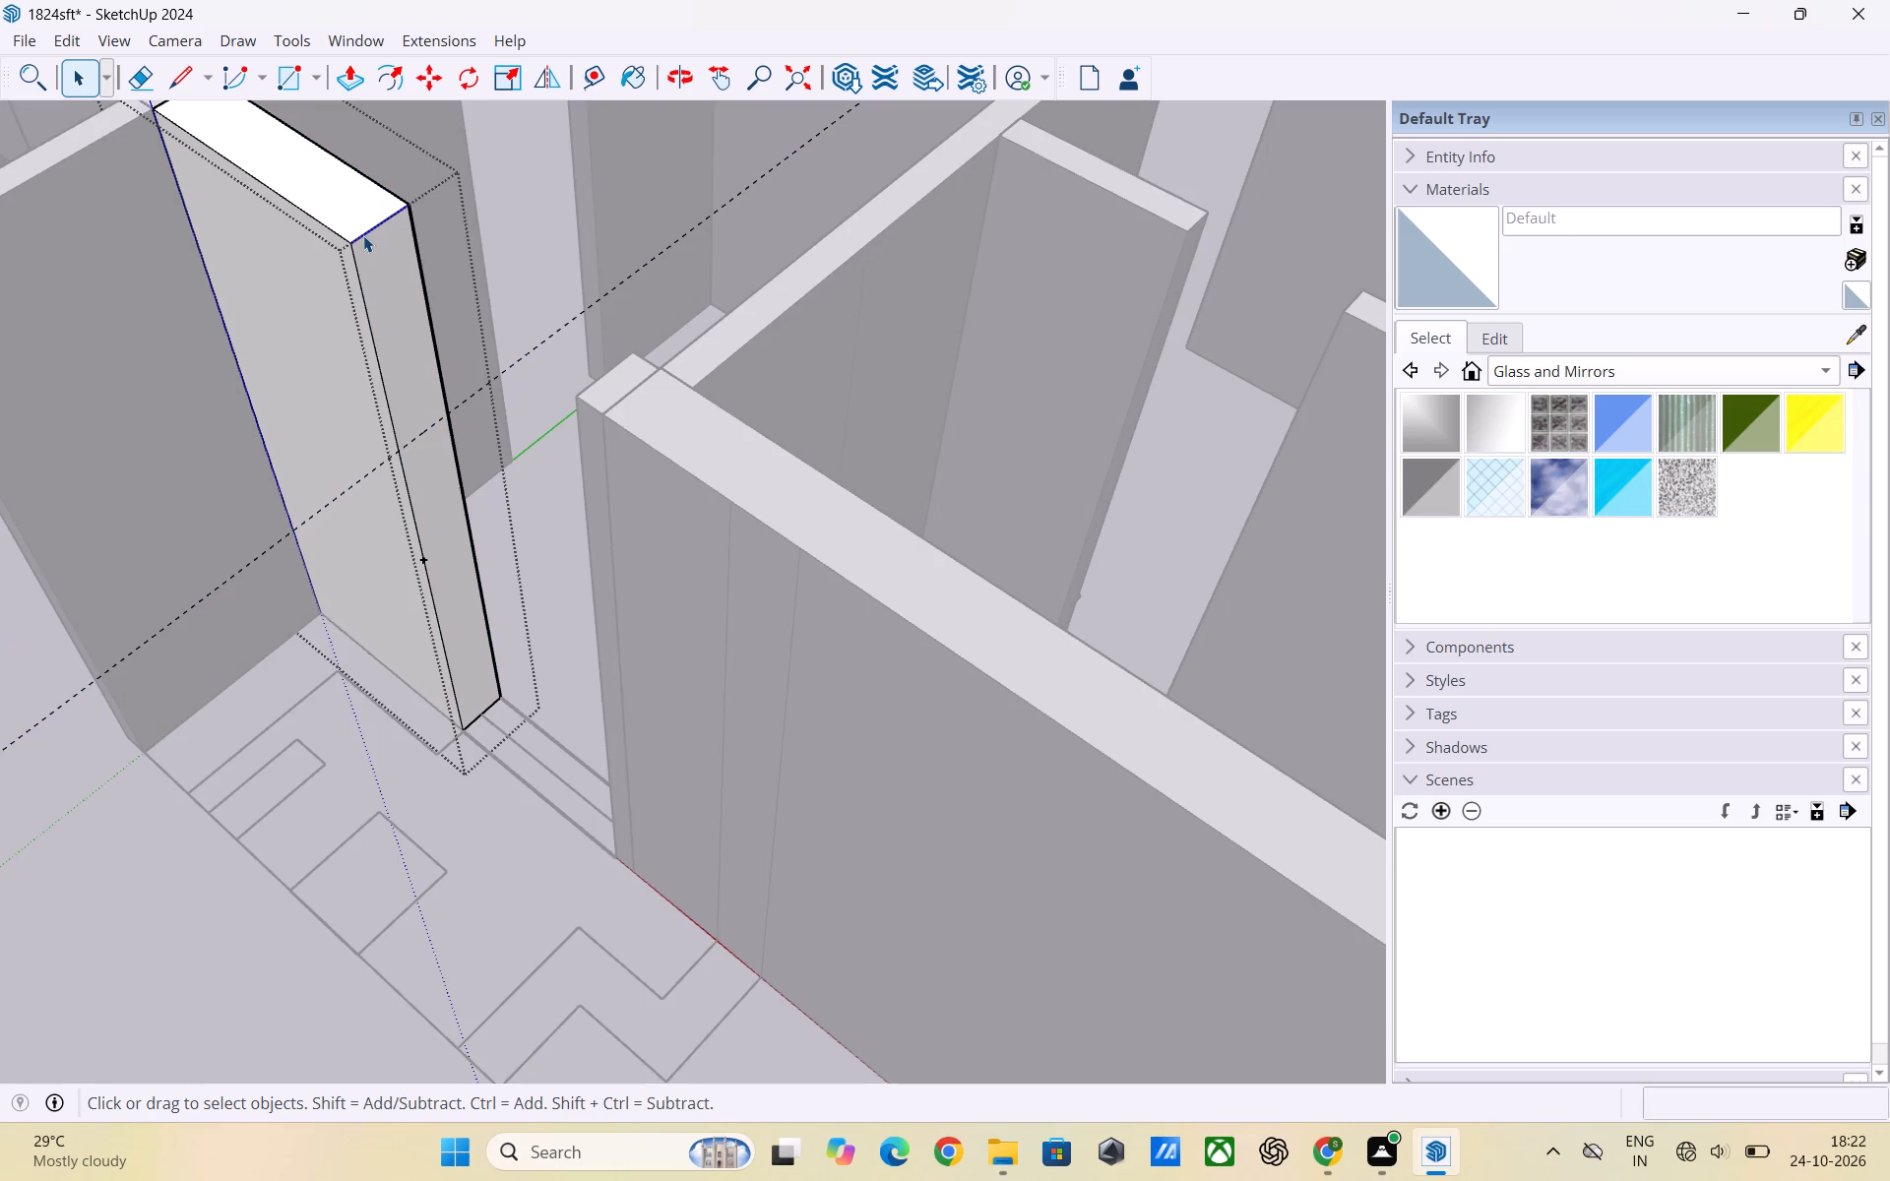
pyautogui.press('m')
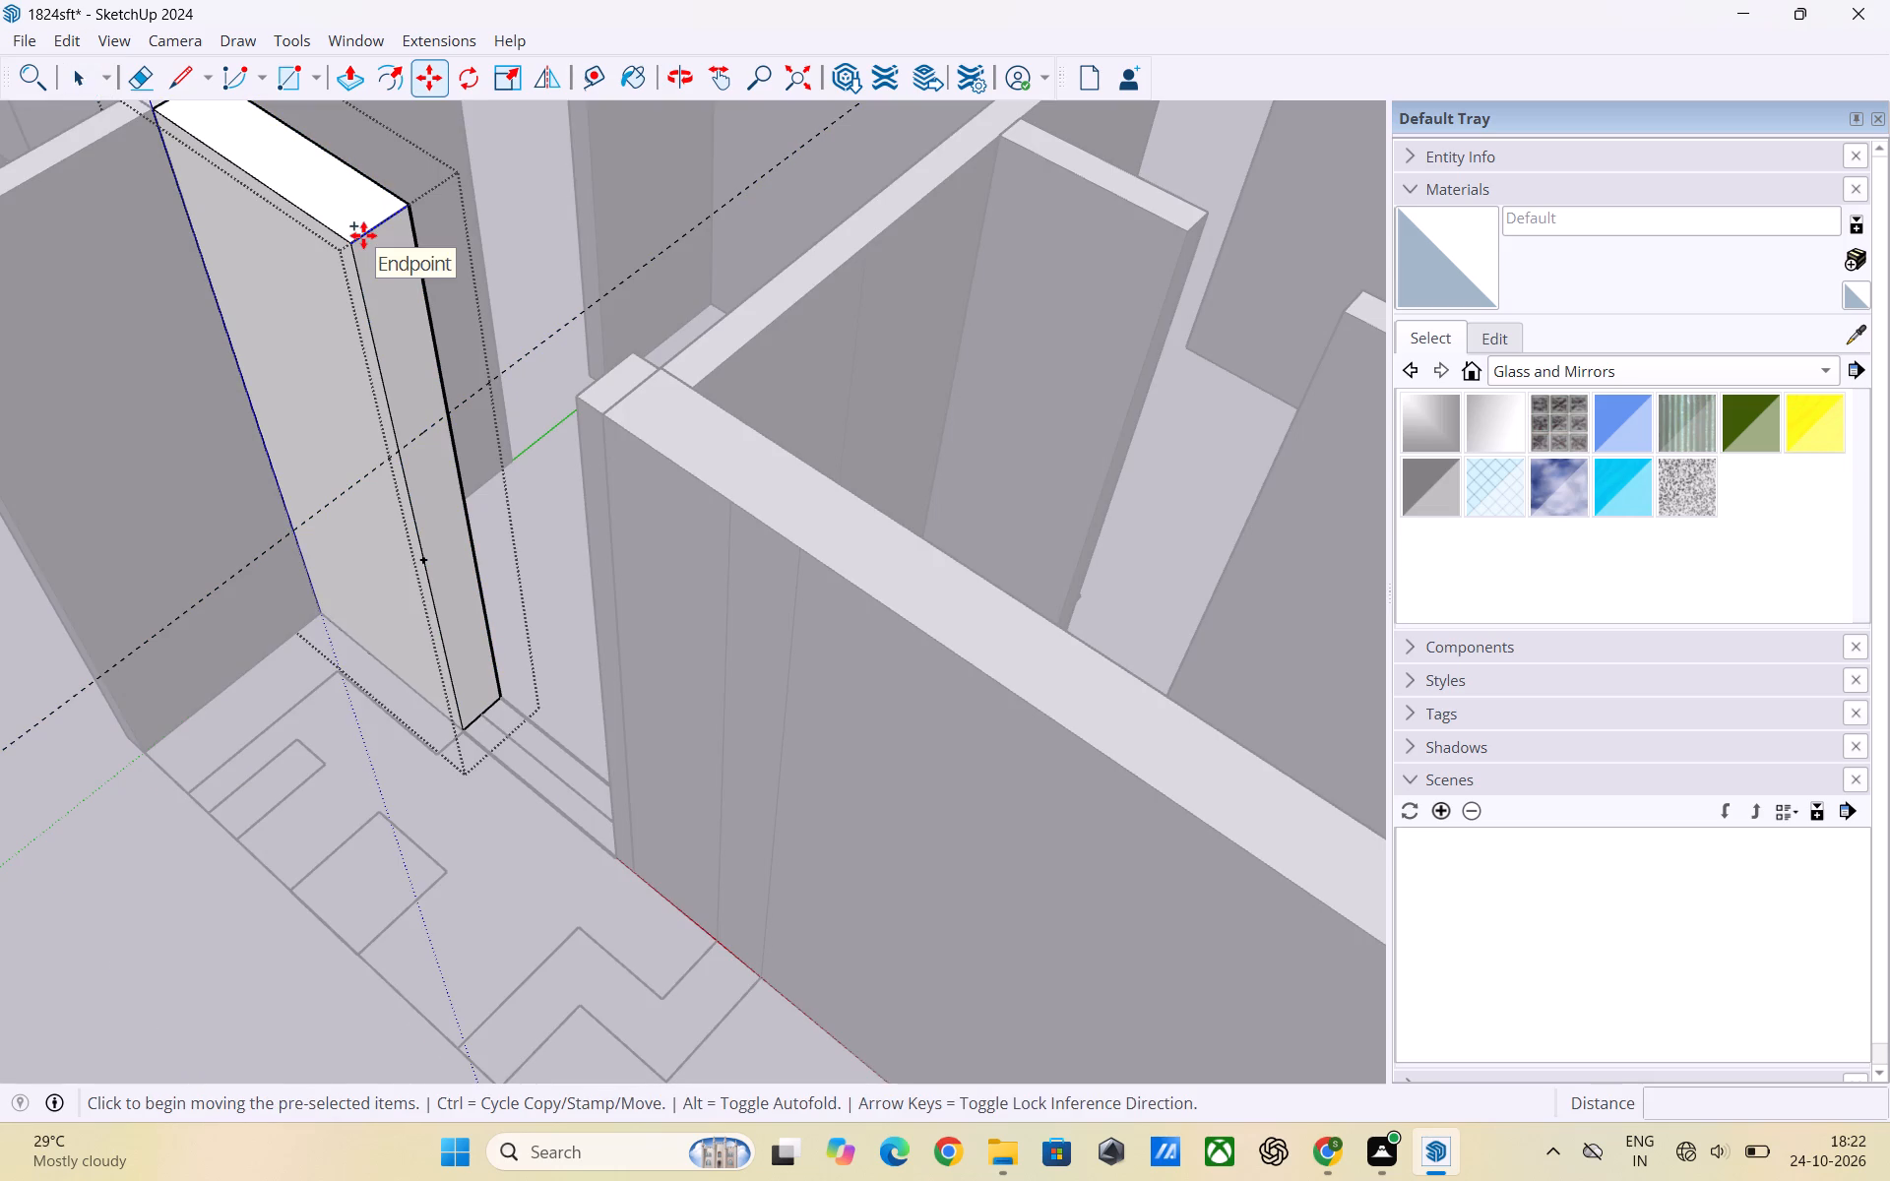
pyautogui.click(357, 241)
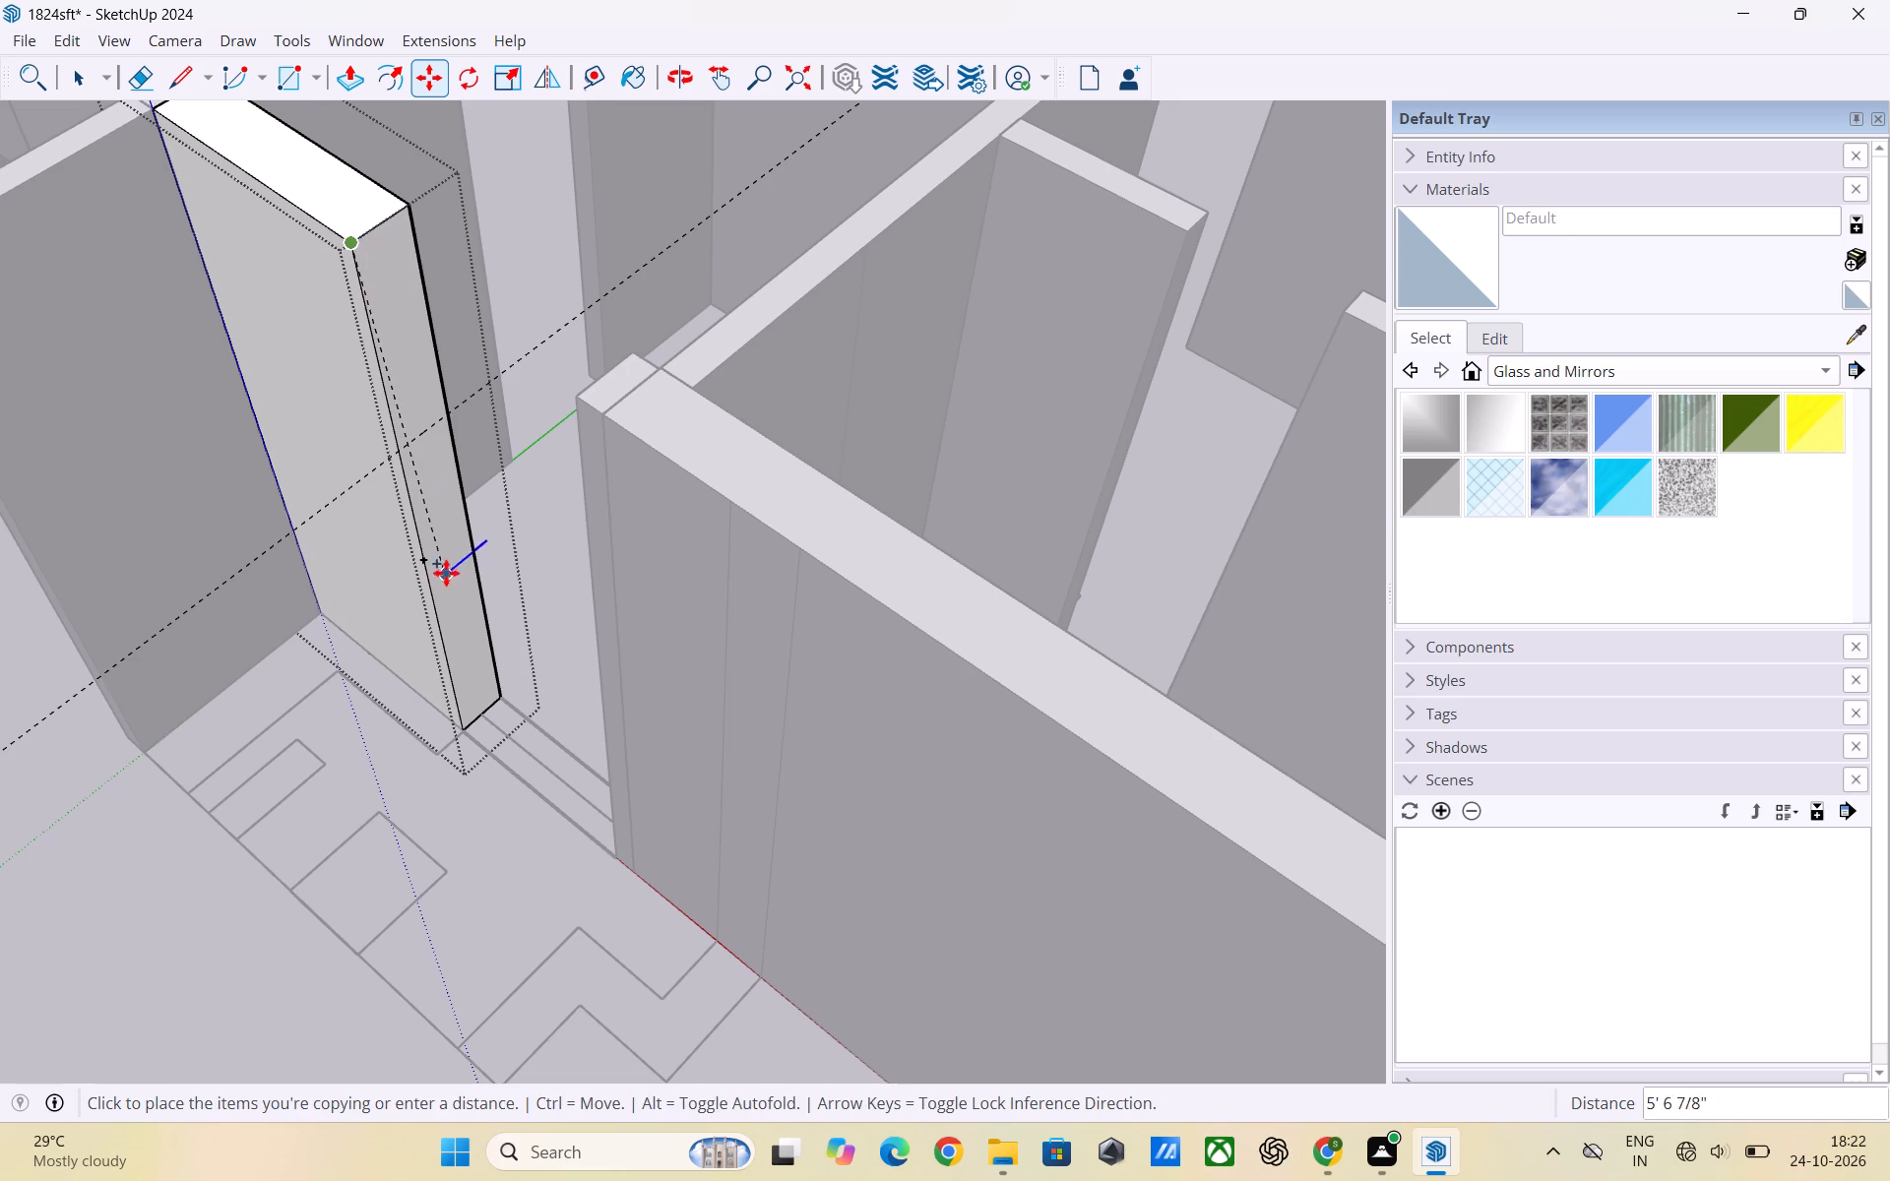
pyautogui.click(432, 562)
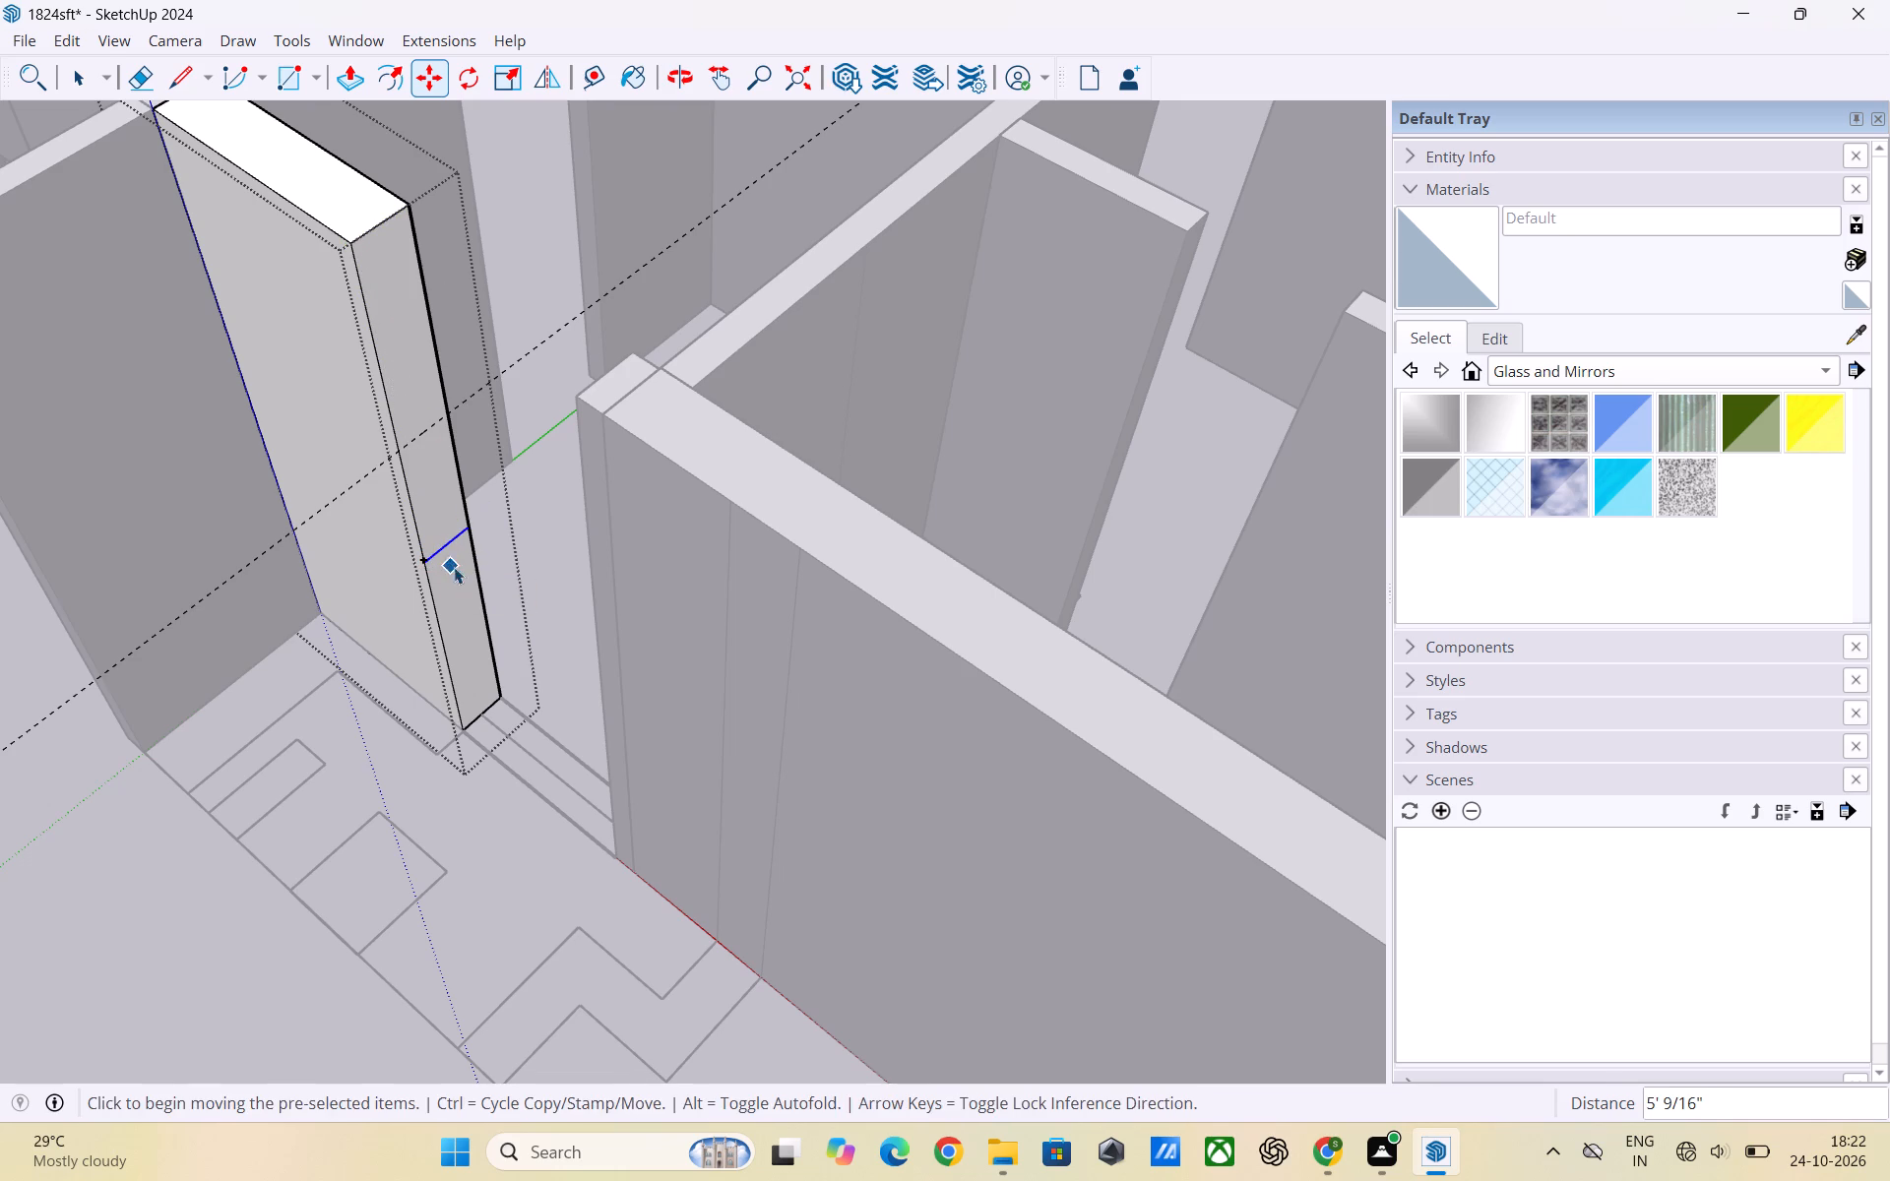
pyautogui.press('space')
pyautogui.click(534, 527)
pyautogui.scroll(3, 518, 543)
pyautogui.moveTo(532, 534); pyautogui.dragTo(578, 509, button='middle')
pyautogui.scroll(-1, 604, 548)
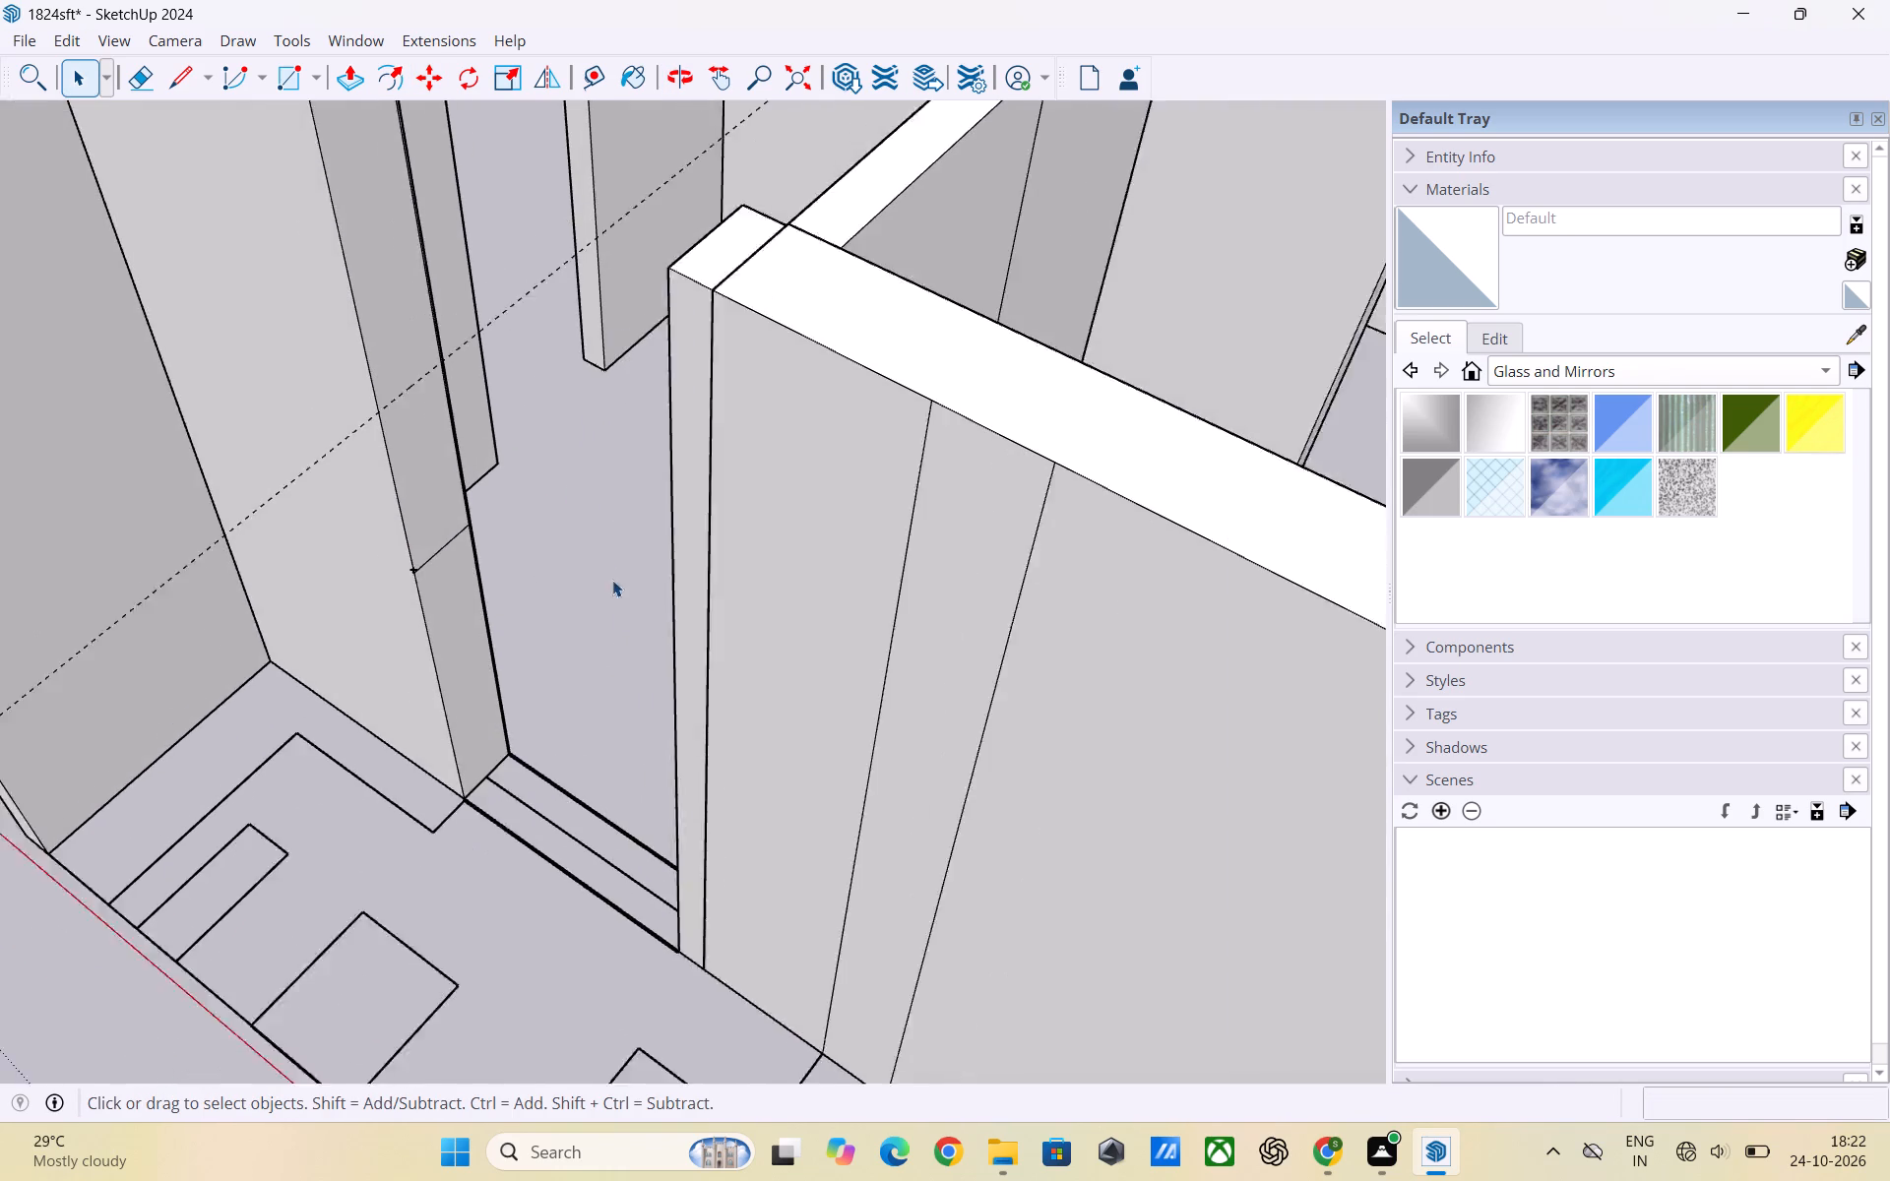
pyautogui.scroll(-4, 612, 580)
pyautogui.moveTo(566, 574); pyautogui.dragTo(409, 589, button='middle')
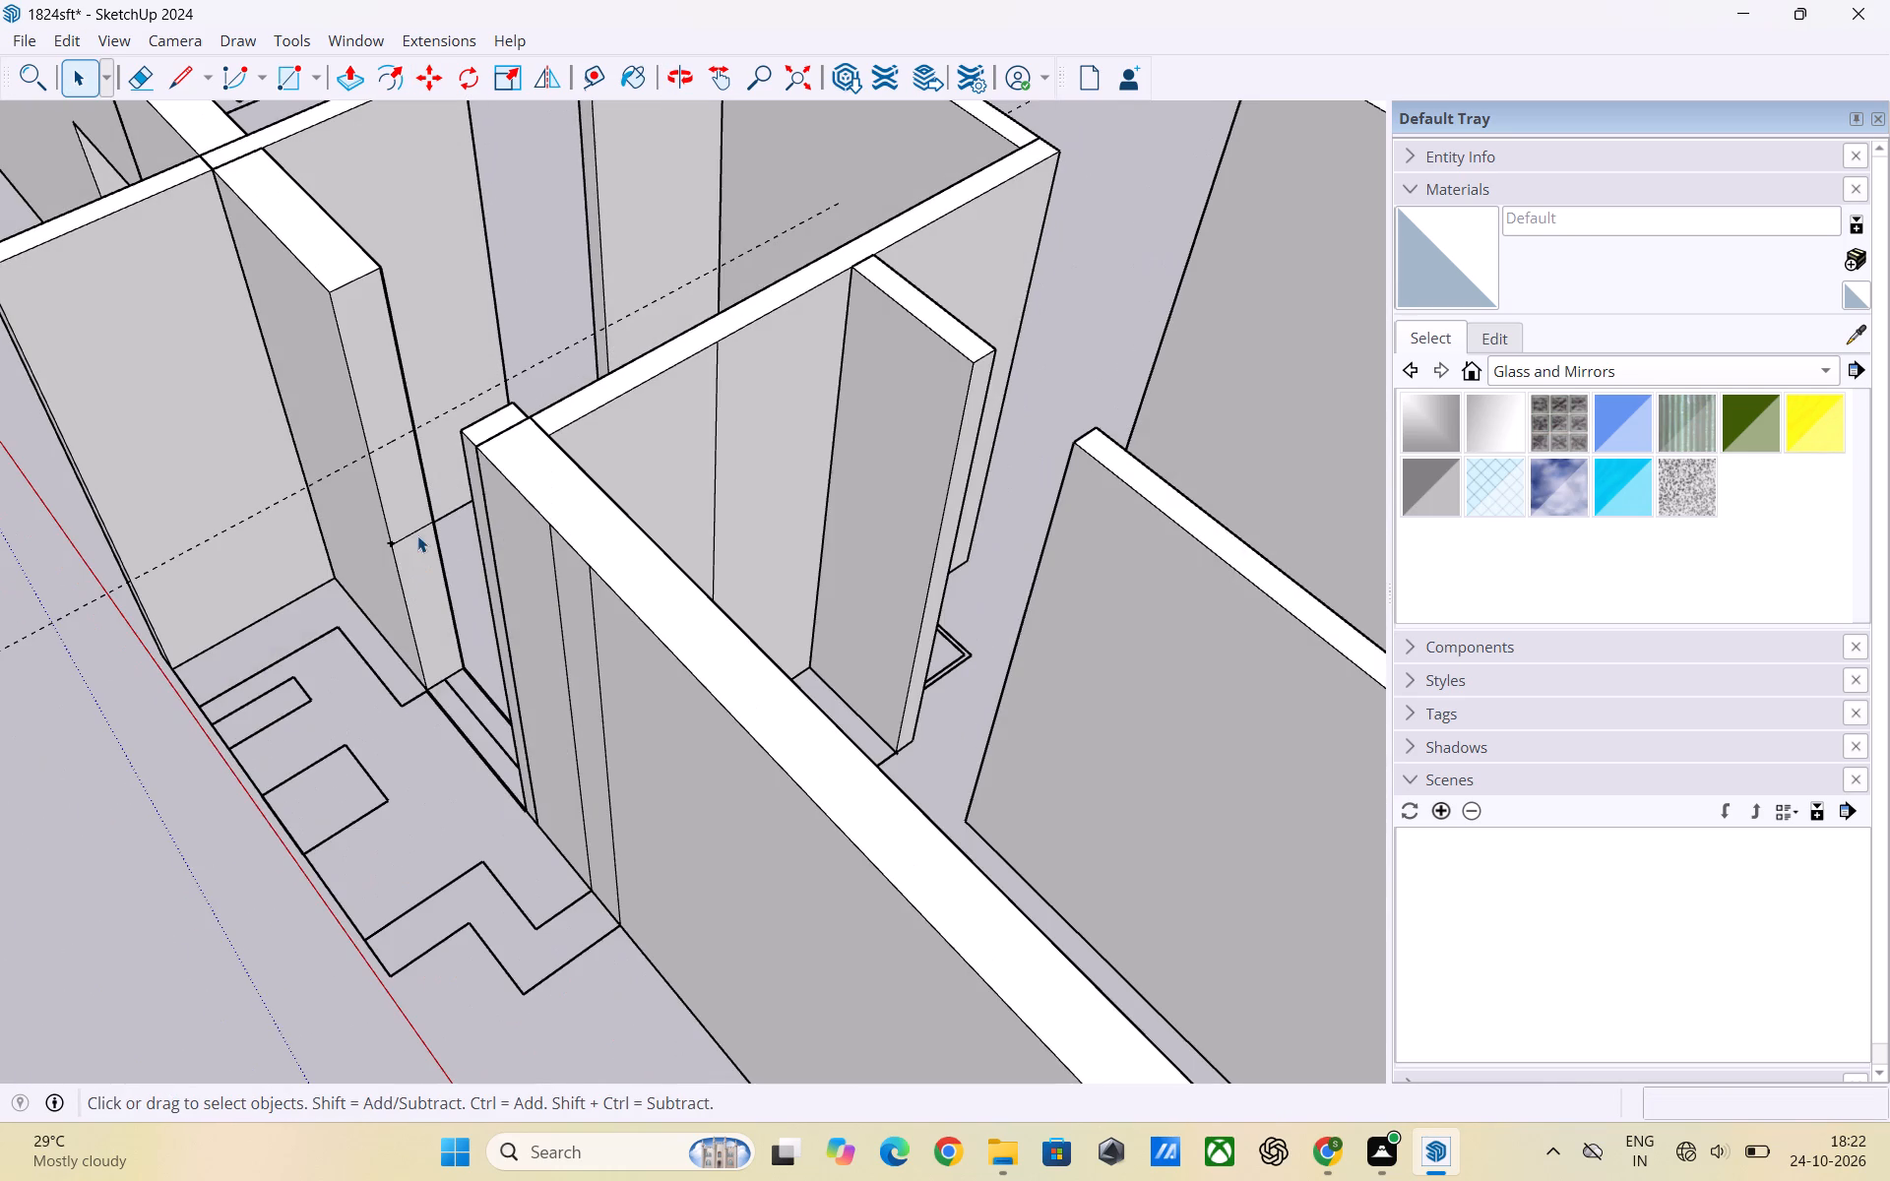
# Open the wall group and copy the end face's lower split edge about 2' up to the guide line, then leave the group.
pyautogui.click(409, 536)
pyautogui.doubleClick(408, 535)
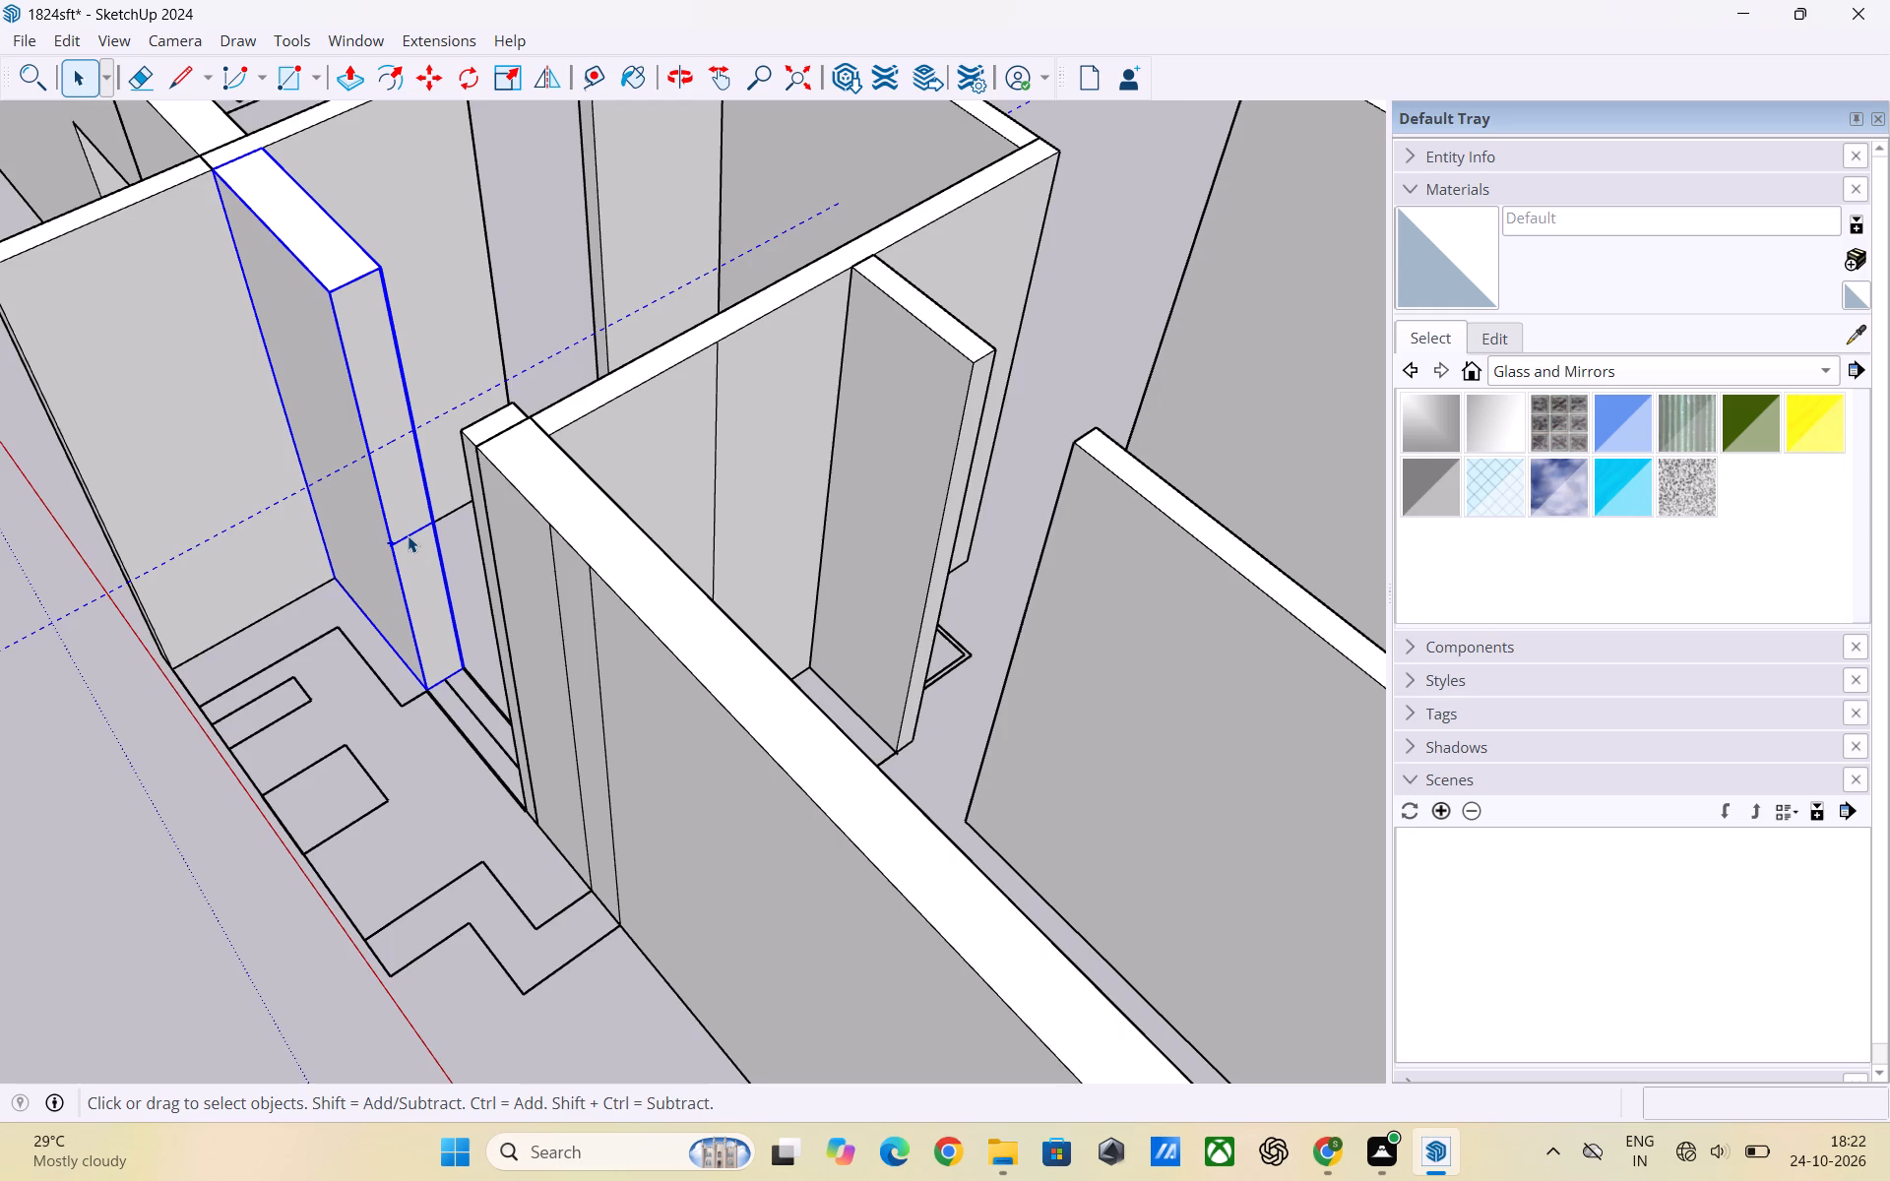
pyautogui.click(404, 539)
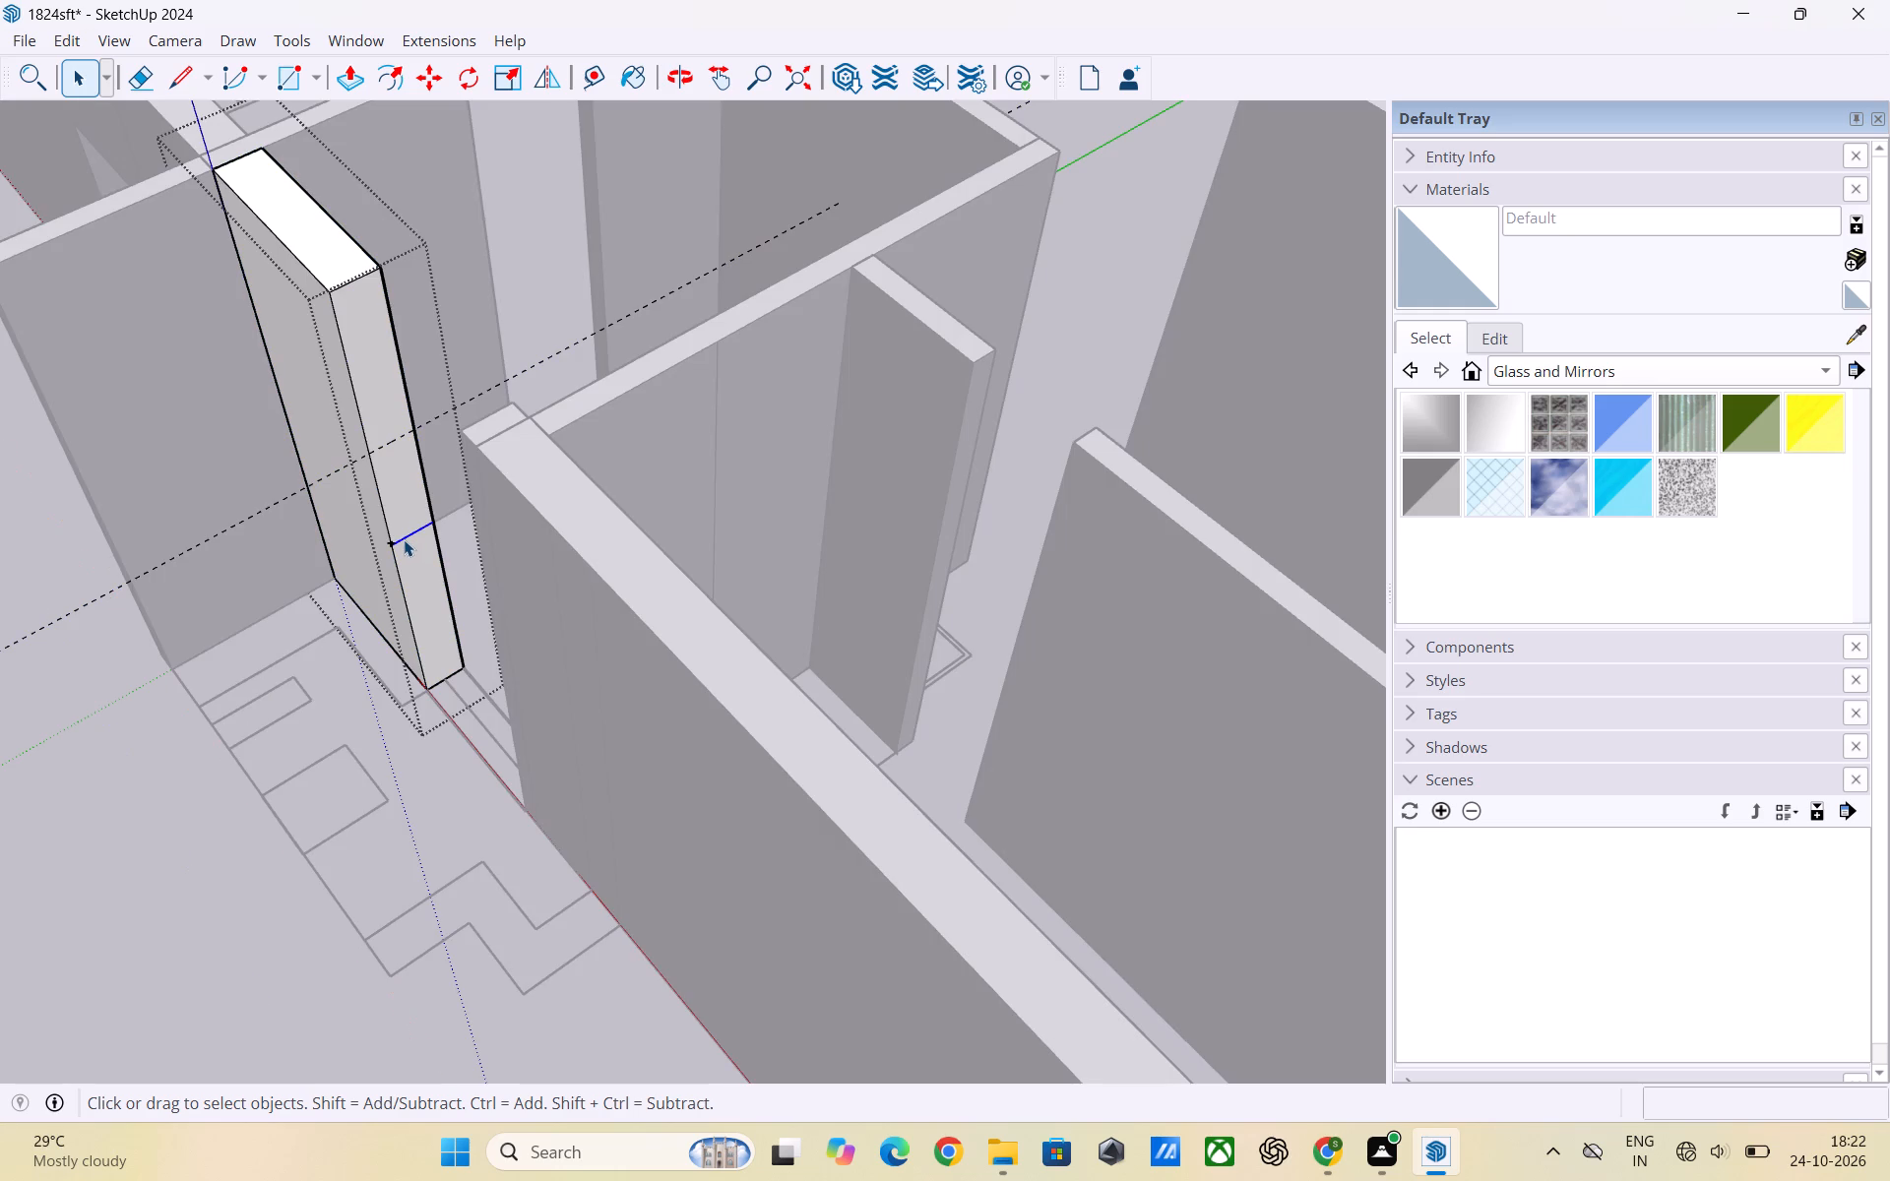
pyautogui.press('m')
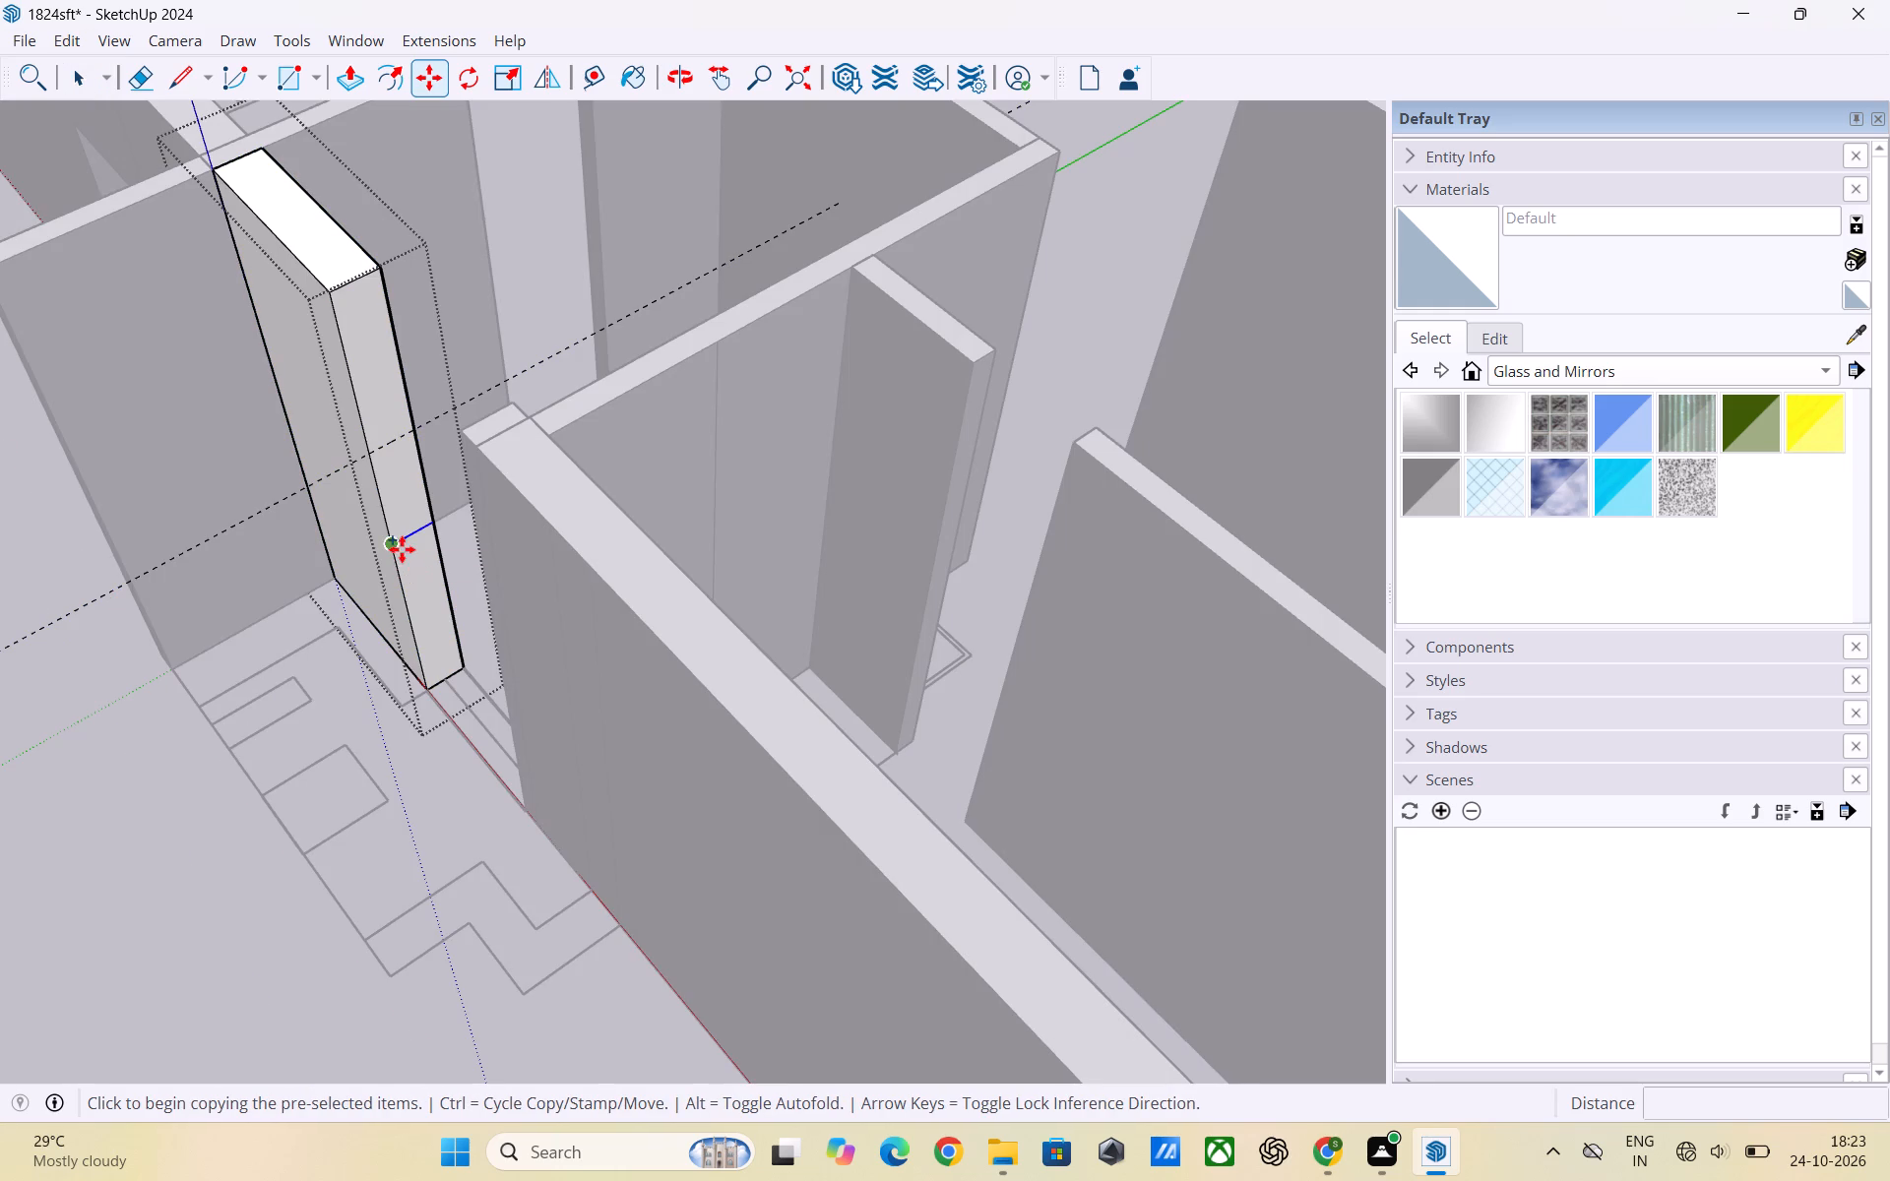
pyautogui.click(397, 546)
pyautogui.click(383, 454)
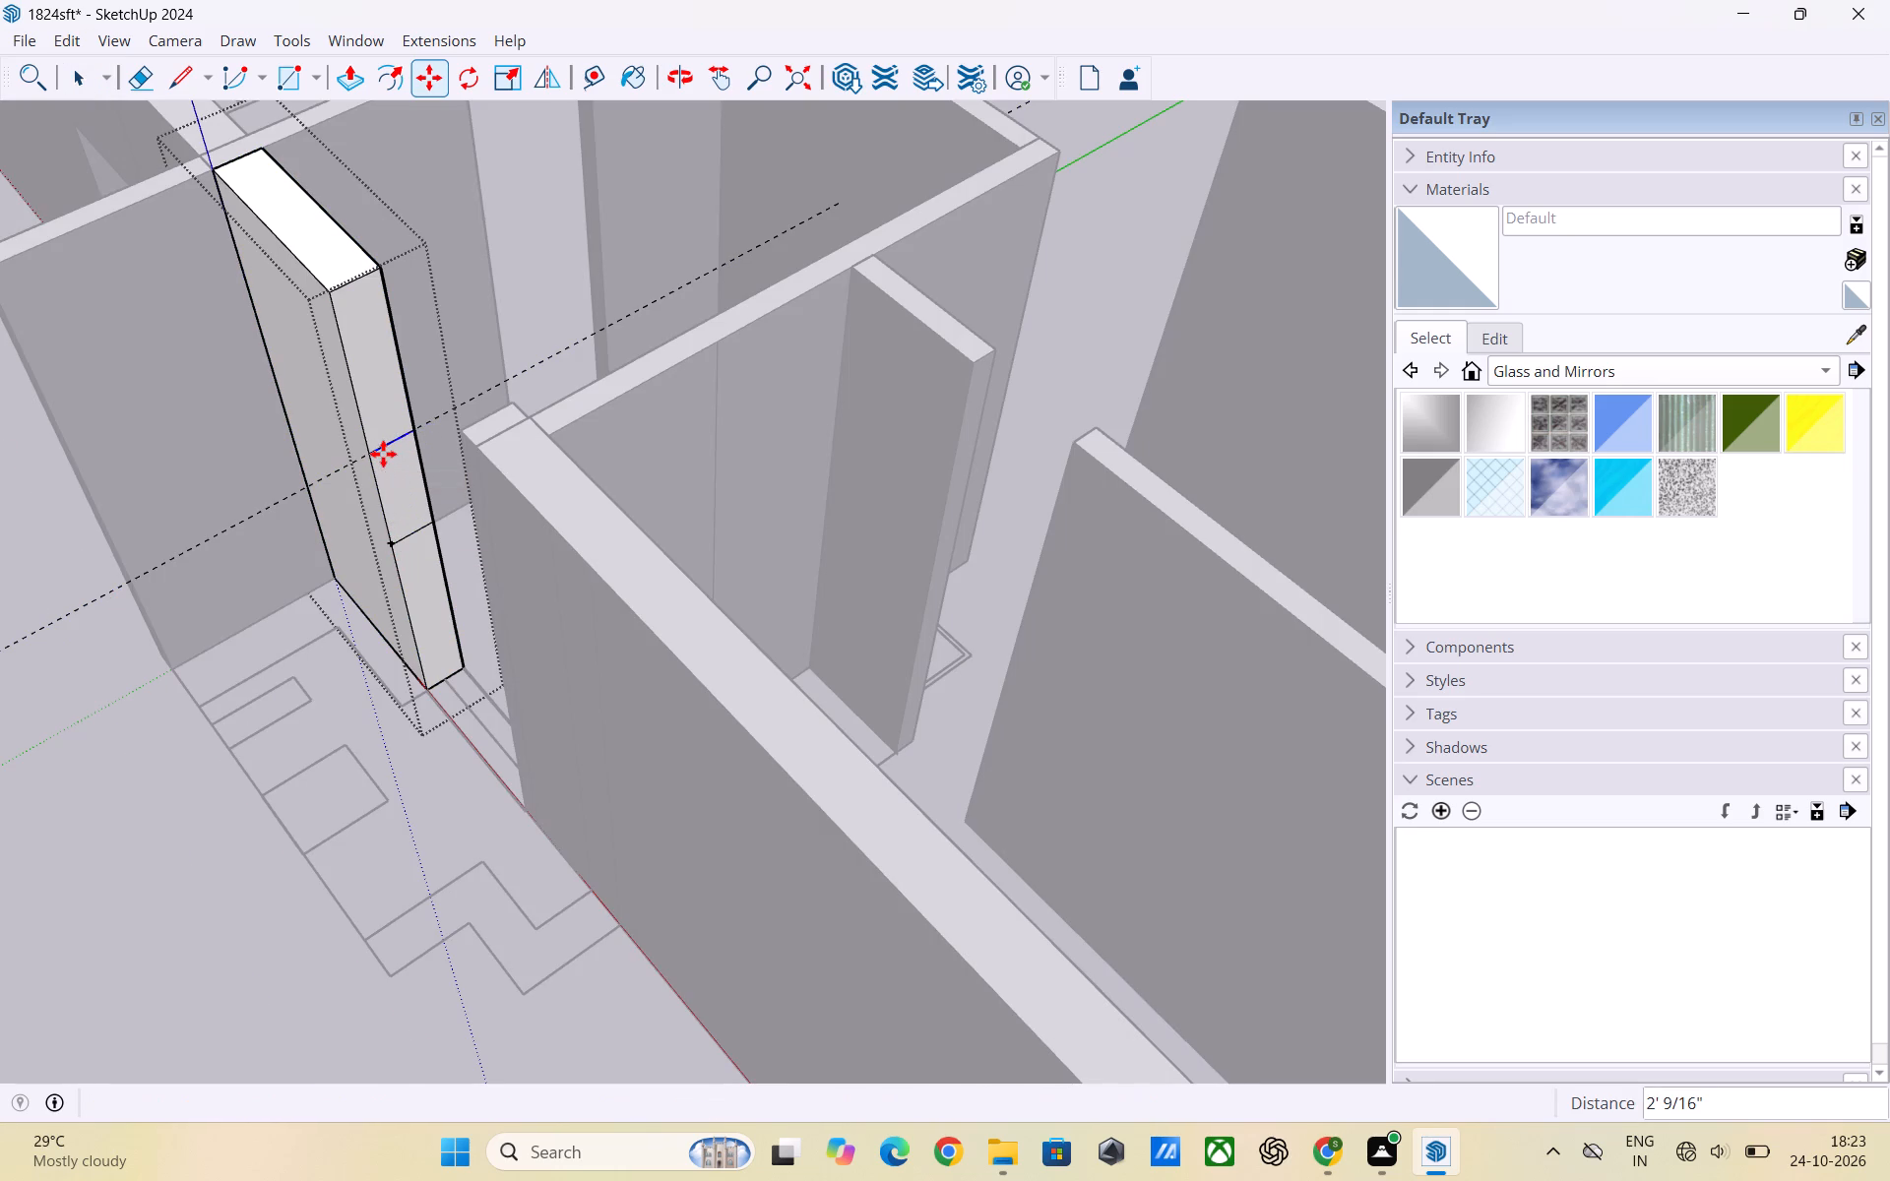
pyautogui.press('space')
pyautogui.click(690, 239)
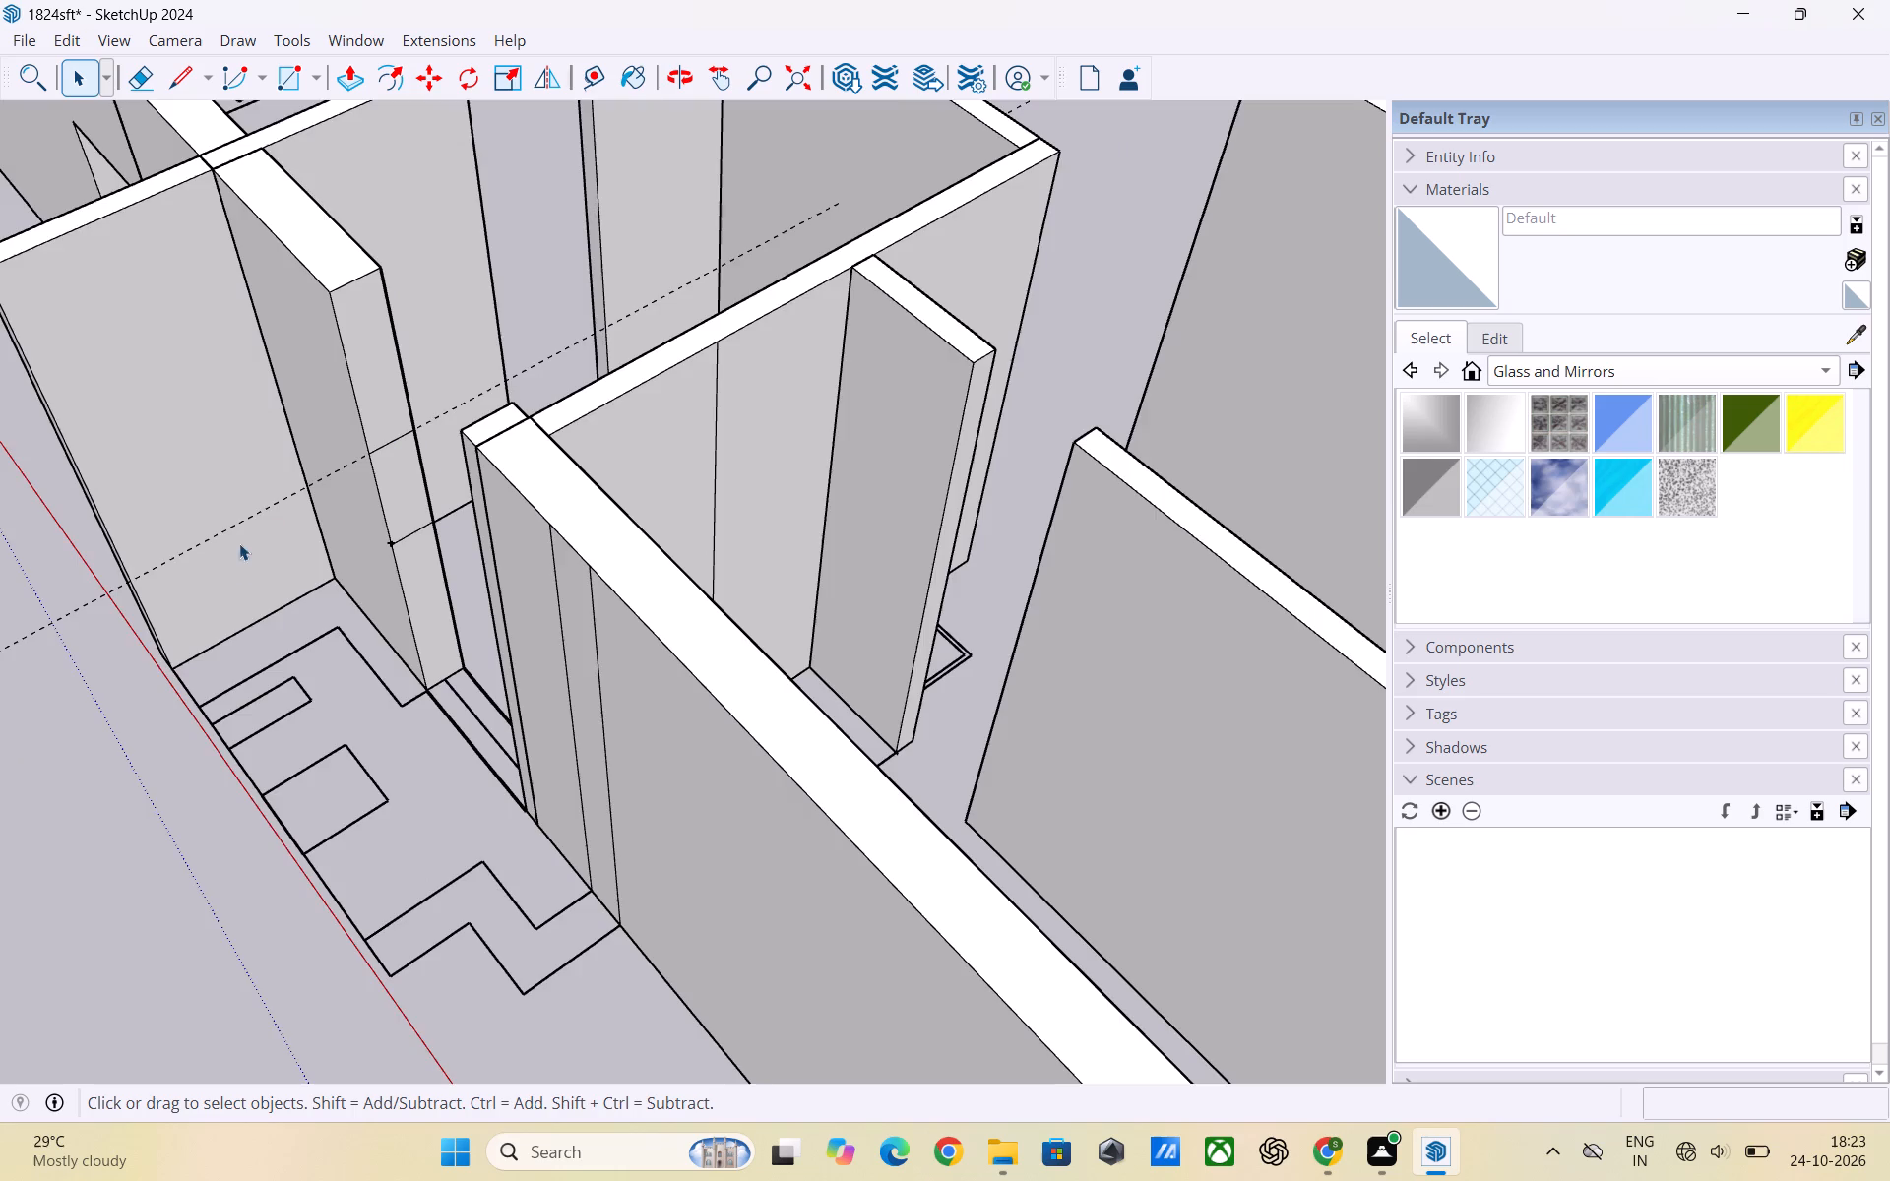
# Delete the dashed guide line crossing the wall's end face inside its group, then leave the group.
pyautogui.scroll(2, 298, 614)
pyautogui.moveTo(326, 618); pyautogui.dragTo(521, 644, button='middle')
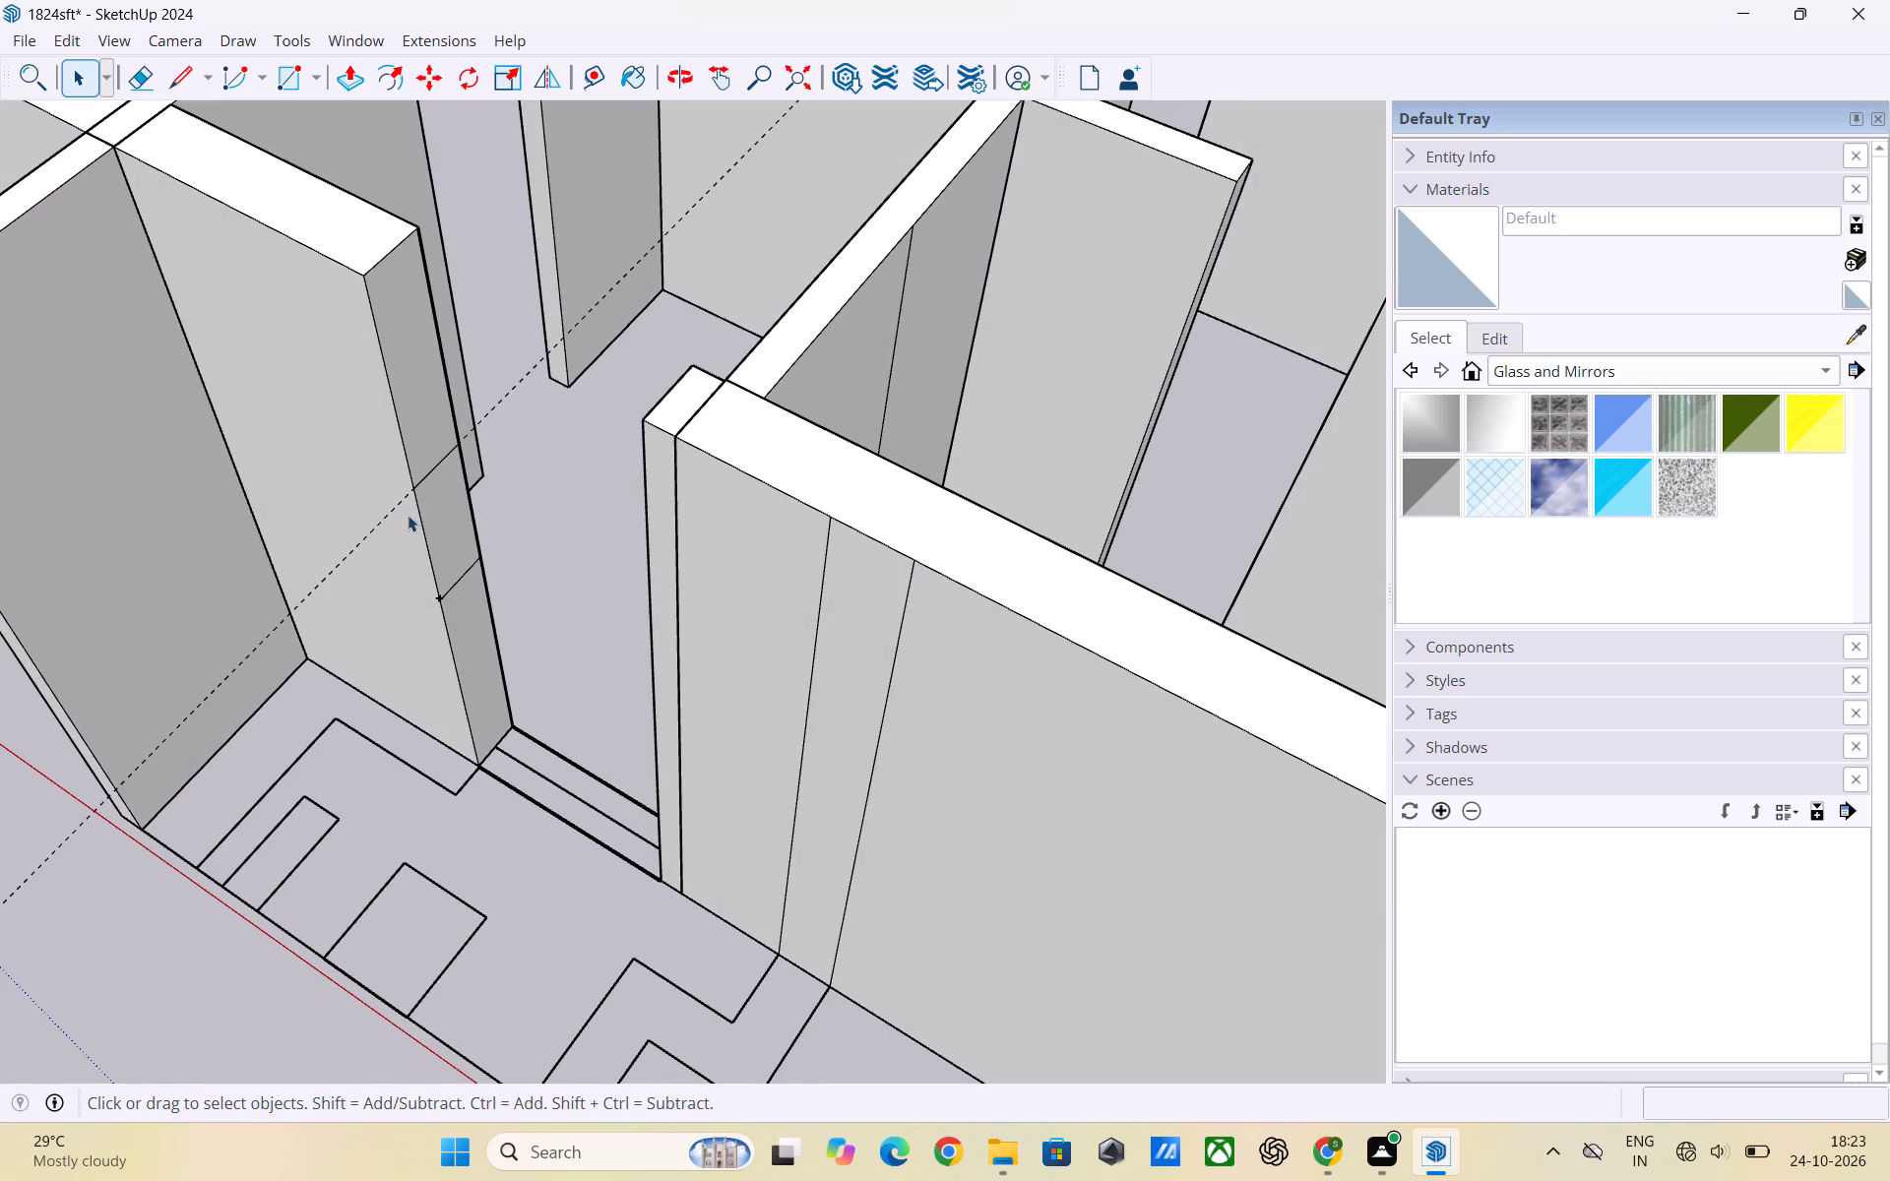
pyautogui.click(372, 530)
pyautogui.doubleClick(372, 530)
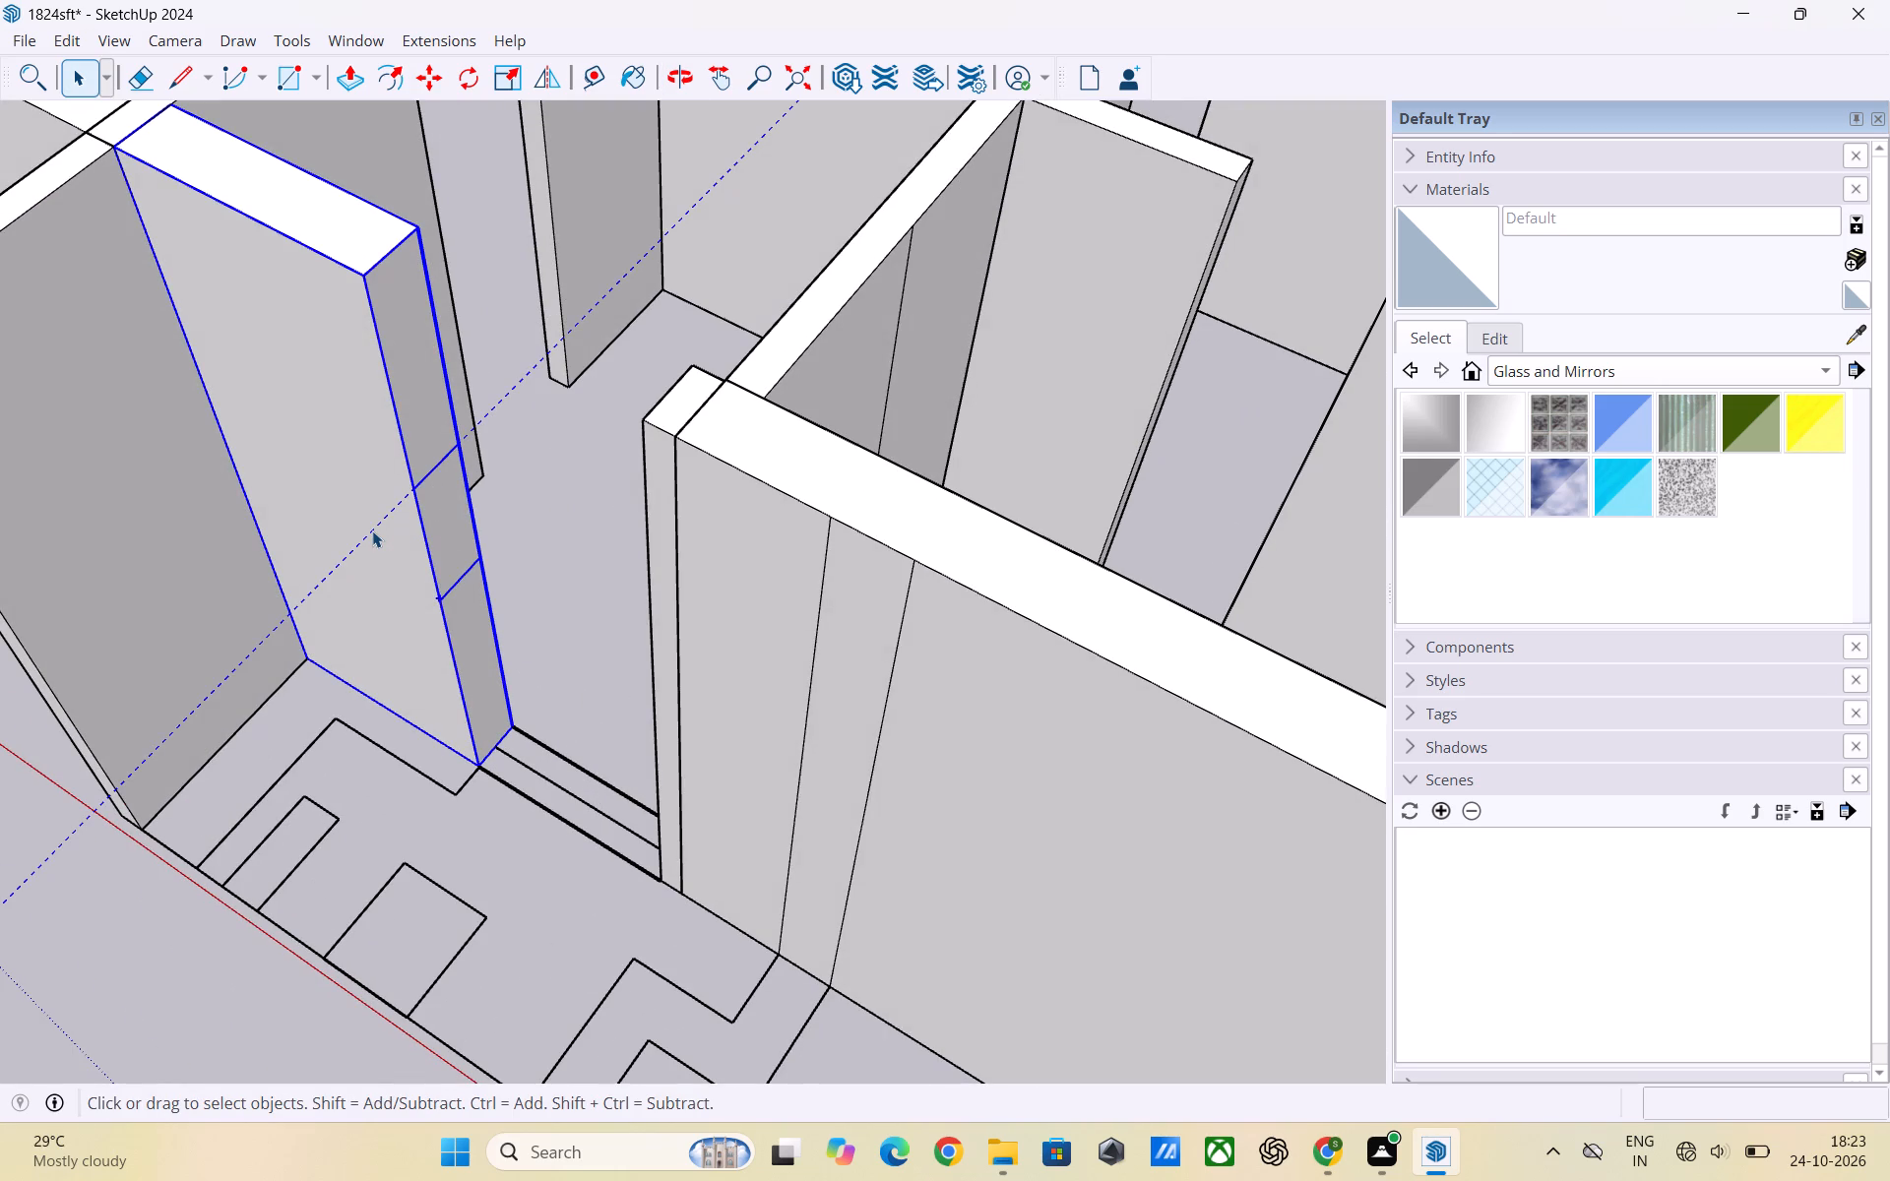
pyautogui.click(372, 530)
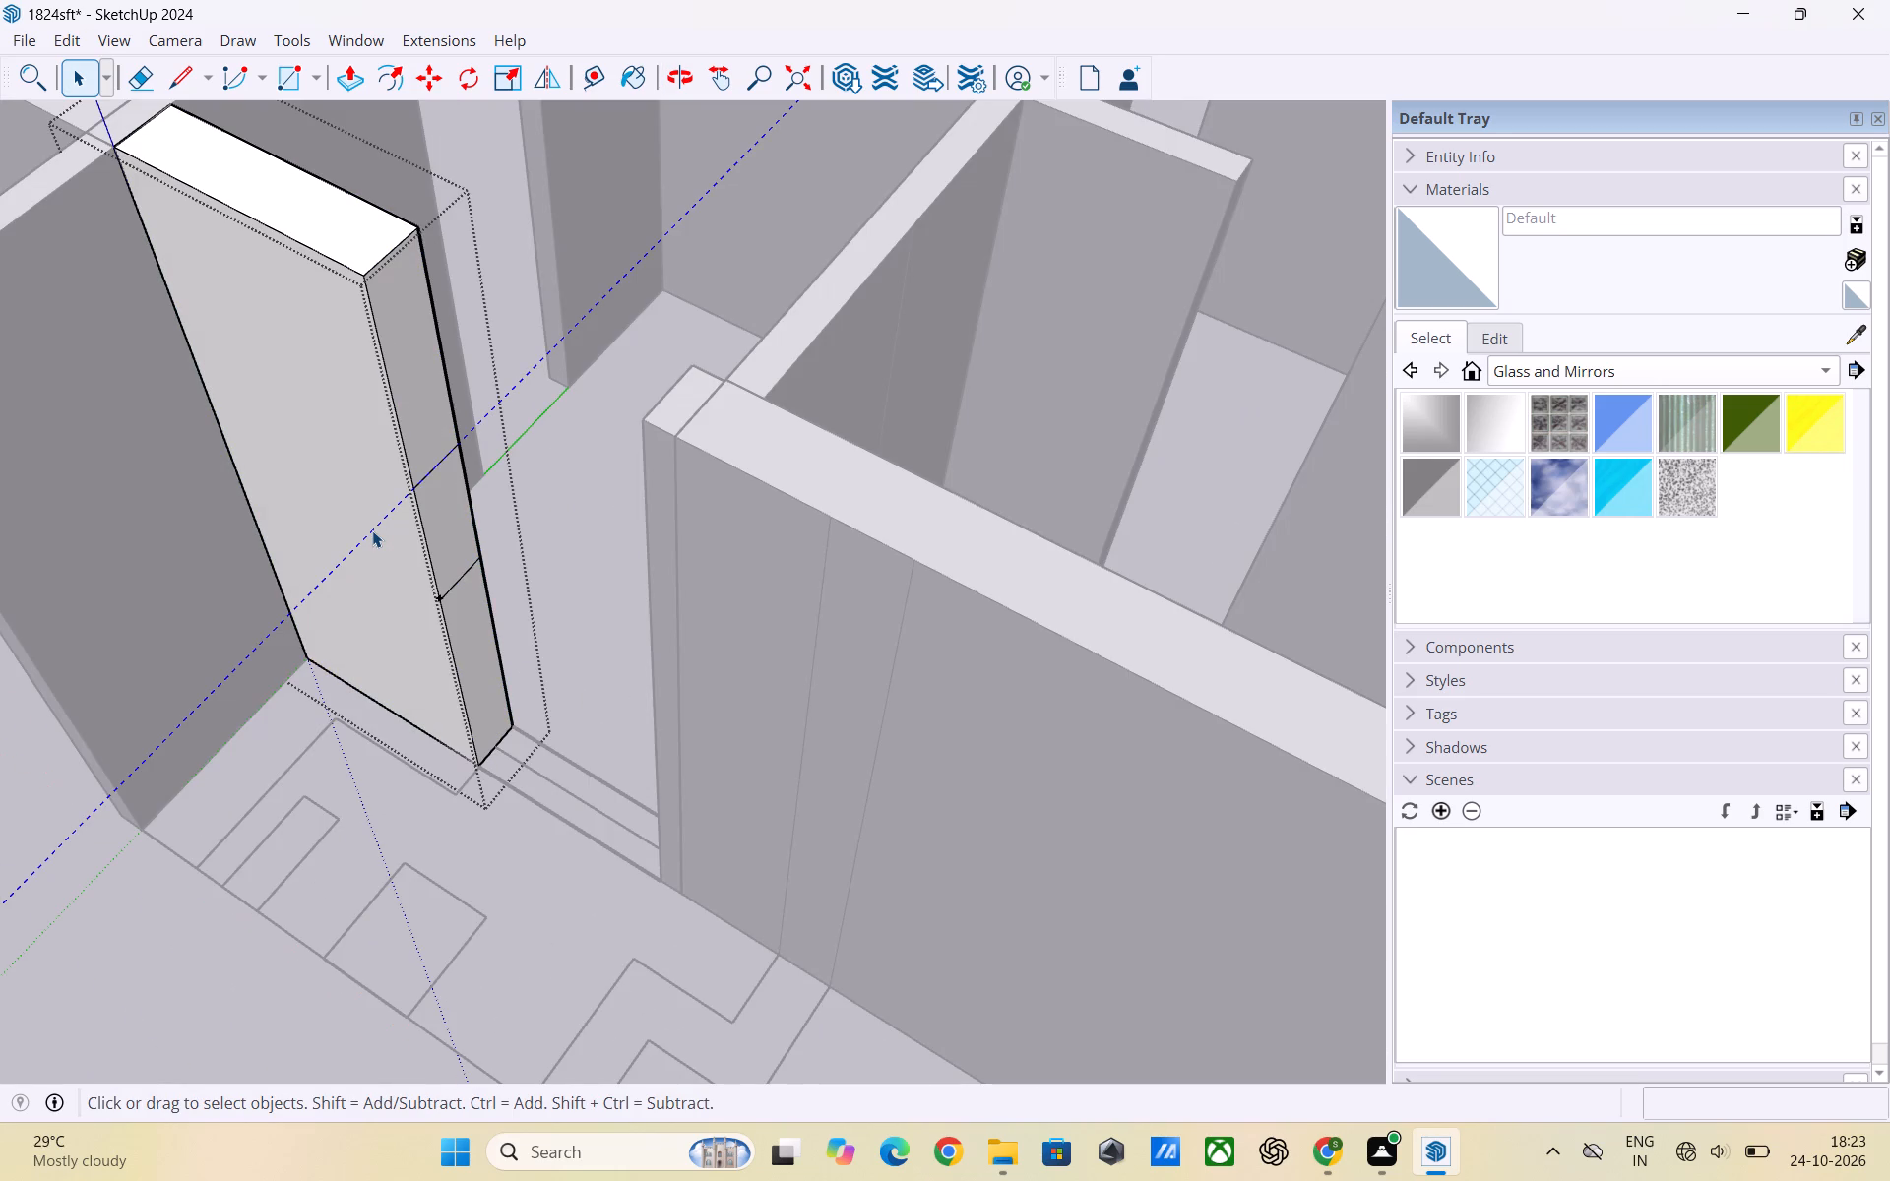
pyautogui.press('Delete')
pyautogui.click(591, 485)
pyautogui.tripleClick(432, 409)
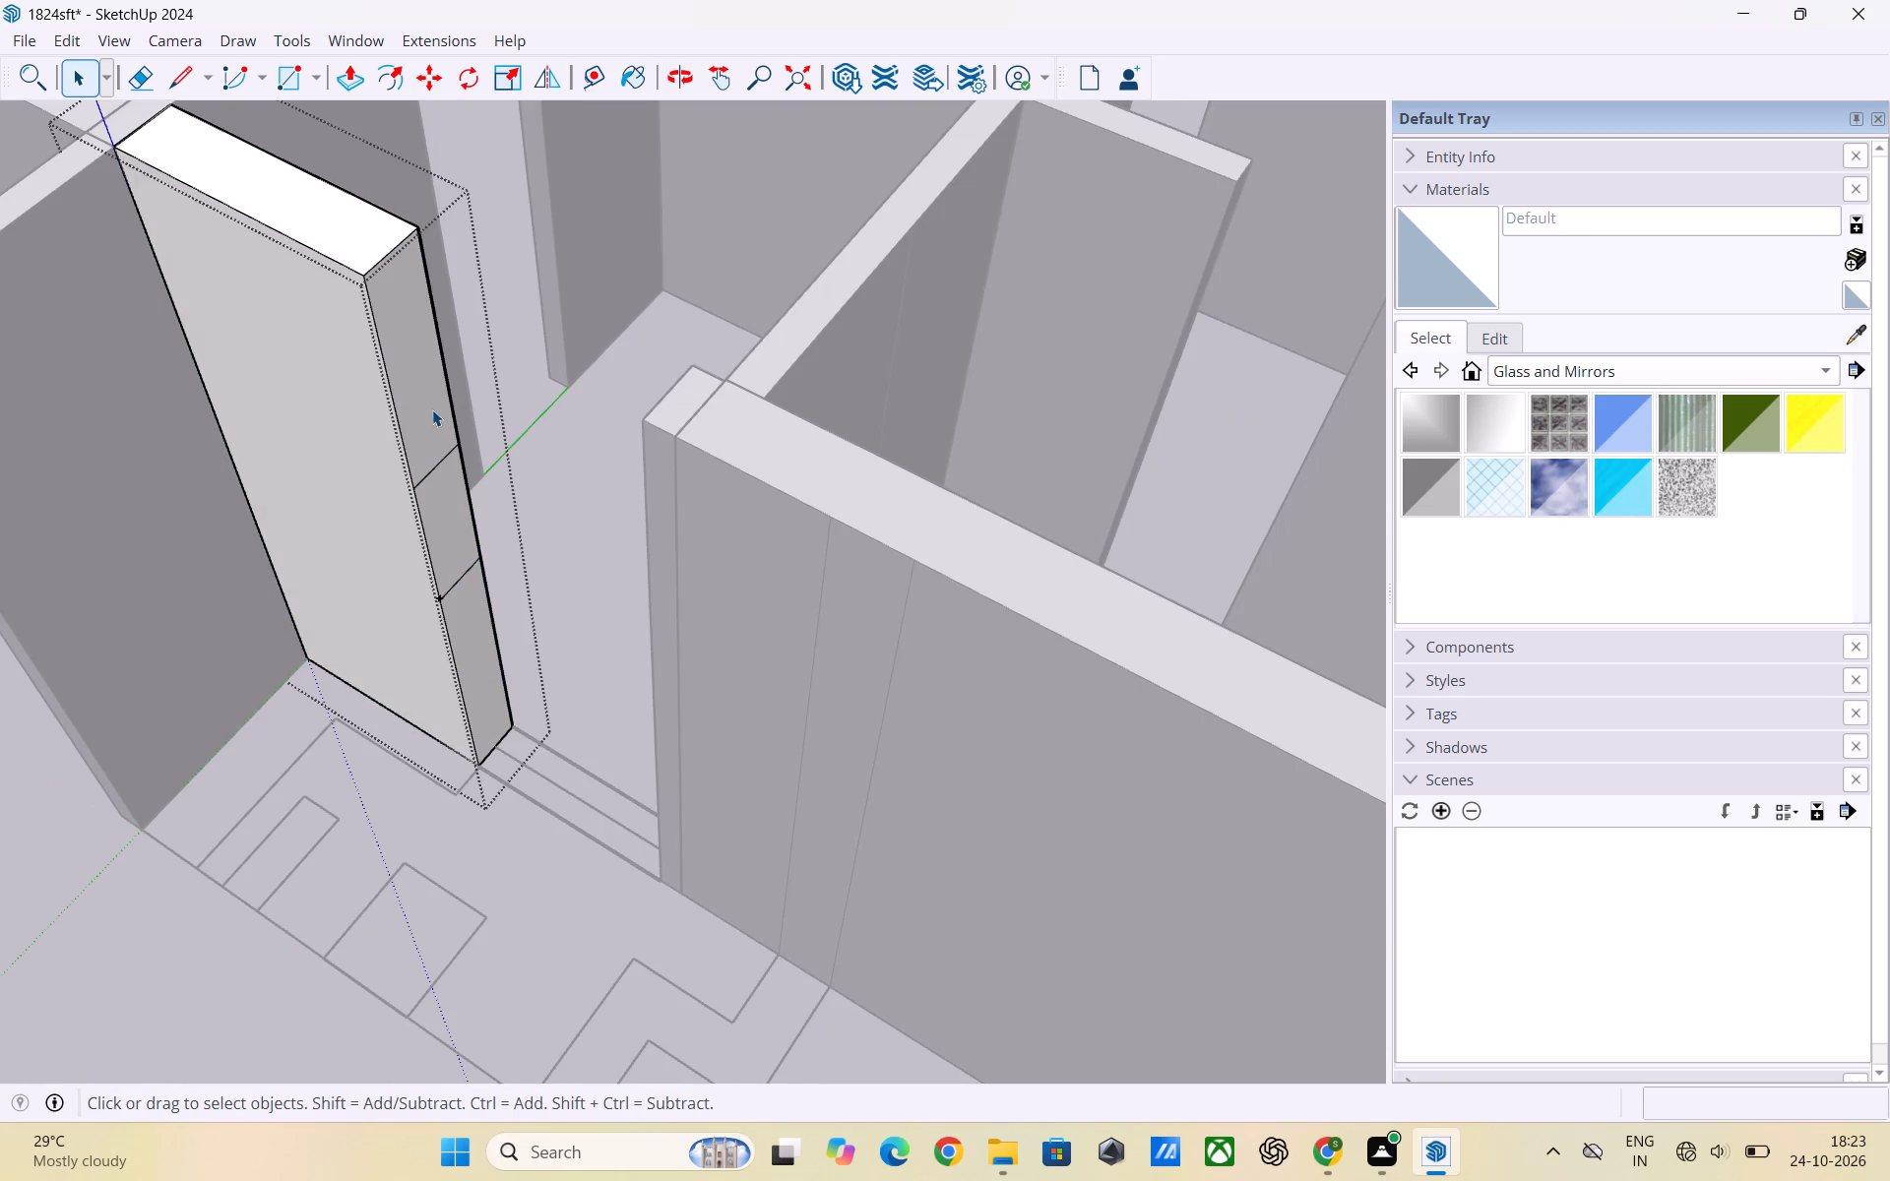
pyautogui.click(559, 529)
# Push/Pull the lowest section of the wall's end face 3' to the opposite wall to form the sill, then leave the group.
pyautogui.scroll(2, 520, 622)
pyautogui.moveTo(557, 639); pyautogui.dragTo(607, 637, button='middle')
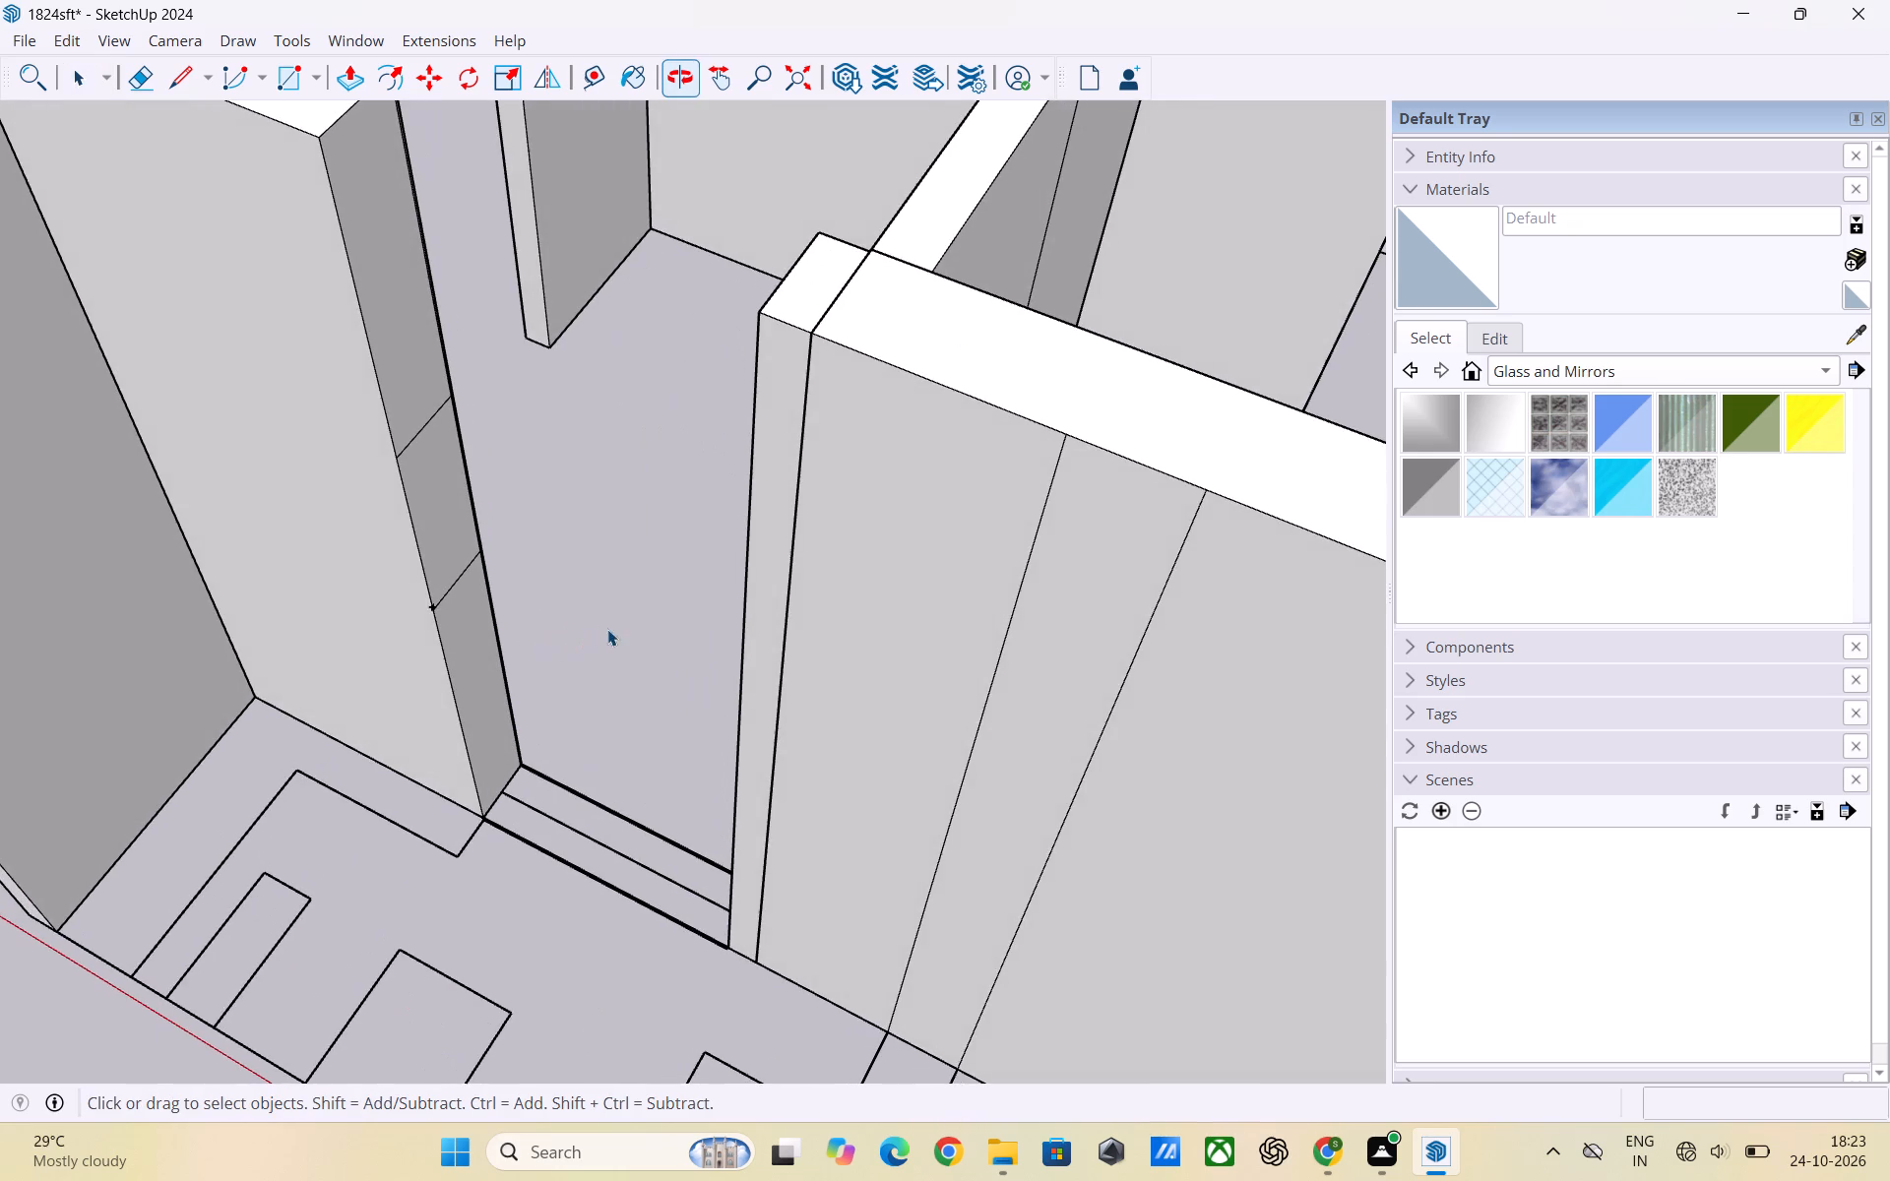
pyautogui.tripleClick(472, 670)
pyautogui.click(474, 680)
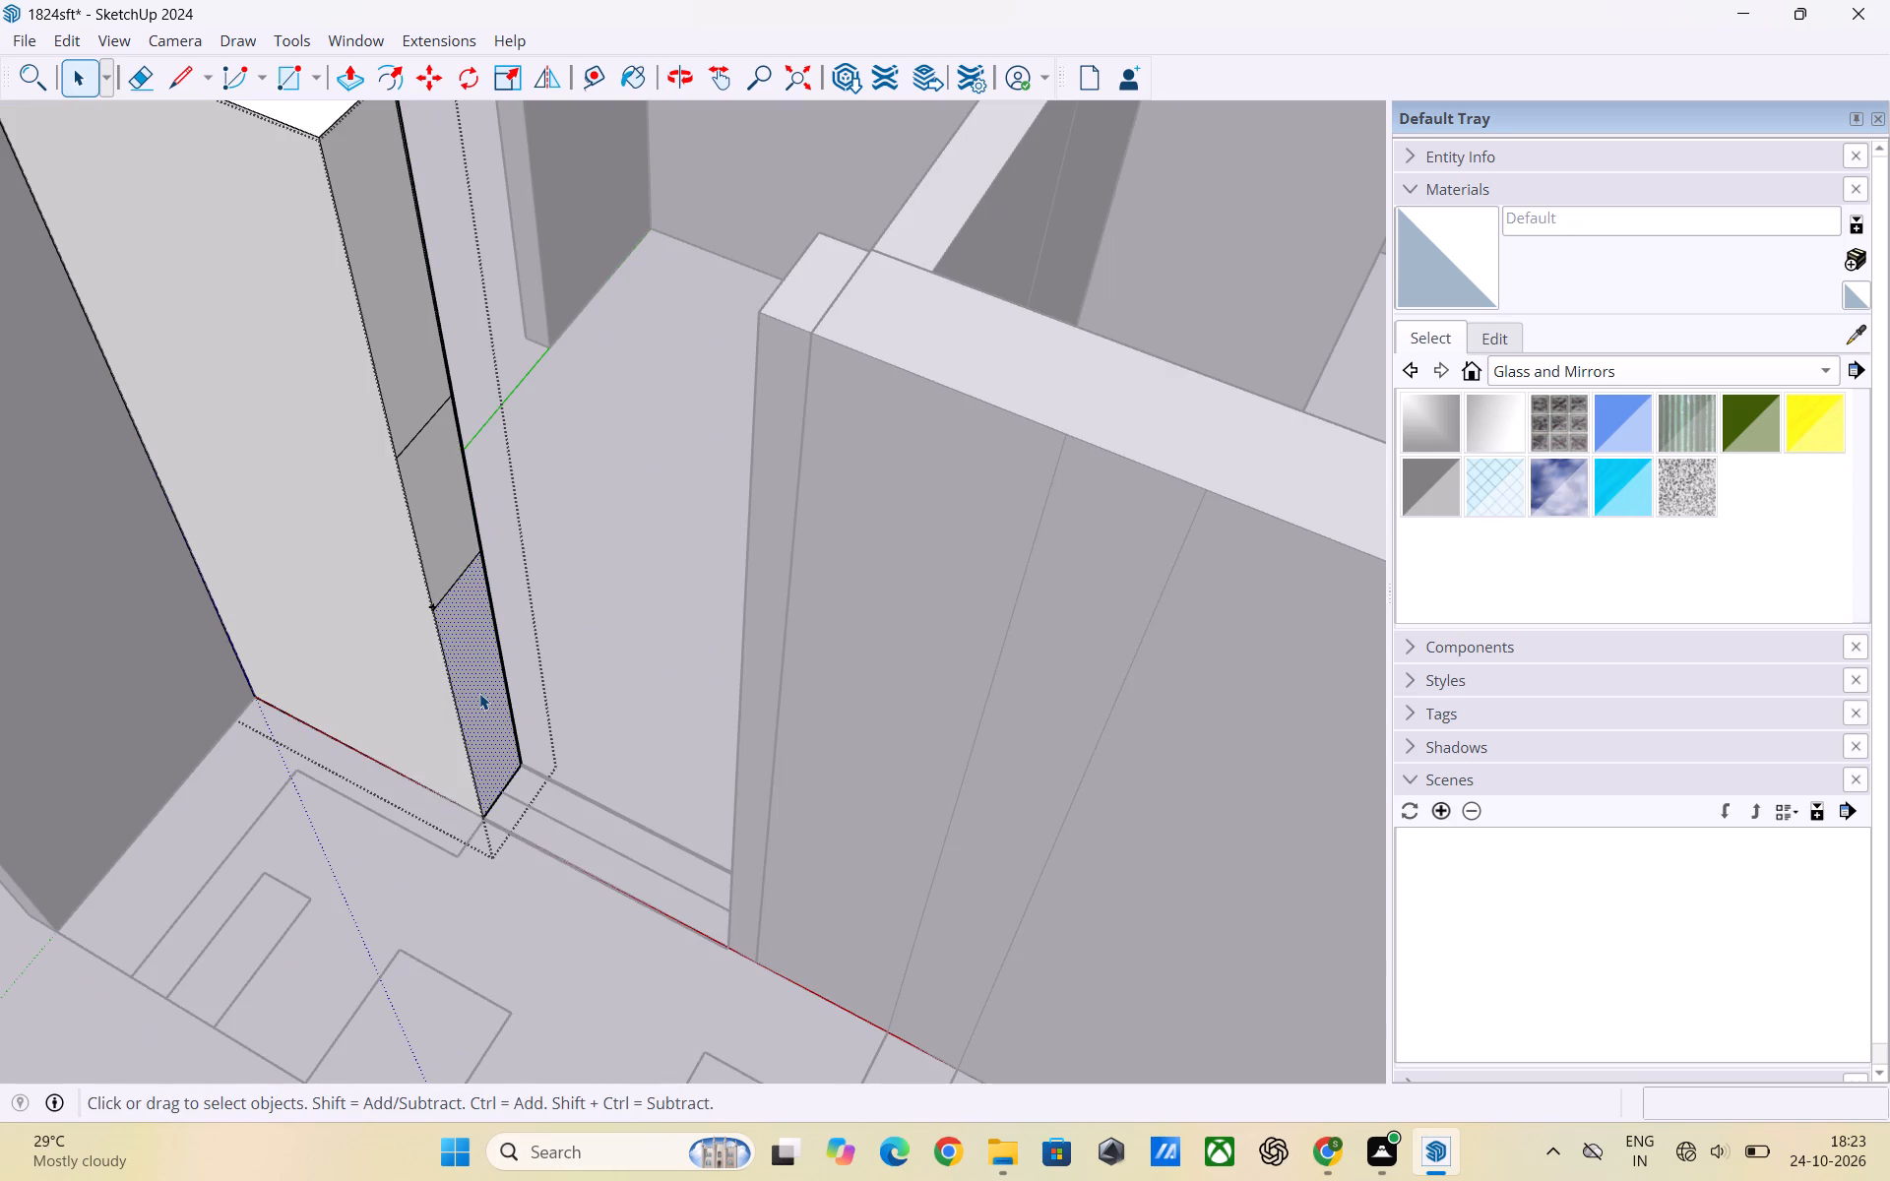
pyautogui.press('p')
pyautogui.click(481, 693)
pyautogui.scroll(-3, 551, 721)
pyautogui.moveTo(569, 731); pyautogui.dragTo(751, 787, button='middle')
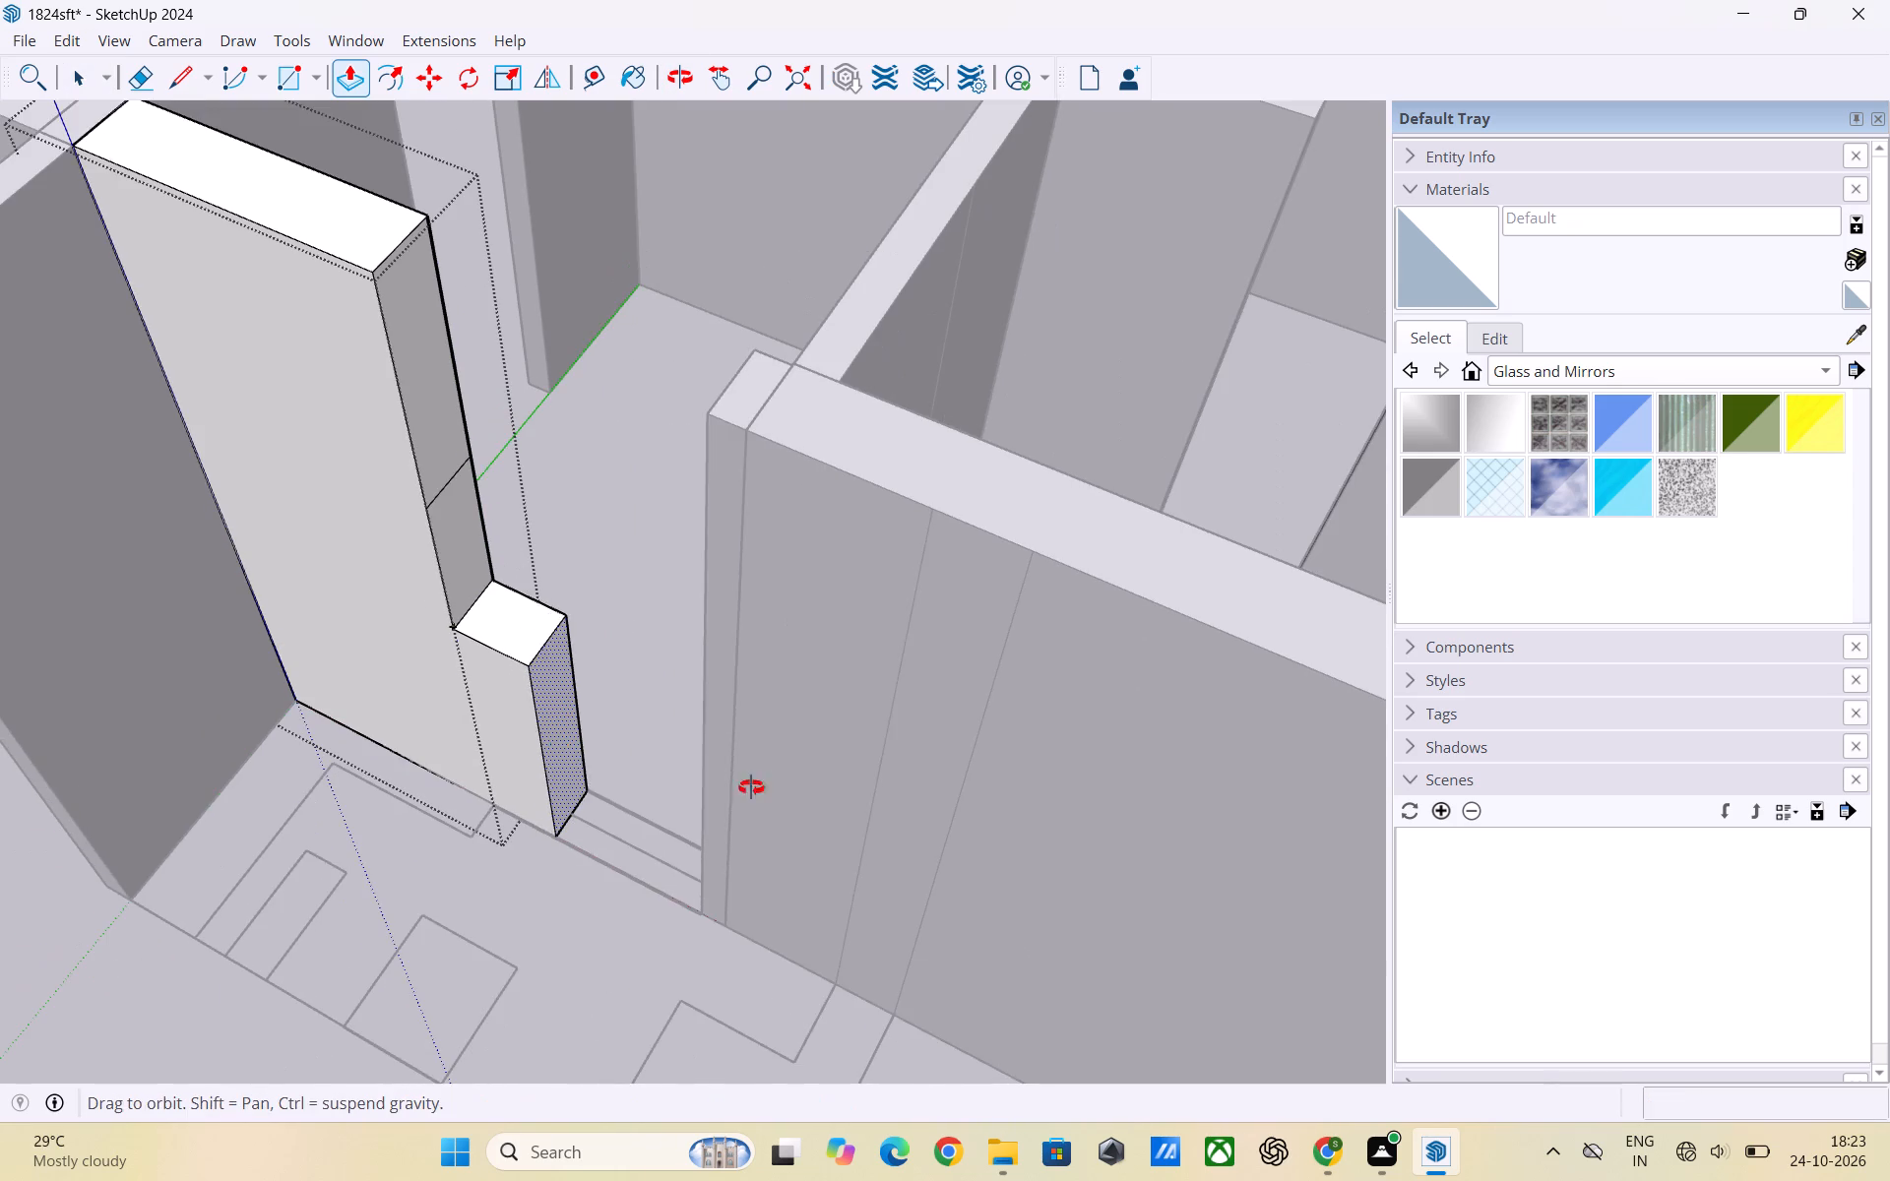
pyautogui.moveTo(751, 787); pyautogui.dragTo(786, 789, button='middle')
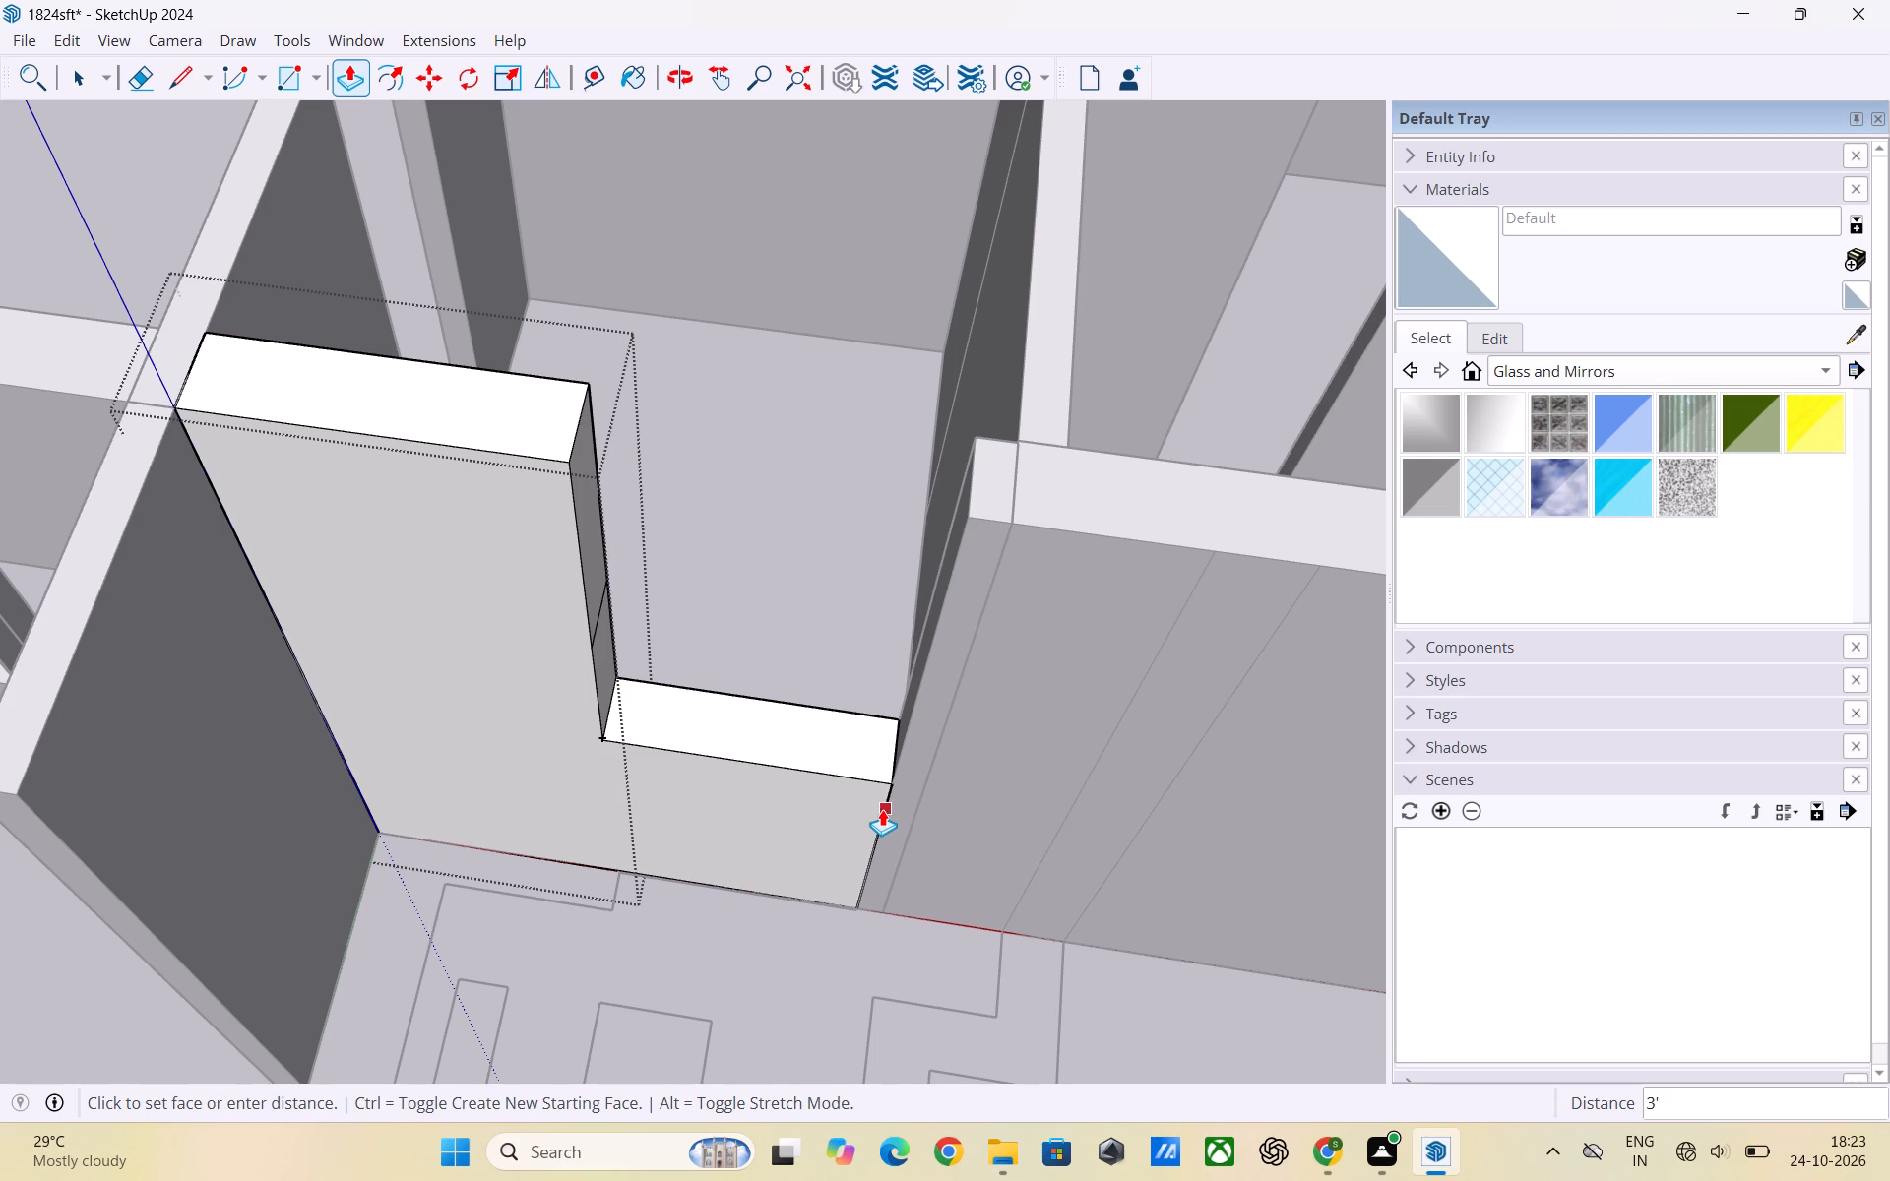
pyautogui.click(882, 809)
pyautogui.press('space')
pyautogui.click(796, 609)
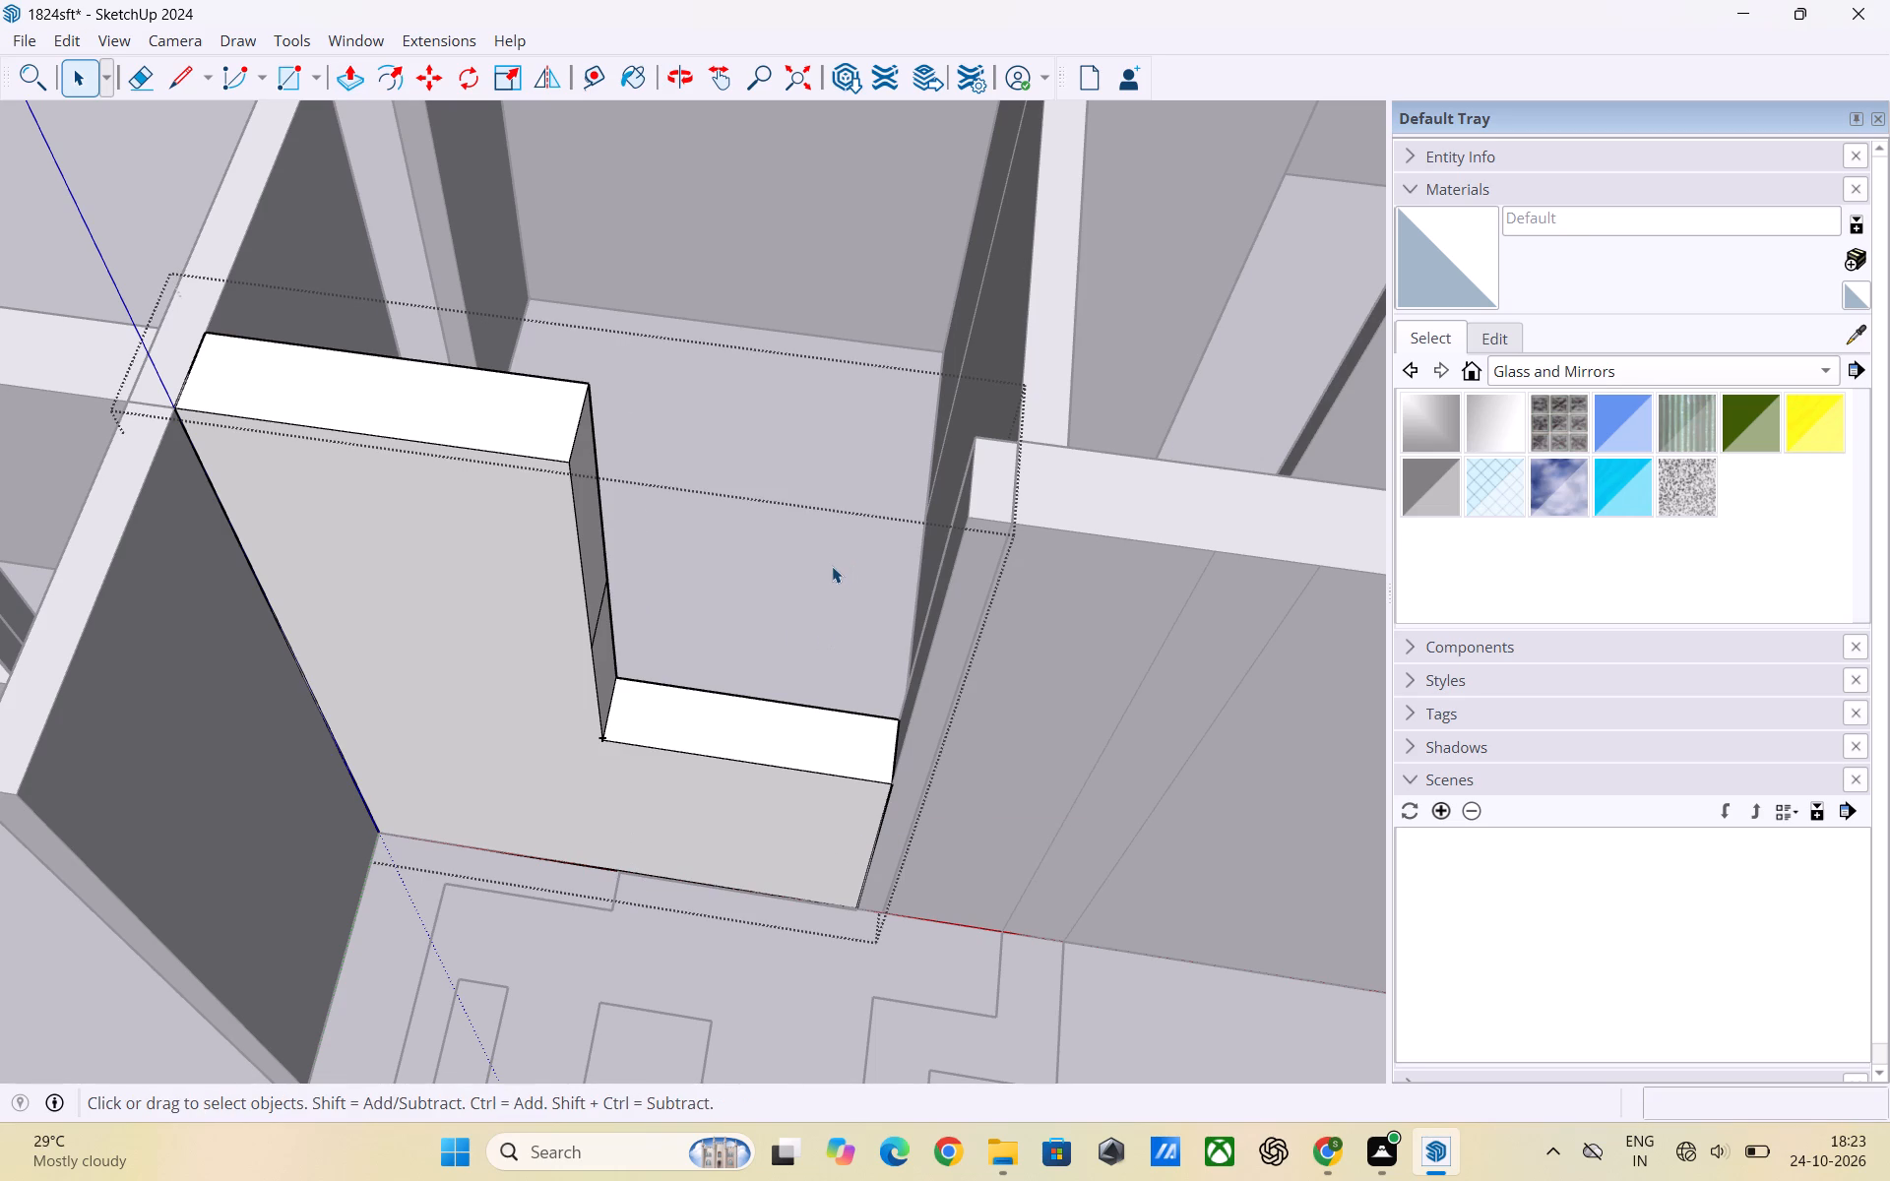
pyautogui.click(832, 566)
pyautogui.scroll(-6, 732, 365)
pyautogui.click(759, 404)
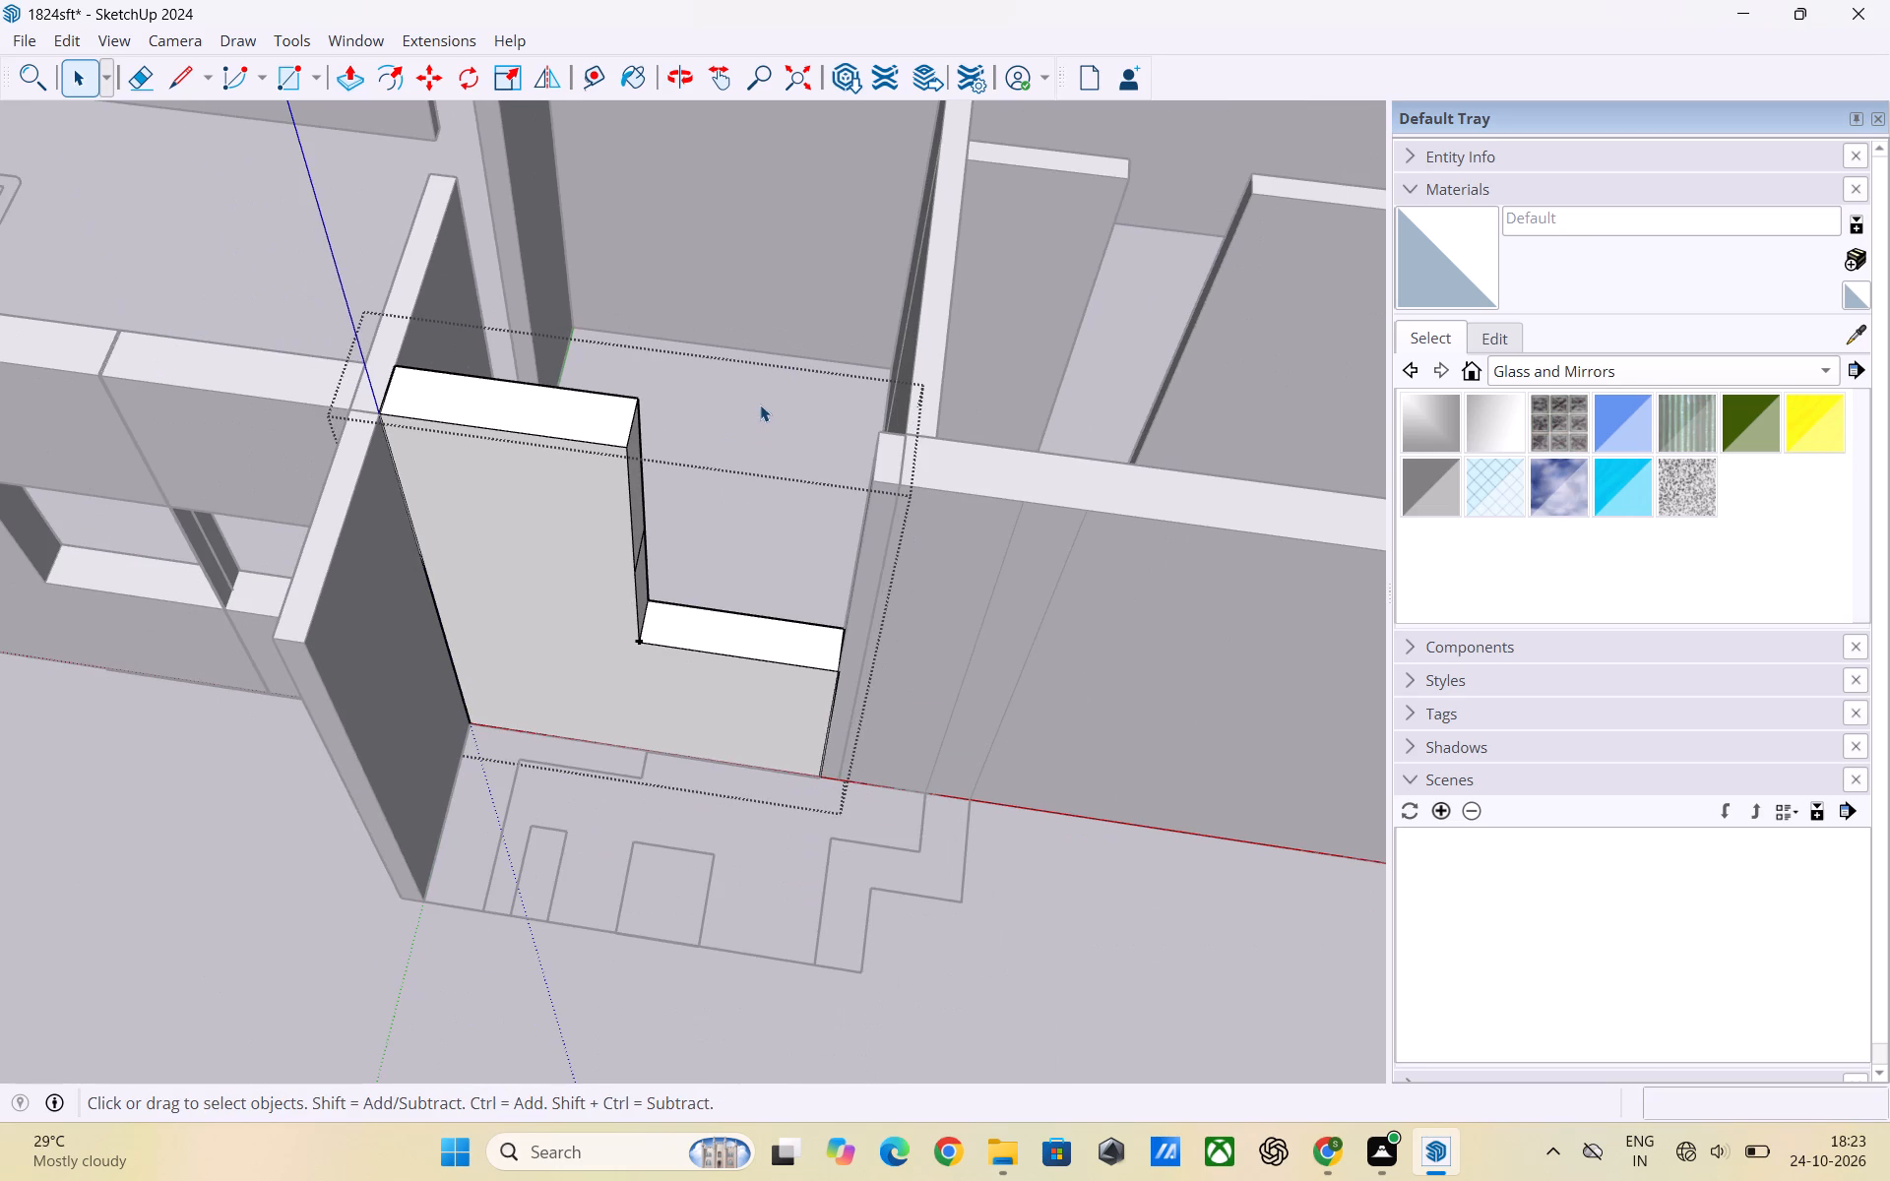
pyautogui.click(1042, 905)
# Push/Pull the top section of the same end face 3' to the opposite wall to close above the window opening, then leave the group.
pyautogui.scroll(-1, 801, 678)
pyautogui.scroll(1, 801, 669)
pyautogui.moveTo(801, 665); pyautogui.dragTo(637, 624, button='middle')
pyautogui.scroll(2, 566, 468)
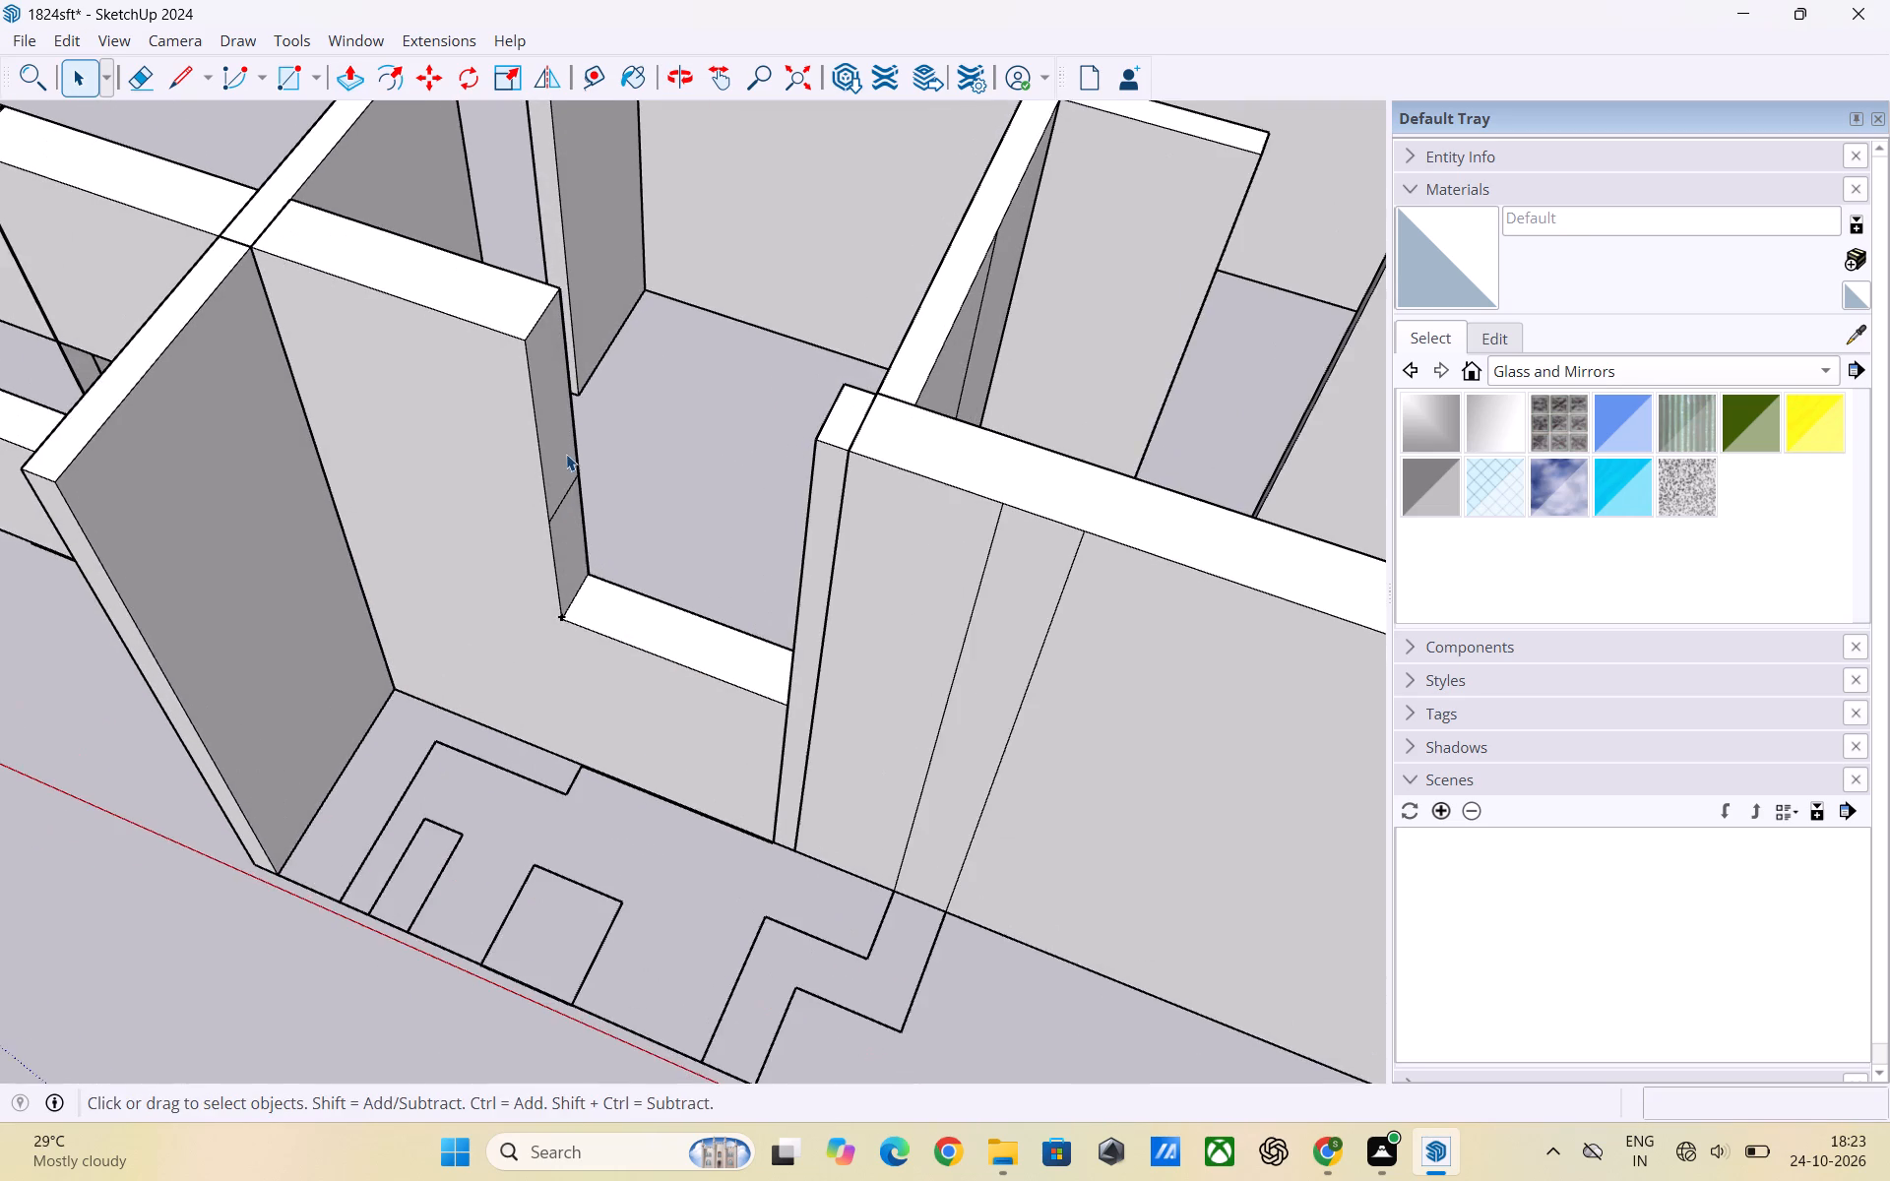
pyautogui.moveTo(587, 470); pyautogui.dragTo(628, 488, button='middle')
pyautogui.scroll(2, 594, 469)
pyautogui.moveTo(589, 515); pyautogui.dragTo(629, 493, button='middle')
pyautogui.scroll(1, 623, 498)
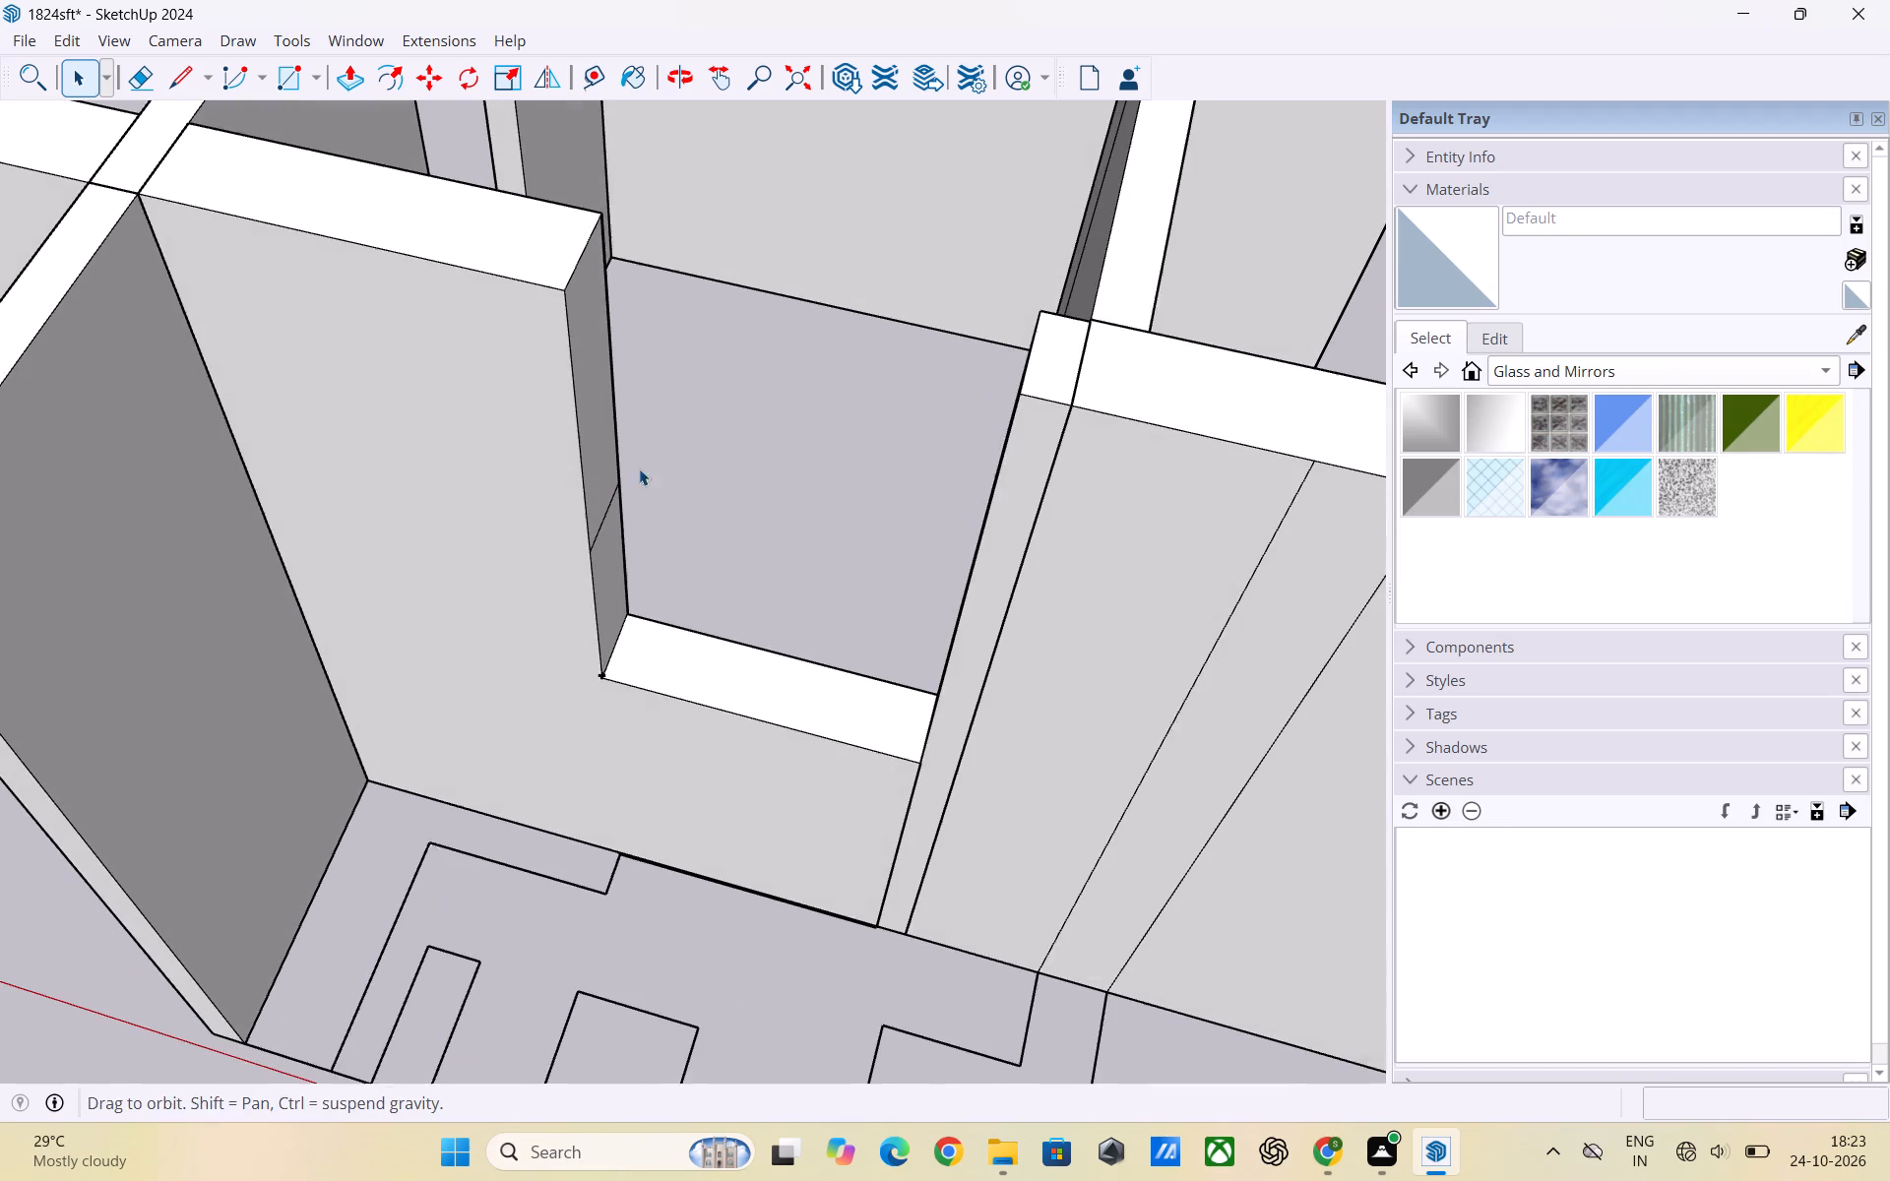
pyautogui.tripleClick(601, 425)
pyautogui.click(601, 425)
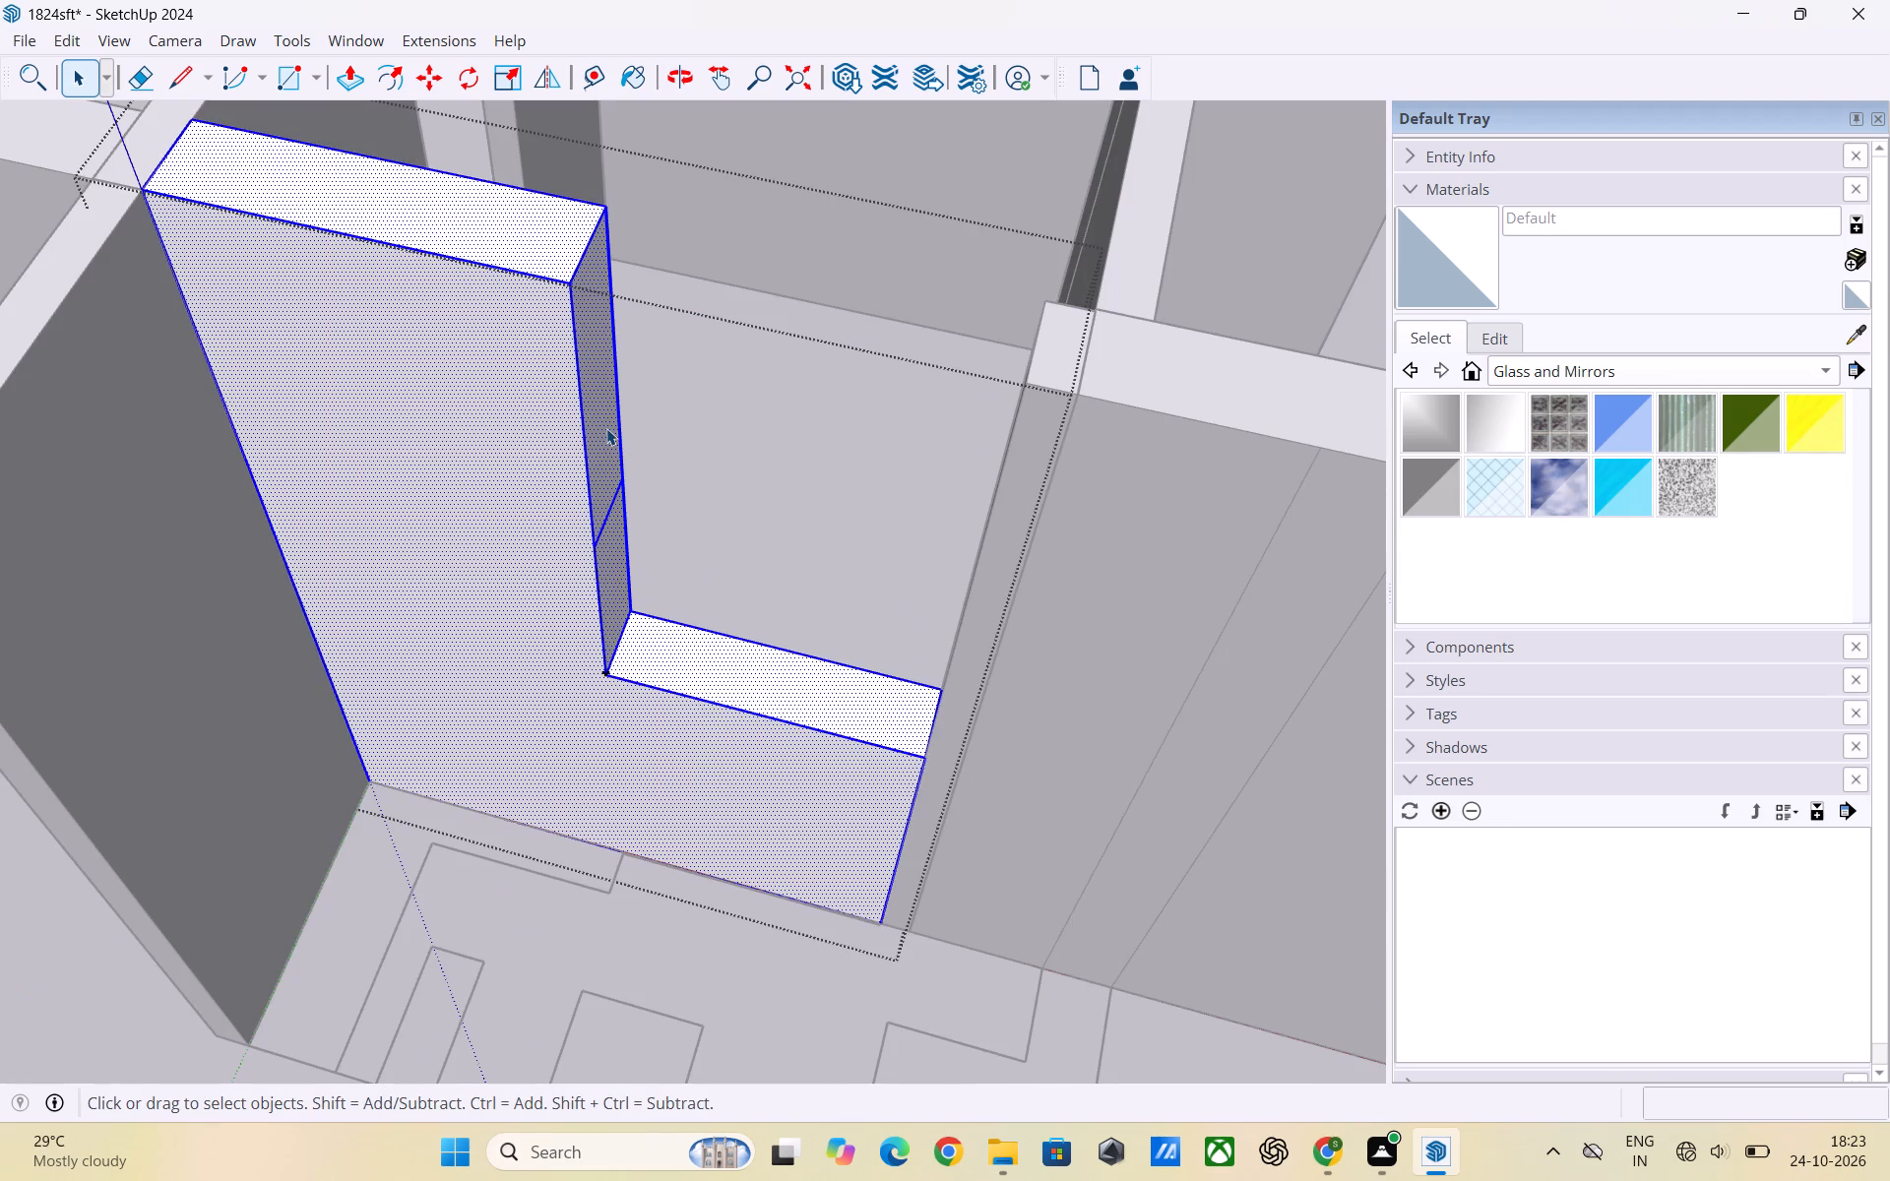
pyautogui.press('p')
pyautogui.click(606, 429)
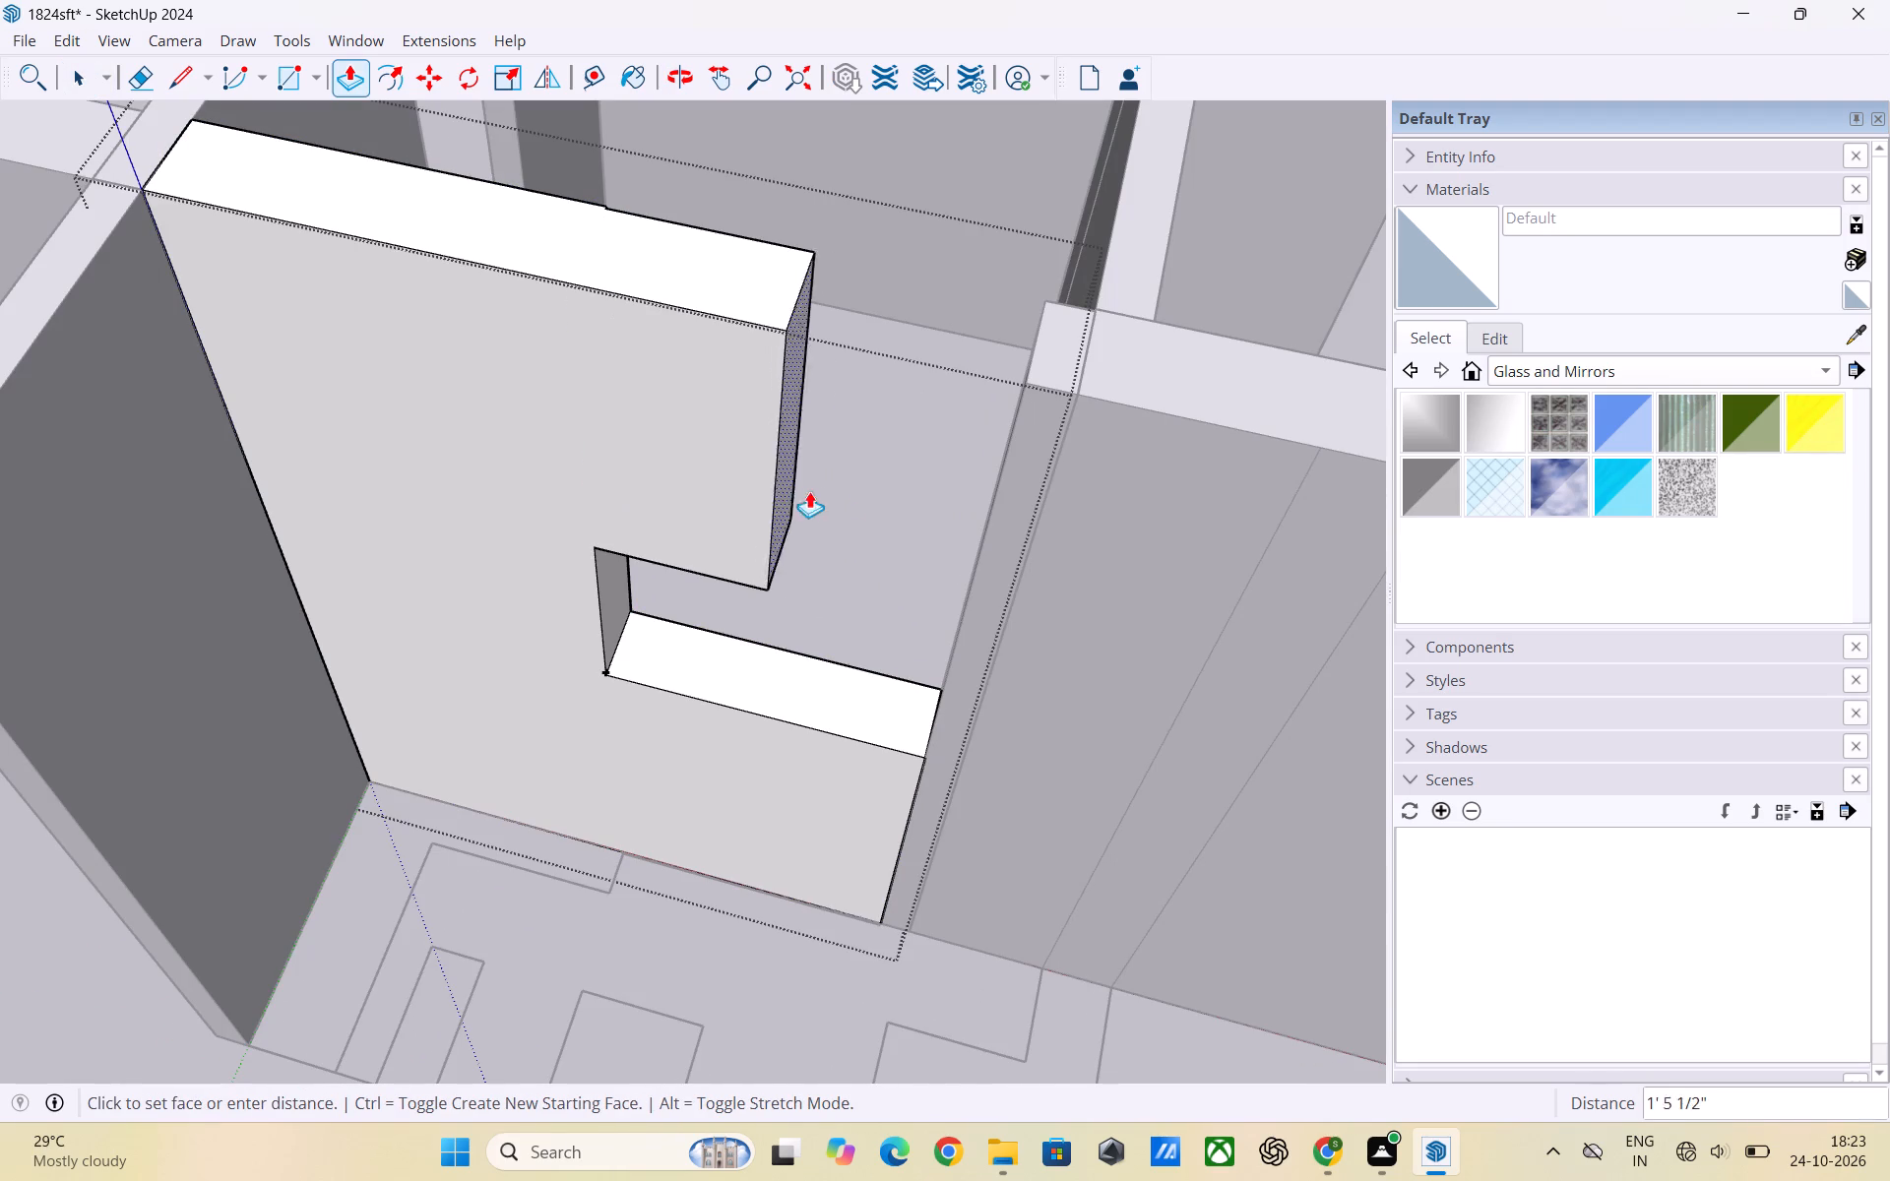
pyautogui.click(997, 490)
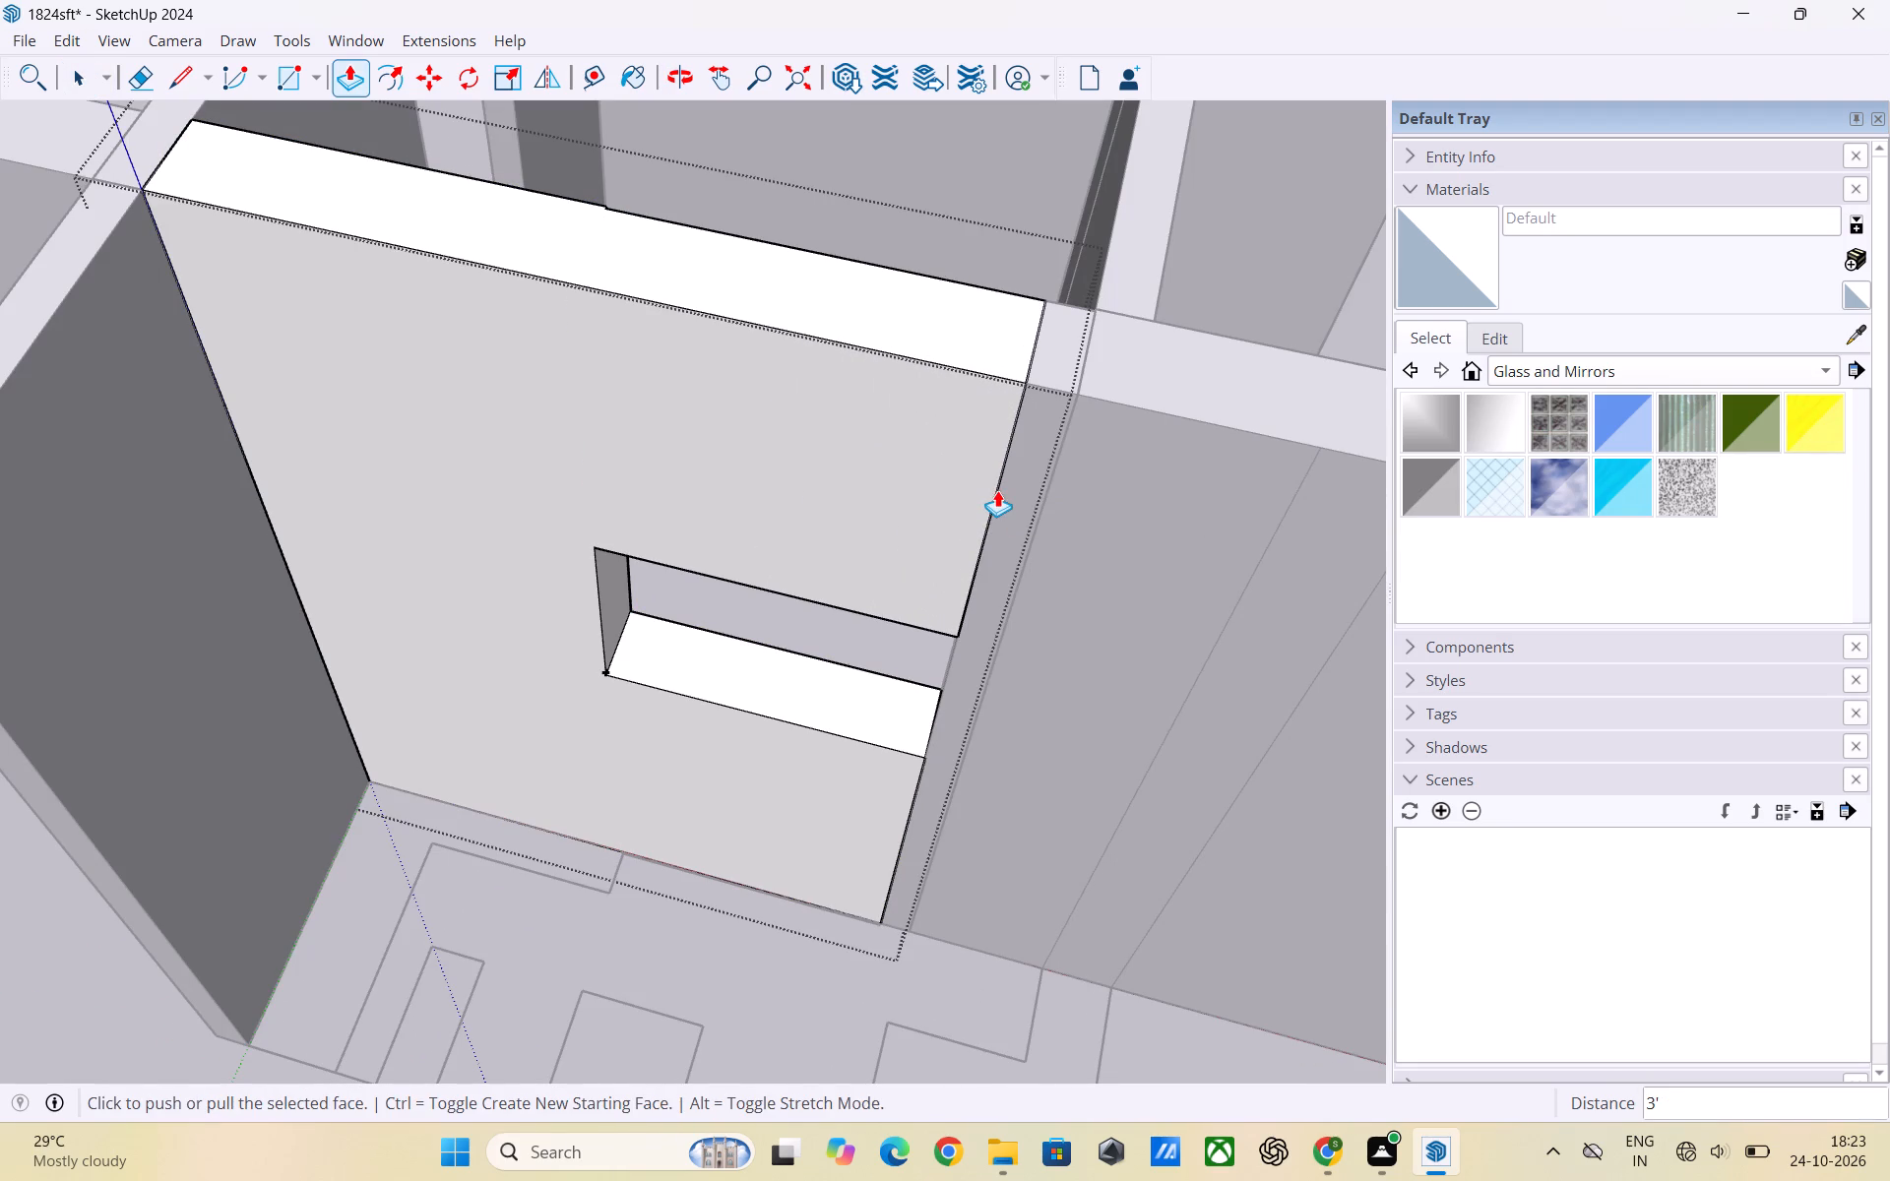
pyautogui.press('space')
pyautogui.click(815, 984)
# Examine the new window opening beside the stepped floor outline and the overall wall layout for remaining gaps.
pyautogui.scroll(2, 814, 963)
pyautogui.moveTo(817, 949); pyautogui.dragTo(827, 730, button='middle')
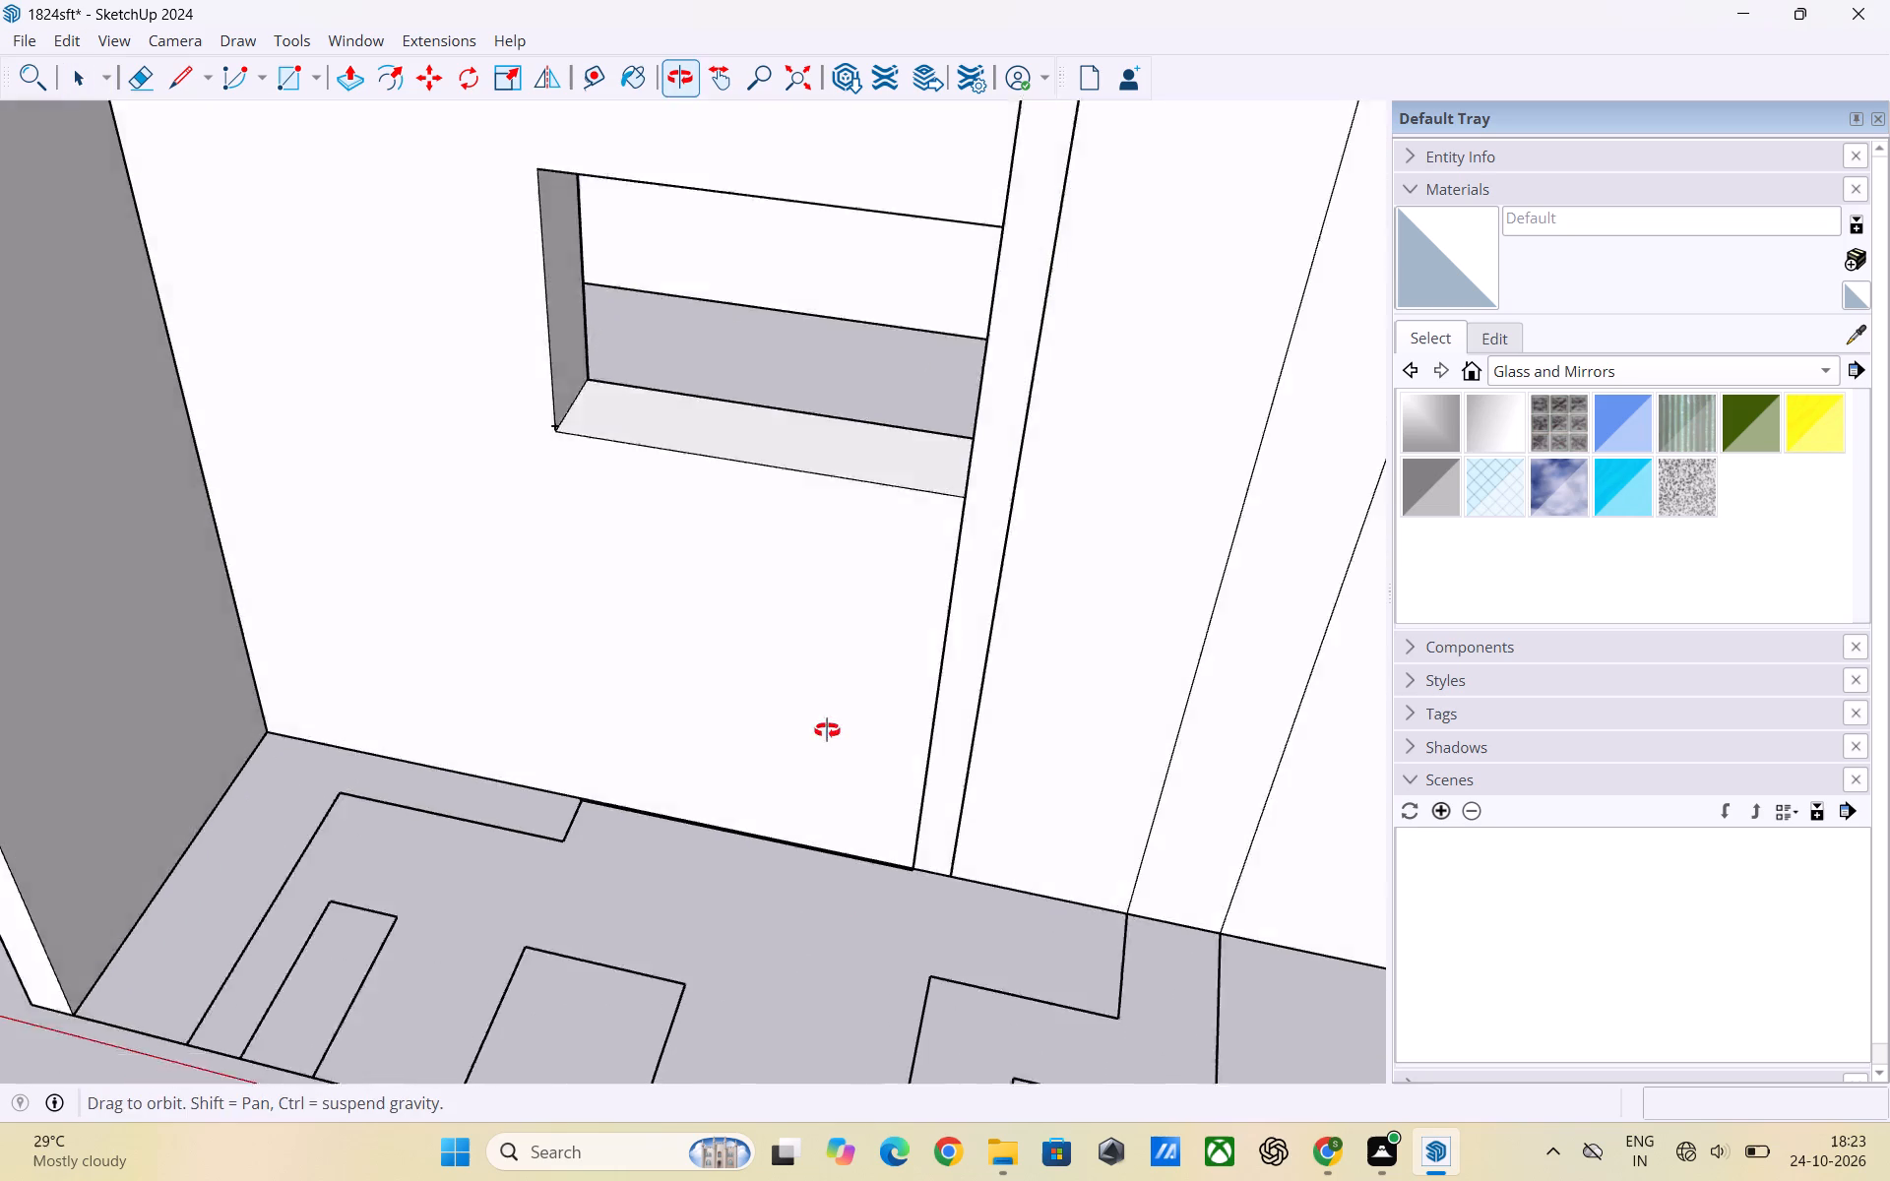
pyautogui.moveTo(827, 730); pyautogui.dragTo(827, 694, button='middle')
pyautogui.scroll(-11, 827, 674)
pyautogui.scroll(-3, 913, 719)
pyautogui.moveTo(934, 725); pyautogui.dragTo(572, 763, button='middle')
pyautogui.scroll(-7, 655, 722)
pyautogui.moveTo(683, 755); pyautogui.dragTo(414, 801, button='middle')
pyautogui.scroll(5, 695, 662)
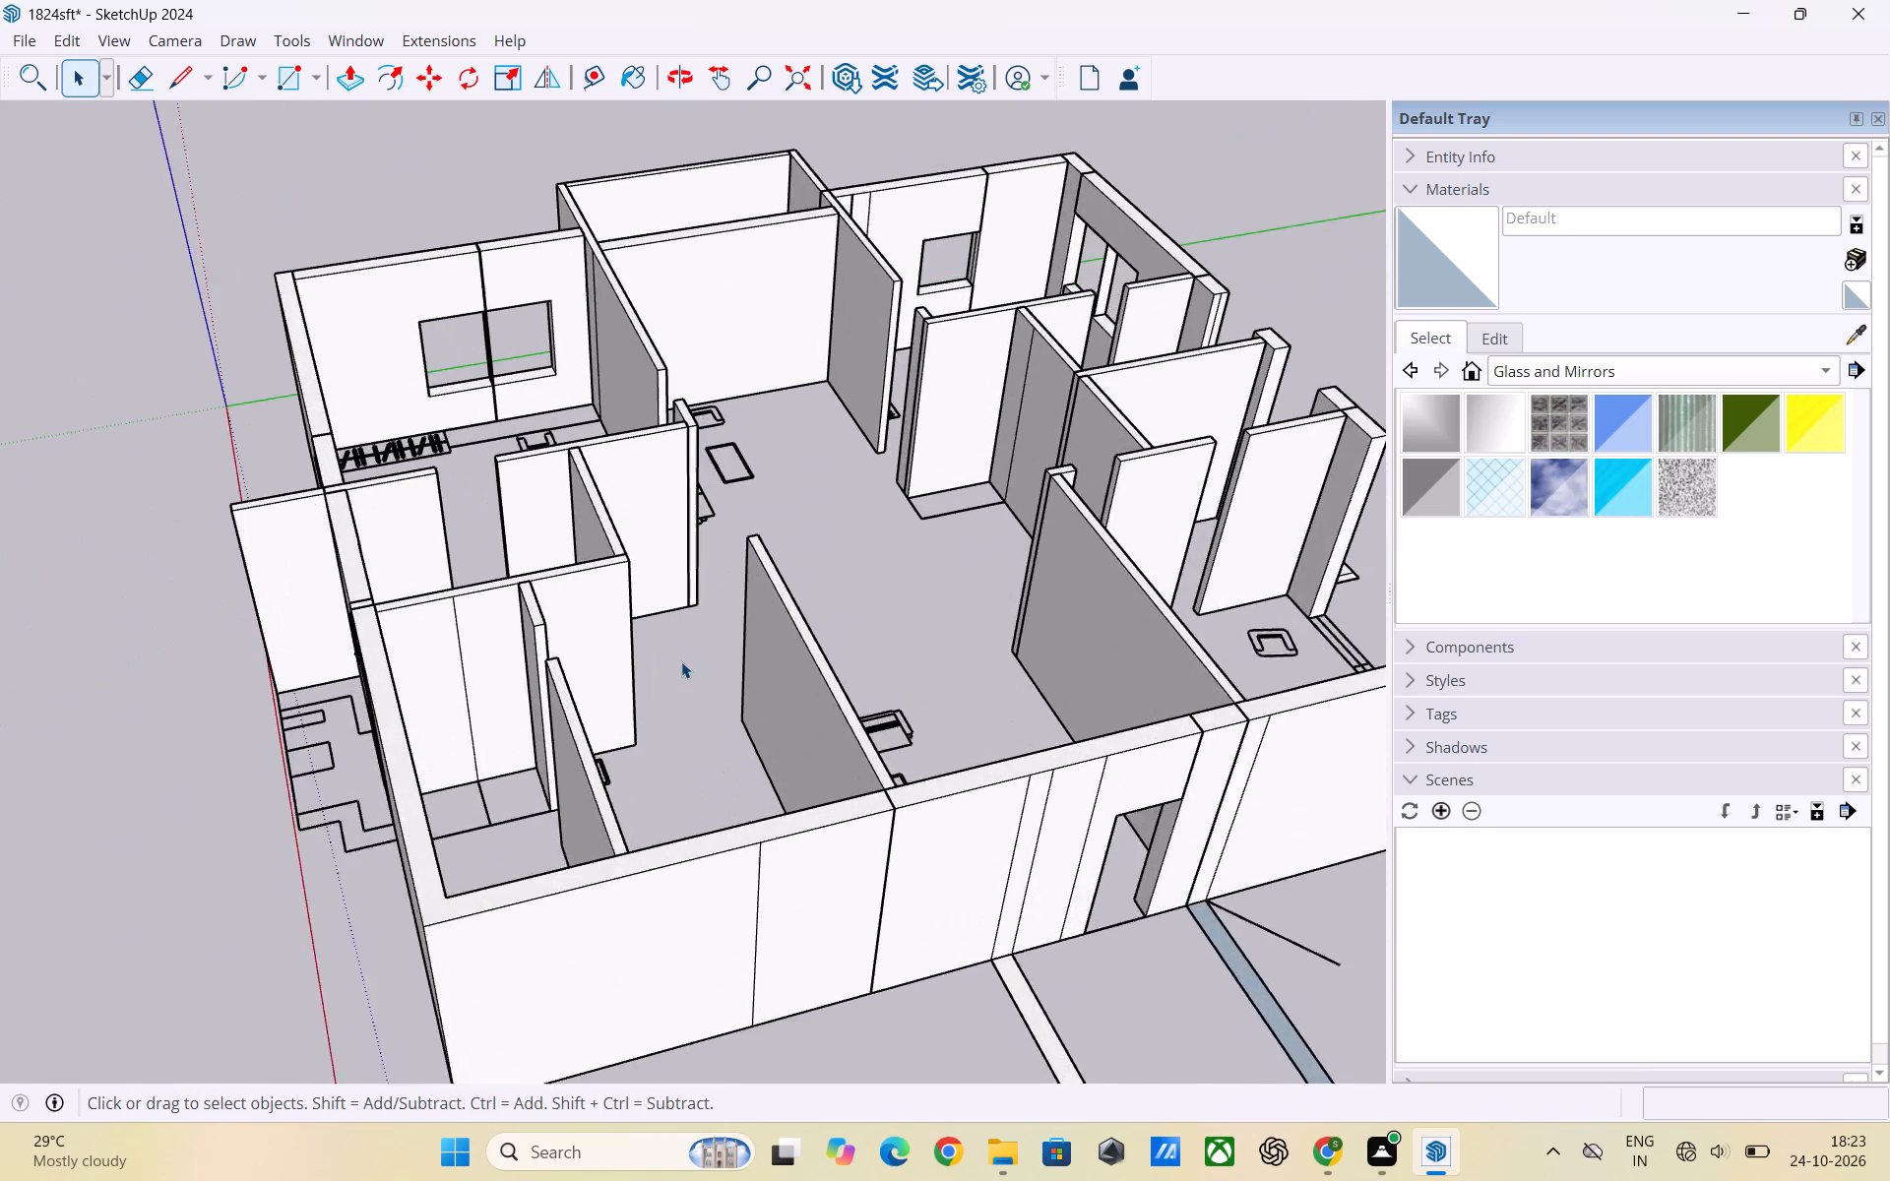
pyautogui.scroll(4, 681, 661)
pyautogui.moveTo(692, 668); pyautogui.dragTo(705, 806, button='middle')
pyautogui.scroll(-1, 711, 708)
pyautogui.scroll(2, 627, 804)
pyautogui.scroll(-6, 414, 558)
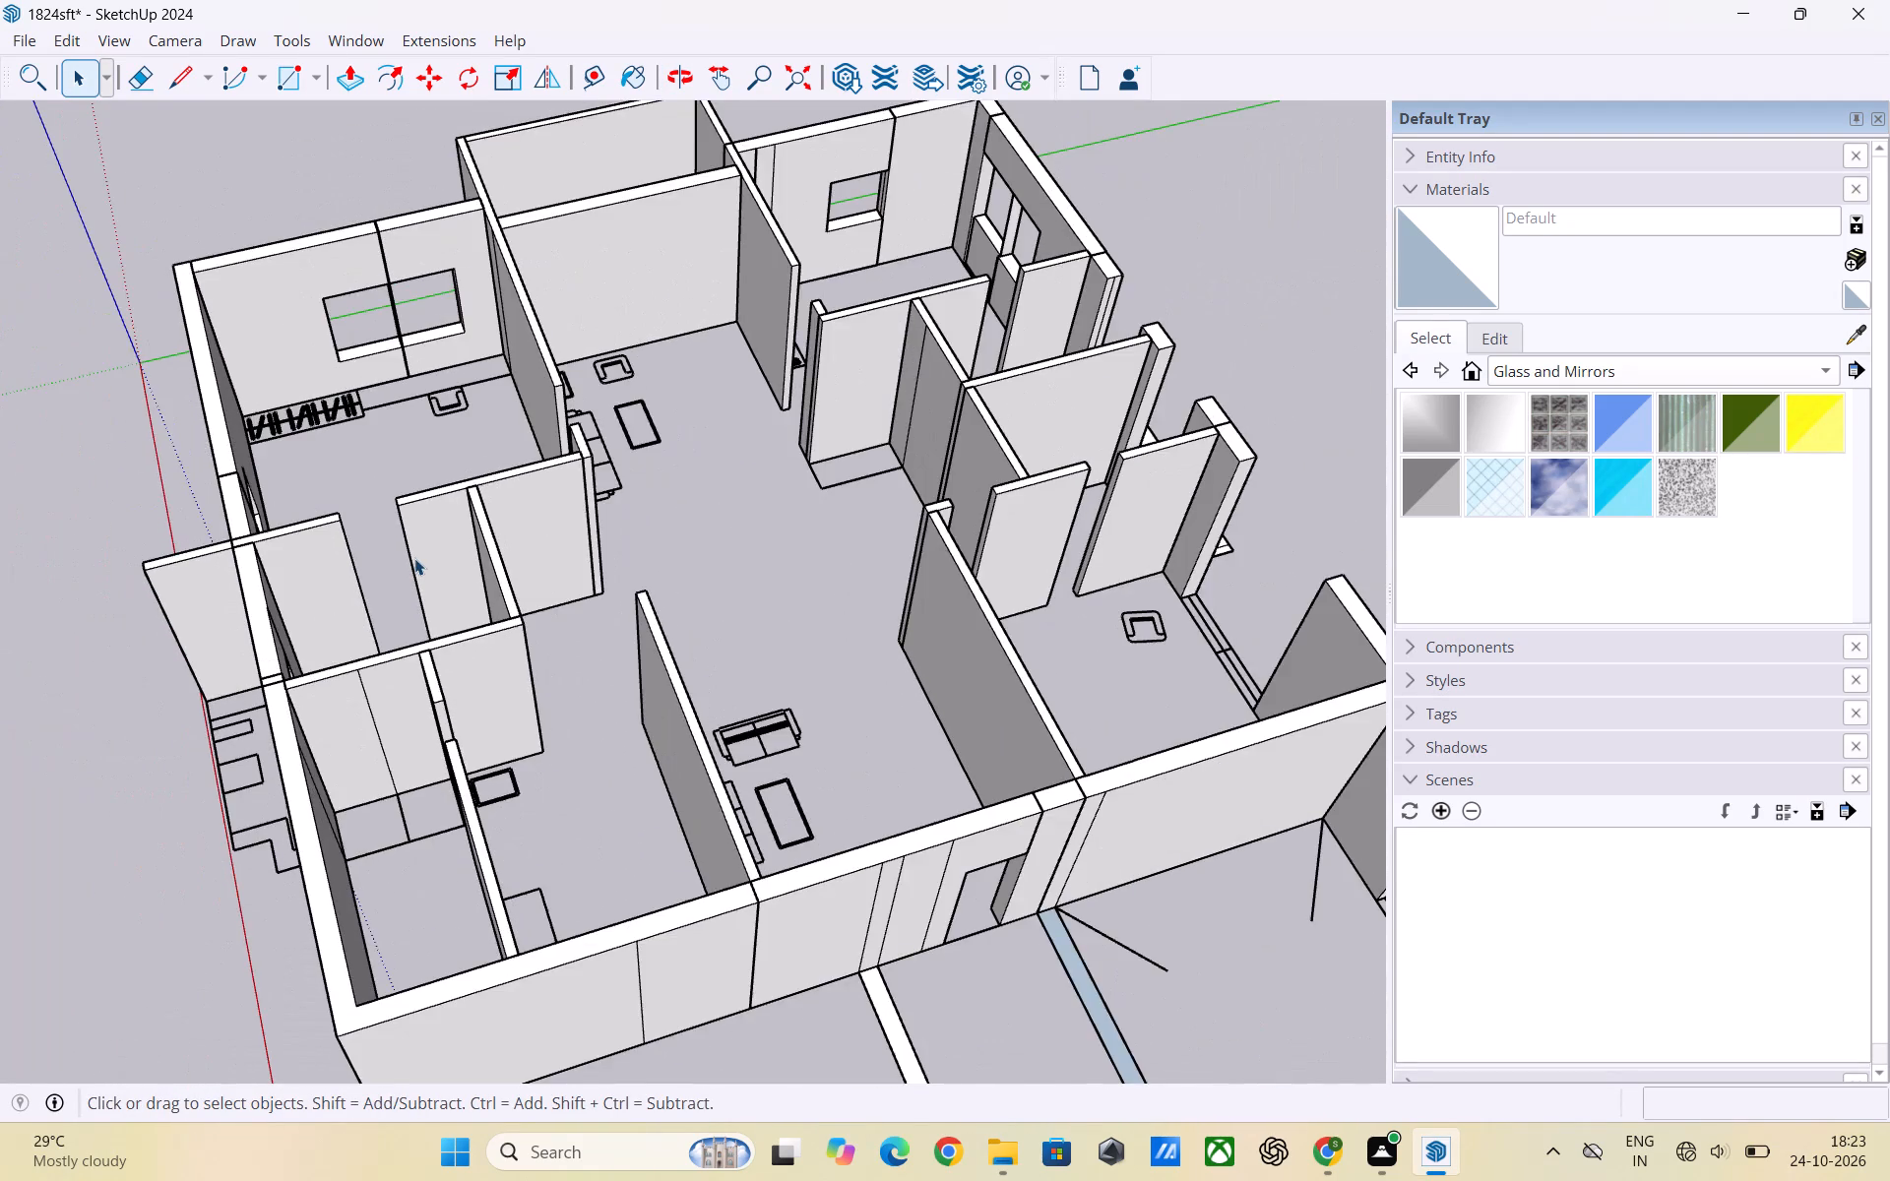
pyautogui.scroll(-5, 414, 558)
pyautogui.scroll(3, 531, 559)
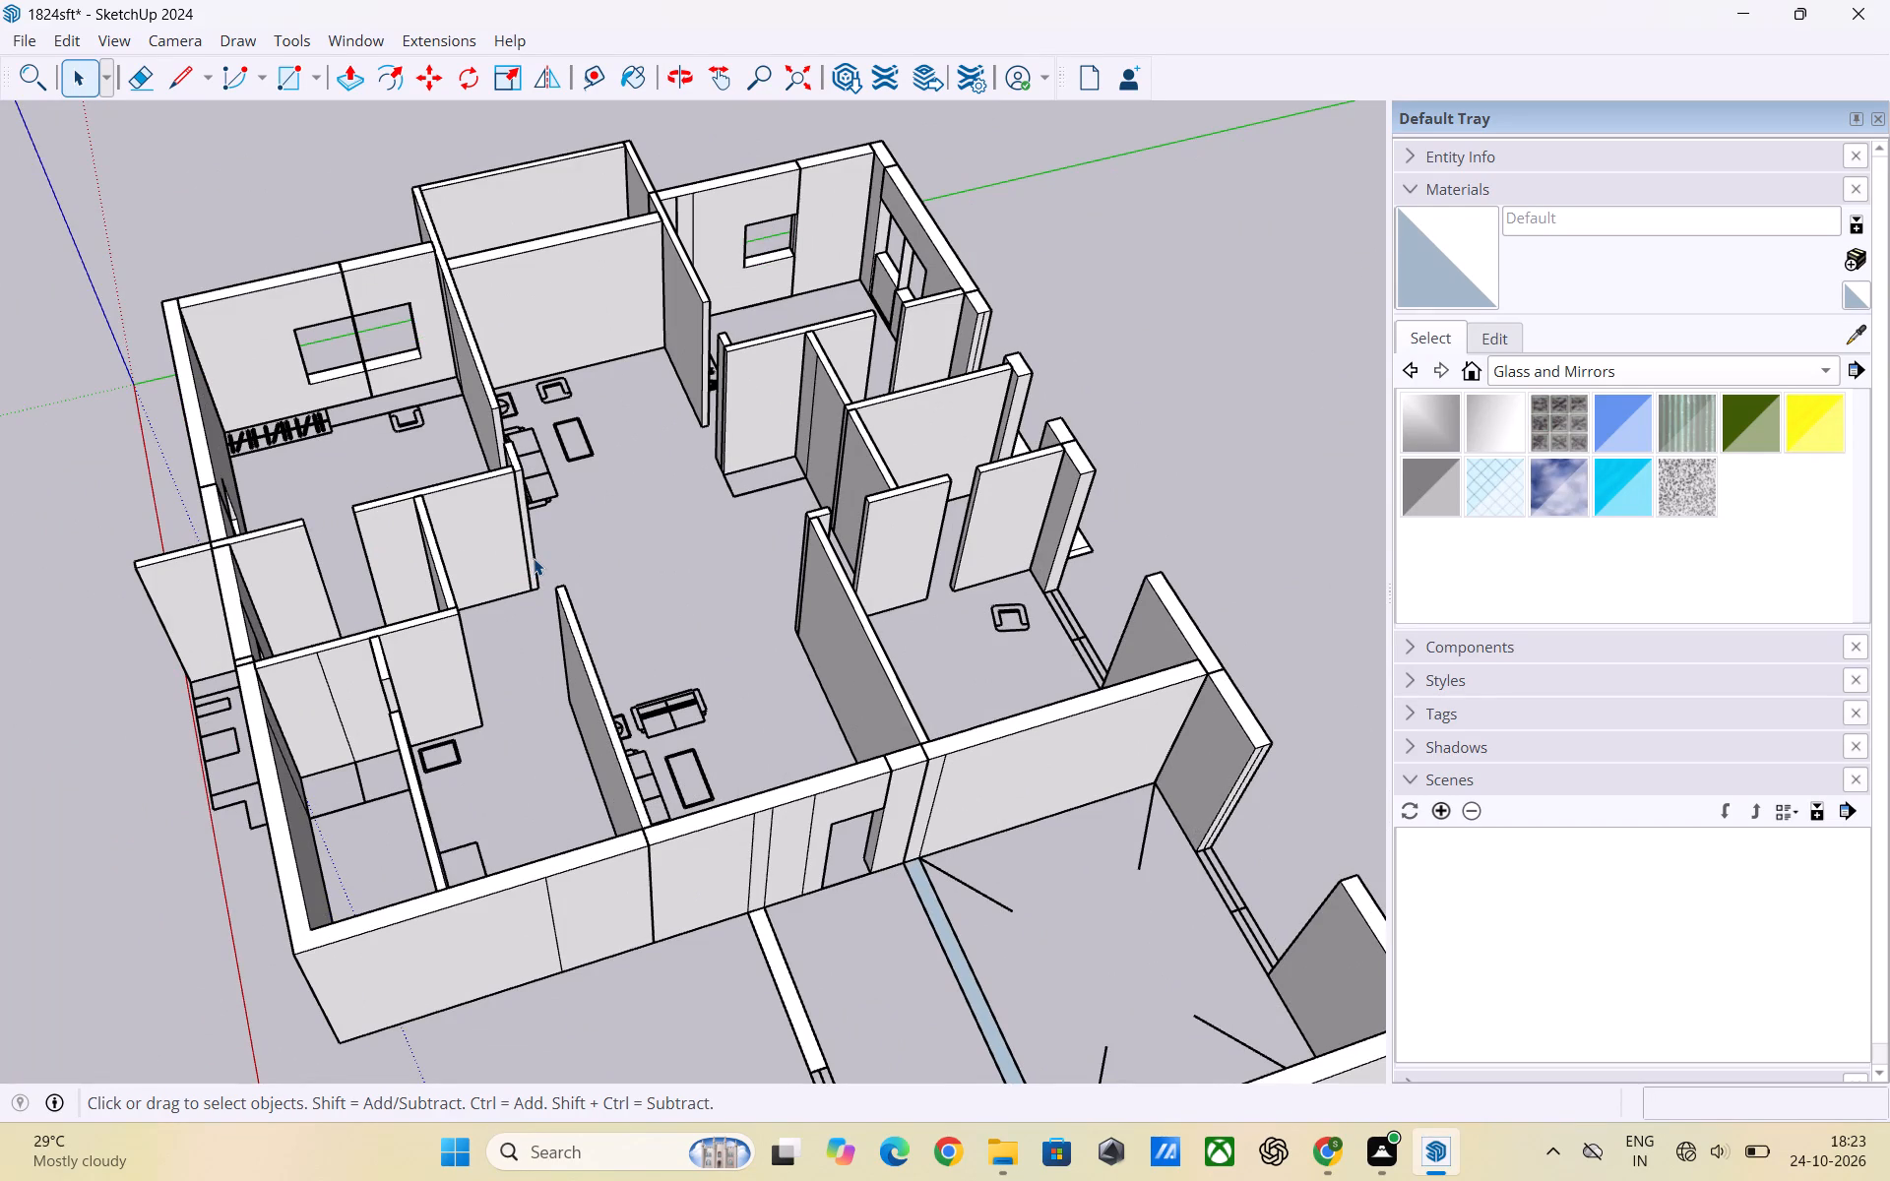
pyautogui.scroll(-6, 574, 551)
pyautogui.moveTo(657, 657); pyautogui.dragTo(484, 761, button='middle')
pyautogui.scroll(4, 424, 712)
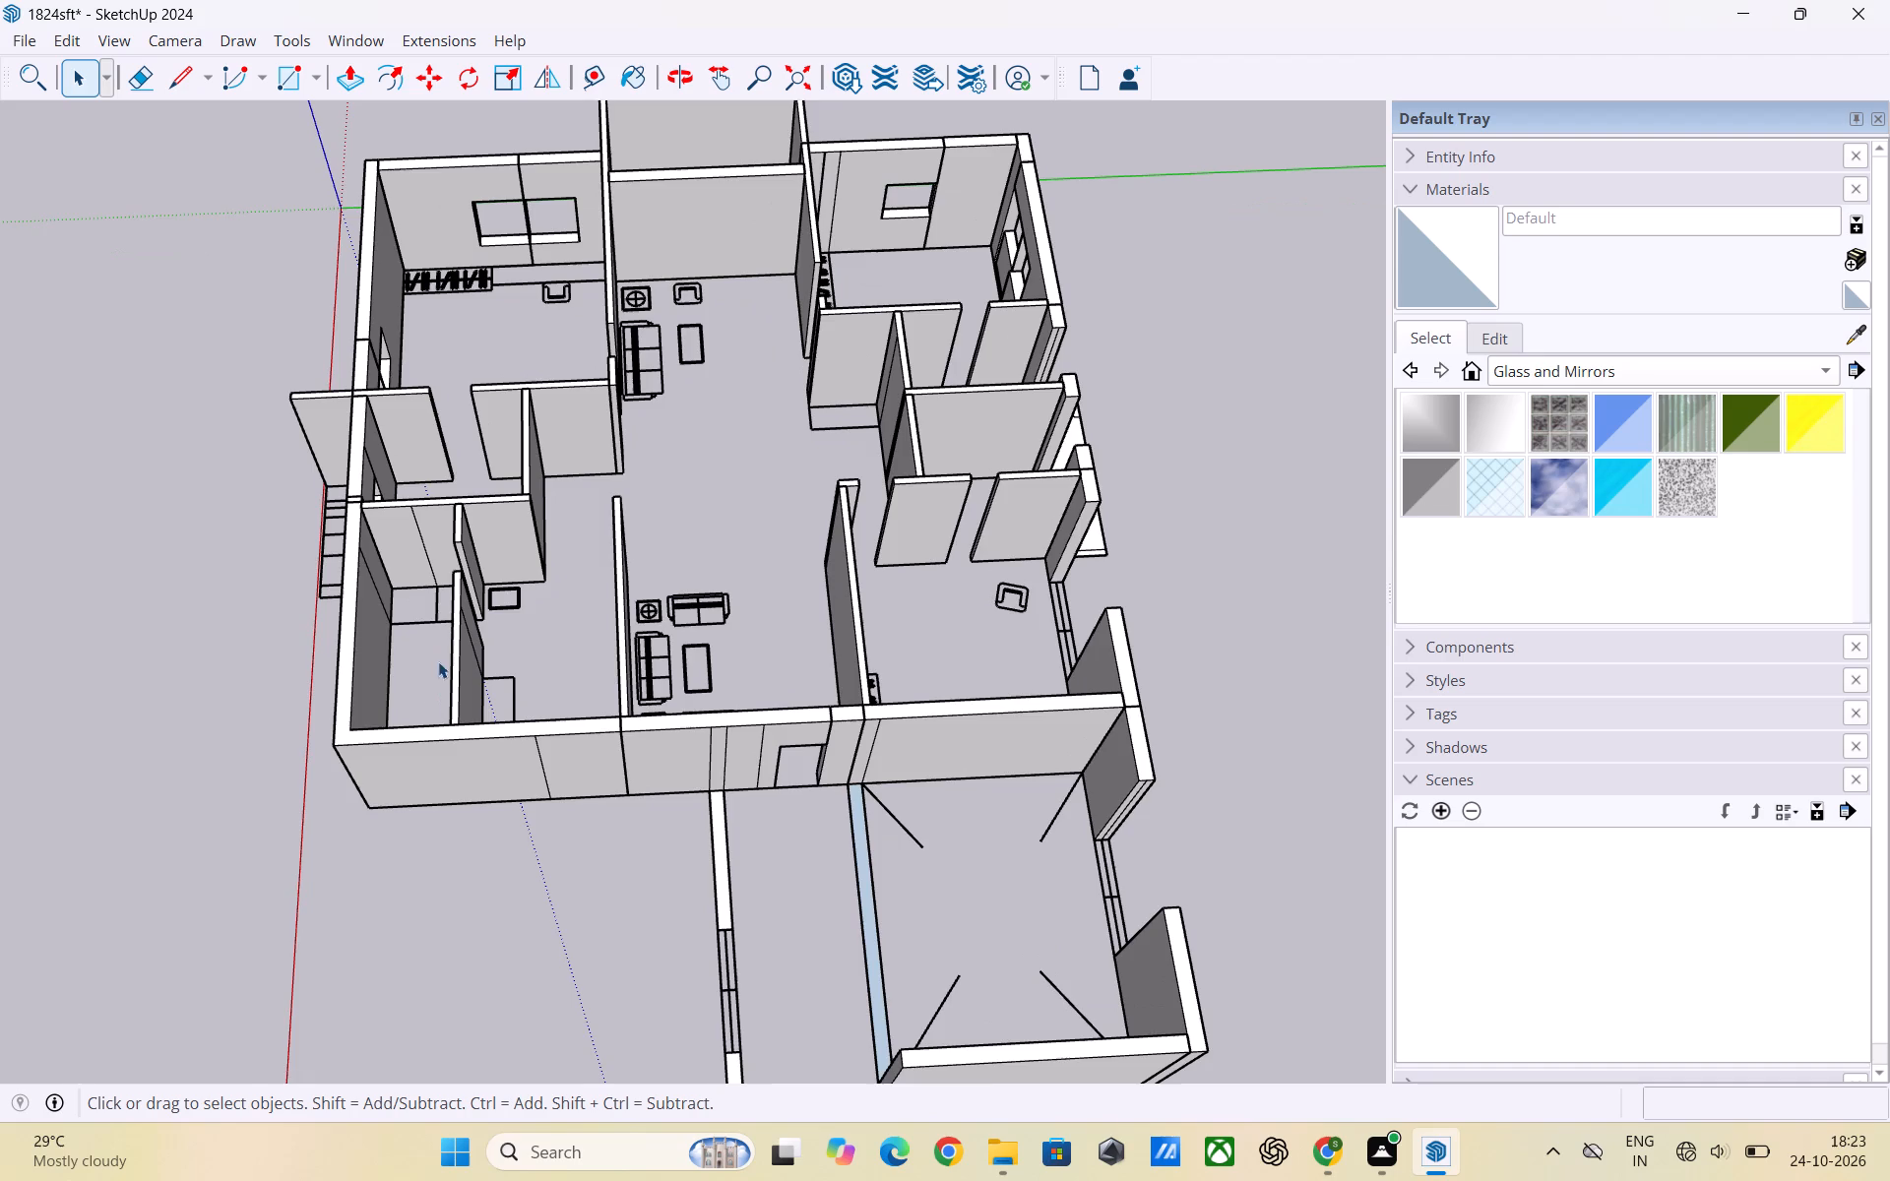
pyautogui.scroll(3, 440, 590)
pyautogui.scroll(-2, 469, 454)
pyautogui.scroll(-4, 598, 446)
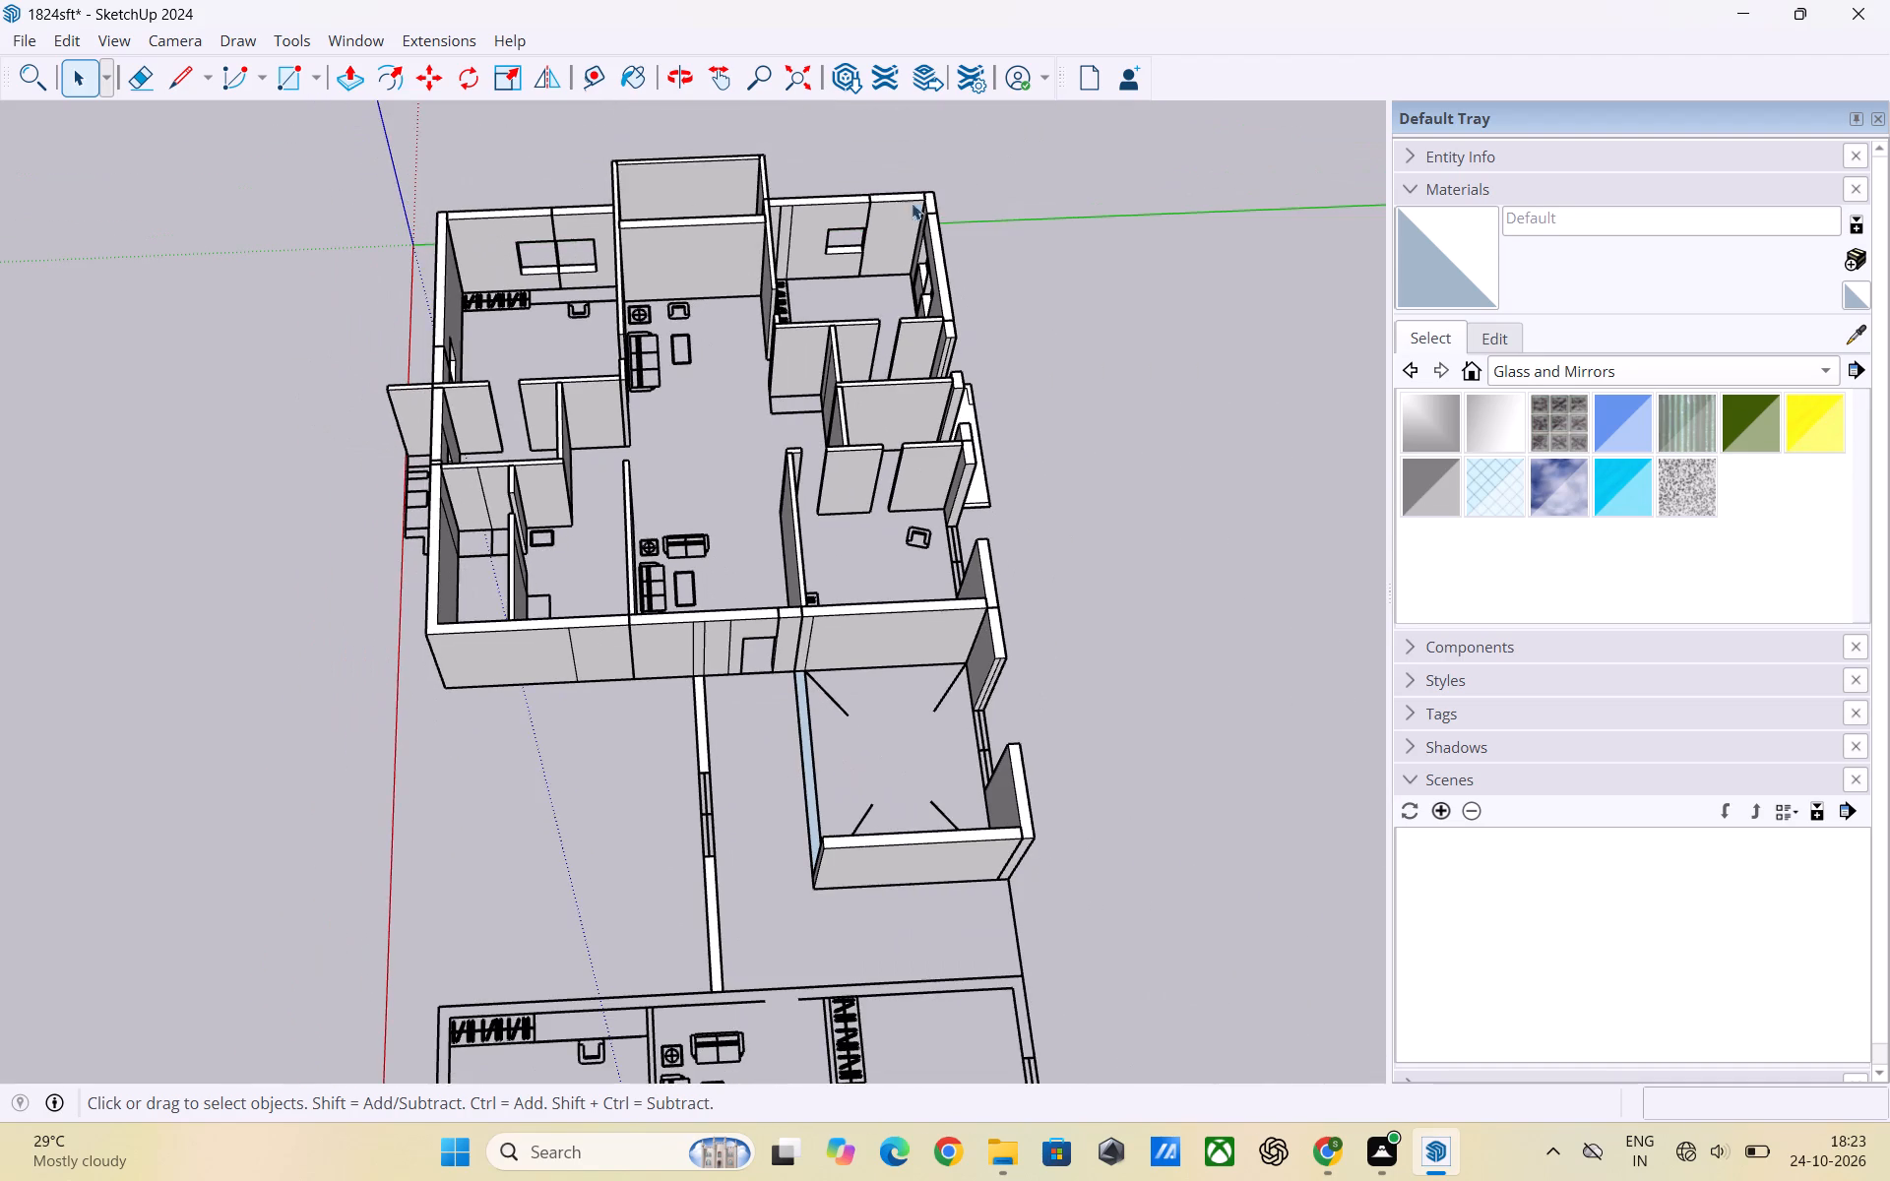
pyautogui.scroll(-2, 846, 204)
# Inspect the rooms and outer-wall openings on the side opposite the stepped floor outline, ending with an overview of the plan.
pyautogui.scroll(10, 840, 237)
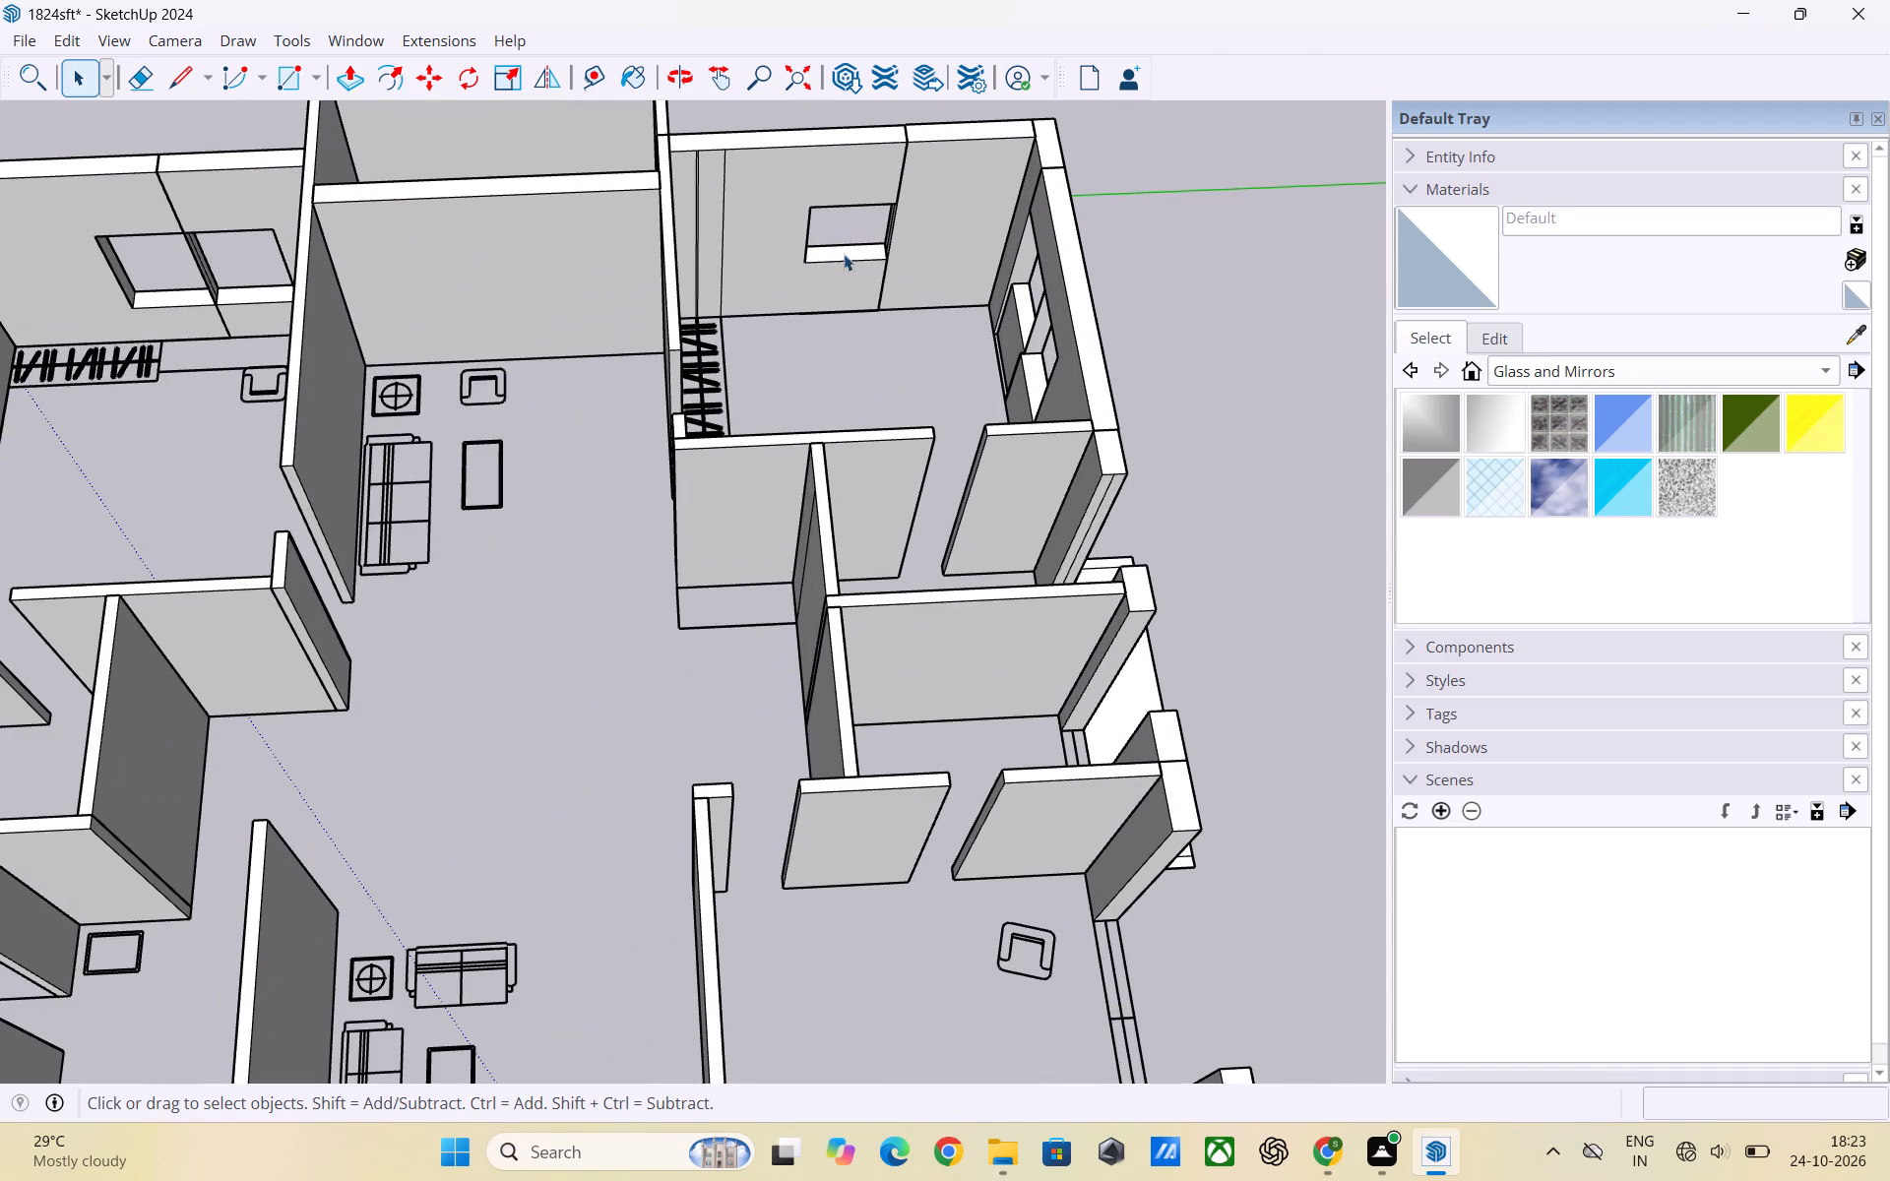
pyautogui.moveTo(747, 364); pyautogui.dragTo(775, 305, button='middle')
pyautogui.scroll(-1, 751, 353)
pyautogui.scroll(-3, 1003, 274)
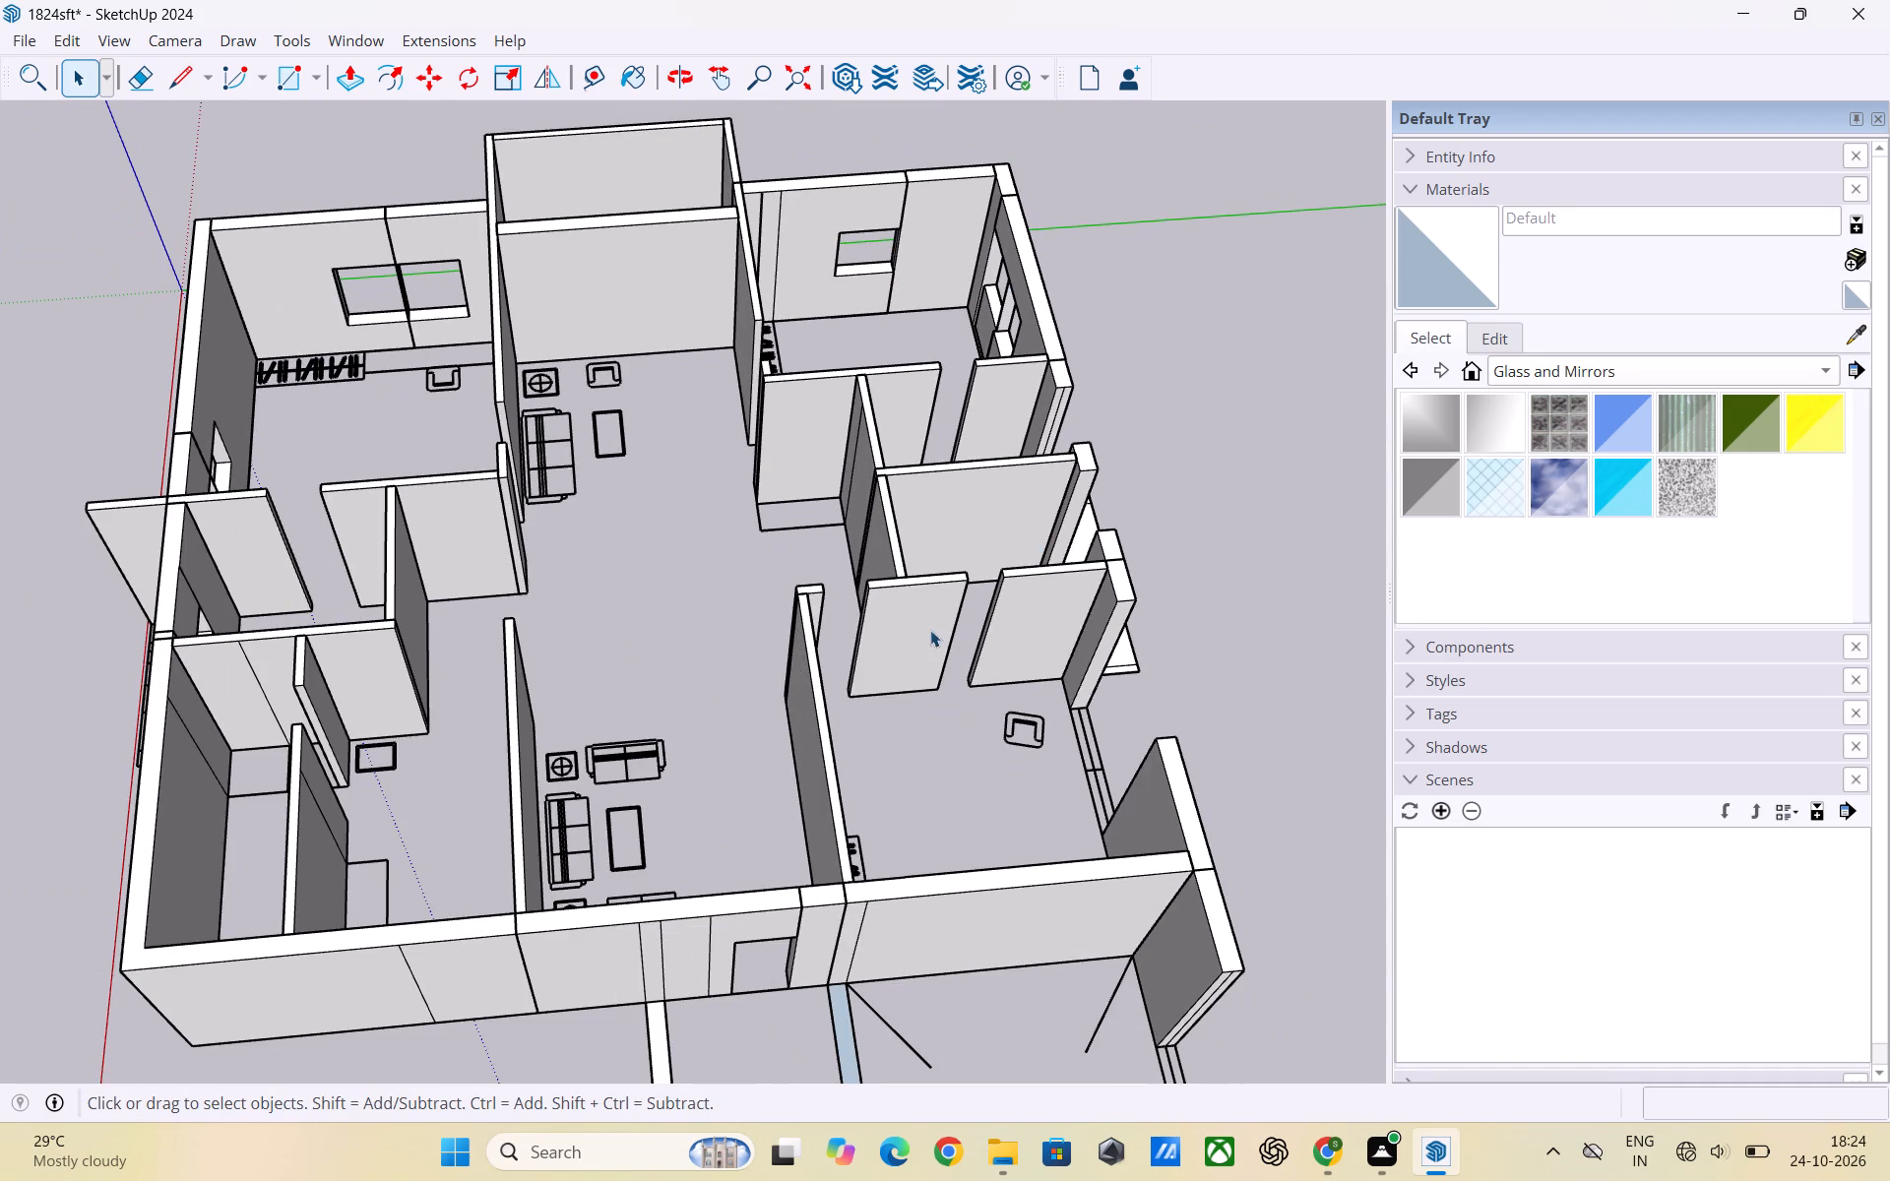
pyautogui.moveTo(947, 666); pyautogui.dragTo(930, 526, button='middle')
pyautogui.scroll(6, 940, 521)
pyautogui.scroll(-5, 945, 490)
pyautogui.moveTo(953, 601); pyautogui.dragTo(976, 869, button='middle')
pyautogui.scroll(-1, 969, 796)
pyautogui.scroll(3, 1045, 761)
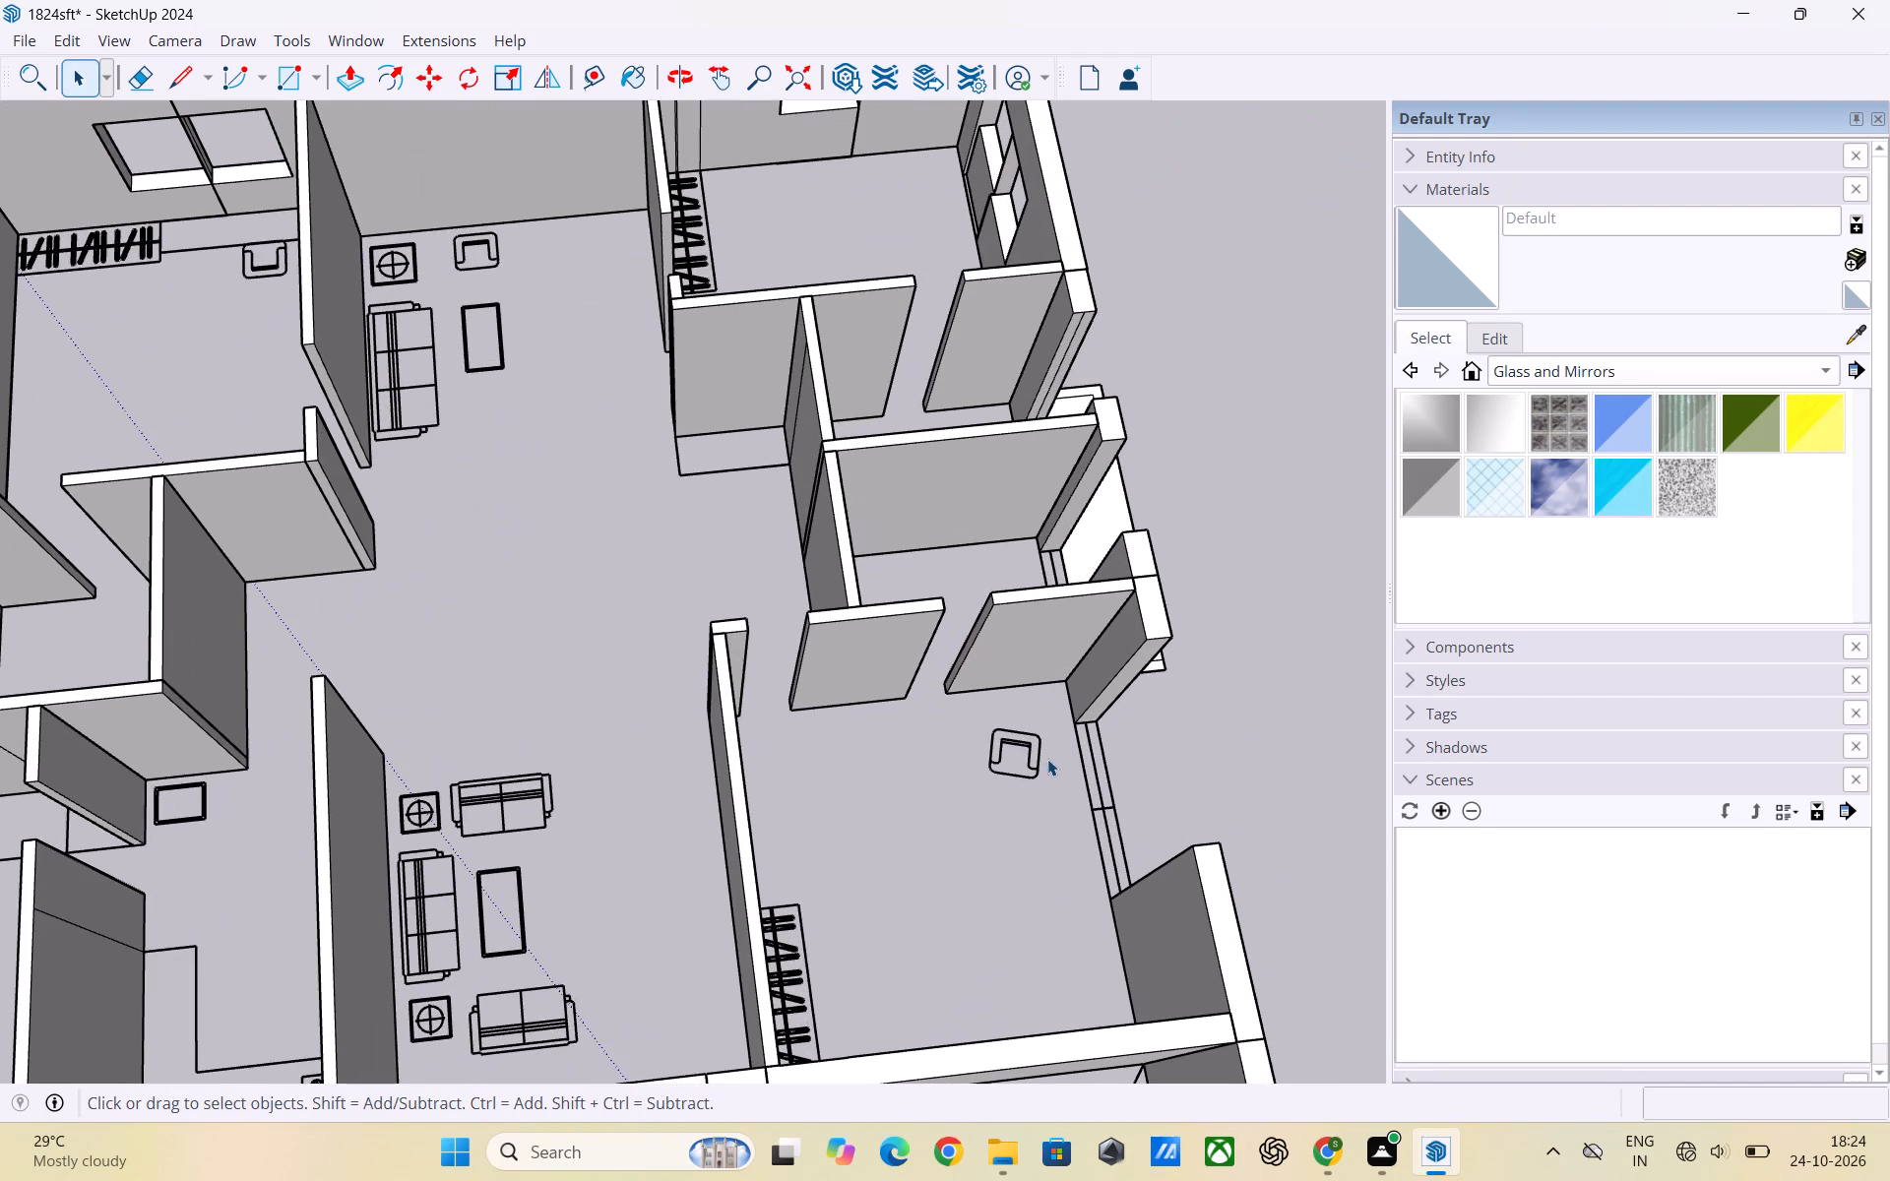
pyautogui.scroll(-2, 1106, 706)
pyautogui.moveTo(986, 702); pyautogui.dragTo(954, 560, button='middle')
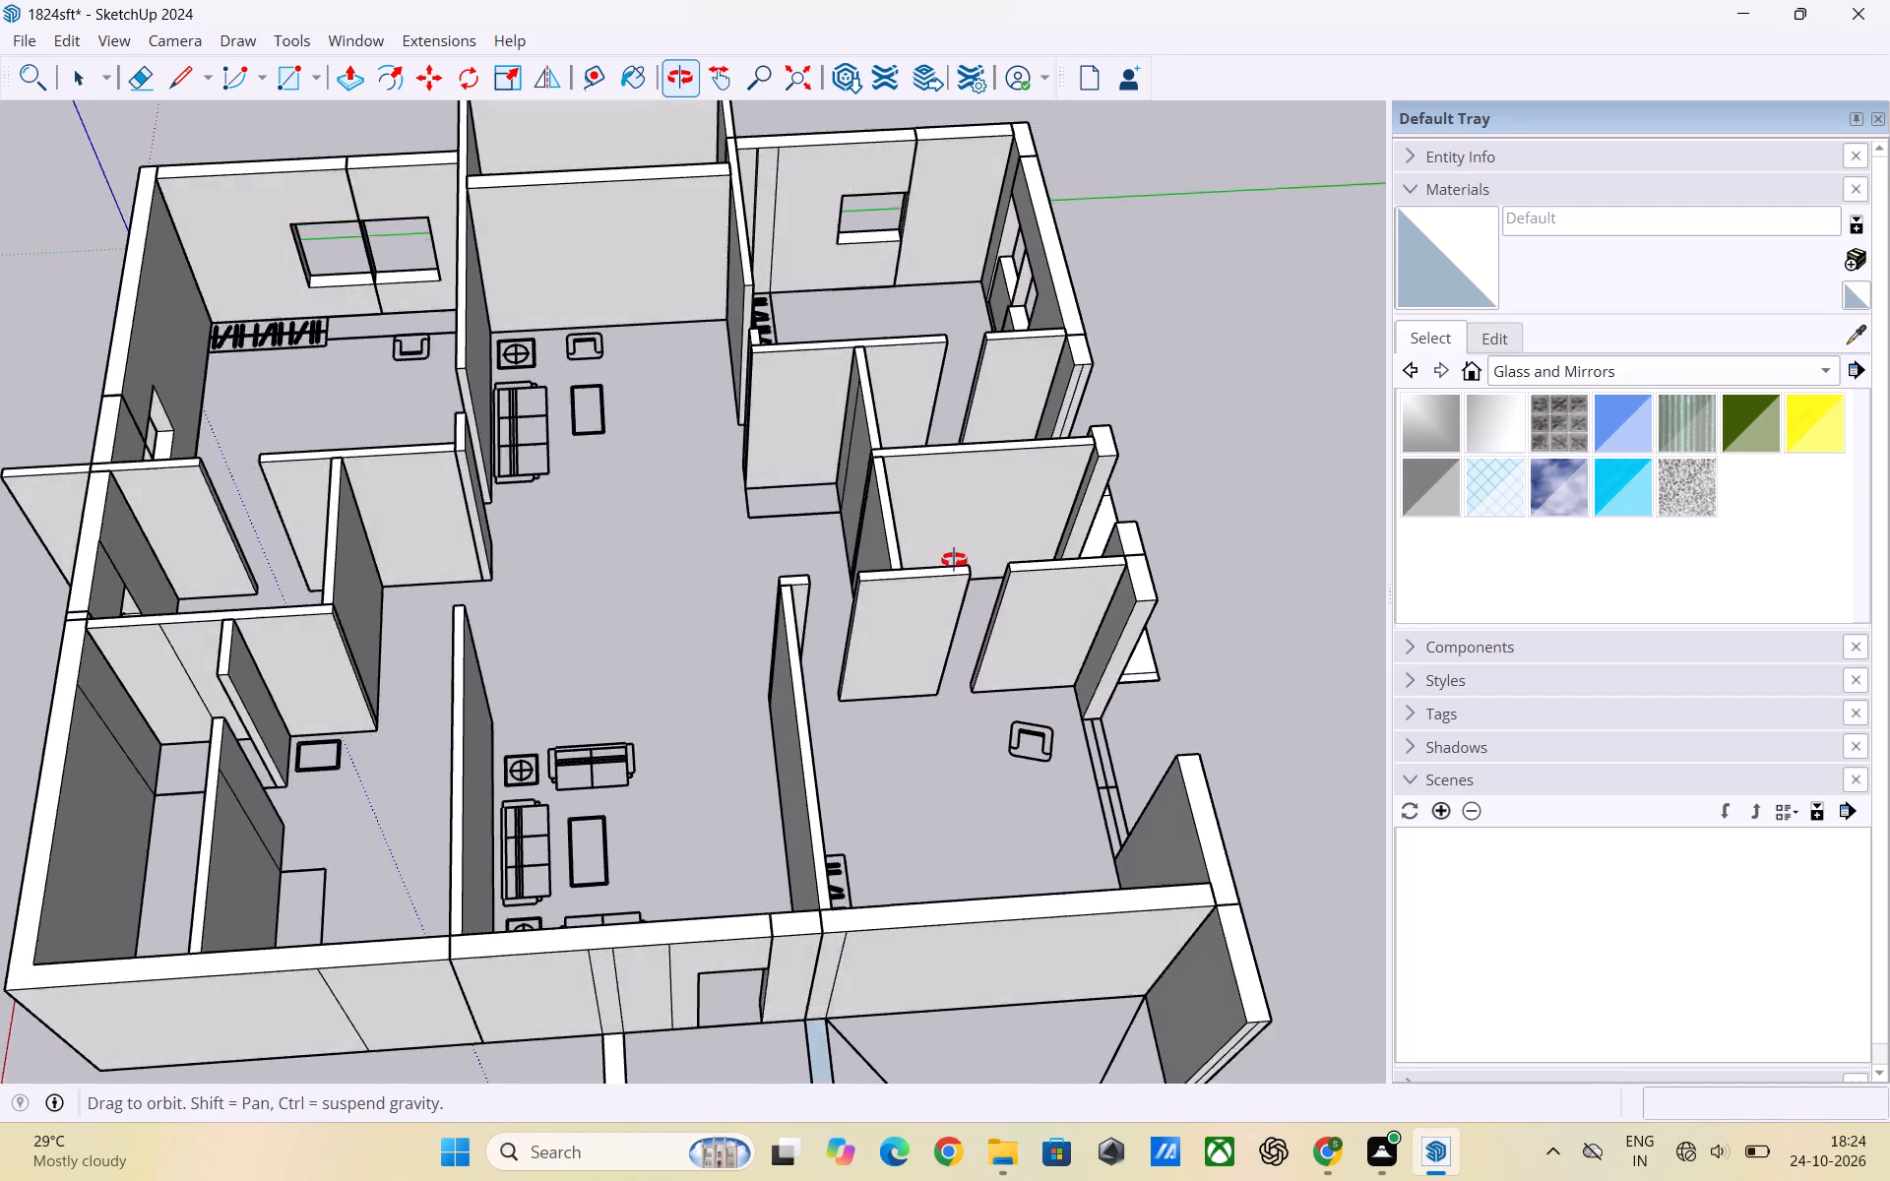
pyautogui.moveTo(954, 560); pyautogui.dragTo(1226, 612, button='middle')
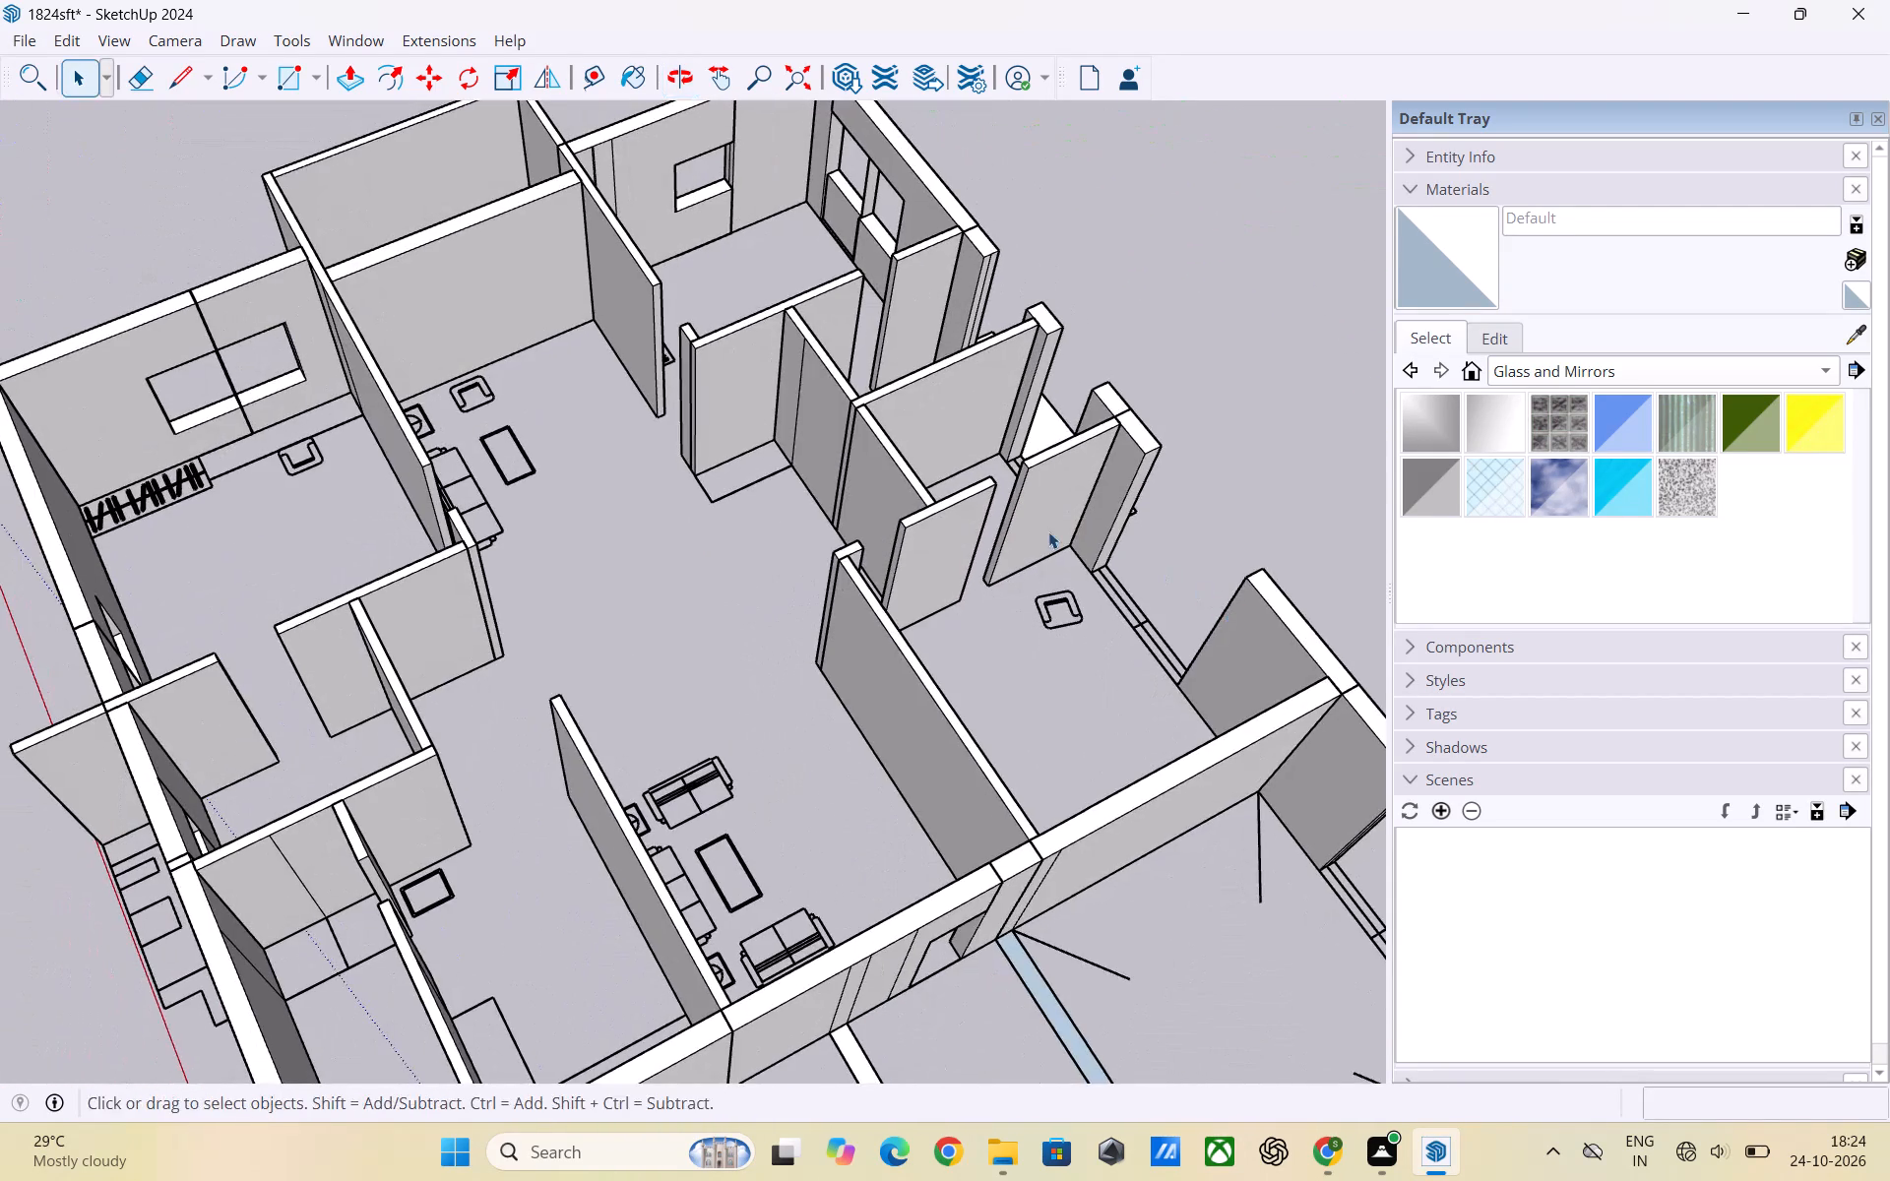
pyautogui.moveTo(1038, 528); pyautogui.dragTo(930, 395, button='middle')
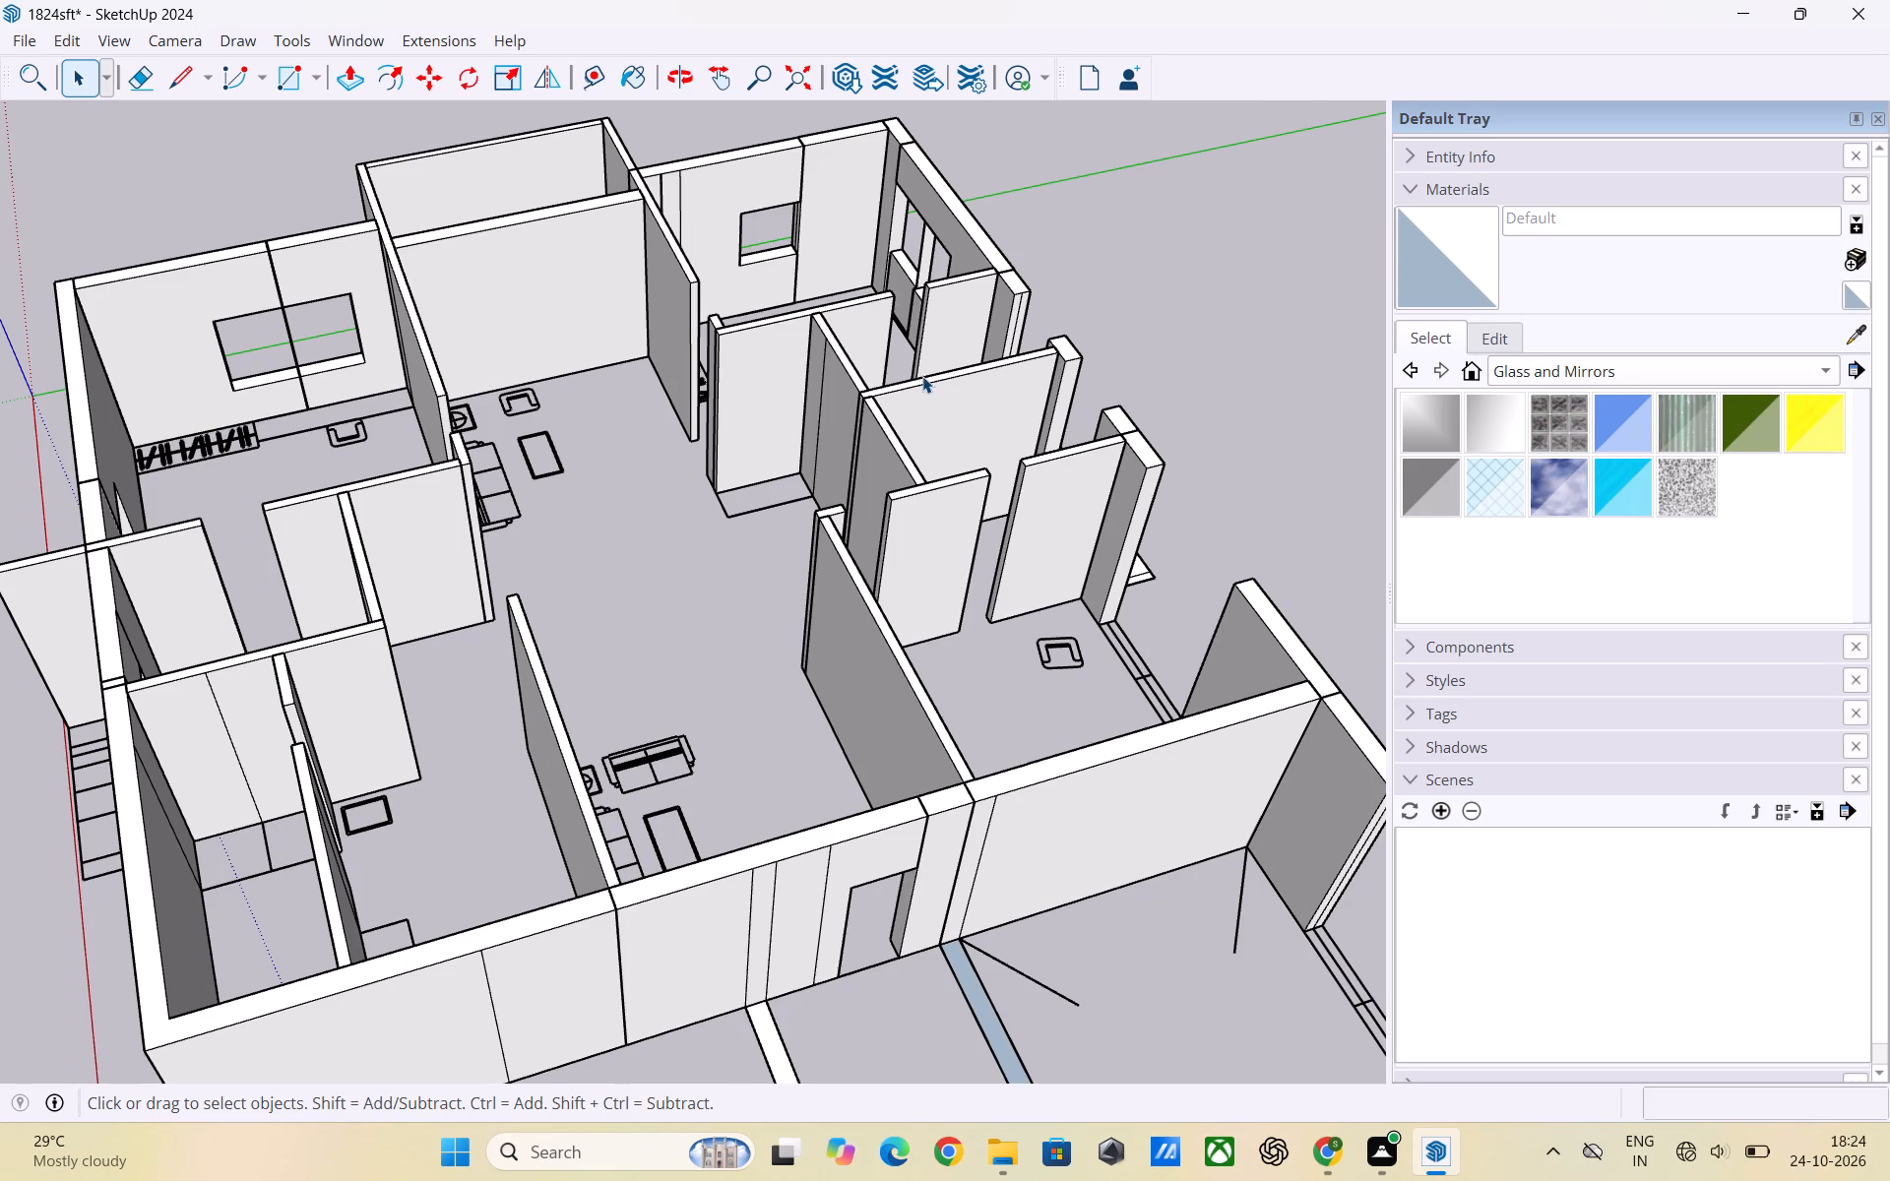
pyautogui.scroll(-3, 958, 296)
pyautogui.scroll(-1, 553, 472)
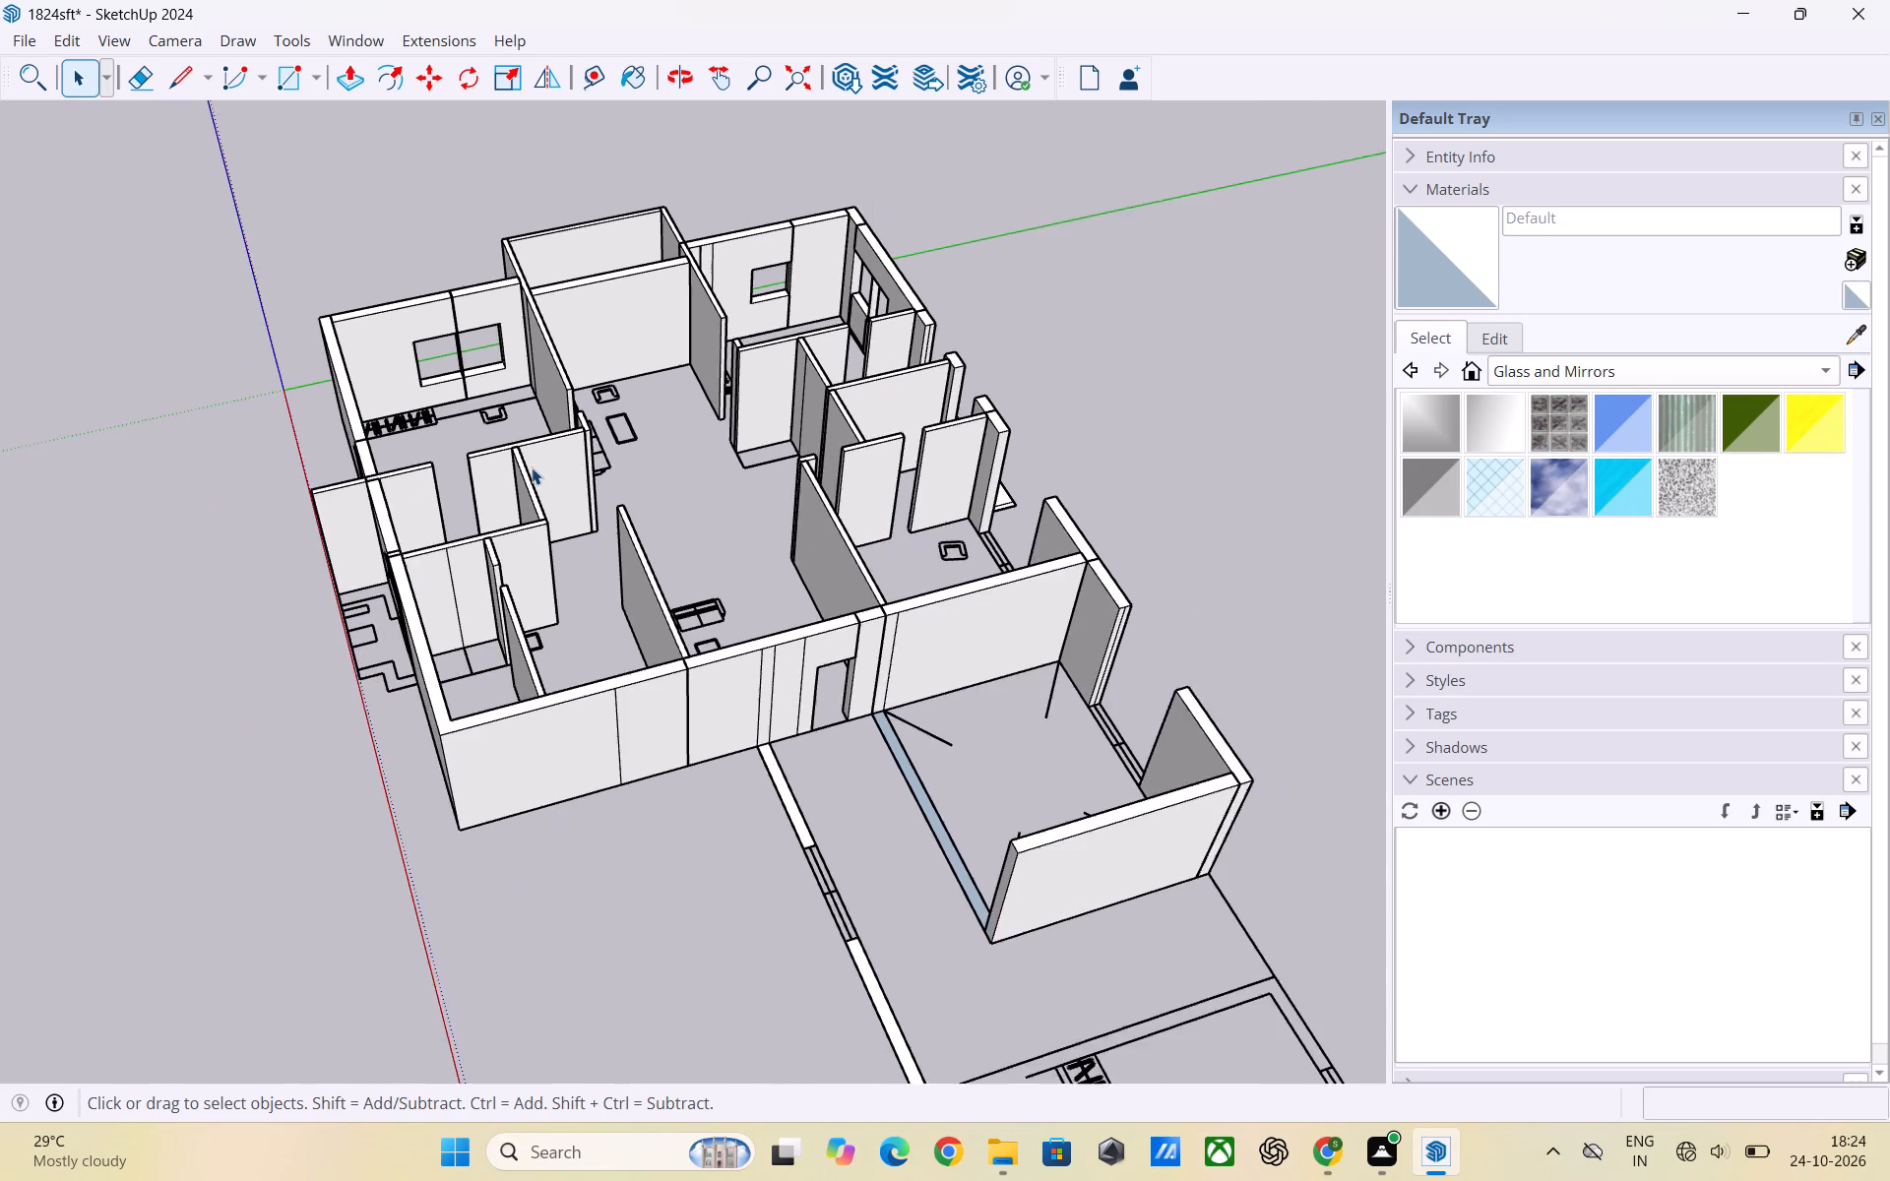
pyautogui.scroll(-3, 532, 467)
# Switch to the Fuji app.
pyautogui.click(1378, 1149)
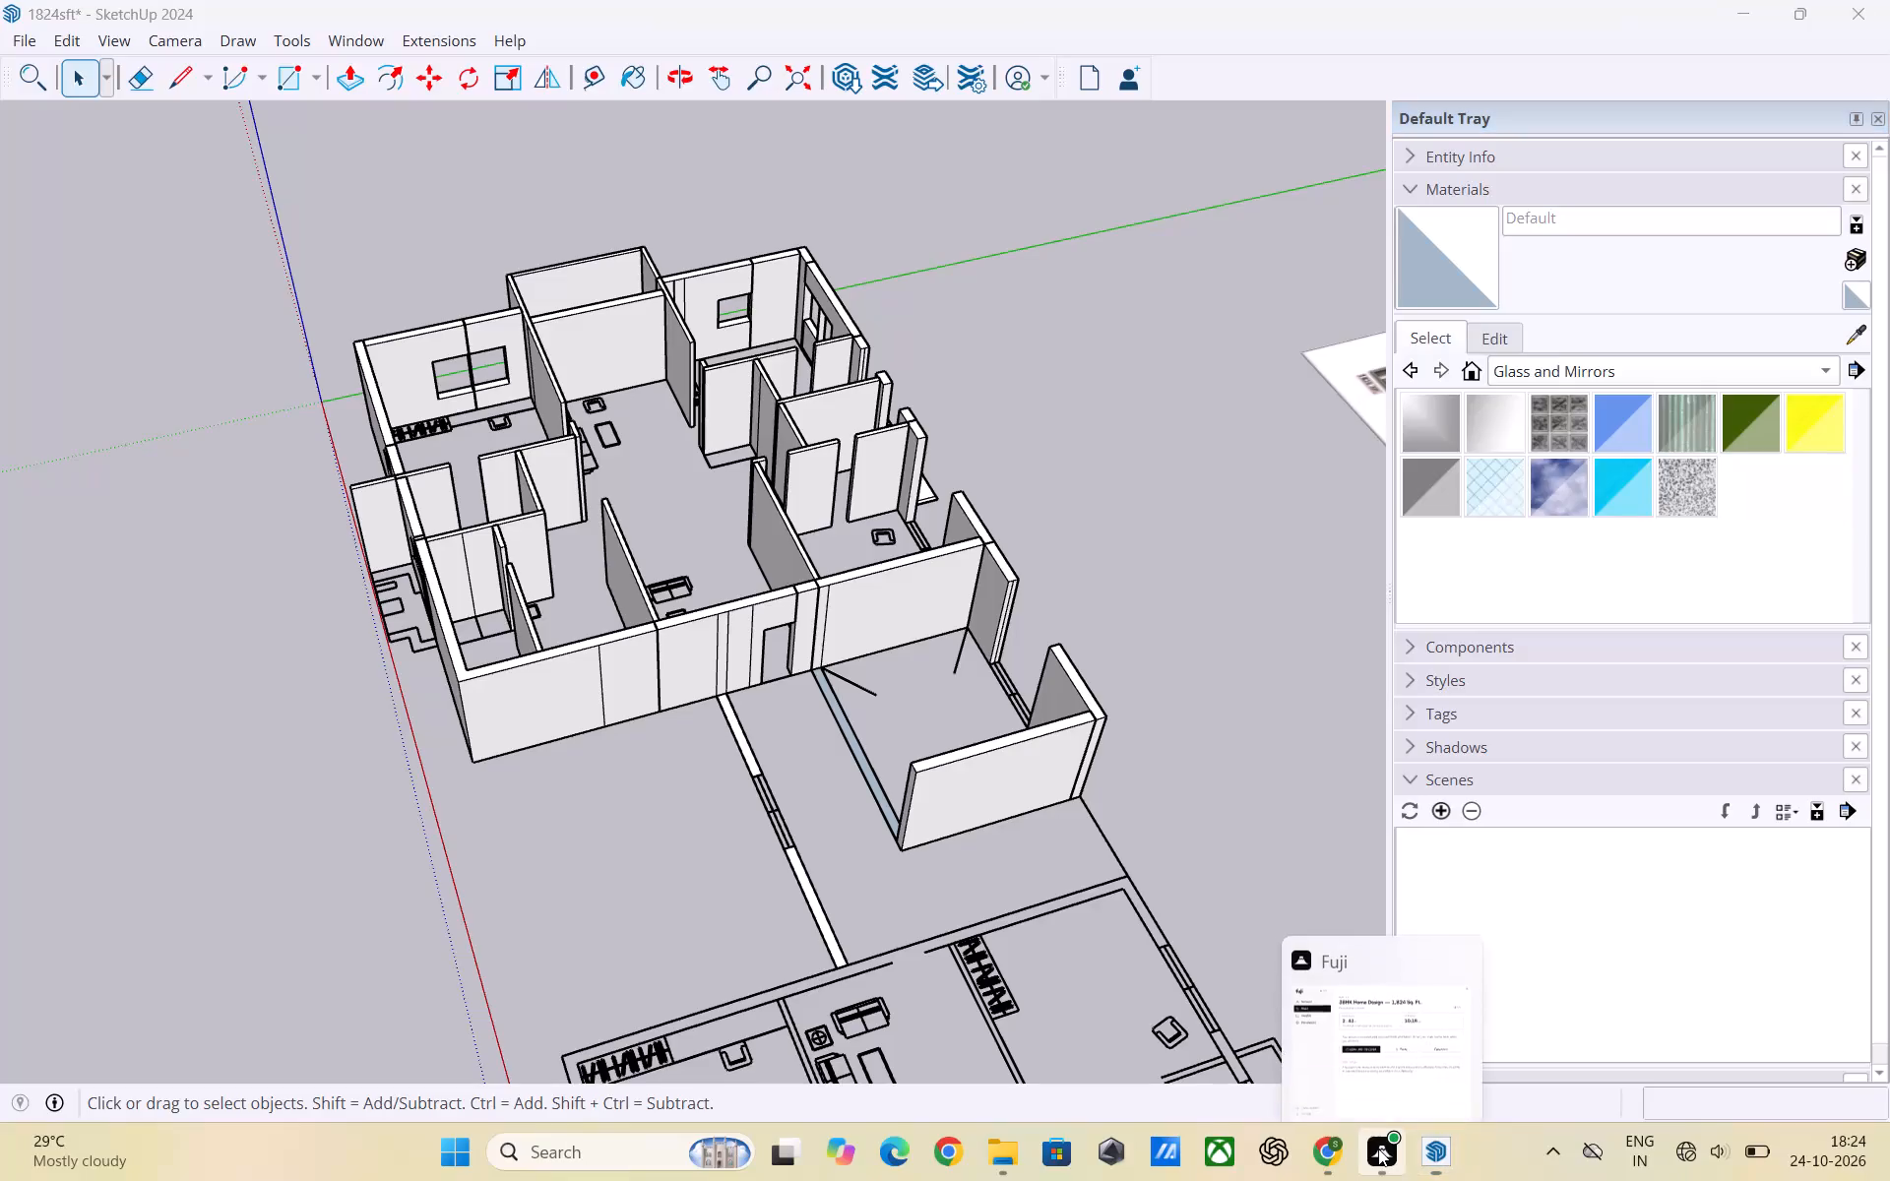
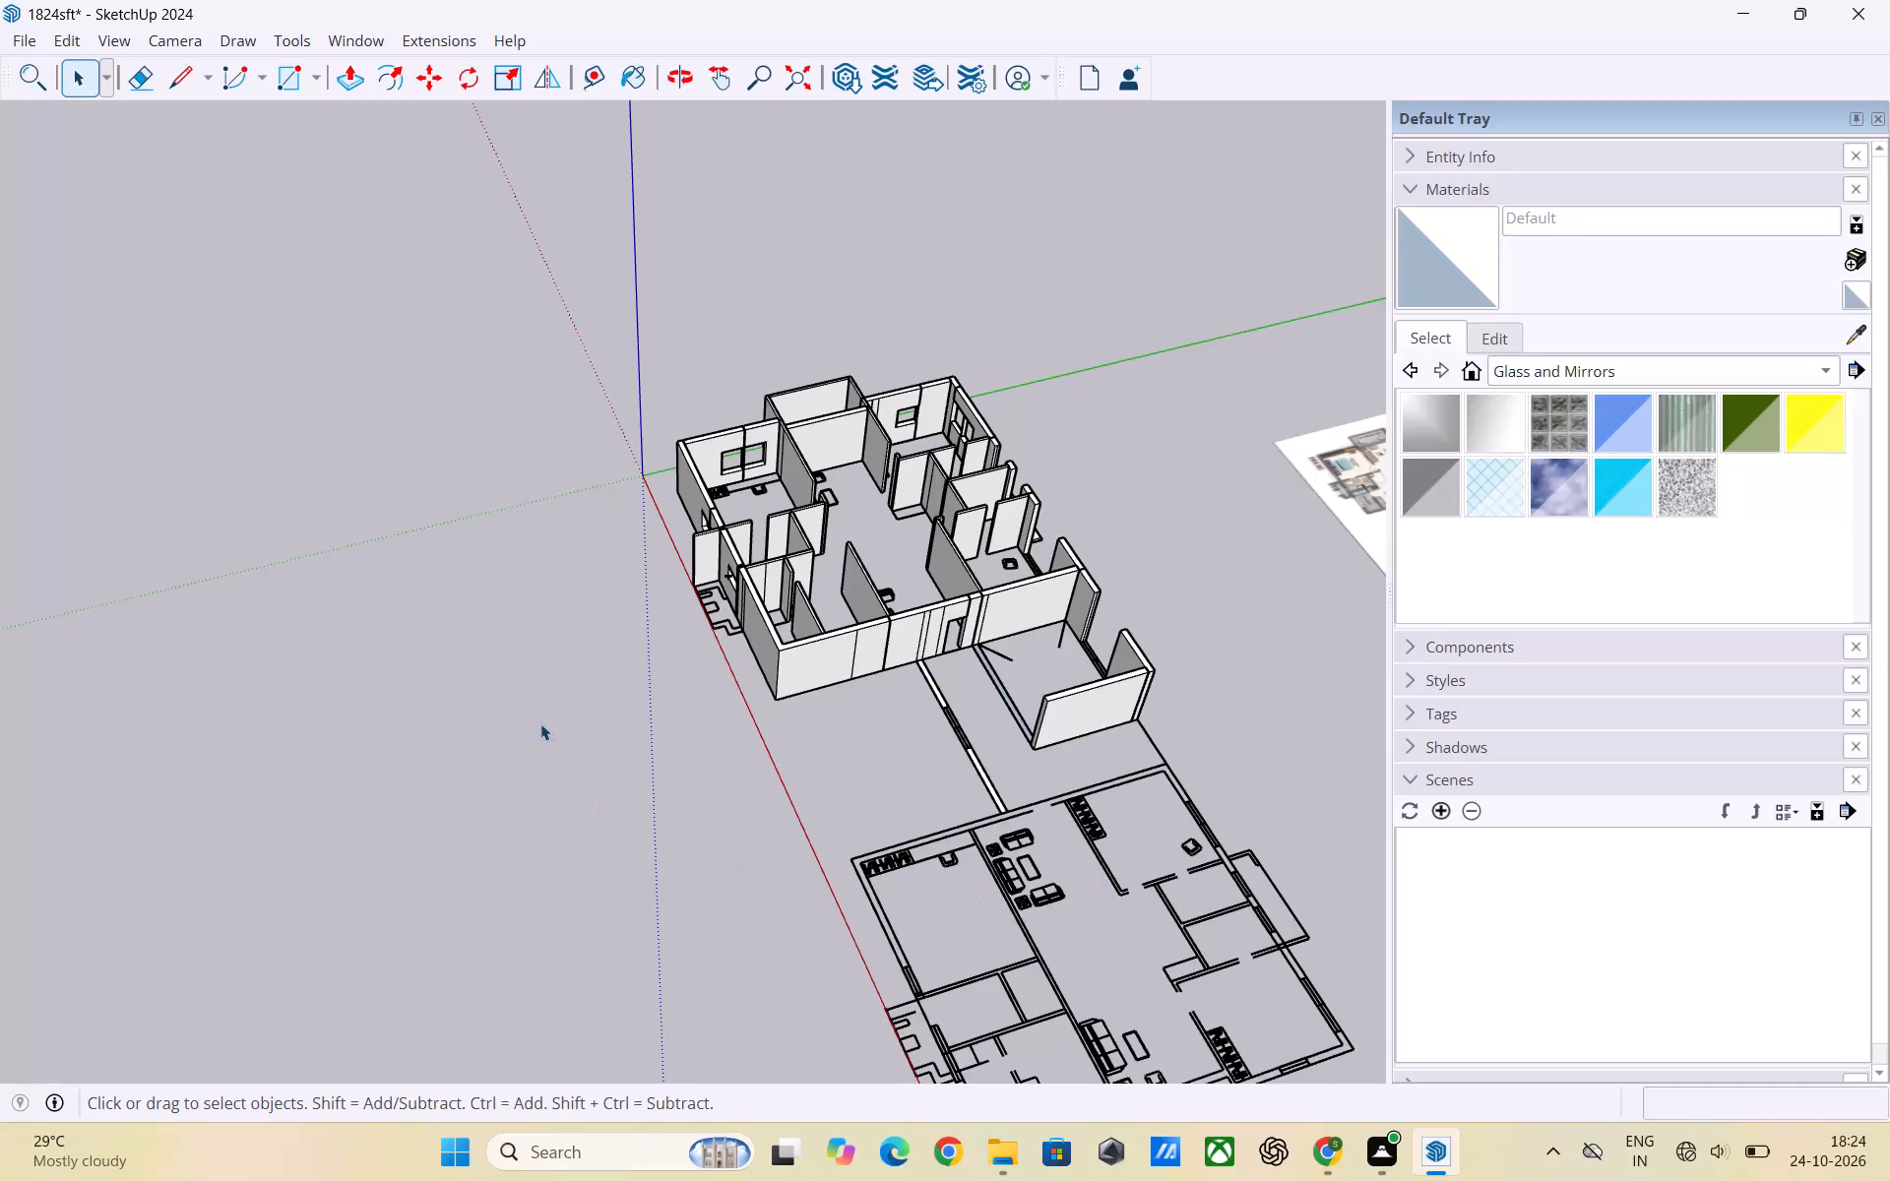
# Examine the raised apartment walls and the flat floor plan around the entrance wall with the door opening.
pyautogui.scroll(2, 567, 590)
pyautogui.scroll(-5, 554, 542)
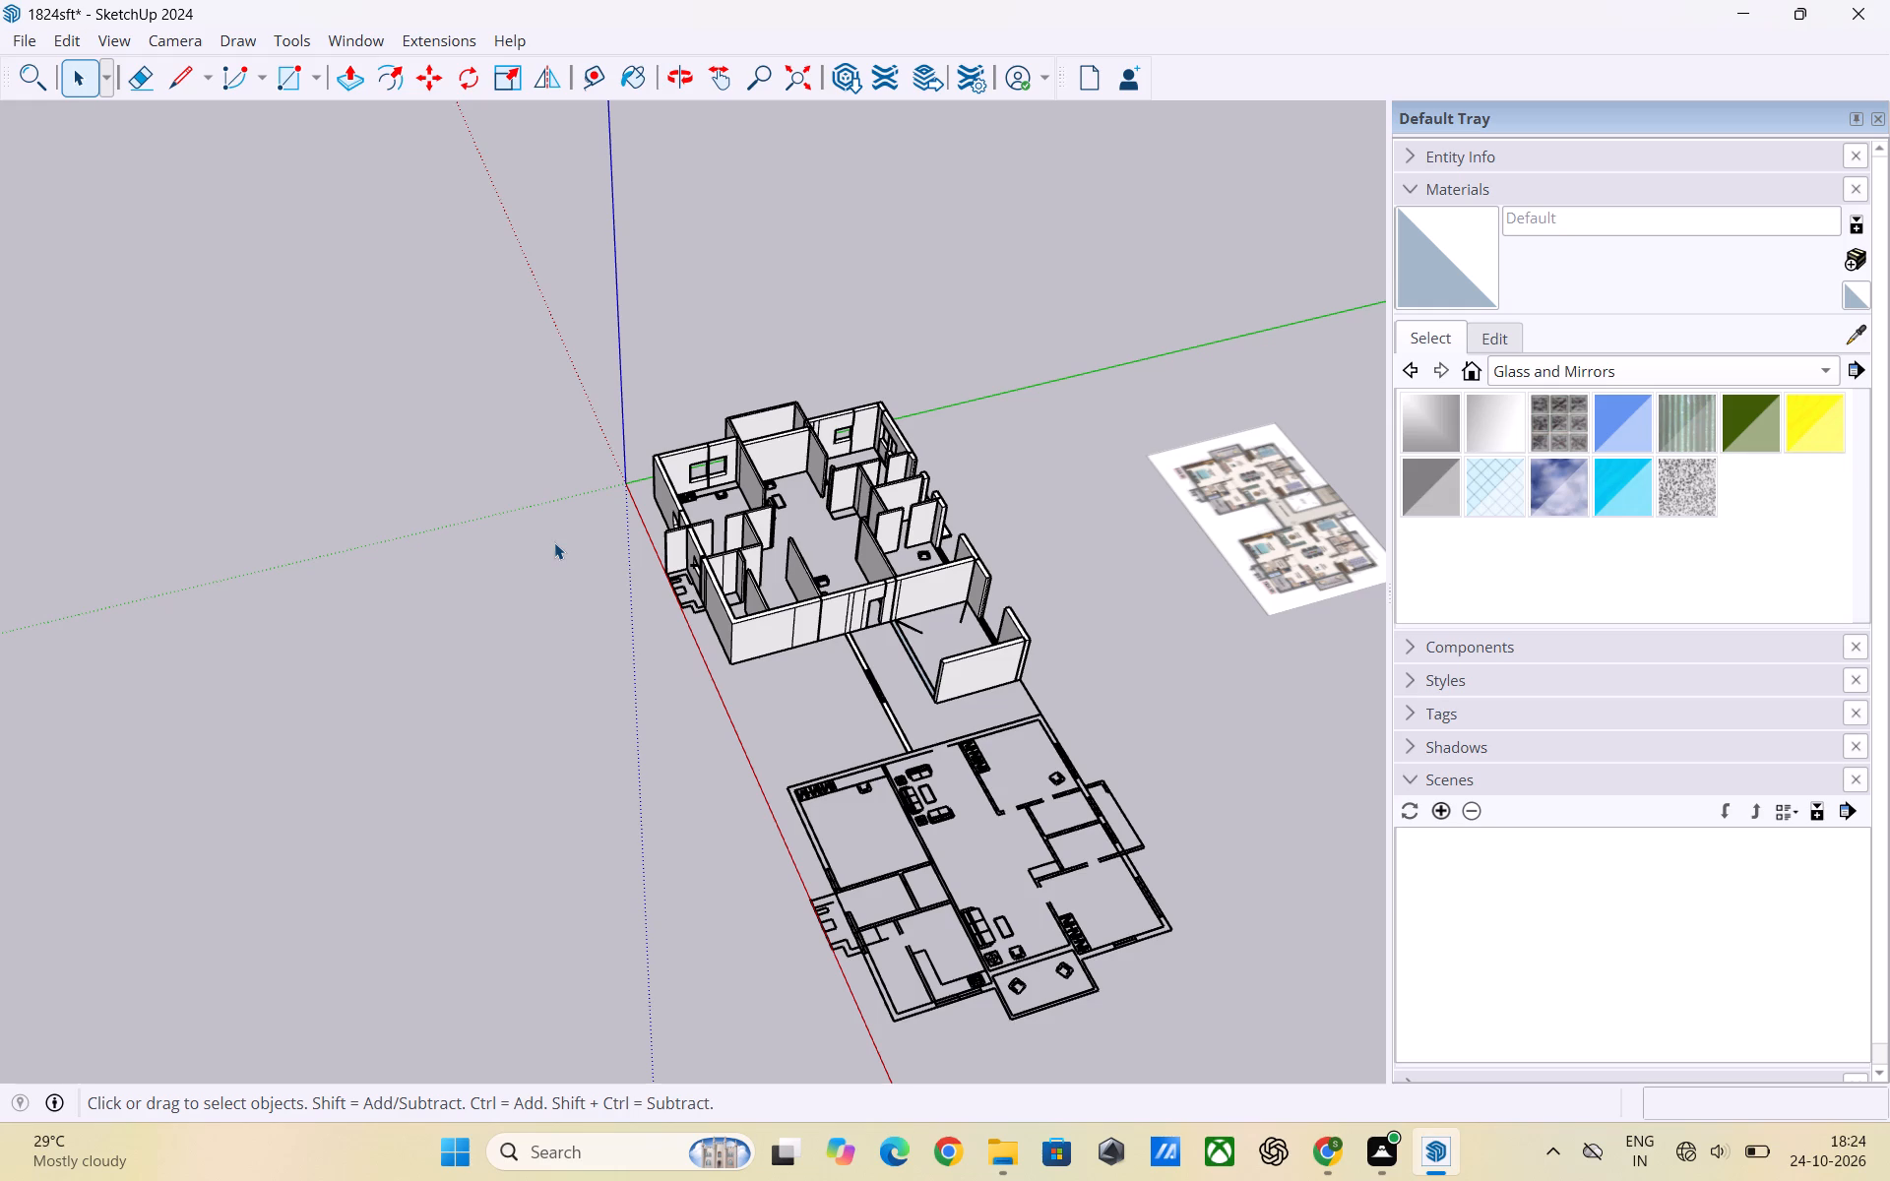
pyautogui.scroll(-2, 554, 542)
pyautogui.scroll(3, 561, 529)
pyautogui.scroll(-7, 701, 500)
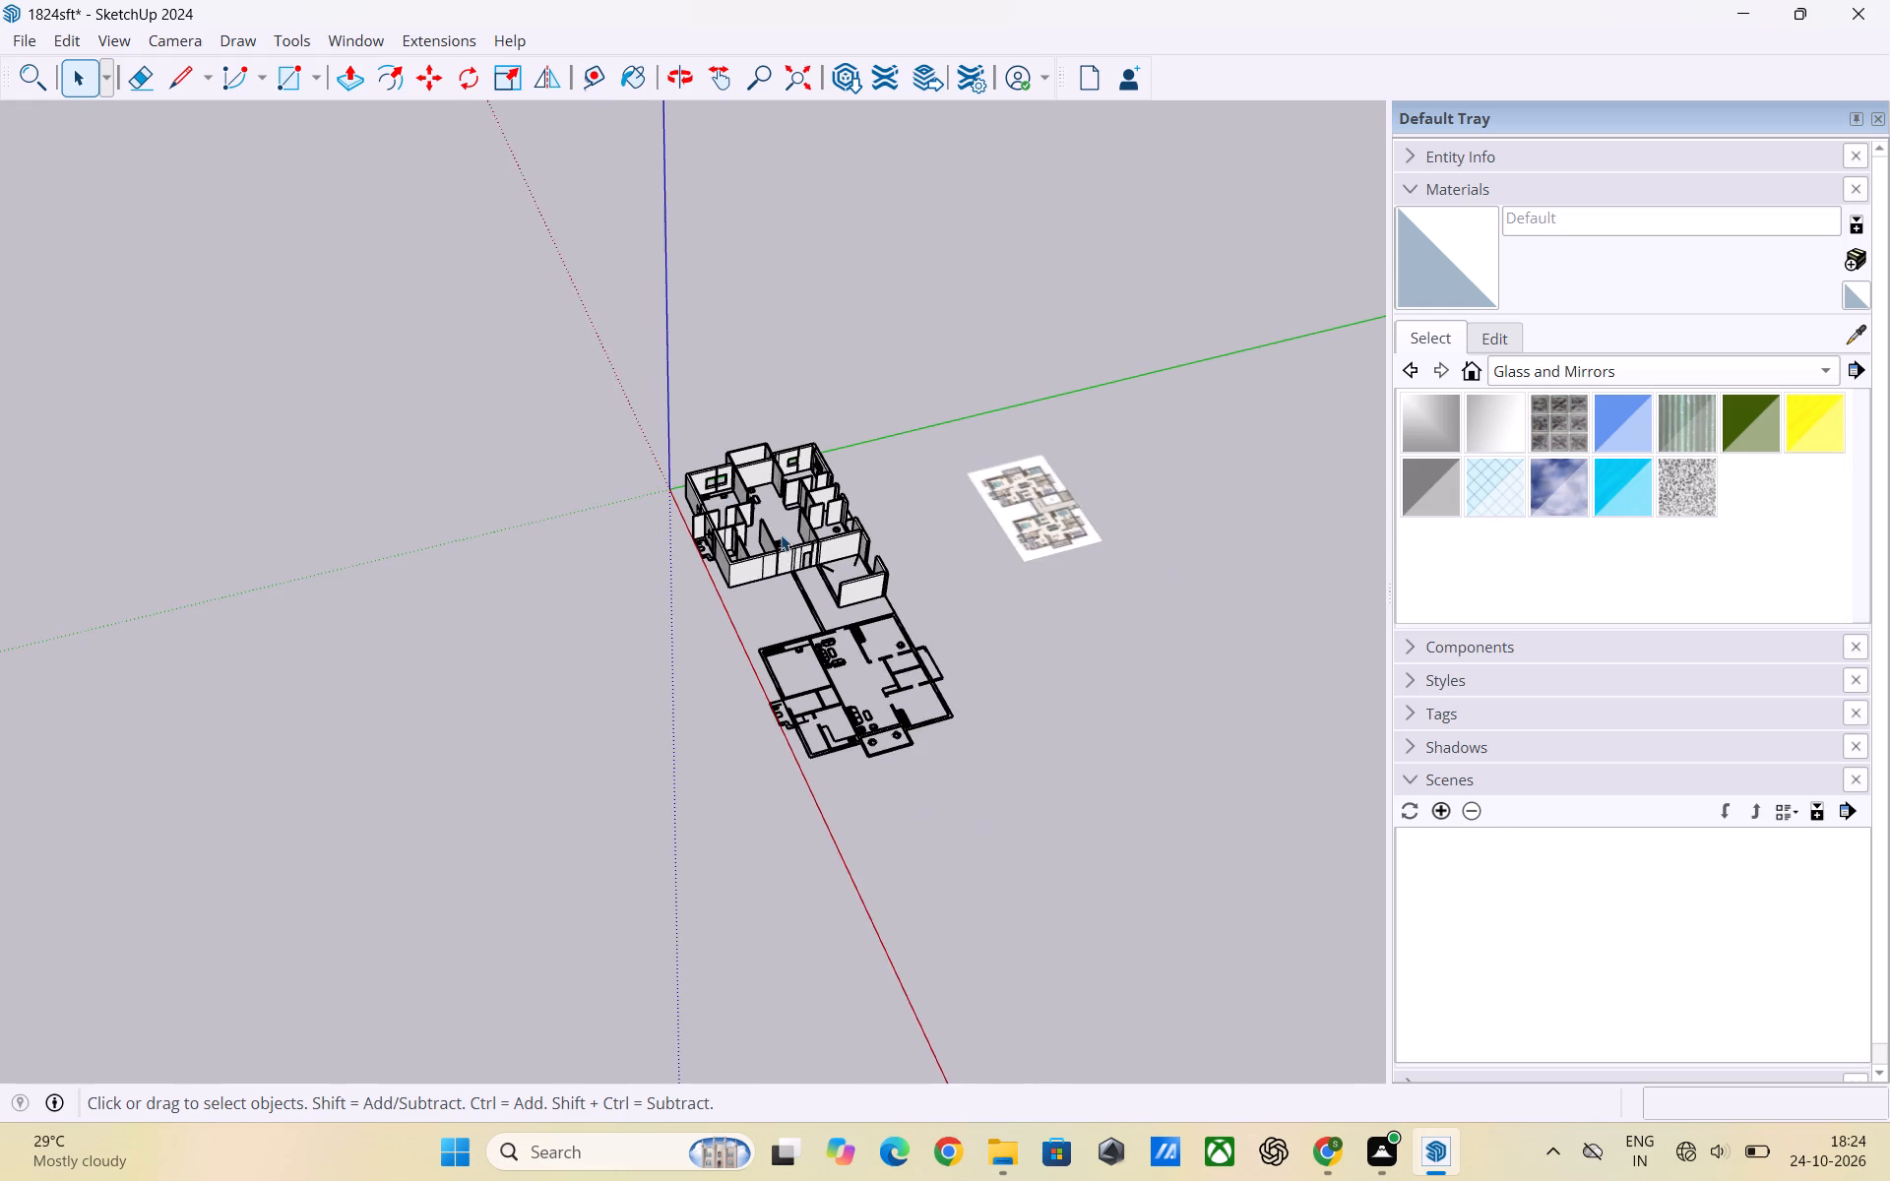
pyautogui.moveTo(781, 534); pyautogui.dragTo(803, 736, button='middle')
pyautogui.scroll(9, 816, 575)
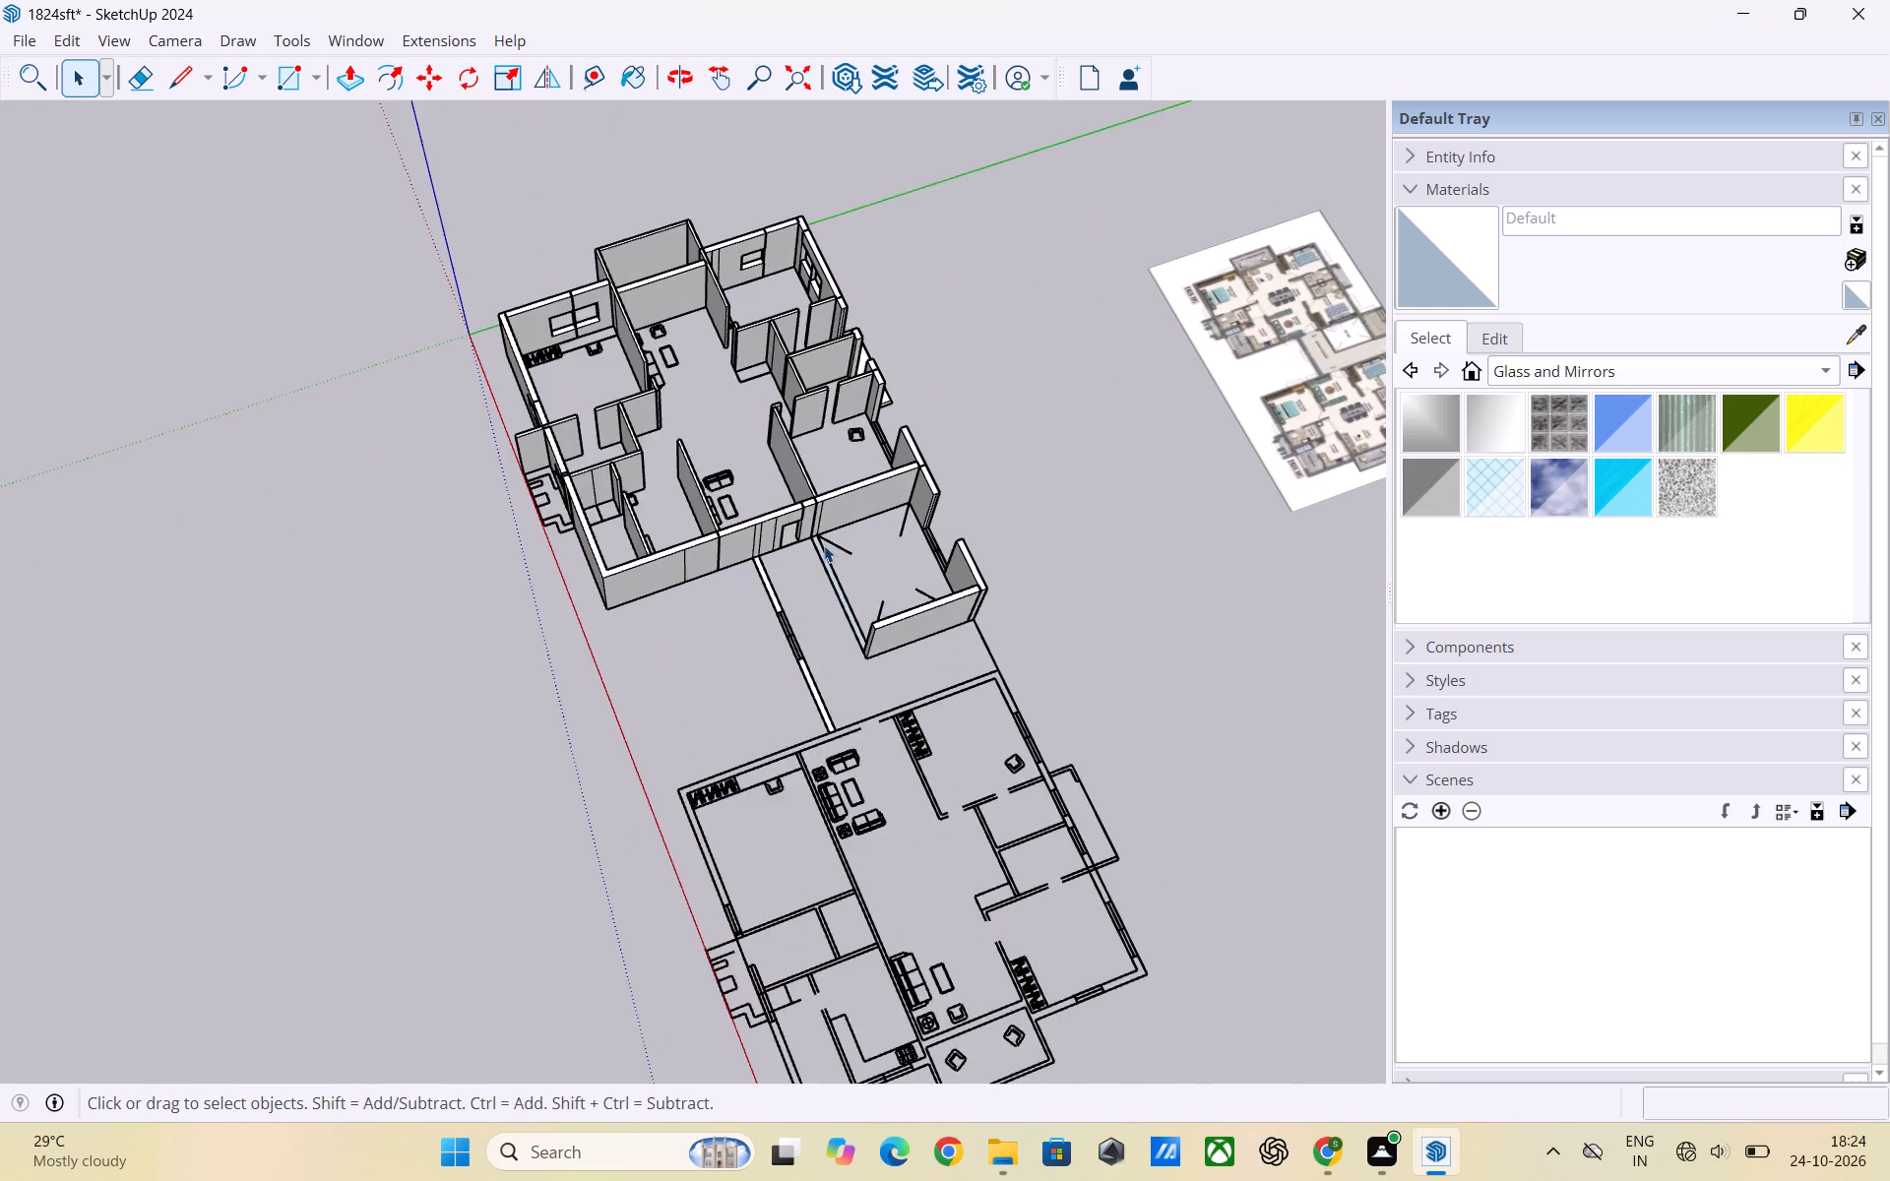
pyautogui.scroll(-3, 824, 545)
pyautogui.scroll(6, 677, 587)
pyautogui.moveTo(743, 539); pyautogui.dragTo(634, 412, button='middle')
pyautogui.scroll(3, 861, 466)
pyautogui.moveTo(948, 550); pyautogui.dragTo(833, 400, button='middle')
pyautogui.scroll(3, 931, 540)
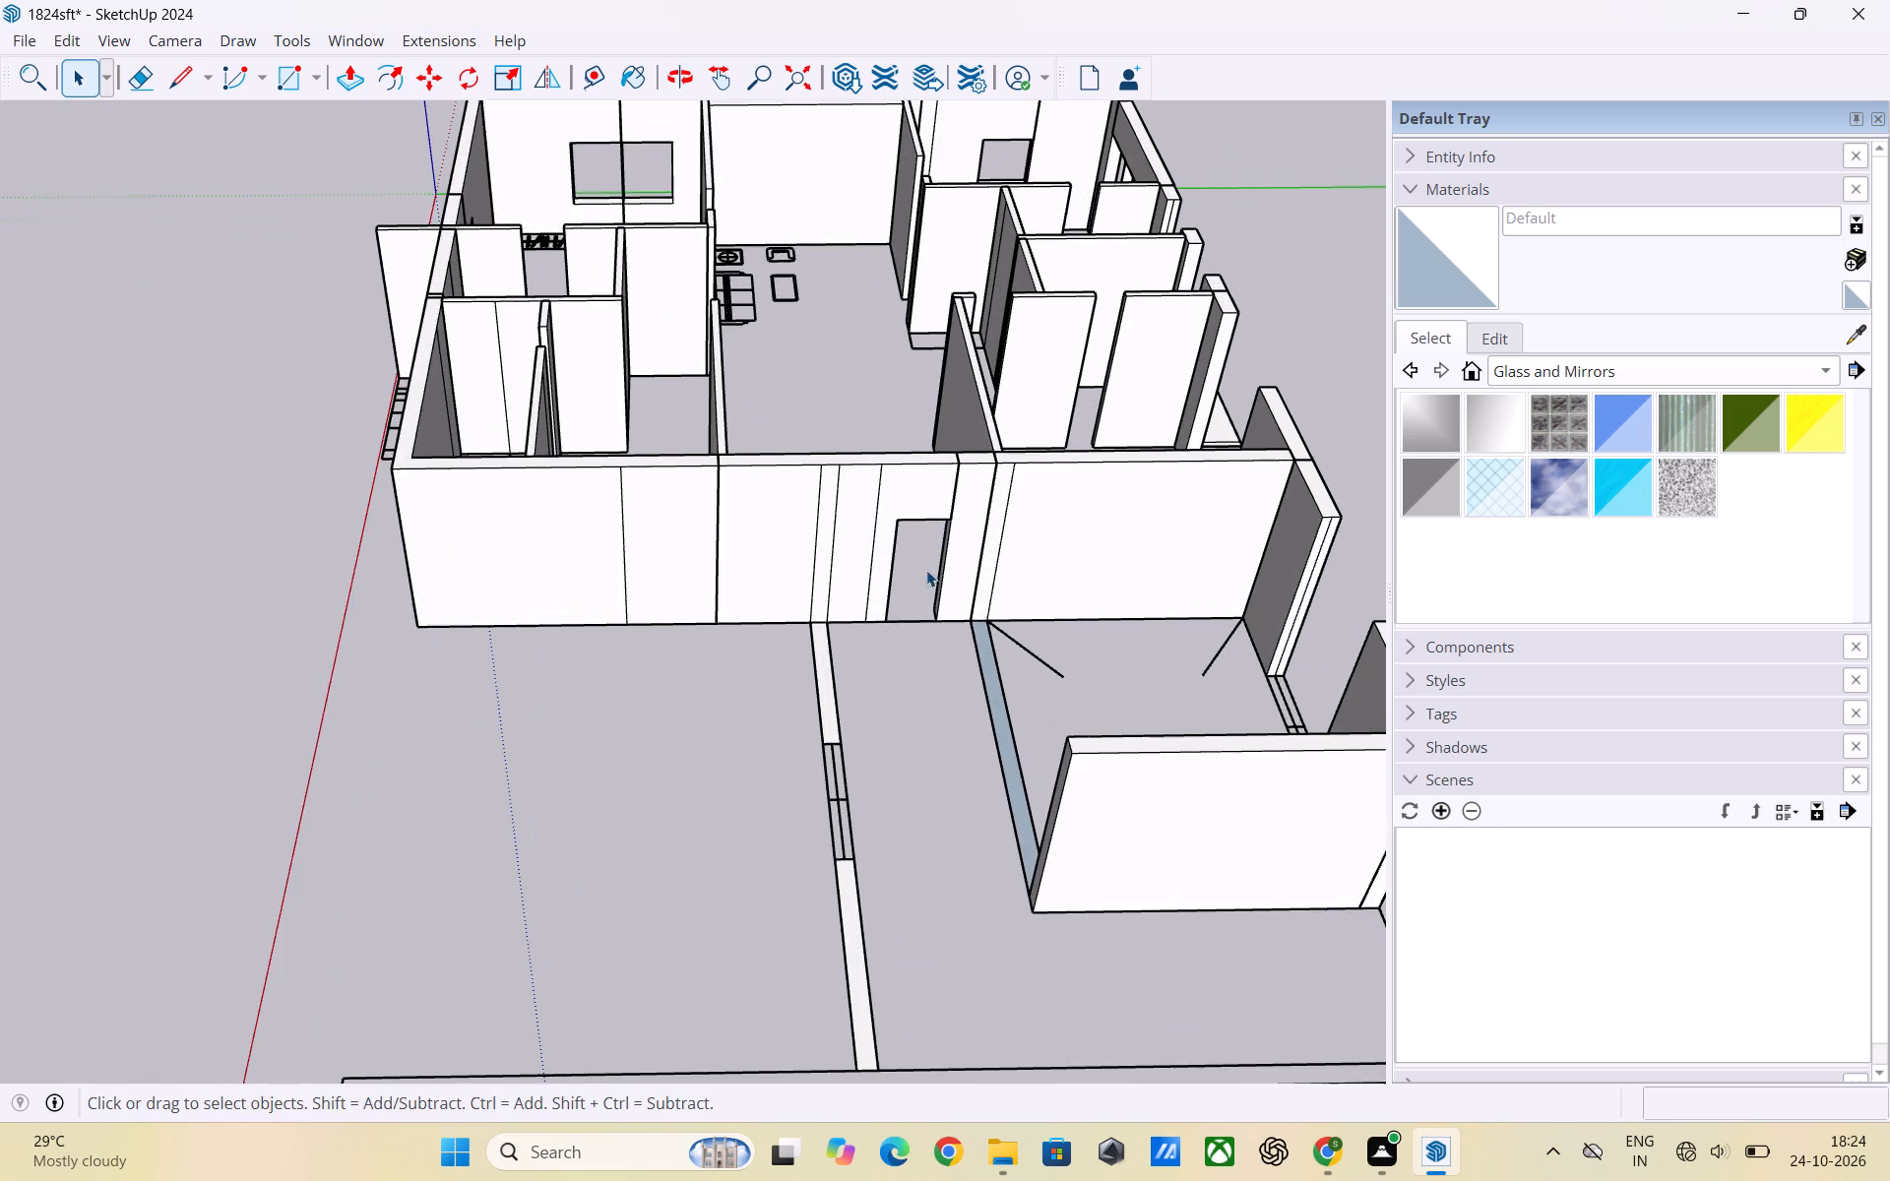
pyautogui.scroll(-1, 872, 574)
pyautogui.scroll(3, 839, 535)
pyautogui.moveTo(814, 519); pyautogui.dragTo(752, 509, button='middle')
pyautogui.scroll(1, 792, 511)
pyautogui.scroll(-4, 758, 504)
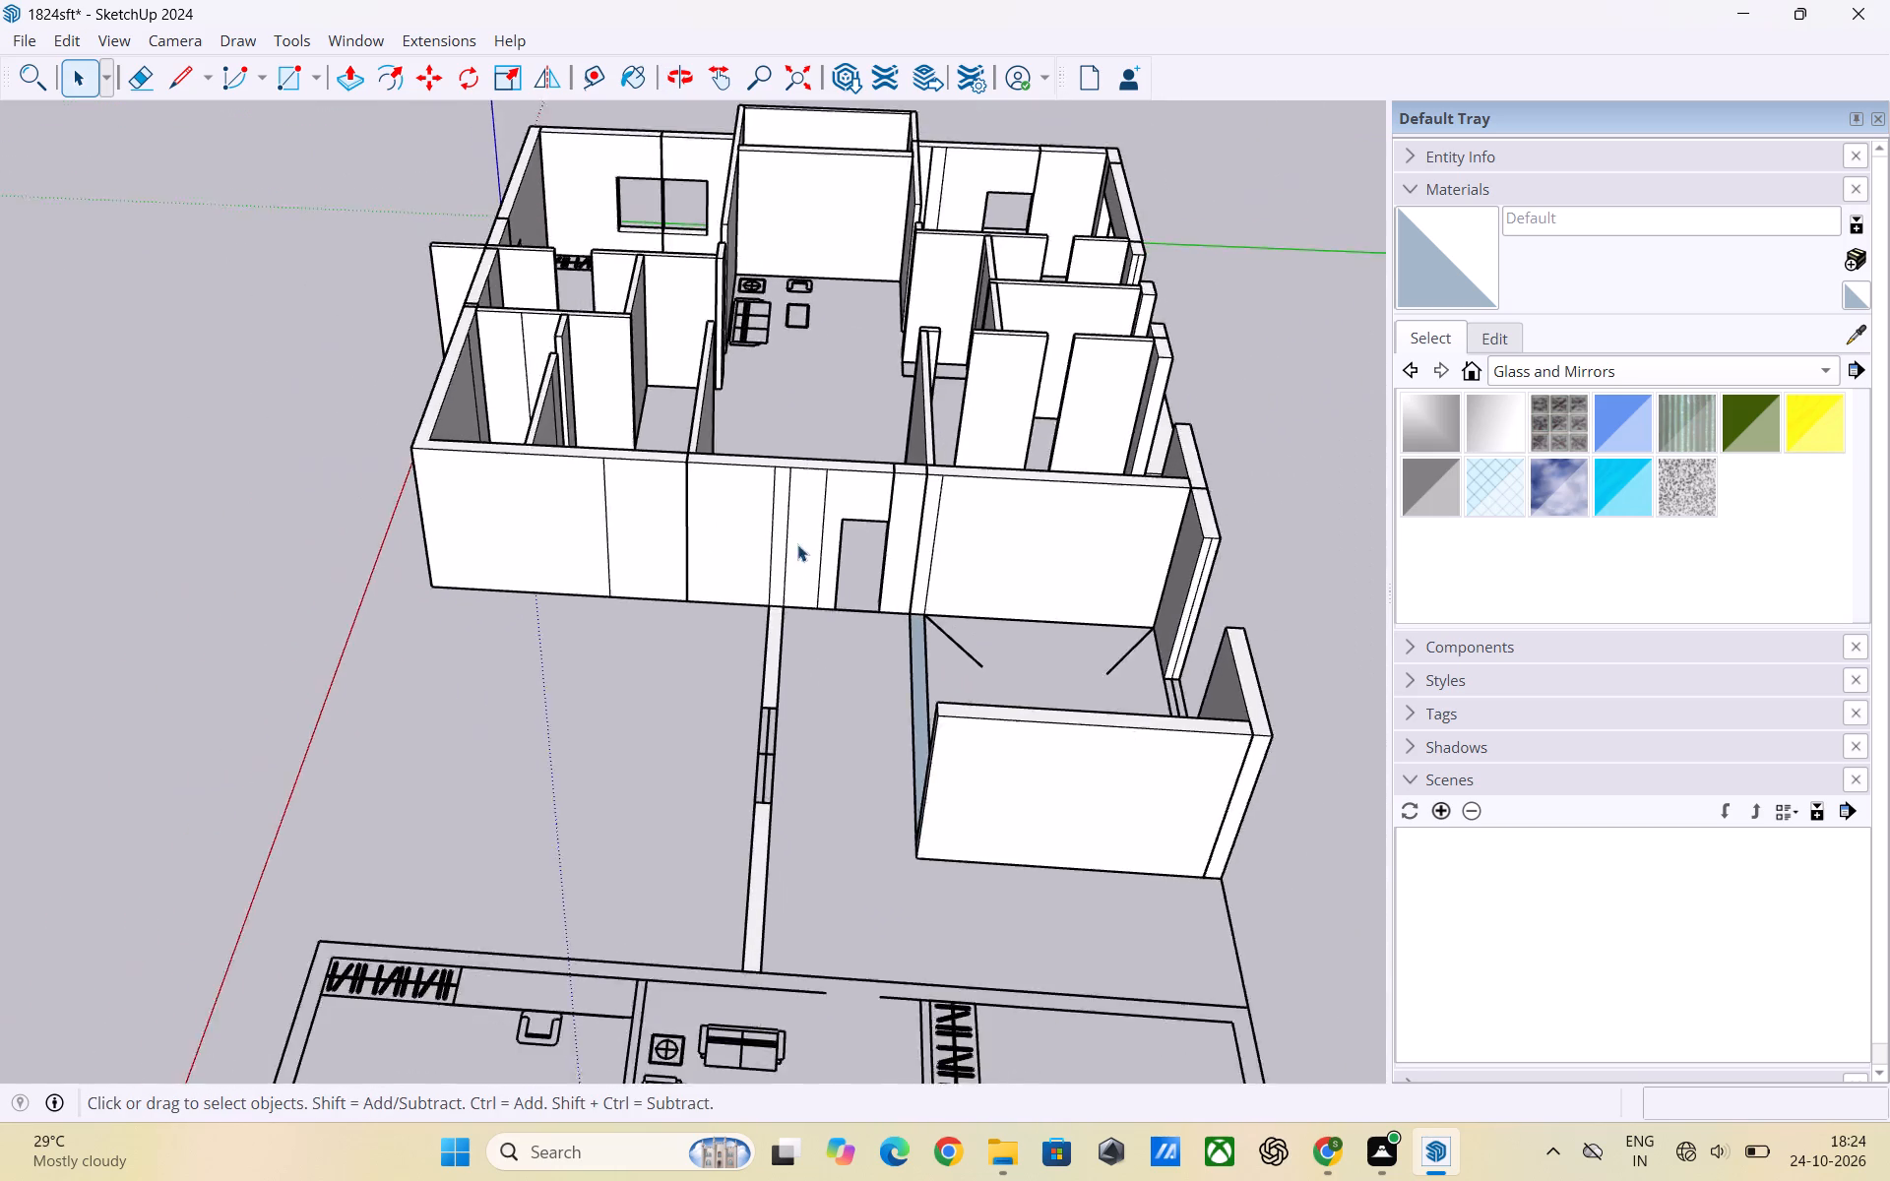
# Inside the wall group containing the entrance door opening, delete the three extra vertical lines on its outer face beside the opening.
pyautogui.scroll(-2, 797, 544)
pyautogui.moveTo(797, 548); pyautogui.dragTo(169, 621, button='middle')
pyautogui.moveTo(761, 554); pyautogui.dragTo(236, 593, button='middle')
pyautogui.scroll(3, 467, 488)
pyautogui.moveTo(497, 558); pyautogui.dragTo(917, 754, button='middle')
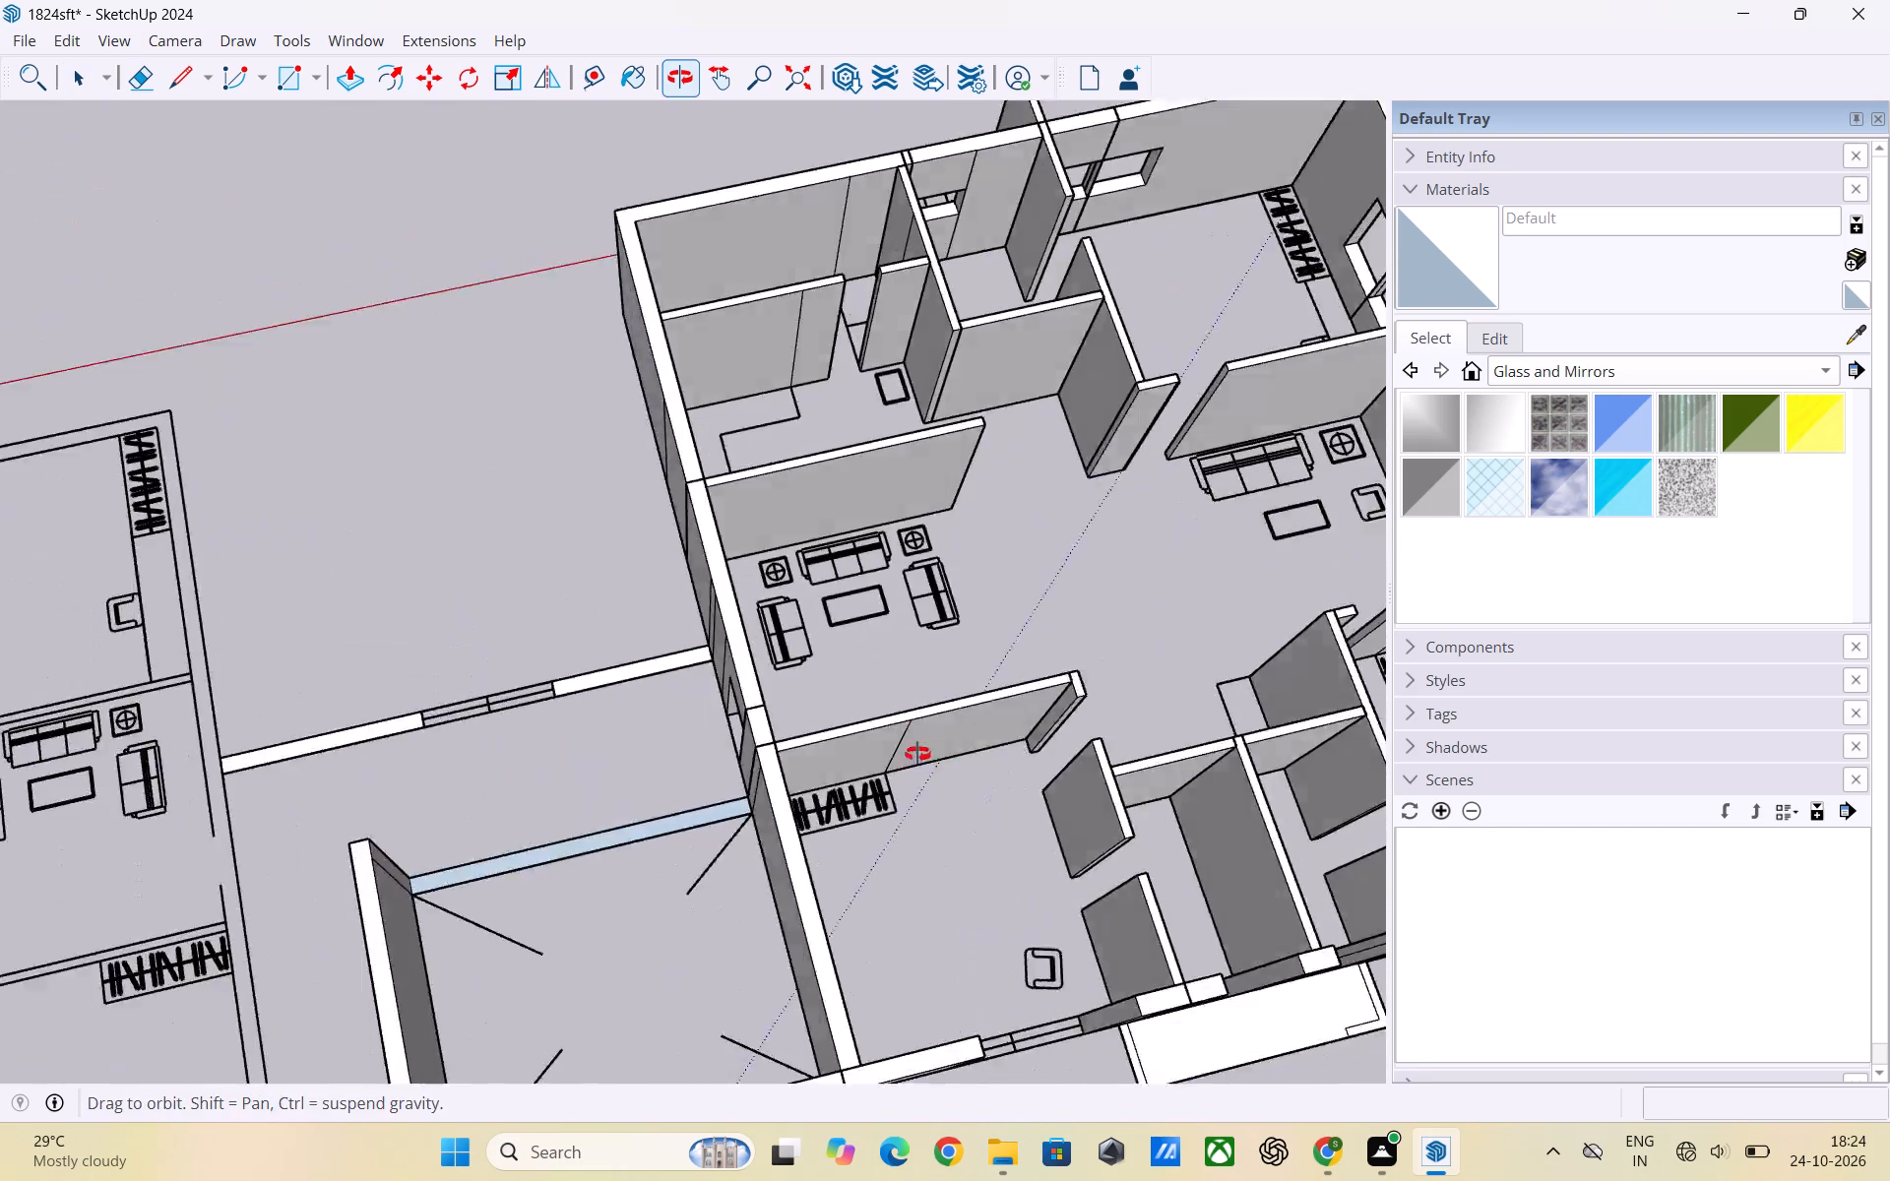
pyautogui.moveTo(917, 754); pyautogui.dragTo(967, 704, button='middle')
pyautogui.scroll(3, 793, 583)
pyautogui.moveTo(654, 624); pyautogui.dragTo(742, 499, button='middle')
pyautogui.scroll(2, 711, 575)
pyautogui.moveTo(715, 598); pyautogui.dragTo(732, 539, button='middle')
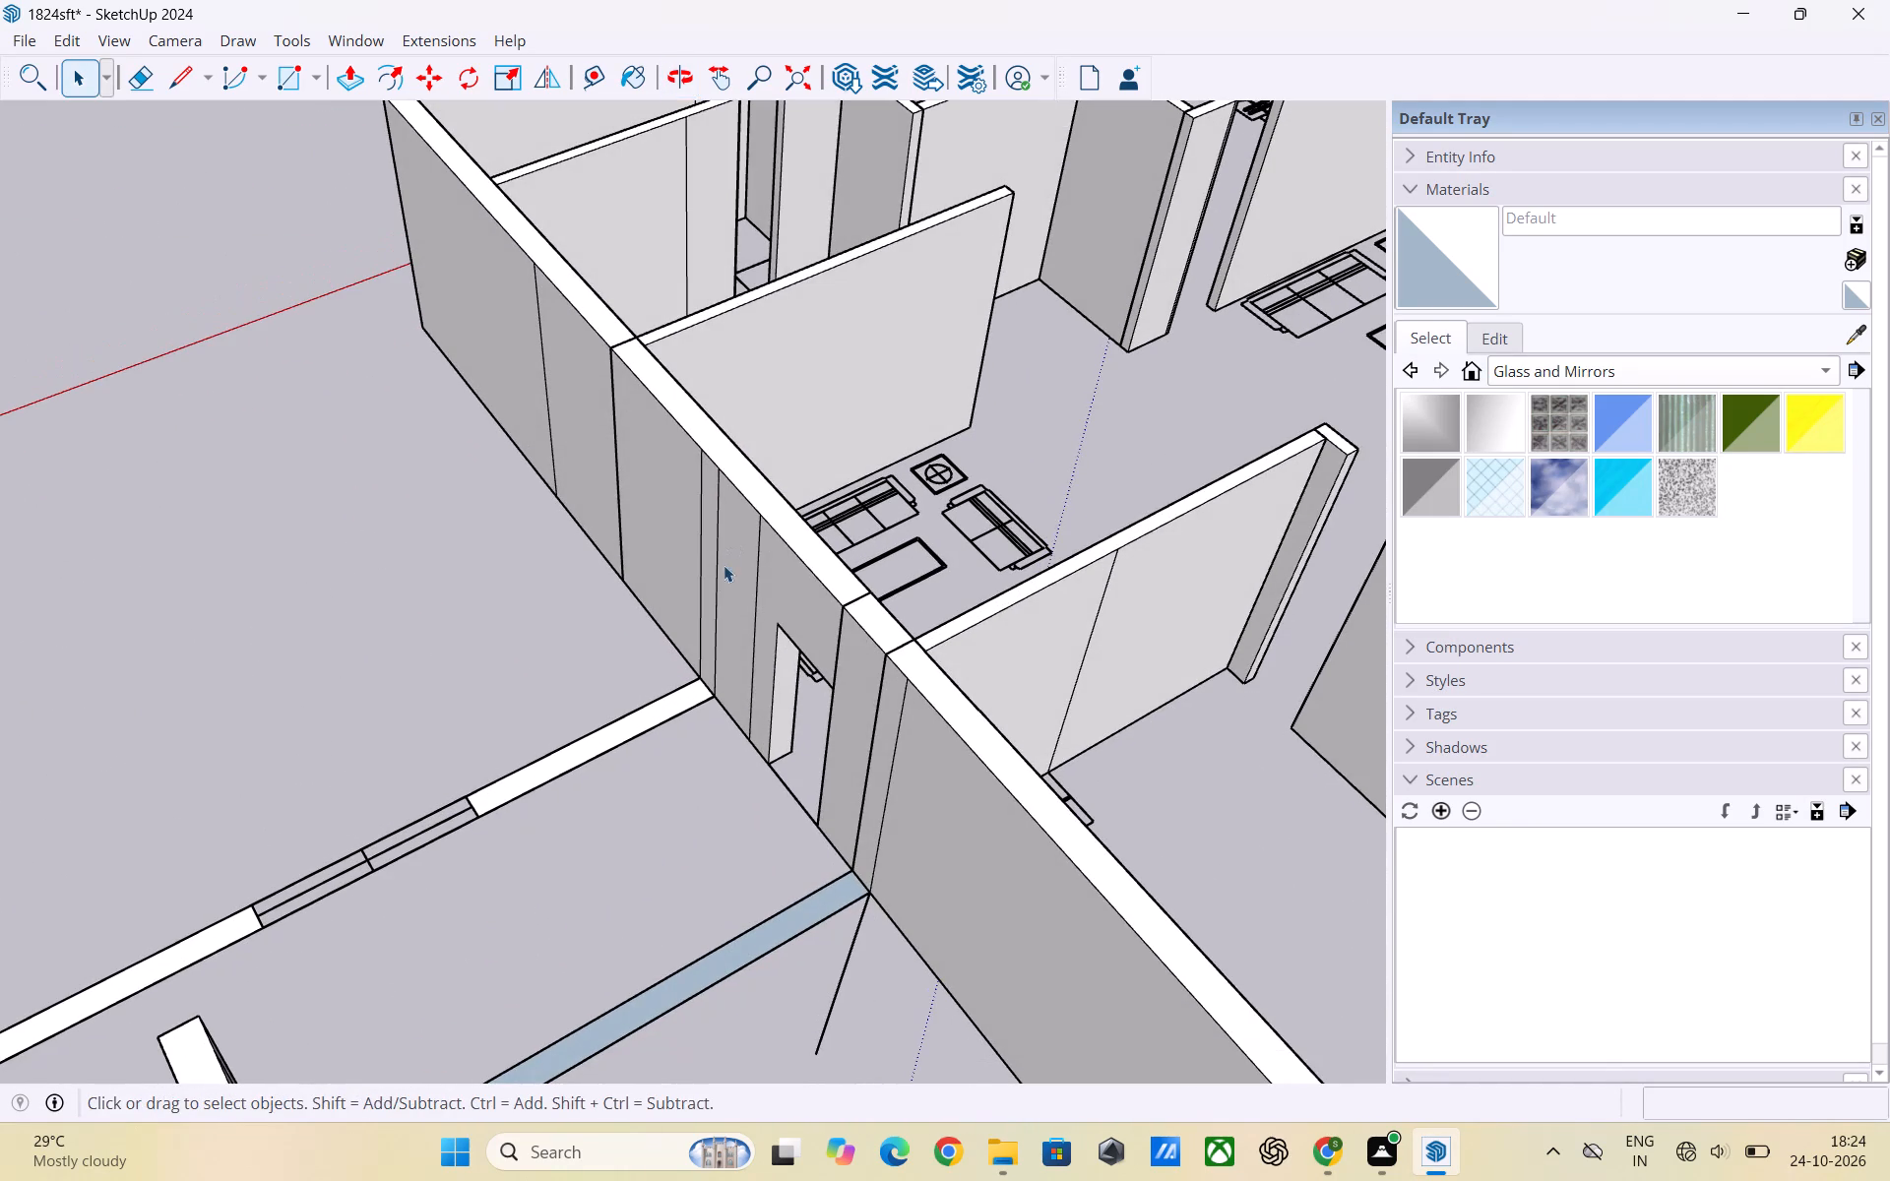
pyautogui.click(717, 574)
pyautogui.click(716, 581)
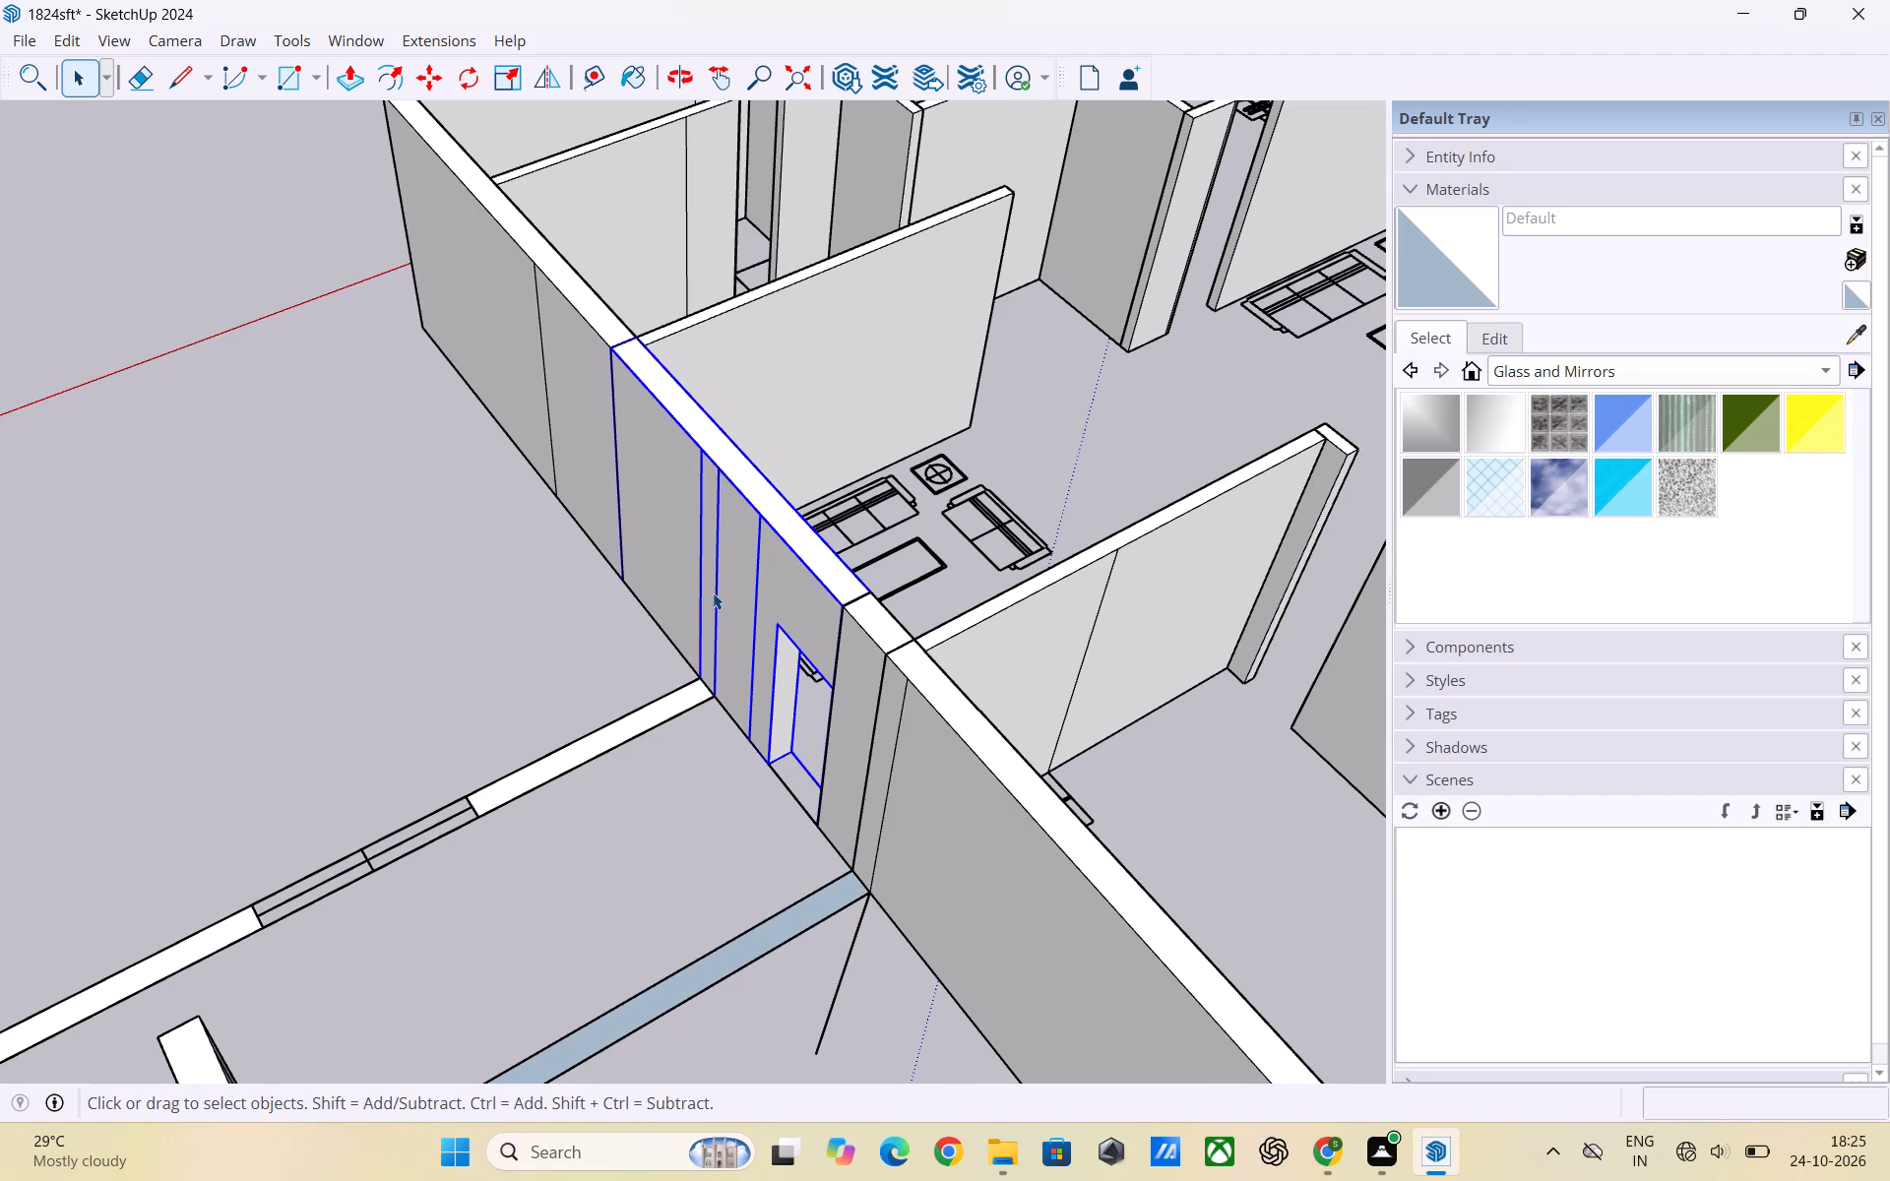
pyautogui.doubleClick(714, 599)
pyautogui.doubleClick(715, 607)
pyautogui.click(717, 615)
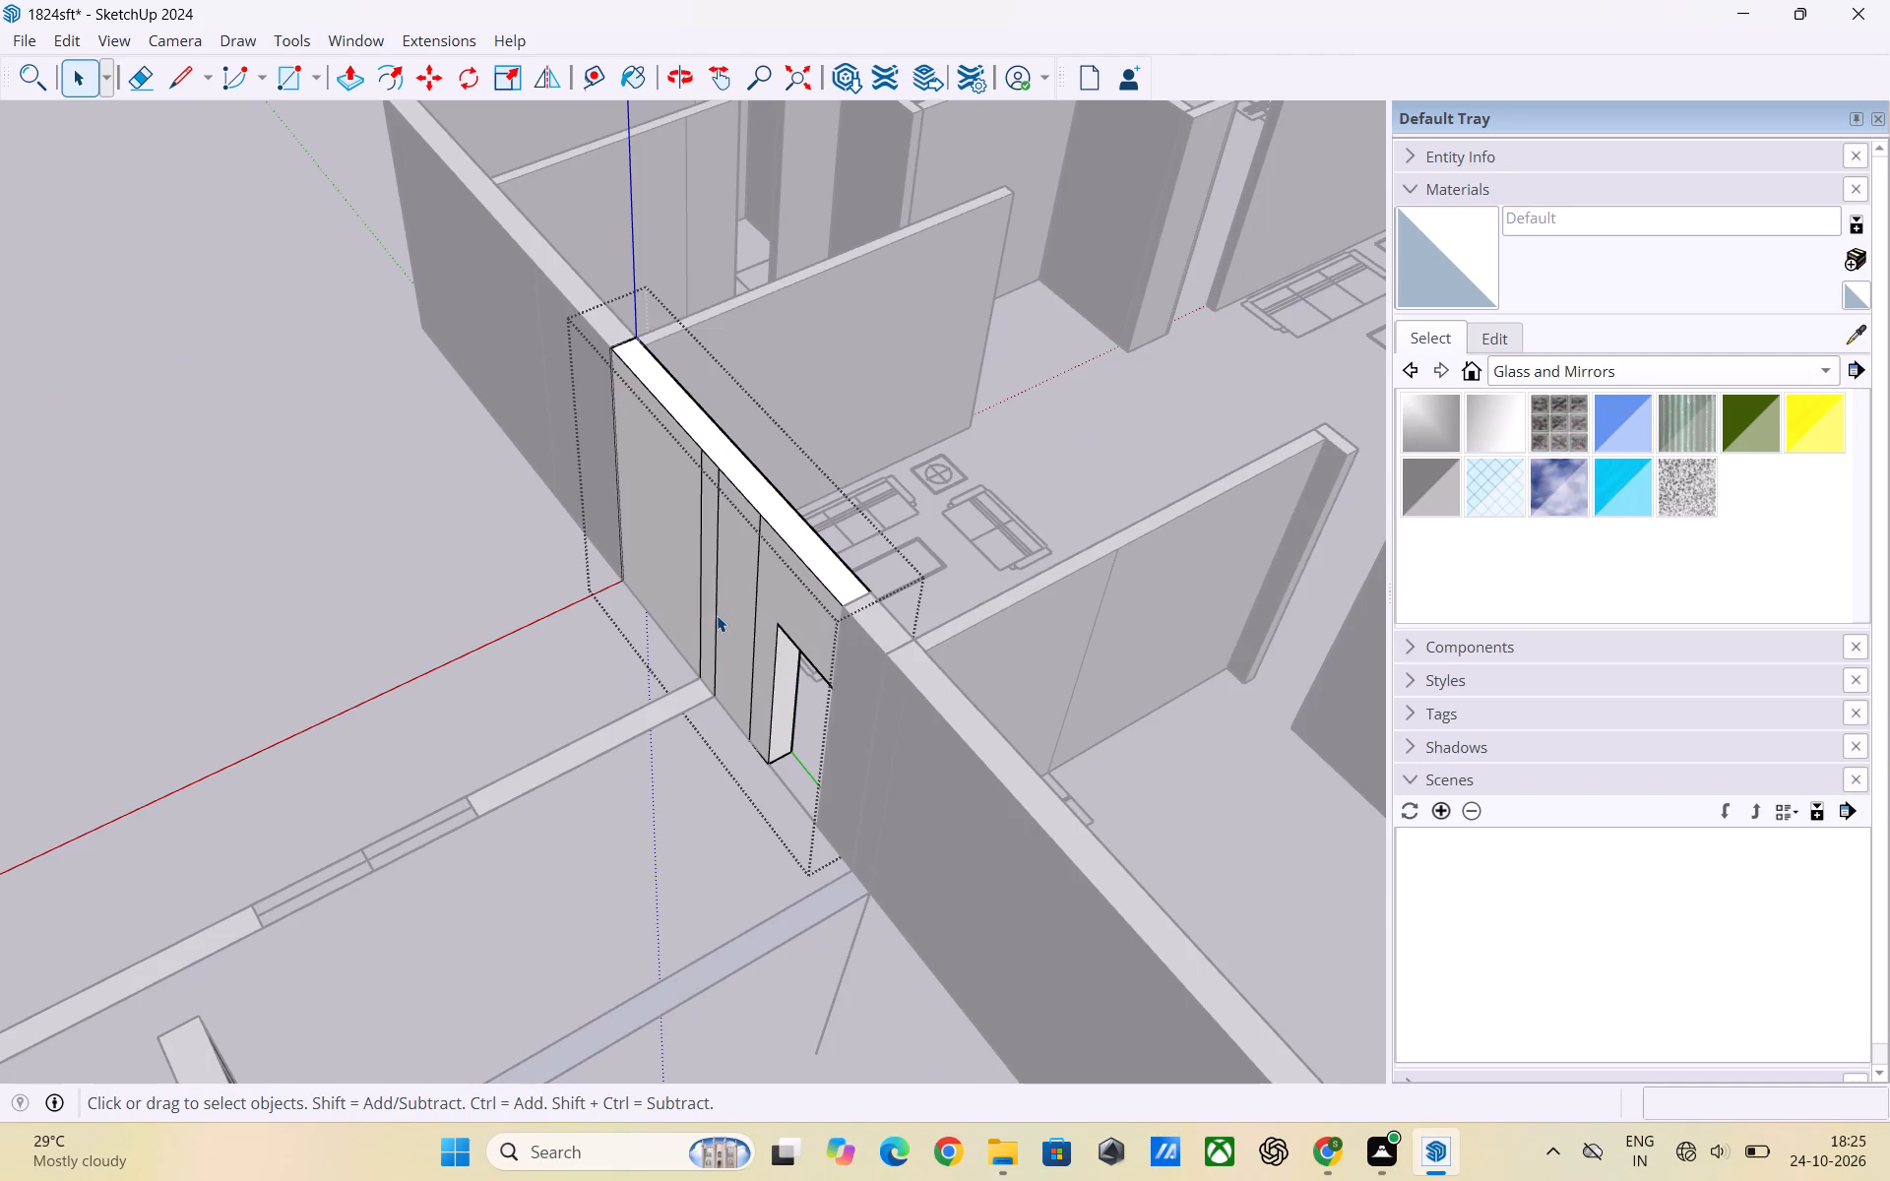
pyautogui.press('Delete')
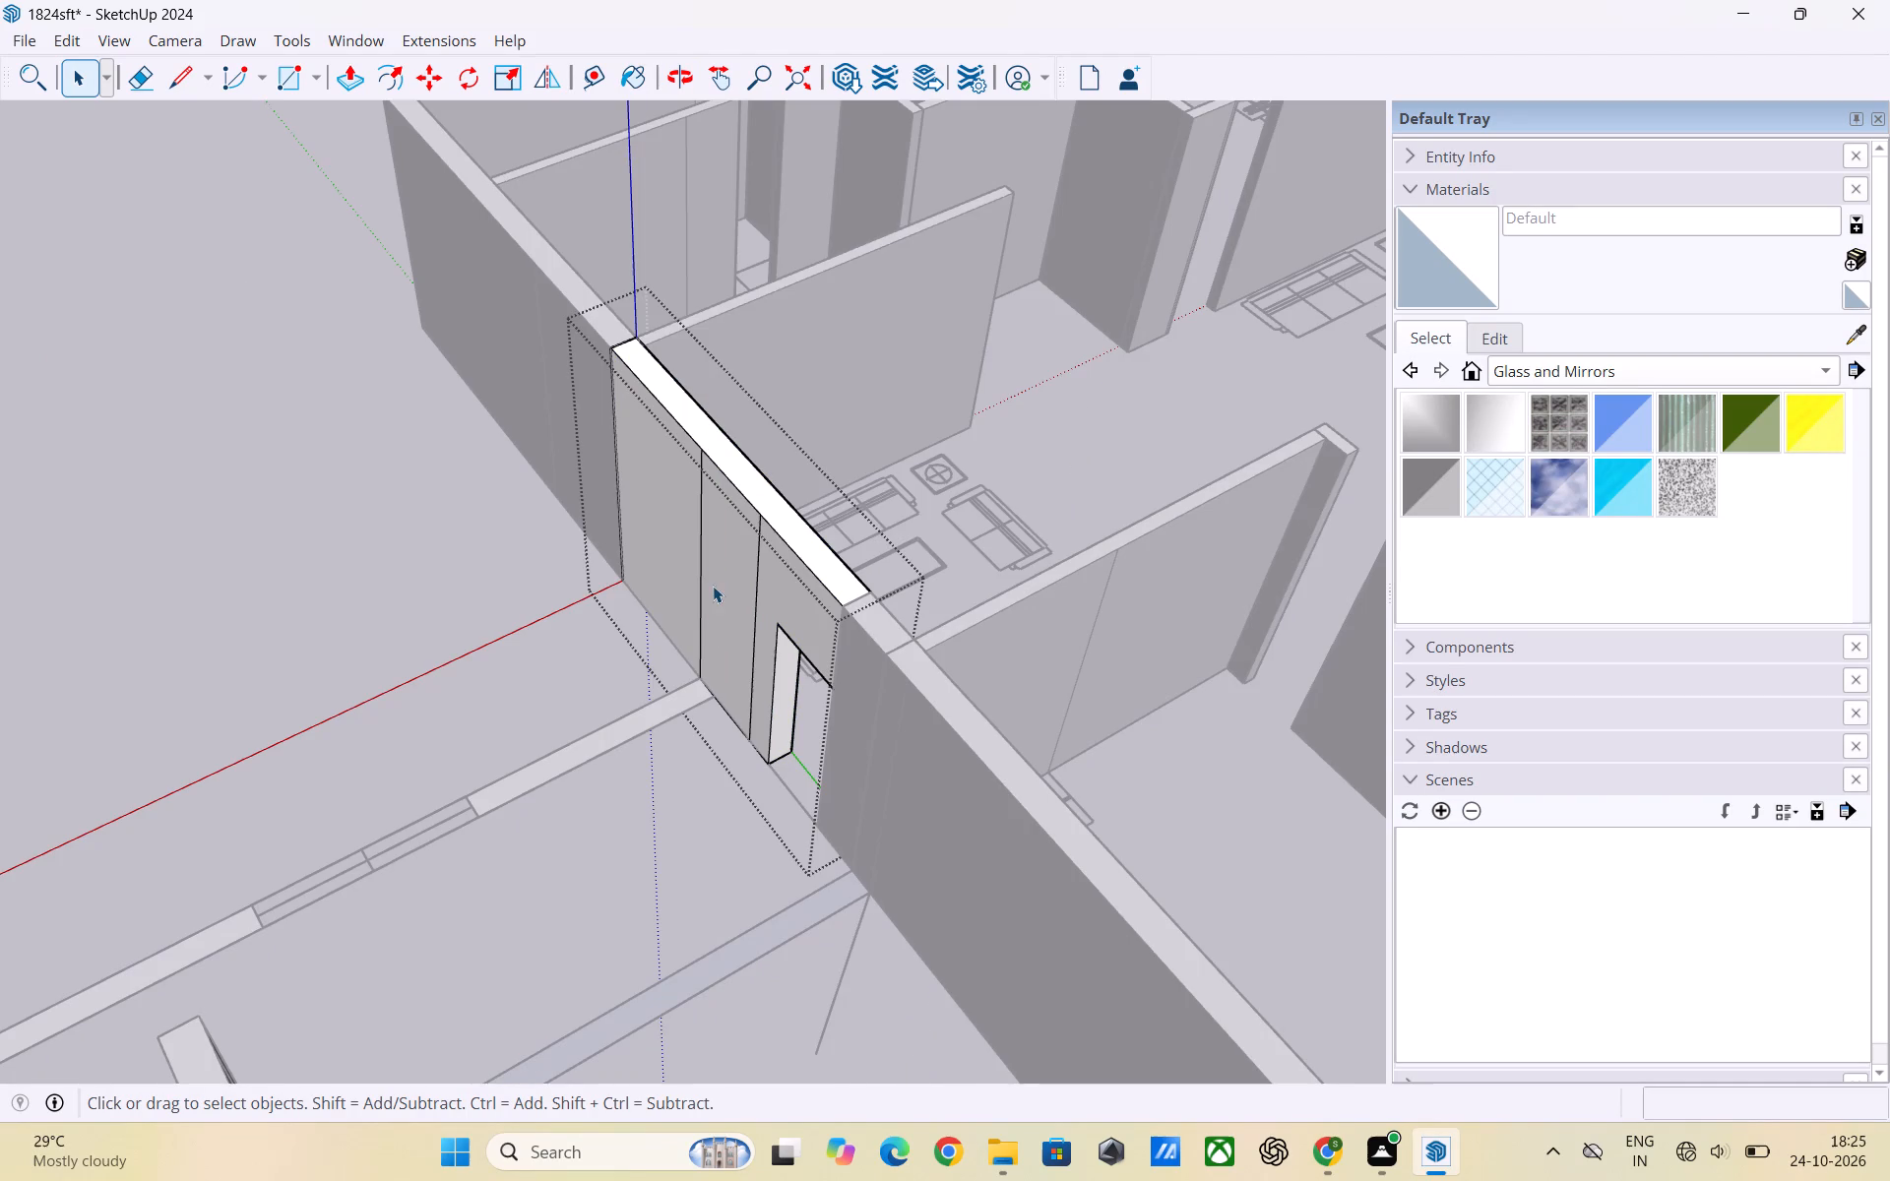
pyautogui.click(699, 566)
pyautogui.press('Delete')
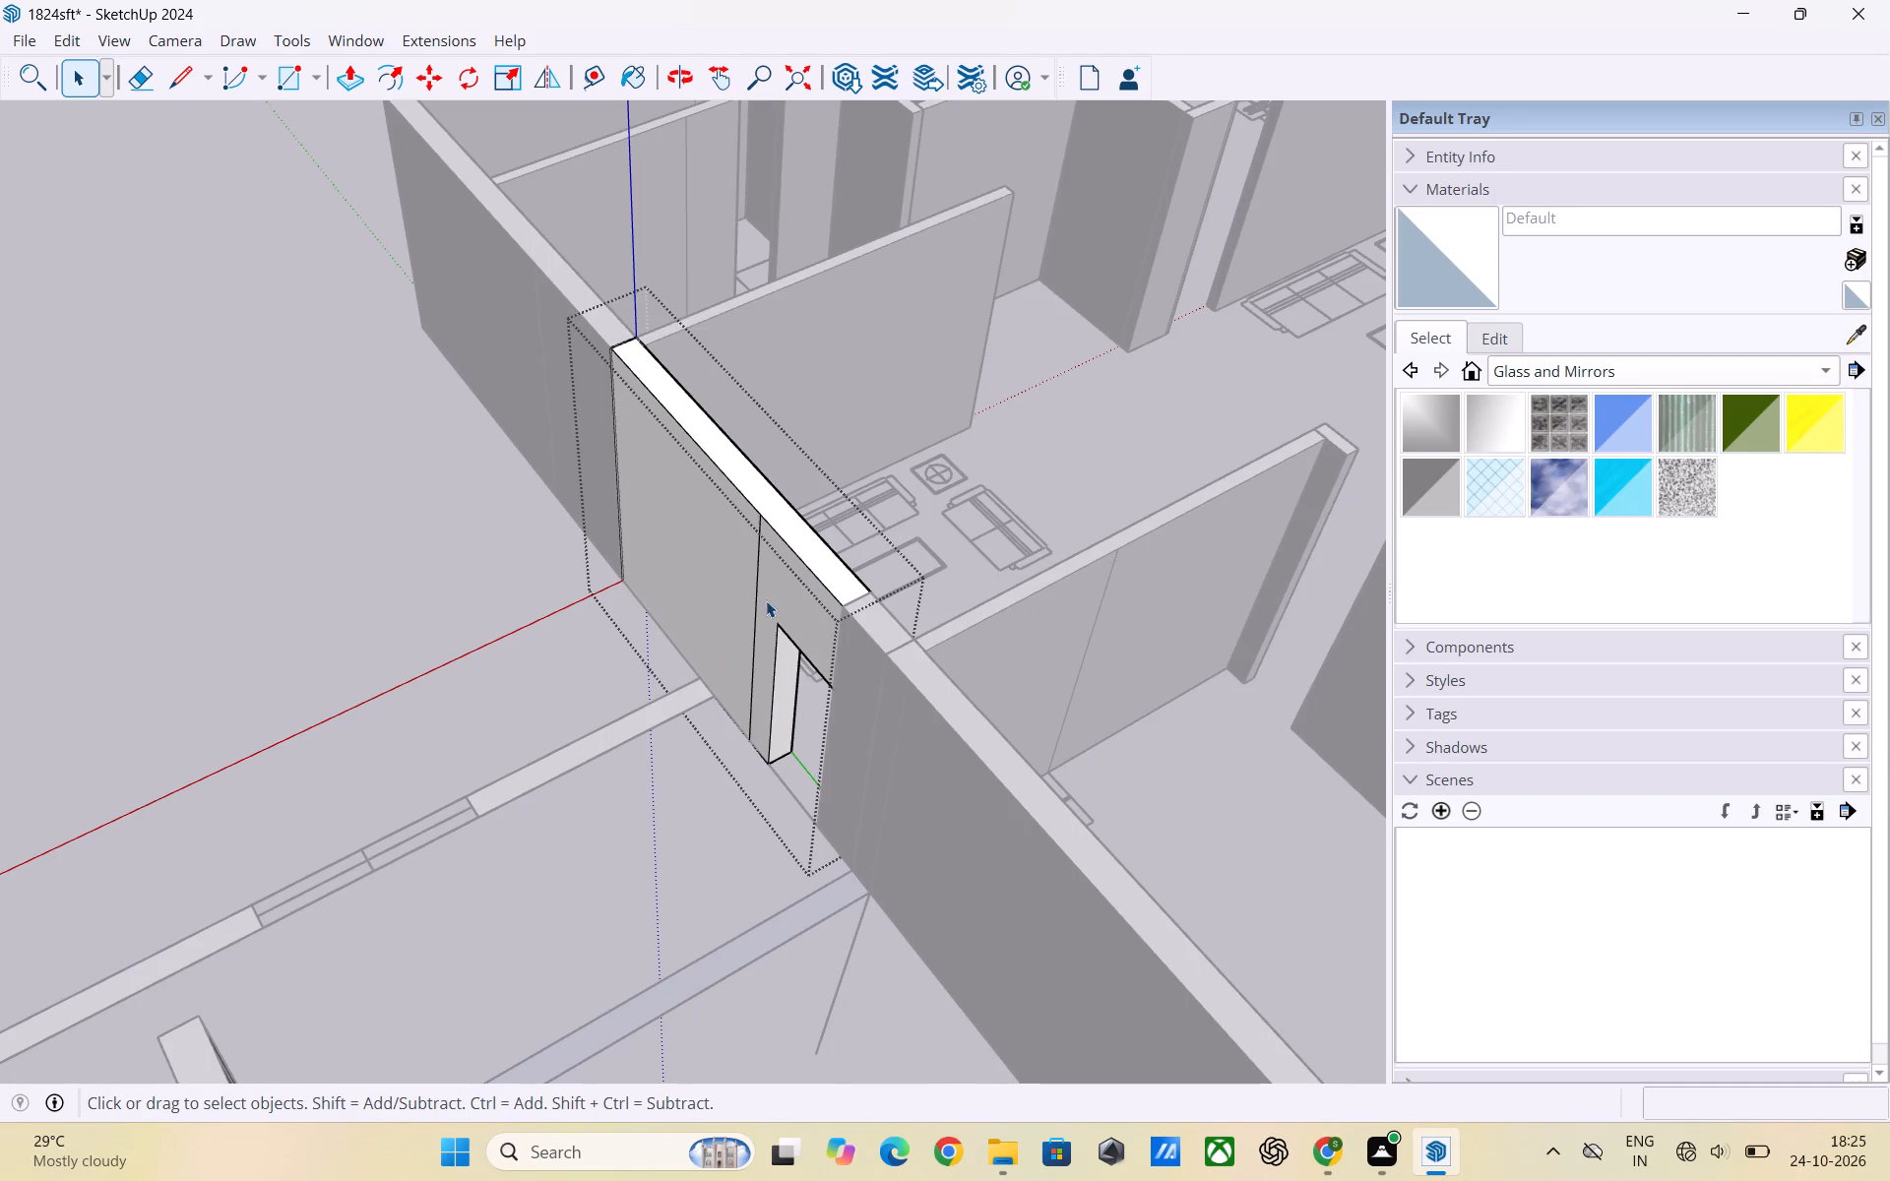
pyautogui.click(756, 604)
pyautogui.press('Delete')
pyautogui.scroll(-1, 722, 612)
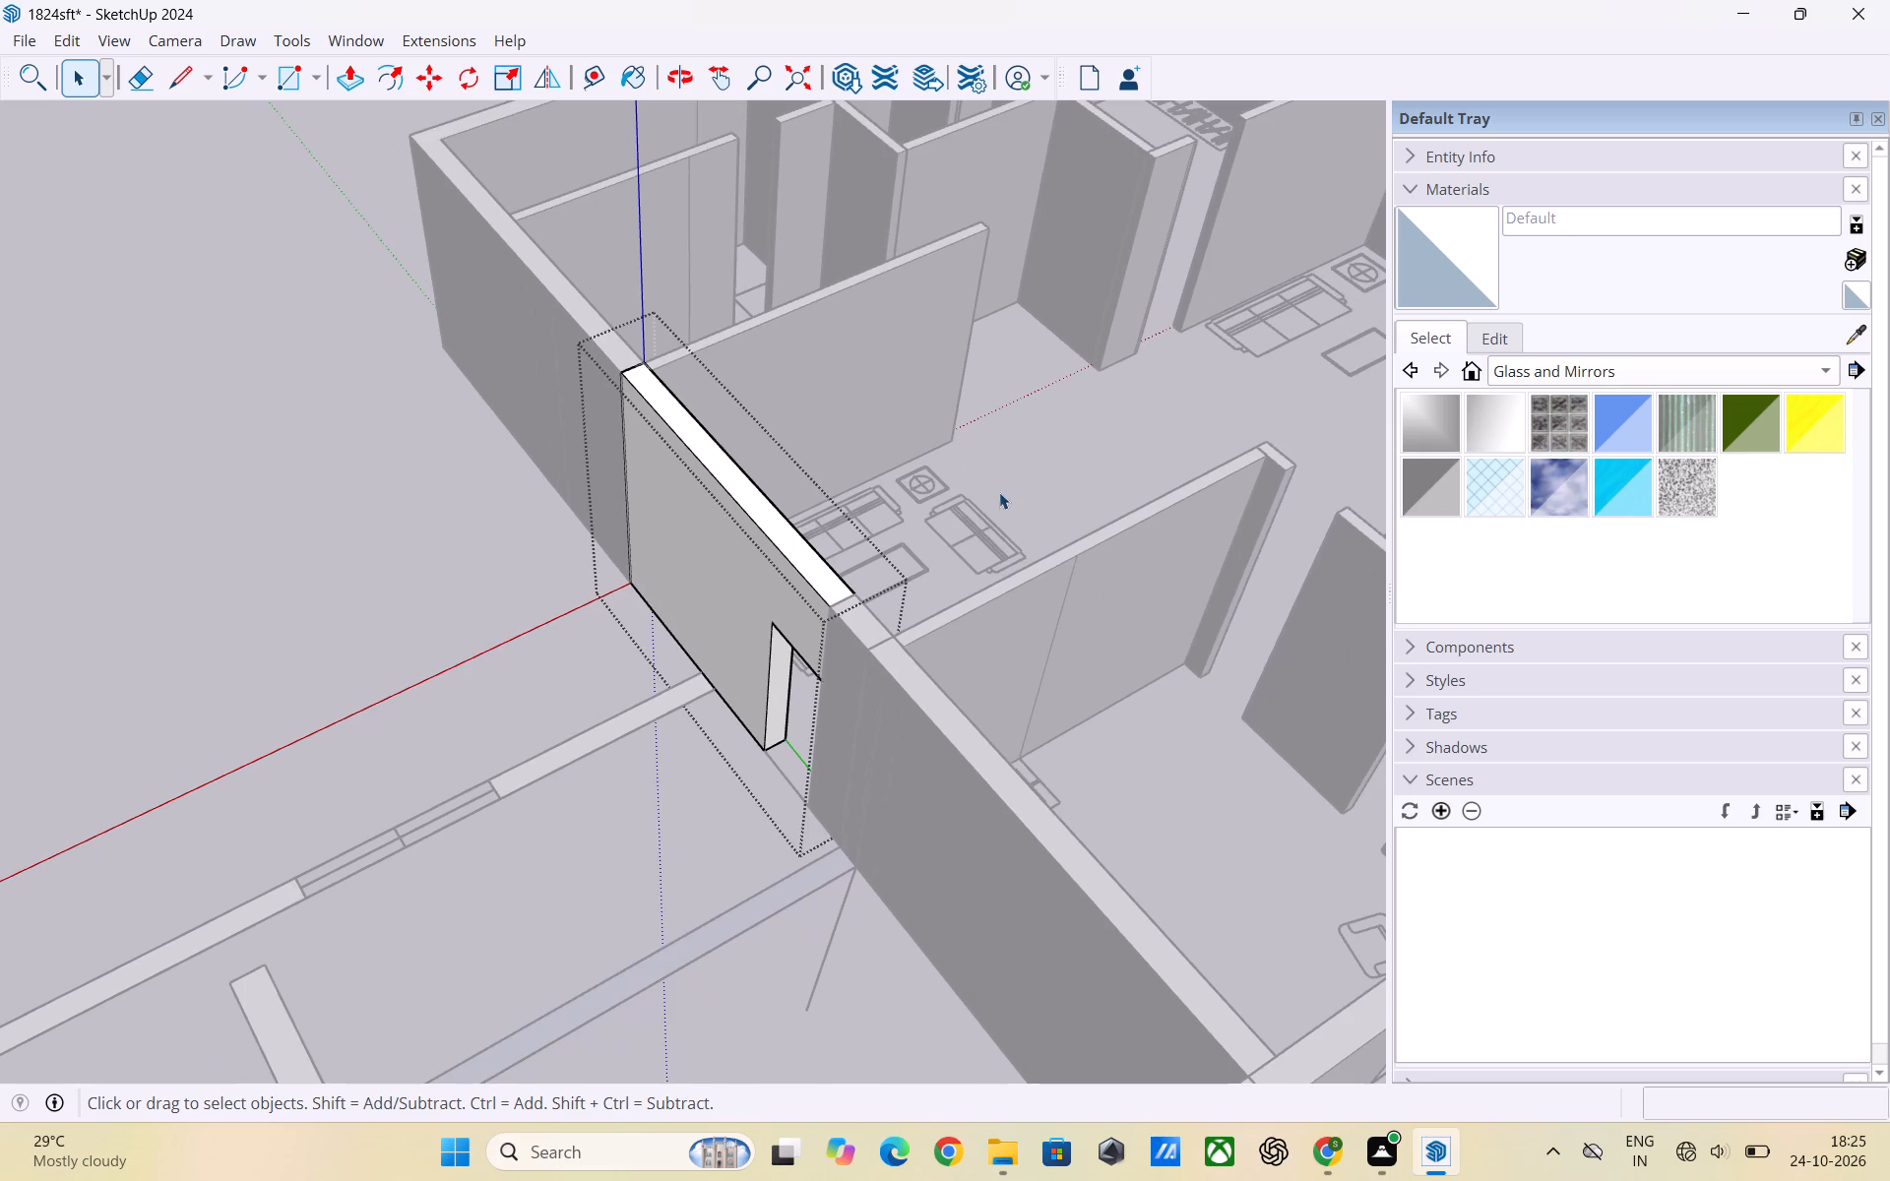
pyautogui.click(1010, 477)
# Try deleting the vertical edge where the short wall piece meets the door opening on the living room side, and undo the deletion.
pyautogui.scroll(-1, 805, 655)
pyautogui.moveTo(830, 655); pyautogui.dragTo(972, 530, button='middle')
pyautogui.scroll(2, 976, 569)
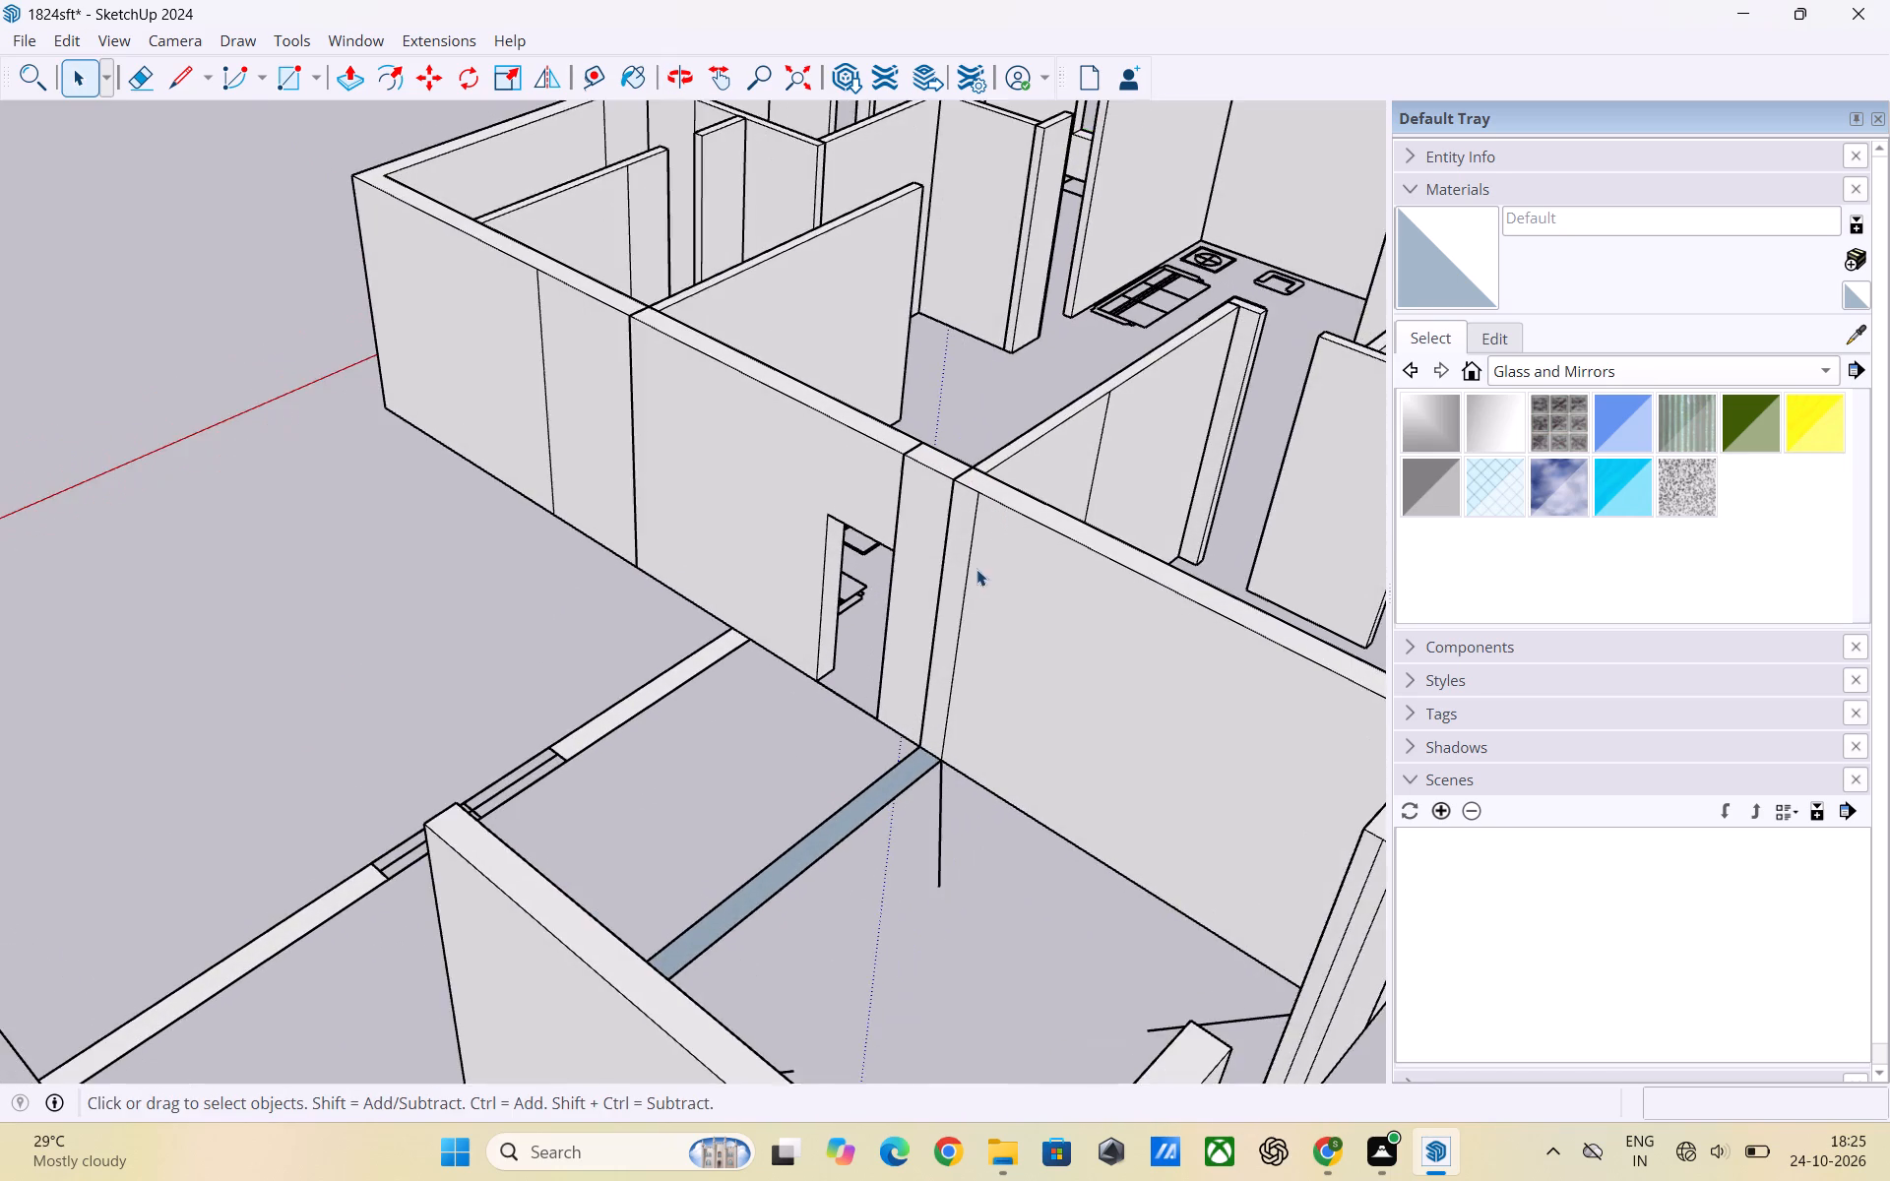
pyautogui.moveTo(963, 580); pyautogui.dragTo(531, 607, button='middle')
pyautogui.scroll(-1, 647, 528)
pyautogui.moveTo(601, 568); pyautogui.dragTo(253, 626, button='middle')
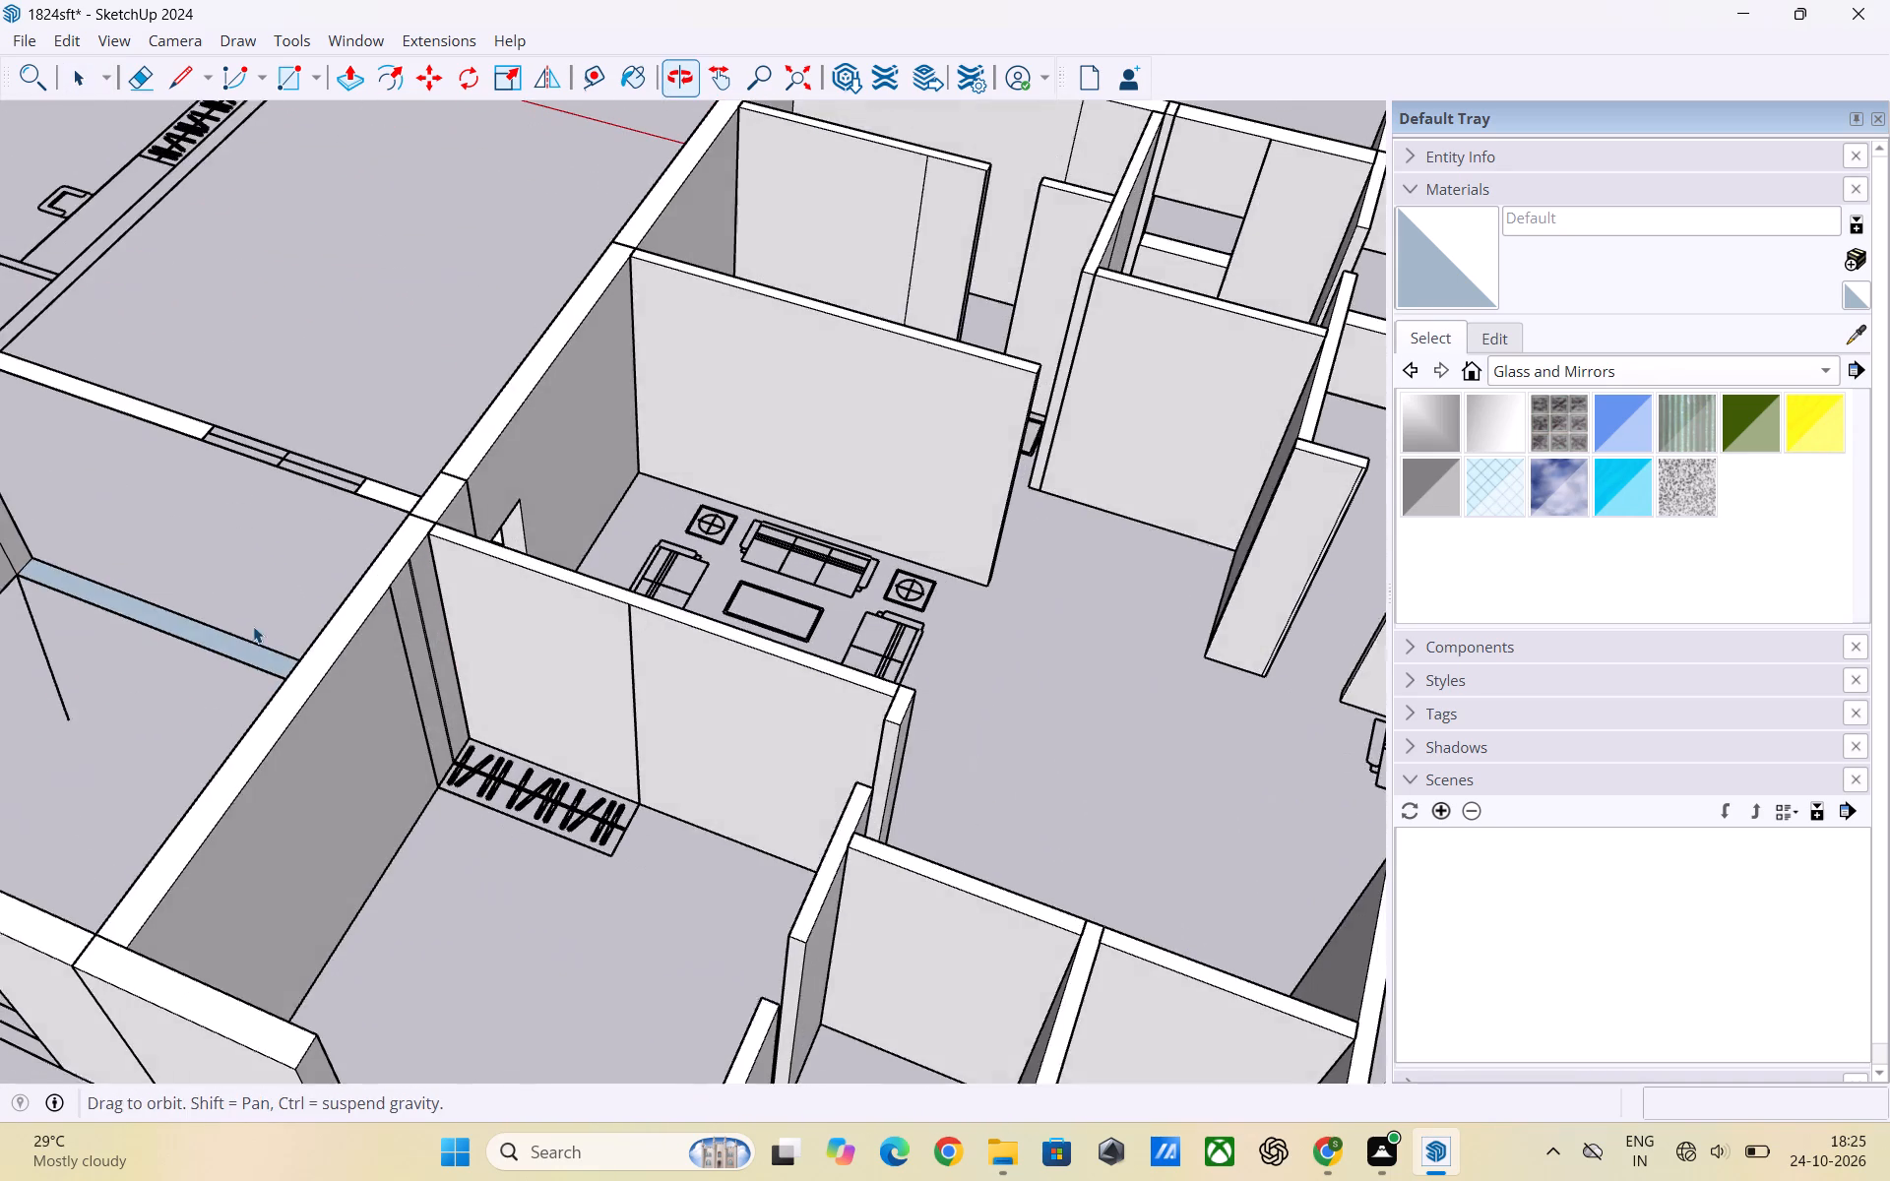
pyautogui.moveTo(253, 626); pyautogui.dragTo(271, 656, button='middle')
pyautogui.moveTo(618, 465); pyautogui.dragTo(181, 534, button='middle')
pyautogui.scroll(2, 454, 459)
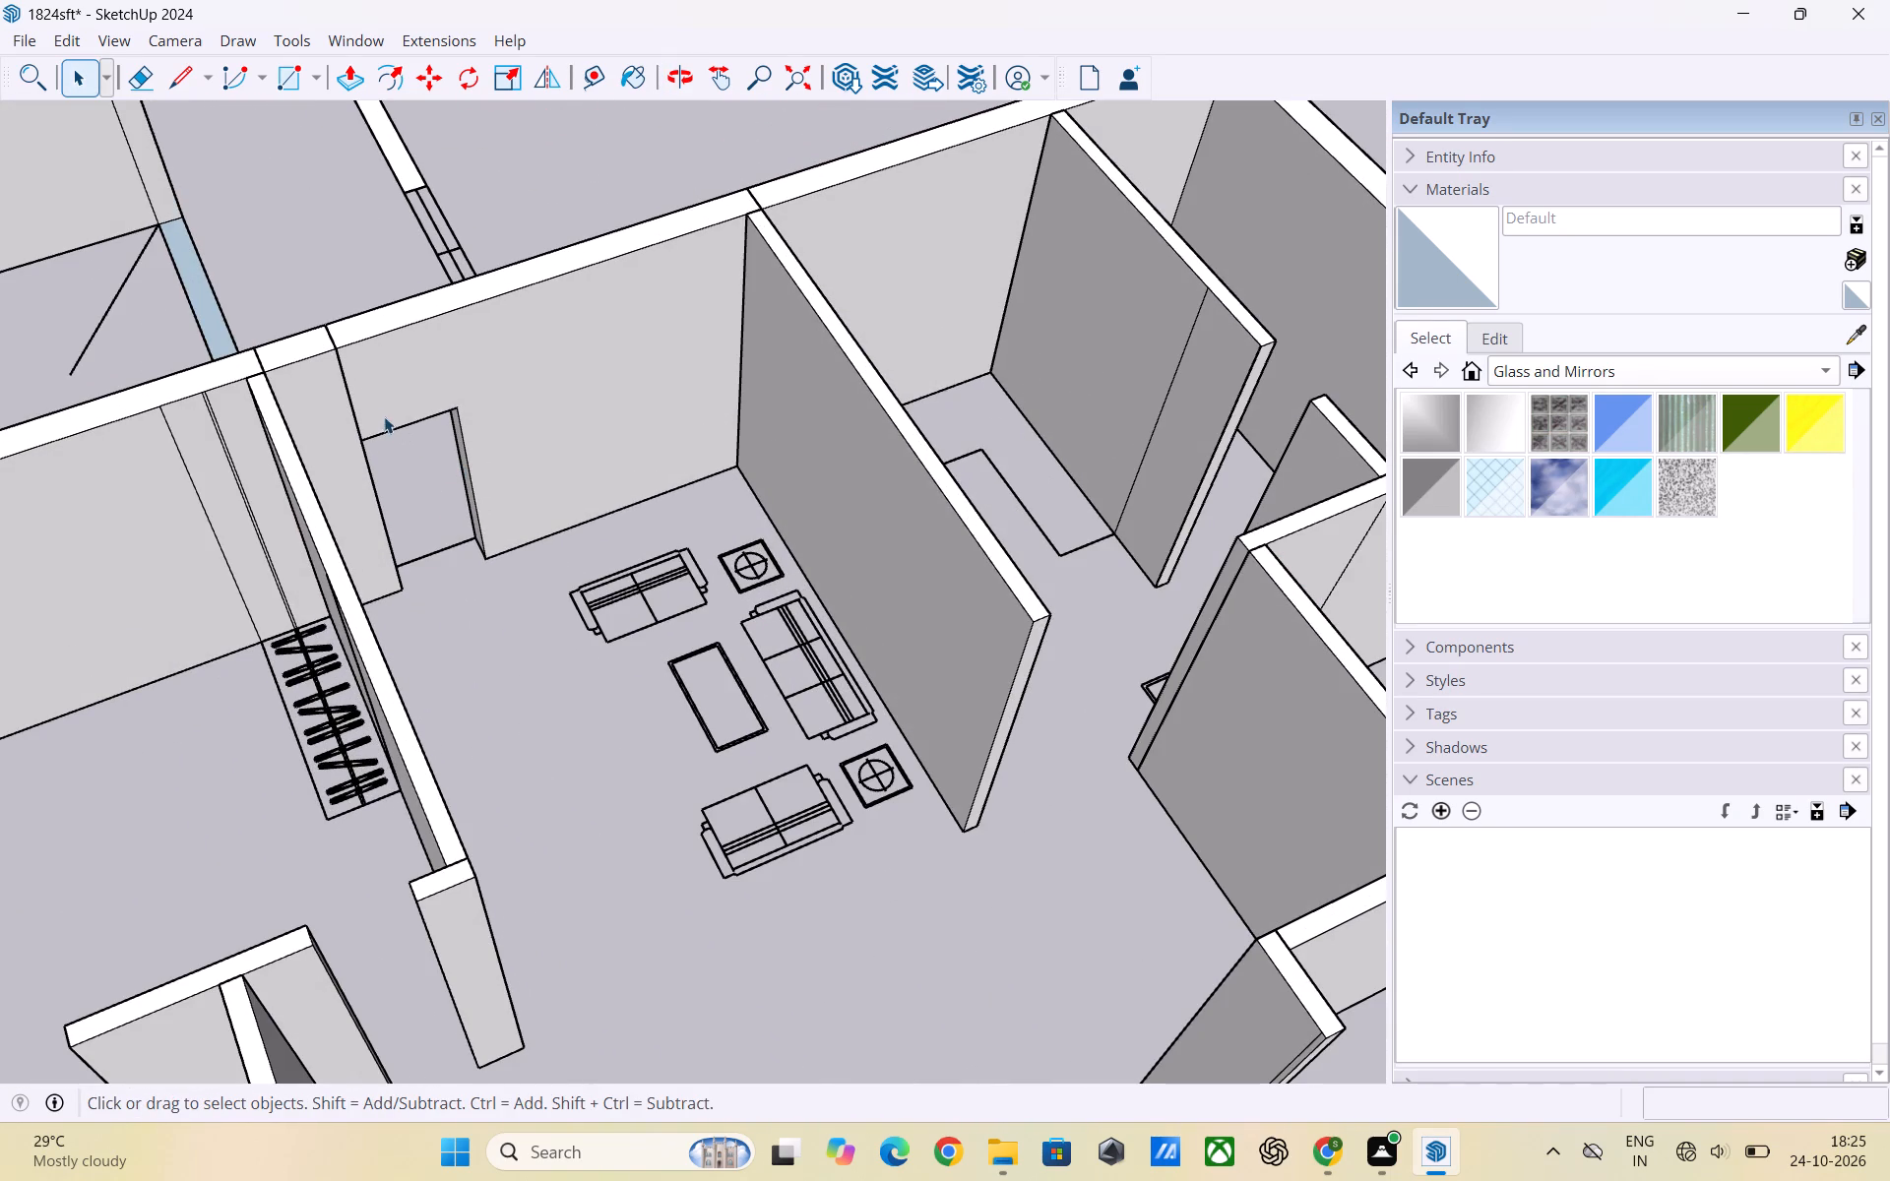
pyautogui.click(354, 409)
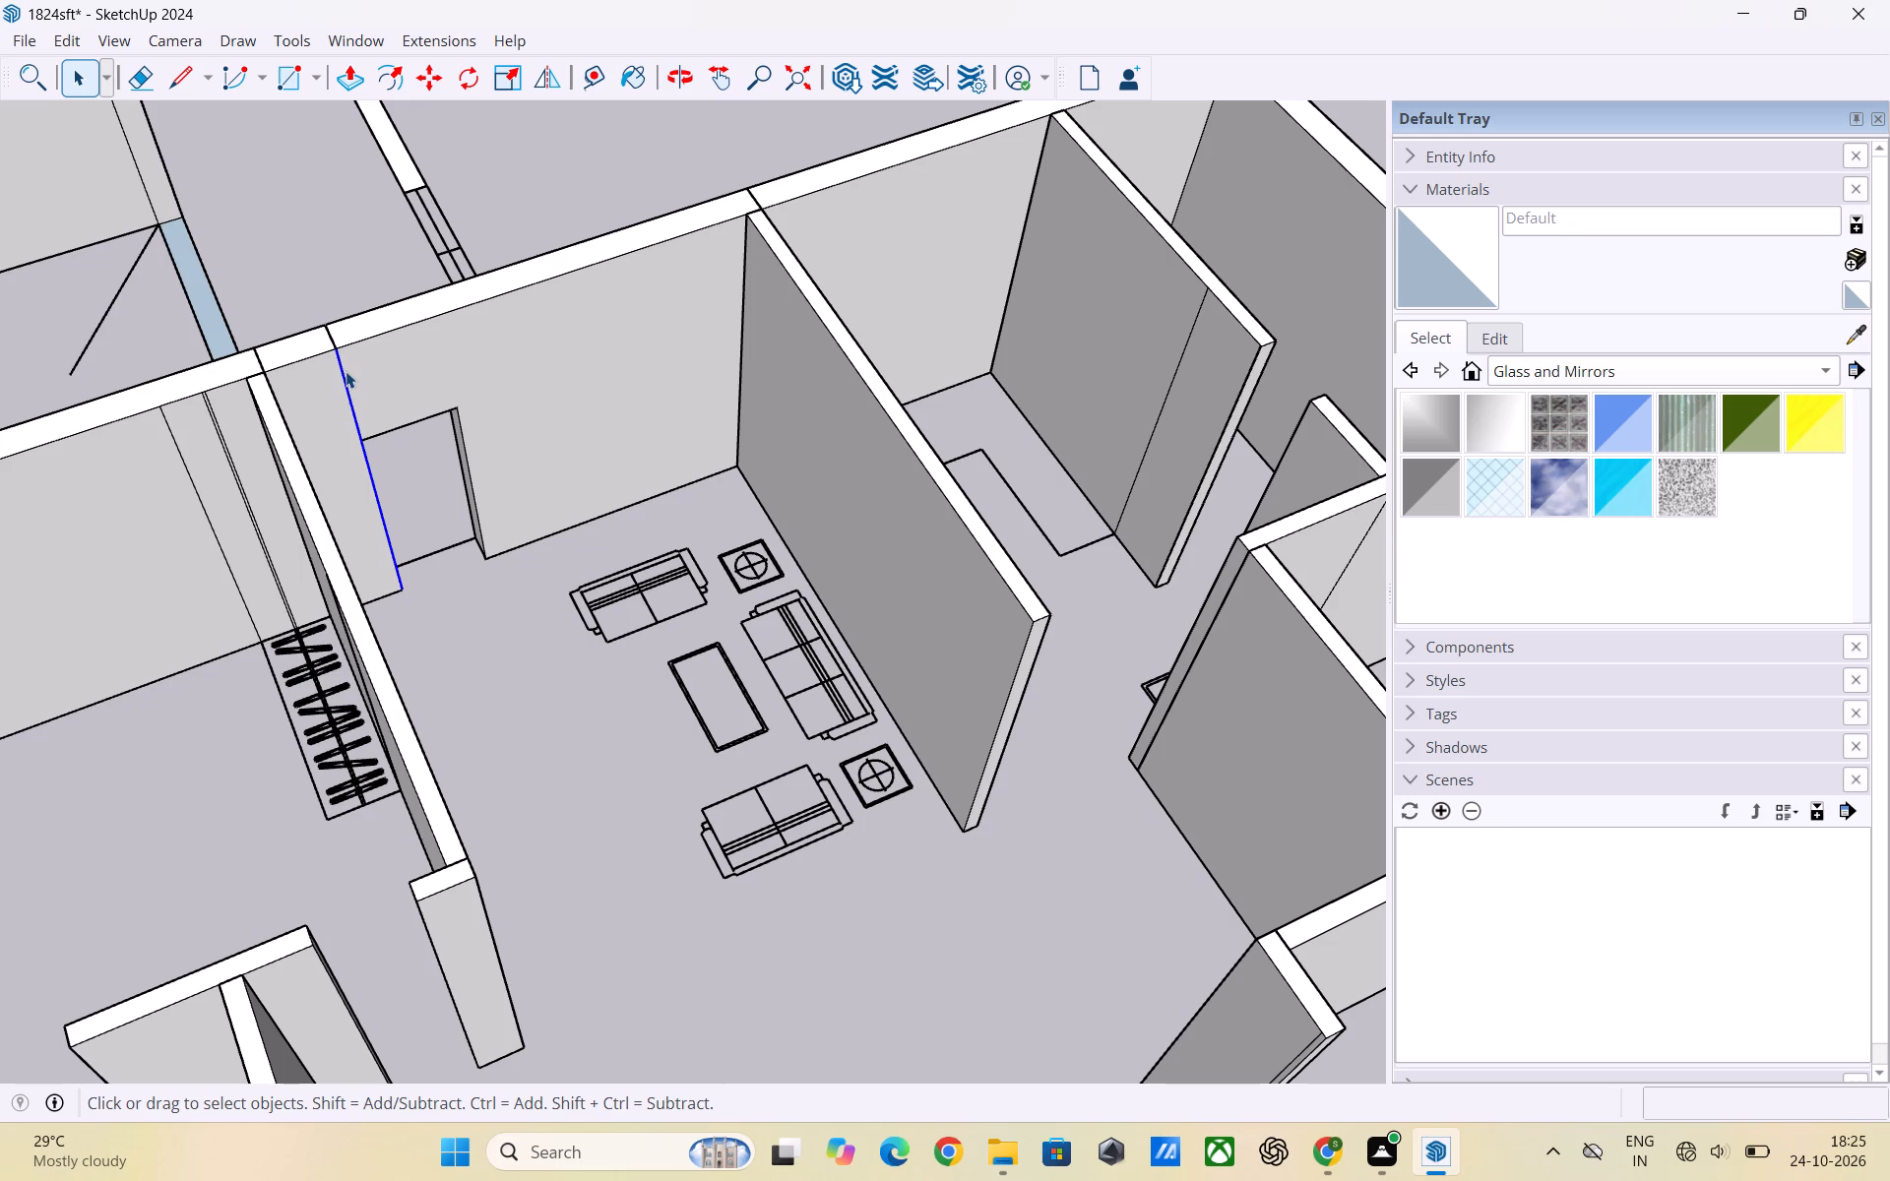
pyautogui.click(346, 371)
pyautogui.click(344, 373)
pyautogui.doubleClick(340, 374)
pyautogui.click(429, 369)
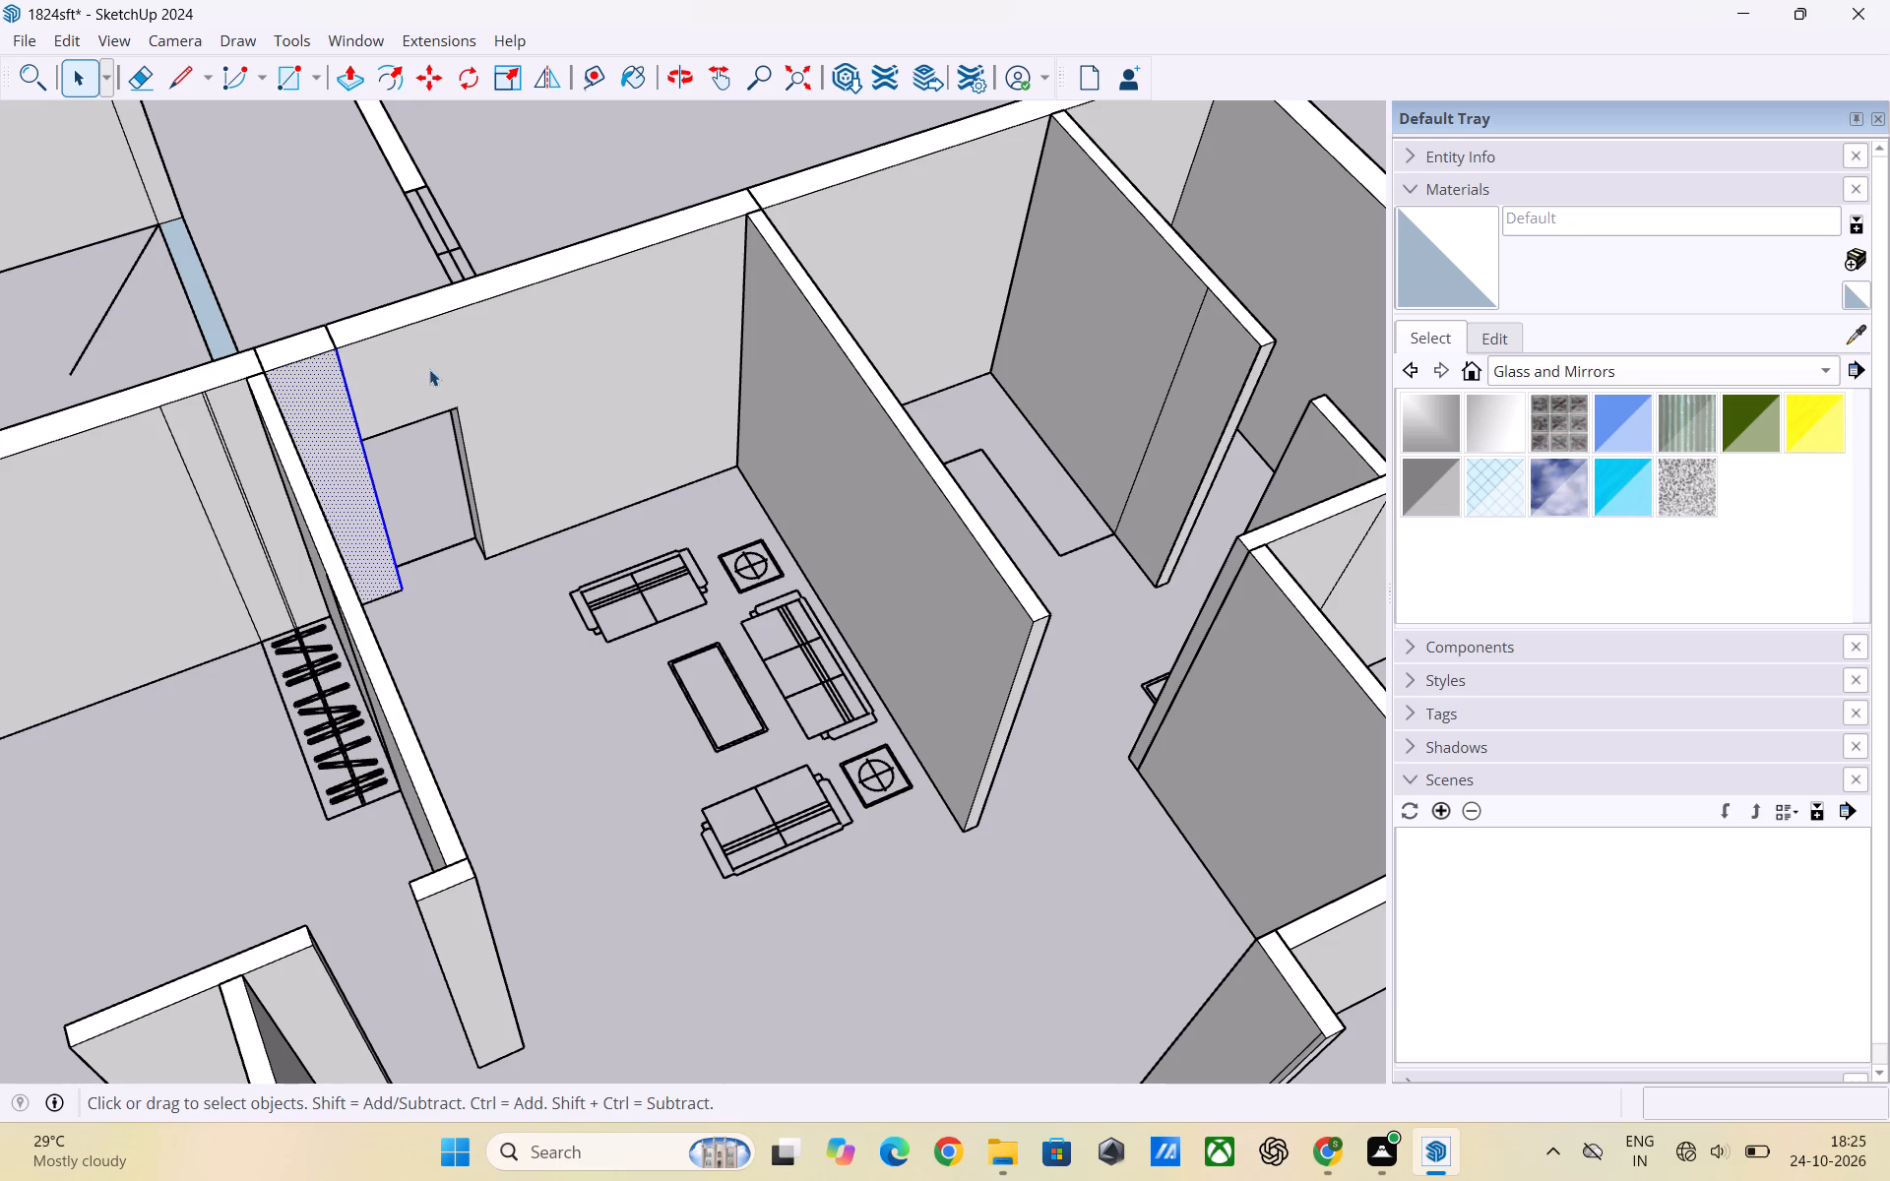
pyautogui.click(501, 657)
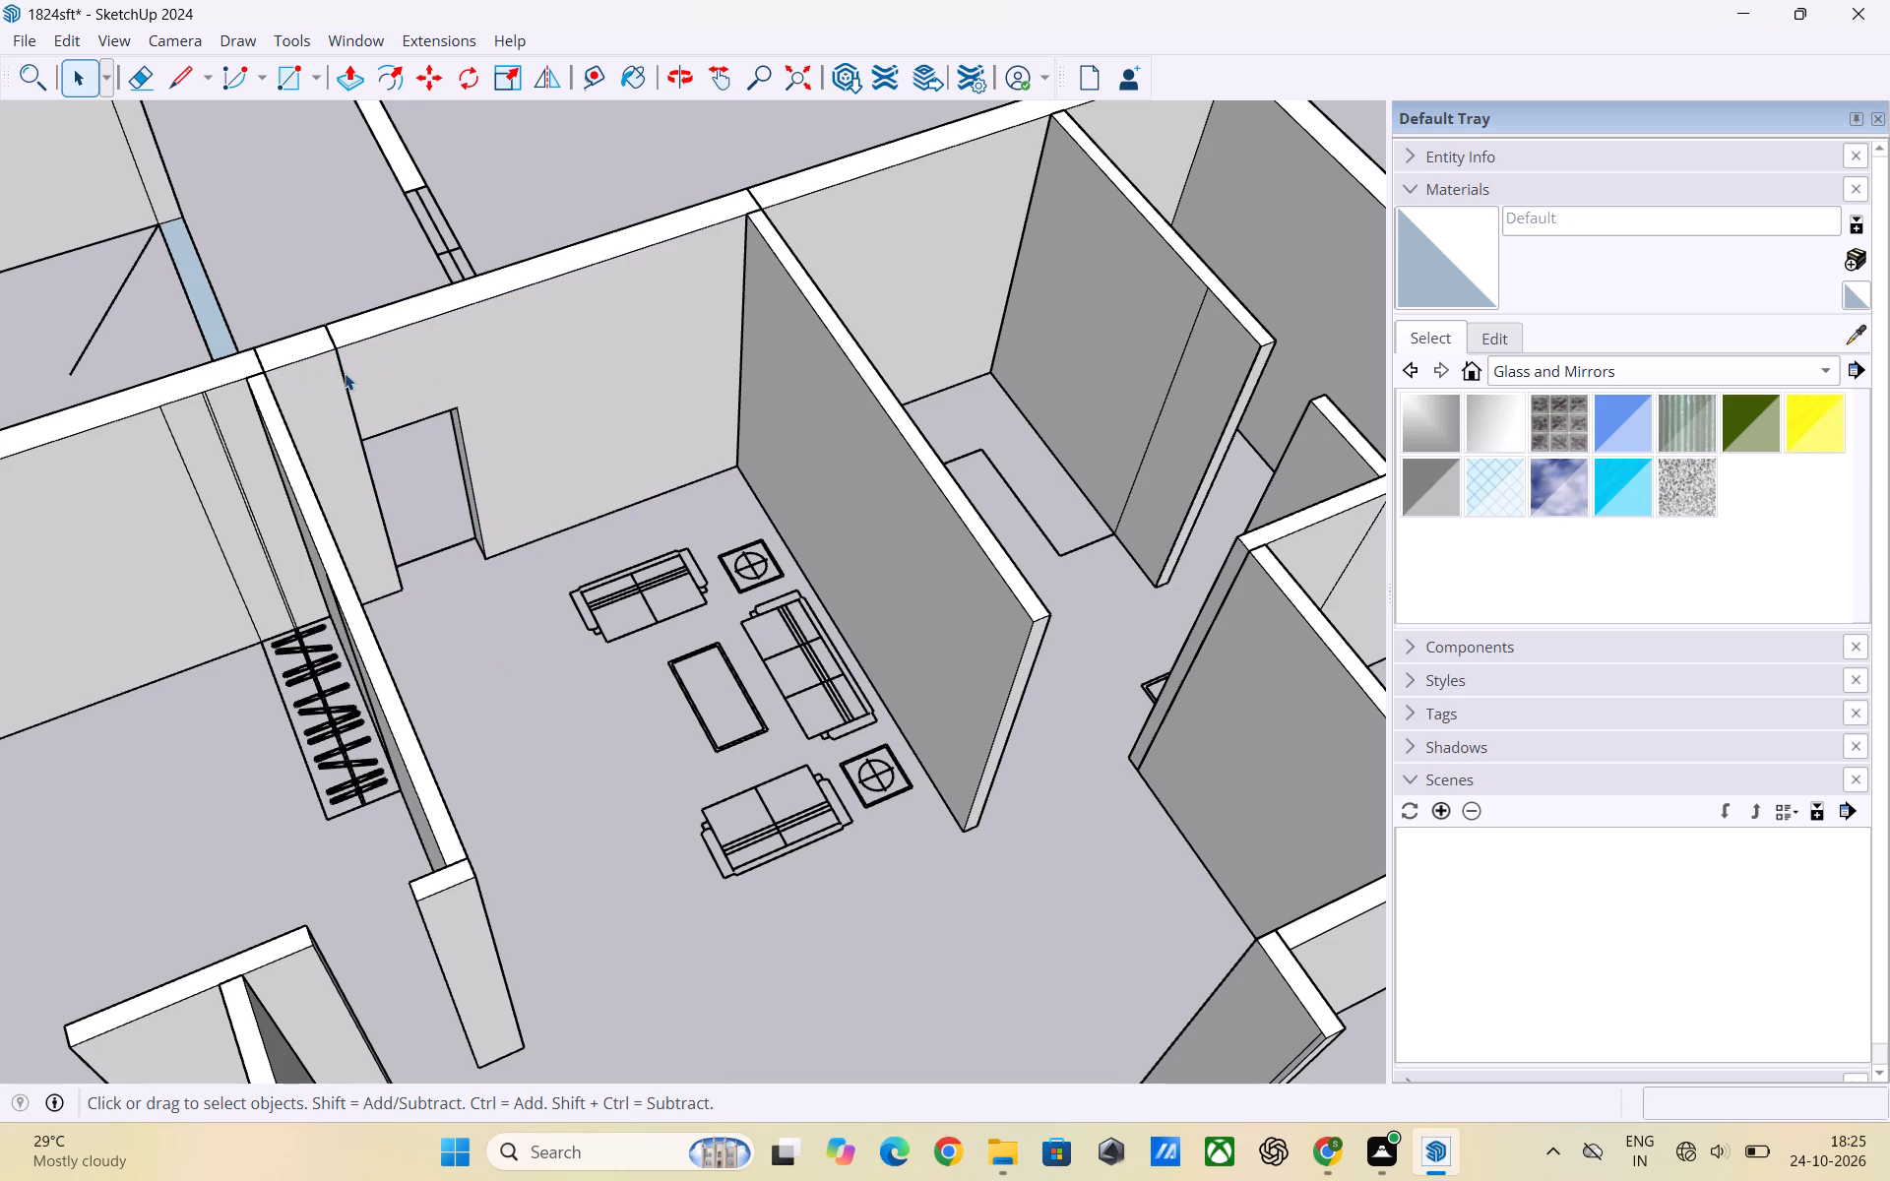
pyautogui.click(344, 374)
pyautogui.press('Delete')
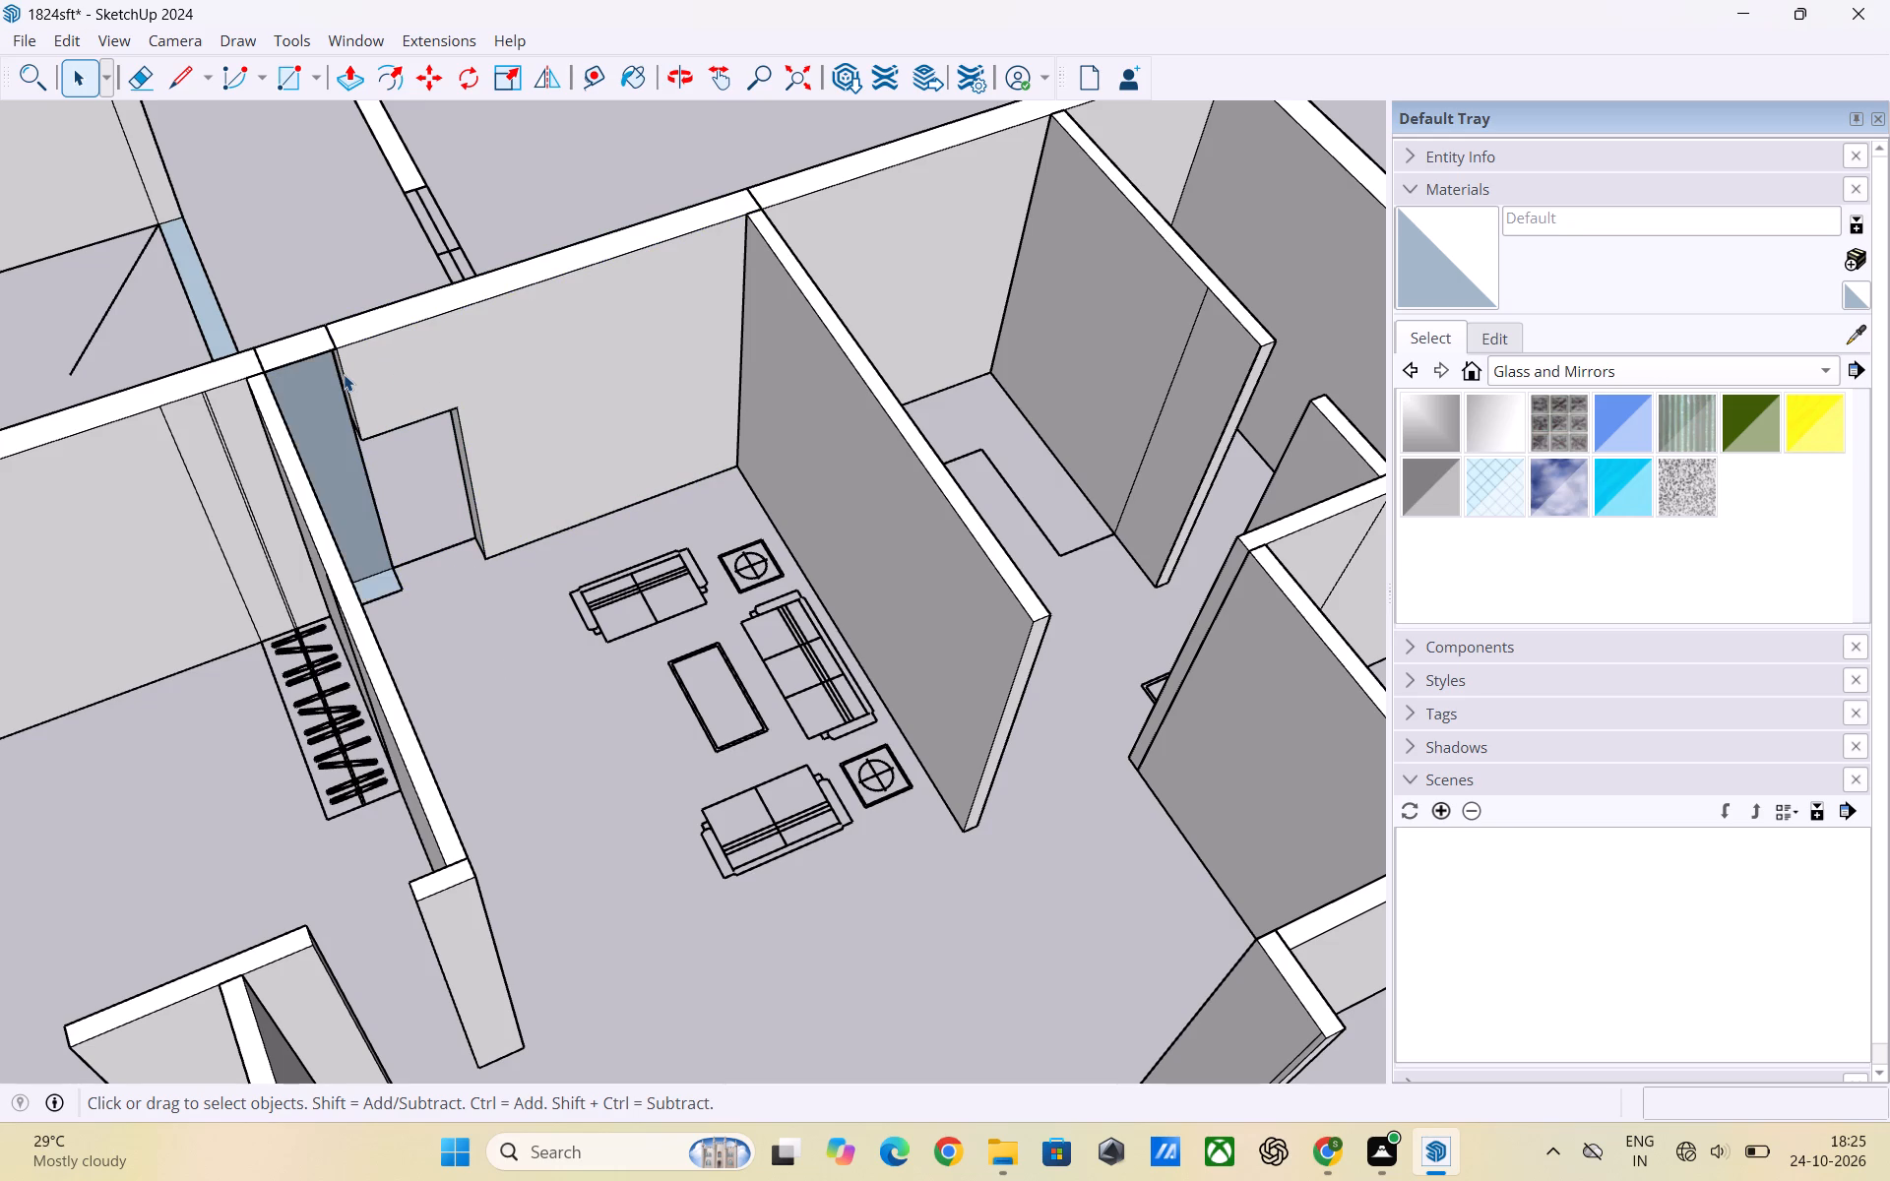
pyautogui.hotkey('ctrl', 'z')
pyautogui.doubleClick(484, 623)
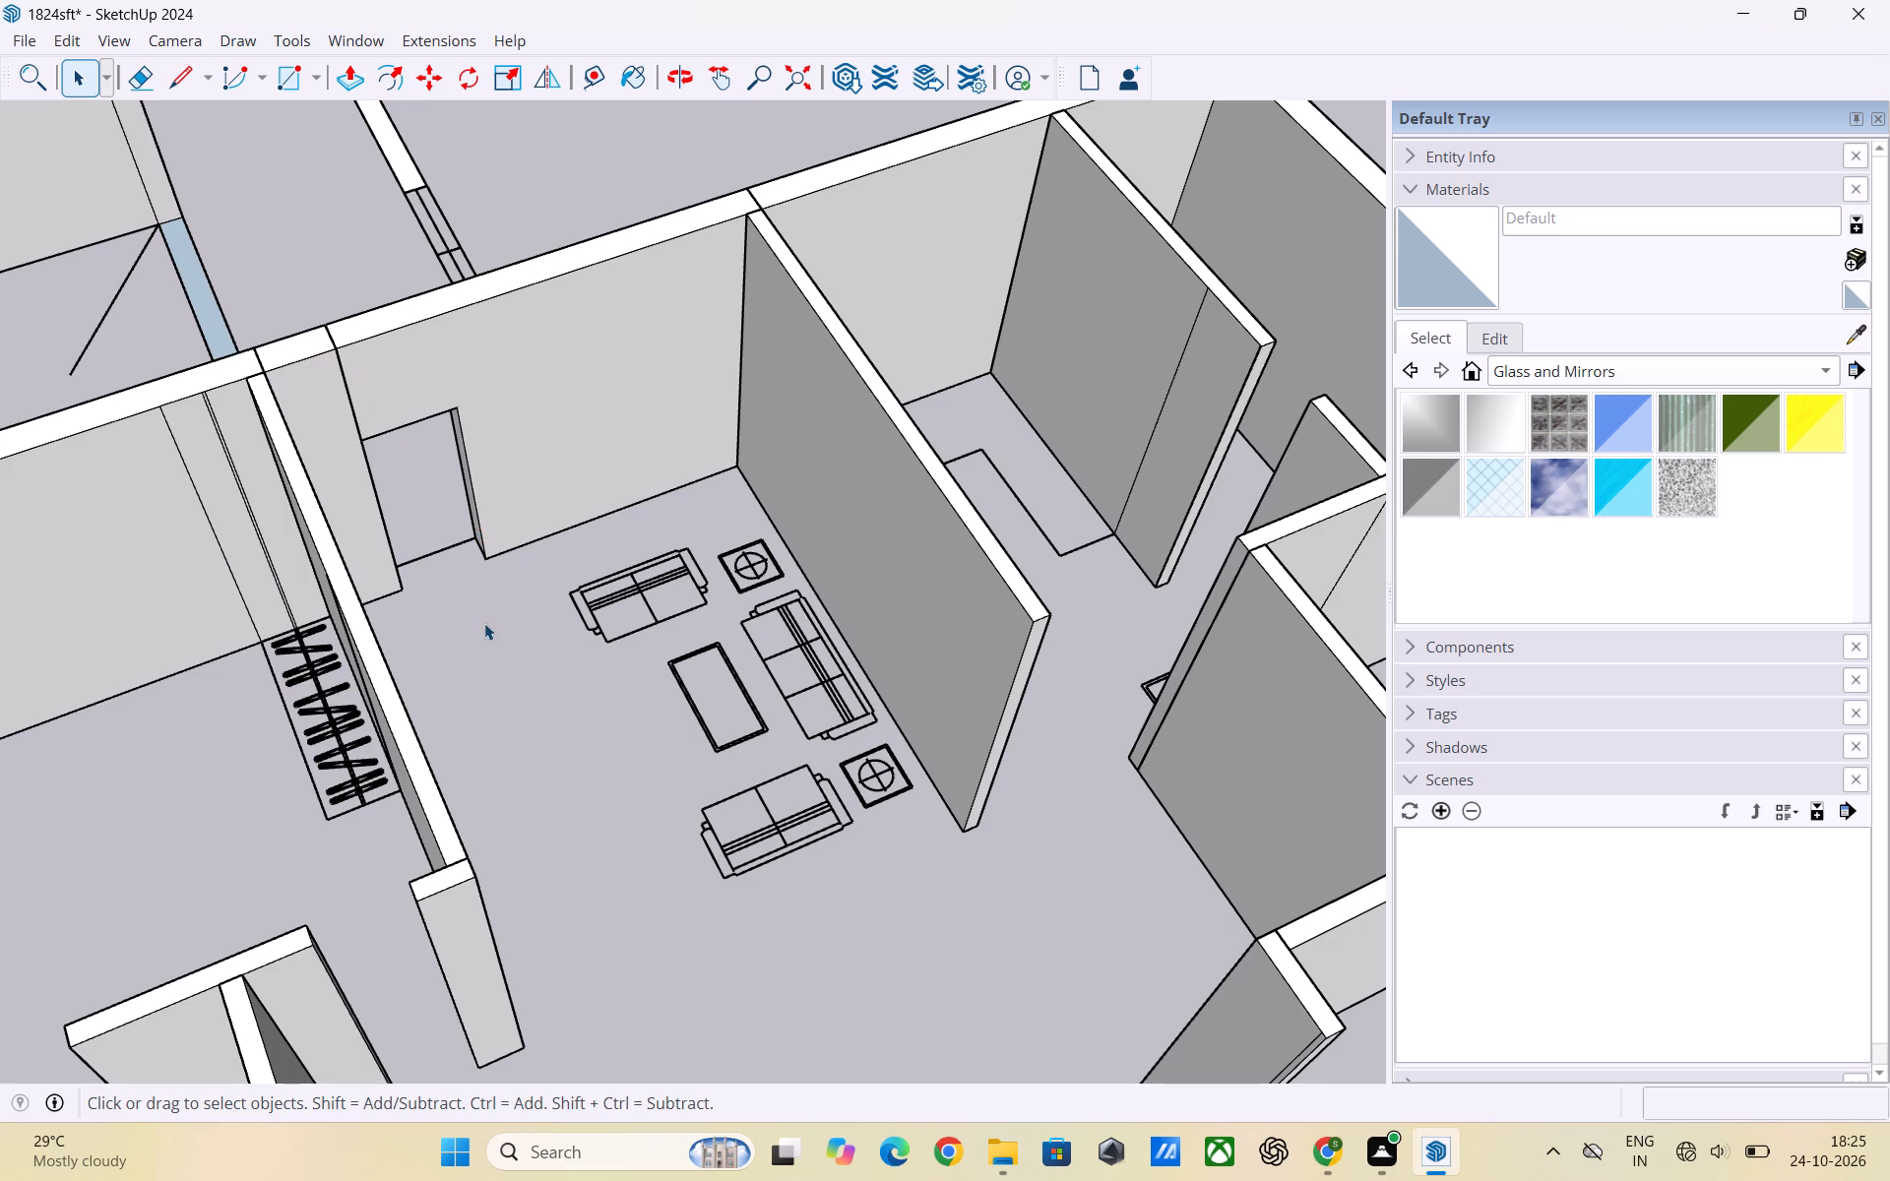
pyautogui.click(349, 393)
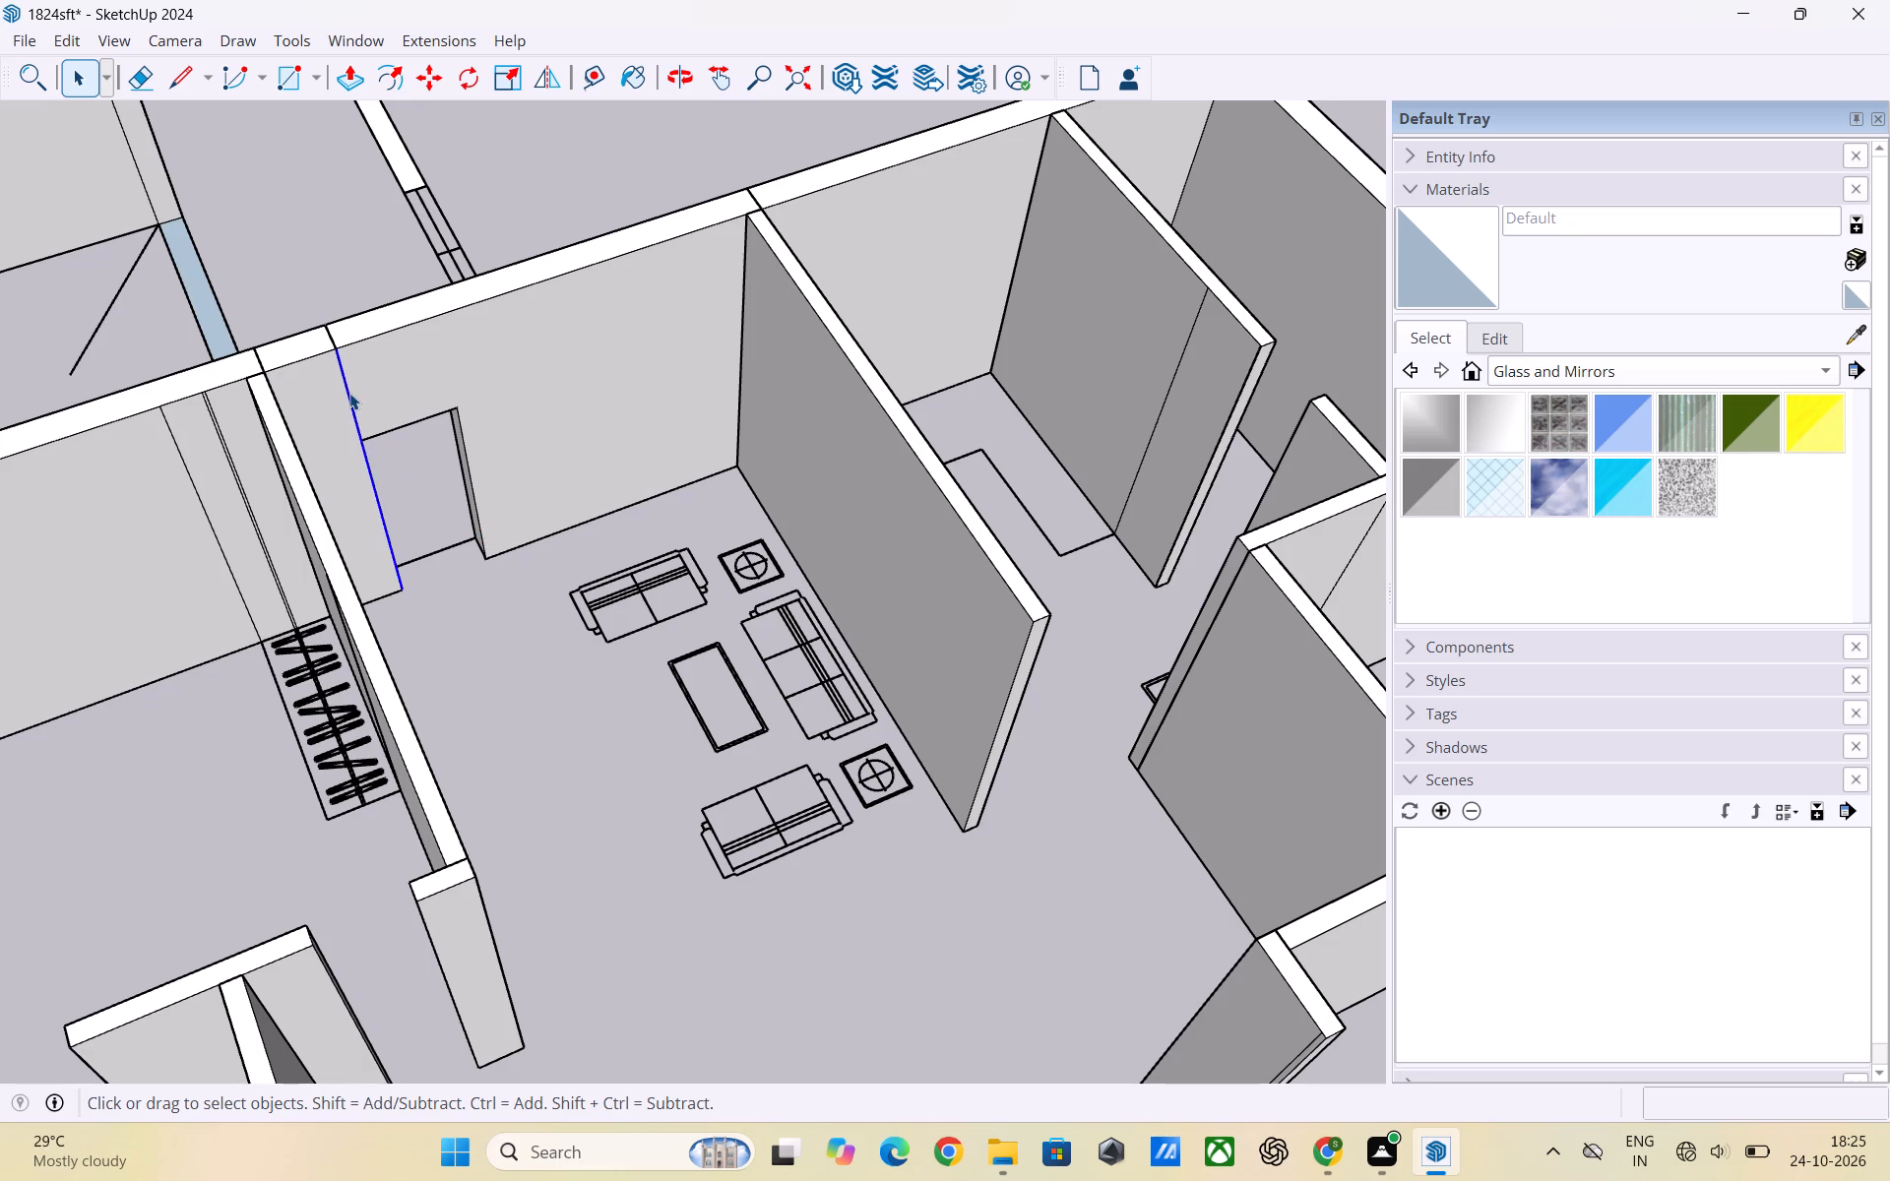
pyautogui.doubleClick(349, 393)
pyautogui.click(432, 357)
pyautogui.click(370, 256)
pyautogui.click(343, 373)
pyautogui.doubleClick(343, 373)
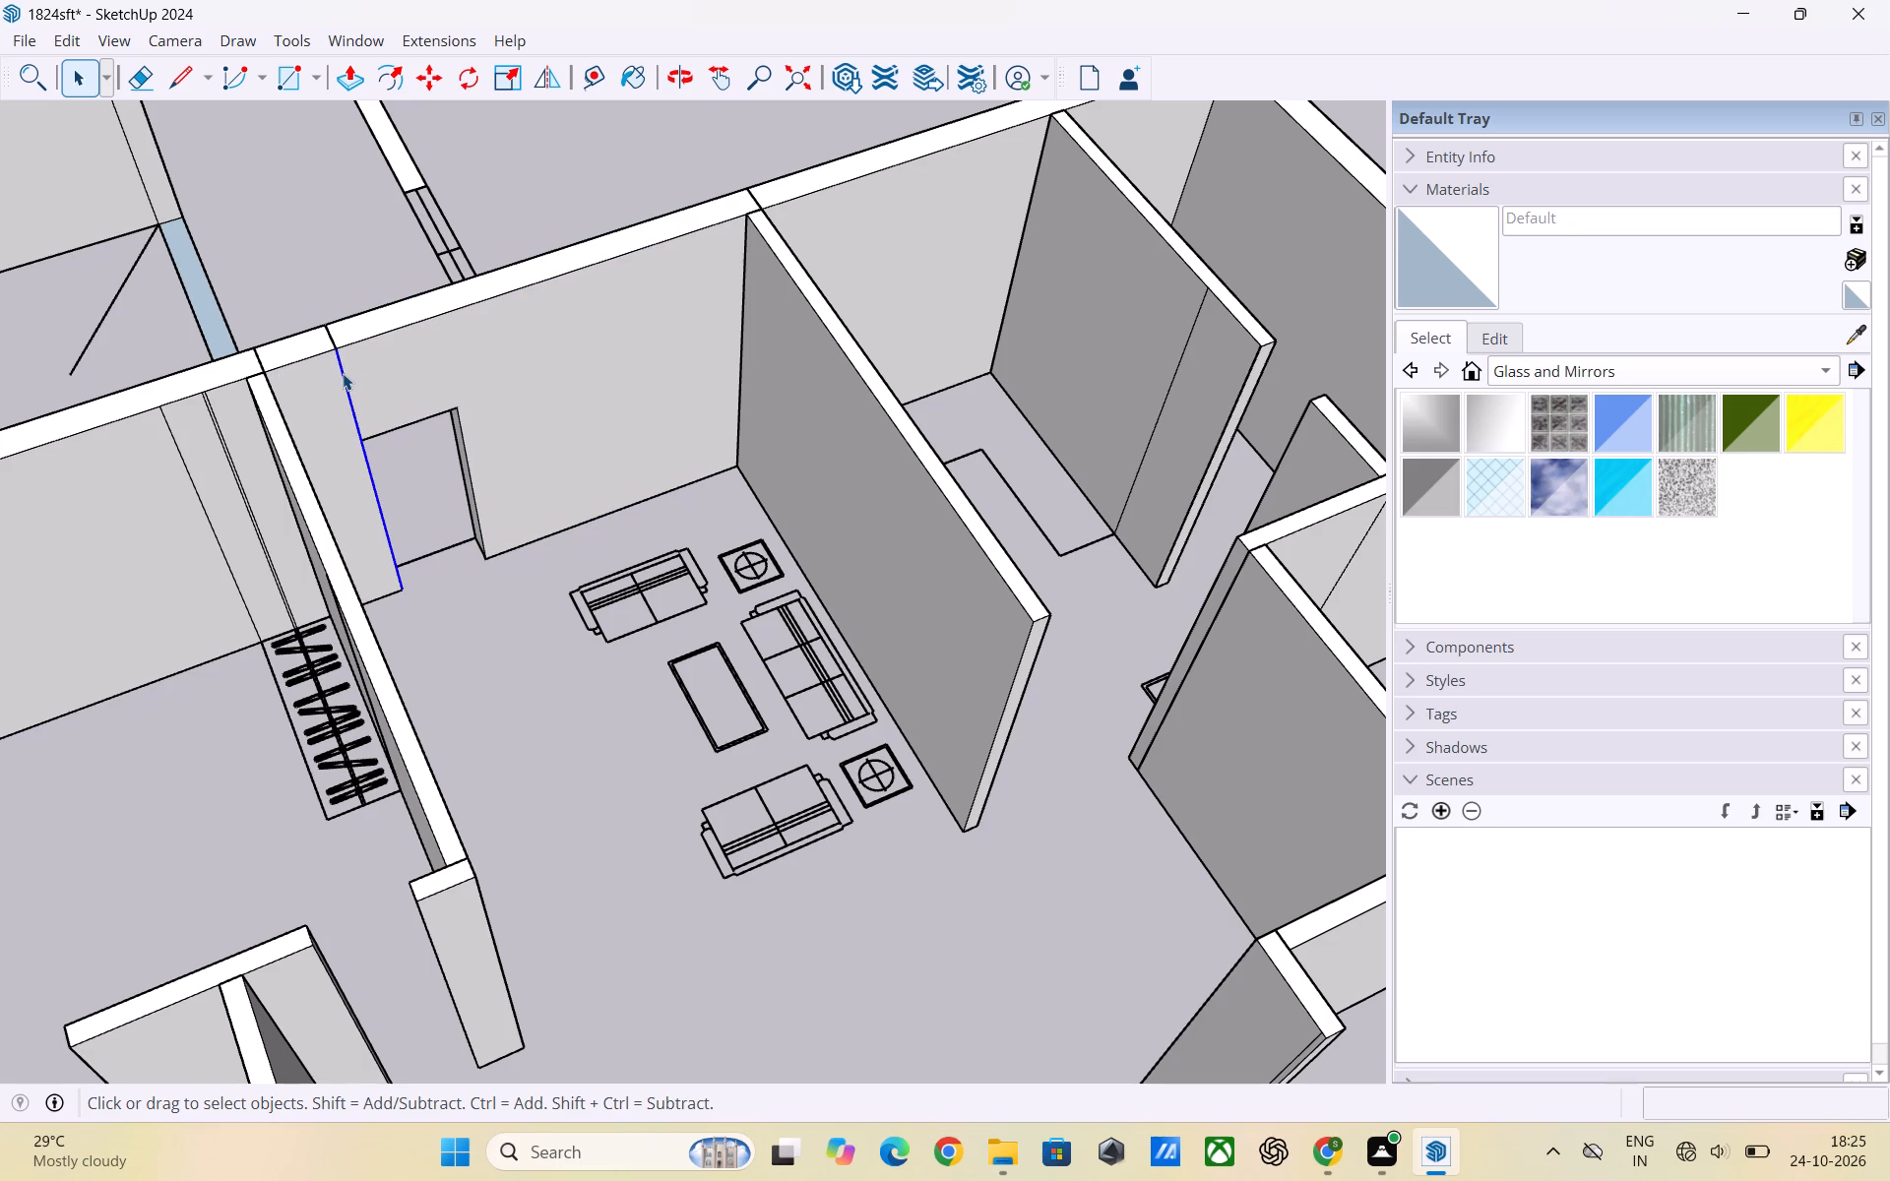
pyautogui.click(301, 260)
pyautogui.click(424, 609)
# Examine the living room entrance wall, the room partitions and the outer walls with window gaps from several sides.
pyautogui.scroll(-6, 507, 638)
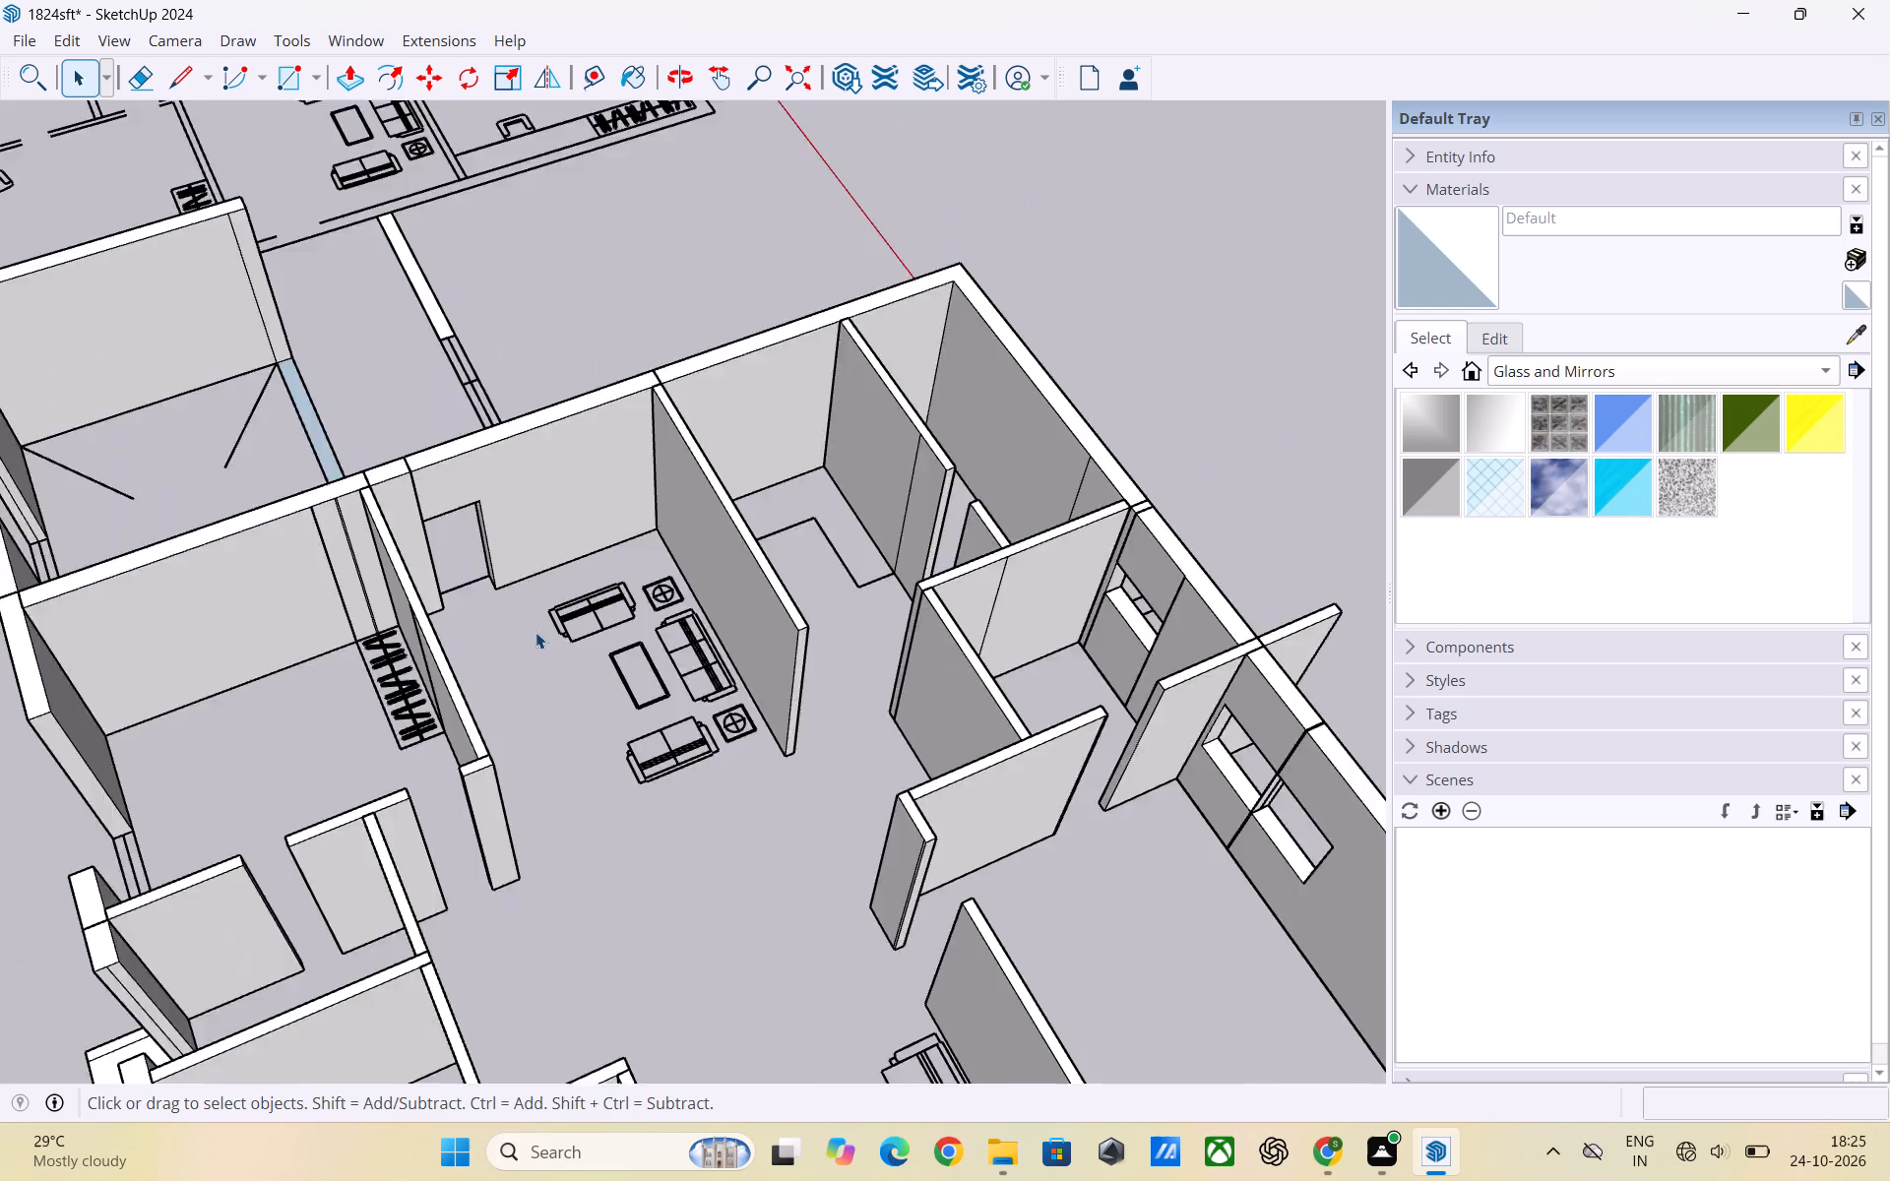
pyautogui.scroll(-8, 535, 632)
pyautogui.moveTo(607, 655); pyautogui.dragTo(619, 831, button='middle')
pyautogui.scroll(5, 512, 616)
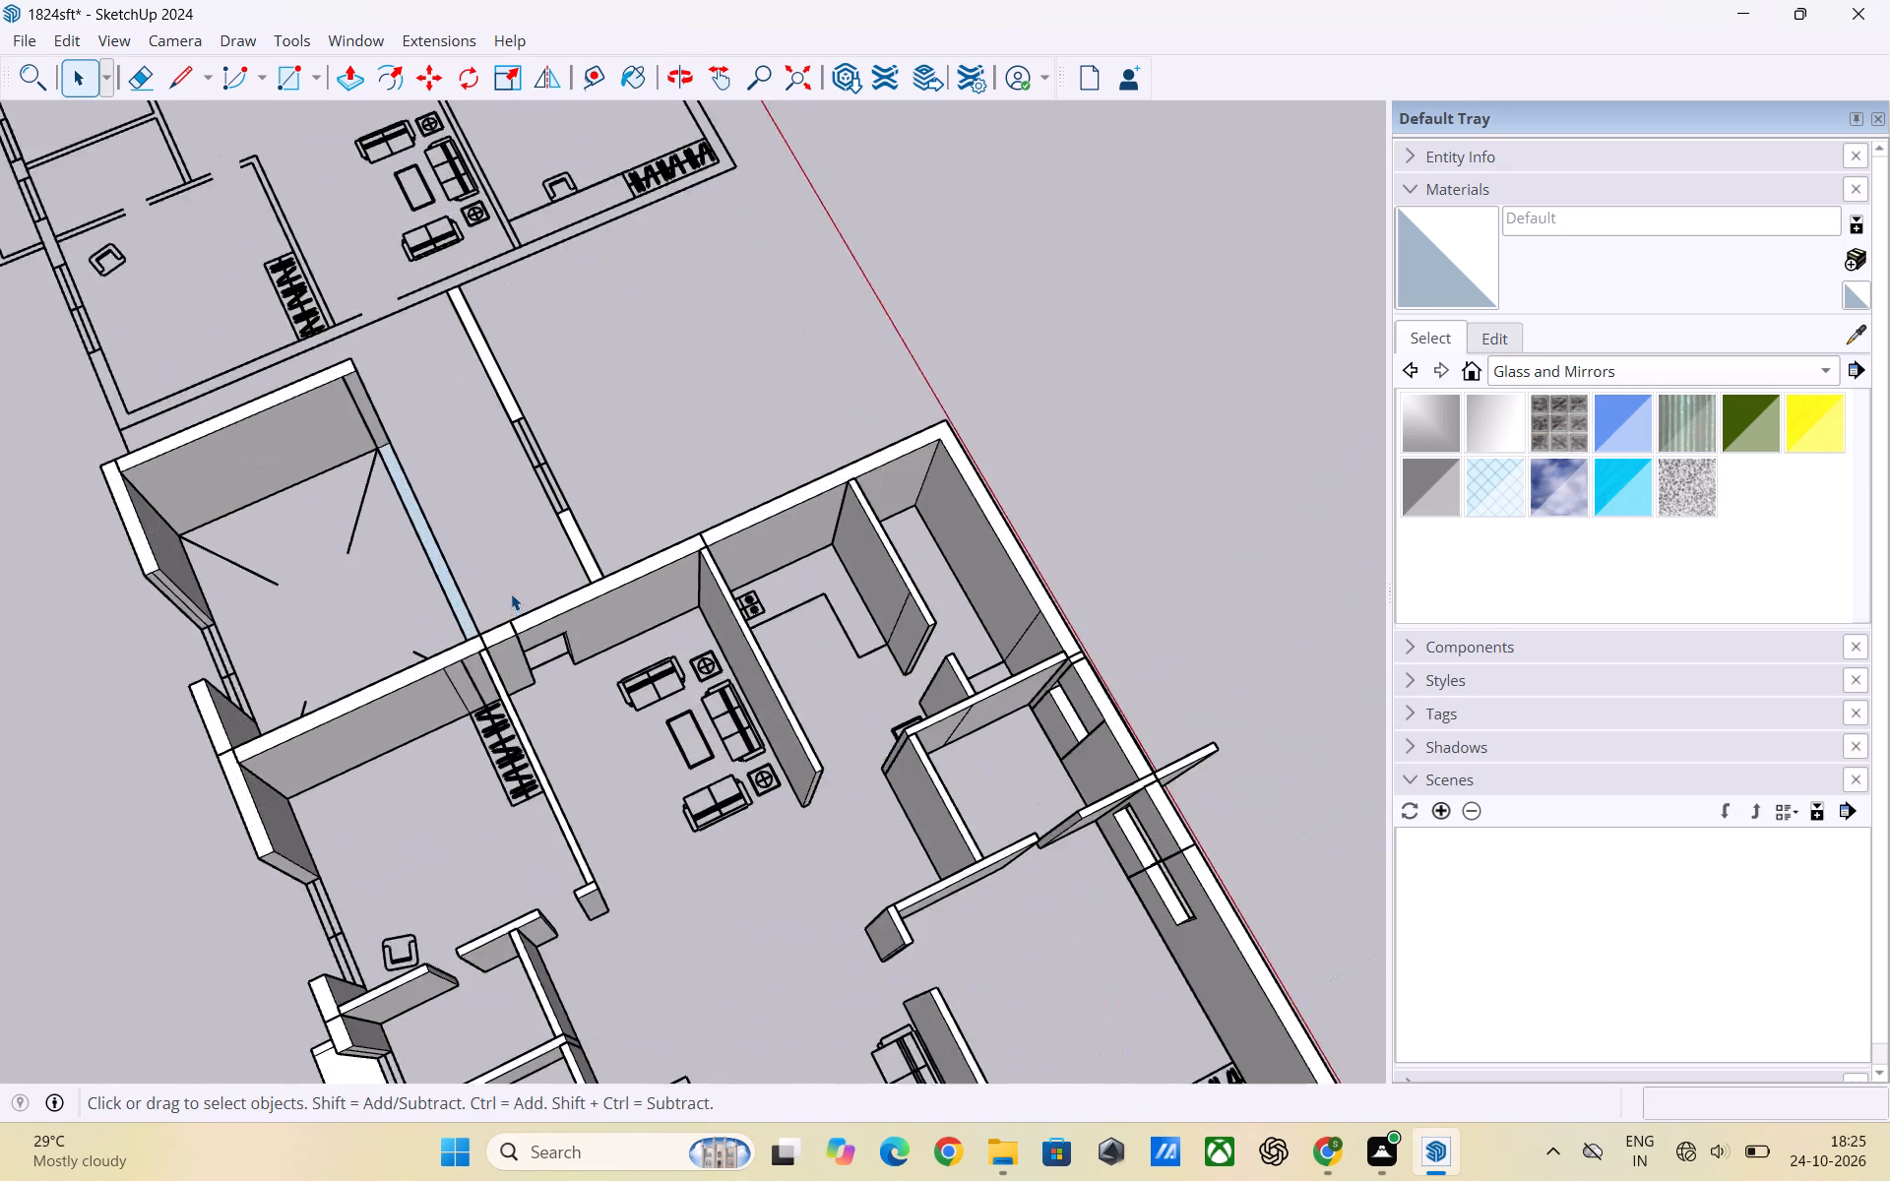
pyautogui.scroll(4, 511, 593)
pyautogui.moveTo(595, 615); pyautogui.dragTo(380, 611, button='middle')
pyautogui.scroll(6, 508, 618)
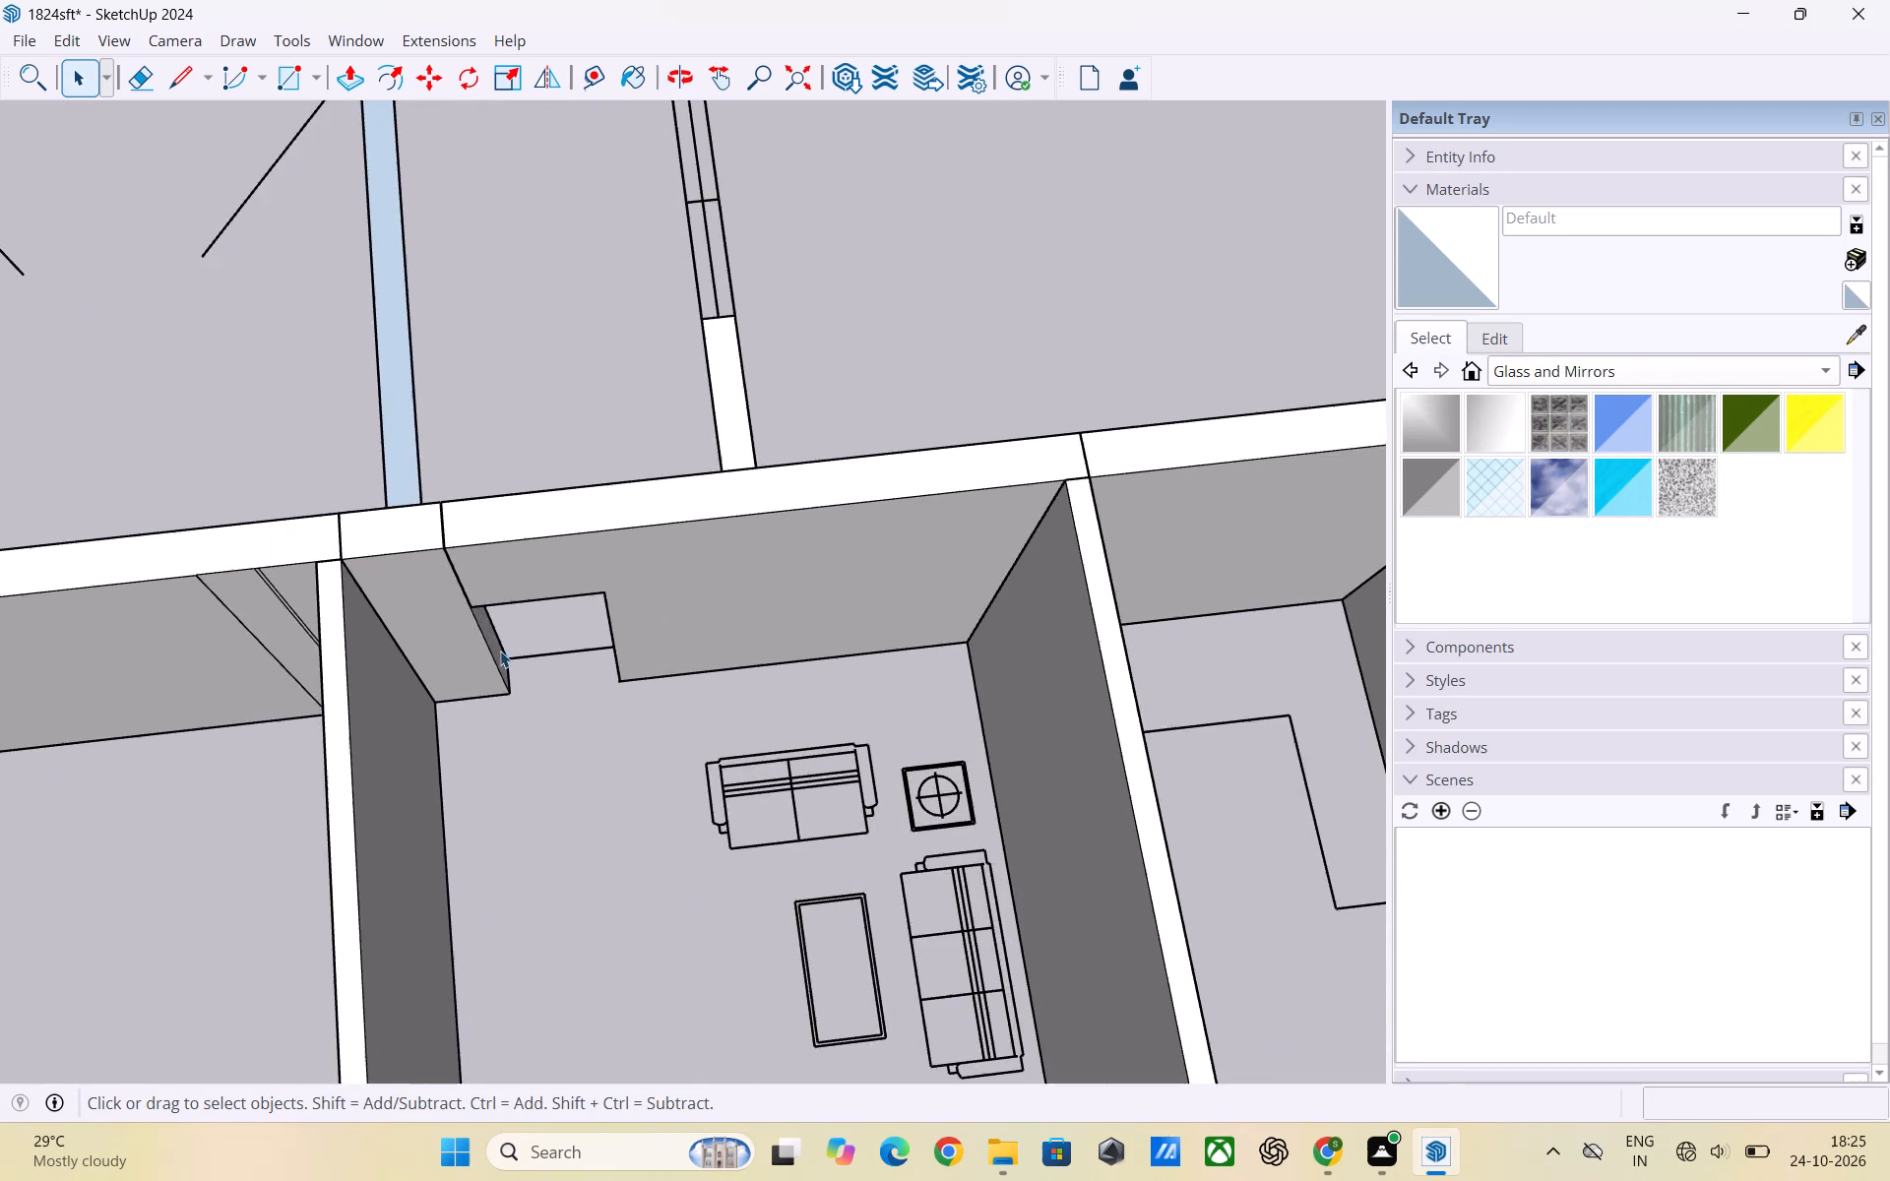
pyautogui.moveTo(500, 651); pyautogui.dragTo(610, 400, button='middle')
pyautogui.scroll(-6, 661, 521)
pyautogui.moveTo(684, 629); pyautogui.dragTo(496, 628, button='middle')
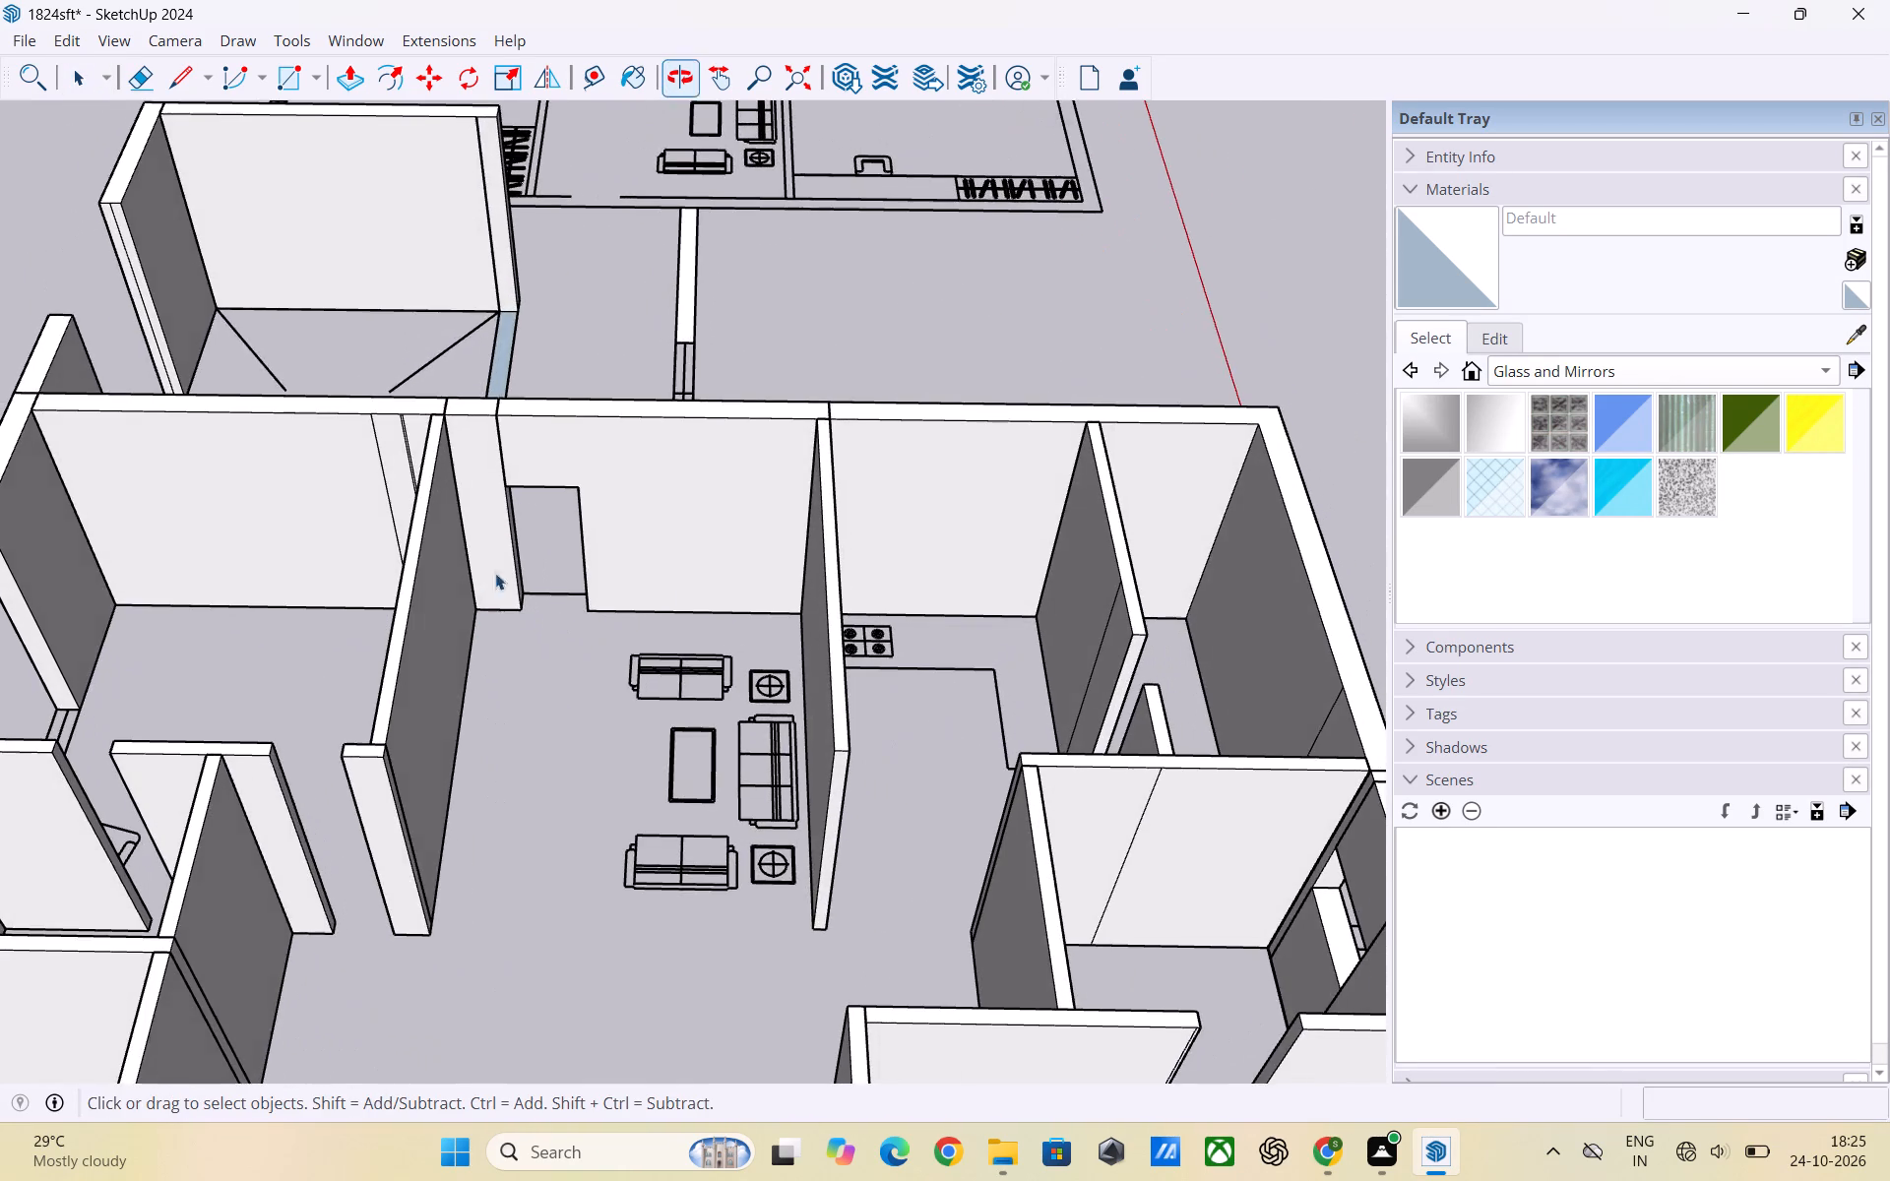
pyautogui.scroll(-6, 890, 586)
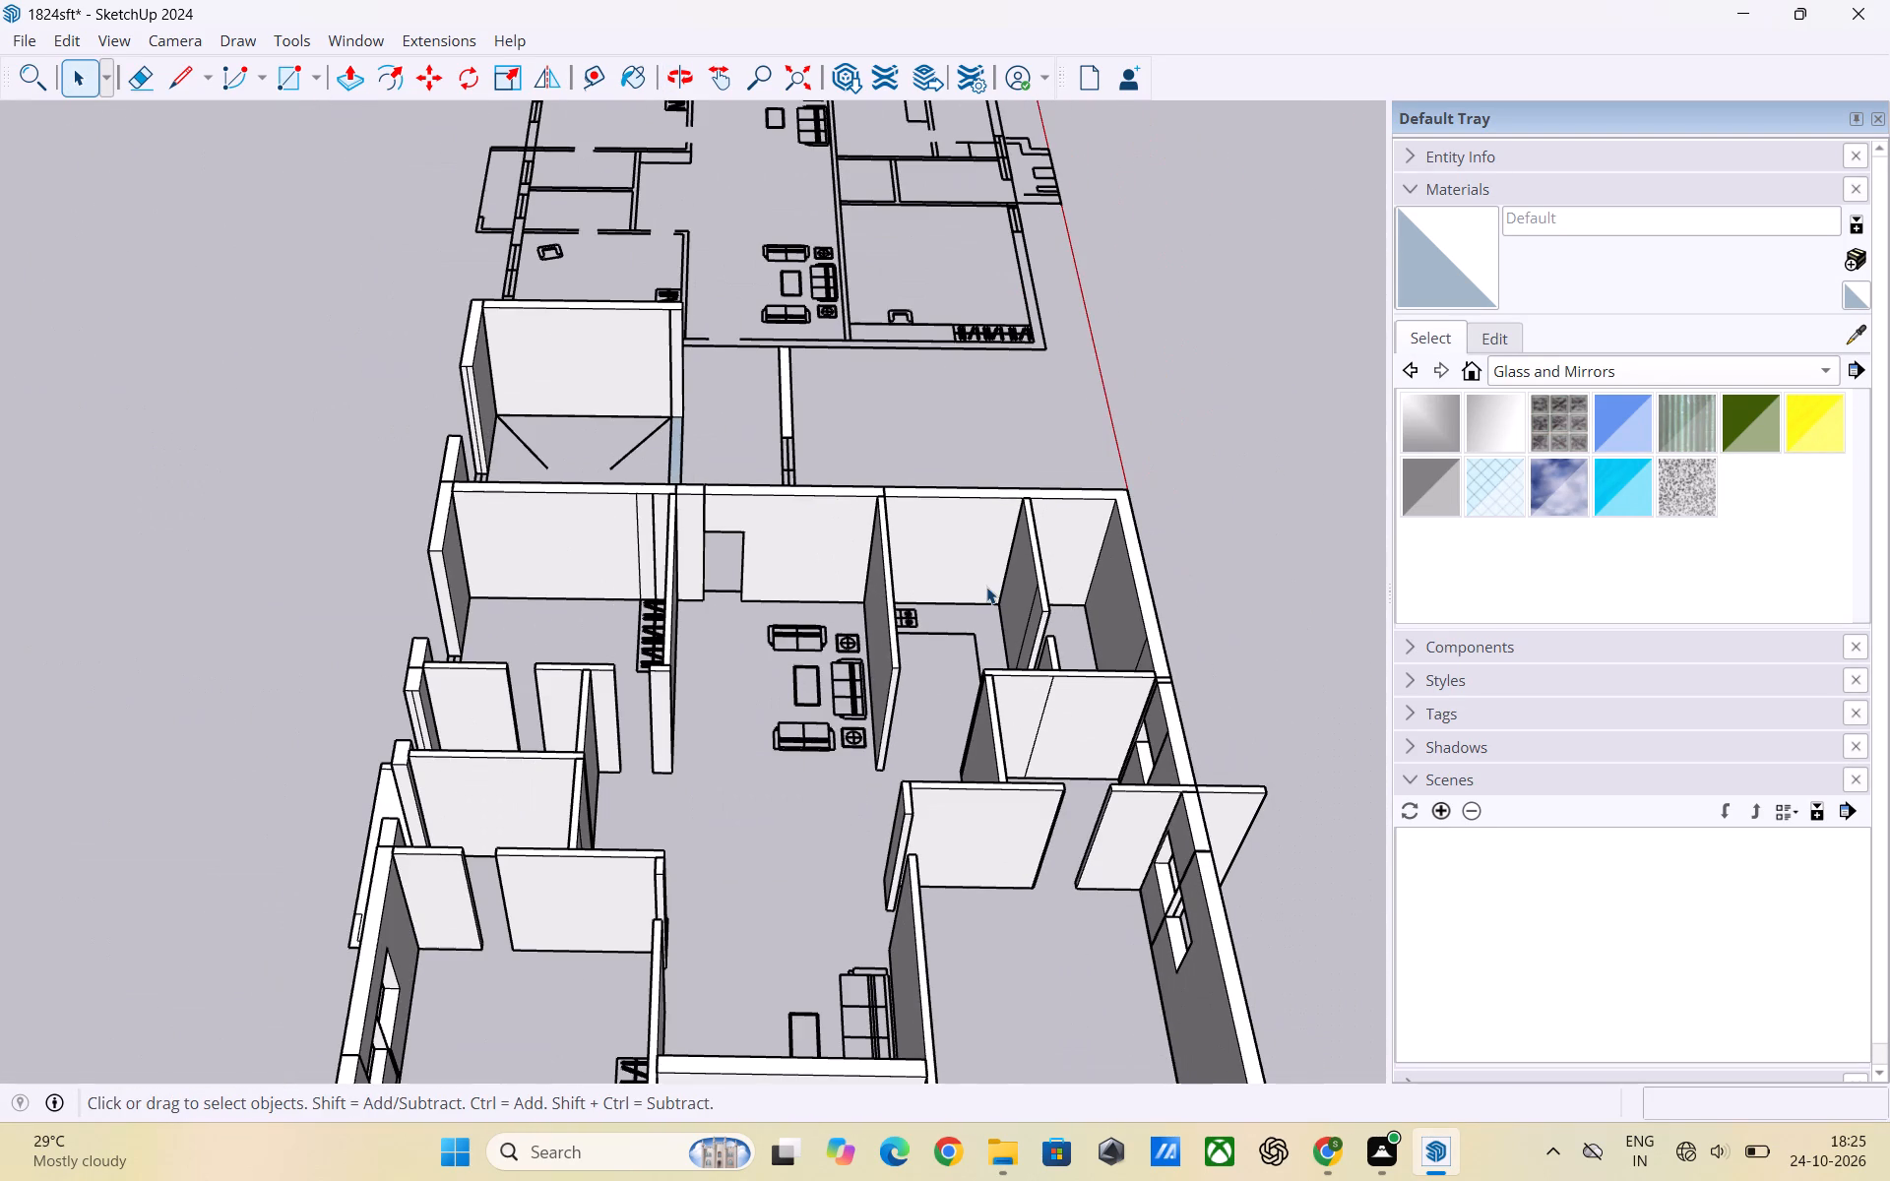
pyautogui.scroll(-1, 986, 587)
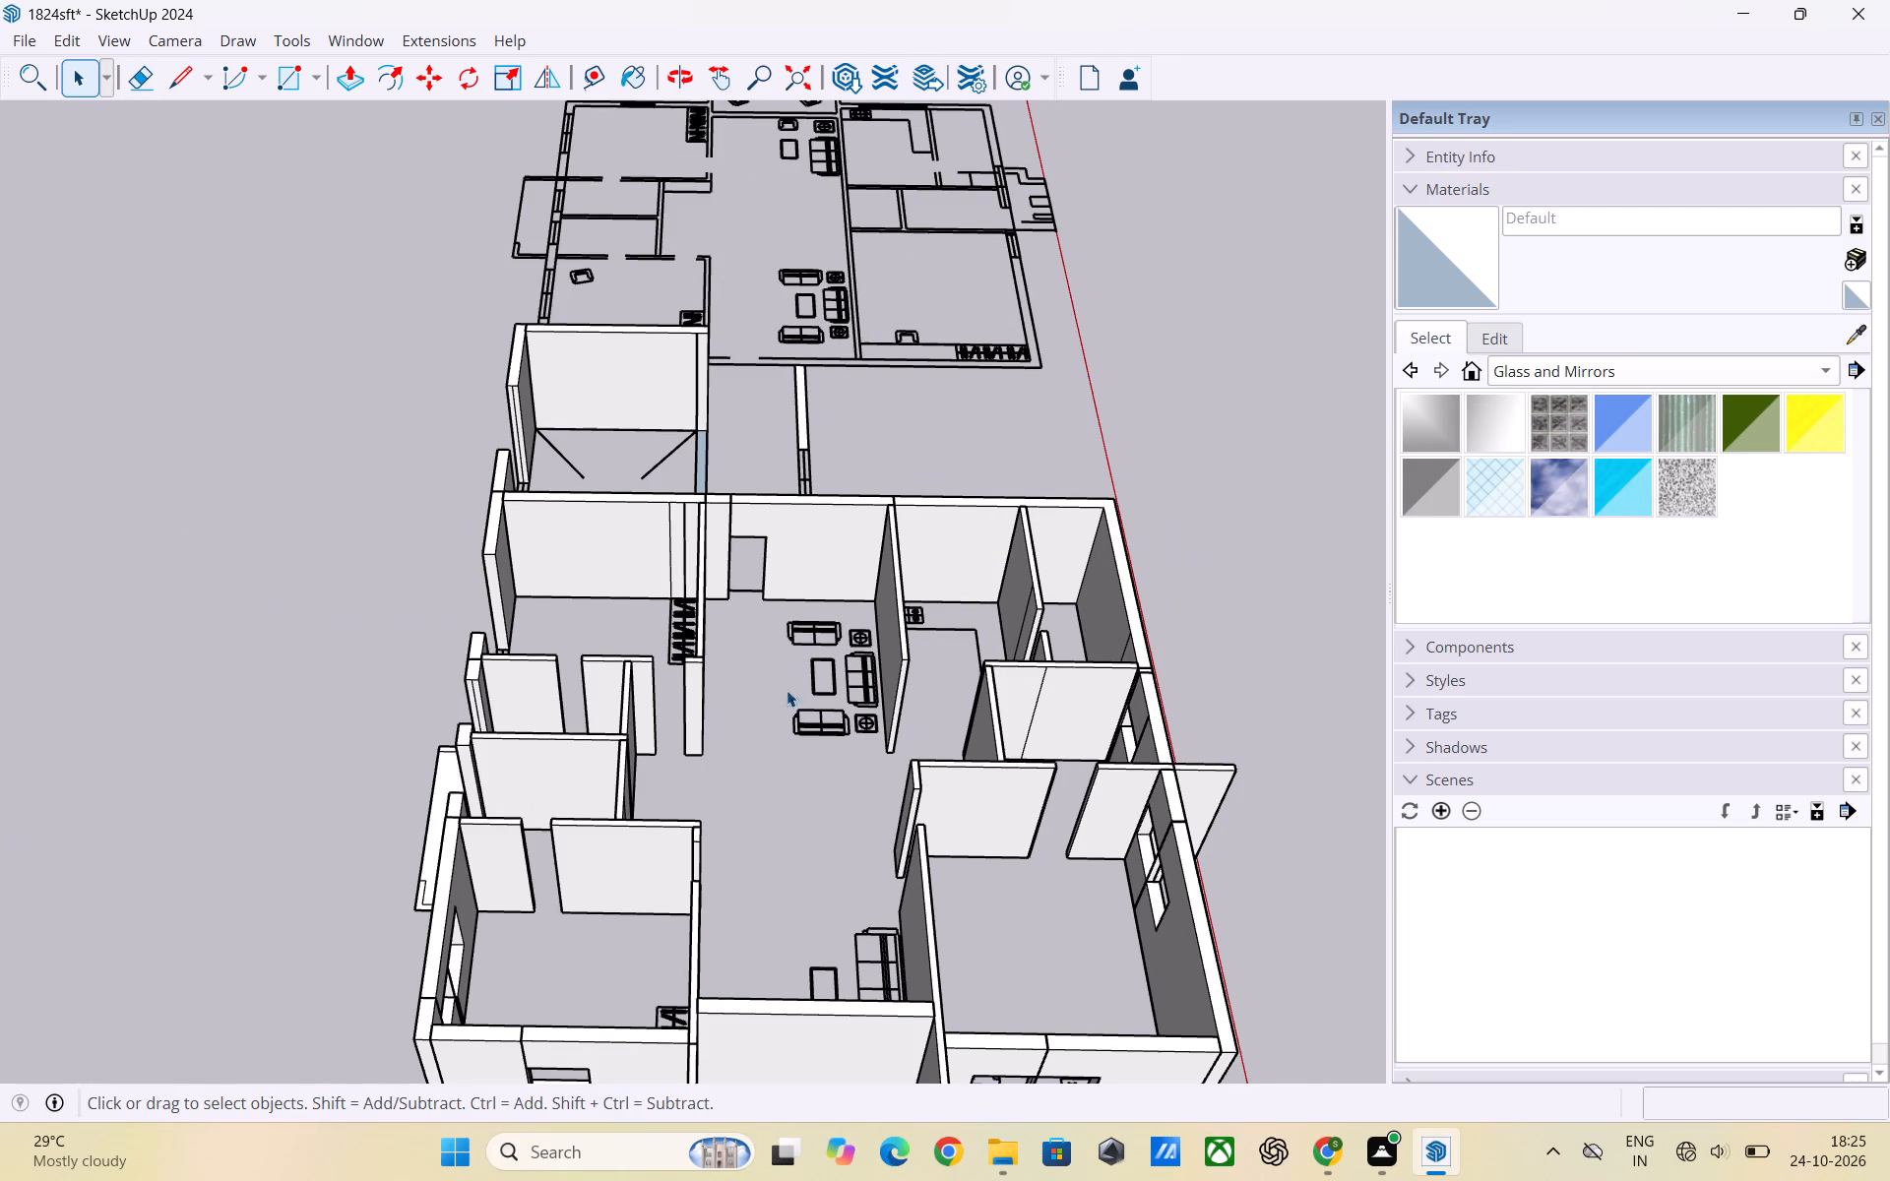
pyautogui.scroll(2, 685, 703)
pyautogui.moveTo(401, 724); pyautogui.dragTo(1132, 690, button='middle')
pyautogui.scroll(4, 1019, 680)
pyautogui.moveTo(784, 680); pyautogui.dragTo(981, 704, button='middle')
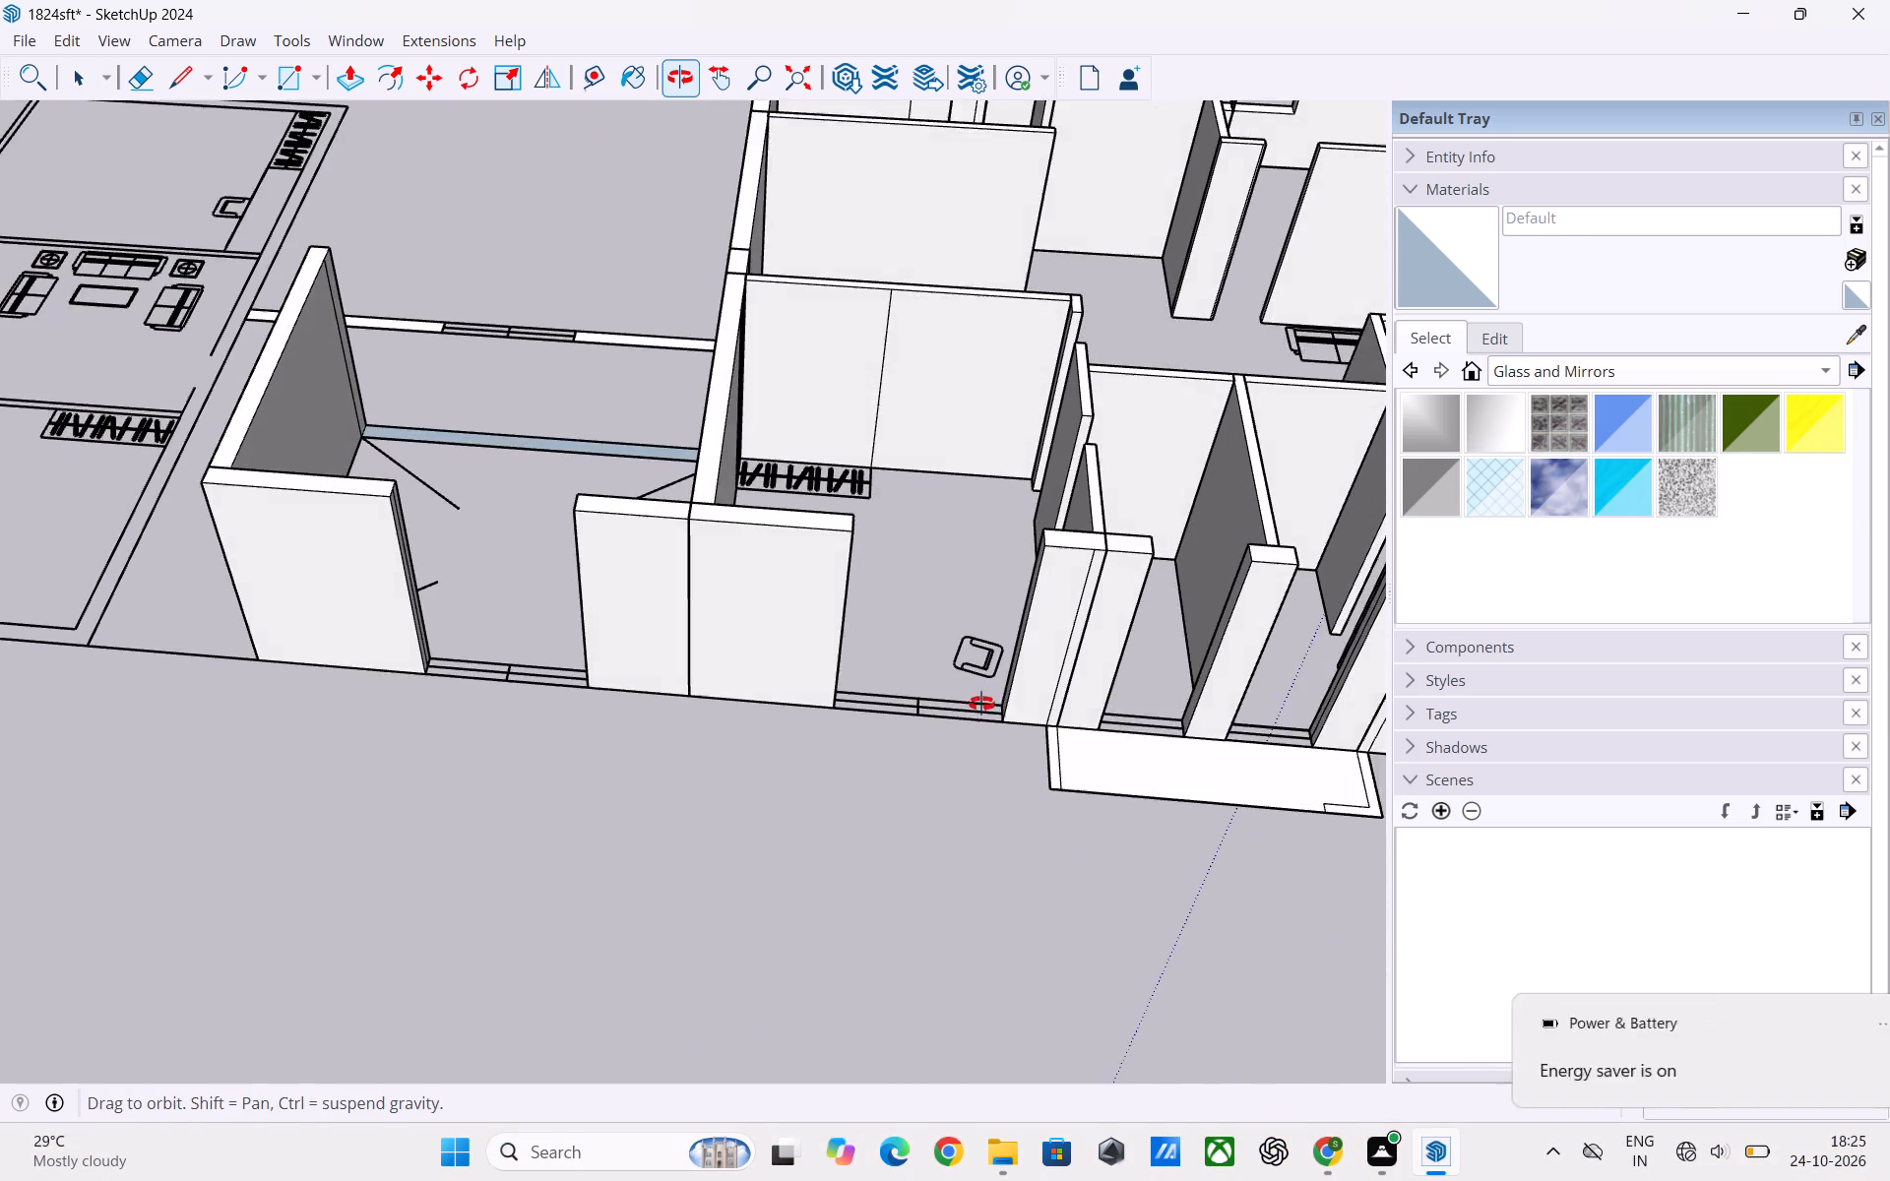
pyautogui.moveTo(981, 704); pyautogui.dragTo(993, 690, button='middle')
pyautogui.scroll(1, 966, 673)
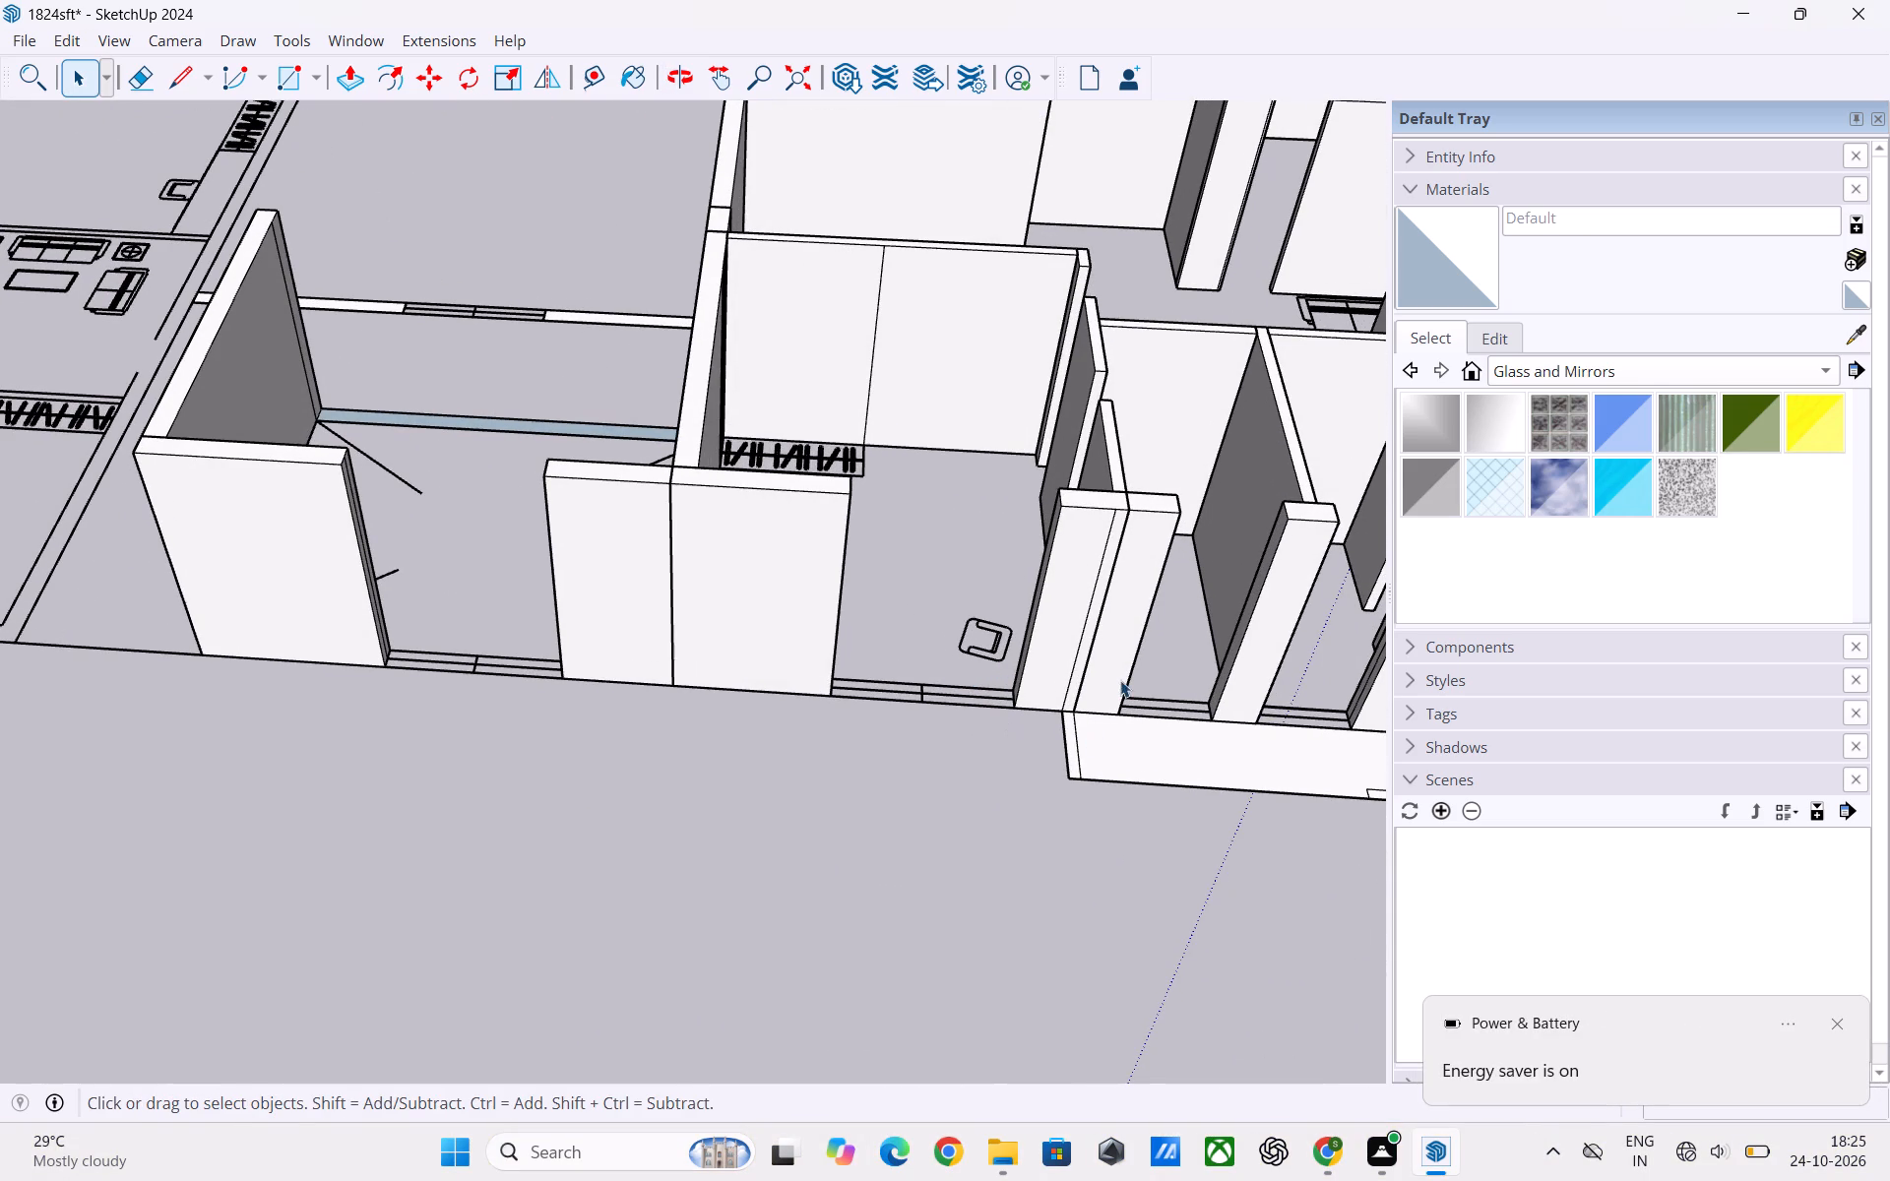
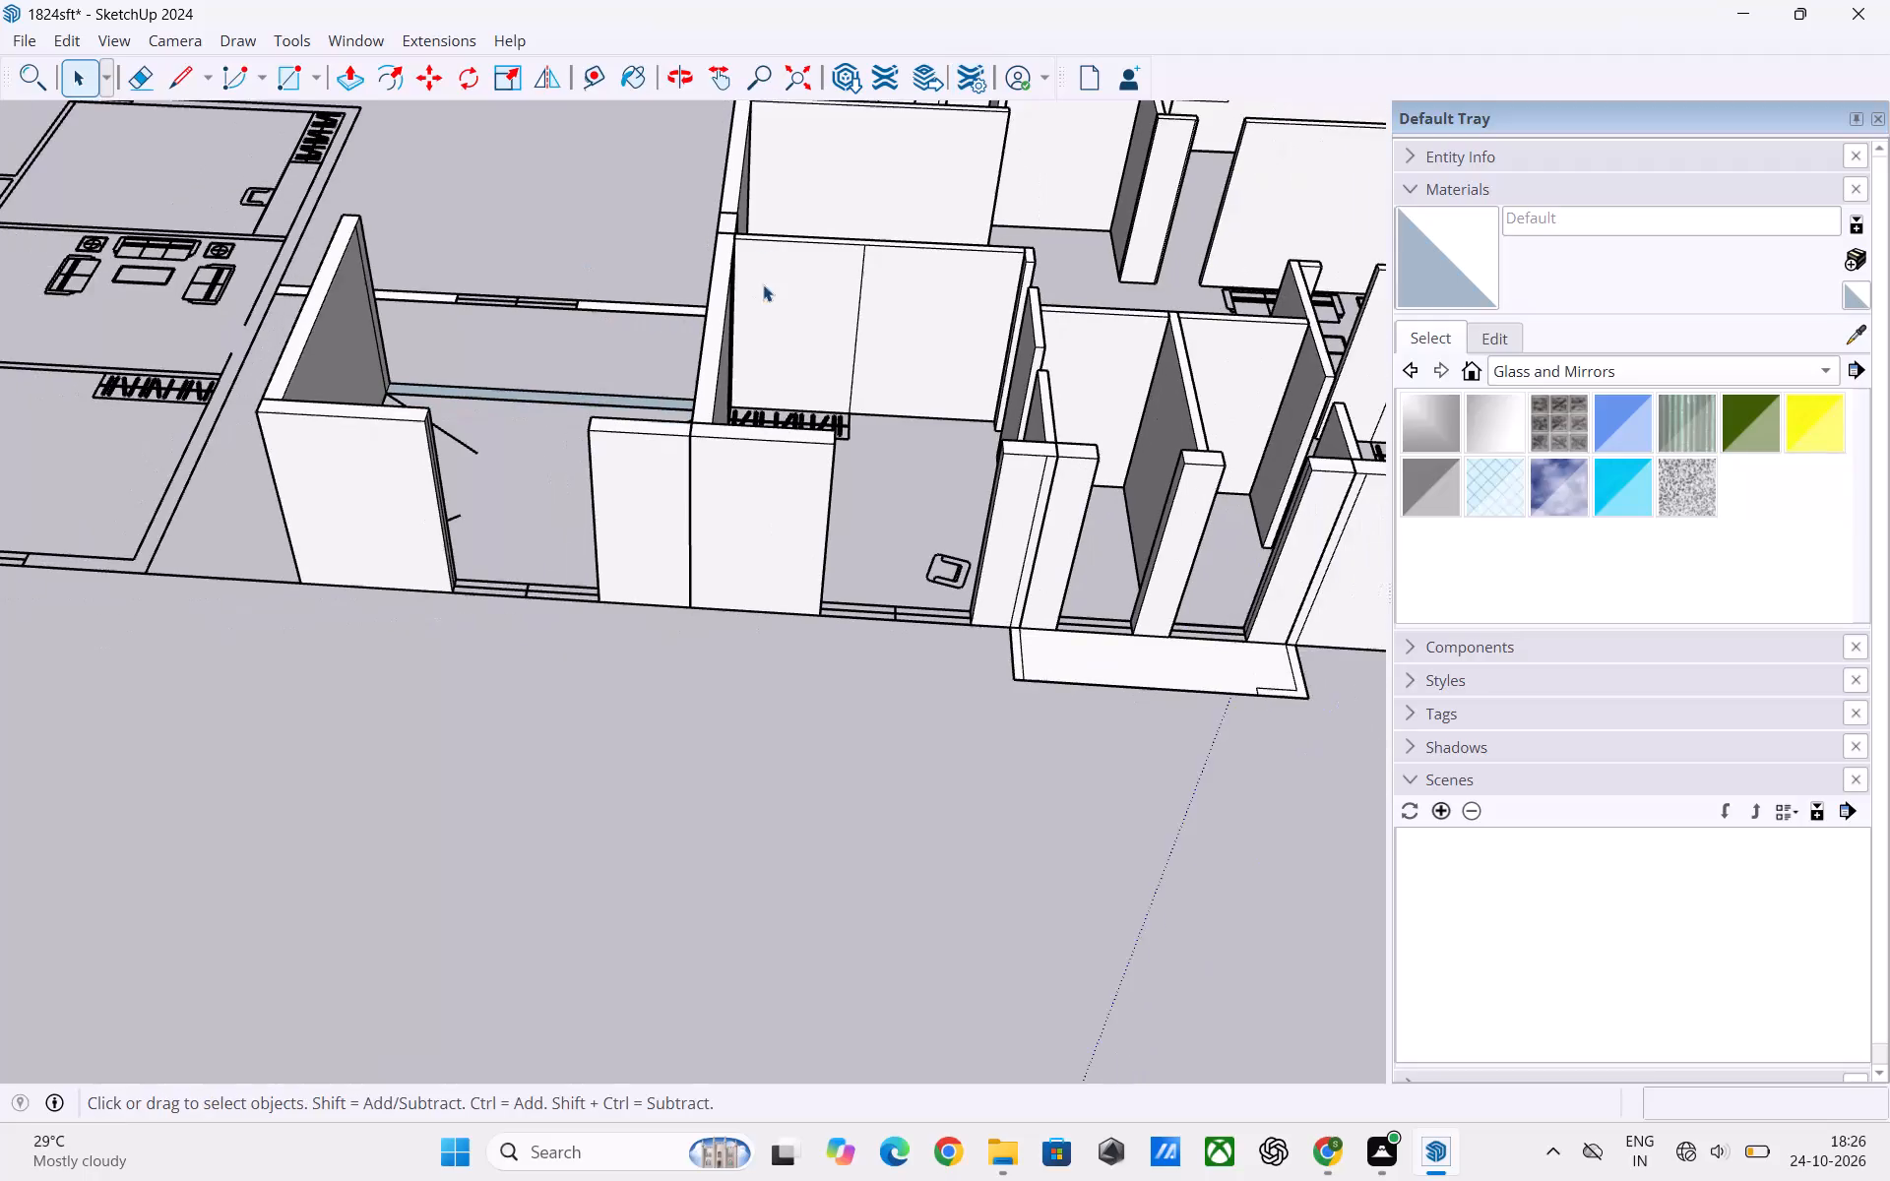
# Inside the outer wall group beside the wardrobe room's window gap, place a guide 3' below the top edge of its end face.
pyautogui.scroll(-6, 763, 478)
pyautogui.moveTo(764, 563); pyautogui.dragTo(756, 677, button='middle')
pyautogui.scroll(-1, 868, 486)
pyautogui.scroll(5, 869, 484)
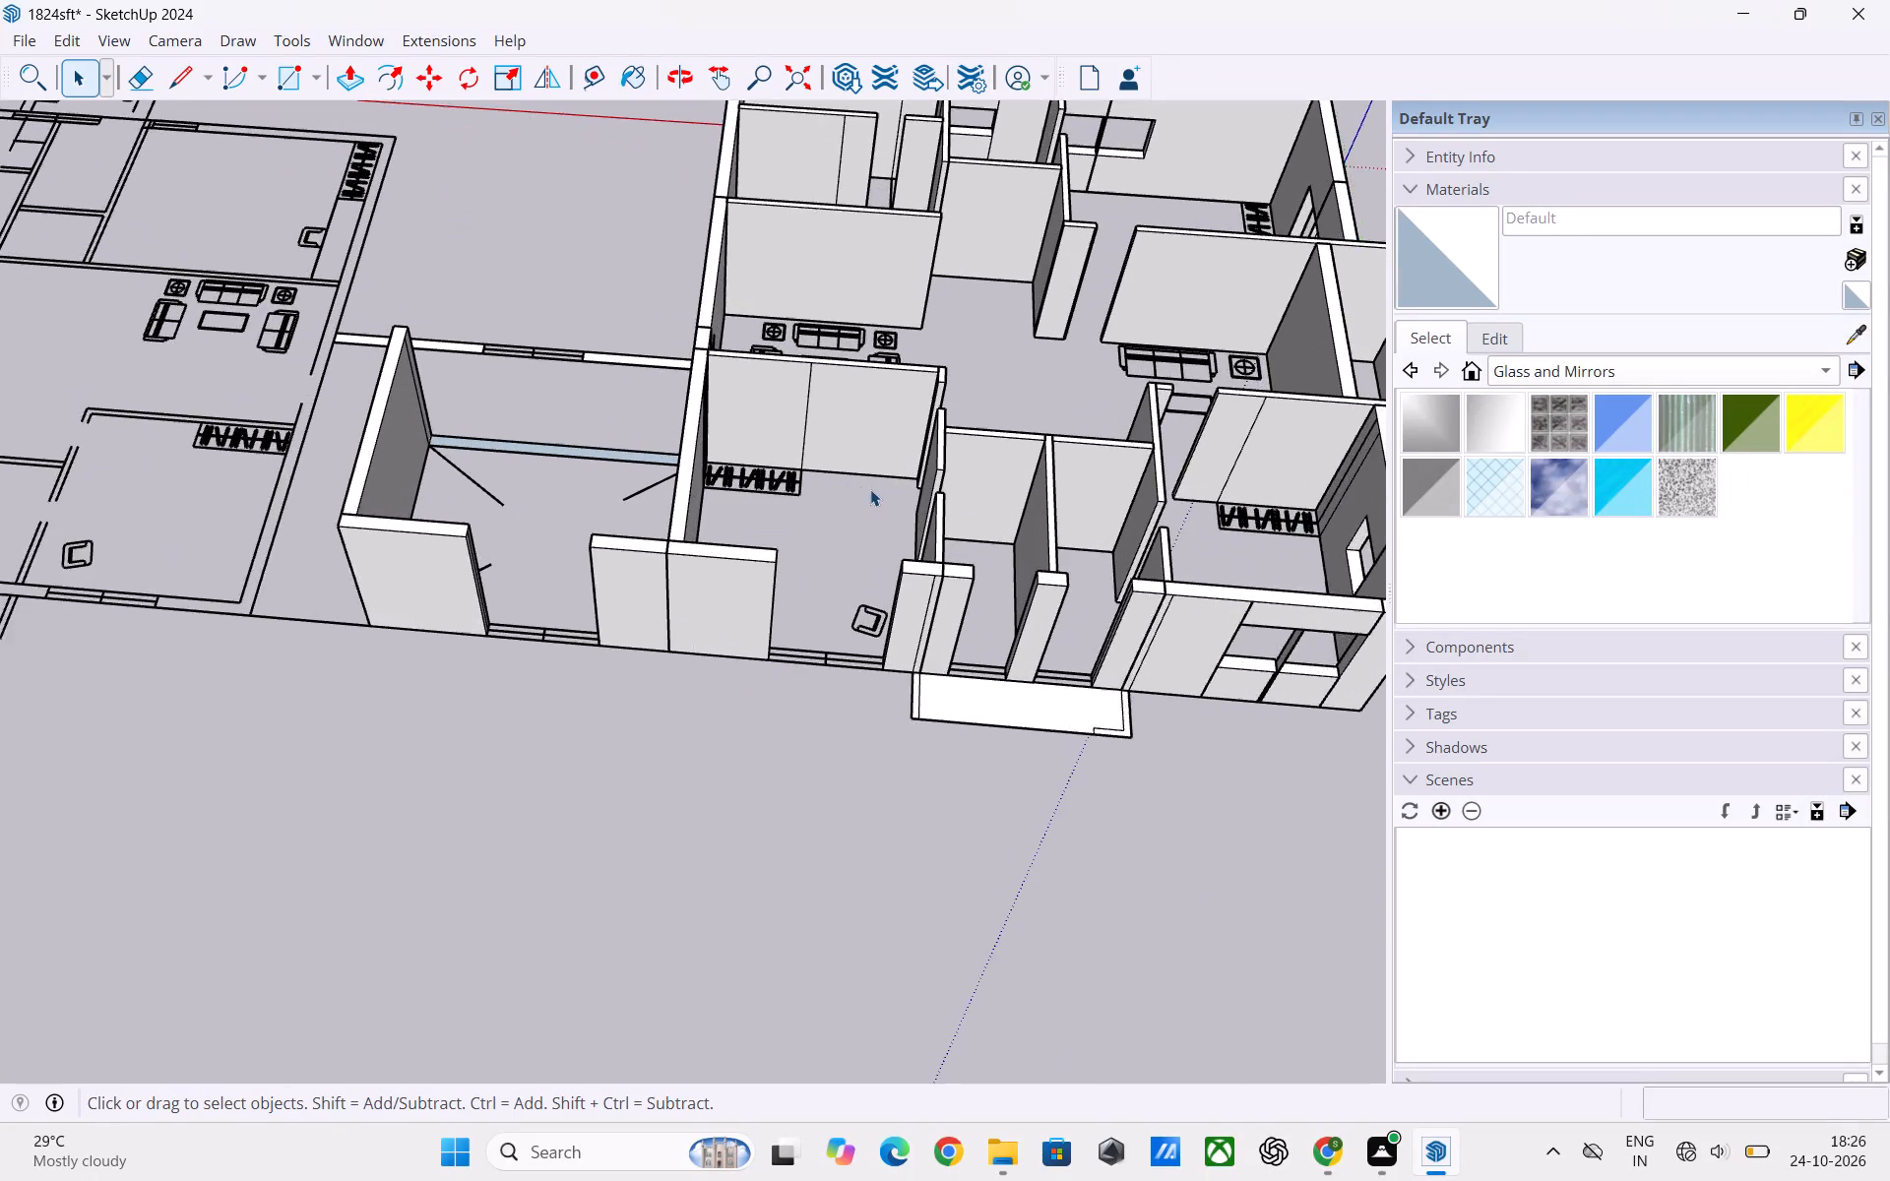
pyautogui.moveTo(870, 616); pyautogui.dragTo(805, 525, button='middle')
pyautogui.scroll(3, 756, 591)
pyautogui.moveTo(789, 611); pyautogui.dragTo(466, 615, button='middle')
pyautogui.scroll(2, 587, 568)
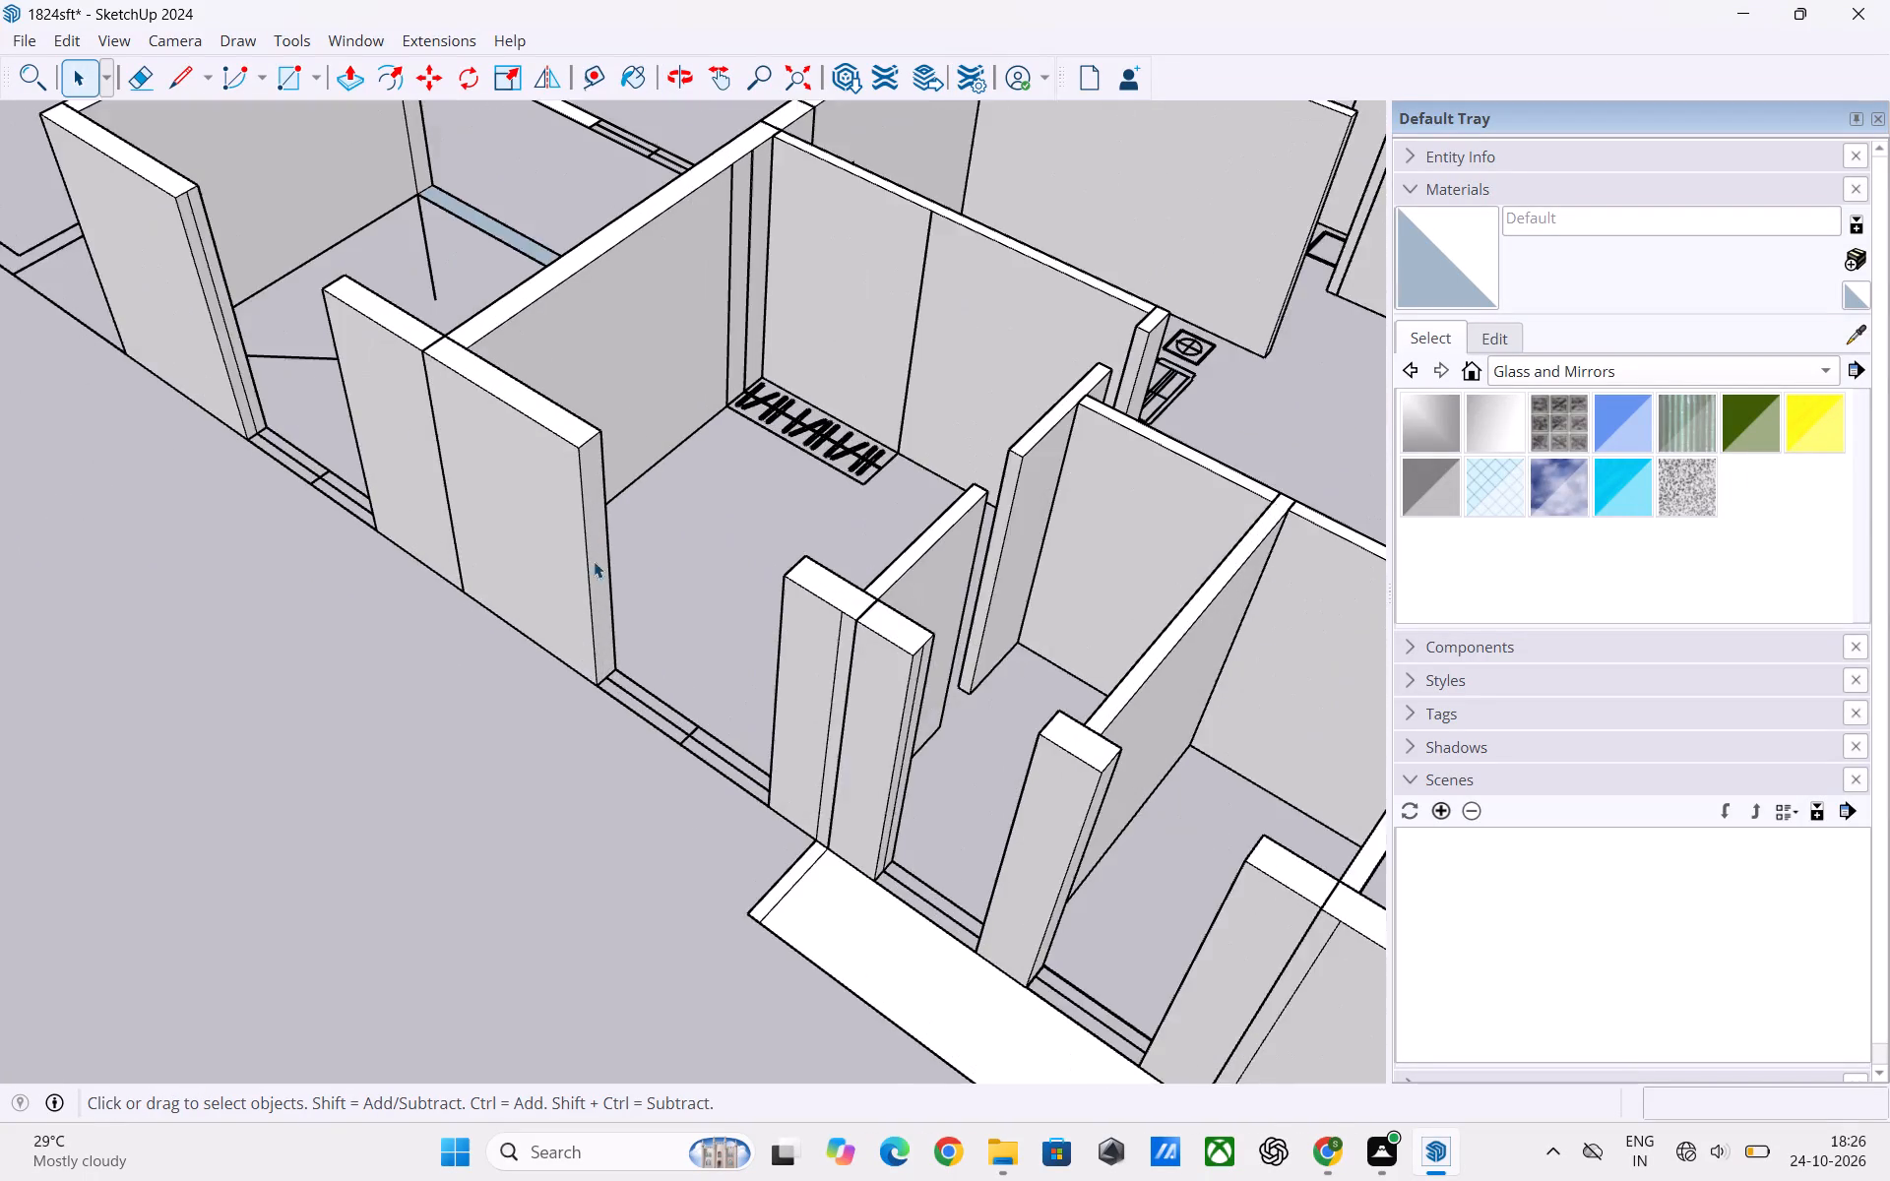
pyautogui.scroll(3, 594, 561)
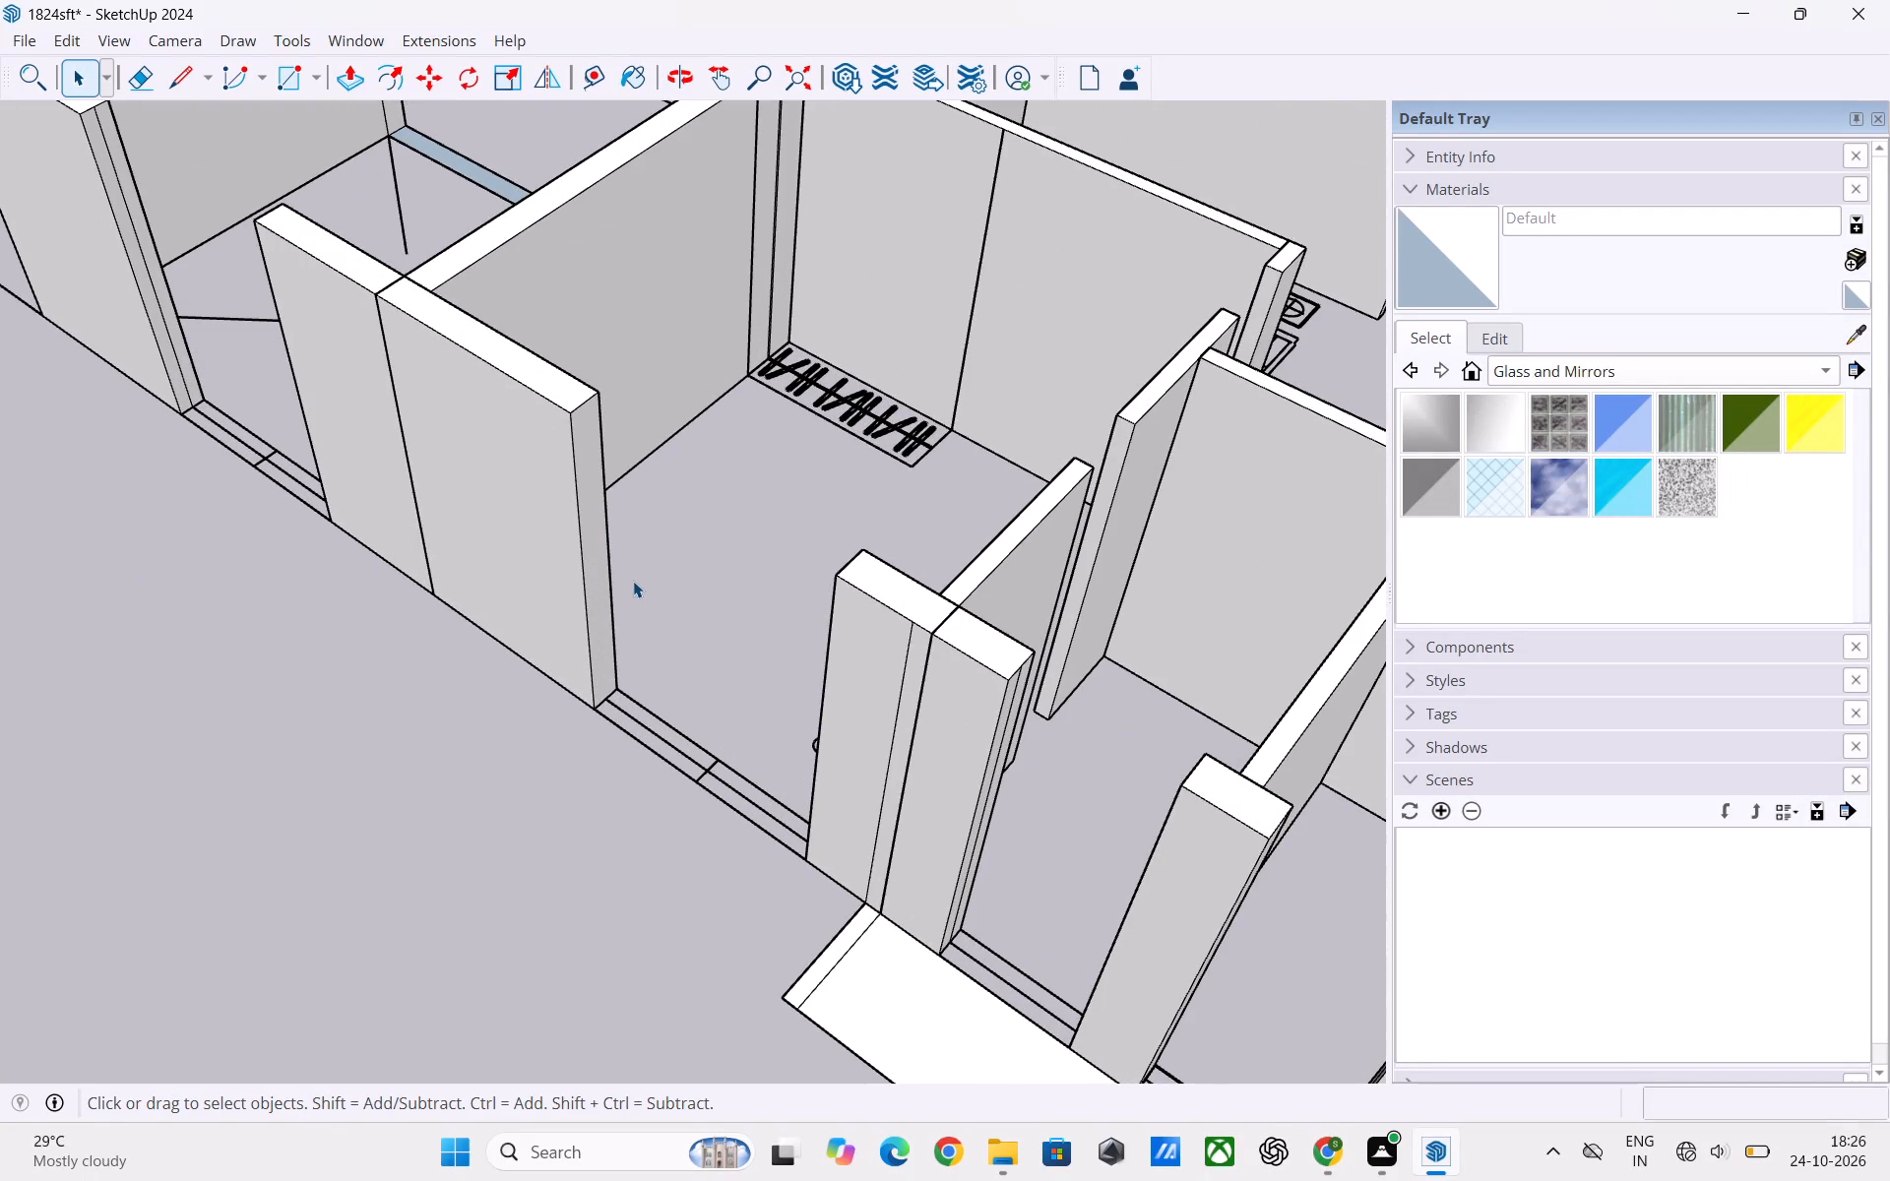
pyautogui.moveTo(622, 621); pyautogui.dragTo(535, 620, button='middle')
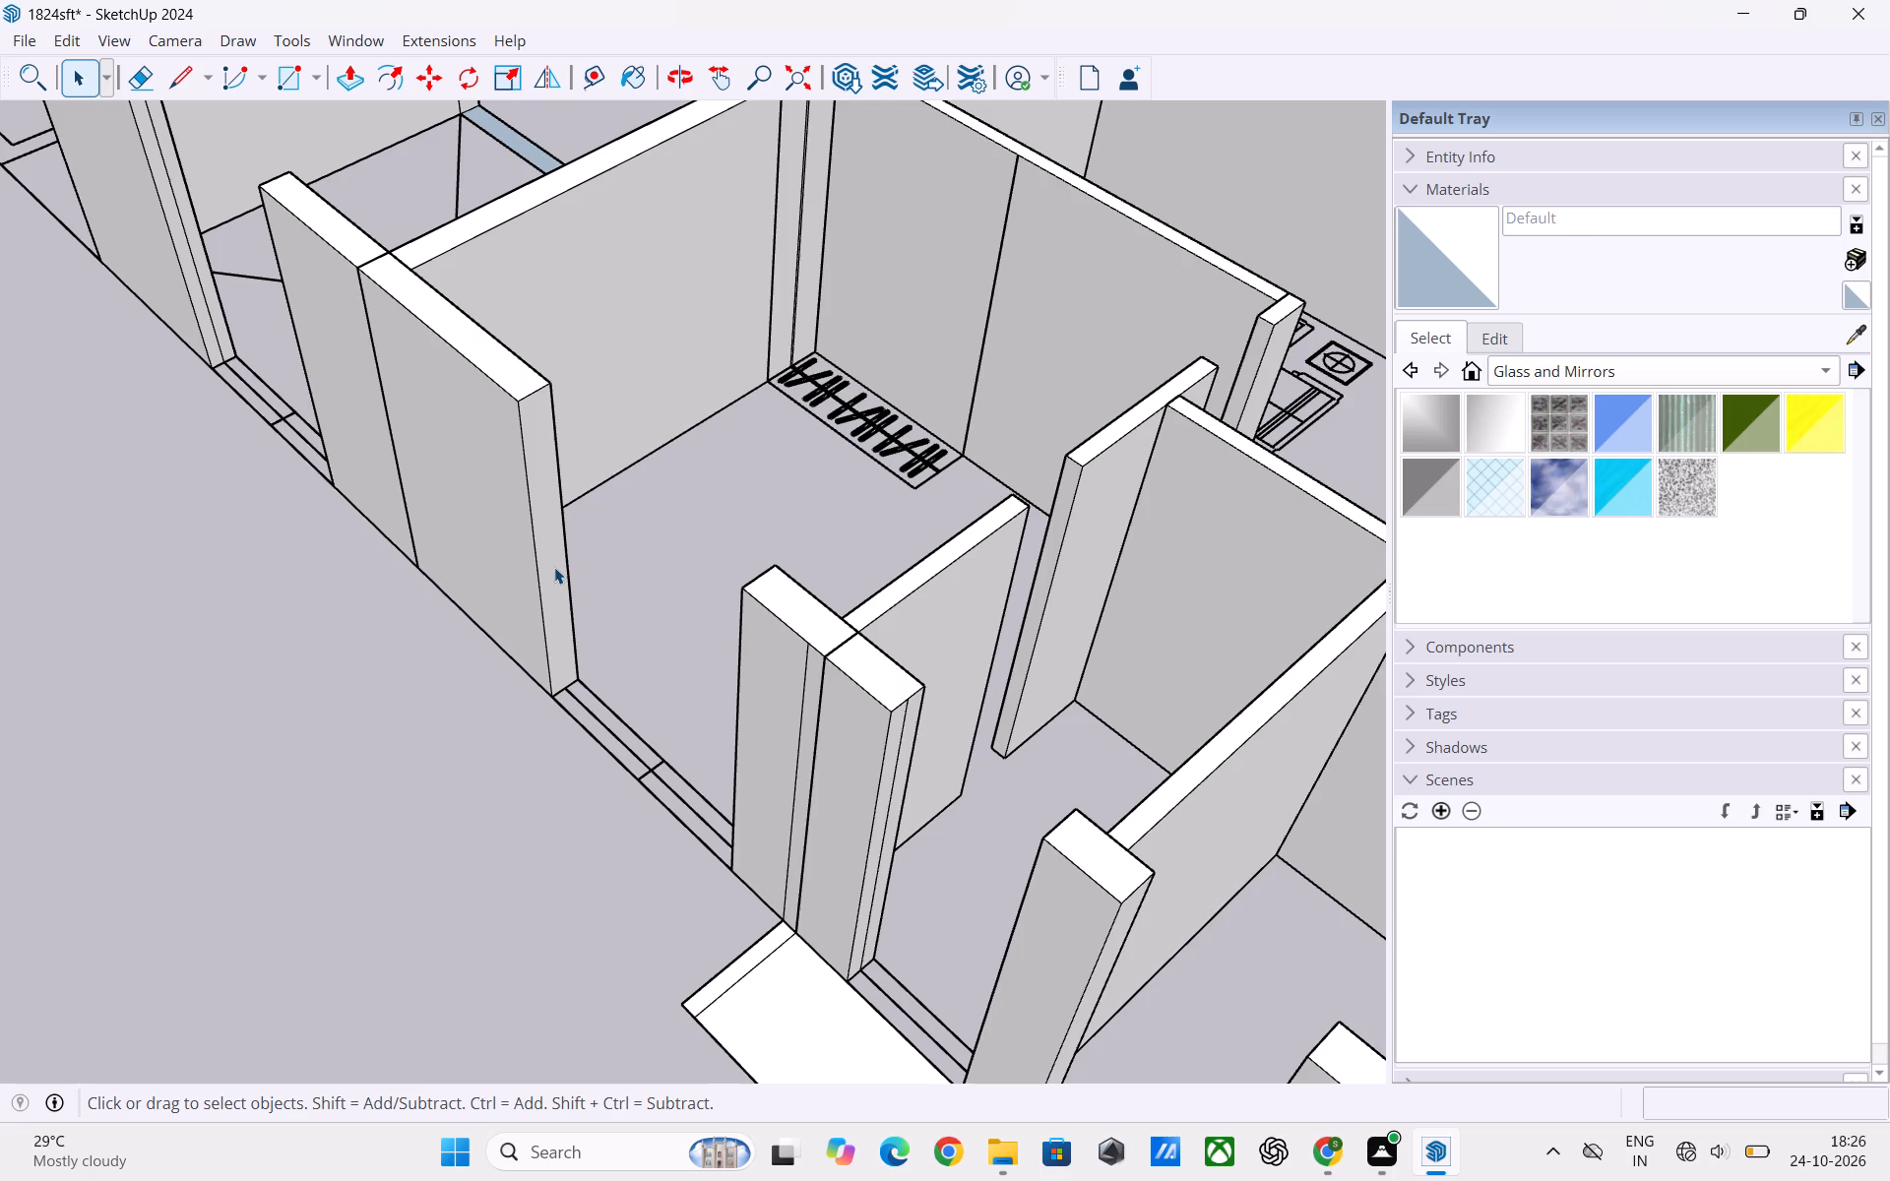
pyautogui.tripleClick(554, 567)
pyautogui.click(553, 568)
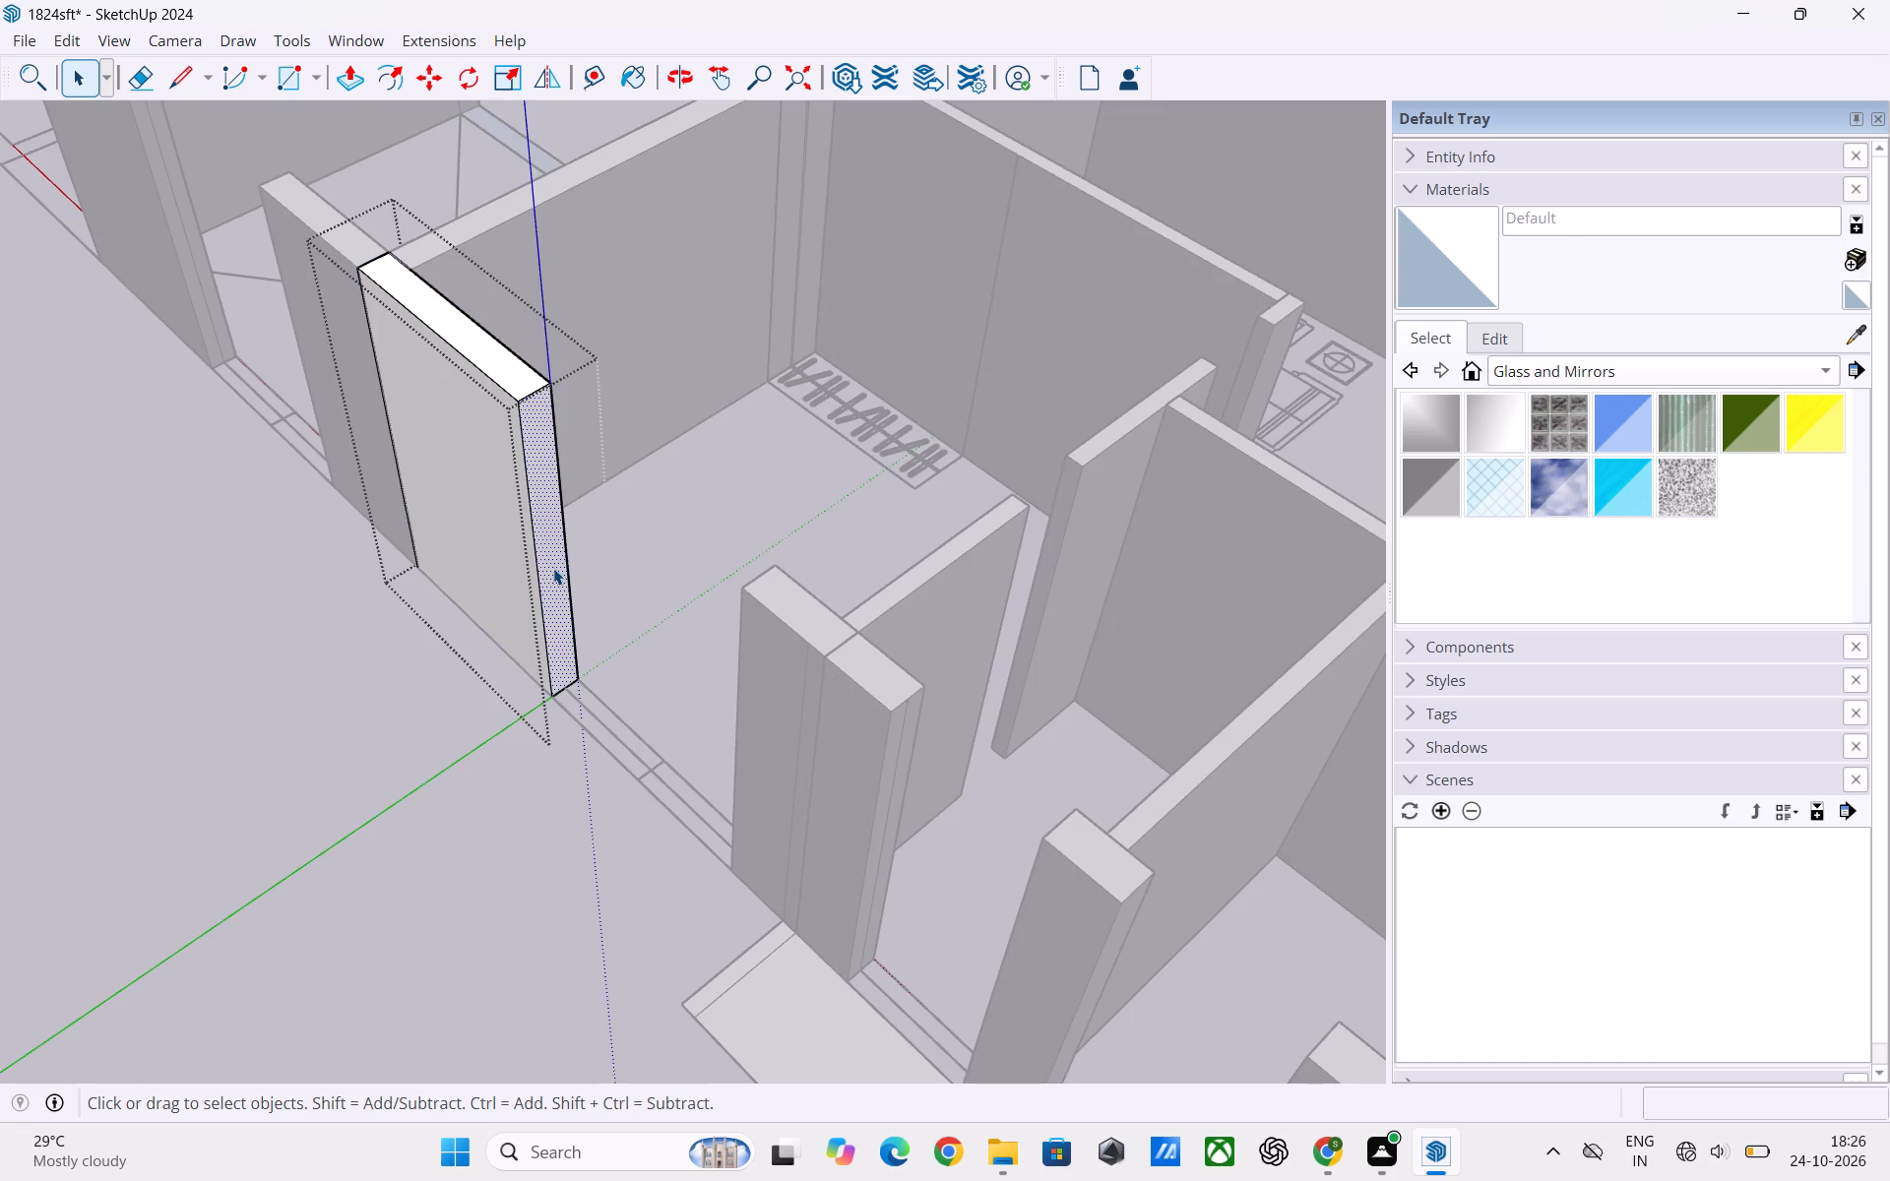
pyautogui.press('t')
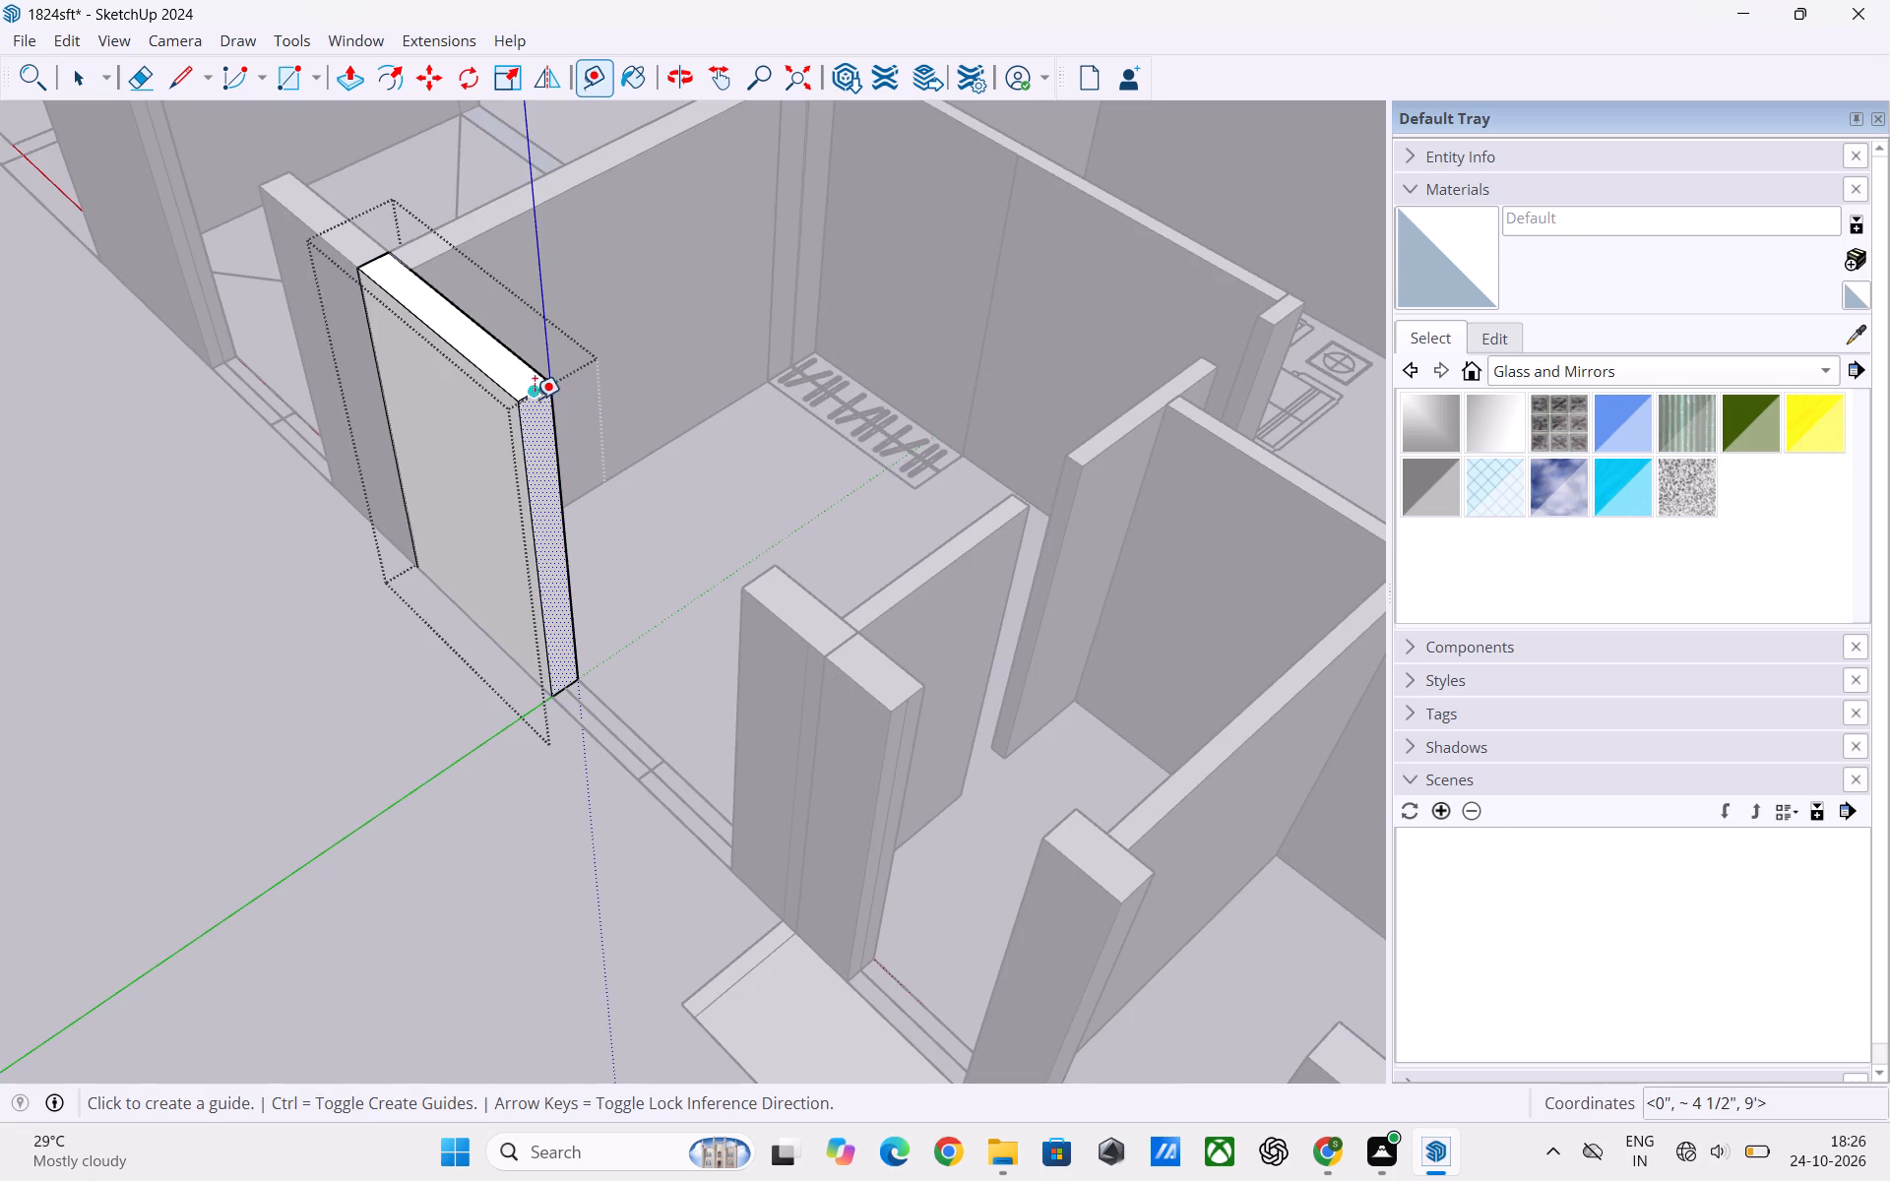
pyautogui.click(531, 395)
pyautogui.press('space')
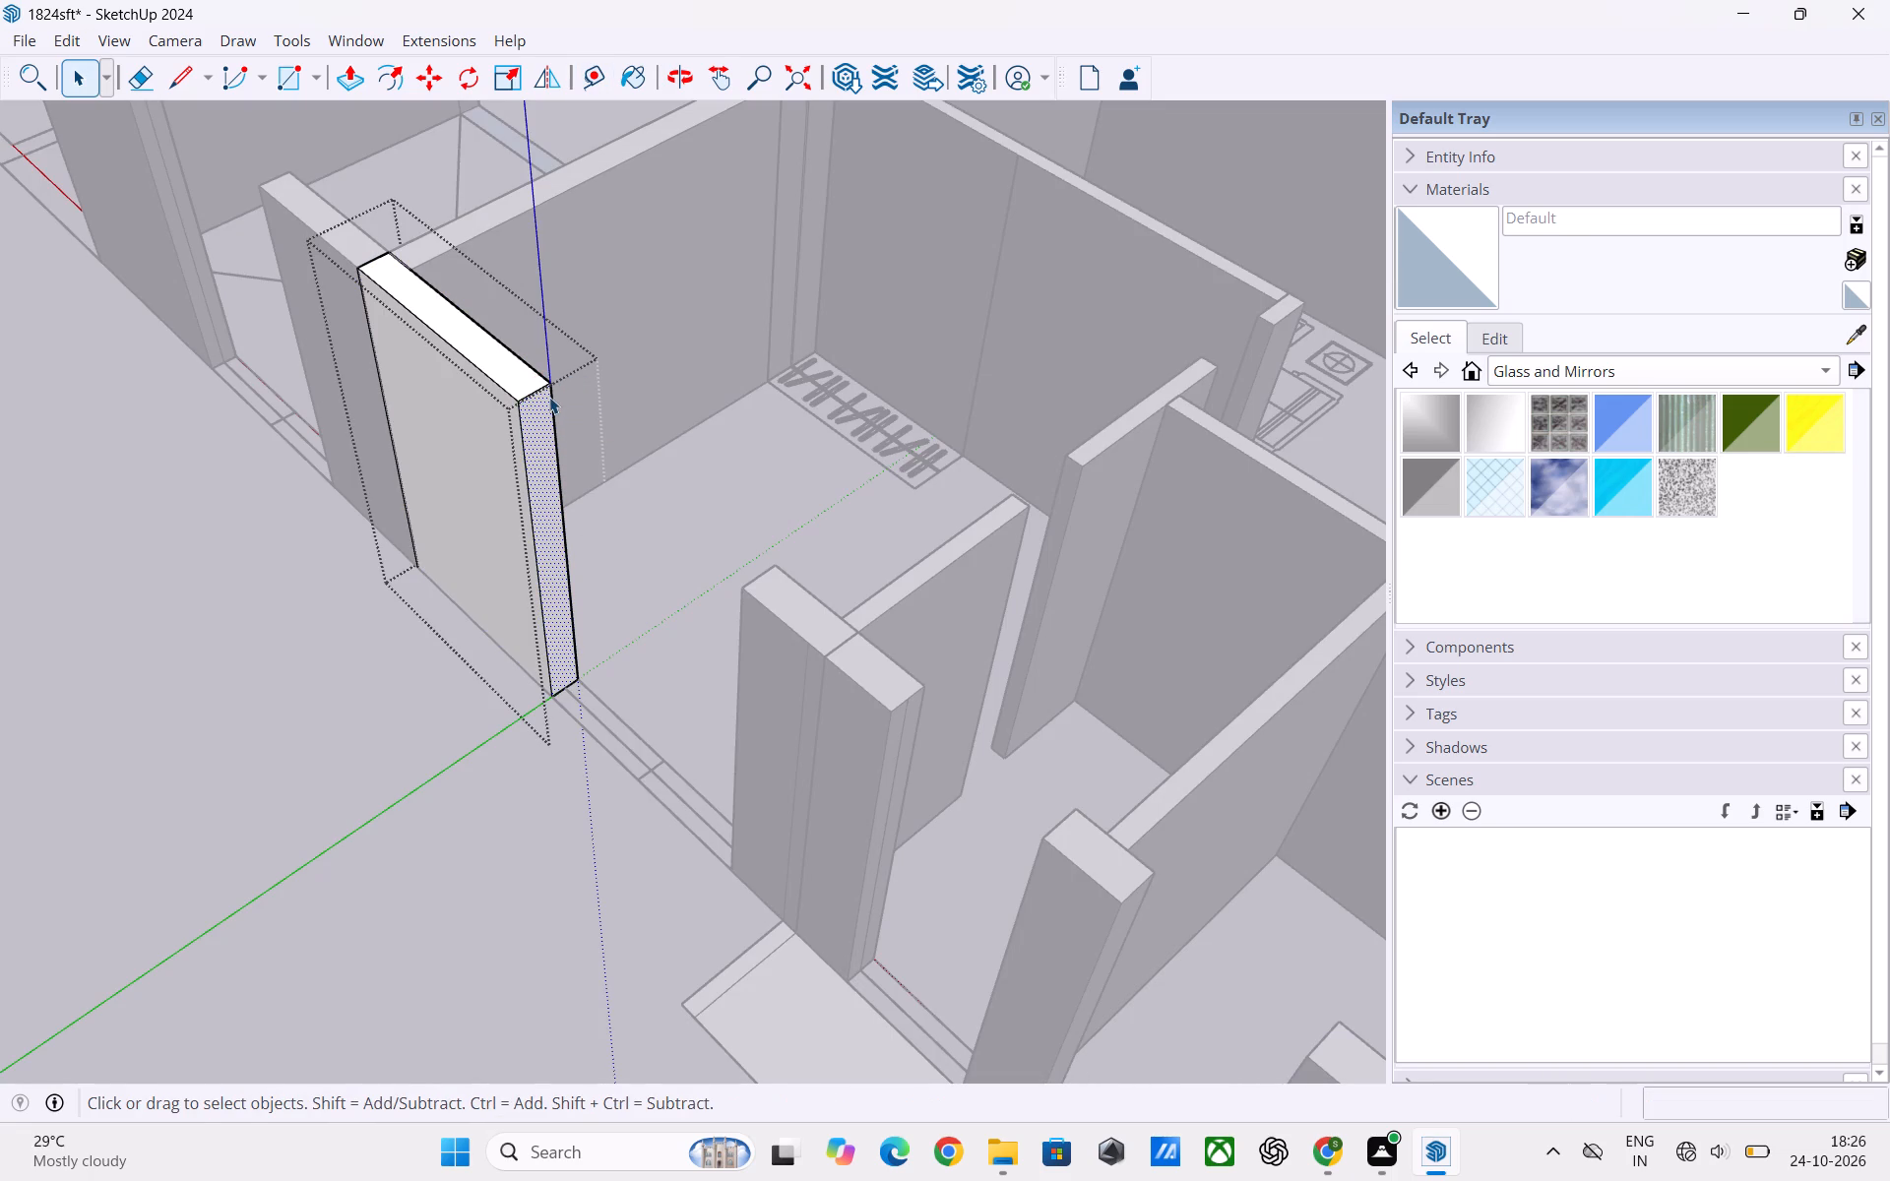
pyautogui.press('t')
pyautogui.click(534, 394)
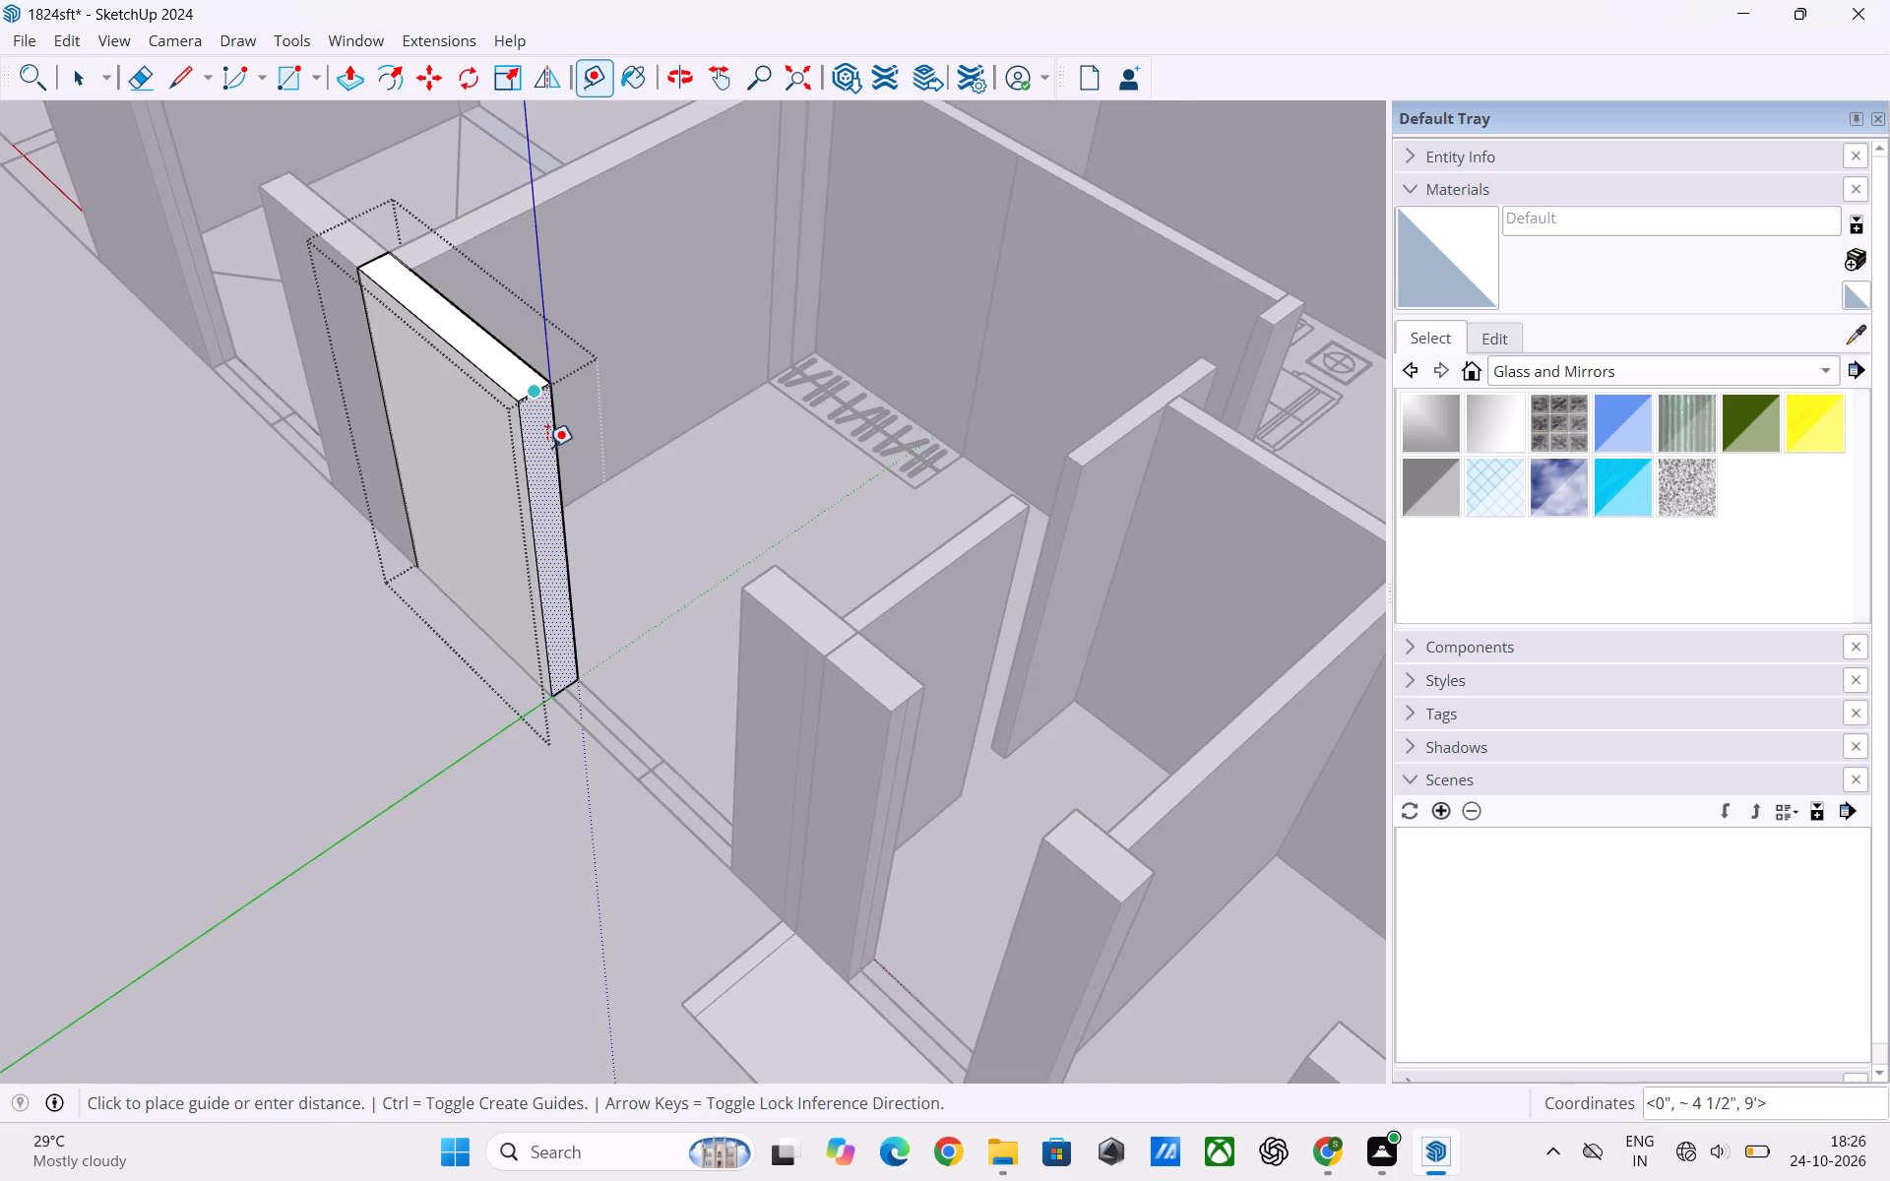
pyautogui.press('3')
pyautogui.press("'")
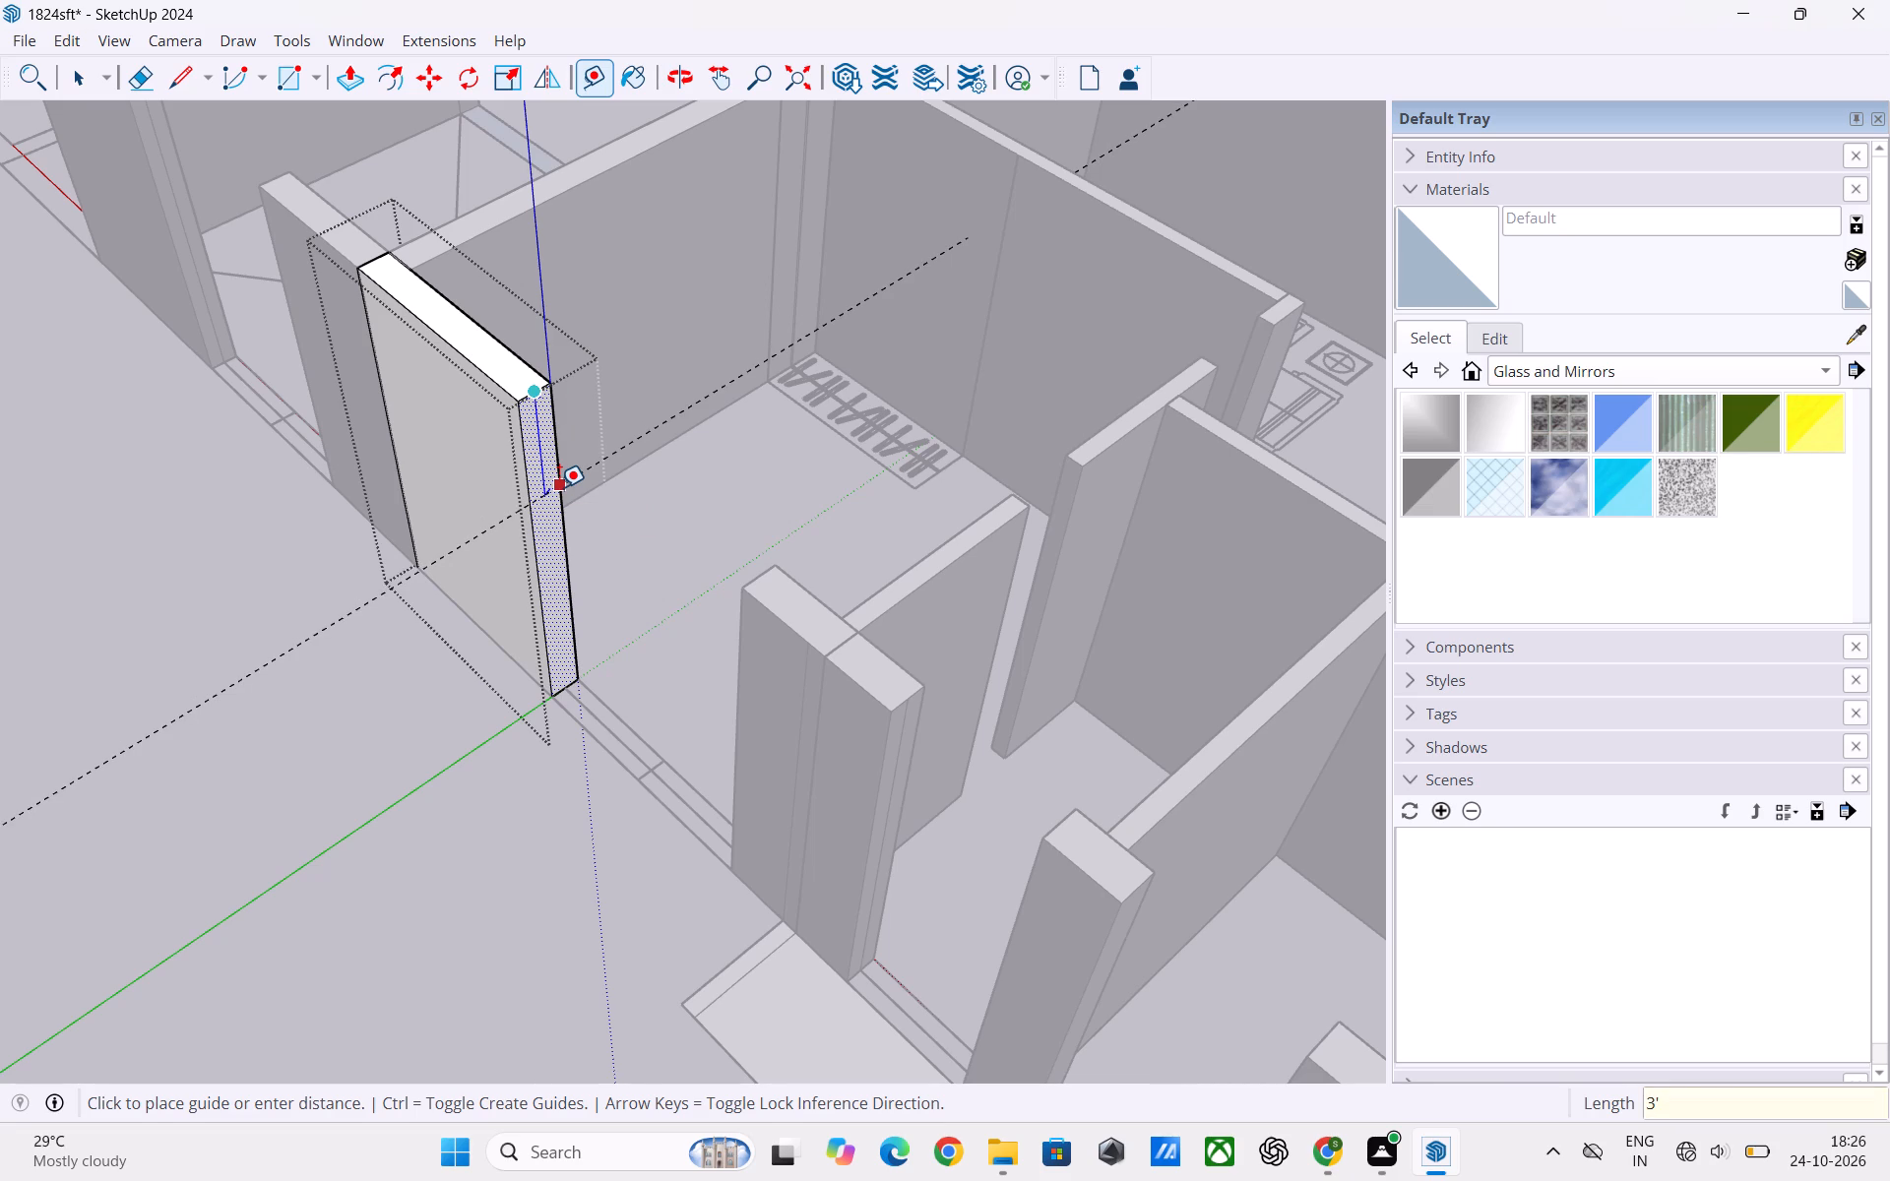
pyautogui.press('Return')
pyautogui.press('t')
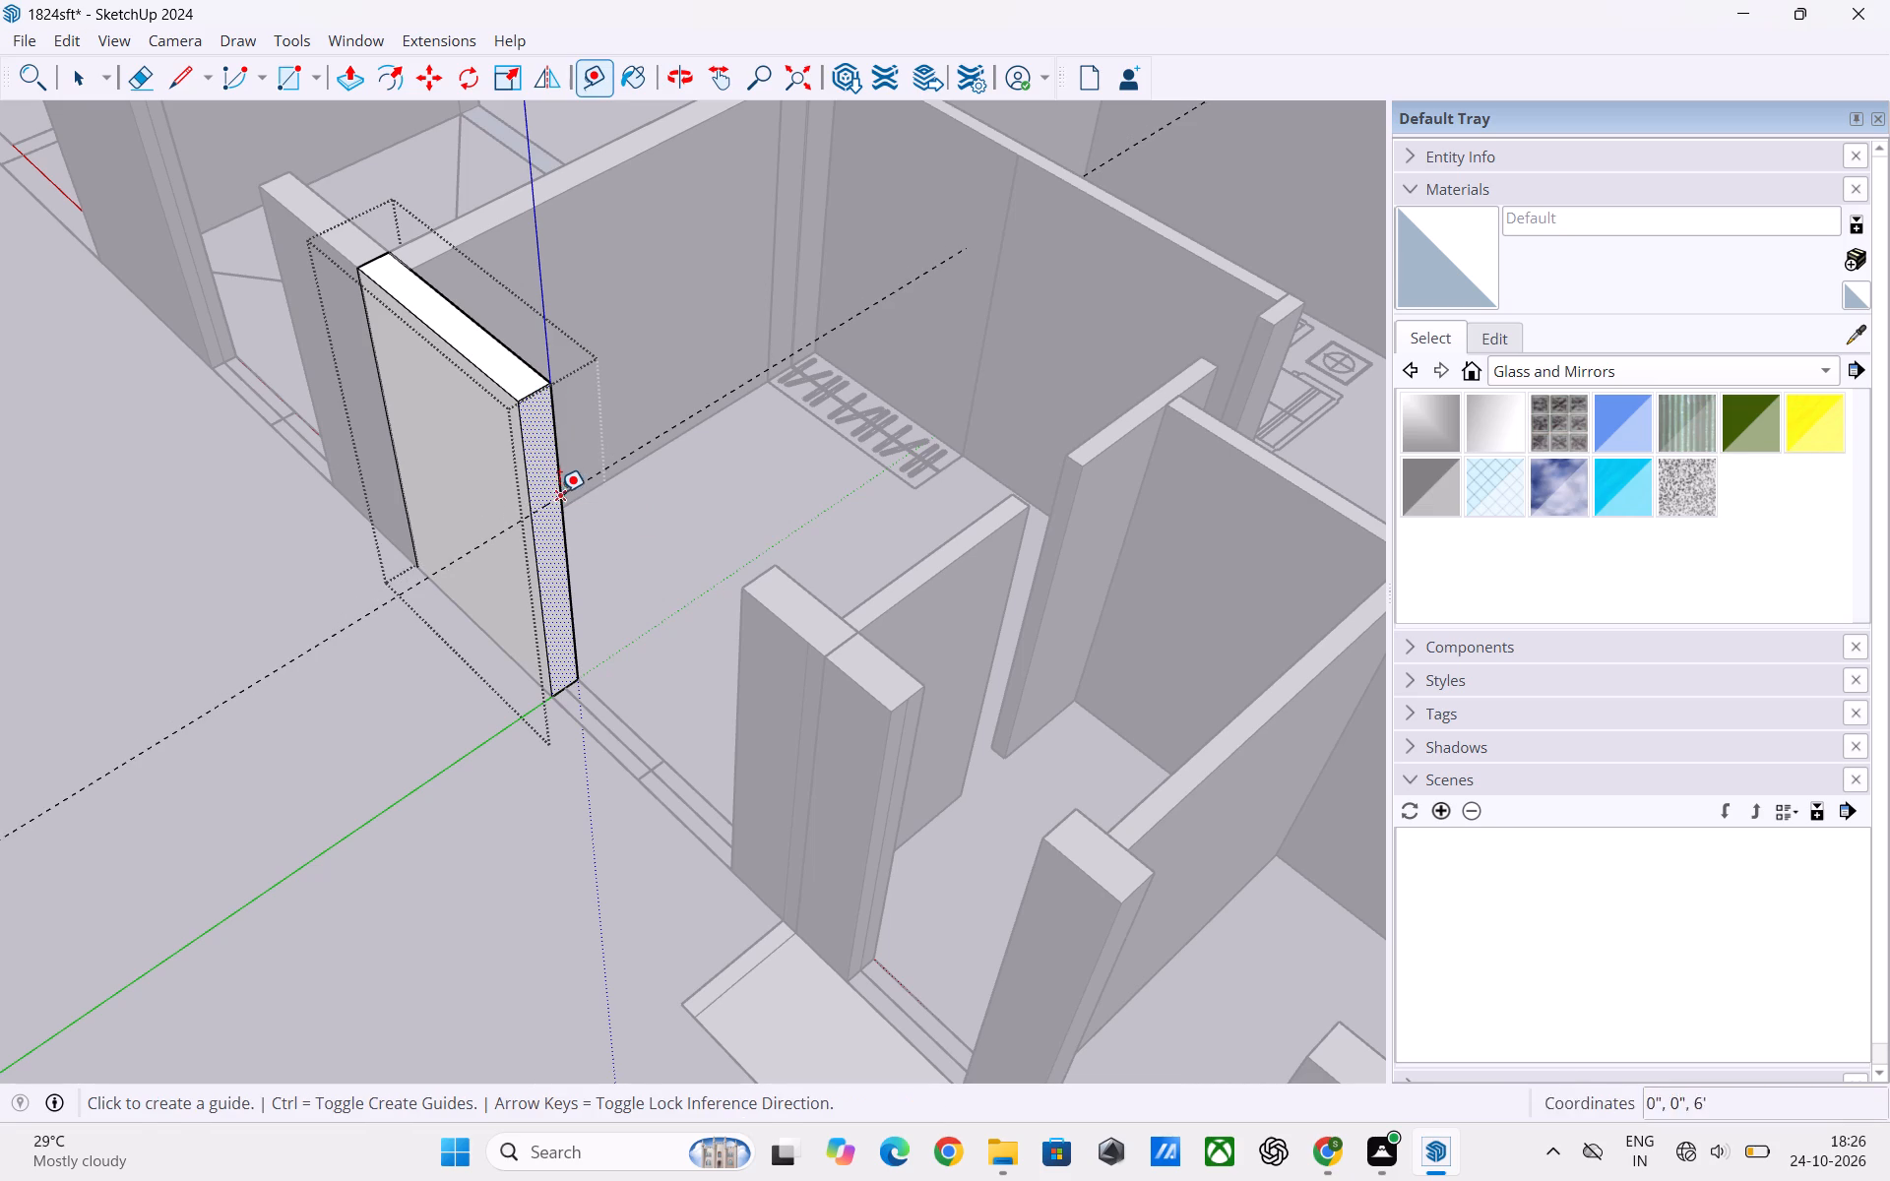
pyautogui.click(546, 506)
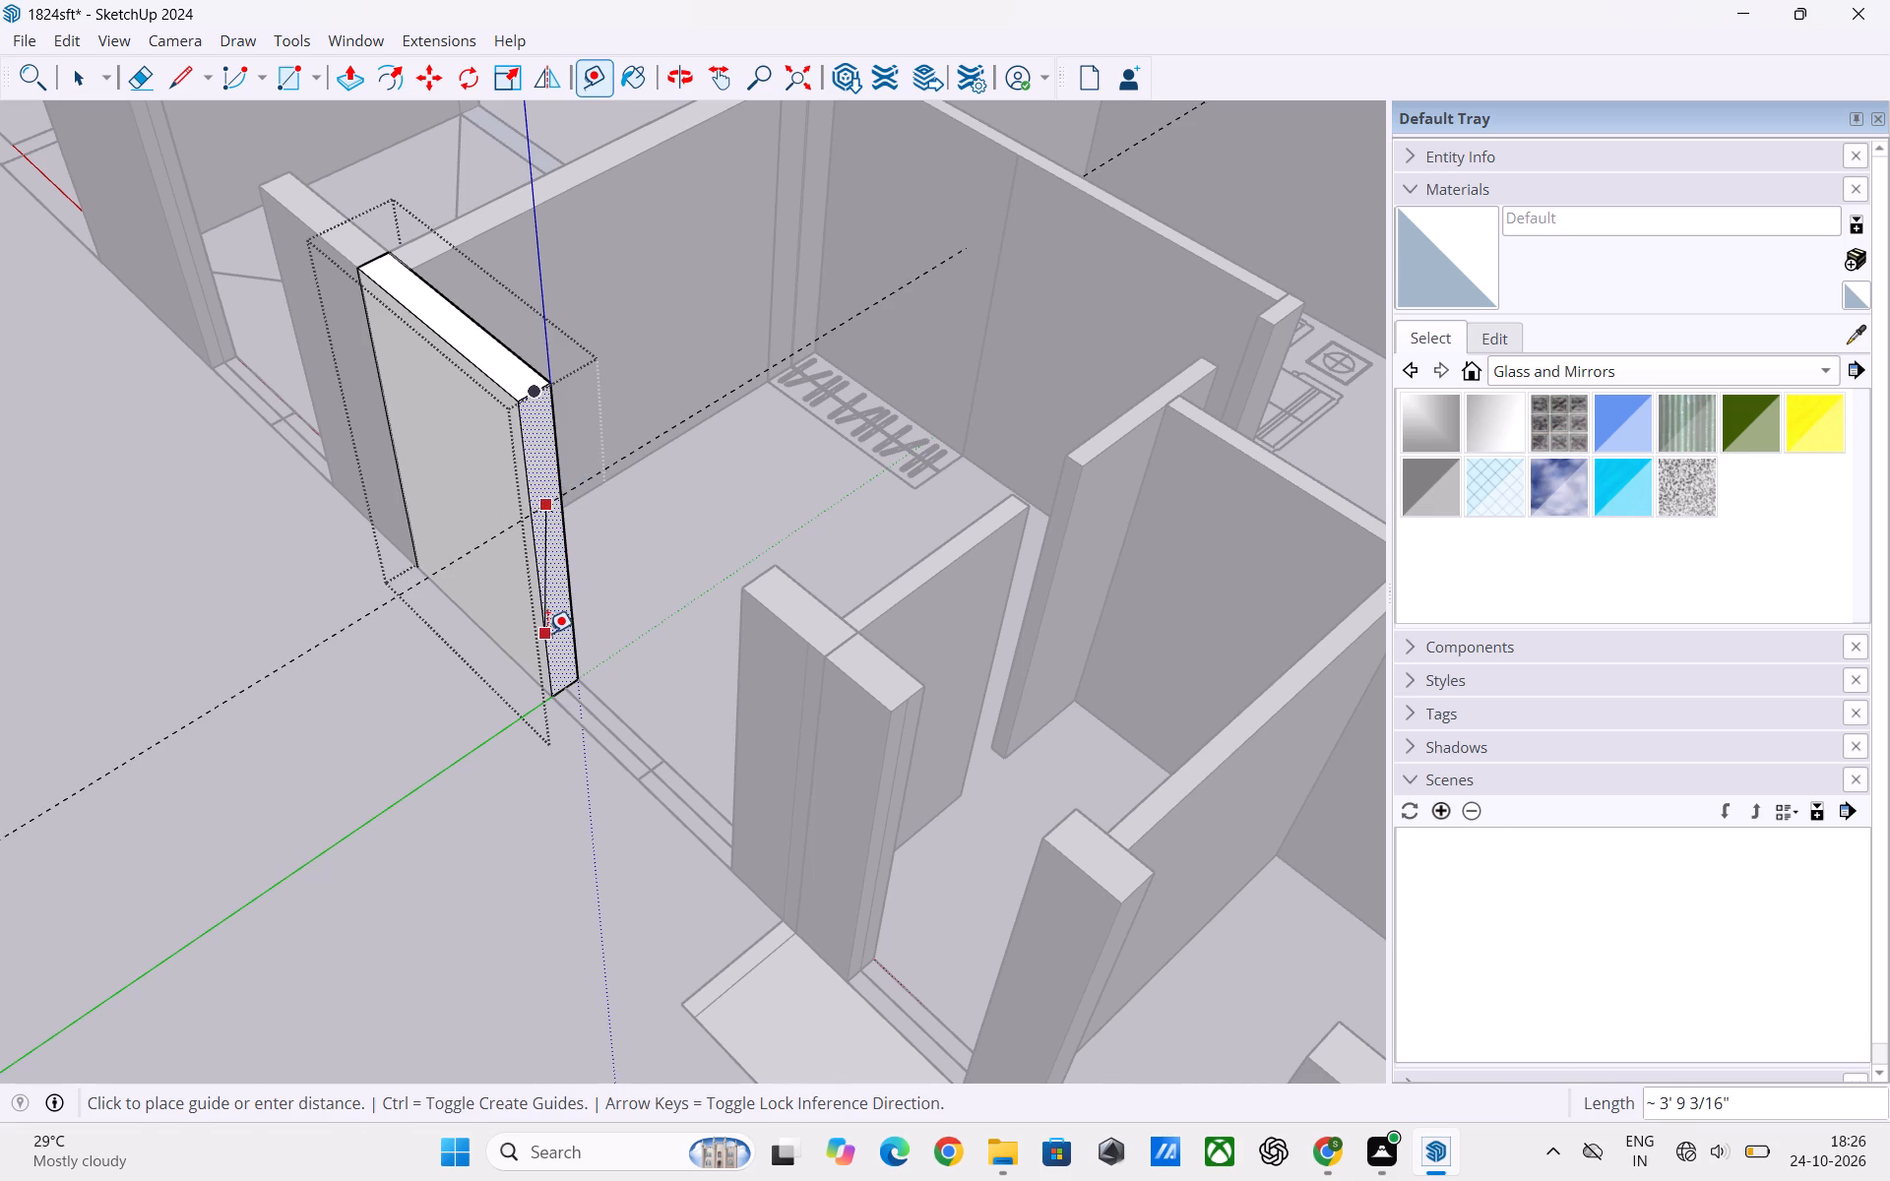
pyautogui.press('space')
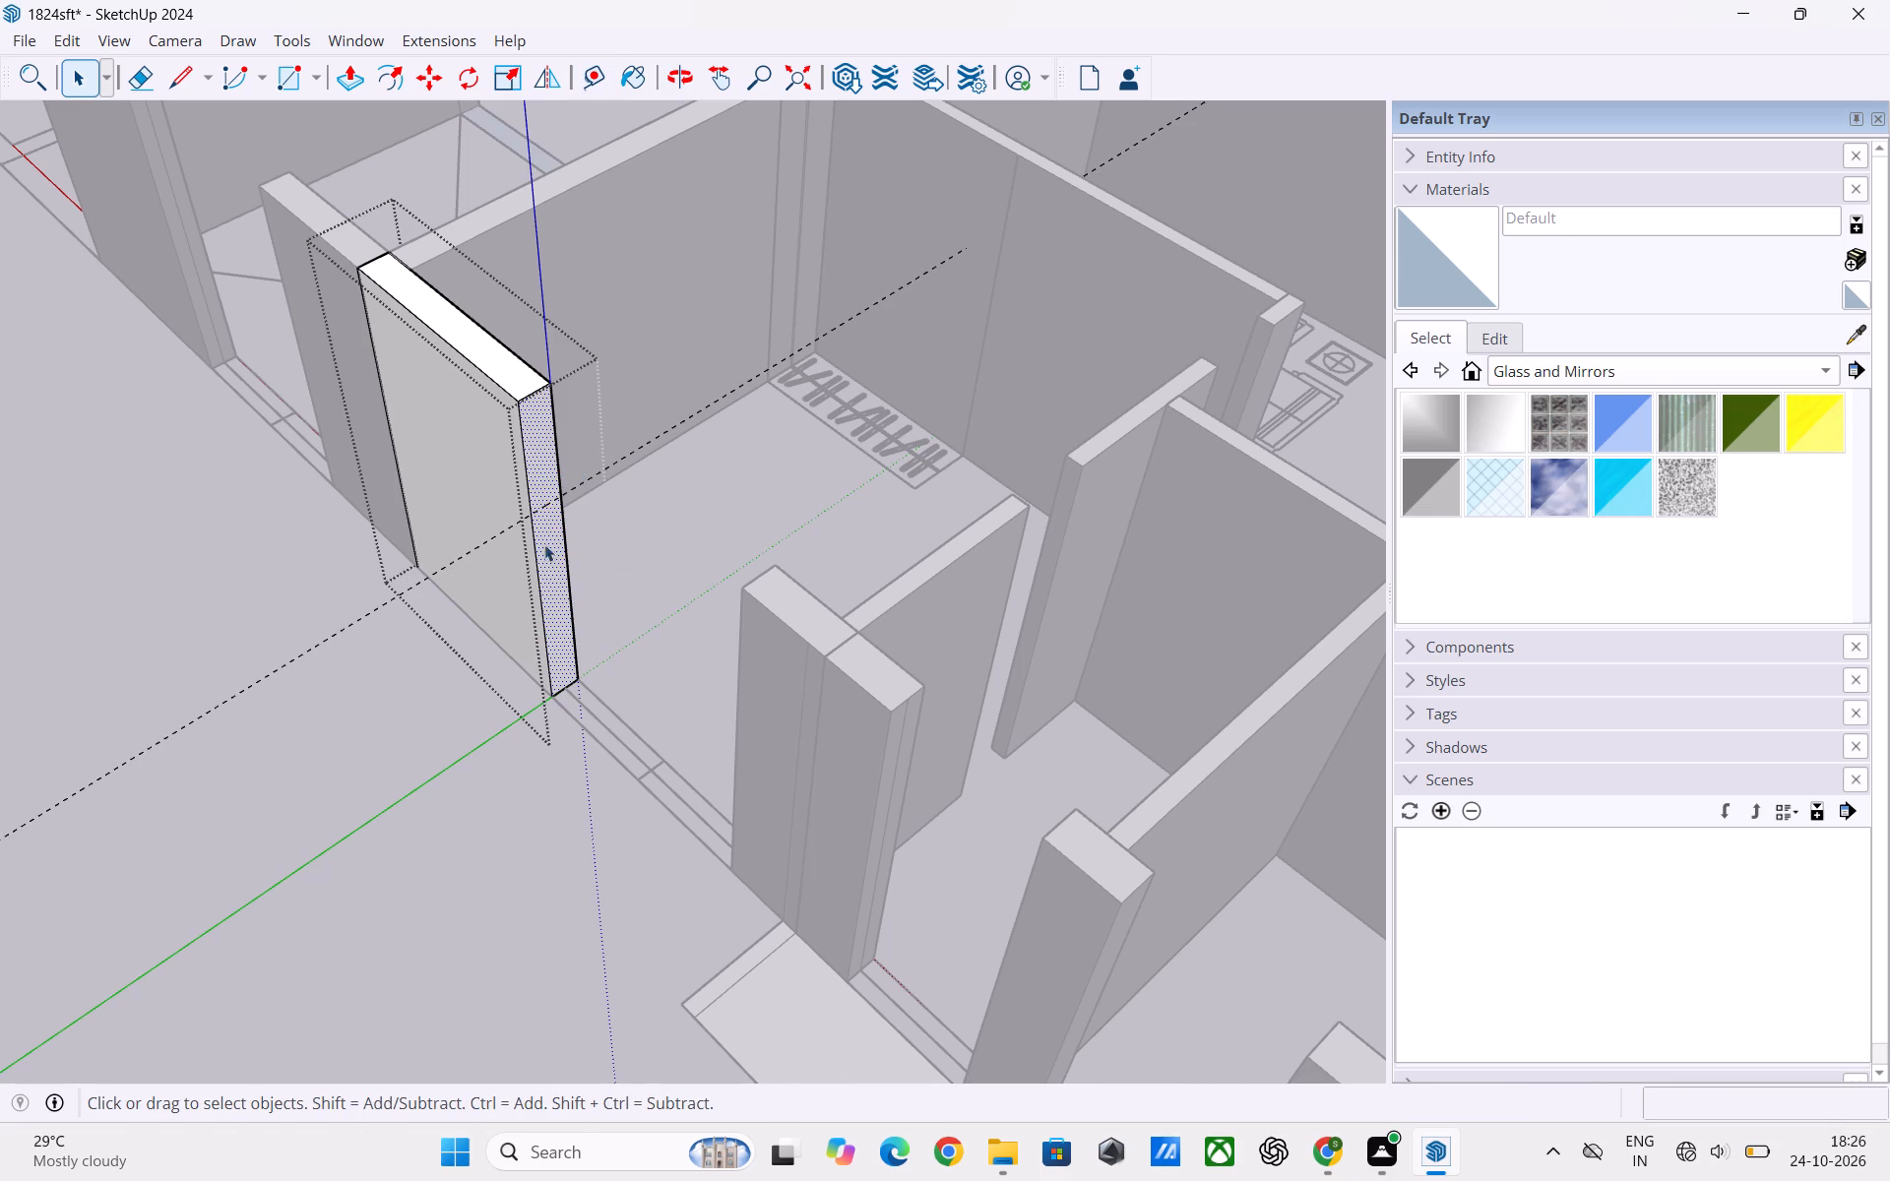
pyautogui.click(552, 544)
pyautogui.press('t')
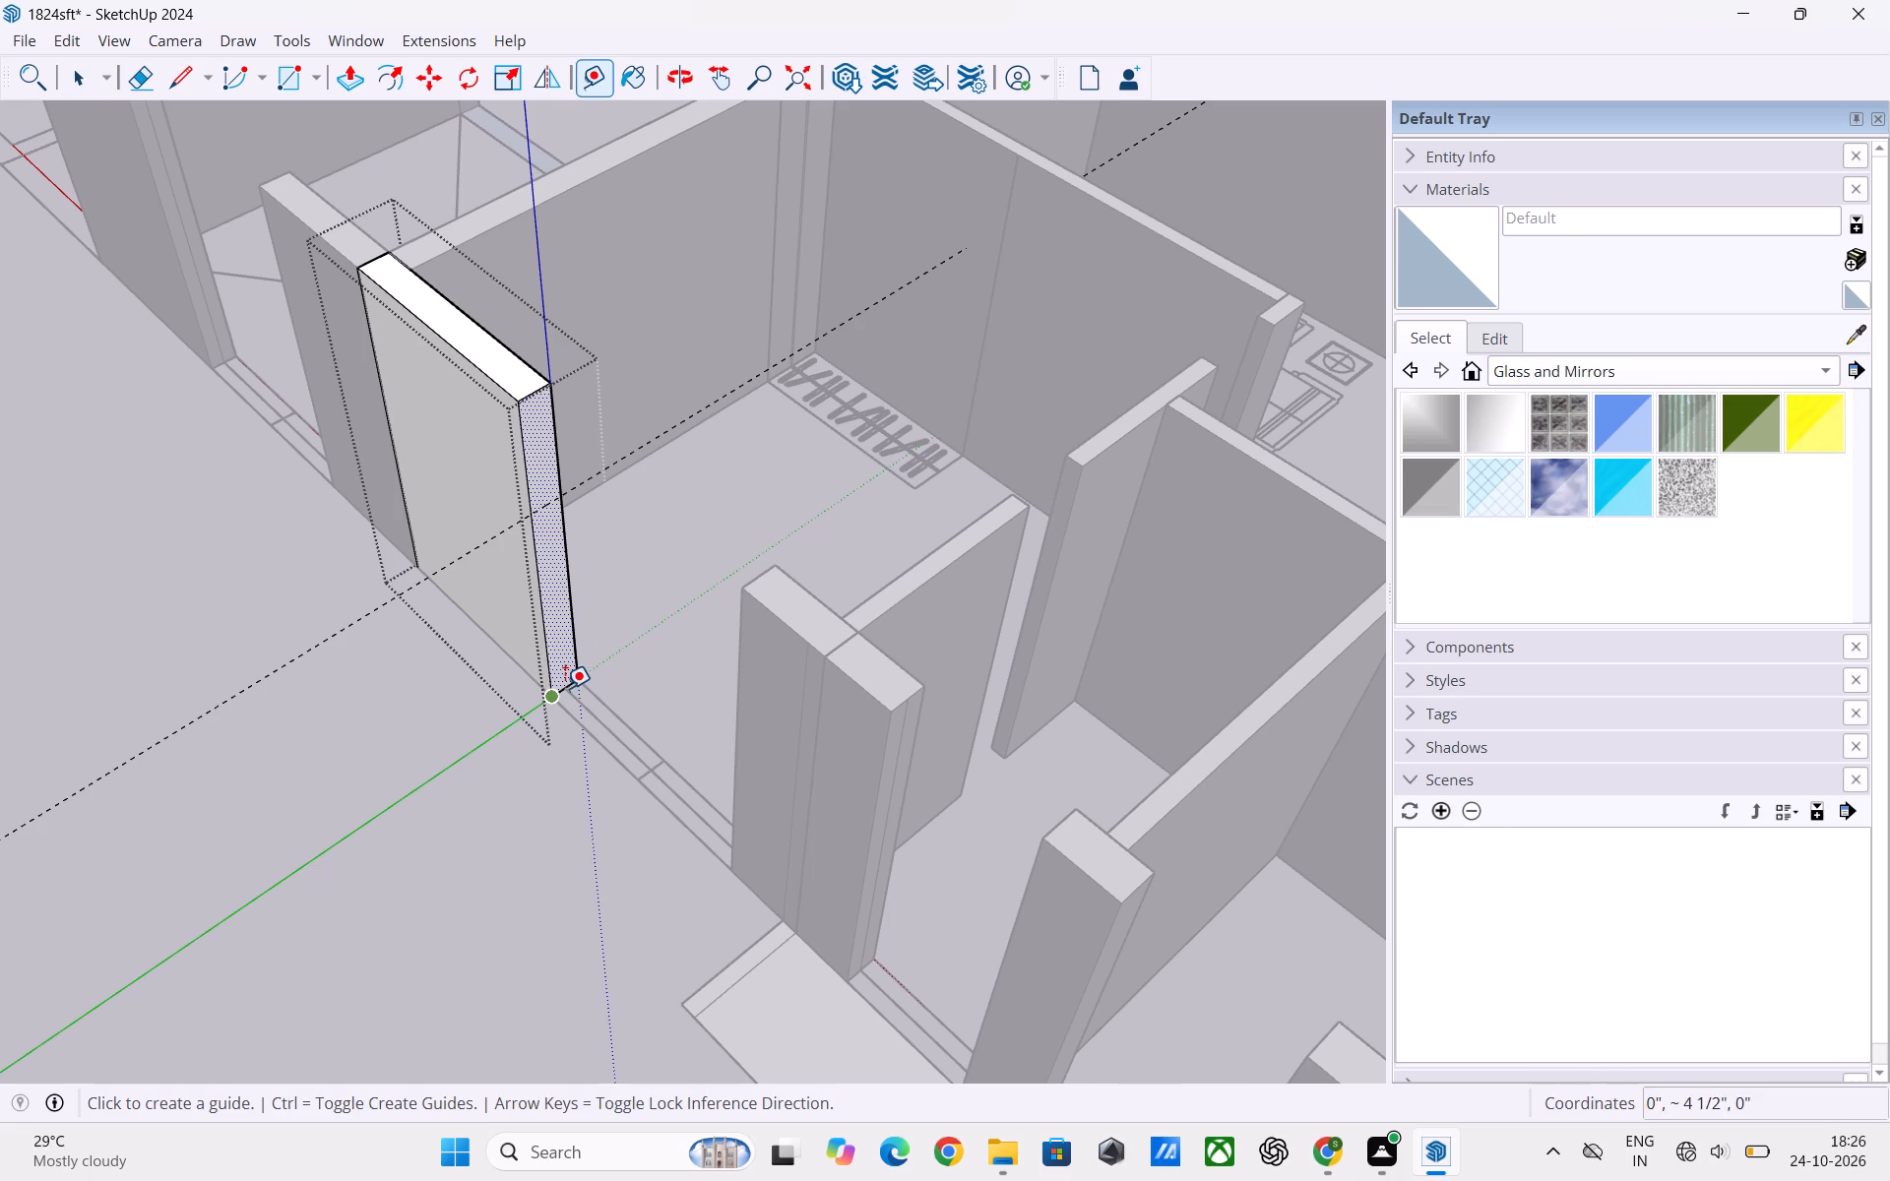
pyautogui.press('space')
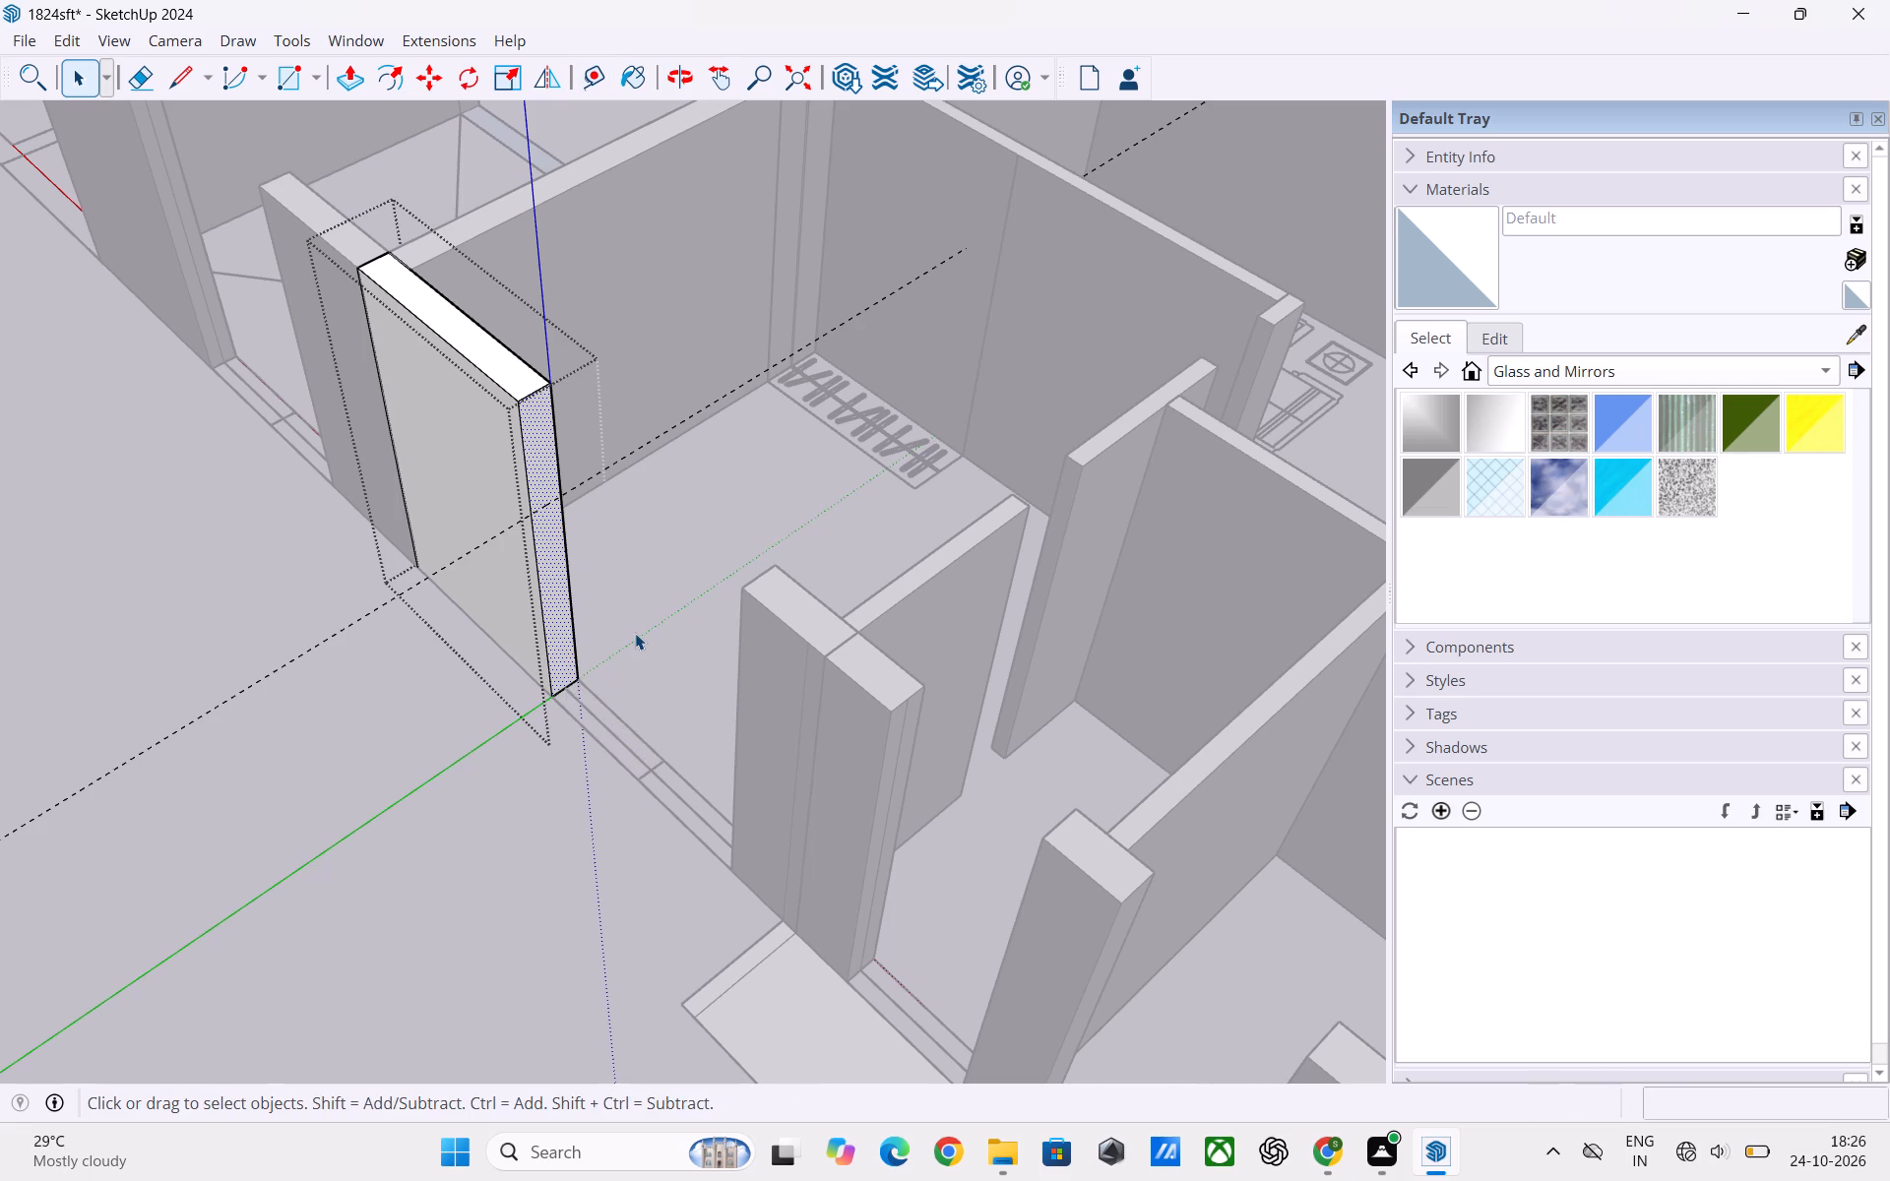
# Place a guide 2' up from the midpoint of the bottom edge on the same wall end face.
pyautogui.click(635, 633)
pyautogui.tripleClick(564, 595)
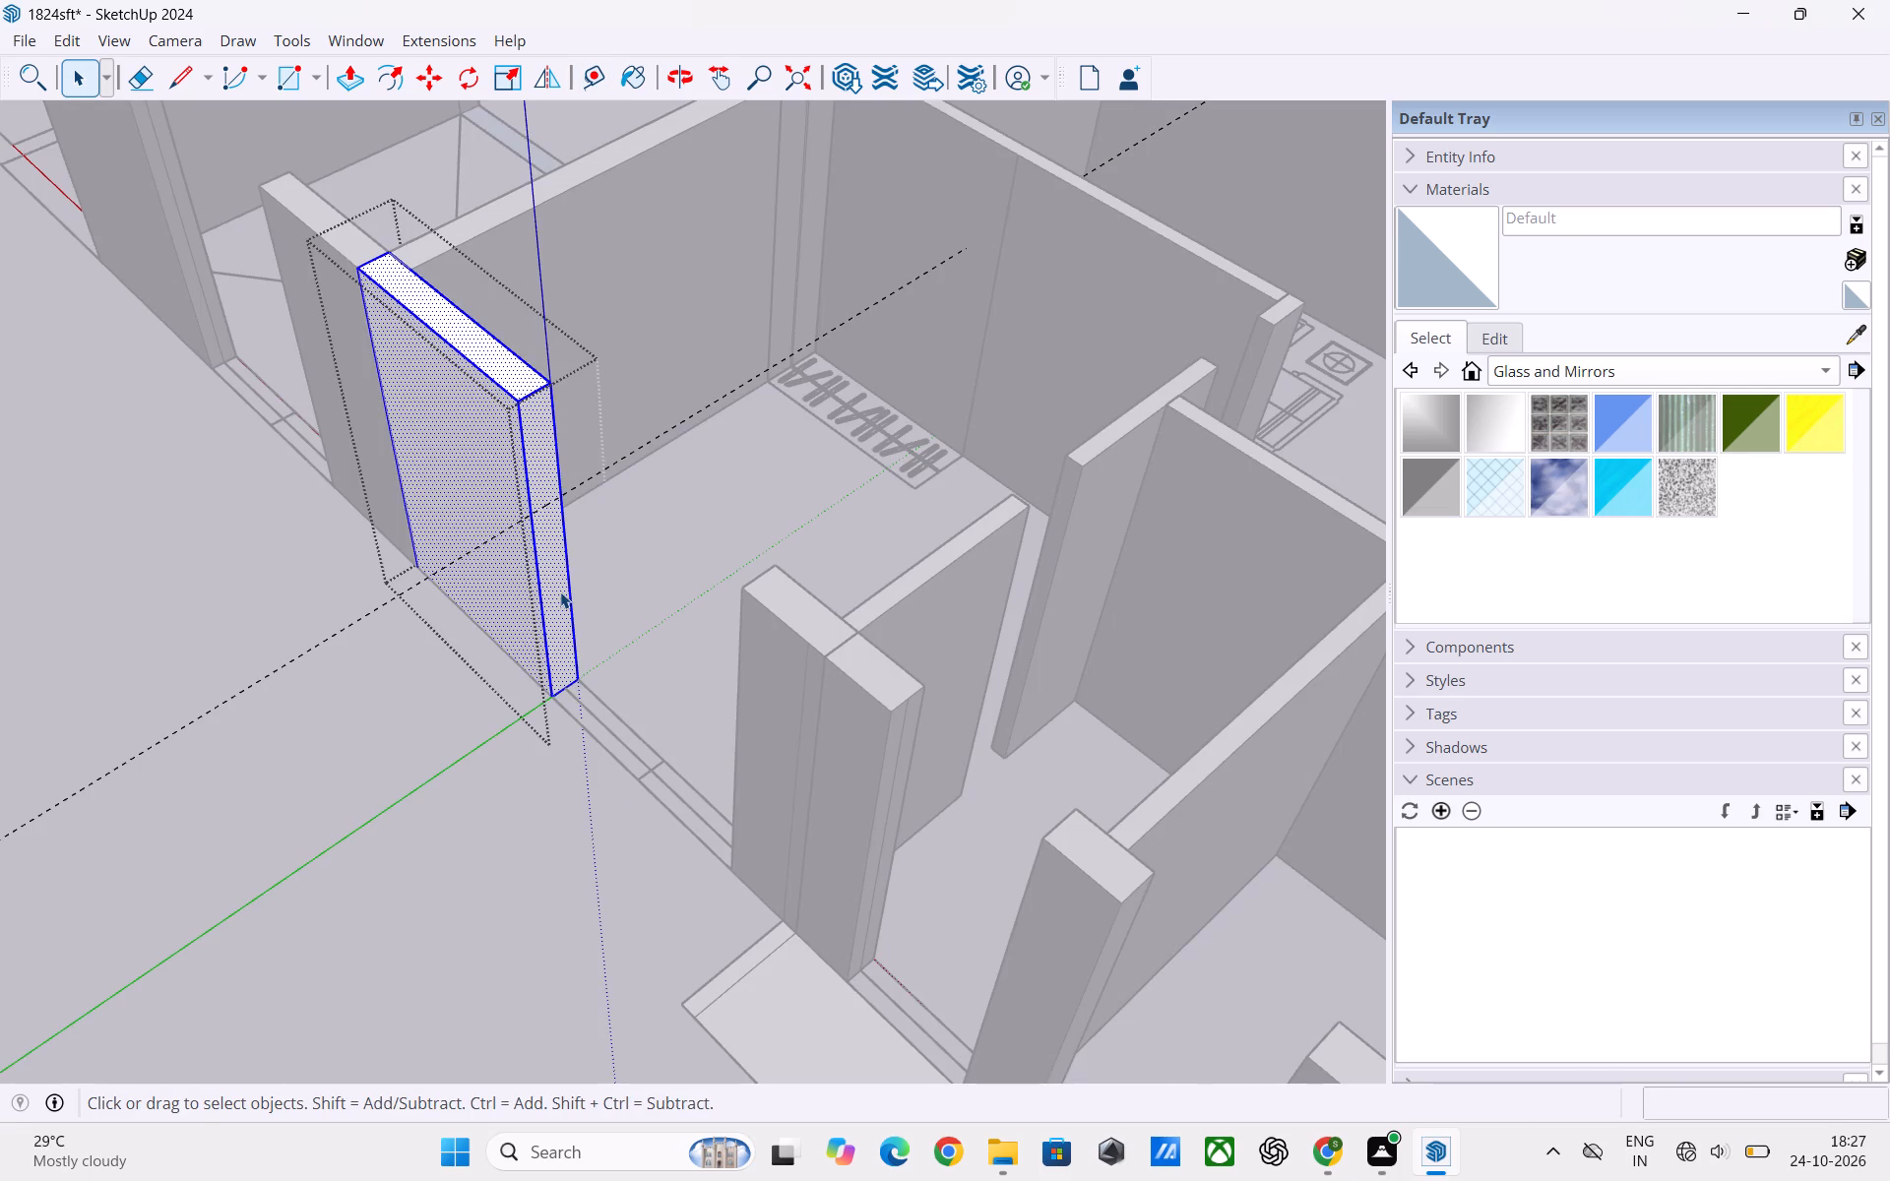
pyautogui.click(560, 591)
pyautogui.press('t')
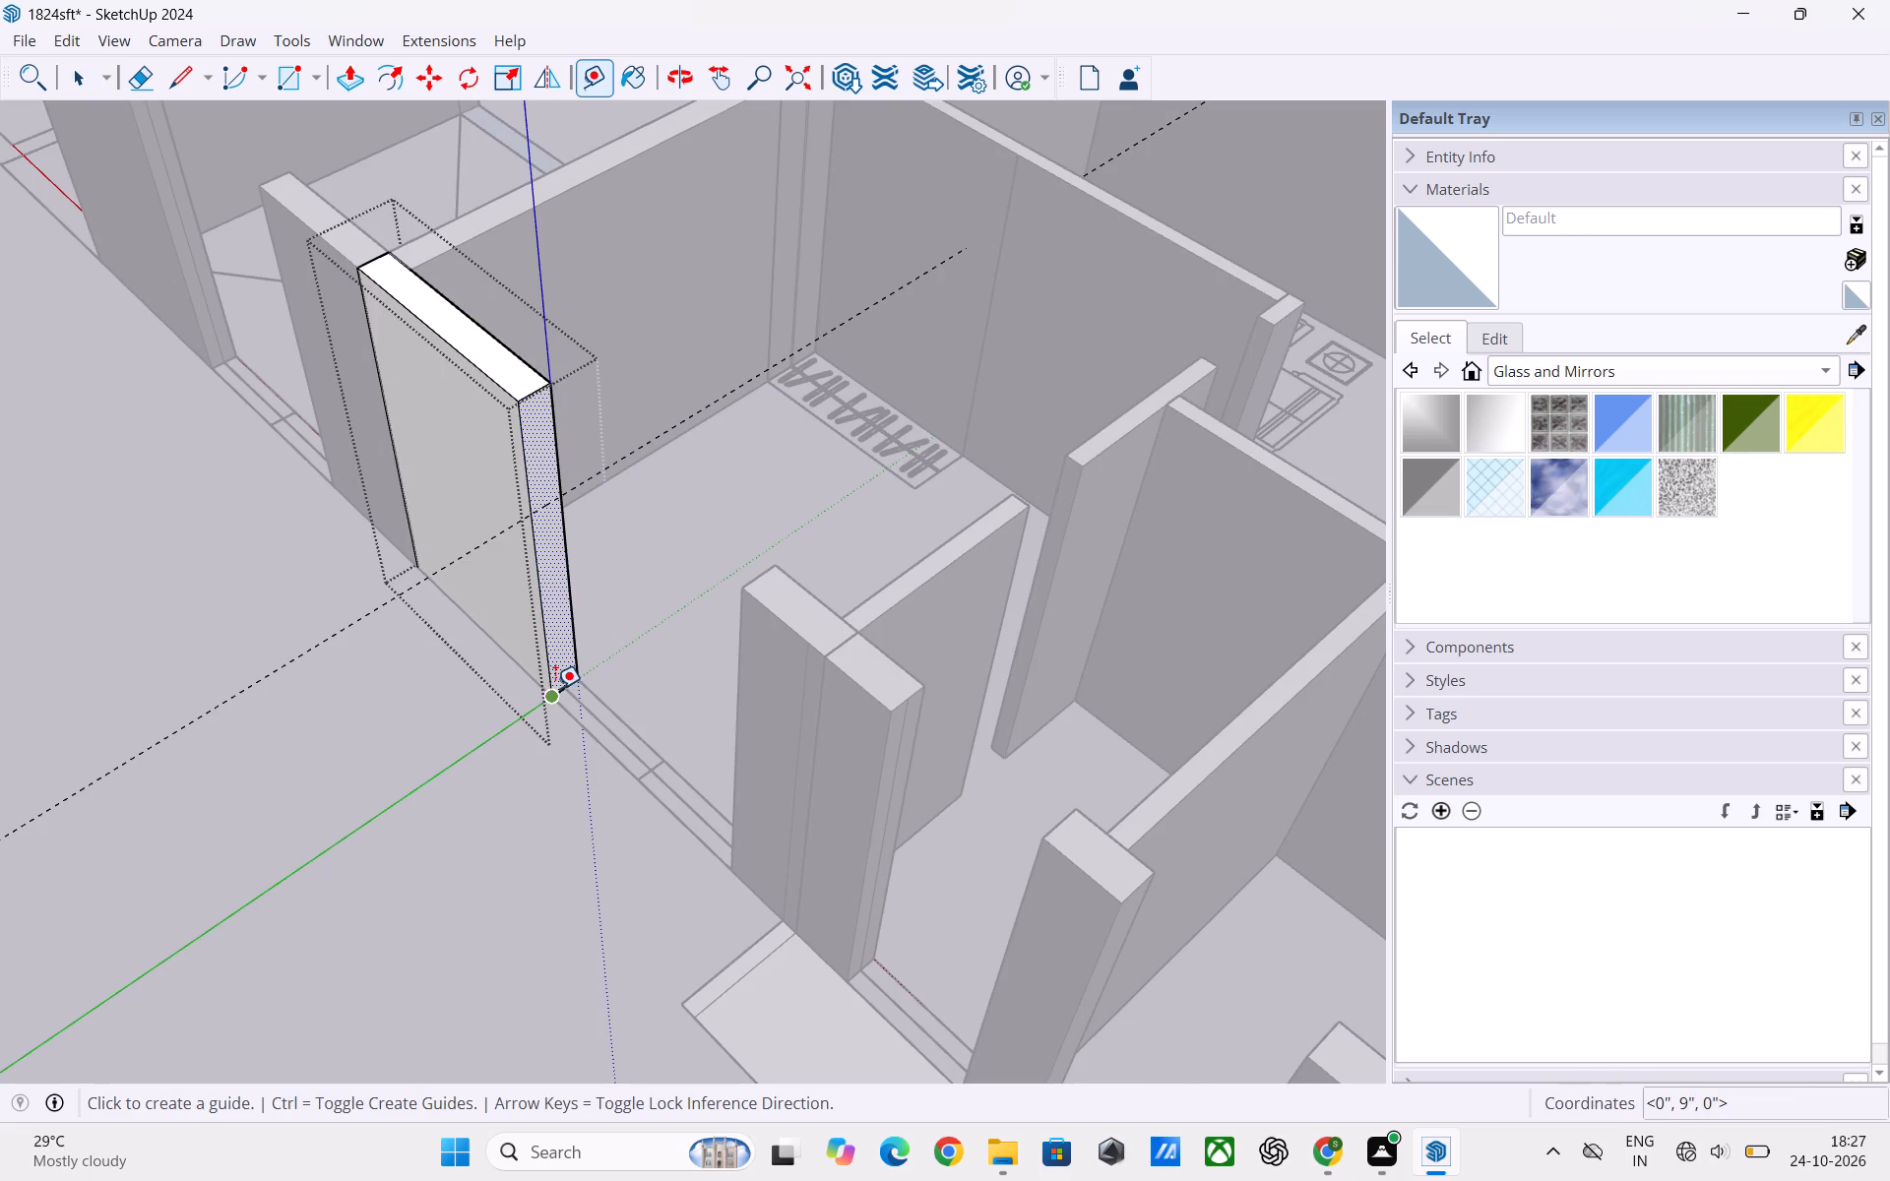
pyautogui.scroll(4, 557, 678)
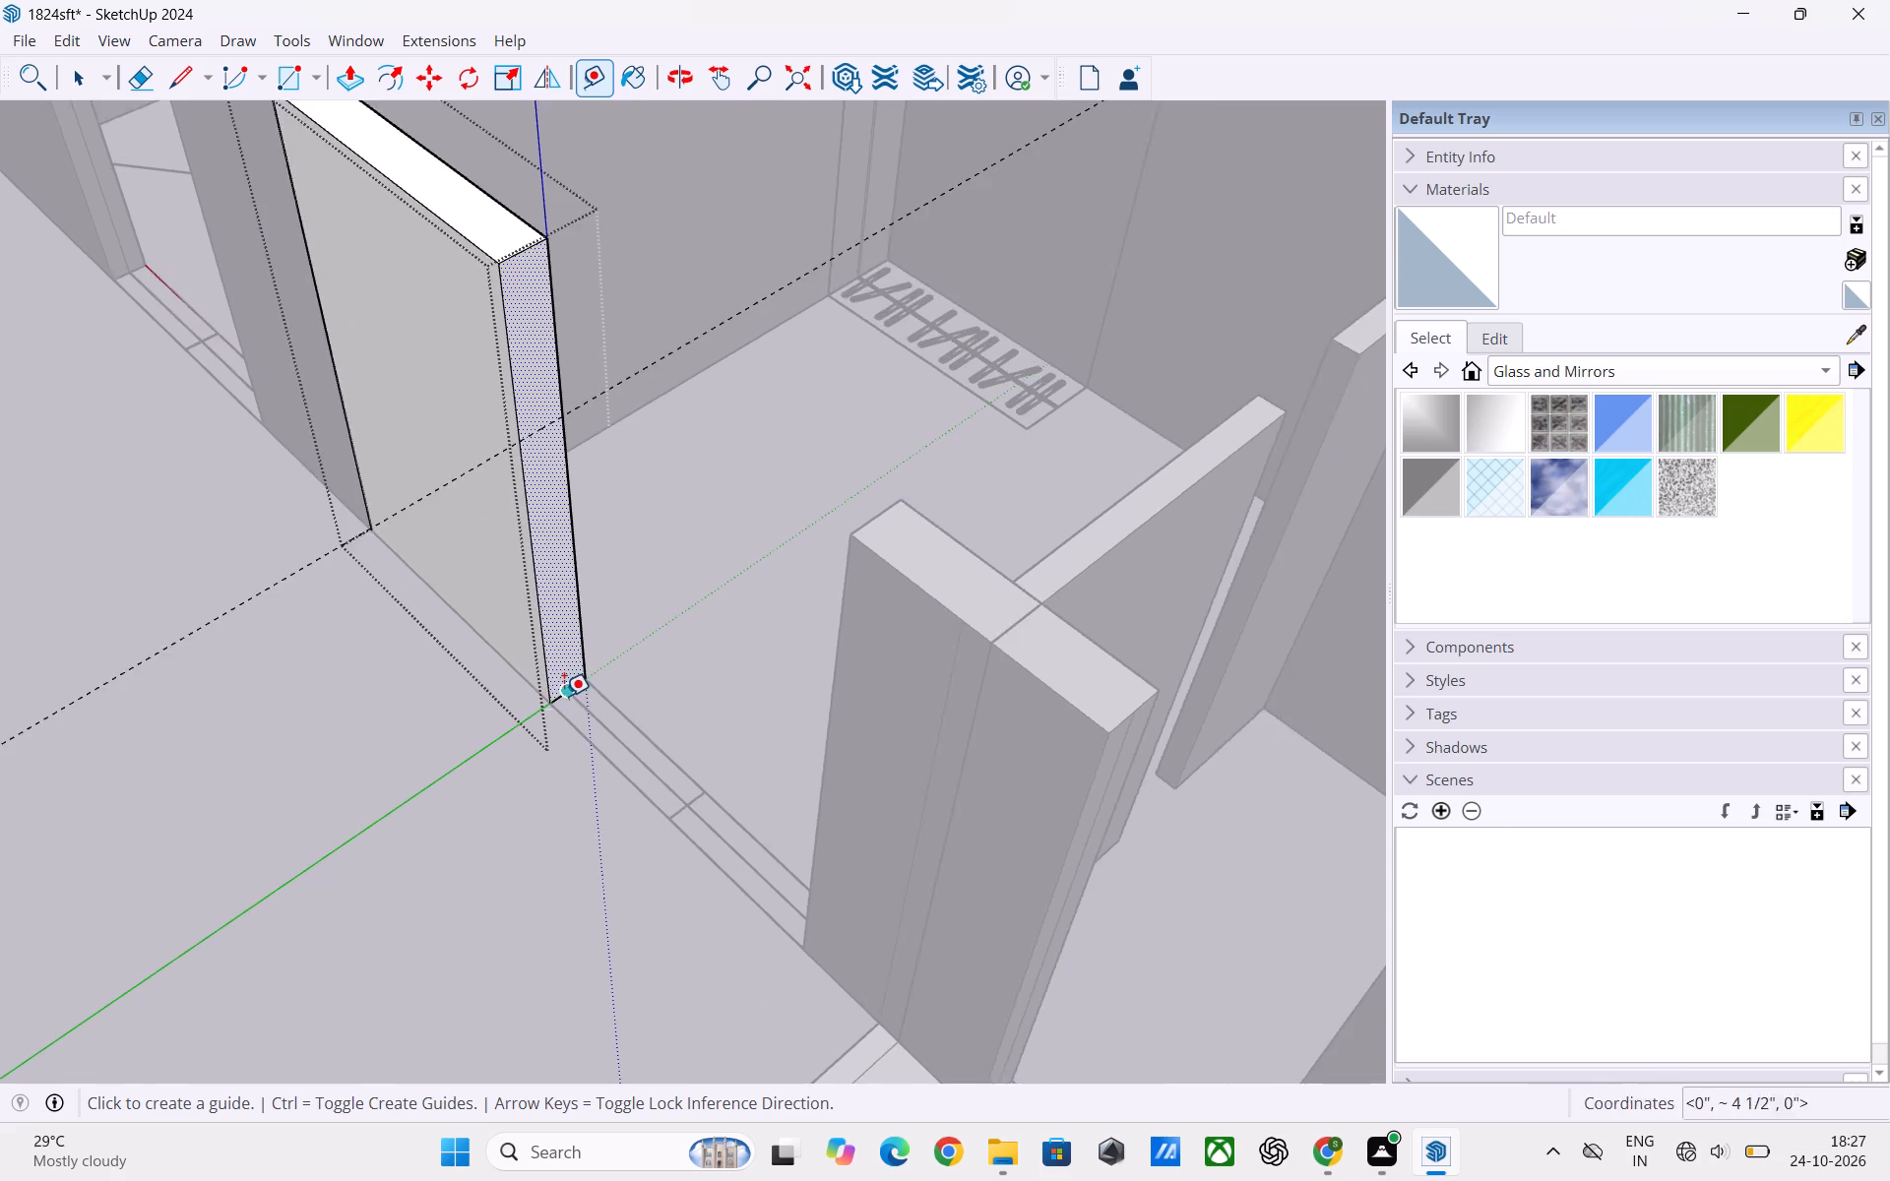
pyautogui.scroll(2, 564, 696)
pyautogui.click(570, 687)
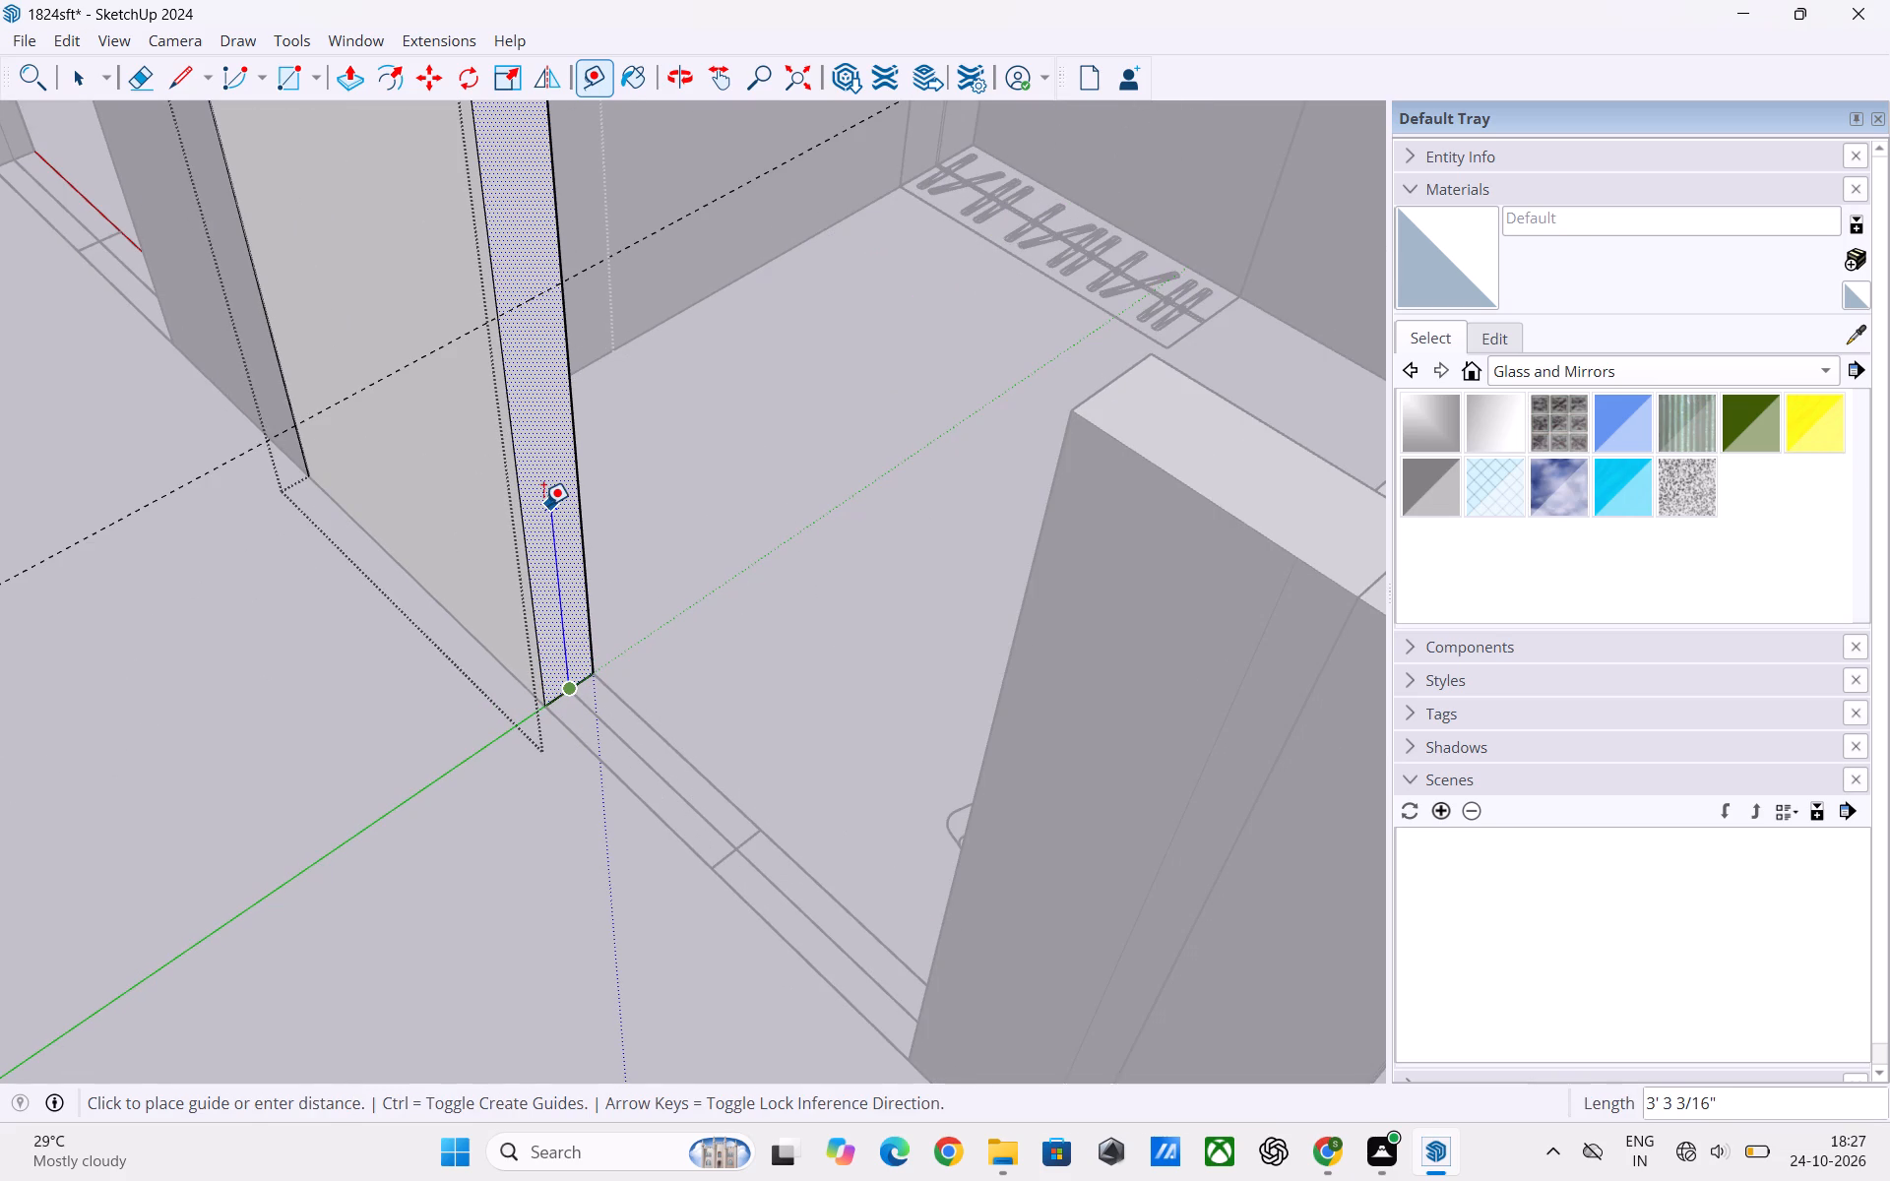
pyautogui.write("2'")
pyautogui.press('Return')
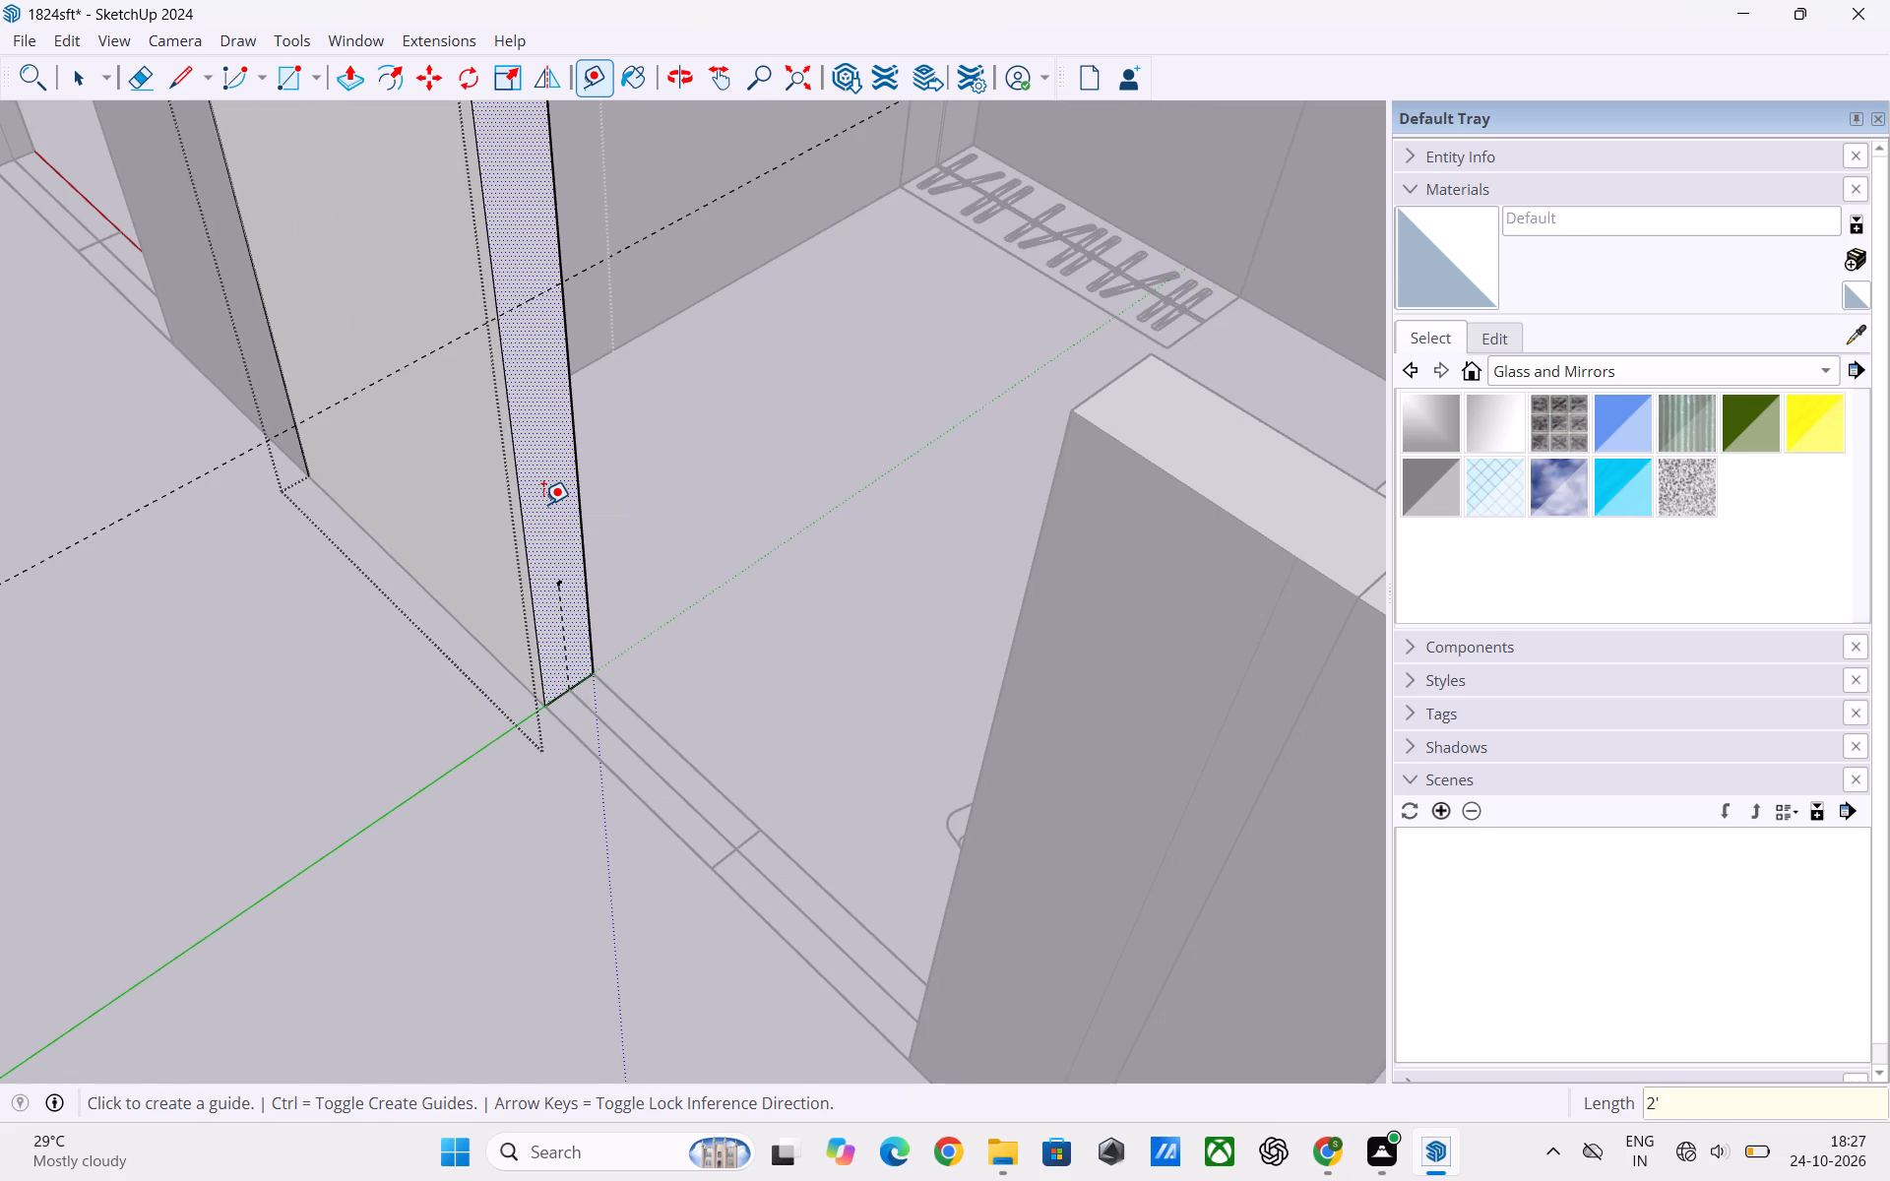
pyautogui.press('space')
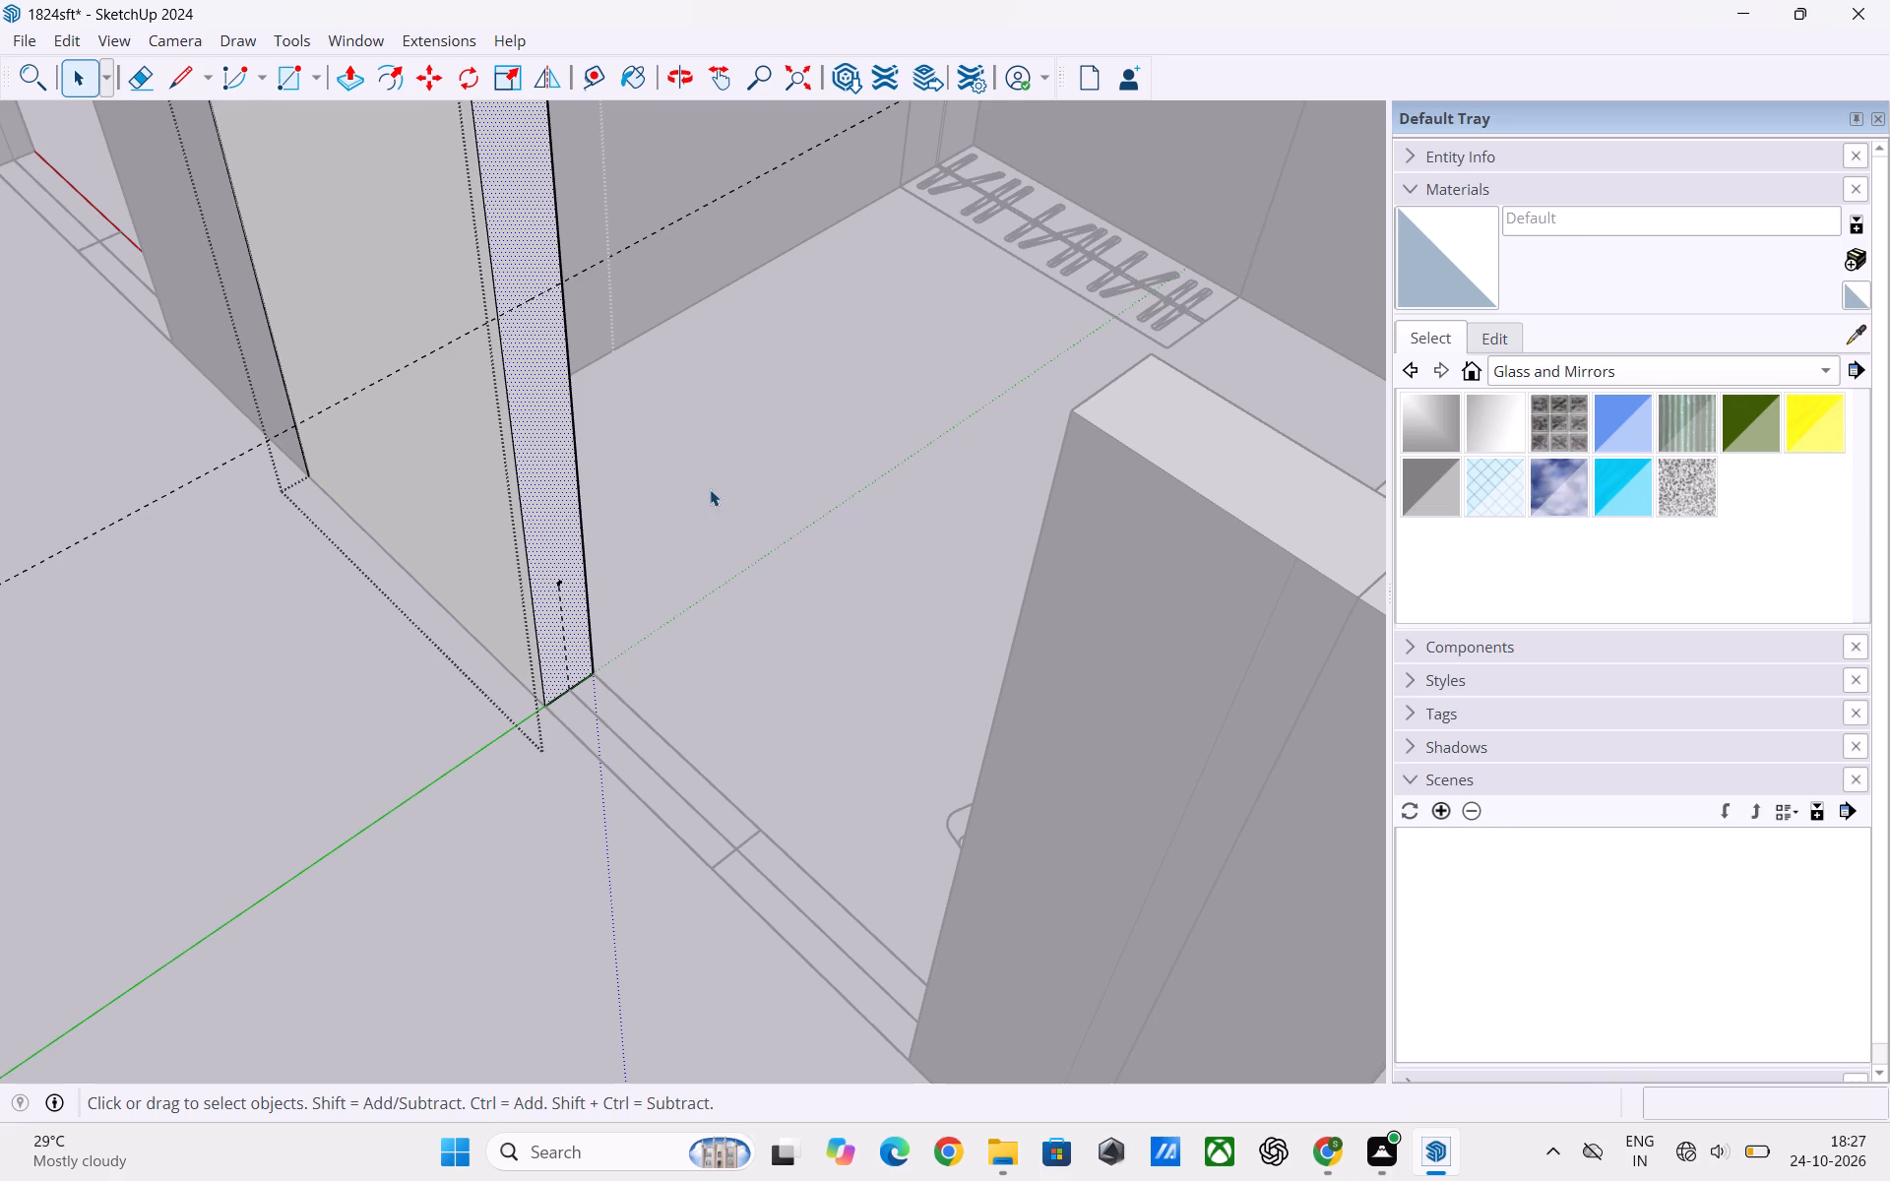
# Copy the top edge of the wall's end face 3' down onto the upper guide line.
pyautogui.scroll(-3, 675, 614)
pyautogui.press('space')
pyautogui.scroll(-3, 571, 709)
pyautogui.scroll(2, 580, 252)
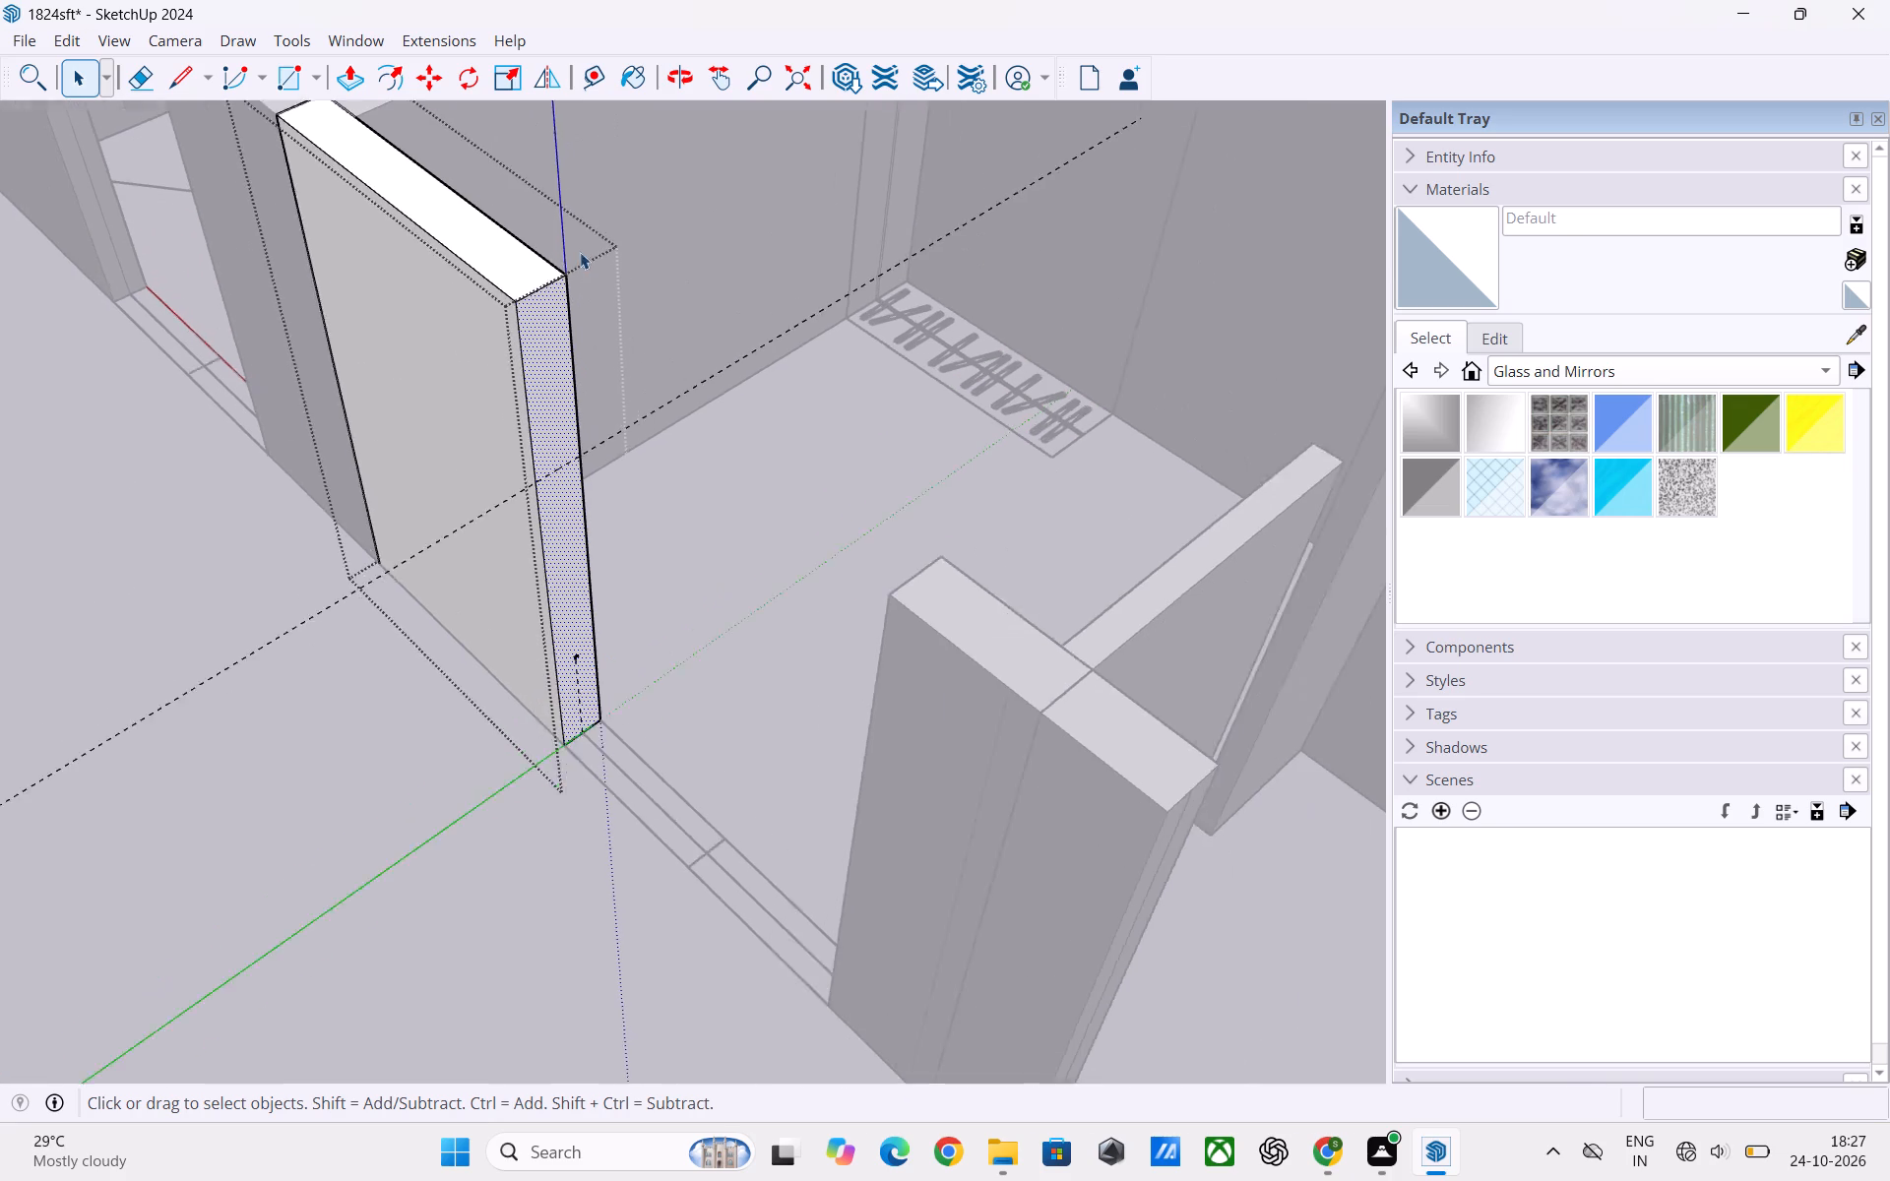
pyautogui.scroll(1, 580, 252)
pyautogui.click(514, 305)
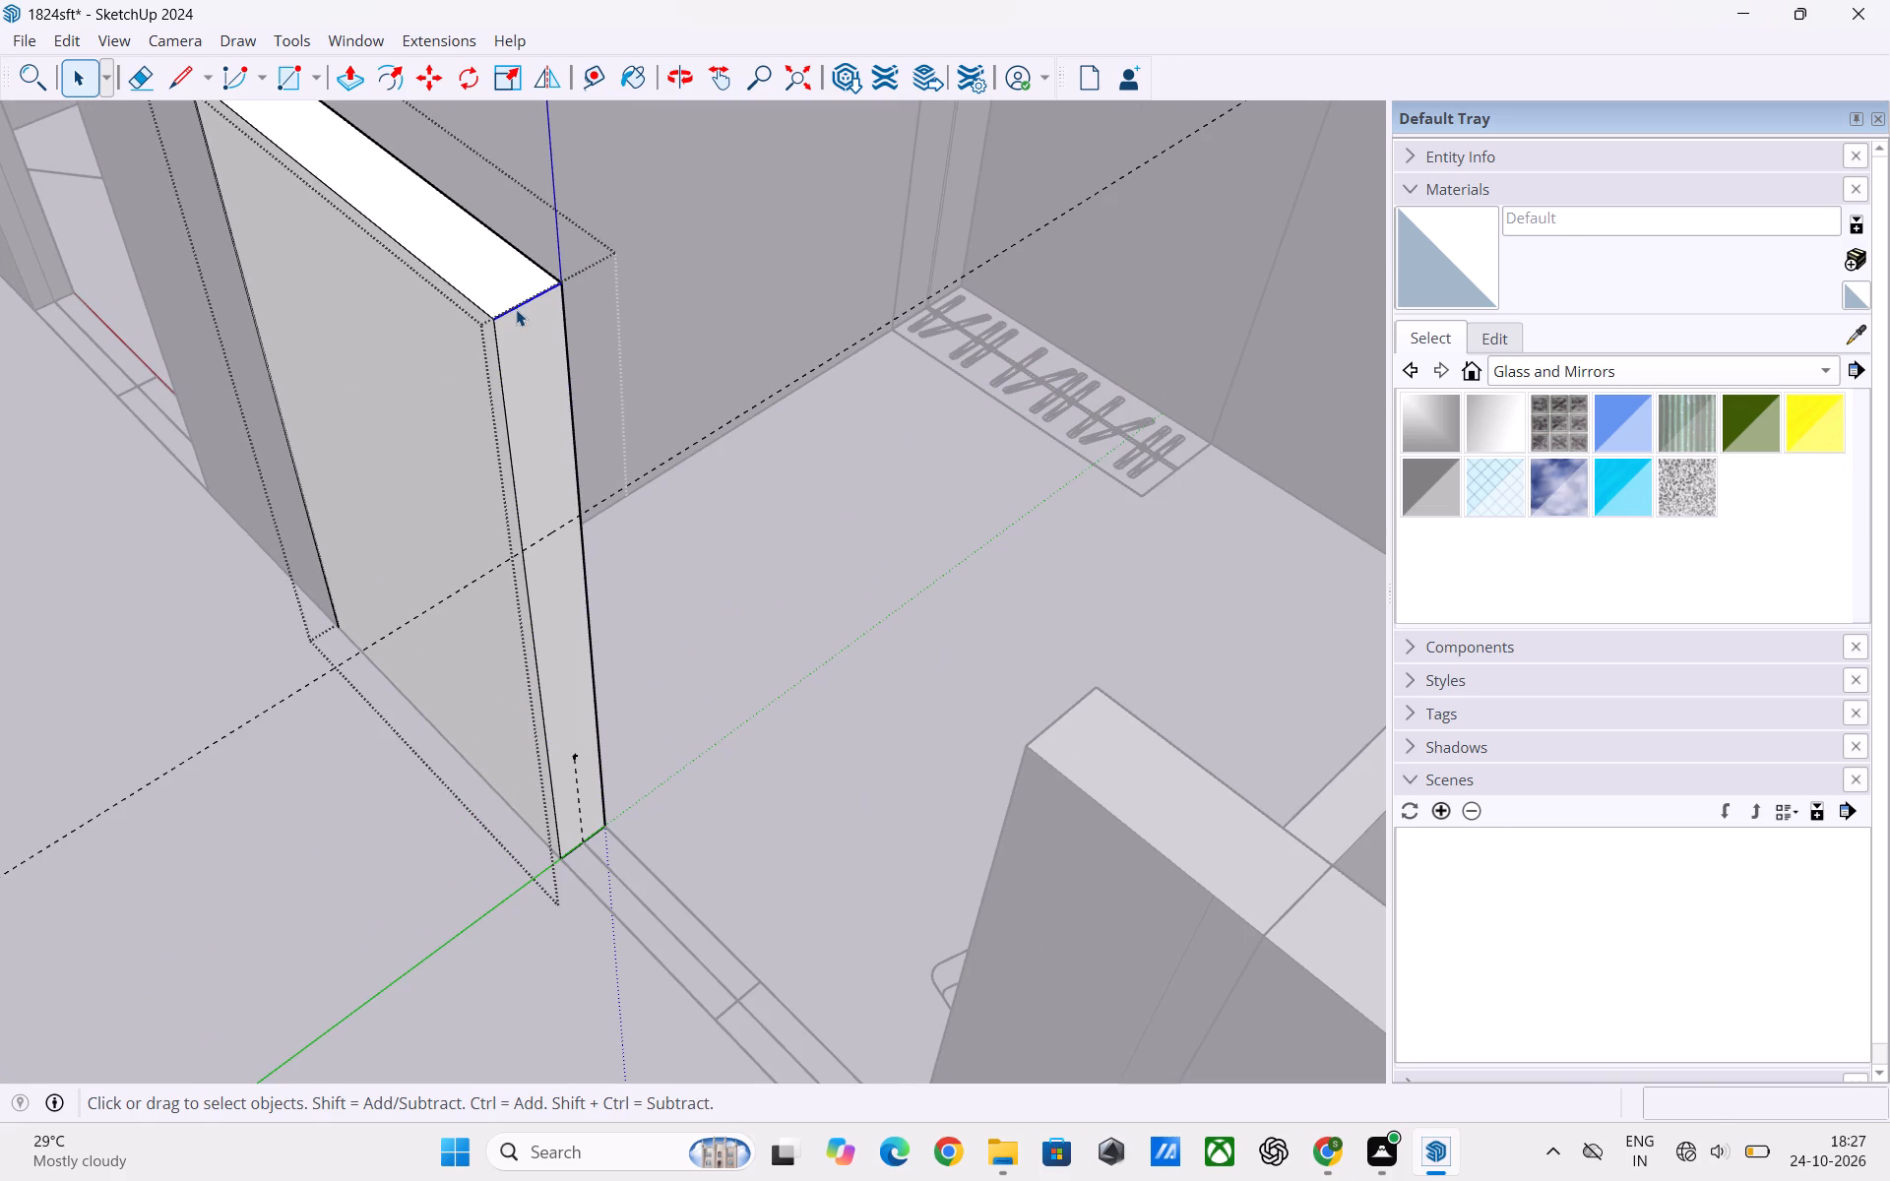
pyautogui.press('m')
pyautogui.click(564, 280)
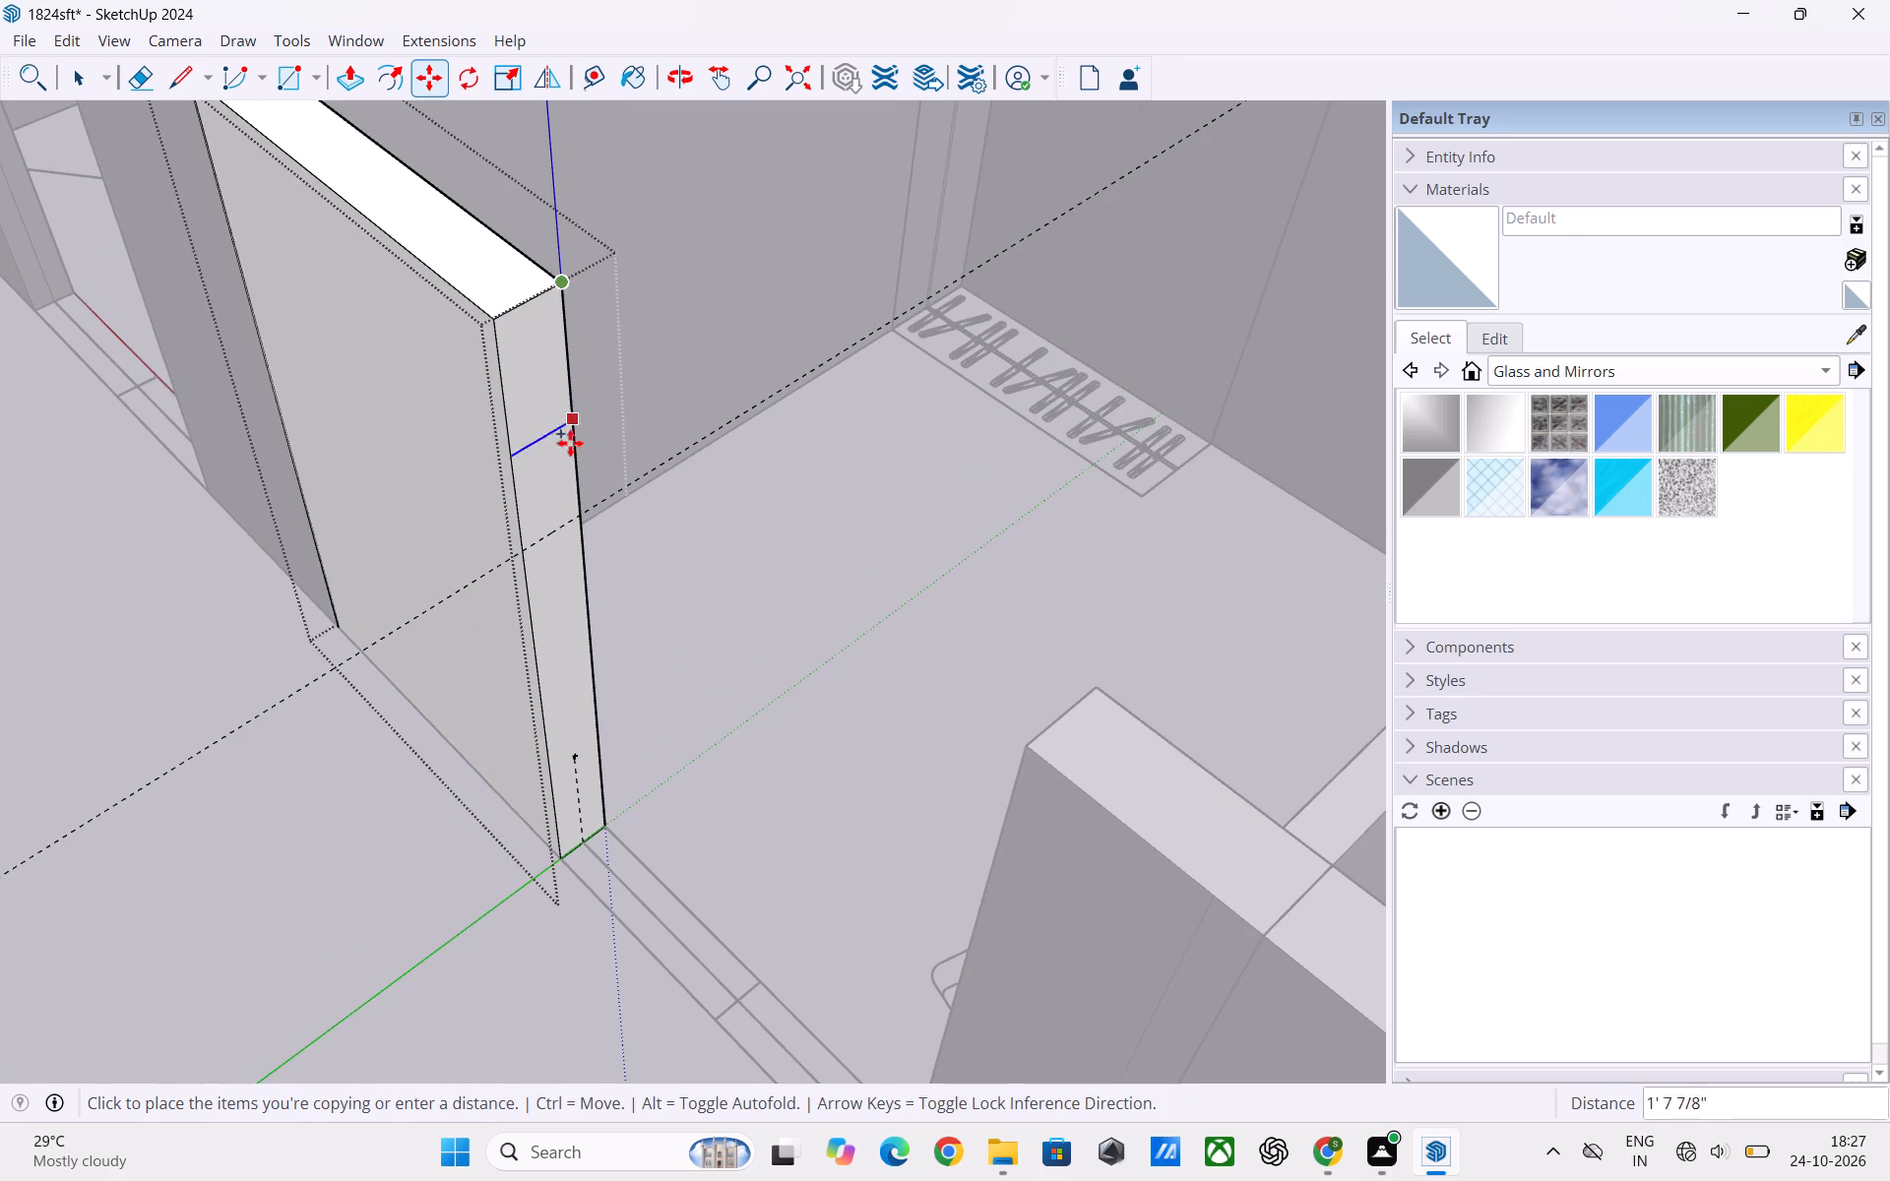
pyautogui.click(592, 512)
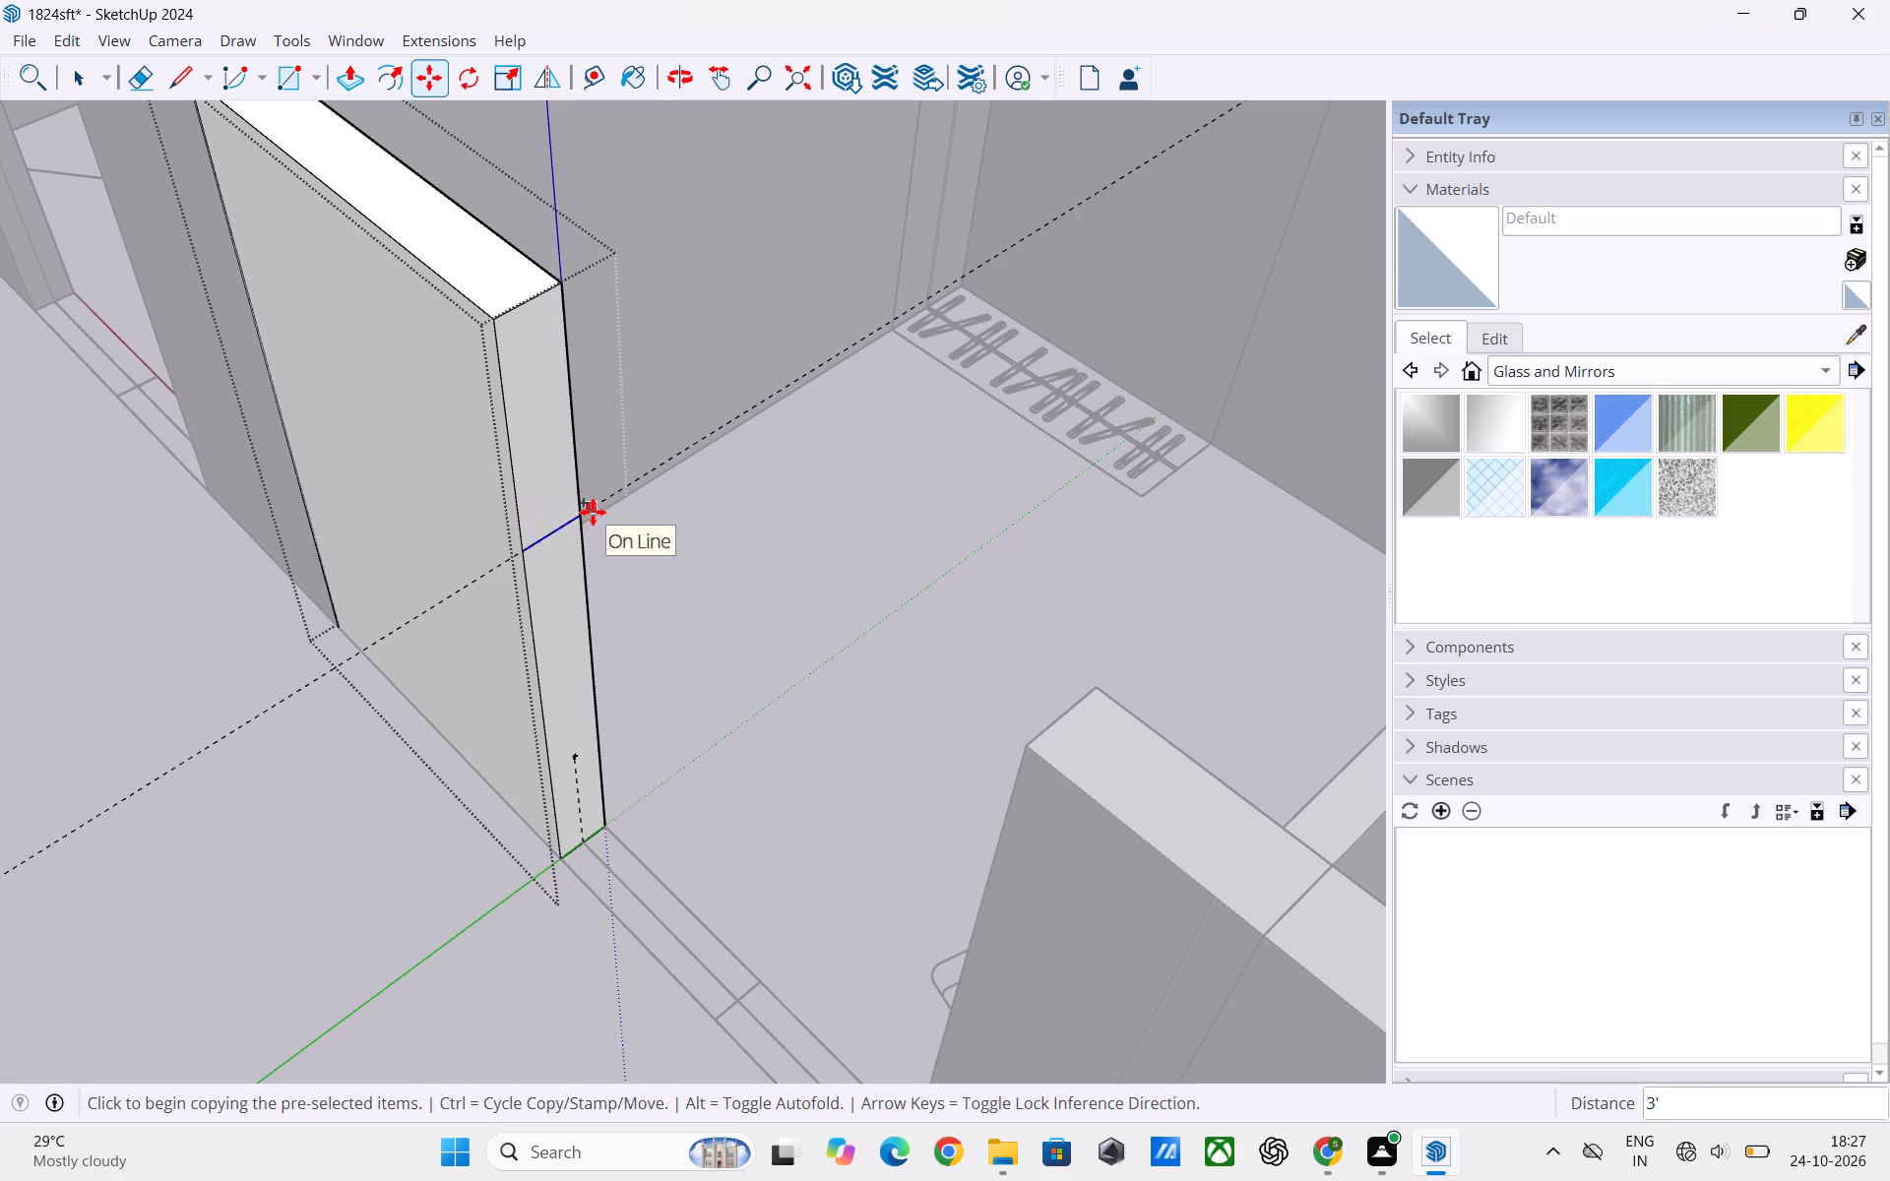
# Copy the new edge about 4' further down to the top end of the lower guide, and leave the wall group.
pyautogui.click(577, 514)
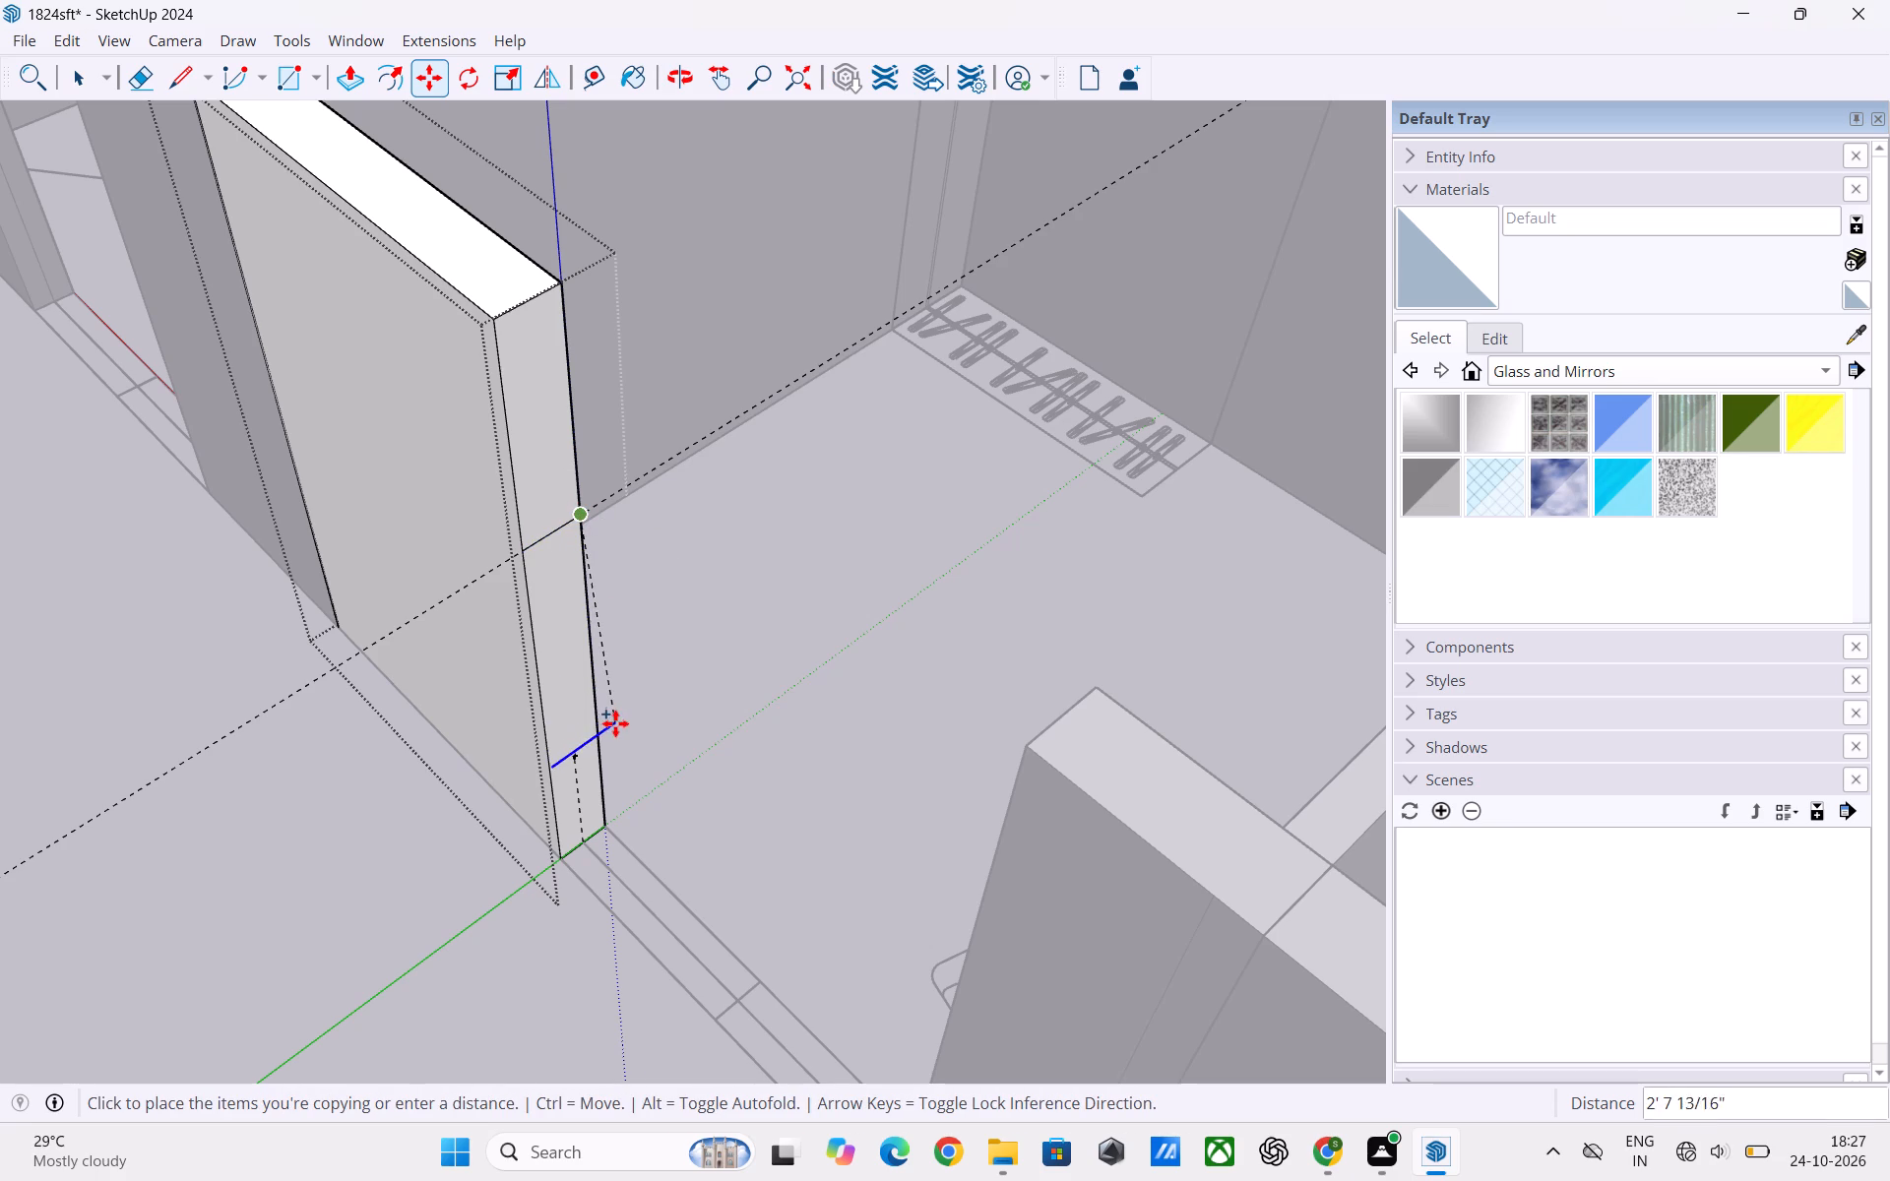
pyautogui.scroll(9, 597, 731)
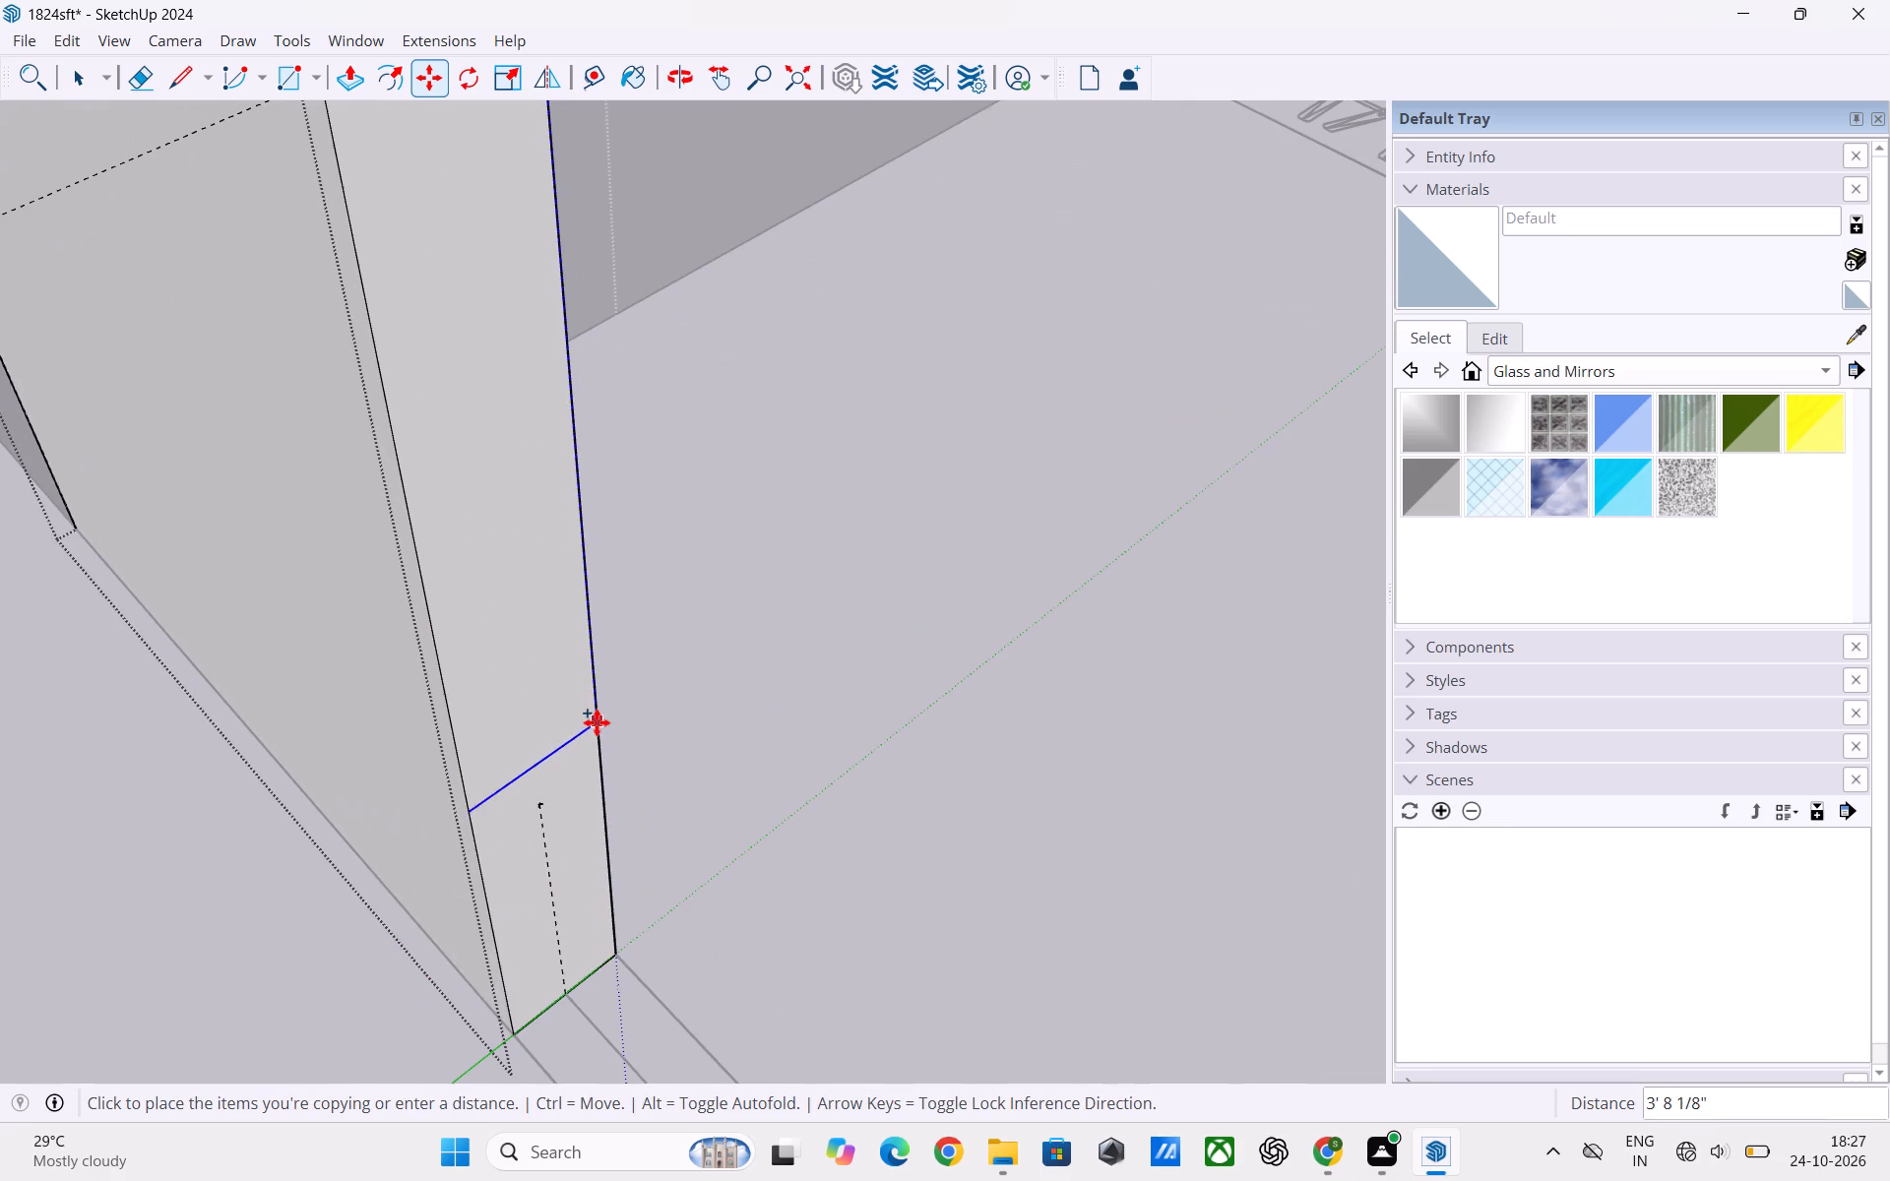
pyautogui.click(598, 762)
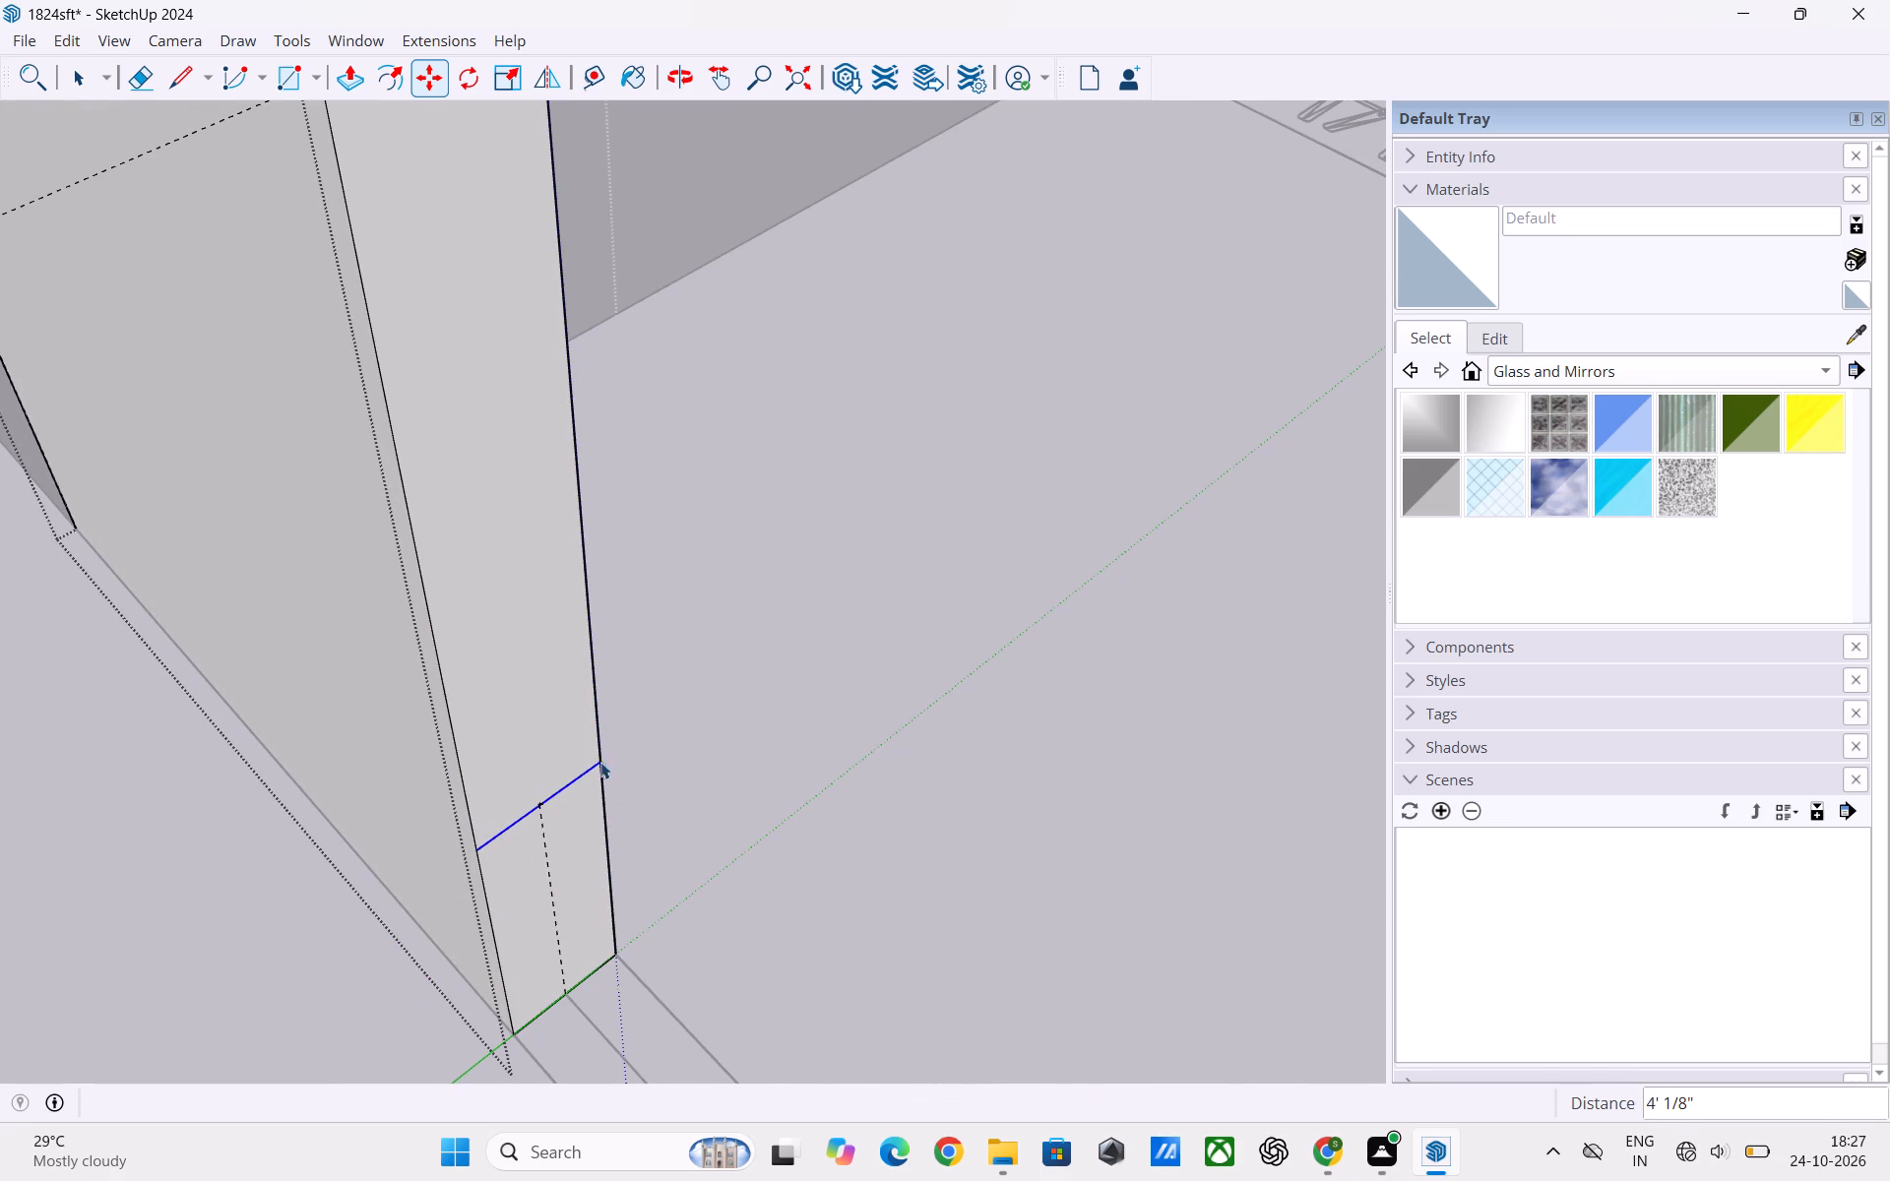
pyautogui.press('space')
pyautogui.click(792, 745)
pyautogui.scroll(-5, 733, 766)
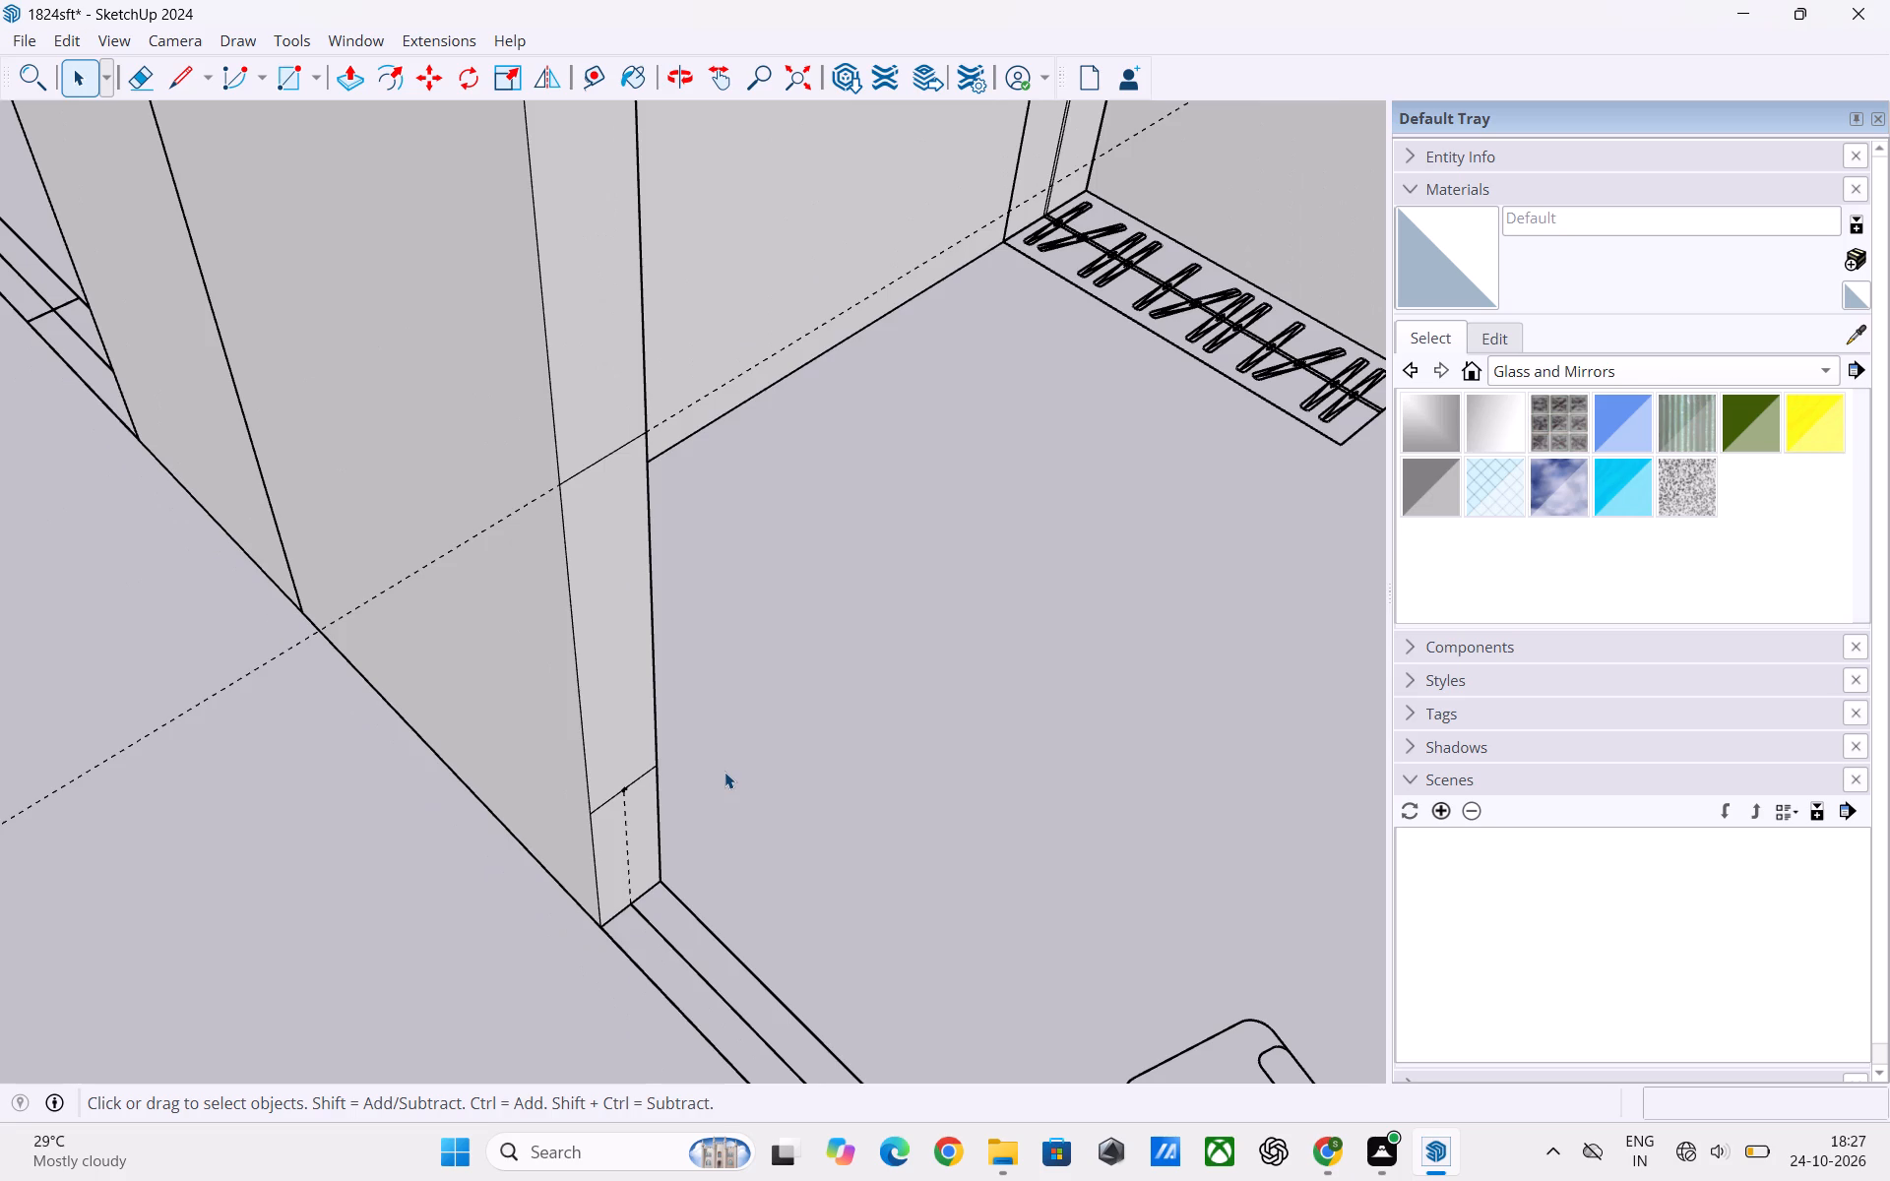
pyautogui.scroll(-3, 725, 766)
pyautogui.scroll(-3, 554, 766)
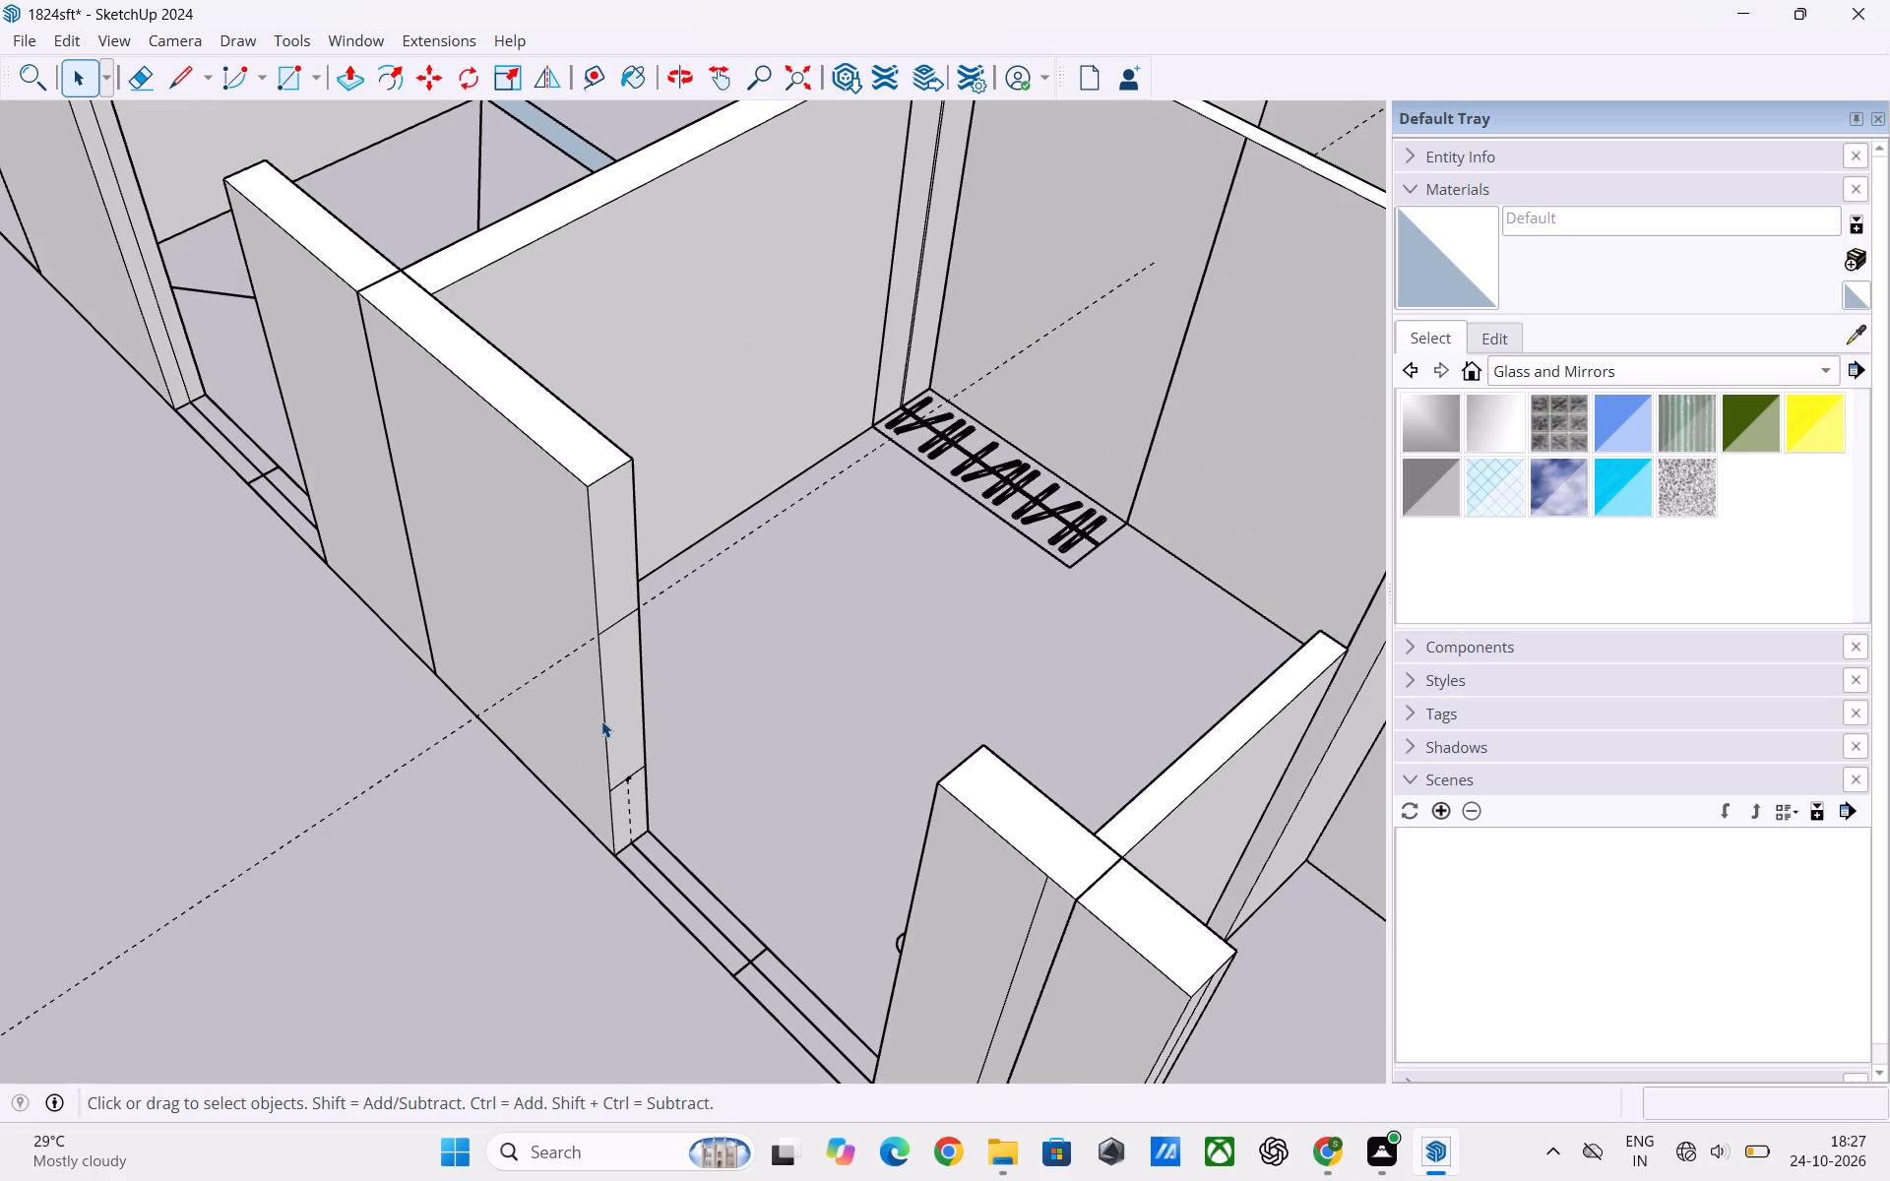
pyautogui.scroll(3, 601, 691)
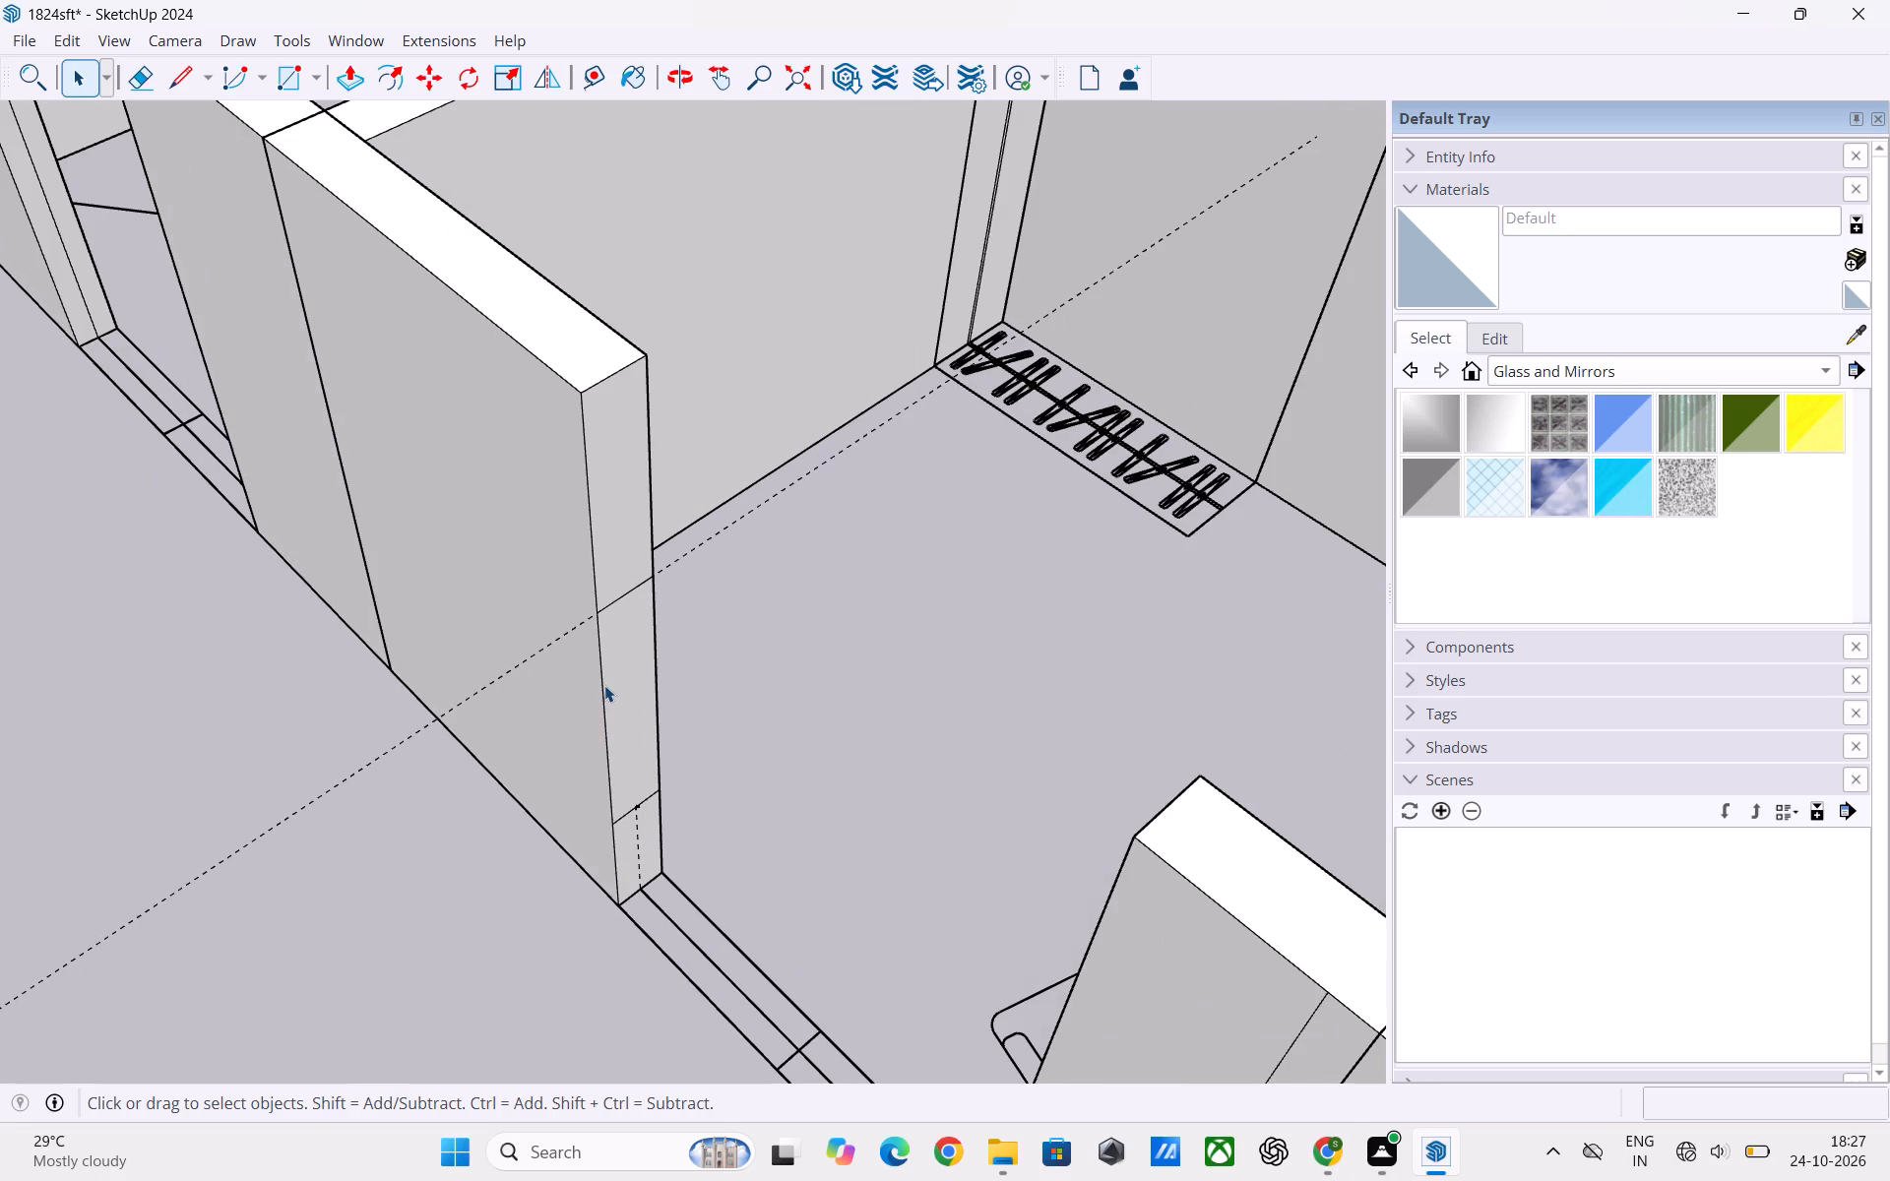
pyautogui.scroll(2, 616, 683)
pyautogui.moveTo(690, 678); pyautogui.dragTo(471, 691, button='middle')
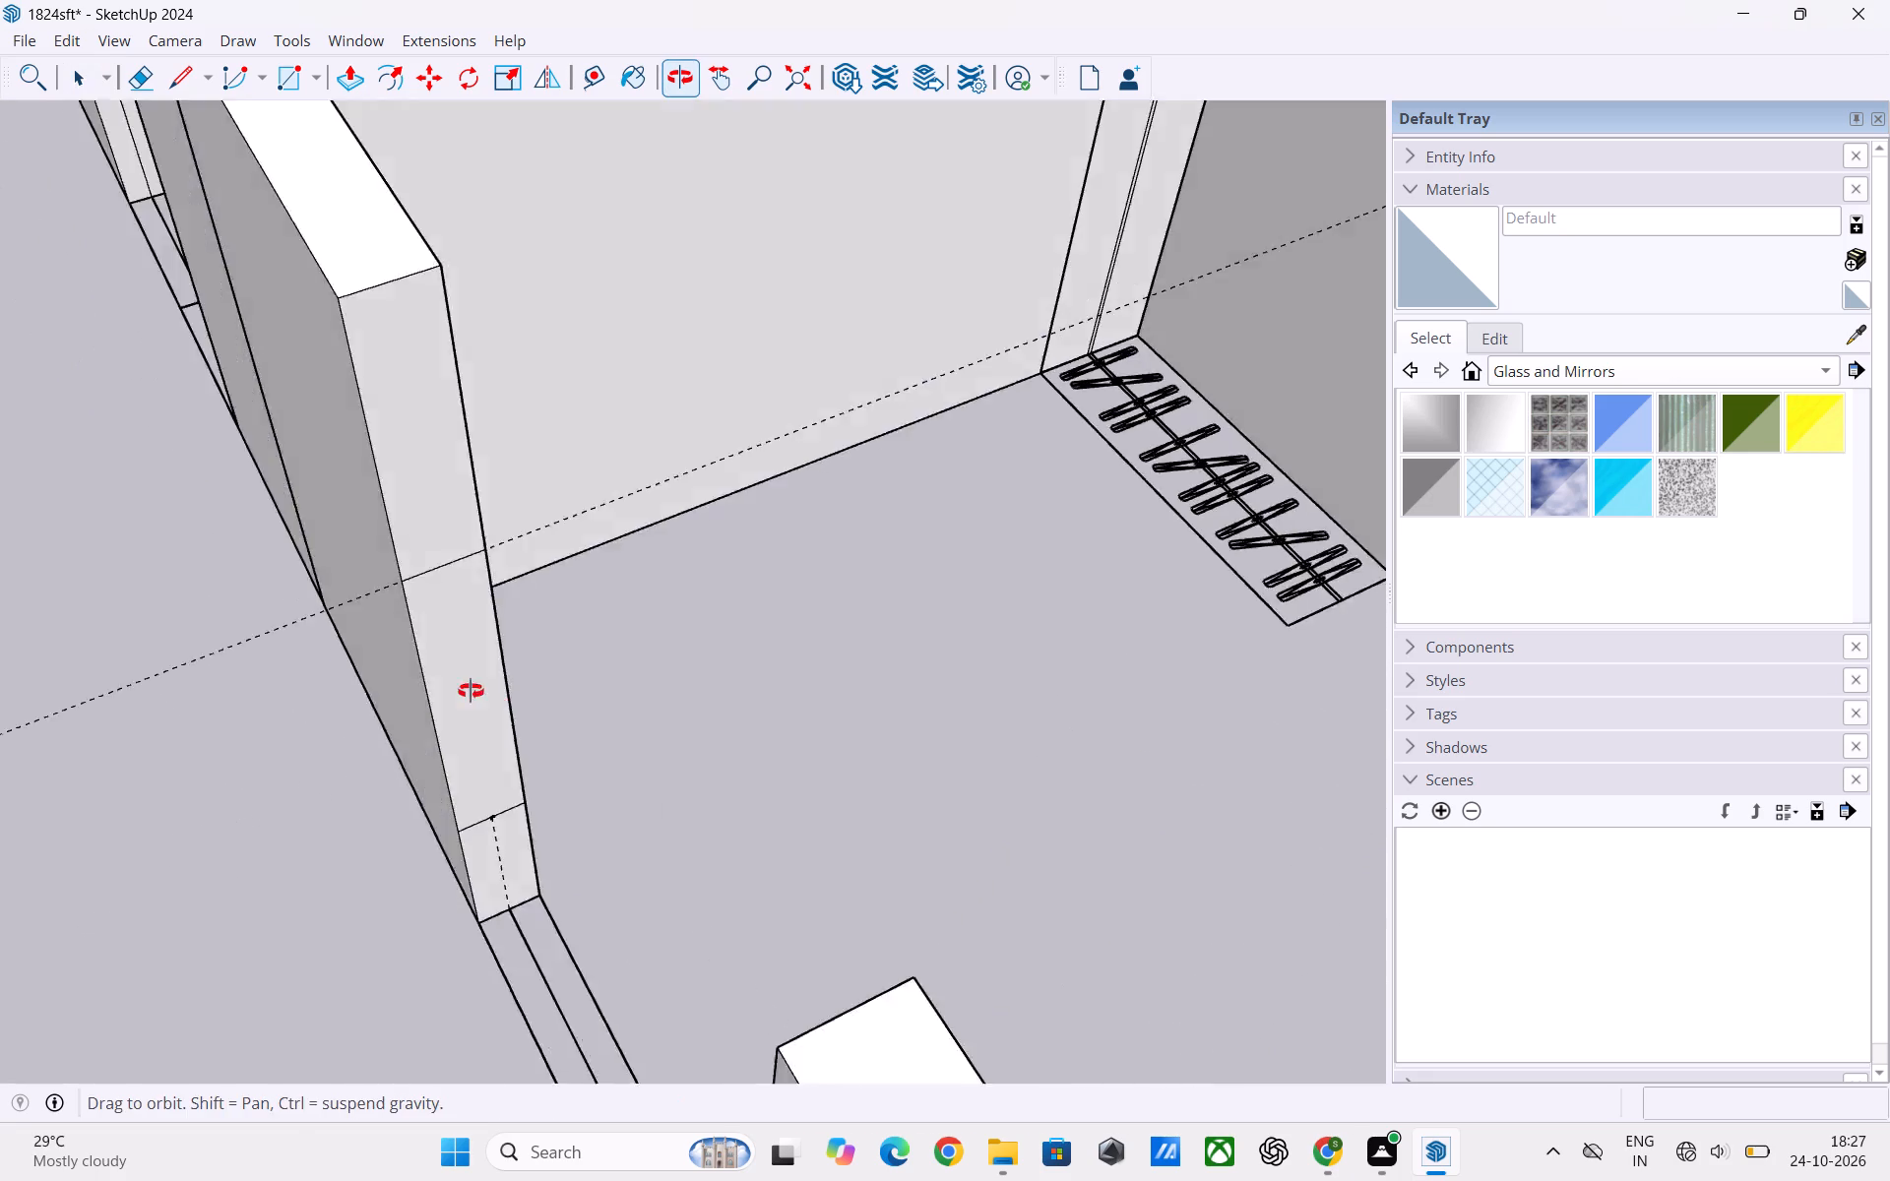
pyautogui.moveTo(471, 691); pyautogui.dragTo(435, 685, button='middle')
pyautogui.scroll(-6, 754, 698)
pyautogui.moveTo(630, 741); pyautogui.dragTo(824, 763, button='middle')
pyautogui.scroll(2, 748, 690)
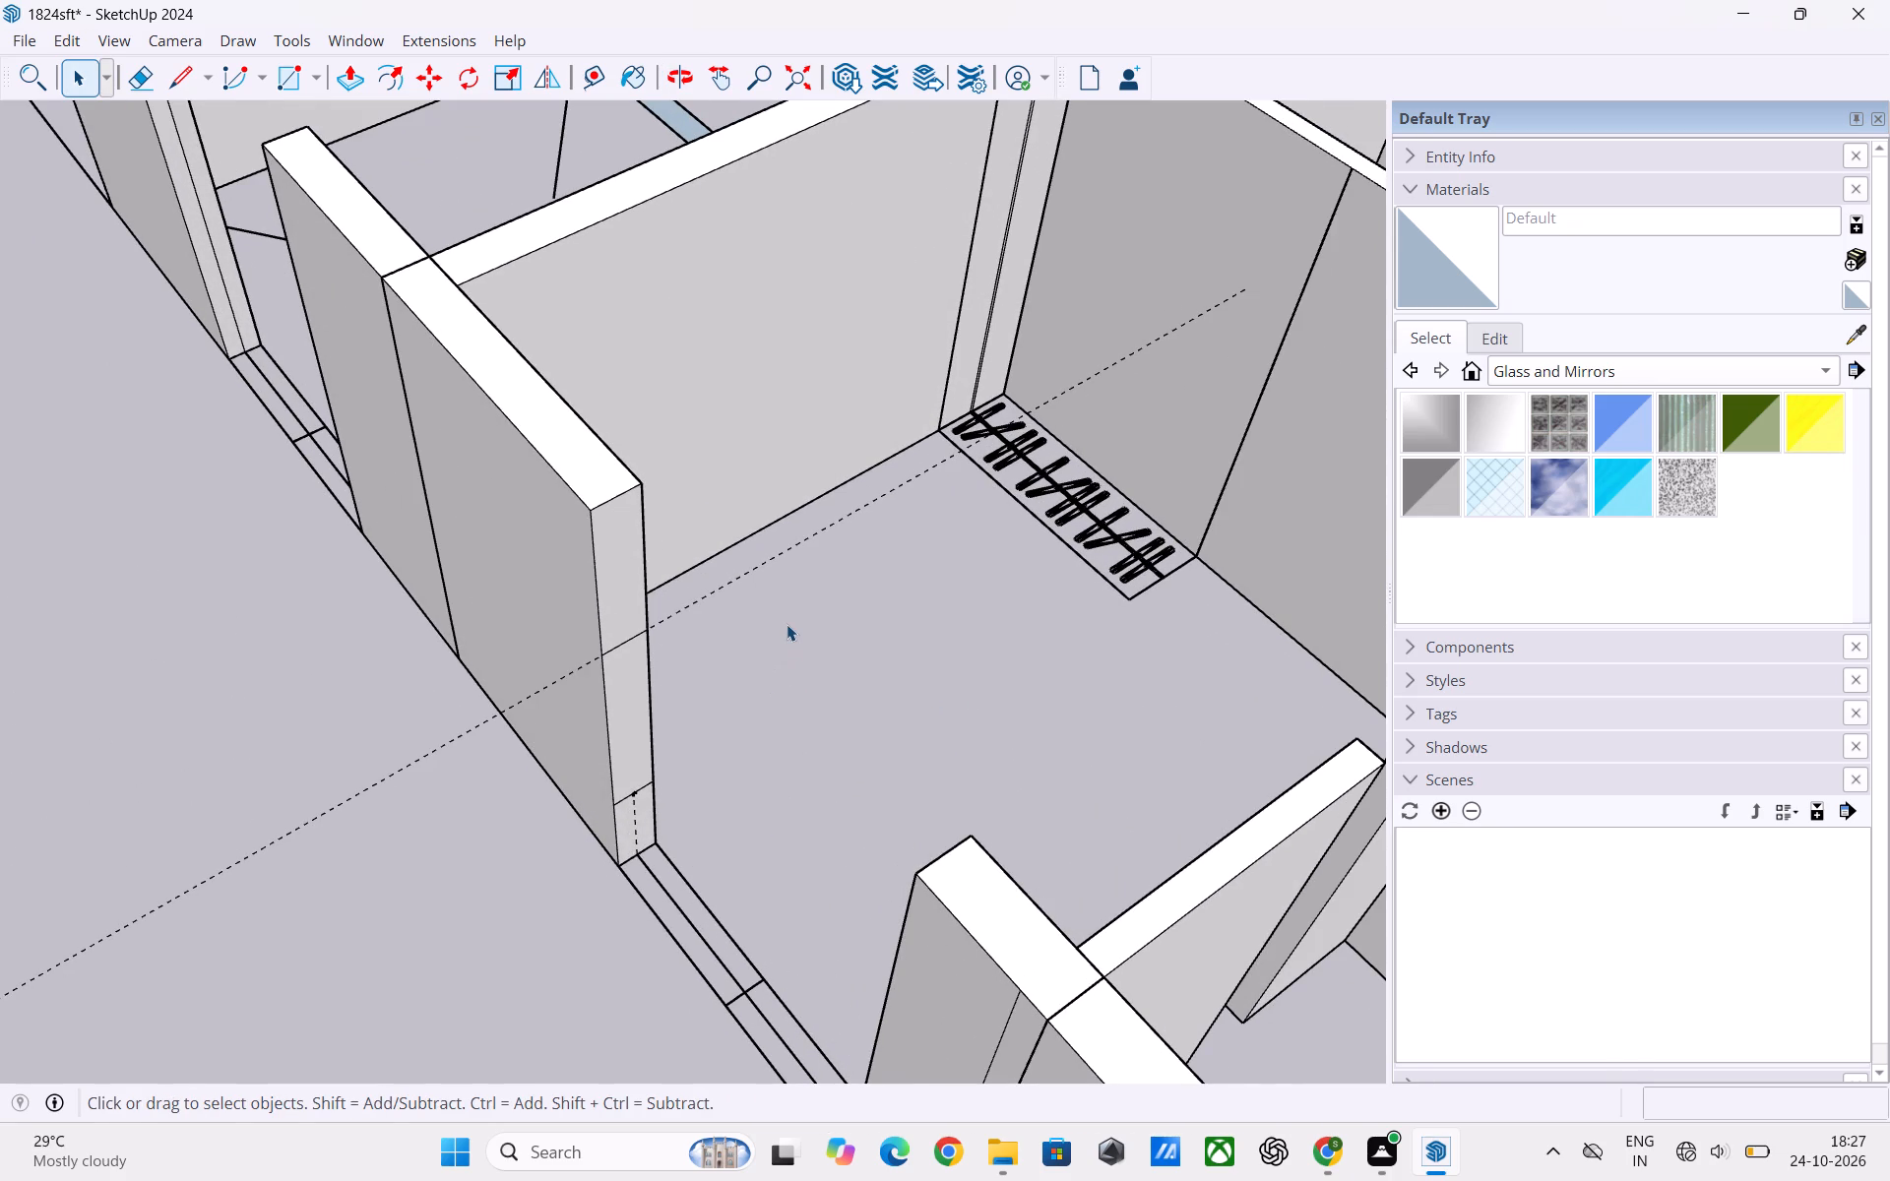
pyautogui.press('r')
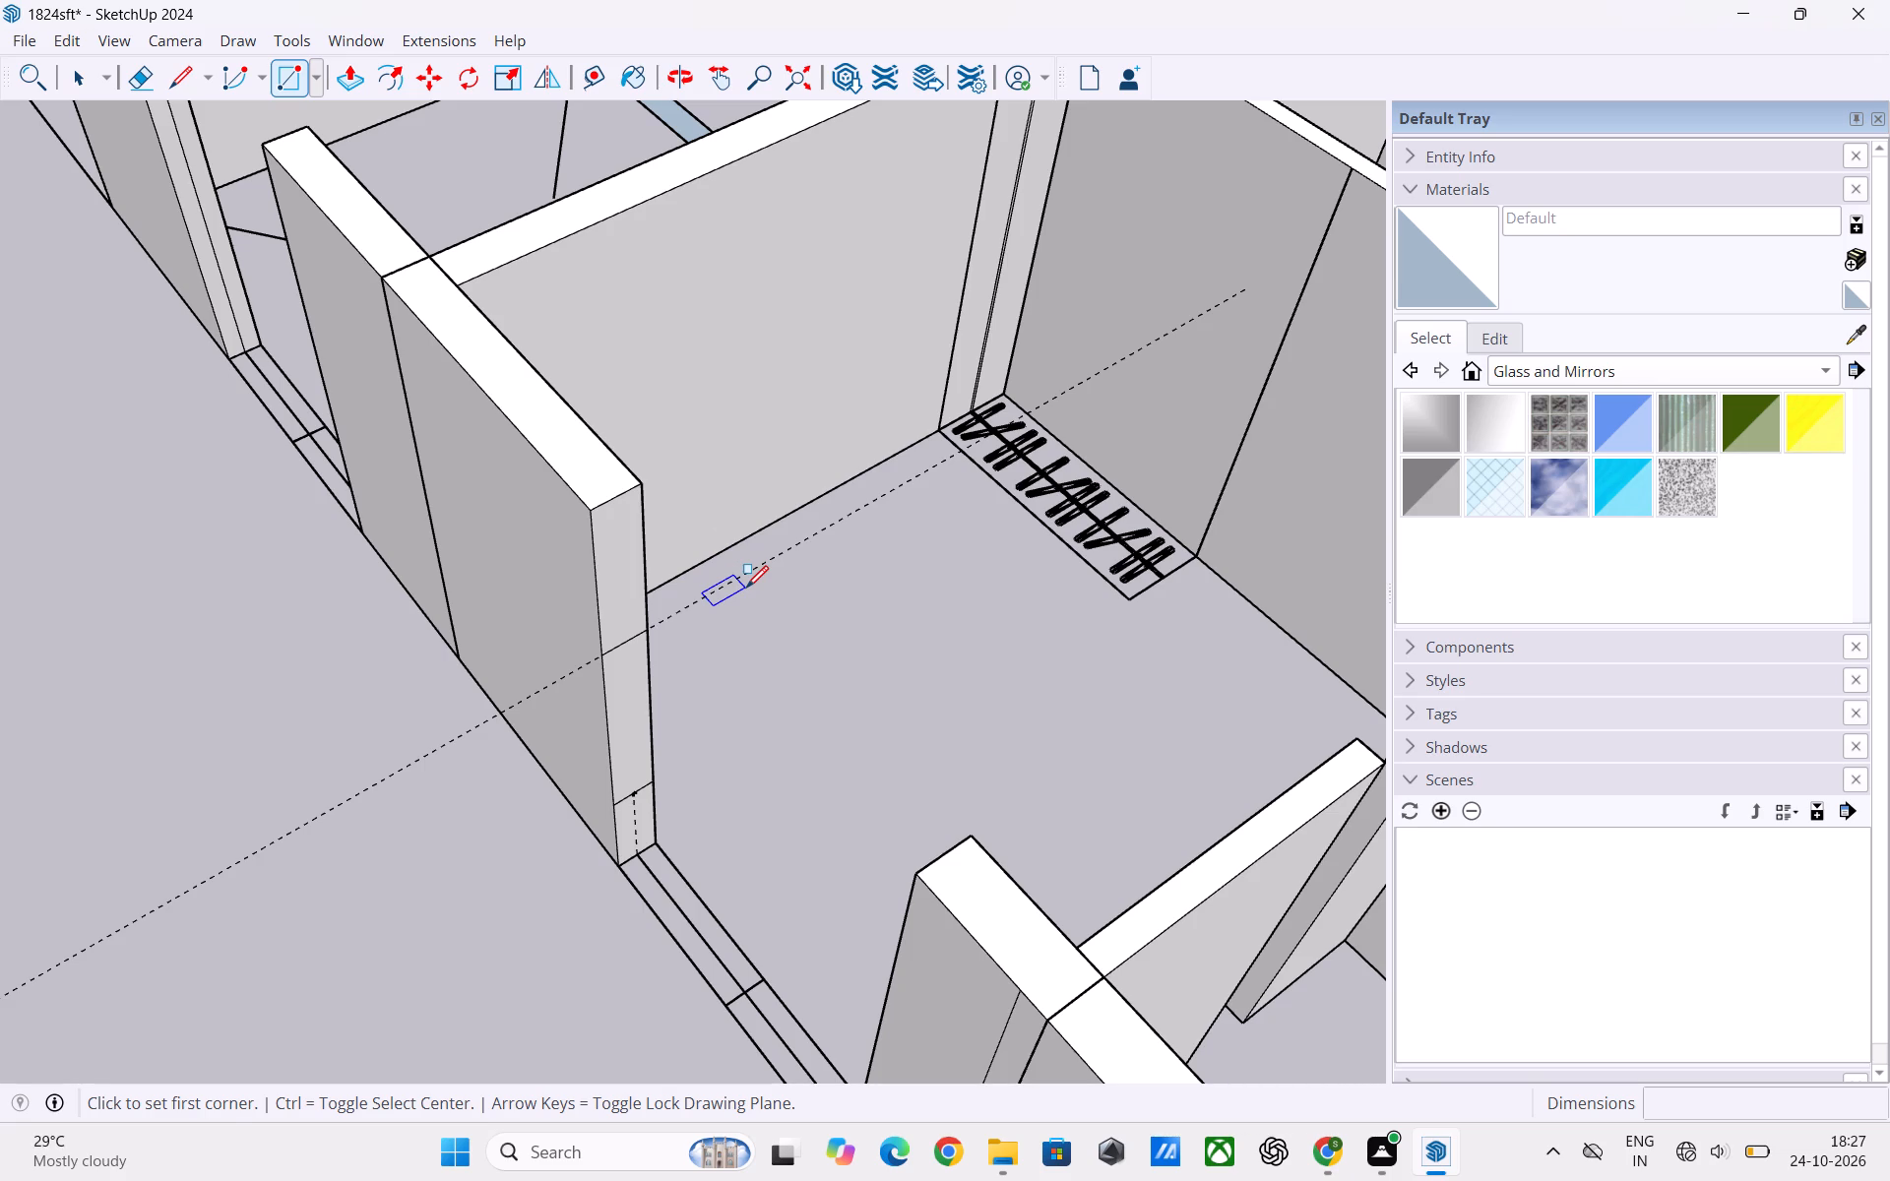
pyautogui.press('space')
# Open the outer wall group beside the wardrobe room's window gap for editing.
pyautogui.click(800, 648)
pyautogui.click(619, 586)
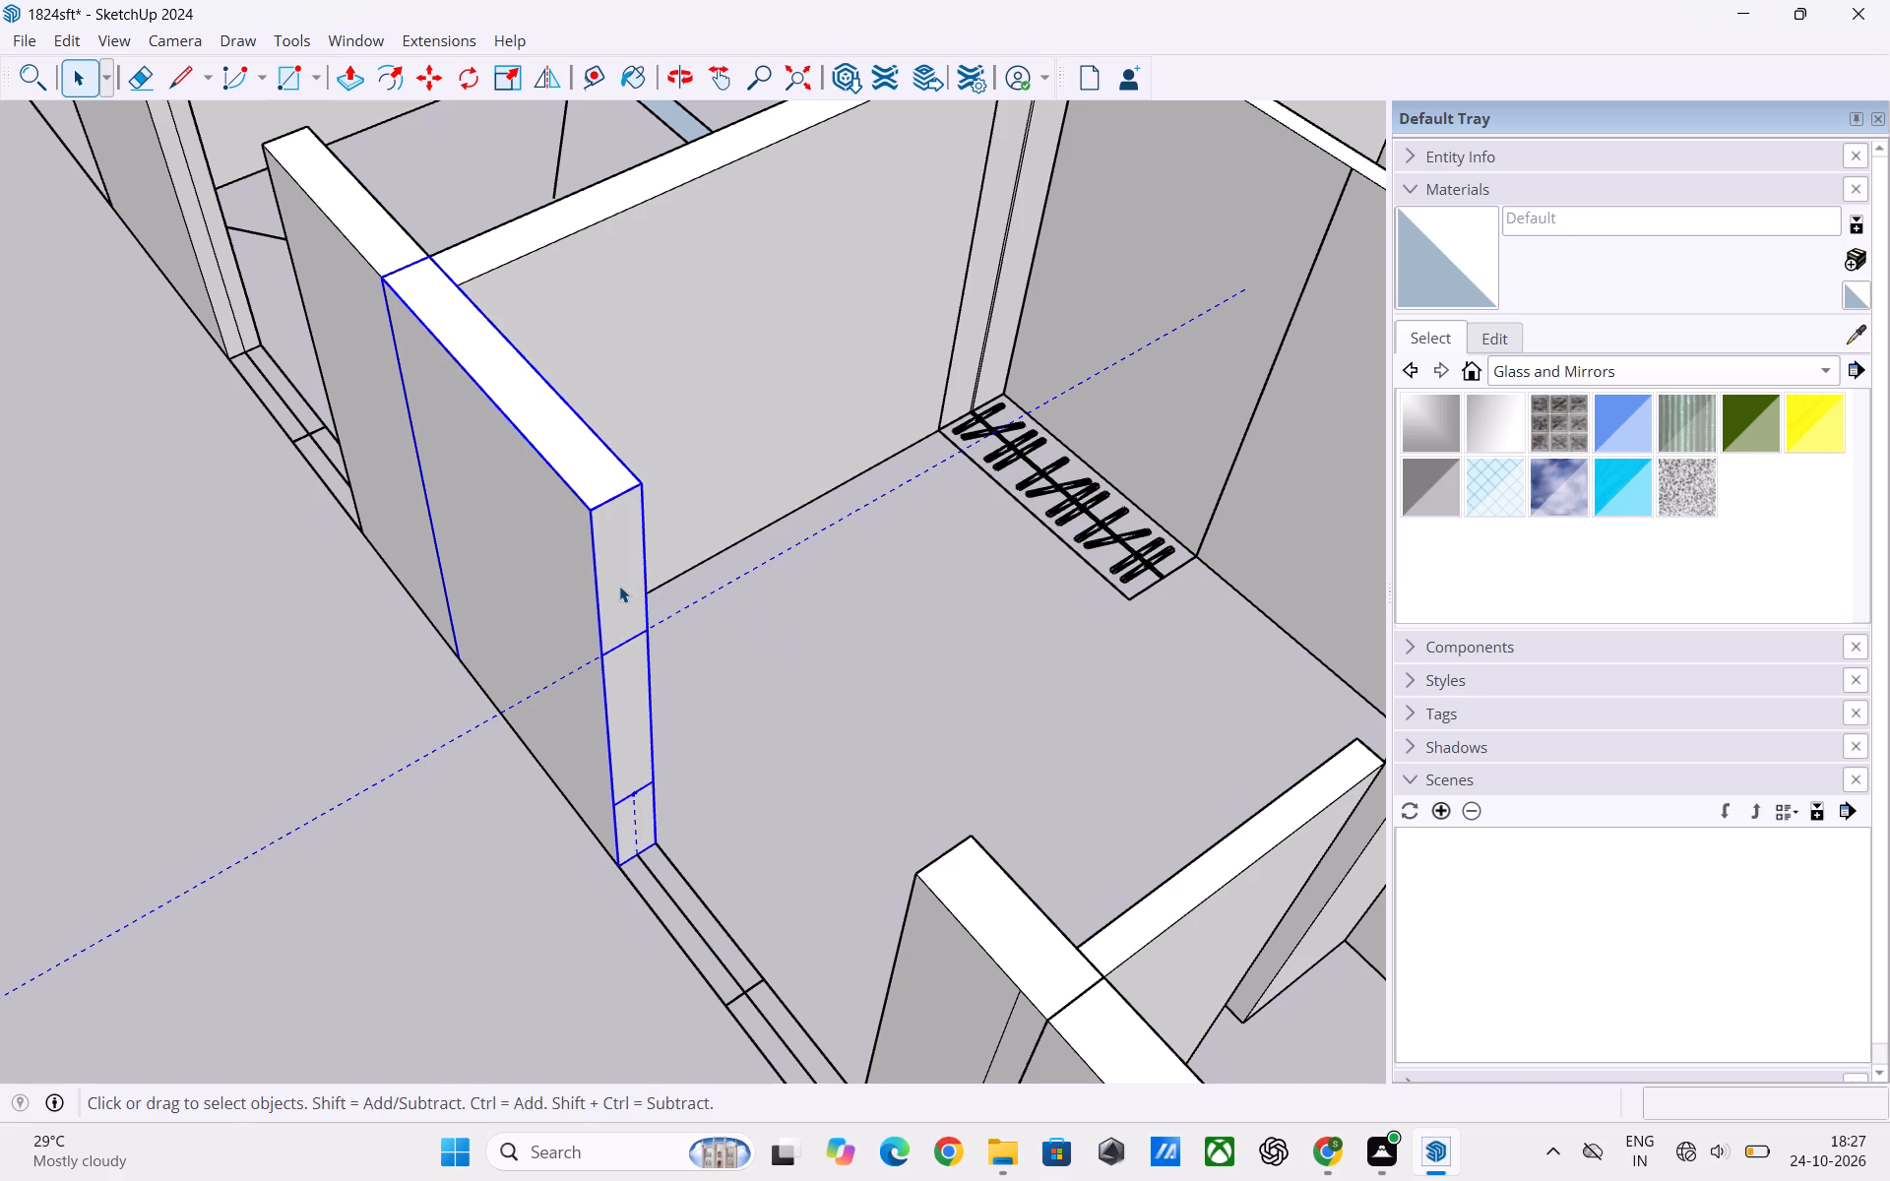
pyautogui.tripleClick(622, 586)
pyautogui.click(618, 590)
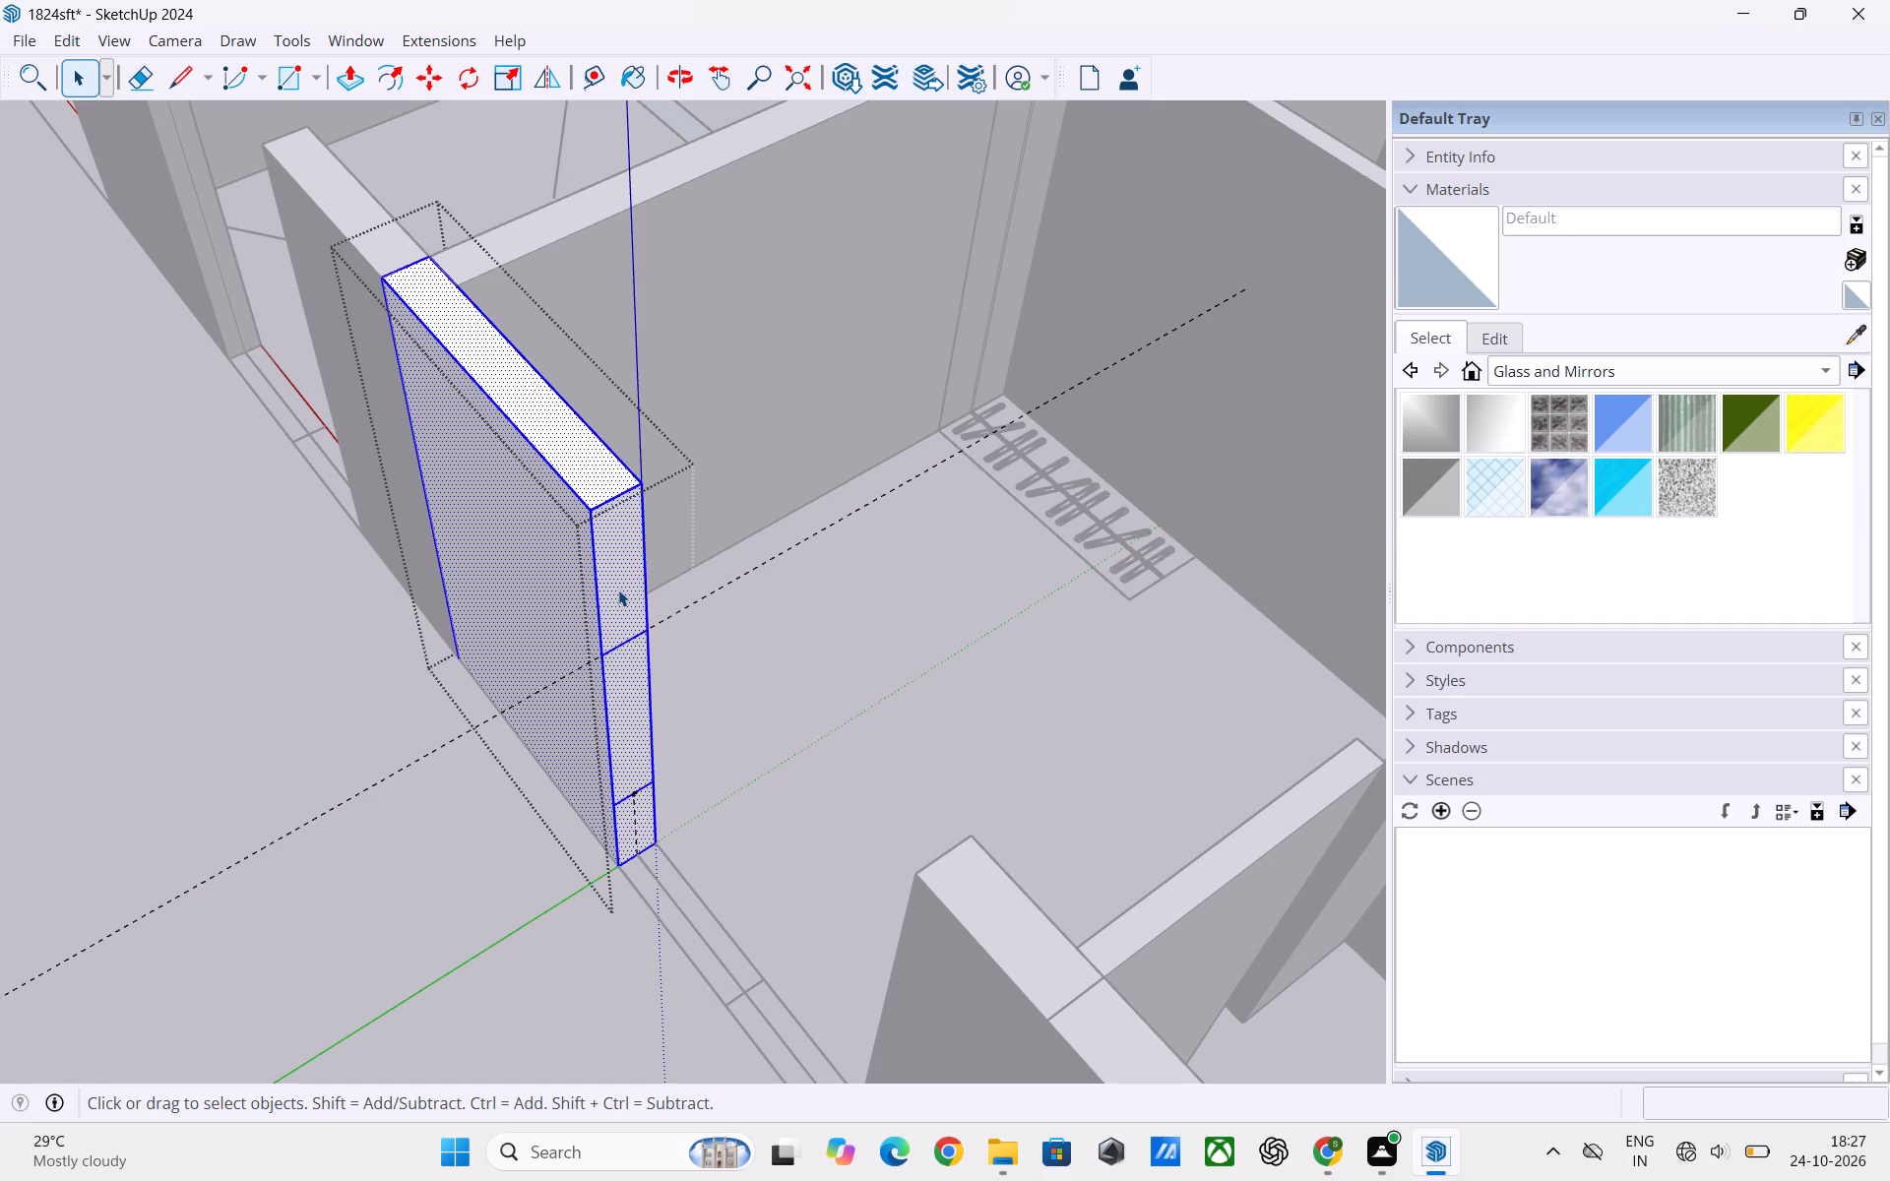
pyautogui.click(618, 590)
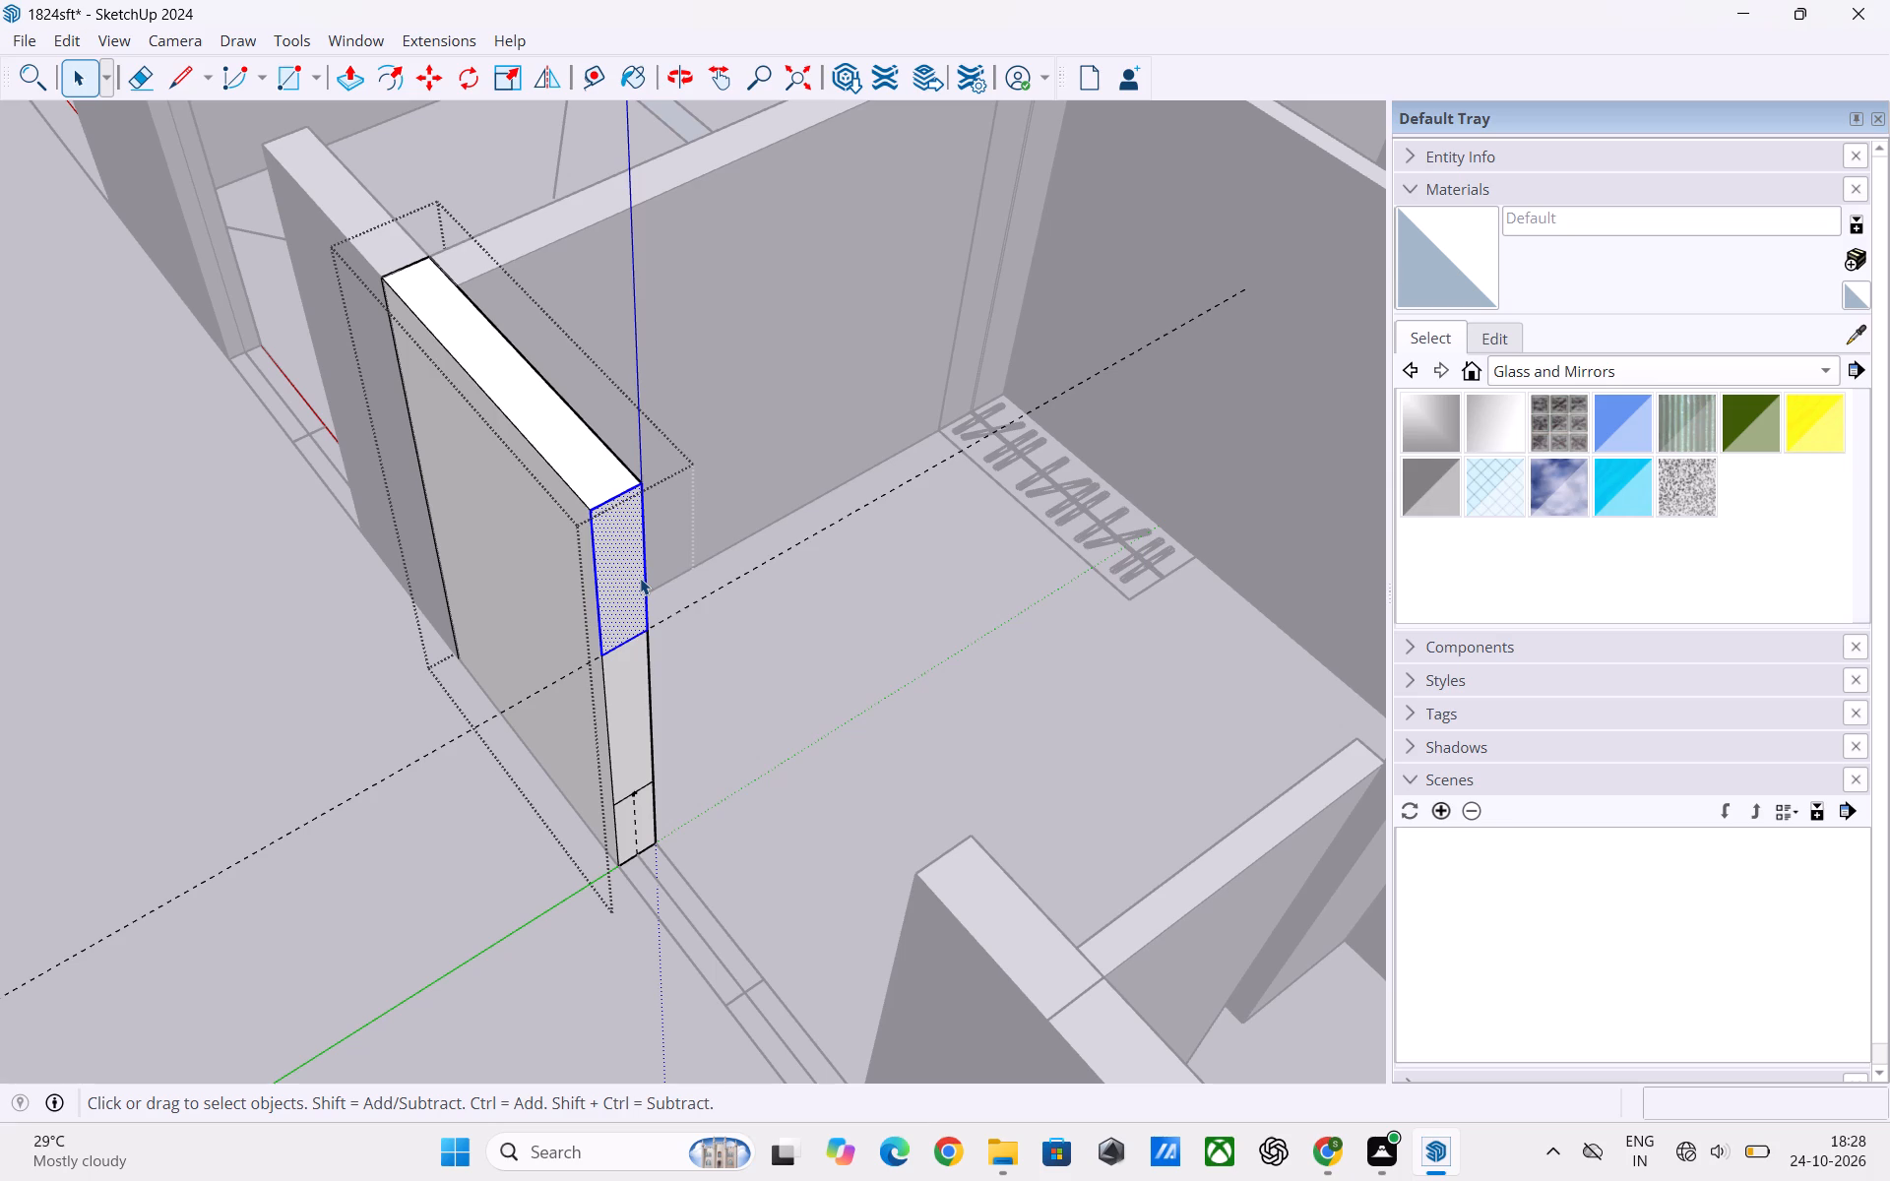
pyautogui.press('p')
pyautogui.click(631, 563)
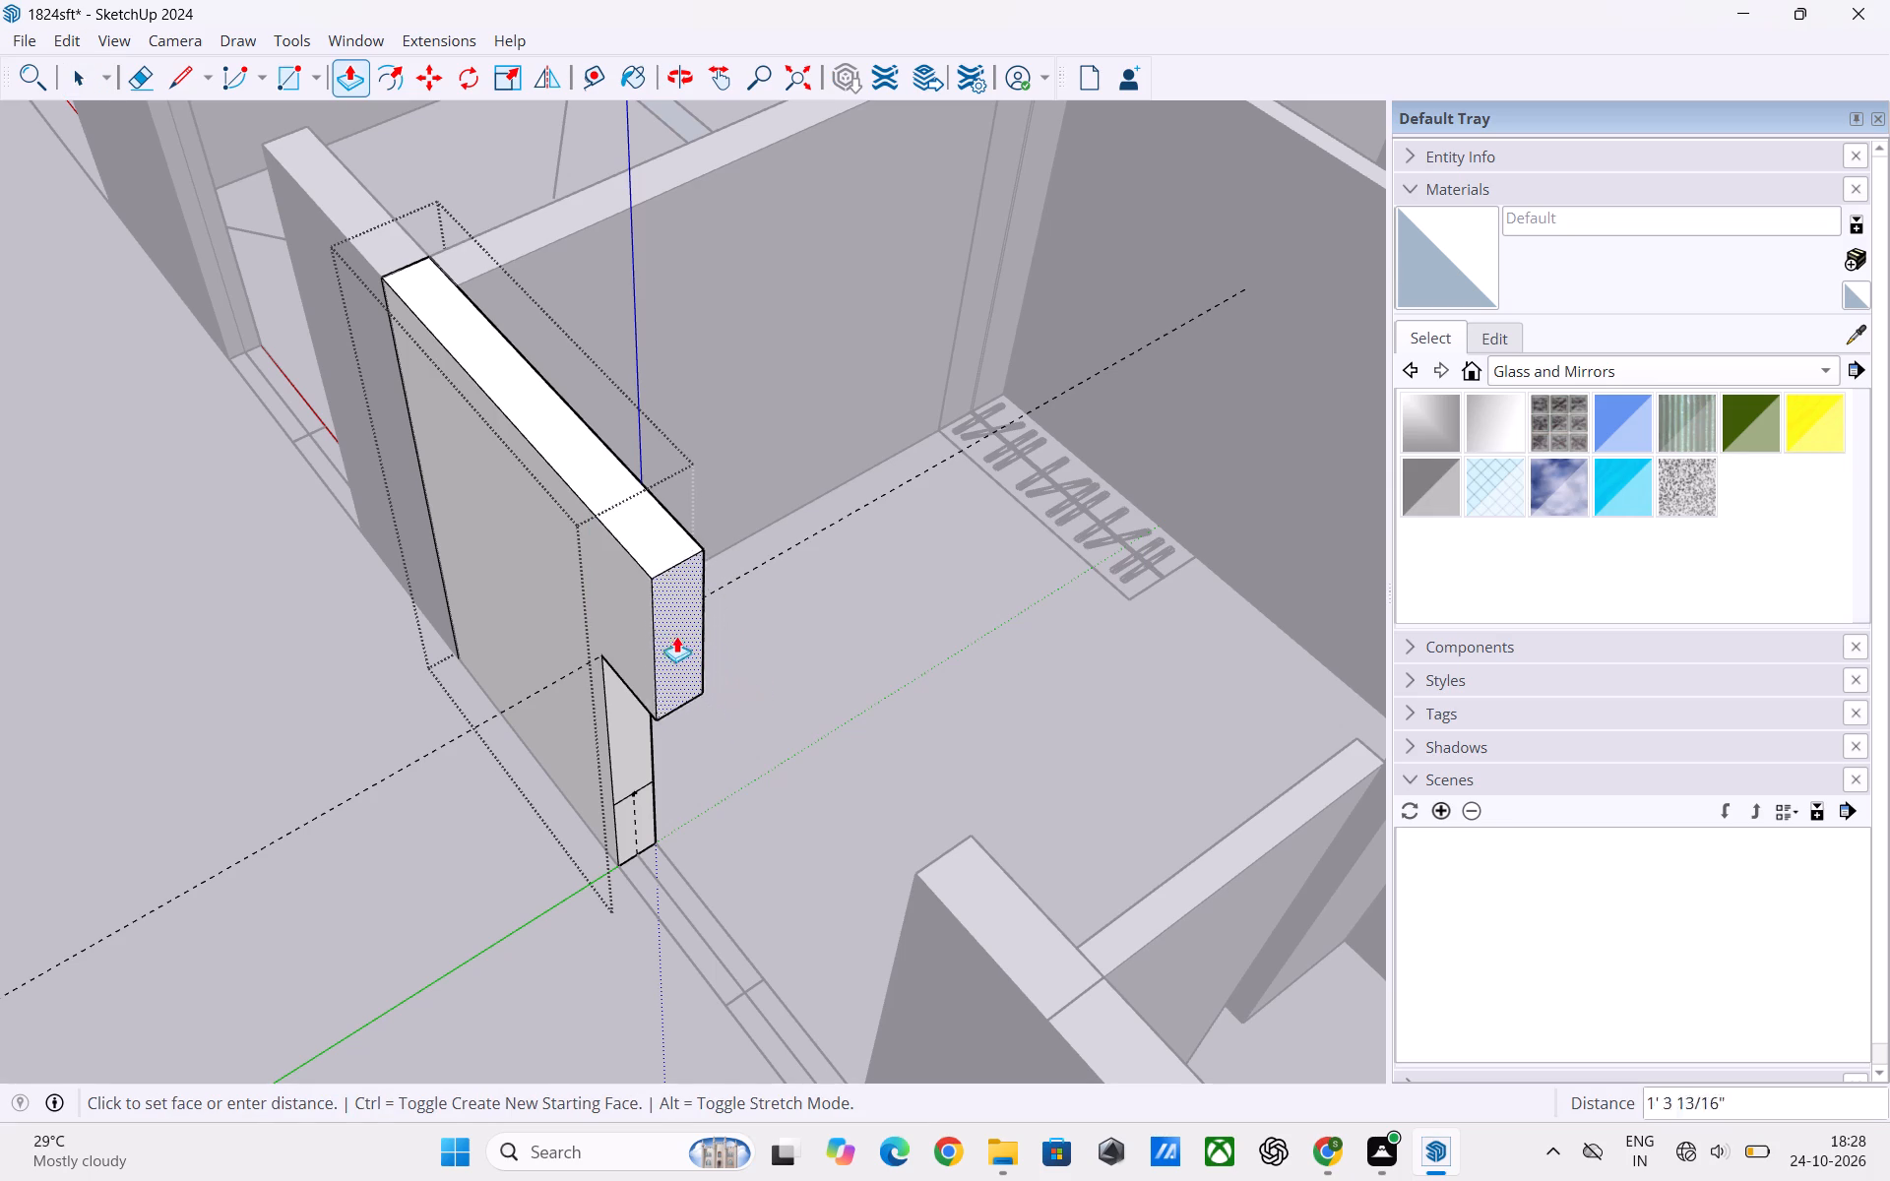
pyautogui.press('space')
# Push/Pull the lowest section of the wall's end face about 3' into the window gap as a sill wall.
pyautogui.scroll(3, 661, 853)
pyautogui.click(620, 823)
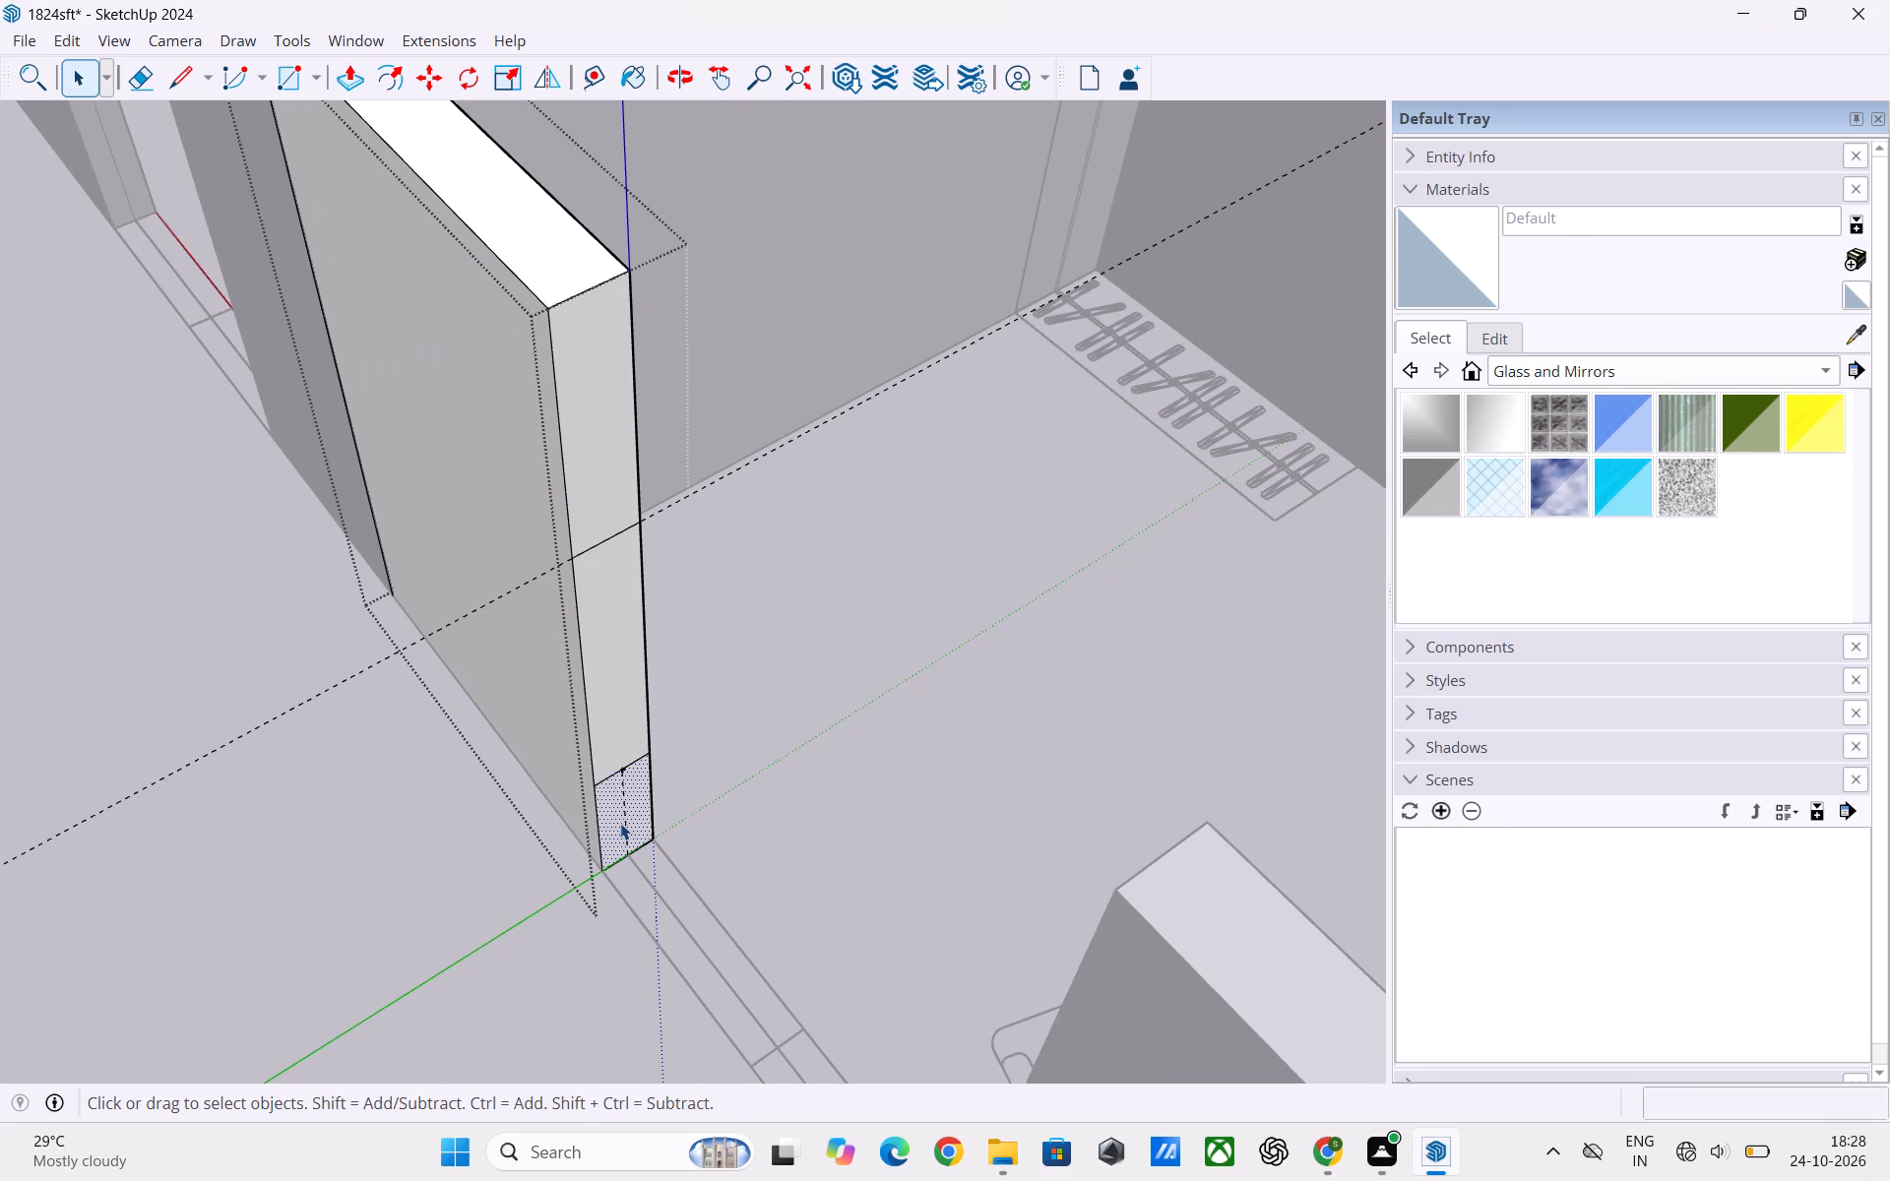
pyautogui.press('p')
pyautogui.click(620, 823)
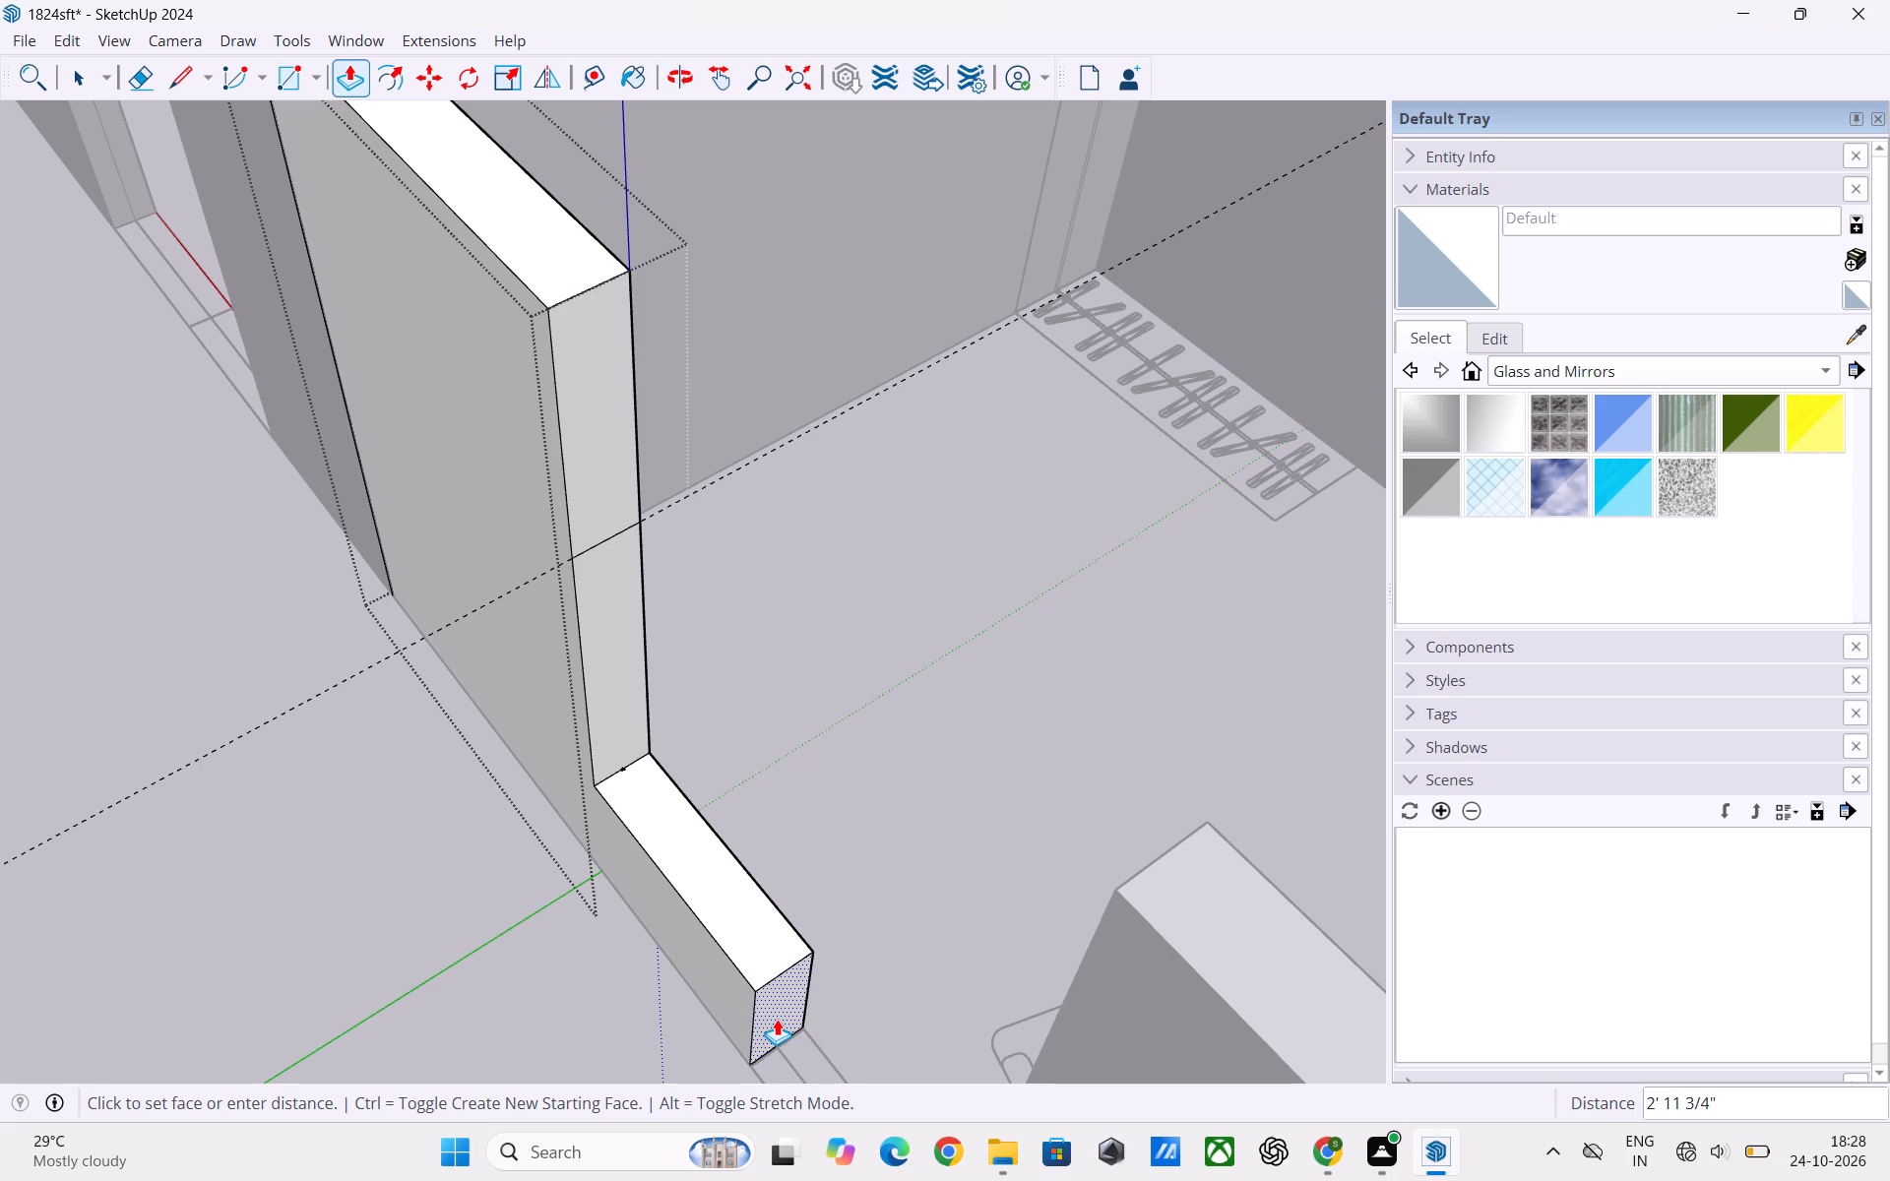
pyautogui.click(778, 1019)
pyautogui.press('space')
pyautogui.click(925, 949)
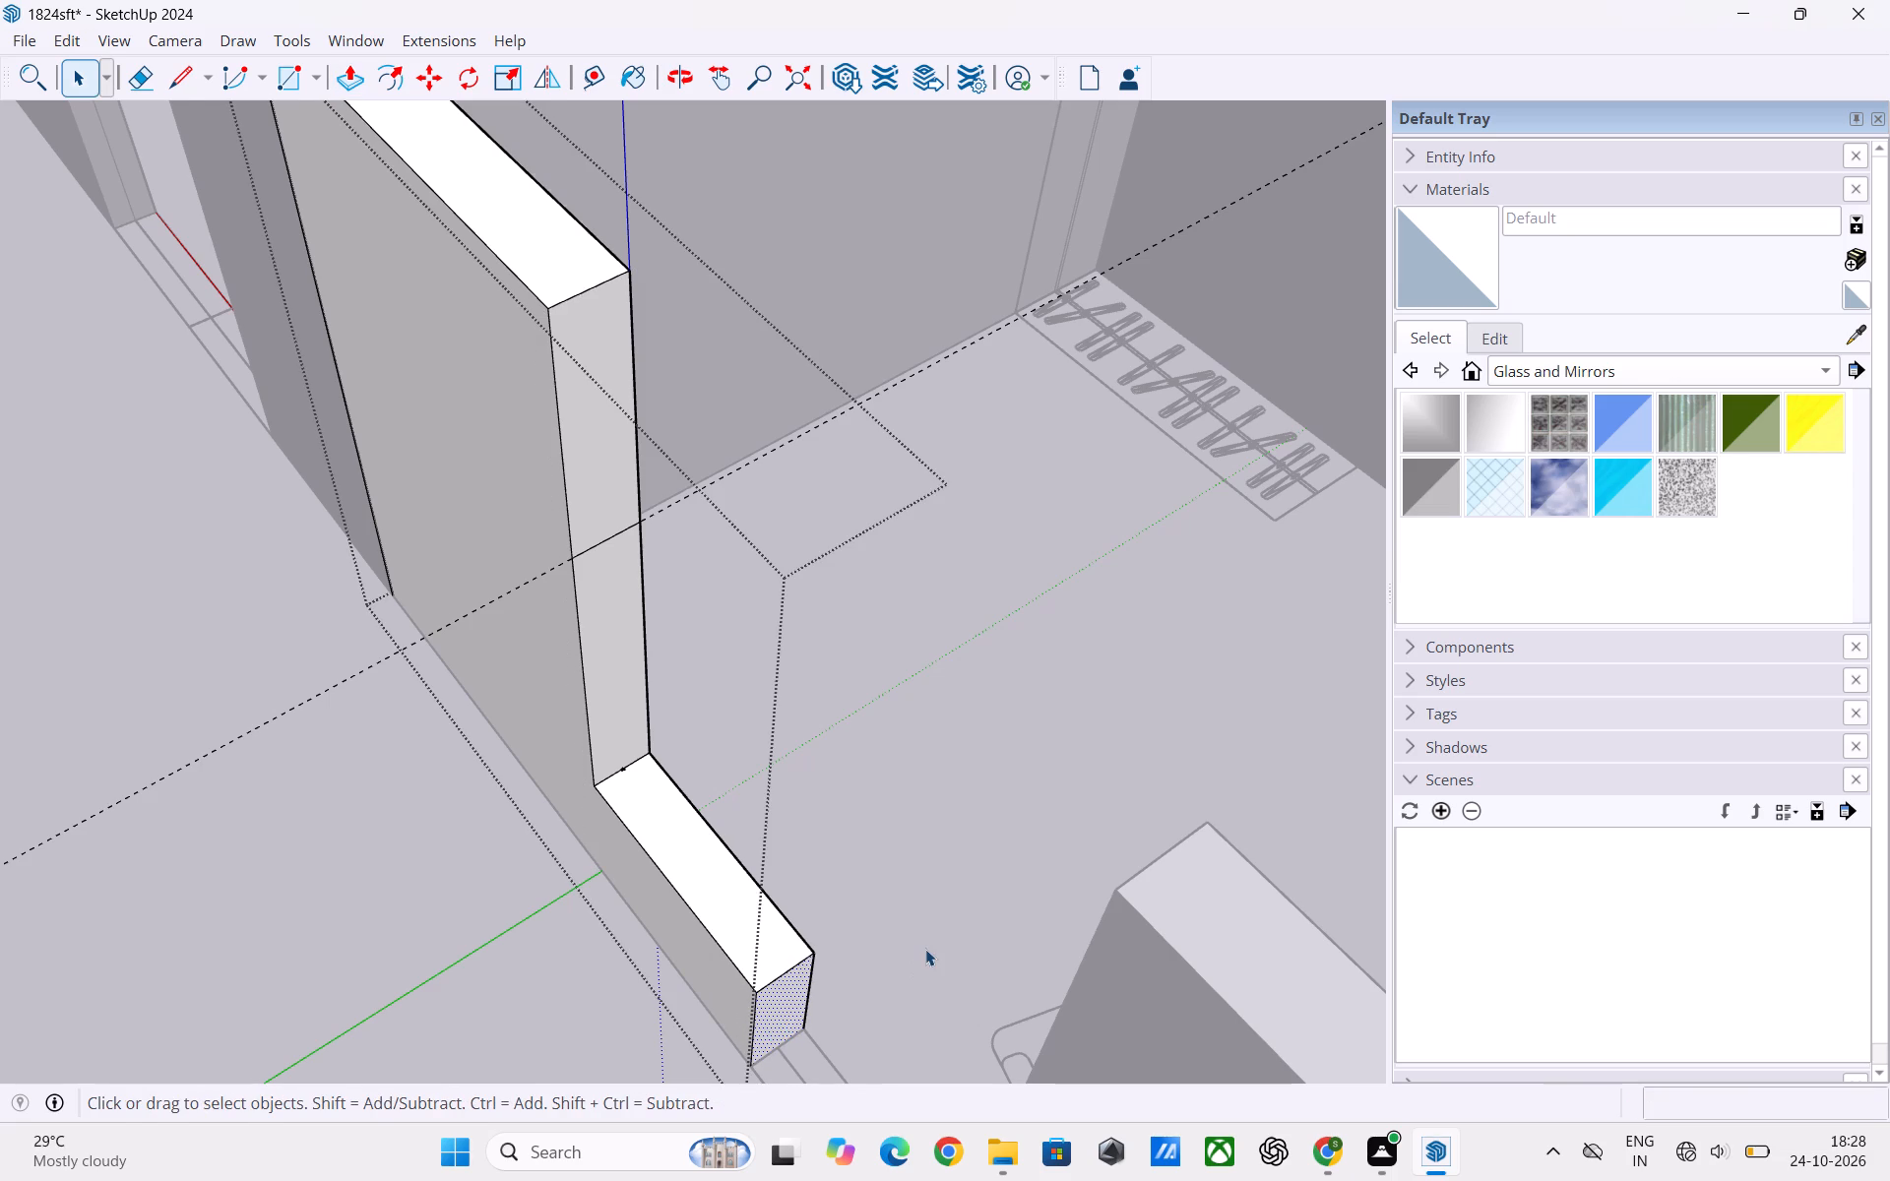
# Push/Pull the top section of the wall's end face until flush with the sill wall's end, and leave the wall group.
pyautogui.scroll(-2, 700, 644)
pyautogui.doubleClick(623, 465)
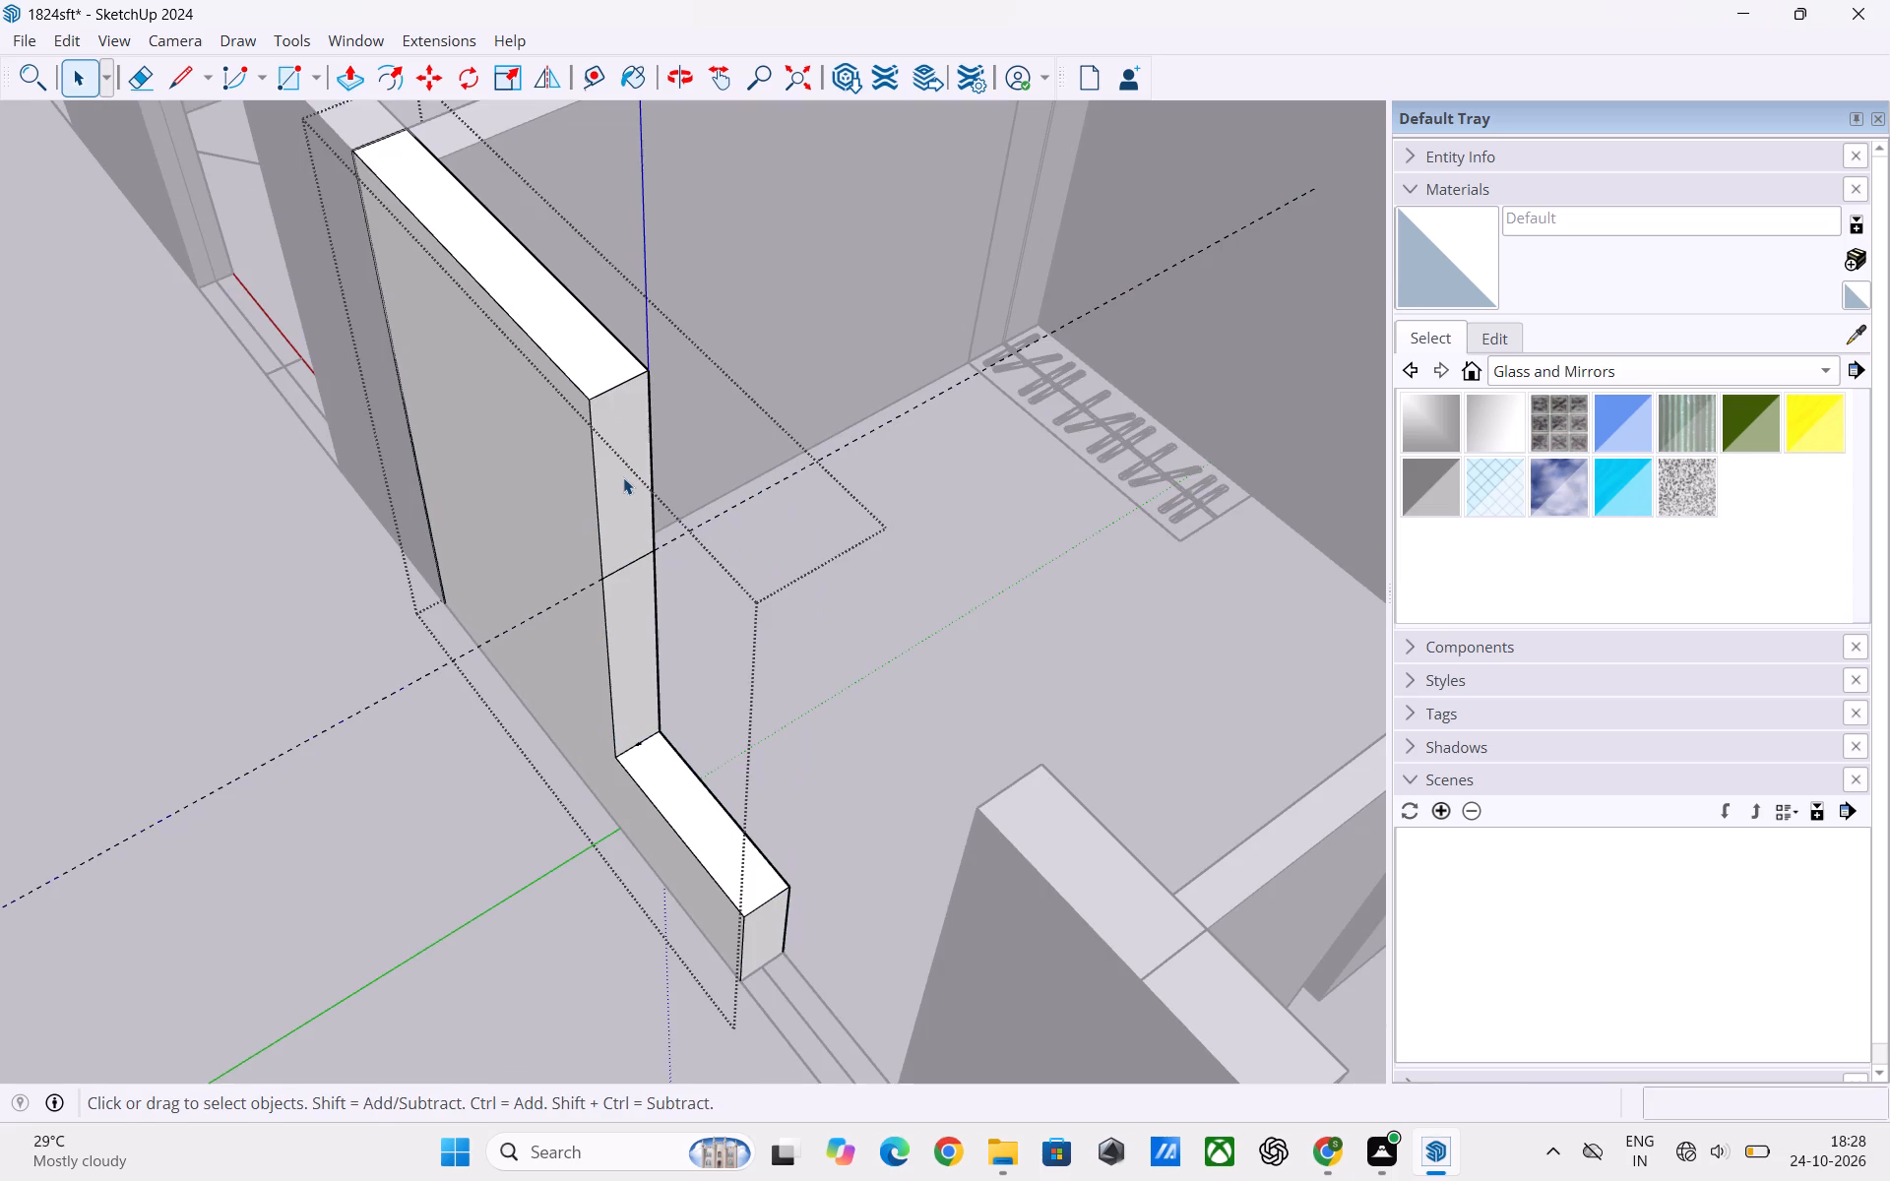
pyautogui.click(623, 477)
pyautogui.press('p')
pyautogui.click(623, 492)
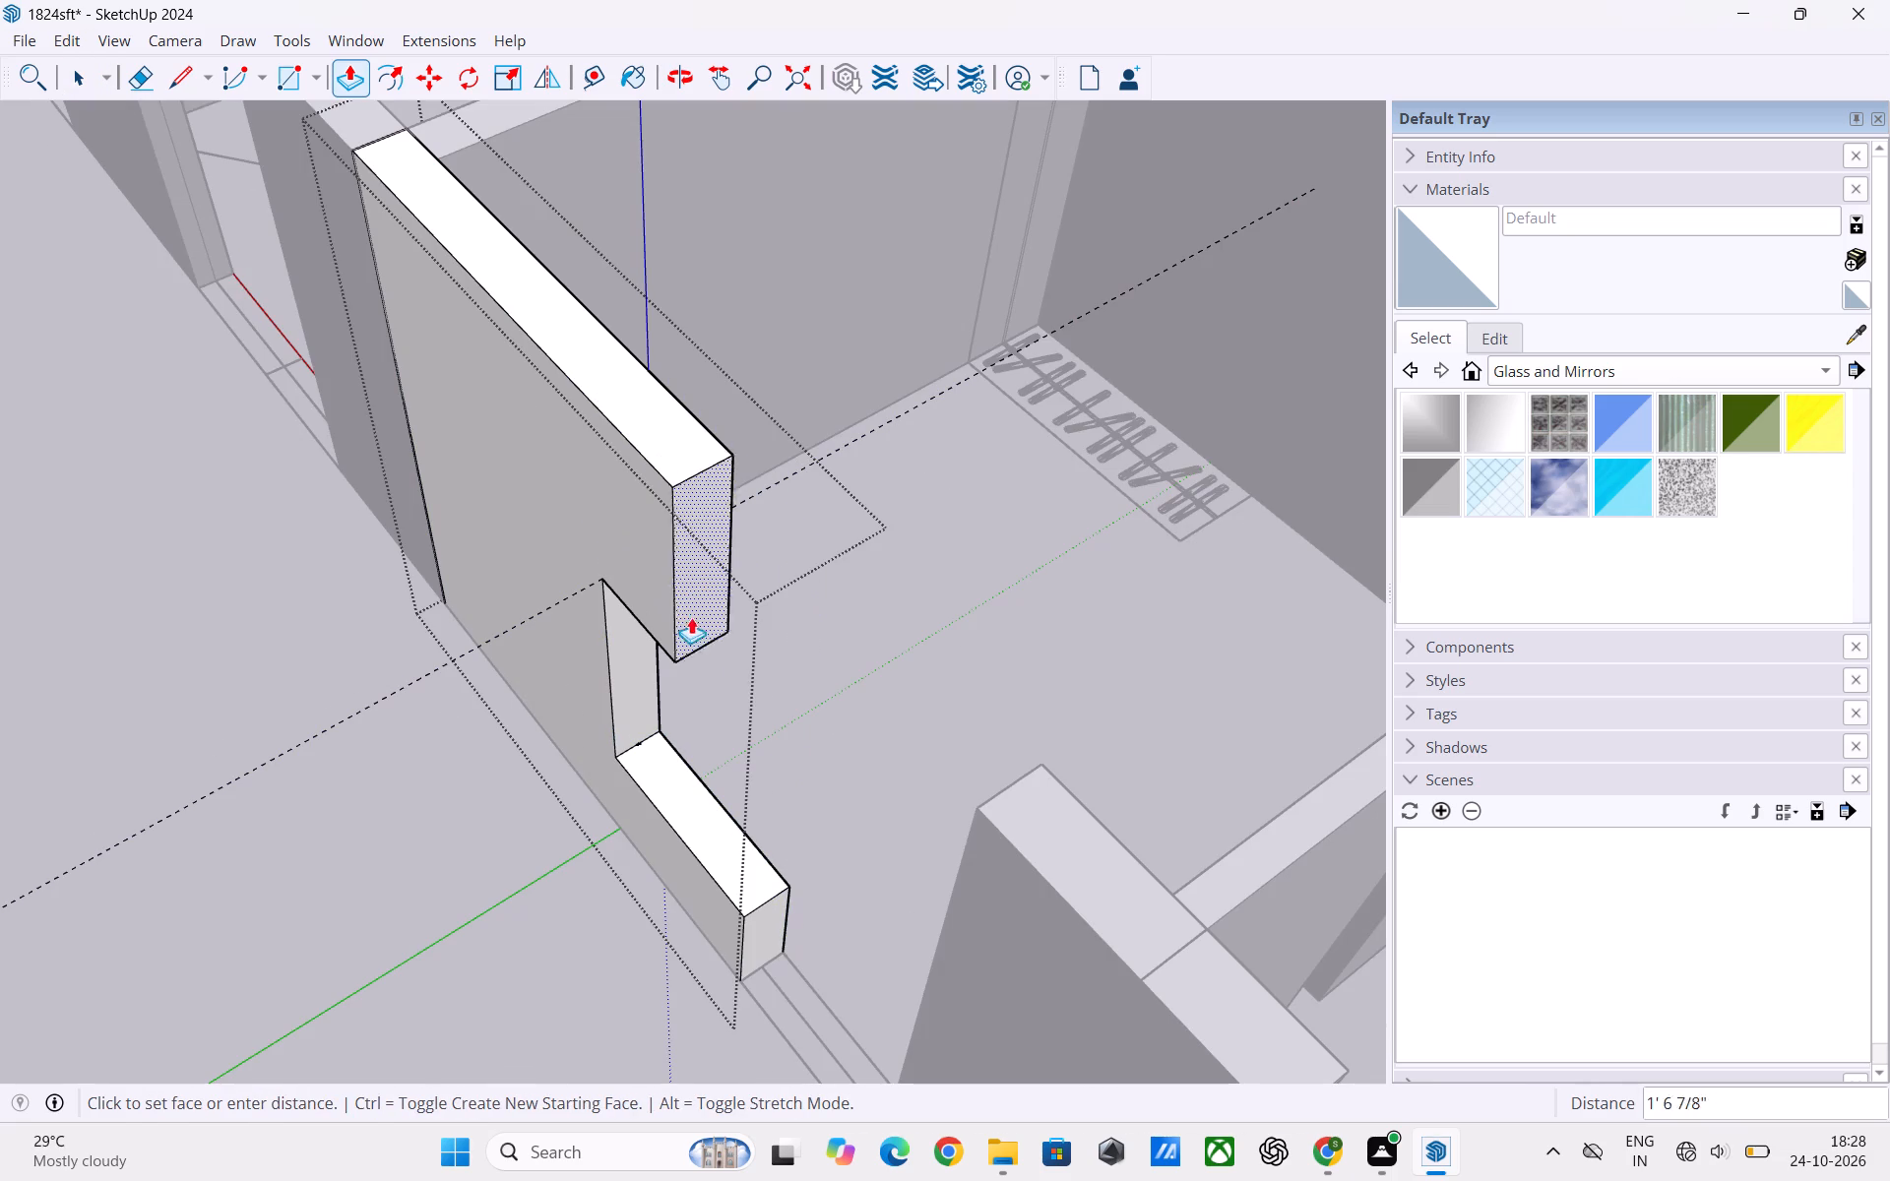
pyautogui.click(772, 919)
pyautogui.press('space')
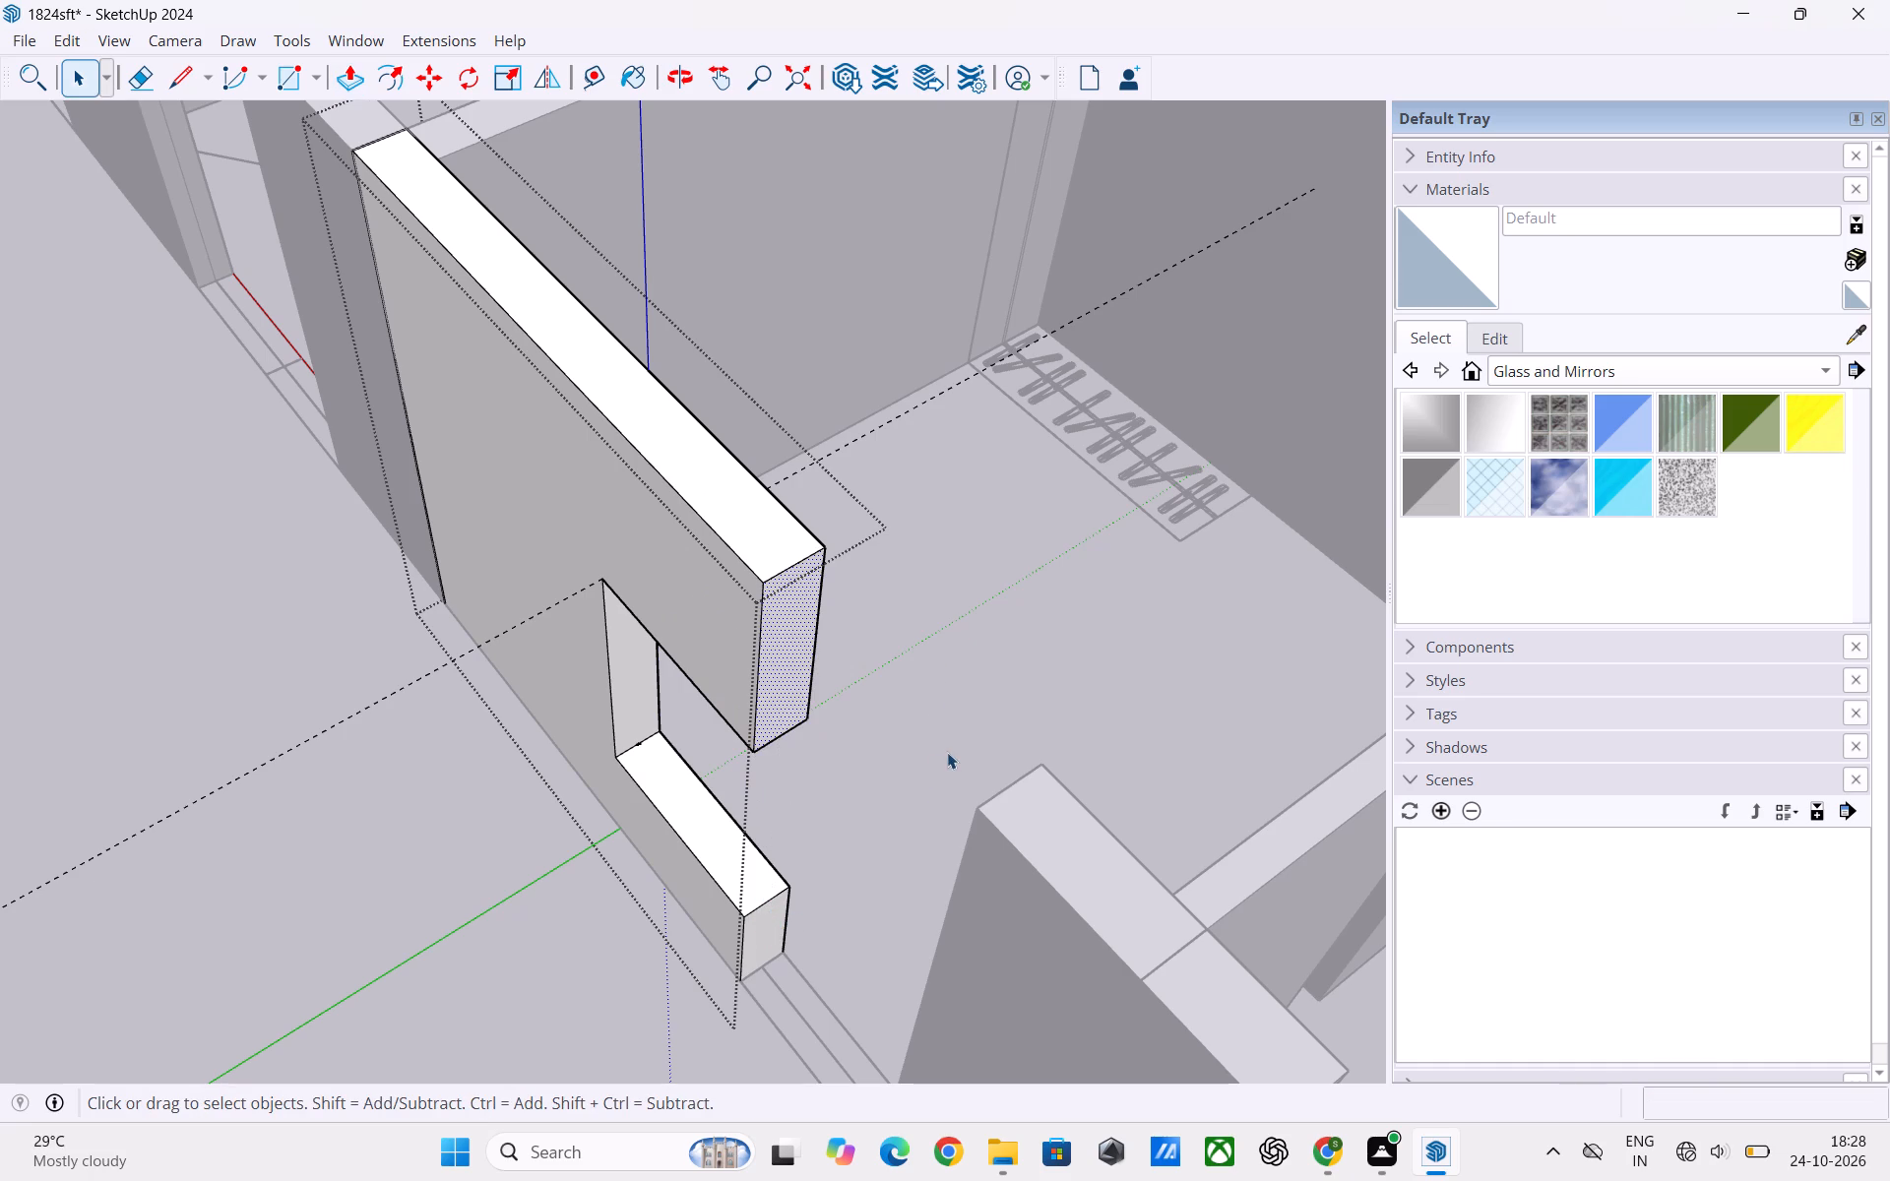
pyautogui.click(948, 751)
# Draw a thin rectangle about 1" by 9" across the window lines on the plan, against the sill wall's end.
pyautogui.scroll(-2, 876, 751)
pyautogui.moveTo(894, 809); pyautogui.dragTo(413, 743, button='middle')
pyautogui.scroll(-3, 780, 625)
pyautogui.moveTo(781, 665); pyautogui.dragTo(365, 670, button='middle')
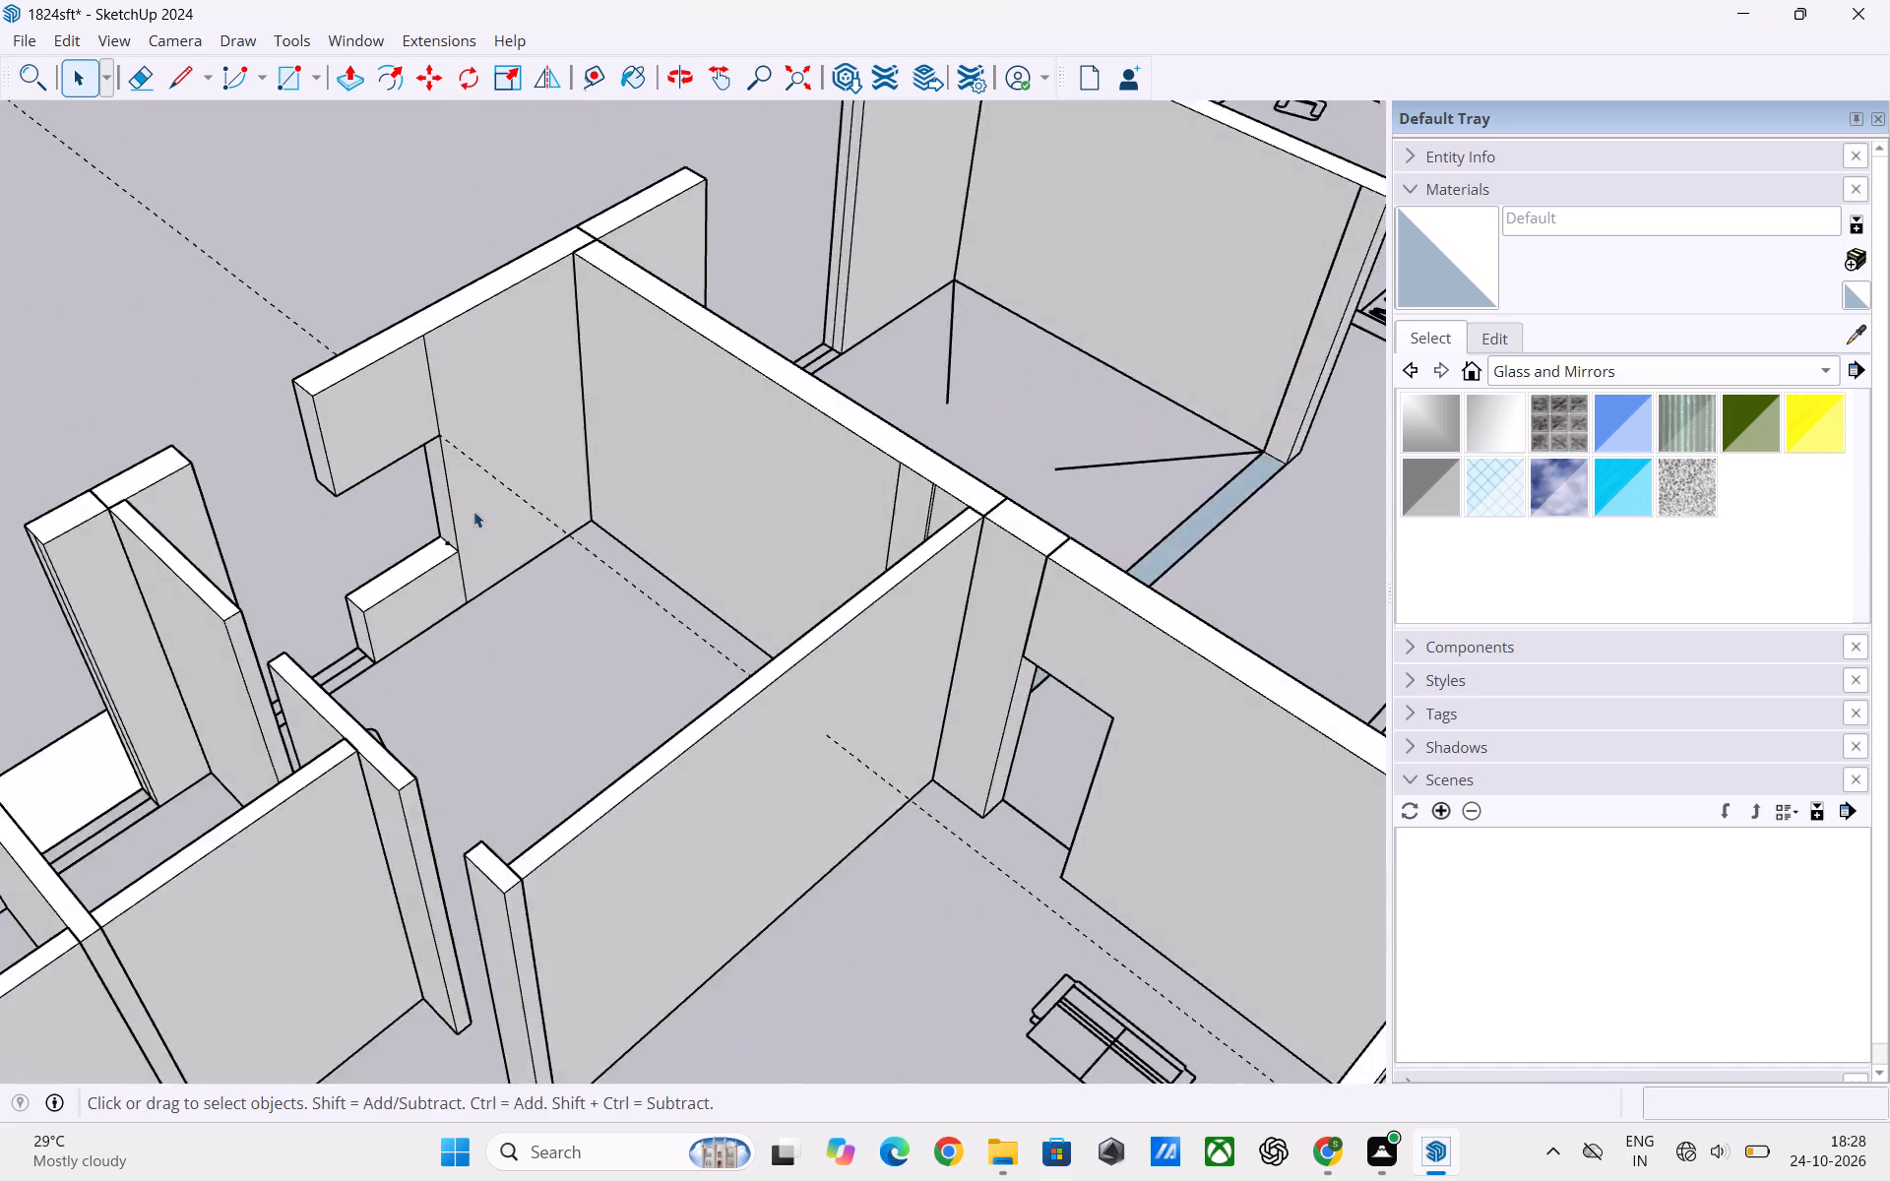
pyautogui.scroll(3, 448, 493)
pyautogui.scroll(-1, 591, 553)
pyautogui.moveTo(593, 561); pyautogui.dragTo(432, 599, button='middle')
pyautogui.scroll(3, 379, 575)
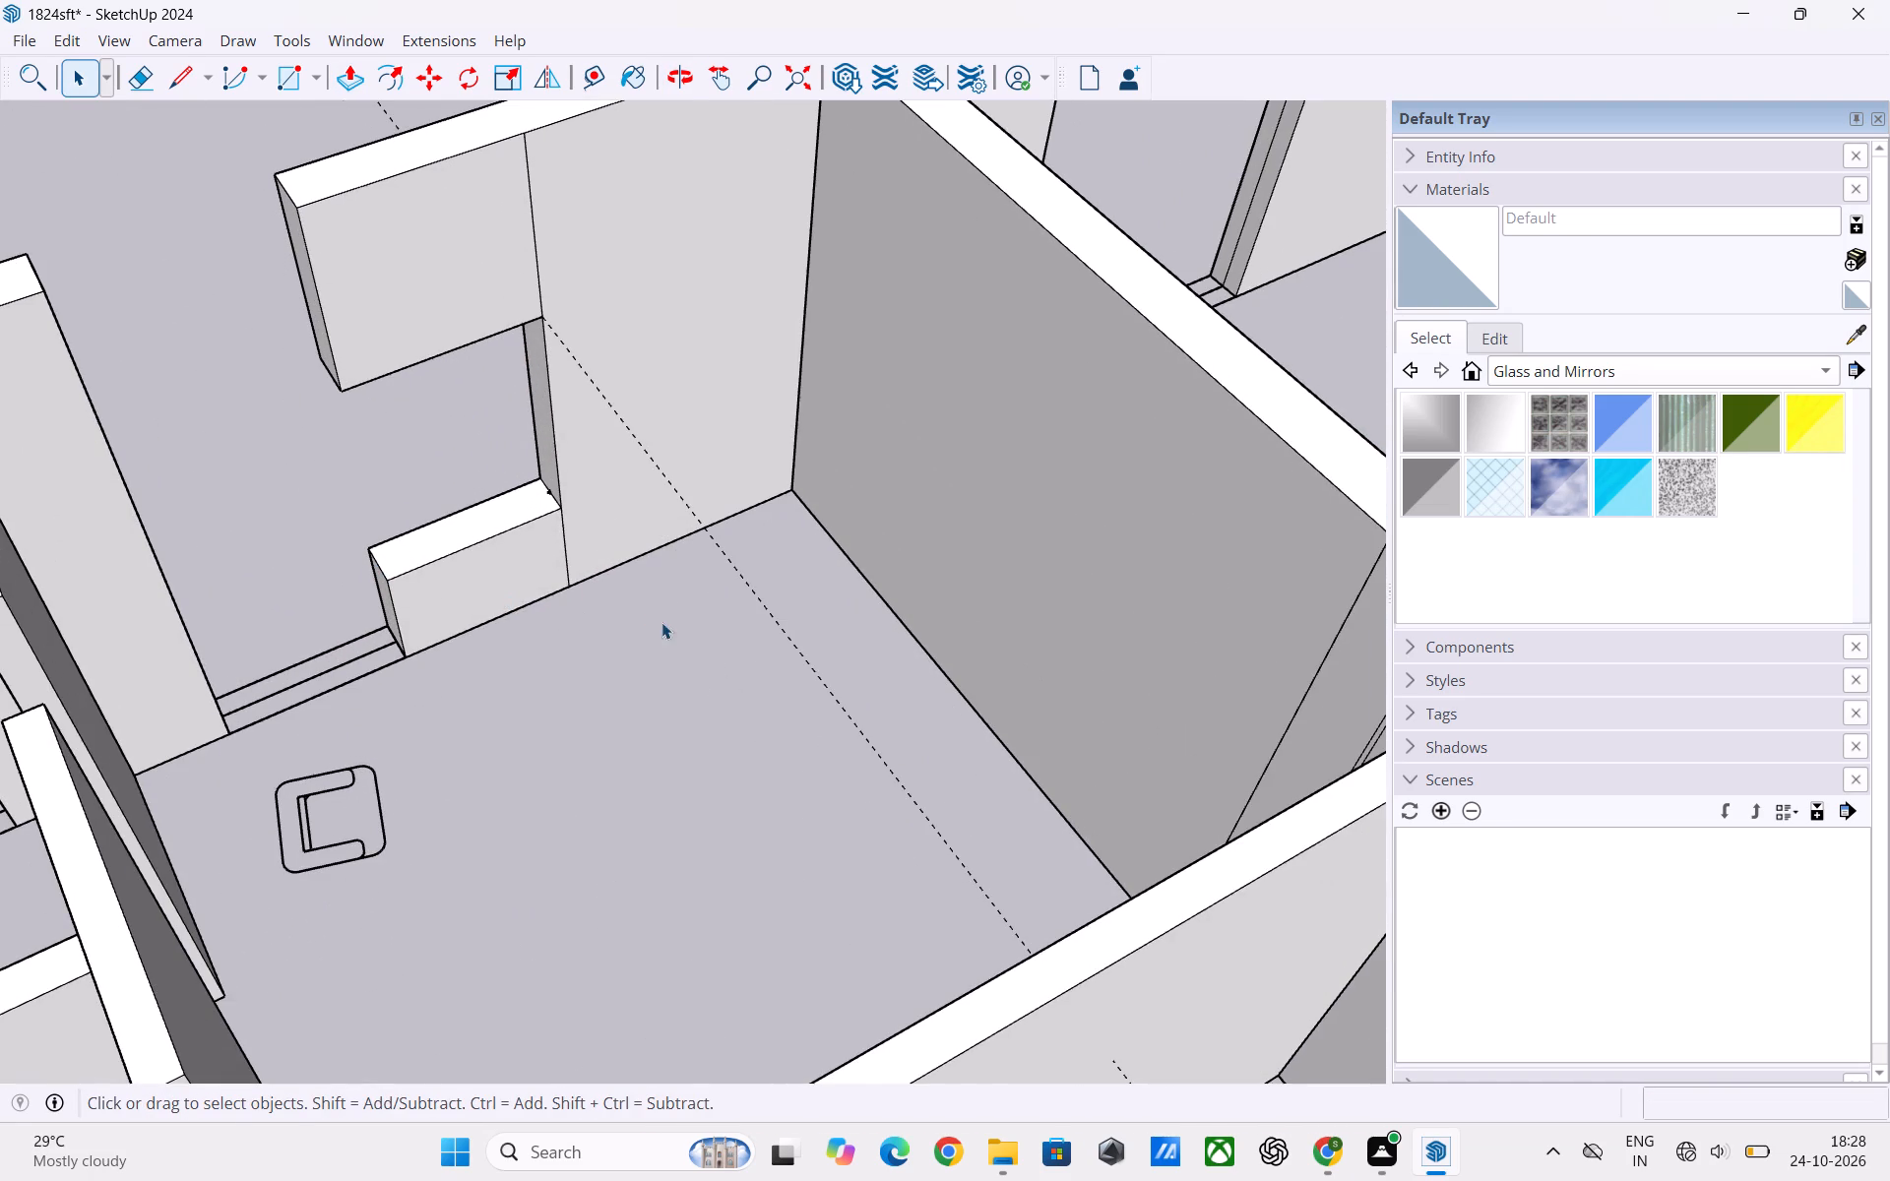
pyautogui.moveTo(661, 622); pyautogui.dragTo(481, 666, button='middle')
pyautogui.scroll(-1, 661, 622)
pyautogui.scroll(13, 416, 582)
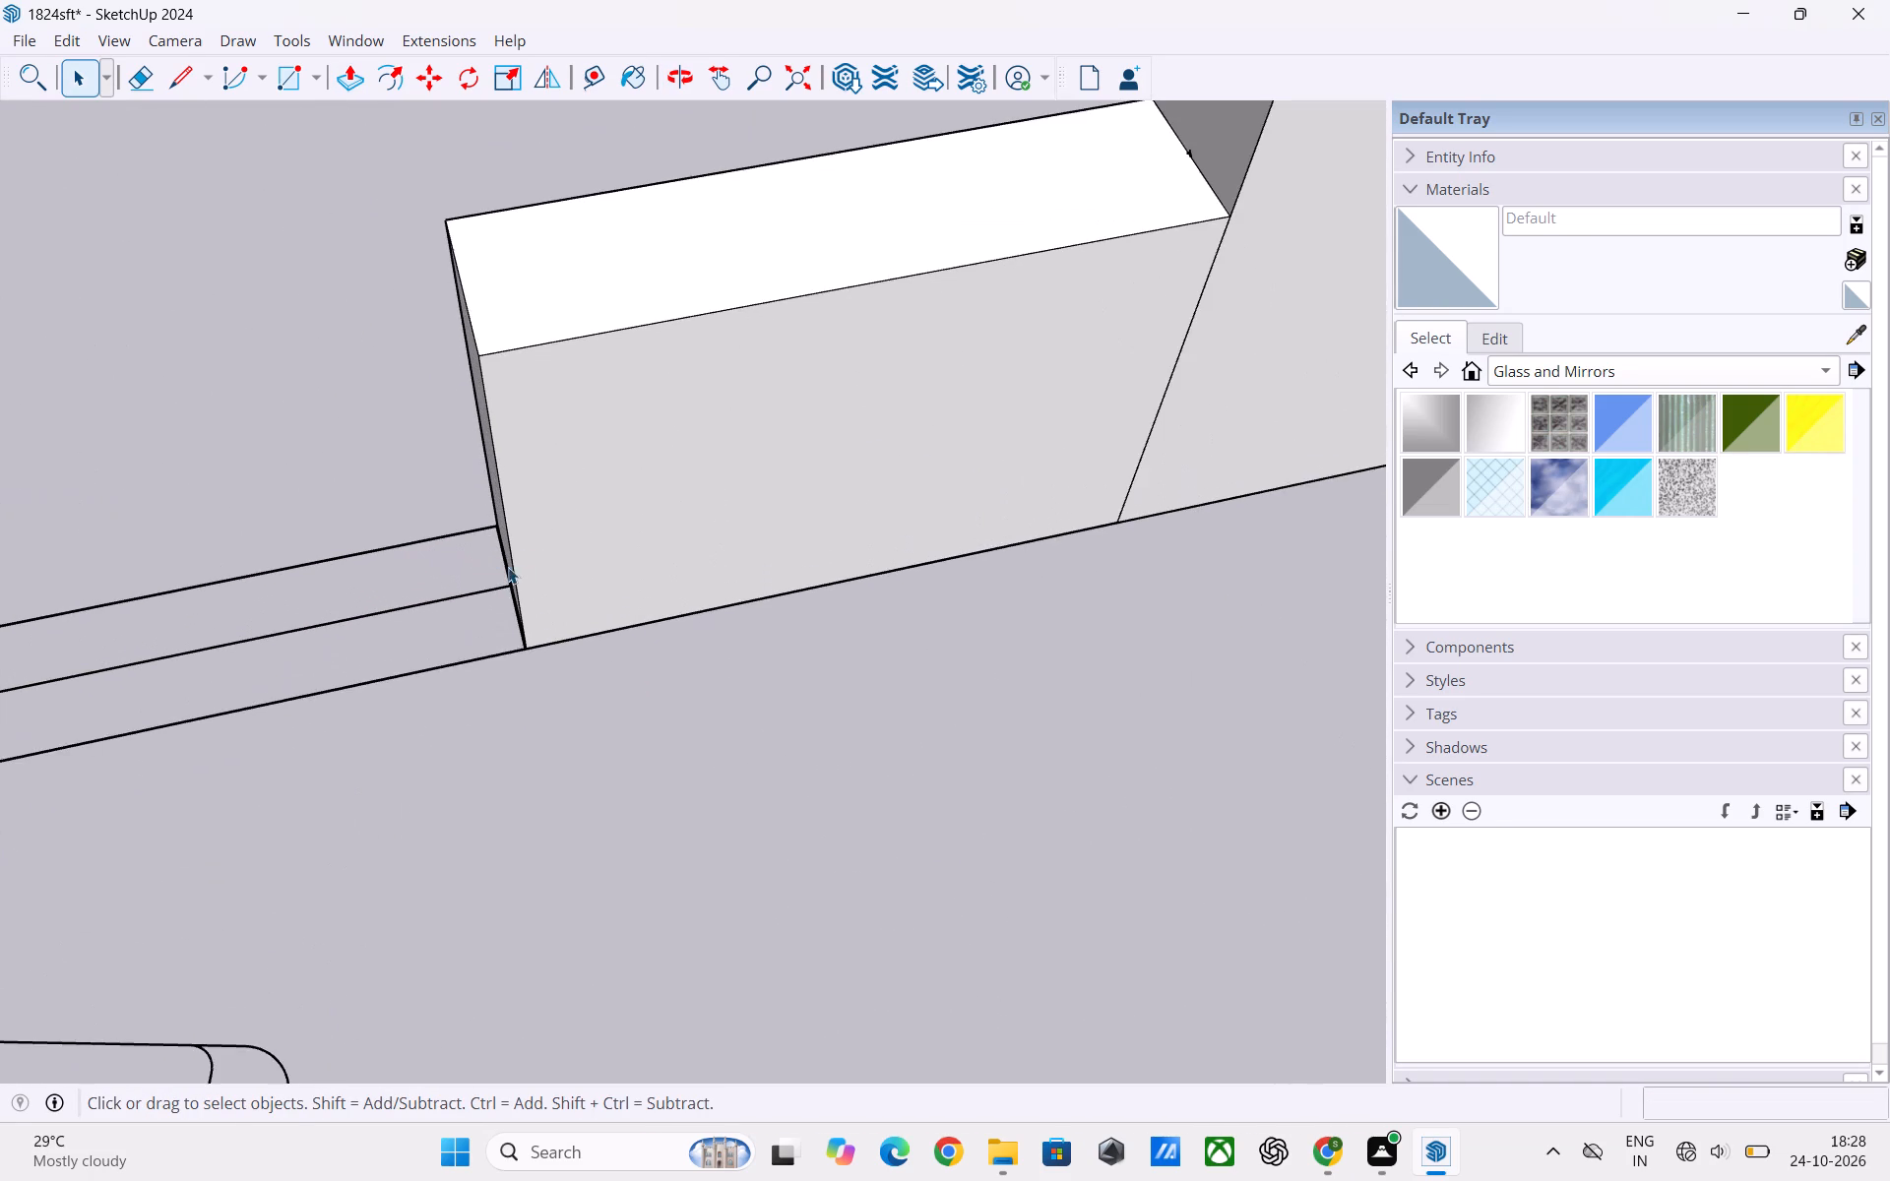
pyautogui.moveTo(515, 567); pyautogui.dragTo(557, 570, button='middle')
pyautogui.scroll(-9, 845, 595)
pyautogui.moveTo(735, 578); pyautogui.dragTo(609, 588, button='middle')
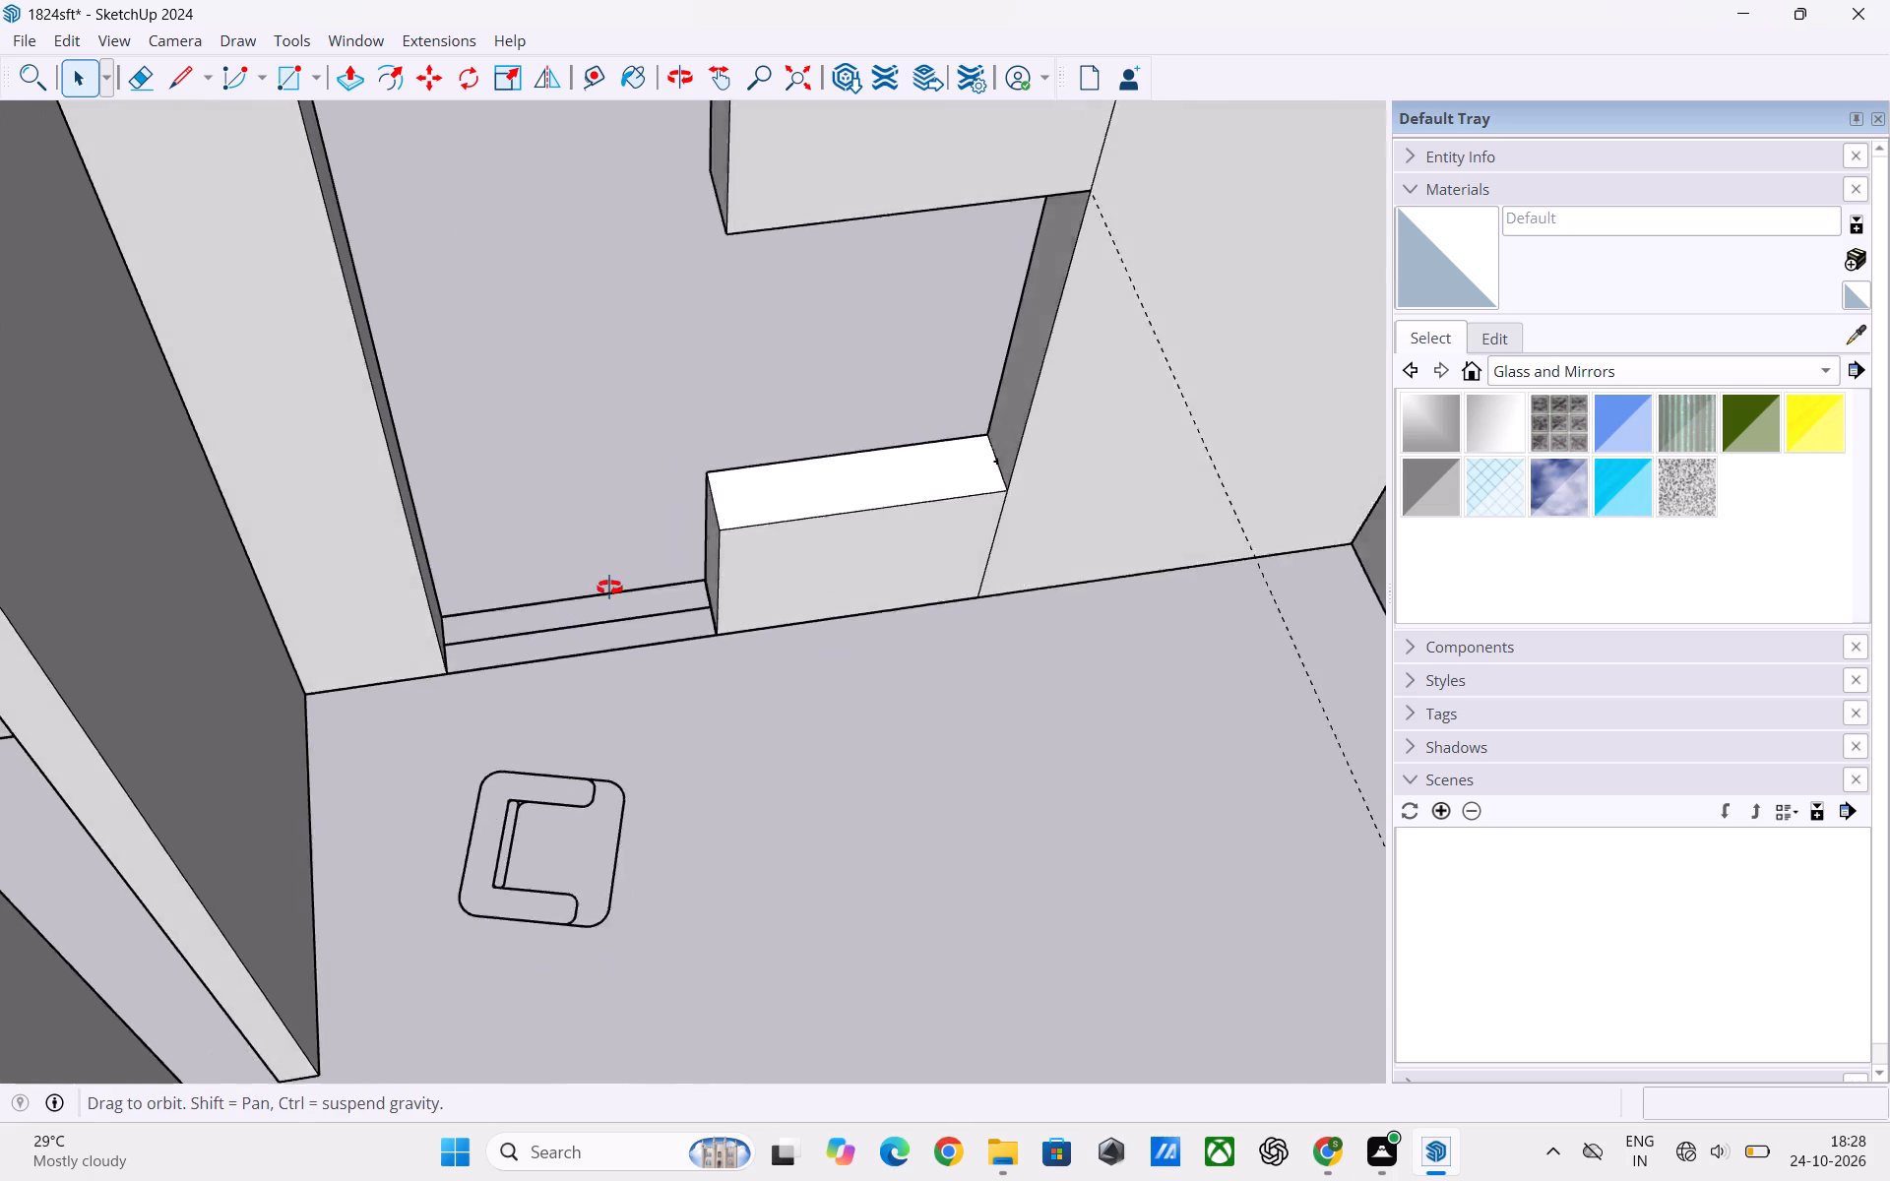
pyautogui.moveTo(609, 588); pyautogui.dragTo(533, 576, button='middle')
pyautogui.scroll(-3, 710, 580)
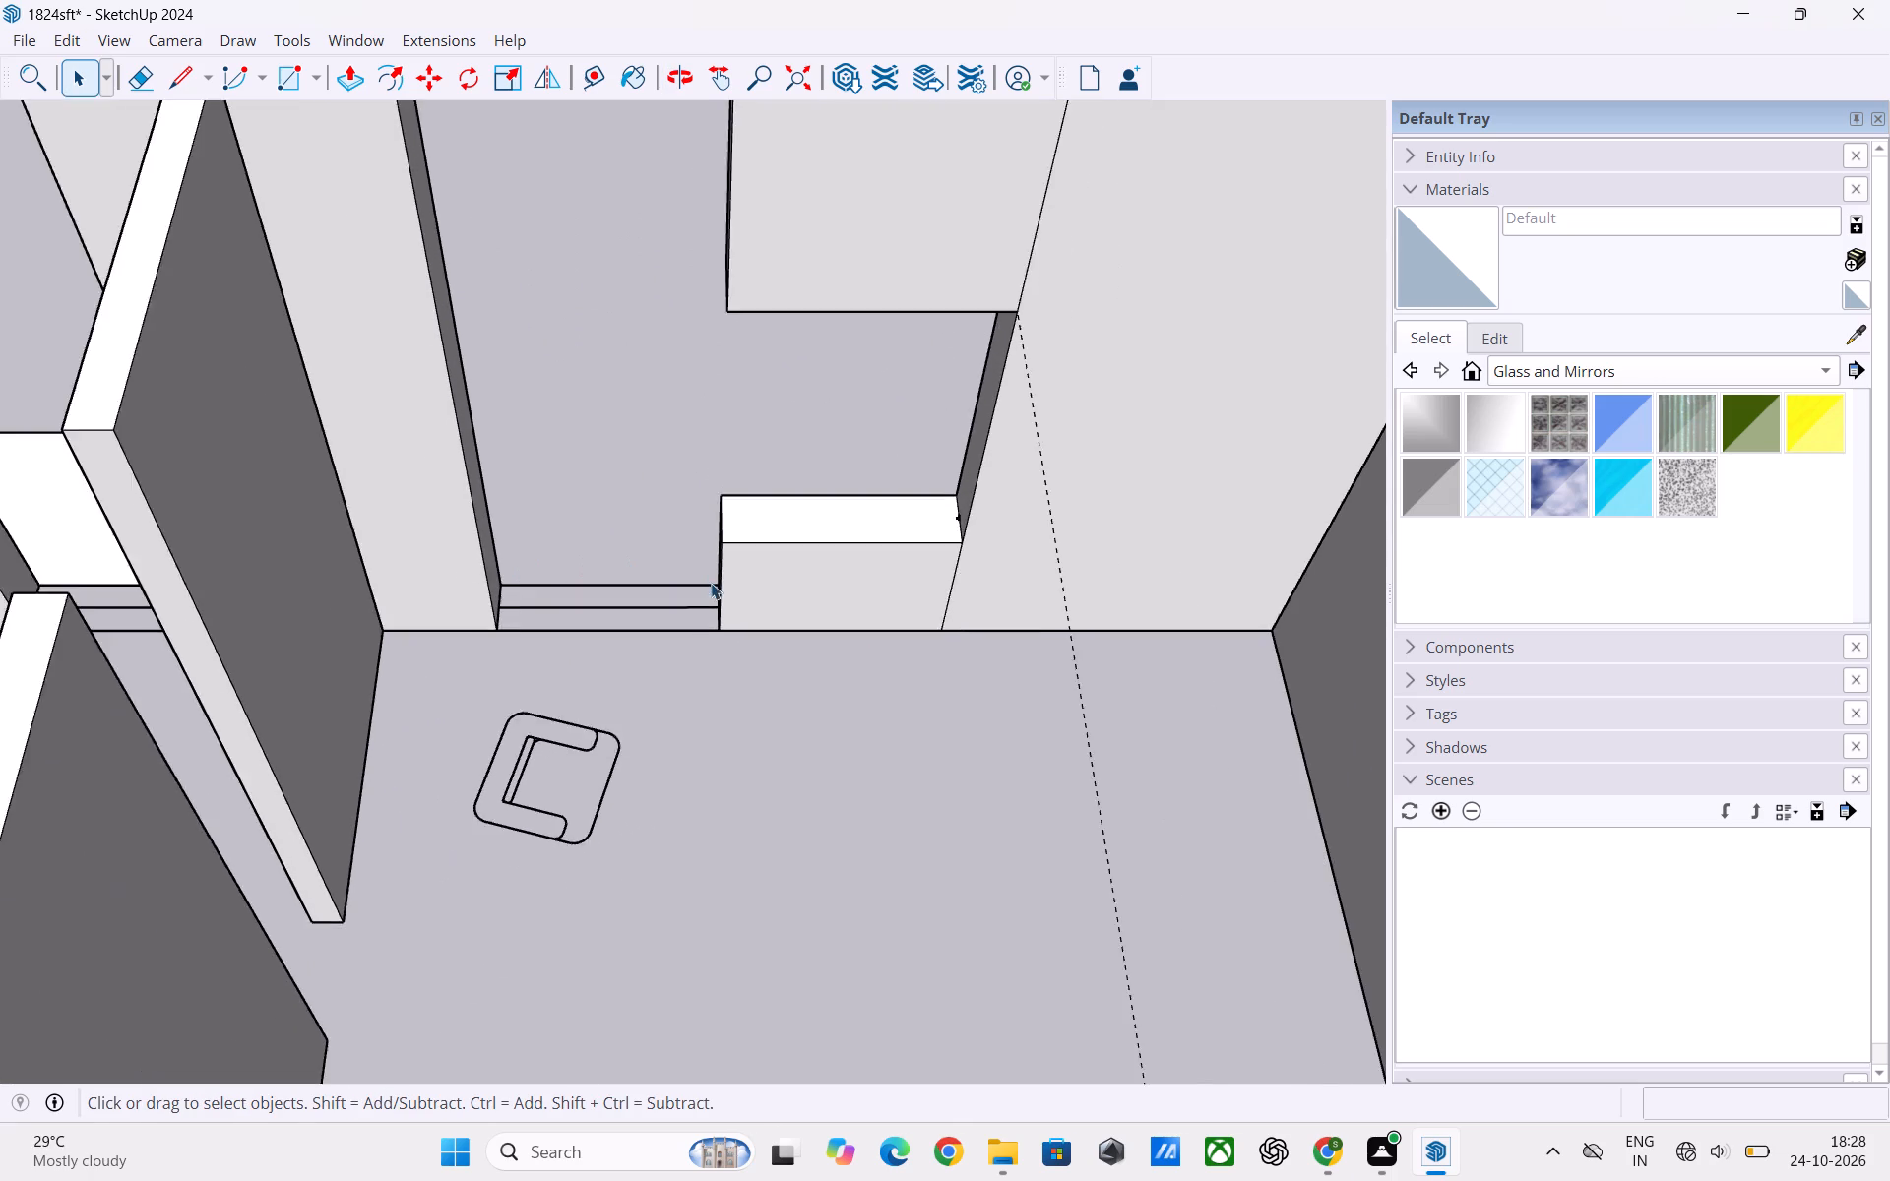
pyautogui.scroll(-2, 713, 586)
pyautogui.scroll(2, 698, 586)
pyautogui.moveTo(720, 586); pyautogui.dragTo(825, 535, button='middle')
pyautogui.scroll(1, 749, 507)
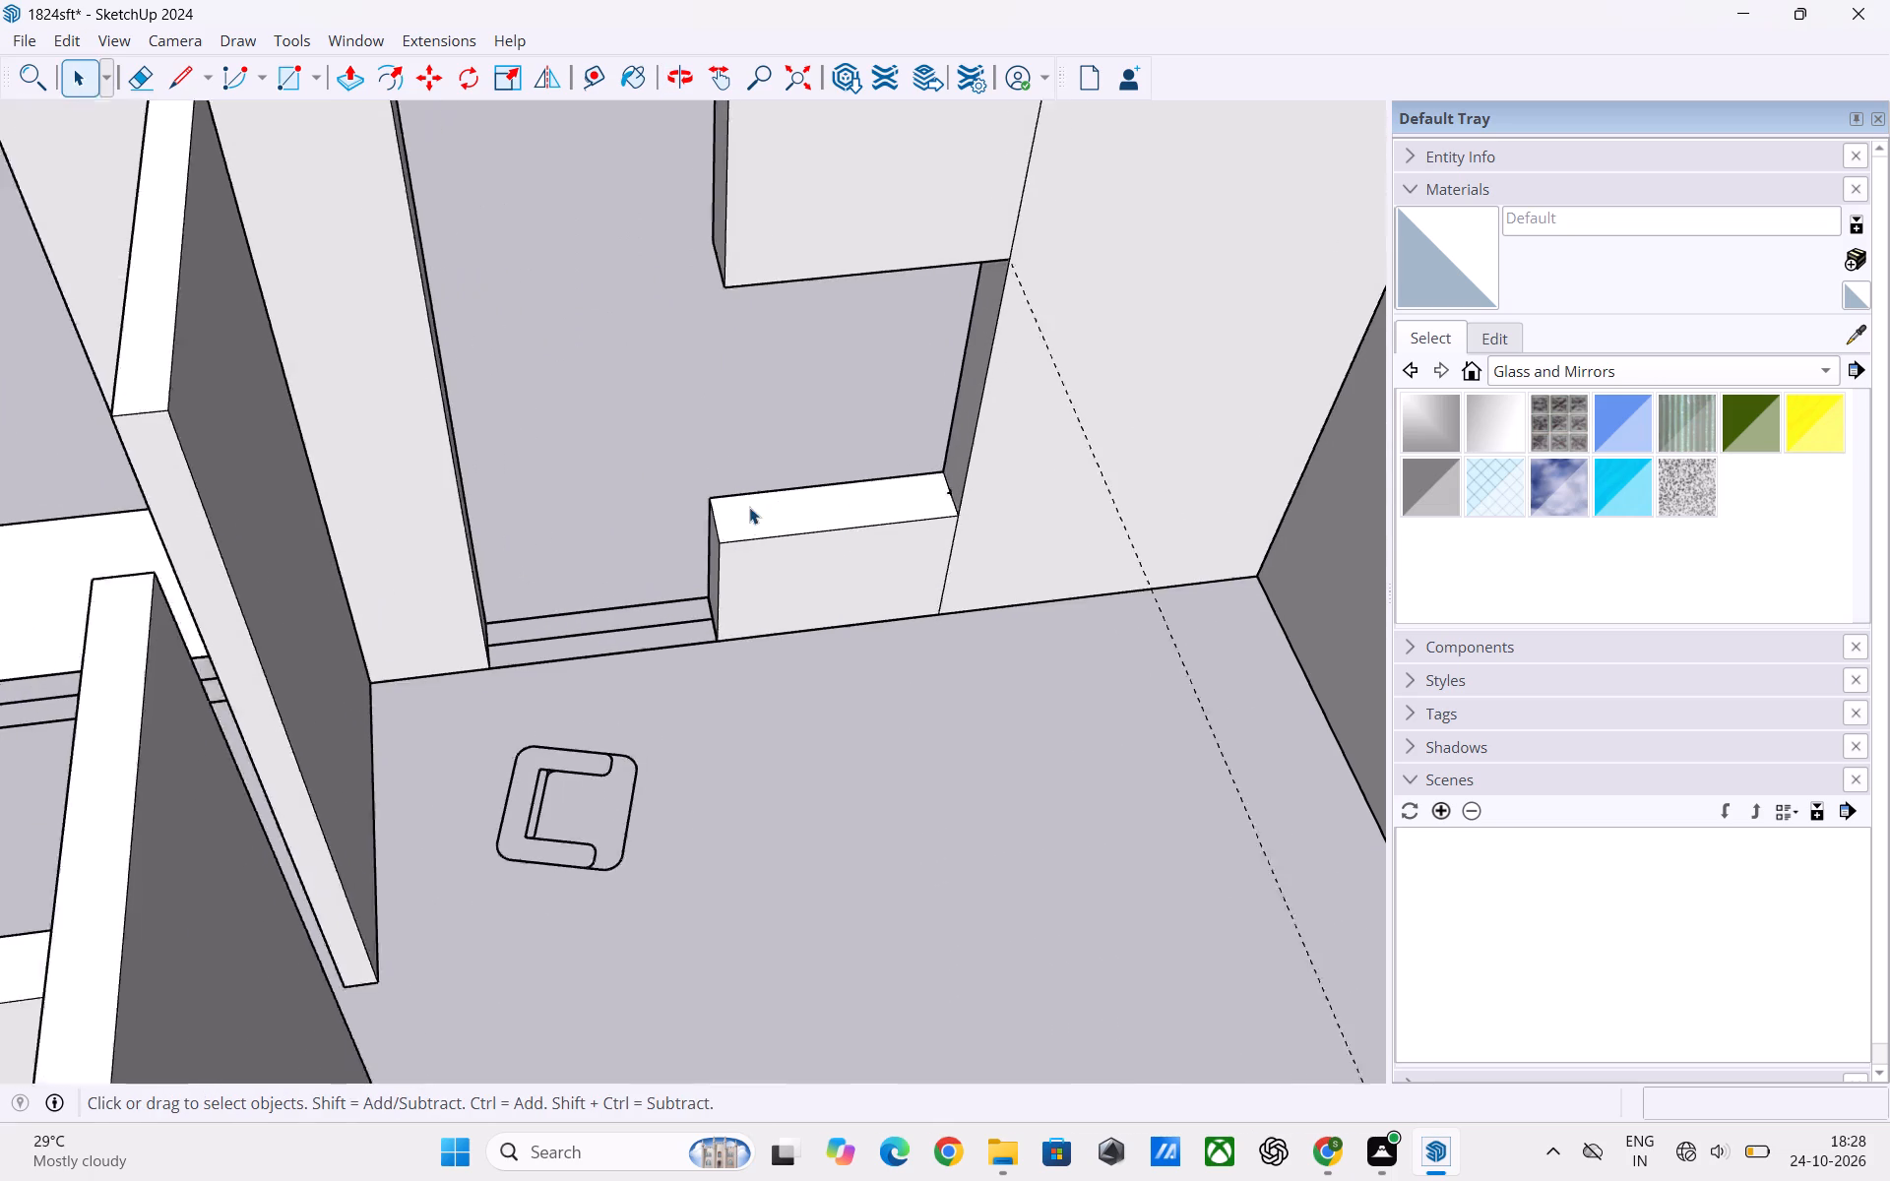
pyautogui.scroll(2, 749, 507)
pyautogui.moveTo(682, 582); pyautogui.dragTo(824, 544, button='middle')
pyautogui.scroll(6, 713, 573)
pyautogui.moveTo(717, 681); pyautogui.dragTo(577, 709, button='middle')
pyautogui.scroll(2, 588, 666)
pyautogui.moveTo(675, 662); pyautogui.dragTo(679, 787, button='middle')
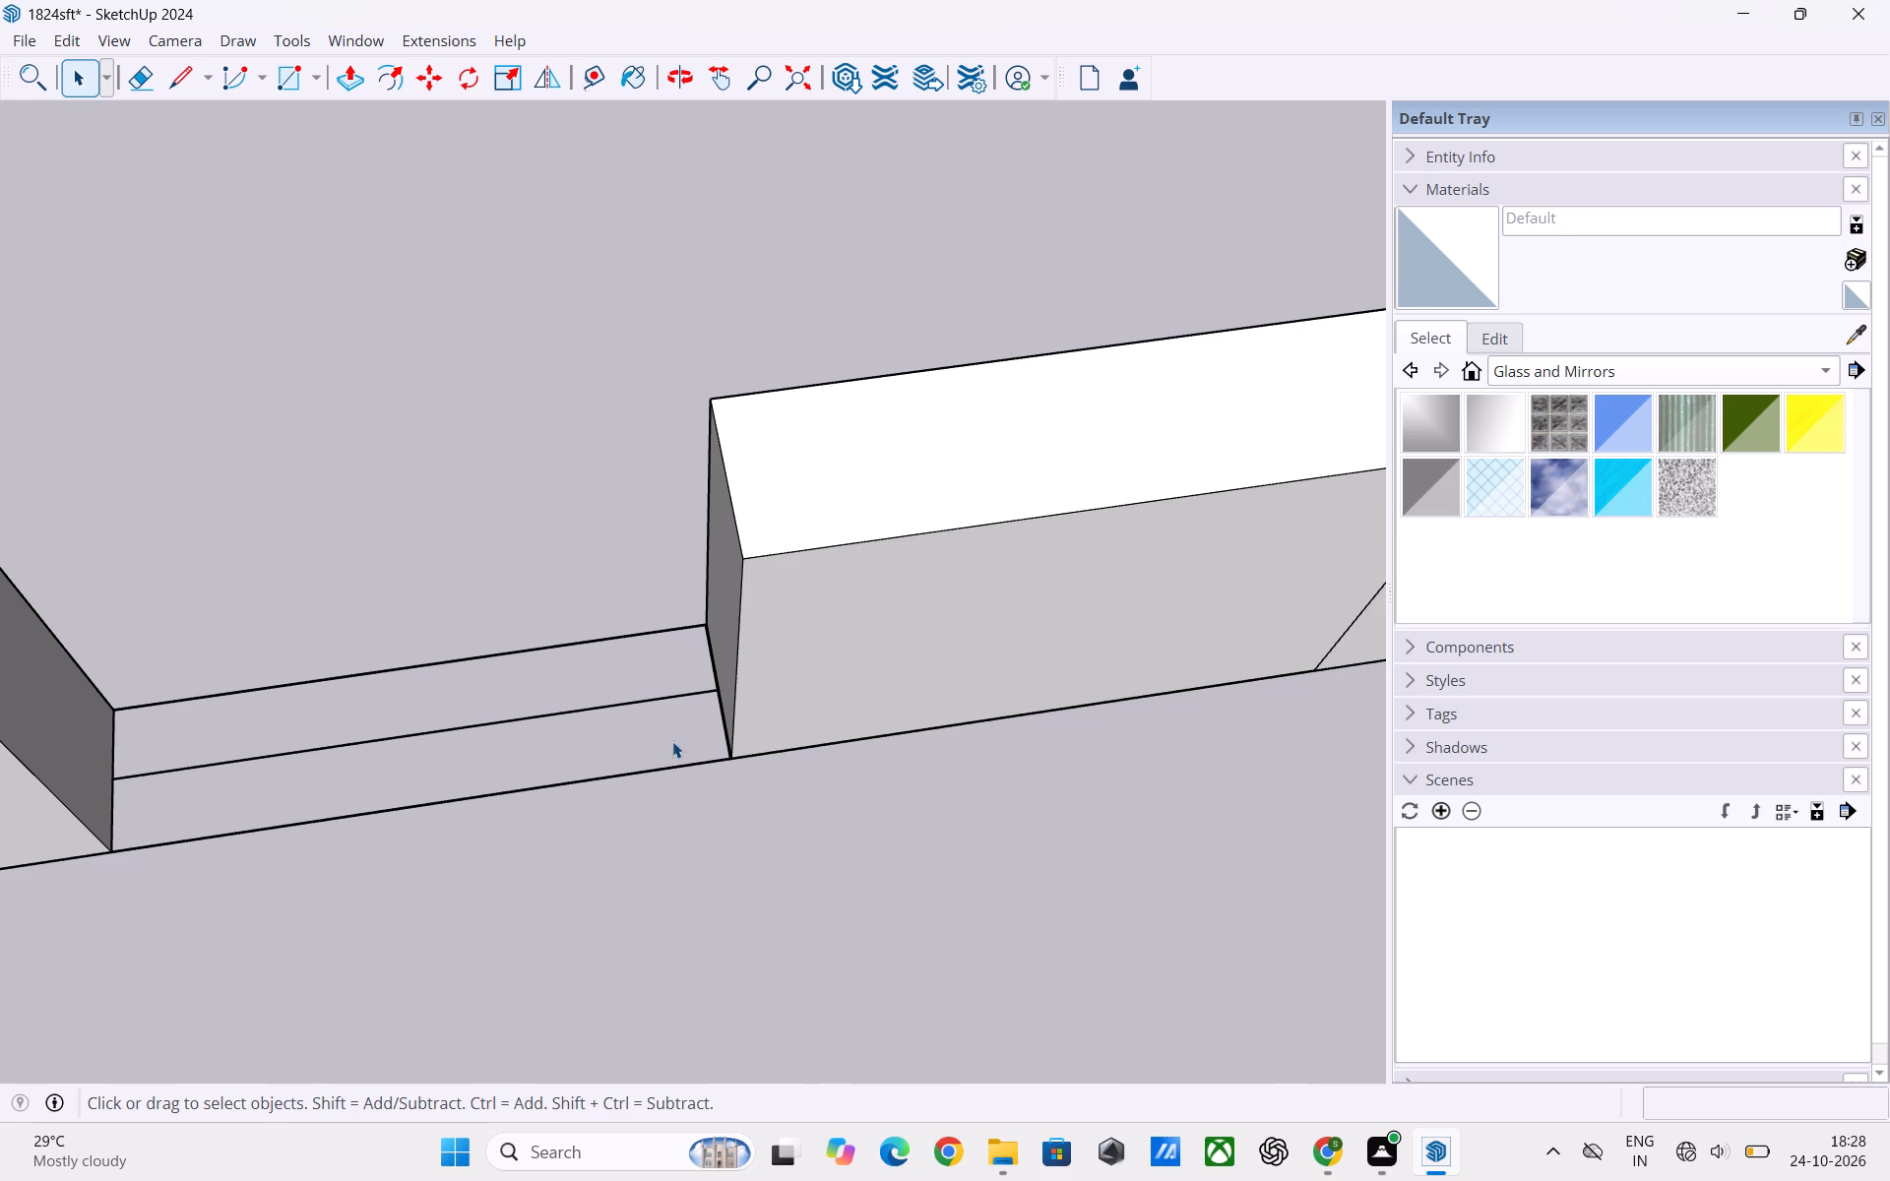
pyautogui.press('r')
pyautogui.click(703, 625)
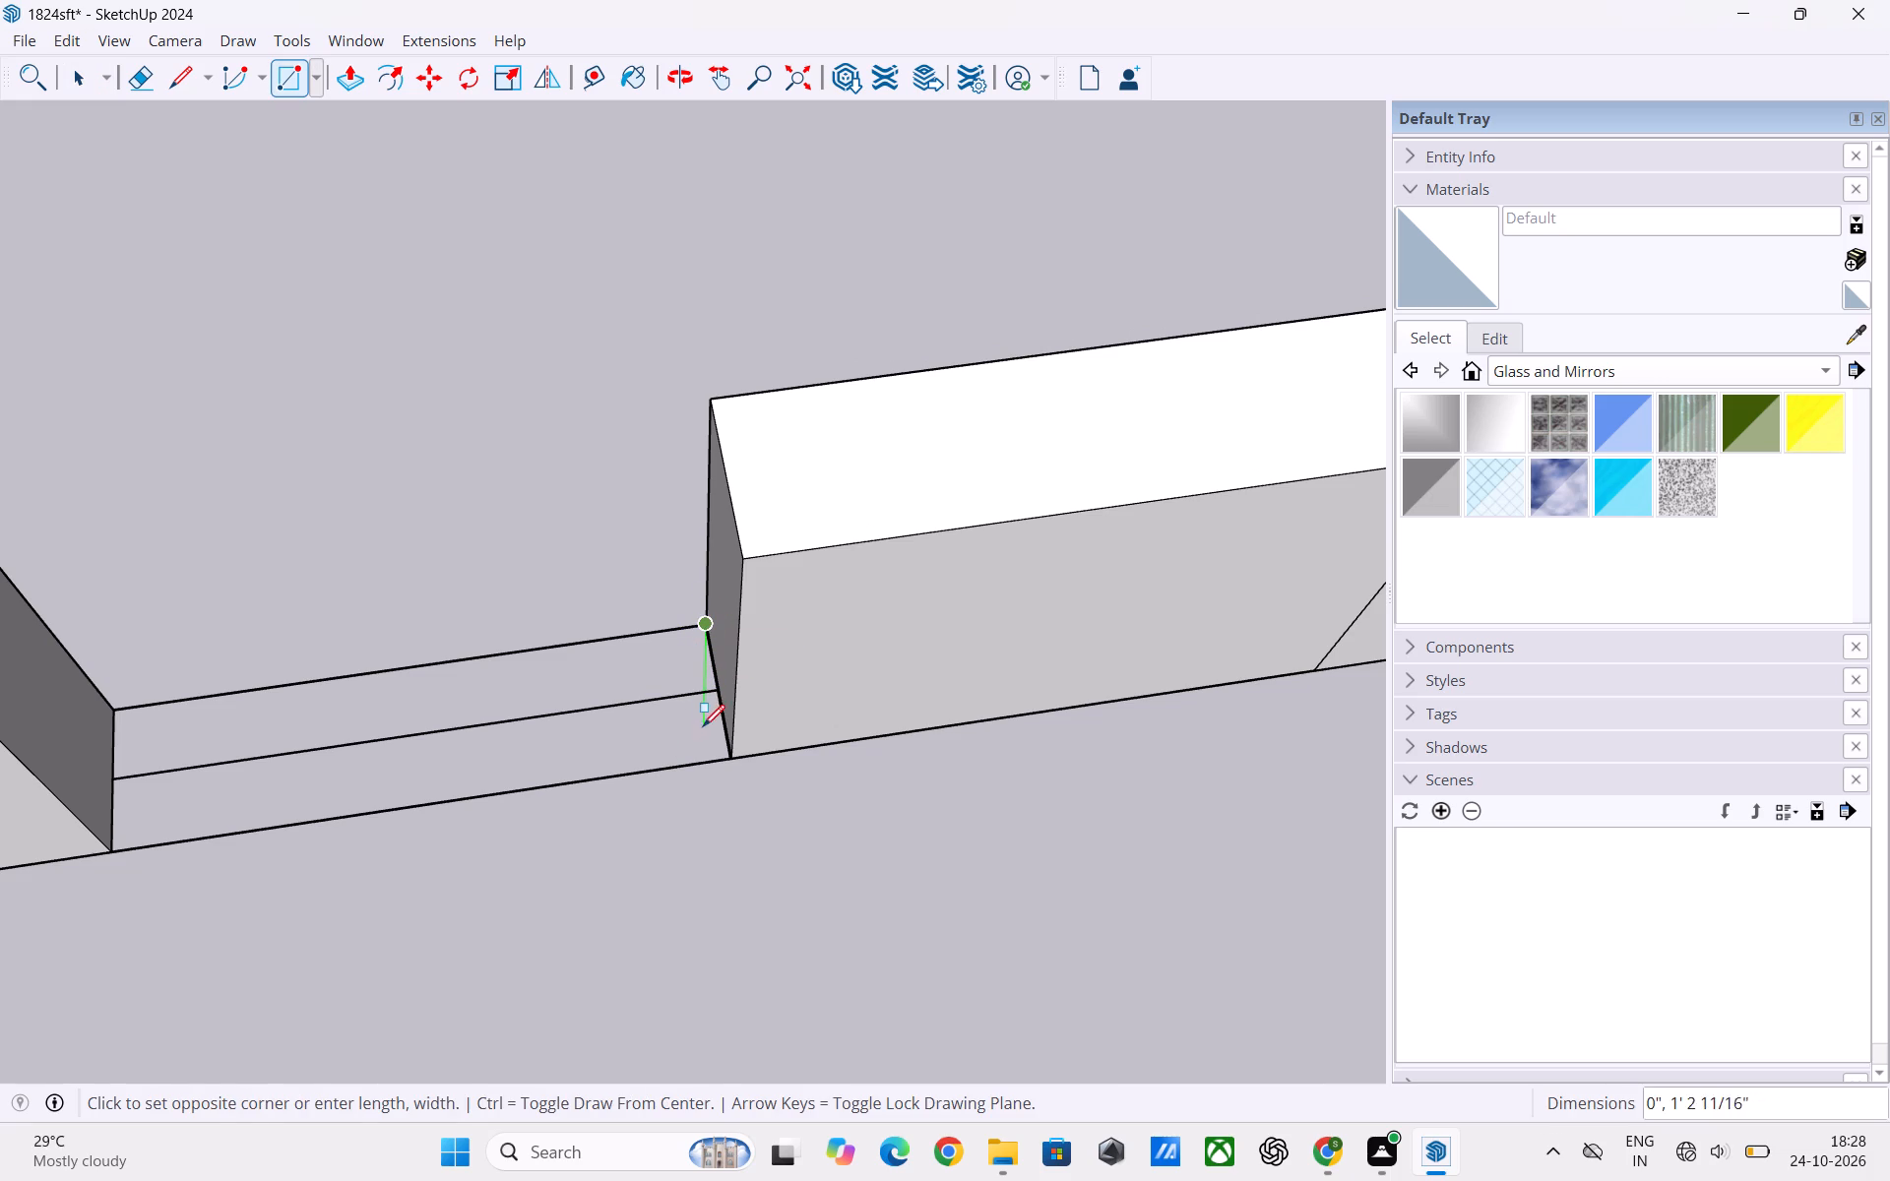
pyautogui.scroll(4, 715, 758)
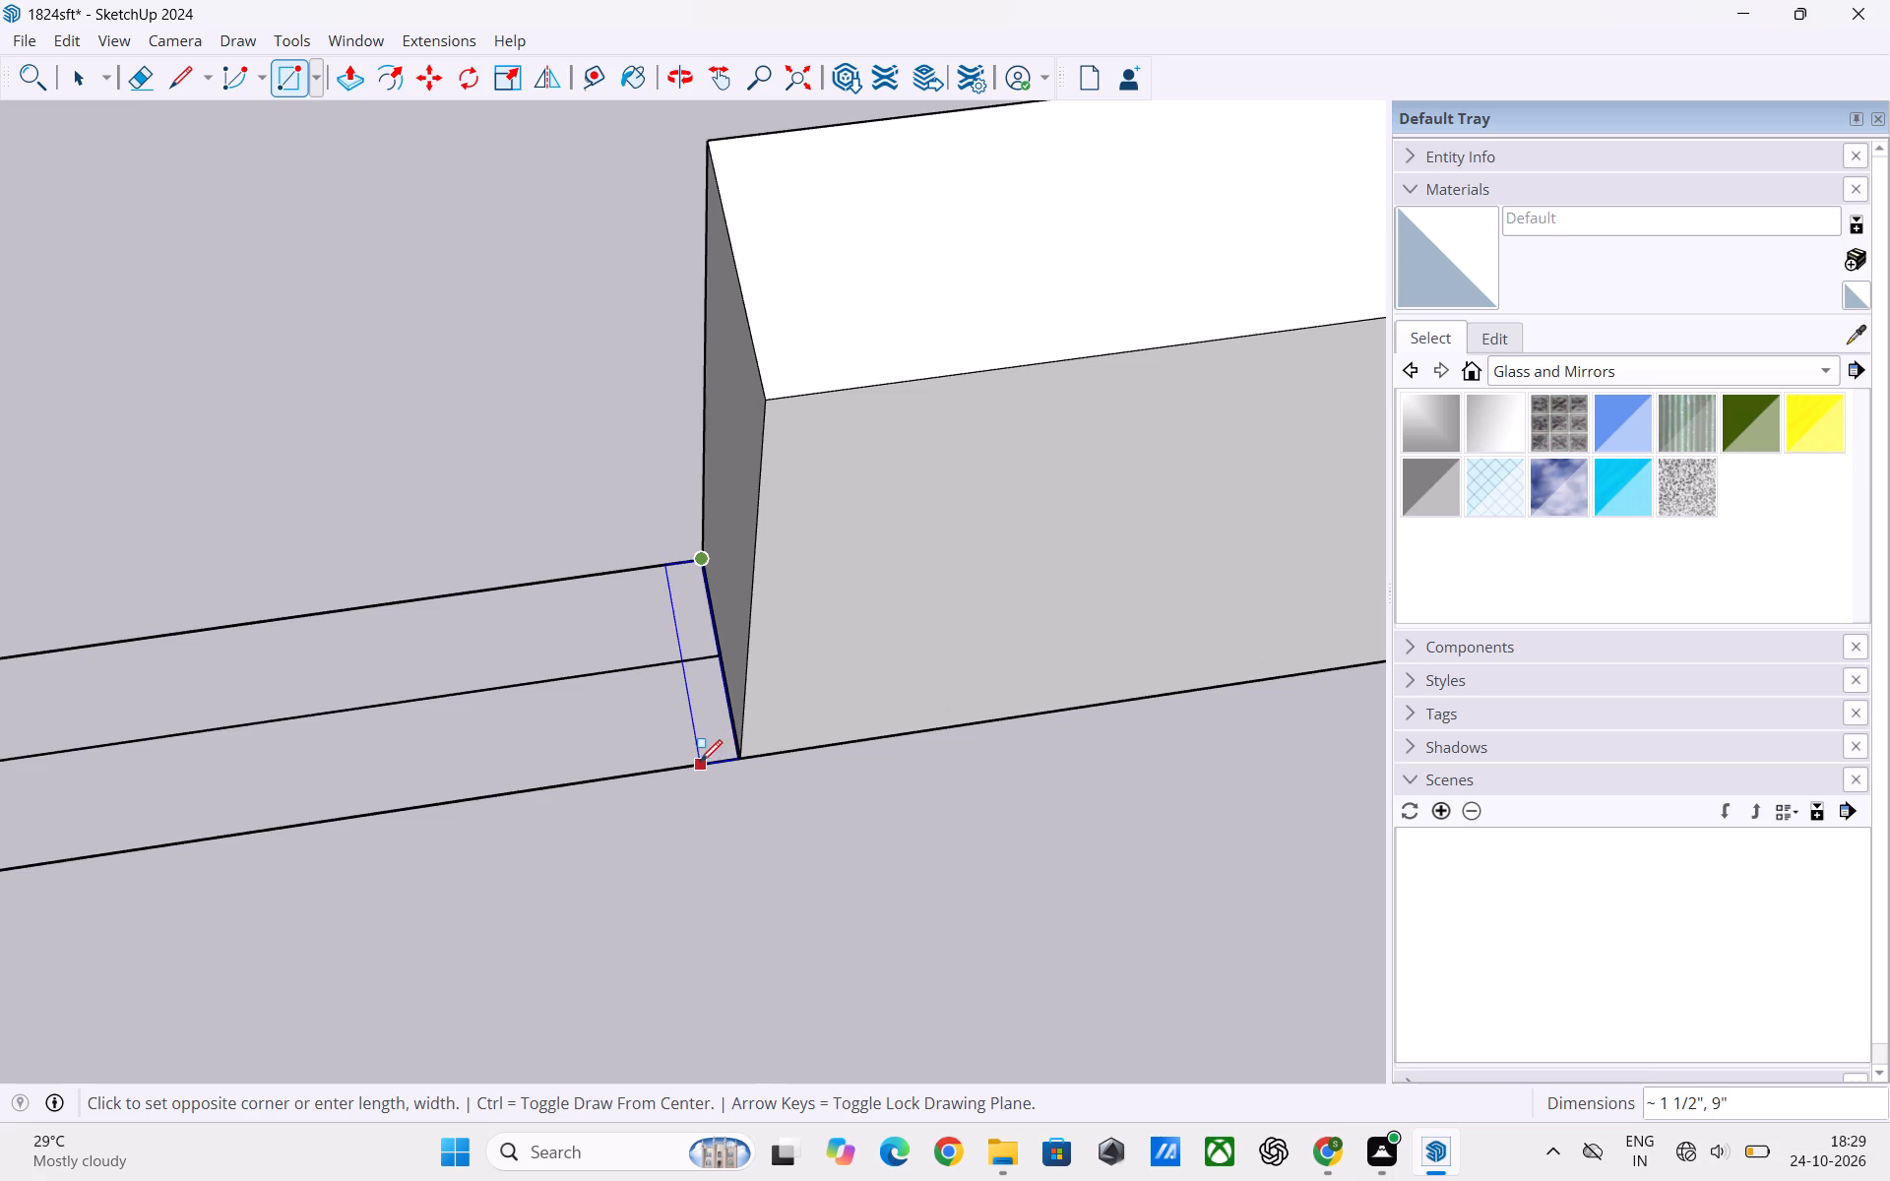
pyautogui.scroll(2, 715, 762)
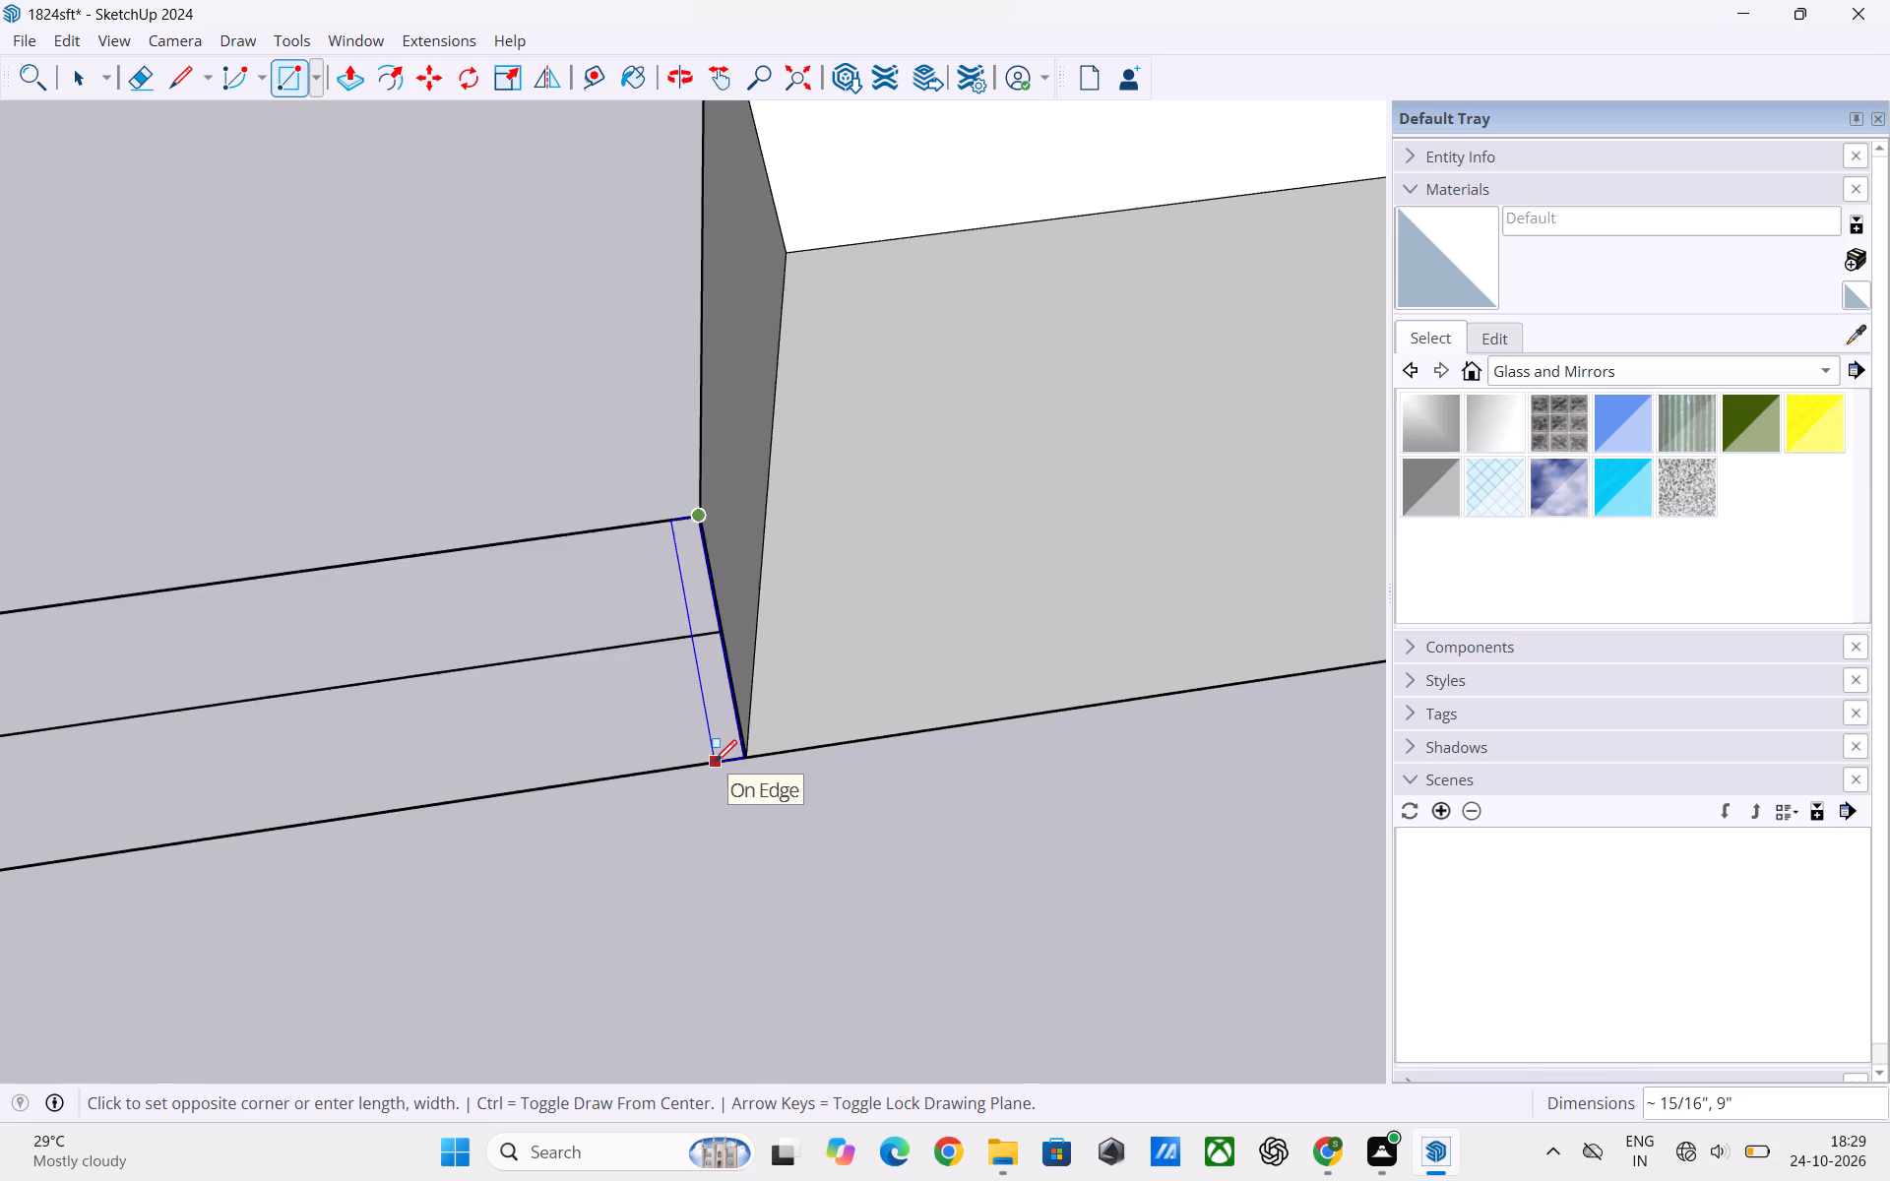
pyautogui.moveTo(715, 762); pyautogui.dragTo(435, 796, button='middle')
pyautogui.scroll(6, 598, 748)
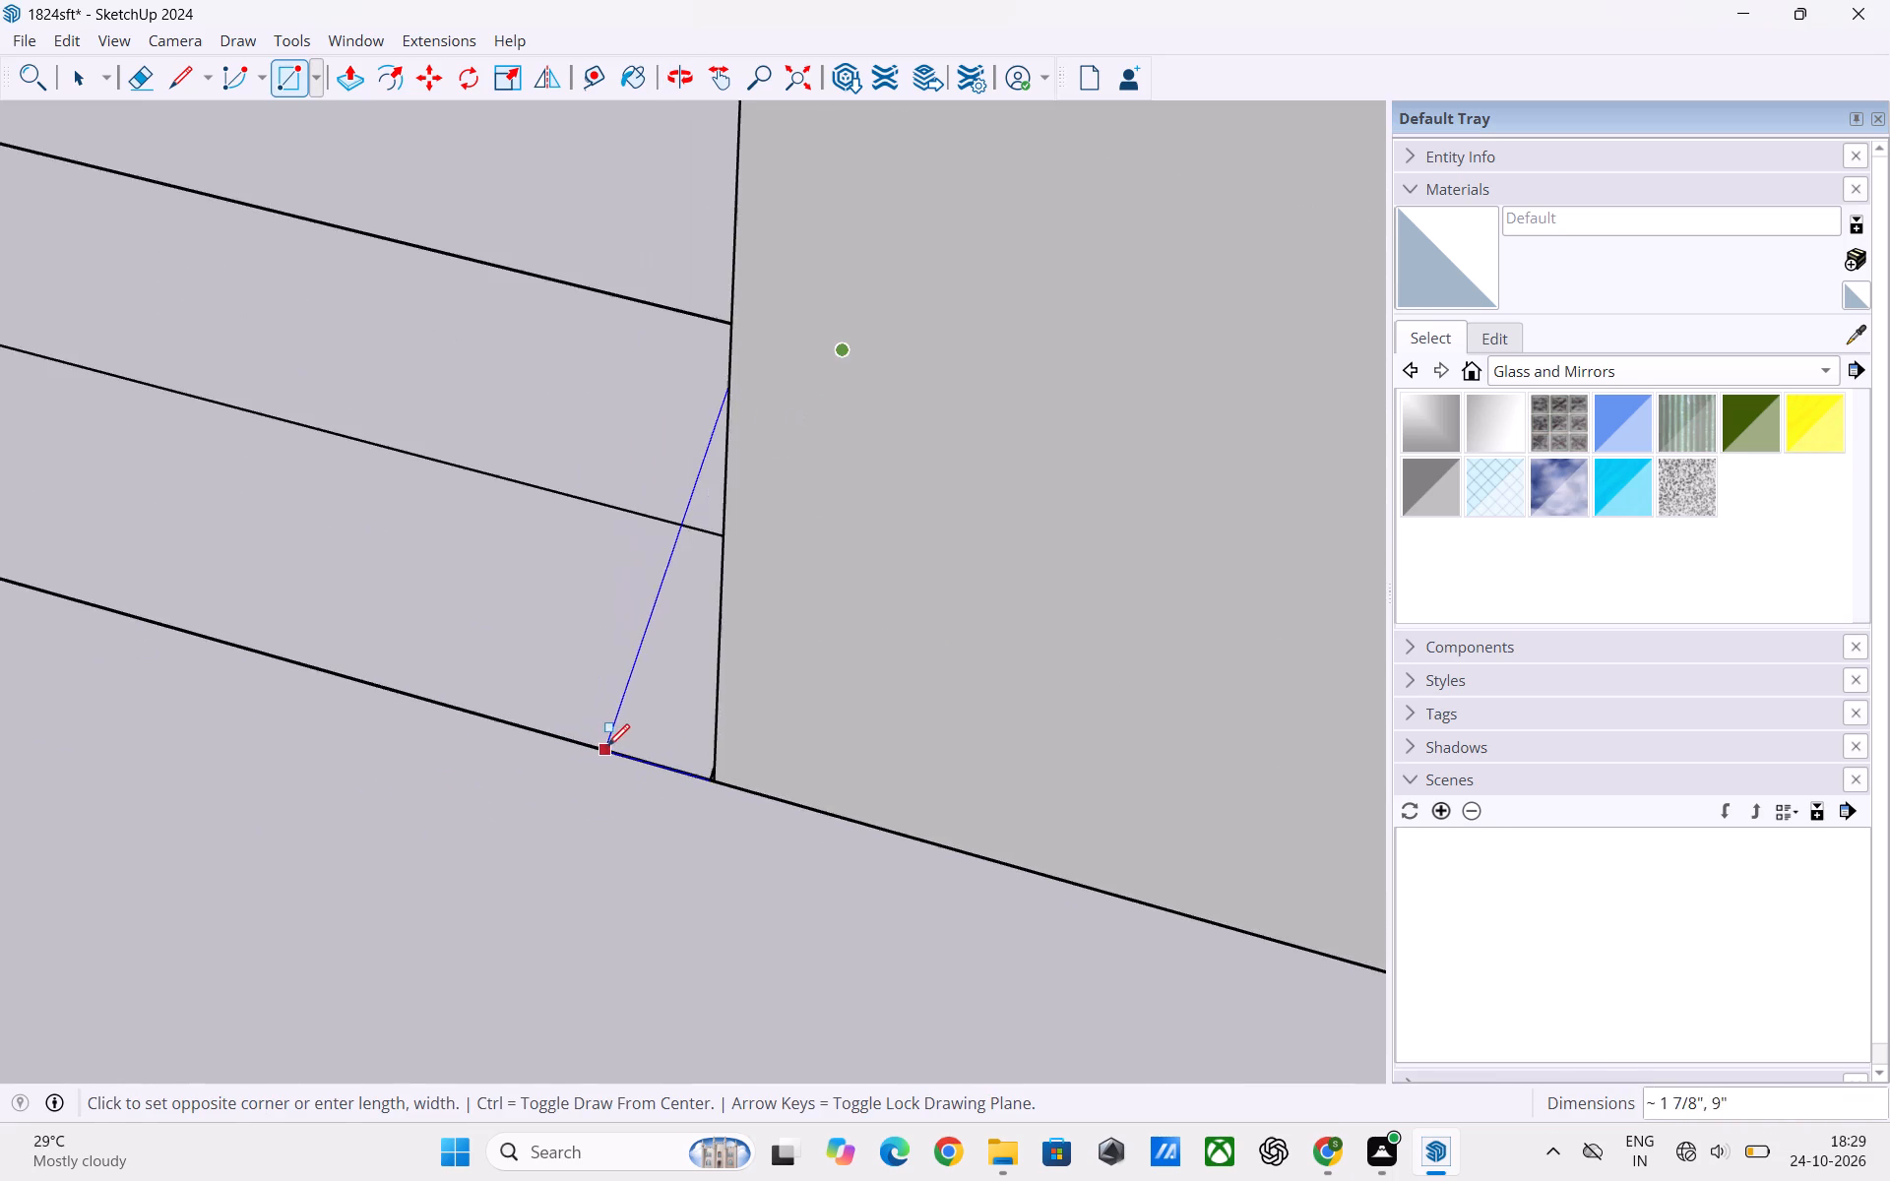
pyautogui.moveTo(614, 742); pyautogui.dragTo(727, 850, button='middle')
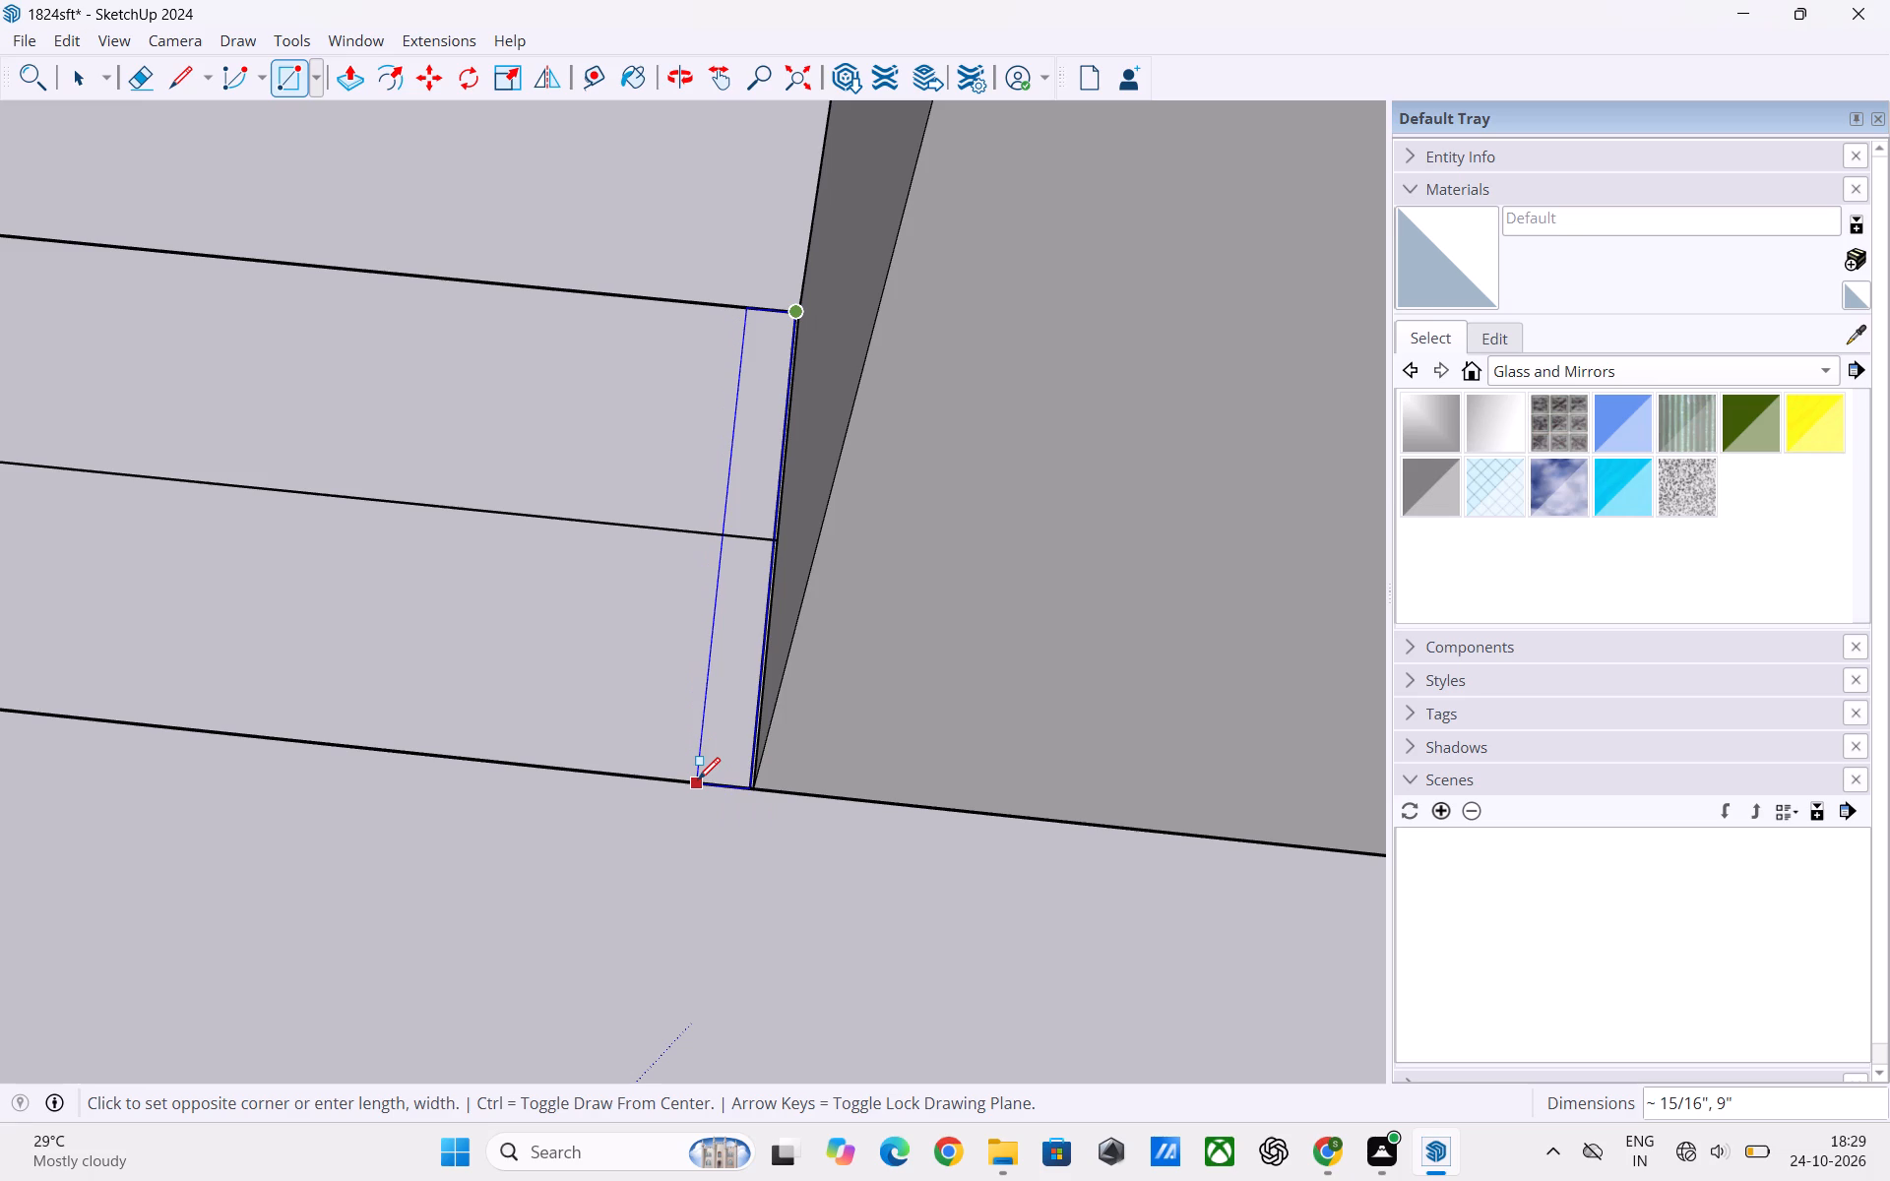
pyautogui.click(698, 779)
pyautogui.press('space')
pyautogui.click(776, 921)
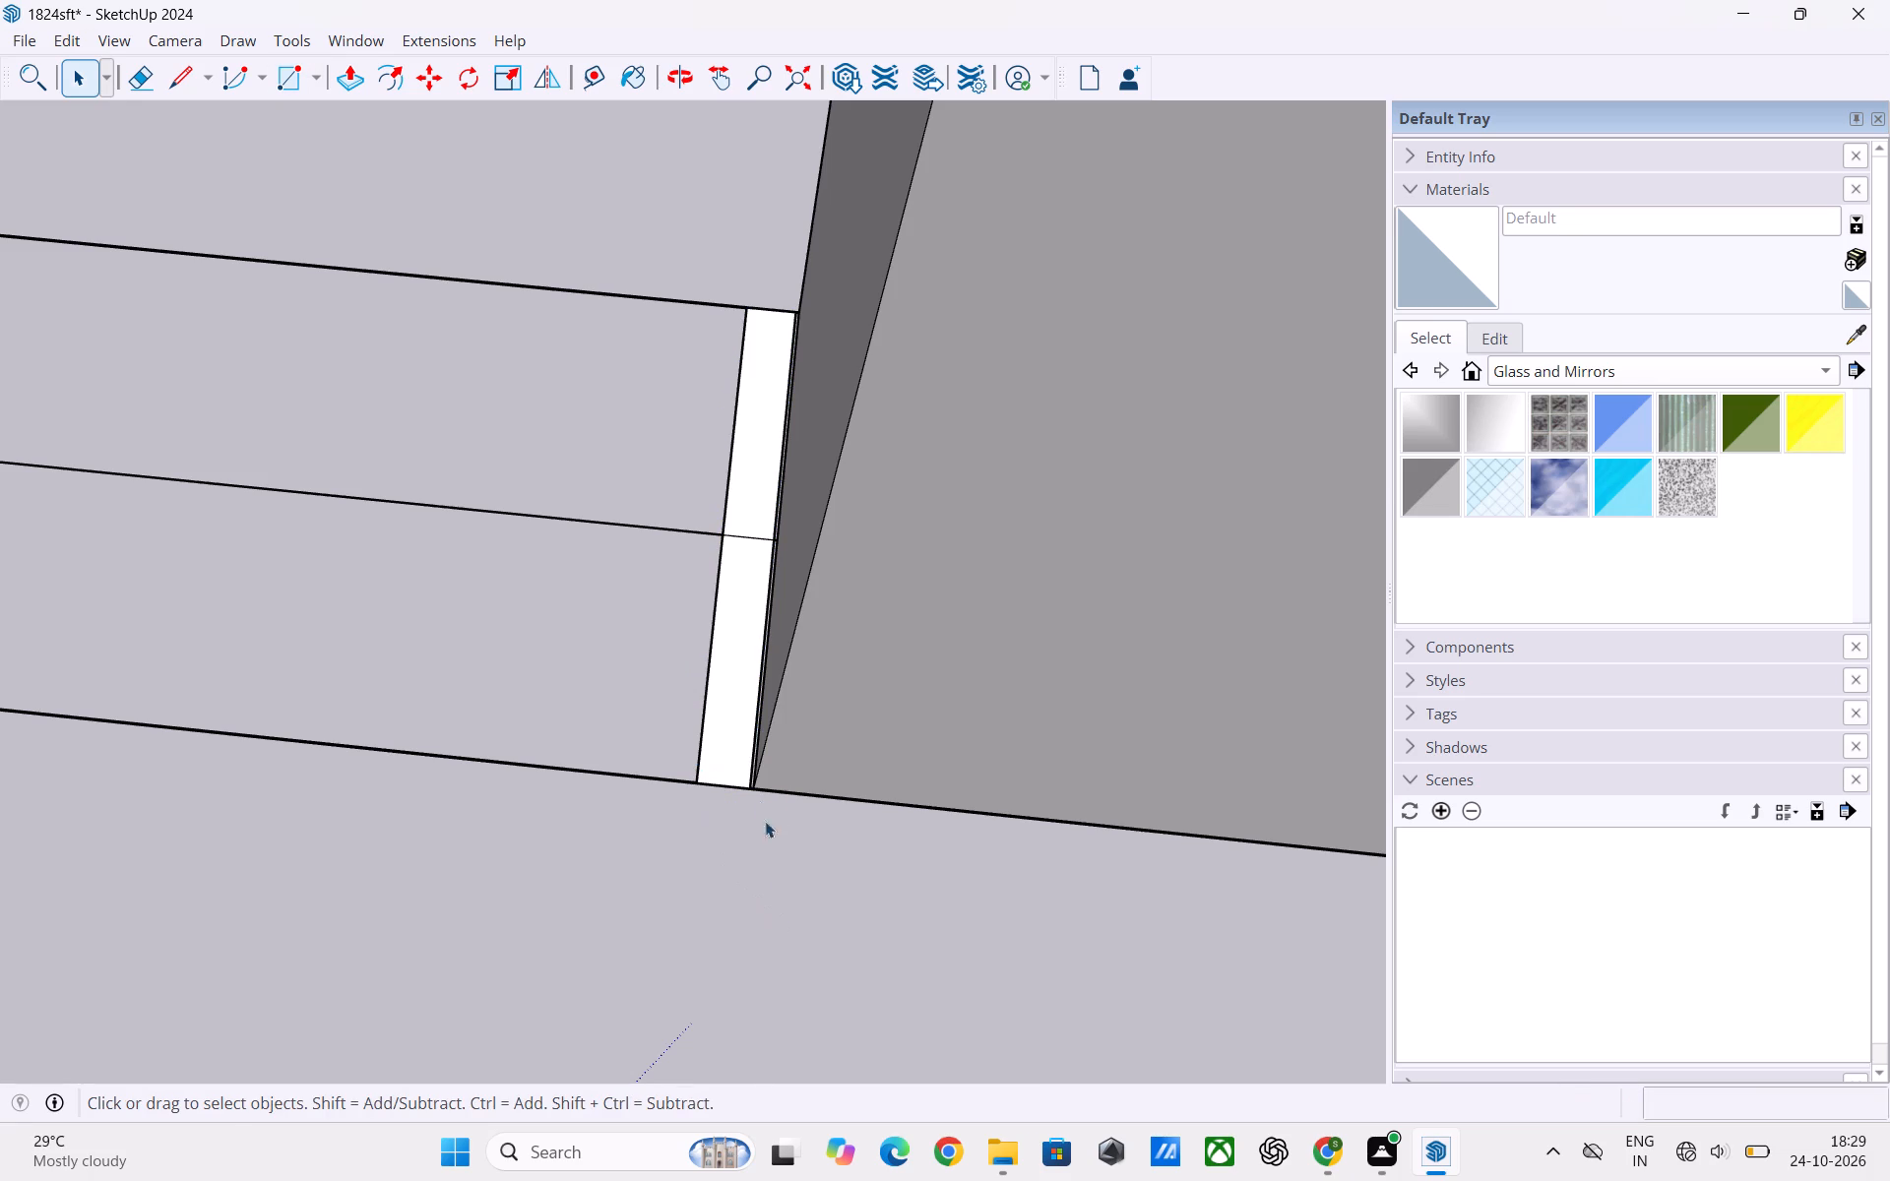
# Delete the short plan line segment that divides the thin rectangle in two.
pyautogui.click(746, 729)
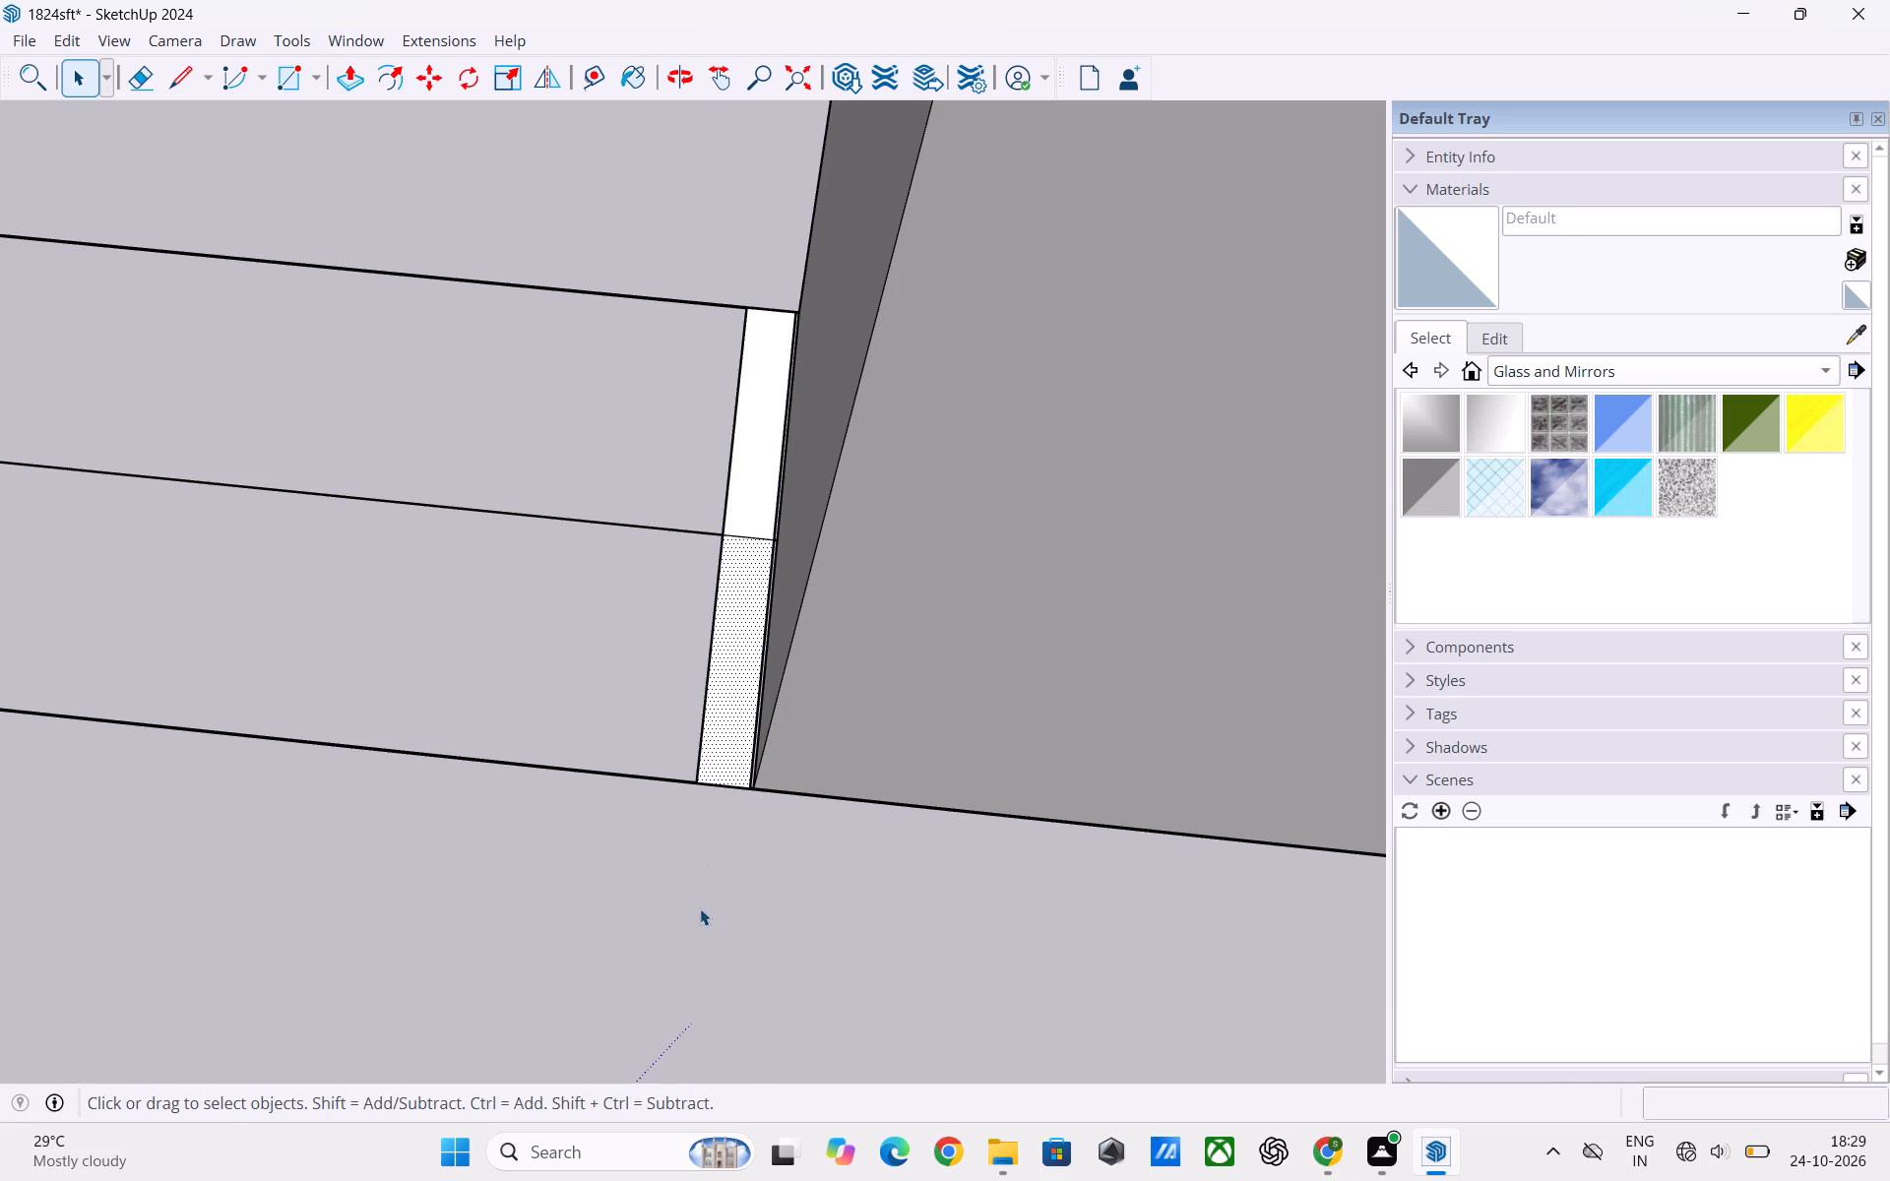
pyautogui.click(700, 923)
pyautogui.click(753, 538)
pyautogui.press('Delete')
# Make the thin rectangle, face and edges, into a group.
pyautogui.click(750, 582)
pyautogui.click(750, 582)
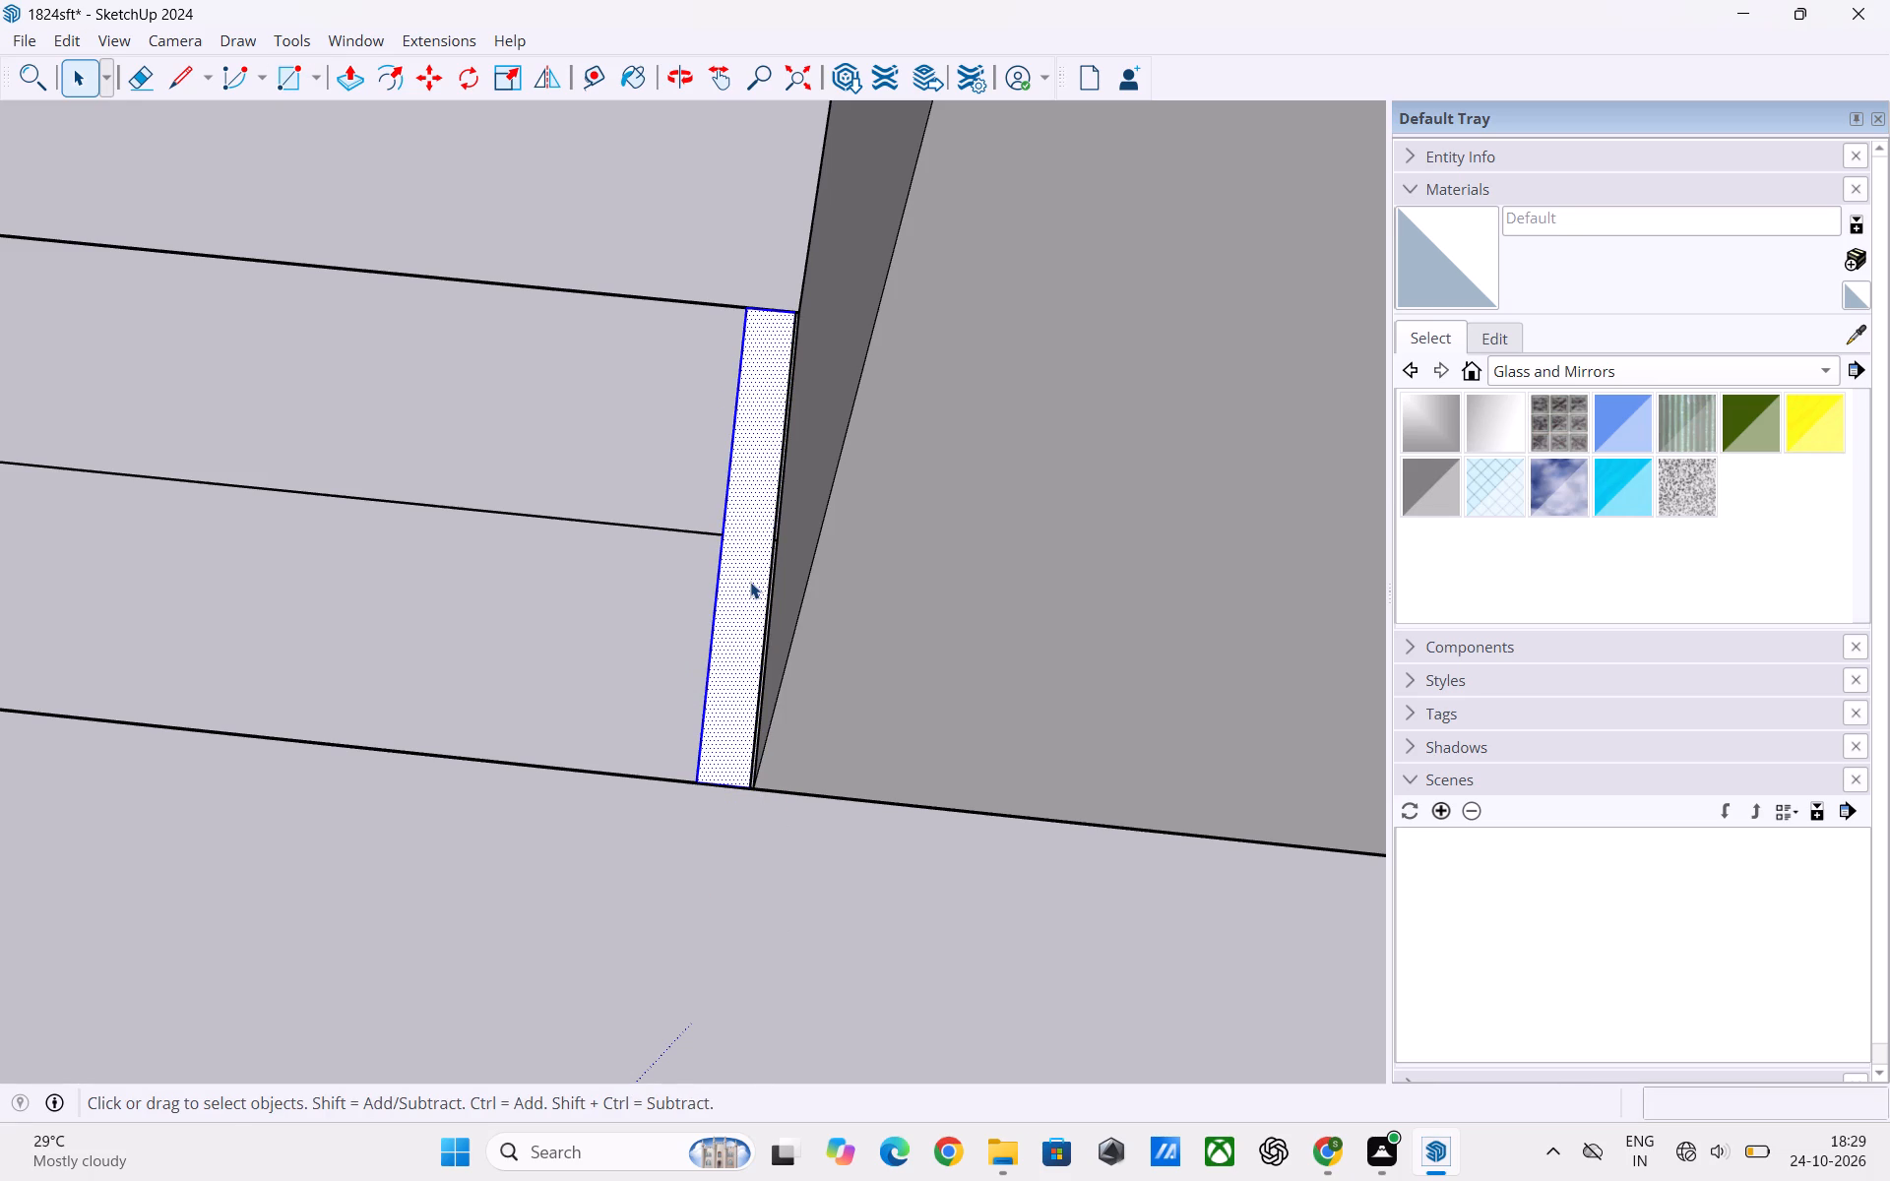
pyautogui.rightClick(749, 581)
pyautogui.click(784, 825)
pyautogui.click(811, 917)
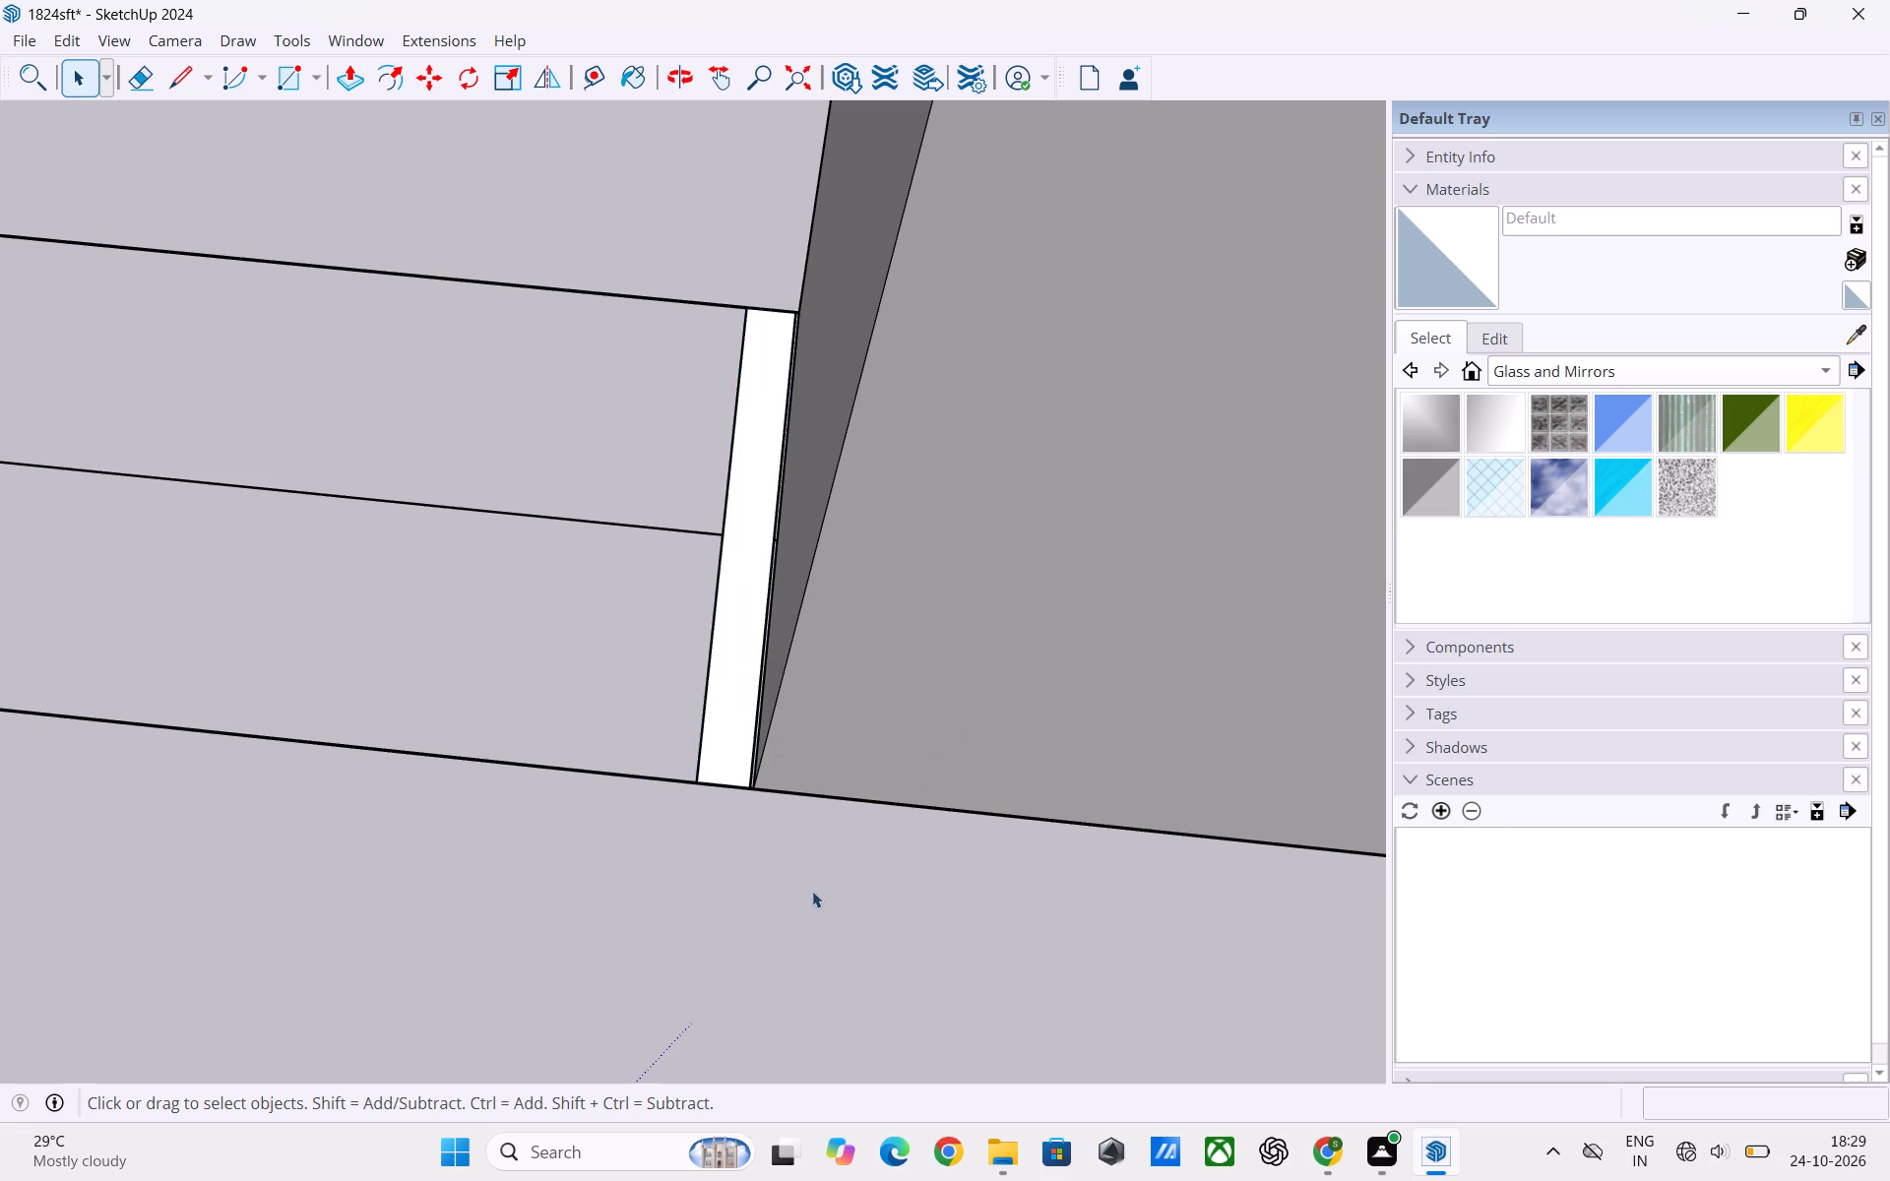
# Push/Pull the face inside the thin rectangle's group up 9' and leave the group.
pyautogui.scroll(-7, 932, 997)
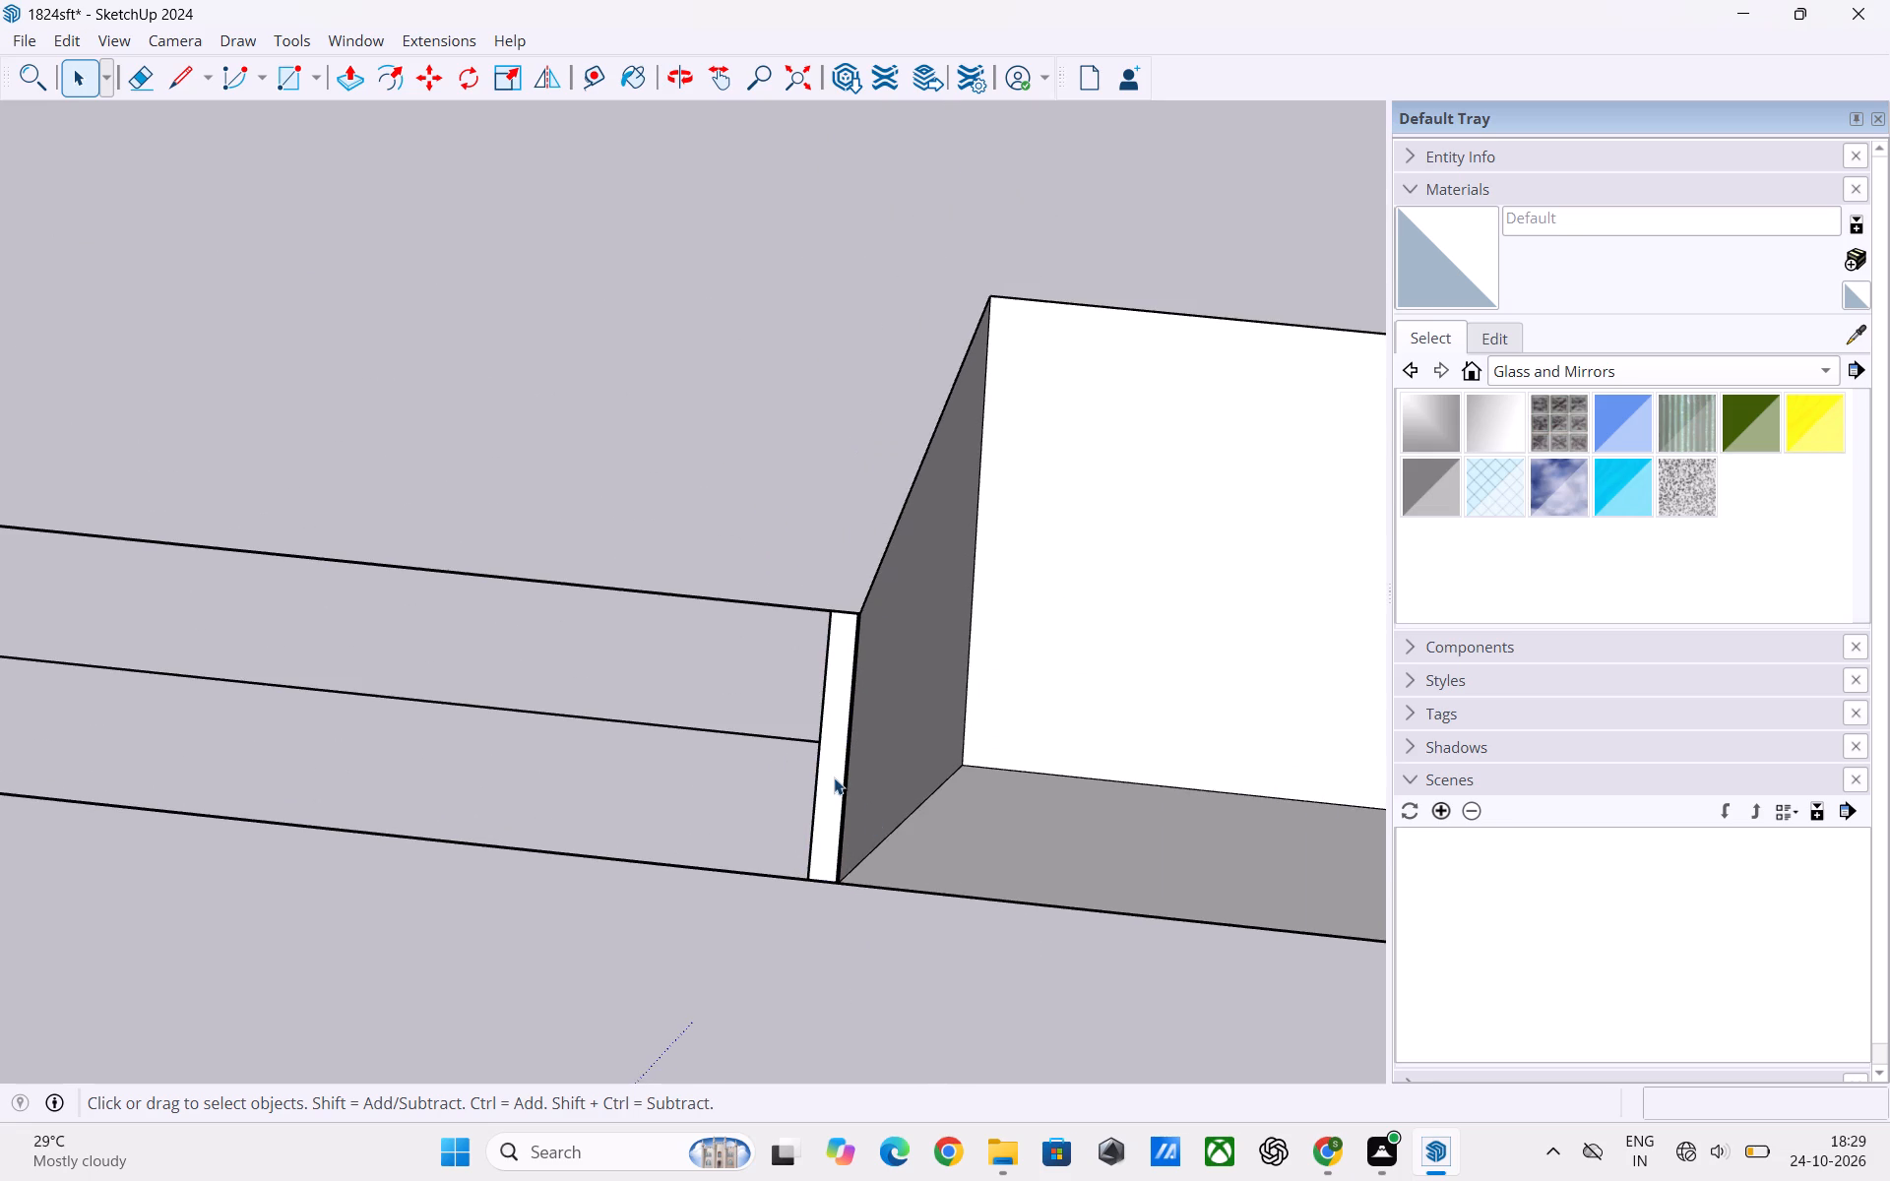
pyautogui.click(834, 777)
pyautogui.doubleClick(830, 777)
pyautogui.click(830, 777)
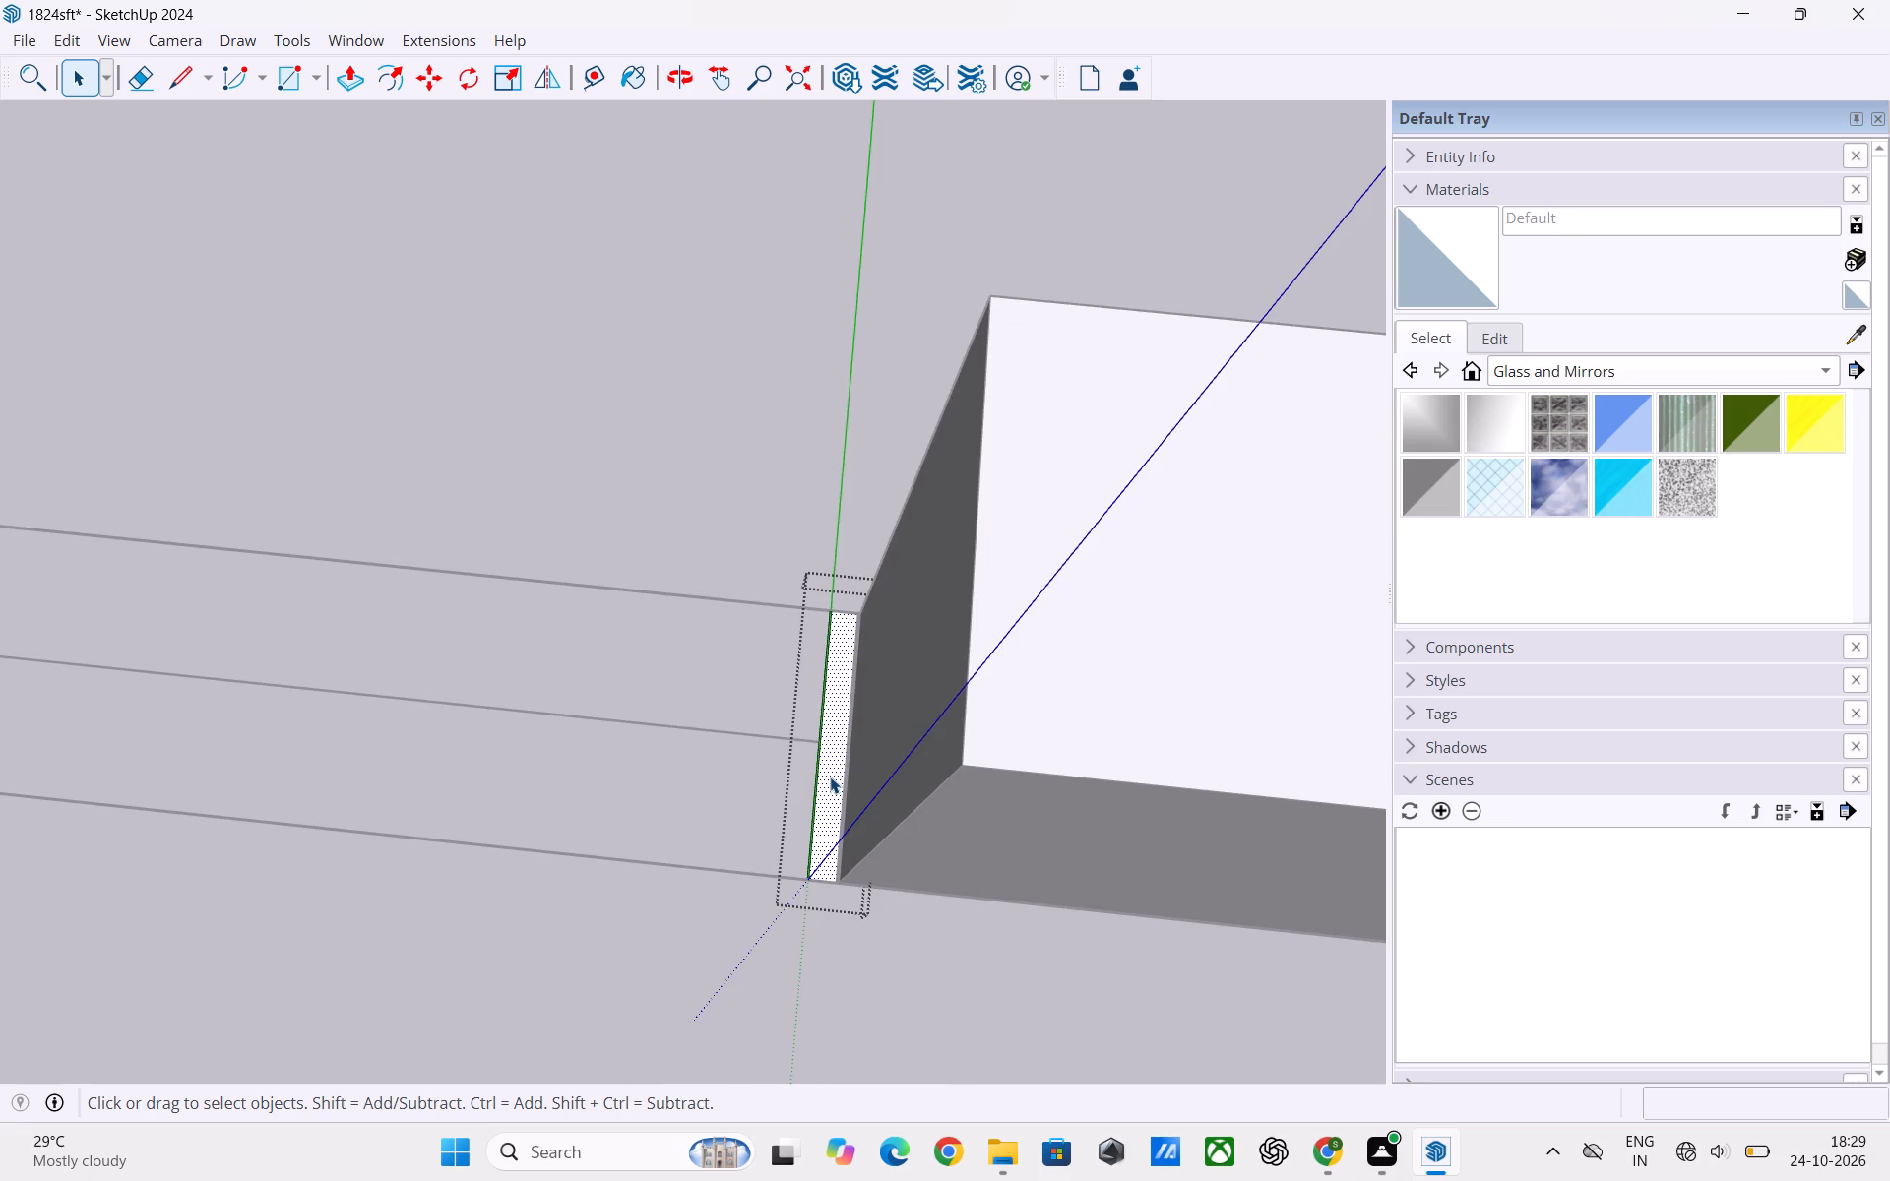
pyautogui.press('p')
pyautogui.click(830, 777)
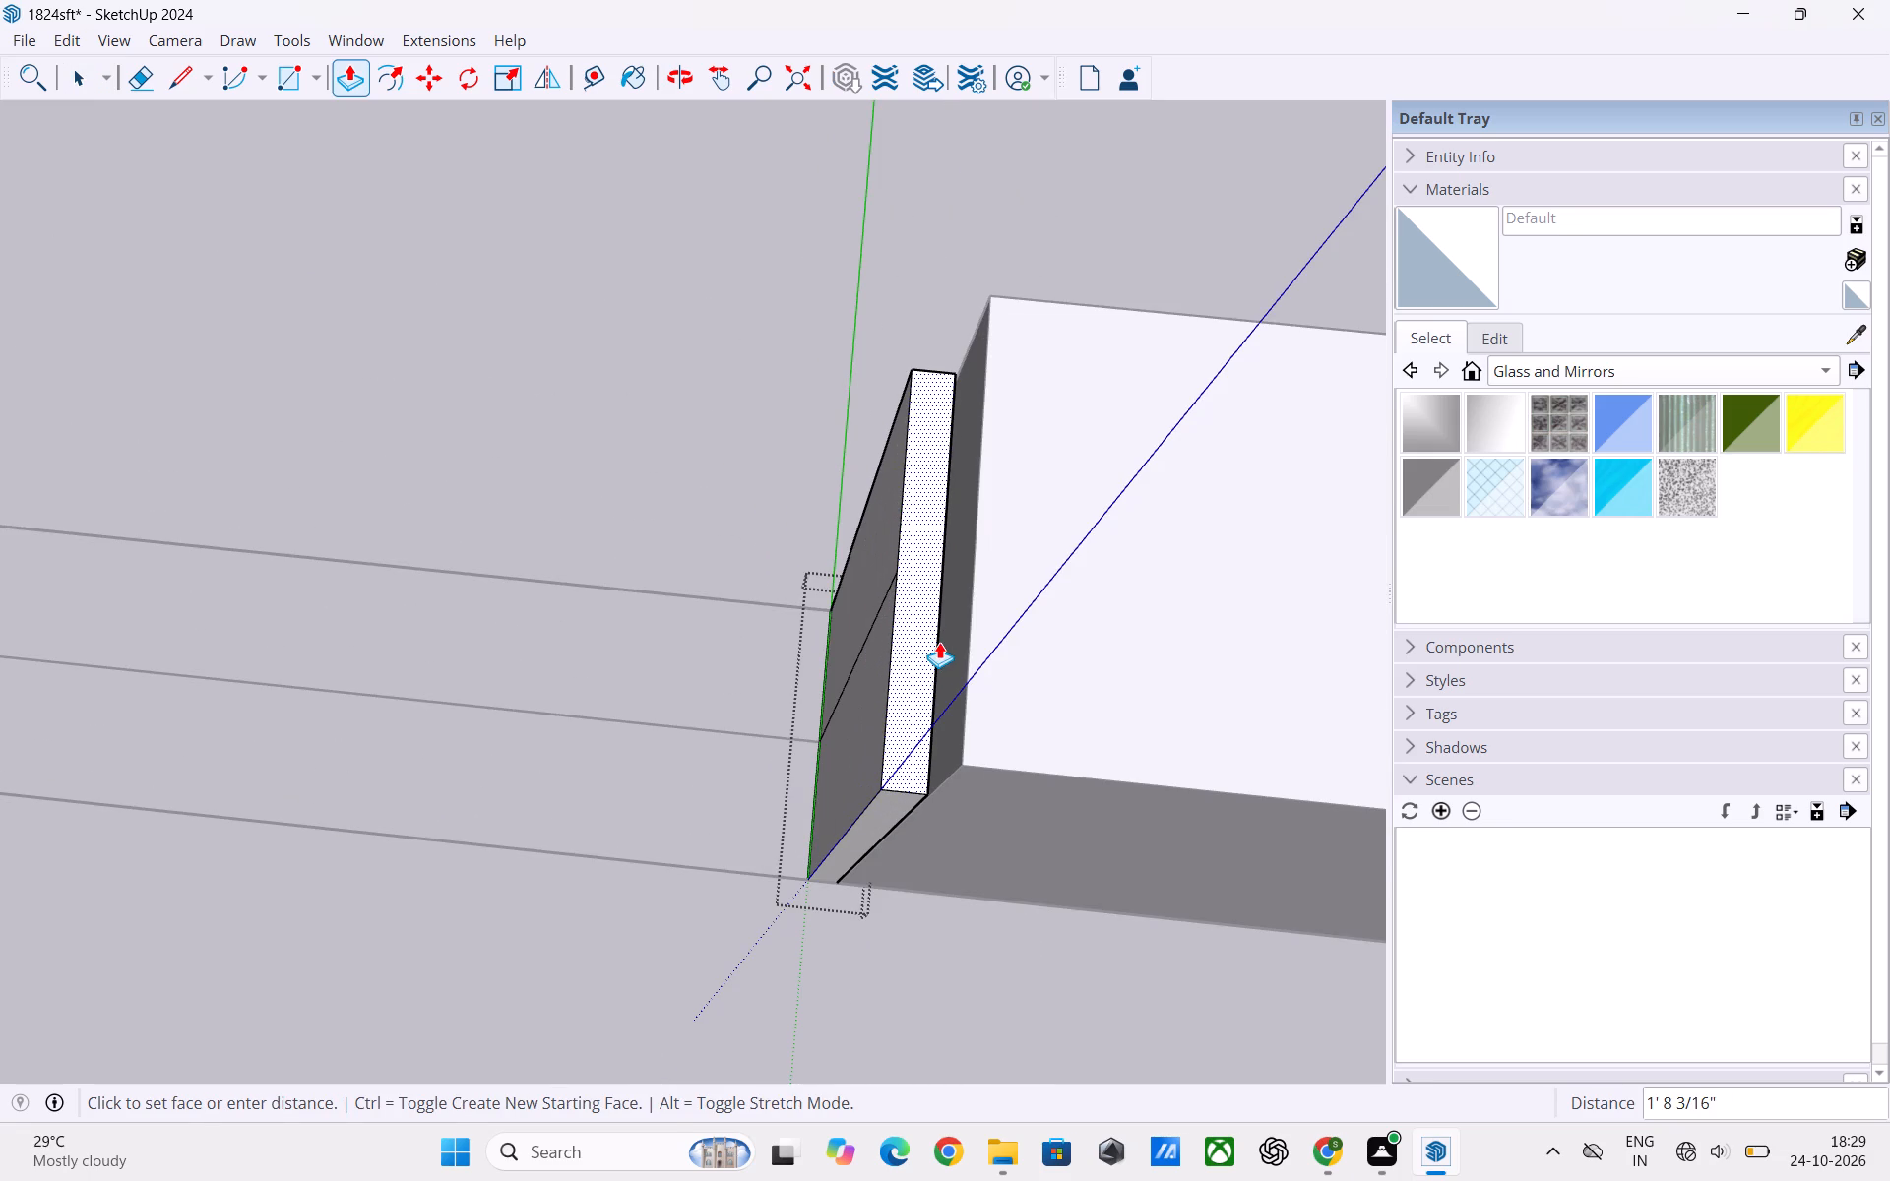
pyautogui.write("9'")
pyautogui.press('Return')
pyautogui.press('space')
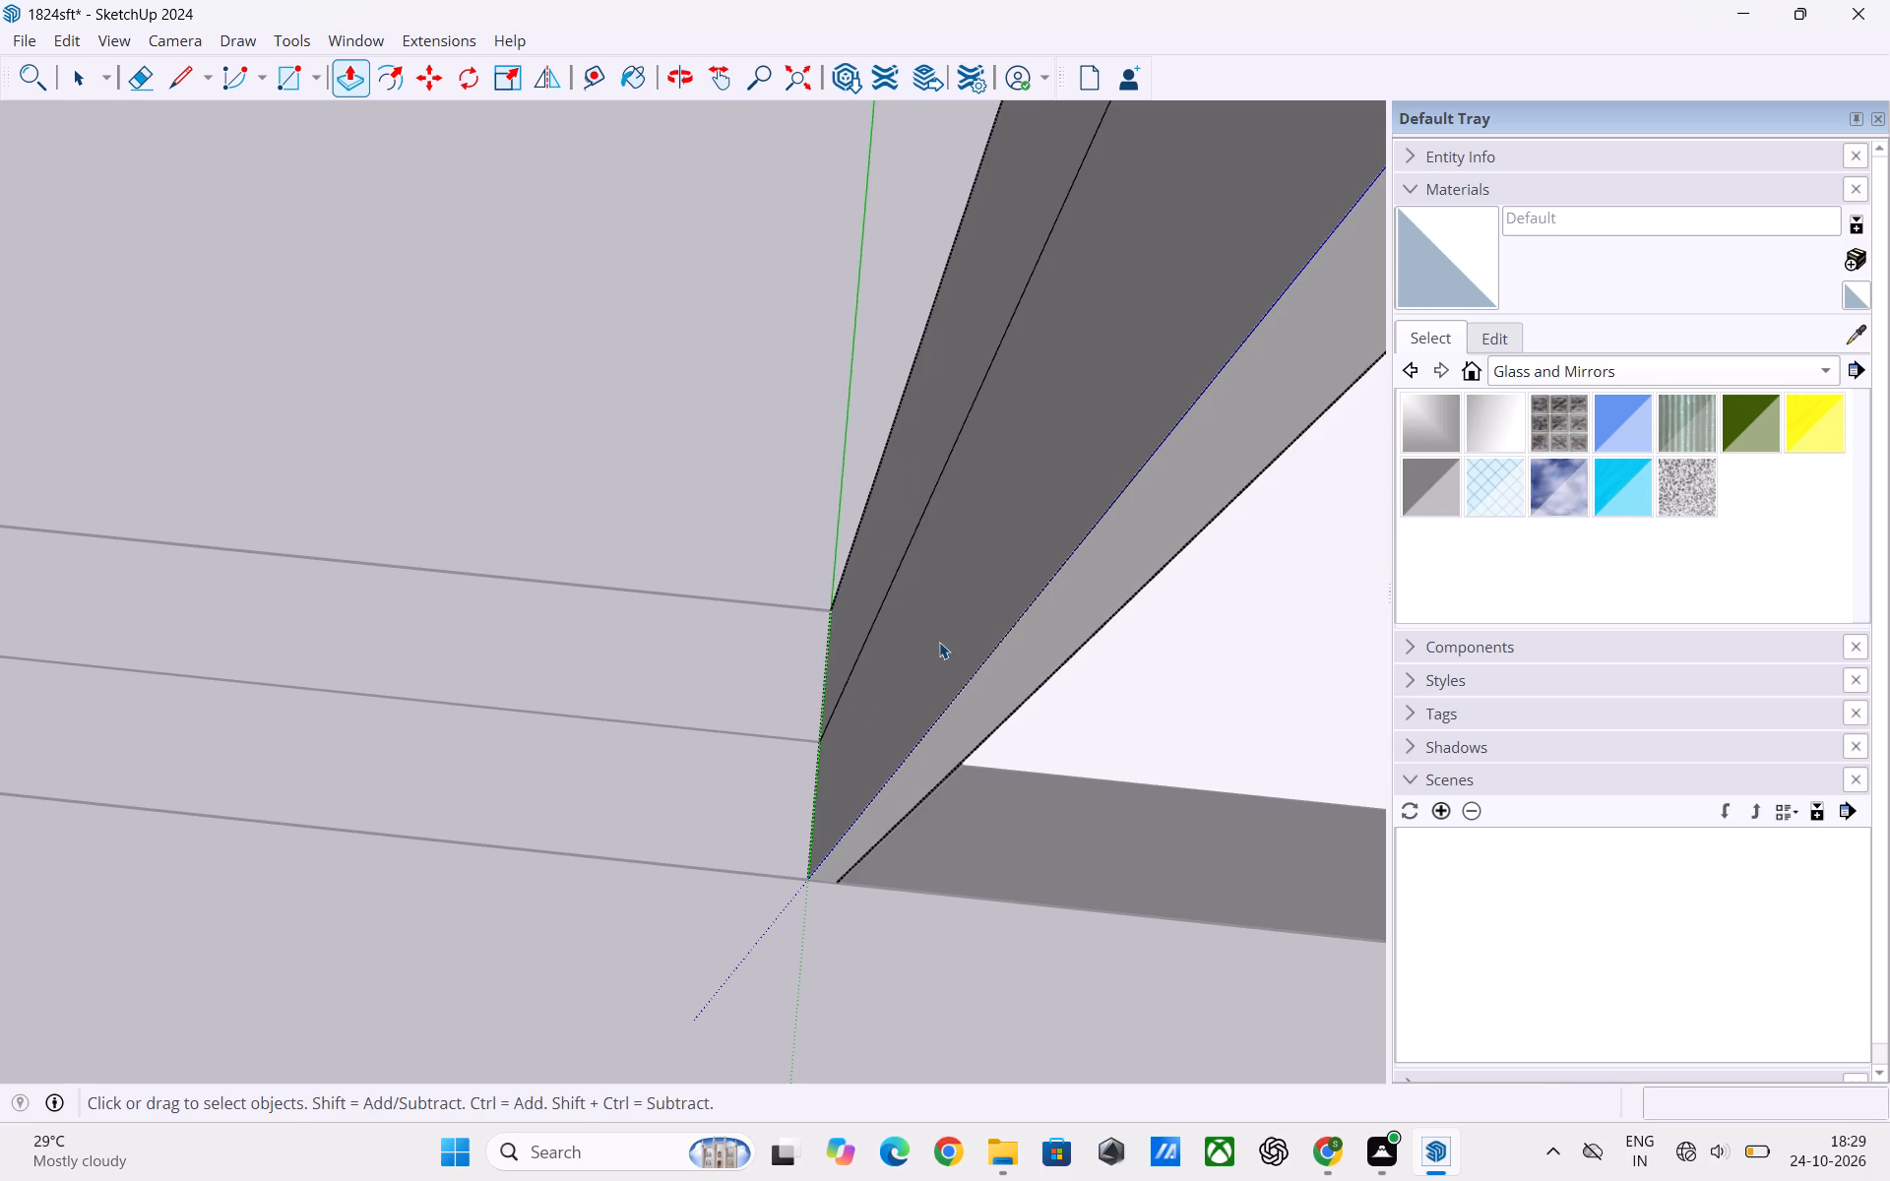
pyautogui.click(892, 962)
# In the wall group across the window gap, place a guide 3' below the end face's top edge.
pyautogui.scroll(-10, 1005, 831)
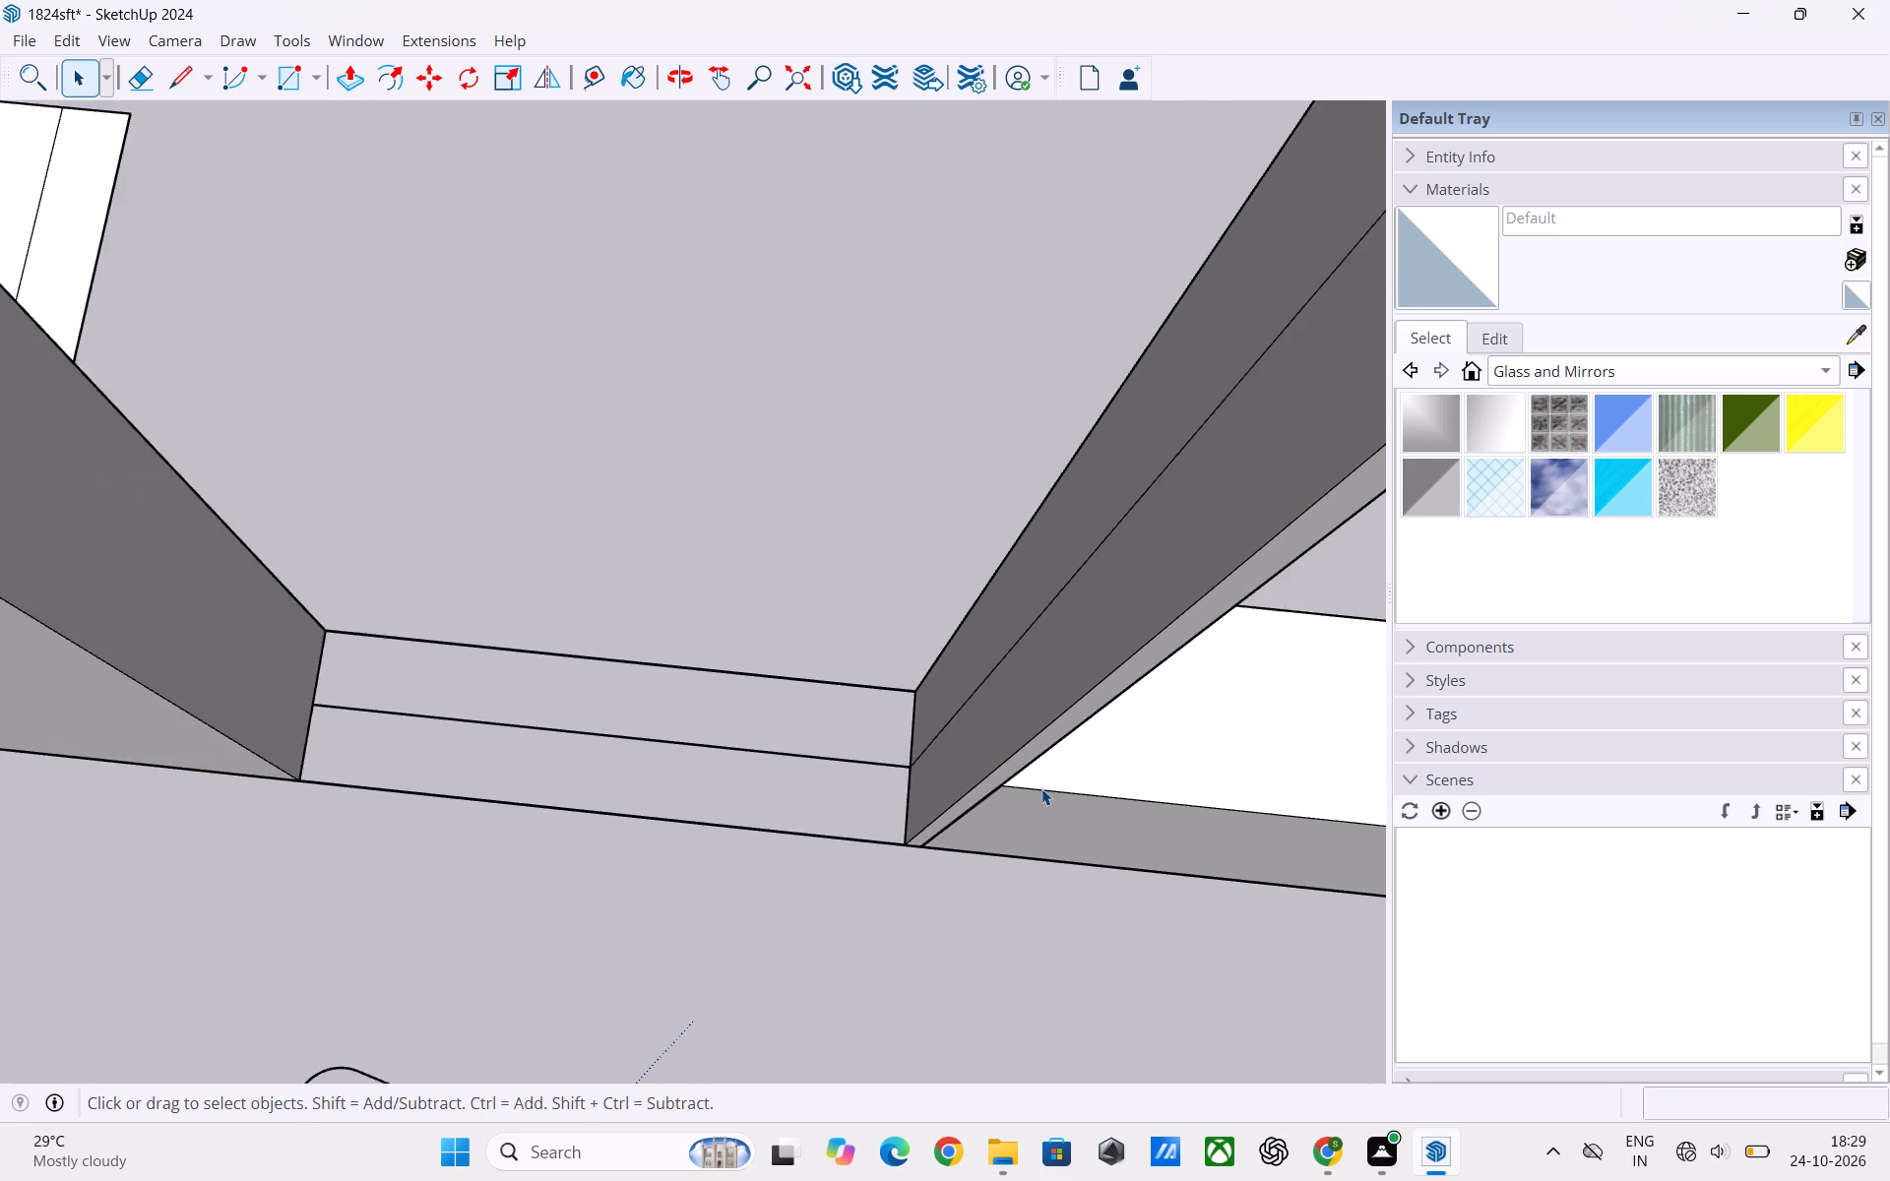
pyautogui.scroll(-8, 1041, 788)
pyautogui.moveTo(993, 884); pyautogui.dragTo(769, 859, button='middle')
pyautogui.scroll(3, 740, 792)
pyautogui.moveTo(729, 813); pyautogui.dragTo(807, 853, button='middle')
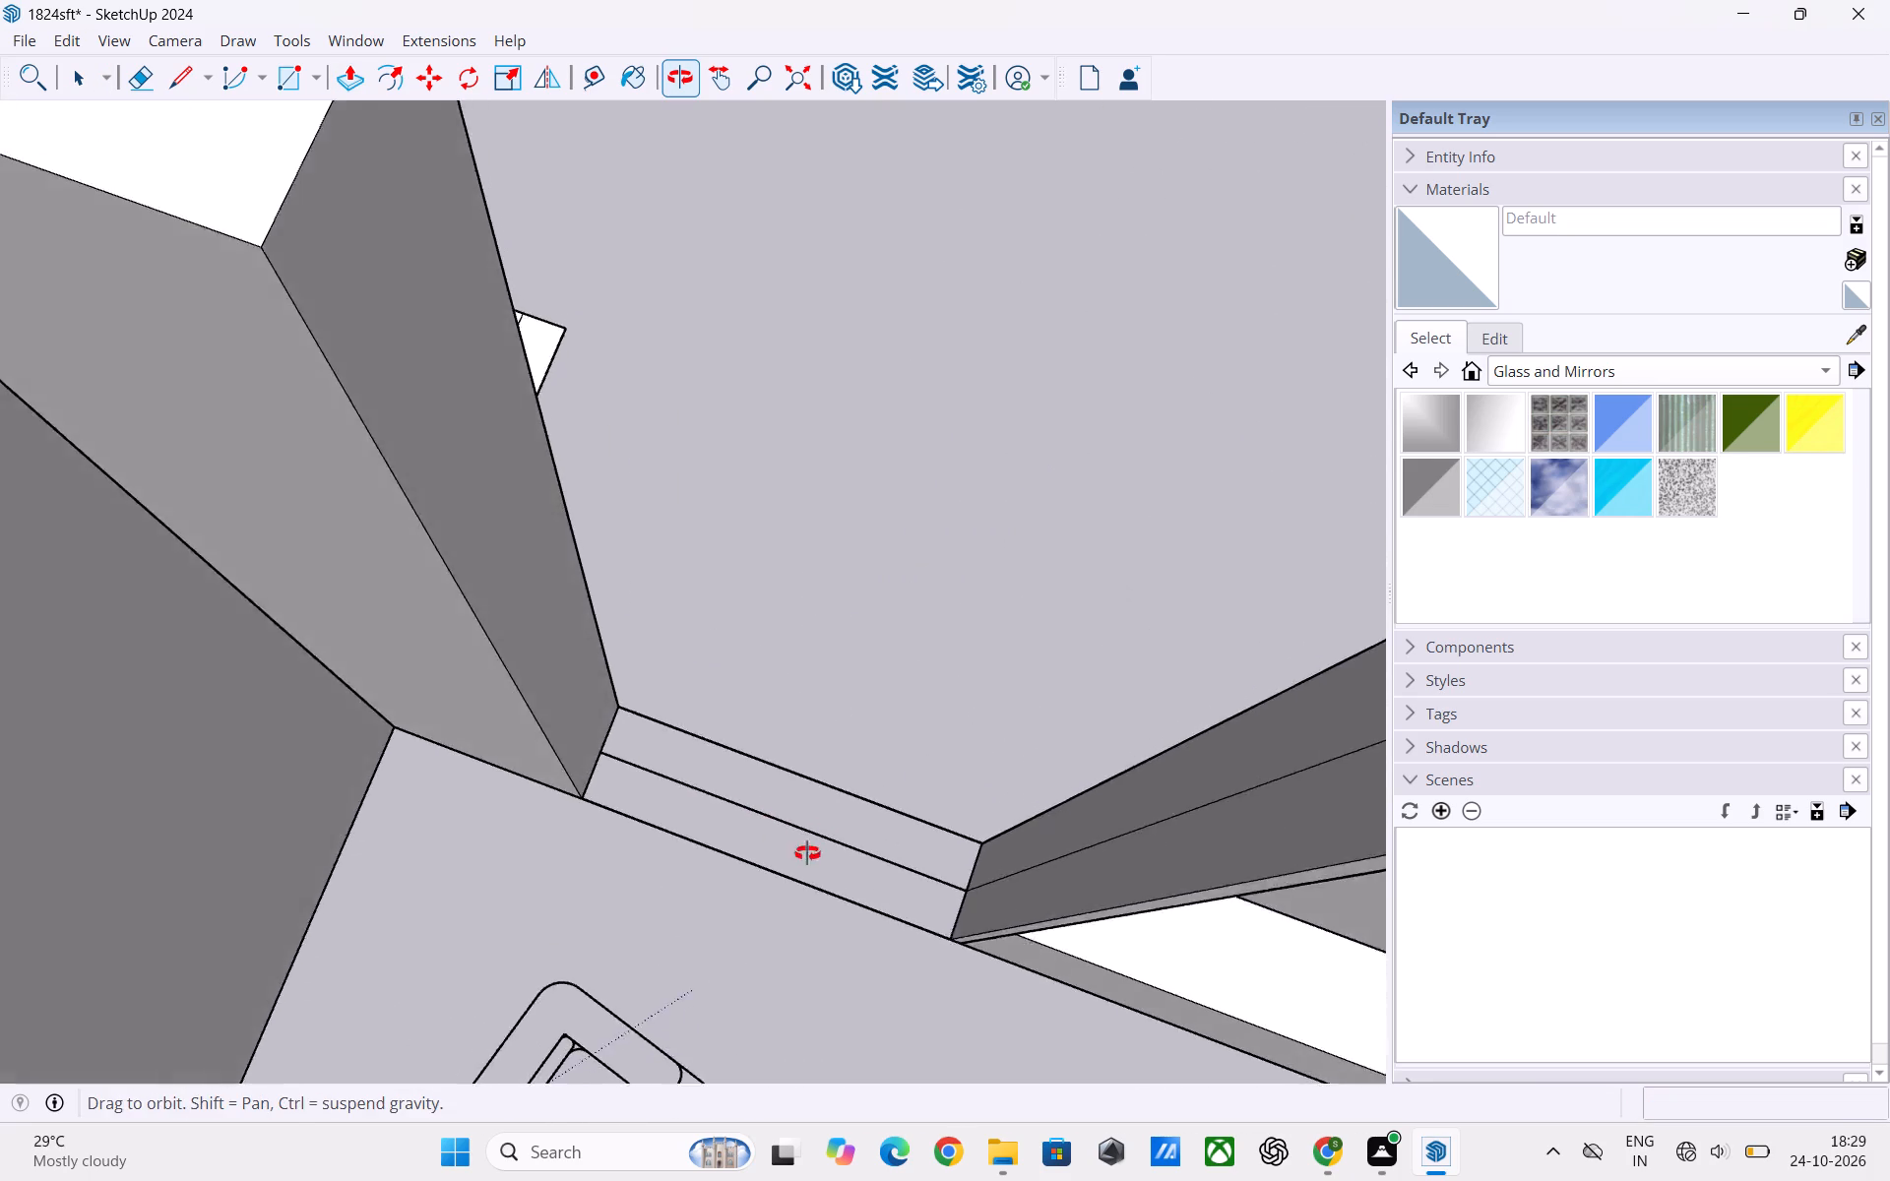
pyautogui.moveTo(807, 853); pyautogui.dragTo(824, 866, button='middle')
pyautogui.scroll(-5, 870, 862)
pyautogui.moveTo(875, 877); pyautogui.dragTo(543, 789, button='middle')
pyautogui.scroll(3, 606, 758)
pyautogui.moveTo(768, 754); pyautogui.dragTo(619, 810, button='middle')
pyautogui.scroll(-1, 768, 765)
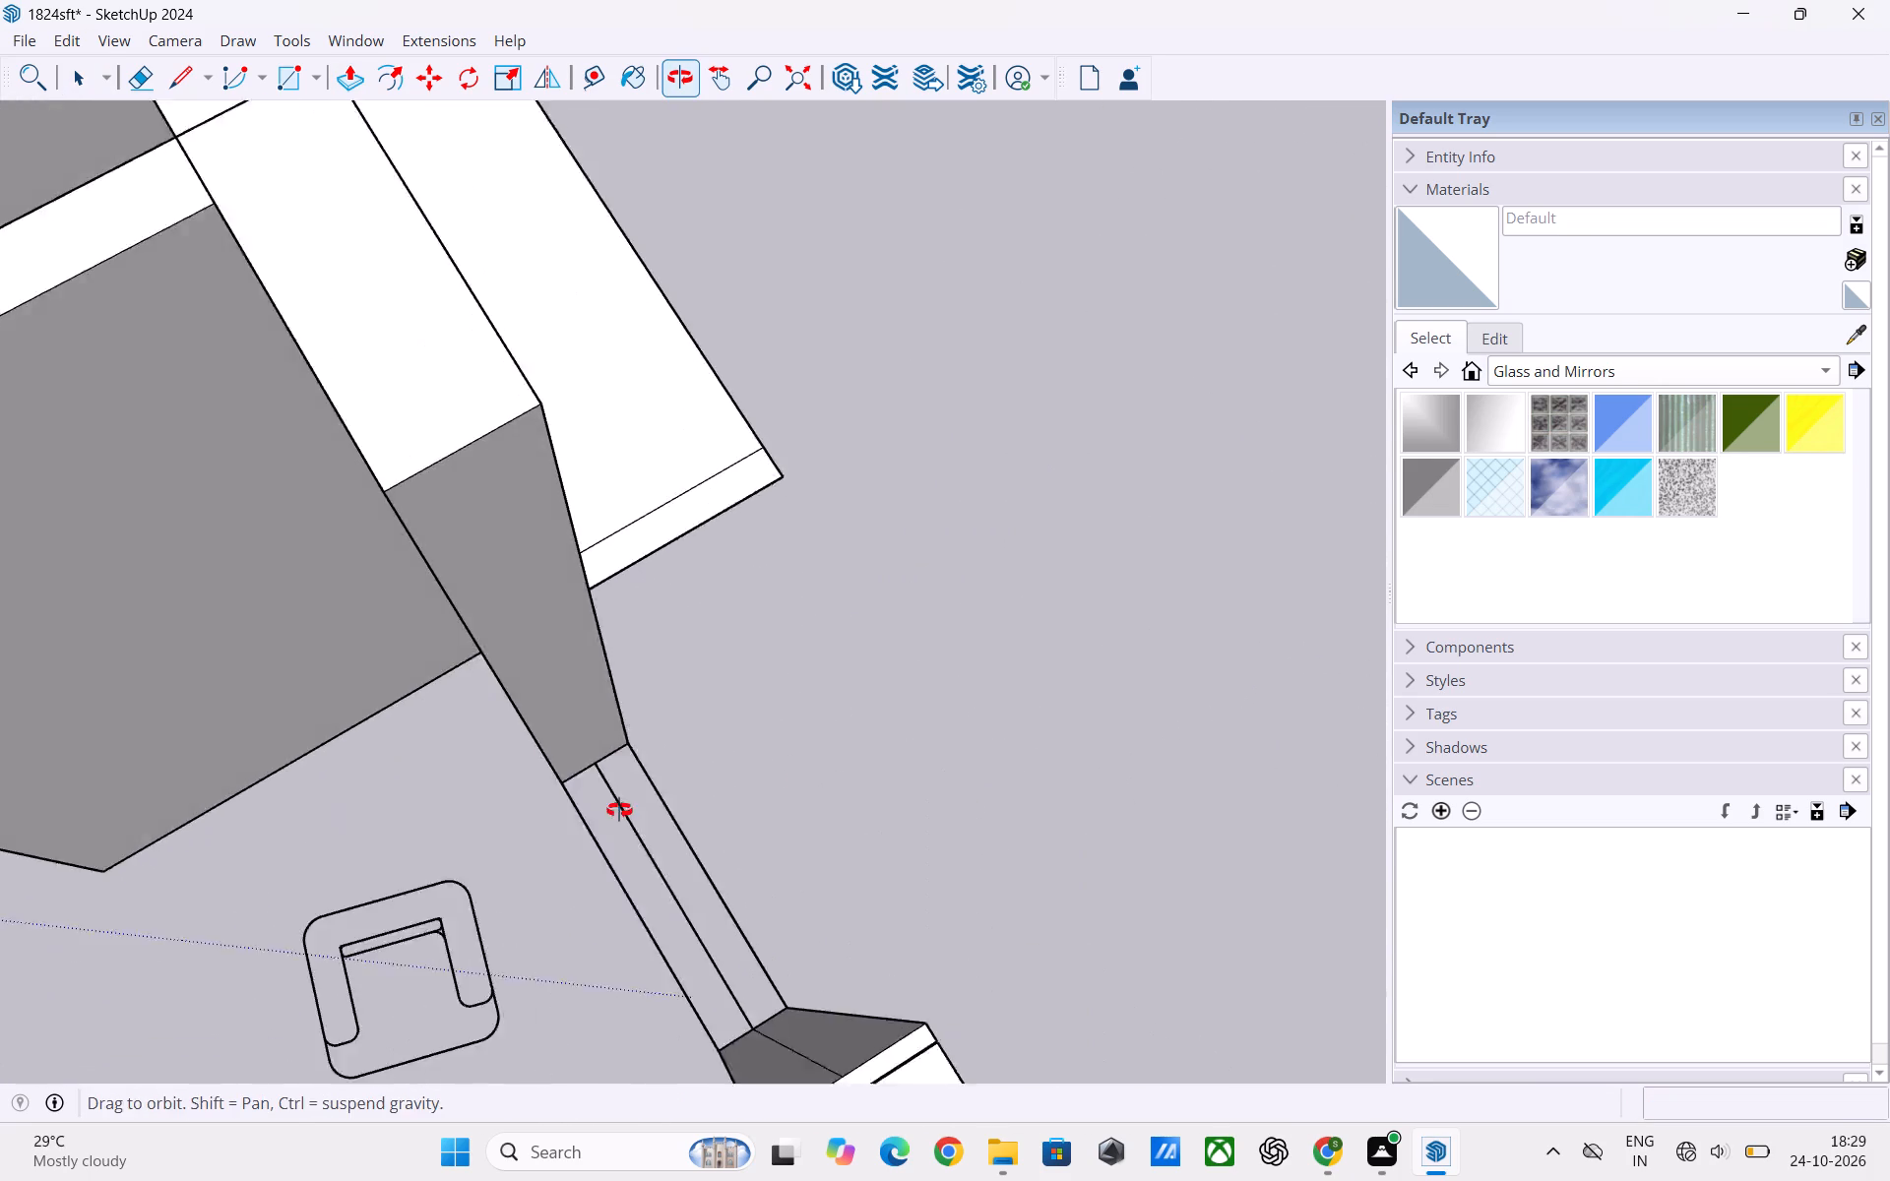
pyautogui.moveTo(619, 810); pyautogui.dragTo(603, 795, button='middle')
pyautogui.scroll(2, 561, 690)
pyautogui.click(555, 668)
pyautogui.doubleClick(555, 668)
pyautogui.click(555, 668)
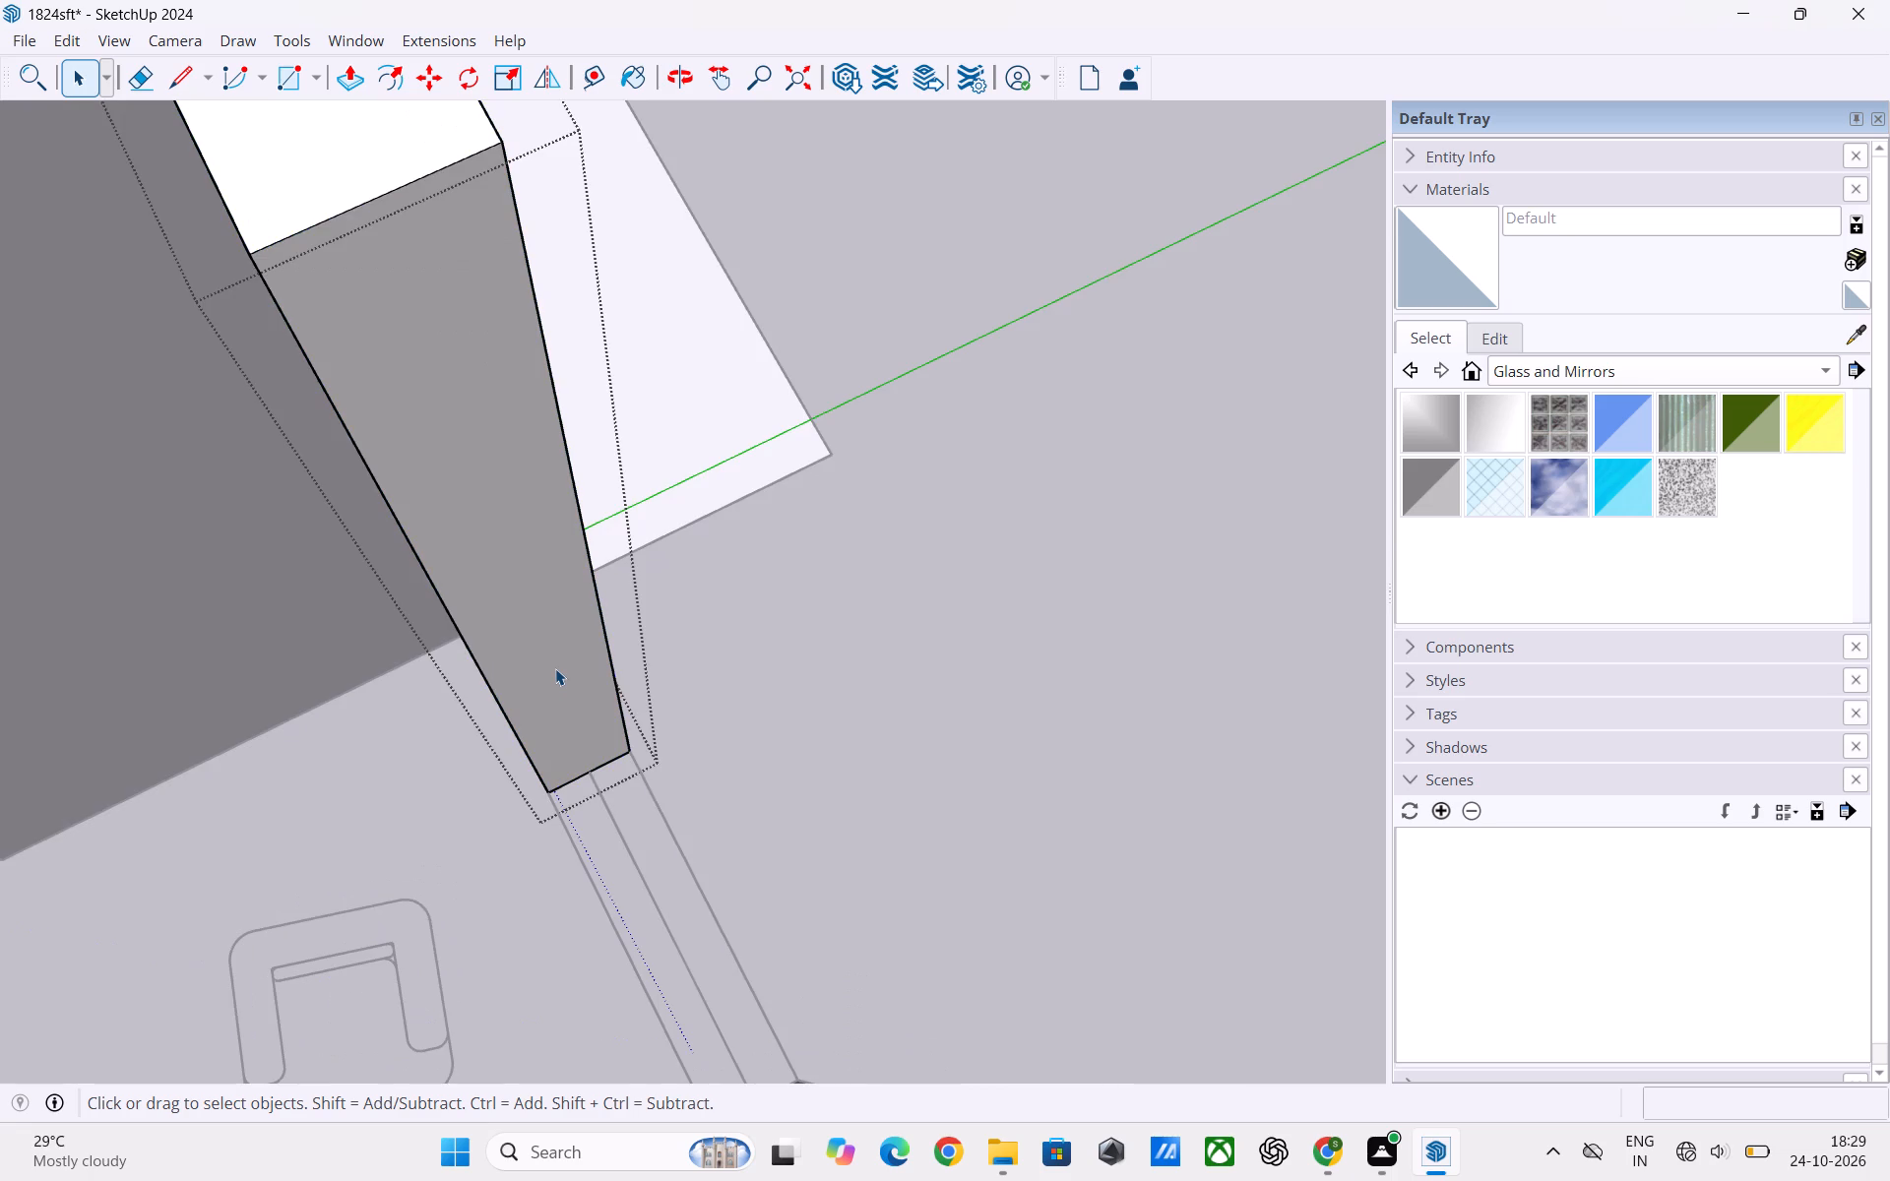
pyautogui.click(553, 667)
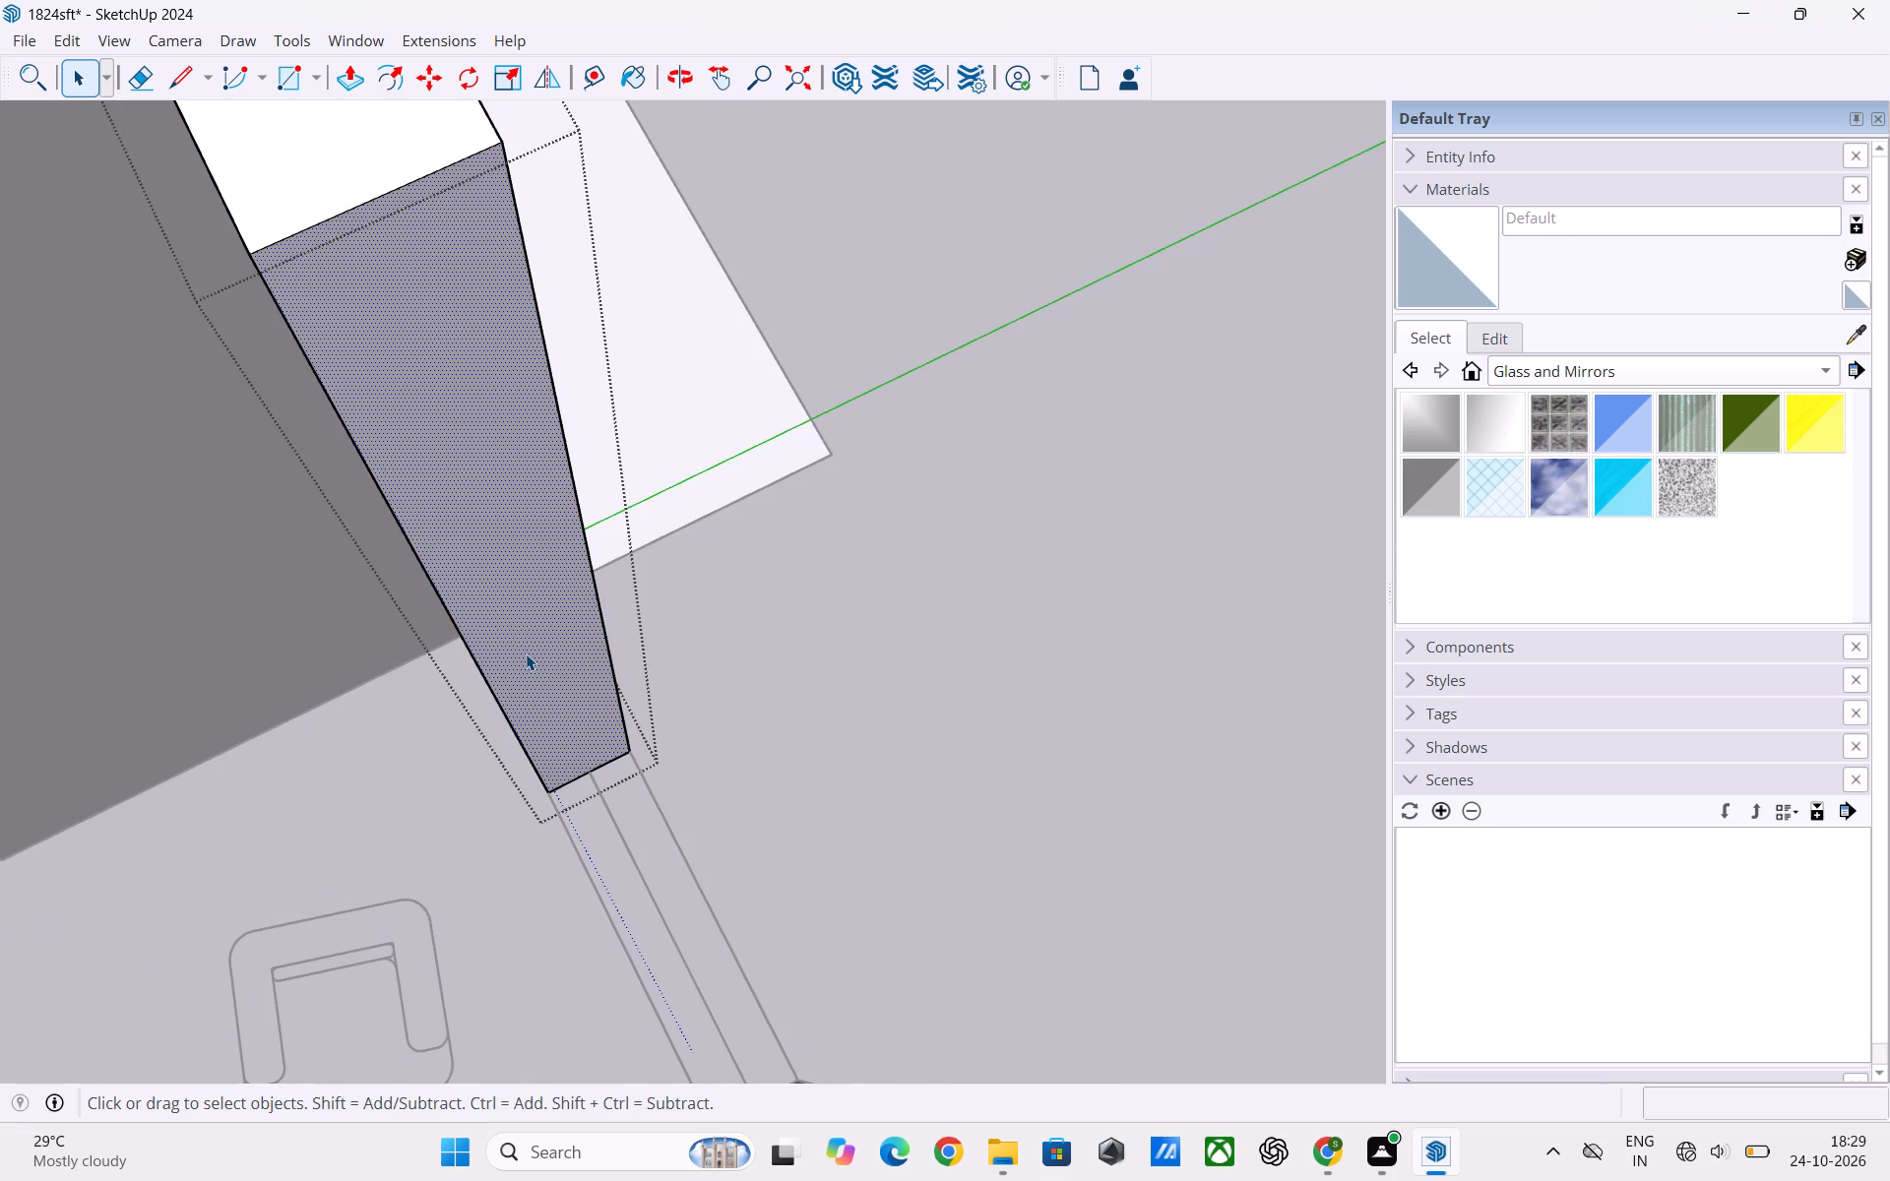
pyautogui.press('t')
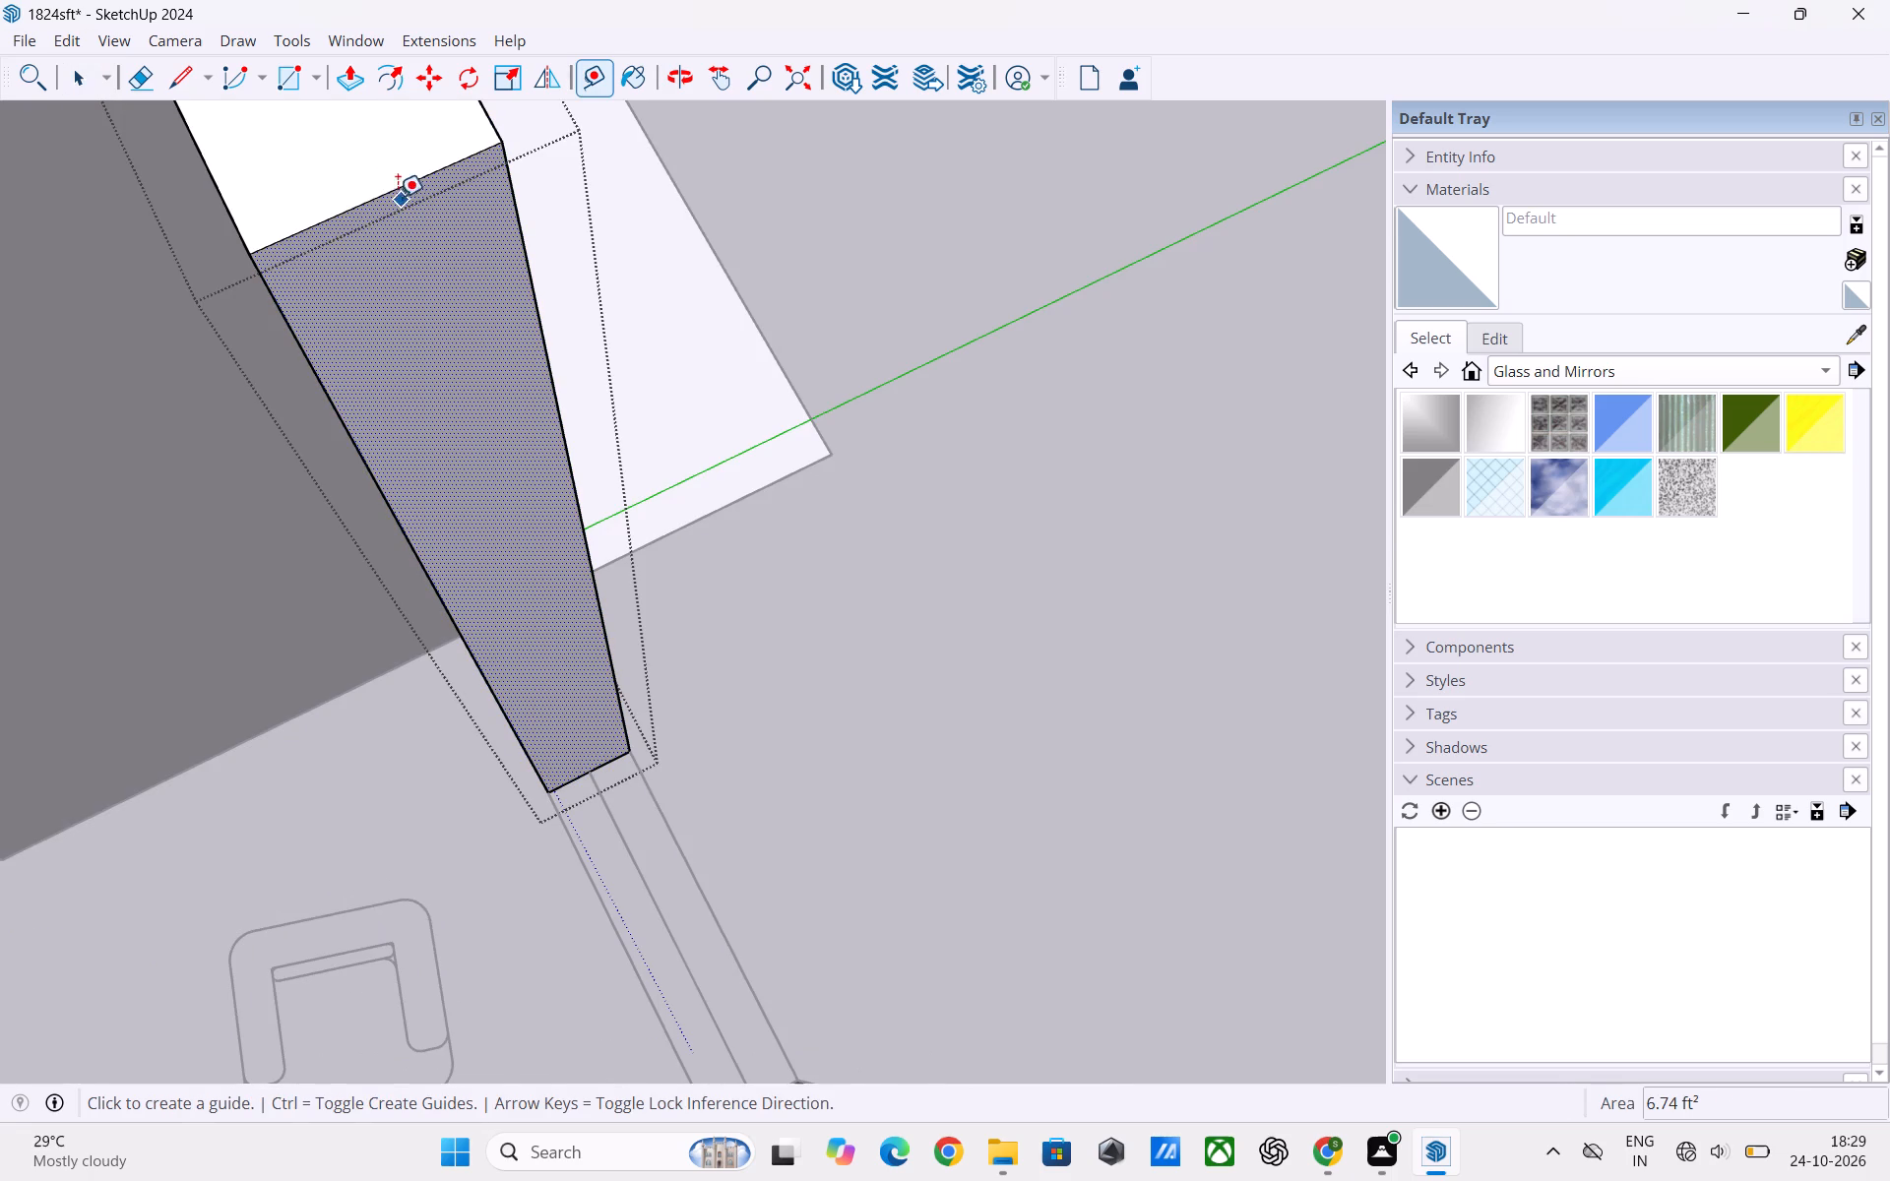
pyautogui.click(371, 196)
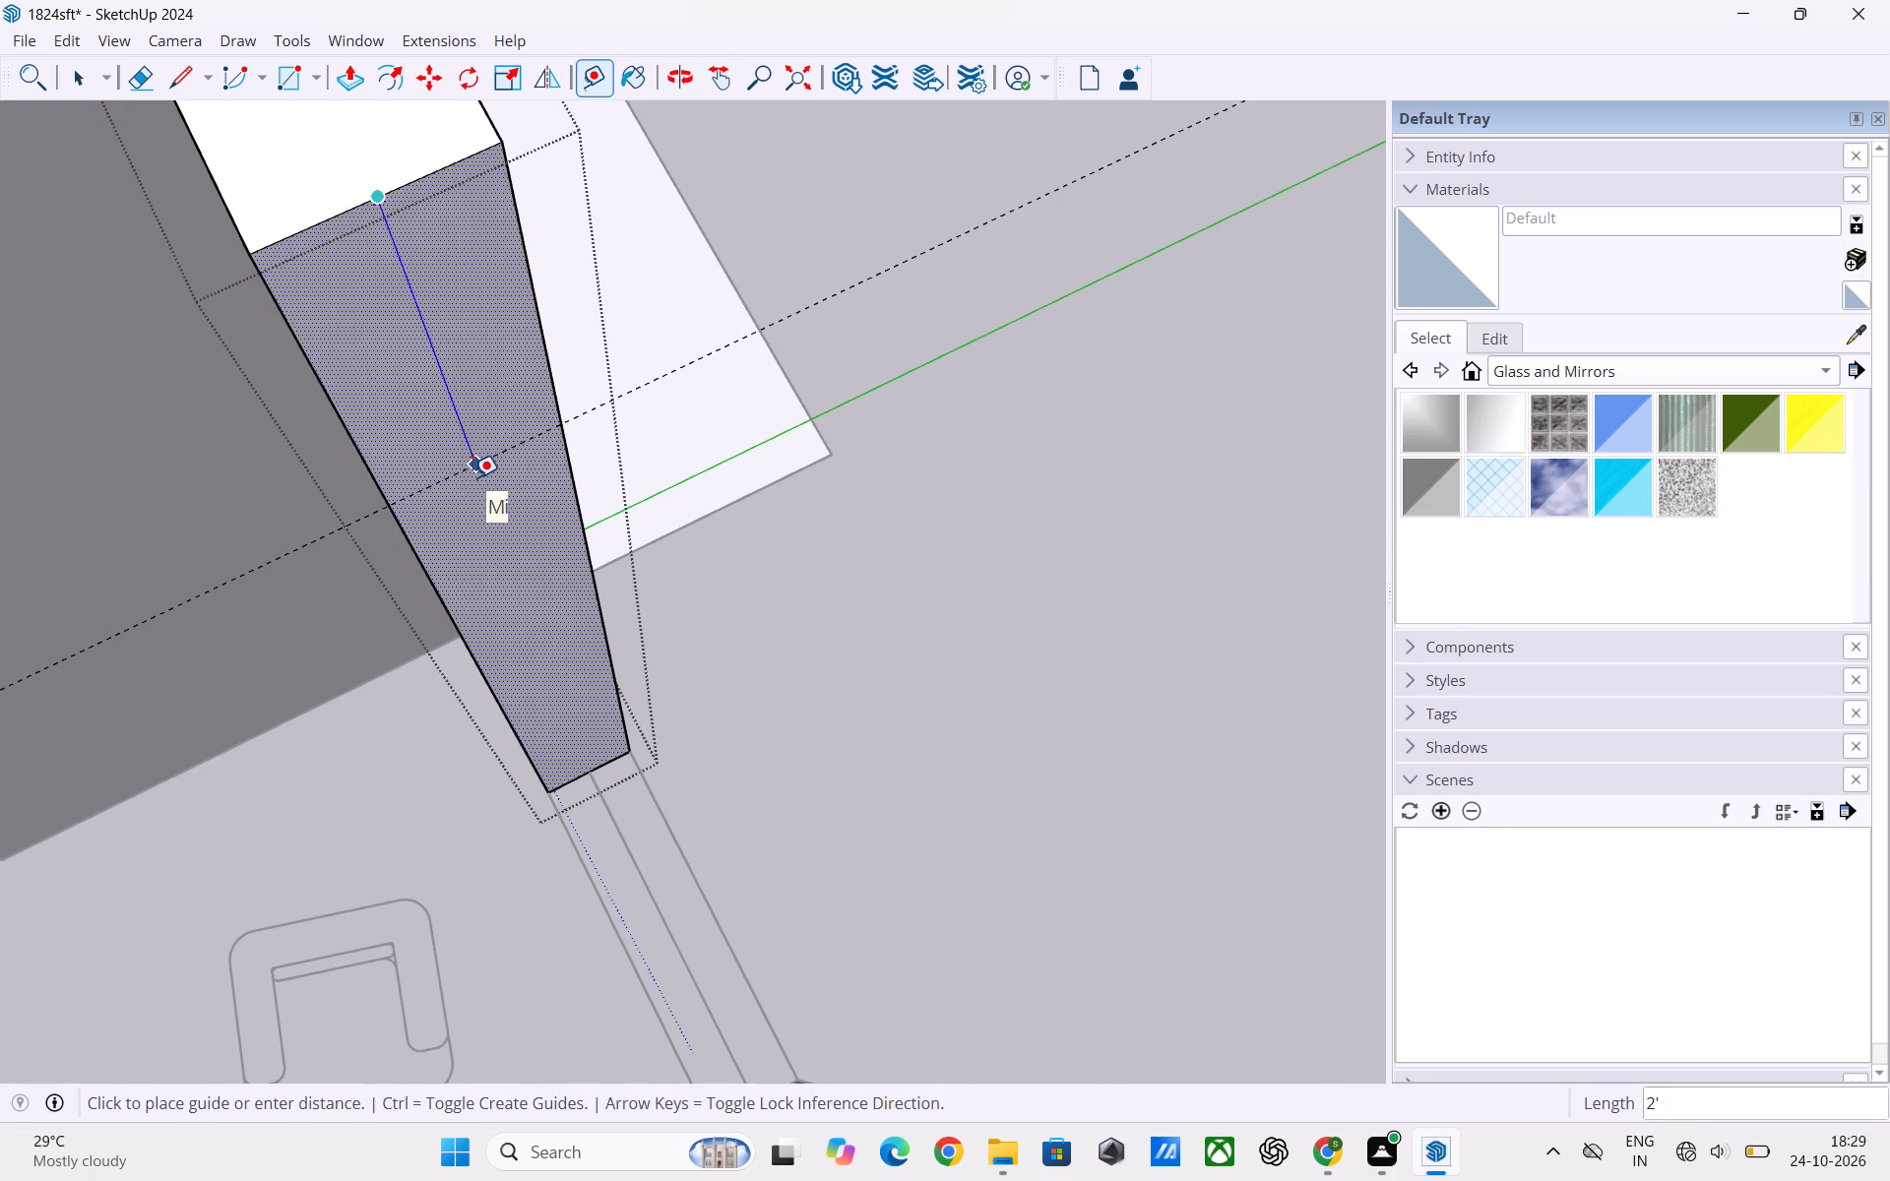
pyautogui.write("3'")
pyautogui.press('Return')
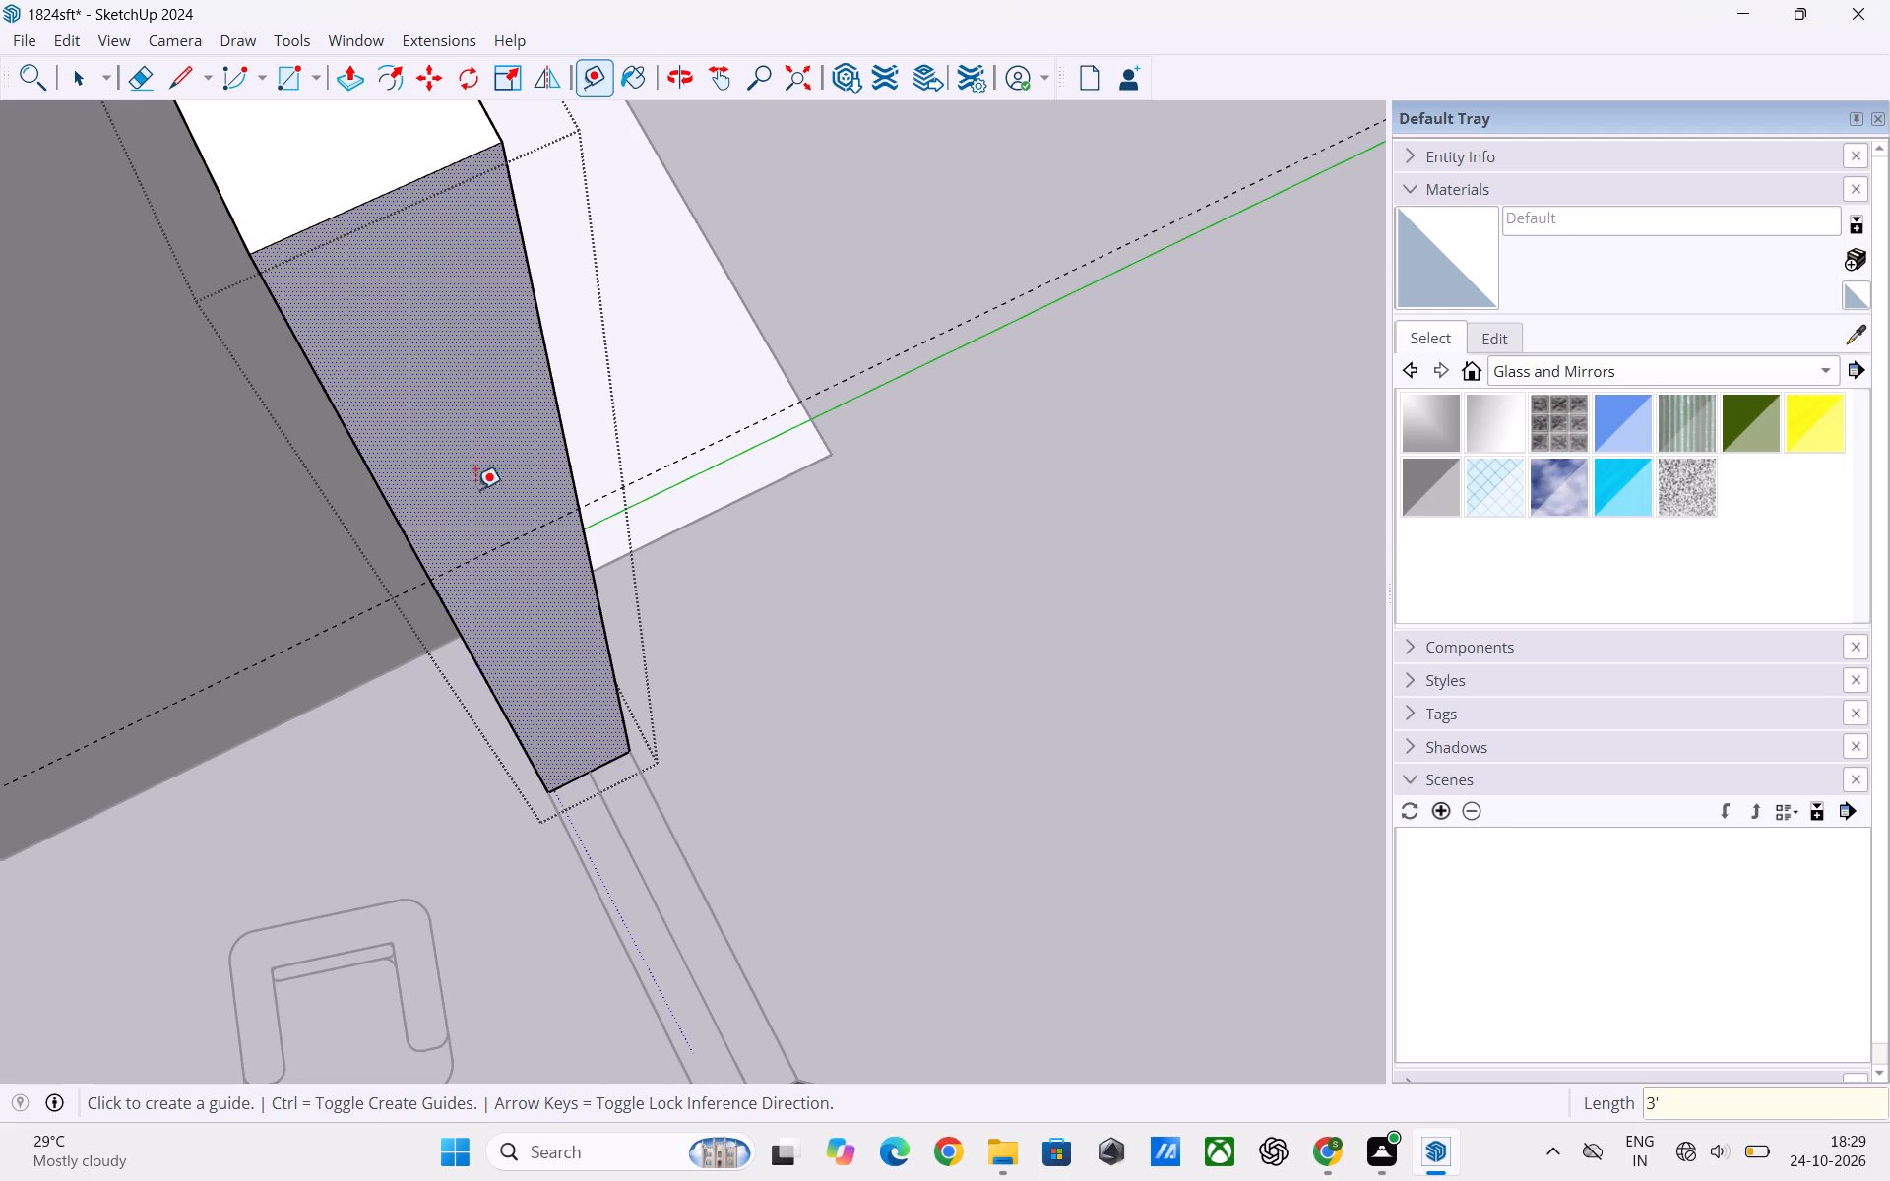
pyautogui.press('space')
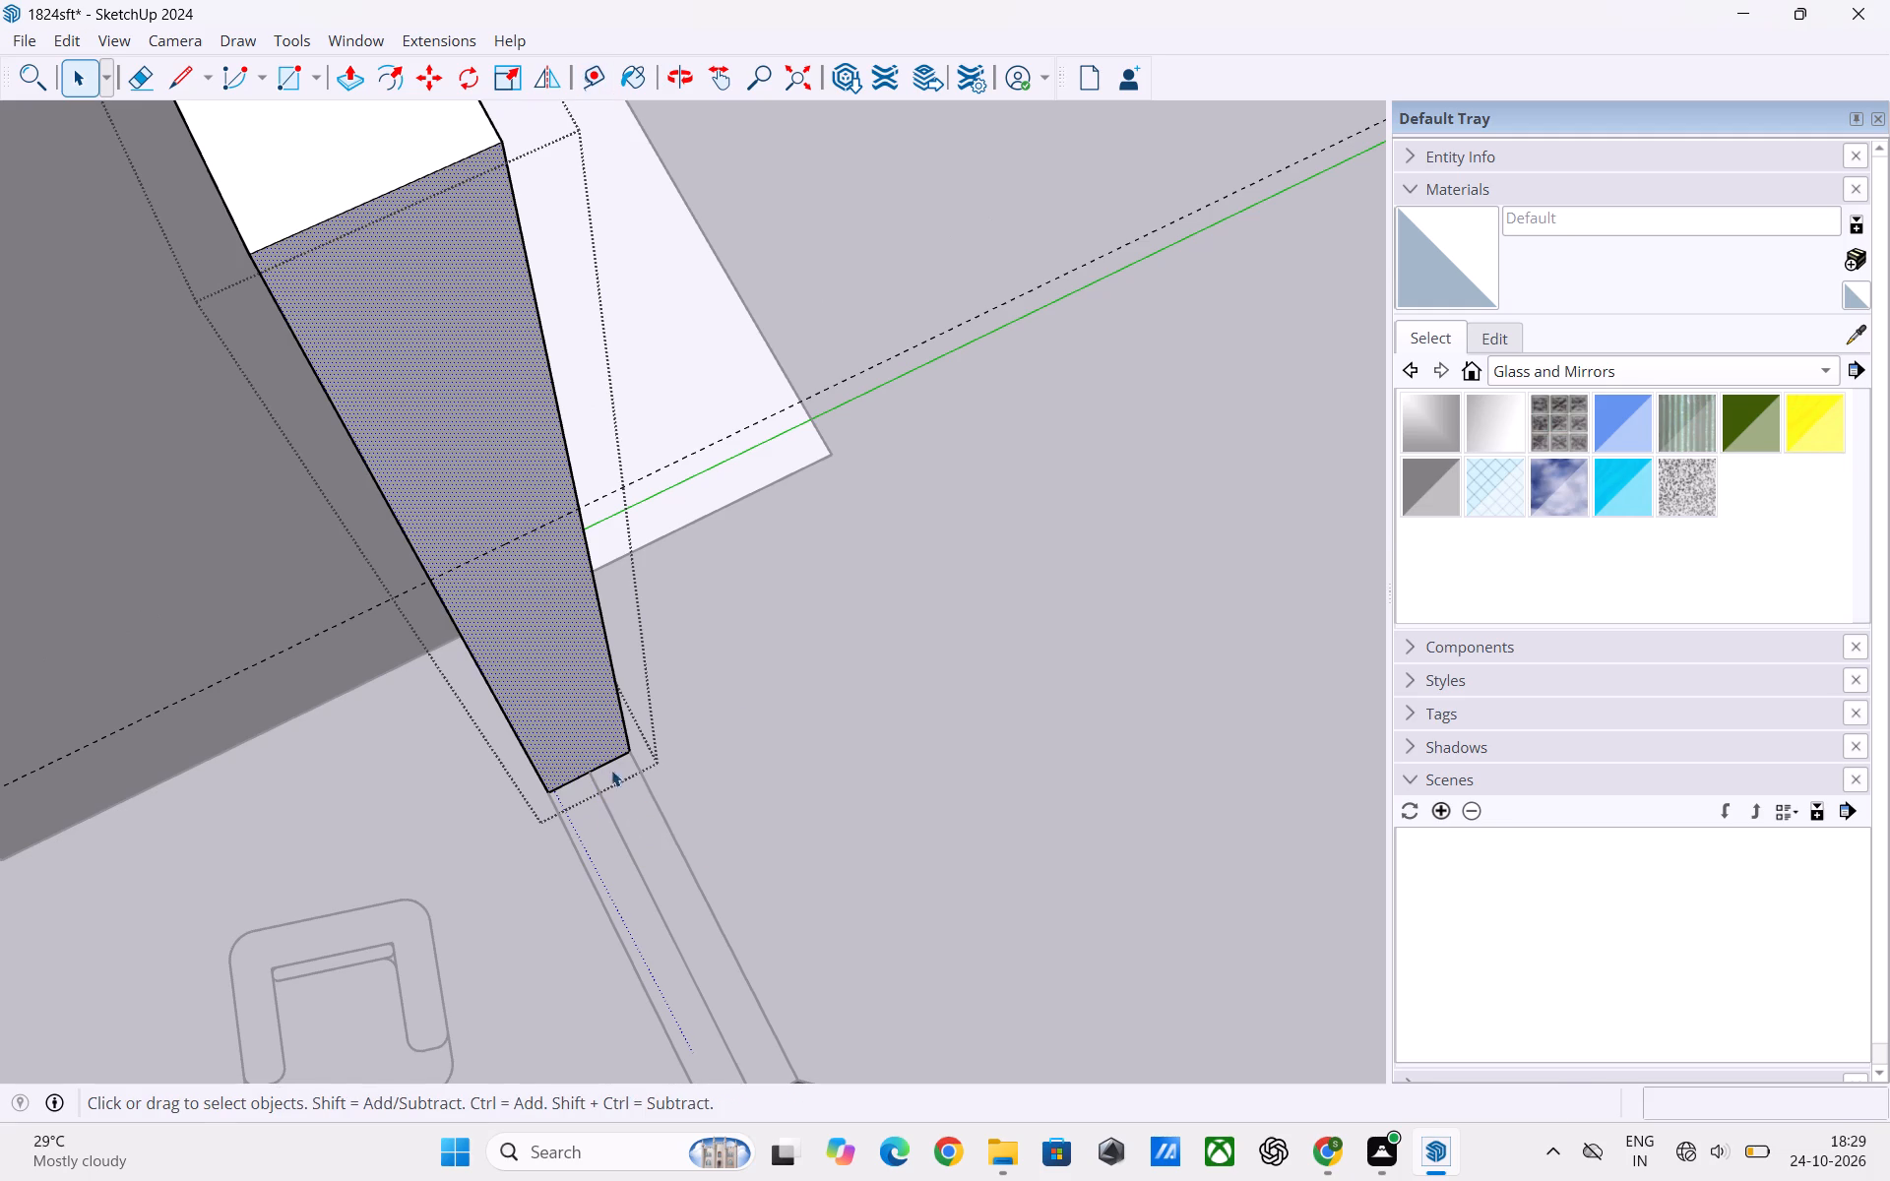
# Place a second guide 2' above the bottom edge of the same wall end face.
pyautogui.press('t')
pyautogui.click(590, 772)
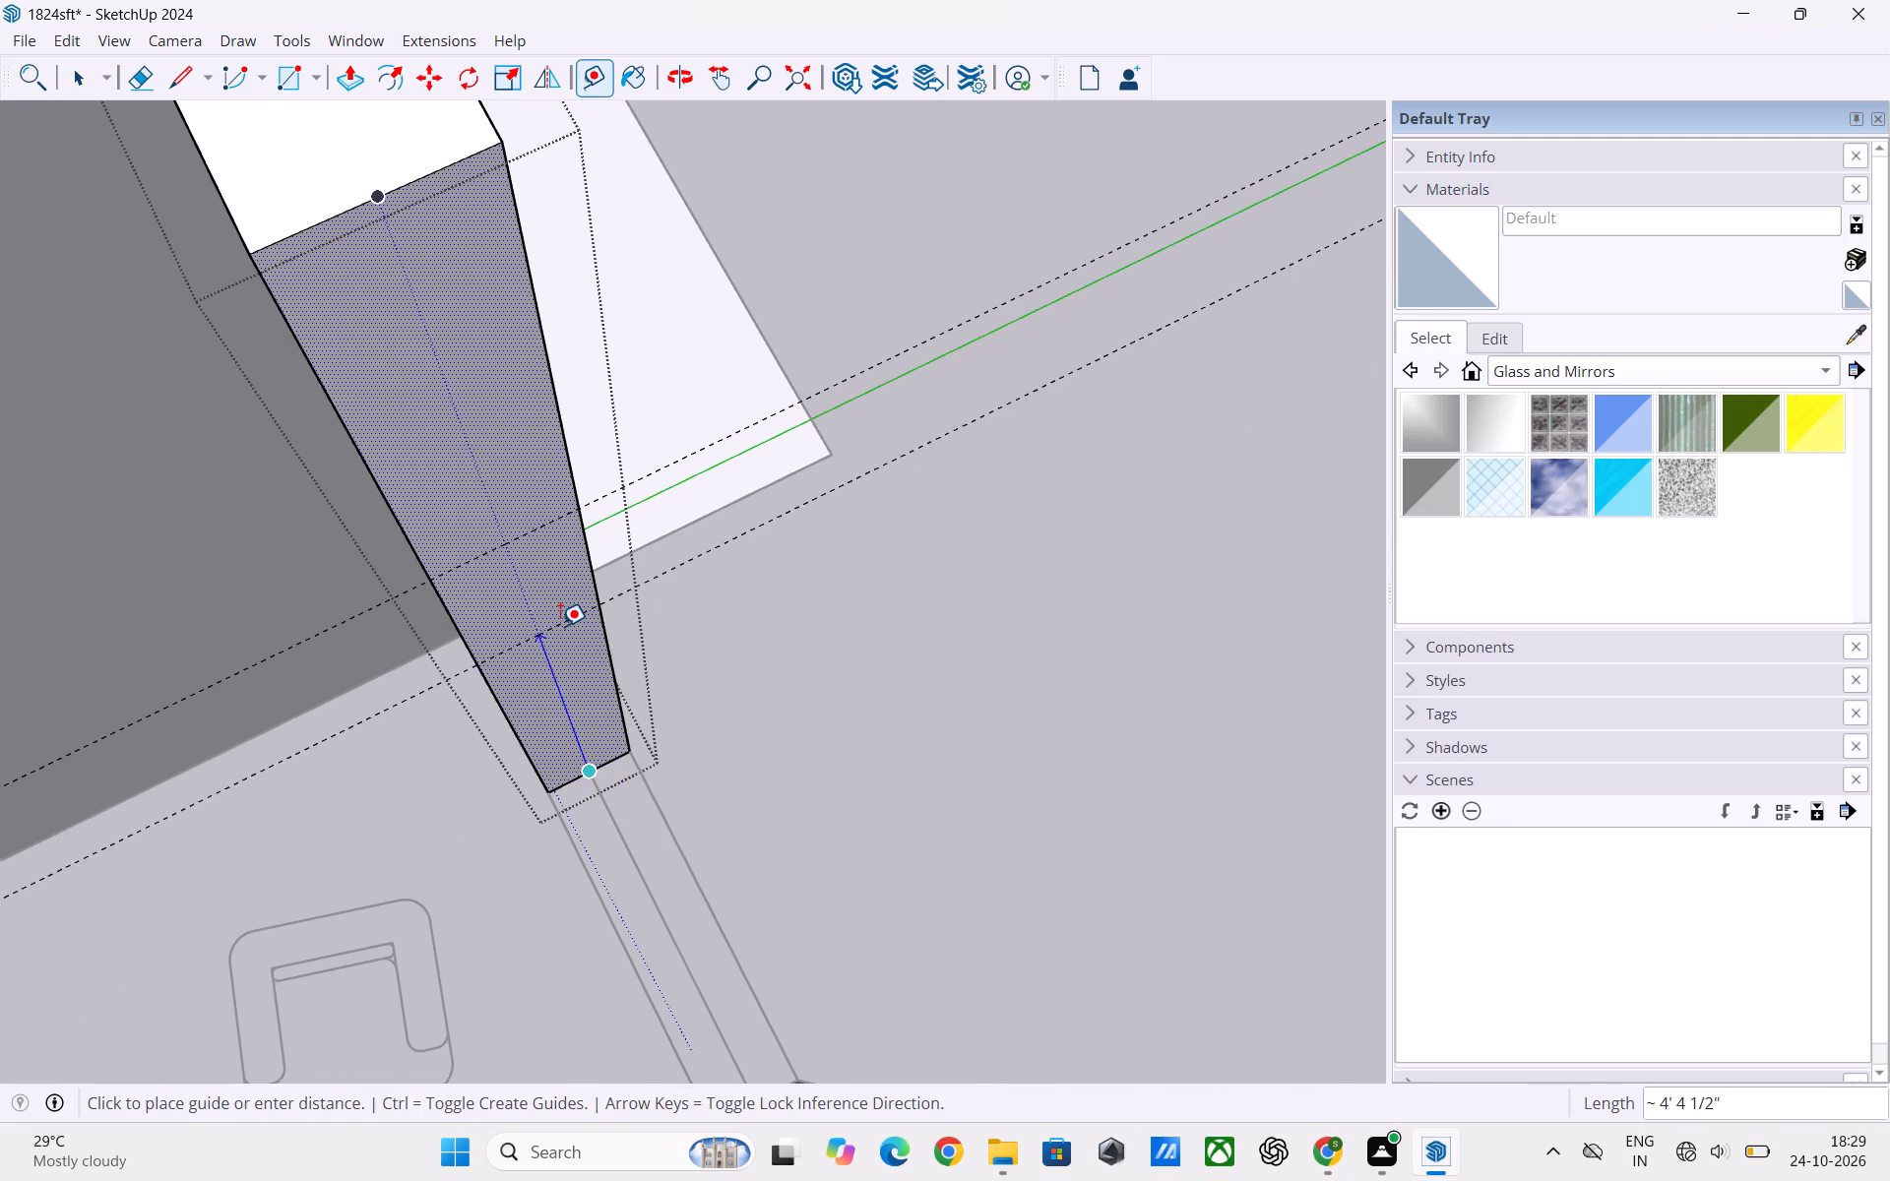
pyautogui.write("2'")
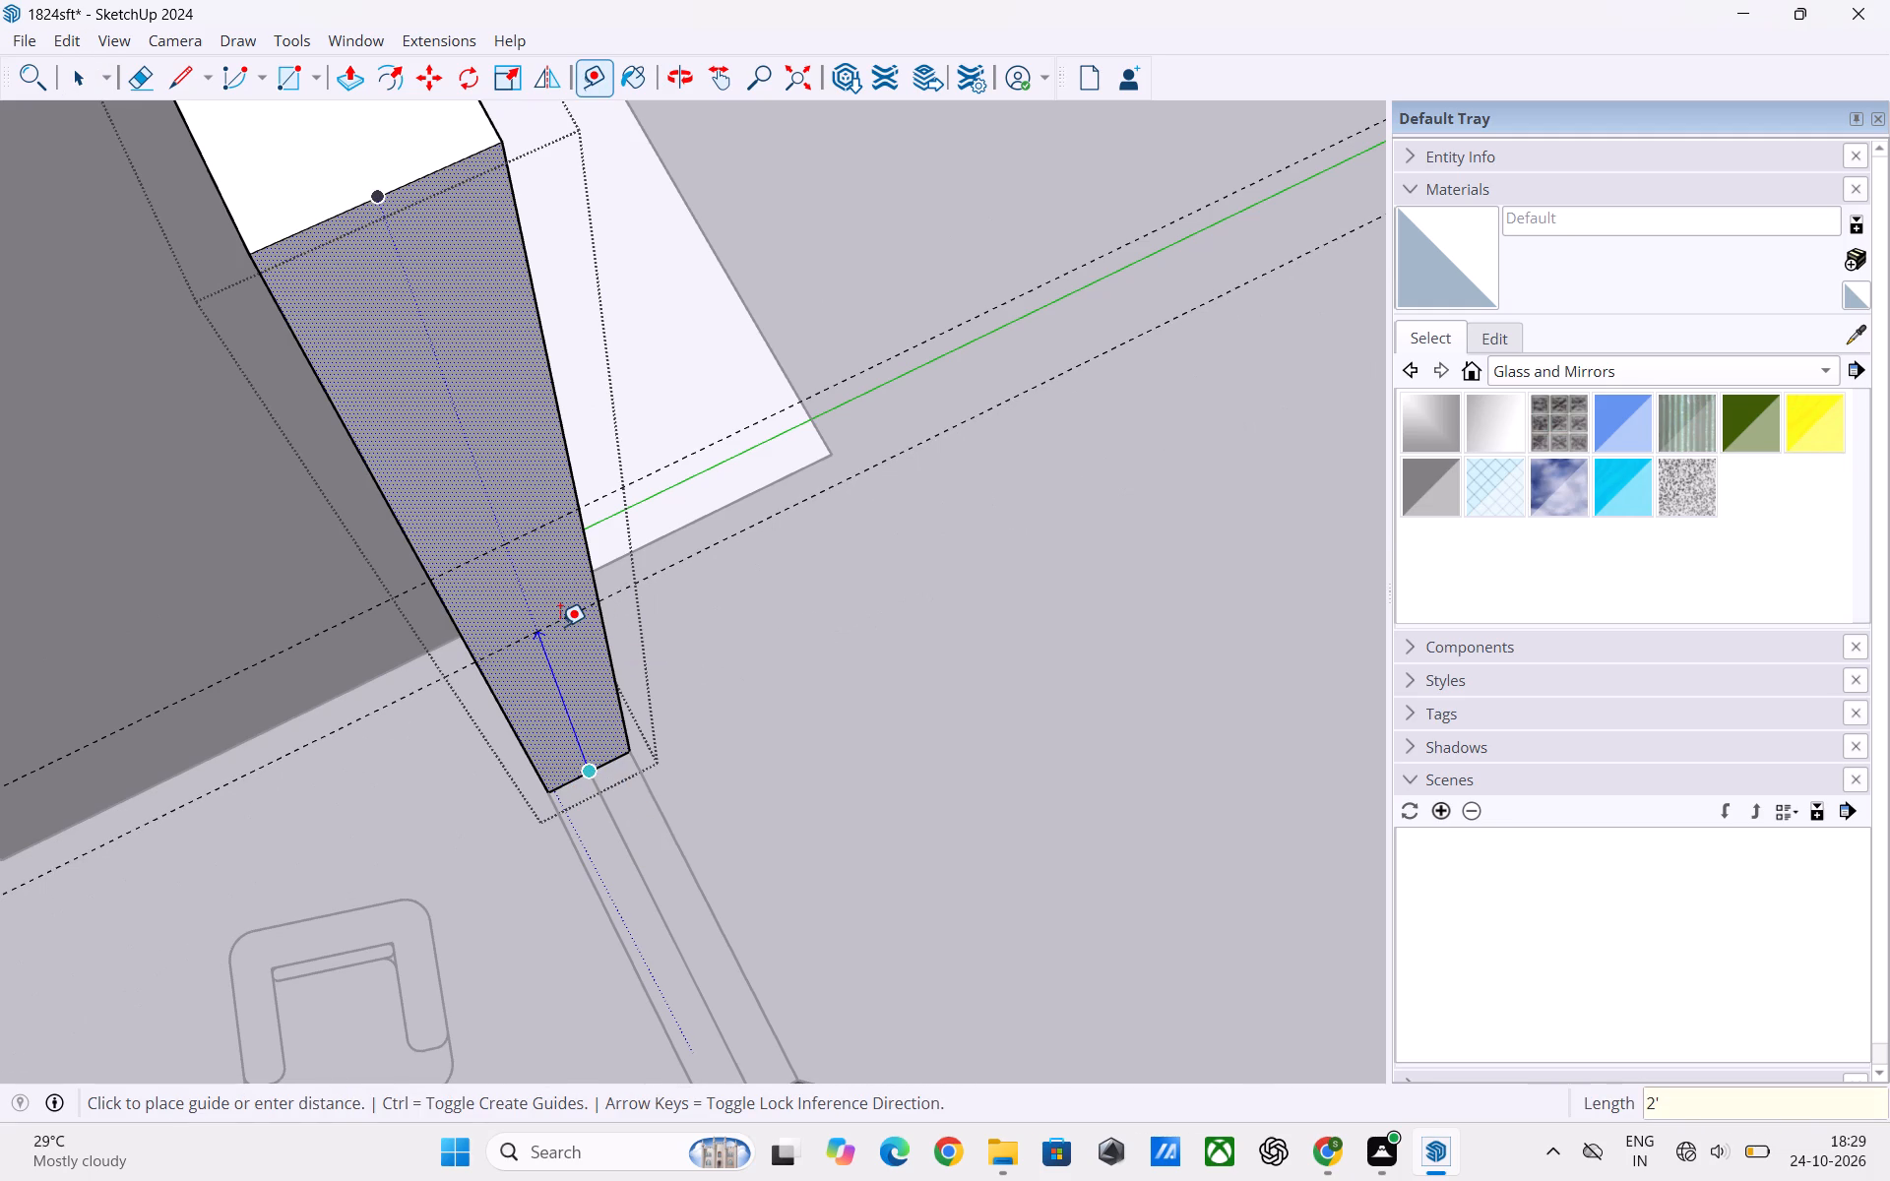
pyautogui.press('Return')
pyautogui.press('space')
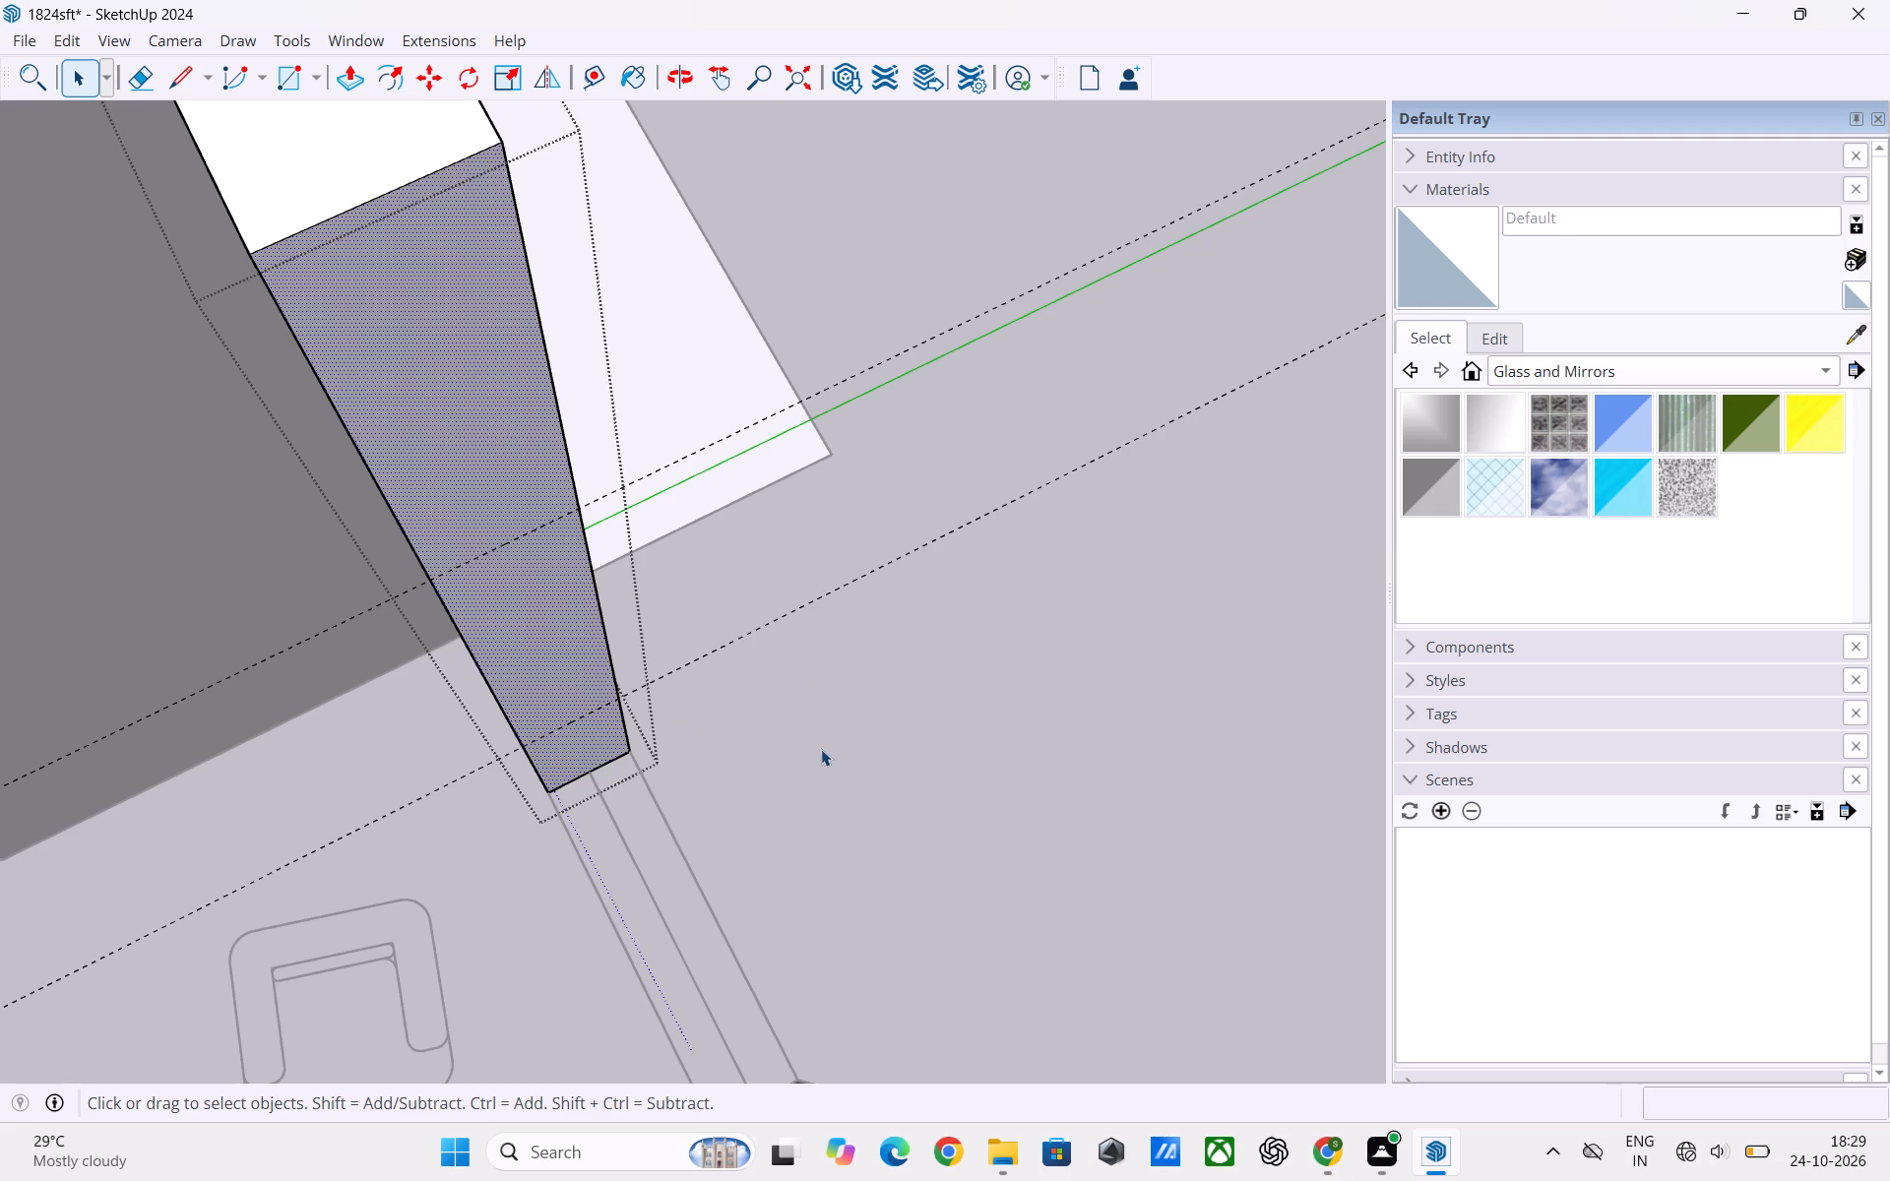
# Copy the end face's top edge down onto the 3' guide and again onto the 2' guide, then leave the wall group.
pyautogui.click(356, 208)
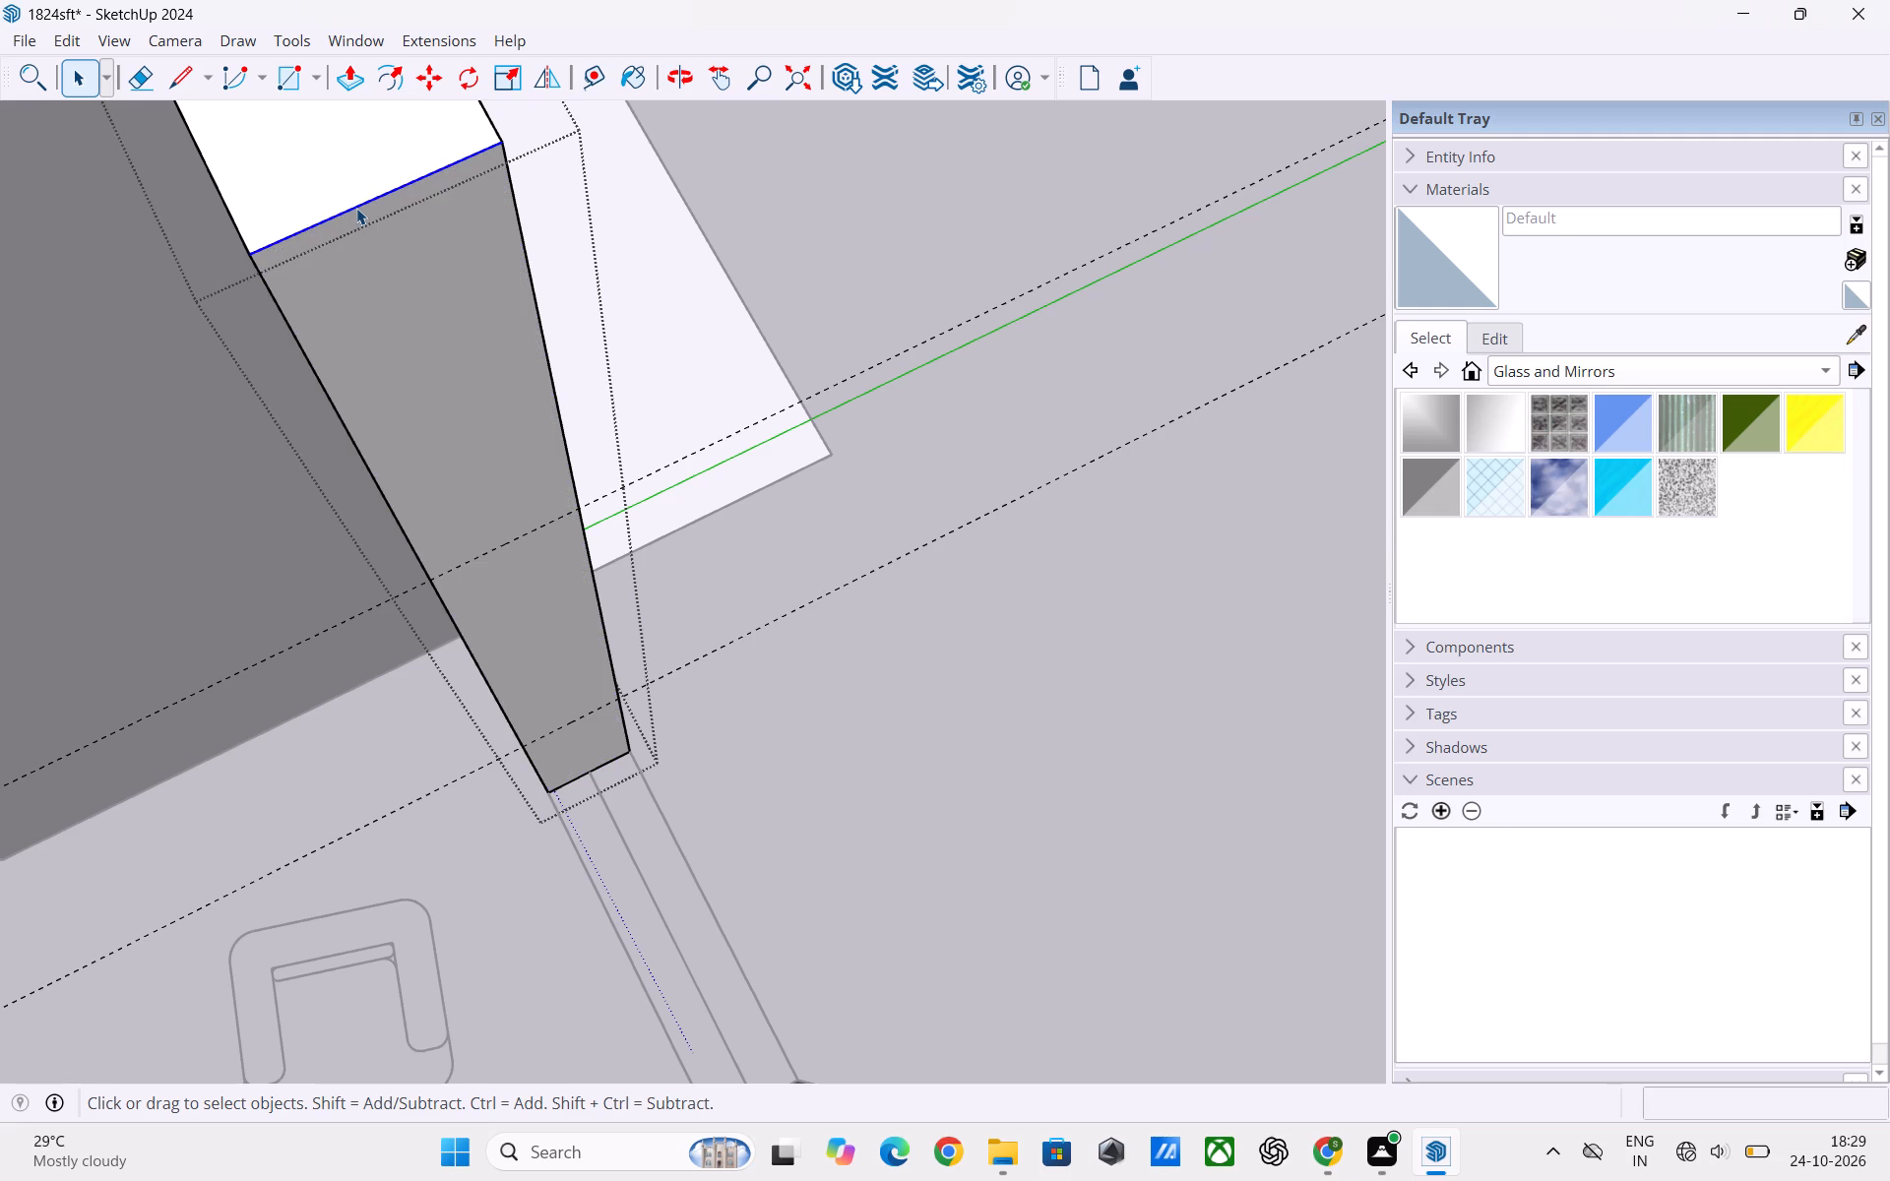
pyautogui.press('m')
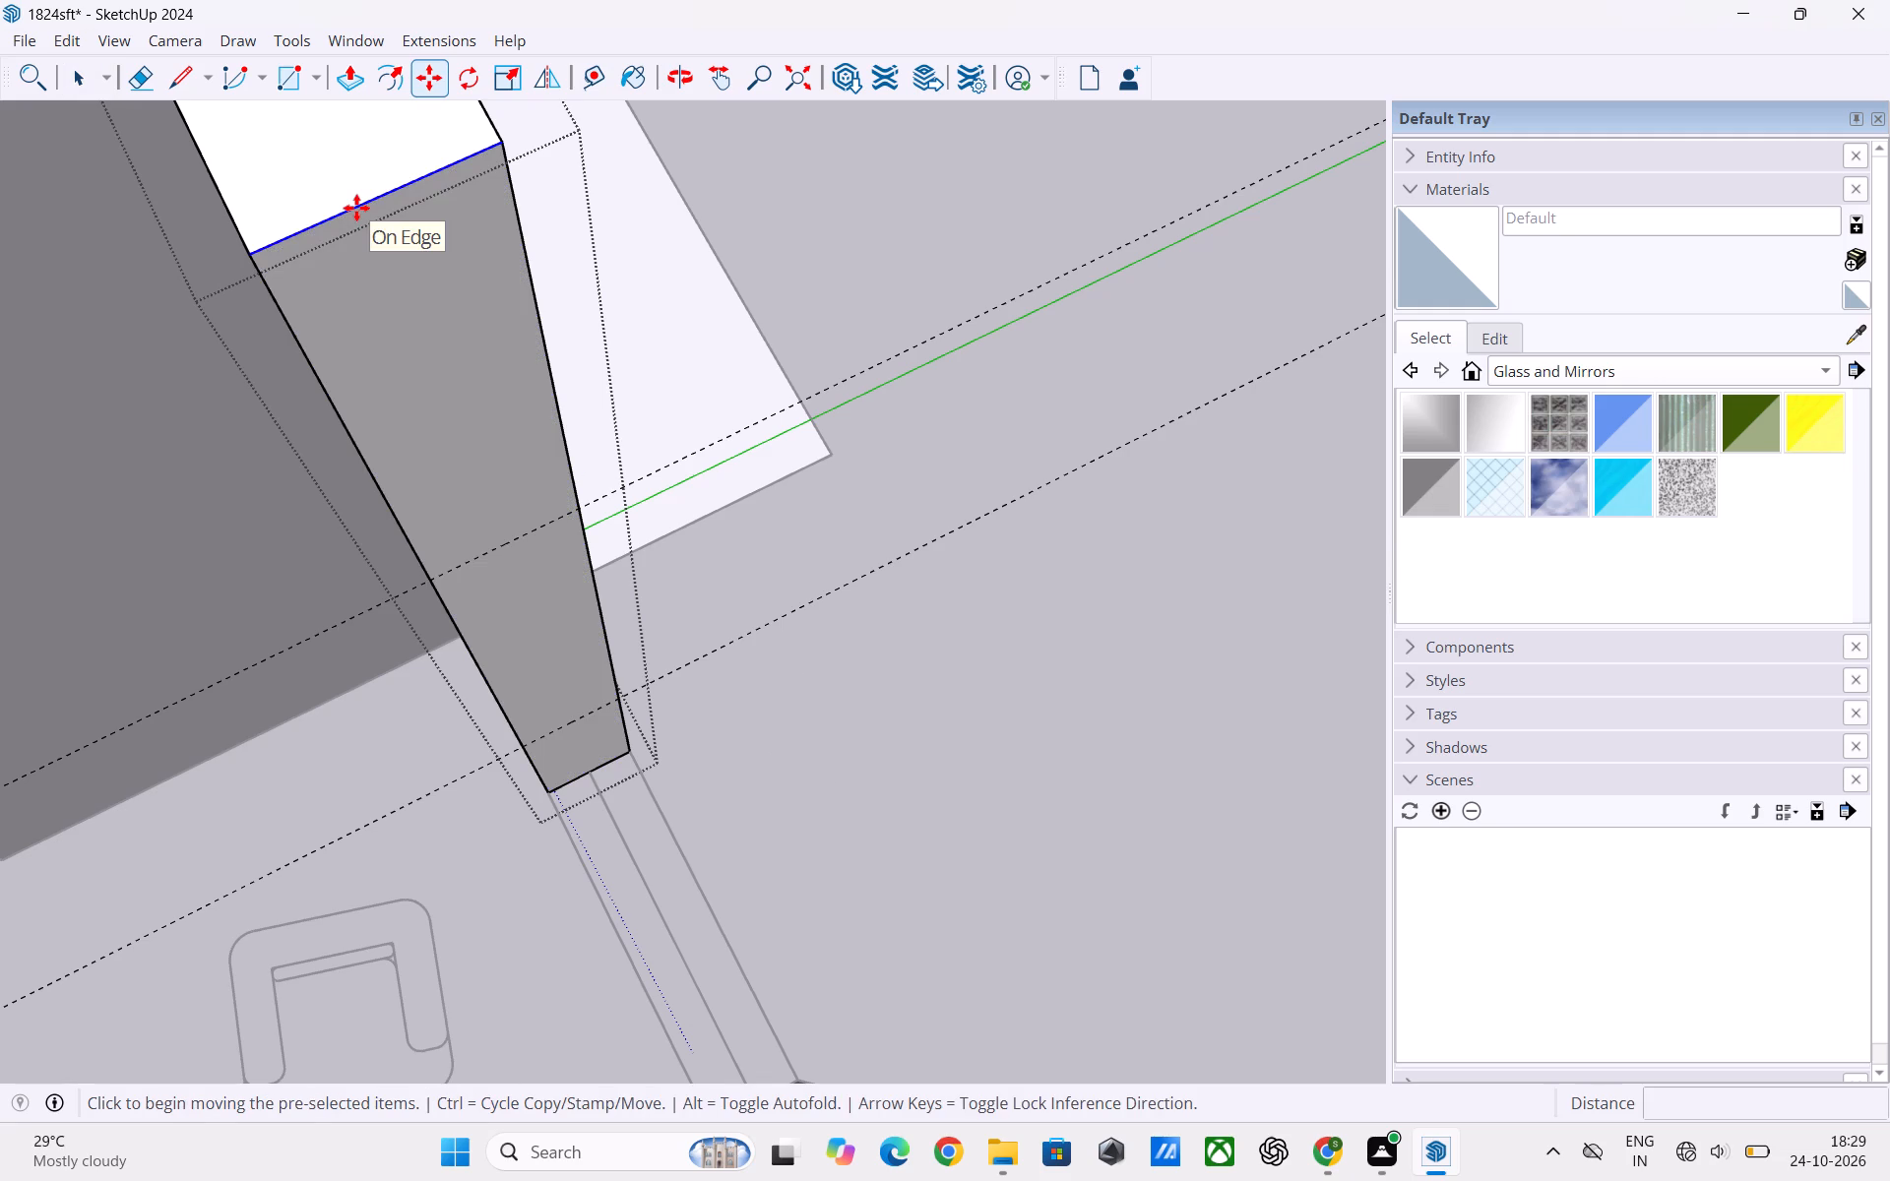
pyautogui.click(251, 252)
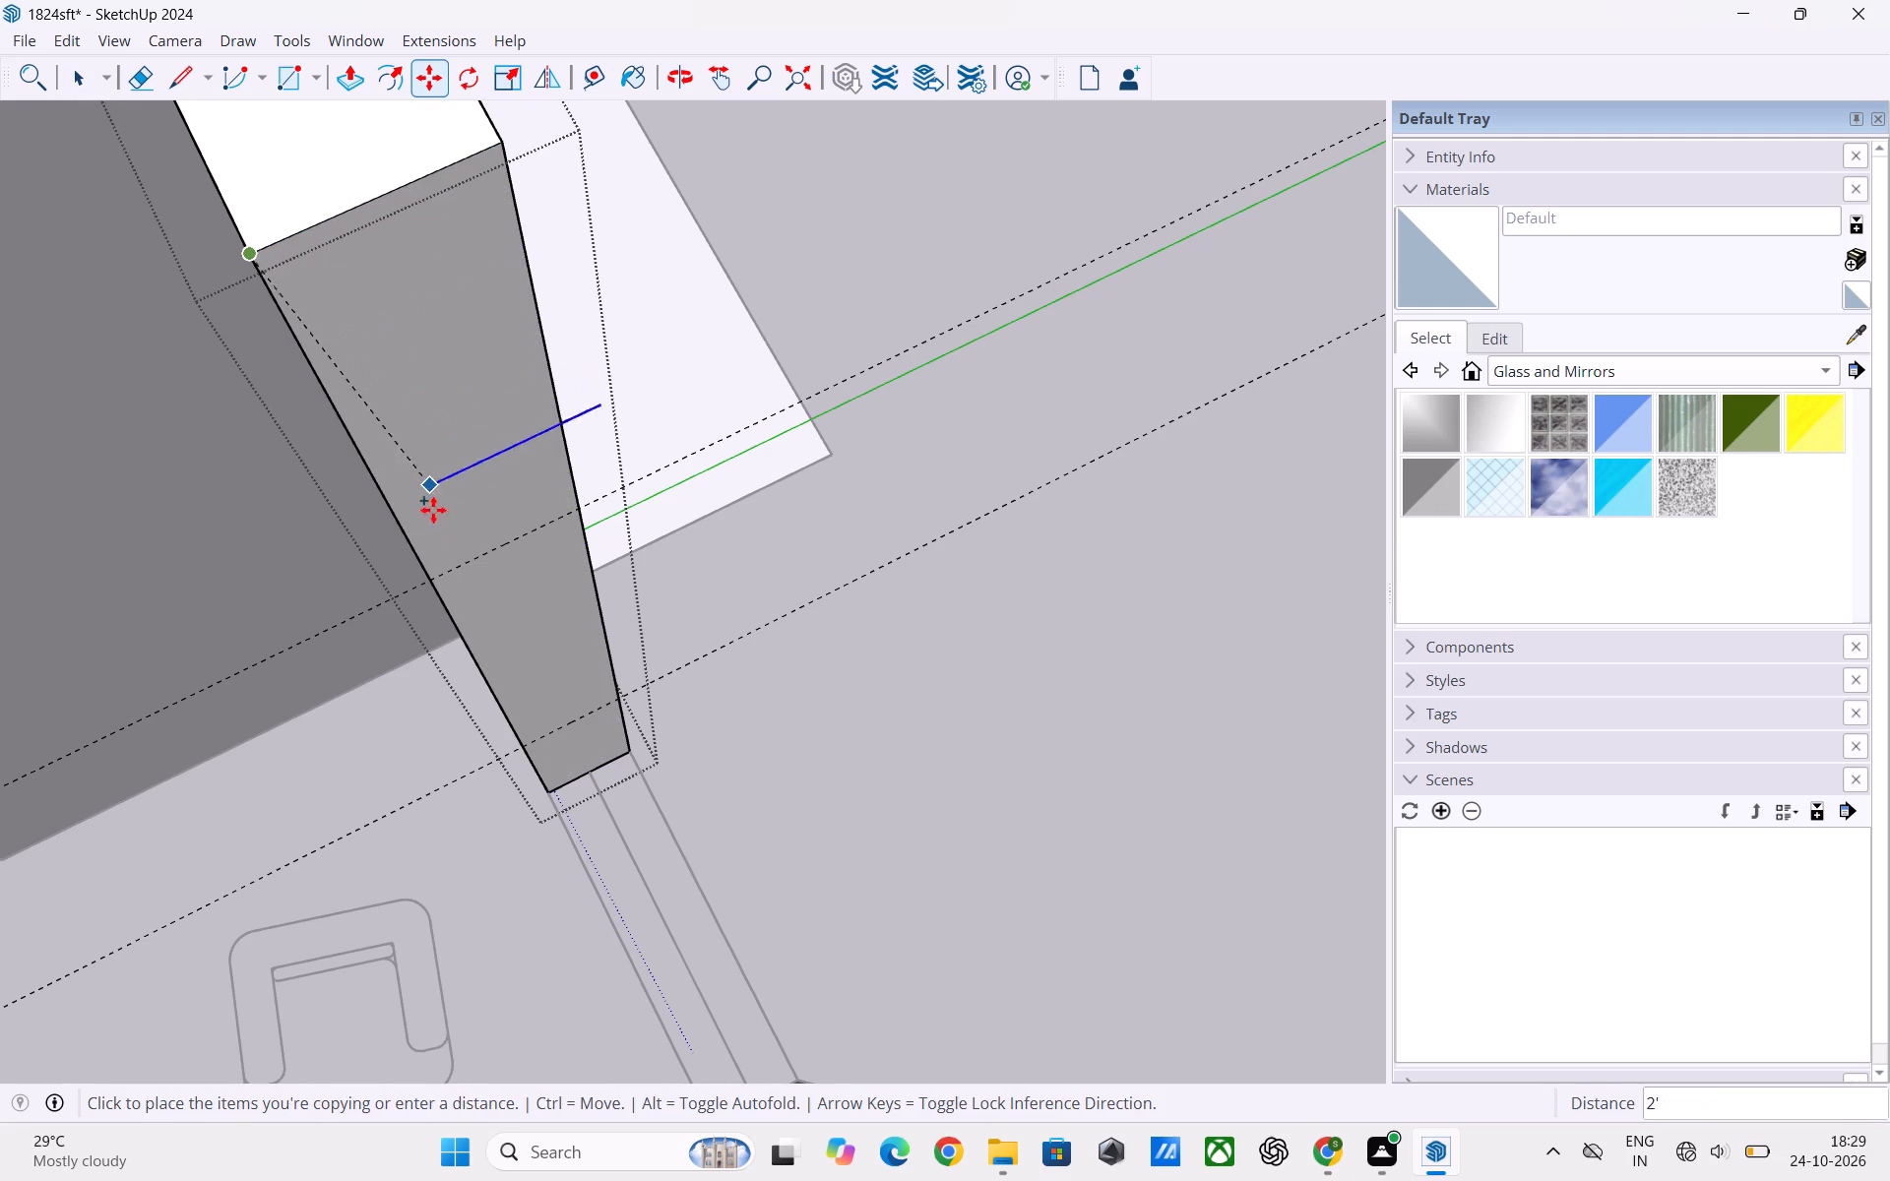
pyautogui.click(438, 581)
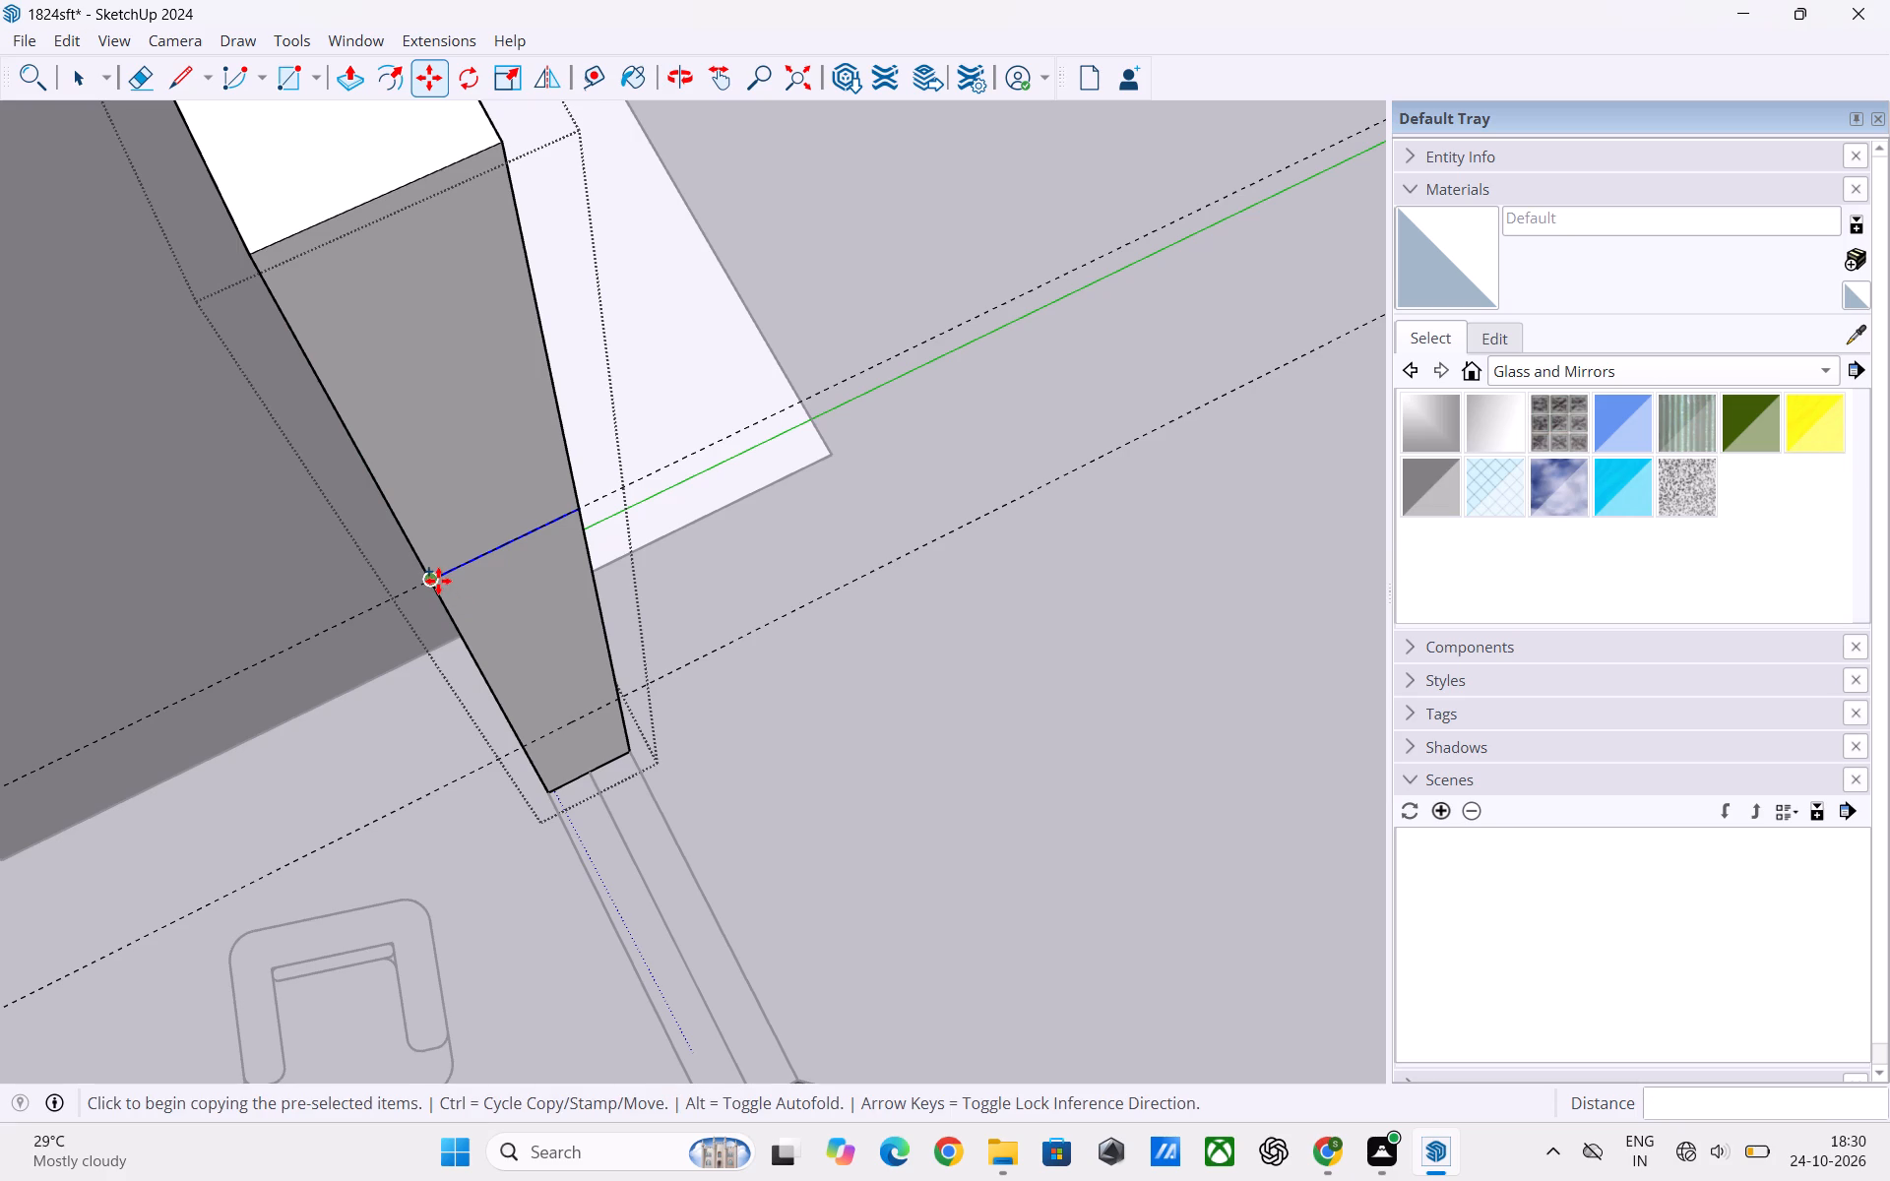
pyautogui.click(438, 581)
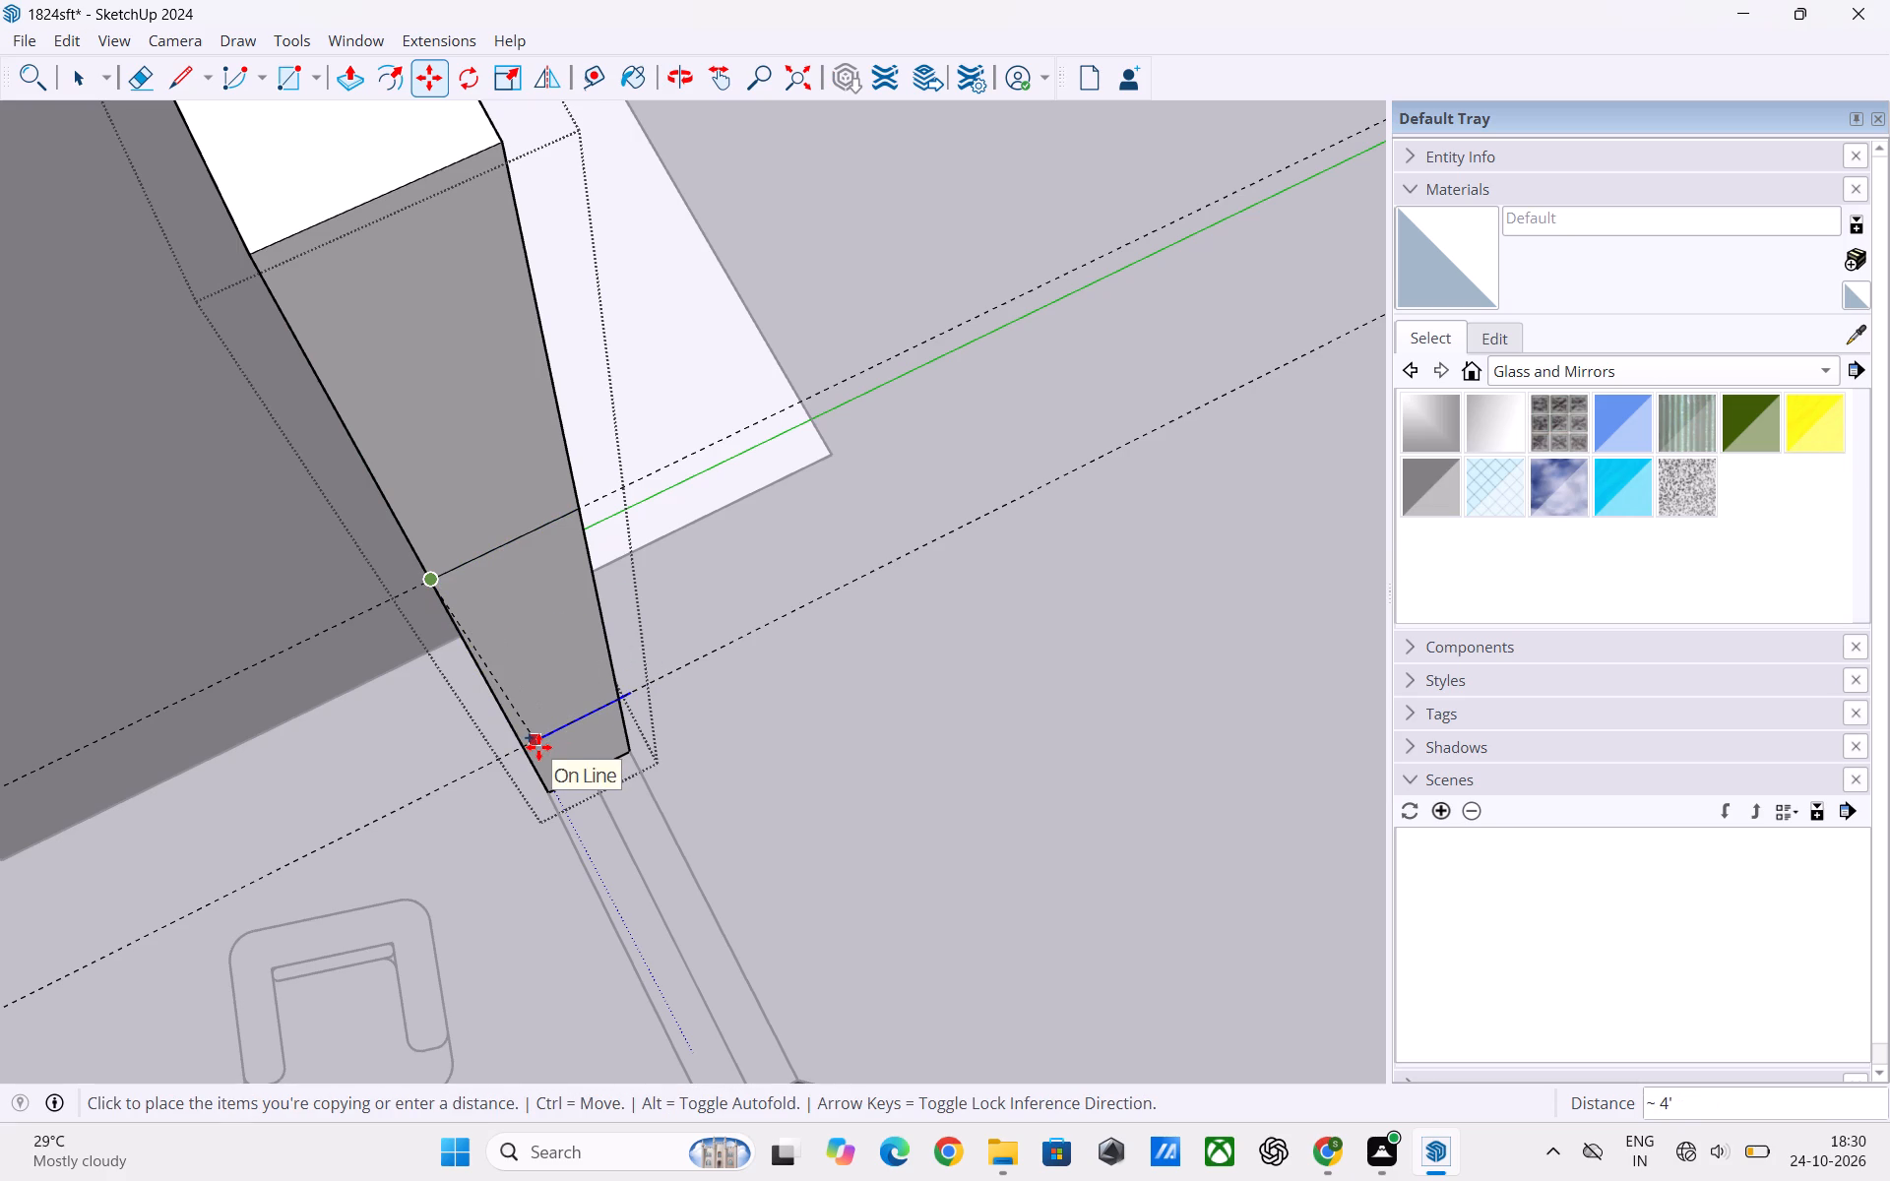
pyautogui.scroll(5, 532, 756)
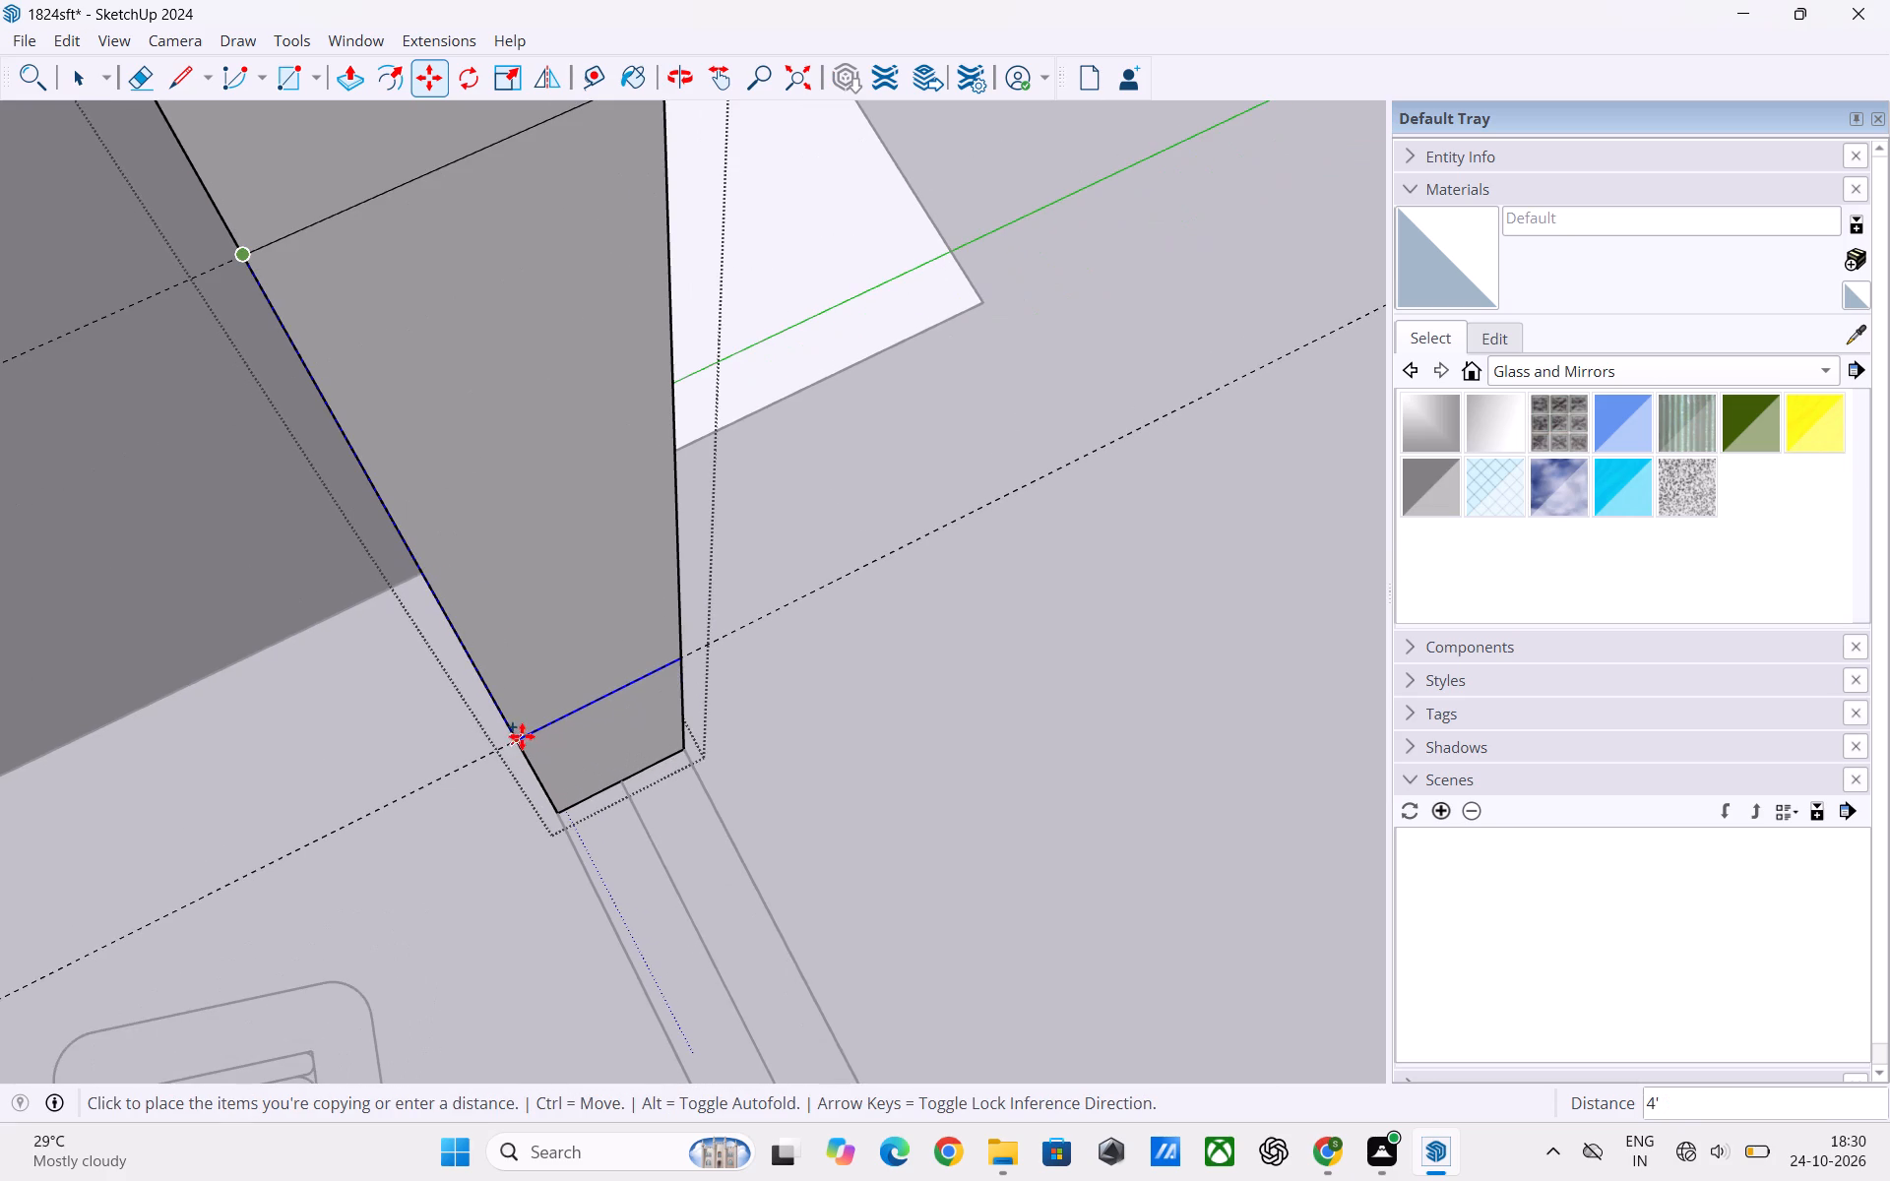
pyautogui.click(522, 736)
pyautogui.press('space')
pyautogui.scroll(-5, 888, 765)
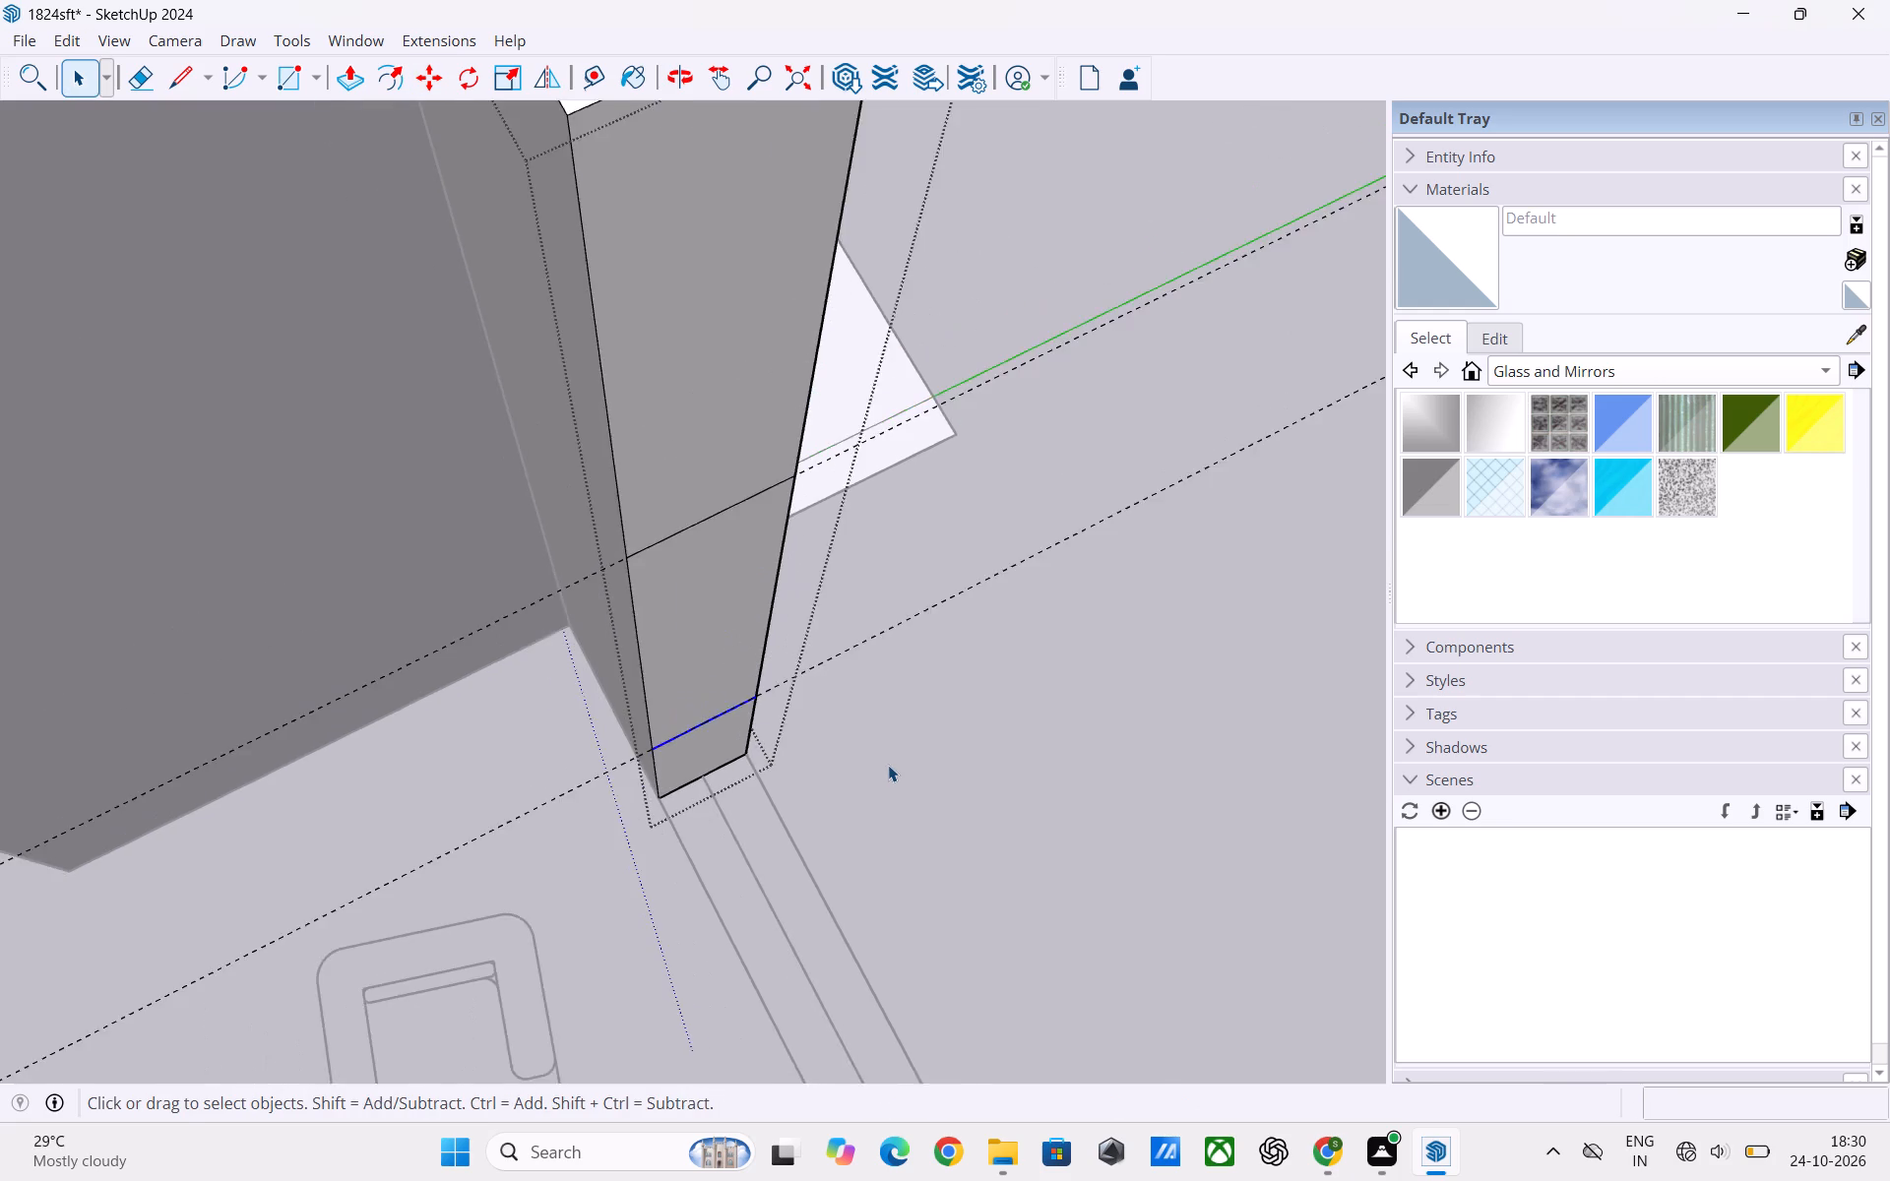
pyautogui.scroll(-3, 888, 765)
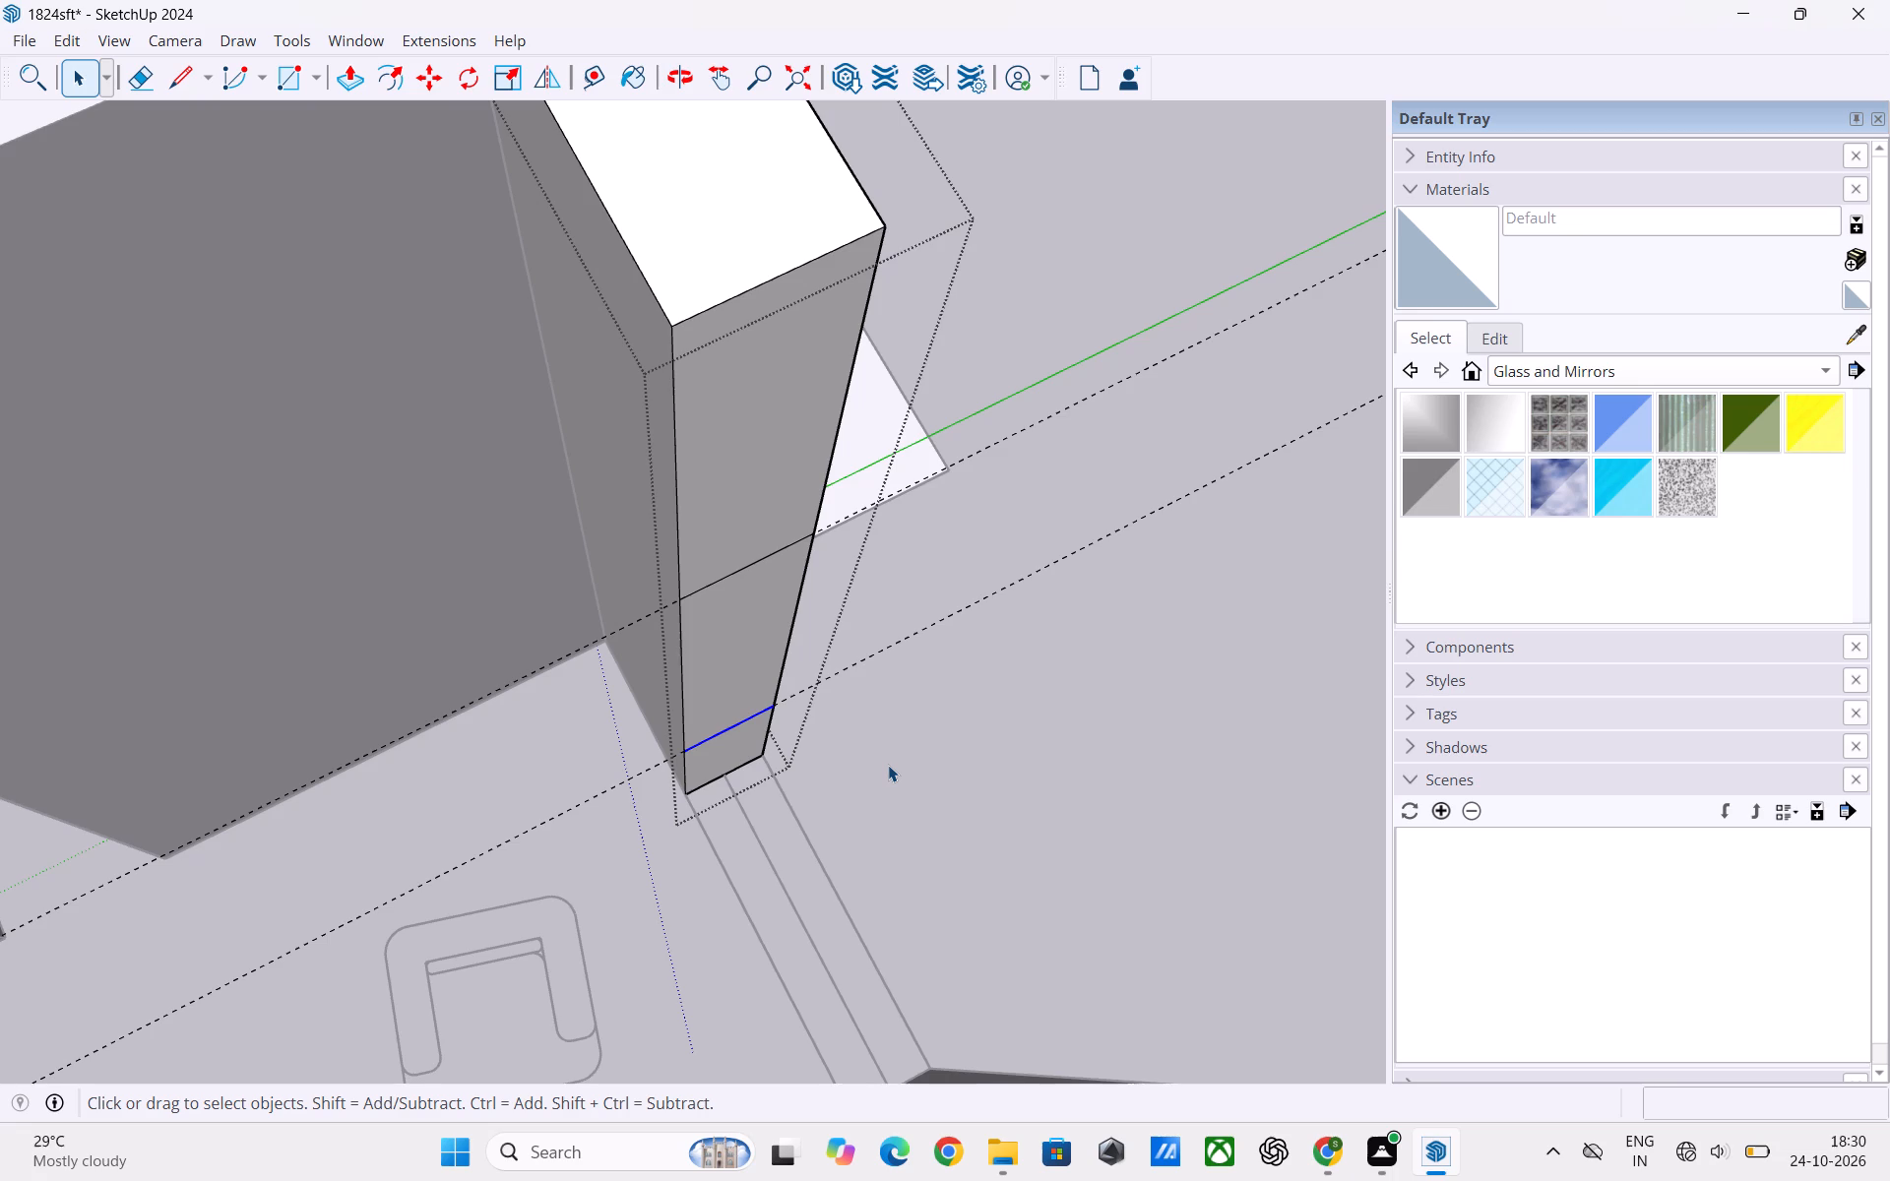
pyautogui.scroll(-2, 905, 753)
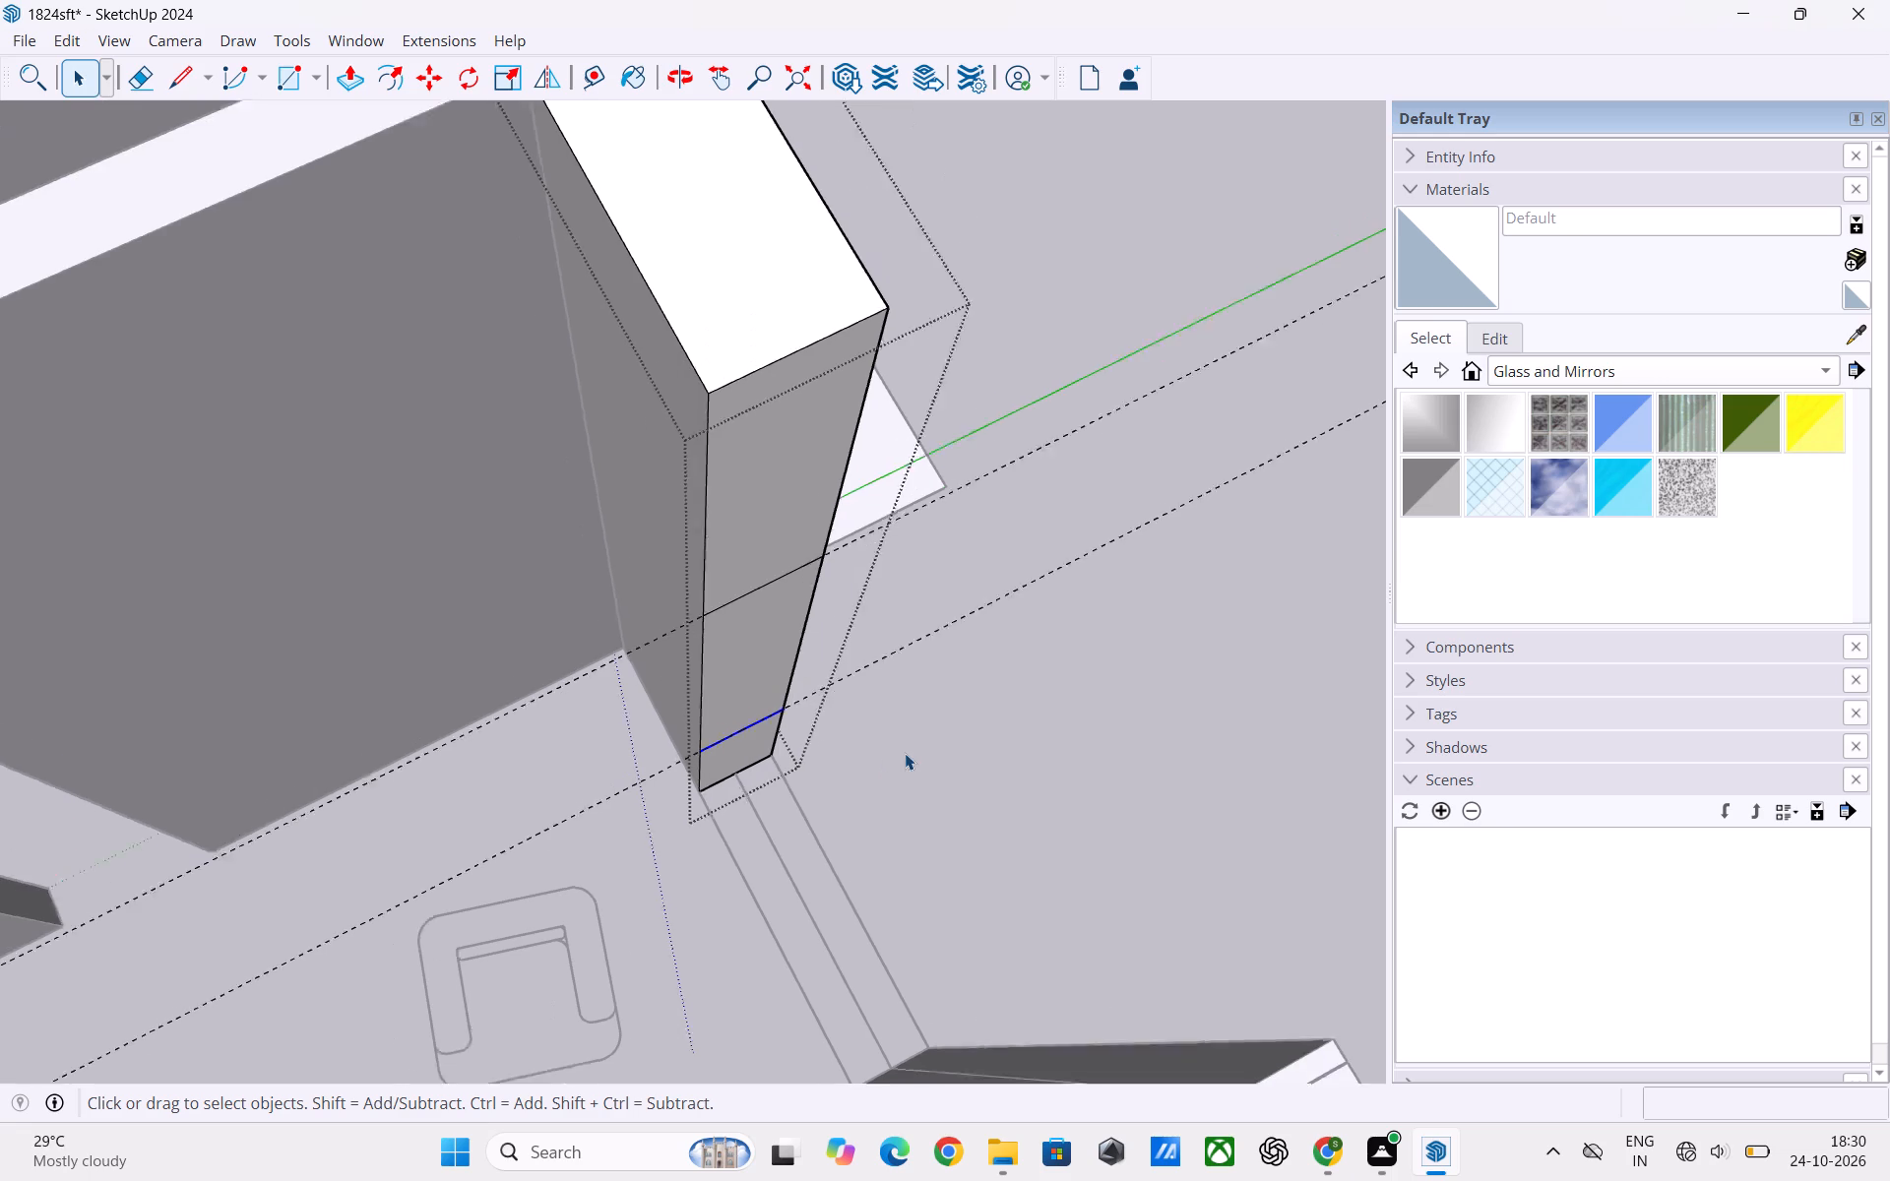
pyautogui.moveTo(851, 782); pyautogui.dragTo(661, 650, button='middle')
pyautogui.moveTo(836, 697); pyautogui.dragTo(919, 821, button='middle')
pyautogui.scroll(-2, 978, 622)
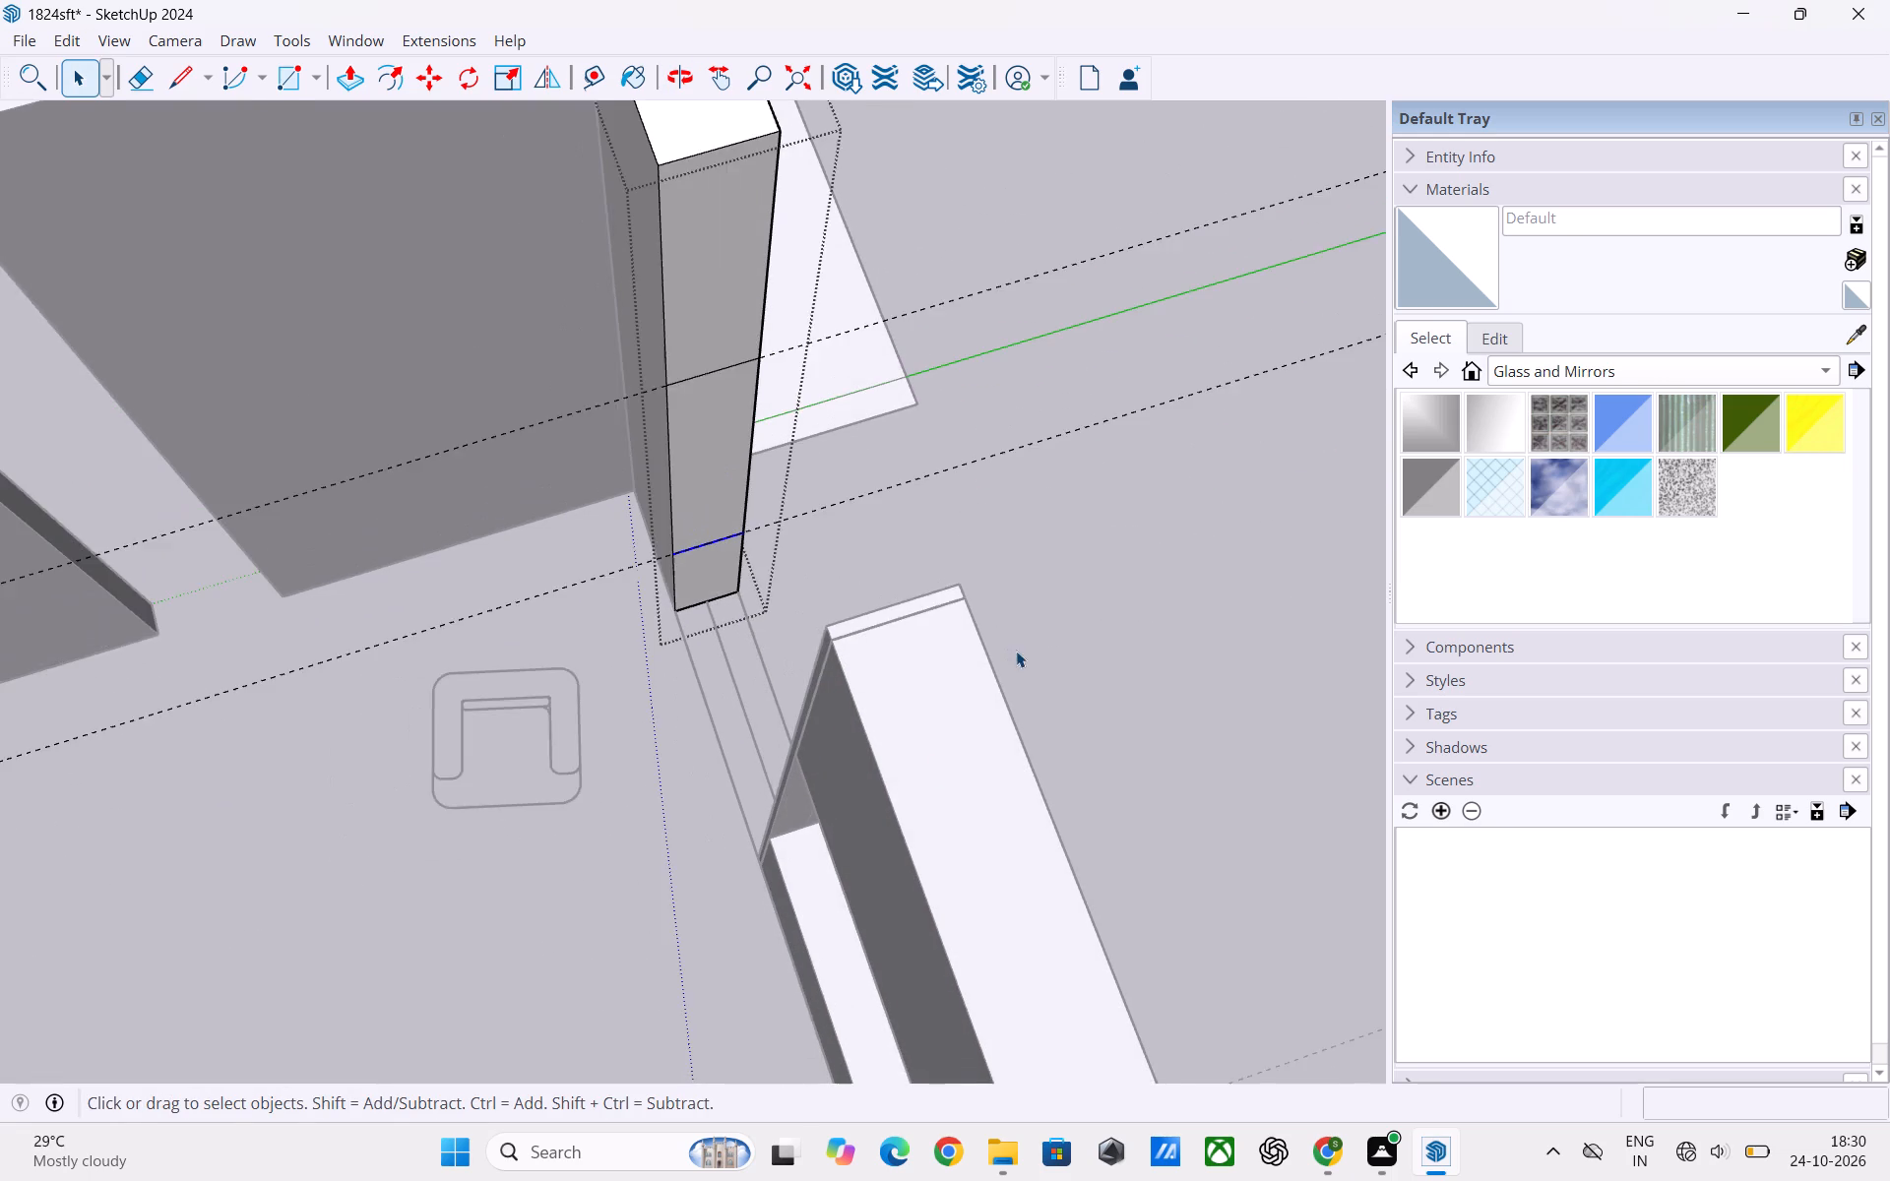
pyautogui.scroll(-2, 1016, 651)
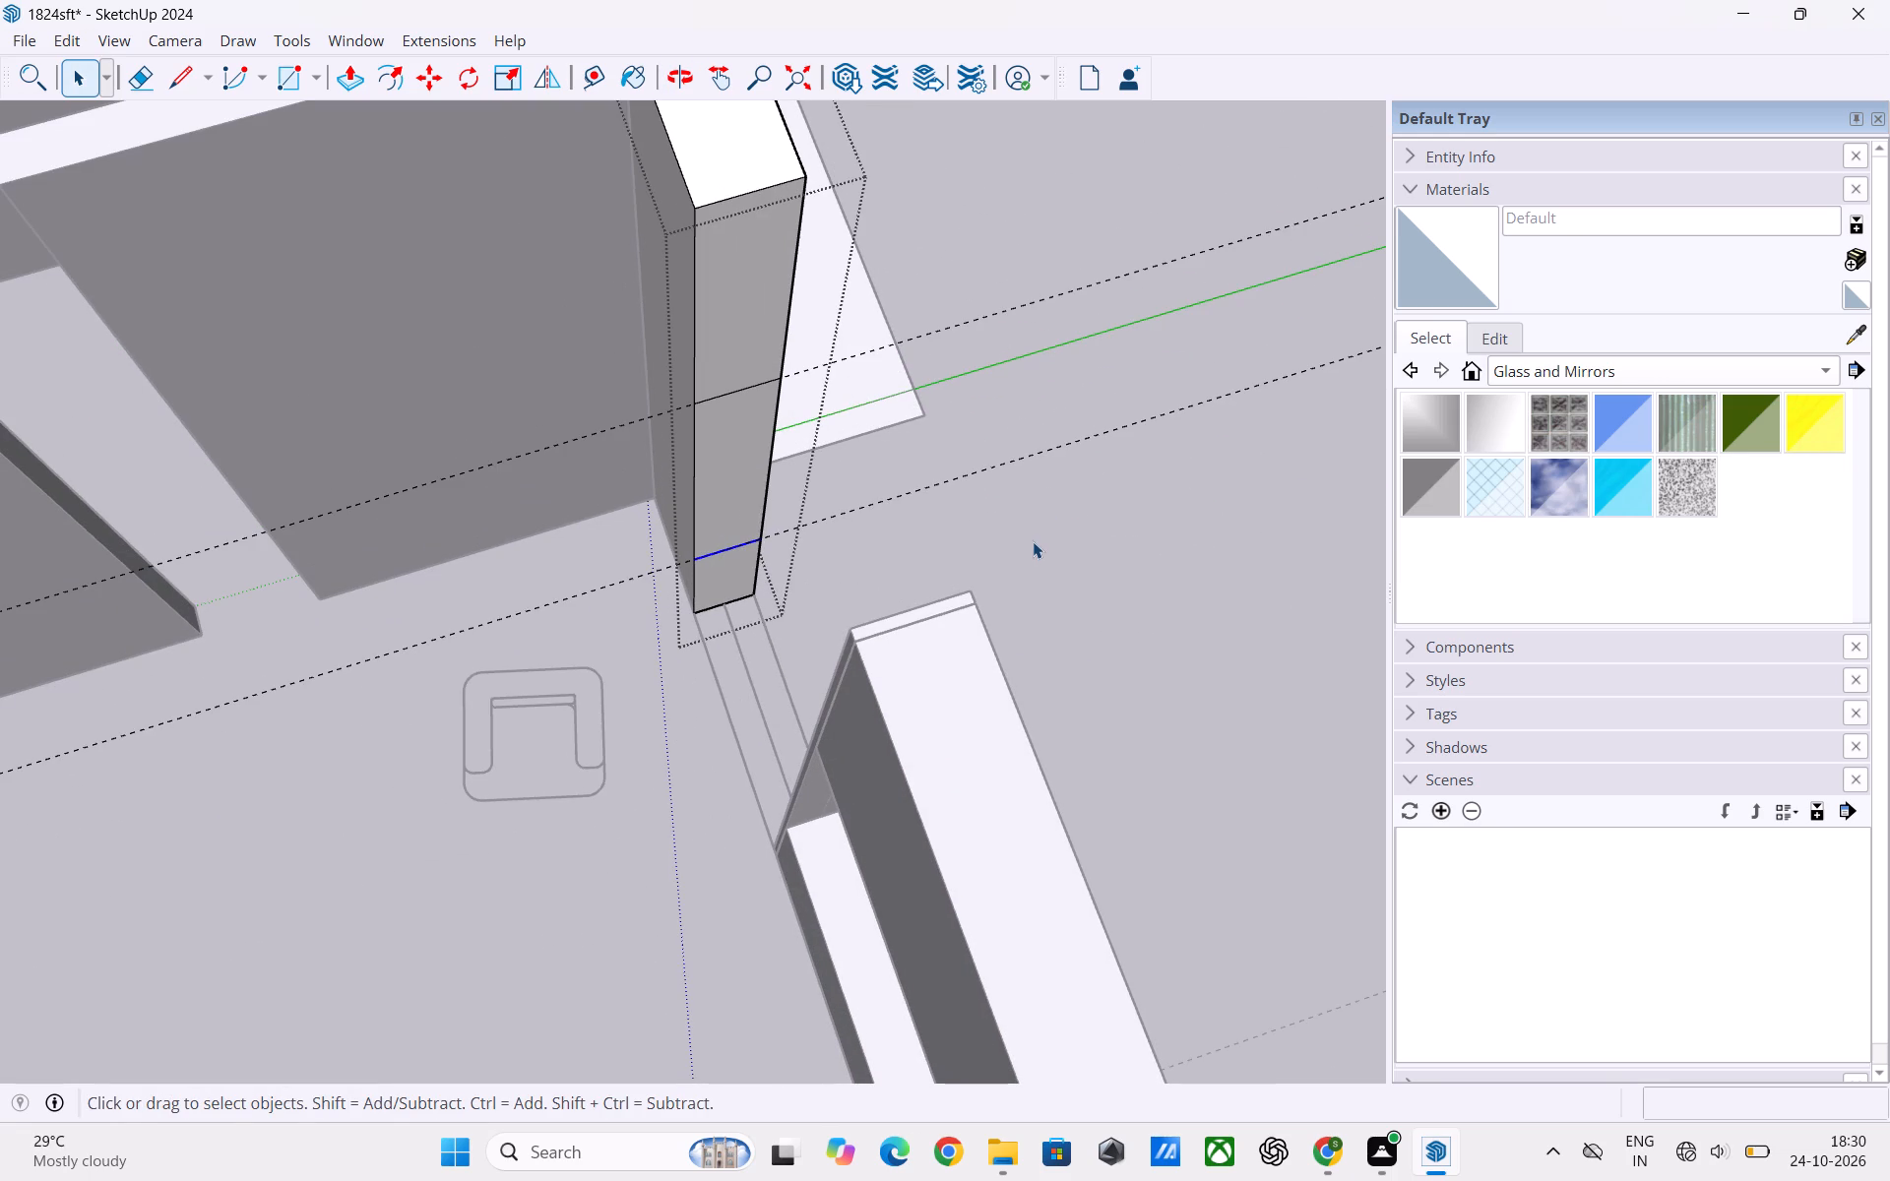
pyautogui.click(1033, 541)
# Push/Pull the bottom section of the wall's end face about 2' 11" across the gap to the thin upright piece, and leave the group.
pyautogui.click(738, 331)
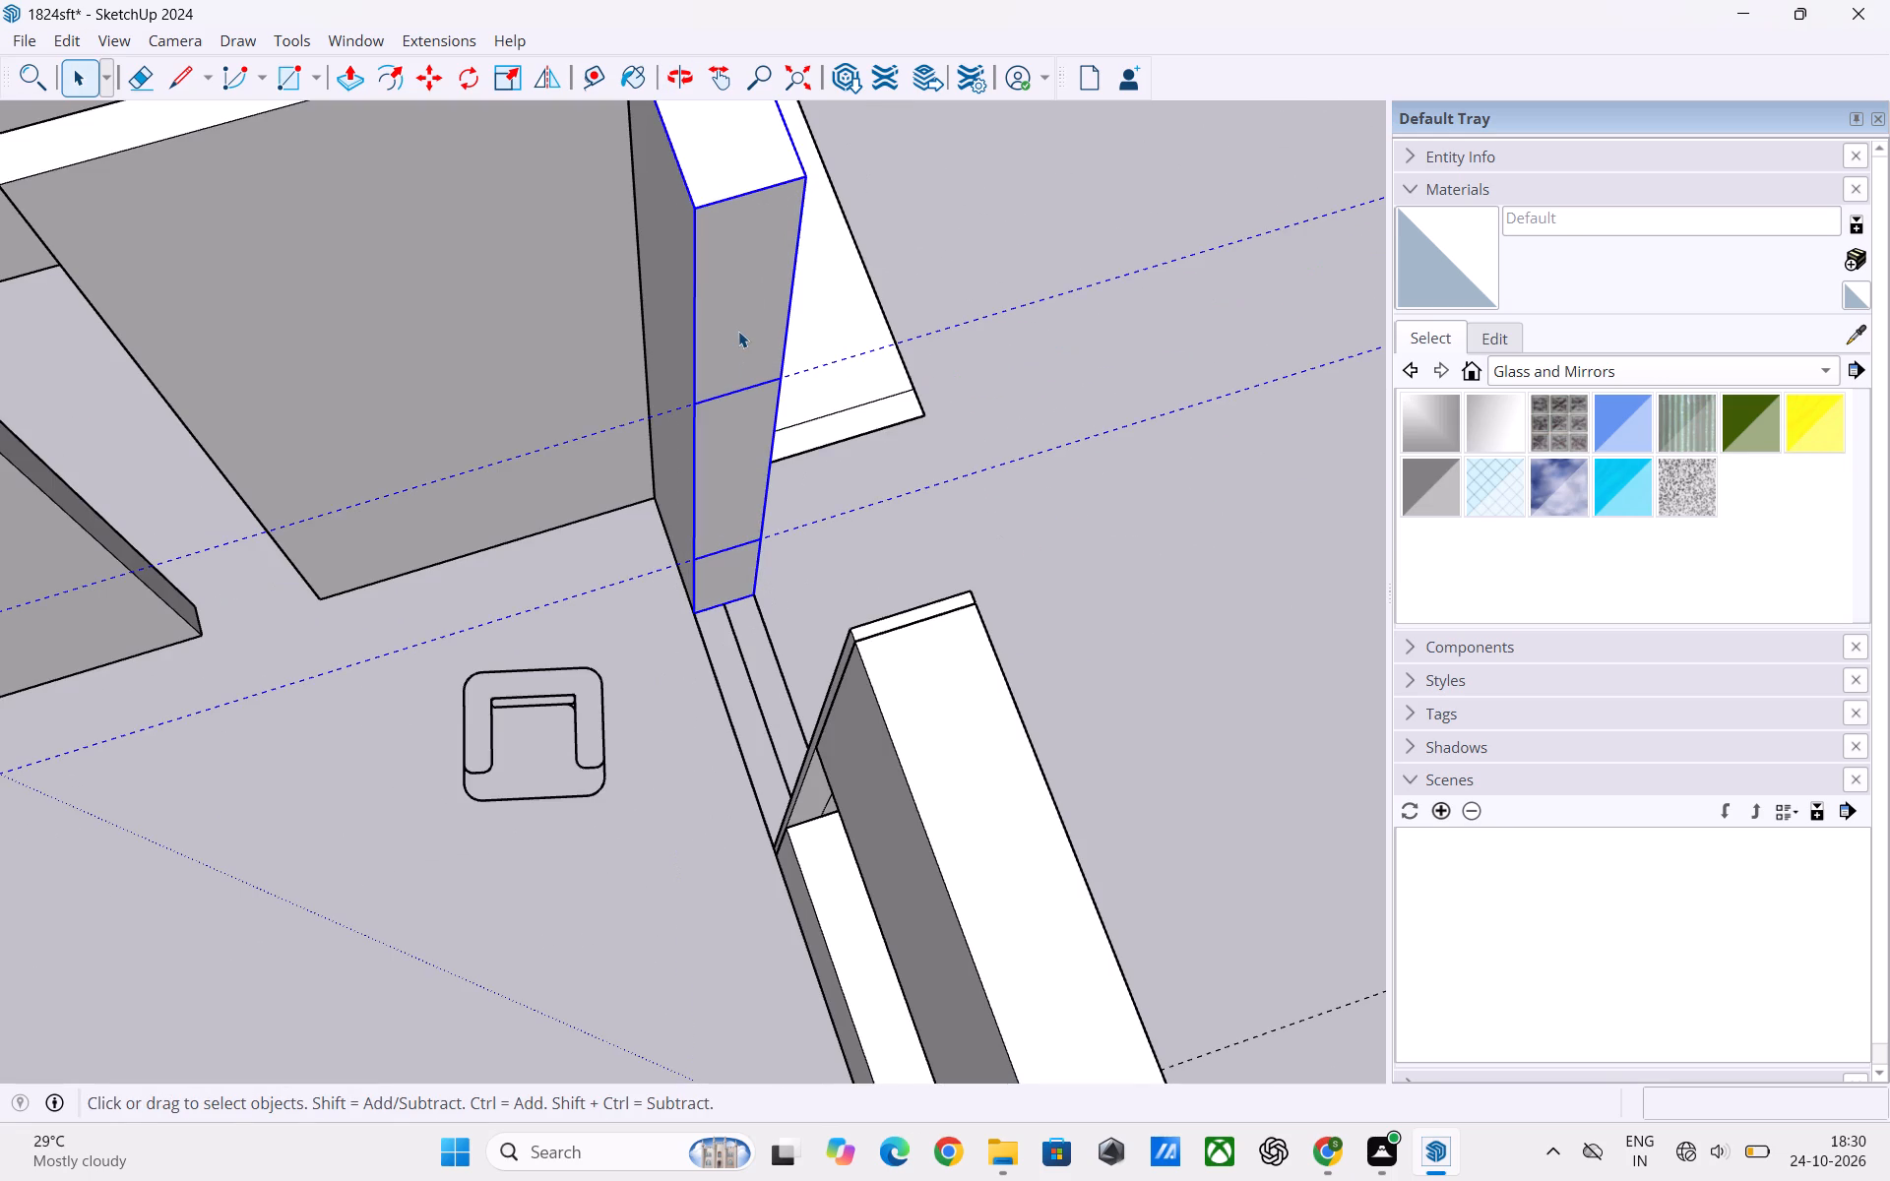
pyautogui.click(1141, 493)
pyautogui.click(742, 579)
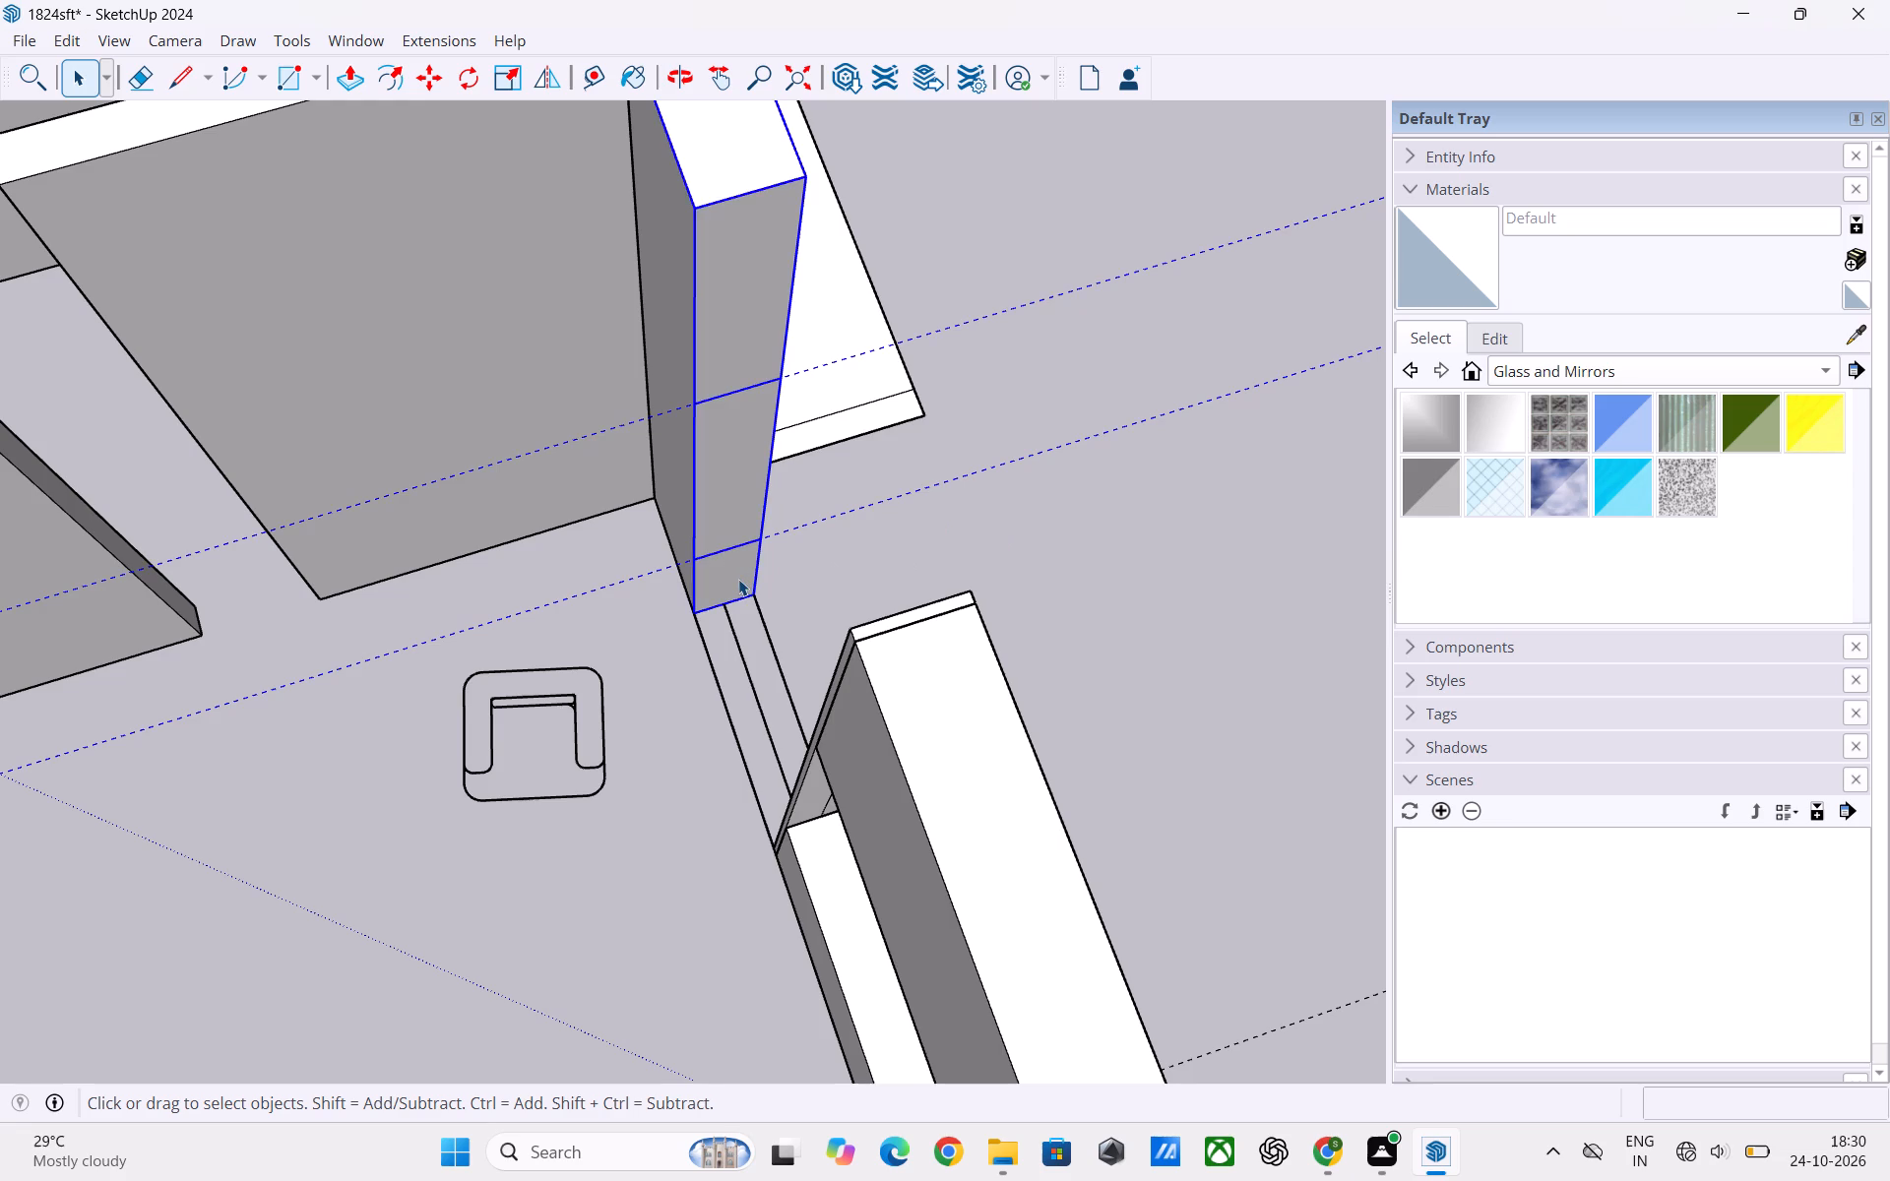
pyautogui.doubleClick(738, 579)
pyautogui.click(732, 583)
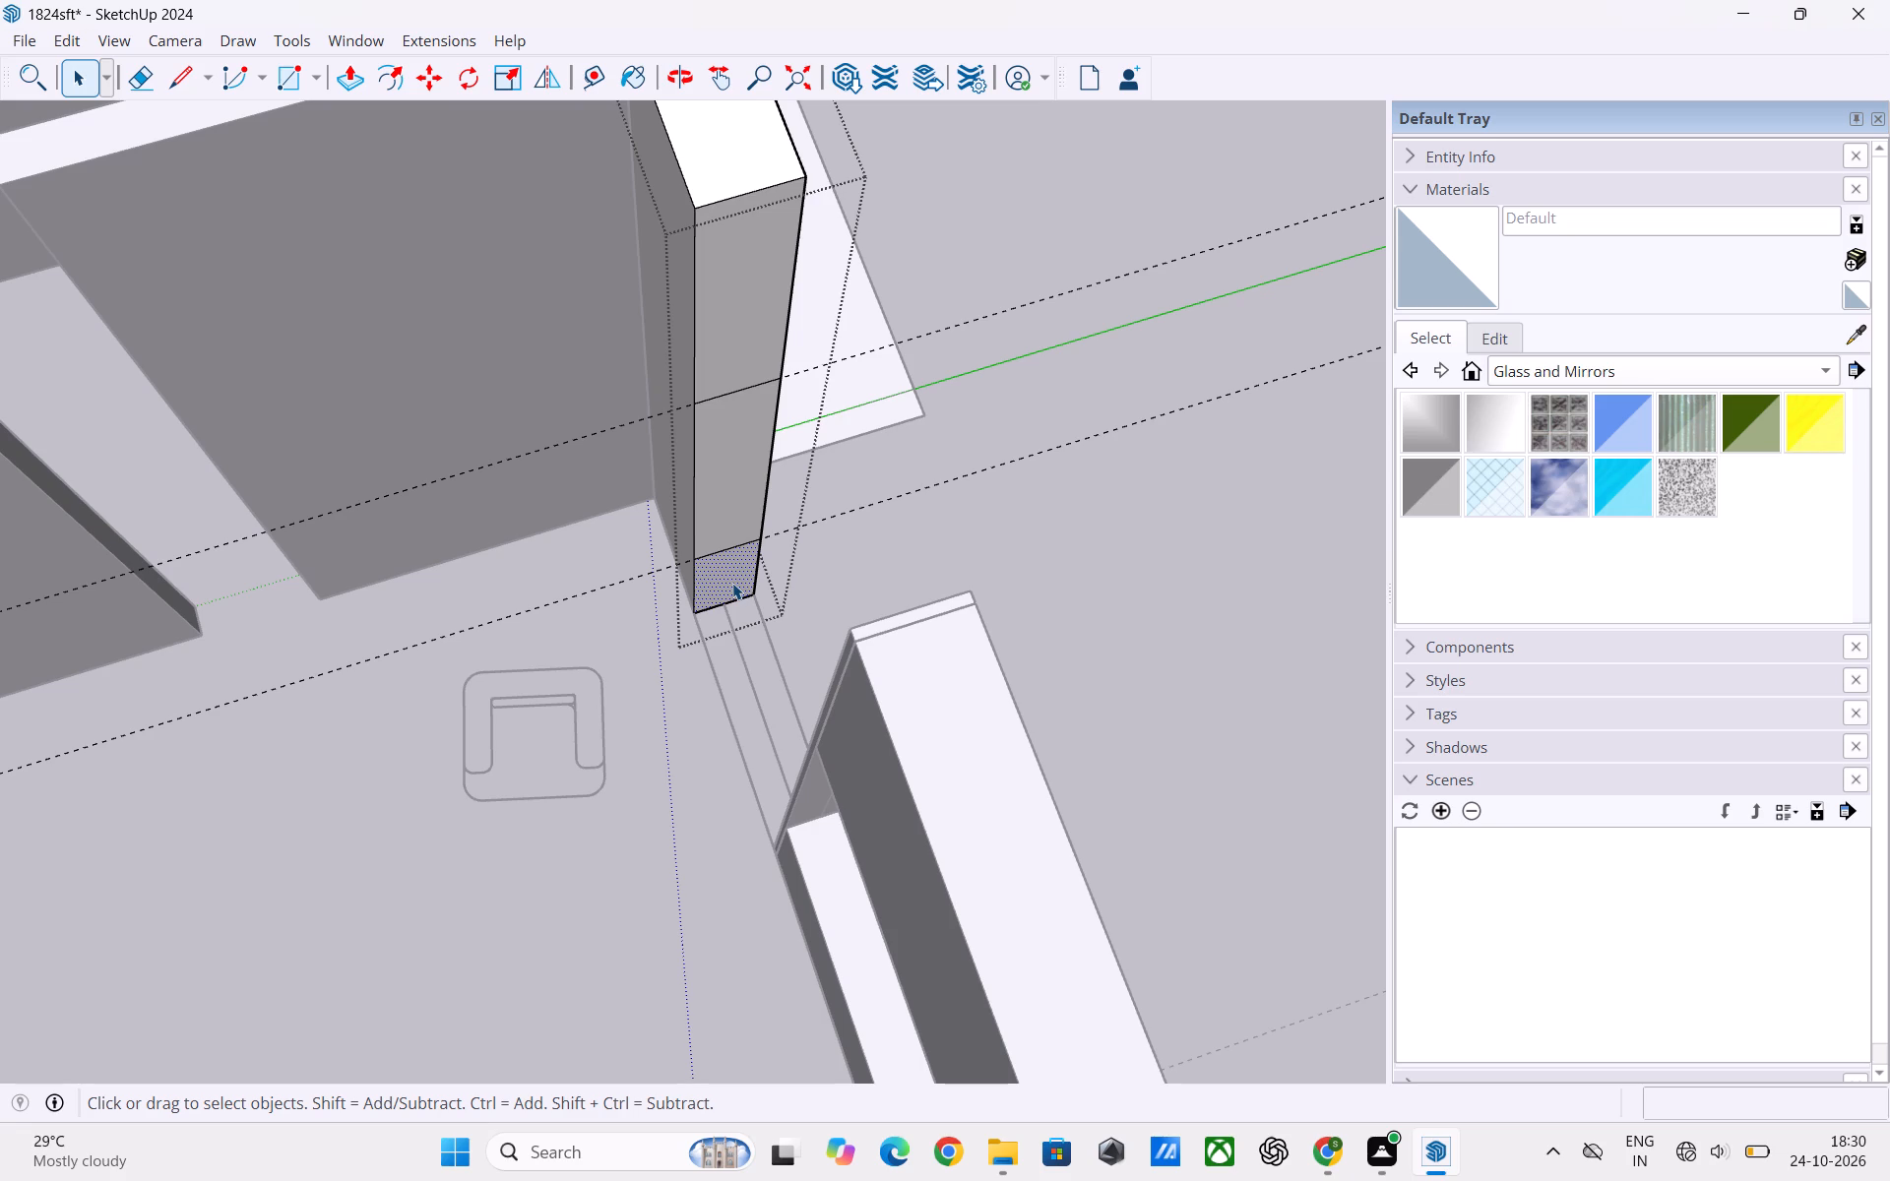
pyautogui.click(732, 583)
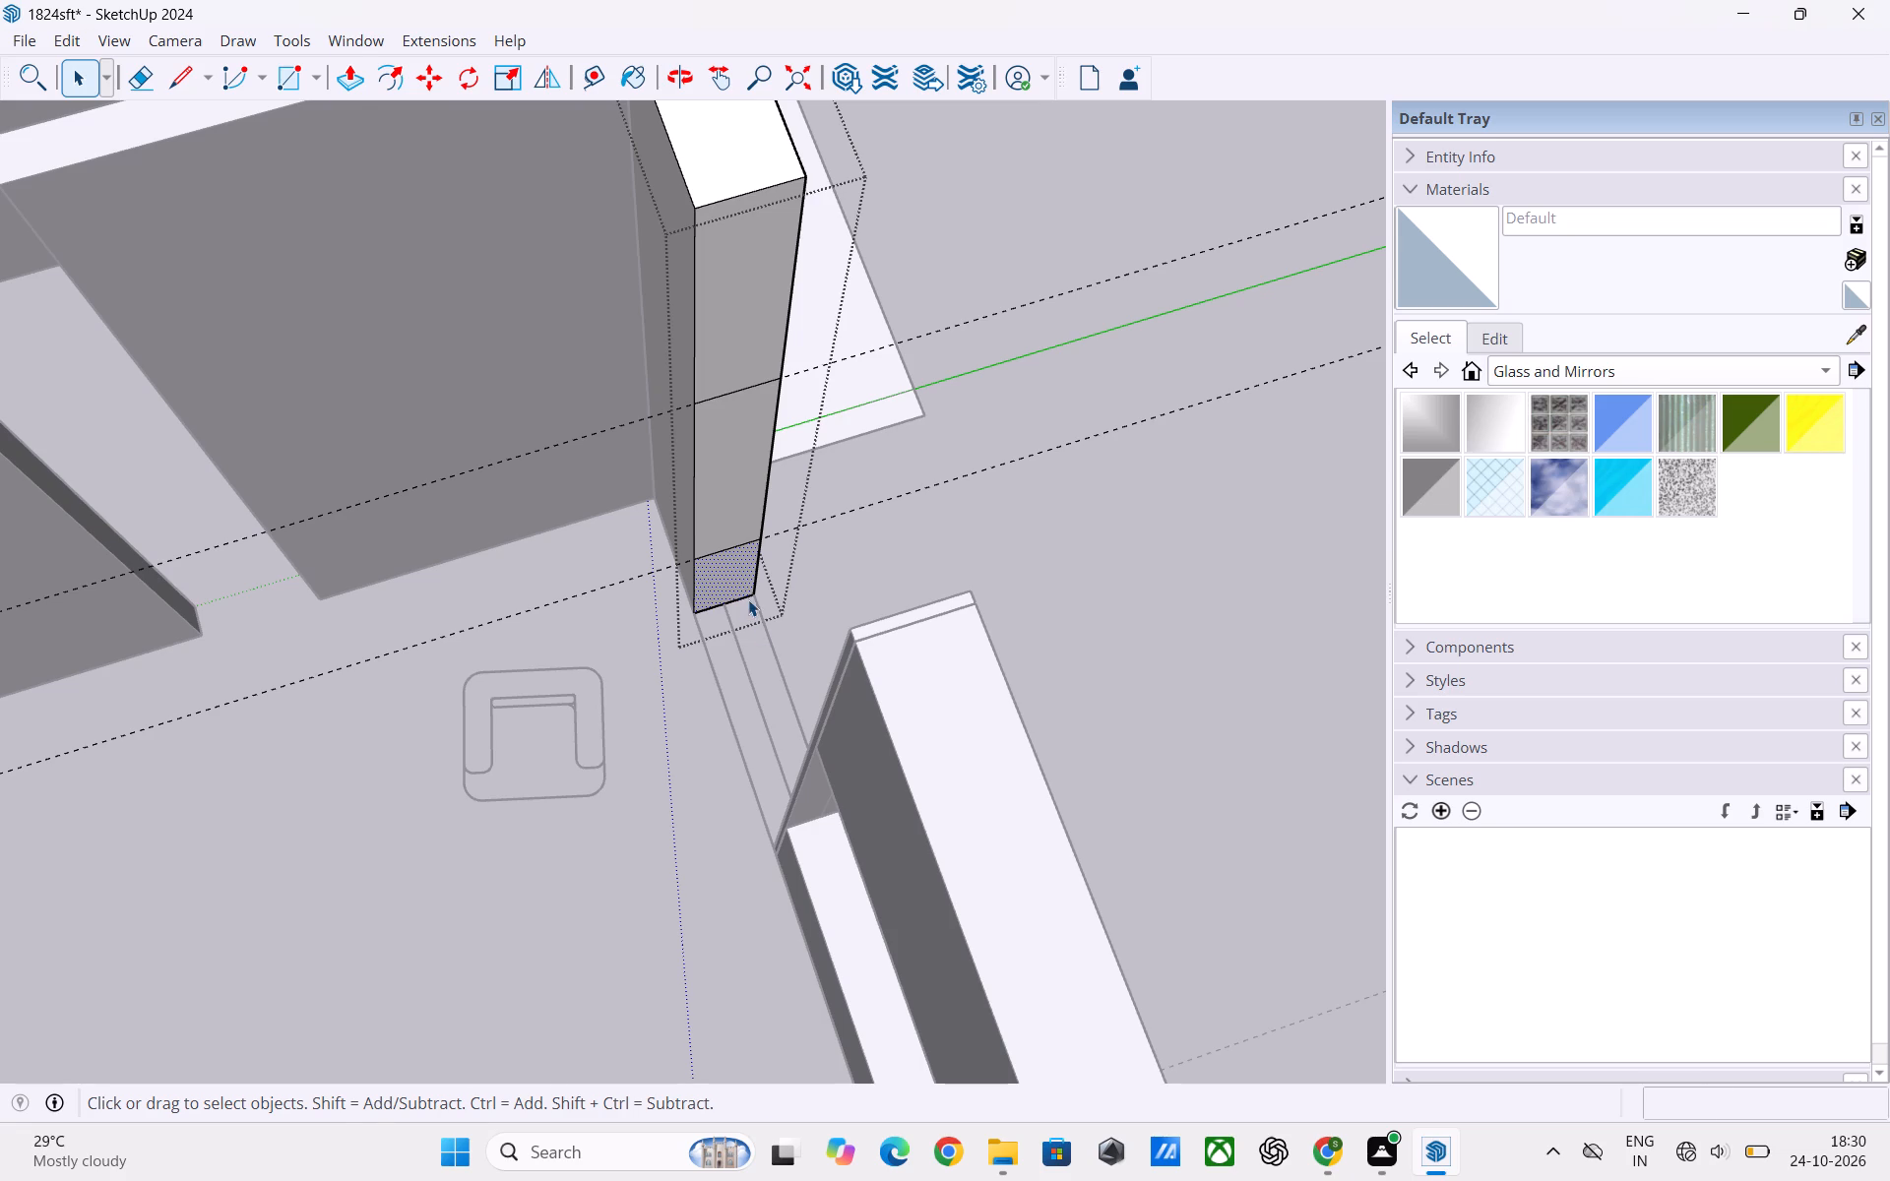
pyautogui.press('p')
pyautogui.click(743, 576)
pyautogui.scroll(-2, 766, 657)
pyautogui.moveTo(797, 707); pyautogui.dragTo(944, 760, button='middle')
pyautogui.scroll(2, 828, 756)
pyautogui.moveTo(829, 766); pyautogui.dragTo(943, 727, button='middle')
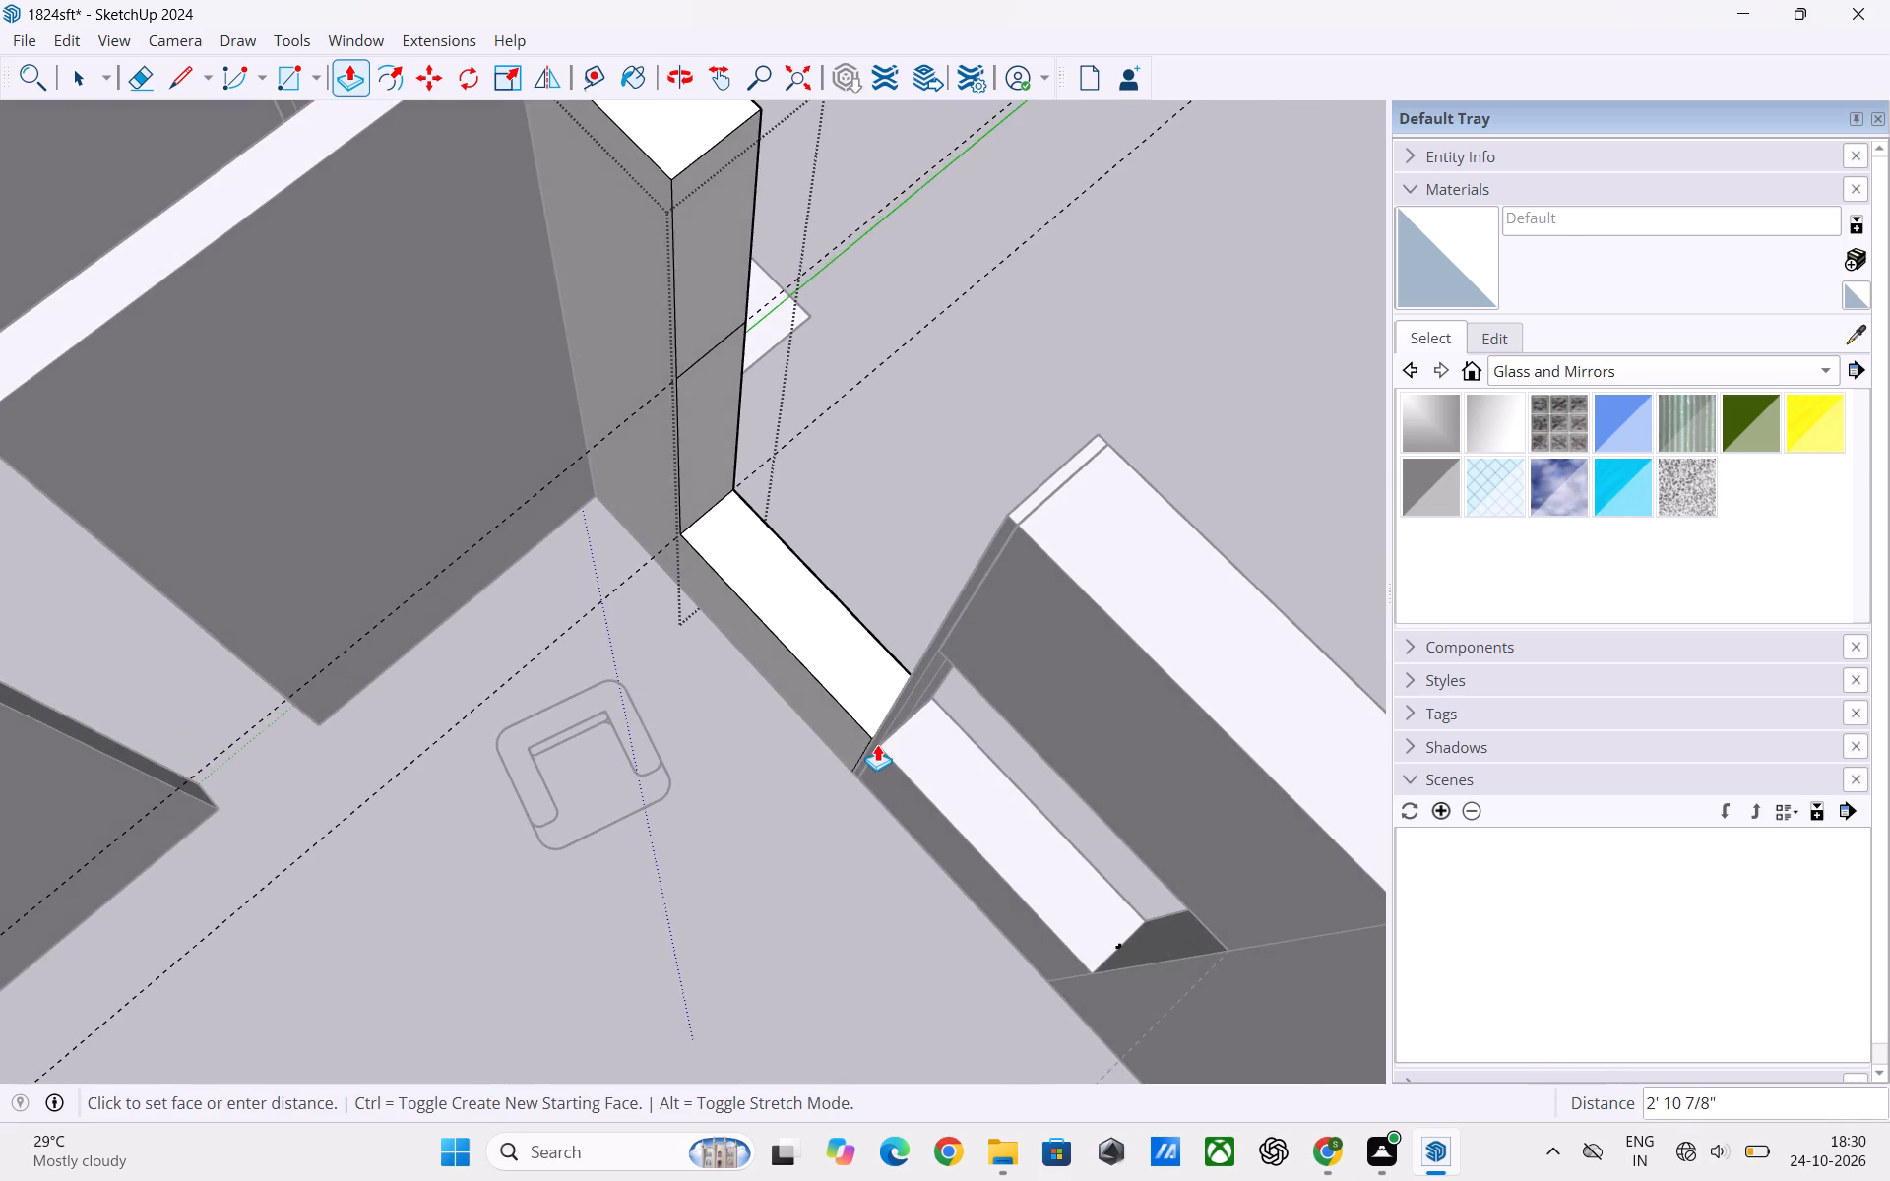
pyautogui.scroll(2, 875, 744)
pyautogui.moveTo(863, 747); pyautogui.dragTo(970, 675, button='middle')
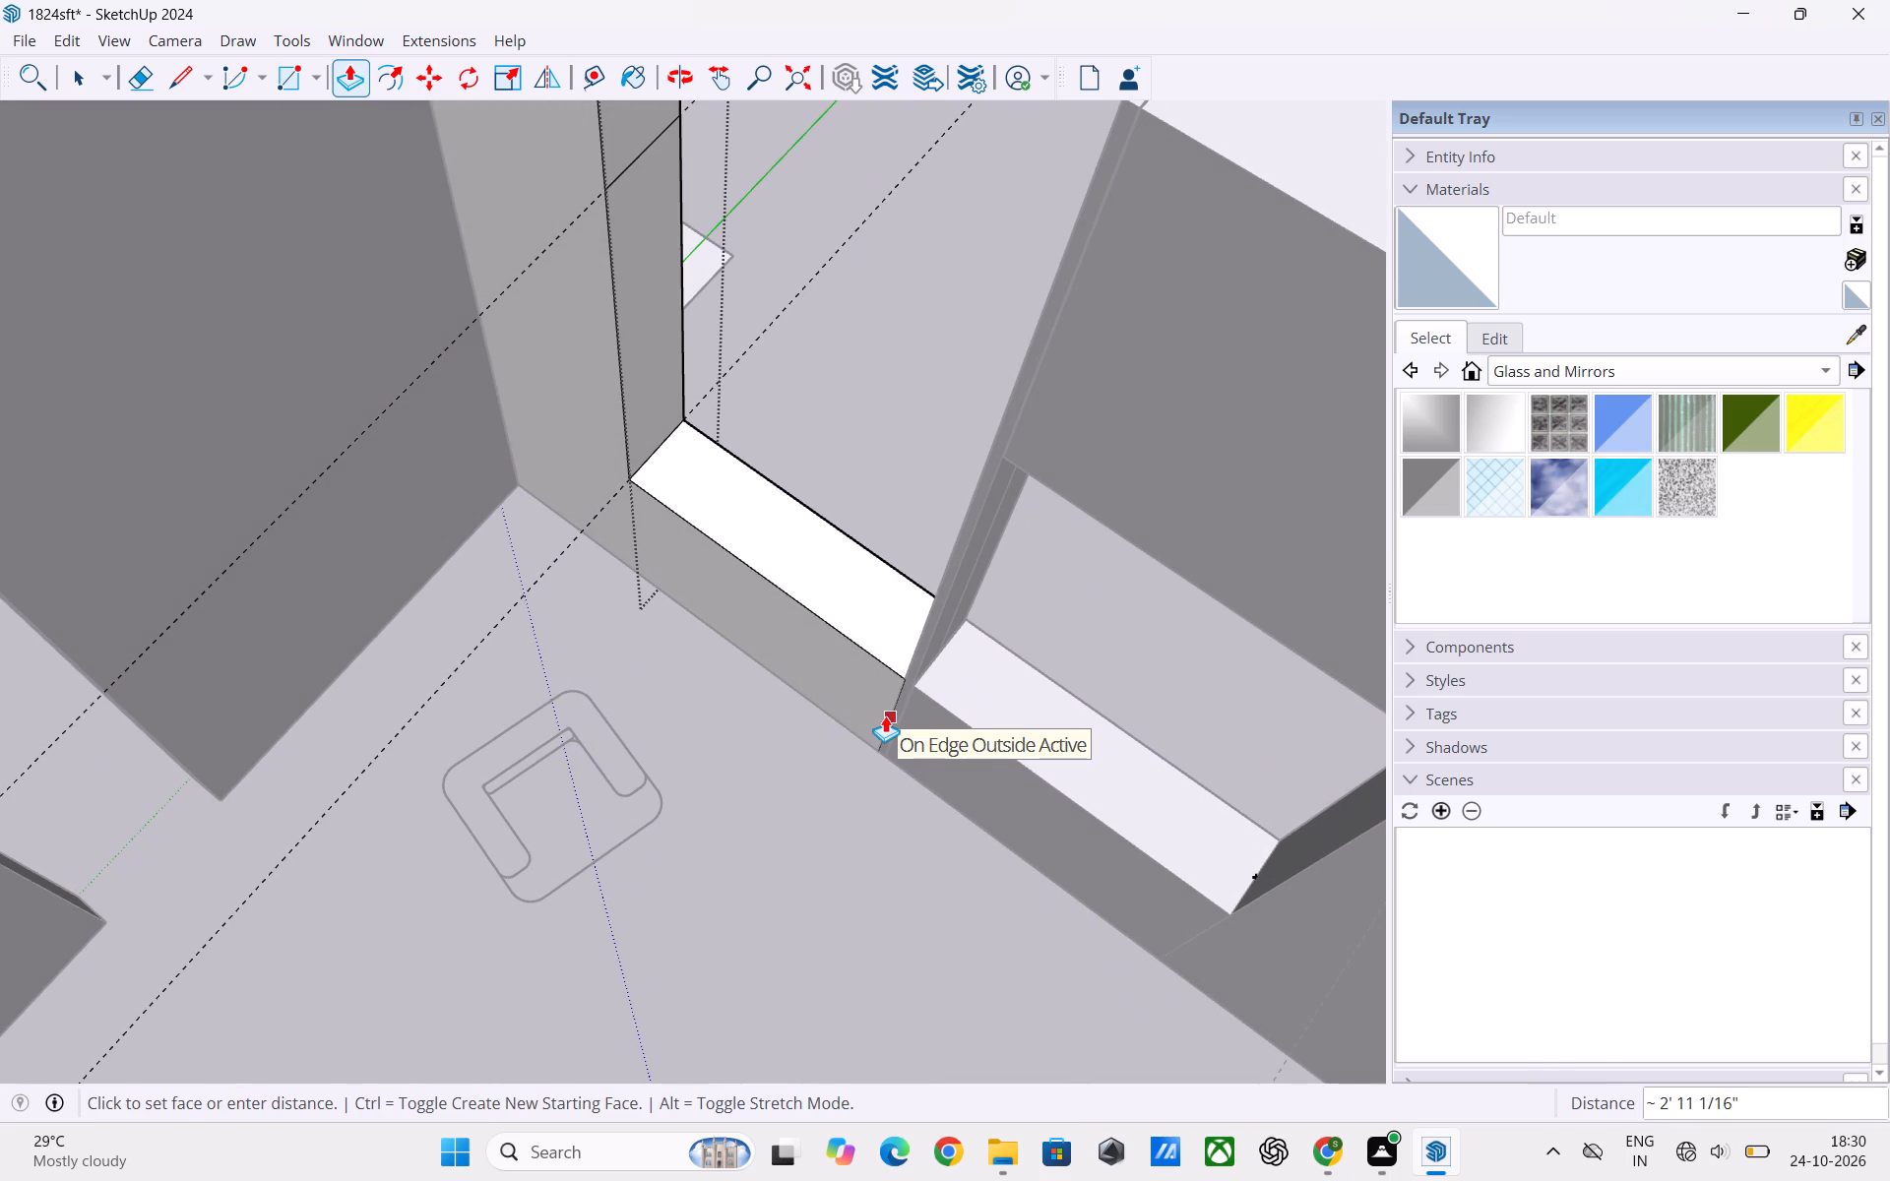
pyautogui.click(885, 715)
pyautogui.press('space')
pyautogui.click(845, 813)
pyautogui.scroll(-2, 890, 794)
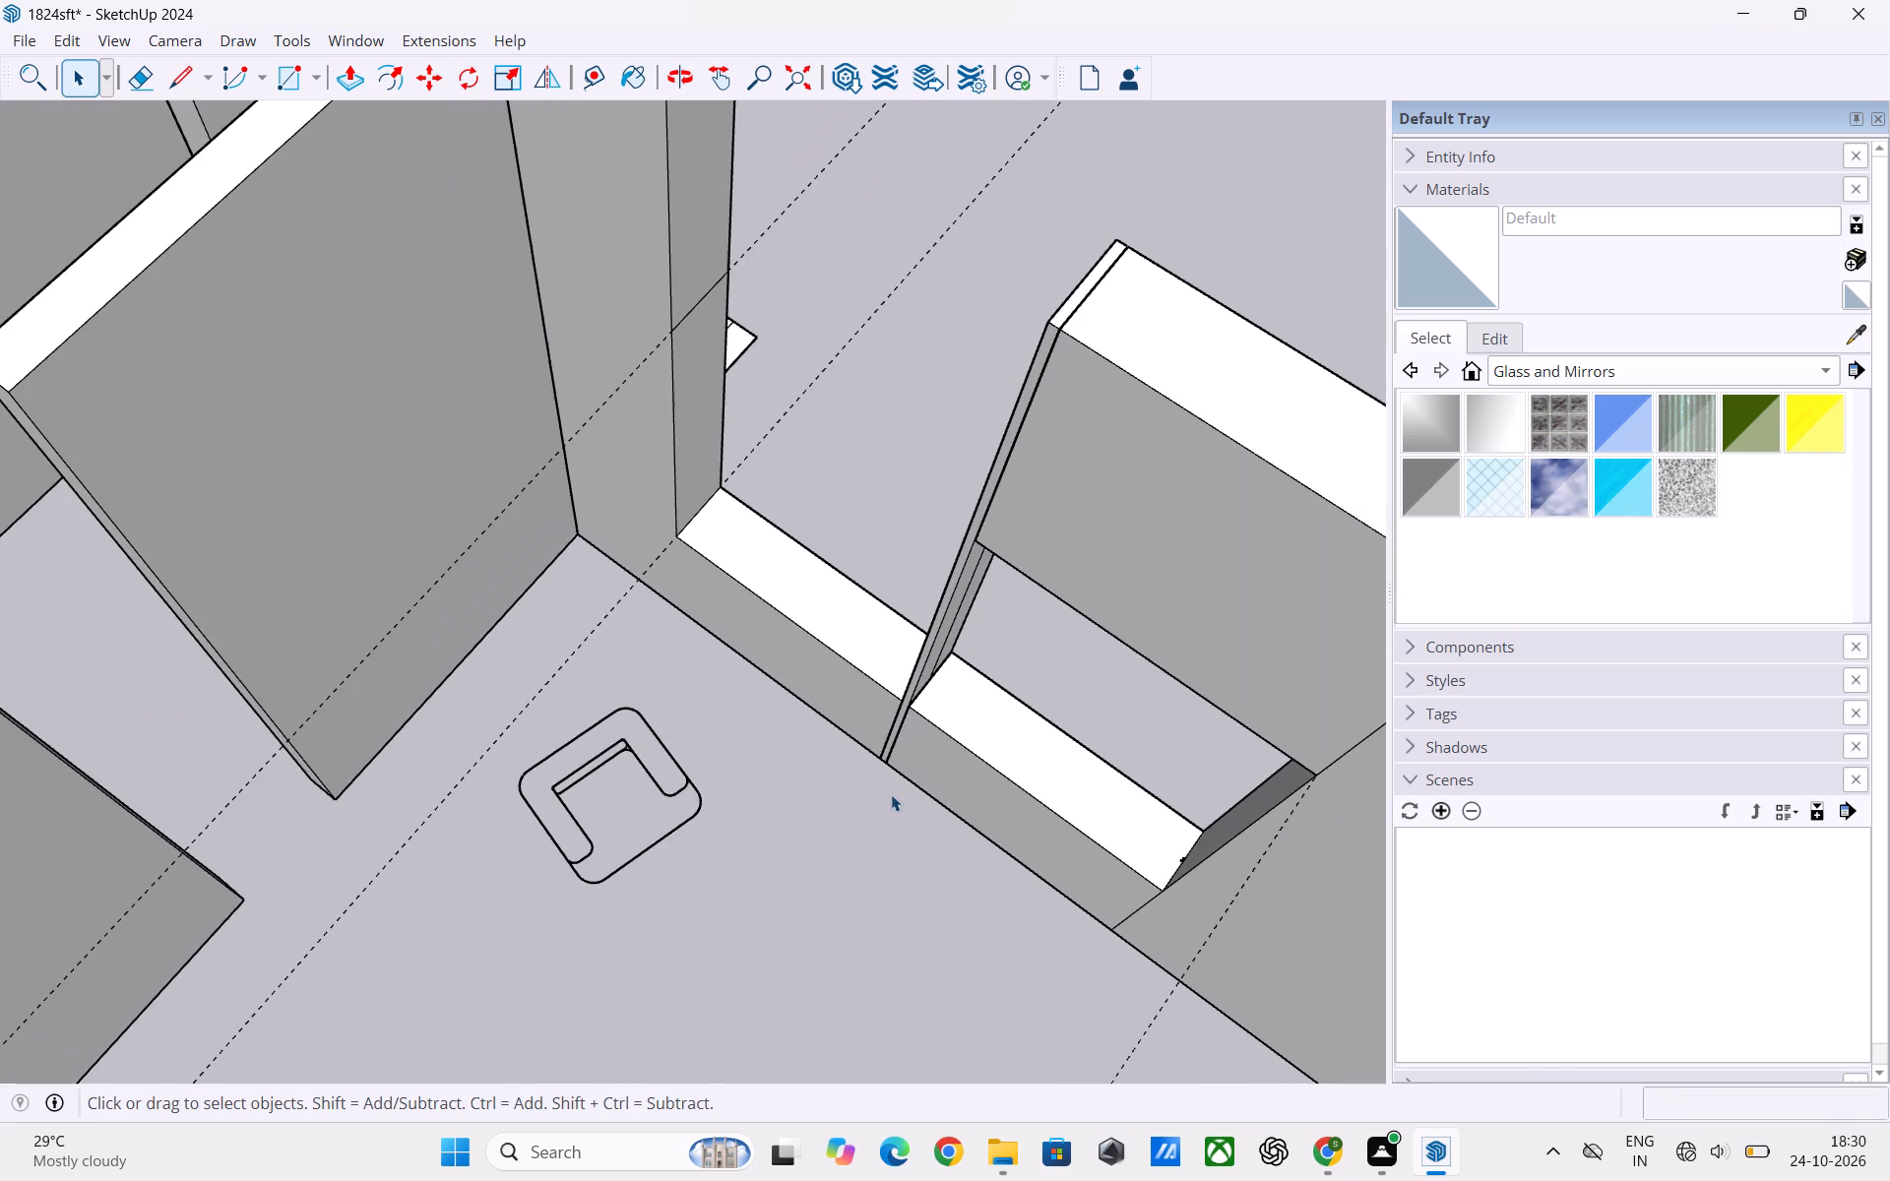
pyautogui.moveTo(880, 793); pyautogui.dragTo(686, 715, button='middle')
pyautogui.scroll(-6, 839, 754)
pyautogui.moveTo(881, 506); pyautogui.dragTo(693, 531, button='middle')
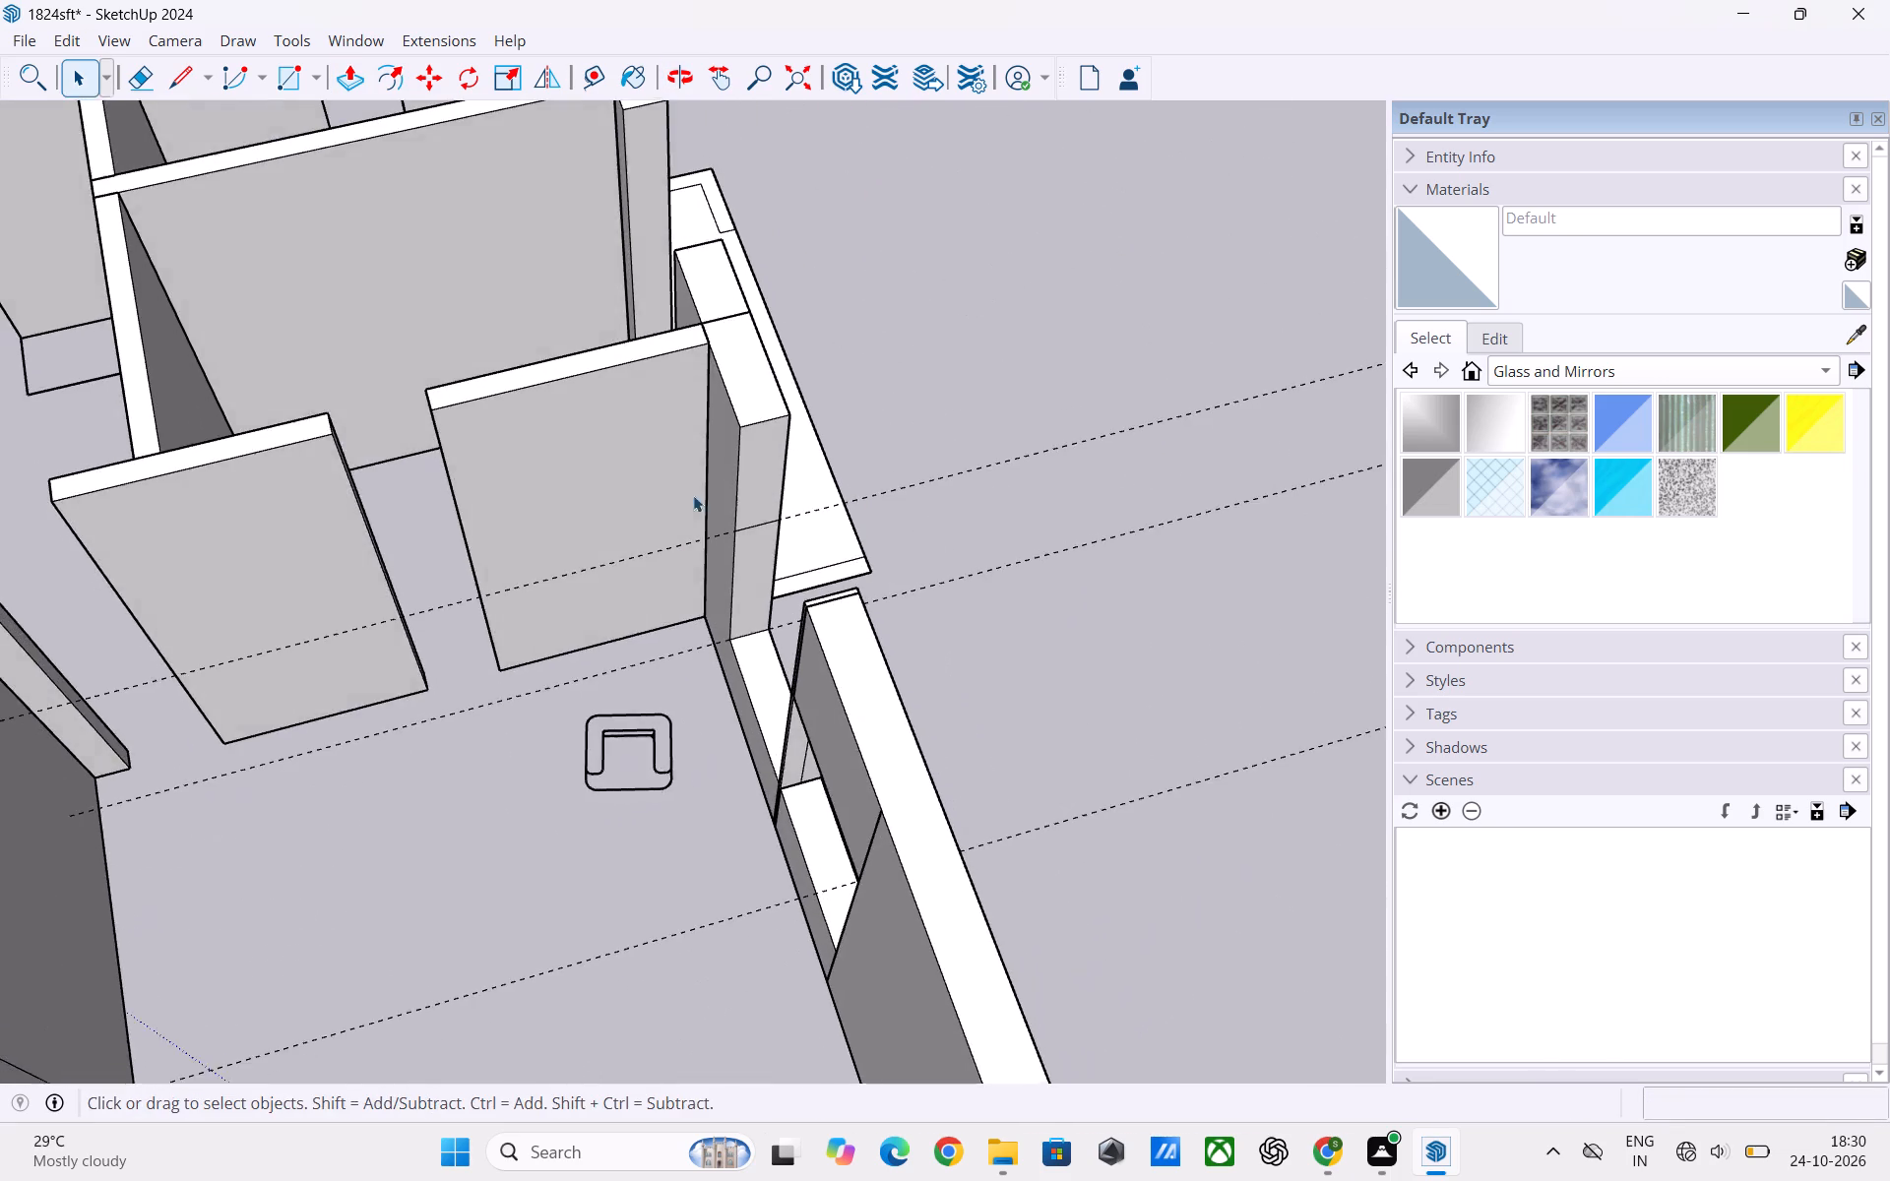
# Push/Pull the top section of the wall's end face about 2' 11" across the gap to the thin upright piece, and leave the group.
pyautogui.scroll(2, 737, 499)
pyautogui.moveTo(767, 528); pyautogui.dragTo(815, 640, button='middle')
pyautogui.scroll(2, 809, 611)
pyautogui.moveTo(785, 650); pyautogui.dragTo(926, 630, button='middle')
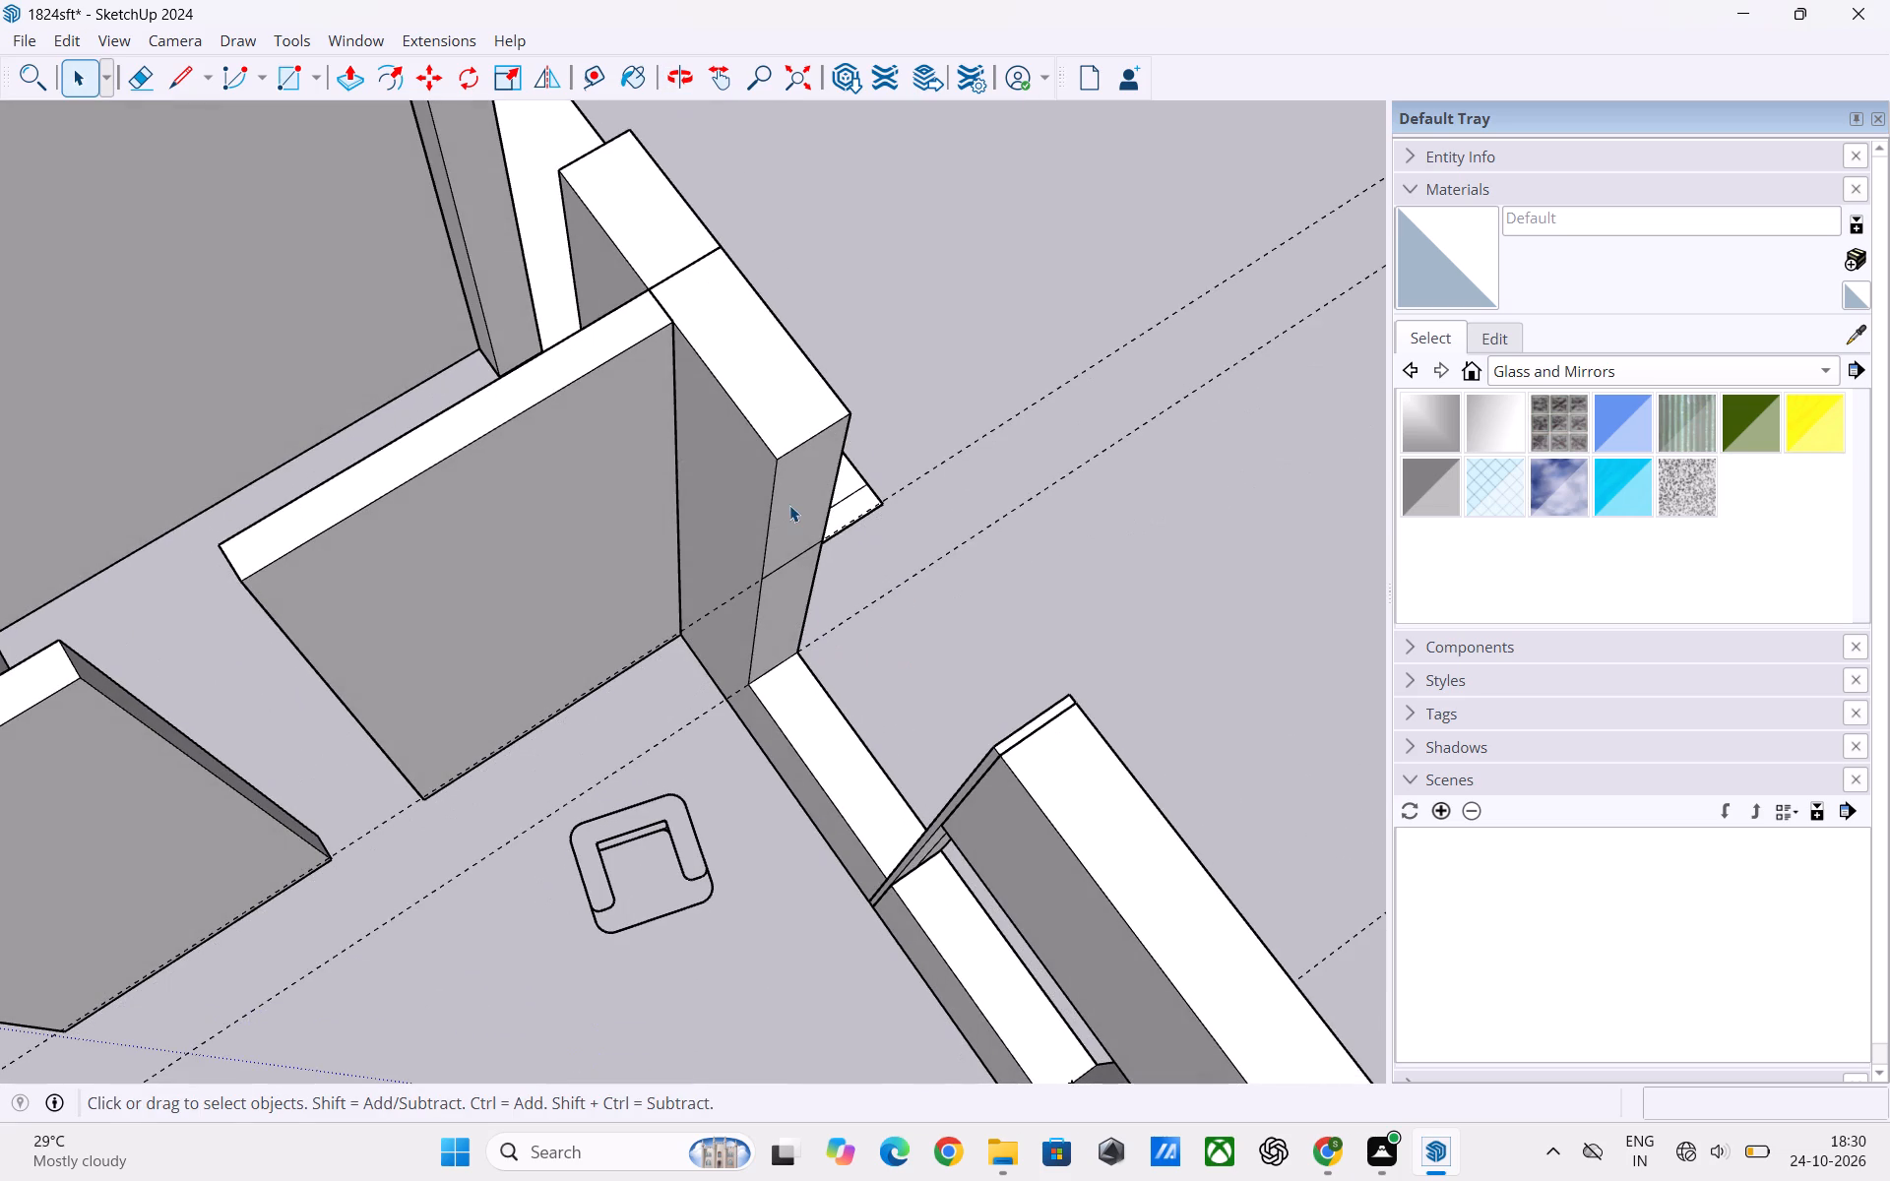
pyautogui.click(789, 505)
pyautogui.click(794, 515)
pyautogui.tripleClick(793, 527)
pyautogui.click(798, 518)
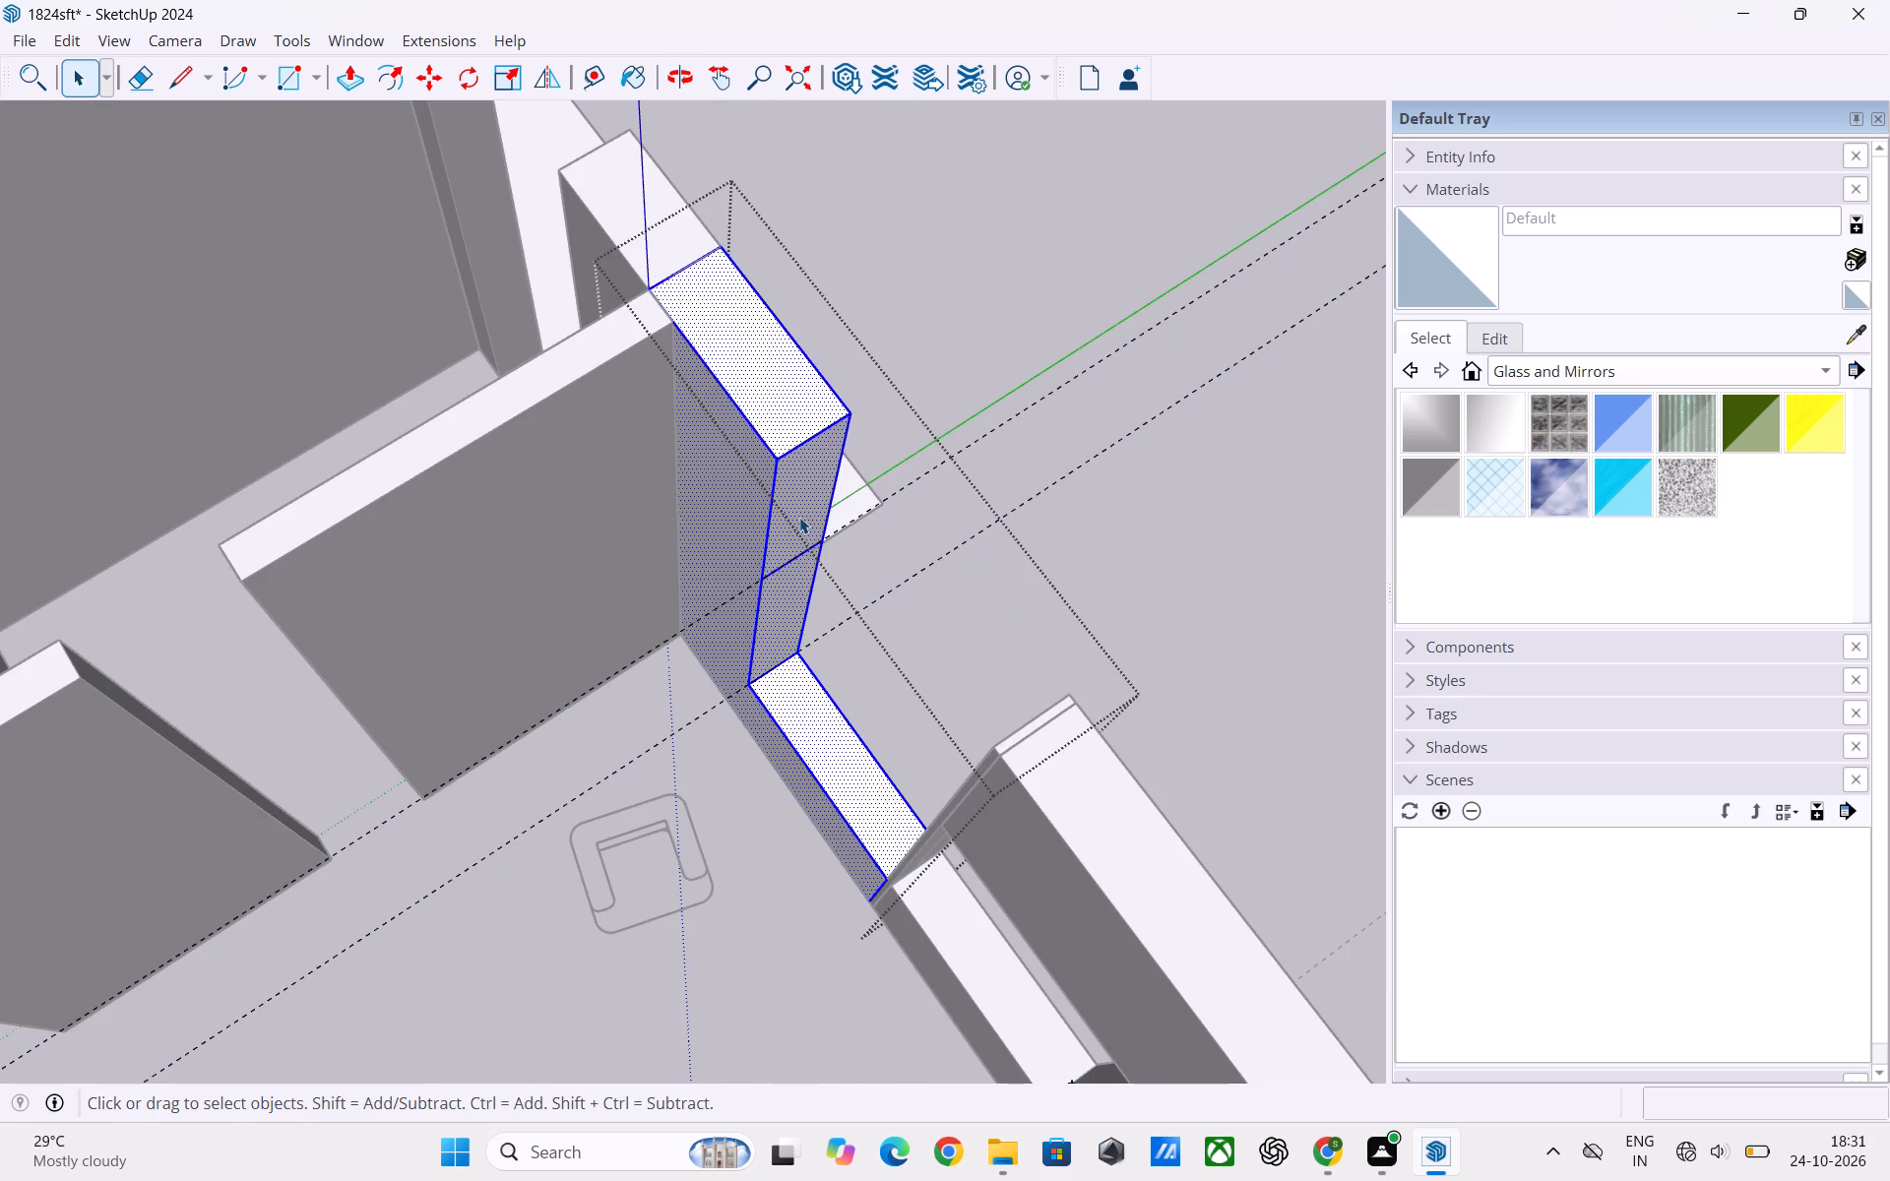
pyautogui.press('p')
pyautogui.click(801, 516)
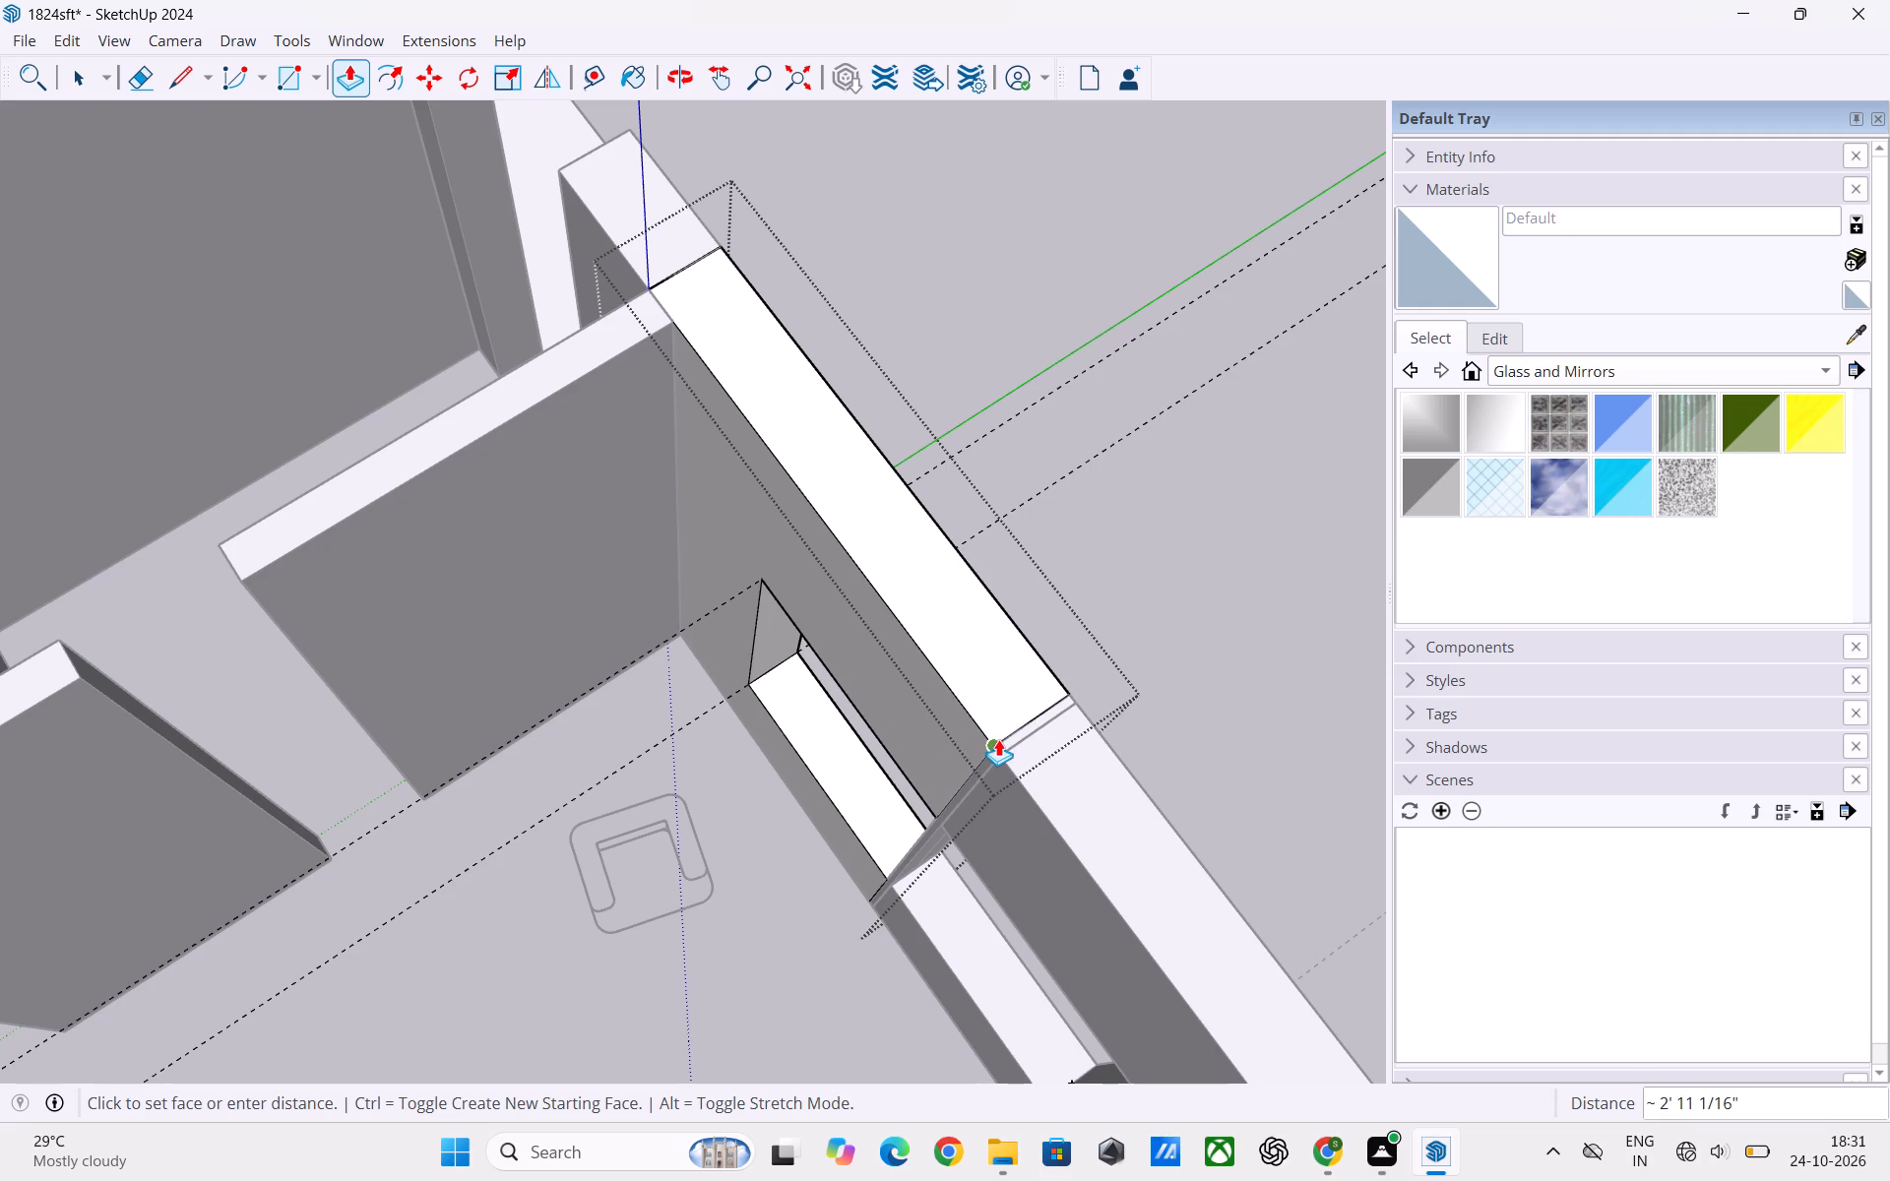
pyautogui.click(998, 739)
pyautogui.press('space')
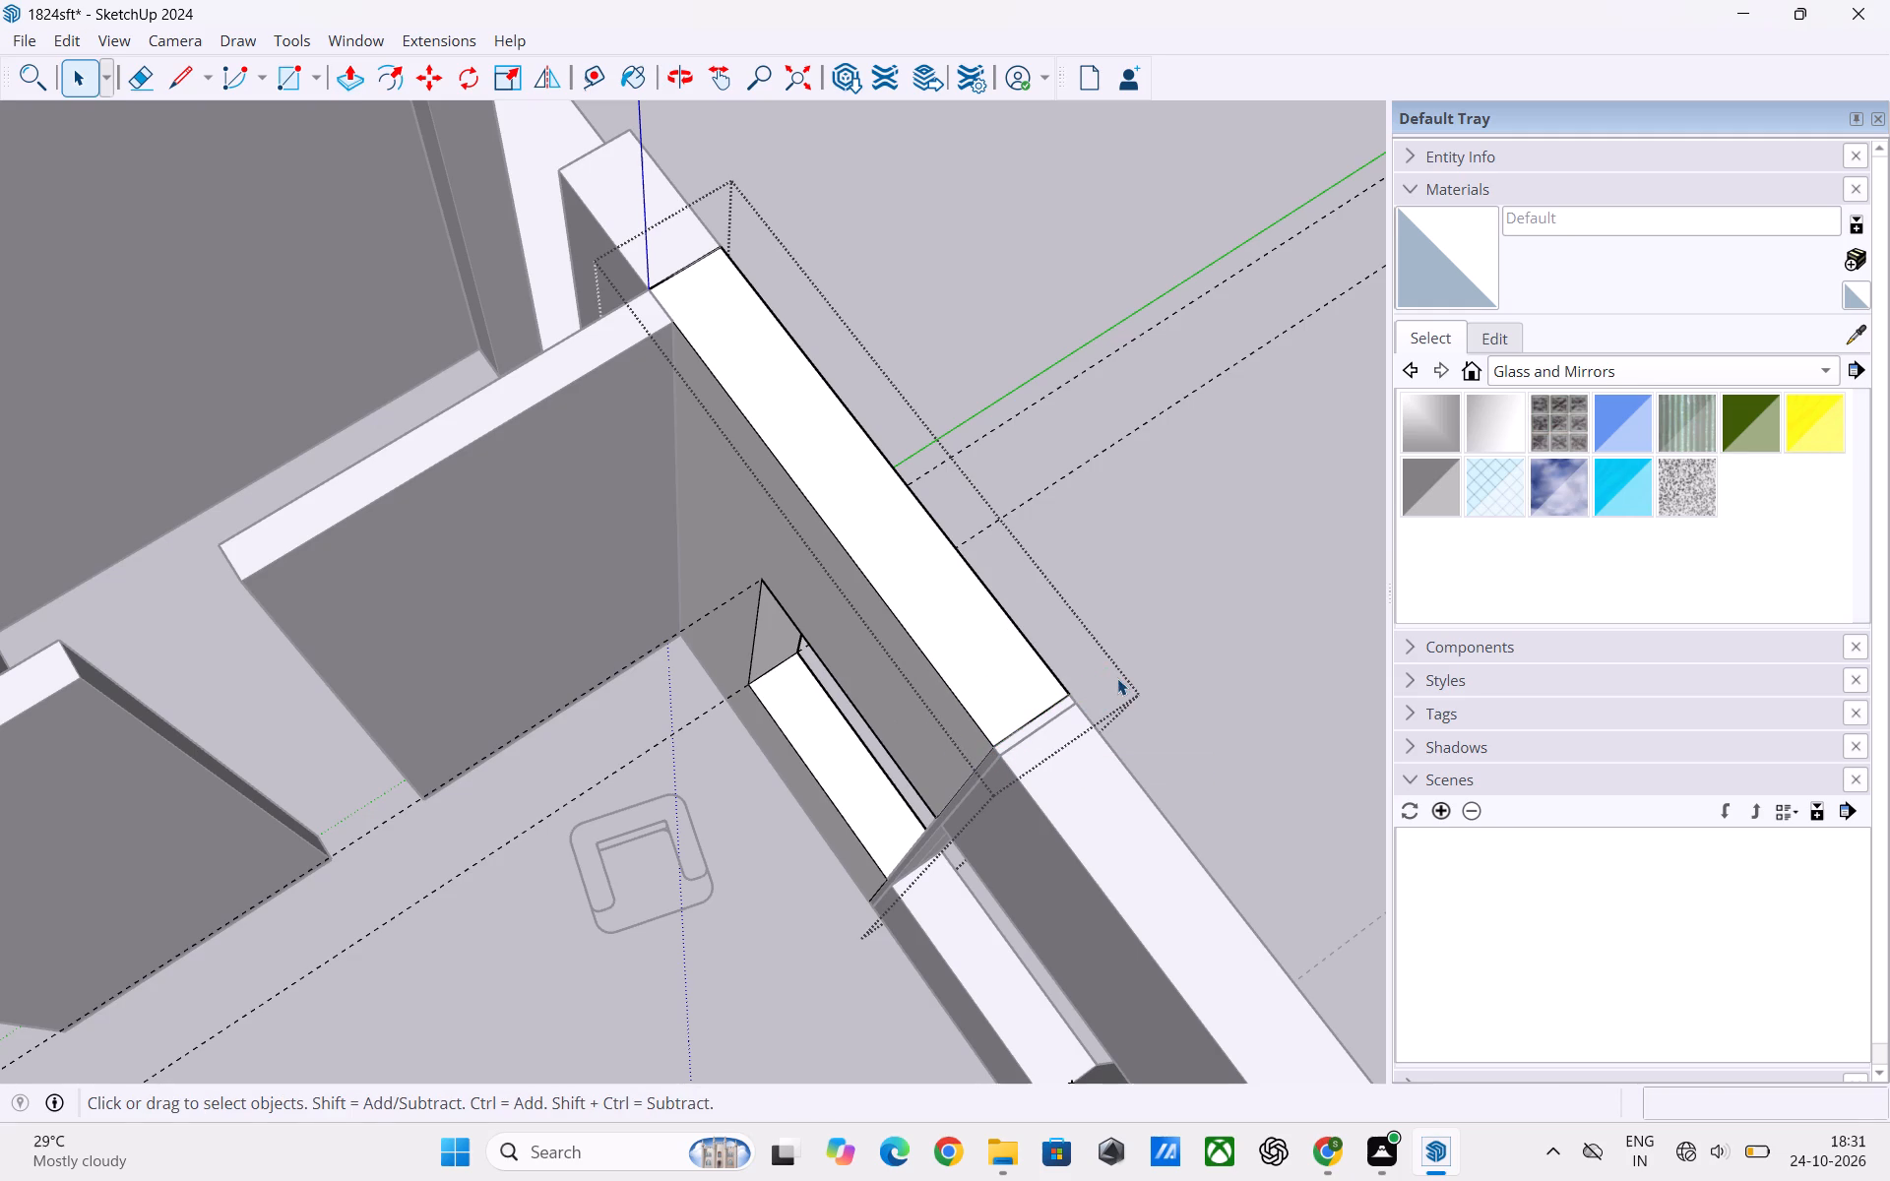
pyautogui.click(1243, 646)
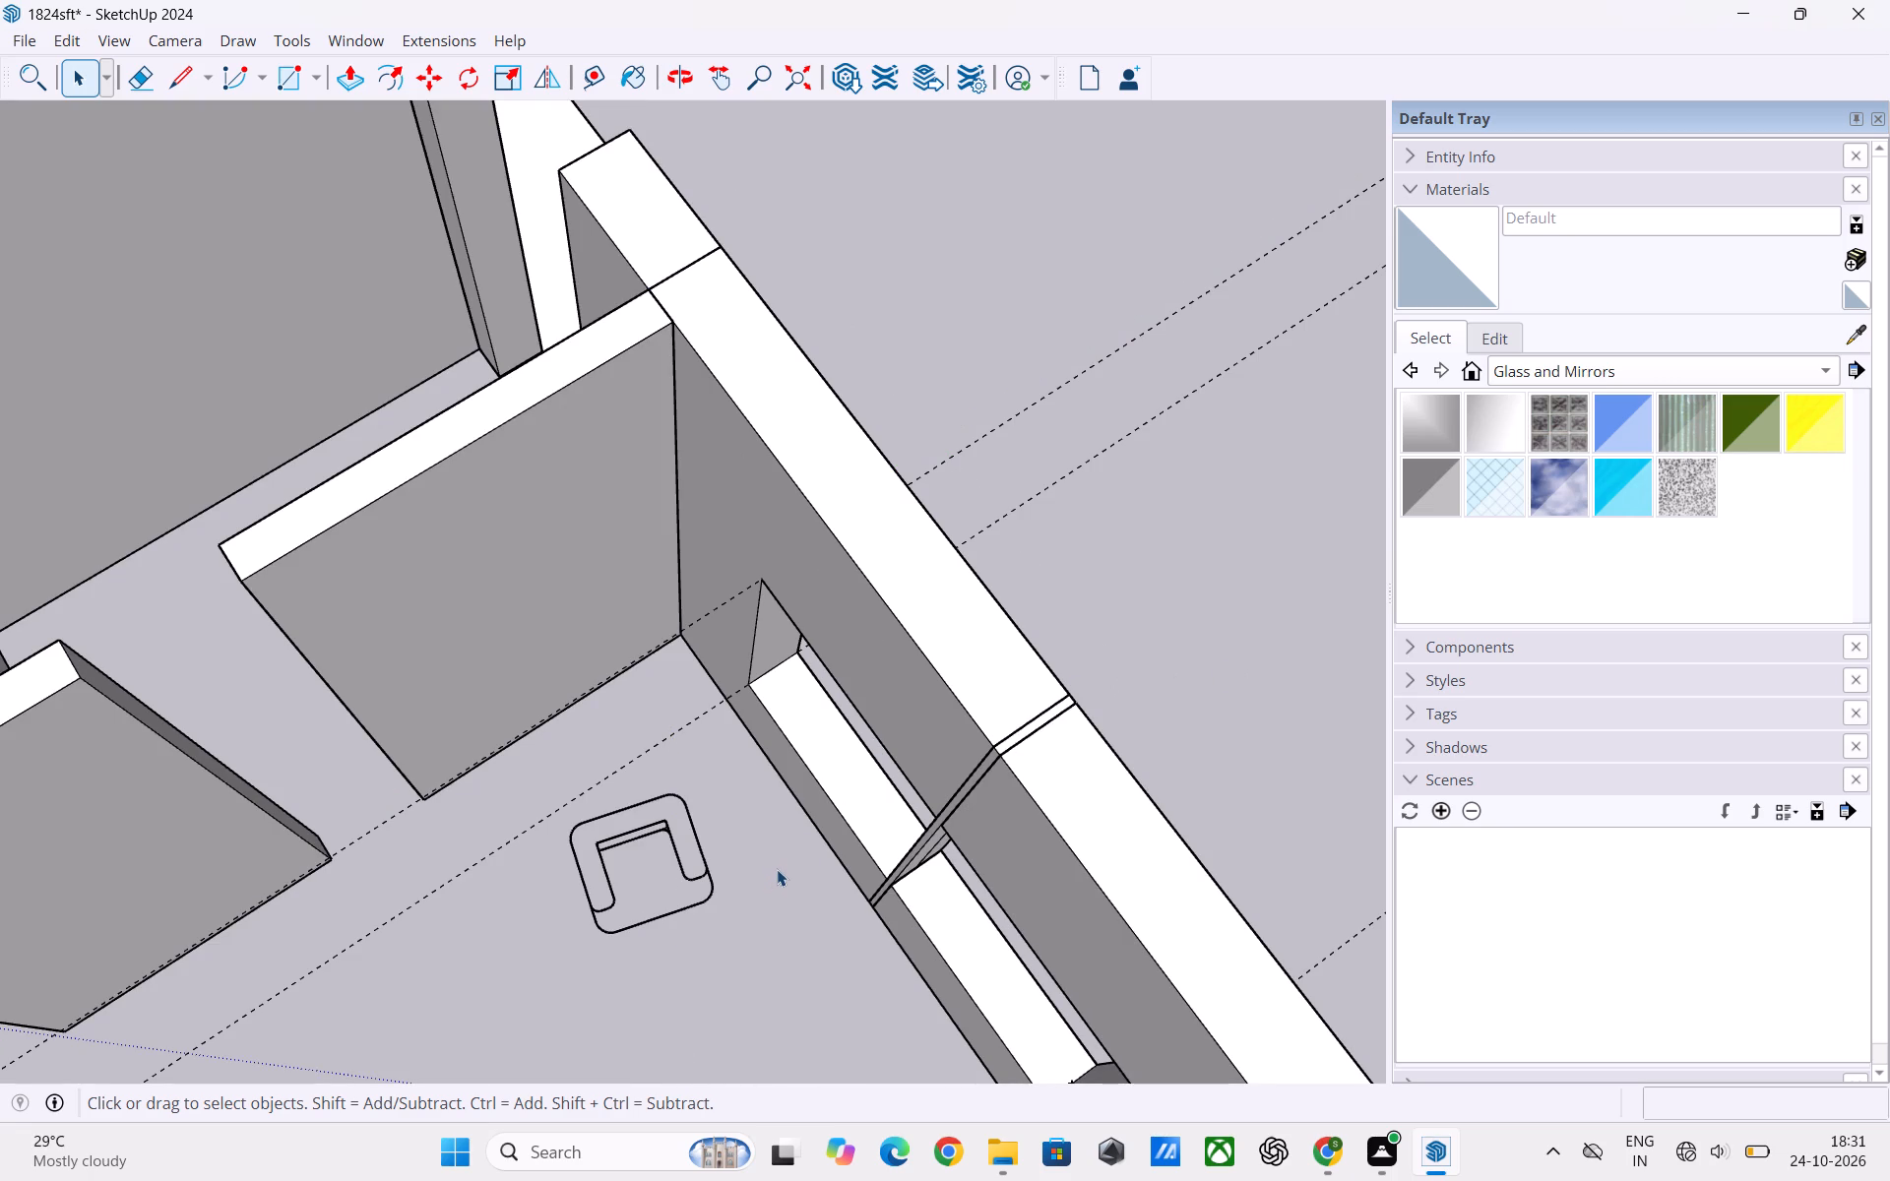
pyautogui.click(1136, 613)
# Delete all the guides in the model.
pyautogui.moveTo(669, 882); pyautogui.dragTo(850, 615, button='middle')
pyautogui.scroll(-2, 764, 606)
pyautogui.moveTo(888, 756); pyautogui.dragTo(898, 741, button='middle')
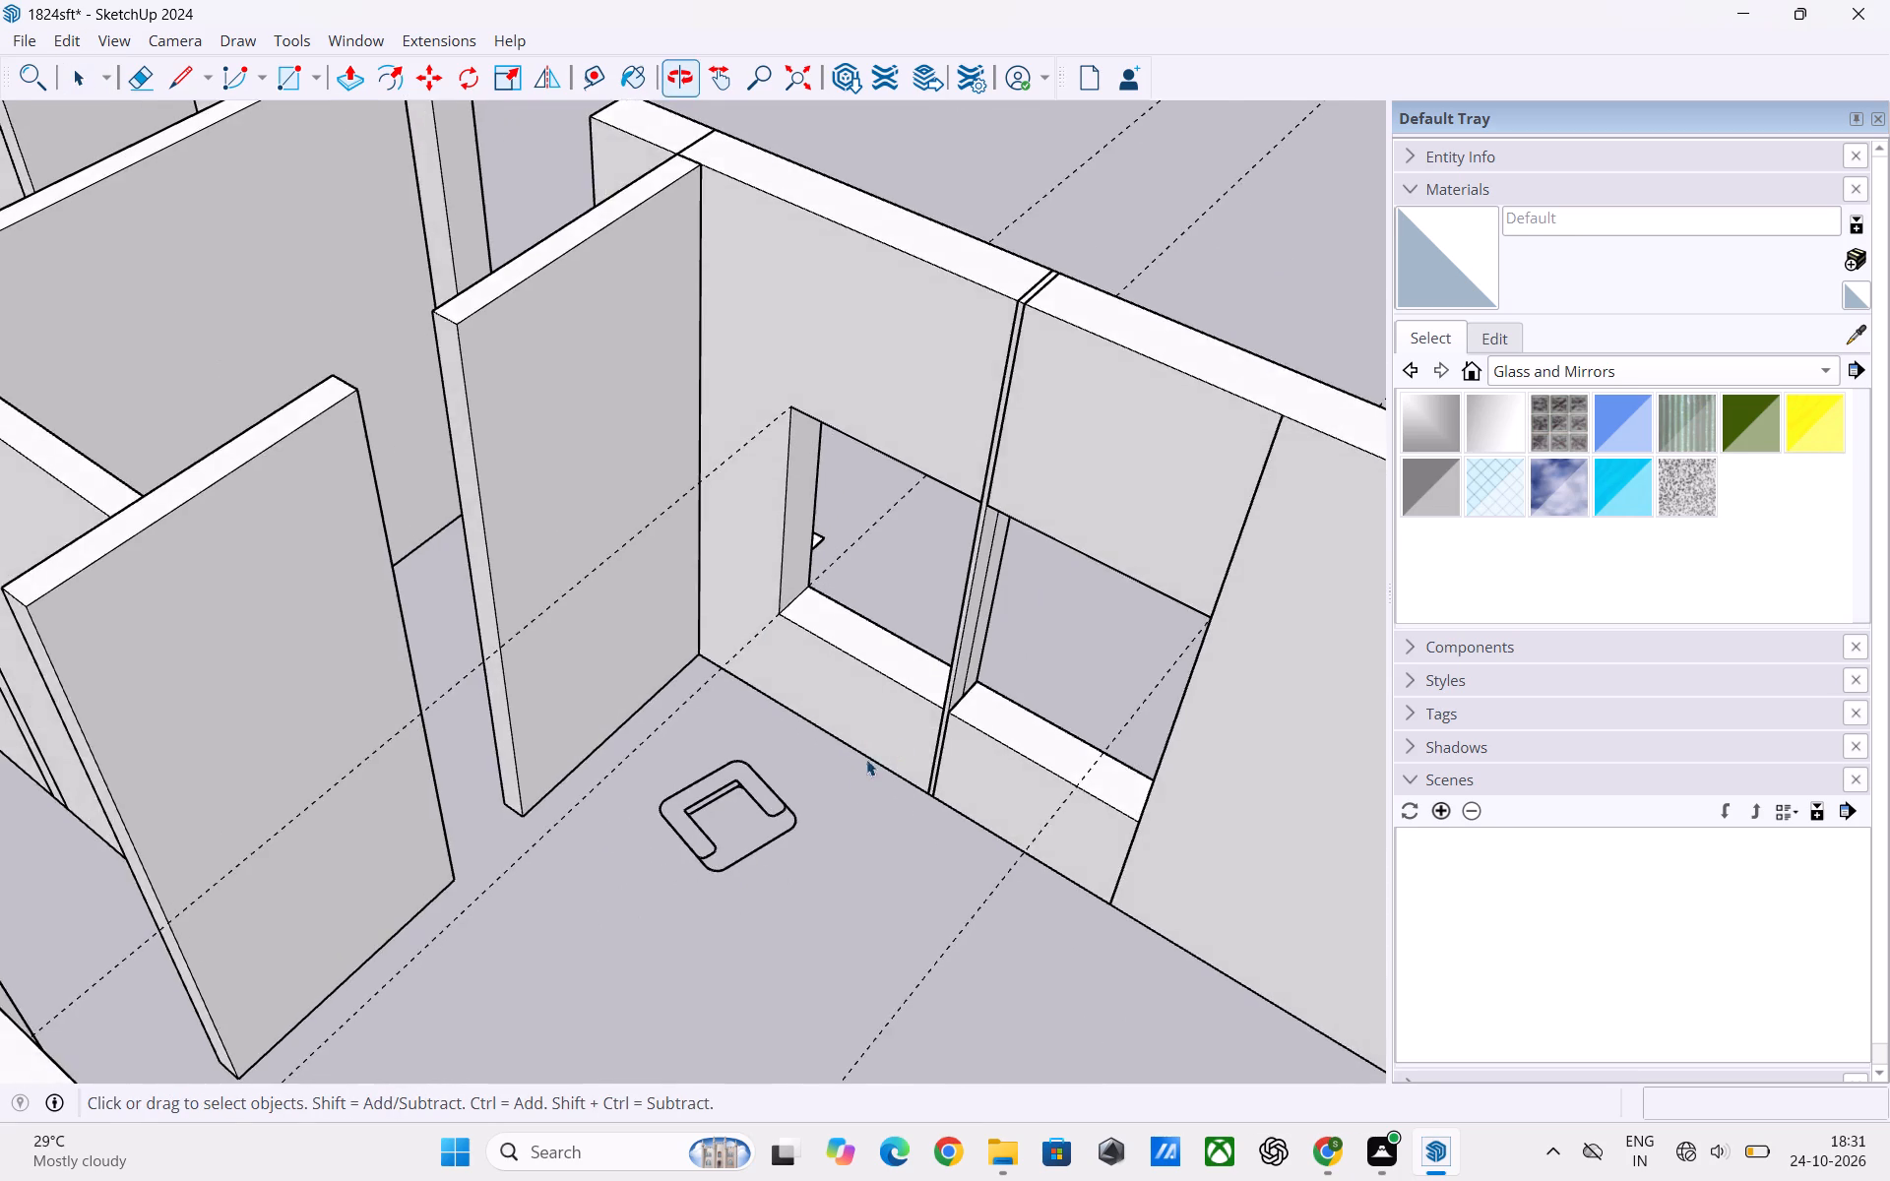
pyautogui.scroll(-2, 852, 778)
pyautogui.click(52, 35)
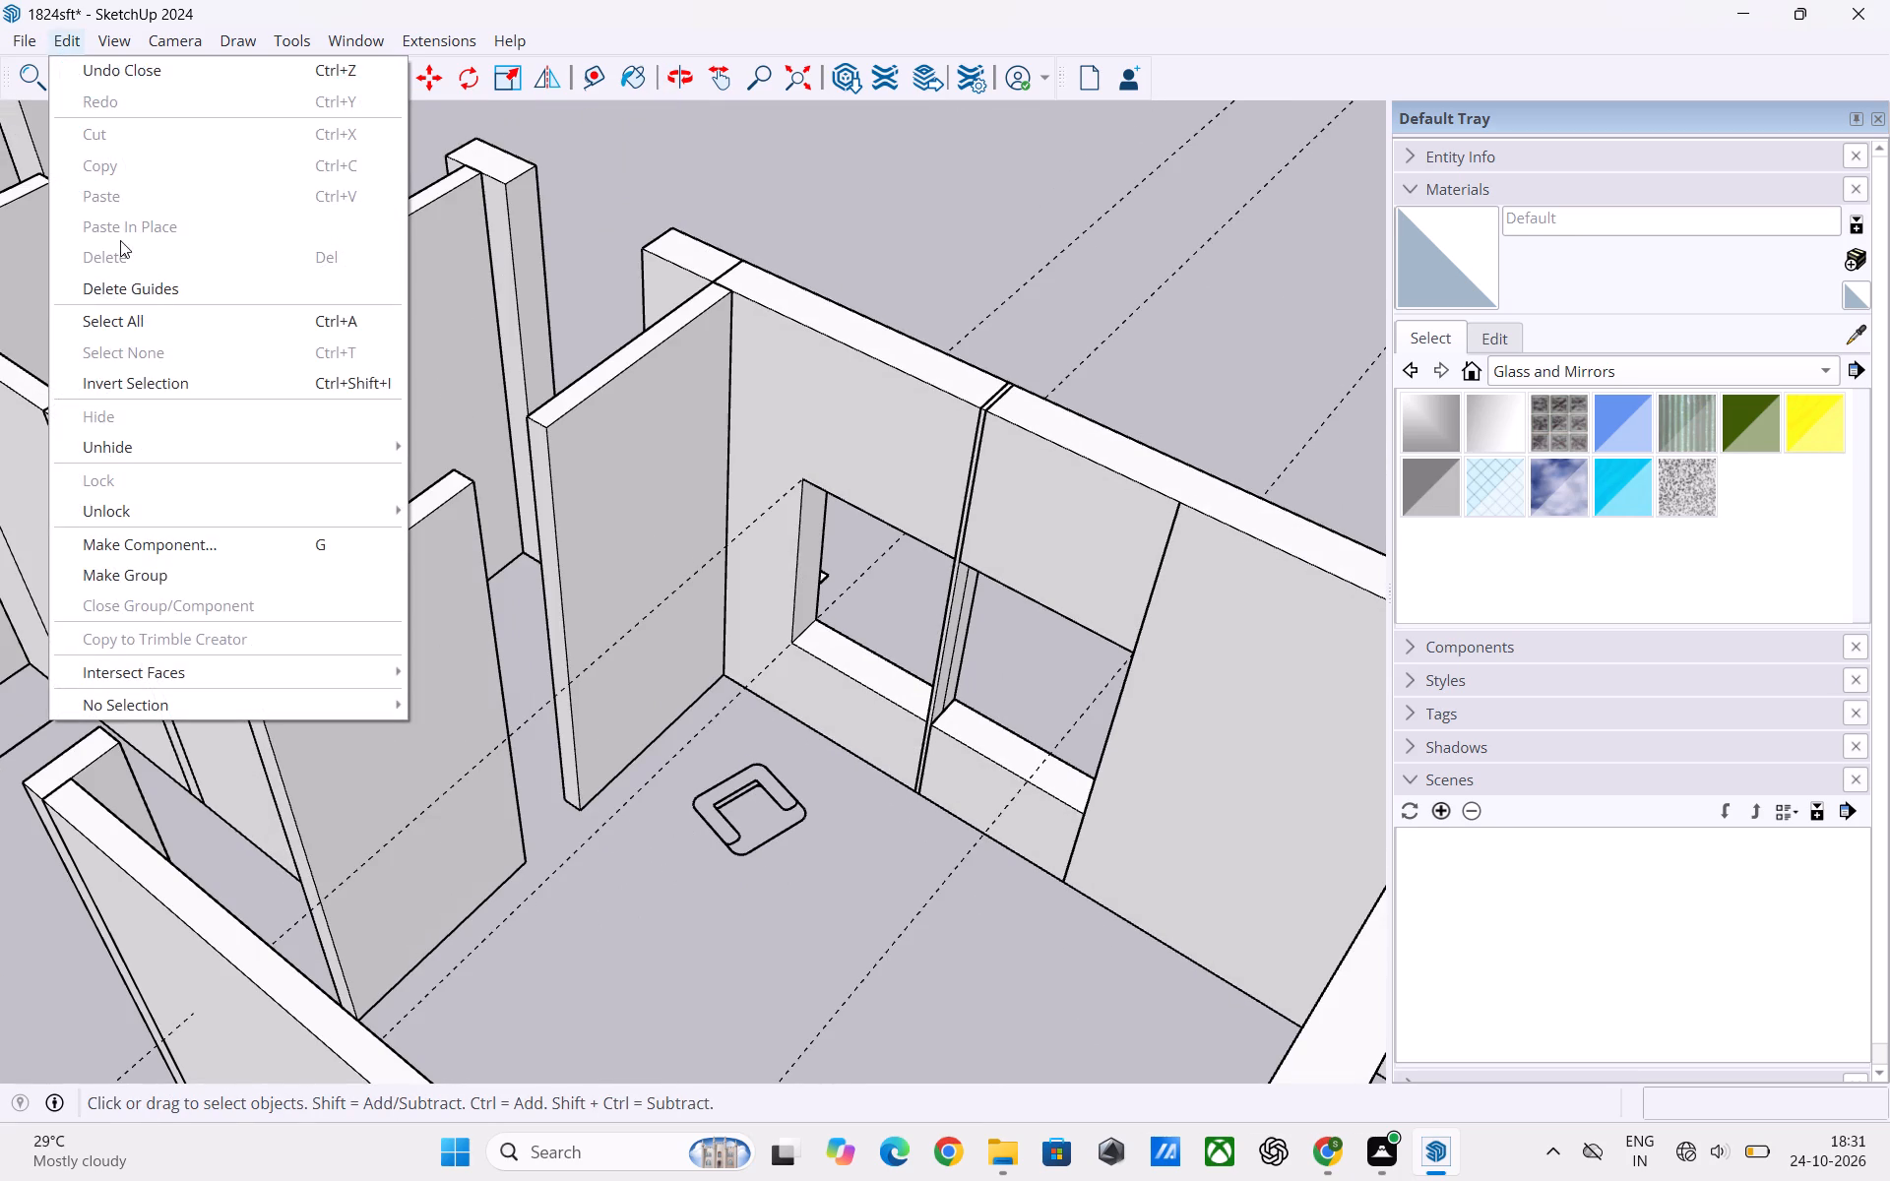
pyautogui.click(150, 286)
# Examine the finished window wall of the room from inside and outside, along with the surrounding walls.
pyautogui.scroll(-3, 863, 562)
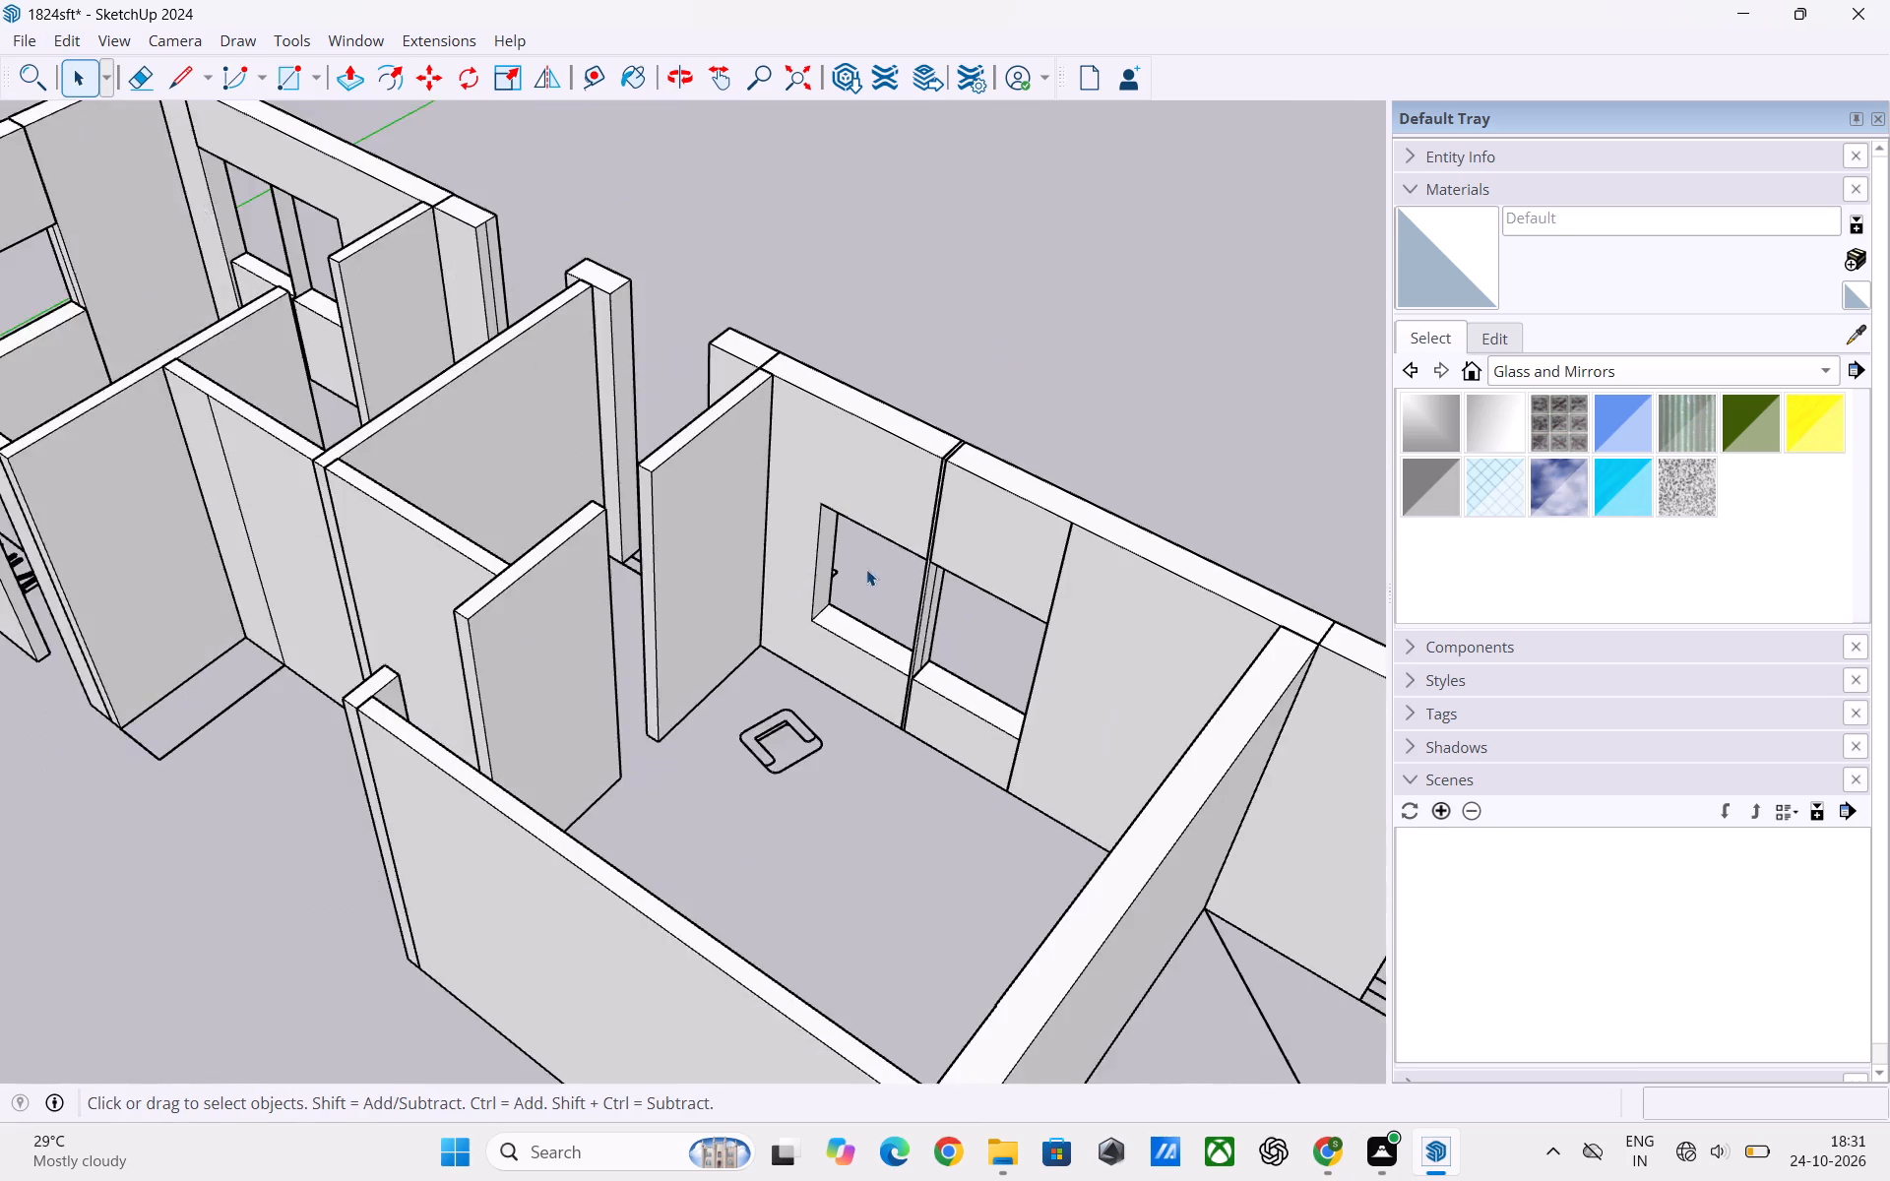
pyautogui.scroll(-2, 866, 569)
pyautogui.moveTo(909, 699); pyautogui.dragTo(701, 709, button='middle')
pyautogui.scroll(-1, 909, 699)
pyautogui.scroll(-4, 893, 555)
pyautogui.moveTo(1048, 873); pyautogui.dragTo(1060, 894, button='middle')
pyautogui.scroll(-1, 1057, 887)
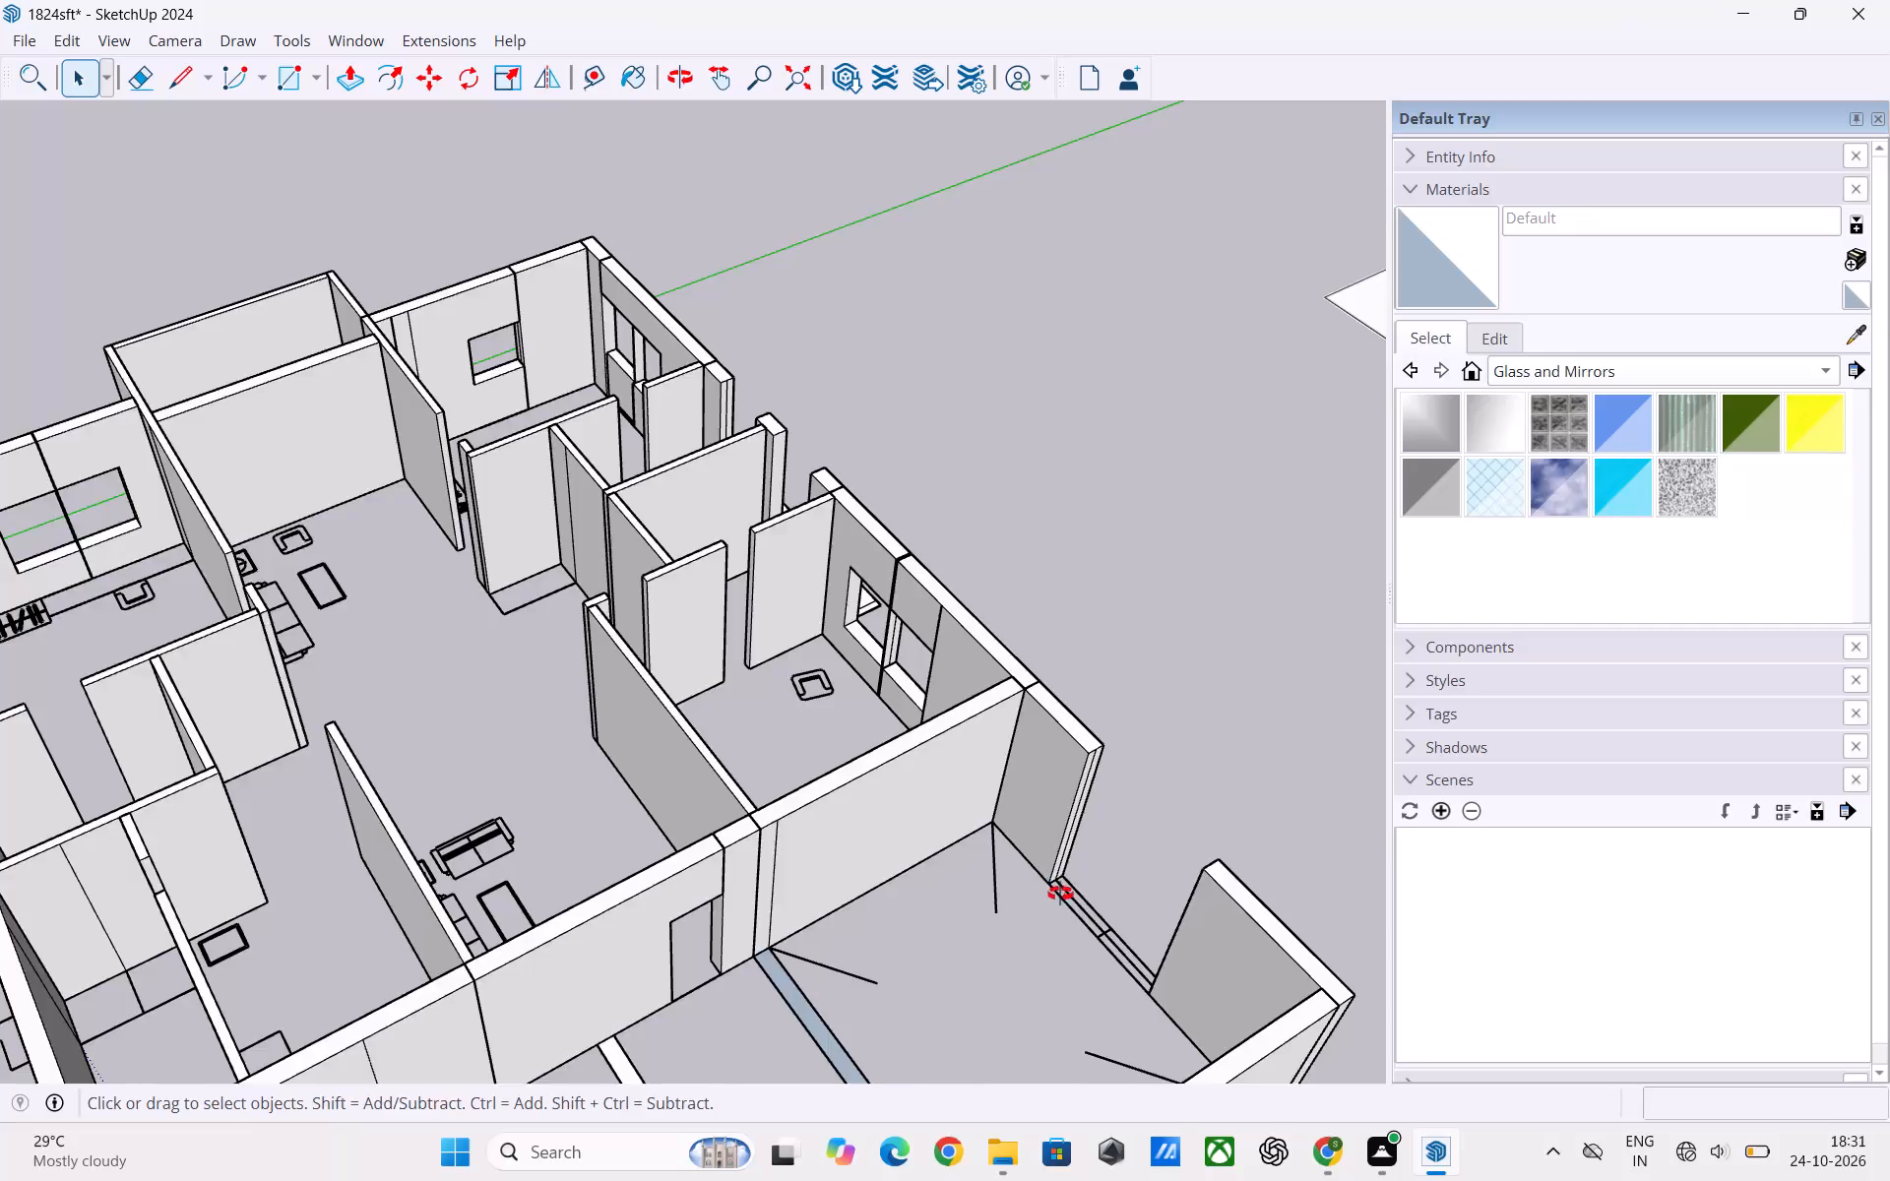
pyautogui.moveTo(1060, 894); pyautogui.dragTo(1065, 903, button='middle')
pyautogui.scroll(8, 916, 692)
pyautogui.moveTo(875, 698); pyautogui.dragTo(945, 691, button='middle')
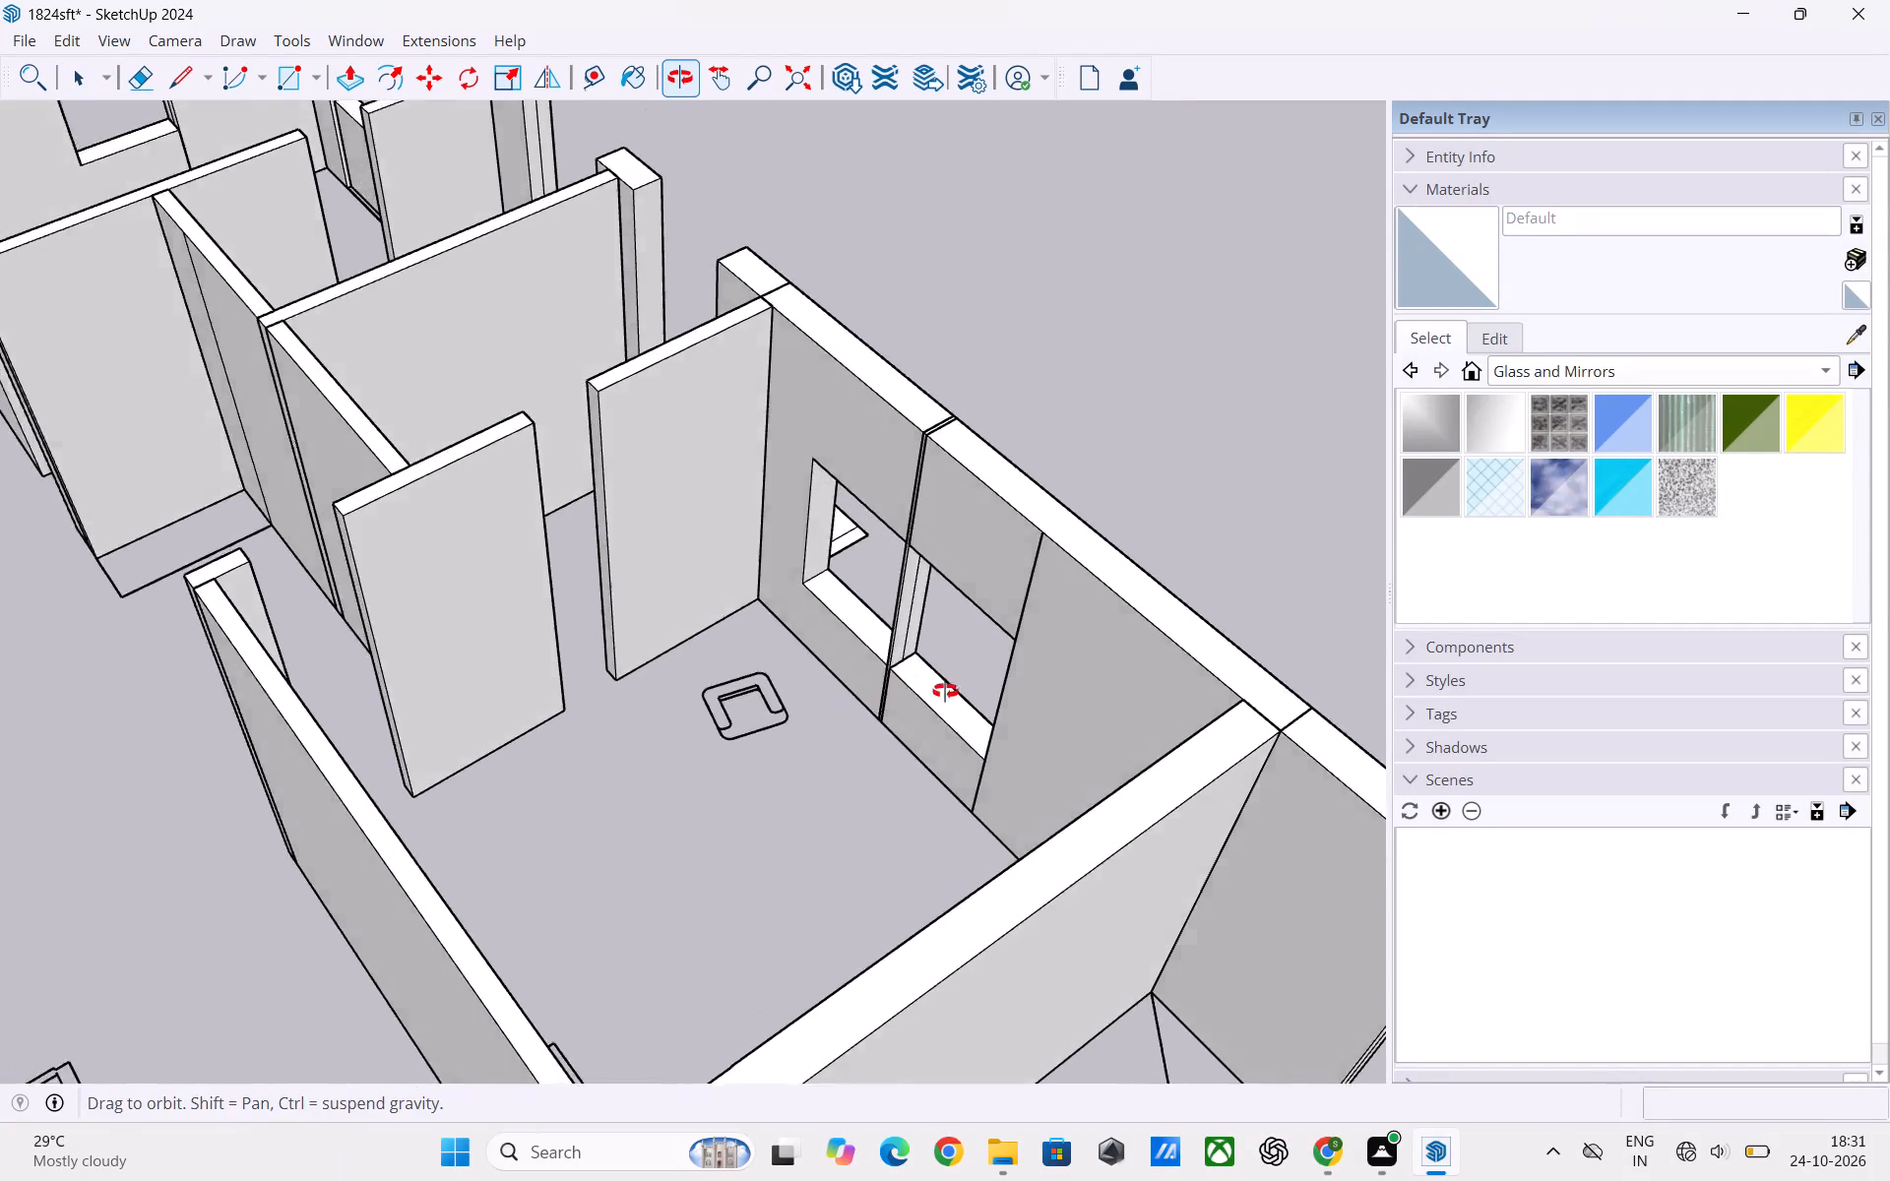
pyautogui.moveTo(945, 691); pyautogui.dragTo(985, 683, button='middle')
pyautogui.scroll(1, 999, 673)
pyautogui.scroll(-2, 862, 724)
pyautogui.moveTo(927, 649); pyautogui.dragTo(324, 692, button='middle')
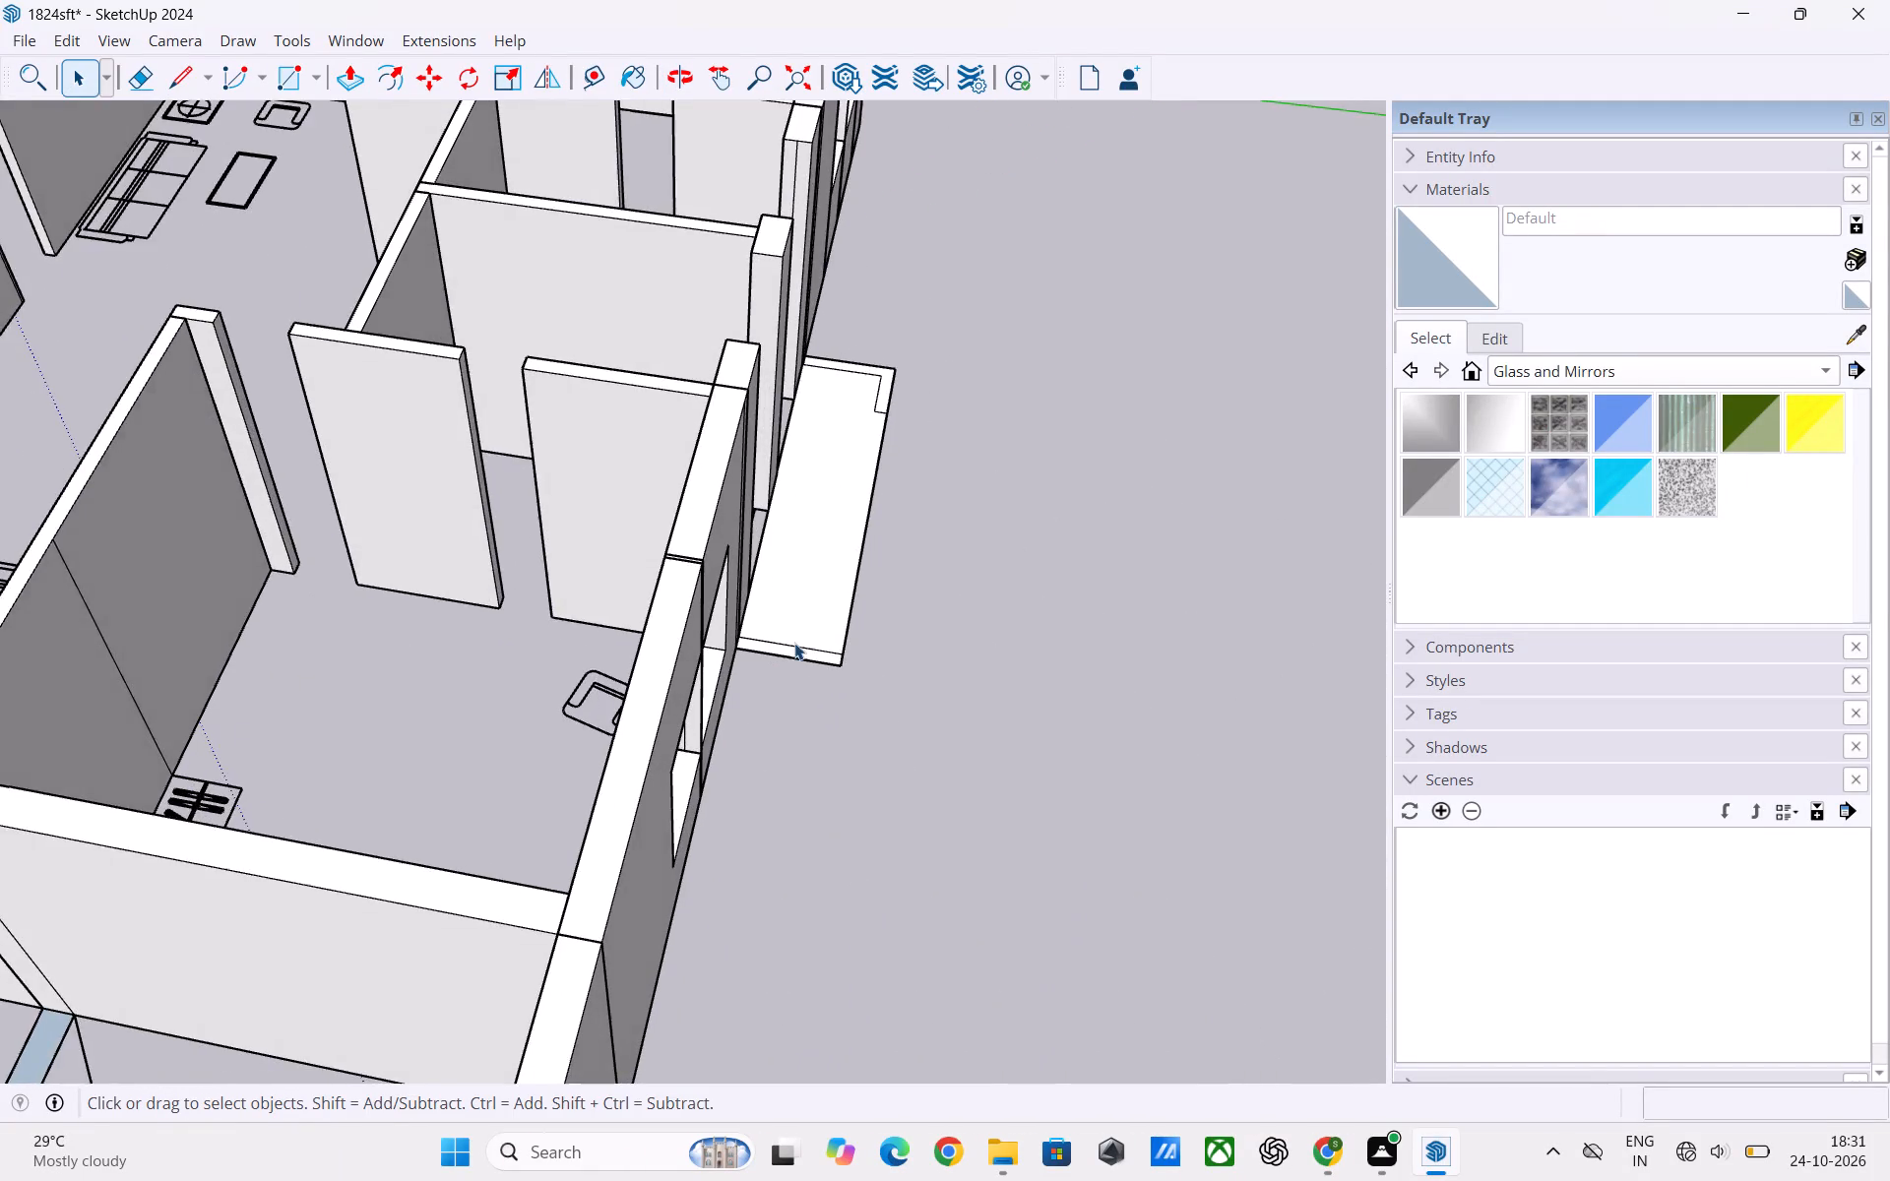
pyautogui.scroll(2, 801, 638)
pyautogui.scroll(-3, 948, 659)
pyautogui.scroll(5, 496, 671)
pyautogui.moveTo(574, 676); pyautogui.dragTo(819, 669, button='middle')
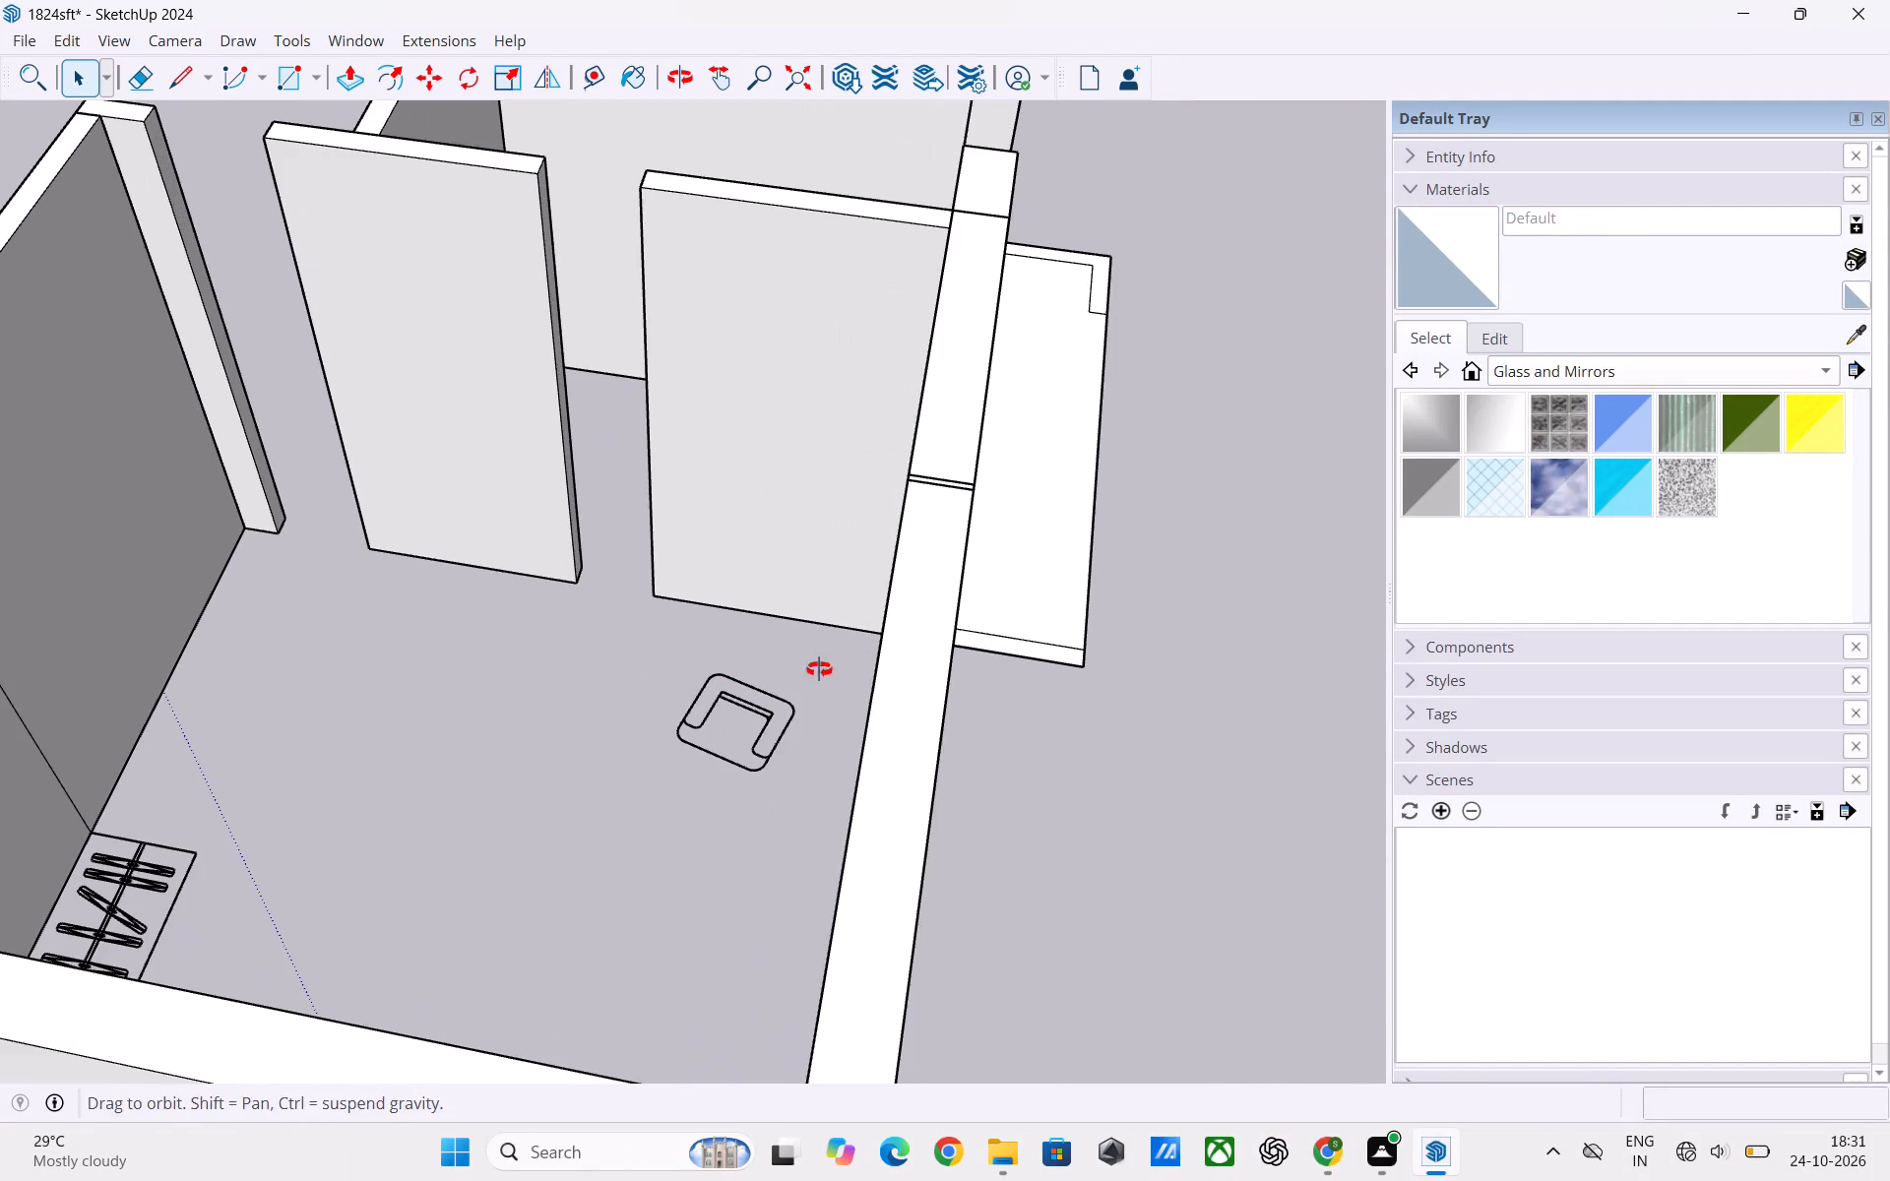
pyautogui.moveTo(819, 669); pyautogui.dragTo(884, 651, button='middle')
pyautogui.scroll(1, 876, 653)
pyautogui.scroll(-3, 977, 627)
pyautogui.moveTo(800, 694); pyautogui.dragTo(1025, 626, button='middle')
pyautogui.scroll(-7, 97, 721)
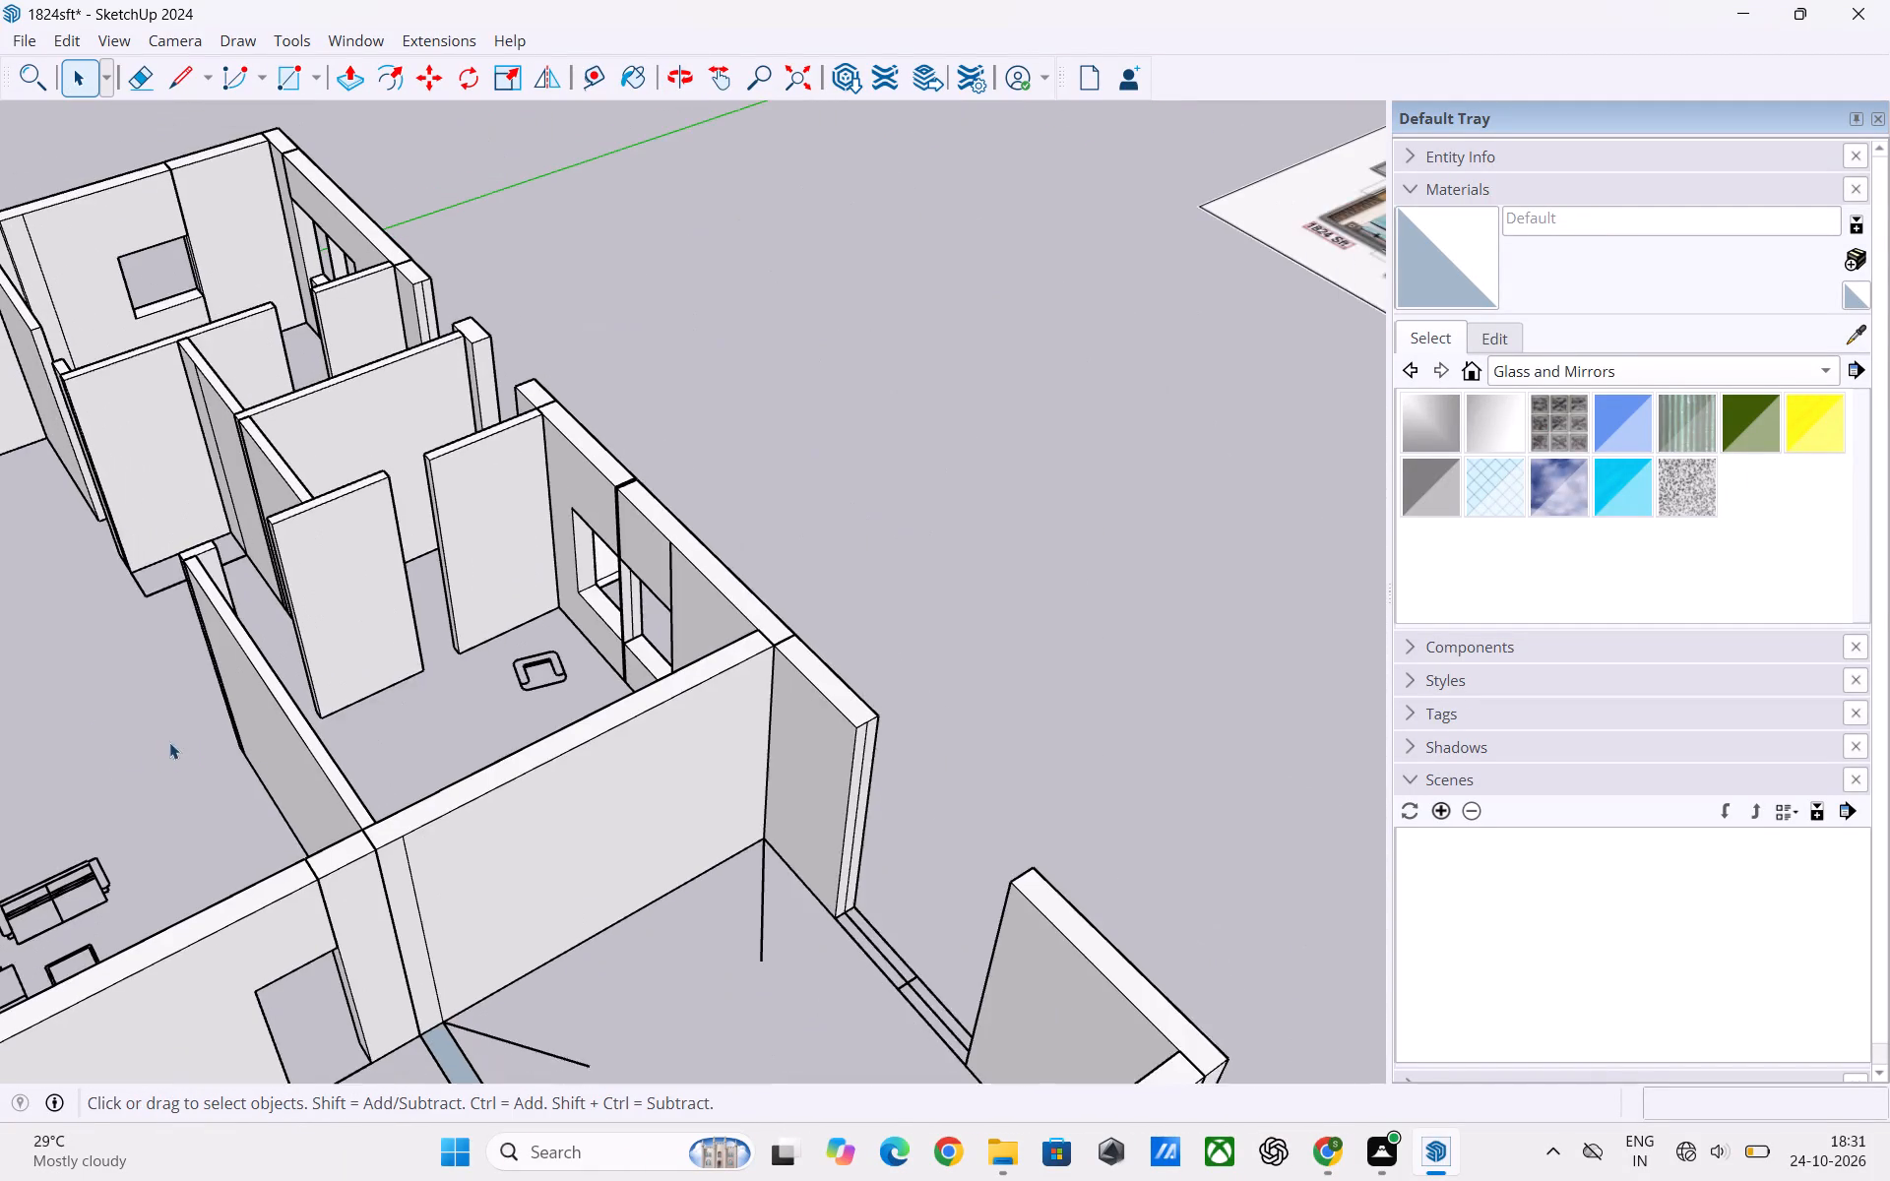
# Delete the stray vertical line near the end of the long cross wall facing the adjoining open area, and leave the wall's group.
pyautogui.scroll(-1, 169, 742)
pyautogui.moveTo(372, 954); pyautogui.dragTo(245, 836, button='middle')
pyautogui.scroll(2, 340, 819)
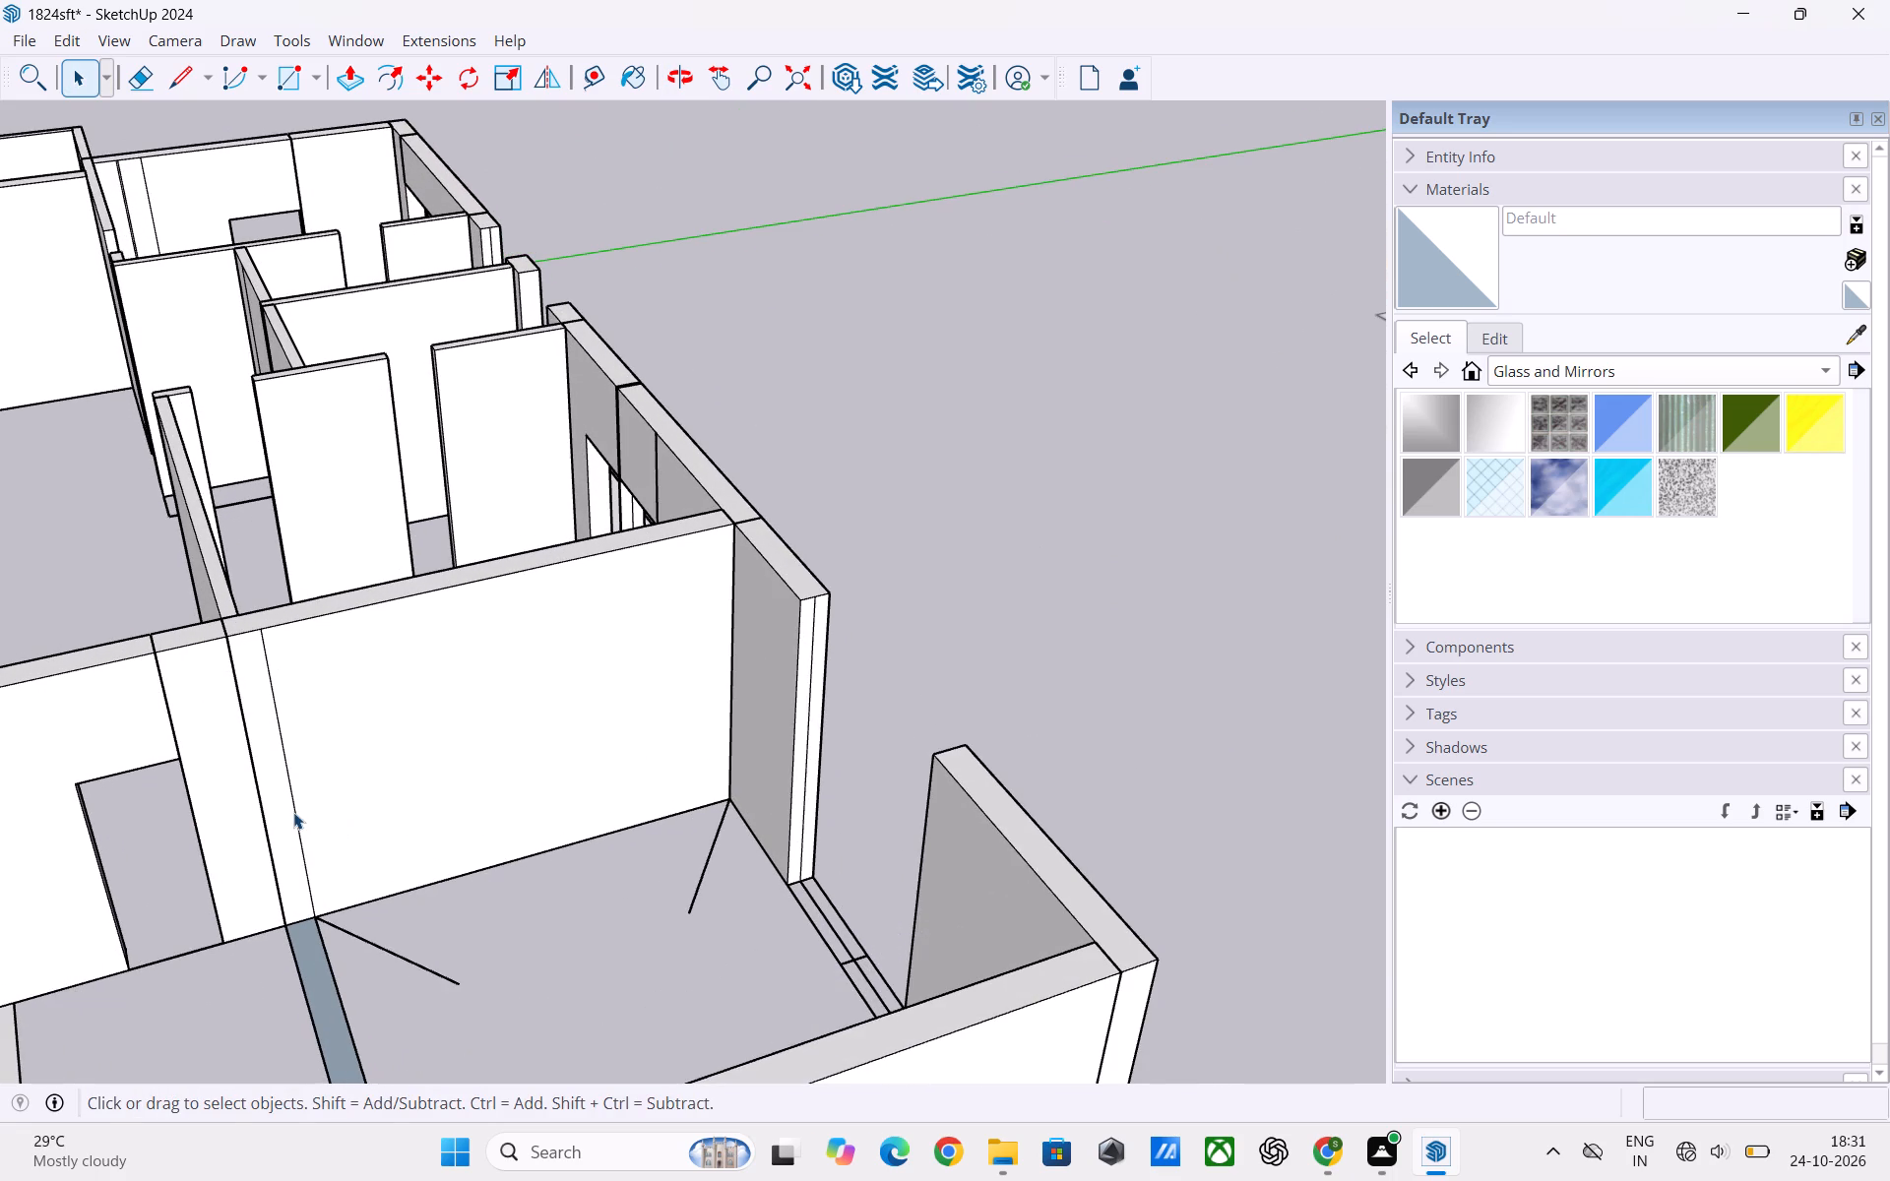
pyautogui.click(292, 812)
pyautogui.click(296, 819)
pyautogui.click(297, 820)
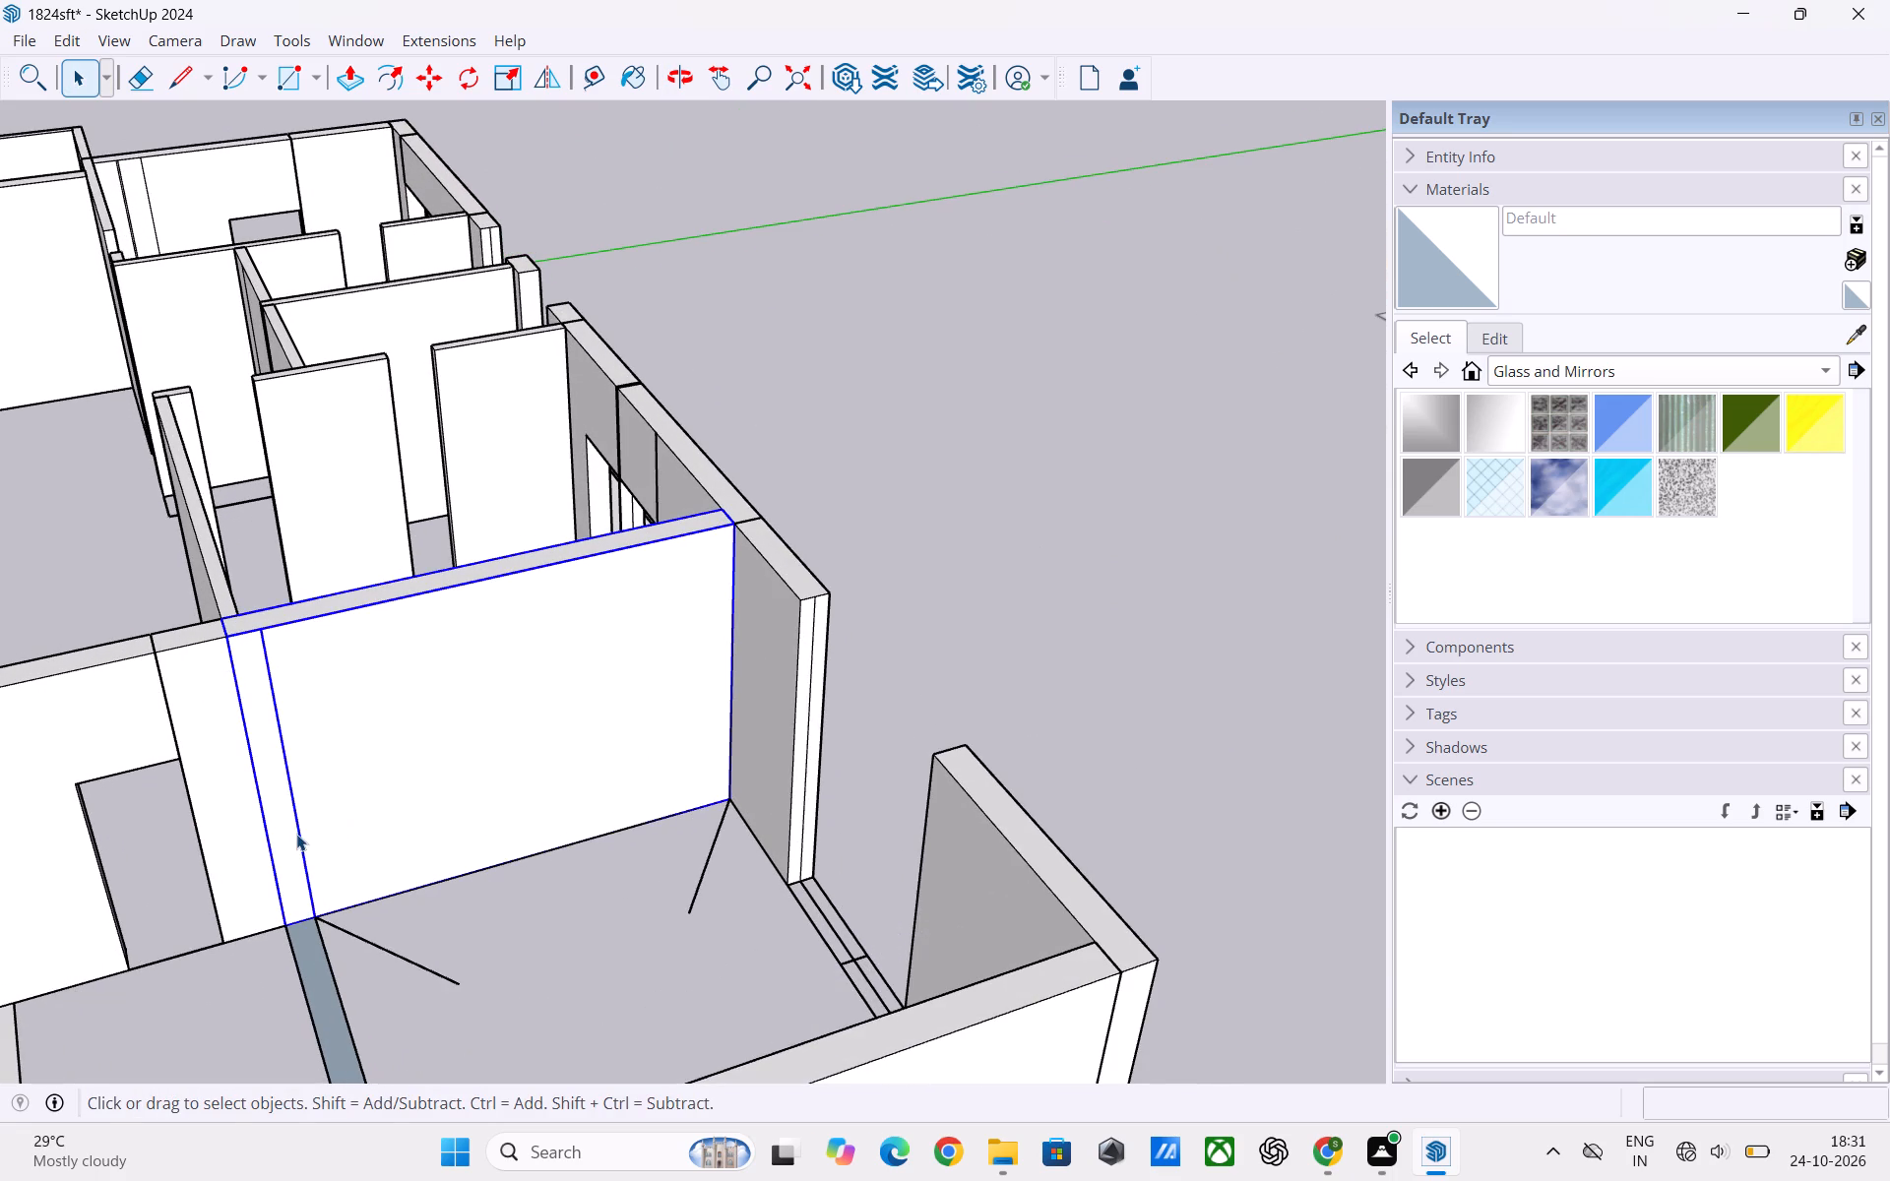
pyautogui.click(300, 836)
pyautogui.click(298, 822)
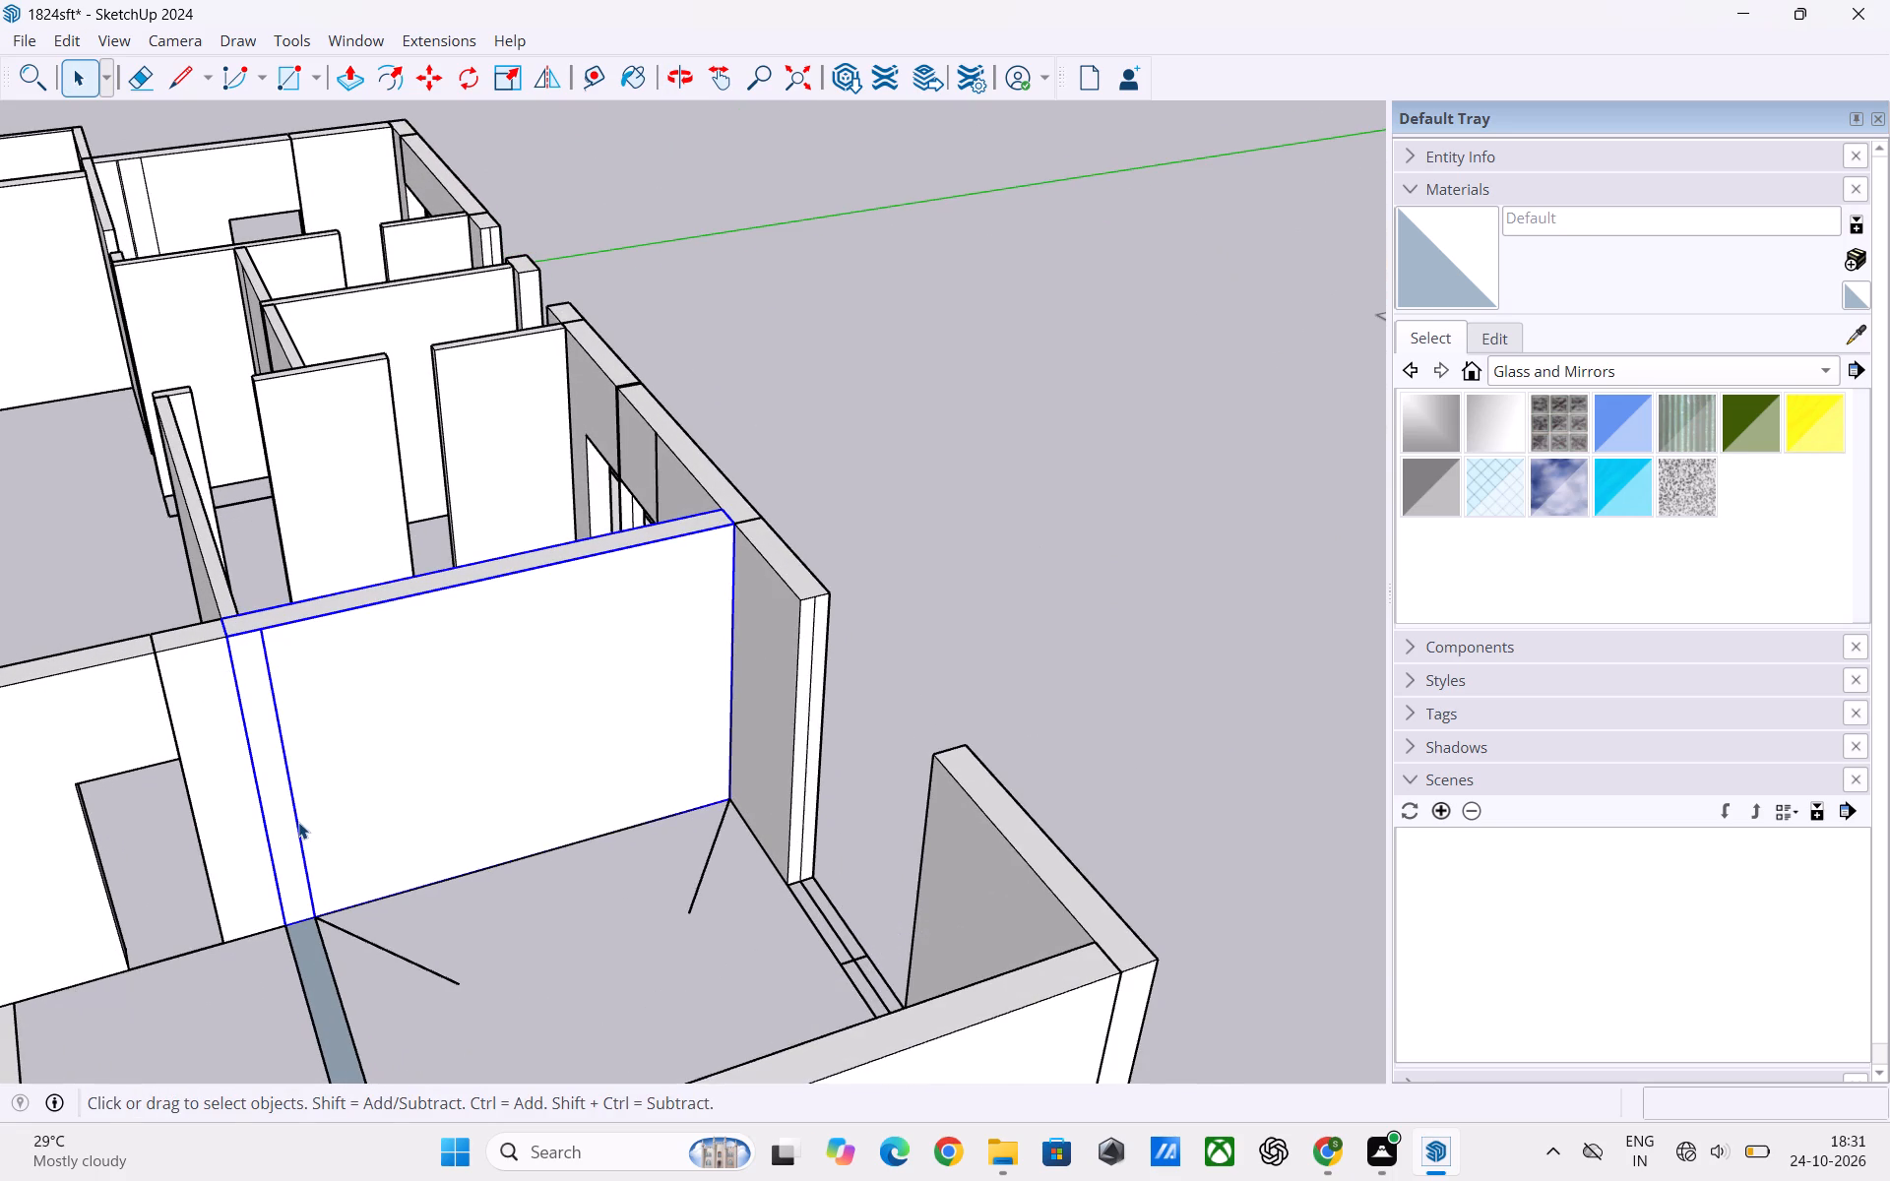
pyautogui.doubleClick(299, 829)
pyautogui.click(299, 839)
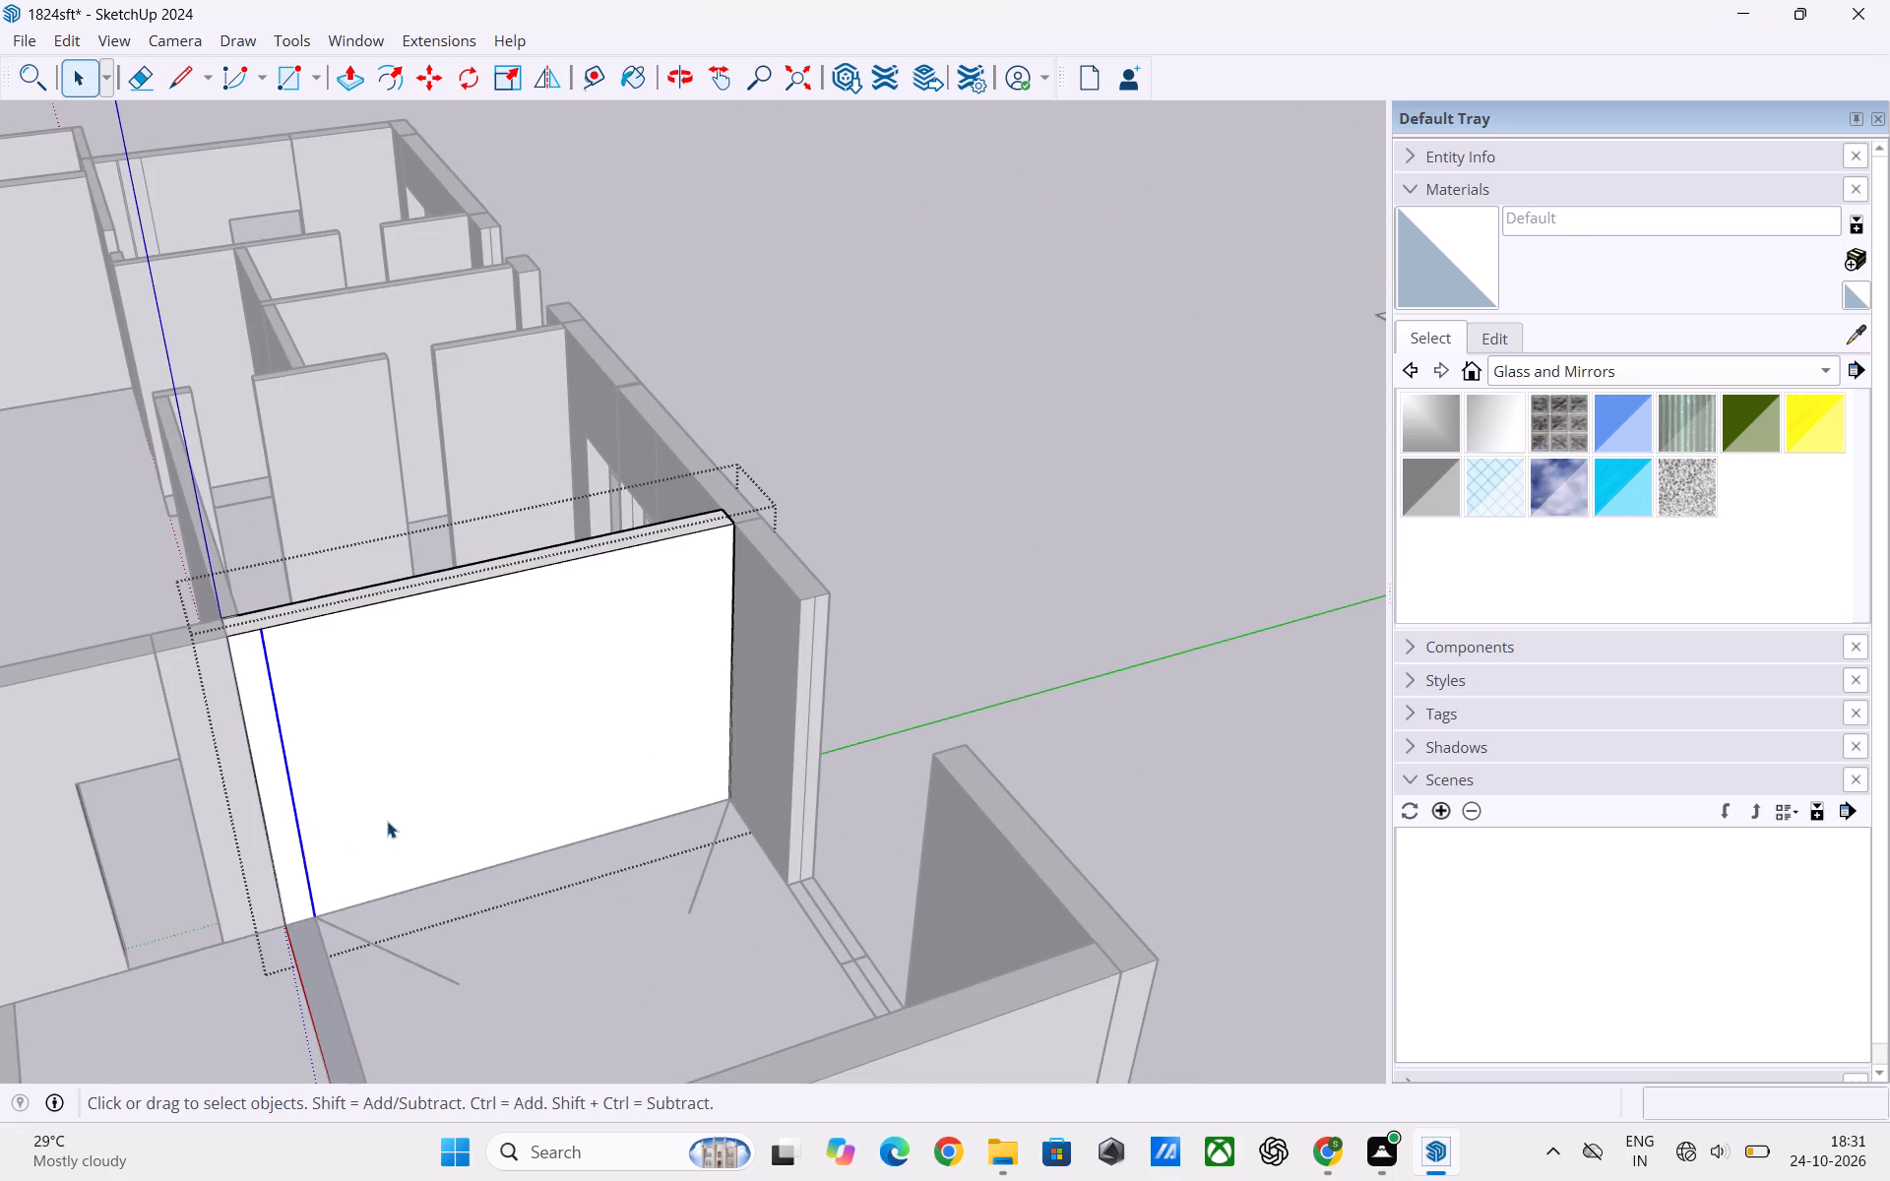
pyautogui.press('Delete')
pyautogui.click(1026, 556)
# Examine the whole apartment's walls and openings, then the two gaps and wall ends along the balcony slab.
pyautogui.scroll(-4, 1010, 554)
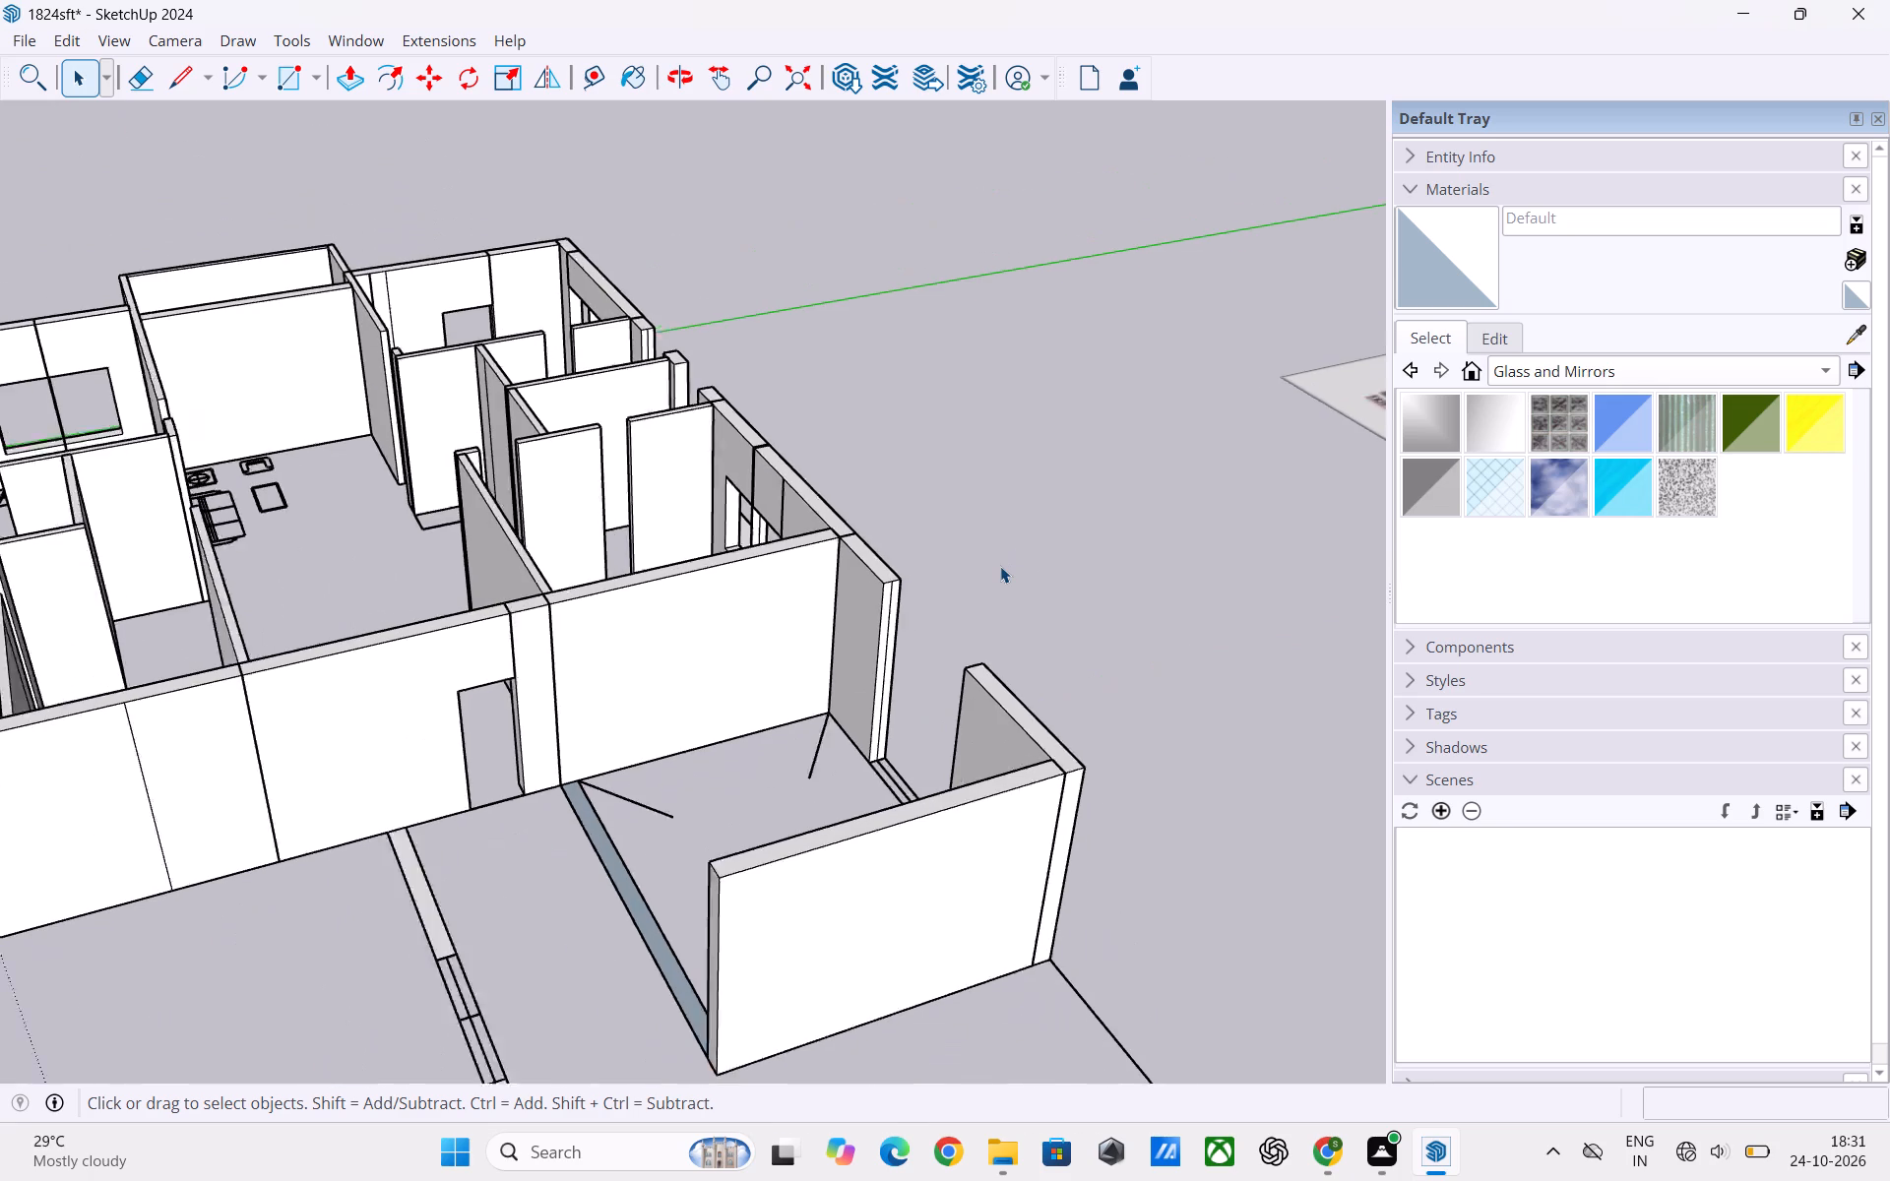
pyautogui.scroll(-1, 1000, 566)
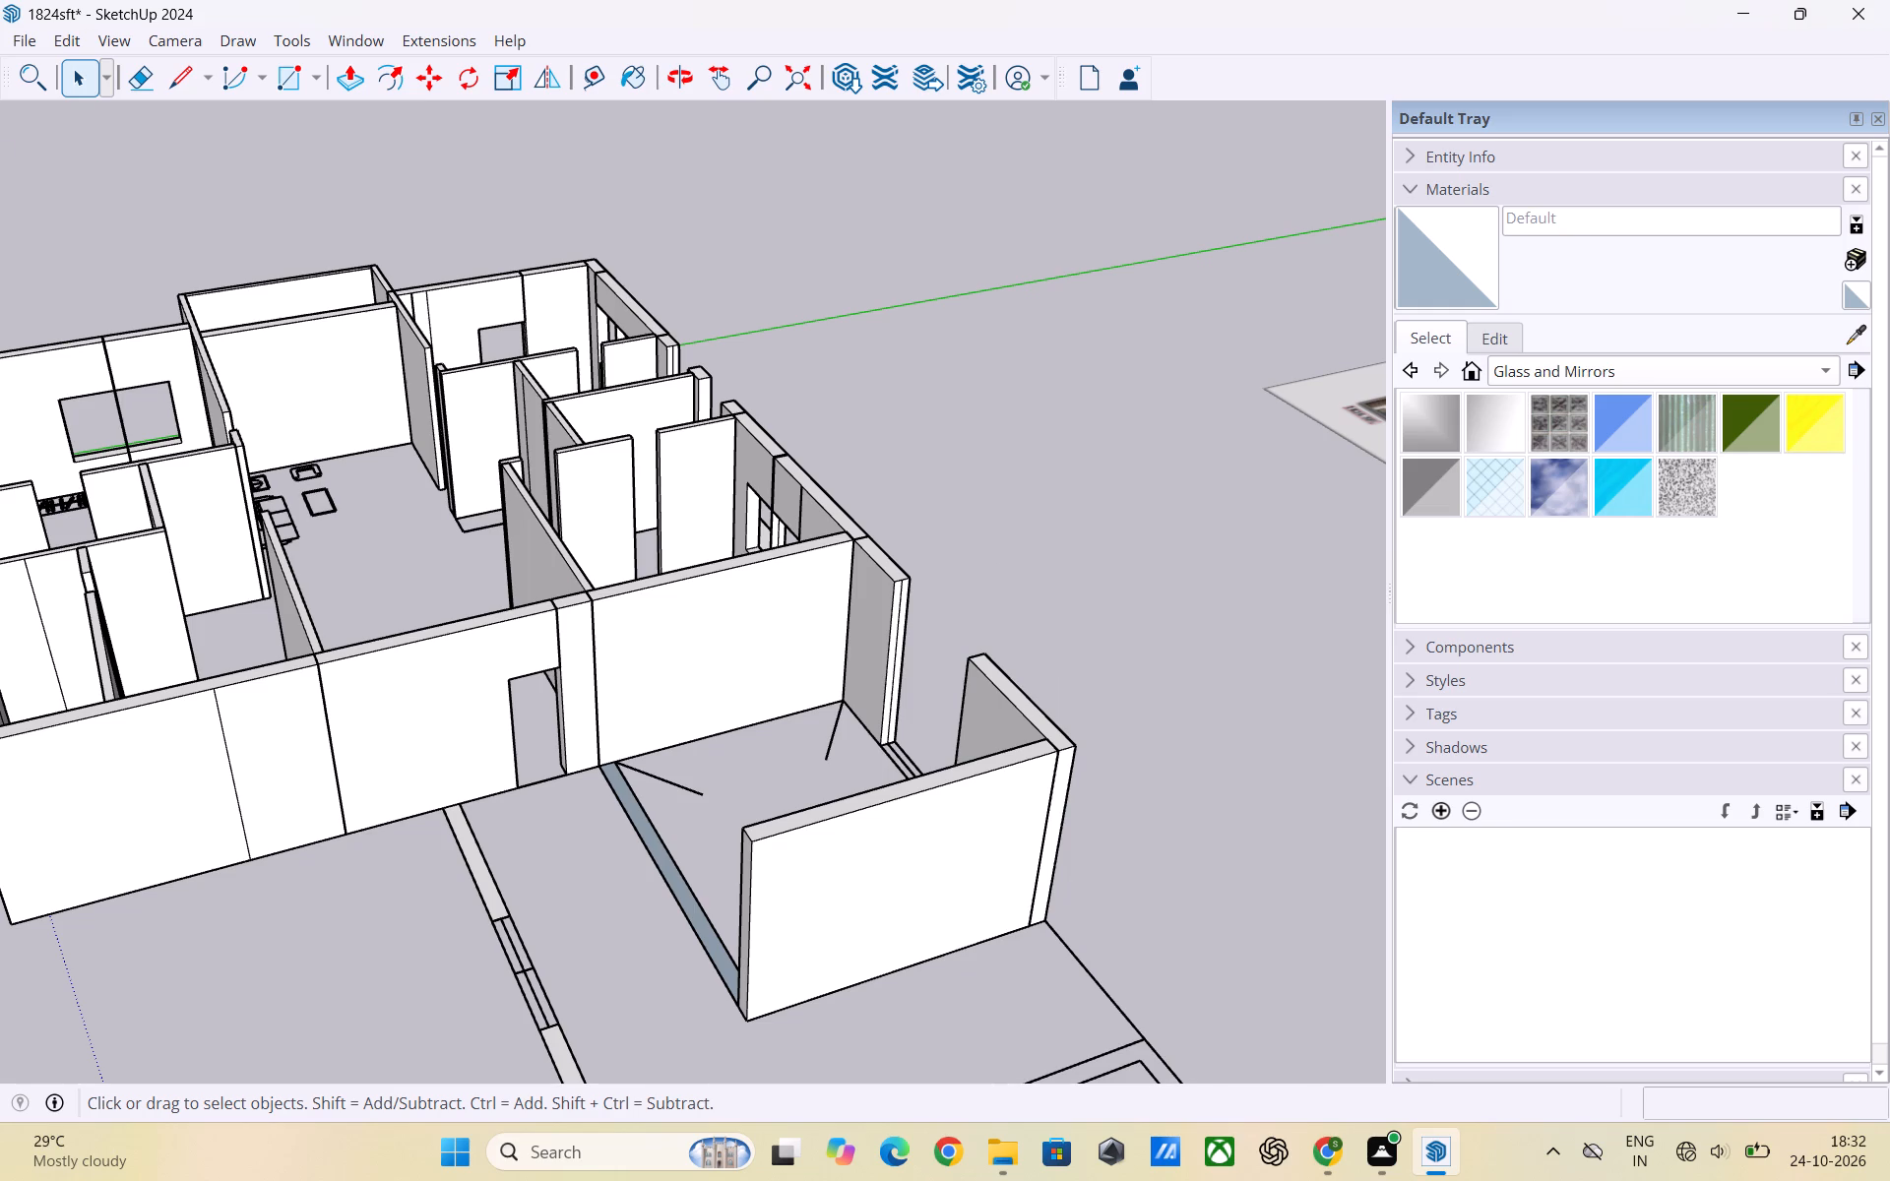
pyautogui.scroll(-5, 565, 663)
pyautogui.moveTo(594, 619); pyautogui.dragTo(640, 850, button='middle')
pyautogui.scroll(-1, 491, 656)
pyautogui.scroll(1, 491, 656)
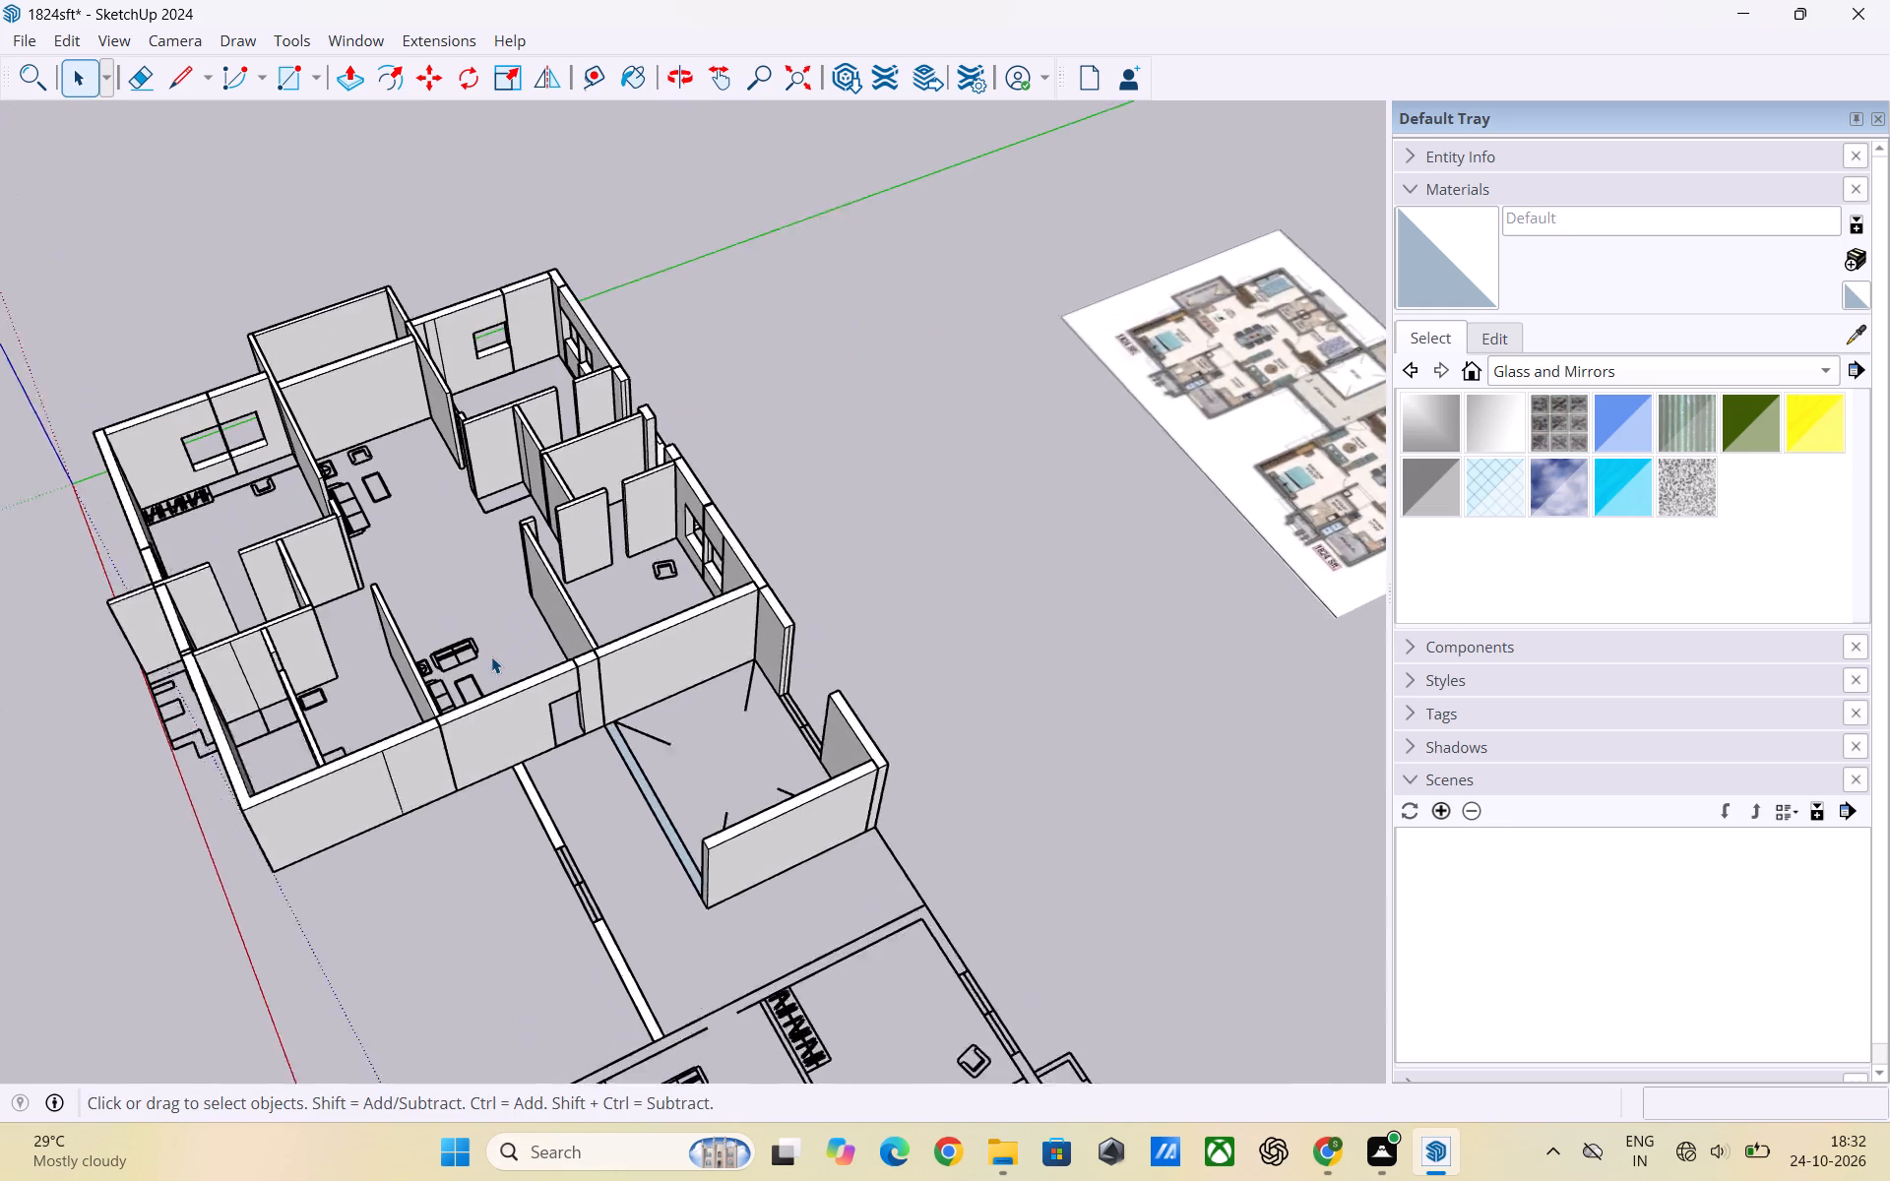
pyautogui.scroll(5, 491, 656)
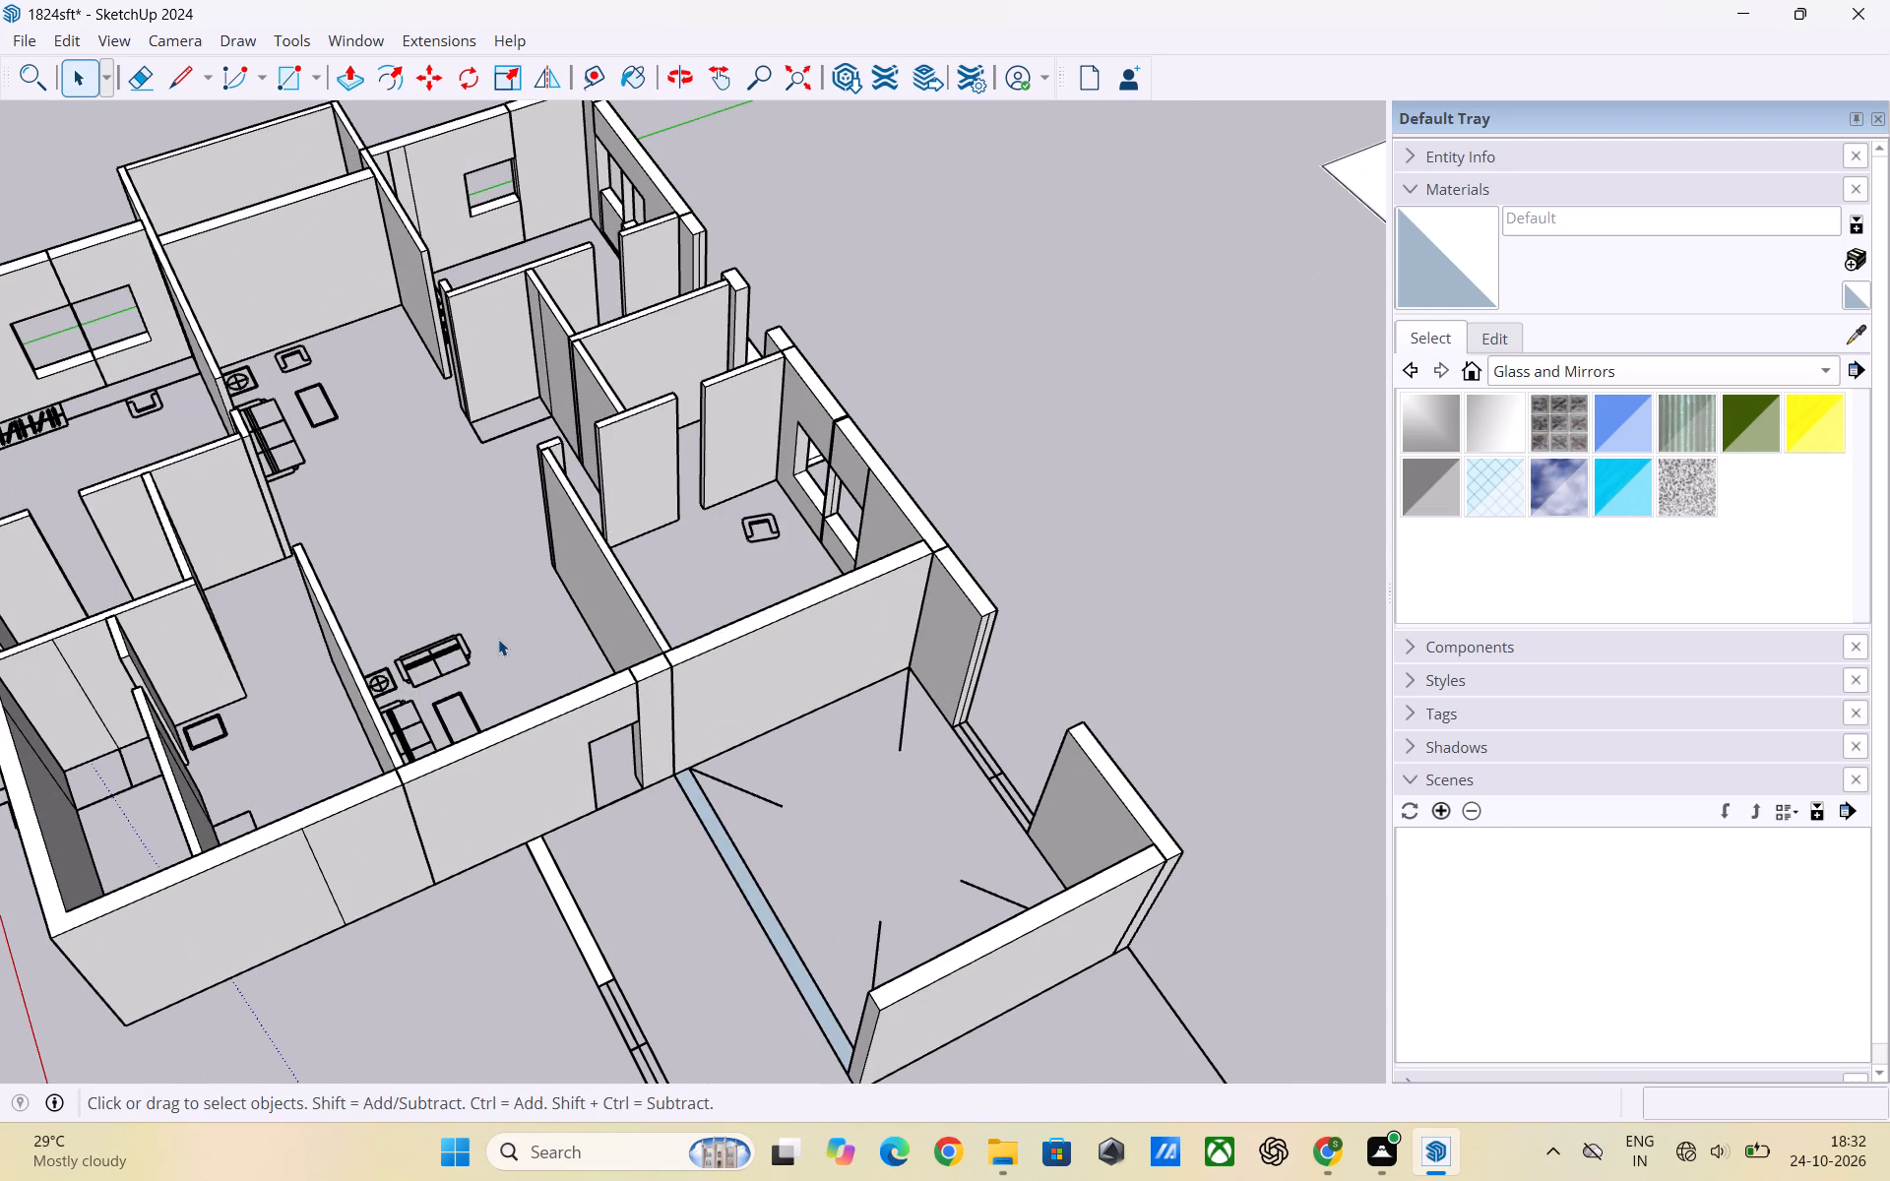
pyautogui.scroll(-5, 761, 756)
pyautogui.moveTo(733, 653); pyautogui.dragTo(790, 870, button='middle')
pyautogui.scroll(4, 719, 690)
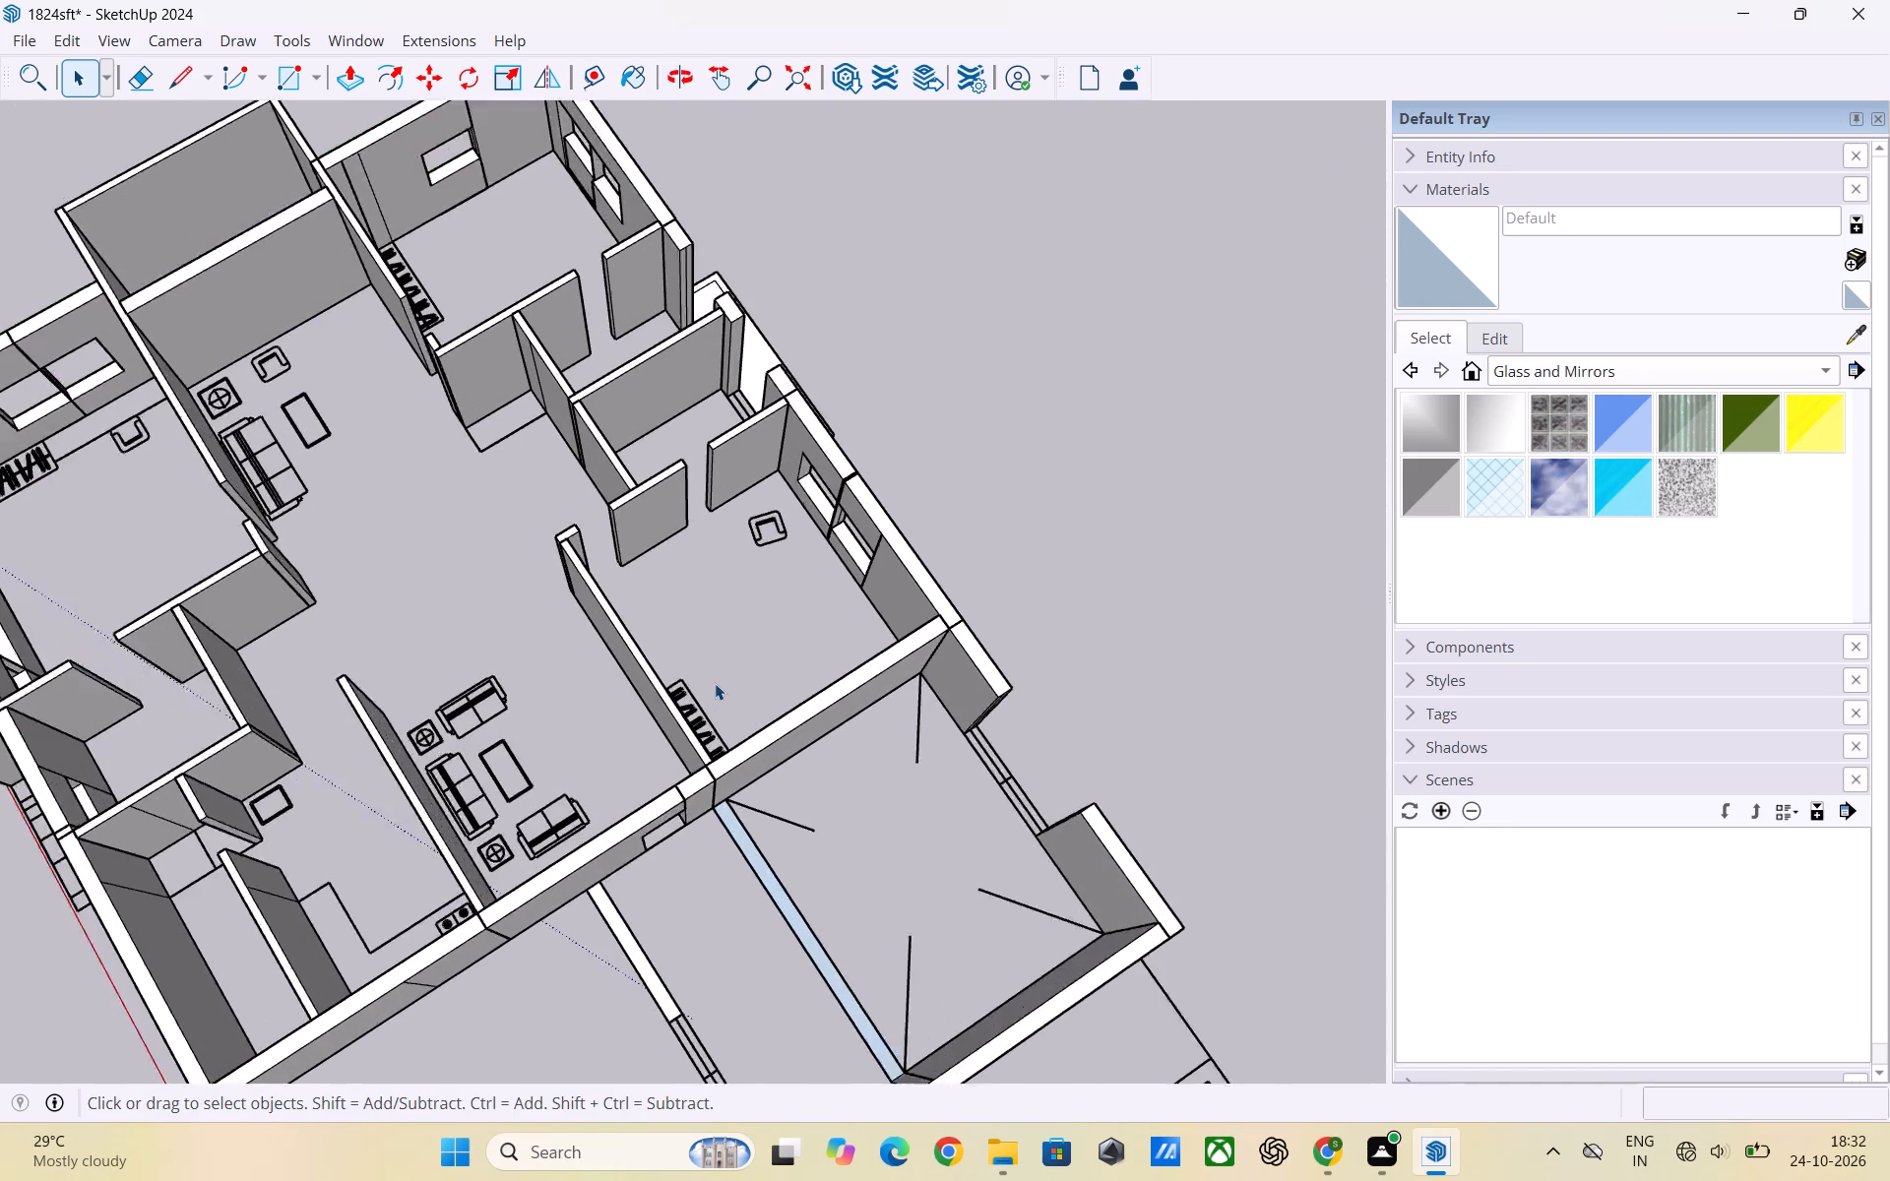
pyautogui.scroll(2, 715, 683)
pyautogui.moveTo(744, 674); pyautogui.dragTo(623, 655, button='middle')
pyautogui.scroll(3, 894, 629)
pyautogui.scroll(-3, 895, 629)
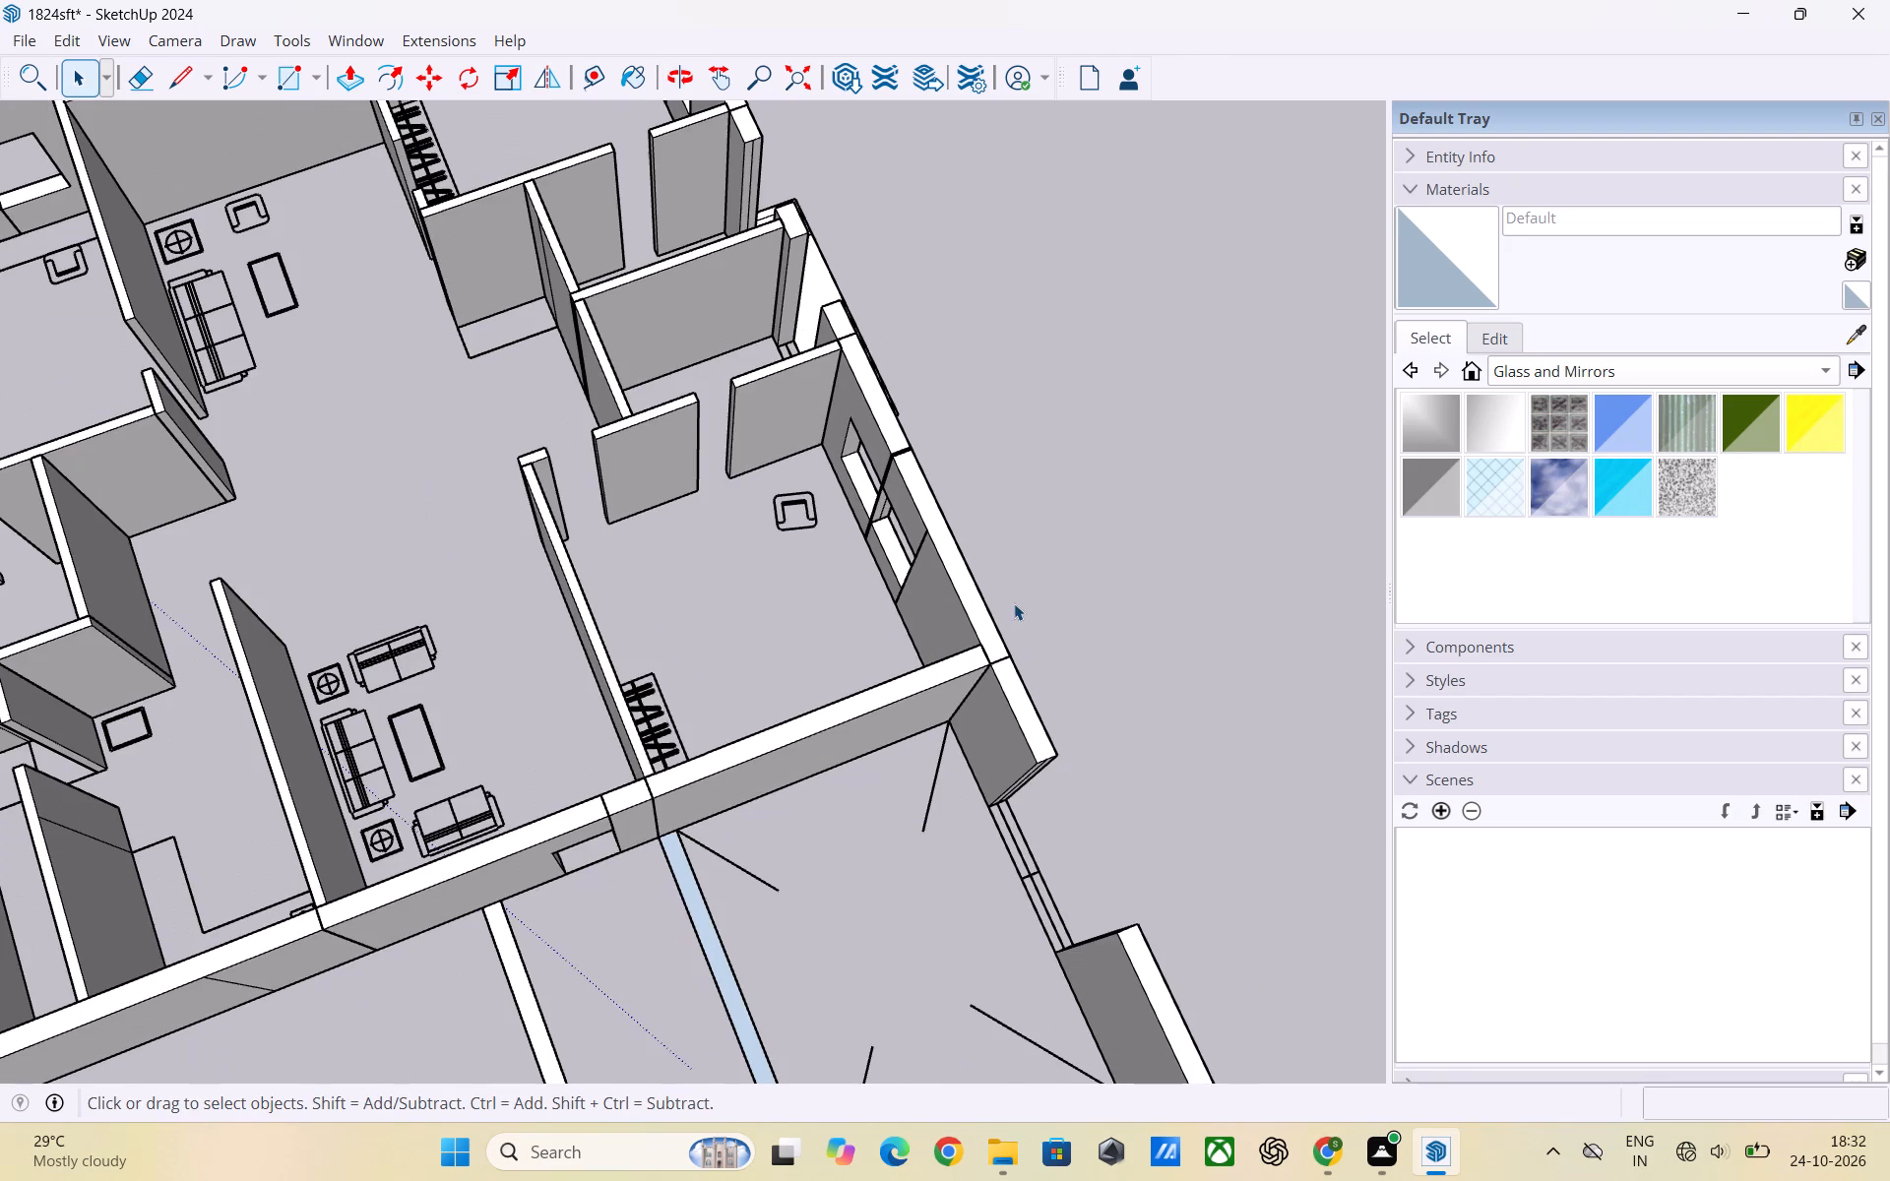
pyautogui.moveTo(1014, 603); pyautogui.dragTo(1006, 625, button='middle')
pyautogui.scroll(-5, 1268, 627)
pyautogui.scroll(2, 601, 519)
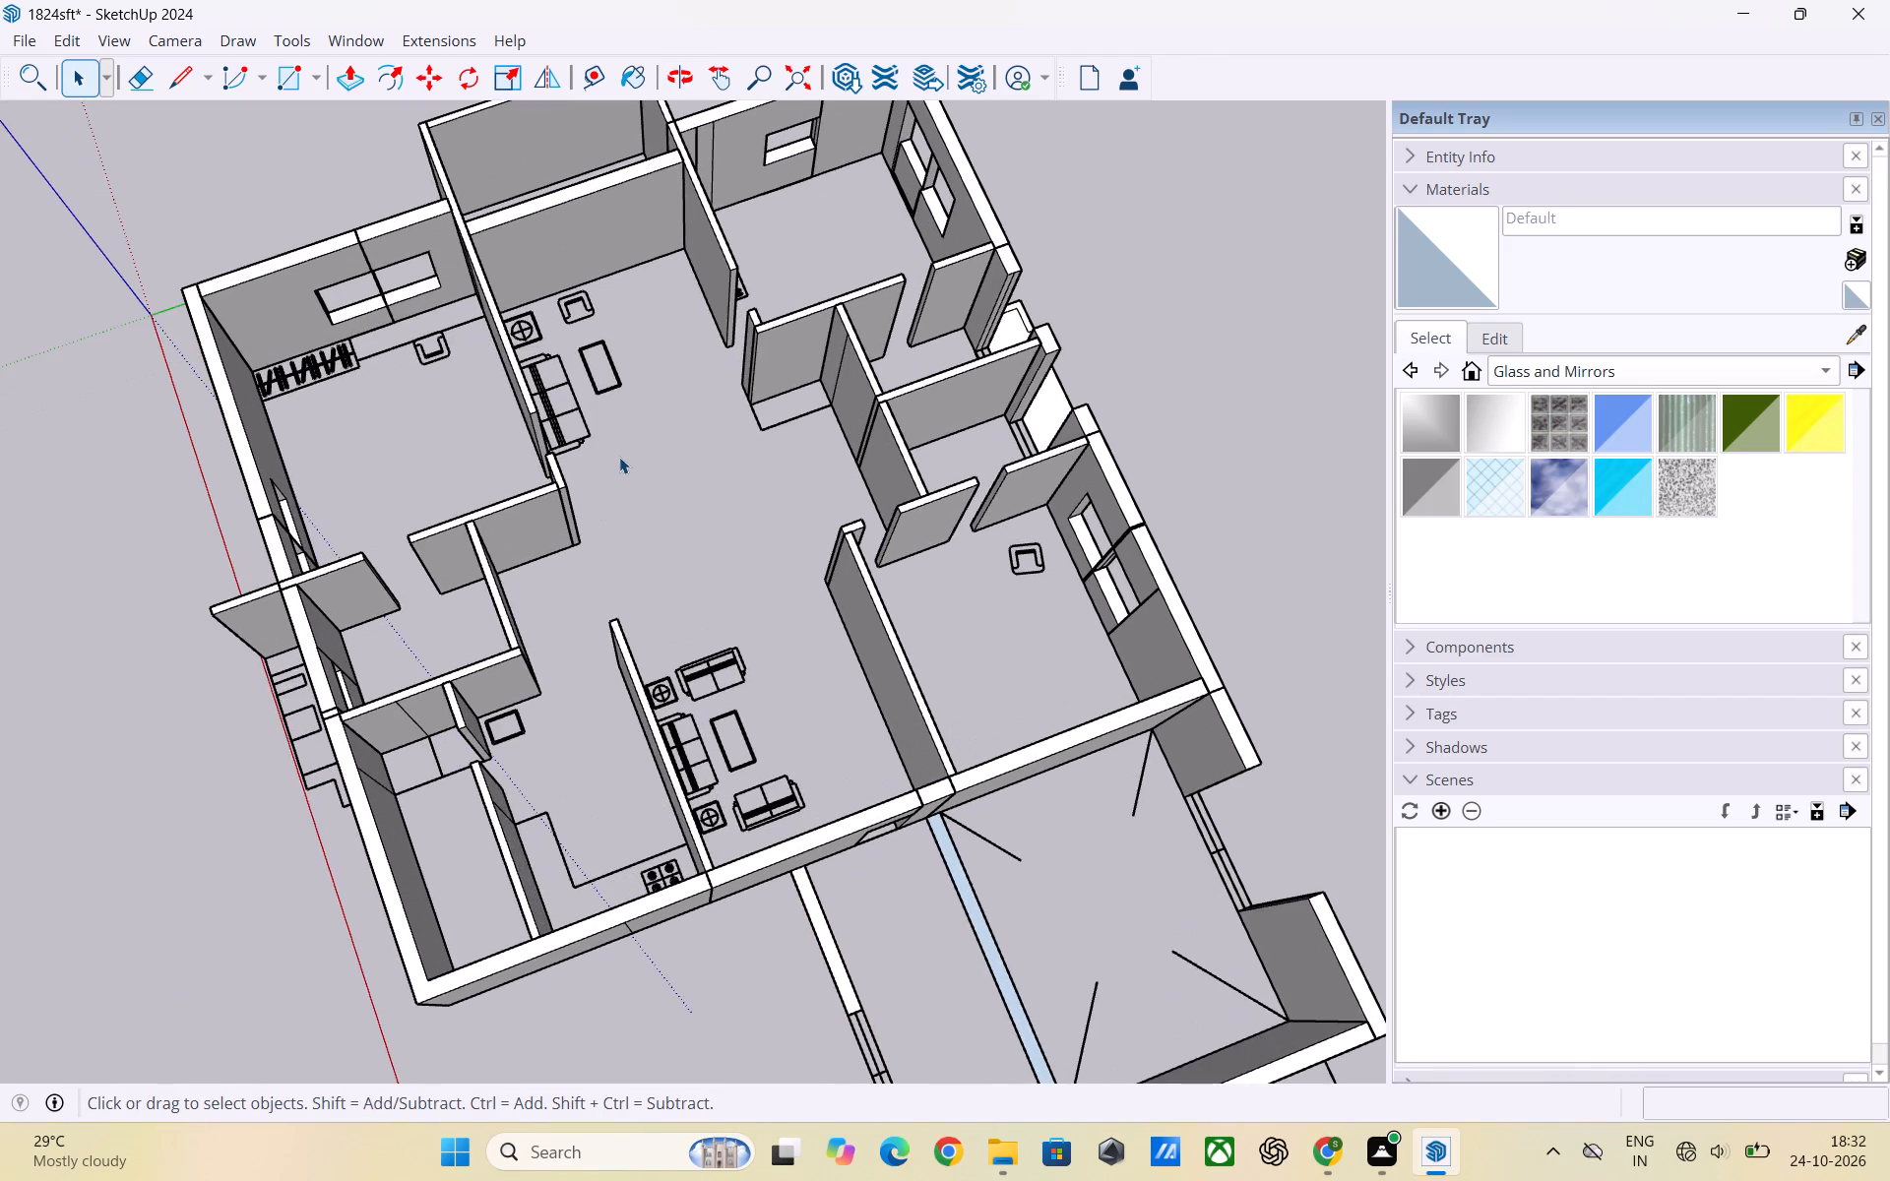
pyautogui.scroll(-4, 621, 464)
pyautogui.scroll(4, 836, 290)
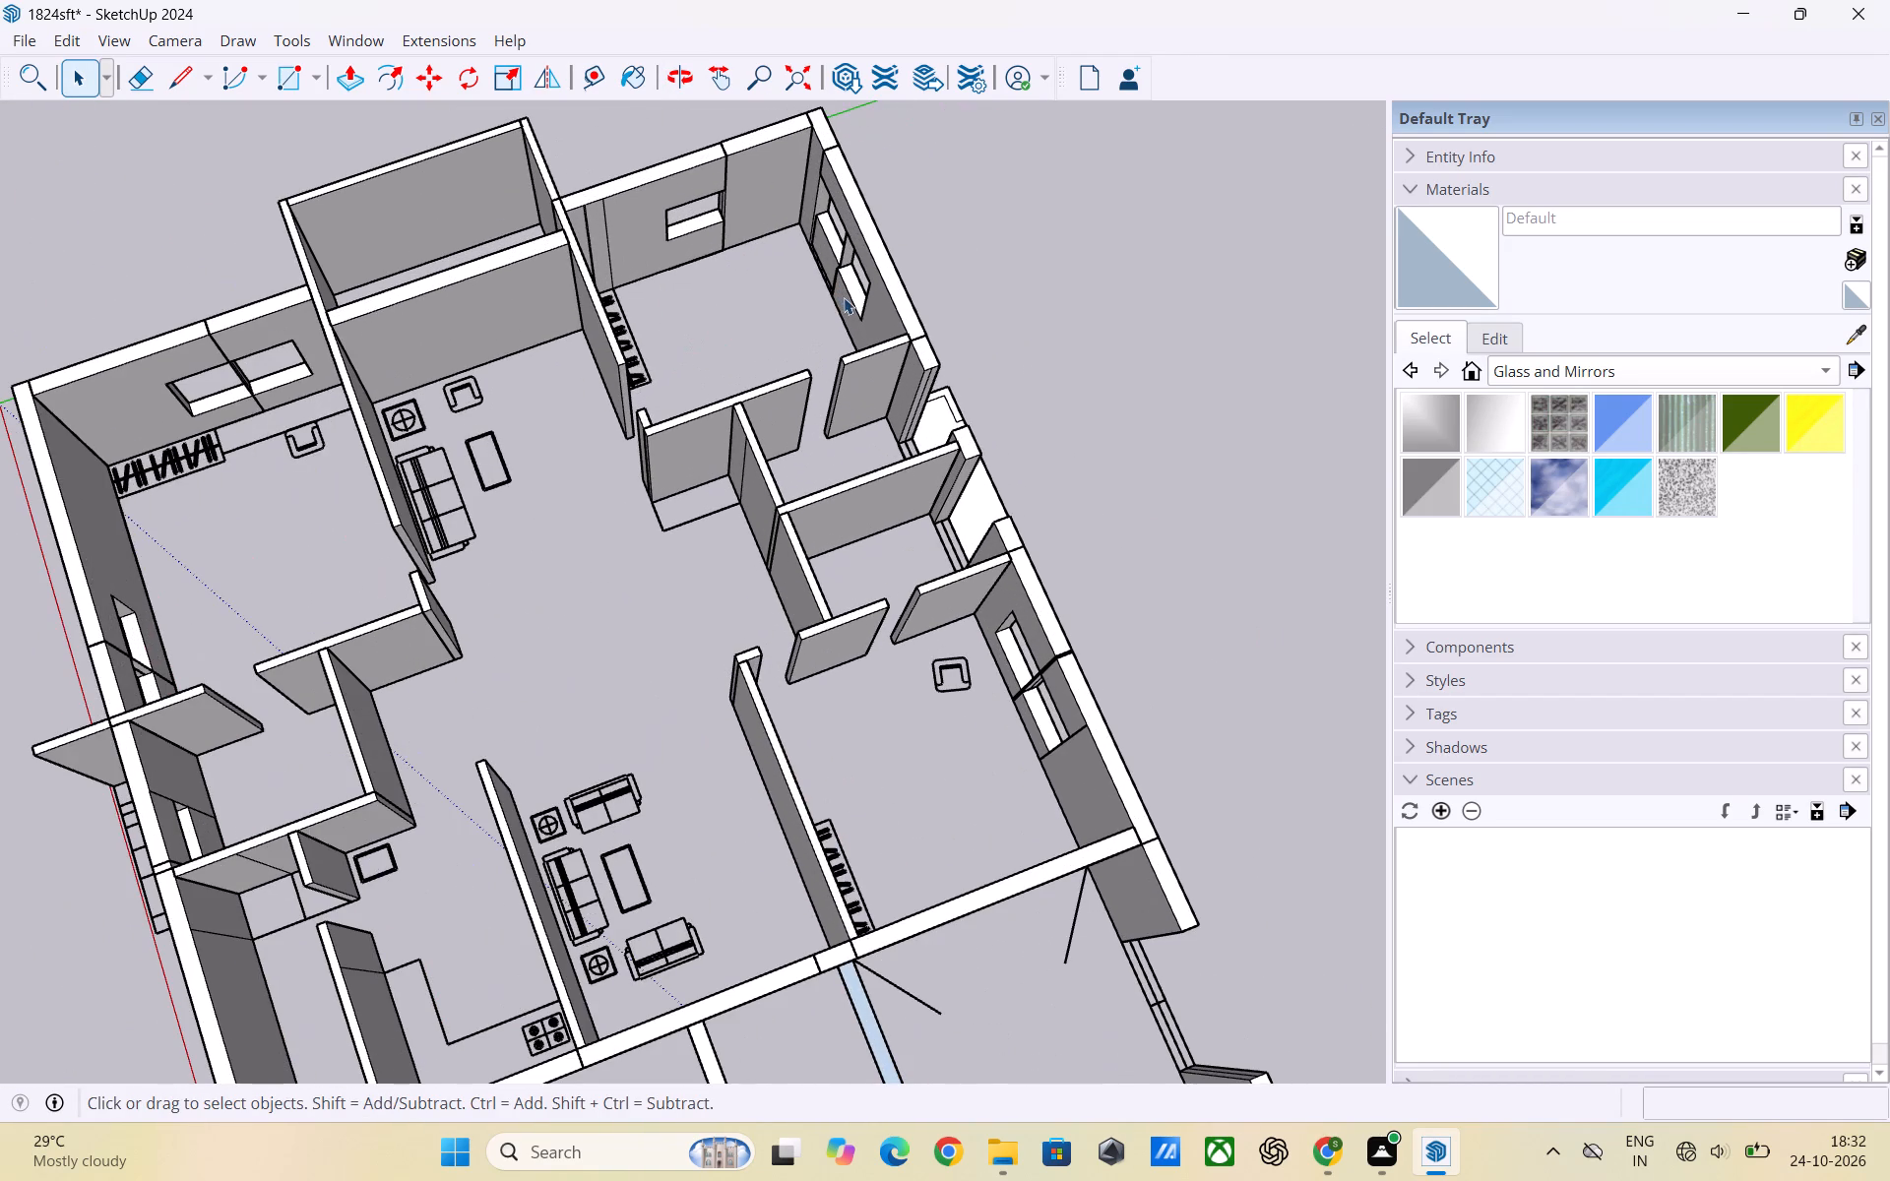
pyautogui.moveTo(967, 479); pyautogui.dragTo(565, 406, button='middle')
pyautogui.scroll(3, 1103, 537)
pyautogui.scroll(3, 891, 713)
pyautogui.moveTo(964, 737); pyautogui.dragTo(550, 636, button='middle')
pyautogui.scroll(2, 774, 752)
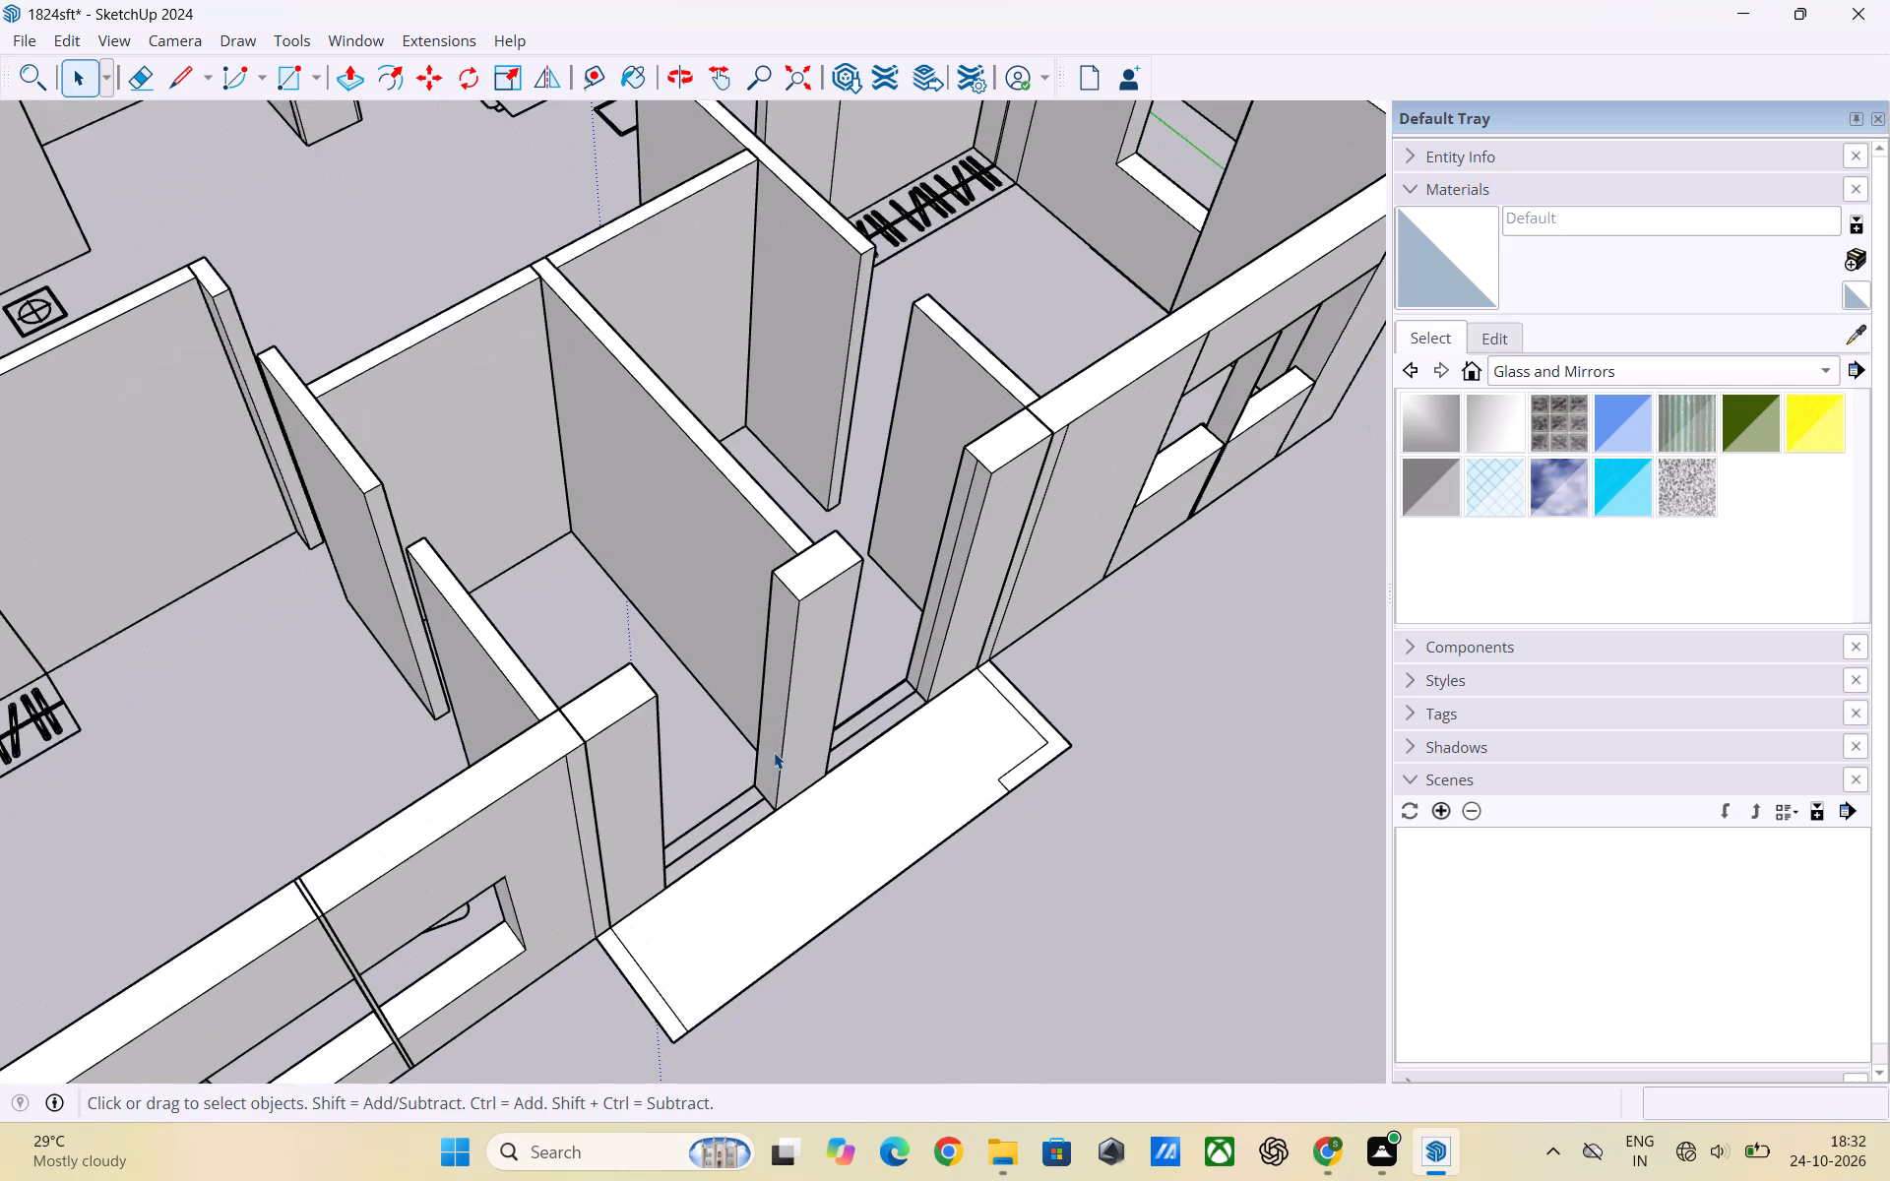
pyautogui.moveTo(787, 807); pyautogui.dragTo(562, 767, button='middle')
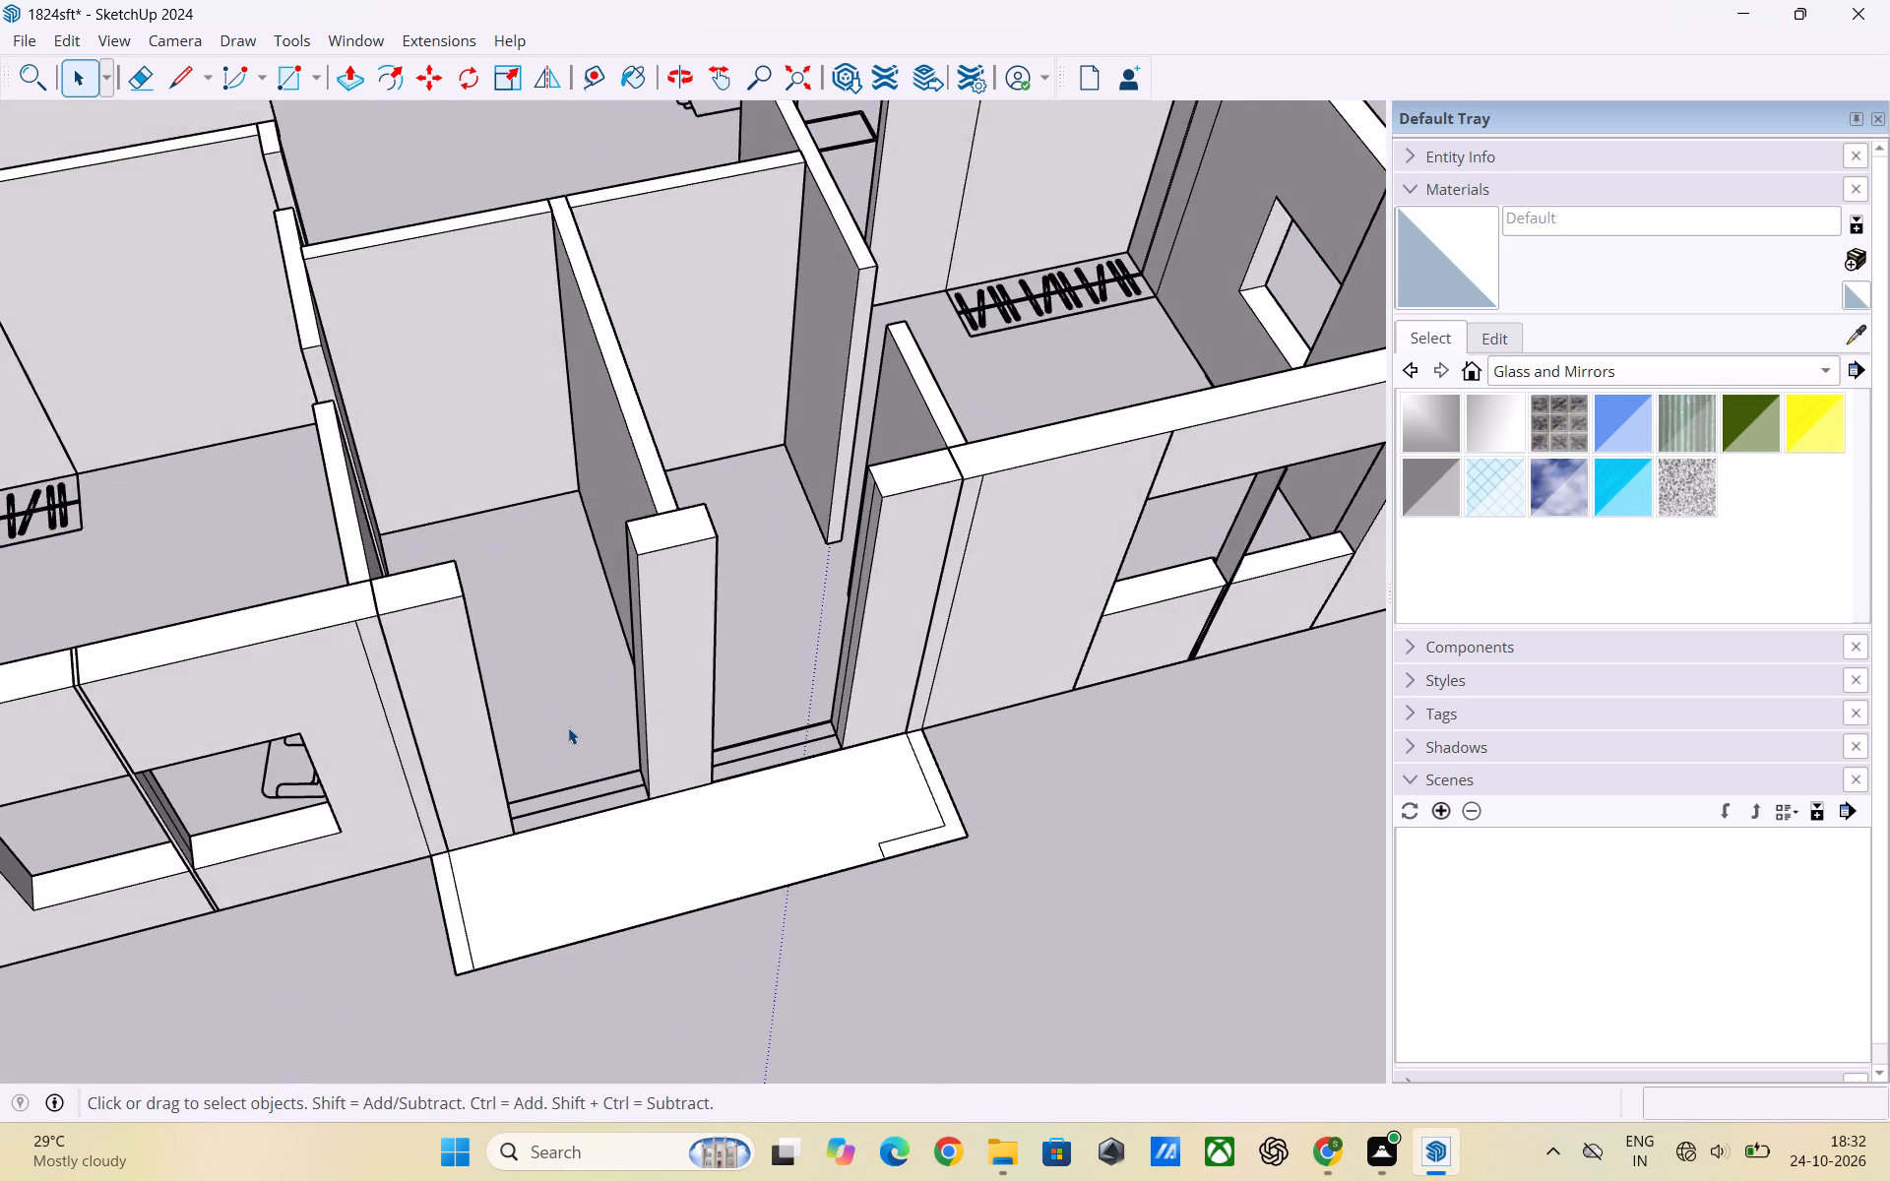
pyautogui.scroll(2, 575, 736)
pyautogui.moveTo(592, 736); pyautogui.dragTo(613, 852, button='middle')
pyautogui.moveTo(620, 857); pyautogui.dragTo(604, 866, button='middle')
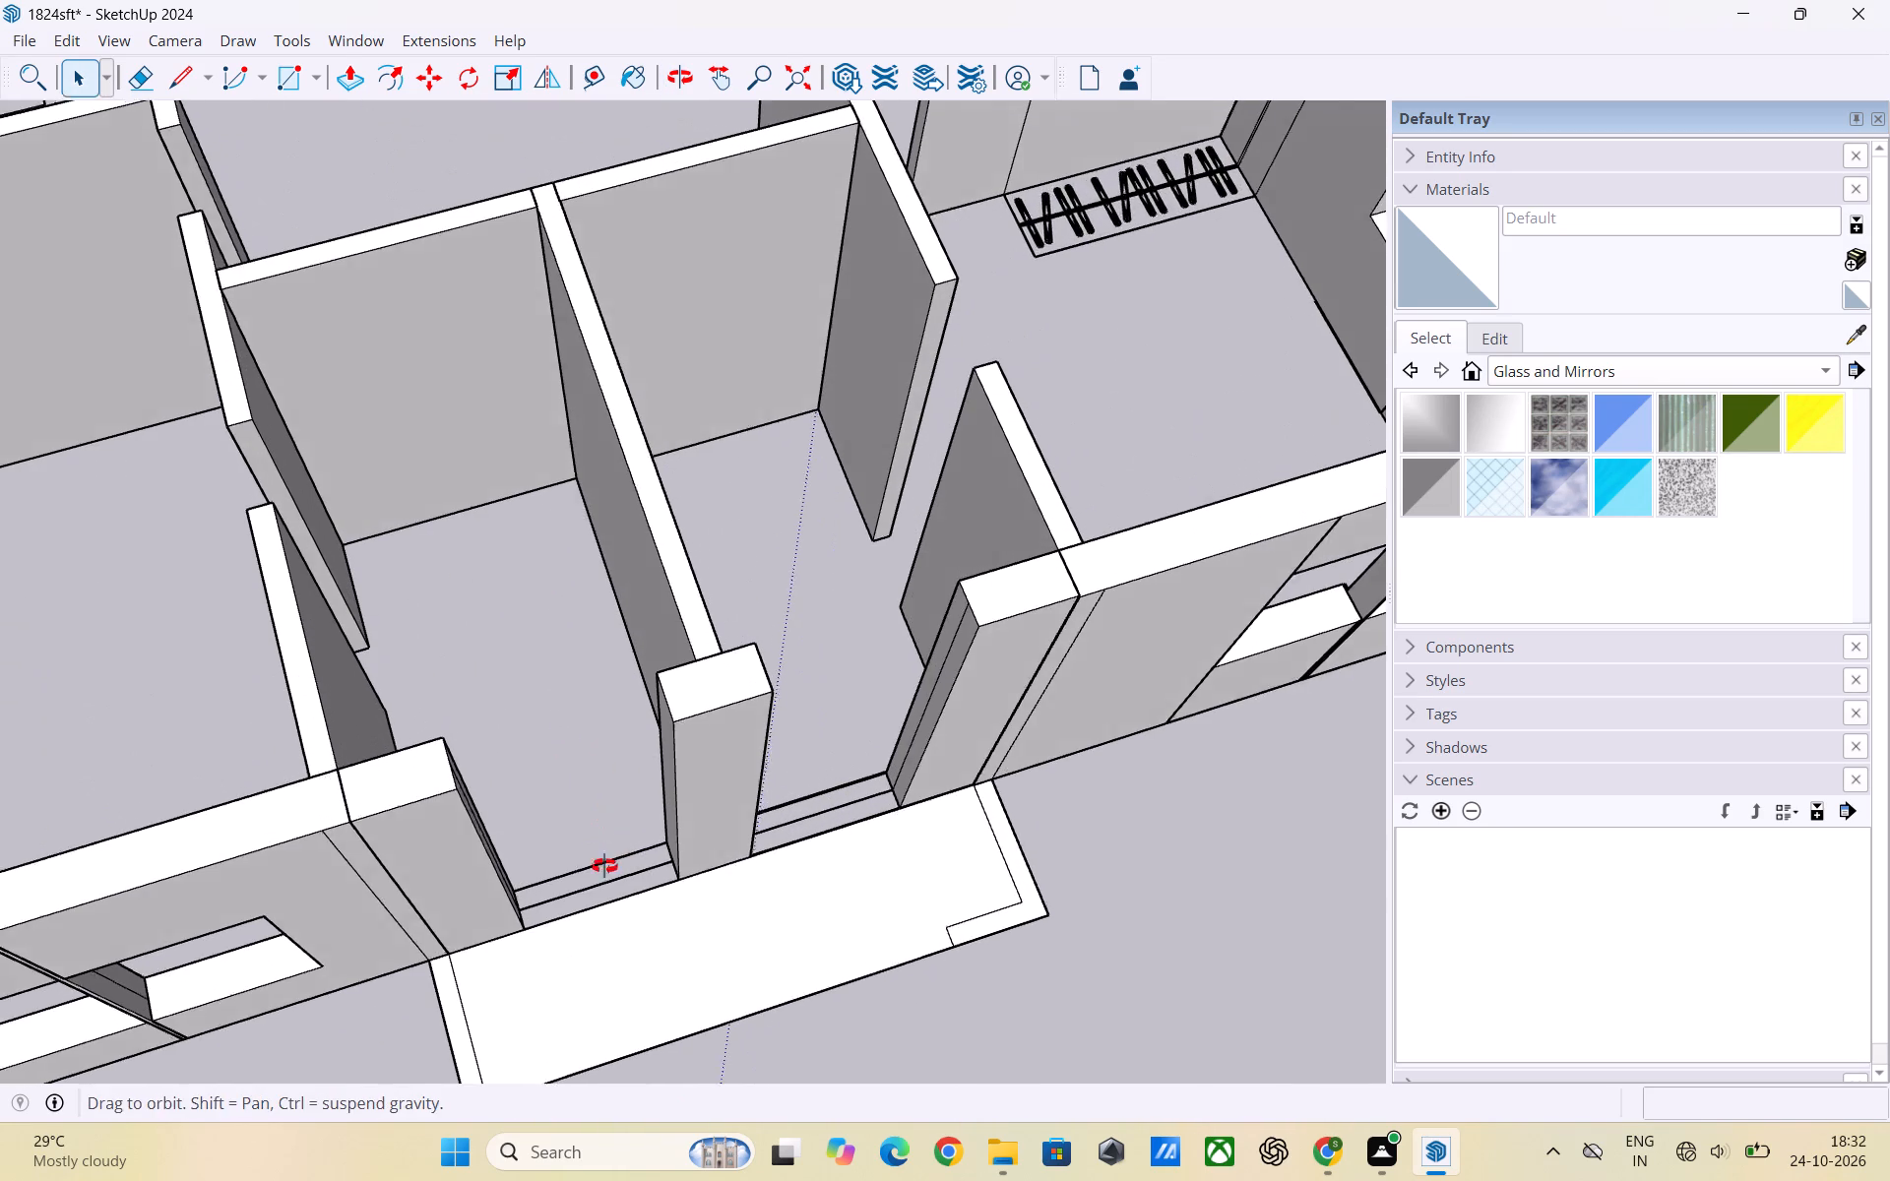
pyautogui.moveTo(604, 866); pyautogui.dragTo(399, 860, button='middle')
pyautogui.scroll(2, 375, 809)
pyautogui.scroll(3, 244, 715)
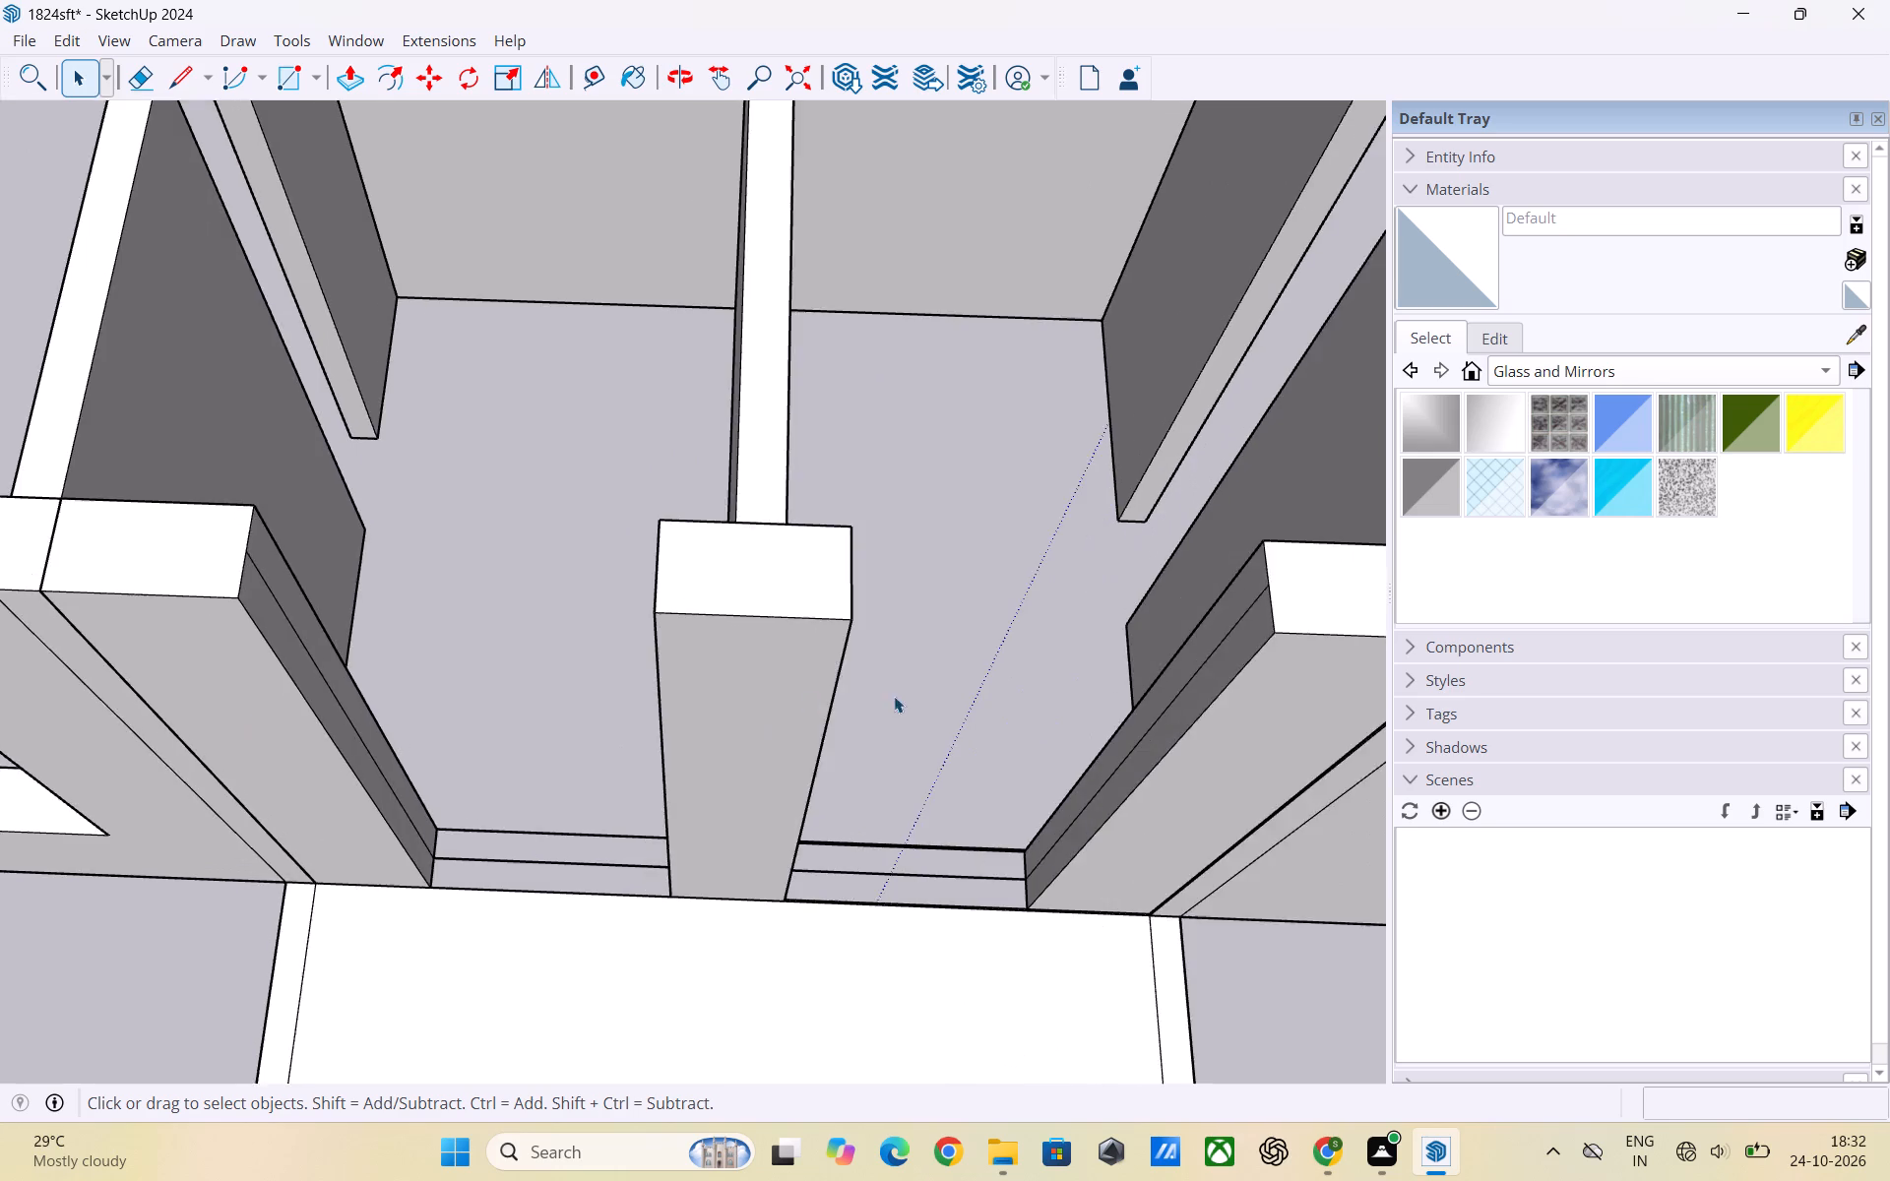
pyautogui.scroll(-3, 933, 692)
pyautogui.scroll(5, 461, 692)
pyautogui.moveTo(593, 750); pyautogui.dragTo(400, 759, button='middle')
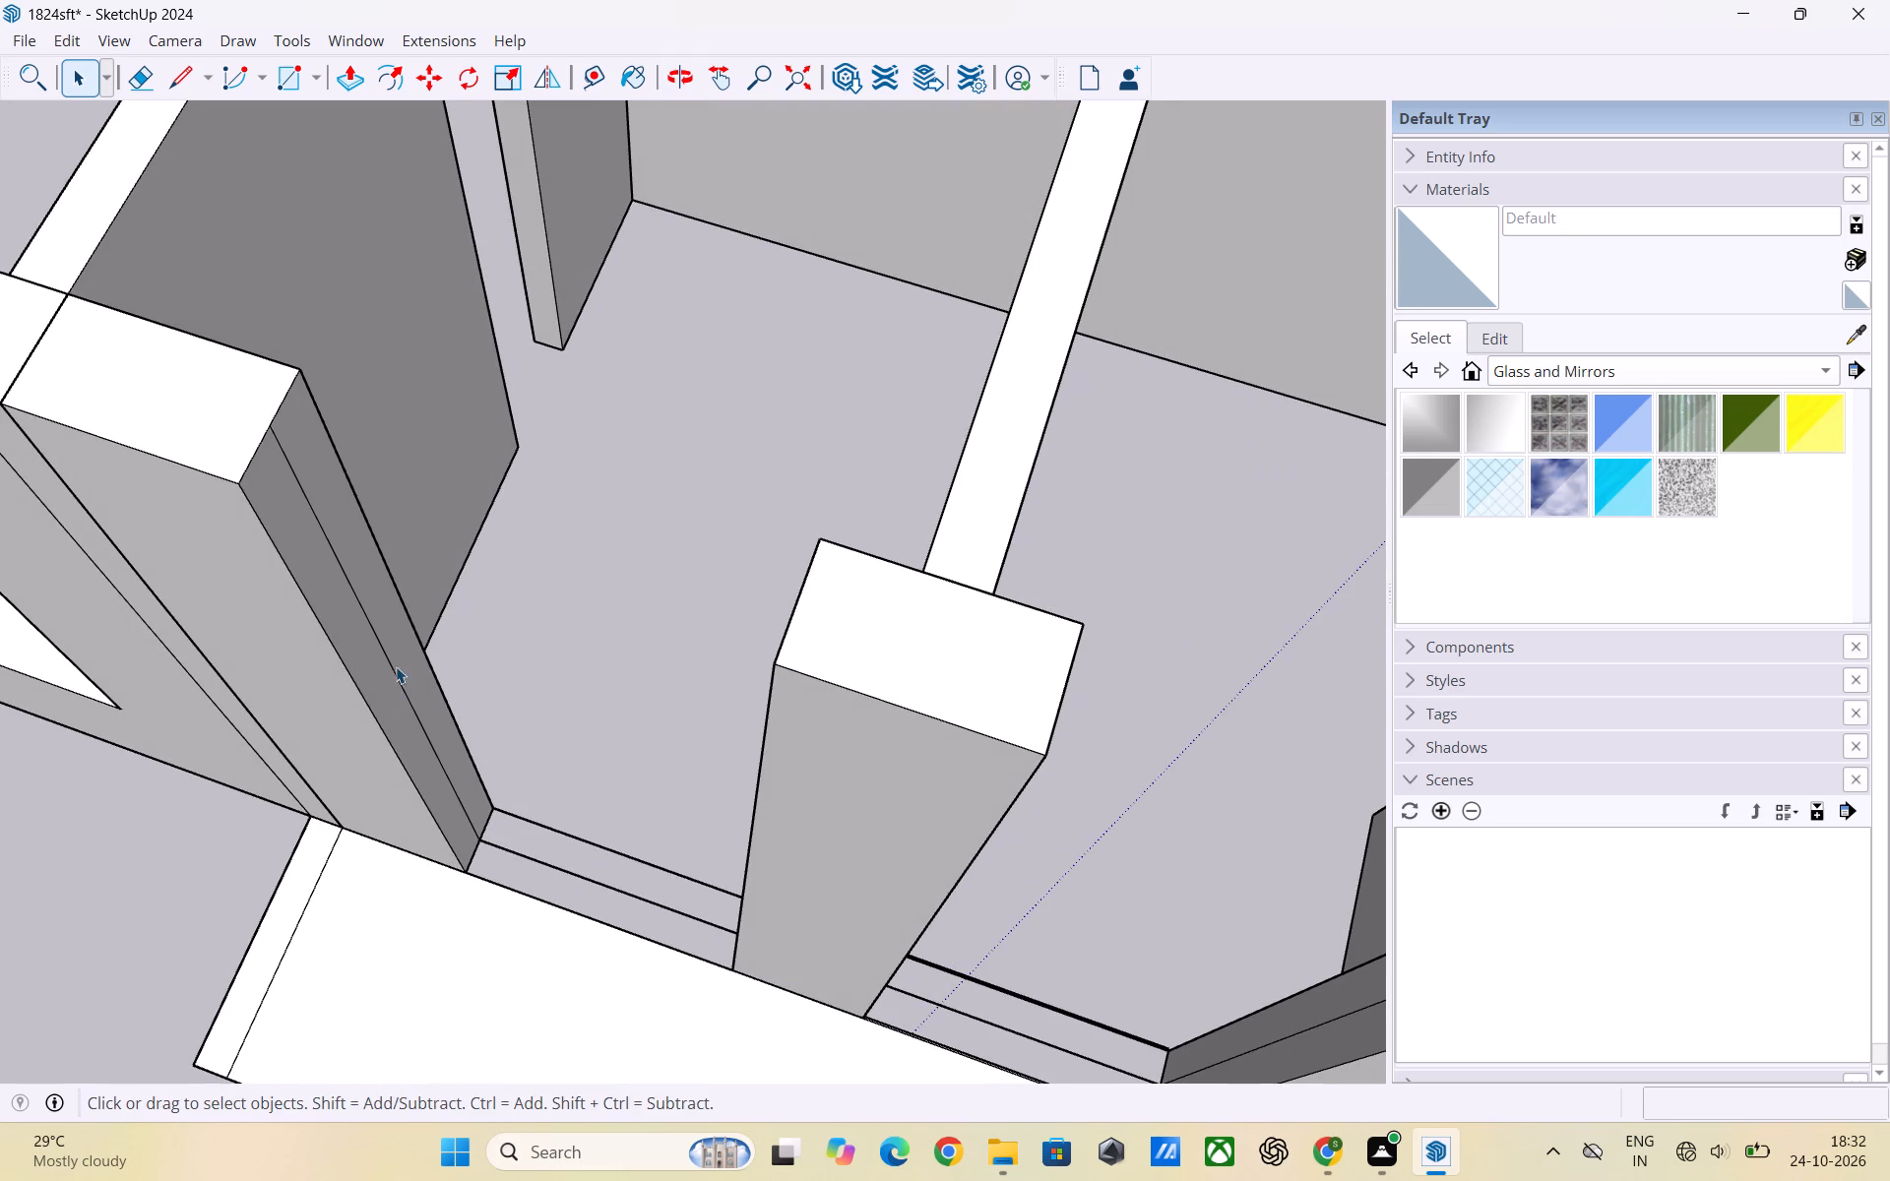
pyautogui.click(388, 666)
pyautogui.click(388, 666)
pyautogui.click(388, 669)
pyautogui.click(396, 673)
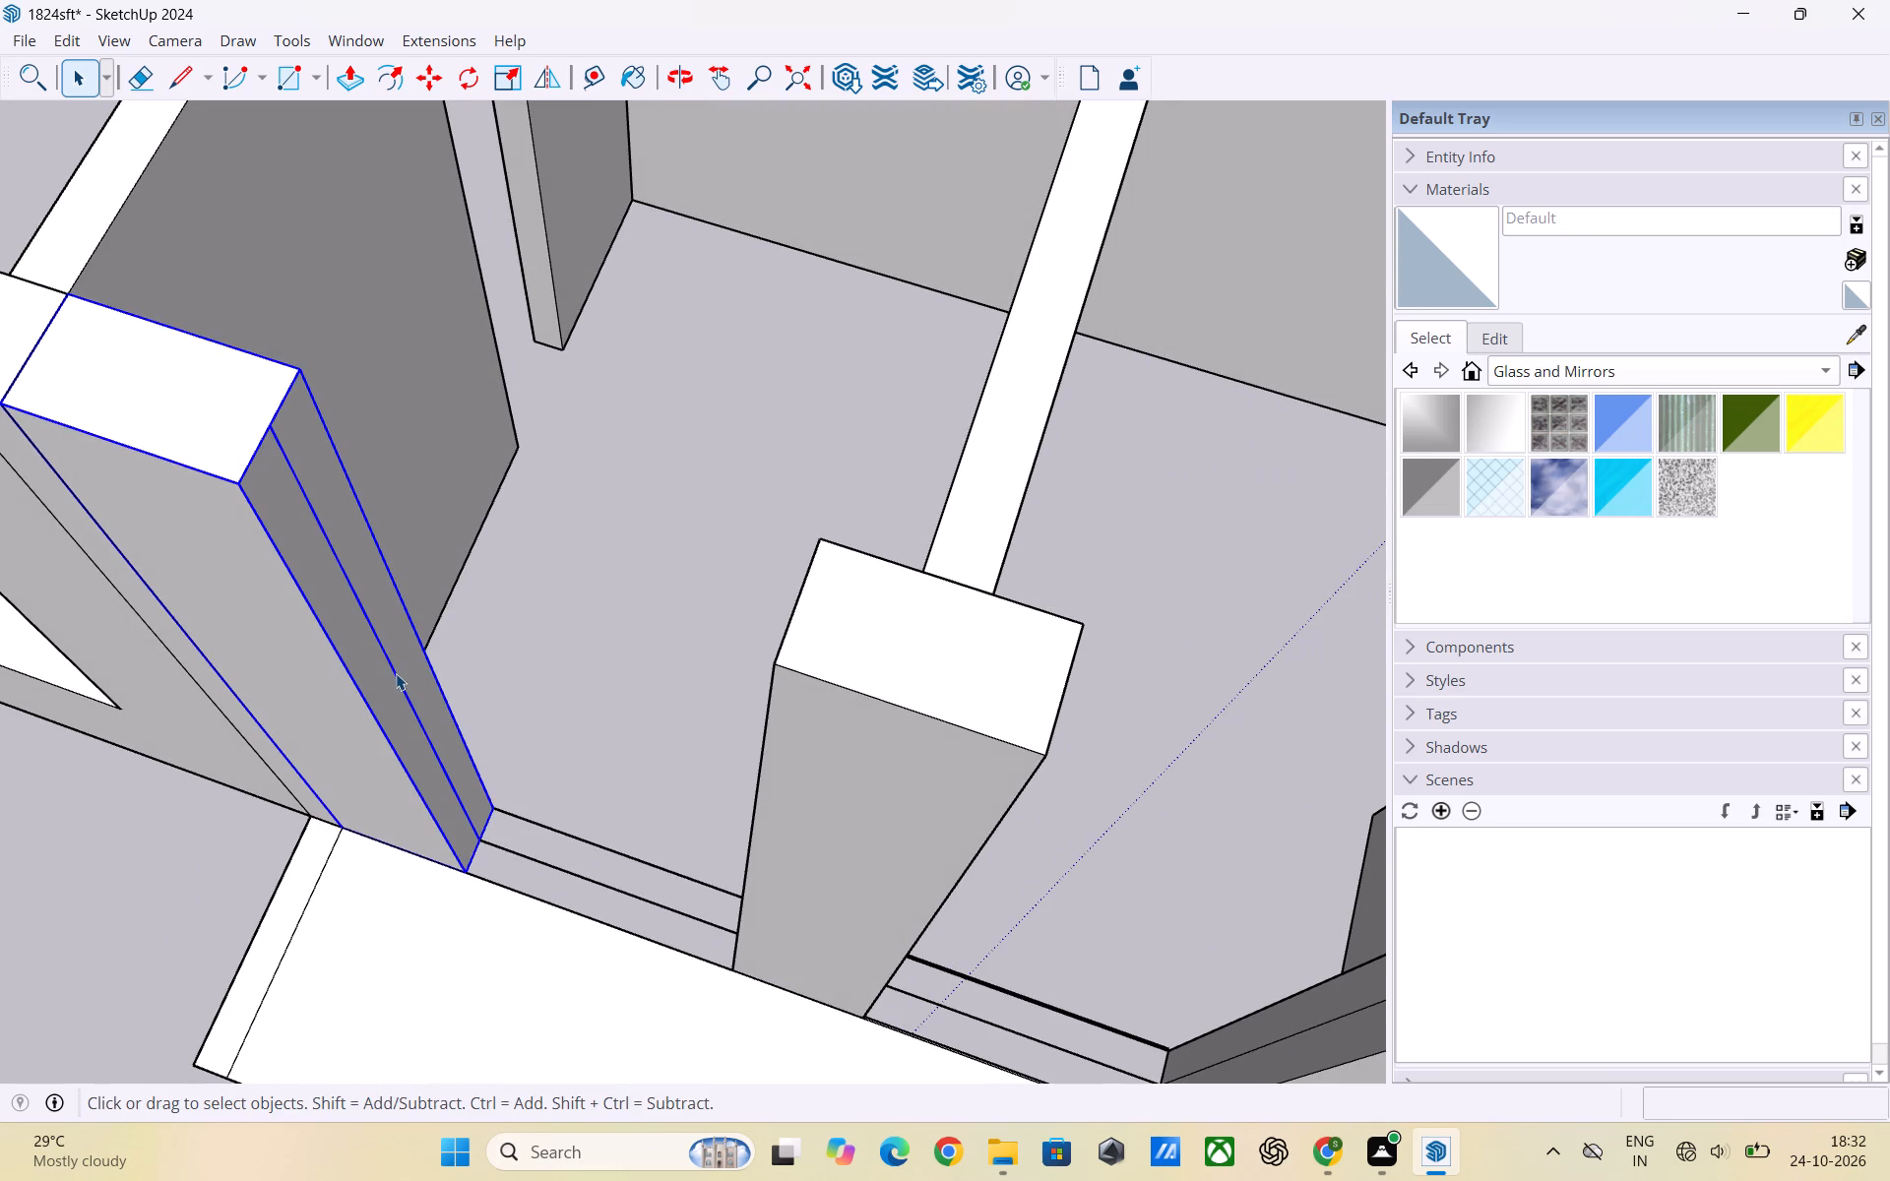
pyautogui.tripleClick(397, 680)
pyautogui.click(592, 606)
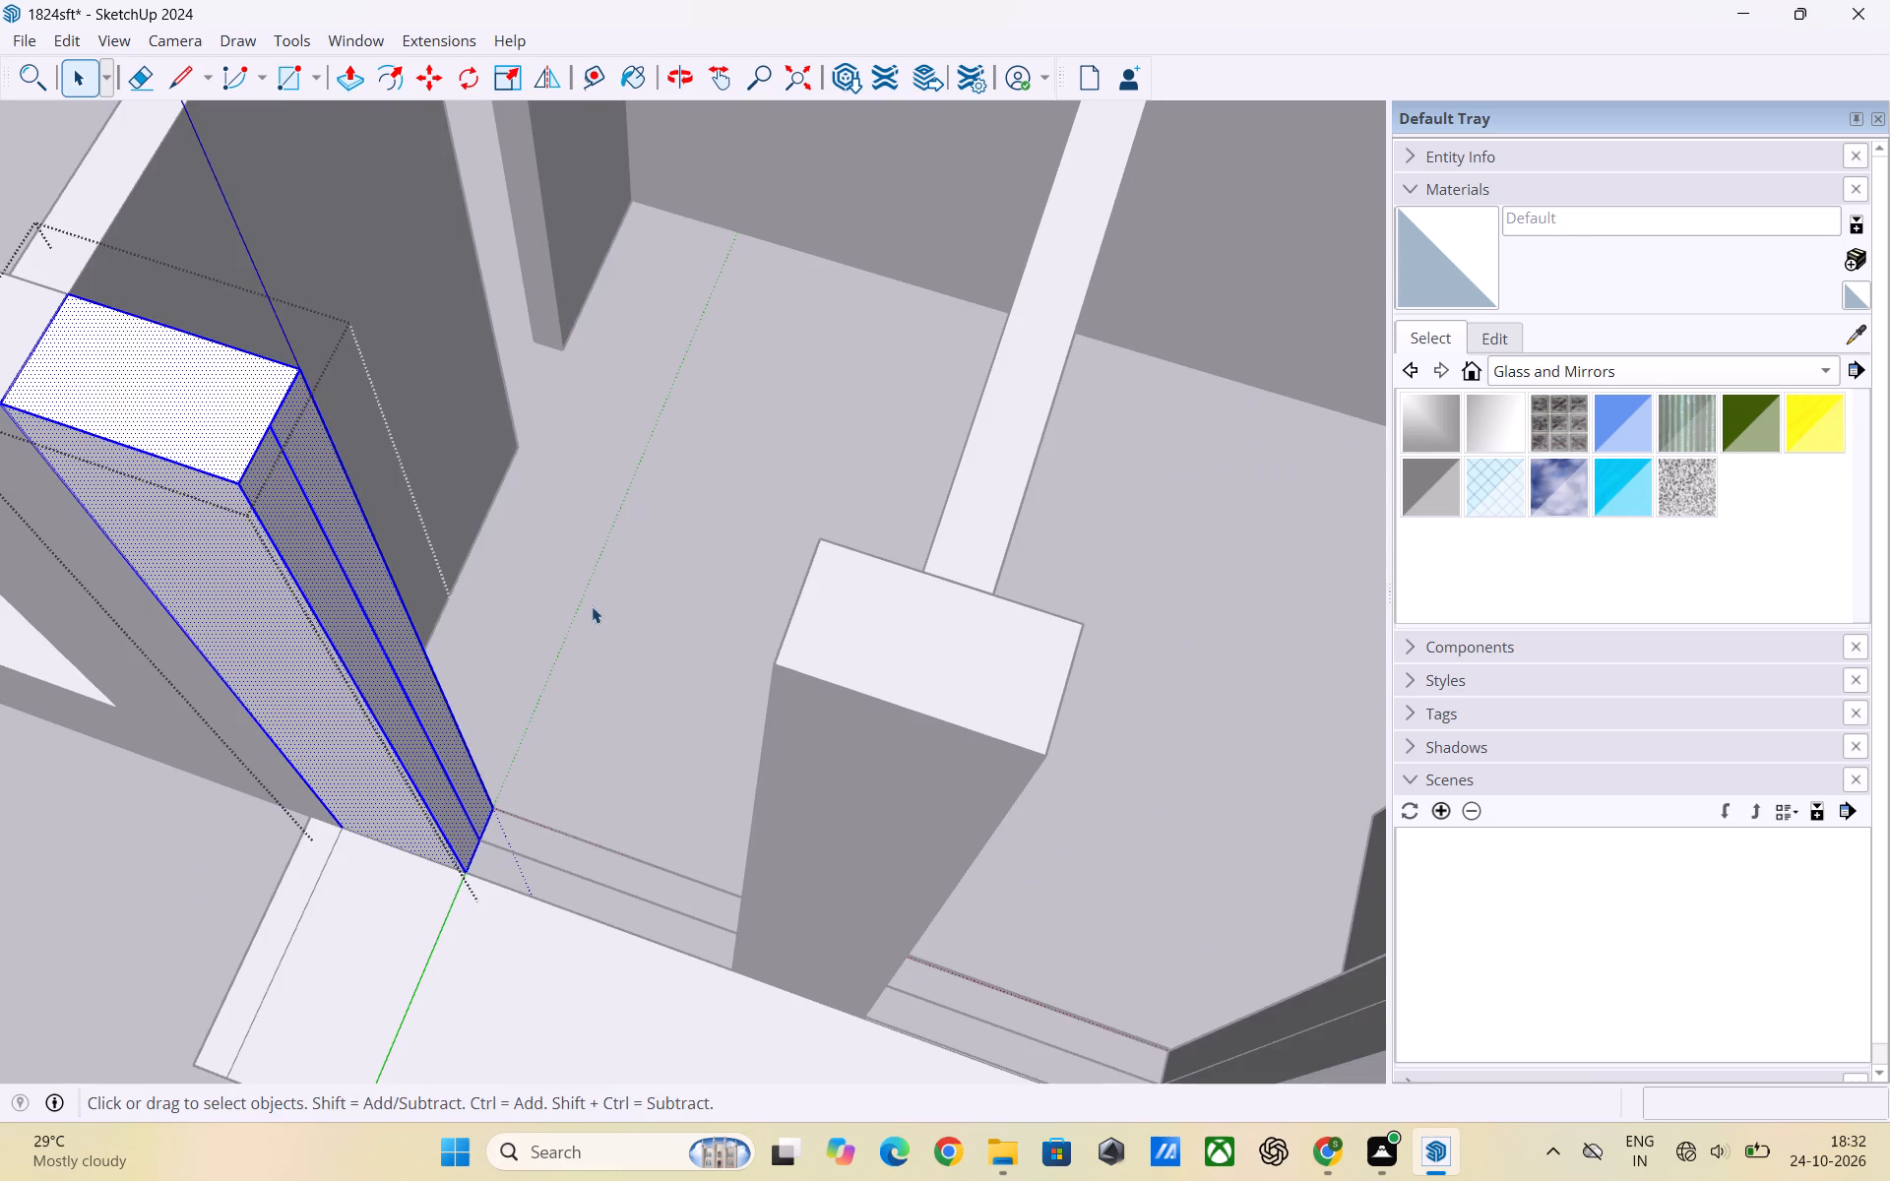
# Delete the stray vertical line on the wall end face beside the first gap along the balcony slab, and leave the wall's group.
pyautogui.click(401, 679)
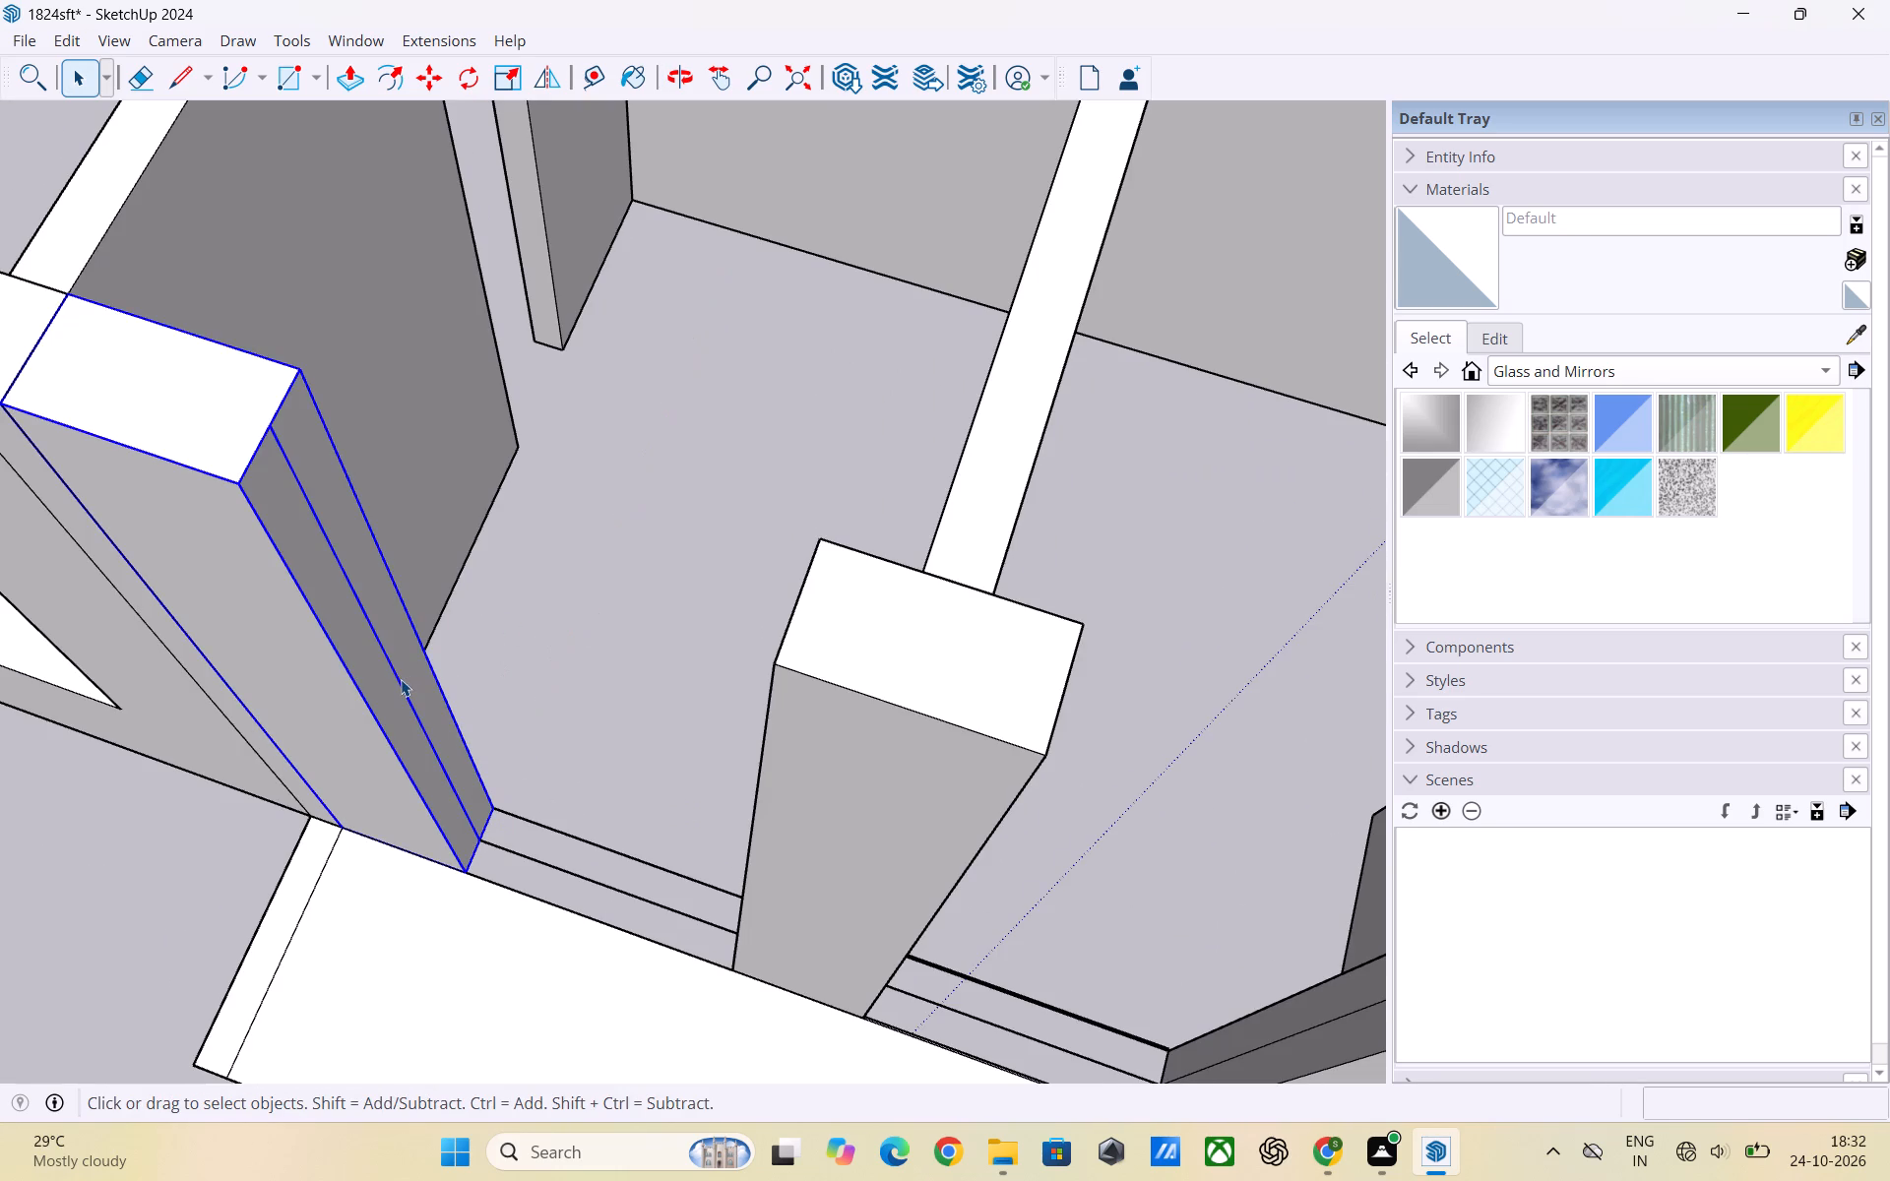
pyautogui.click(401, 679)
pyautogui.click(400, 685)
pyautogui.click(407, 689)
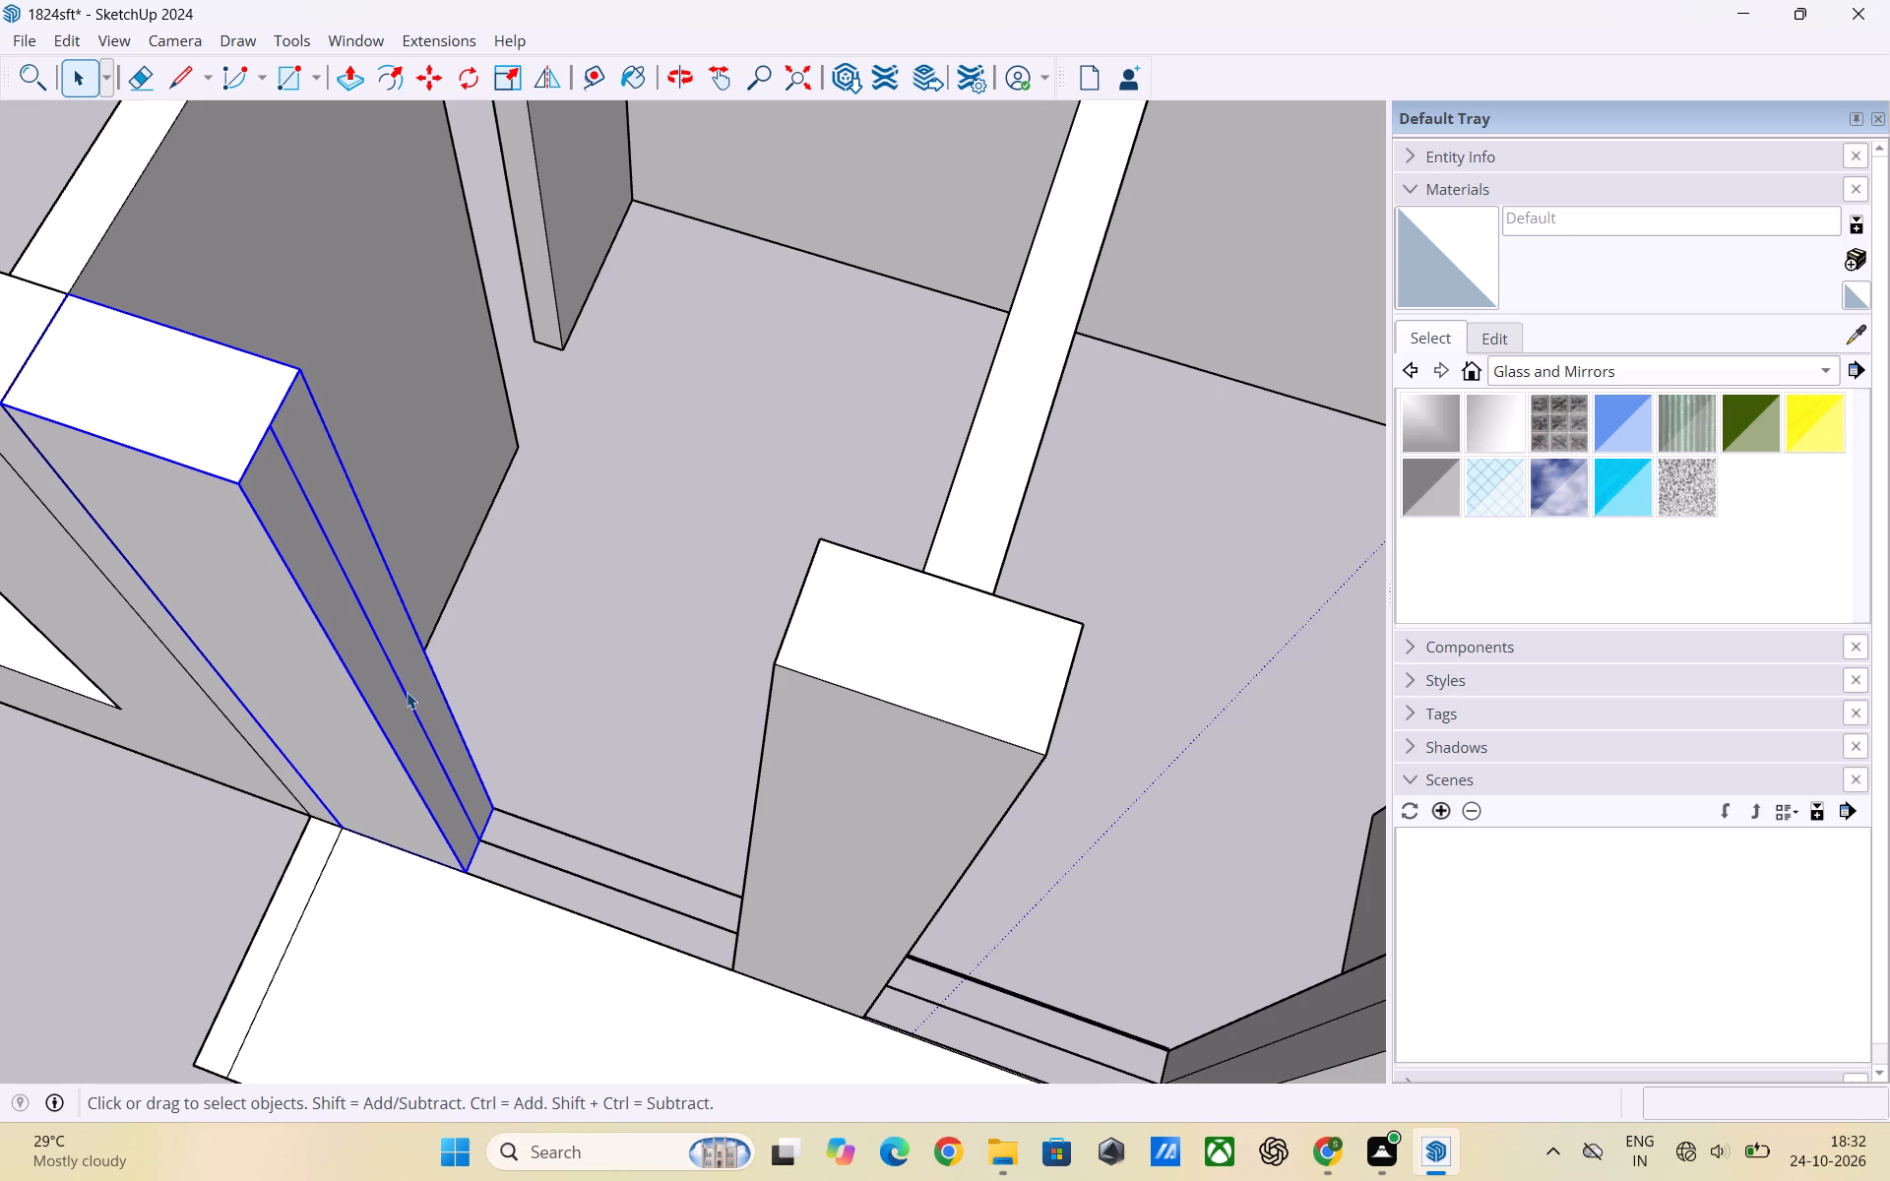
pyautogui.click(407, 692)
pyautogui.click(407, 699)
pyautogui.click(408, 700)
pyautogui.click(409, 701)
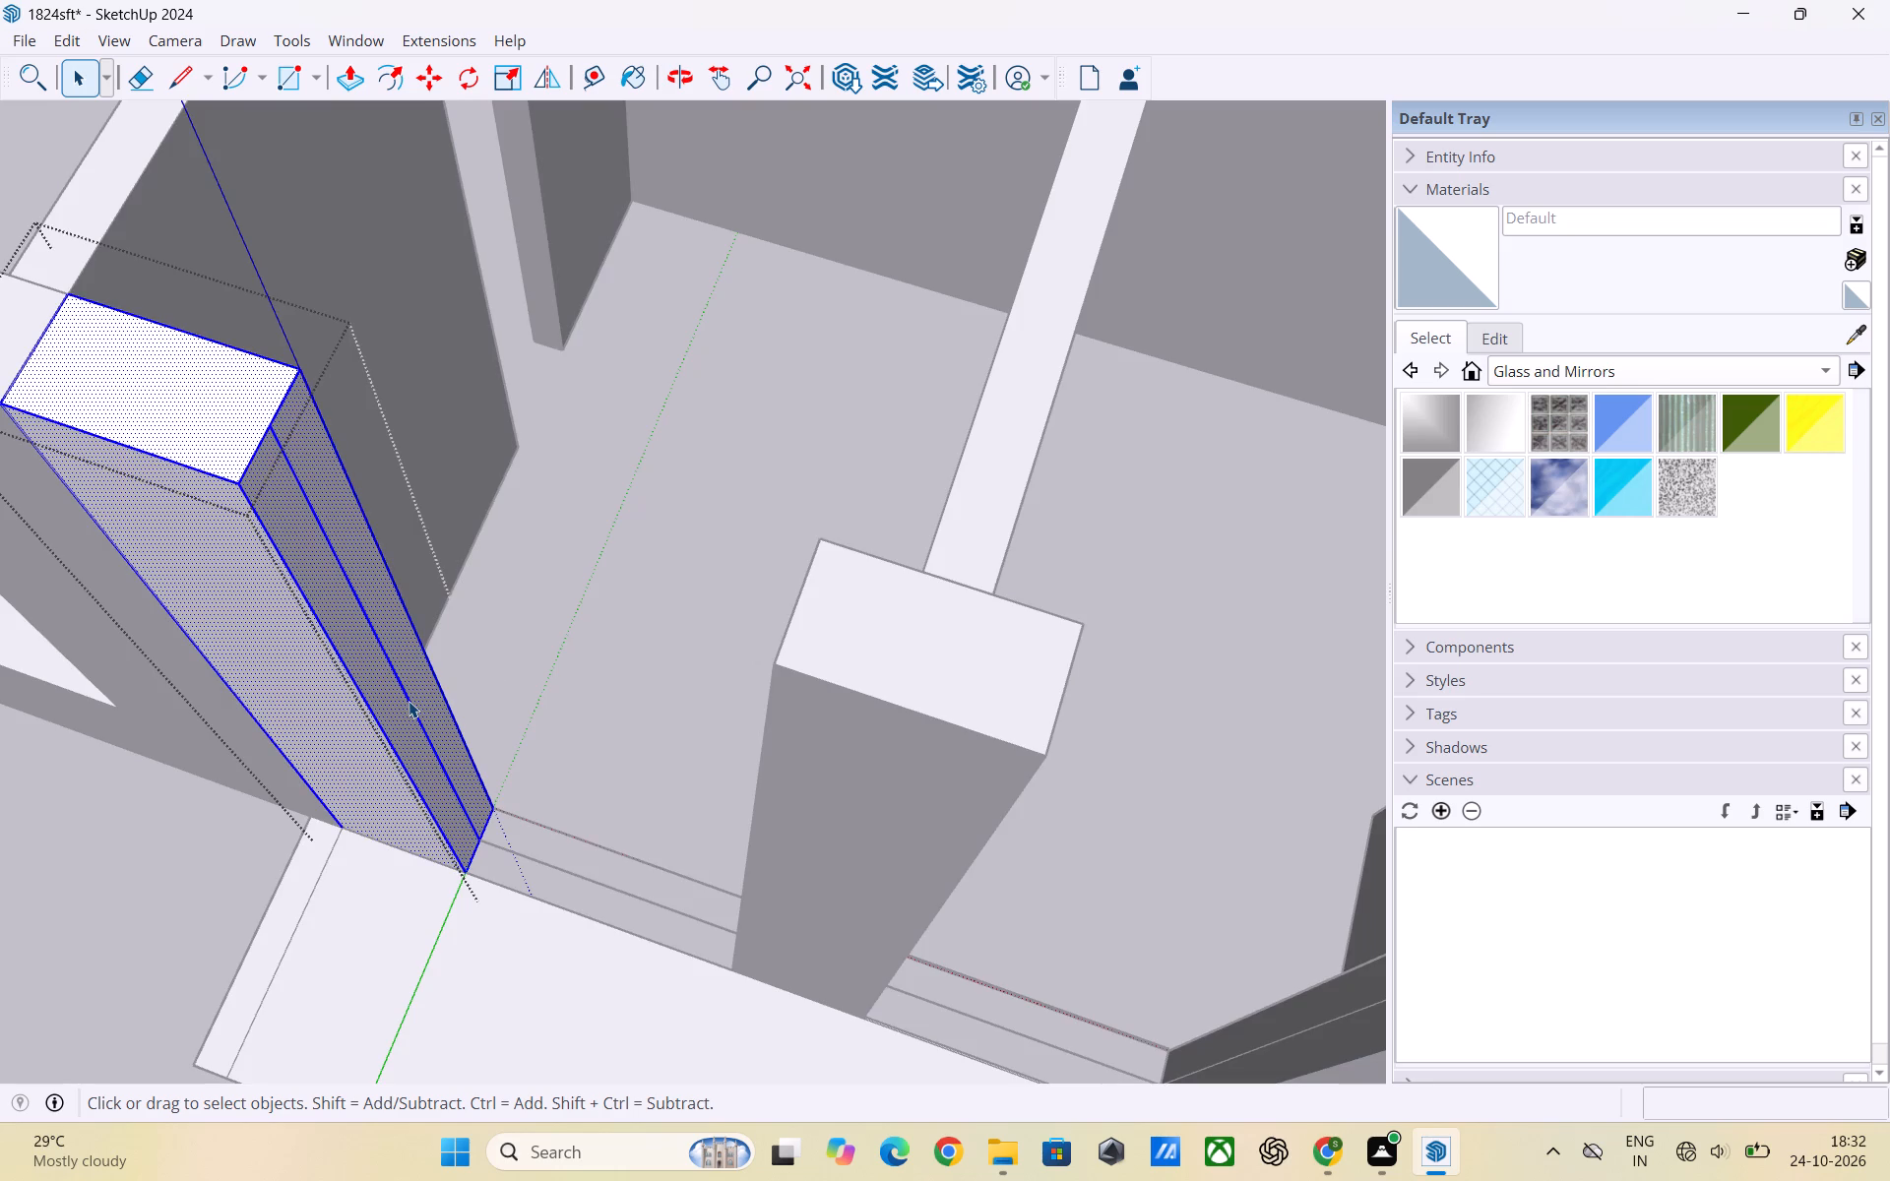
pyautogui.click(526, 638)
pyautogui.click(384, 658)
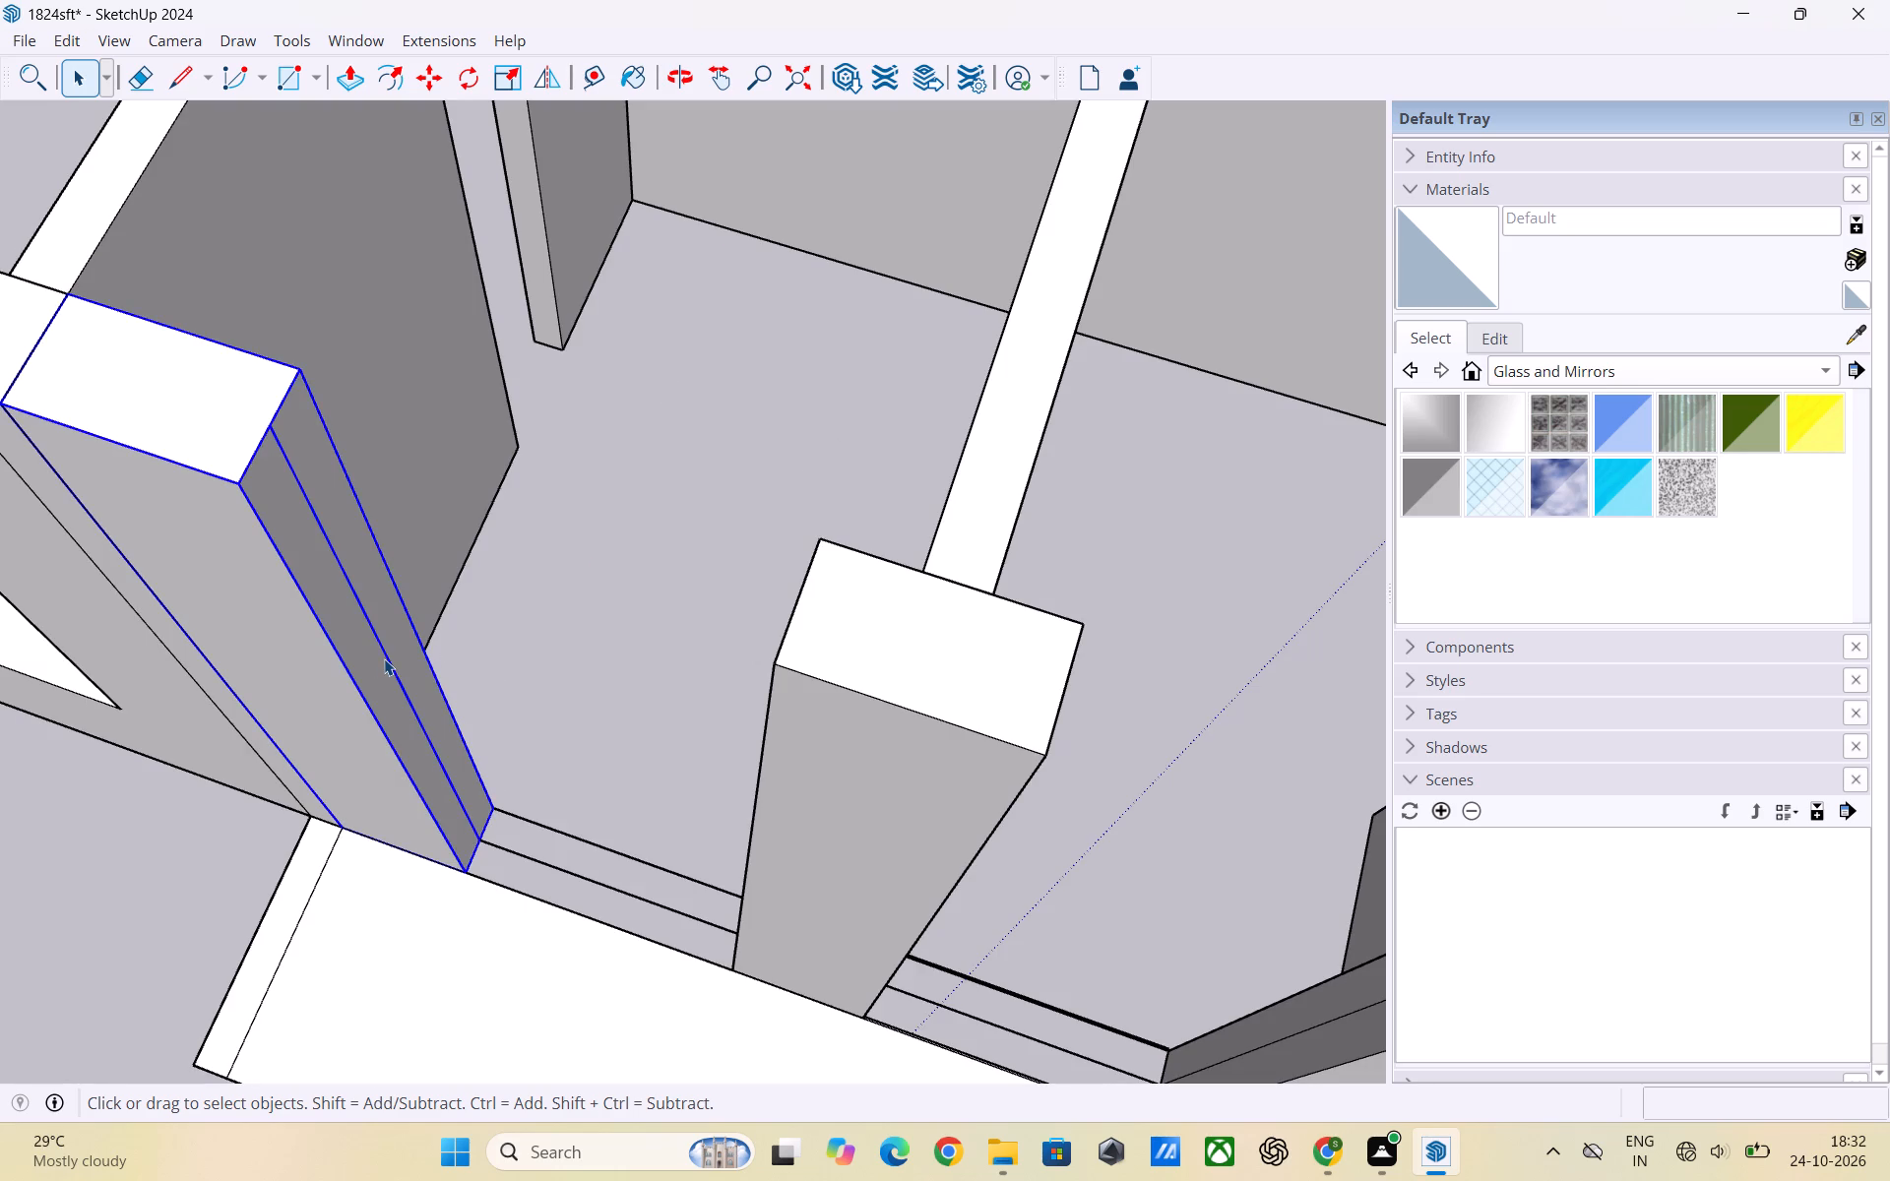
pyautogui.click(387, 658)
pyautogui.click(392, 664)
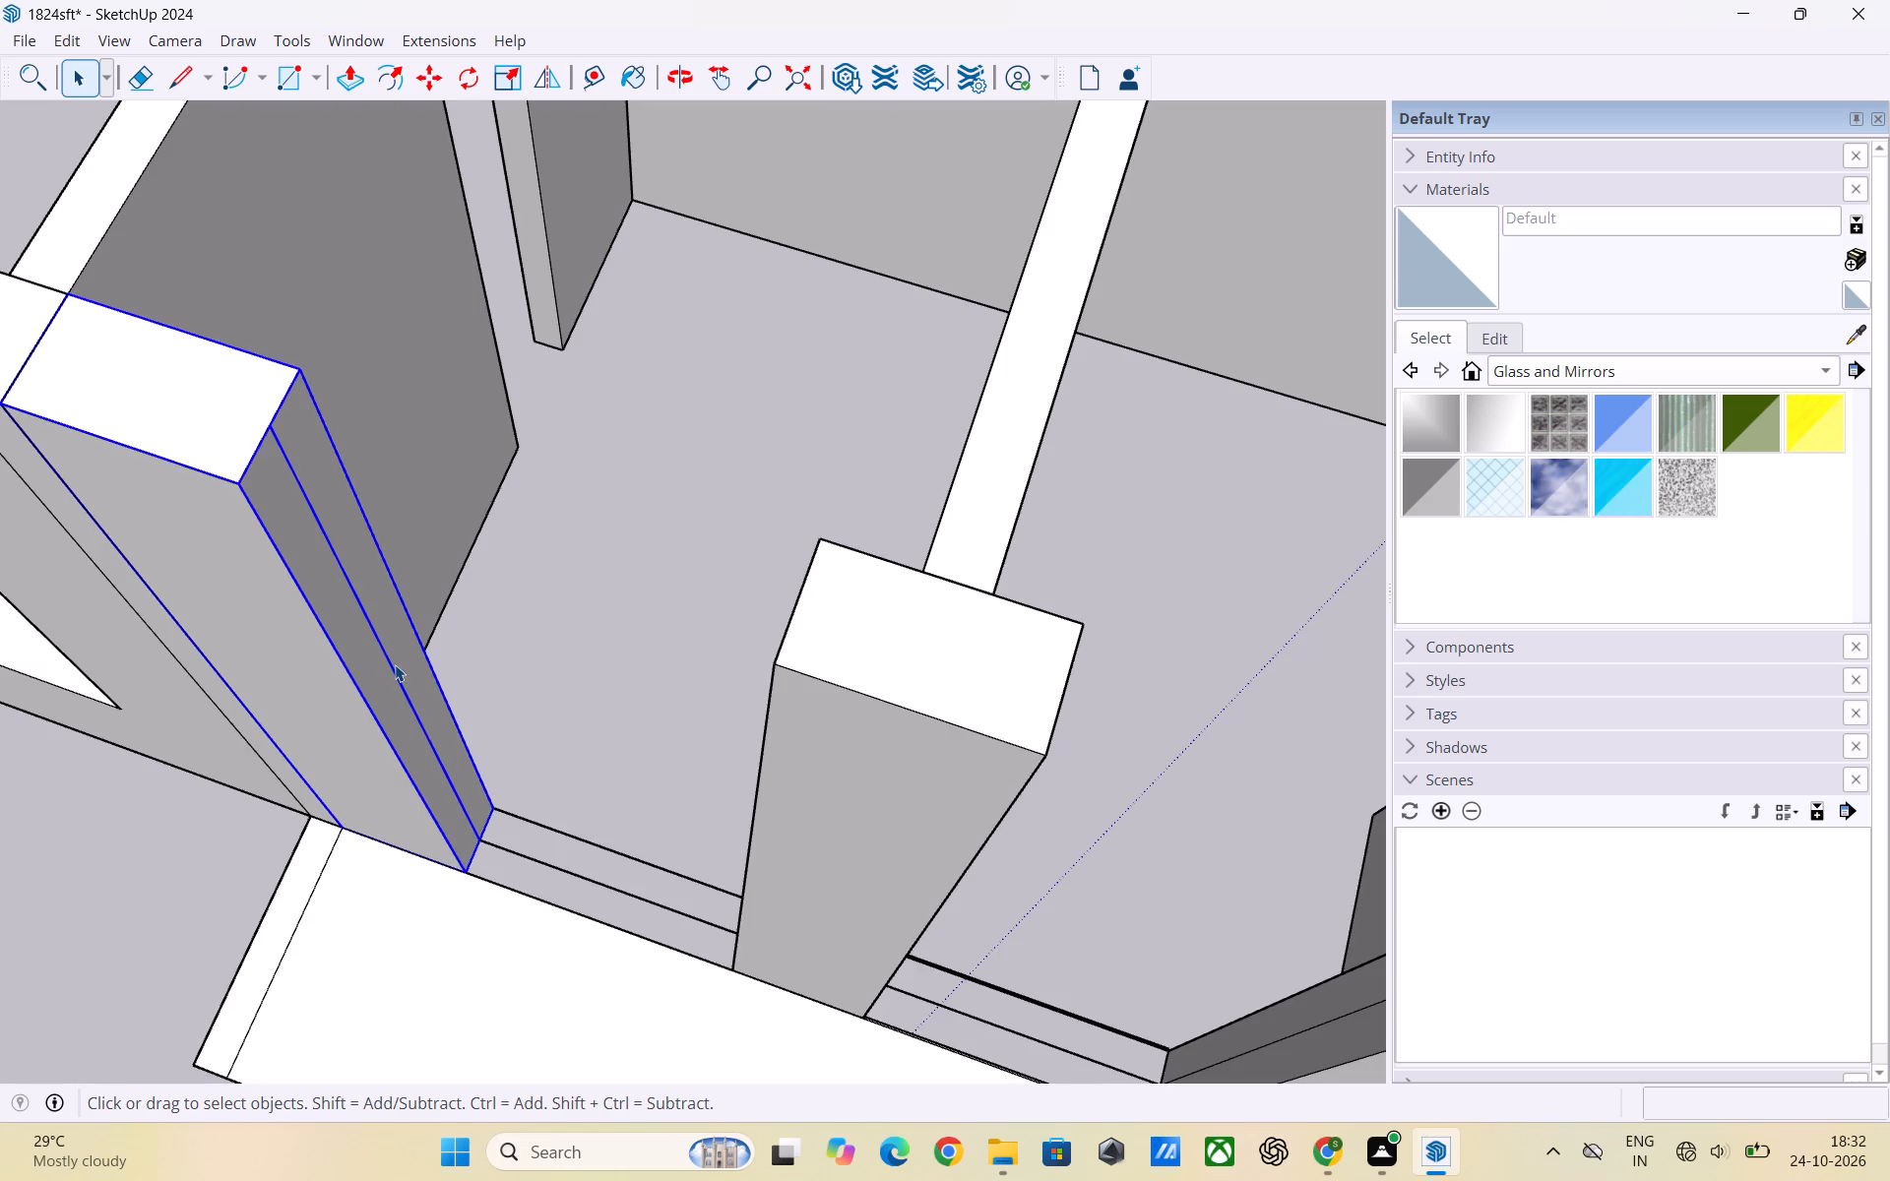
pyautogui.click(391, 667)
pyautogui.click(392, 667)
pyautogui.click(392, 667)
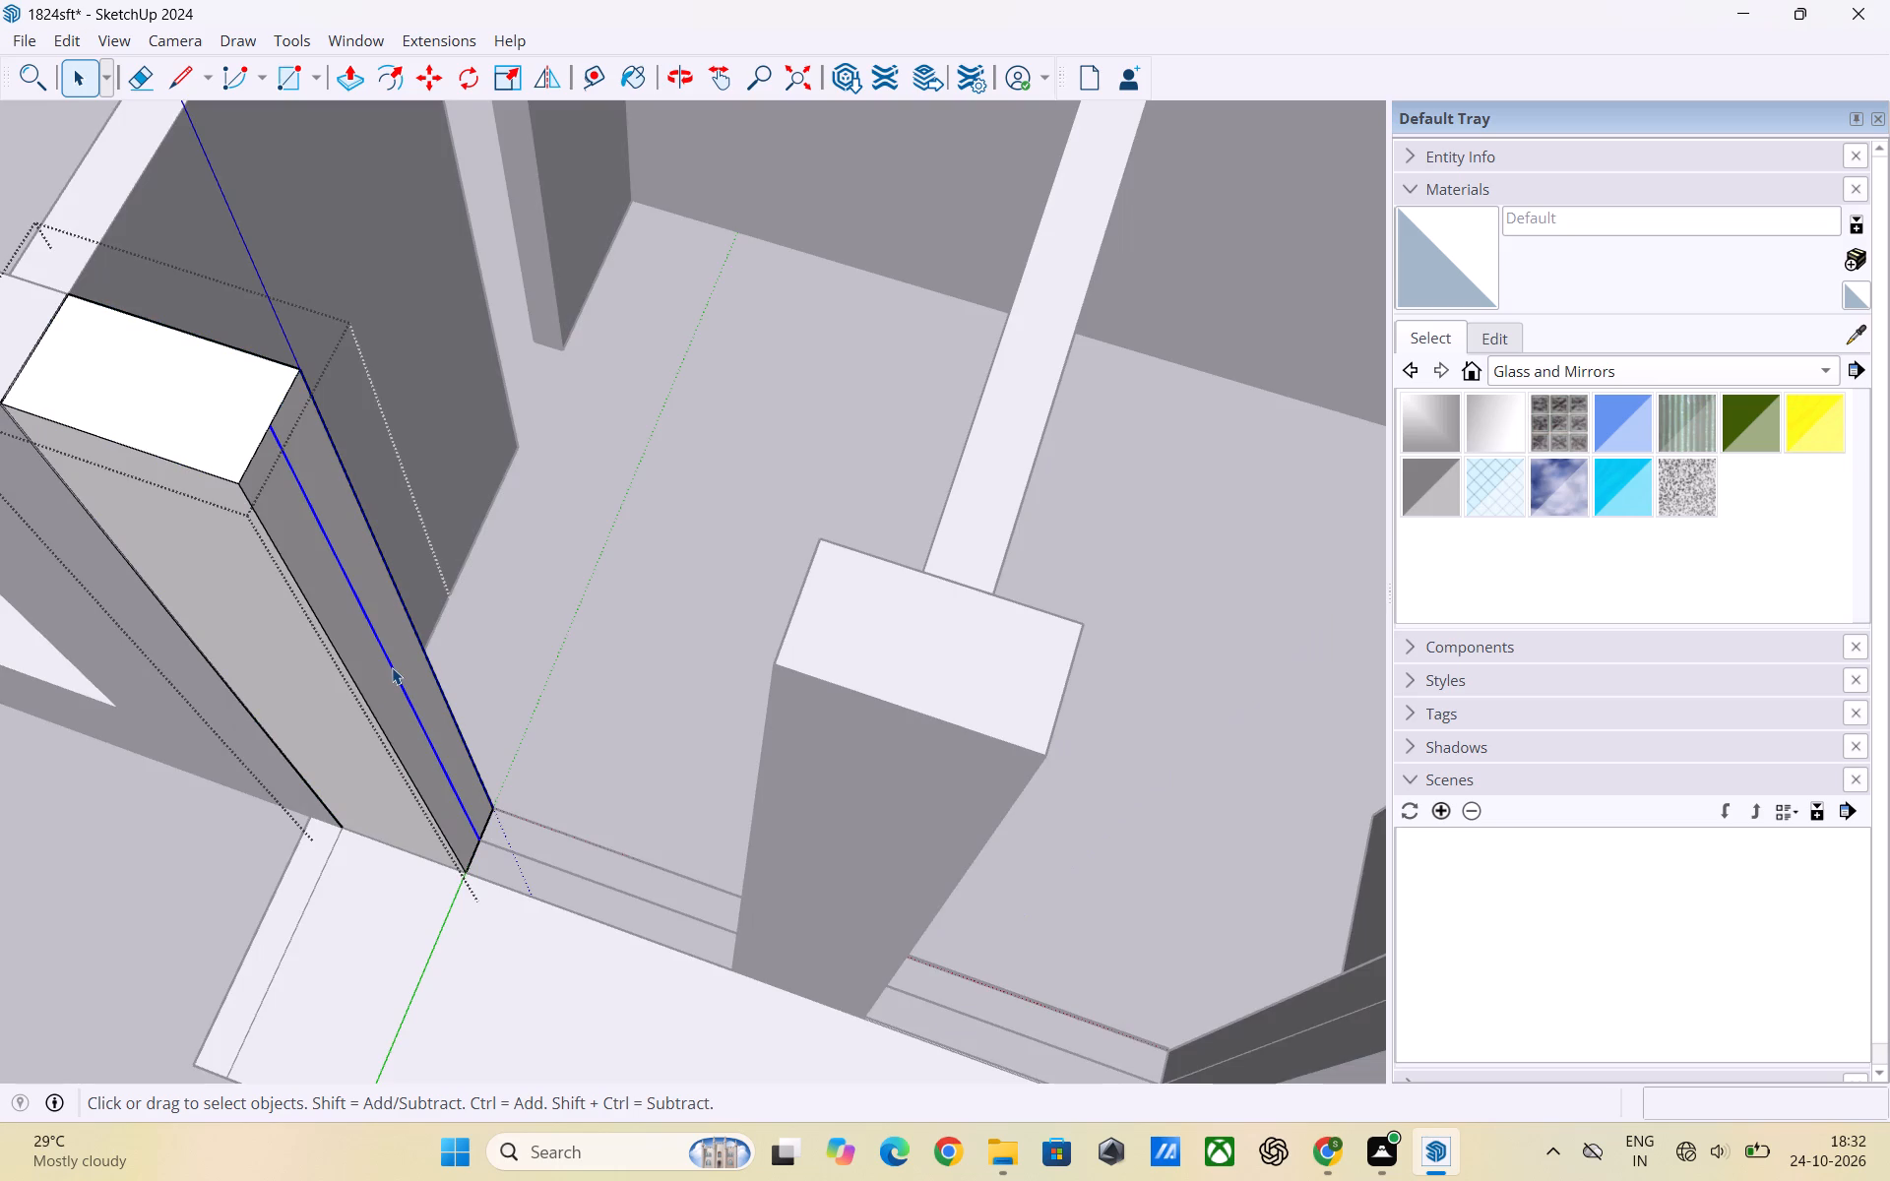
pyautogui.press('Delete')
pyautogui.click(598, 620)
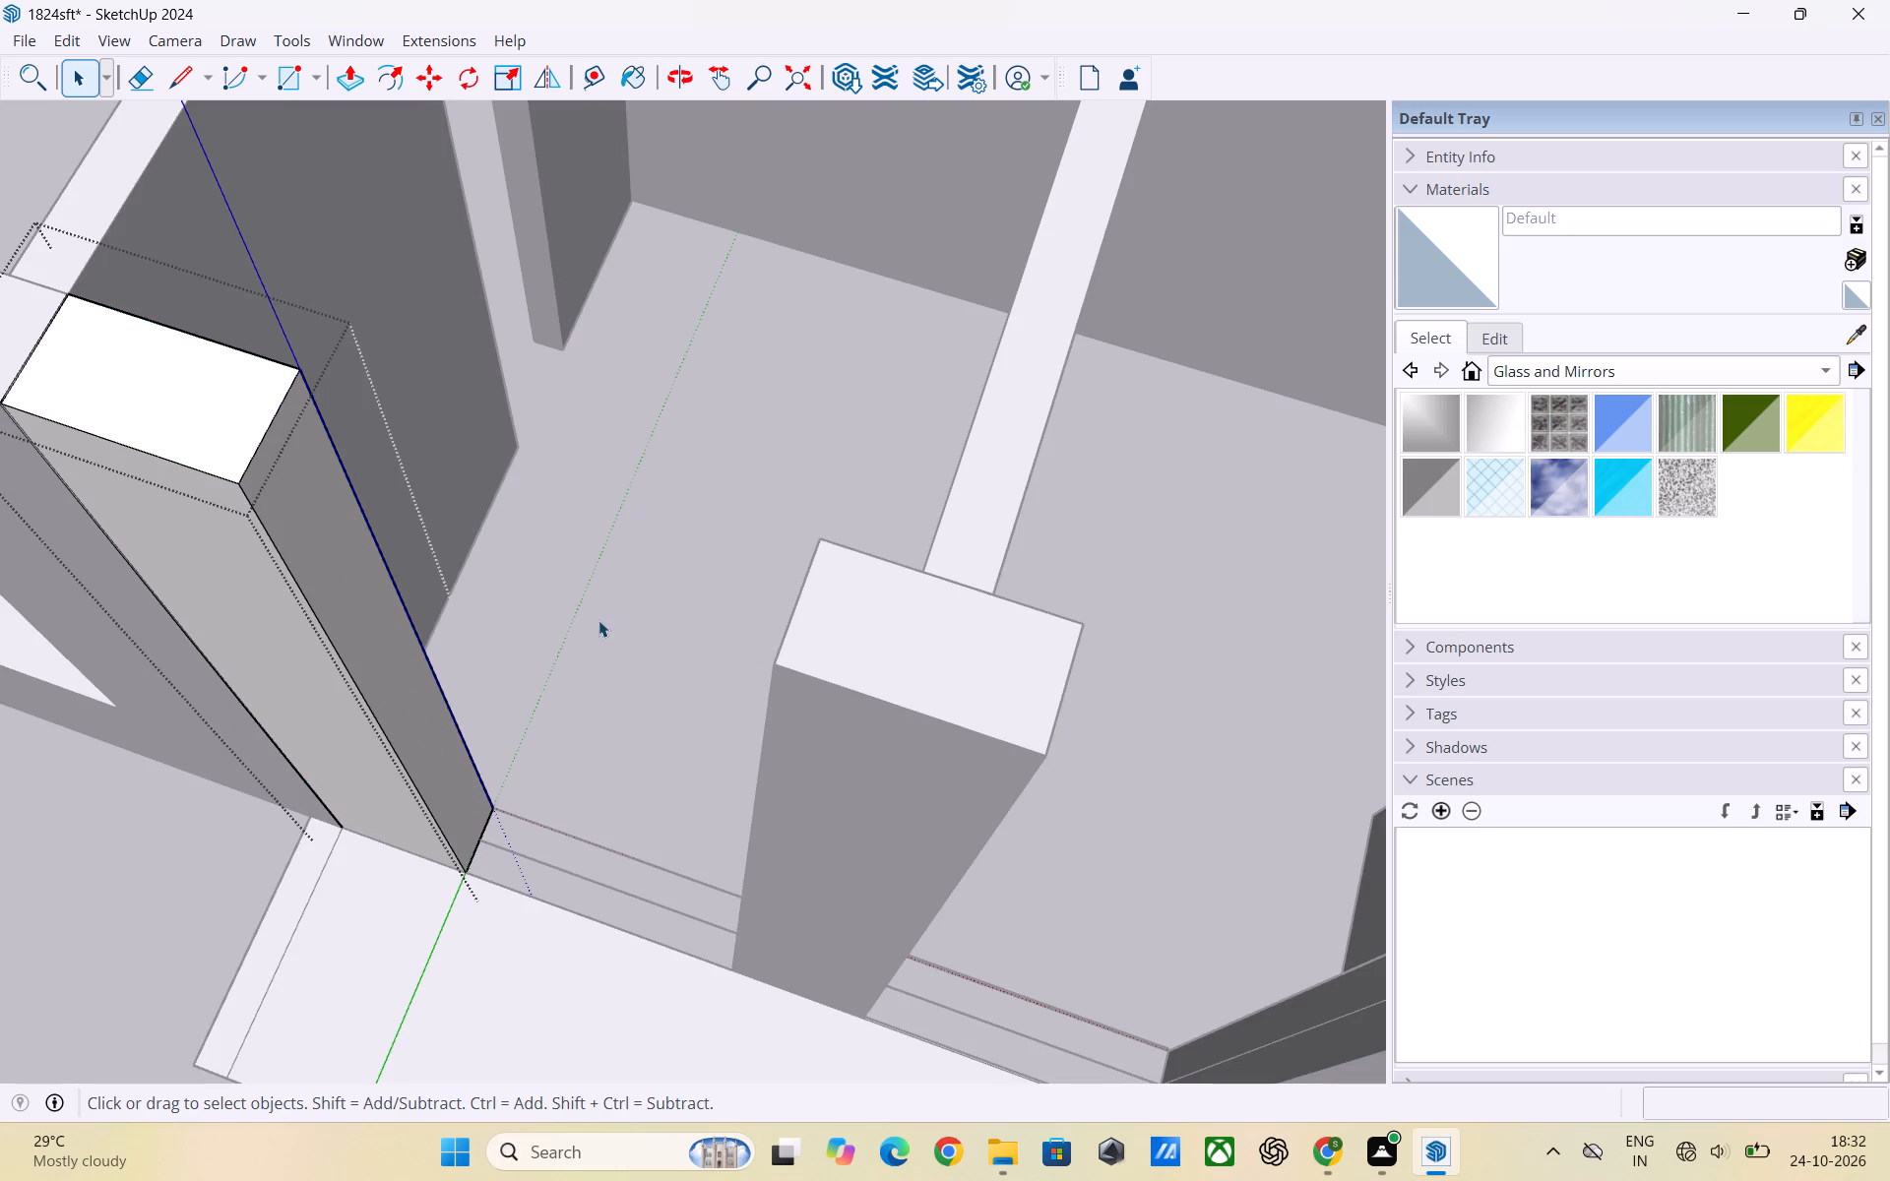
pyautogui.moveTo(455, 760); pyautogui.dragTo(939, 661, button='middle')
pyautogui.scroll(-1, 943, 692)
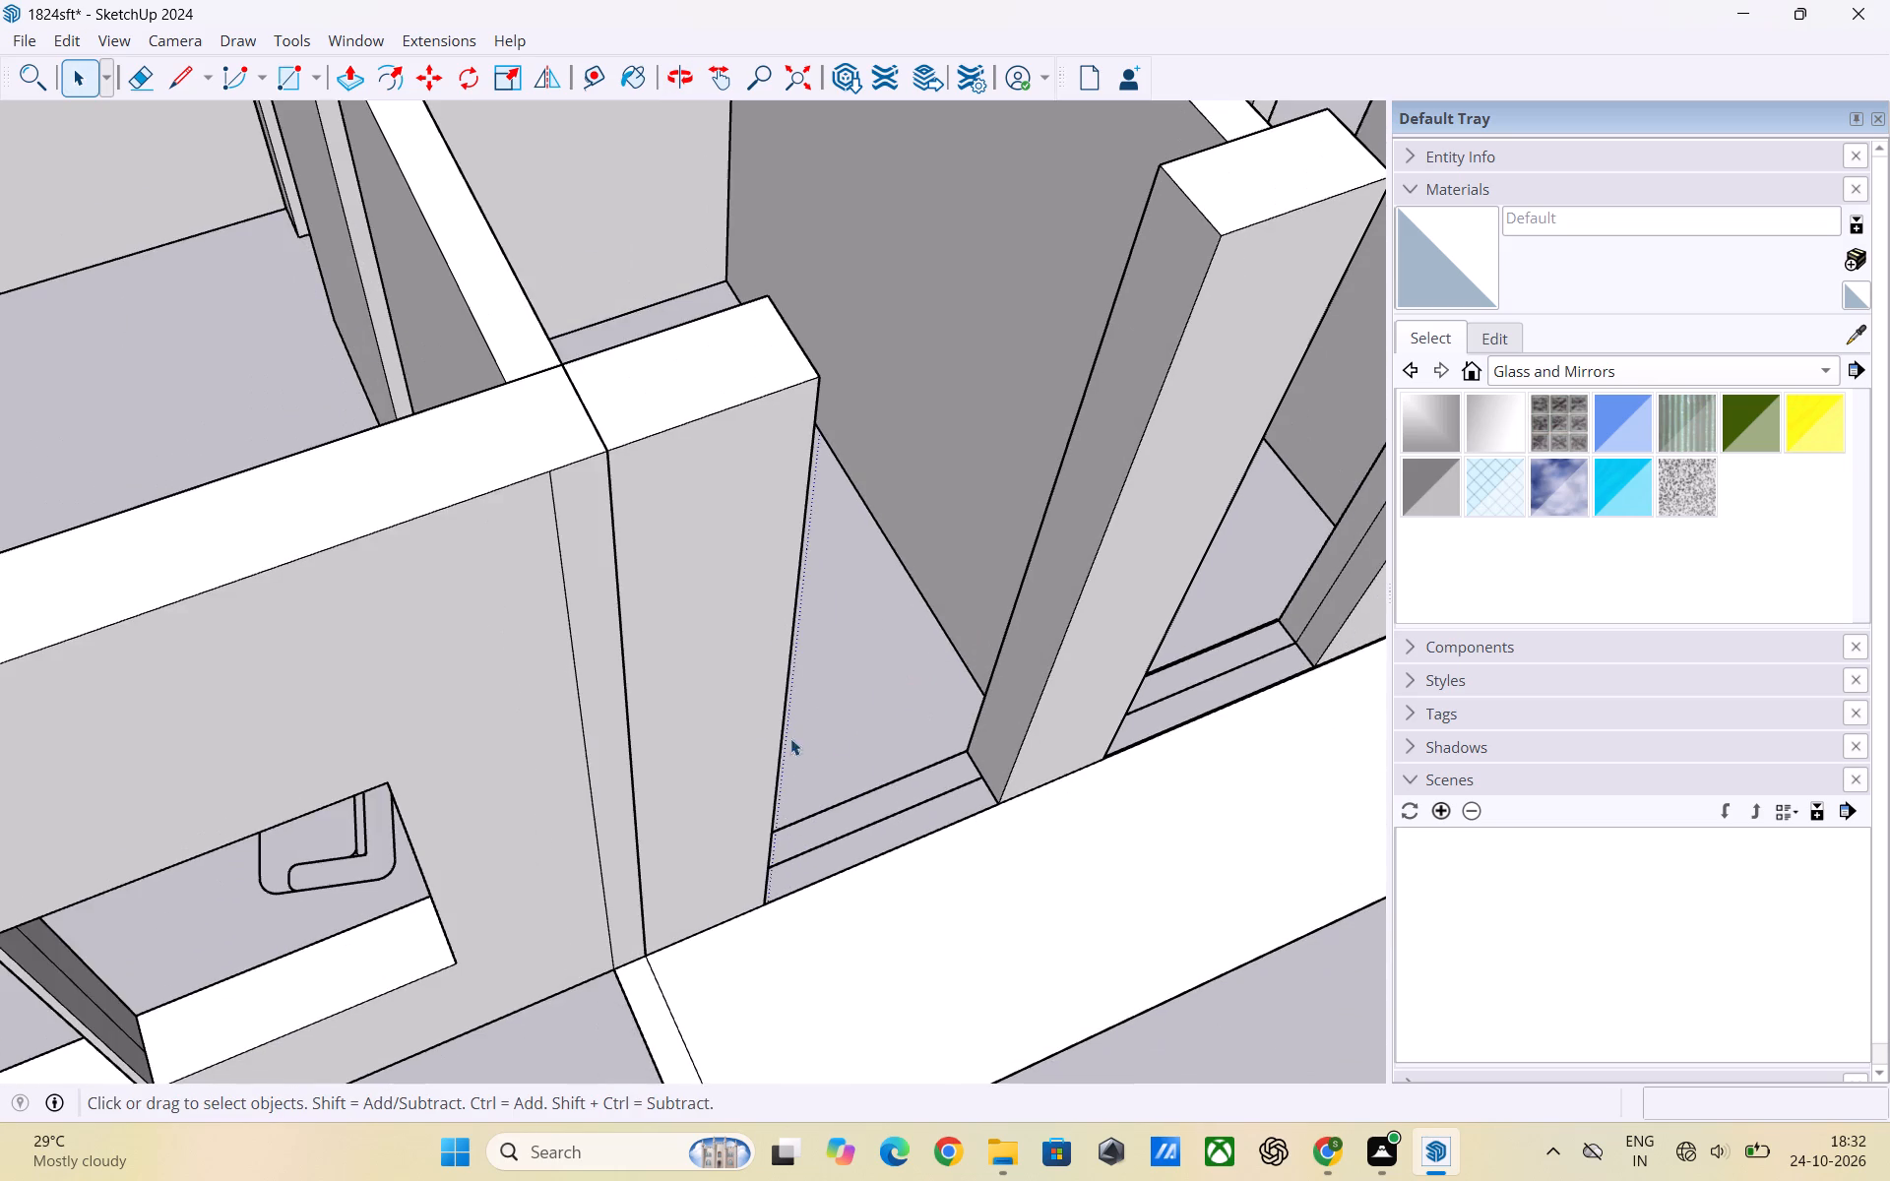
pyautogui.moveTo(960, 715); pyautogui.dragTo(423, 773, button='middle')
pyautogui.click(714, 555)
# Place horizontal guides on that wall end face, 3' below its top edge and 2' above its bottom edge.
pyautogui.scroll(-3, 666, 629)
pyautogui.moveTo(683, 650); pyautogui.dragTo(576, 715, button='middle')
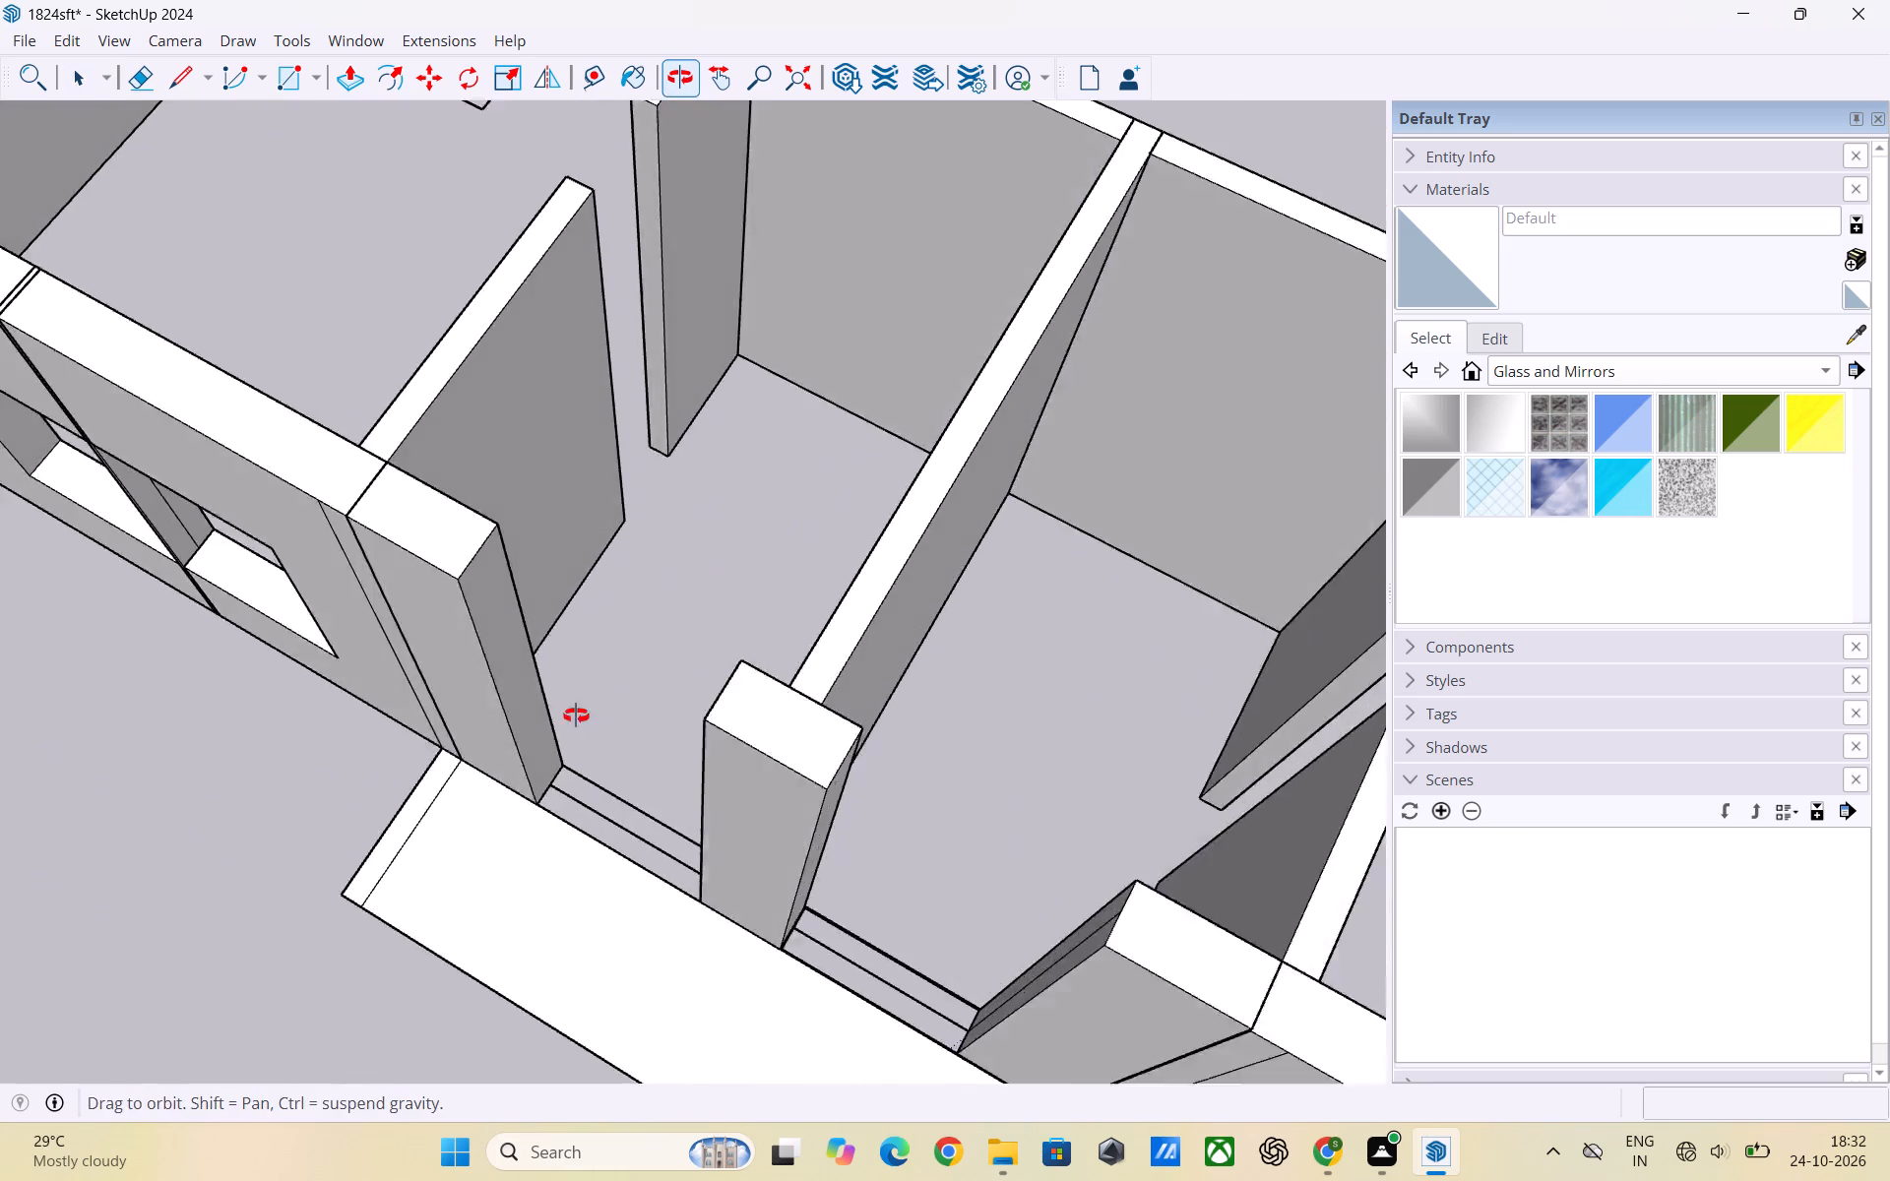
pyautogui.moveTo(576, 715); pyautogui.dragTo(408, 688, button='middle')
pyautogui.click(166, 677)
pyautogui.click(395, 556)
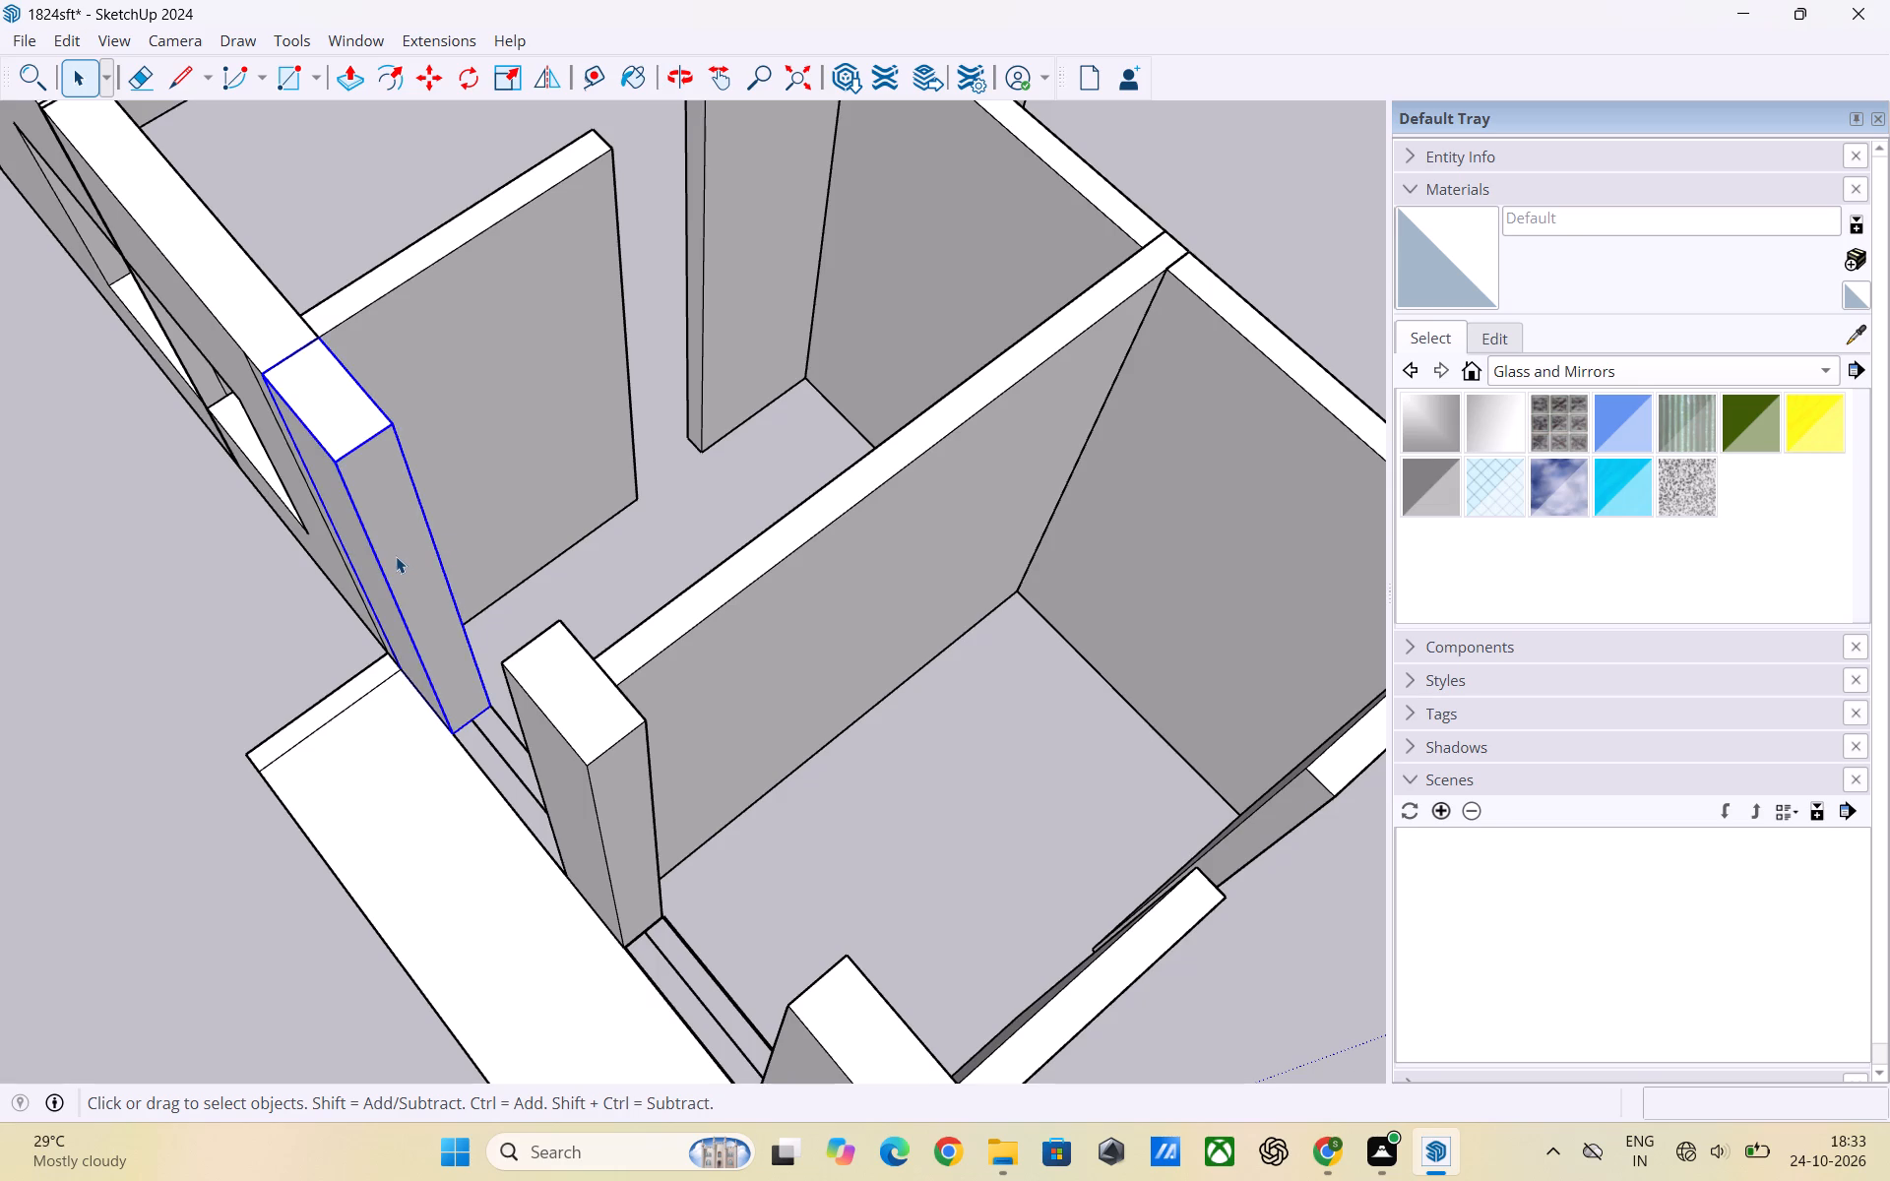
pyautogui.tripleClick(397, 556)
pyautogui.click(399, 556)
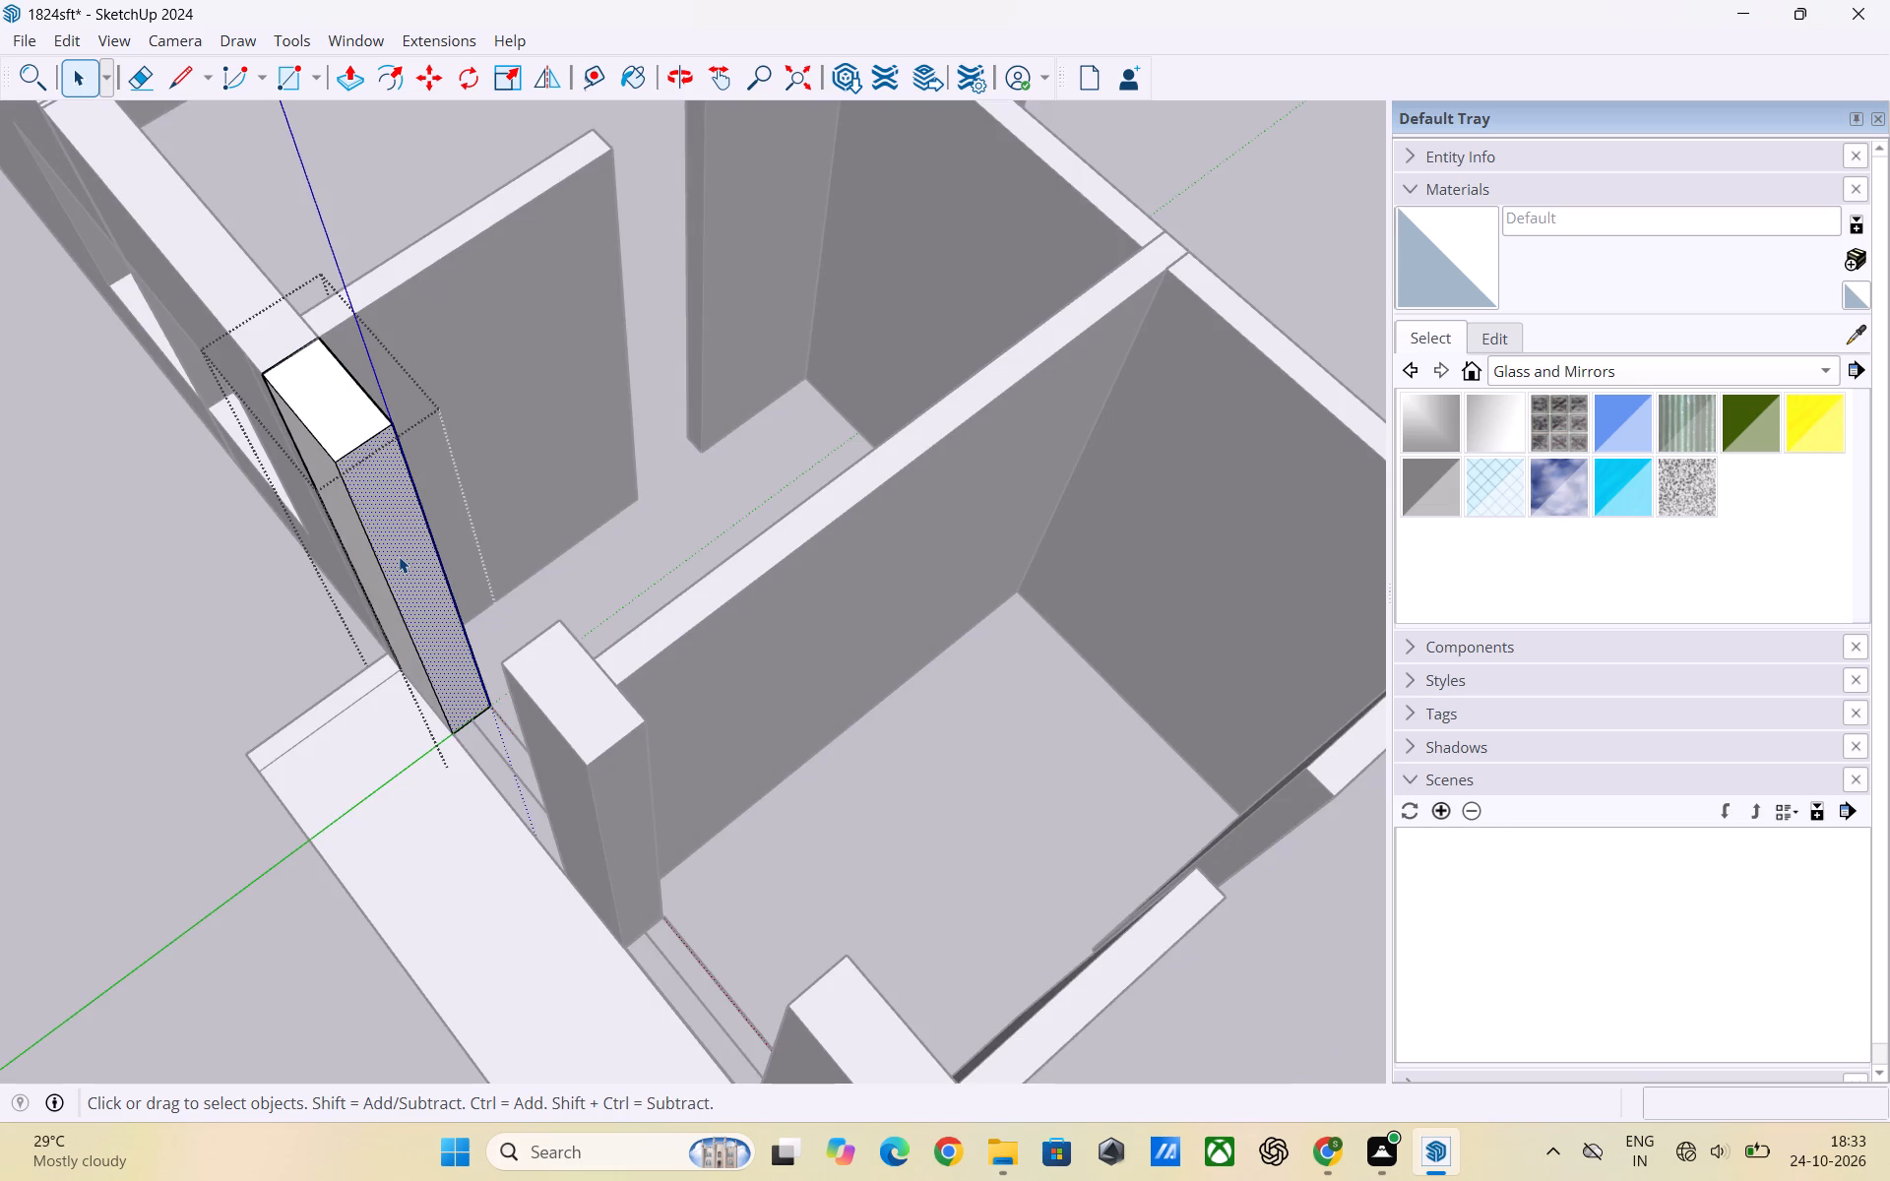
pyautogui.press('t')
pyautogui.click(361, 446)
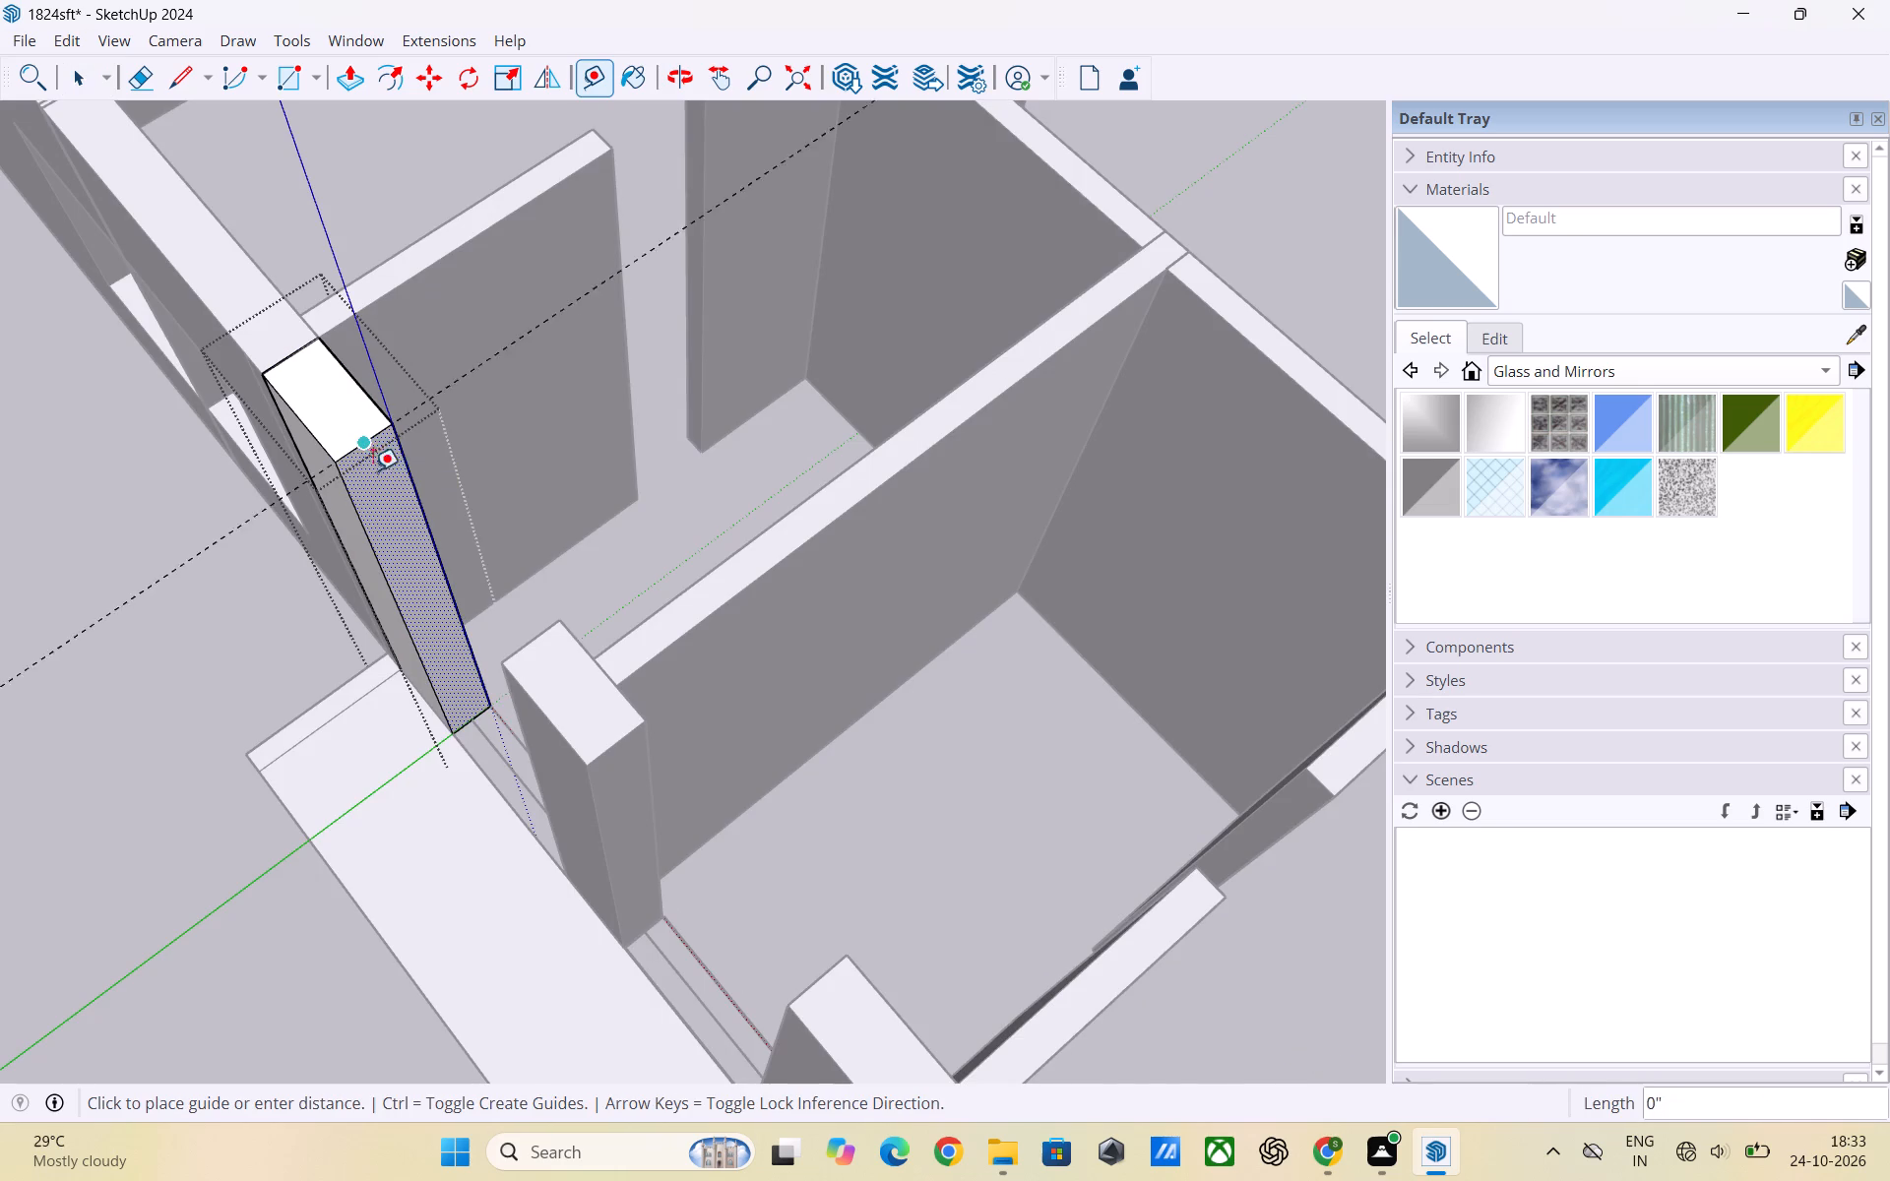
pyautogui.write("3'")
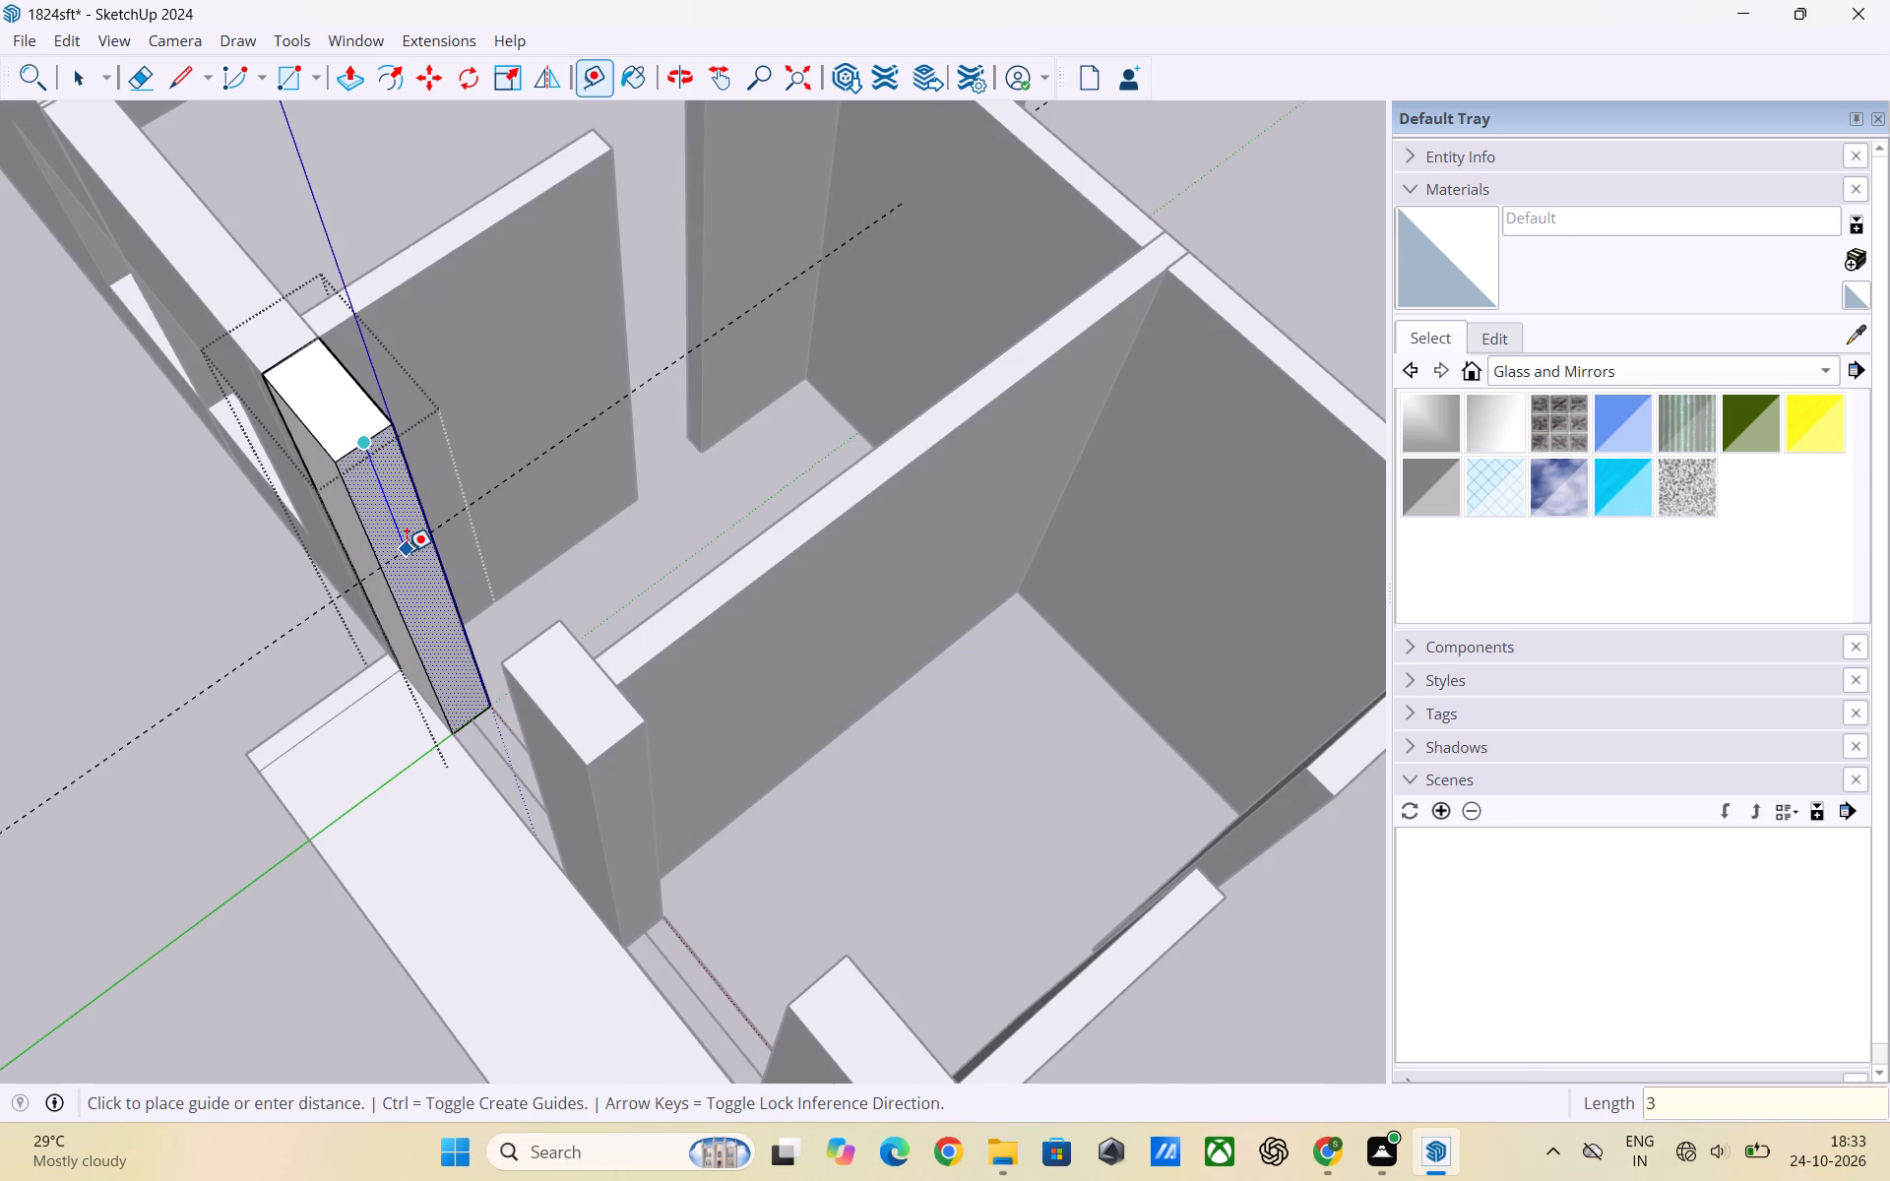
pyautogui.press('Return')
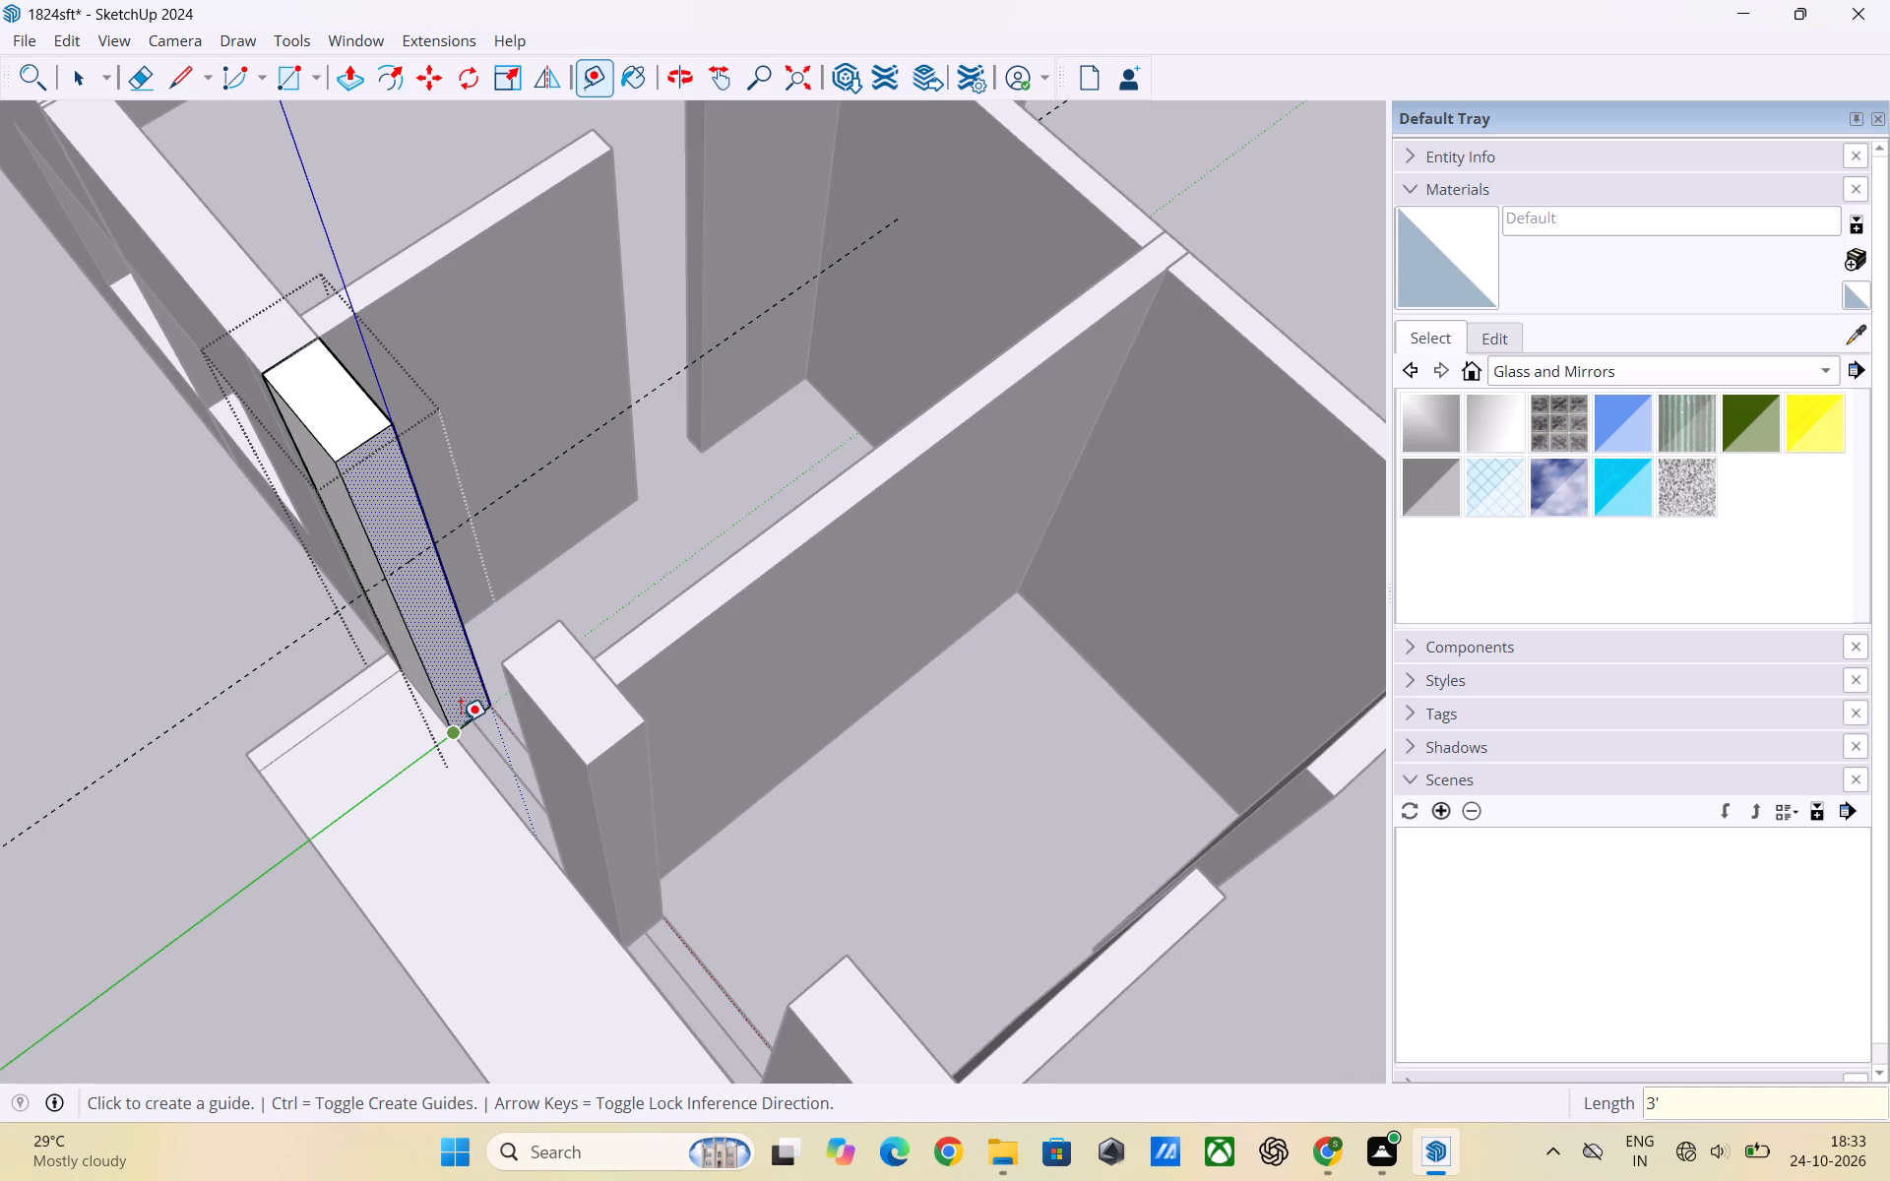
pyautogui.click(472, 715)
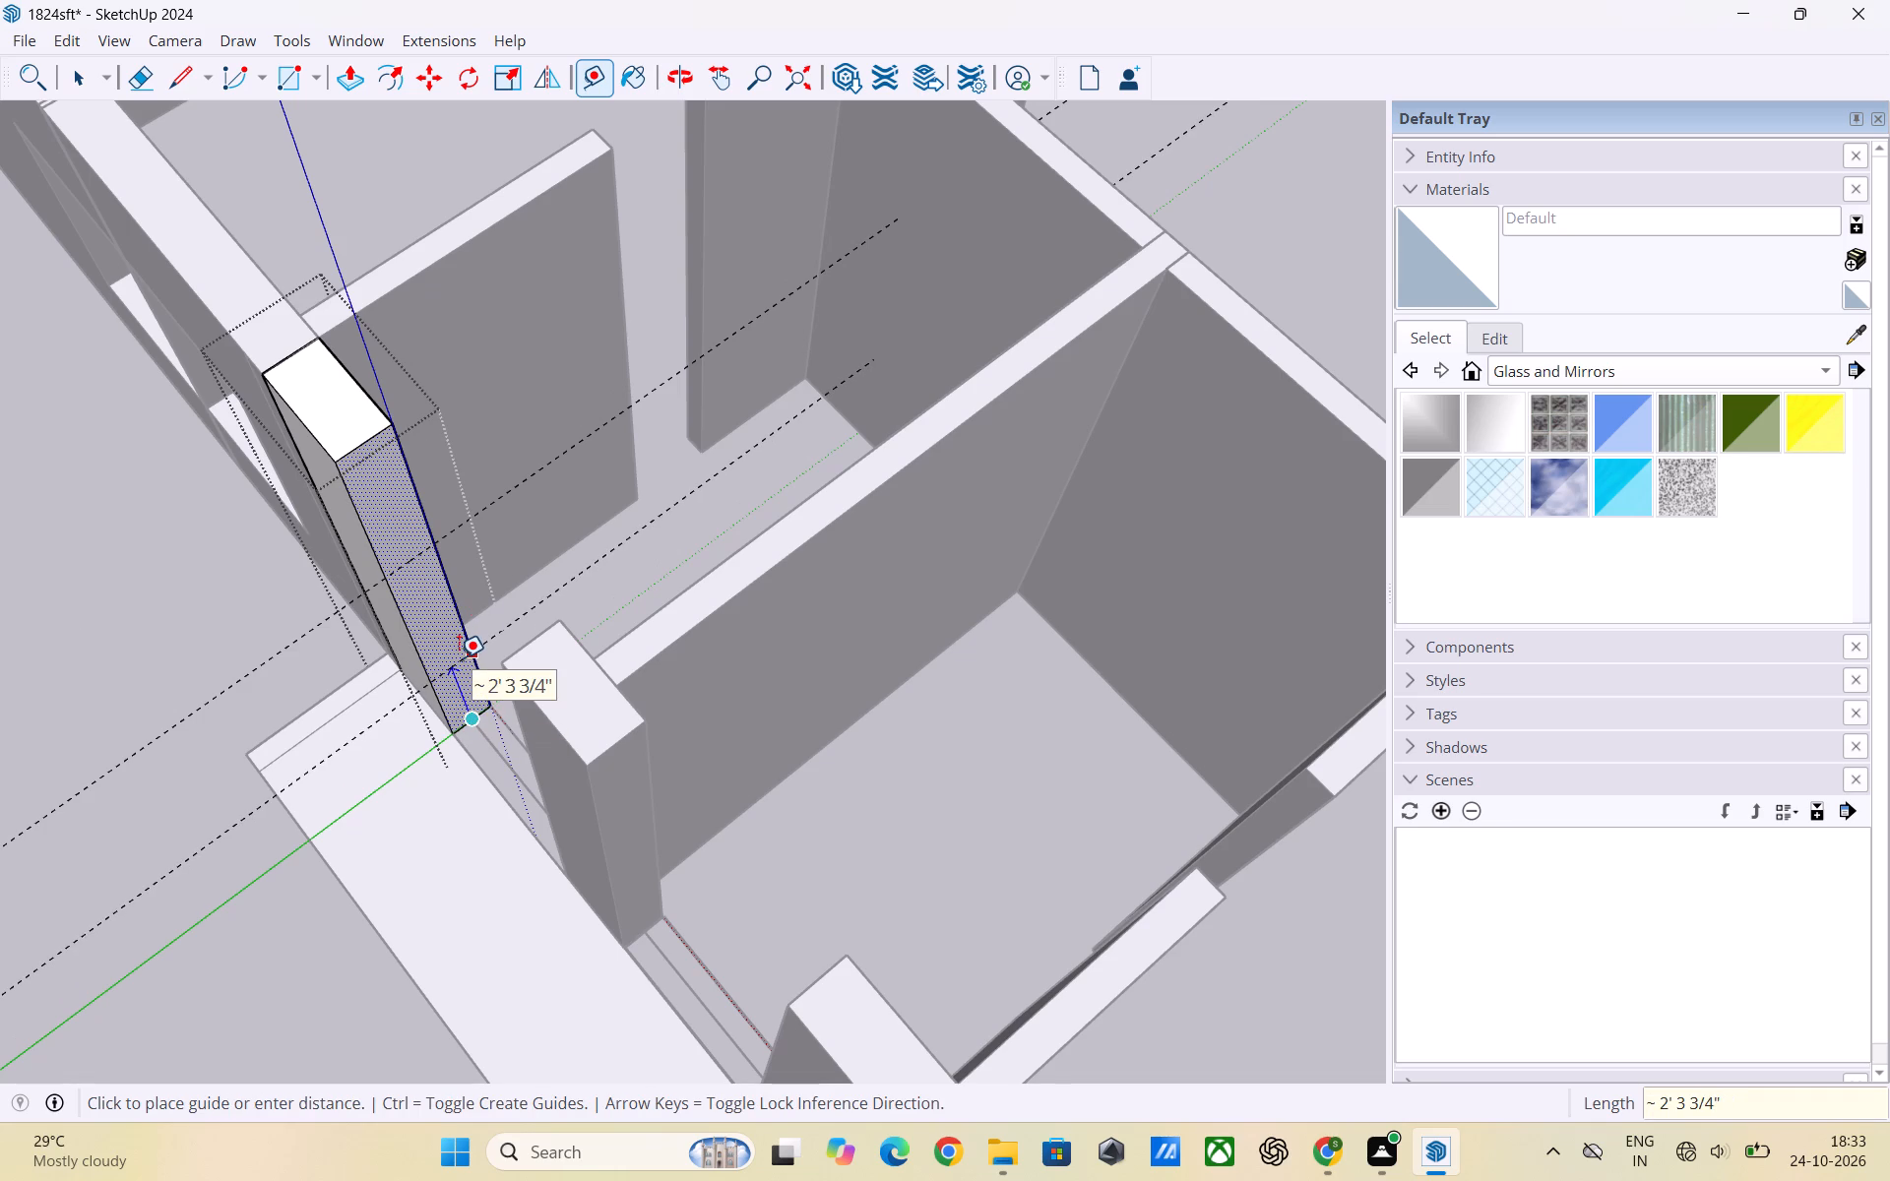
pyautogui.write("2'")
pyautogui.press('Return')
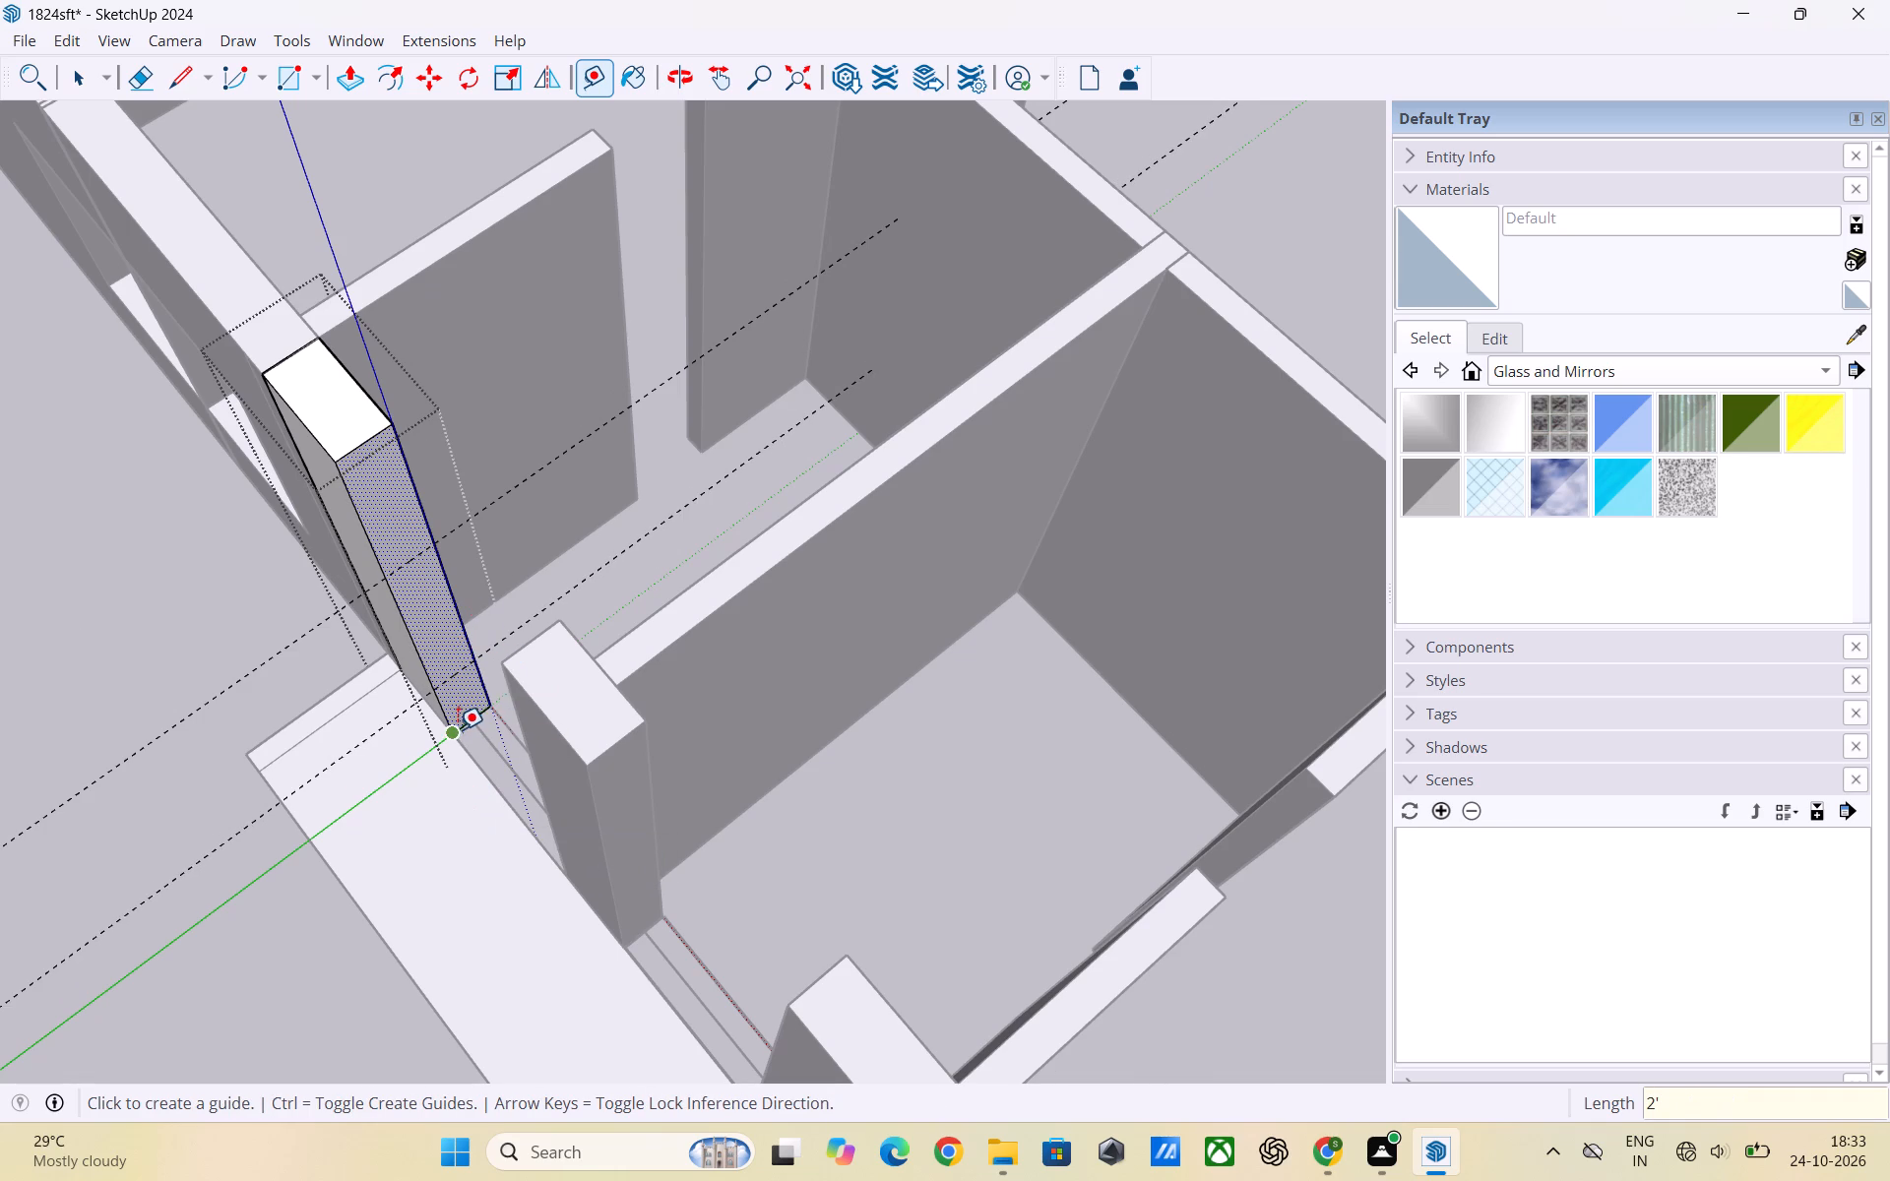
pyautogui.press('space')
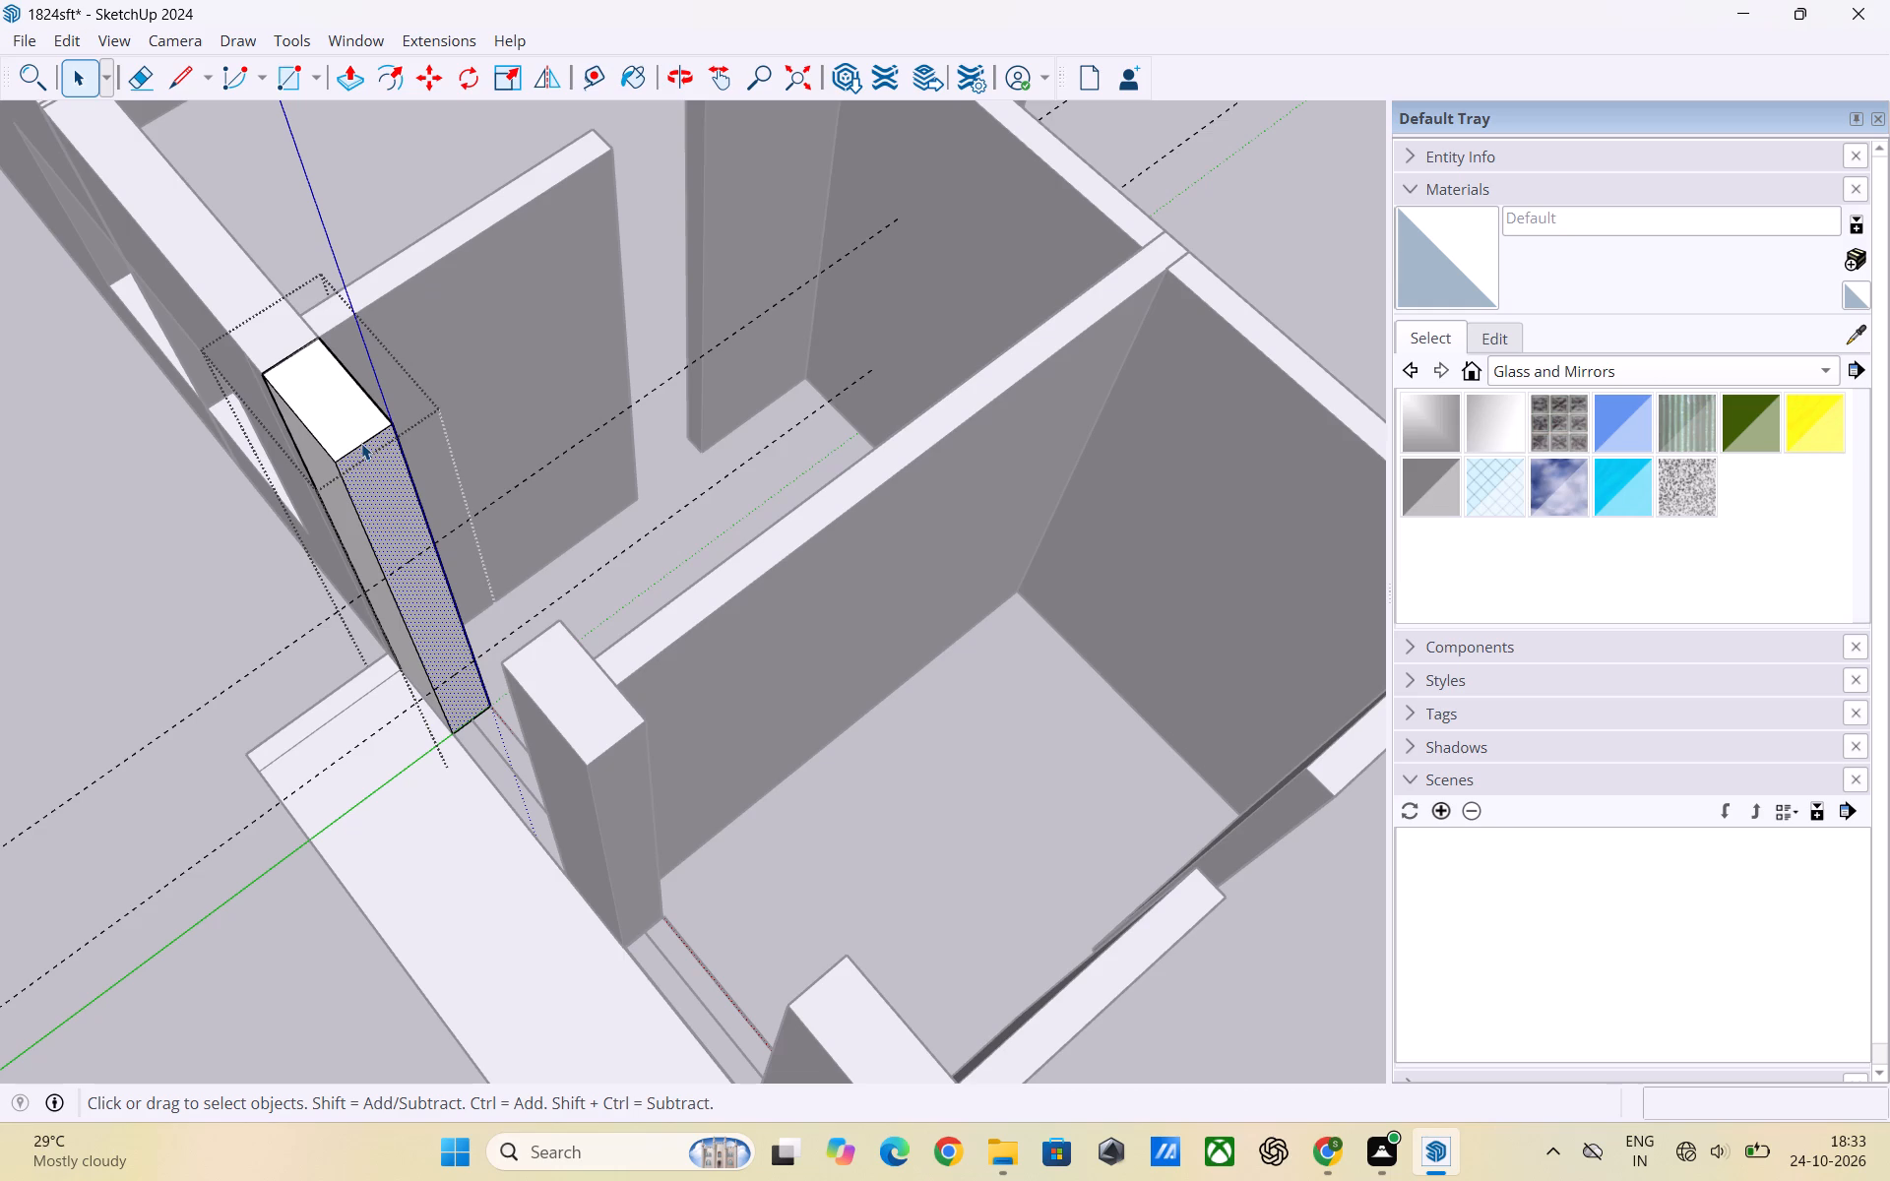
# Copy the end face's top edge down 3' to the upper guide and 4' further to the lower guide.
pyautogui.click(361, 443)
pyautogui.press('m')
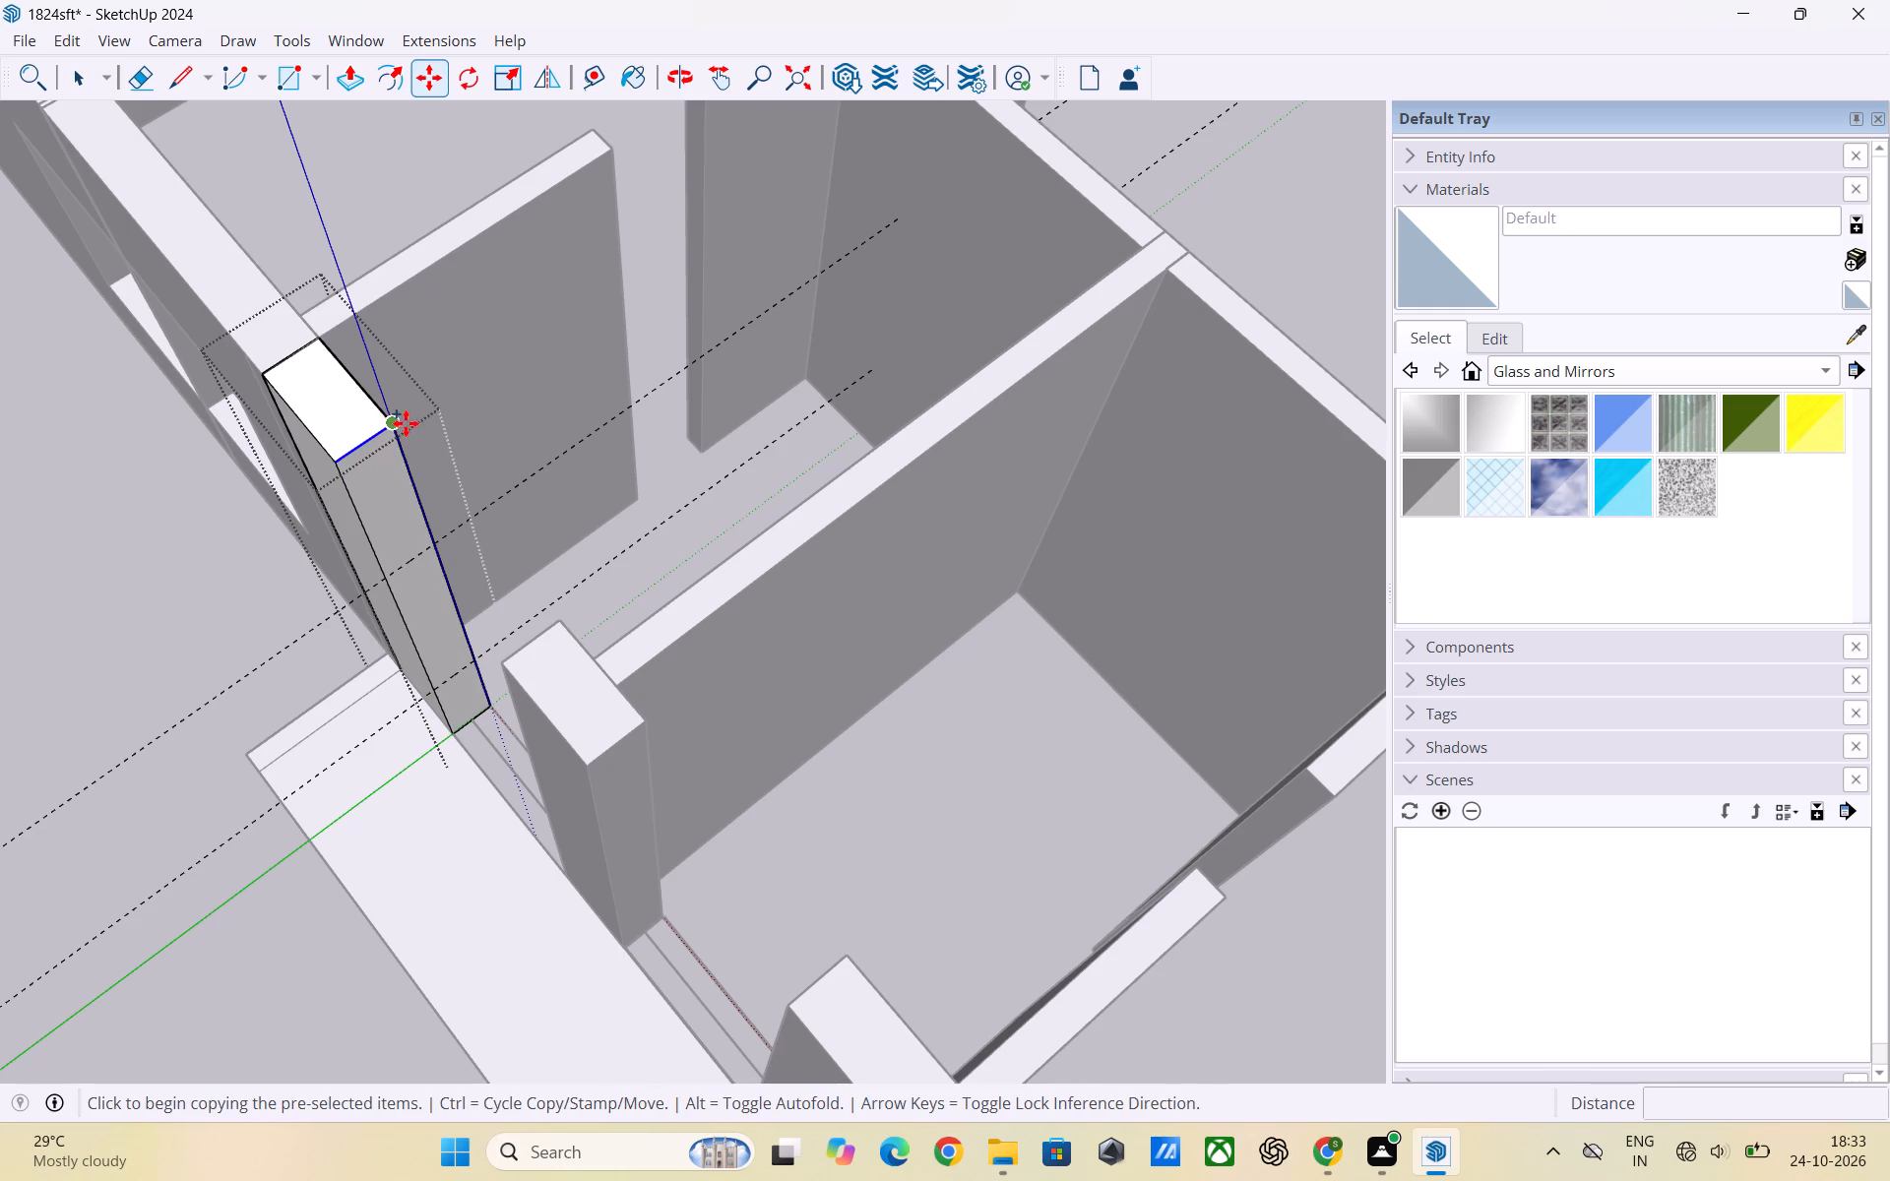
pyautogui.click(397, 421)
pyautogui.click(435, 544)
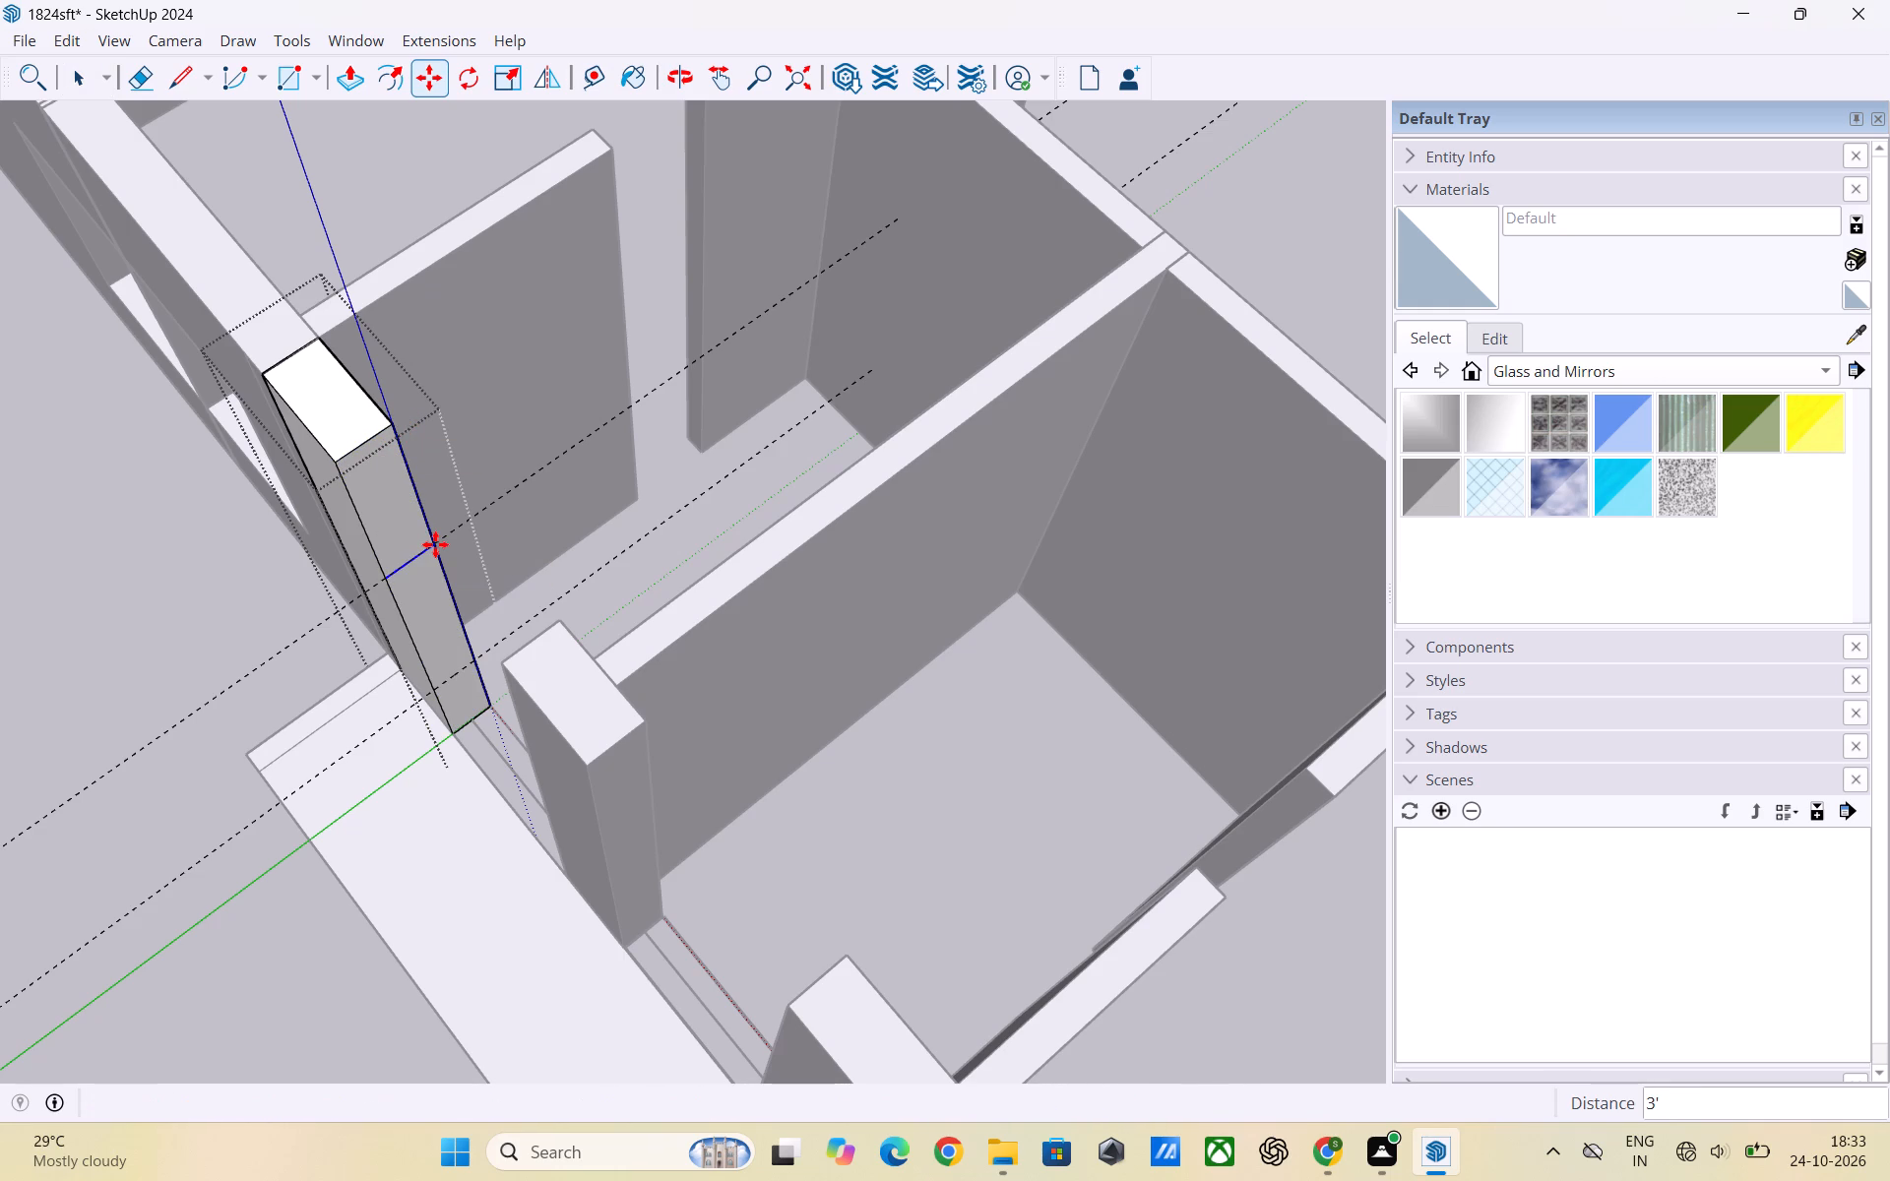
pyautogui.click(439, 546)
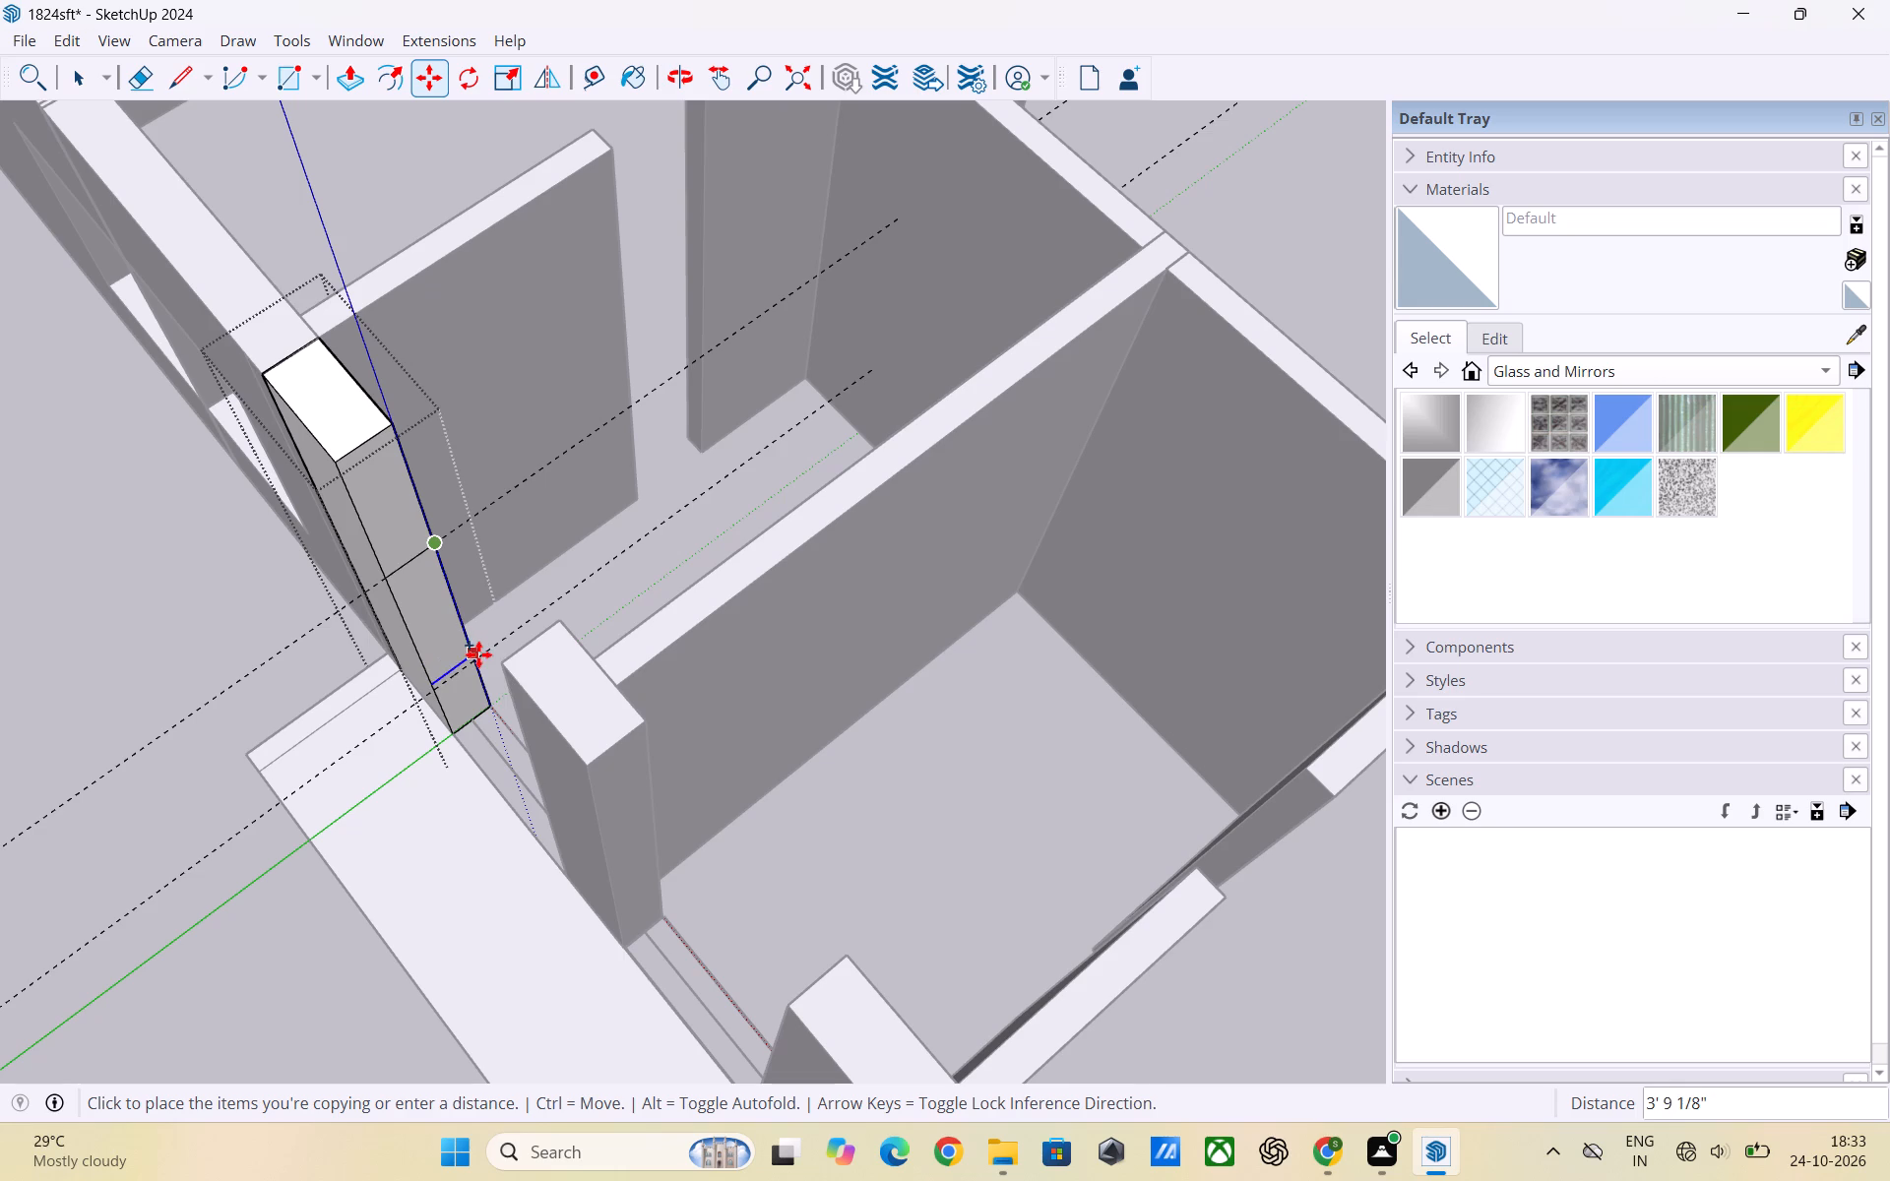
pyautogui.scroll(3, 482, 659)
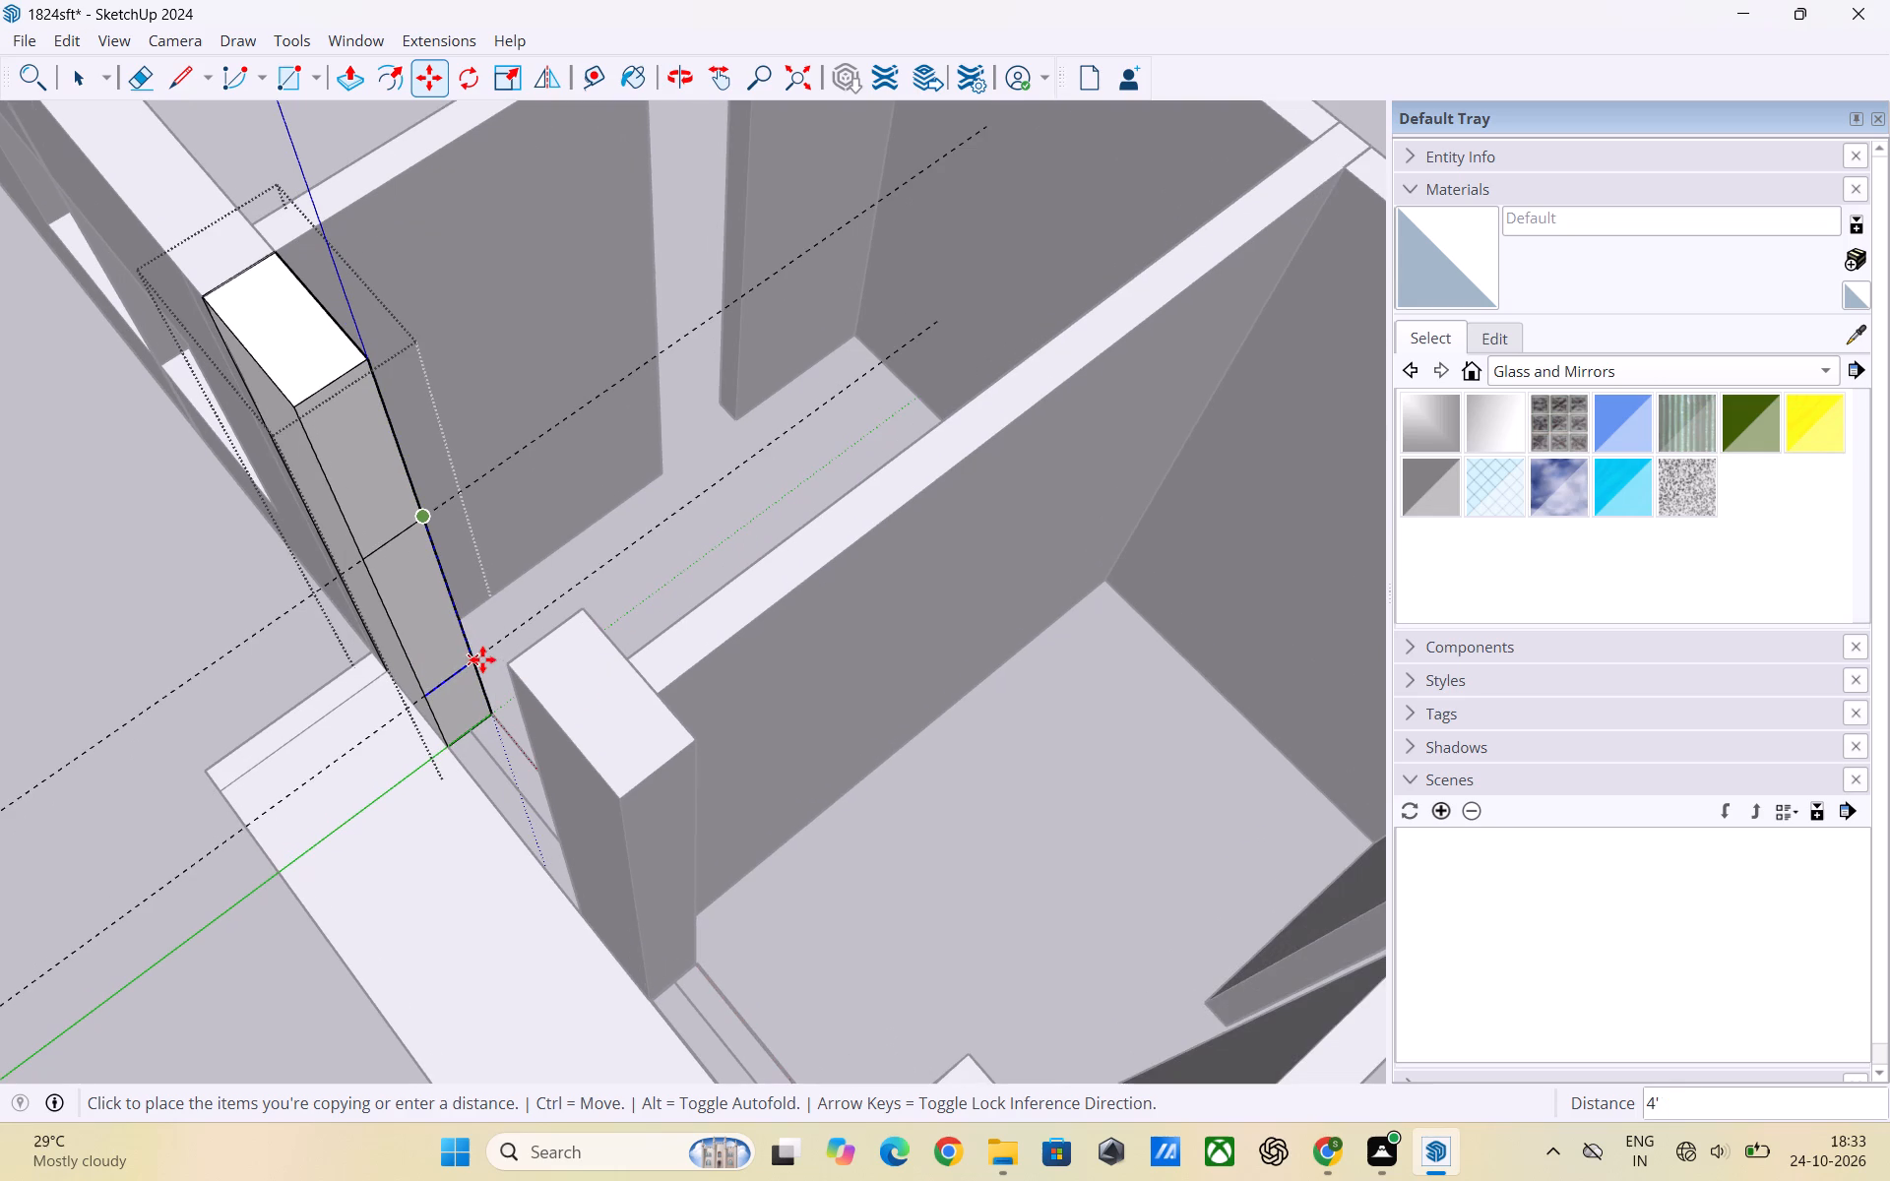
pyautogui.click(482, 659)
pyautogui.press('space')
pyautogui.click(210, 968)
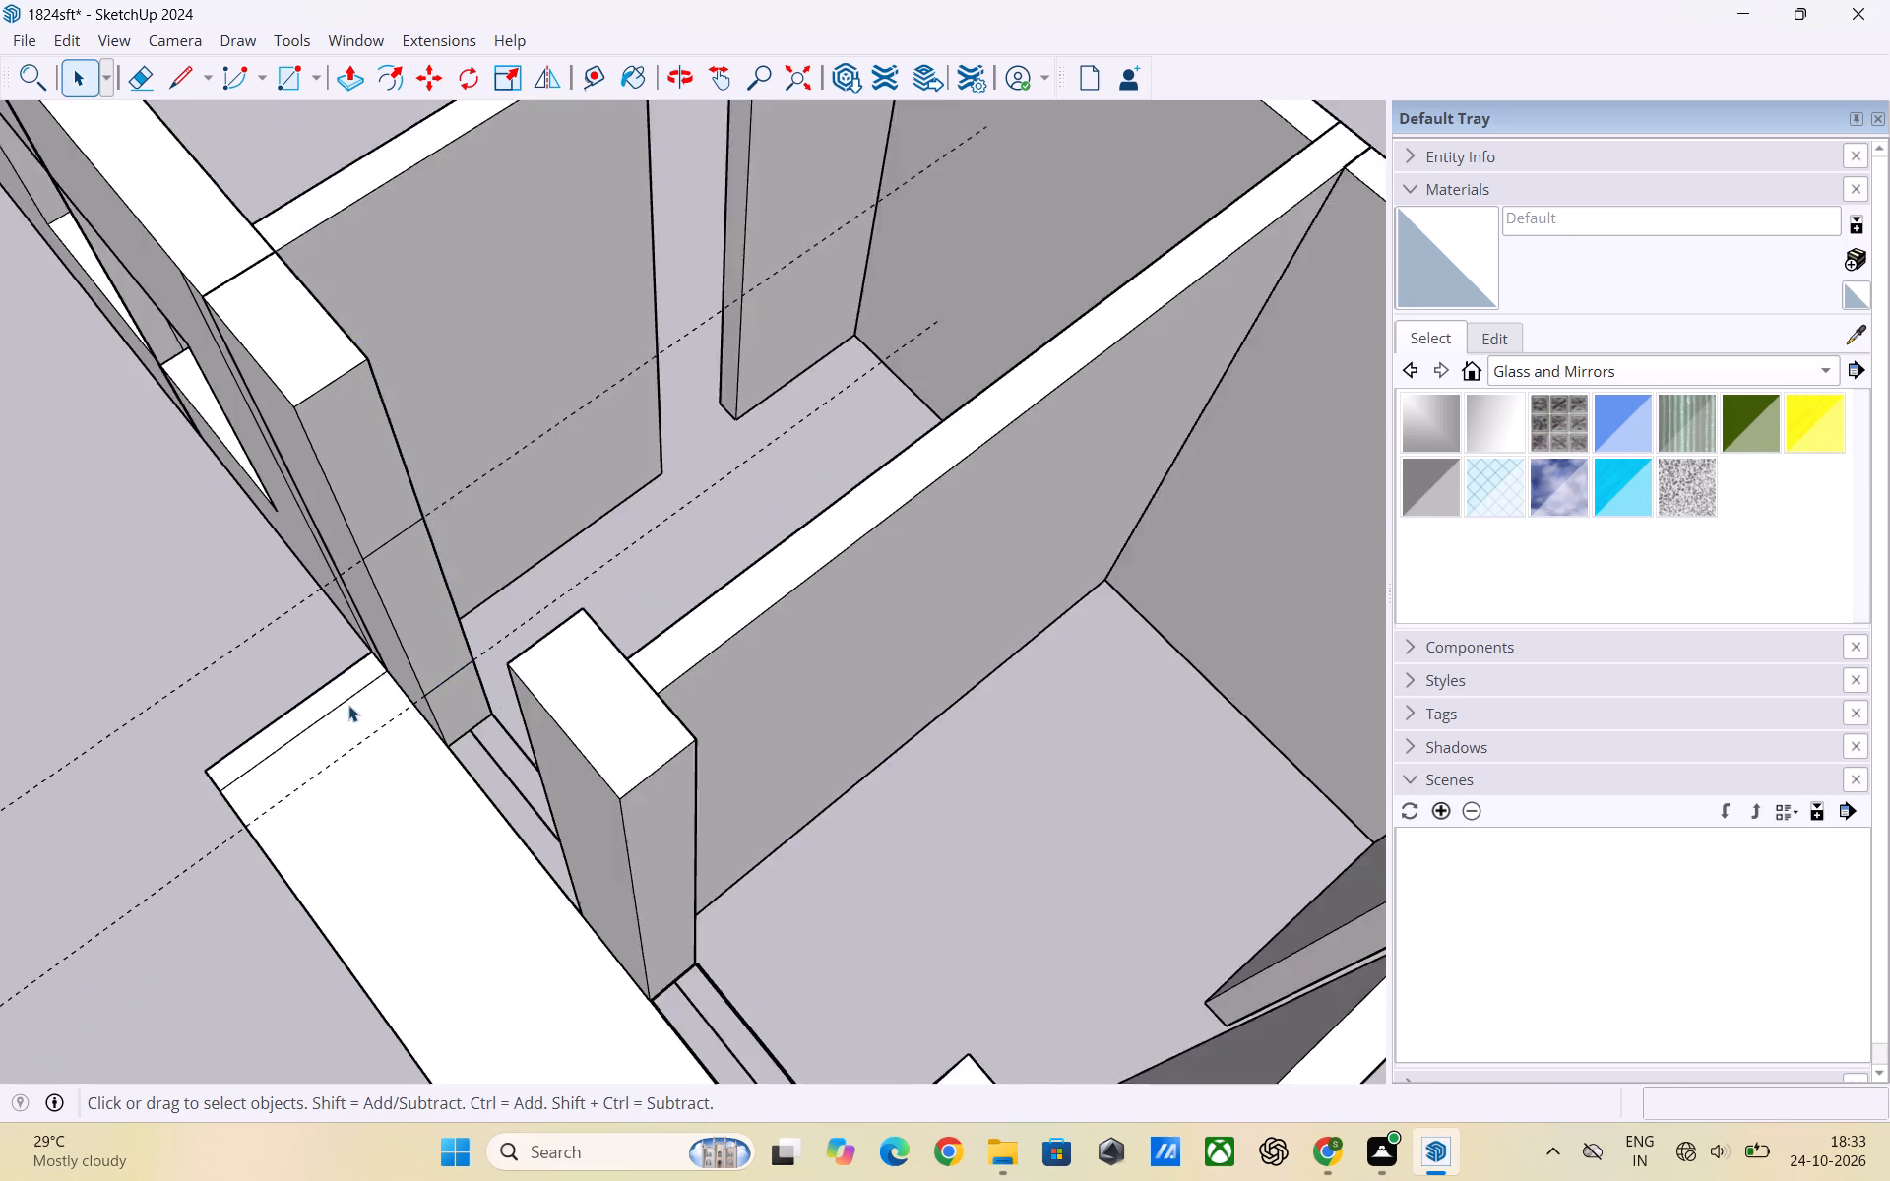
# Push/Pull the bottom section of the end face about 2' 11 7/8" across the gap to the opposite wall, forming the window sill wall.
pyautogui.scroll(3, 349, 700)
pyautogui.scroll(-1, 382, 690)
pyautogui.moveTo(382, 691); pyautogui.dragTo(360, 700, button='middle')
pyautogui.scroll(-2, 708, 640)
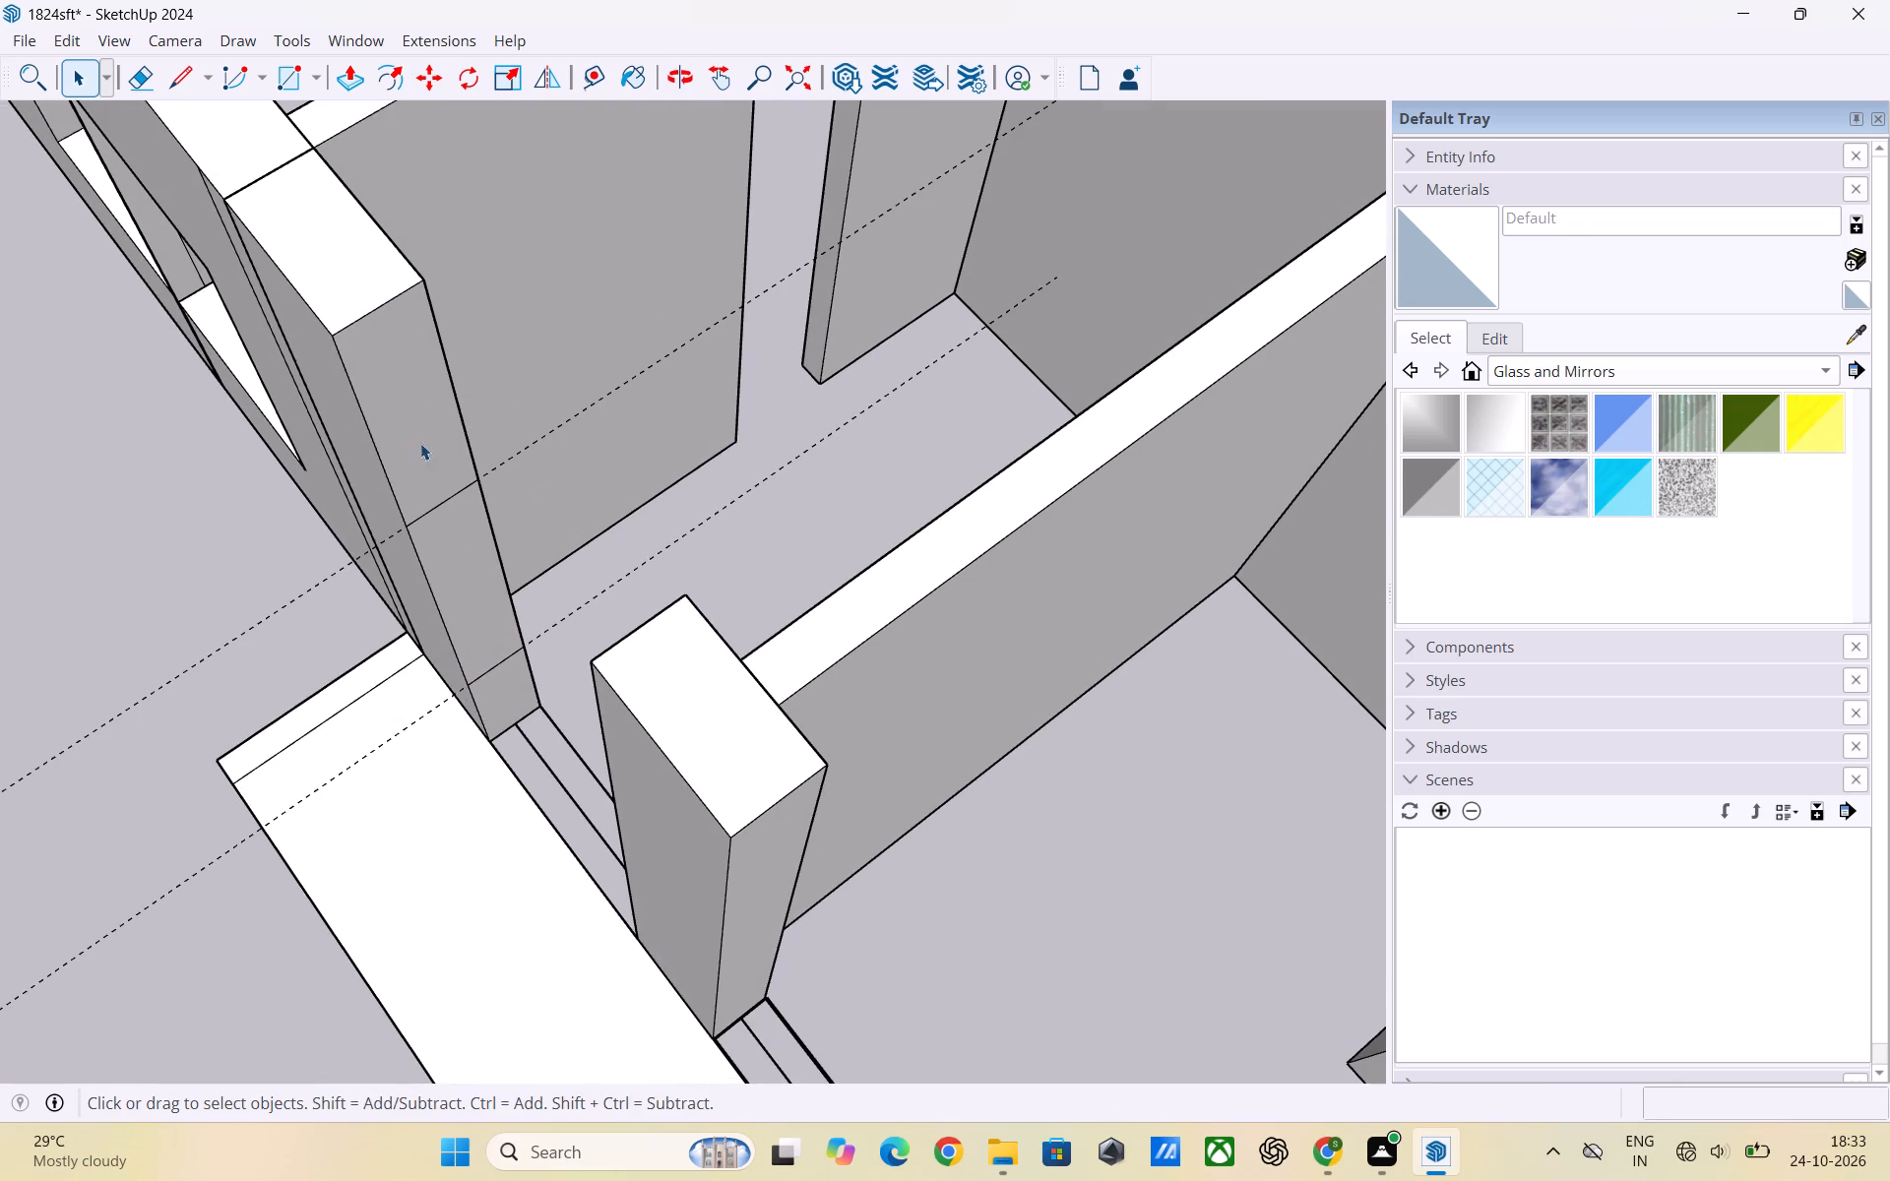
pyautogui.scroll(2, 515, 755)
pyautogui.moveTo(531, 759); pyautogui.dragTo(769, 671, button='middle')
pyautogui.scroll(-3, 685, 738)
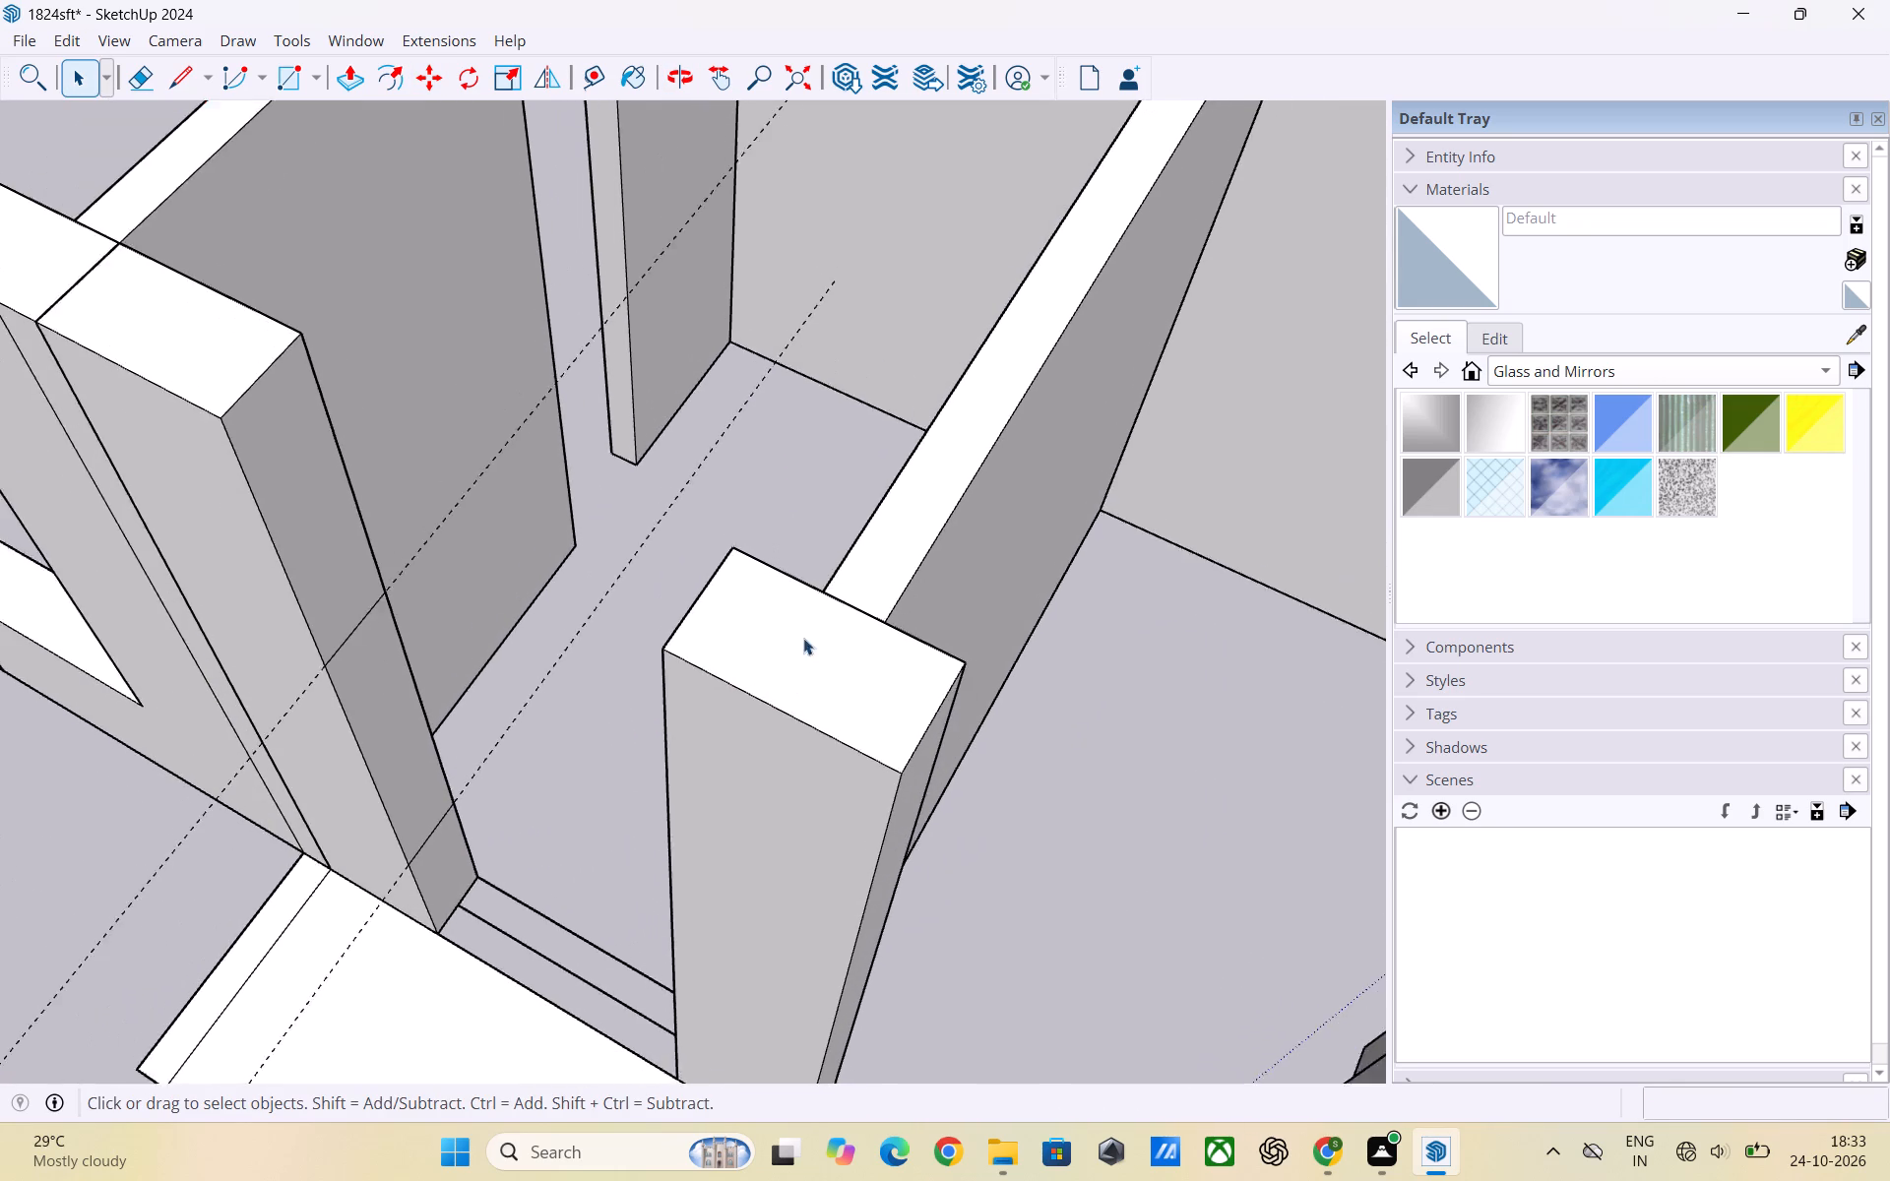
pyautogui.scroll(-5, 803, 638)
pyautogui.moveTo(590, 911); pyautogui.dragTo(744, 854, button='middle')
pyautogui.scroll(2, 774, 819)
pyautogui.moveTo(770, 837); pyautogui.dragTo(579, 854, button='middle')
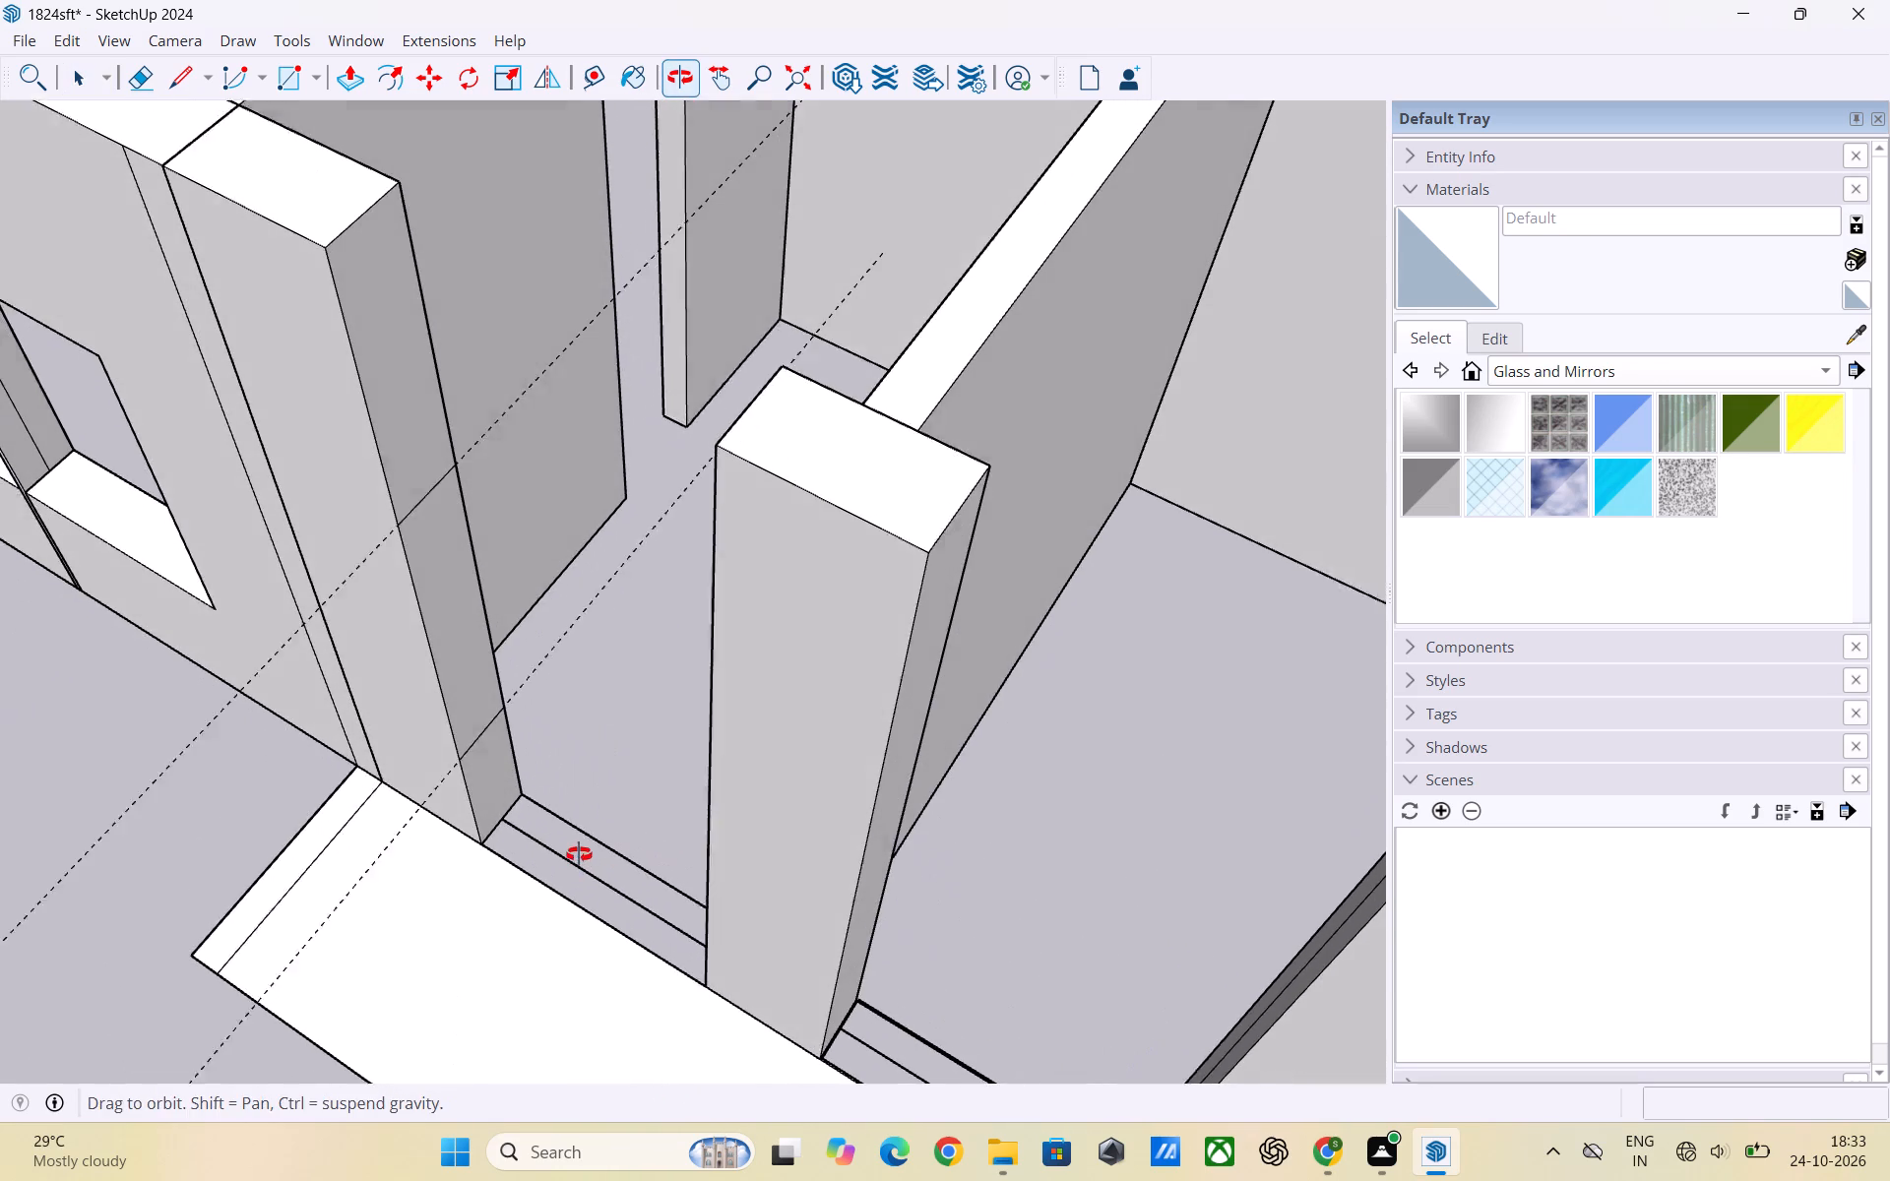
pyautogui.moveTo(579, 854); pyautogui.dragTo(574, 847, button='middle')
pyautogui.click(478, 768)
pyautogui.tripleClick(485, 774)
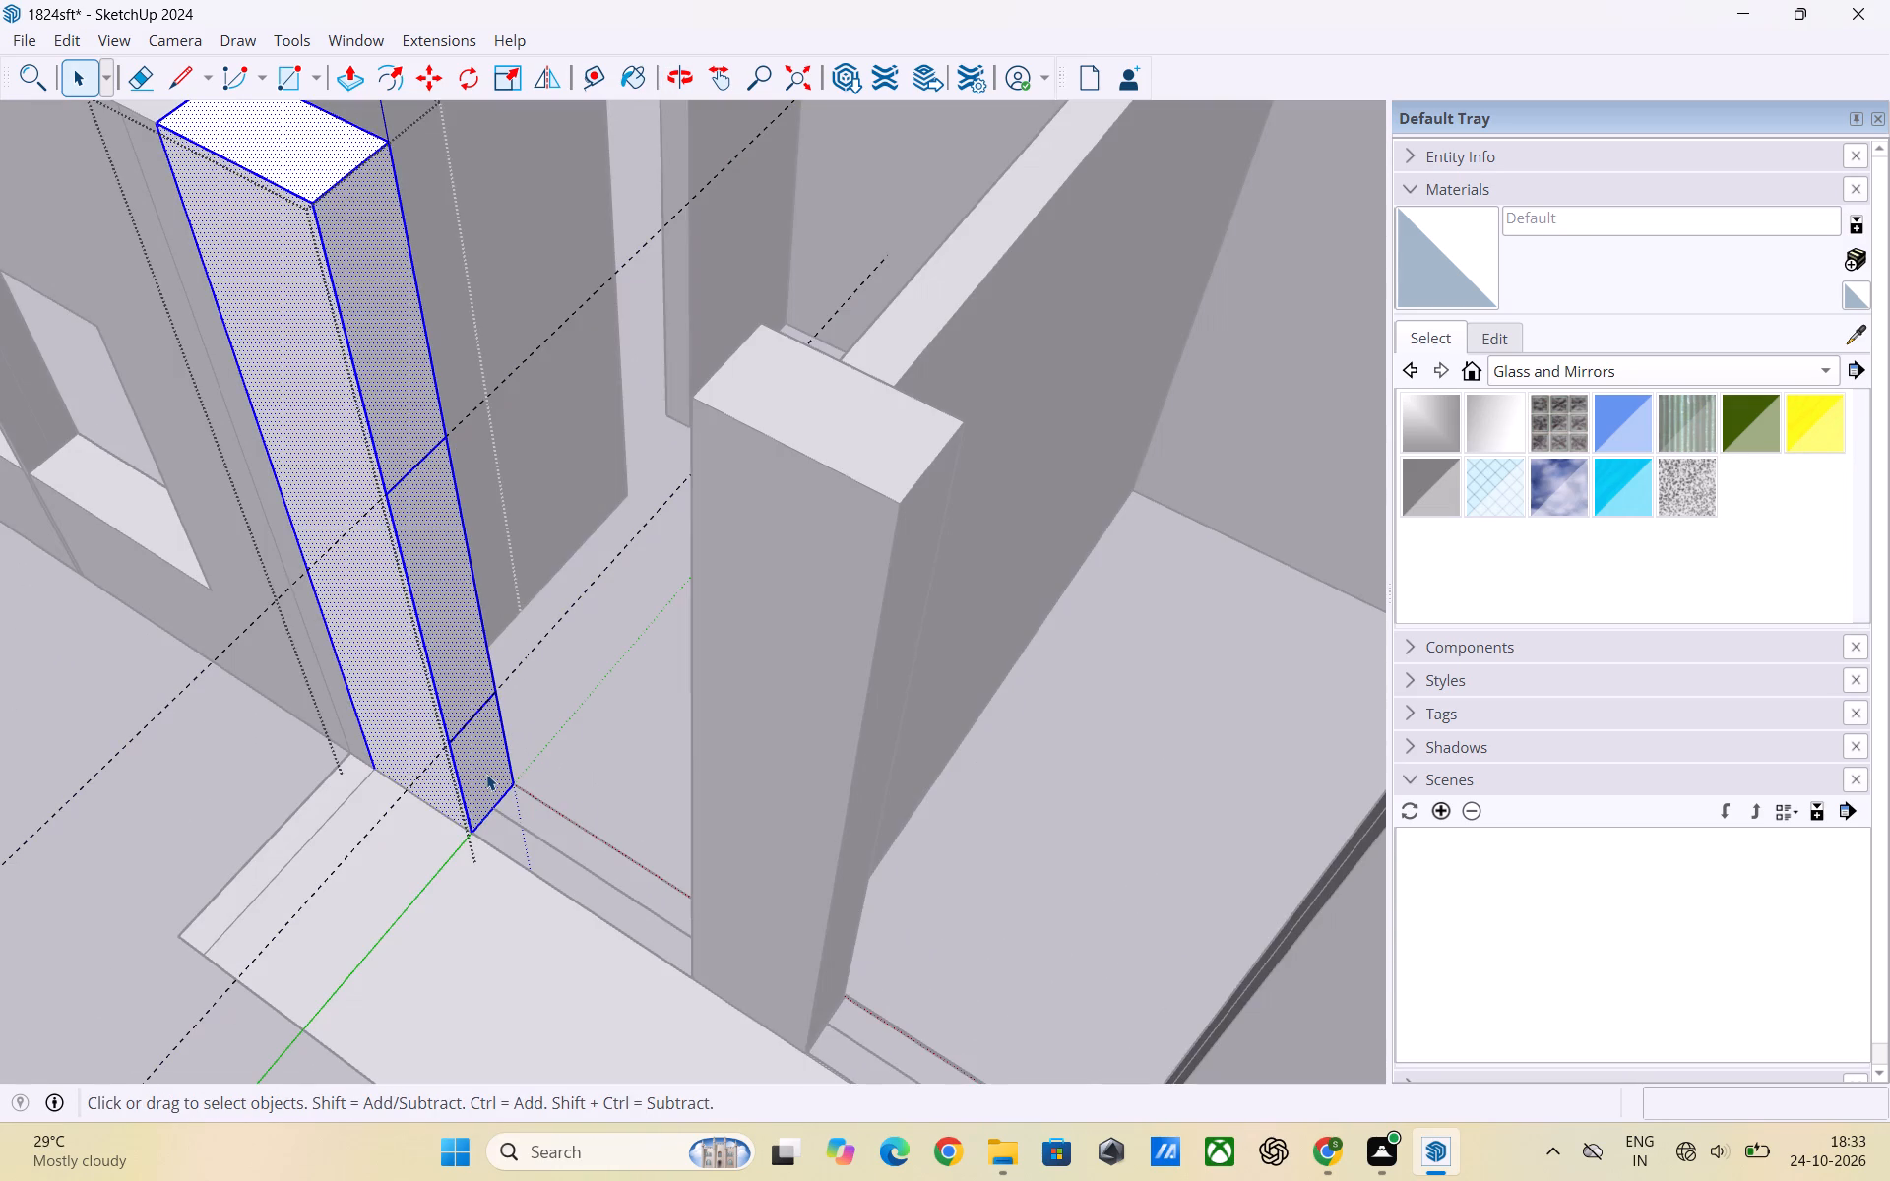
pyautogui.click(487, 768)
pyautogui.press('p')
pyautogui.click(488, 767)
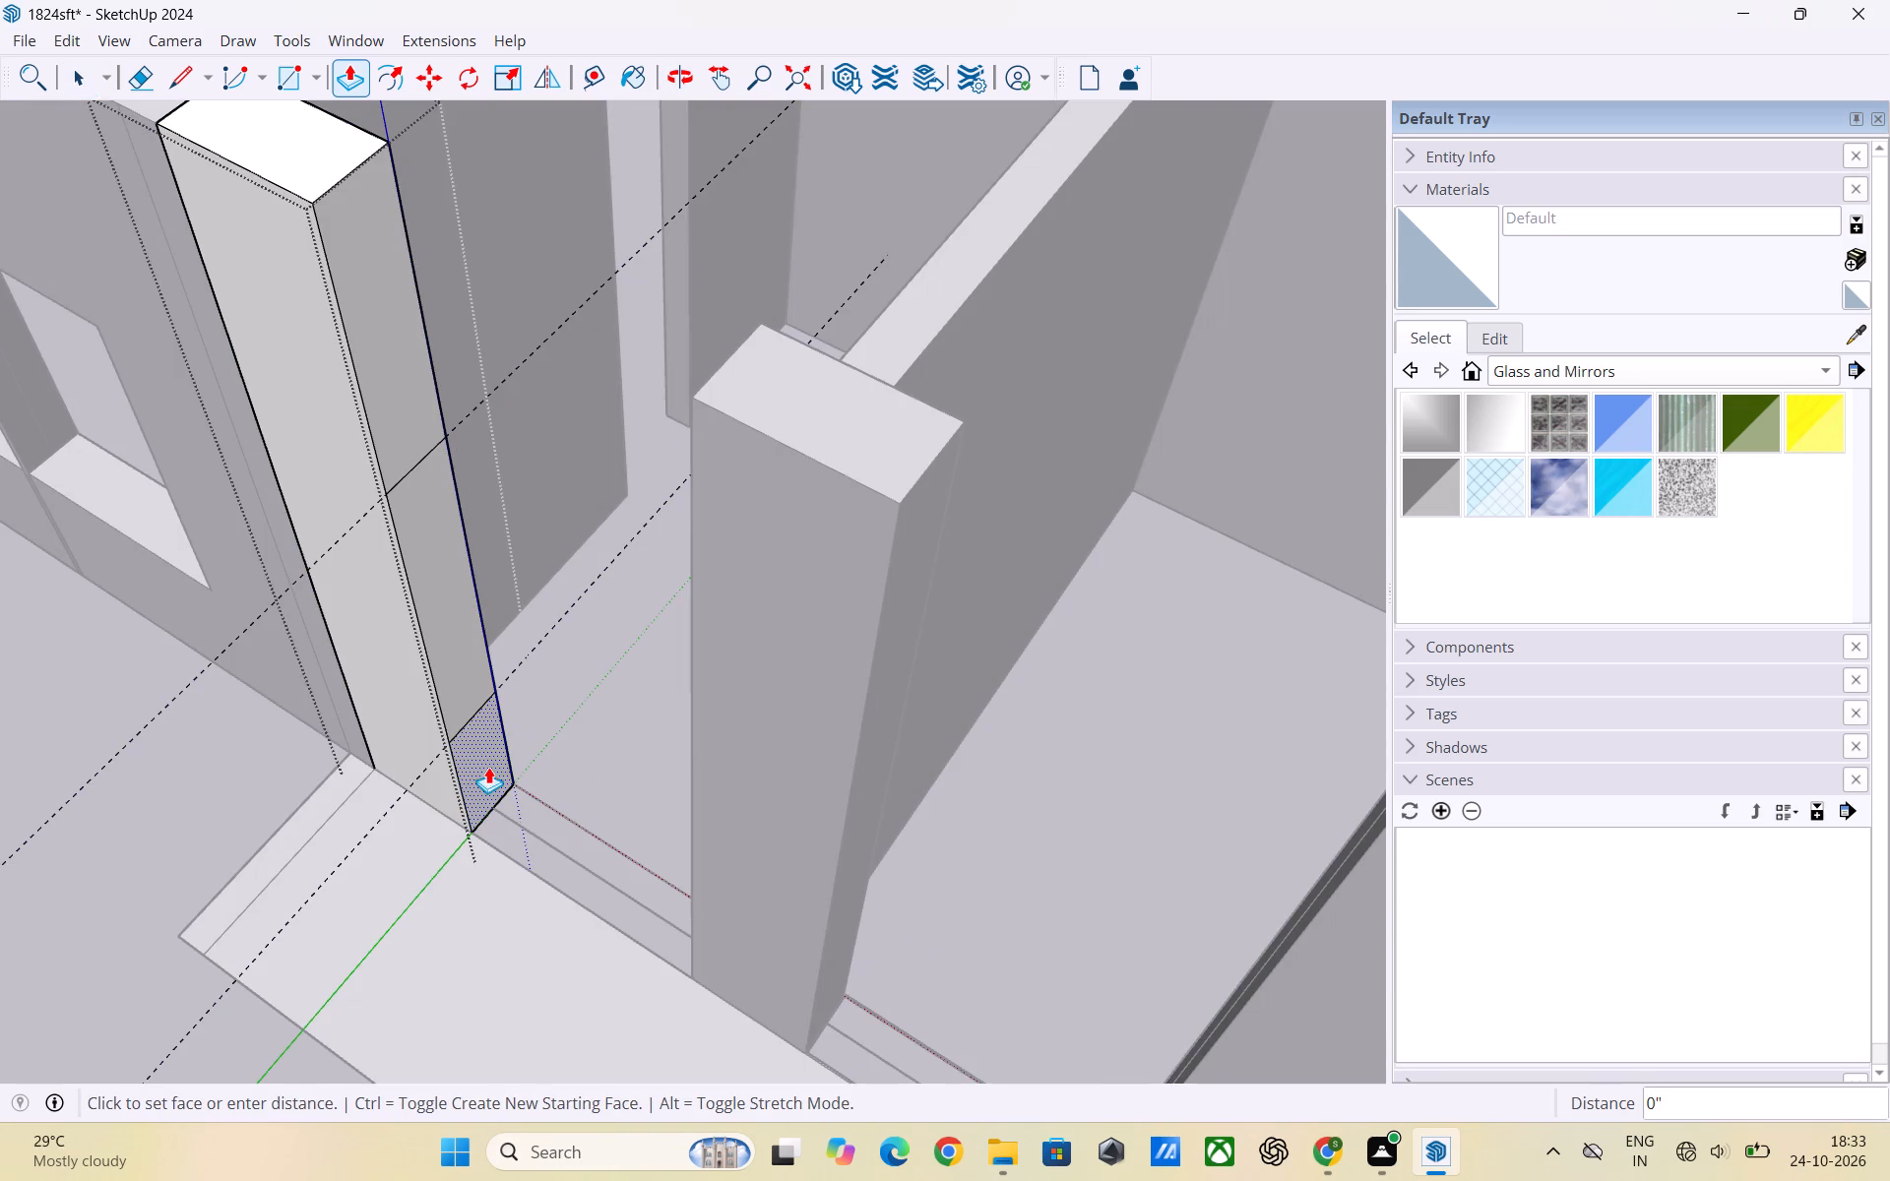
pyautogui.scroll(-2, 619, 794)
pyautogui.moveTo(608, 830); pyautogui.dragTo(803, 912, button='middle')
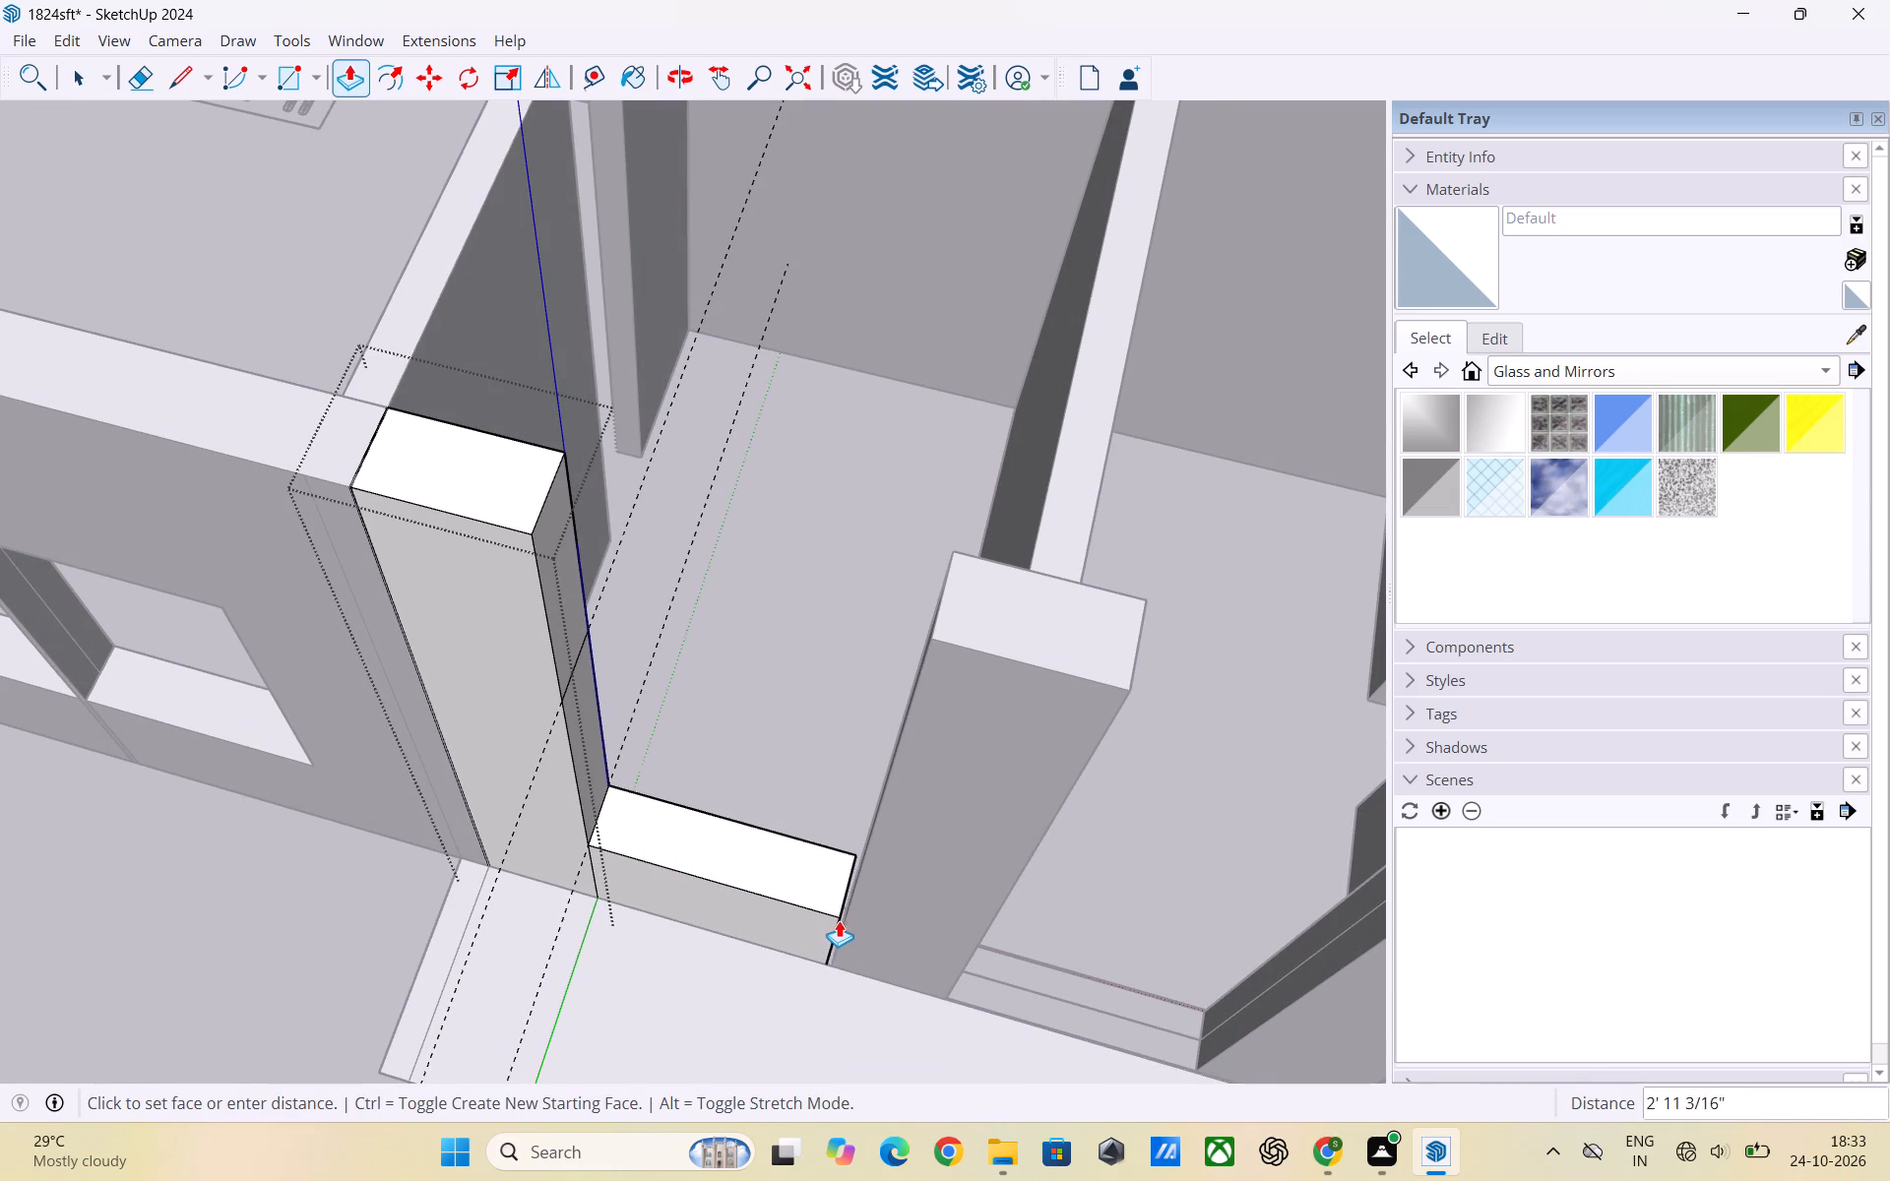
pyautogui.click(845, 920)
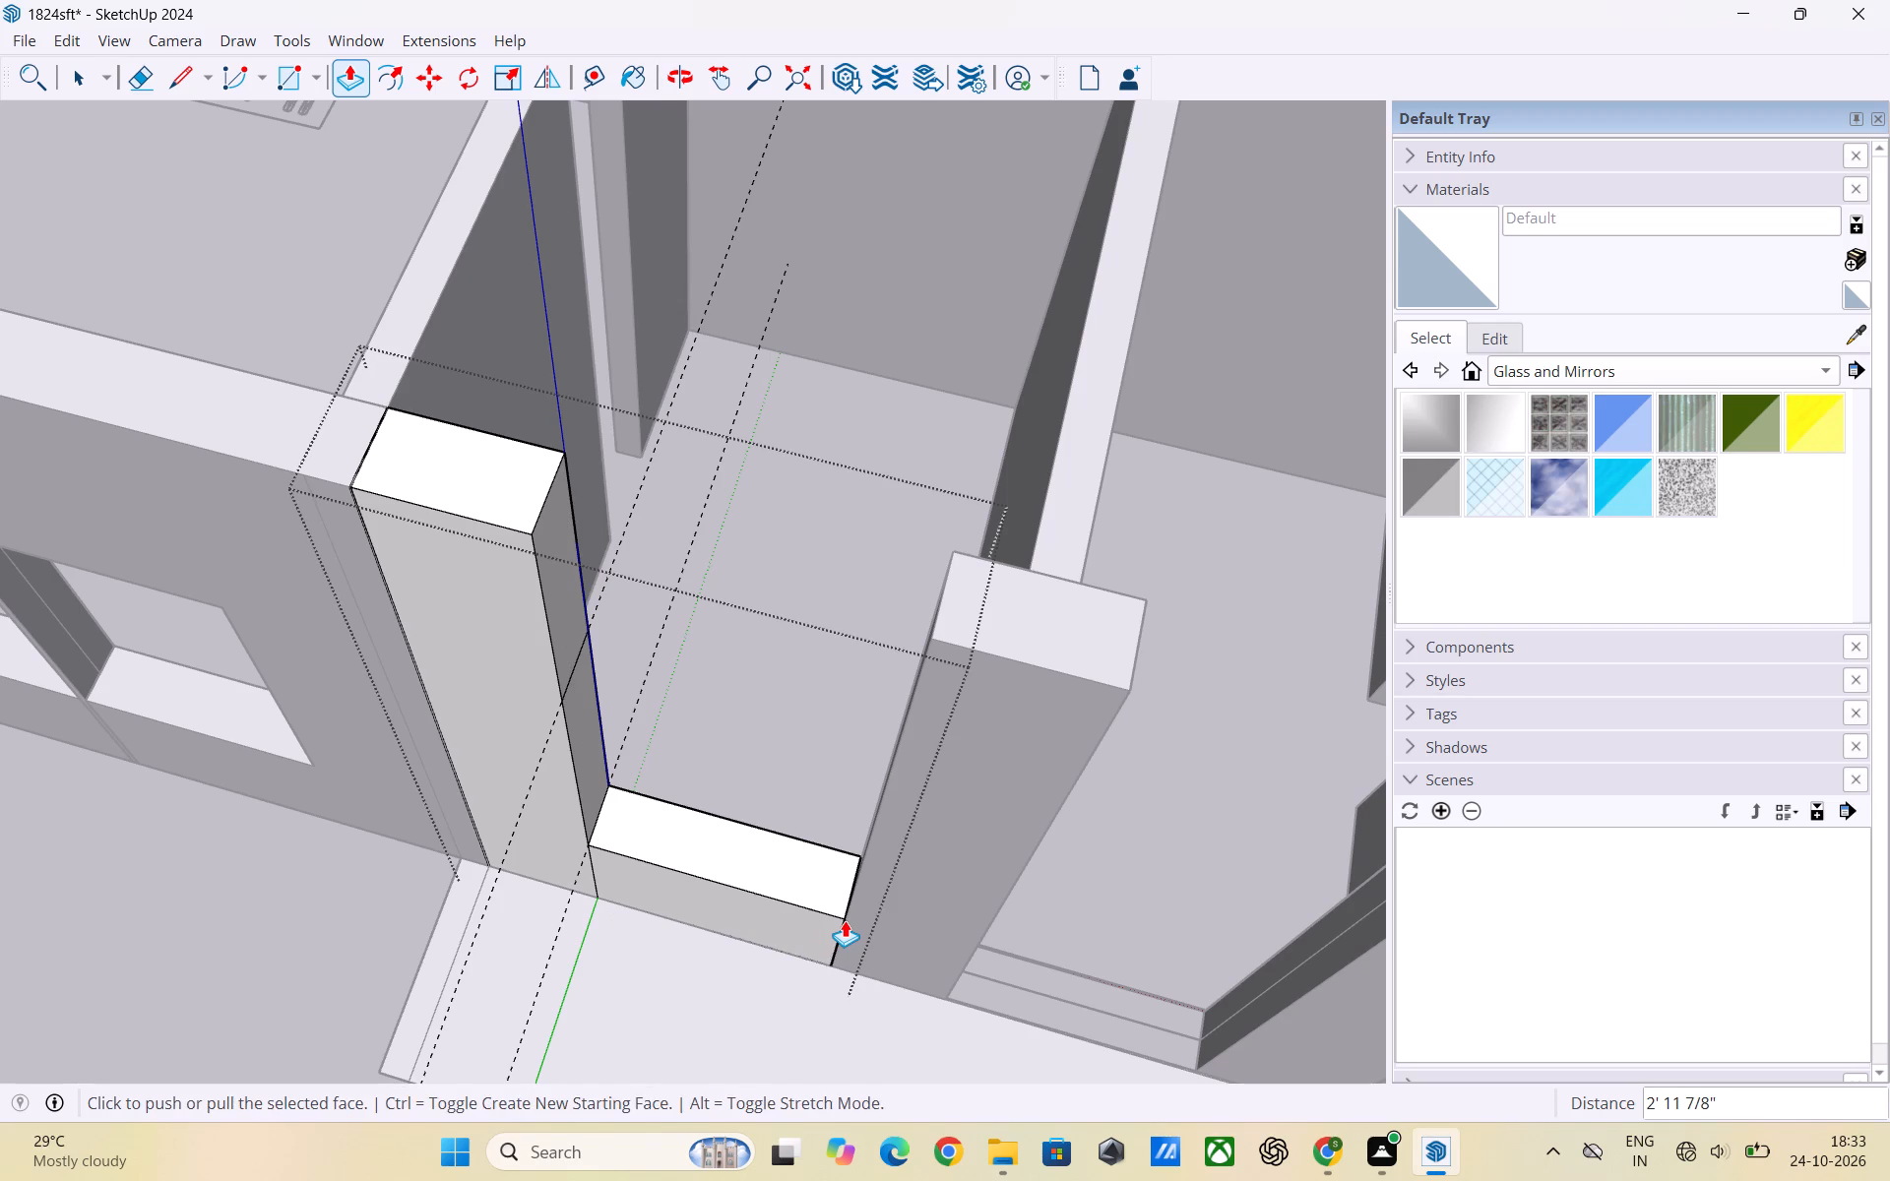
pyautogui.press('space')
pyautogui.click(768, 746)
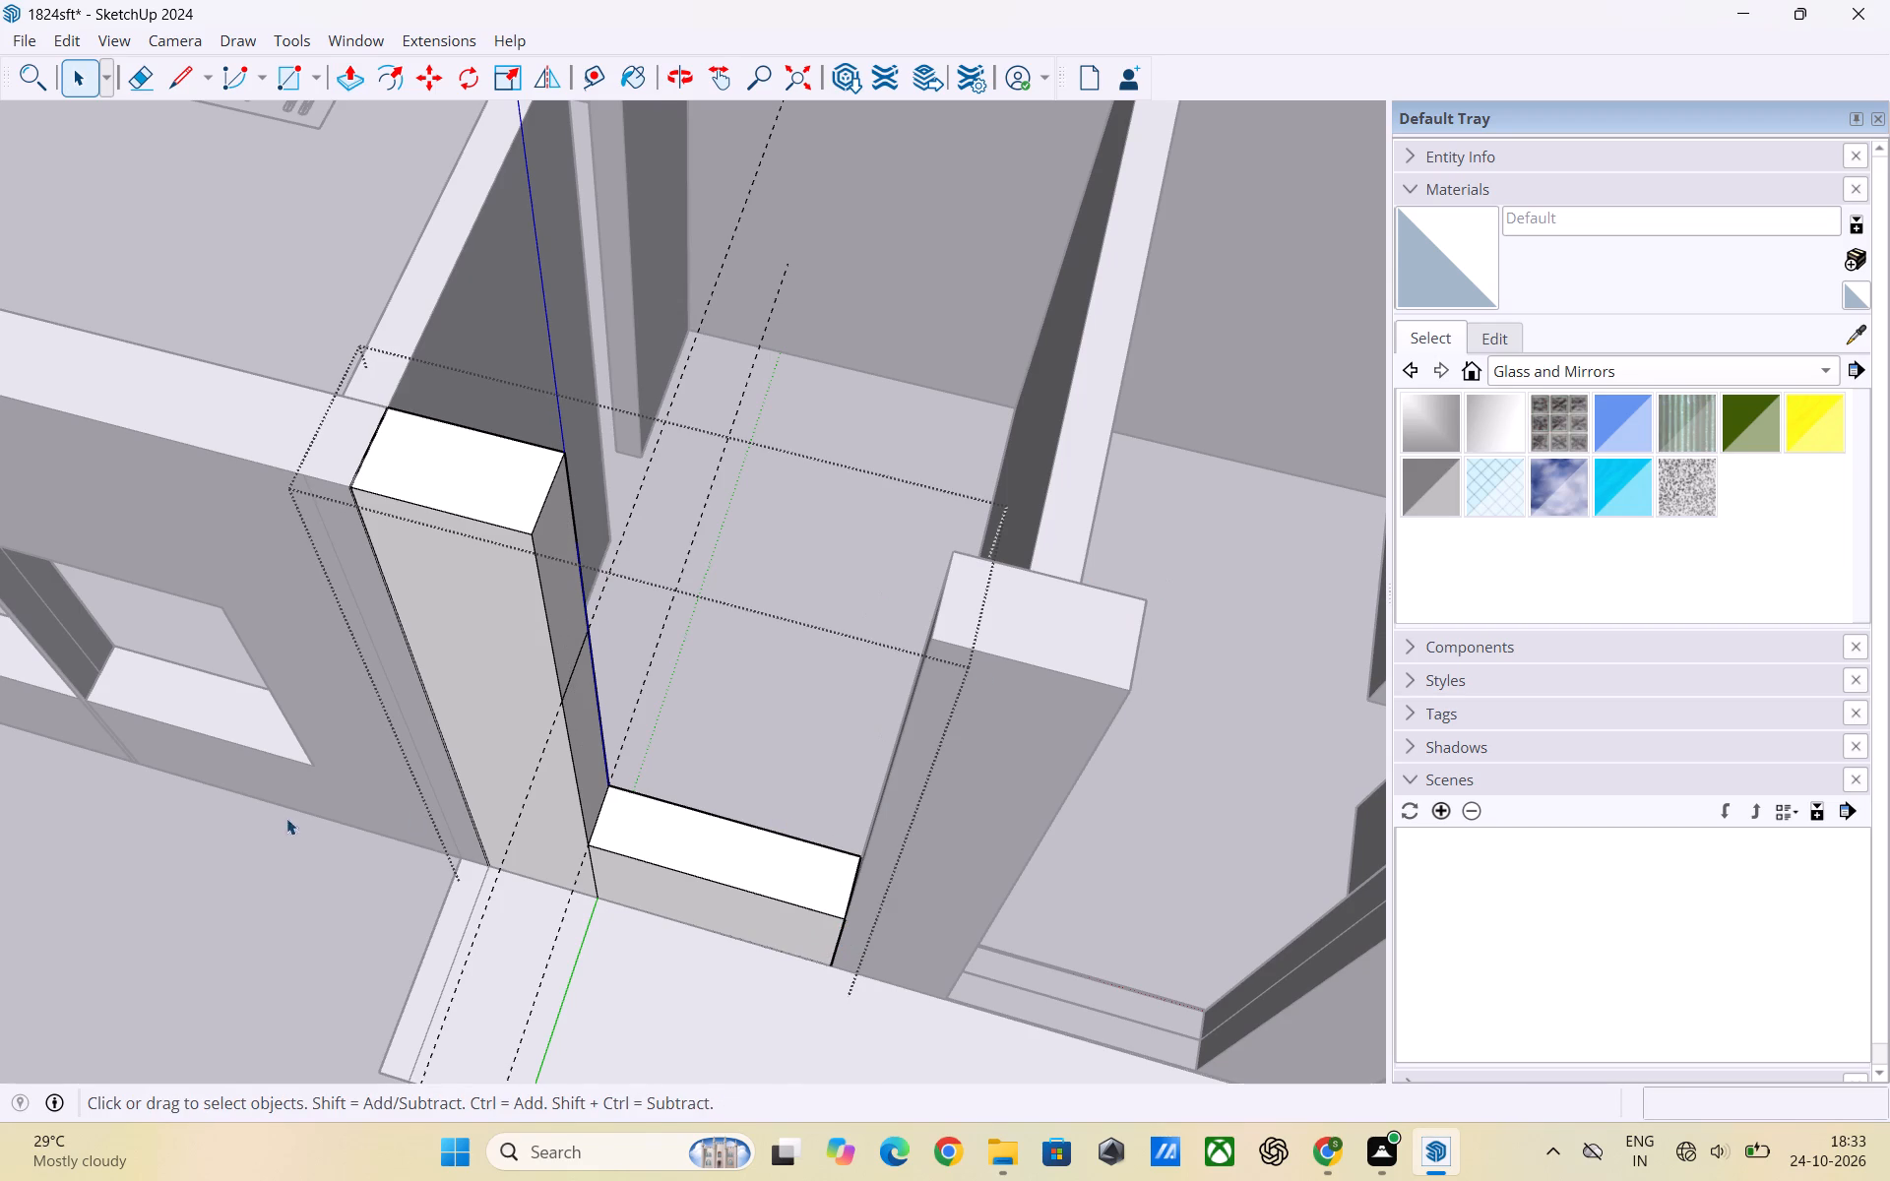
pyautogui.click(300, 881)
# Push/Pull the top section of the same end face across the gap to the opposite wall, forming the head wall above the window.
pyautogui.scroll(-2, 822, 817)
pyautogui.moveTo(836, 841); pyautogui.dragTo(518, 745, button='middle')
pyautogui.scroll(-1, 566, 705)
pyautogui.moveTo(583, 716); pyautogui.dragTo(717, 777, button='middle')
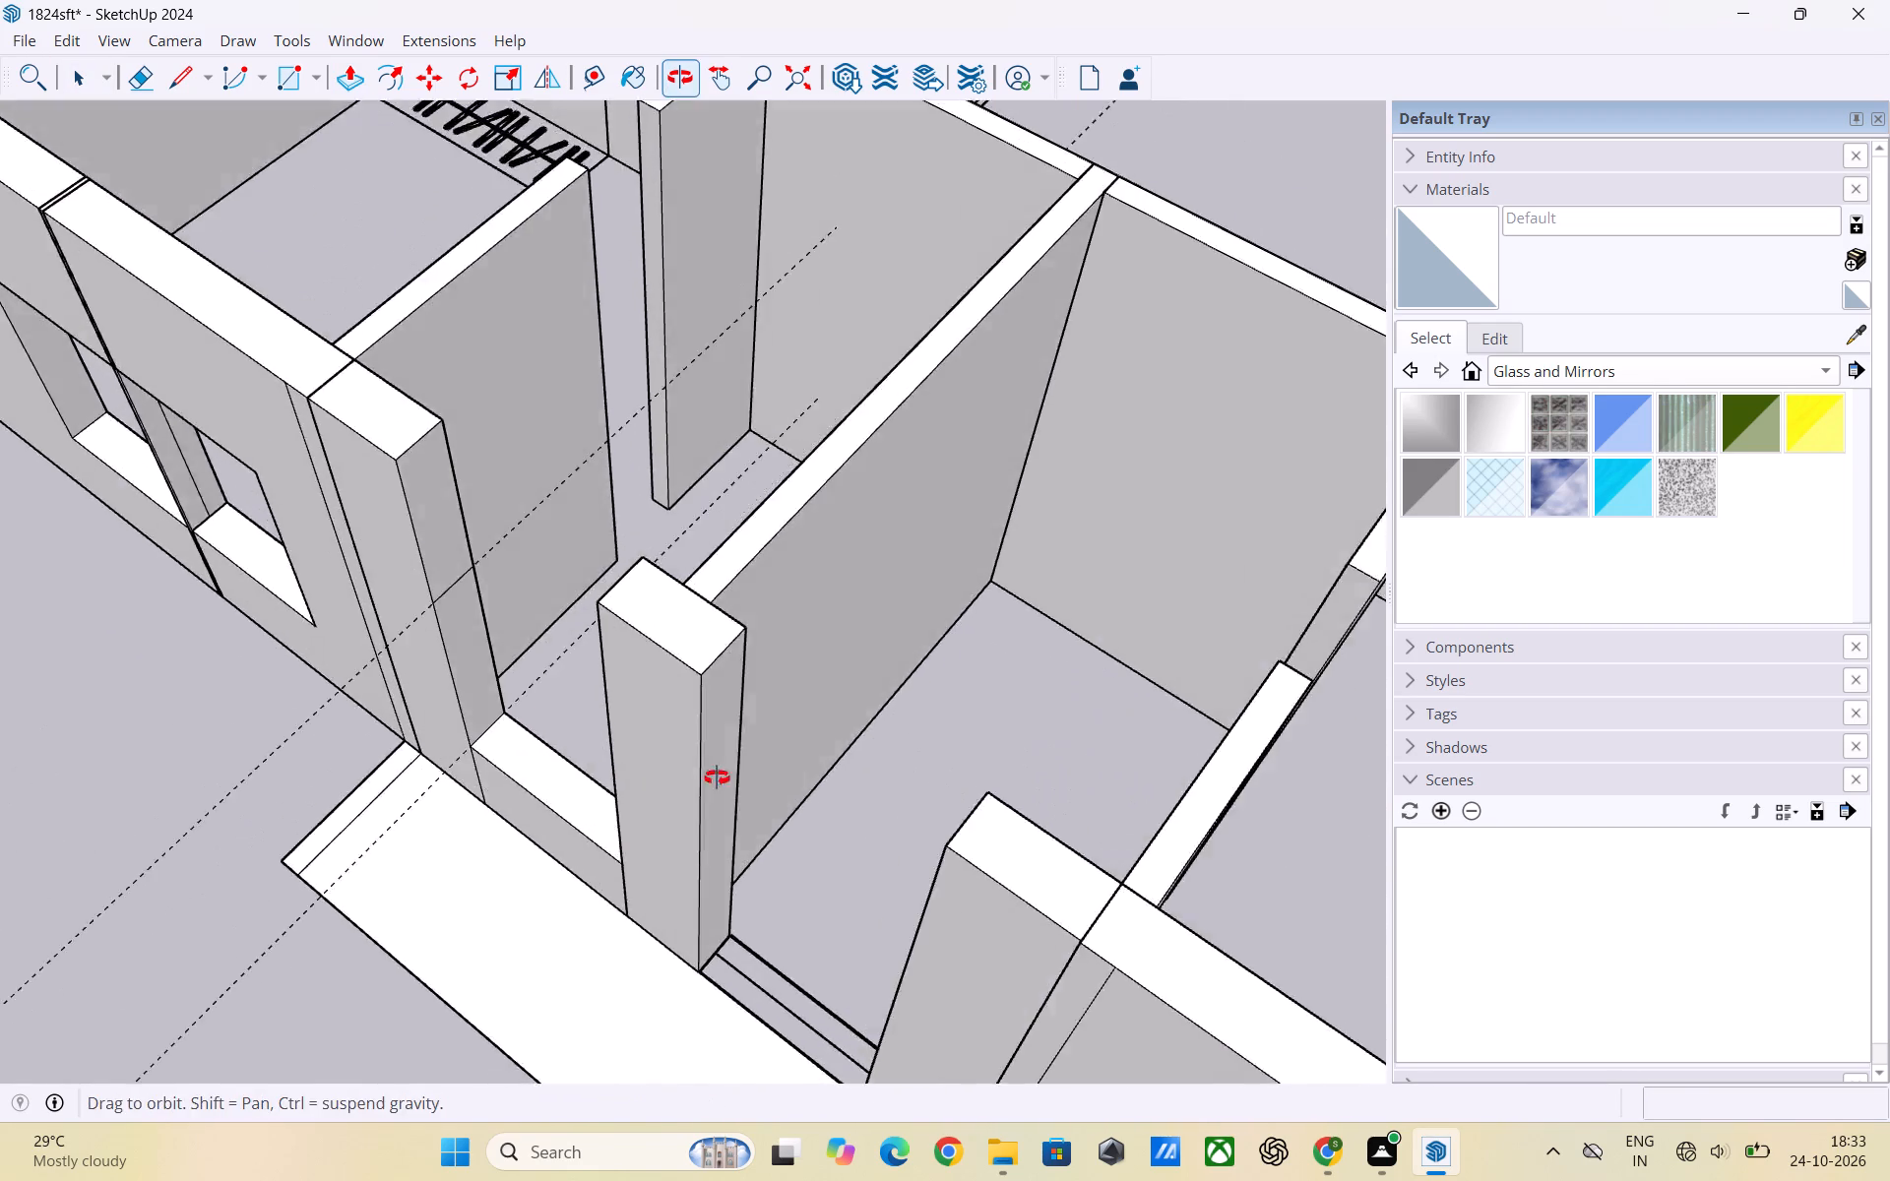
pyautogui.moveTo(717, 777); pyautogui.dragTo(767, 771, button='middle')
pyautogui.doubleClick(543, 561)
pyautogui.click(537, 566)
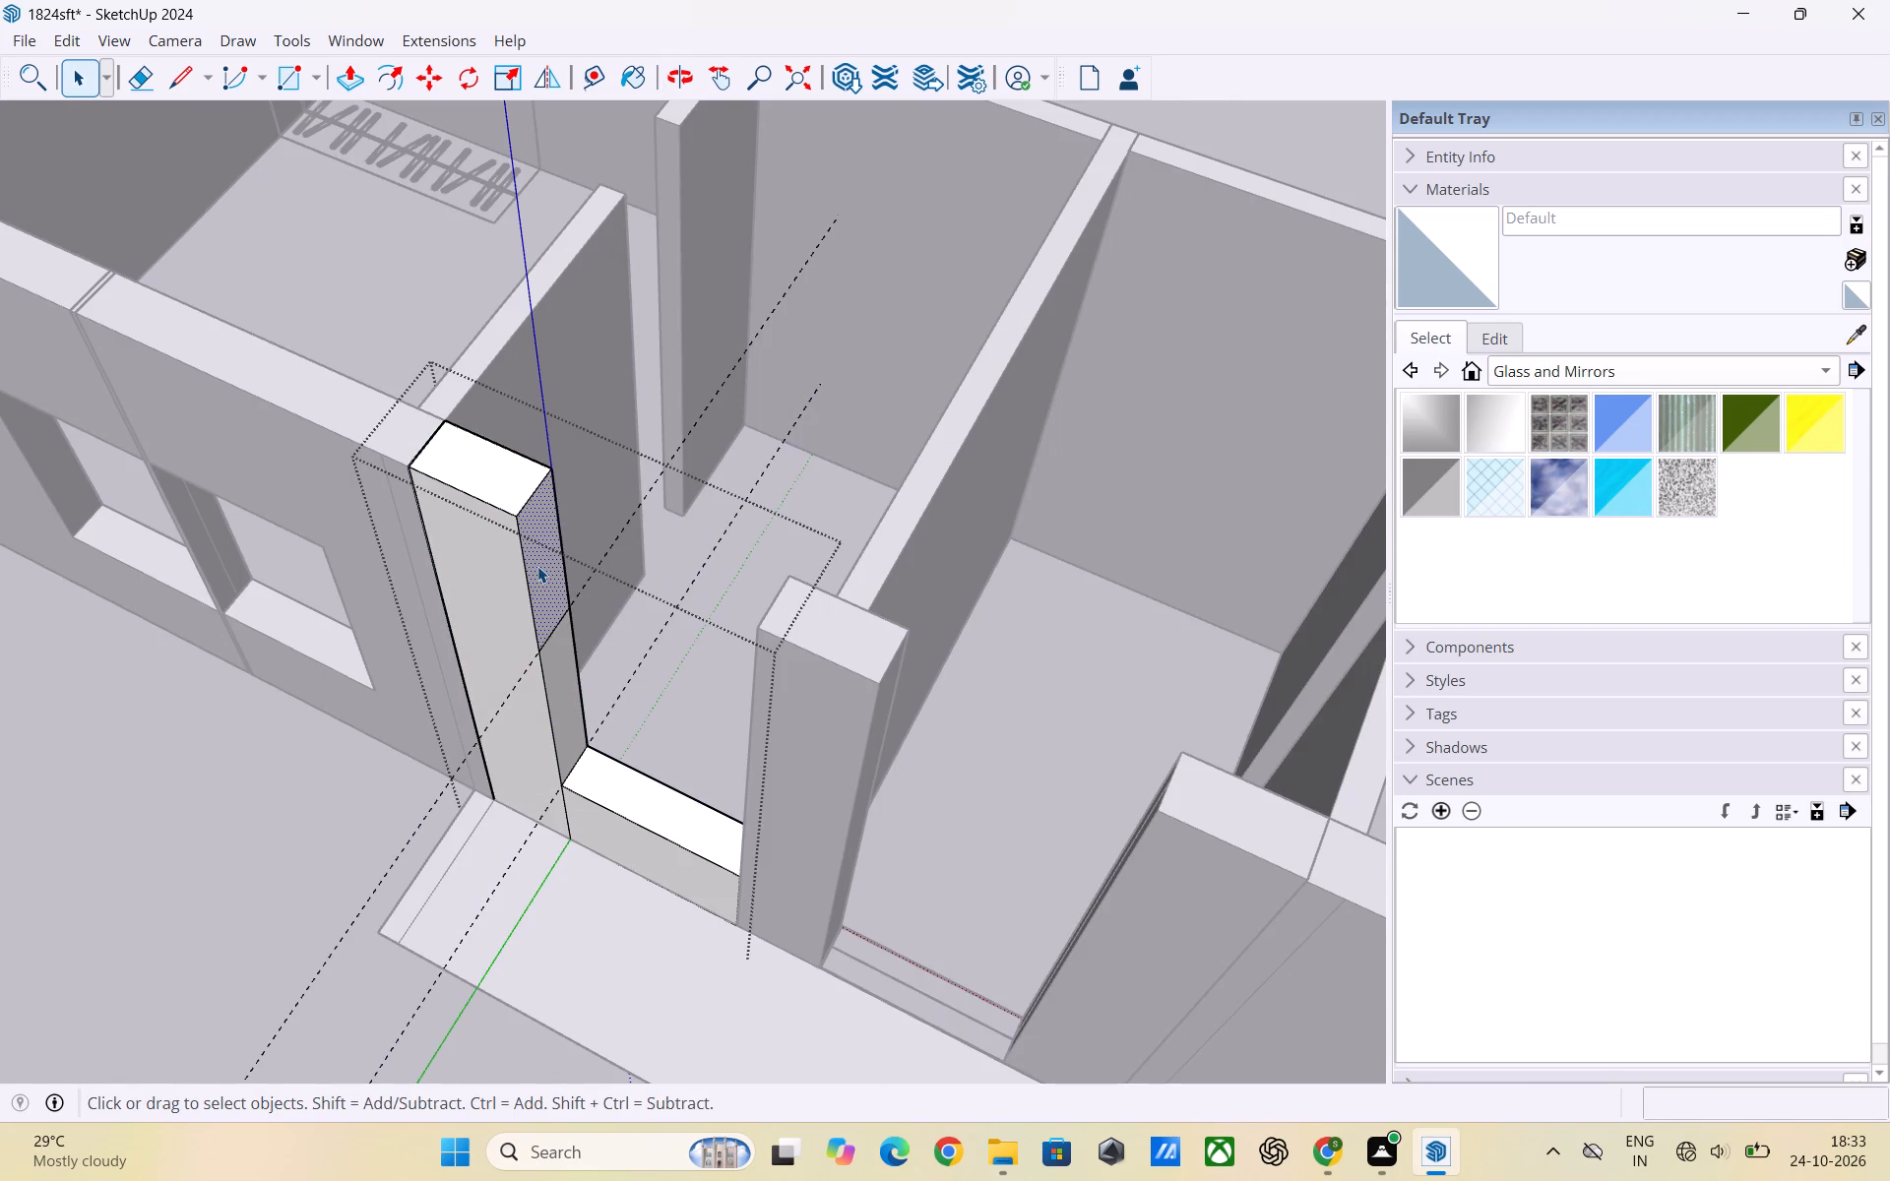
pyautogui.press('p')
pyautogui.click(537, 566)
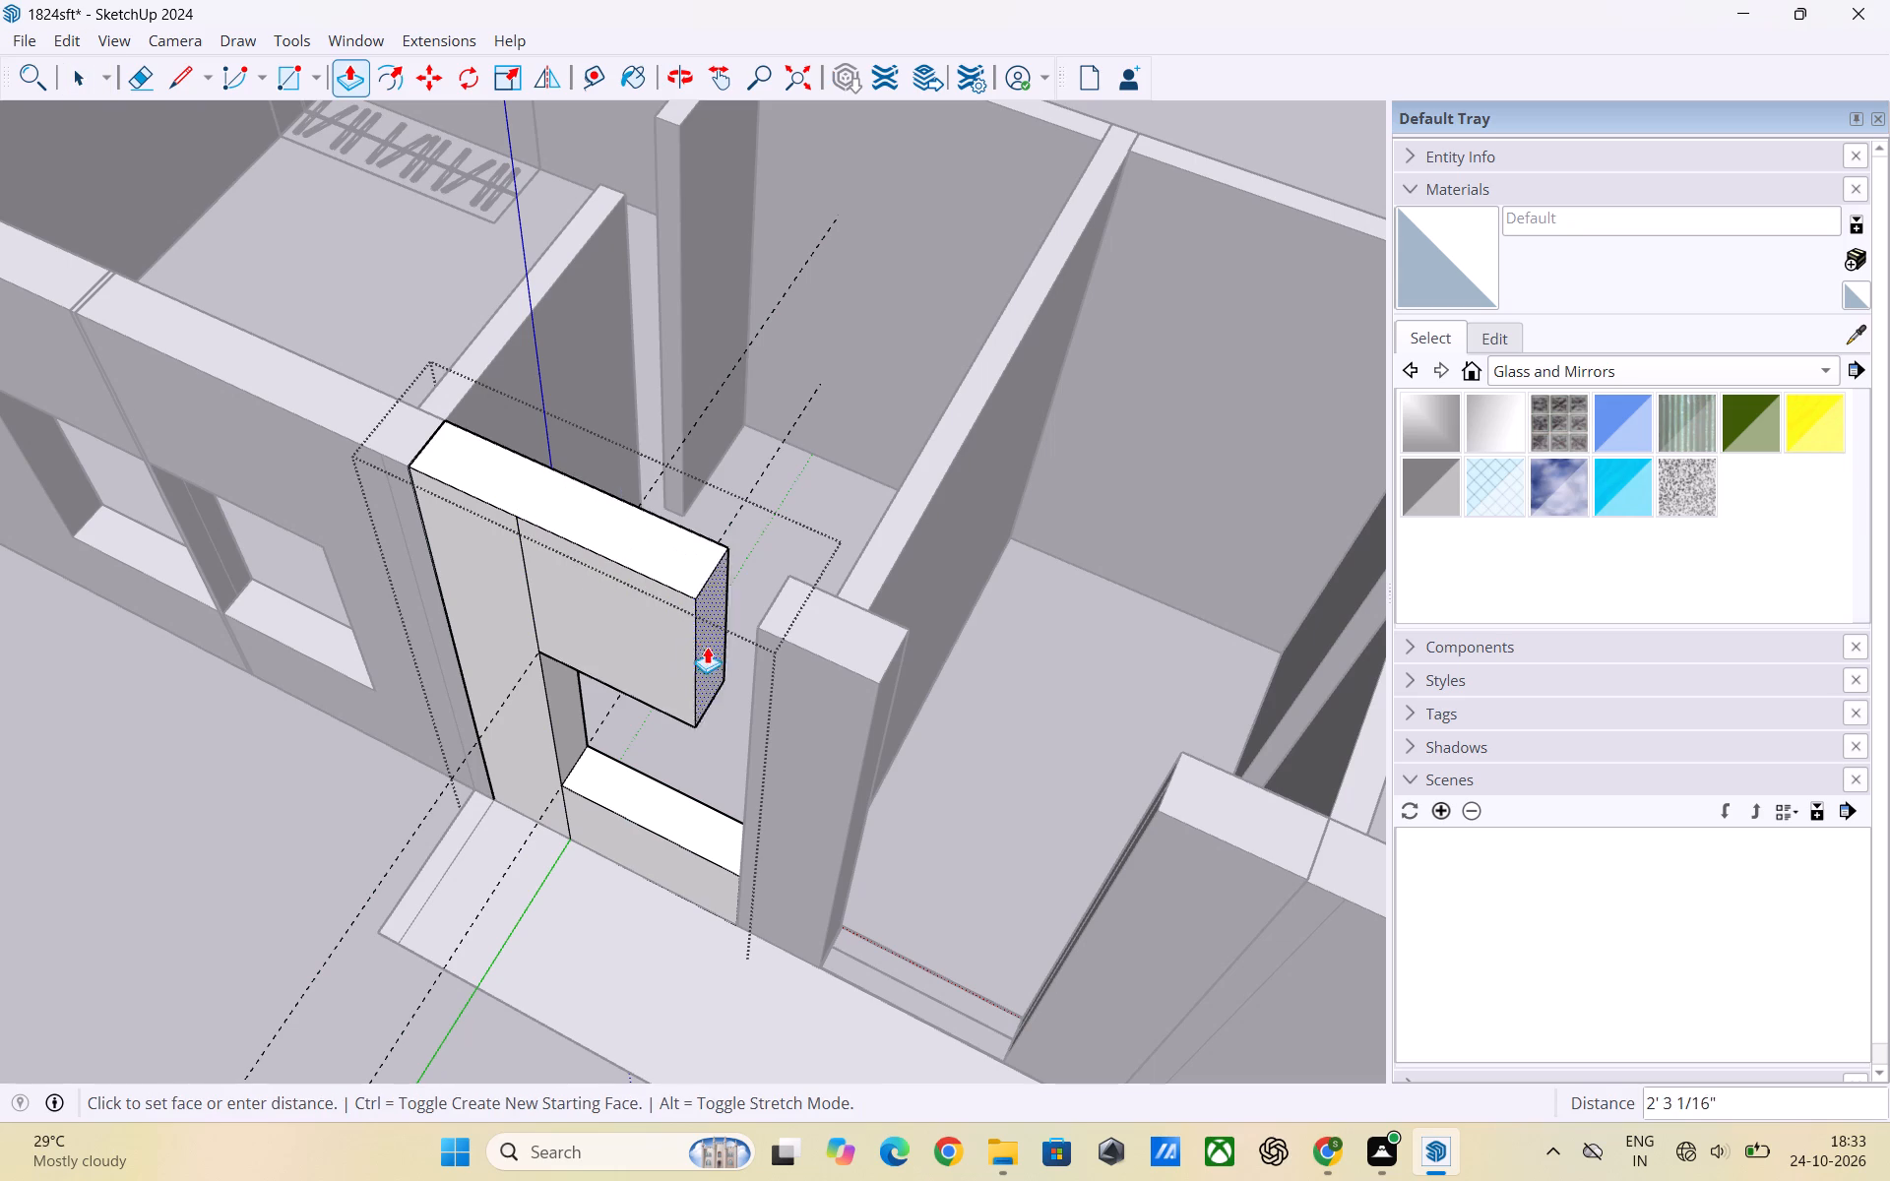
pyautogui.click(766, 669)
pyautogui.press('space')
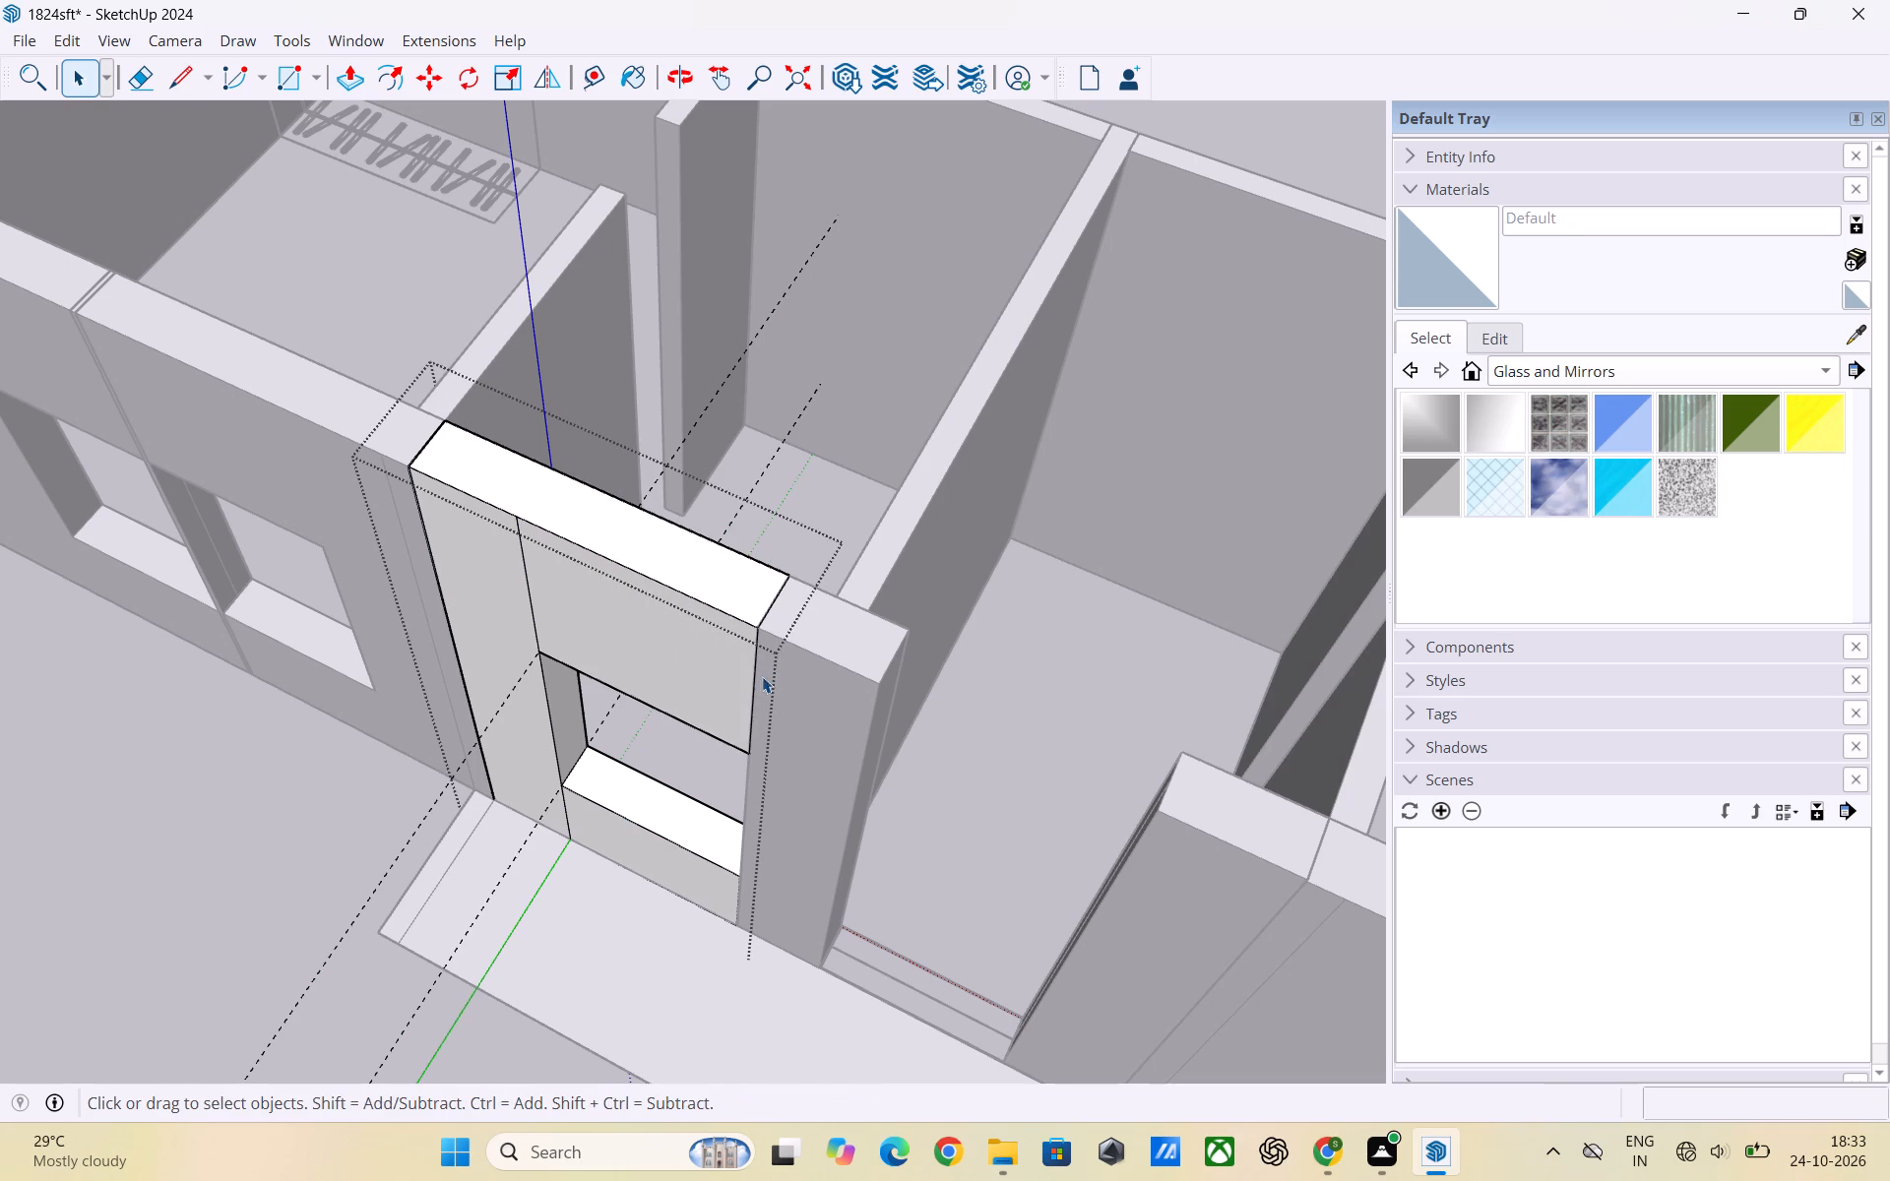
pyautogui.click(289, 758)
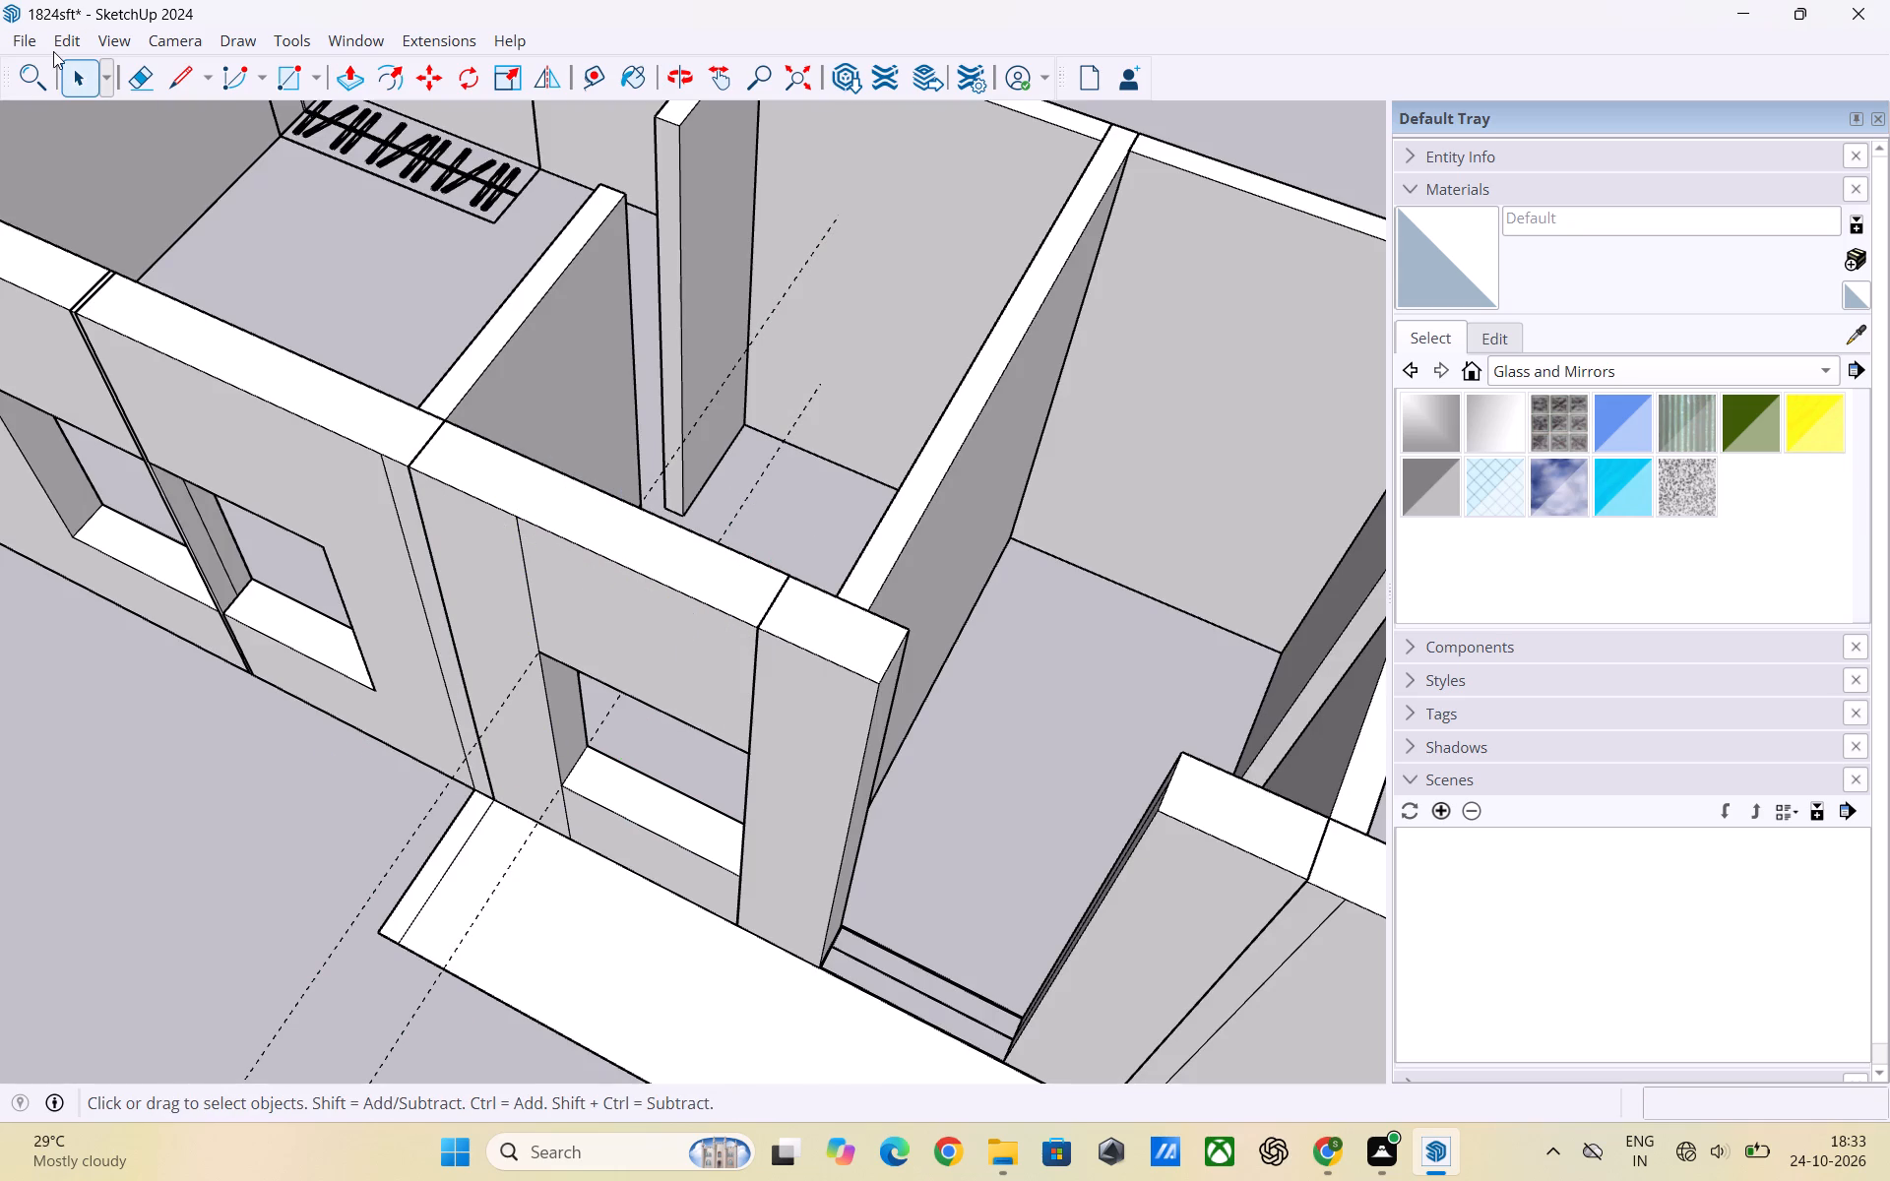
# Delete all the guides in the model.
pyautogui.click(64, 34)
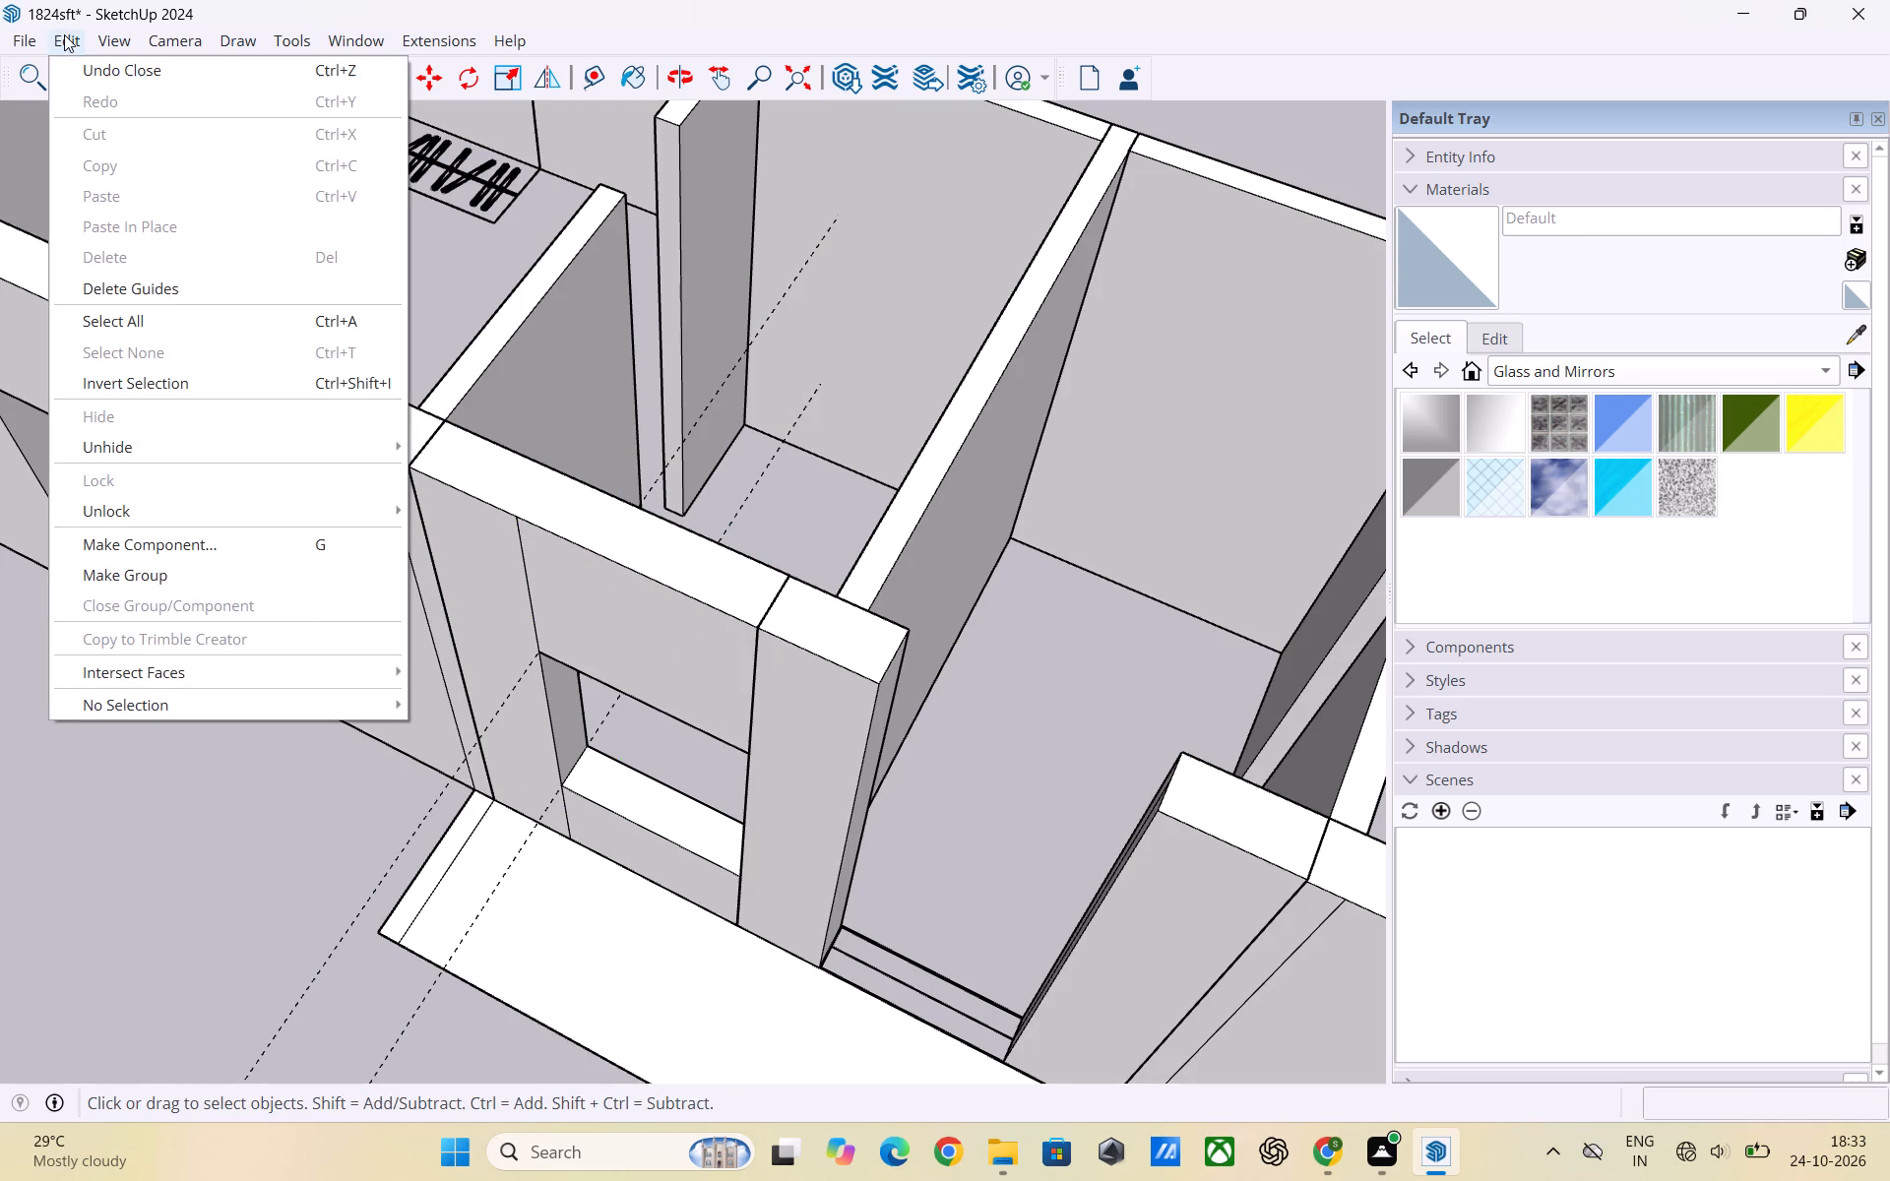
pyautogui.click(157, 280)
# Examine the new window opening above the balcony slab and the adjoining outer walls from outside.
pyautogui.scroll(1, 418, 785)
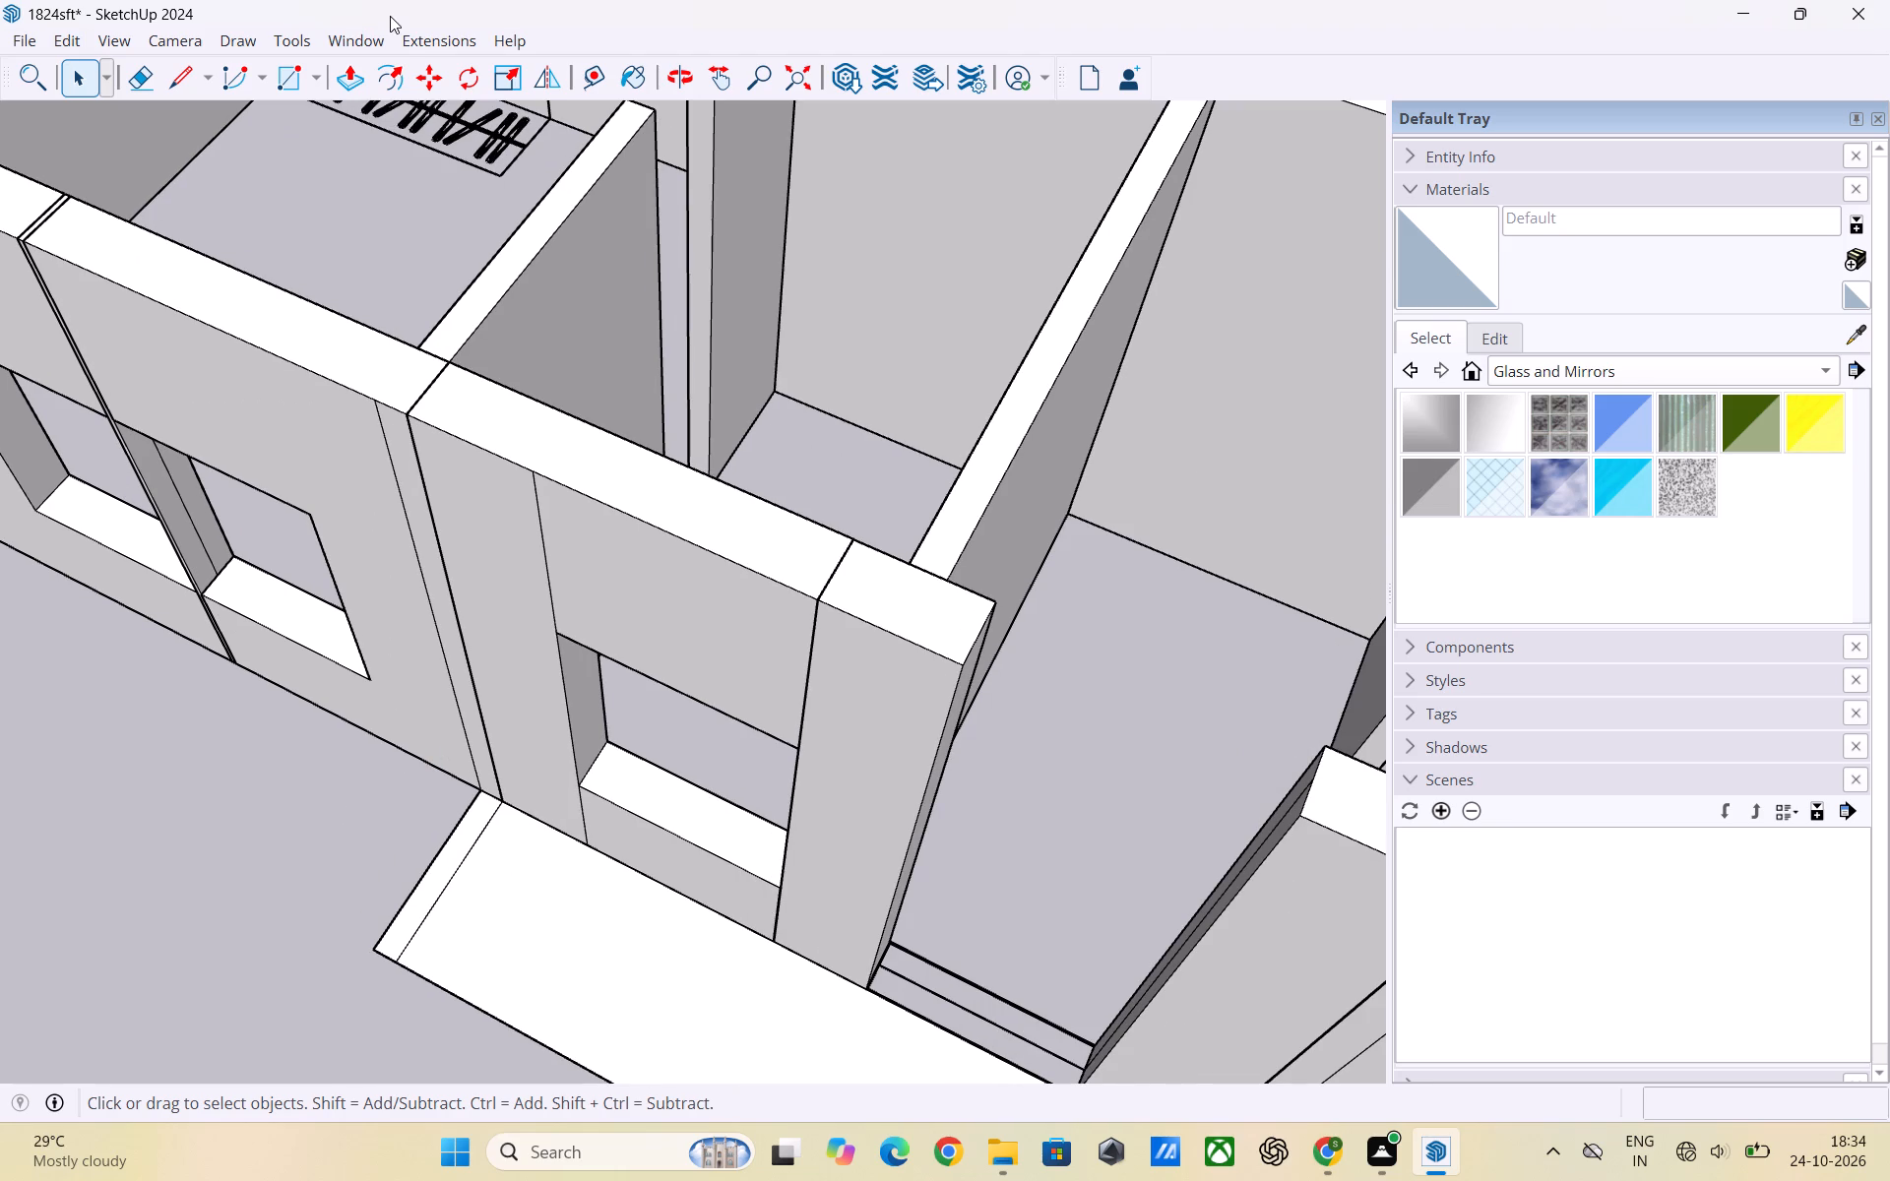
pyautogui.scroll(-5, 718, 331)
pyautogui.moveTo(781, 527); pyautogui.dragTo(968, 396, button='middle')
pyautogui.scroll(4, 896, 435)
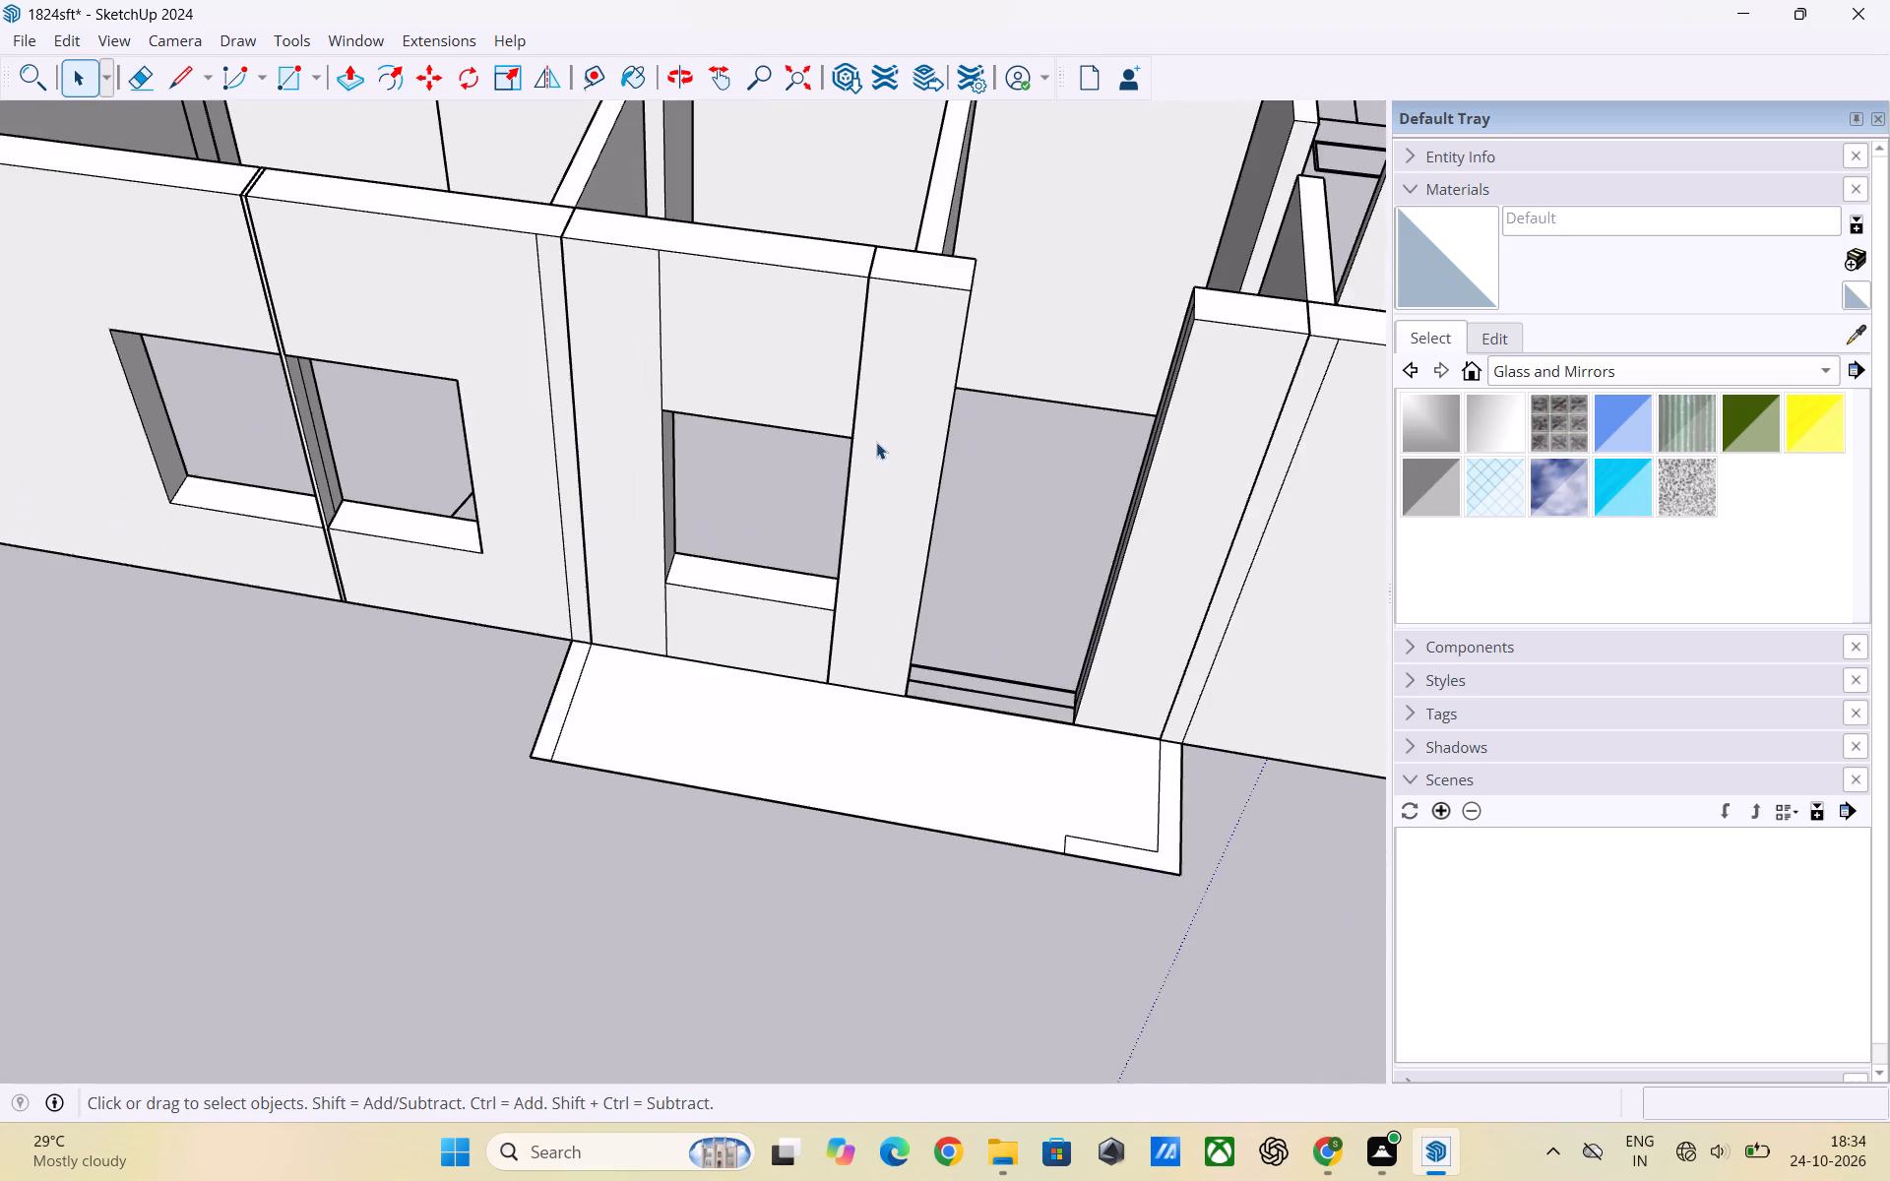
pyautogui.scroll(2, 876, 442)
pyautogui.scroll(-6, 1015, 453)
pyautogui.moveTo(994, 564); pyautogui.dragTo(752, 595, button='middle')
pyautogui.scroll(3, 691, 565)
pyautogui.scroll(-5, 707, 540)
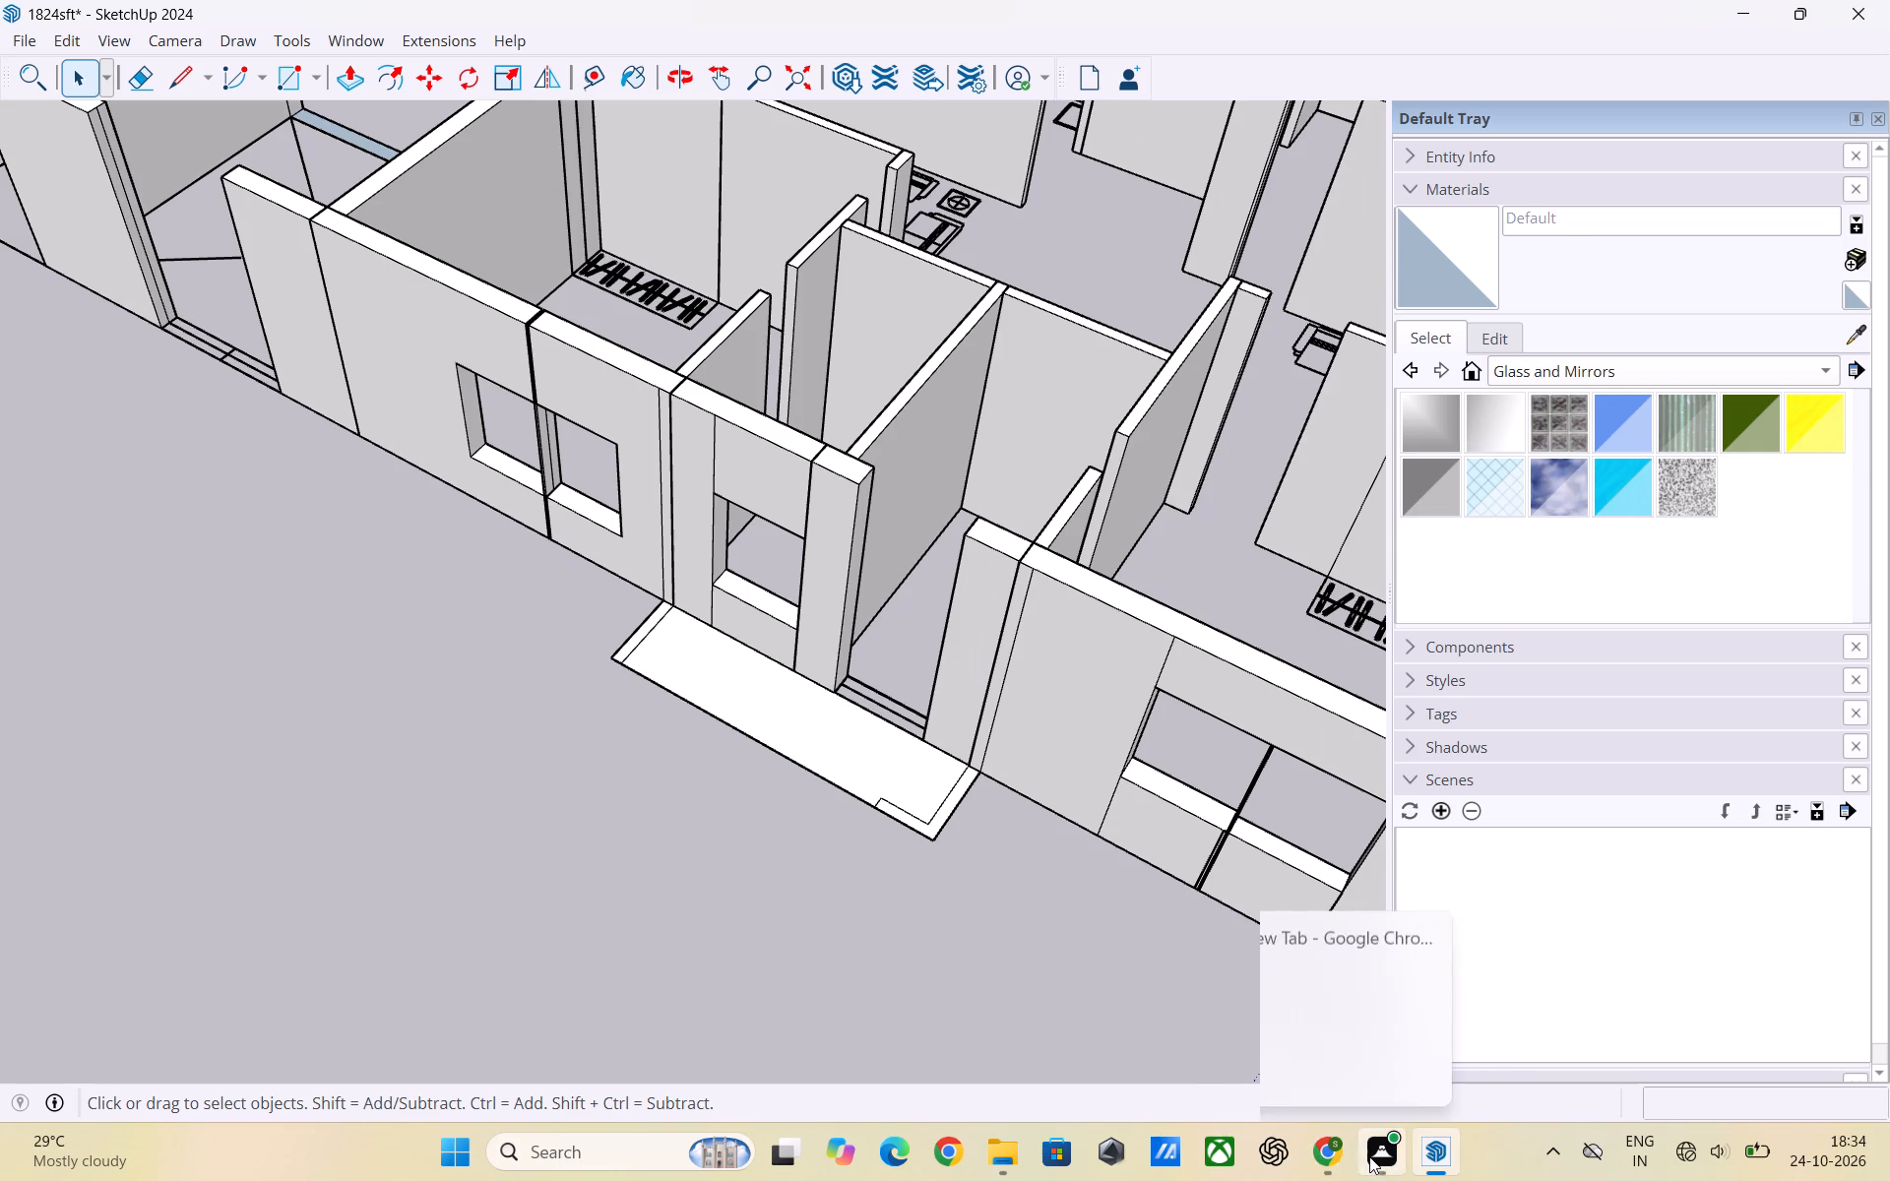
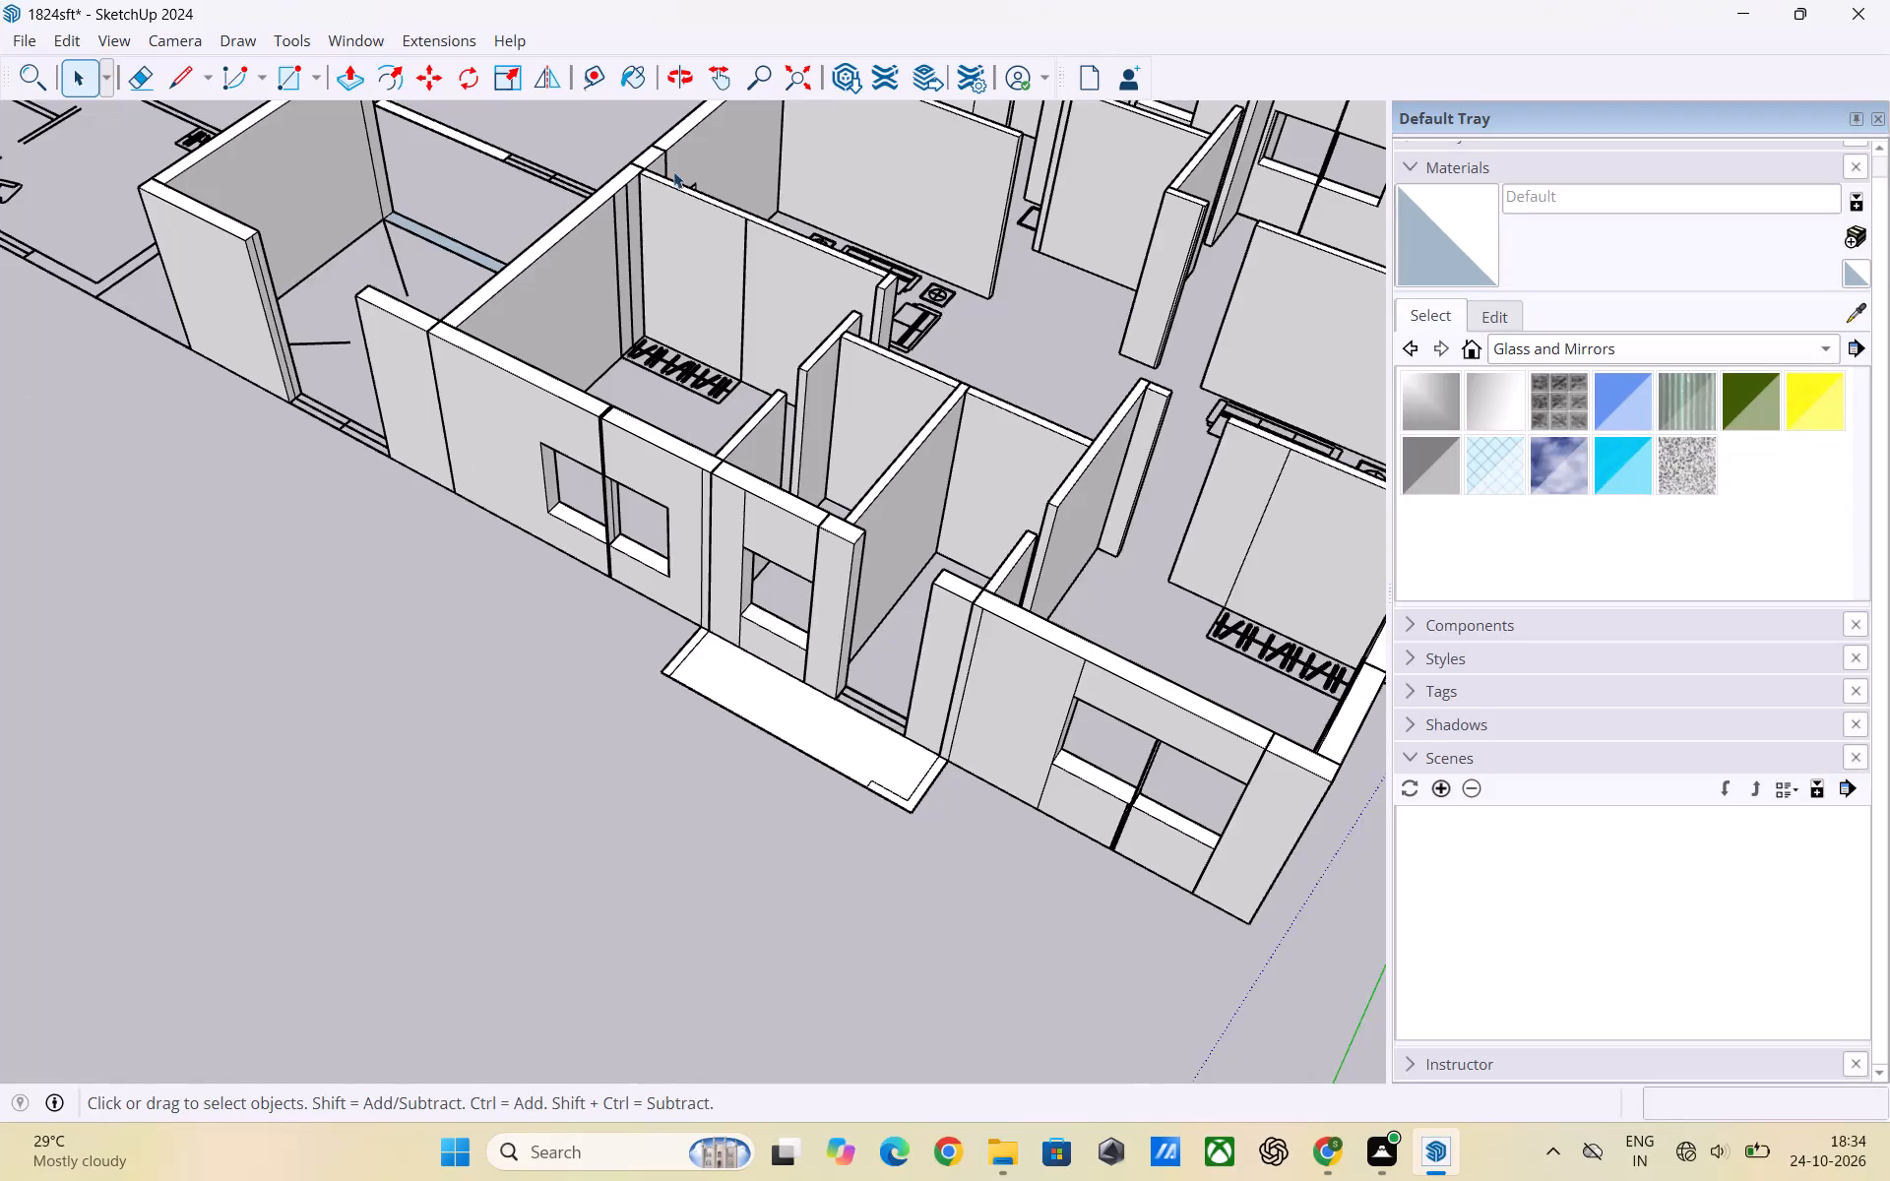
# Examine the interior partition walls, window openings and door gaps across the apartment from above.
pyautogui.scroll(-4, 762, 470)
pyautogui.scroll(-4, 688, 523)
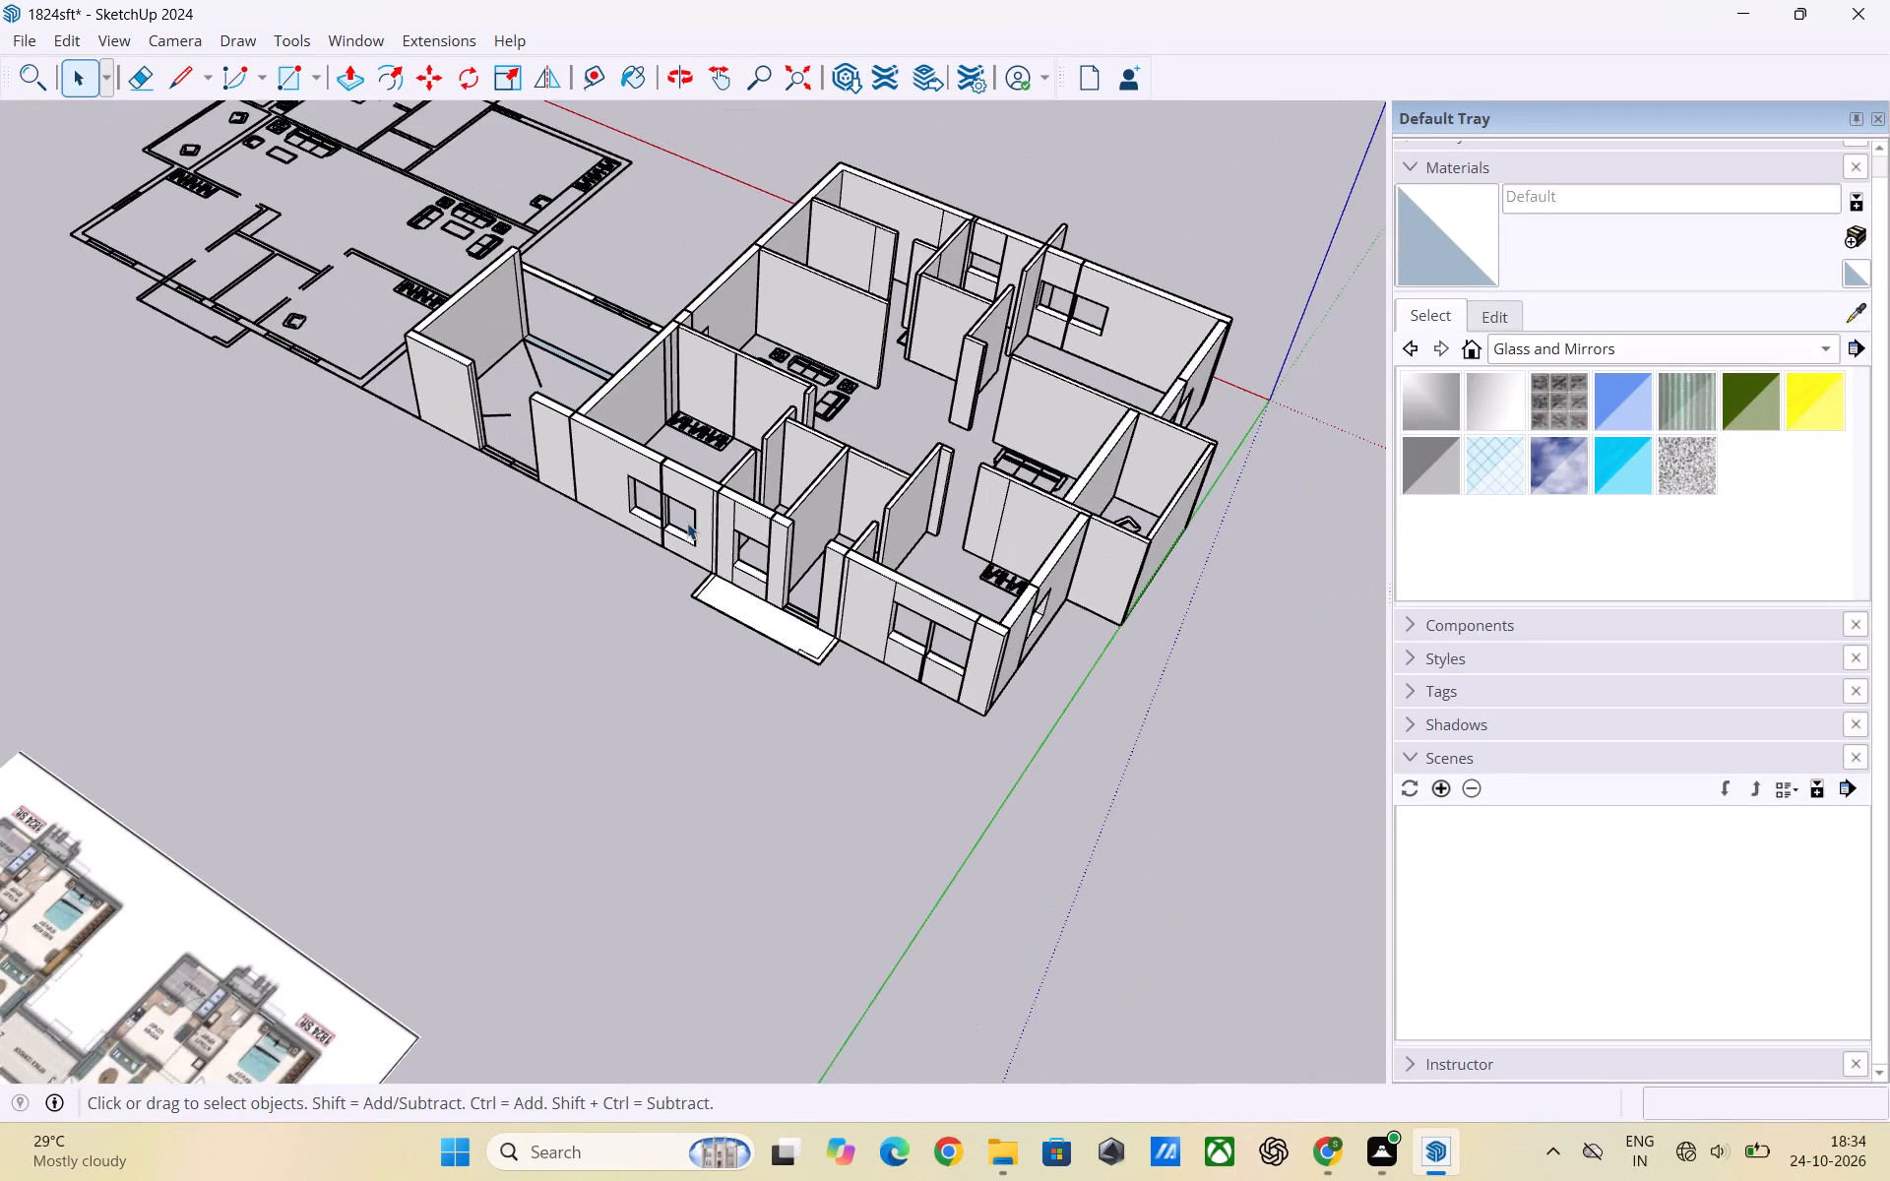
pyautogui.scroll(5, 766, 284)
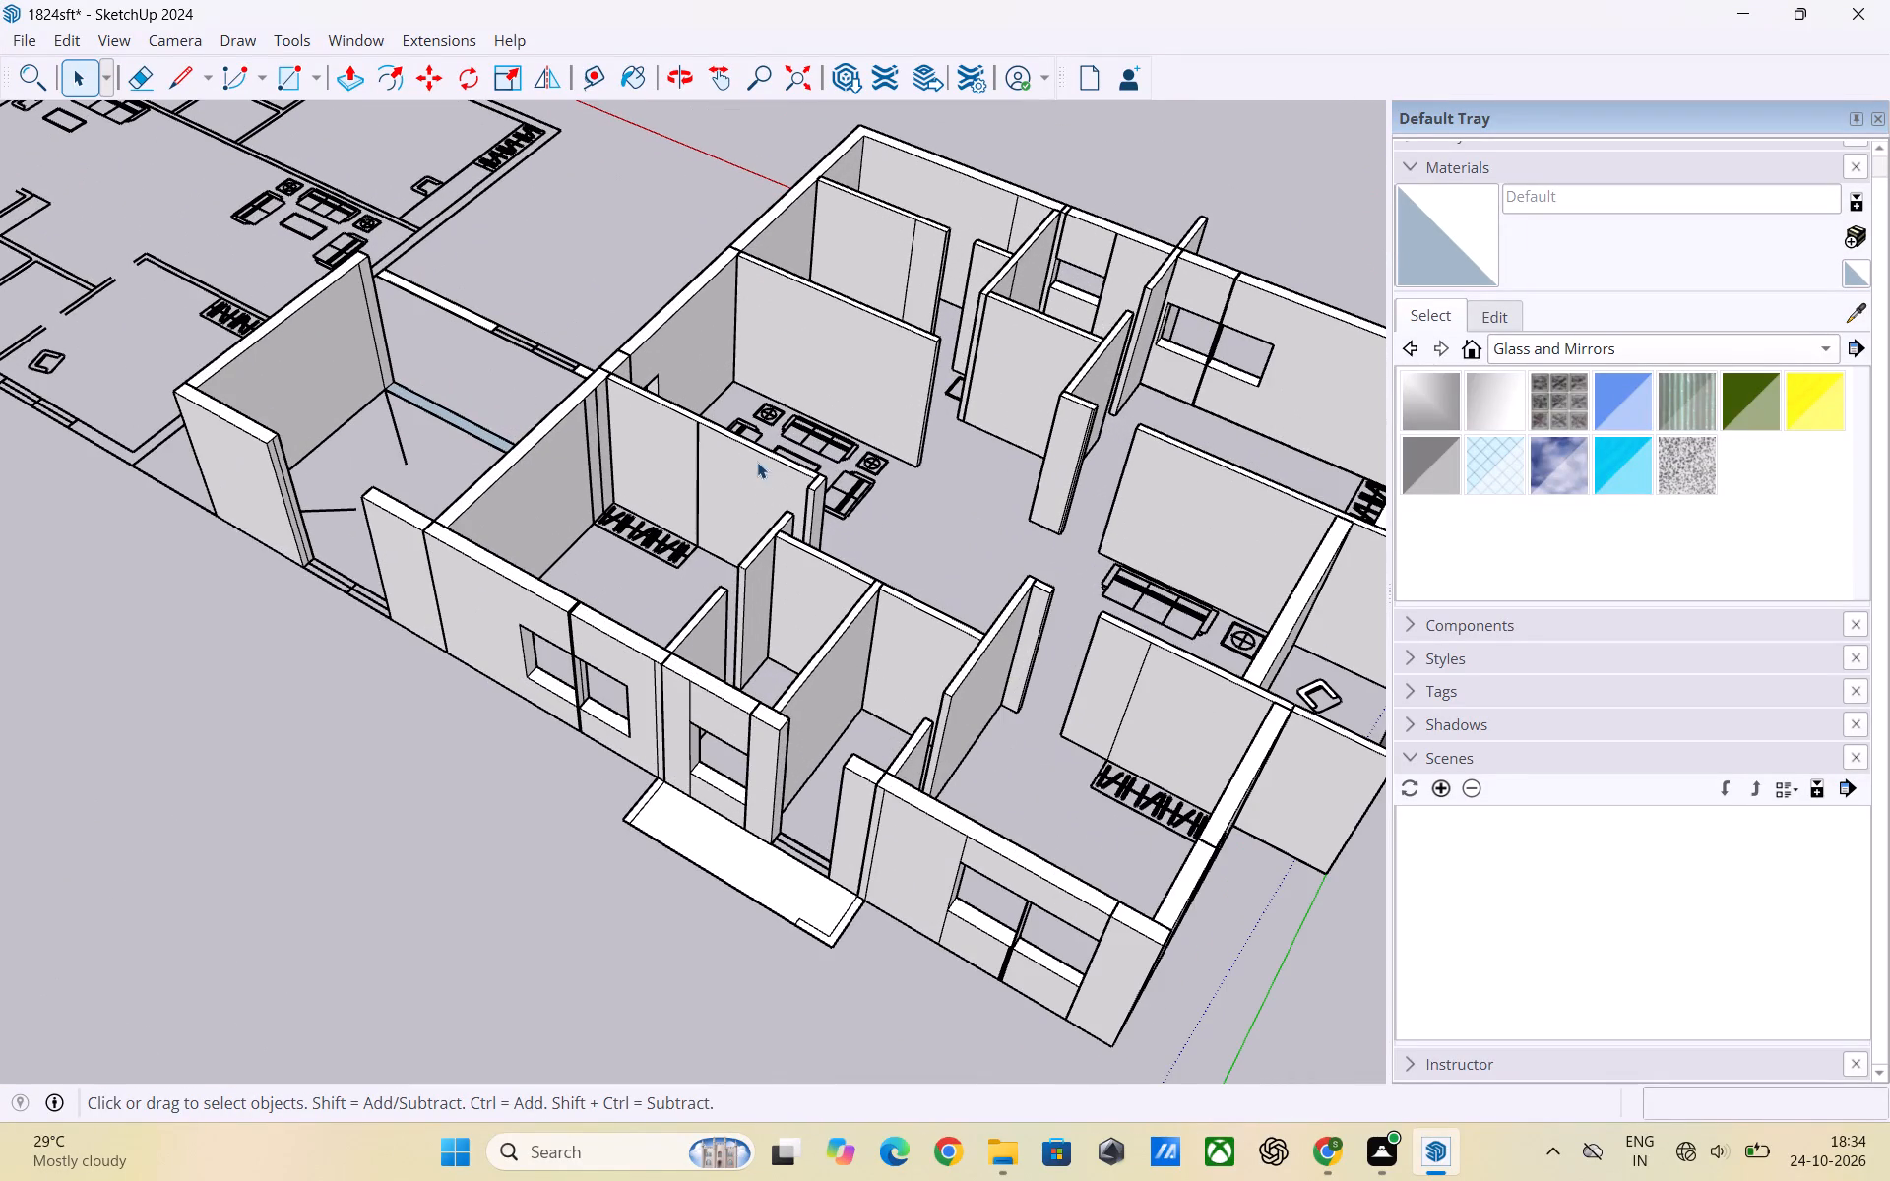
pyautogui.scroll(-1, 340, 342)
pyautogui.moveTo(1207, 632); pyautogui.dragTo(746, 598, button='middle')
pyautogui.scroll(2, 935, 613)
pyautogui.scroll(-1, 629, 569)
pyautogui.scroll(3, 1137, 530)
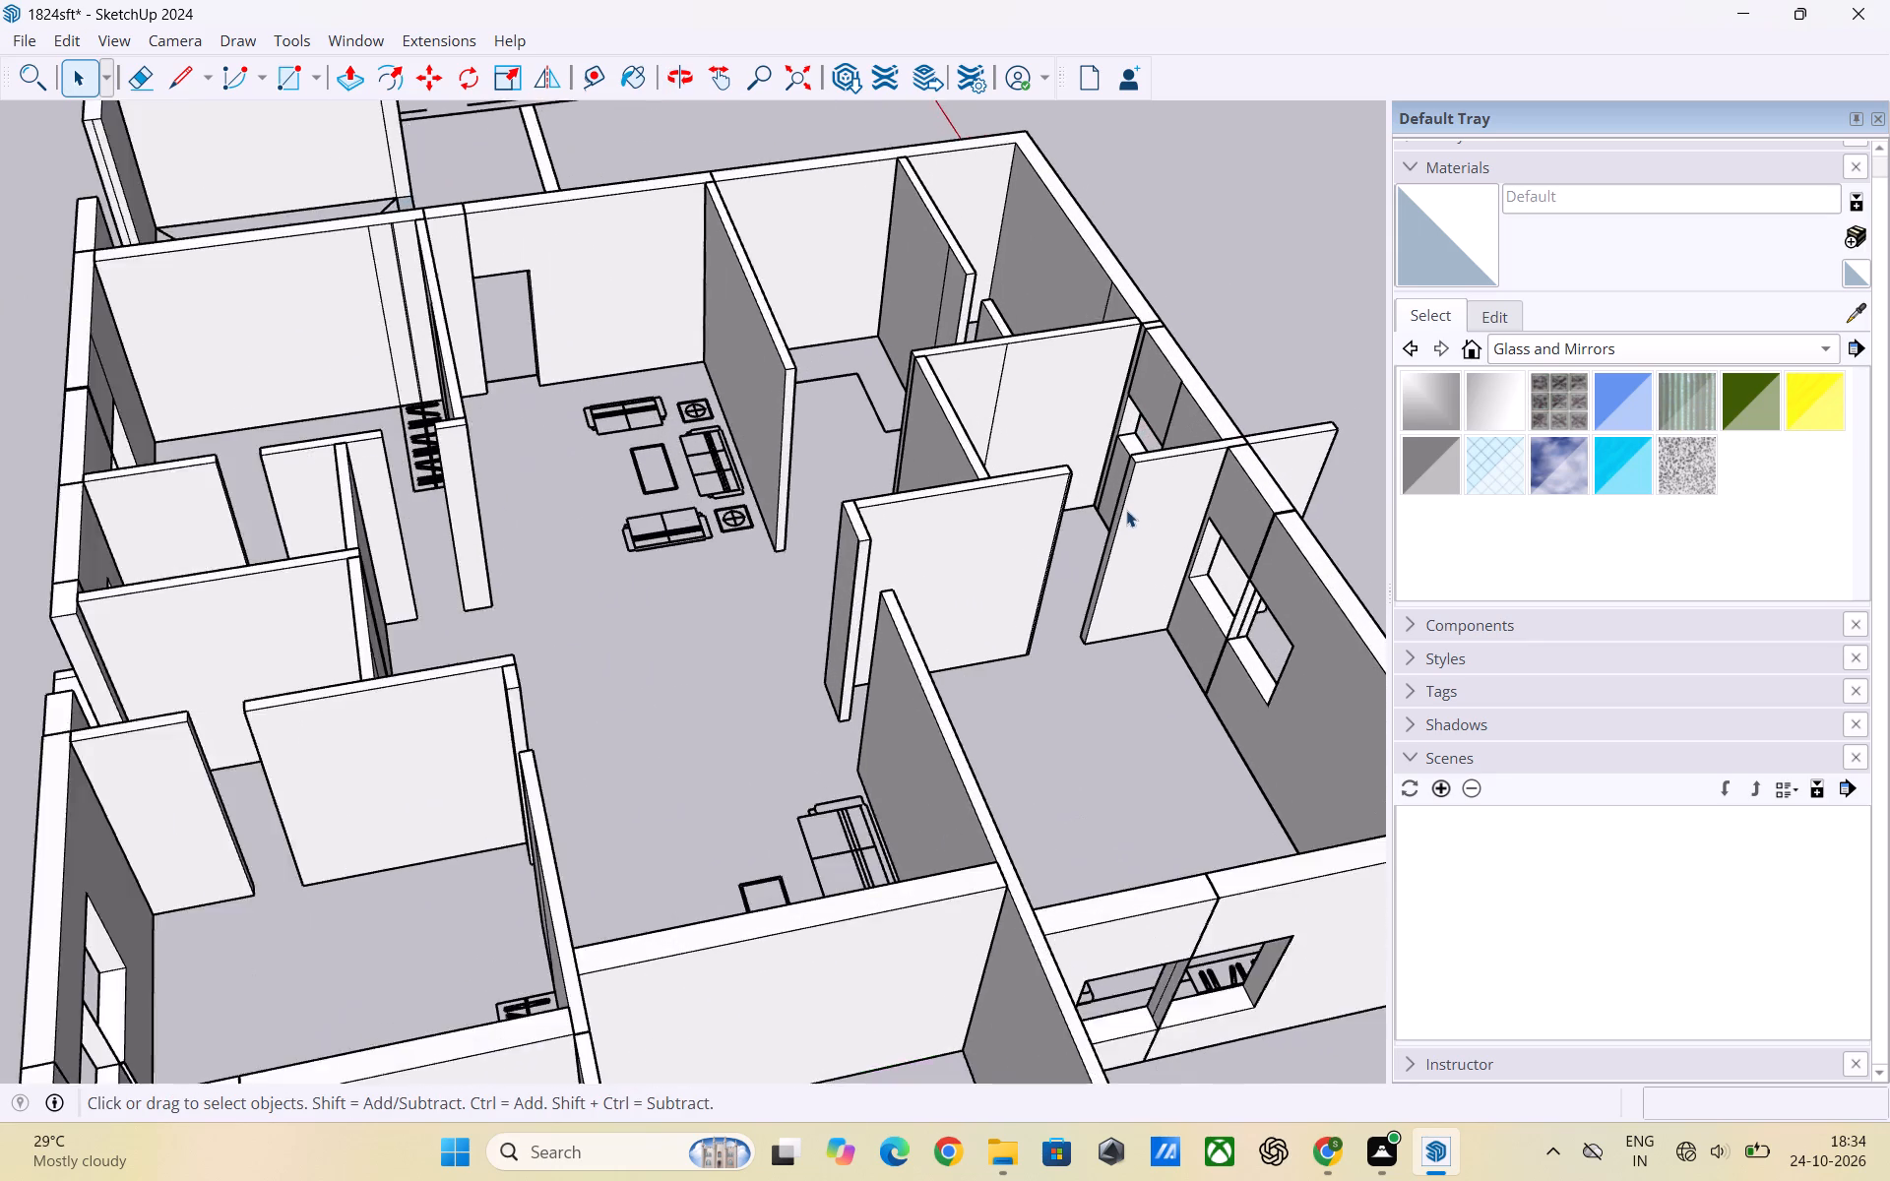
pyautogui.scroll(2, 1126, 510)
pyautogui.moveTo(1044, 522); pyautogui.dragTo(1439, 643, button='middle')
pyautogui.scroll(3, 1035, 297)
pyautogui.moveTo(1020, 286); pyautogui.dragTo(1067, 155, button='middle')
pyautogui.scroll(3, 999, 233)
pyautogui.moveTo(1009, 253); pyautogui.dragTo(951, 363, button='middle')
pyautogui.scroll(3, 921, 216)
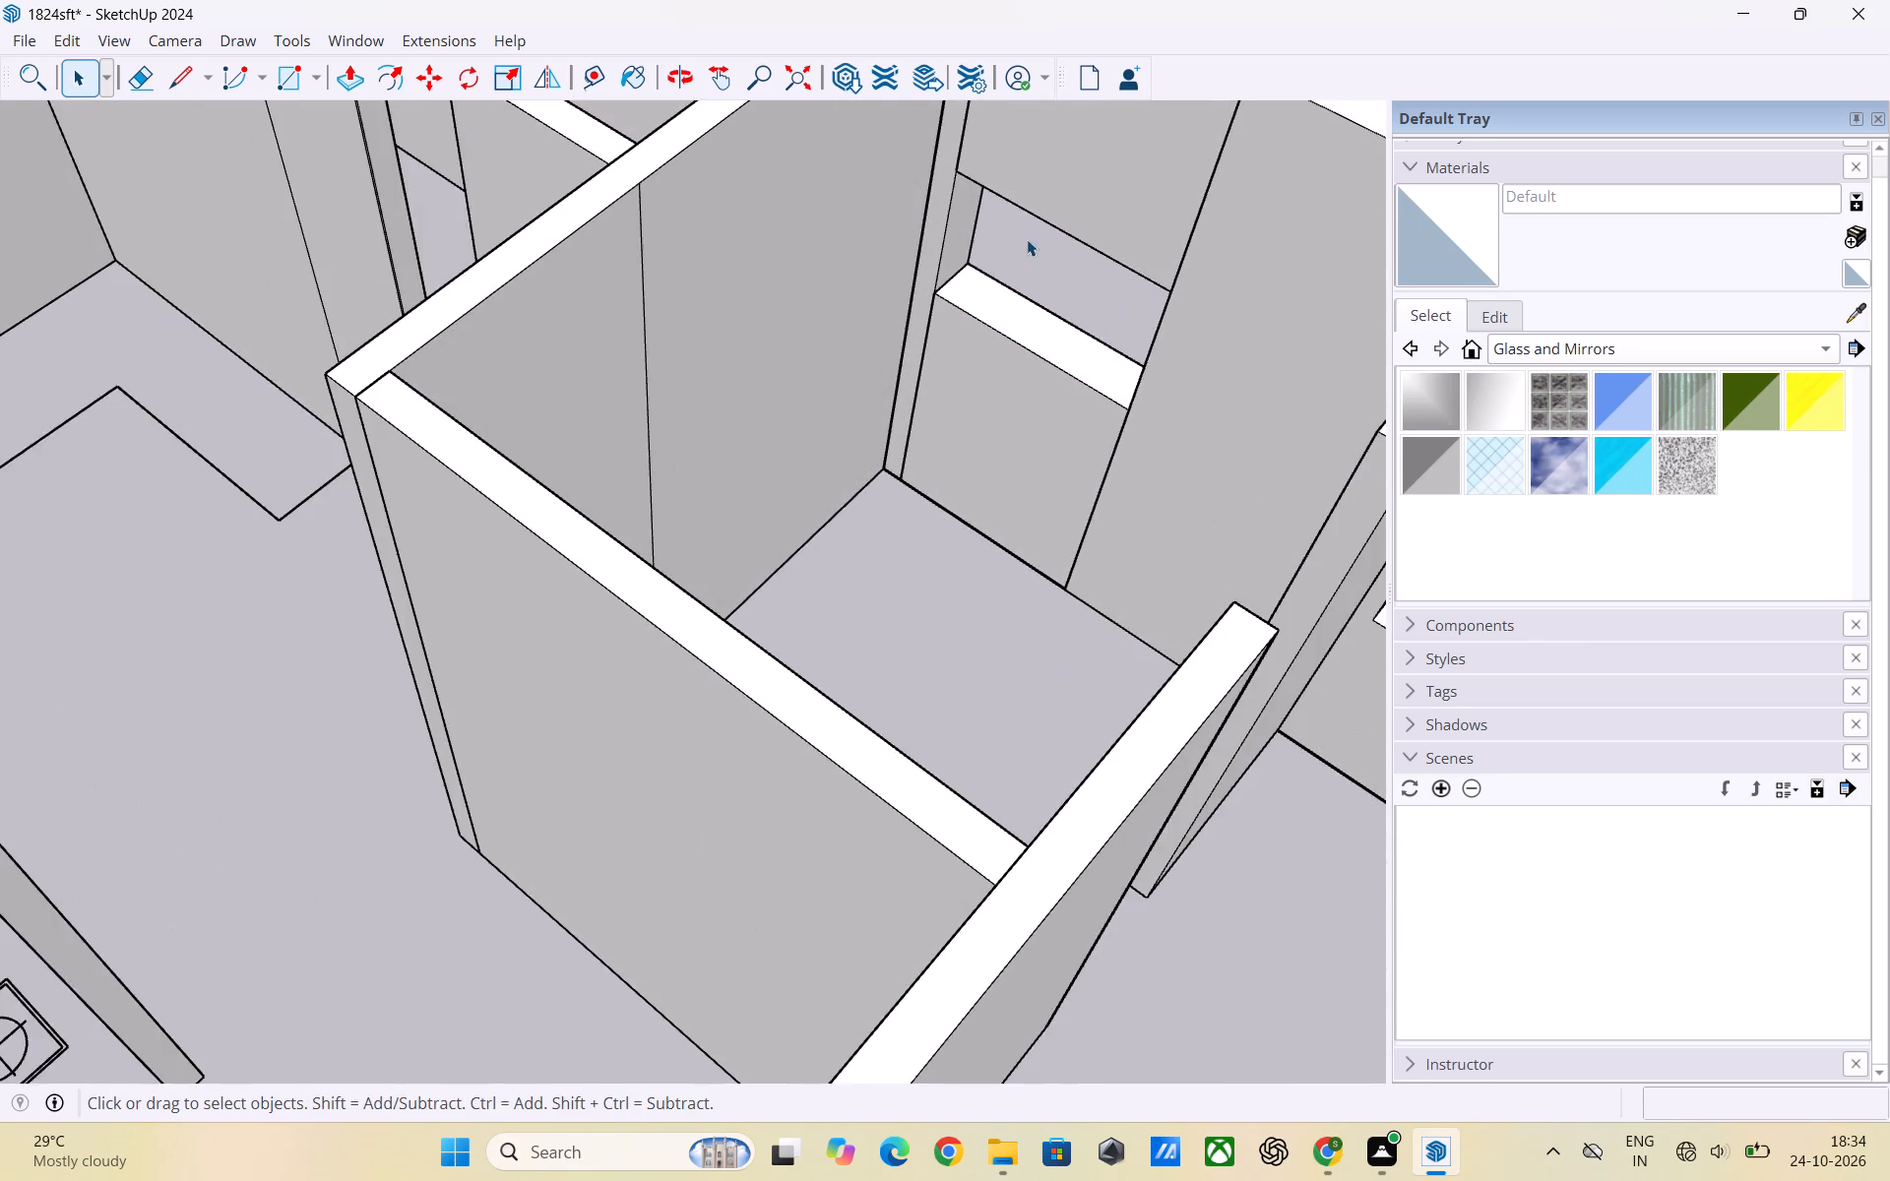
pyautogui.scroll(-11, 1012, 237)
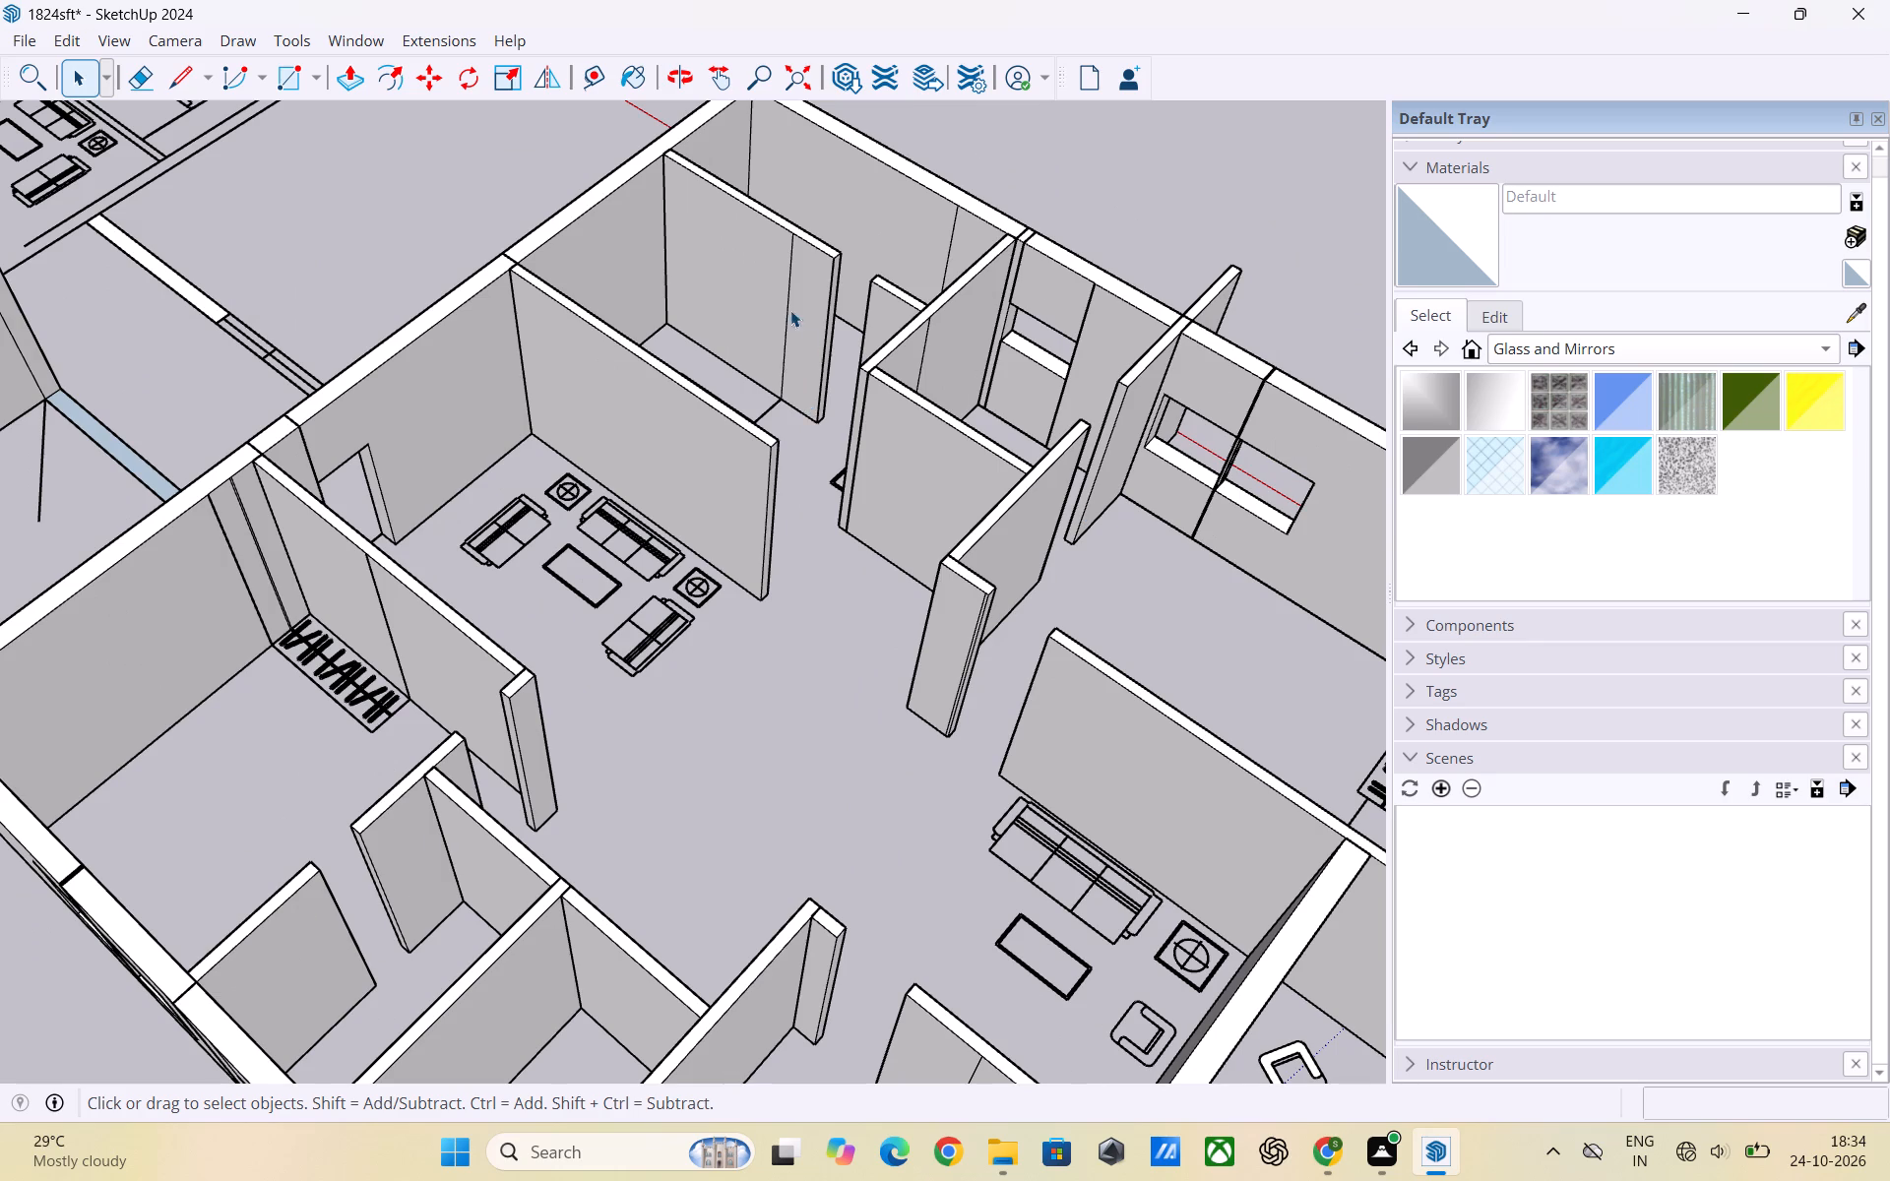
pyautogui.scroll(4, 784, 284)
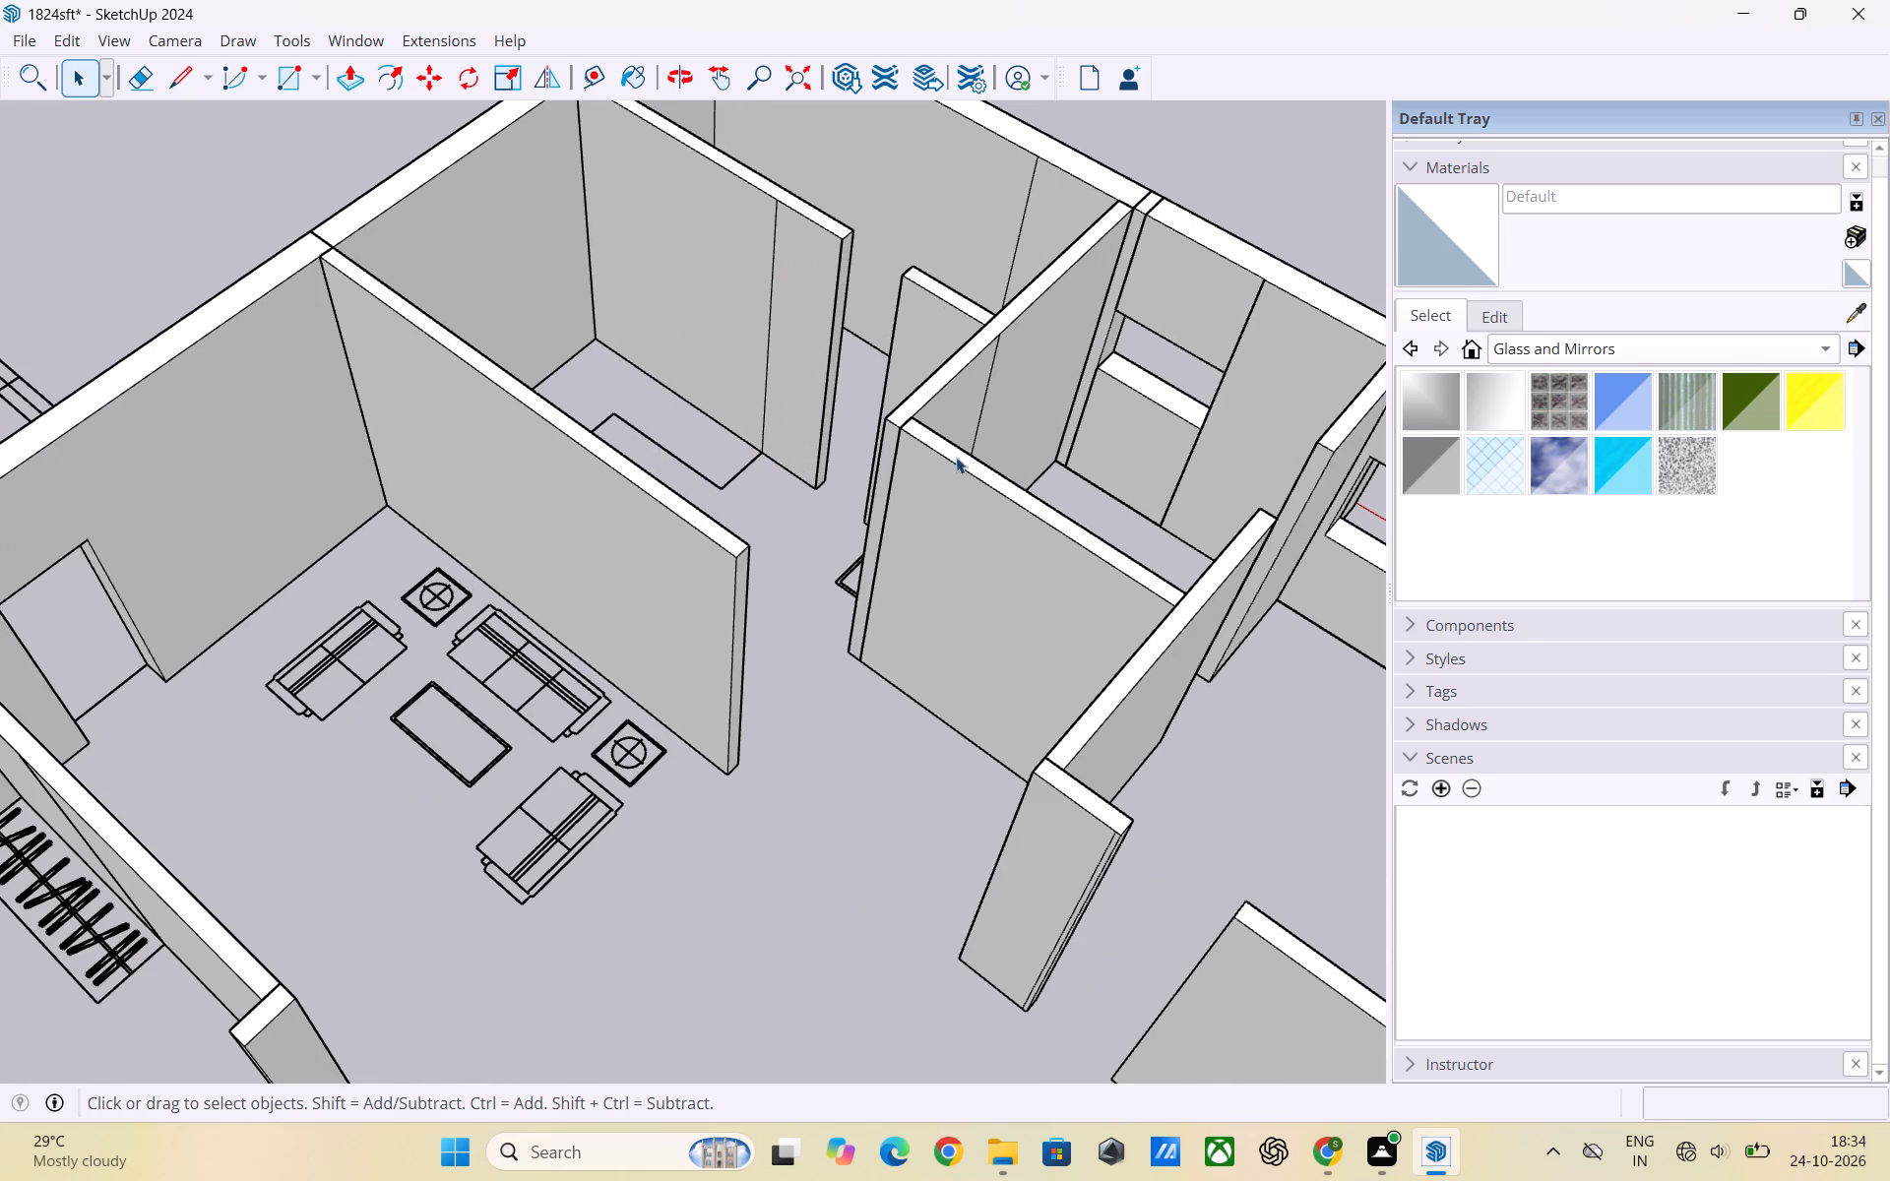
pyautogui.scroll(-5, 1106, 602)
pyautogui.moveTo(1151, 652); pyautogui.dragTo(857, 695, button='middle')
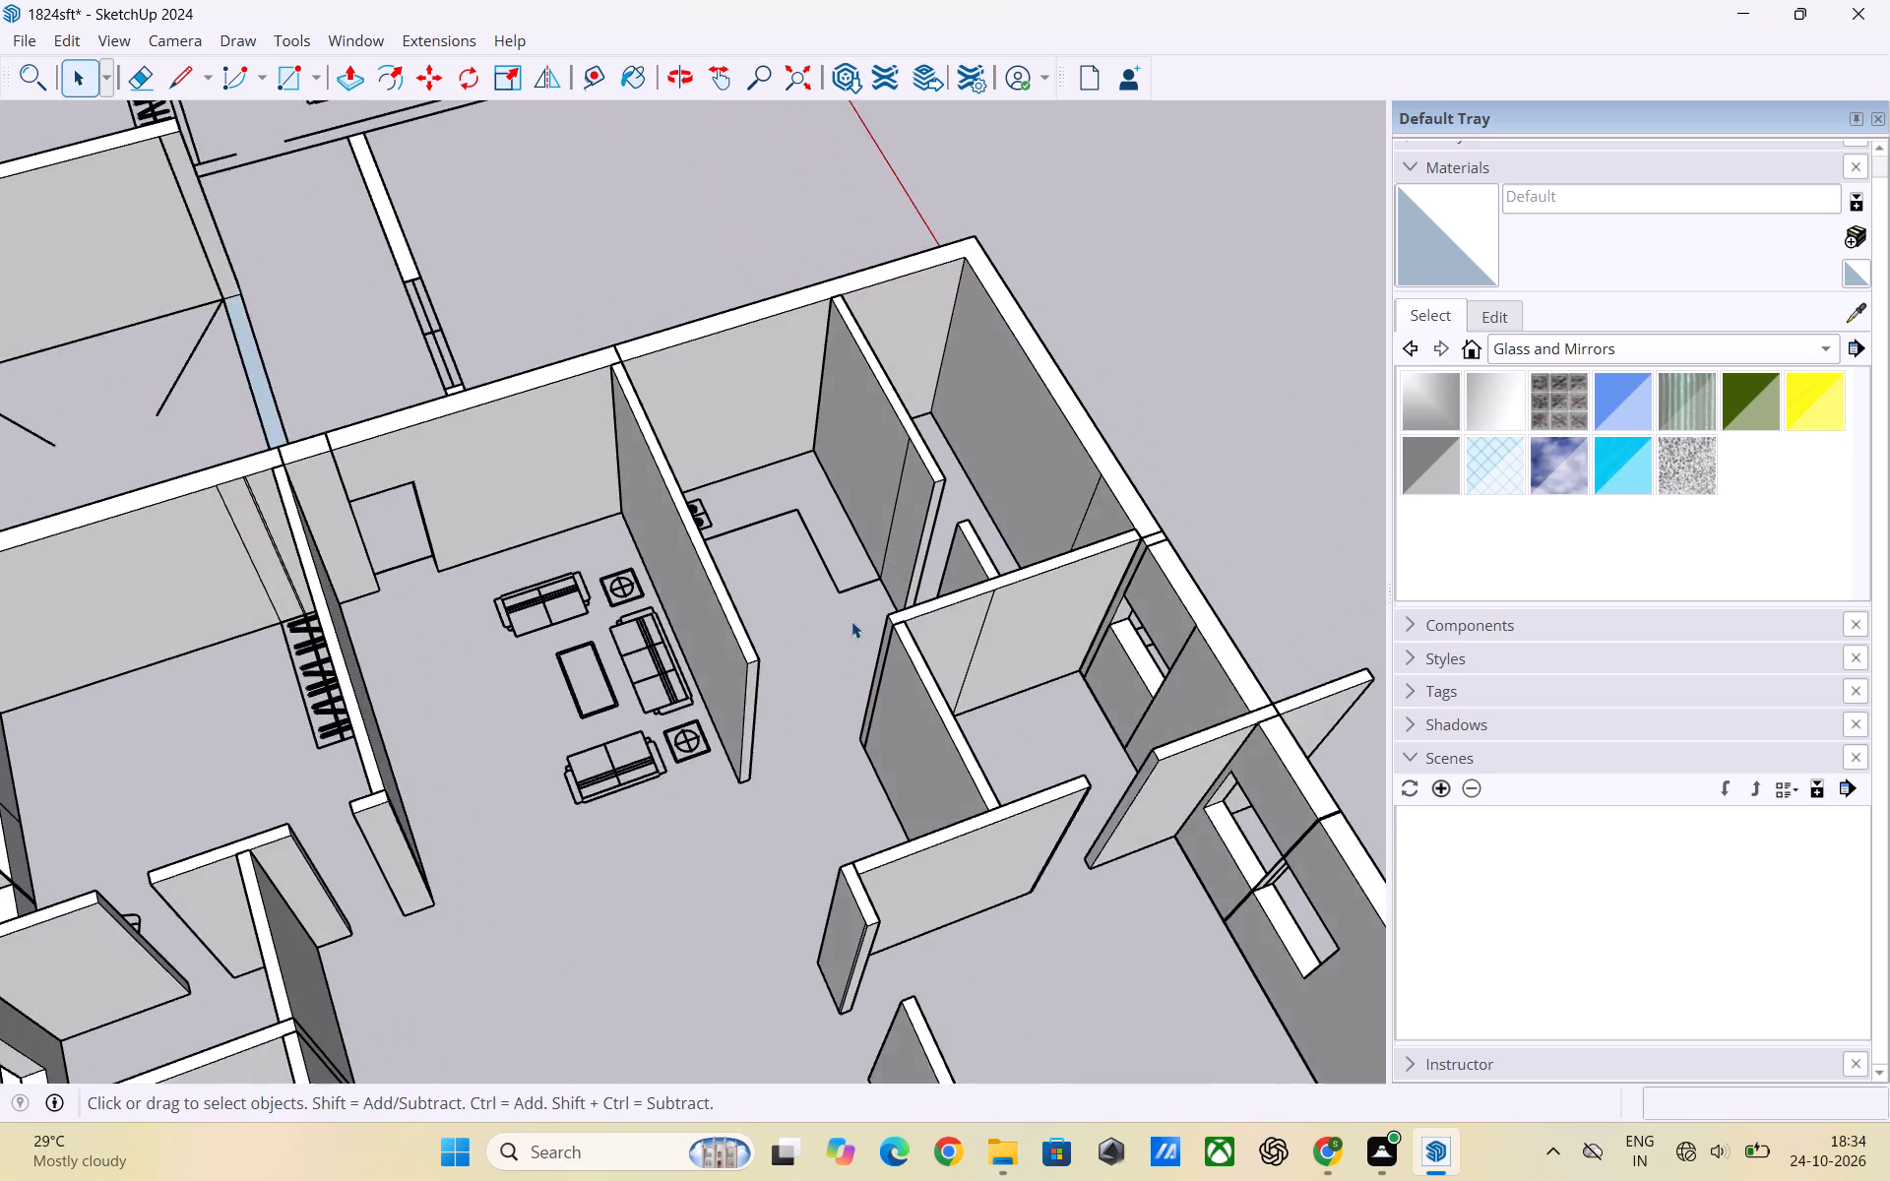
# Place a guide 3' below the top edge of the kitchen partition's end face, beside the door gap near the stove counter.
pyautogui.scroll(5, 891, 604)
pyautogui.moveTo(917, 603); pyautogui.dragTo(983, 752, button='middle')
pyautogui.scroll(4, 978, 641)
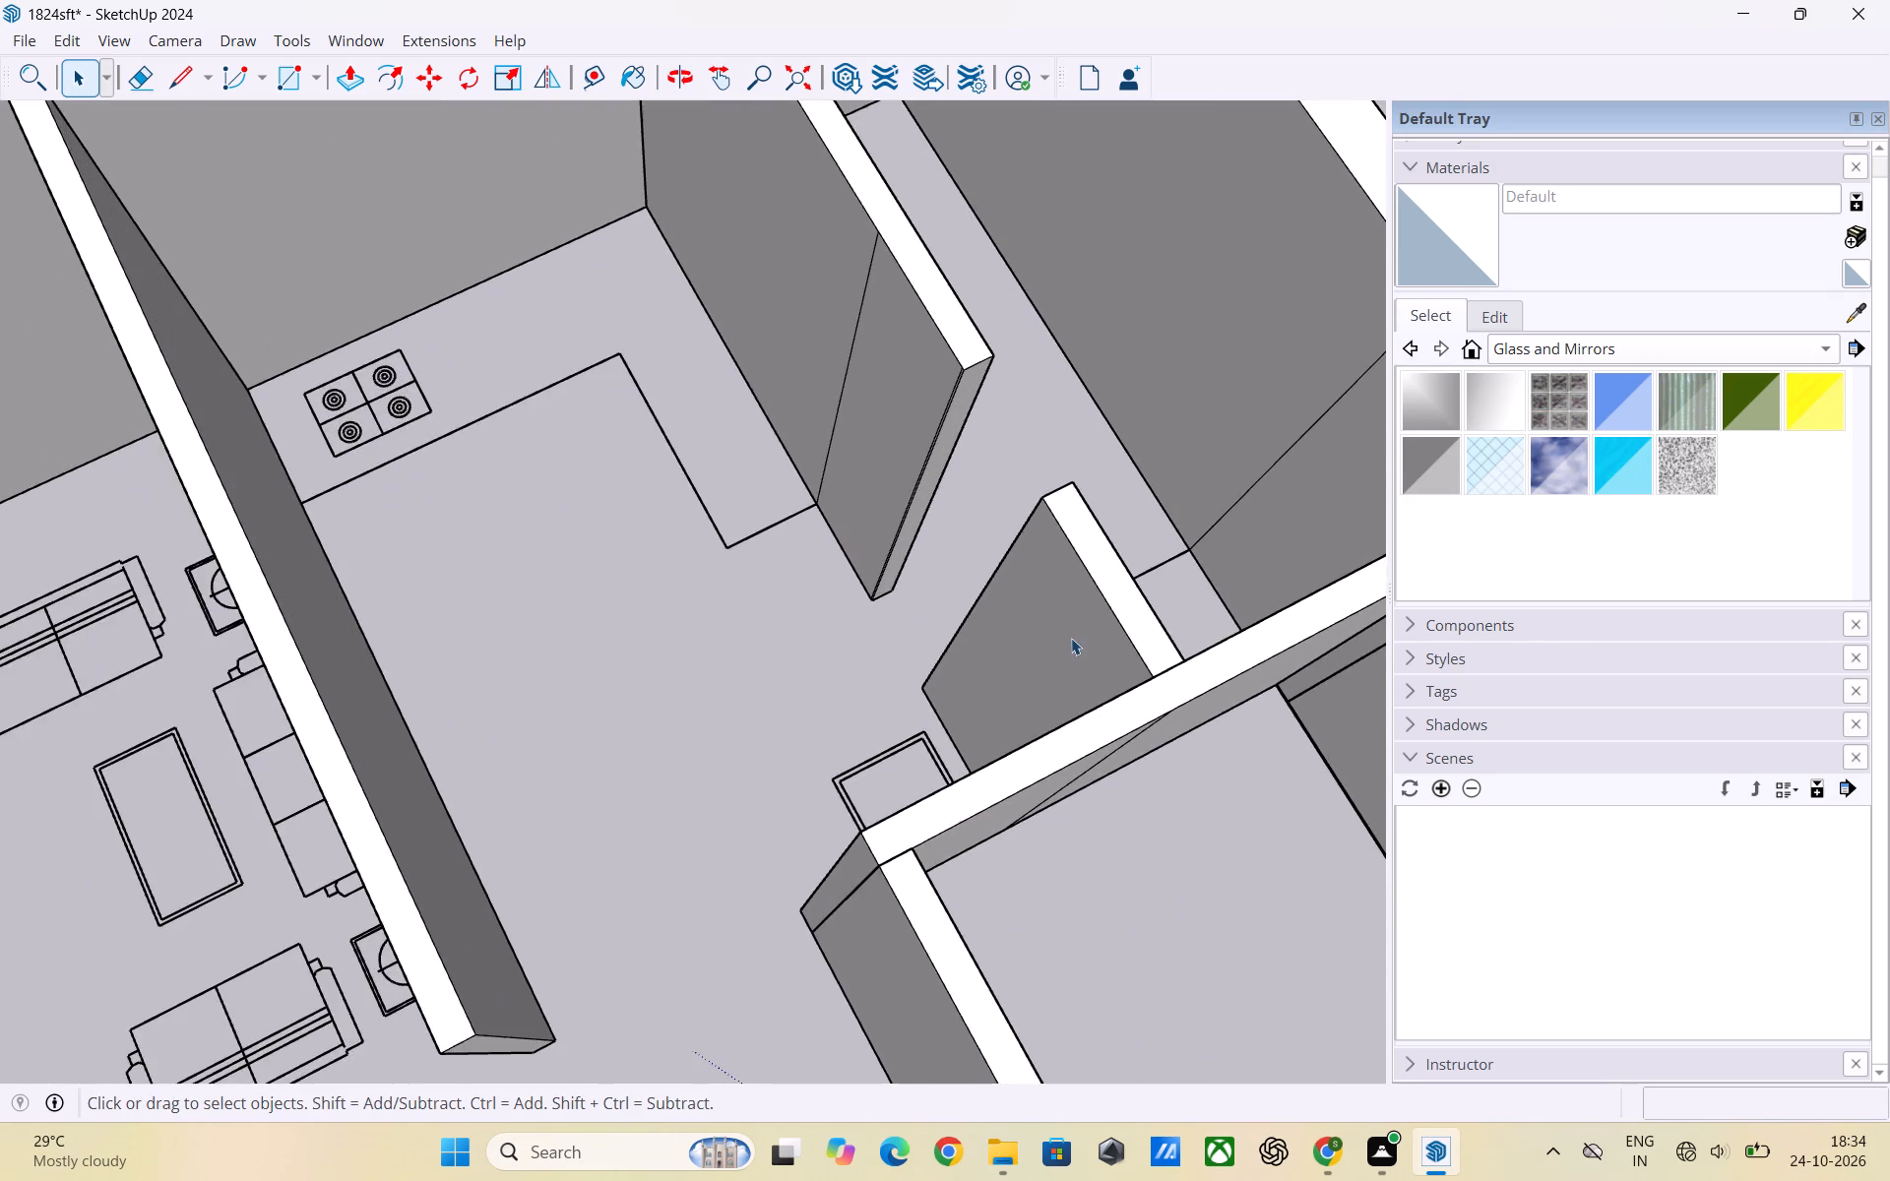
pyautogui.moveTo(1071, 638); pyautogui.dragTo(335, 481, button='middle')
pyautogui.moveTo(998, 573); pyautogui.dragTo(432, 619, button='middle')
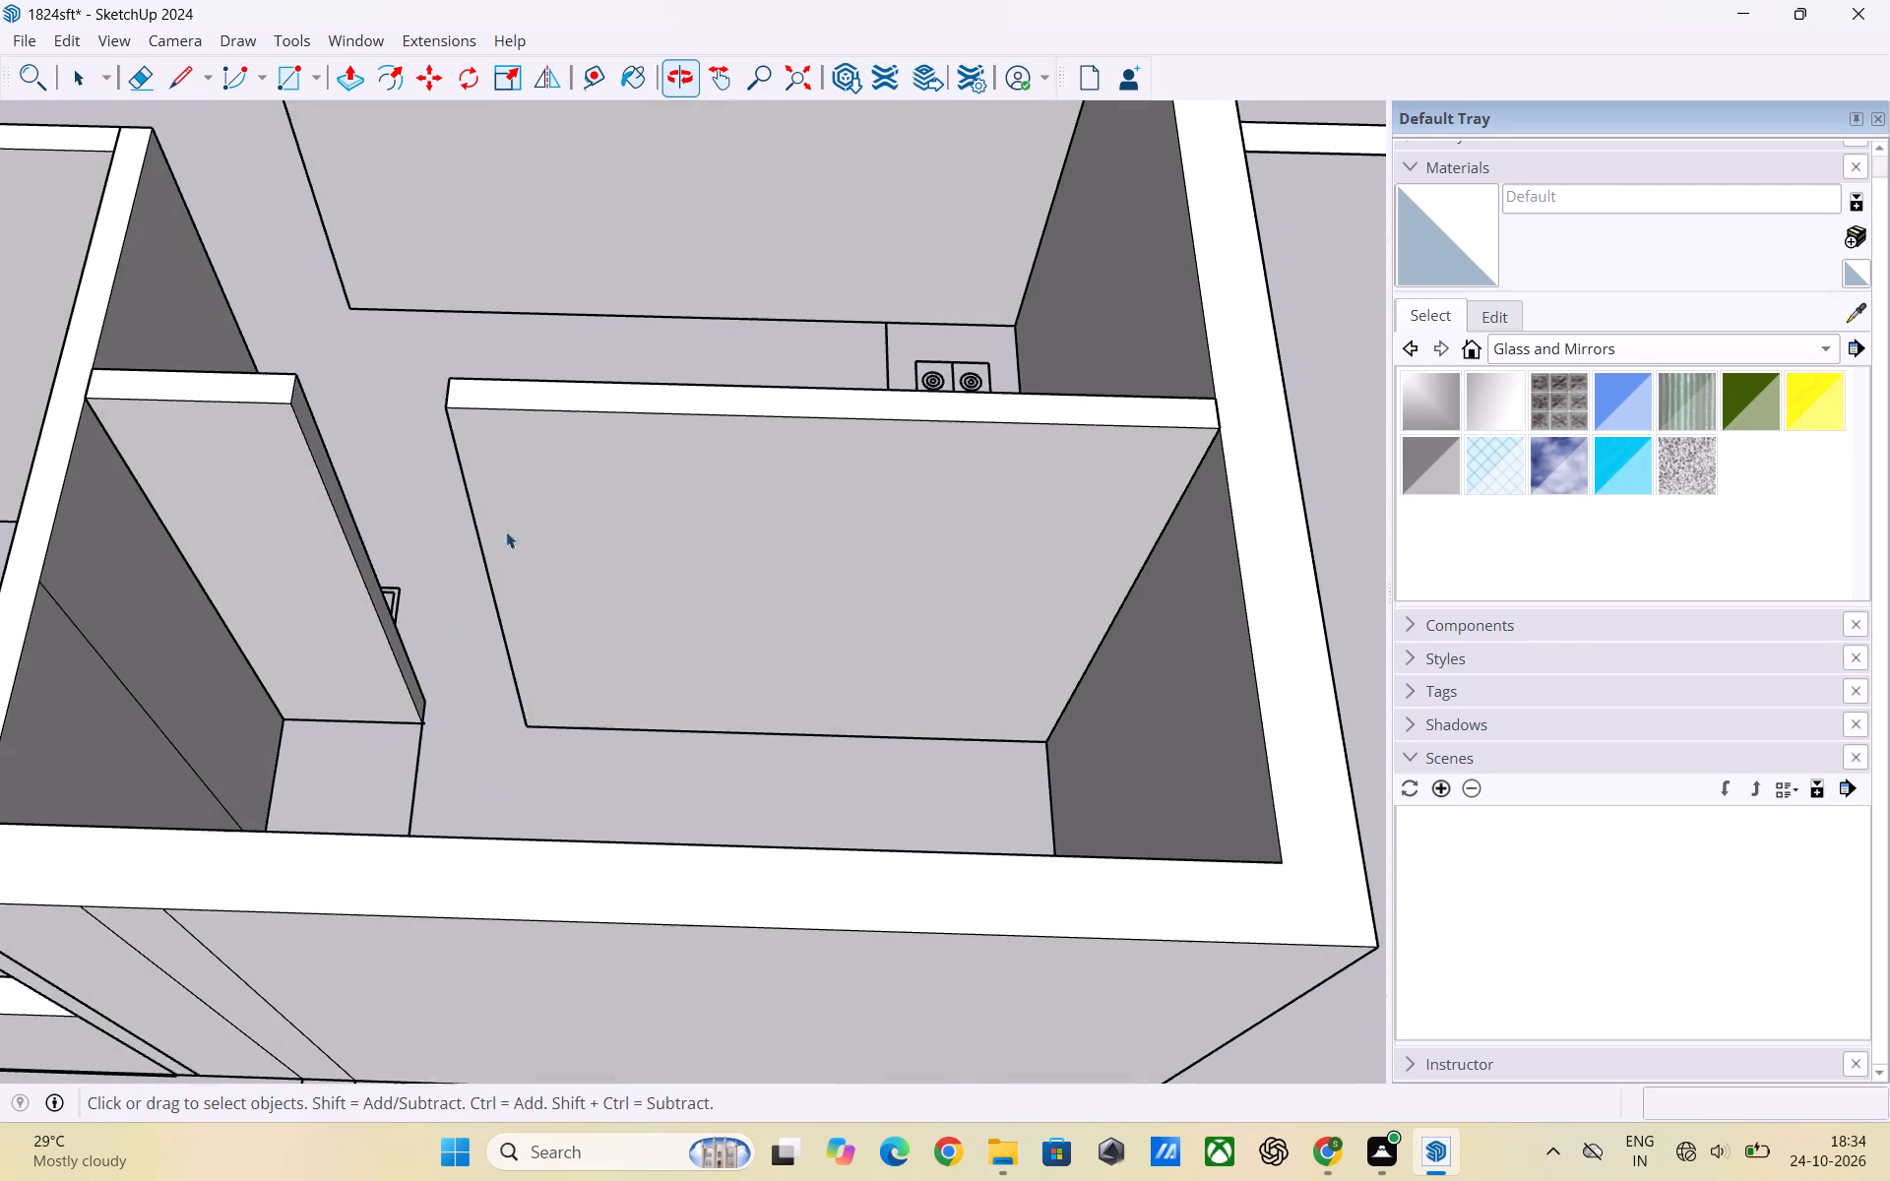
pyautogui.scroll(-1, 1040, 597)
pyautogui.moveTo(438, 601); pyautogui.dragTo(1405, 635, button='middle')
pyautogui.scroll(3, 952, 497)
pyautogui.moveTo(926, 496); pyautogui.dragTo(924, 442, button='middle')
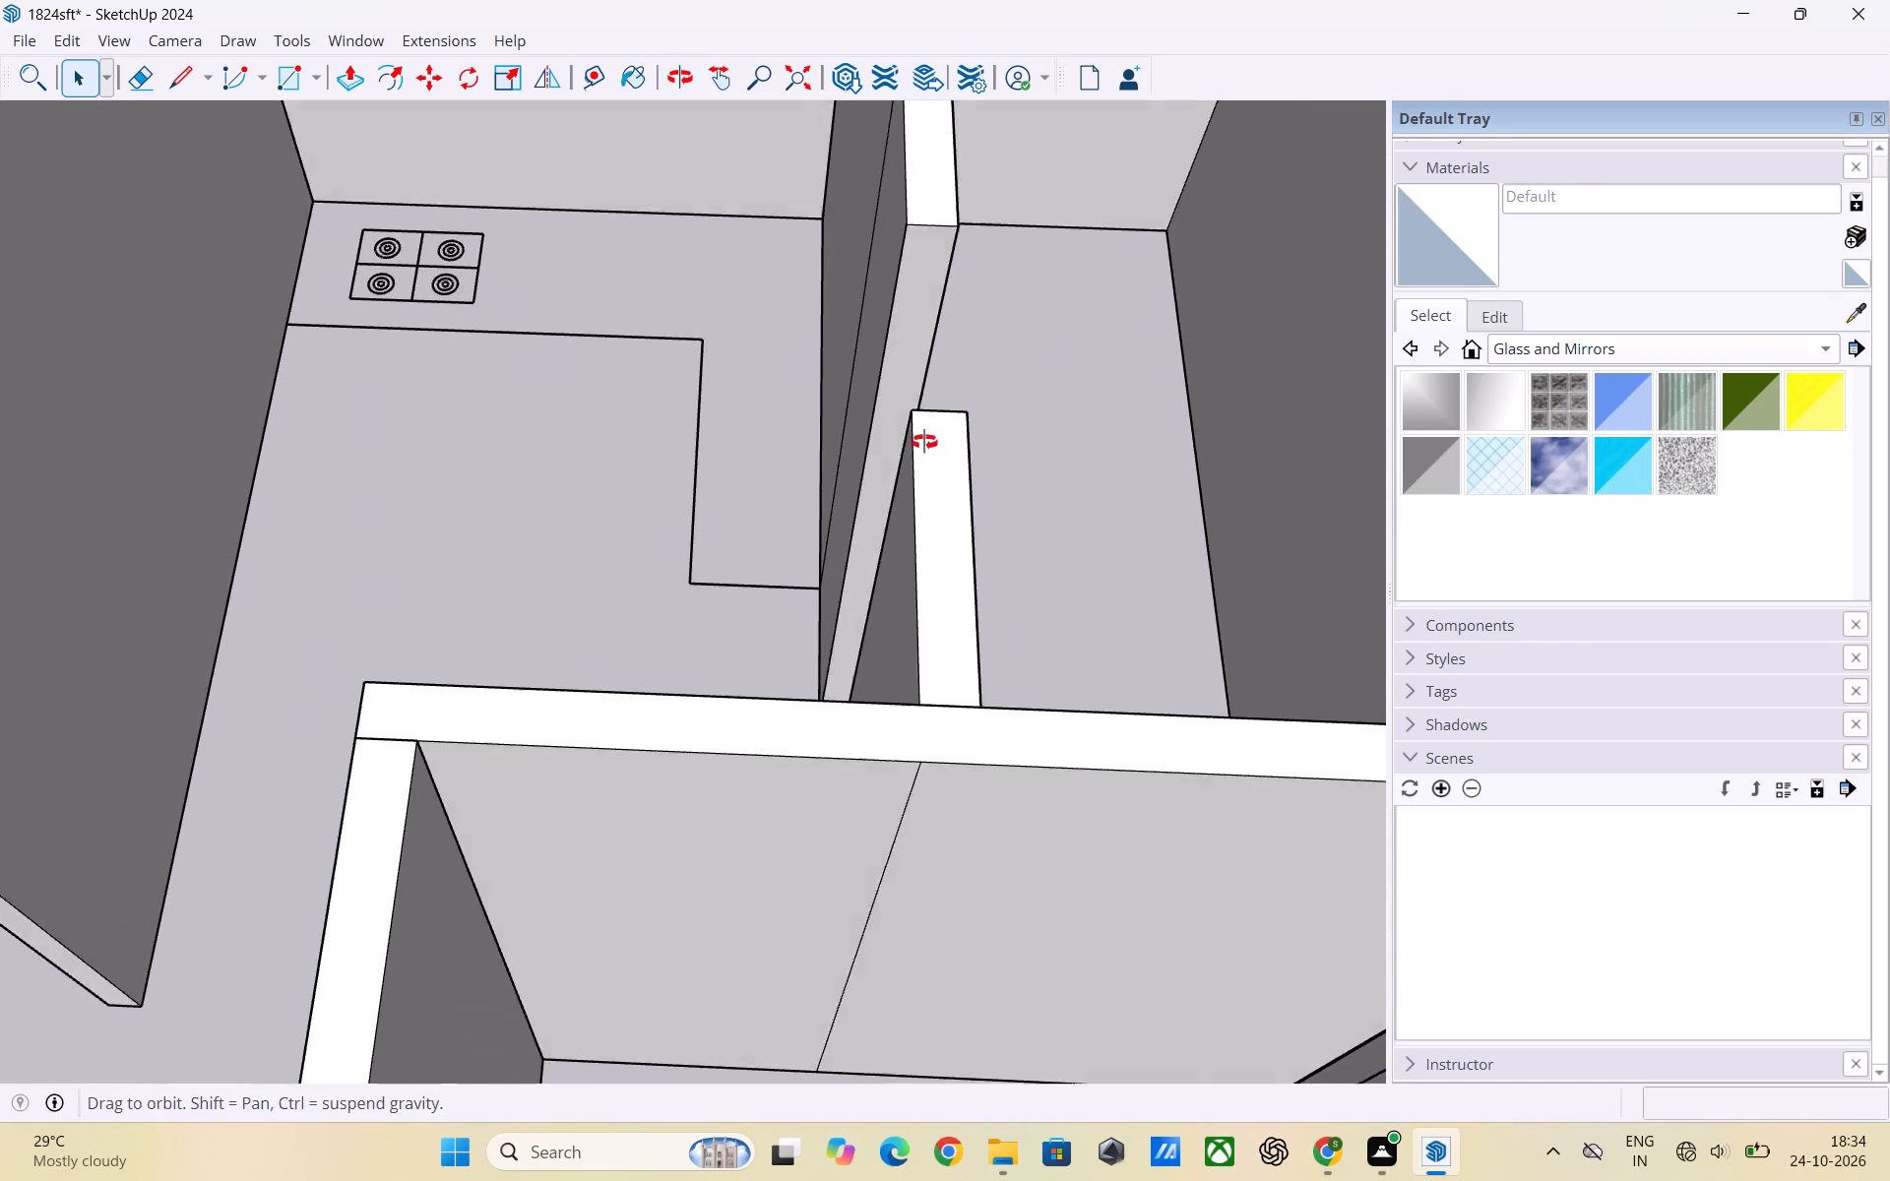
pyautogui.moveTo(924, 442); pyautogui.dragTo(920, 417, button='middle')
pyautogui.moveTo(915, 431); pyautogui.dragTo(1011, 578, button='middle')
pyautogui.scroll(2, 943, 389)
pyautogui.moveTo(941, 373); pyautogui.dragTo(942, 373, button='middle')
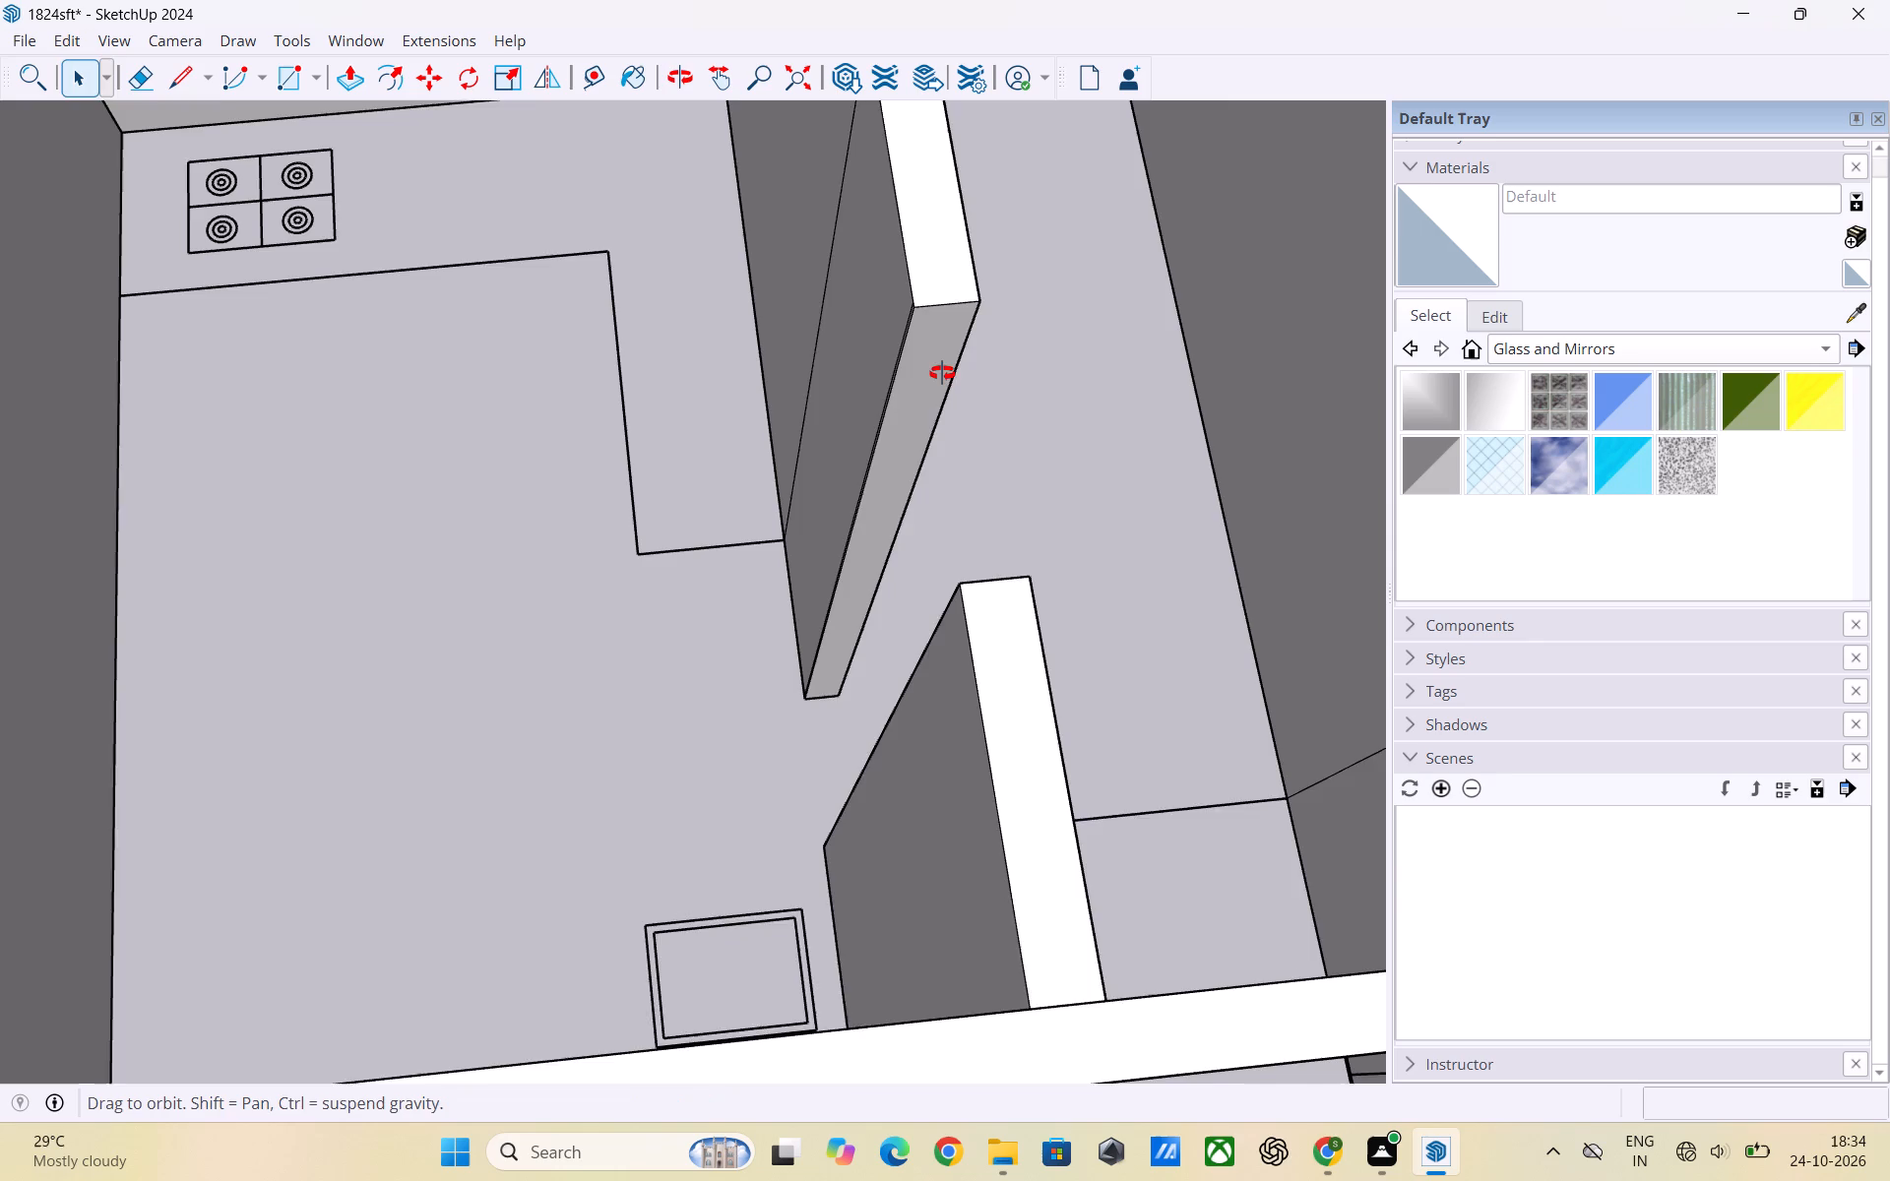
pyautogui.moveTo(942, 373); pyautogui.dragTo(939, 327, button='middle')
pyautogui.click(916, 311)
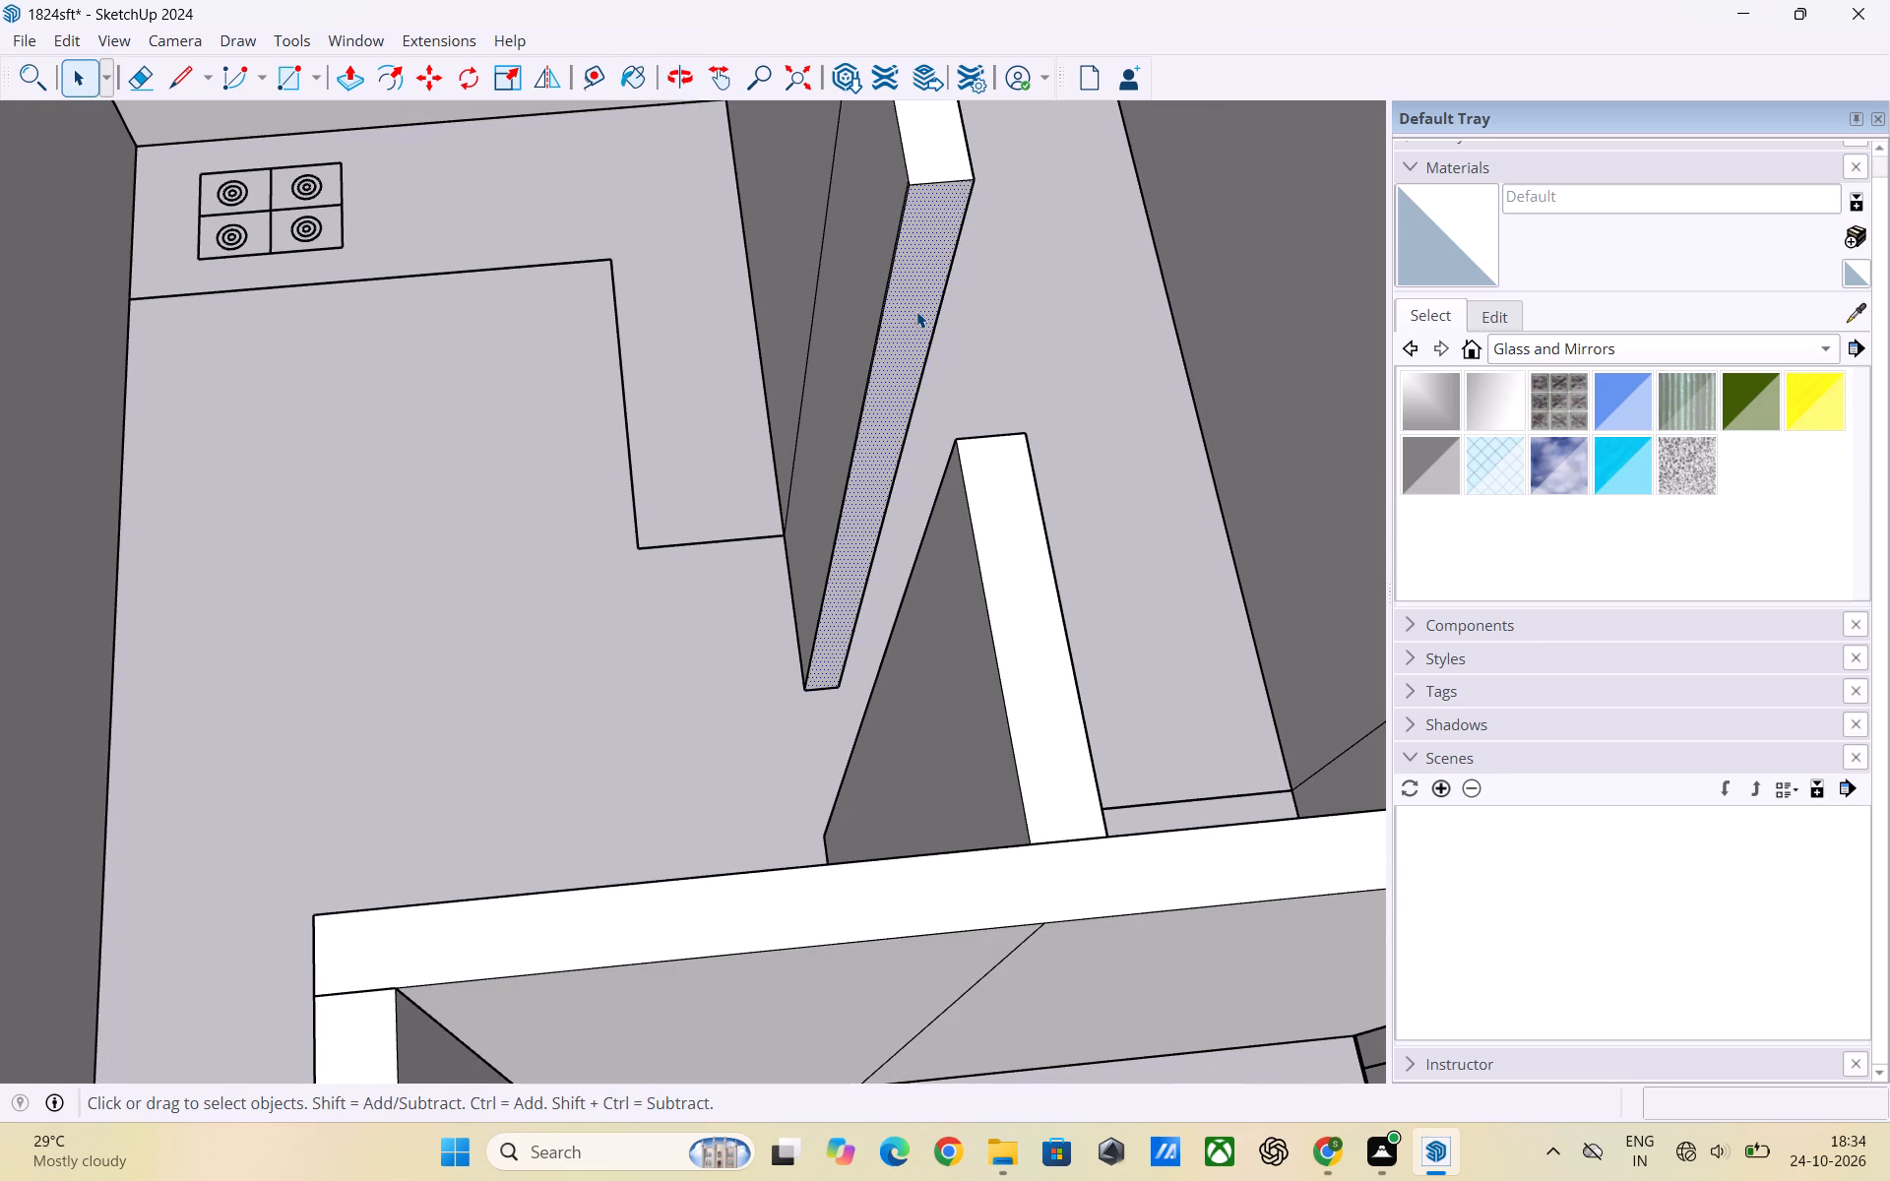
pyautogui.press('t')
pyautogui.click(945, 184)
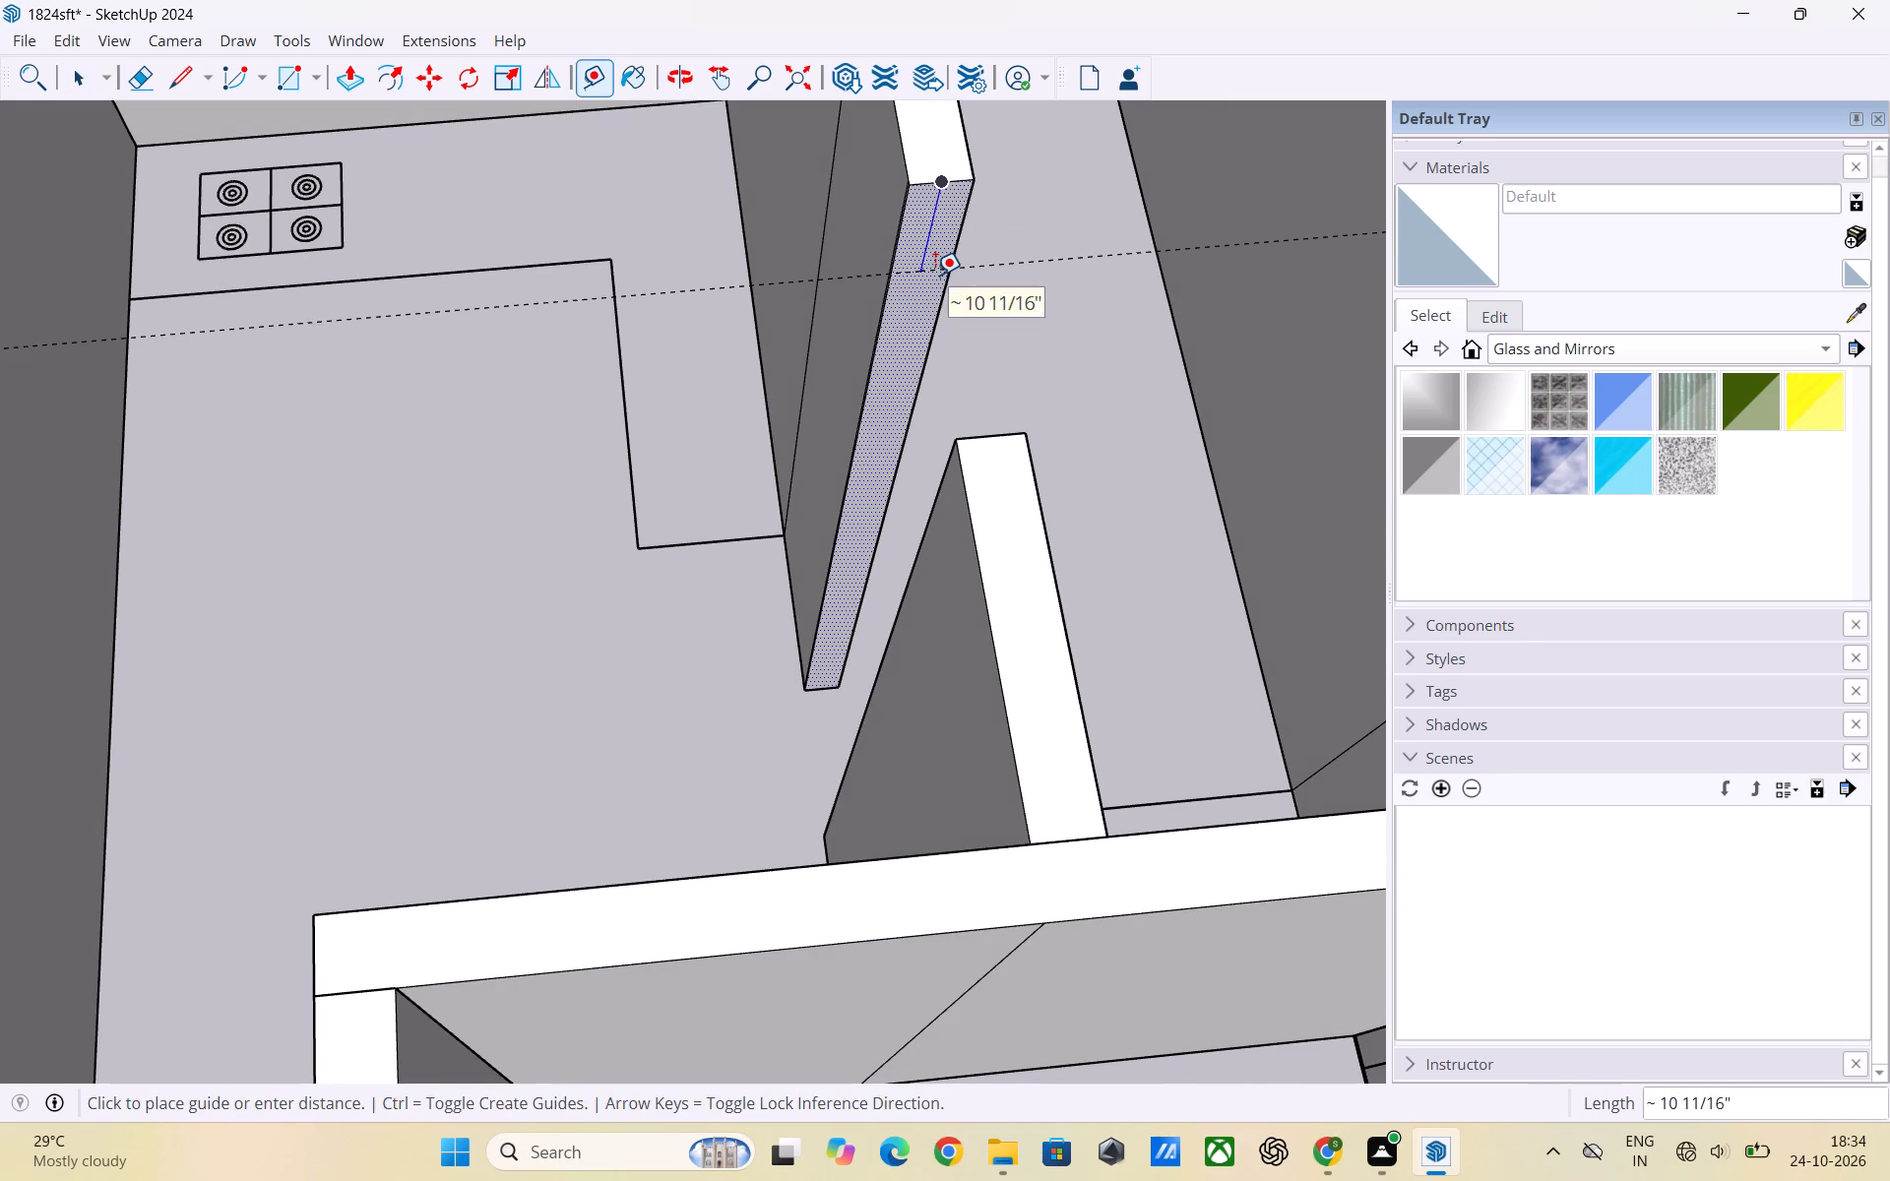
pyautogui.write("3'")
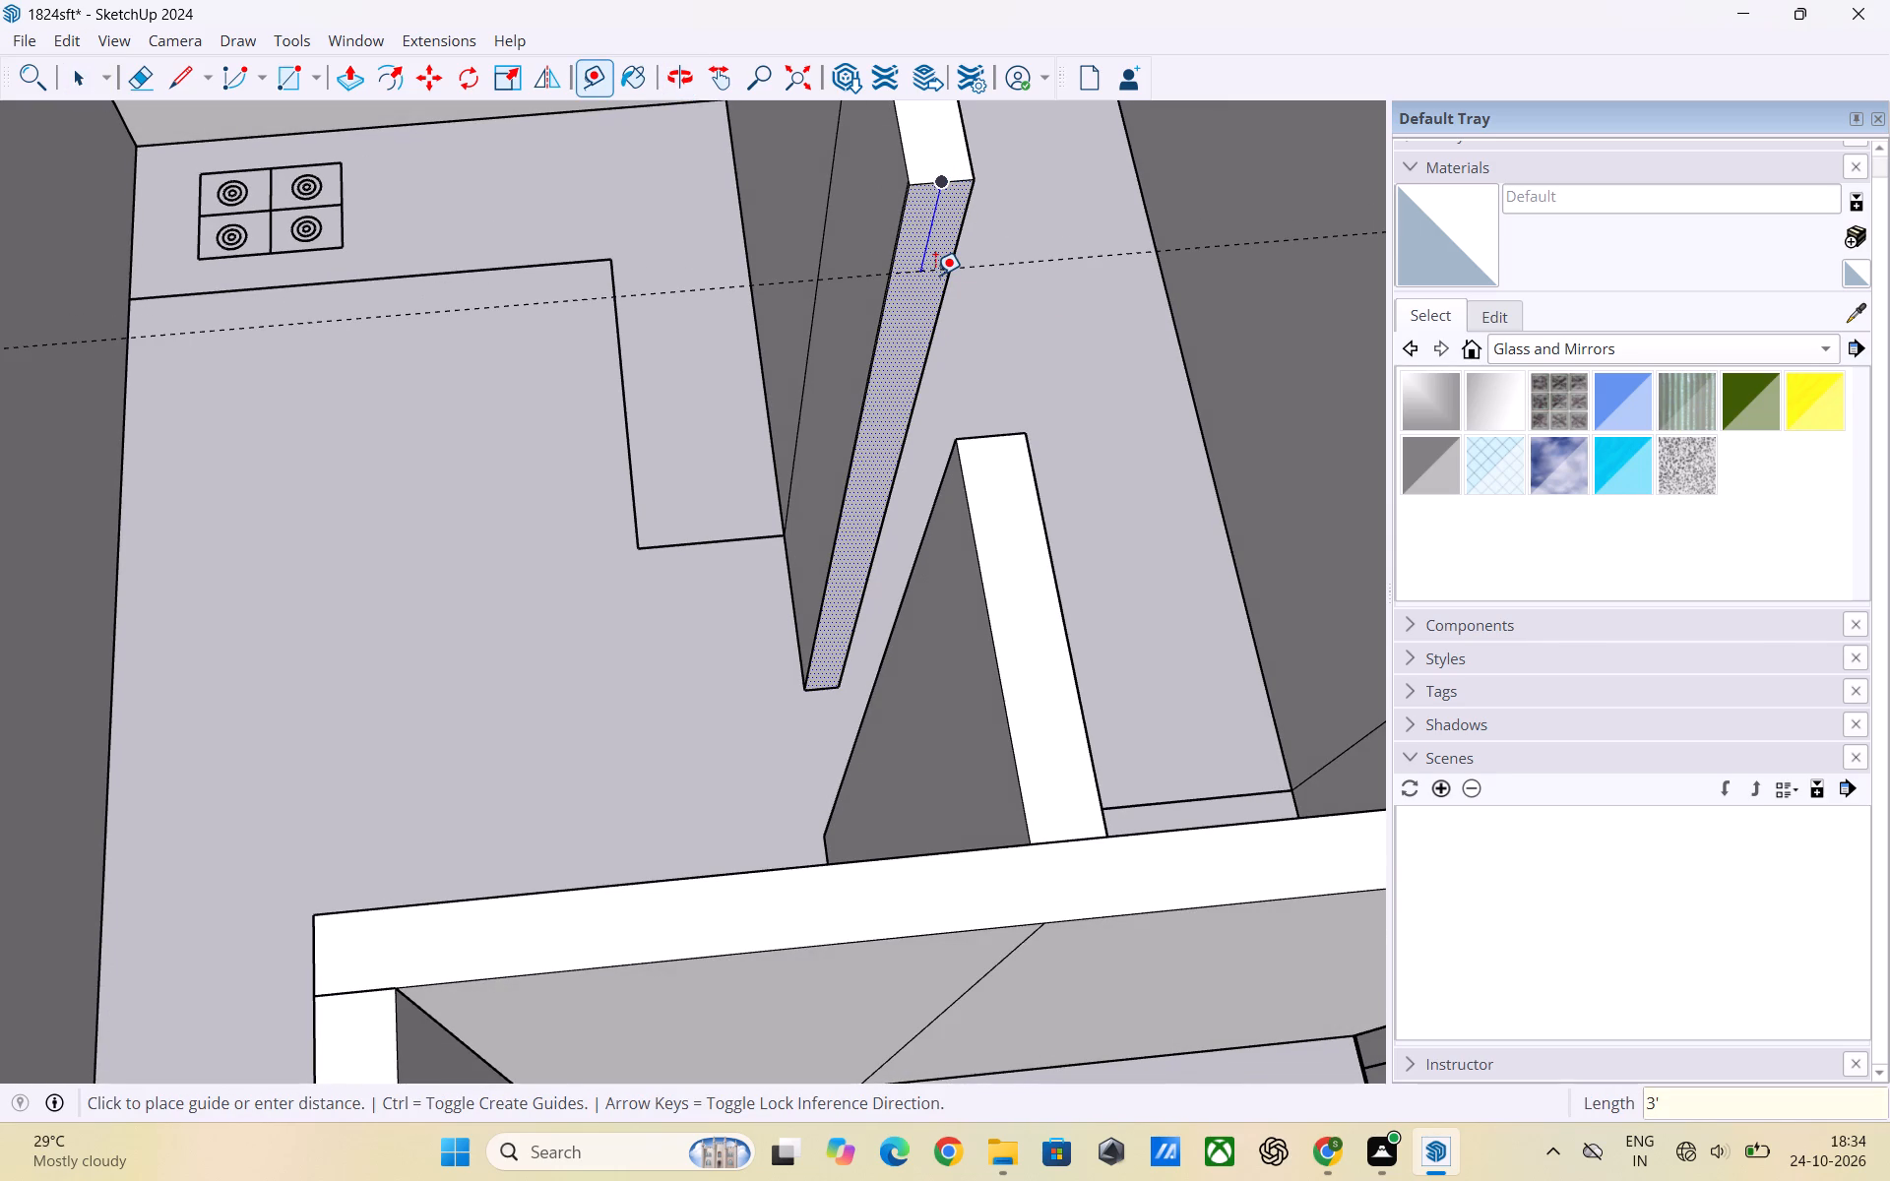
pyautogui.press('Return')
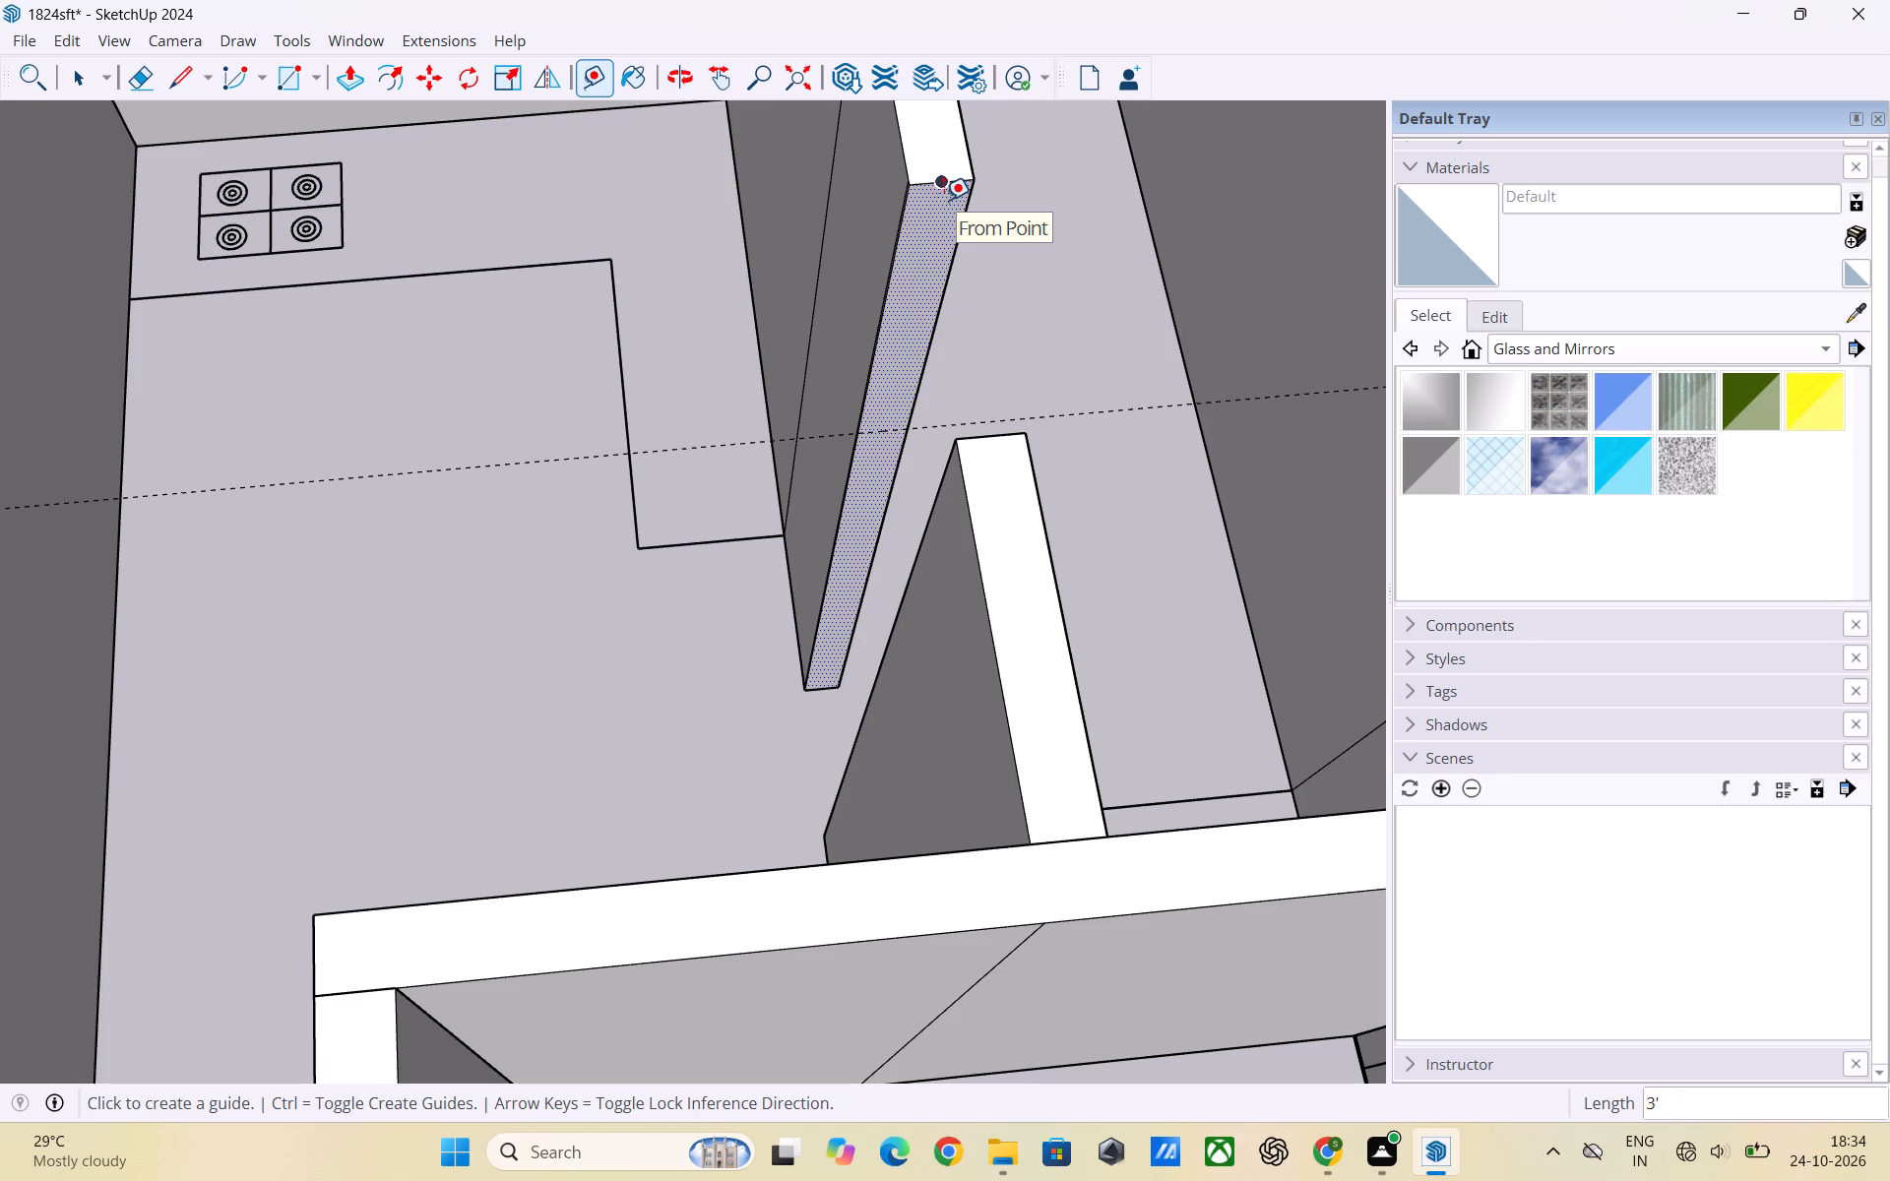
pyautogui.press('space')
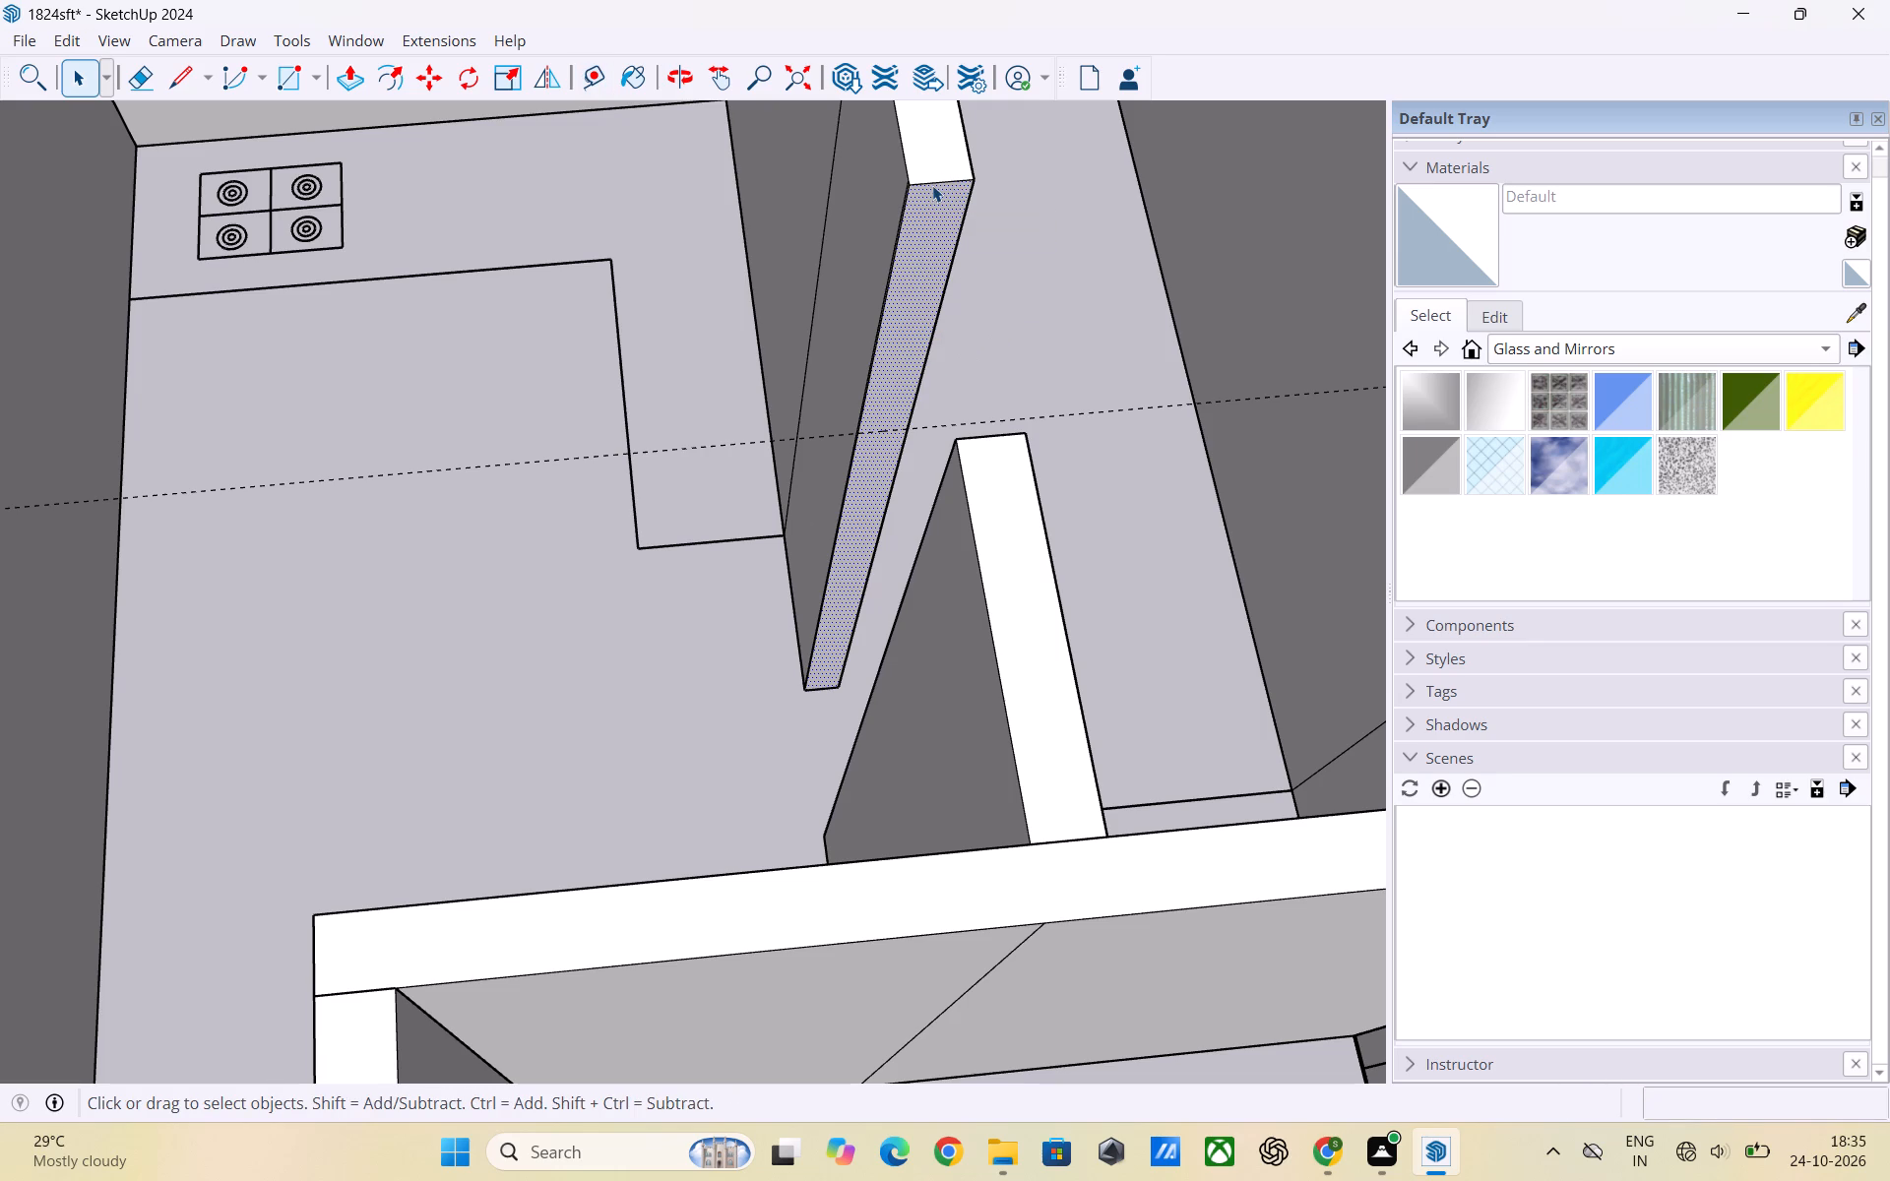
# Copy the end face's top edge 3' down onto the guide, splitting the face in two.
pyautogui.click(932, 185)
pyautogui.press('m')
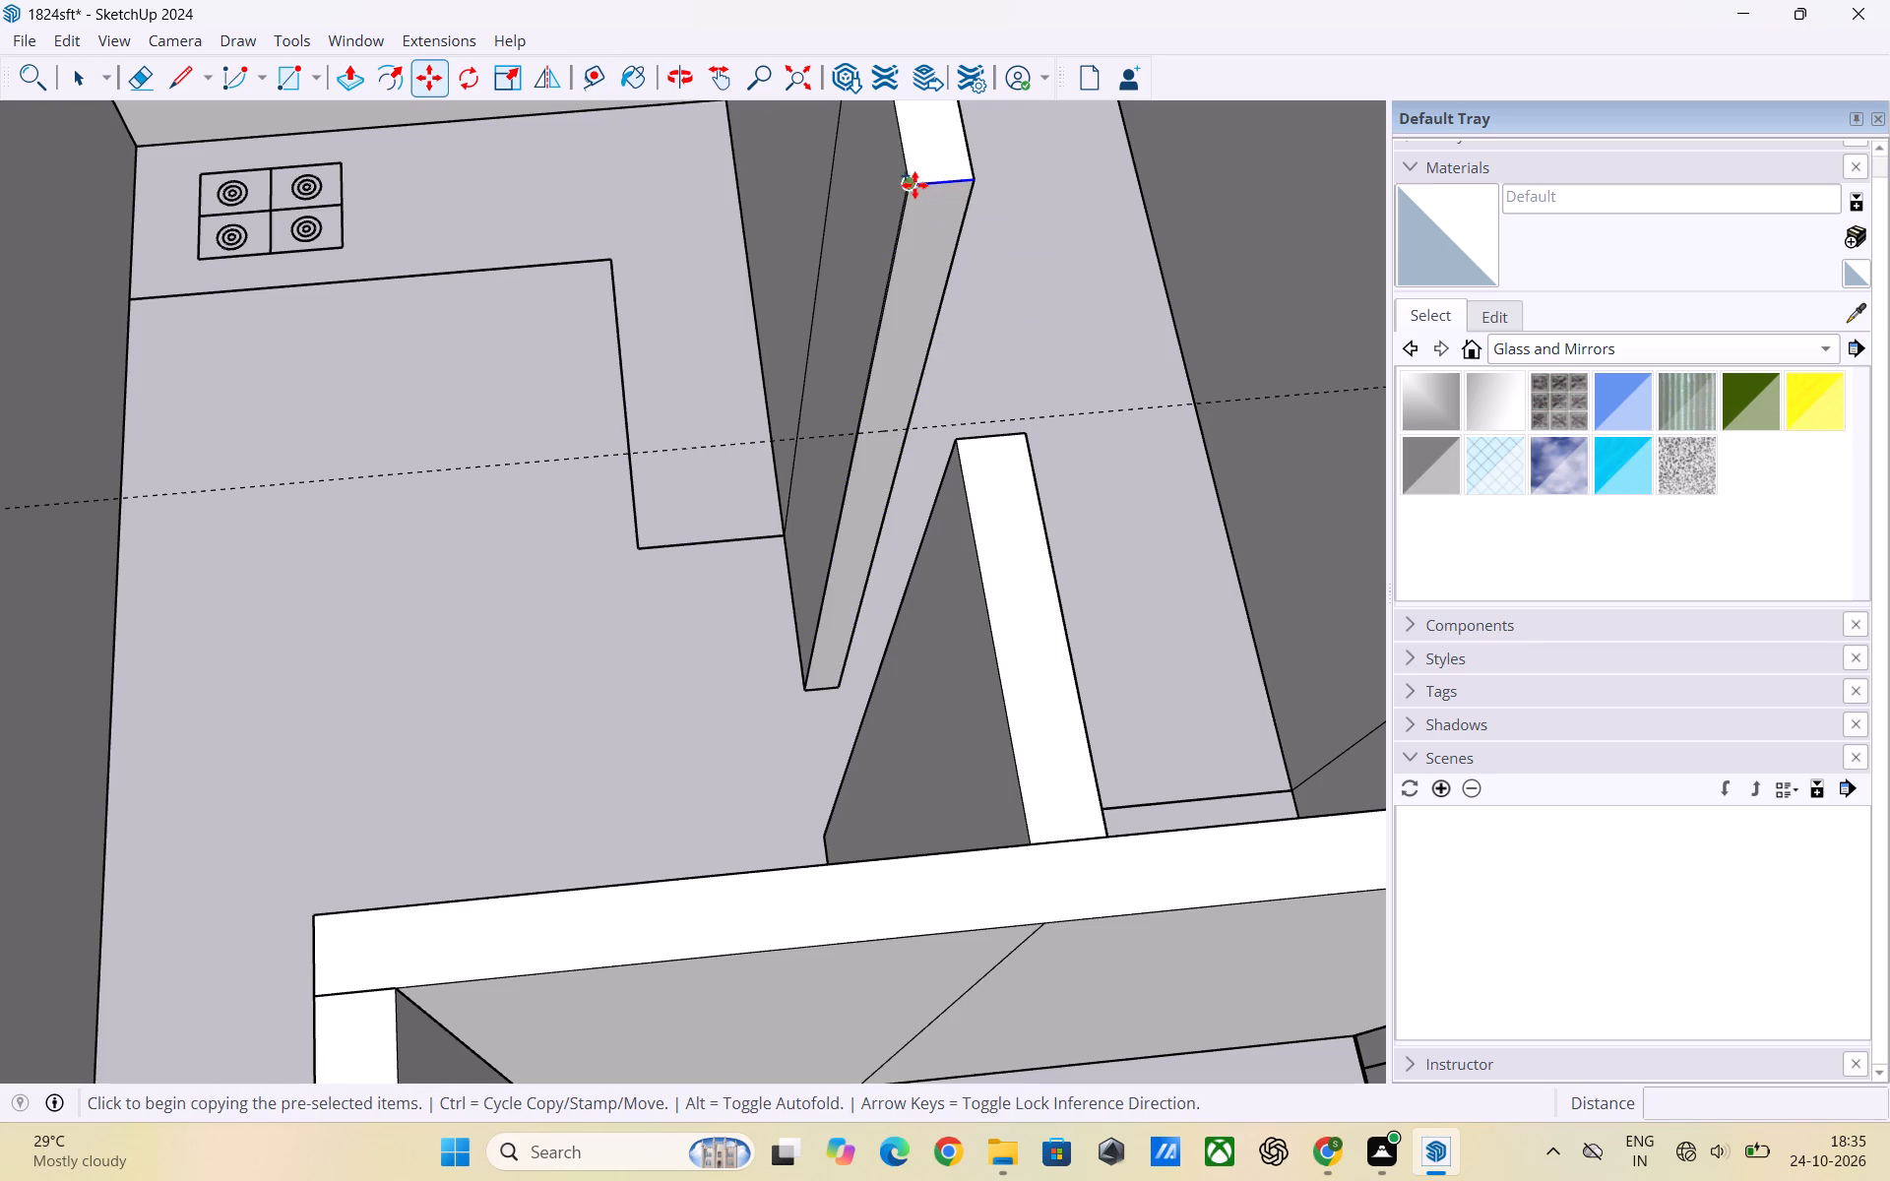
pyautogui.click(914, 185)
pyautogui.click(871, 437)
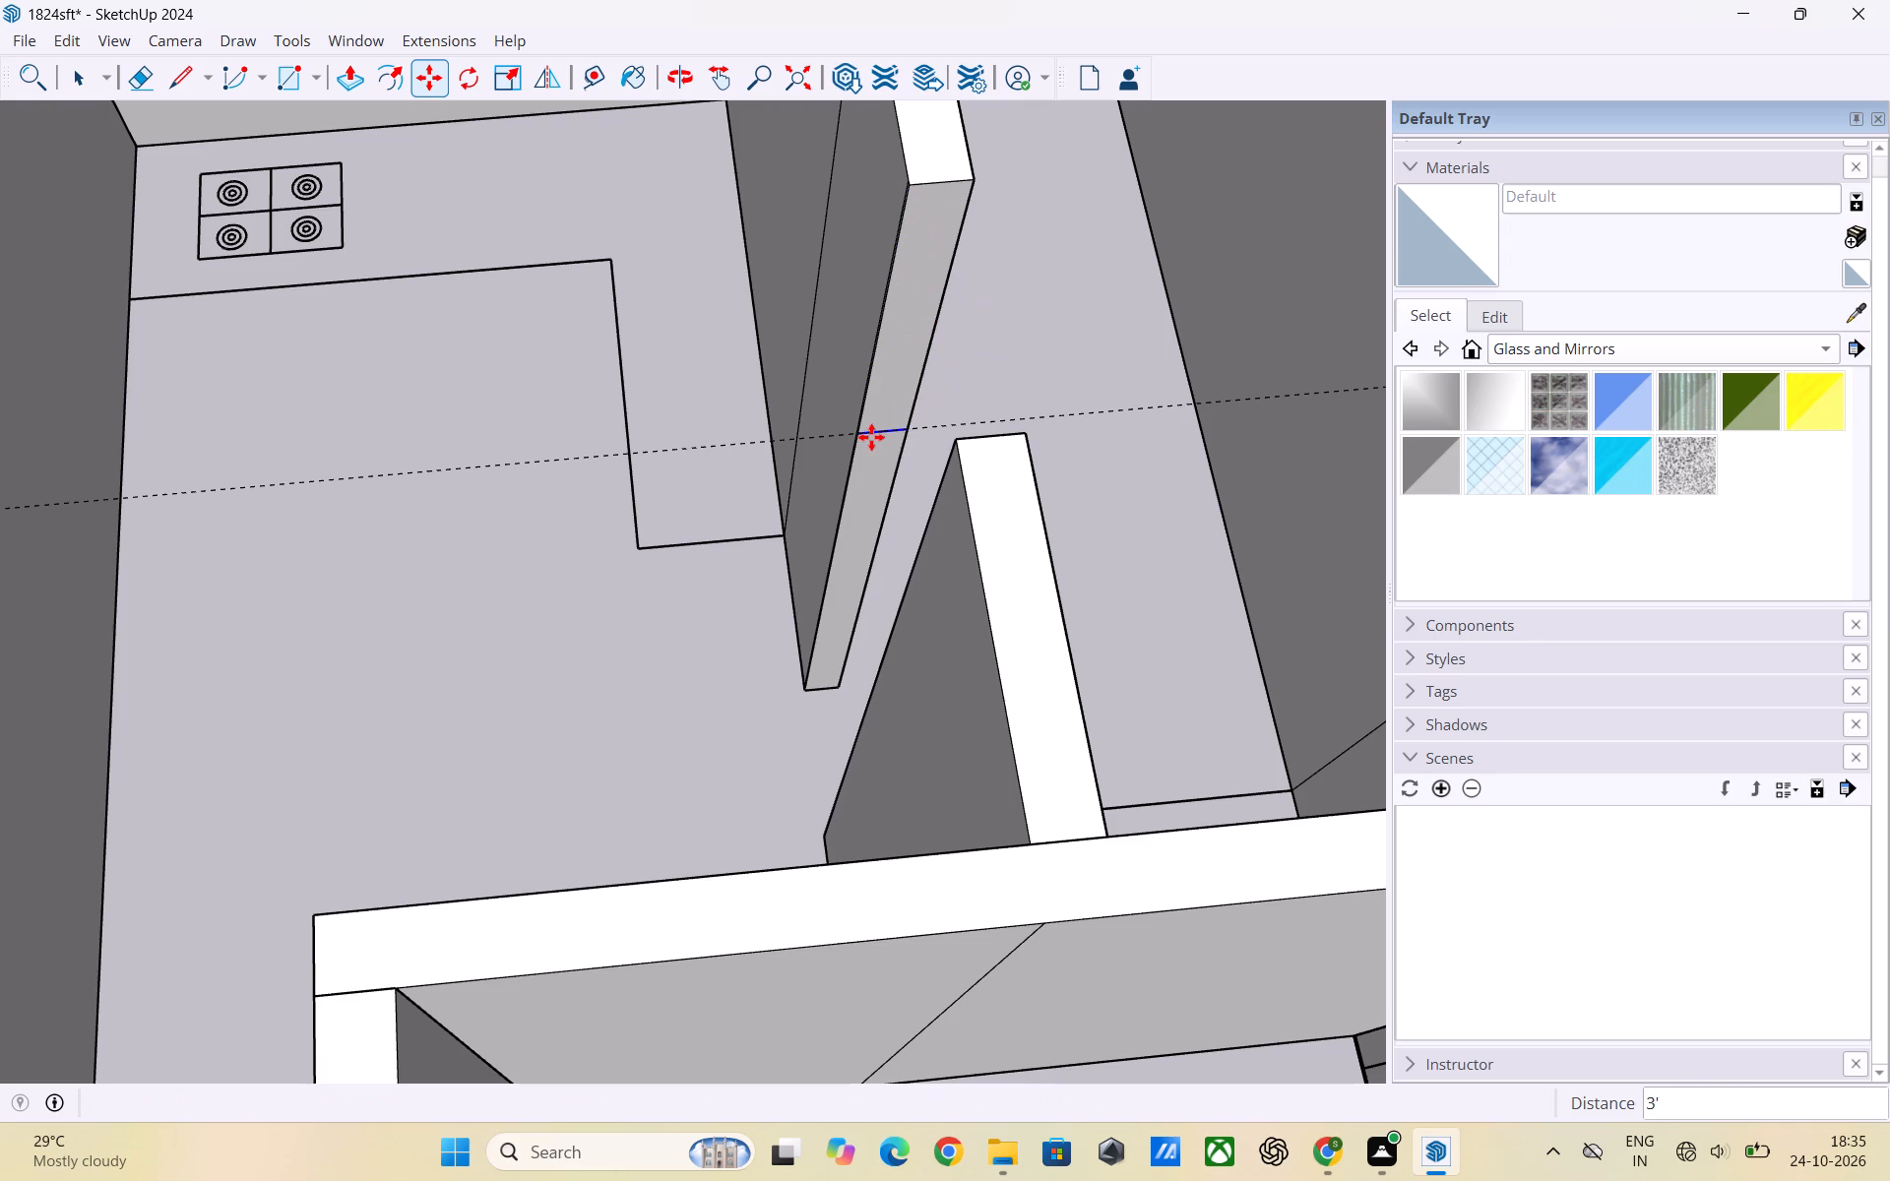
pyautogui.press('space')
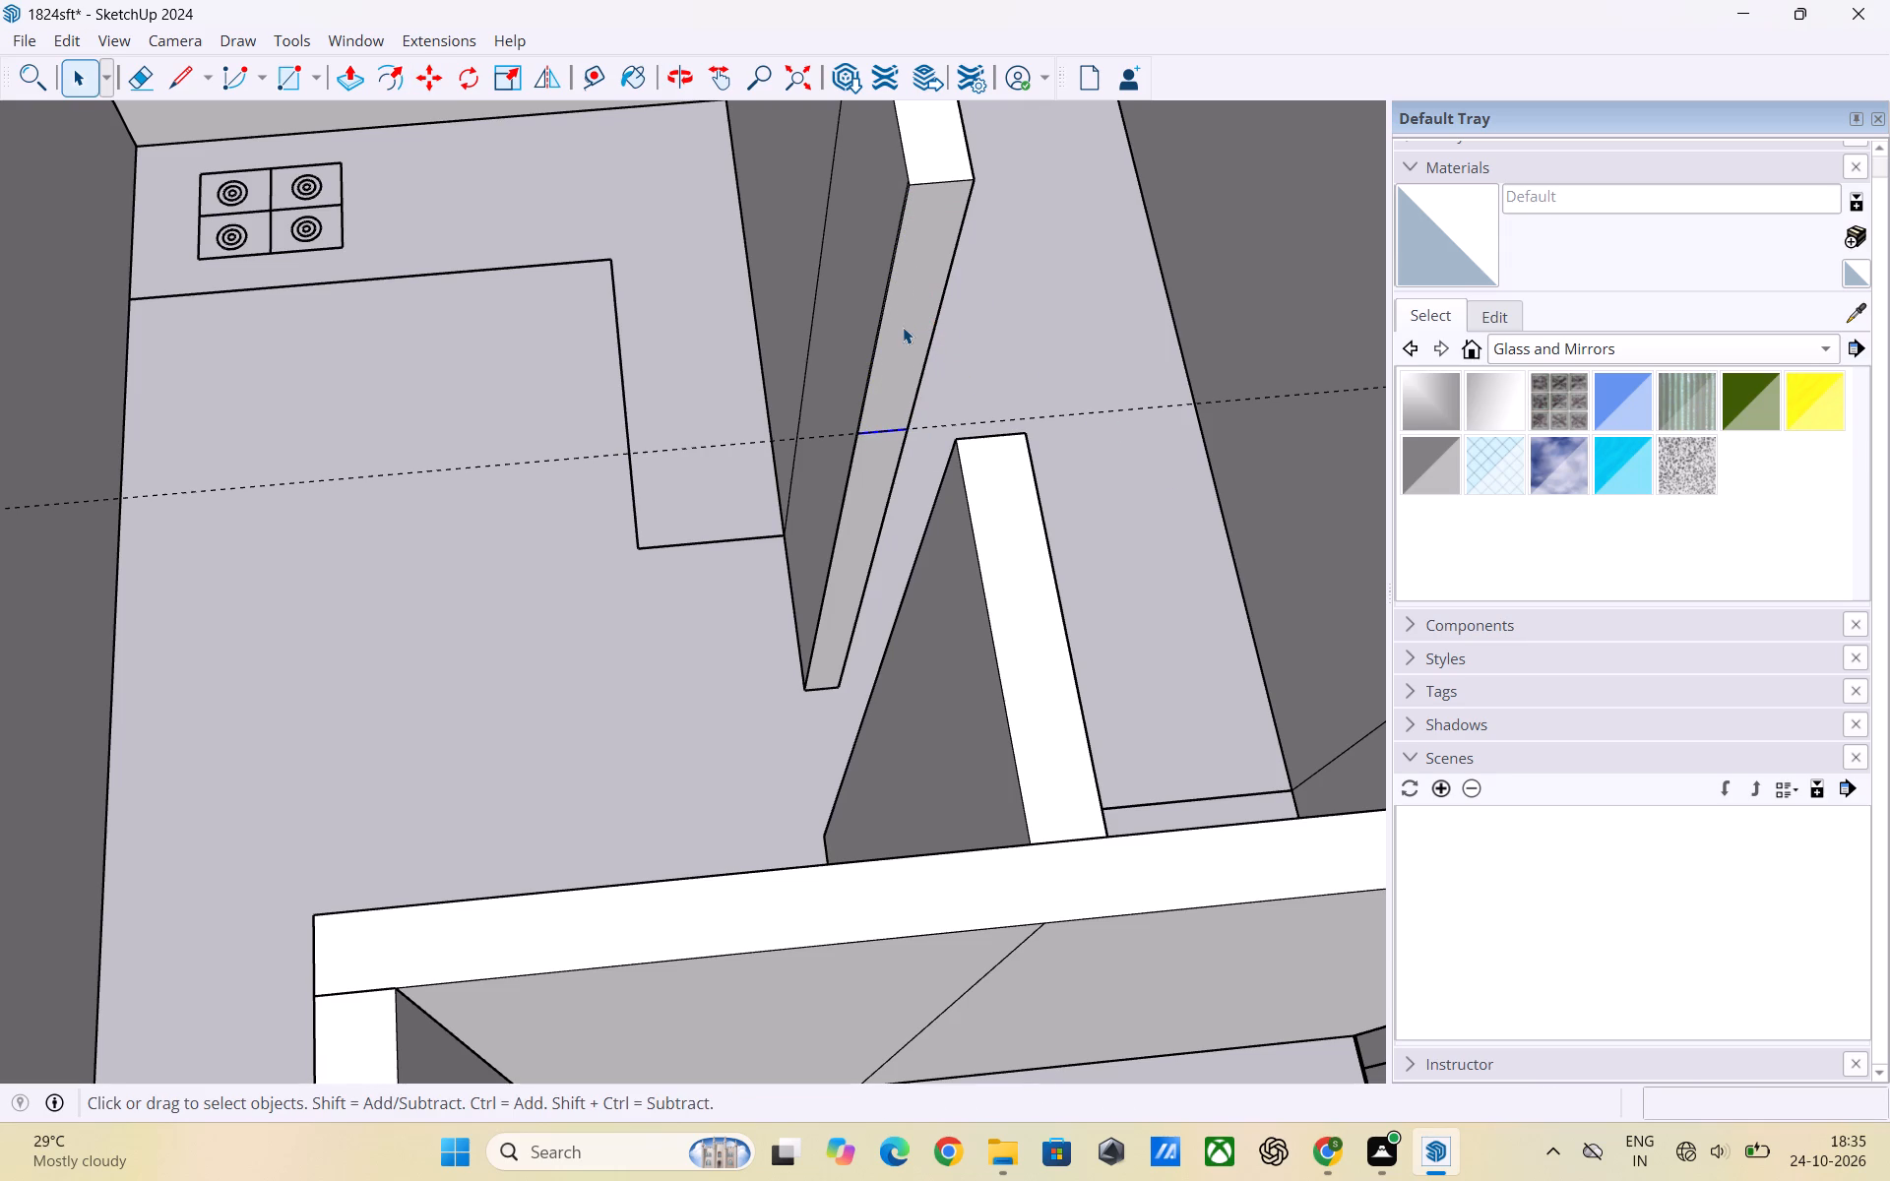
# Push/Pull the upper section of the end face about 1' 7 11/16" across the gap to the opposite wall, forming the door's head wall.
pyautogui.click(907, 355)
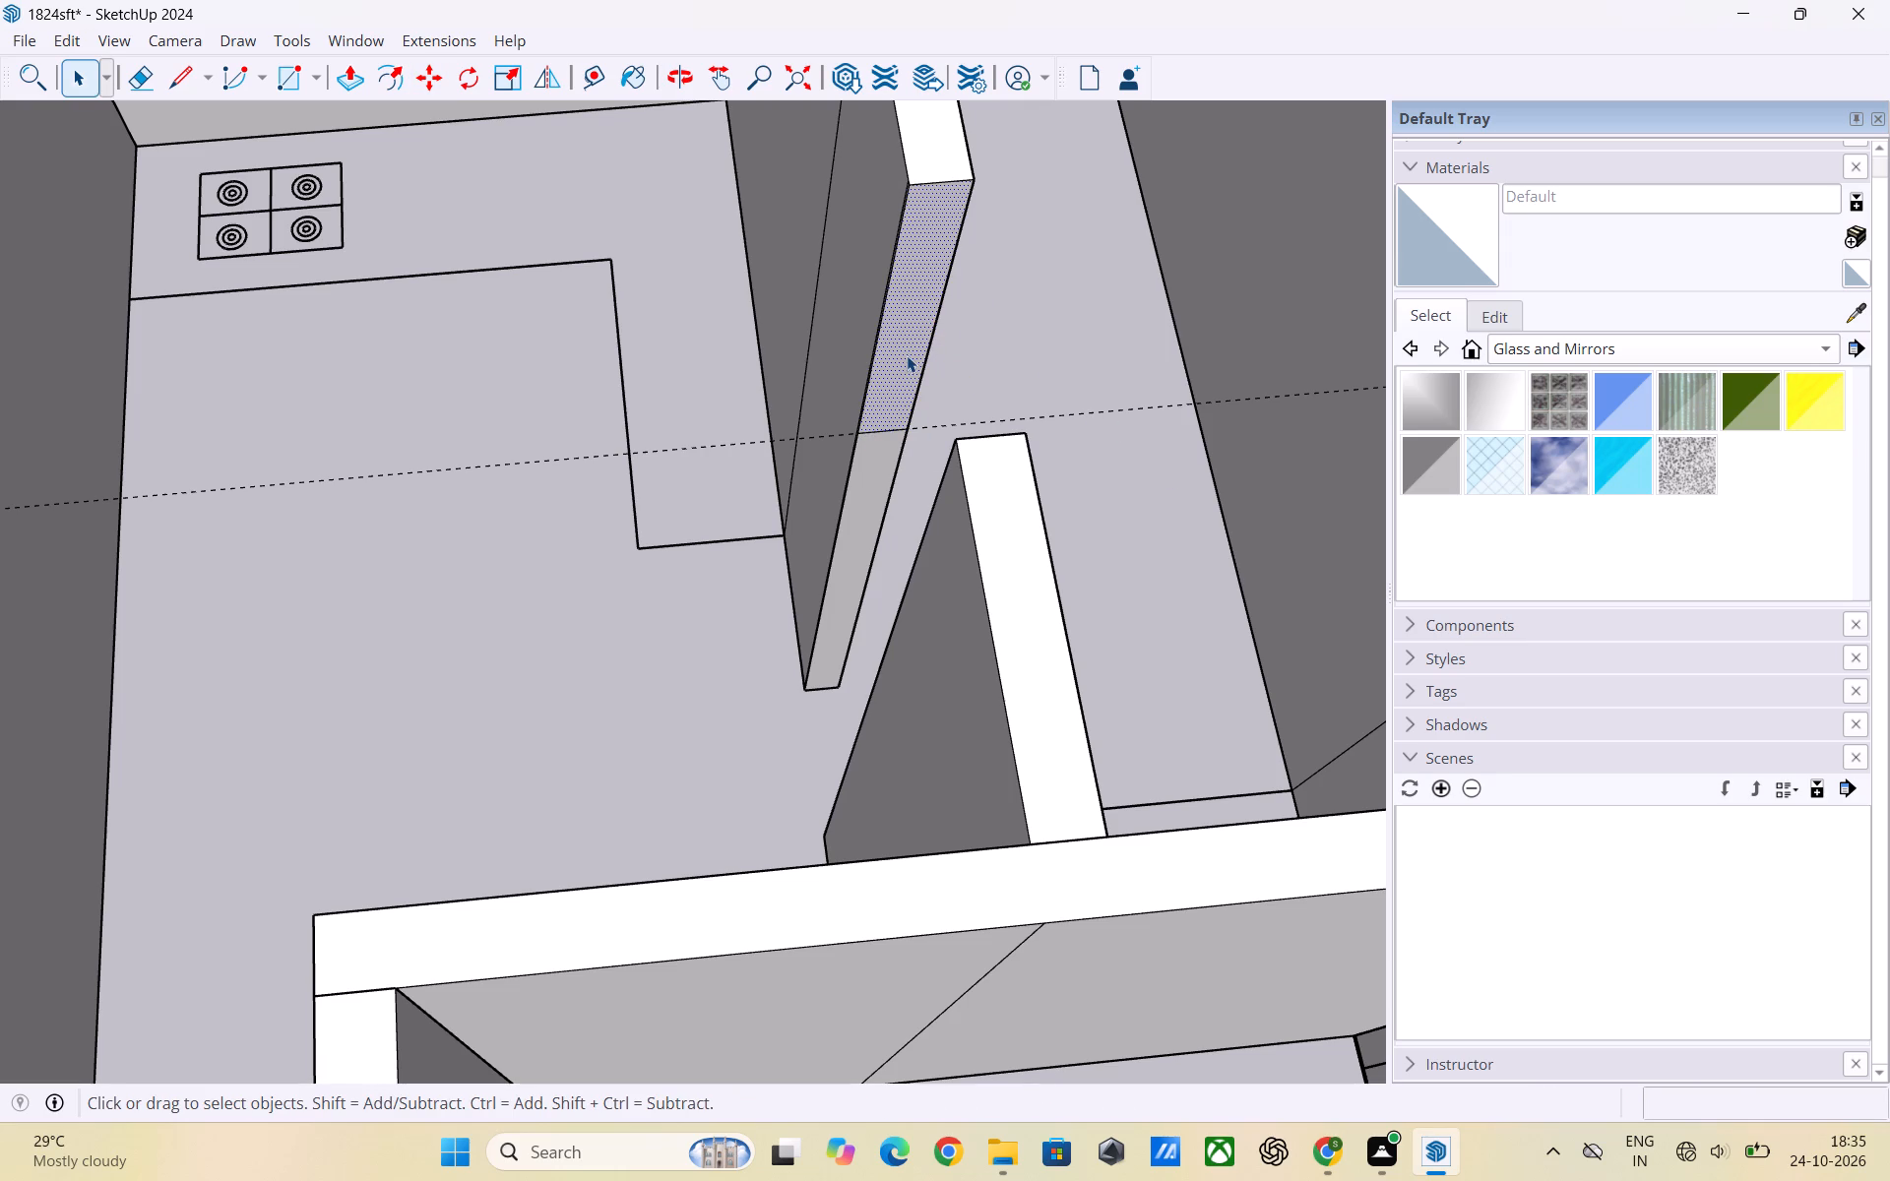
pyautogui.press('p')
pyautogui.click(907, 355)
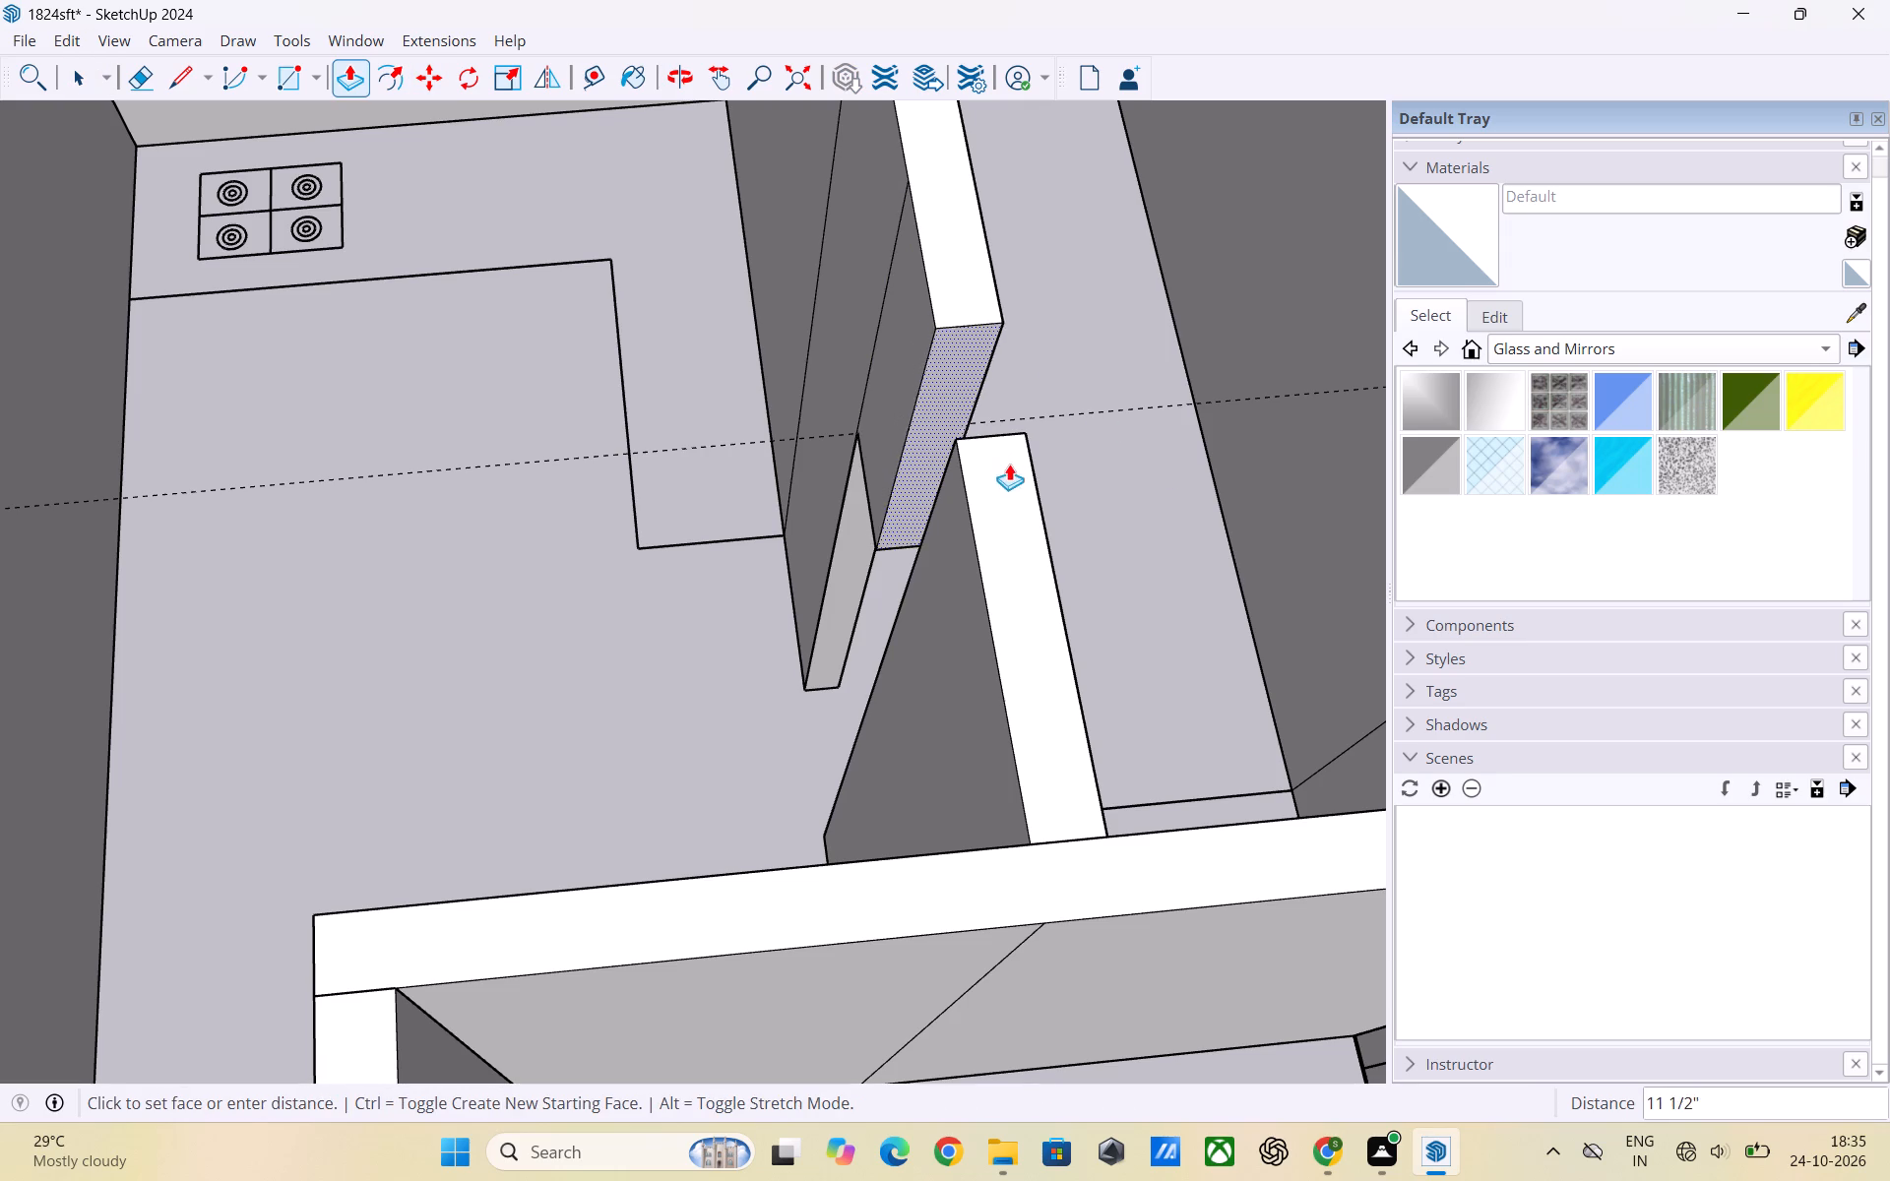
pyautogui.moveTo(1021, 529); pyautogui.dragTo(853, 575, button='middle')
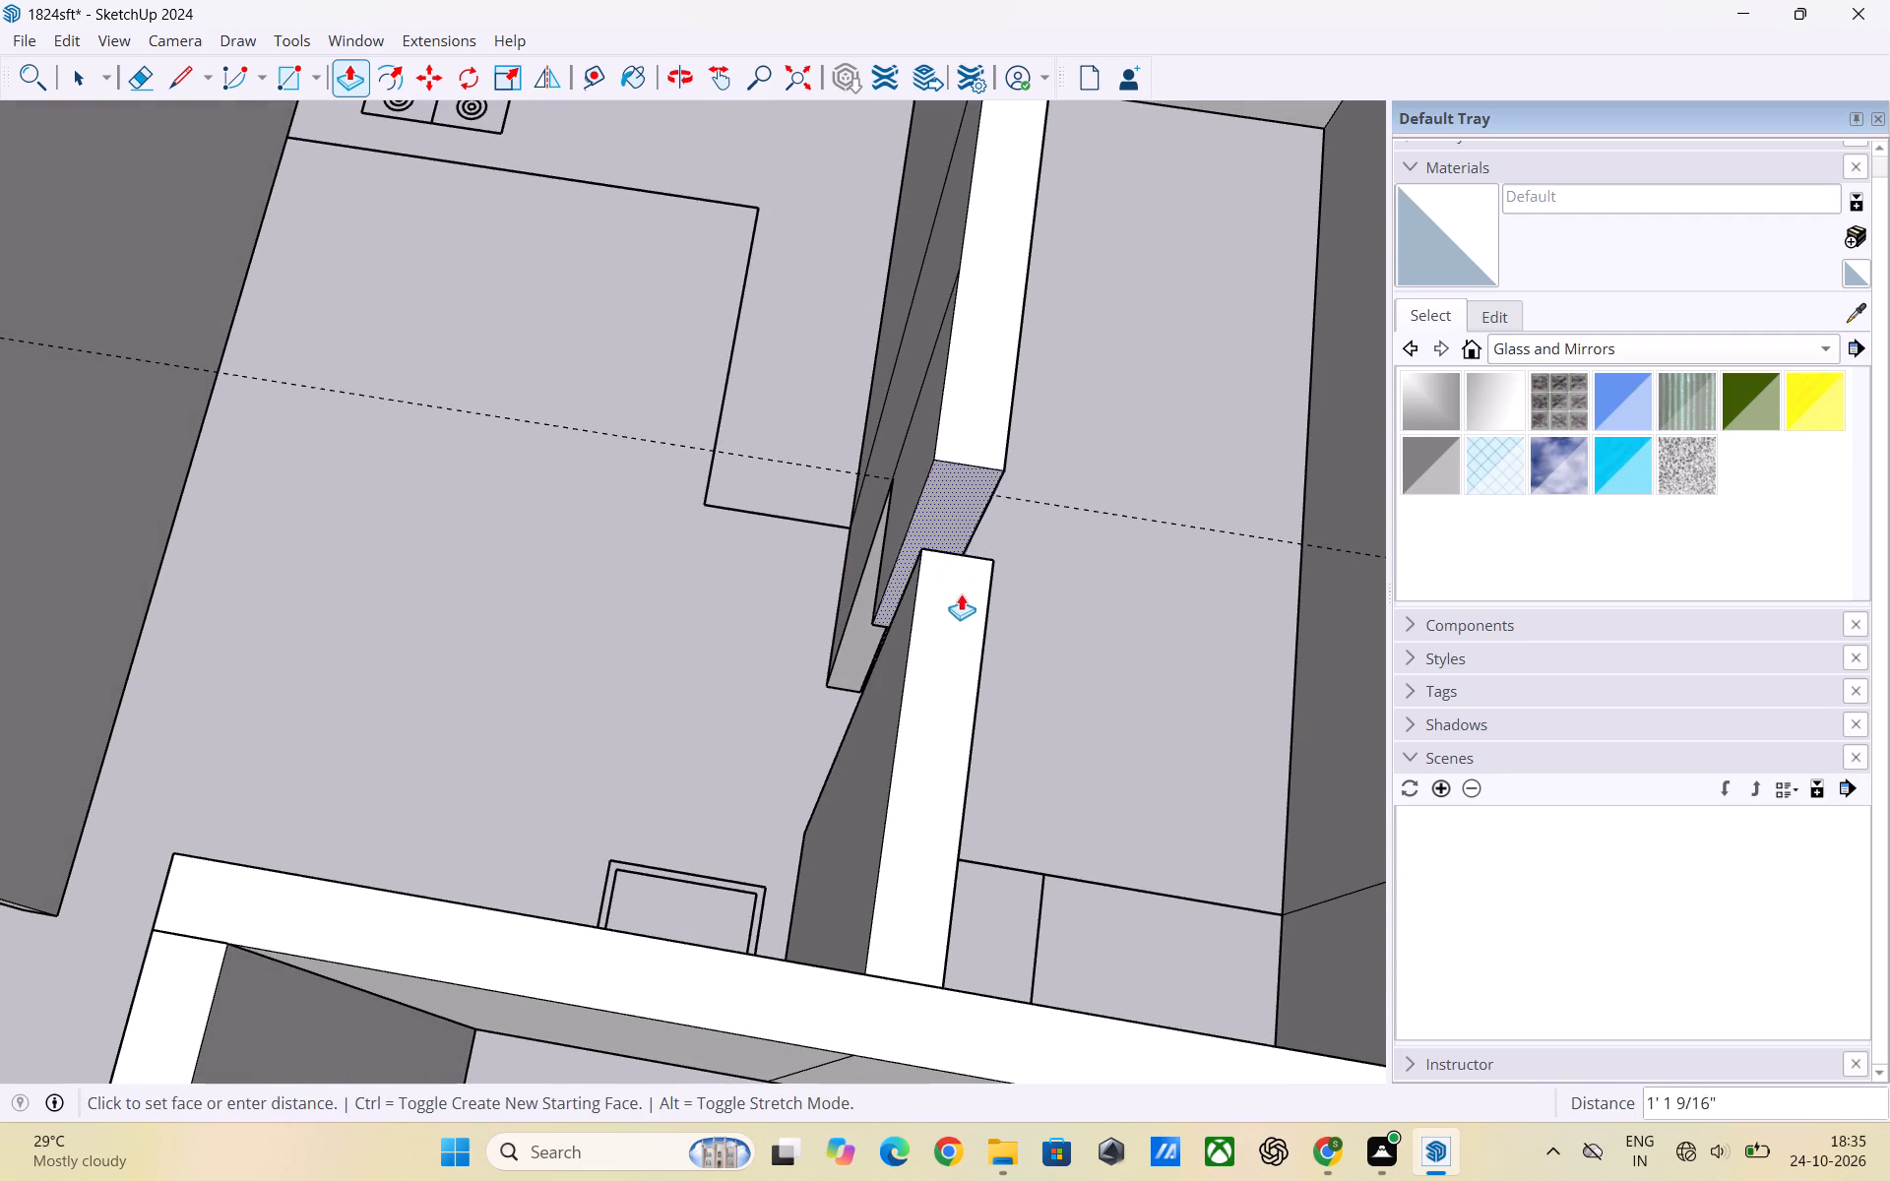
pyautogui.moveTo(970, 672); pyautogui.dragTo(515, 561, button='middle')
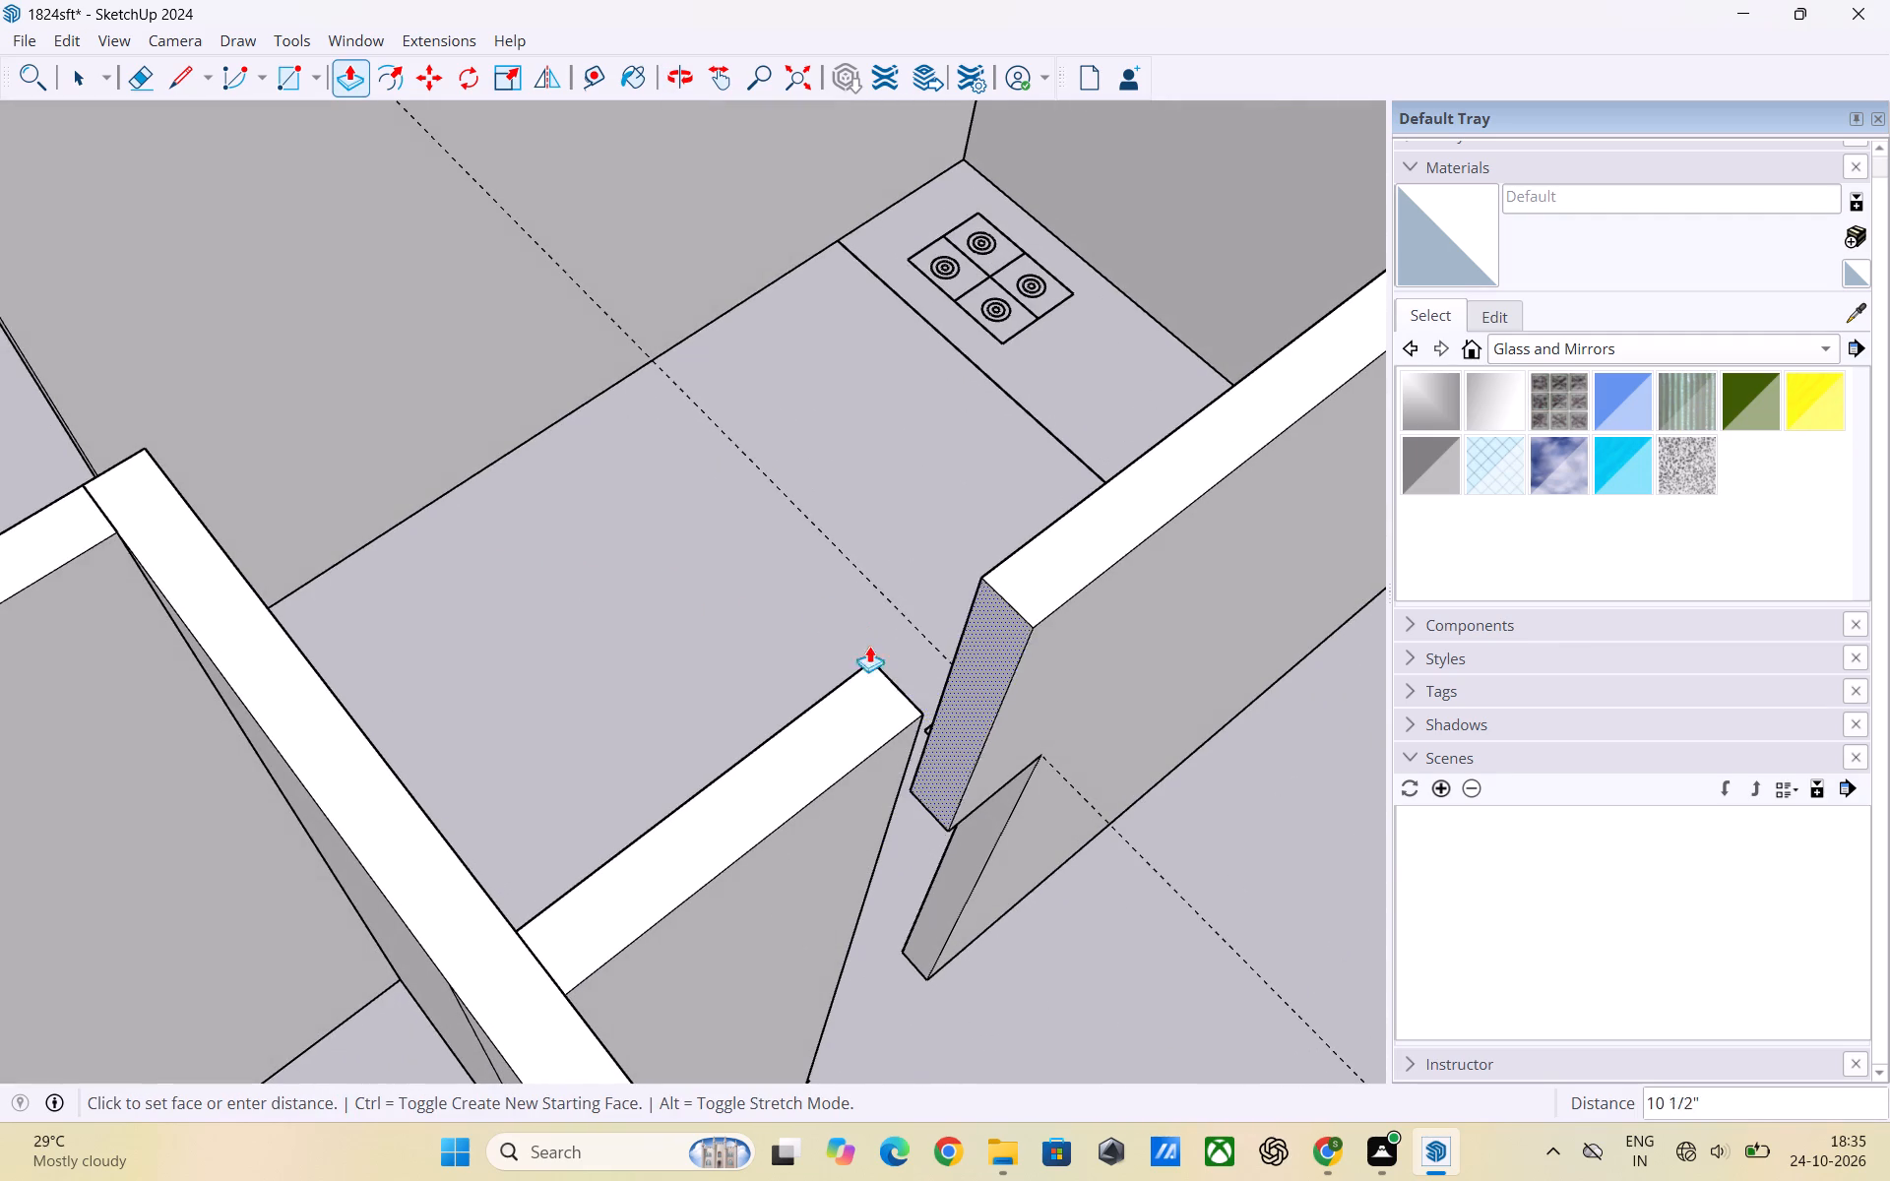
pyautogui.moveTo(906, 724); pyautogui.dragTo(389, 592, button='middle')
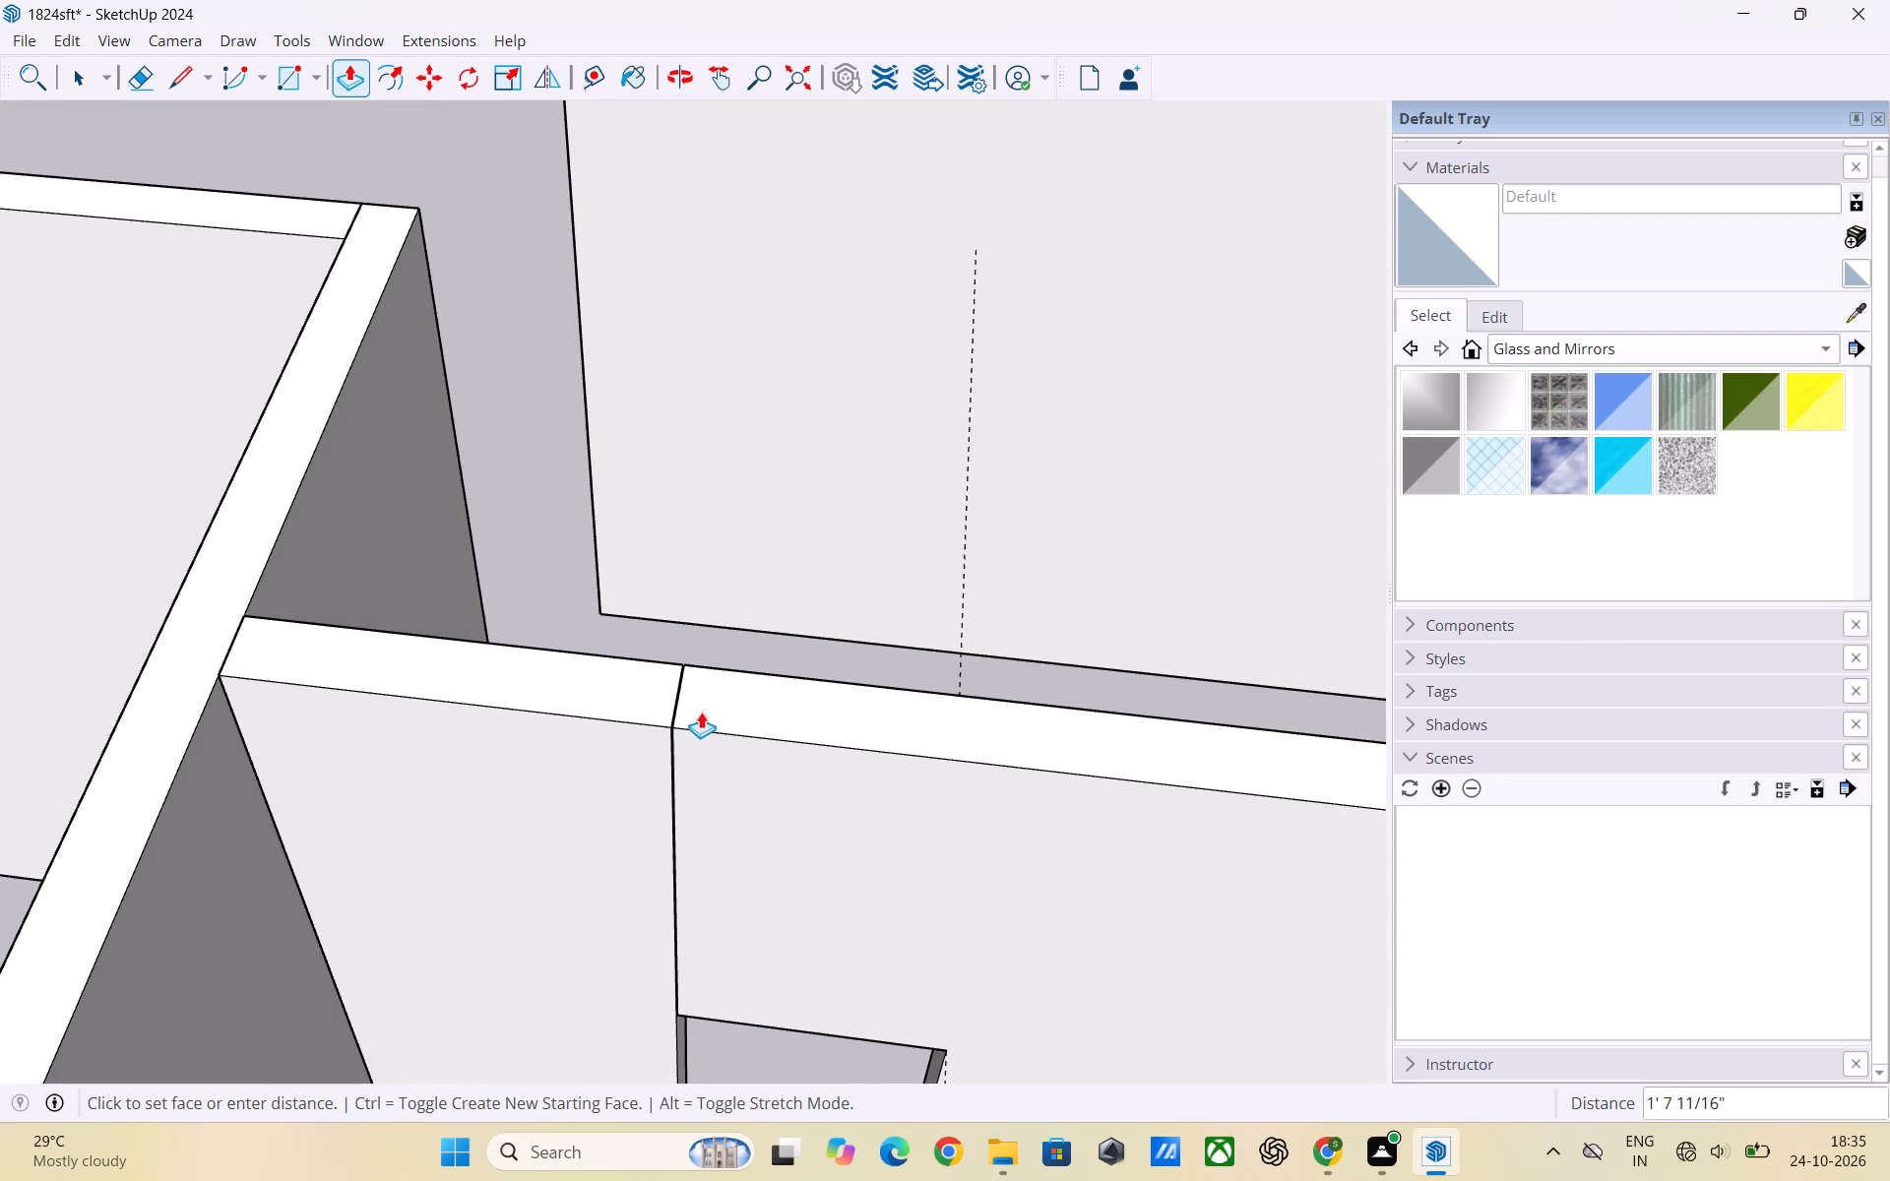
pyautogui.click(701, 712)
pyautogui.press('space')
# Clear the selection and delete all the guides in the model.
pyautogui.click(1023, 595)
pyautogui.scroll(-3, 961, 685)
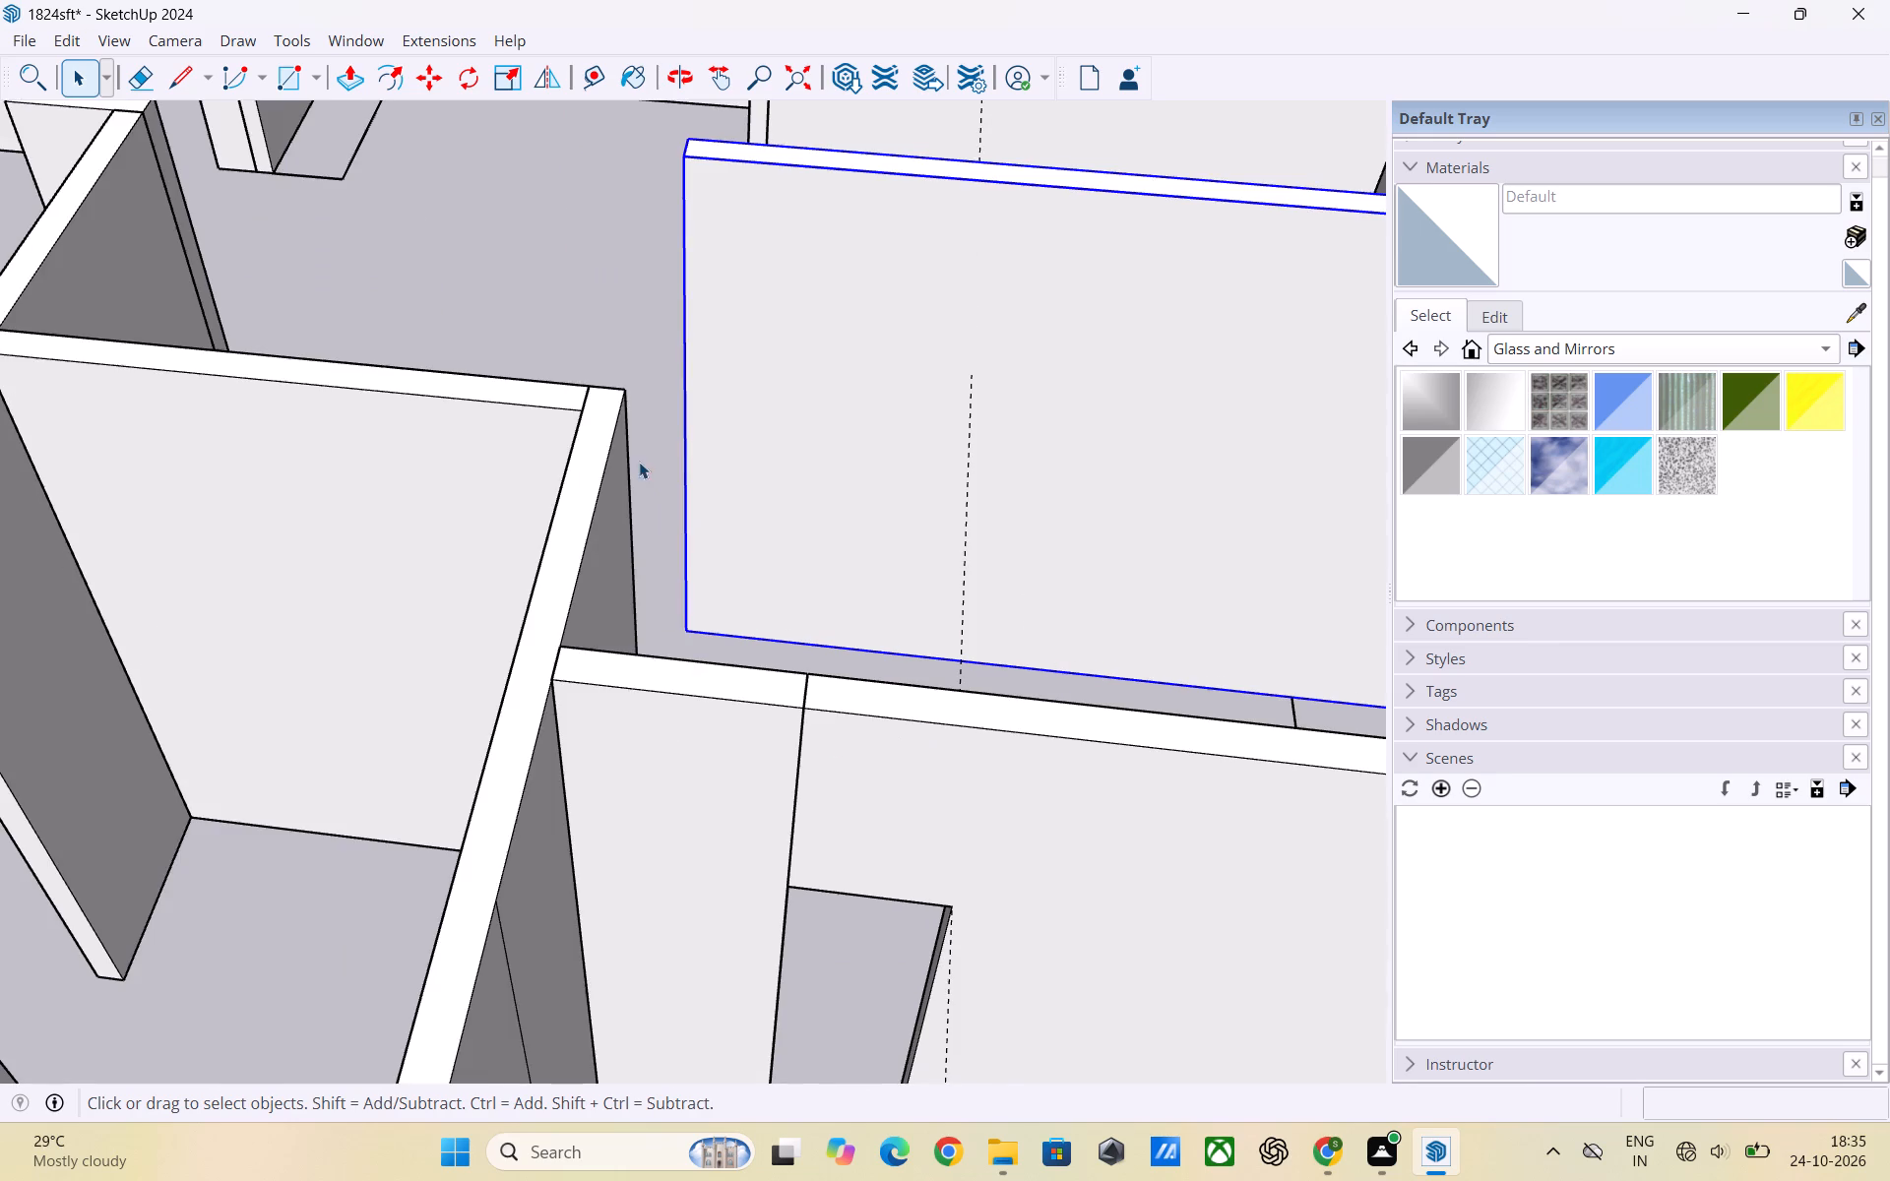
pyautogui.scroll(-4, 804, 595)
pyautogui.moveTo(809, 653); pyautogui.dragTo(1192, 621, button='middle')
pyautogui.click(652, 393)
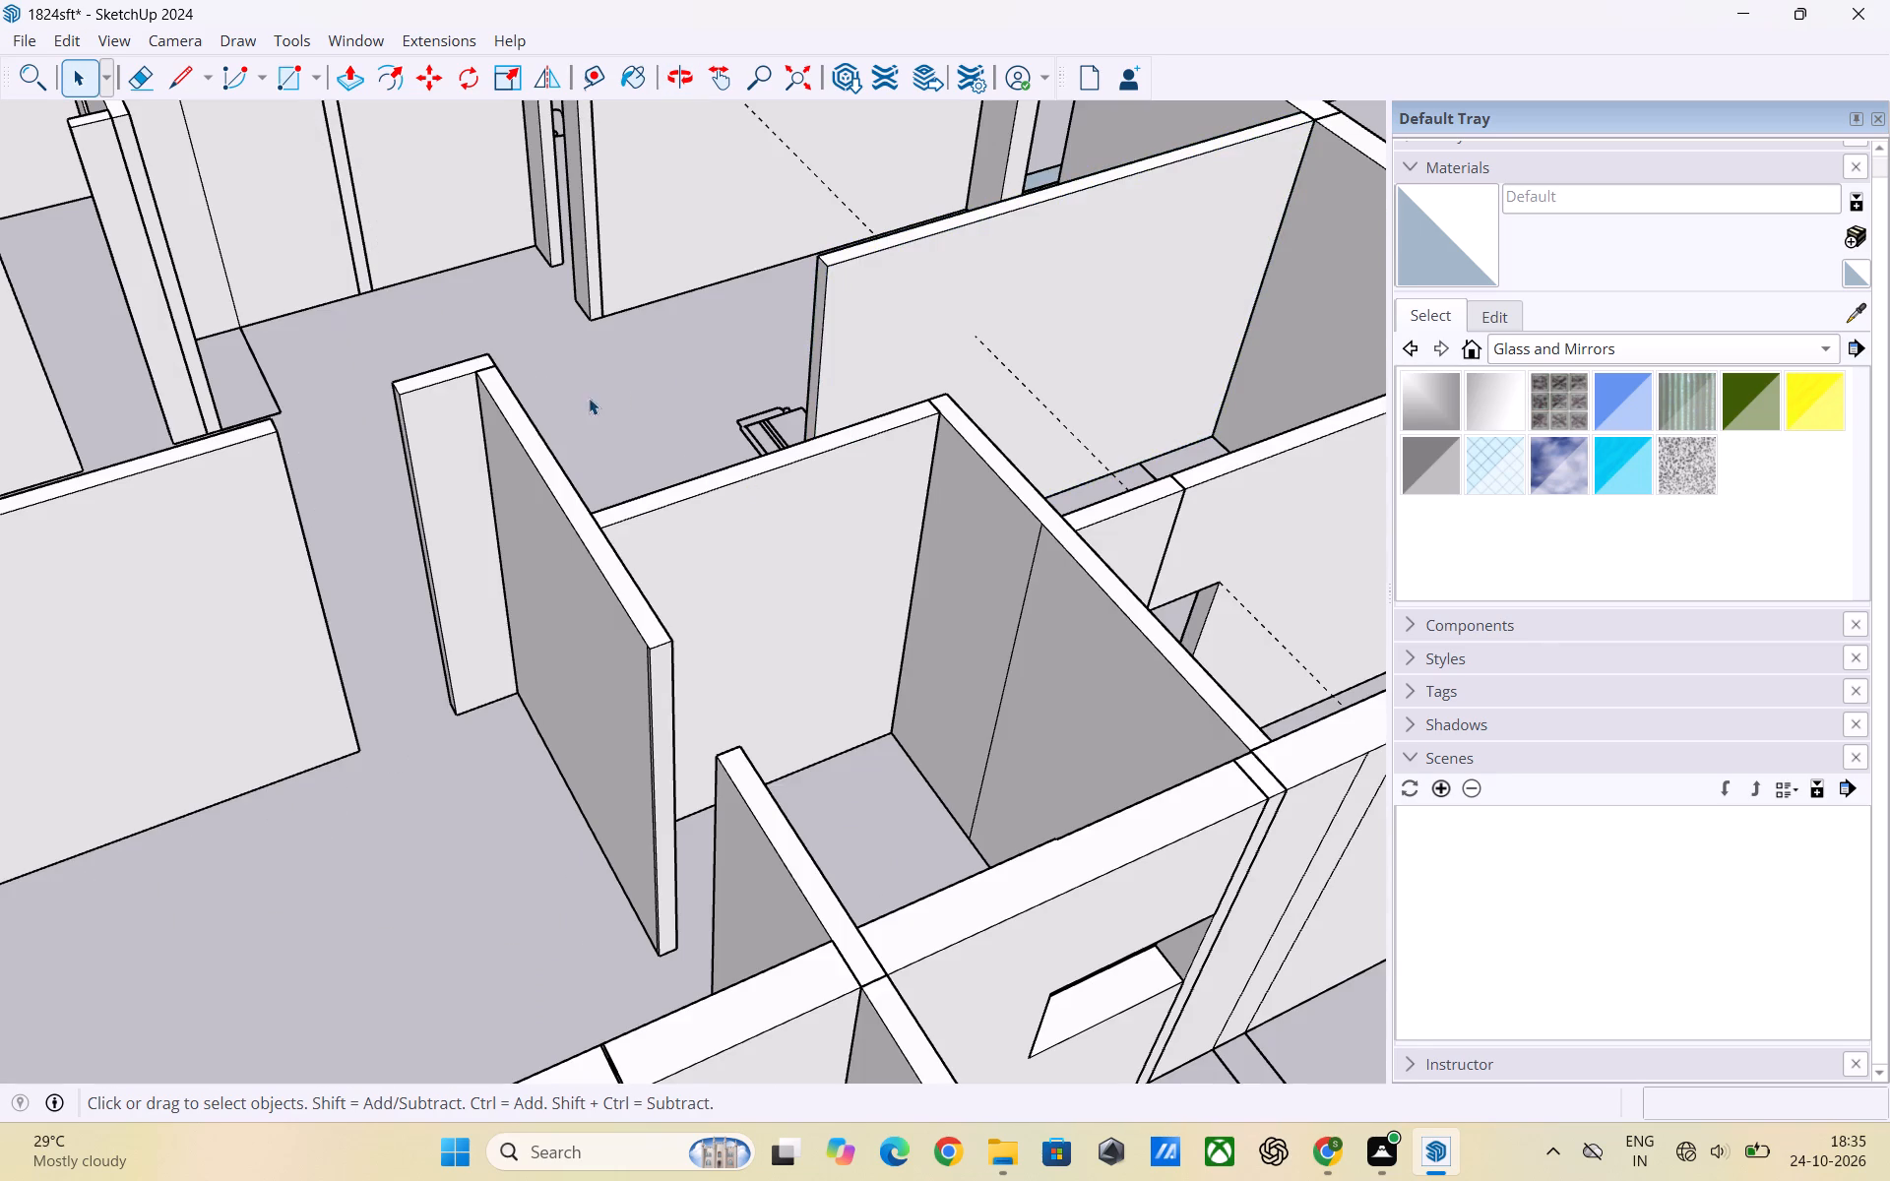
pyautogui.scroll(-8, 584, 386)
pyautogui.click(1107, 705)
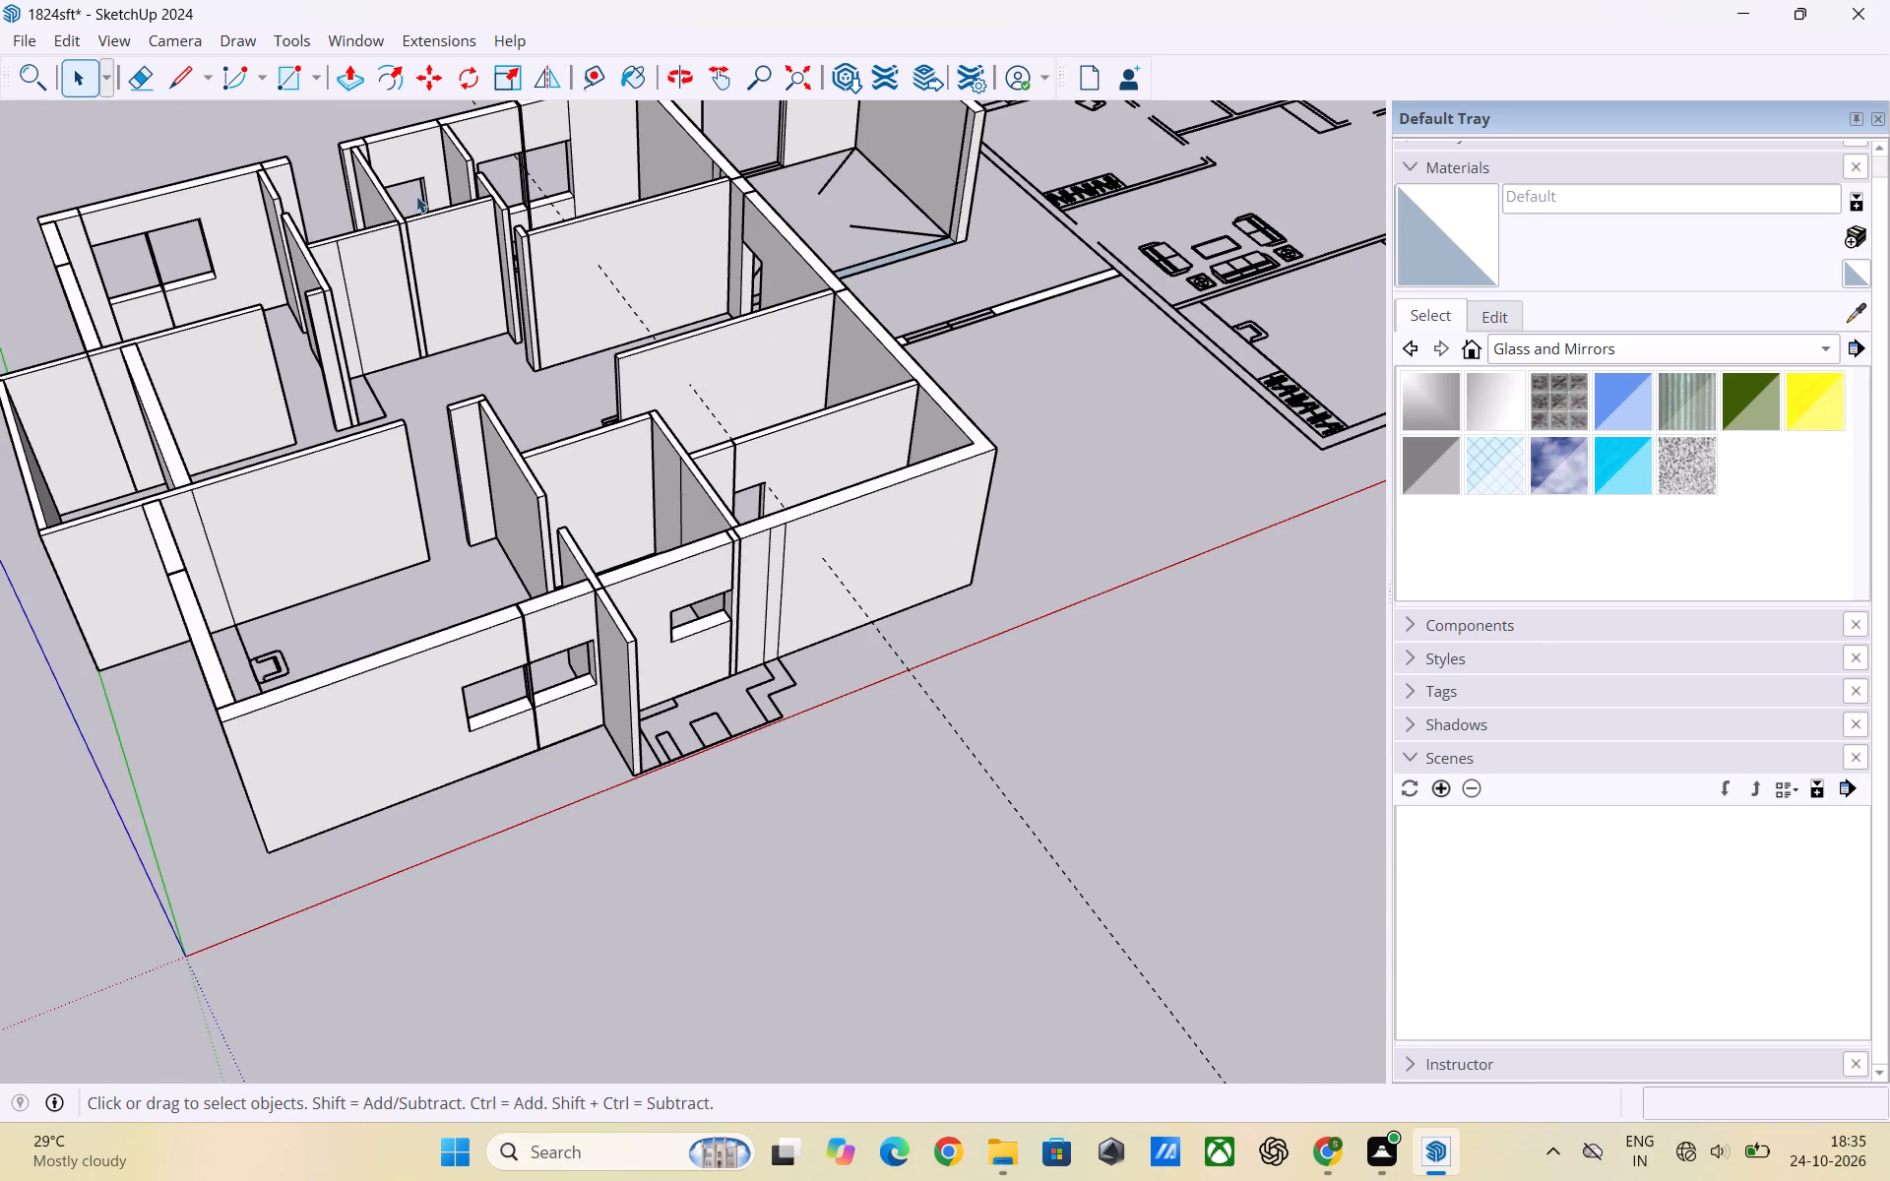
pyautogui.click(18, 36)
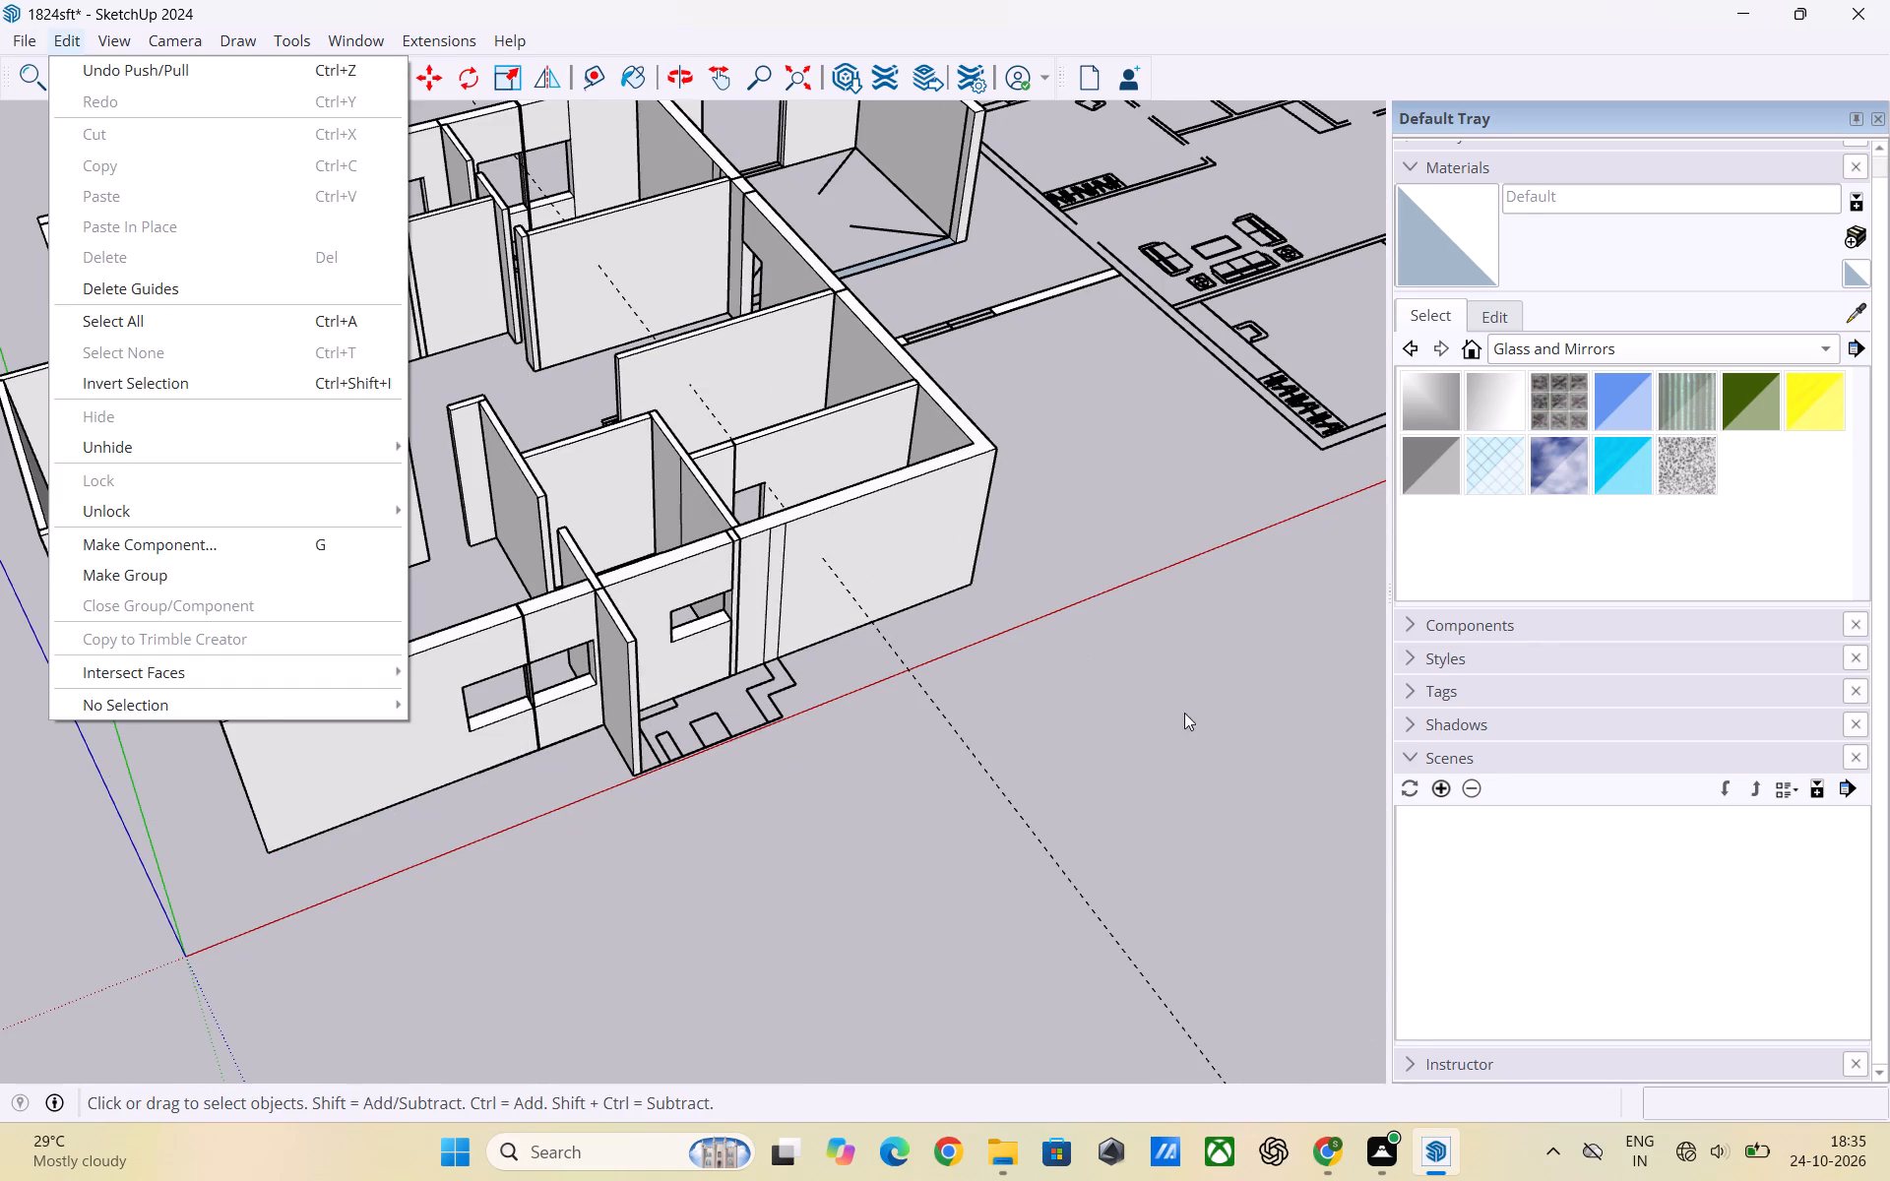
pyautogui.click(1184, 713)
pyautogui.click(57, 40)
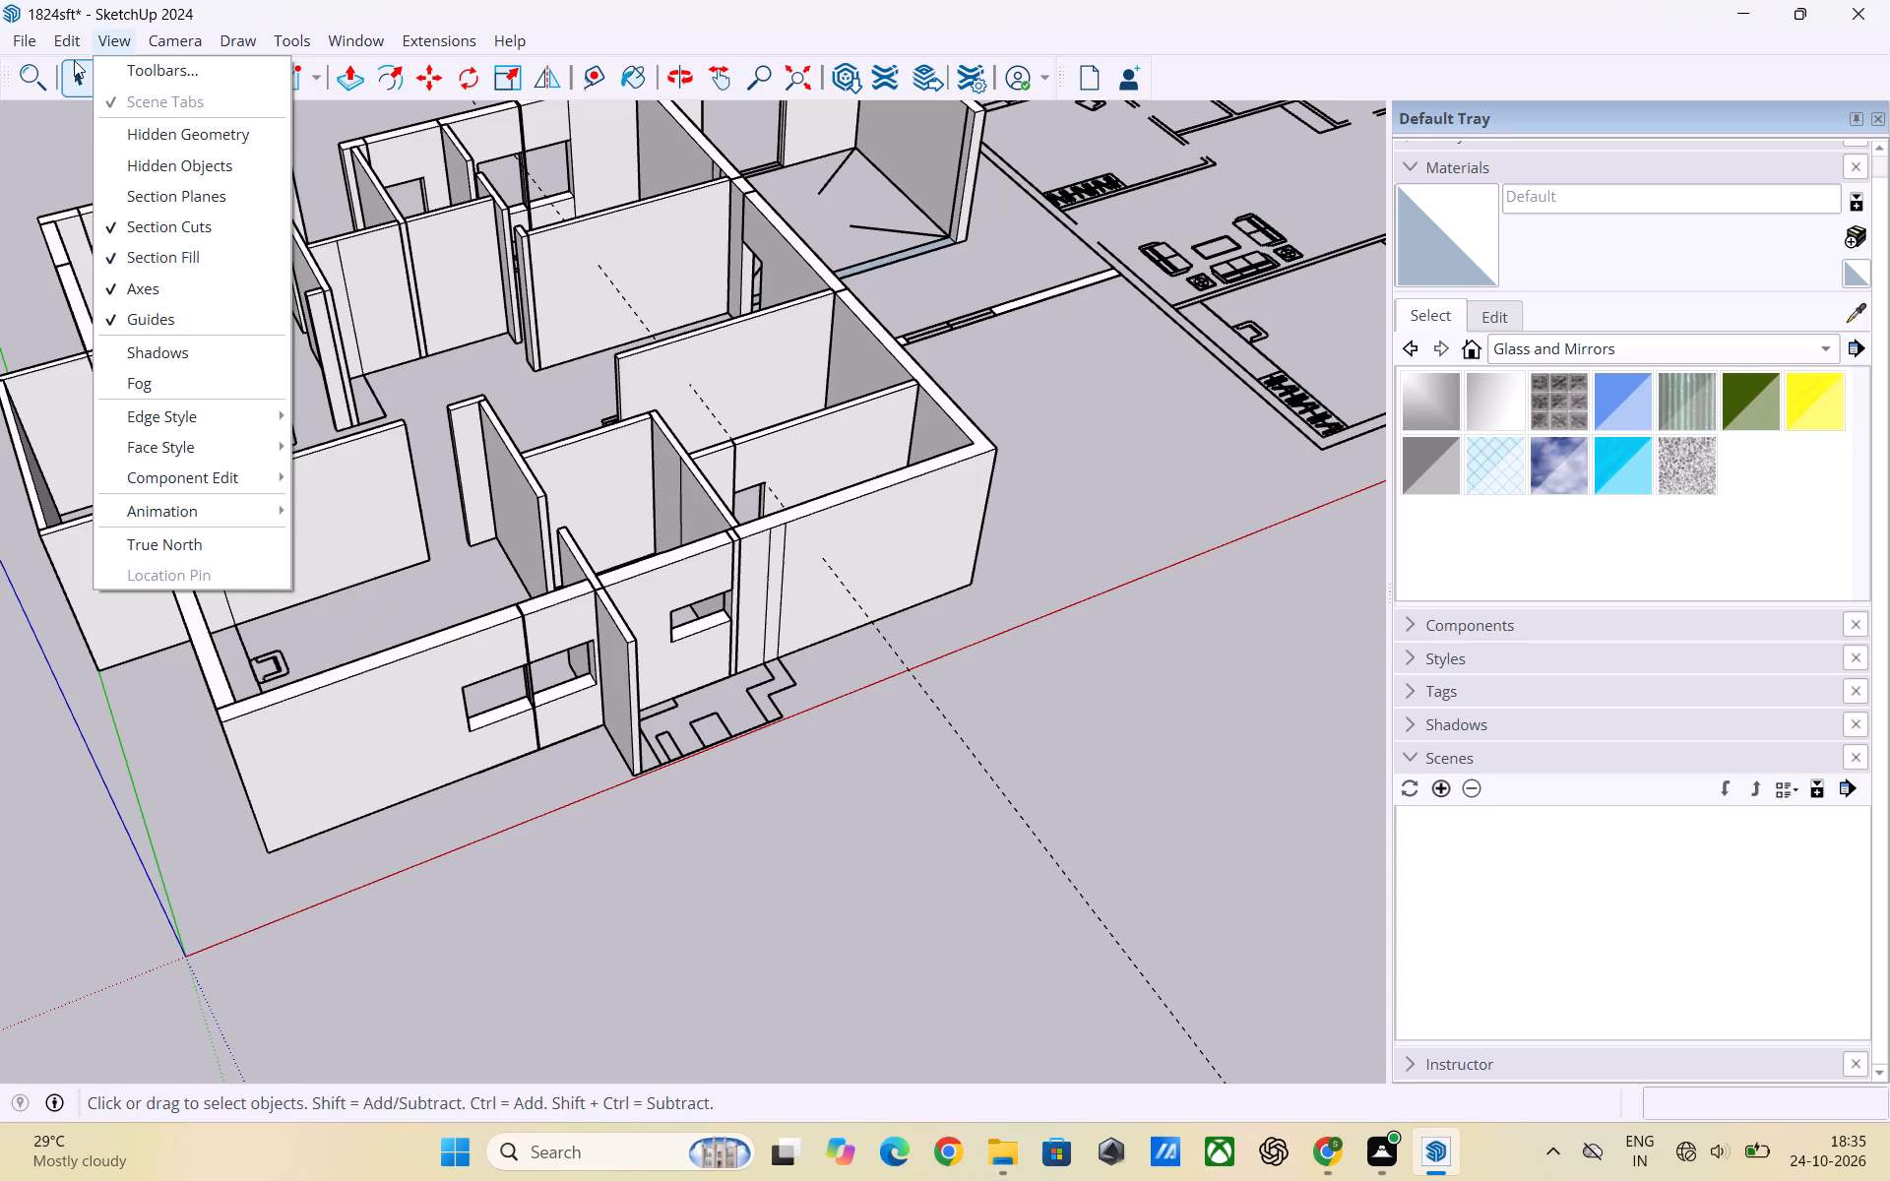
pyautogui.click(130, 287)
pyautogui.click(1091, 672)
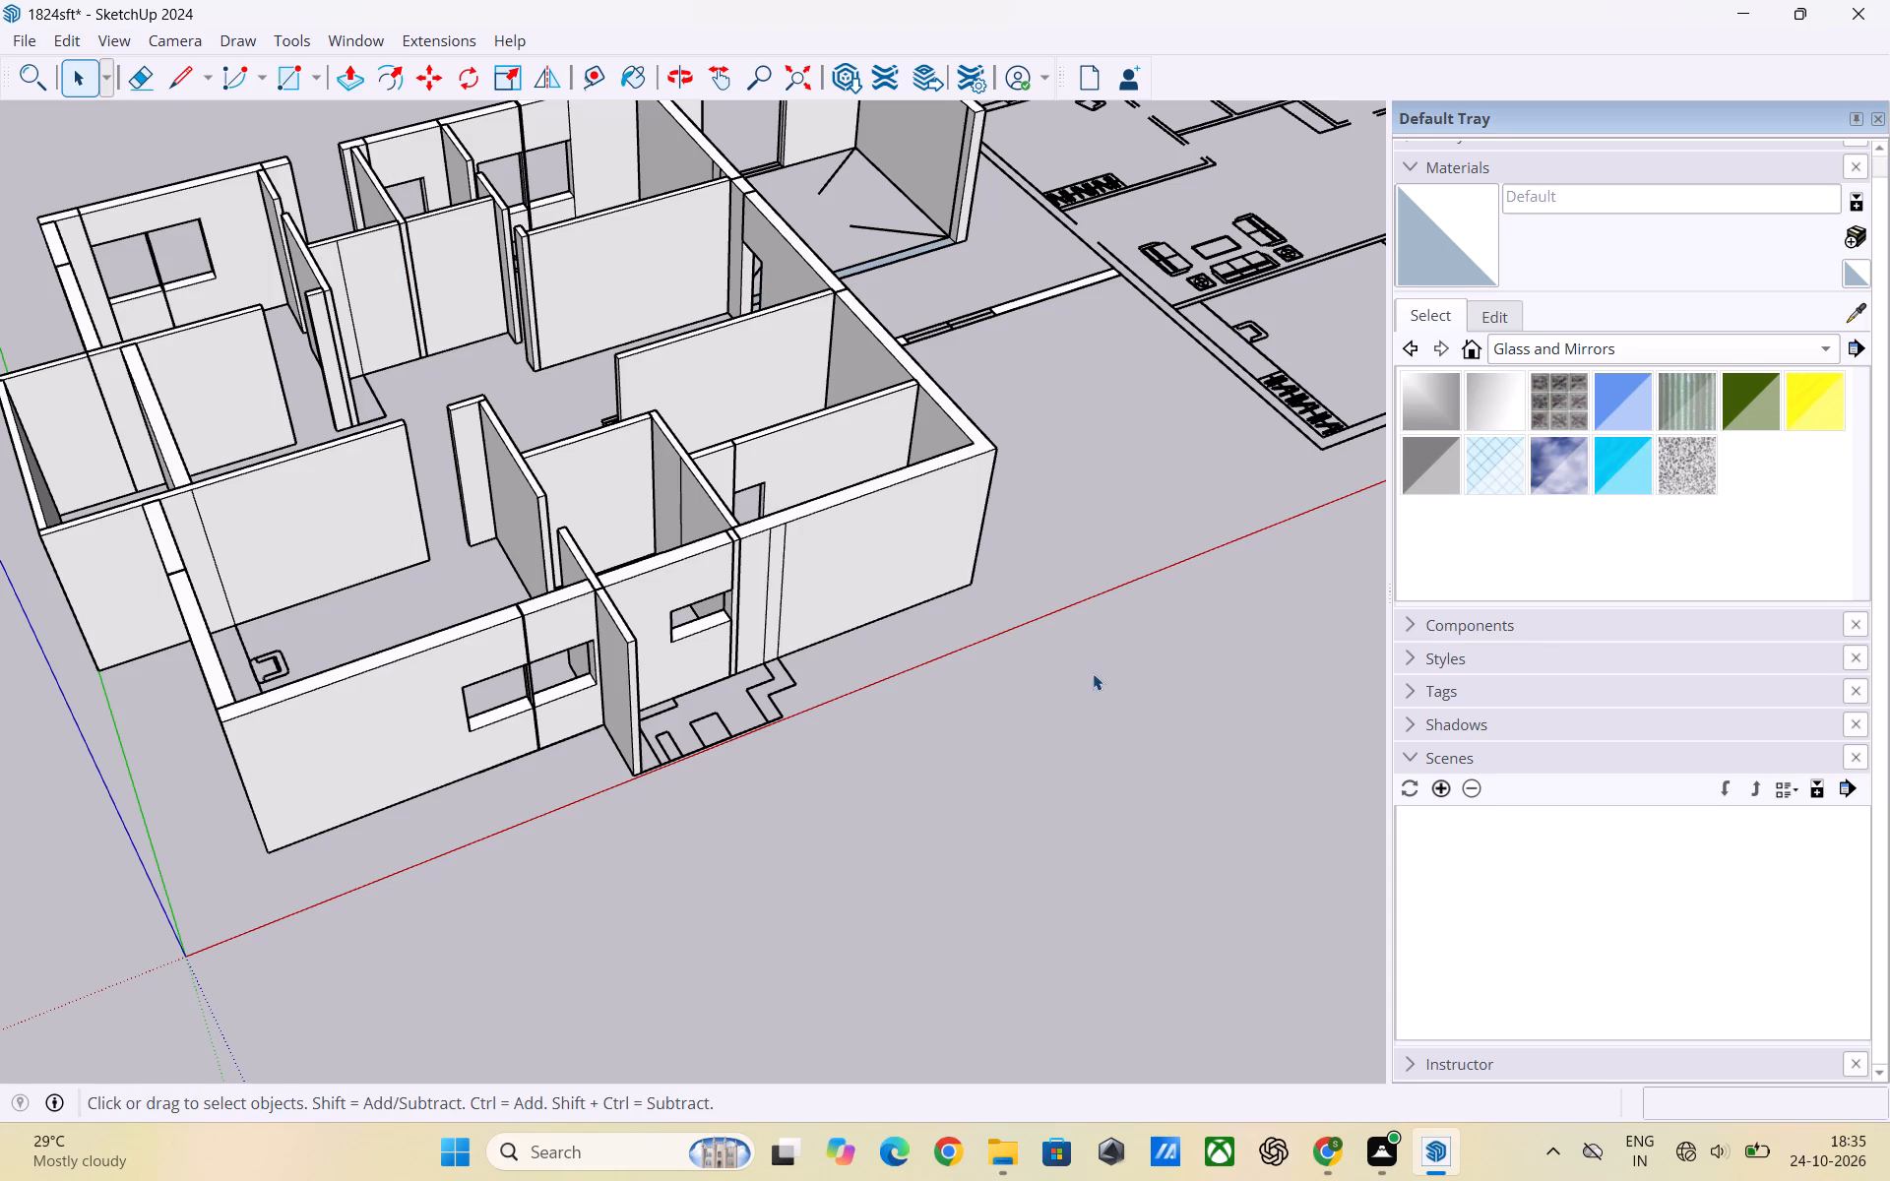
# Examine the new door opening beside the kitchen and the whole apartment model from above.
pyautogui.scroll(2, 724, 469)
pyautogui.moveTo(727, 466); pyautogui.dragTo(782, 656, button='middle')
pyautogui.scroll(-1, 761, 585)
pyautogui.scroll(3, 866, 509)
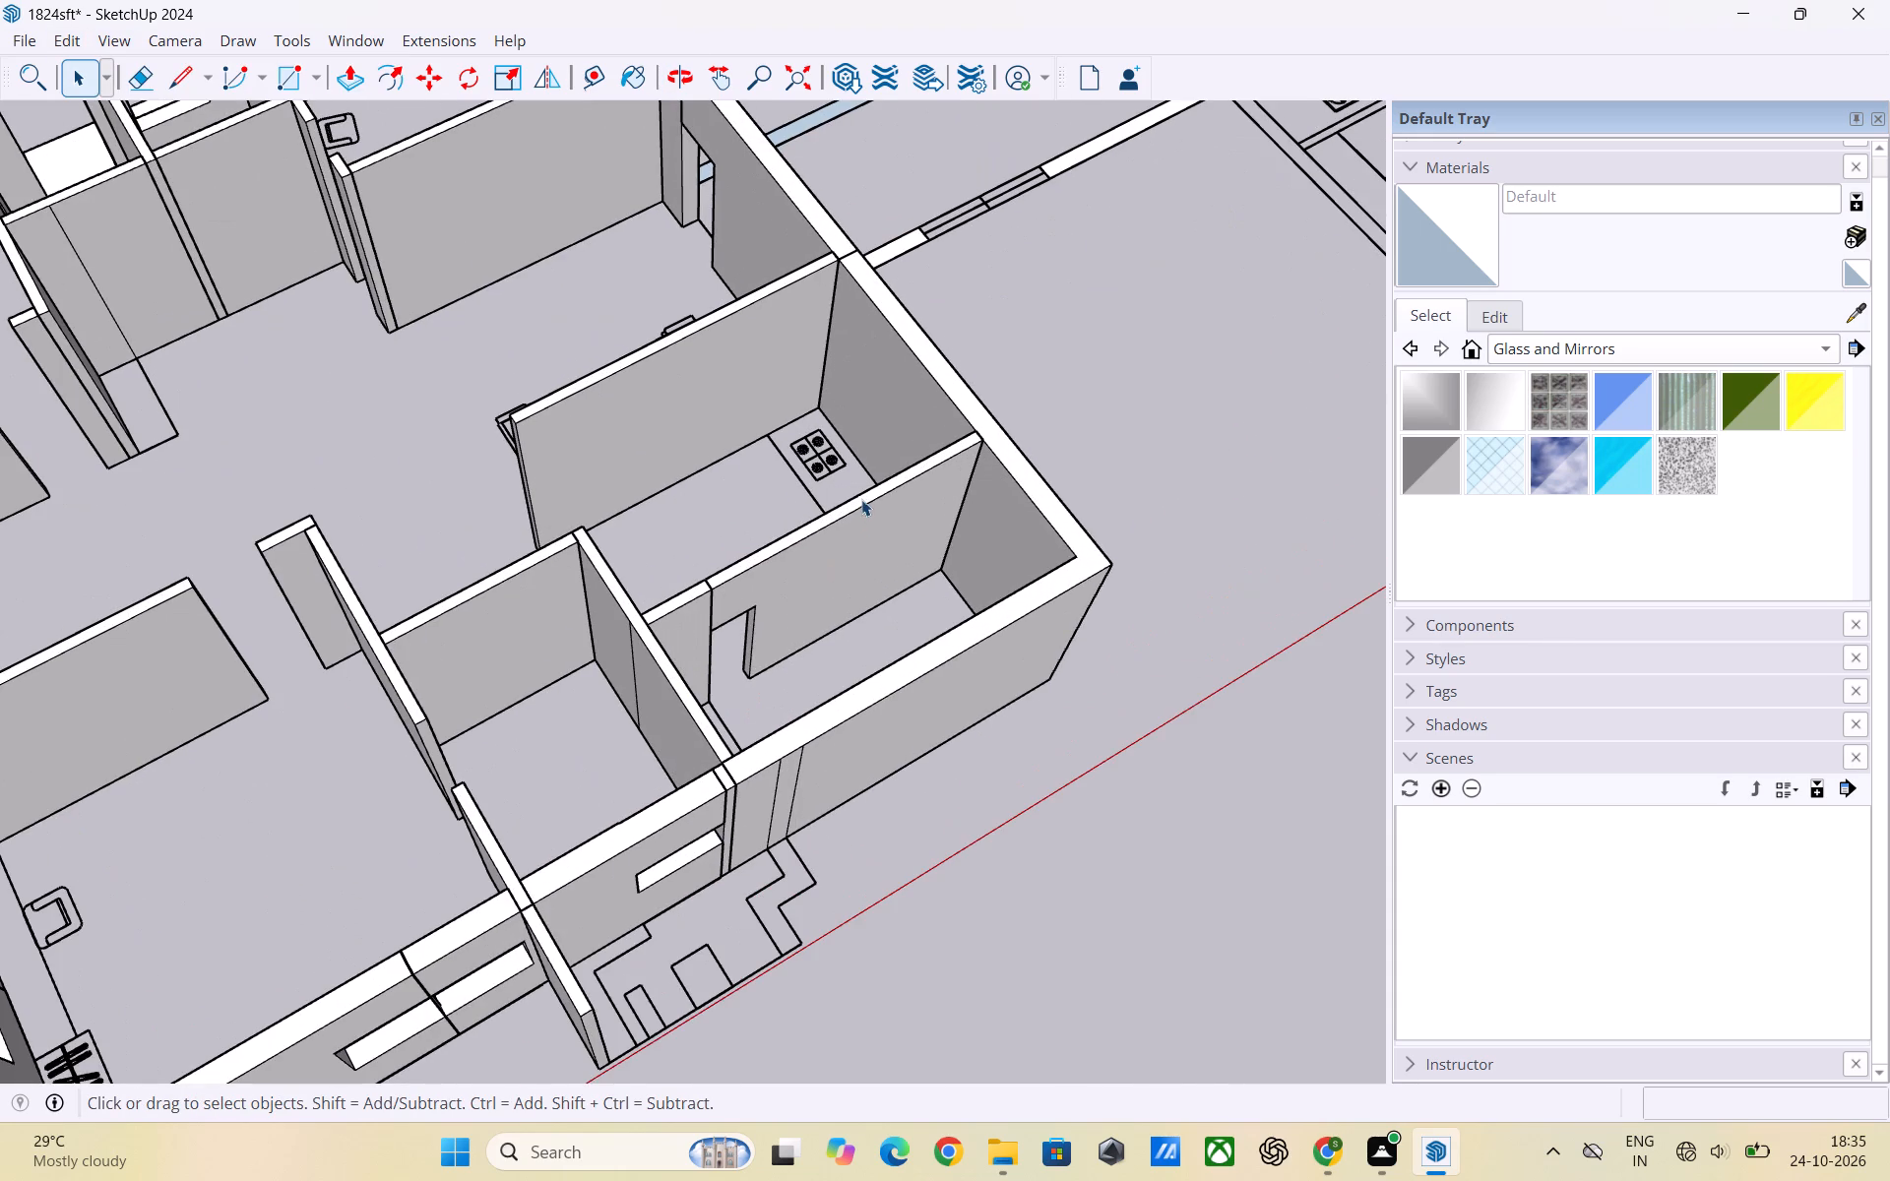
pyautogui.scroll(2, 730, 593)
pyautogui.moveTo(721, 627); pyautogui.dragTo(583, 526, button='middle')
pyautogui.scroll(3, 591, 512)
pyautogui.moveTo(666, 545); pyautogui.dragTo(698, 578, button='middle')
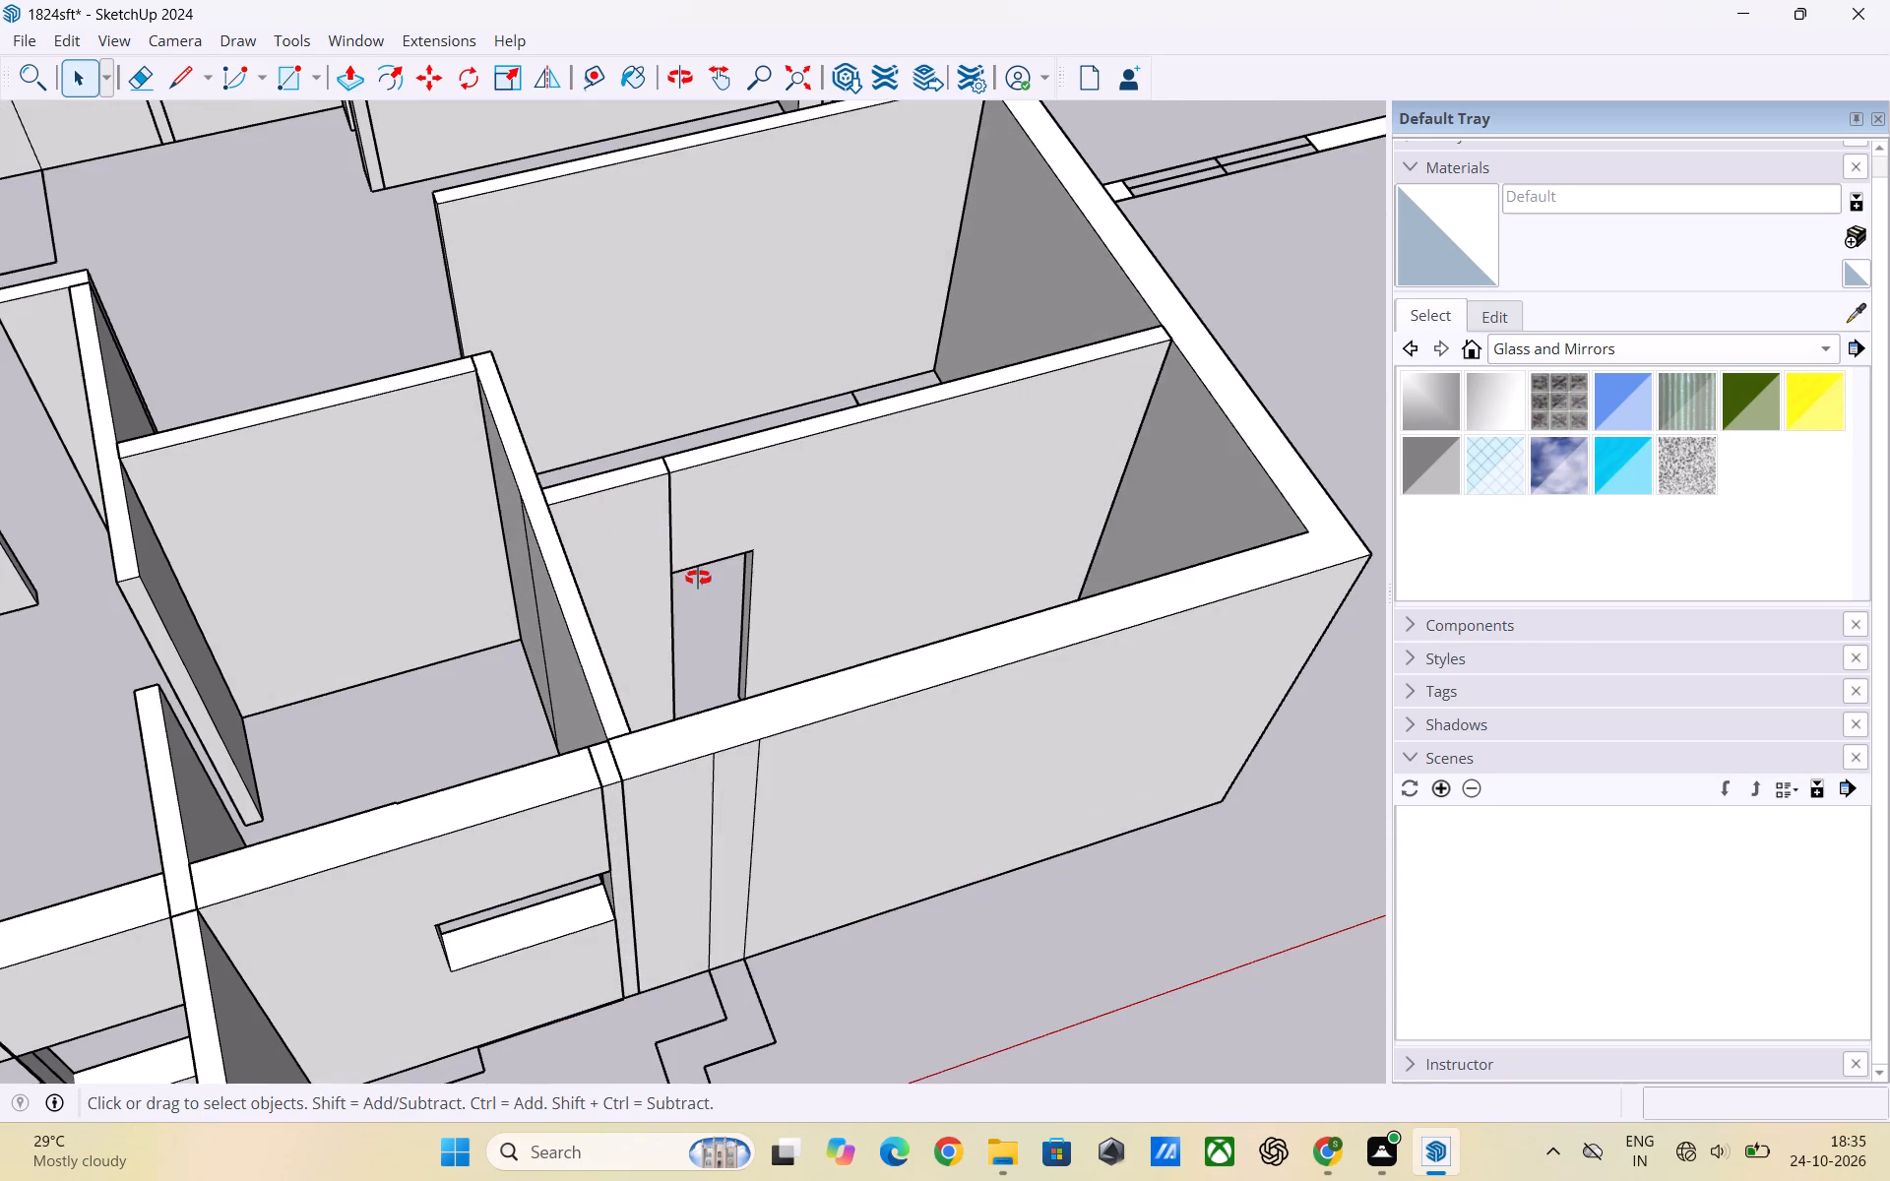
pyautogui.moveTo(698, 578); pyautogui.dragTo(947, 633, button='middle')
pyautogui.scroll(-9, 1068, 544)
pyautogui.scroll(-3, 953, 543)
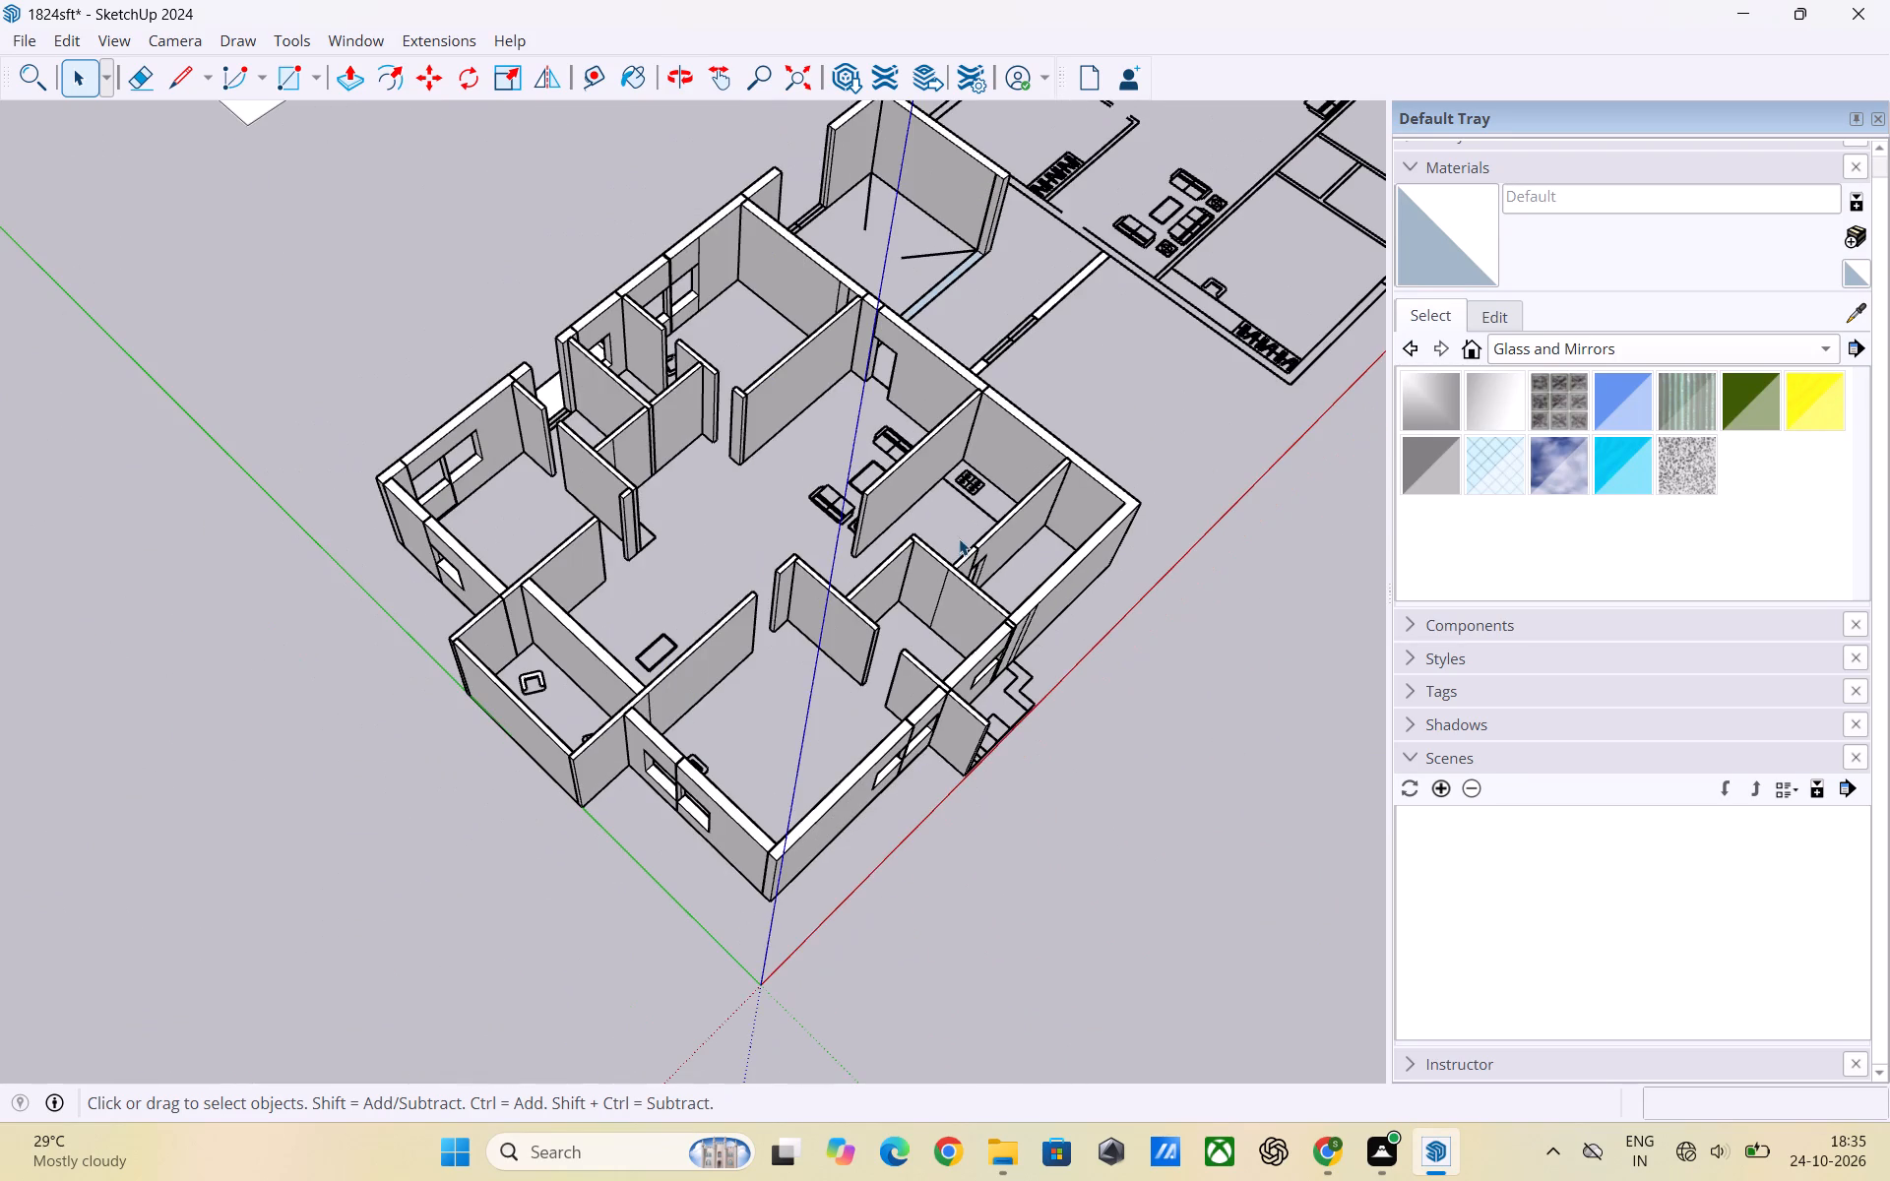
pyautogui.scroll(-2, 895, 535)
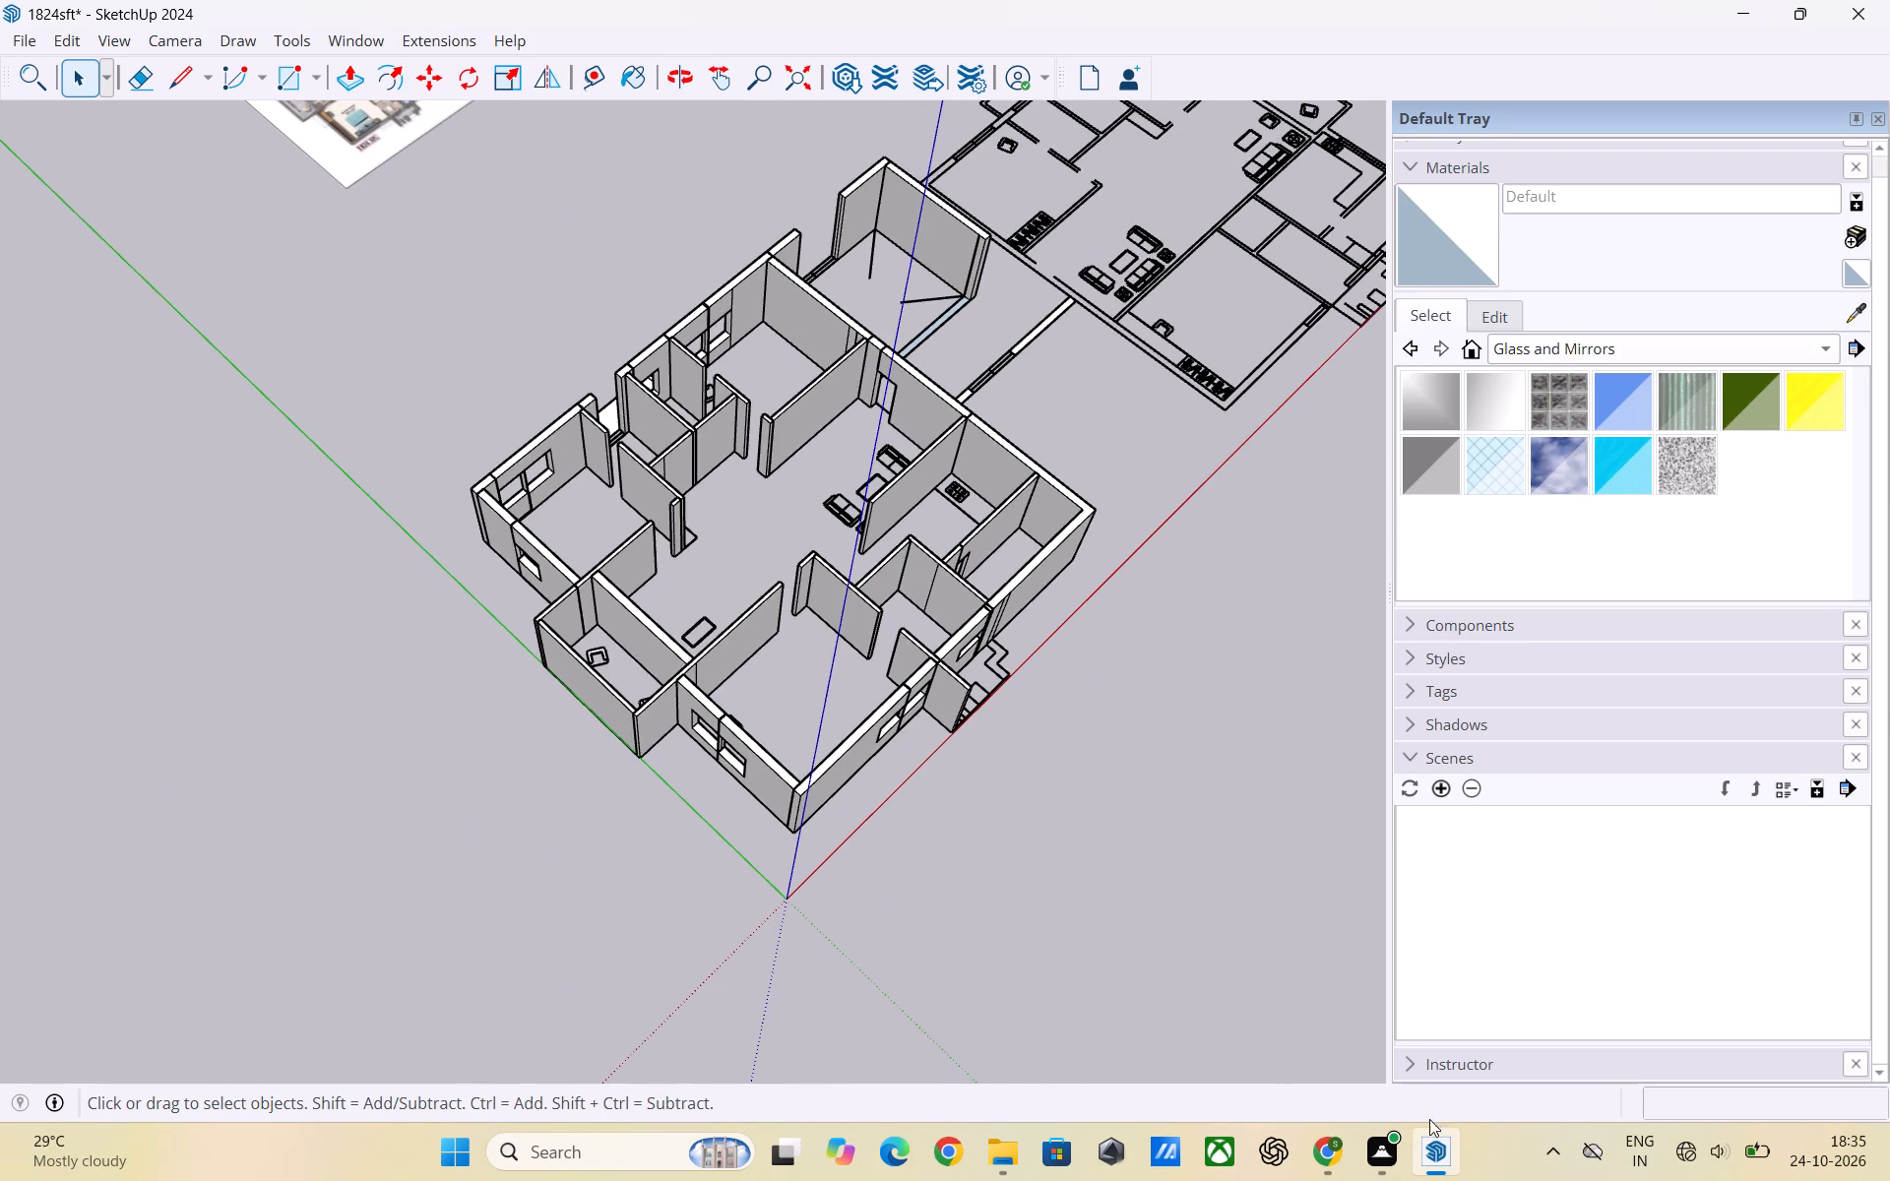
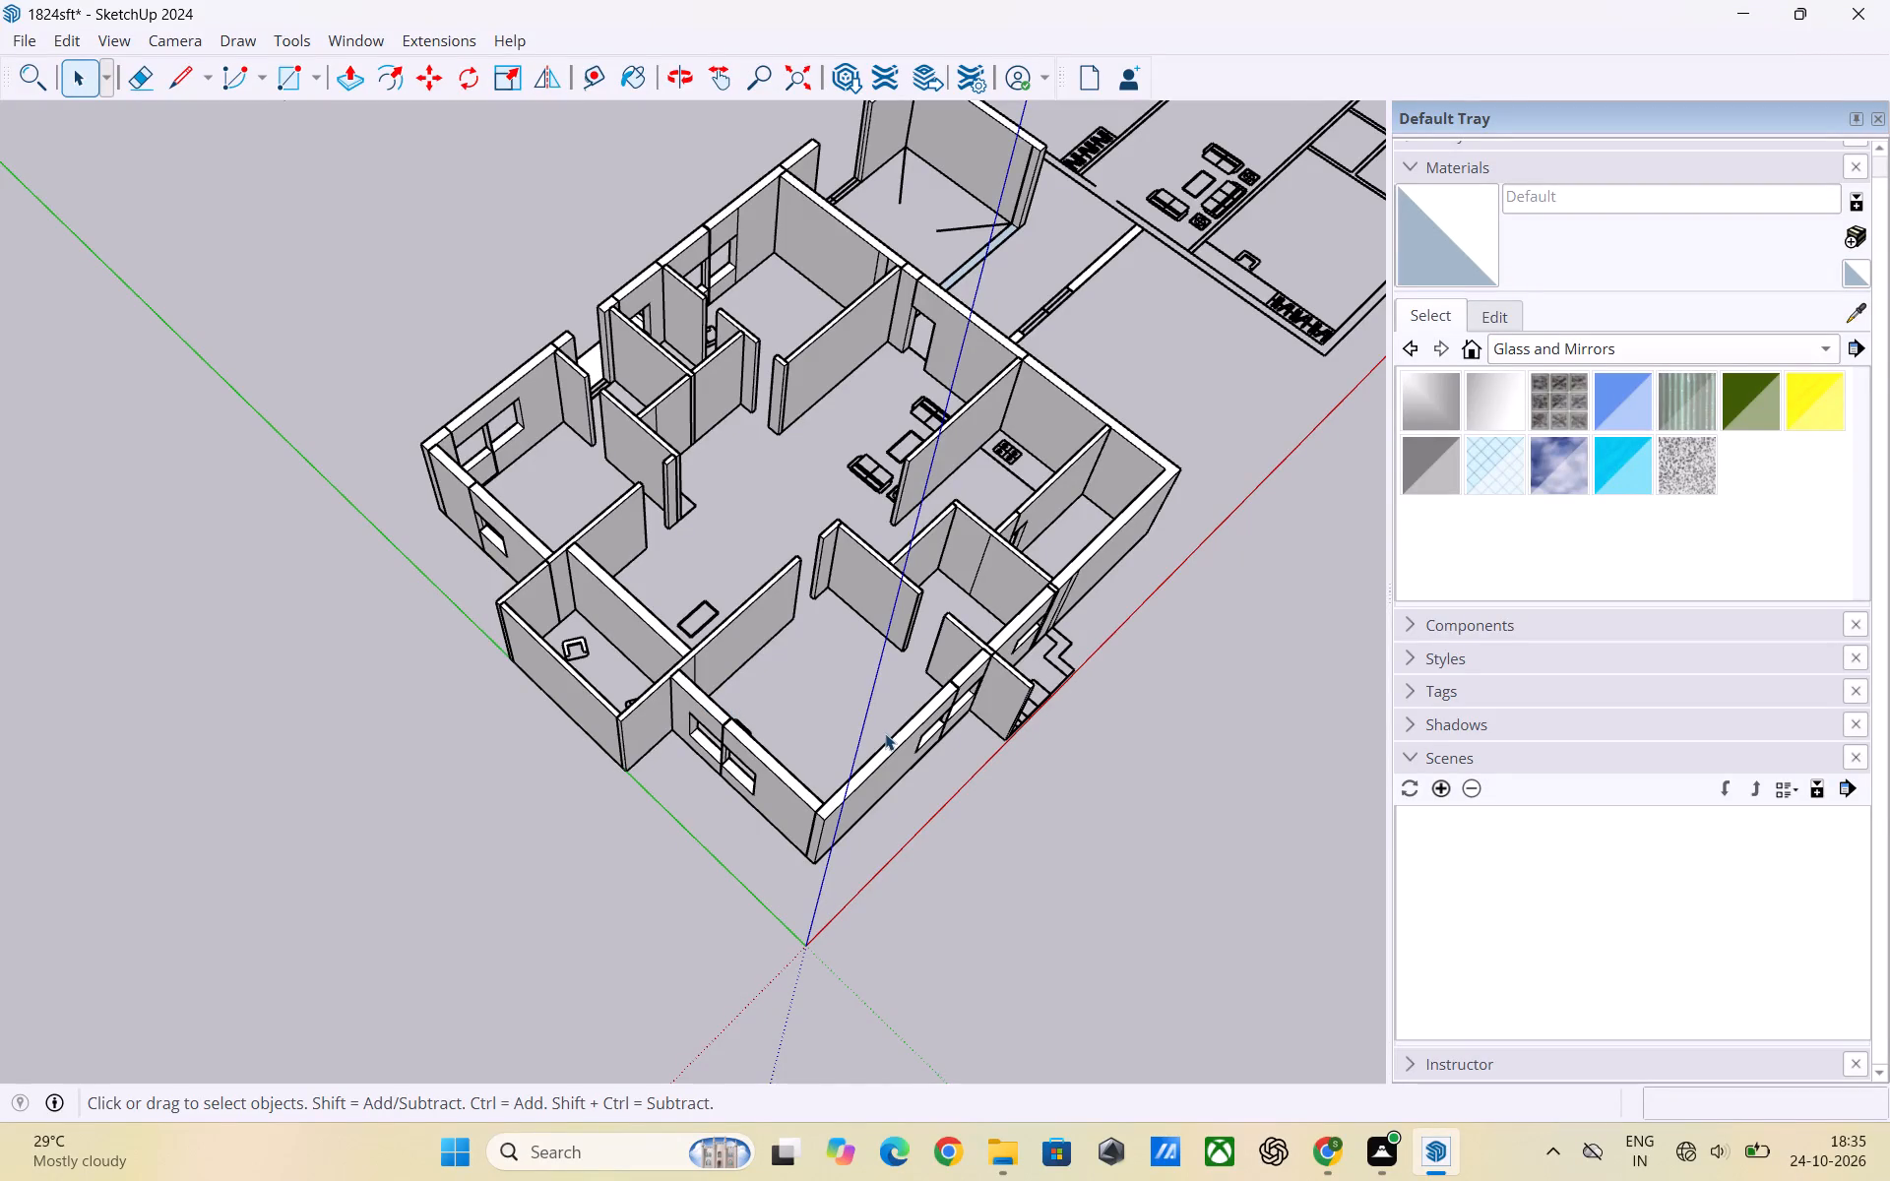
# Examine the apartment's outer walls, window openings and interior partitions from several sides for openings that still need work.
pyautogui.scroll(6, 880, 741)
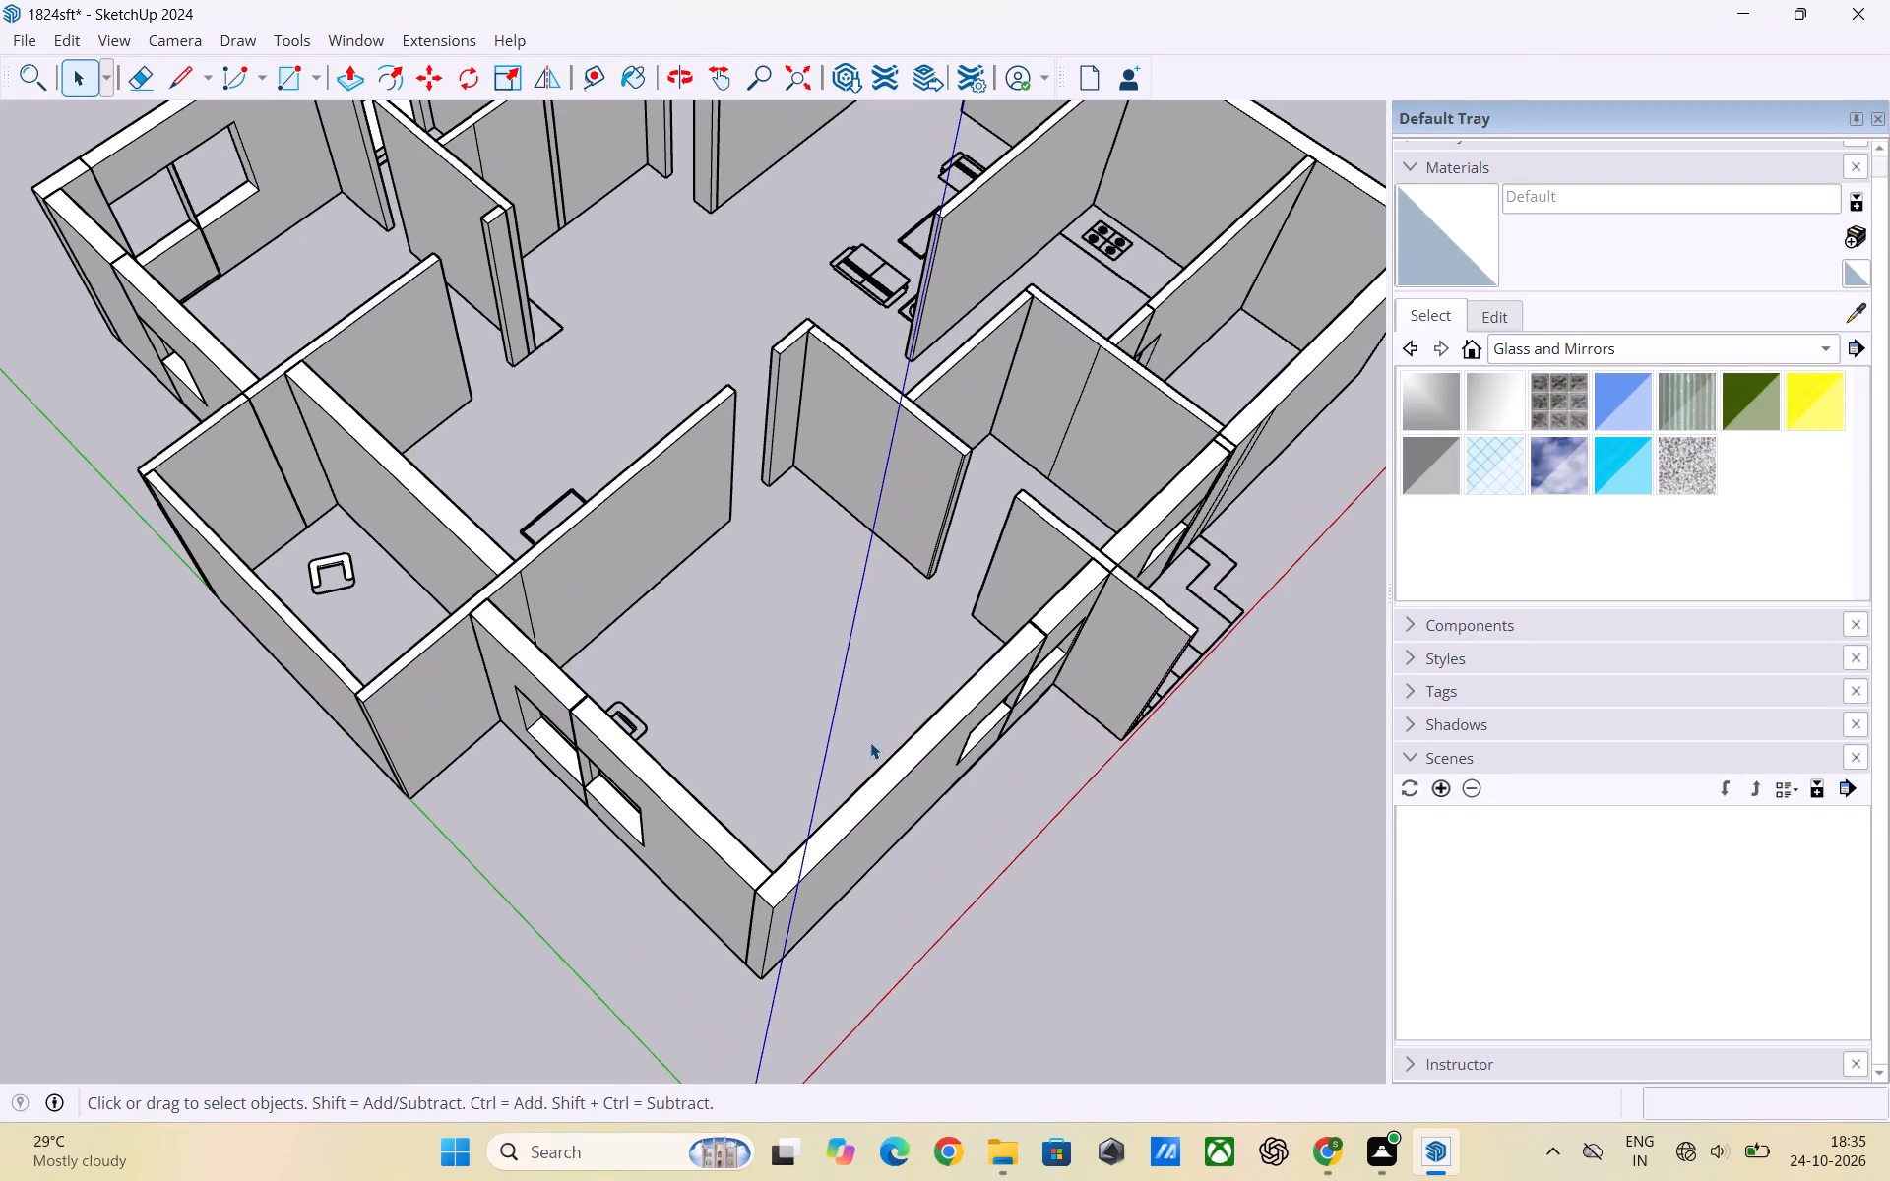
pyautogui.scroll(3, 870, 742)
pyautogui.moveTo(859, 811); pyautogui.dragTo(759, 528, button='middle')
pyautogui.moveTo(1046, 631); pyautogui.dragTo(715, 617, button='middle')
pyautogui.scroll(2, 769, 617)
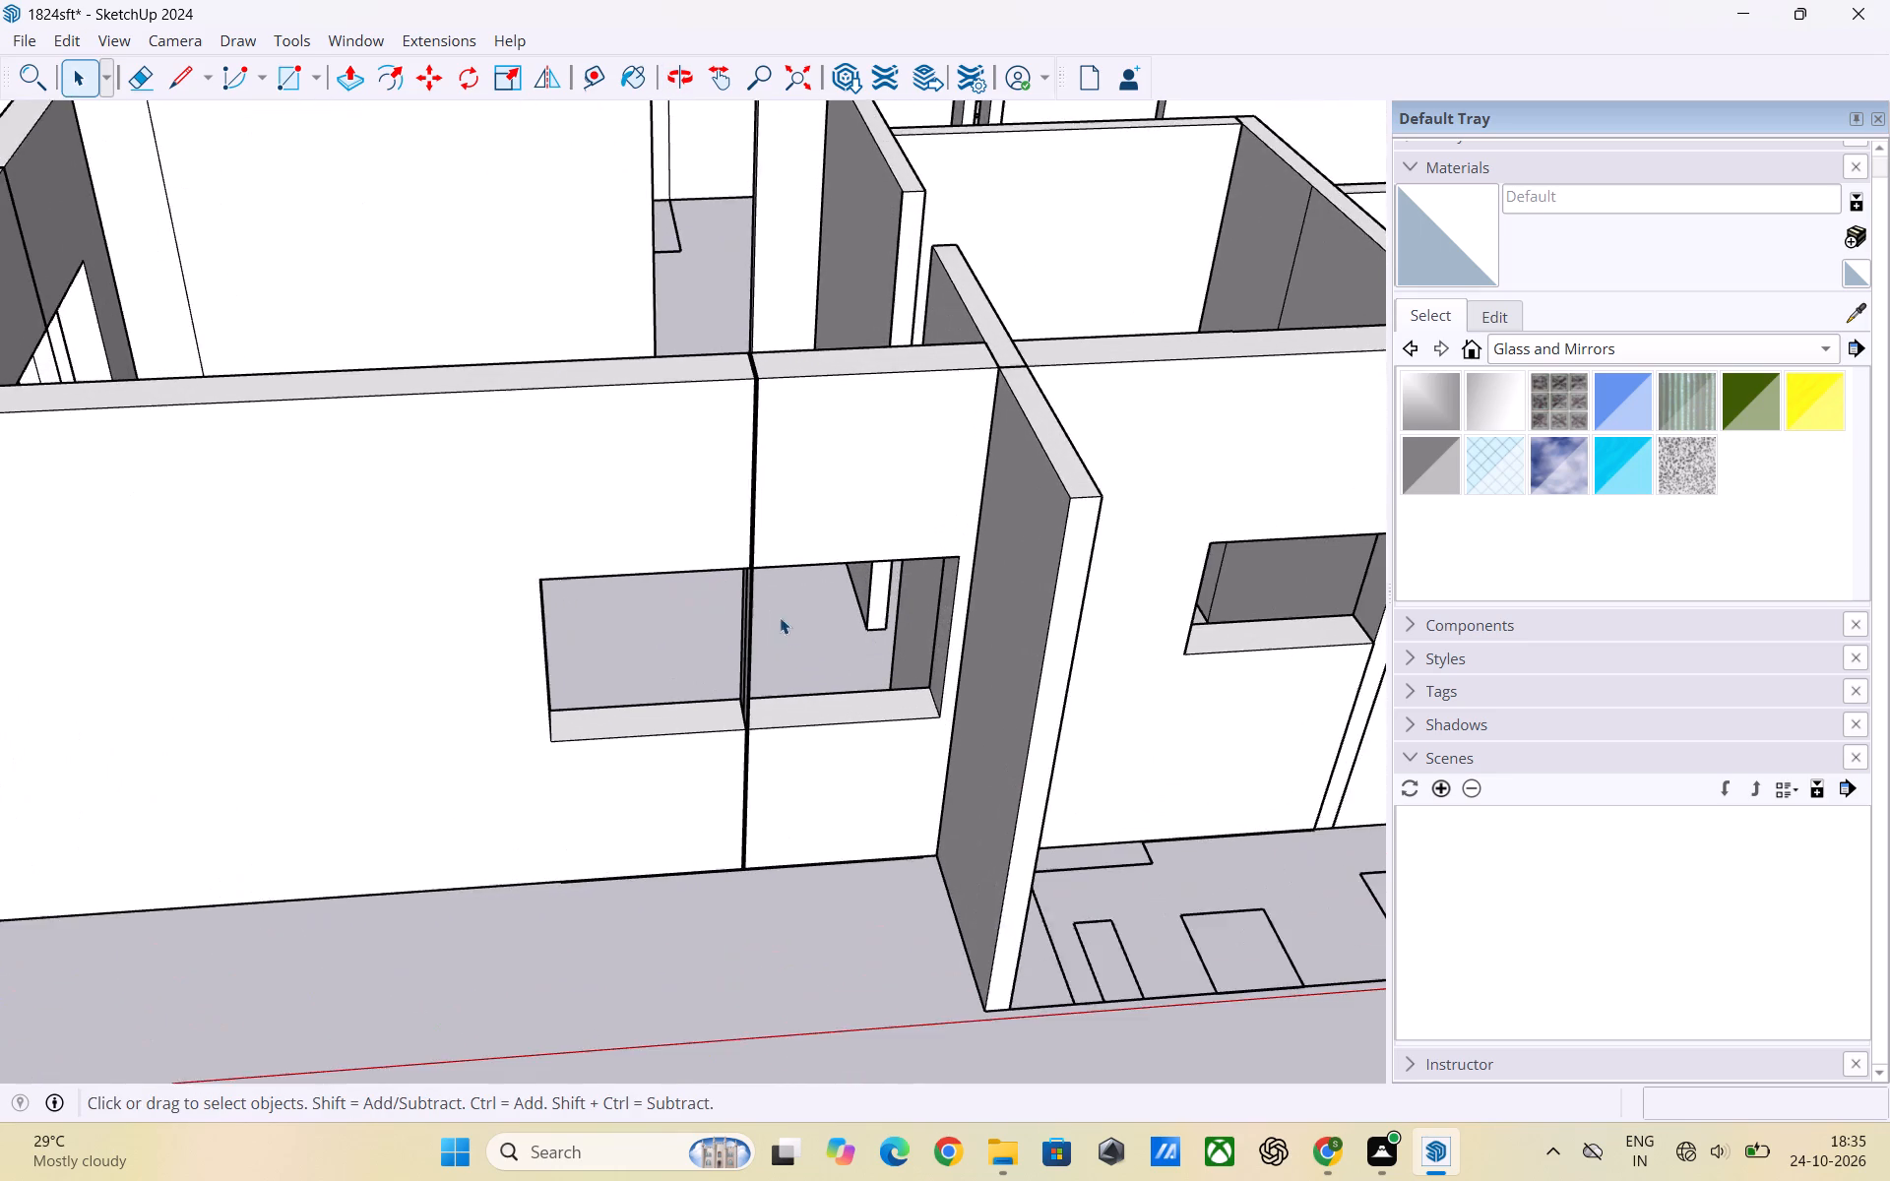
pyautogui.scroll(3, 780, 617)
pyautogui.moveTo(836, 658); pyautogui.dragTo(599, 658, button='middle')
pyautogui.scroll(-5, 879, 633)
pyautogui.moveTo(681, 644); pyautogui.dragTo(708, 645, button='middle')
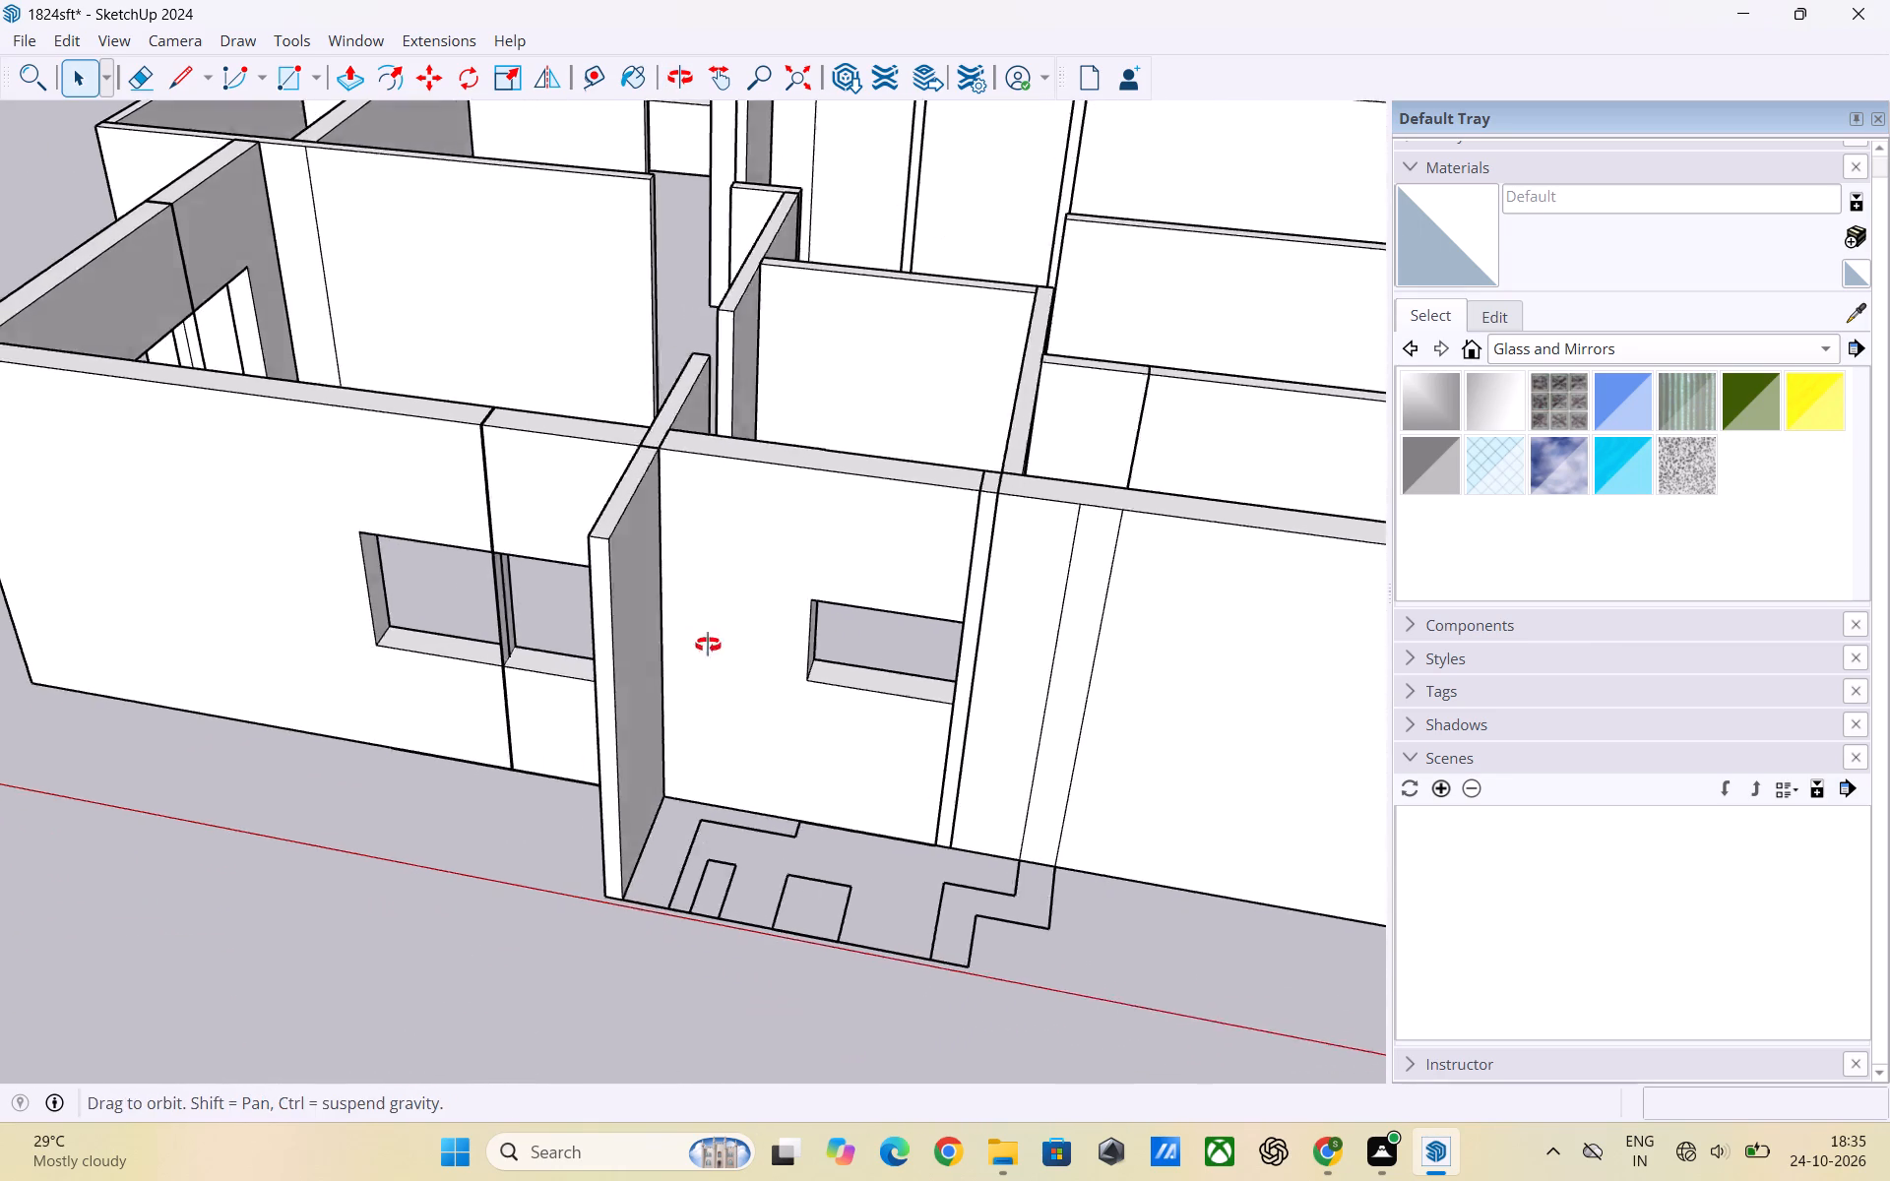
pyautogui.moveTo(708, 645); pyautogui.dragTo(900, 650, button='middle')
pyautogui.scroll(-8, 836, 638)
pyautogui.scroll(-4, 729, 688)
pyautogui.moveTo(733, 702); pyautogui.dragTo(823, 808, button='middle')
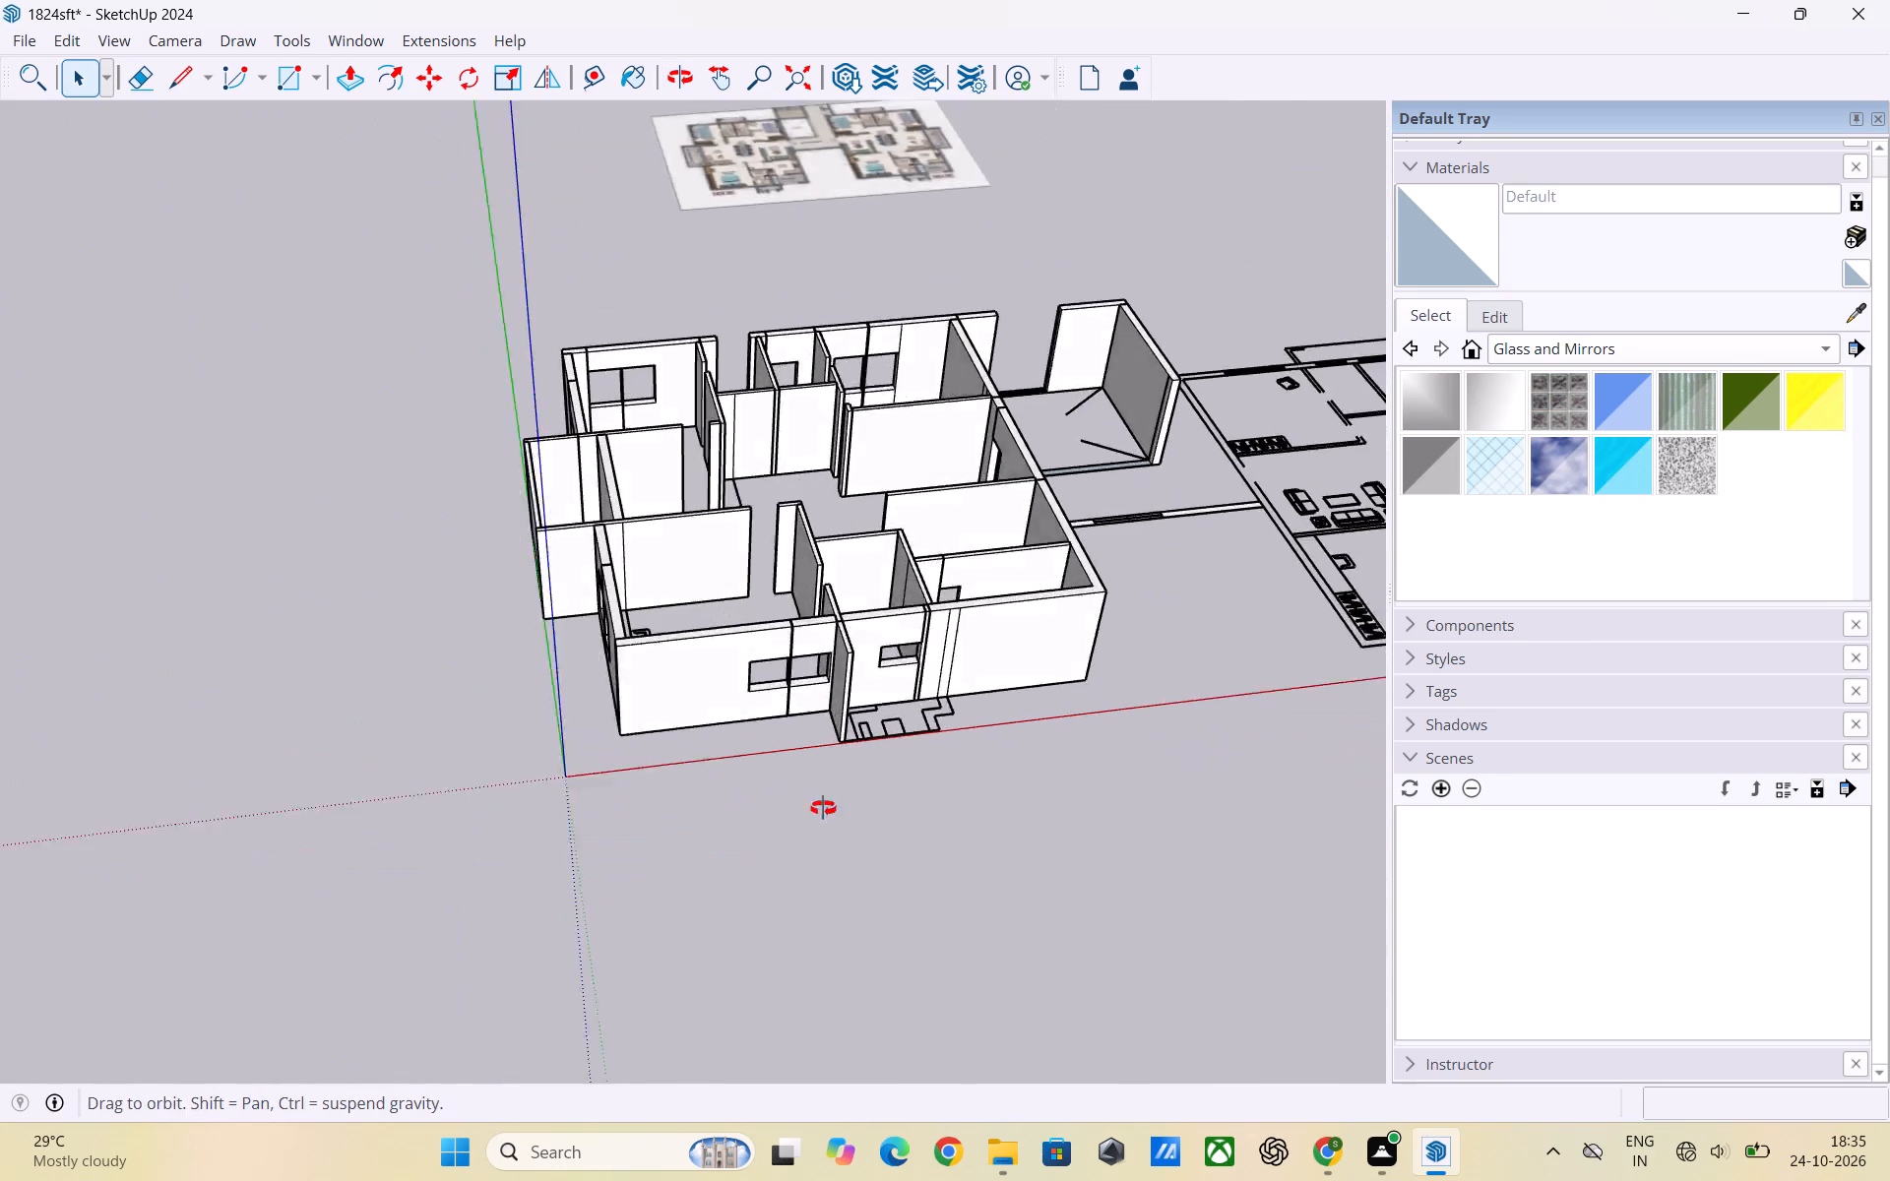
pyautogui.moveTo(823, 808); pyautogui.dragTo(1512, 876, button='middle')
pyautogui.scroll(5, 938, 587)
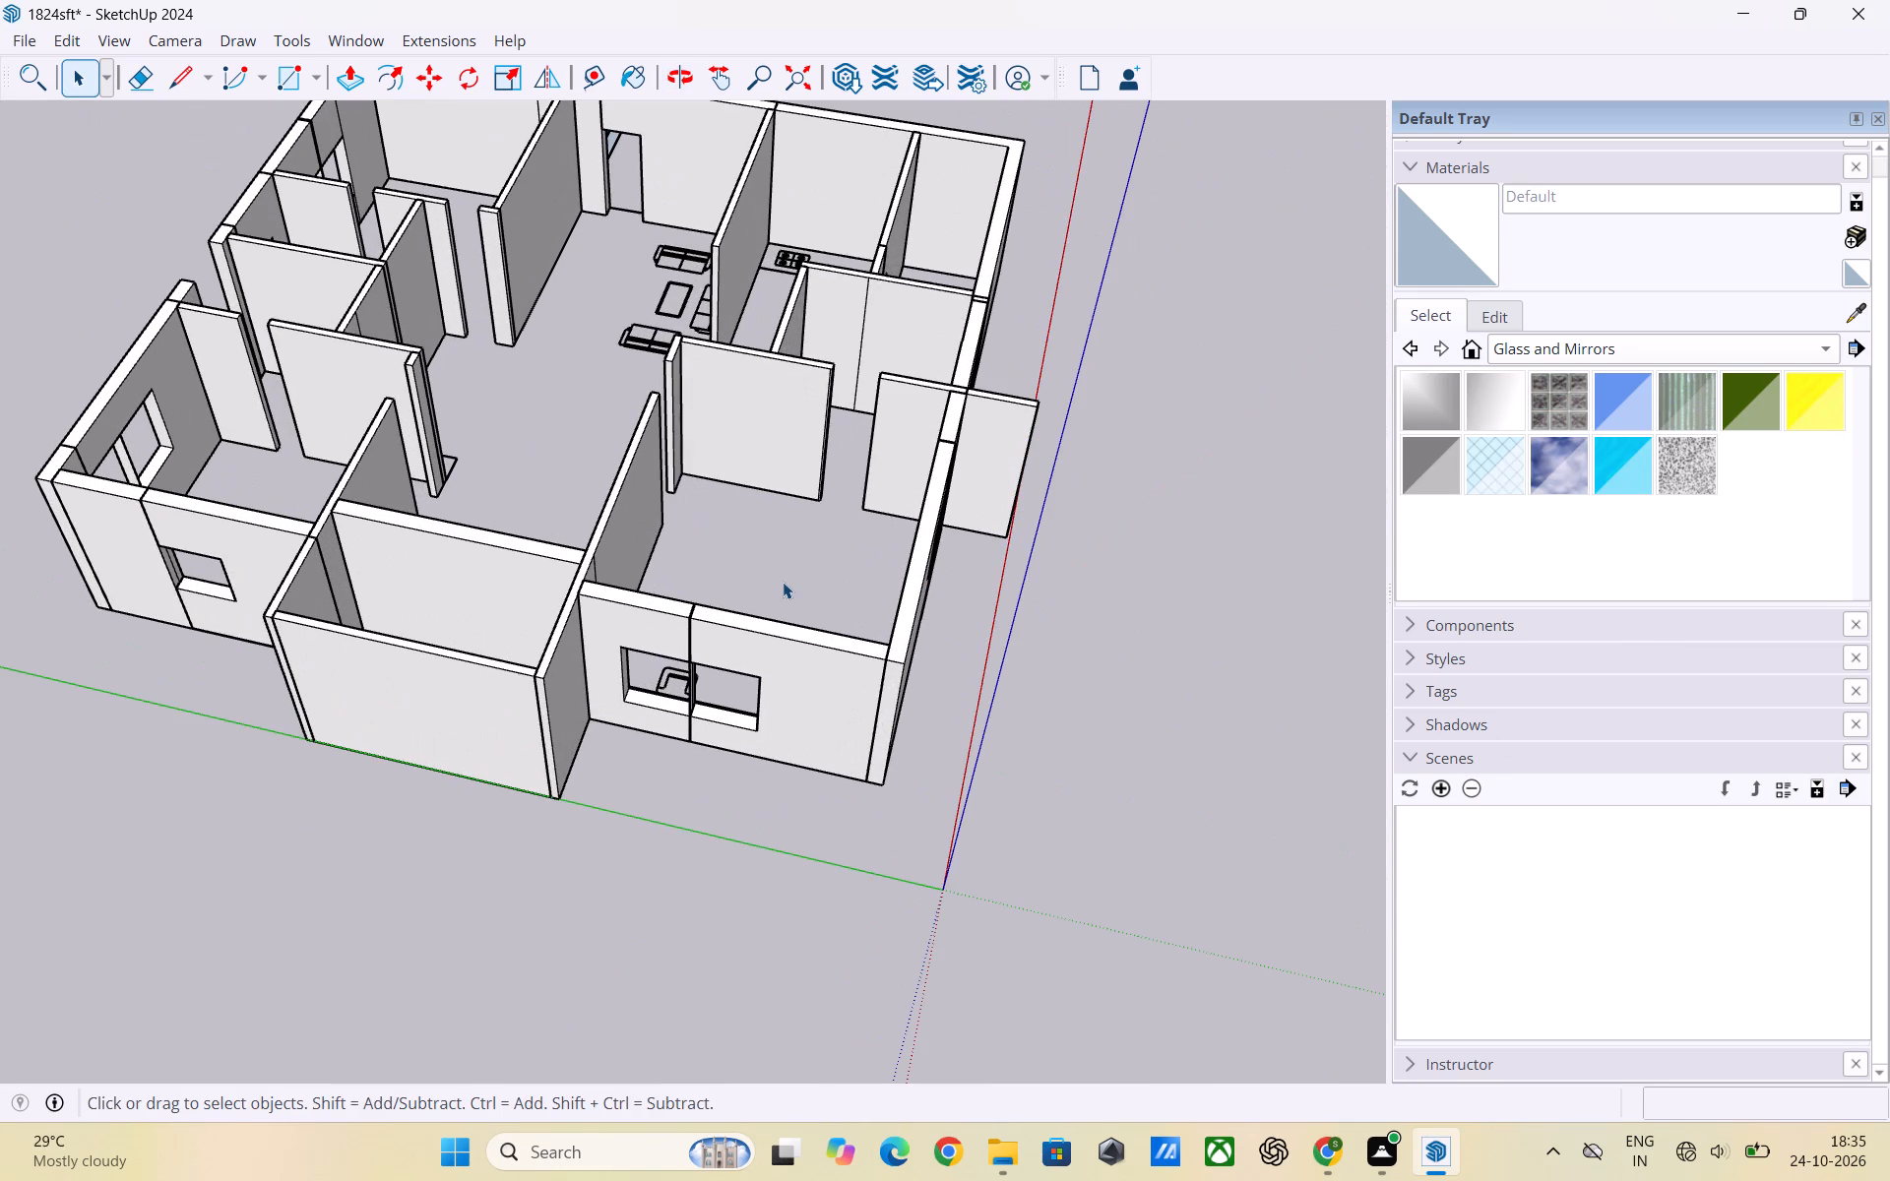
pyautogui.scroll(-4, 1030, 651)
pyautogui.scroll(2, 664, 532)
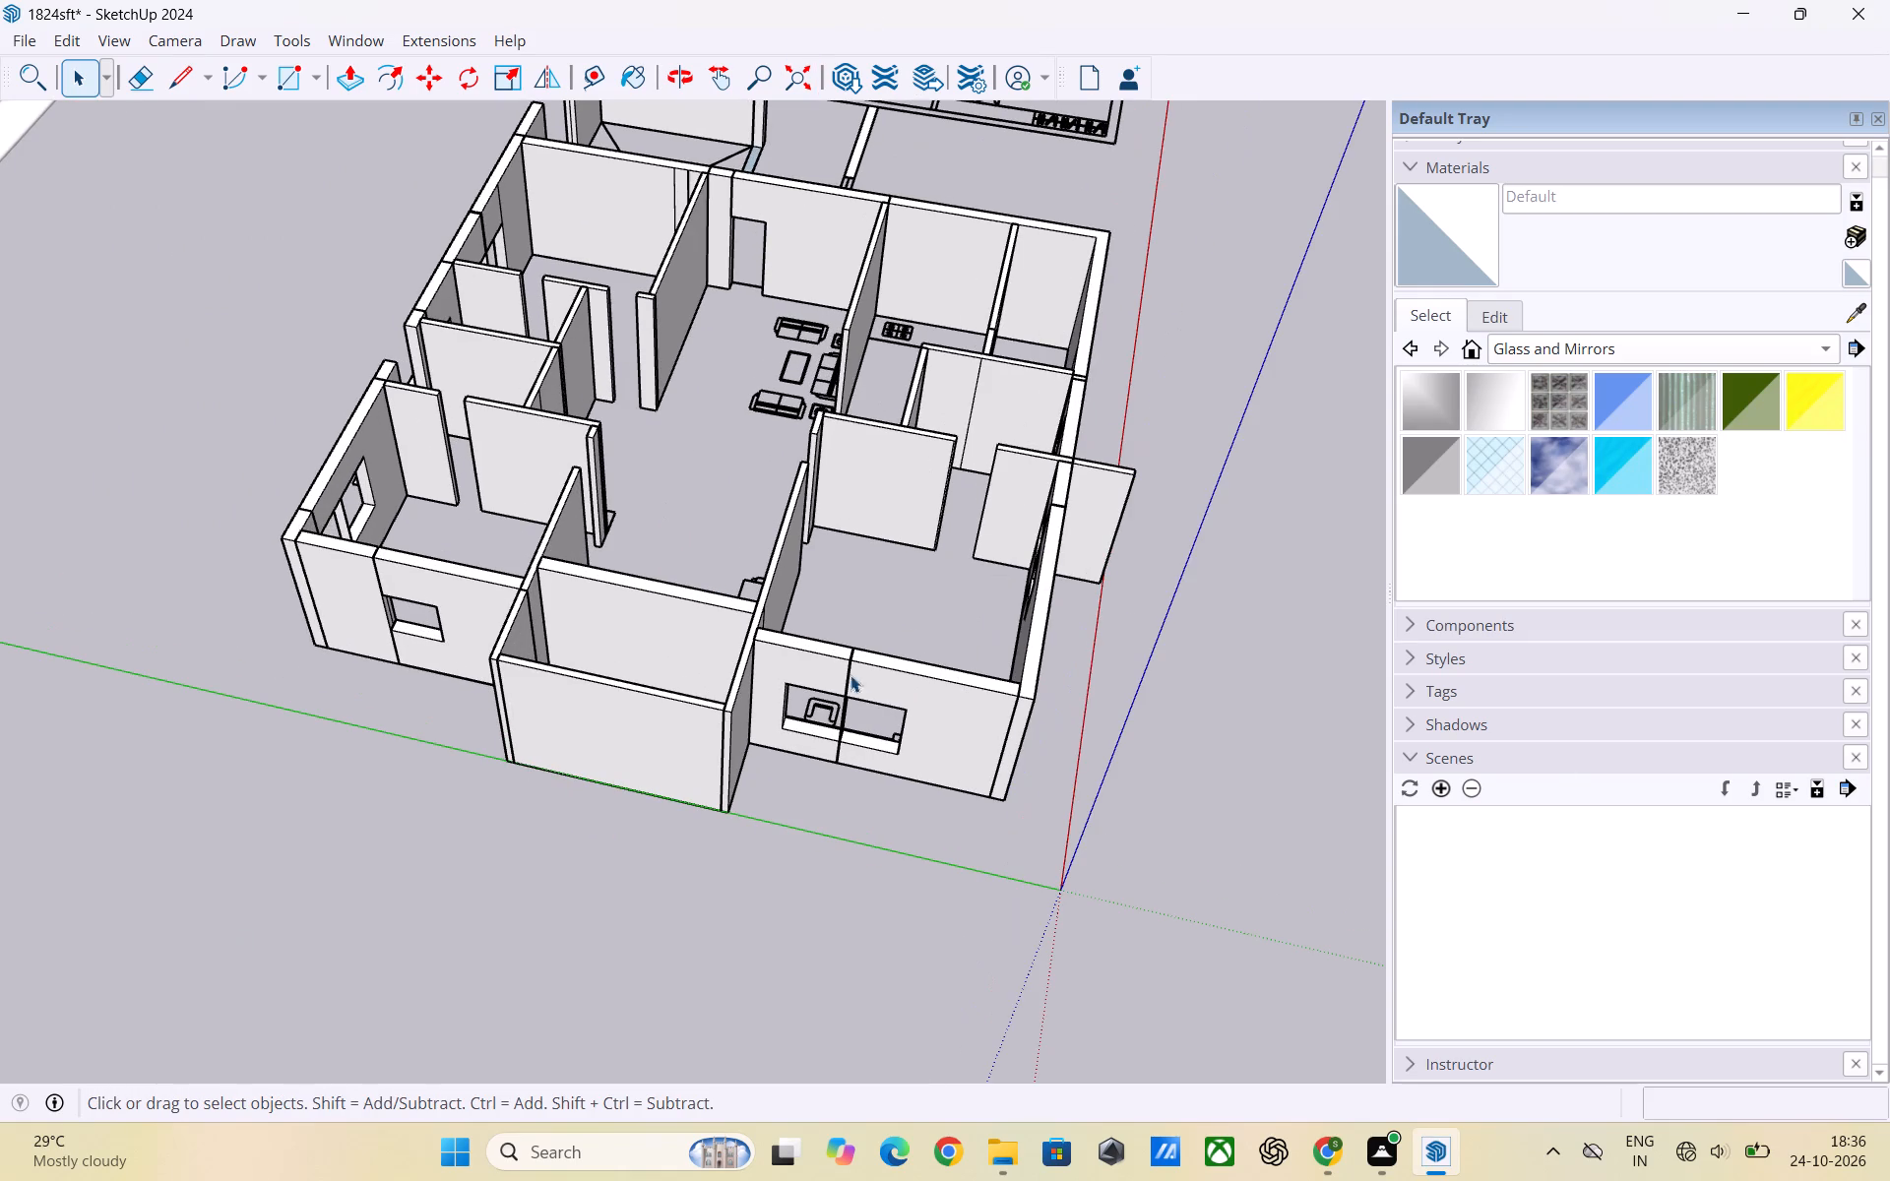
pyautogui.scroll(-2, 1515, 1057)
pyautogui.scroll(-4, 1137, 967)
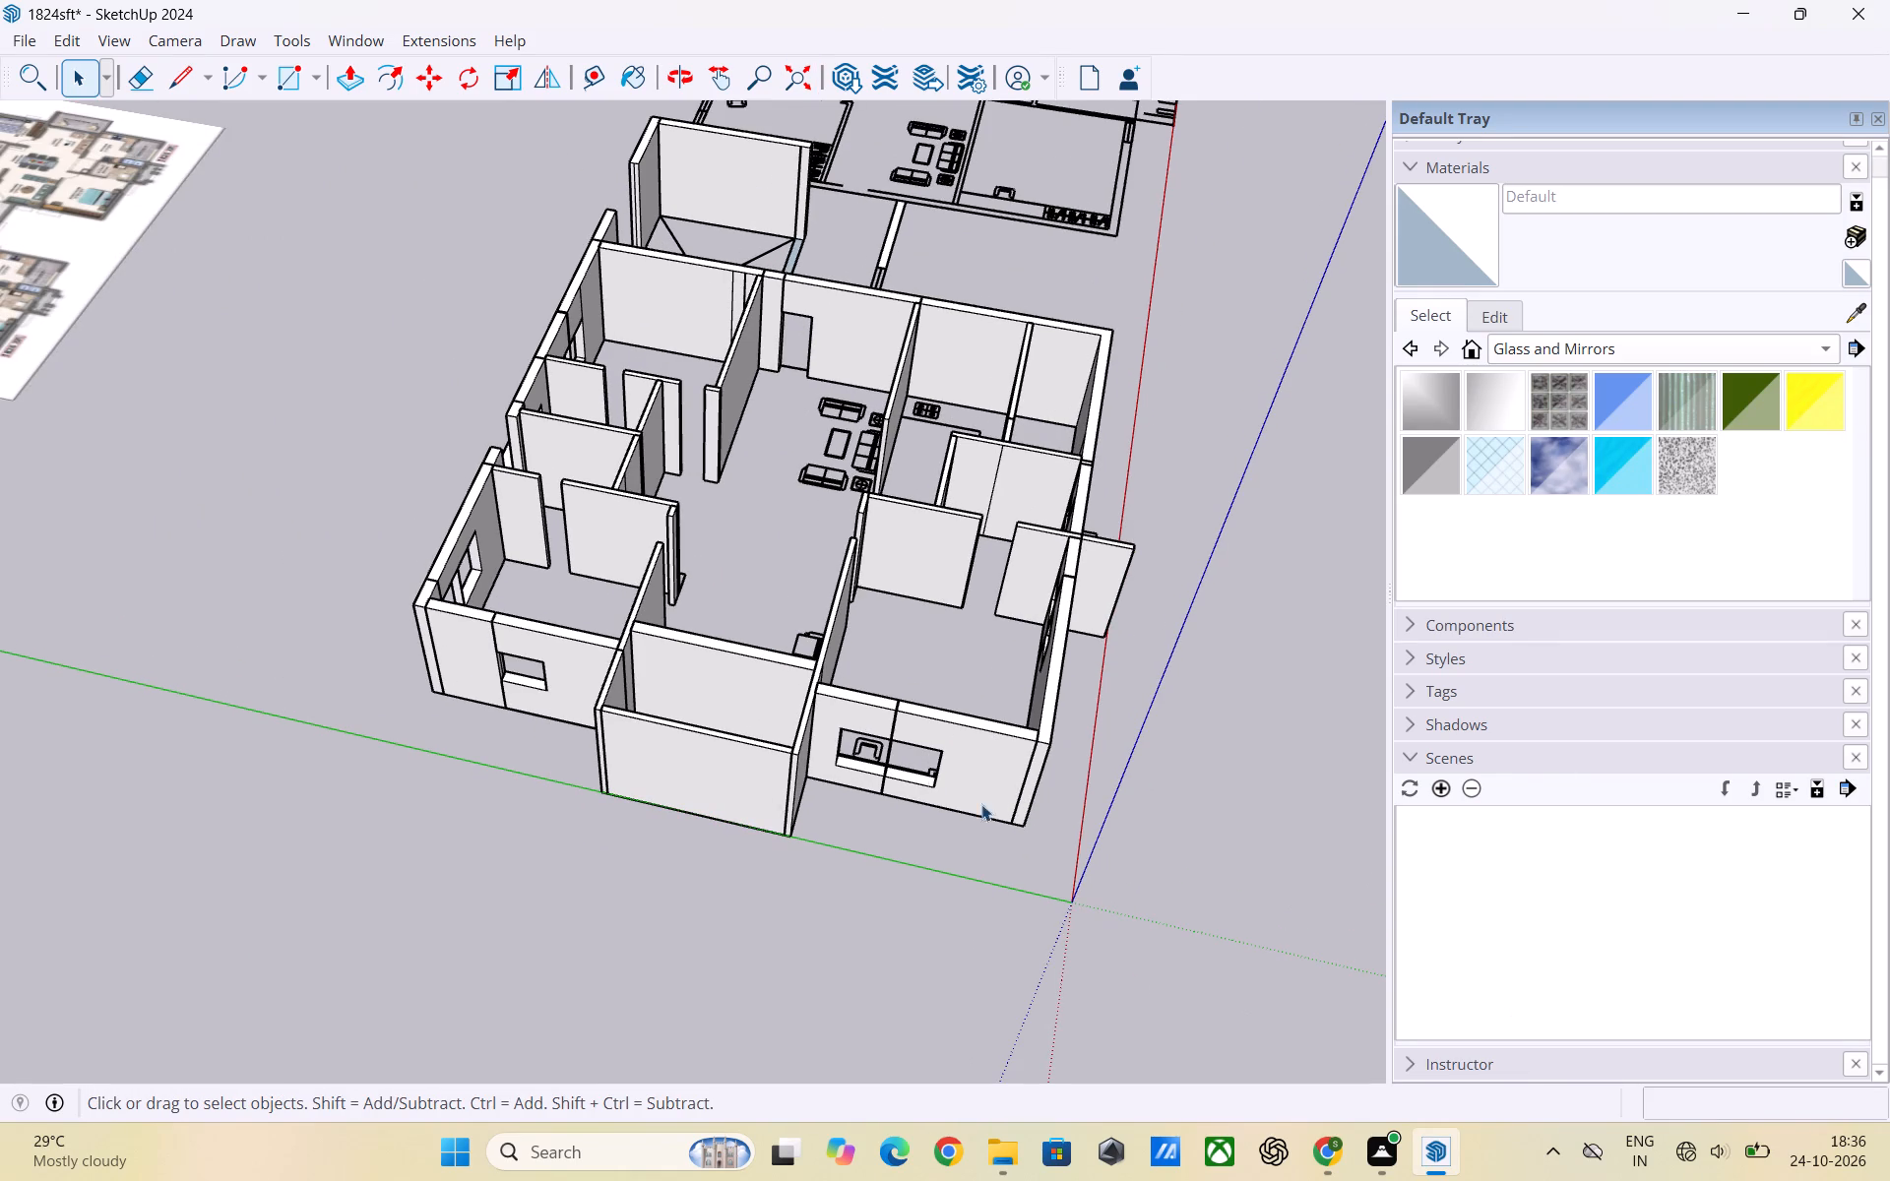
pyautogui.scroll(6, 892, 479)
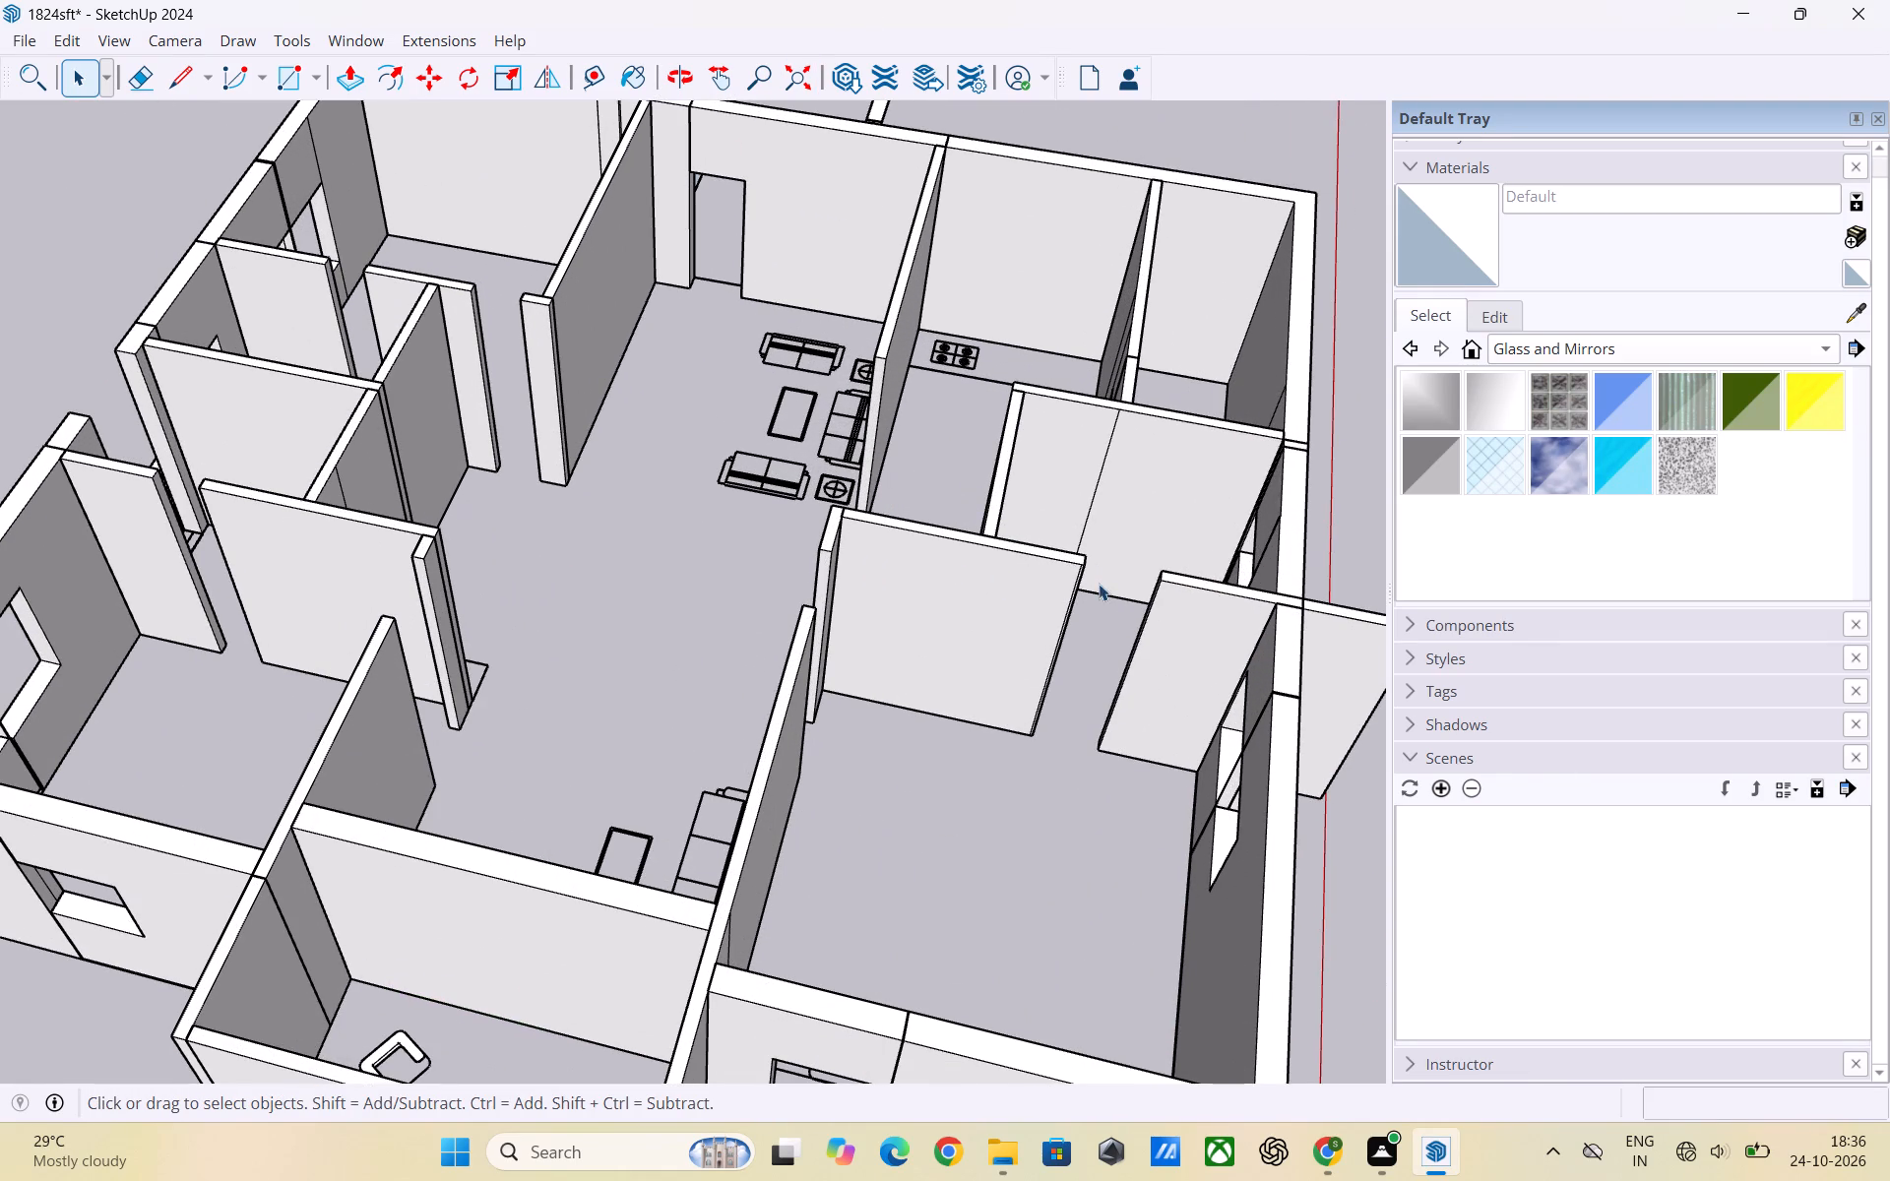
pyautogui.scroll(-2, 1117, 672)
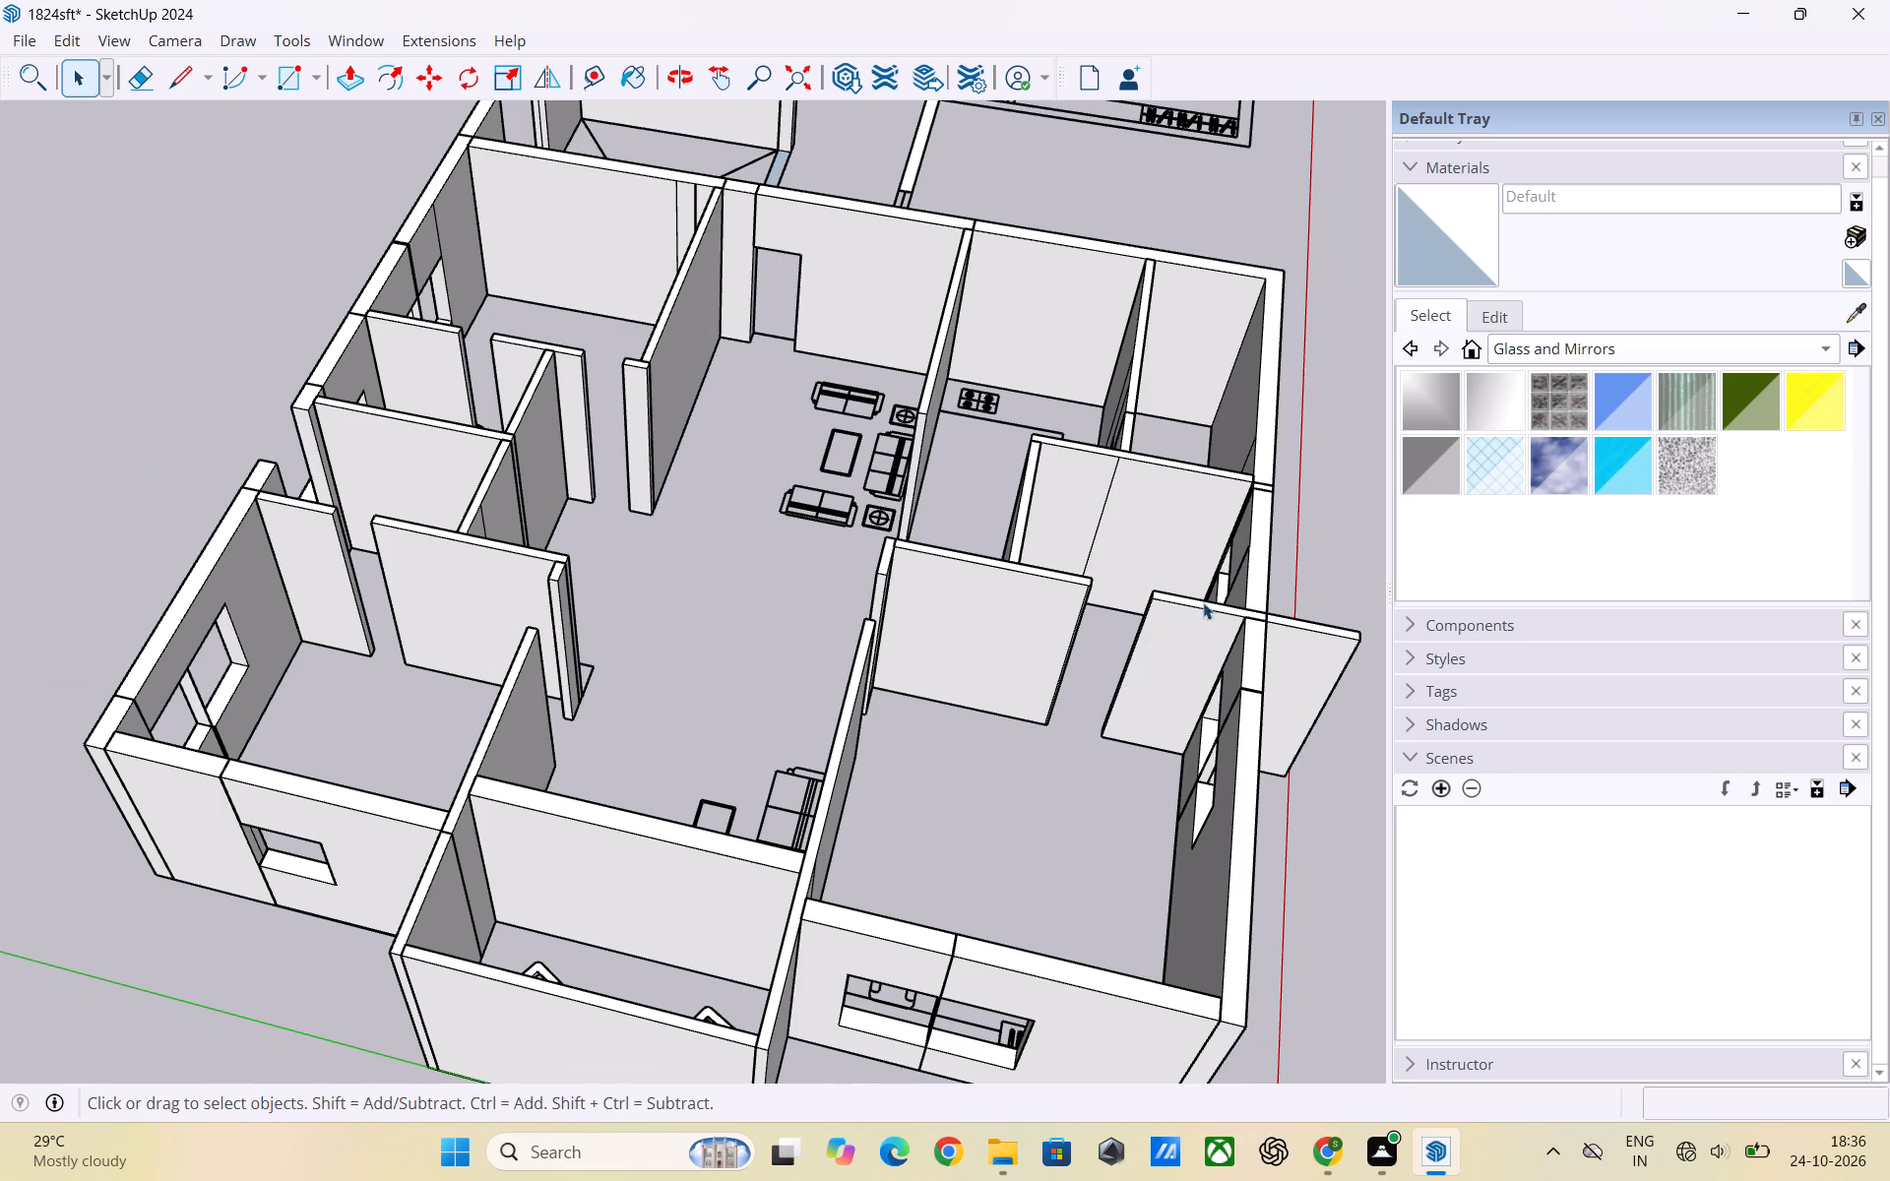
pyautogui.scroll(3, 1209, 603)
pyautogui.moveTo(1346, 696); pyautogui.dragTo(887, 647, button='middle')
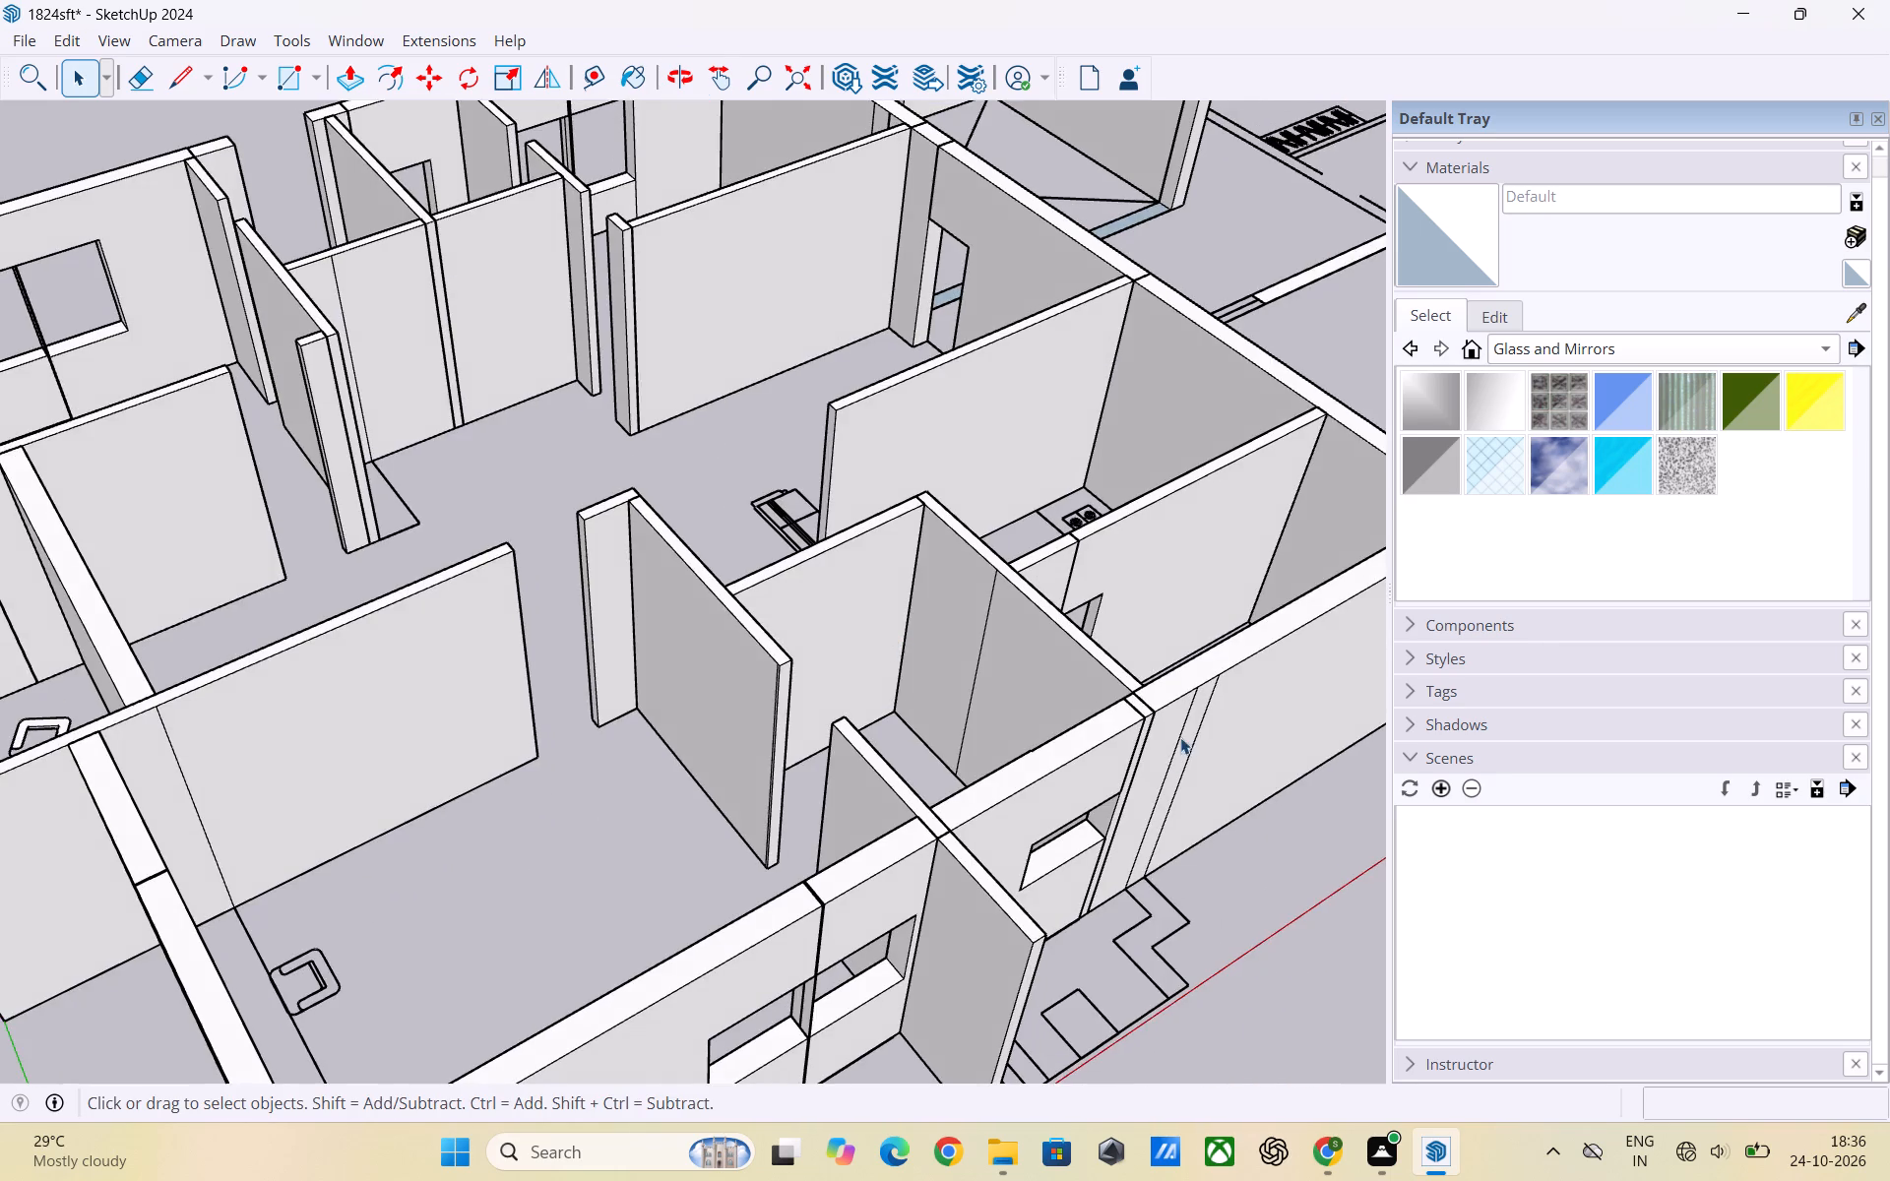
pyautogui.scroll(-3, 1058, 673)
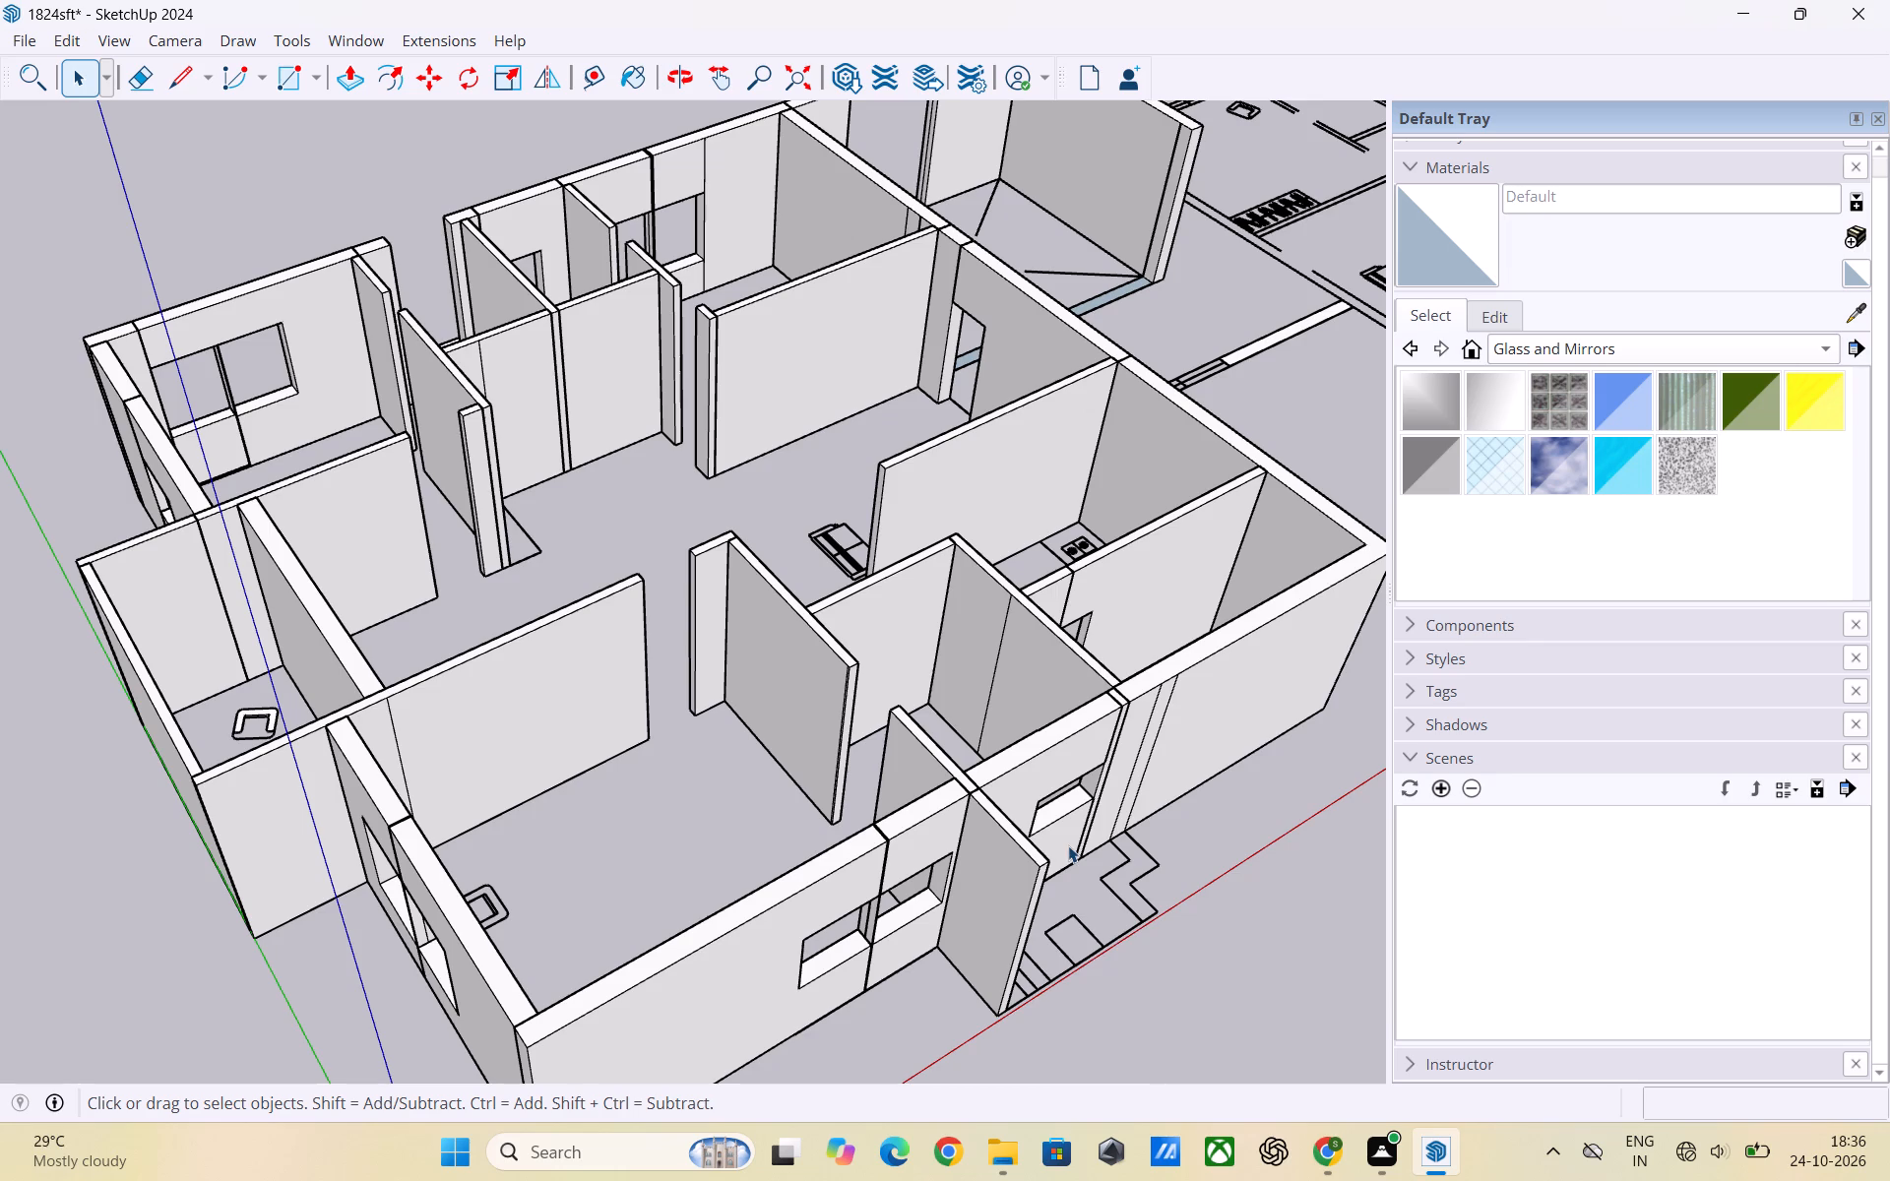
# Place a guide 3' below the top edge of the partition wall's end face, at the doorway between the corner room and the small adjoining room.
pyautogui.scroll(2, 766, 804)
pyautogui.moveTo(758, 781); pyautogui.dragTo(1011, 837, button='middle')
pyautogui.scroll(2, 1021, 790)
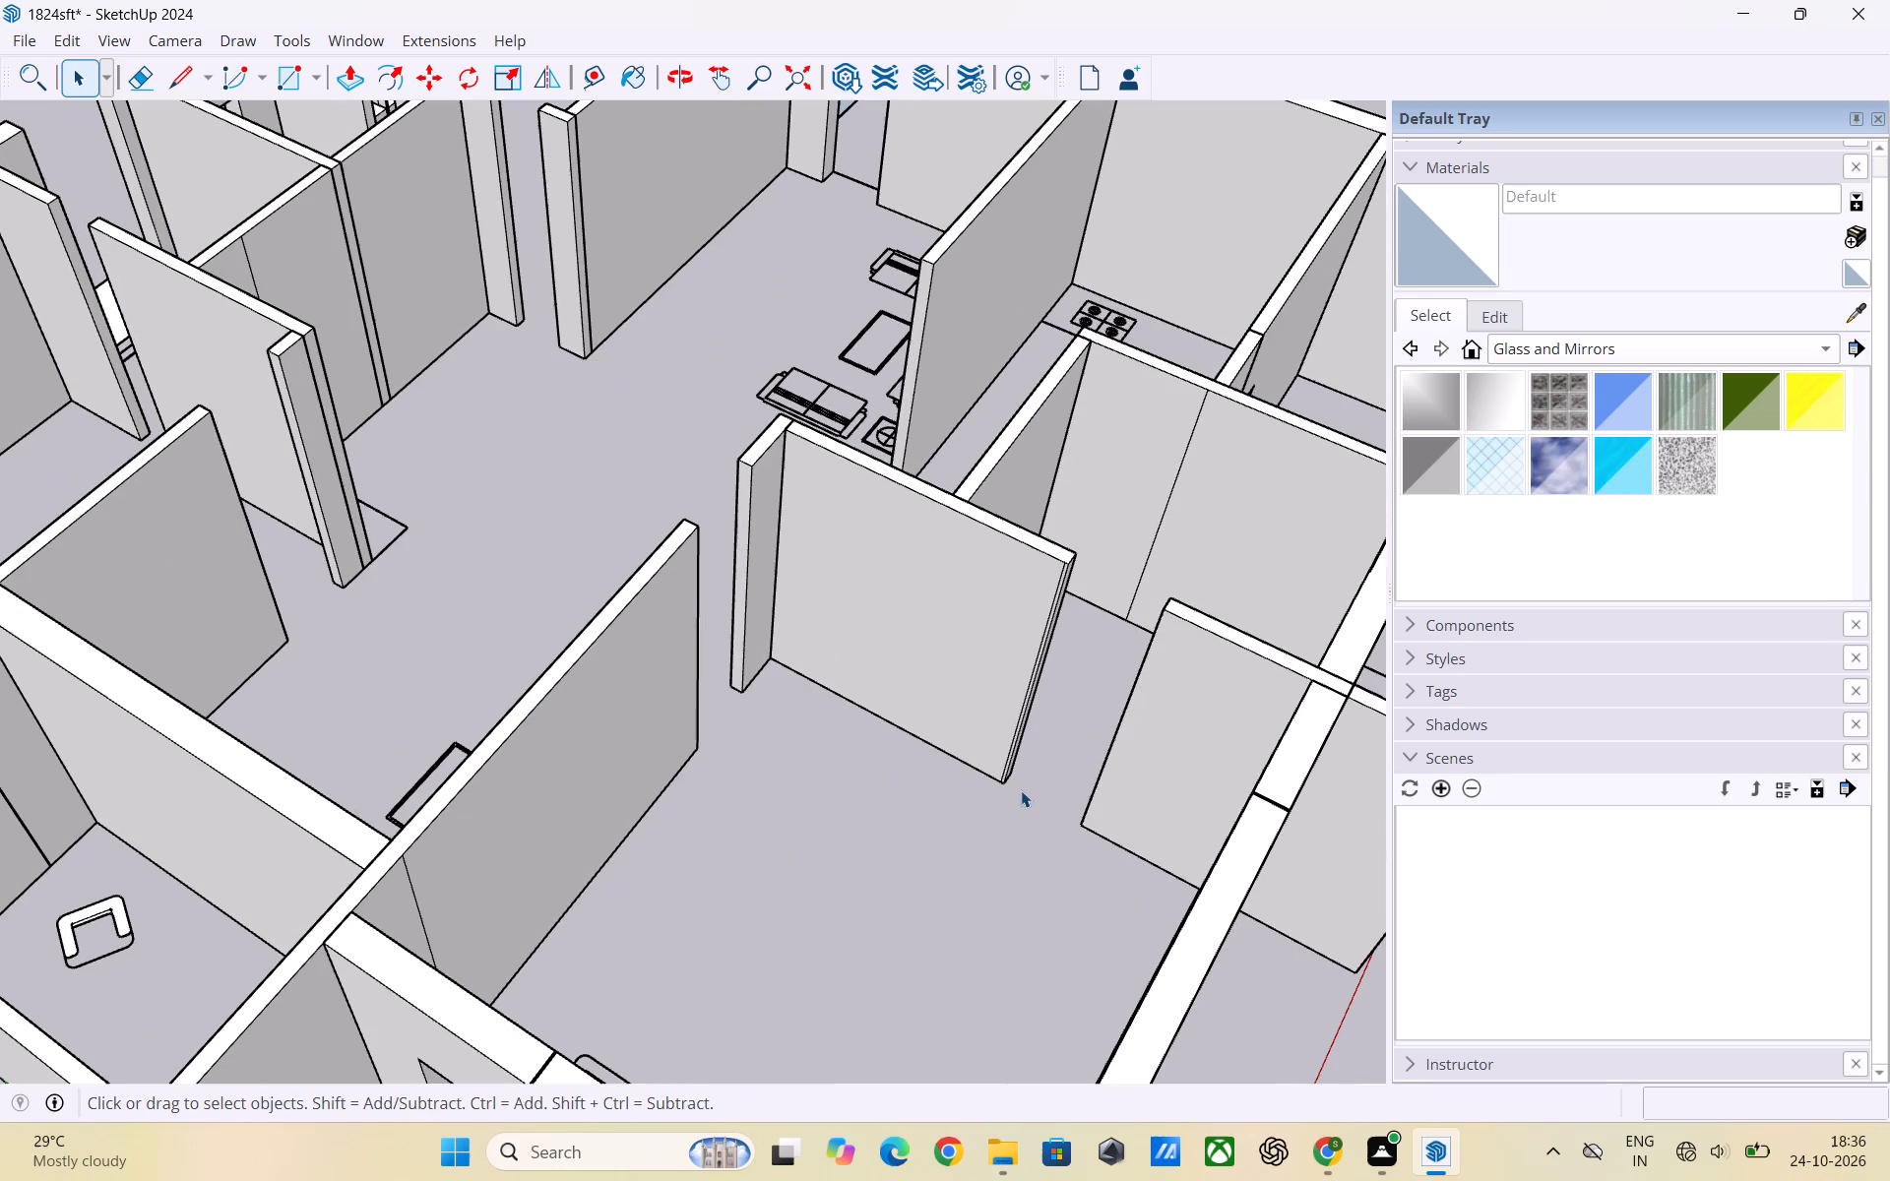
pyautogui.moveTo(1069, 612); pyautogui.dragTo(706, 586, button='middle')
pyautogui.scroll(3, 803, 641)
pyautogui.moveTo(859, 731); pyautogui.dragTo(725, 677, button='middle')
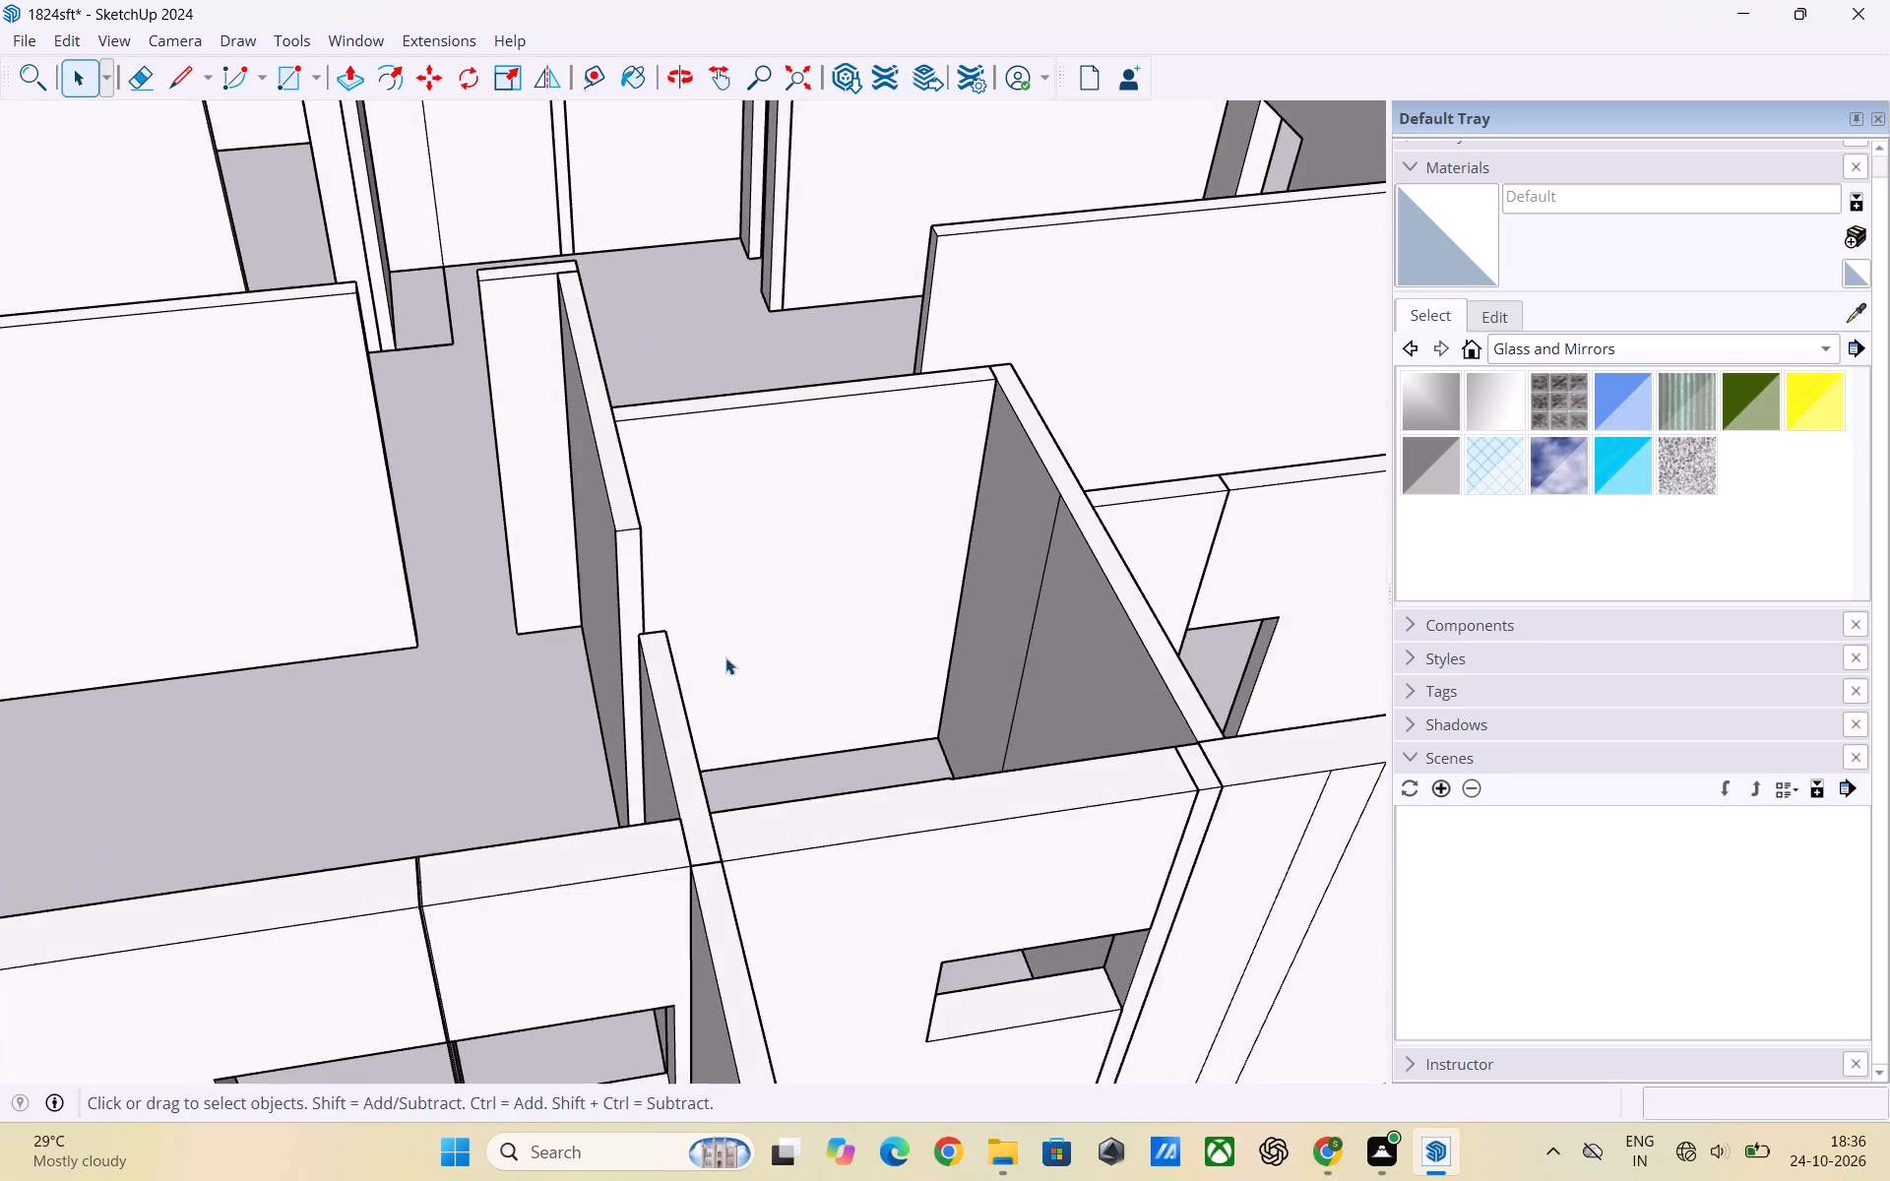
pyautogui.scroll(2, 638, 641)
pyautogui.moveTo(680, 633); pyautogui.dragTo(737, 691, button='middle')
pyautogui.scroll(2, 701, 644)
pyautogui.scroll(2, 790, 712)
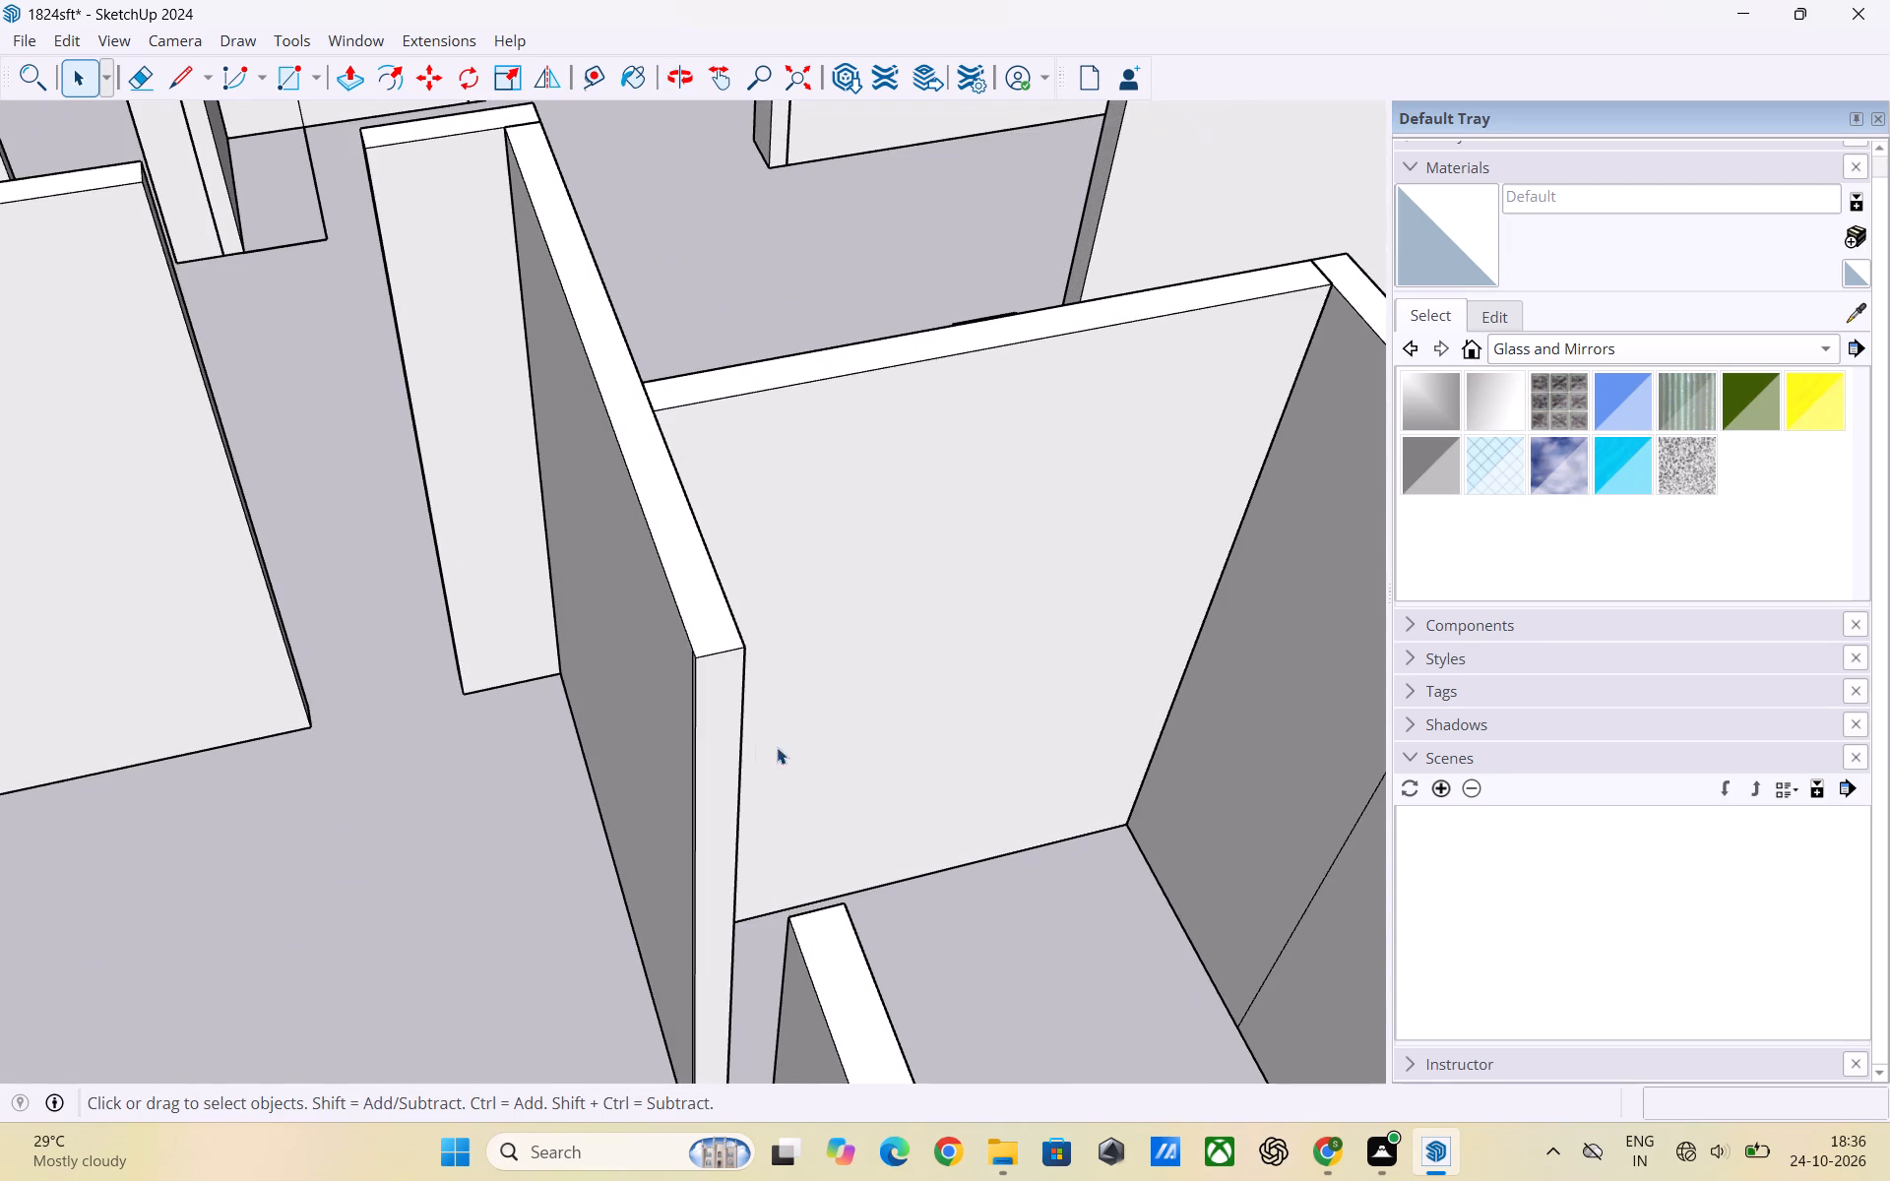
pyautogui.click(727, 701)
pyautogui.doubleClick(724, 701)
pyautogui.click(724, 701)
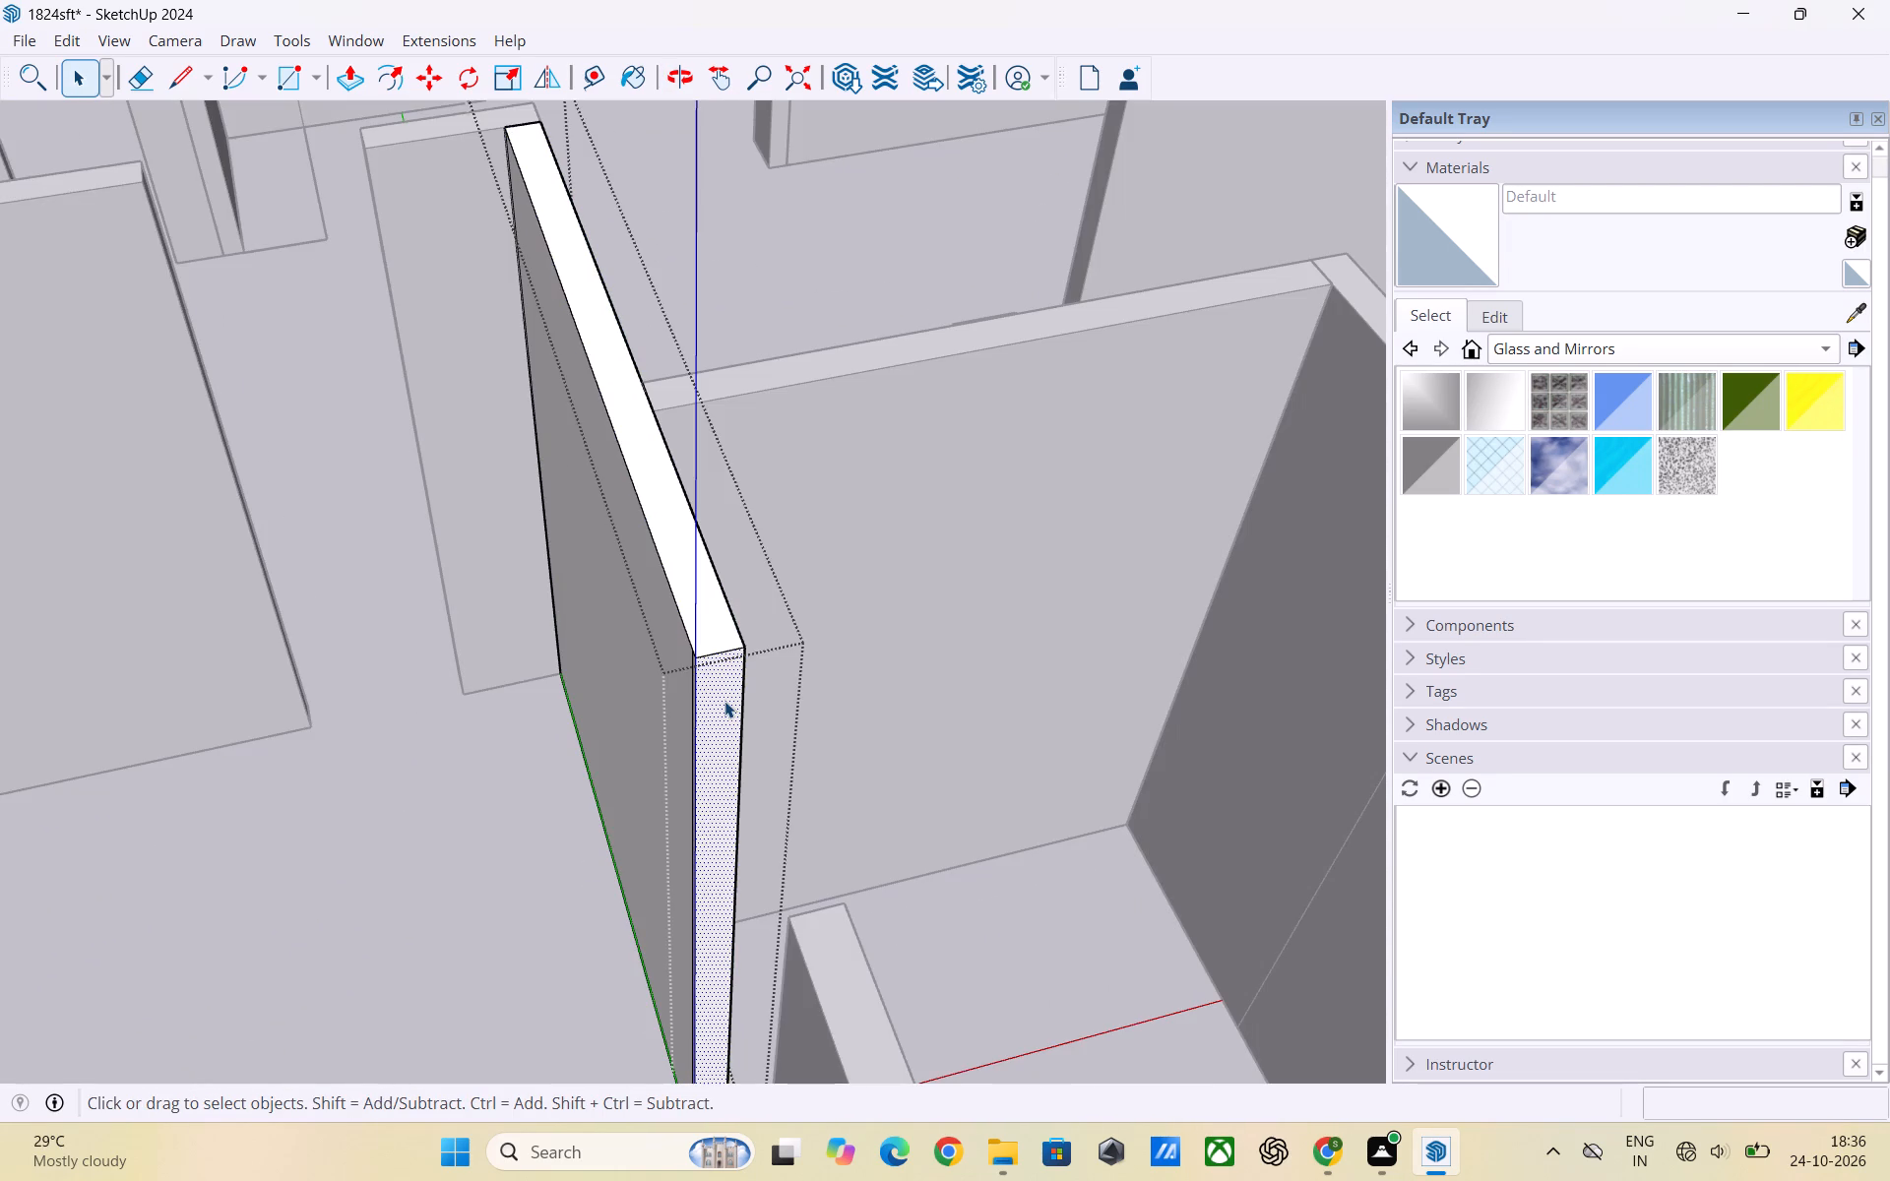
pyautogui.press('t')
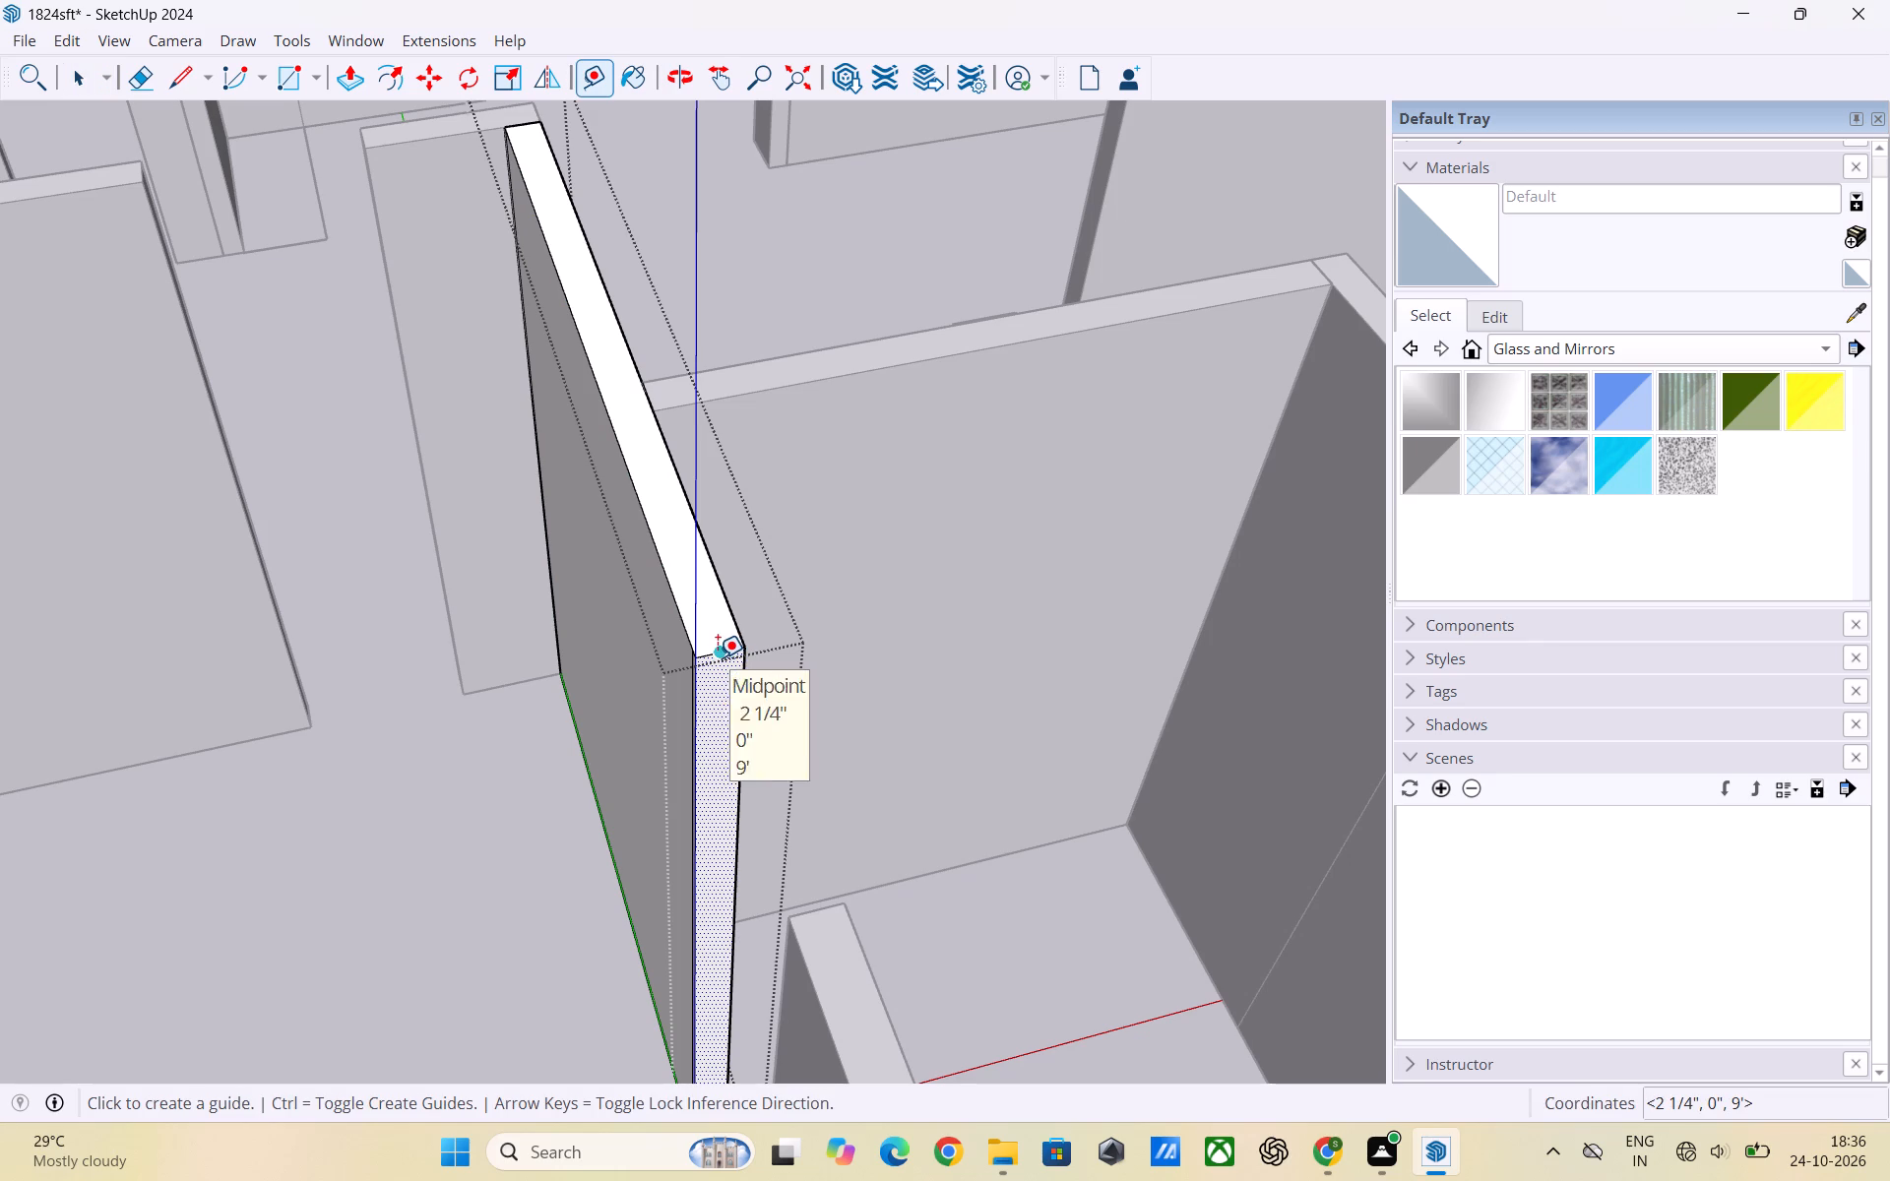
pyautogui.click(718, 657)
pyautogui.write("3'")
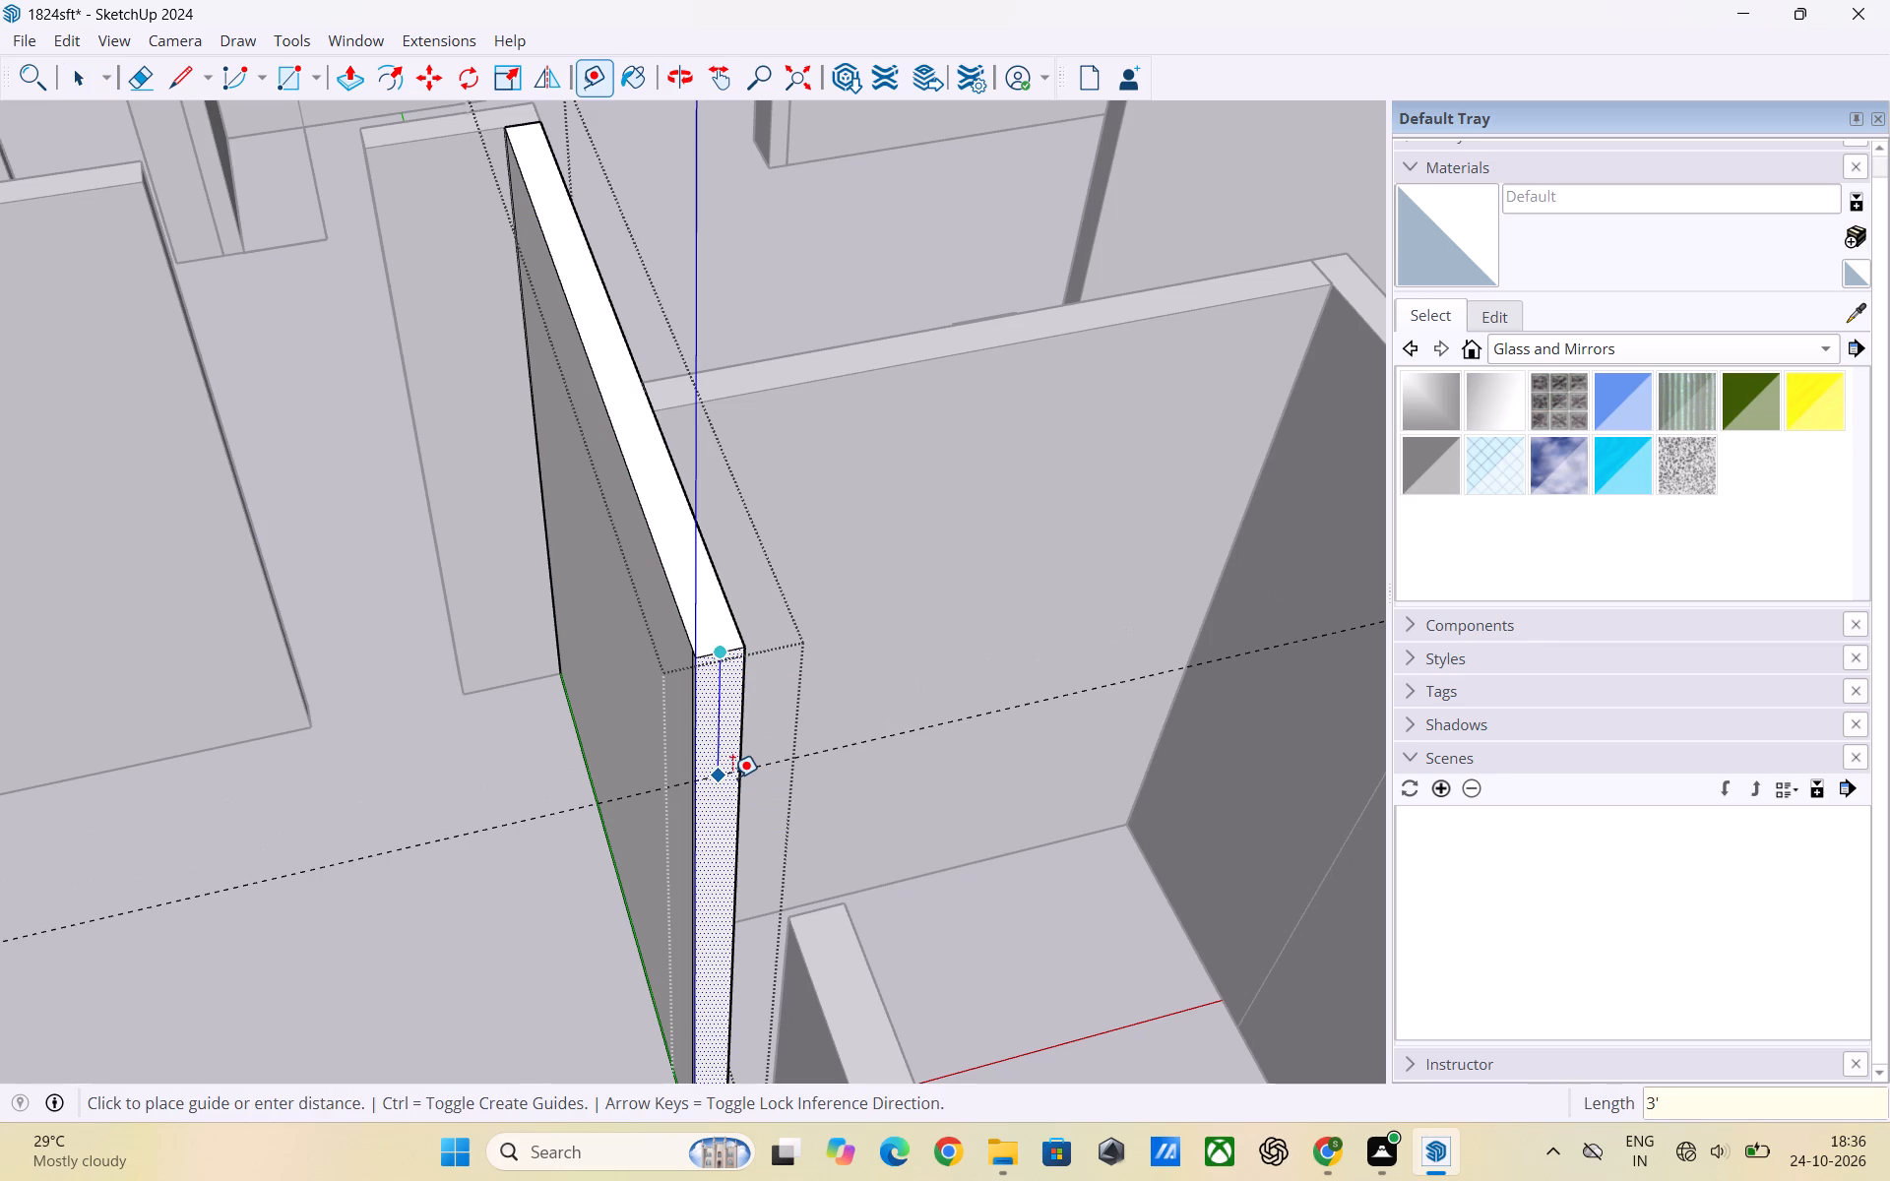
pyautogui.press('Return')
pyautogui.press('space')
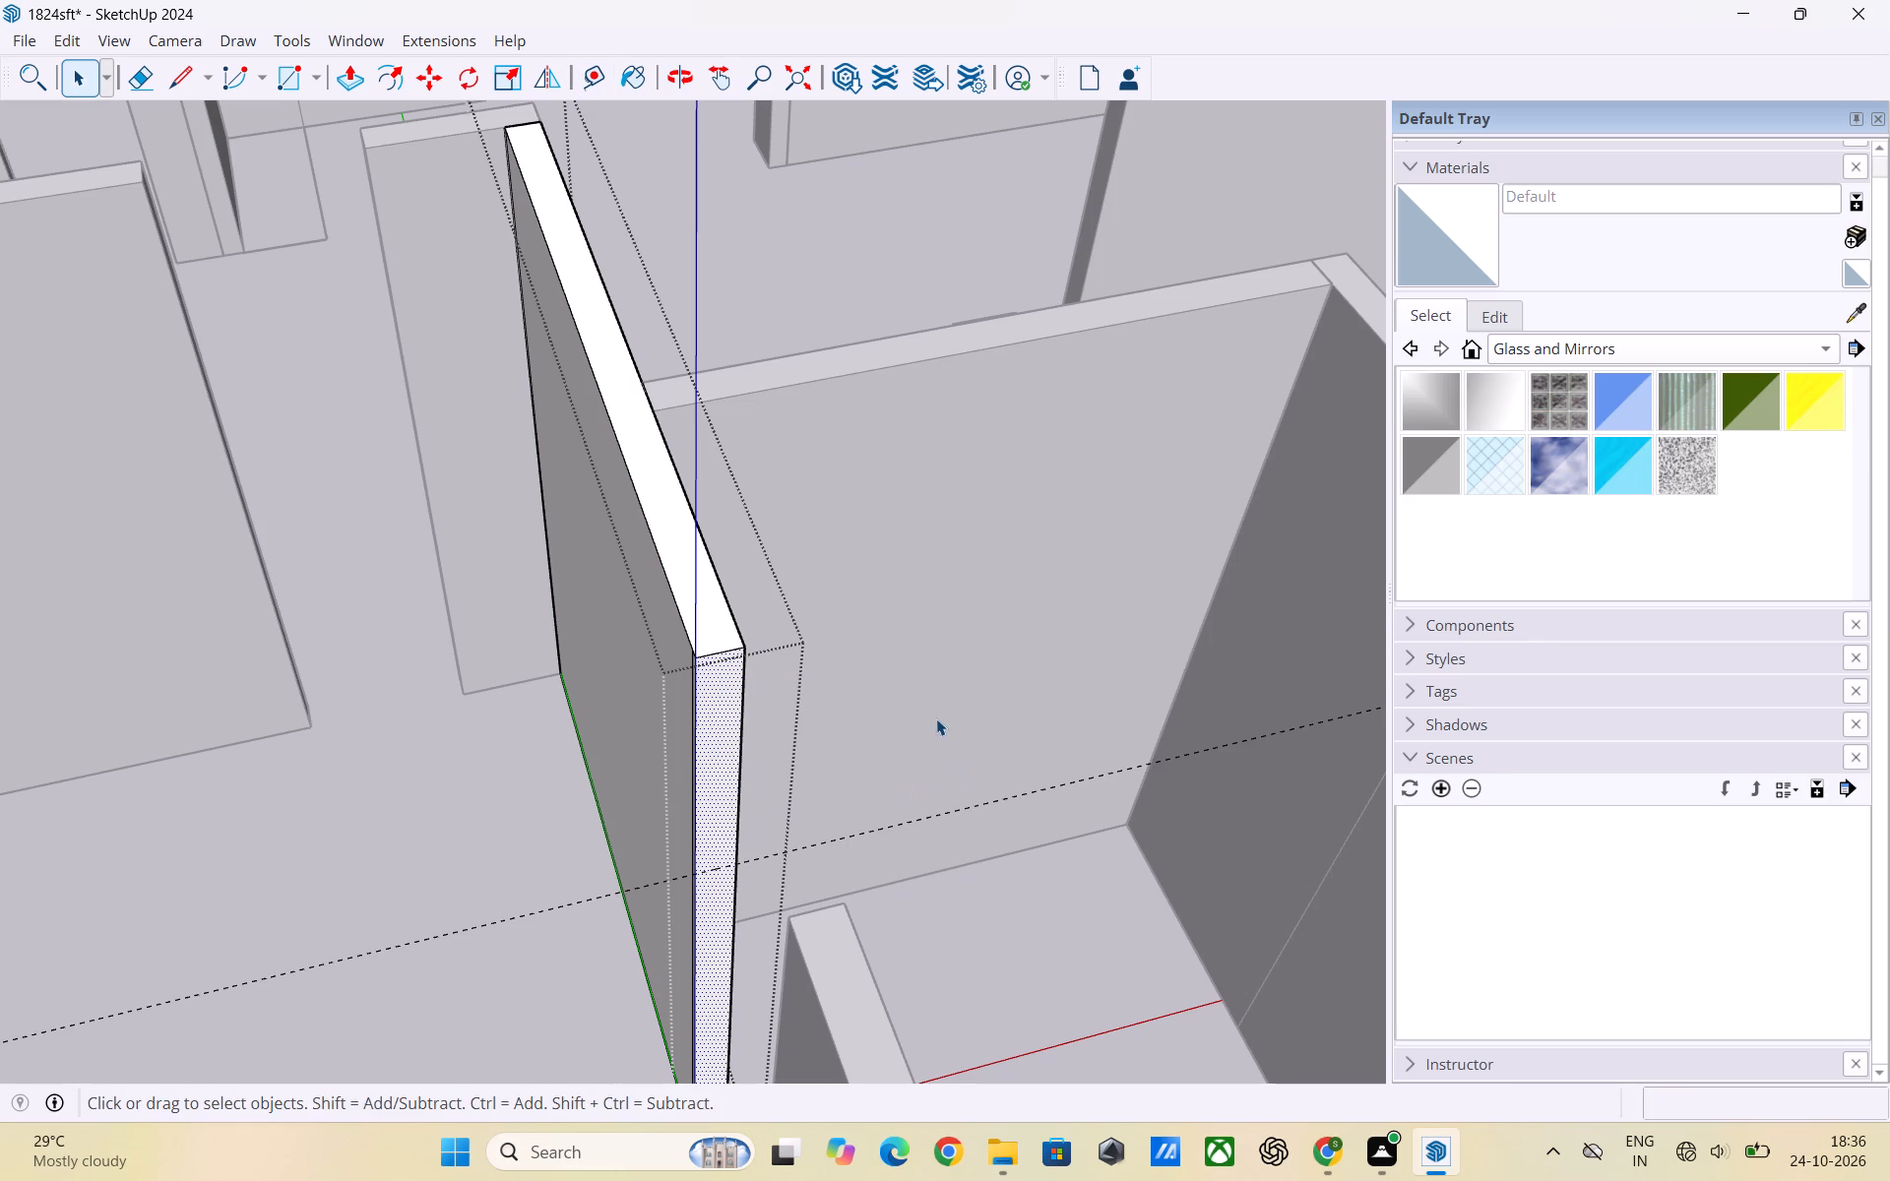
# Copy the end face's top edge 3' down onto the guide, splitting the face in two.
pyautogui.click(728, 650)
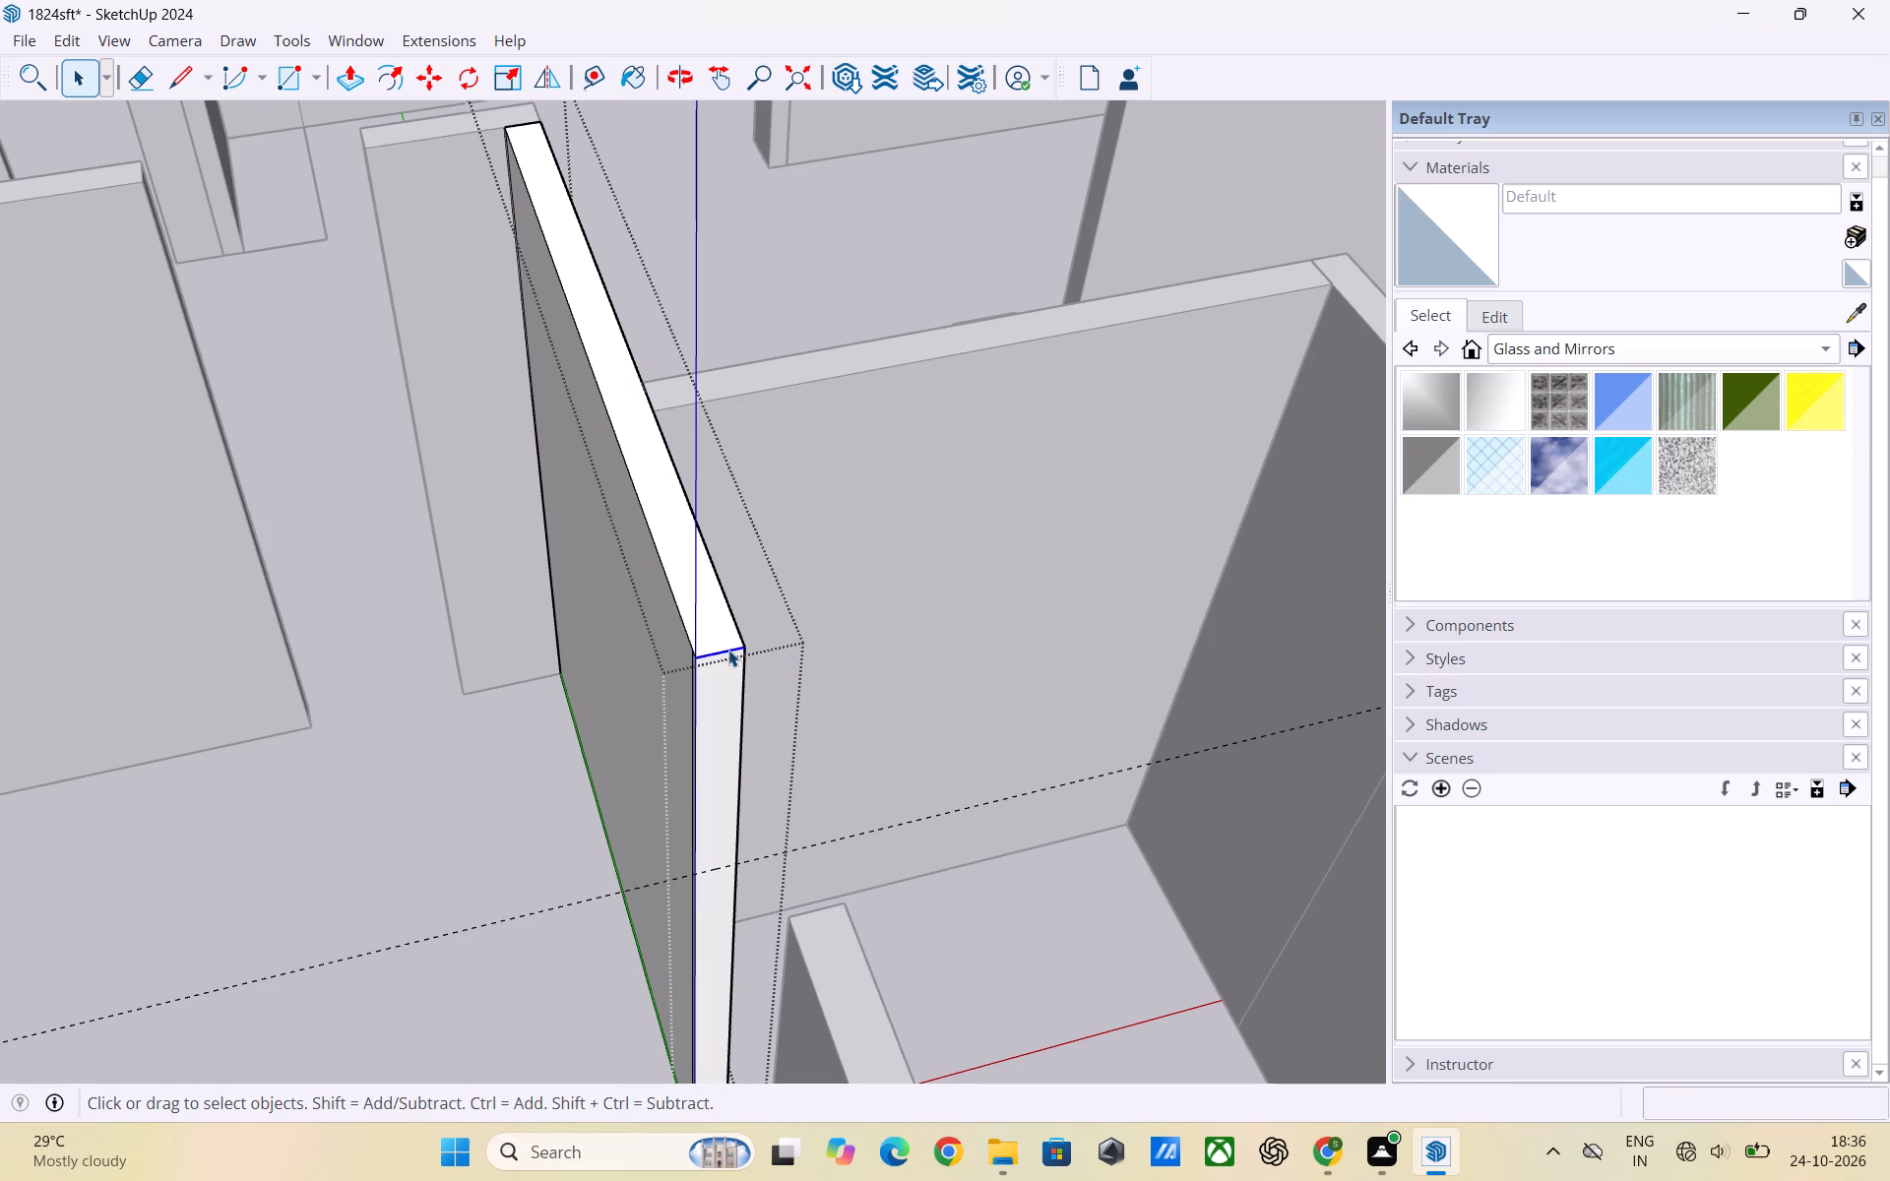
pyautogui.press('m')
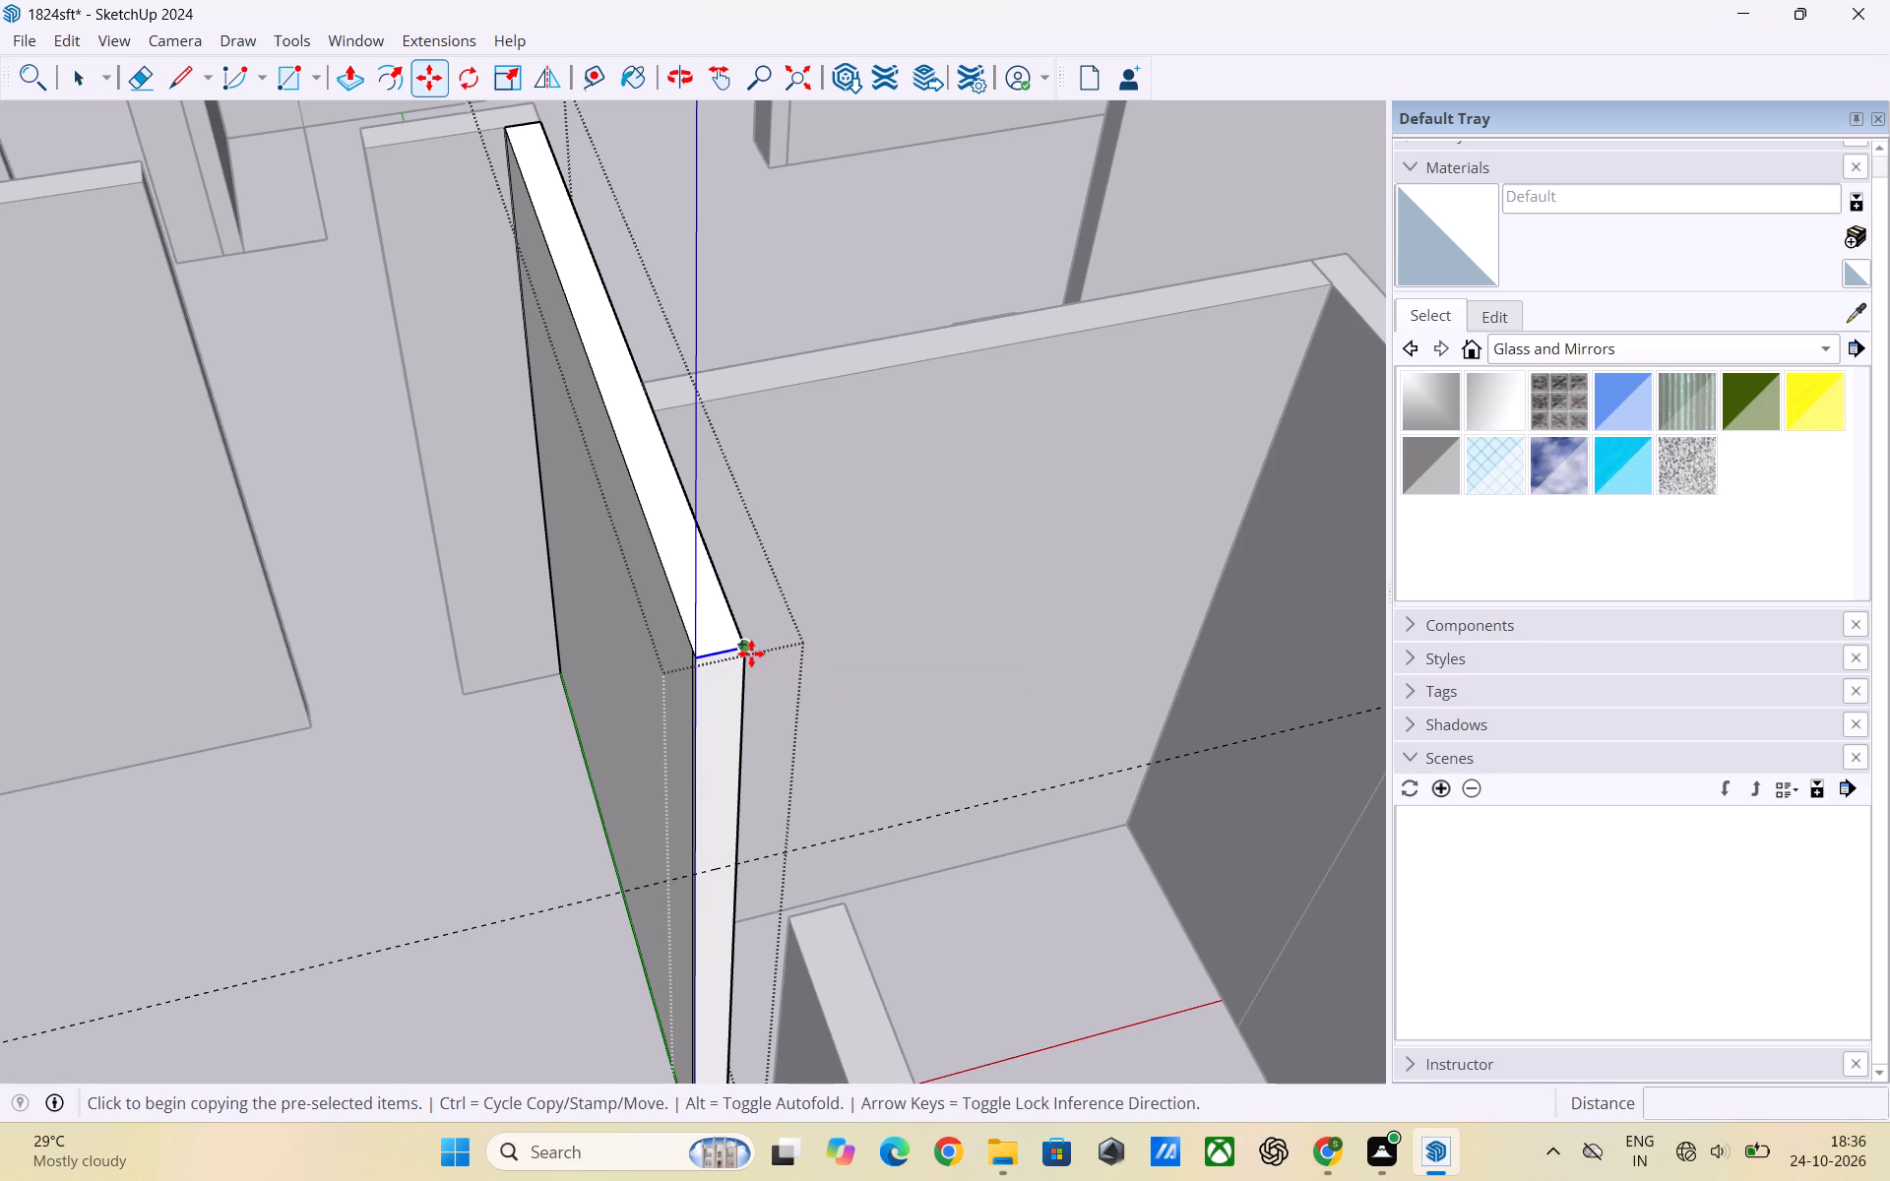
pyautogui.click(749, 646)
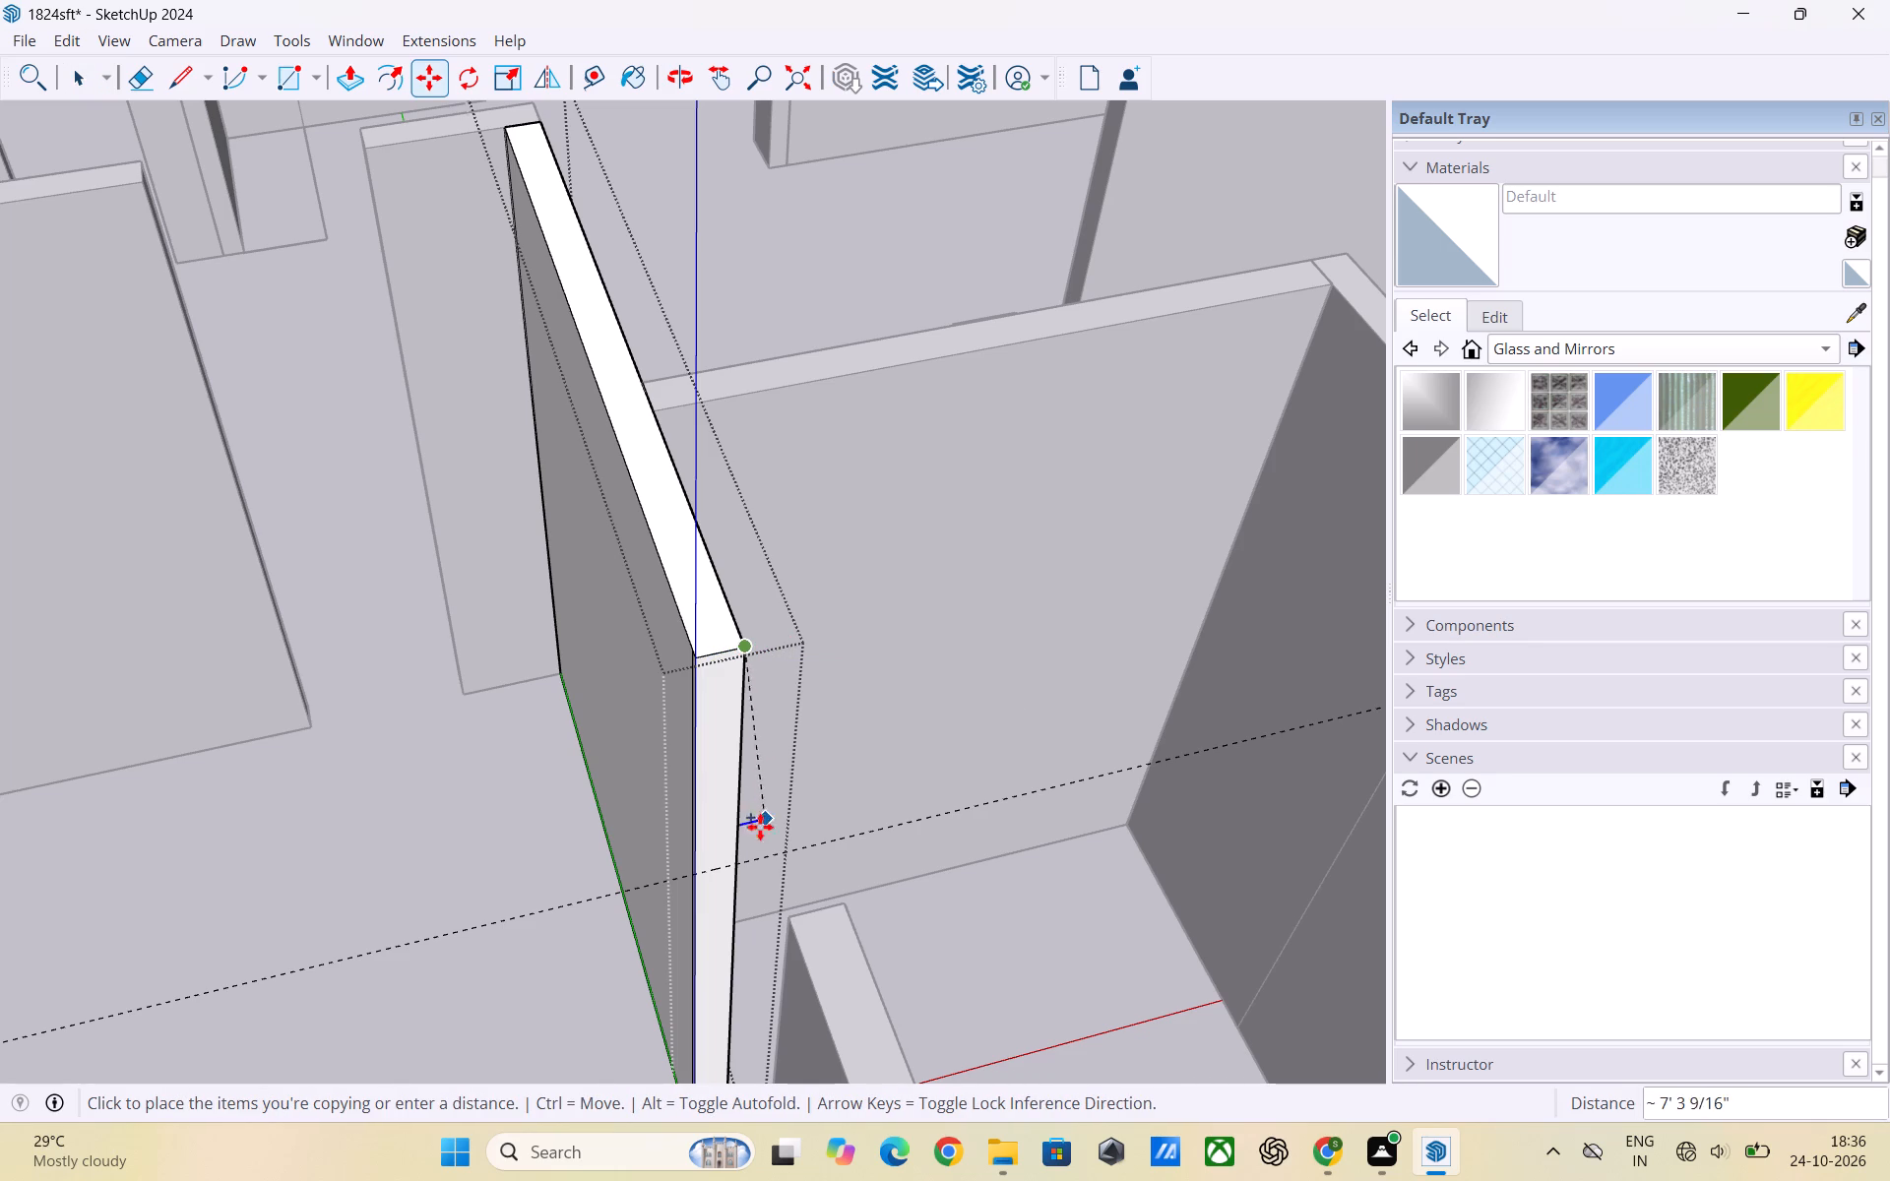
pyautogui.click(739, 863)
pyautogui.press('space')
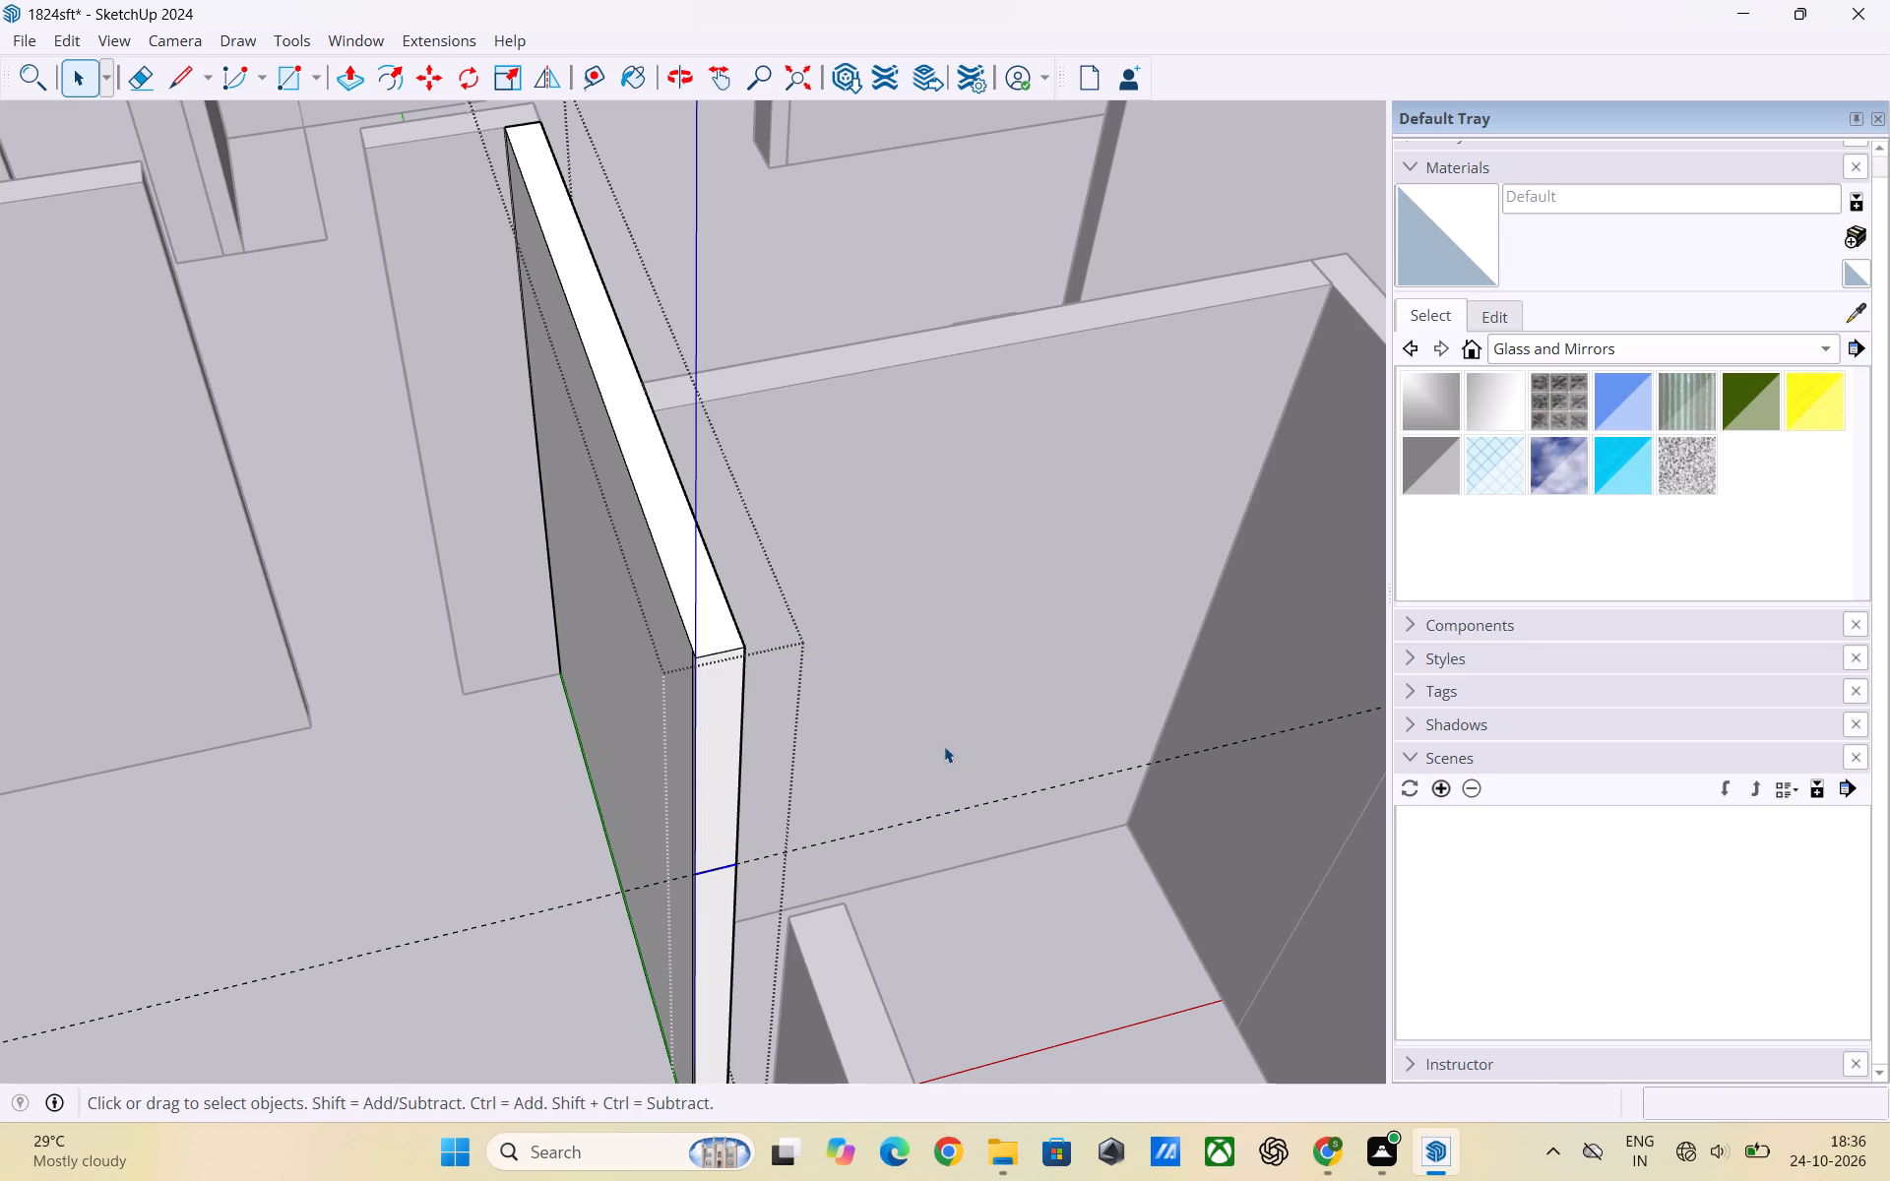
# Push/Pull the upper section of the end face about 2' 2 1/2" across the gap to the opposite wall, forming the door's head wall.
pyautogui.click(944, 746)
pyautogui.doubleClick(717, 776)
pyautogui.click(717, 776)
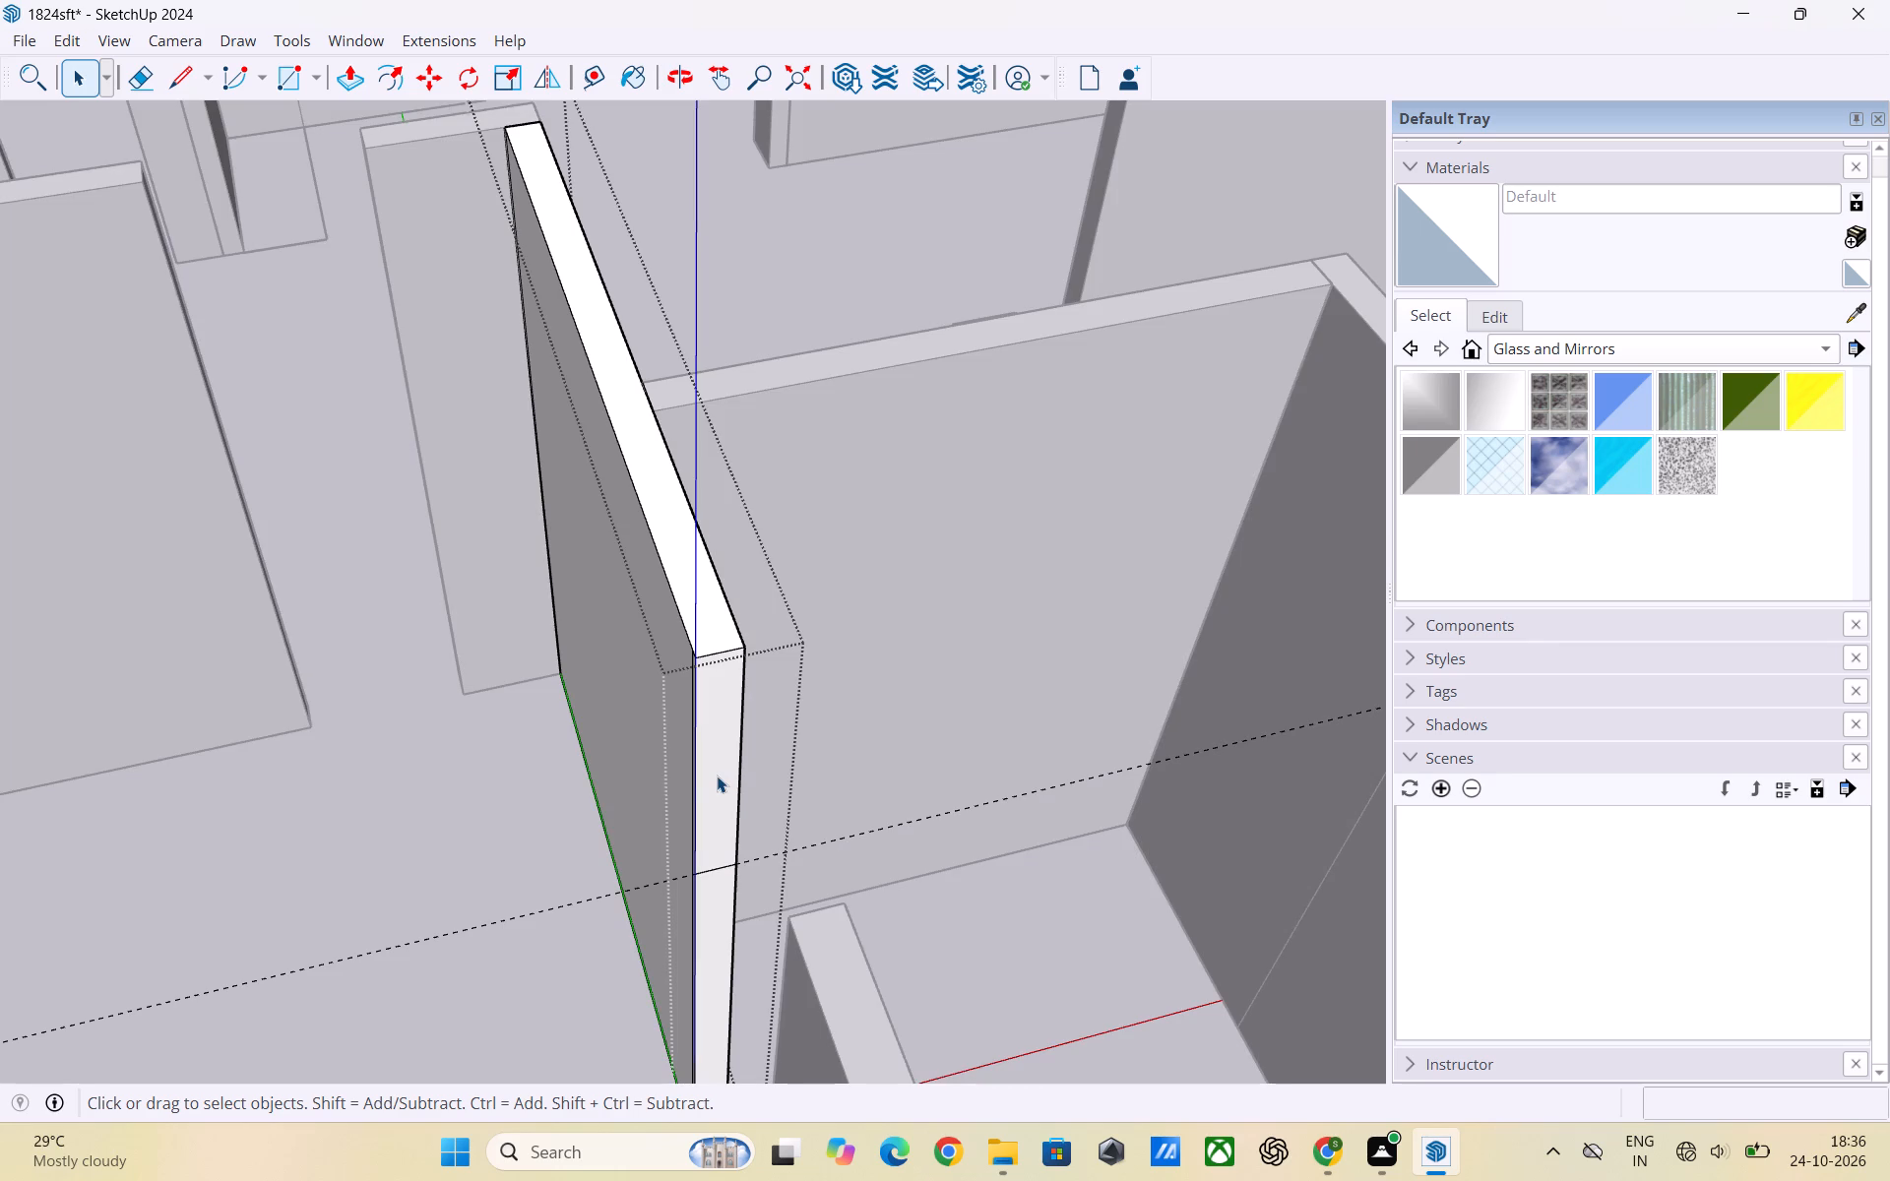
pyautogui.click(717, 772)
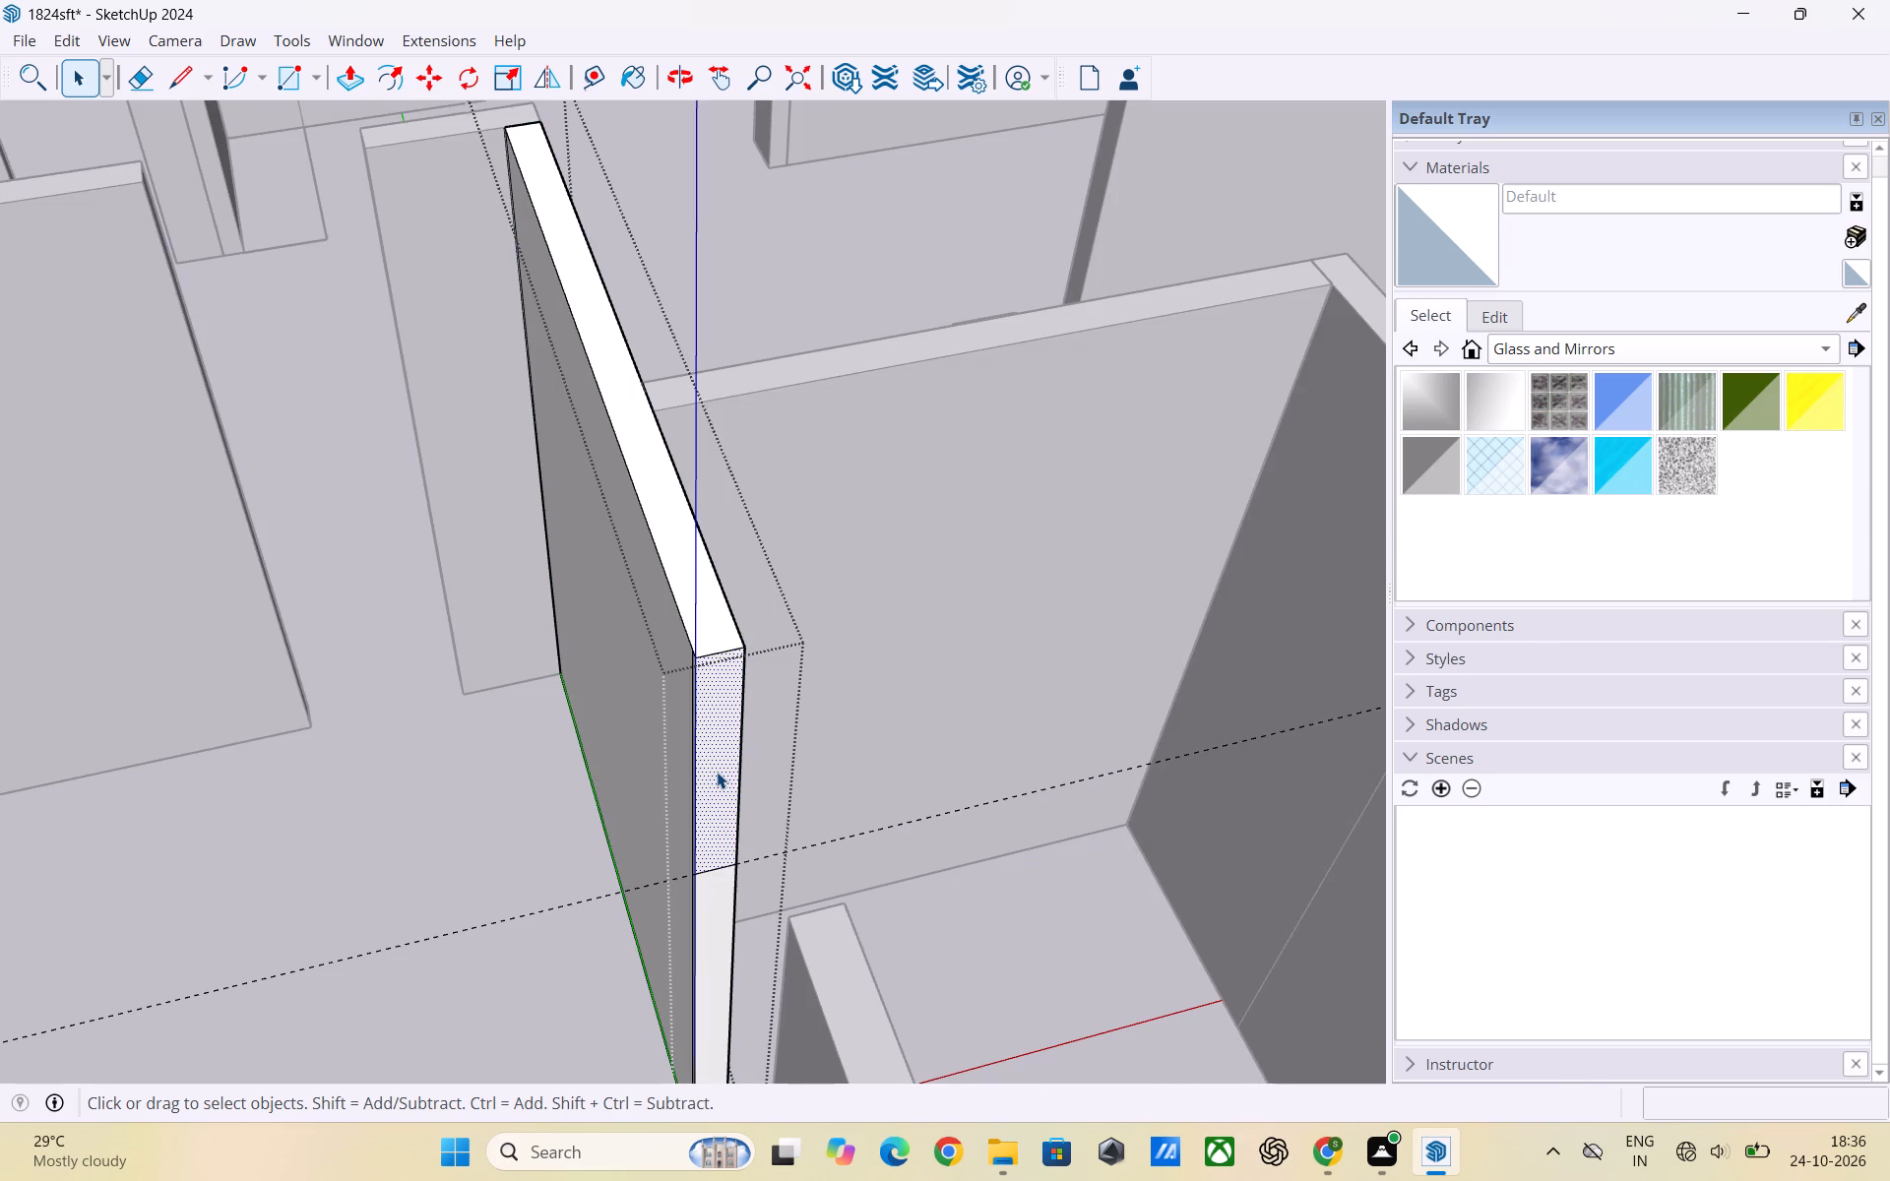
pyautogui.press('p')
pyautogui.click(717, 772)
pyautogui.scroll(-5, 746, 837)
pyautogui.moveTo(752, 875); pyautogui.dragTo(994, 885, button='middle')
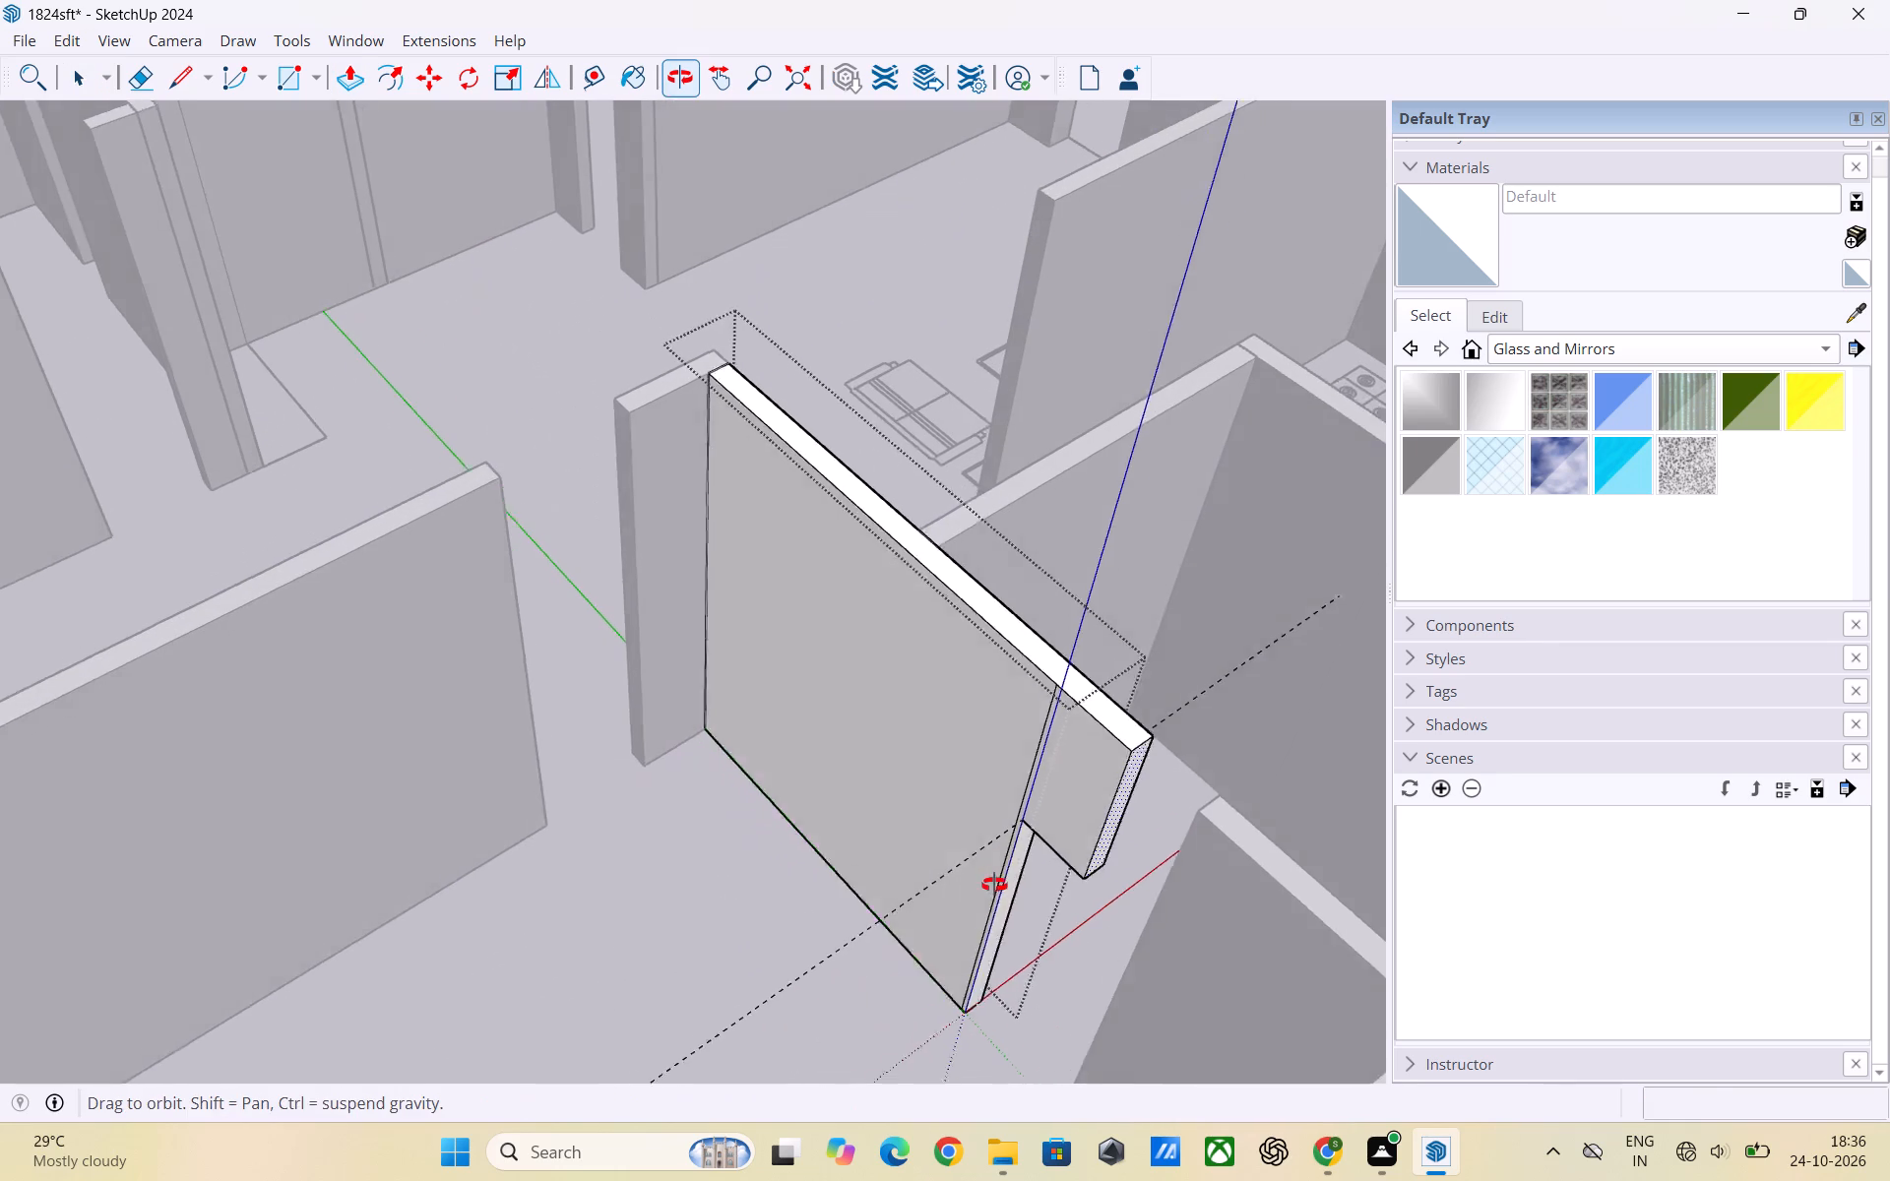
pyautogui.moveTo(994, 885); pyautogui.dragTo(999, 885, button='middle')
pyautogui.click(1209, 834)
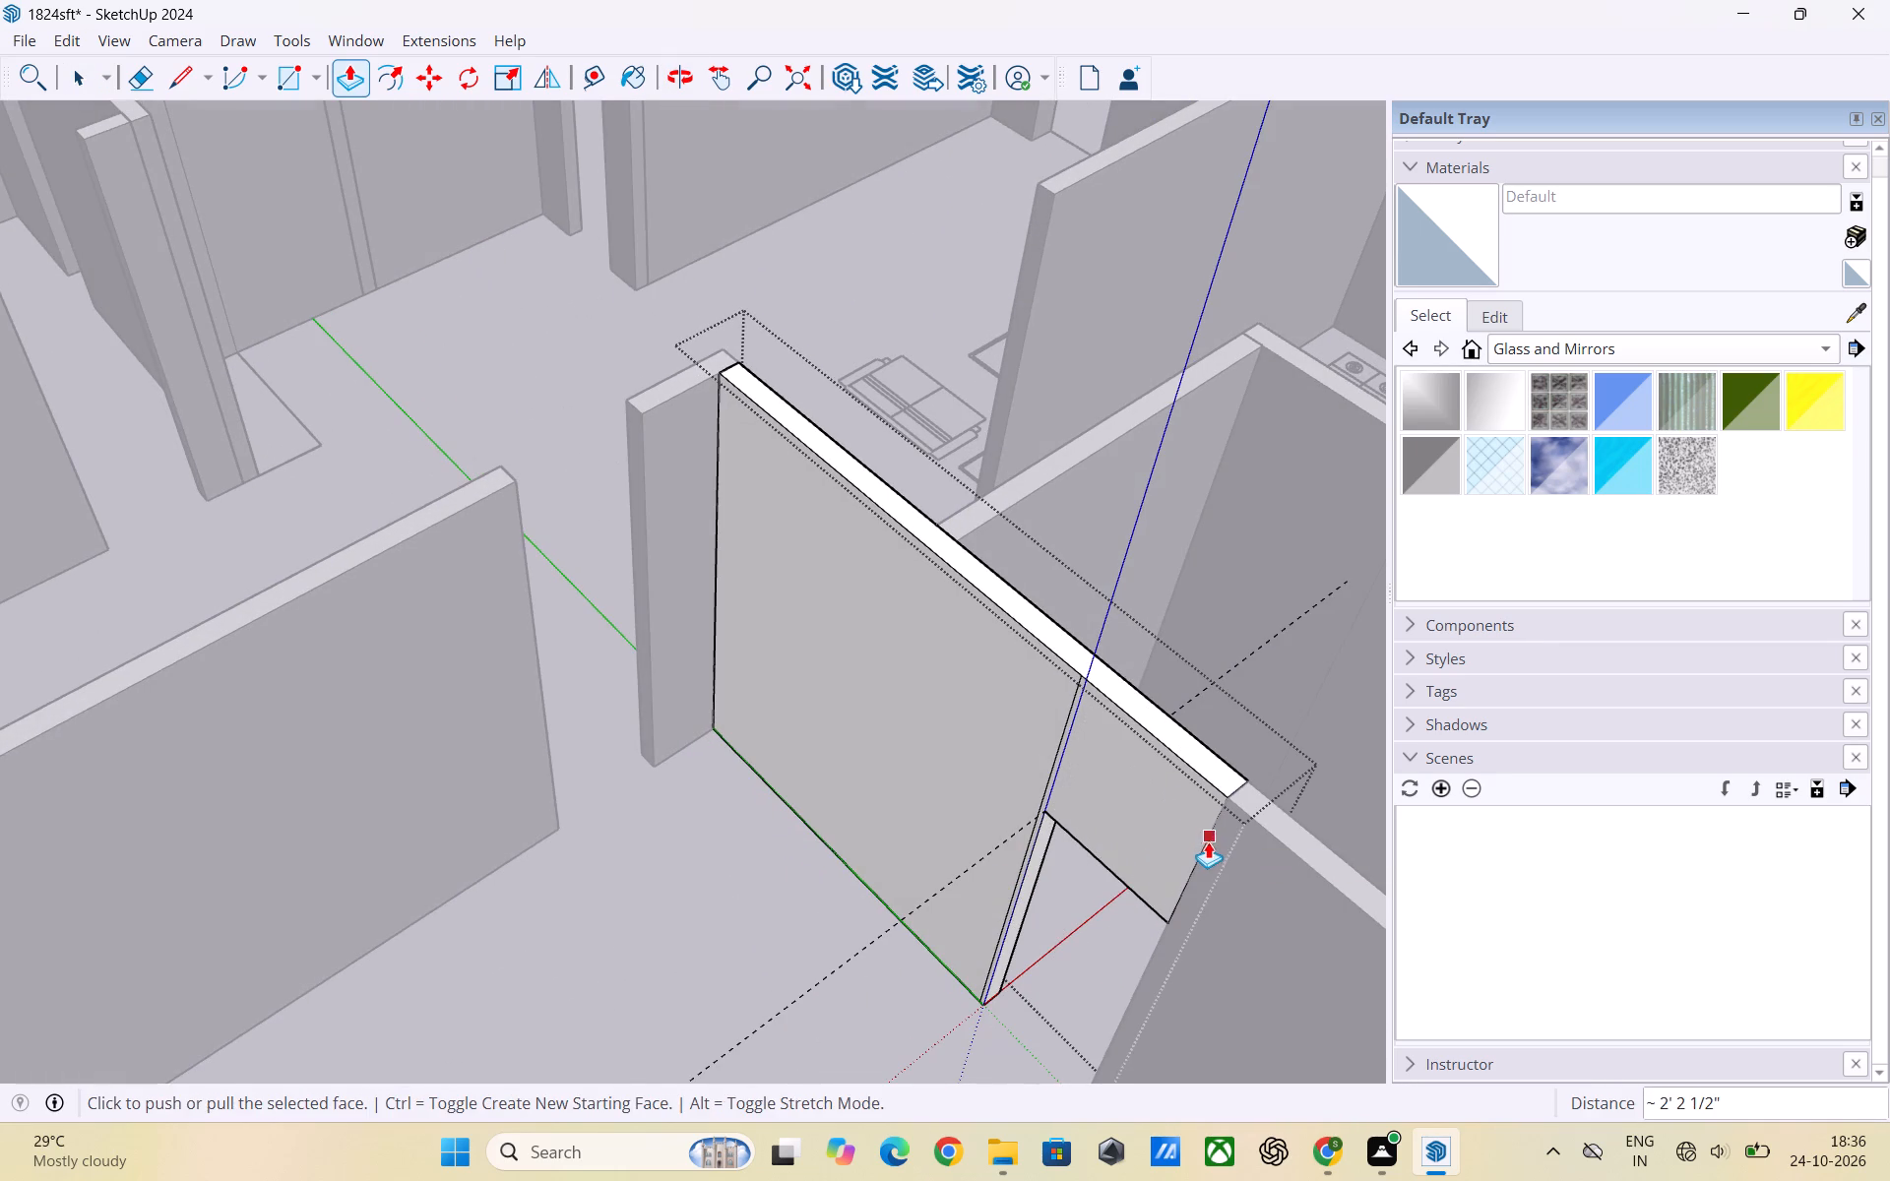
pyautogui.press('space')
pyautogui.click(686, 807)
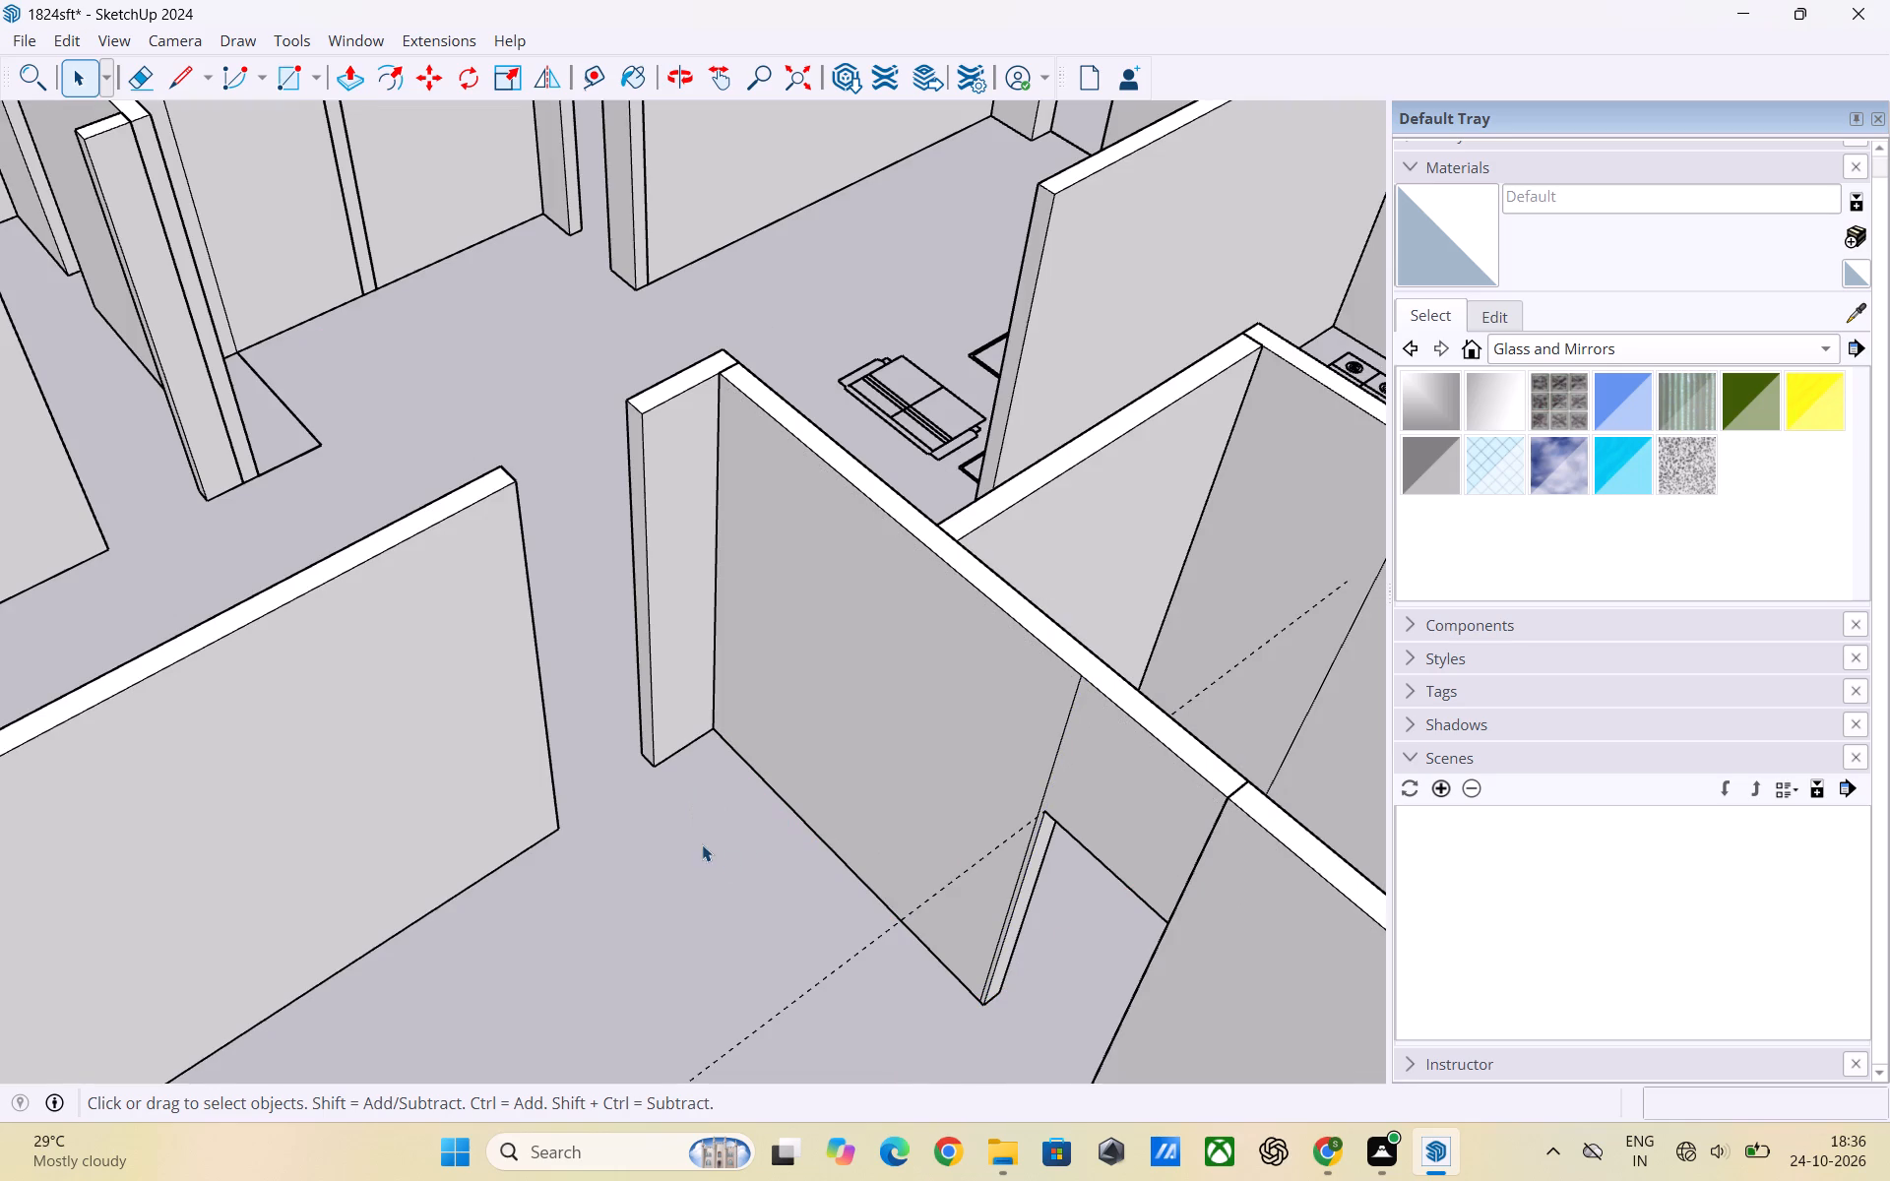
# Delete all the guides in the model.
pyautogui.scroll(-1, 702, 841)
pyautogui.click(67, 32)
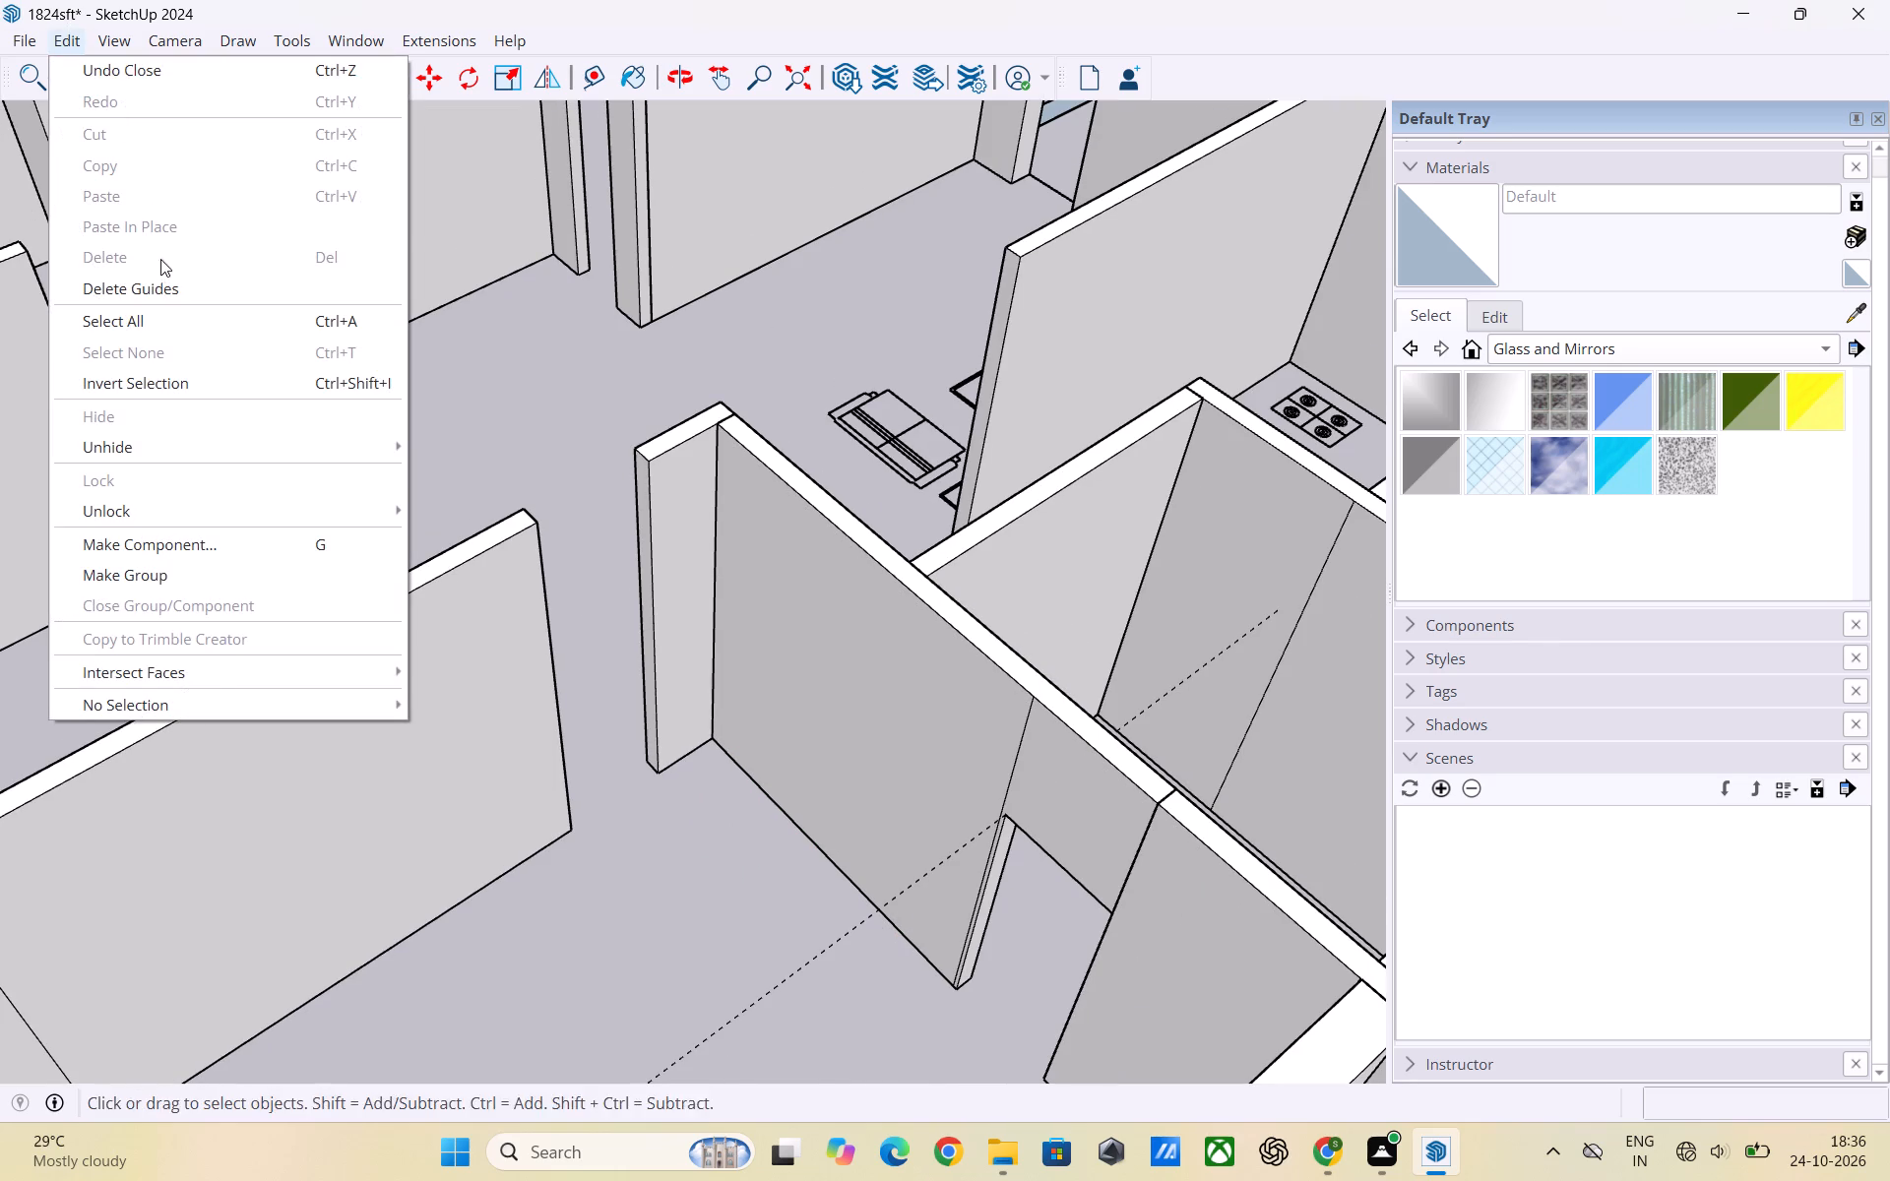
pyautogui.click(161, 282)
# Examine the new door opening, the whole apartment, and the rooms and window openings along the far outer wall.
pyautogui.scroll(-6, 657, 641)
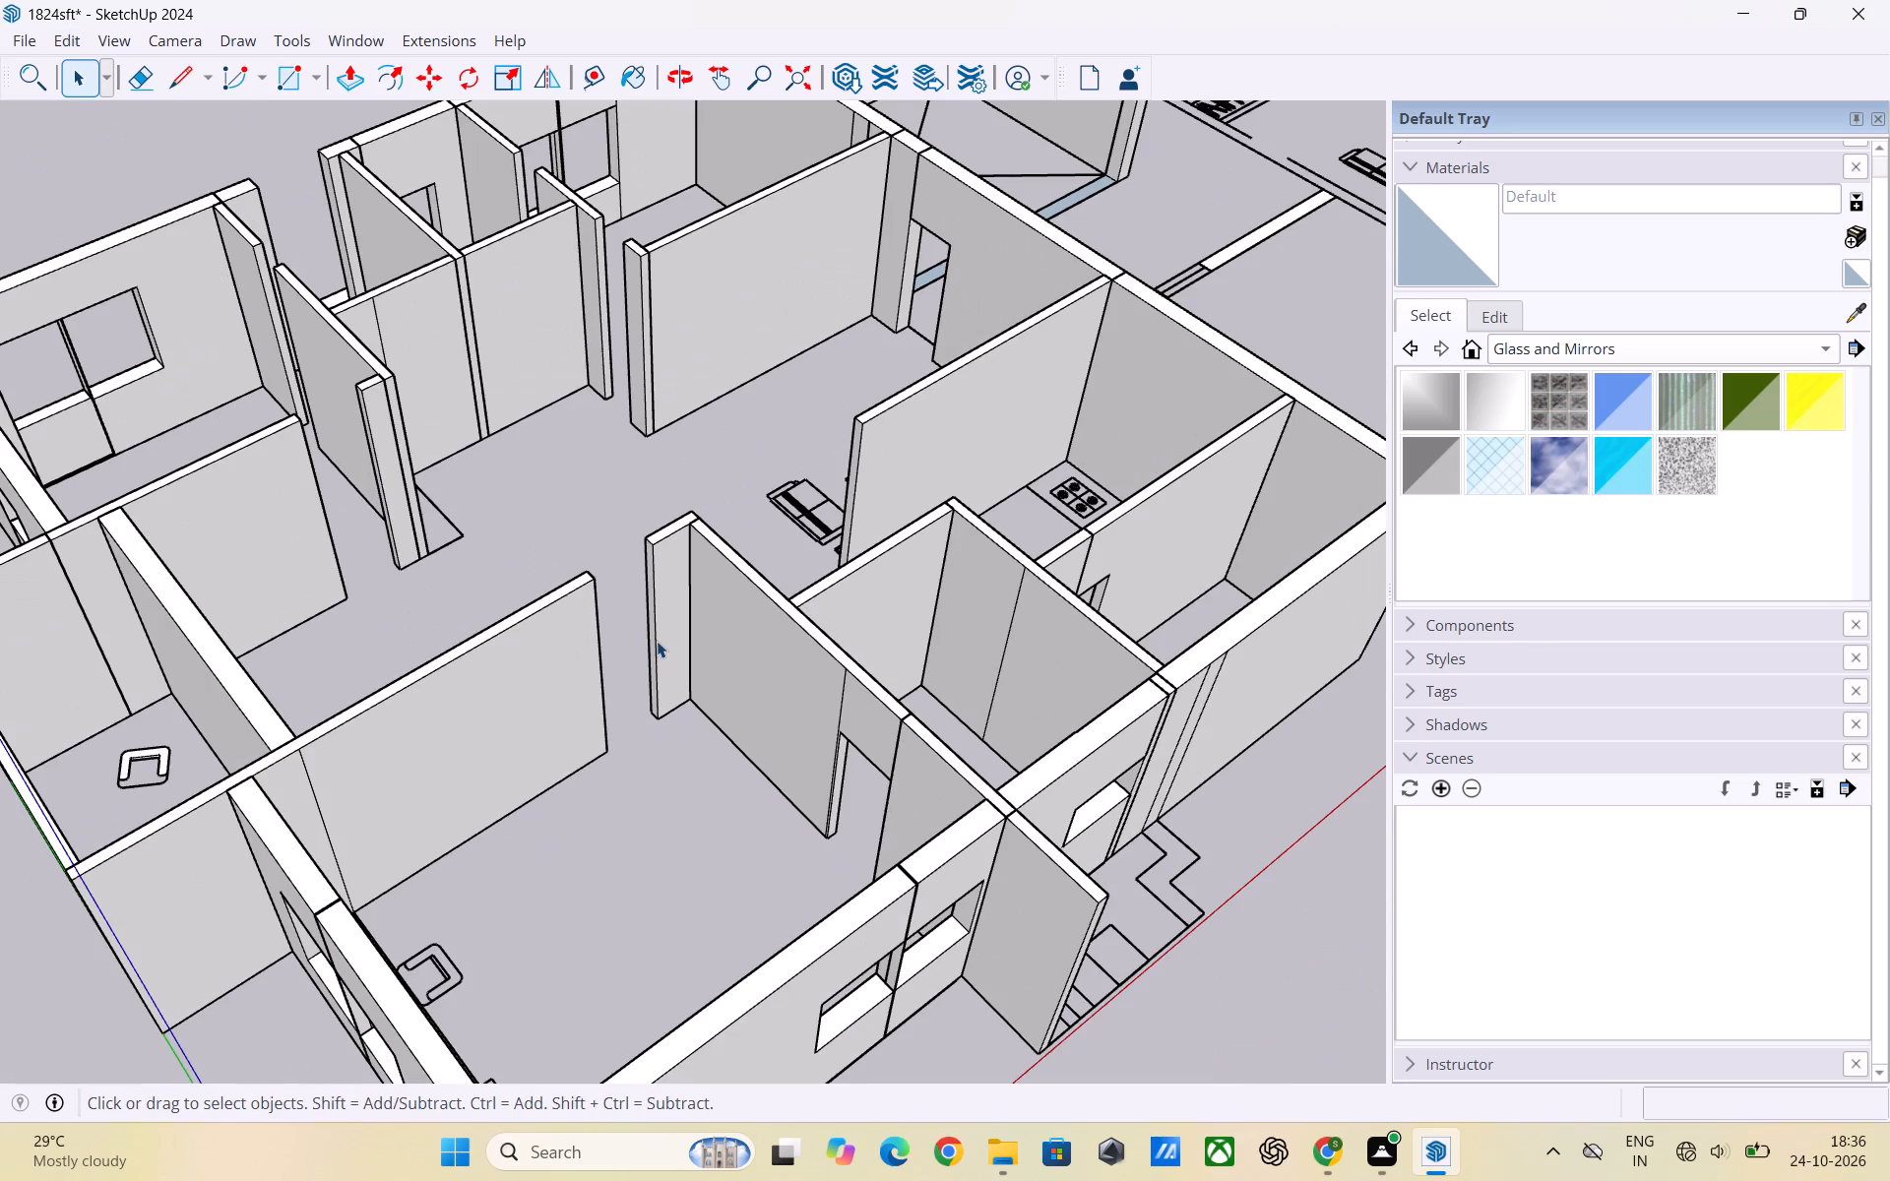
pyautogui.scroll(-2, 657, 641)
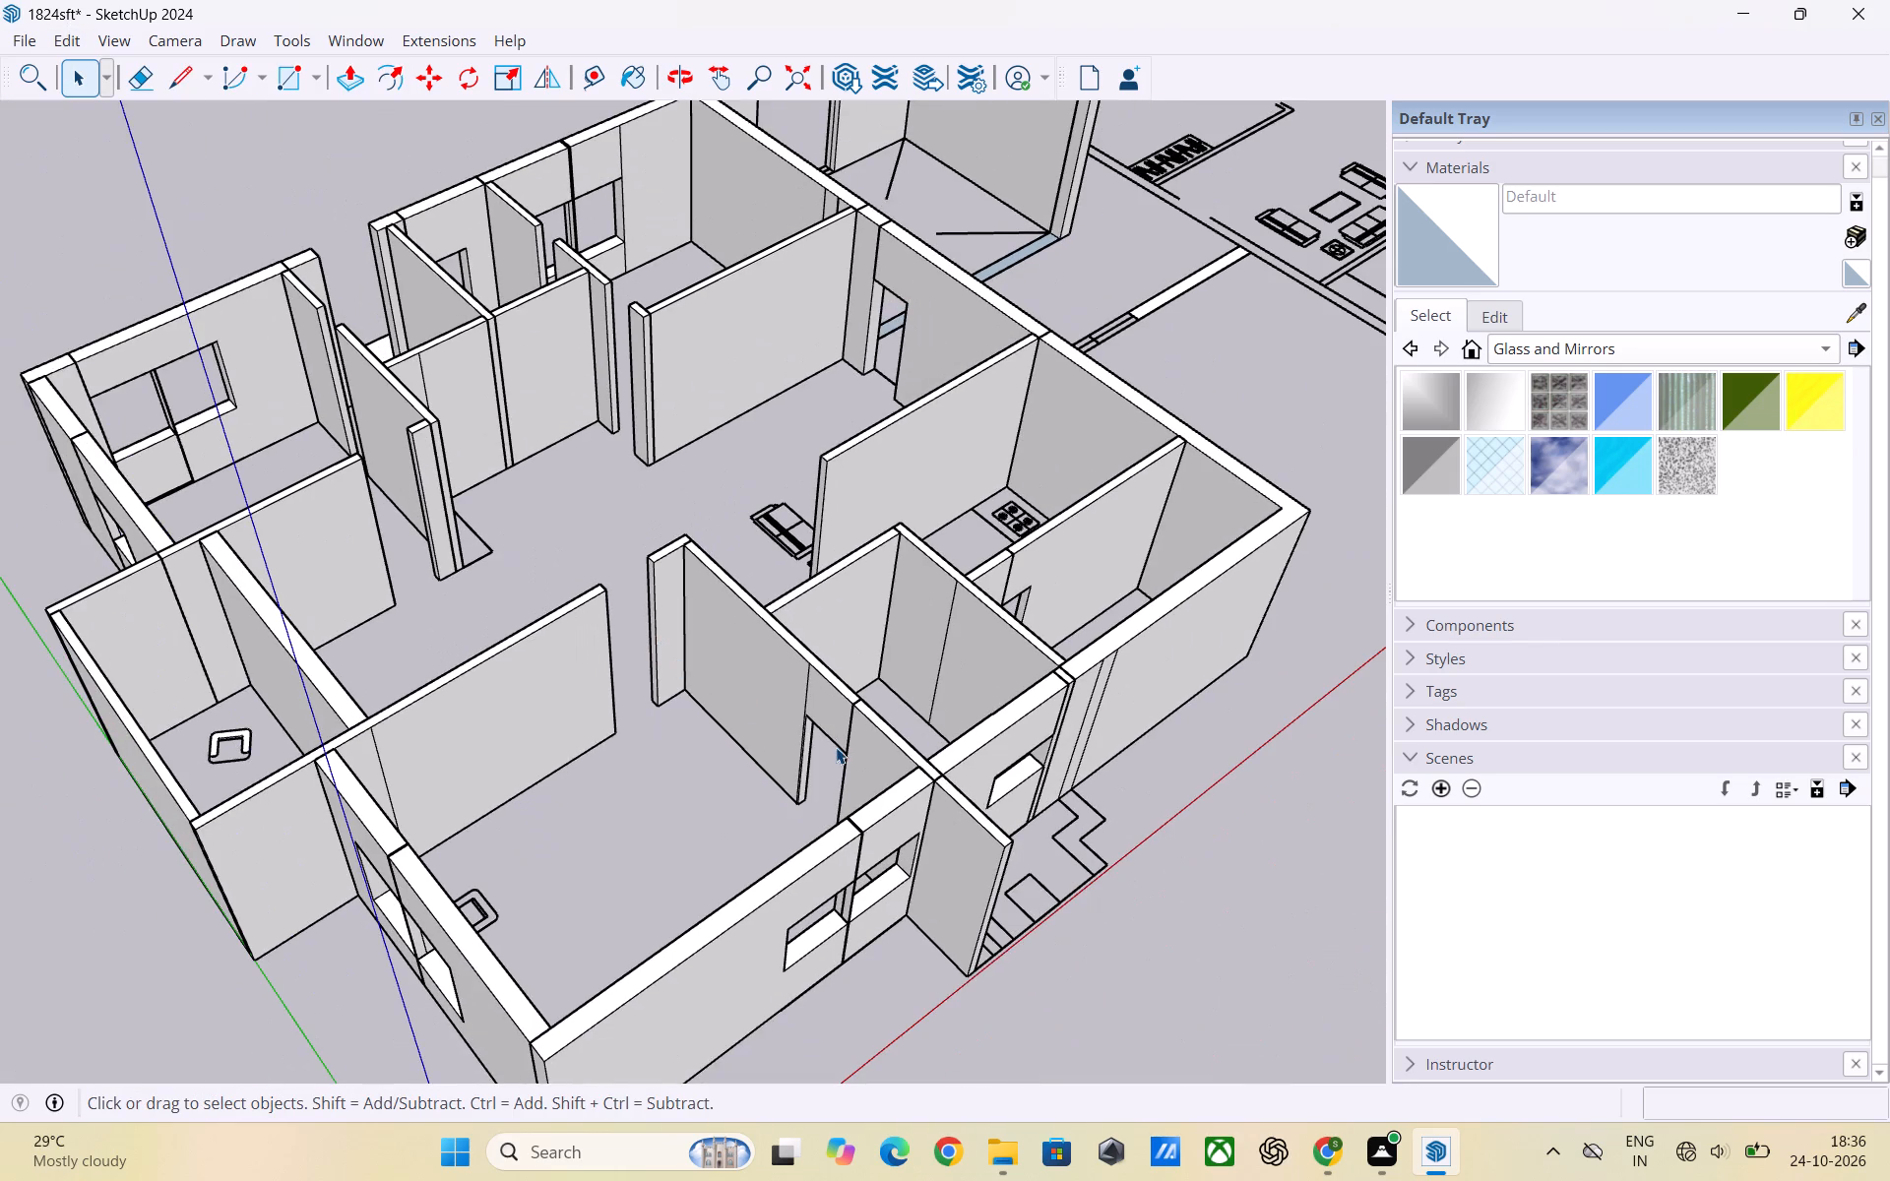
pyautogui.scroll(2, 836, 747)
pyautogui.scroll(-6, 895, 812)
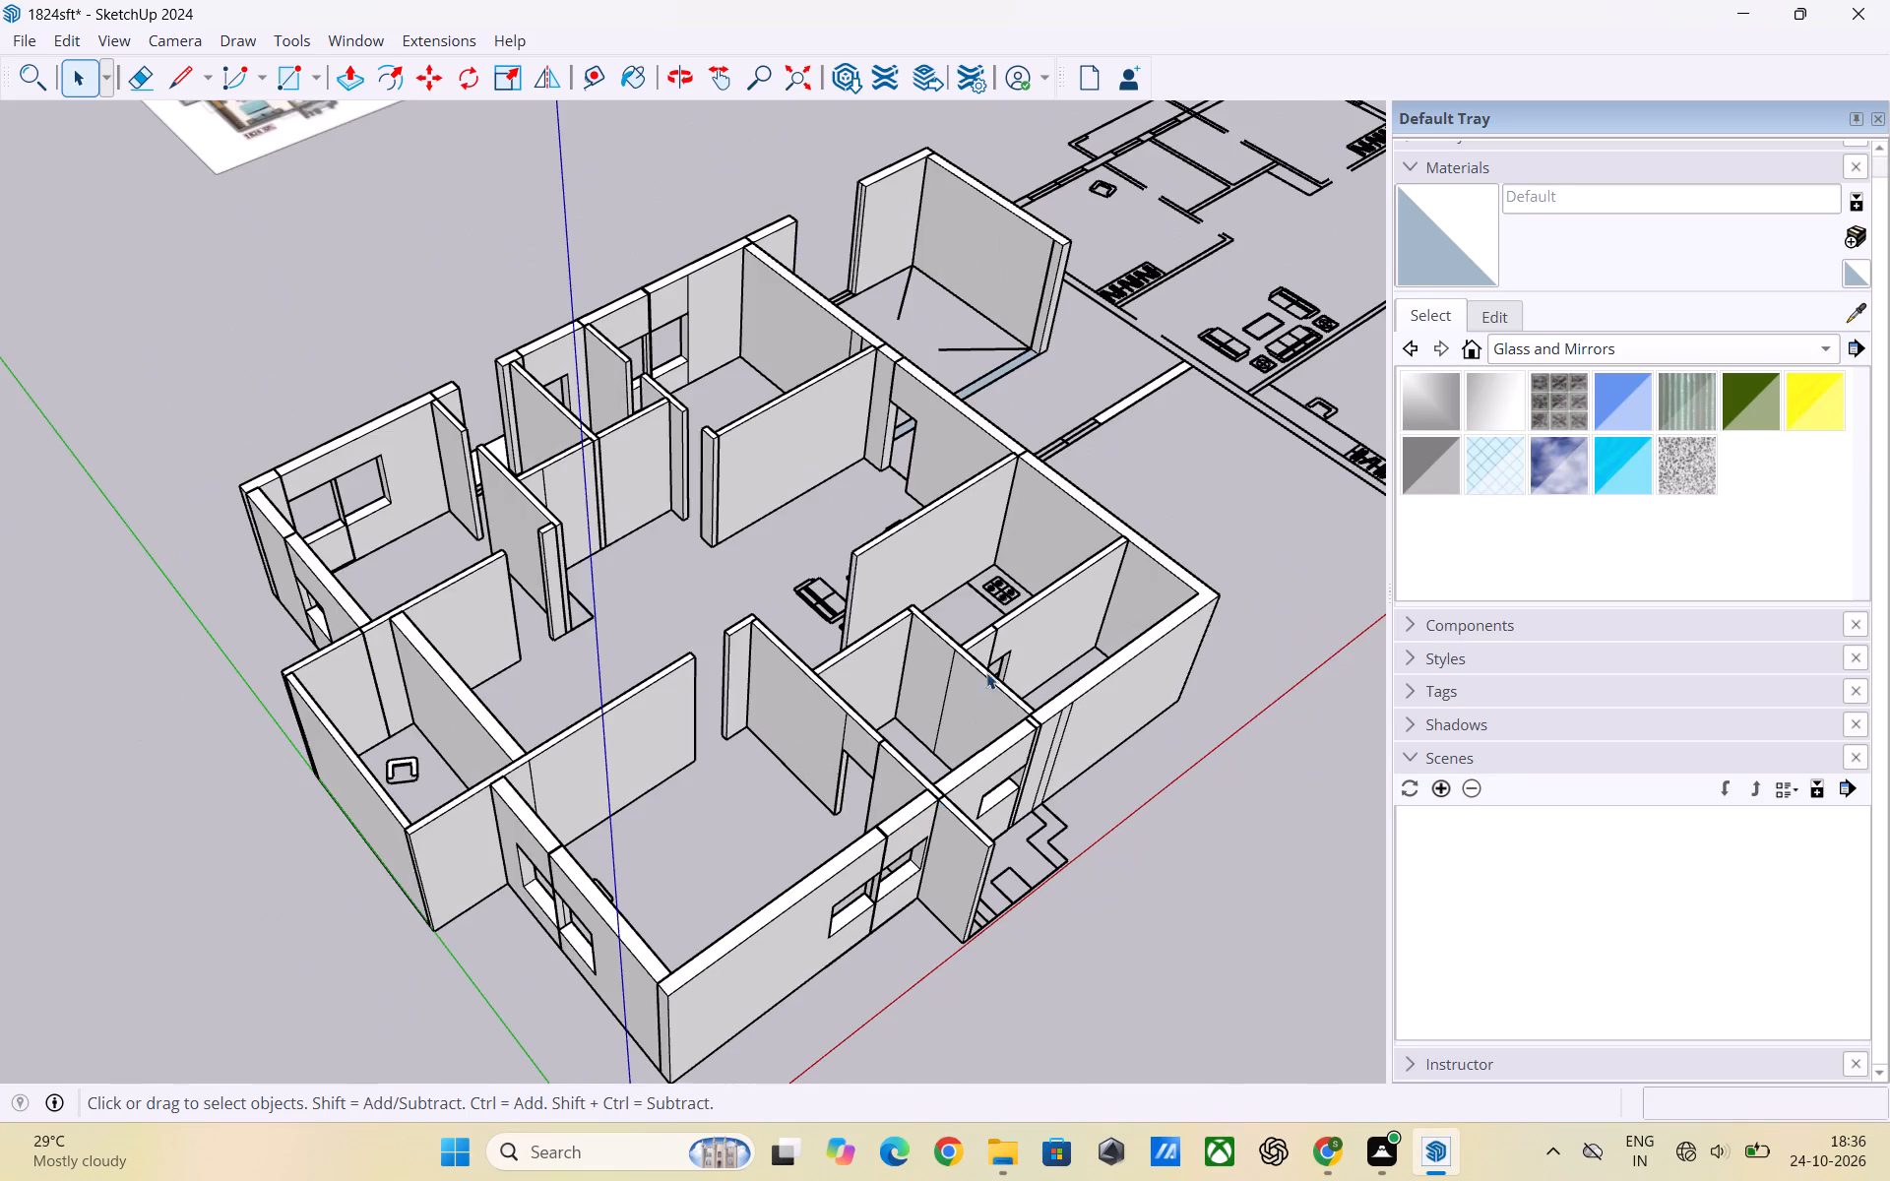
pyautogui.scroll(1, 936, 515)
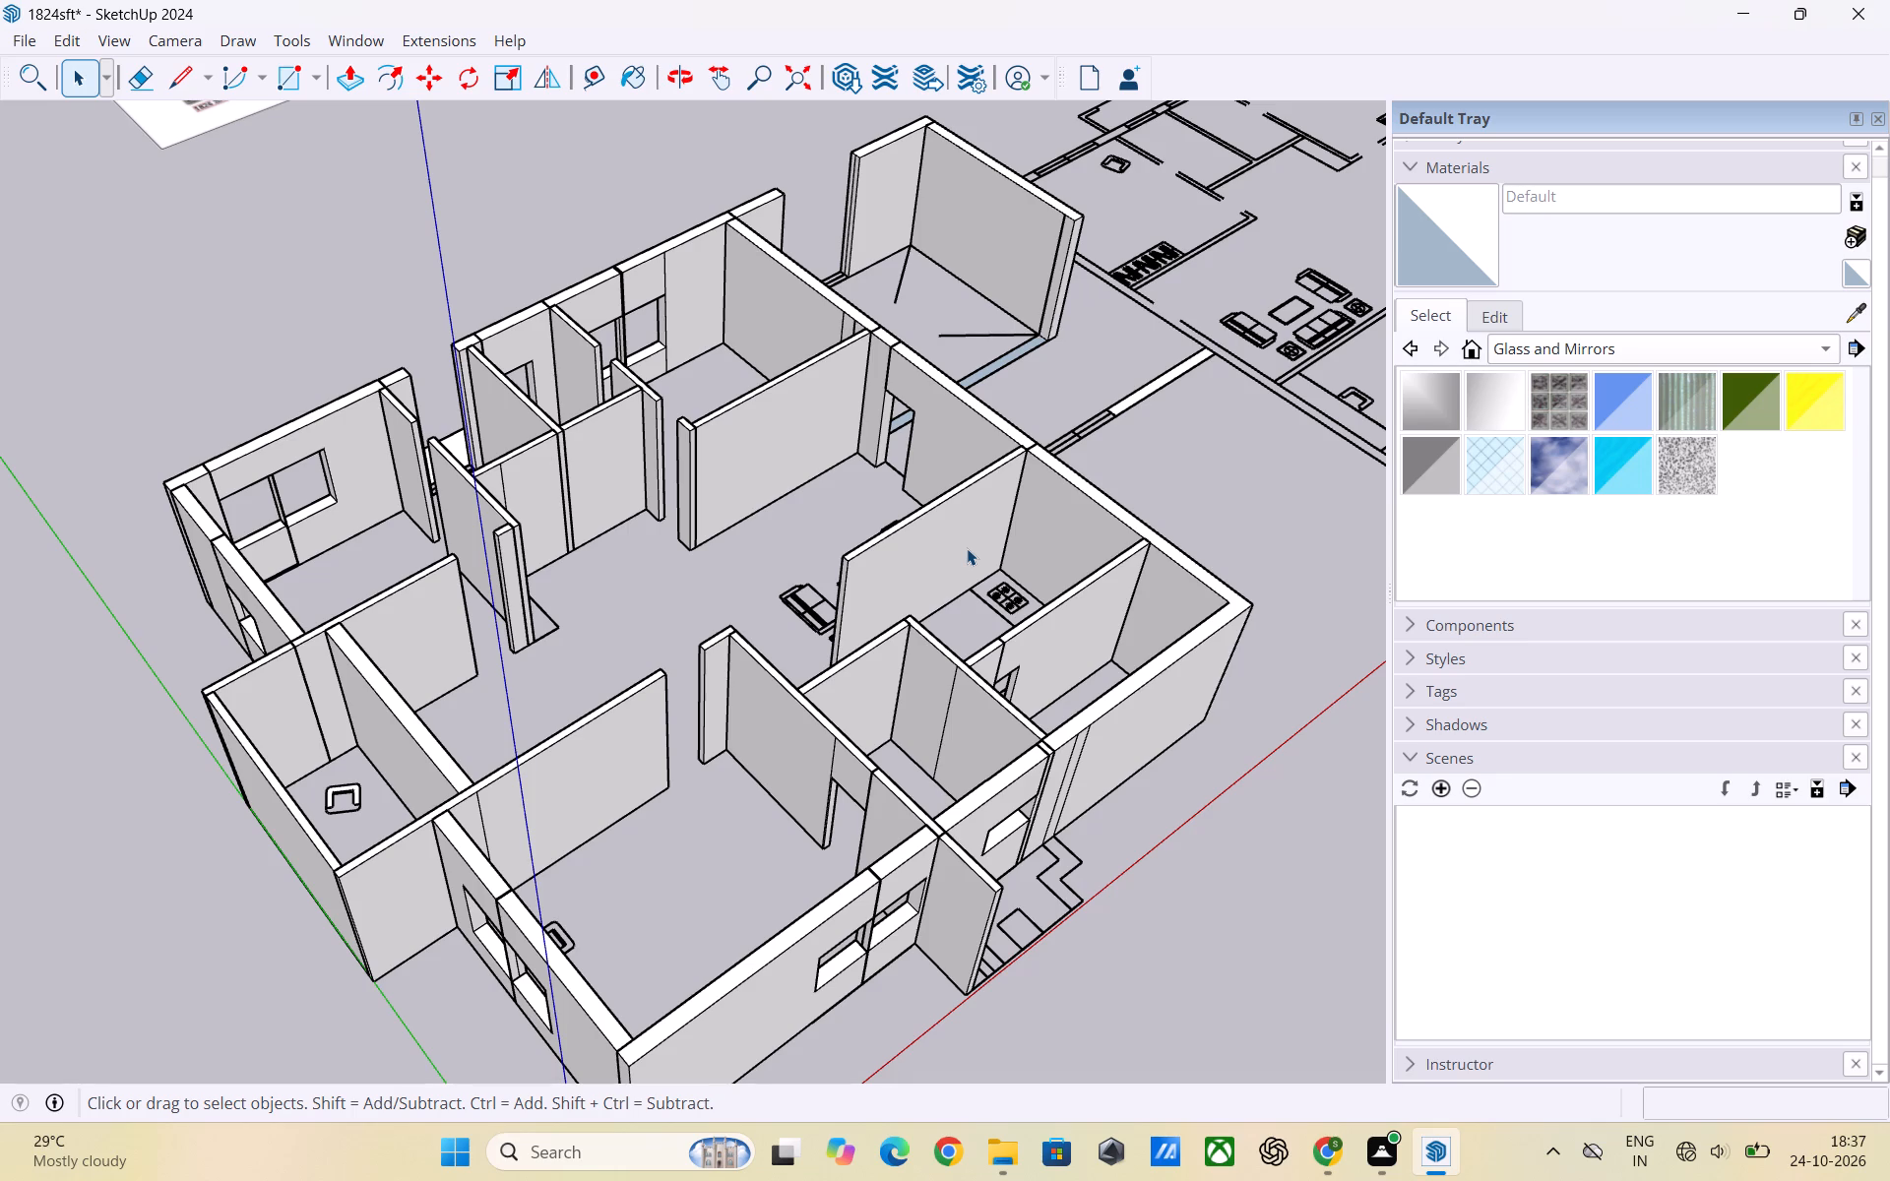
pyautogui.scroll(-2, 885, 600)
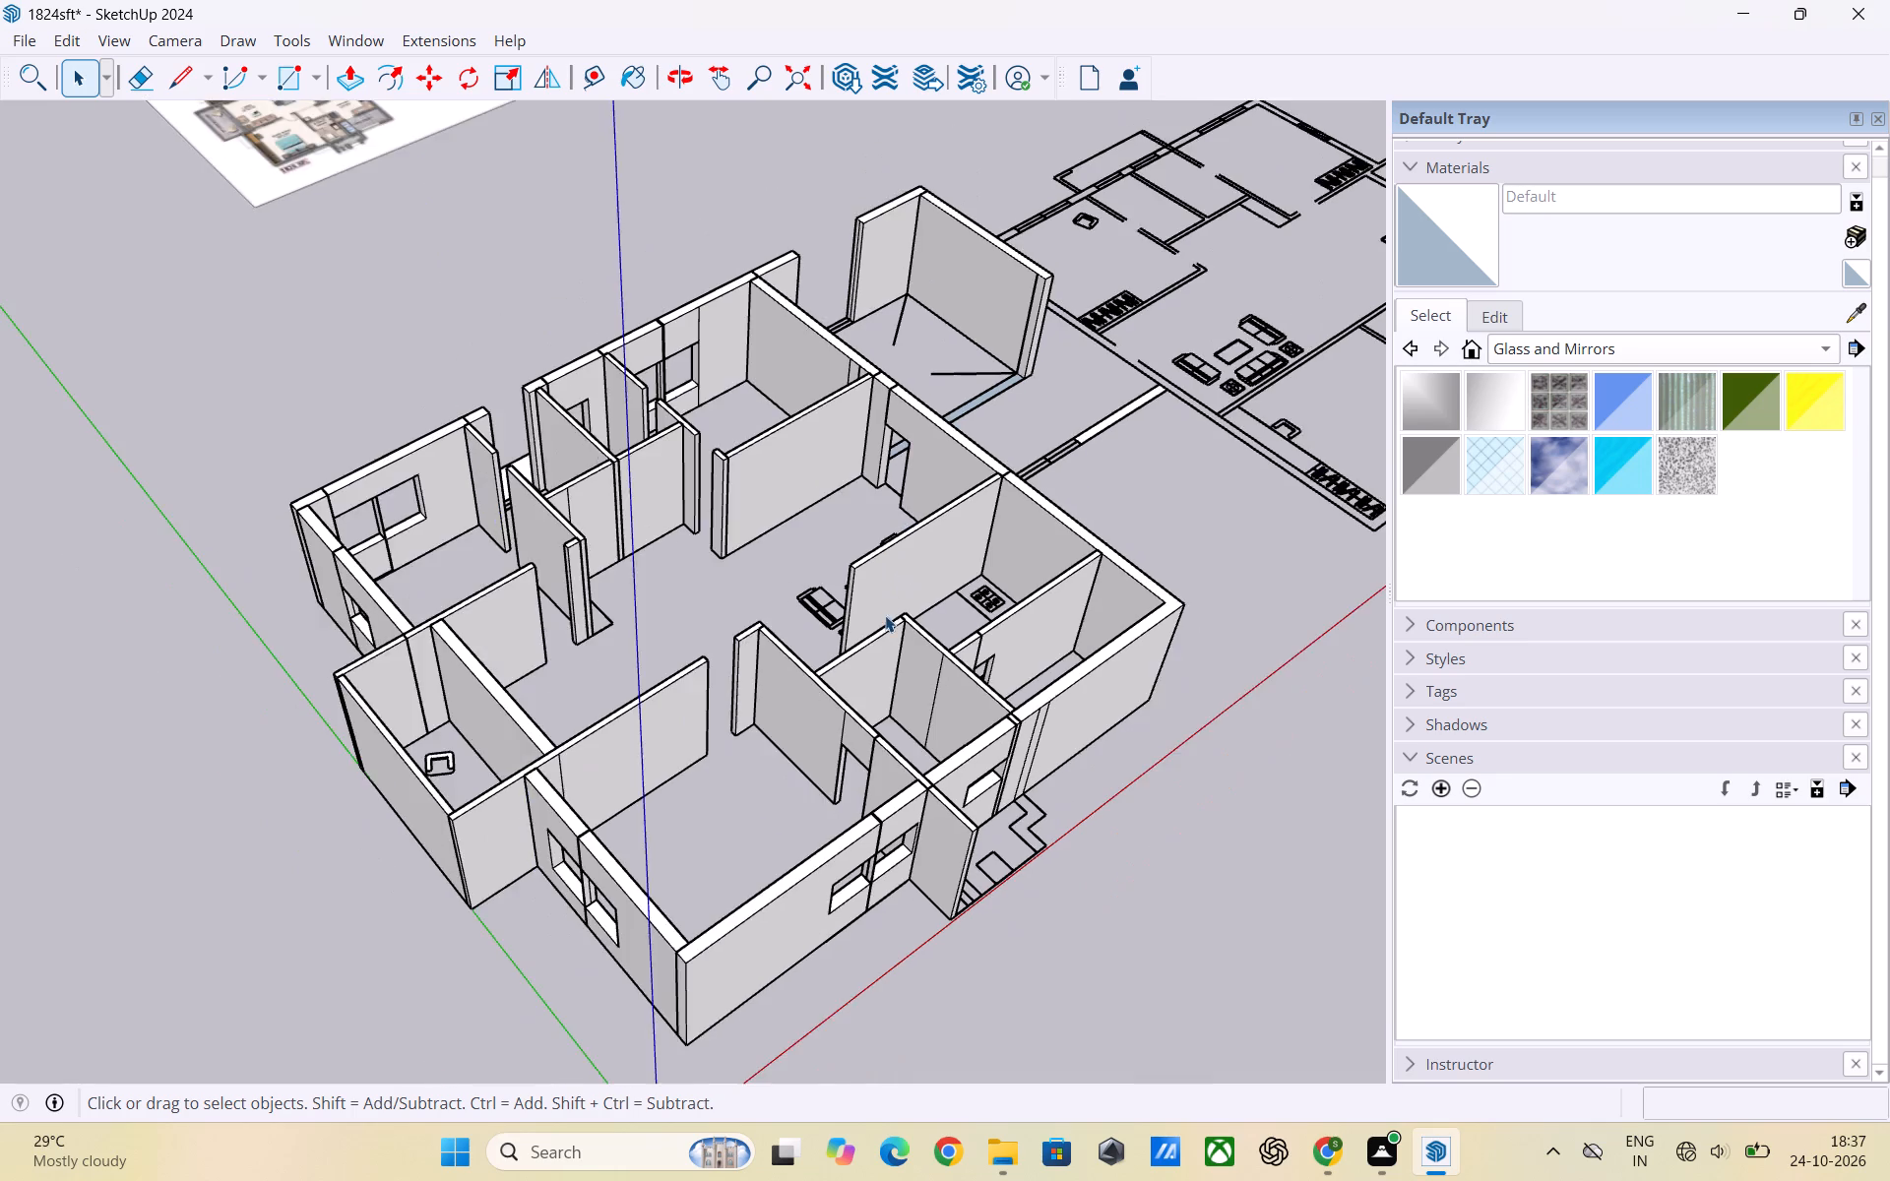
pyautogui.scroll(-5, 885, 615)
pyautogui.moveTo(812, 718); pyautogui.dragTo(504, 785, button='middle')
pyautogui.scroll(6, 622, 512)
pyautogui.moveTo(644, 515); pyautogui.dragTo(642, 675, button='middle')
pyautogui.scroll(6, 656, 500)
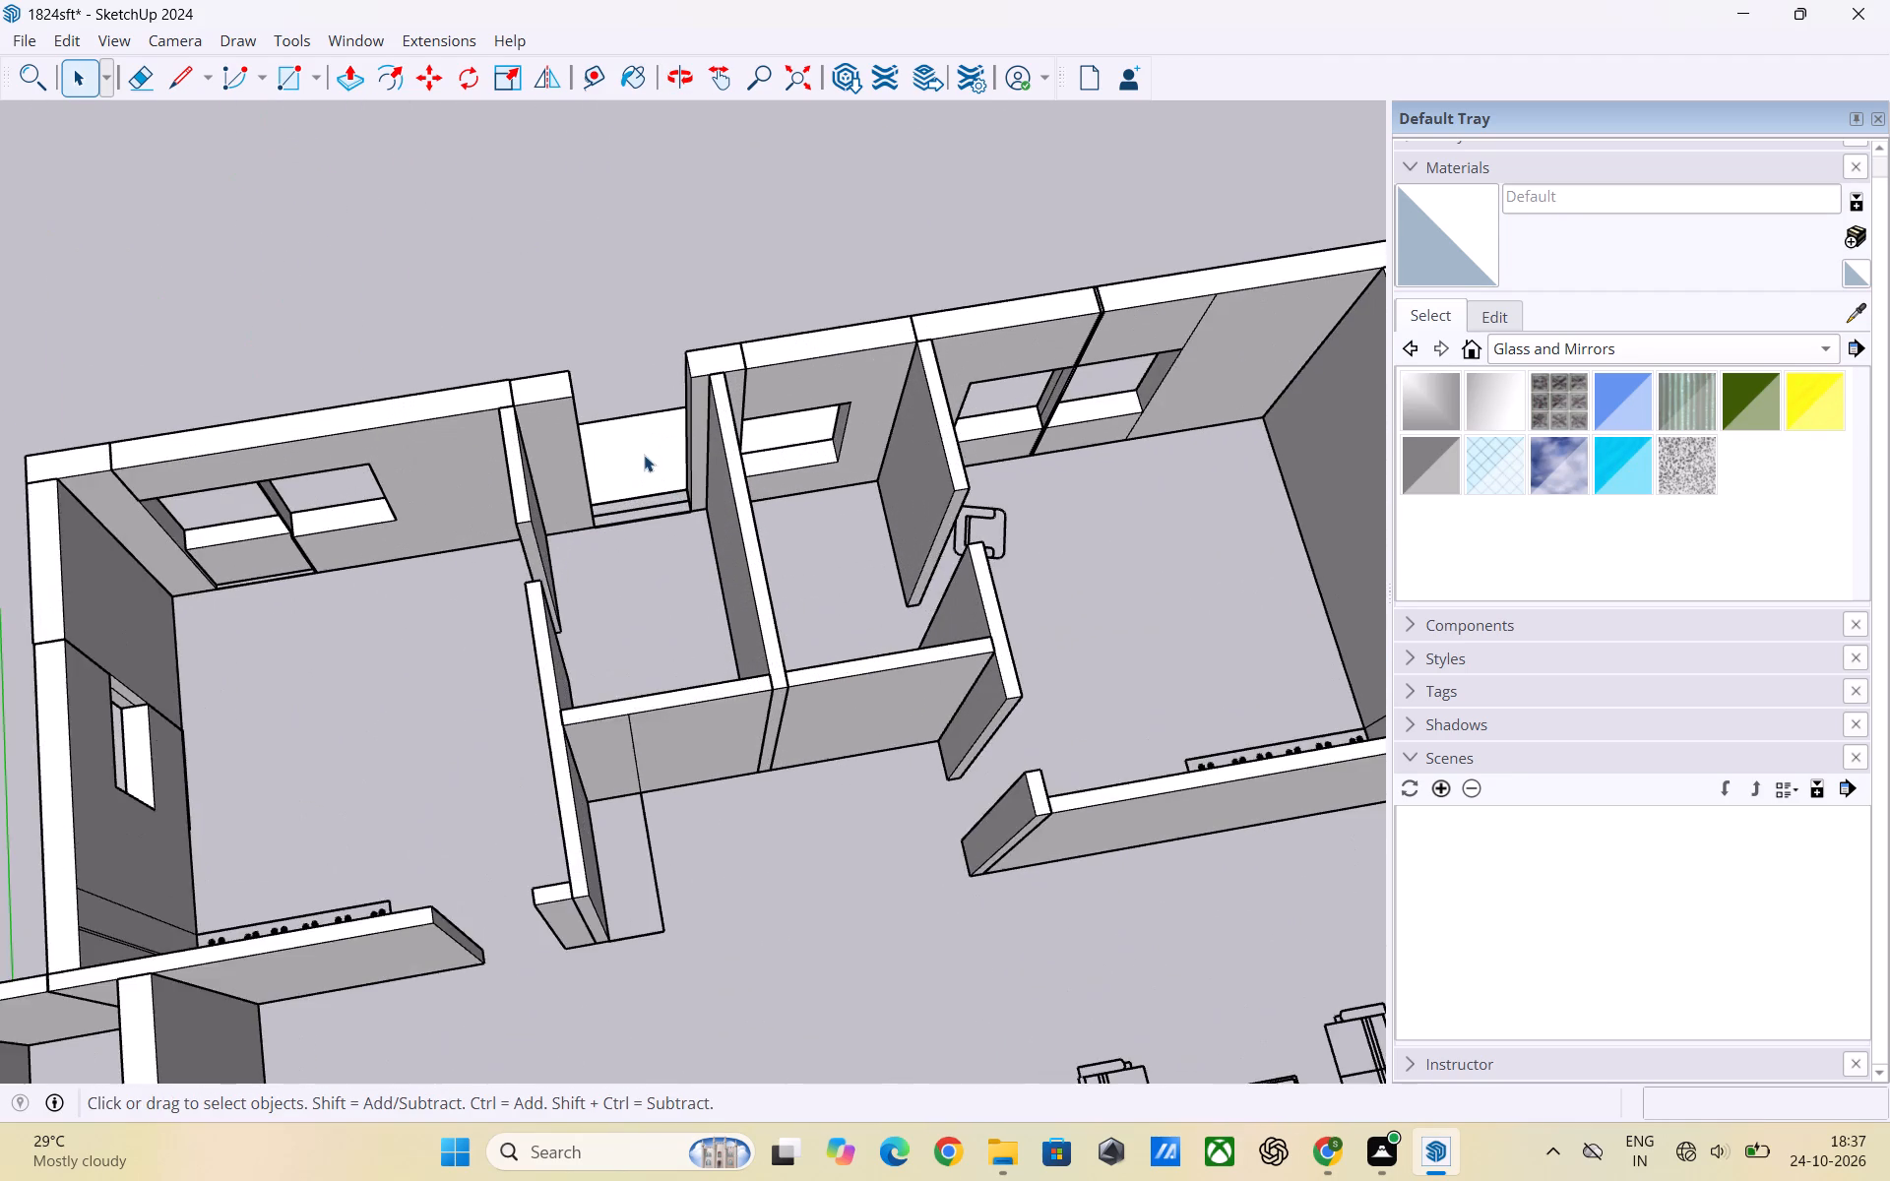
pyautogui.scroll(2, 644, 453)
pyautogui.moveTo(651, 535); pyautogui.dragTo(773, 348, button='middle')
pyautogui.scroll(-2, 698, 580)
pyautogui.scroll(-1, 287, 678)
pyautogui.moveTo(287, 678); pyautogui.dragTo(286, 679, button='middle')
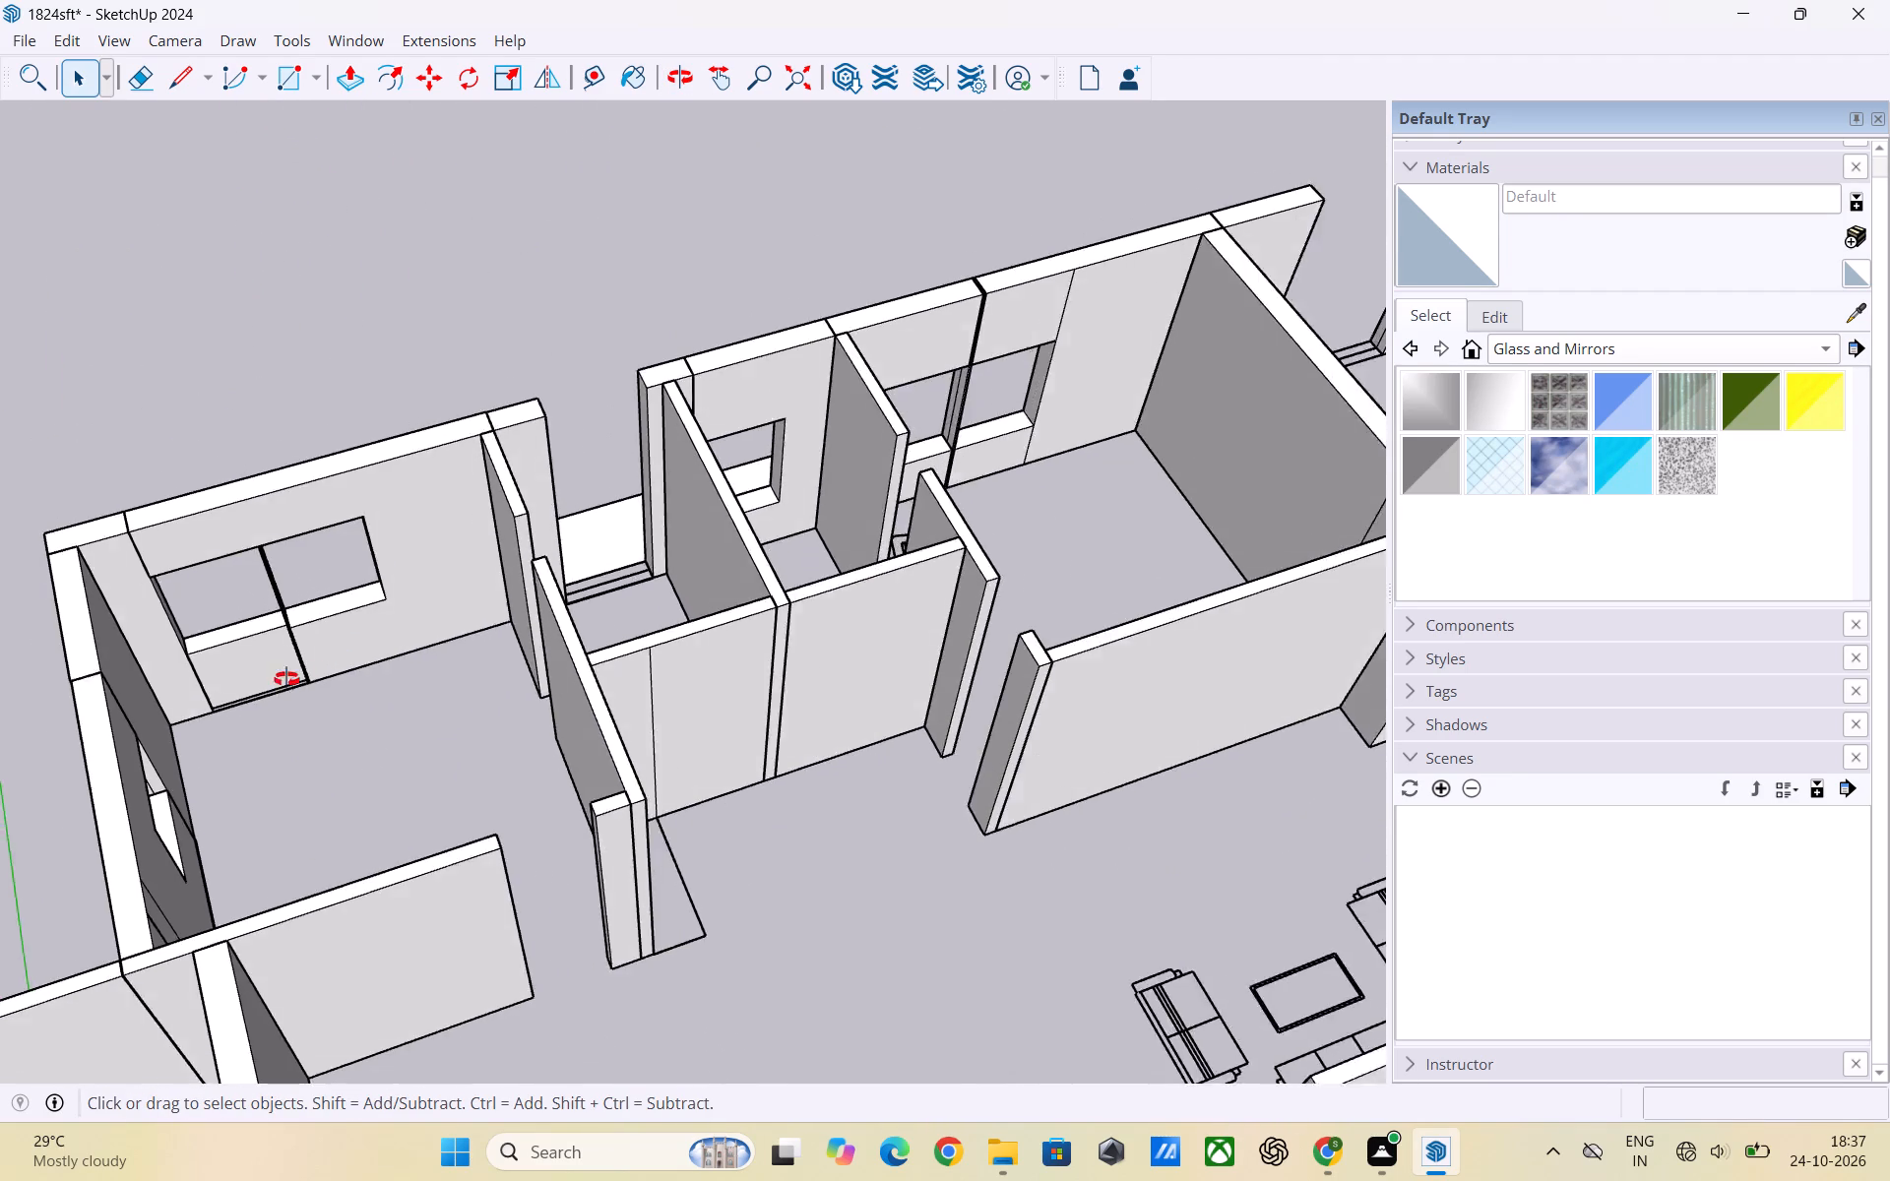
# Push/Pull the recessed wall face below the divided window's sill out flush with the adjoining inner wall face.
pyautogui.moveTo(286, 679); pyautogui.dragTo(353, 519, button='middle')
pyautogui.scroll(6, 293, 681)
pyautogui.moveTo(283, 723); pyautogui.dragTo(211, 725, button='middle')
pyautogui.scroll(3, 190, 742)
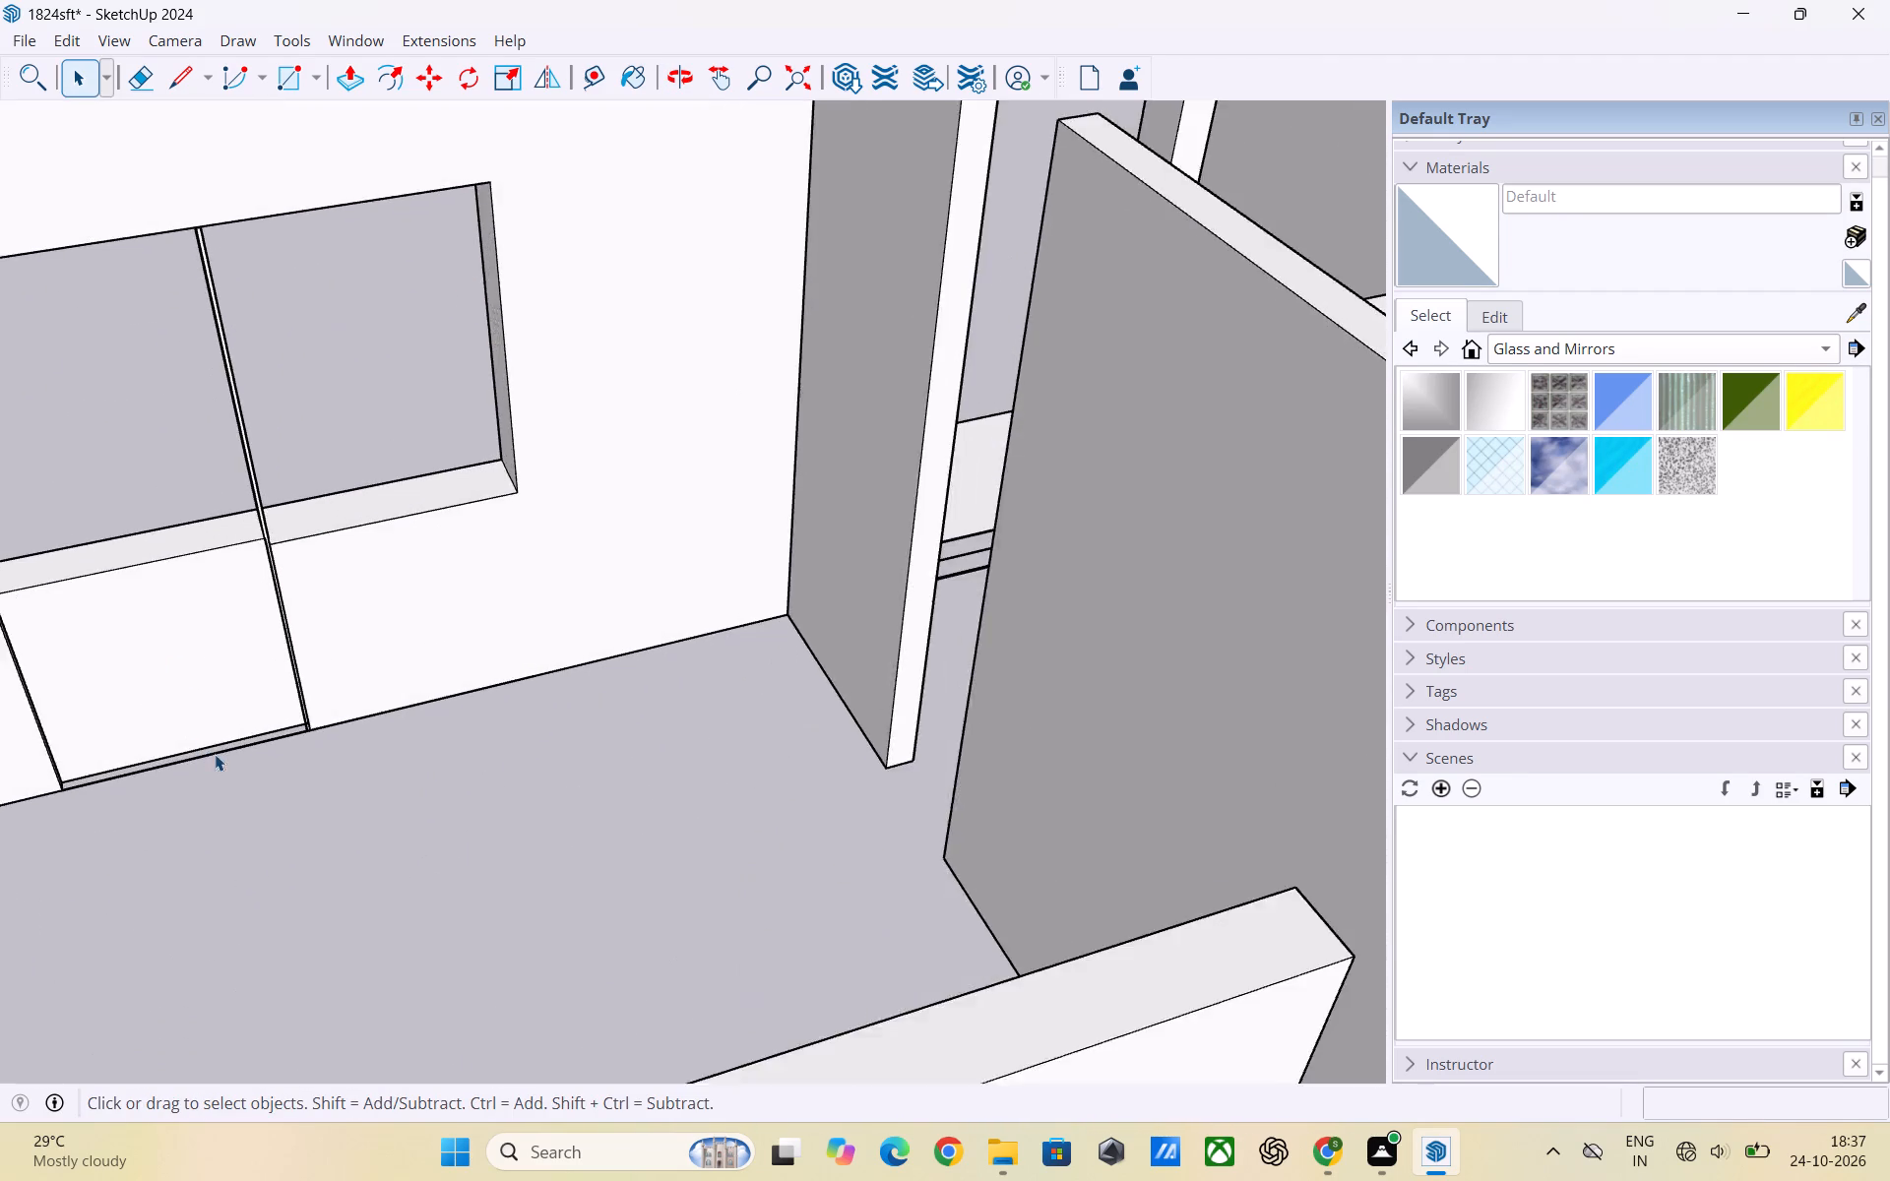
pyautogui.scroll(2, 215, 754)
pyautogui.moveTo(240, 752); pyautogui.dragTo(370, 689, button='middle')
pyautogui.scroll(-4, 775, 691)
pyautogui.moveTo(683, 690); pyautogui.dragTo(401, 734, button='middle')
pyautogui.scroll(5, 371, 667)
pyautogui.moveTo(370, 696); pyautogui.dragTo(379, 665, button='middle')
pyautogui.scroll(4, 379, 678)
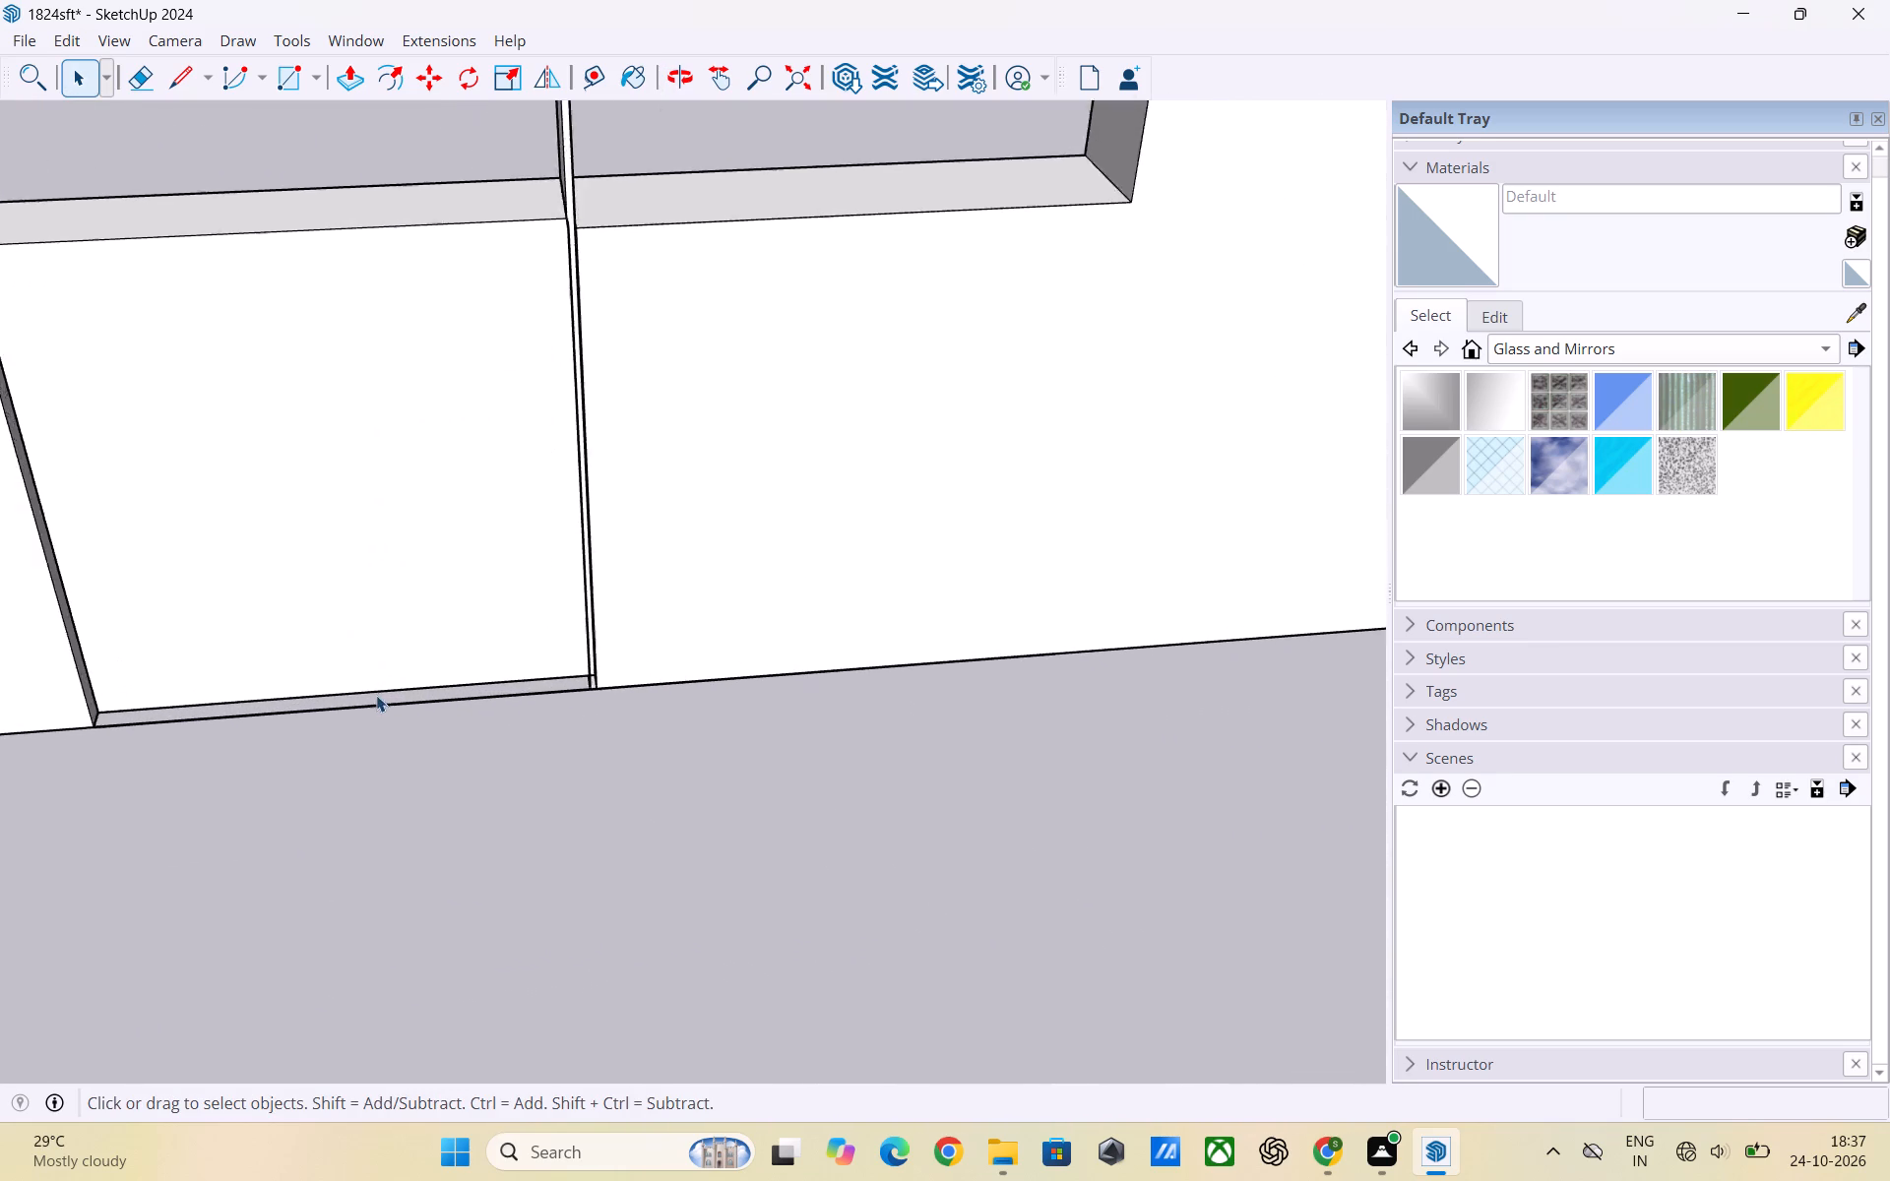
pyautogui.scroll(1, 376, 695)
pyautogui.moveTo(411, 696); pyautogui.dragTo(417, 769, button='middle')
pyautogui.scroll(-2, 600, 695)
pyautogui.moveTo(667, 708); pyautogui.dragTo(538, 752, button='middle')
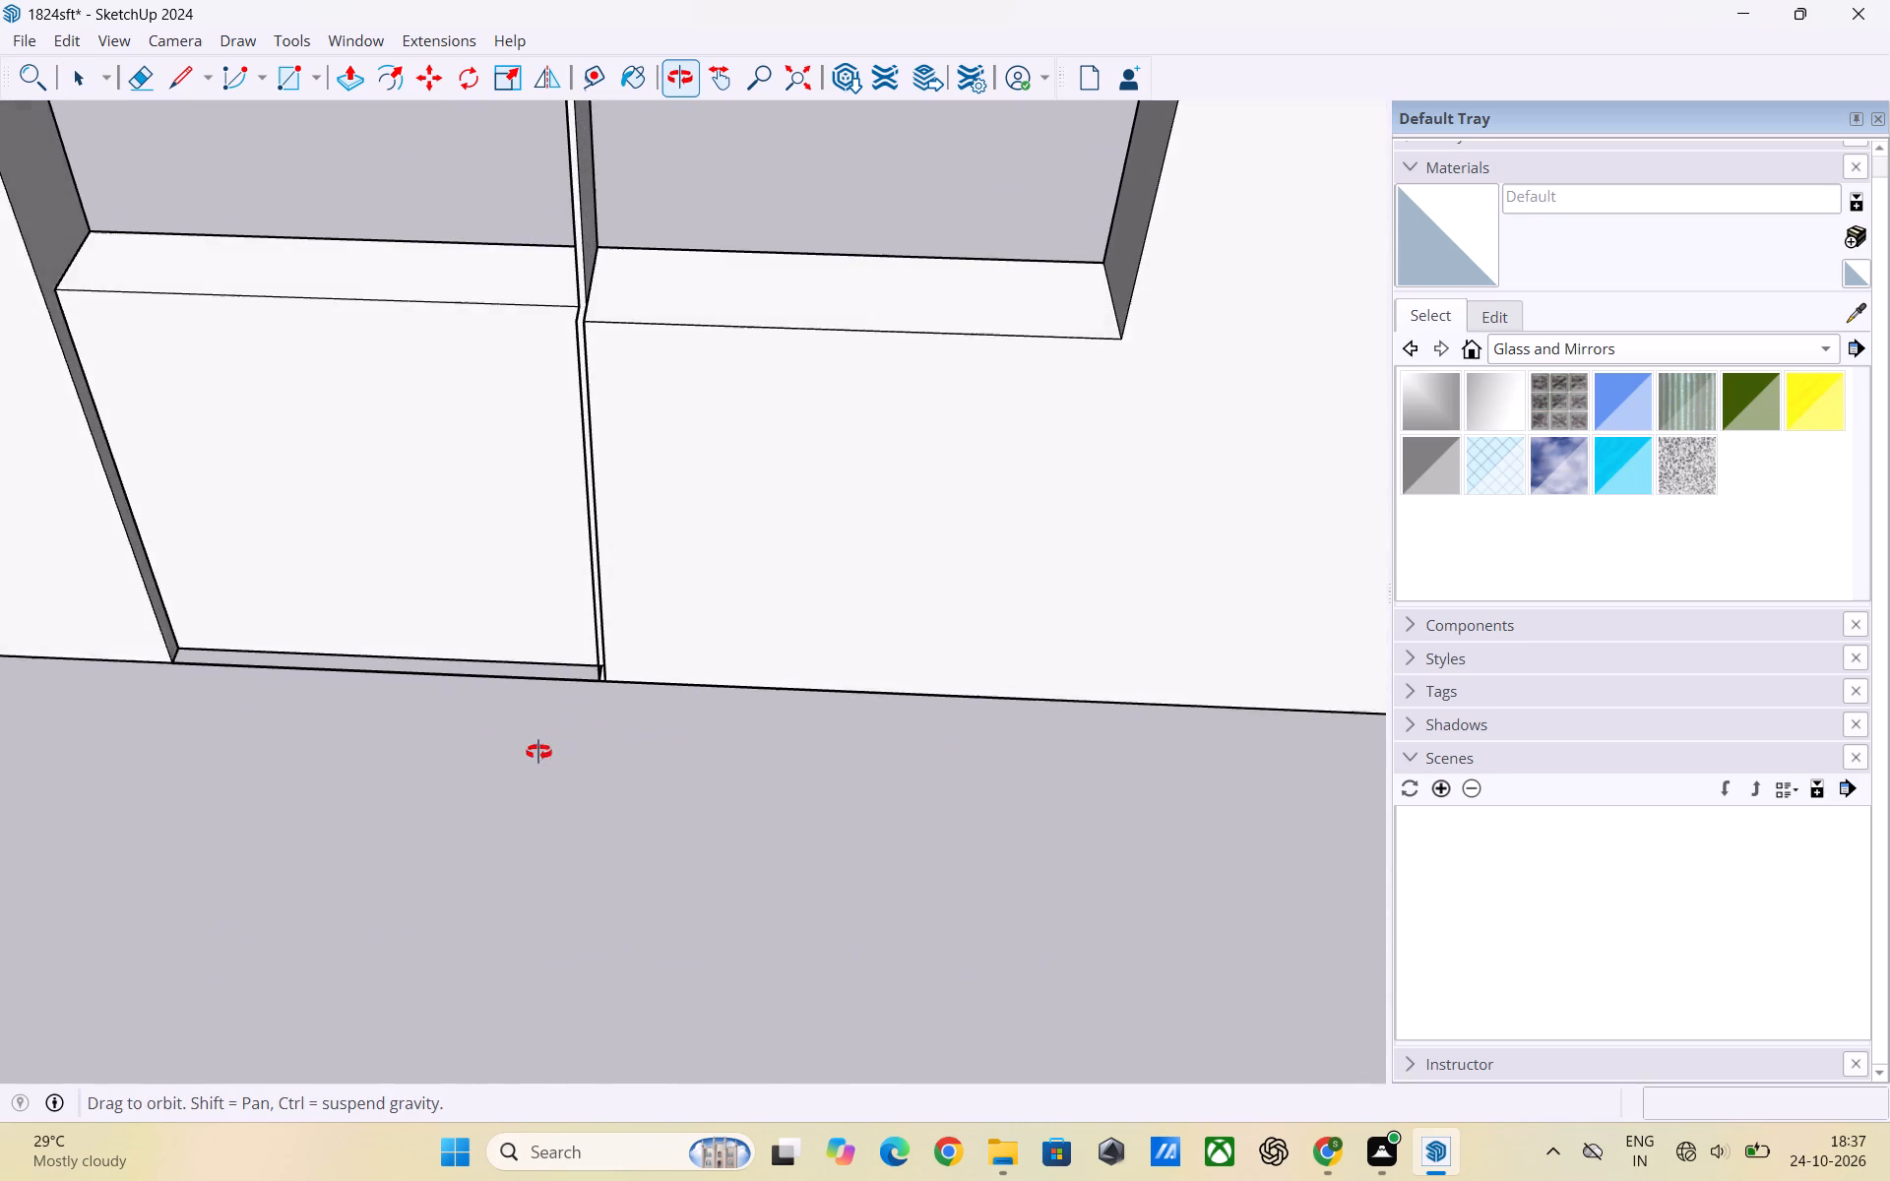
pyautogui.moveTo(538, 752); pyautogui.dragTo(518, 748, button='middle')
pyautogui.moveTo(575, 544); pyautogui.dragTo(511, 594, button='middle')
pyautogui.scroll(-1, 573, 559)
pyautogui.click(493, 506)
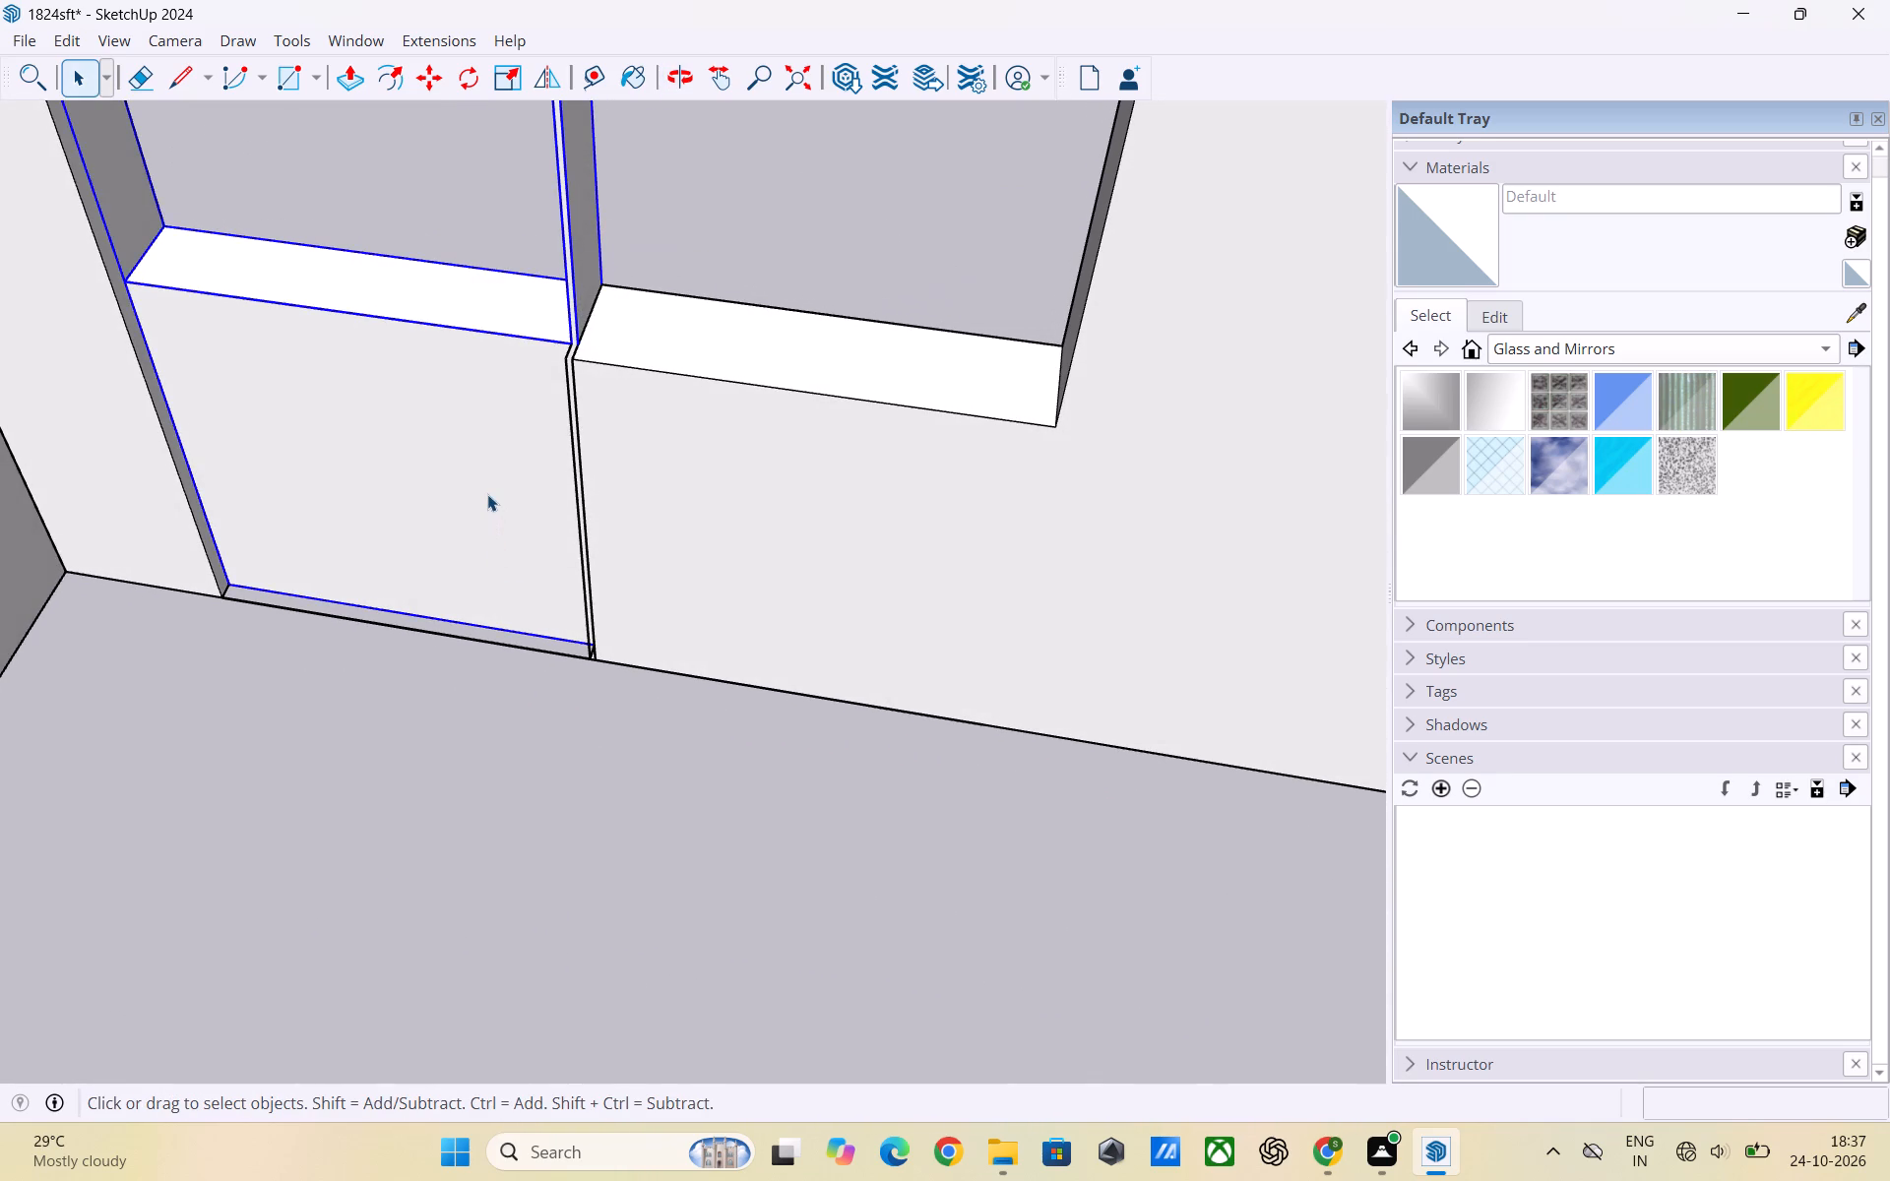
pyautogui.doubleClick(487, 494)
pyautogui.click(467, 490)
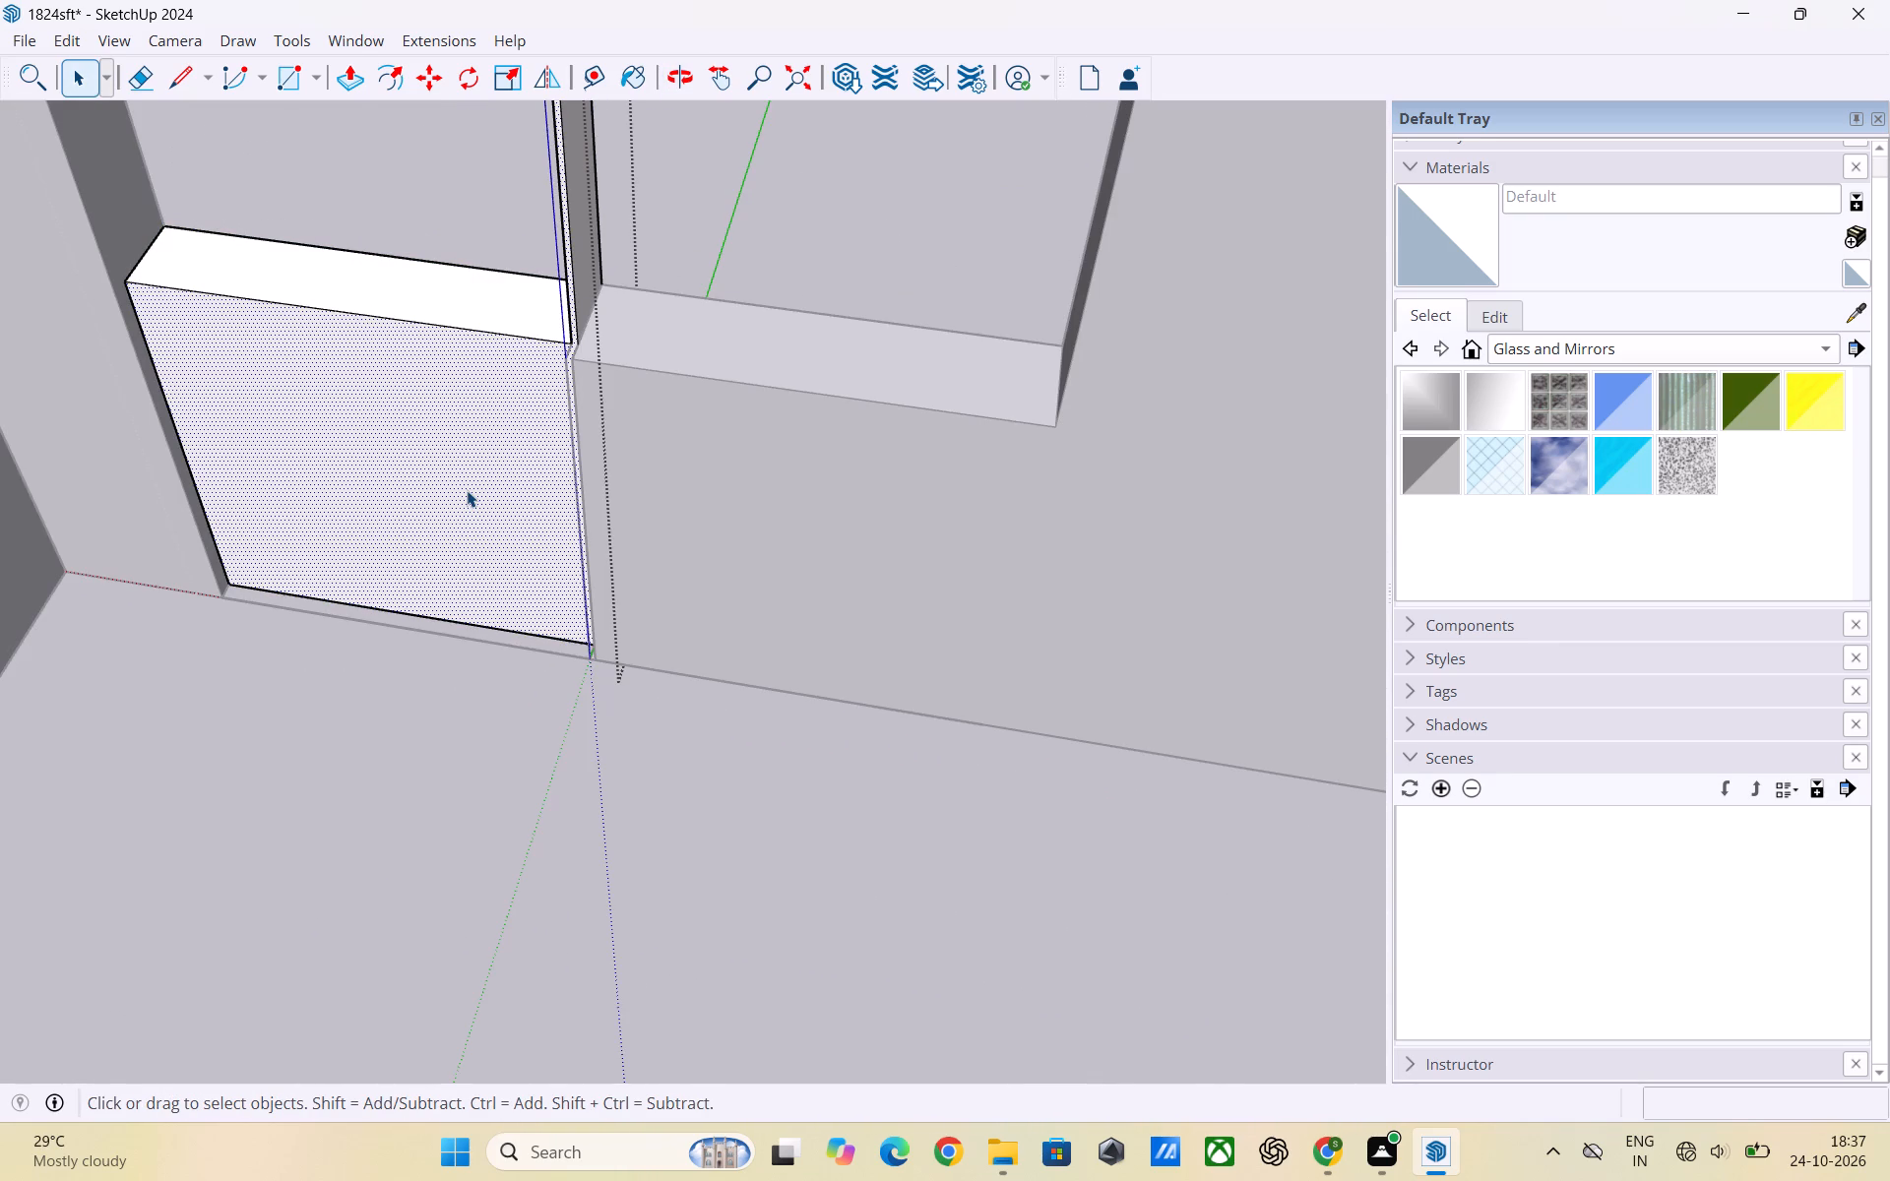
pyautogui.press('p')
pyautogui.click(467, 490)
pyautogui.click(464, 506)
pyautogui.press('space')
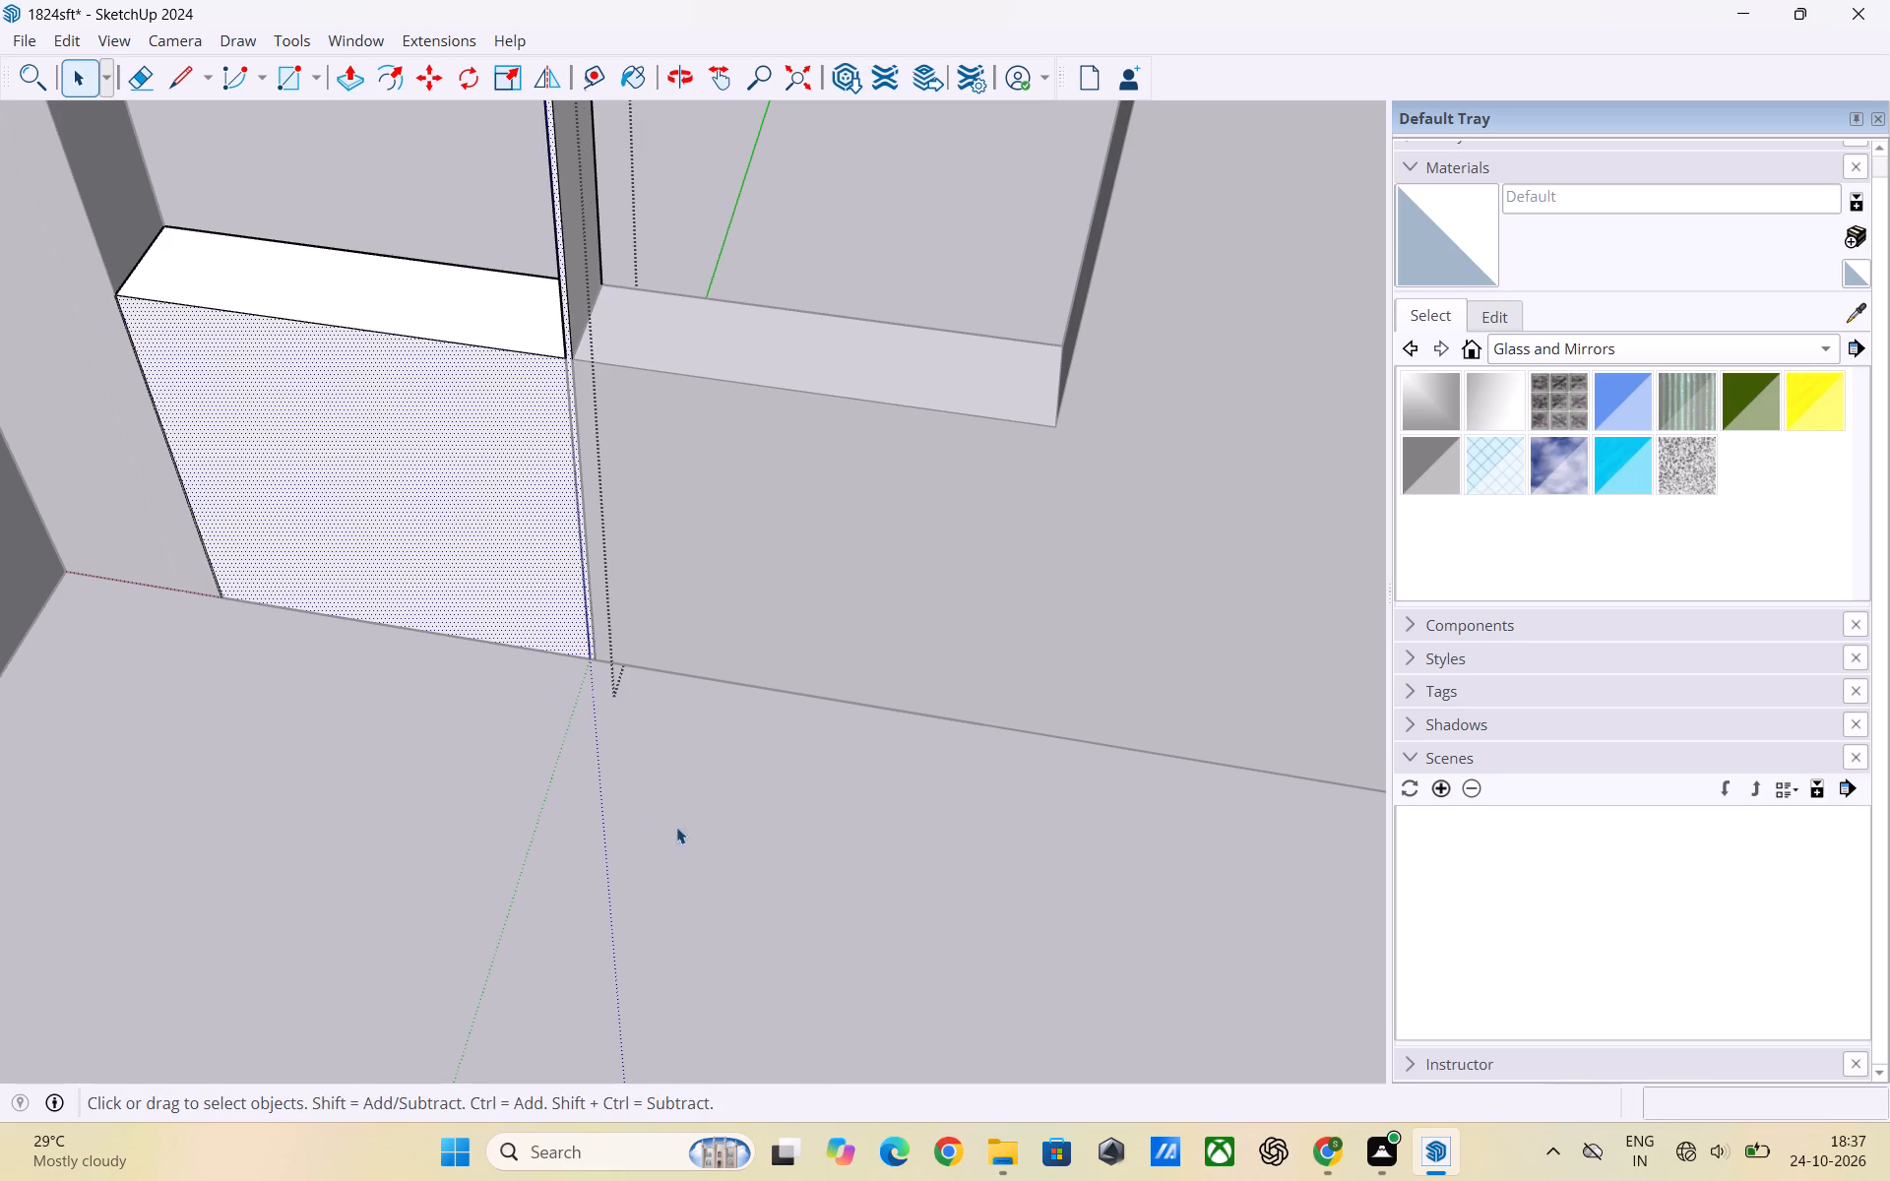
pyautogui.click(756, 858)
pyautogui.scroll(1, 623, 765)
pyautogui.scroll(-6, 637, 765)
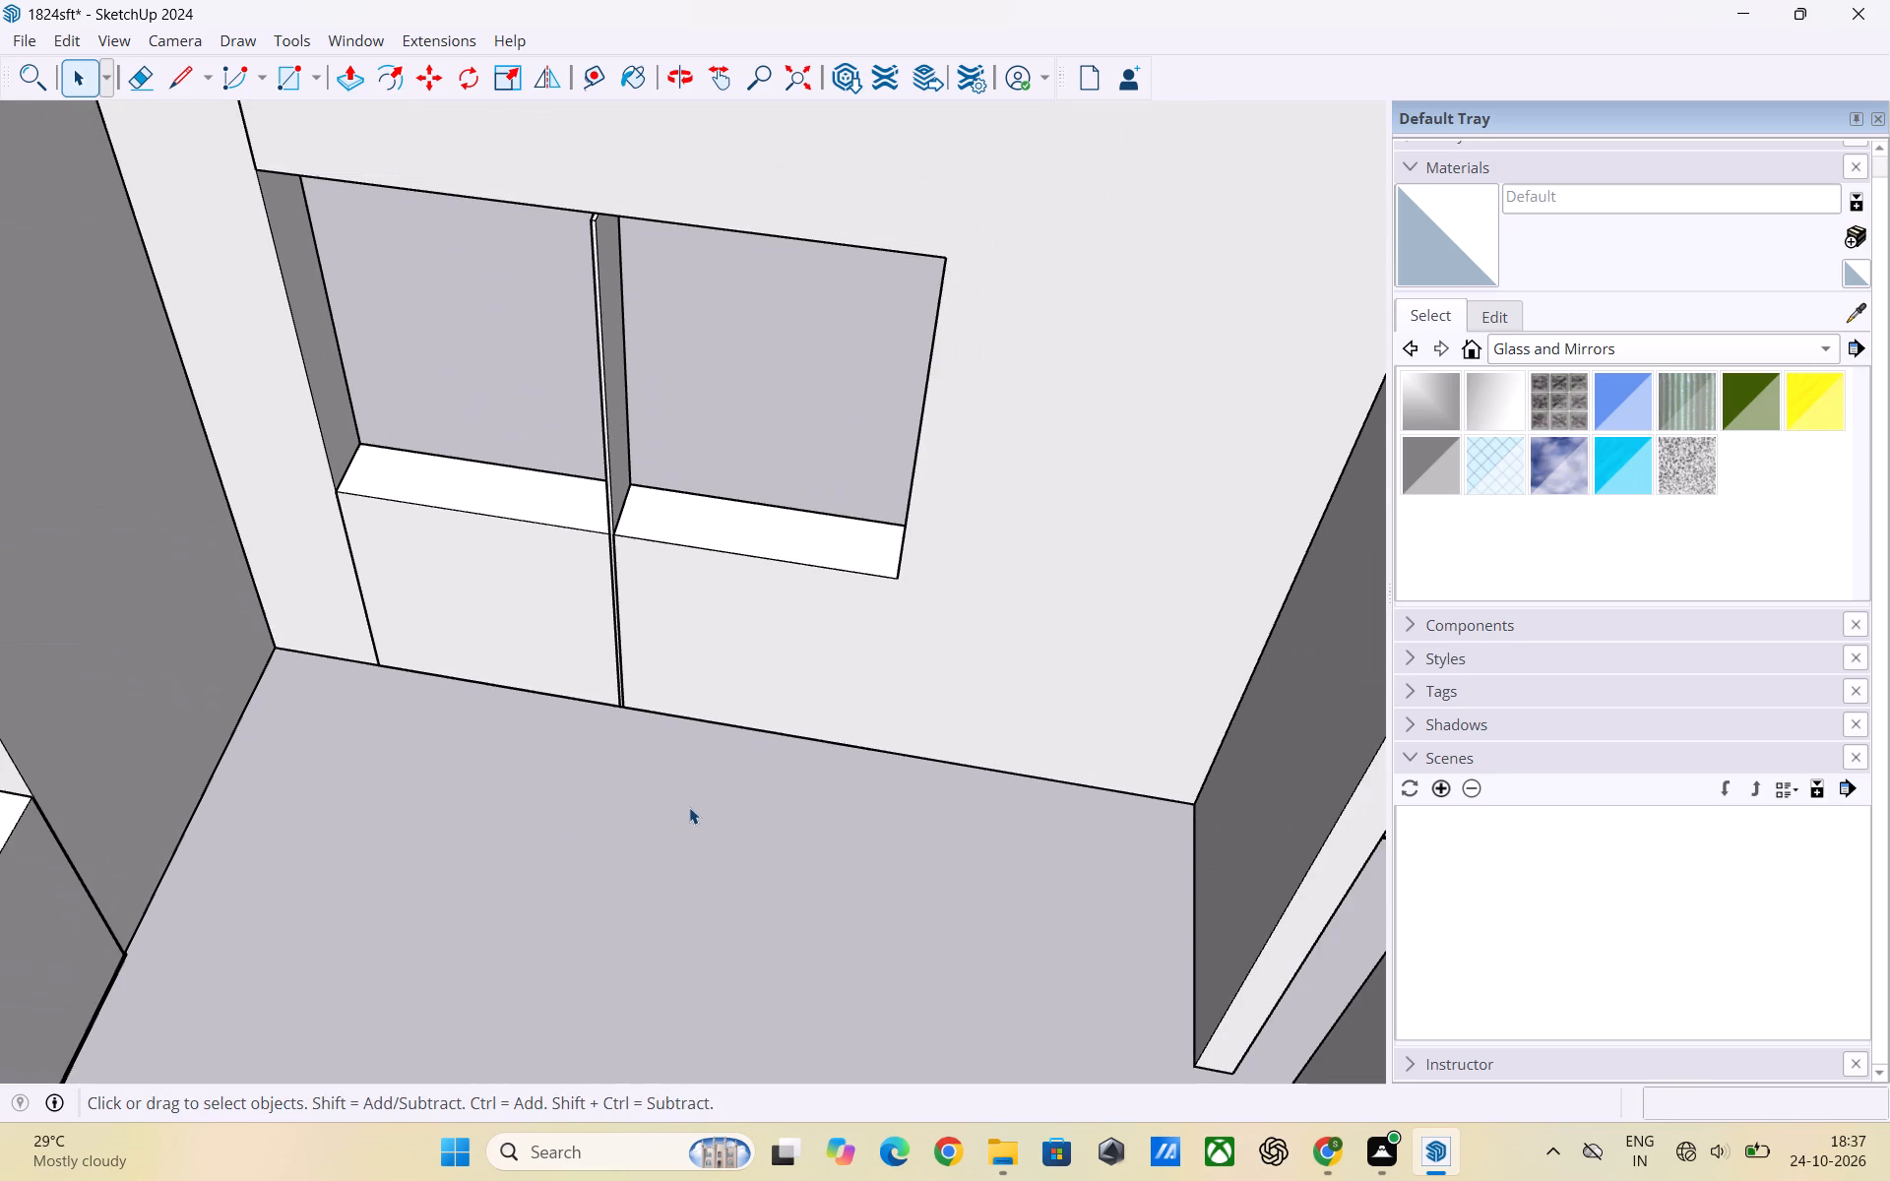
pyautogui.scroll(-3, 664, 808)
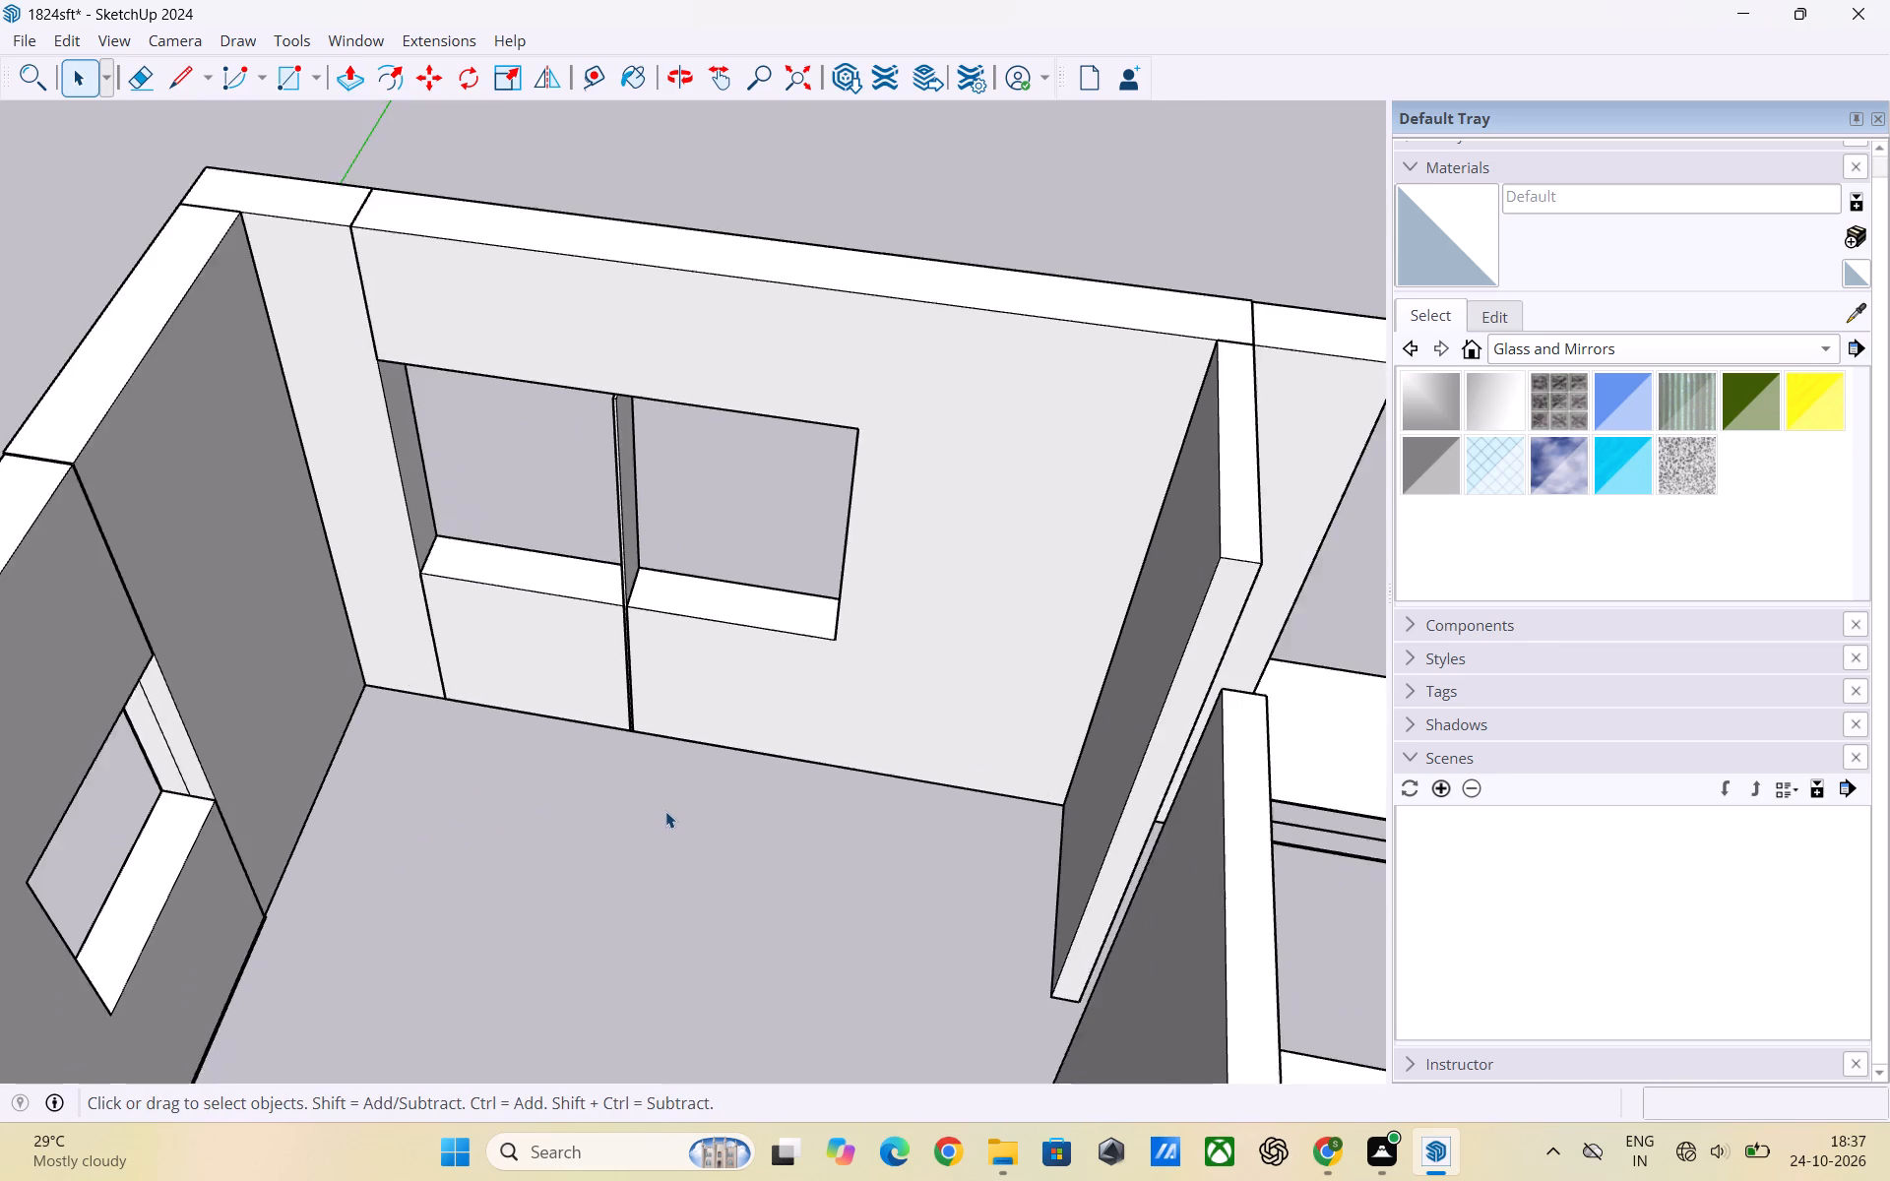
pyautogui.scroll(-3, 665, 811)
pyautogui.click(759, 329)
pyautogui.scroll(-2, 1020, 627)
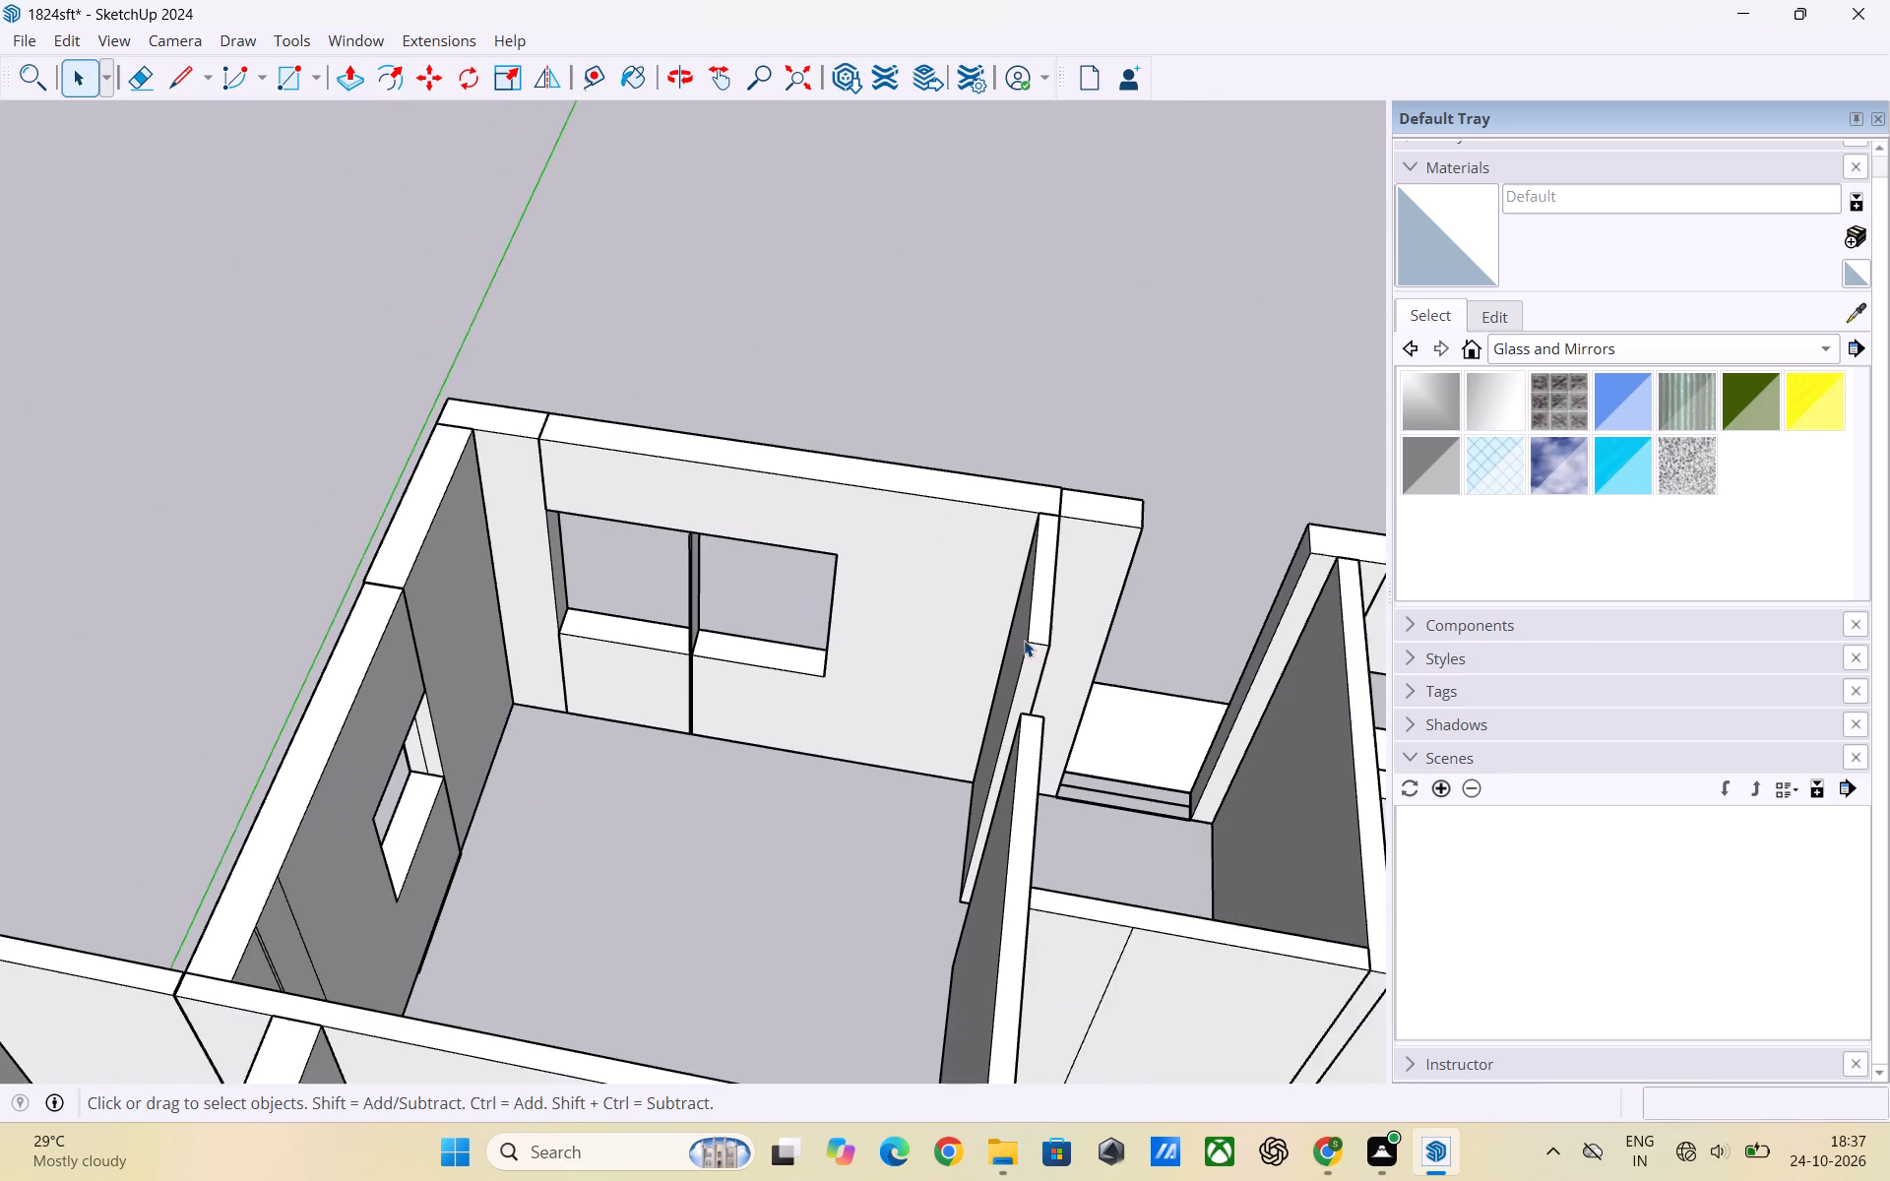
# Delete the stray vertical line on the end face of the short outer wall beside the opening to the outside slab.
pyautogui.moveTo(1118, 664); pyautogui.dragTo(728, 651, button='middle')
pyautogui.scroll(-4, 1143, 680)
pyautogui.moveTo(1173, 776); pyautogui.dragTo(843, 800, button='middle')
pyautogui.scroll(5, 976, 812)
pyautogui.scroll(-4, 905, 690)
pyautogui.moveTo(962, 787); pyautogui.dragTo(937, 943, button='middle')
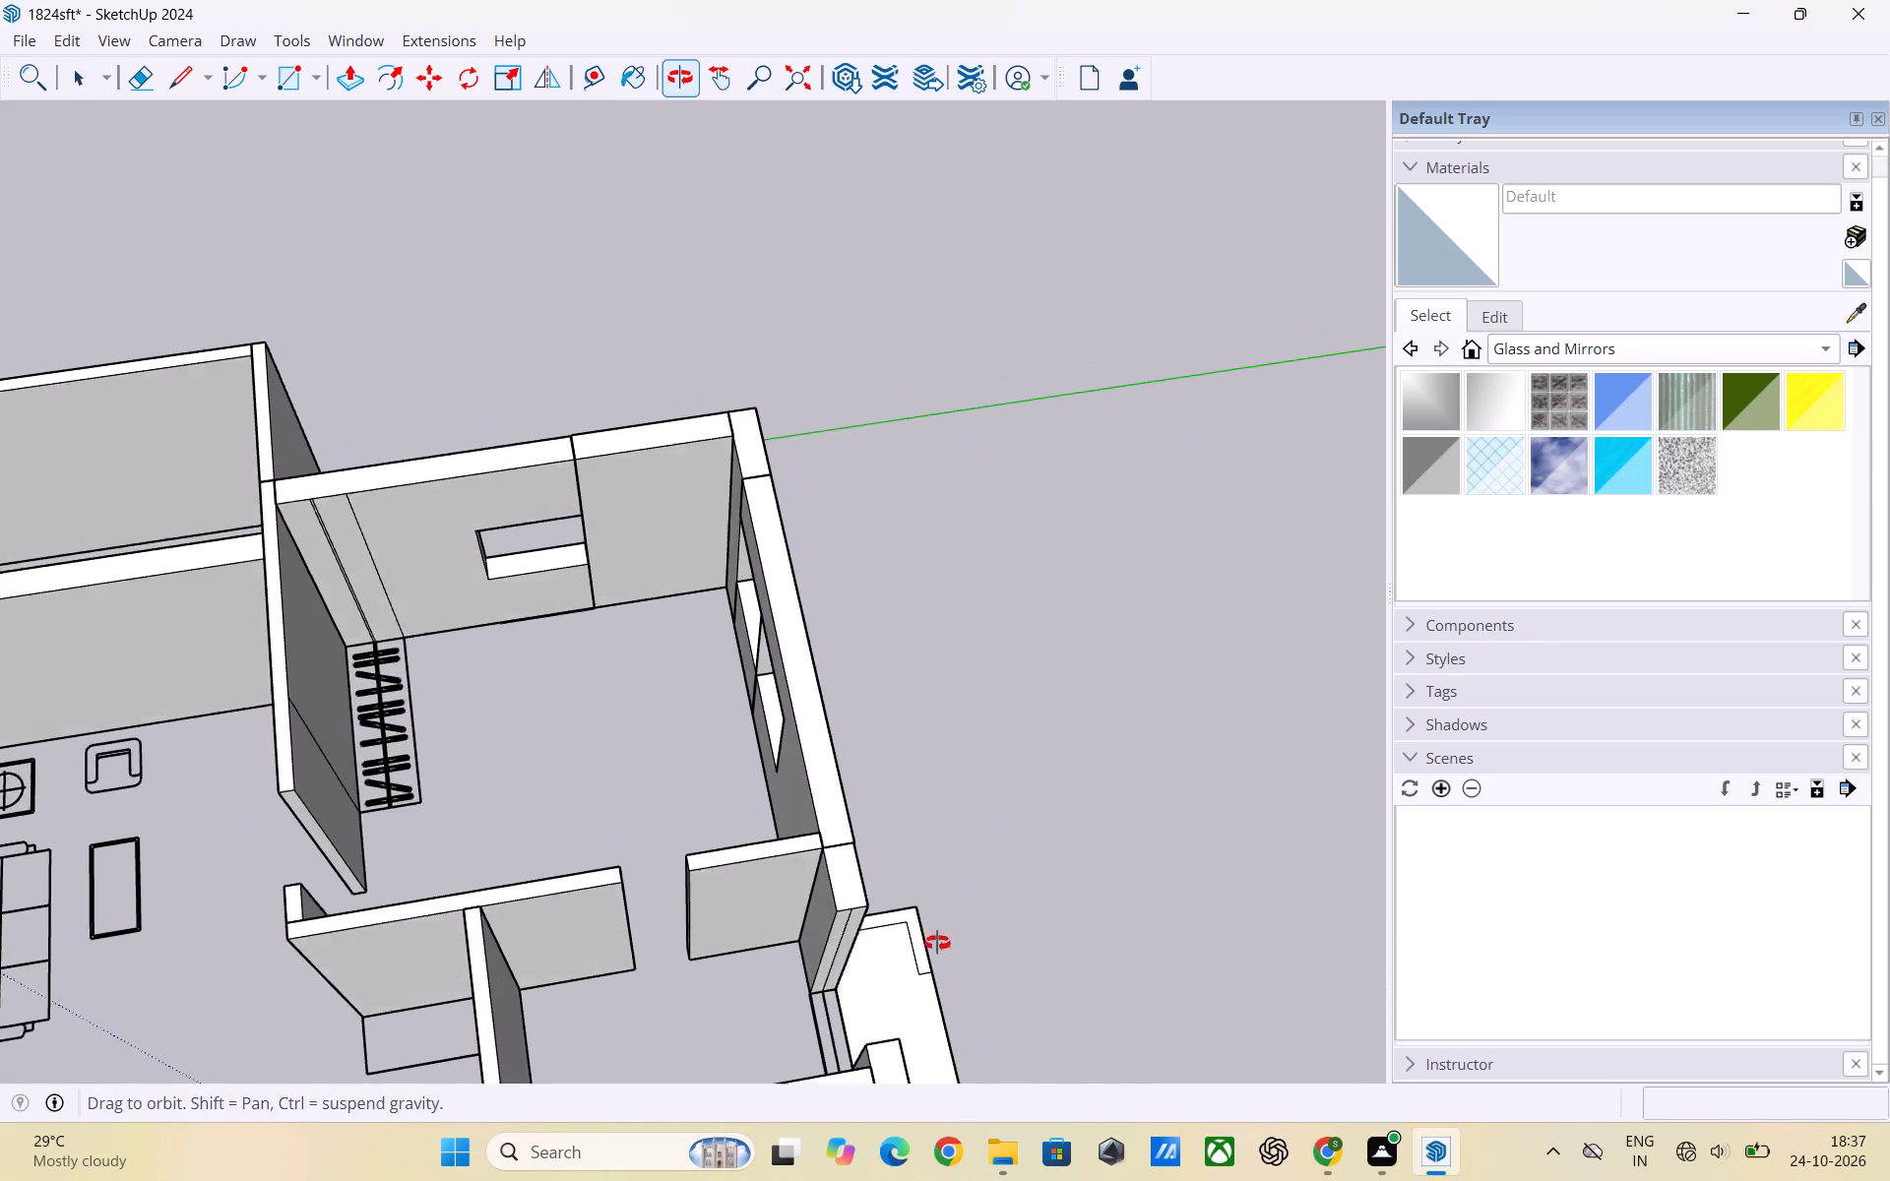
pyautogui.moveTo(937, 943); pyautogui.dragTo(937, 944, button='middle')
pyautogui.scroll(2, 864, 992)
pyautogui.scroll(-5, 690, 809)
pyautogui.moveTo(879, 919); pyautogui.dragTo(715, 924, button='middle')
pyautogui.scroll(2, 671, 906)
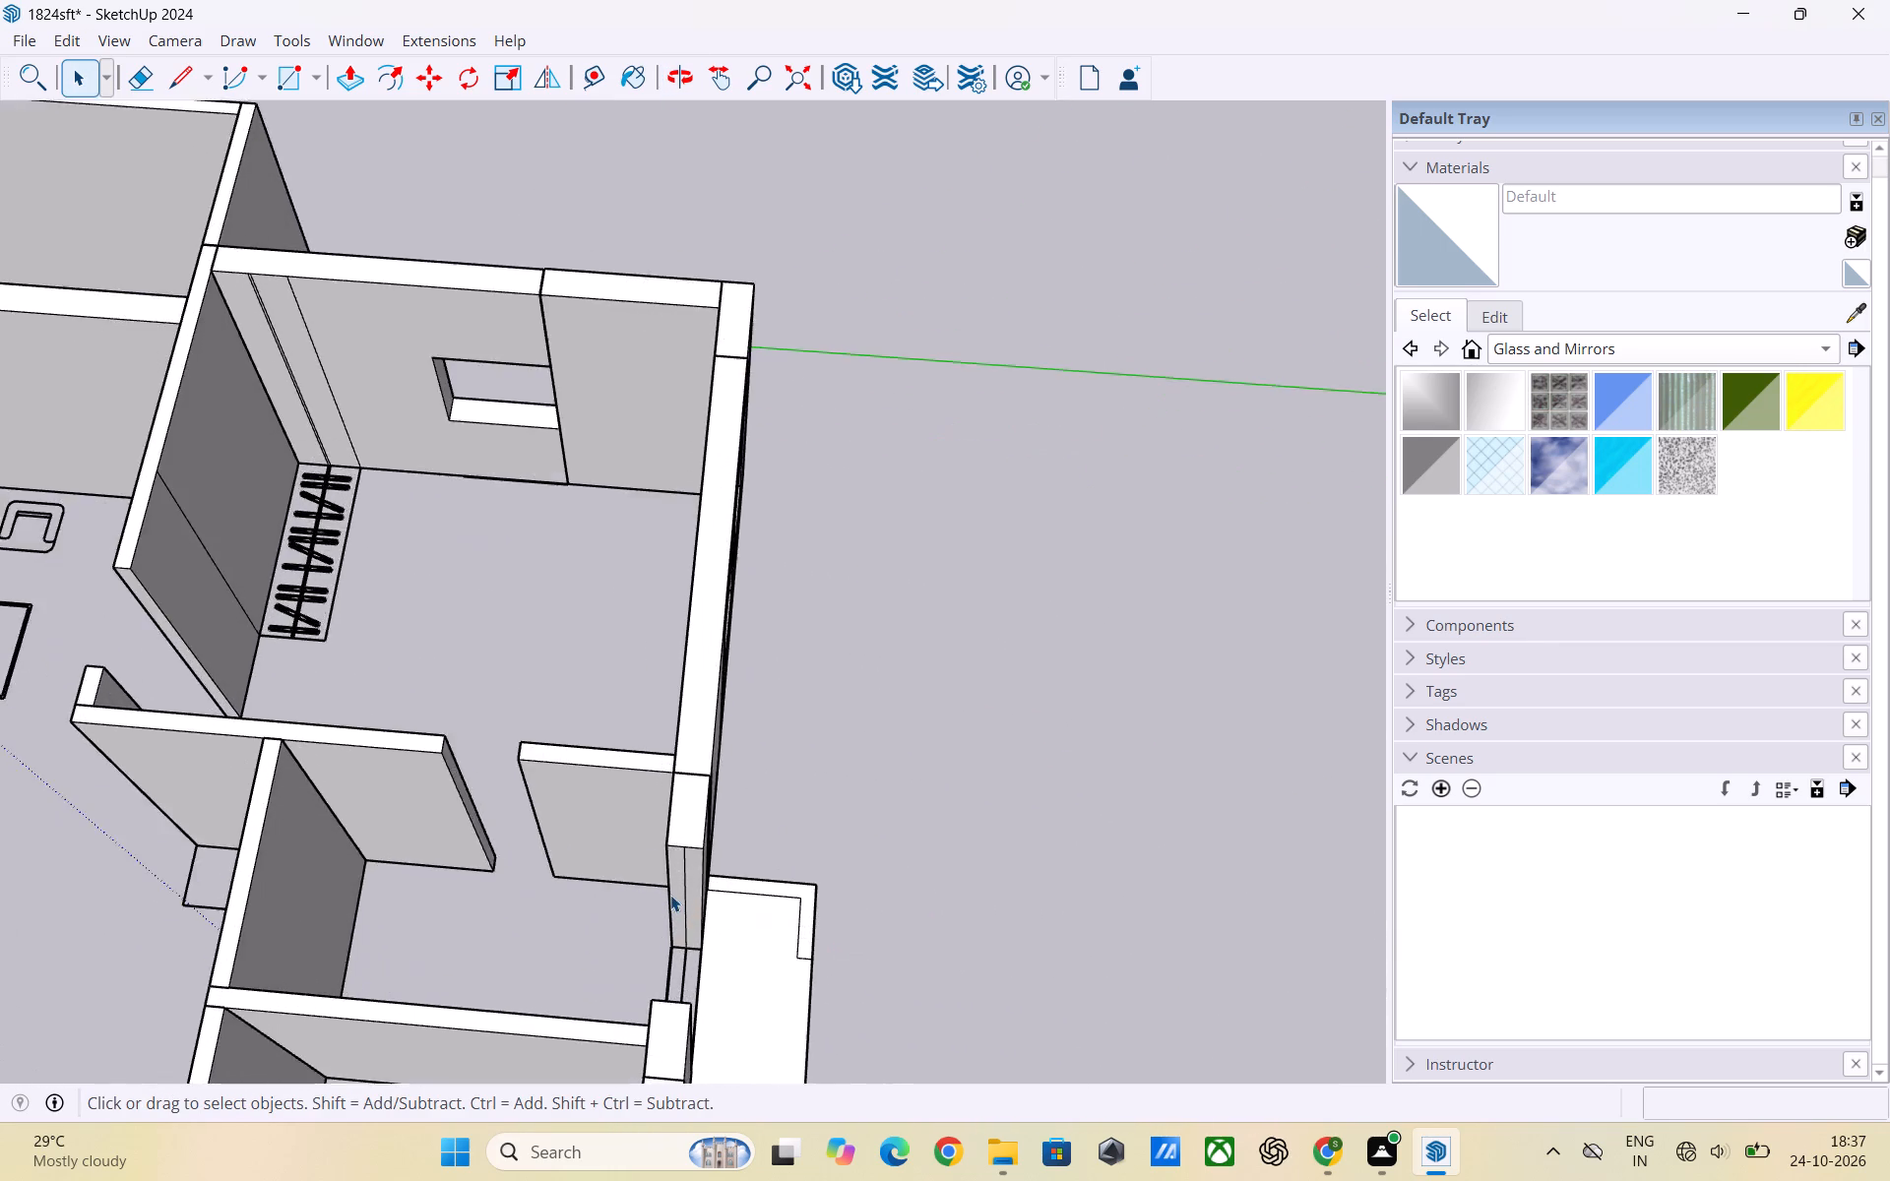
pyautogui.scroll(6, 670, 895)
pyautogui.moveTo(675, 896); pyautogui.dragTo(709, 740, button='middle')
pyautogui.moveTo(798, 702); pyautogui.dragTo(692, 699, button='middle')
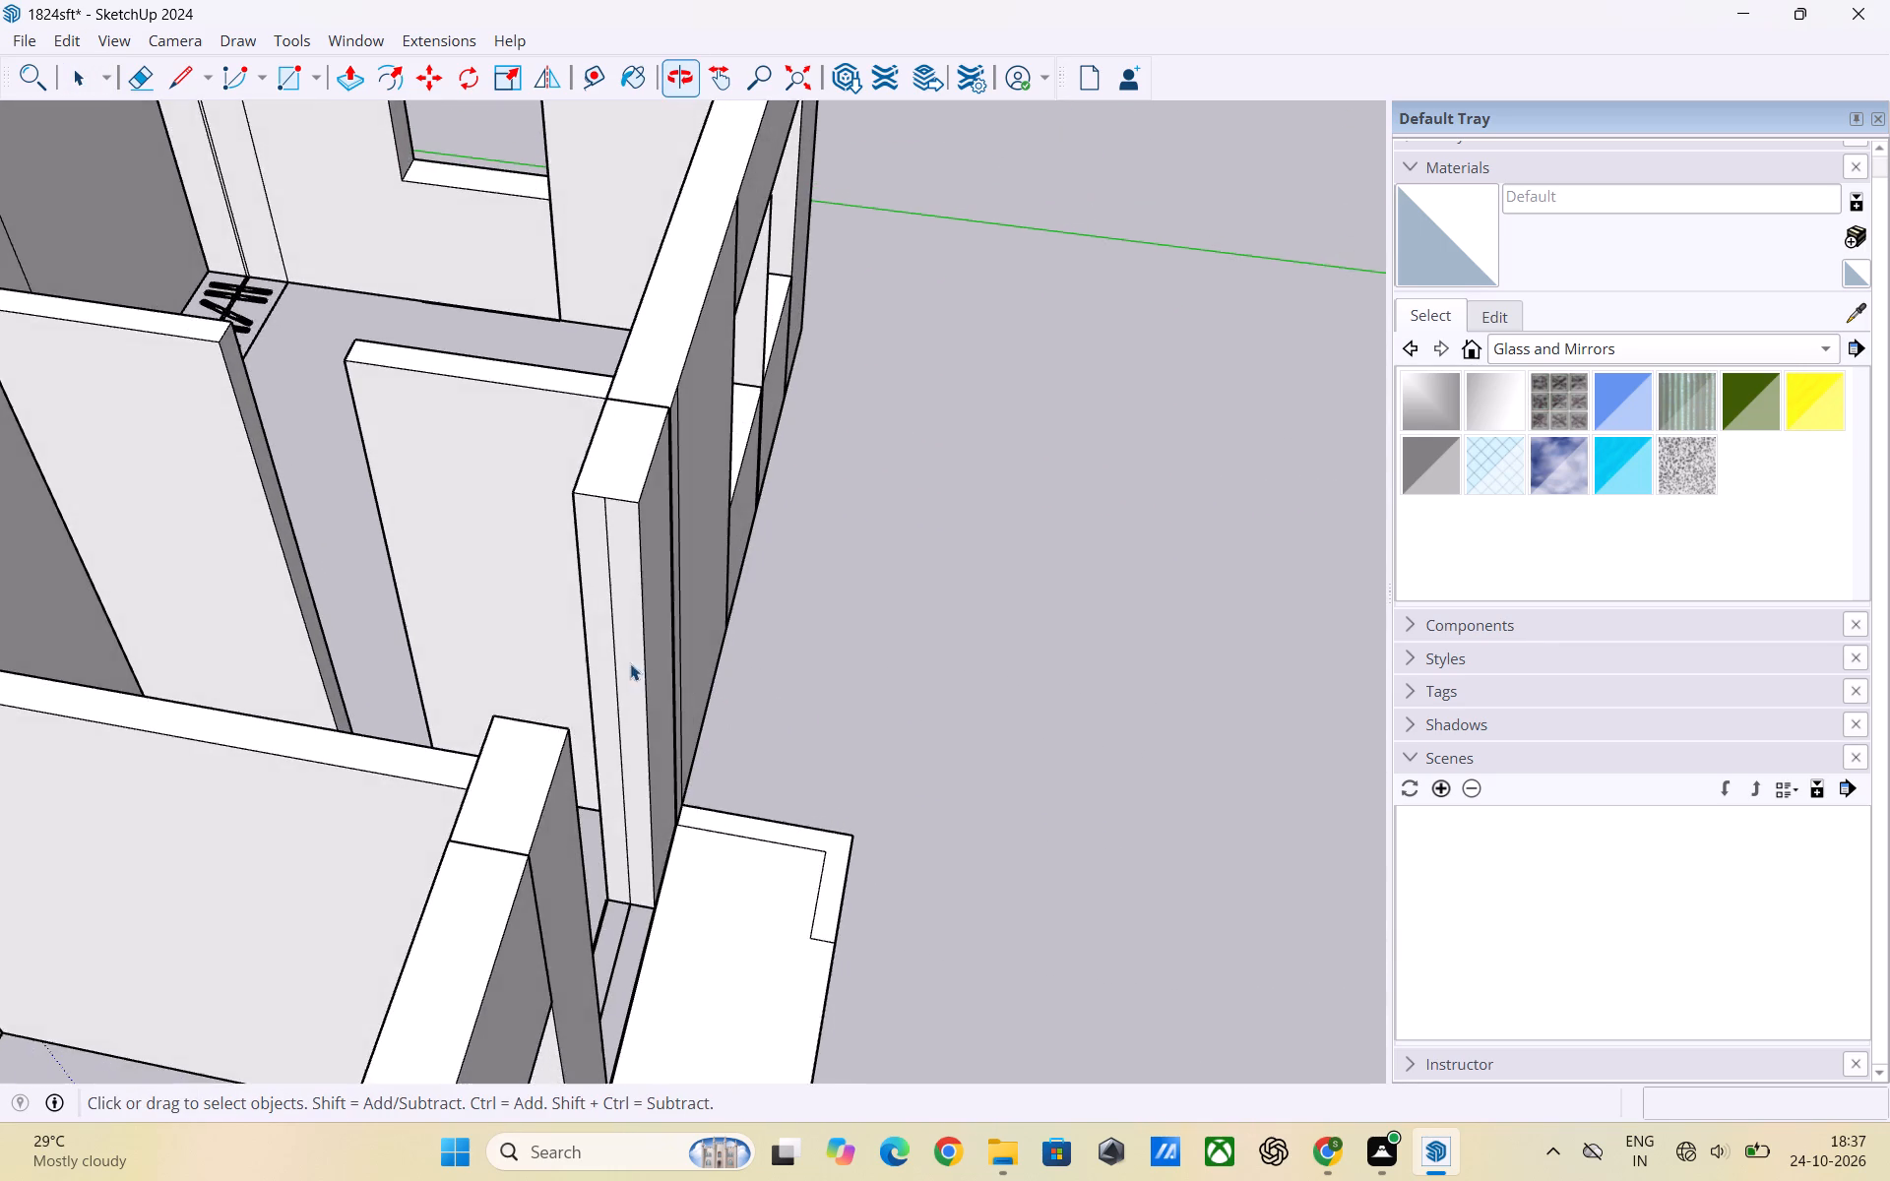
pyautogui.scroll(5, 615, 679)
pyautogui.click(615, 679)
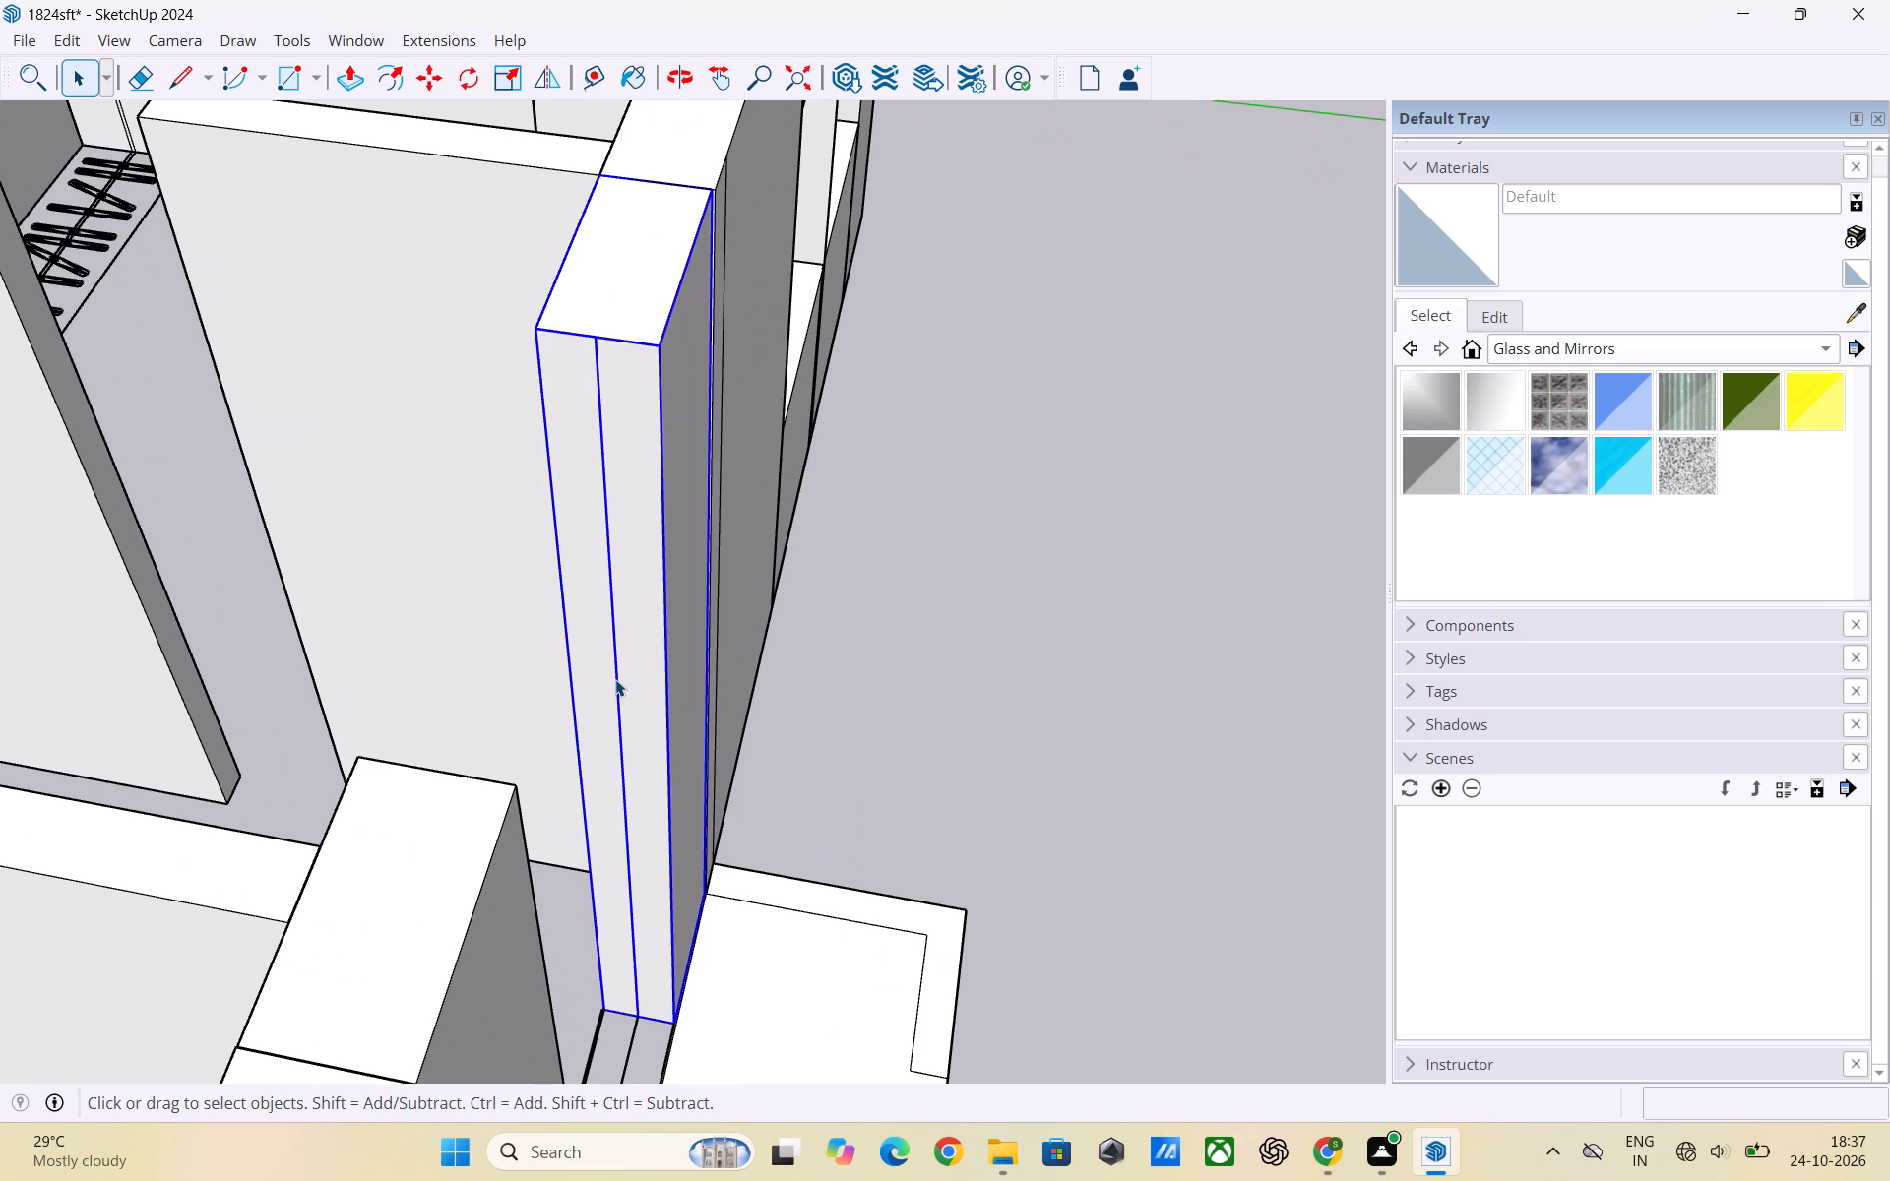
pyautogui.click(615, 679)
pyautogui.click(616, 691)
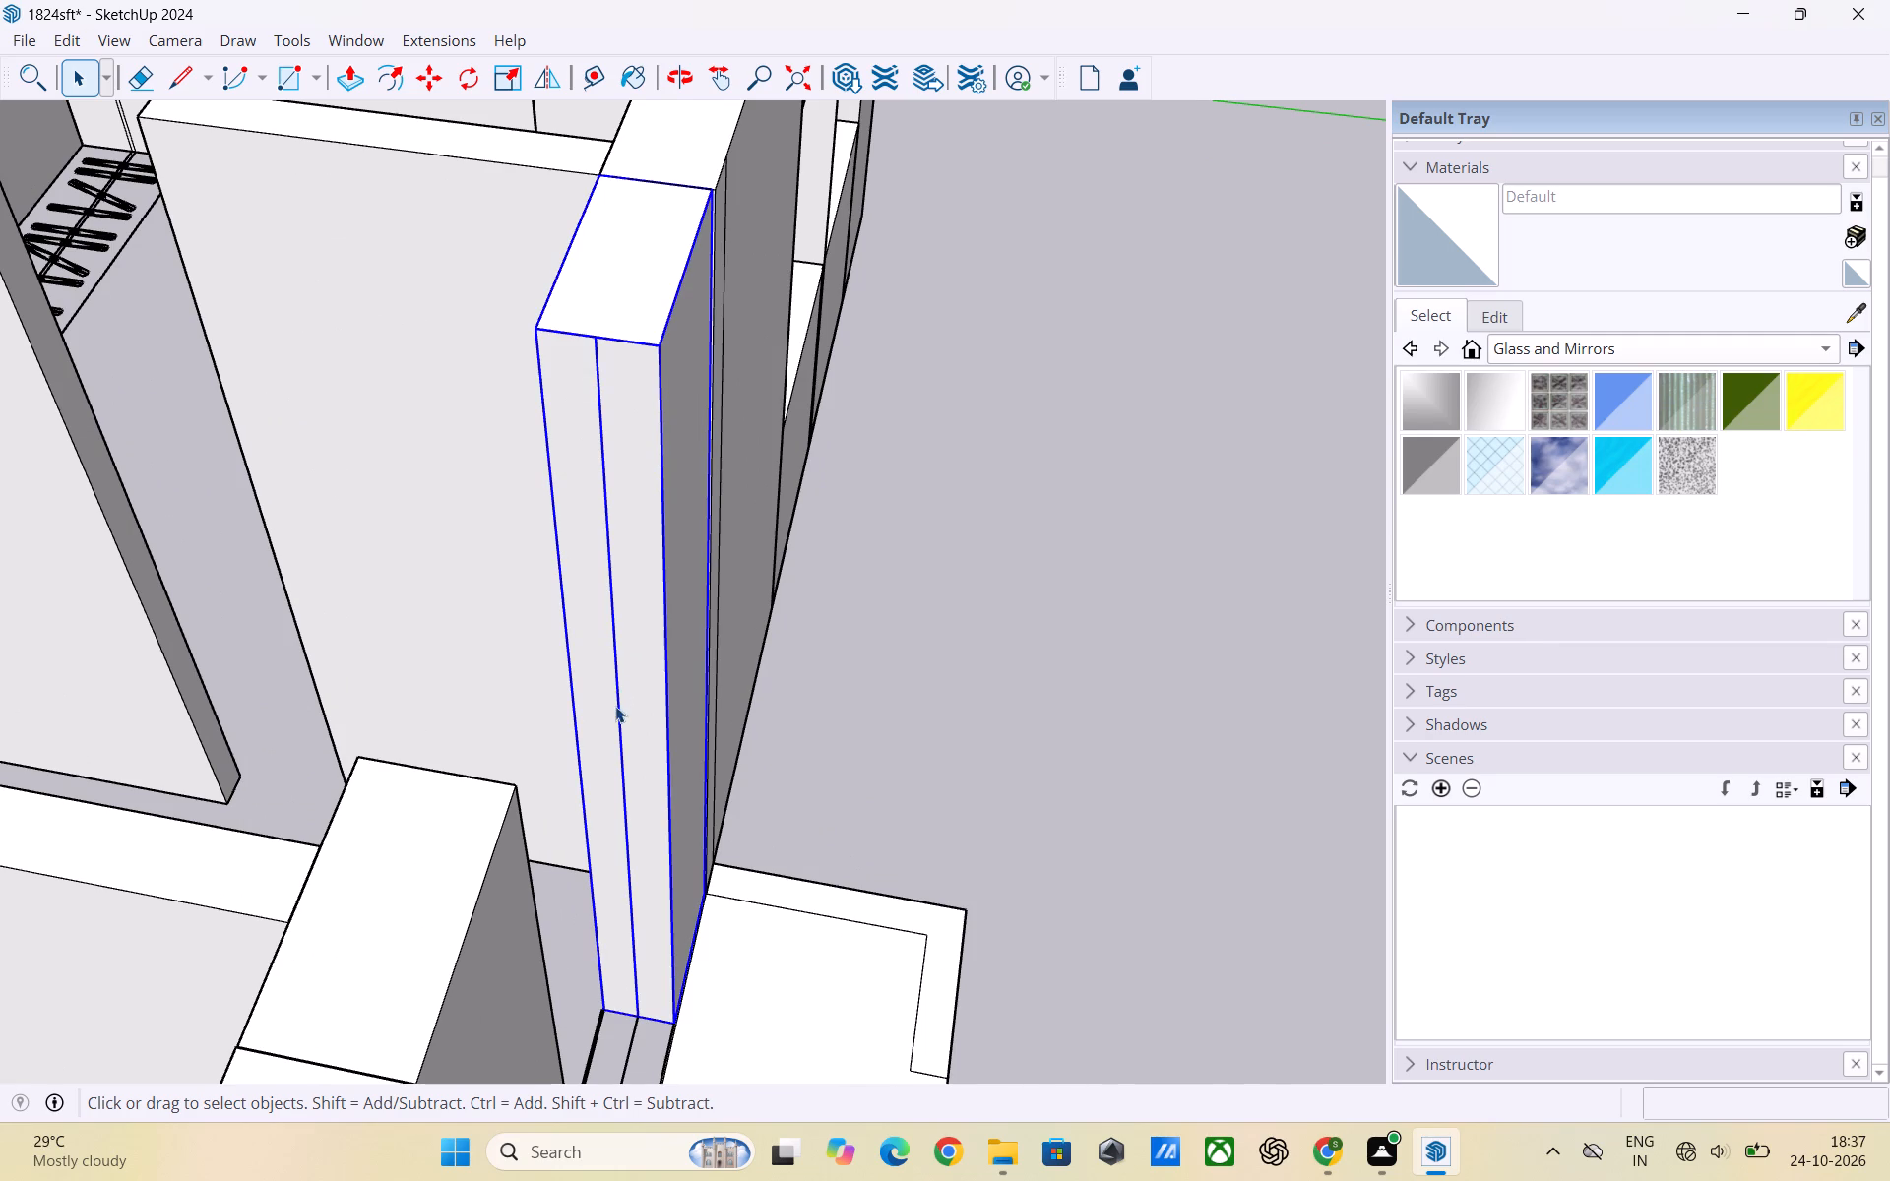
pyautogui.click(619, 707)
pyautogui.click(616, 712)
pyautogui.doubleClick(617, 716)
pyautogui.click(617, 720)
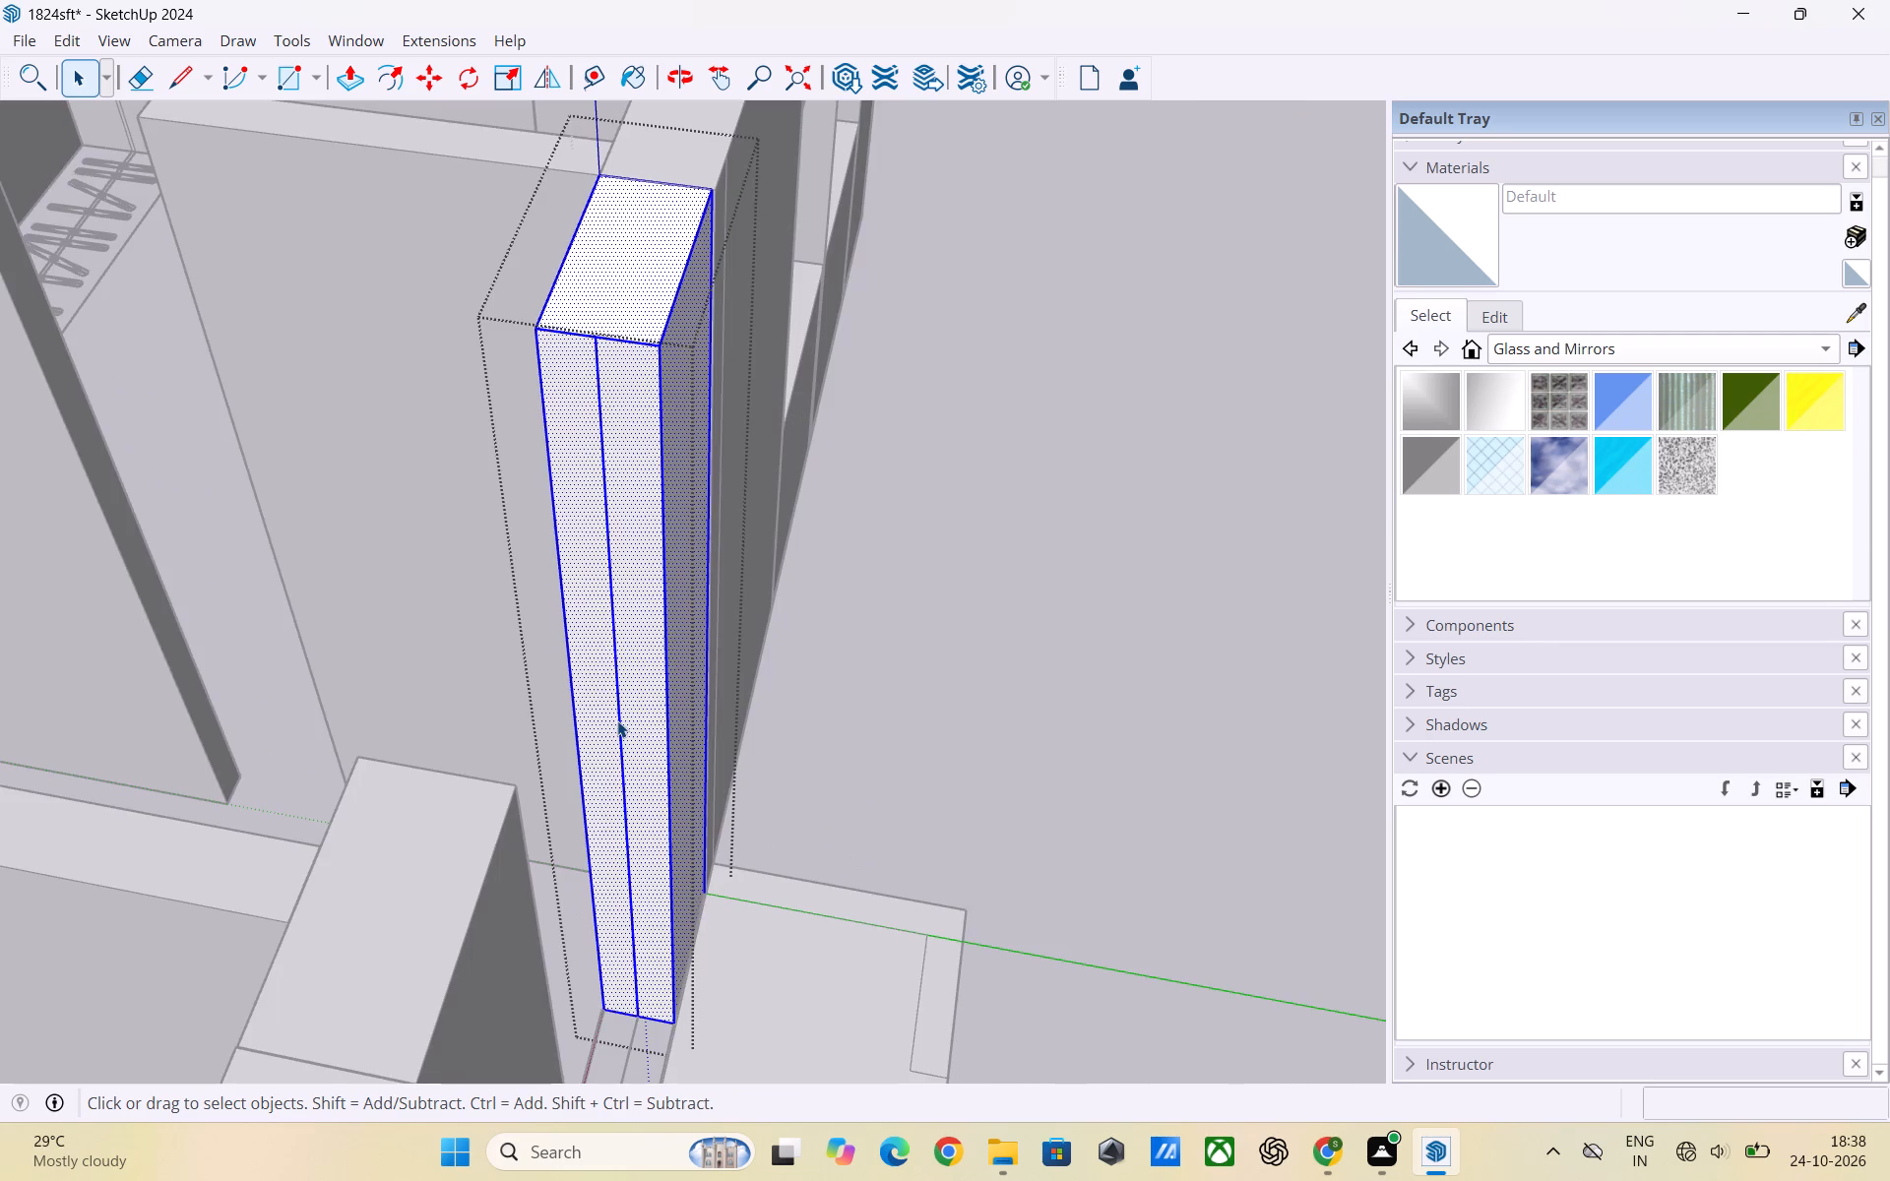
pyautogui.click(882, 680)
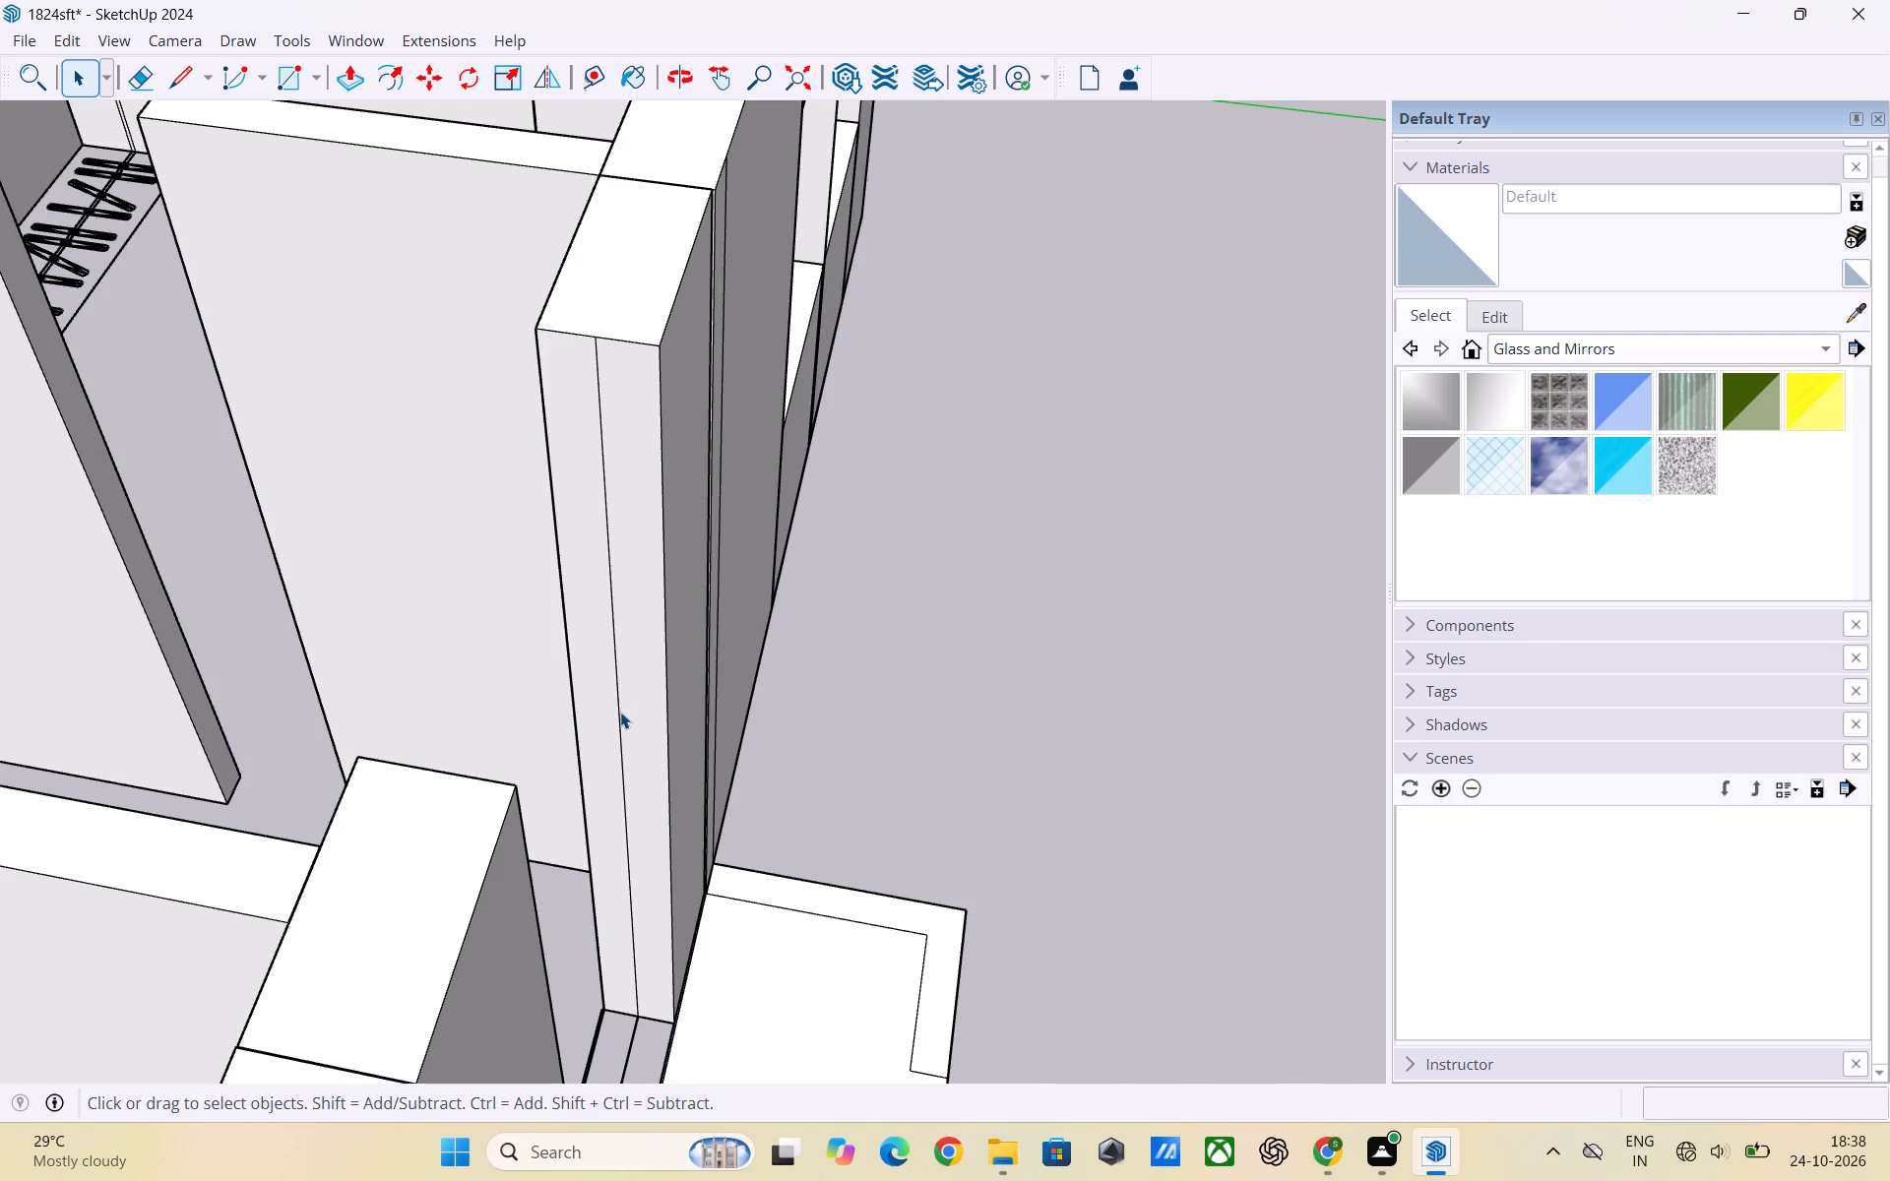
pyautogui.click(620, 712)
pyautogui.click(620, 712)
pyautogui.click(617, 713)
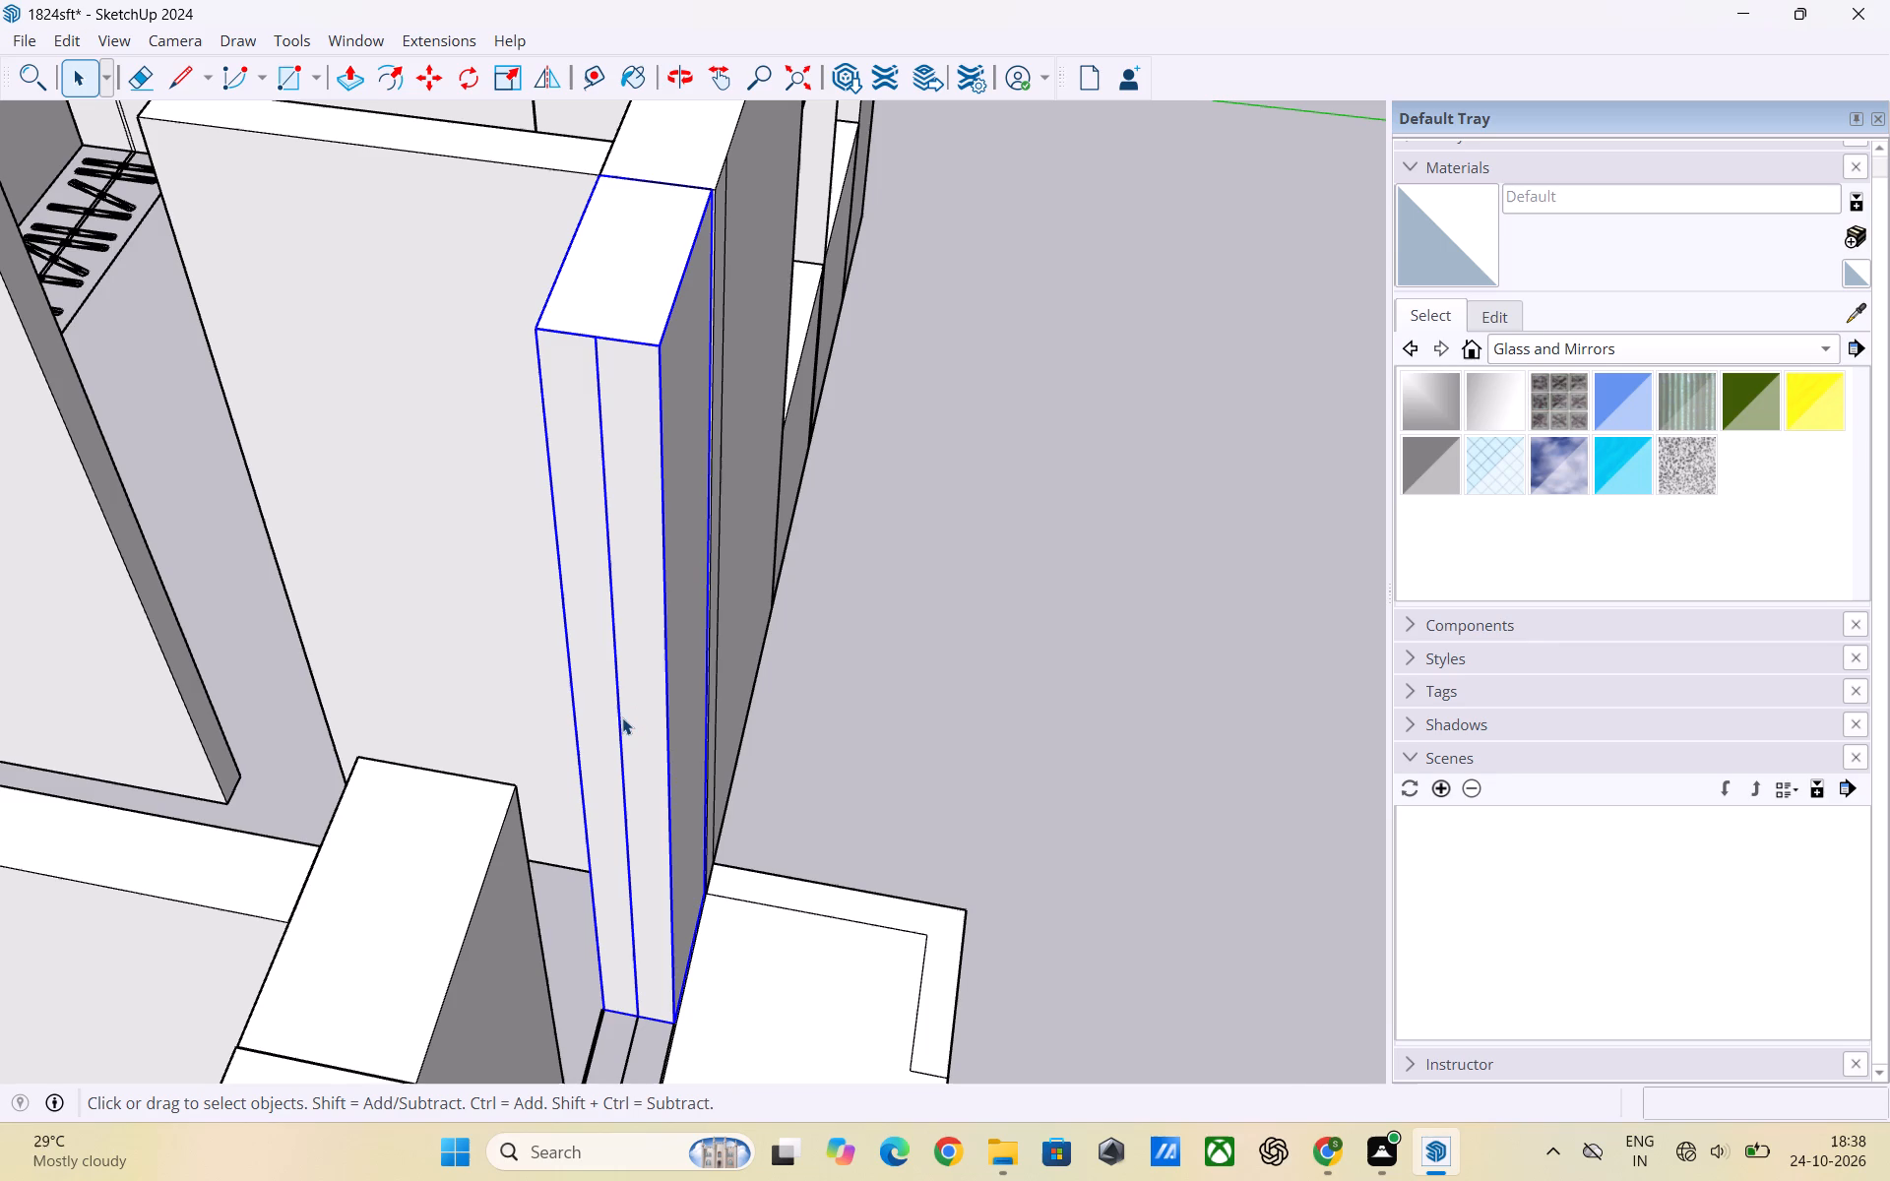
pyautogui.click(622, 717)
pyautogui.click(618, 718)
pyautogui.doubleClick(618, 718)
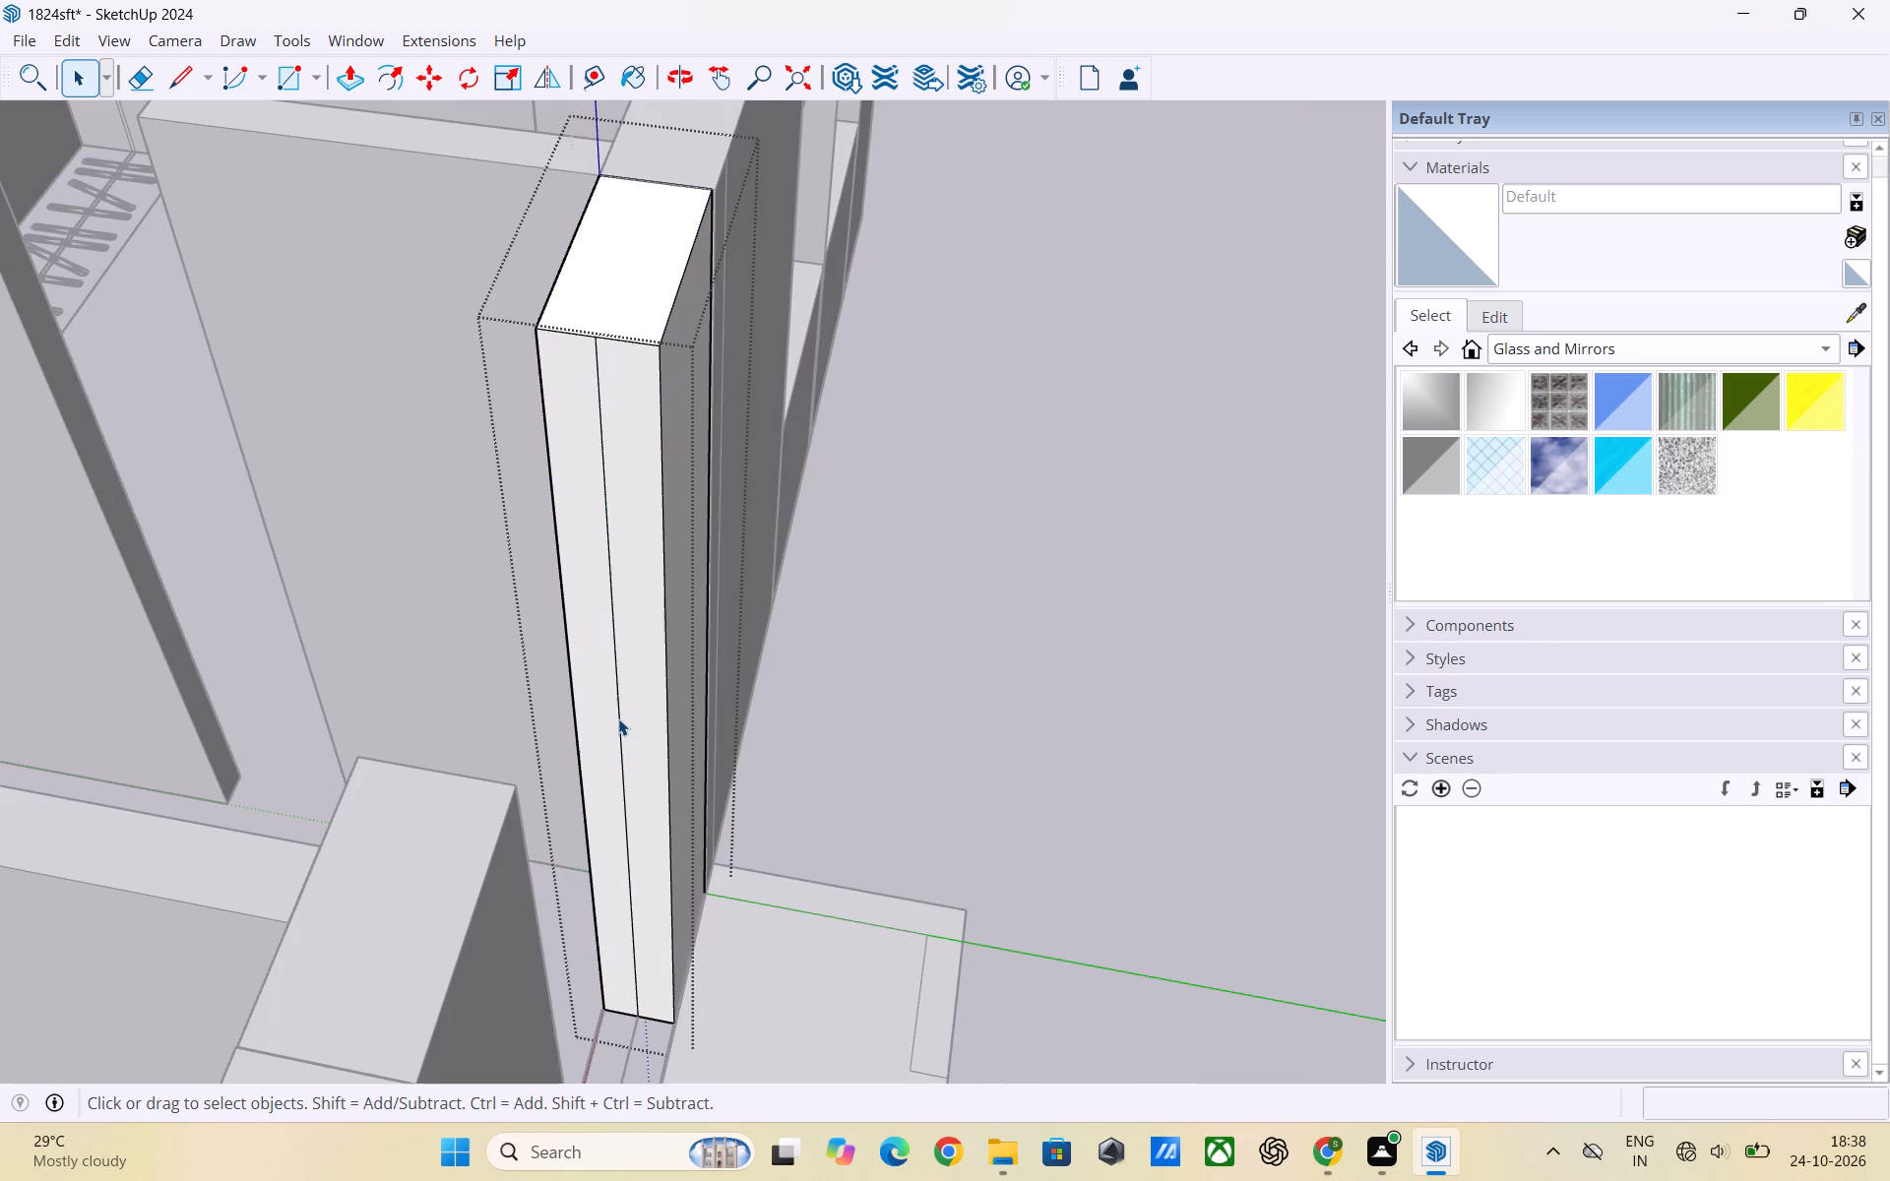
pyautogui.click(618, 718)
pyautogui.press('Delete')
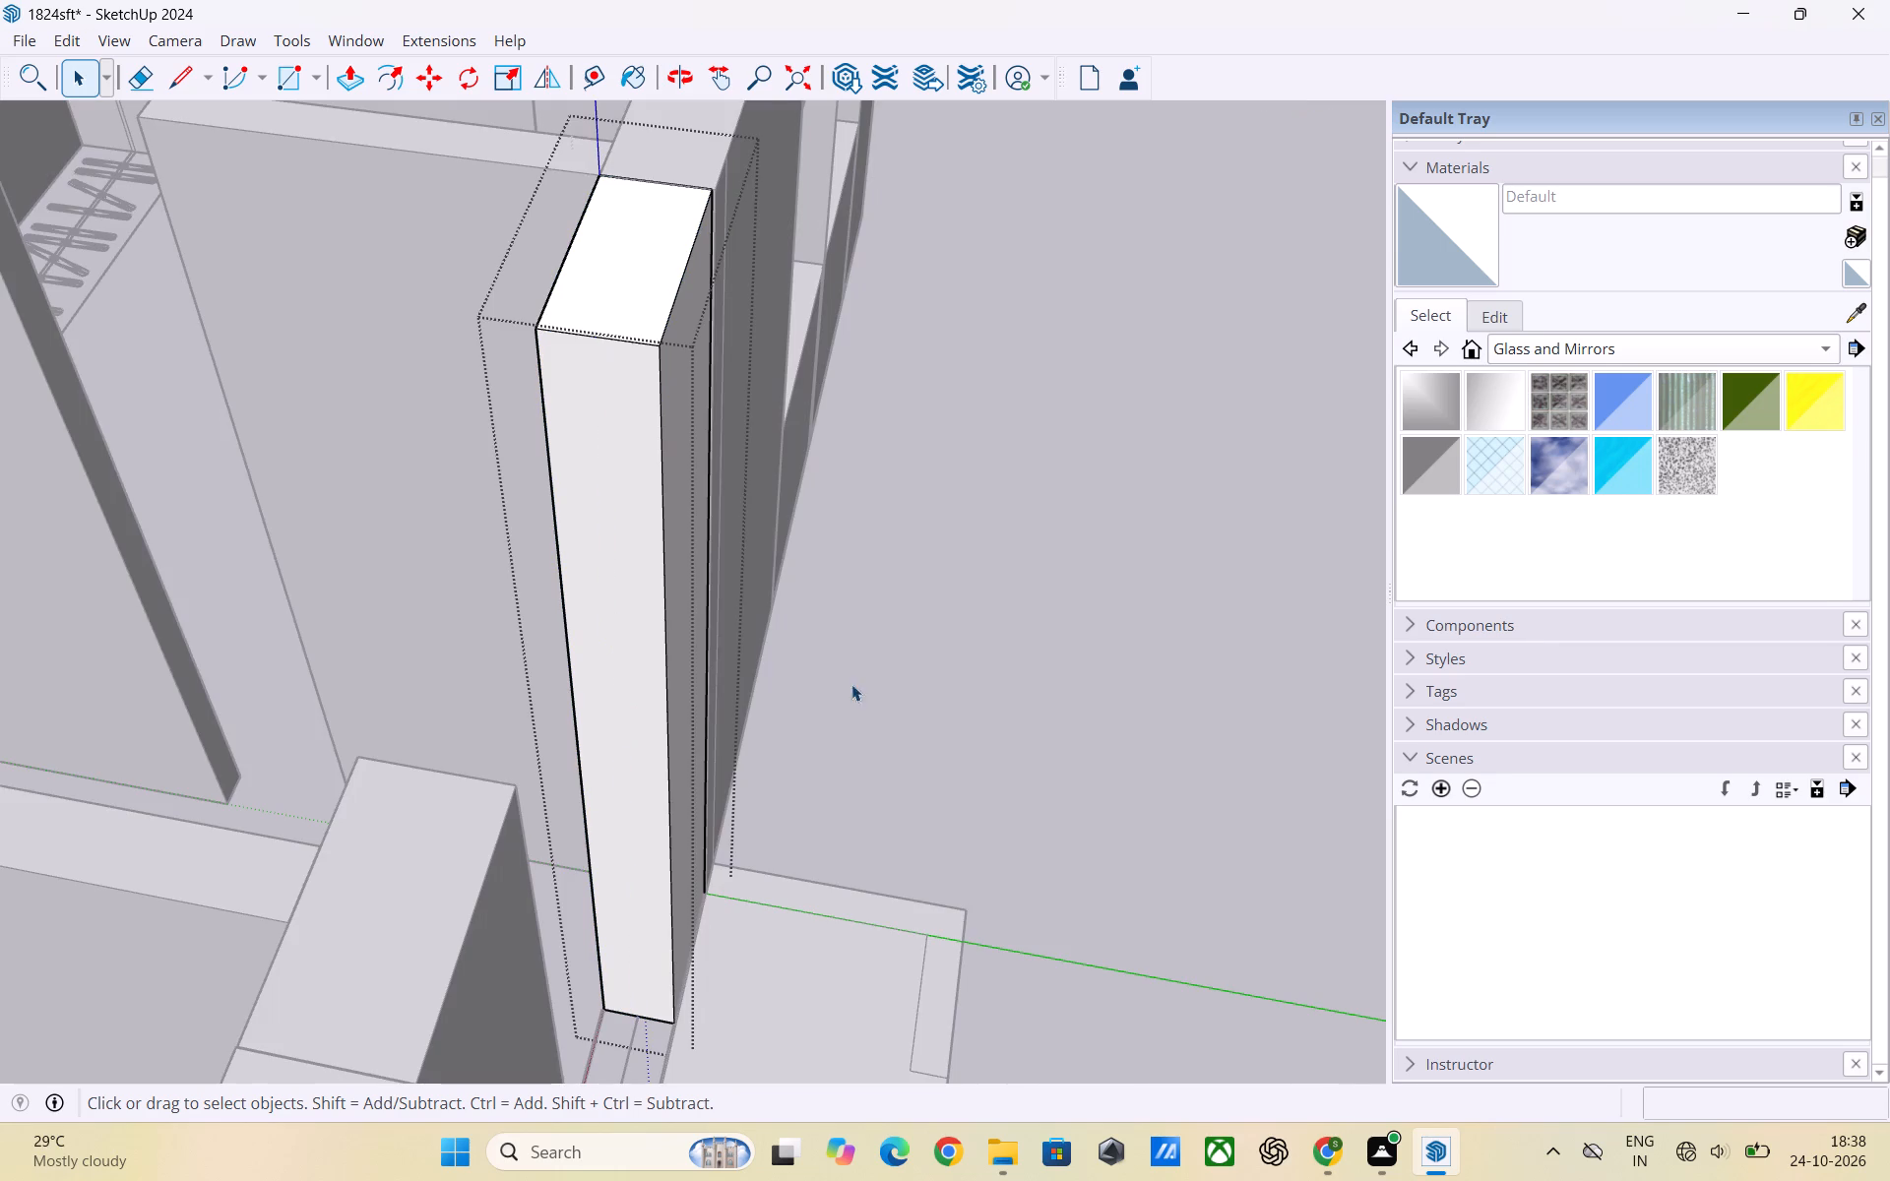
pyautogui.click(933, 680)
# Place a guide 3' below the top edge of that wall's end face.
pyautogui.scroll(-3, 1096, 699)
pyautogui.scroll(3, 839, 661)
pyautogui.moveTo(881, 705); pyautogui.dragTo(761, 729, button='middle')
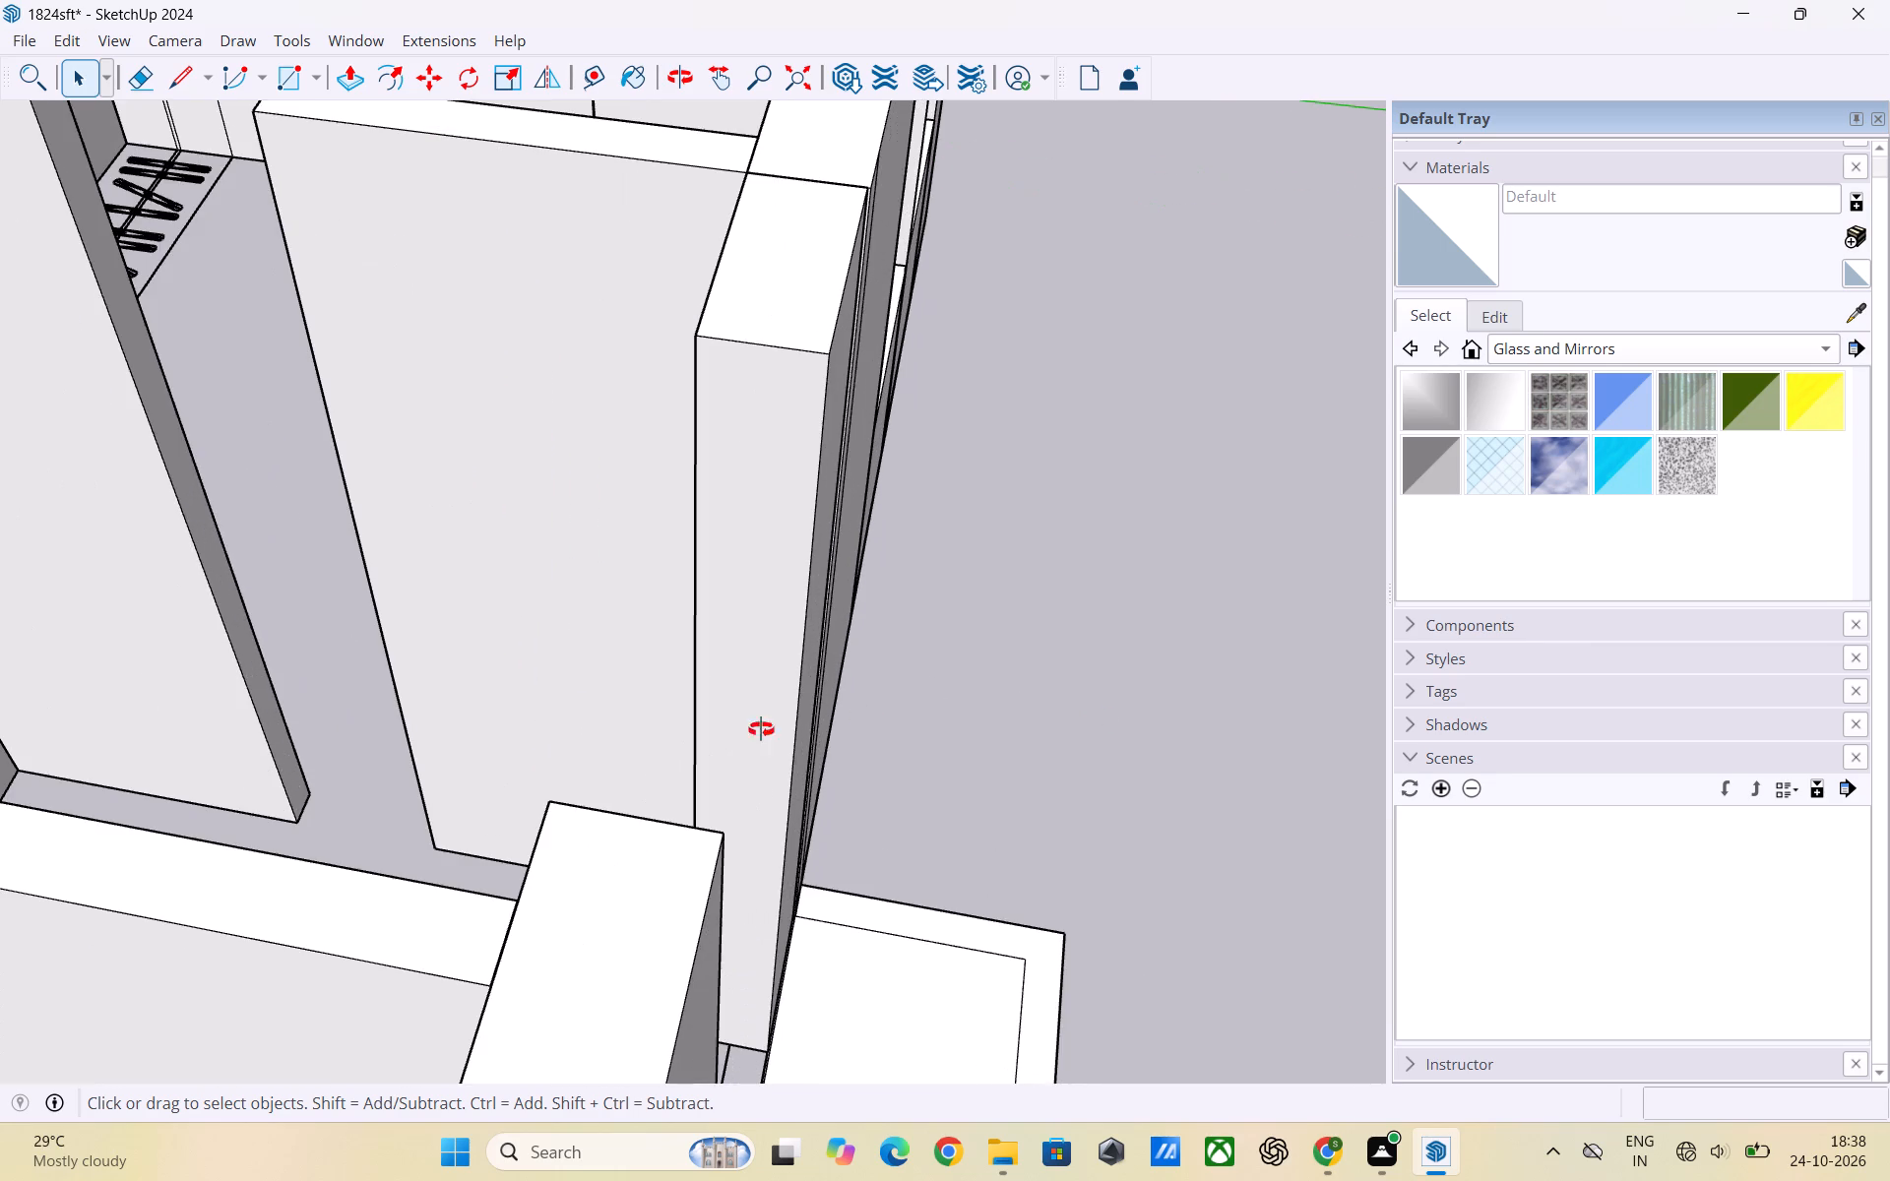
pyautogui.moveTo(761, 729); pyautogui.dragTo(736, 720, button='middle')
pyautogui.scroll(-5, 1120, 712)
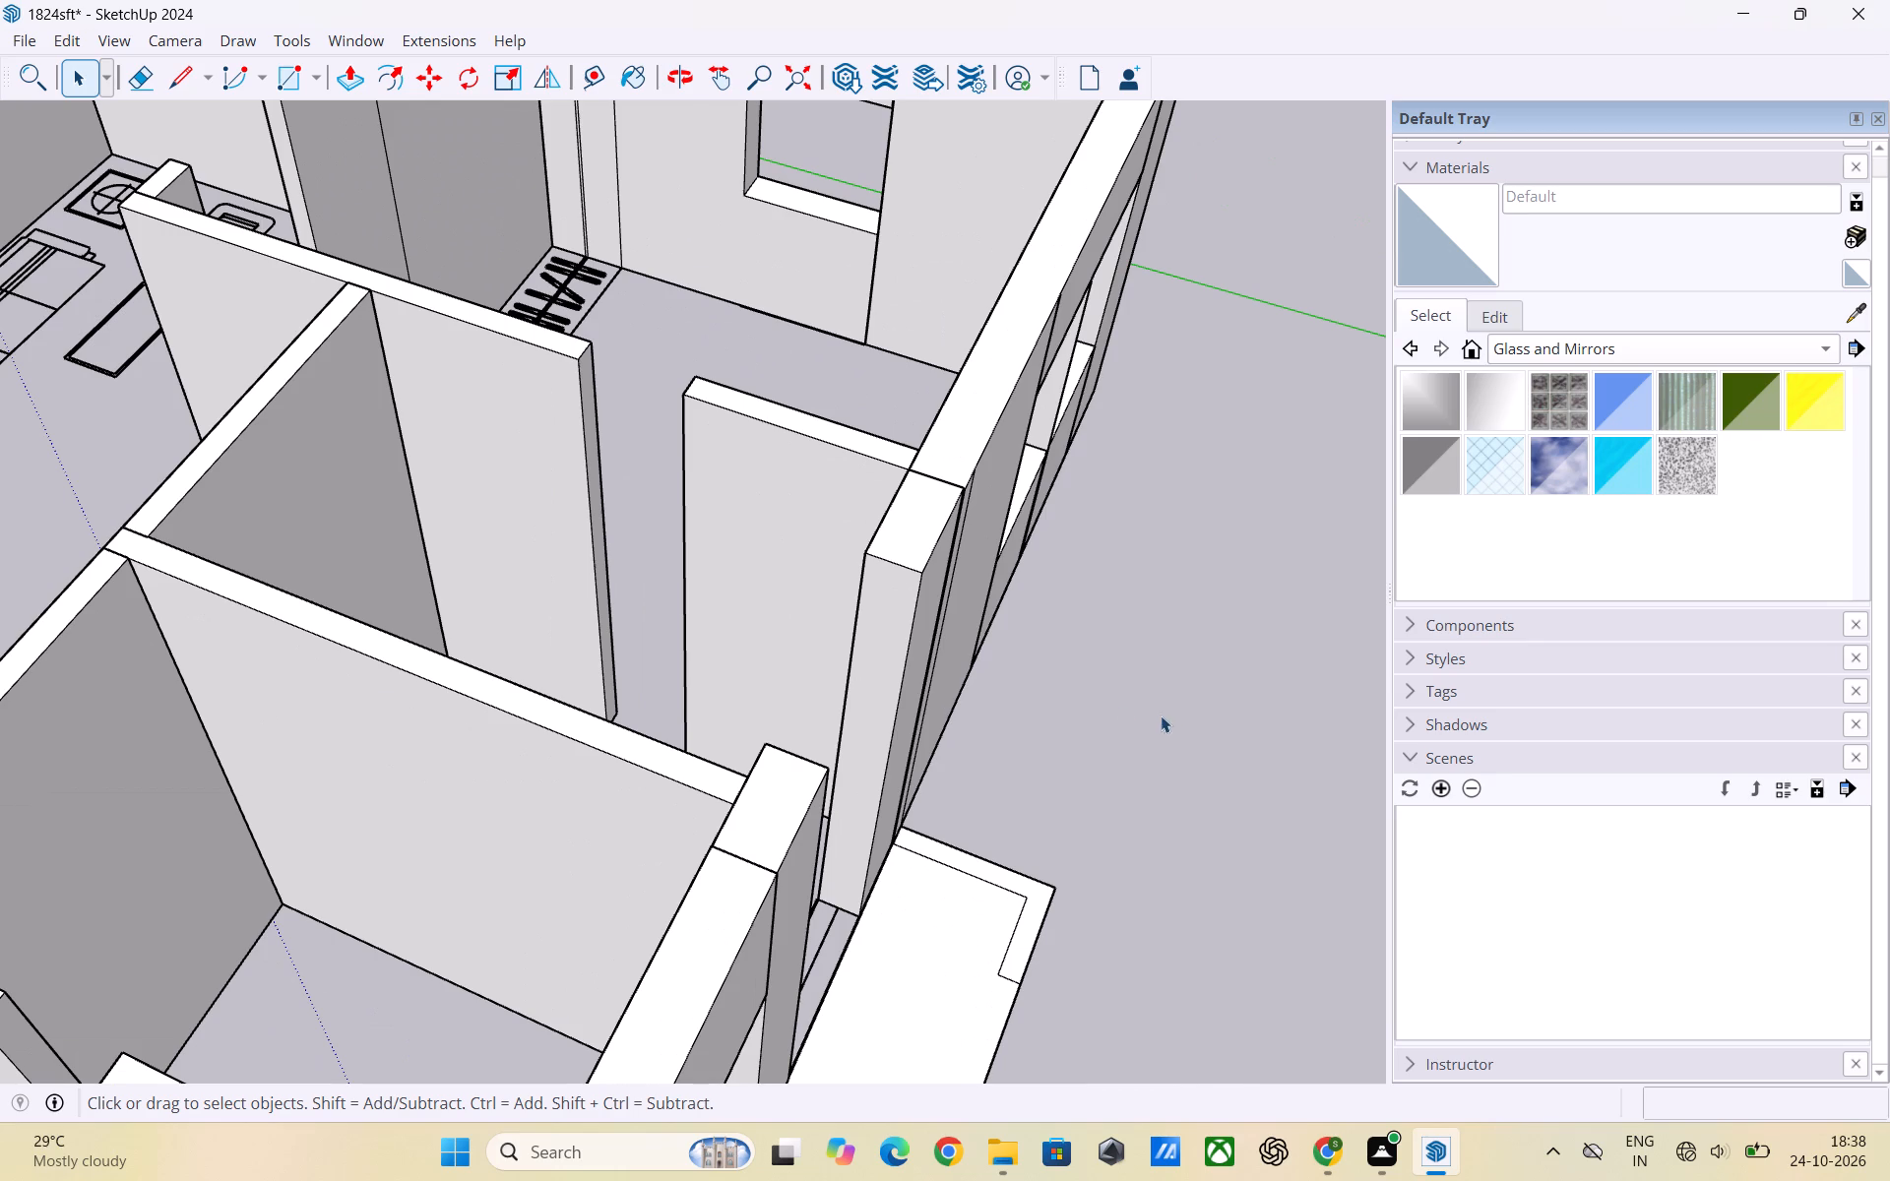
pyautogui.scroll(-4, 1127, 685)
pyautogui.moveTo(1106, 766); pyautogui.dragTo(927, 744, button='middle')
pyautogui.scroll(5, 821, 788)
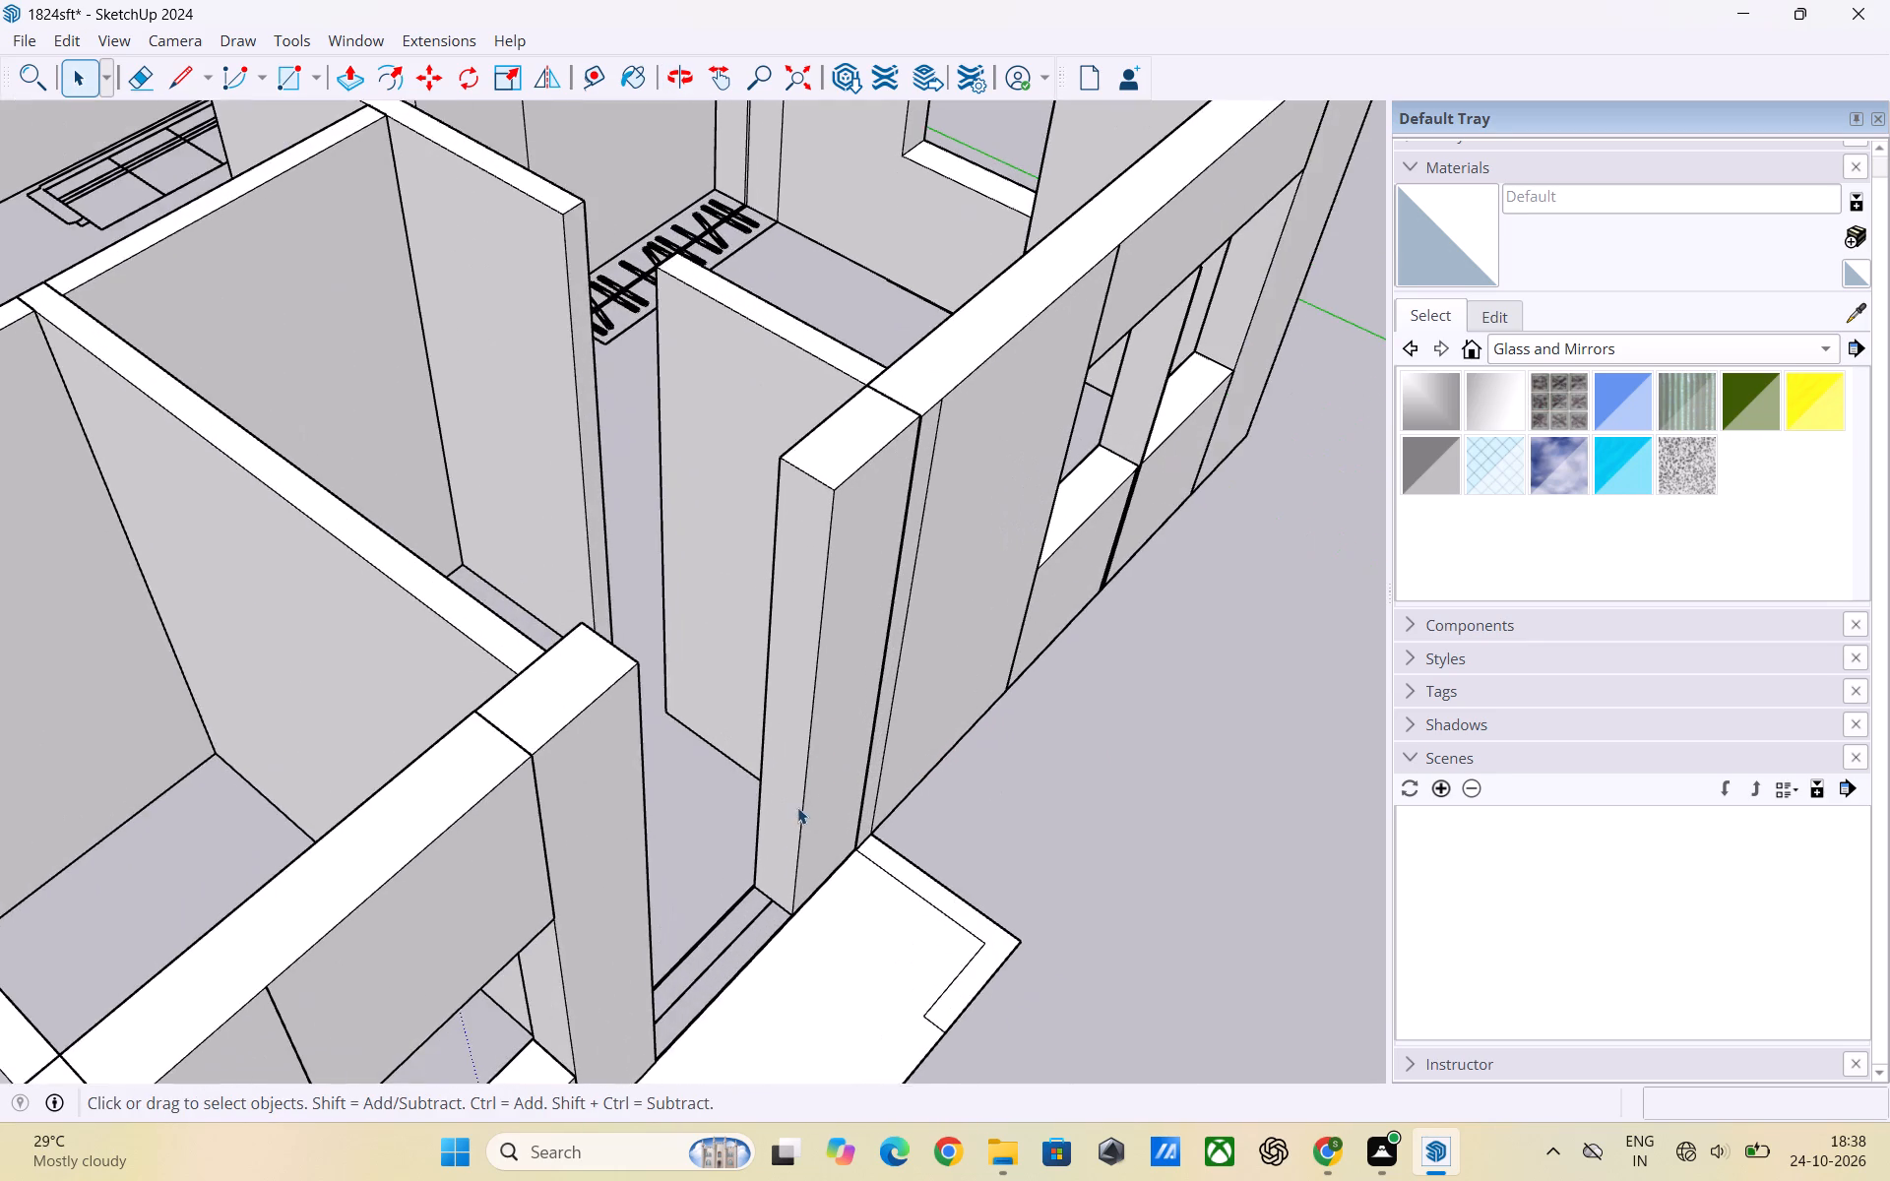
pyautogui.moveTo(780, 806); pyautogui.dragTo(797, 774, button='middle')
pyautogui.scroll(2, 790, 734)
pyautogui.moveTo(793, 736); pyautogui.dragTo(810, 736, button='middle')
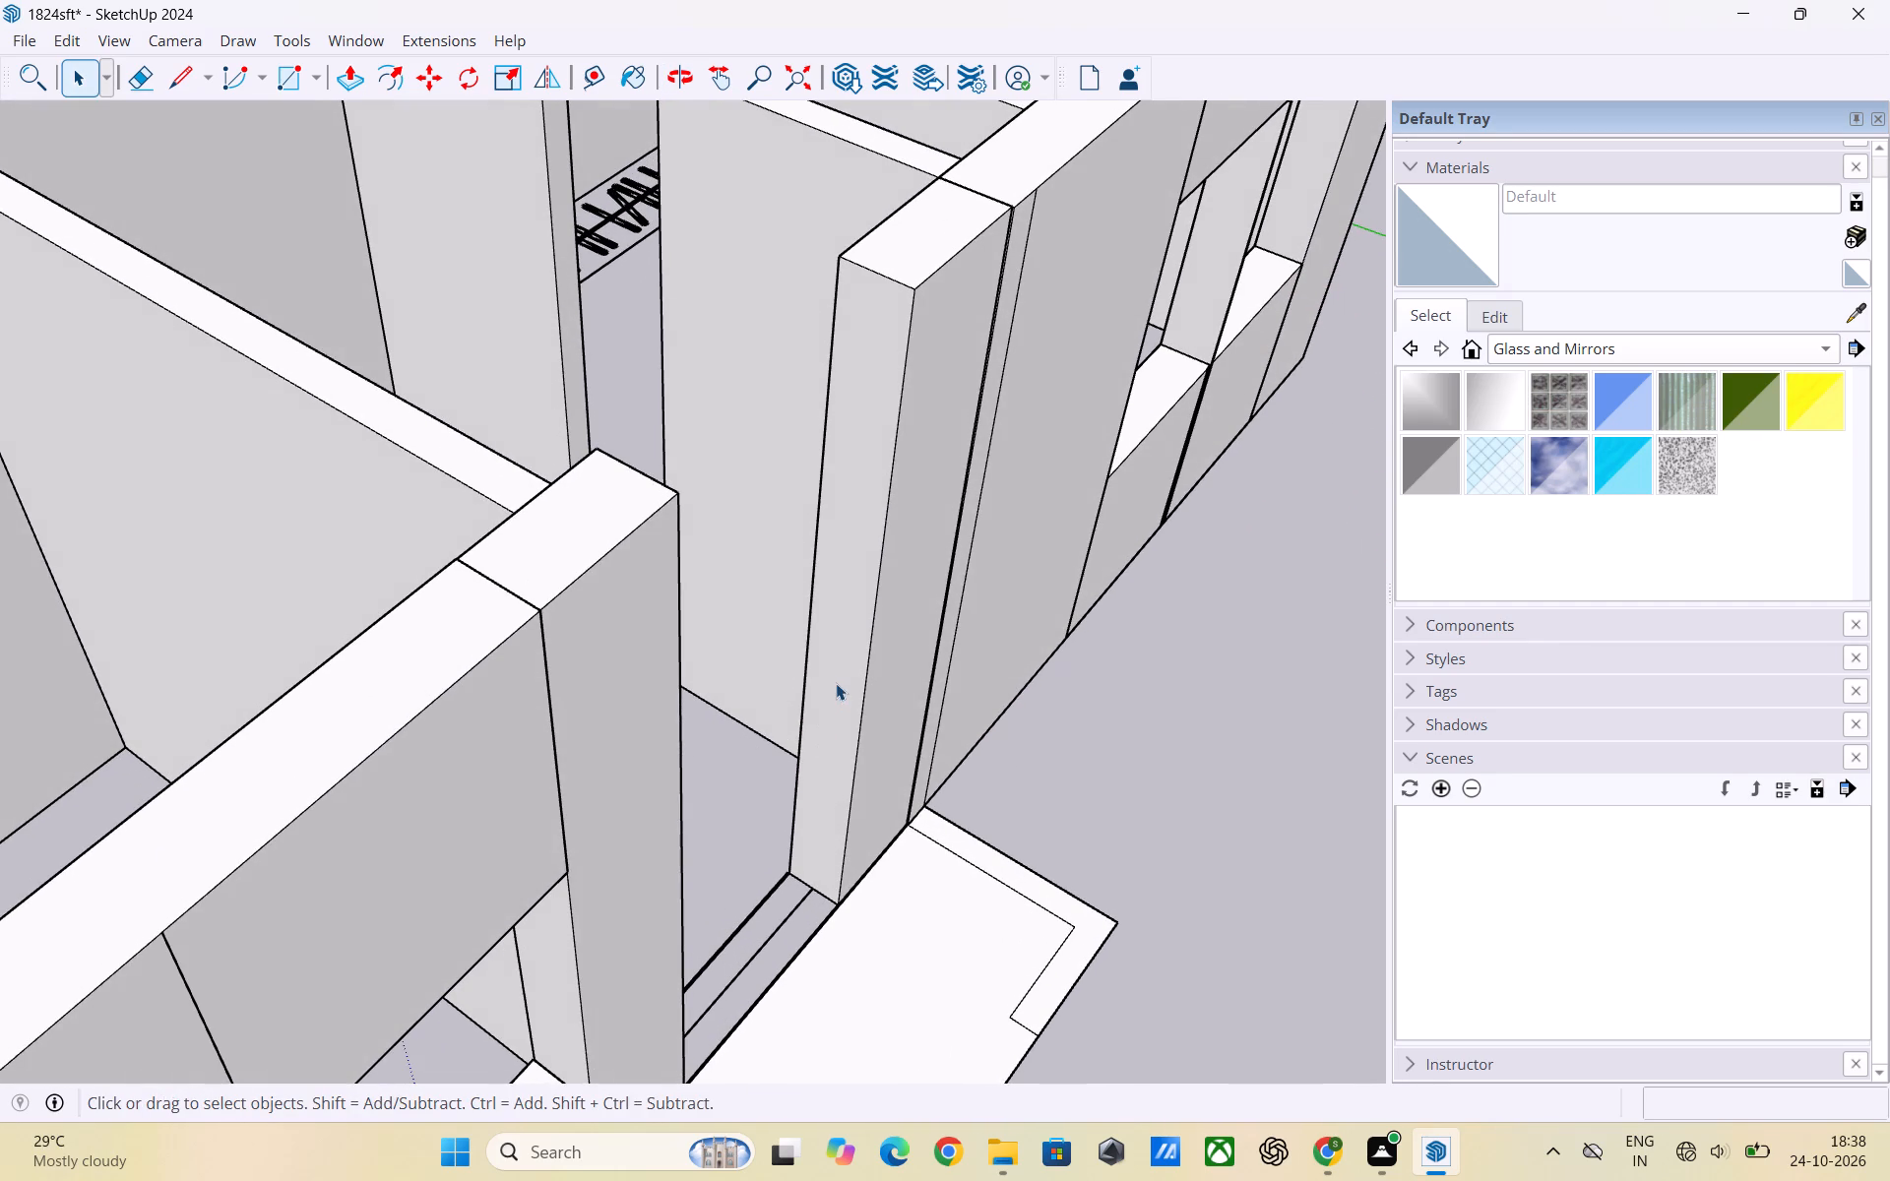
pyautogui.click(836, 683)
pyautogui.tripleClick(840, 676)
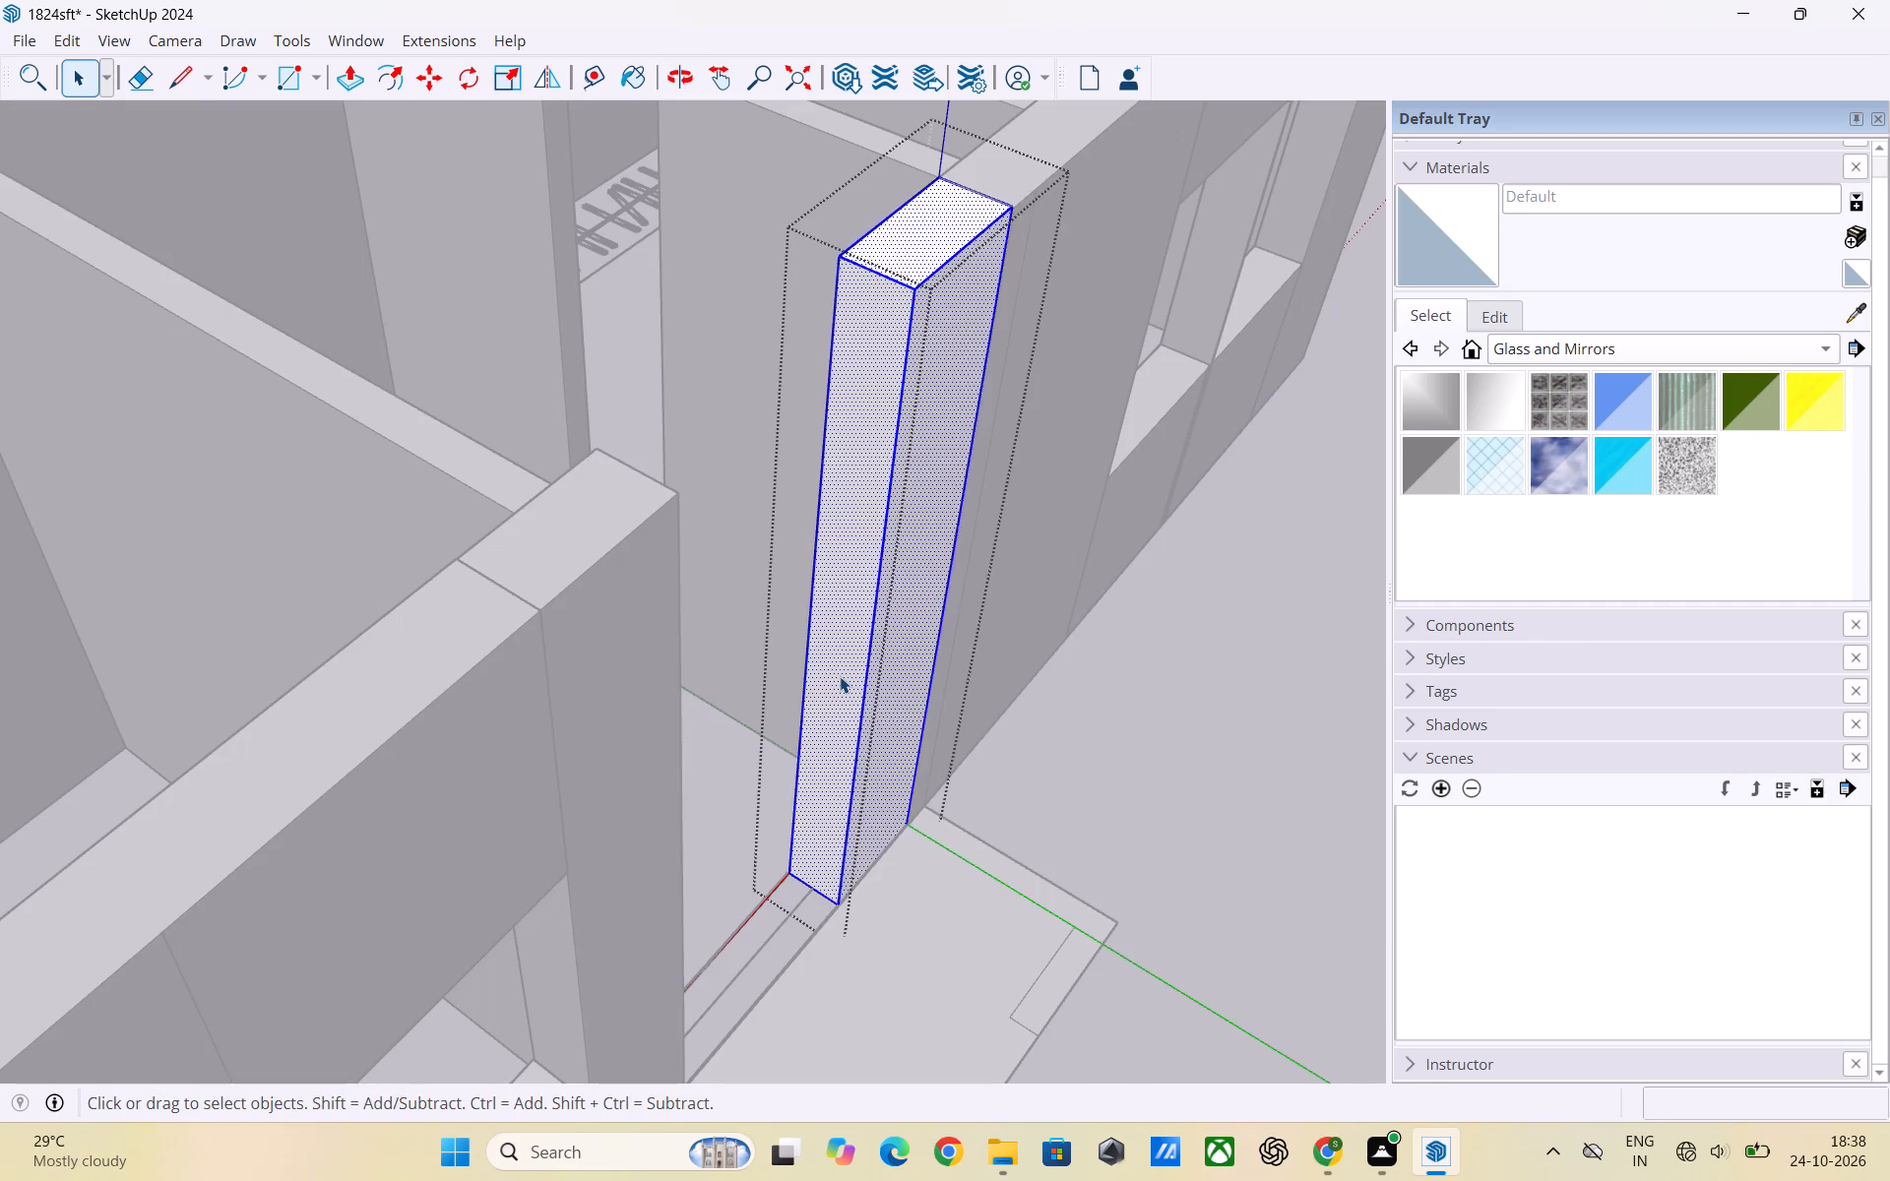
pyautogui.click(840, 676)
pyautogui.press('t')
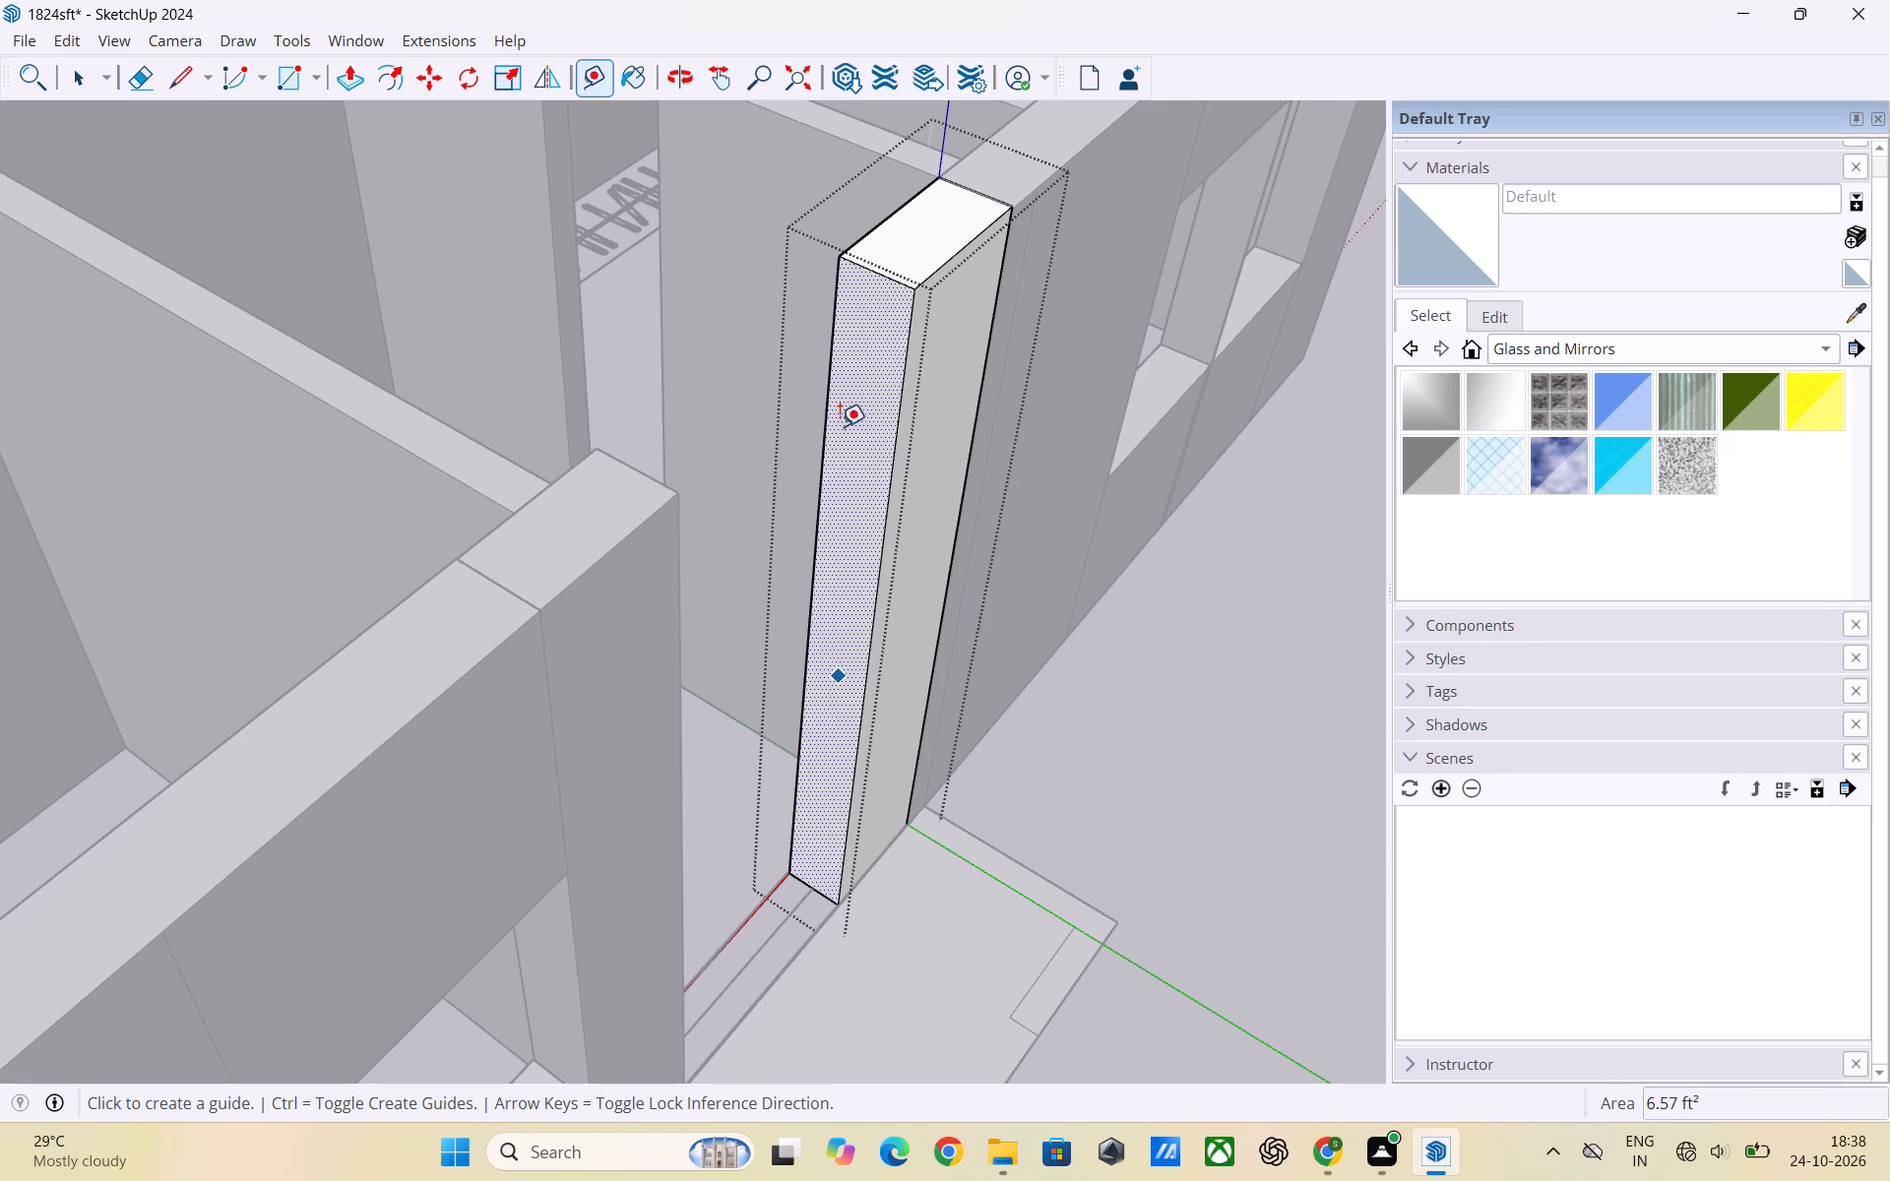
pyautogui.click(877, 270)
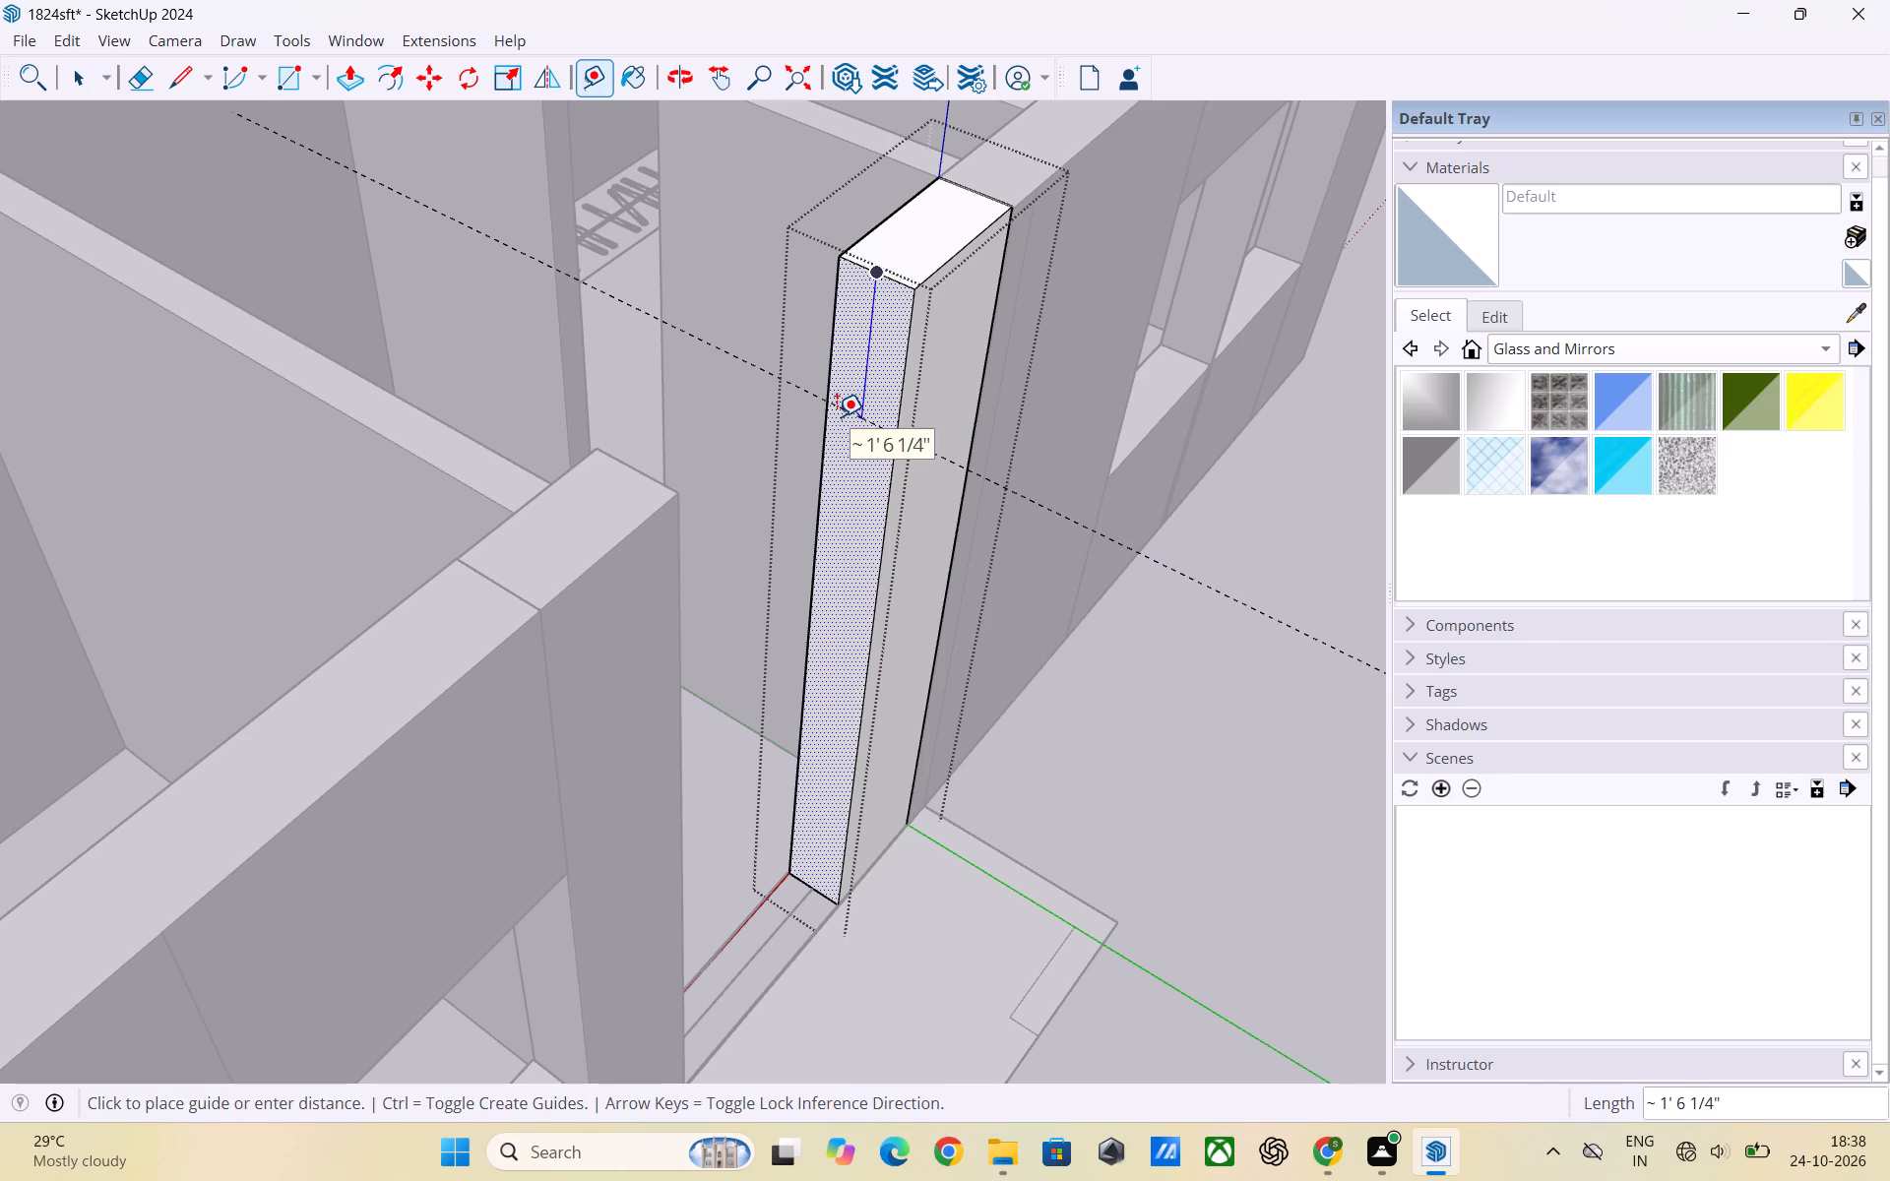
pyautogui.write("3'")
pyautogui.press('Return')
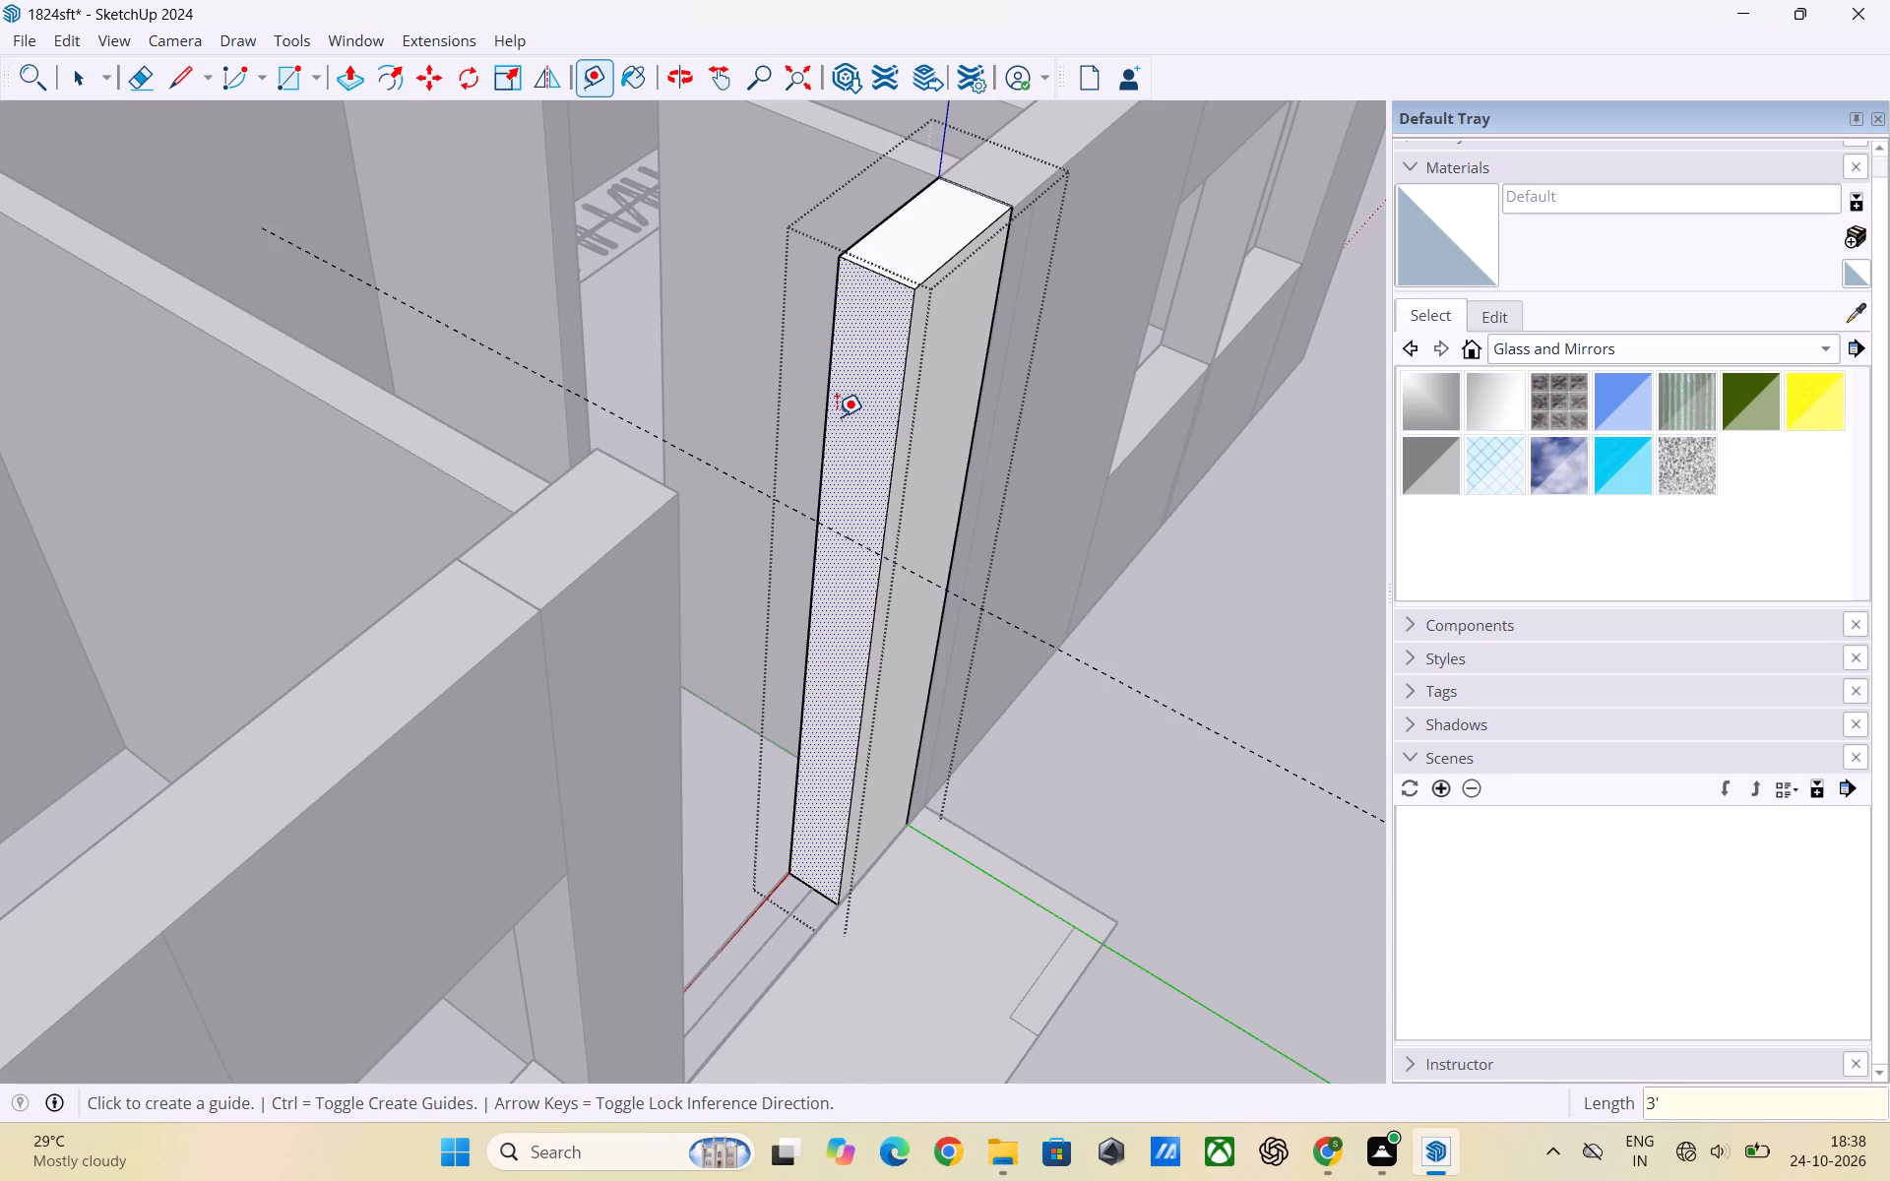
pyautogui.press('space')
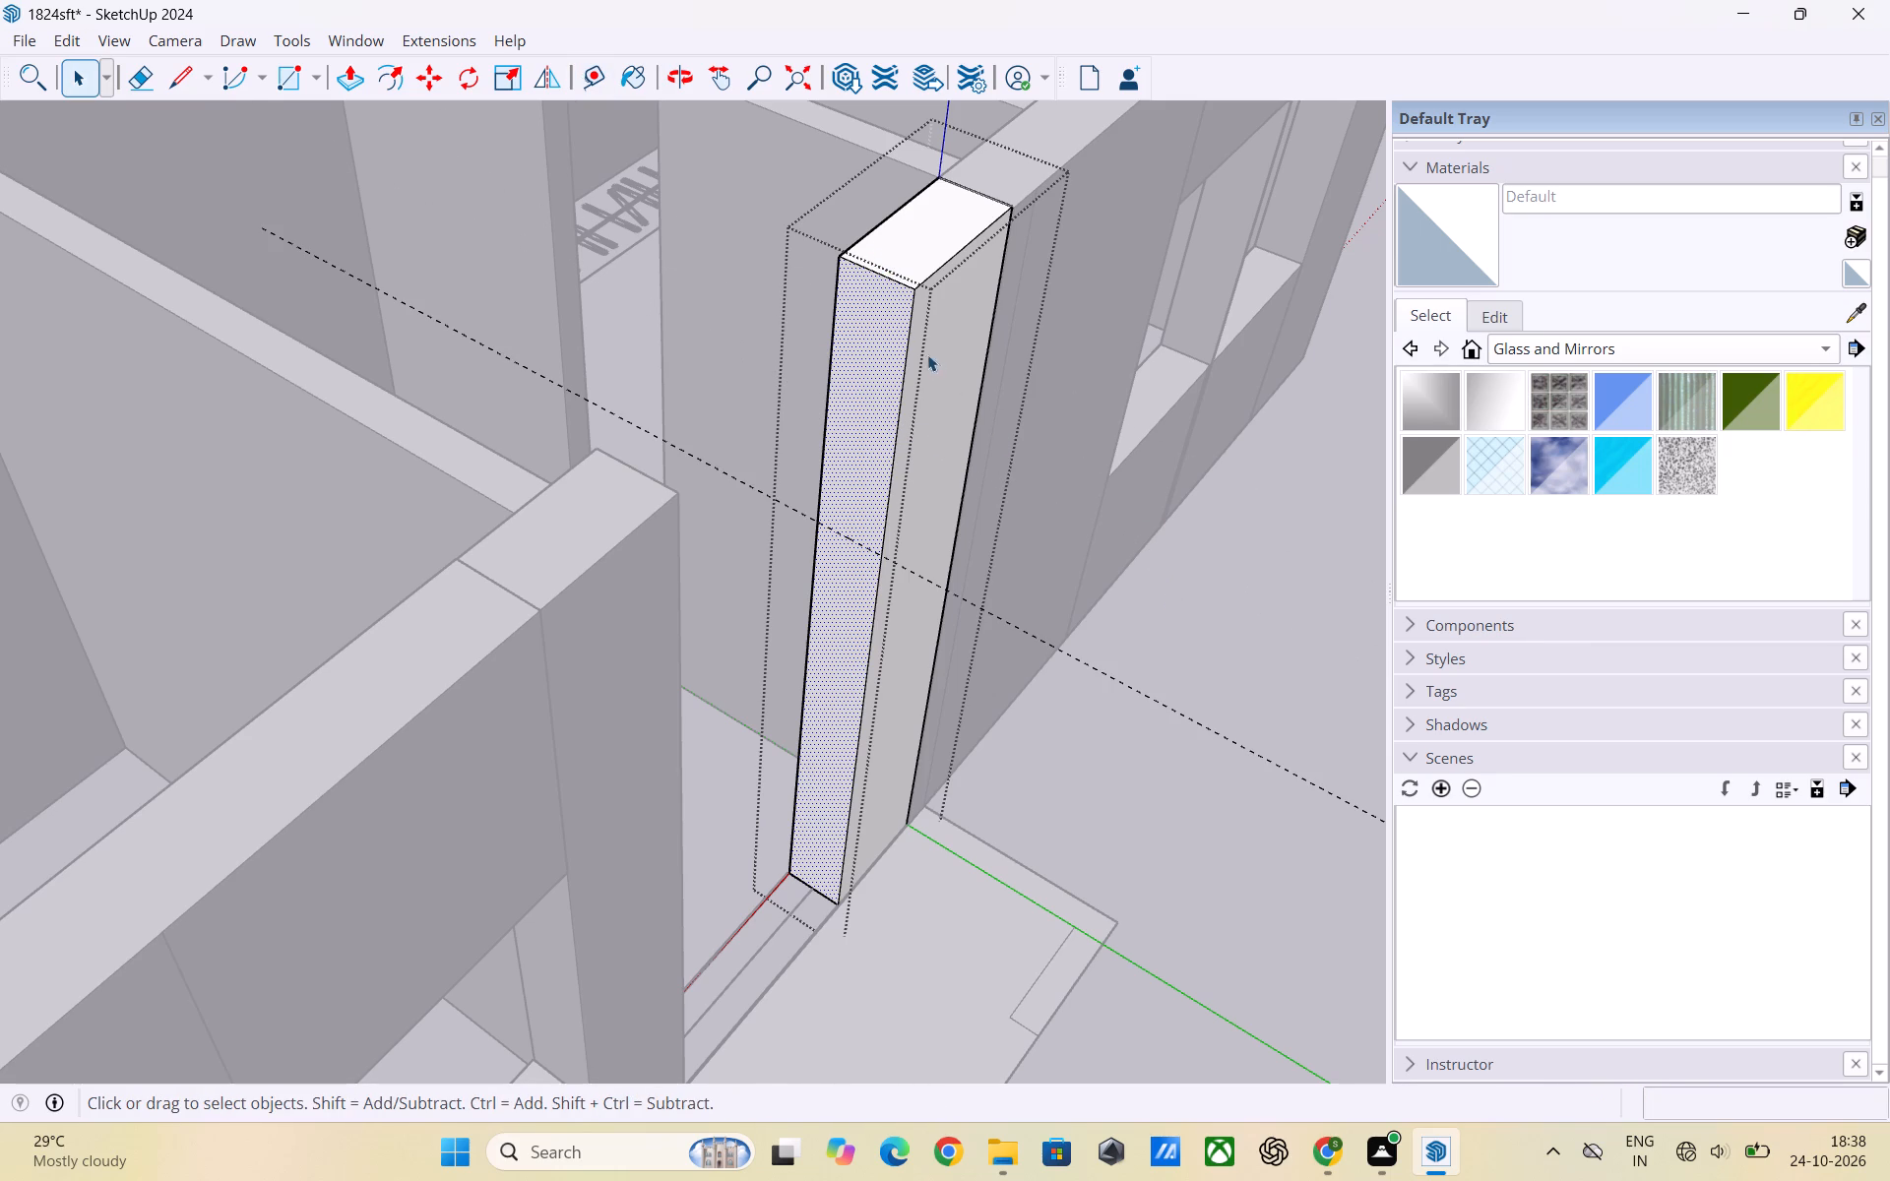
# Copy the end face's top edge 3' down onto the guide, splitting the face in two.
pyautogui.click(884, 277)
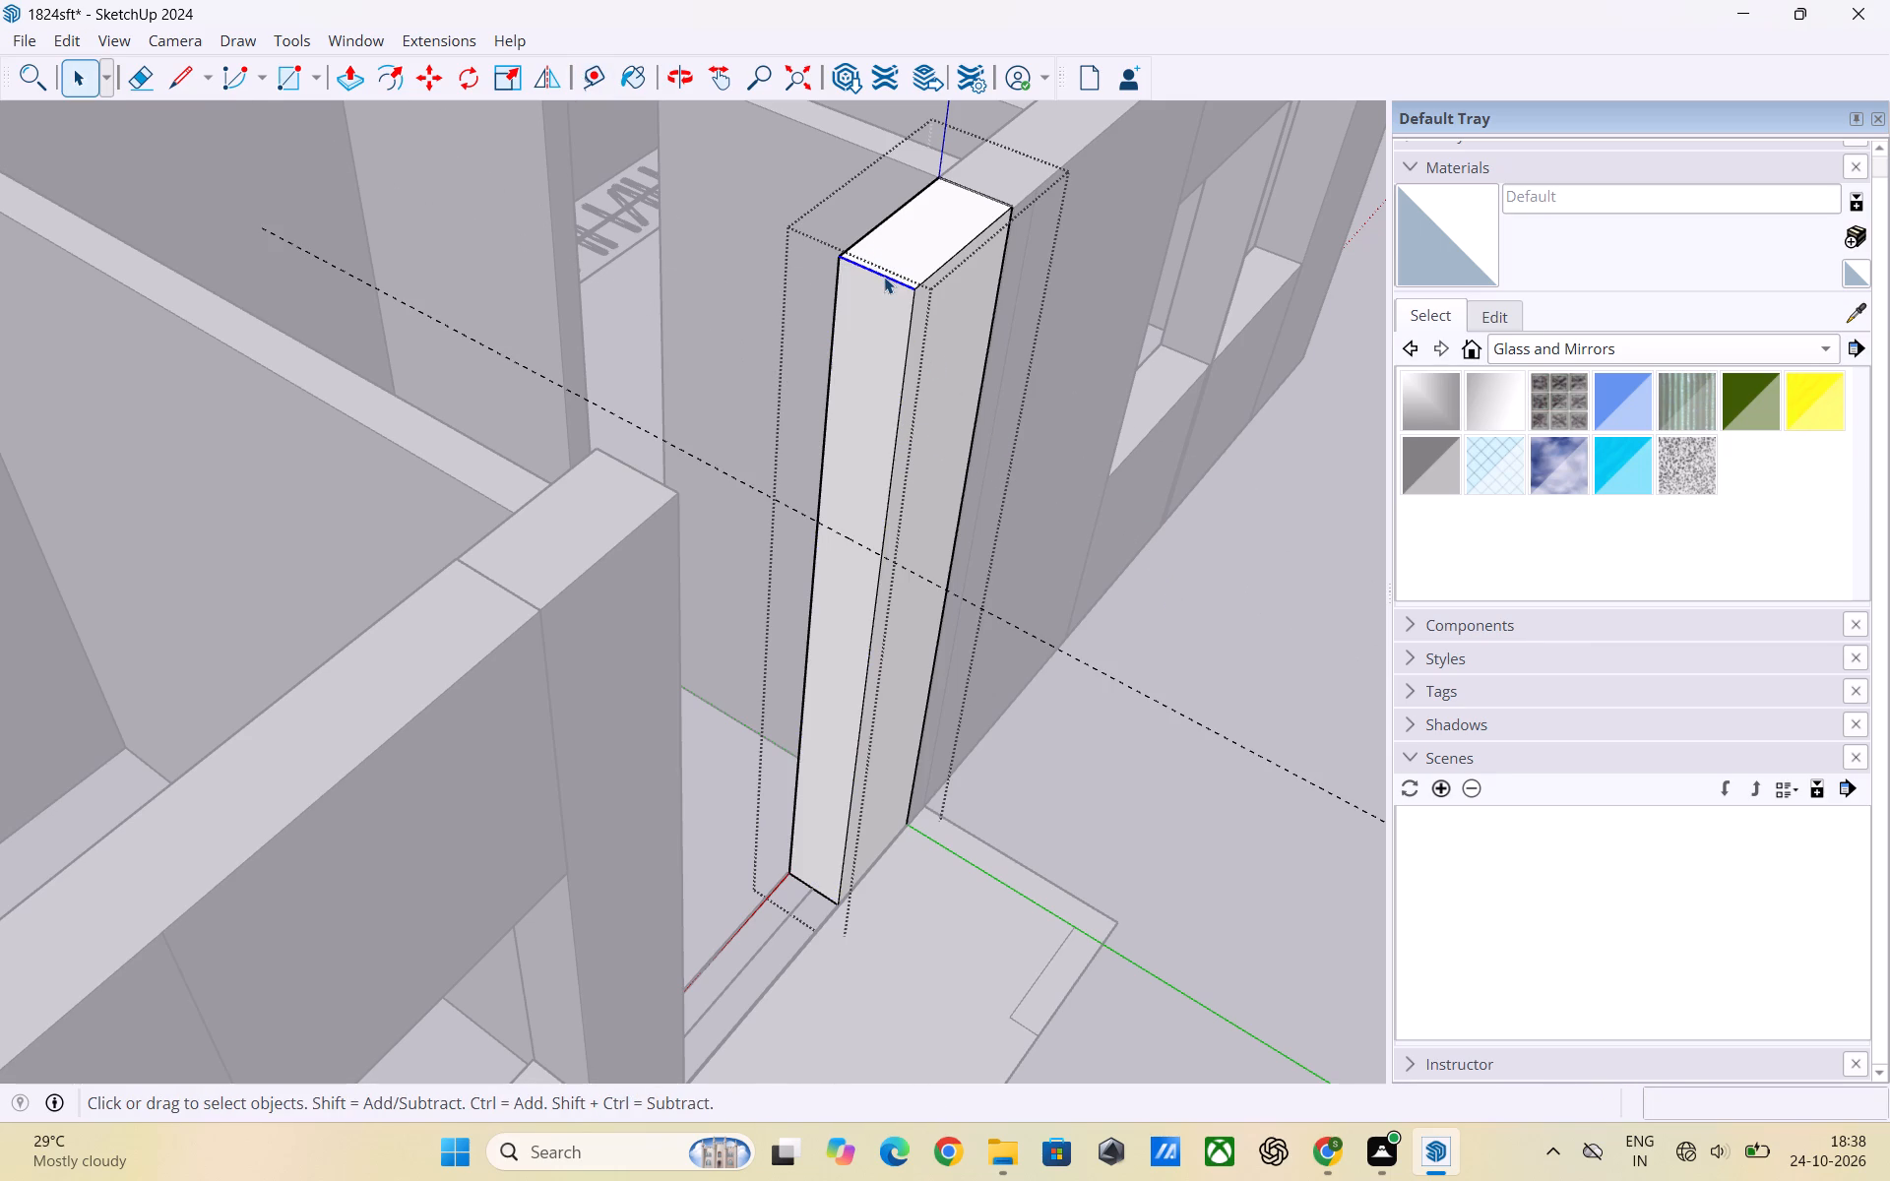
pyautogui.press('m')
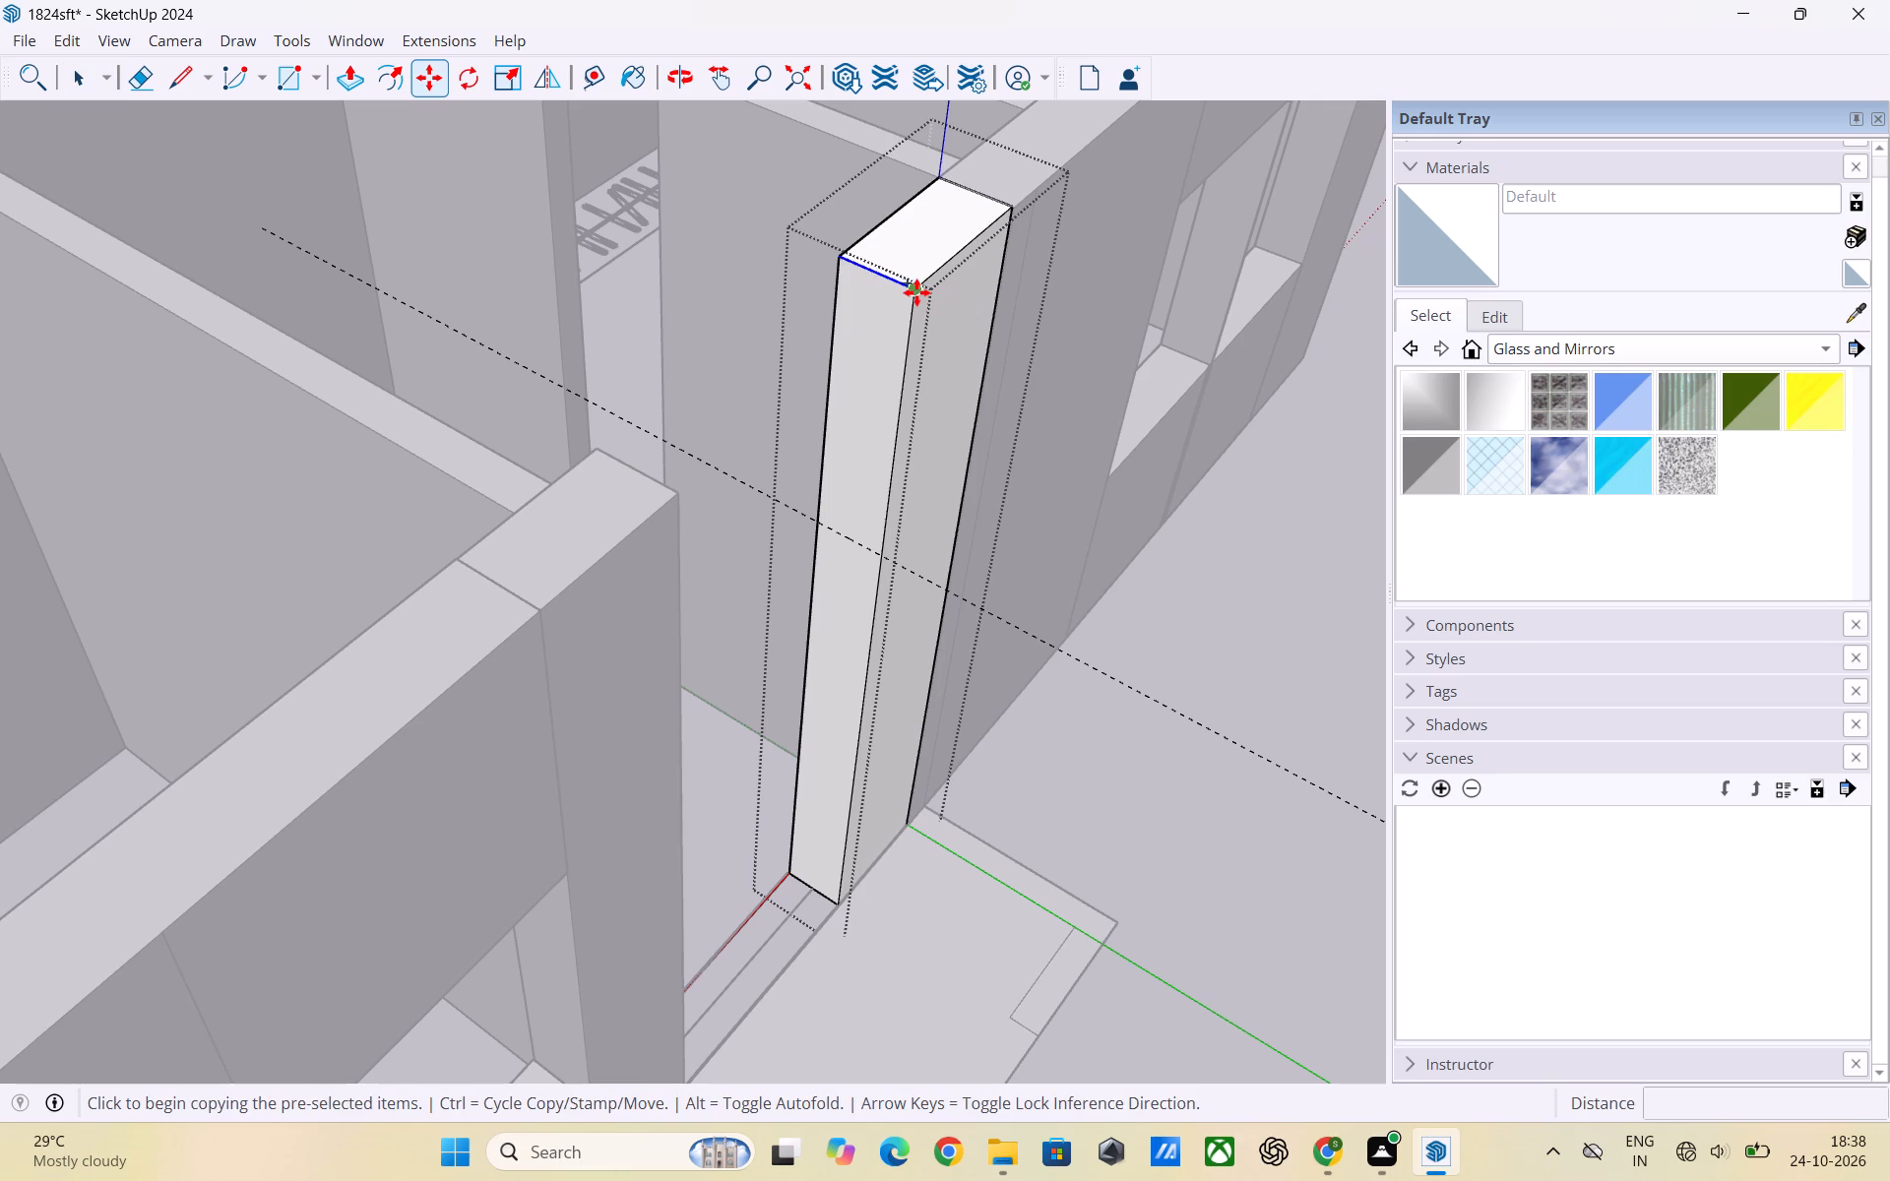
pyautogui.click(916, 292)
pyautogui.click(894, 557)
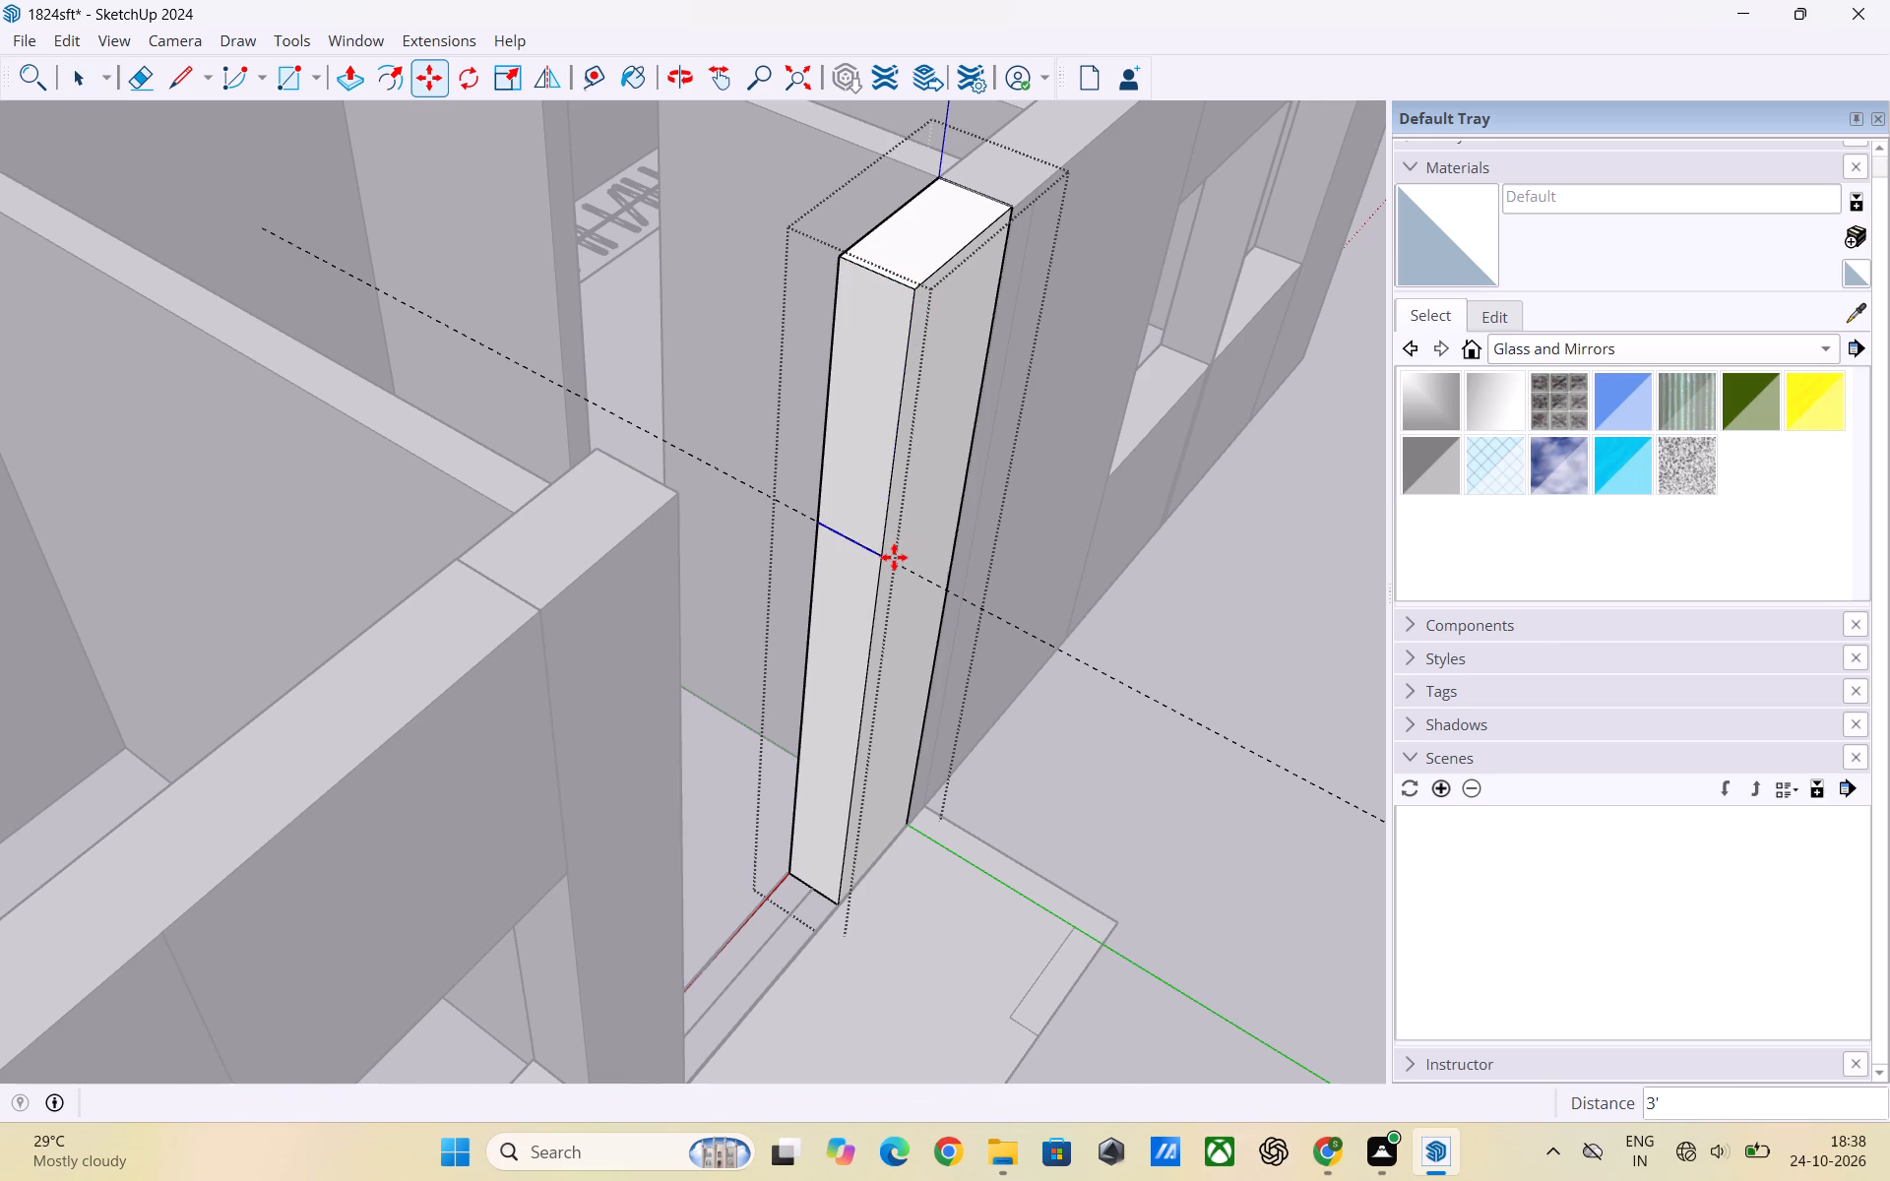
pyautogui.press('space')
pyautogui.click(1228, 612)
# Push/Pull the upper part of the split end face across the opening to the opposite wall, forming its head wall.
pyautogui.scroll(2, 806, 495)
pyautogui.doubleClick(872, 464)
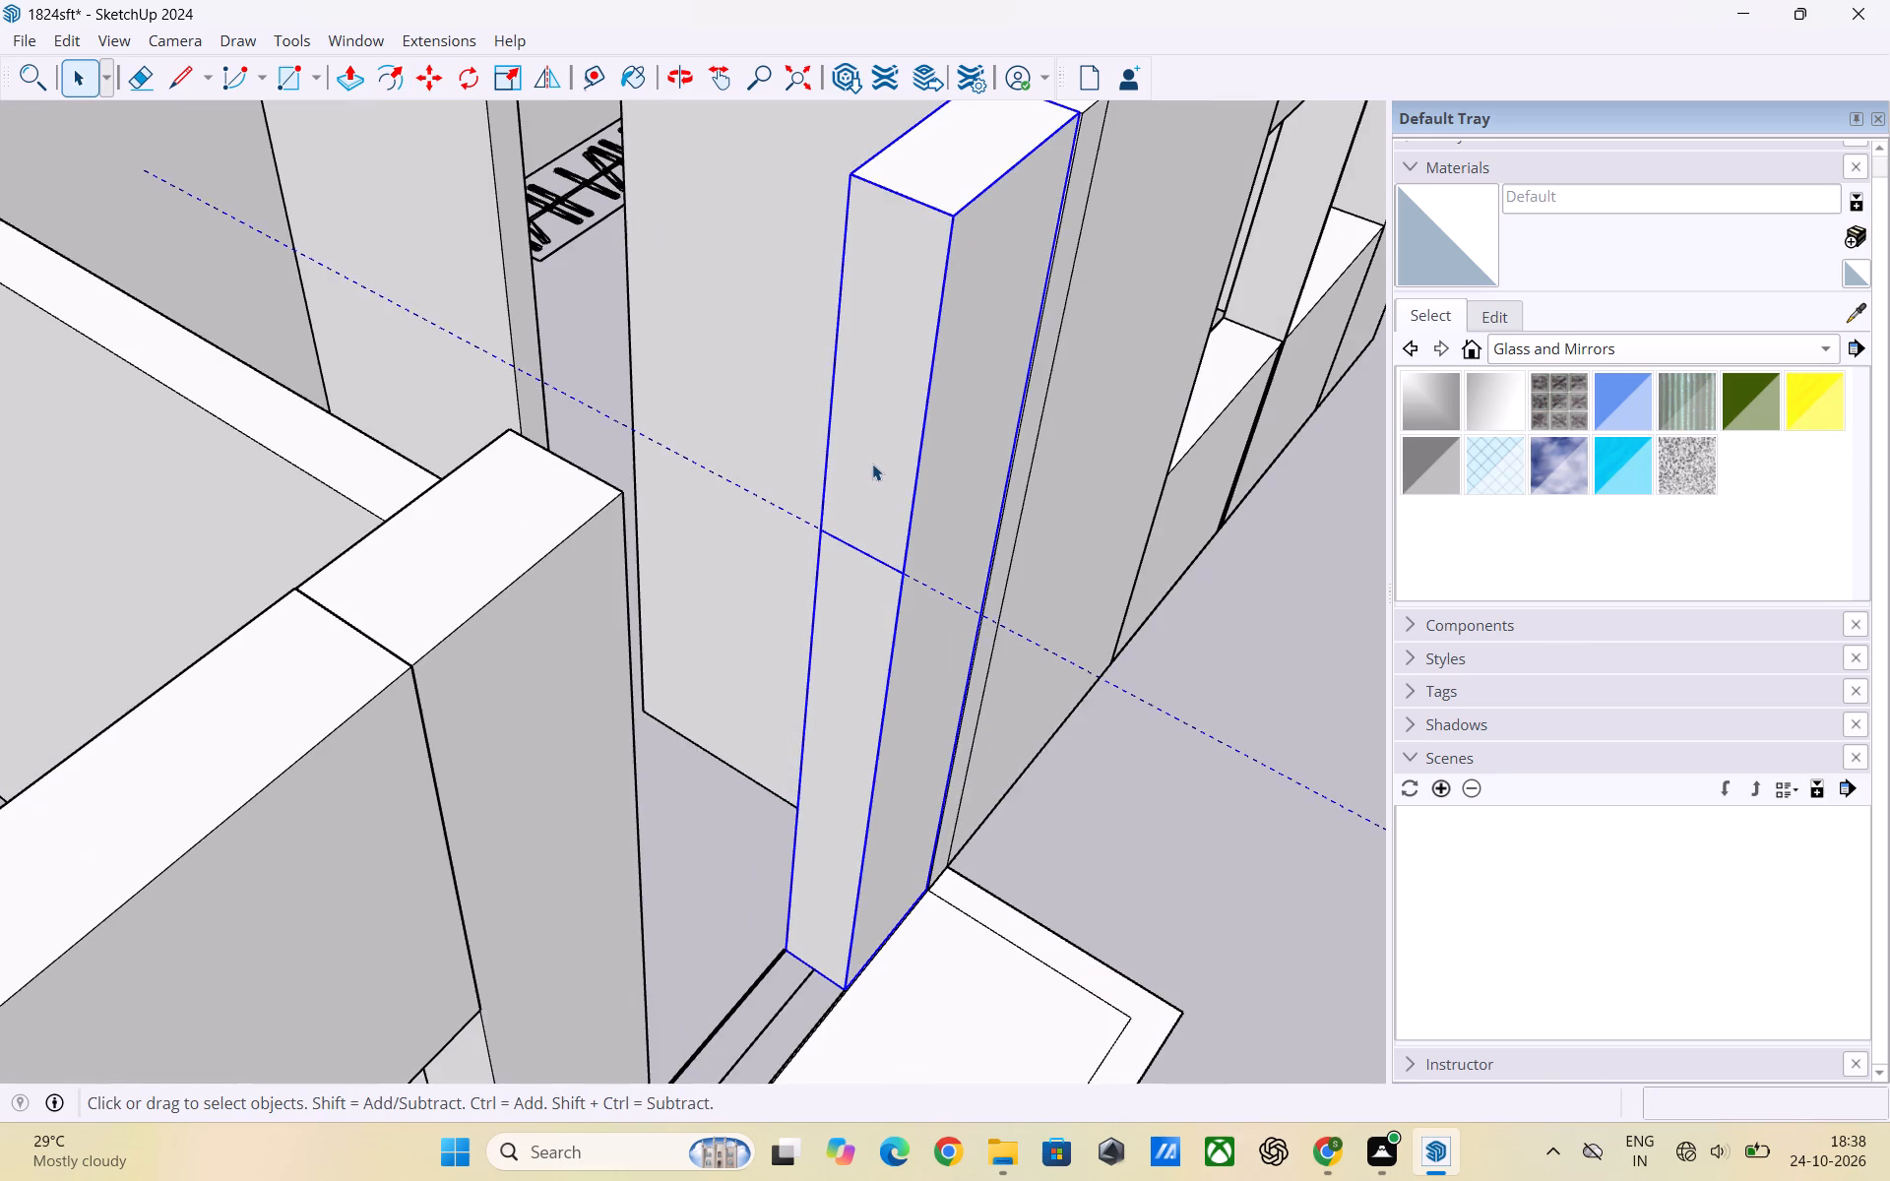
pyautogui.click(872, 455)
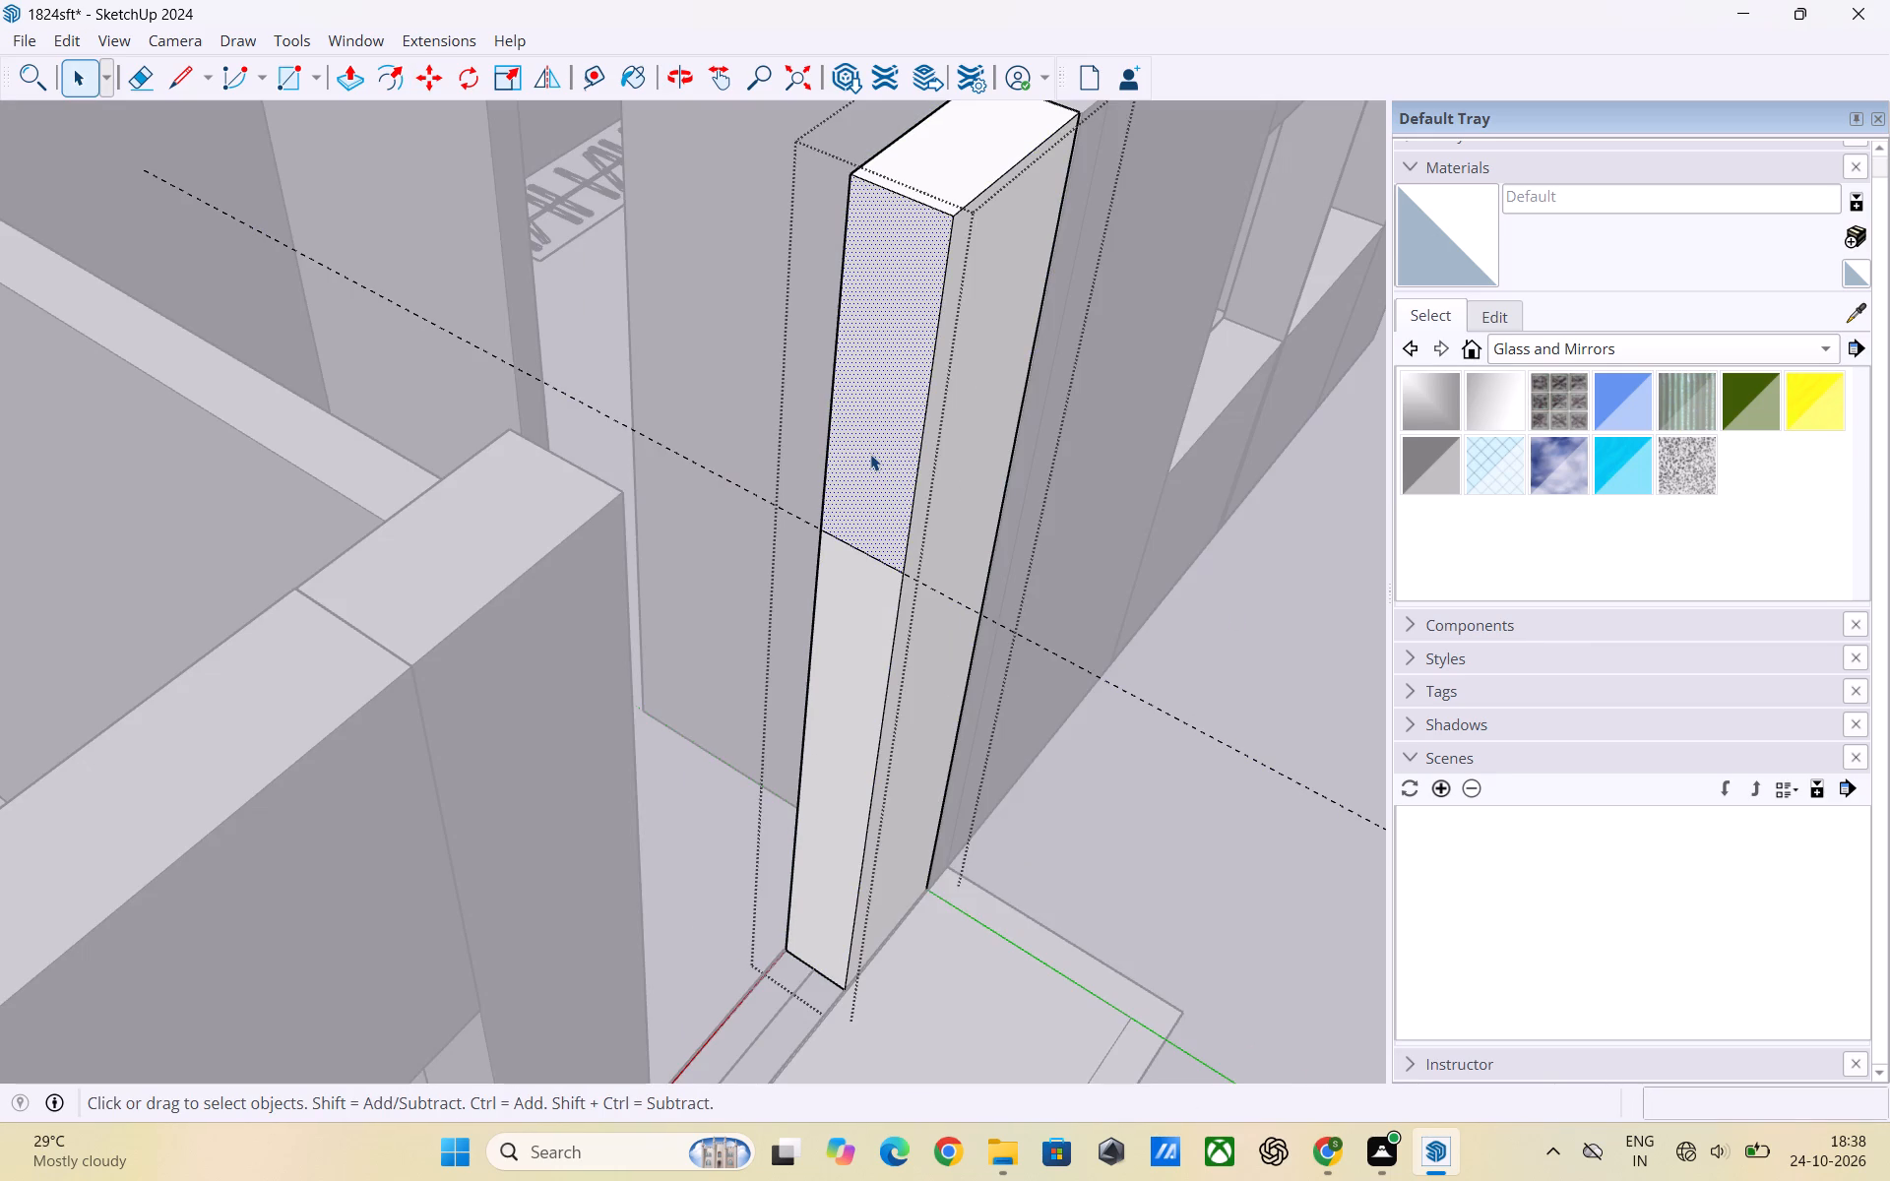
pyautogui.press('p')
pyautogui.click(870, 454)
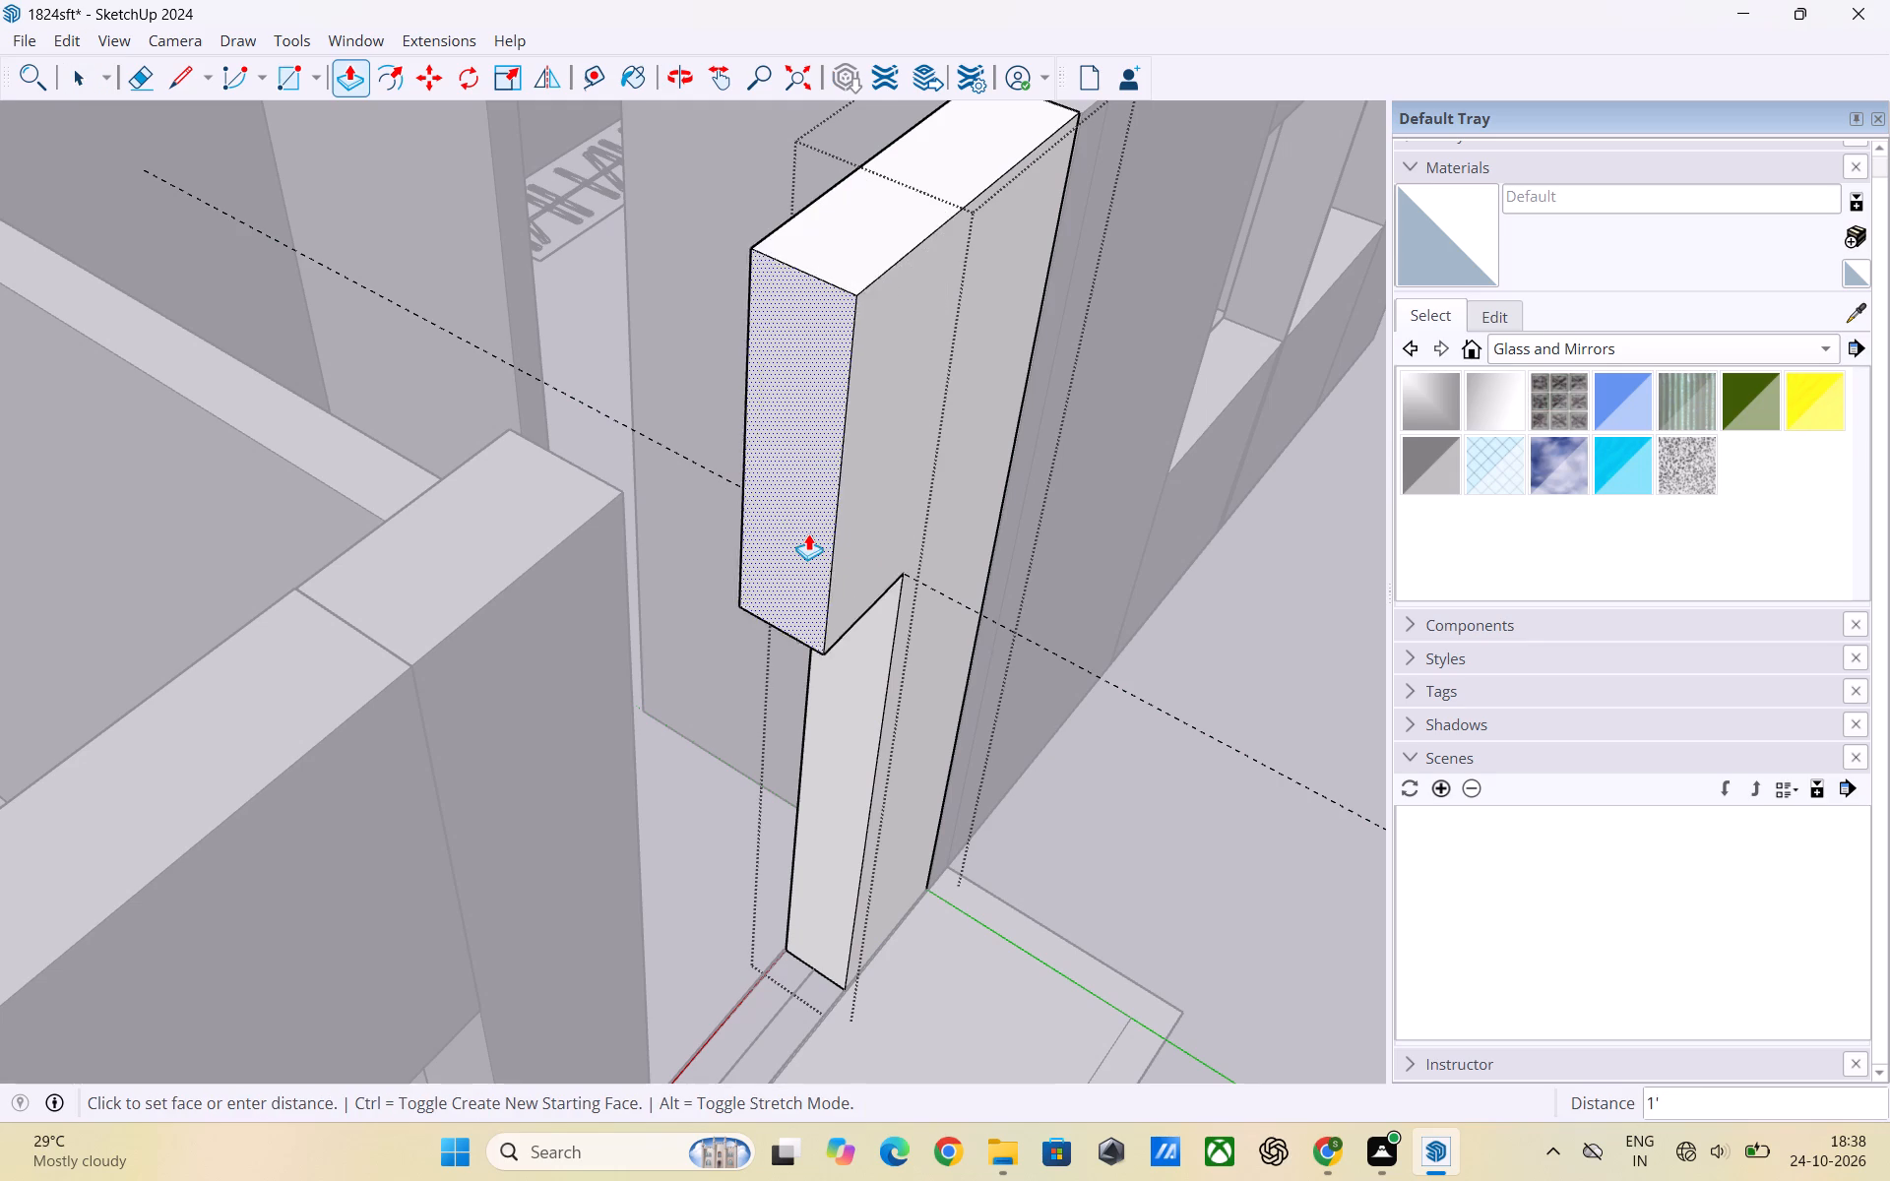
pyautogui.scroll(-3, 808, 533)
pyautogui.moveTo(869, 551); pyautogui.dragTo(439, 674, button='middle')
pyautogui.scroll(-2, 622, 657)
pyautogui.scroll(-2, 712, 650)
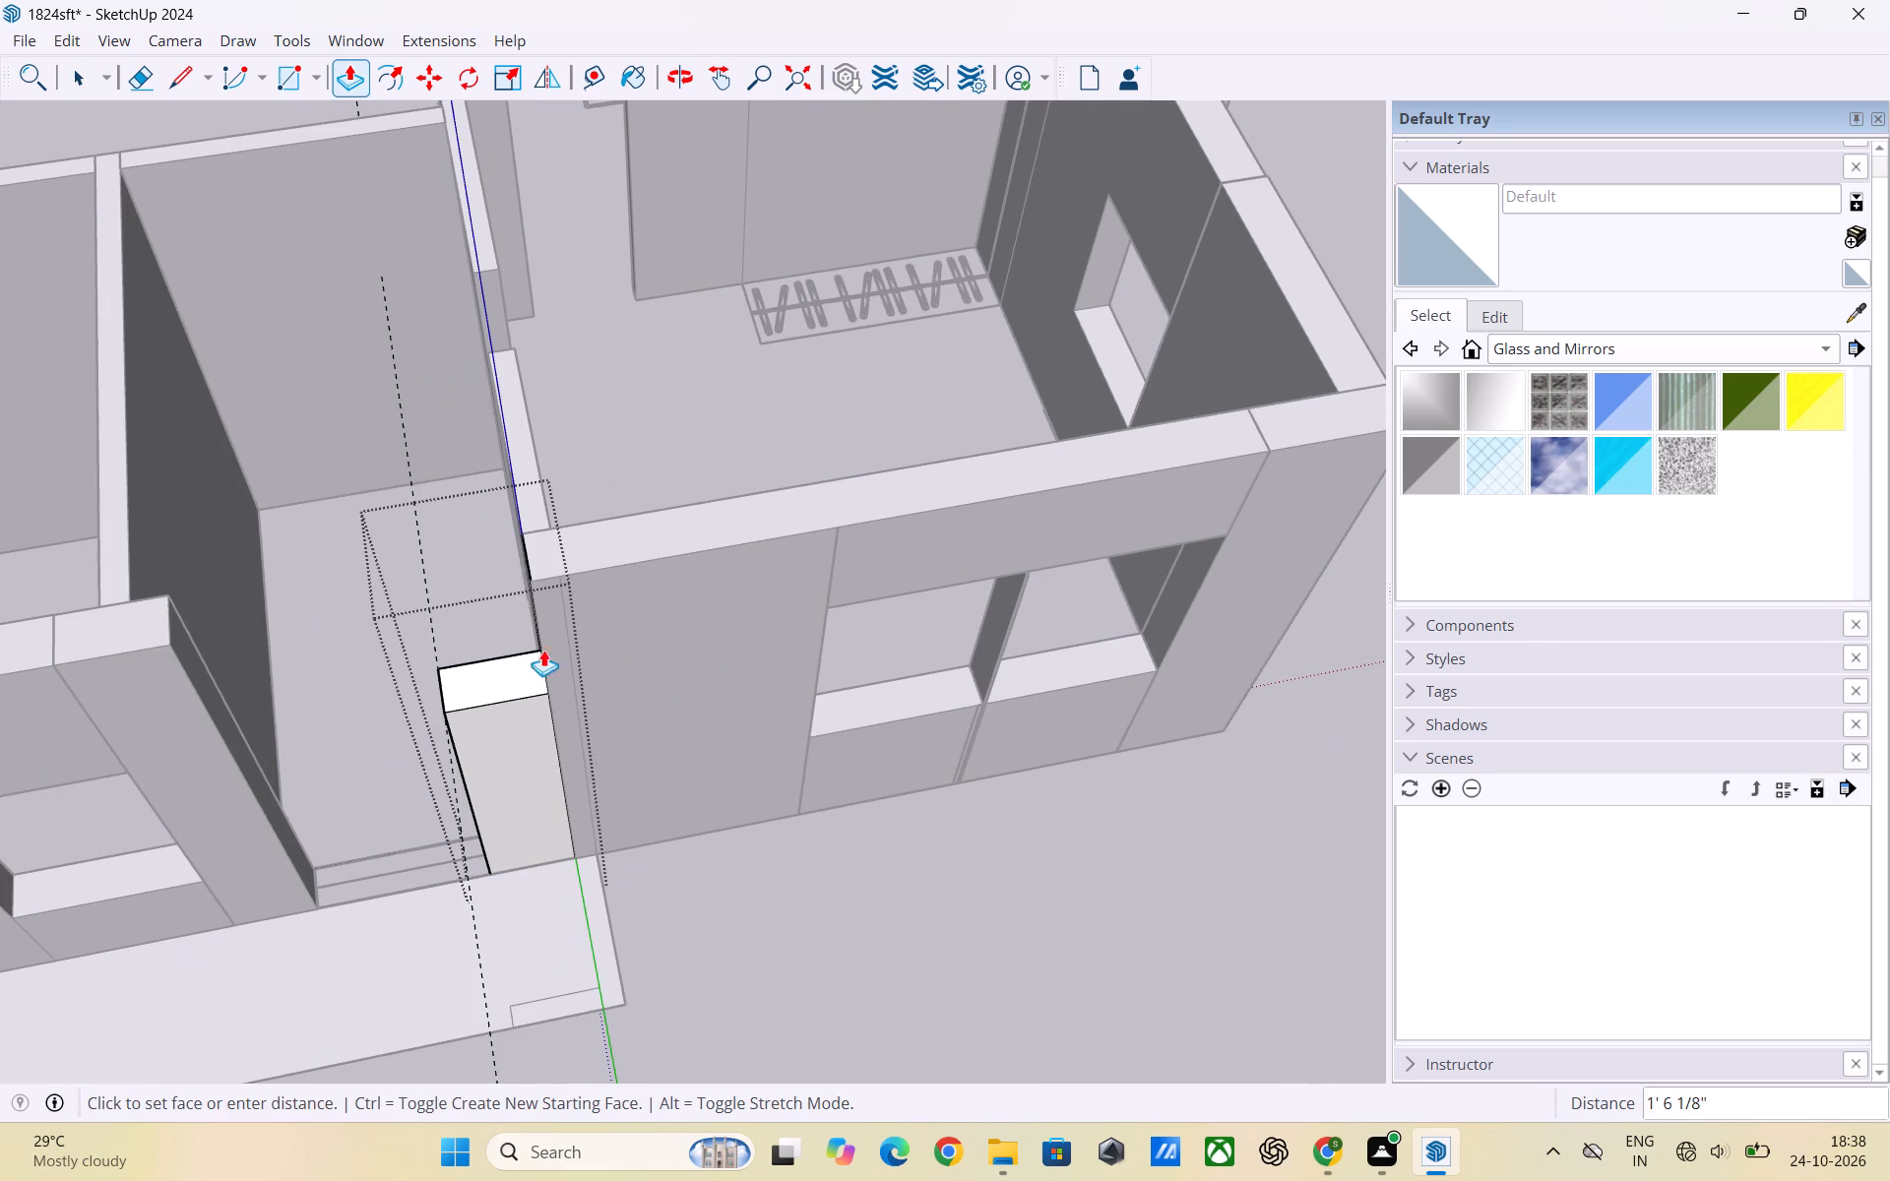
pyautogui.click(211, 681)
pyautogui.press('space')
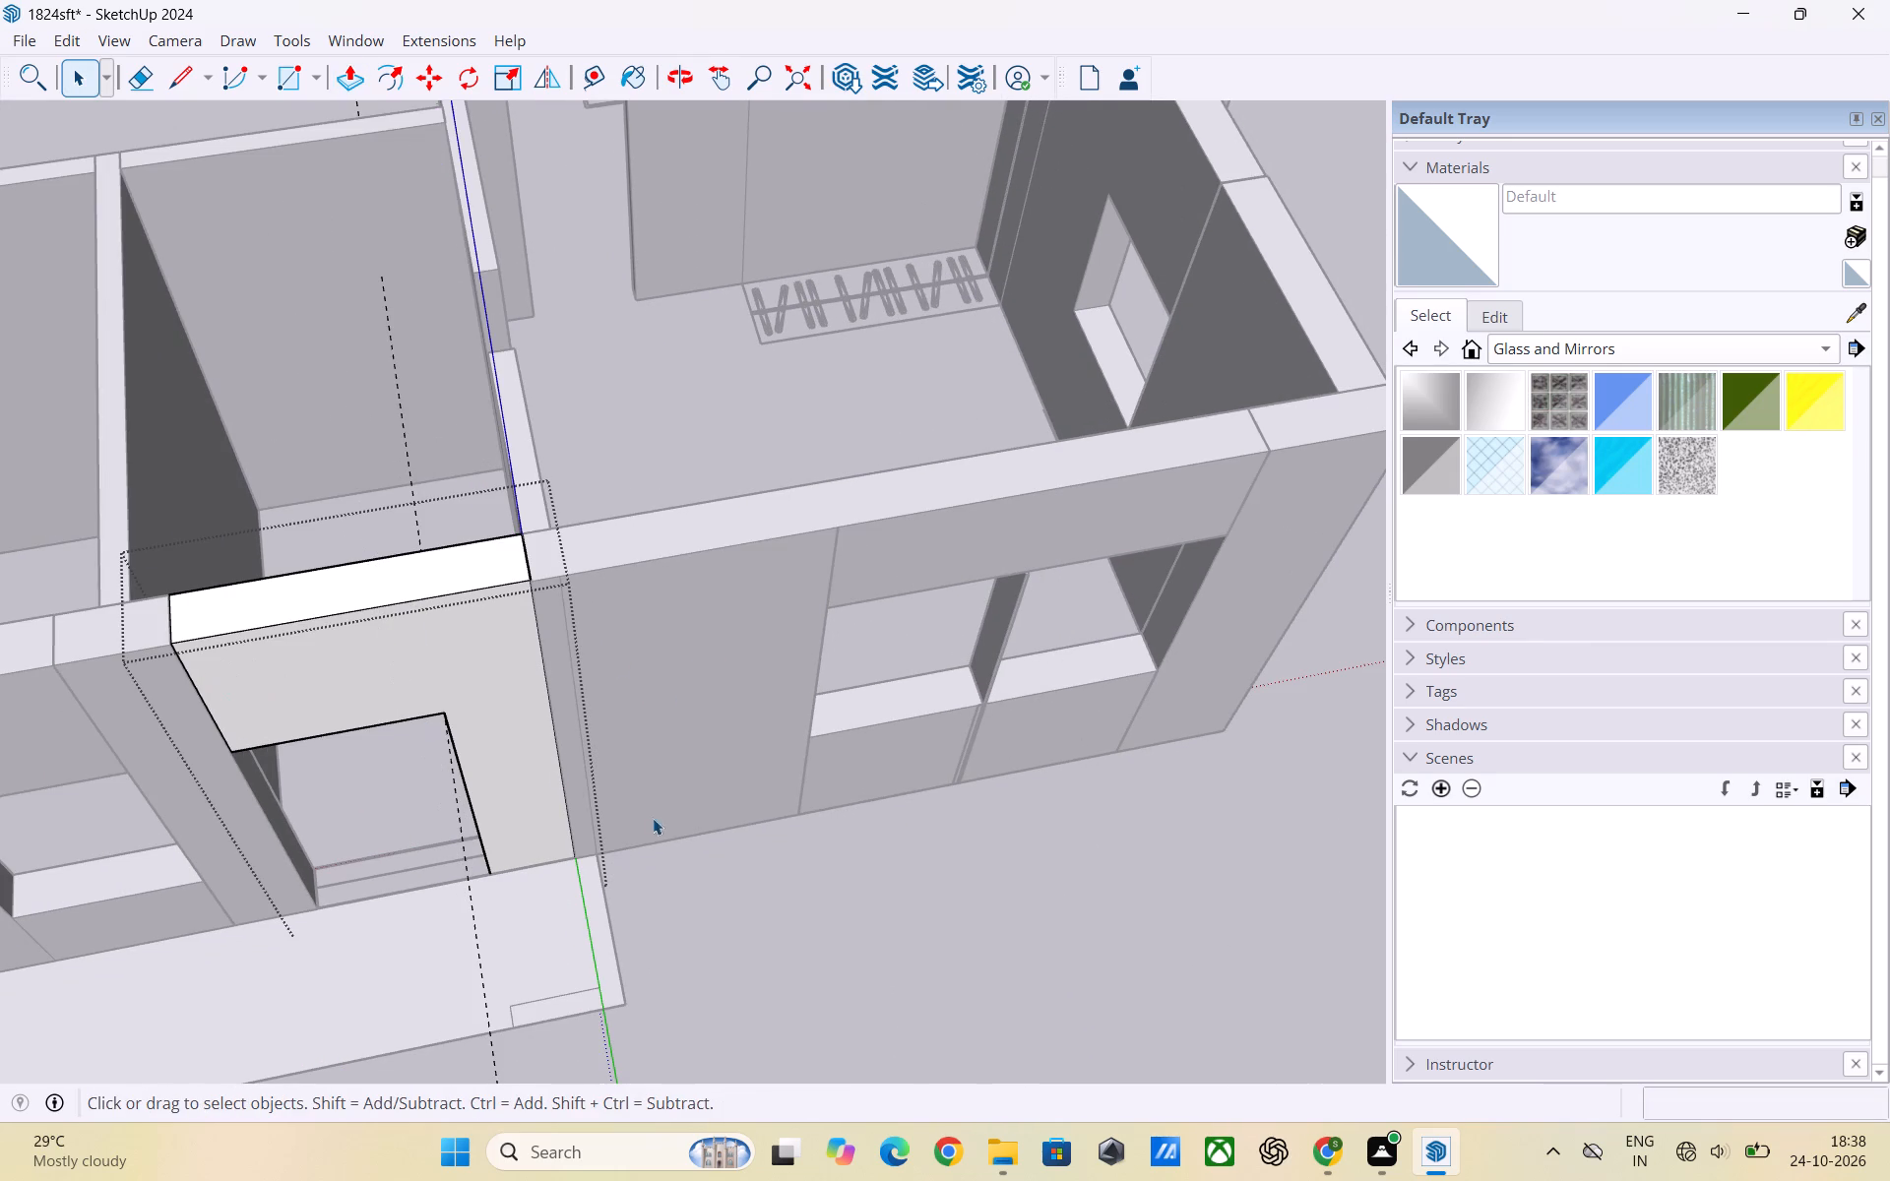
pyautogui.click(825, 907)
# Delete all guides from the model.
pyautogui.scroll(2, 713, 827)
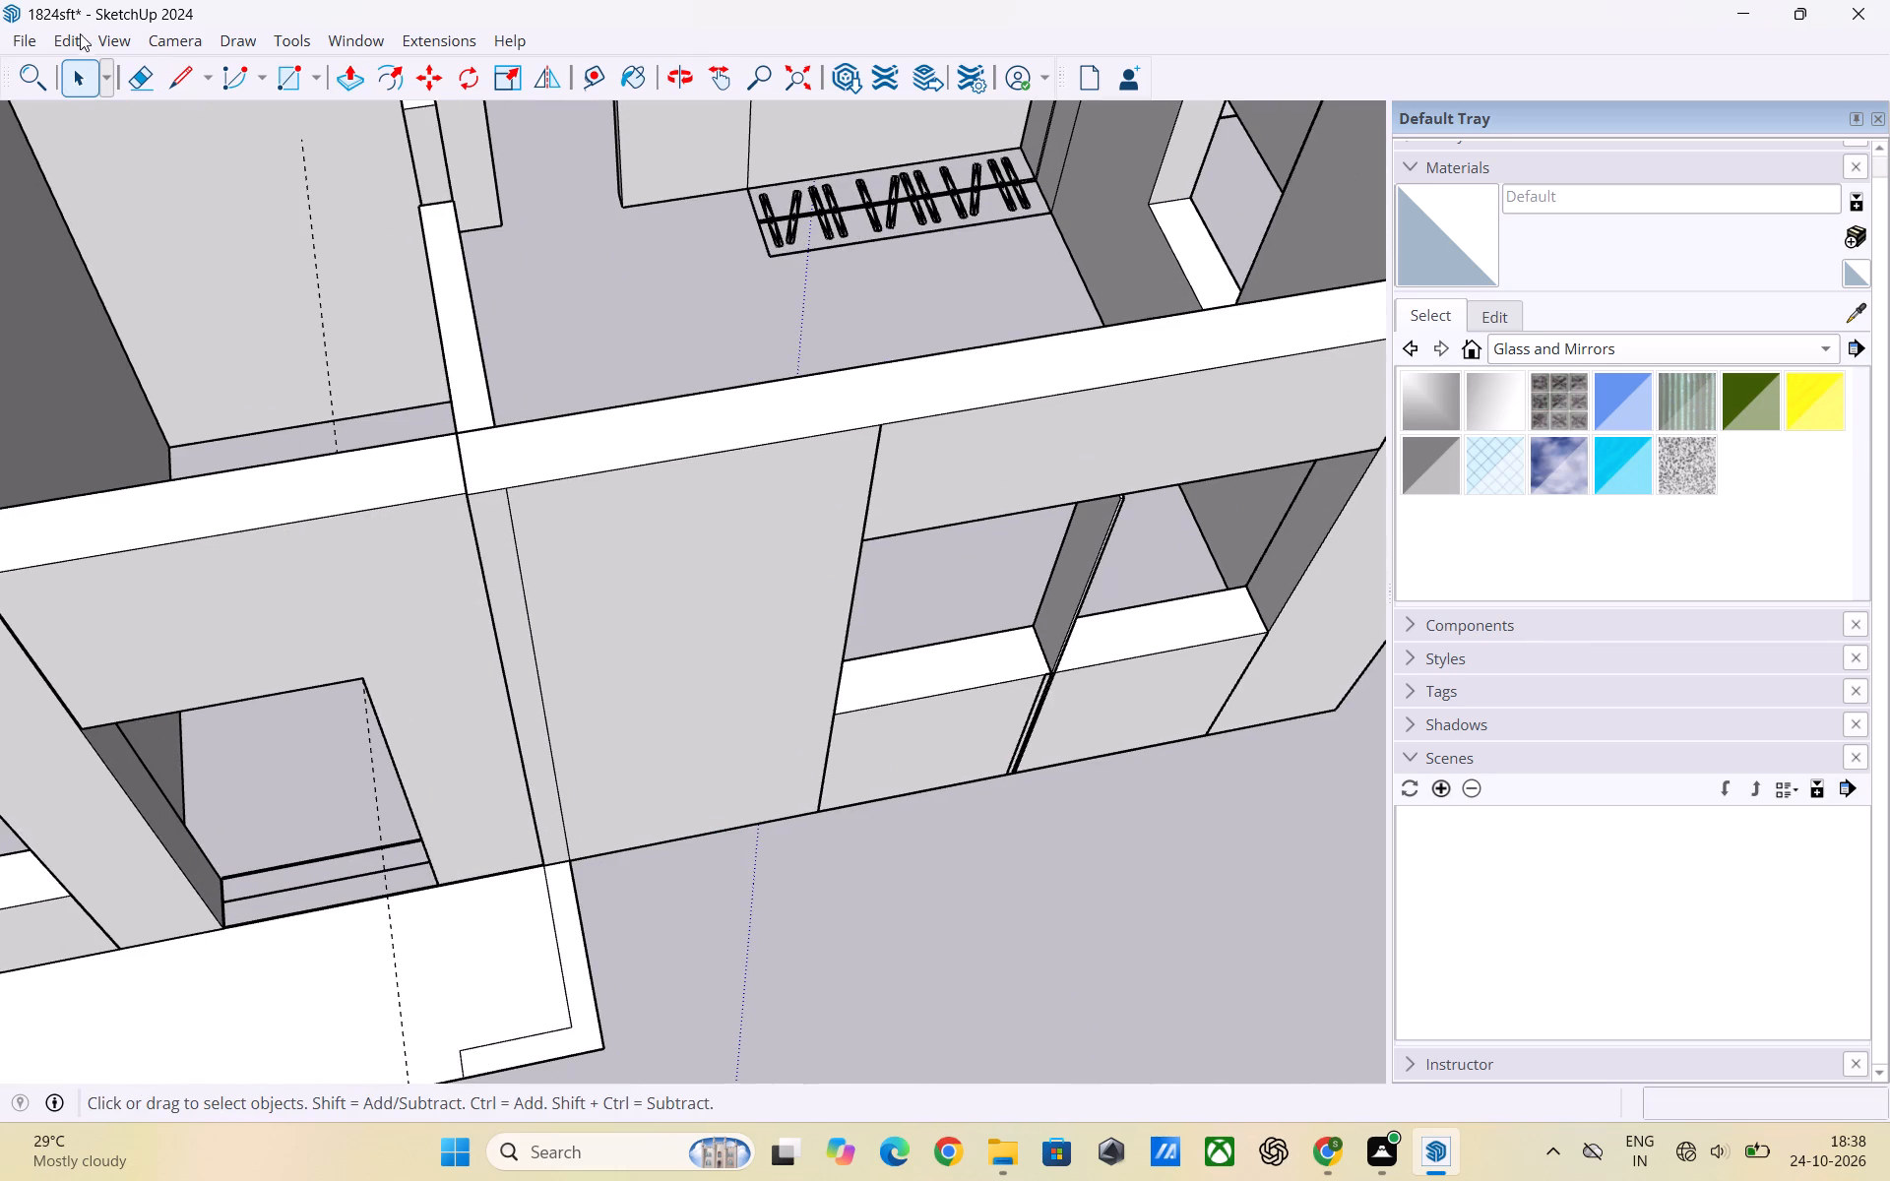
pyautogui.click(74, 44)
pyautogui.click(150, 281)
pyautogui.click(817, 921)
# Delete the stray line running along the floor of the opening beside the outside slab.
pyautogui.scroll(-6, 1002, 814)
pyautogui.scroll(6, 603, 837)
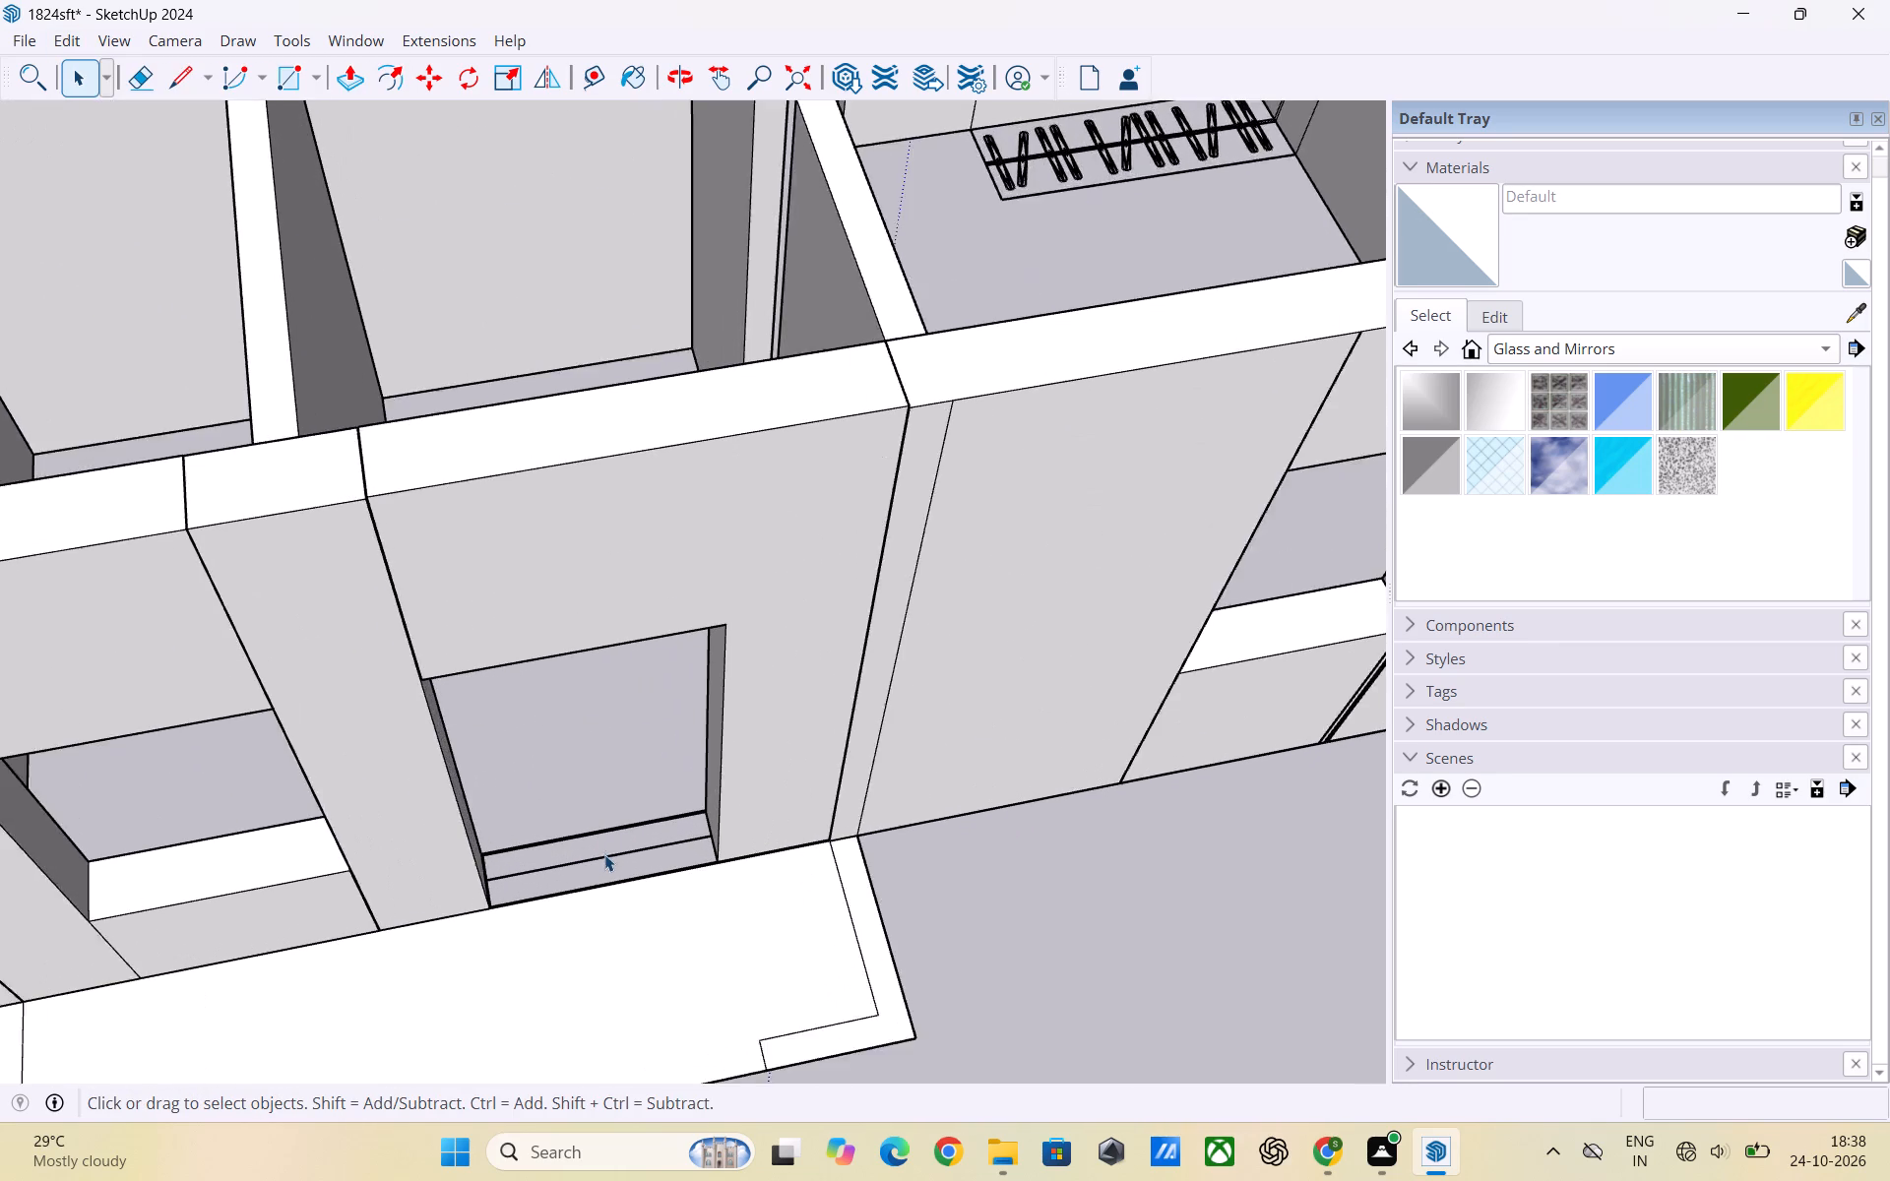
pyautogui.scroll(2, 604, 854)
pyautogui.scroll(-6, 754, 798)
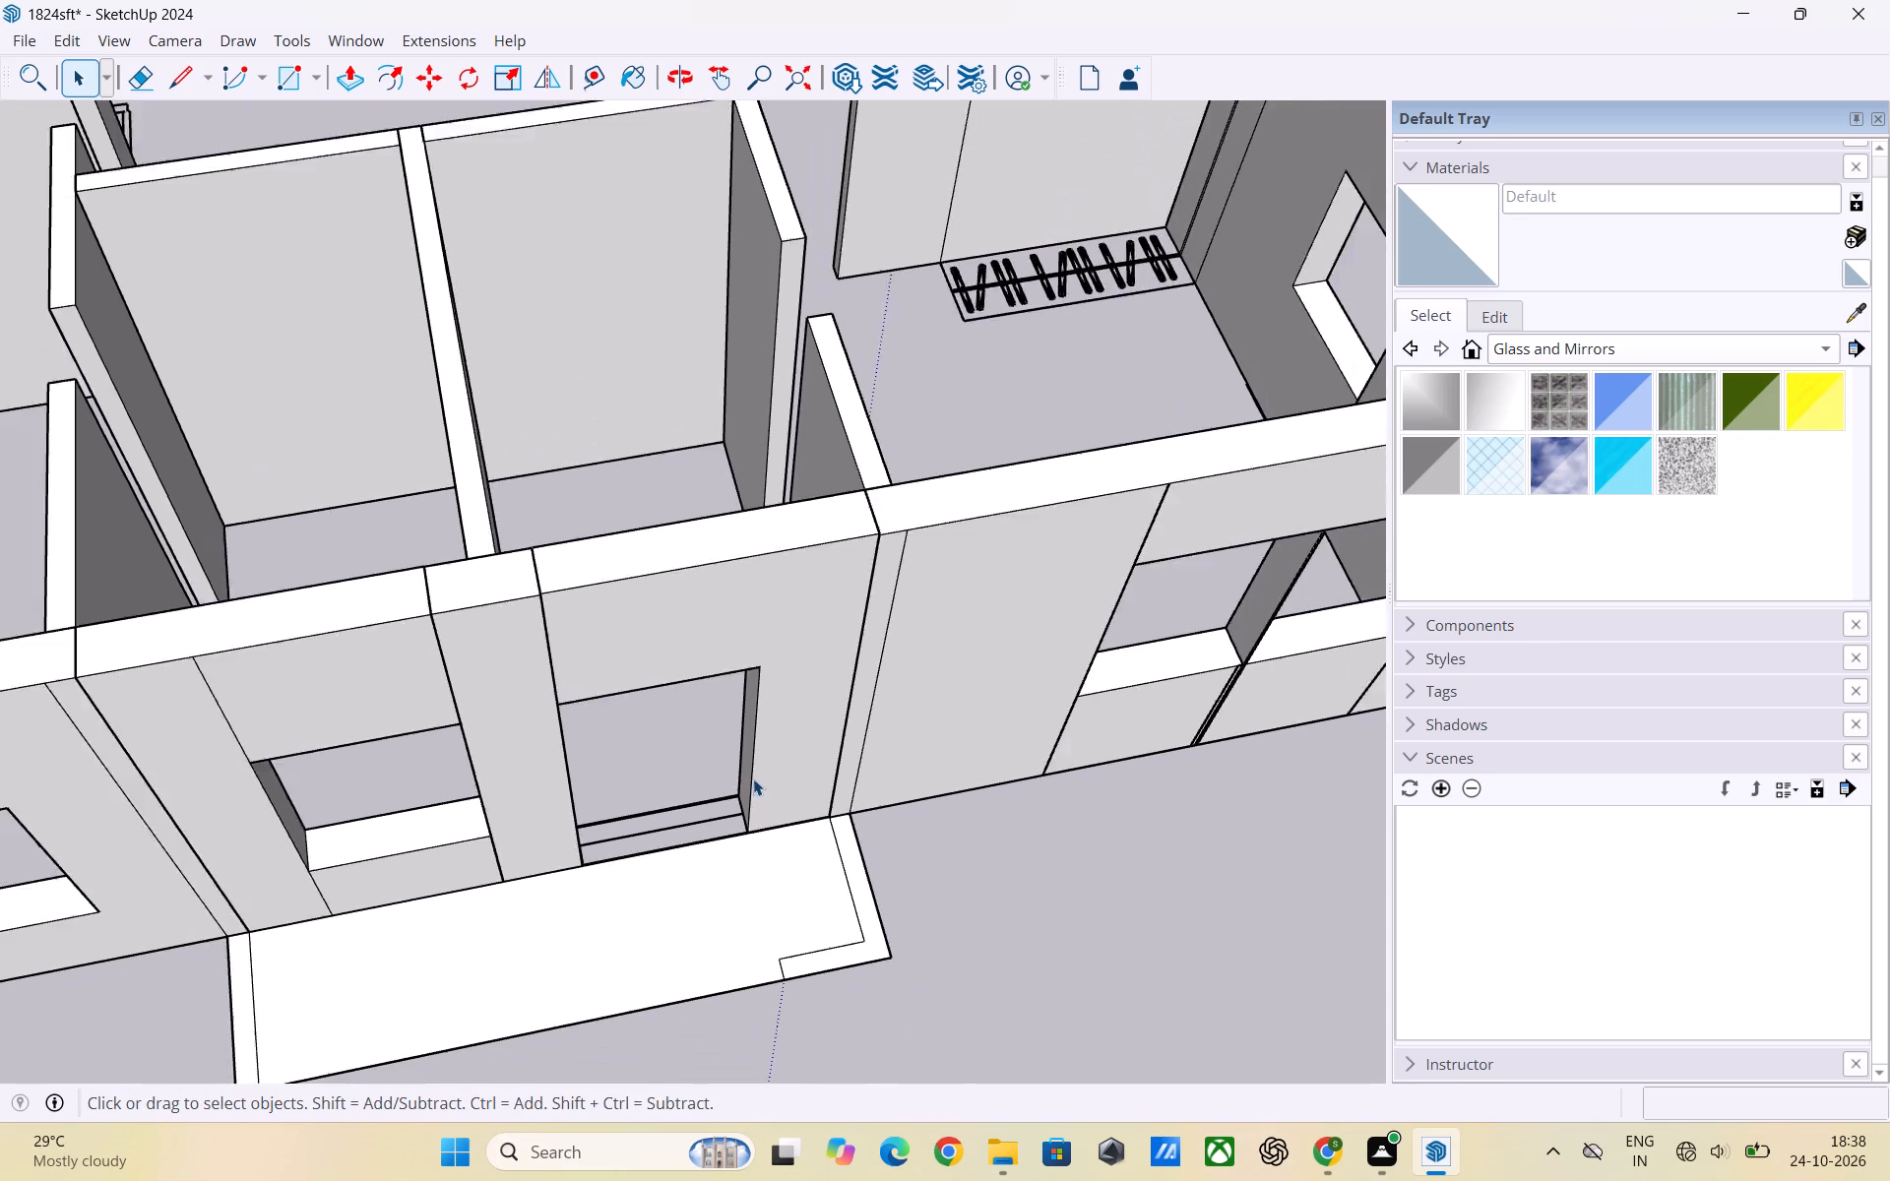
pyautogui.scroll(-3, 753, 778)
pyautogui.moveTo(759, 778); pyautogui.dragTo(775, 1003, button='middle')
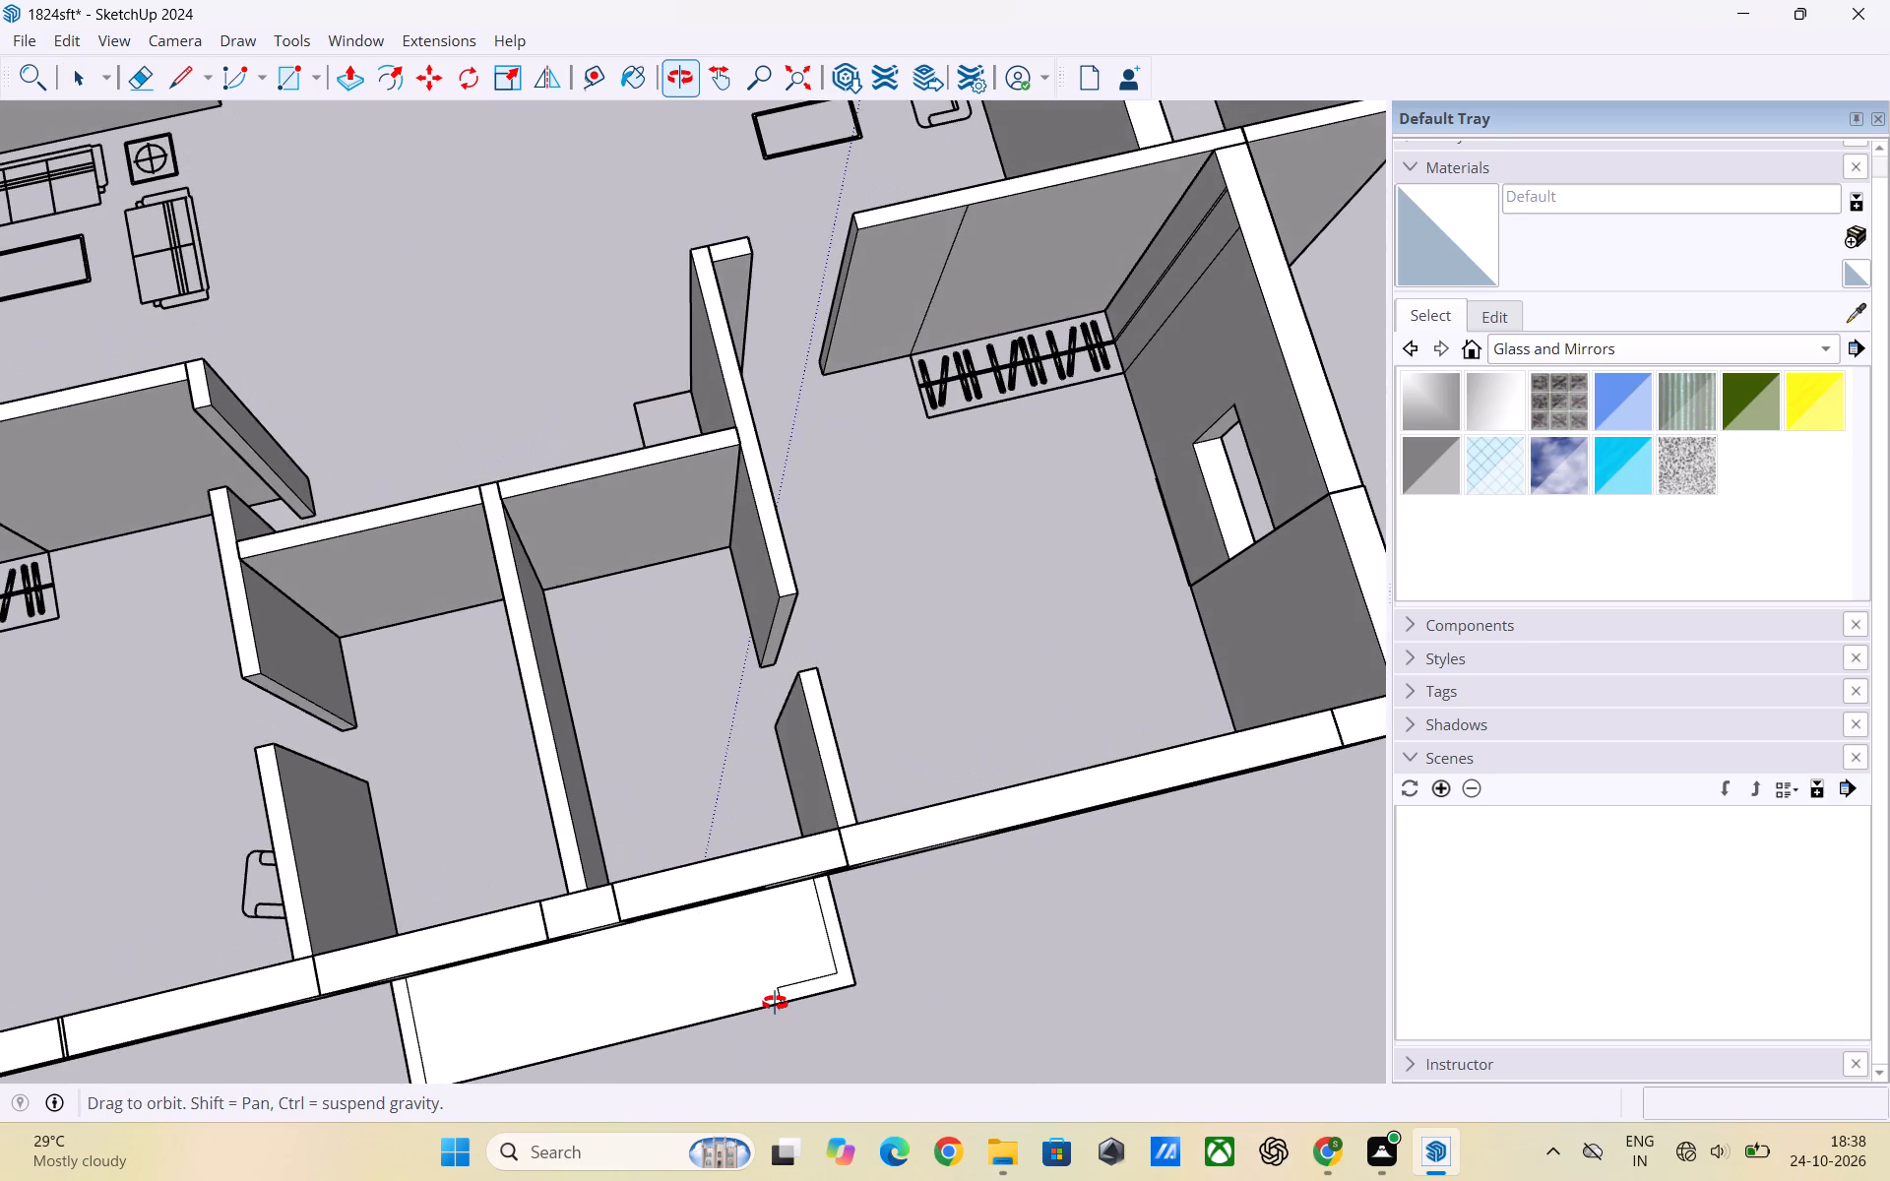
pyautogui.moveTo(775, 1003); pyautogui.dragTo(759, 544, button='middle')
pyautogui.scroll(2, 721, 668)
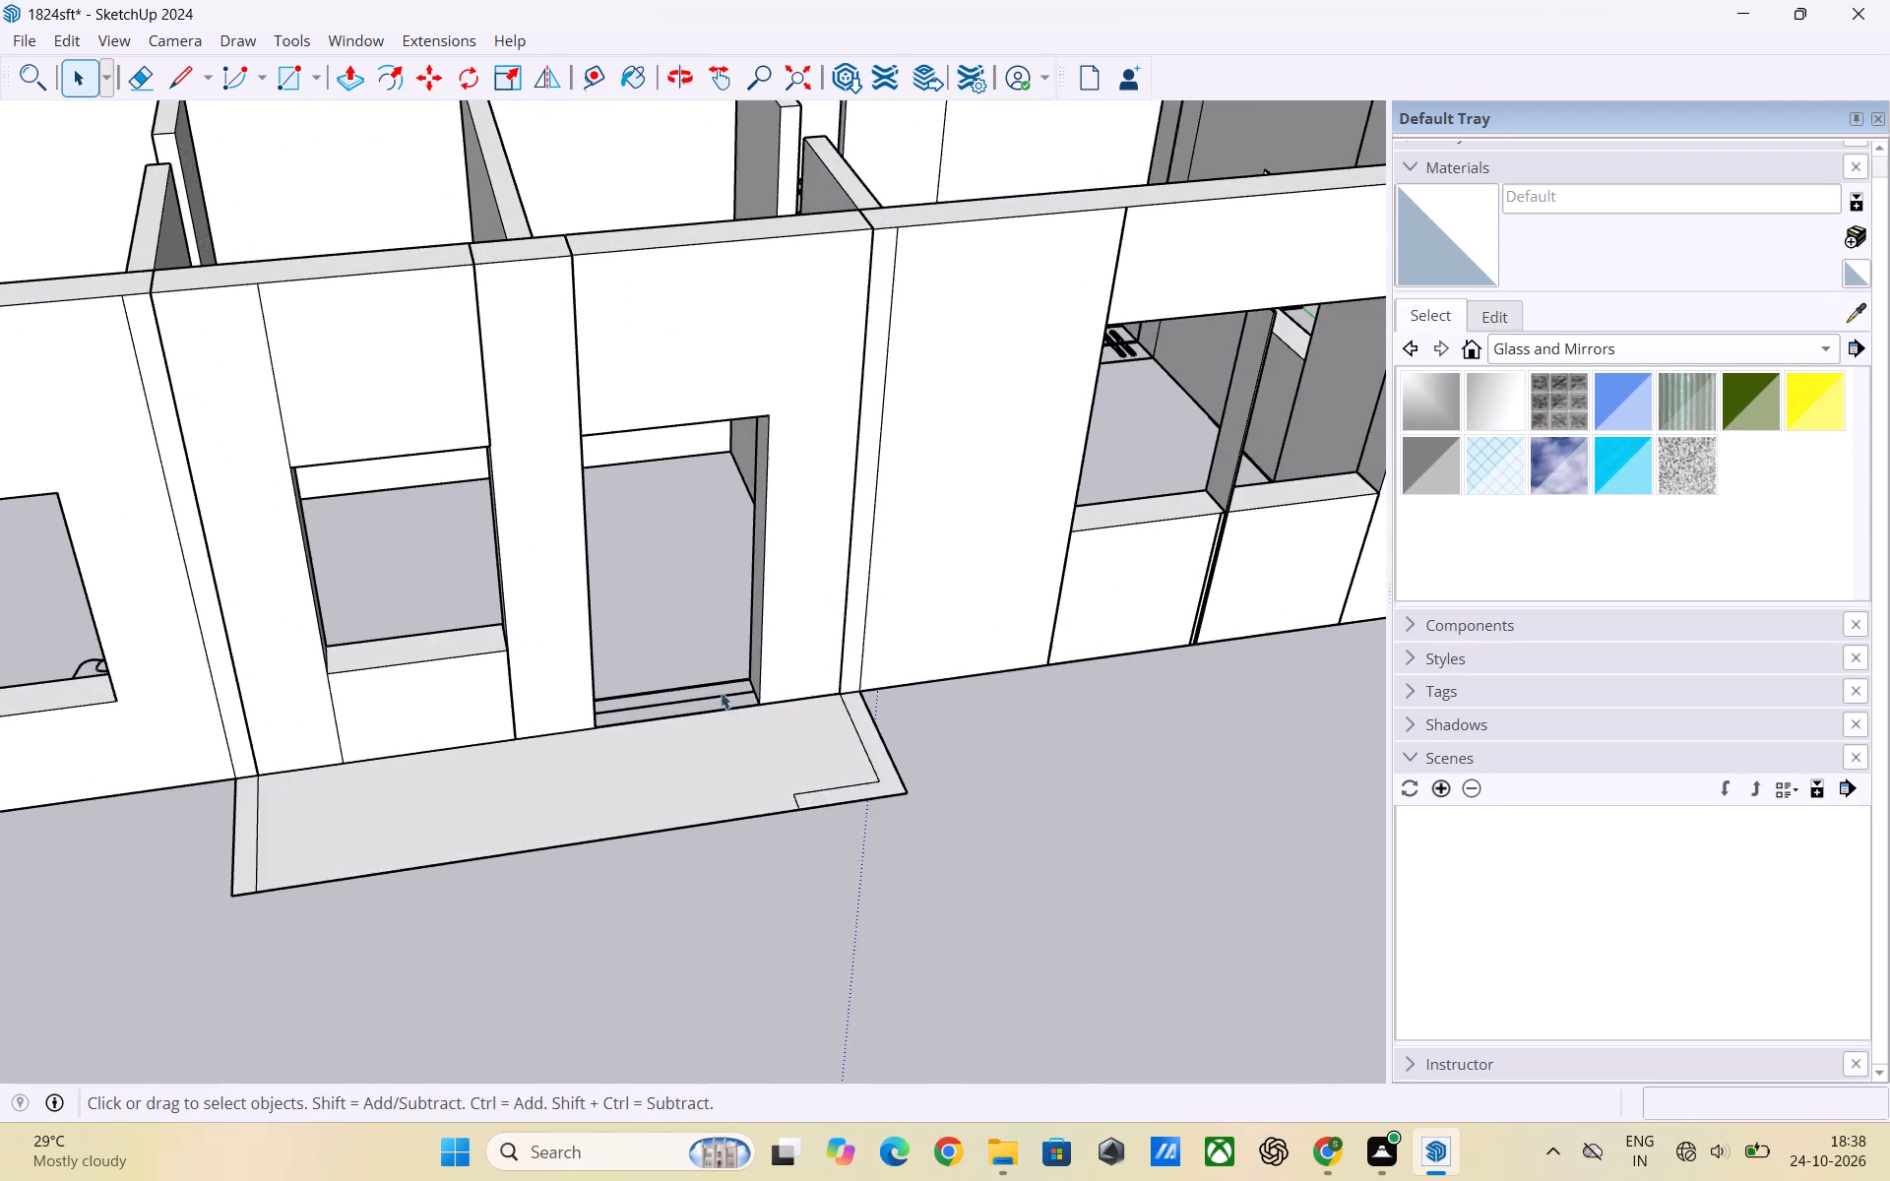
pyautogui.moveTo(721, 696); pyautogui.dragTo(701, 566, button='middle')
pyautogui.scroll(2, 685, 548)
pyautogui.moveTo(648, 545); pyautogui.dragTo(649, 639, button='middle')
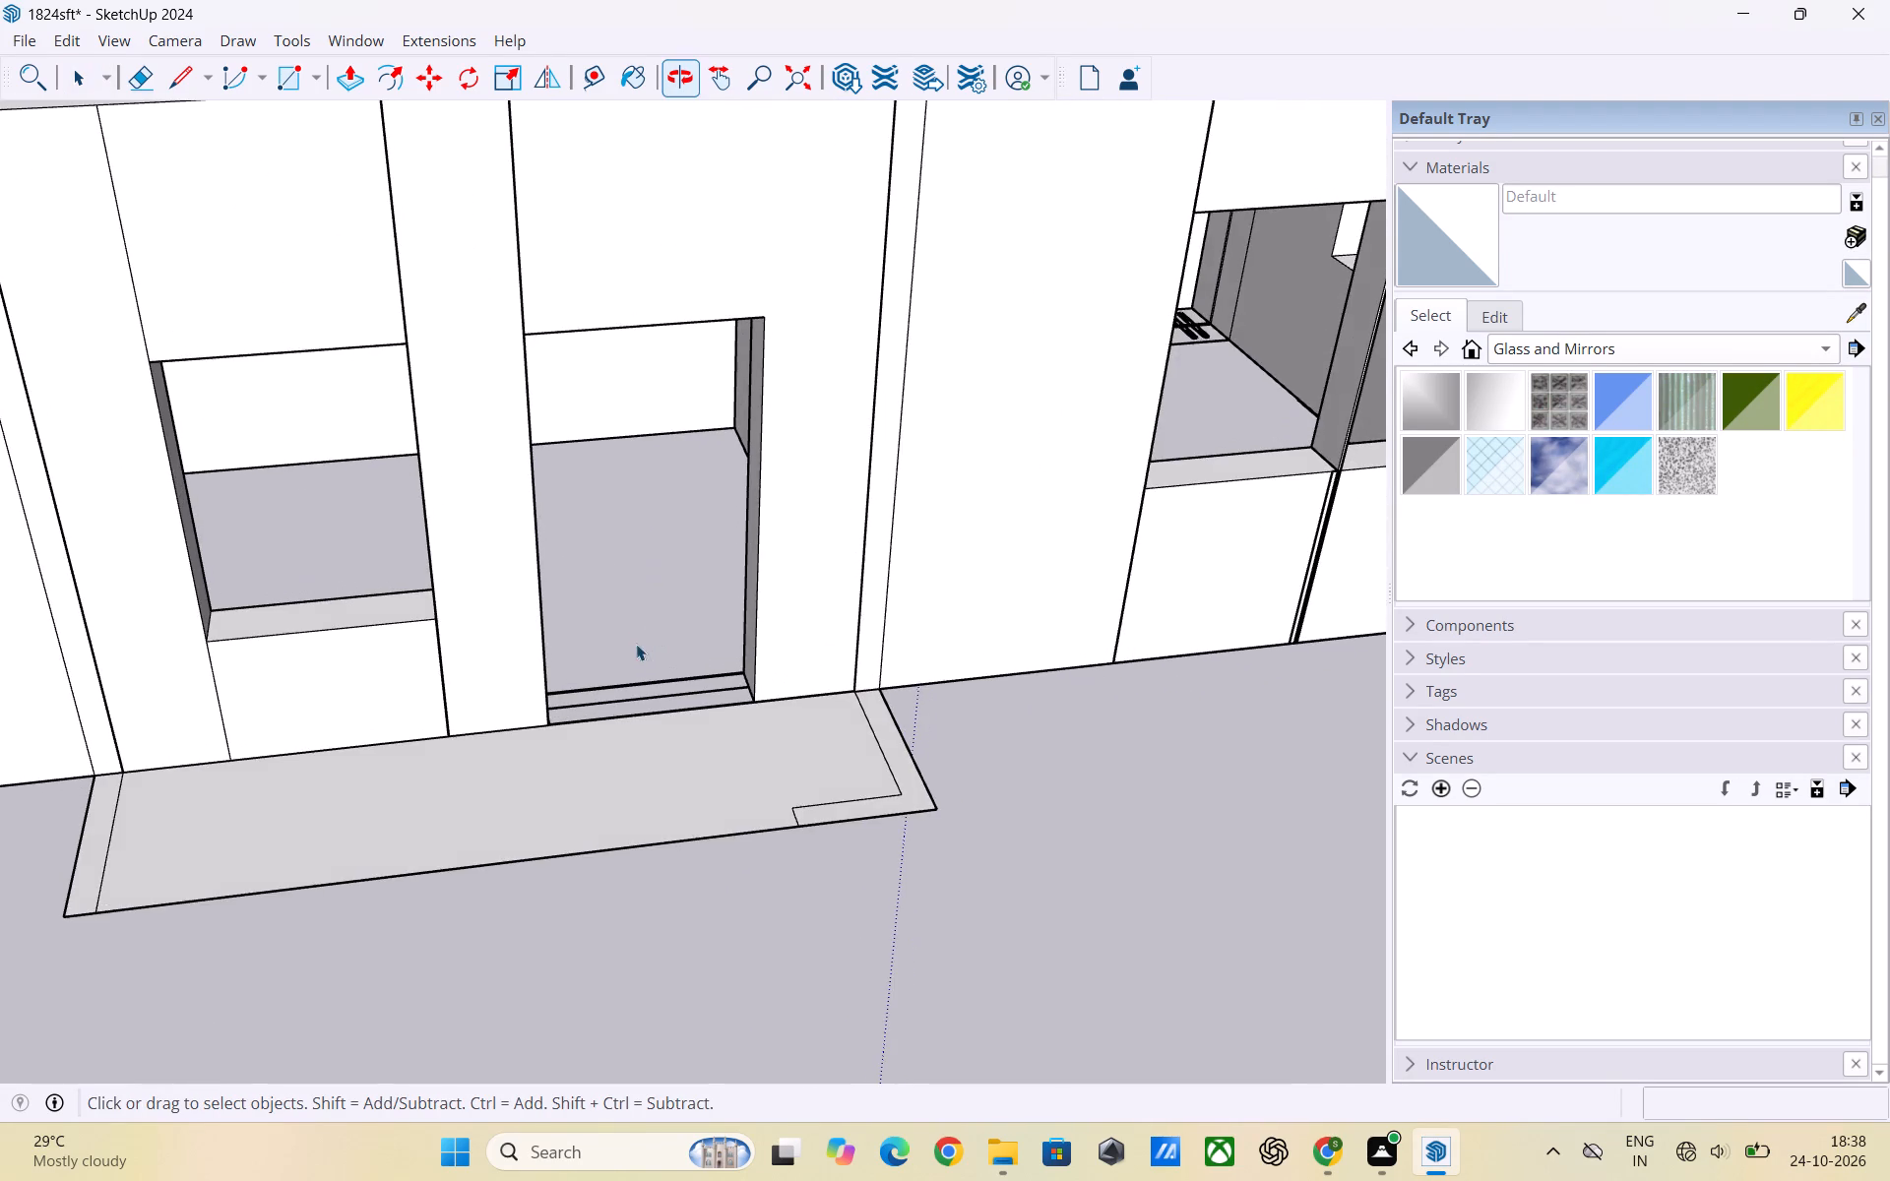
pyautogui.scroll(2, 630, 683)
pyautogui.moveTo(629, 691); pyautogui.dragTo(622, 771, button='middle')
pyautogui.click(636, 838)
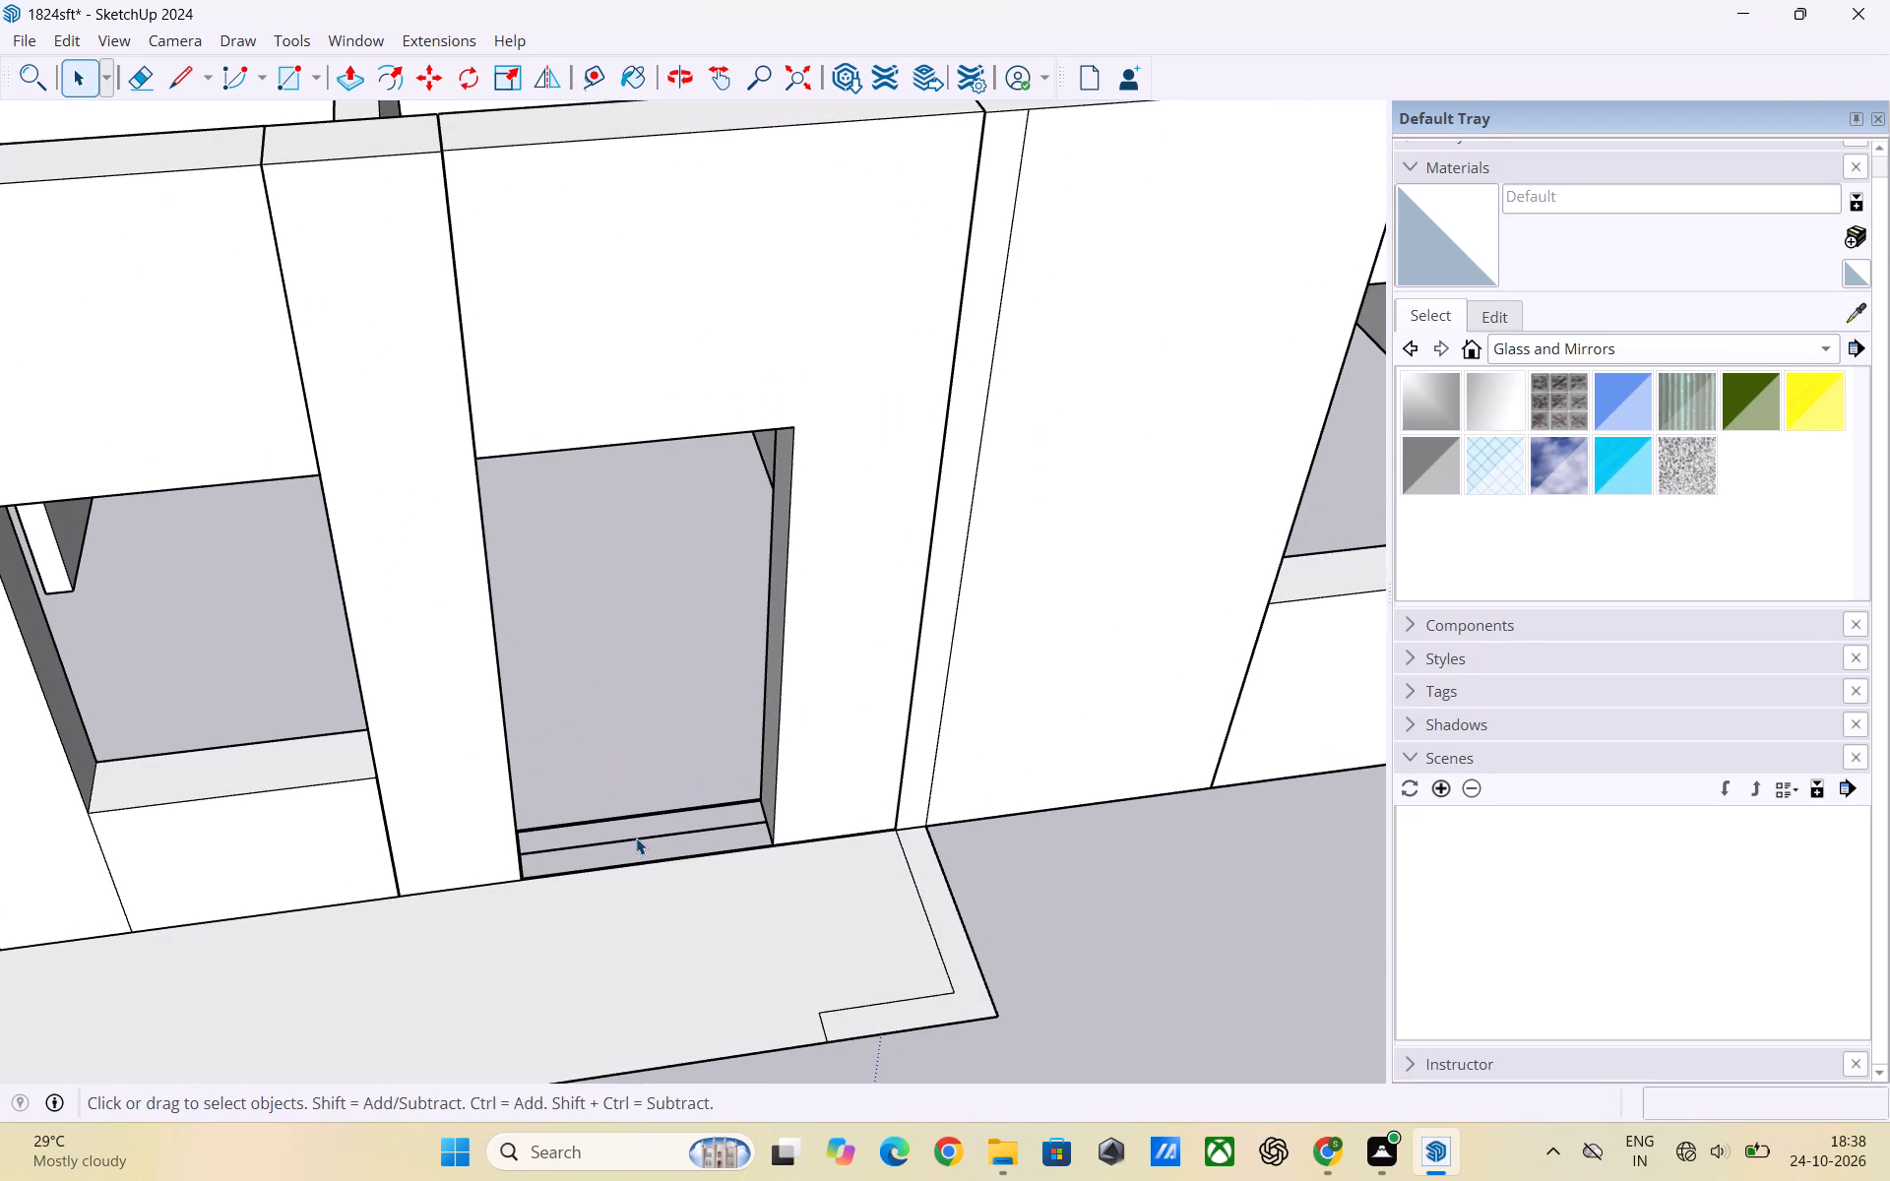
pyautogui.press('Delete')
pyautogui.tripleClick(635, 842)
# Draw a 3' by 9" rectangle filling the wall footprint at the base of that opening.
pyautogui.scroll(-3, 688, 796)
pyautogui.moveTo(688, 796); pyautogui.dragTo(683, 901, button='middle')
pyautogui.scroll(2, 631, 890)
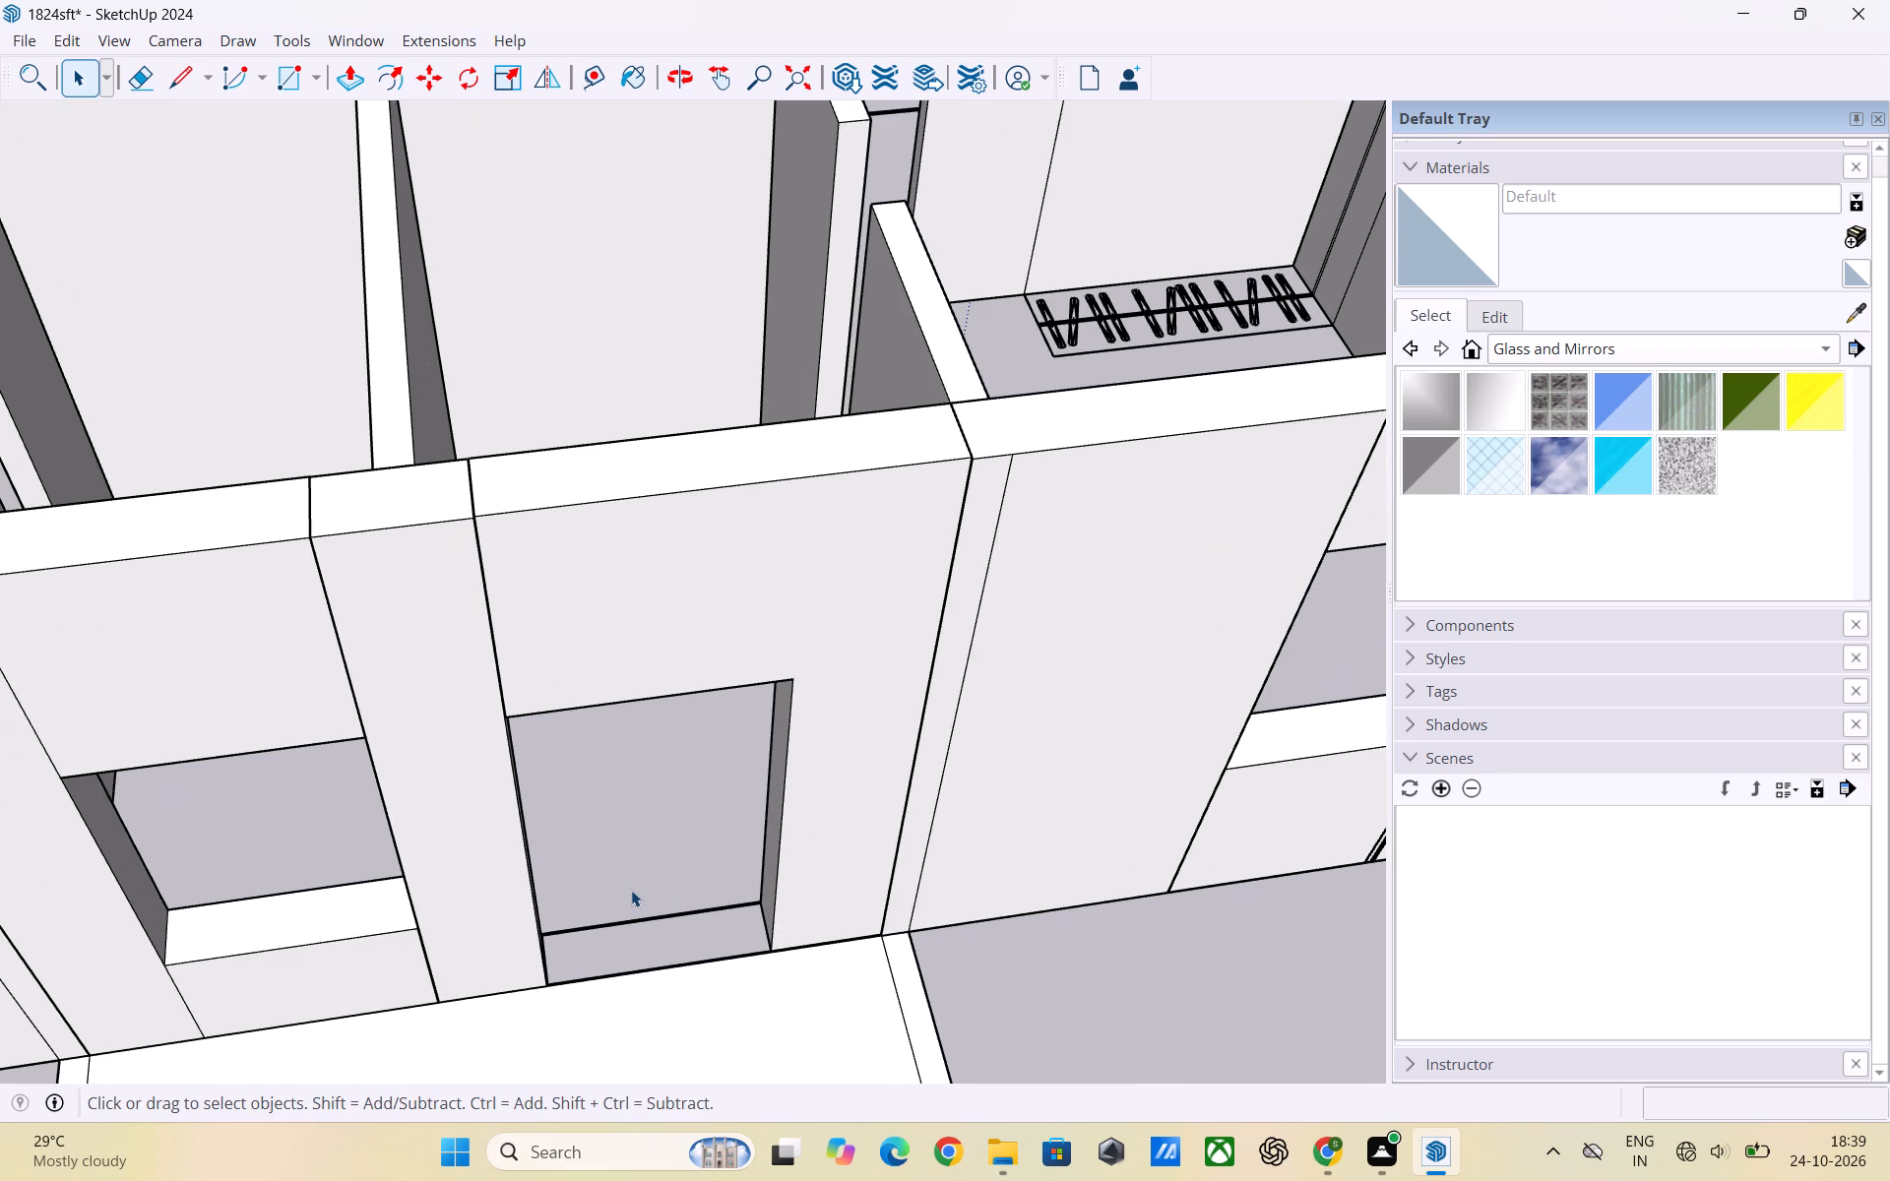
pyautogui.press('r')
pyautogui.scroll(5, 593, 933)
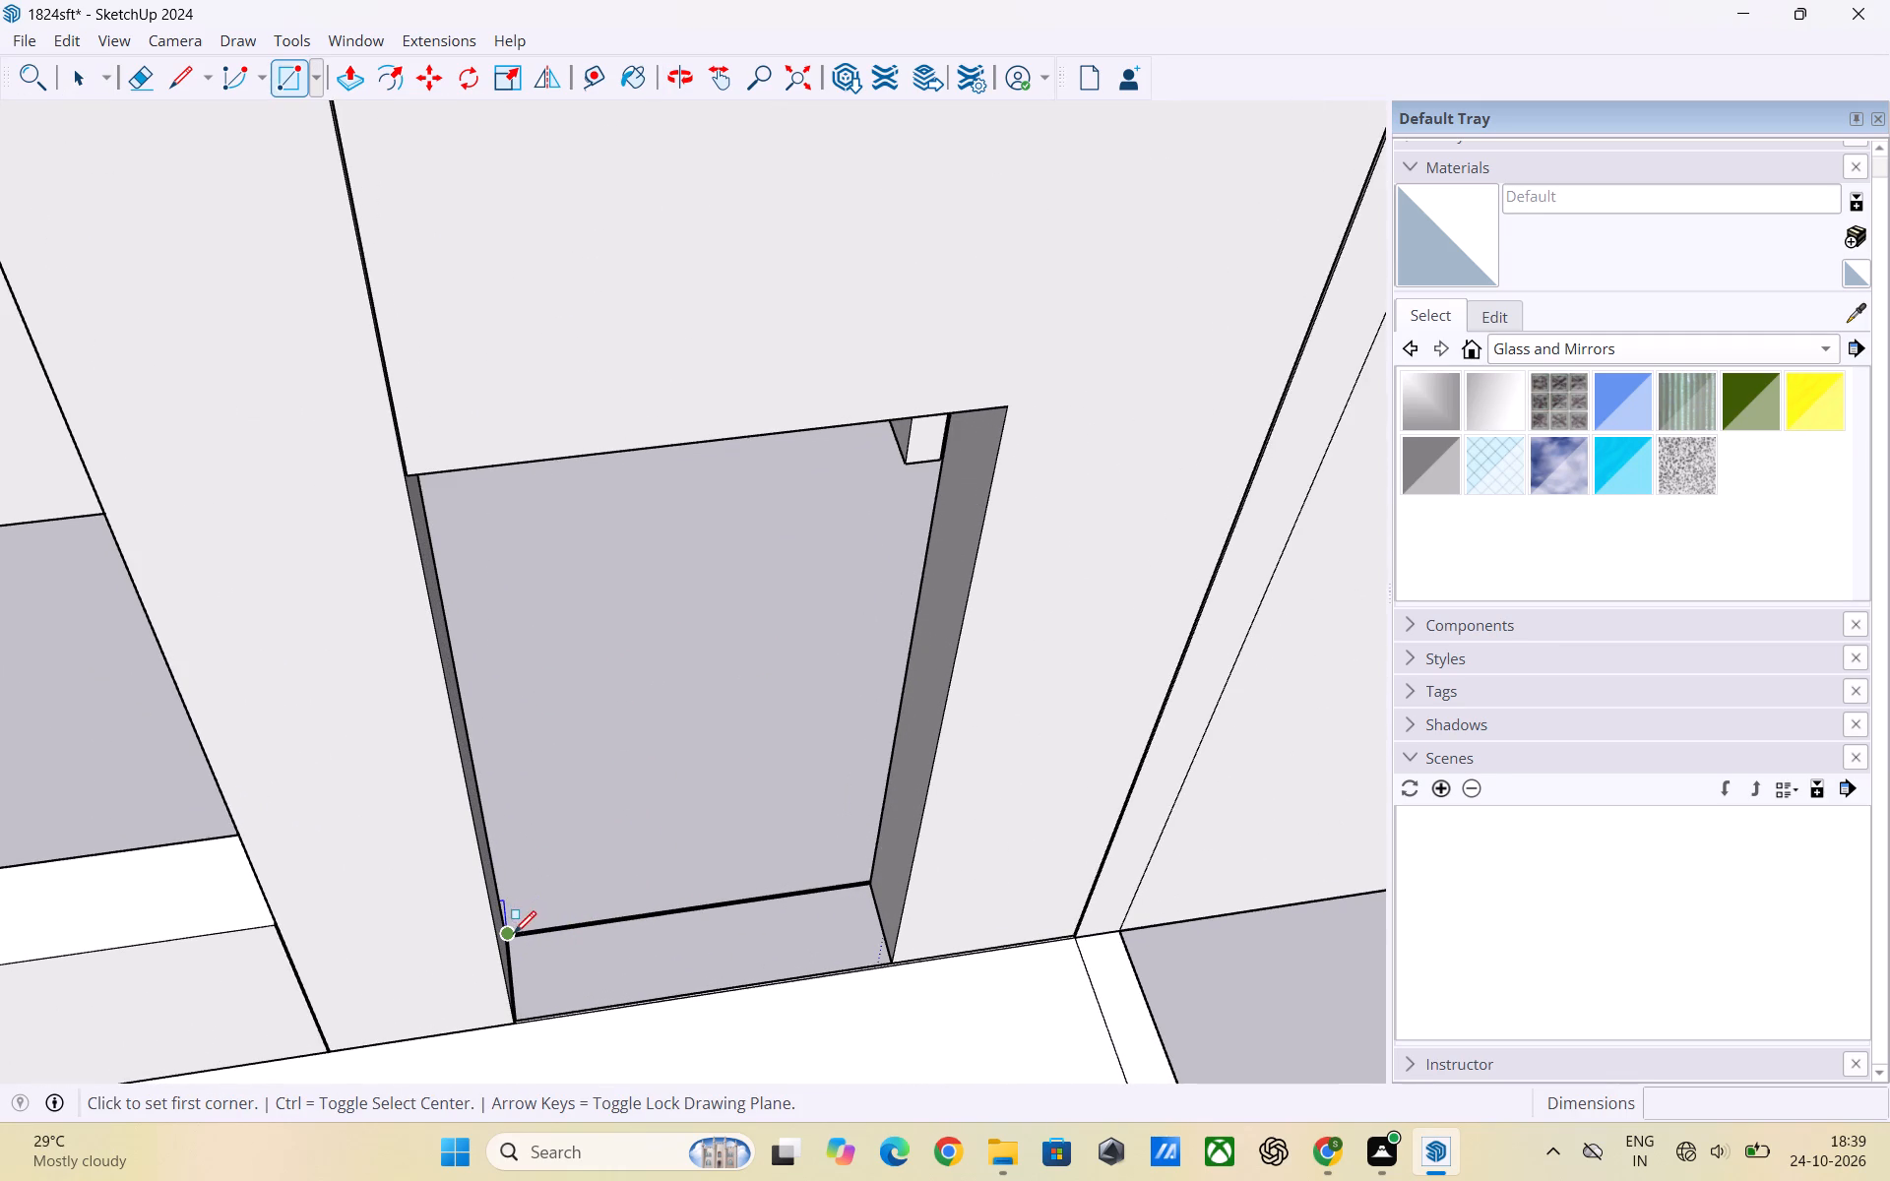
pyautogui.click(514, 933)
pyautogui.click(894, 965)
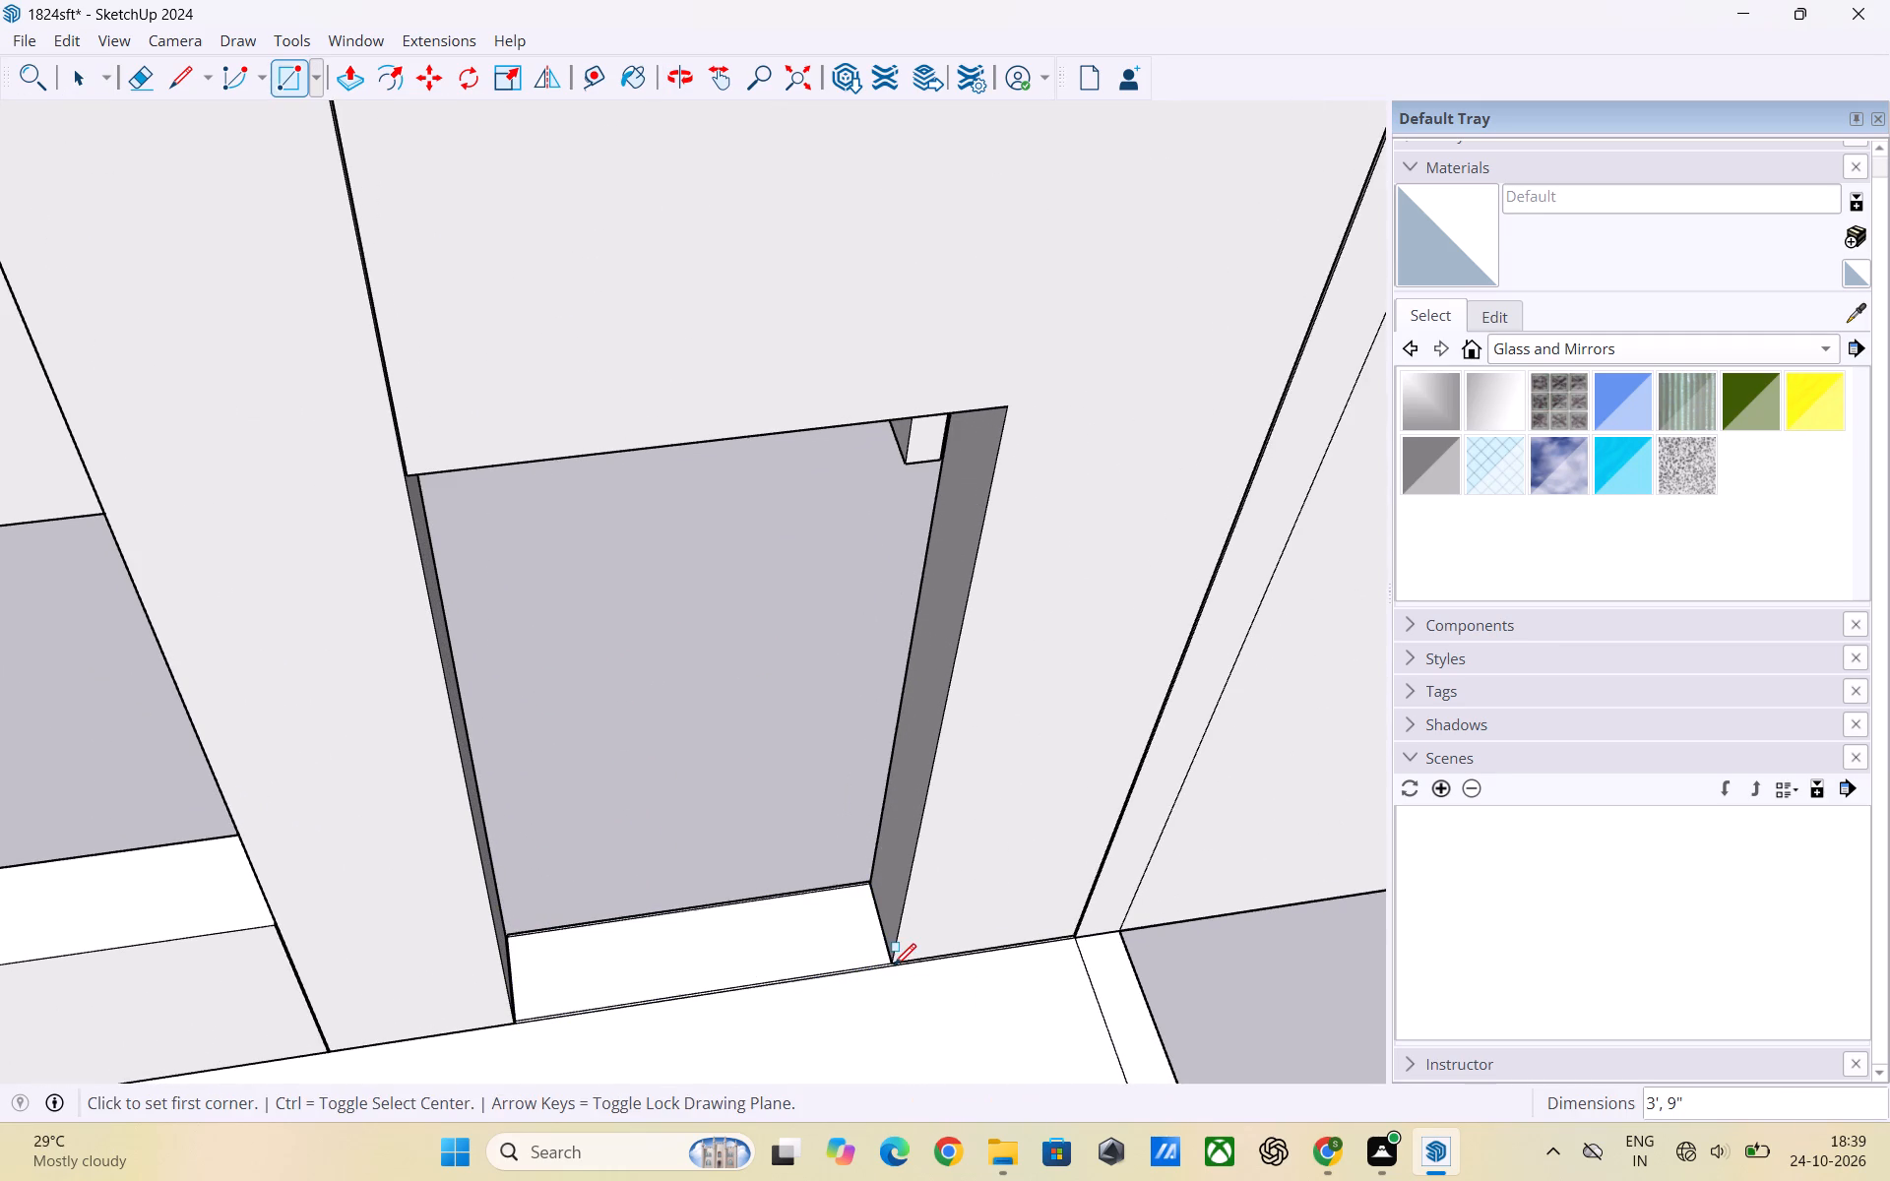
pyautogui.press('space')
# Push/Pull the new rectangle up 2' to the sill height of the neighbouring window, forming the opening's sill wall.
pyautogui.scroll(-2, 724, 770)
pyautogui.doubleClick(723, 904)
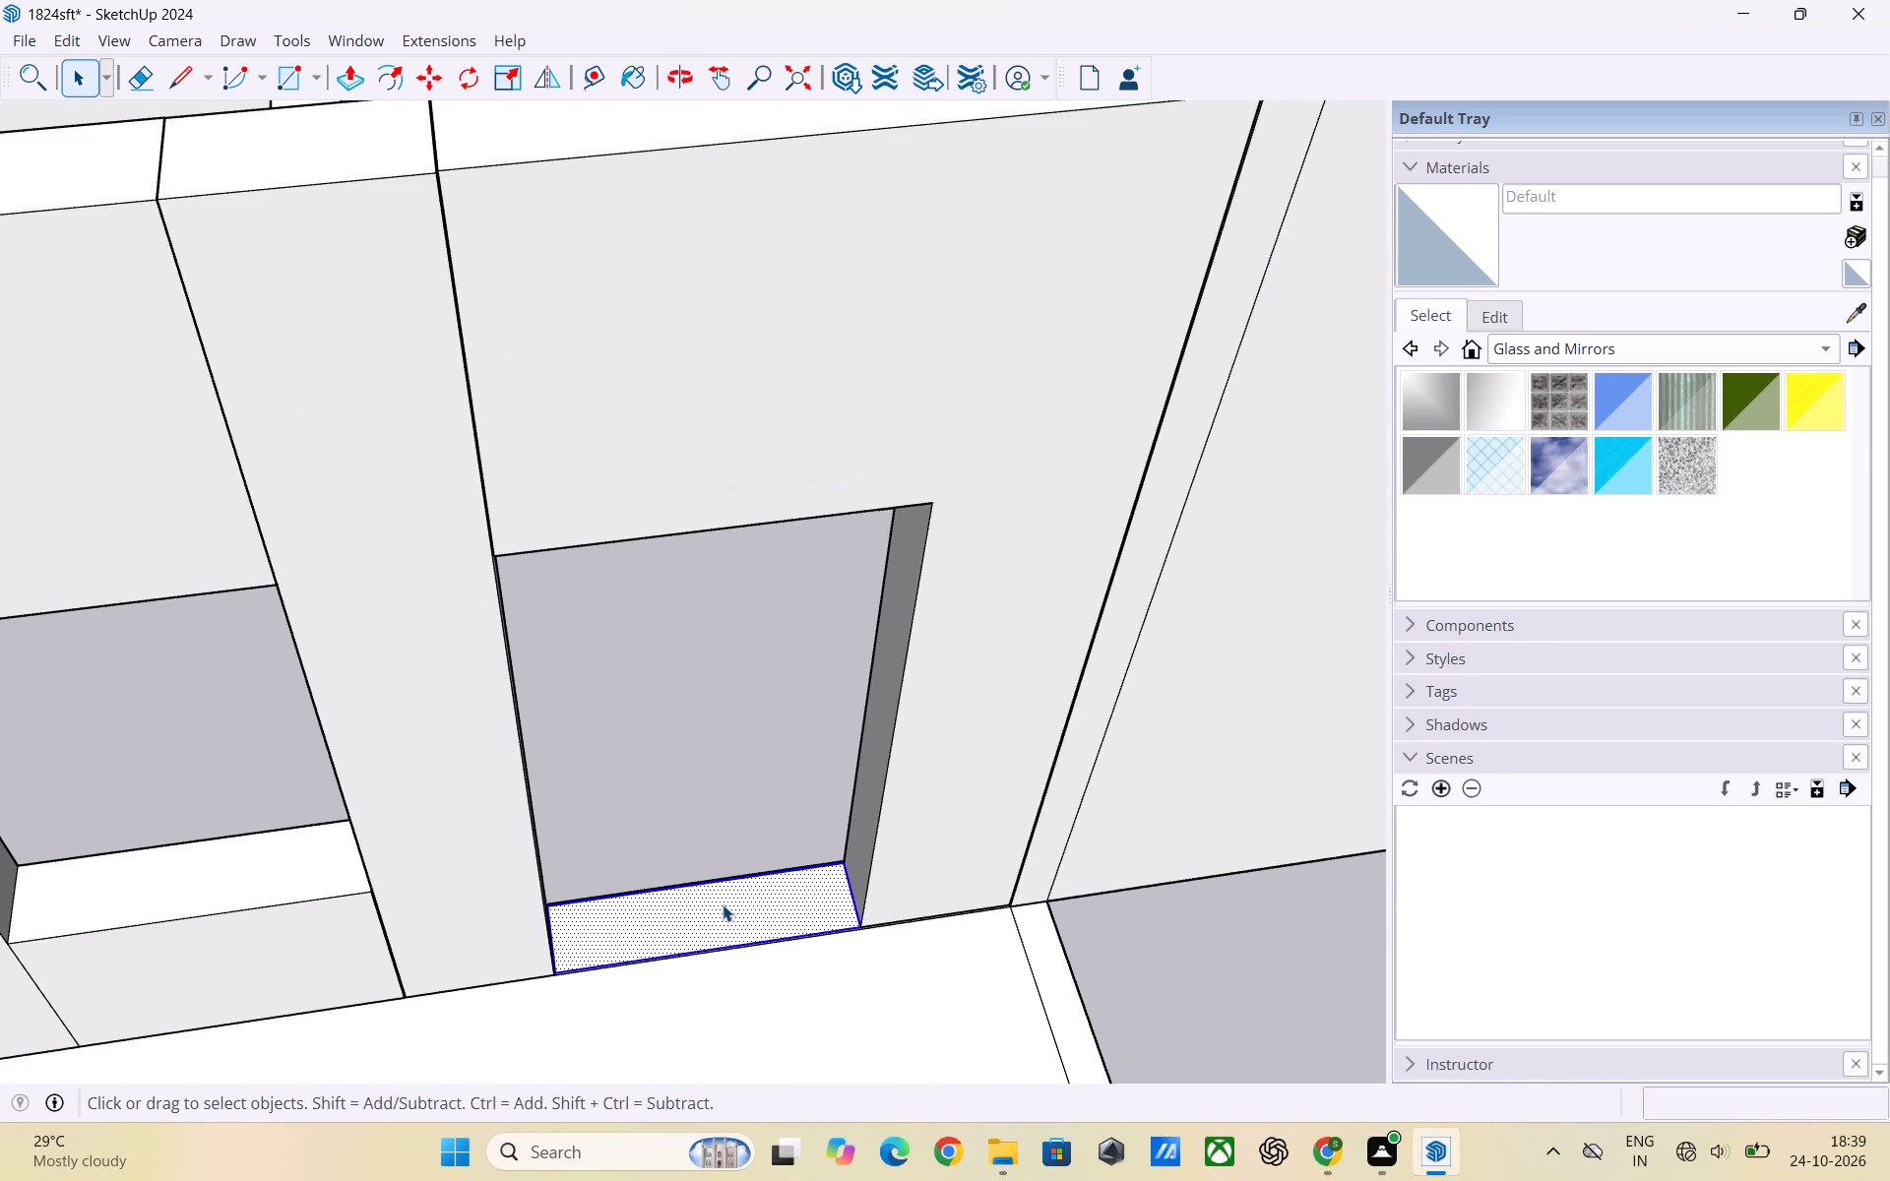
pyautogui.press('p')
pyautogui.click(723, 904)
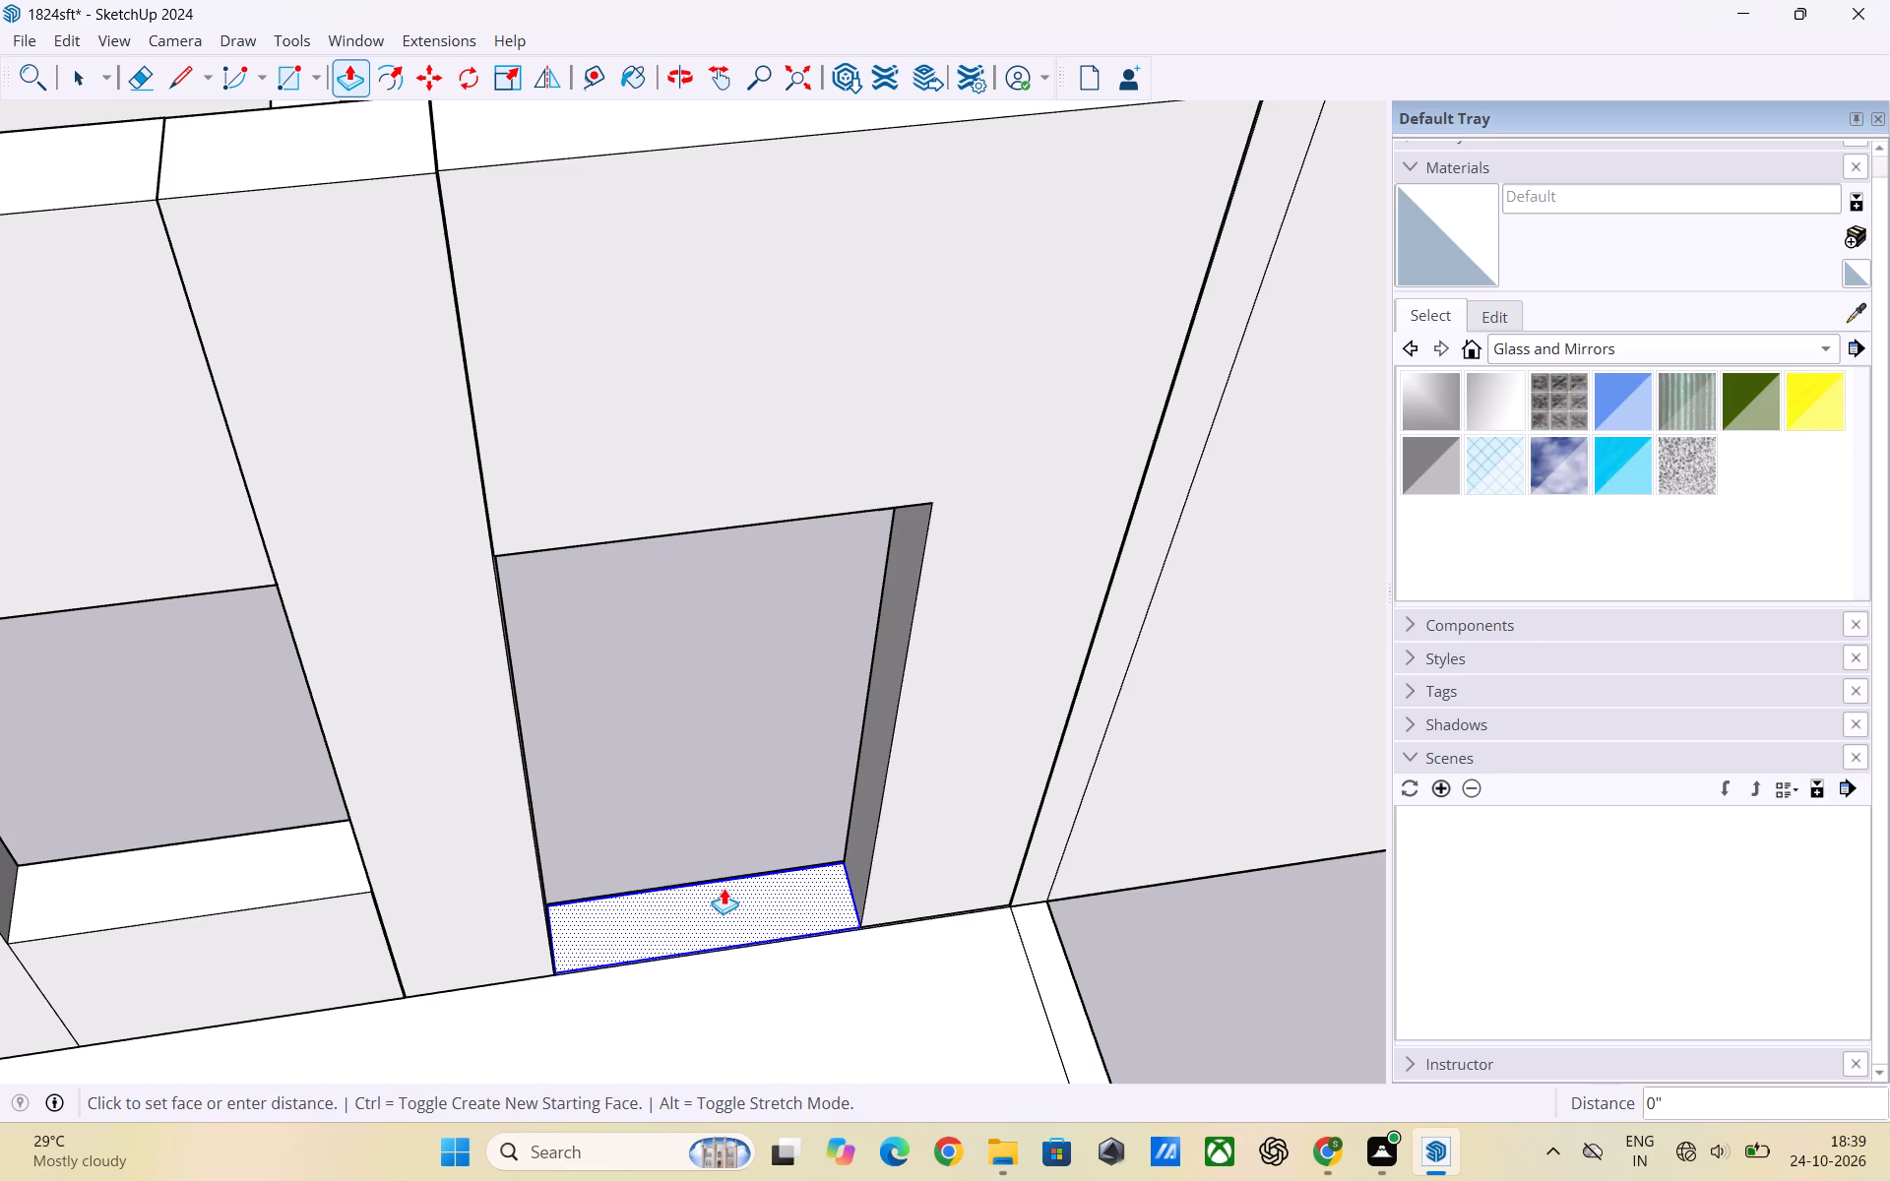
pyautogui.click(283, 856)
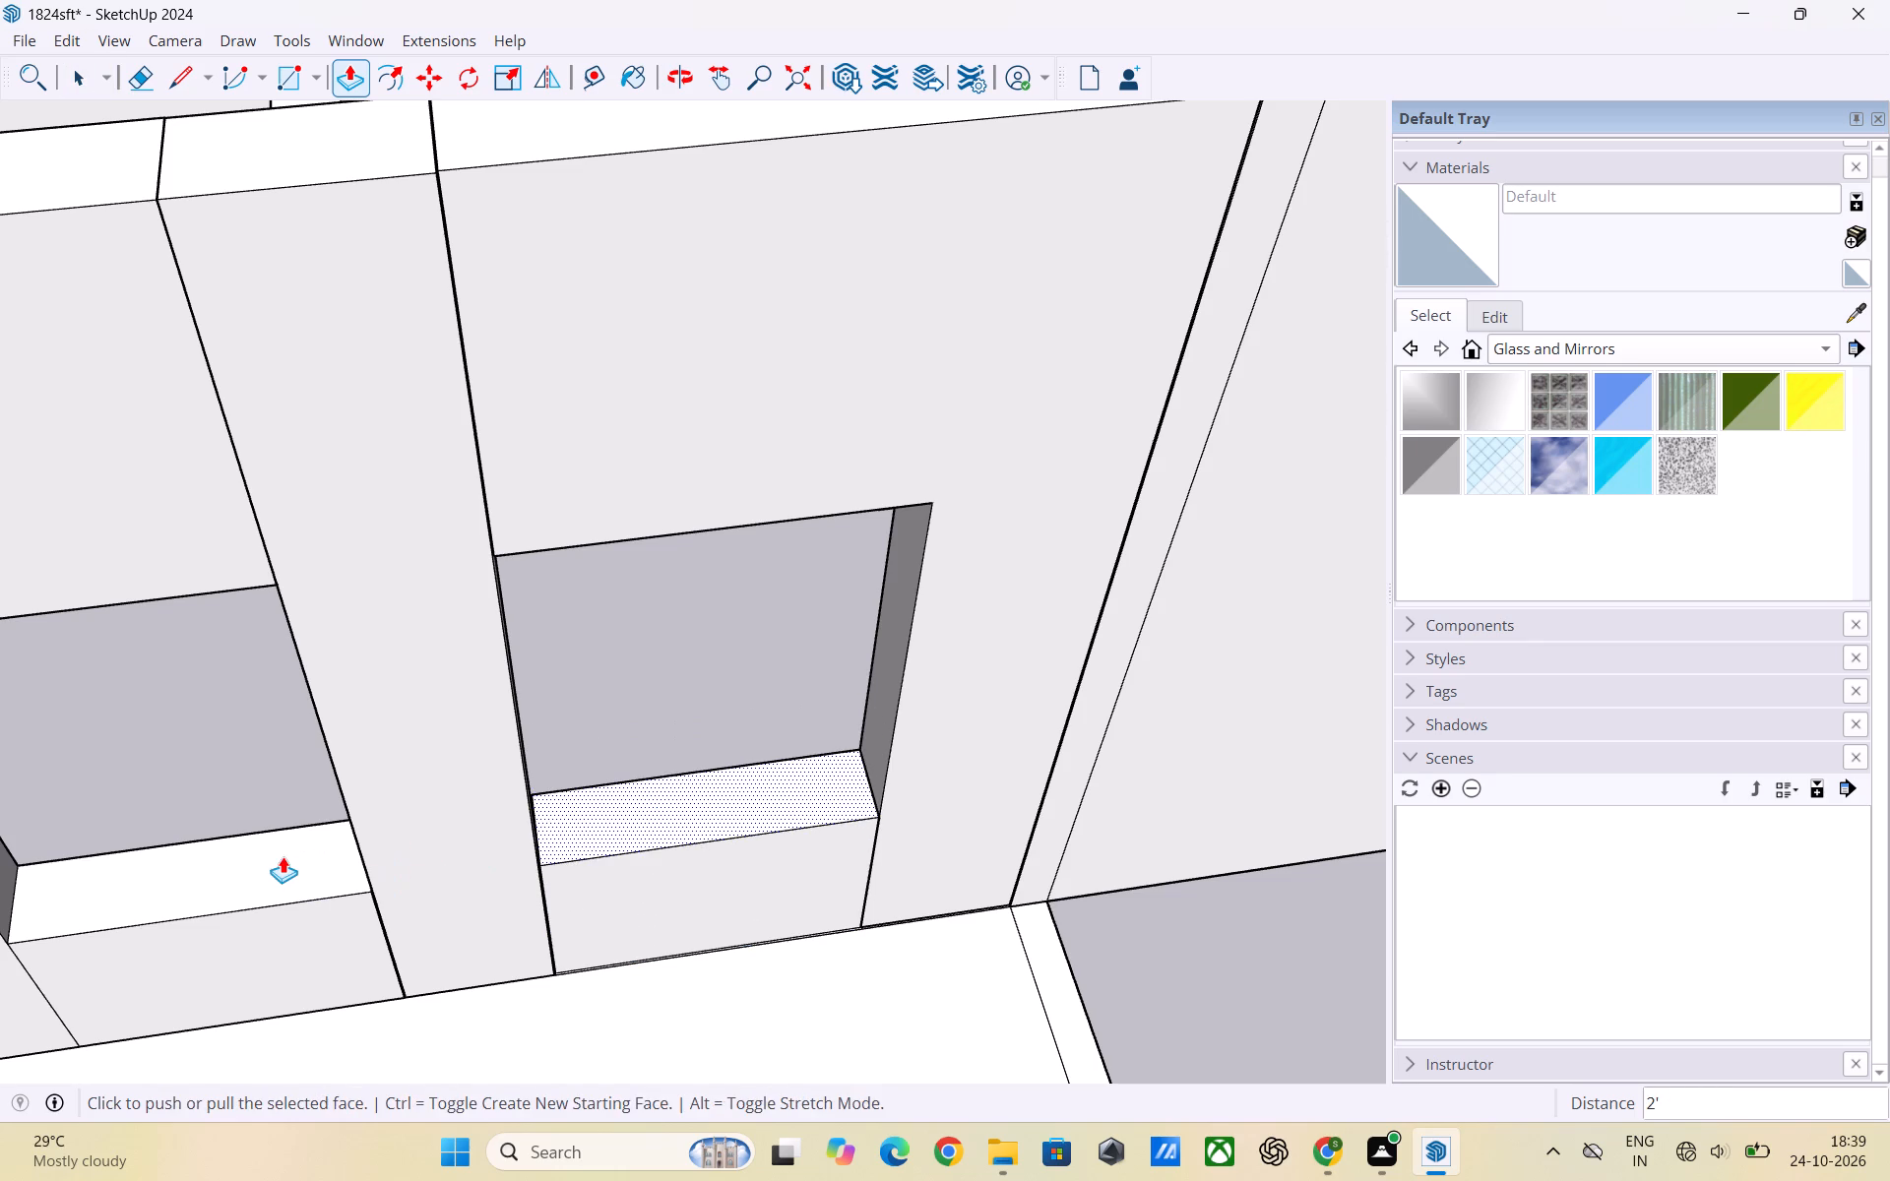
pyautogui.press('space')
pyautogui.click(647, 680)
# Examine the outer walls and rooms from several sides to check the window and door openings.
pyautogui.scroll(-4, 679, 707)
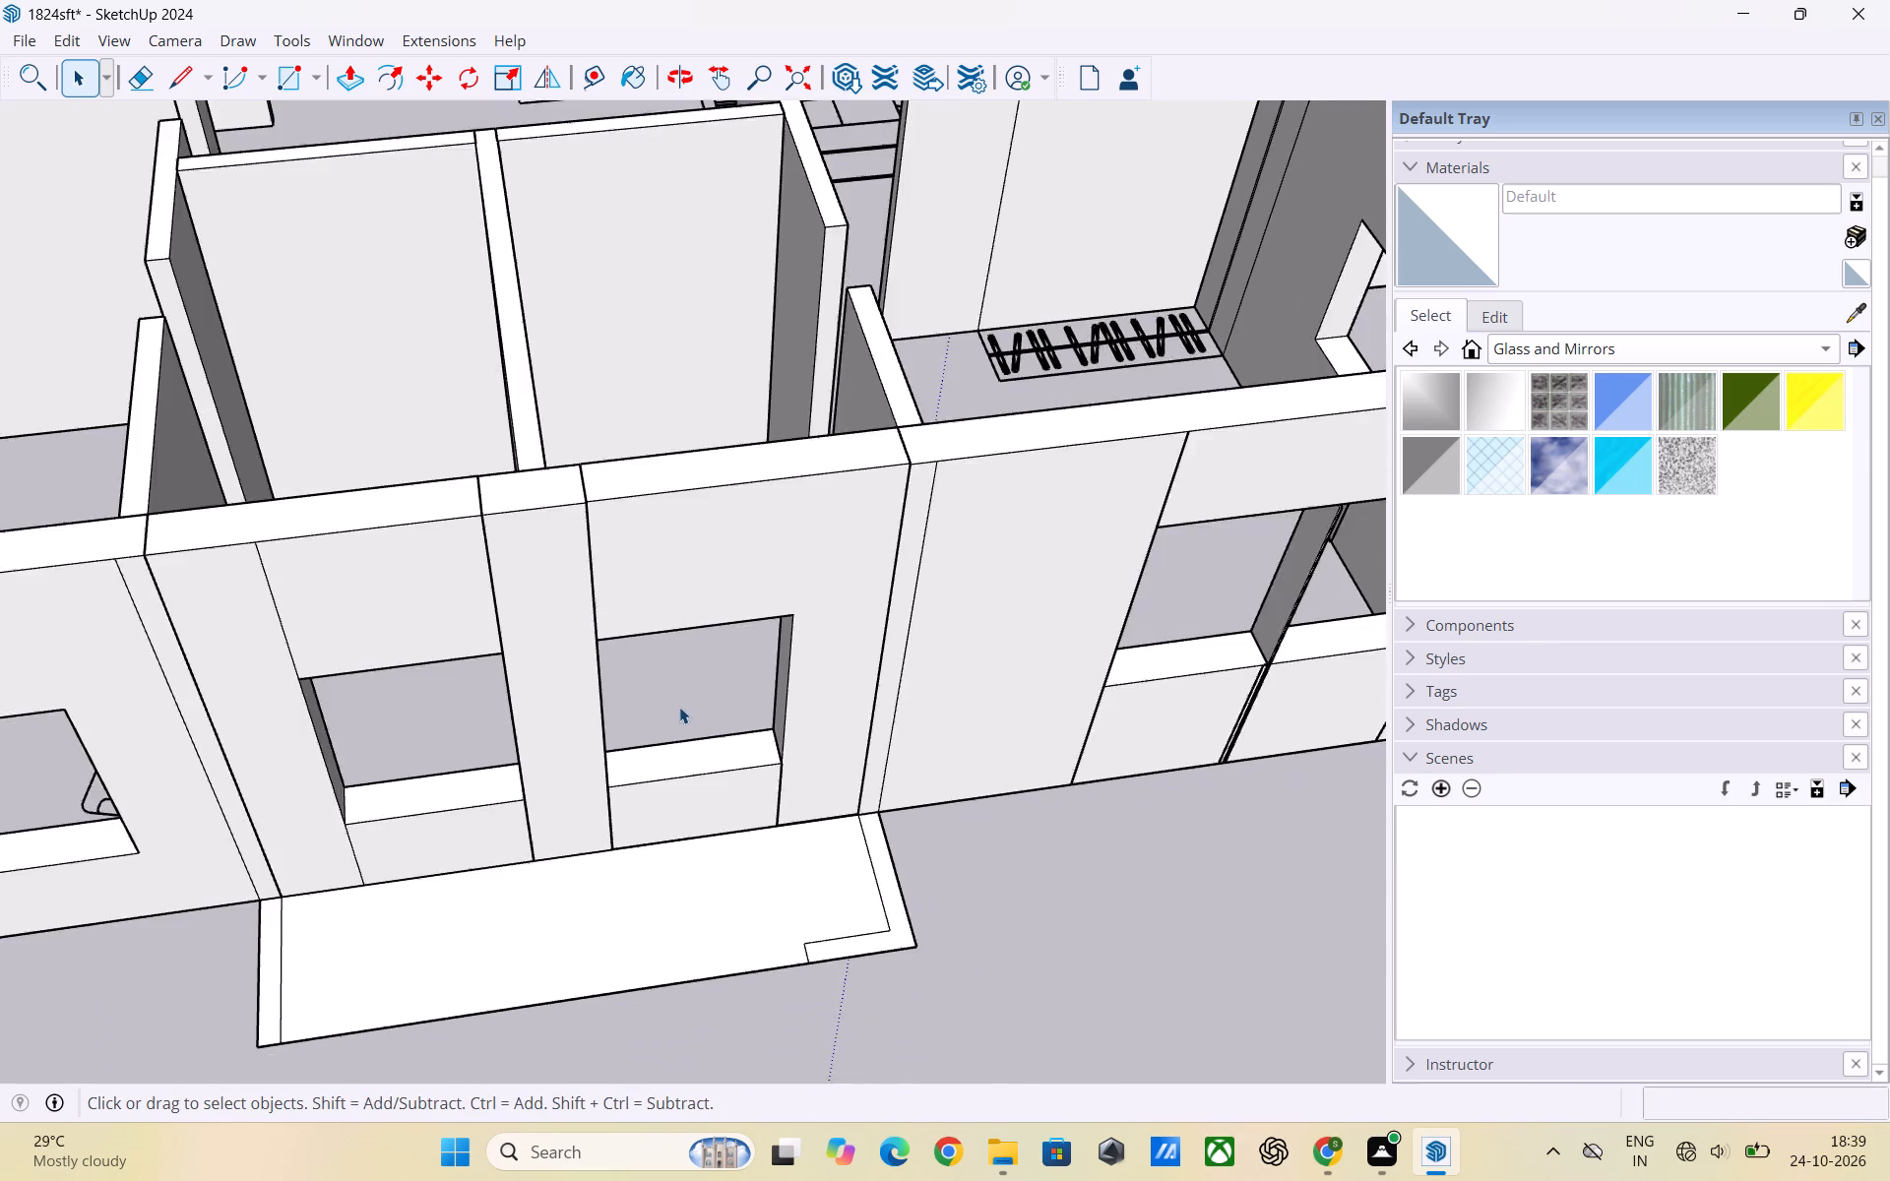
pyautogui.scroll(-4, 679, 707)
pyautogui.scroll(2, 1019, 913)
pyautogui.moveTo(1022, 912); pyautogui.dragTo(826, 840, button='middle')
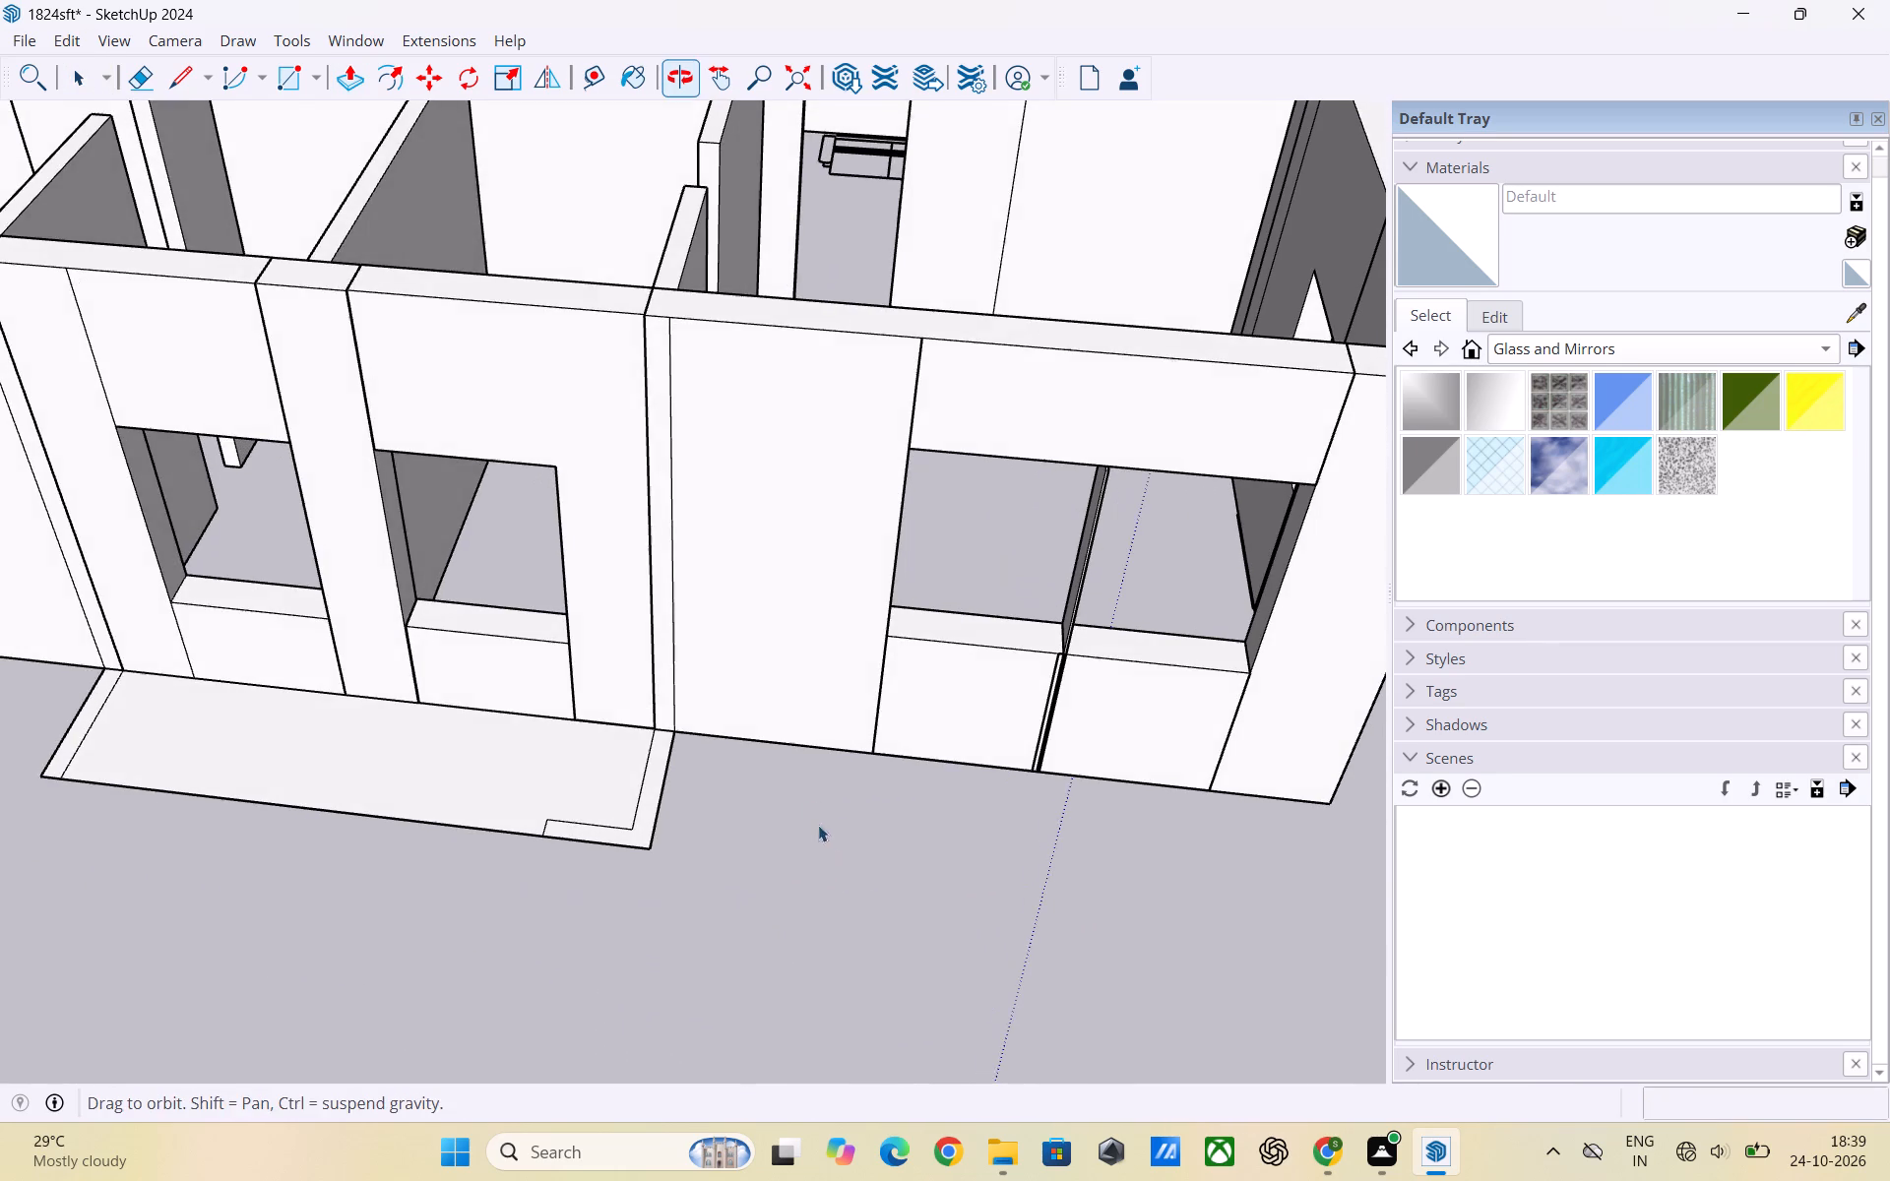
pyautogui.scroll(-6, 987, 835)
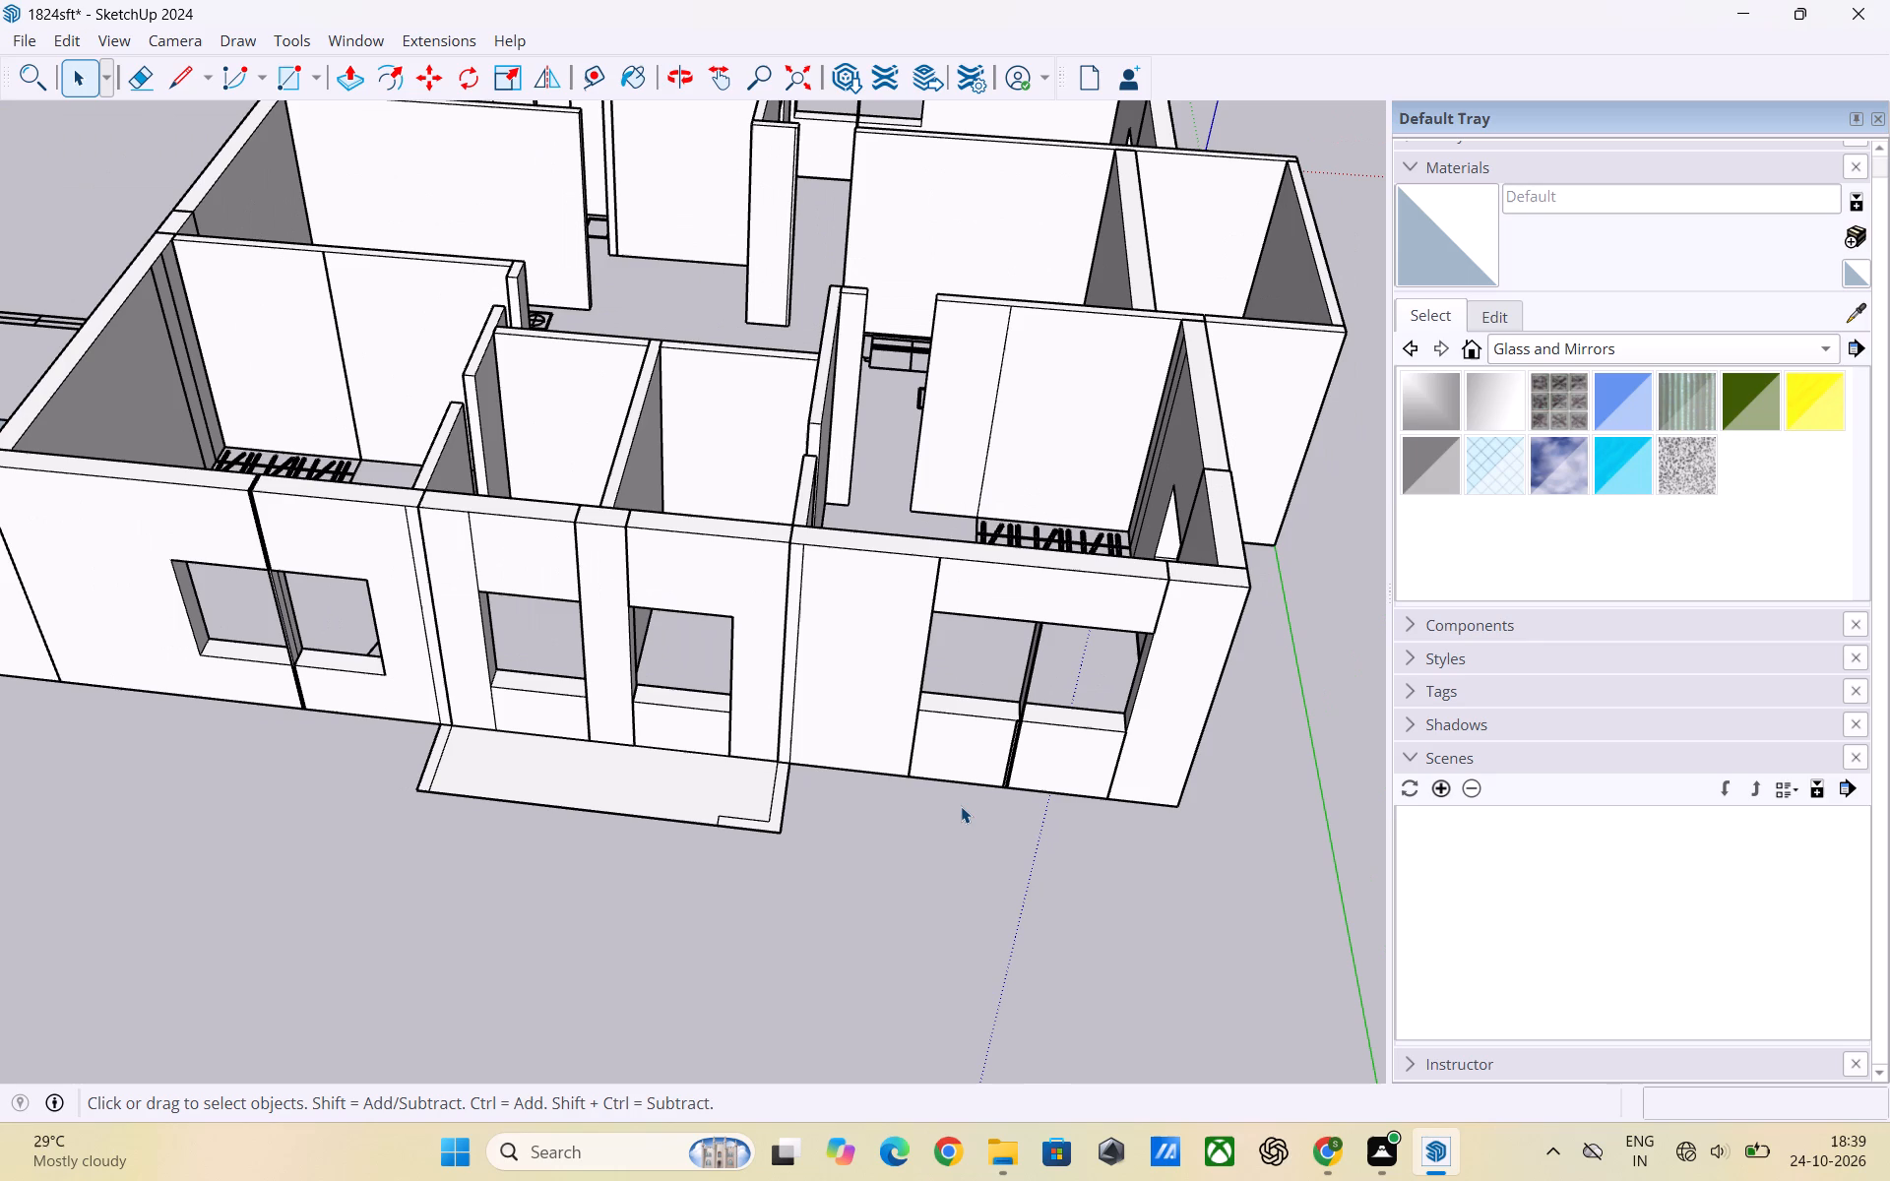
pyautogui.scroll(-6, 975, 853)
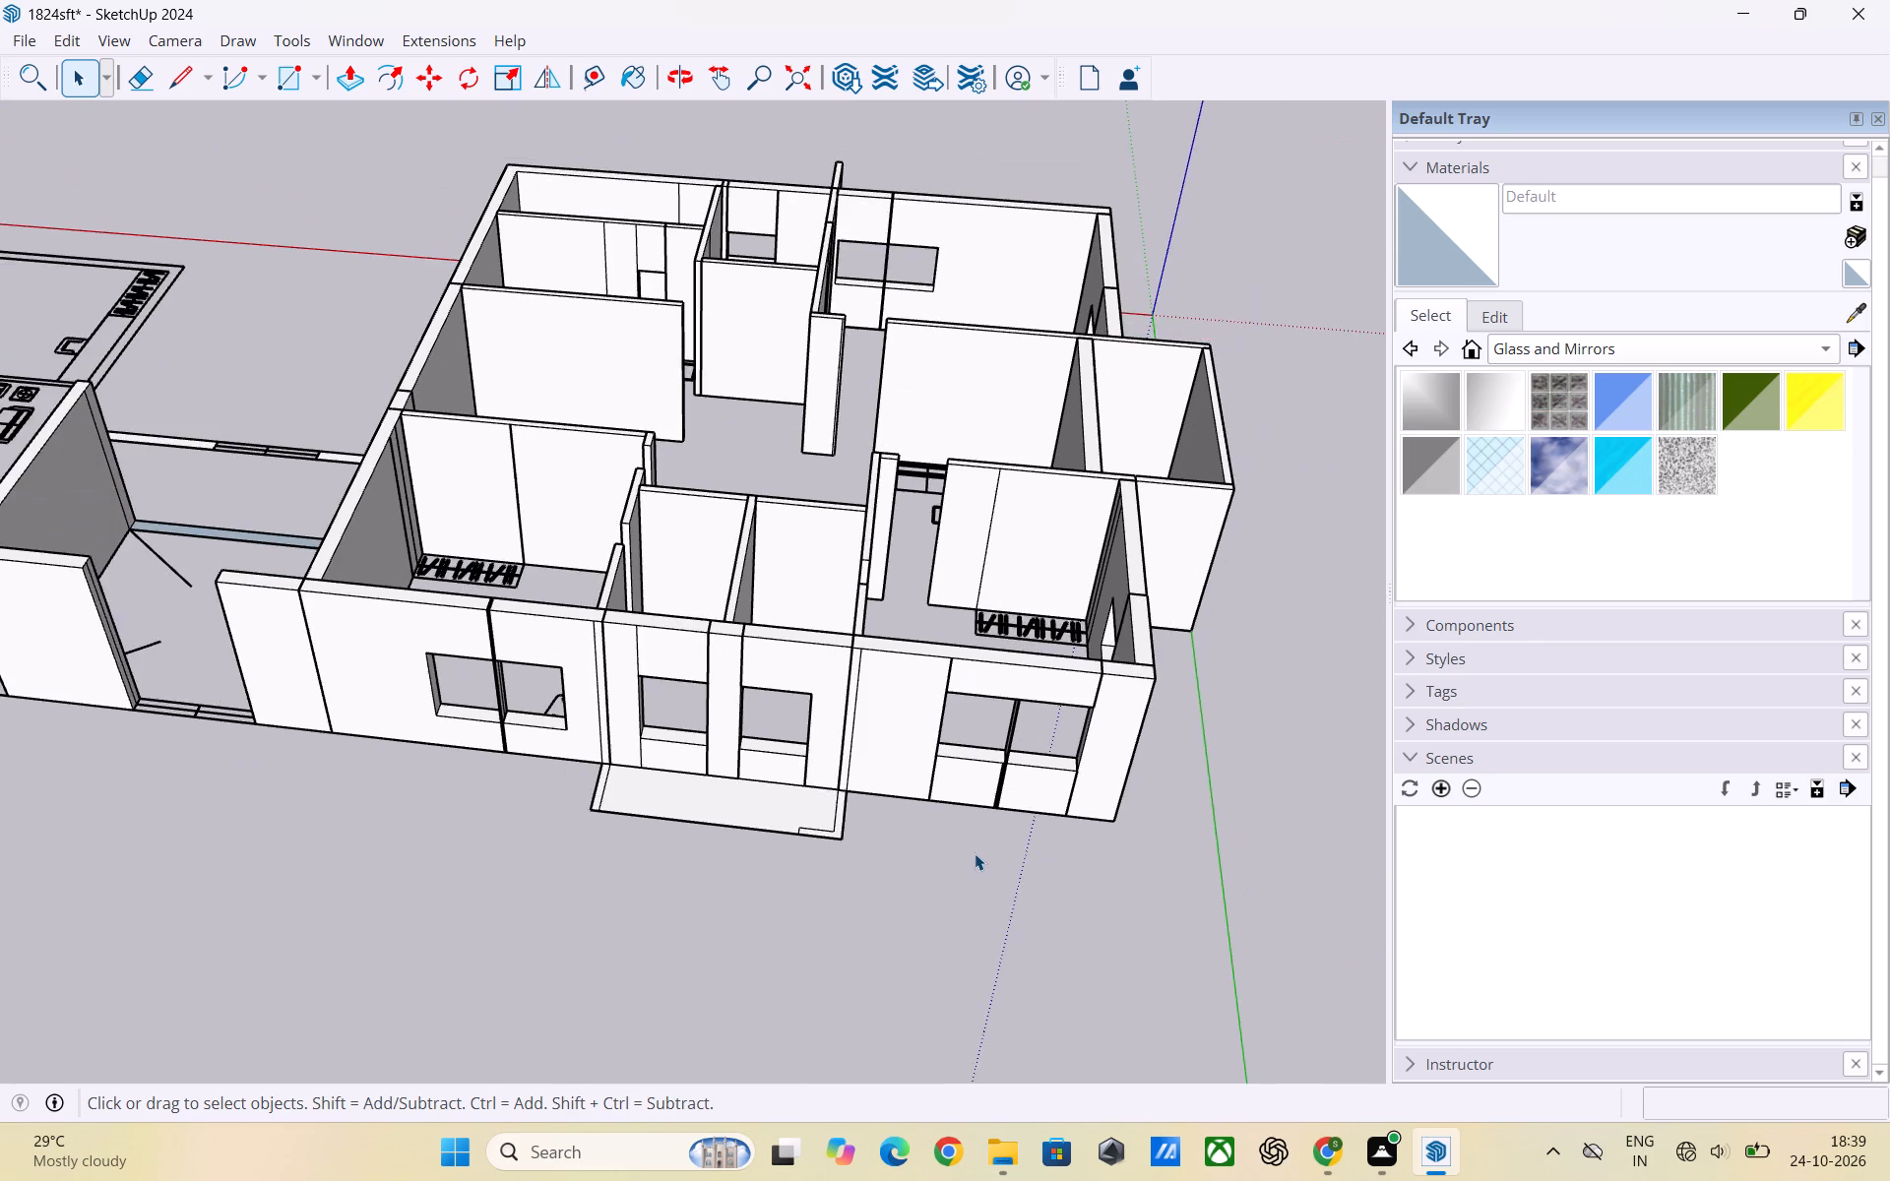
pyautogui.scroll(2, 619, 767)
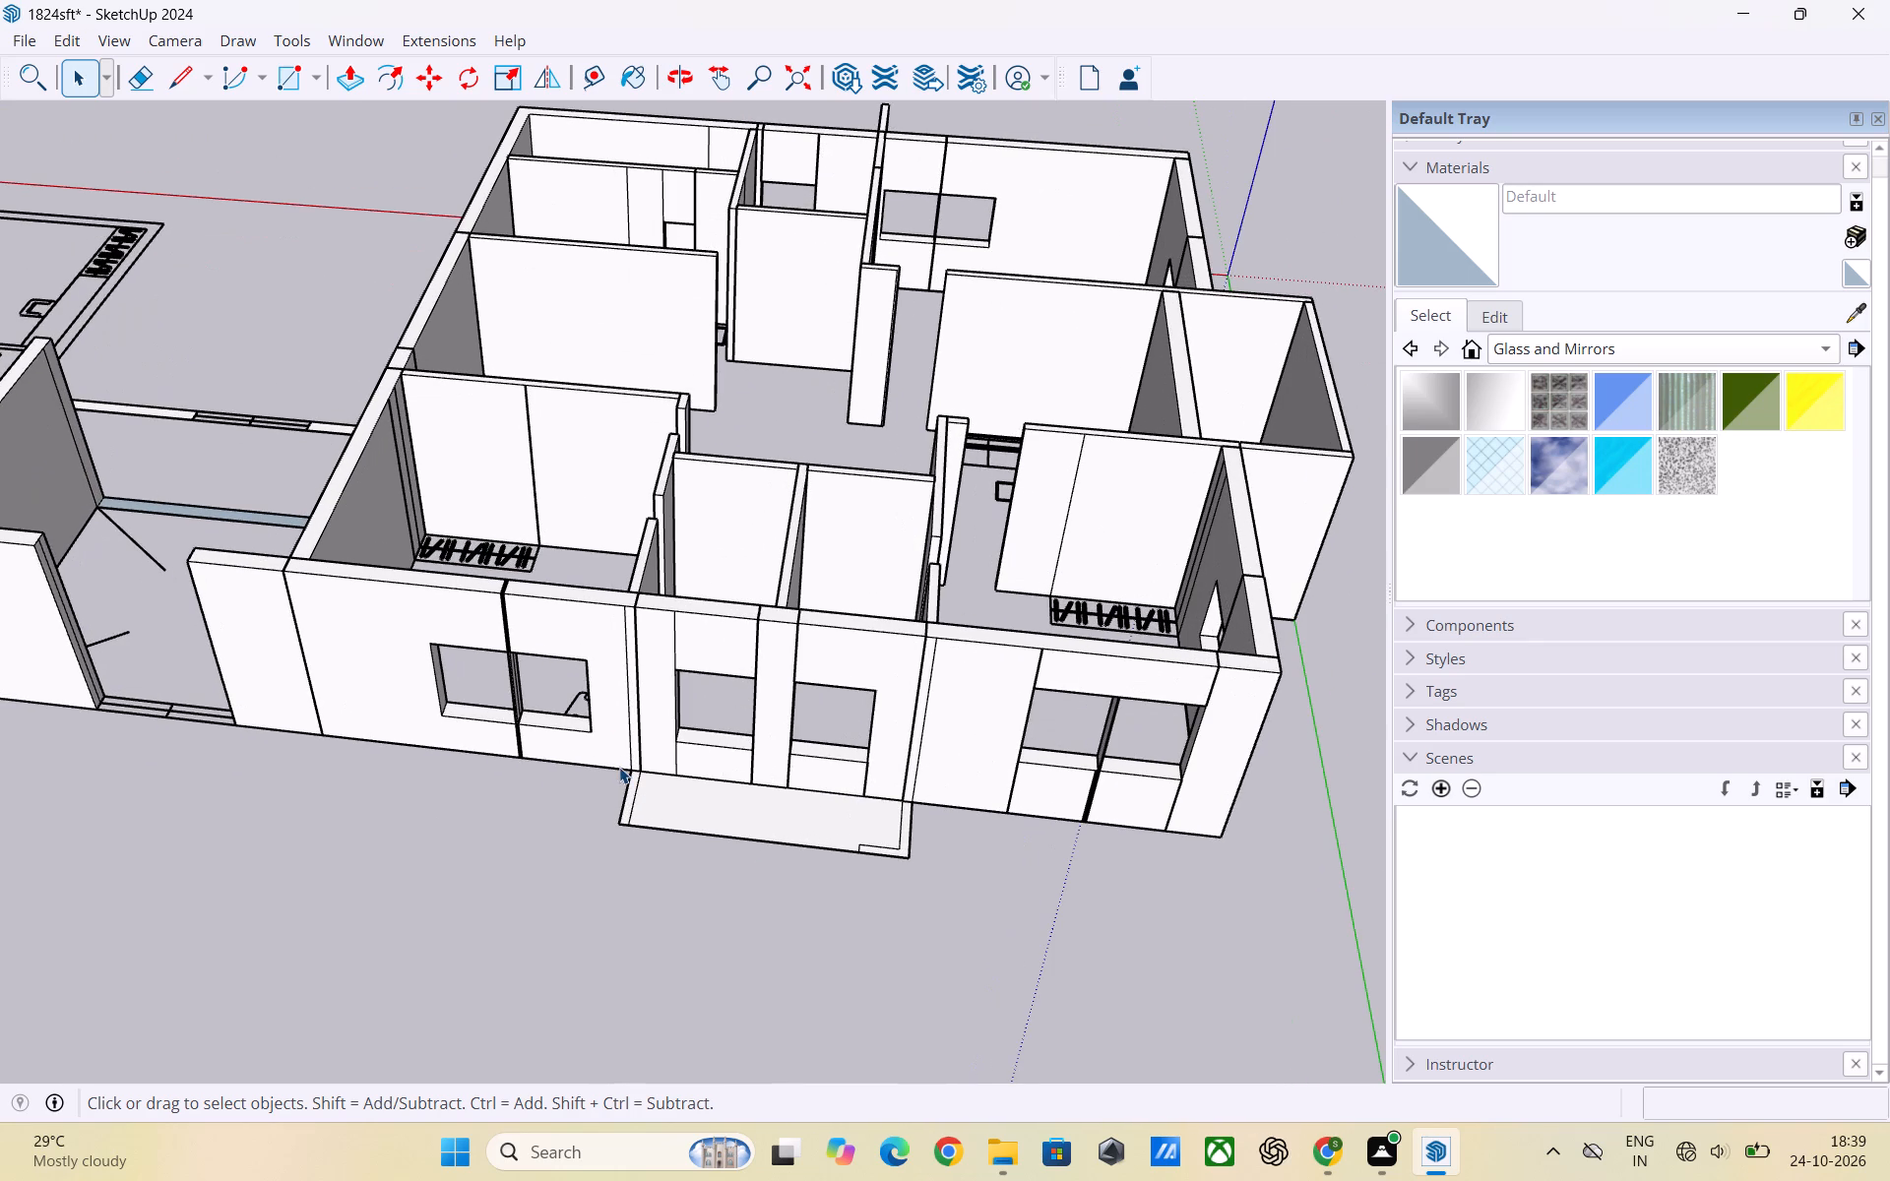
pyautogui.scroll(-4, 679, 776)
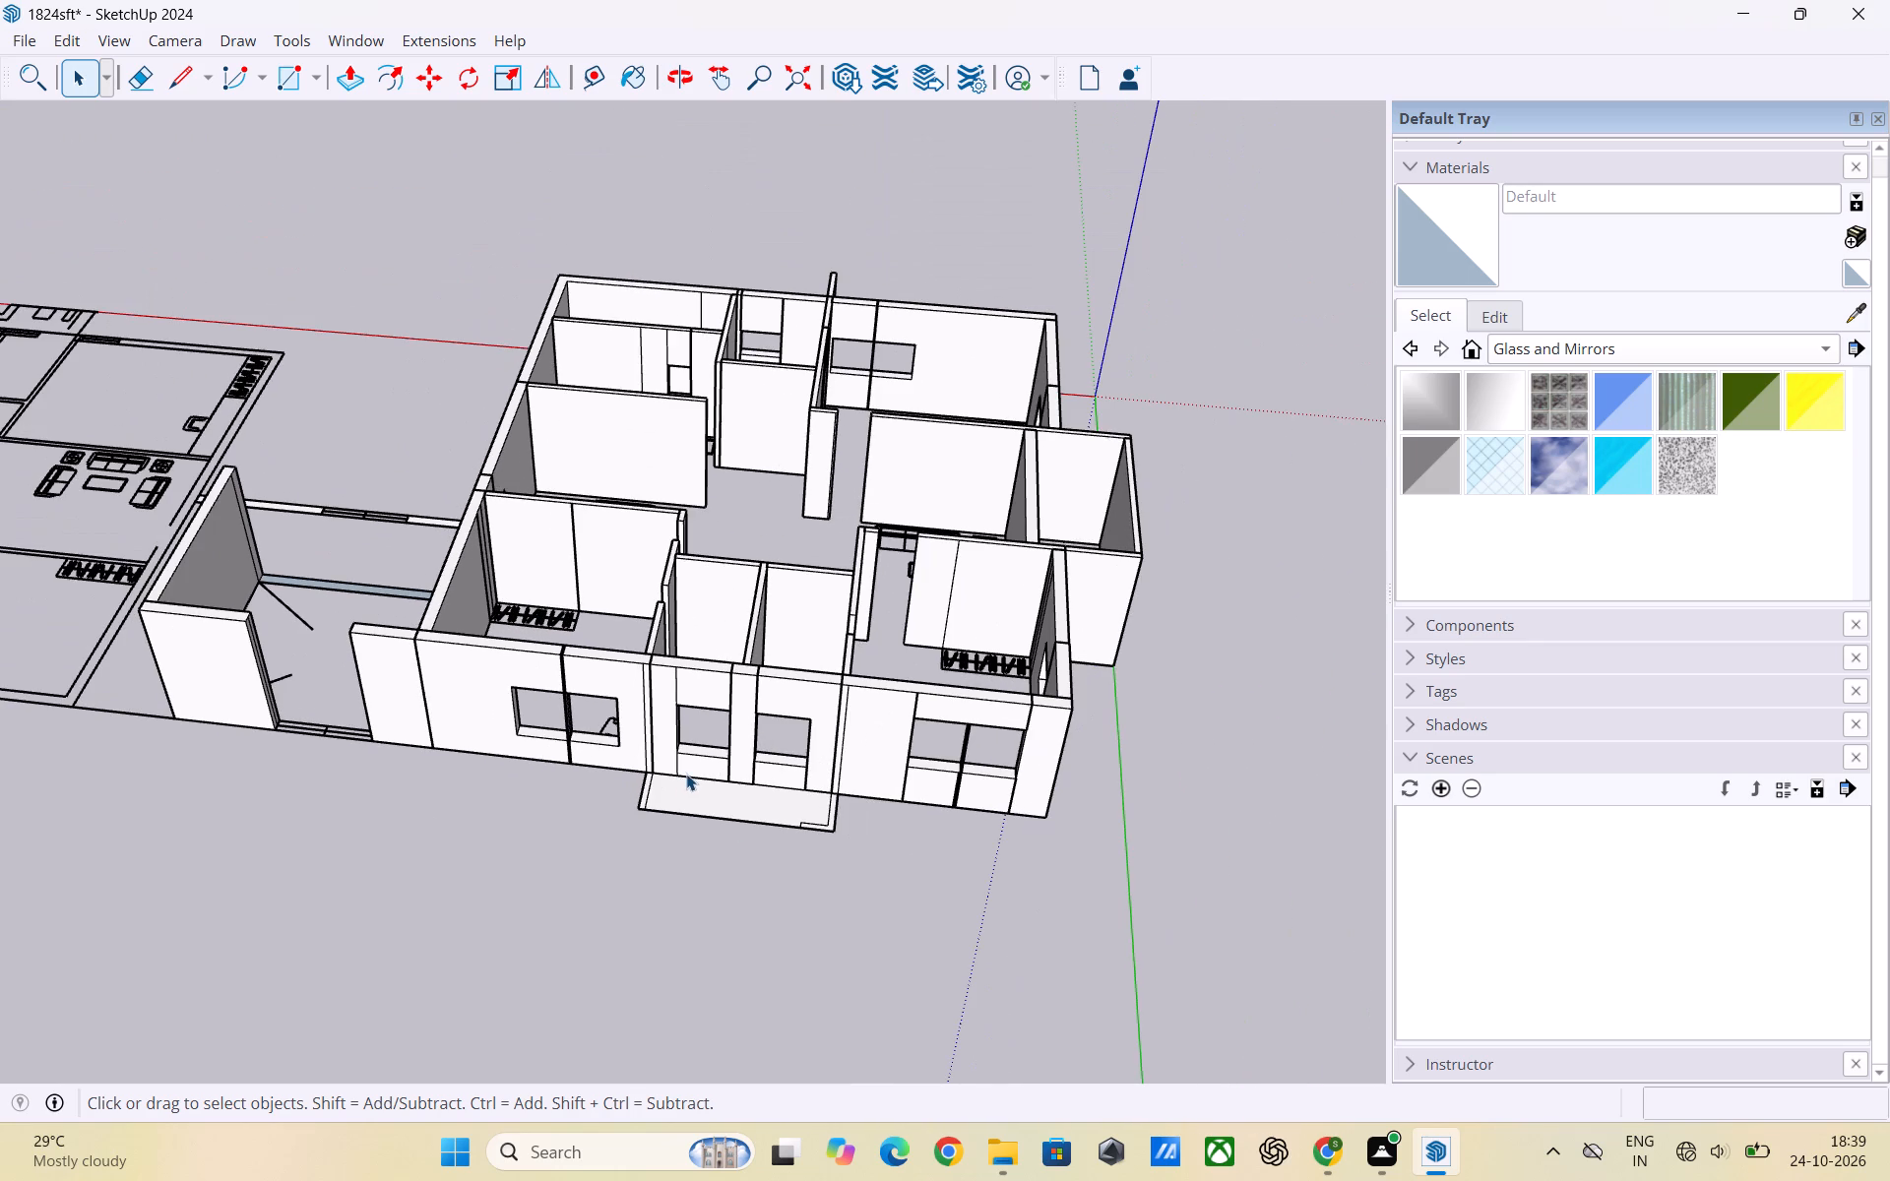
pyautogui.scroll(7, 1014, 663)
pyautogui.moveTo(993, 669); pyautogui.dragTo(978, 772, button='middle')
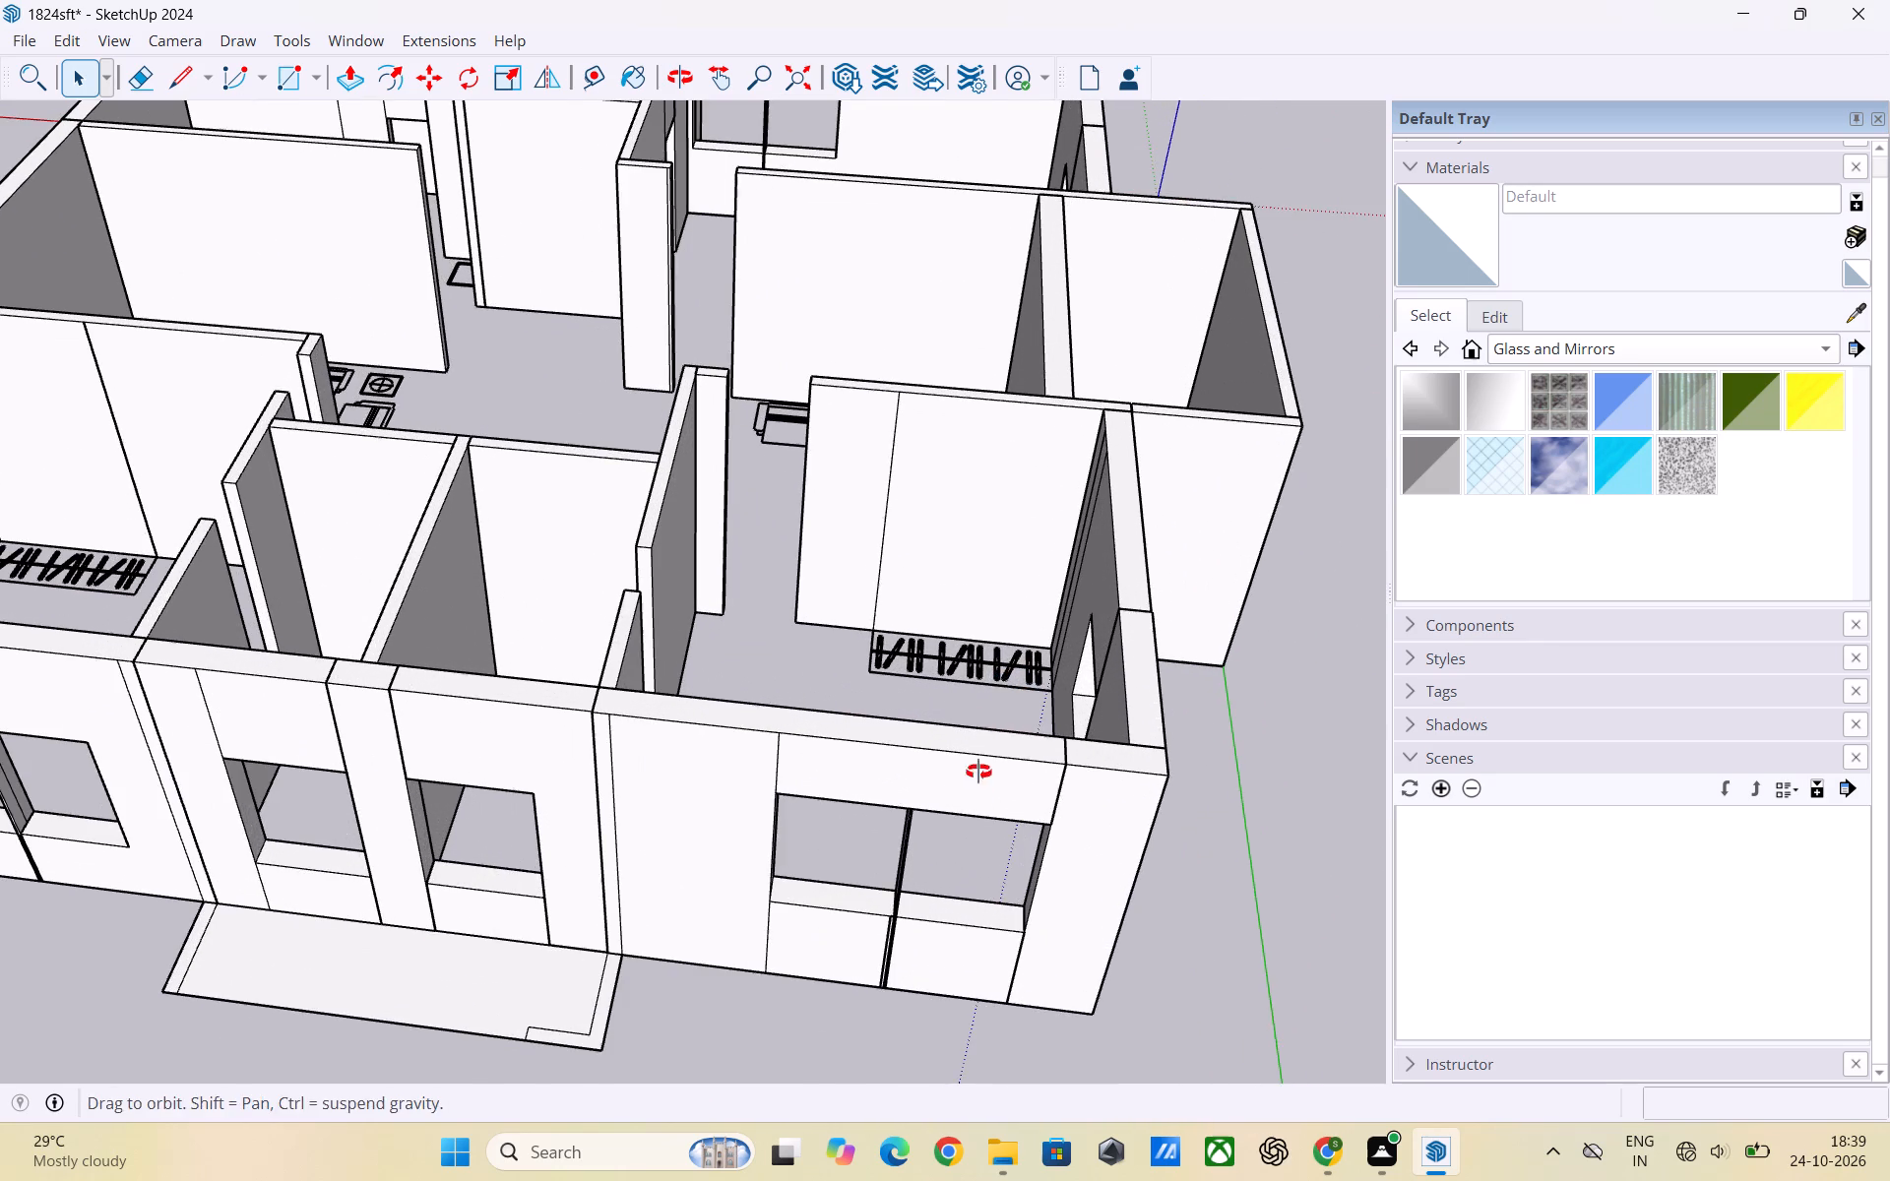
pyautogui.moveTo(978, 772); pyautogui.dragTo(974, 793, button='middle')
pyautogui.scroll(-1, 963, 745)
pyautogui.scroll(2, 888, 719)
pyautogui.scroll(-7, 678, 671)
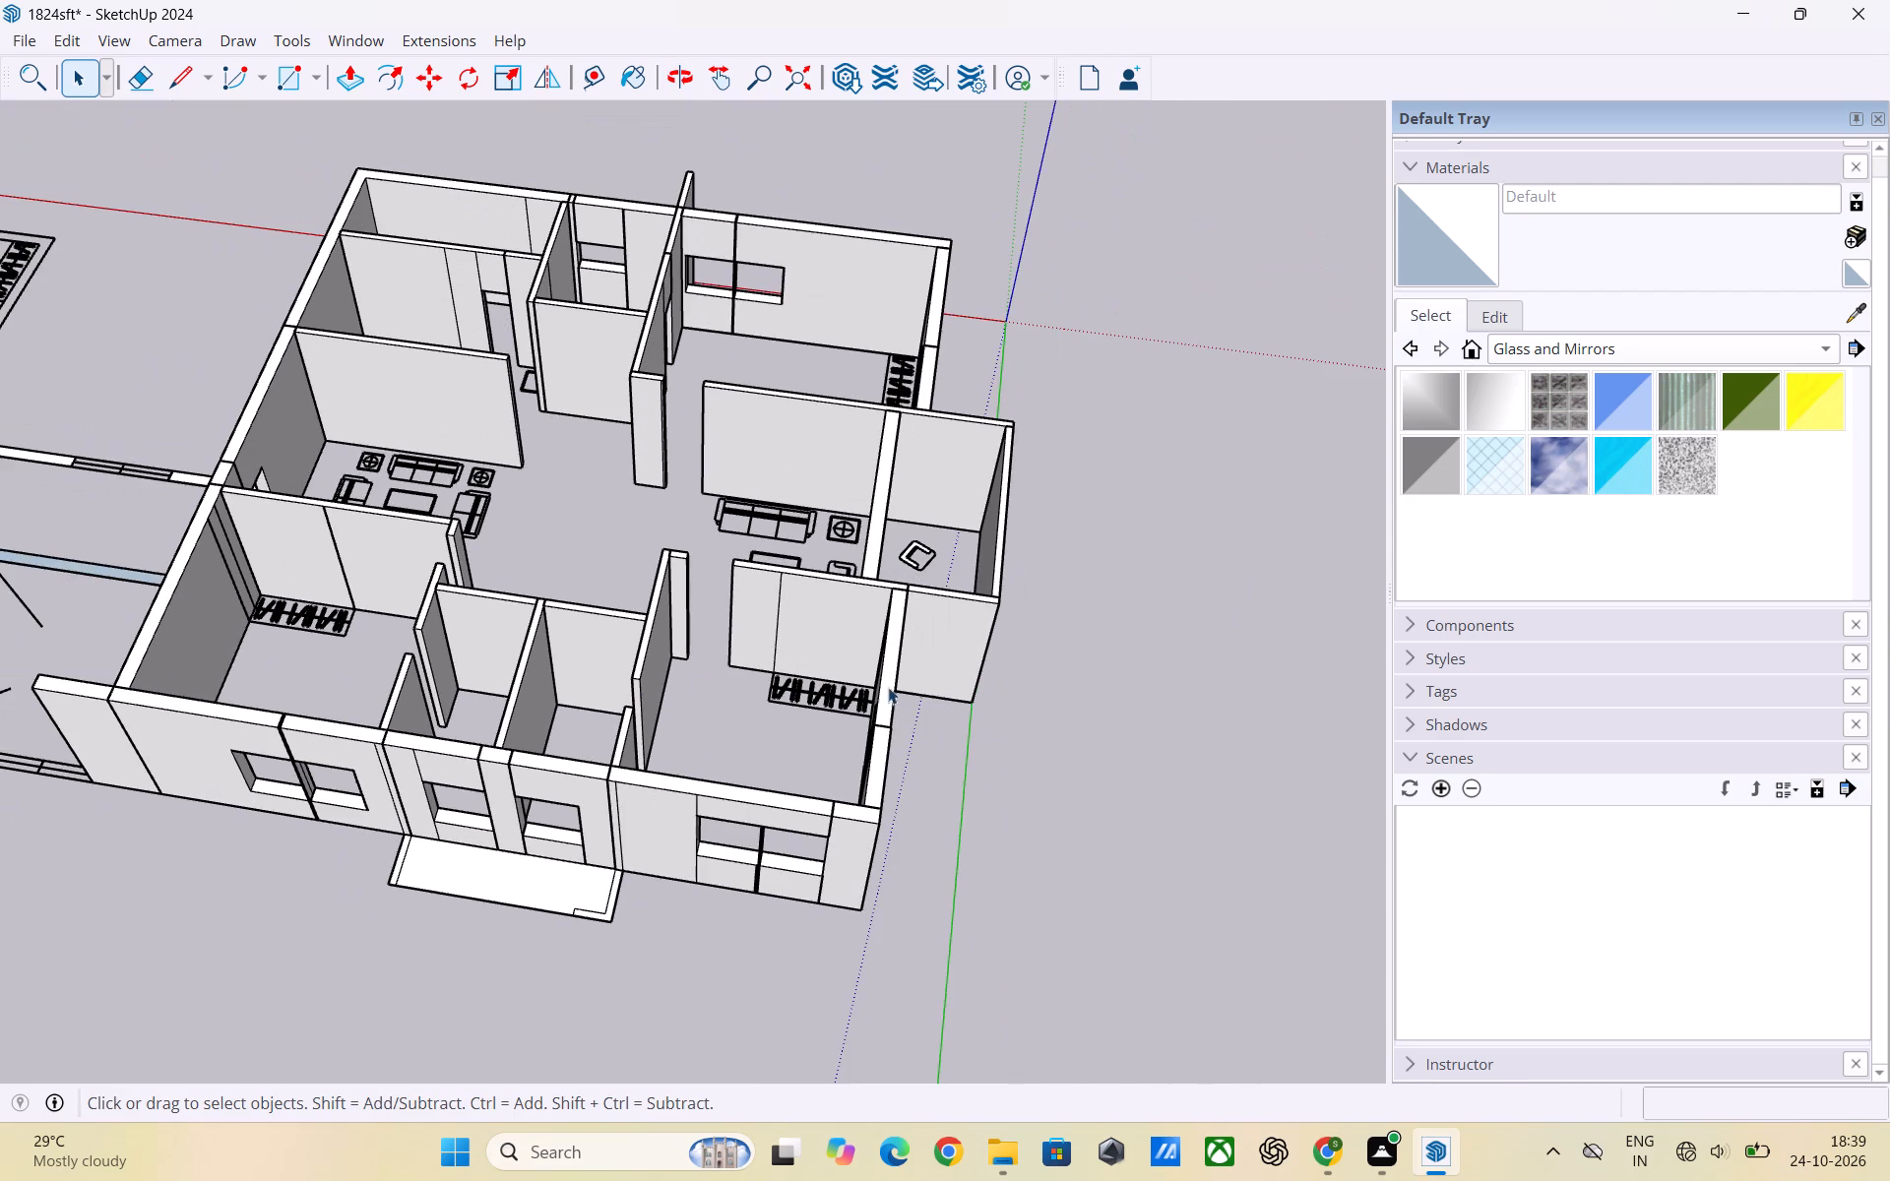
pyautogui.moveTo(994, 757); pyautogui.dragTo(408, 858, button='middle')
pyautogui.scroll(3, 577, 671)
pyautogui.moveTo(859, 839); pyautogui.dragTo(849, 759, button='middle')
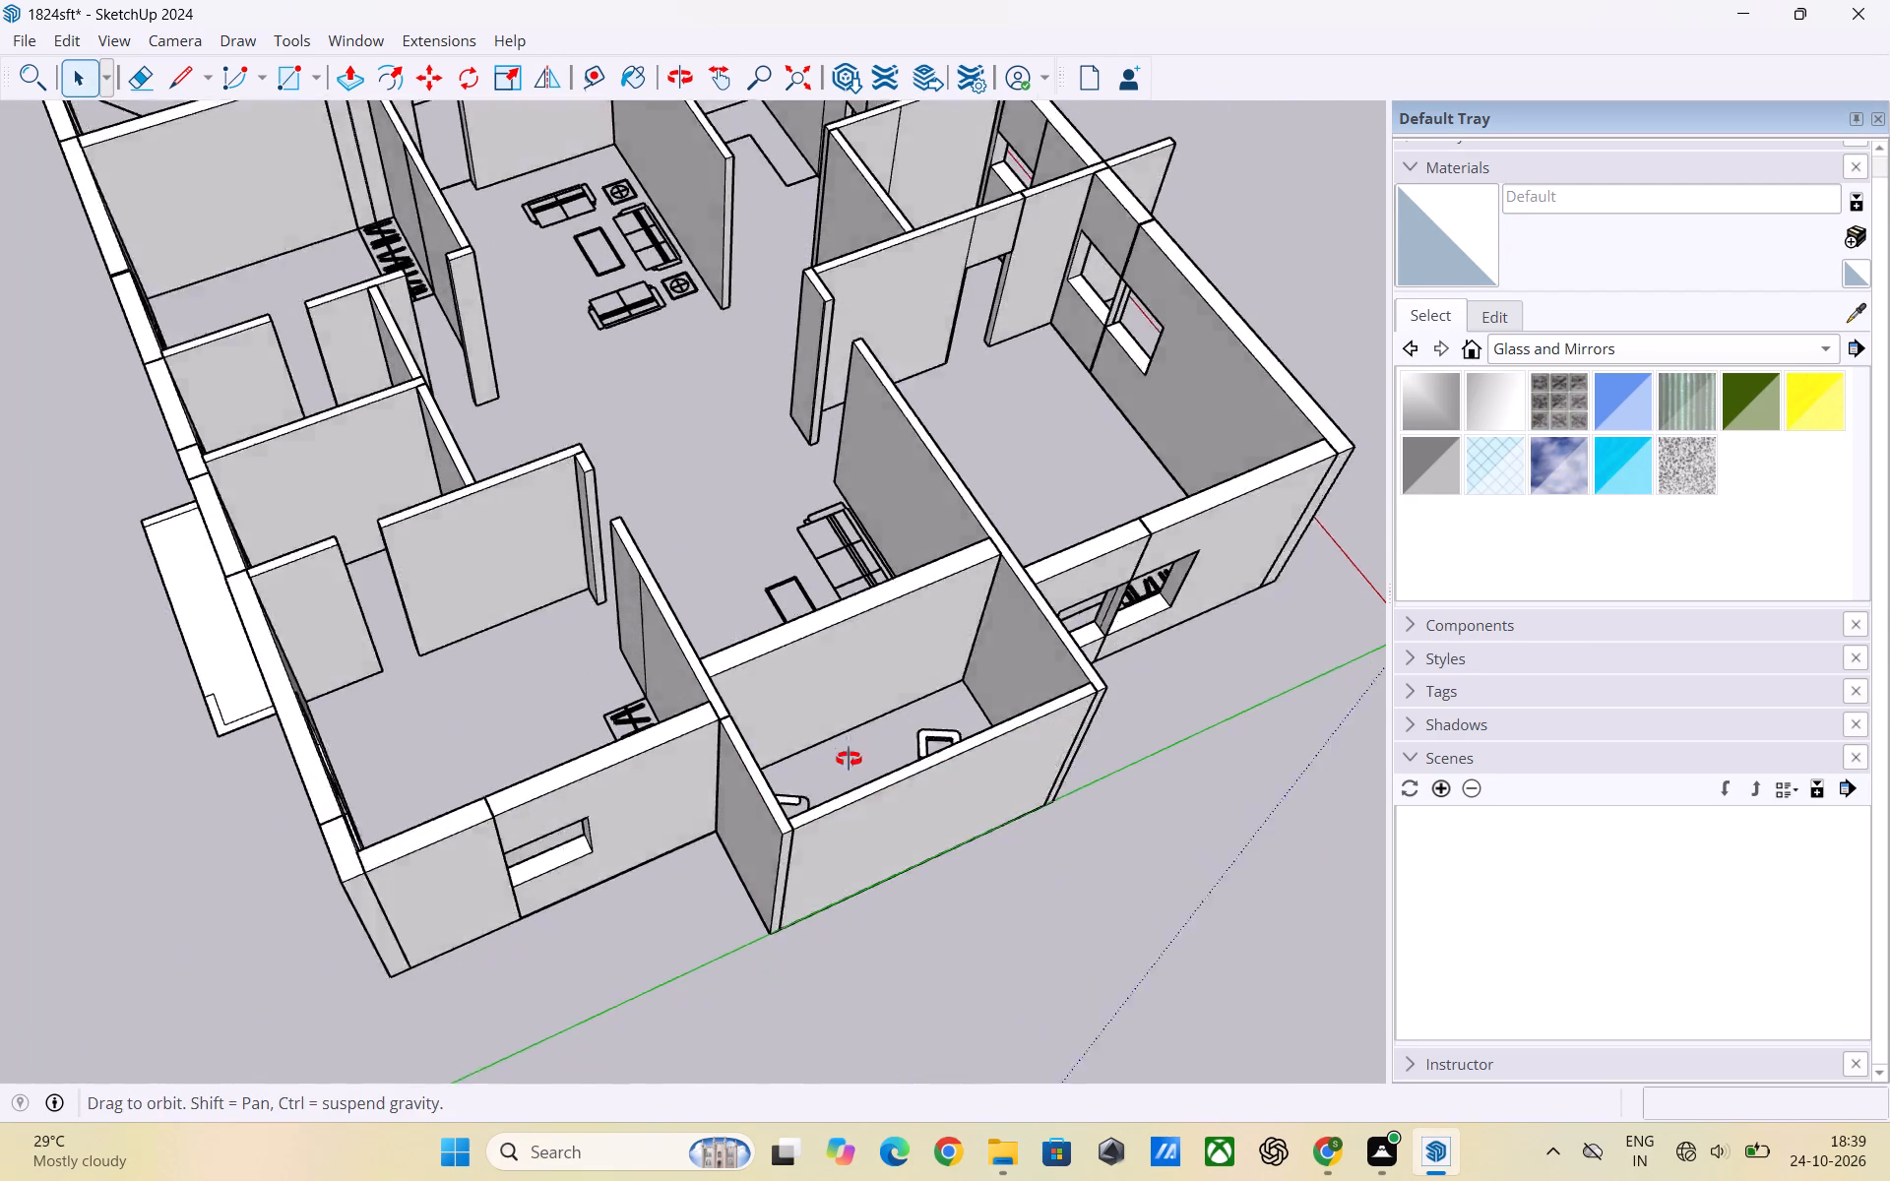
# From below the model, draw a floor rectangle about 38' 1" by 35' 7 1/2" between diagonally opposite outer wall corners of the apartment.
pyautogui.moveTo(849, 759); pyautogui.dragTo(927, 264, button='middle')
pyautogui.moveTo(589, 725); pyautogui.dragTo(1067, 370, button='middle')
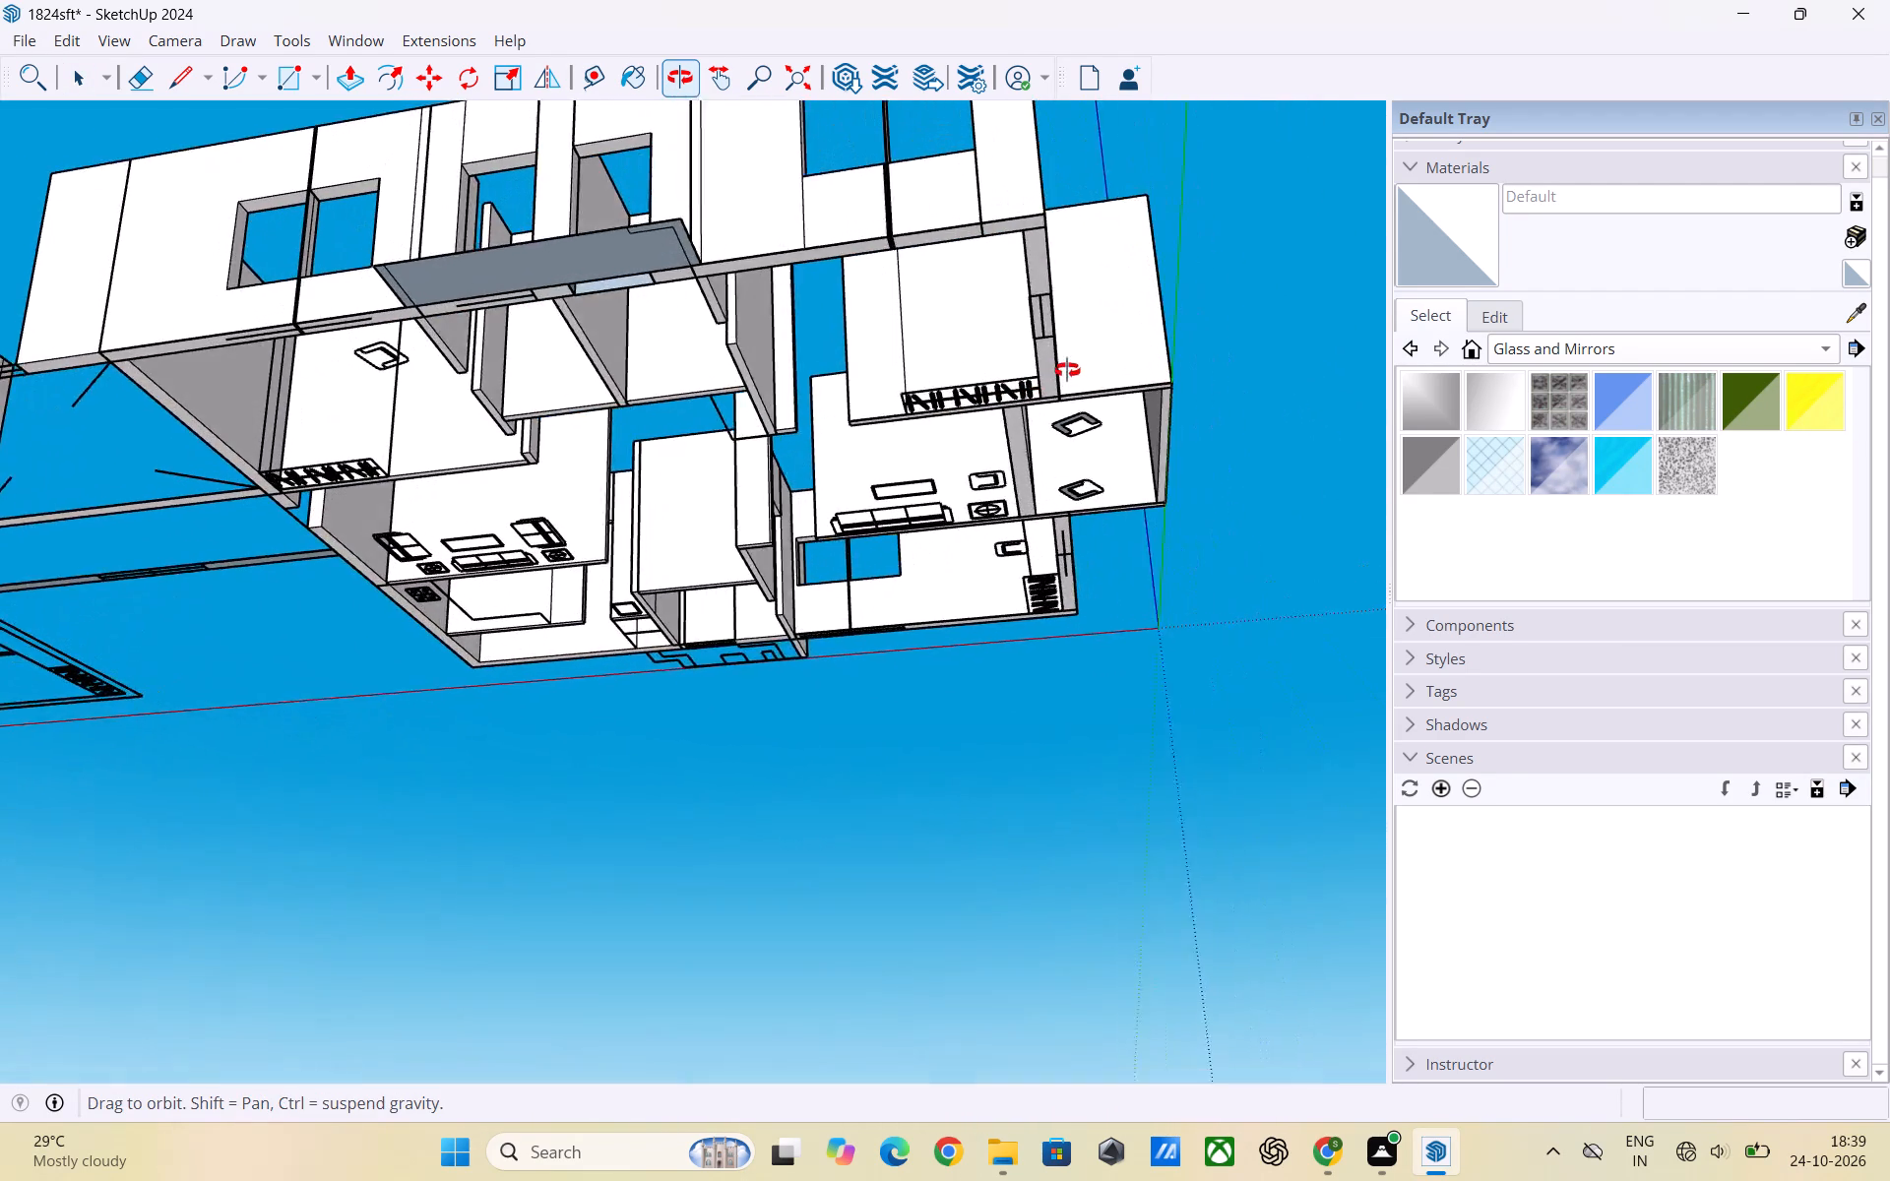
pyautogui.moveTo(1067, 370); pyautogui.dragTo(1116, 392, button='middle')
pyautogui.scroll(-3, 896, 497)
pyautogui.scroll(2, 452, 499)
pyautogui.moveTo(462, 494); pyautogui.dragTo(526, 362, button='middle')
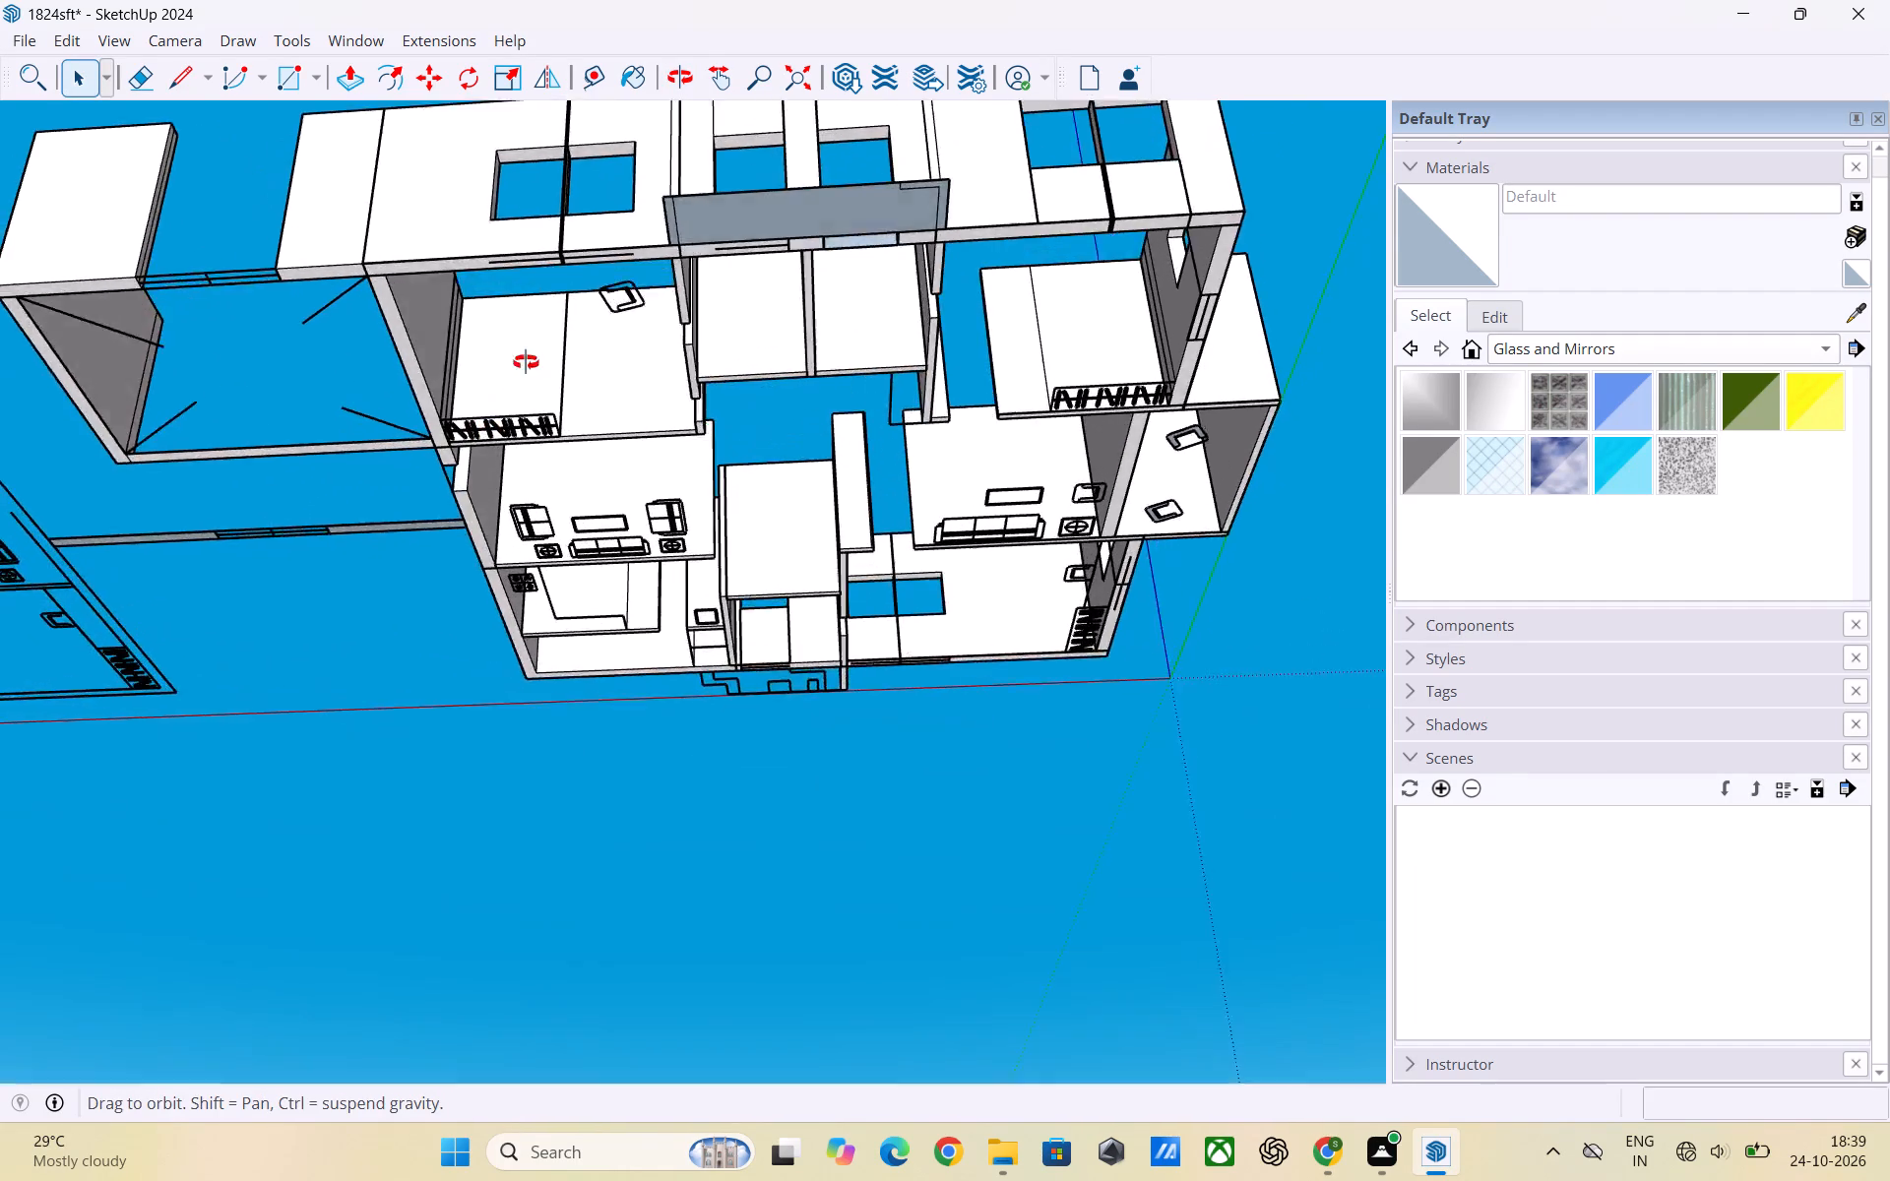
pyautogui.moveTo(526, 362); pyautogui.dragTo(604, 292, button='middle')
pyautogui.scroll(-2, 588, 368)
pyautogui.moveTo(630, 538); pyautogui.dragTo(642, 463, button='middle')
pyautogui.scroll(-1, 911, 518)
pyautogui.moveTo(912, 516); pyautogui.dragTo(902, 504, button='middle')
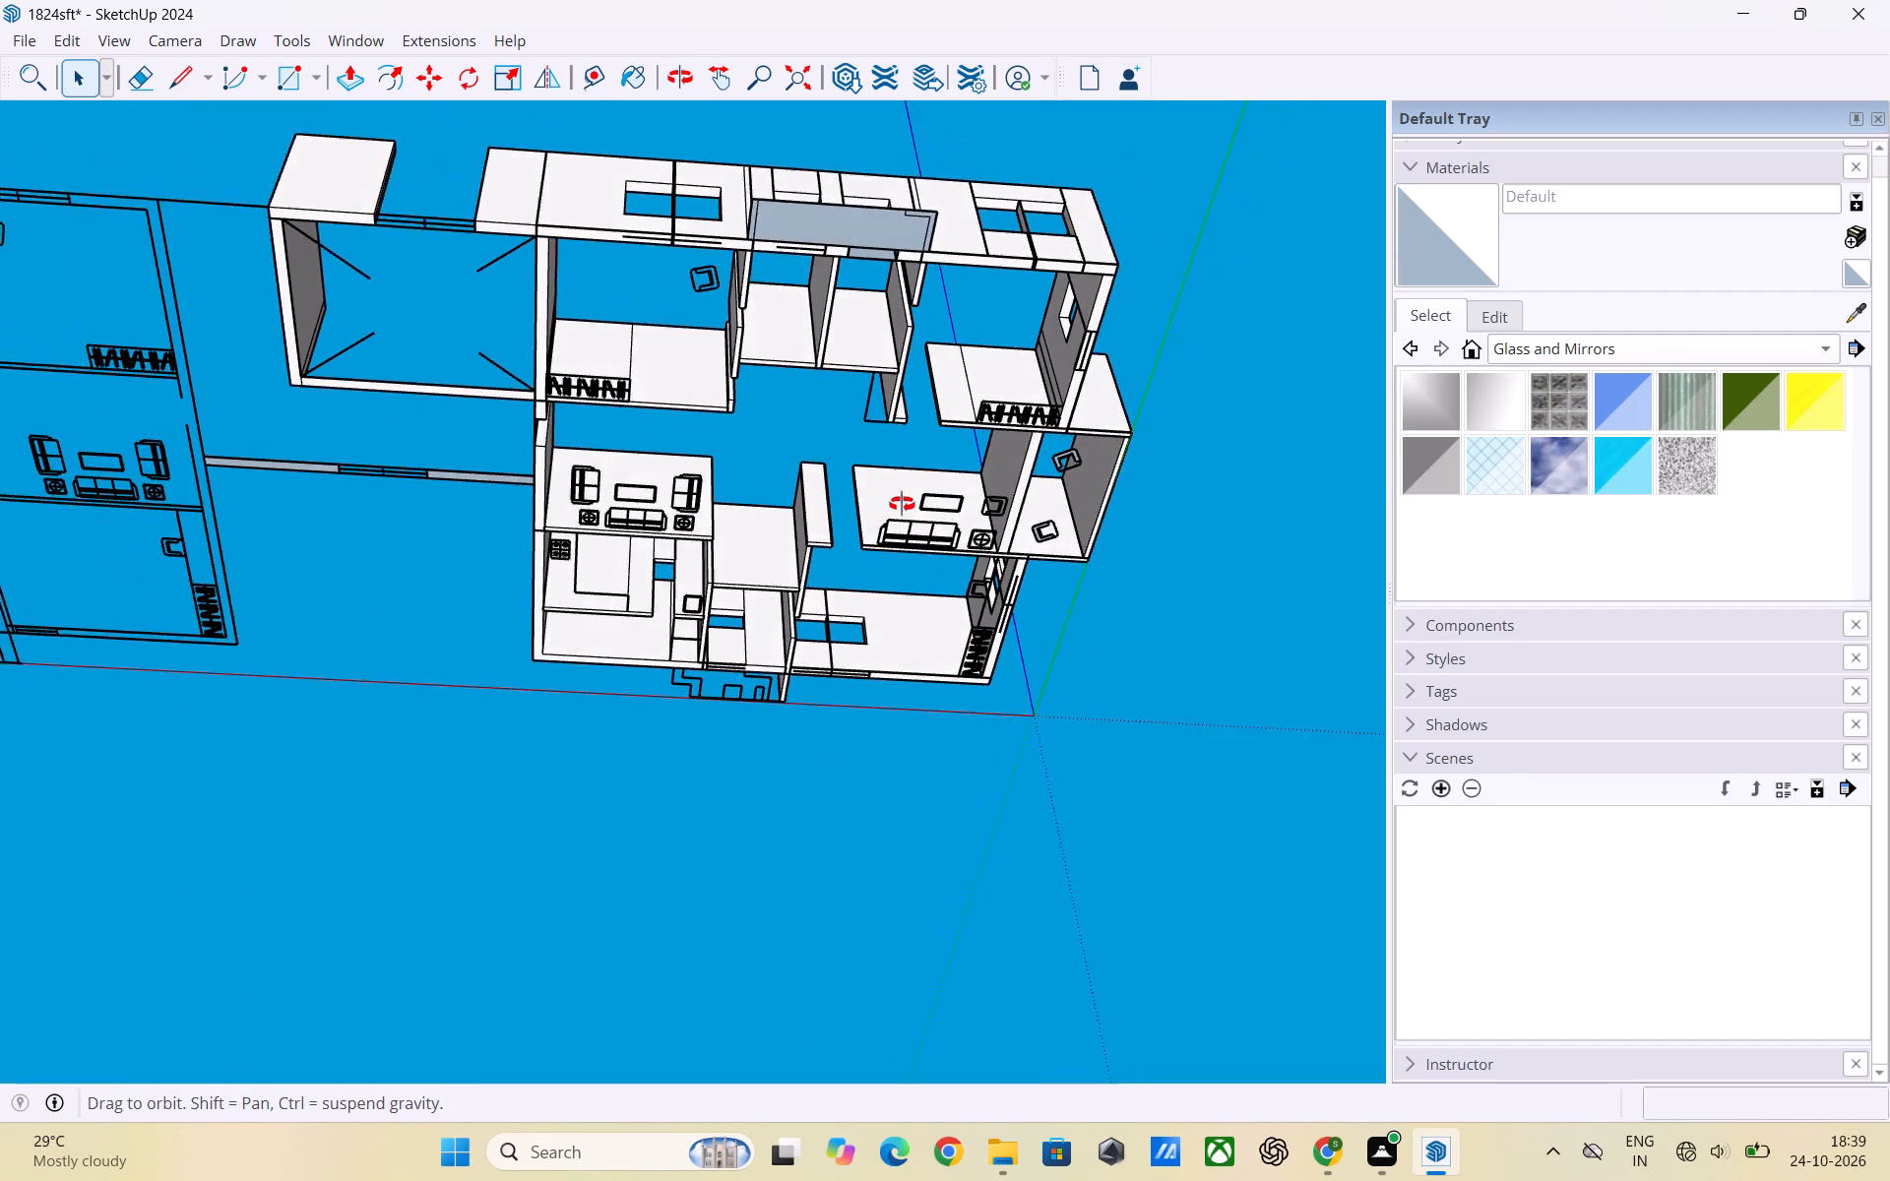
pyautogui.moveTo(902, 504); pyautogui.dragTo(841, 480, button='middle')
pyautogui.scroll(3, 610, 383)
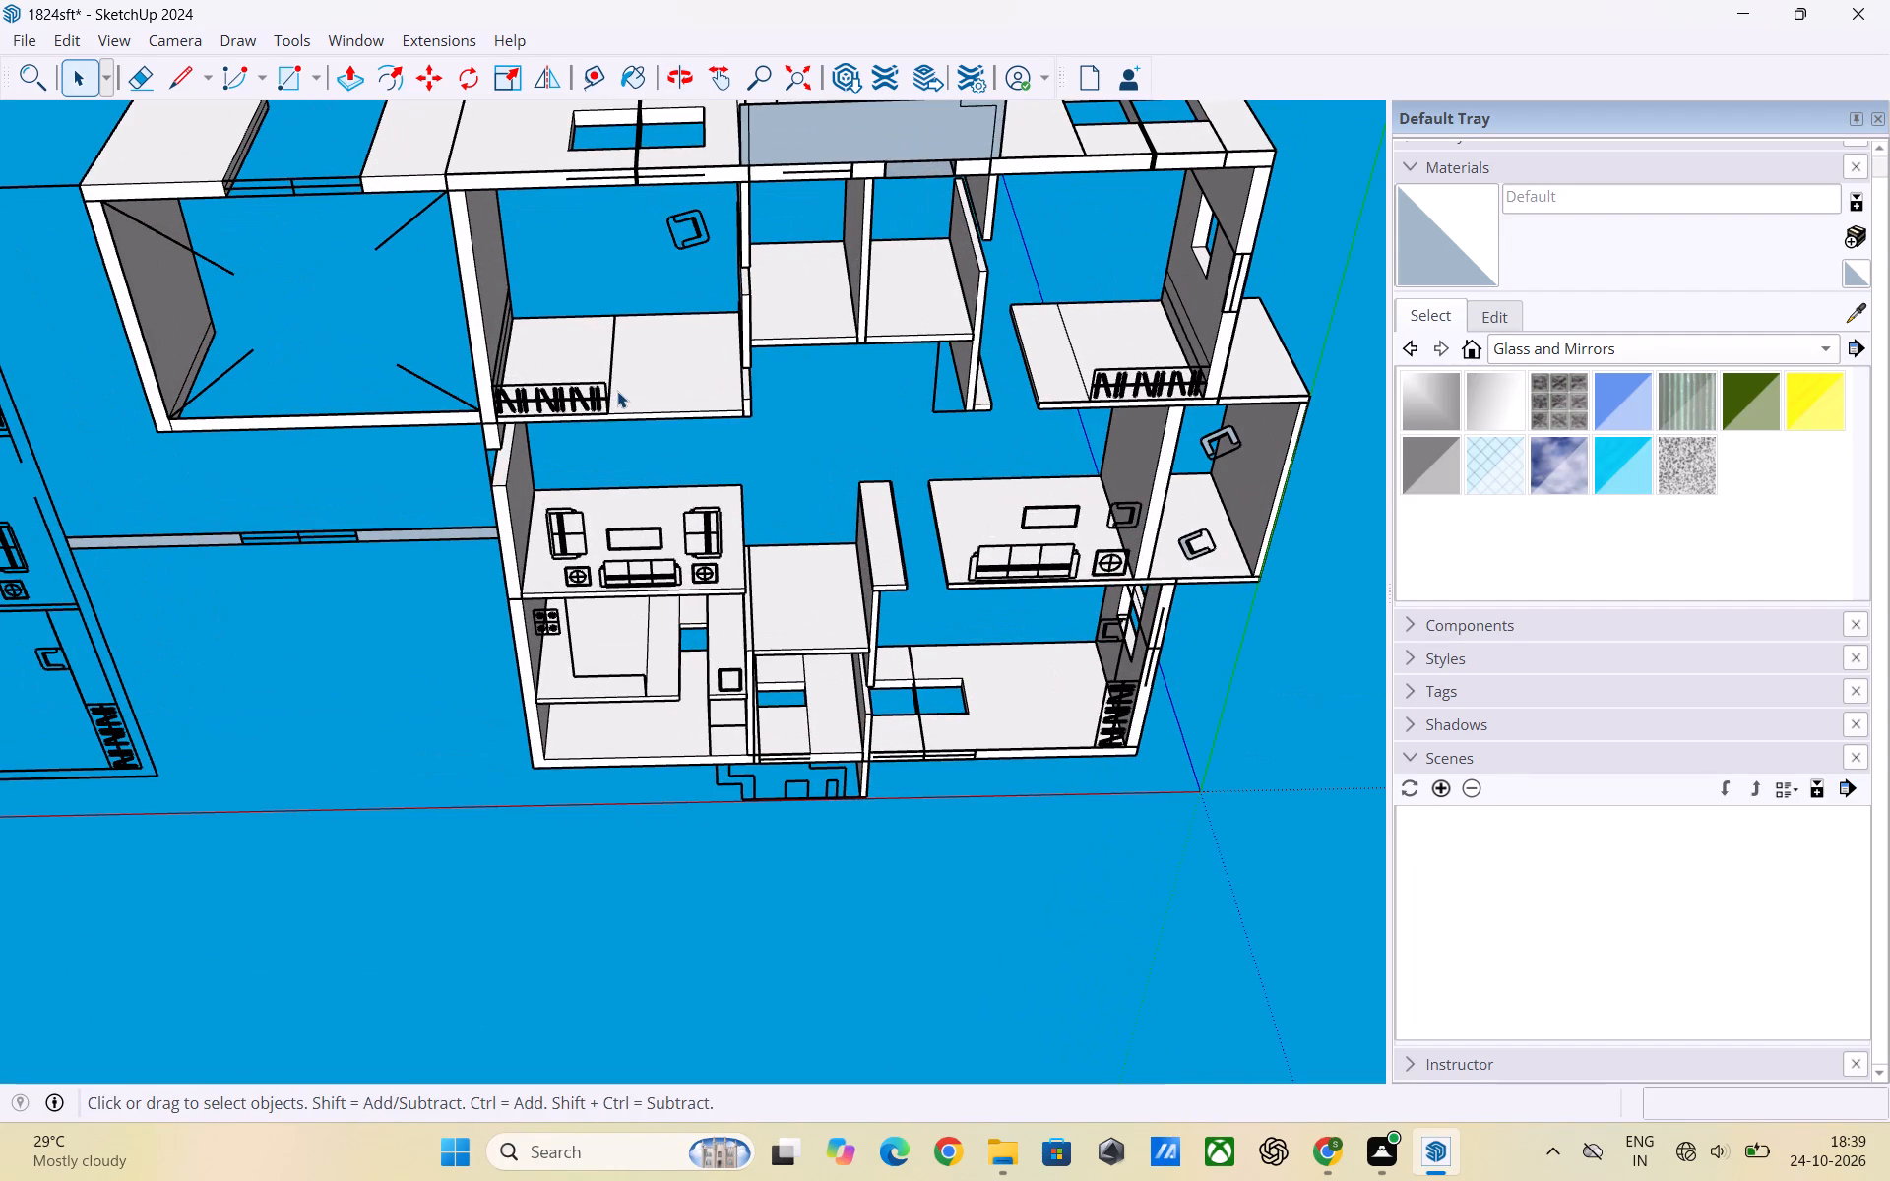
pyautogui.press('r')
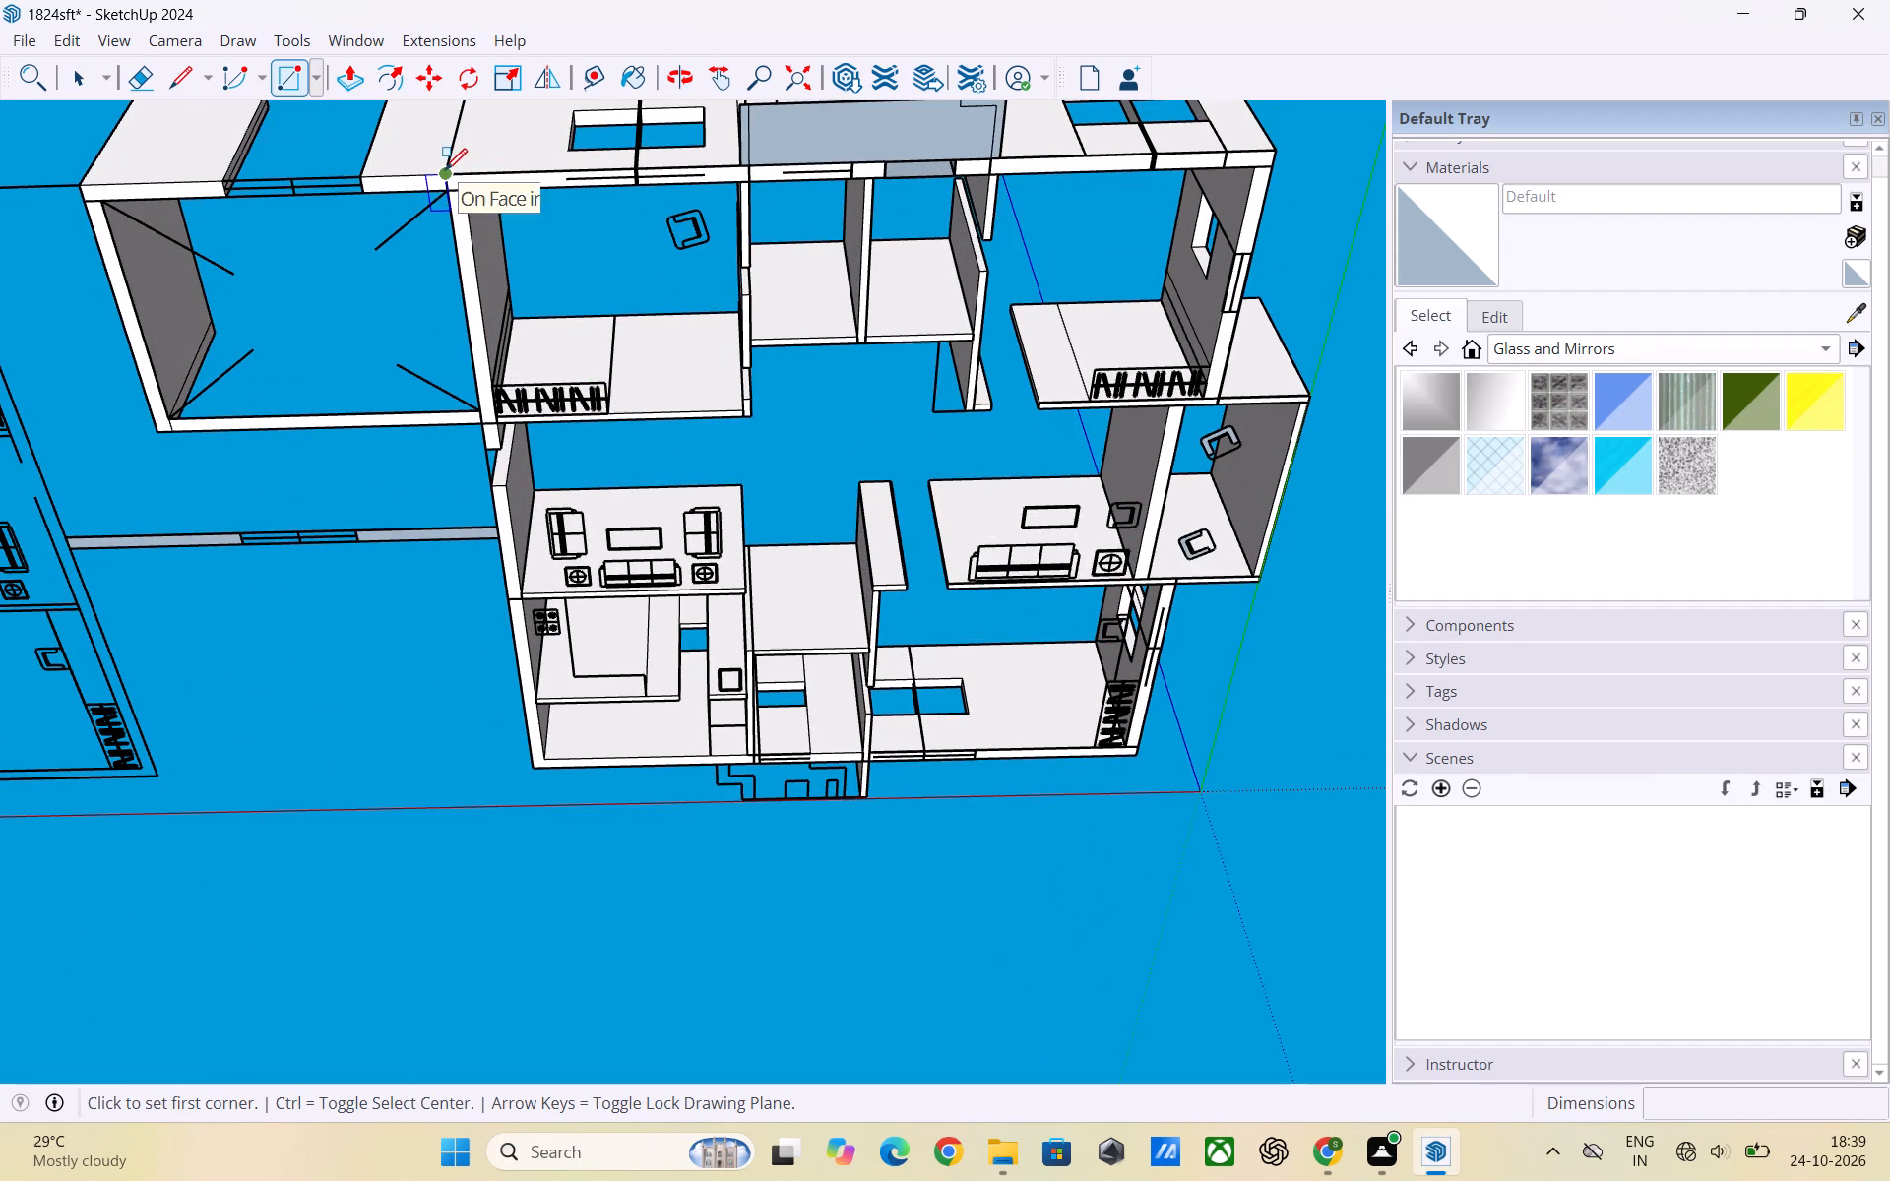
pyautogui.click(445, 170)
pyautogui.scroll(-3, 605, 339)
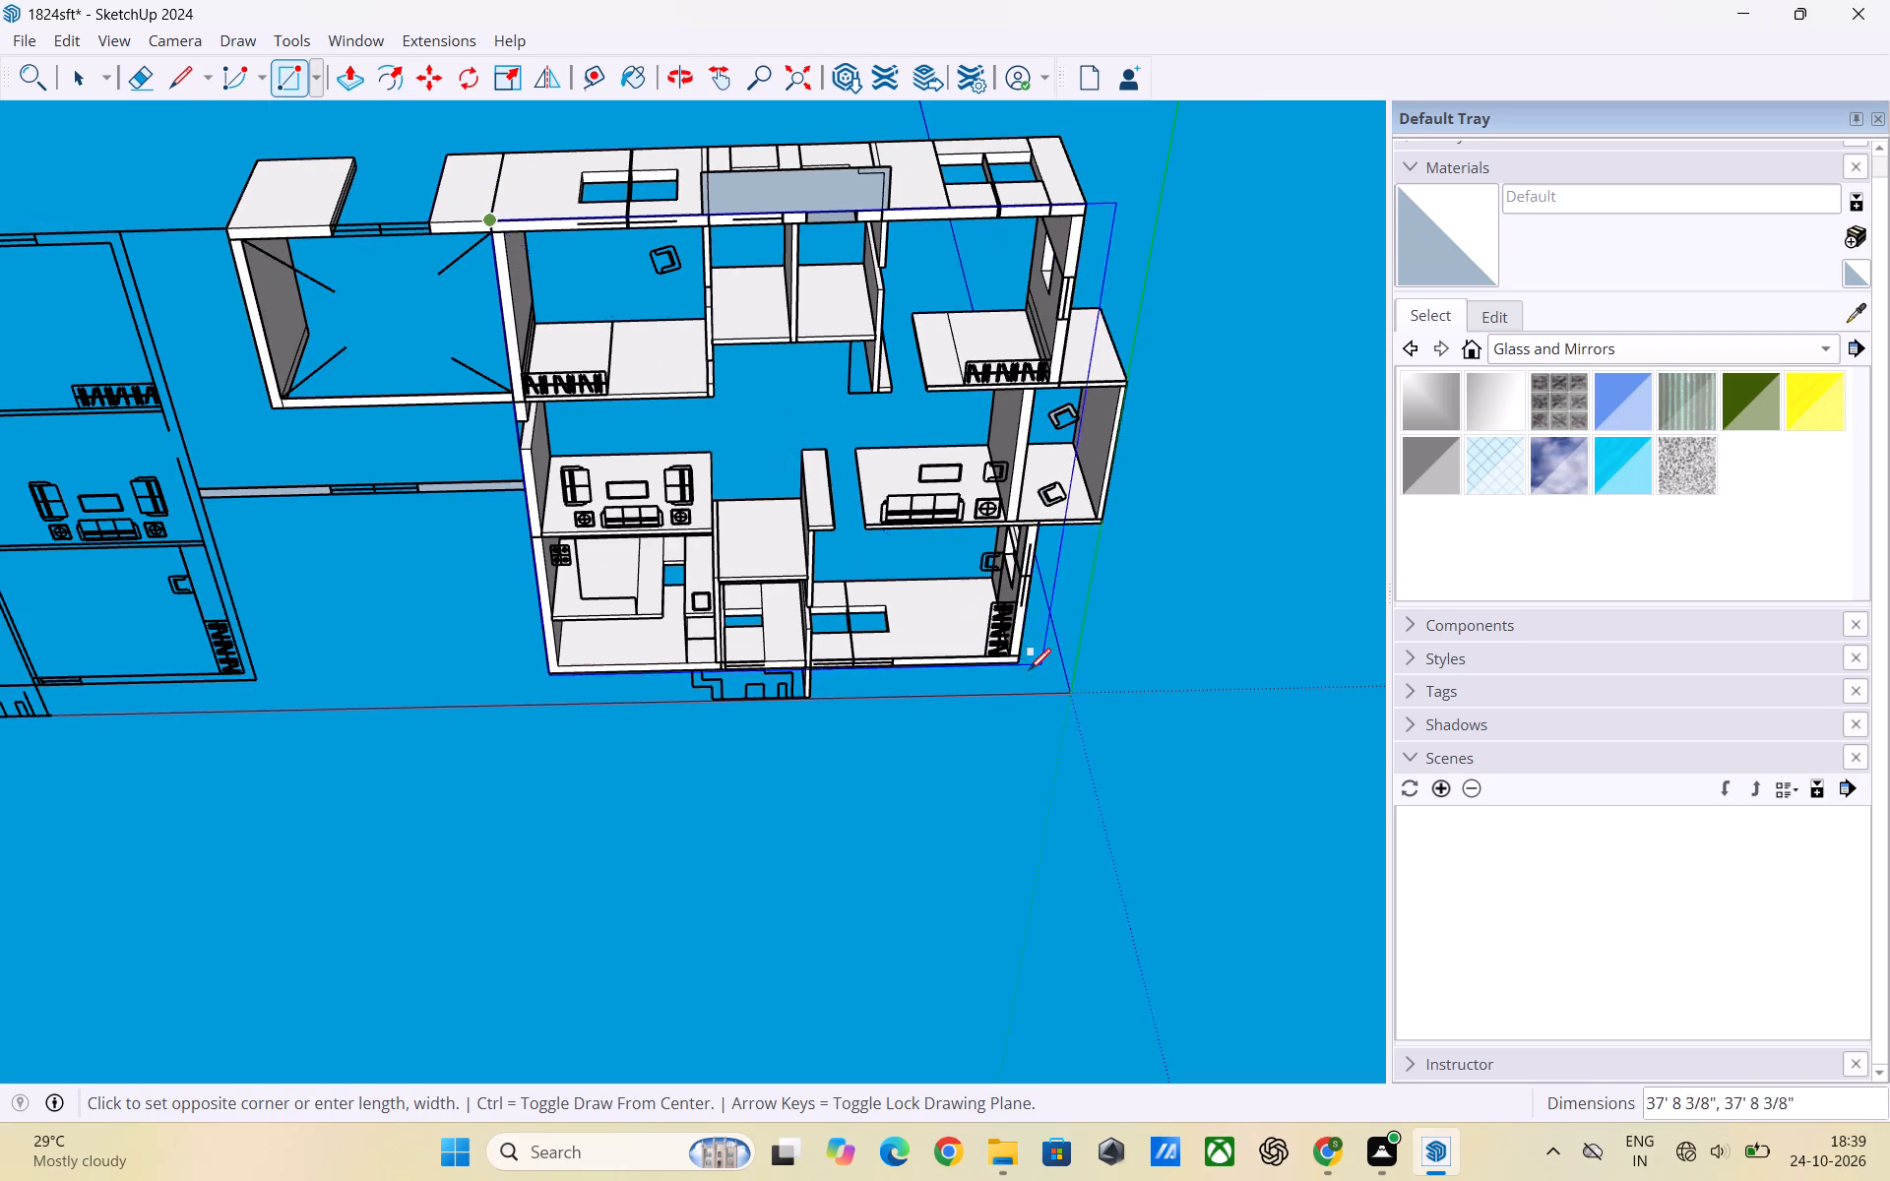
pyautogui.scroll(6, 1022, 666)
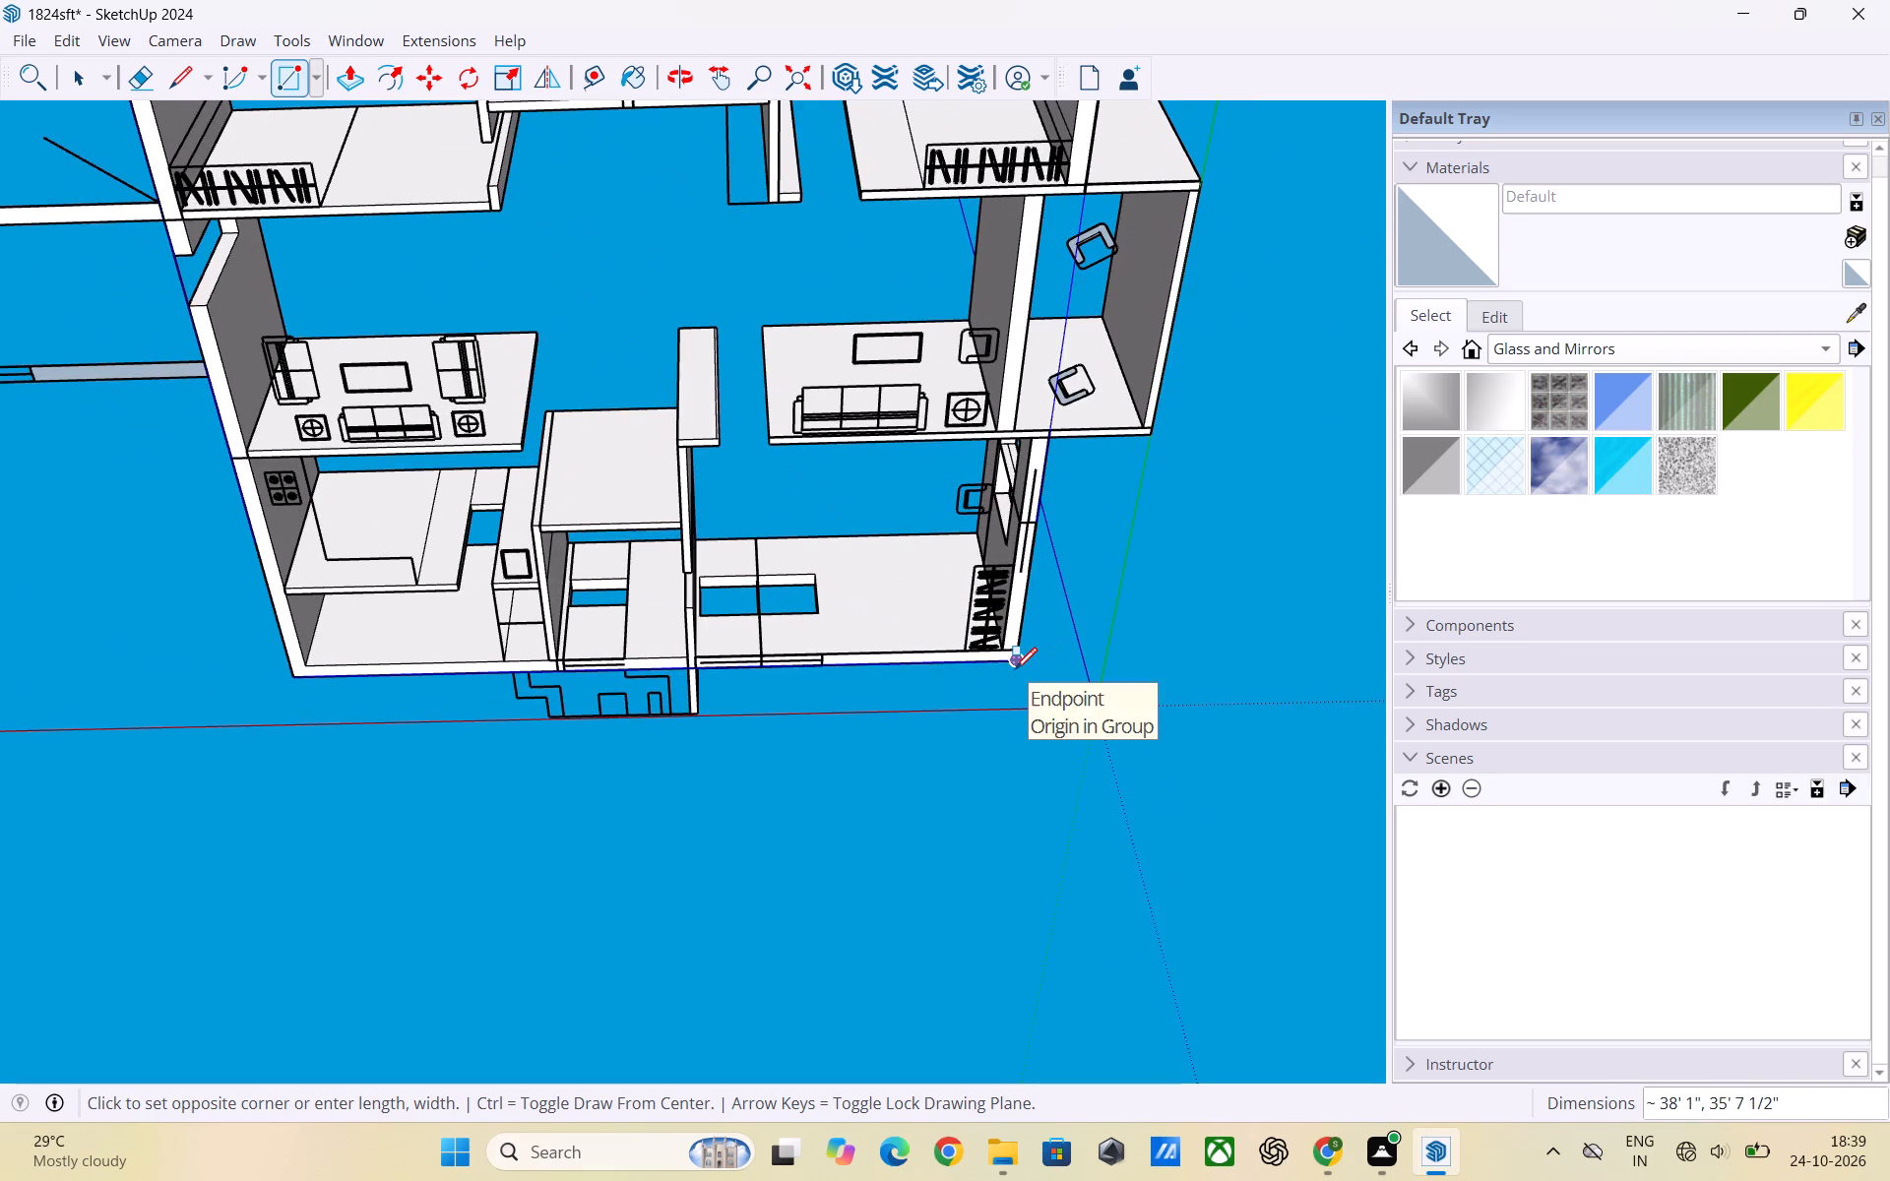
pyautogui.click(1015, 669)
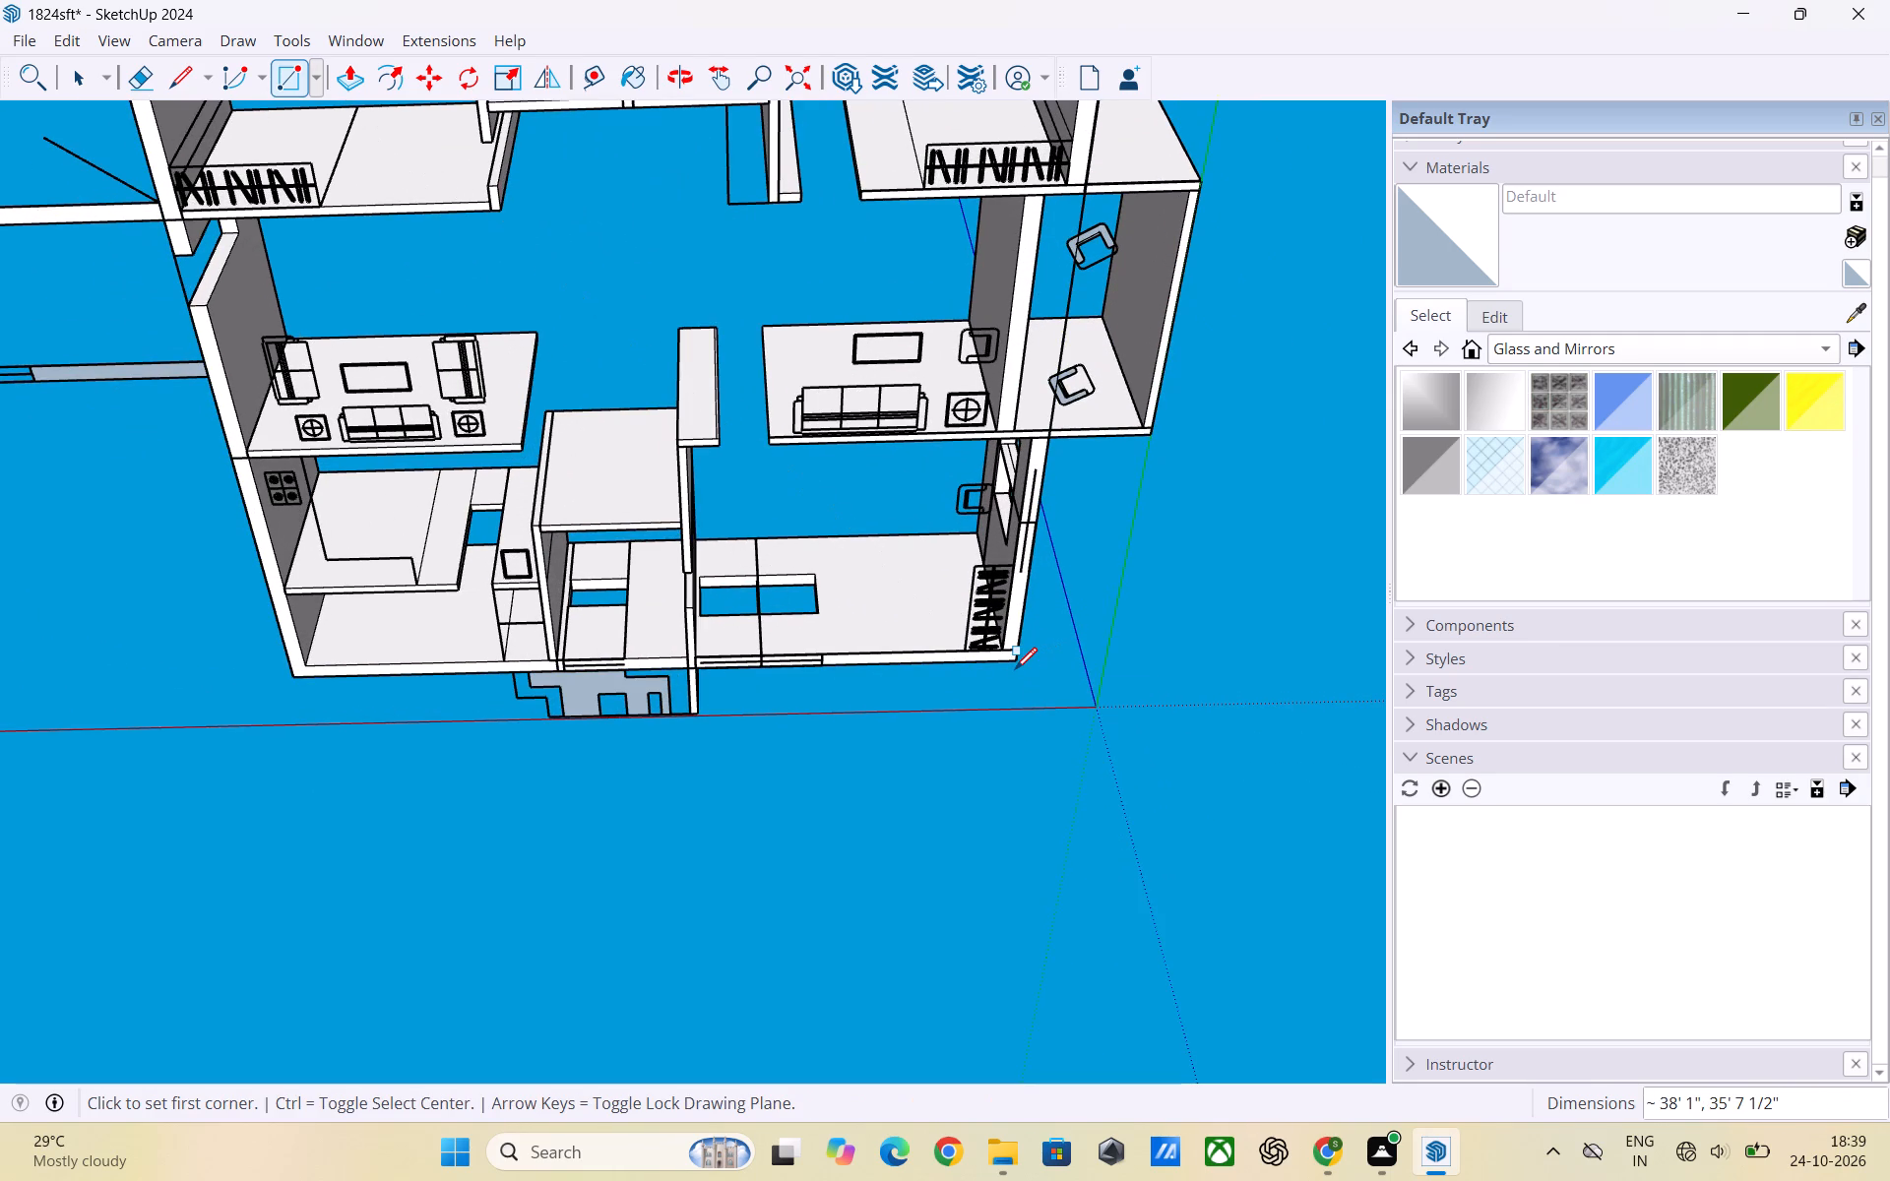
pyautogui.press('space')
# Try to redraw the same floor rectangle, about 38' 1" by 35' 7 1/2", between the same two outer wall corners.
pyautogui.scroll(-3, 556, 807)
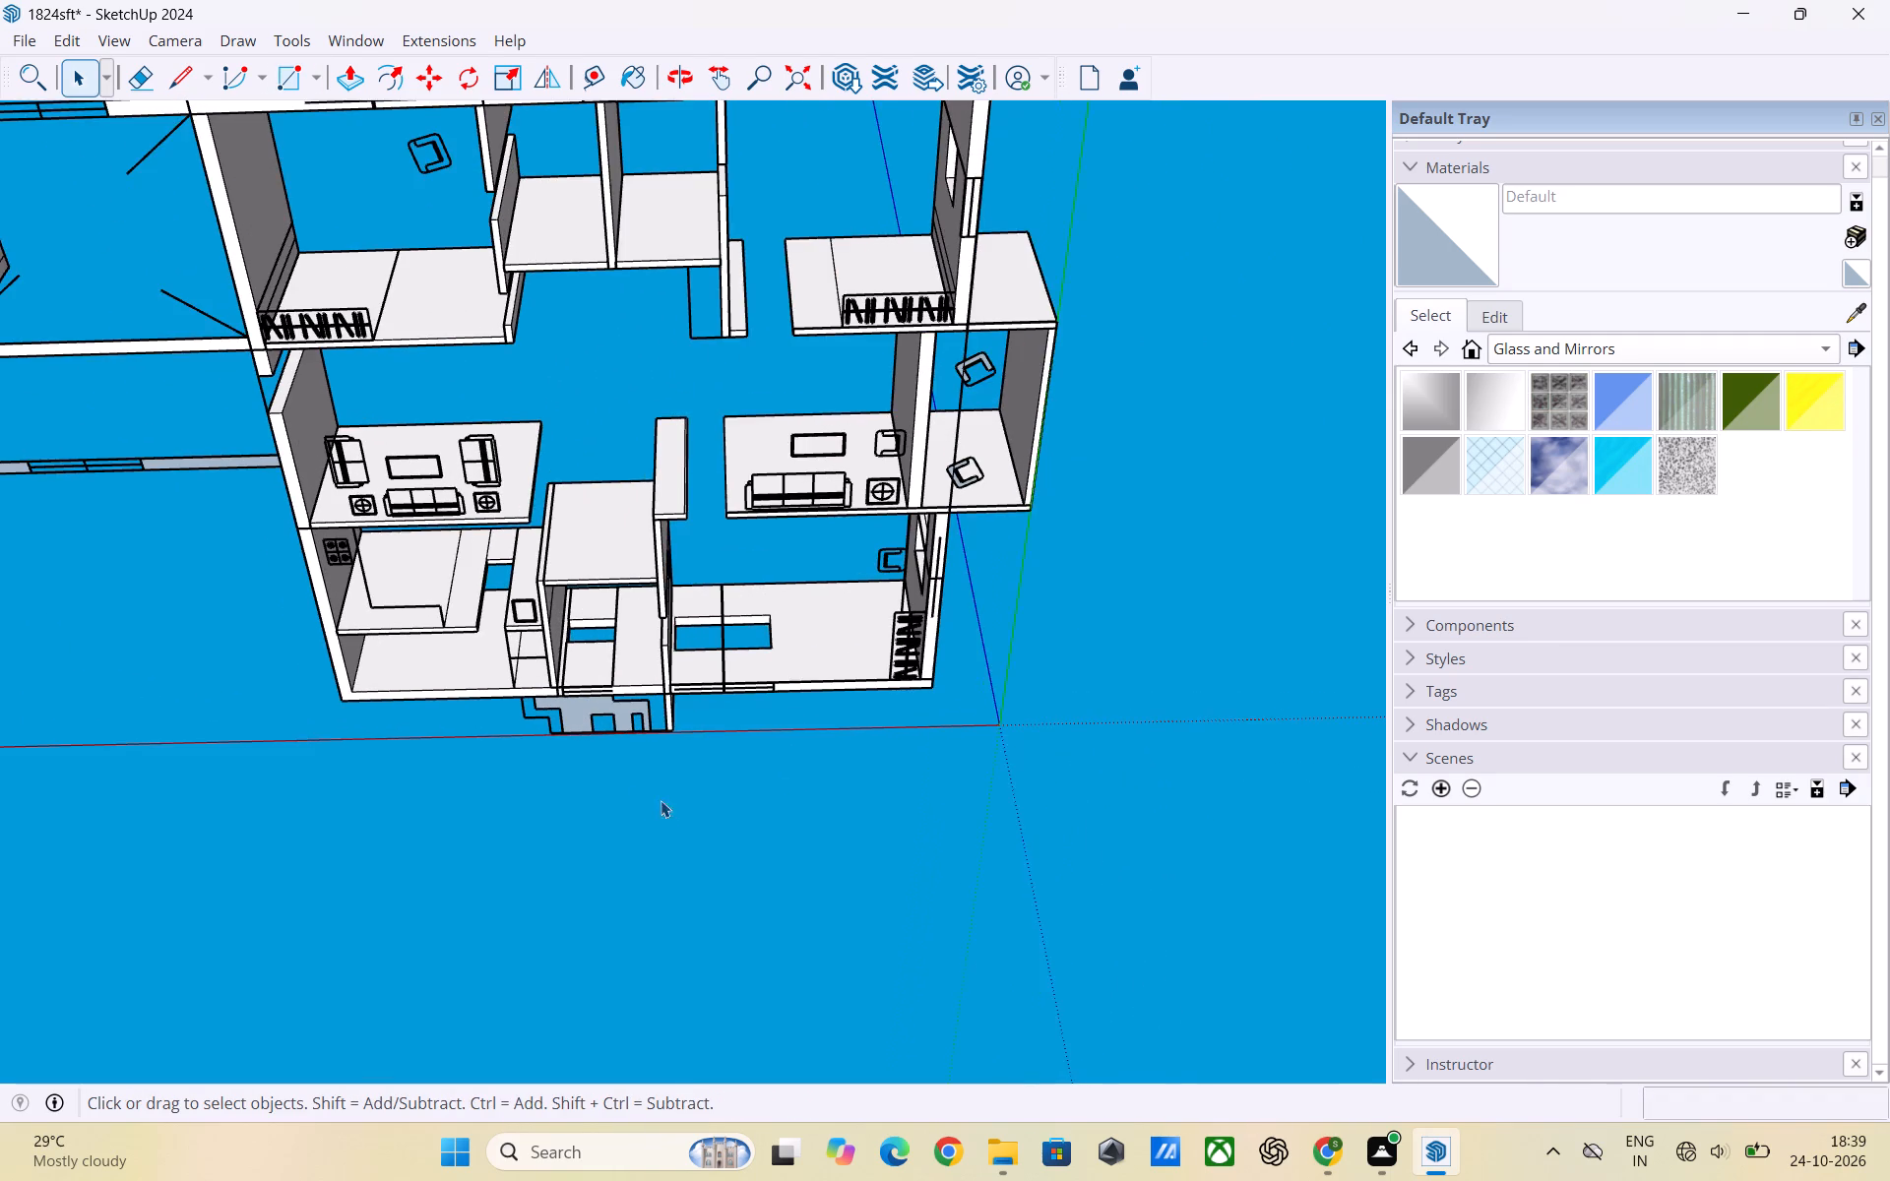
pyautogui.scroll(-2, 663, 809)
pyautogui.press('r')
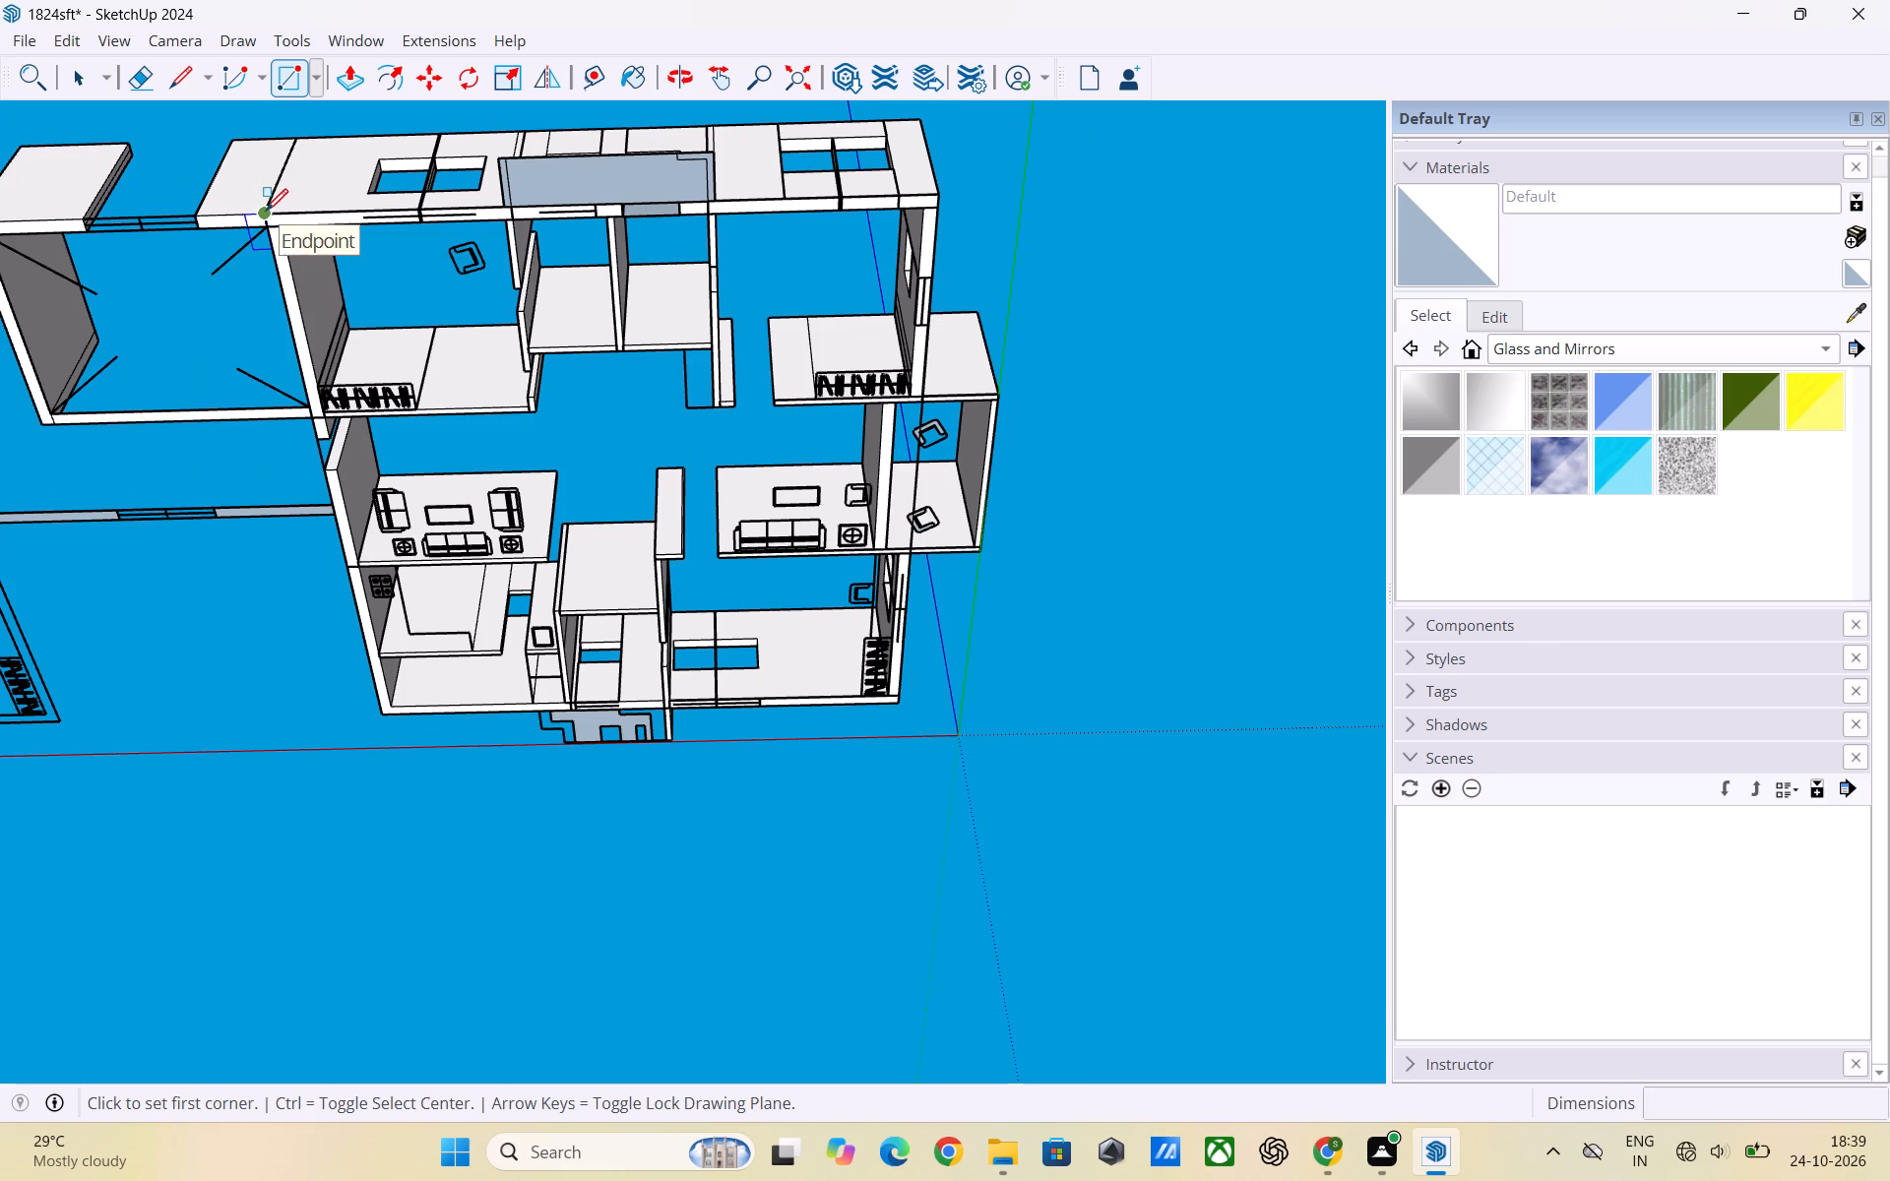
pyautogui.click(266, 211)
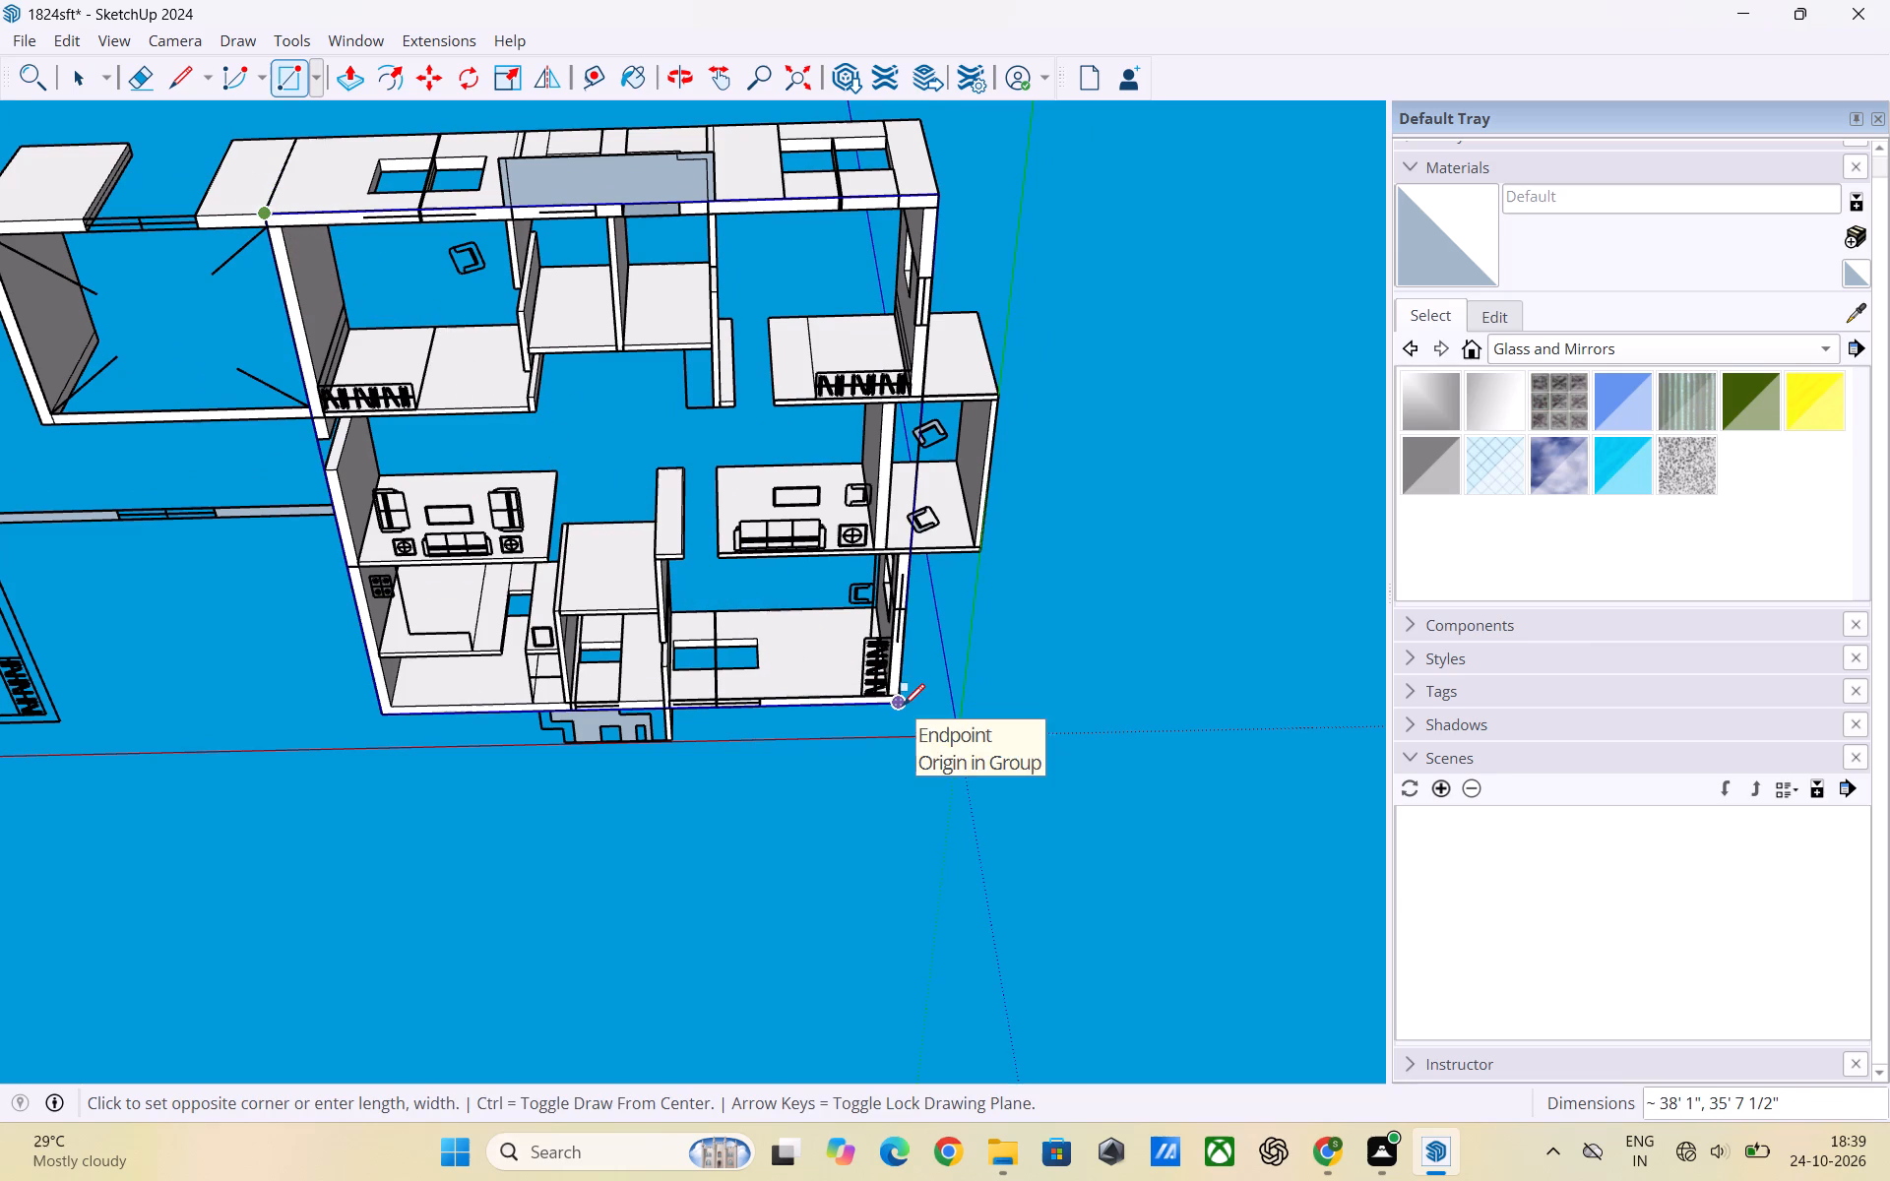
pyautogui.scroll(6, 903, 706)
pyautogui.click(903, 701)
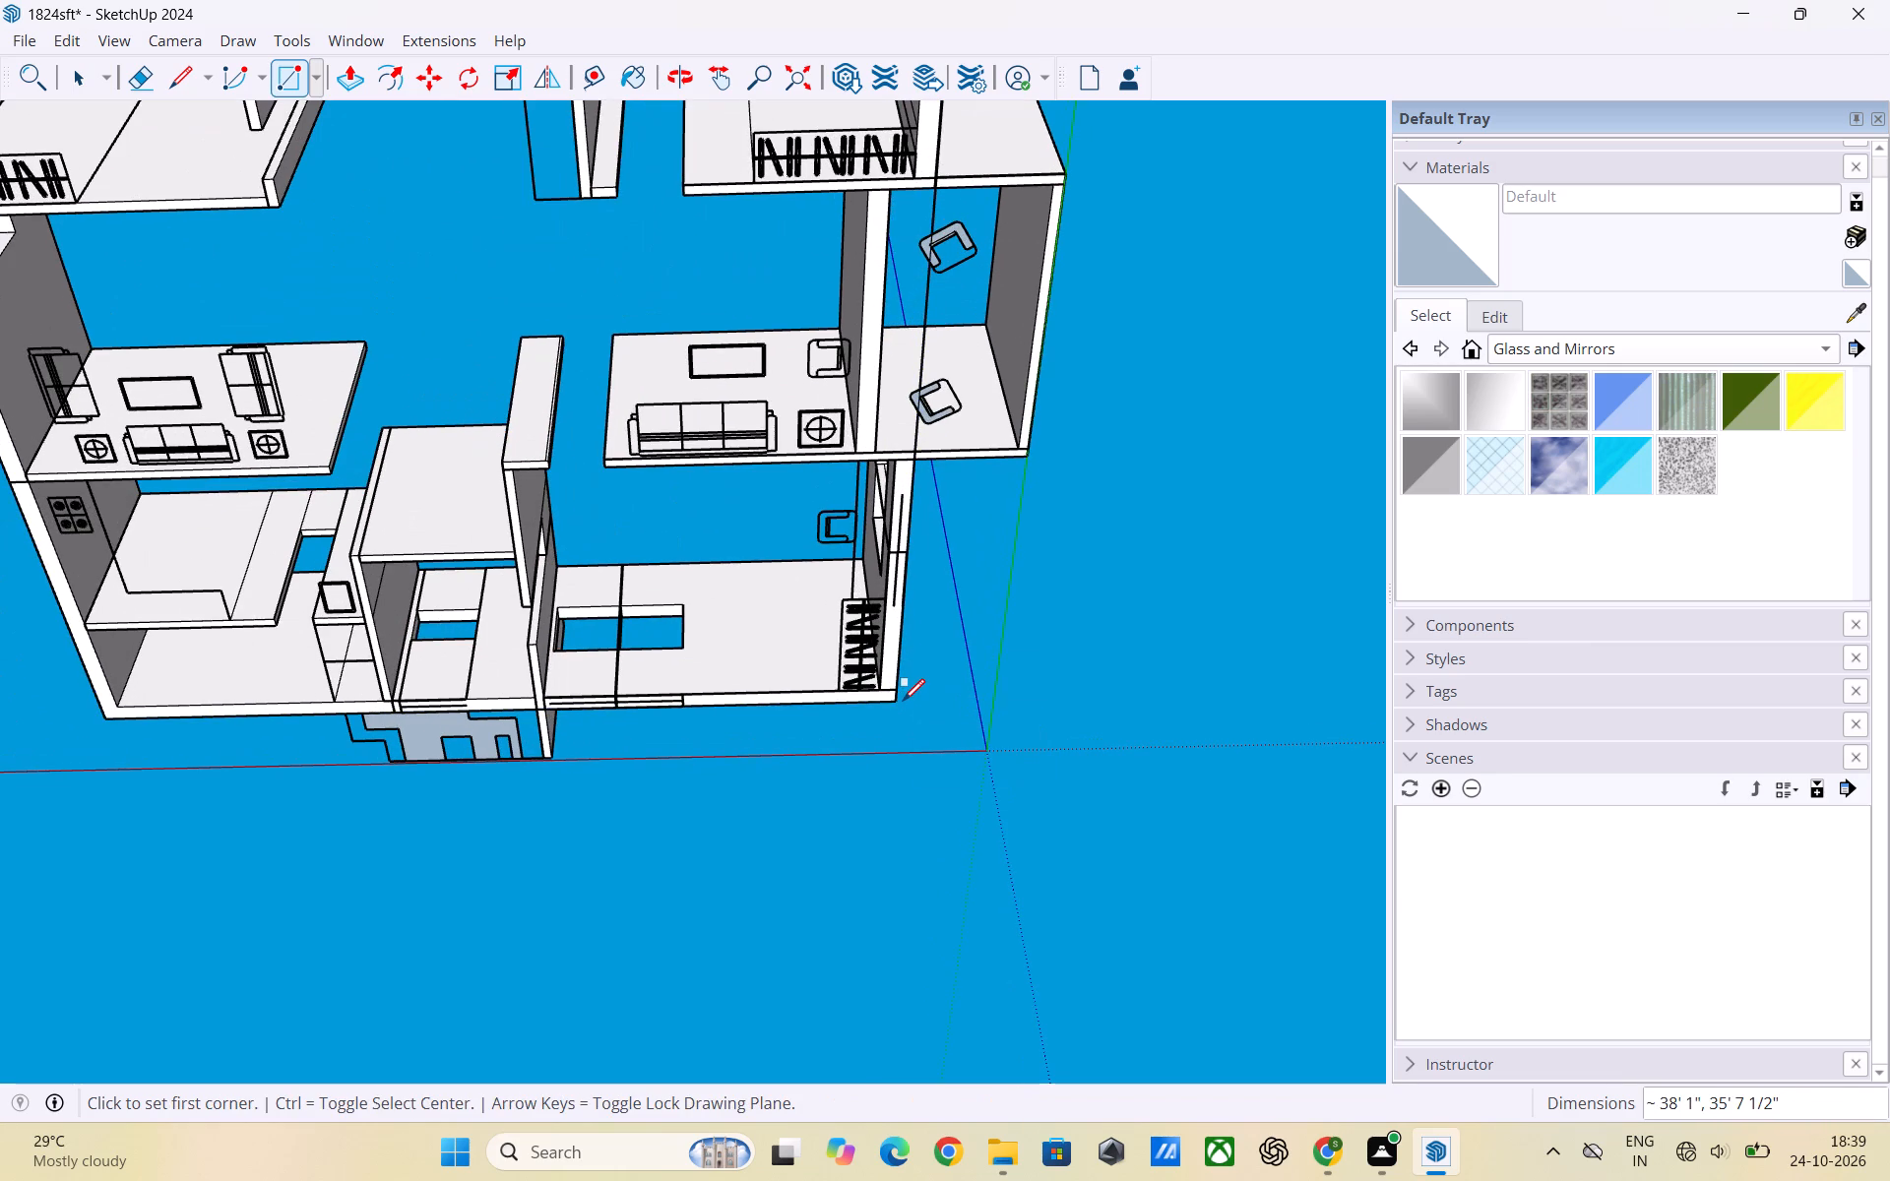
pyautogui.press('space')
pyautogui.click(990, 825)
# Try to draw a floor rectangle about 12' 9" by 12' 9" across the underside of the corner bedroom beside the bare side room.
pyautogui.scroll(-4, 1063, 819)
pyautogui.scroll(1, 1067, 832)
pyautogui.scroll(-6, 1067, 832)
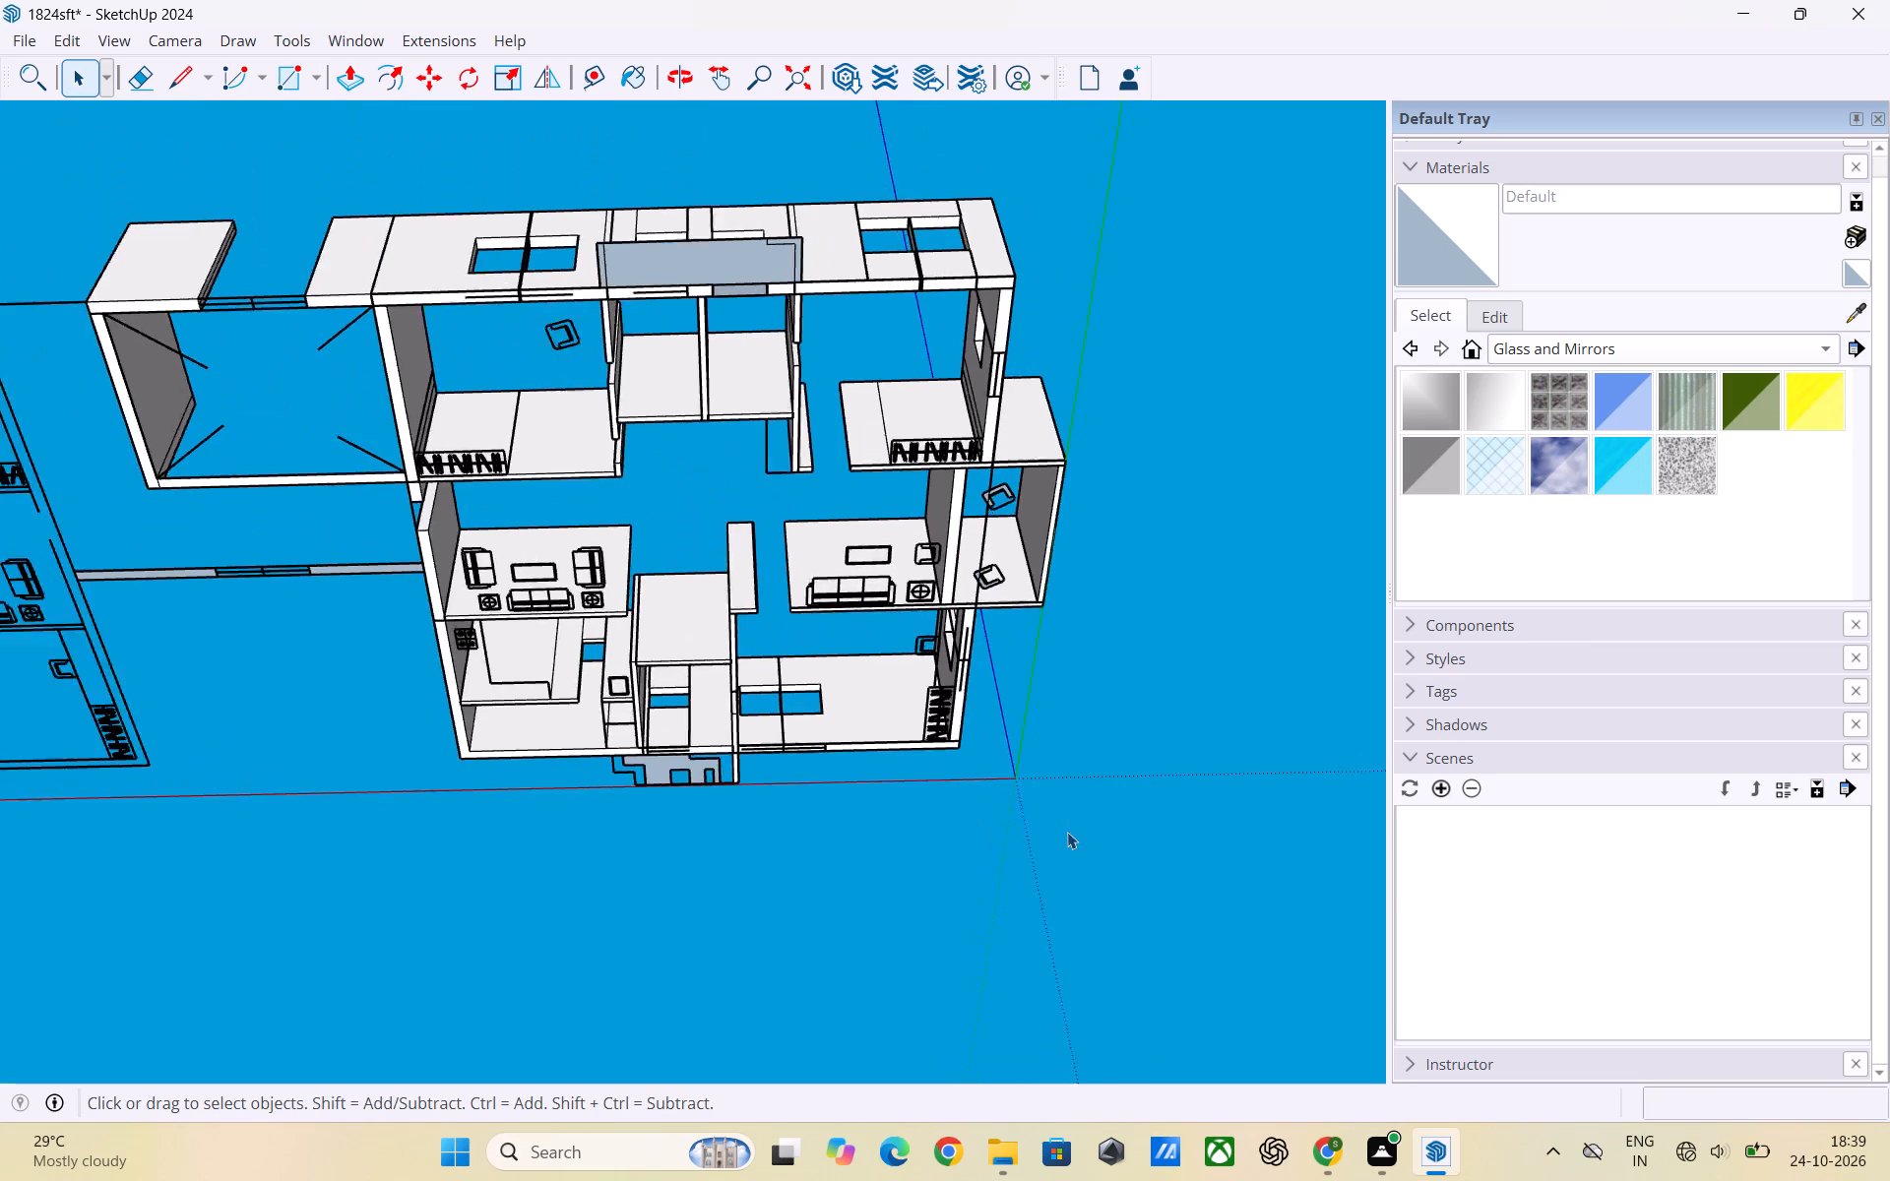
pyautogui.scroll(-1, 1067, 832)
pyautogui.scroll(3, 1068, 758)
pyautogui.moveTo(935, 738); pyautogui.dragTo(933, 548, button='middle')
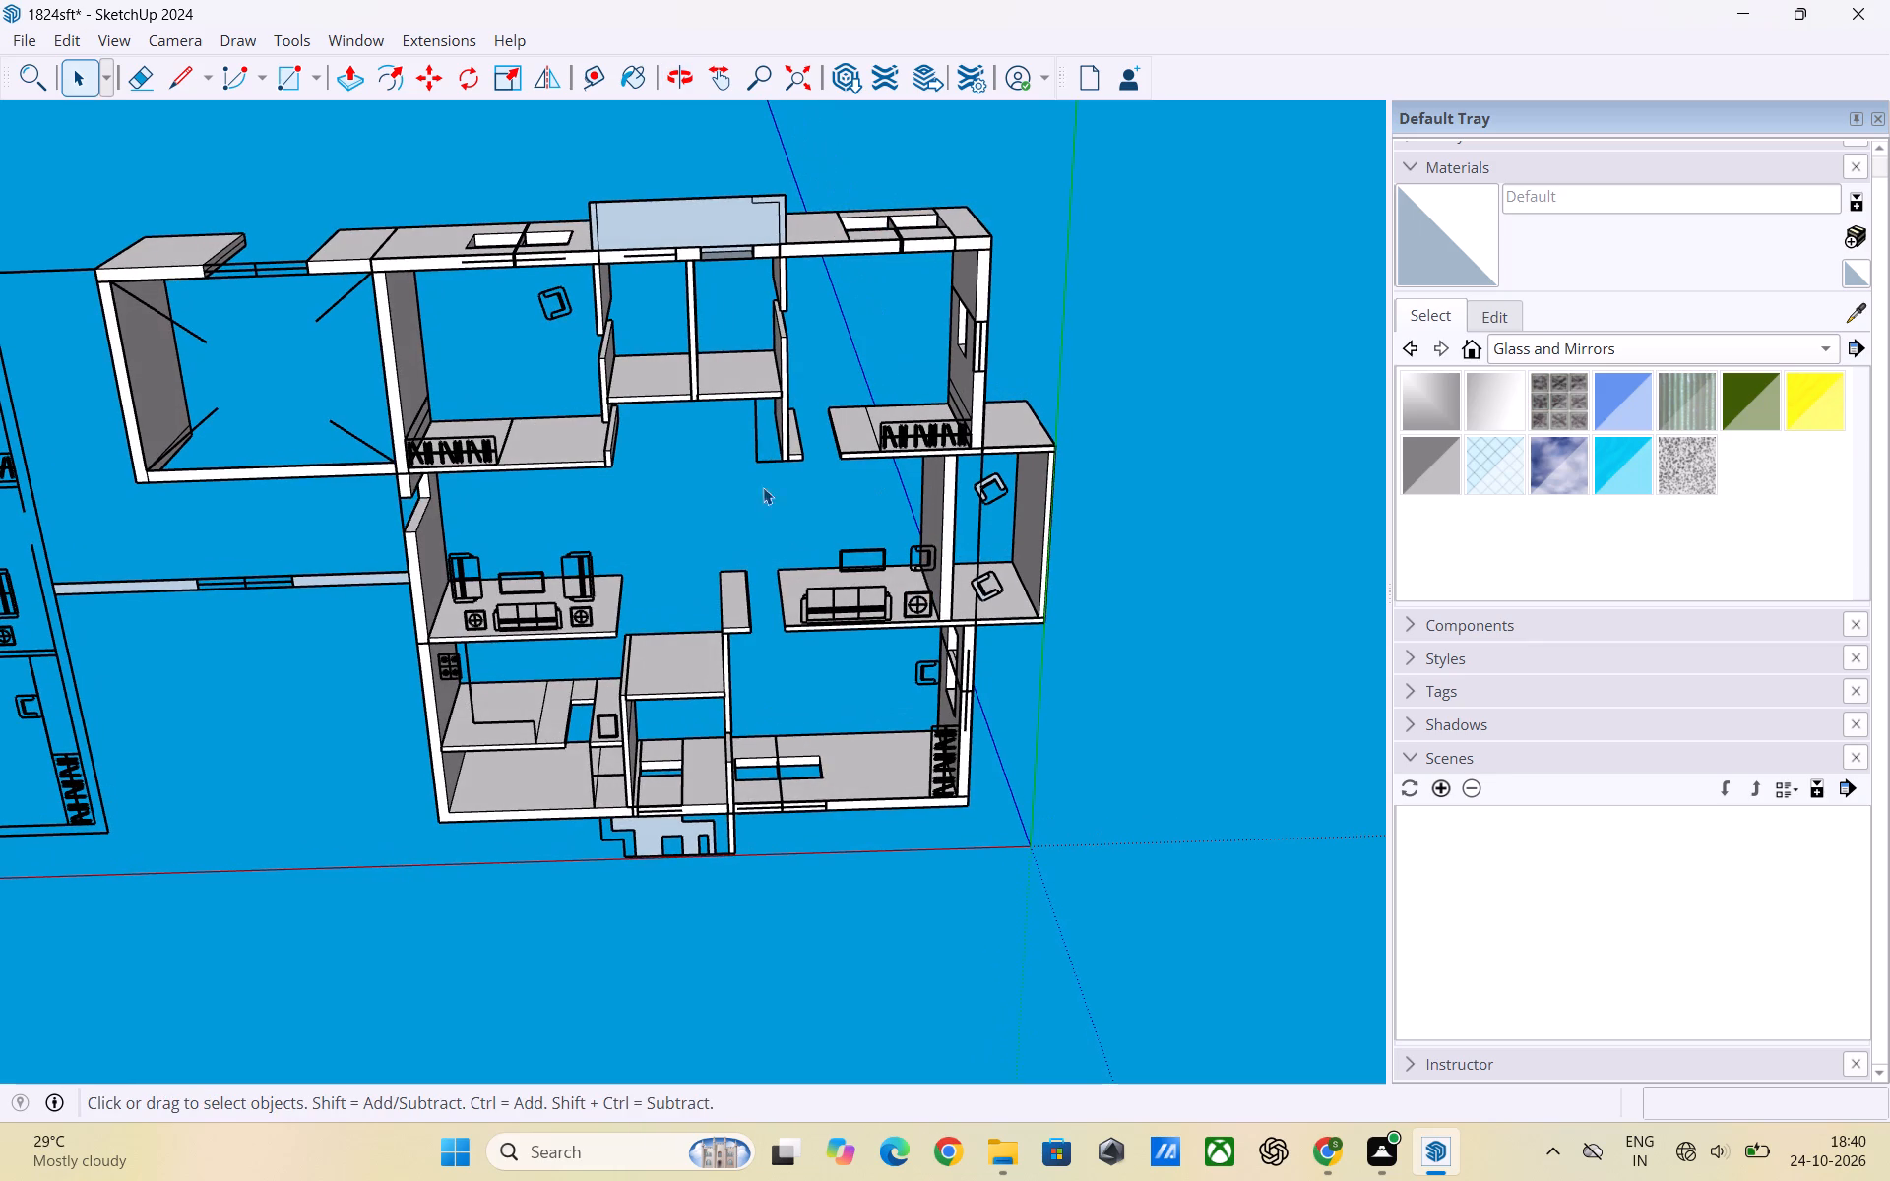
pyautogui.click(765, 506)
pyautogui.press('r')
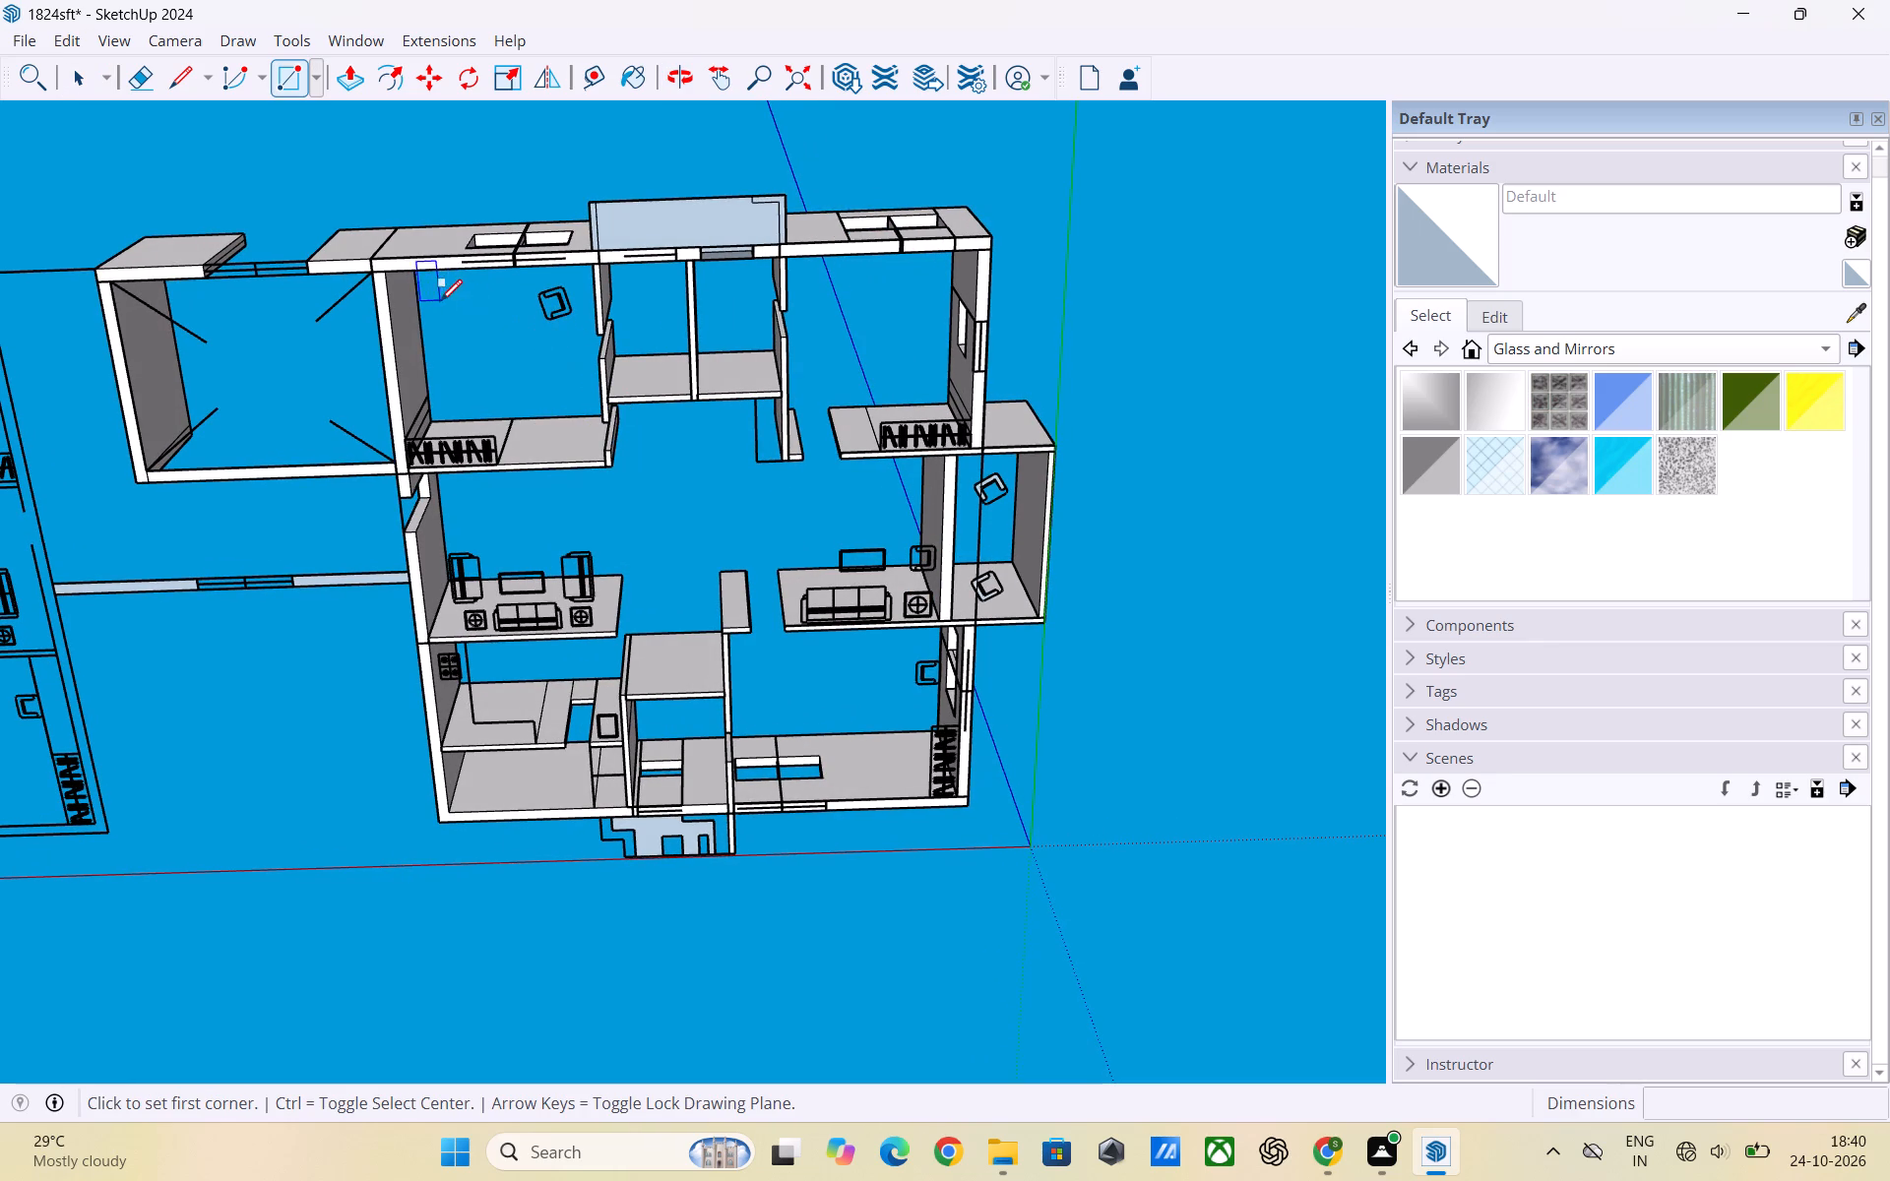
pyautogui.click(369, 255)
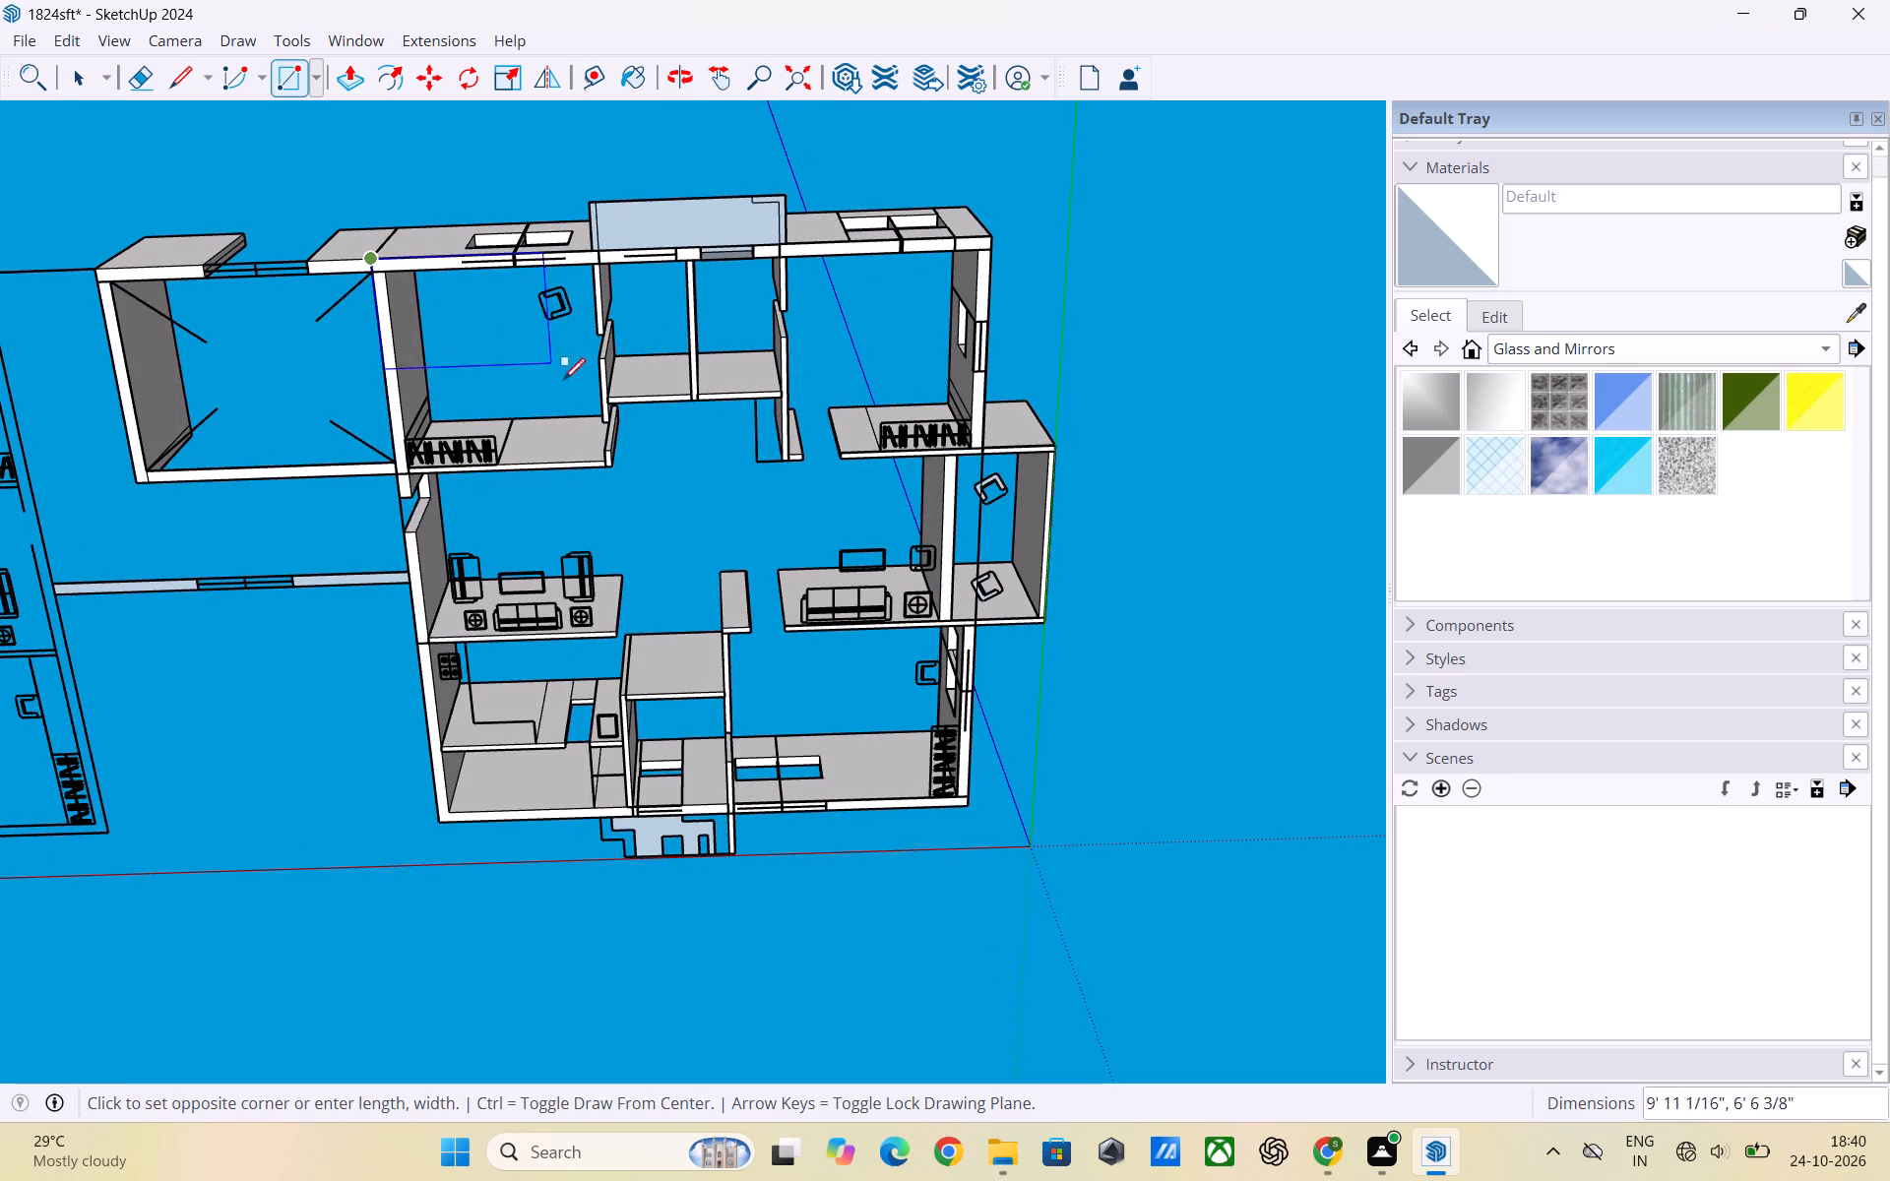
pyautogui.click(611, 469)
pyautogui.press('space')
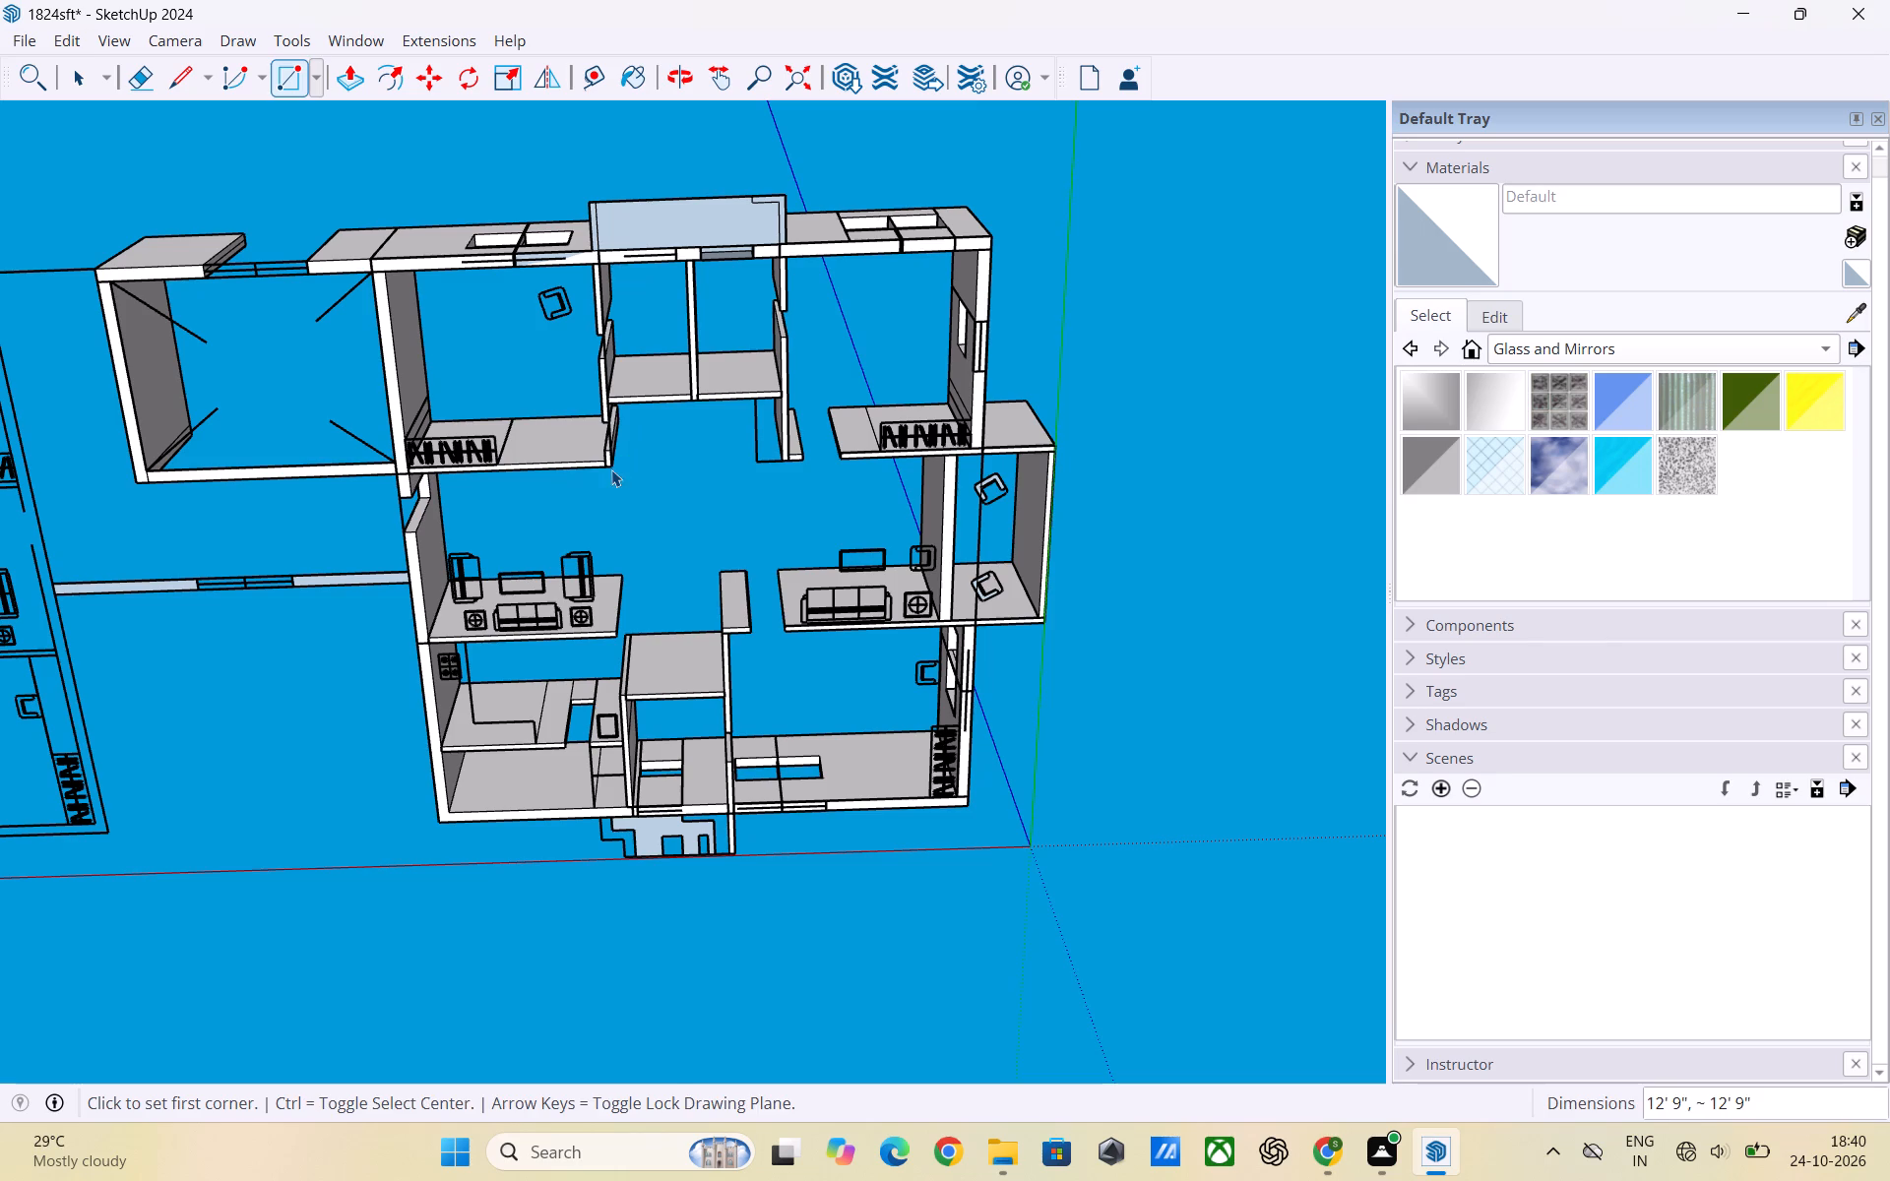
pyautogui.click(1113, 608)
pyautogui.scroll(-2, 1109, 590)
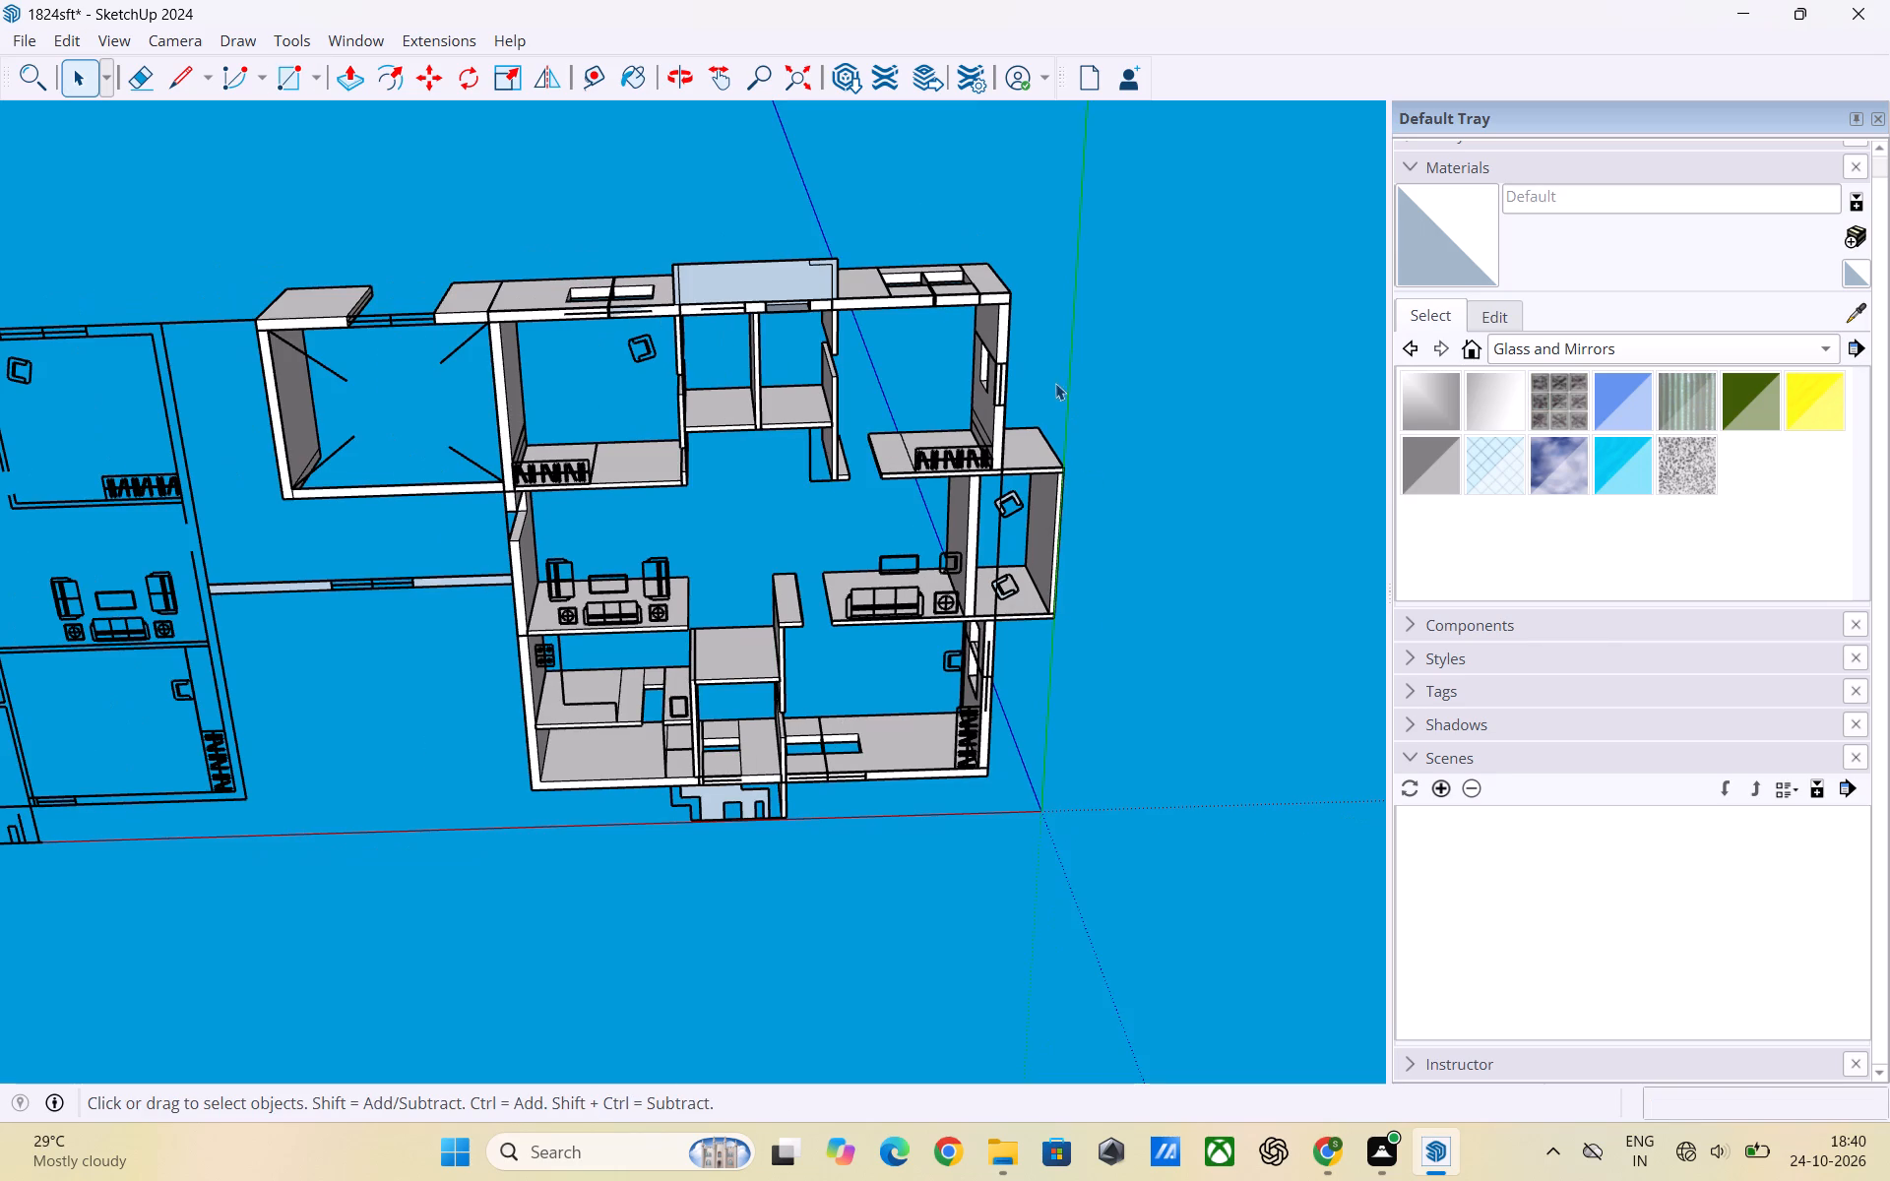
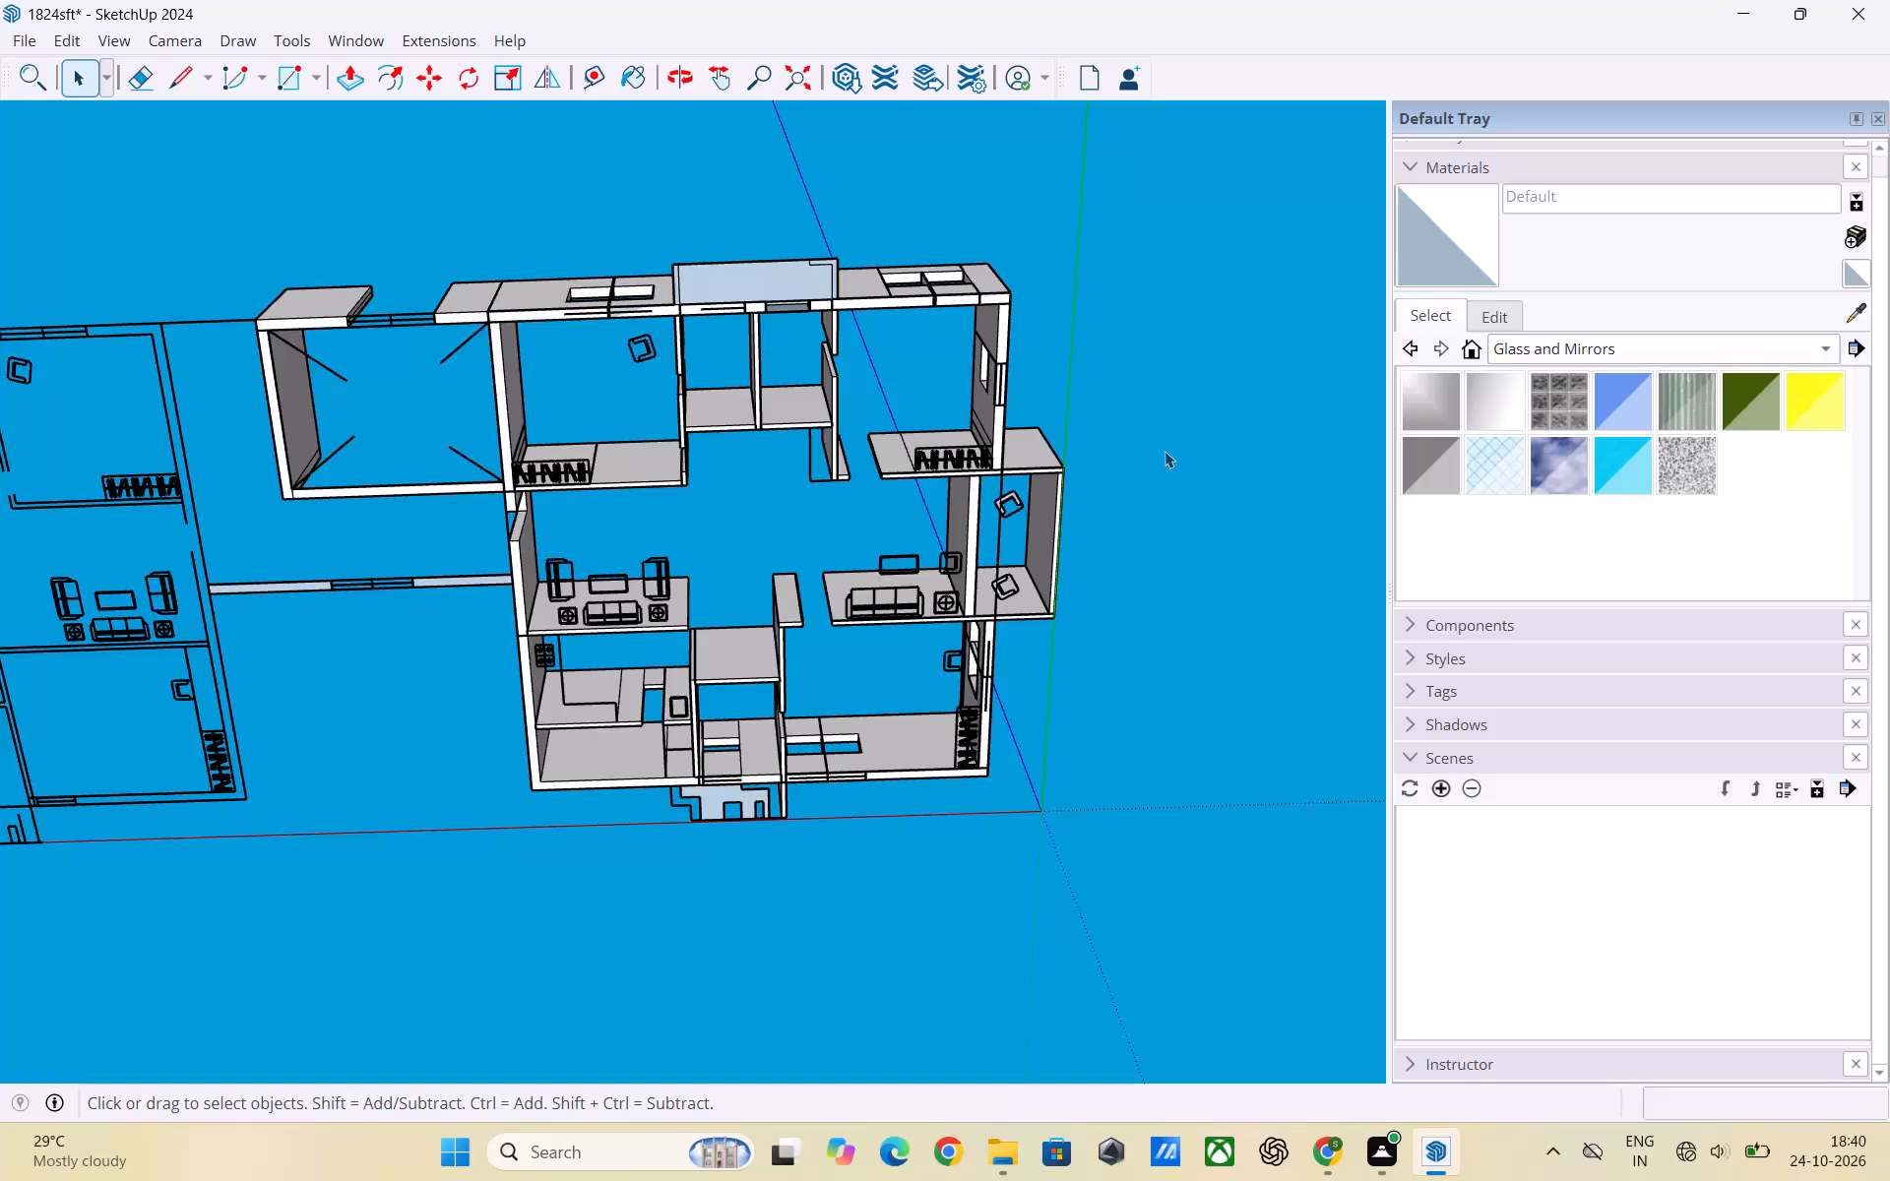
# Examine the walled apartment from below, above and around, together with the flat second unit and the floor plan image.
pyautogui.scroll(-5, 1159, 532)
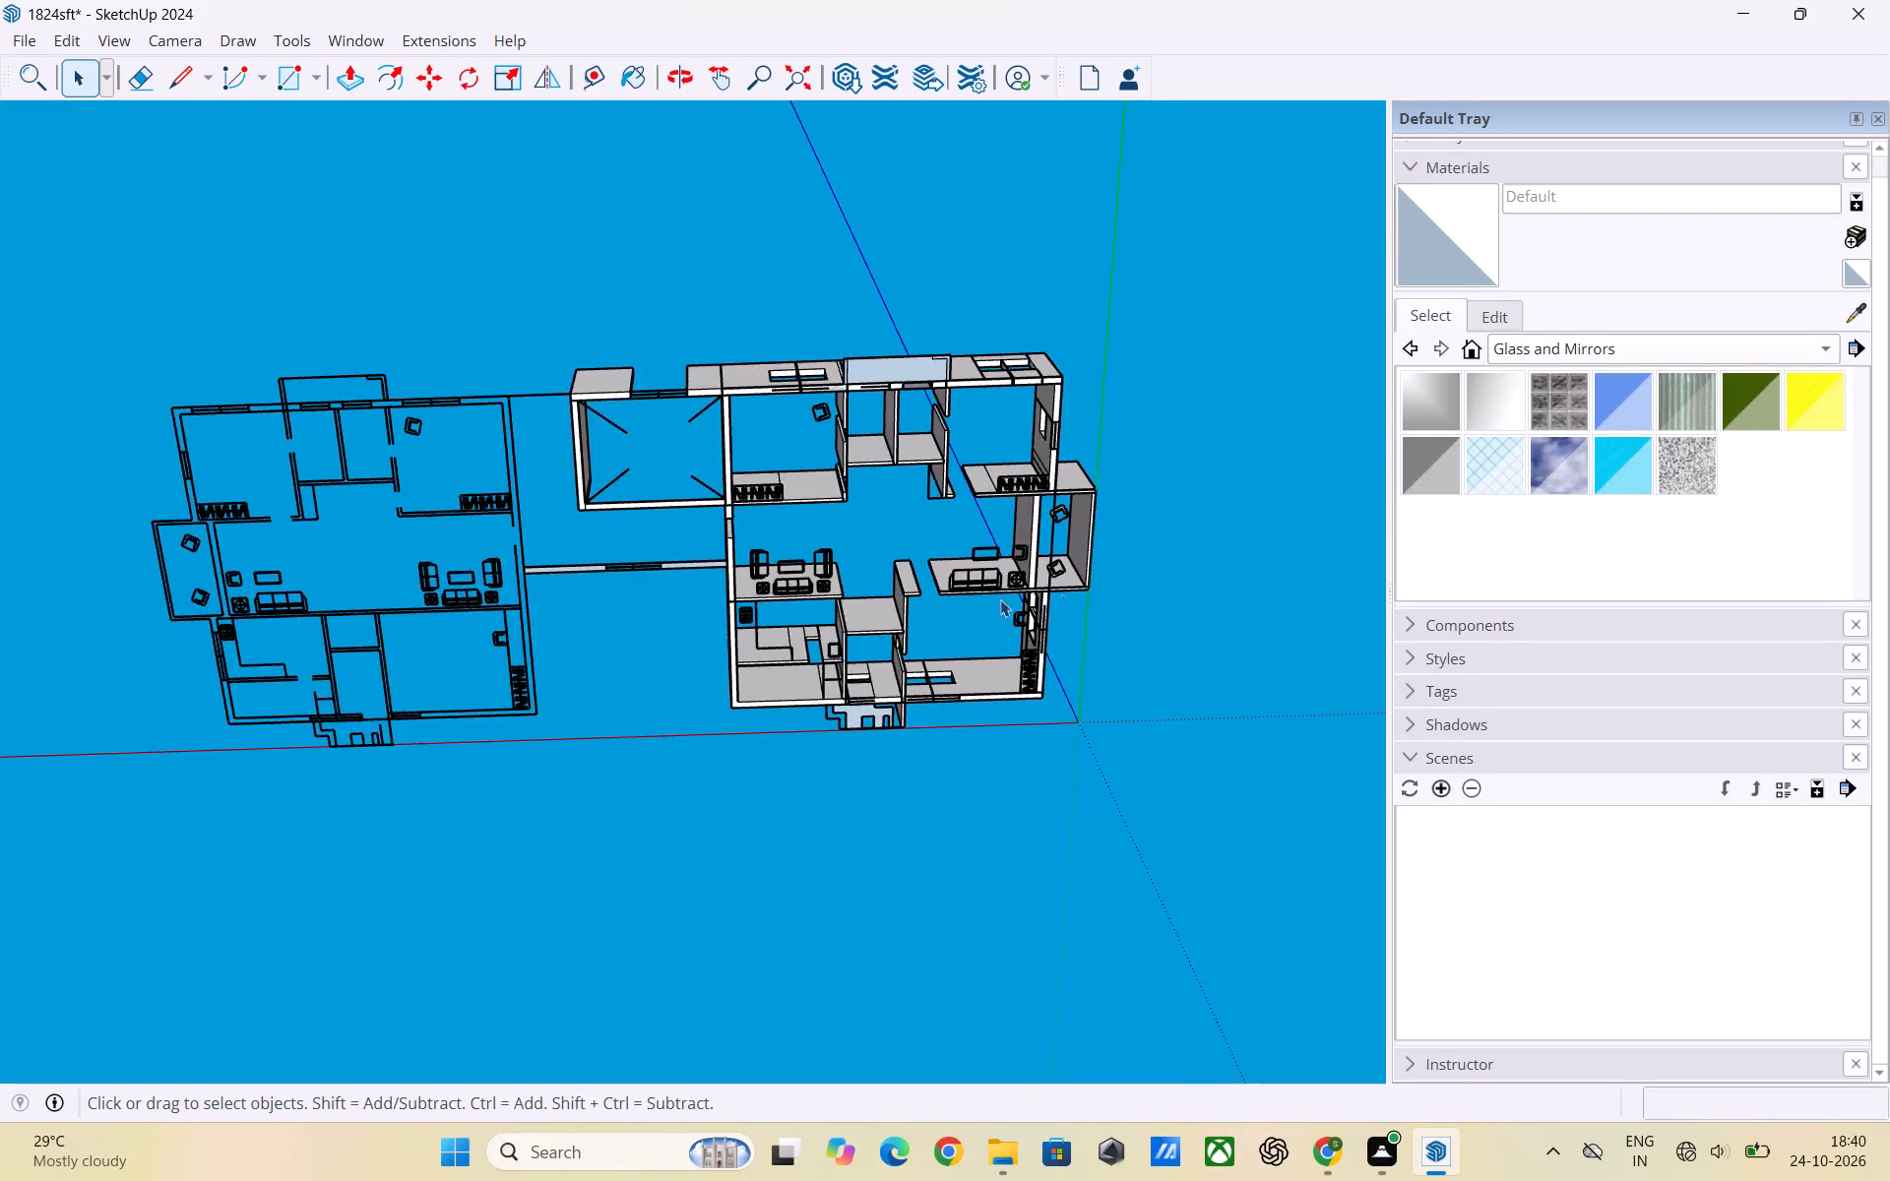
pyautogui.scroll(-5, 1000, 599)
pyautogui.moveTo(956, 528); pyautogui.dragTo(999, 838, button='middle')
pyautogui.scroll(-1, 999, 856)
pyautogui.scroll(2, 973, 611)
pyautogui.moveTo(973, 594); pyautogui.dragTo(967, 814, button='middle')
pyautogui.scroll(-1, 967, 770)
pyautogui.scroll(-2, 975, 611)
pyautogui.moveTo(973, 607); pyautogui.dragTo(960, 866, button='middle')
pyautogui.scroll(2, 951, 681)
pyautogui.moveTo(955, 641); pyautogui.dragTo(932, 888, button='middle')
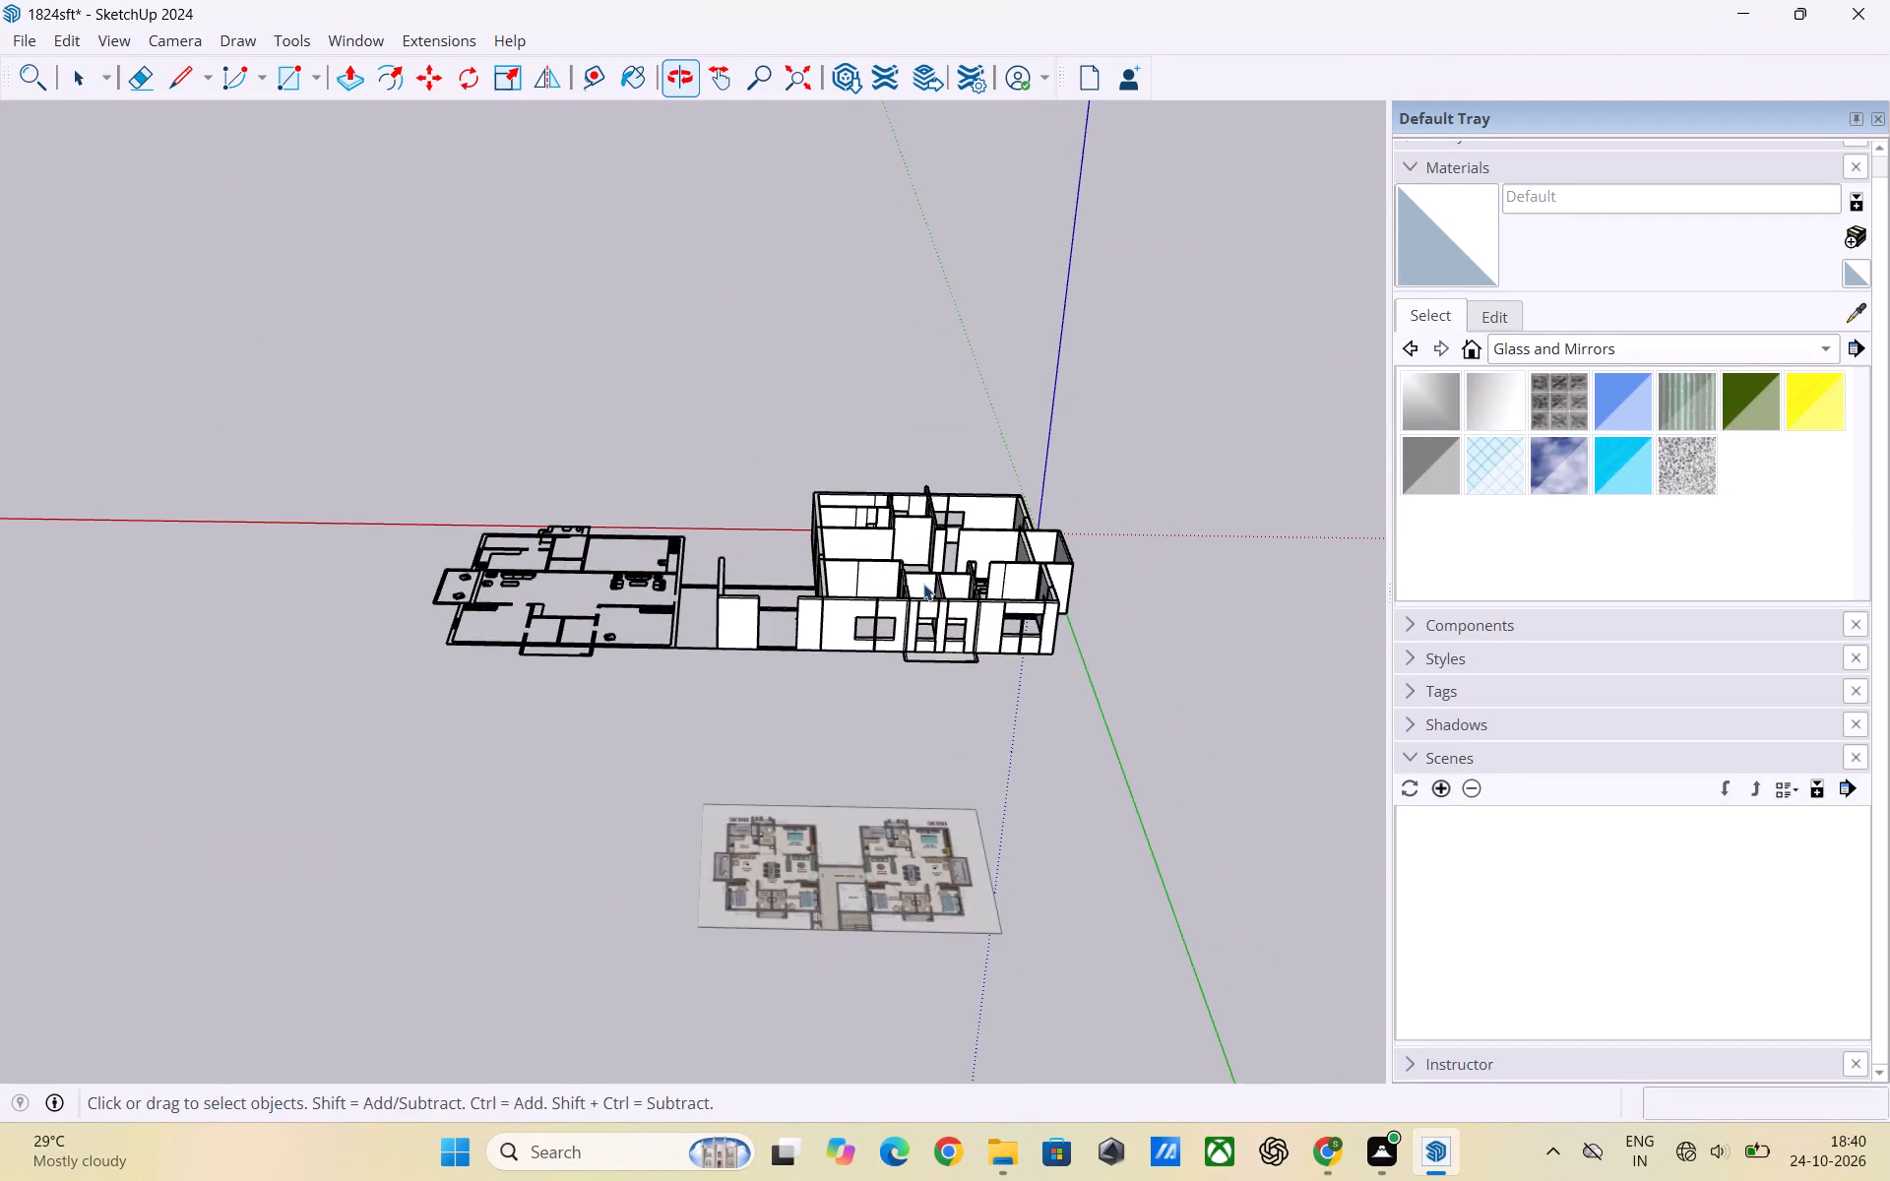
pyautogui.scroll(2, 923, 581)
pyautogui.moveTo(916, 606); pyautogui.dragTo(920, 855, button='middle')
pyautogui.scroll(6, 932, 598)
pyautogui.scroll(-2, 824, 590)
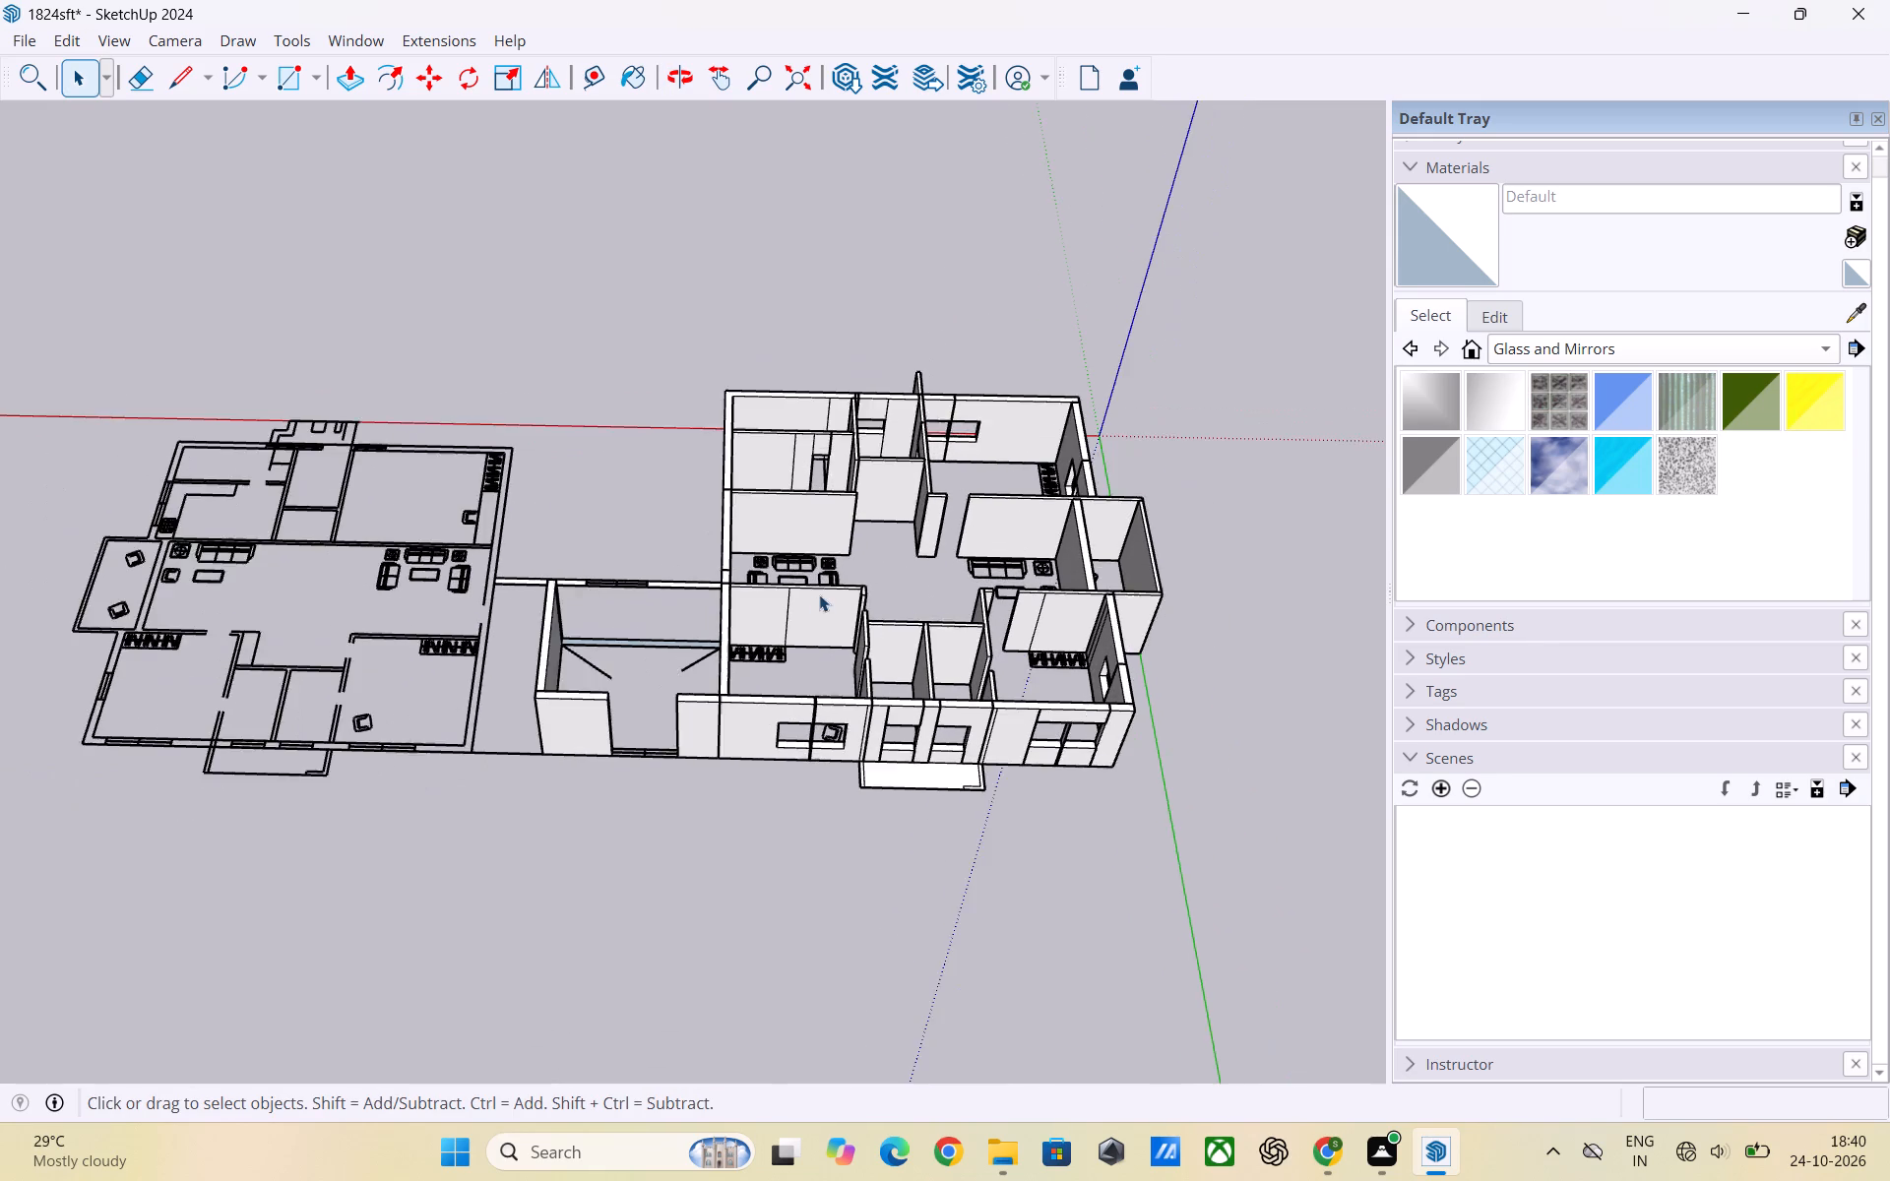
pyautogui.scroll(-3, 819, 594)
pyautogui.moveTo(1039, 695); pyautogui.dragTo(554, 690, button='middle')
pyautogui.scroll(6, 848, 635)
pyautogui.moveTo(1079, 649); pyautogui.dragTo(747, 647, button='middle')
pyautogui.scroll(-1, 1079, 649)
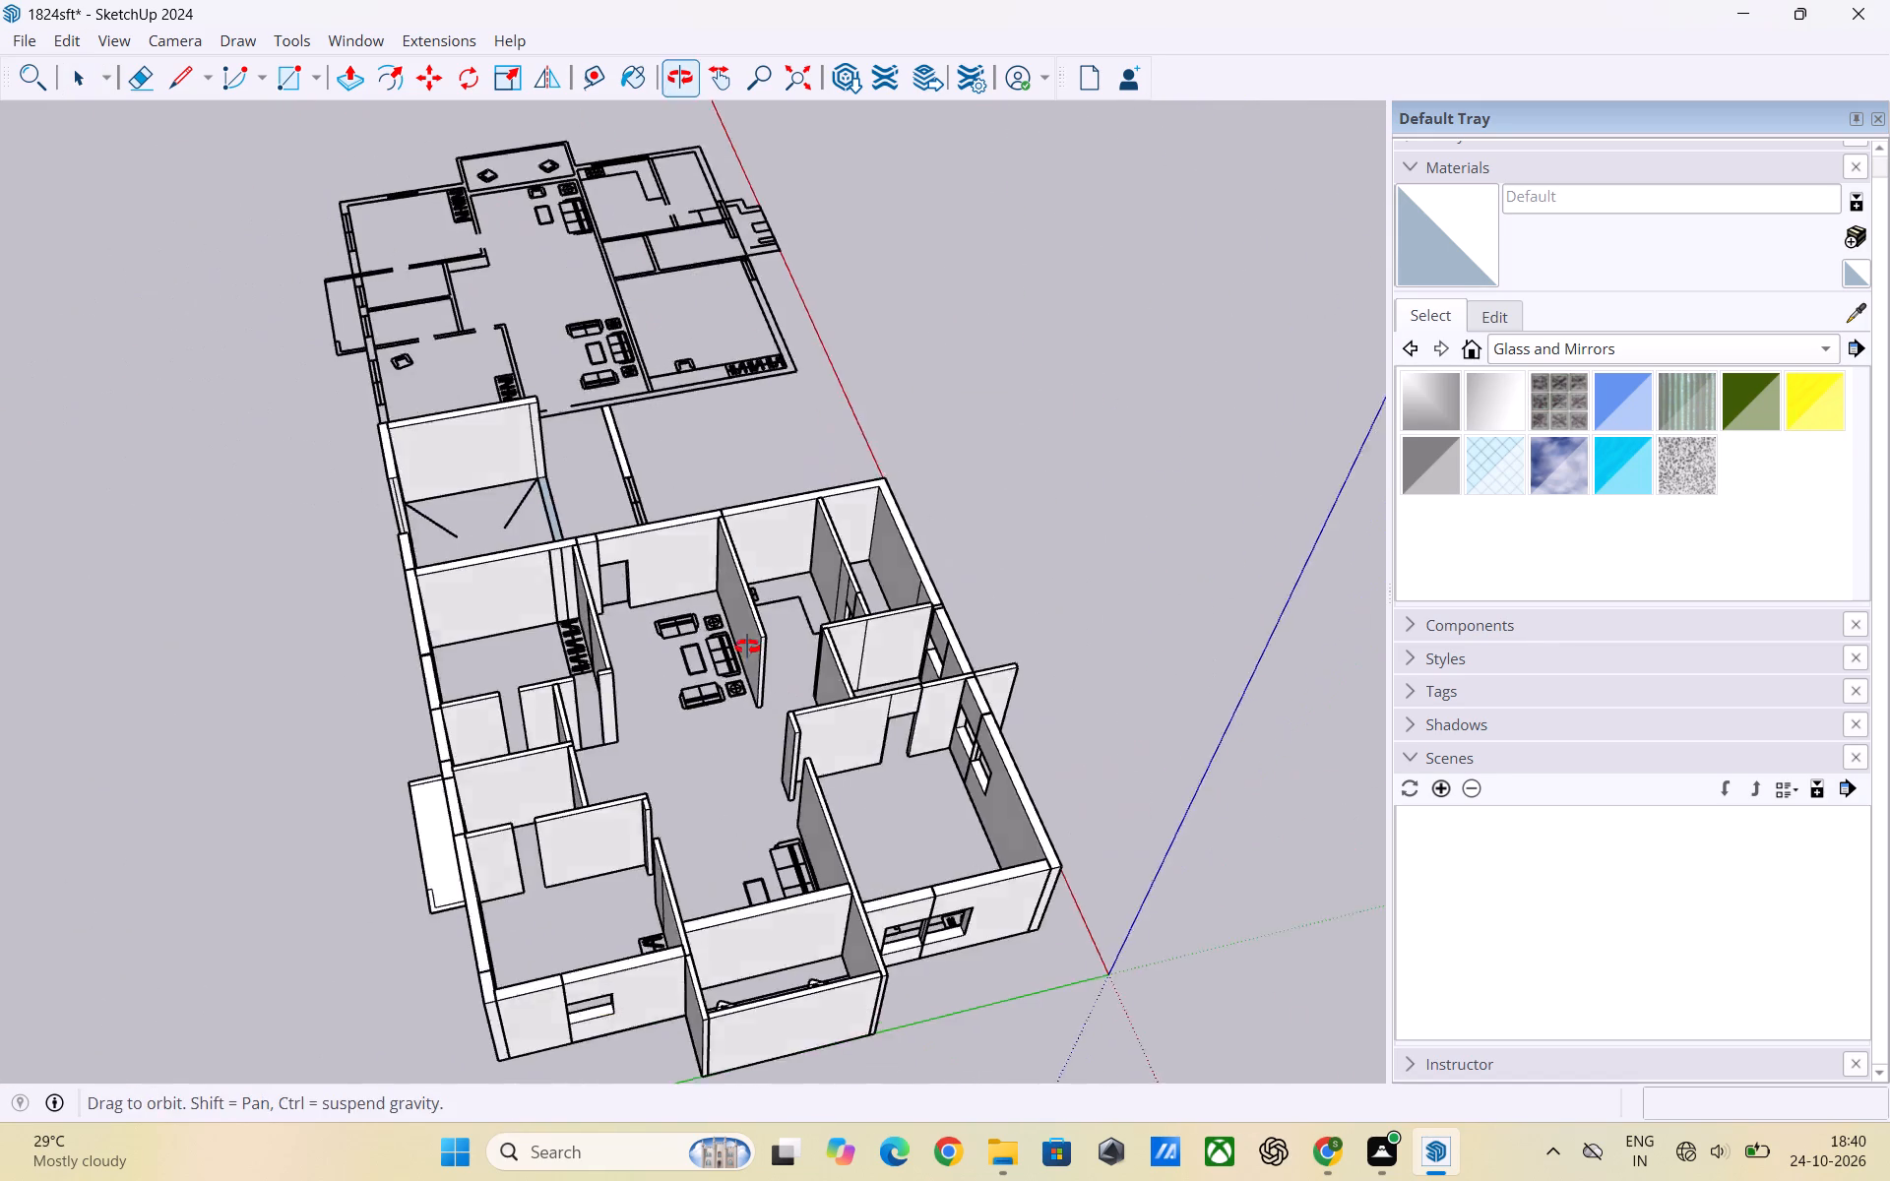
pyautogui.moveTo(747, 647); pyautogui.dragTo(741, 641, button='middle')
pyautogui.scroll(-6, 1042, 500)
pyautogui.moveTo(1104, 701); pyautogui.dragTo(553, 647, button='middle')
pyautogui.scroll(5, 671, 564)
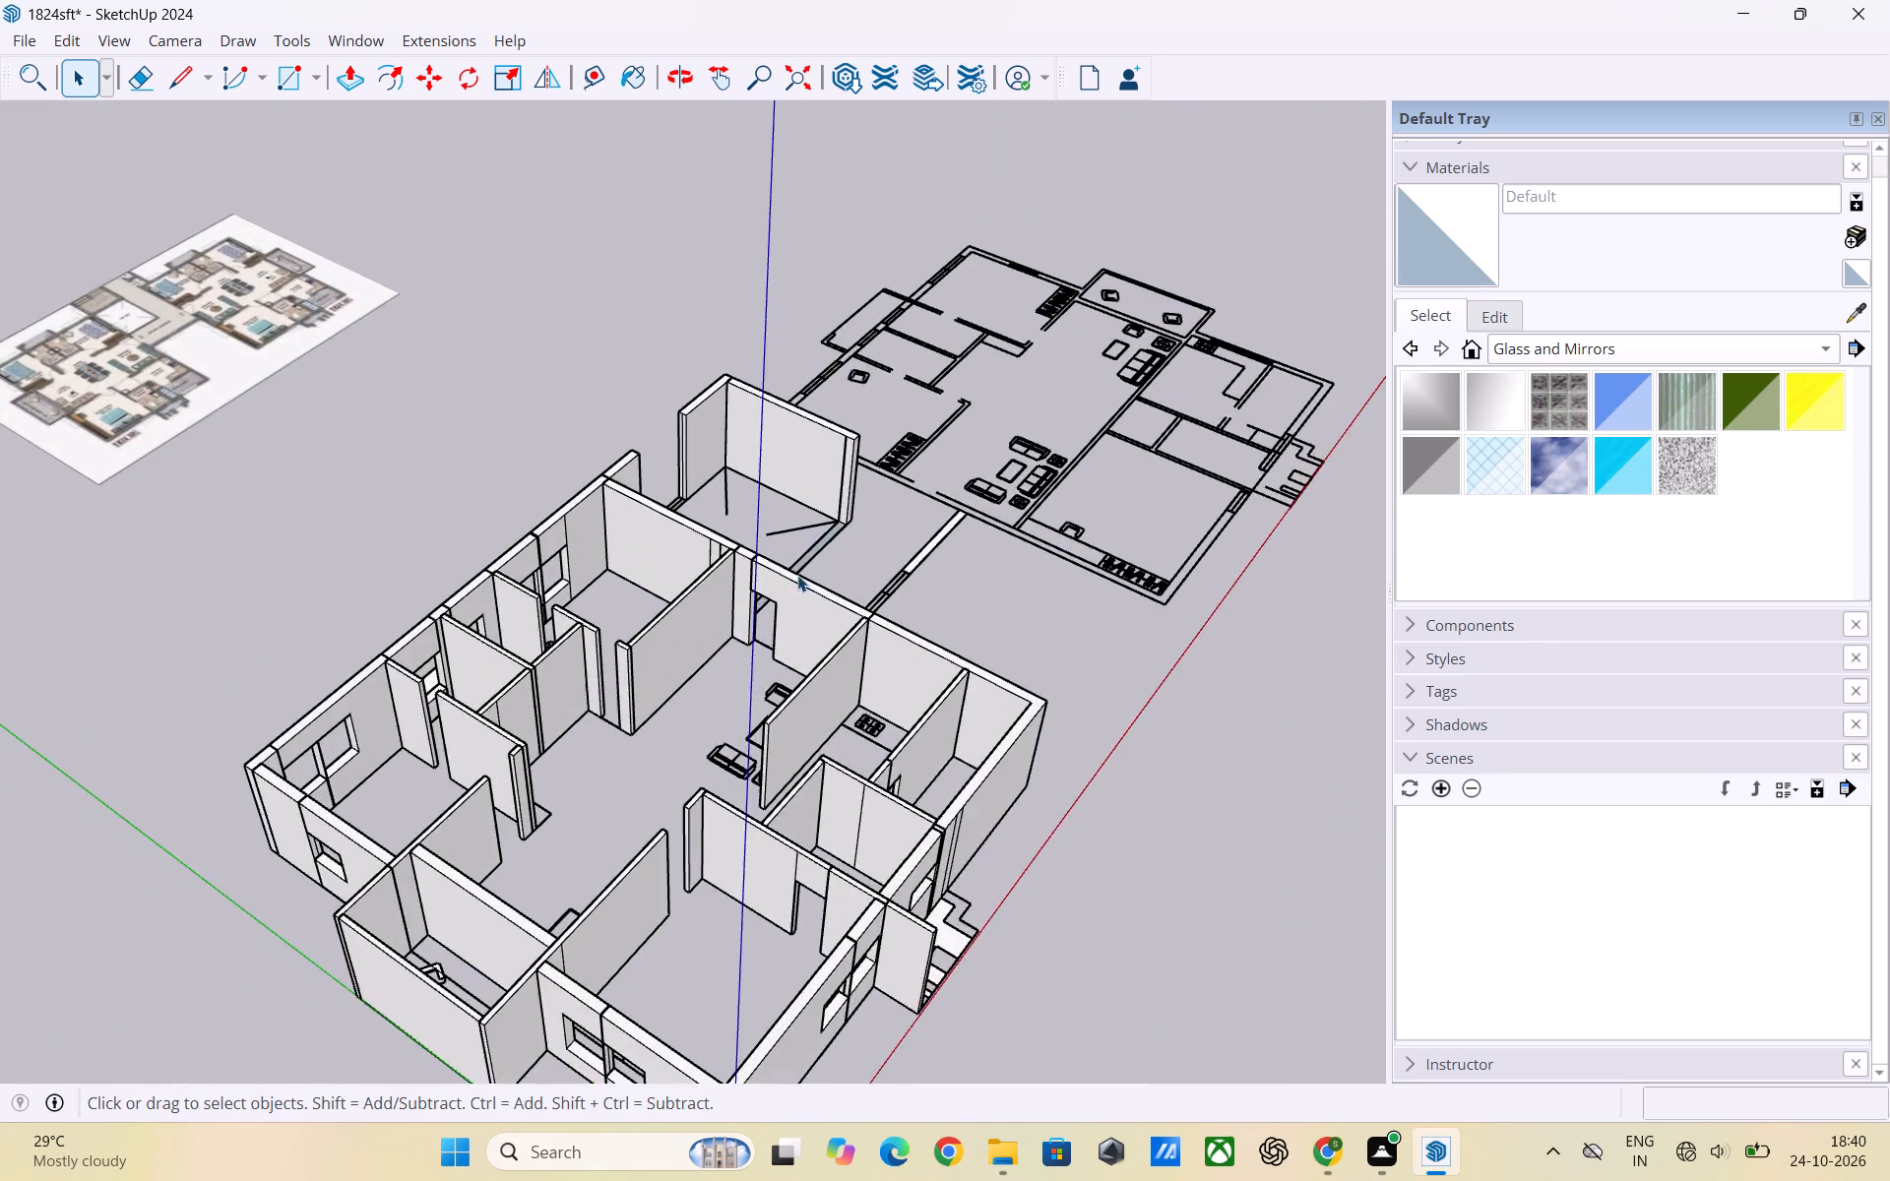
pyautogui.moveTo(809, 572); pyautogui.dragTo(1145, 705, button='middle')
pyautogui.scroll(-5, 960, 547)
pyautogui.moveTo(882, 627); pyautogui.dragTo(899, 819, button='middle')
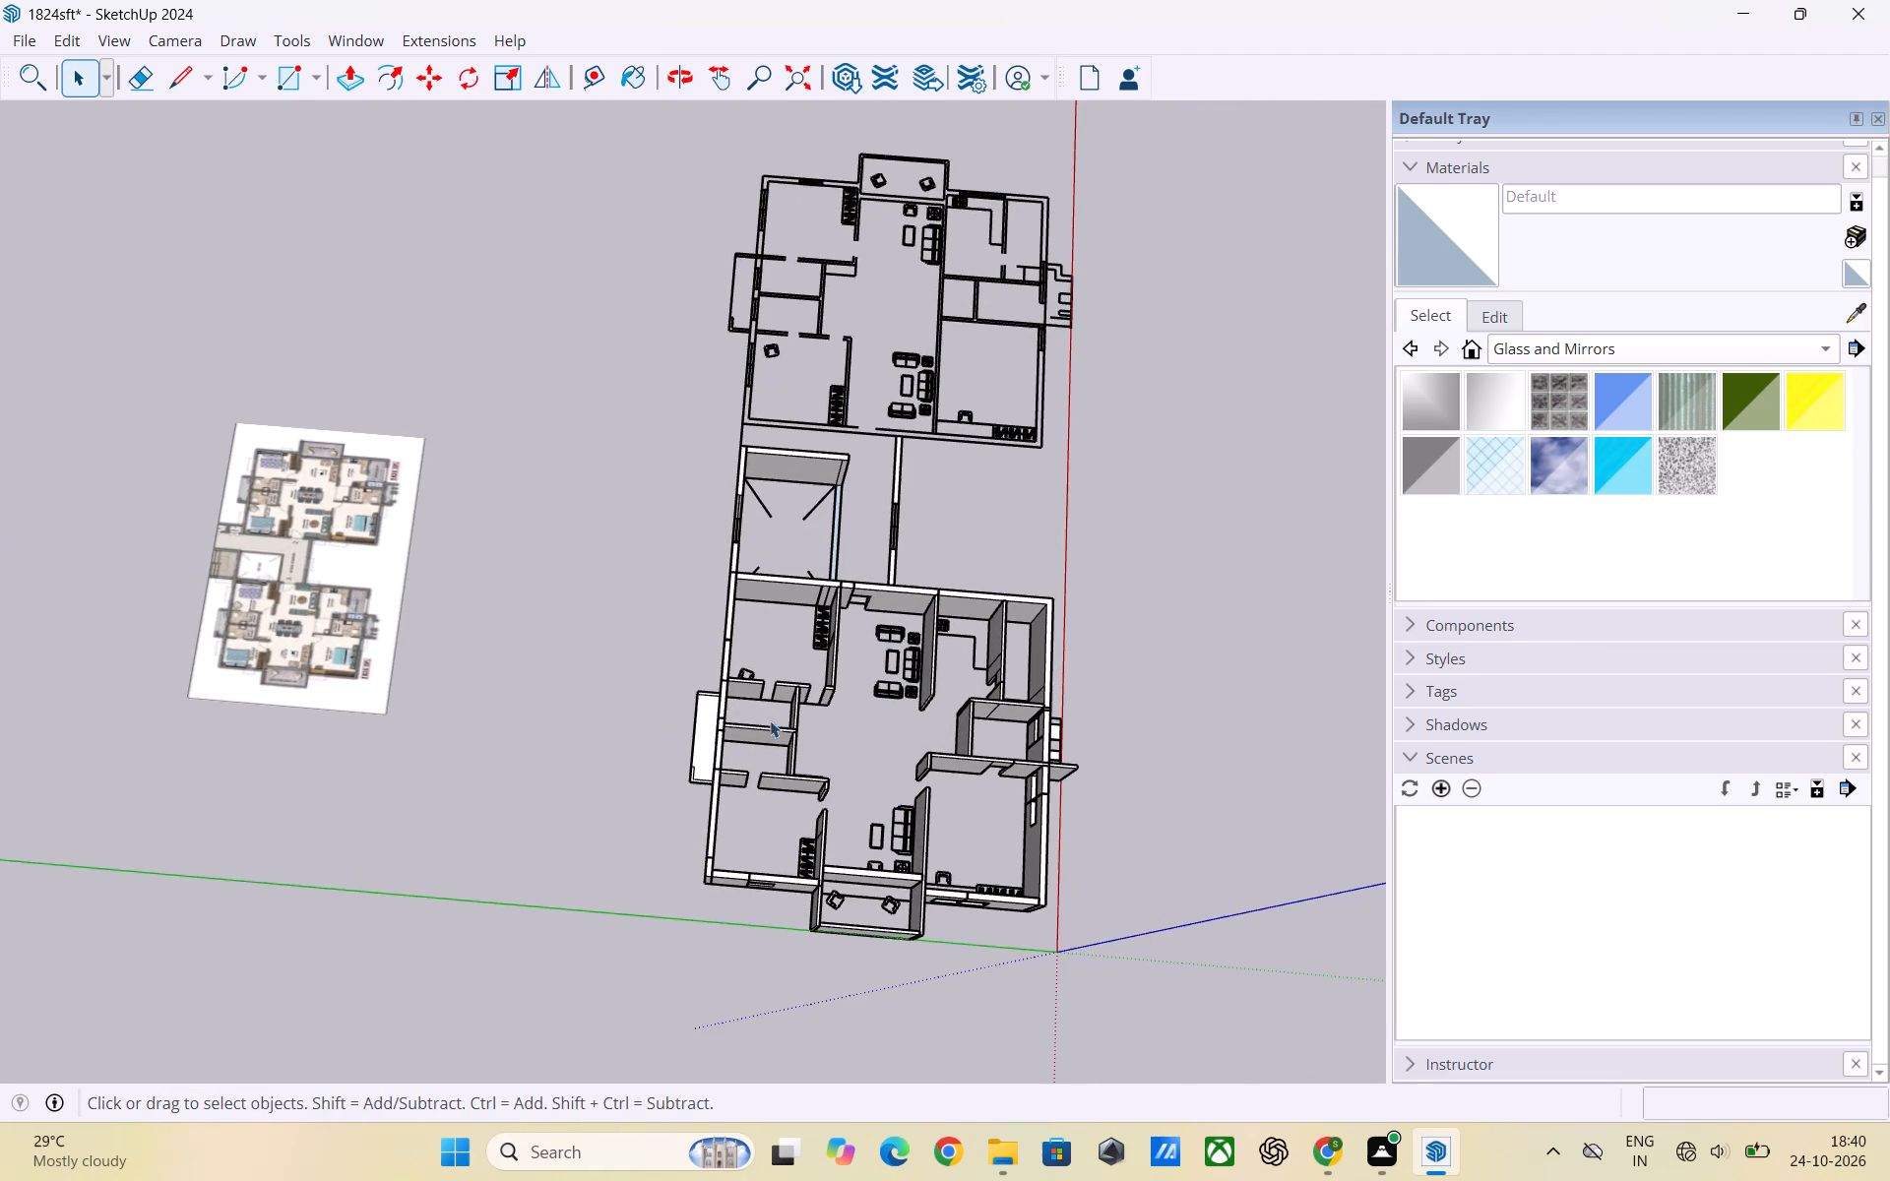
pyautogui.moveTo(1118, 756); pyautogui.dragTo(499, 595, button='middle')
pyautogui.scroll(-5, 886, 533)
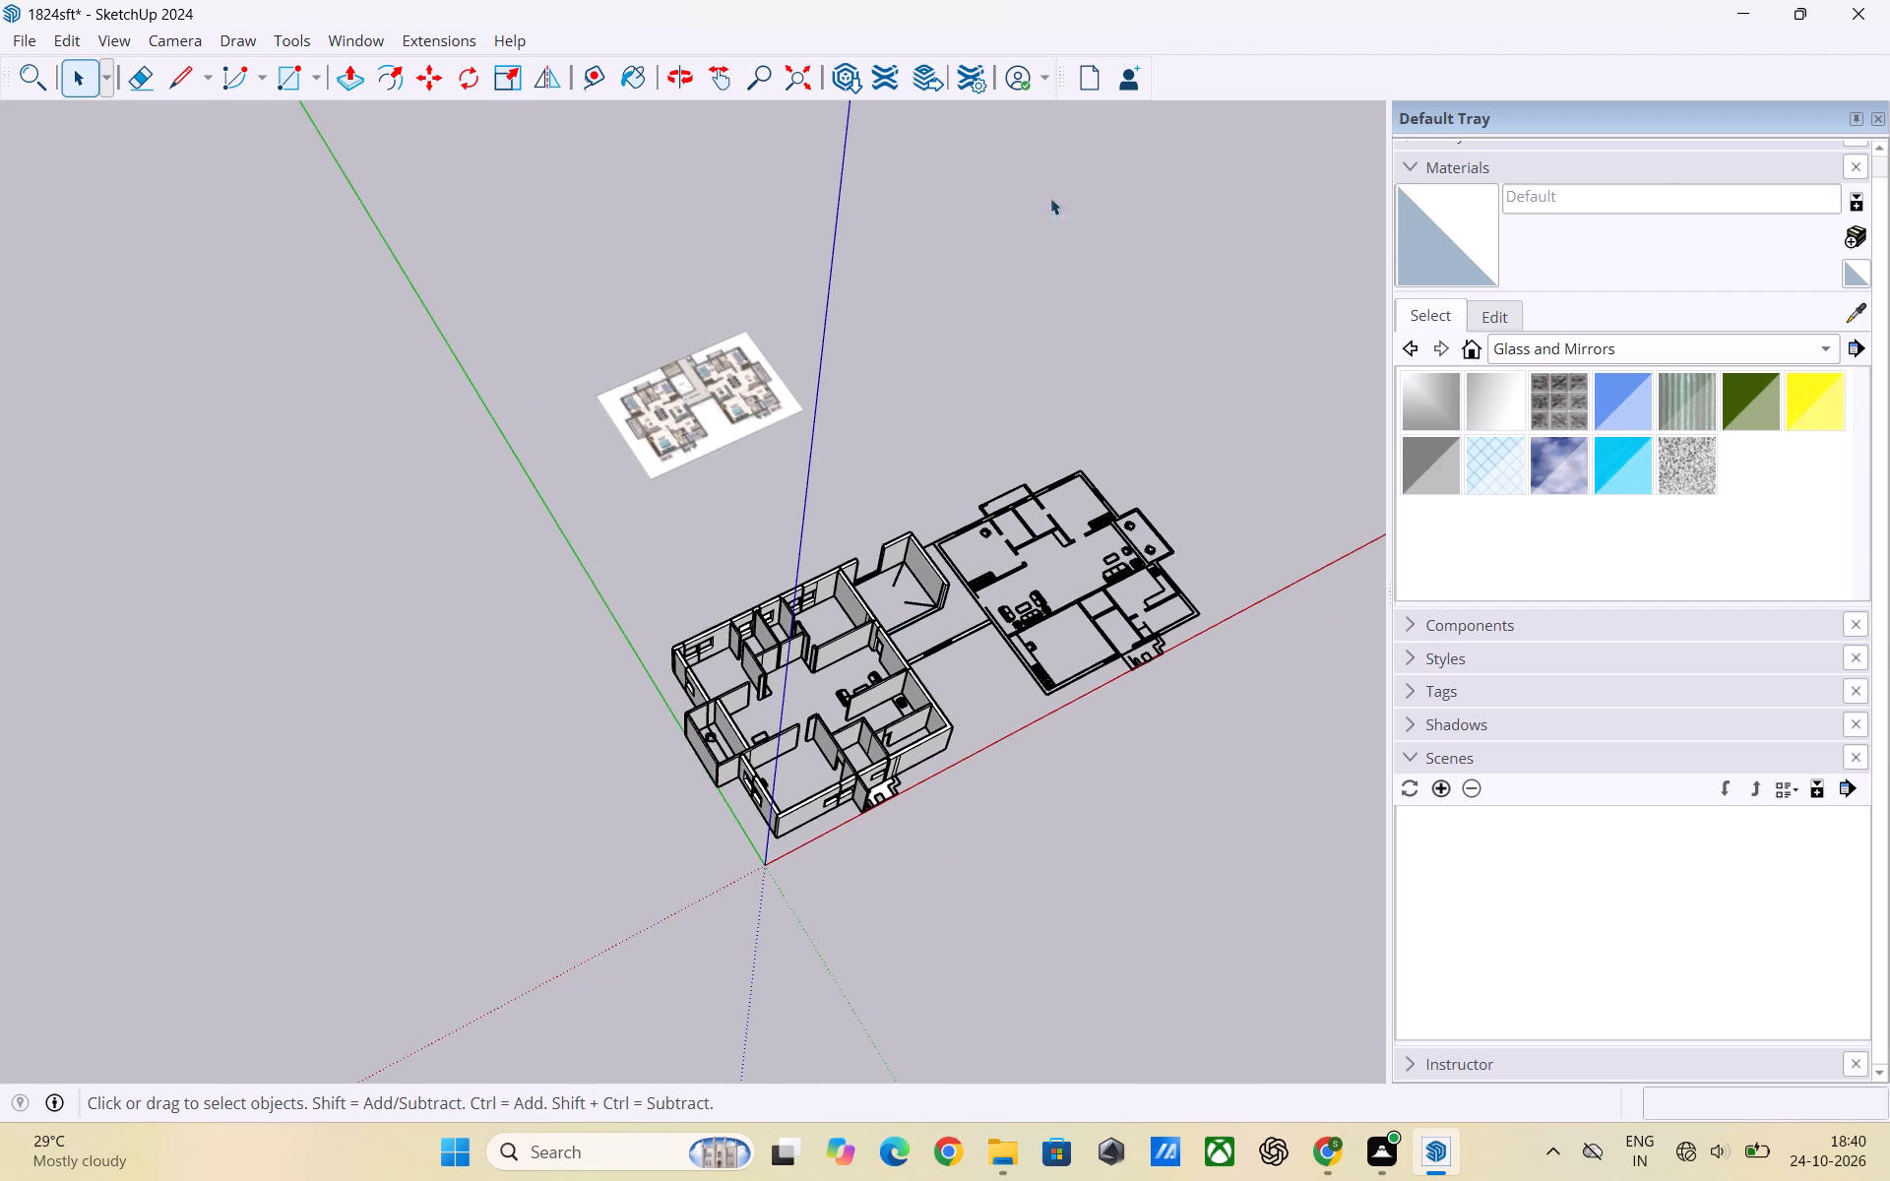
pyautogui.scroll(-1, 1125, 389)
pyautogui.scroll(-1, 1292, 539)
pyautogui.moveTo(1300, 544); pyautogui.dragTo(871, 706, button='middle')
pyautogui.scroll(2, 779, 786)
pyautogui.scroll(-2, 1203, 674)
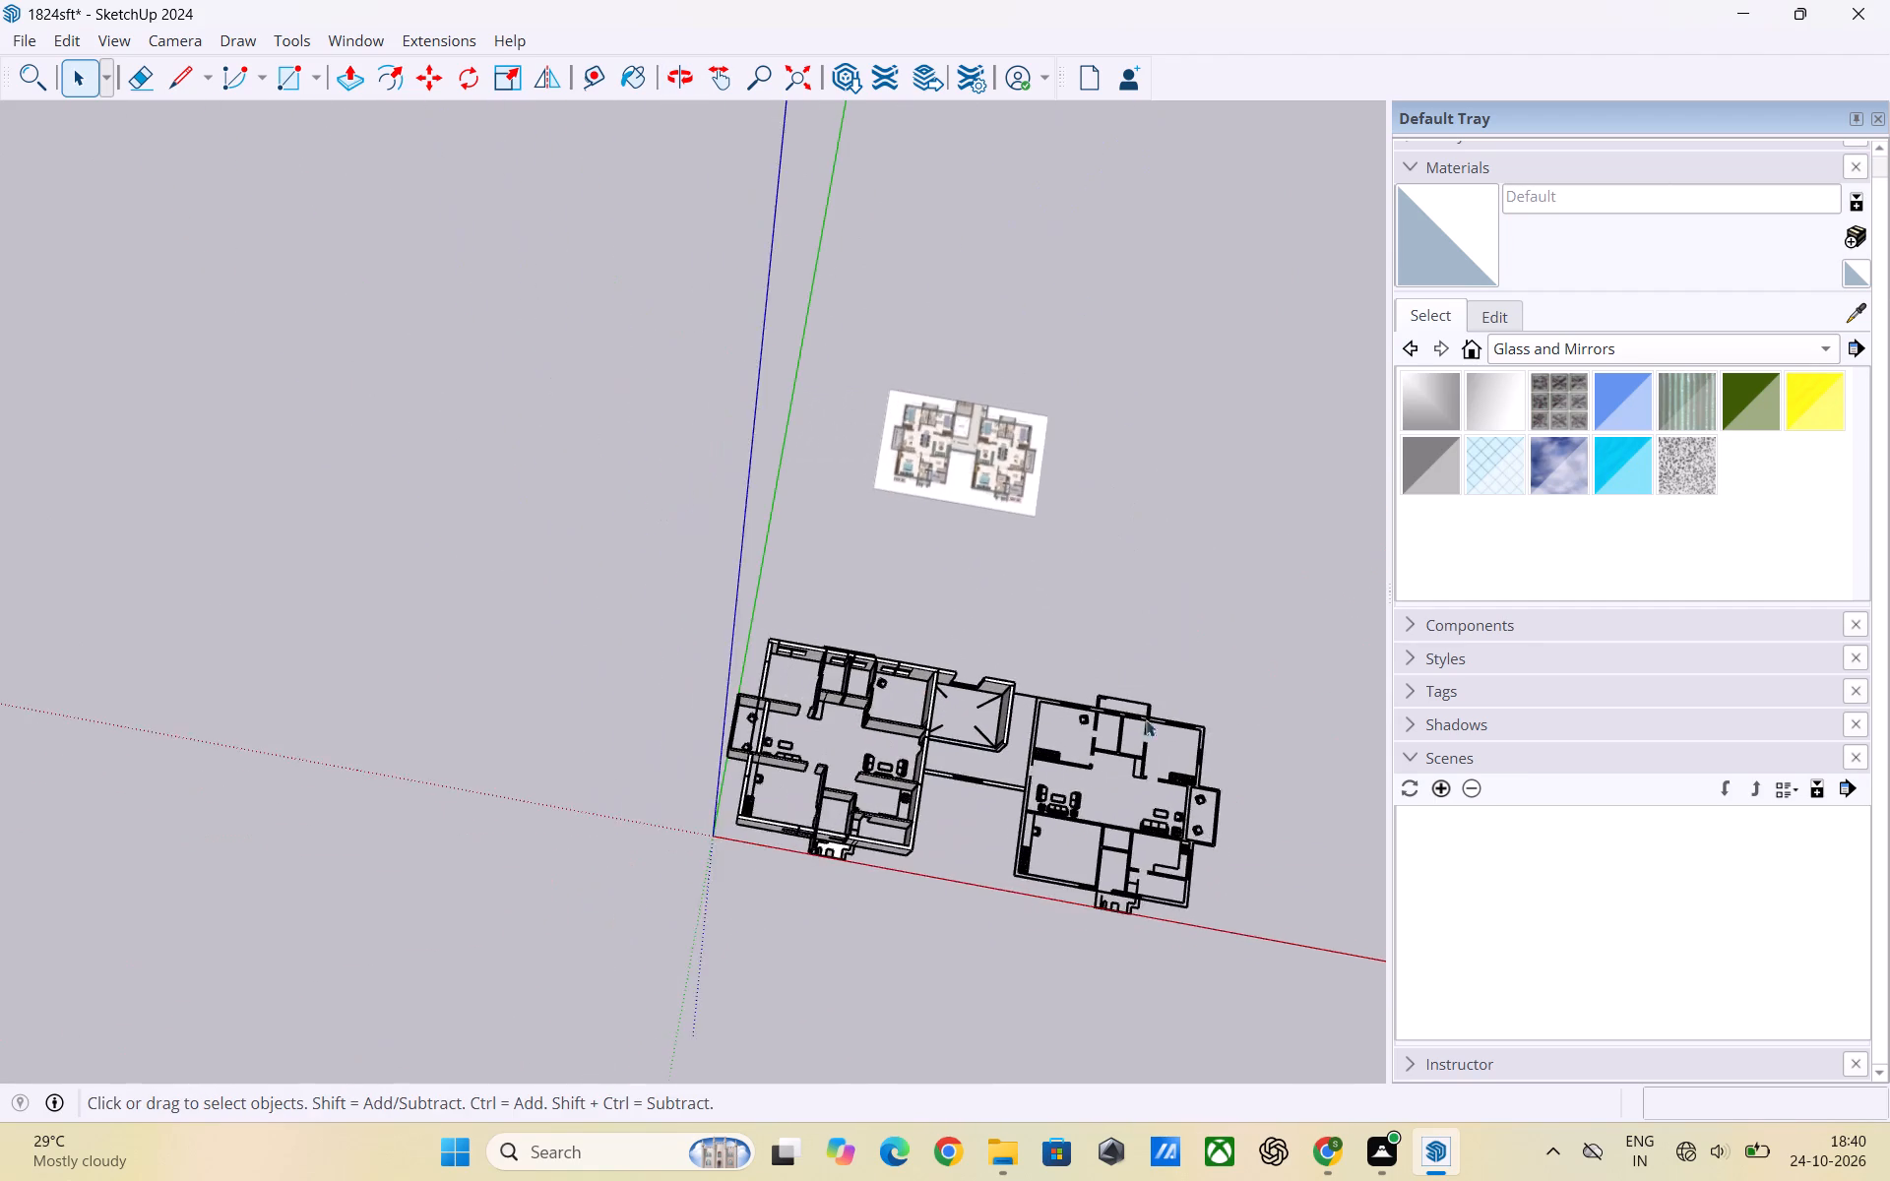
pyautogui.scroll(1, 1110, 733)
pyautogui.moveTo(1056, 779); pyautogui.dragTo(1195, 694, button='middle')
pyautogui.scroll(5, 906, 701)
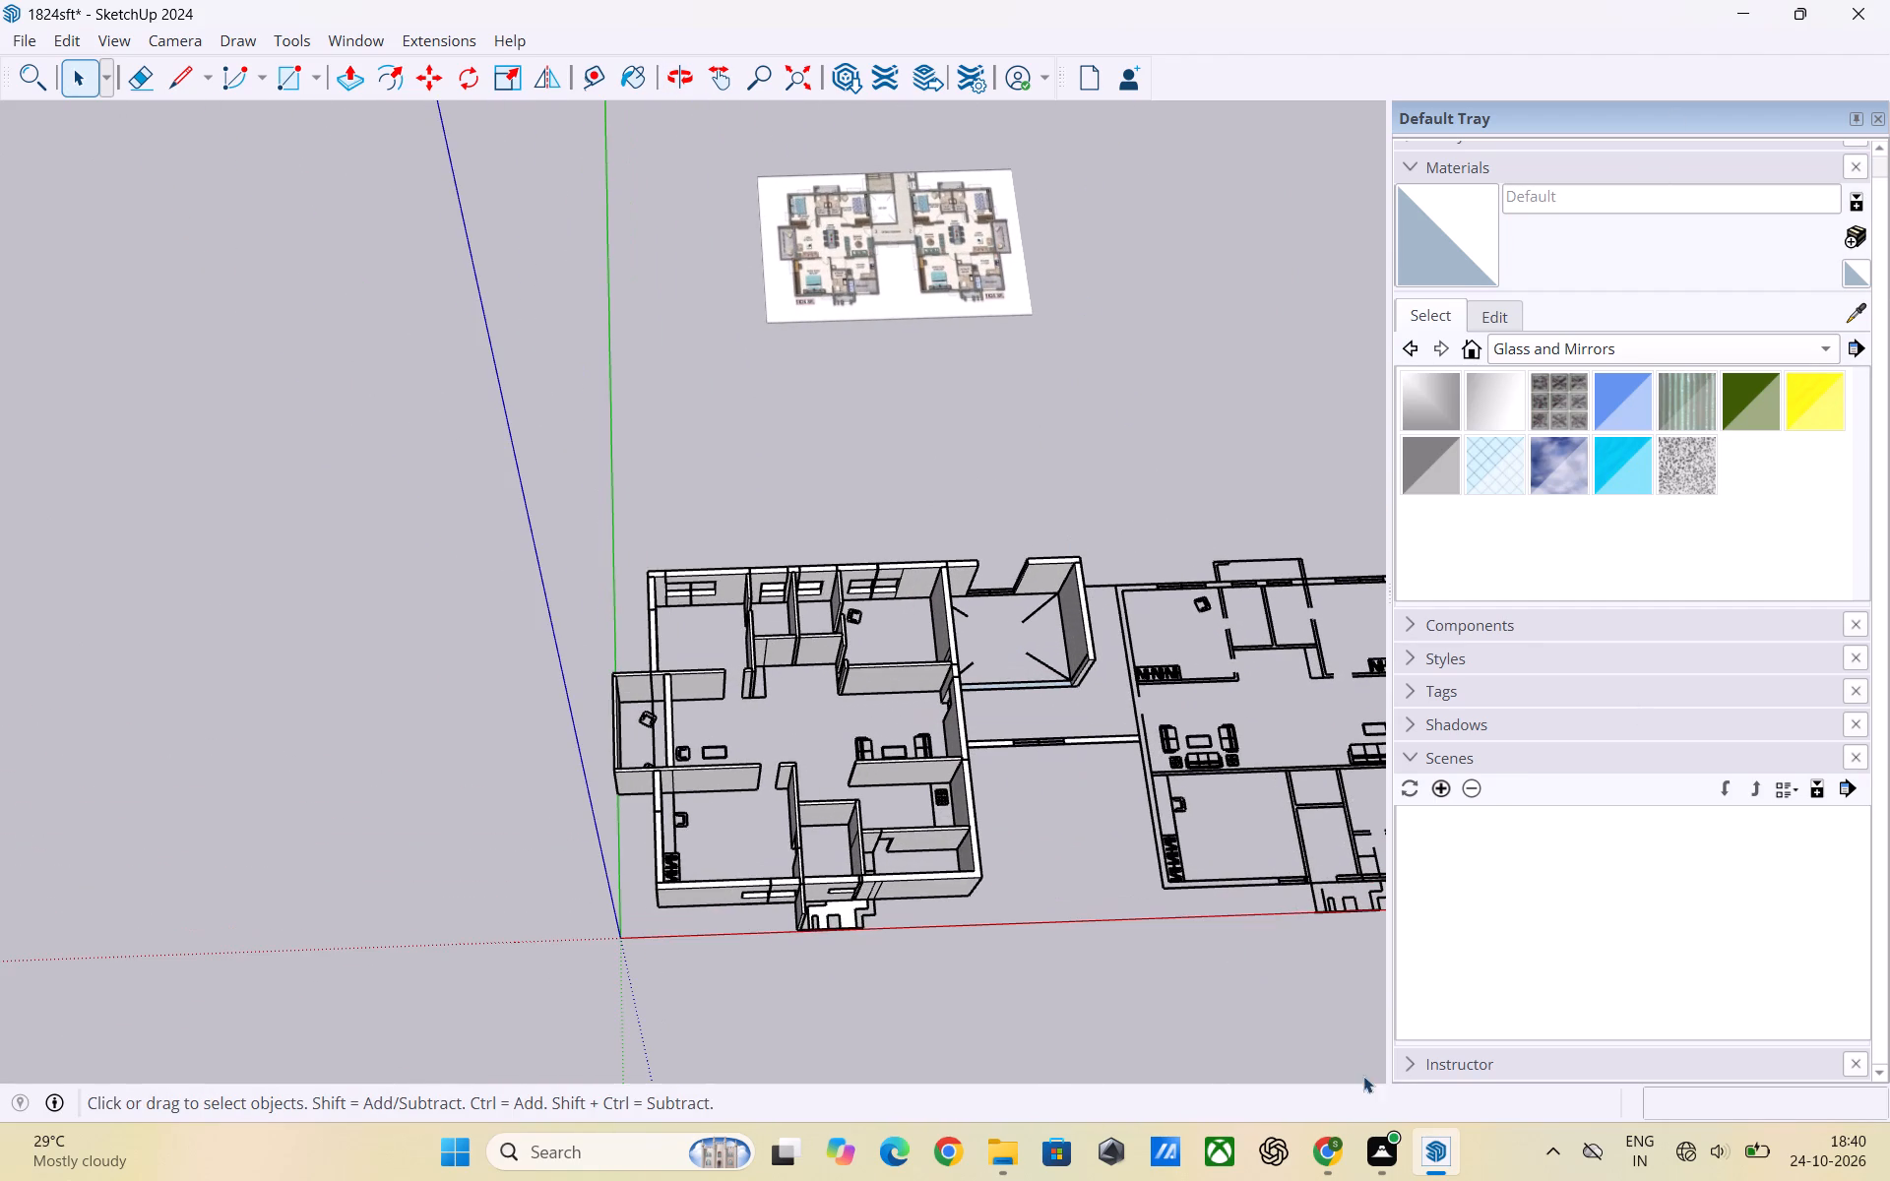
# In File Explorer, go from the 24TH folder to the 23RD folder of OCT 2026 and open the 1601 SFT model.
pyautogui.click(991, 1154)
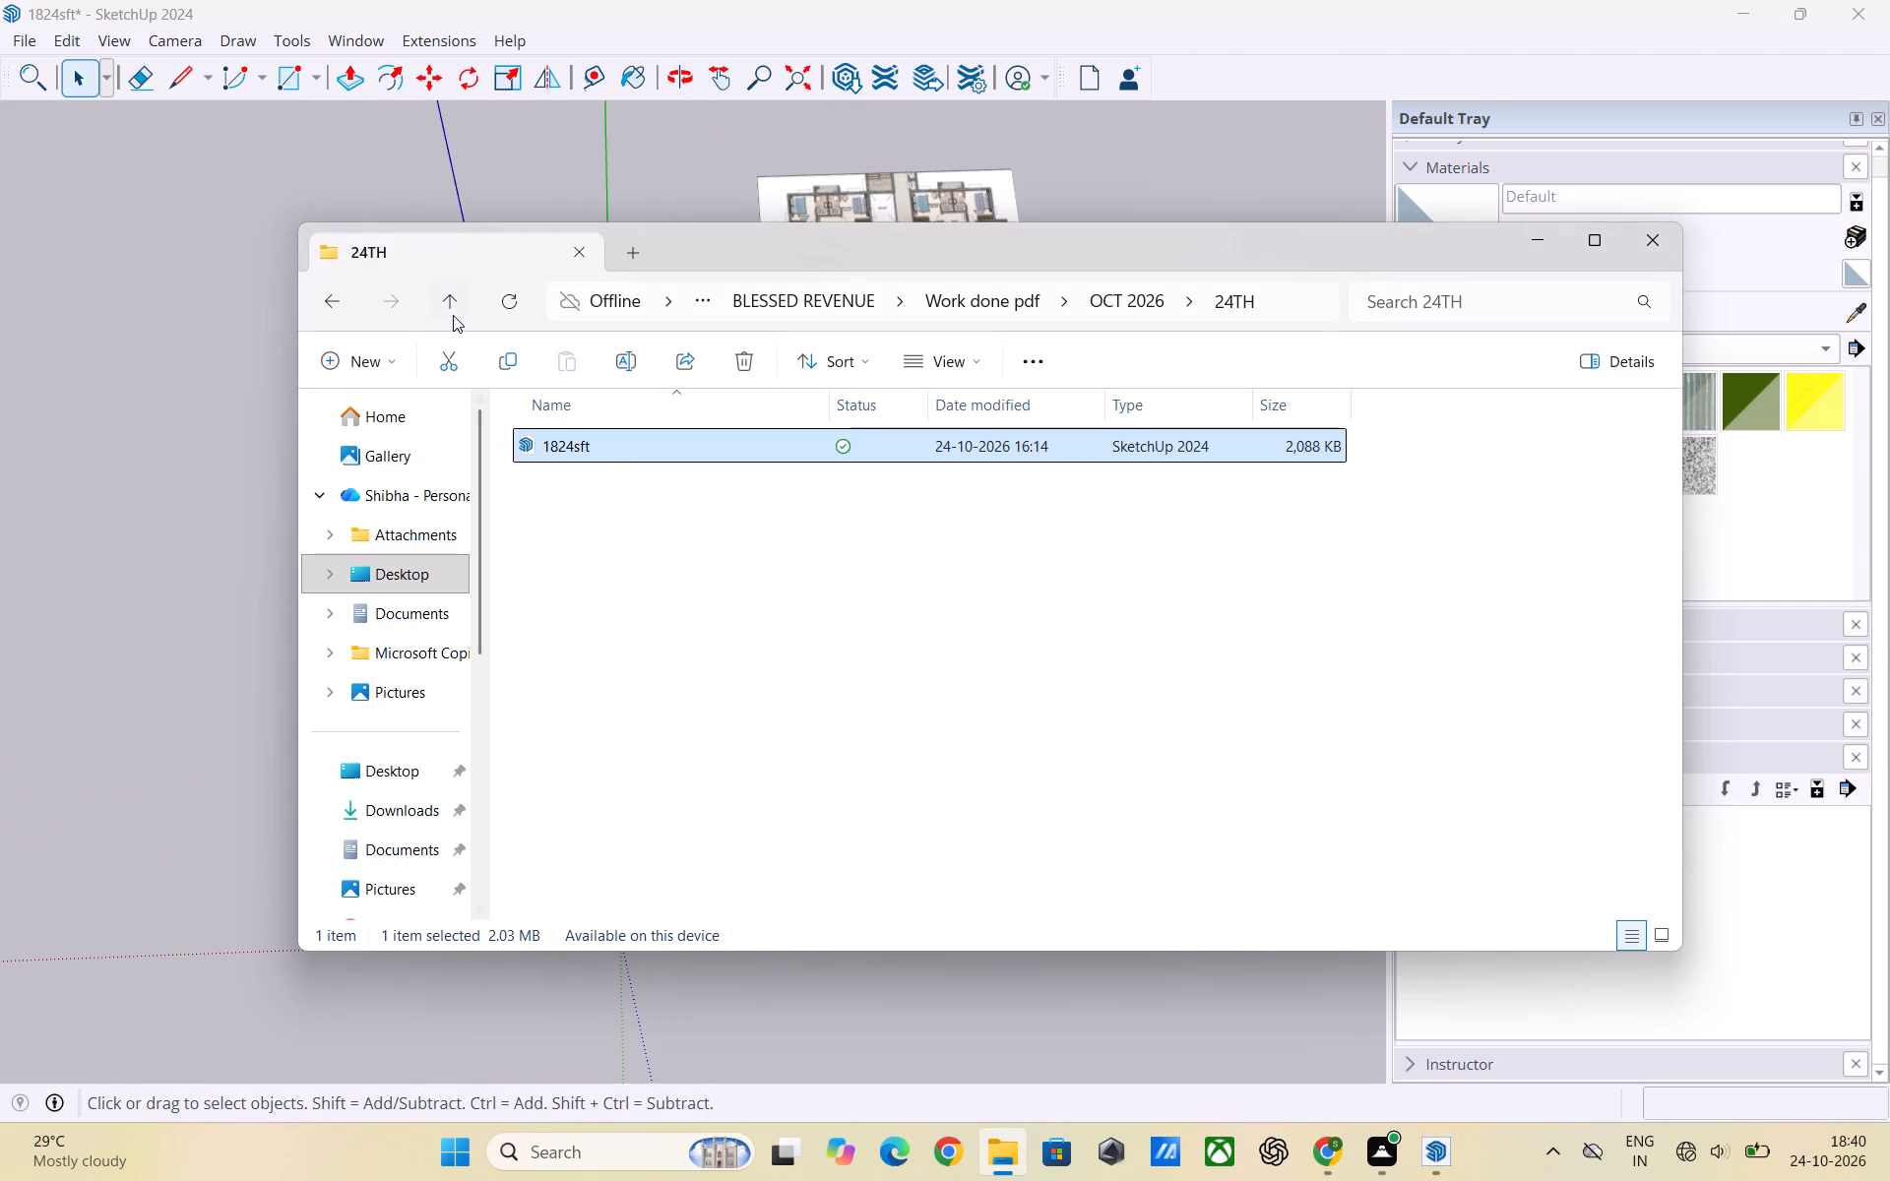
pyautogui.click(450, 312)
pyautogui.scroll(-3, 675, 745)
pyautogui.doubleClick(624, 862)
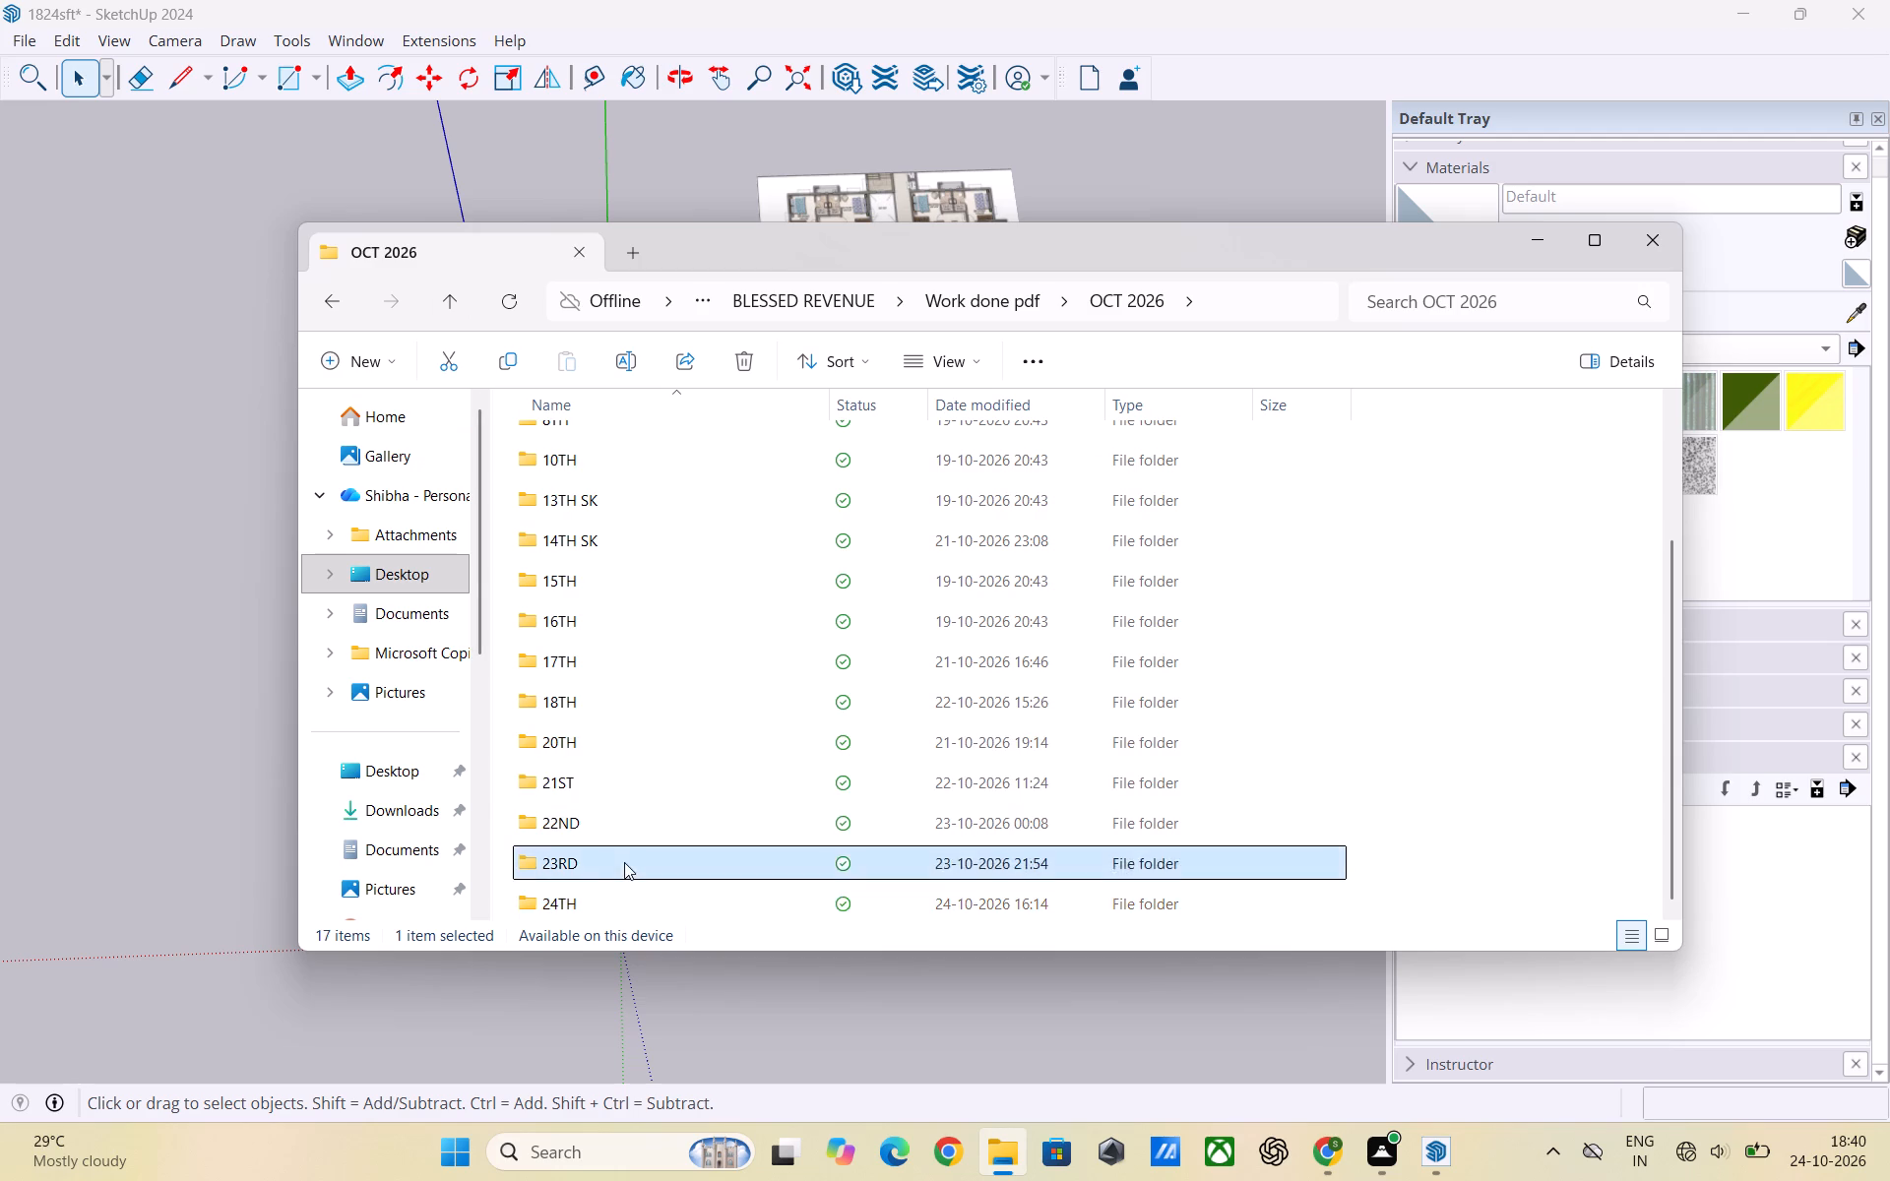
pyautogui.doubleClick(701, 528)
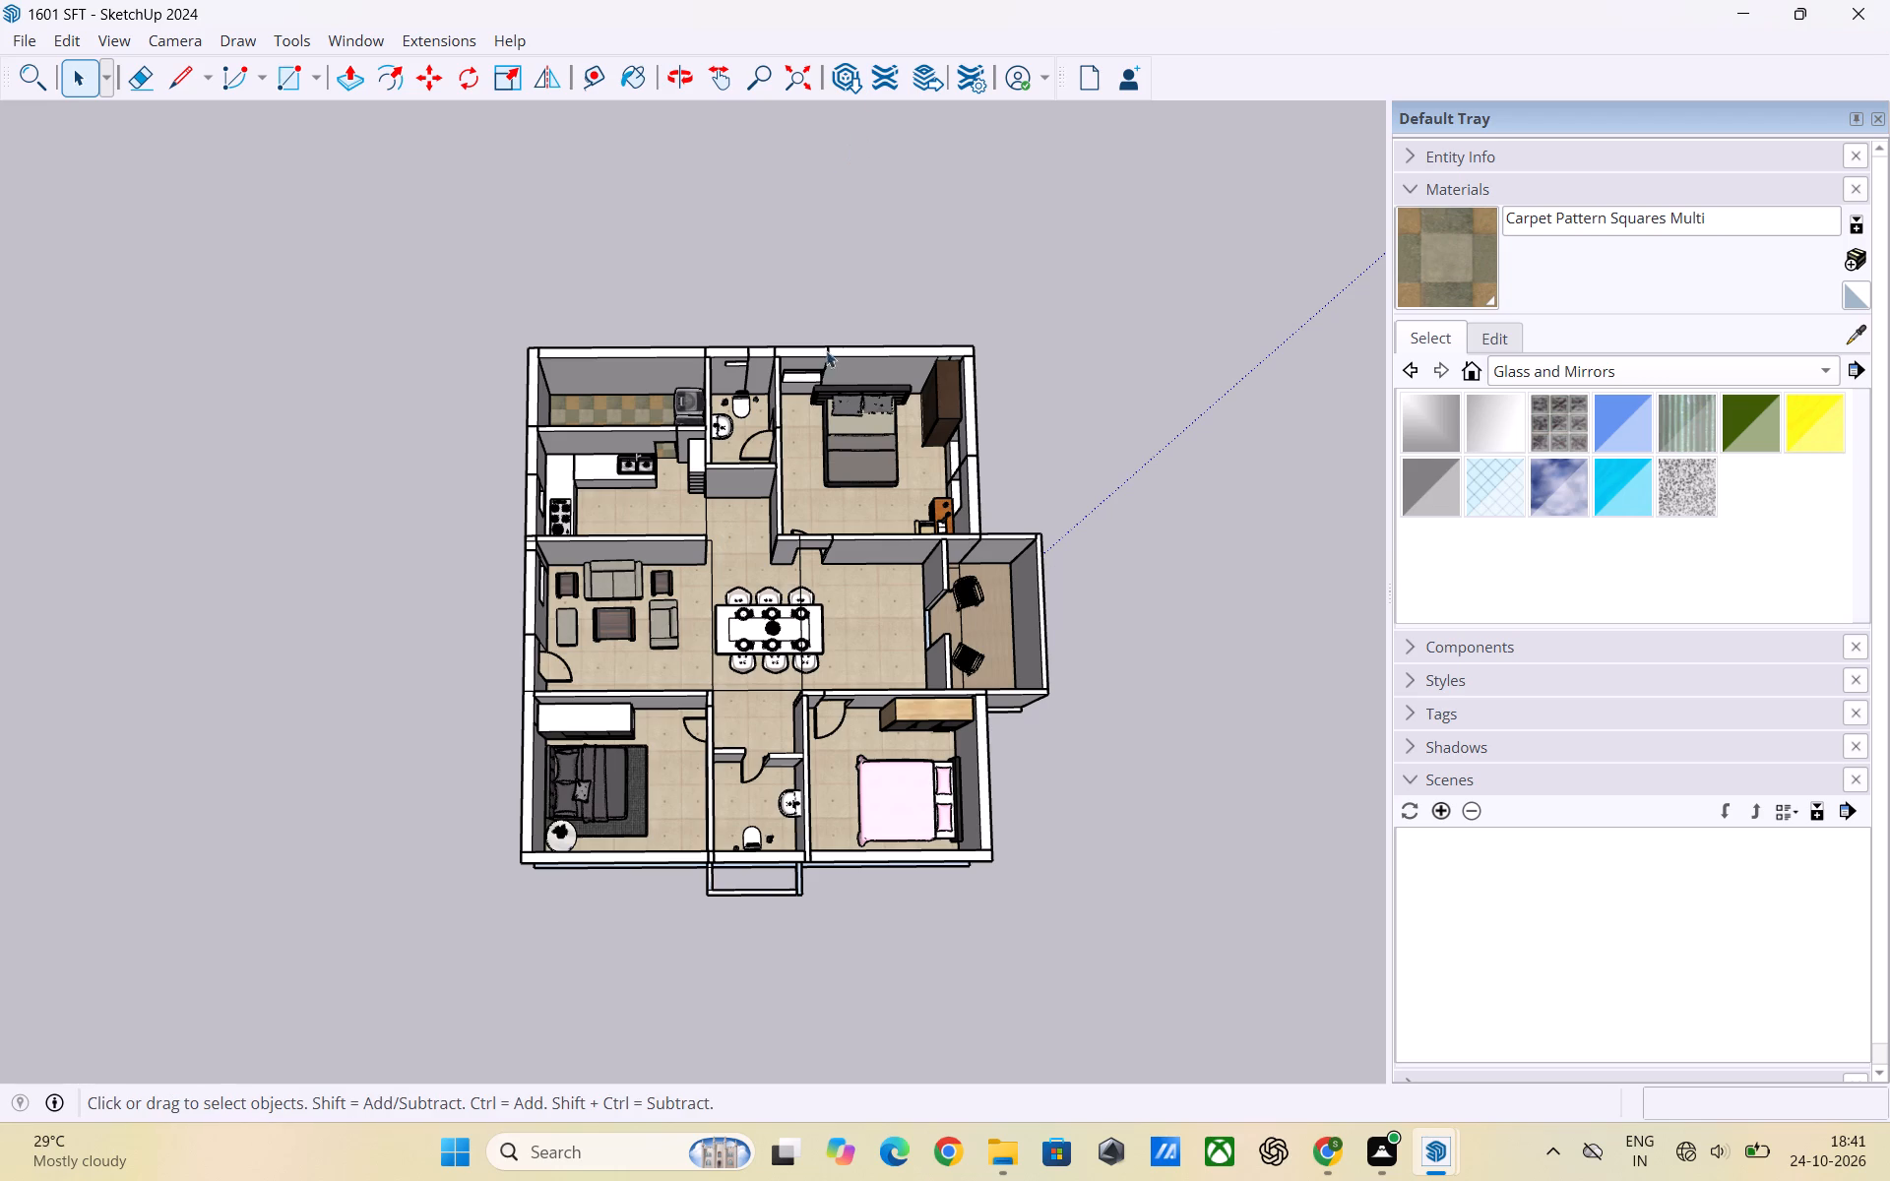
# Switch back to the 1824sft model and examine the apartment's rooms, window openings and stepped entrance area.
pyautogui.click(1435, 1168)
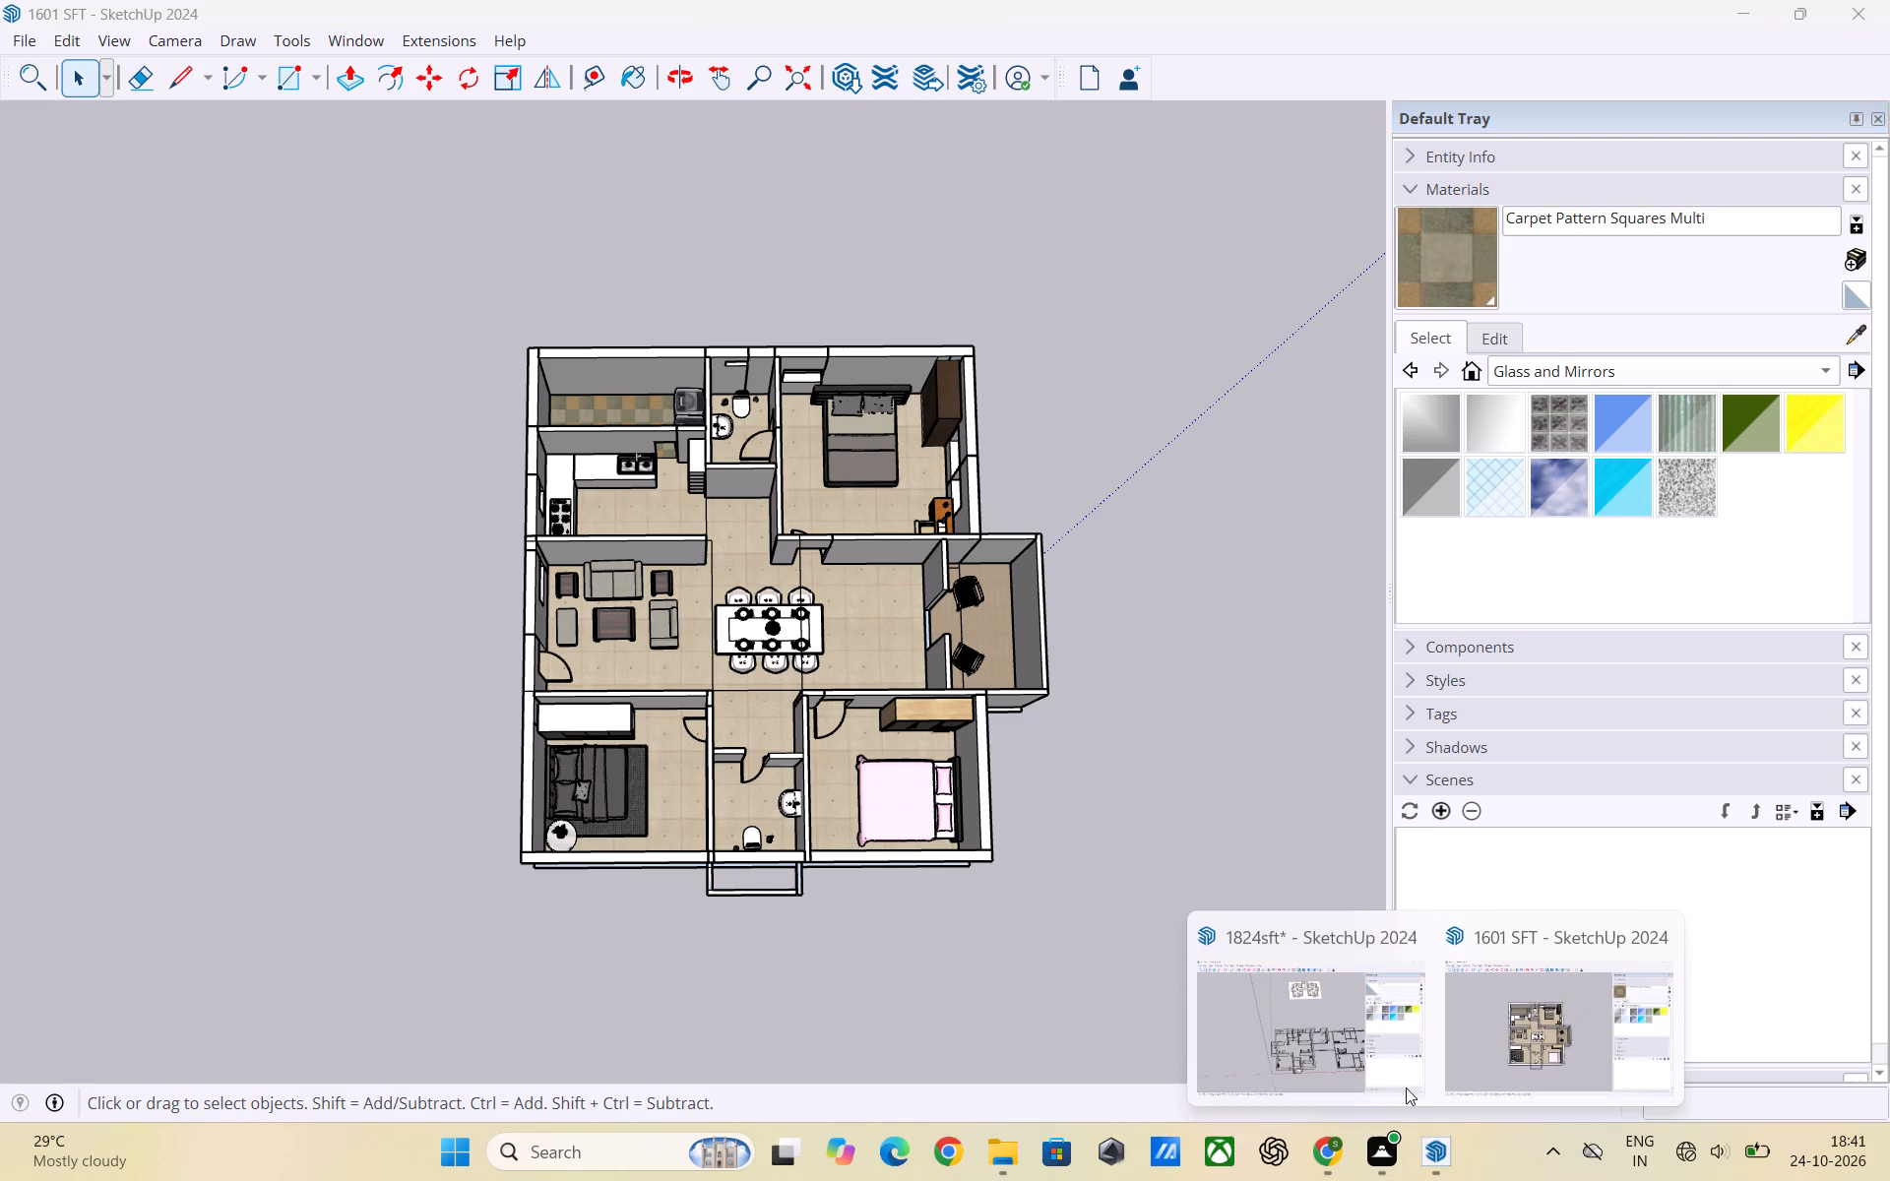
pyautogui.click(1369, 1057)
pyautogui.scroll(1, 1193, 834)
pyautogui.scroll(-8, 938, 770)
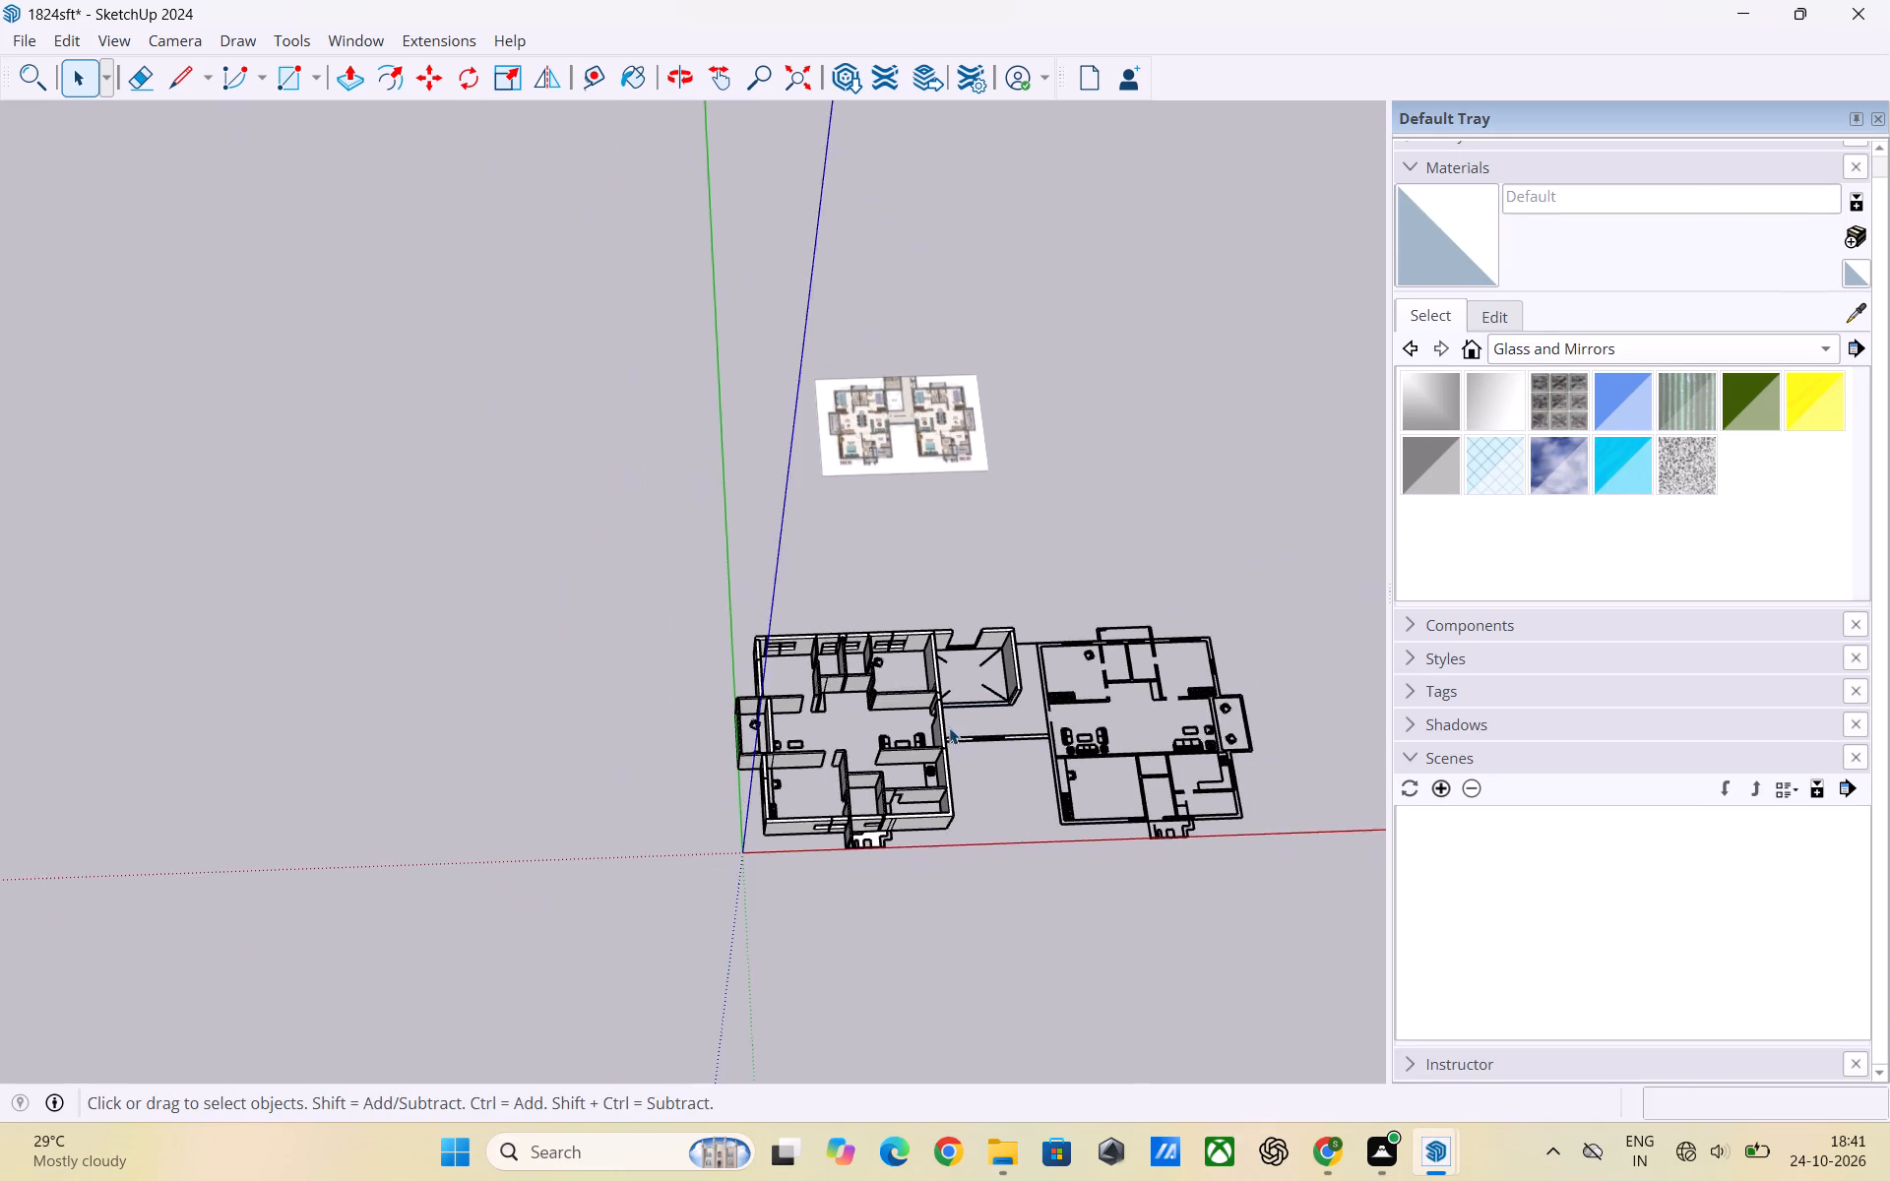
pyautogui.moveTo(914, 859); pyautogui.dragTo(885, 836, button='middle')
pyautogui.scroll(4, 863, 815)
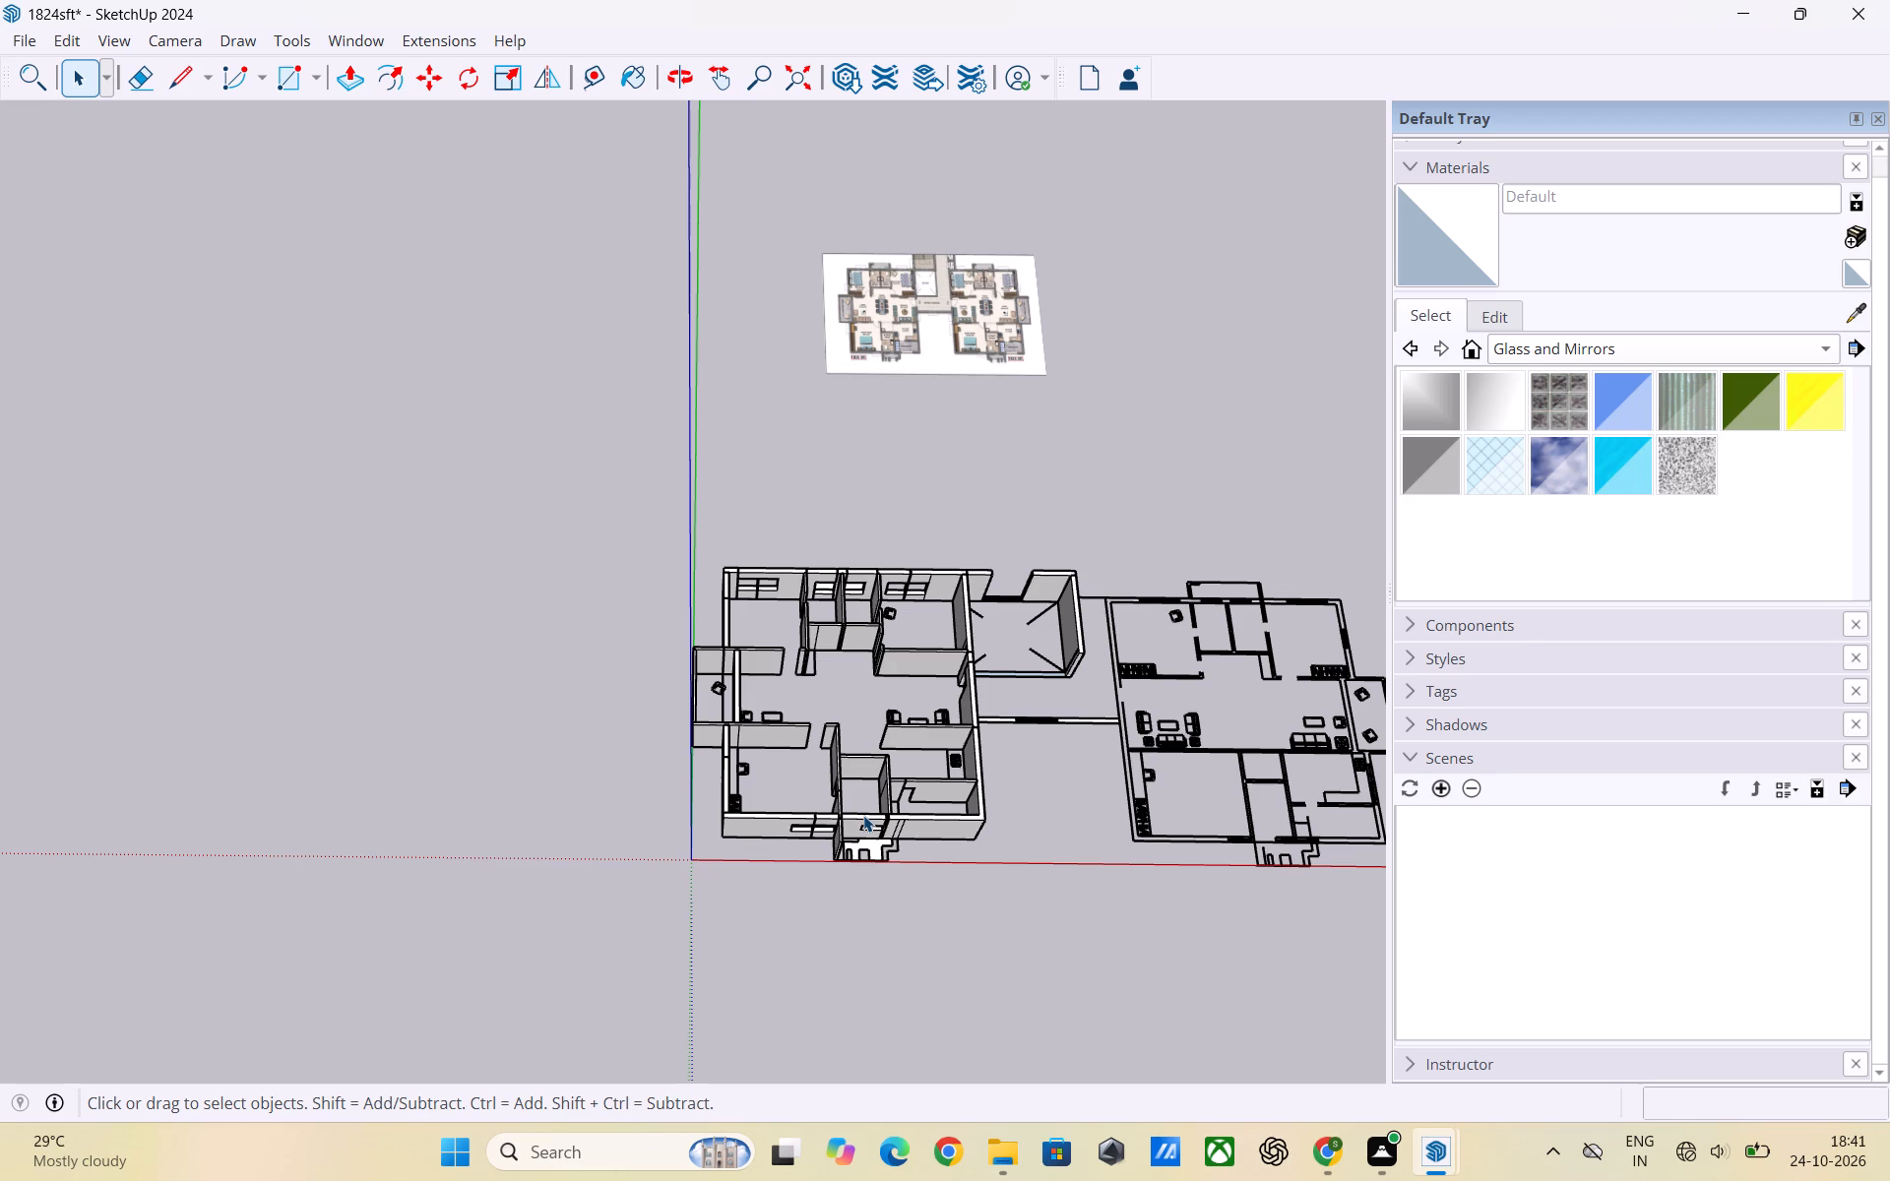
pyautogui.scroll(2, 927, 882)
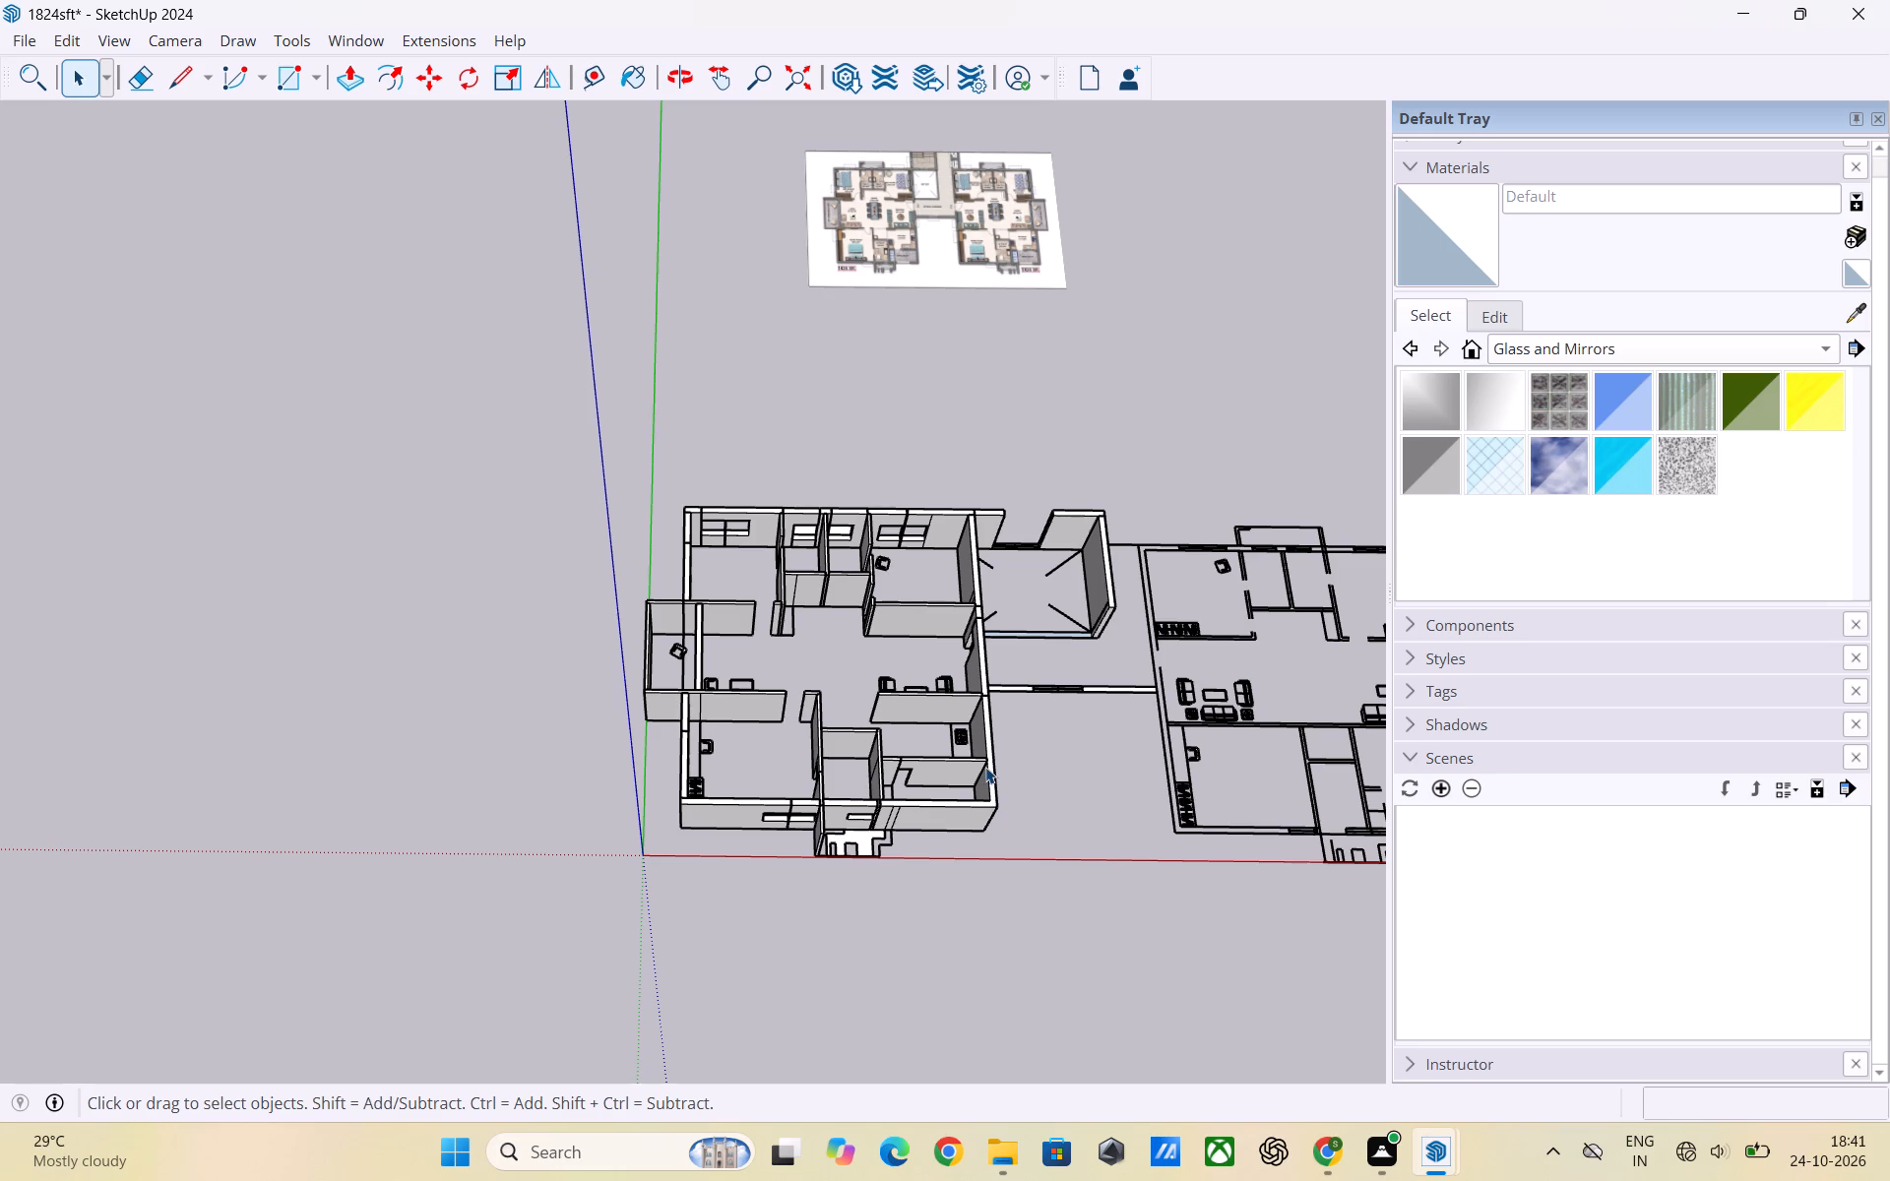
pyautogui.scroll(-2, 961, 731)
pyautogui.scroll(4, 924, 674)
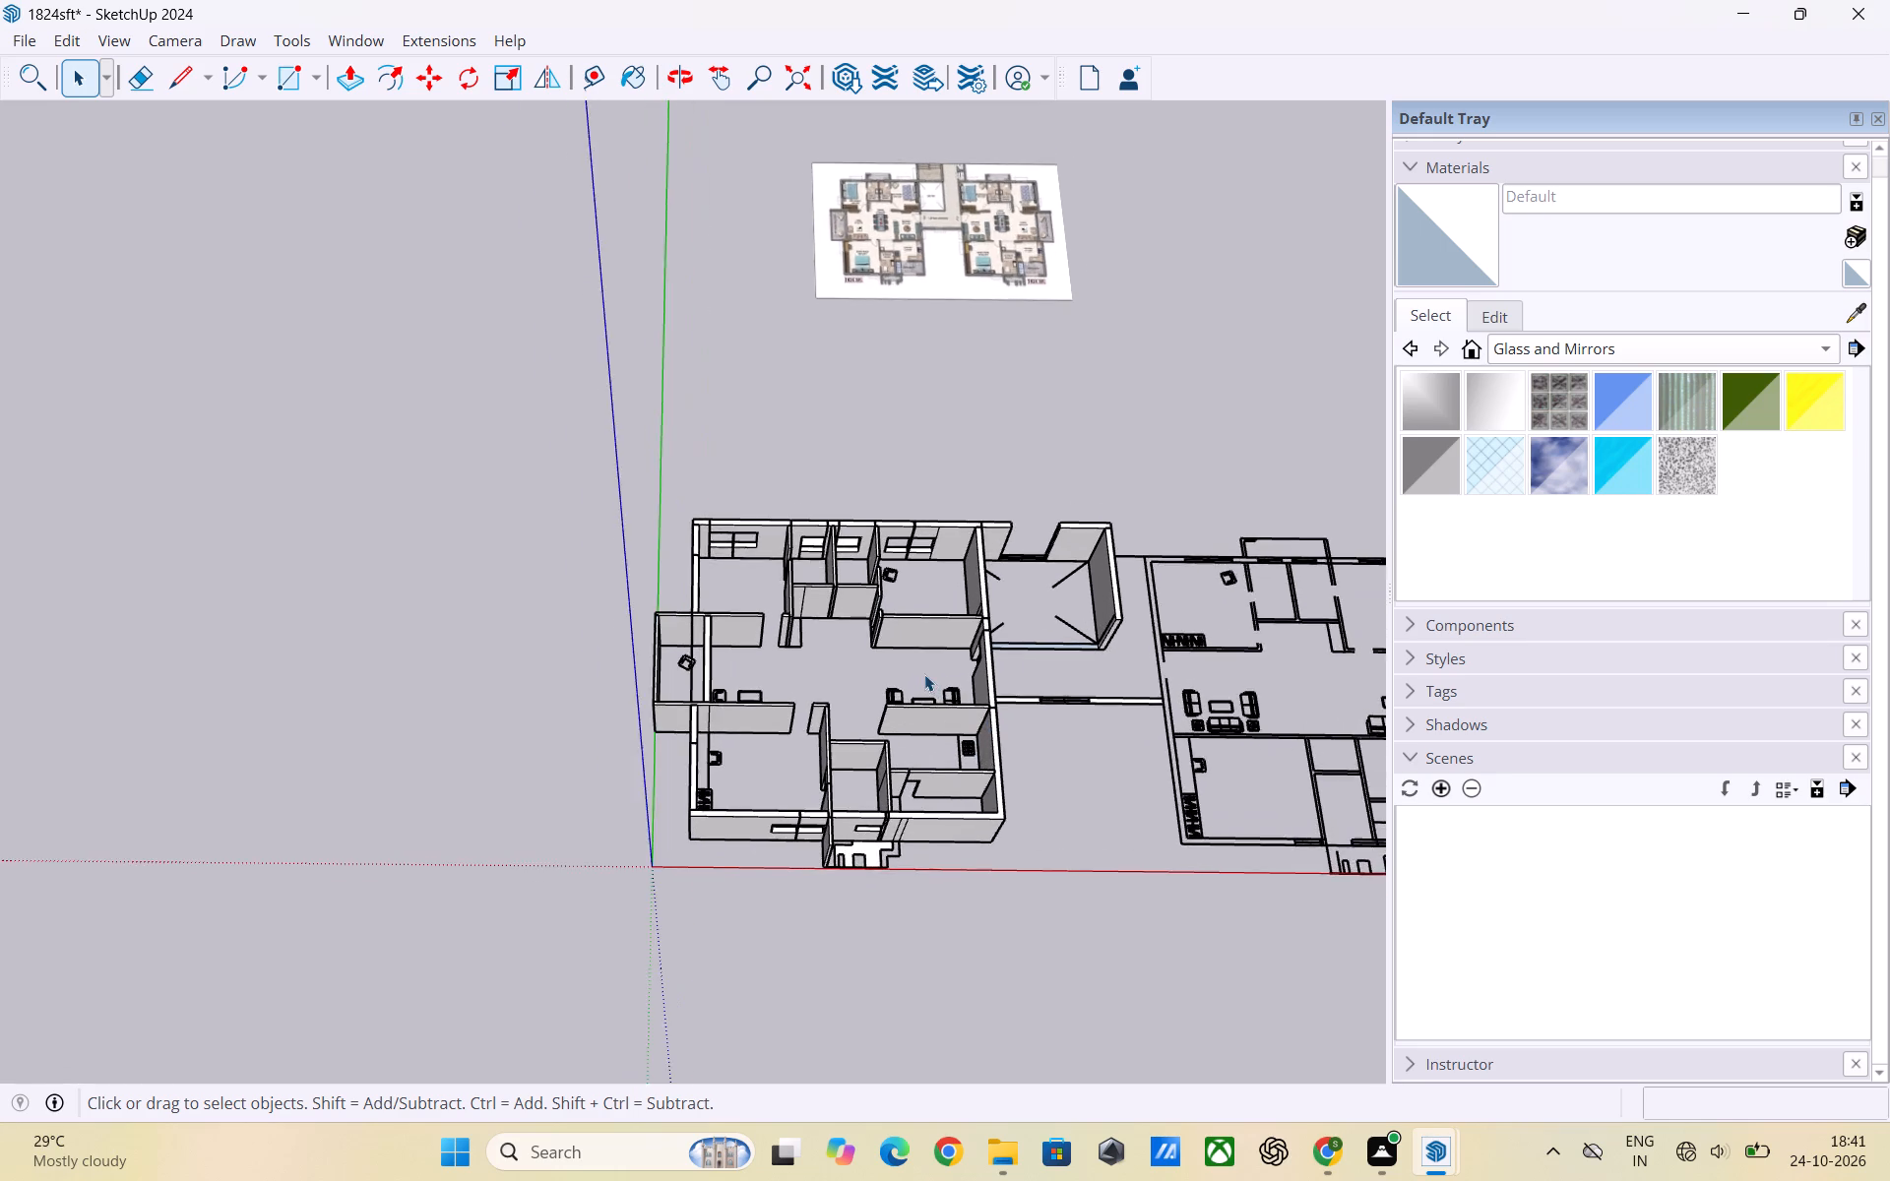
pyautogui.scroll(5, 924, 674)
pyautogui.moveTo(920, 678); pyautogui.dragTo(788, 667, button='middle')
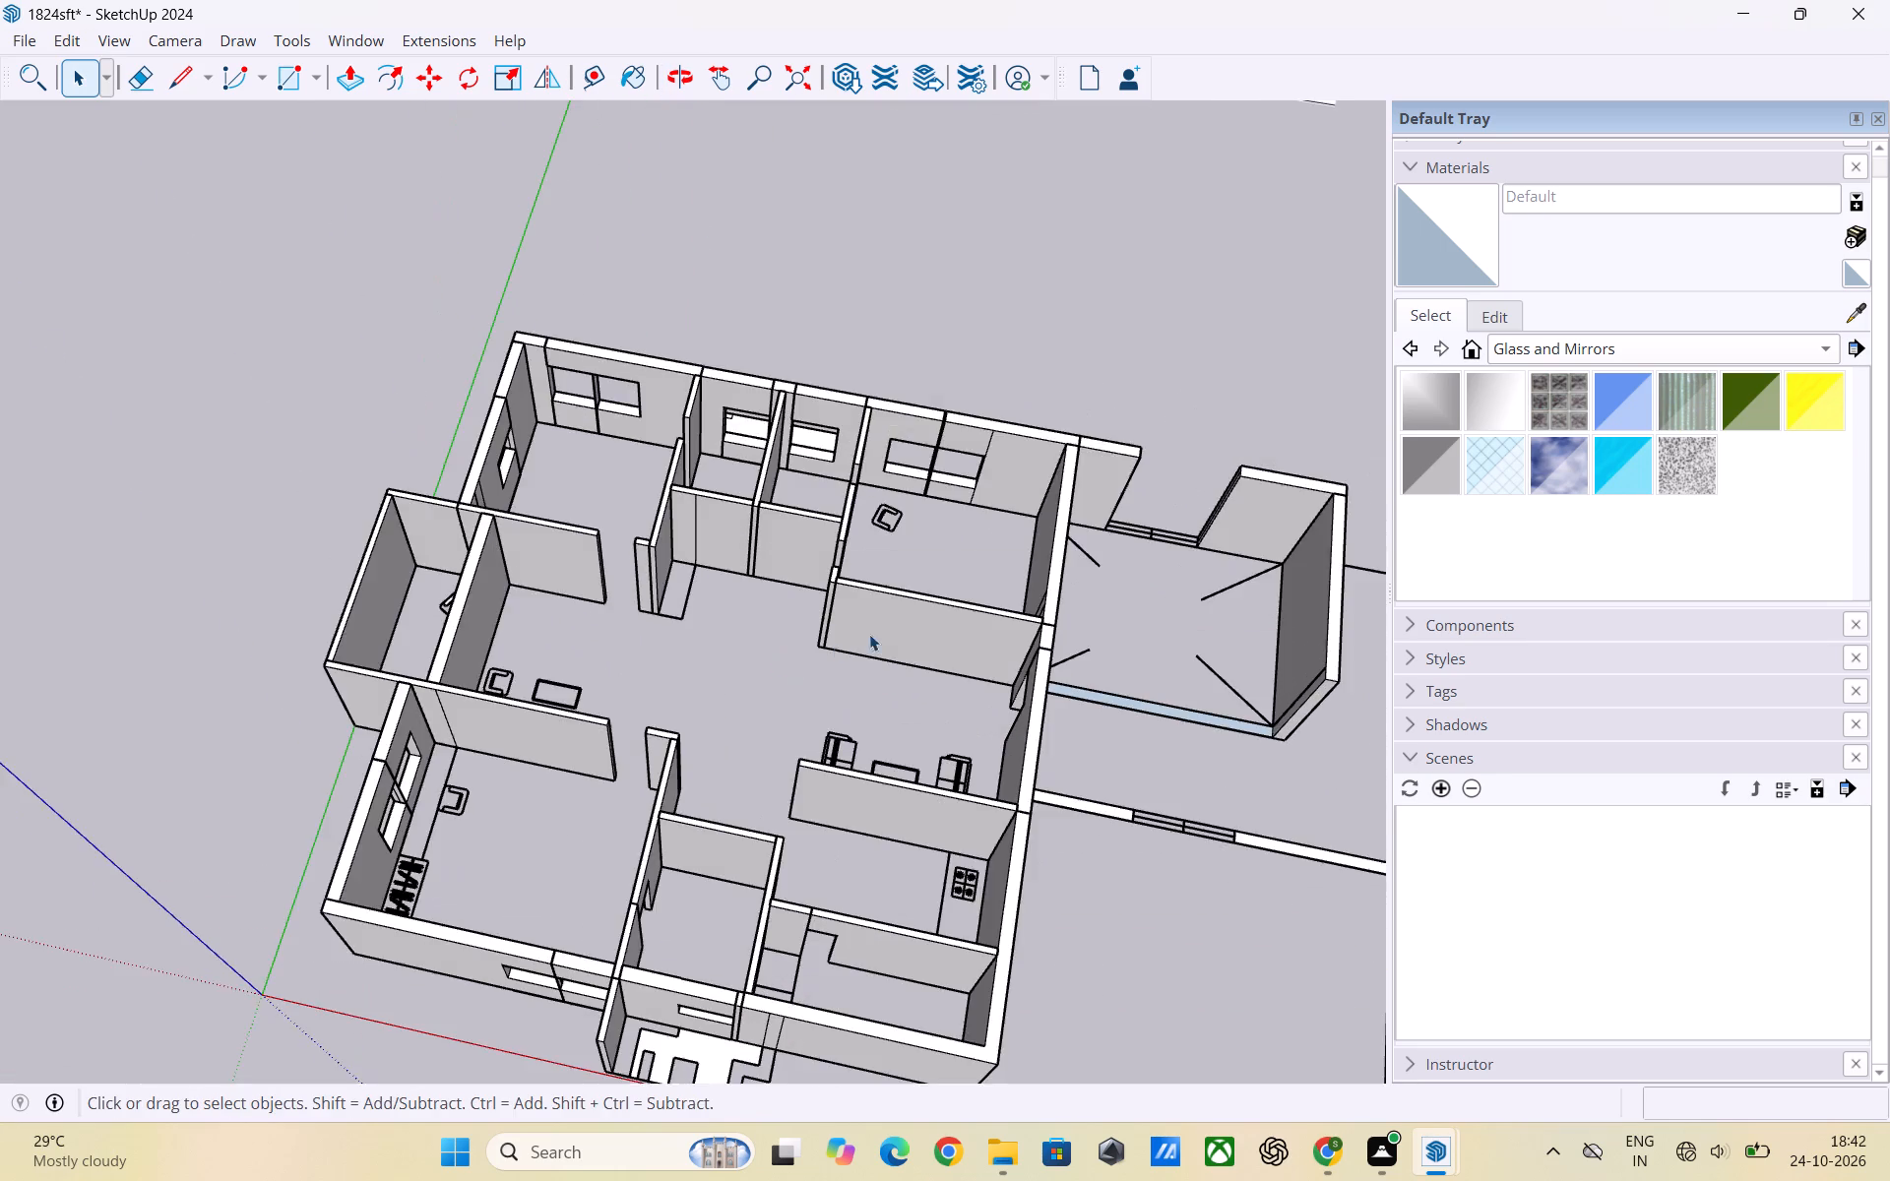
pyautogui.scroll(-4, 873, 642)
pyautogui.moveTo(786, 809); pyautogui.dragTo(886, 805, button='middle')
pyautogui.scroll(4, 956, 813)
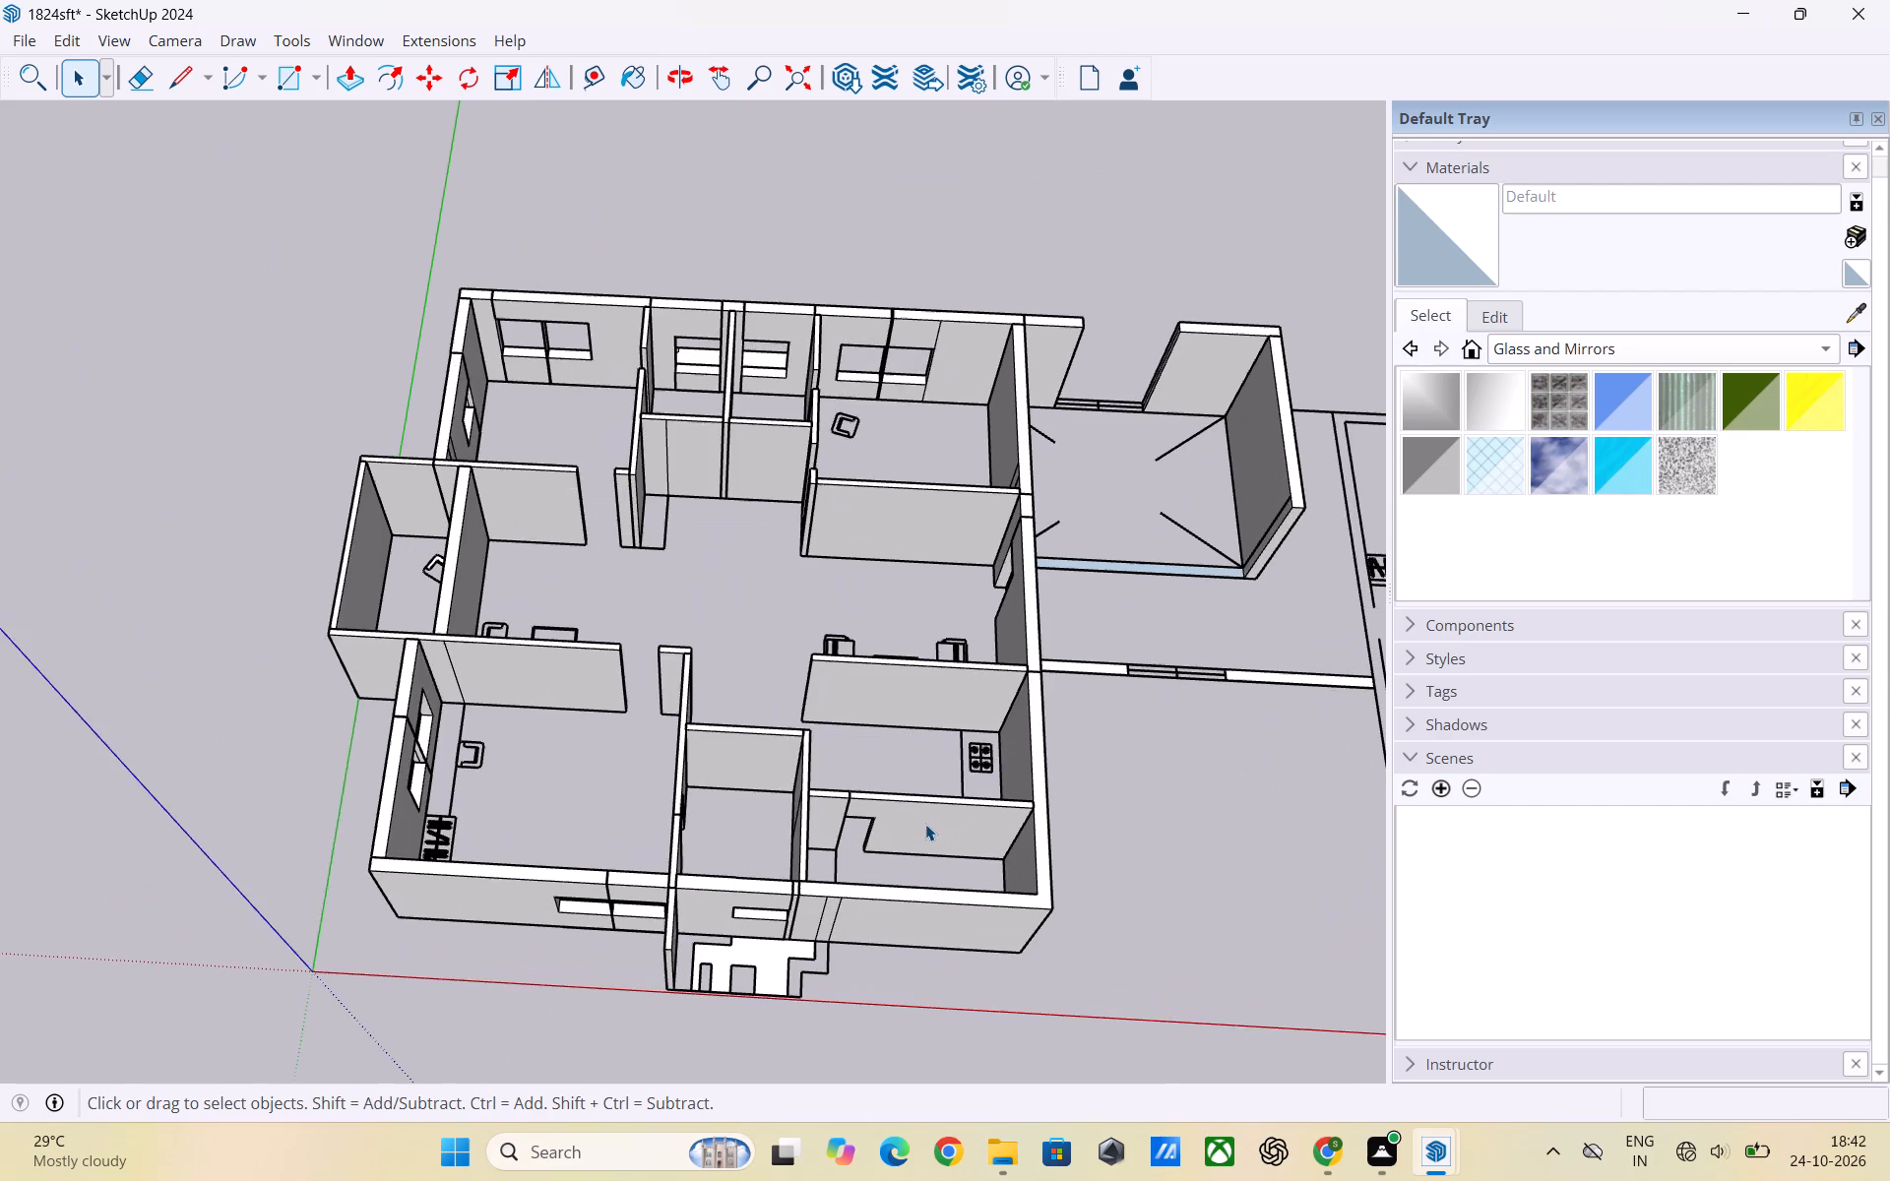
pyautogui.scroll(3, 859, 844)
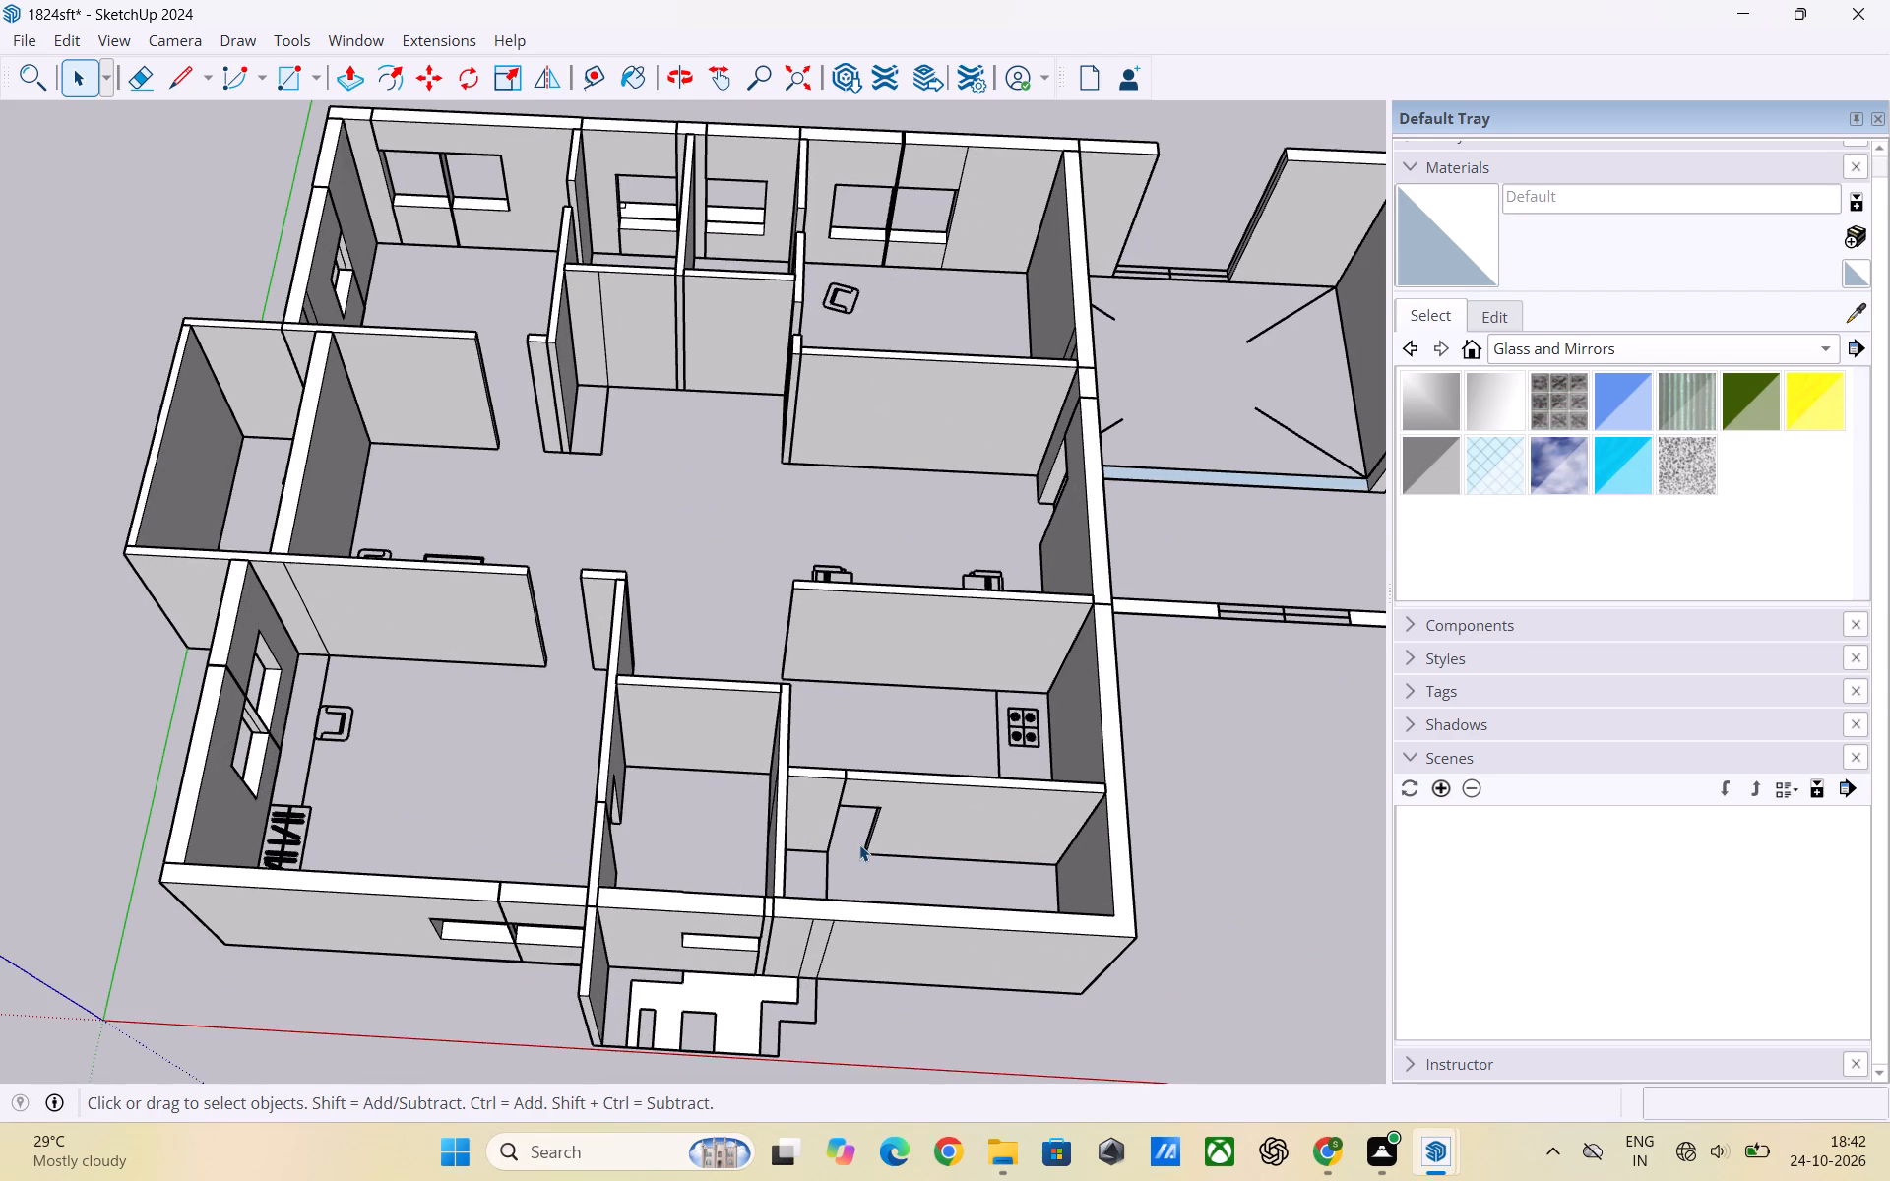
pyautogui.scroll(-4, 877, 814)
pyautogui.scroll(2, 806, 1004)
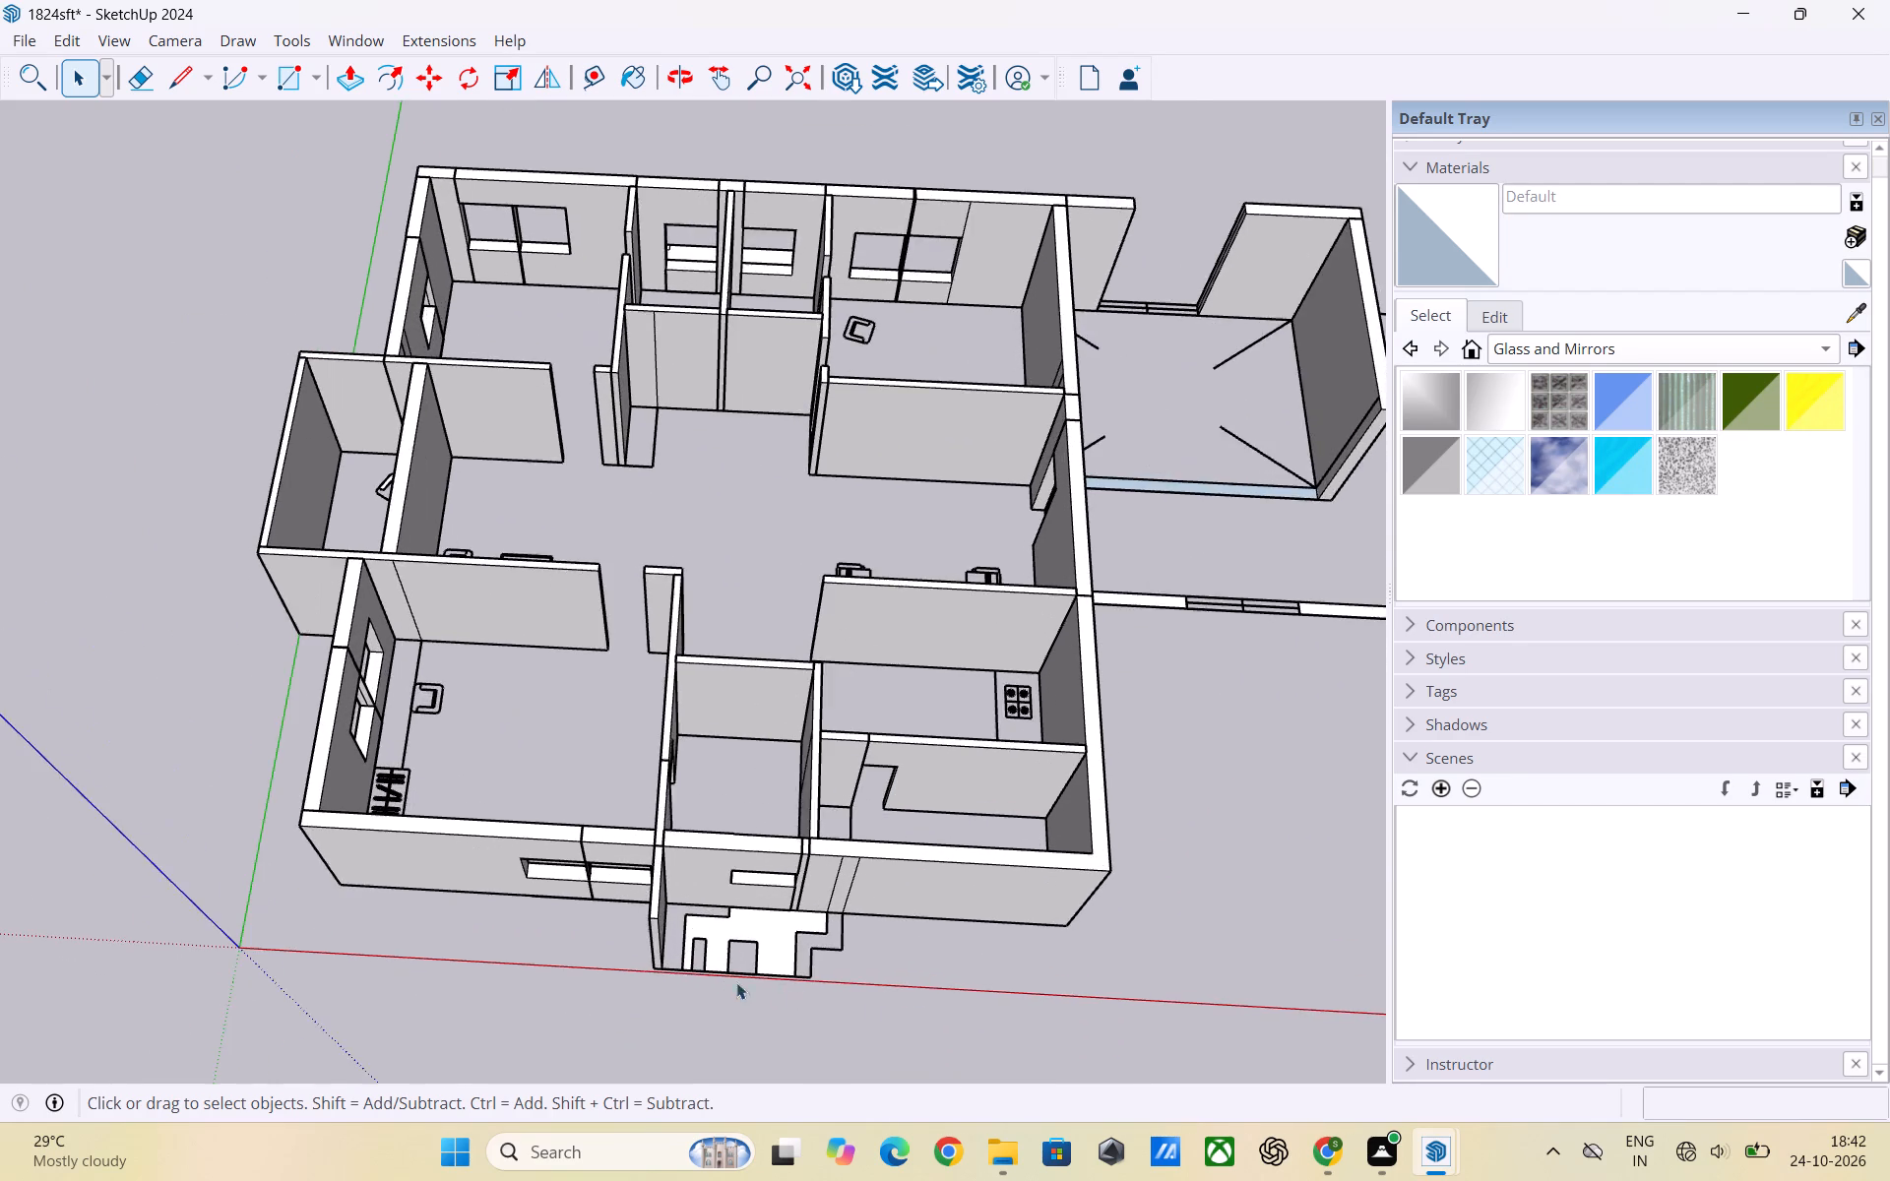
pyautogui.scroll(2, 736, 982)
pyautogui.scroll(-4, 882, 808)
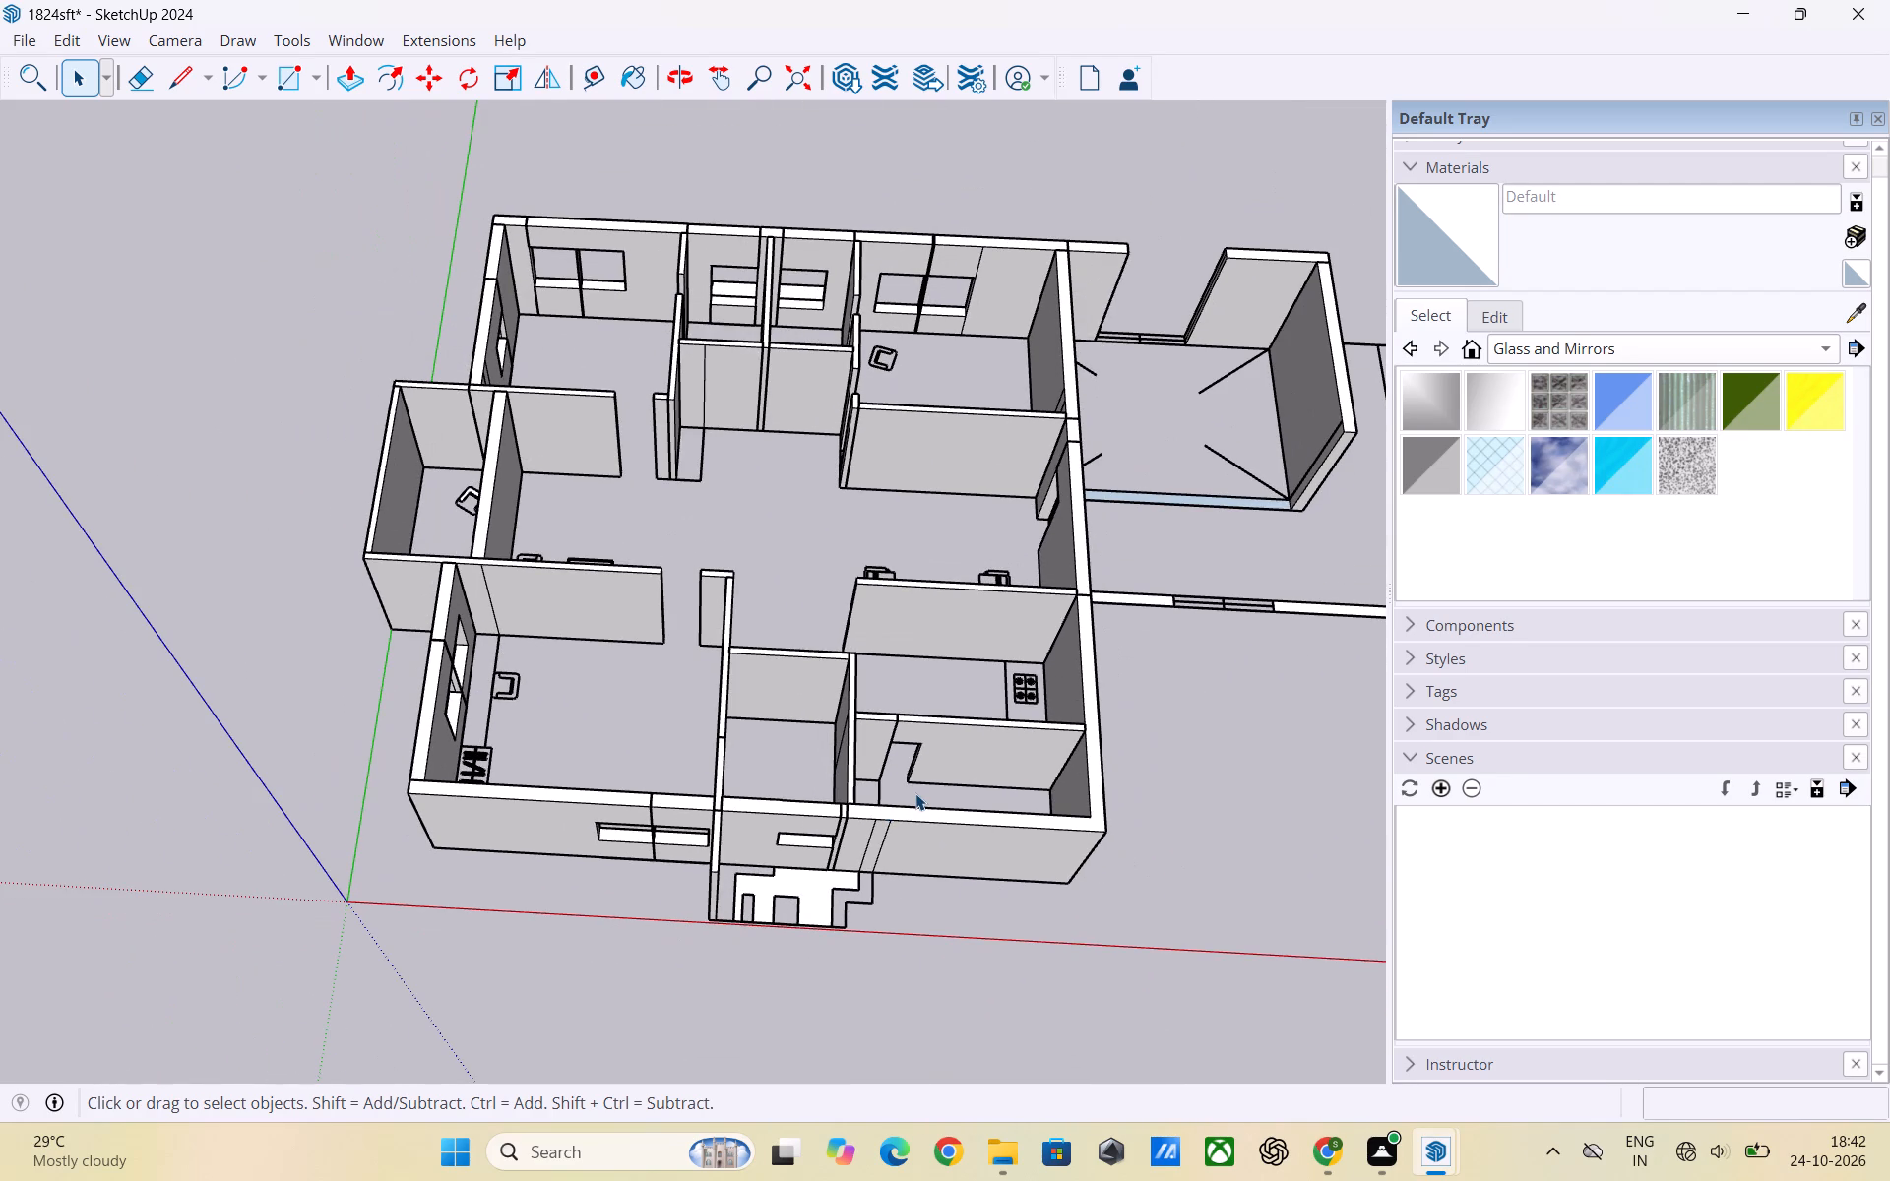
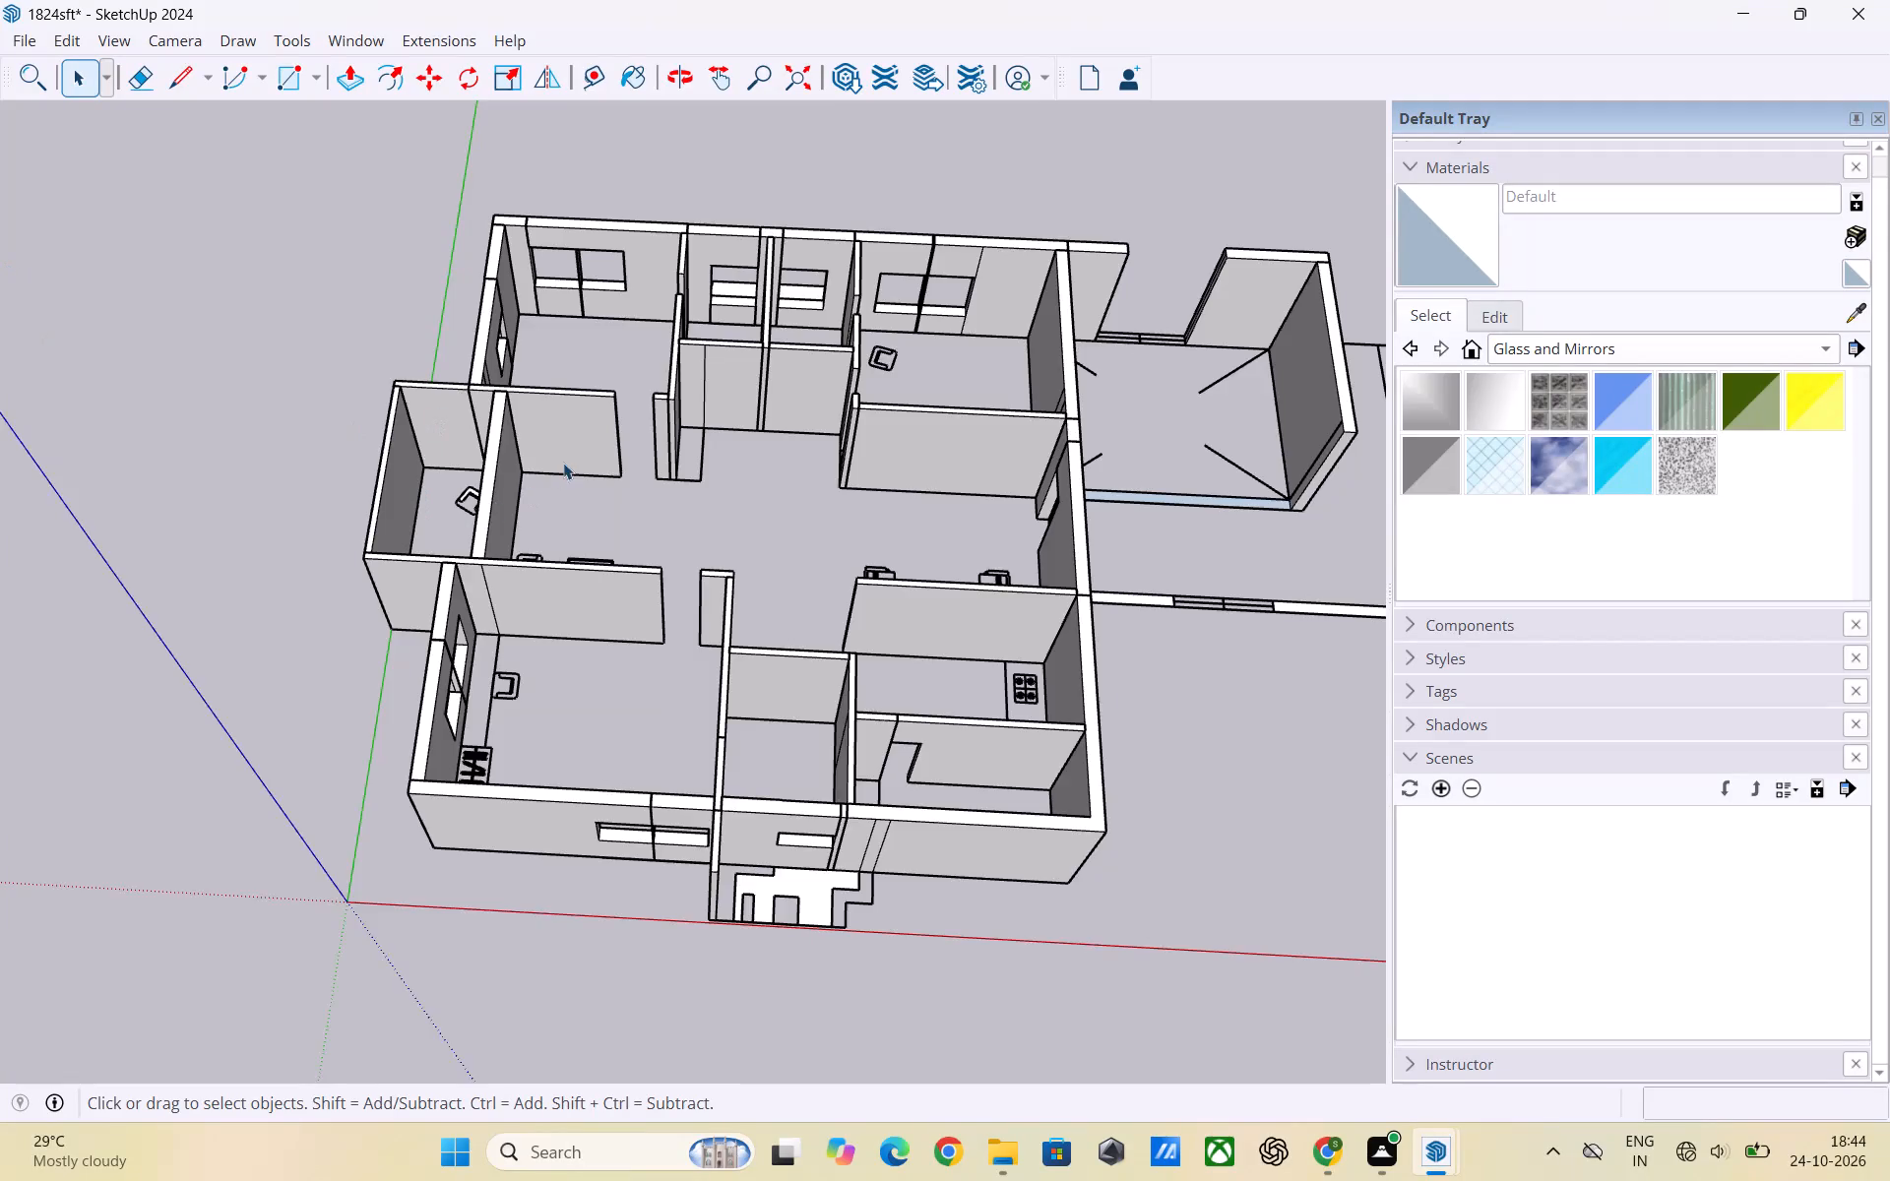
# Delete the white stepped face on the ground outside the small room's window, beside the projecting wall on the red-axis side.
pyautogui.scroll(-4, 563, 463)
pyautogui.moveTo(599, 554); pyautogui.dragTo(610, 719, button='middle')
pyautogui.scroll(-1, 603, 580)
pyautogui.scroll(7, 602, 637)
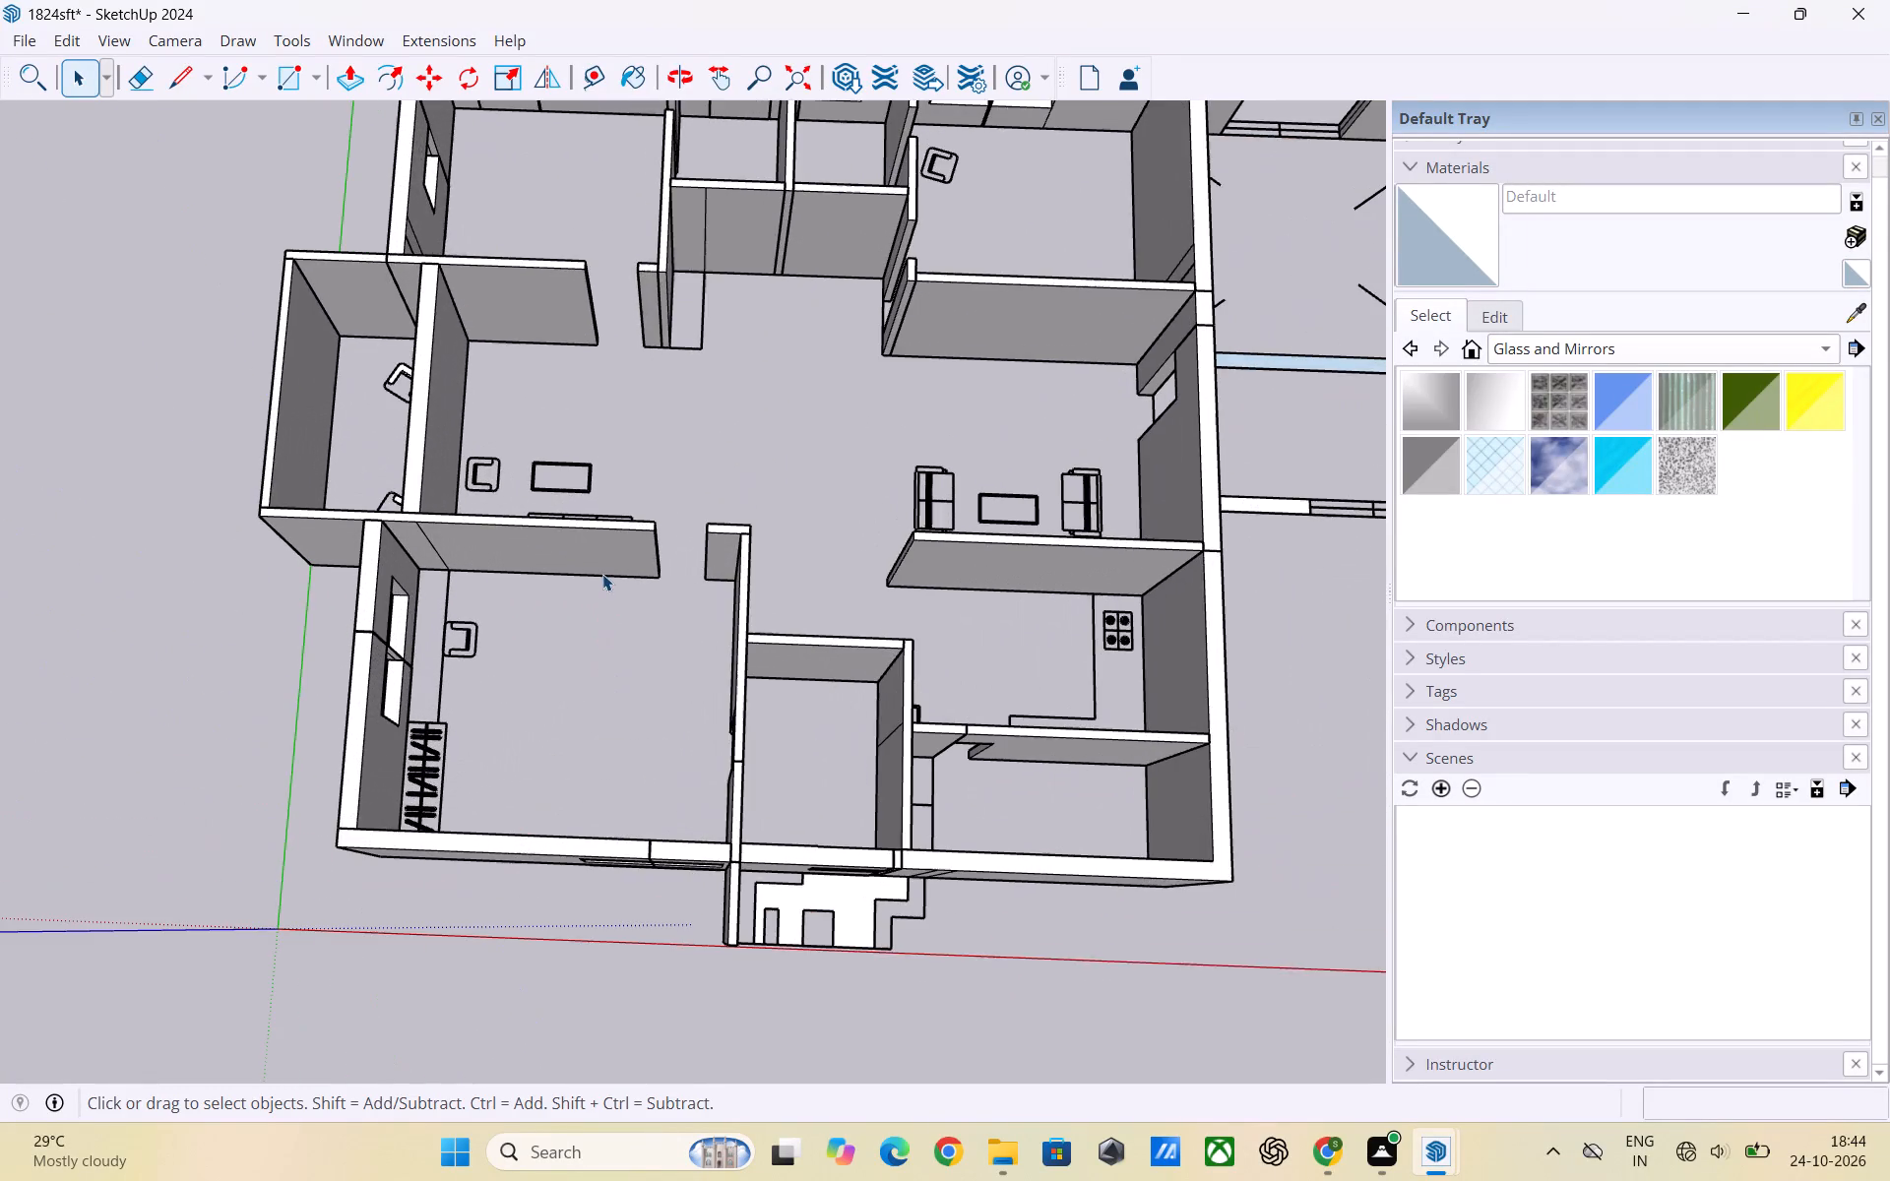
pyautogui.scroll(-2, 602, 574)
pyautogui.moveTo(669, 639); pyautogui.dragTo(467, 657, button='middle')
pyautogui.scroll(2, 562, 583)
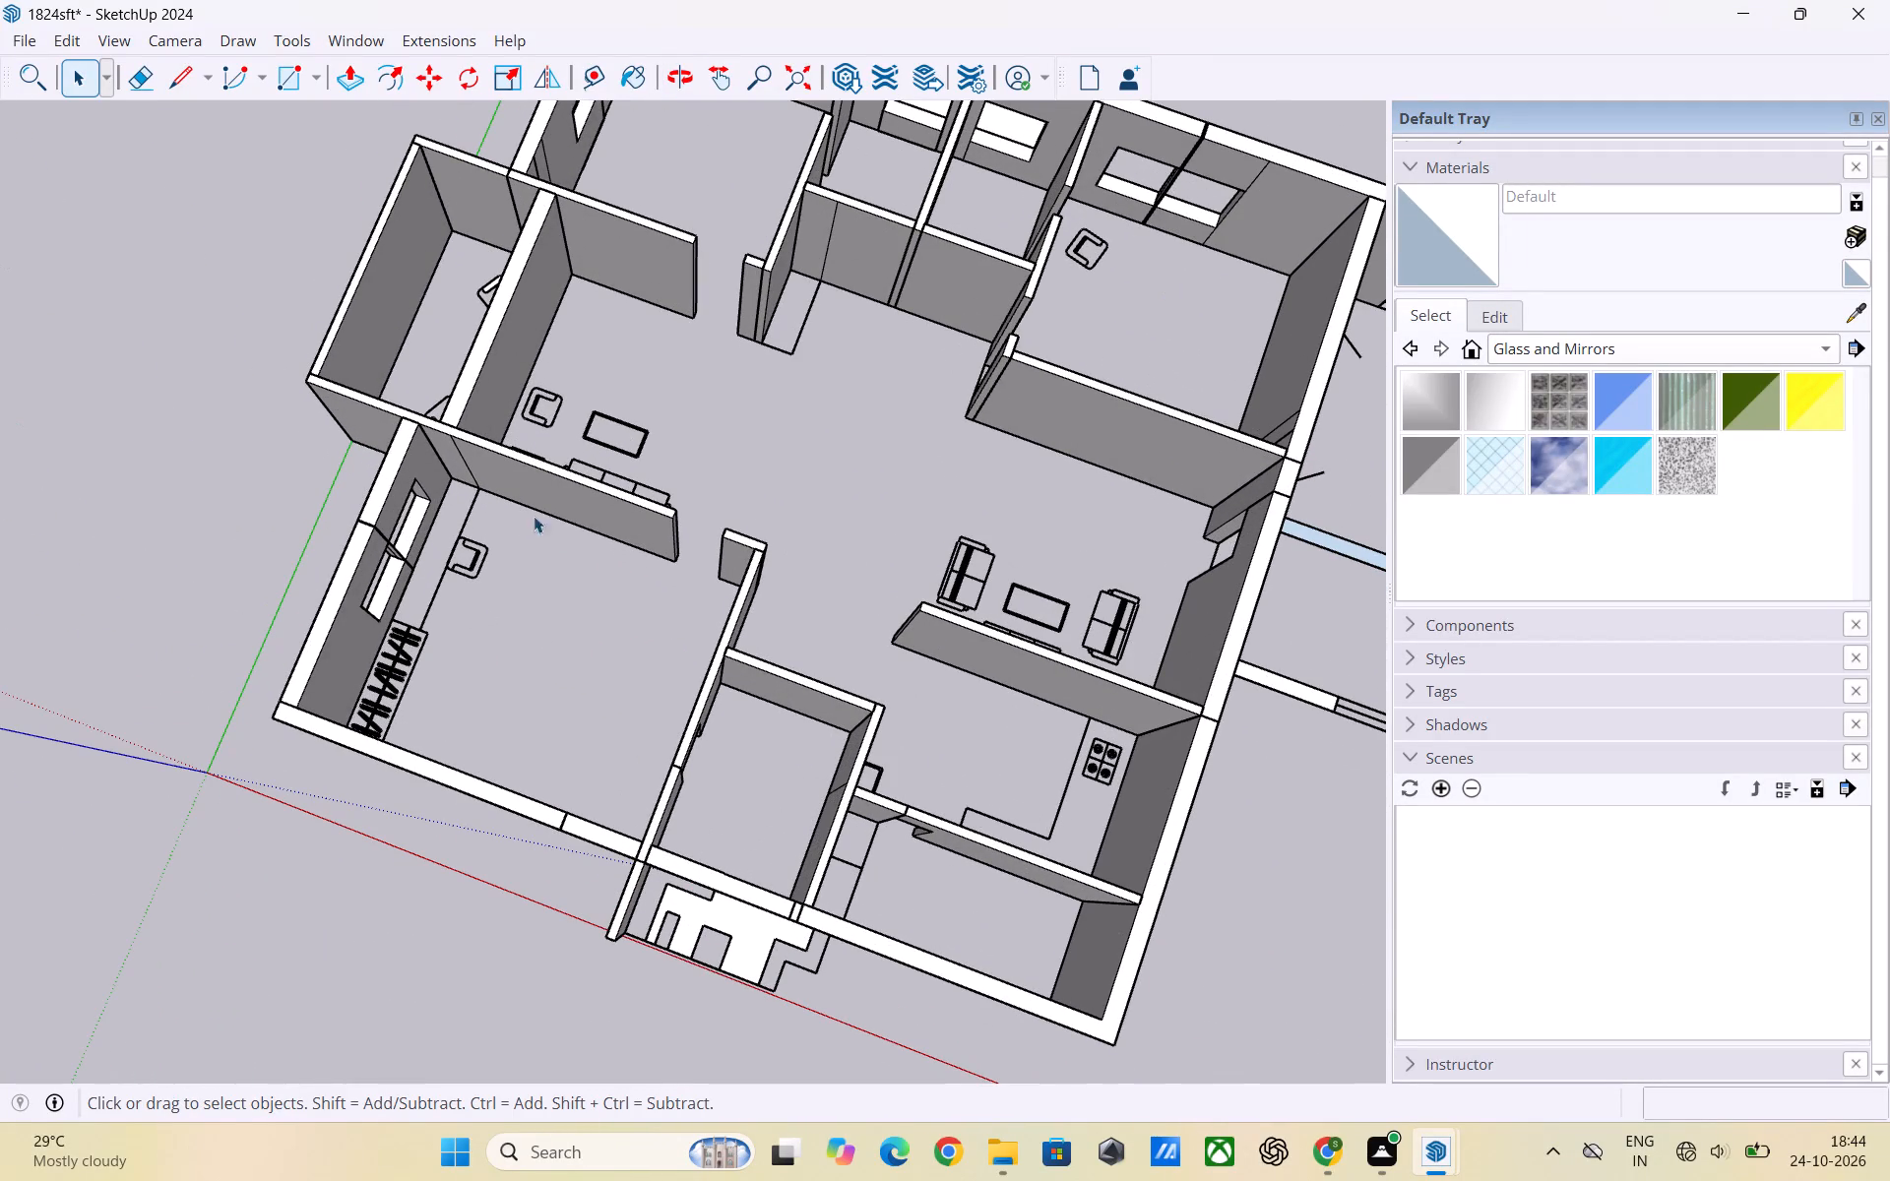
pyautogui.scroll(3, 857, 677)
pyautogui.scroll(-5, 673, 617)
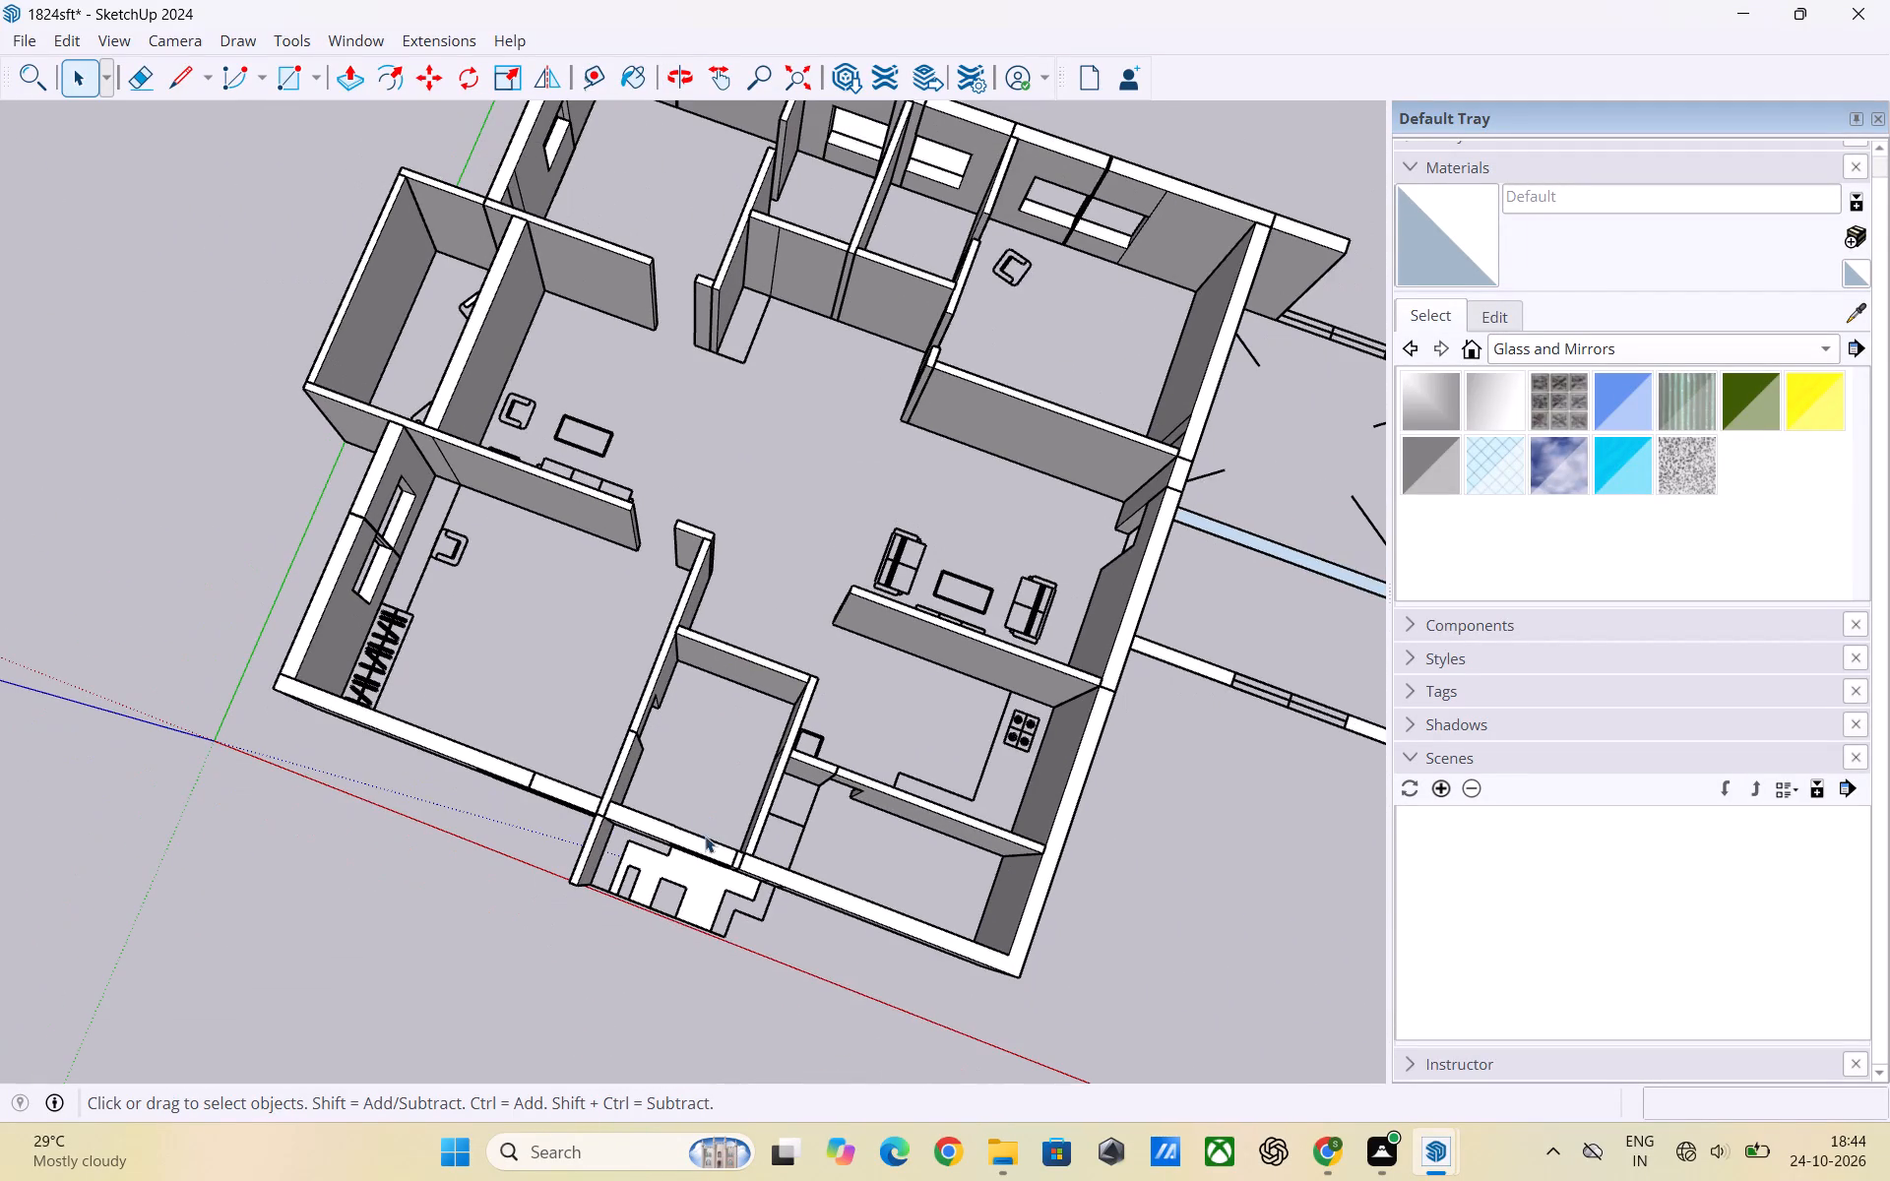
pyautogui.moveTo(690, 876); pyautogui.dragTo(742, 764, button='middle')
pyautogui.click(718, 864)
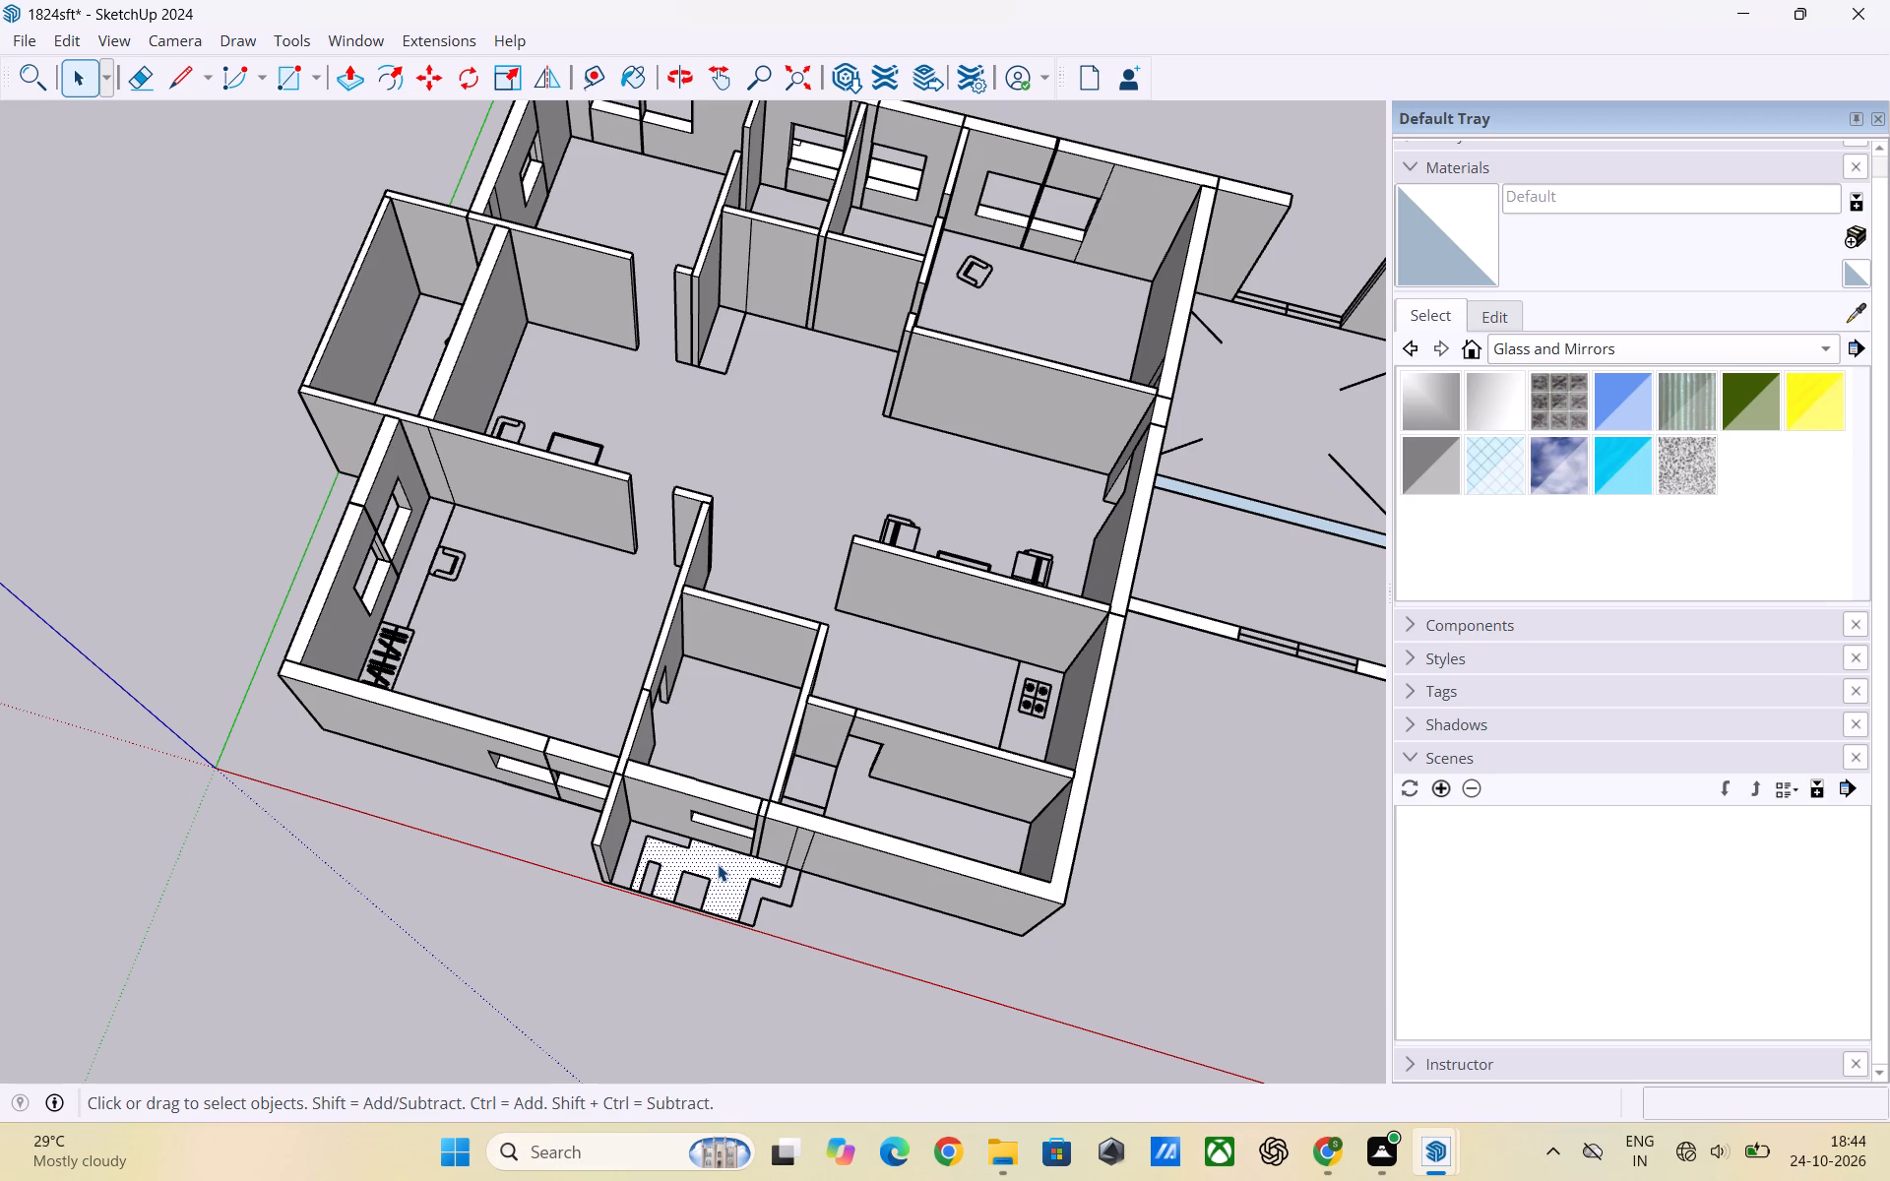
pyautogui.press('Delete')
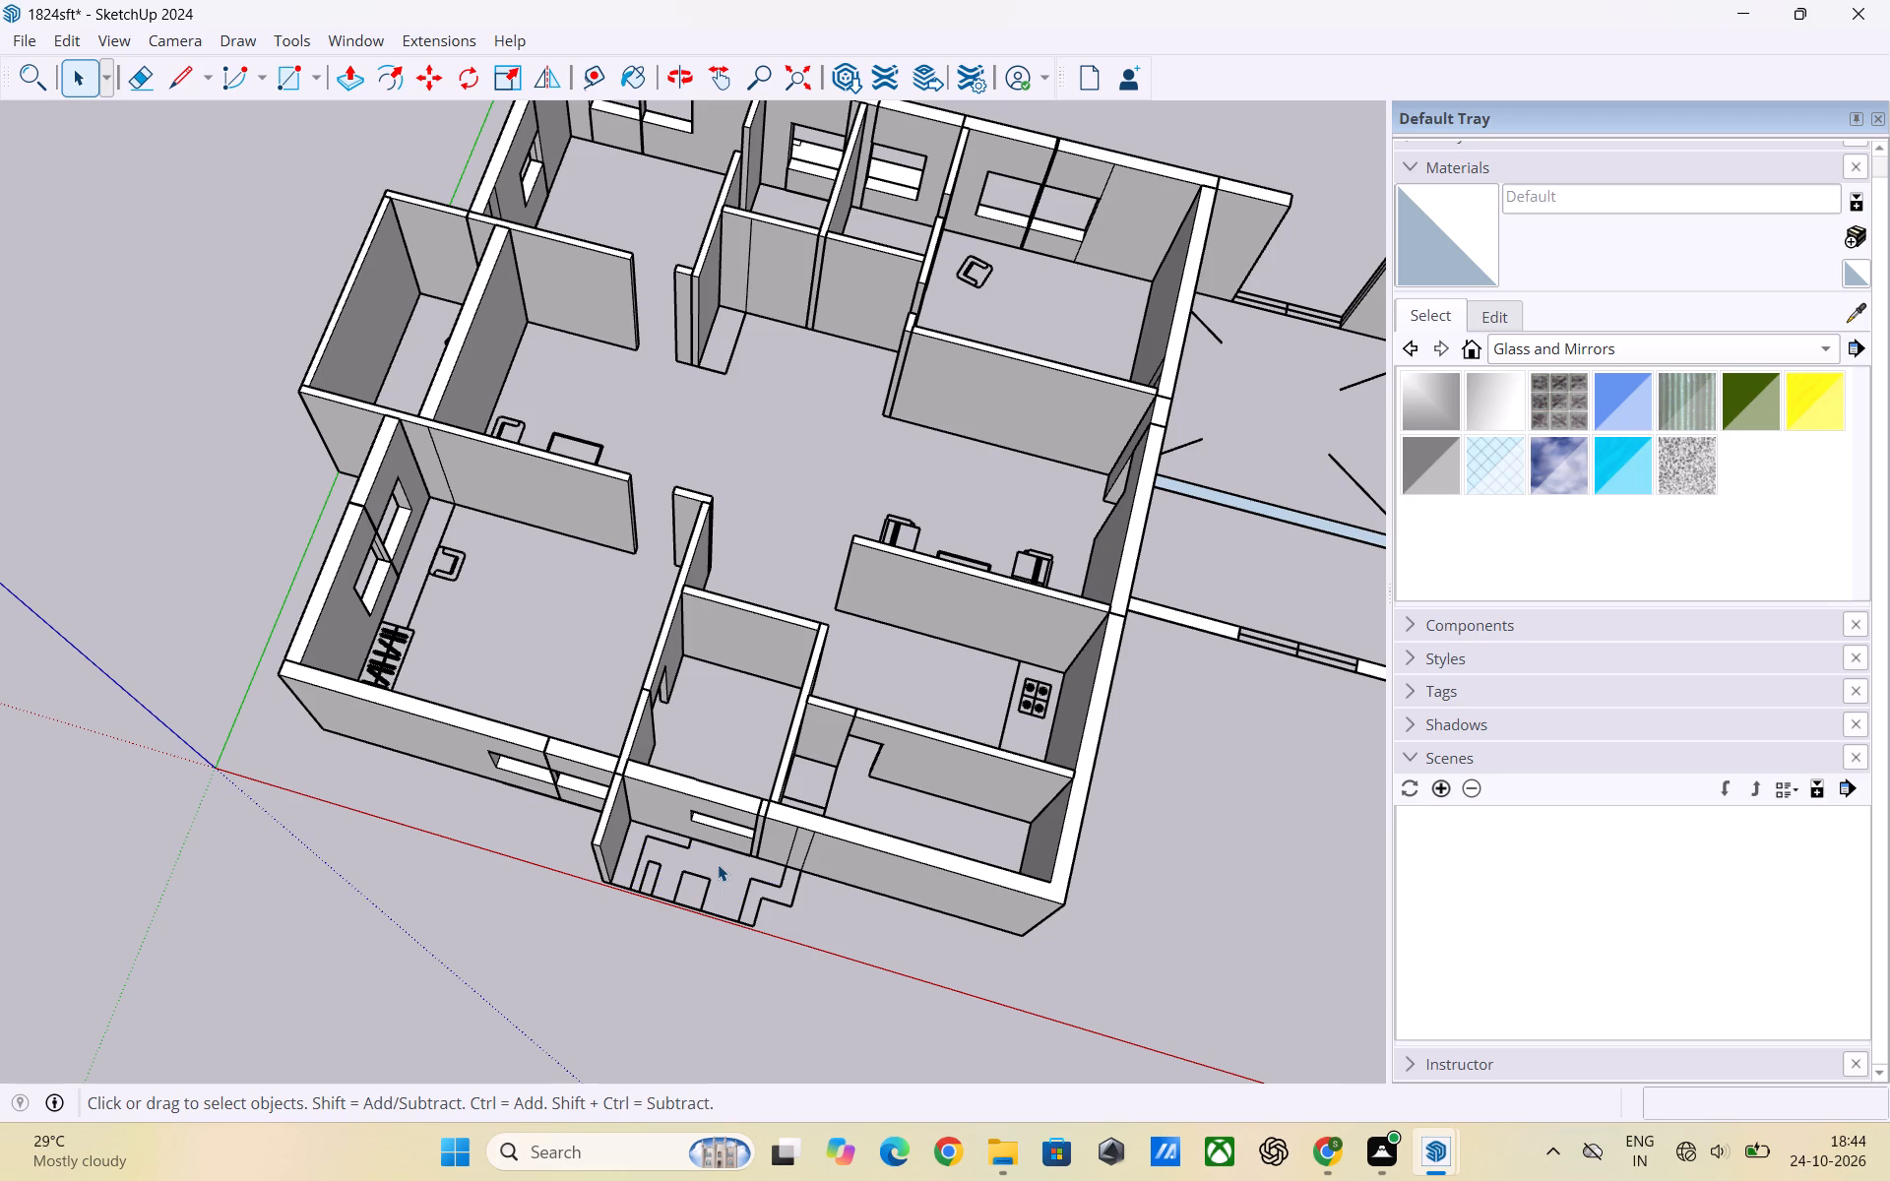
# Examine the apartment's room layout, wall openings and furniture outlines from above, together with the adjoining stair area.
pyautogui.scroll(-4, 904, 703)
pyautogui.scroll(-2, 776, 619)
pyautogui.moveTo(787, 615); pyautogui.dragTo(775, 795, button='middle')
pyautogui.scroll(-1, 787, 682)
pyautogui.scroll(5, 922, 698)
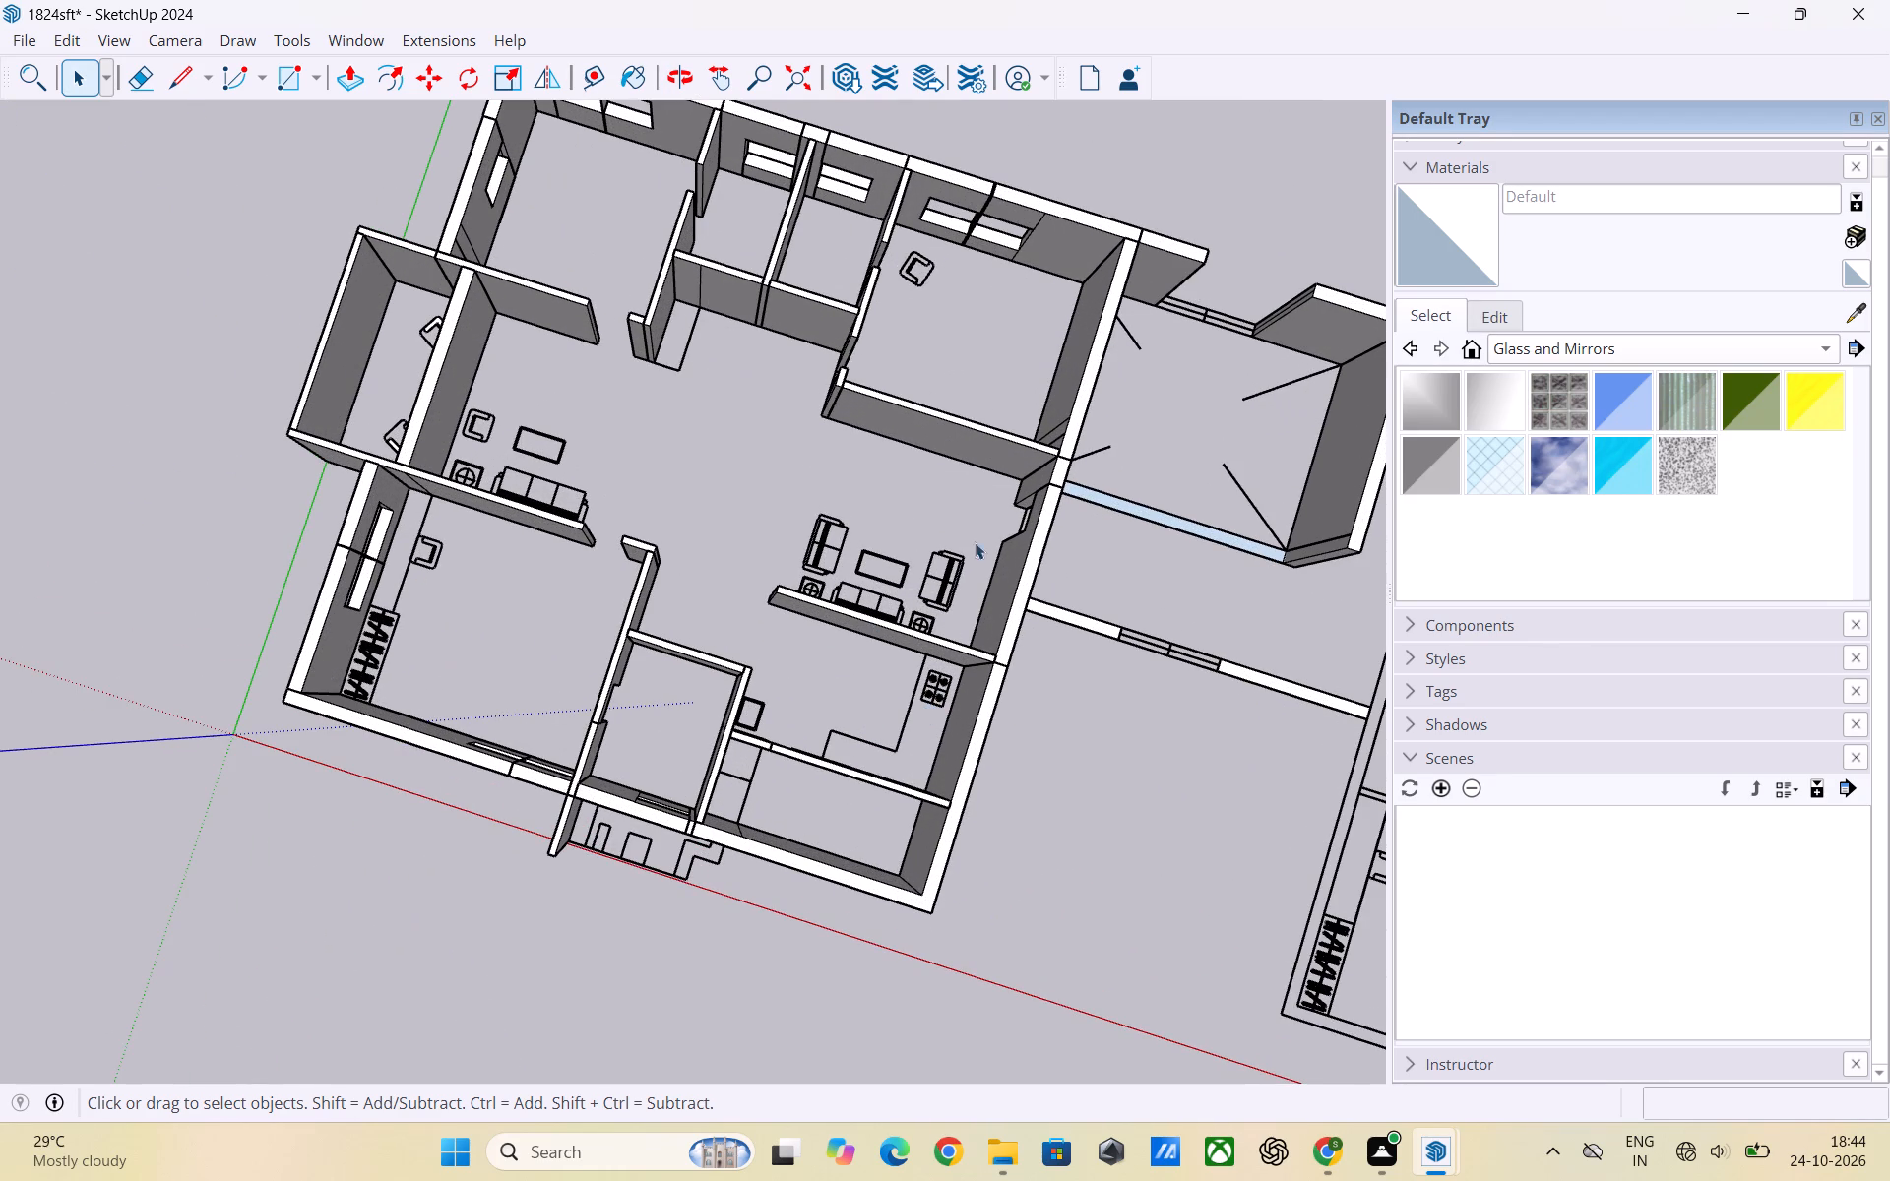
pyautogui.moveTo(907, 546); pyautogui.dragTo(683, 558, button='middle')
pyautogui.scroll(2, 760, 550)
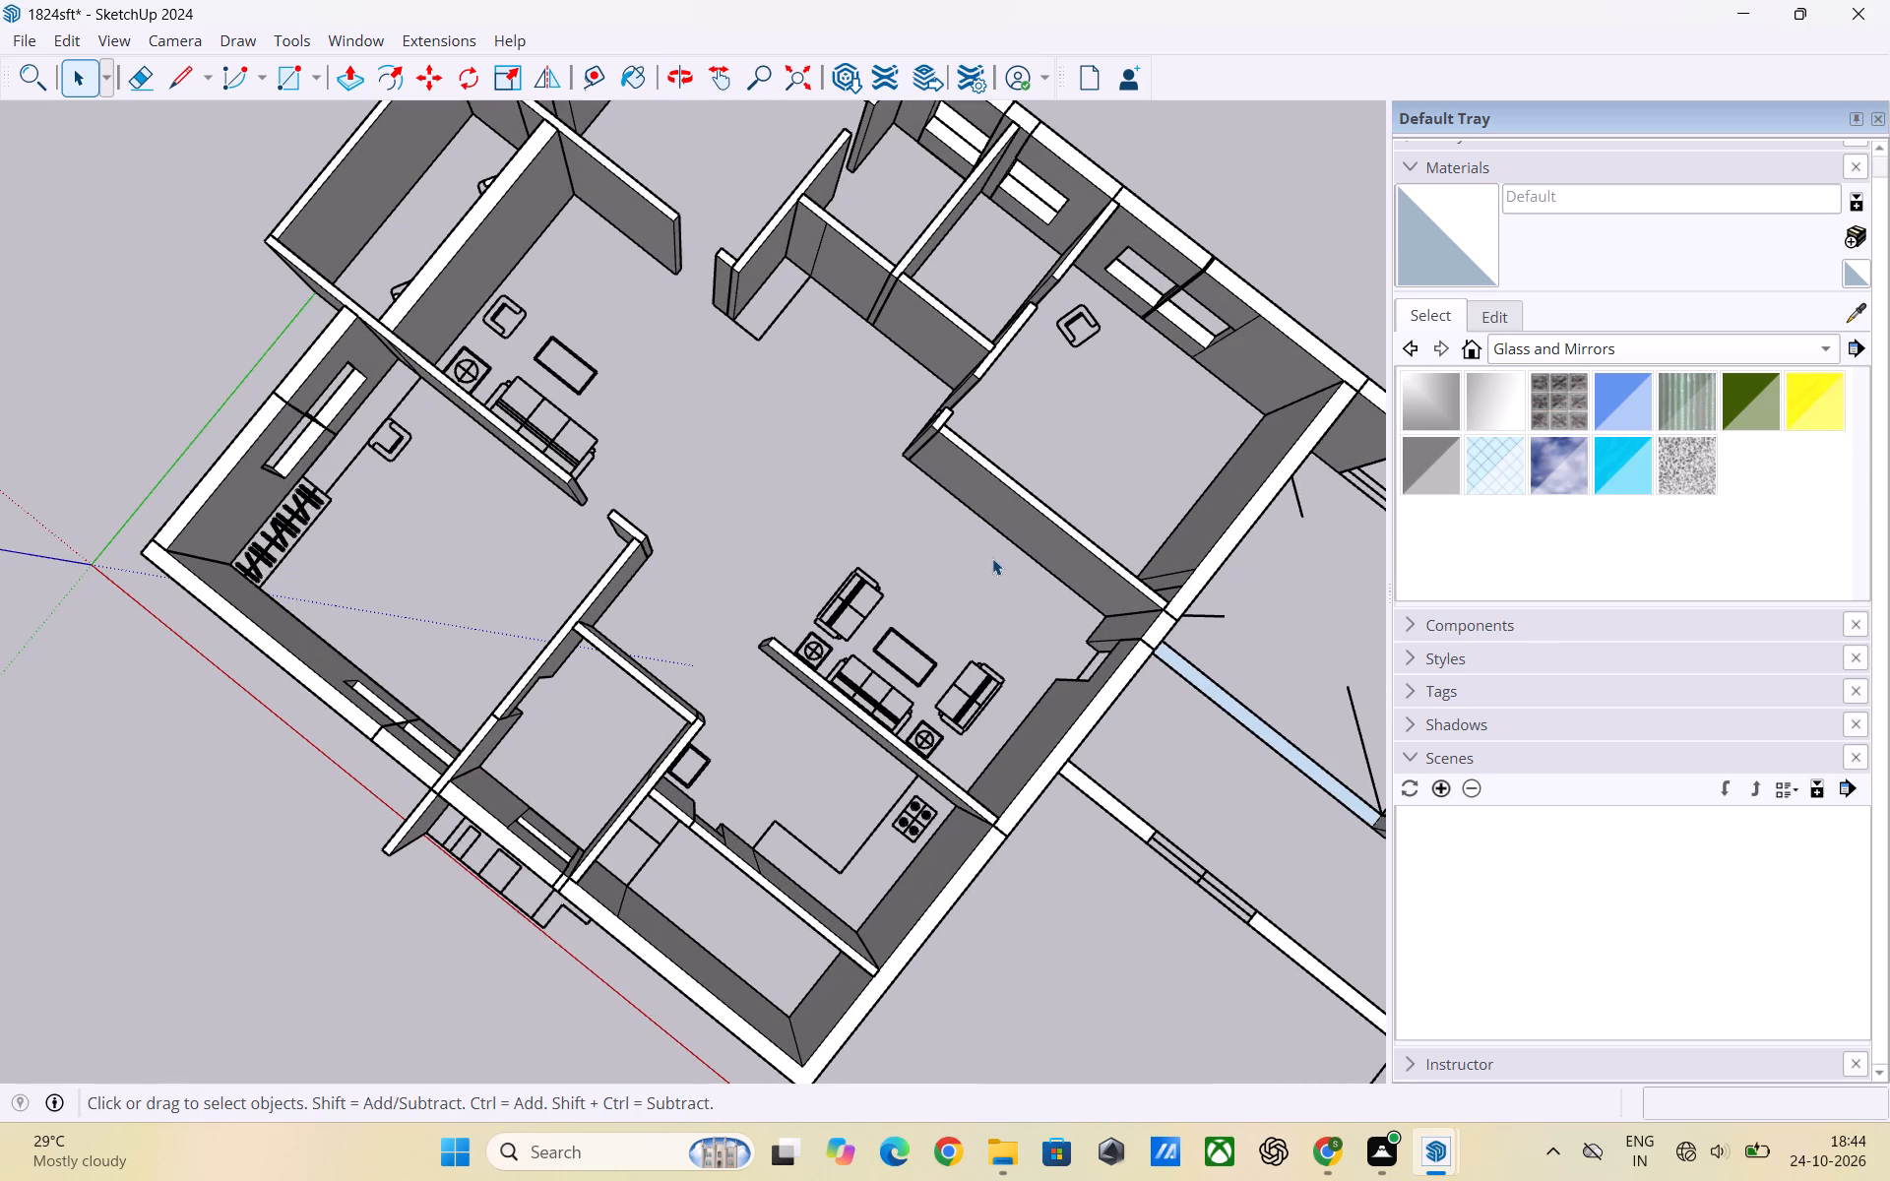
pyautogui.scroll(-1, 964, 522)
pyautogui.moveTo(892, 560); pyautogui.dragTo(982, 503, button='middle')
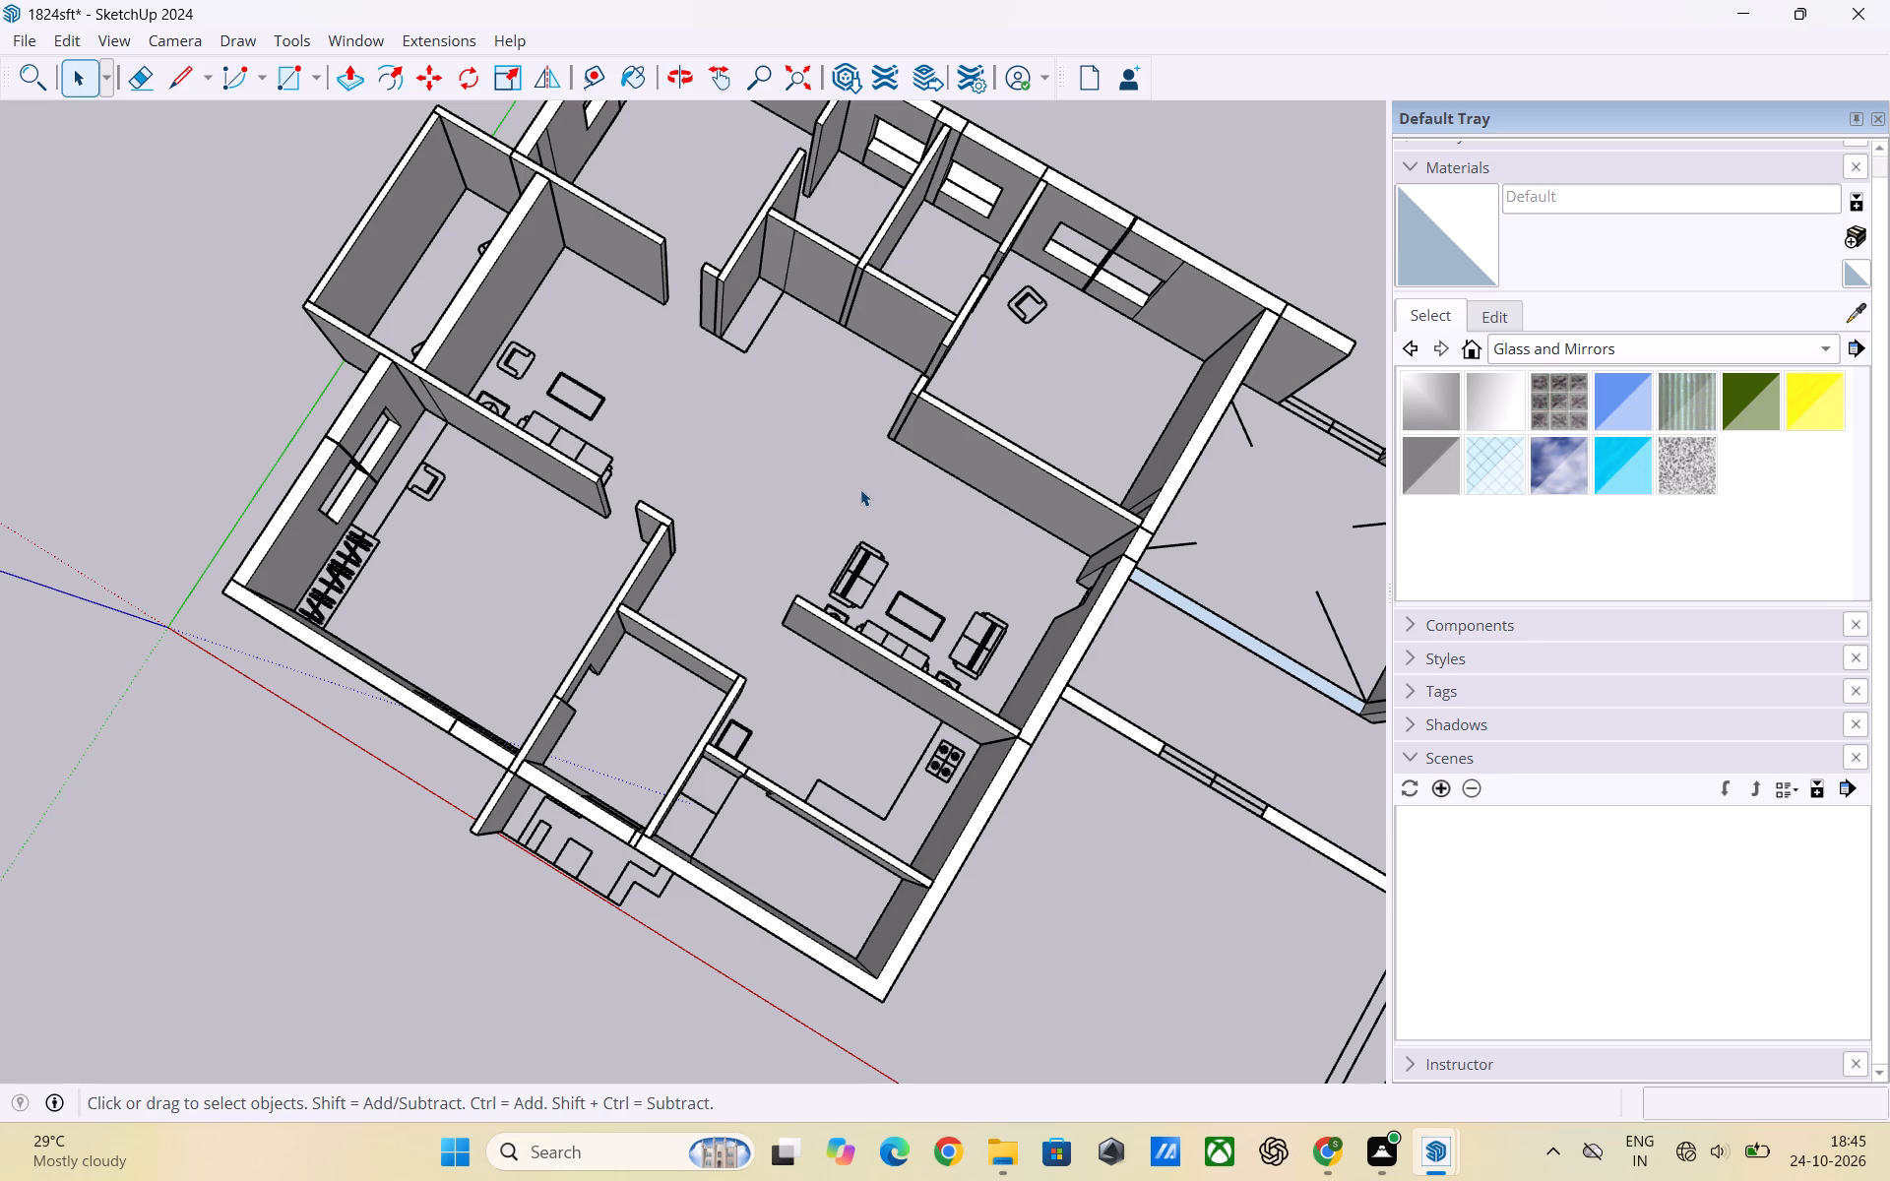
pyautogui.scroll(-2, 646, 562)
pyautogui.scroll(-1, 850, 590)
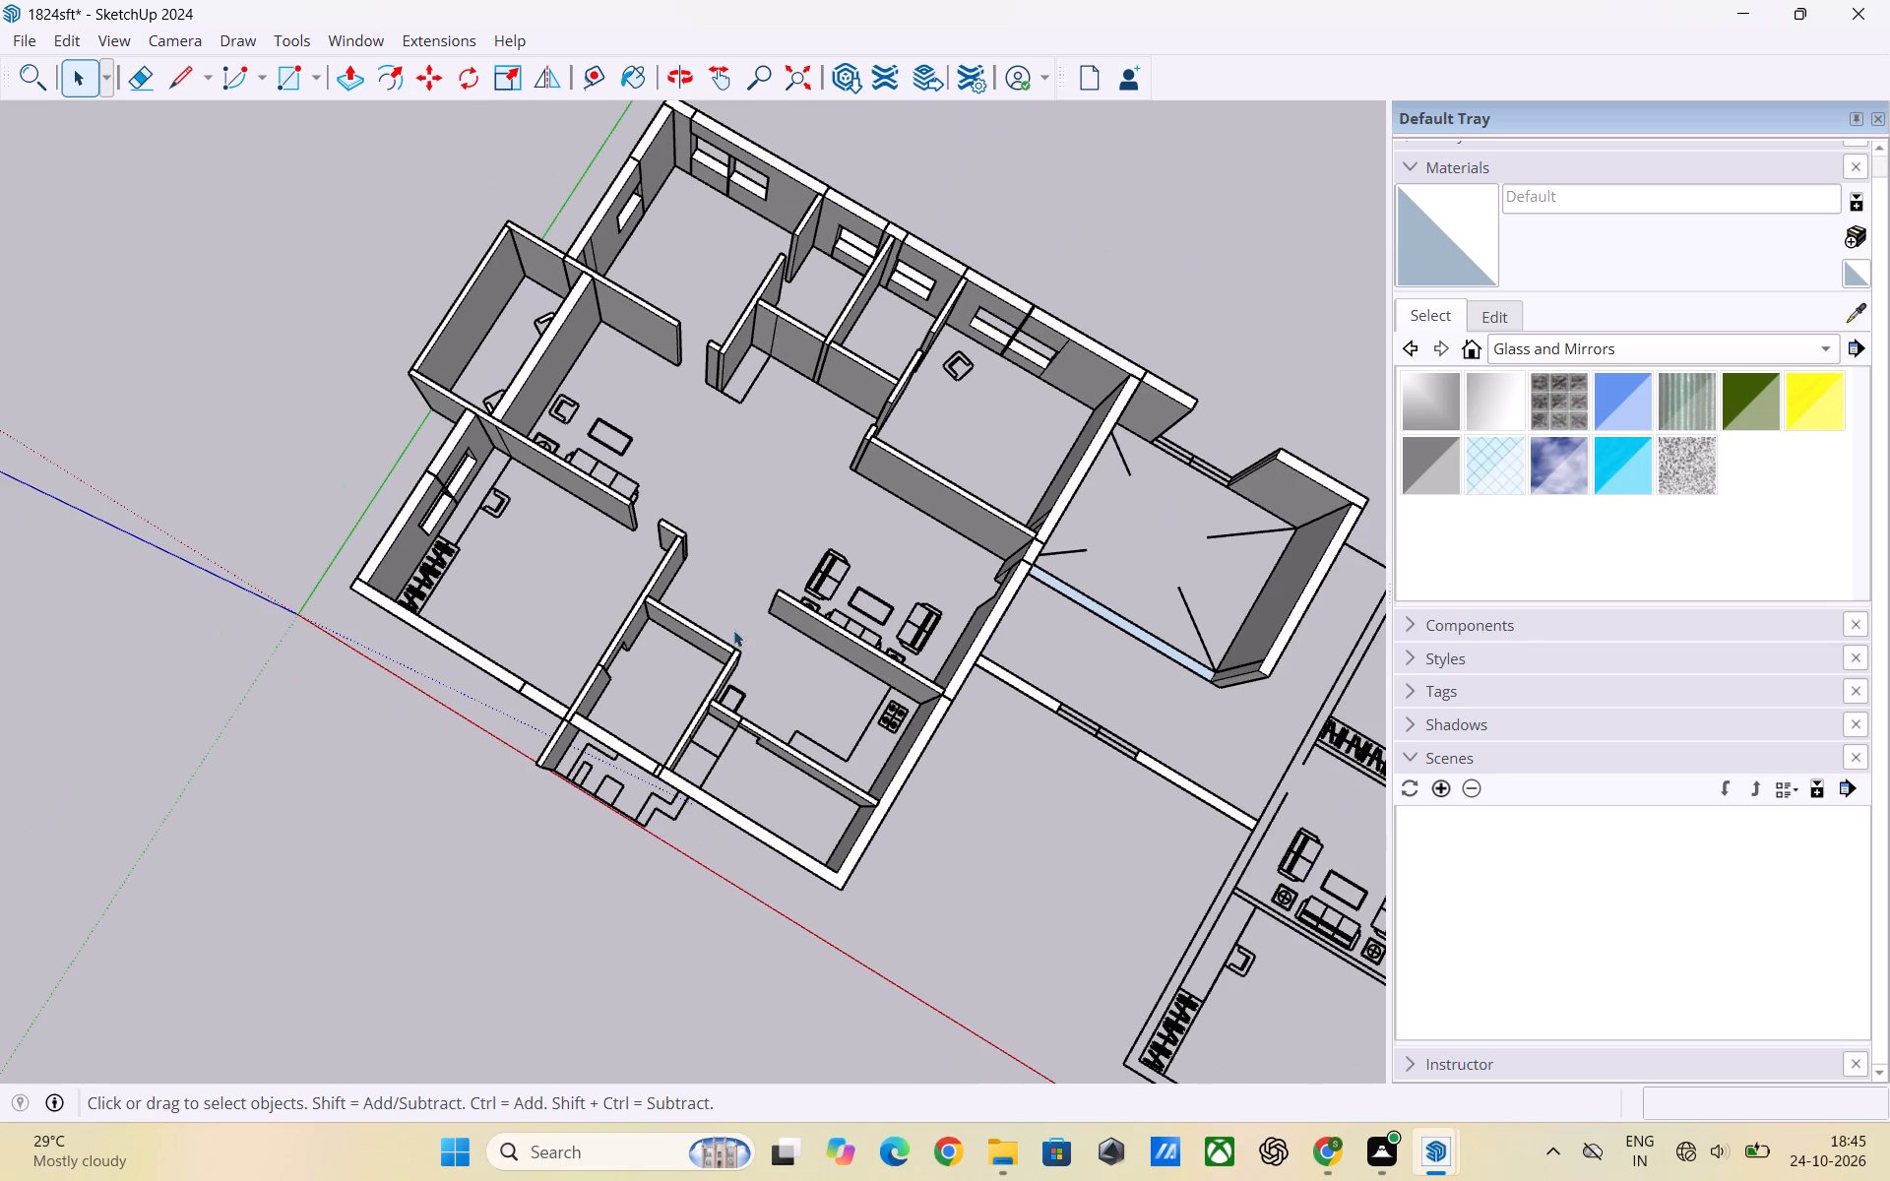
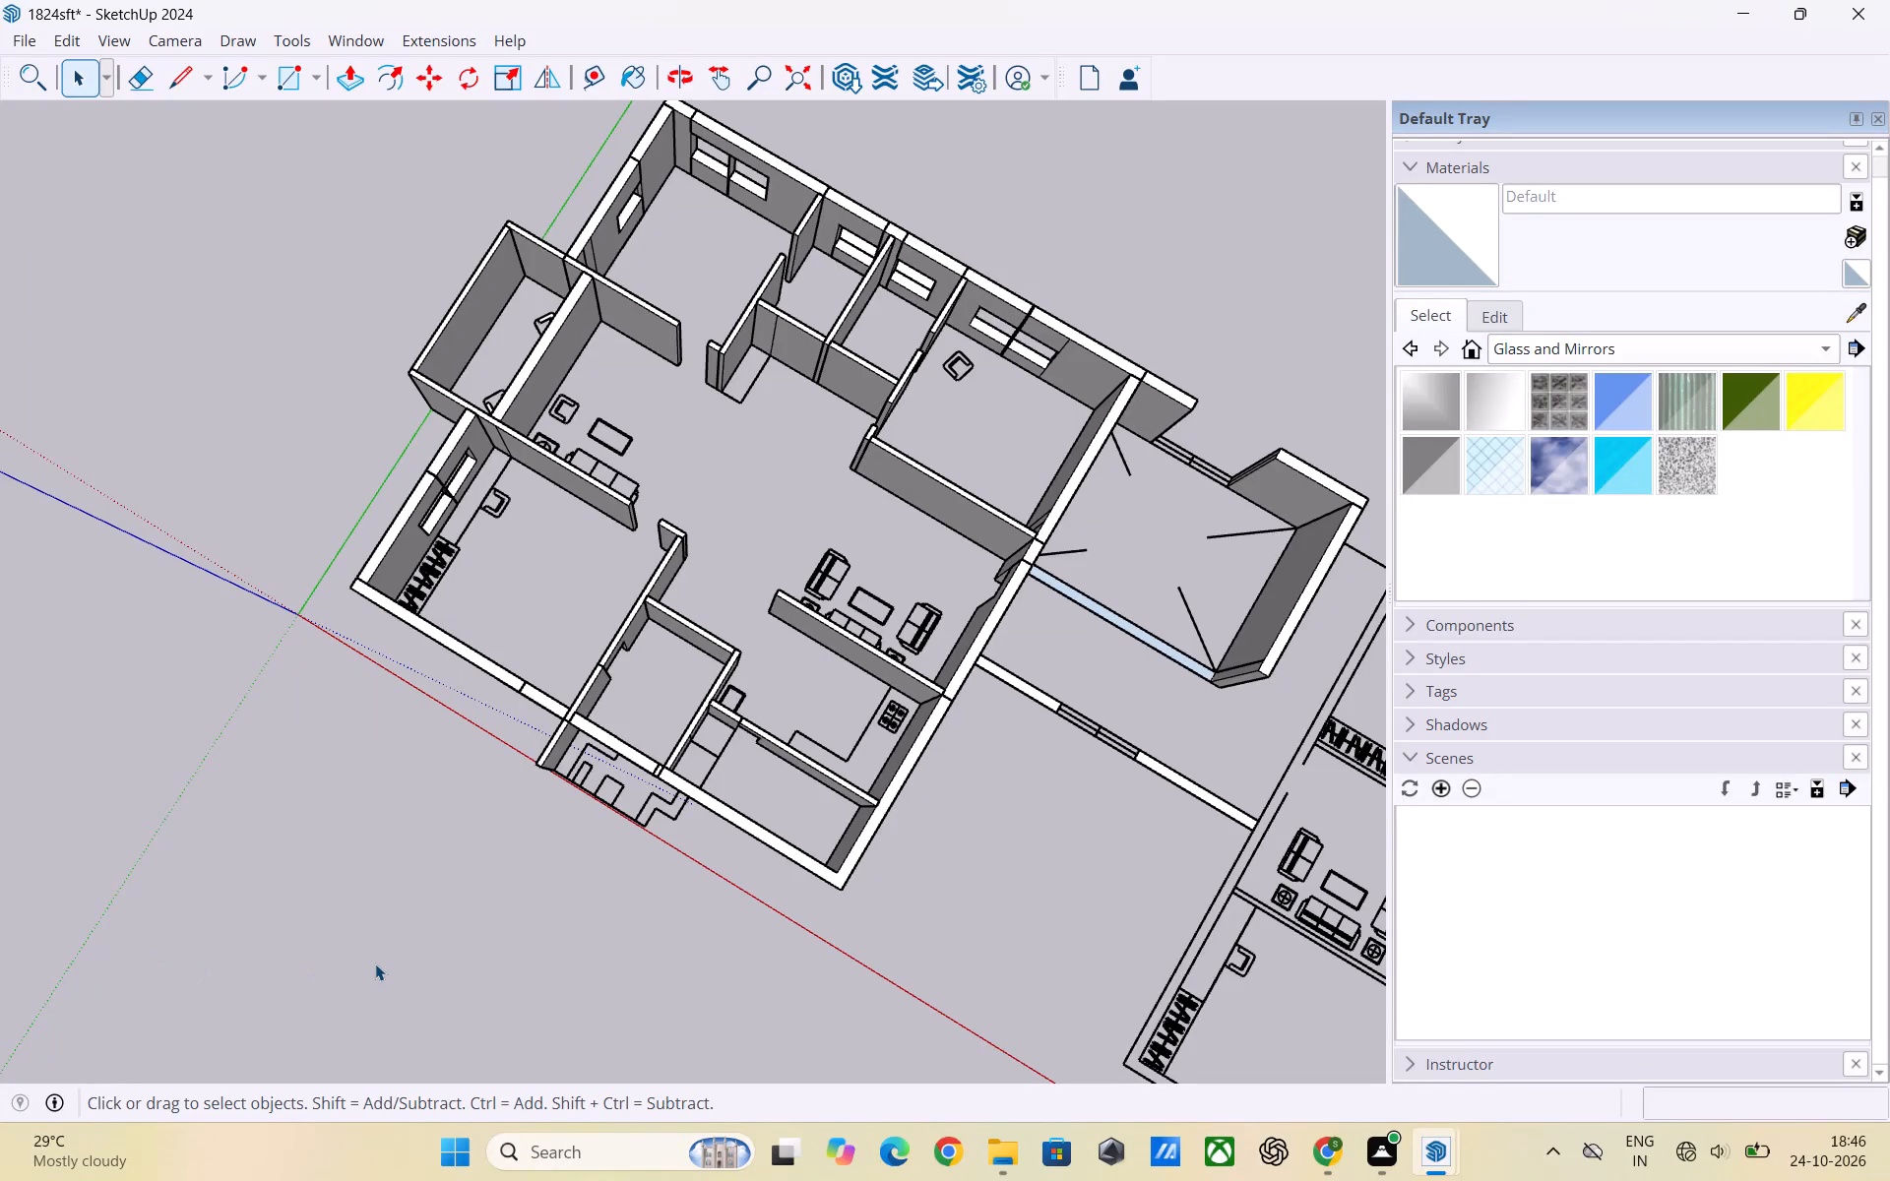
# Examine the apartment's rooms, wall openings and adjoining stair area from several angles, alongside the flat neighbouring plan.
pyautogui.scroll(-3, 464, 812)
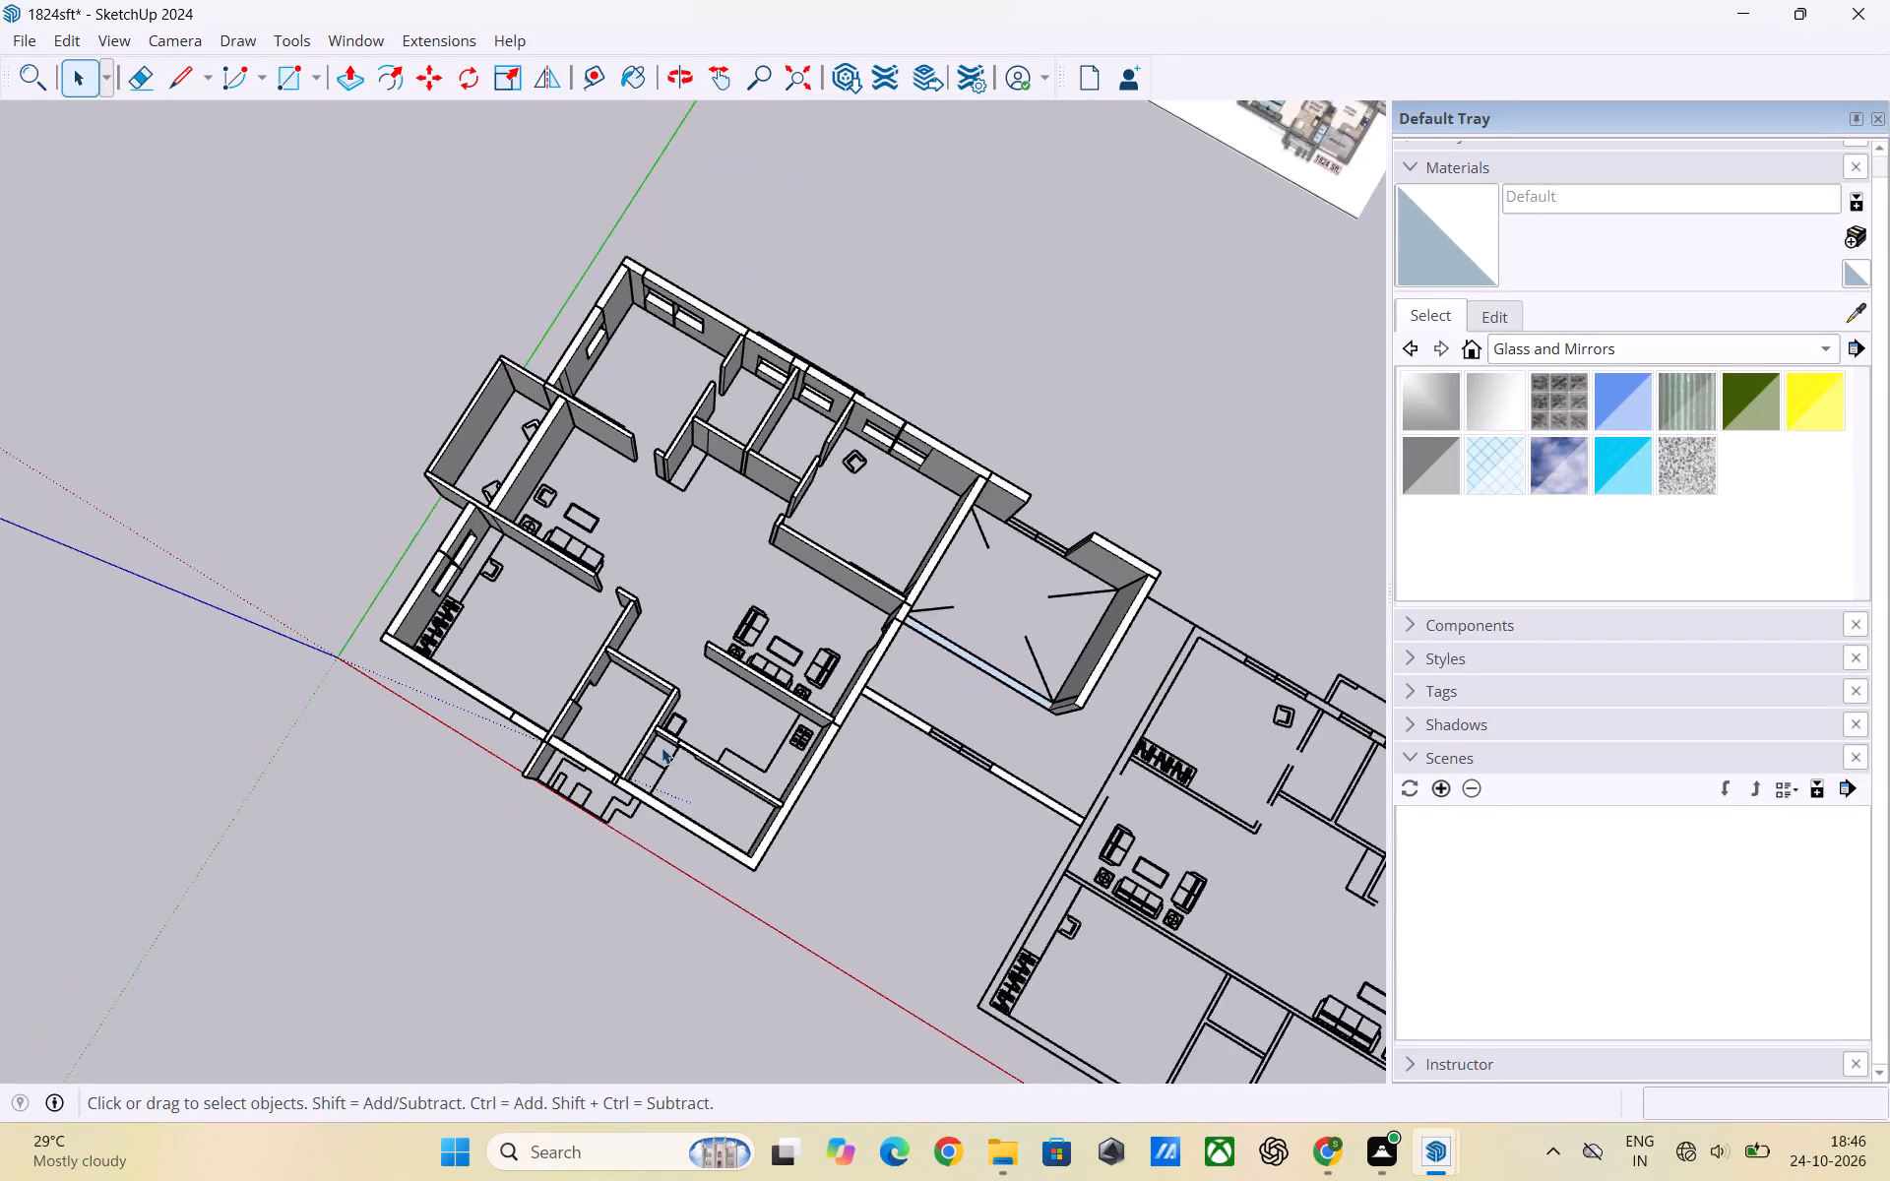
pyautogui.scroll(-3, 661, 747)
pyautogui.moveTo(753, 760); pyautogui.dragTo(808, 516, button='middle')
pyautogui.scroll(5, 893, 622)
pyautogui.scroll(-5, 849, 666)
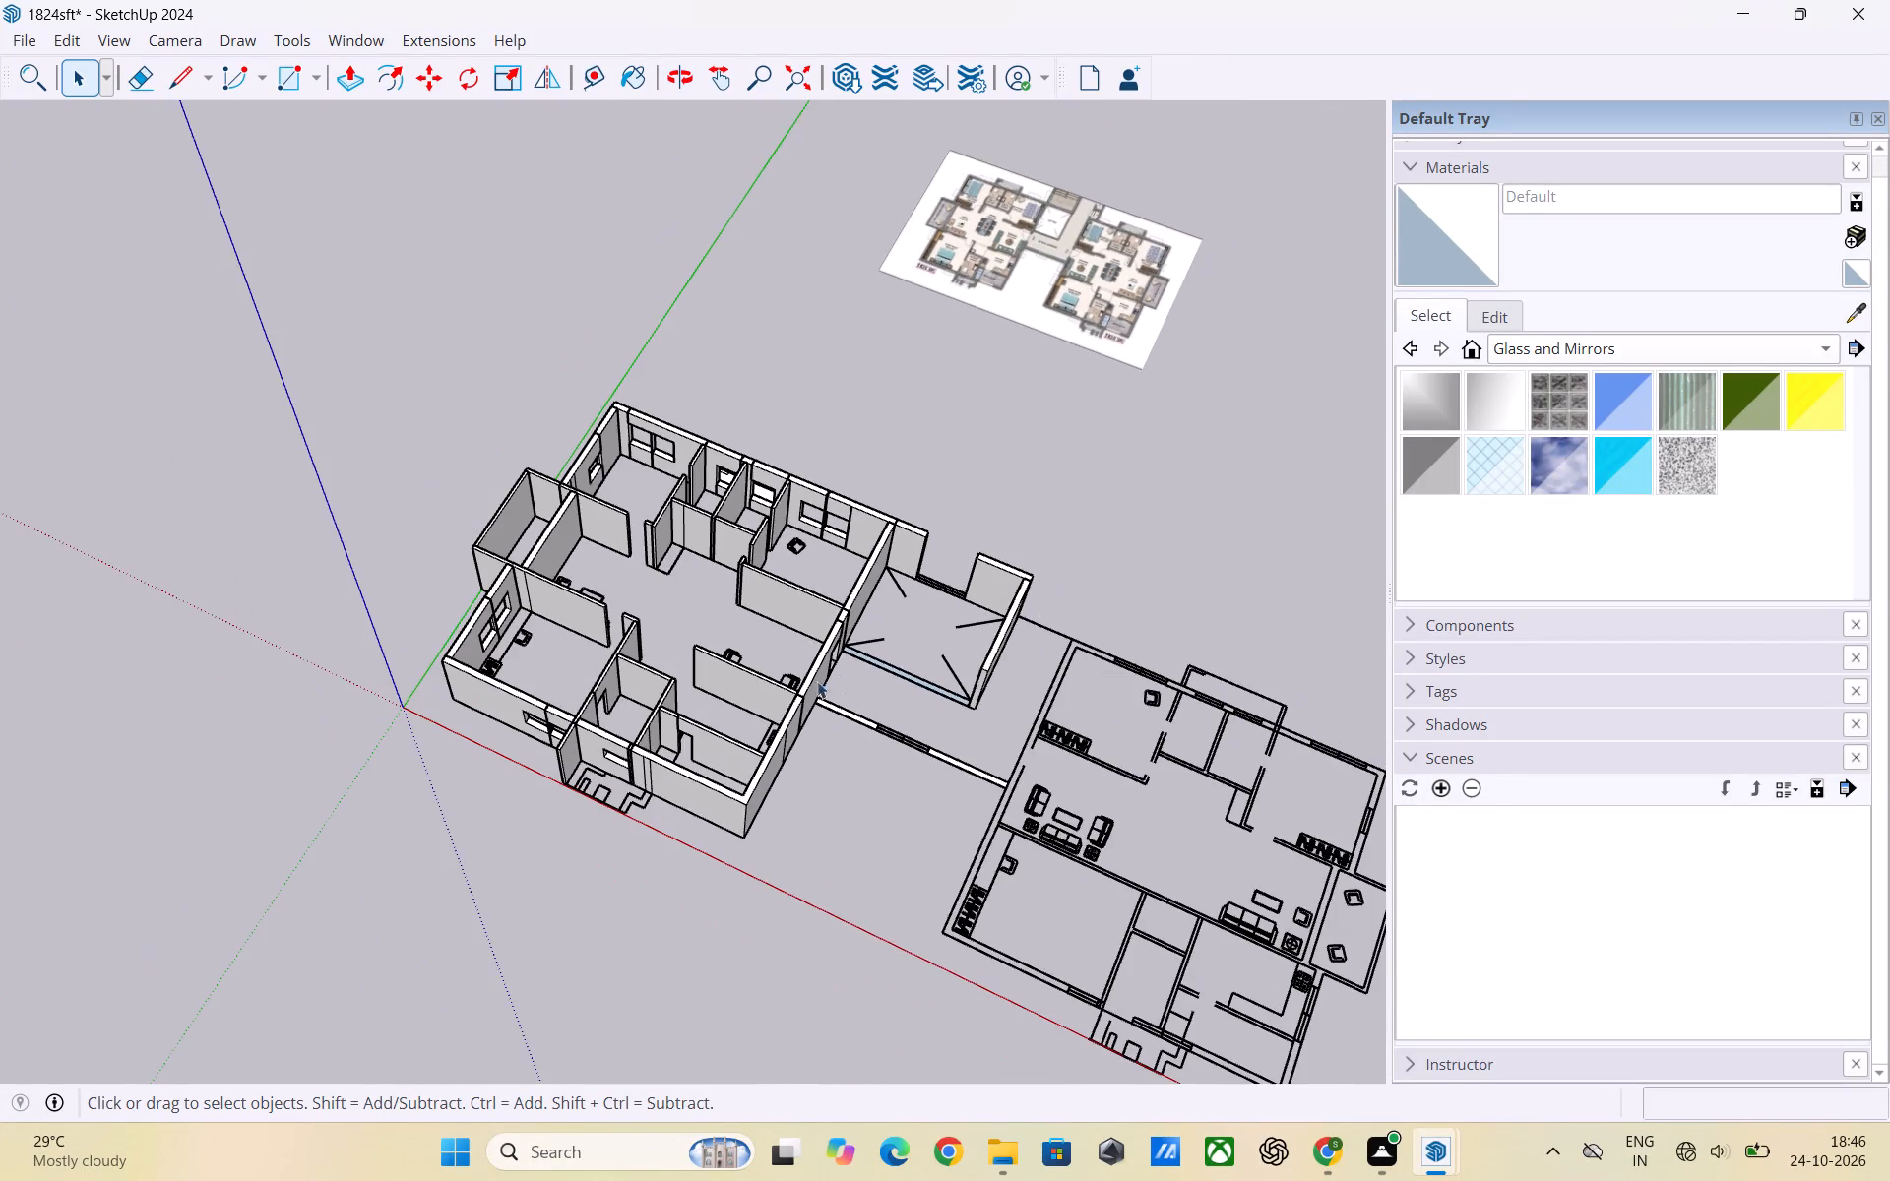
pyautogui.scroll(3, 685, 706)
pyautogui.scroll(-6, 618, 717)
pyautogui.moveTo(661, 761); pyautogui.dragTo(654, 831, button='middle')
pyautogui.scroll(4, 678, 697)
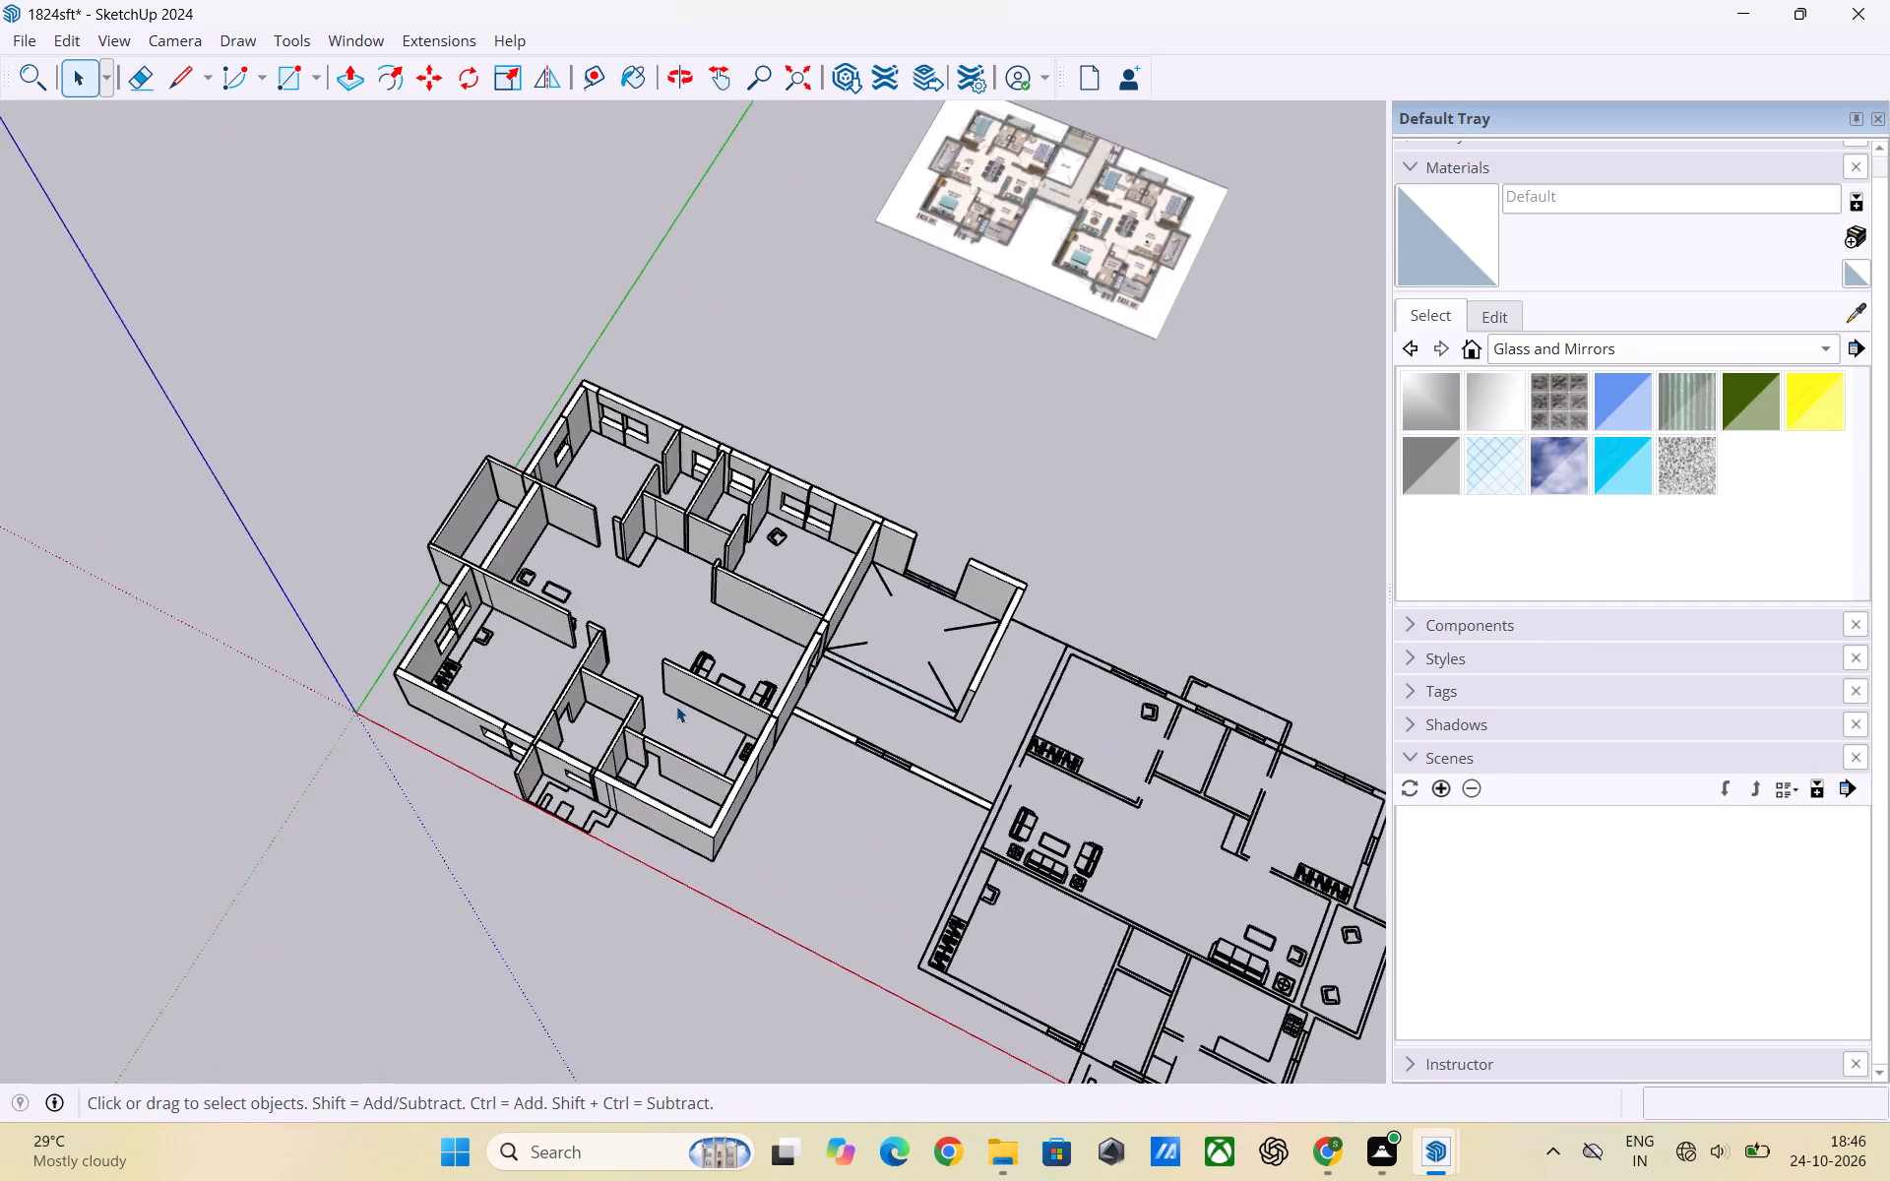
pyautogui.scroll(2, 676, 706)
pyautogui.scroll(3, 440, 680)
pyautogui.scroll(-7, 443, 618)
pyautogui.scroll(3, 587, 593)
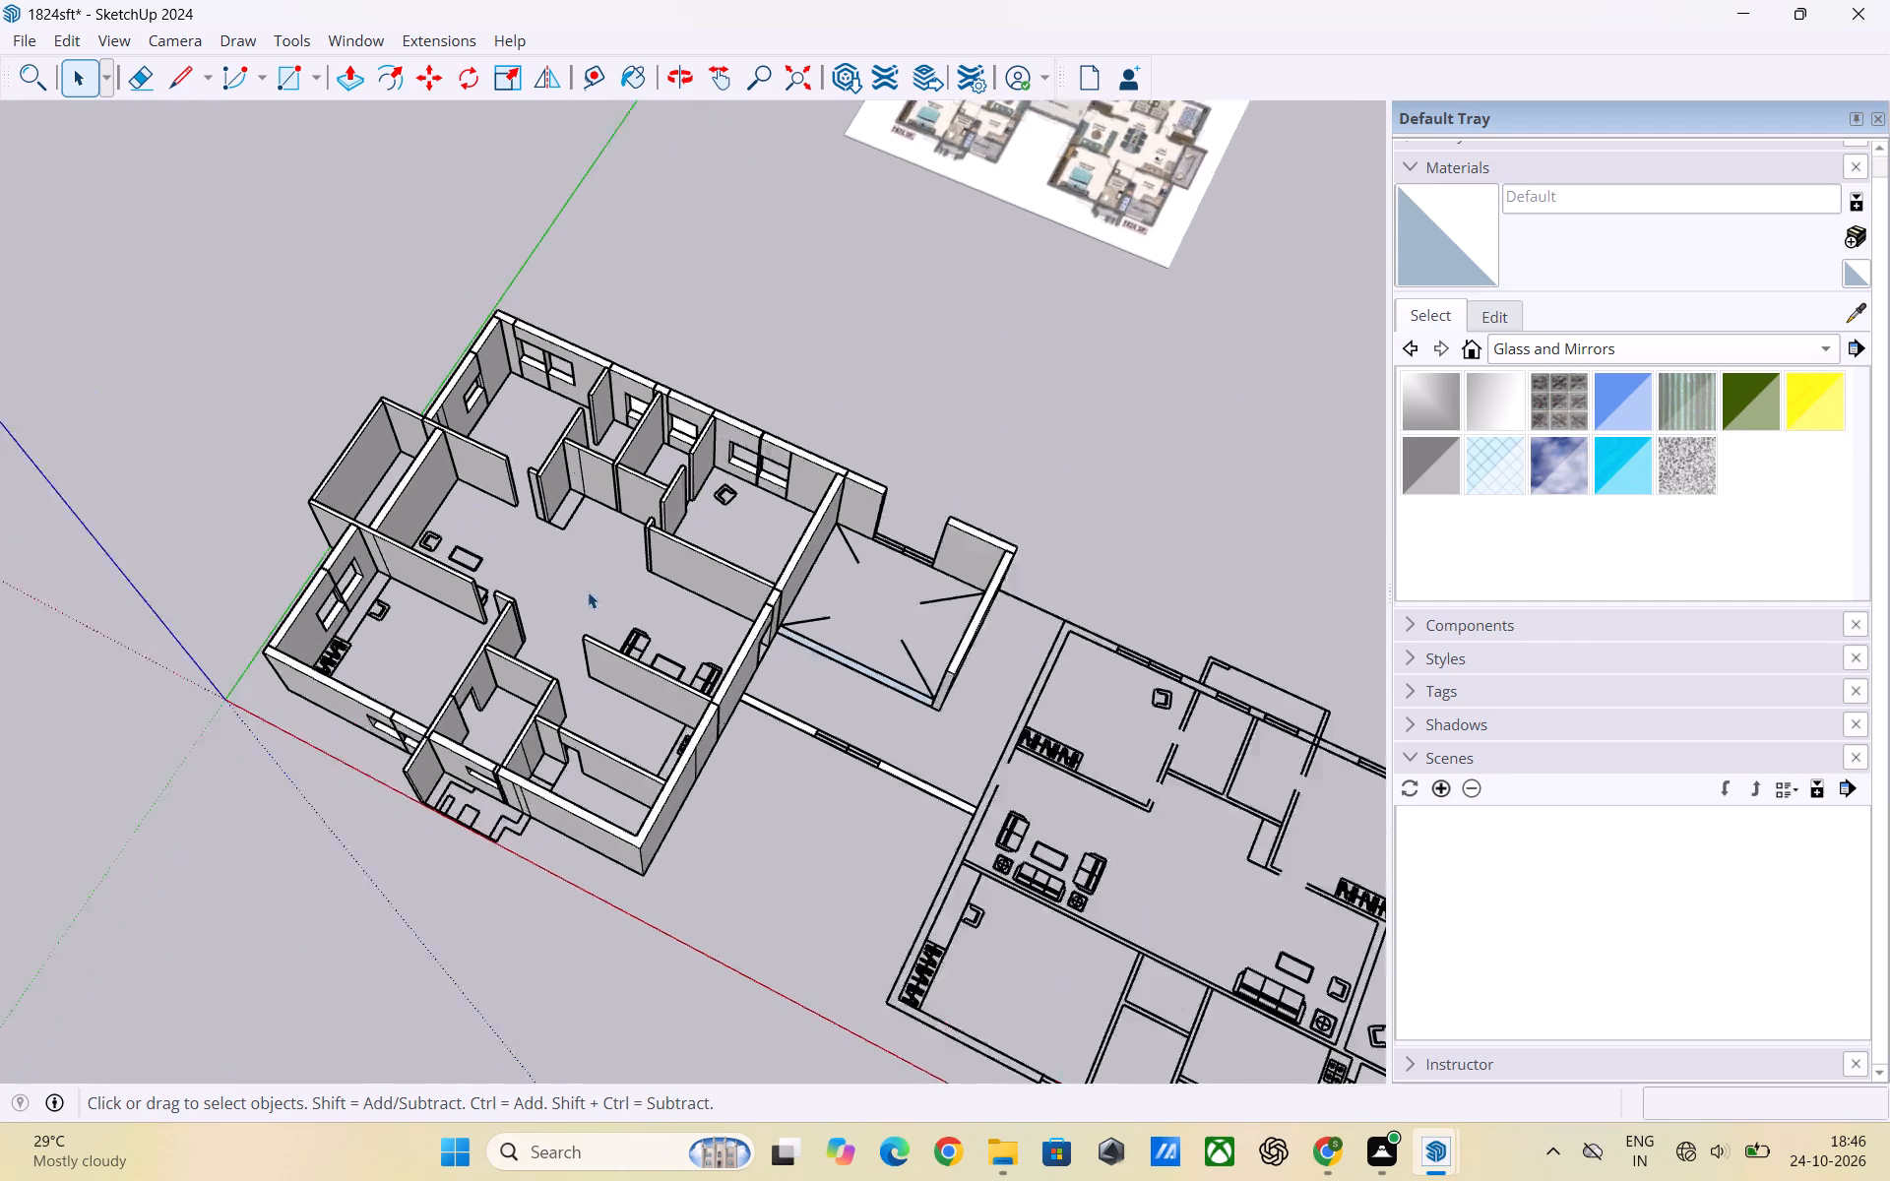
pyautogui.scroll(1, 588, 591)
pyautogui.scroll(2, 703, 535)
pyautogui.scroll(-2, 788, 548)
pyautogui.moveTo(848, 577); pyautogui.dragTo(665, 641, button='middle')
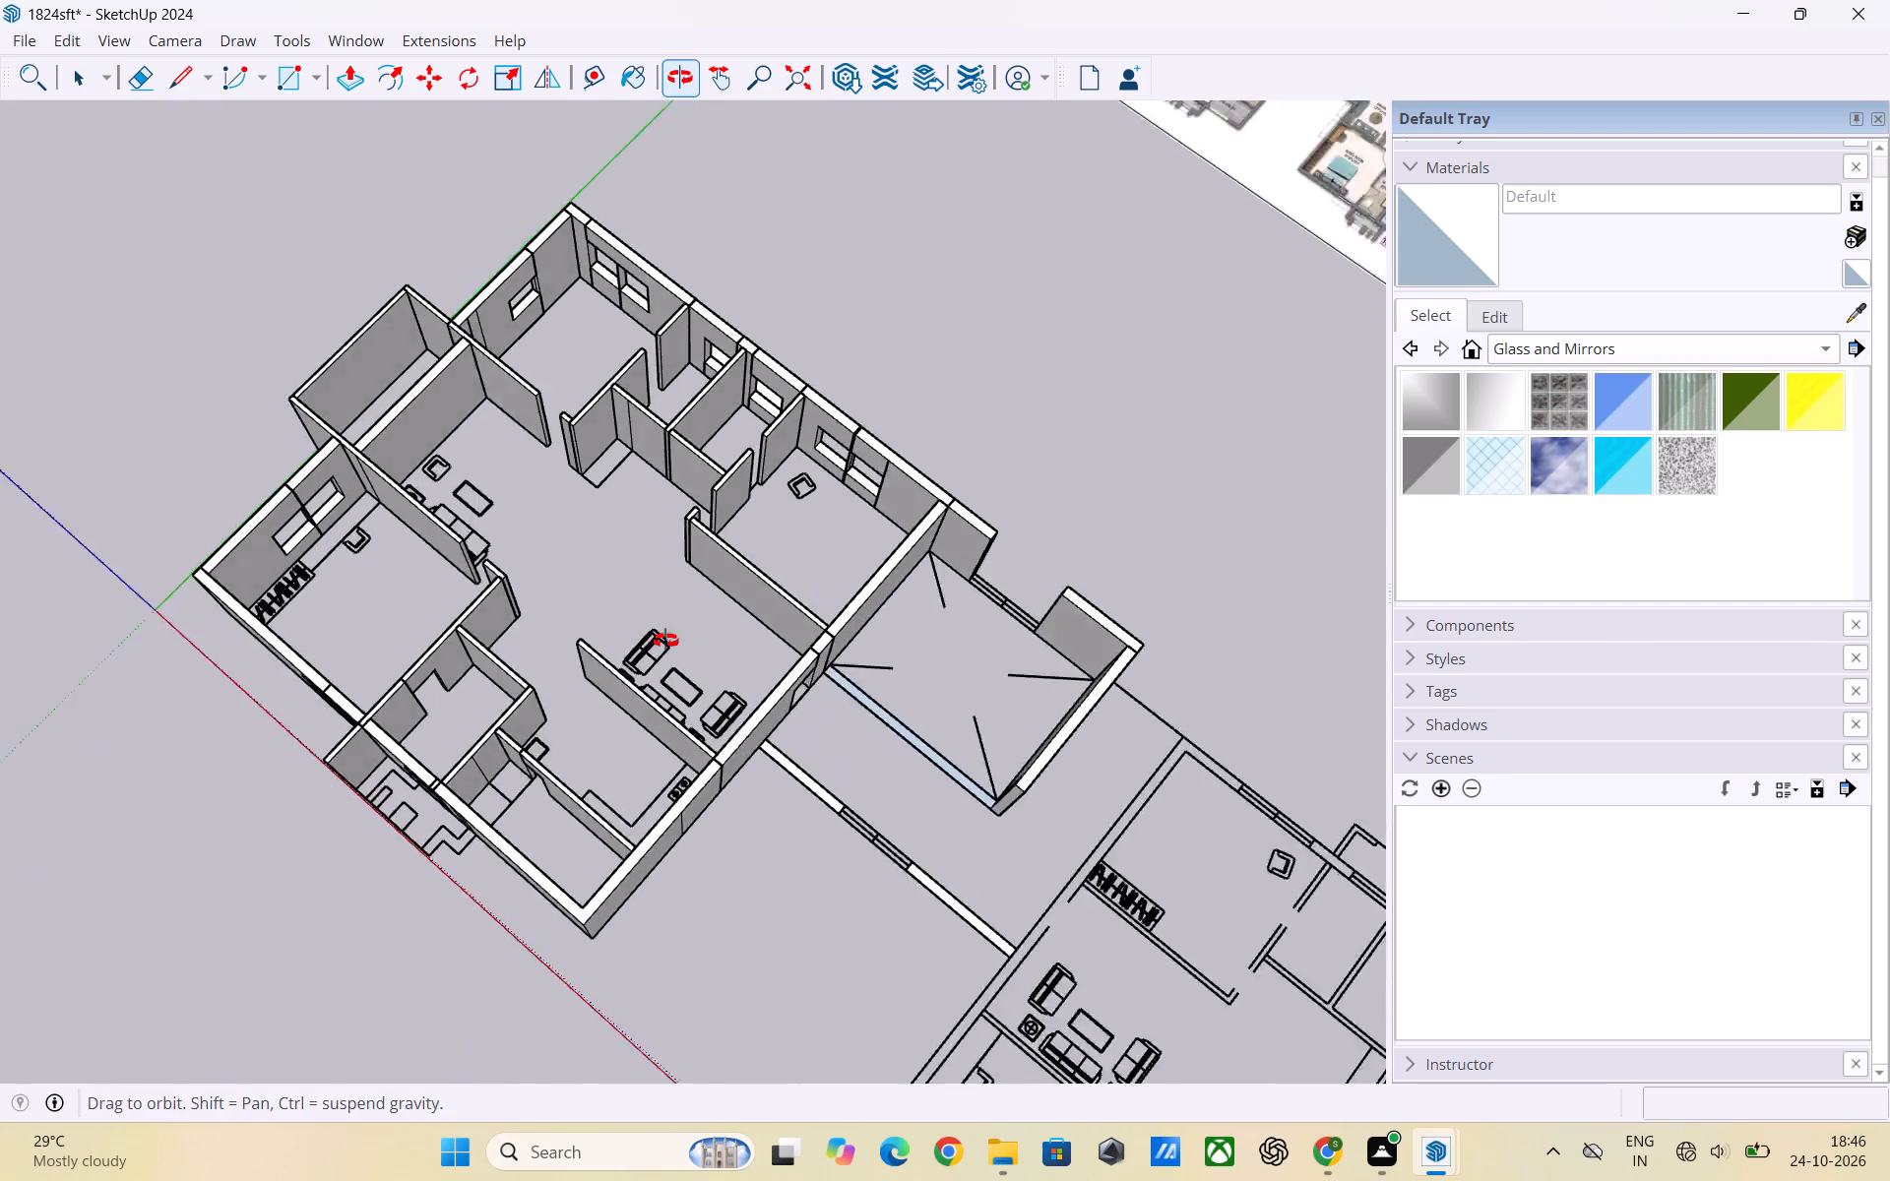
pyautogui.moveTo(665, 641); pyautogui.dragTo(576, 630, button='middle')
pyautogui.scroll(3, 762, 600)
pyautogui.scroll(-2, 686, 546)
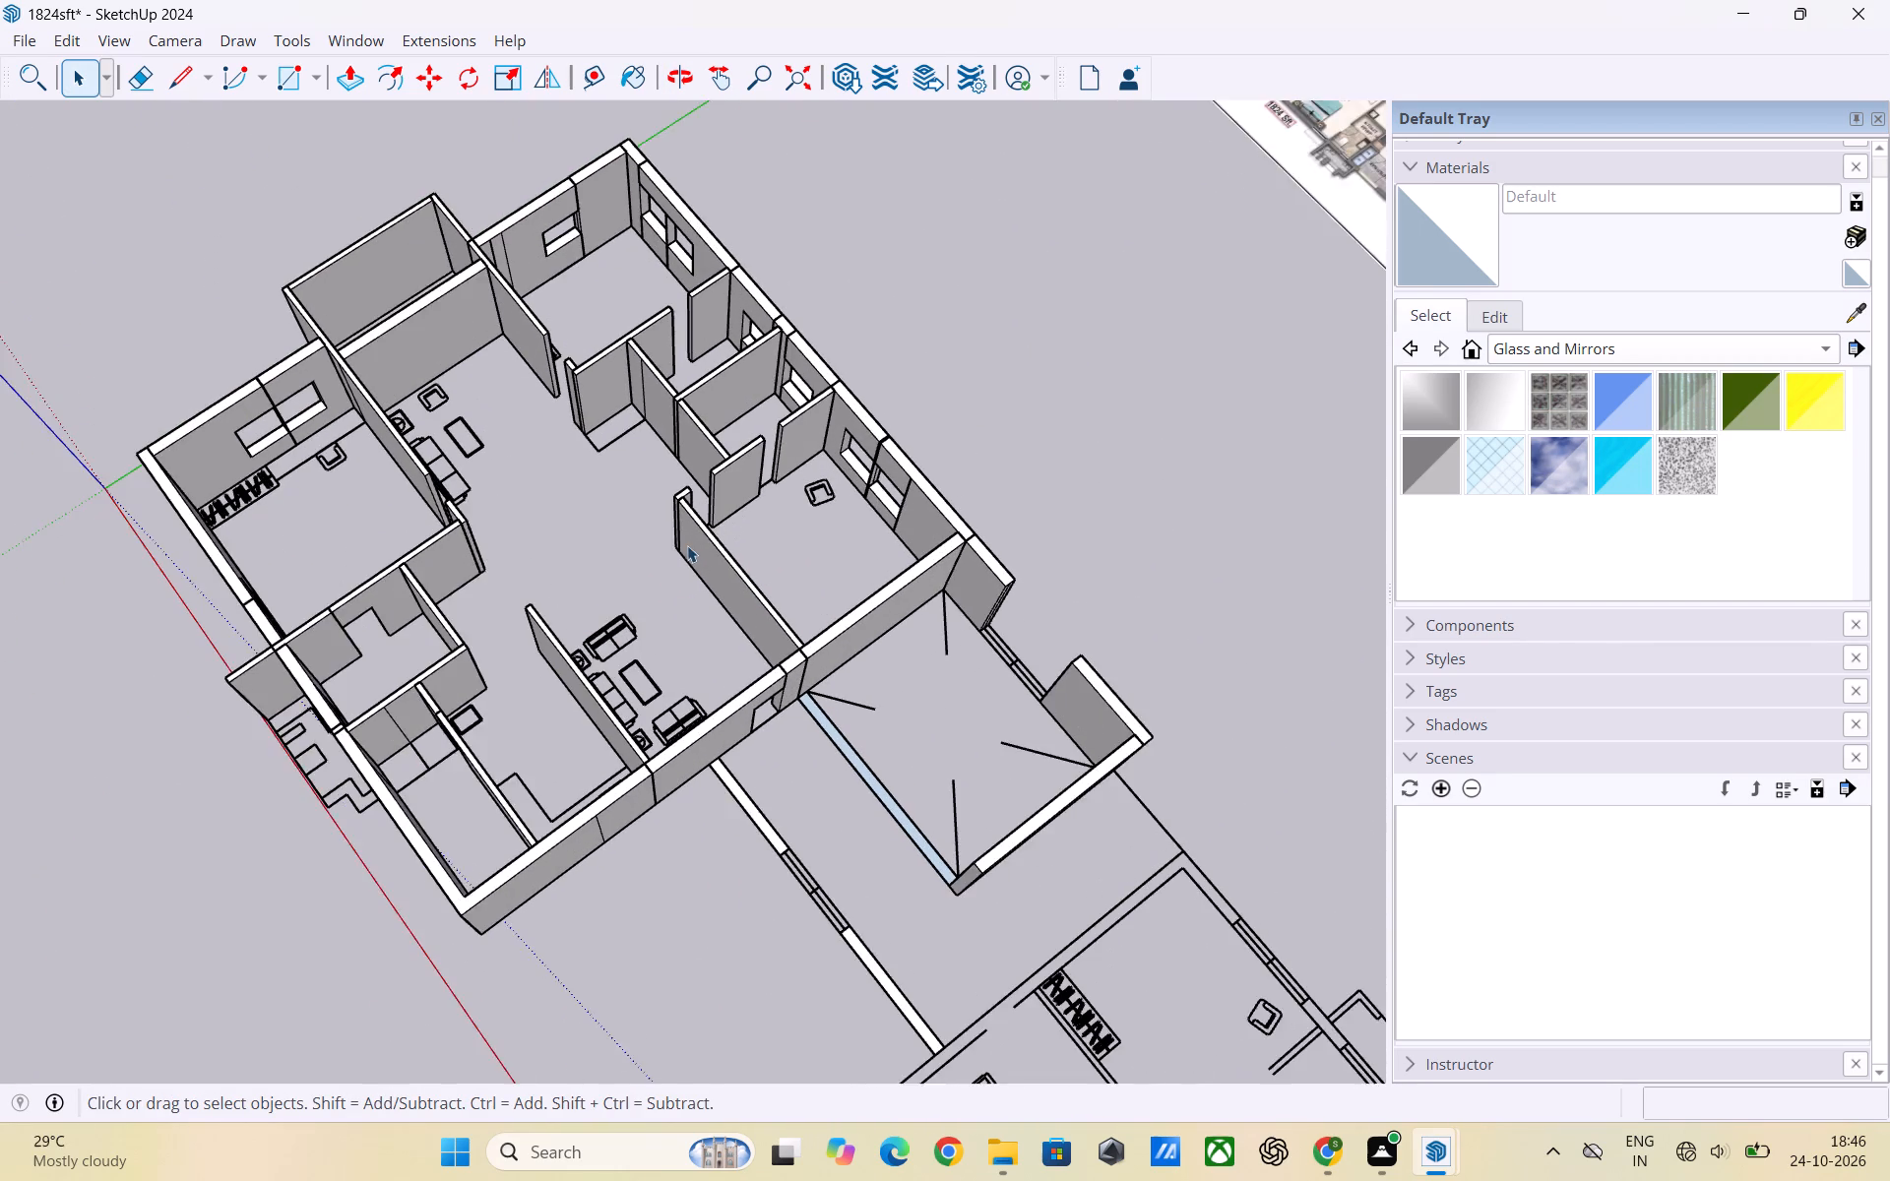
pyautogui.scroll(-2, 687, 545)
pyautogui.moveTo(781, 588); pyautogui.dragTo(697, 634, button='middle')
pyautogui.scroll(2, 603, 624)
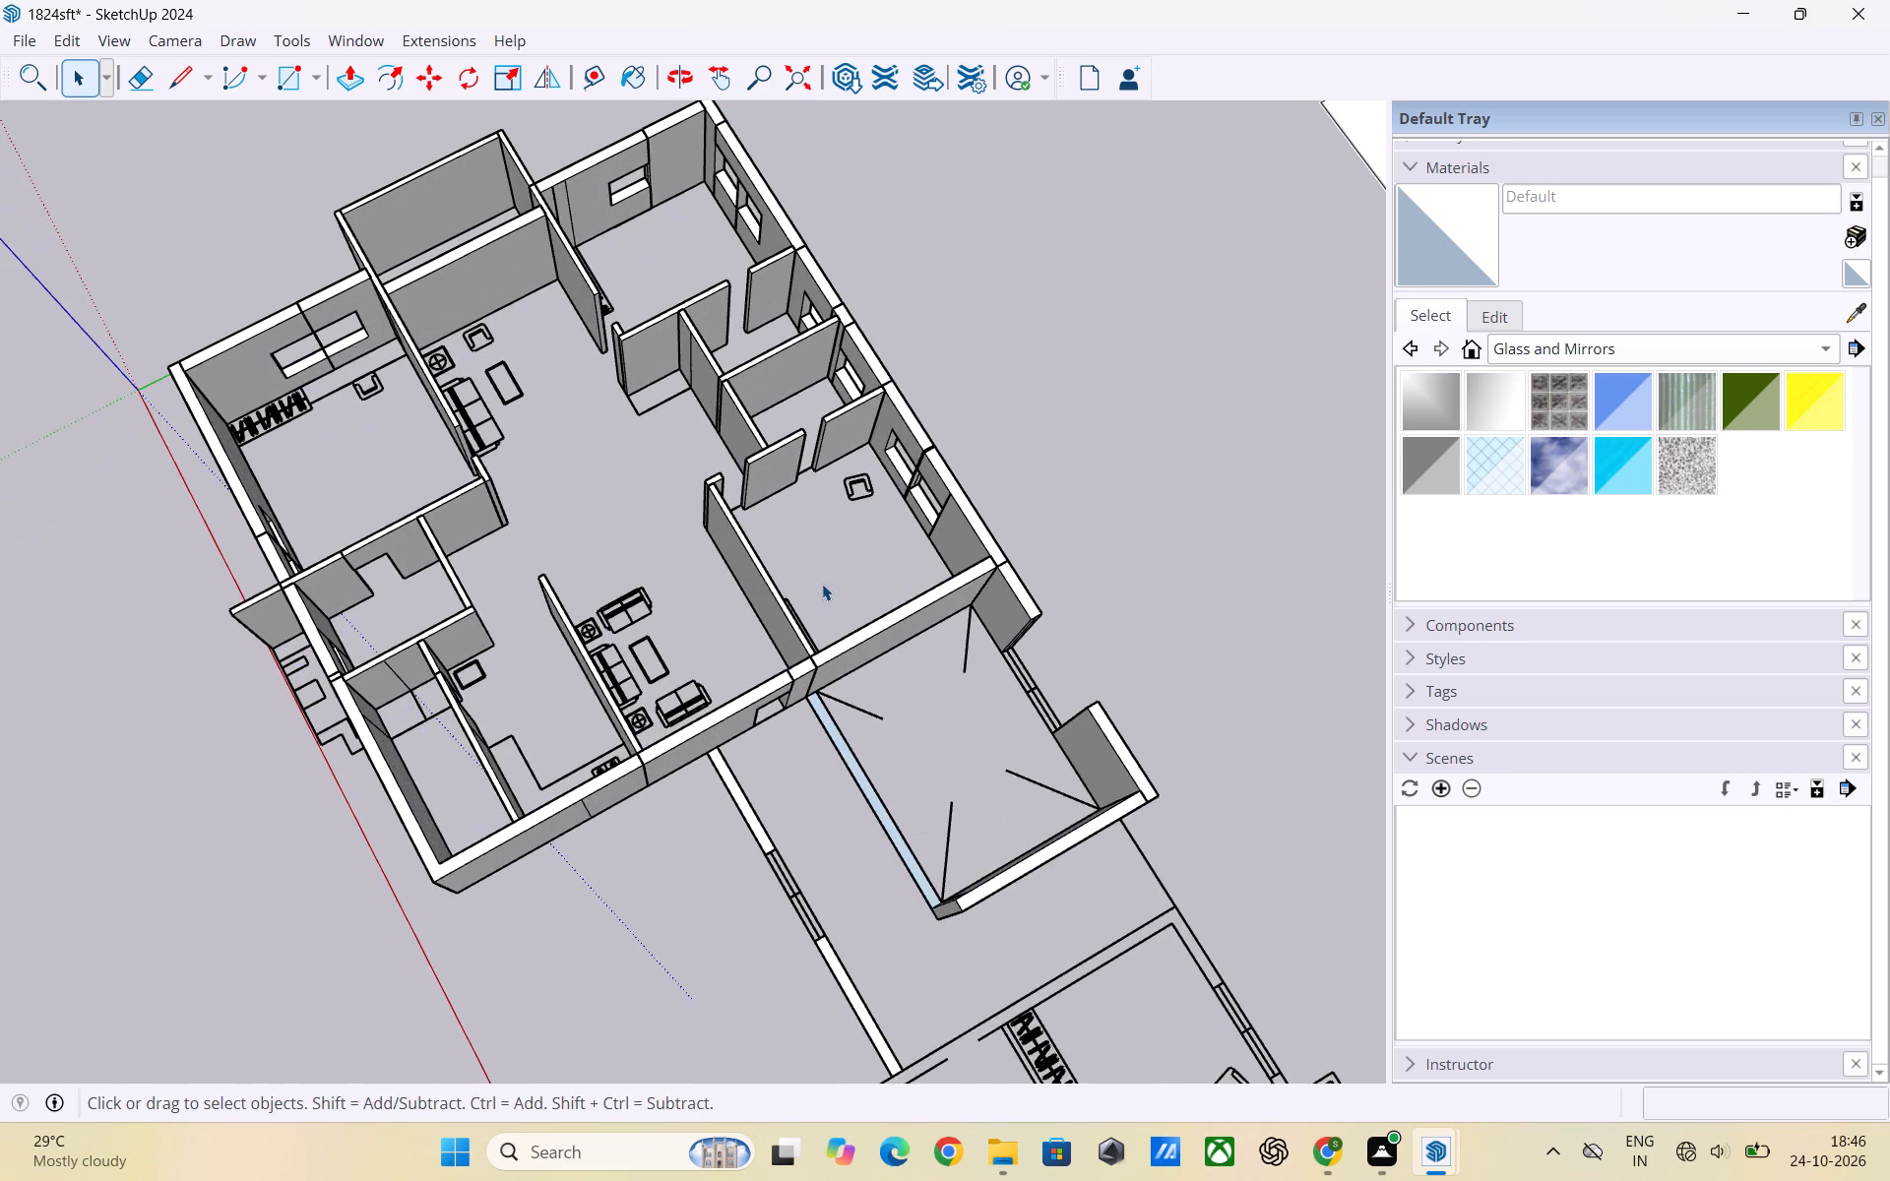
pyautogui.scroll(2, 822, 584)
pyautogui.scroll(-4, 707, 597)
pyautogui.scroll(2, 707, 597)
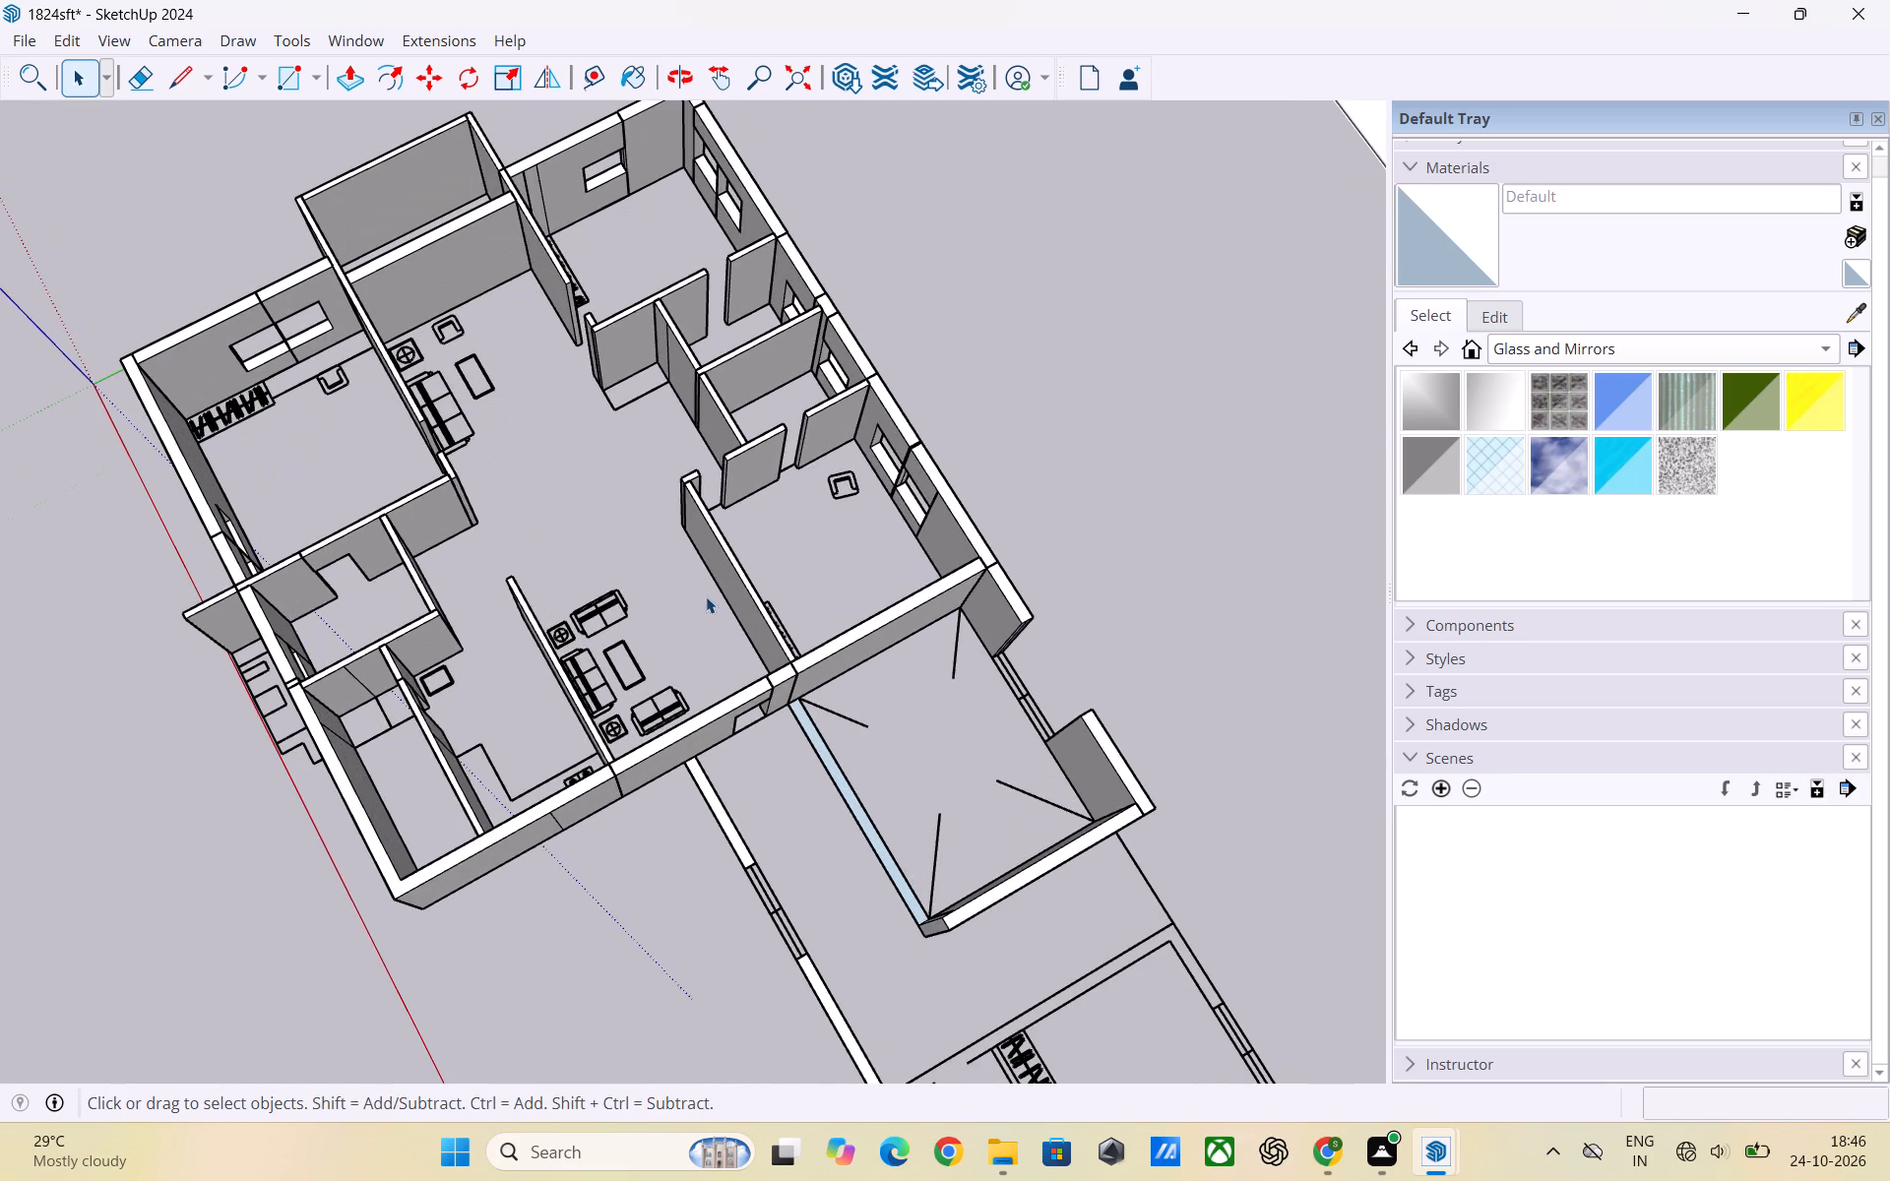
pyautogui.moveTo(766, 578); pyautogui.dragTo(421, 613, button='middle')
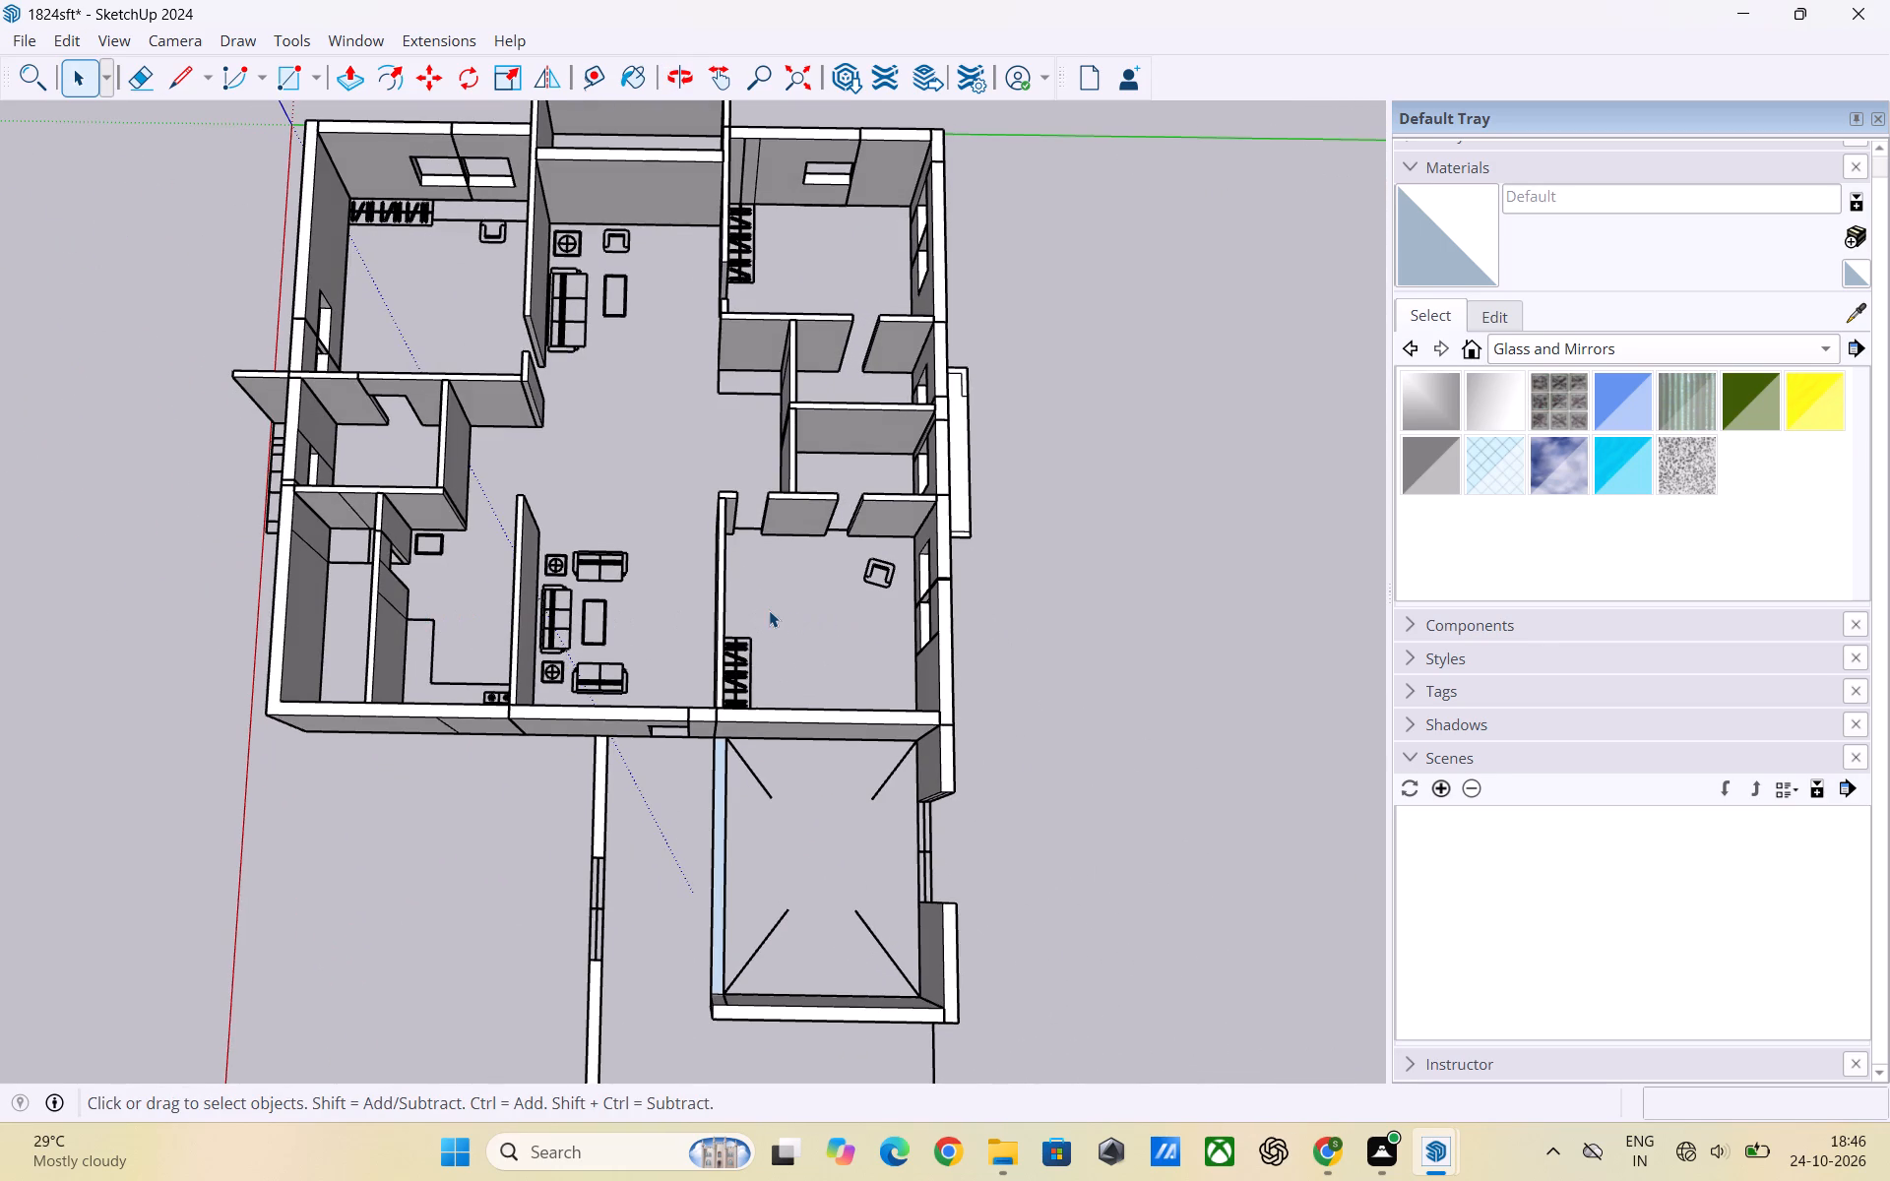
pyautogui.scroll(4, 850, 606)
# Delete the white ground face within the narrow ledge outline outside the two adjoining small rooms' windows.
pyautogui.moveTo(866, 632); pyautogui.dragTo(898, 573, button='middle')
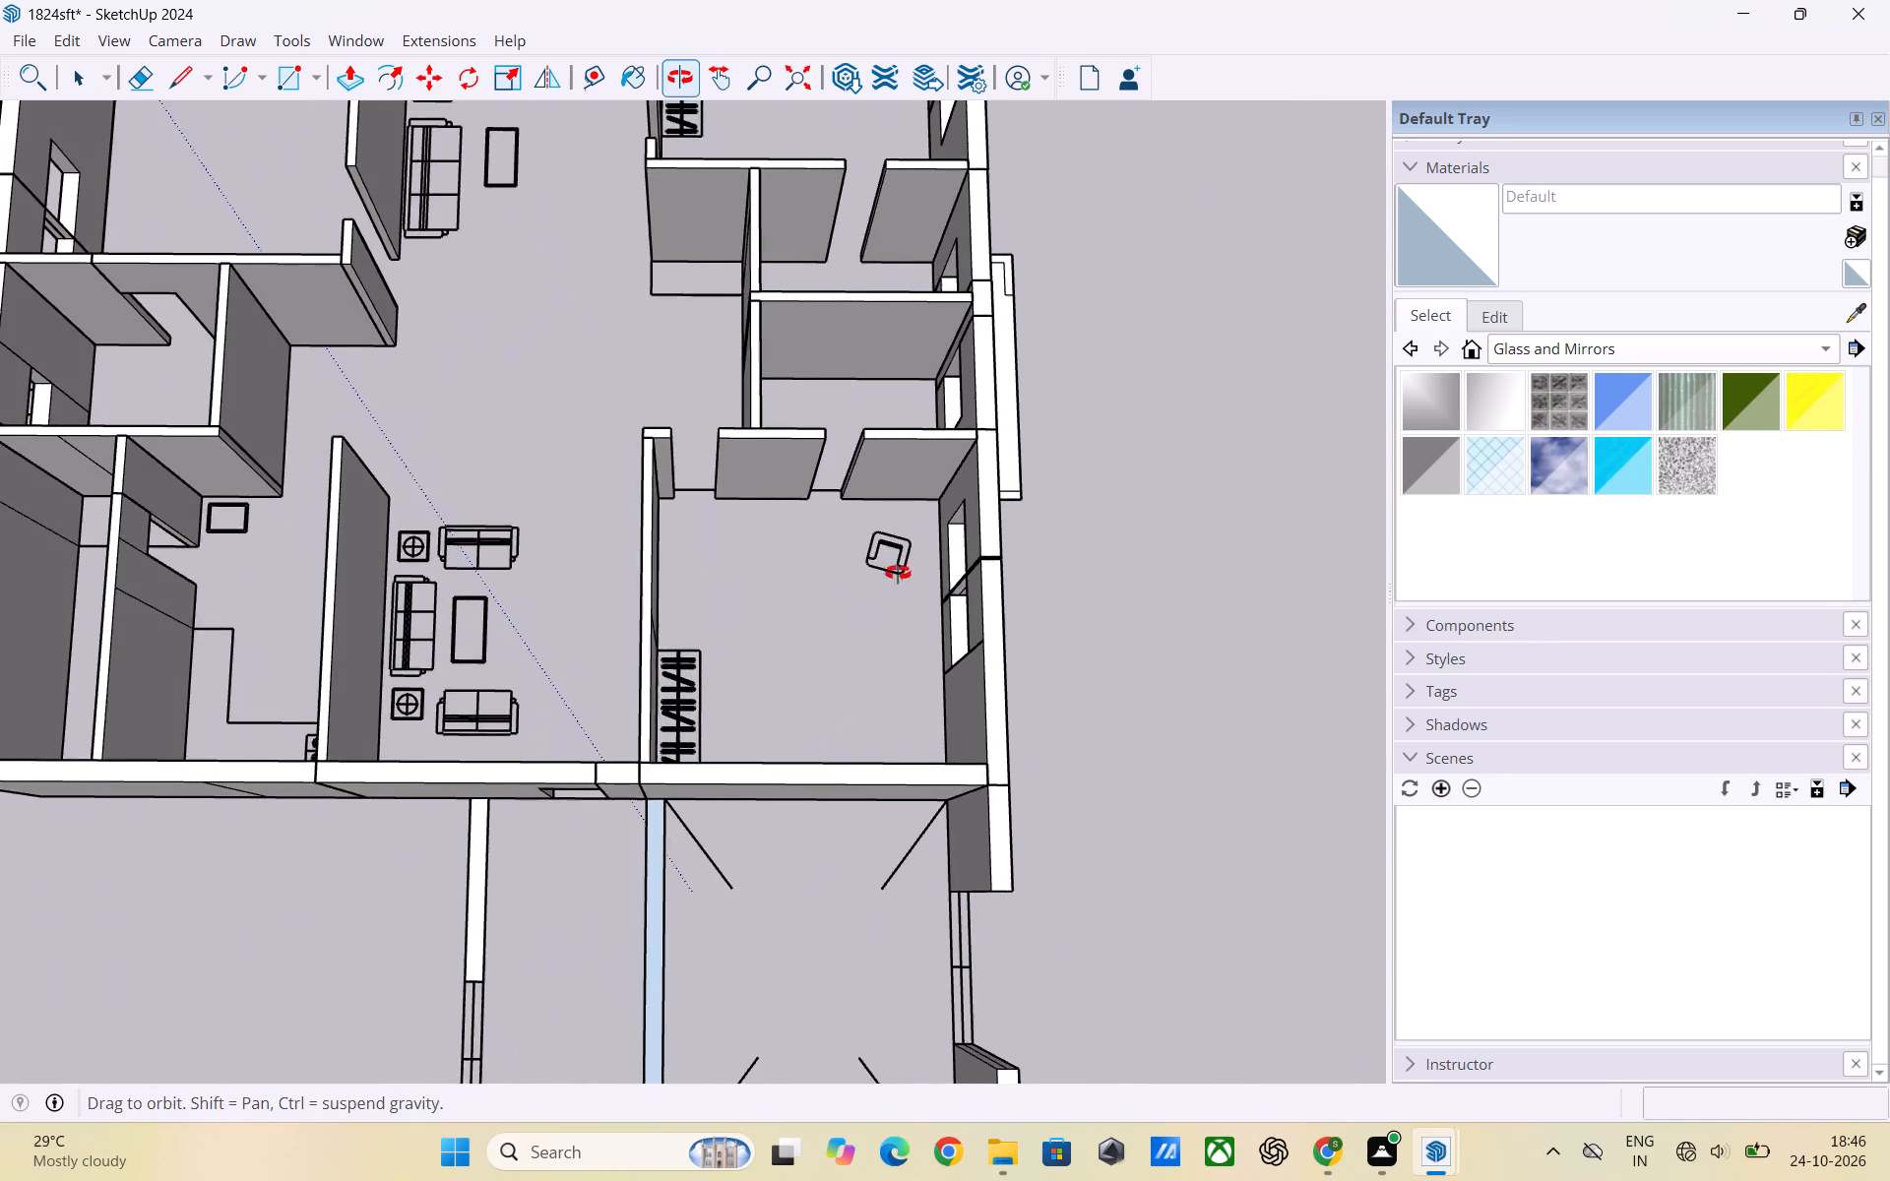
pyautogui.moveTo(898, 573); pyautogui.dragTo(938, 467, button='middle')
pyautogui.moveTo(997, 651); pyautogui.dragTo(582, 643, button='middle')
pyautogui.scroll(3, 863, 716)
pyautogui.moveTo(898, 757); pyautogui.dragTo(632, 610, button='middle')
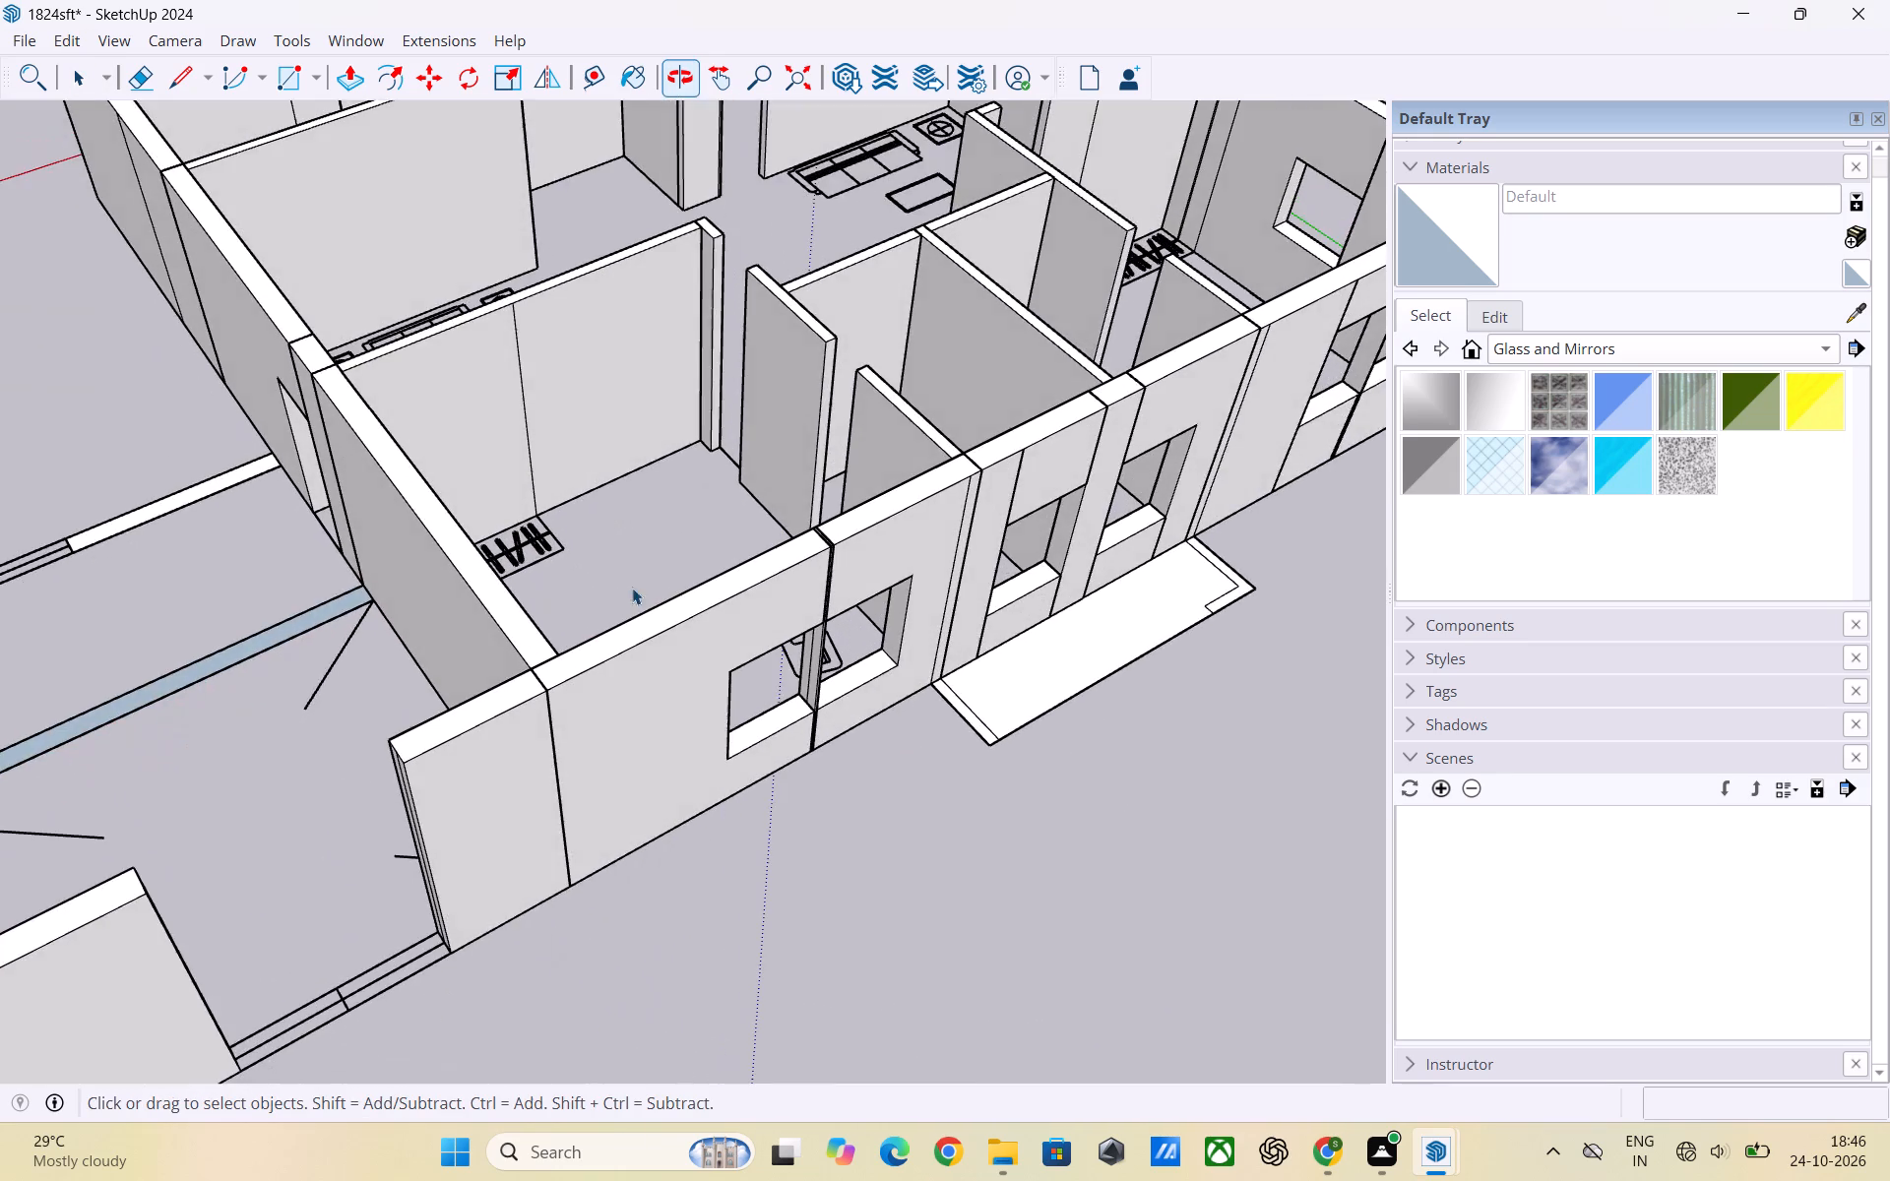
pyautogui.scroll(2, 770, 677)
pyautogui.scroll(-8, 998, 708)
pyautogui.moveTo(794, 701); pyautogui.dragTo(826, 859, button='middle')
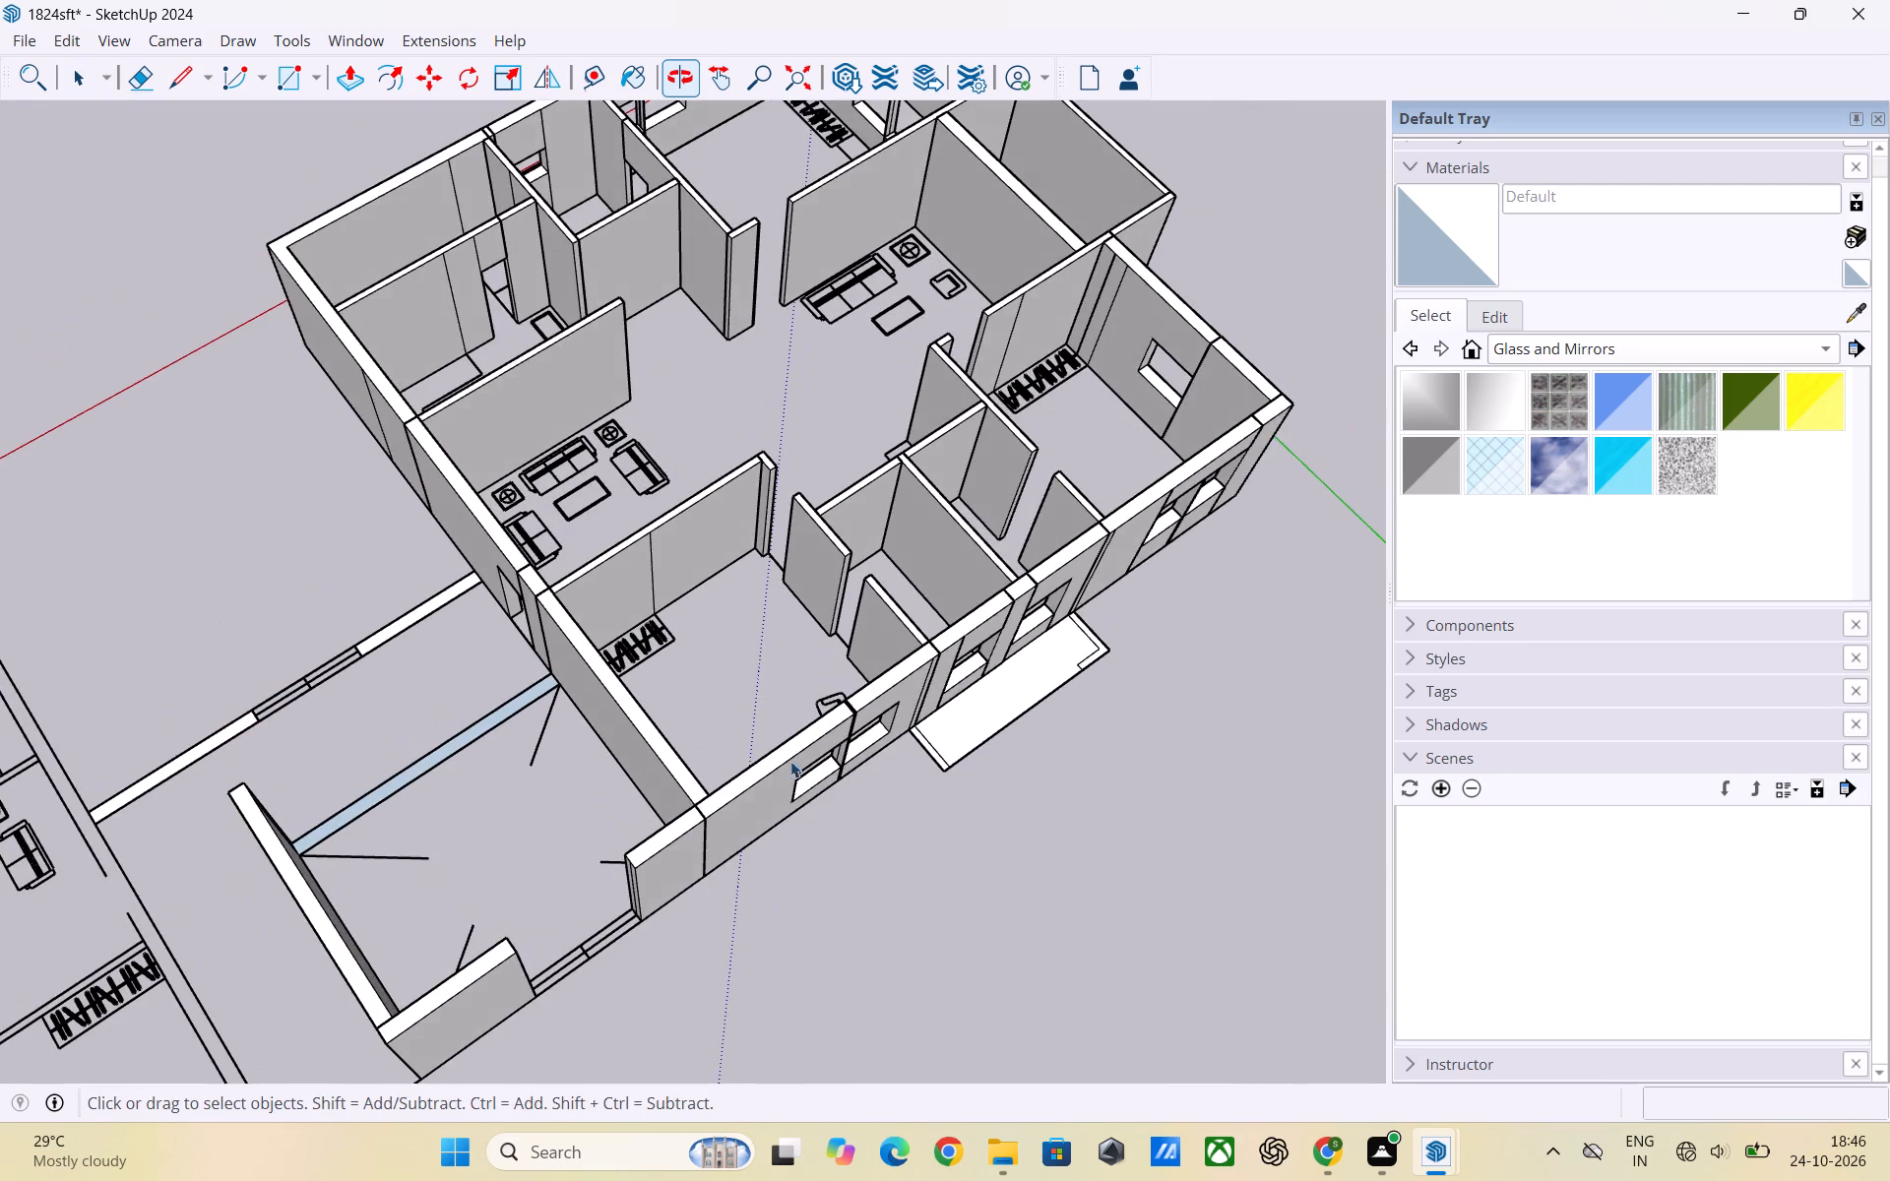
pyautogui.scroll(3, 748, 652)
pyautogui.scroll(-2, 726, 647)
pyautogui.moveTo(865, 772); pyautogui.dragTo(714, 813, button='middle')
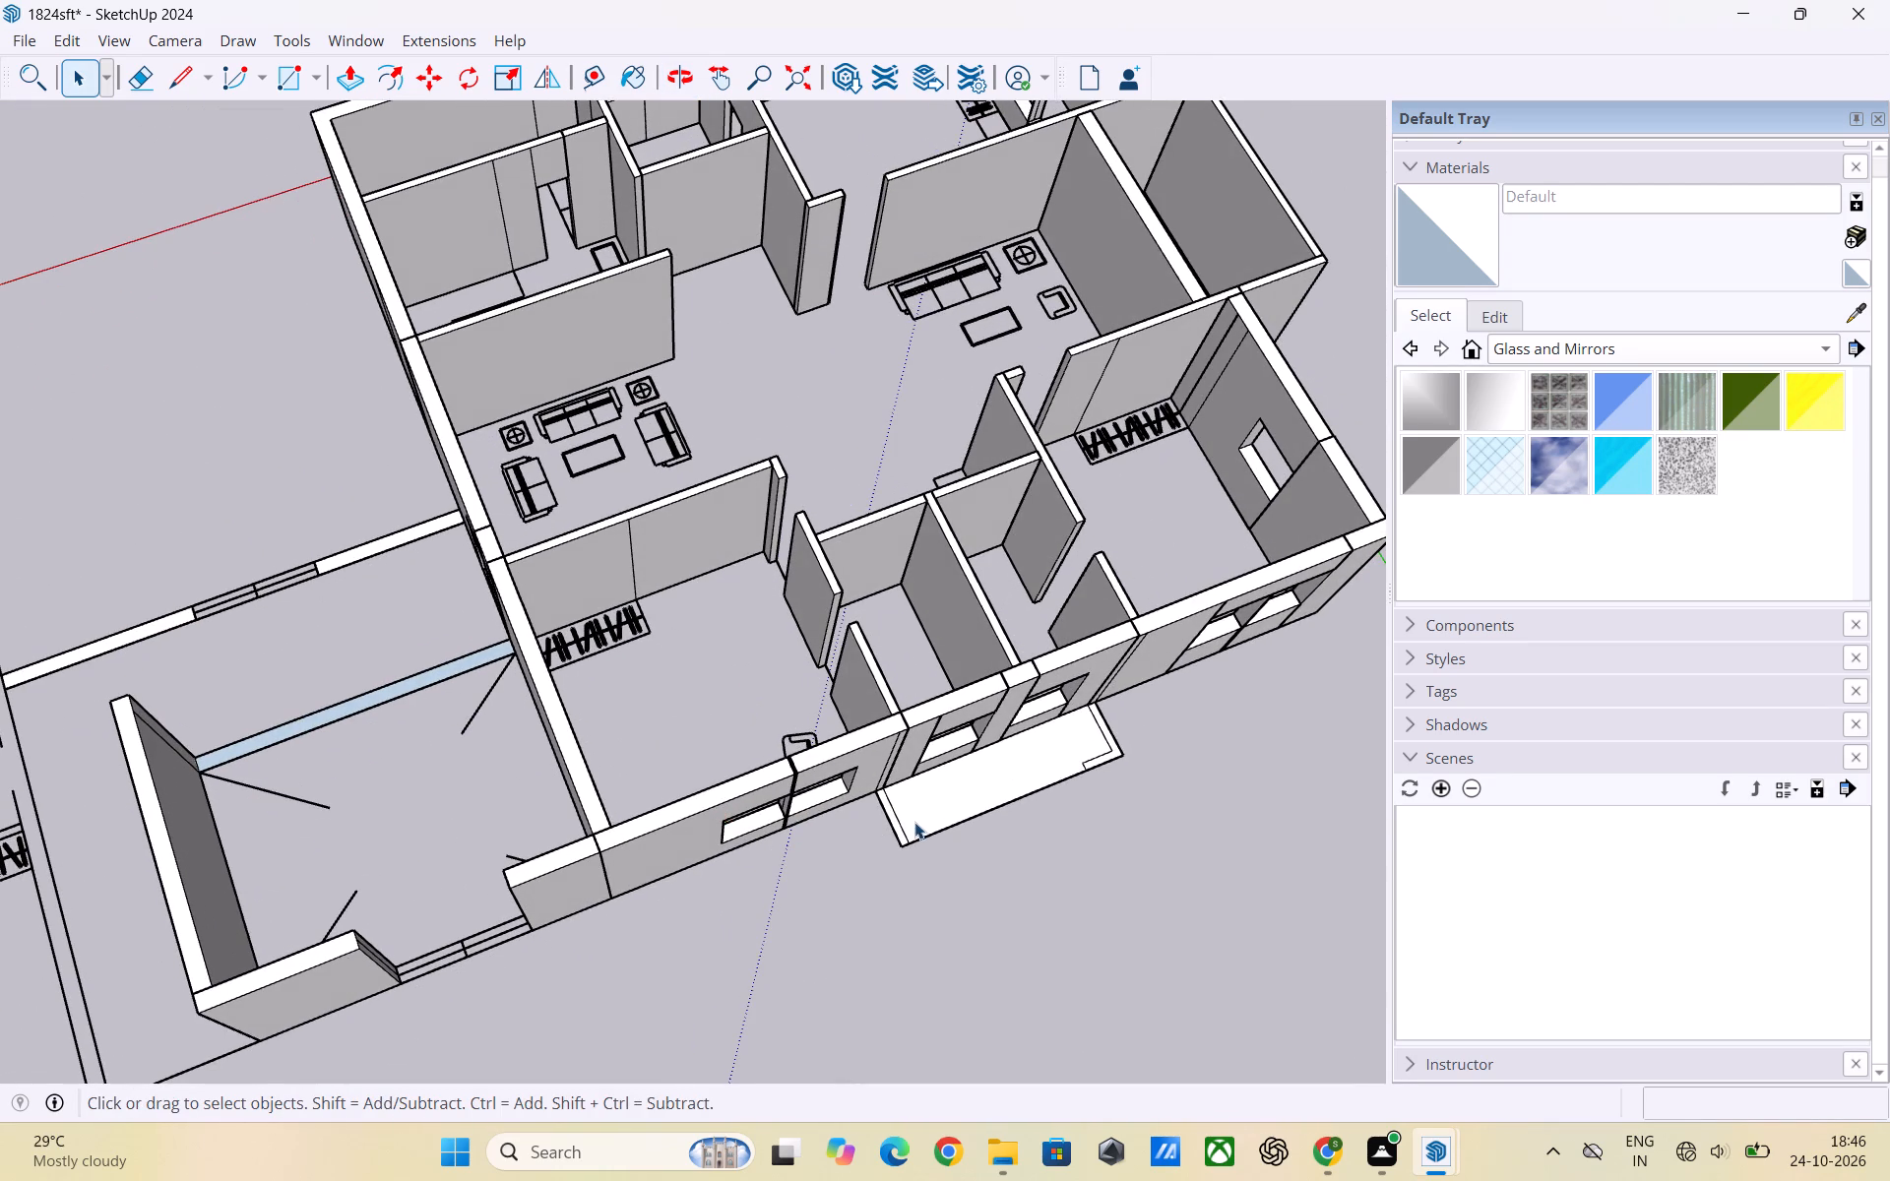
pyautogui.click(922, 813)
pyautogui.press('Delete')
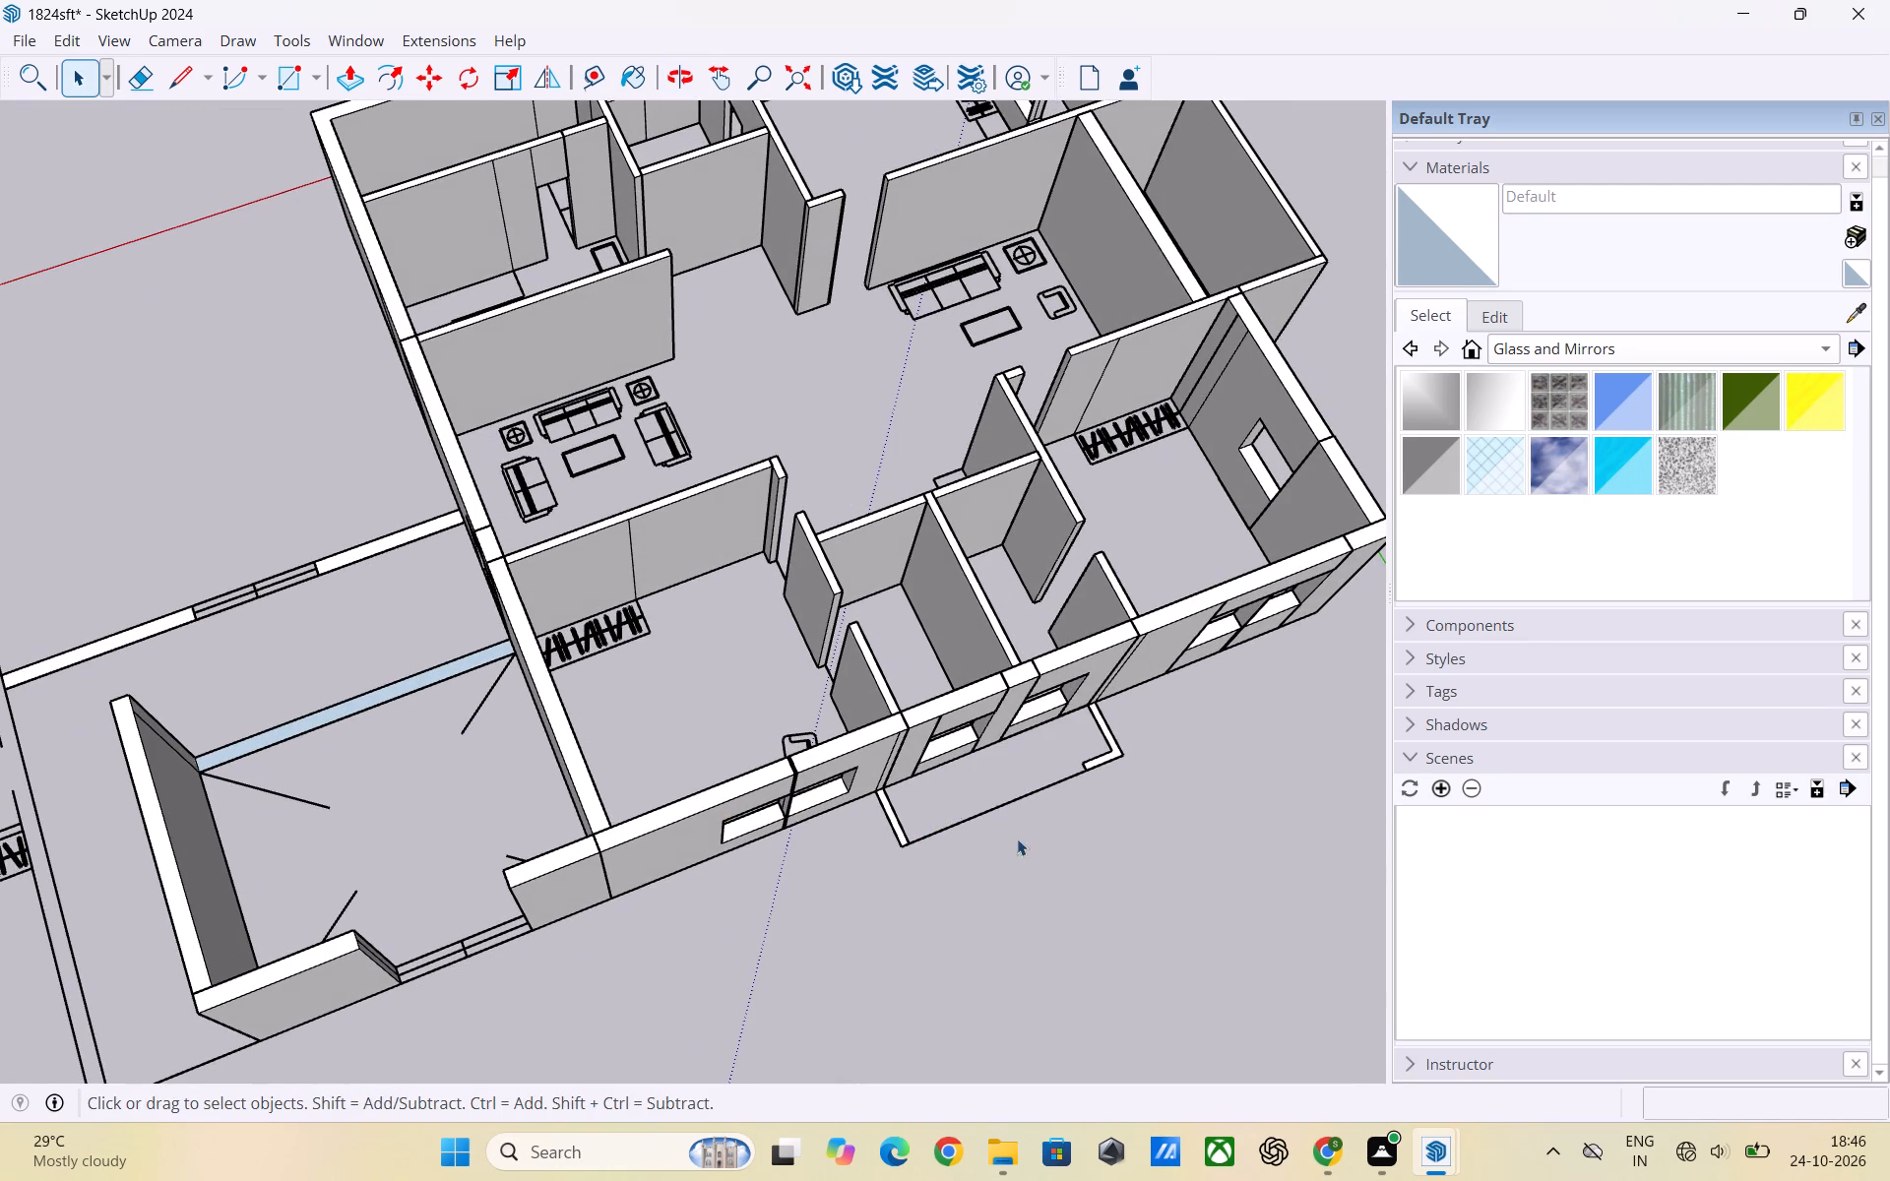
pyautogui.click(1043, 849)
# Examine the apartment's interior from the windowed long side, covering the living area, bedrooms and wall openings.
pyautogui.scroll(-6, 939, 671)
pyautogui.moveTo(931, 693); pyautogui.dragTo(741, 762, button='middle')
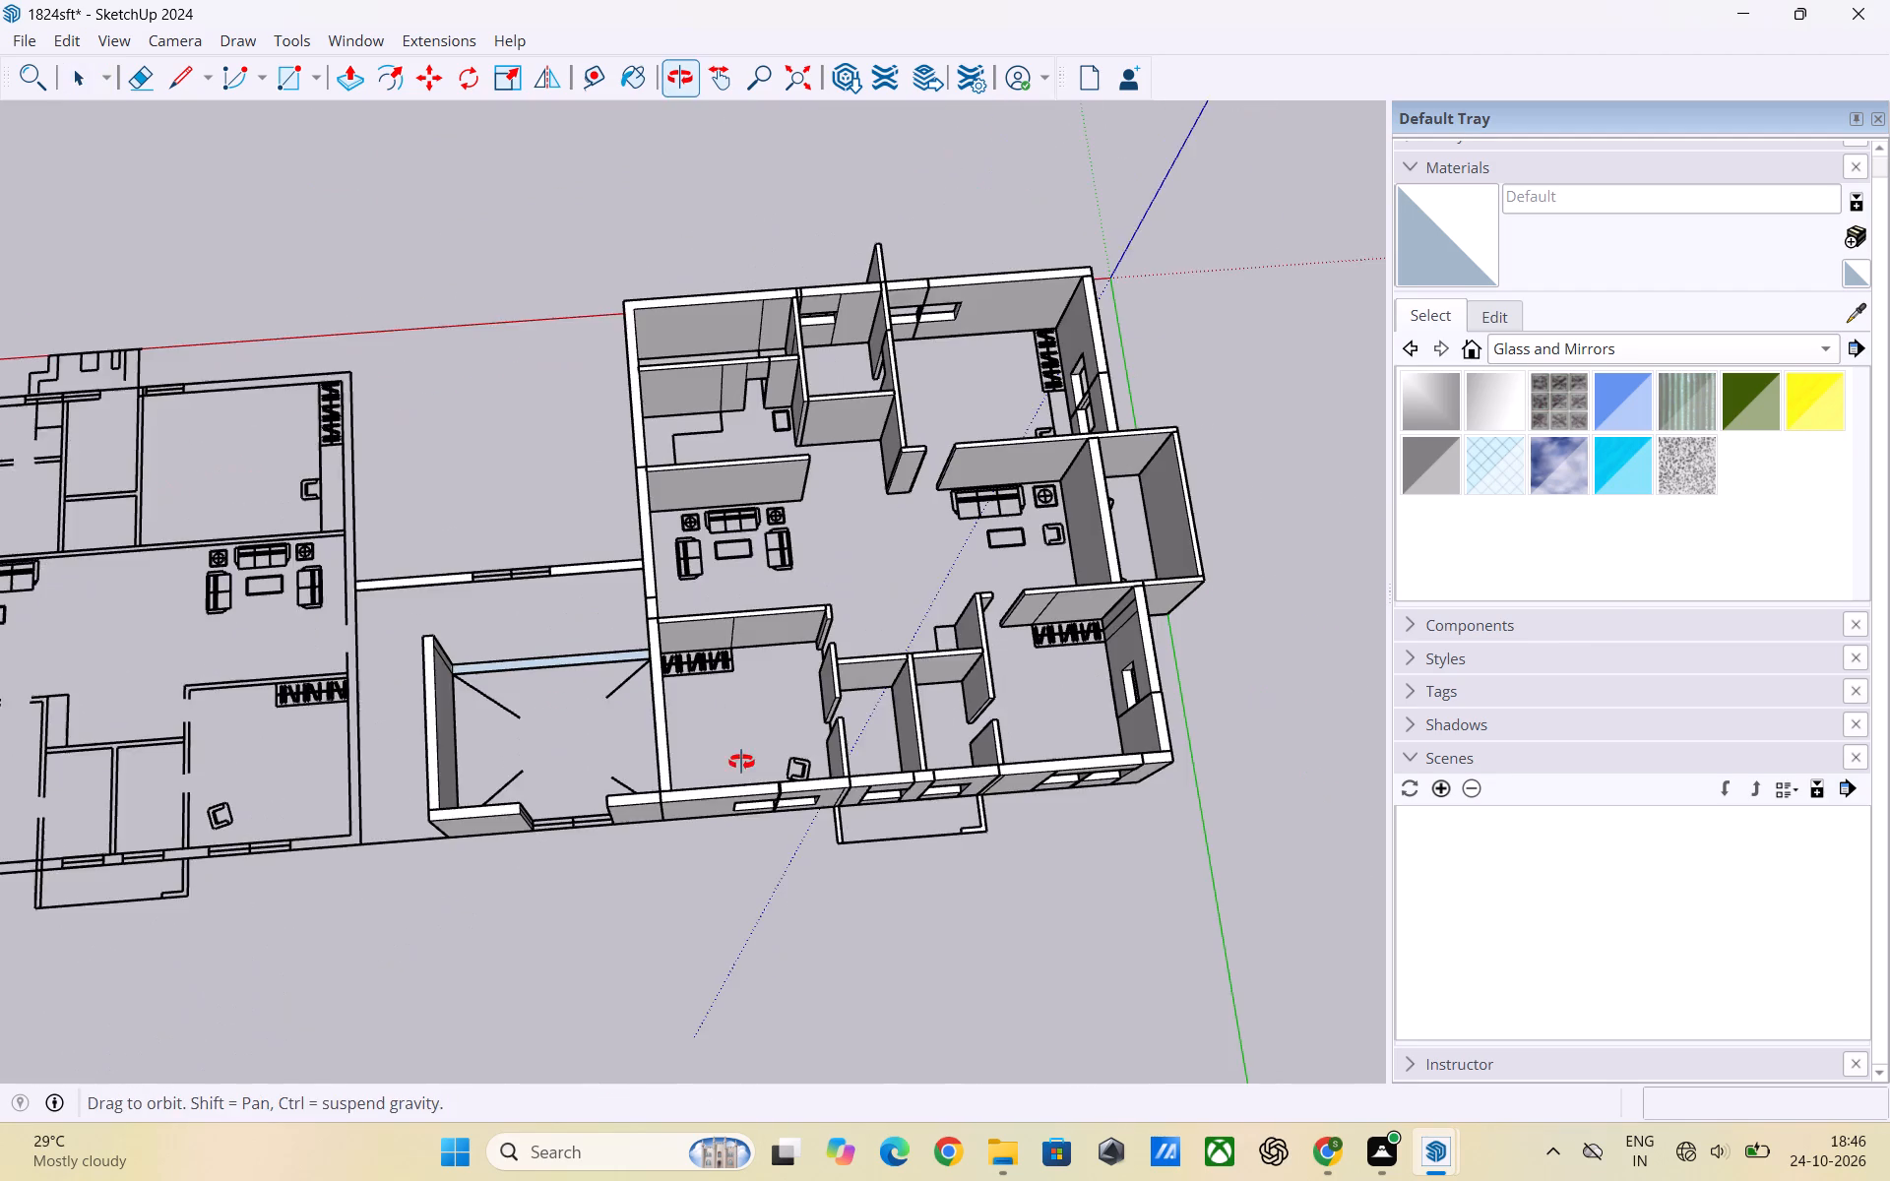
pyautogui.moveTo(741, 762); pyautogui.dragTo(740, 762, button='middle')
pyautogui.scroll(5, 1026, 671)
pyautogui.moveTo(1132, 720); pyautogui.dragTo(805, 700, button='middle')
pyautogui.scroll(3, 1041, 649)
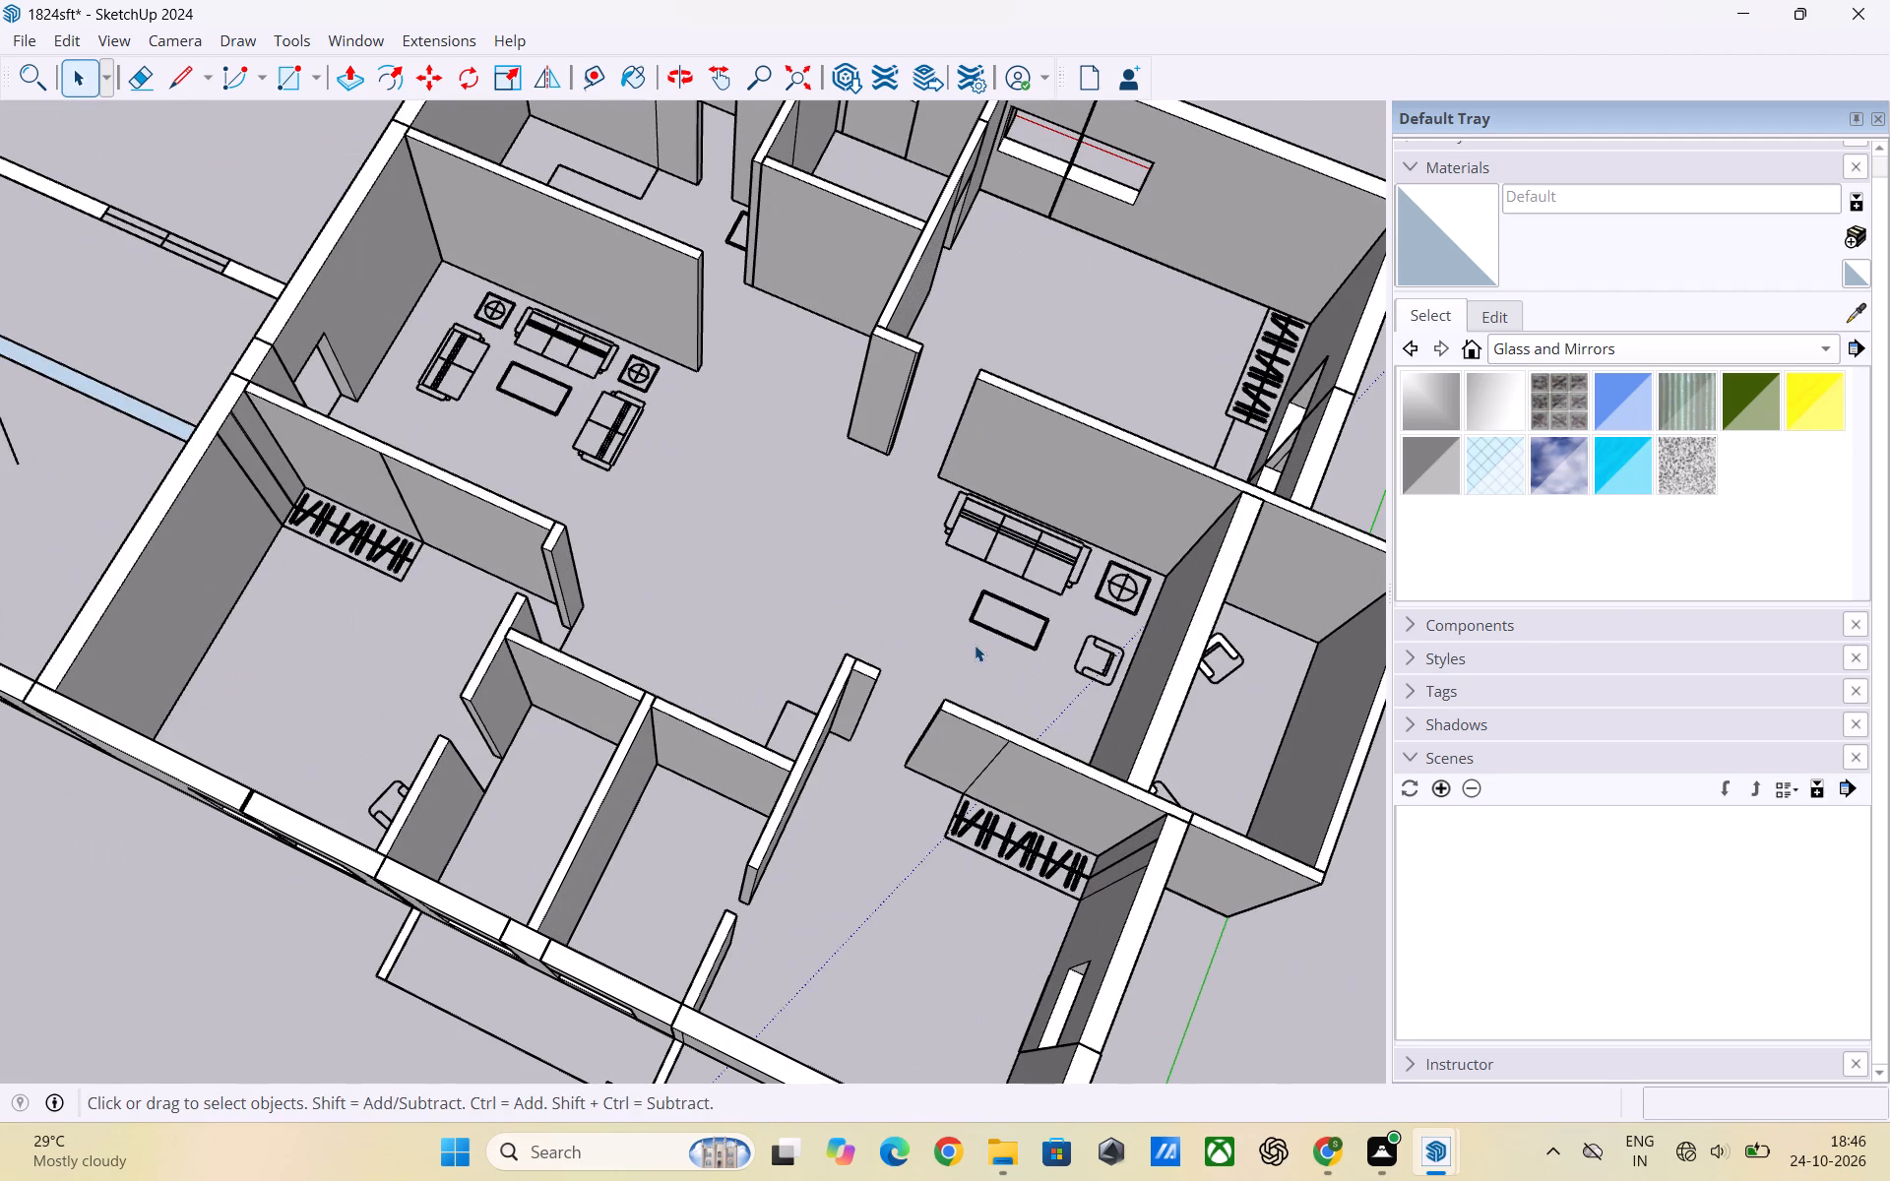
pyautogui.scroll(-4, 1027, 607)
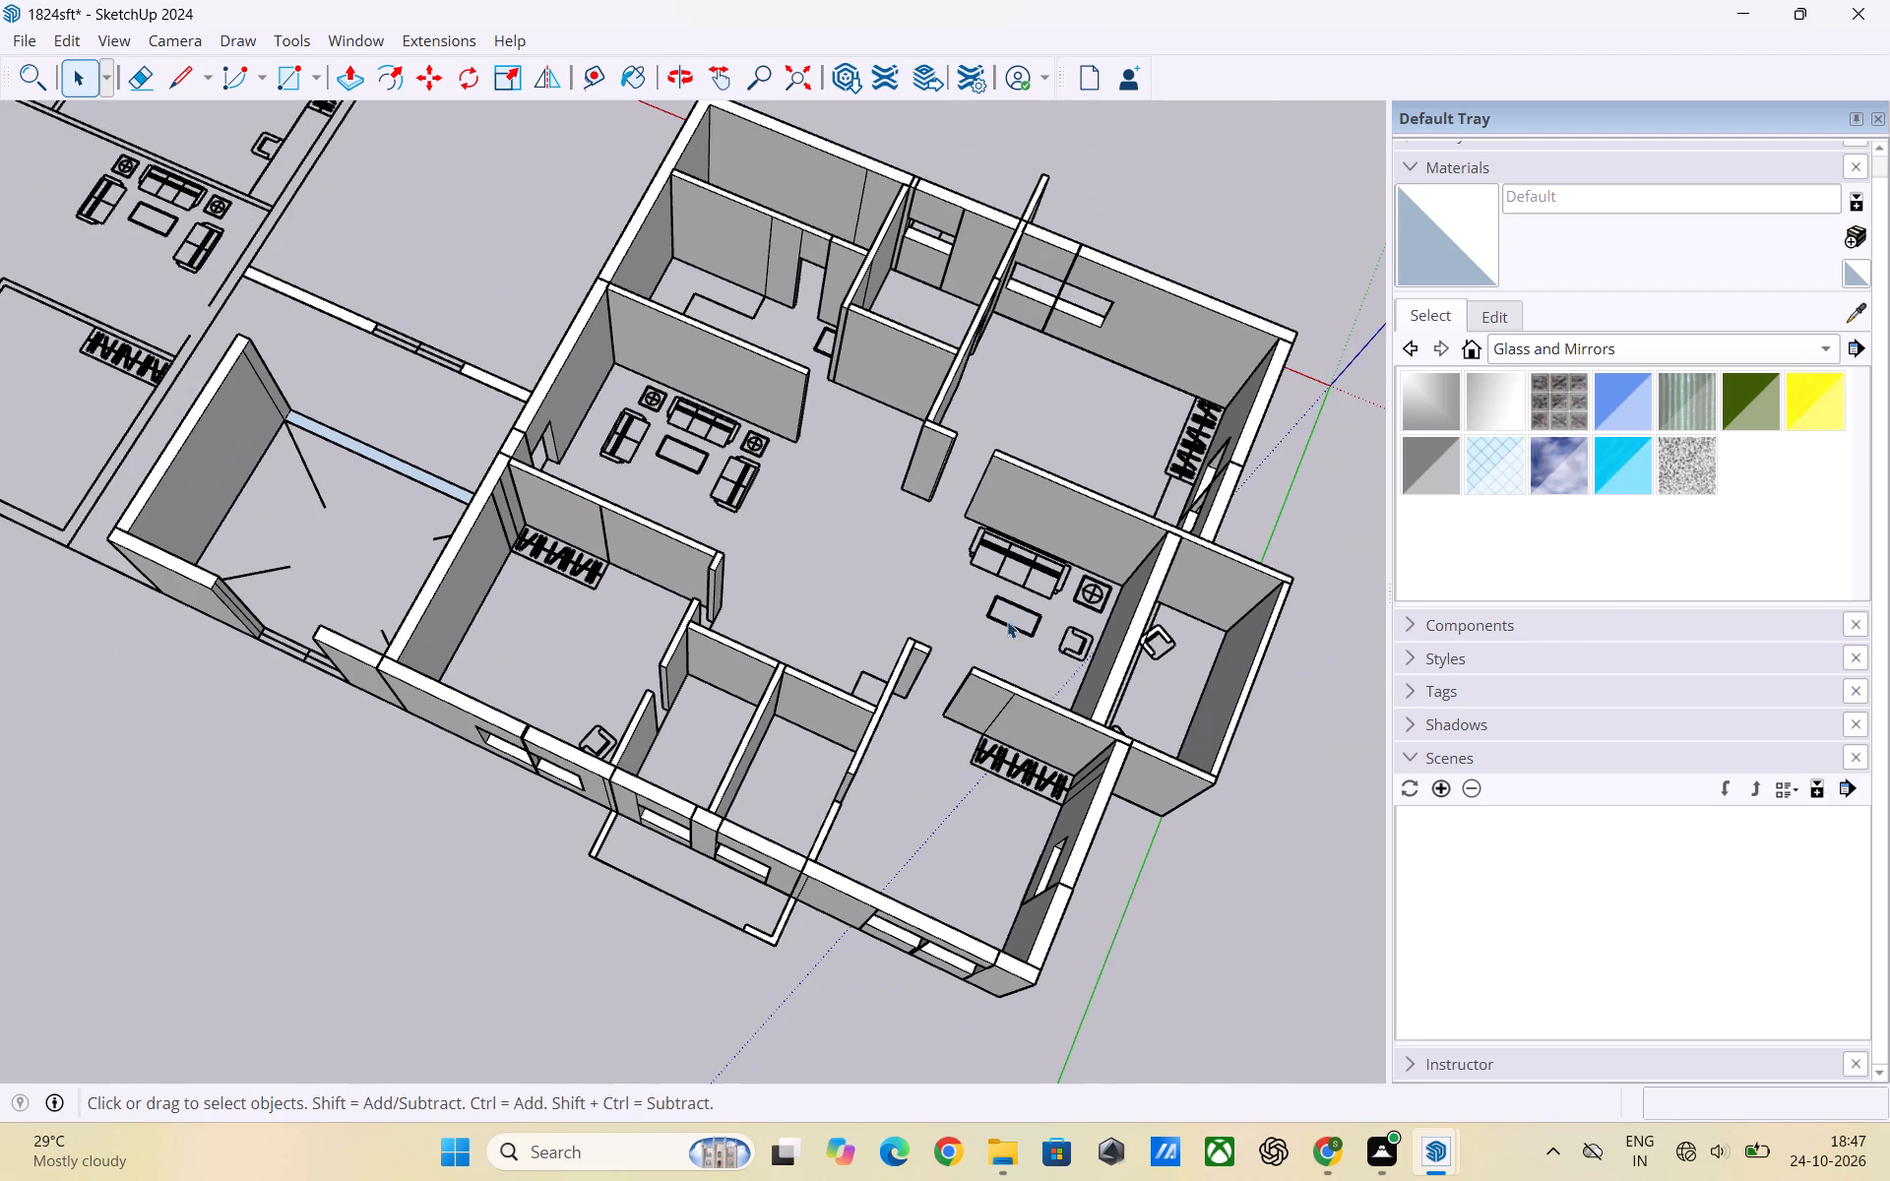
pyautogui.scroll(-2, 695, 419)
pyautogui.moveTo(735, 415); pyautogui.dragTo(755, 607, button='middle')
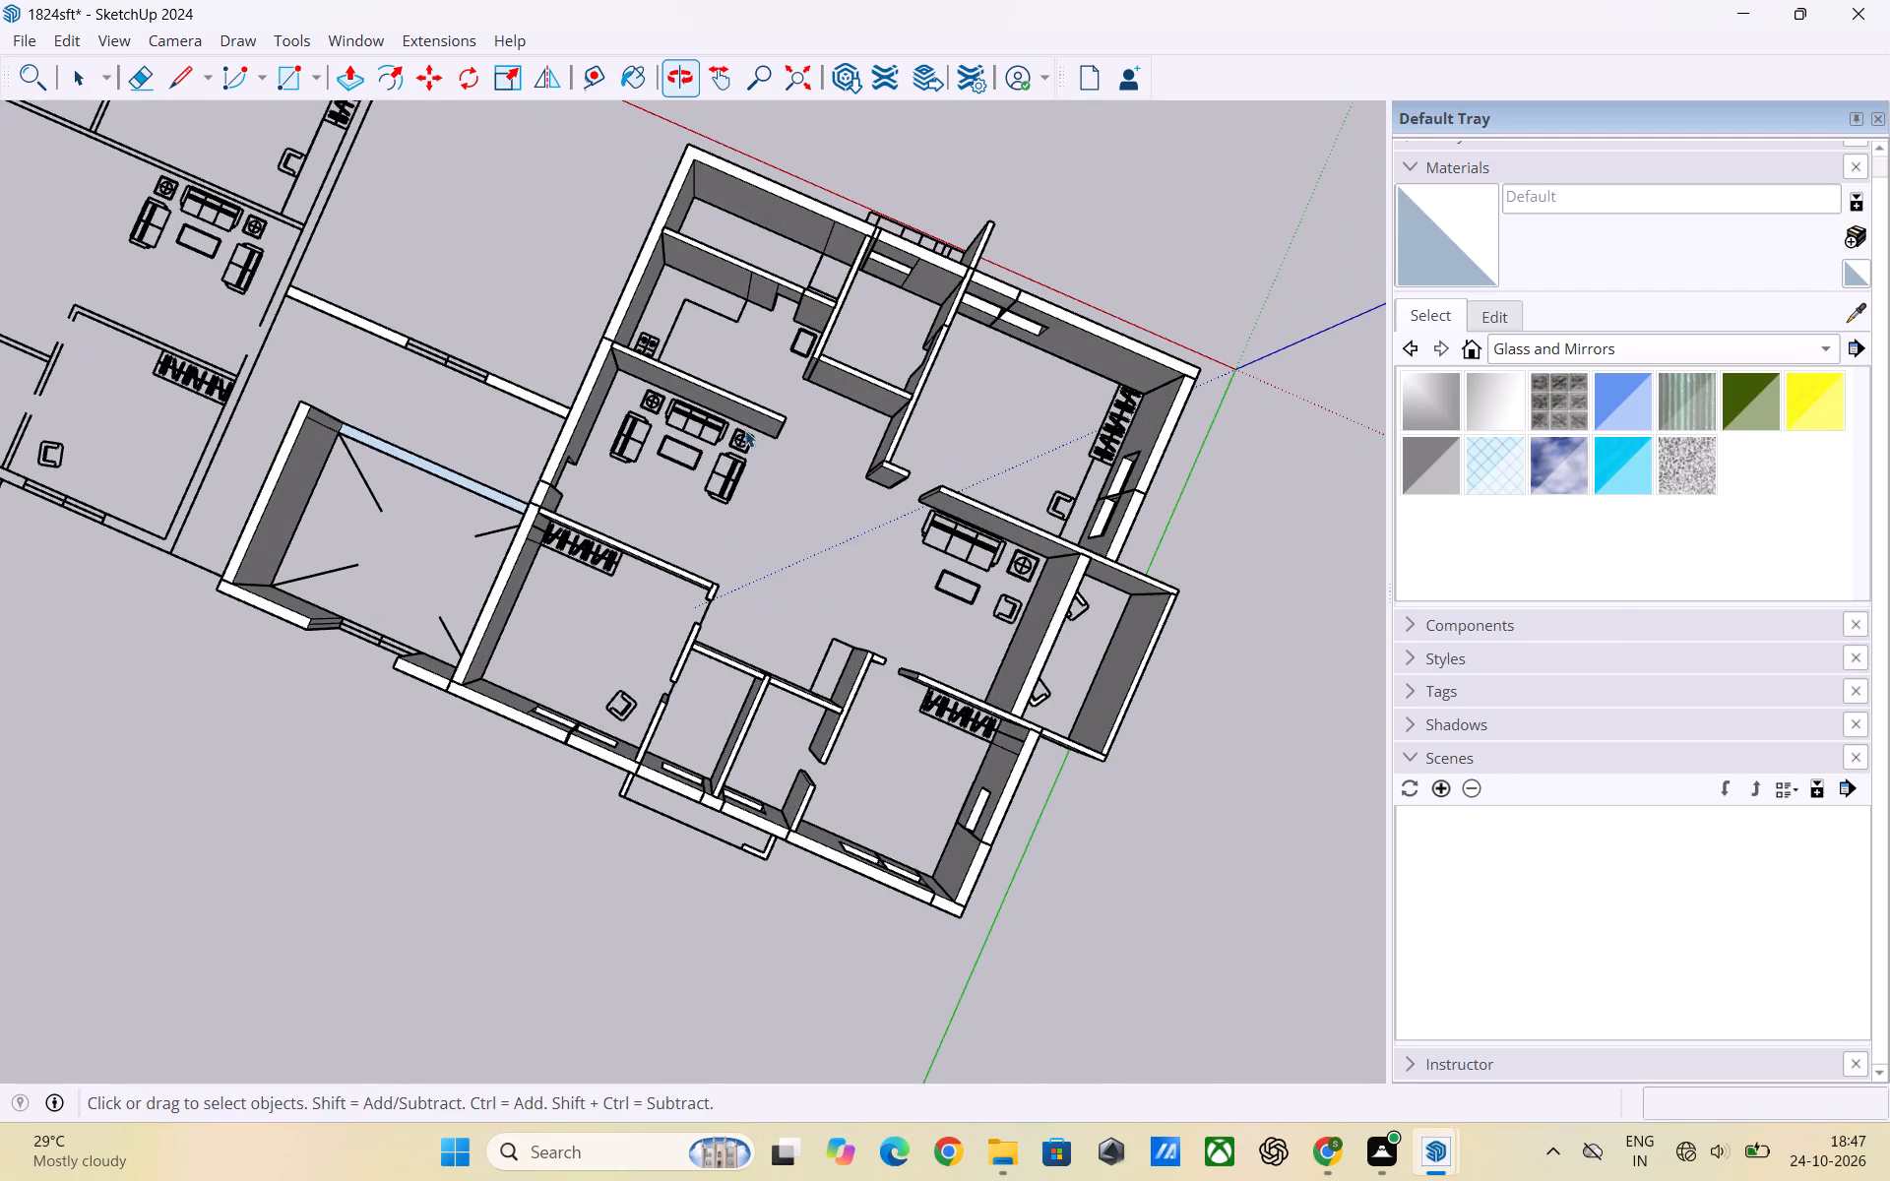
pyautogui.scroll(5, 722, 346)
pyautogui.moveTo(862, 465); pyautogui.dragTo(673, 404, button='middle')
pyautogui.scroll(-3, 711, 327)
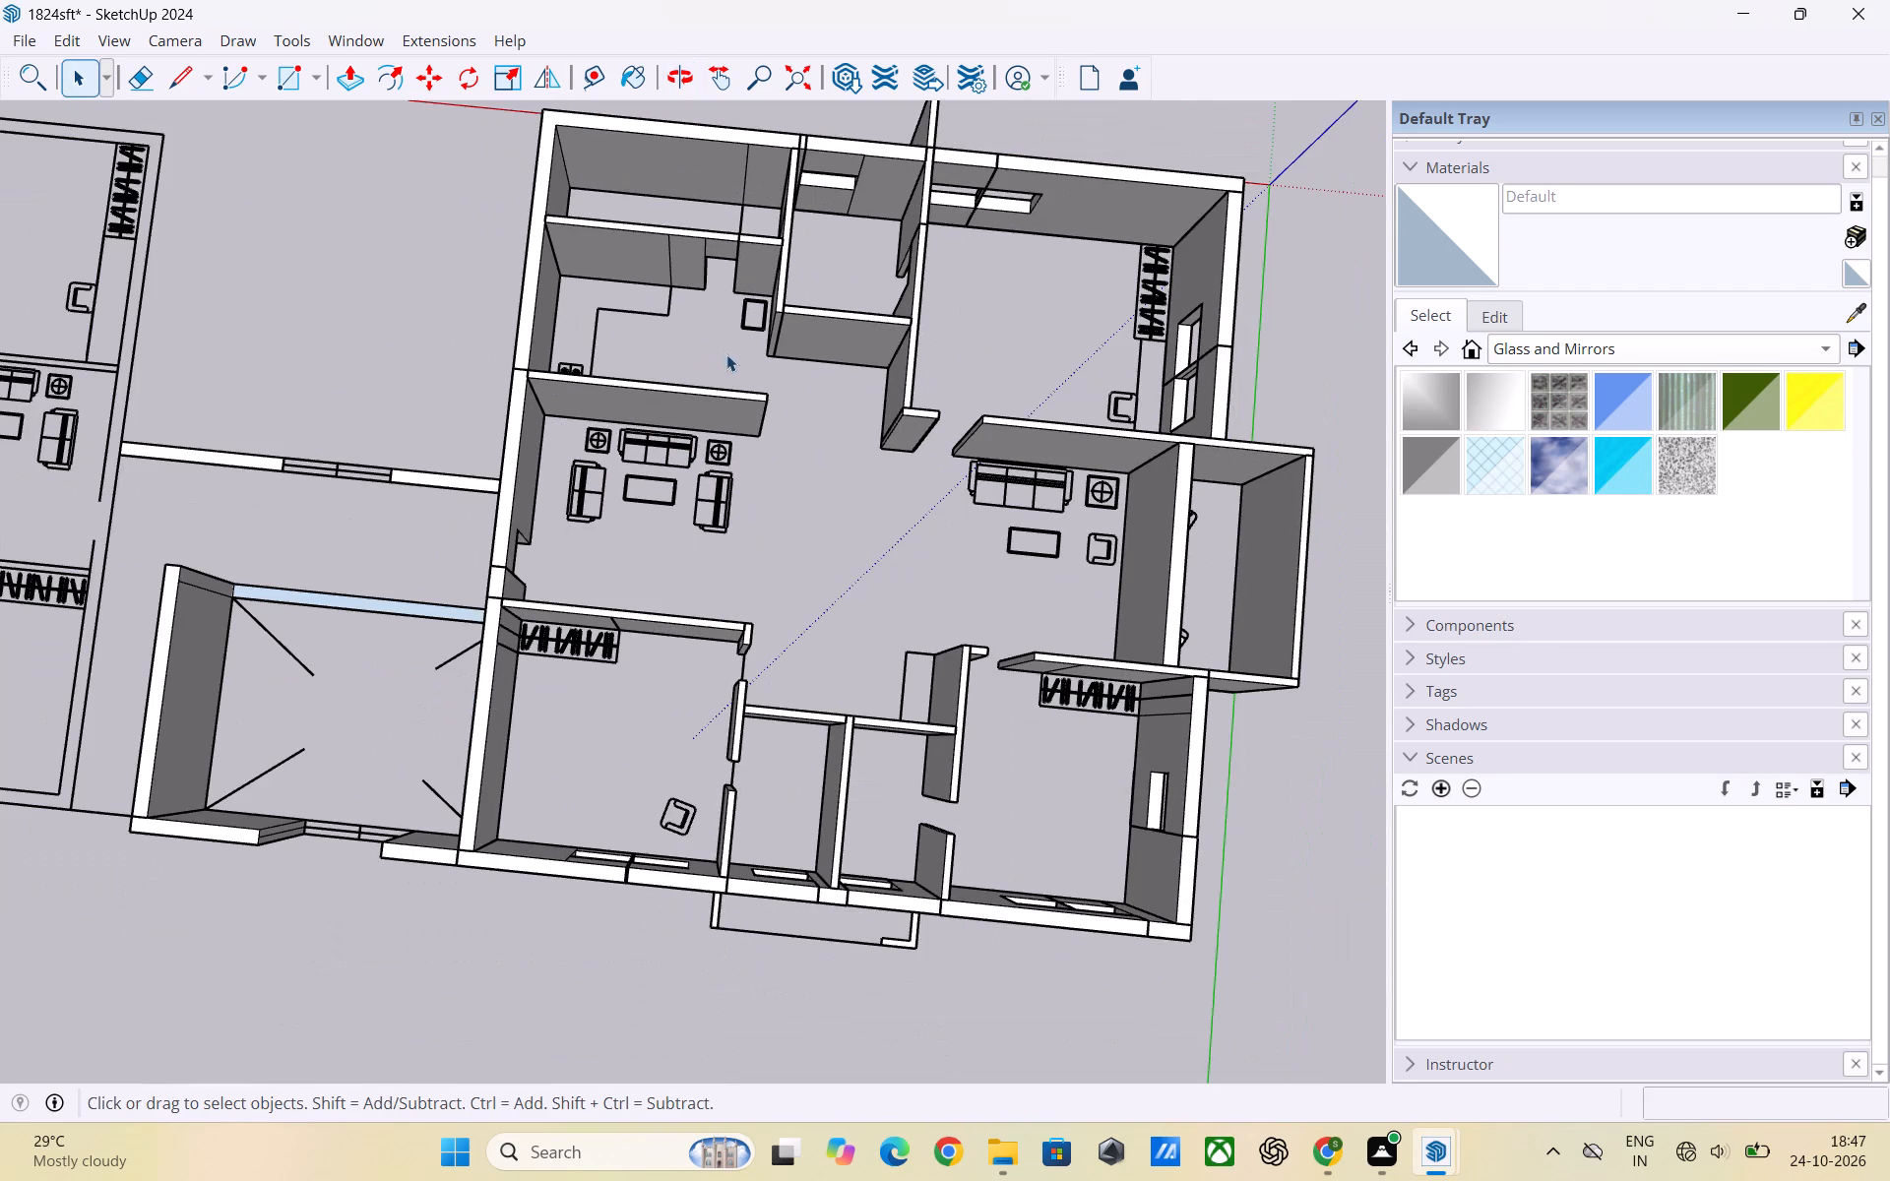
pyautogui.scroll(-4, 989, 556)
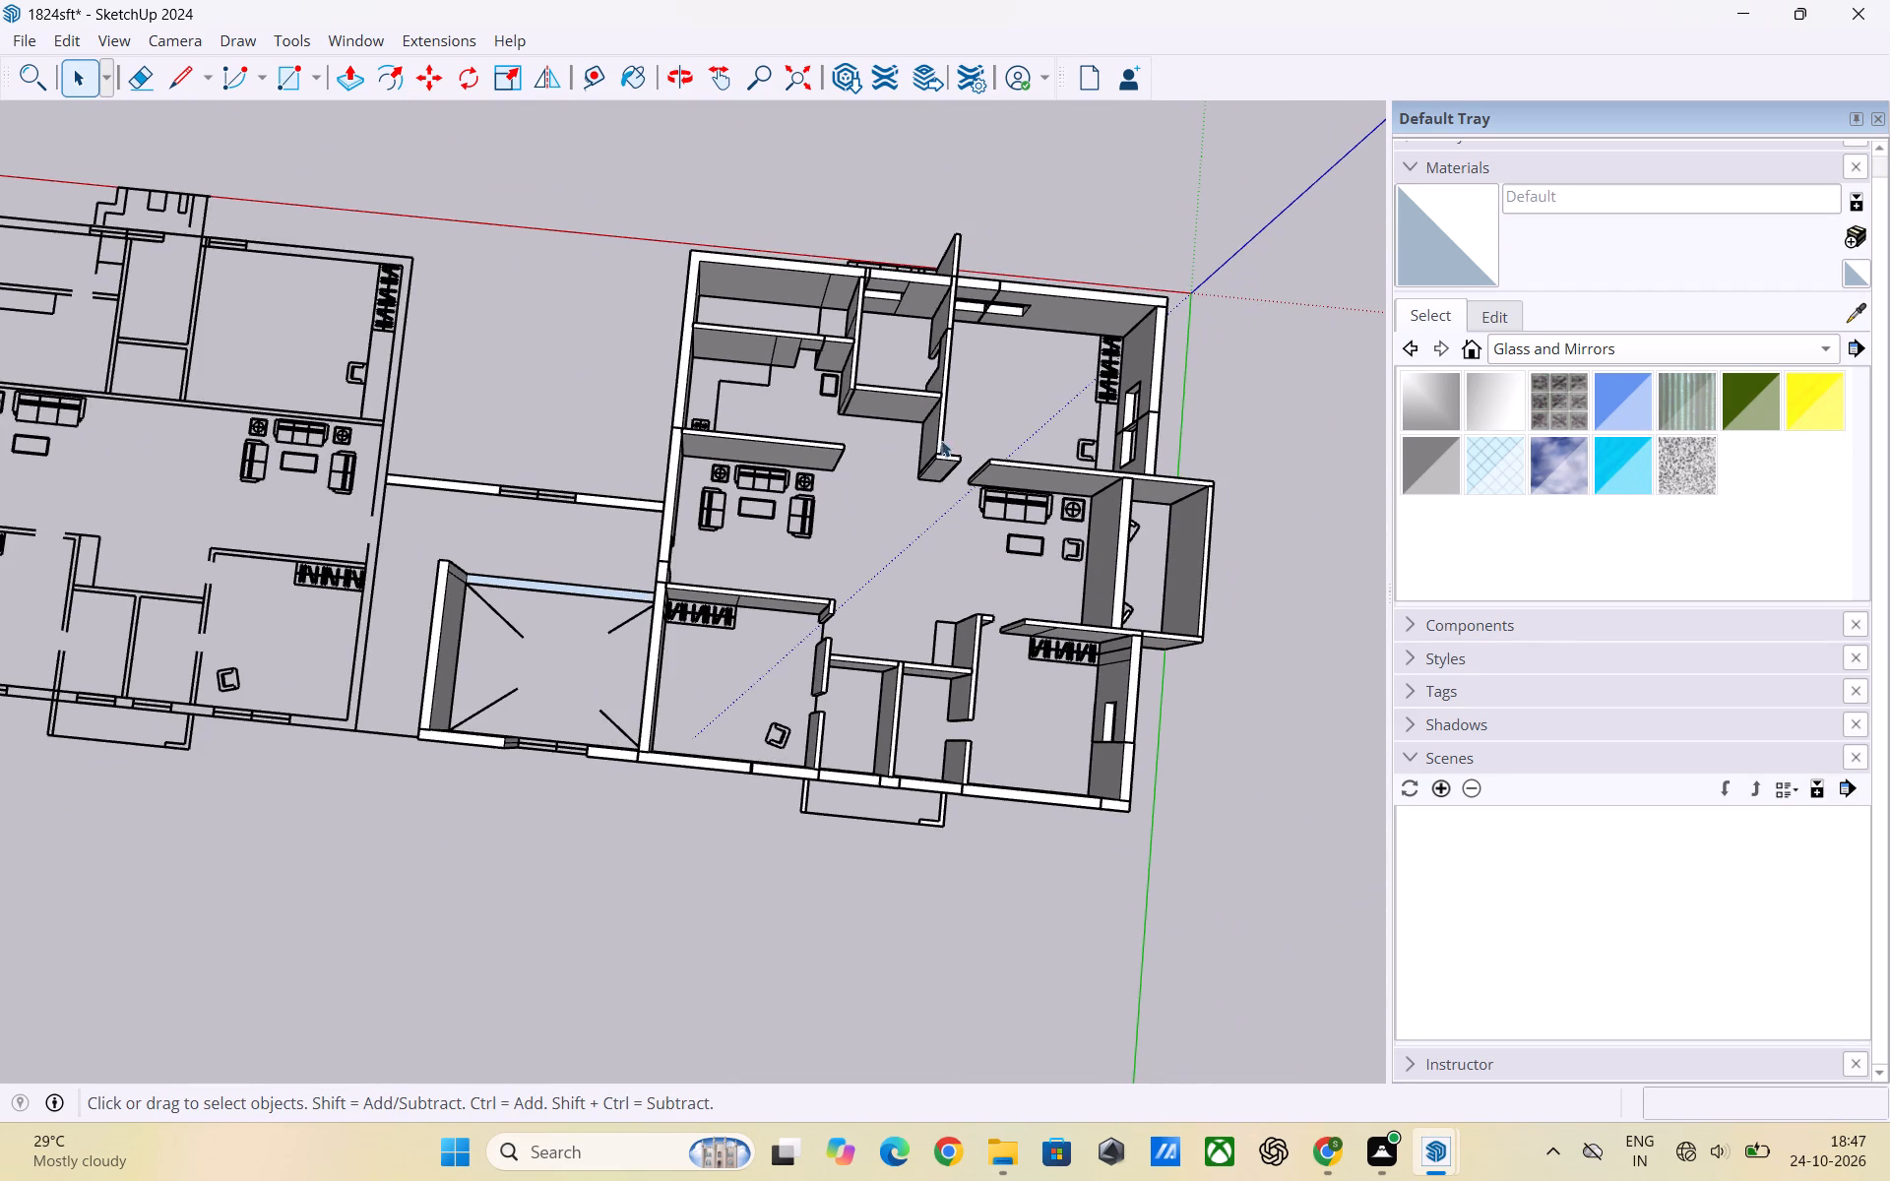
# Inspect the long outer wall's windows, the ledge outline outside it and the small rooms behind it.
pyautogui.moveTo(1006, 733); pyautogui.dragTo(952, 544, button='middle')
pyautogui.scroll(2, 1027, 715)
pyautogui.moveTo(919, 838); pyautogui.dragTo(937, 618, button='middle')
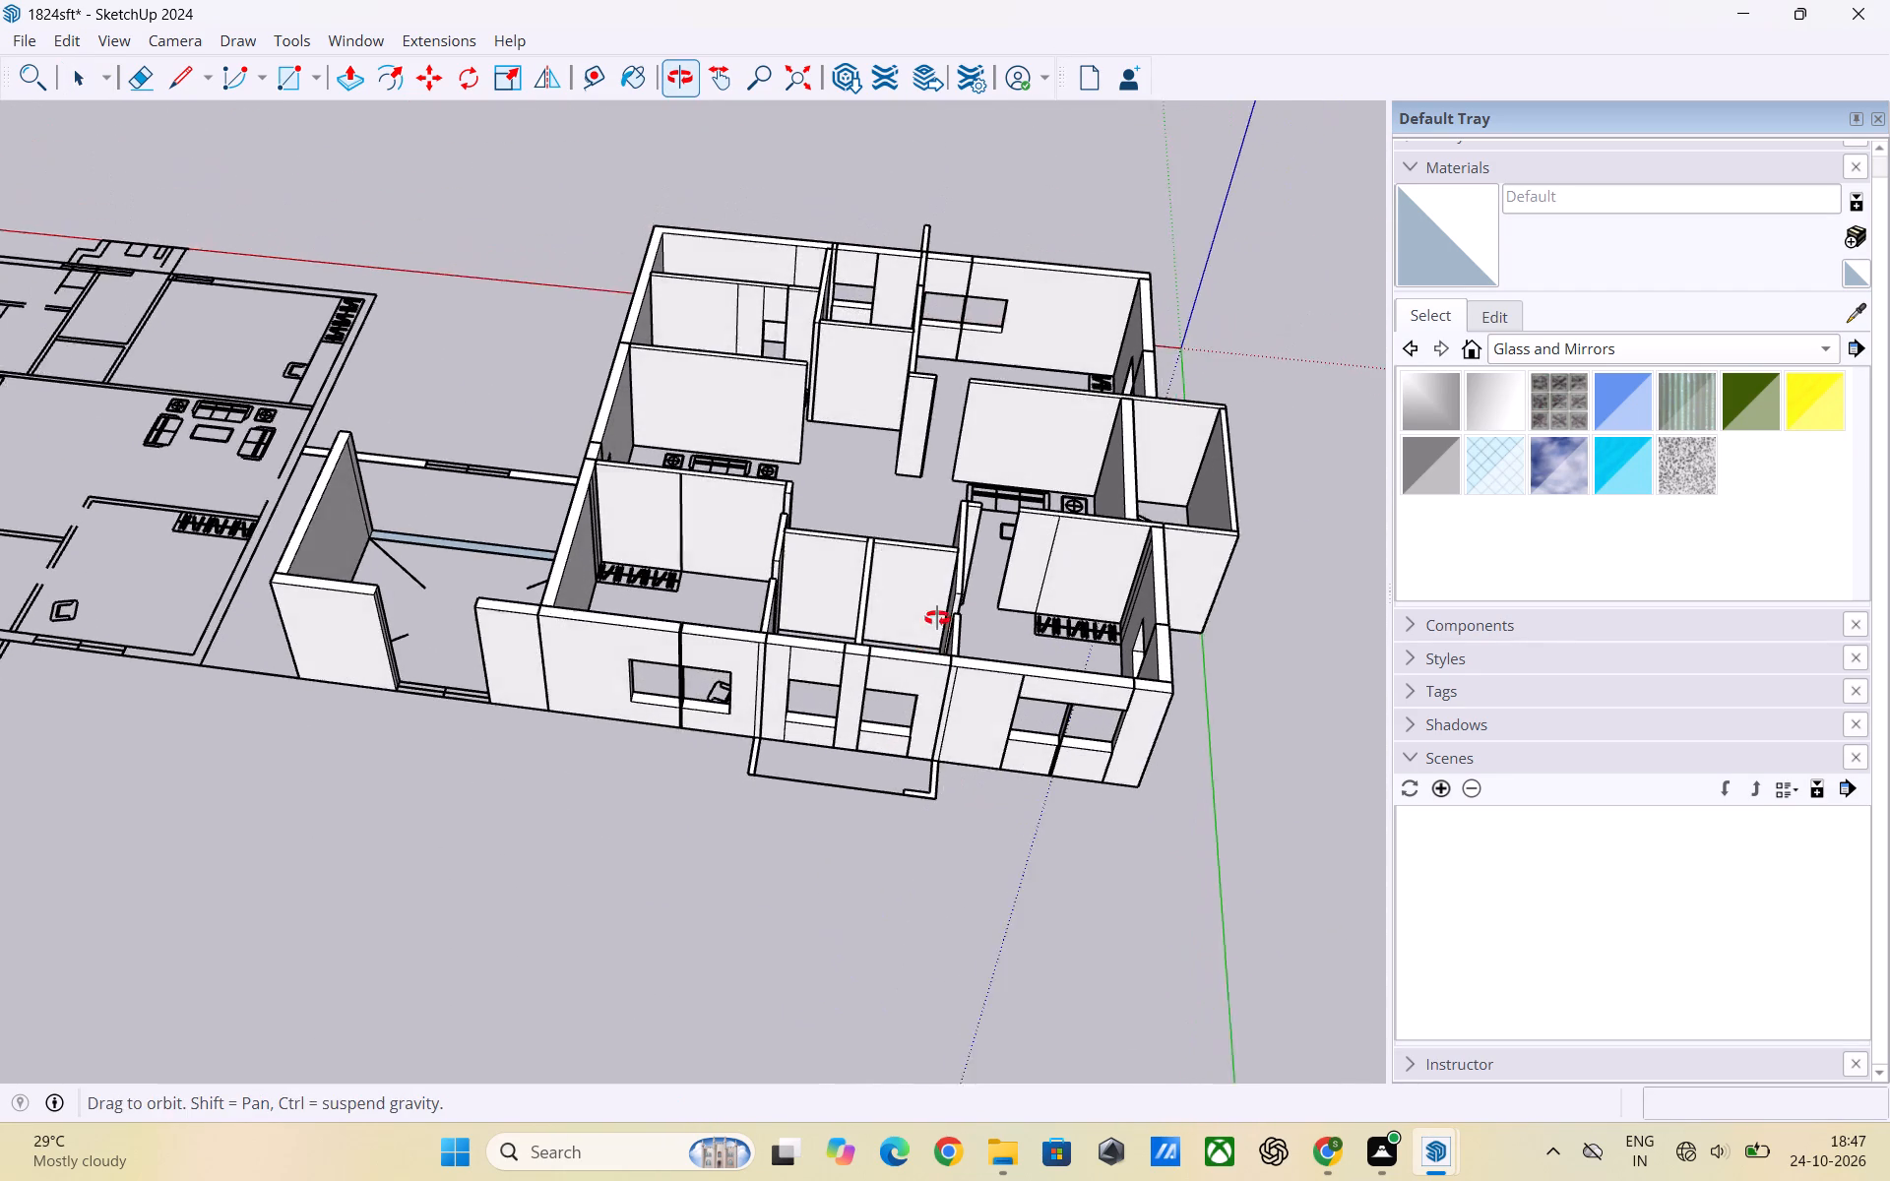
pyautogui.moveTo(937, 618); pyautogui.dragTo(940, 613, button='middle')
pyautogui.scroll(2, 695, 713)
pyautogui.moveTo(715, 694); pyautogui.dragTo(776, 583, button='middle')
pyautogui.scroll(-3, 721, 571)
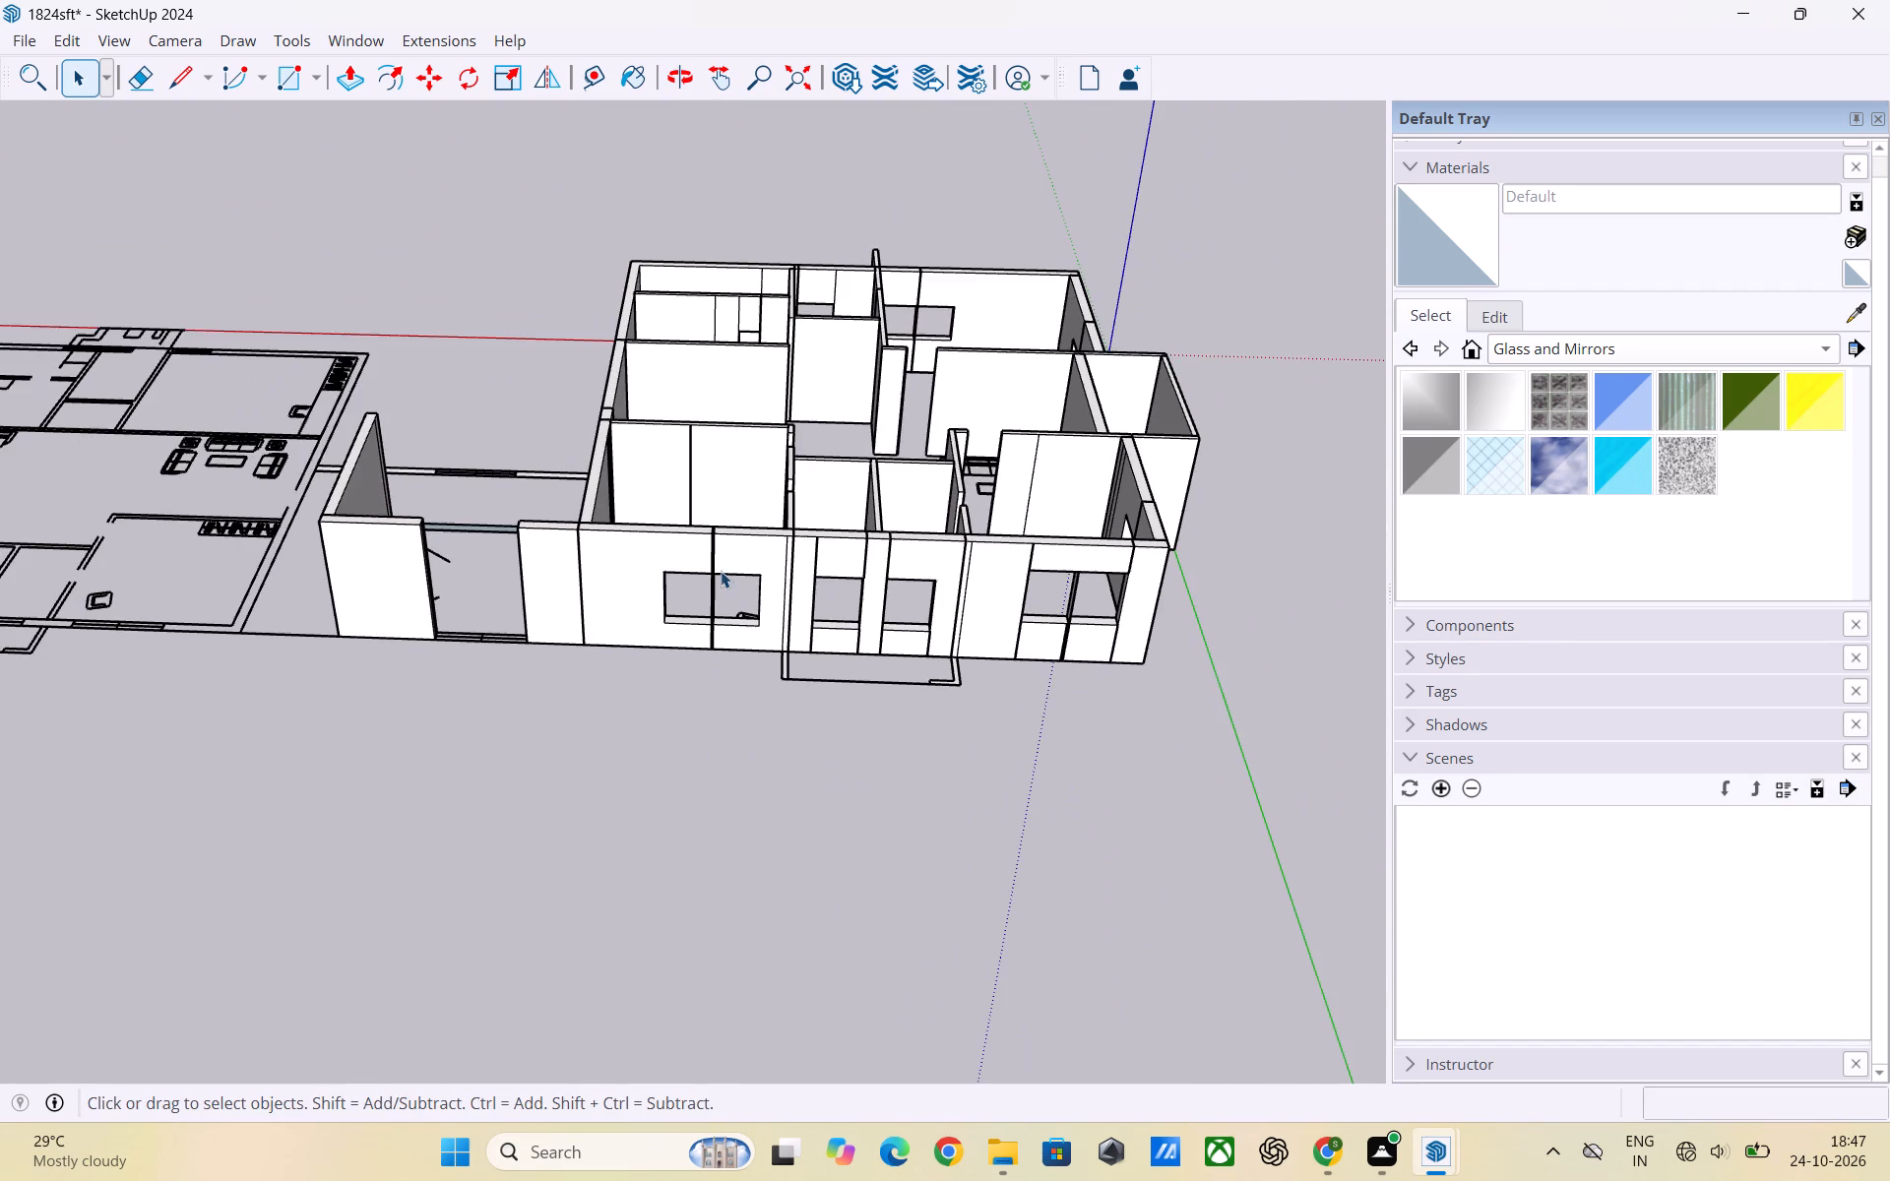
pyautogui.scroll(-5, 711, 578)
pyautogui.moveTo(708, 595); pyautogui.dragTo(712, 838, button='middle')
pyautogui.scroll(3, 747, 593)
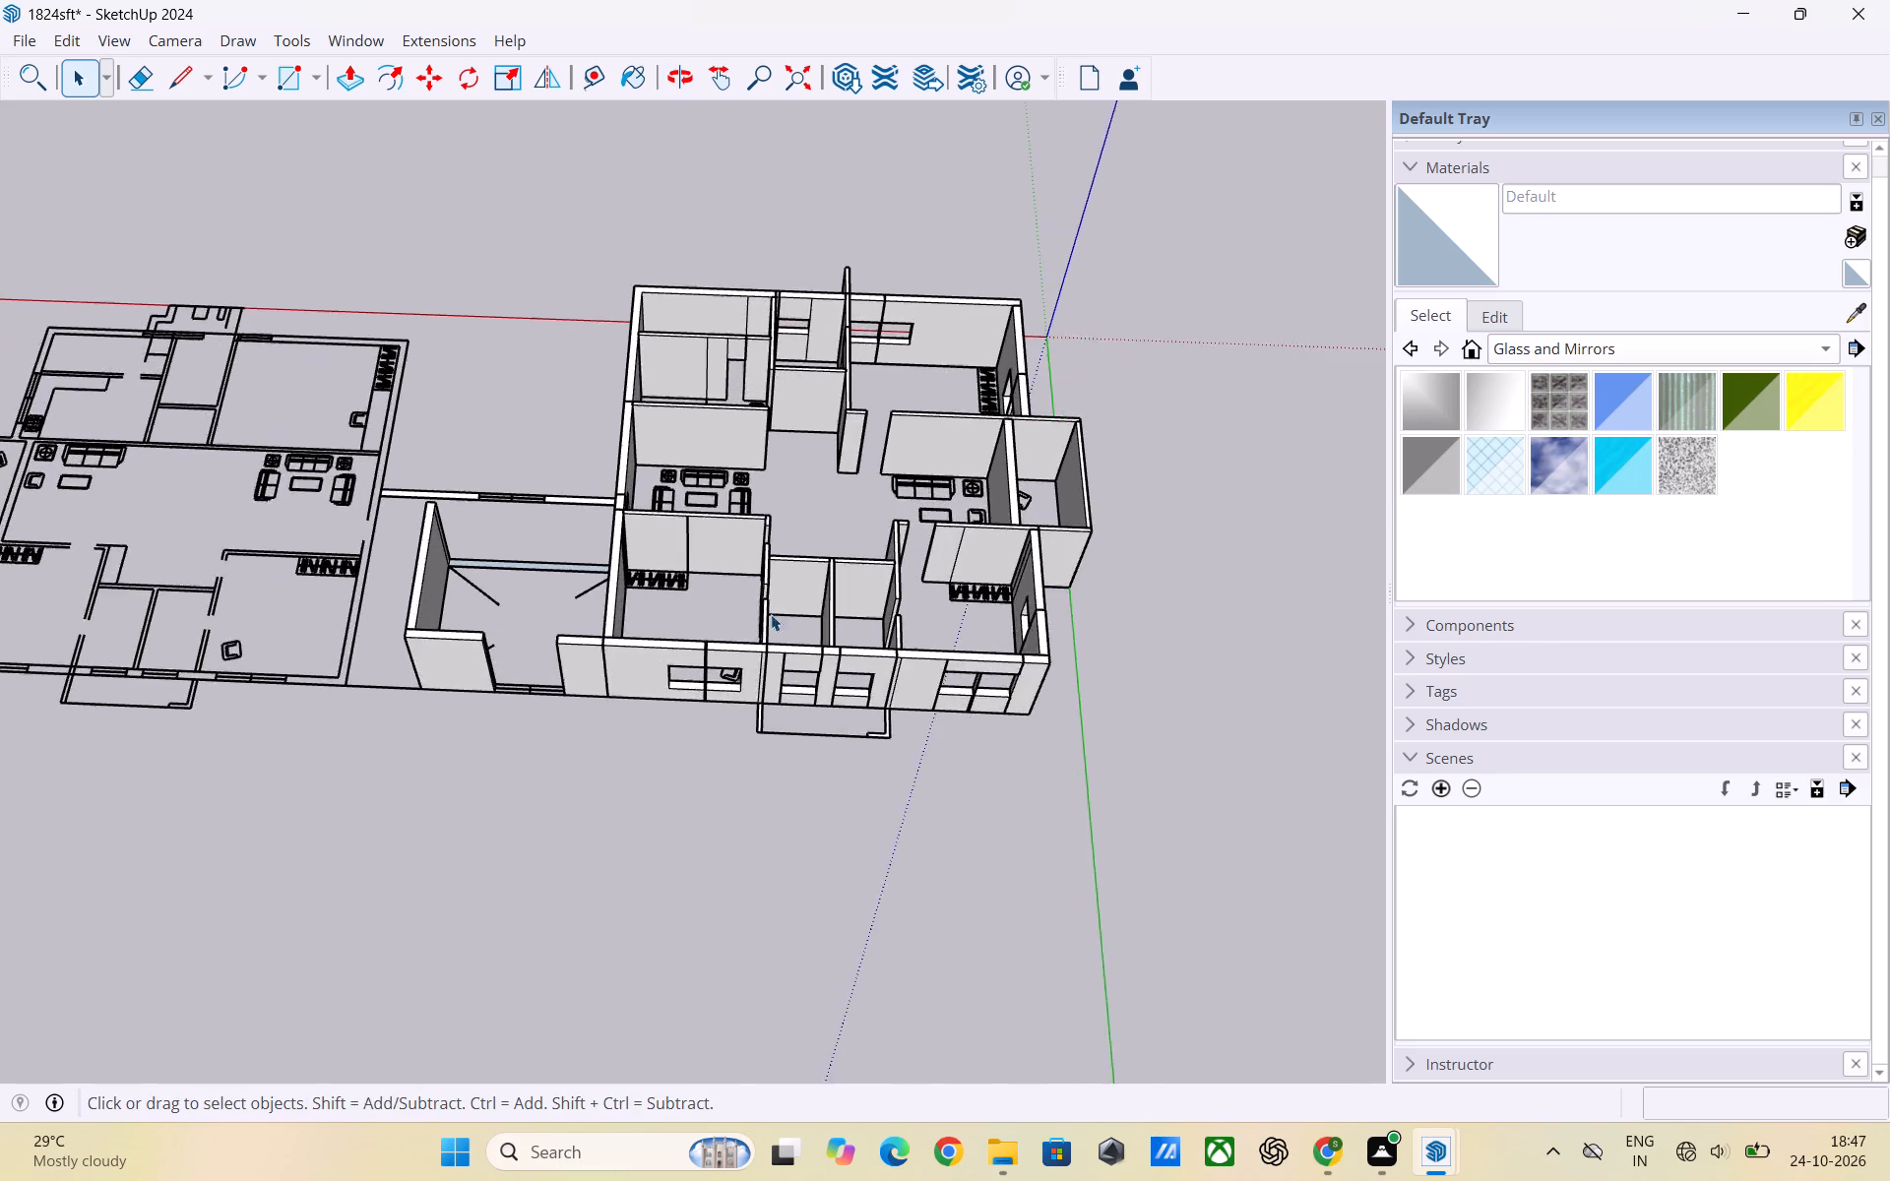
pyautogui.scroll(2, 771, 614)
pyautogui.moveTo(737, 629); pyautogui.dragTo(976, 690, button='middle')
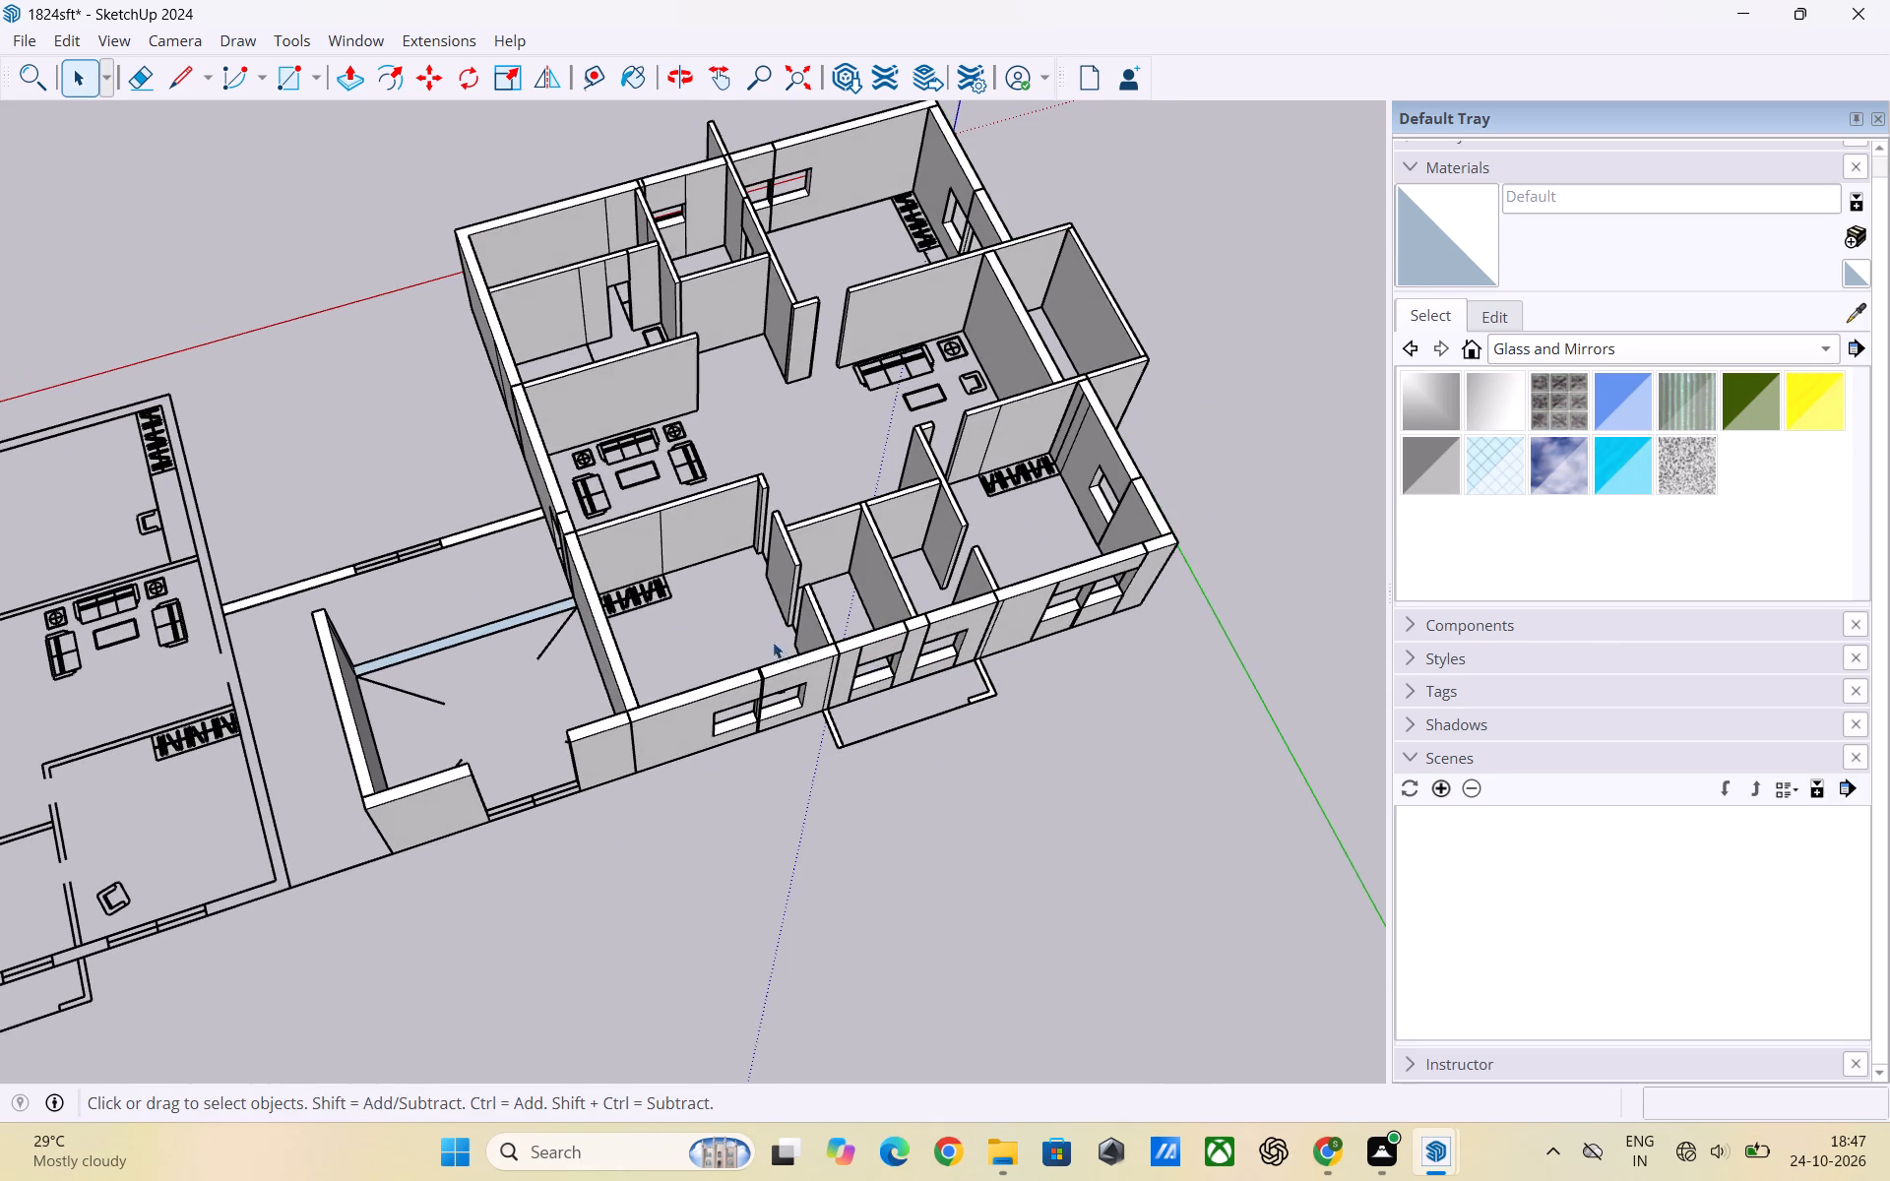
pyautogui.scroll(2, 743, 621)
pyautogui.moveTo(752, 613); pyautogui.dragTo(974, 546, button='middle')
pyautogui.scroll(5, 813, 498)
pyautogui.moveTo(884, 591); pyautogui.dragTo(890, 801, button='middle')
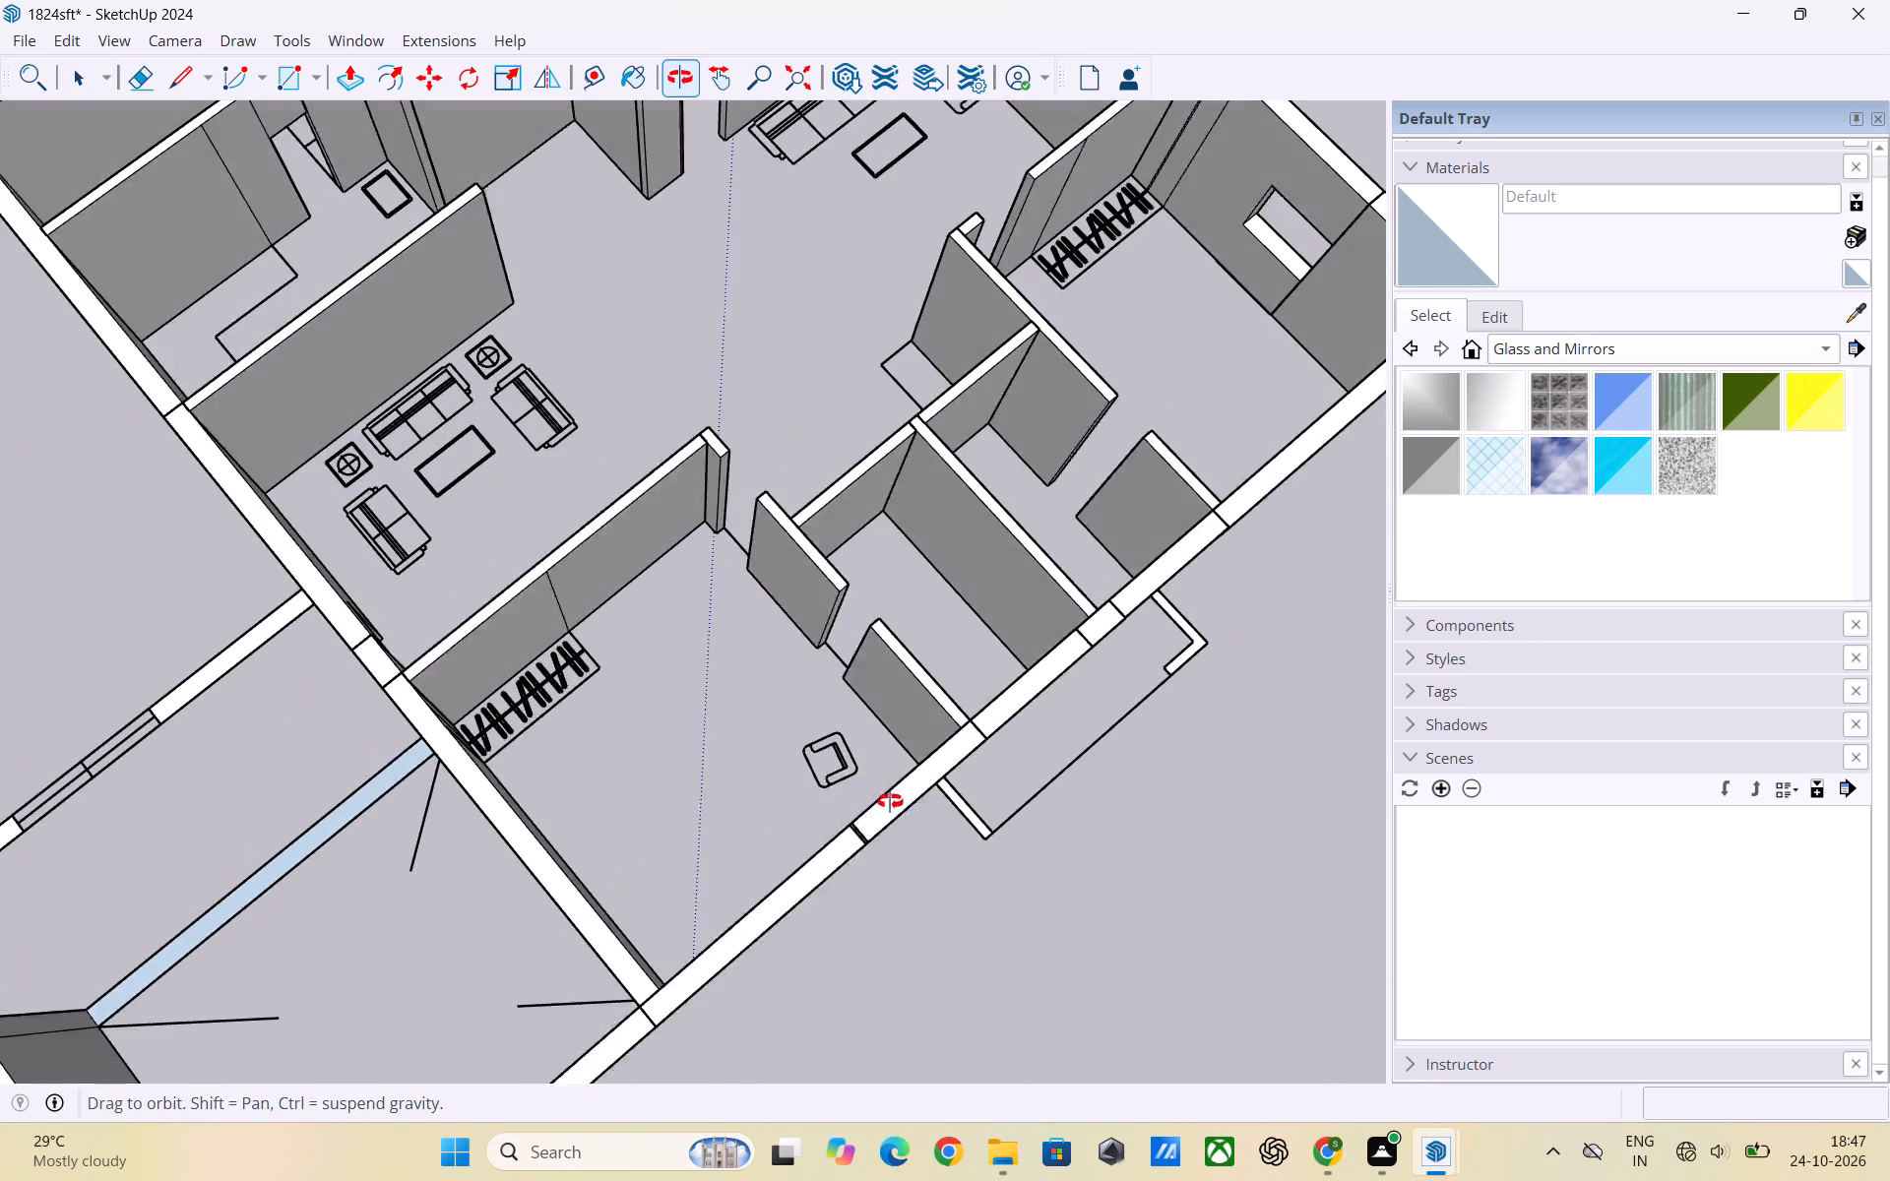
pyautogui.moveTo(890, 801); pyautogui.dragTo(834, 858, button='middle')
pyautogui.moveTo(987, 744); pyautogui.dragTo(659, 595, button='middle')
pyautogui.scroll(2, 954, 730)
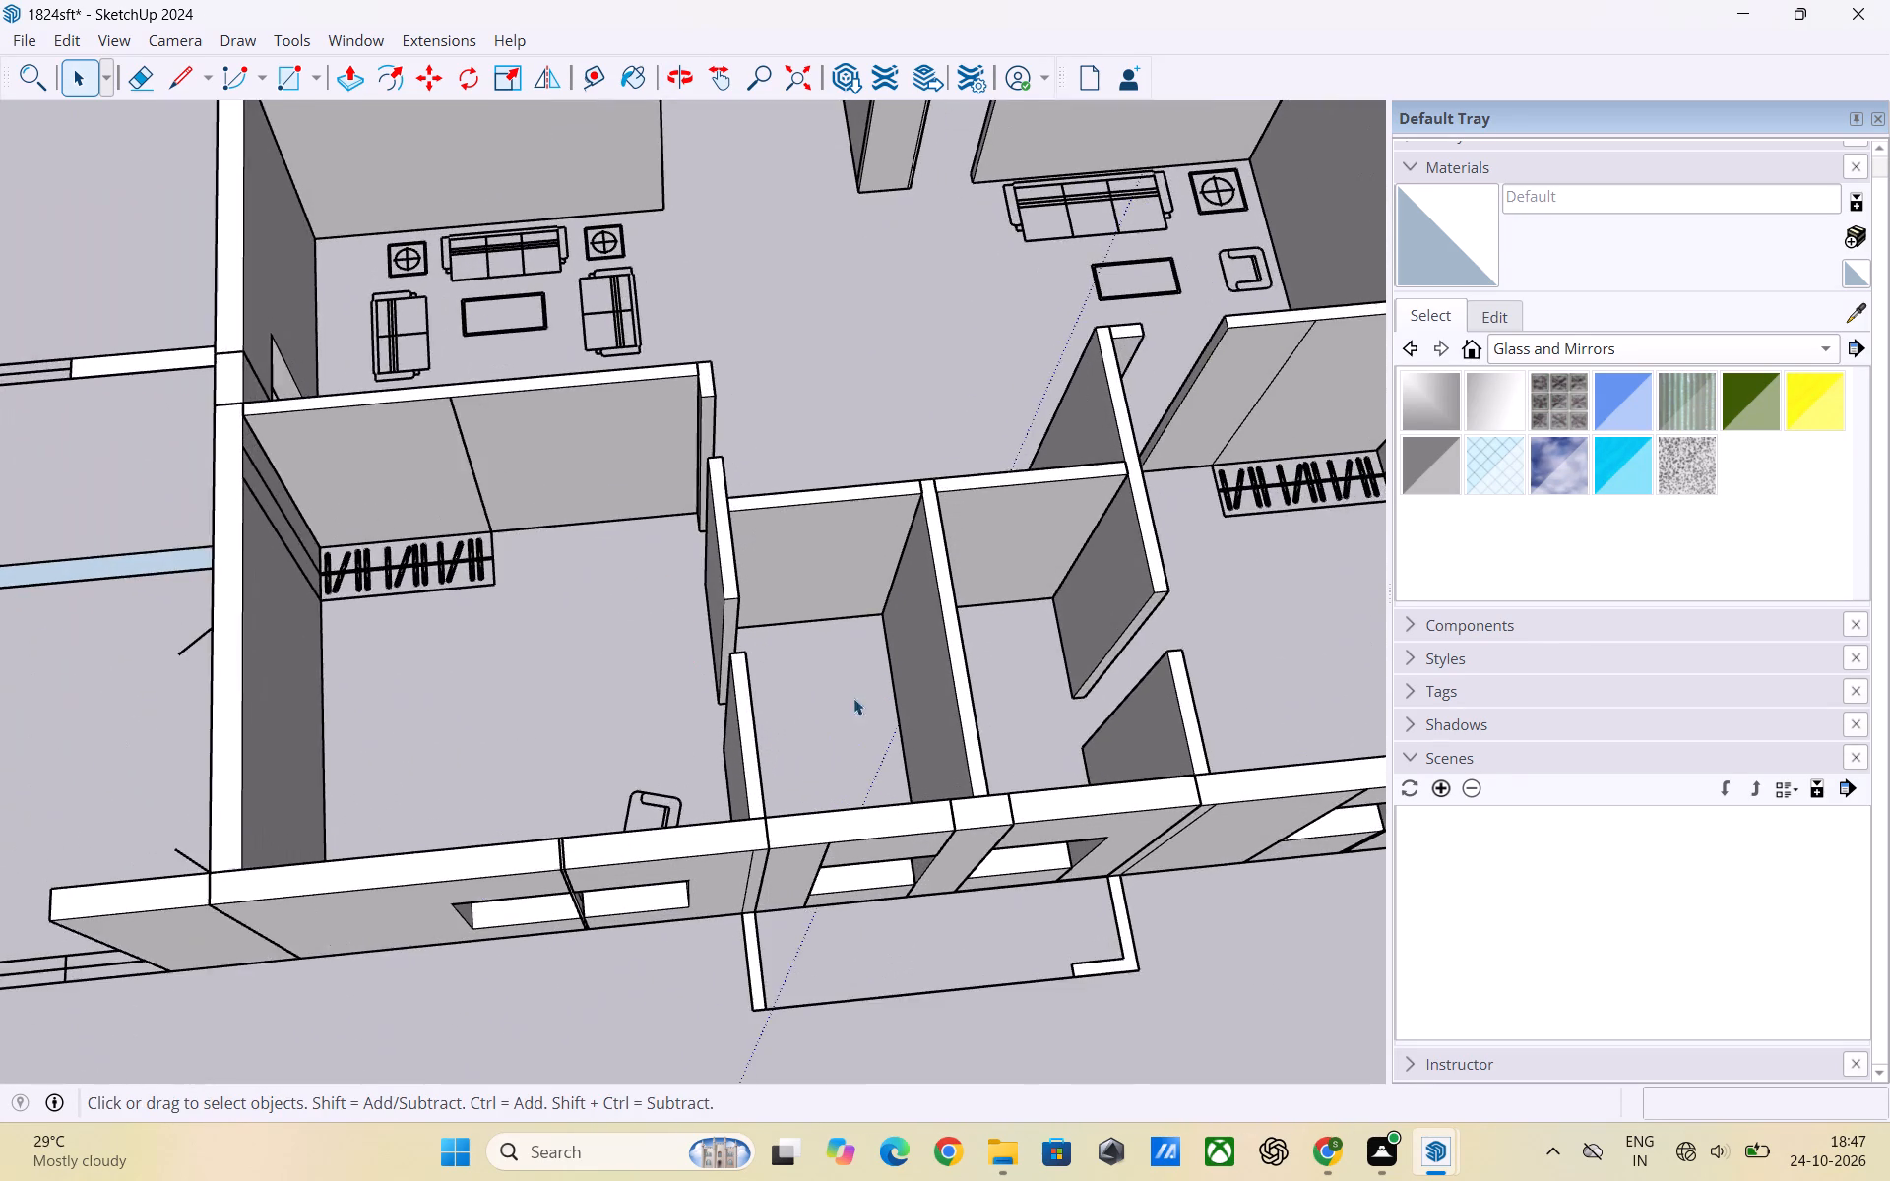
pyautogui.scroll(-11, 848, 701)
pyautogui.scroll(-2, 977, 804)
pyautogui.scroll(2, 942, 573)
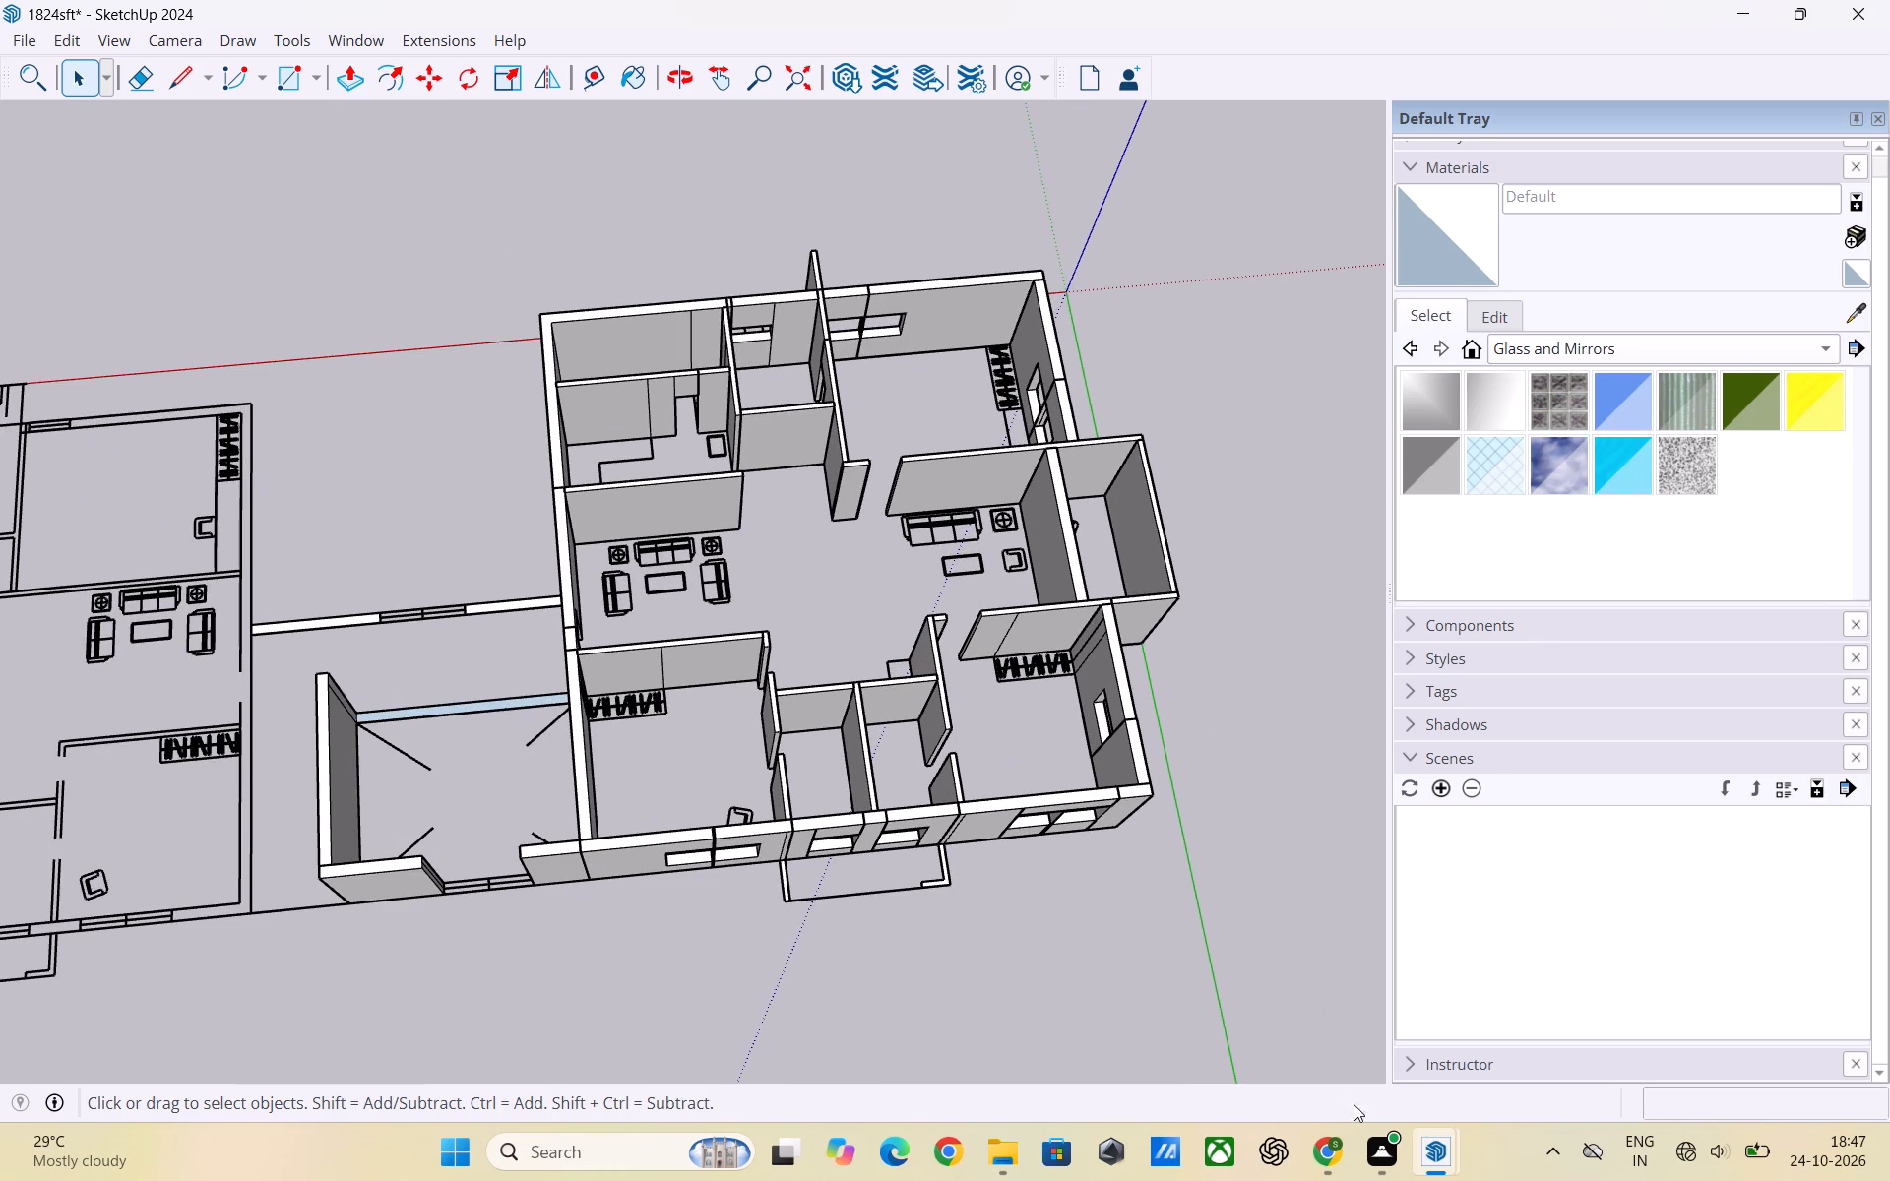
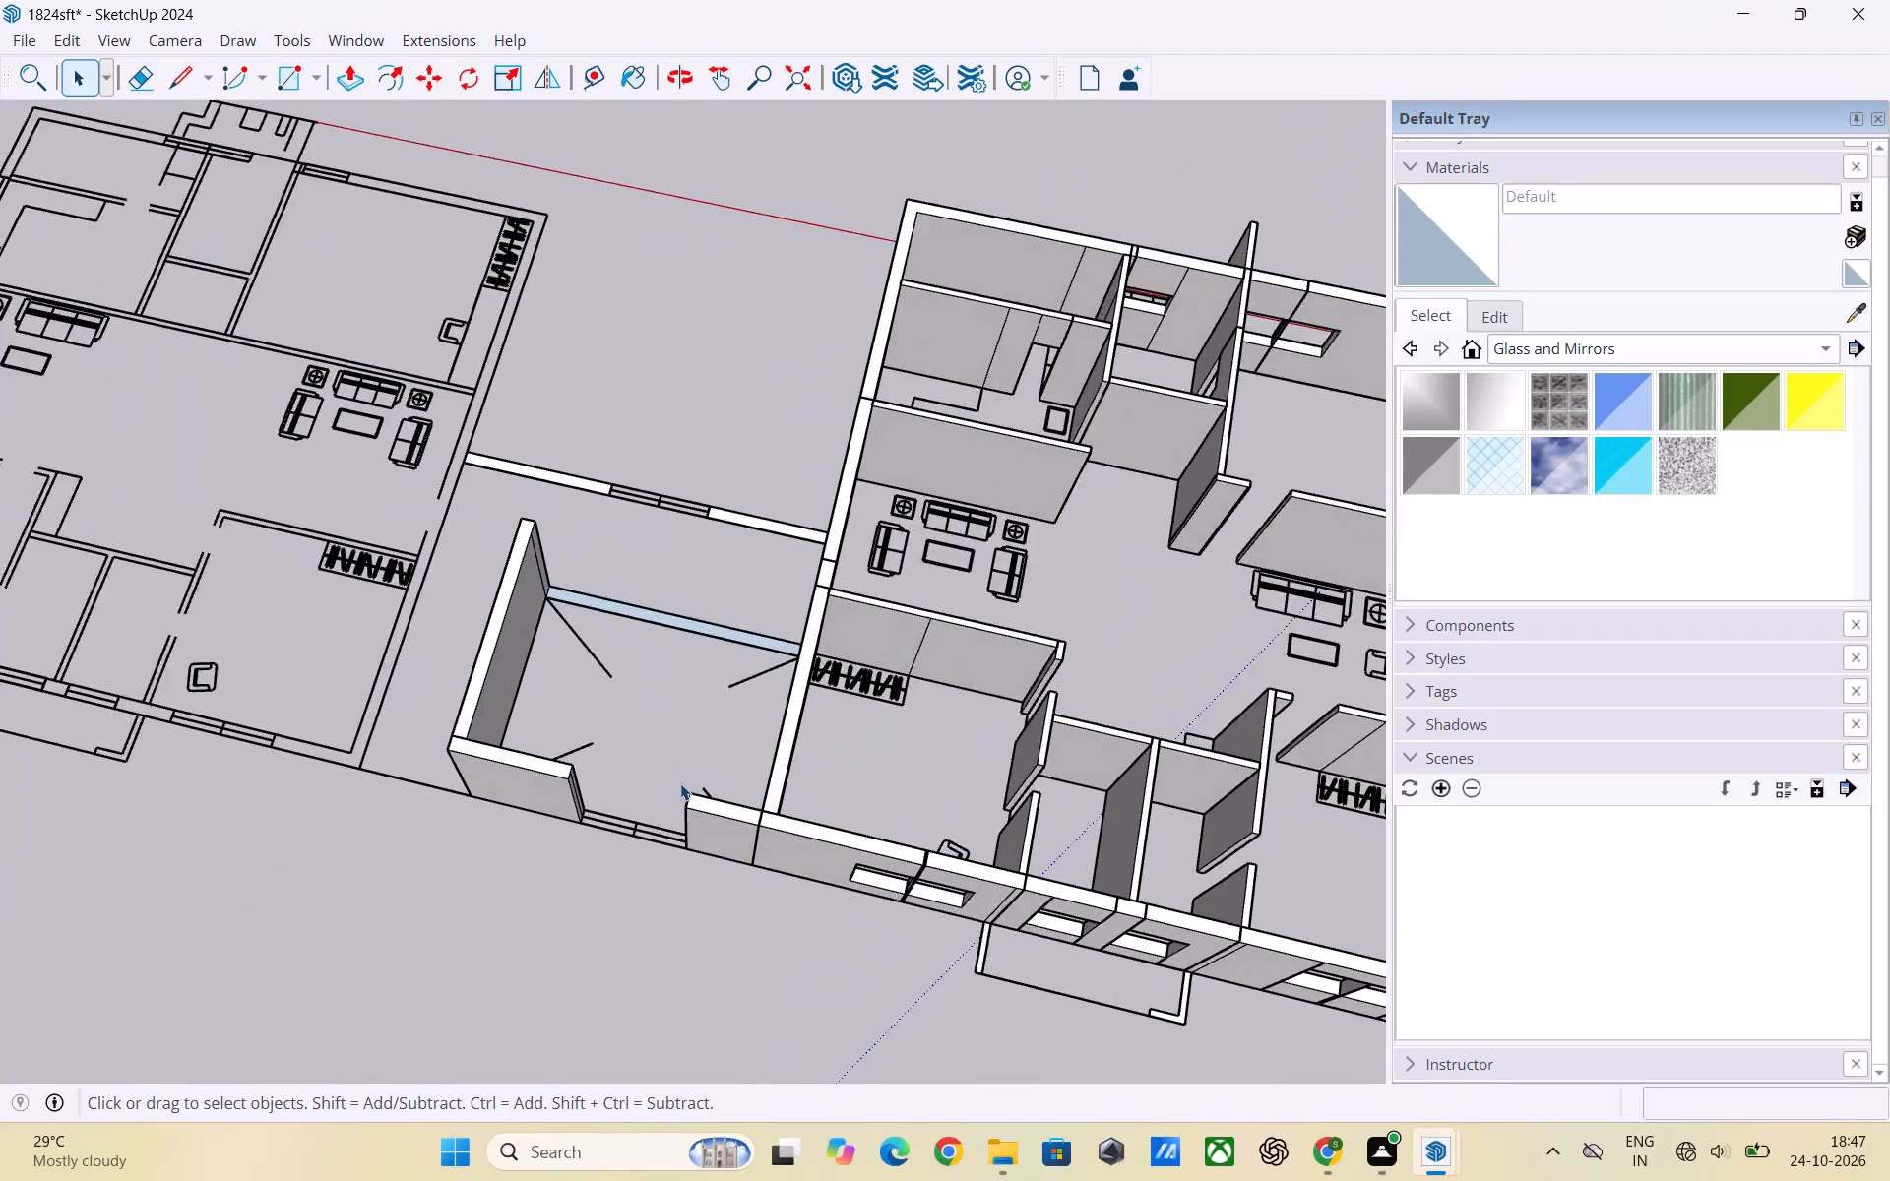
# Examine the stair area, the windowed outer wall, and the apartment's interior walls and door gaps from several angles.
pyautogui.scroll(2, 680, 783)
pyautogui.moveTo(664, 871); pyautogui.dragTo(731, 741, button='middle')
pyautogui.scroll(1, 636, 852)
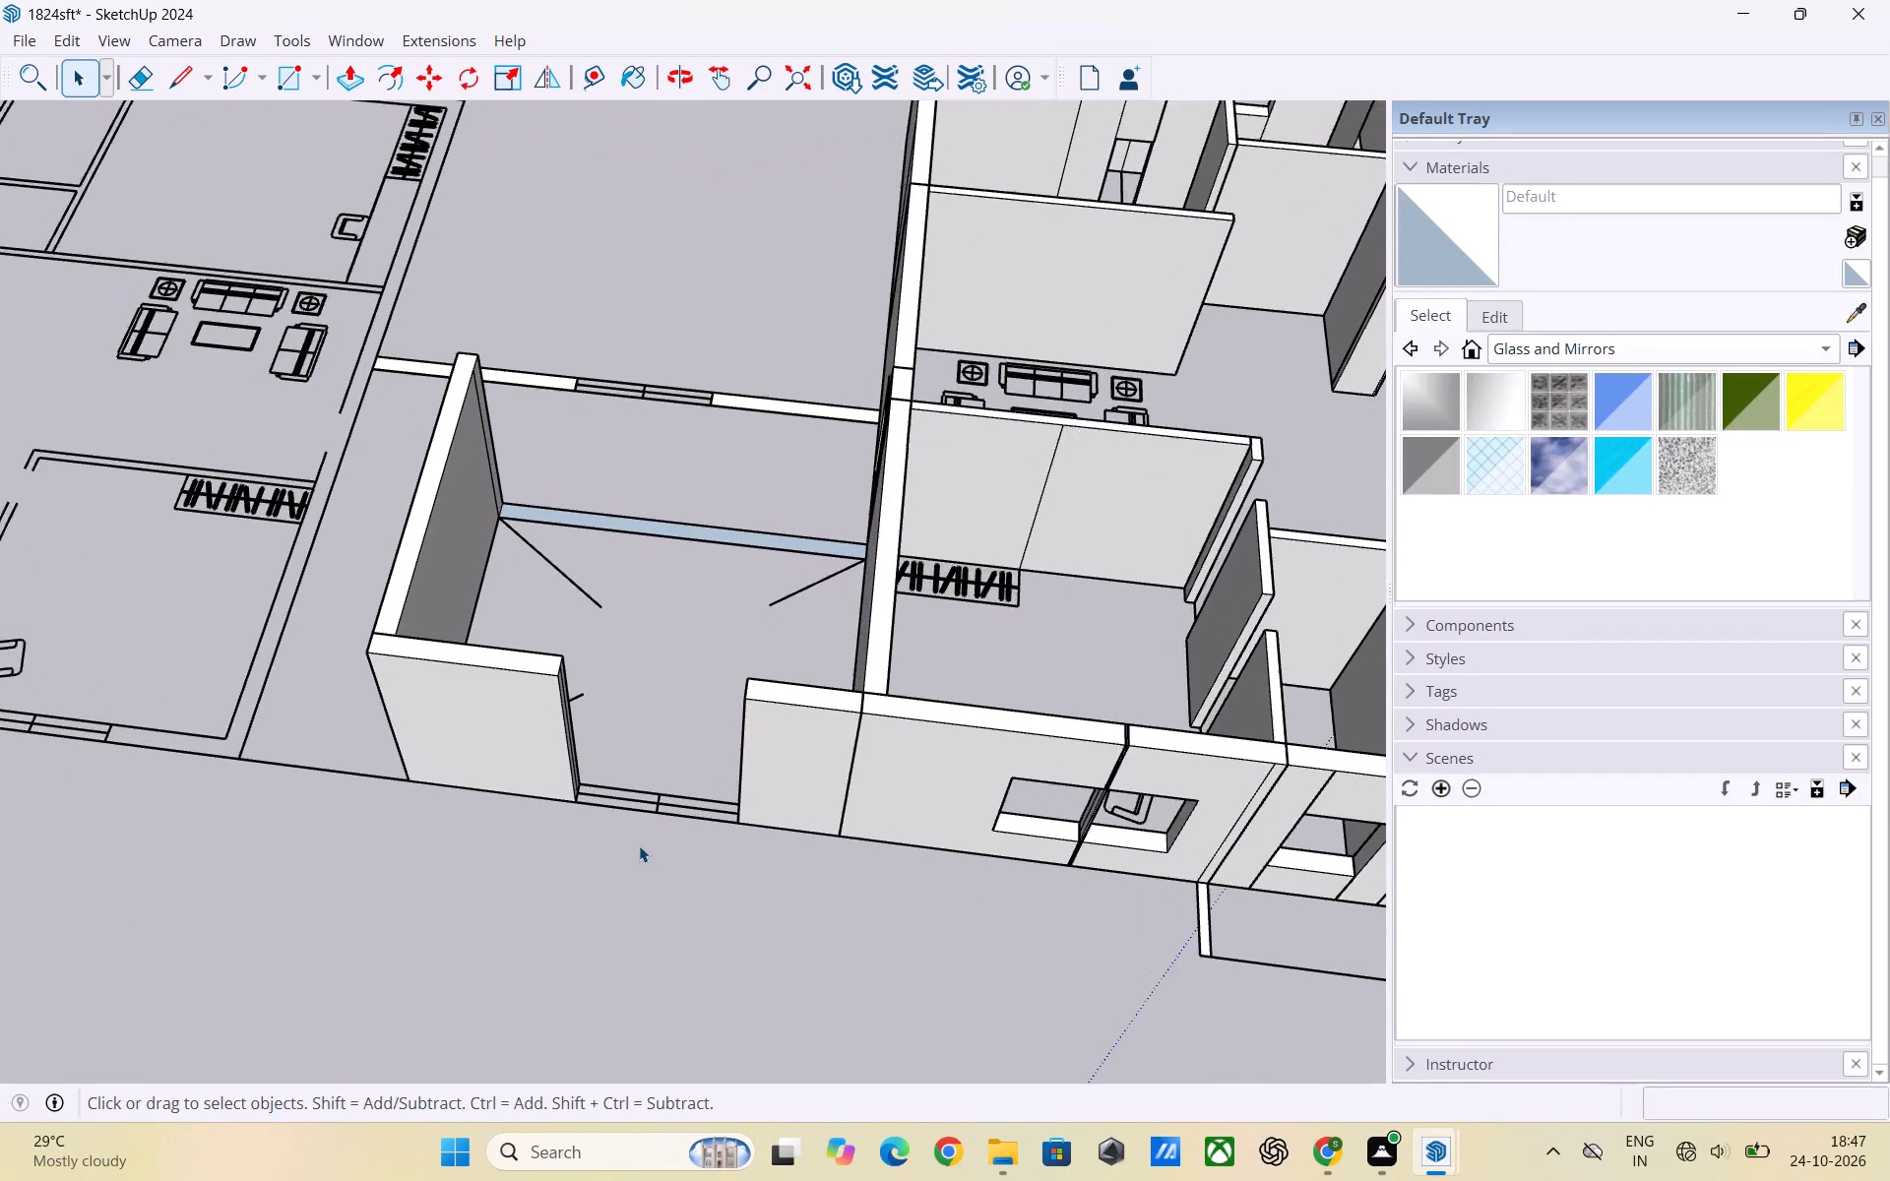
pyautogui.scroll(3, 639, 845)
pyautogui.moveTo(643, 814); pyautogui.dragTo(718, 763, button='middle')
pyautogui.scroll(-8, 955, 710)
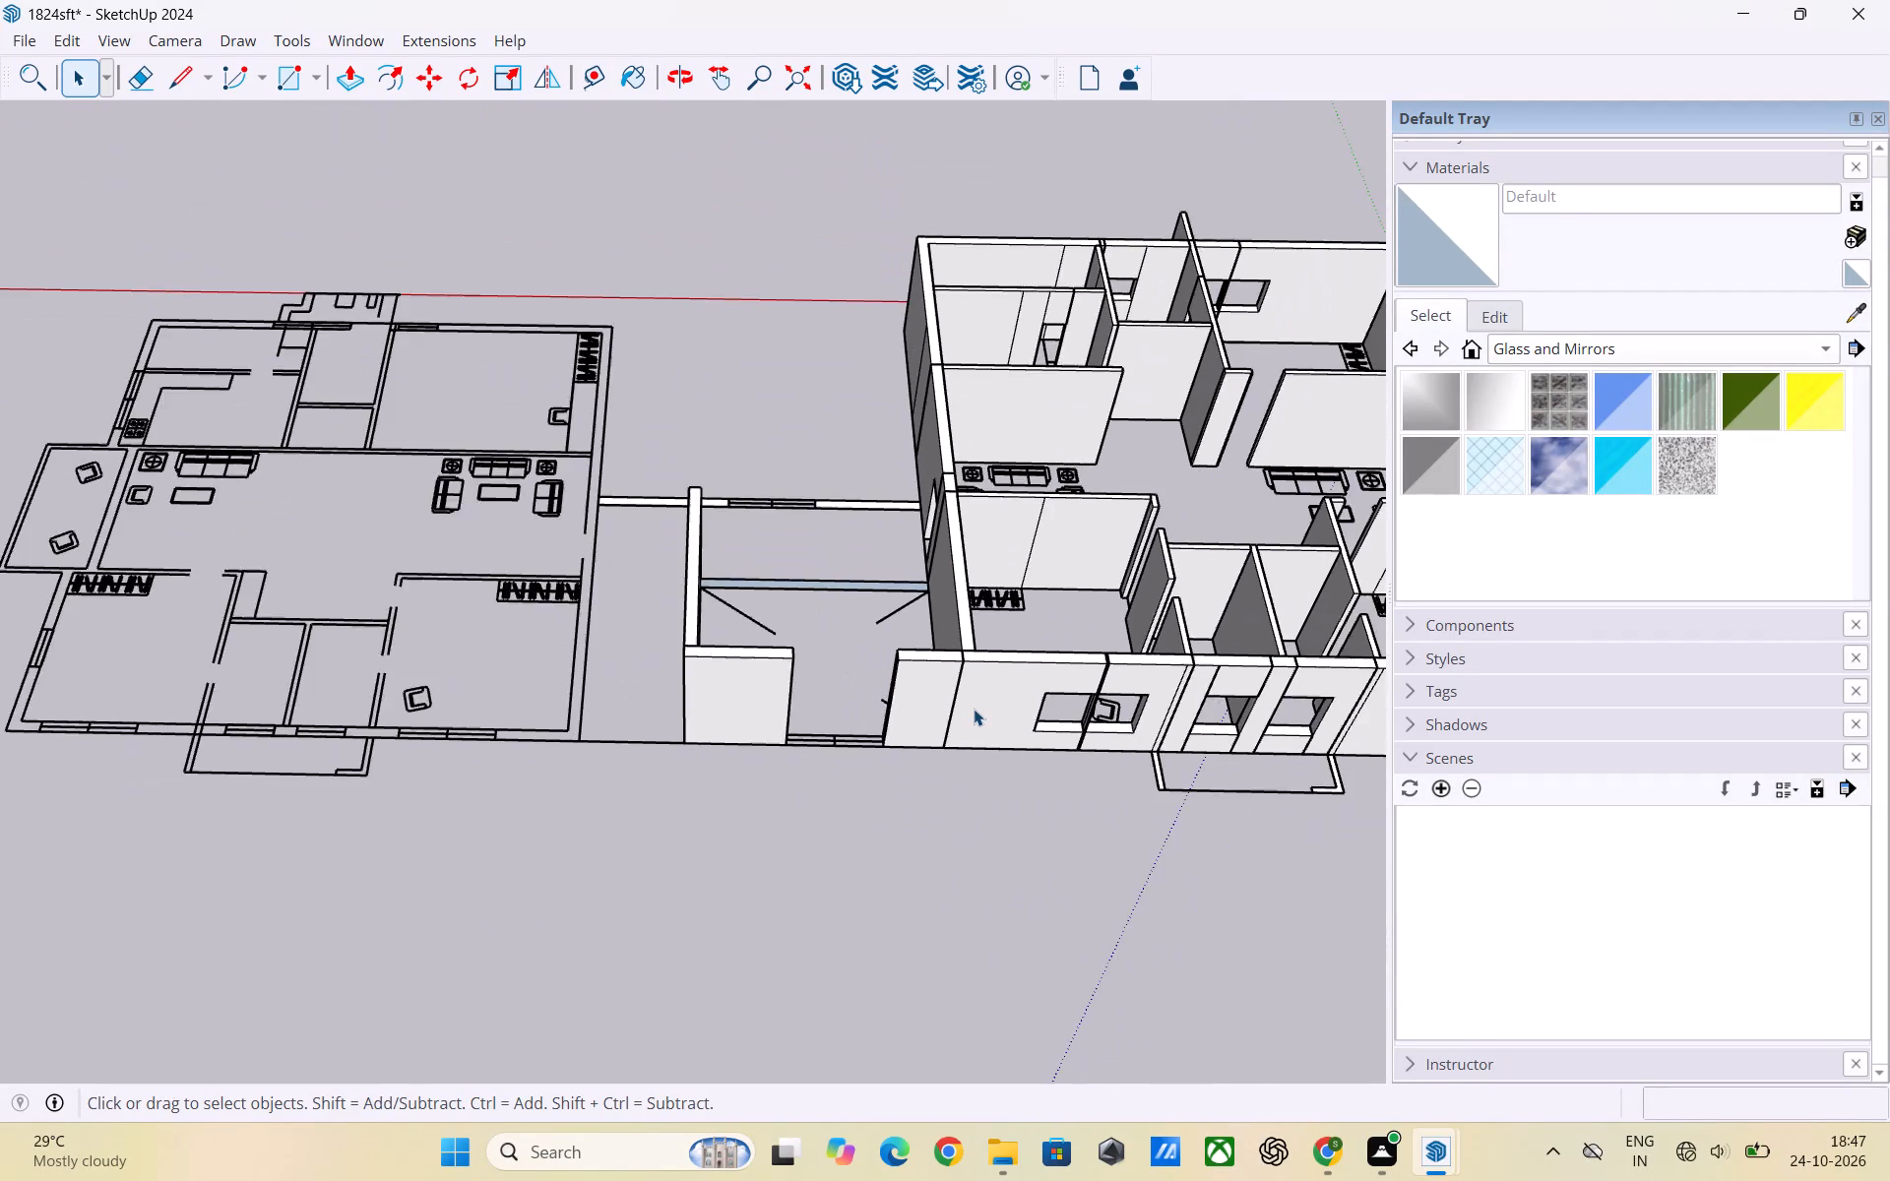
pyautogui.scroll(-3, 974, 709)
pyautogui.scroll(2, 1165, 595)
pyautogui.moveTo(1171, 595); pyautogui.dragTo(768, 595, button='middle')
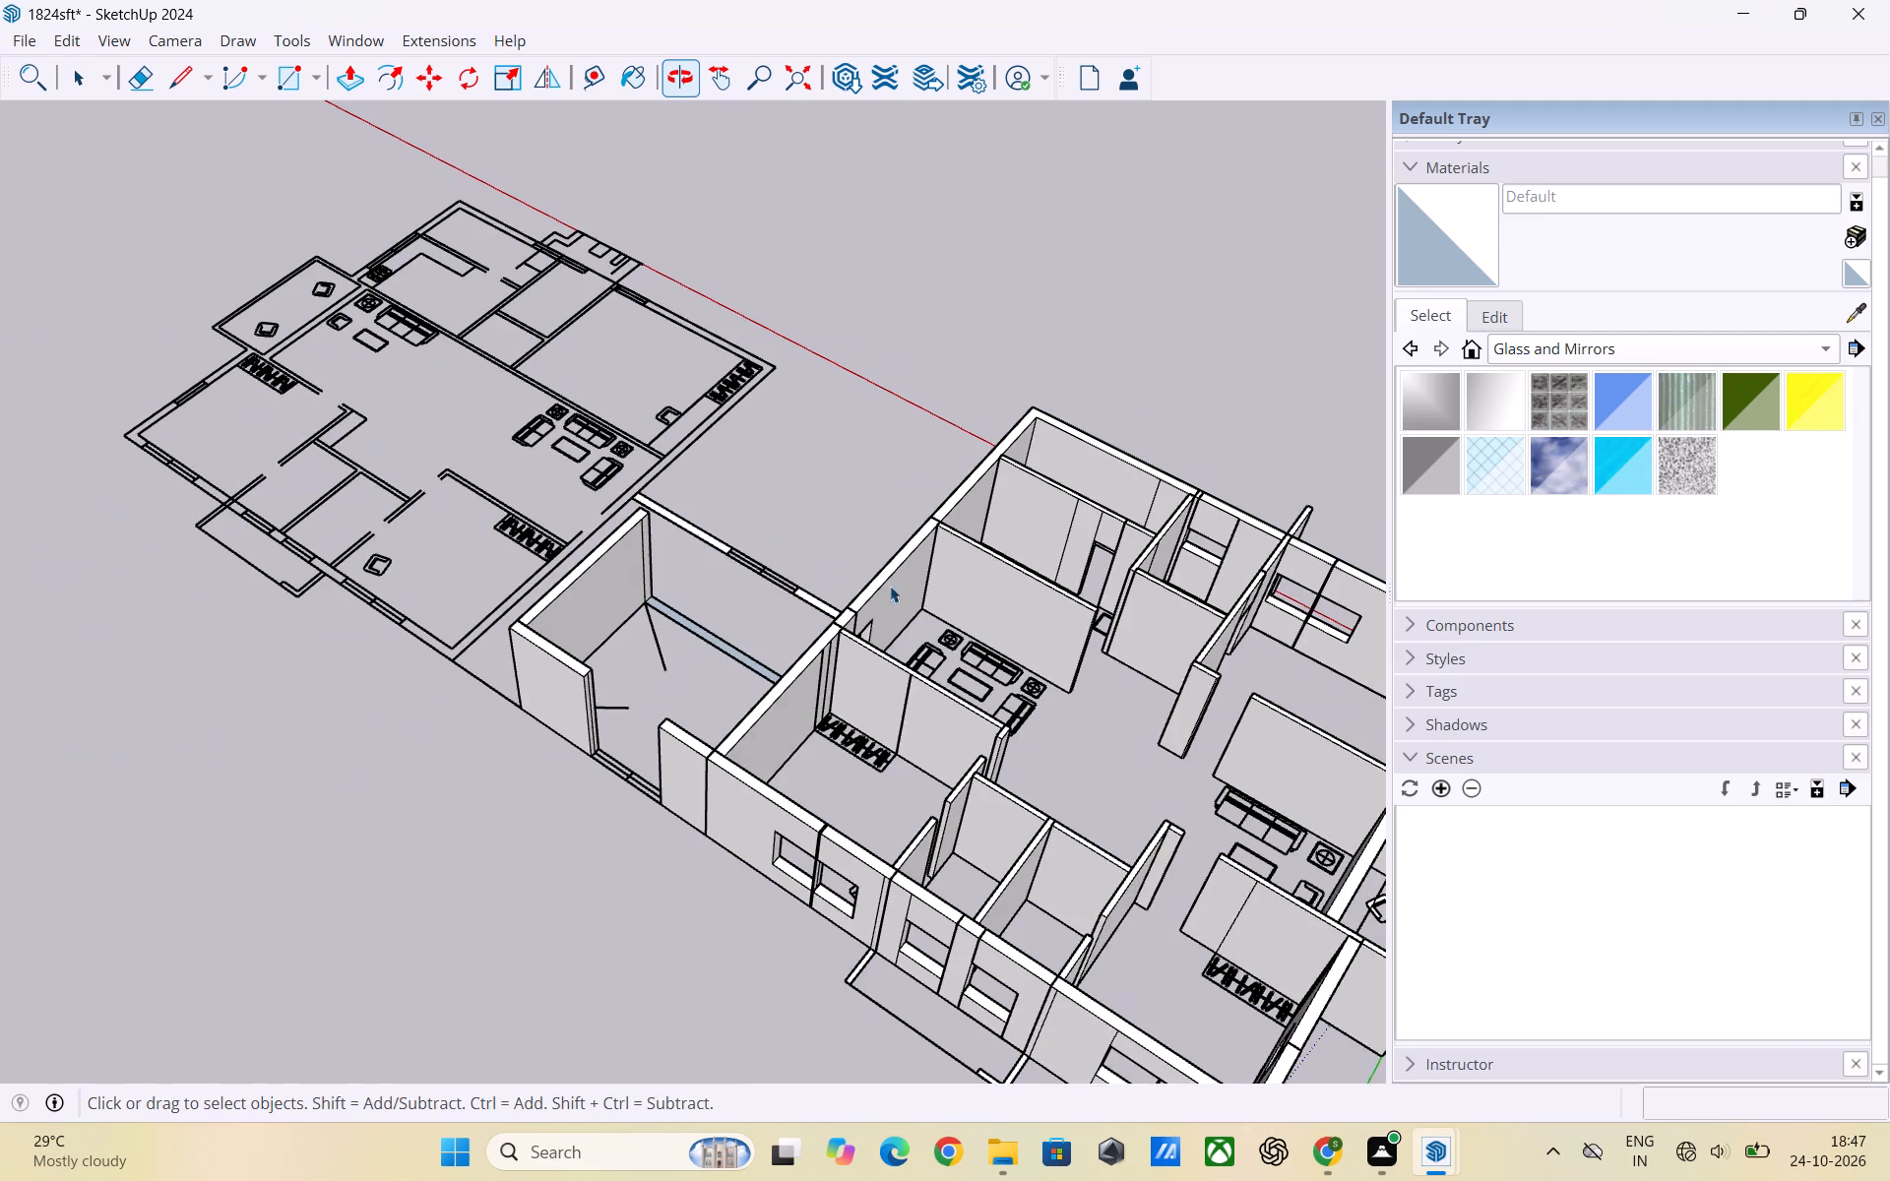
pyautogui.scroll(3, 1043, 651)
pyautogui.scroll(-4, 612, 608)
pyautogui.scroll(2, 1133, 717)
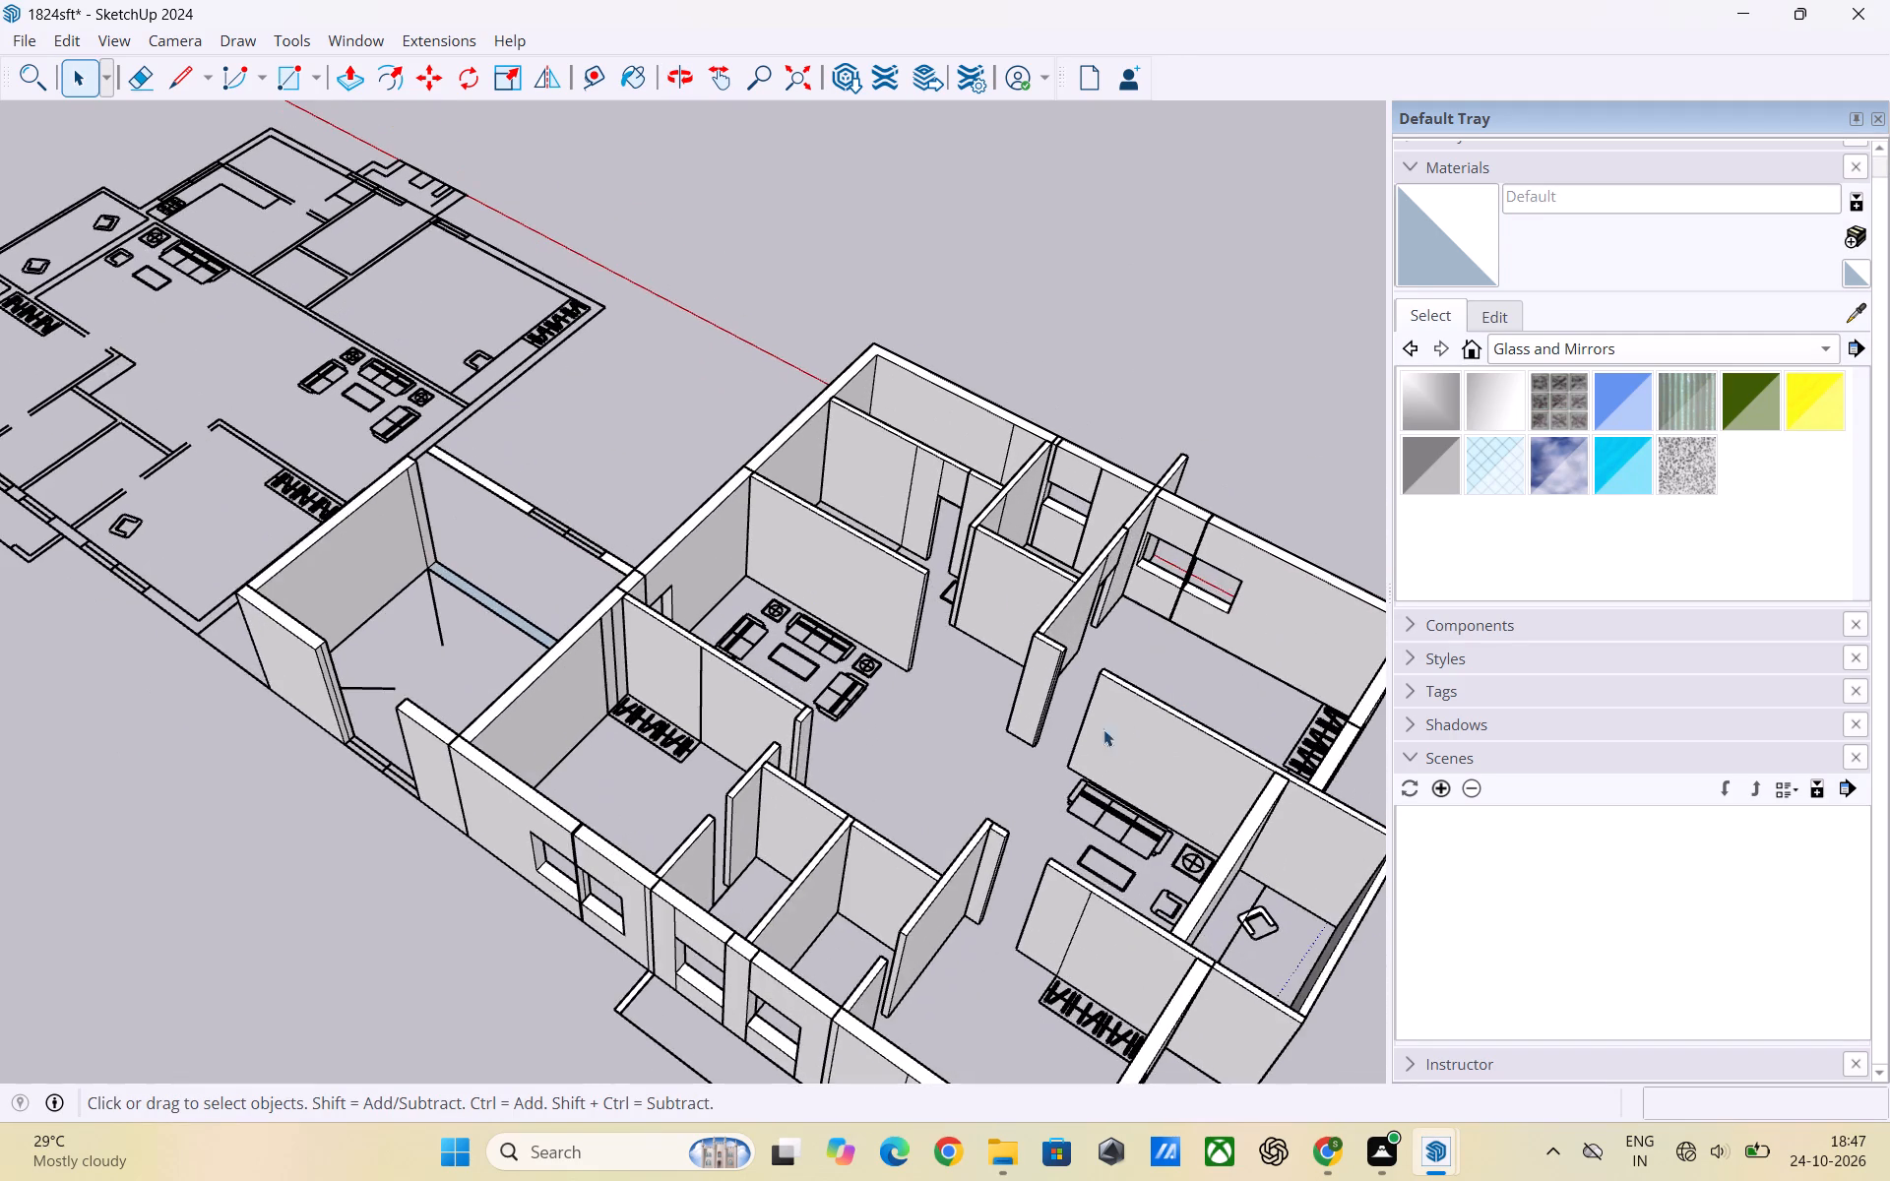
pyautogui.moveTo(1053, 741); pyautogui.dragTo(1070, 666, button='middle')
pyautogui.scroll(-2, 558, 626)
pyautogui.moveTo(677, 552); pyautogui.dragTo(718, 746, button='middle')
pyautogui.scroll(6, 1138, 660)
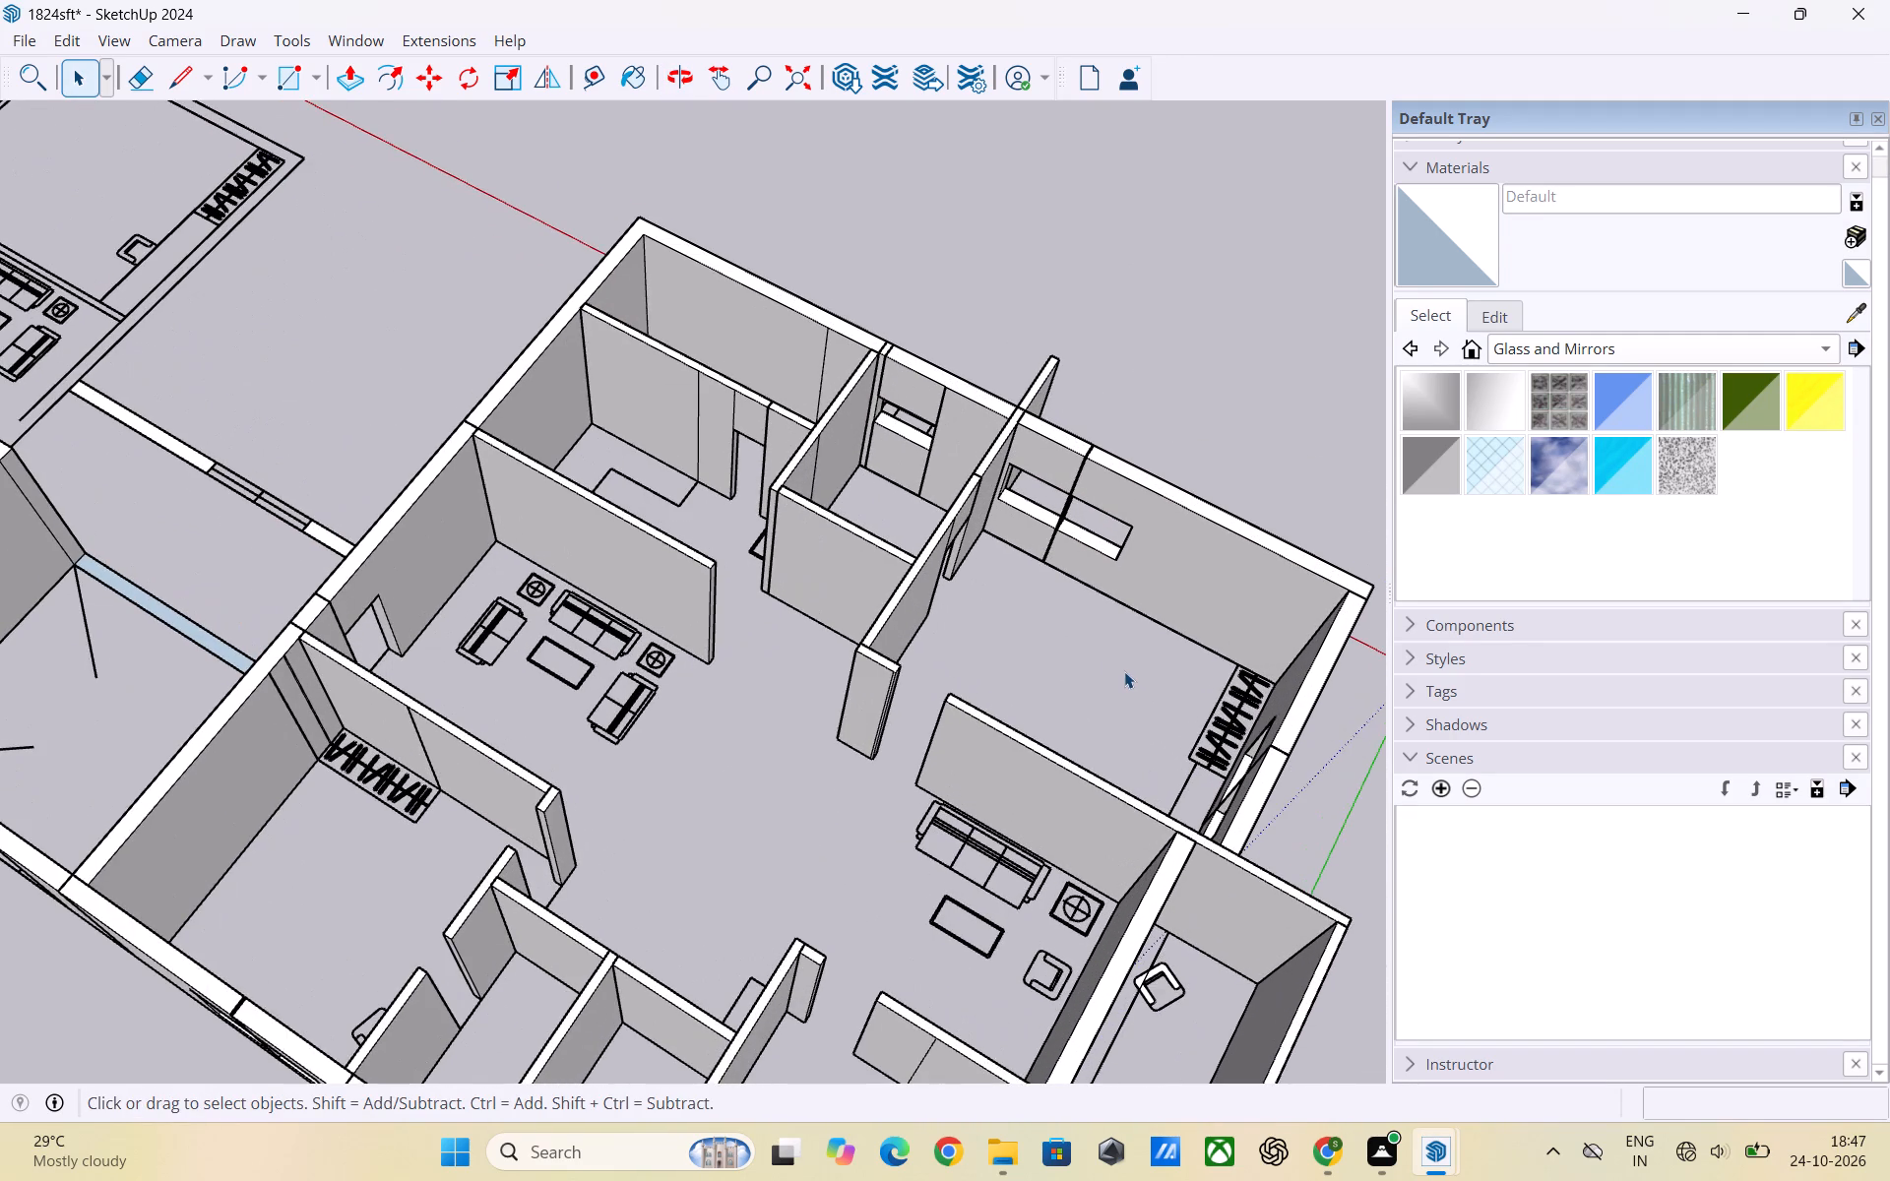
pyautogui.moveTo(1097, 668); pyautogui.dragTo(877, 668, button='middle')
pyautogui.moveTo(921, 658); pyautogui.dragTo(768, 514, button='middle')
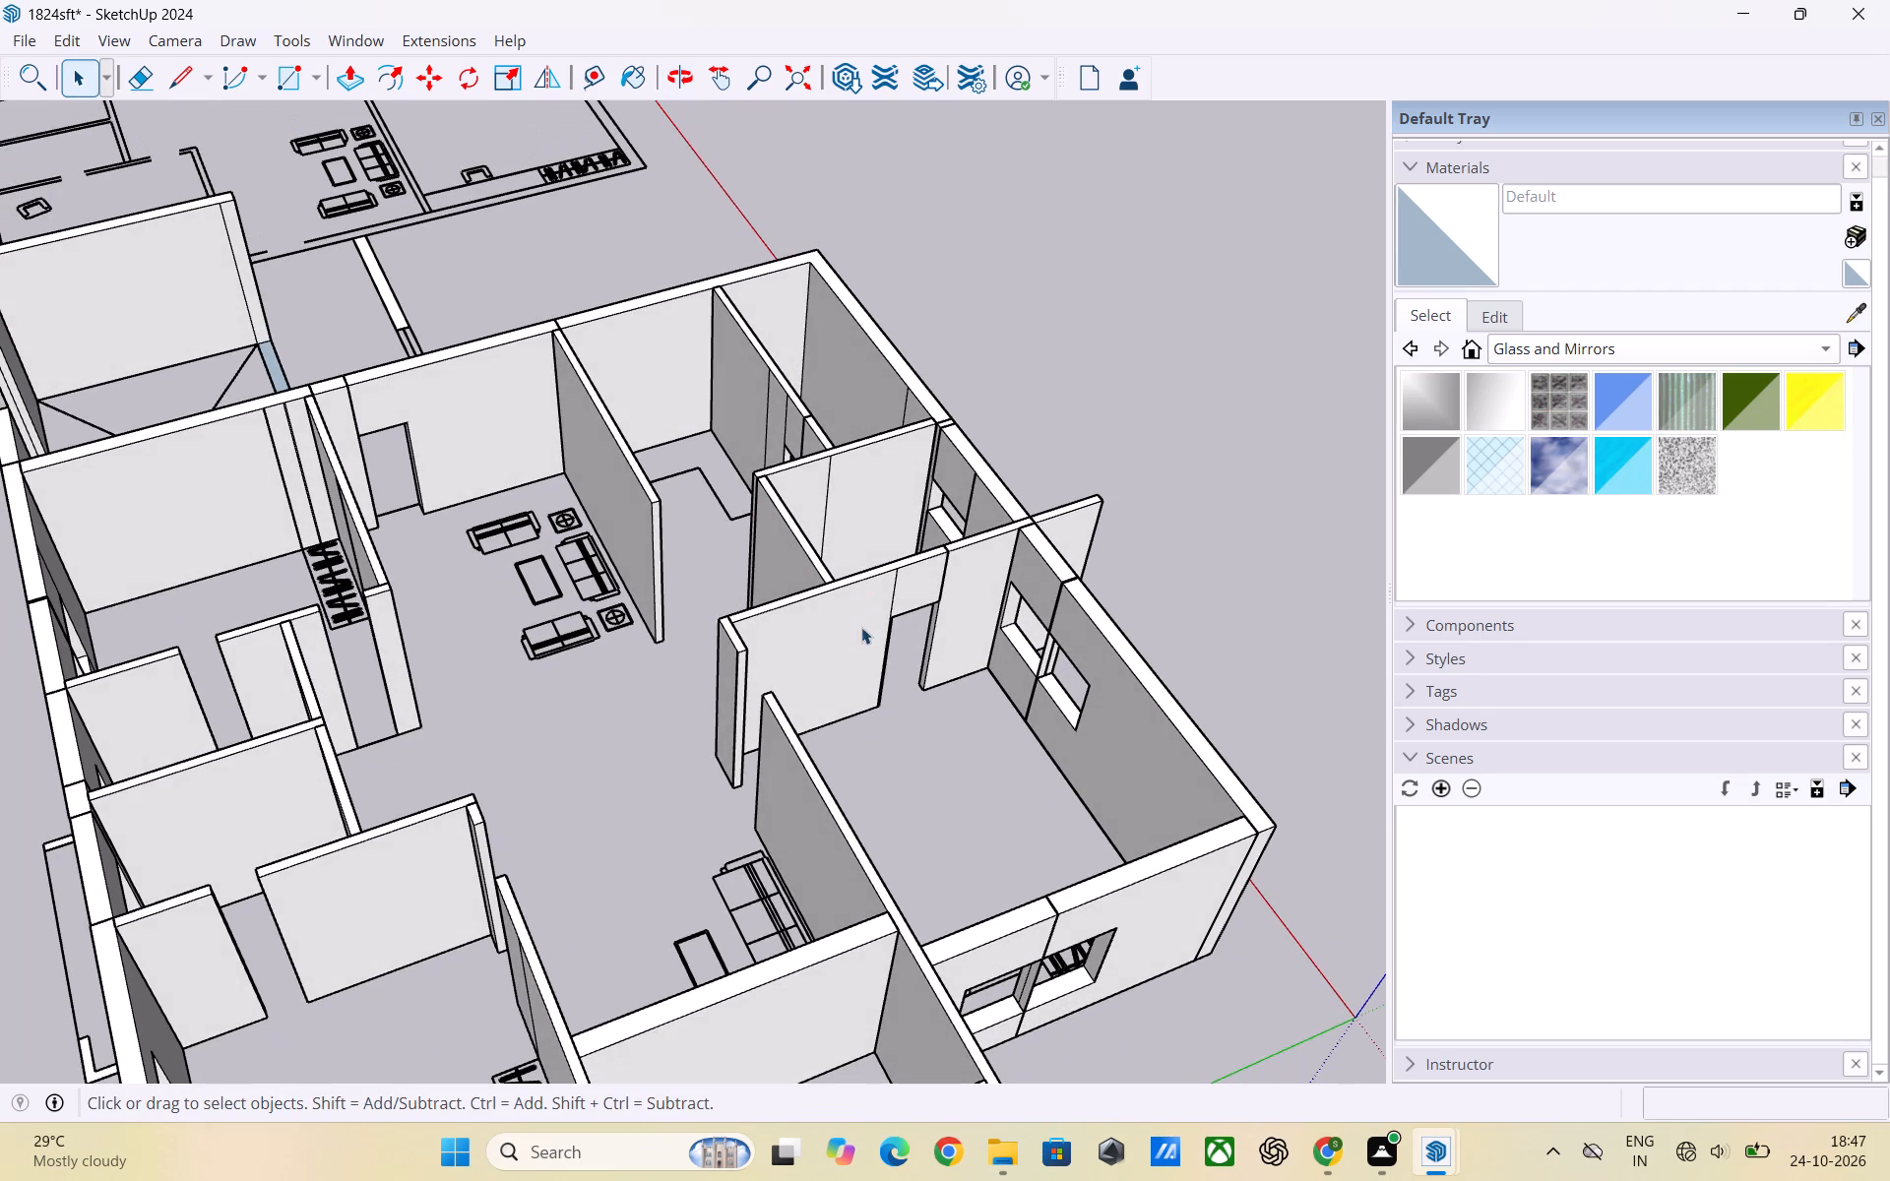
pyautogui.moveTo(968, 677); pyautogui.dragTo(759, 614, button='middle')
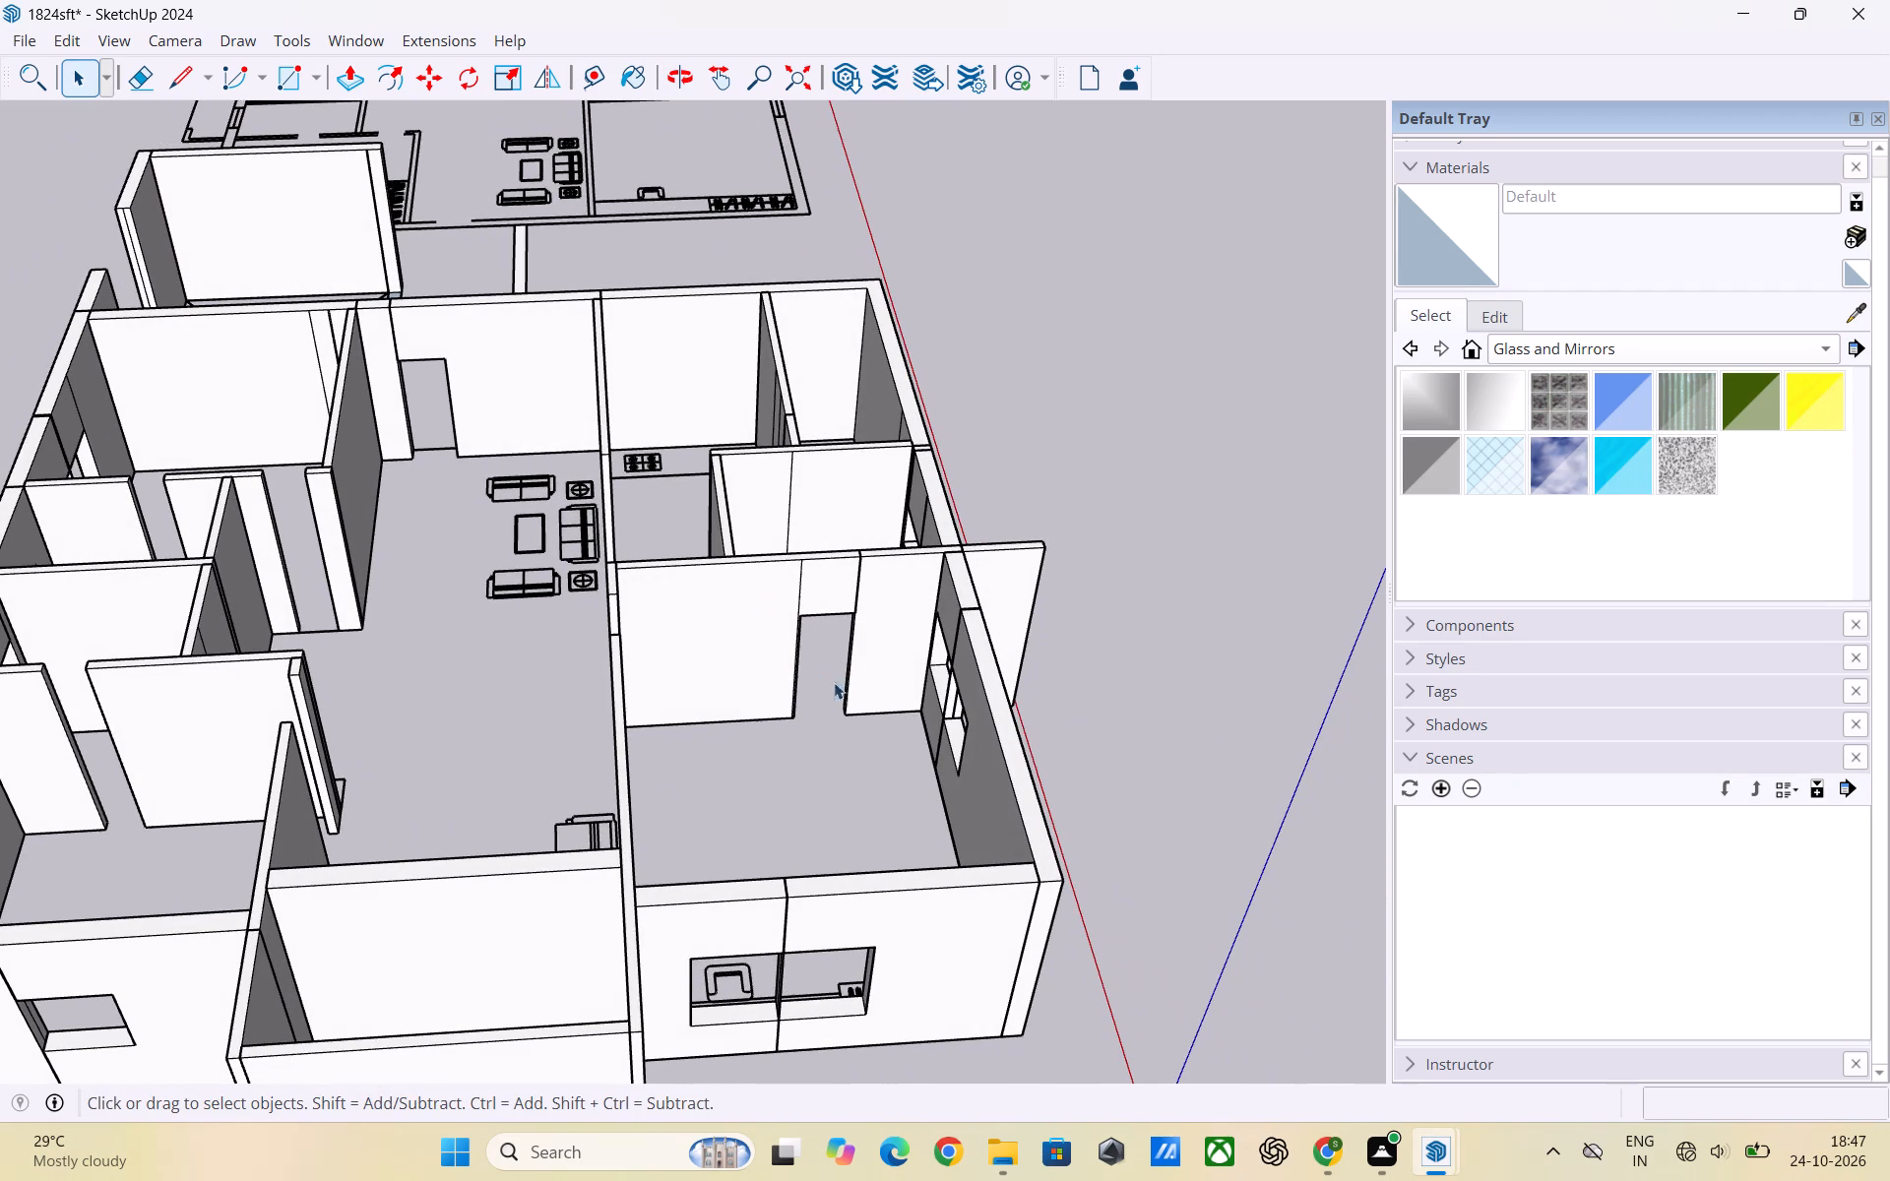
pyautogui.scroll(2, 739, 661)
pyautogui.moveTo(708, 653); pyautogui.dragTo(878, 572, button='middle')
pyautogui.scroll(-1, 724, 653)
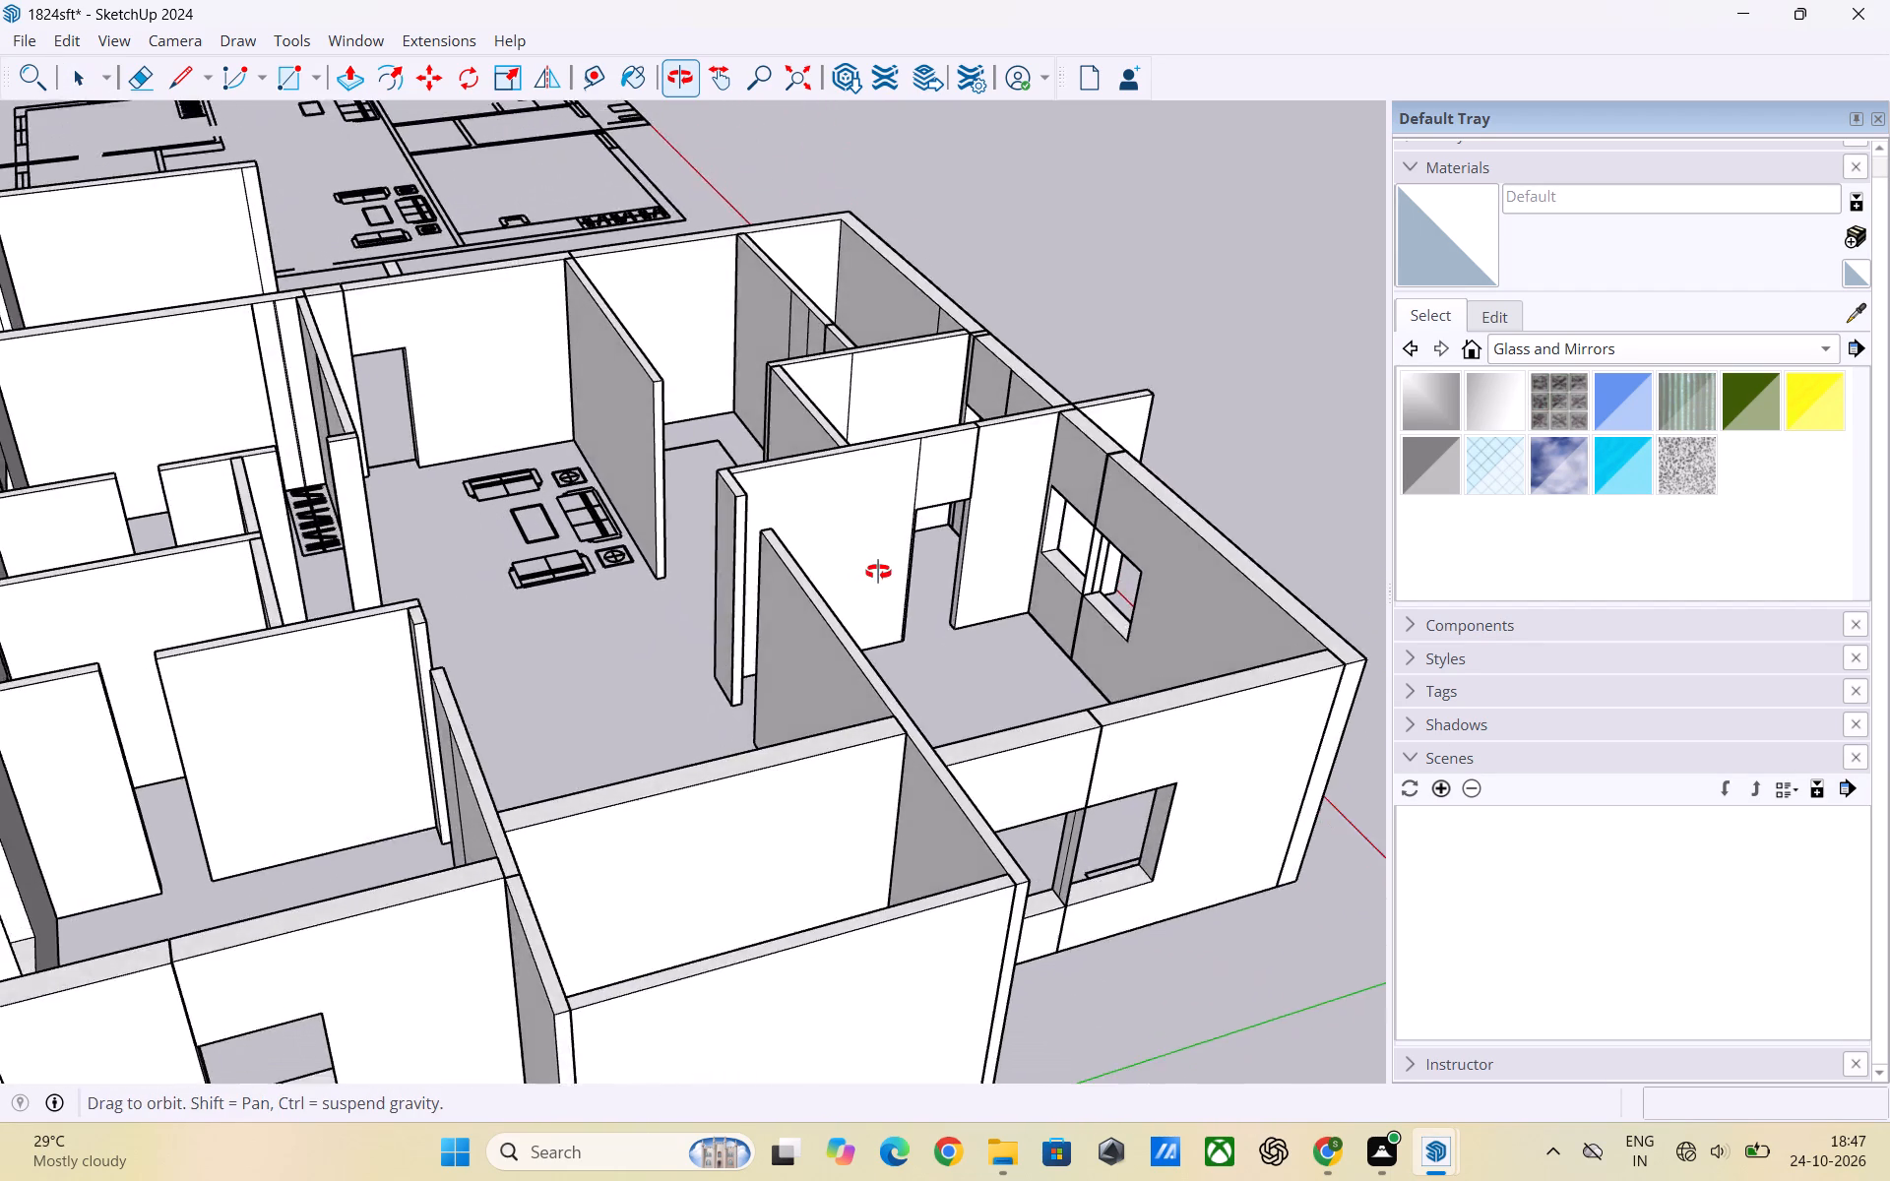
pyautogui.moveTo(878, 572); pyautogui.dragTo(815, 539, button='middle')
pyautogui.scroll(-1, 884, 570)
pyautogui.moveTo(871, 591); pyautogui.dragTo(1117, 932, button='middle')
pyautogui.scroll(1, 887, 891)
pyautogui.moveTo(891, 890); pyautogui.dragTo(1034, 605, button='middle')
# In the short stub wall by the upper bedroom's entrance gap, place a guide 3' below the end face's top edge.
pyautogui.scroll(3, 1003, 606)
pyautogui.moveTo(1003, 635); pyautogui.dragTo(819, 647, button='middle')
pyautogui.scroll(3, 827, 685)
pyautogui.moveTo(836, 684); pyautogui.dragTo(713, 695, button='middle')
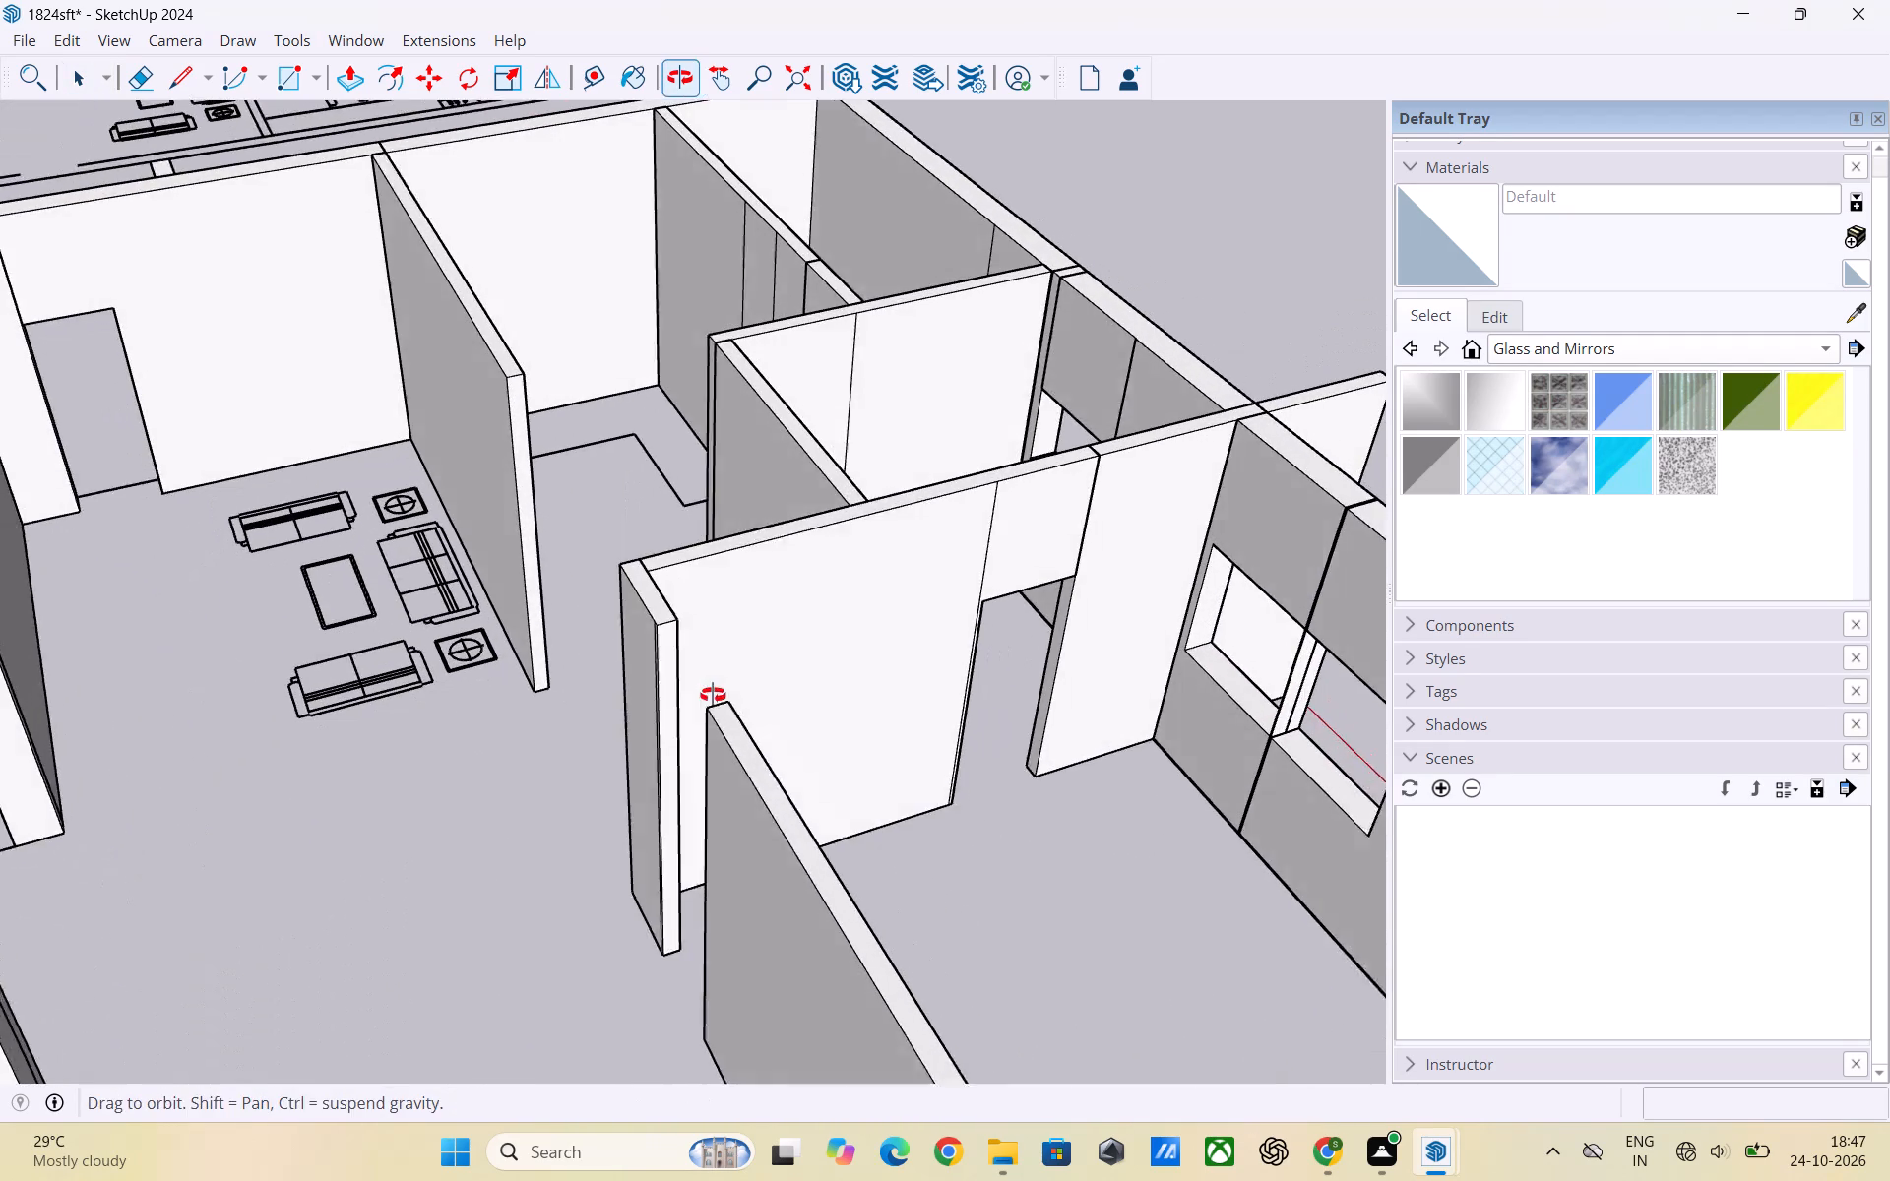
pyautogui.moveTo(713, 695); pyautogui.dragTo(701, 687, button='middle')
pyautogui.scroll(2, 676, 683)
pyautogui.click(634, 653)
pyautogui.tripleClick(636, 653)
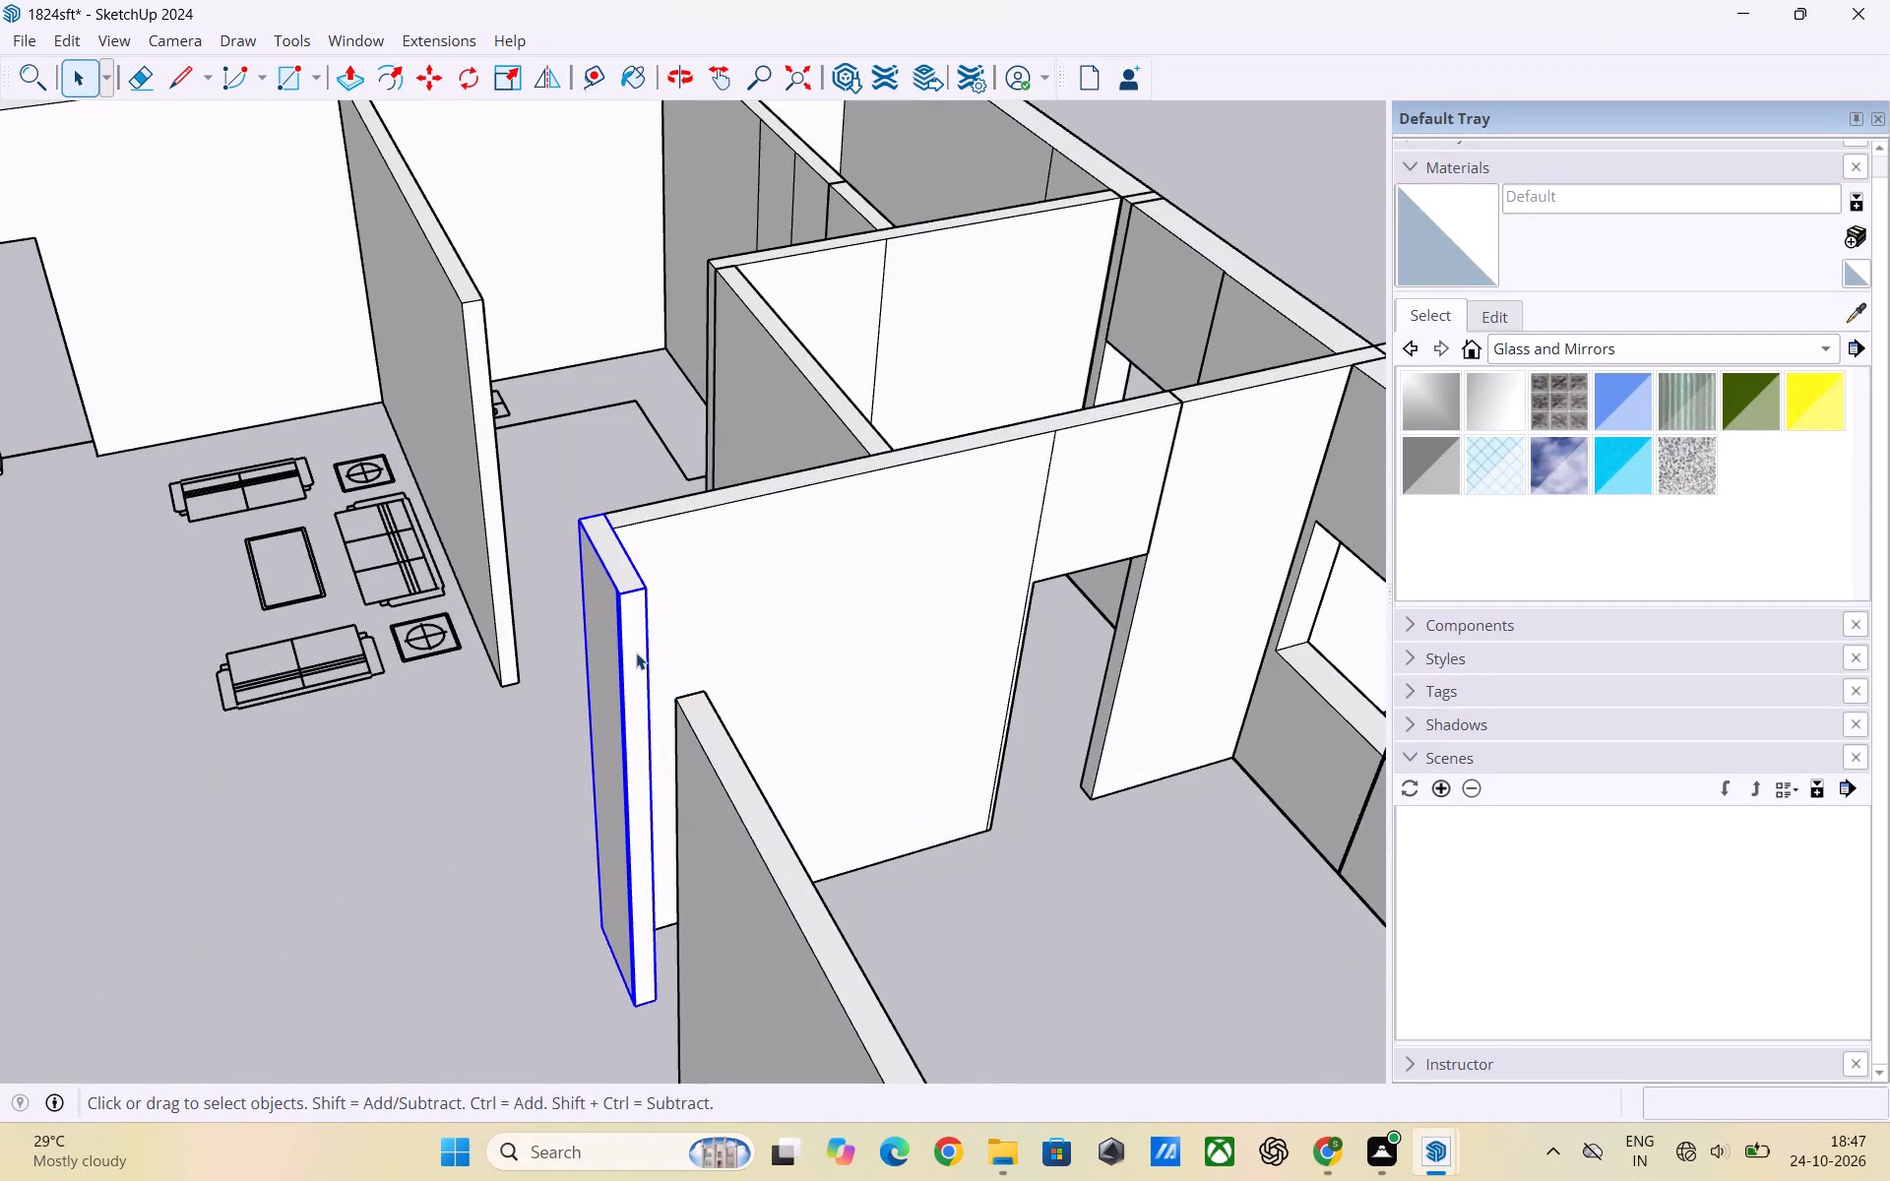
pyautogui.click(636, 653)
pyautogui.press('t')
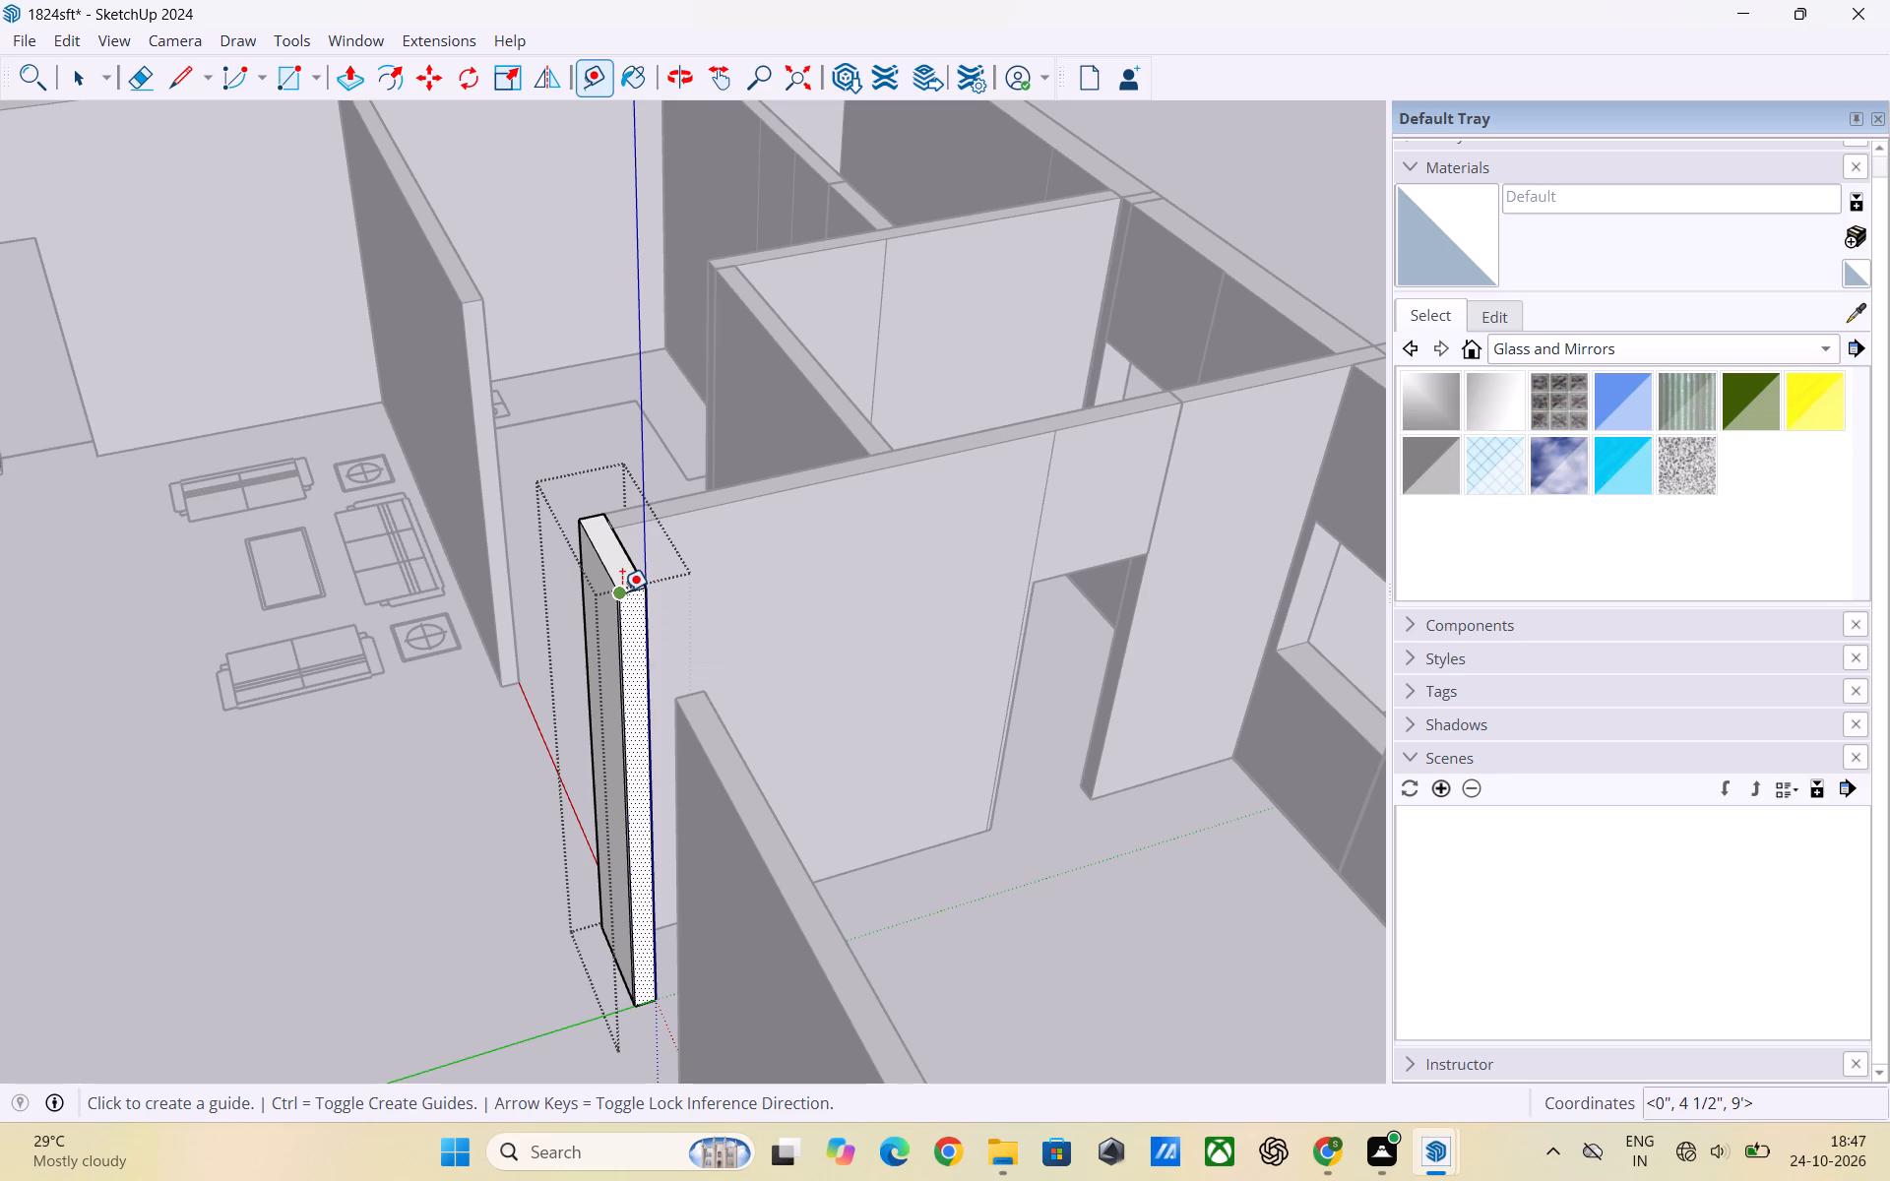
pyautogui.scroll(6, 629, 590)
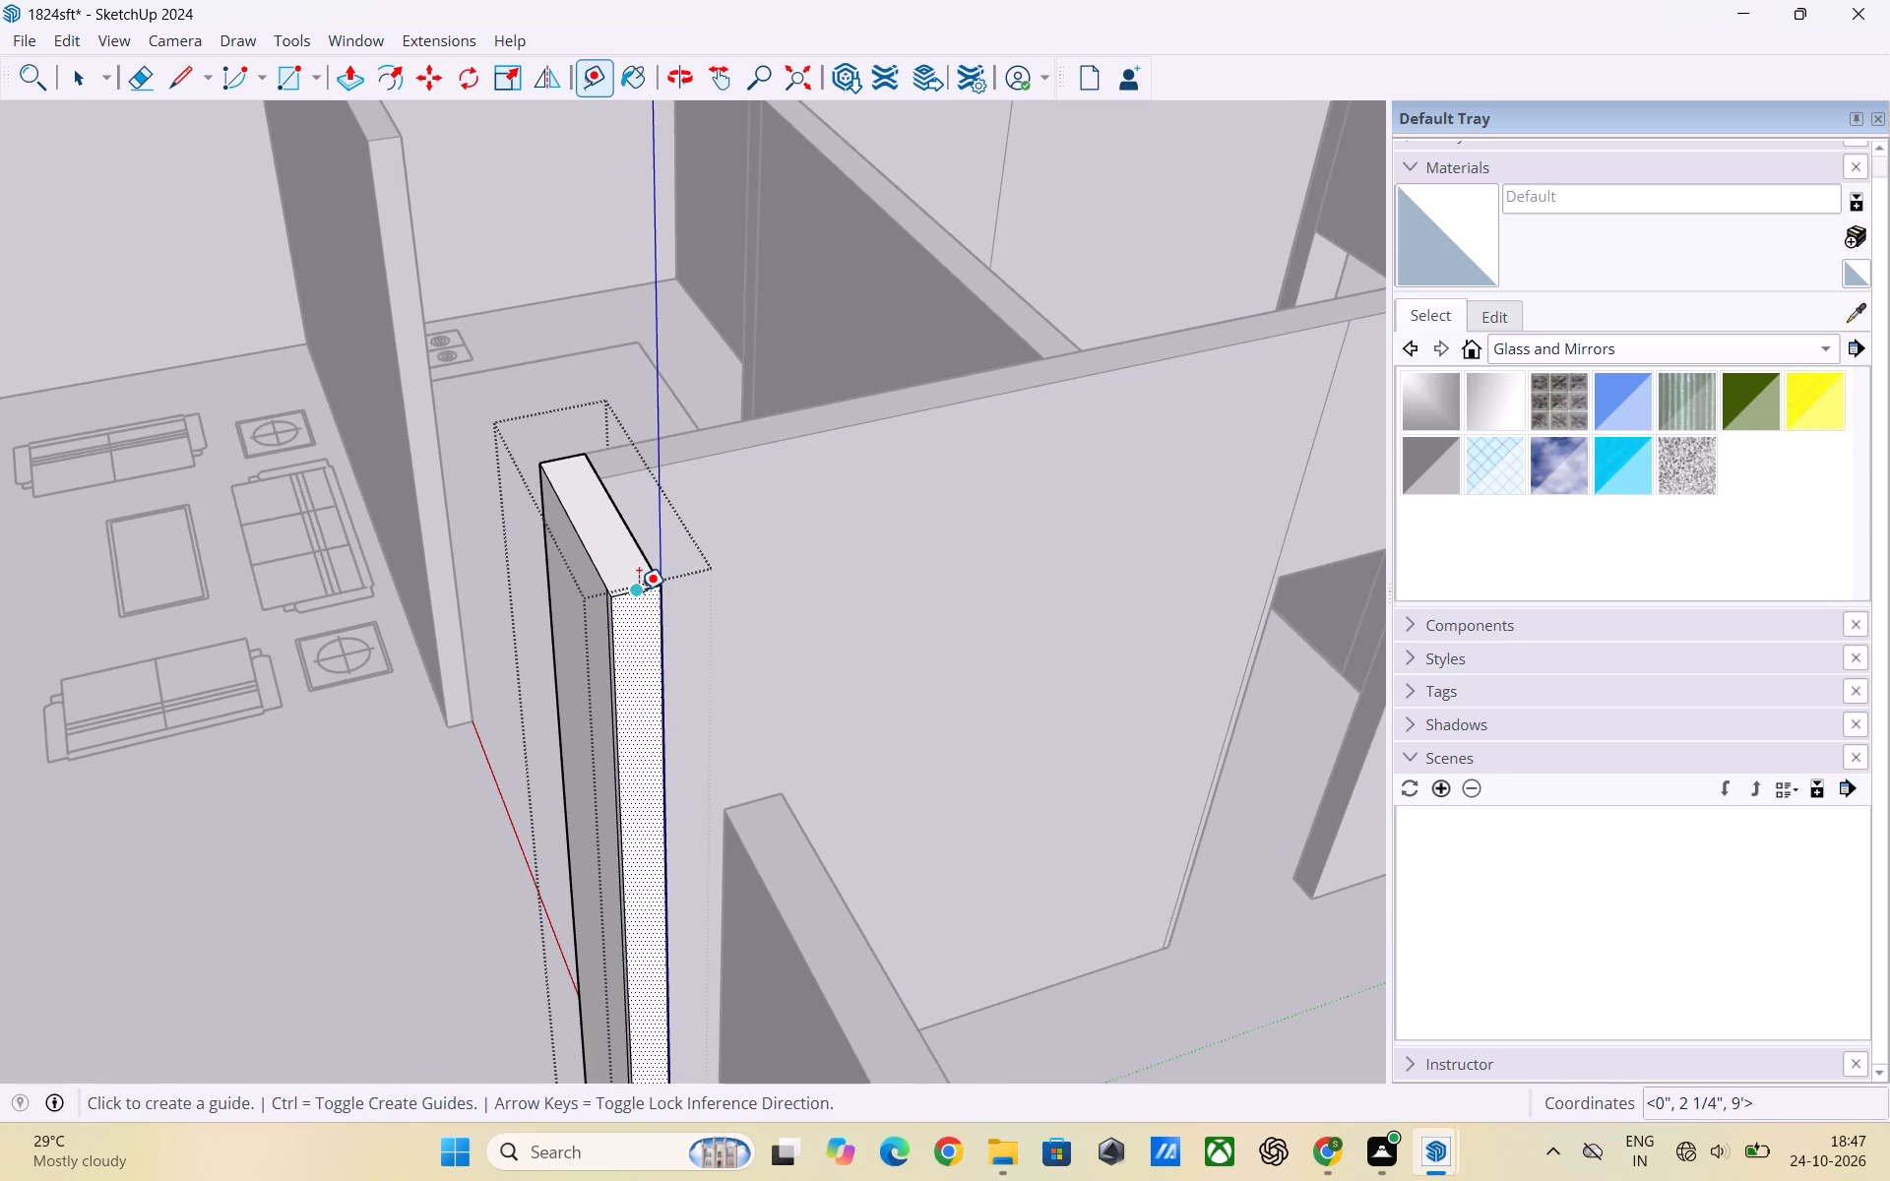
pyautogui.click(639, 590)
pyautogui.write("3'")
pyautogui.press('Return')
pyautogui.press('space')
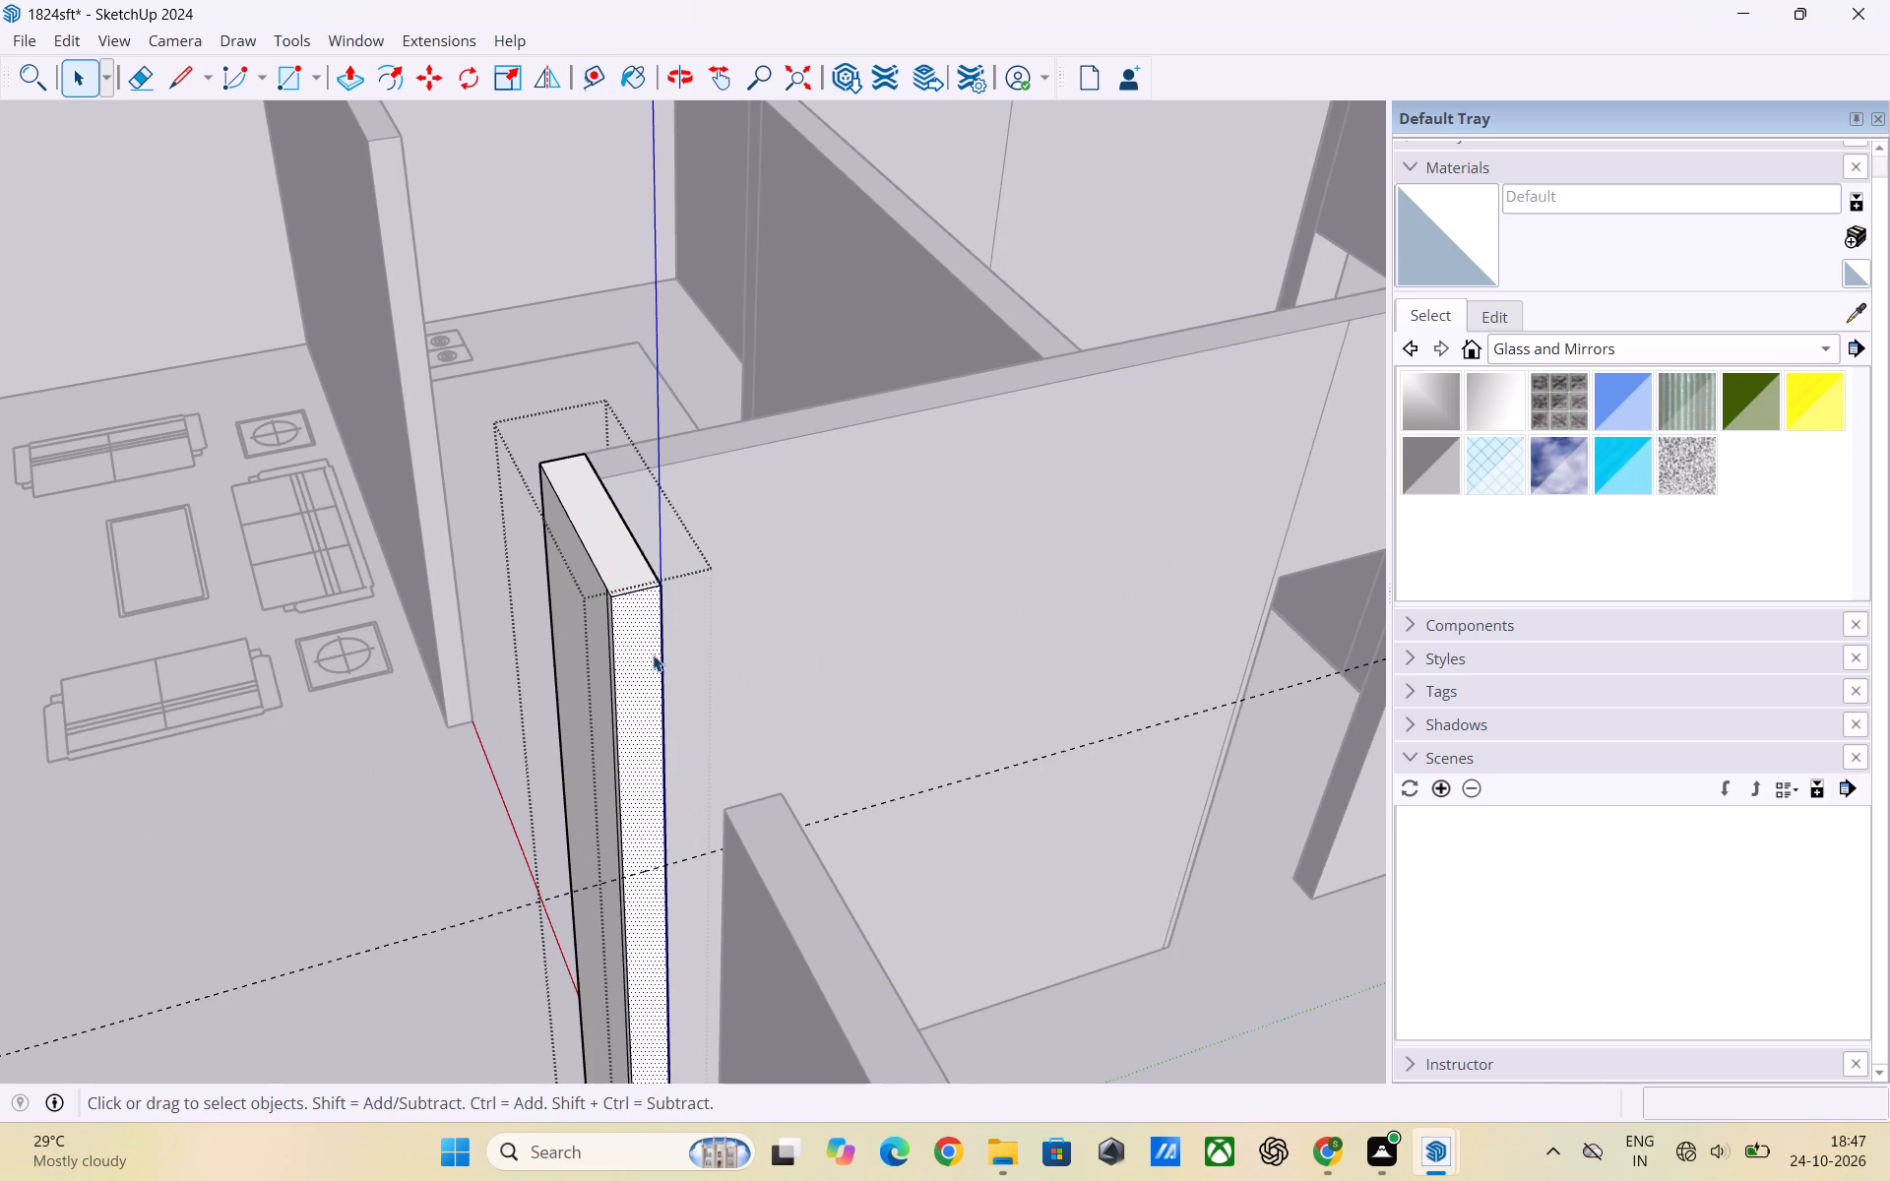
# Copy the stub wall end face's top edge down 3' onto the guide to split the face.
pyautogui.click(622, 594)
pyautogui.press('m')
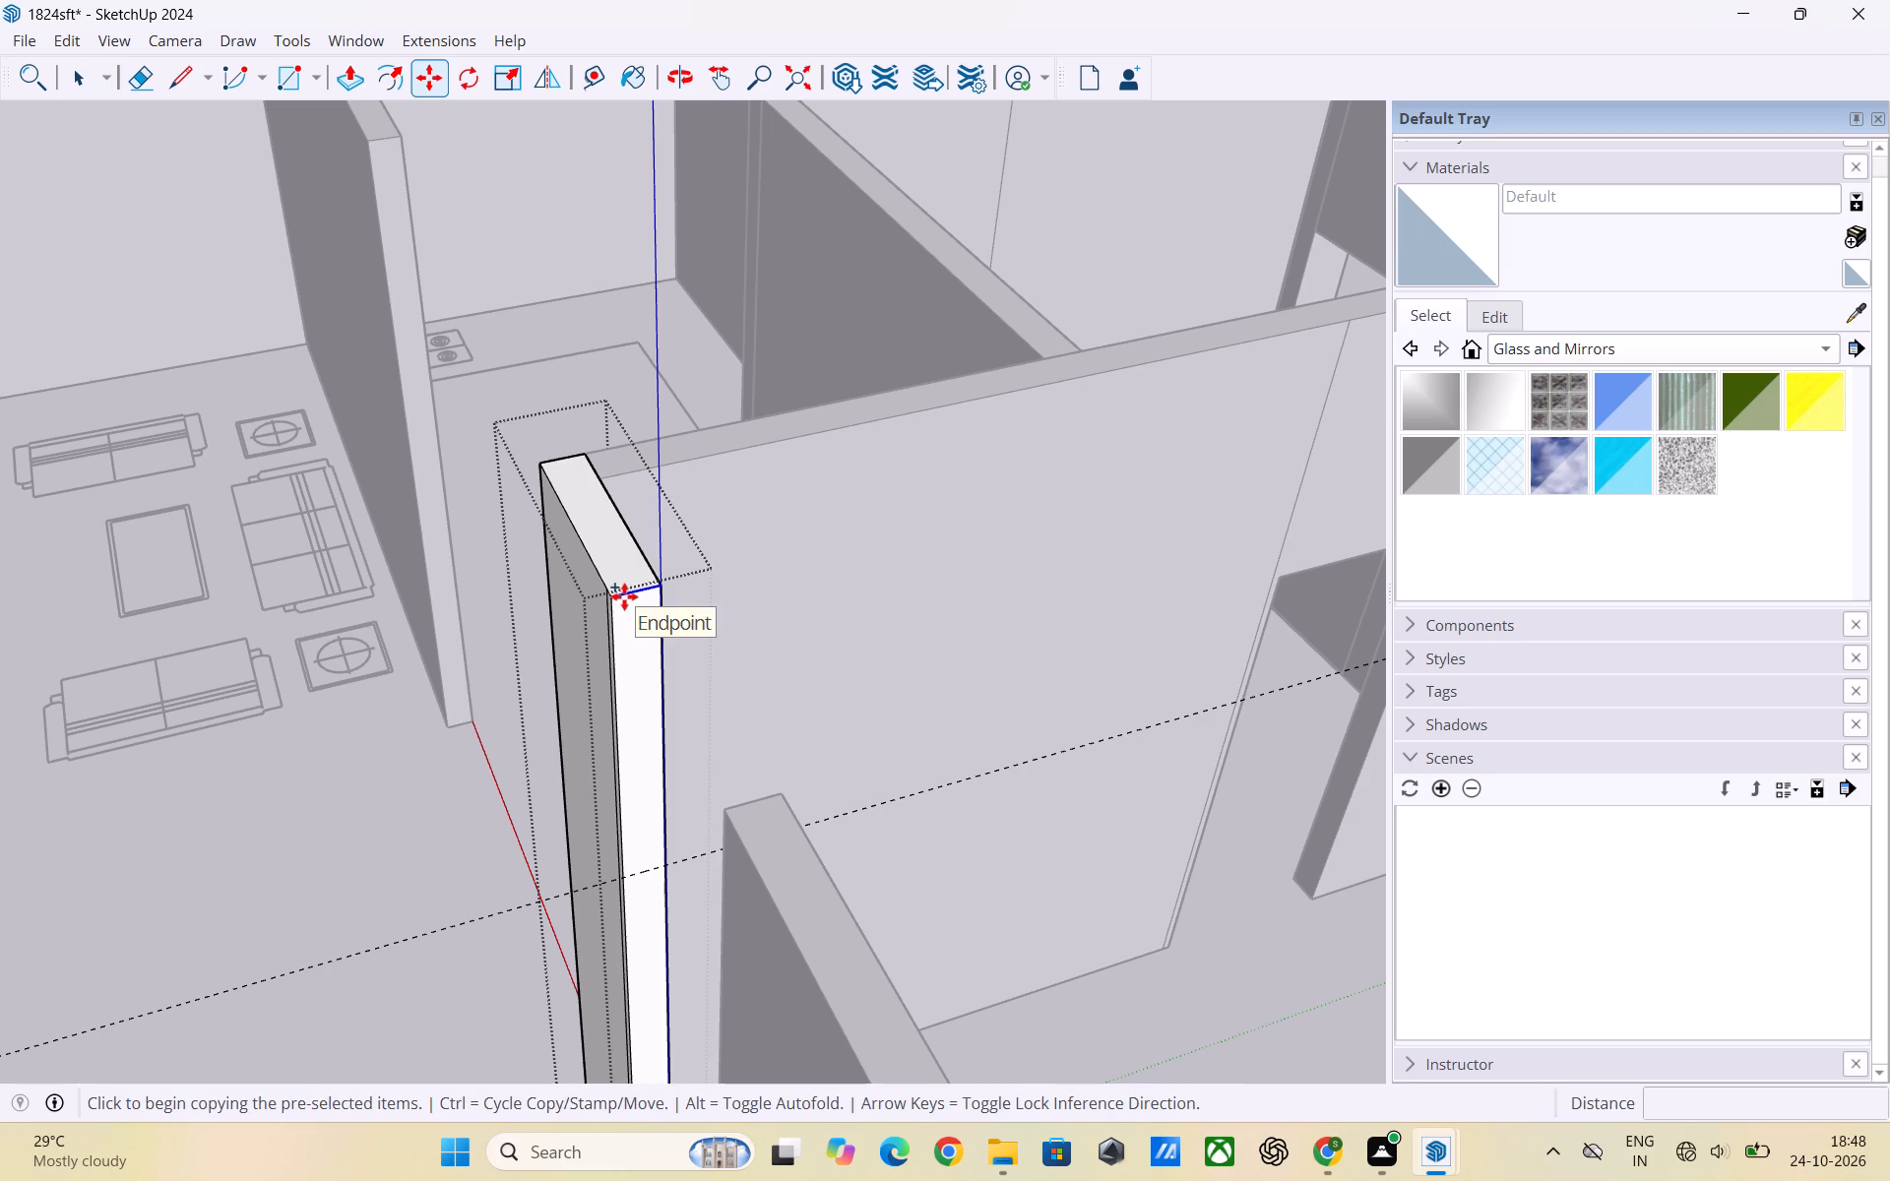
pyautogui.click(615, 597)
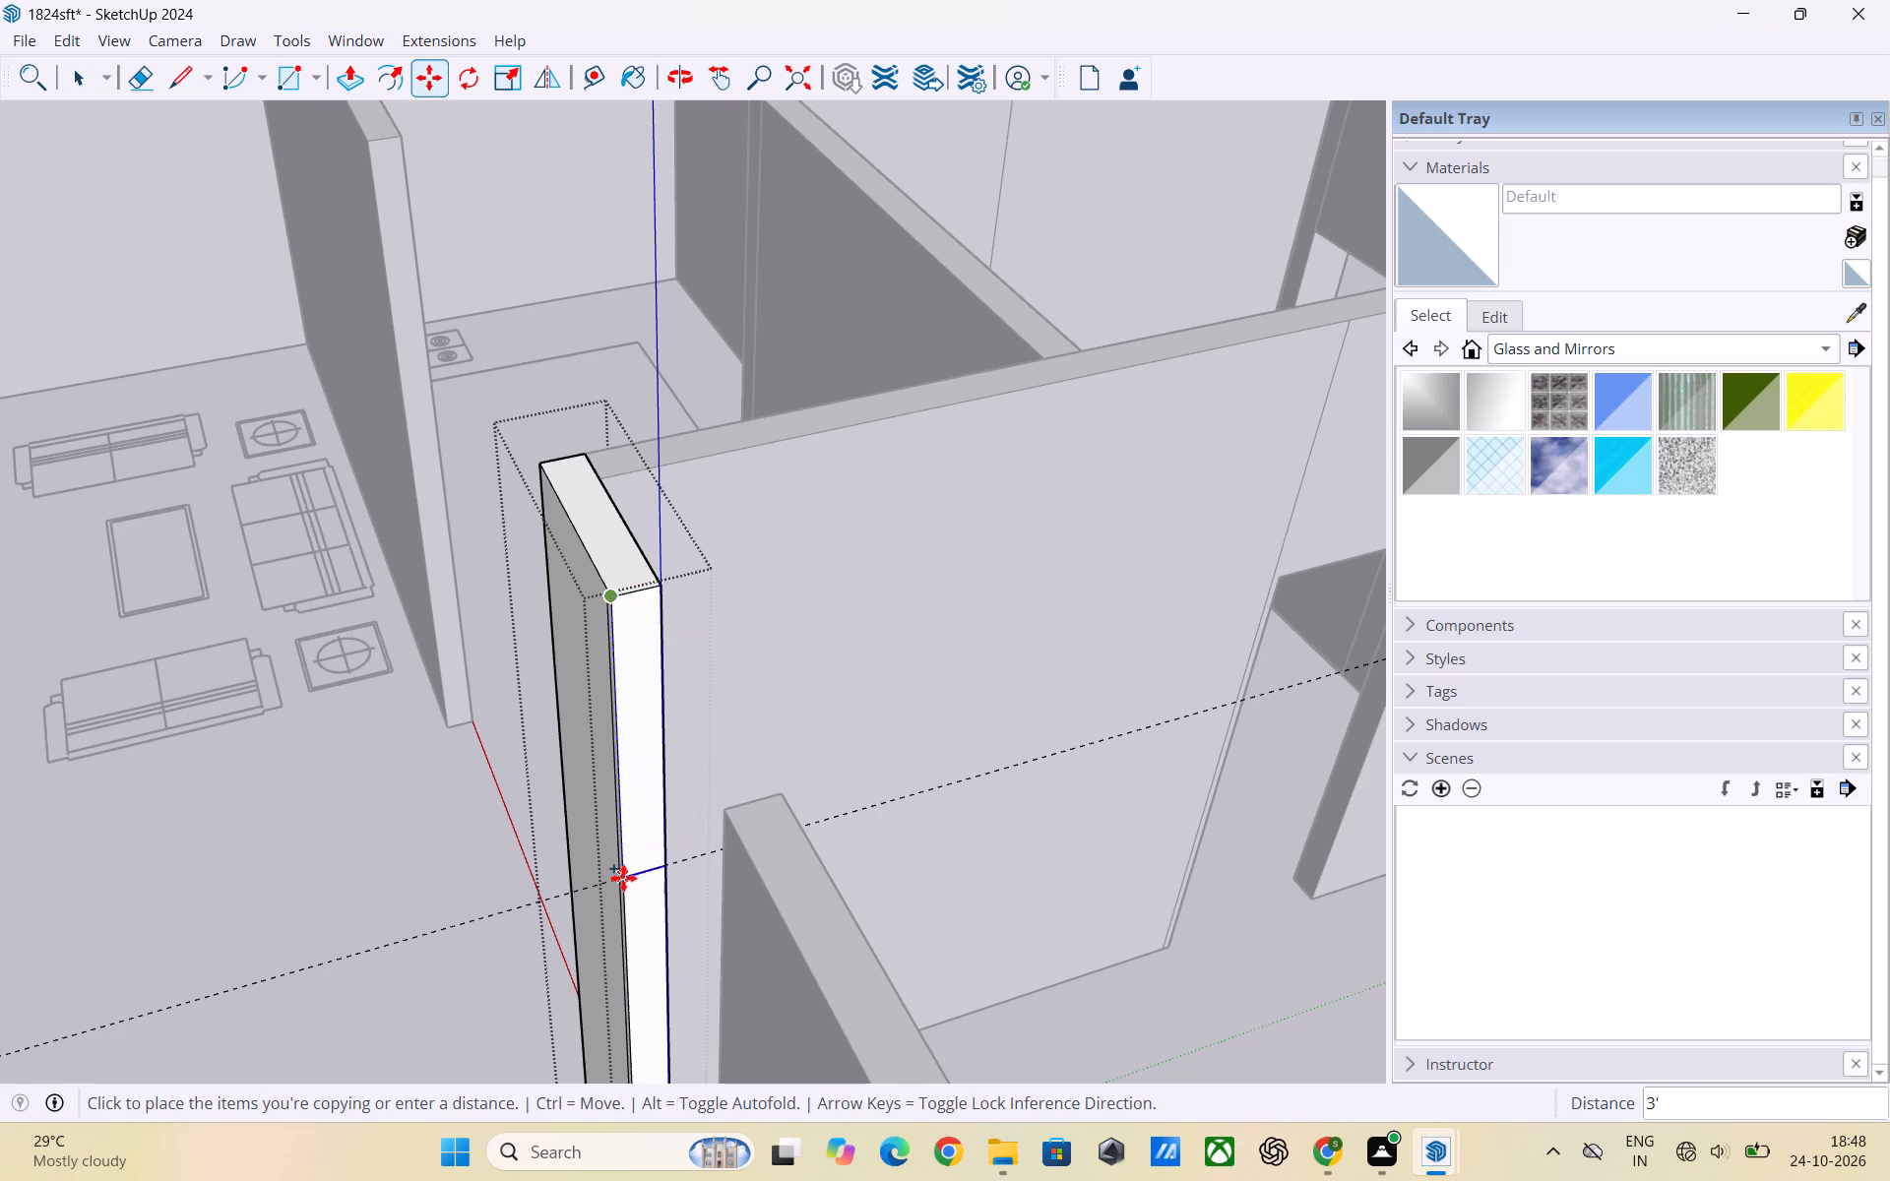
pyautogui.click(623, 878)
pyautogui.press('space')
pyautogui.press('space')
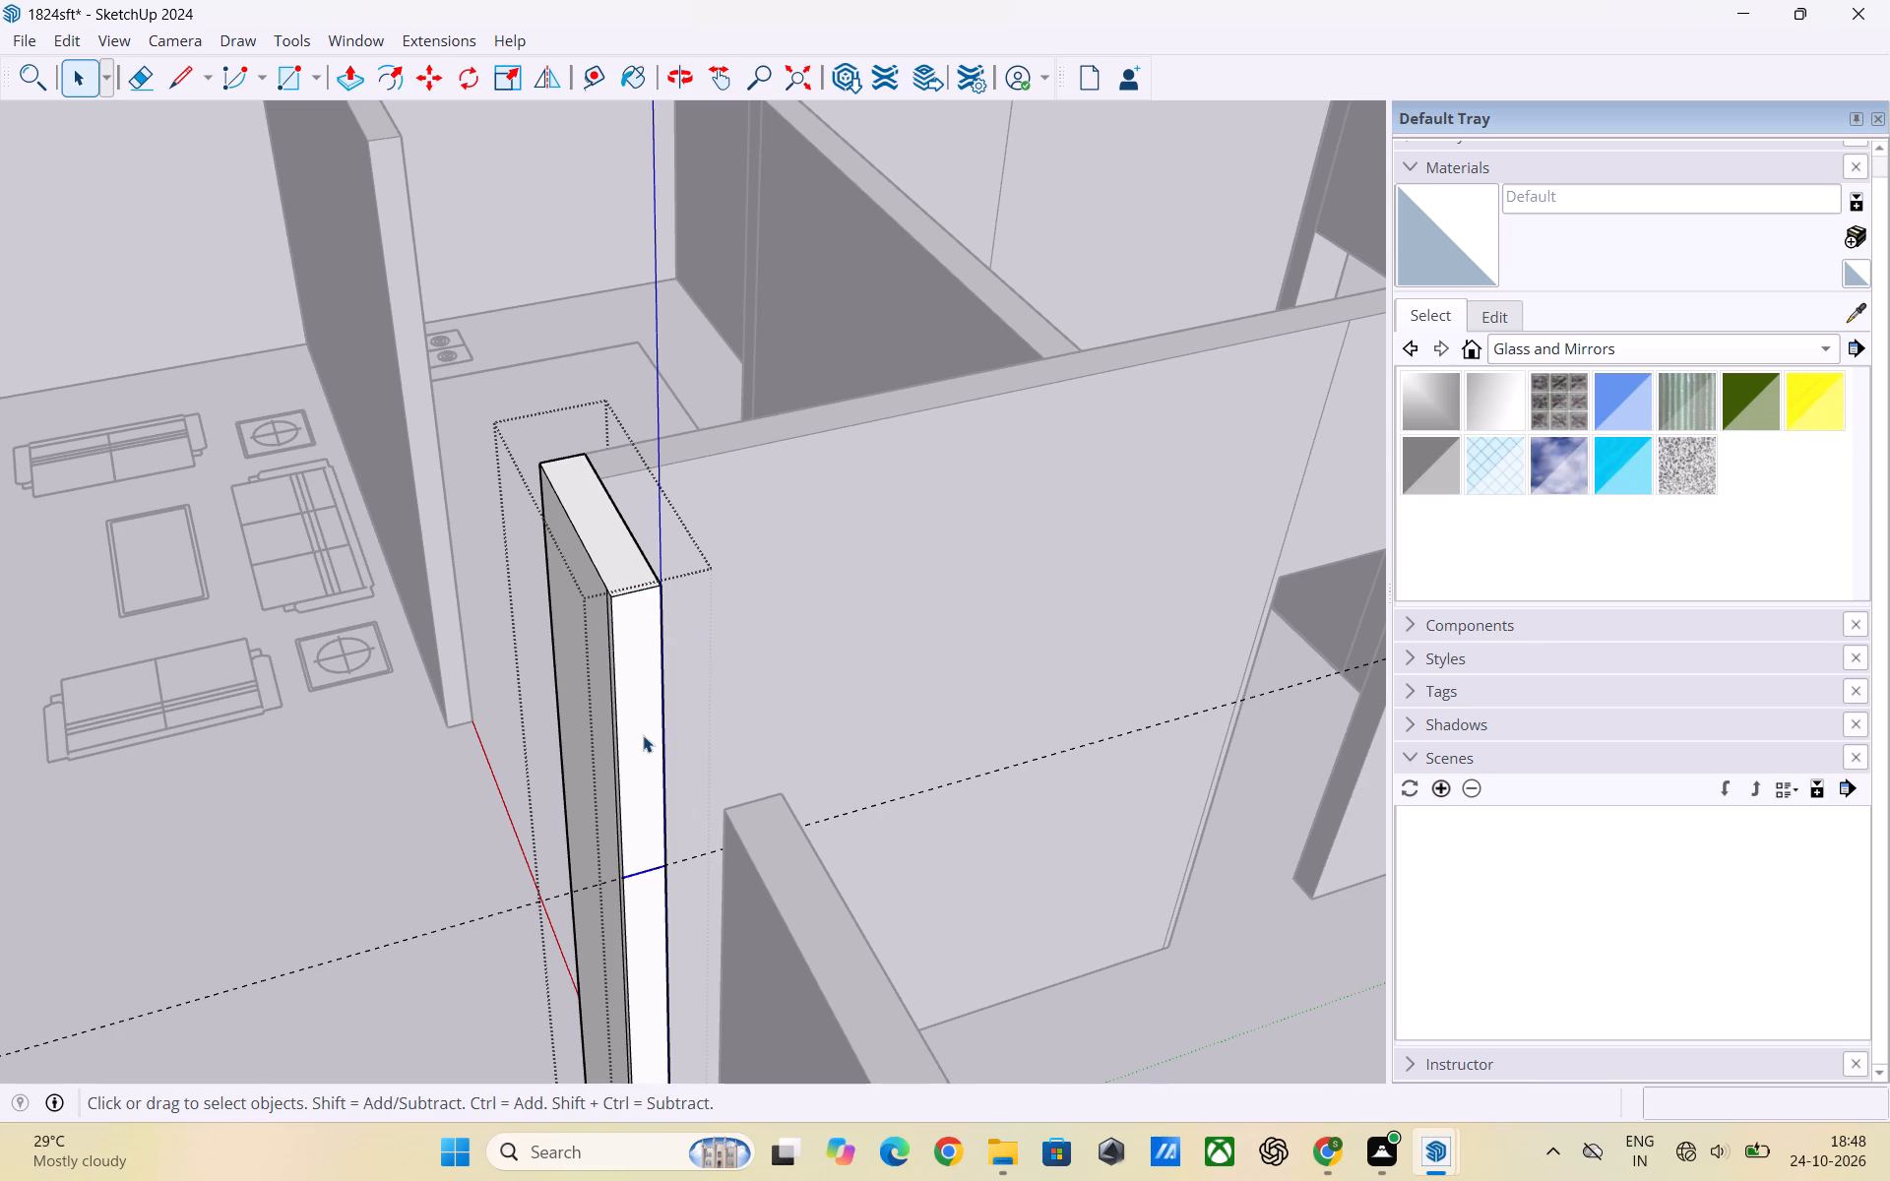
# Push/Pull the stub wall's upper end face across the entrance gap to the facing bedroom wall, forming the door lintel.
pyautogui.click(643, 735)
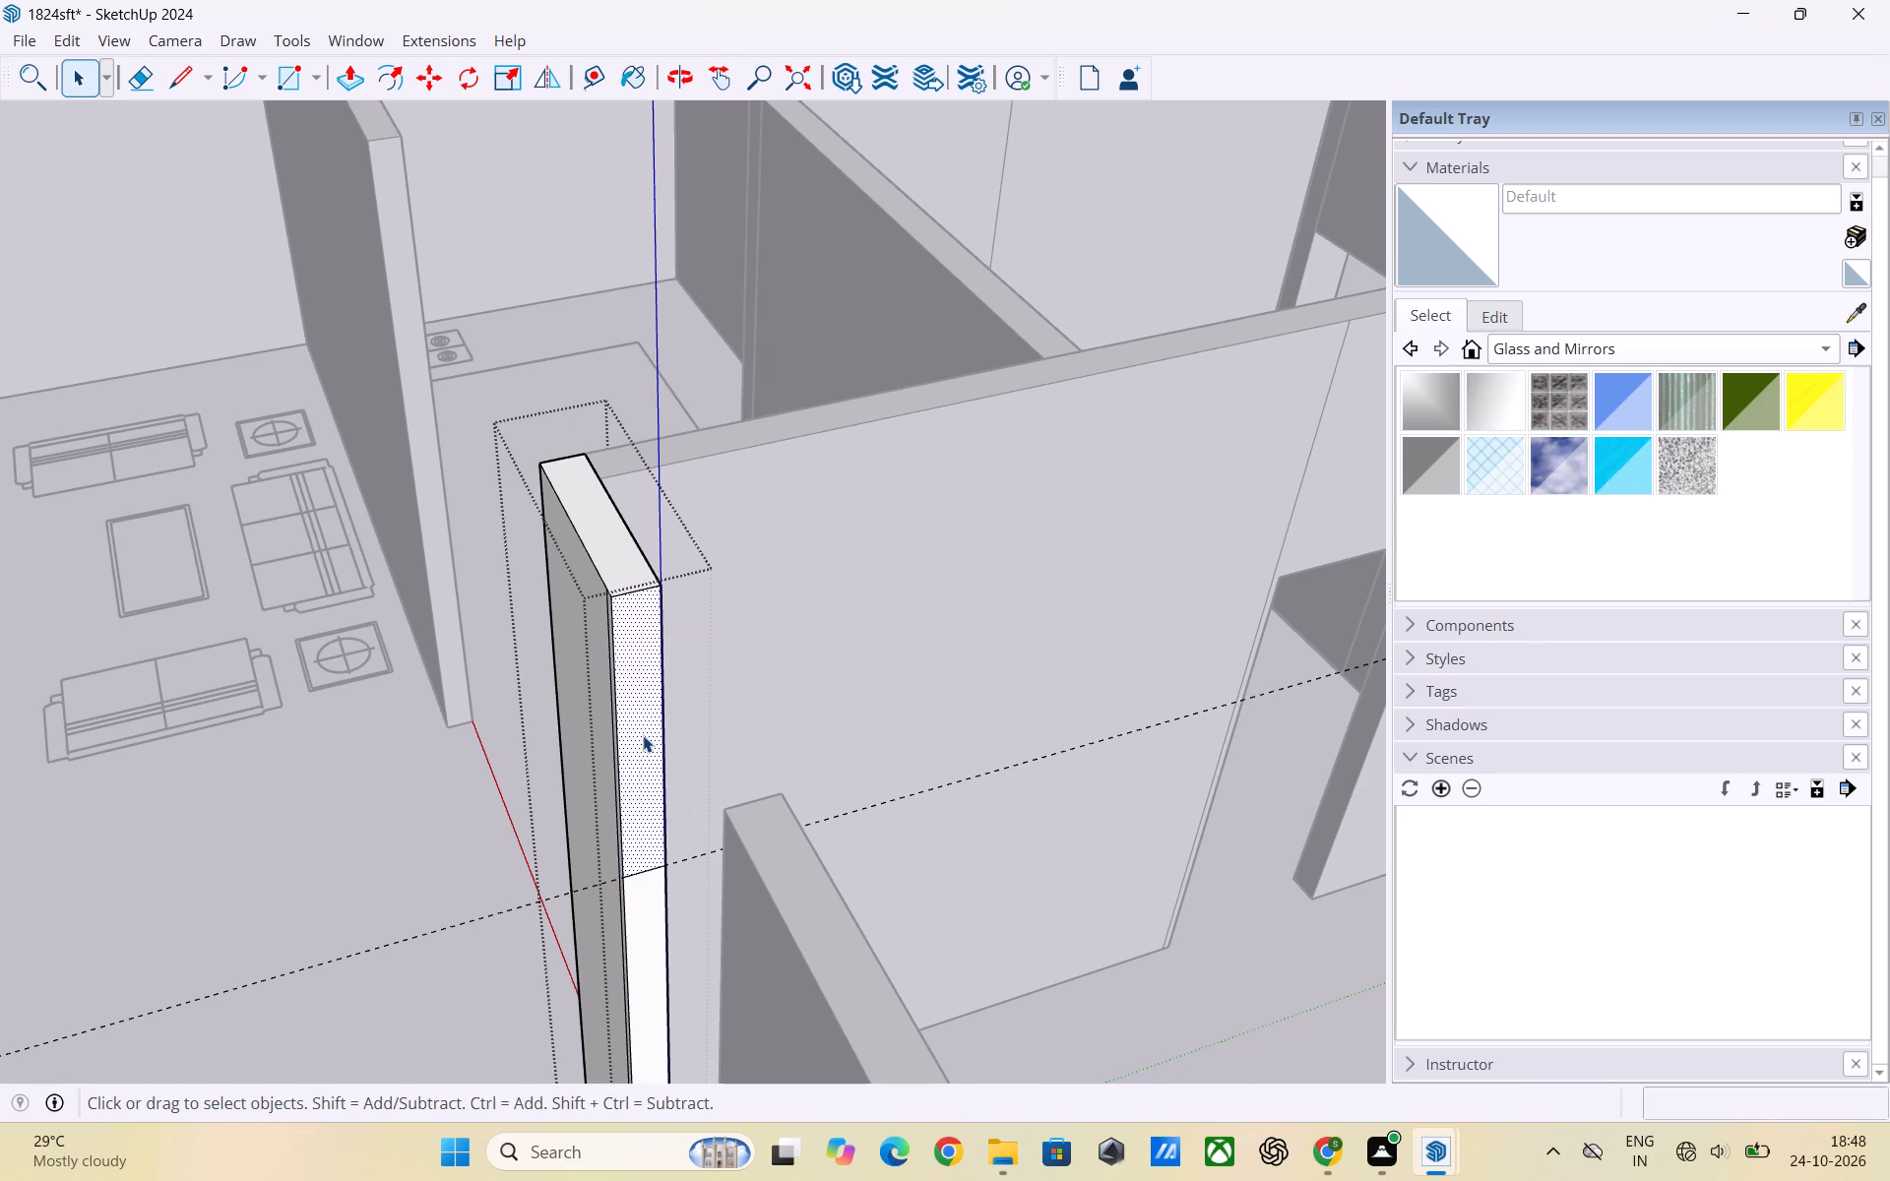
pyautogui.press('p')
pyautogui.click(643, 735)
pyautogui.scroll(-2, 667, 812)
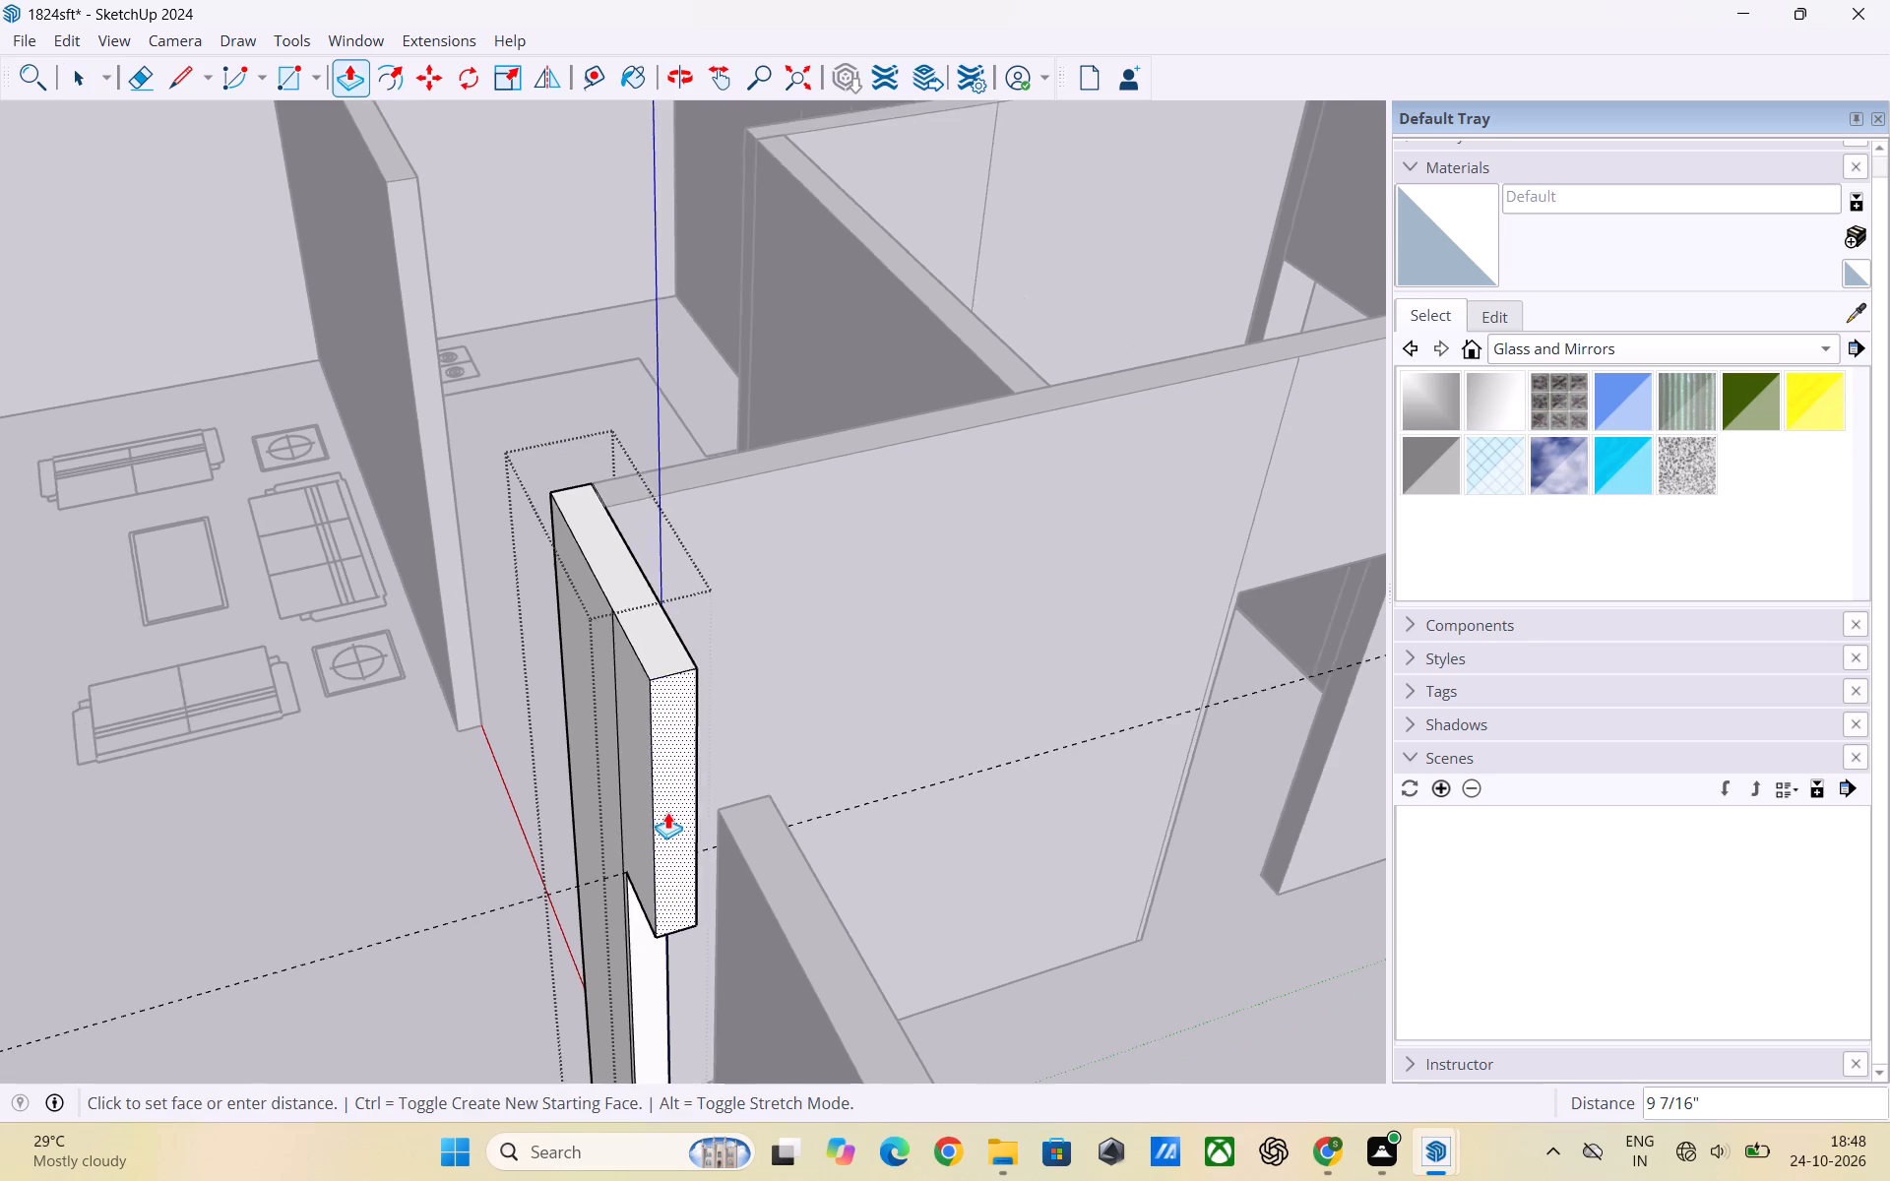
pyautogui.moveTo(667, 813); pyautogui.dragTo(864, 904, button='middle')
pyautogui.scroll(-3, 769, 782)
pyautogui.scroll(-2, 706, 707)
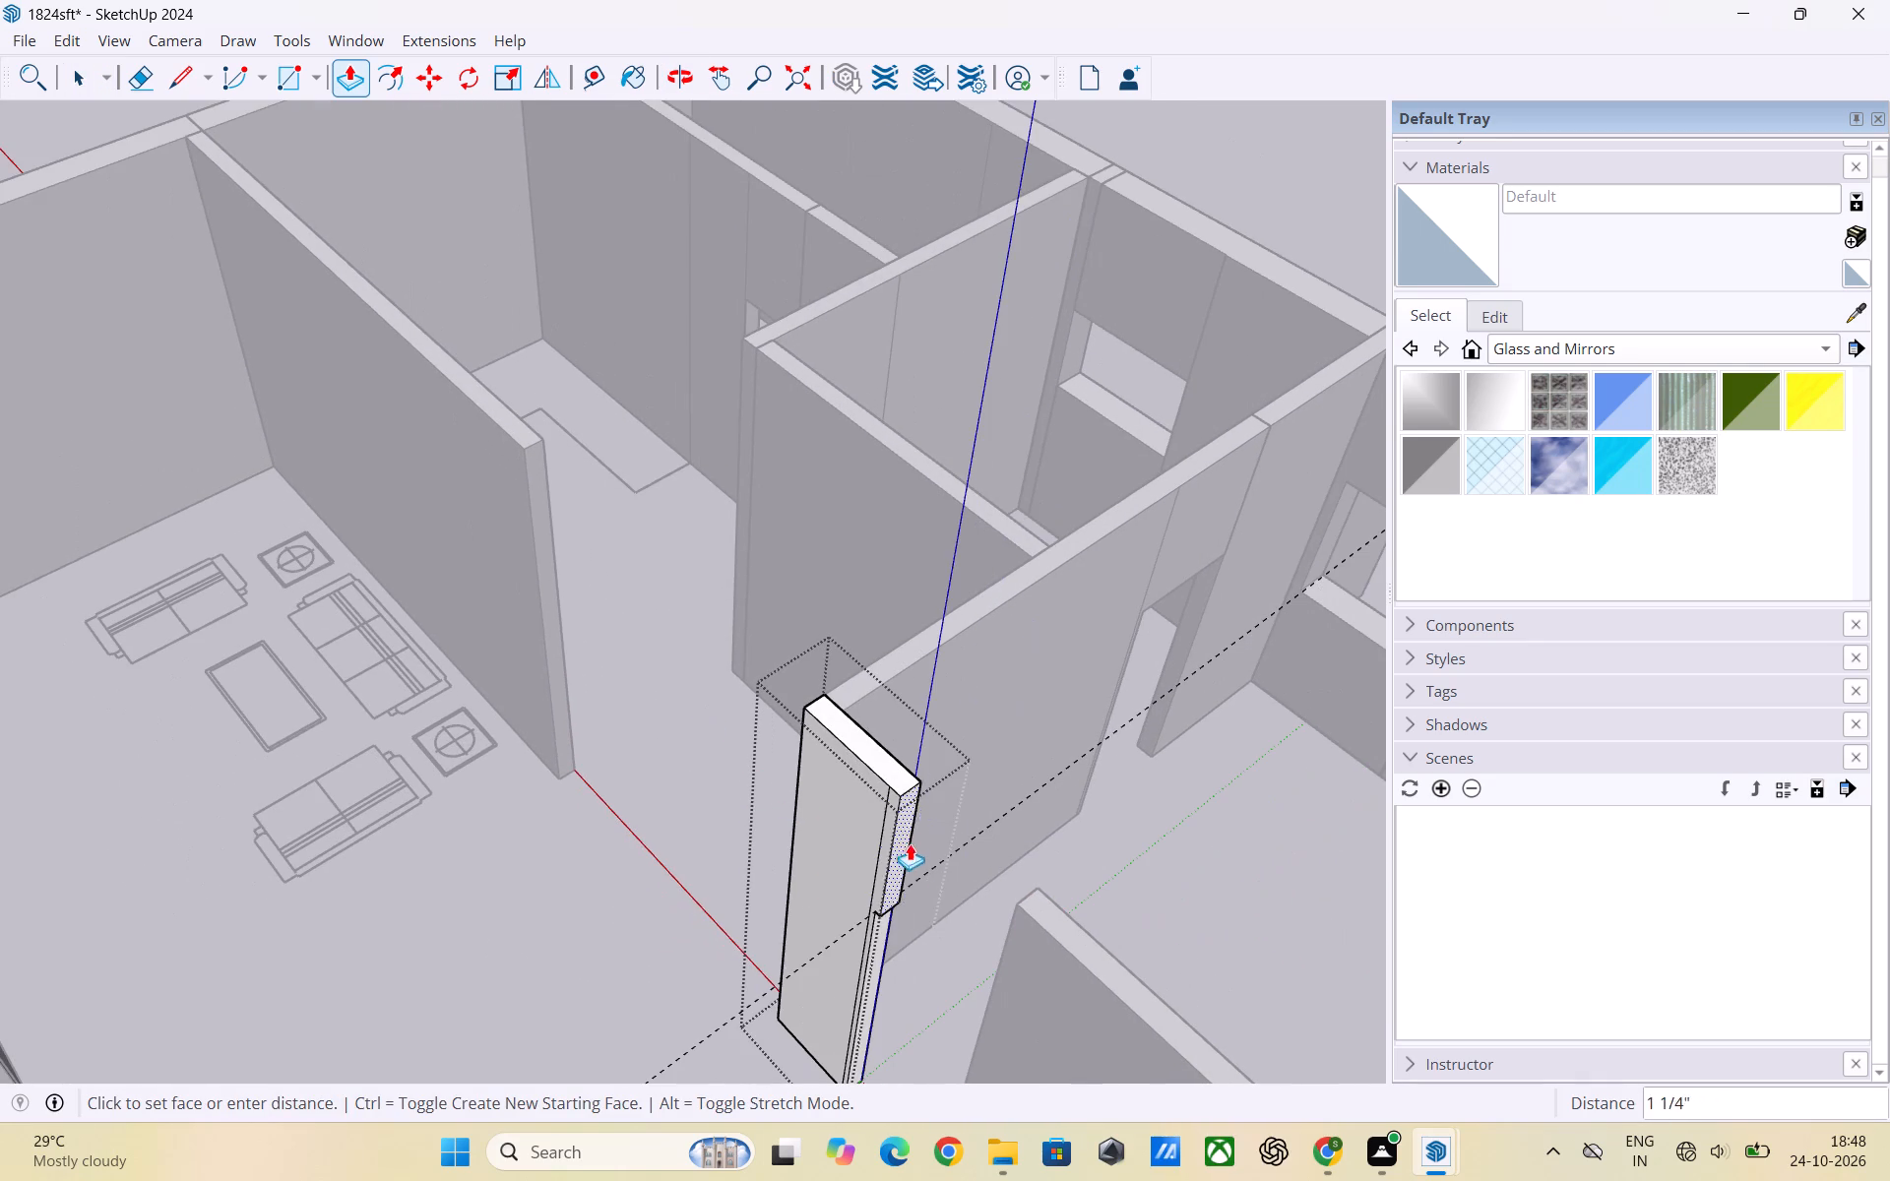
pyautogui.click(1020, 916)
pyautogui.press('space')
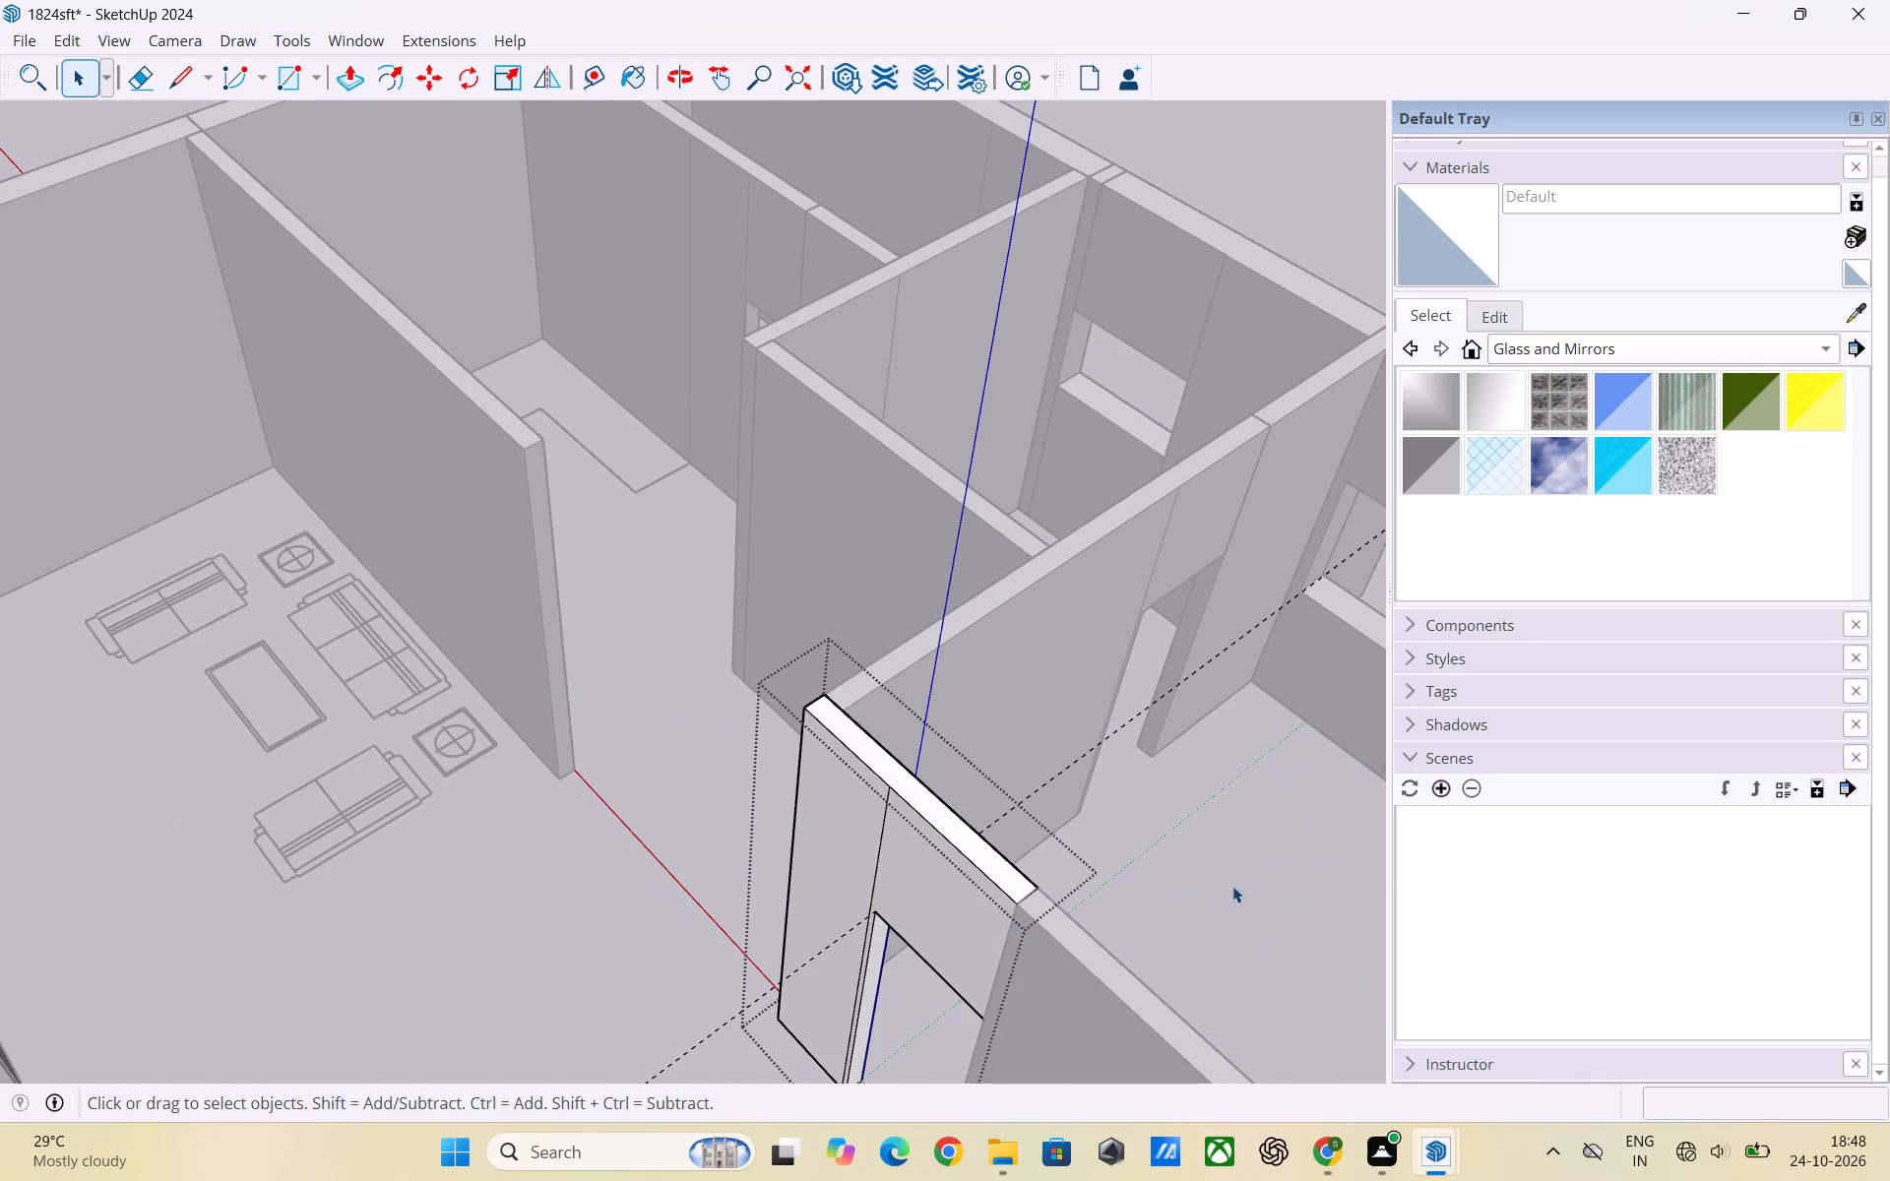
pyautogui.click(1232, 886)
# In the short stub wall at the opposite bedroom's entrance gap, place a guide 3' below the end face's top edge.
pyautogui.scroll(2, 949, 909)
pyautogui.moveTo(948, 910); pyautogui.dragTo(1088, 730, button='middle')
pyautogui.scroll(-9, 1032, 703)
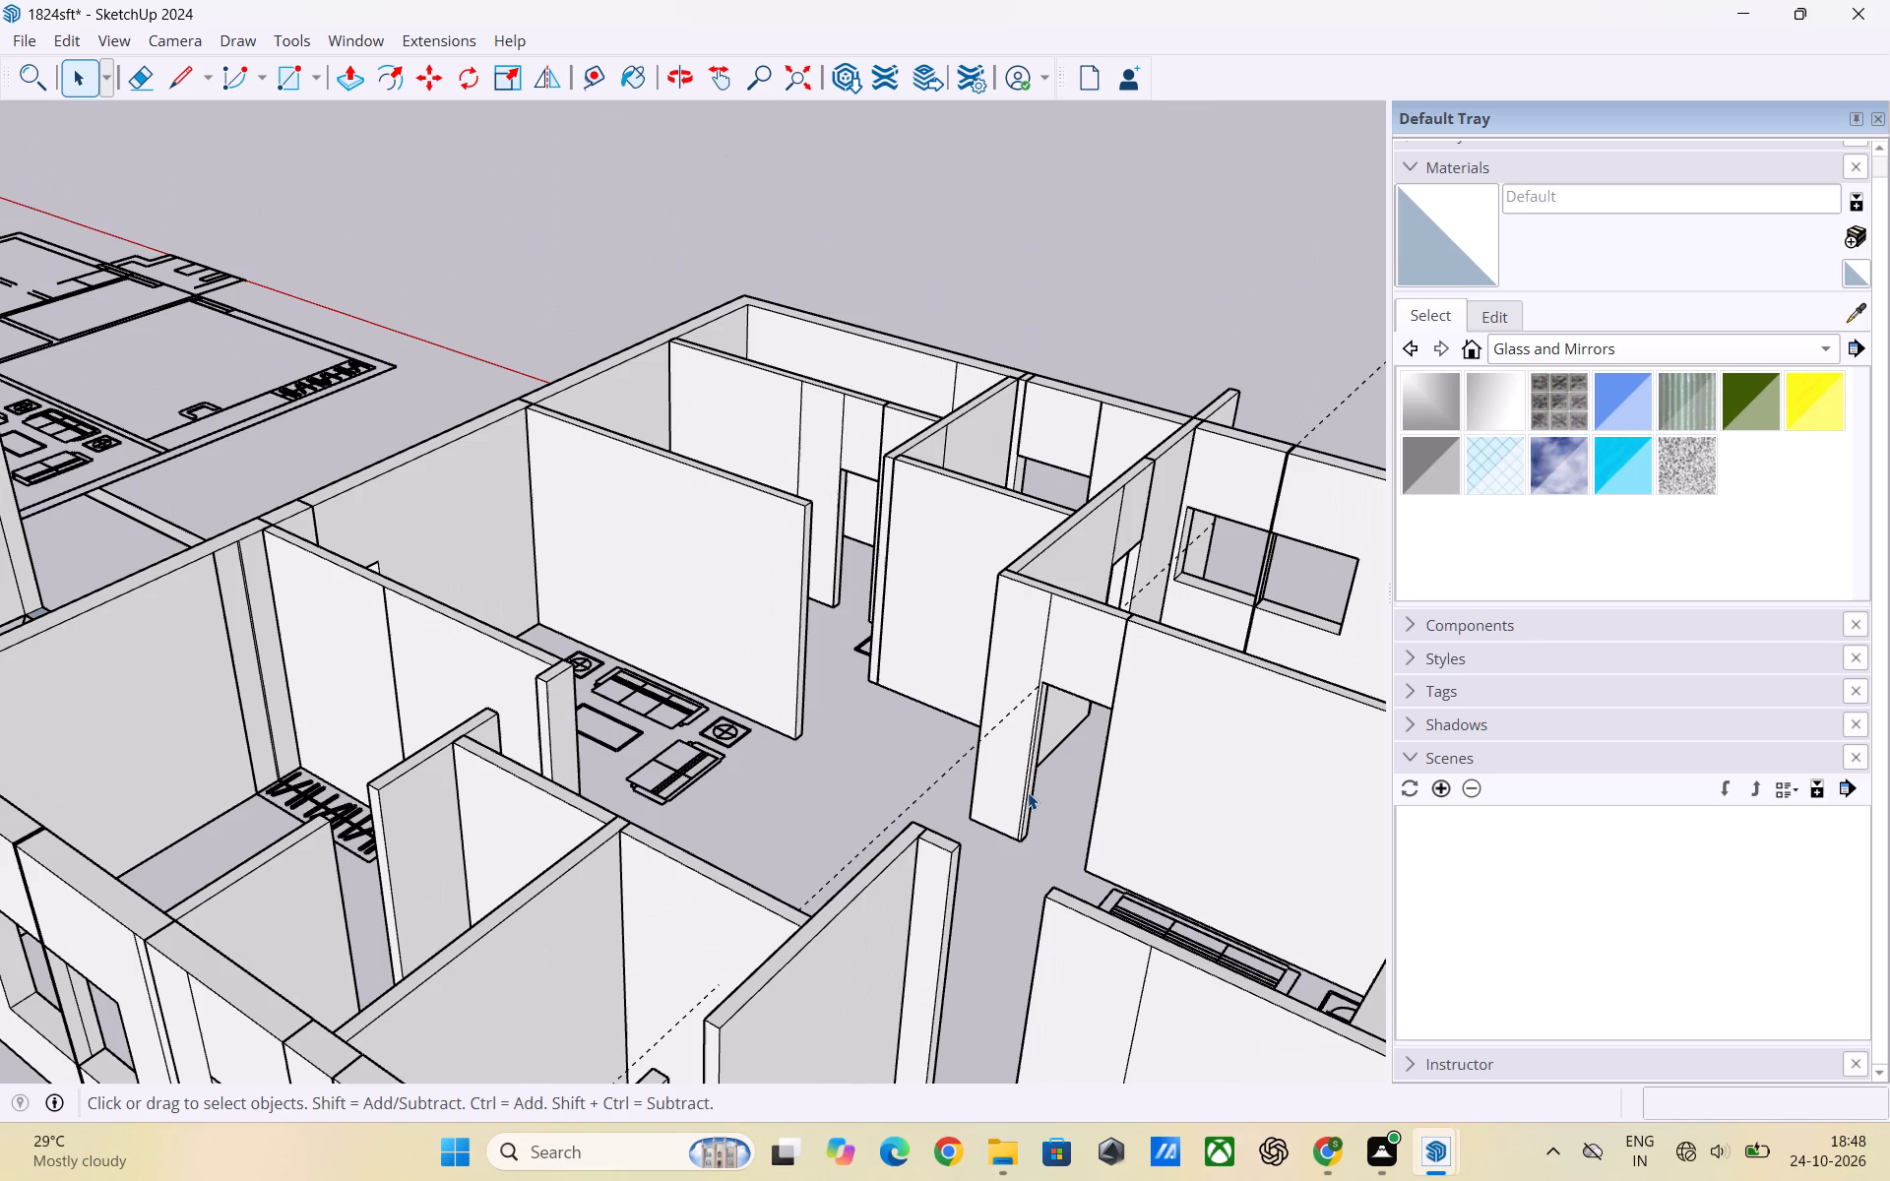
pyautogui.scroll(-5, 1038, 734)
pyautogui.moveTo(994, 927); pyautogui.dragTo(1088, 879, button='middle')
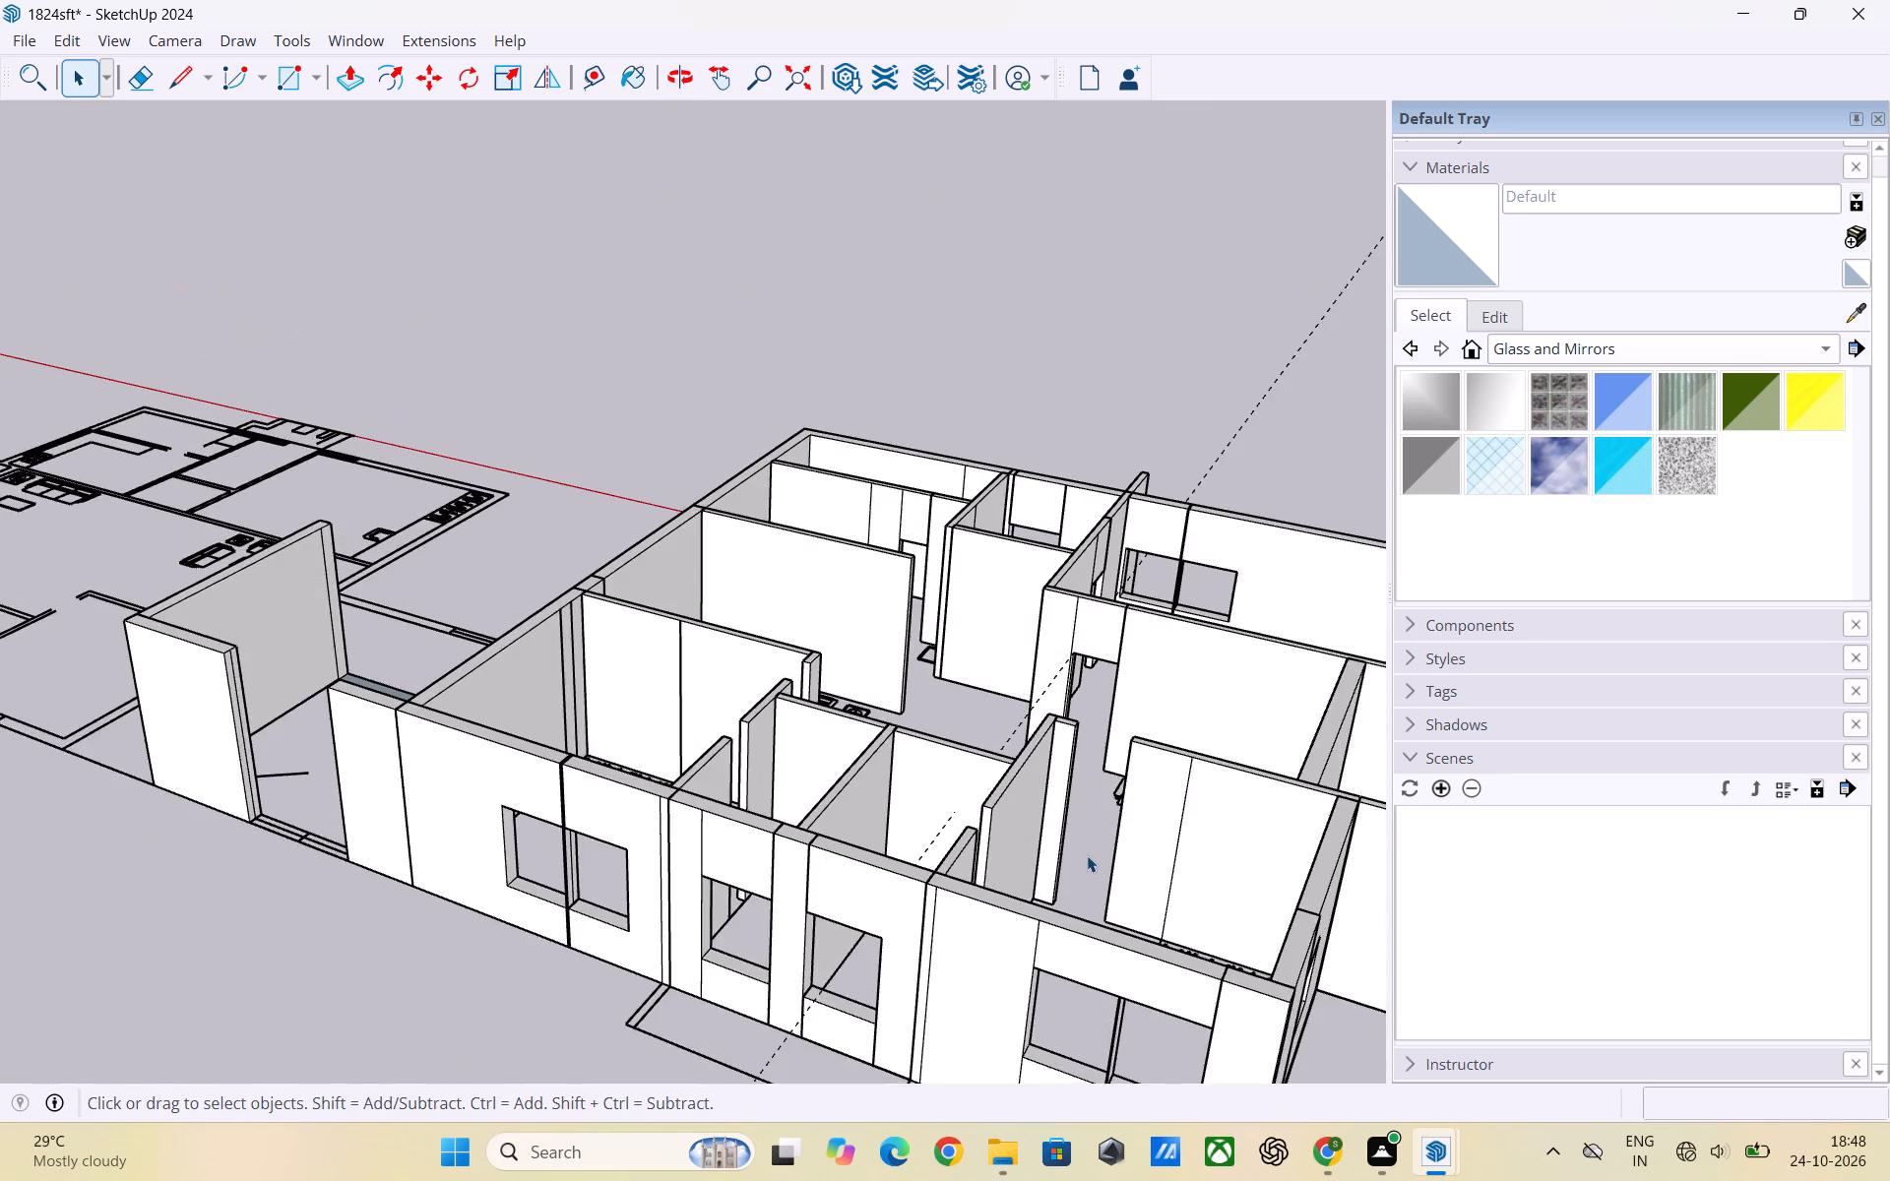
pyautogui.scroll(5, 1087, 855)
pyautogui.moveTo(1091, 862); pyautogui.dragTo(902, 855, button='middle')
pyautogui.scroll(2, 928, 792)
pyautogui.moveTo(939, 794); pyautogui.dragTo(907, 806, button='middle')
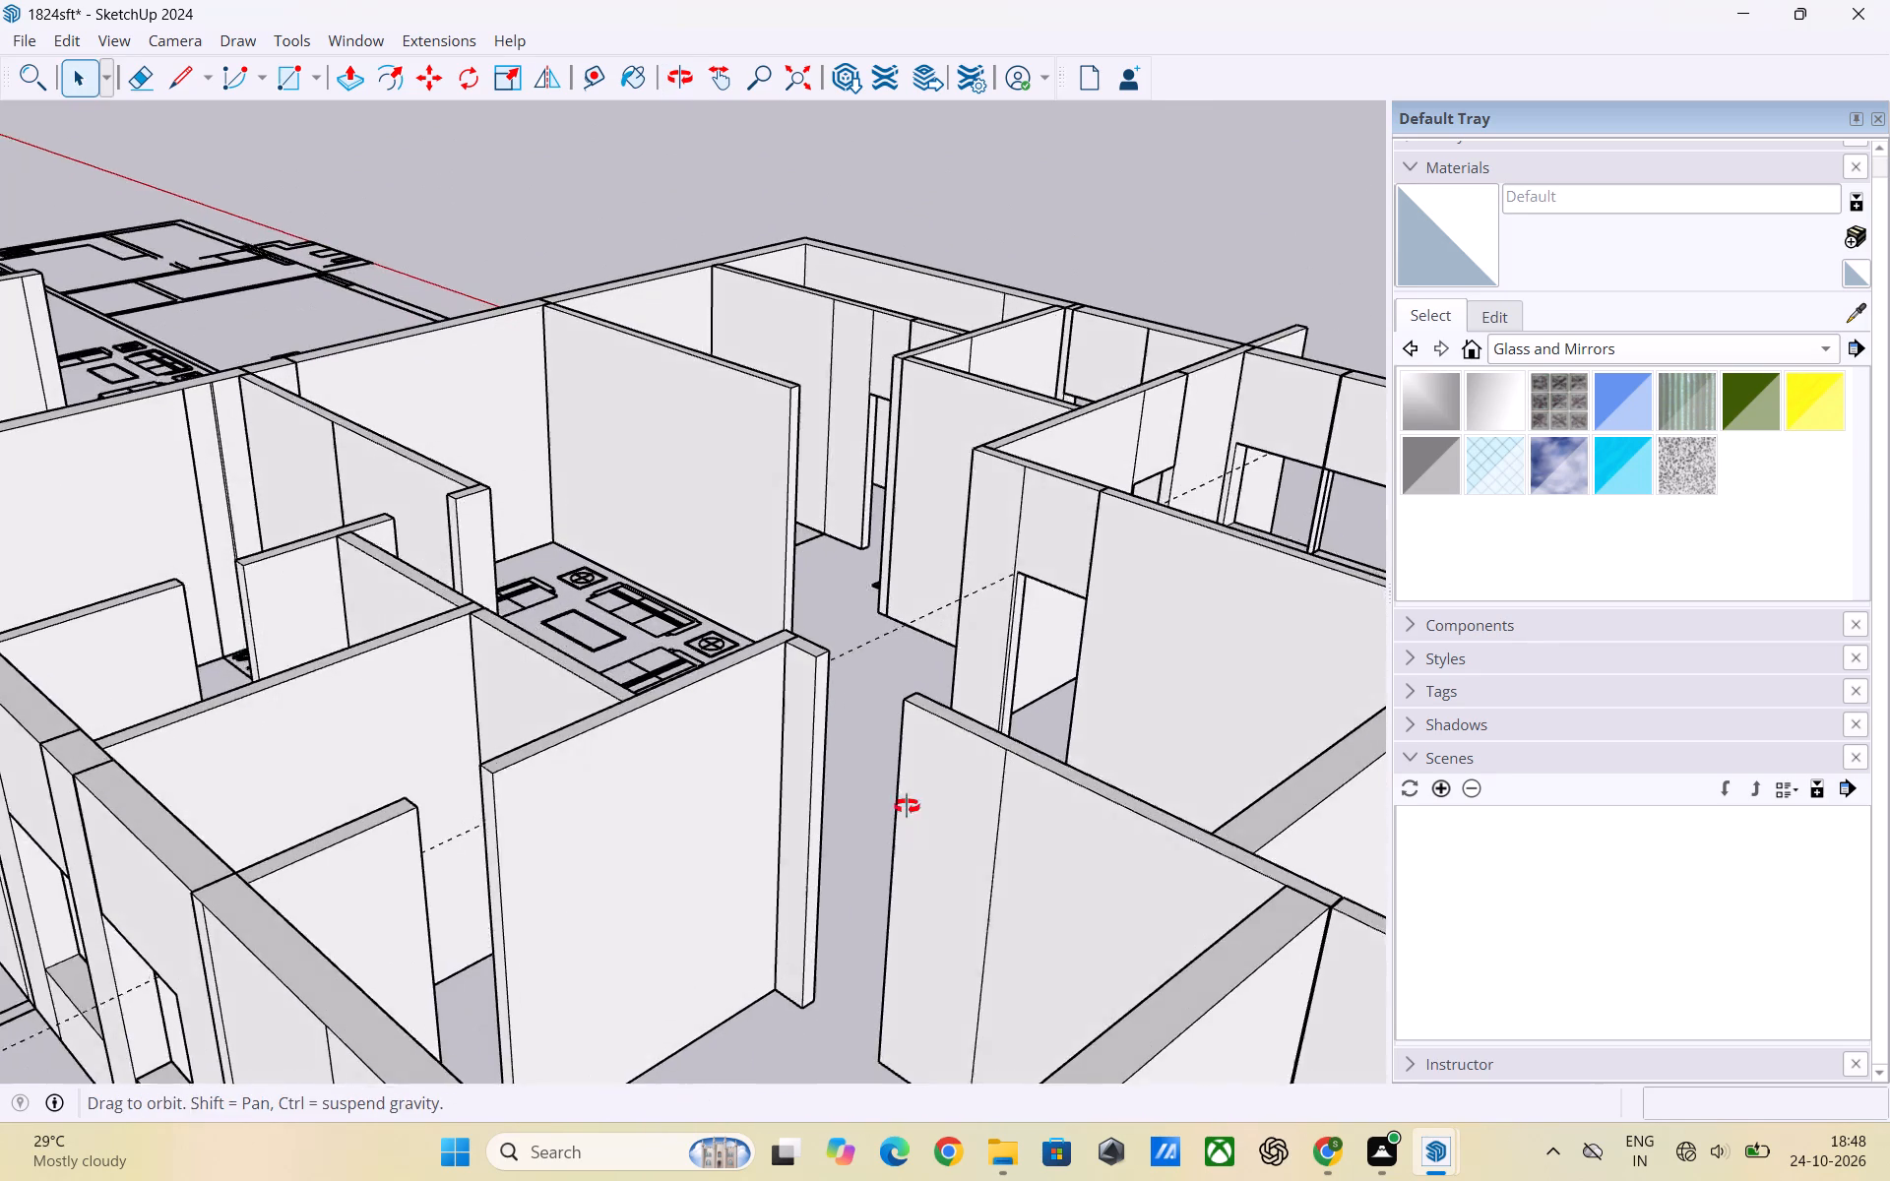
pyautogui.moveTo(907, 806); pyautogui.dragTo(770, 809, button='middle')
pyautogui.scroll(4, 649, 753)
pyautogui.tripleClick(598, 712)
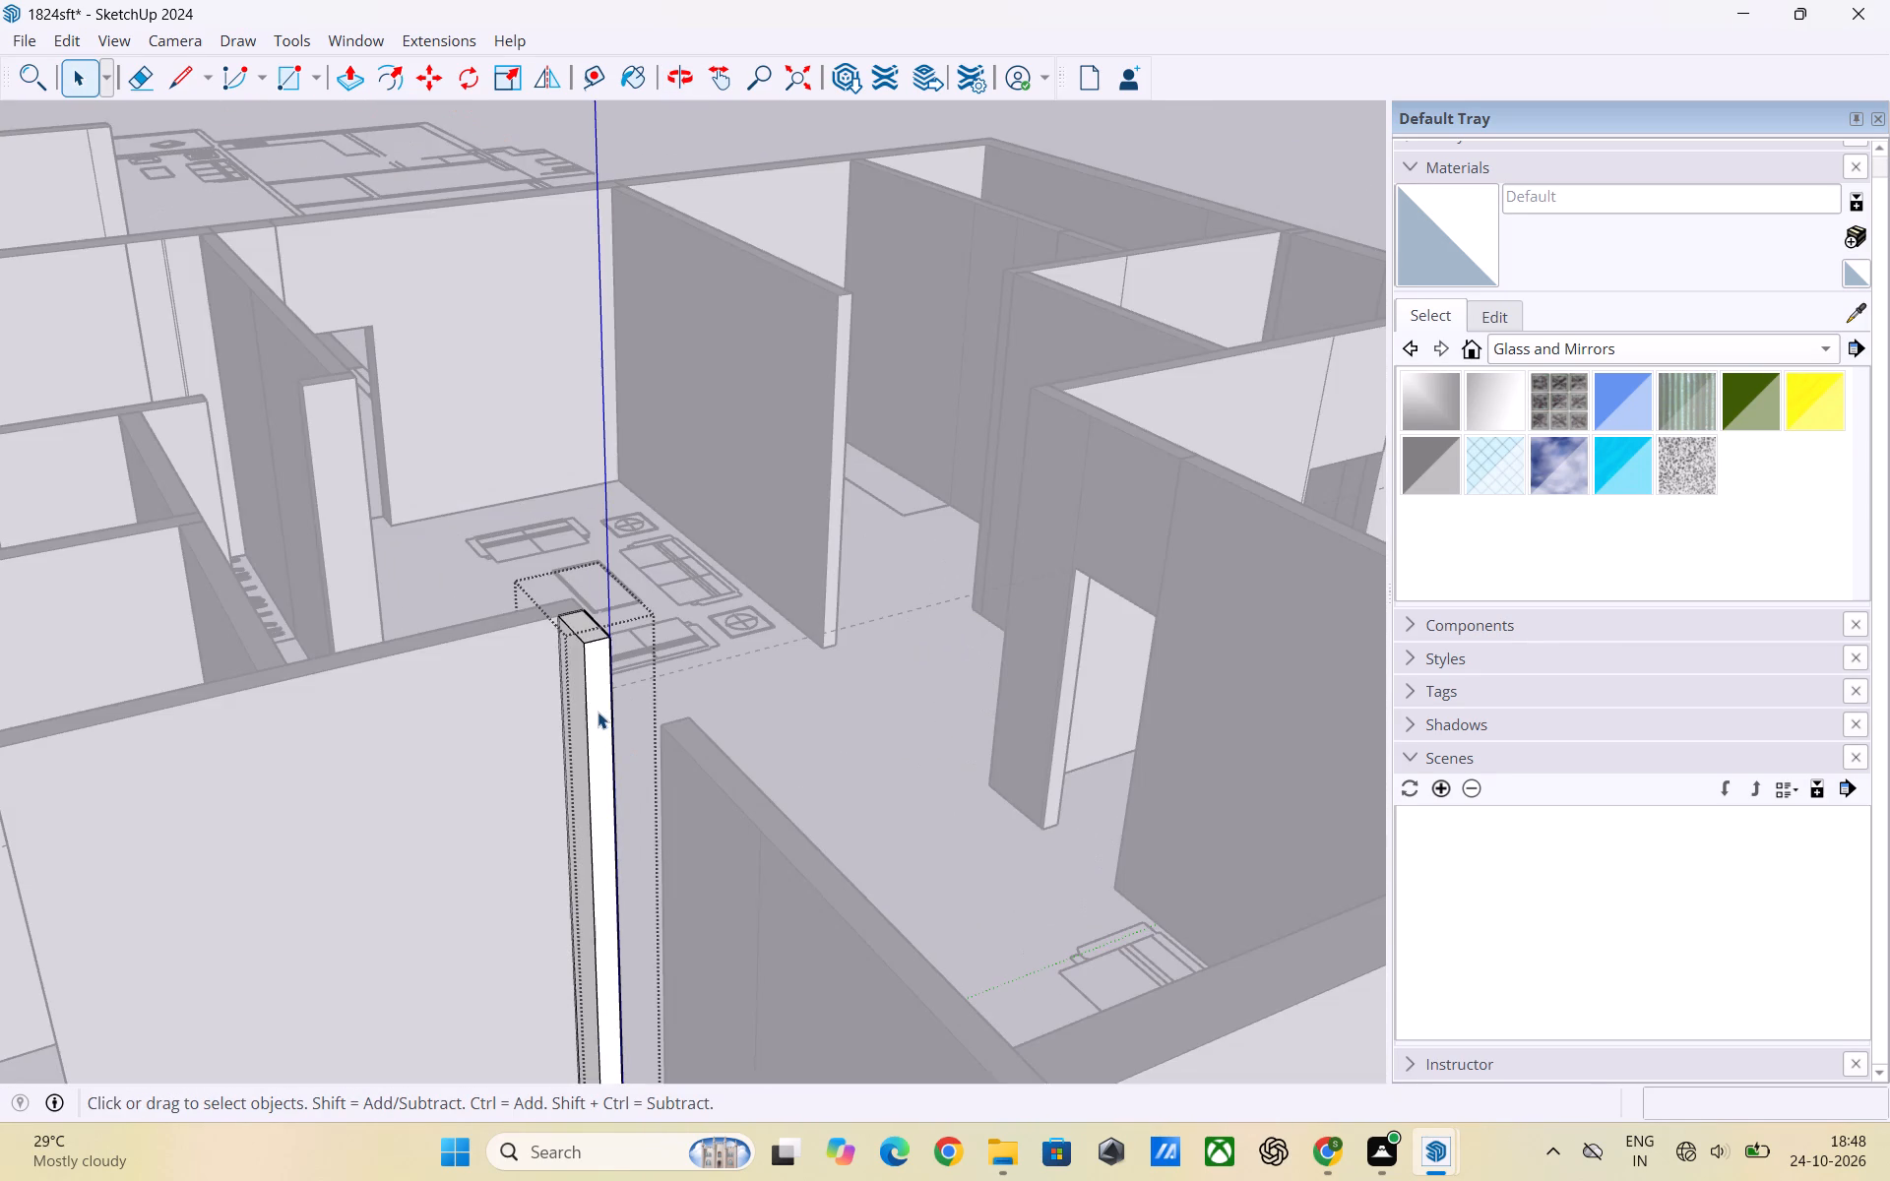
pyautogui.doubleClick(598, 712)
pyautogui.click(600, 720)
pyautogui.press('t')
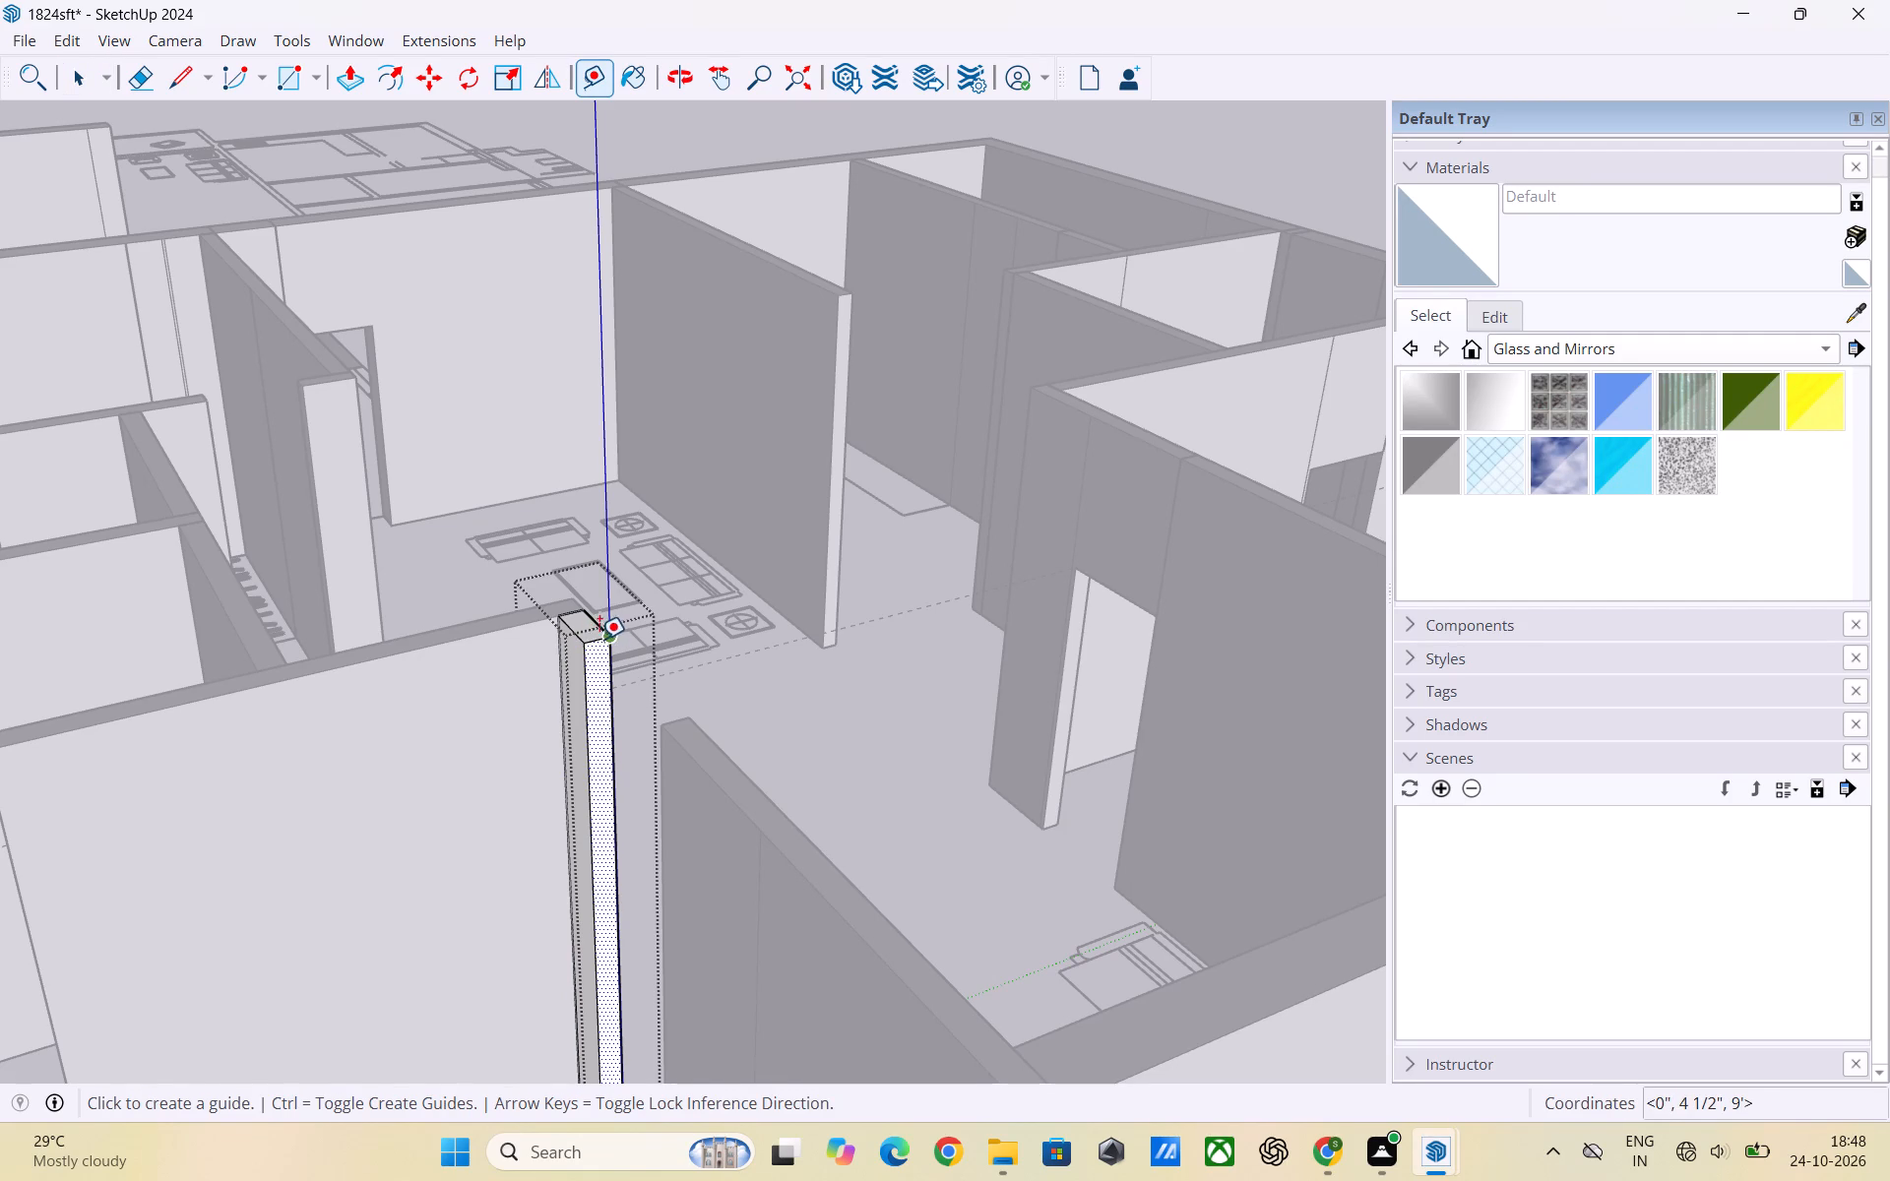
pyautogui.scroll(5, 593, 640)
pyautogui.click(601, 638)
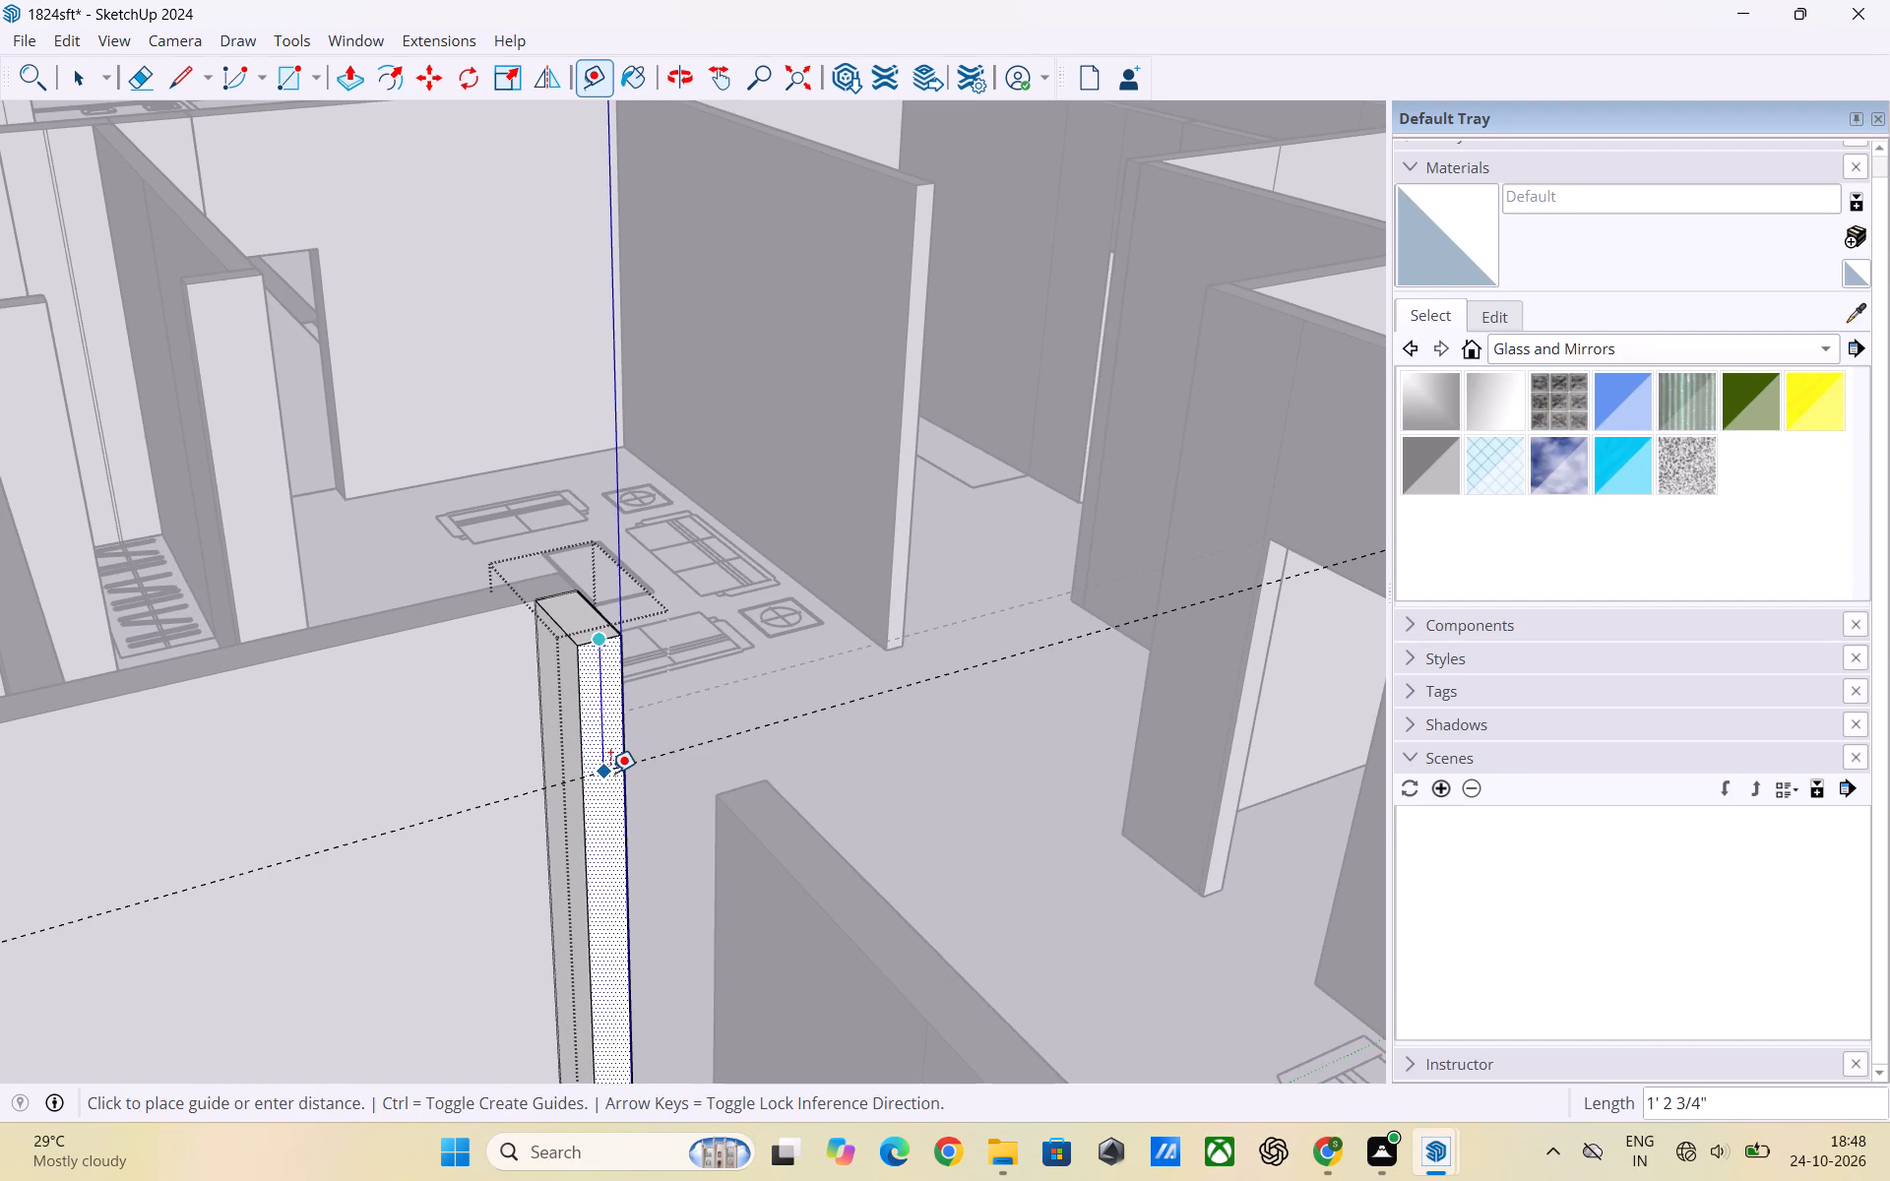
pyautogui.write("3'")
pyautogui.press('Return')
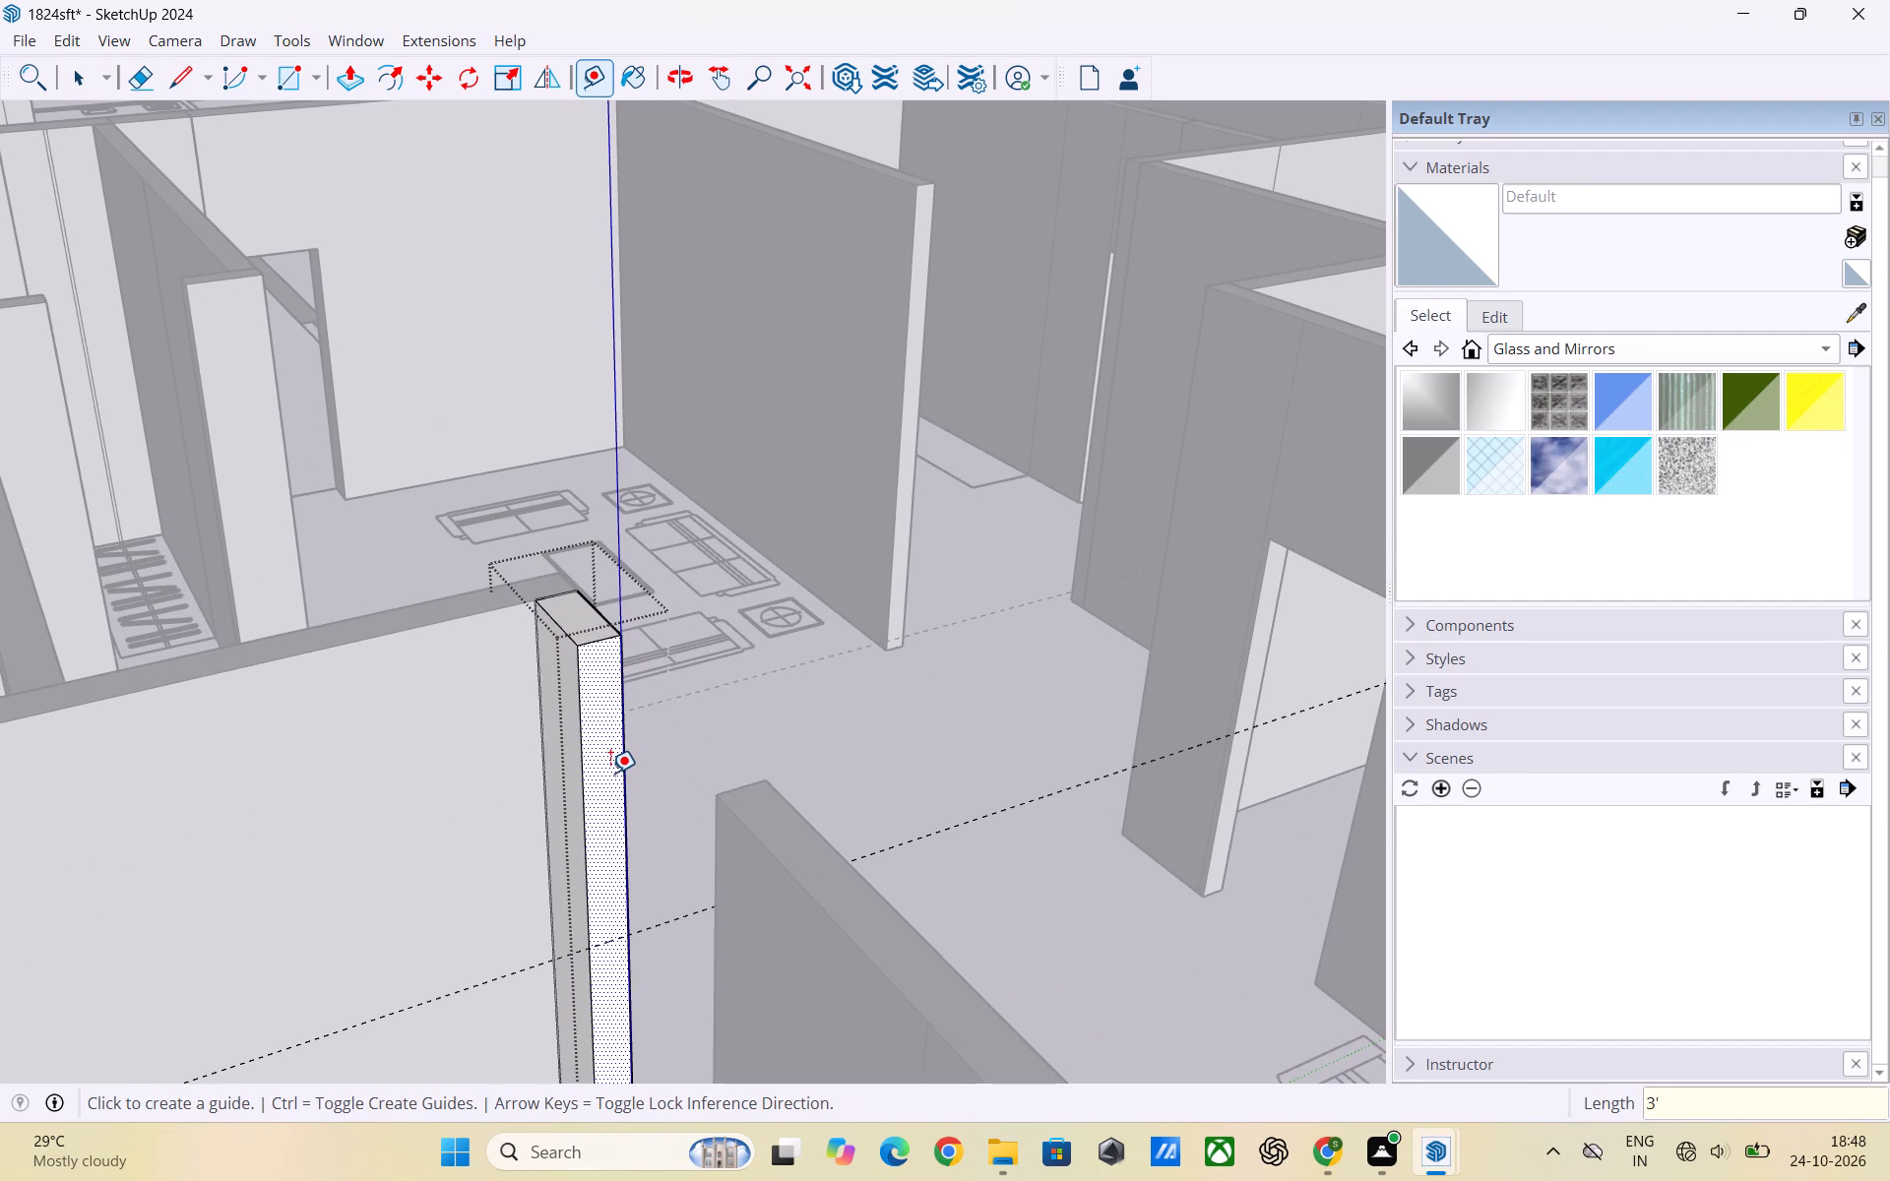
pyautogui.press('space')
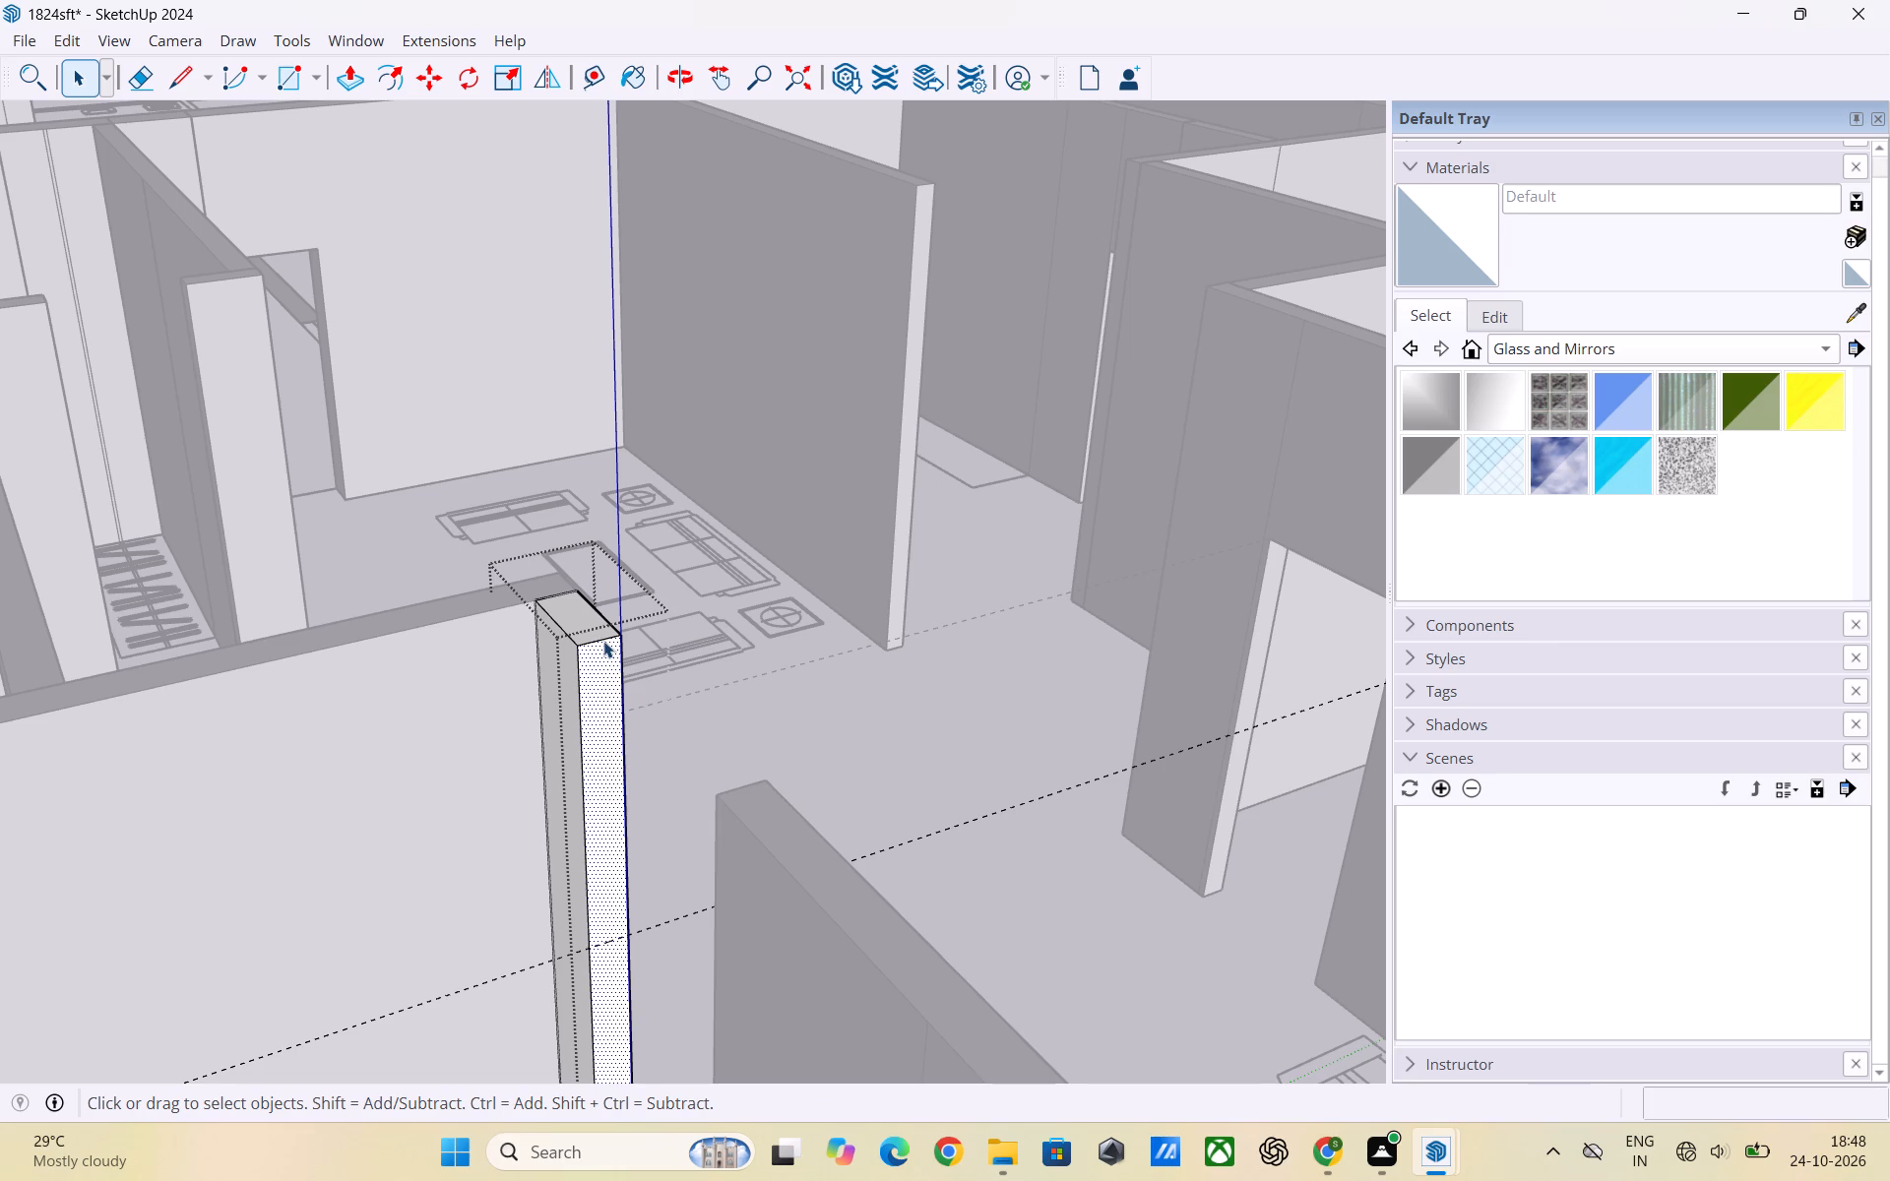
# Copy this second stub wall end face's top edge down to the 3' guide to split the face.
pyautogui.click(602, 640)
pyautogui.press('m')
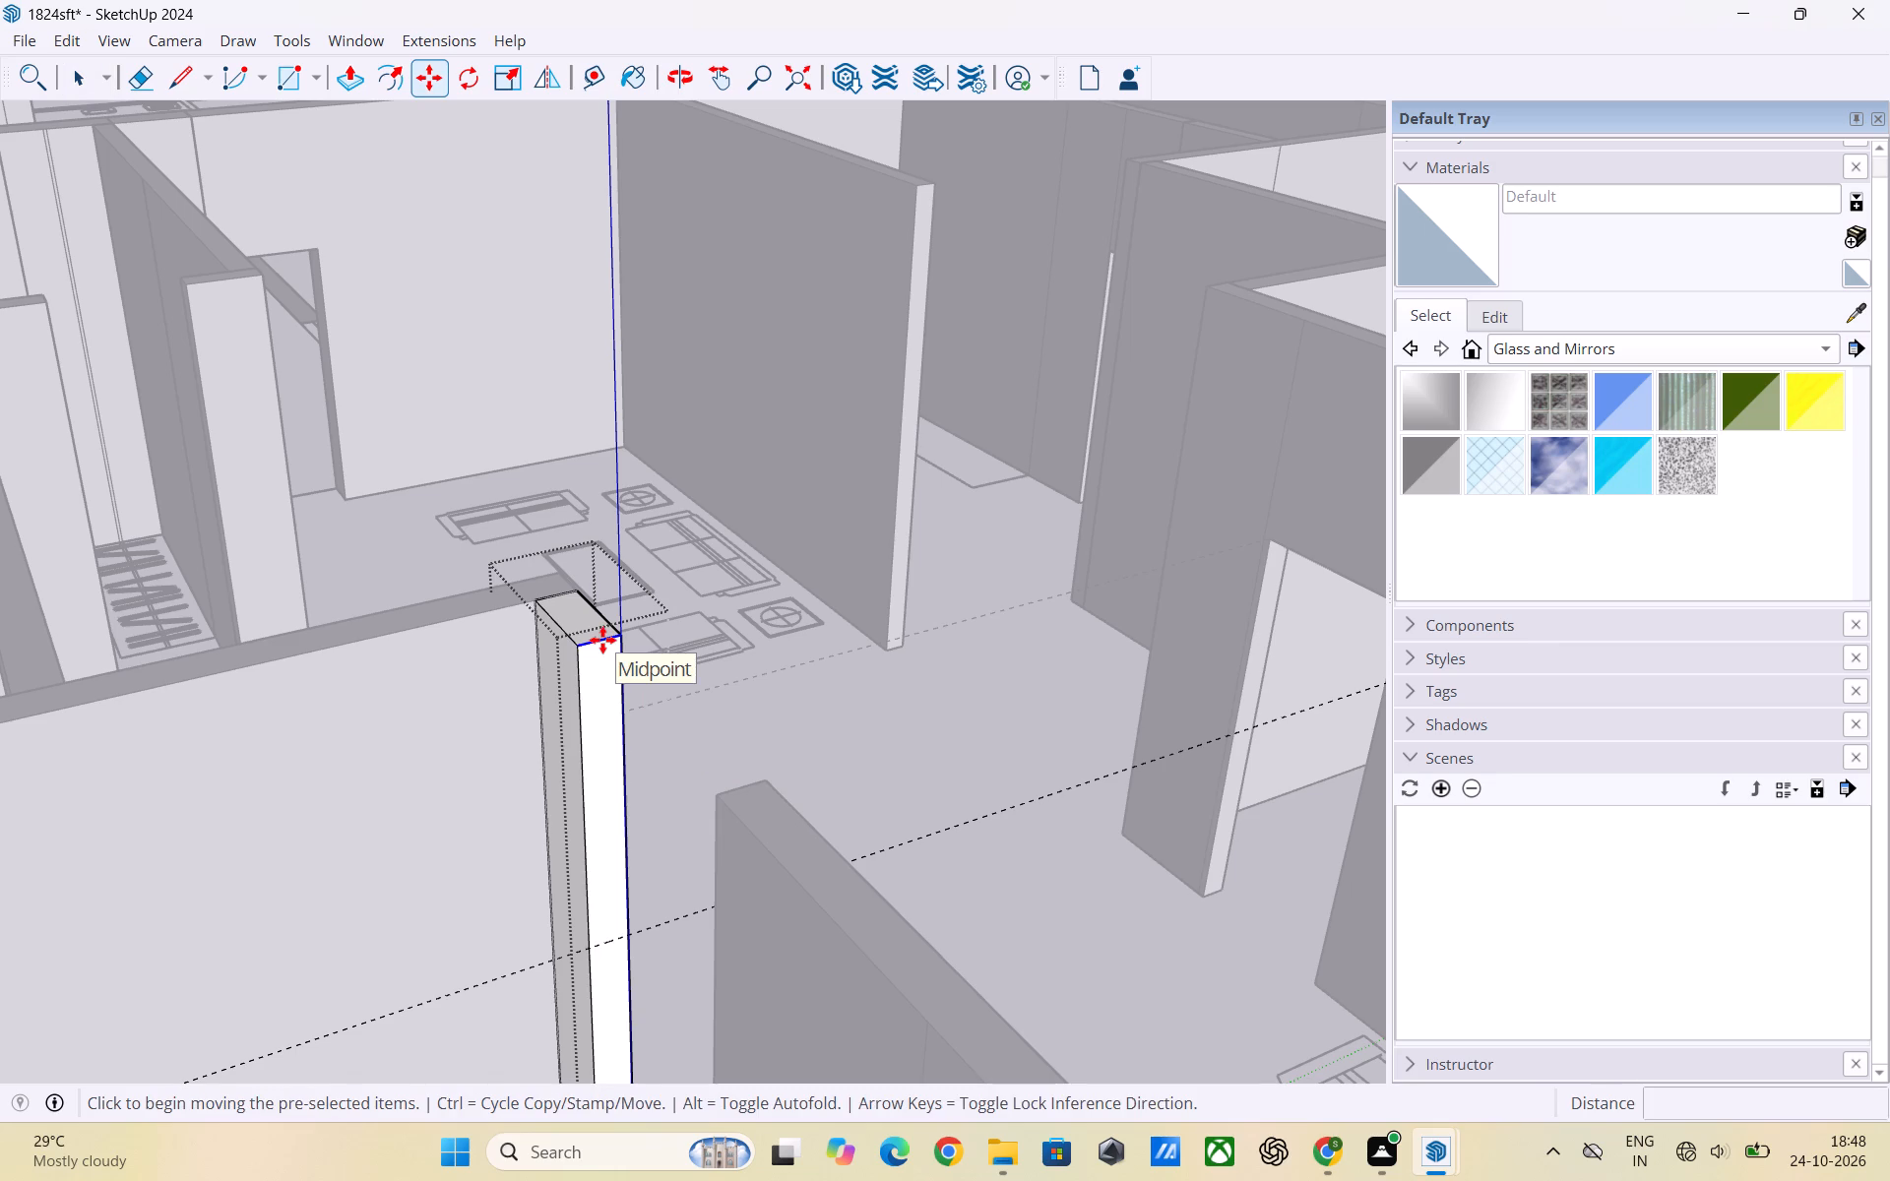
pyautogui.click(585, 649)
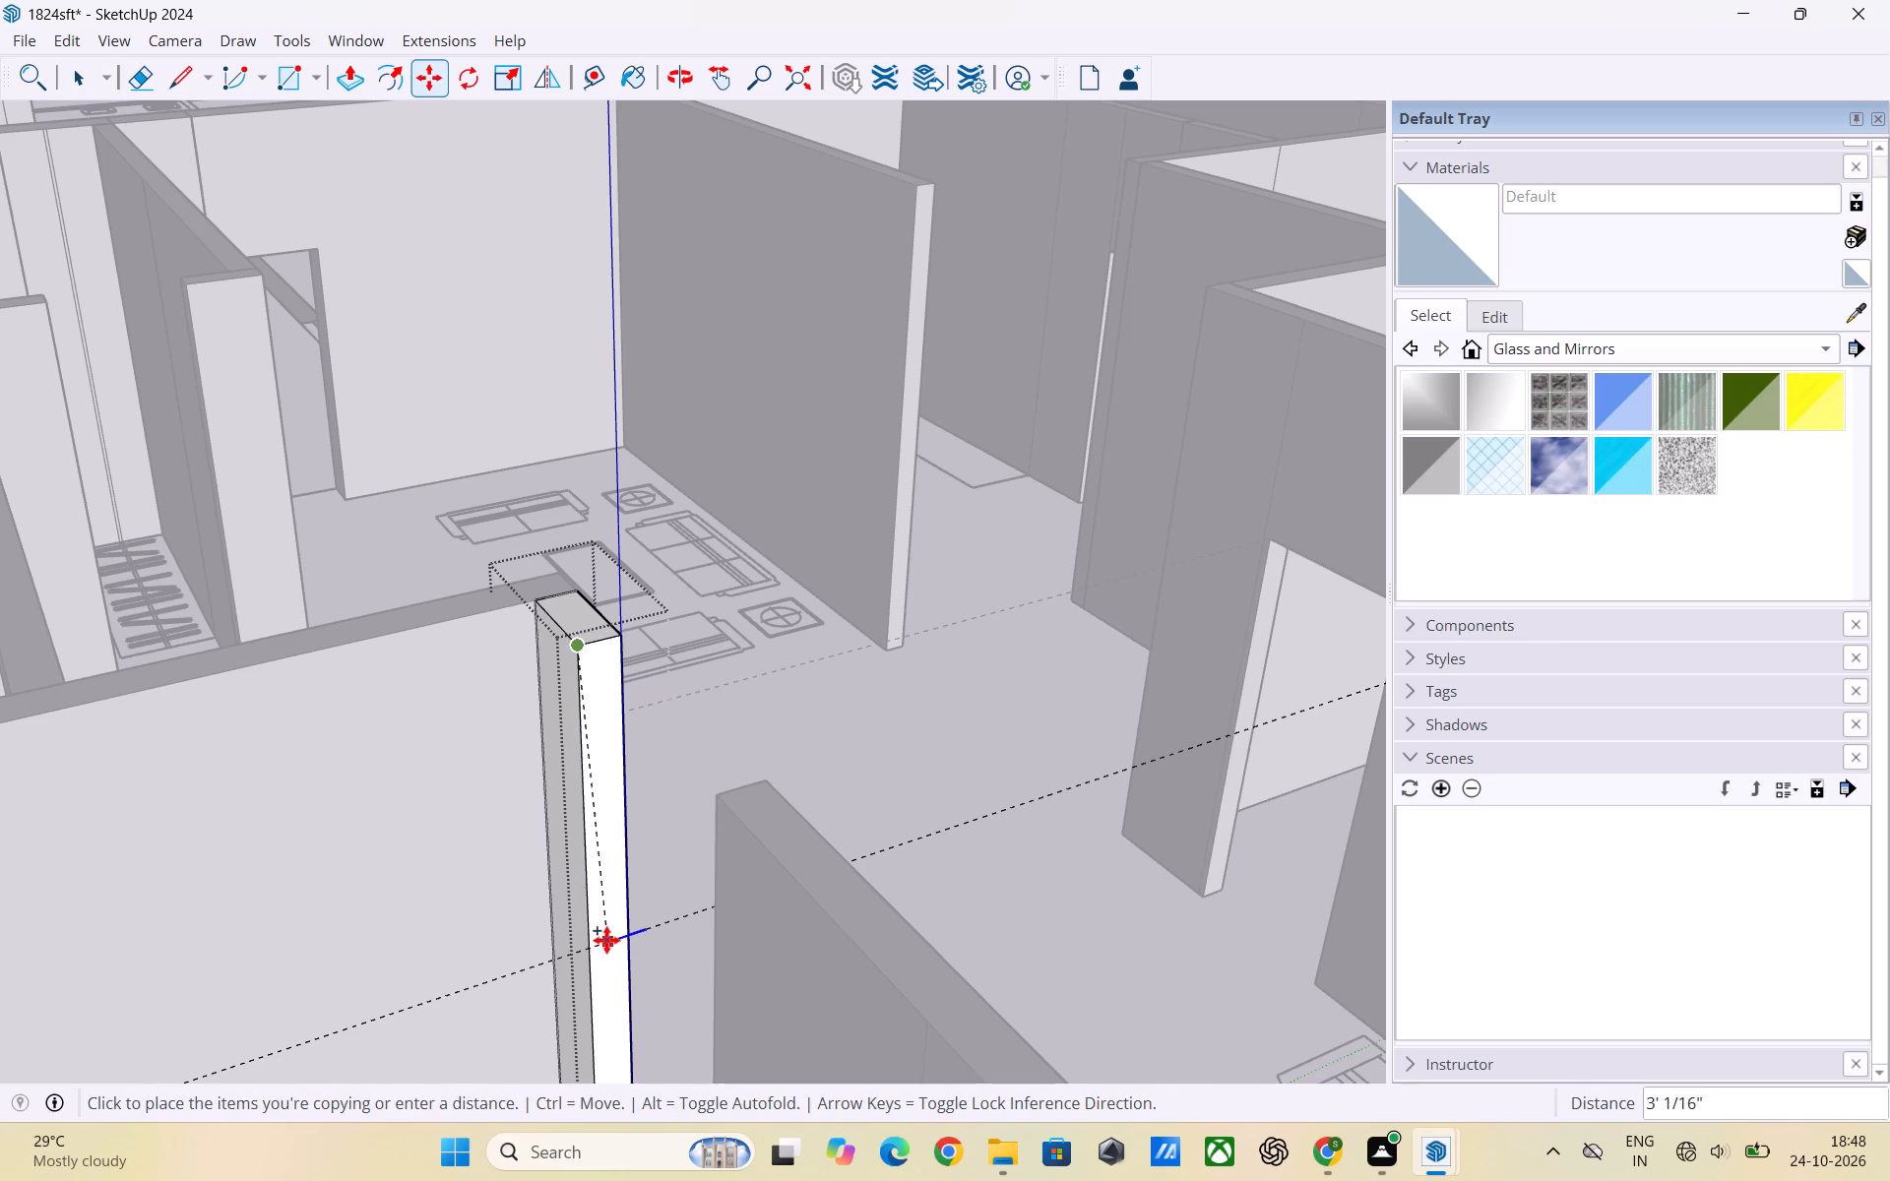
pyautogui.click(600, 941)
pyautogui.press('space')
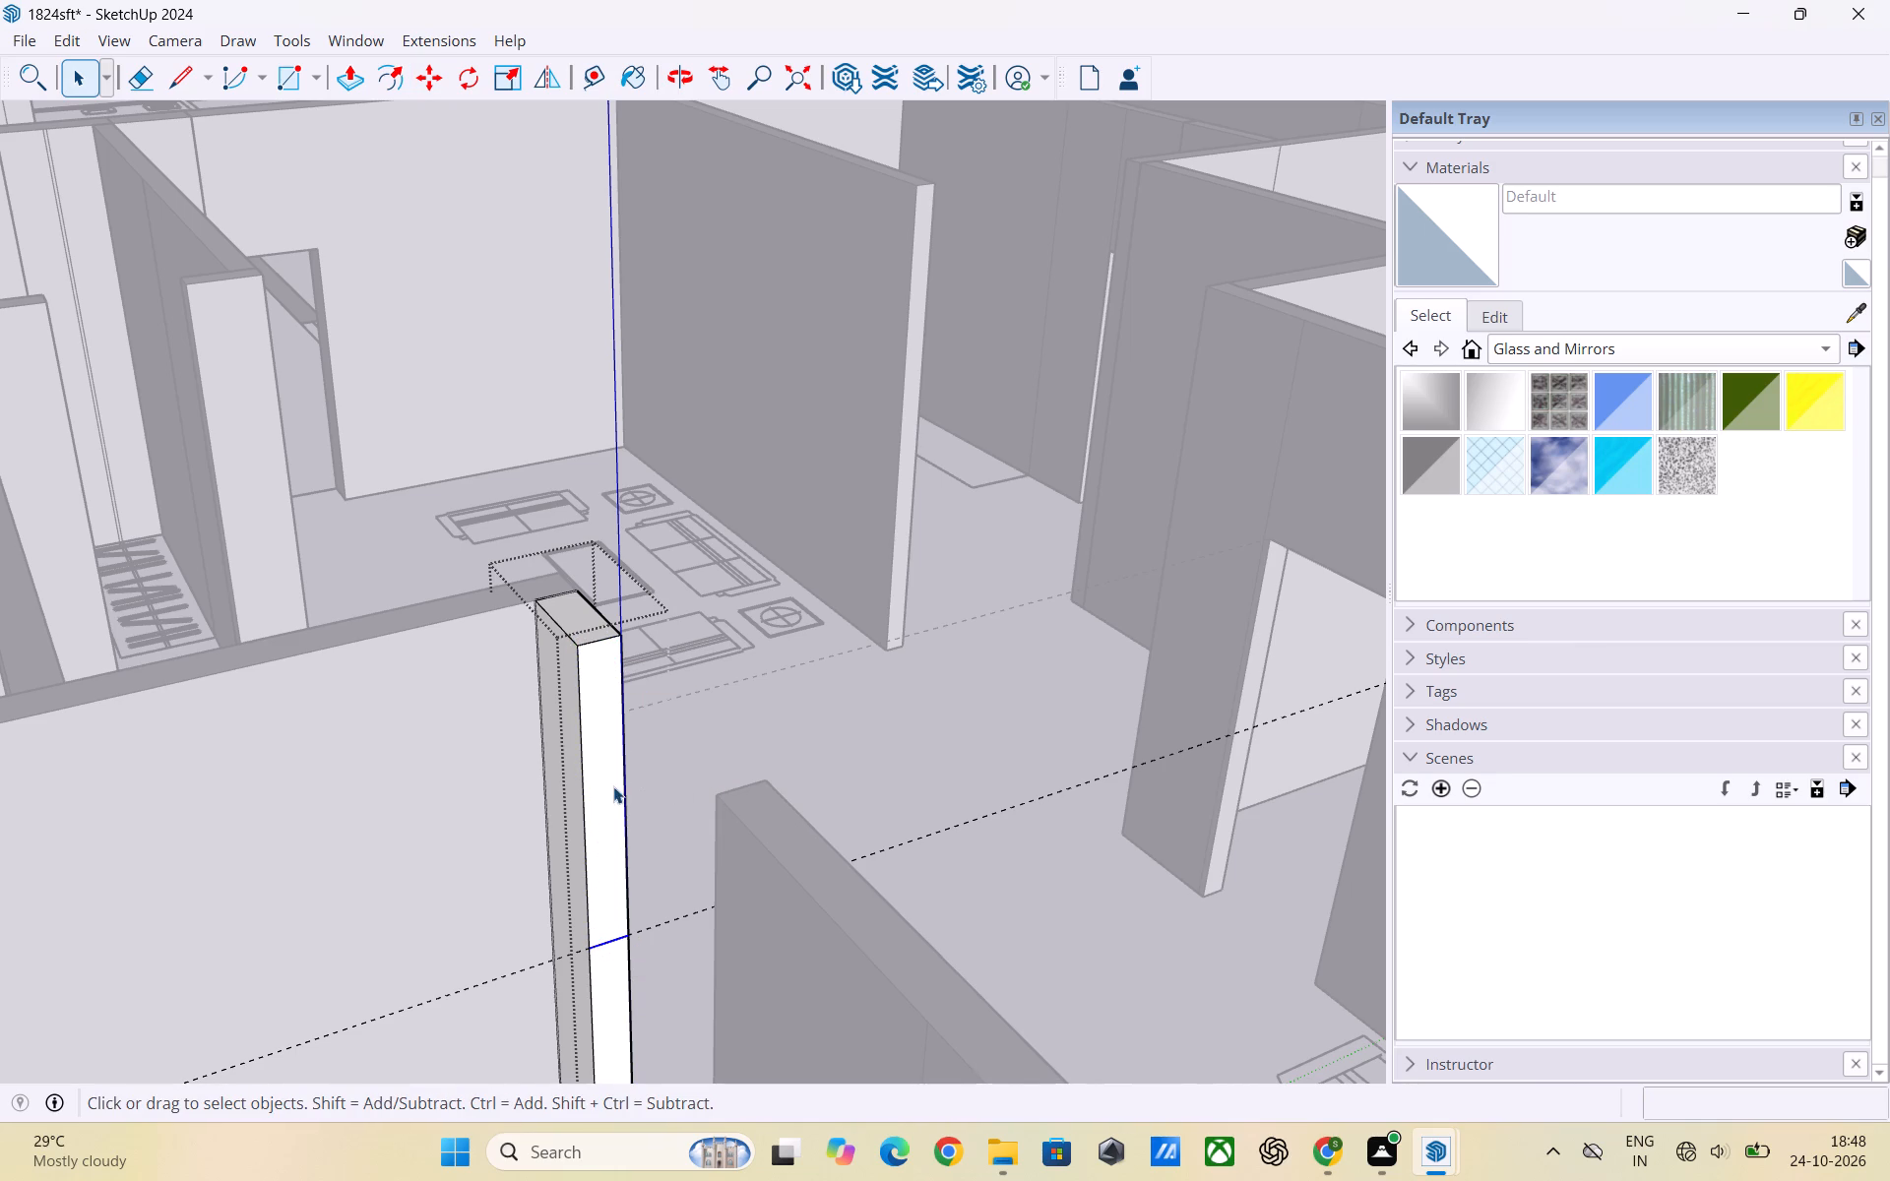
# Push/Pull the second stub wall's upper end face across the gap to the facing partition, forming the door lintel.
pyautogui.click(606, 787)
pyautogui.press('p')
pyautogui.click(608, 744)
pyautogui.scroll(-2, 639, 799)
pyautogui.moveTo(652, 799); pyautogui.dragTo(787, 882, button='middle')
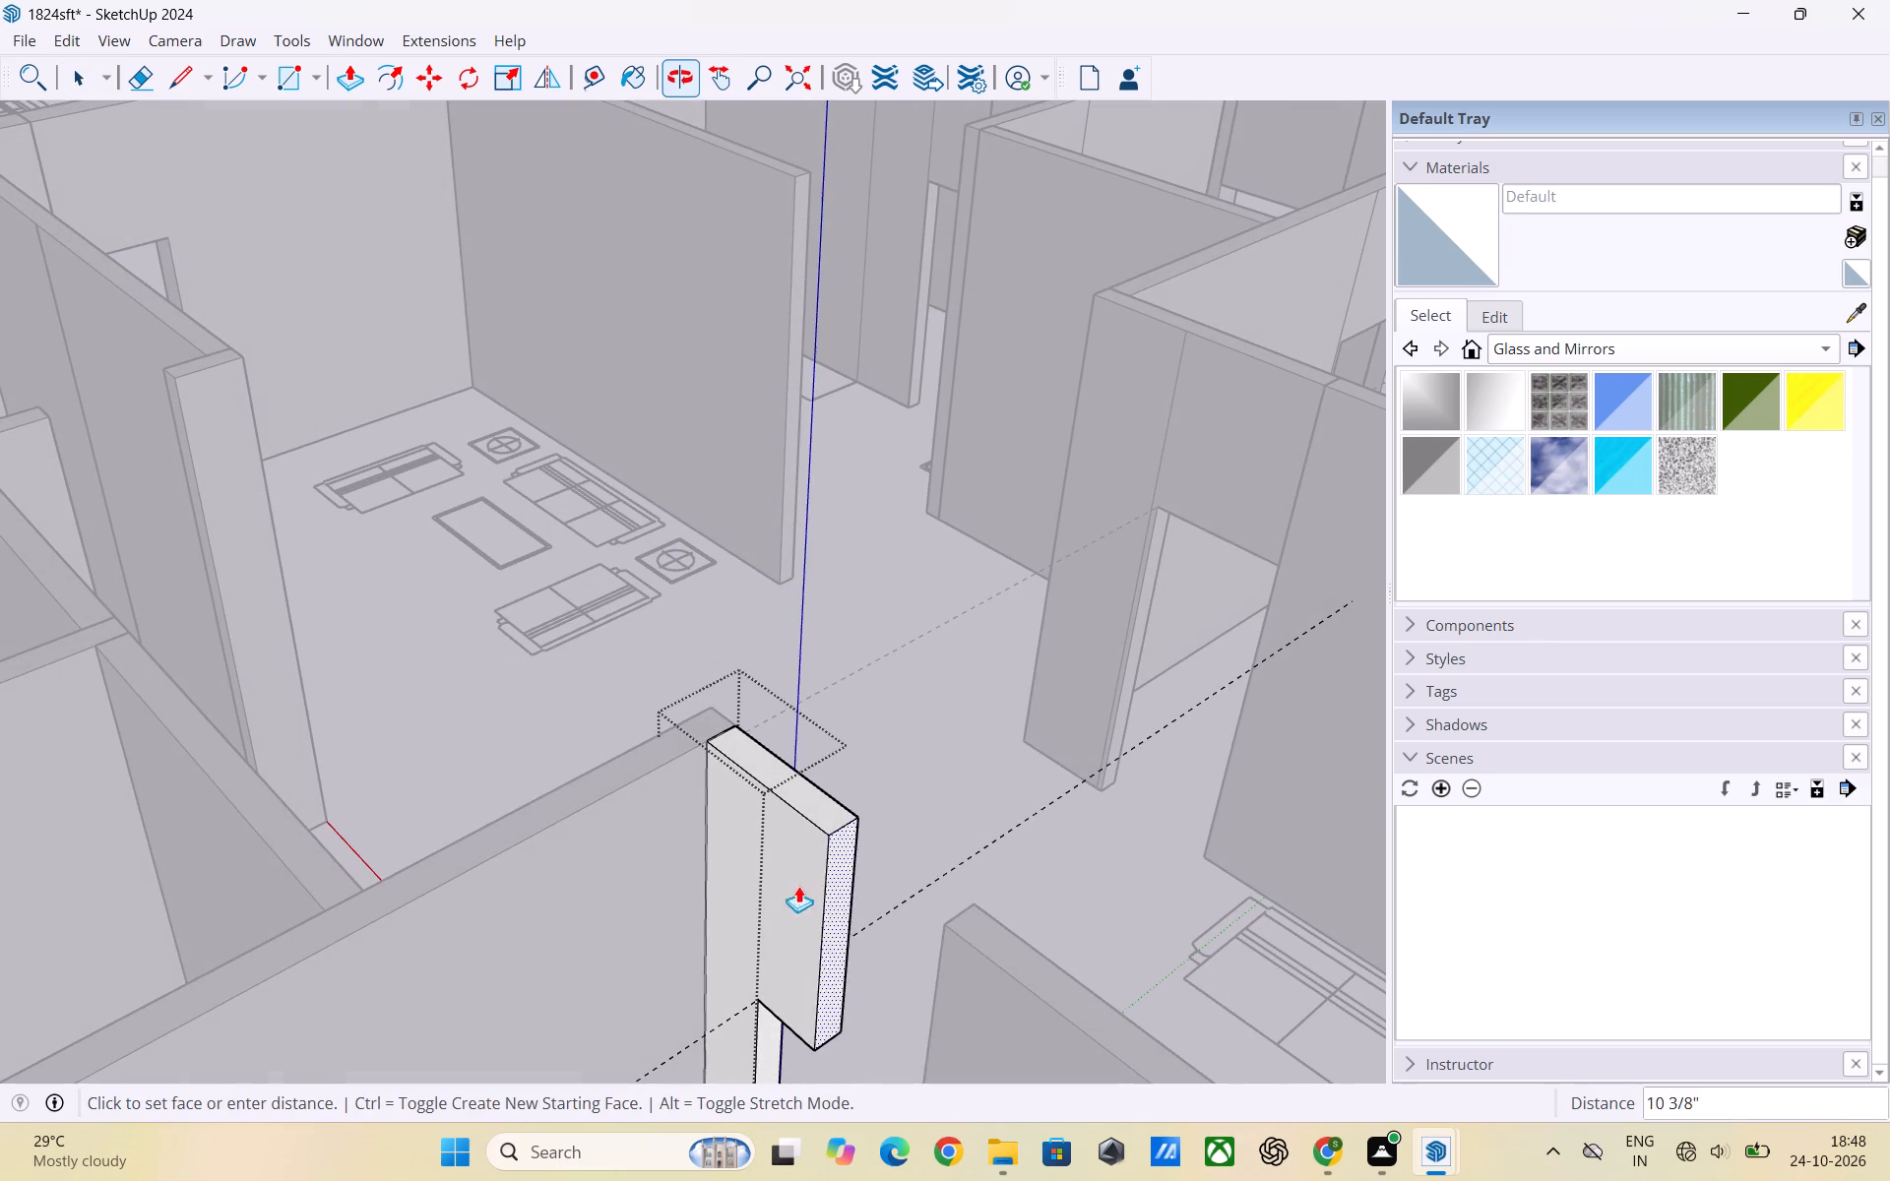
pyautogui.click(967, 969)
pyautogui.press('space')
pyautogui.click(1107, 900)
pyautogui.scroll(-6, 1035, 860)
pyautogui.moveTo(849, 916); pyautogui.dragTo(870, 917, button='middle')
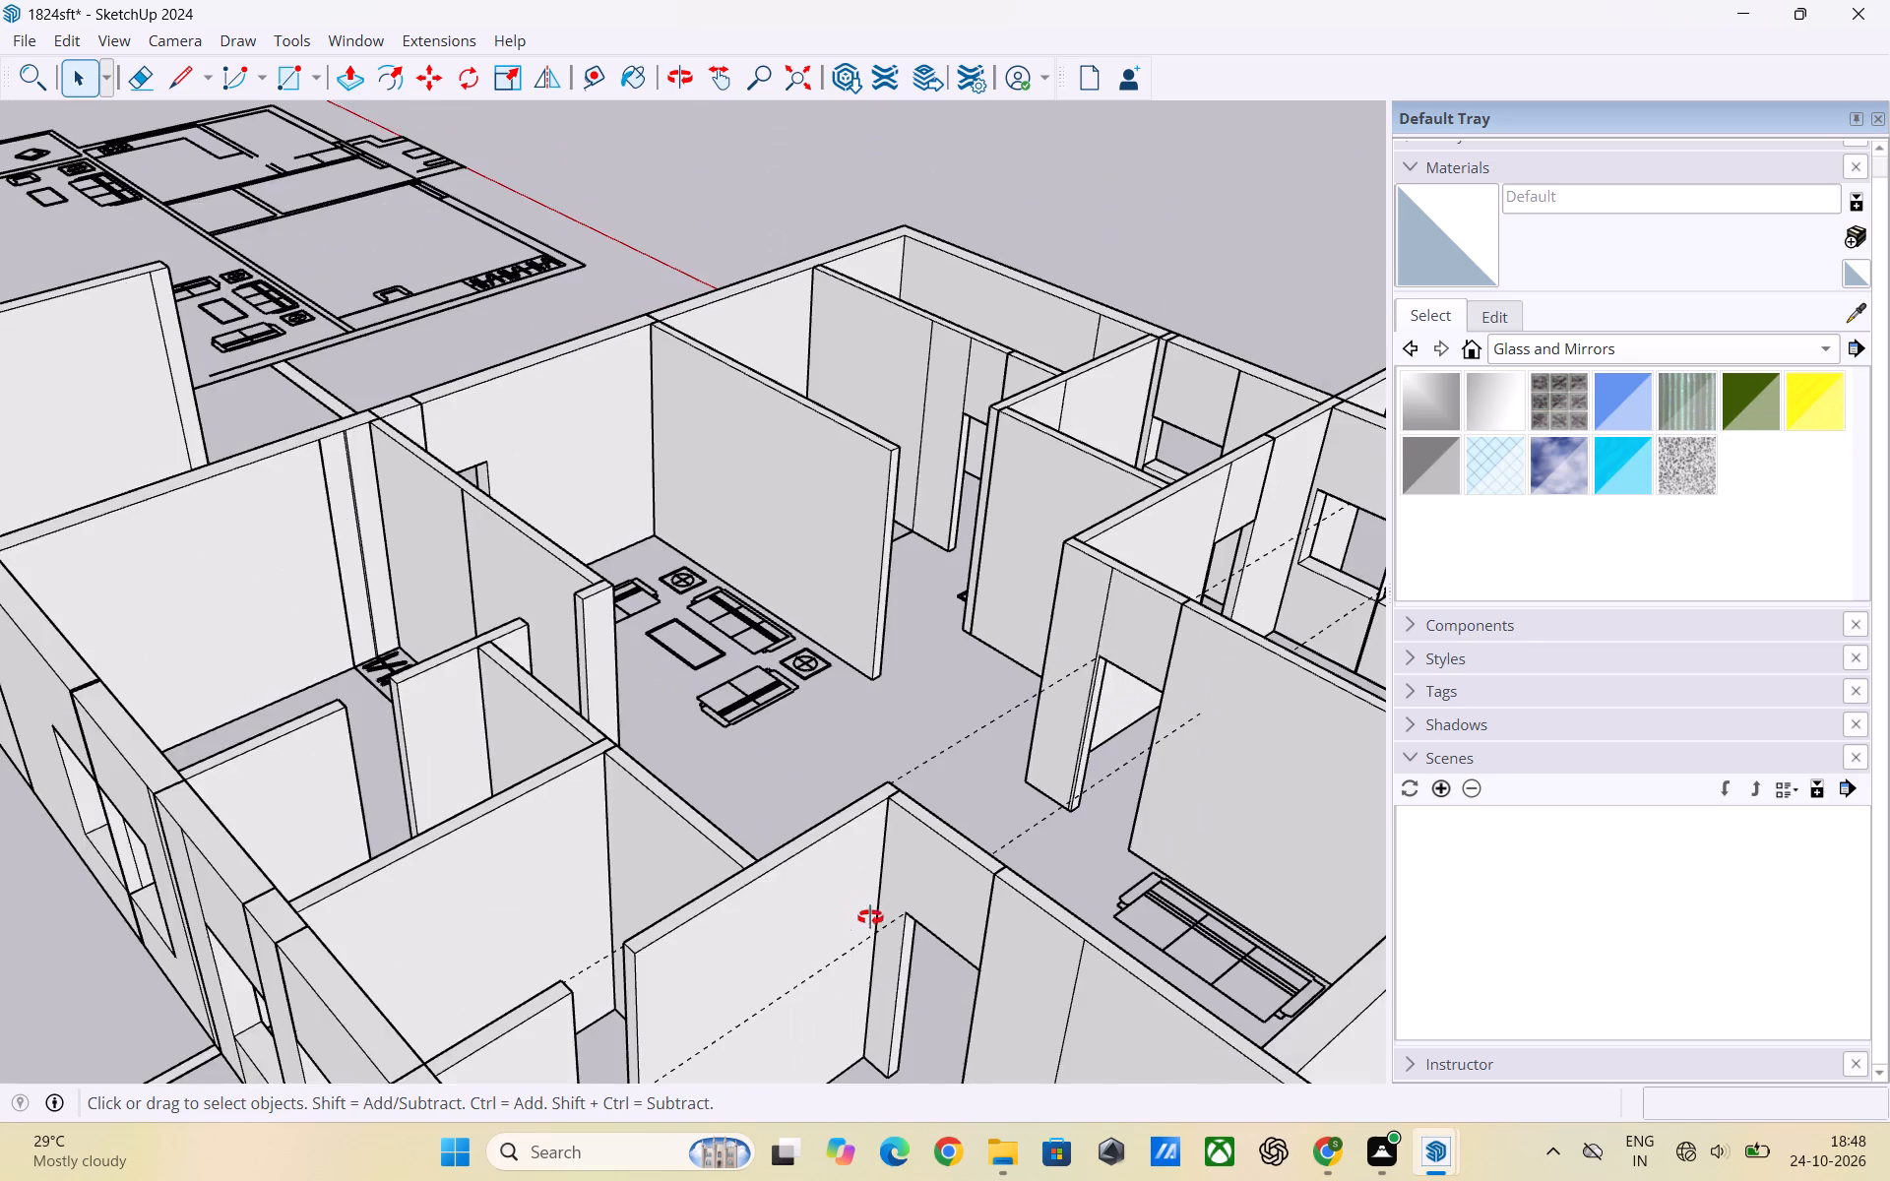
# Inspect the kitchen, living area and bedroom doorways for openings that still need a door lintel.
pyautogui.moveTo(870, 917); pyautogui.dragTo(1000, 868, button='middle')
pyautogui.scroll(-6, 1021, 833)
pyautogui.moveTo(1038, 840); pyautogui.dragTo(937, 900, button='middle')
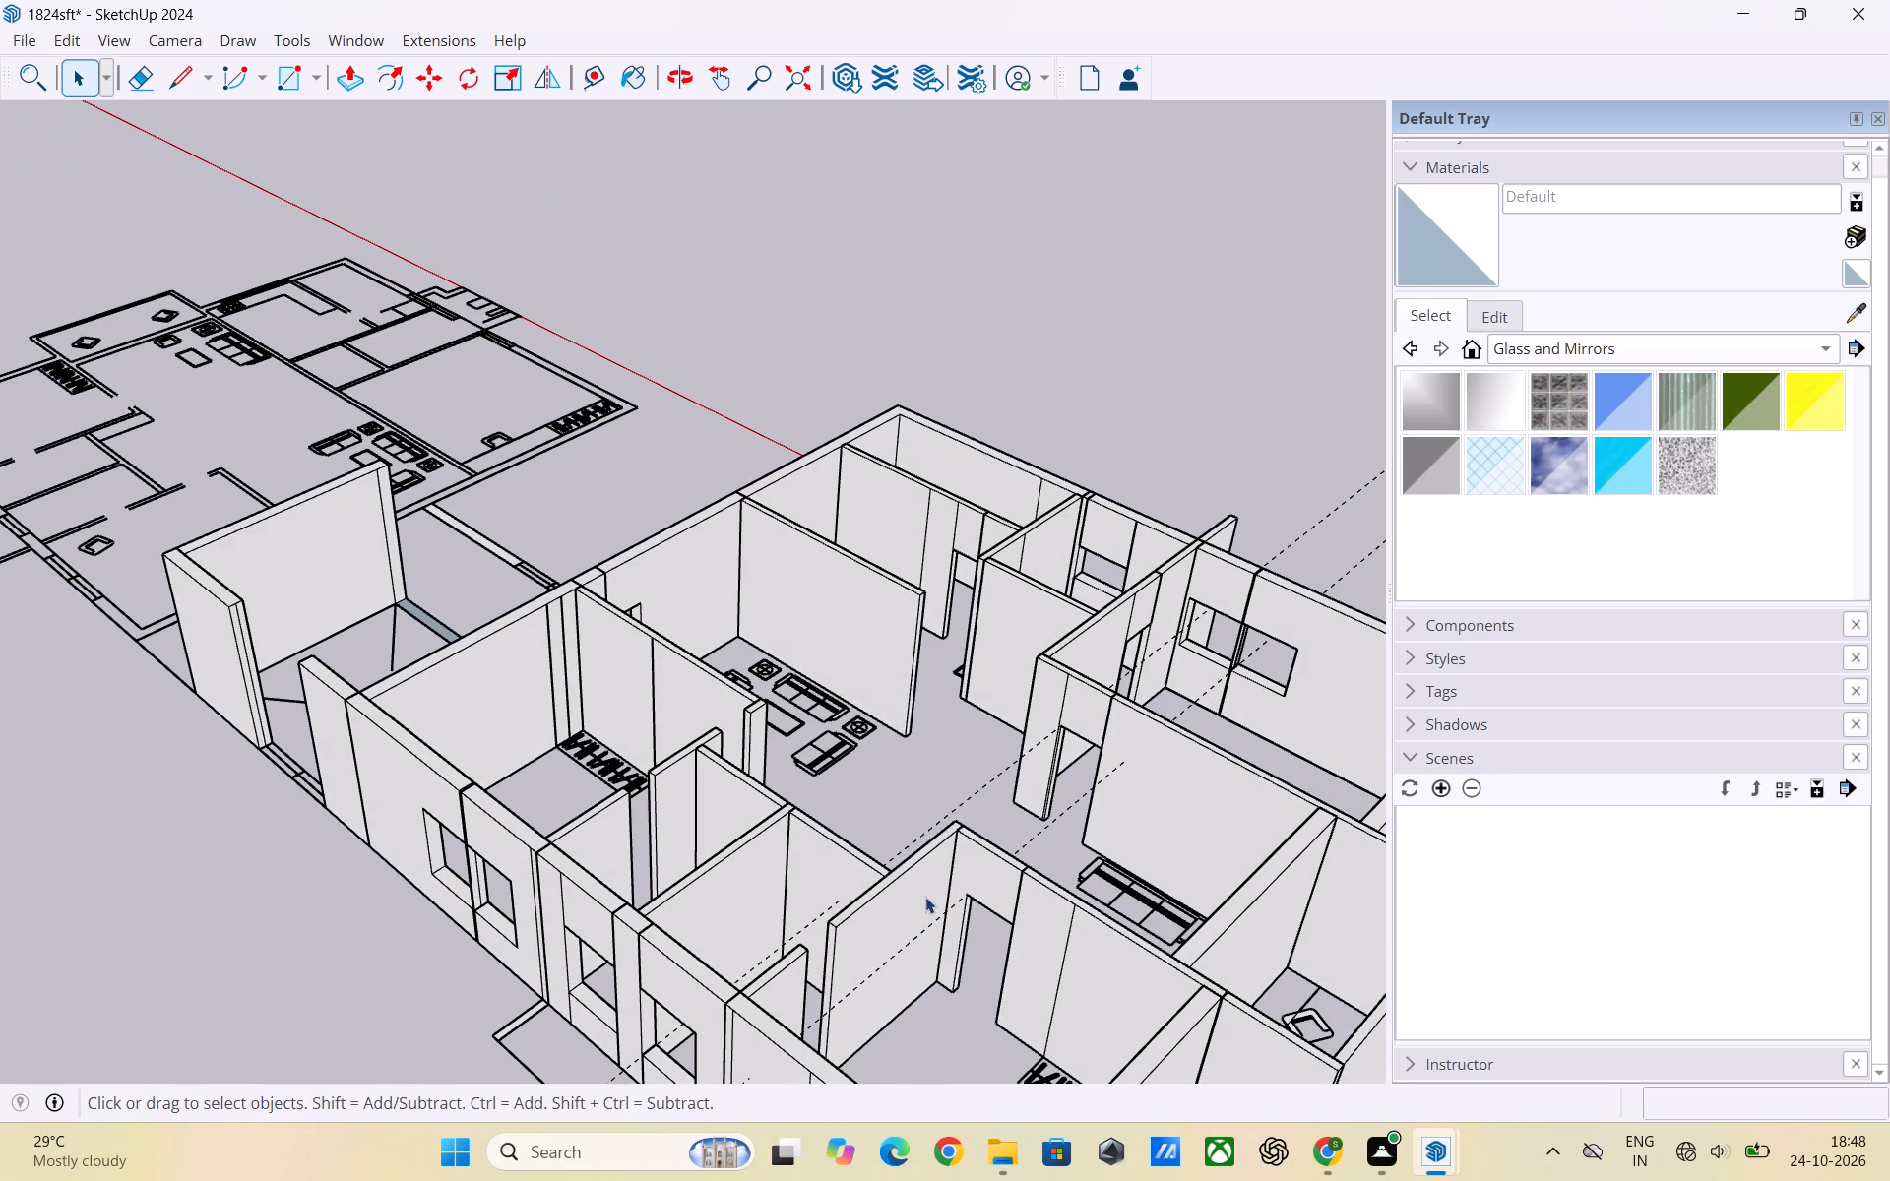
pyautogui.scroll(1, 732, 841)
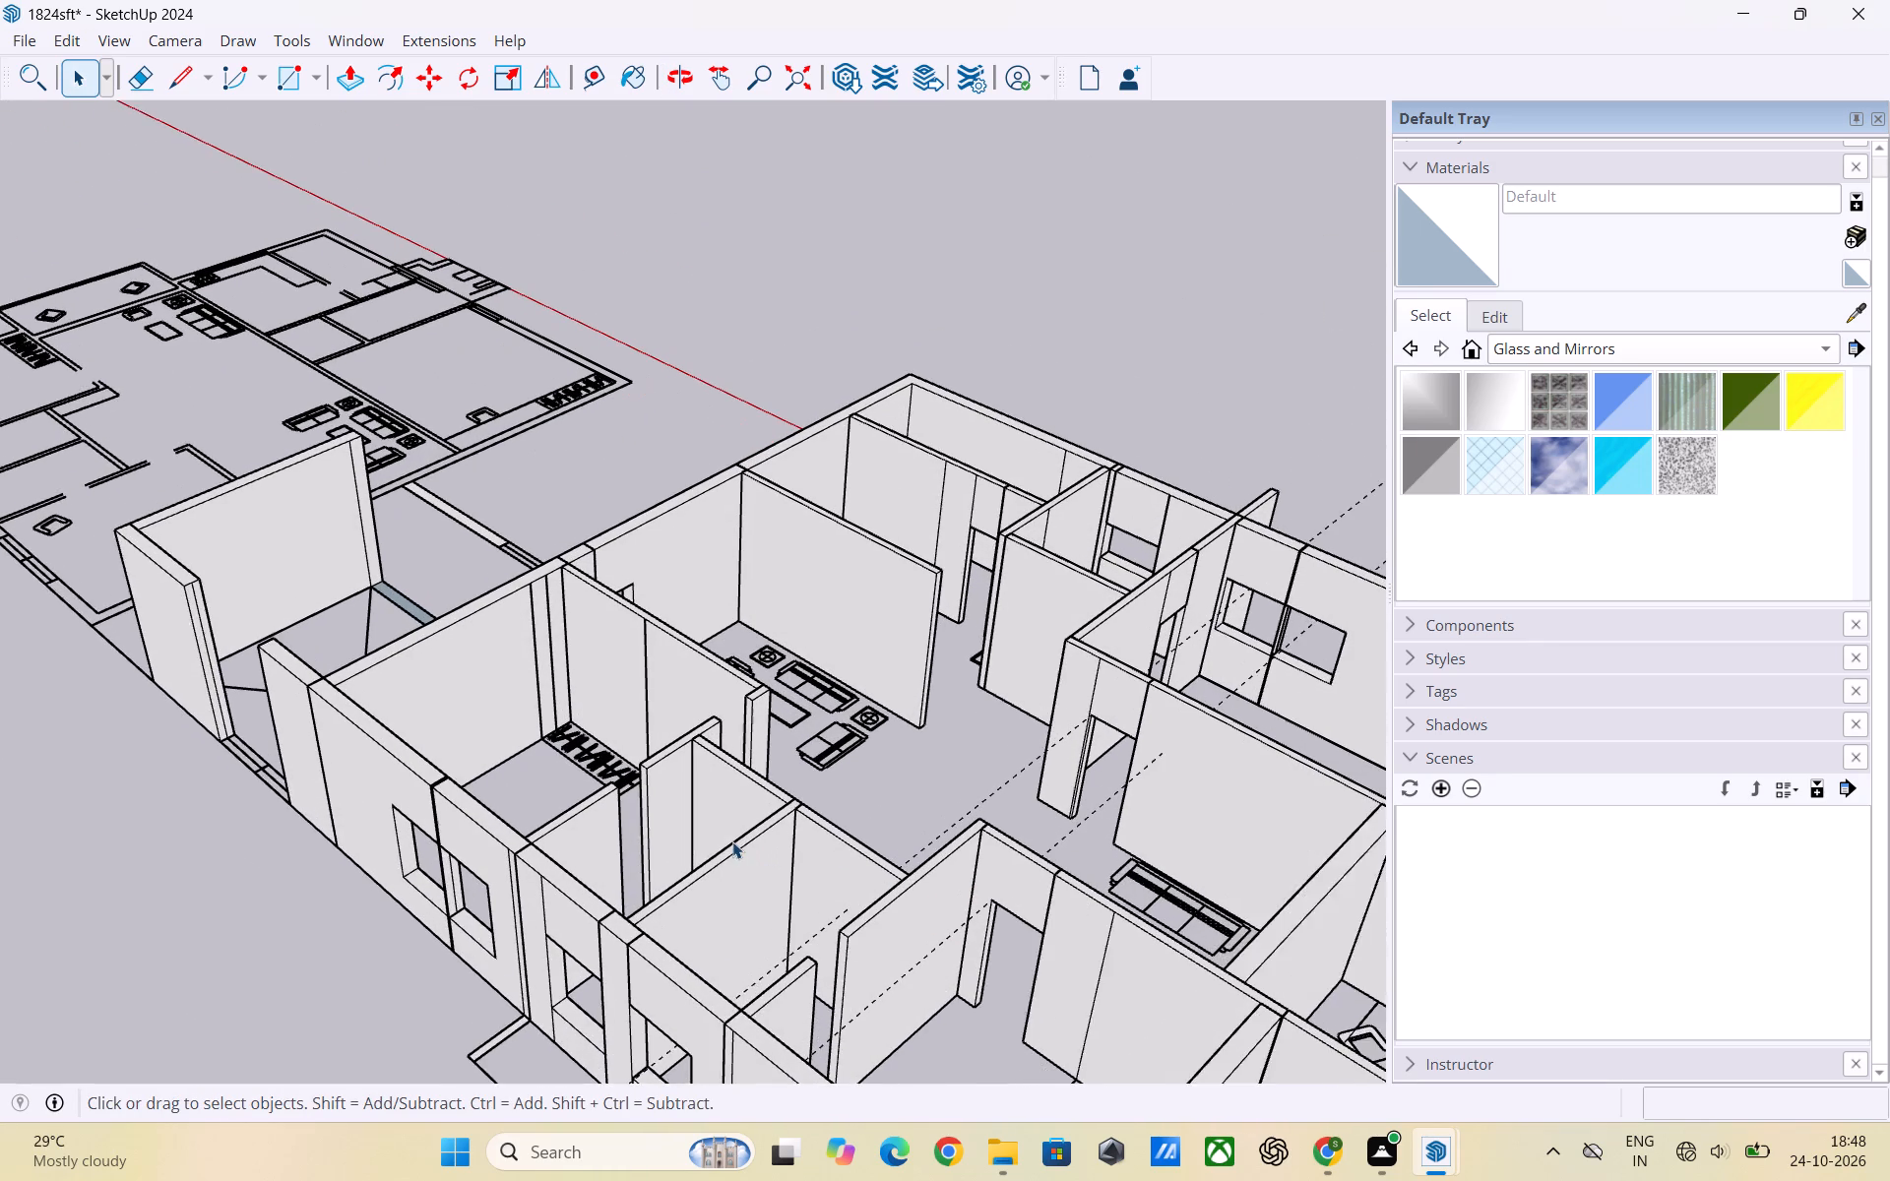
pyautogui.scroll(1, 732, 841)
pyautogui.moveTo(1083, 852); pyautogui.dragTo(723, 887, button='middle')
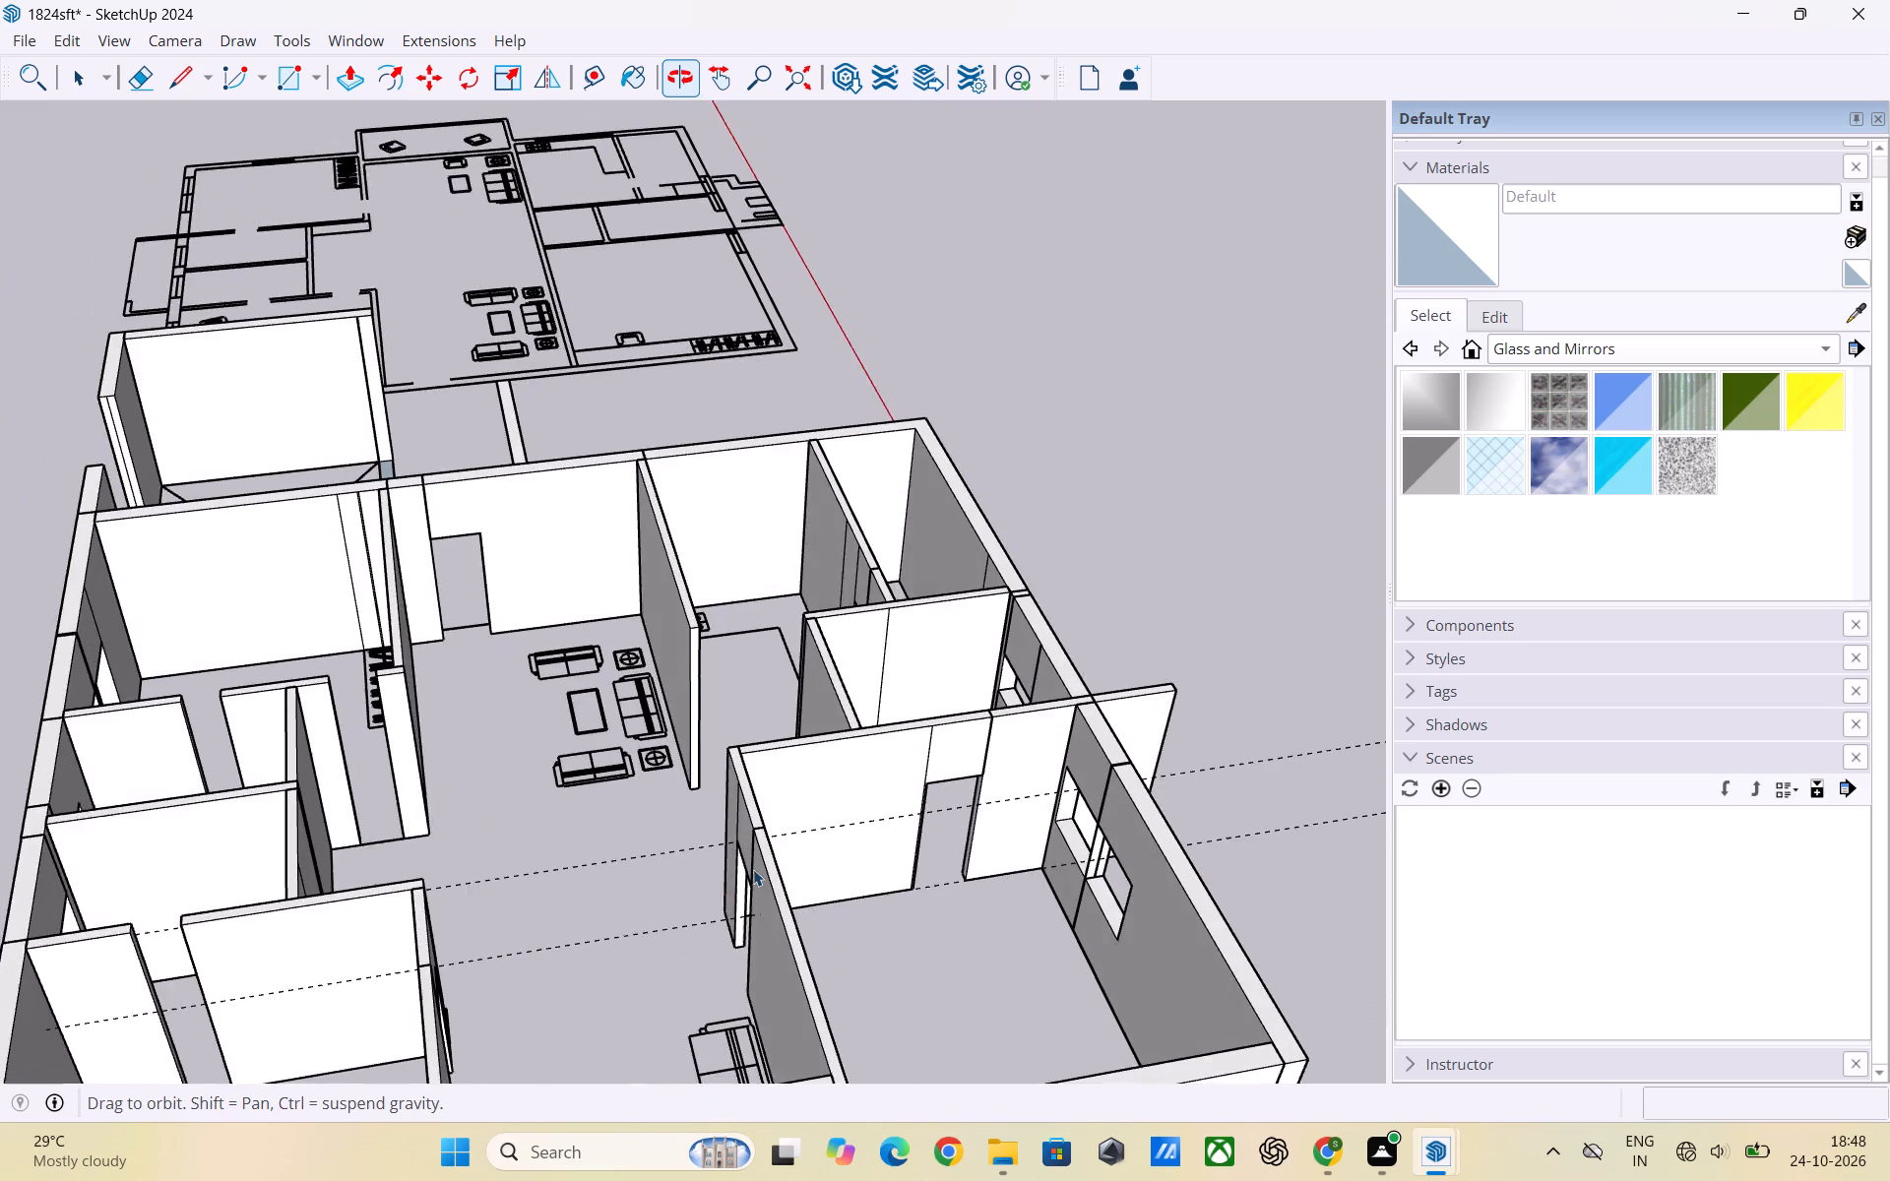
pyautogui.scroll(3, 1015, 821)
pyautogui.scroll(-1, 1043, 836)
pyautogui.moveTo(1043, 836); pyautogui.dragTo(1101, 1025, button='middle')
pyautogui.scroll(3, 869, 815)
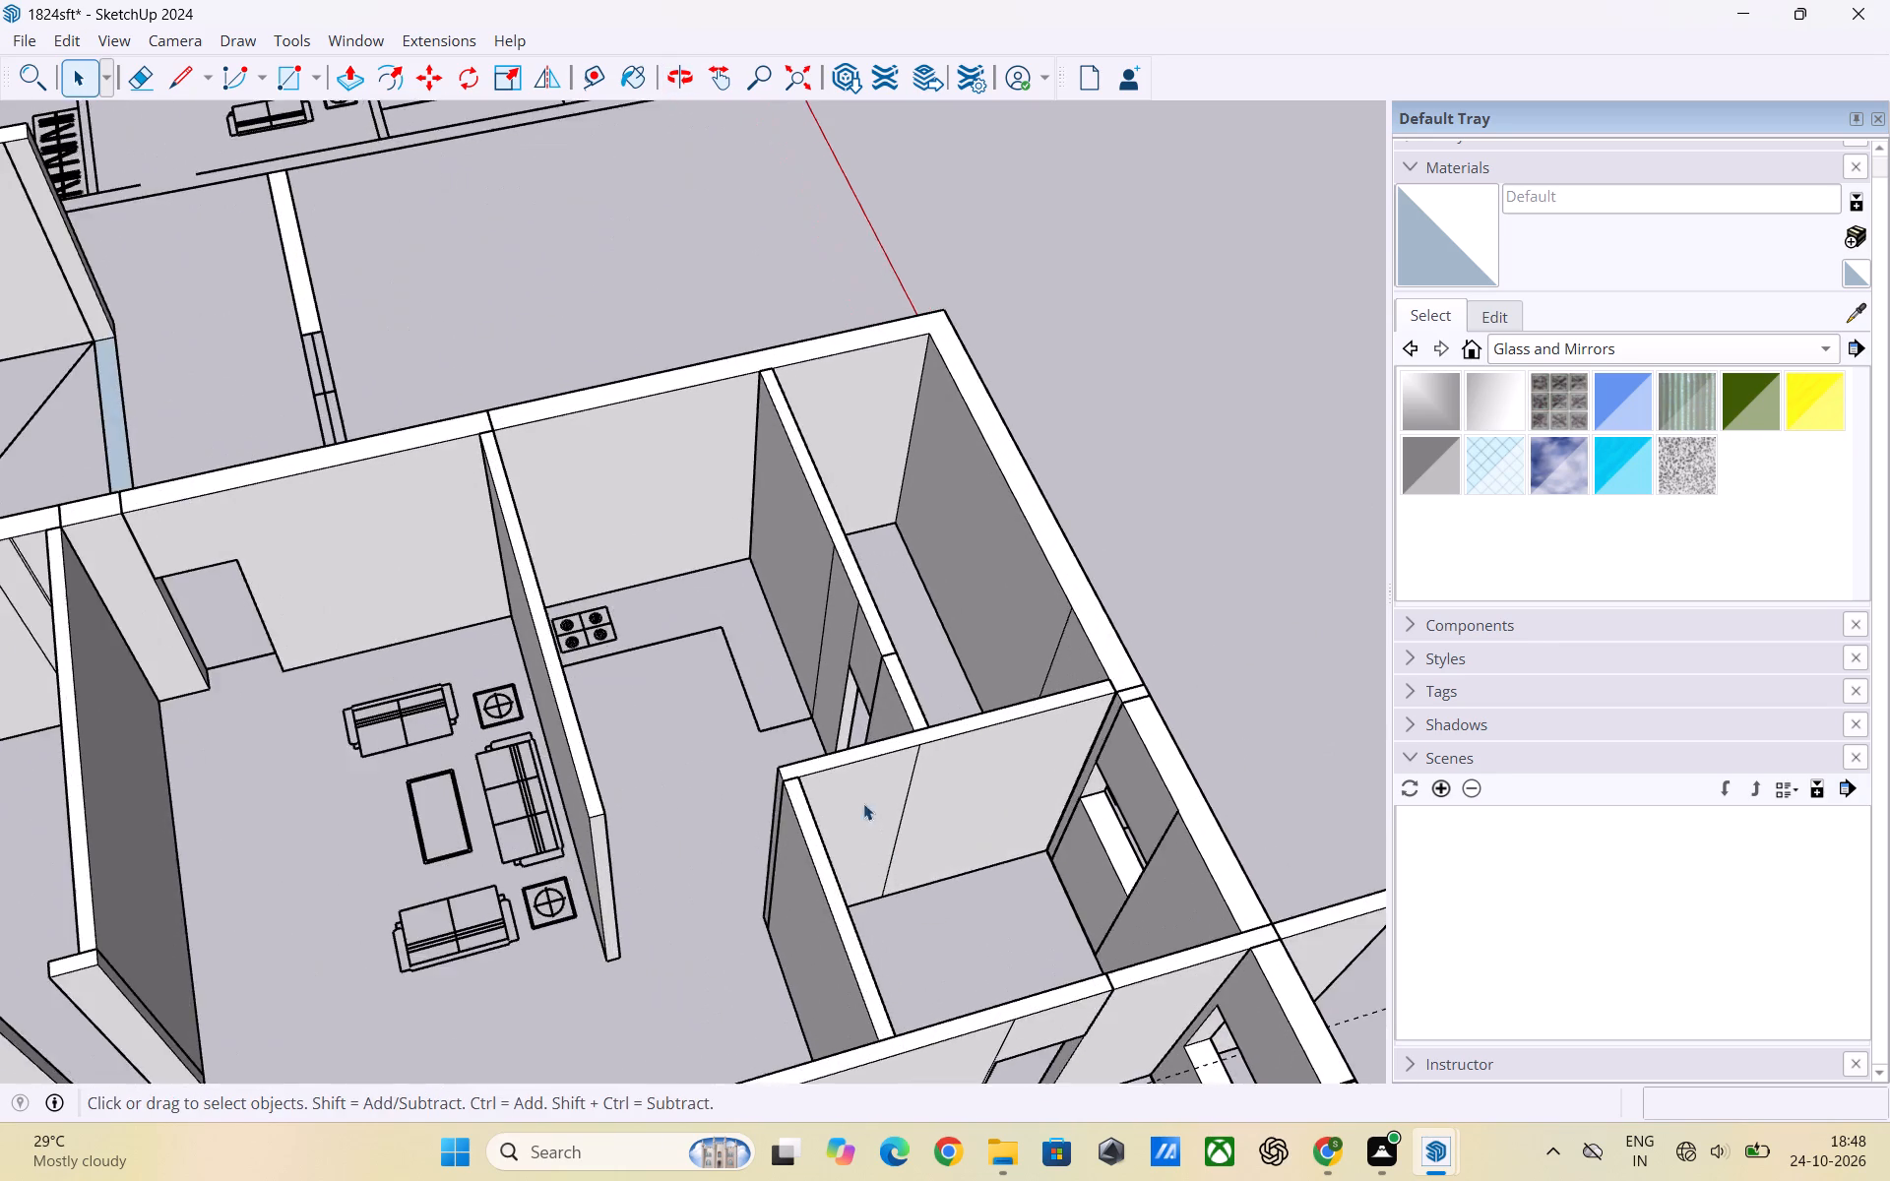
pyautogui.moveTo(759, 825); pyautogui.dragTo(1090, 771, button='middle')
pyautogui.scroll(3, 1039, 780)
pyautogui.moveTo(934, 806); pyautogui.dragTo(1191, 843, button='middle')
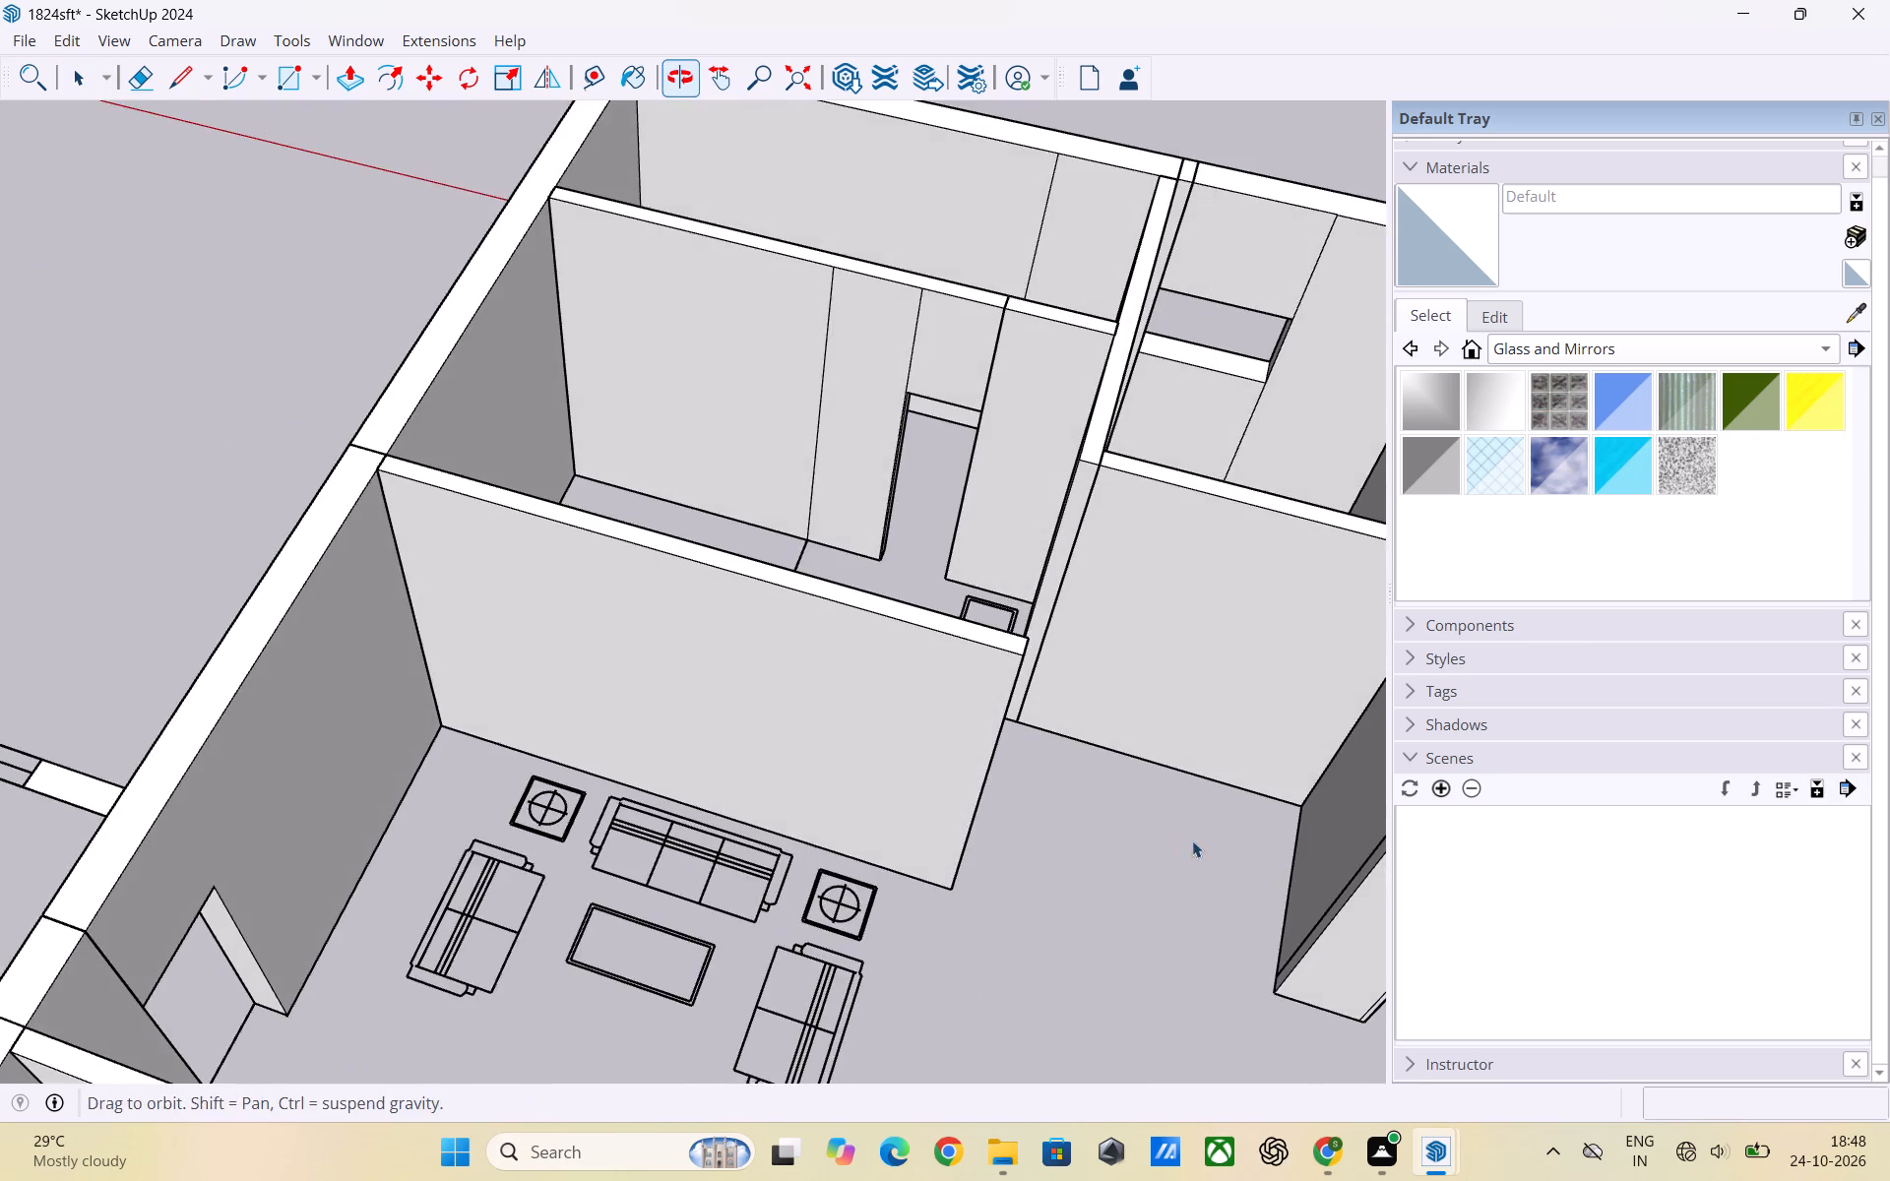
pyautogui.scroll(3, 1078, 761)
pyautogui.moveTo(967, 743); pyautogui.dragTo(982, 902, button='middle')
pyautogui.scroll(3, 899, 622)
pyautogui.scroll(-2, 899, 622)
pyautogui.scroll(2, 918, 623)
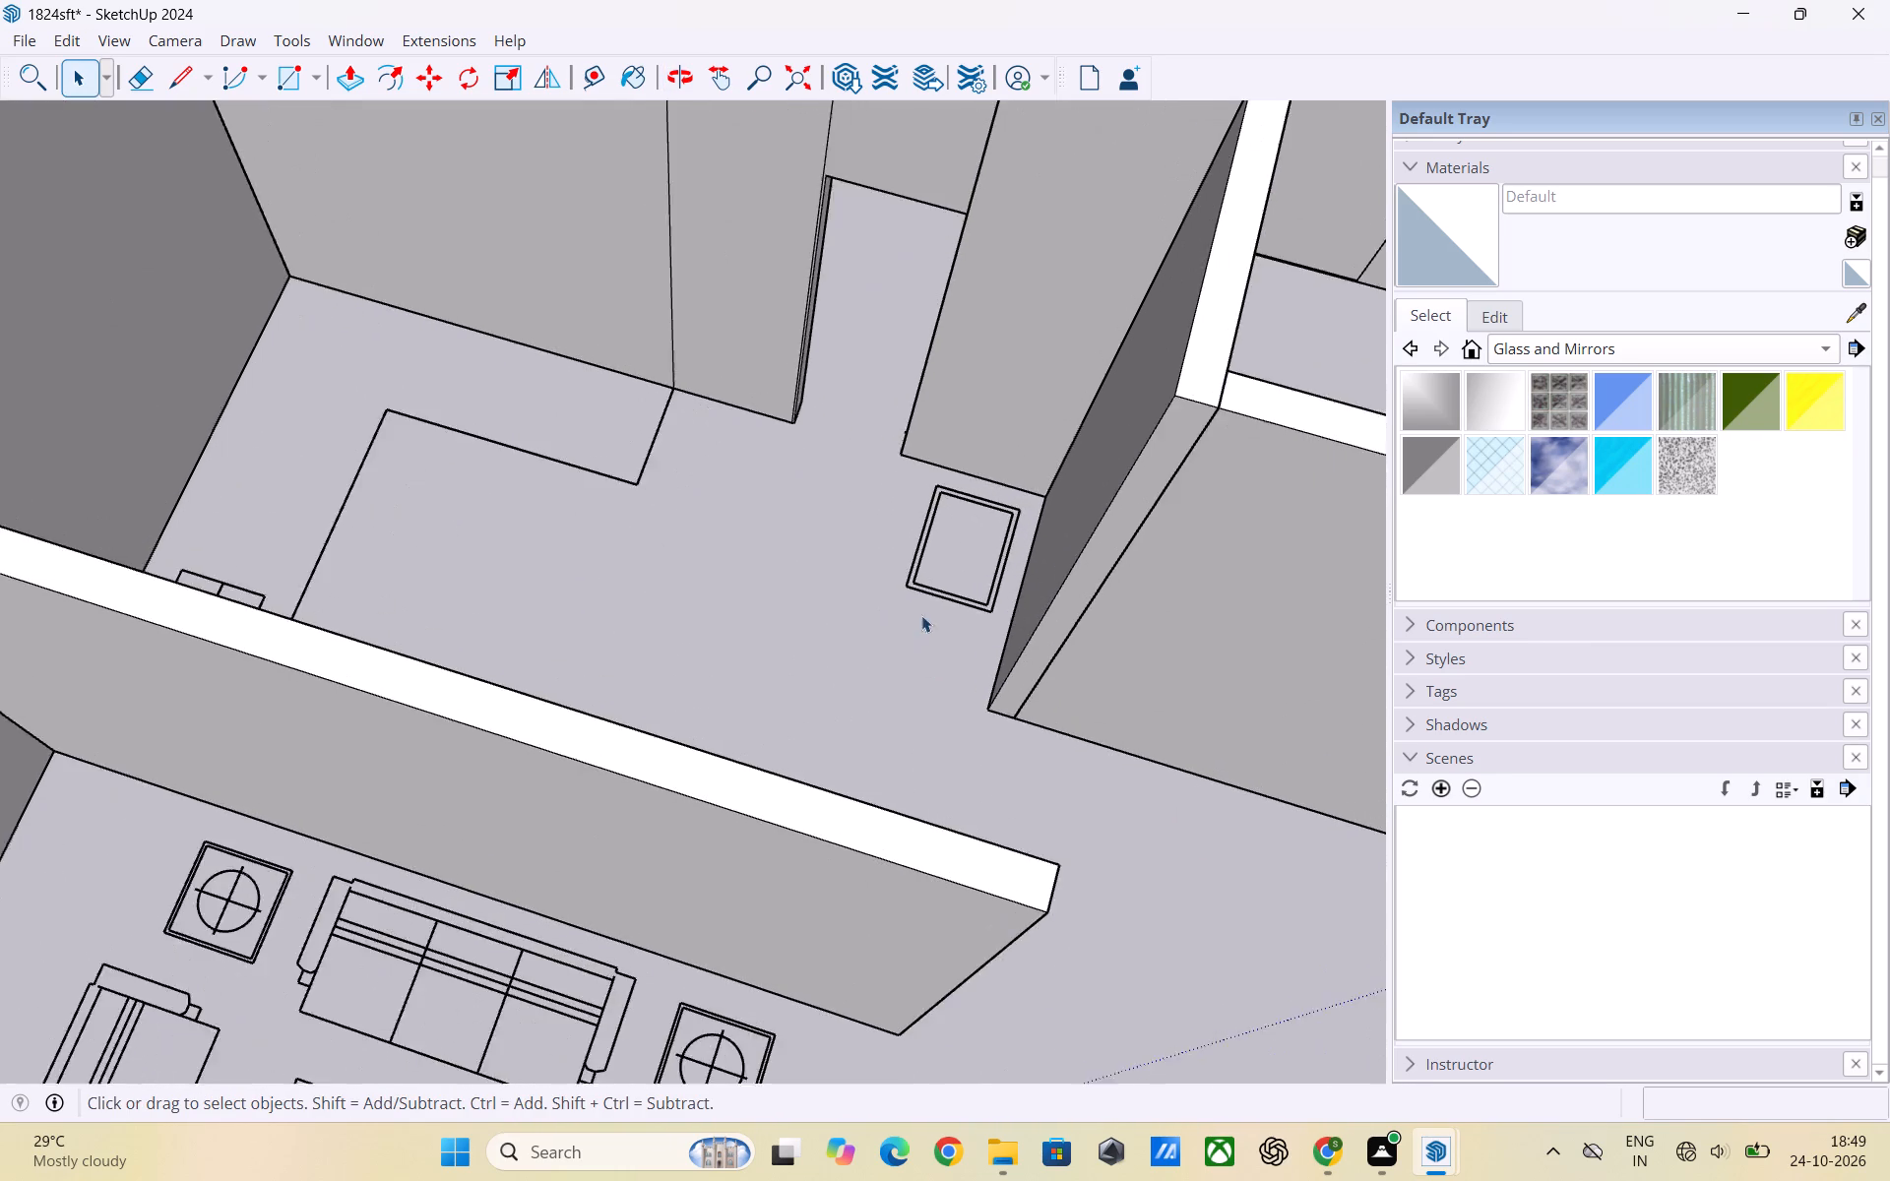
pyautogui.scroll(-13, 921, 615)
pyautogui.moveTo(1157, 727); pyautogui.dragTo(1133, 536, button='middle')
pyautogui.scroll(2, 1144, 710)
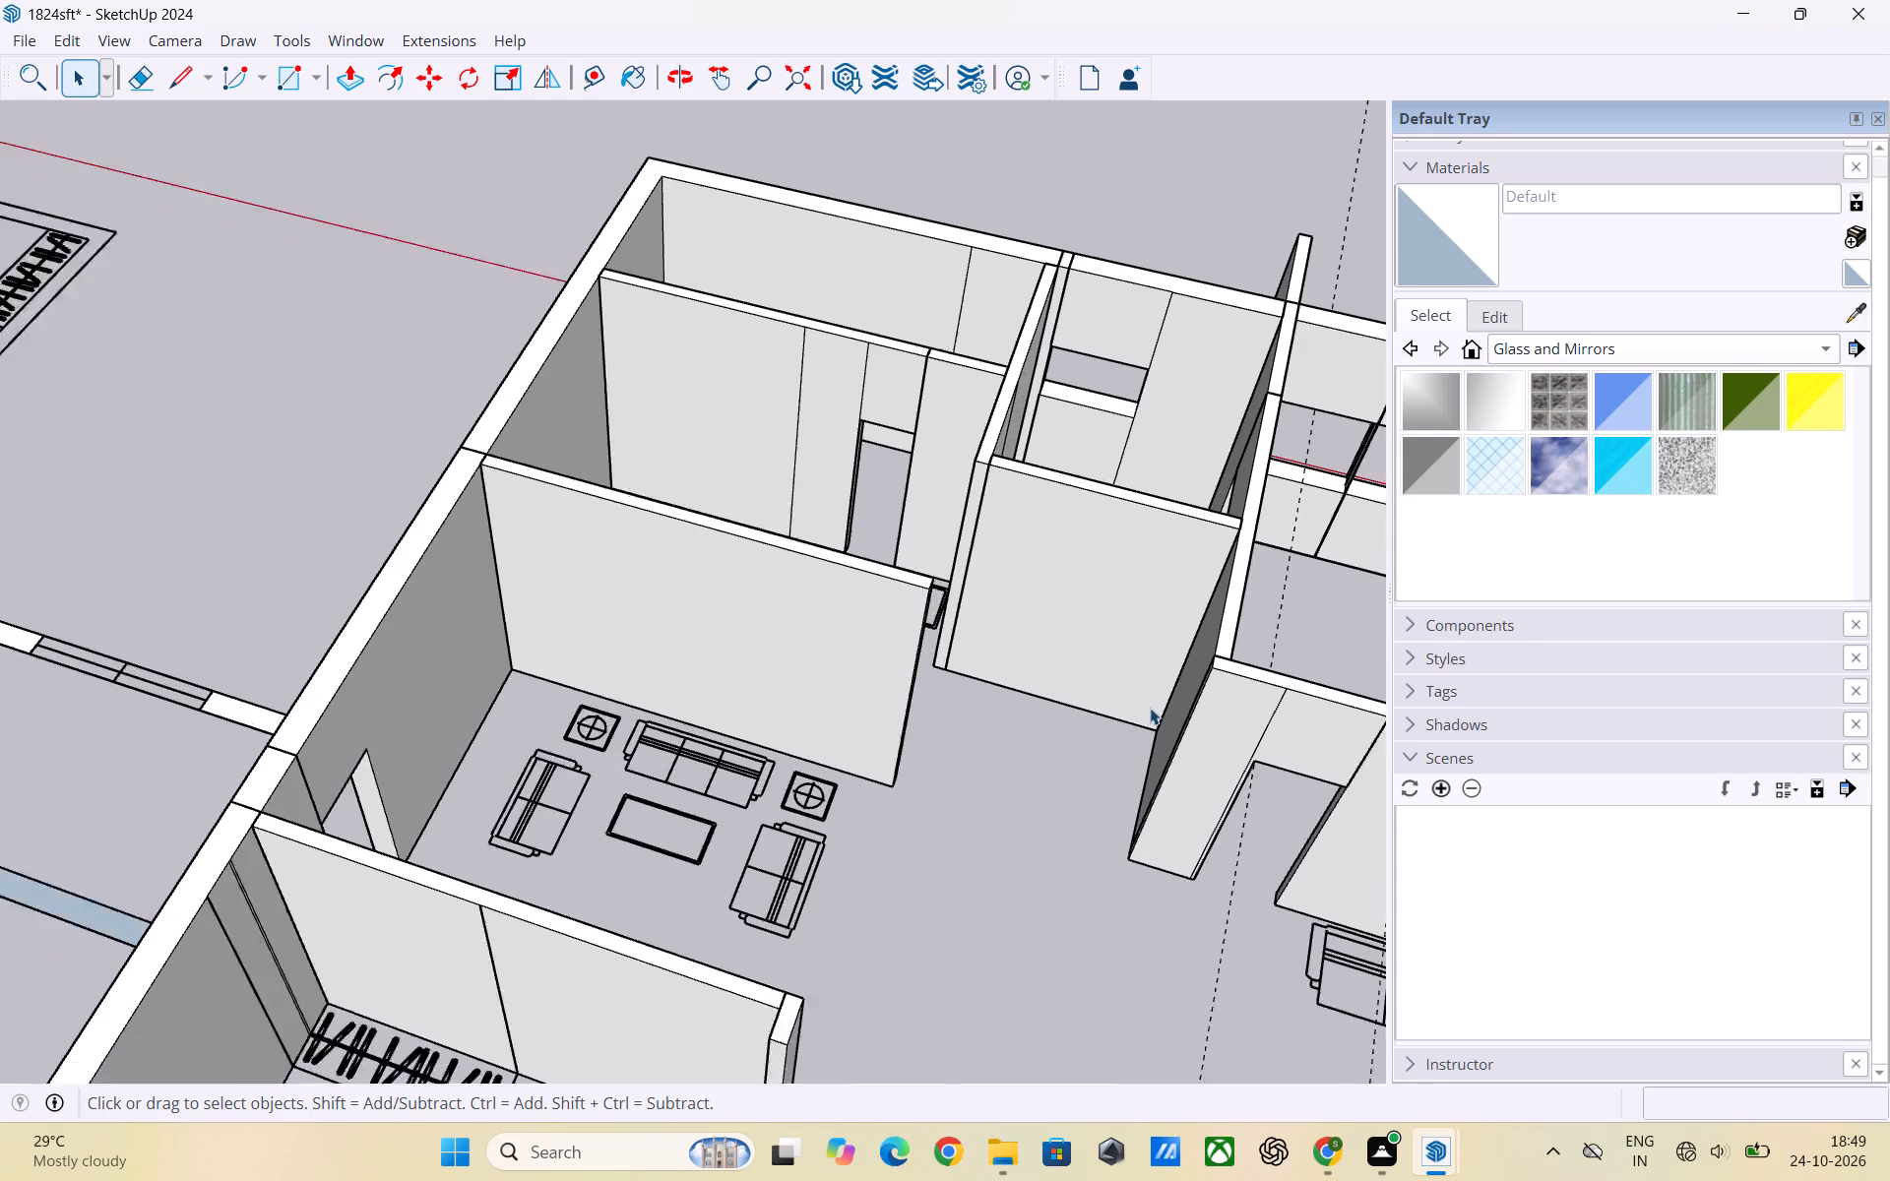
pyautogui.scroll(1, 1150, 708)
pyautogui.moveTo(1169, 726); pyautogui.dragTo(1036, 533, button='middle')
pyautogui.scroll(-6, 977, 506)
pyautogui.scroll(-2, 962, 585)
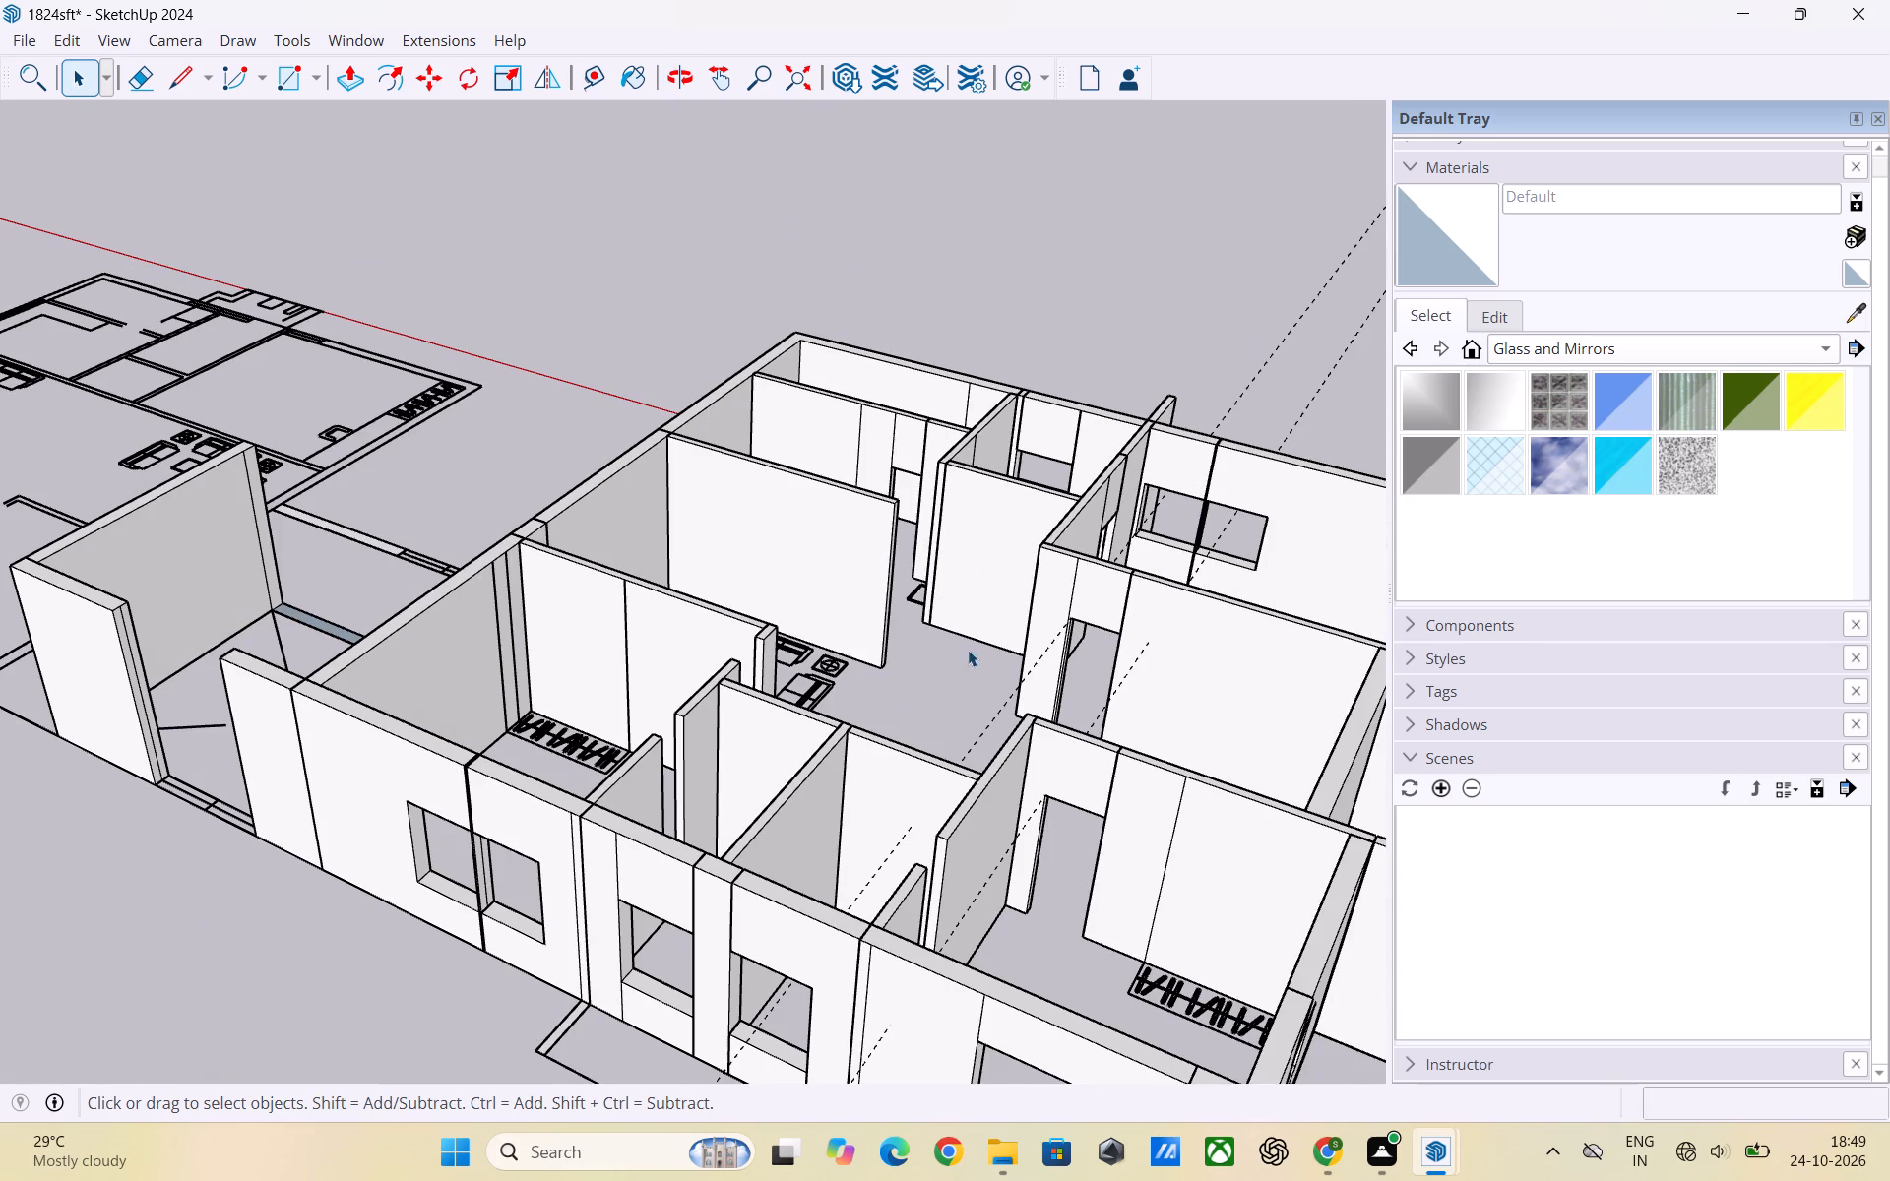
pyautogui.moveTo(1089, 793); pyautogui.dragTo(632, 805, button='middle')
pyautogui.scroll(4, 349, 715)
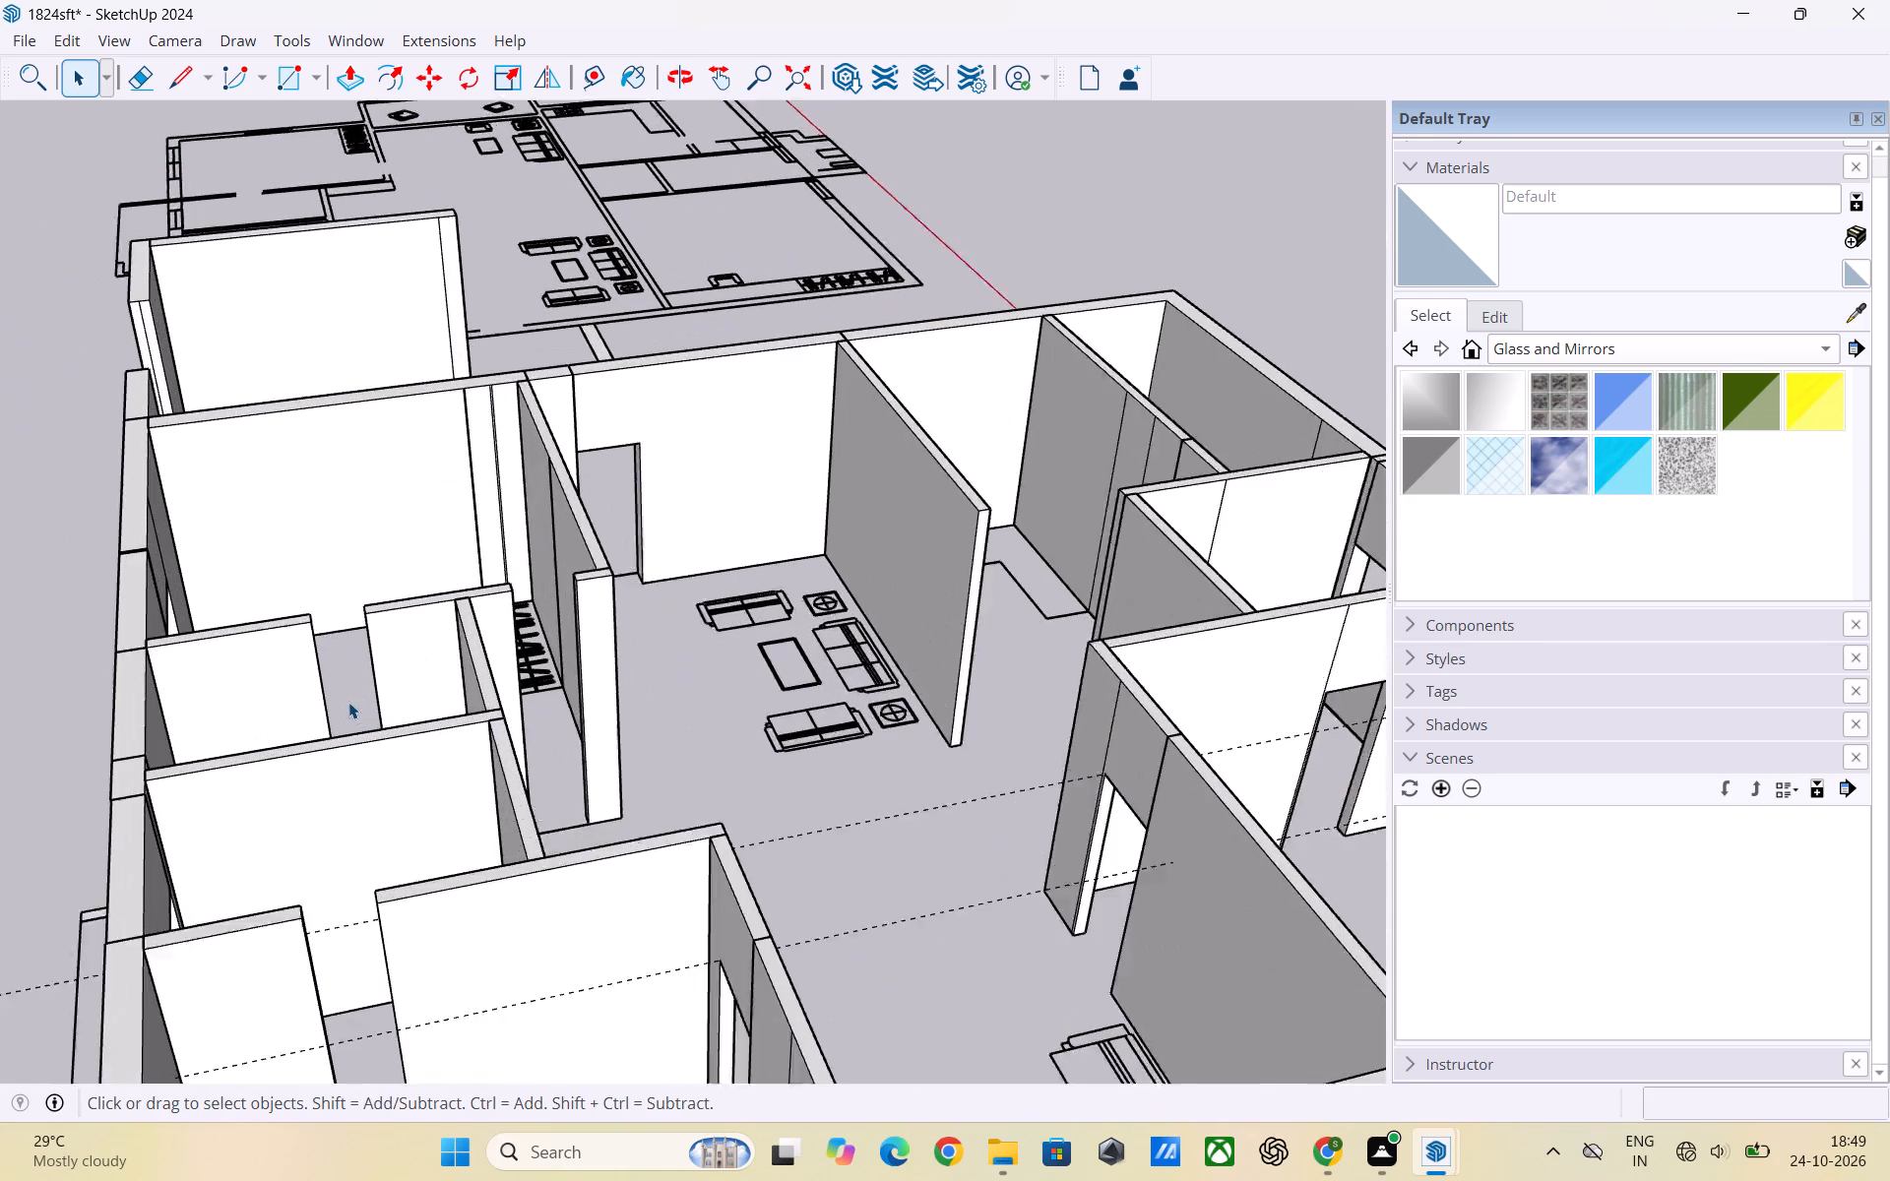
pyautogui.scroll(1, 348, 702)
pyautogui.moveTo(566, 748); pyautogui.dragTo(603, 949, button='middle')
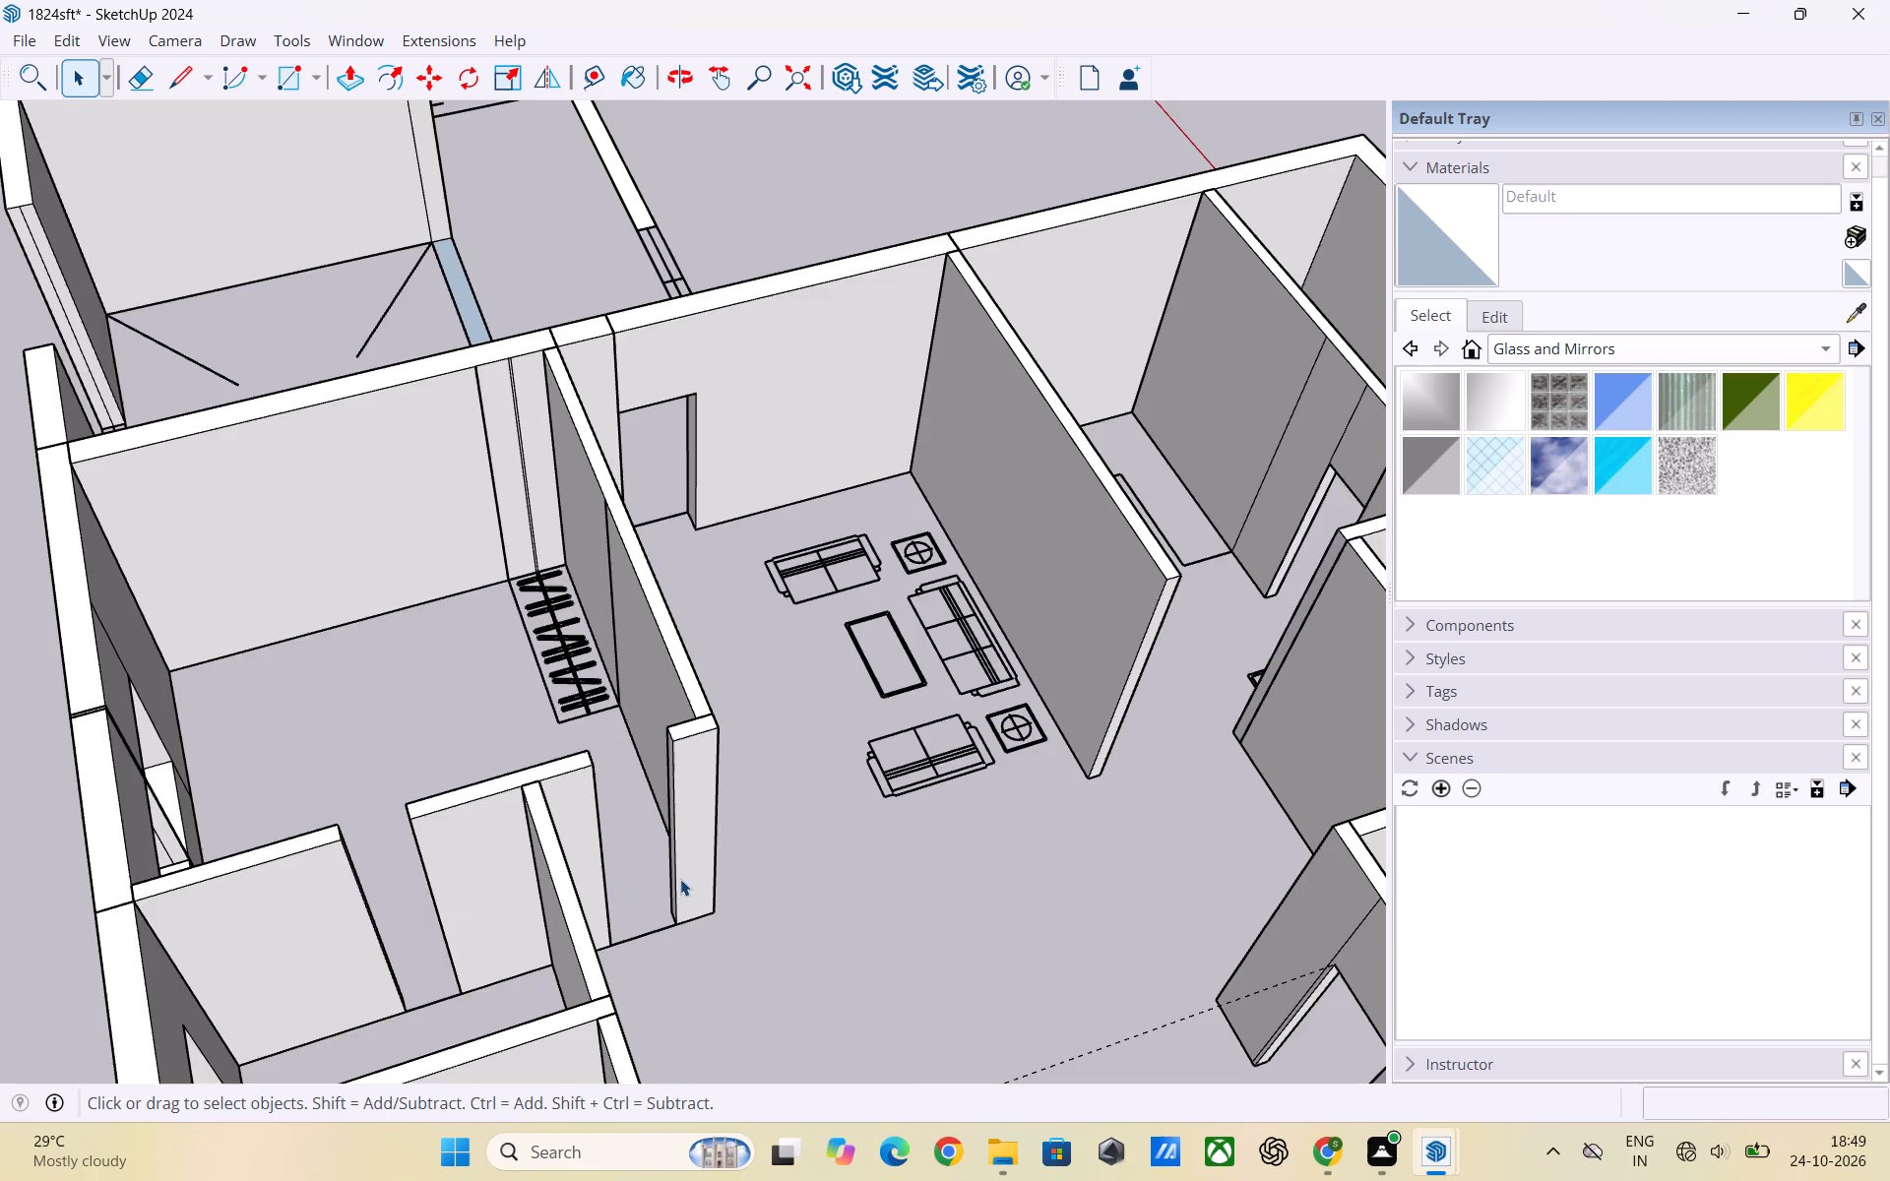
# At the doorway of the wardrobe bedroom beside the living room, place a guide 3' below the partition end face's top edge.
pyautogui.scroll(-1, 693, 878)
pyautogui.moveTo(693, 878); pyautogui.dragTo(547, 833, button='middle')
pyautogui.scroll(3, 532, 759)
pyautogui.moveTo(527, 806); pyautogui.dragTo(386, 765, button='middle')
pyautogui.scroll(-1, 527, 806)
pyautogui.scroll(4, 338, 705)
pyautogui.moveTo(400, 681); pyautogui.dragTo(319, 732, button='middle')
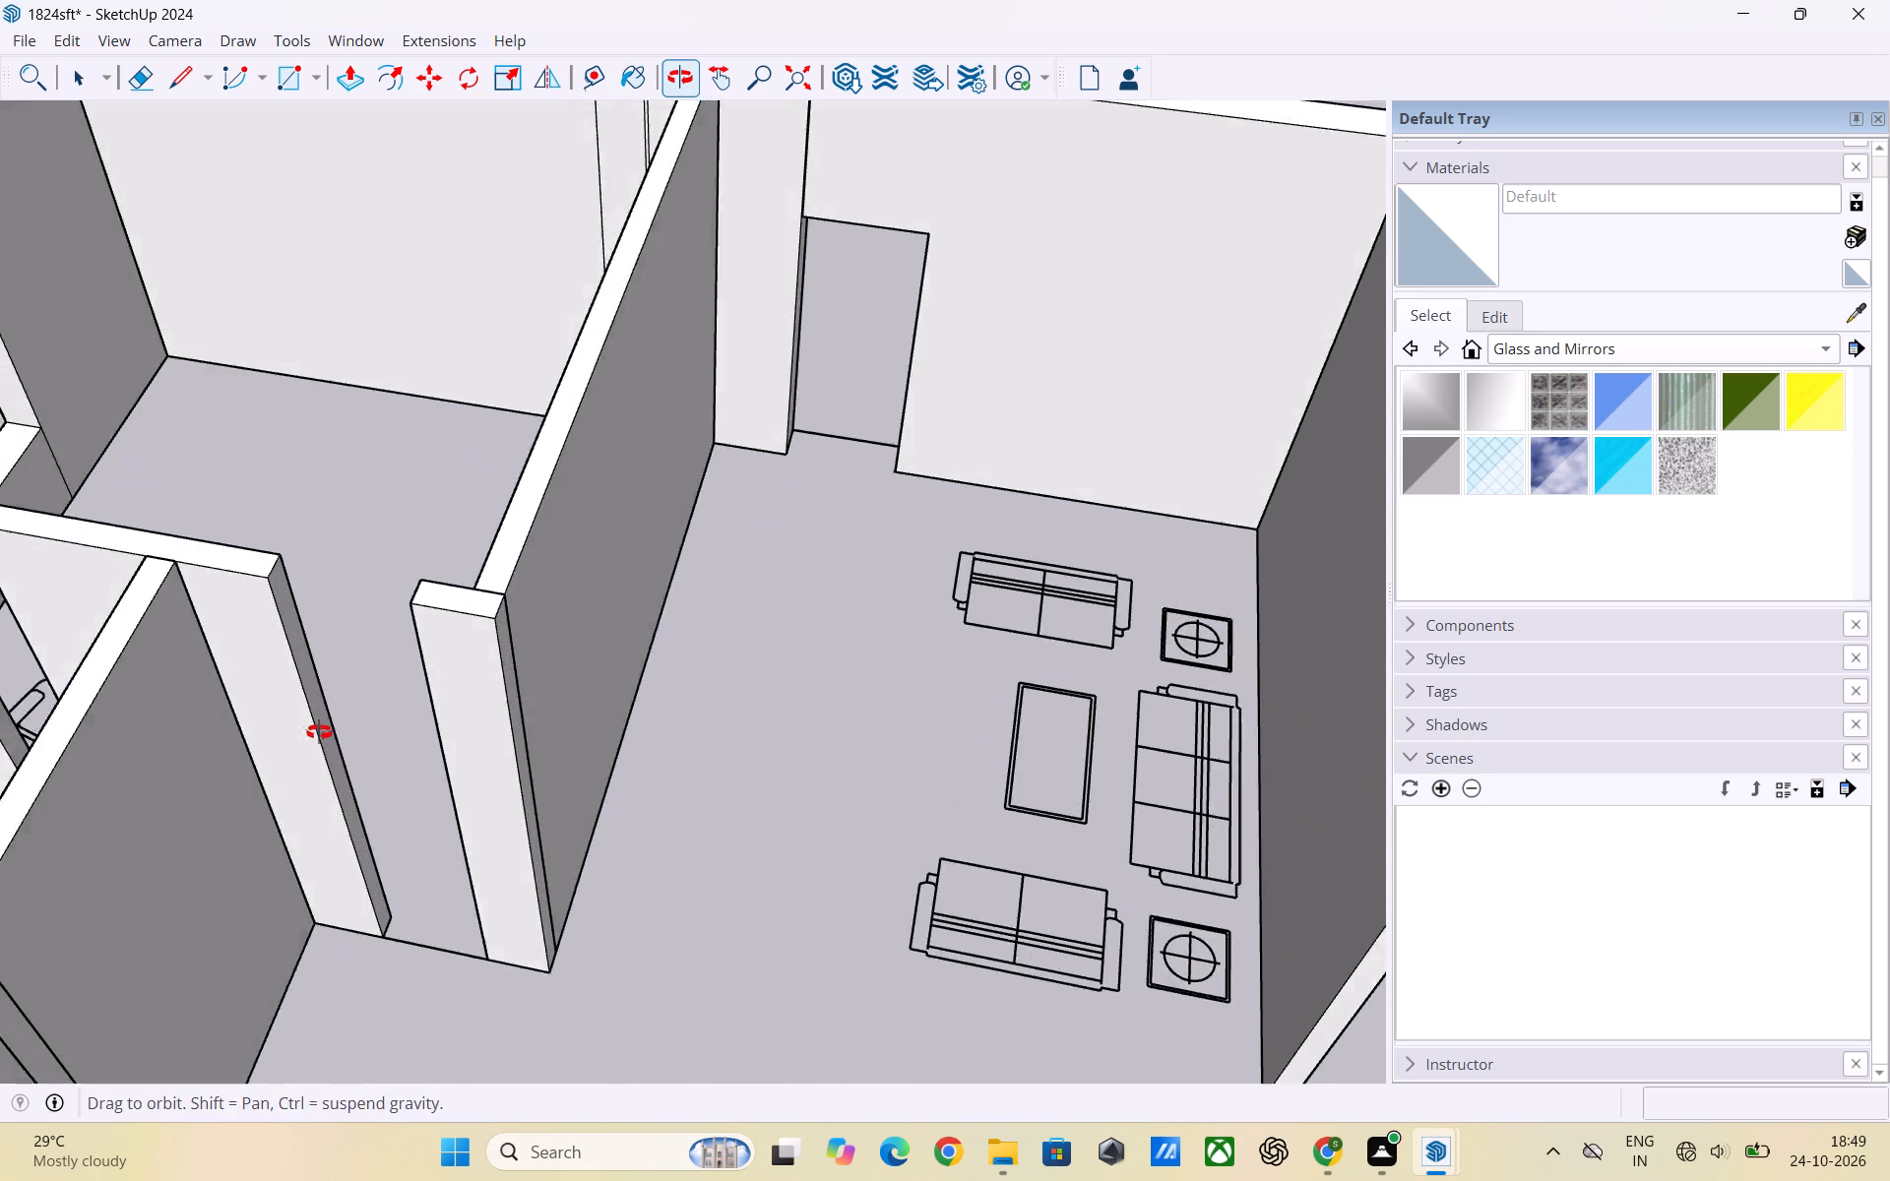
pyautogui.moveTo(319, 732); pyautogui.dragTo(306, 724, button='middle')
pyautogui.scroll(5, 303, 696)
pyautogui.moveTo(360, 689); pyautogui.dragTo(291, 723, button='middle')
pyautogui.click(171, 633)
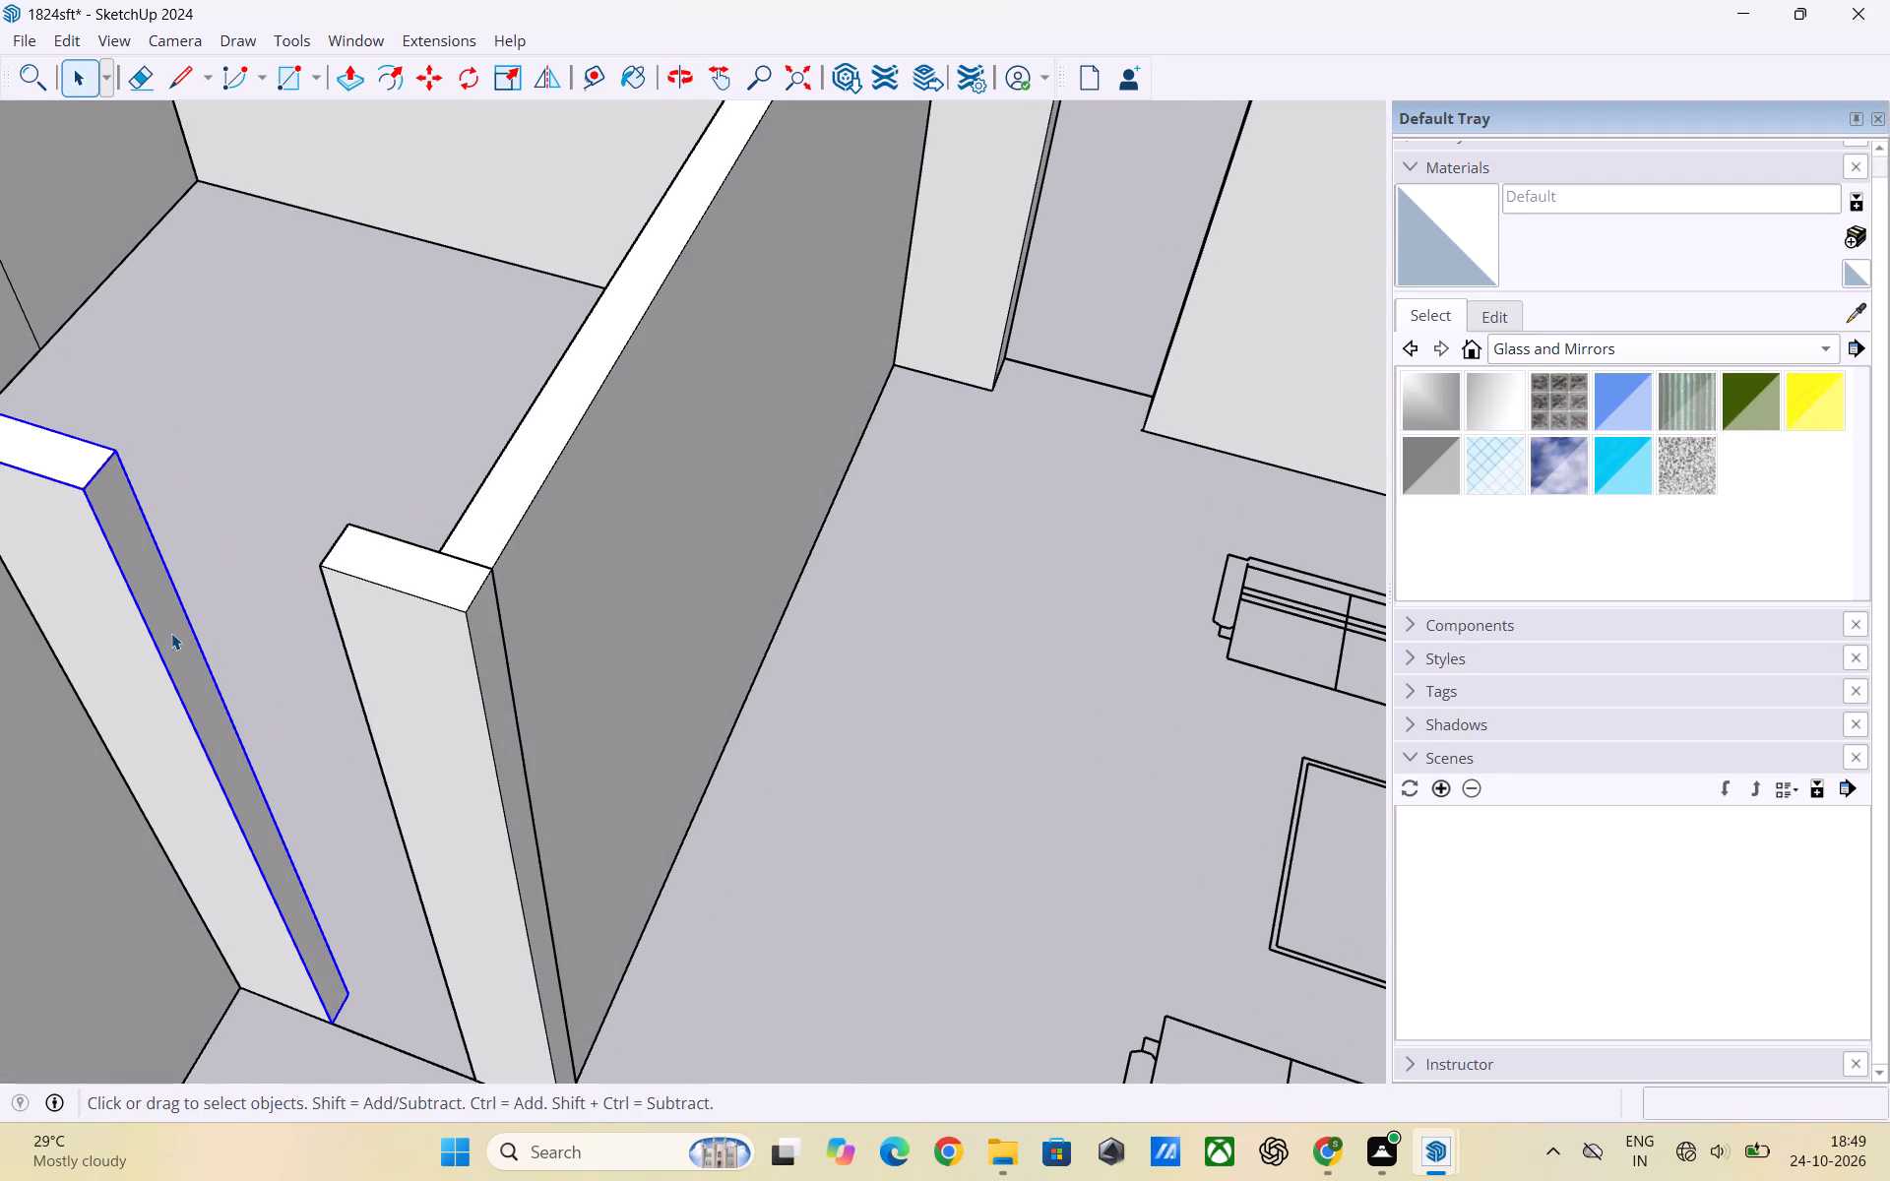
pyautogui.tripleClick(171, 638)
pyautogui.tripleClick(180, 656)
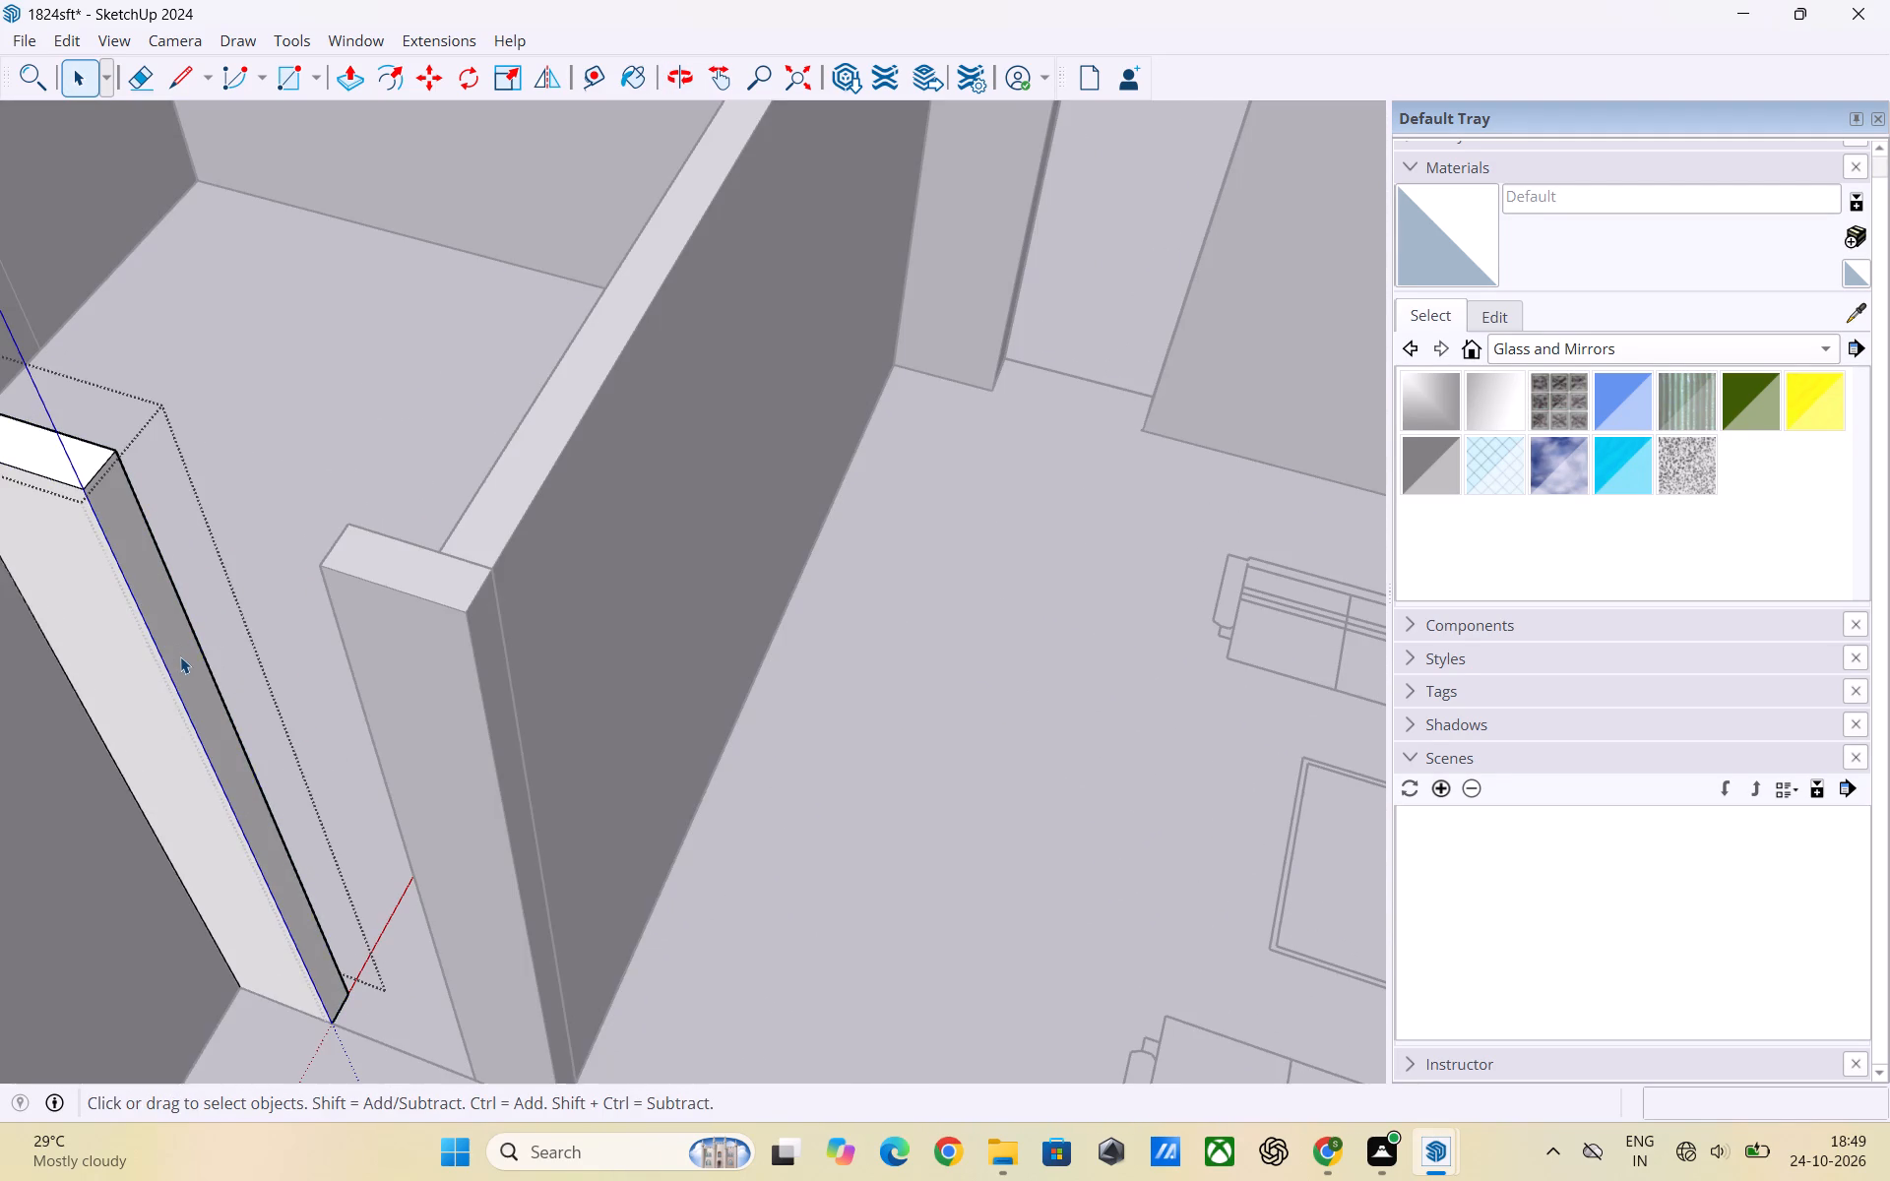
pyautogui.click(181, 656)
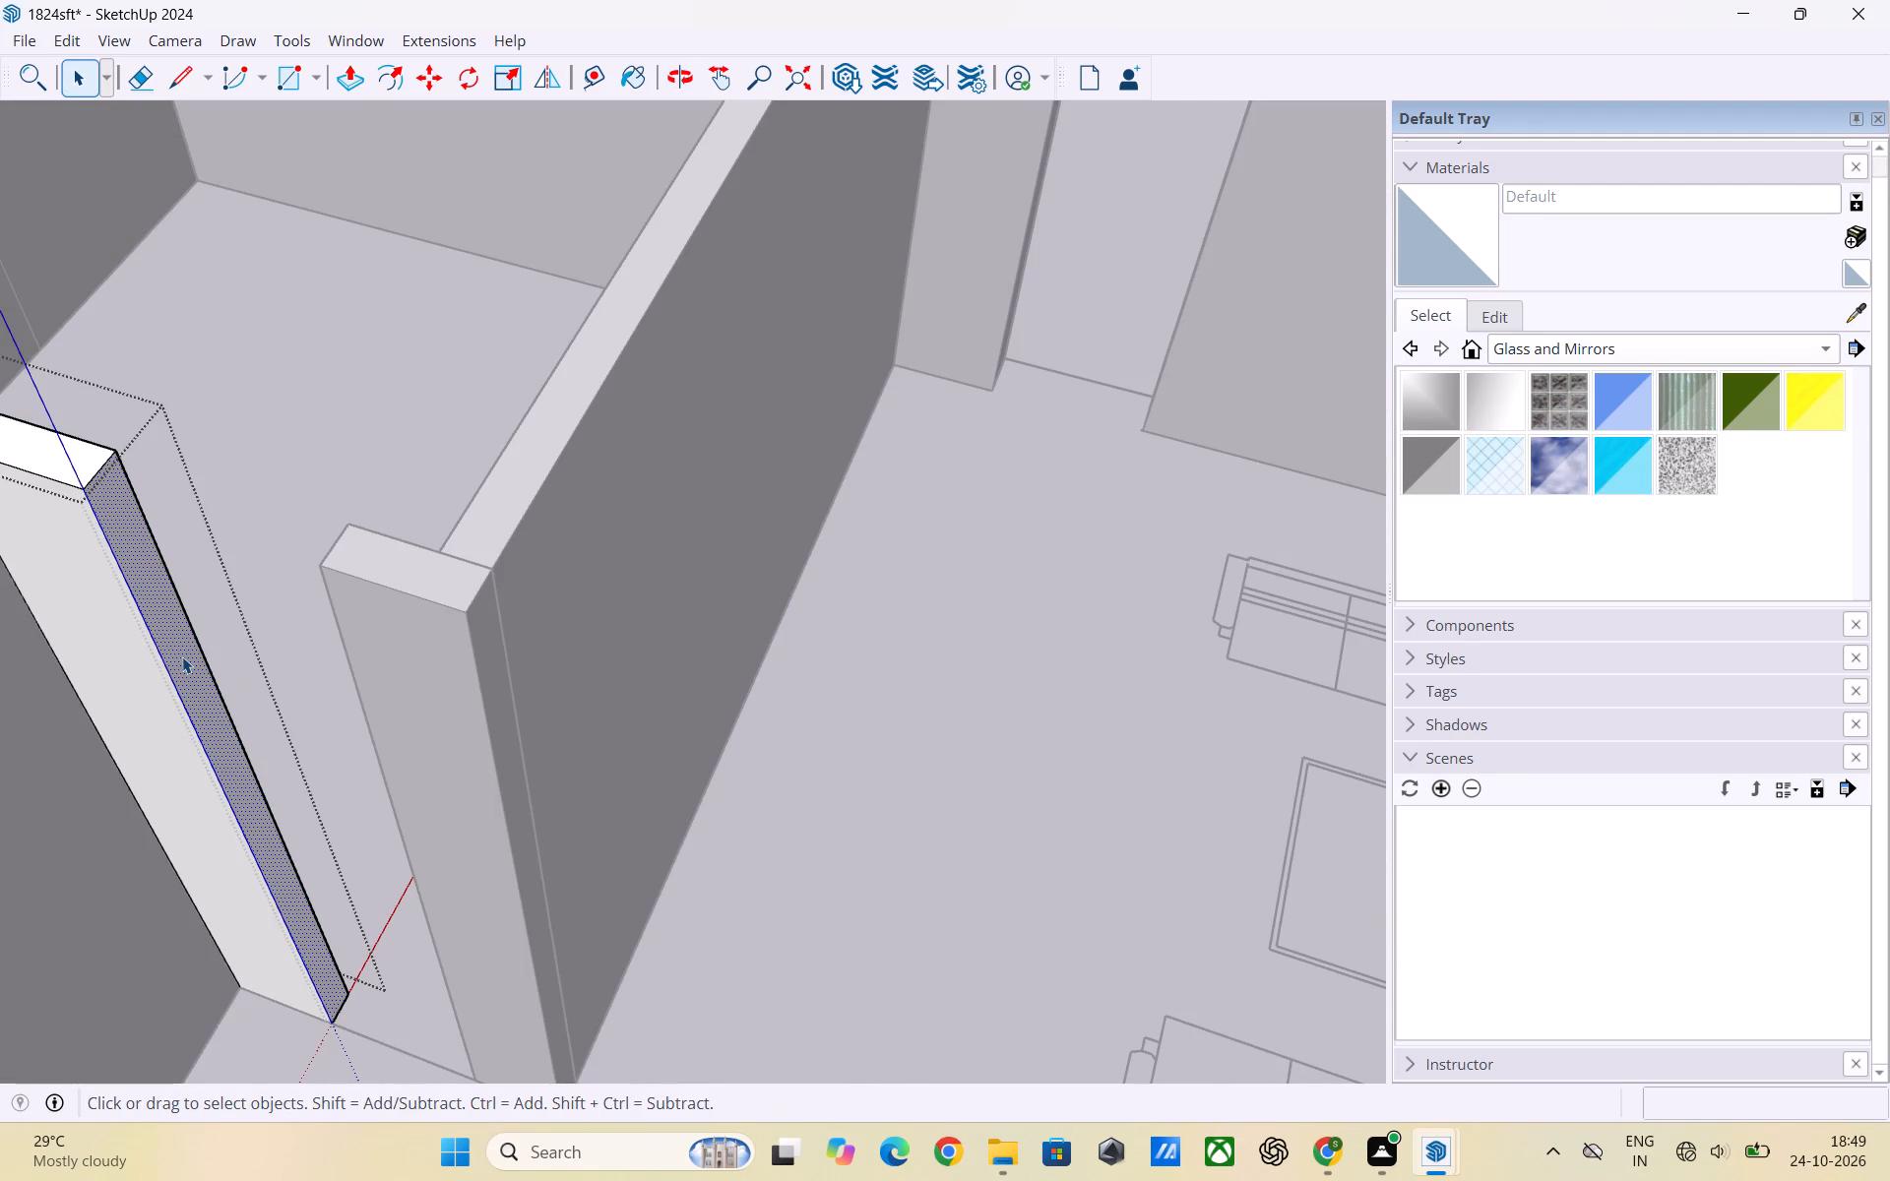
pyautogui.press('t')
pyautogui.click(100, 470)
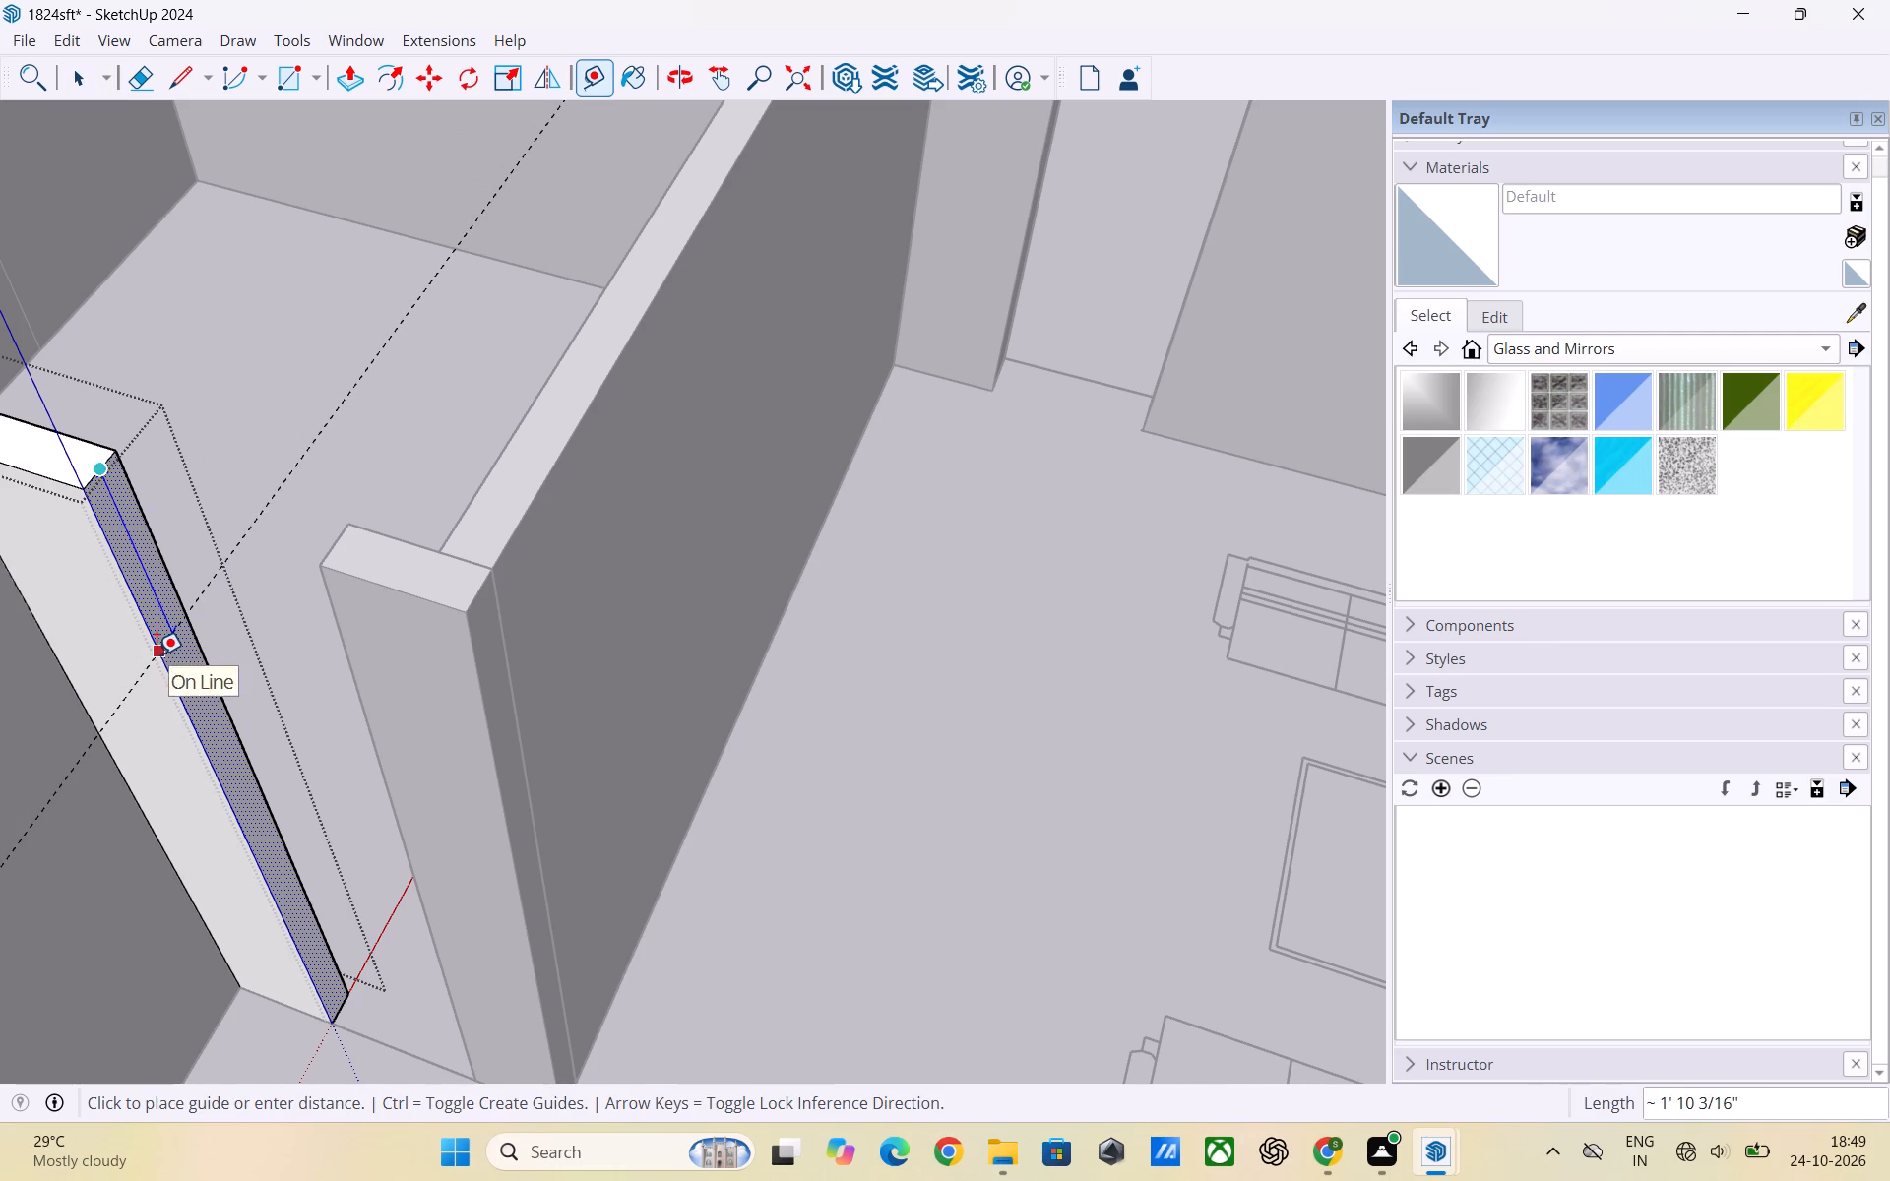
pyautogui.write("3'")
pyautogui.press('Return')
pyautogui.press('space')
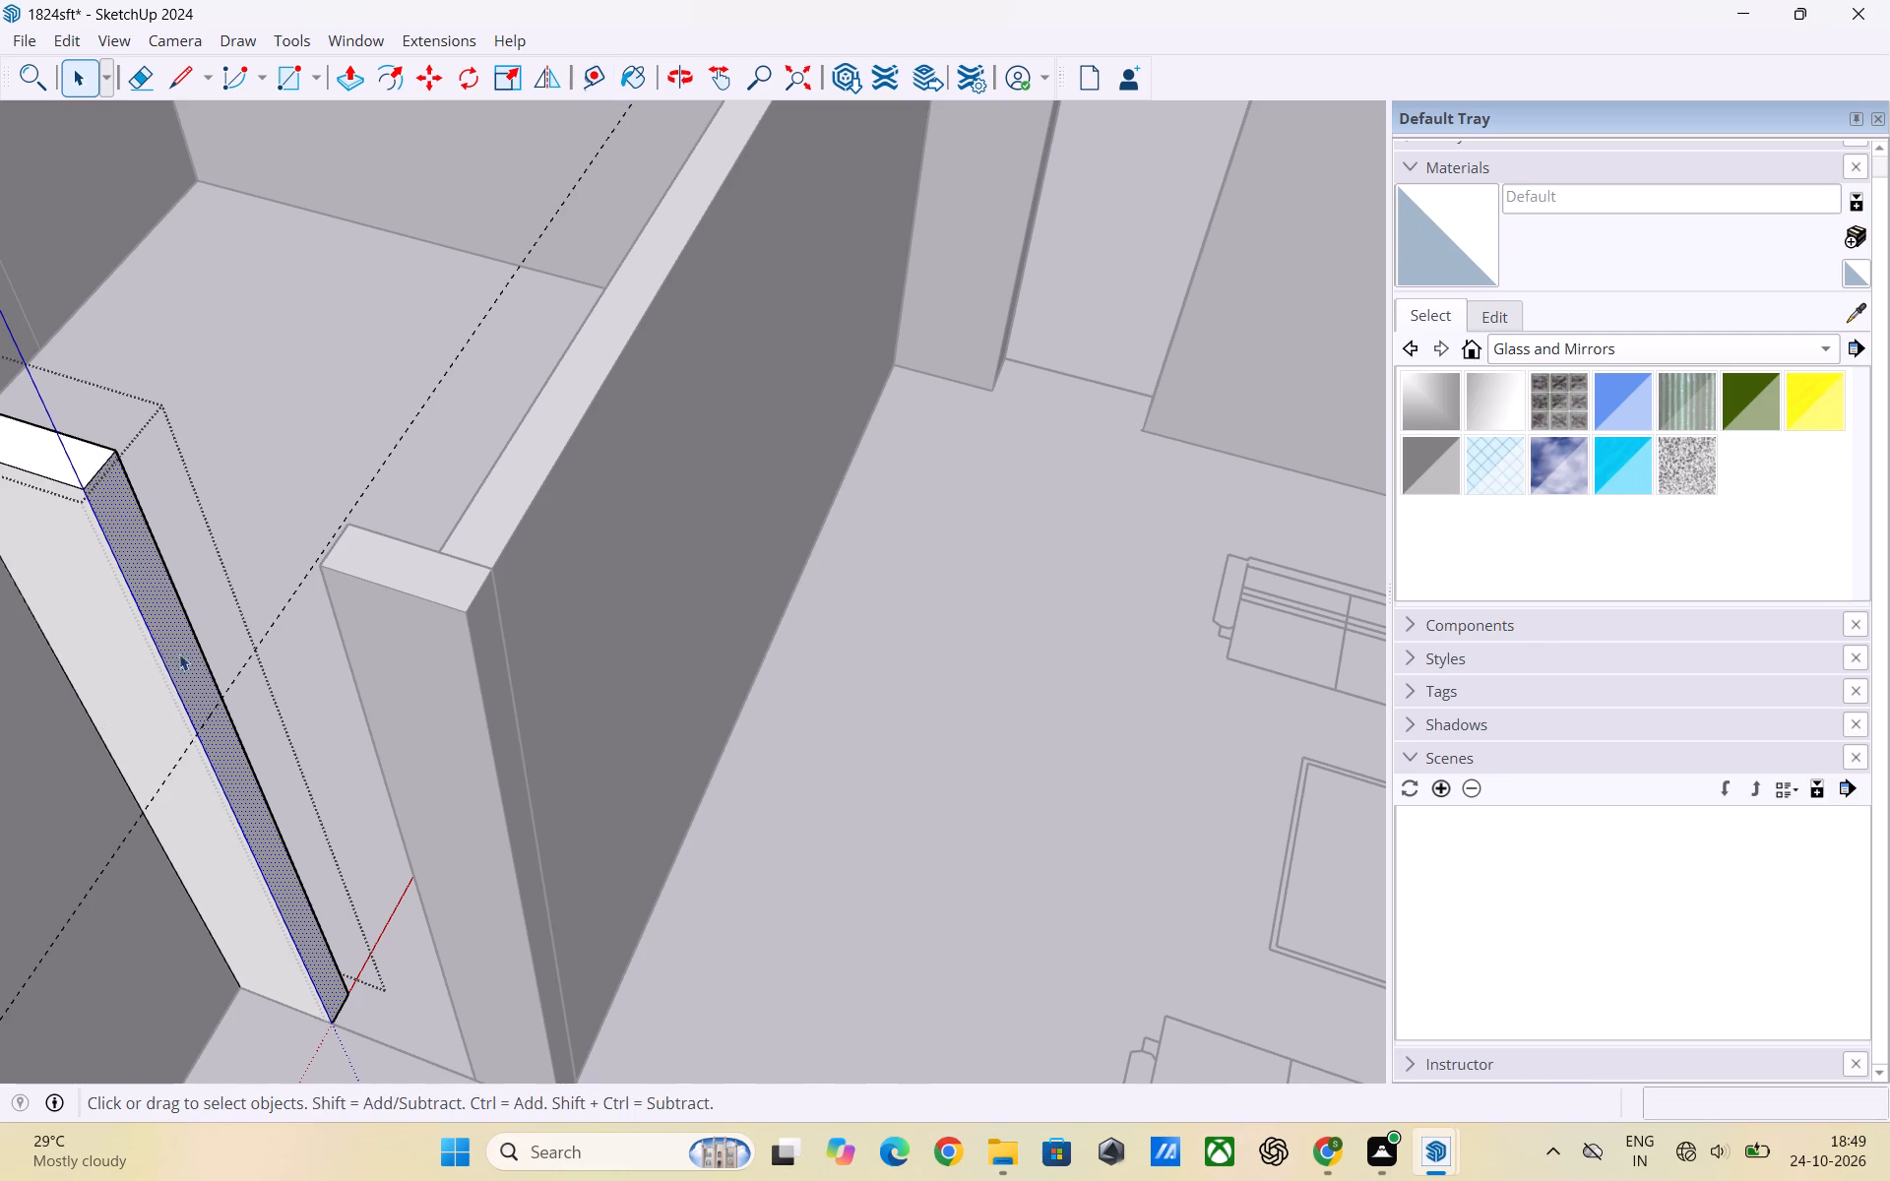
# Copy that partition end face's top edge down 3' to the guide to split the face.
pyautogui.click(95, 470)
pyautogui.press('m')
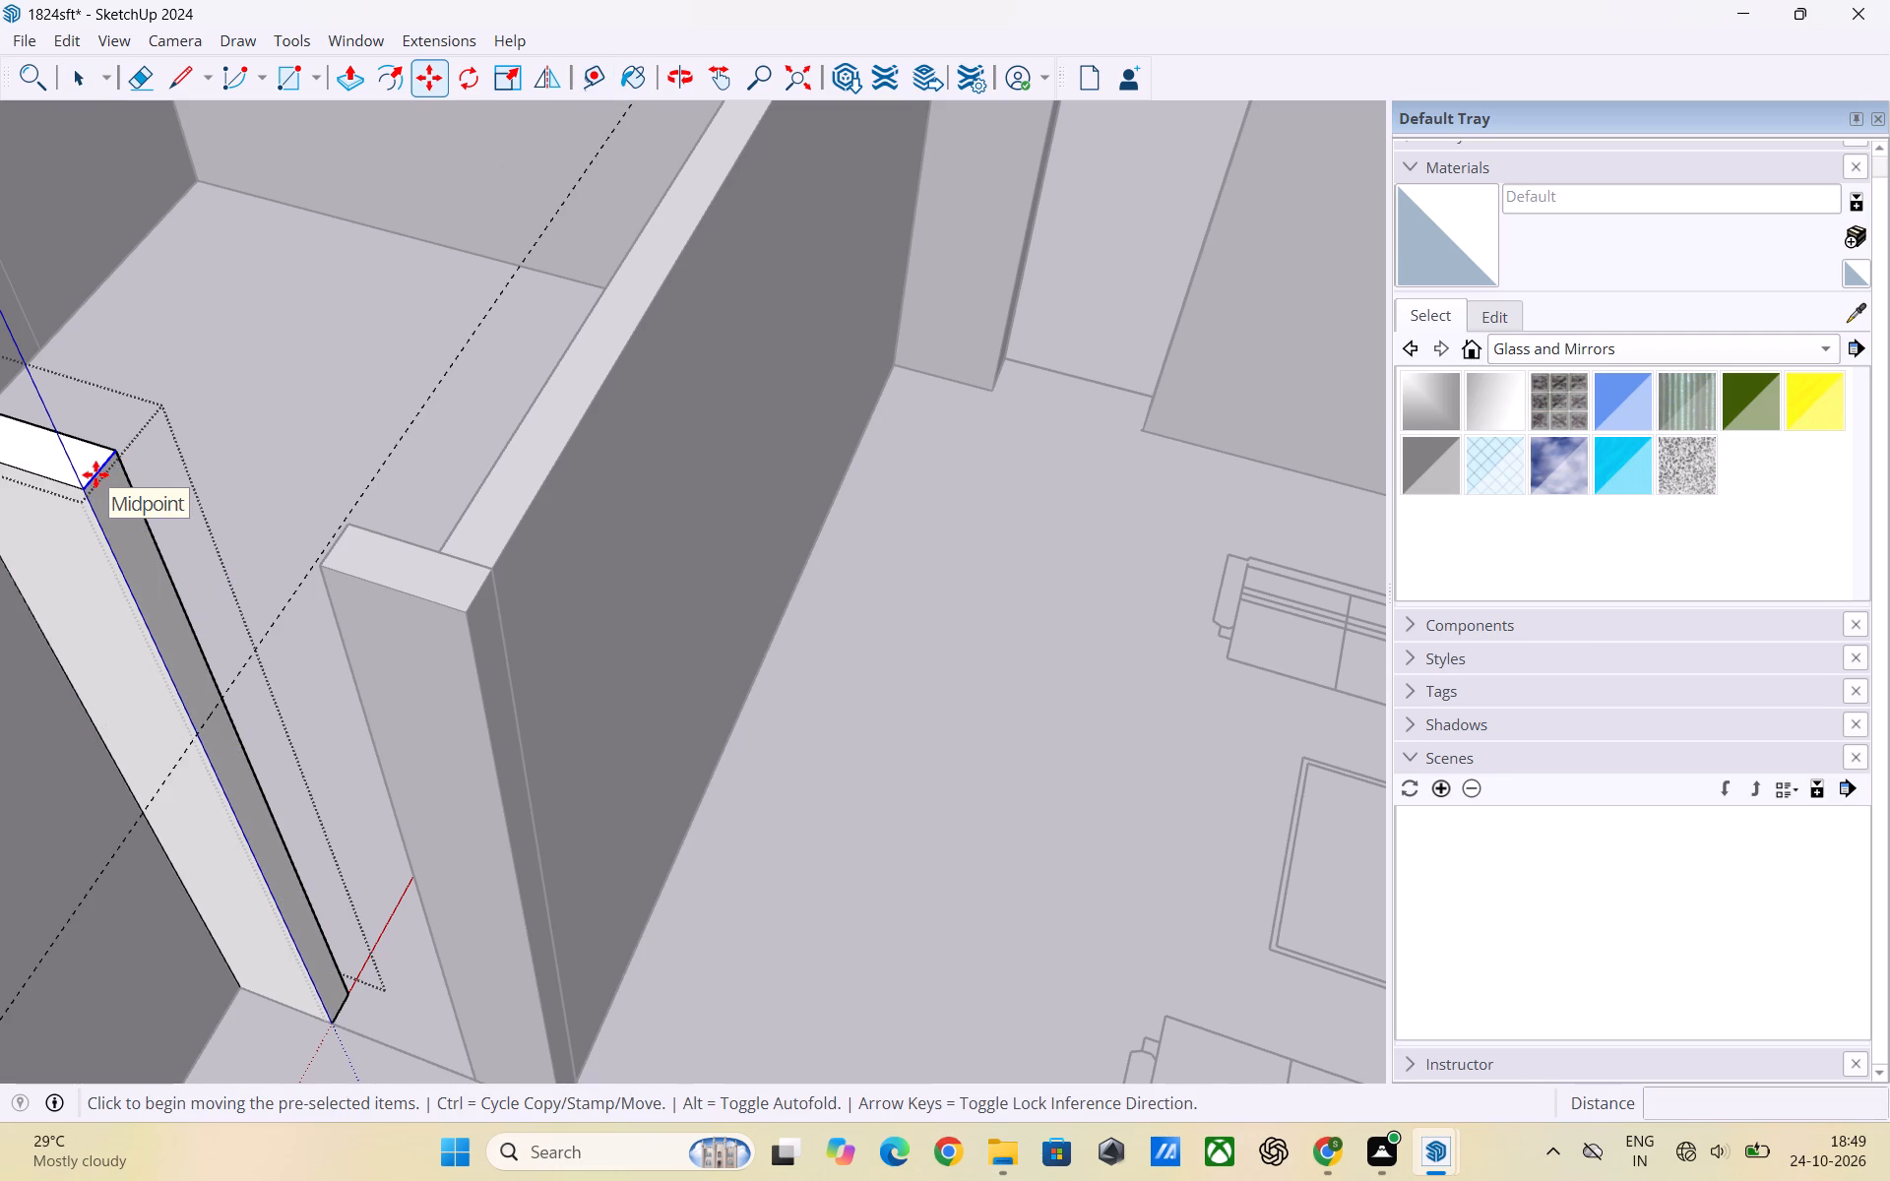
pyautogui.click(87, 488)
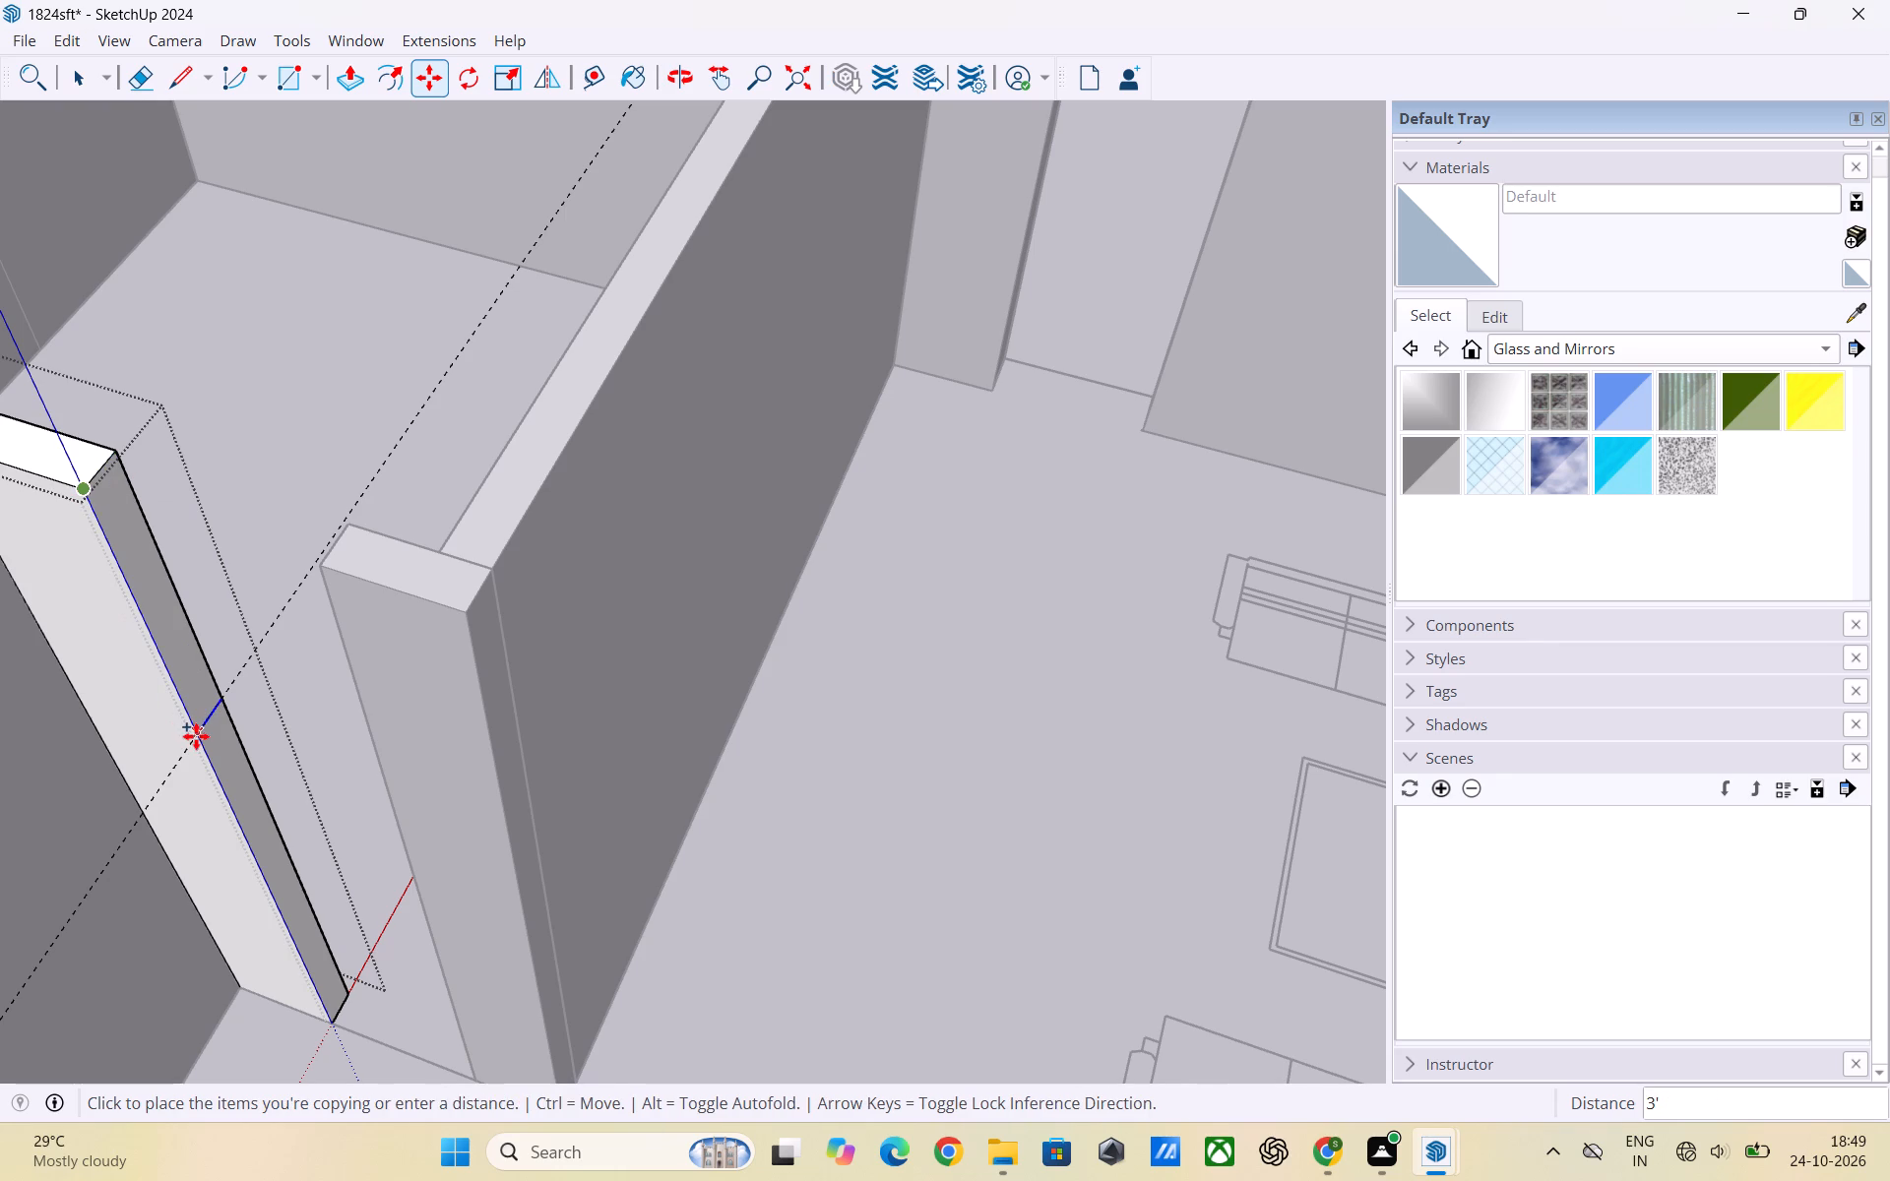
pyautogui.click(197, 736)
pyautogui.press('space')
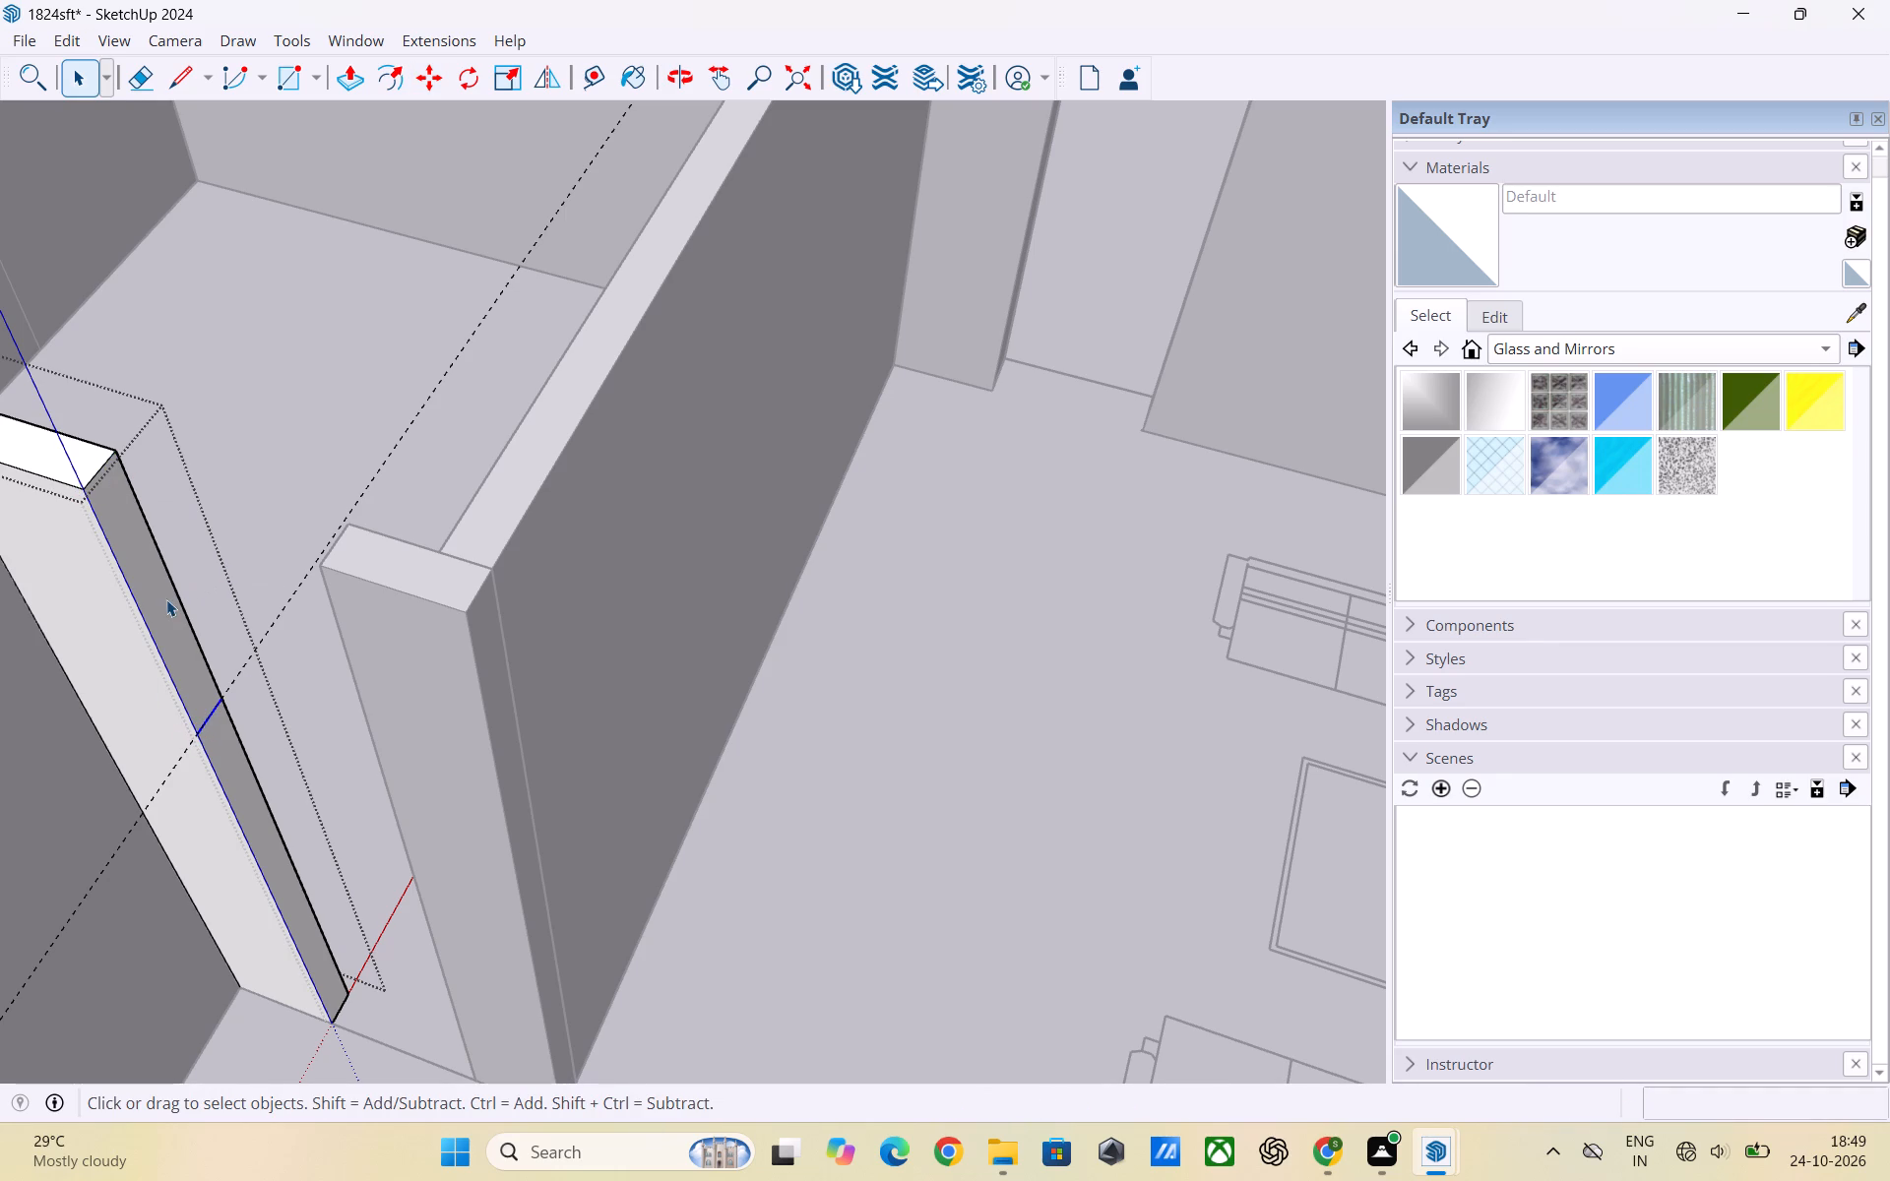
# Push/Pull the partition's upper end face across the doorway to the facing wall beside the living room, forming the door lintel.
pyautogui.click(166, 599)
pyautogui.press('p')
pyautogui.click(164, 603)
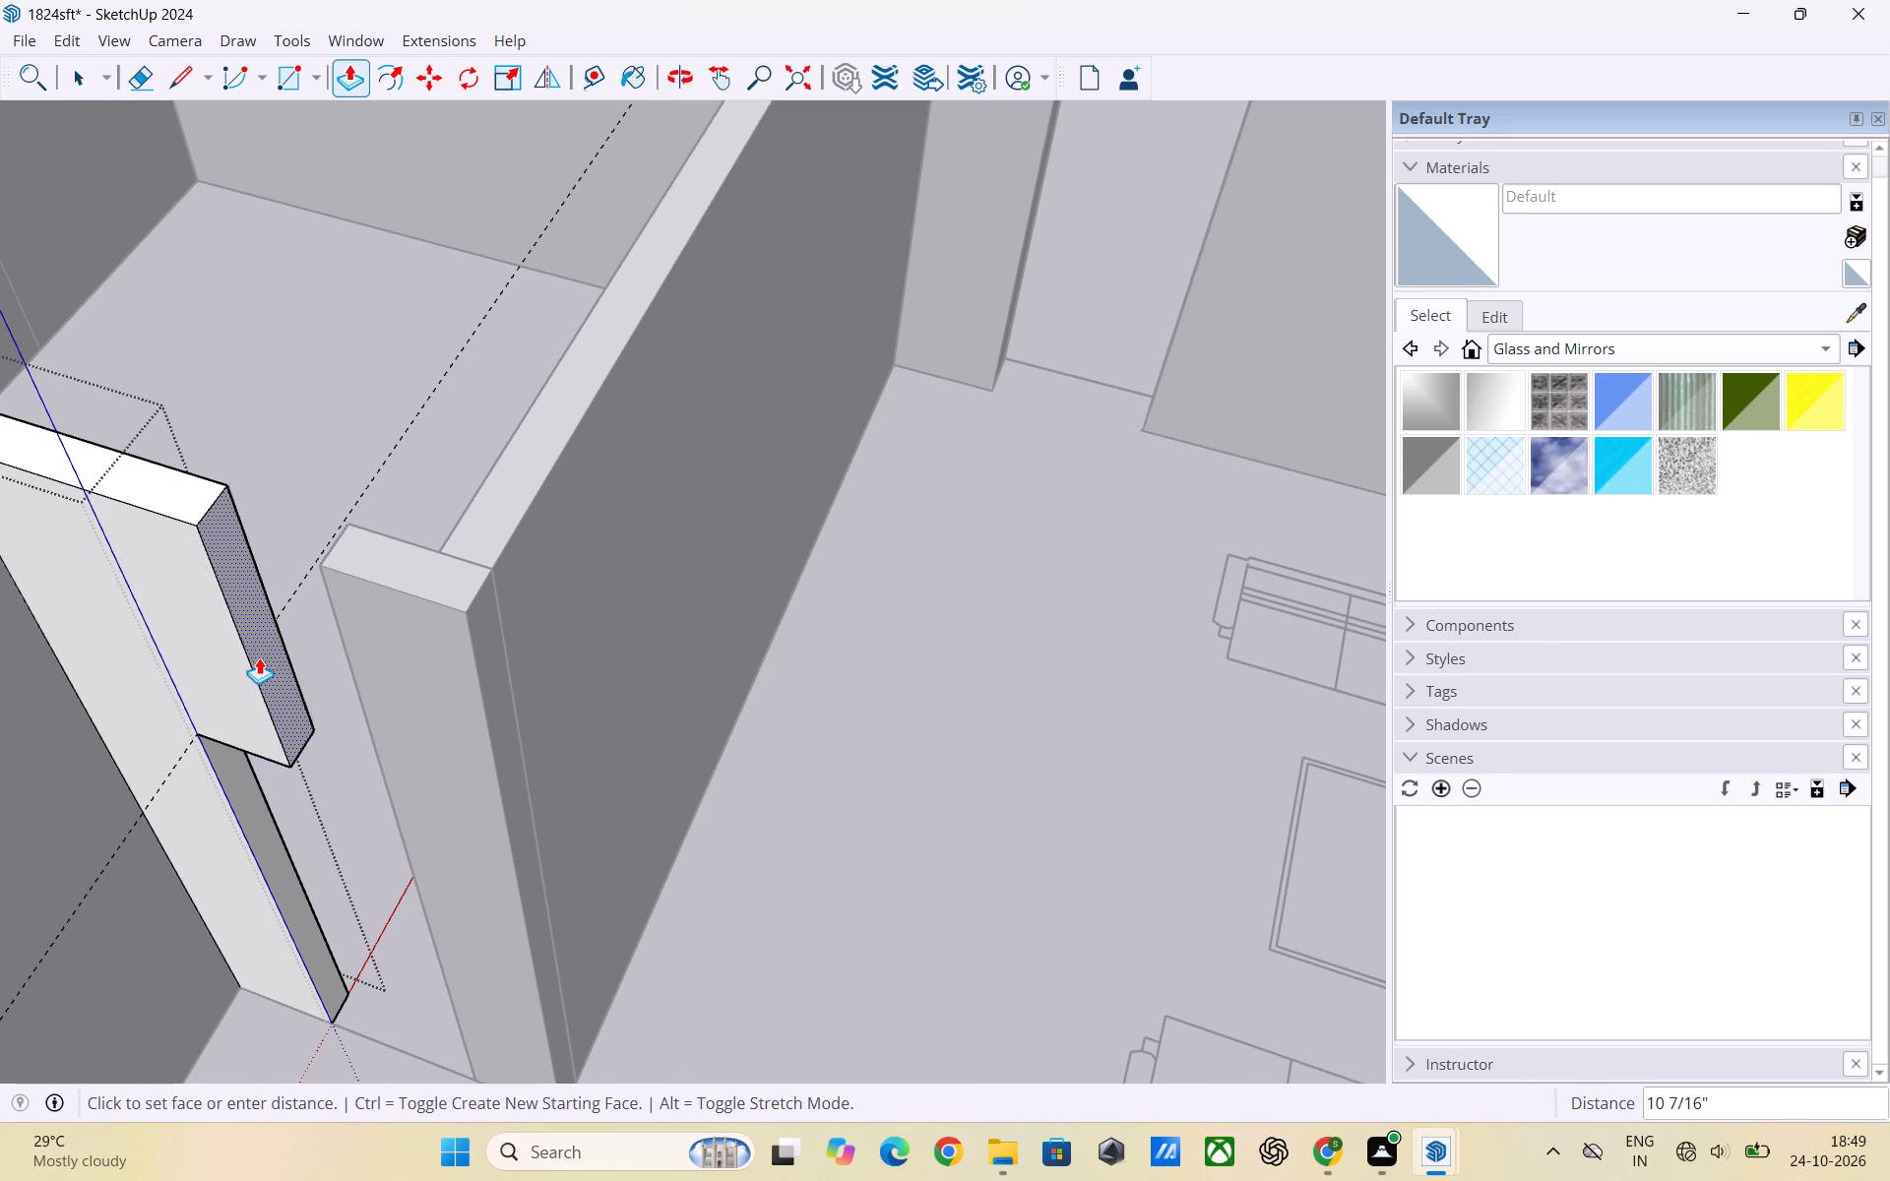
pyautogui.scroll(-3, 259, 657)
pyautogui.moveTo(273, 682); pyautogui.dragTo(453, 690, button='middle')
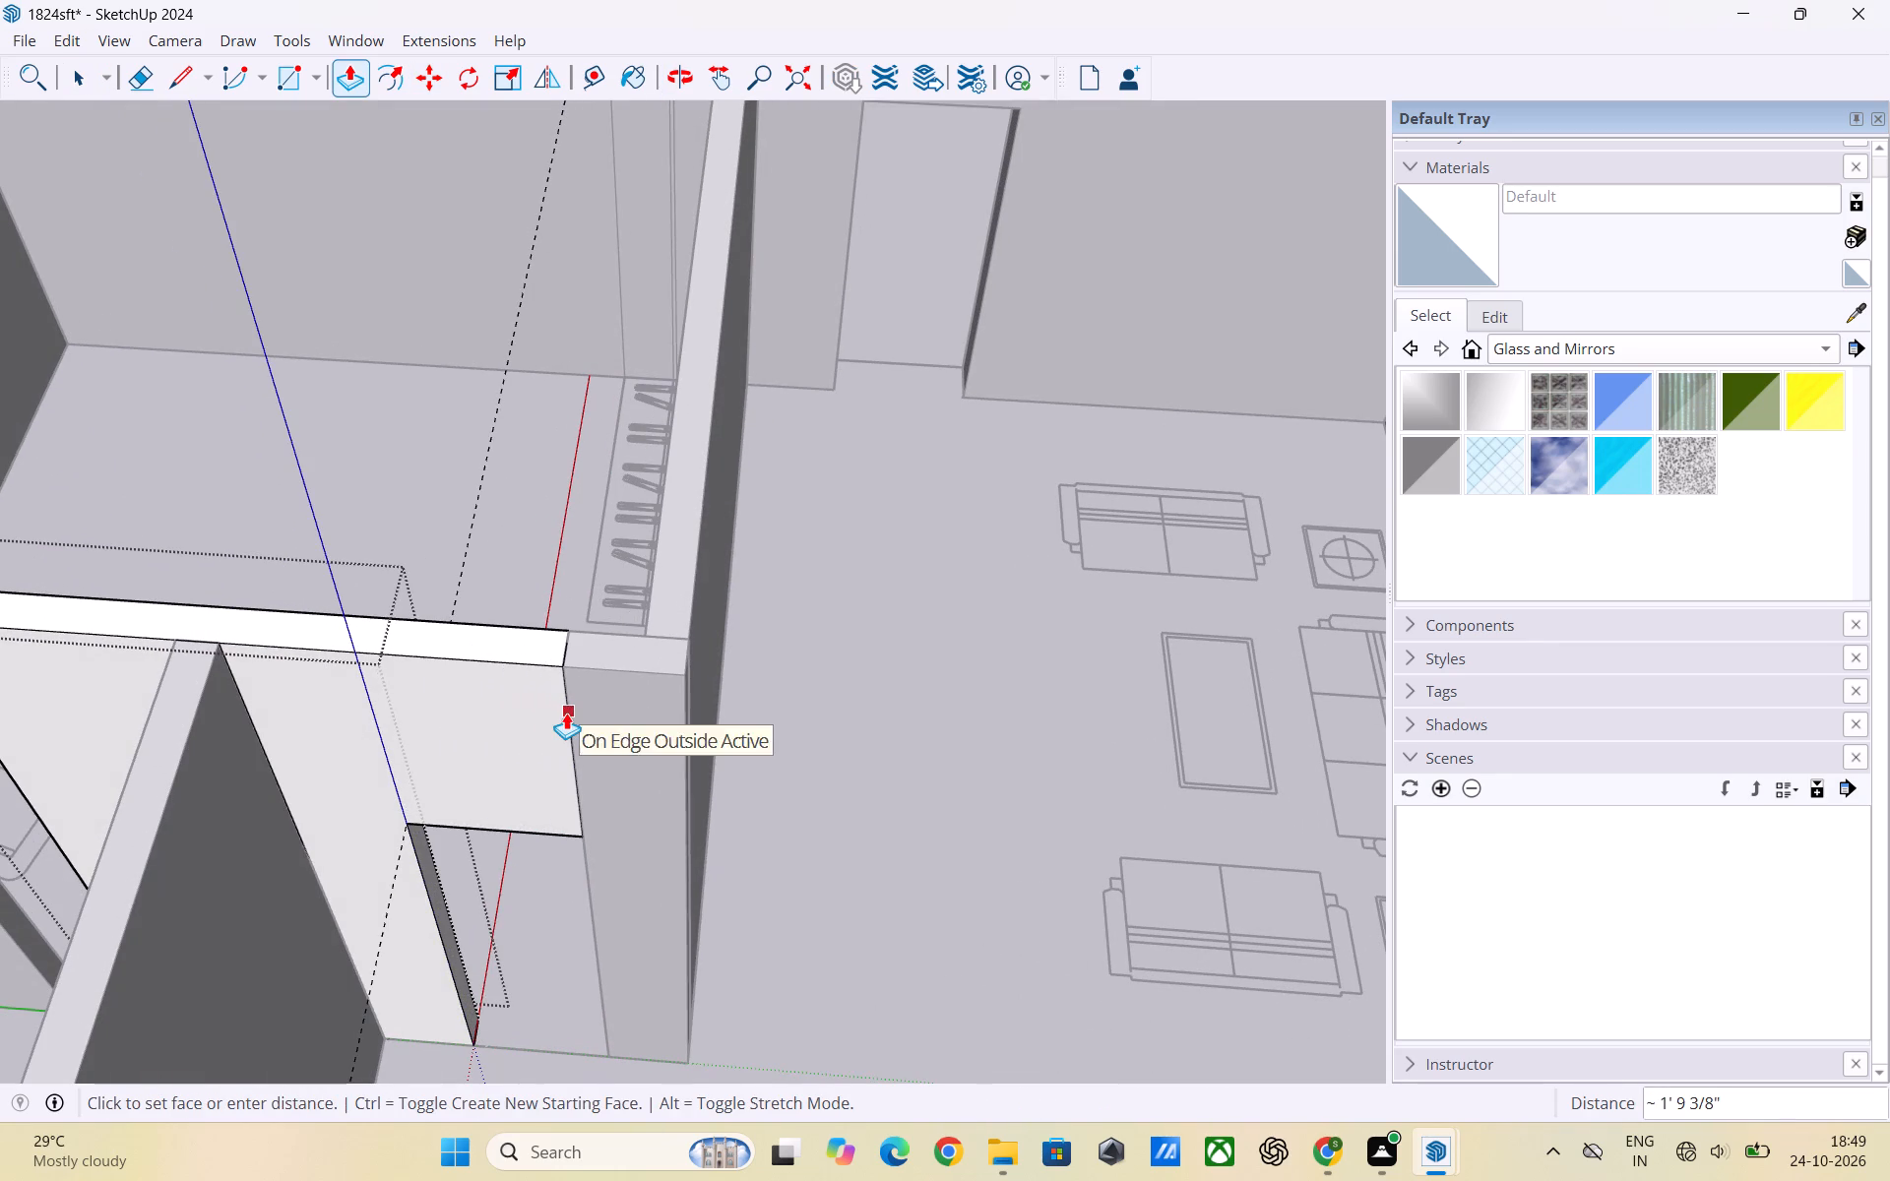
pyautogui.click(566, 713)
pyautogui.press('space')
pyautogui.click(847, 761)
# Examine the wardrobe bedroom and the adjoining small windowed room for remaining door gaps without a lintel.
pyautogui.scroll(-6, 906, 764)
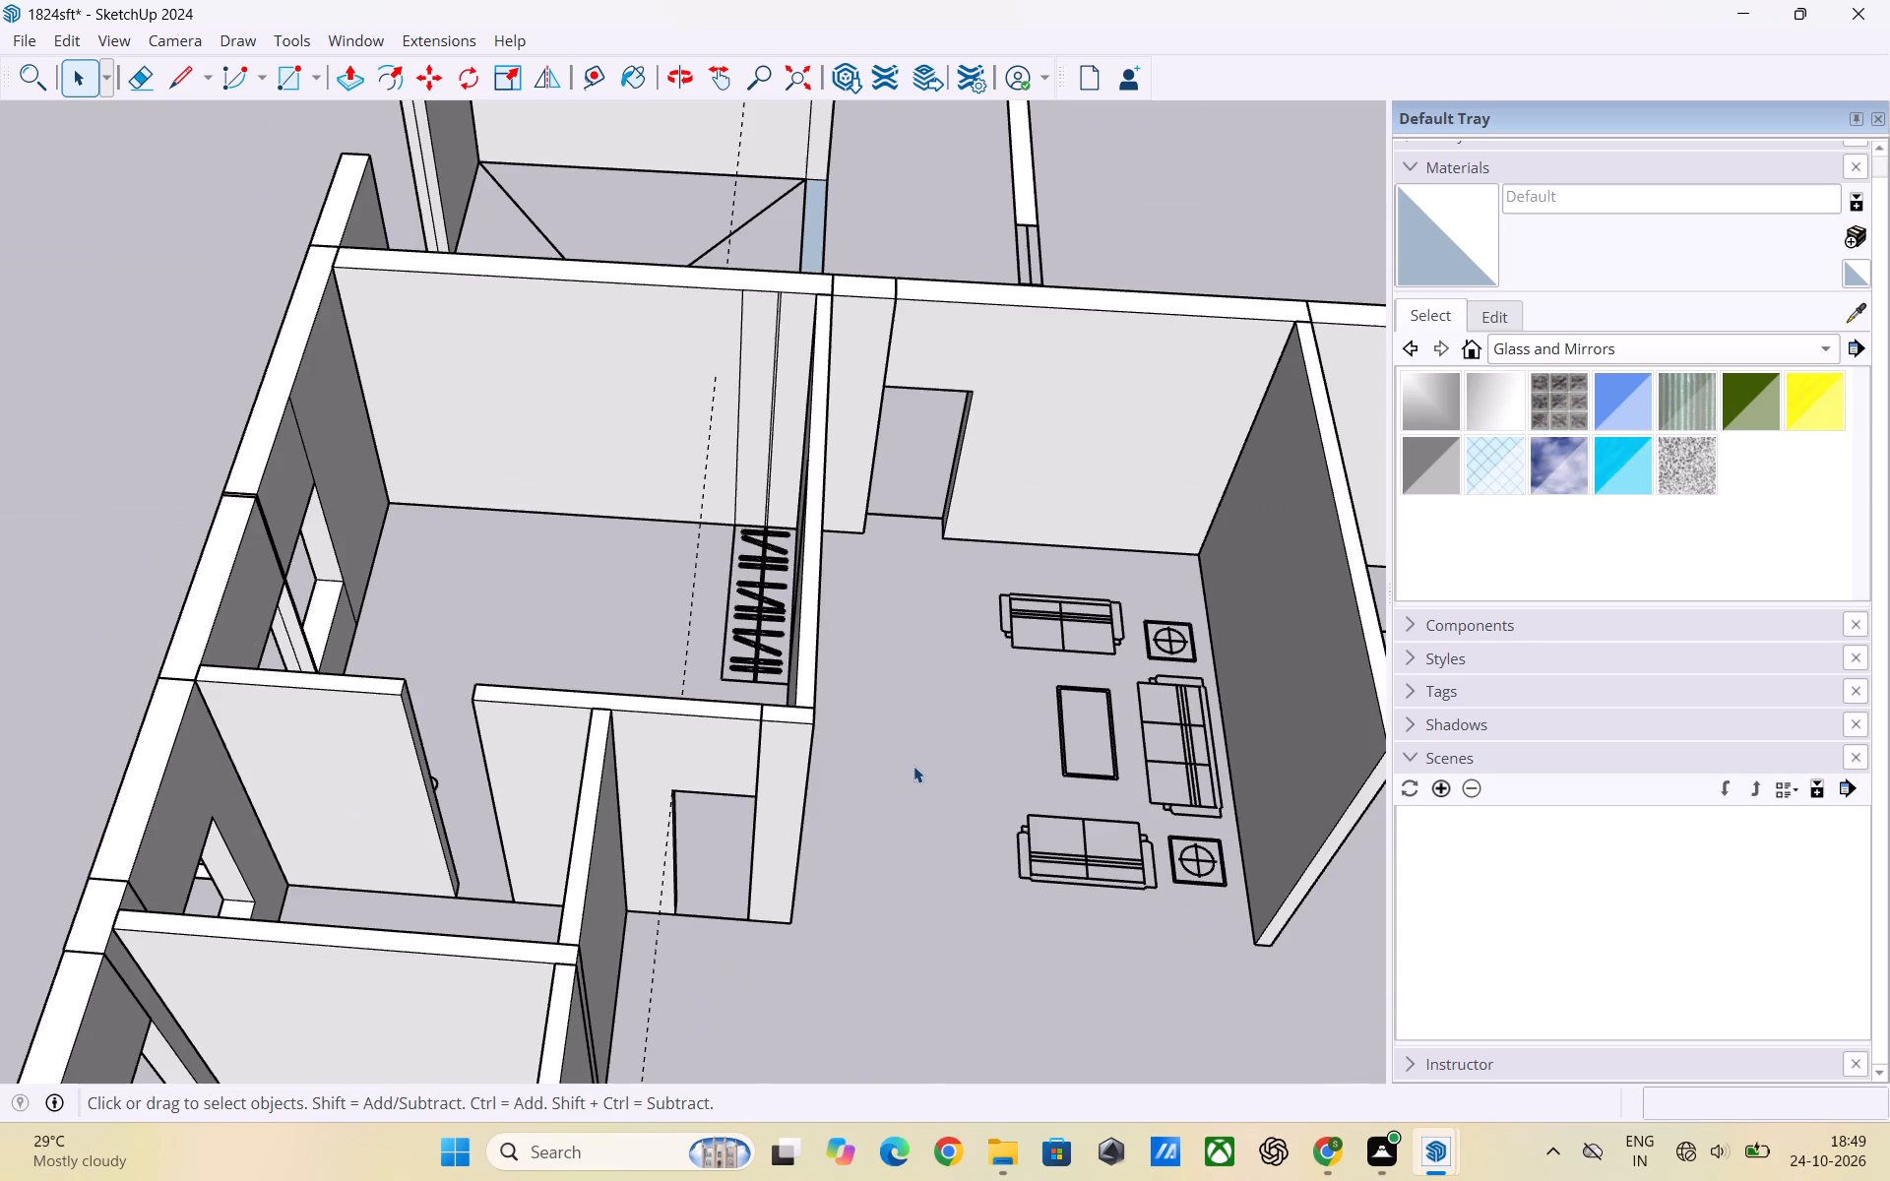
pyautogui.scroll(-2, 913, 767)
pyautogui.scroll(2, 517, 778)
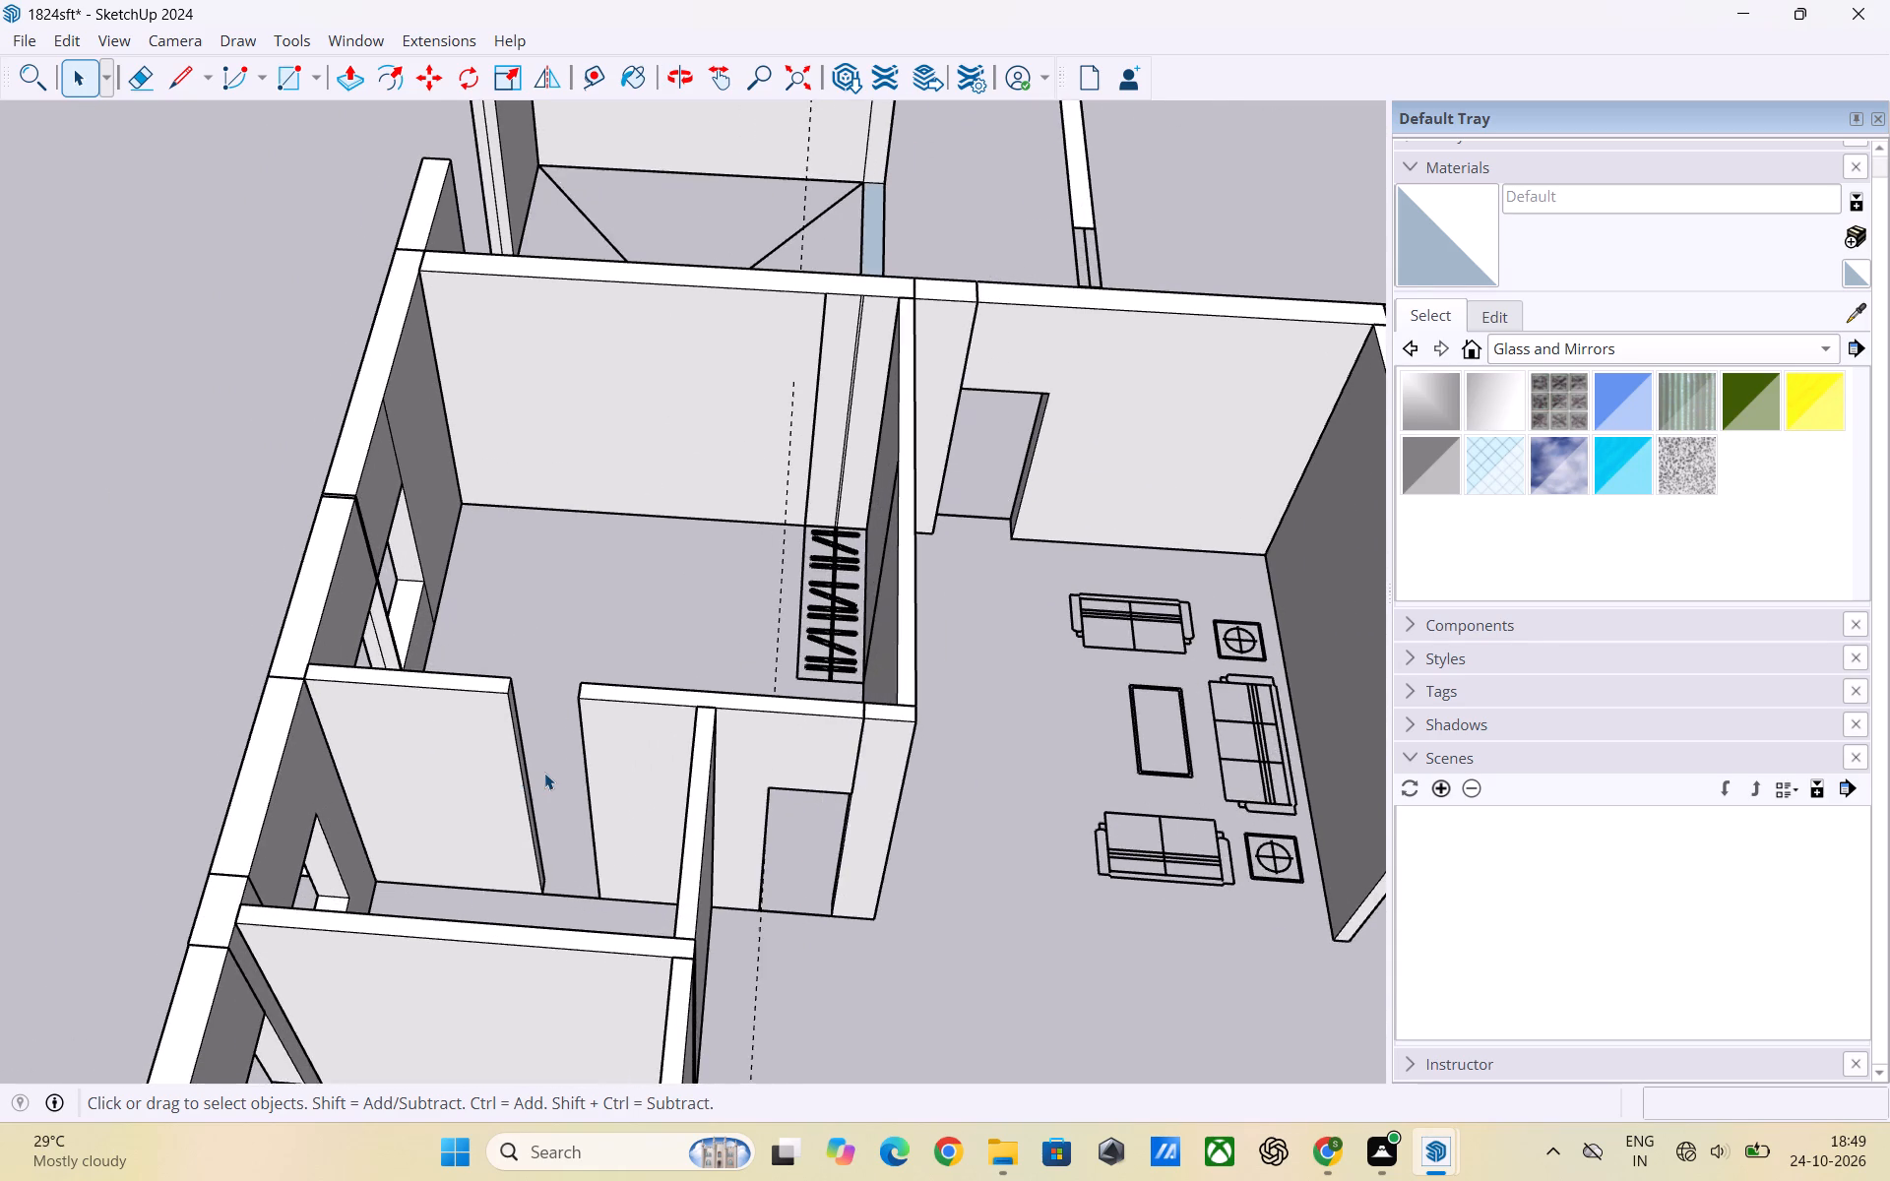
pyautogui.scroll(2, 545, 772)
pyautogui.moveTo(547, 772); pyautogui.dragTo(482, 683, button='middle')
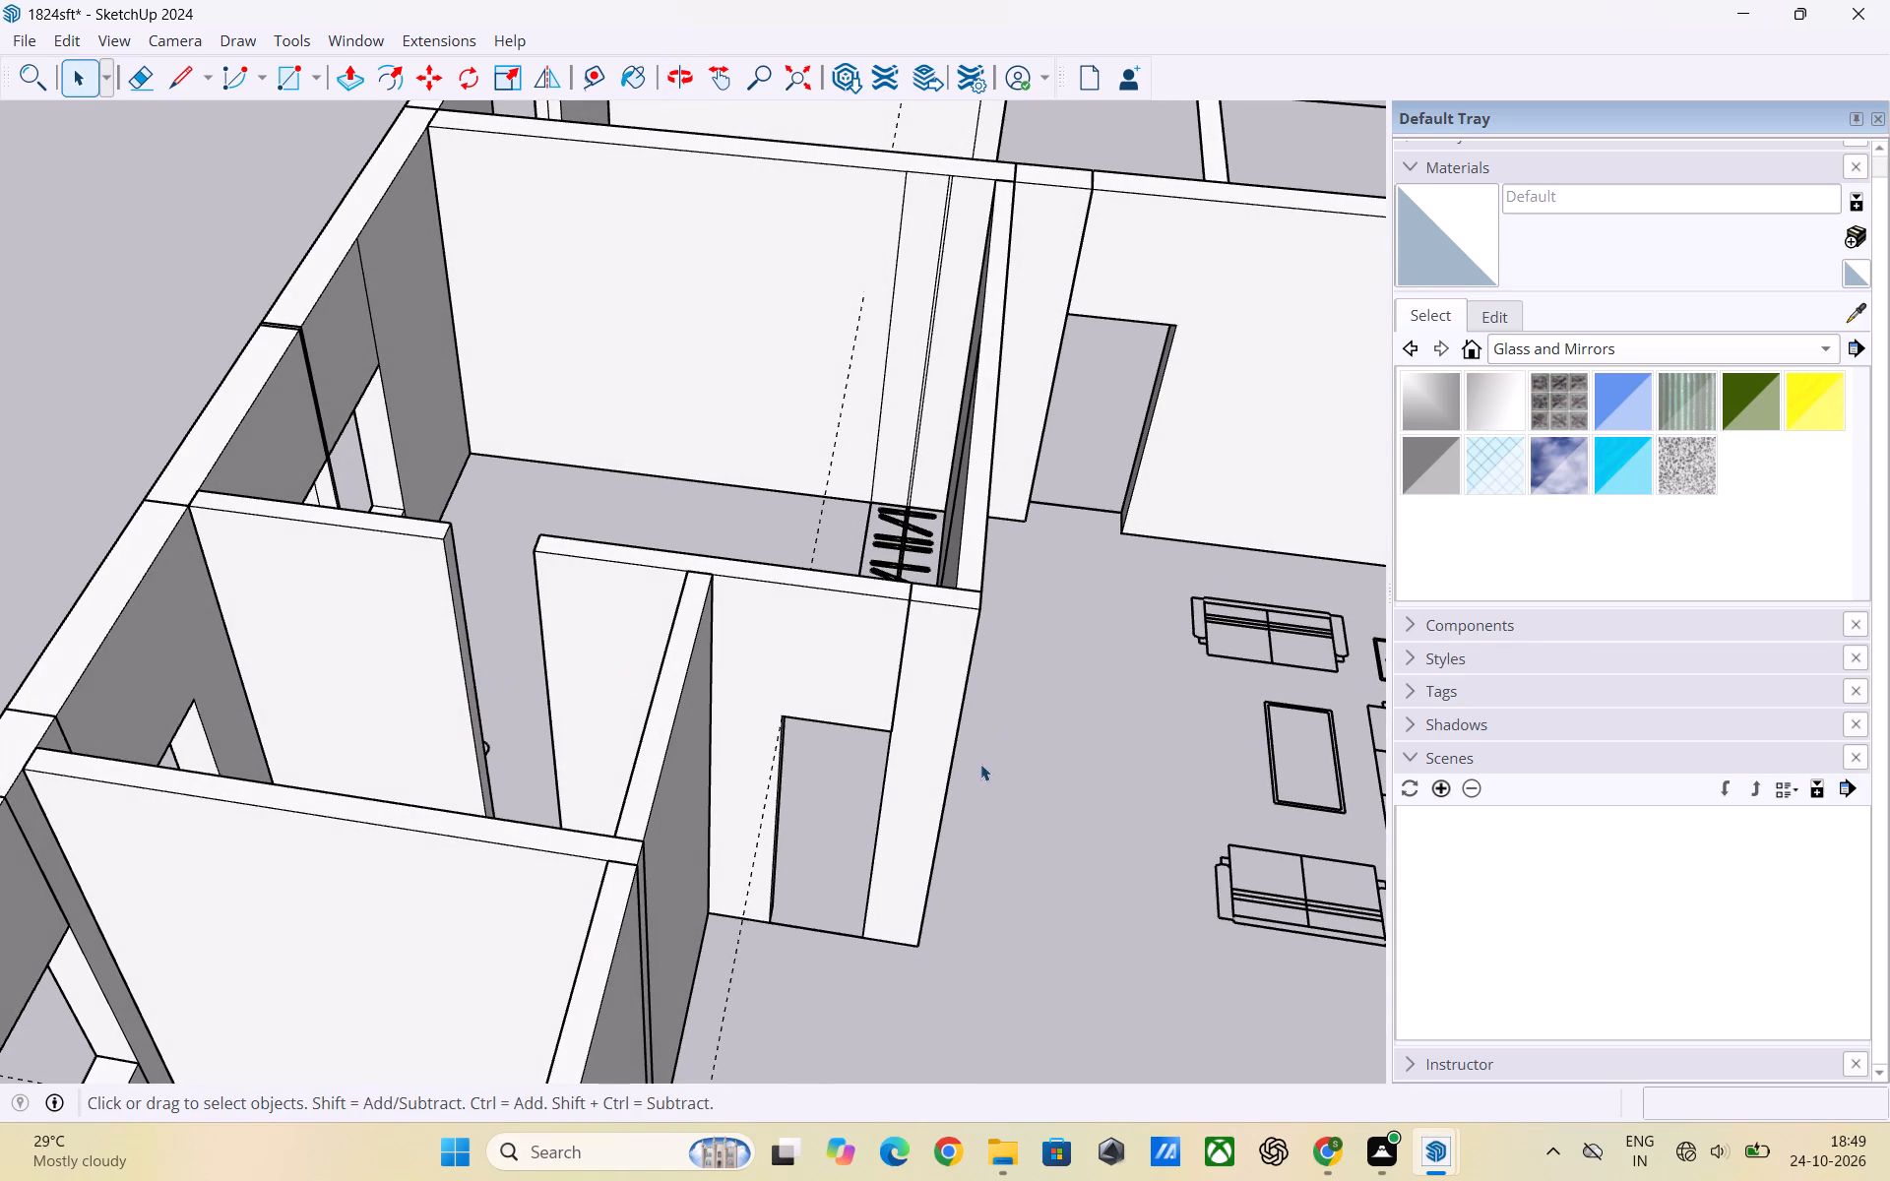
pyautogui.moveTo(925, 774); pyautogui.dragTo(971, 624, button='middle')
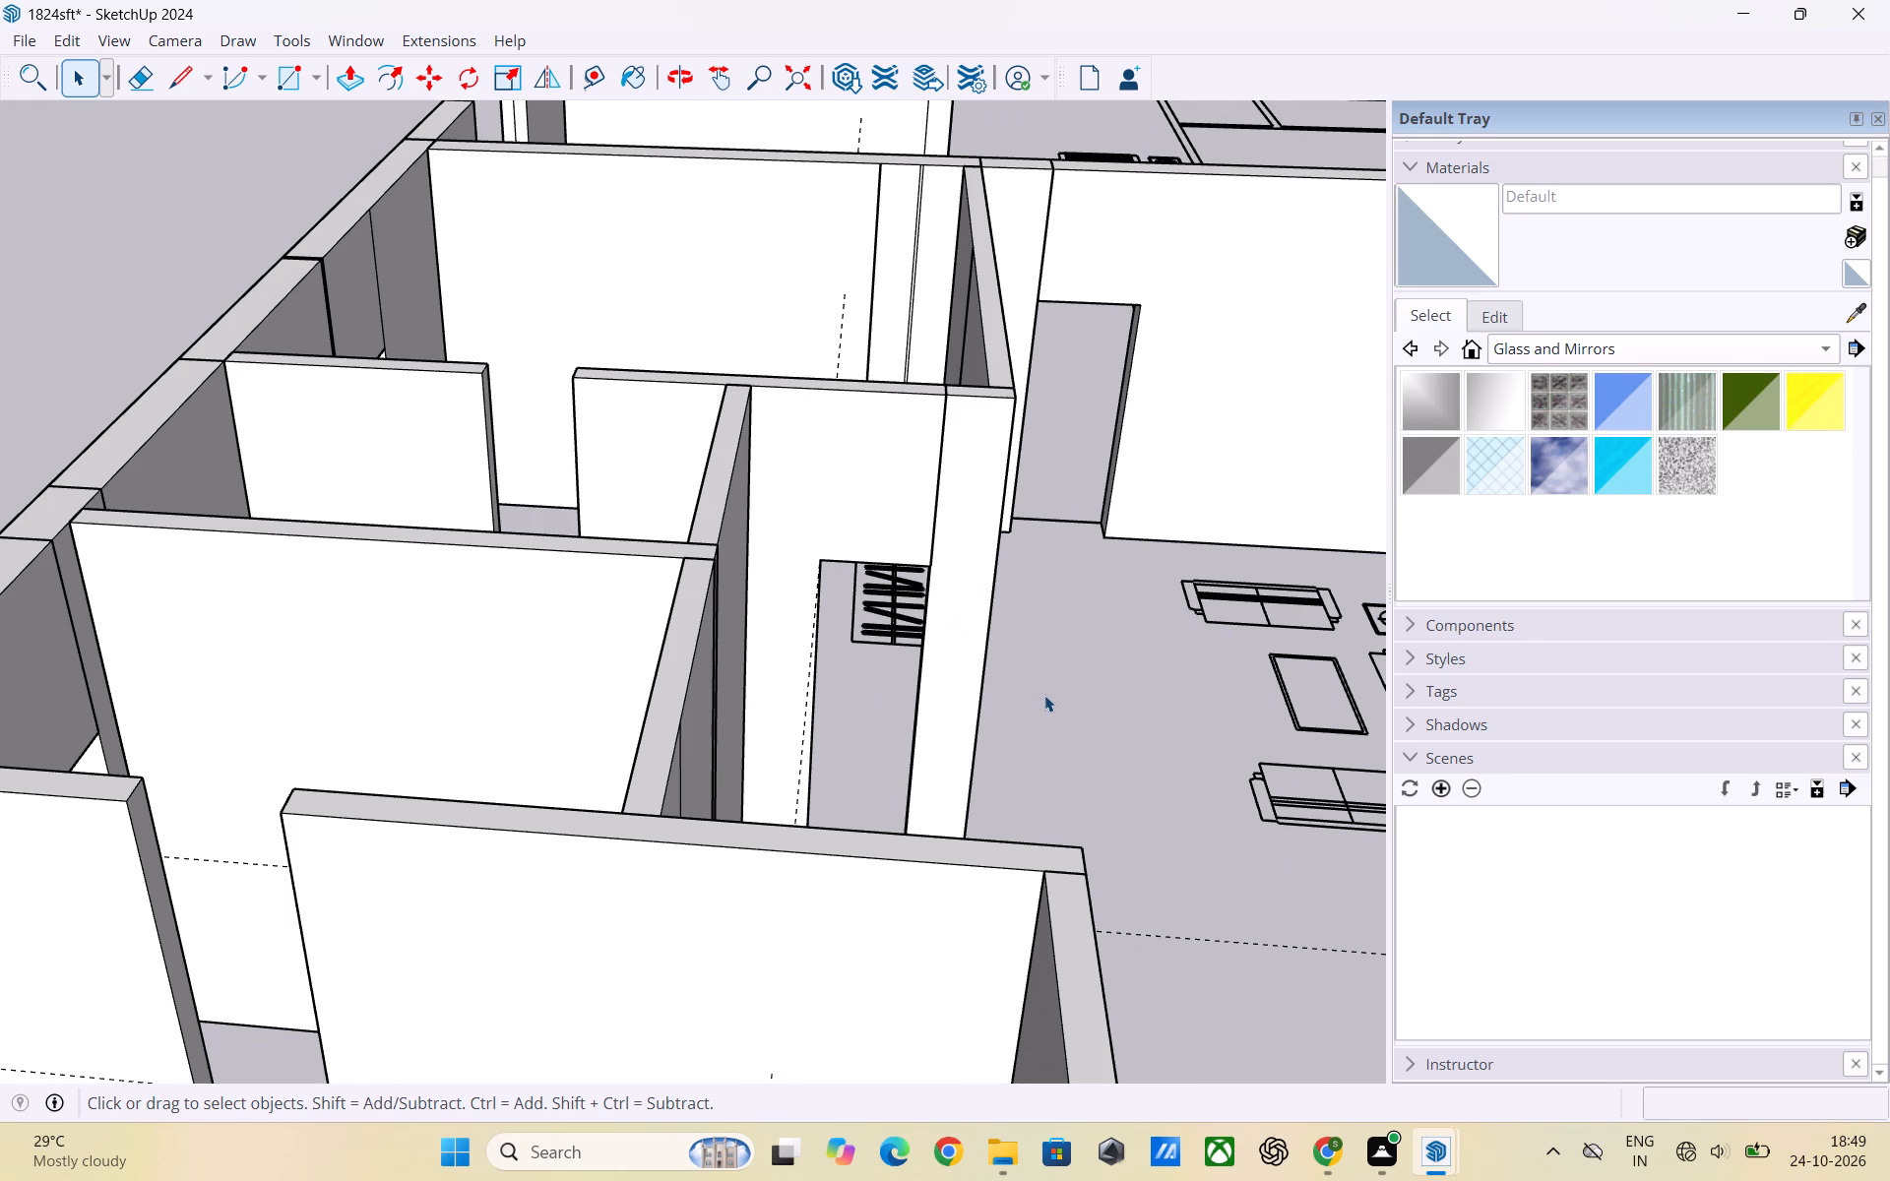
pyautogui.scroll(3, 1026, 621)
pyautogui.moveTo(996, 614); pyautogui.dragTo(824, 648, button='middle')
pyautogui.scroll(2, 718, 593)
pyautogui.moveTo(738, 604); pyautogui.dragTo(1077, 635, button='middle')
pyautogui.scroll(-3, 1261, 668)
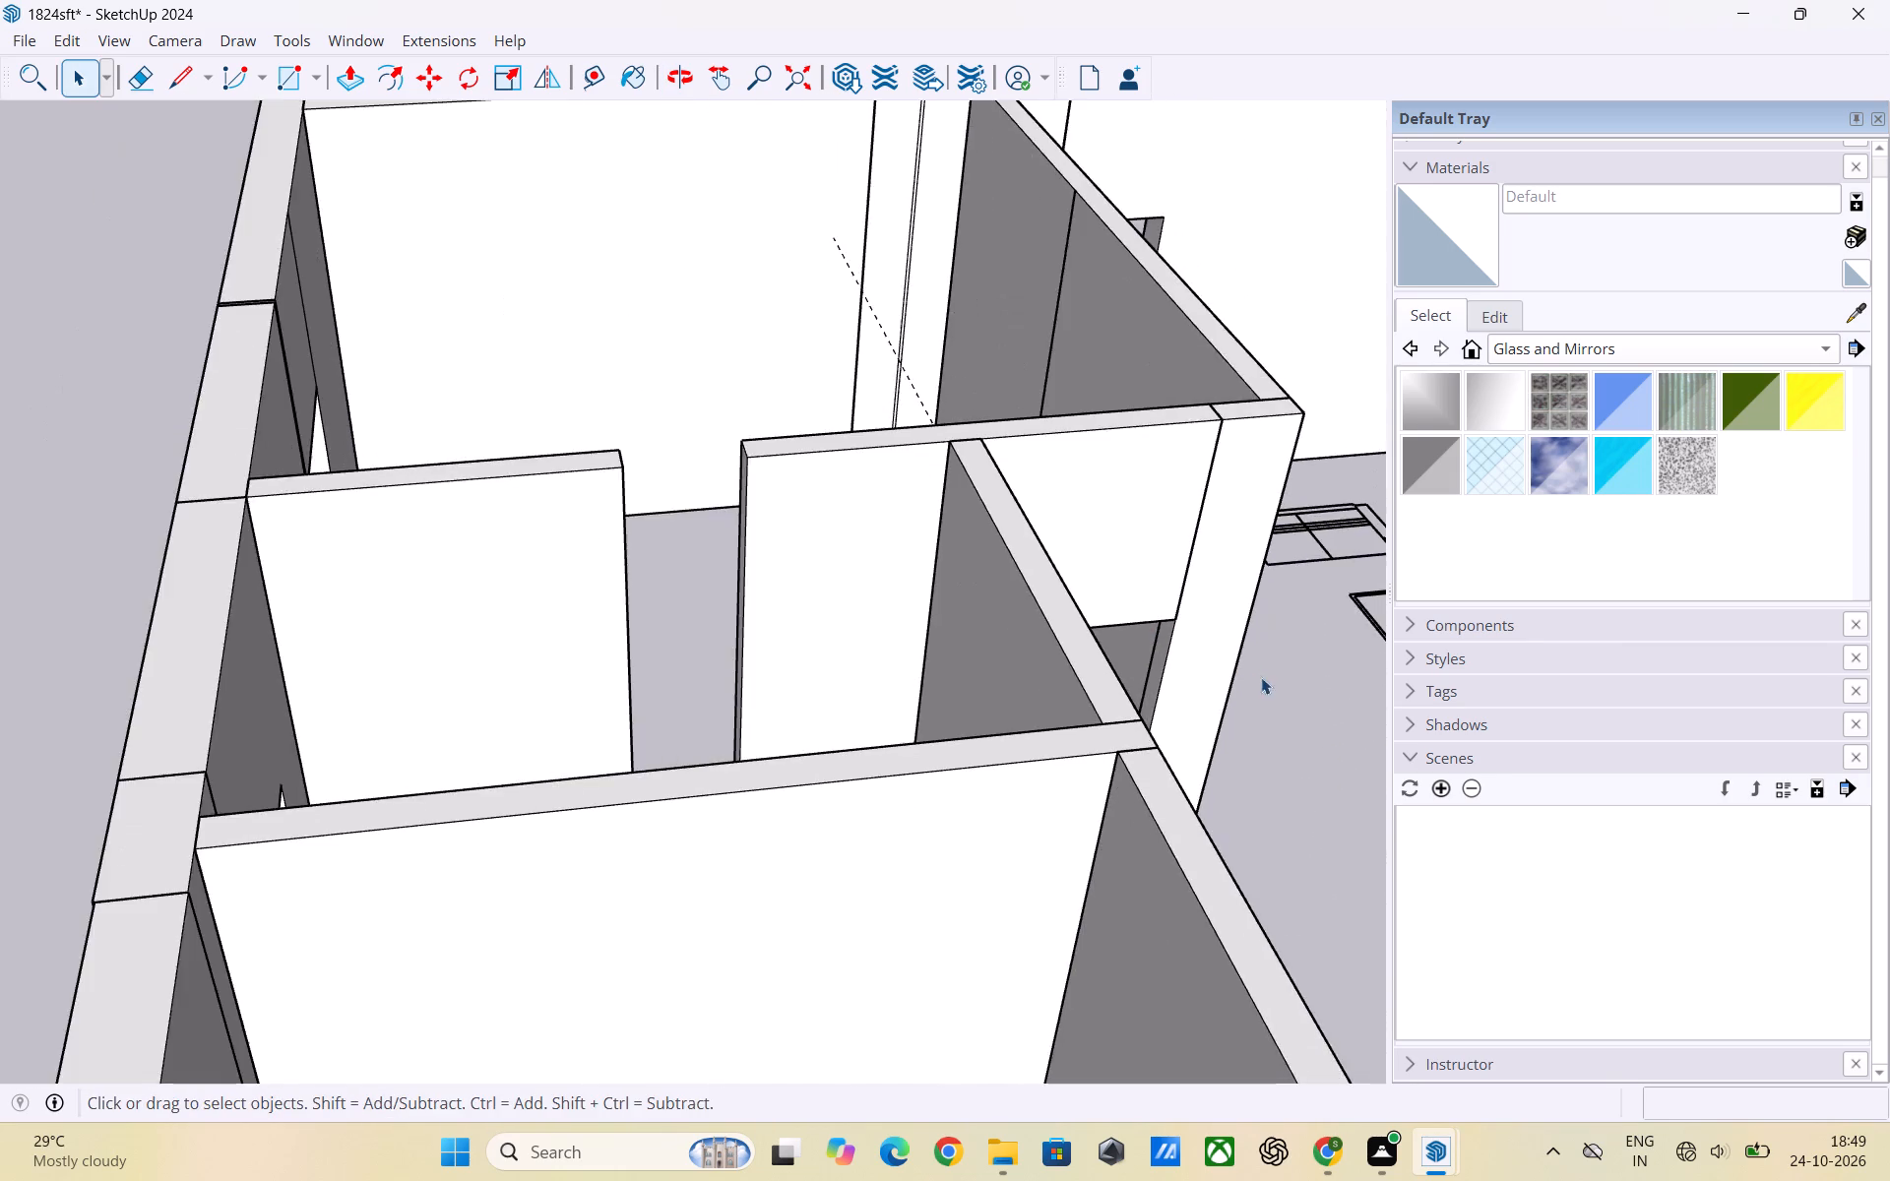
pyautogui.moveTo(1261, 677); pyautogui.dragTo(1057, 666, button='middle')
pyautogui.scroll(-5, 1189, 669)
pyautogui.moveTo(1146, 689); pyautogui.dragTo(948, 768, button='middle')
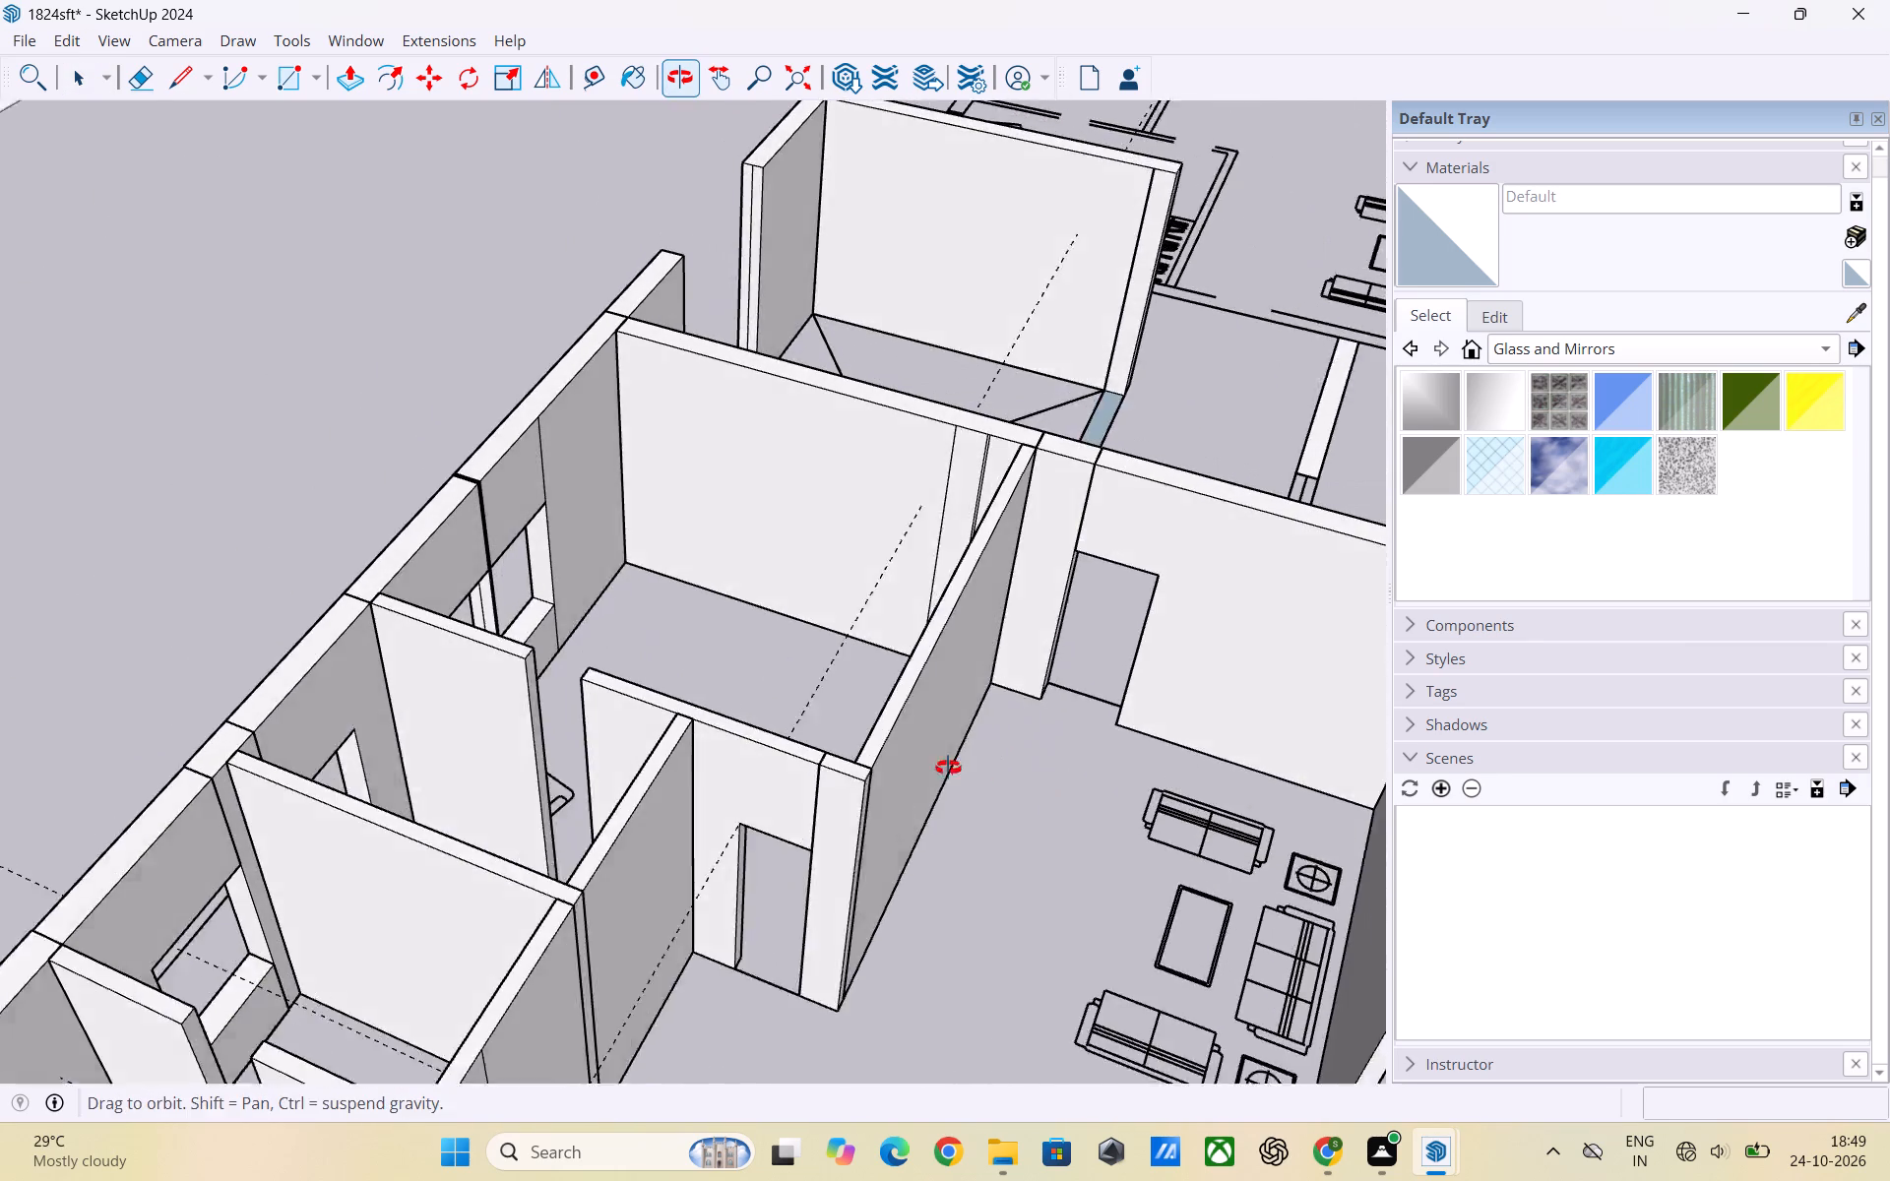
pyautogui.moveTo(948, 768); pyautogui.dragTo(937, 759, button='middle')
pyautogui.scroll(5, 634, 686)
pyautogui.moveTo(749, 662); pyautogui.dragTo(885, 665, button='middle')
pyautogui.scroll(5, 625, 661)
pyautogui.moveTo(675, 680); pyautogui.dragTo(673, 691, button='middle')
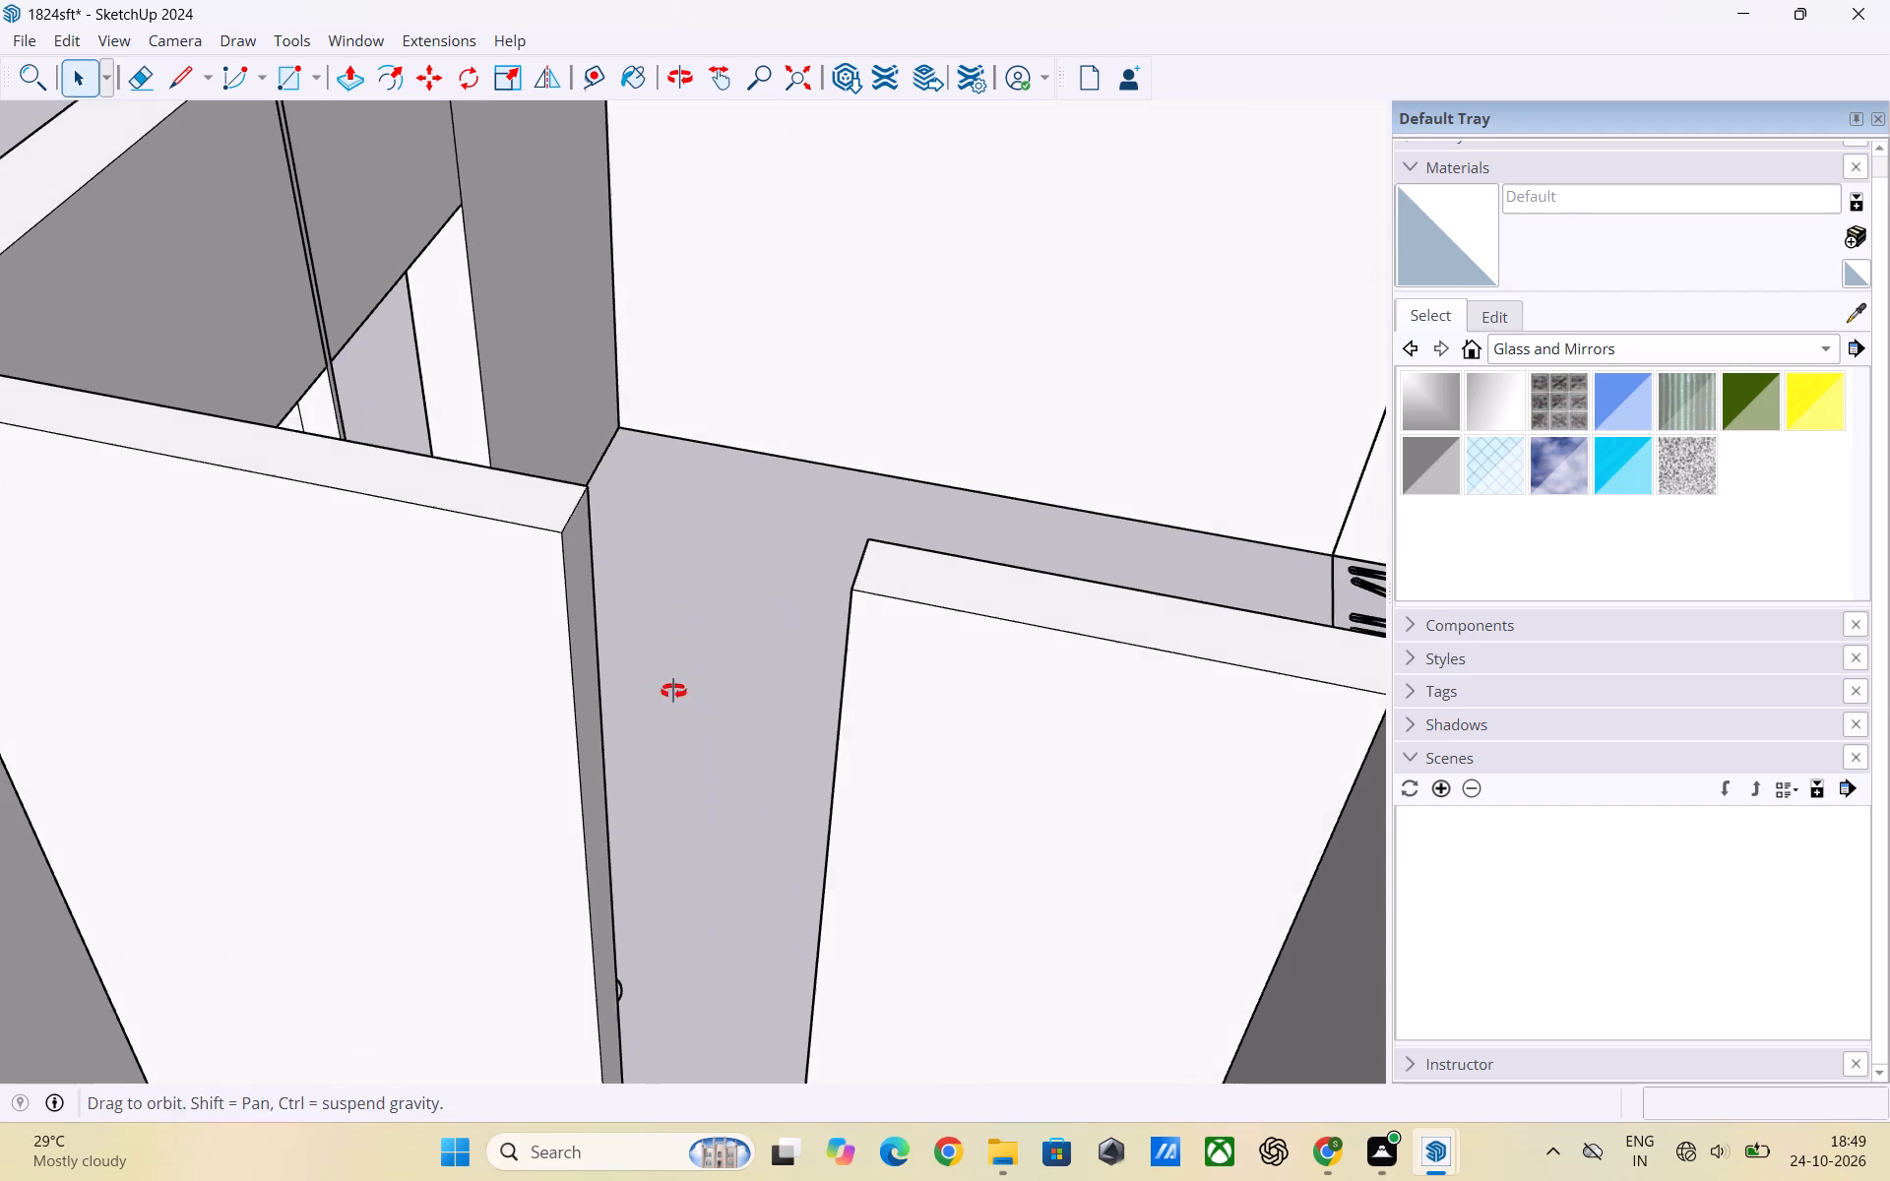
pyautogui.moveTo(673, 691); pyautogui.dragTo(604, 696, button='middle')
pyautogui.scroll(-5, 950, 617)
pyautogui.moveTo(850, 706); pyautogui.dragTo(705, 756, button='middle')
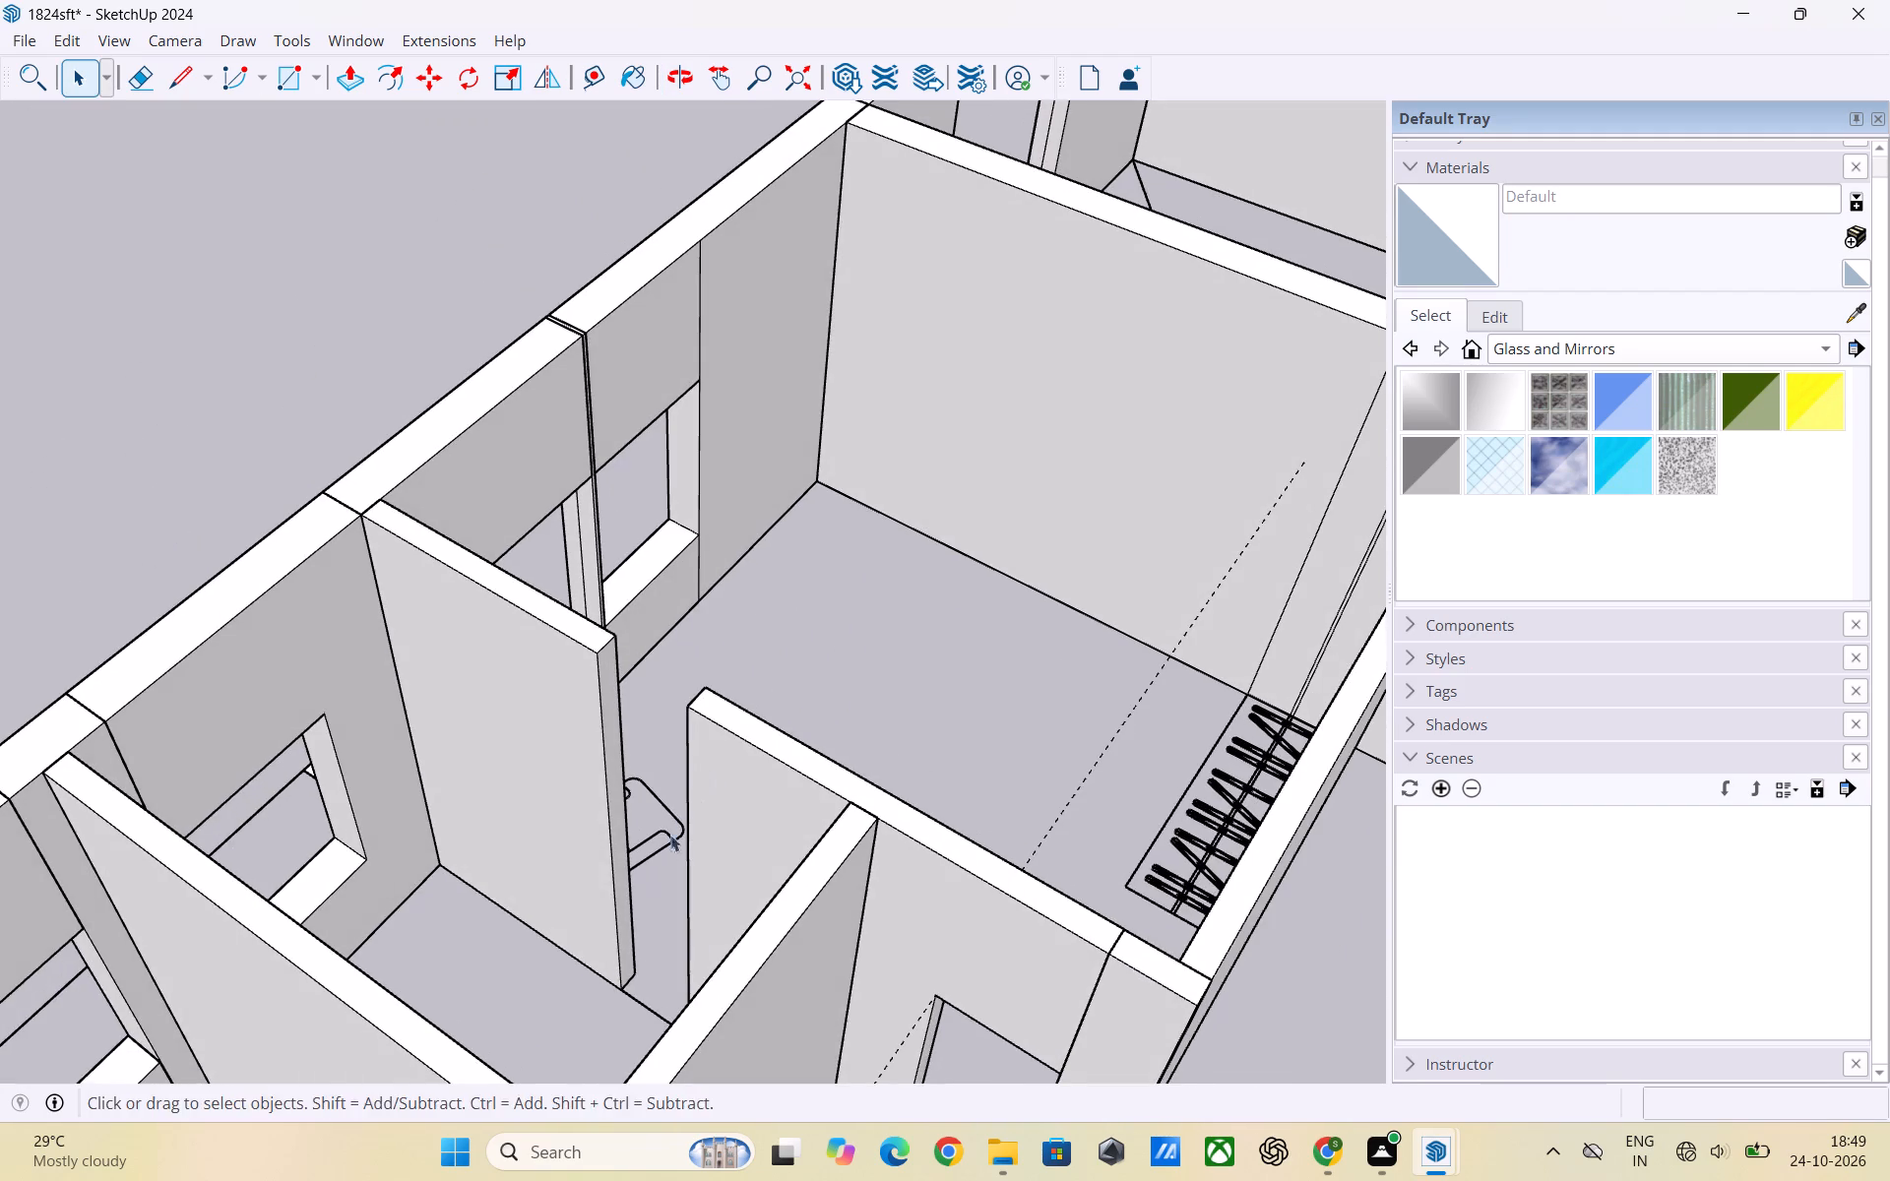
# Push/Pull the end face of the partition between the small windowed room and the wardrobe bedroom back about 7", widening the door gap.
pyautogui.moveTo(634, 851); pyautogui.dragTo(802, 894, button='middle')
pyautogui.scroll(2, 743, 862)
pyautogui.moveTo(762, 863); pyautogui.dragTo(638, 852, button='middle')
pyautogui.doubleClick(628, 838)
pyautogui.click(626, 838)
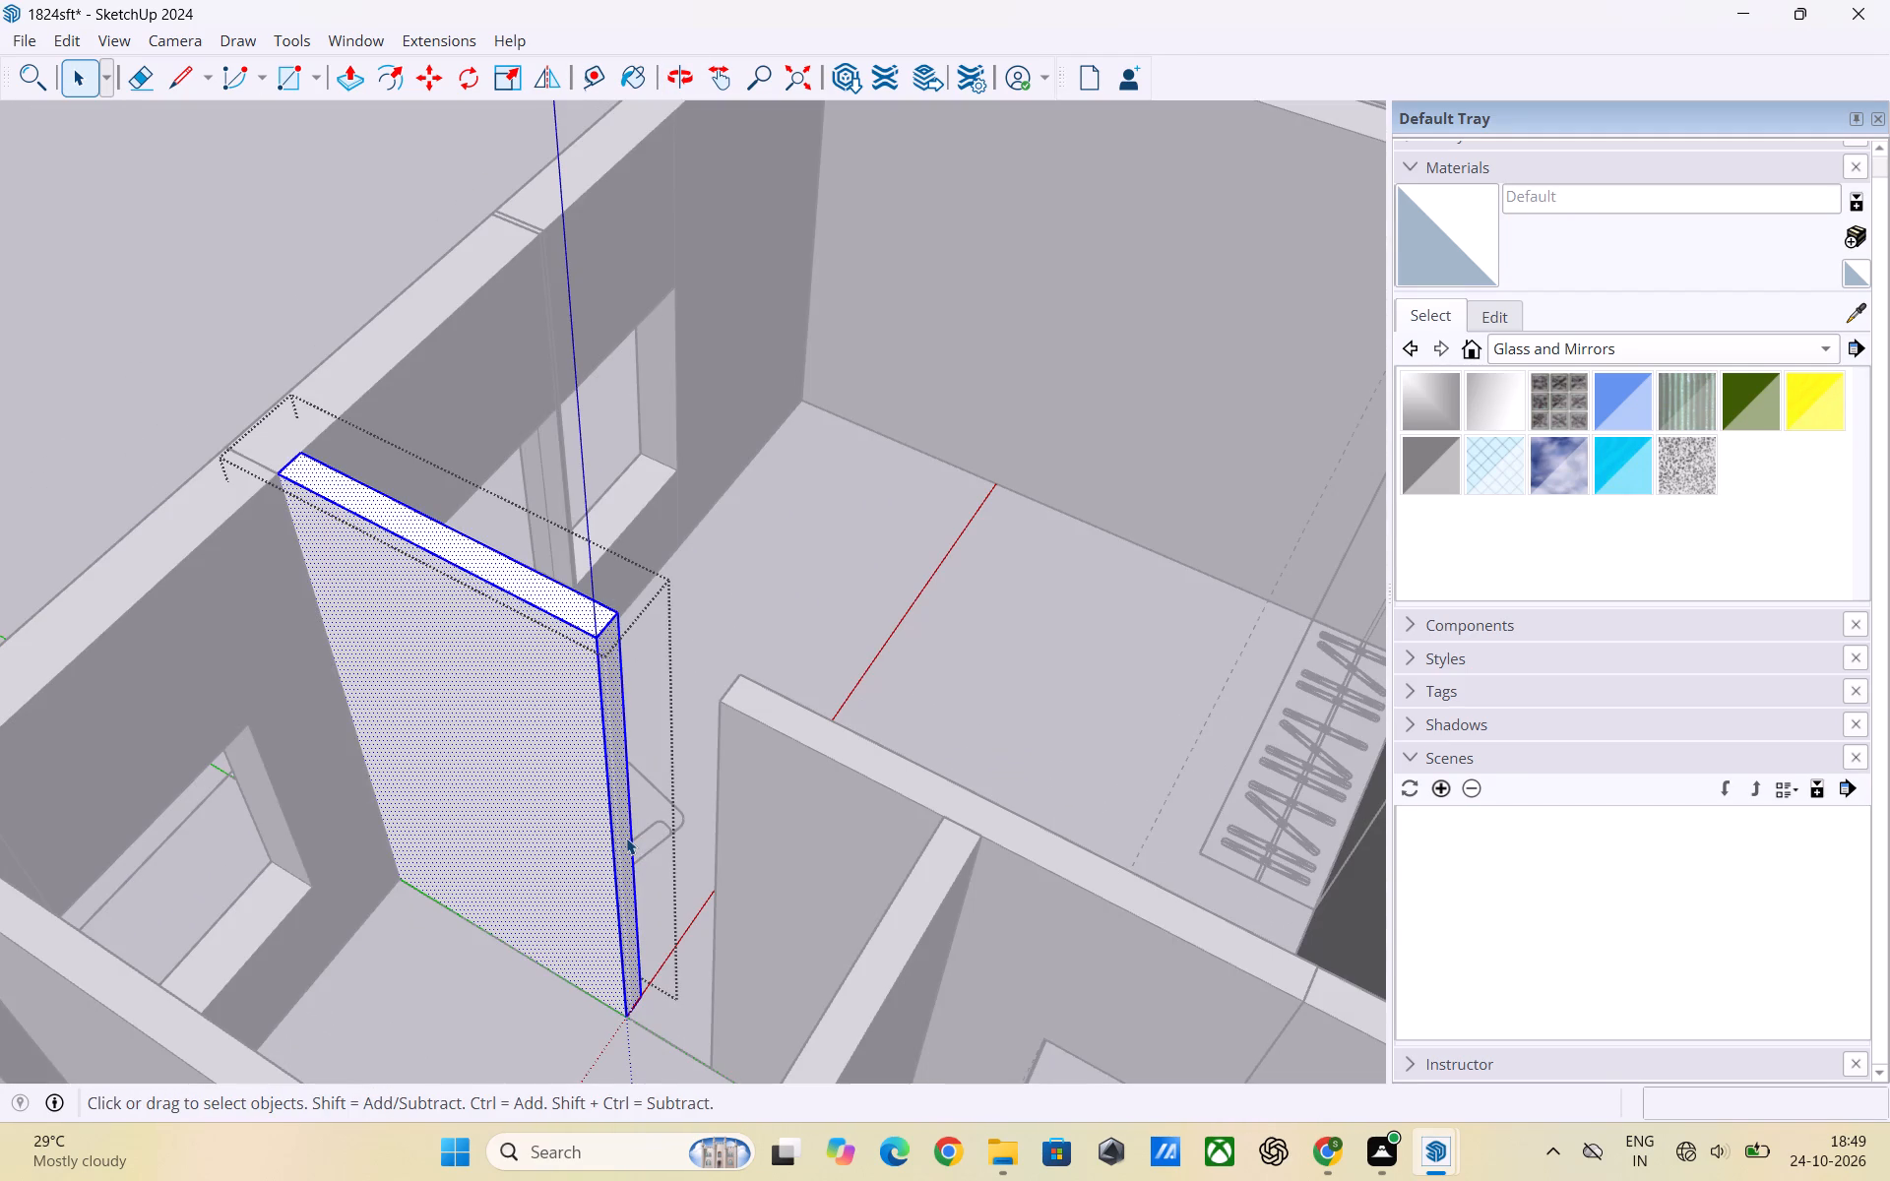
pyautogui.click(623, 838)
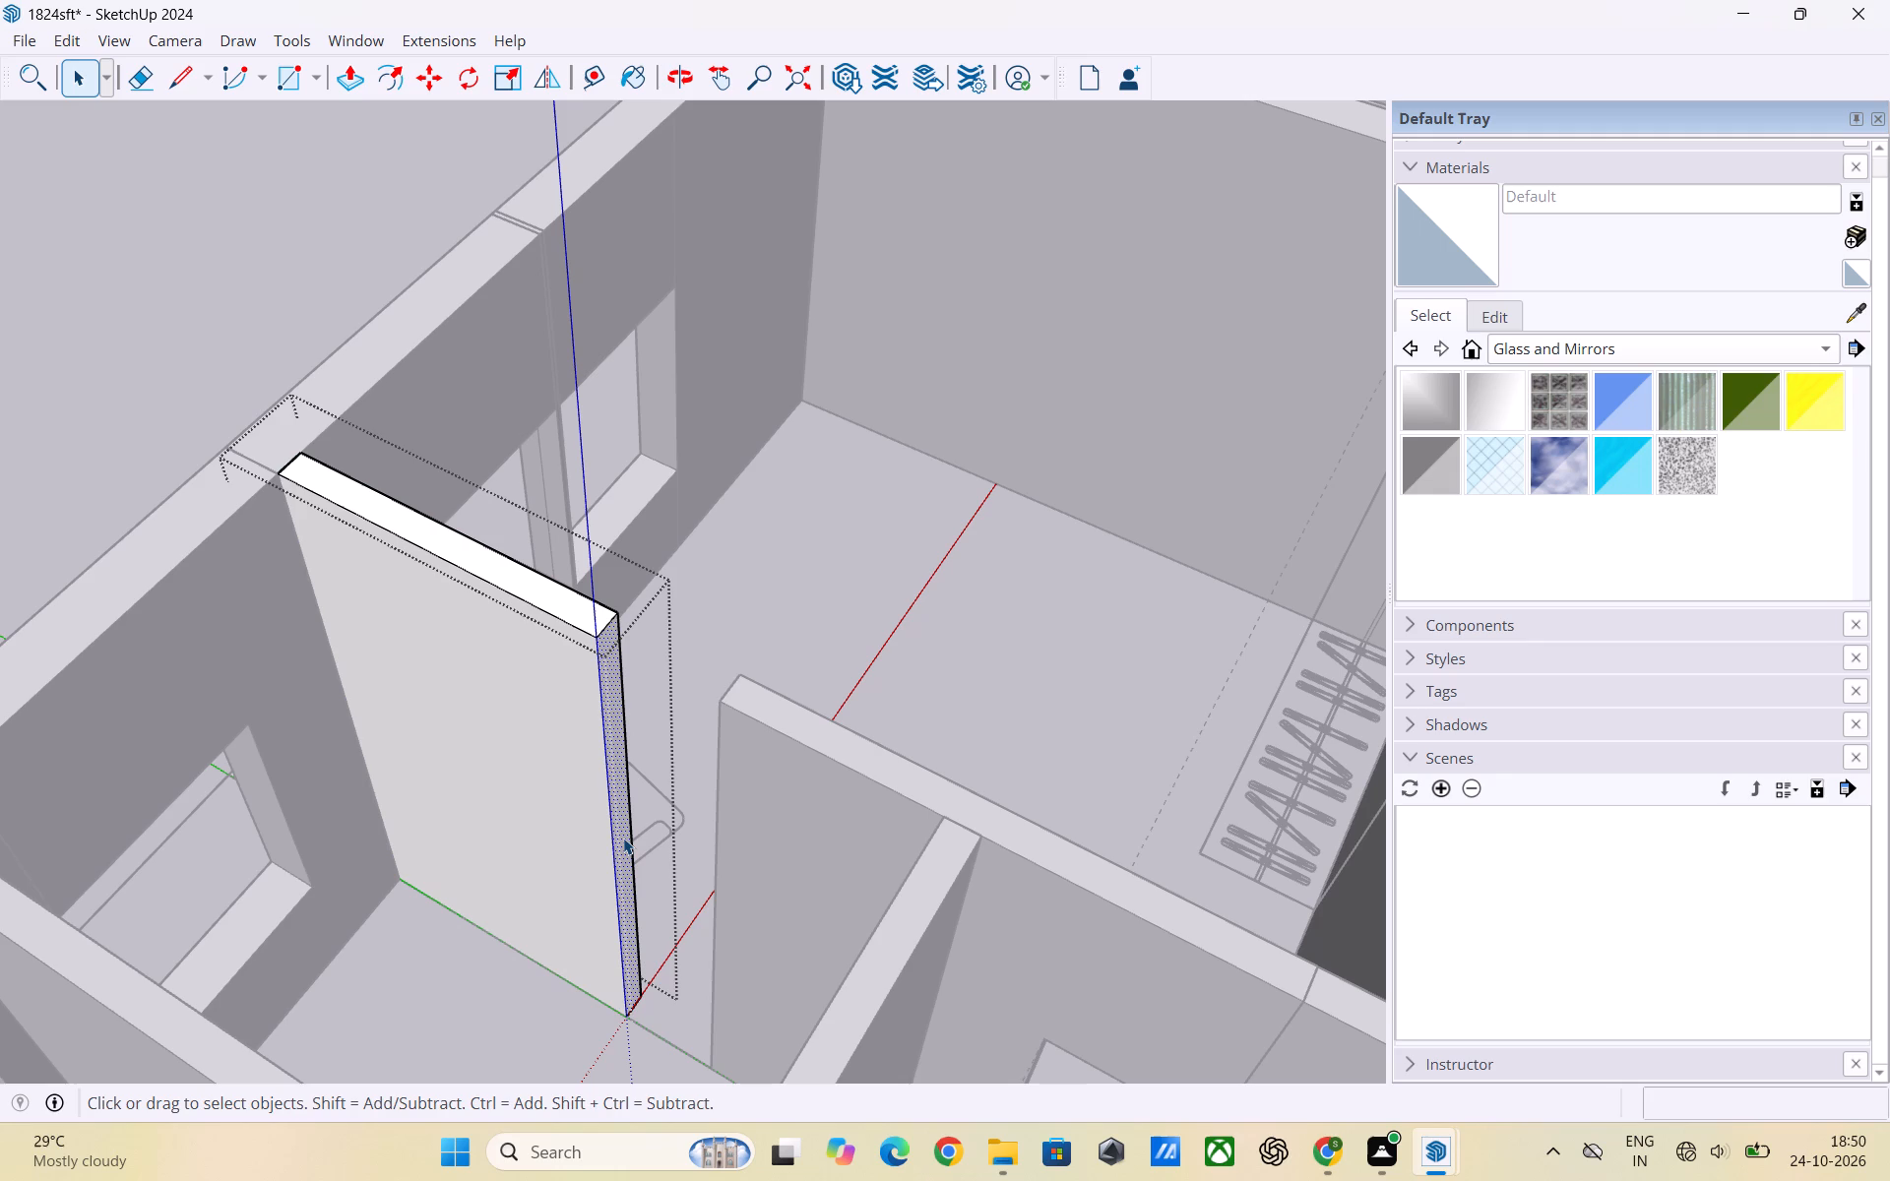
pyautogui.press('p')
pyautogui.click(623, 838)
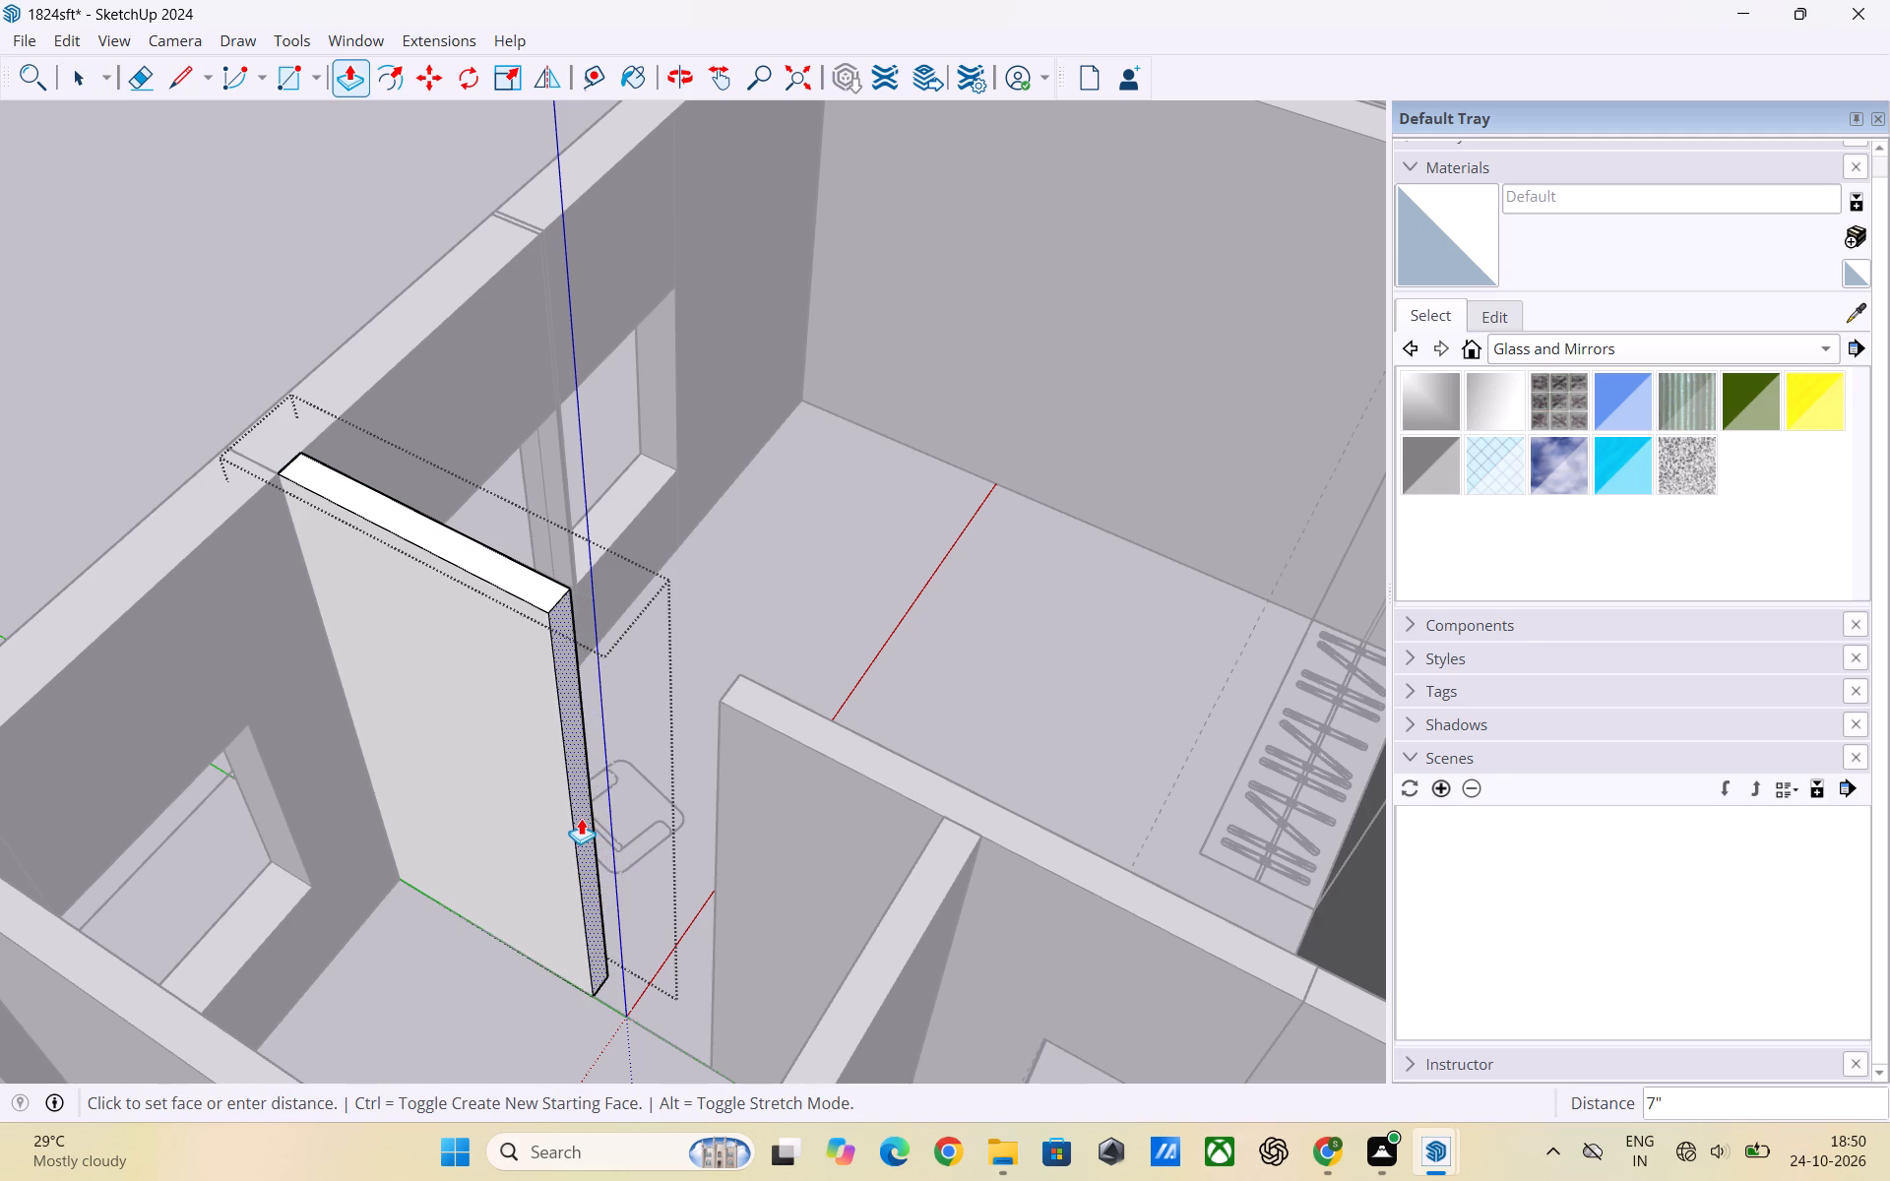
pyautogui.click(576, 815)
pyautogui.press('space')
pyautogui.click(976, 690)
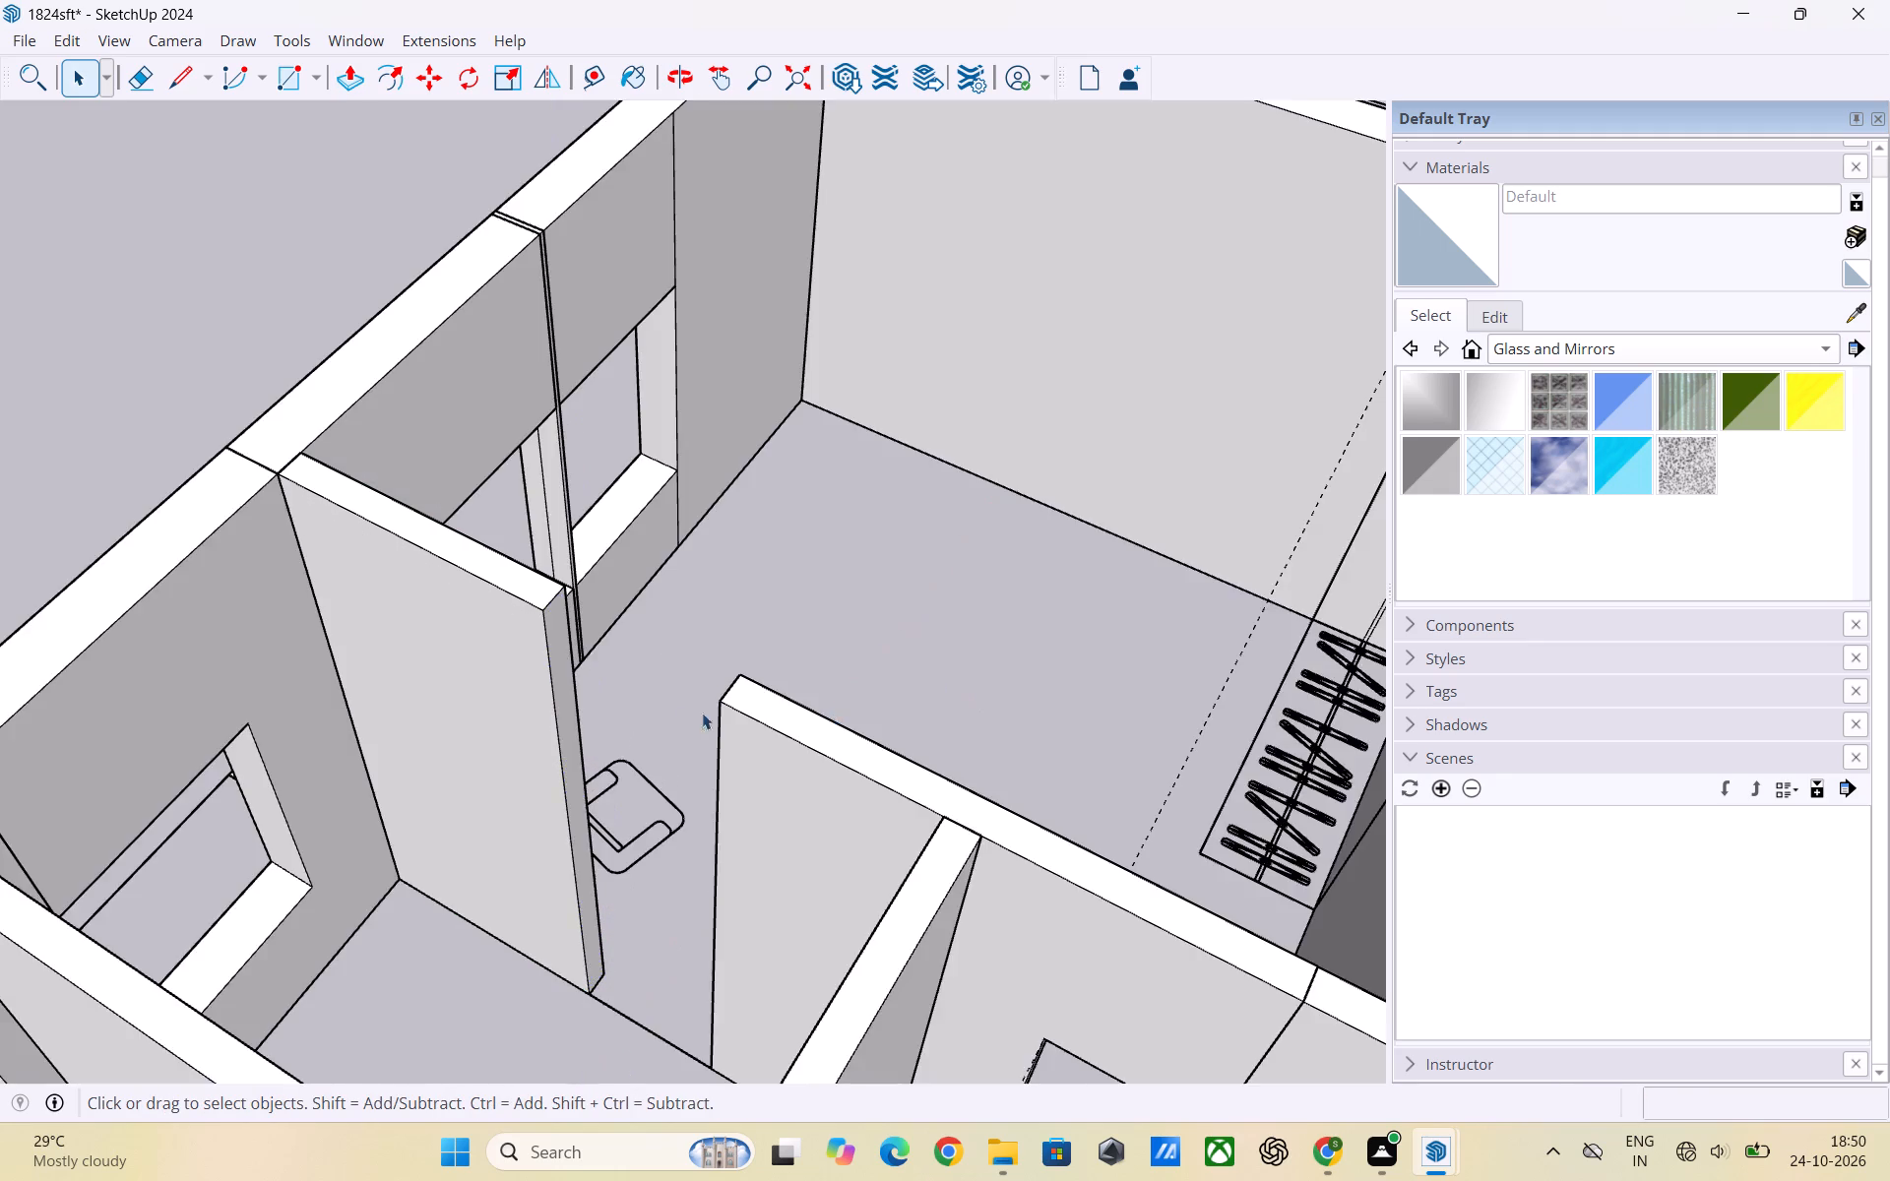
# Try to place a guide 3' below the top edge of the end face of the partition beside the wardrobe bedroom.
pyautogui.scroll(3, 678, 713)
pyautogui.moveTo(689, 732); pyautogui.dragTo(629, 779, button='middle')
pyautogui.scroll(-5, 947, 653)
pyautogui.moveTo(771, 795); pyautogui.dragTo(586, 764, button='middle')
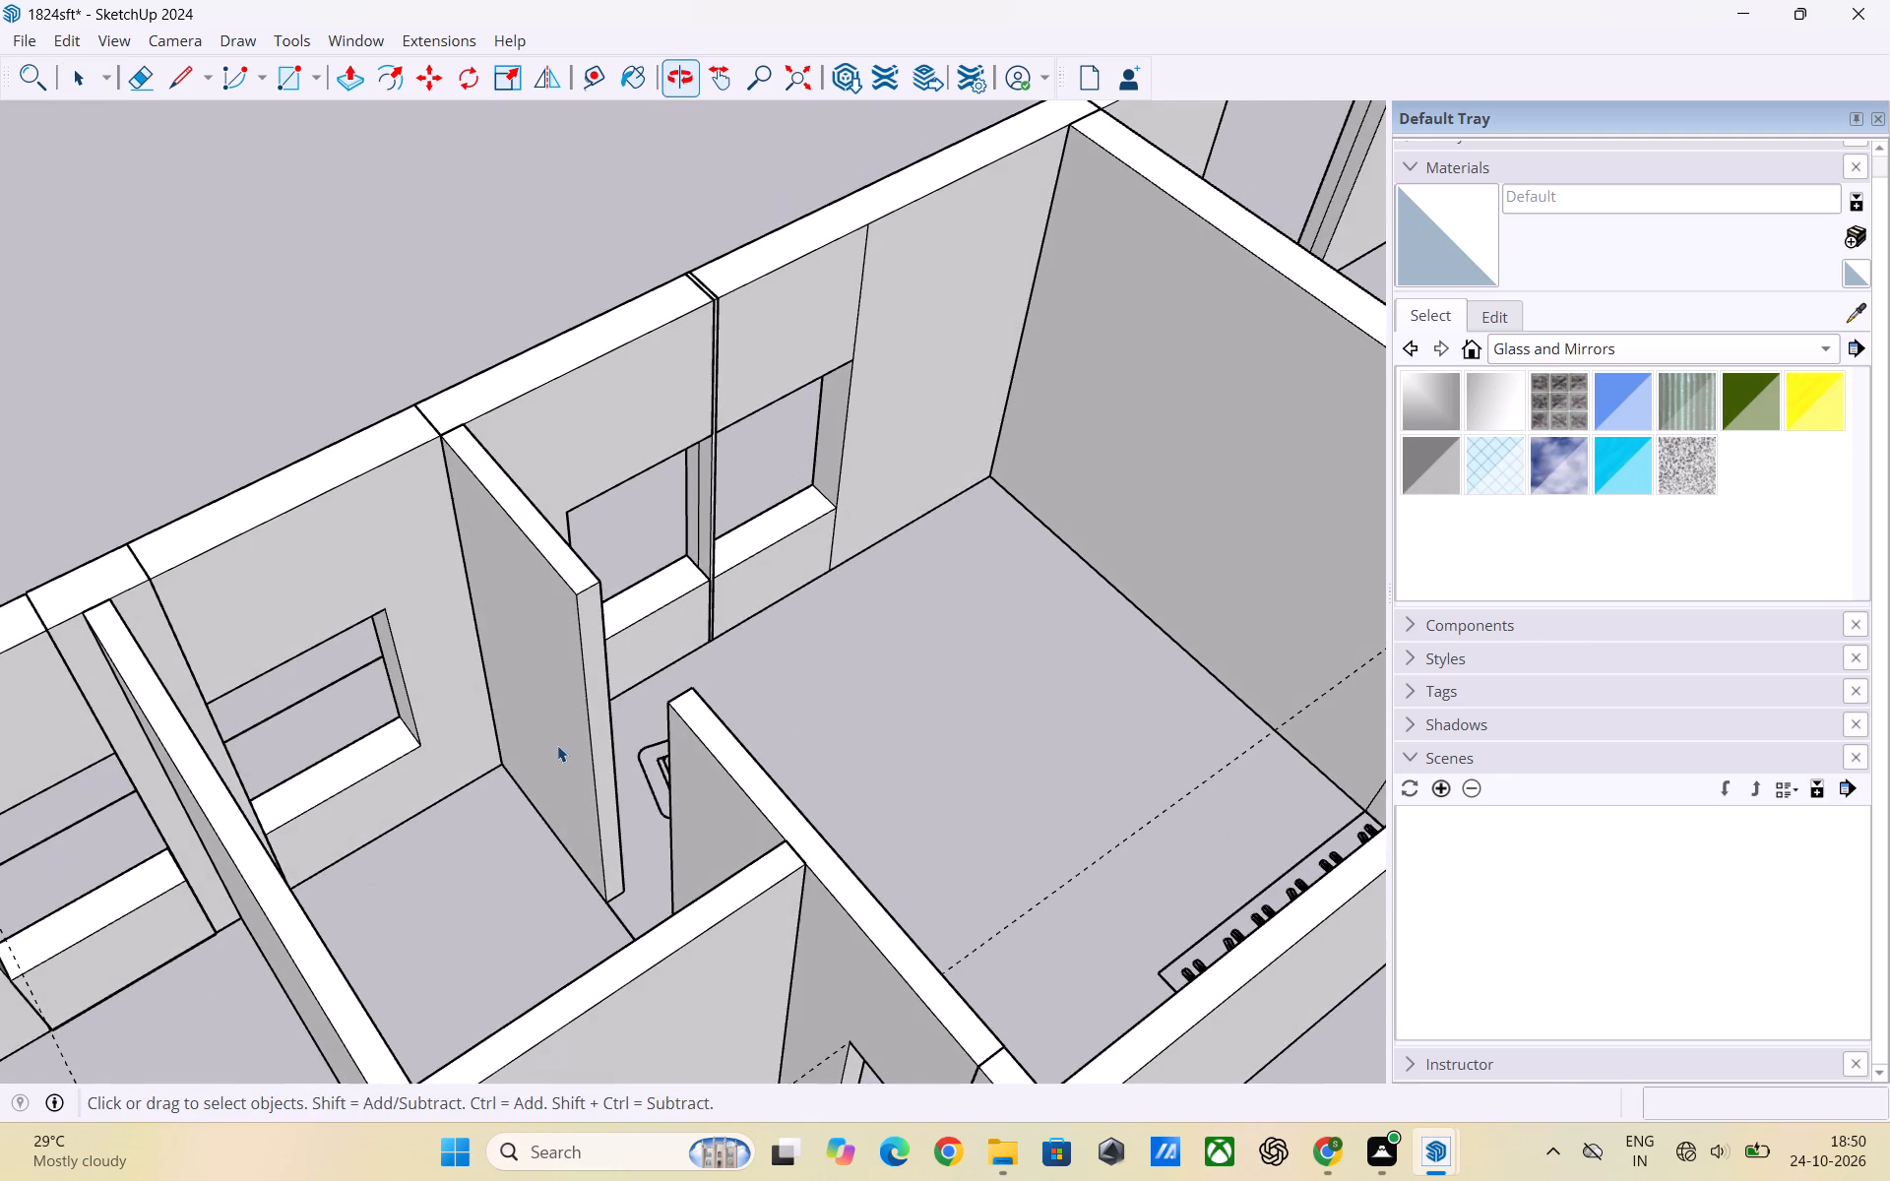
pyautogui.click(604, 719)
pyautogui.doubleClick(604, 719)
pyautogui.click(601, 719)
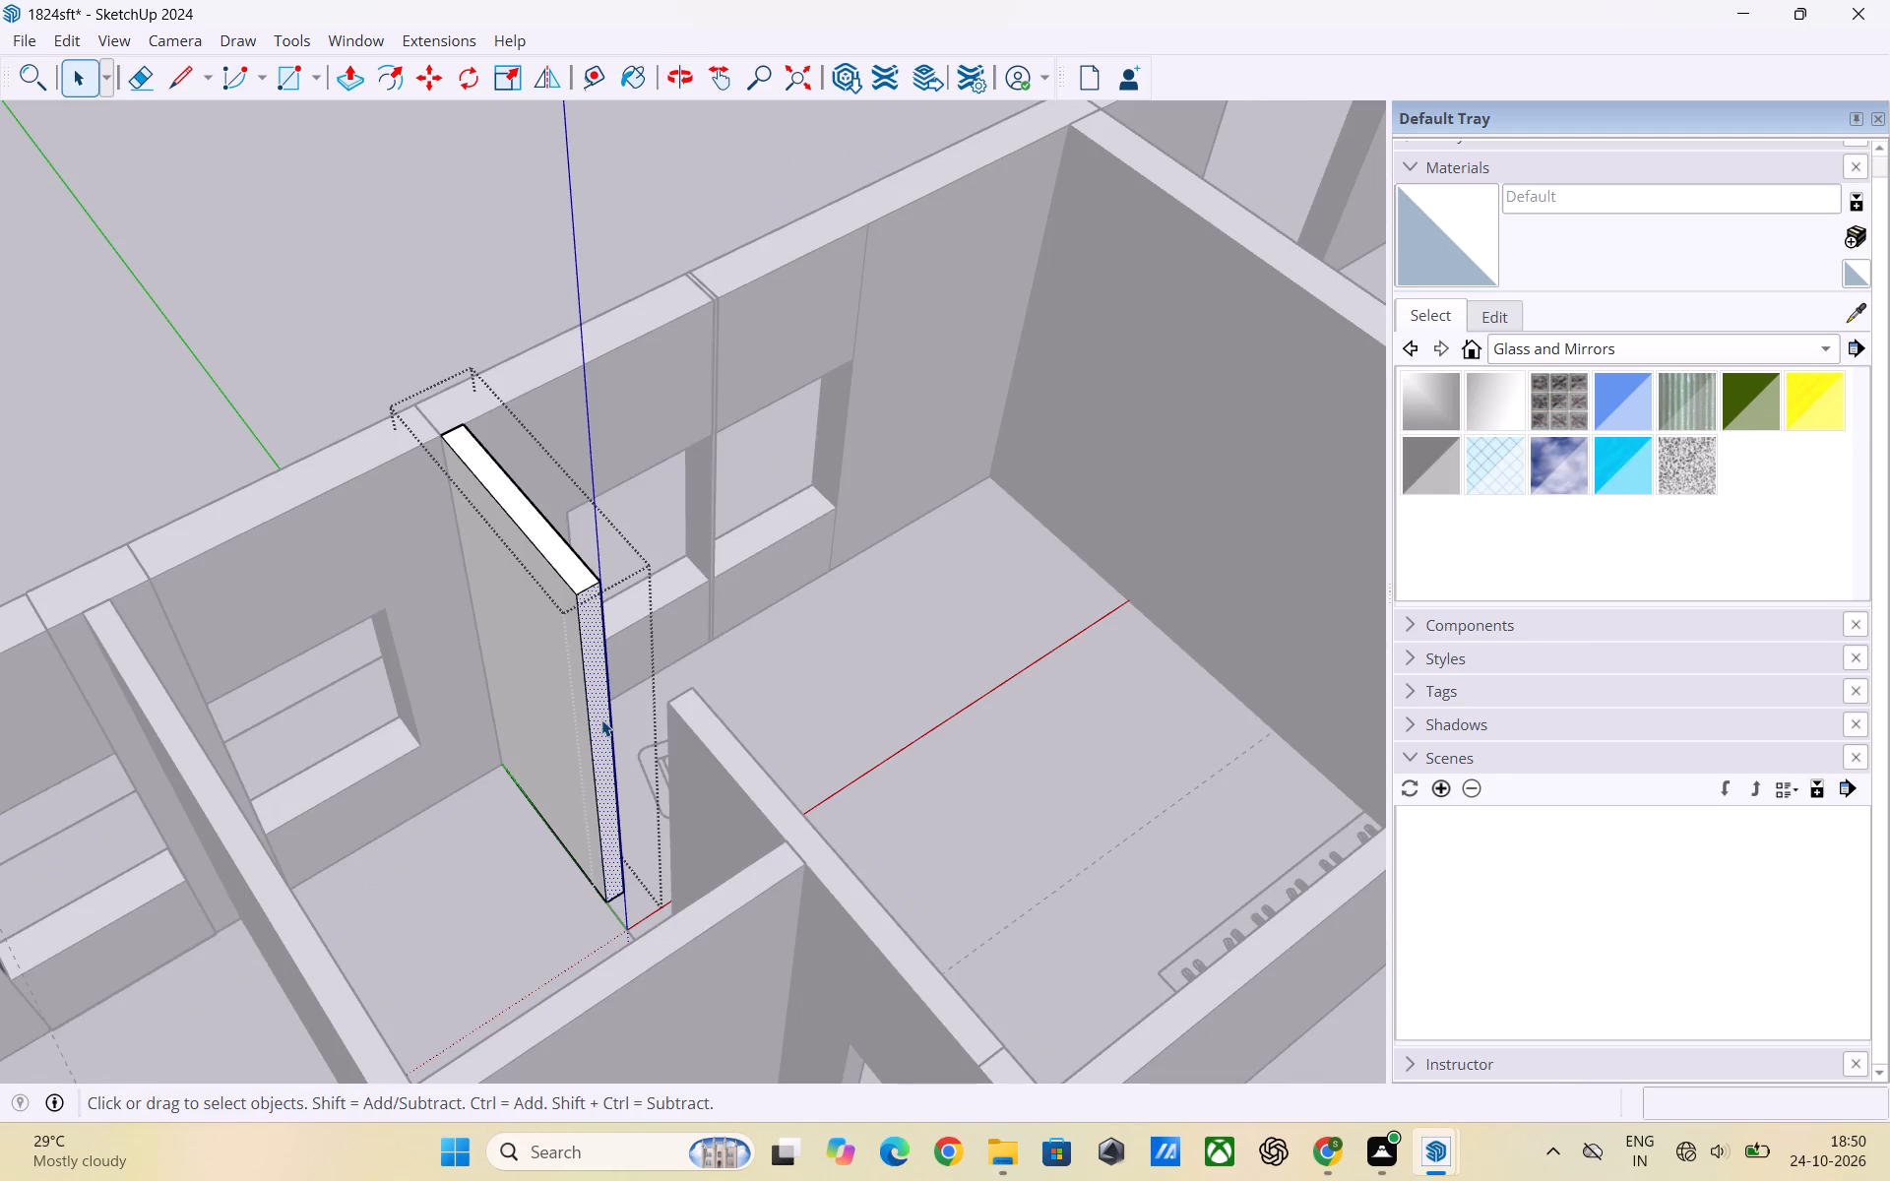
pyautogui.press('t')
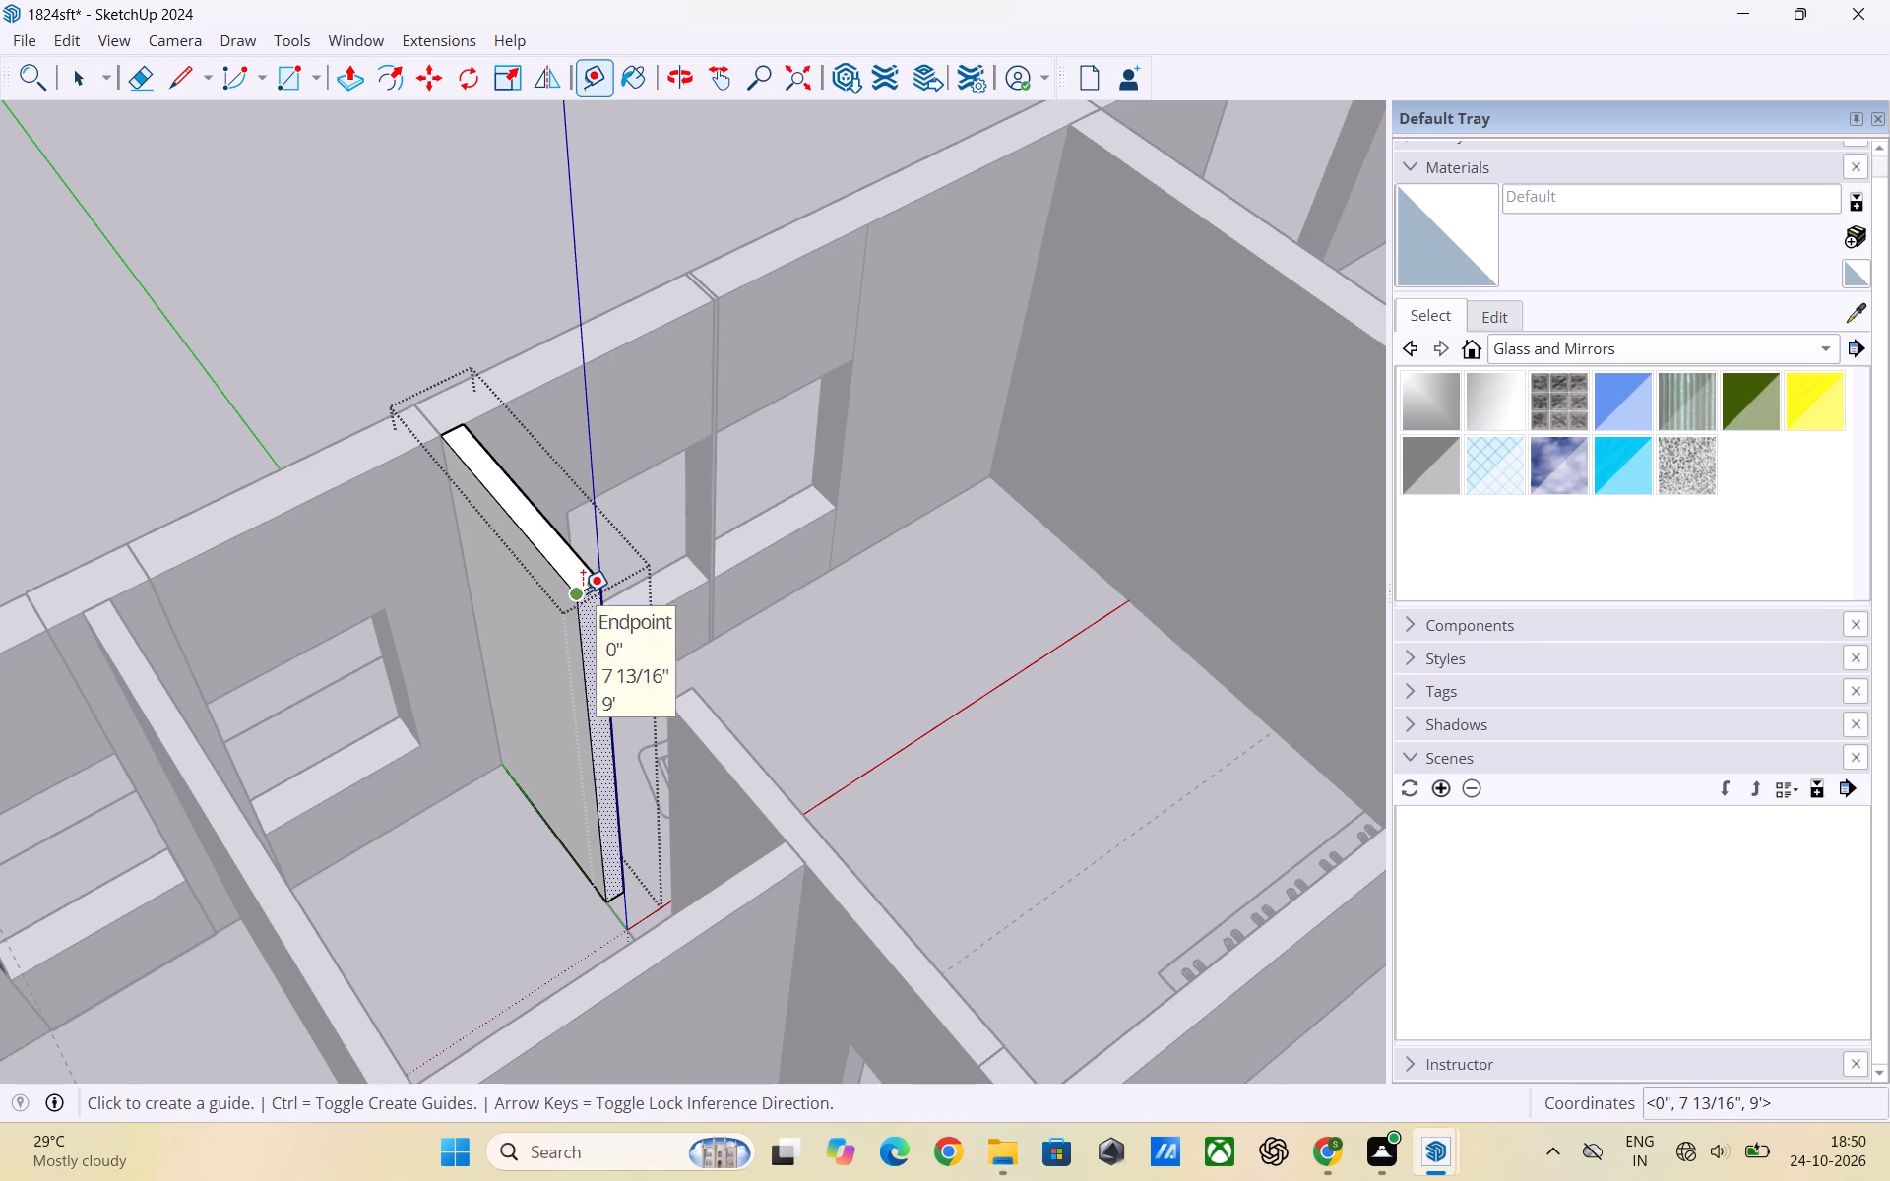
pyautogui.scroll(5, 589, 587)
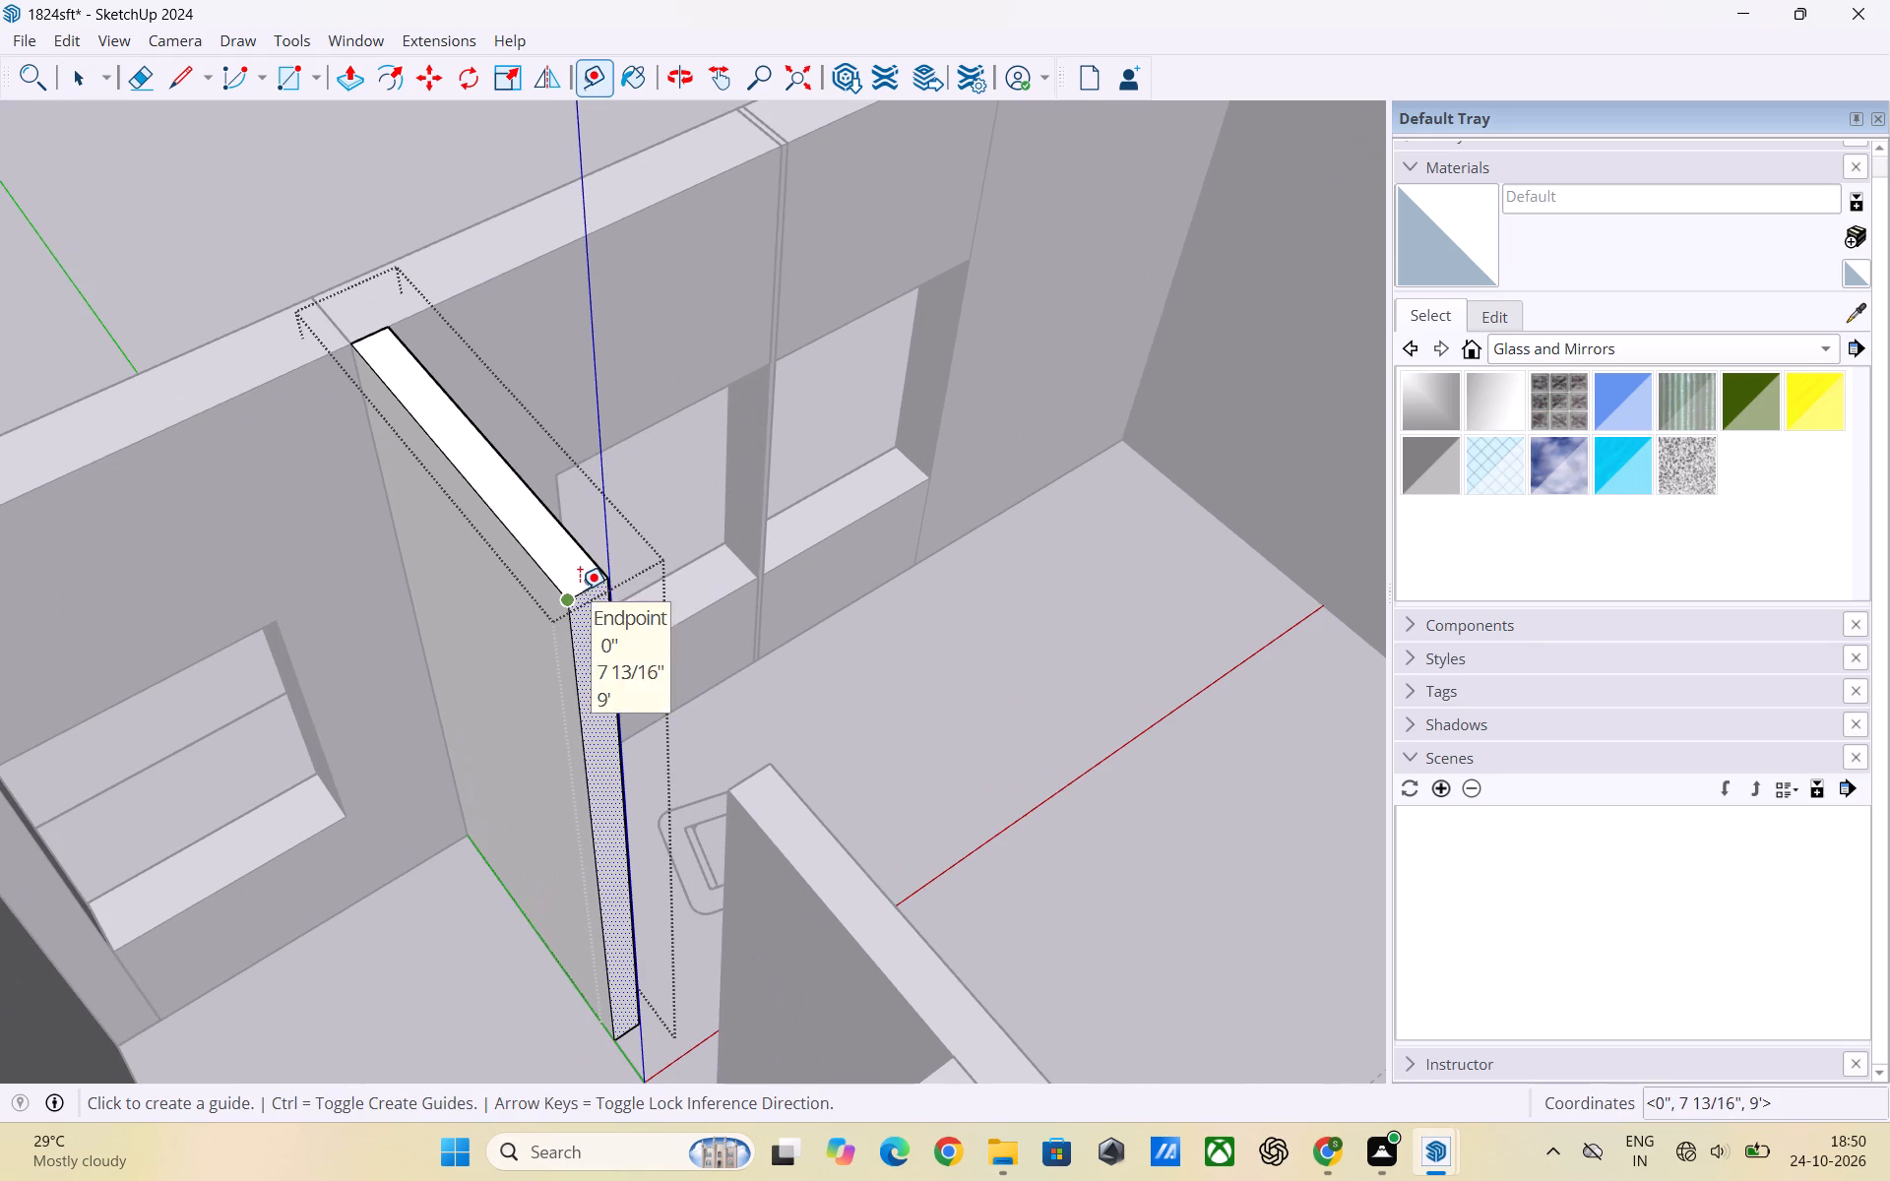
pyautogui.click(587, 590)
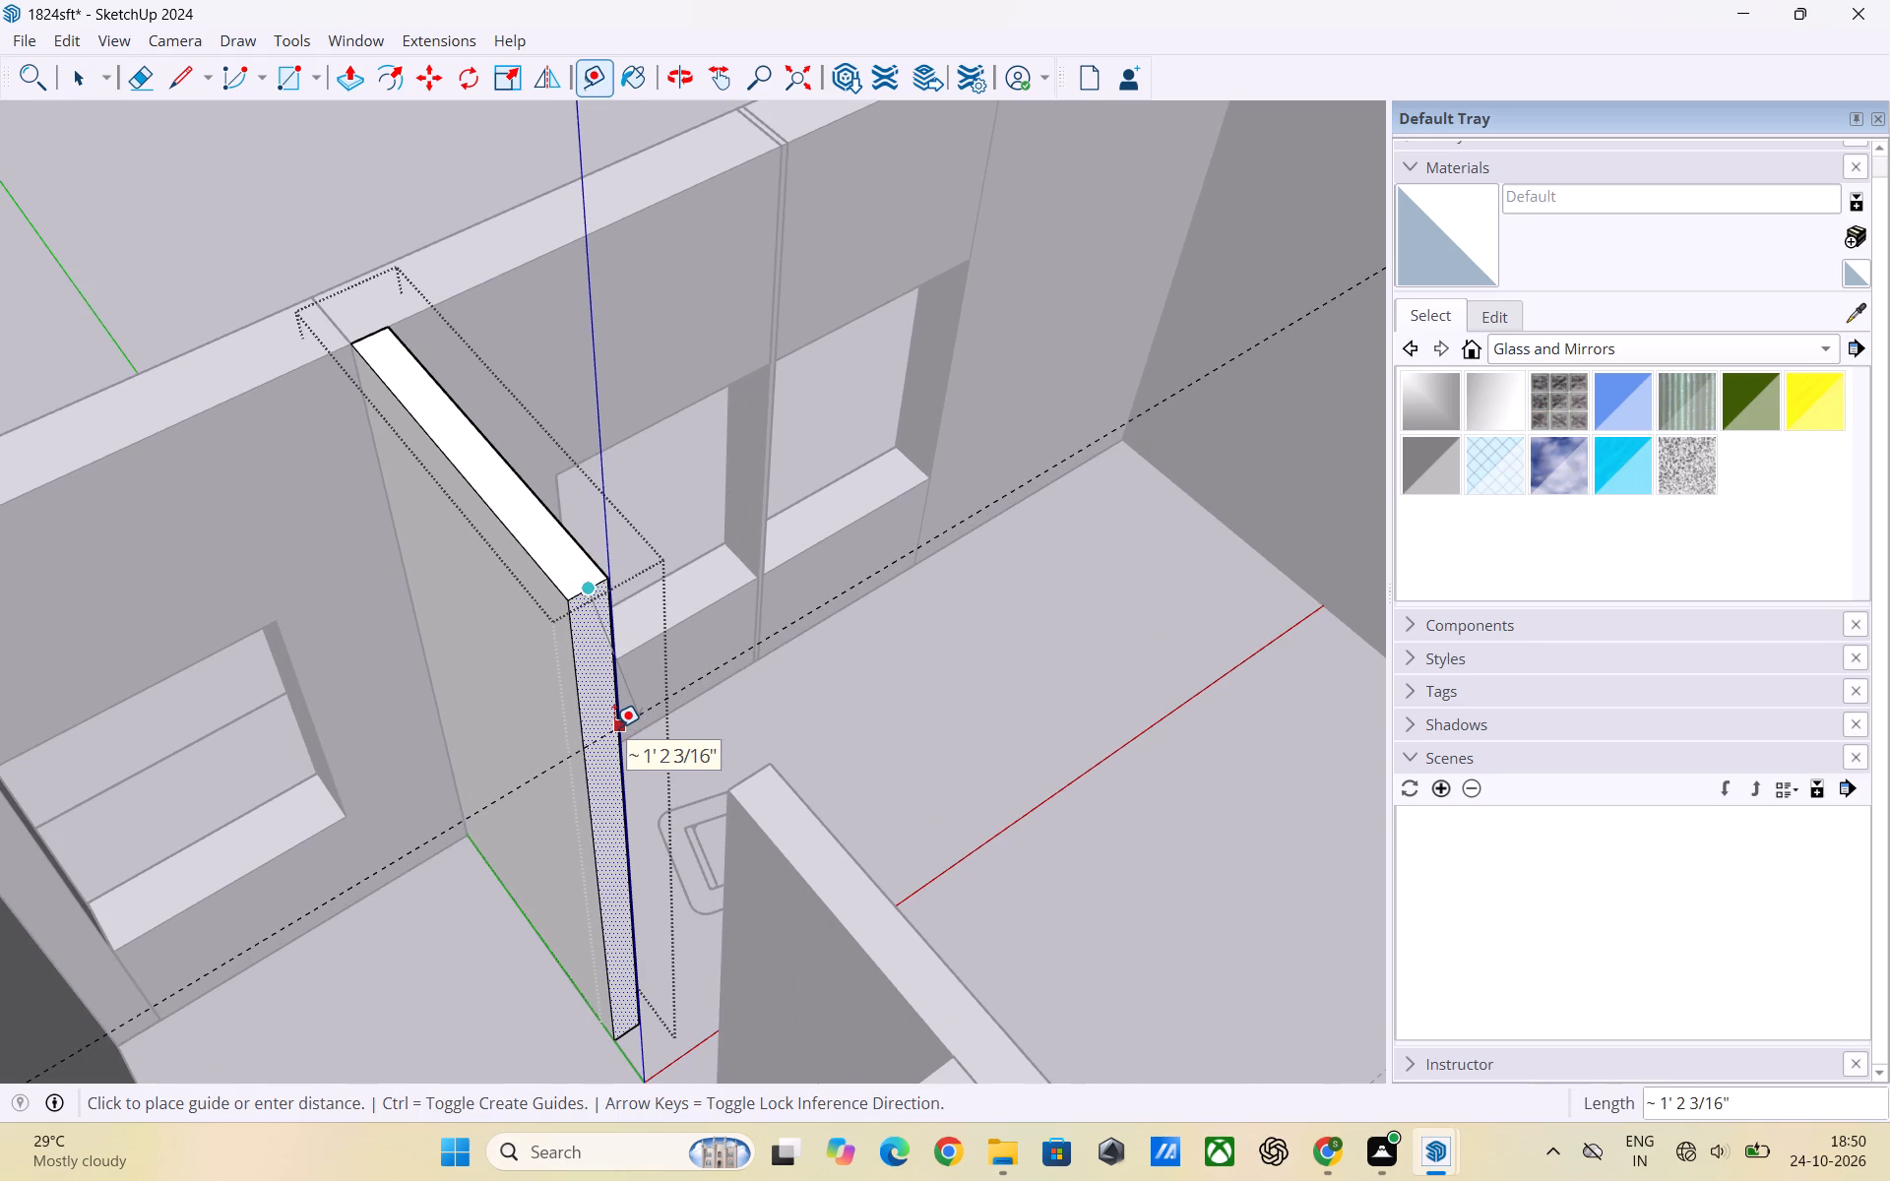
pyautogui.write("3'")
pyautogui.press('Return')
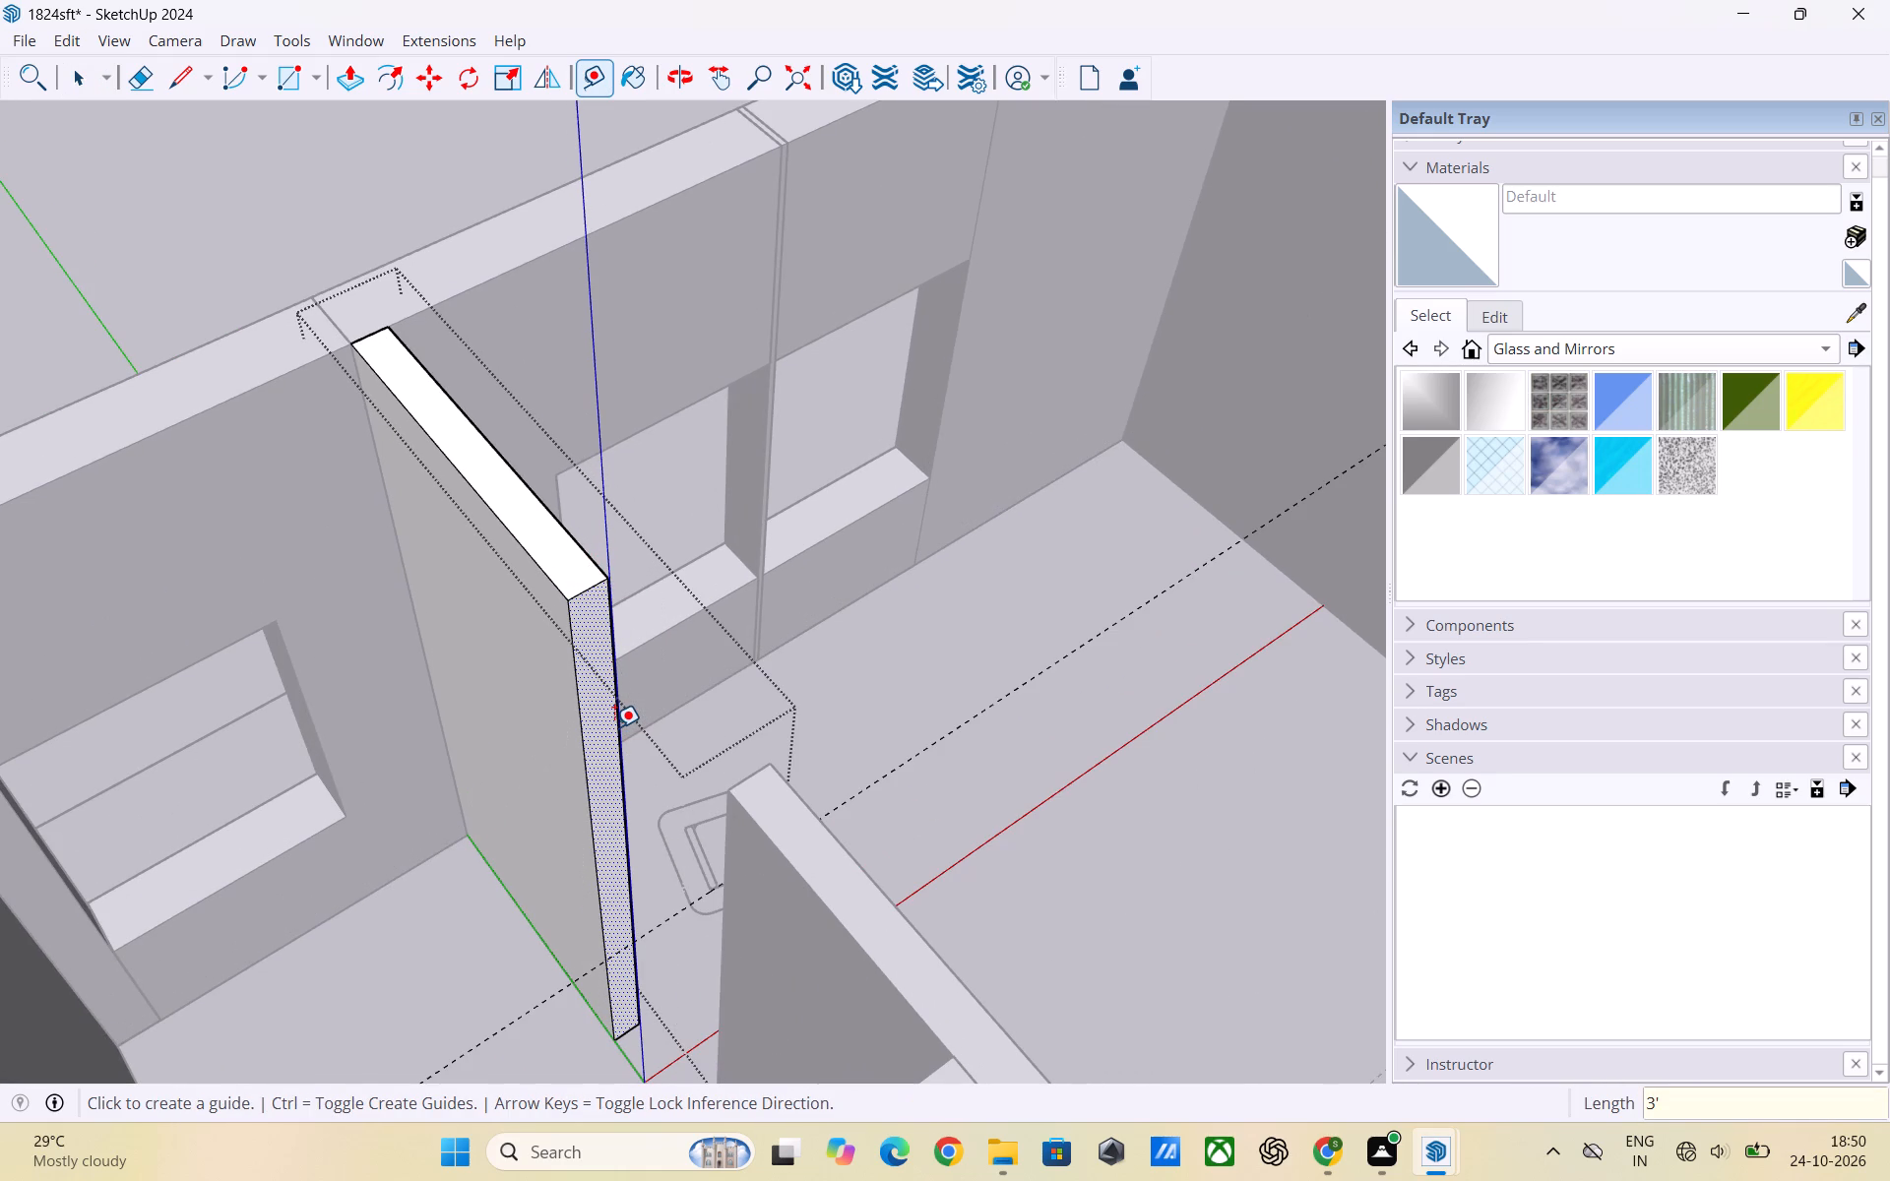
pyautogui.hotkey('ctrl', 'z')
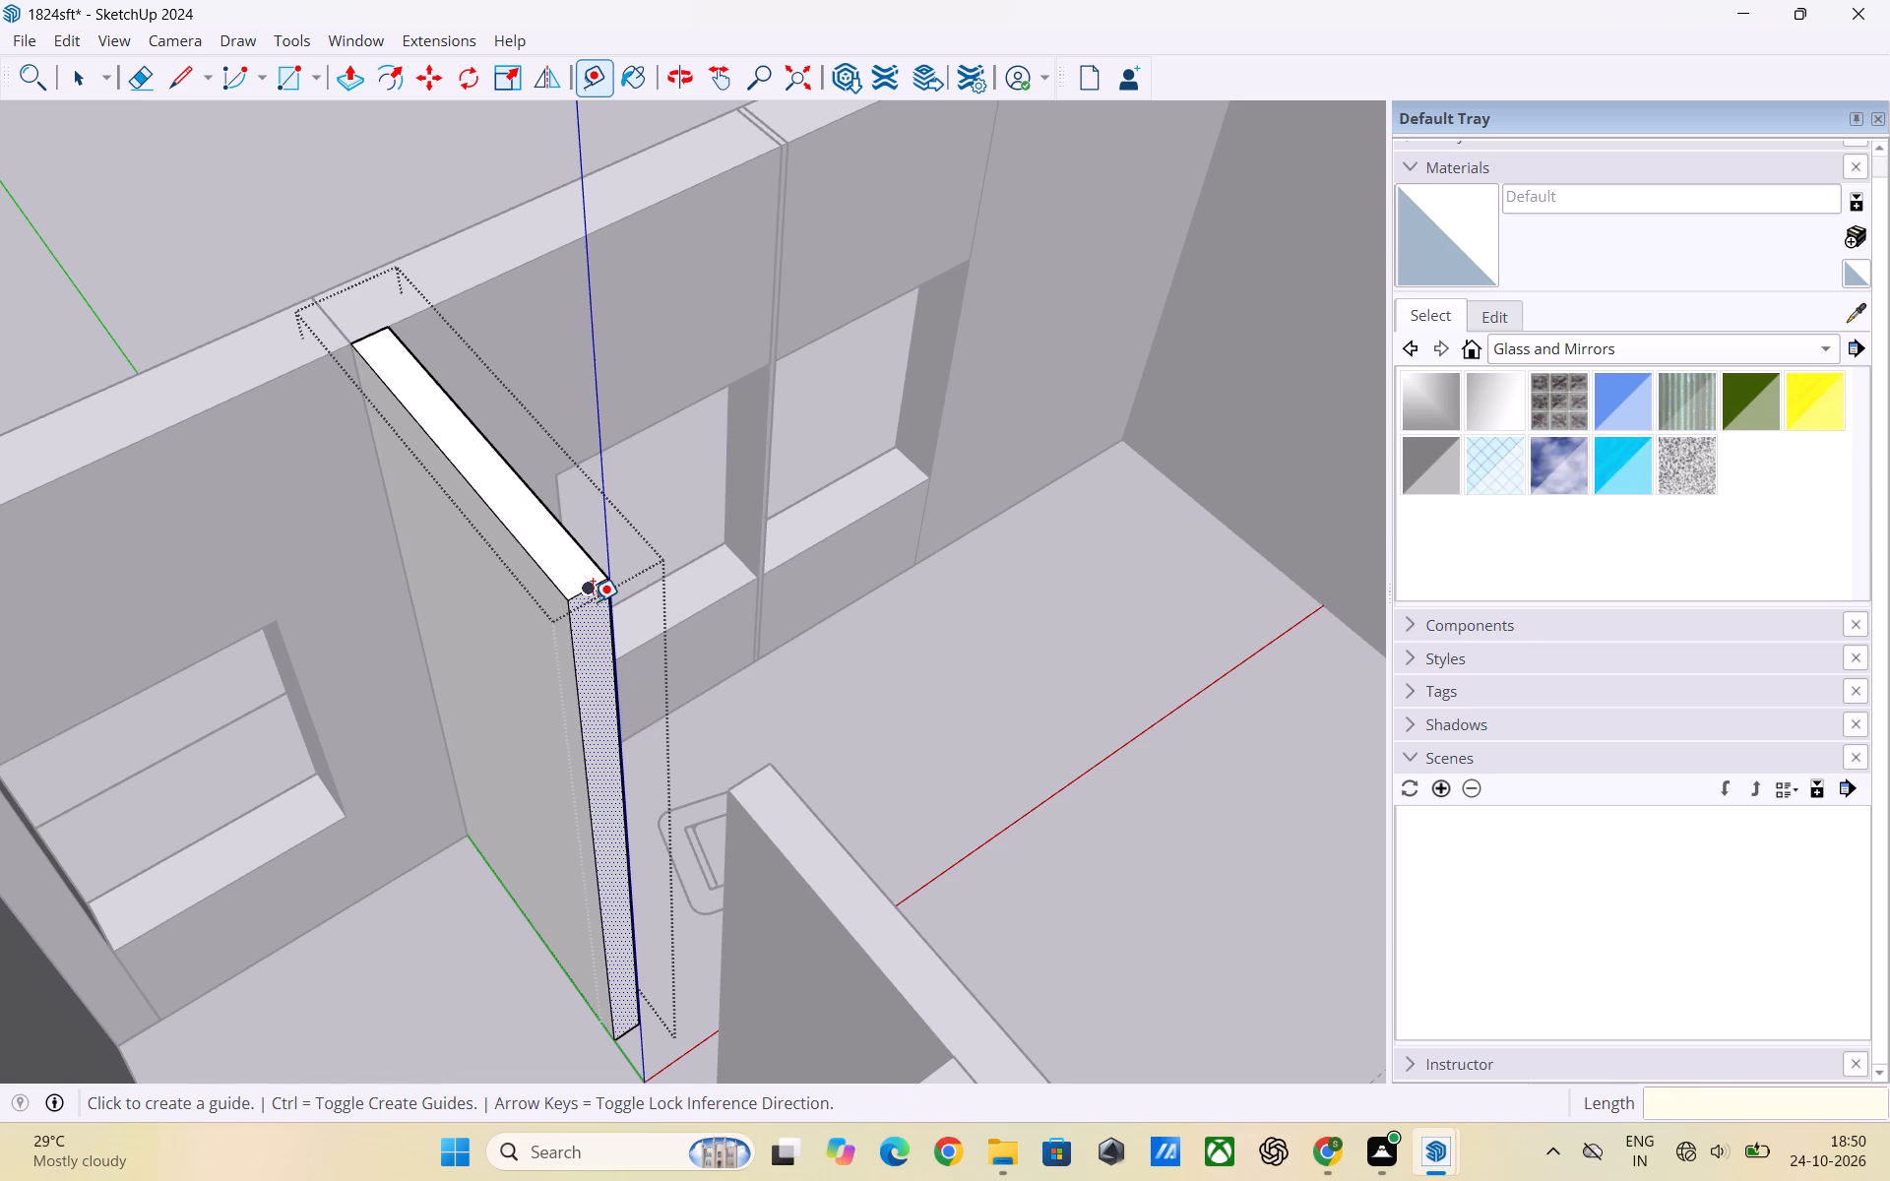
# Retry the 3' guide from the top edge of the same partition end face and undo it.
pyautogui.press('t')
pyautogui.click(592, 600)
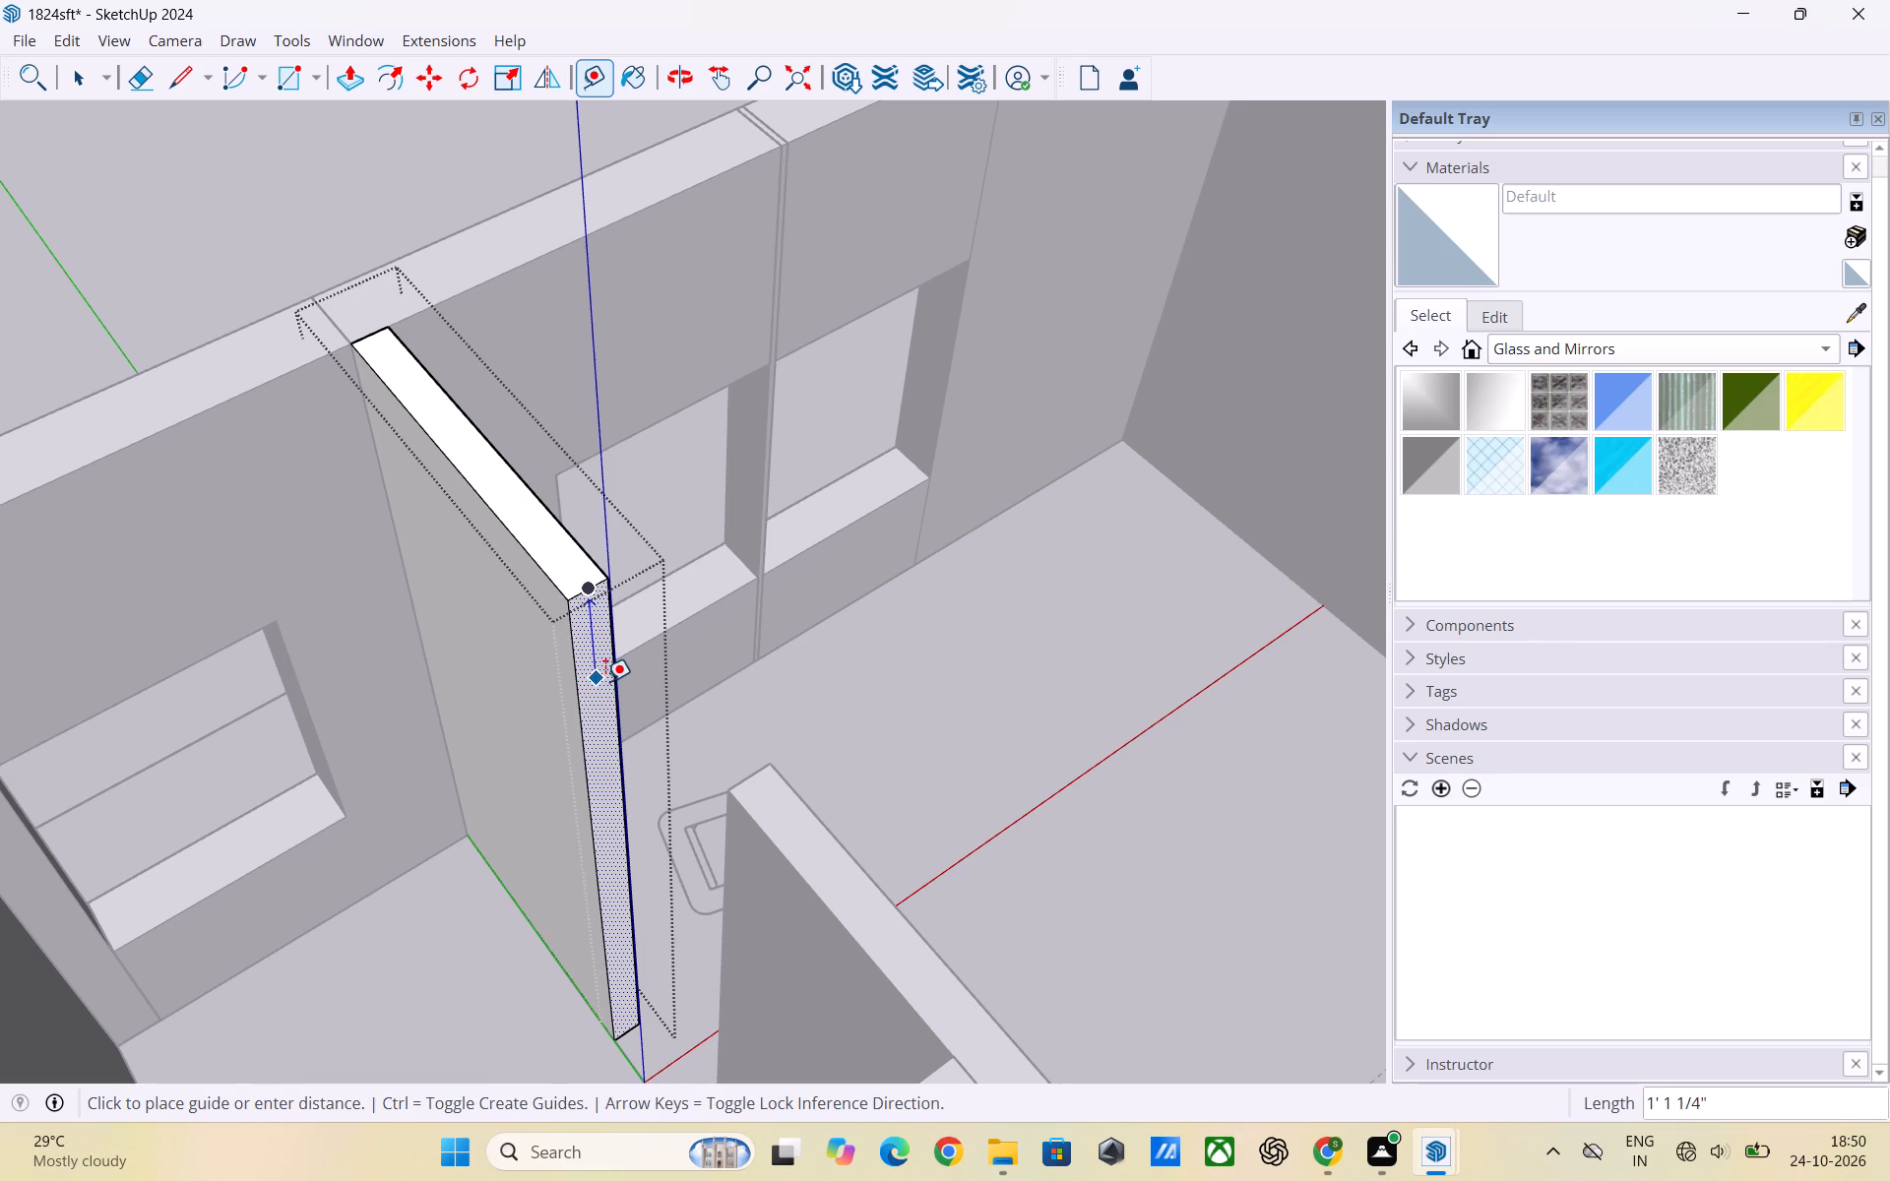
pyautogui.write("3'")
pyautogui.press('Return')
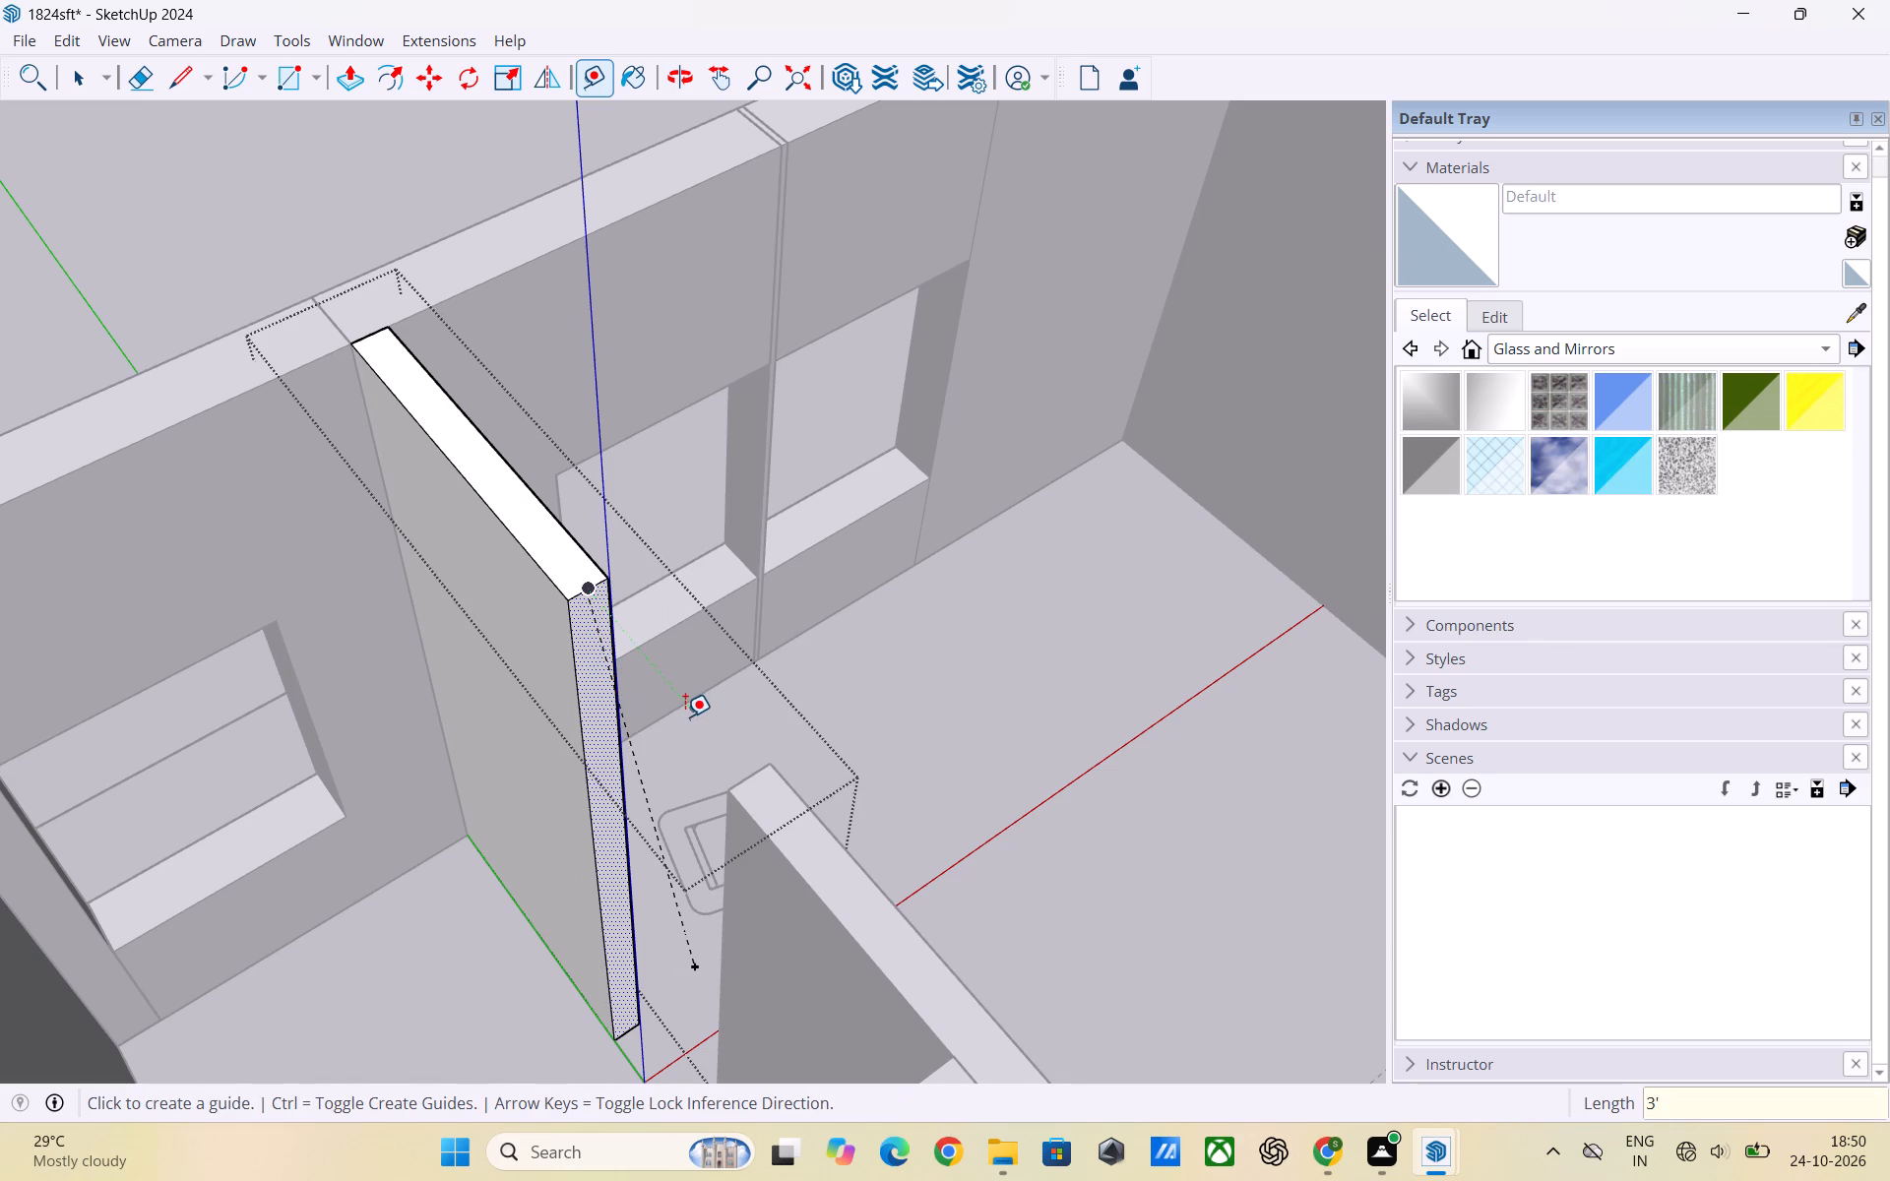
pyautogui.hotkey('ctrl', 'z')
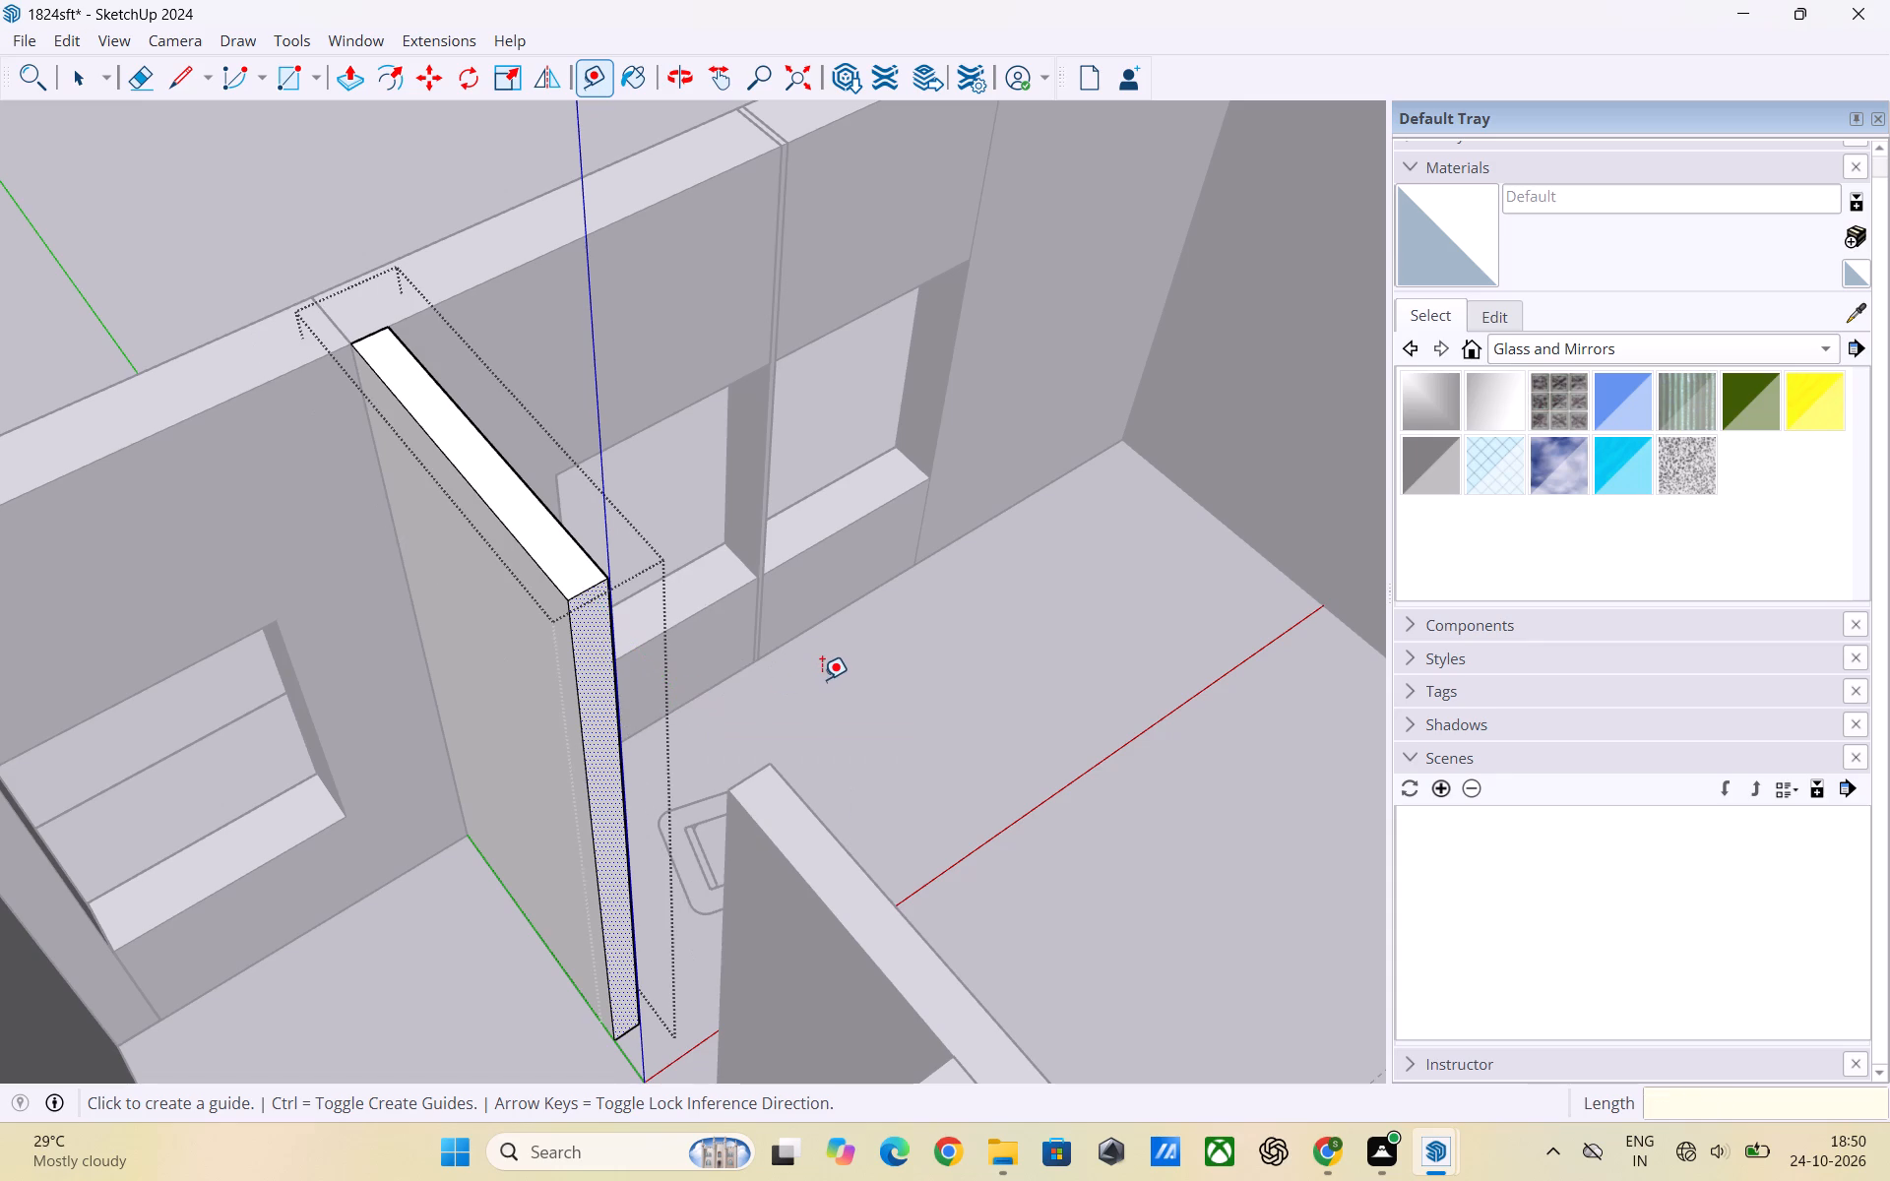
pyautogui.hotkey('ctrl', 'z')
# Place a horizontal guide 3' below the top edge of the end face of the partition between the small windowed room and wardrobe bedroom.
pyautogui.scroll(2, 670, 731)
pyautogui.moveTo(680, 738); pyautogui.dragTo(587, 766, button='middle')
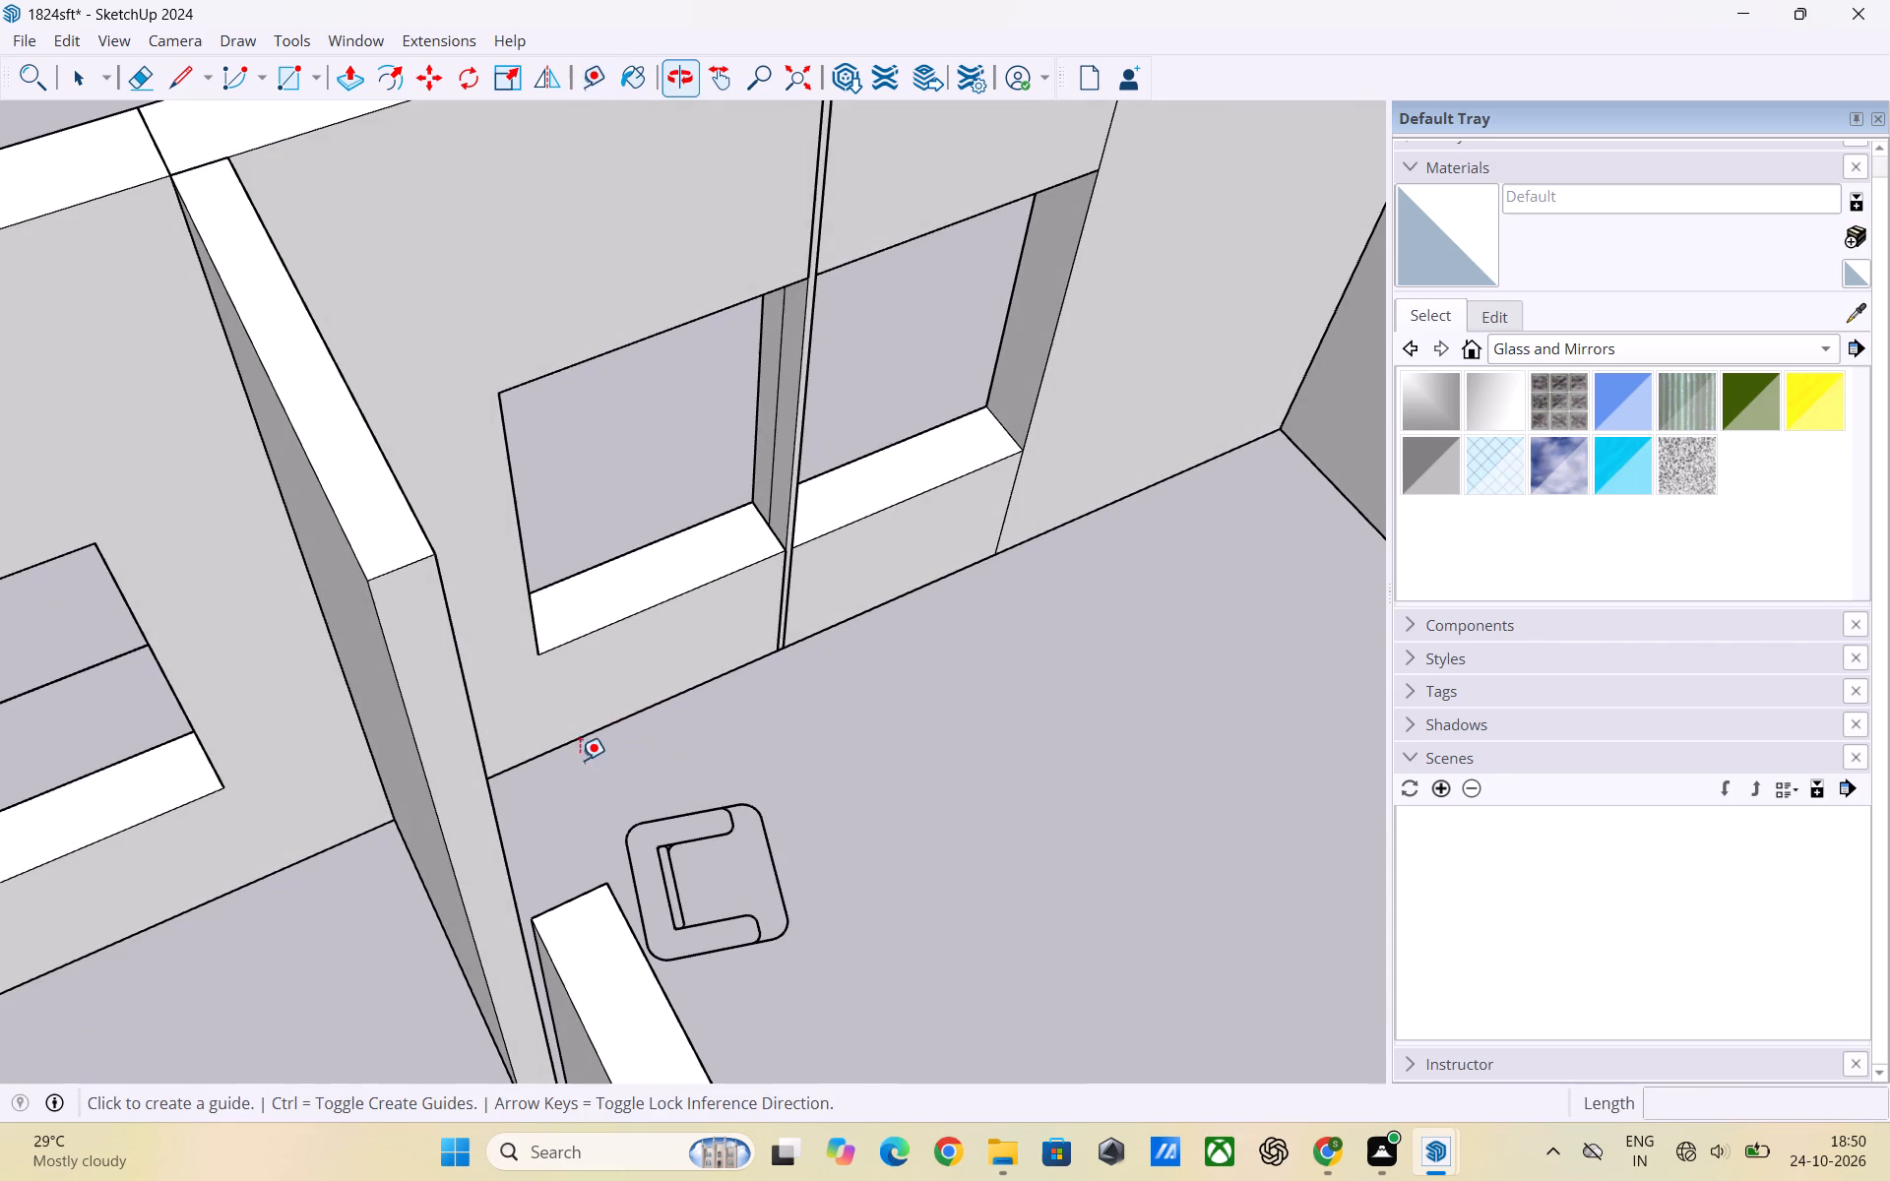
pyautogui.press('space')
pyautogui.scroll(-4, 1016, 708)
pyautogui.moveTo(814, 783); pyautogui.dragTo(711, 660, button='middle')
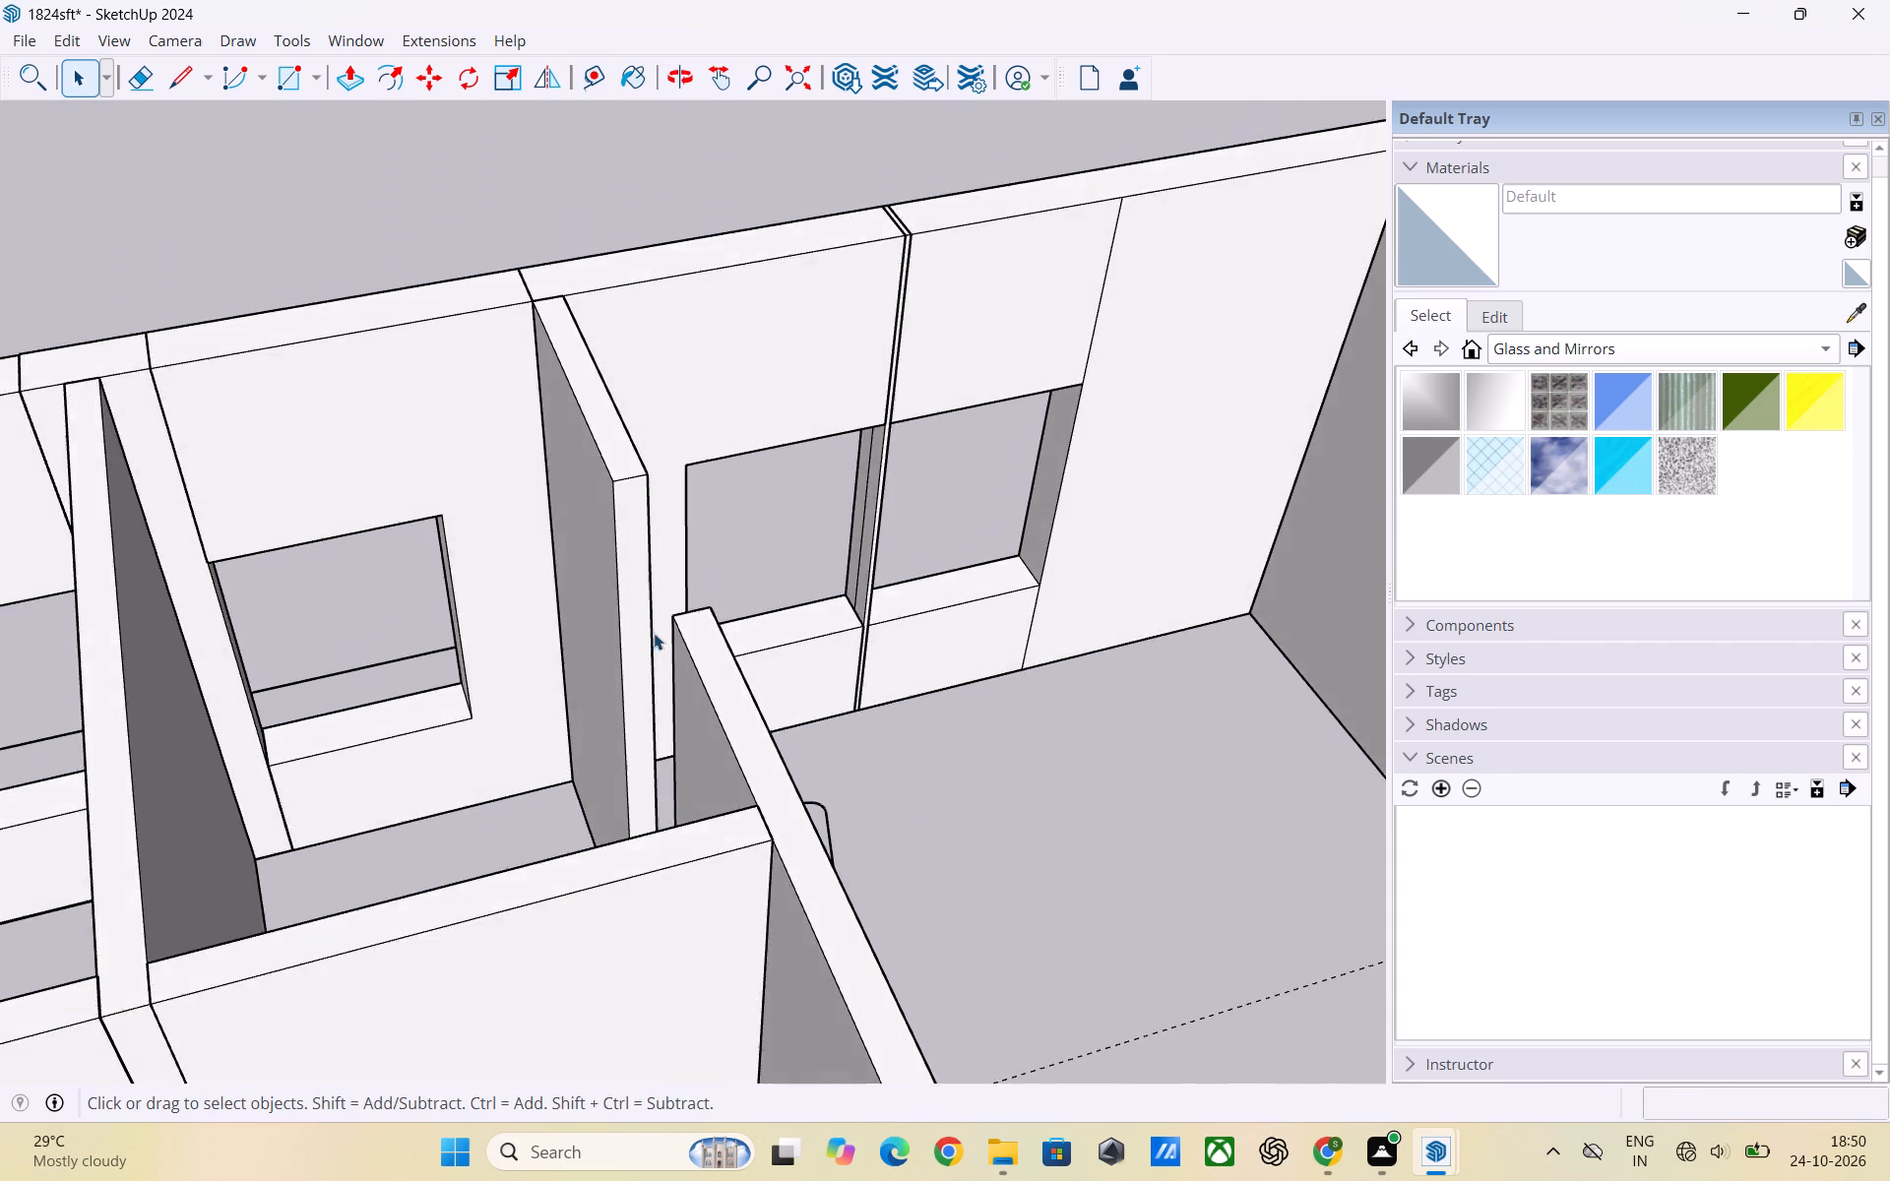
pyautogui.scroll(2, 659, 650)
pyautogui.click(637, 594)
pyautogui.click(636, 593)
pyautogui.click(635, 592)
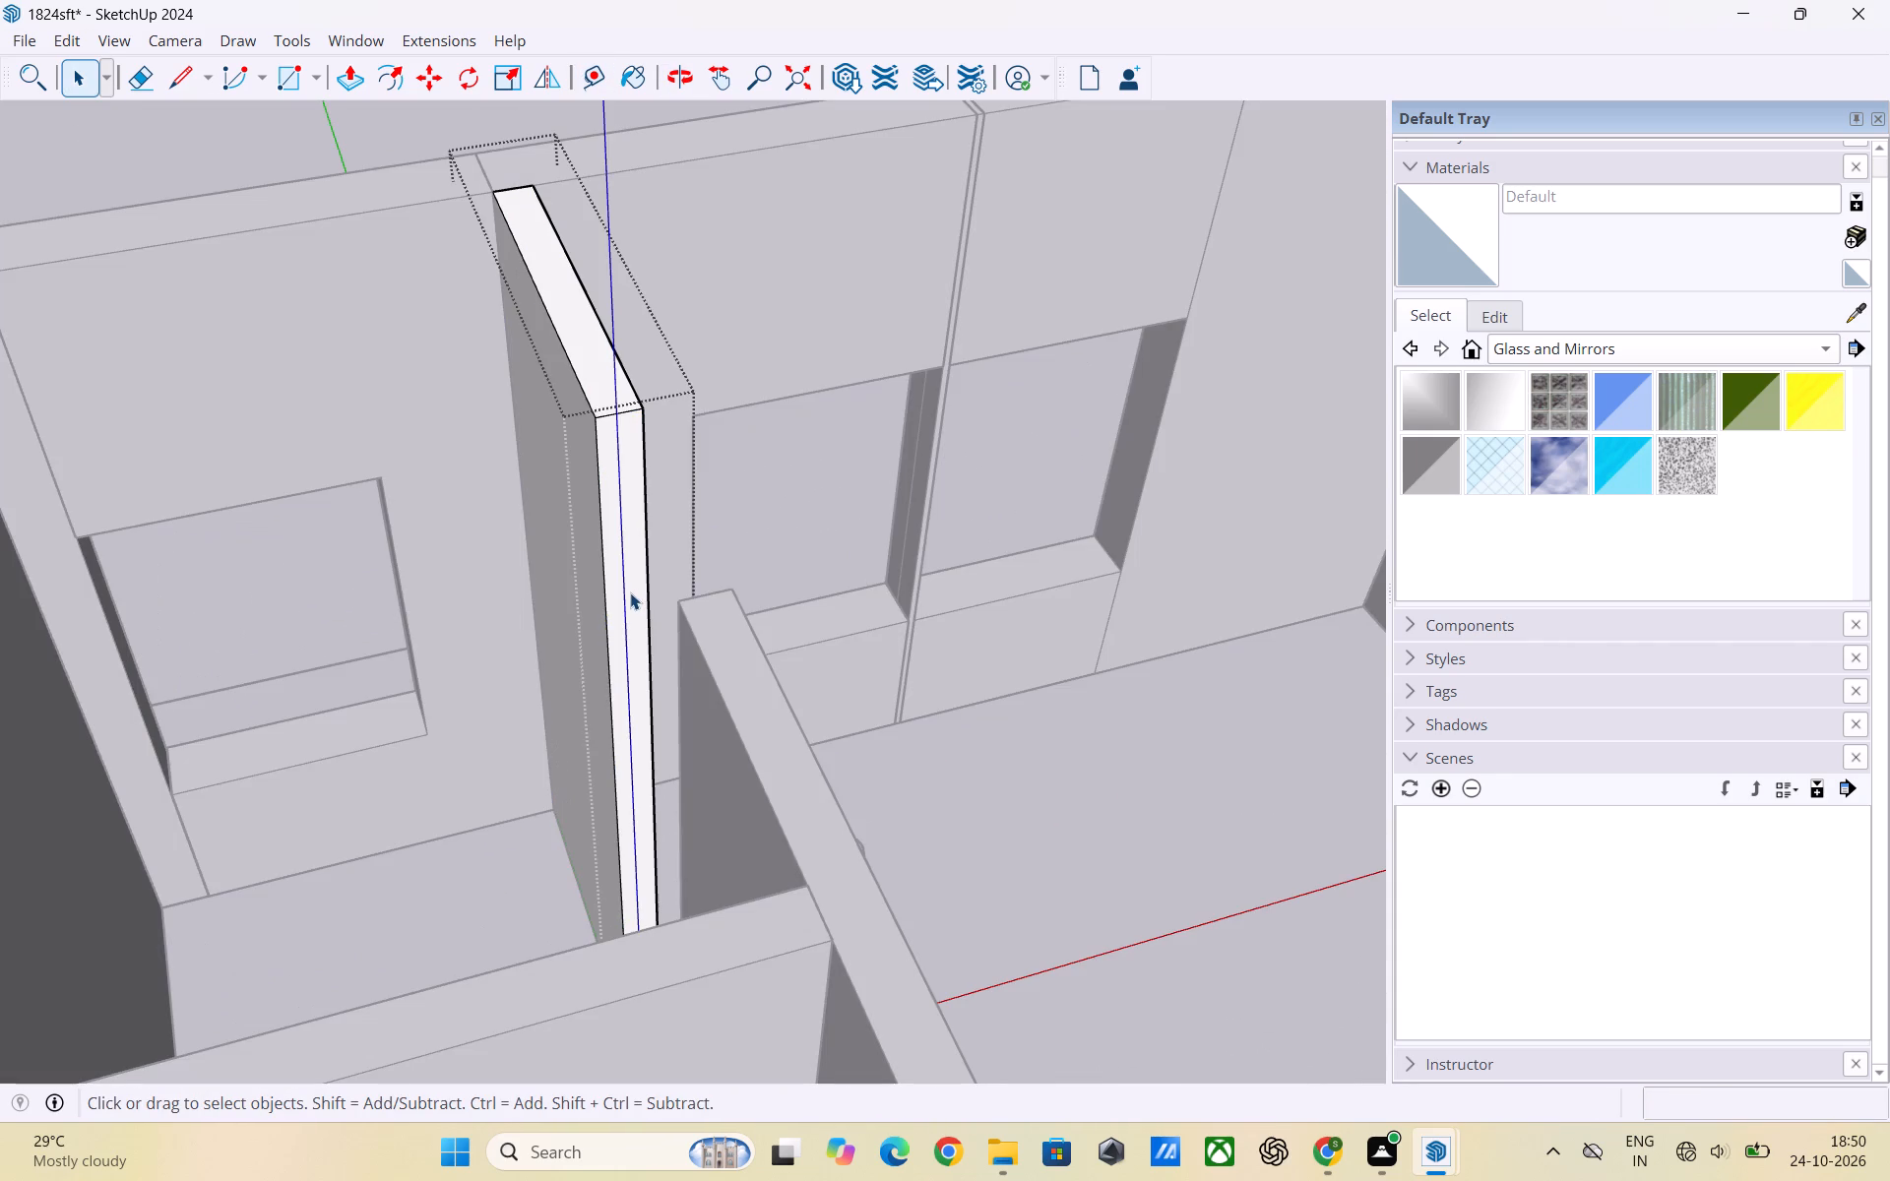
pyautogui.click(629, 592)
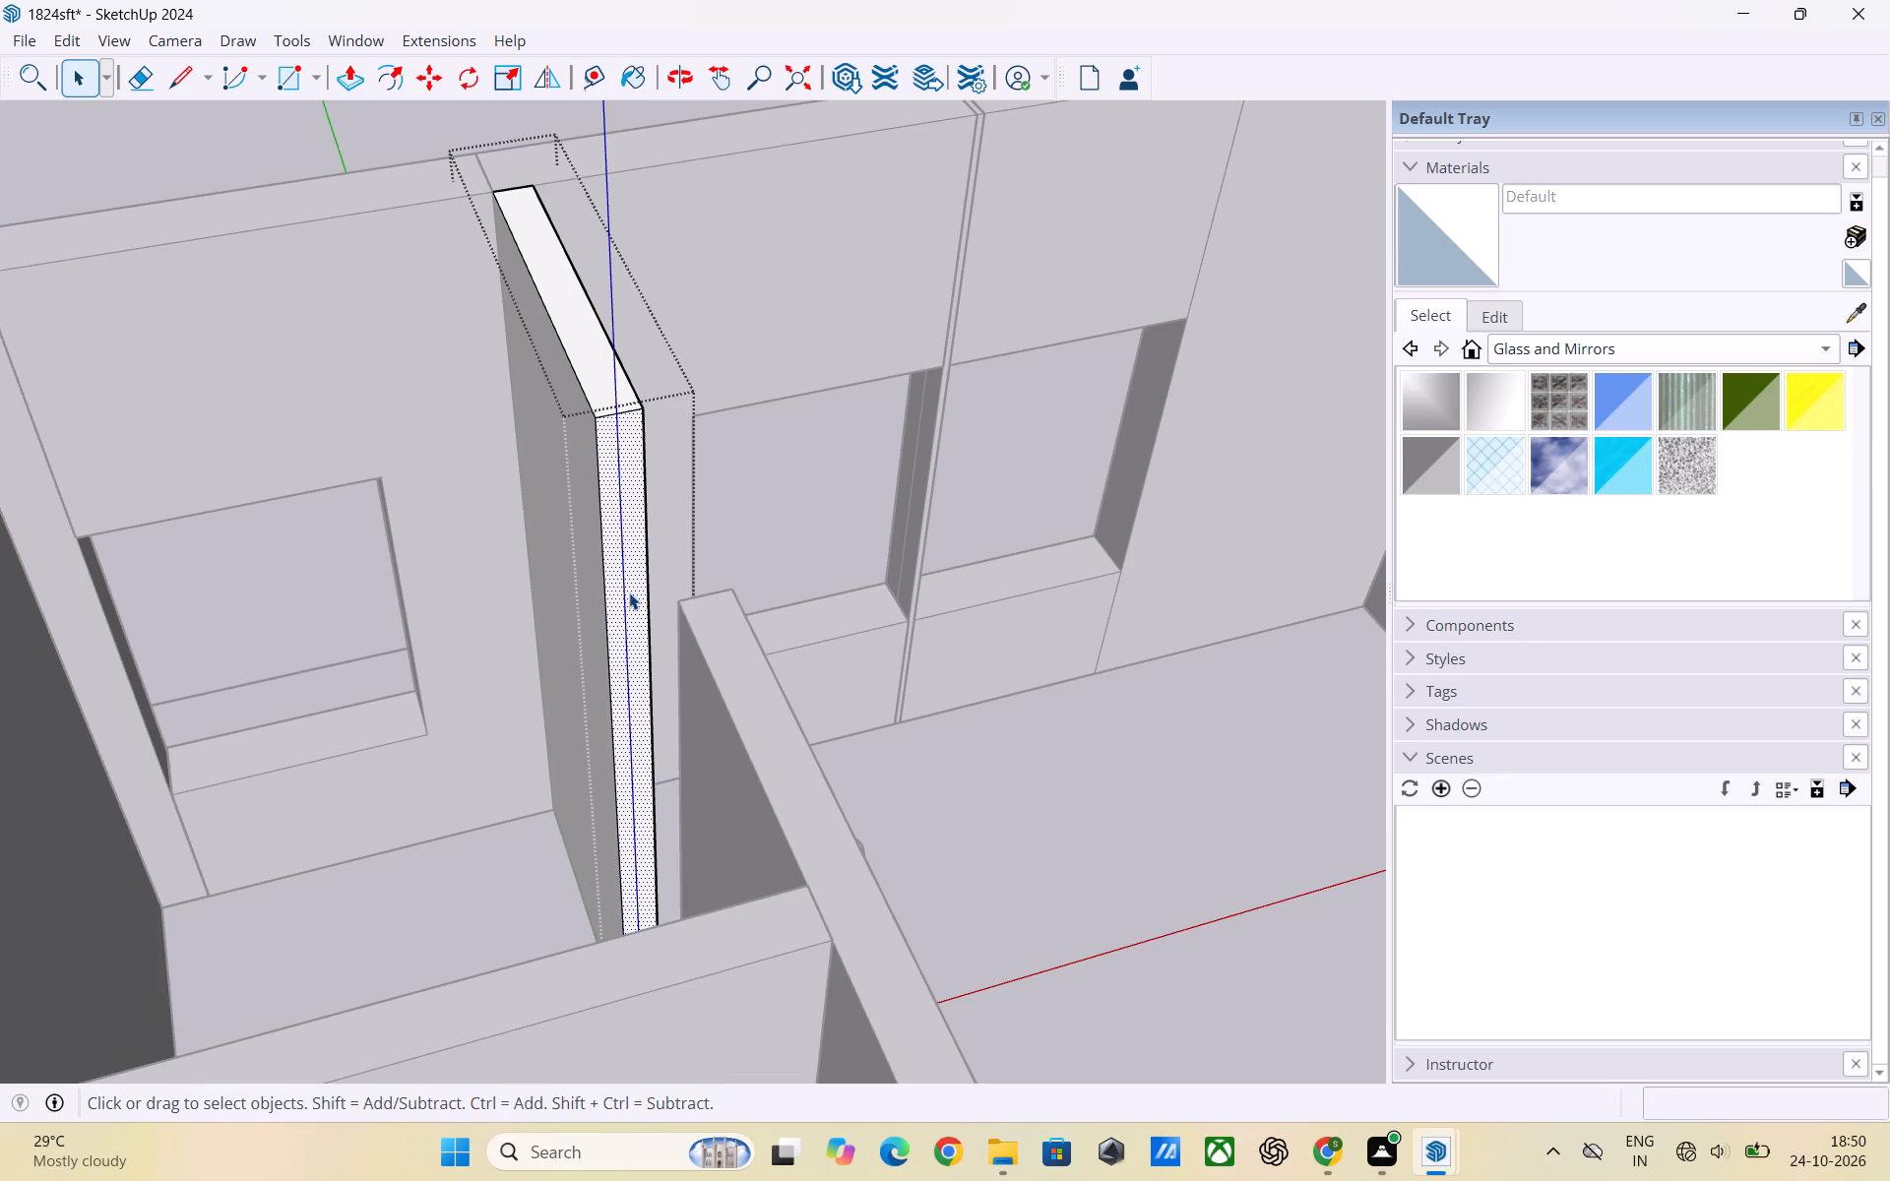
pyautogui.press('t')
pyautogui.scroll(2, 610, 415)
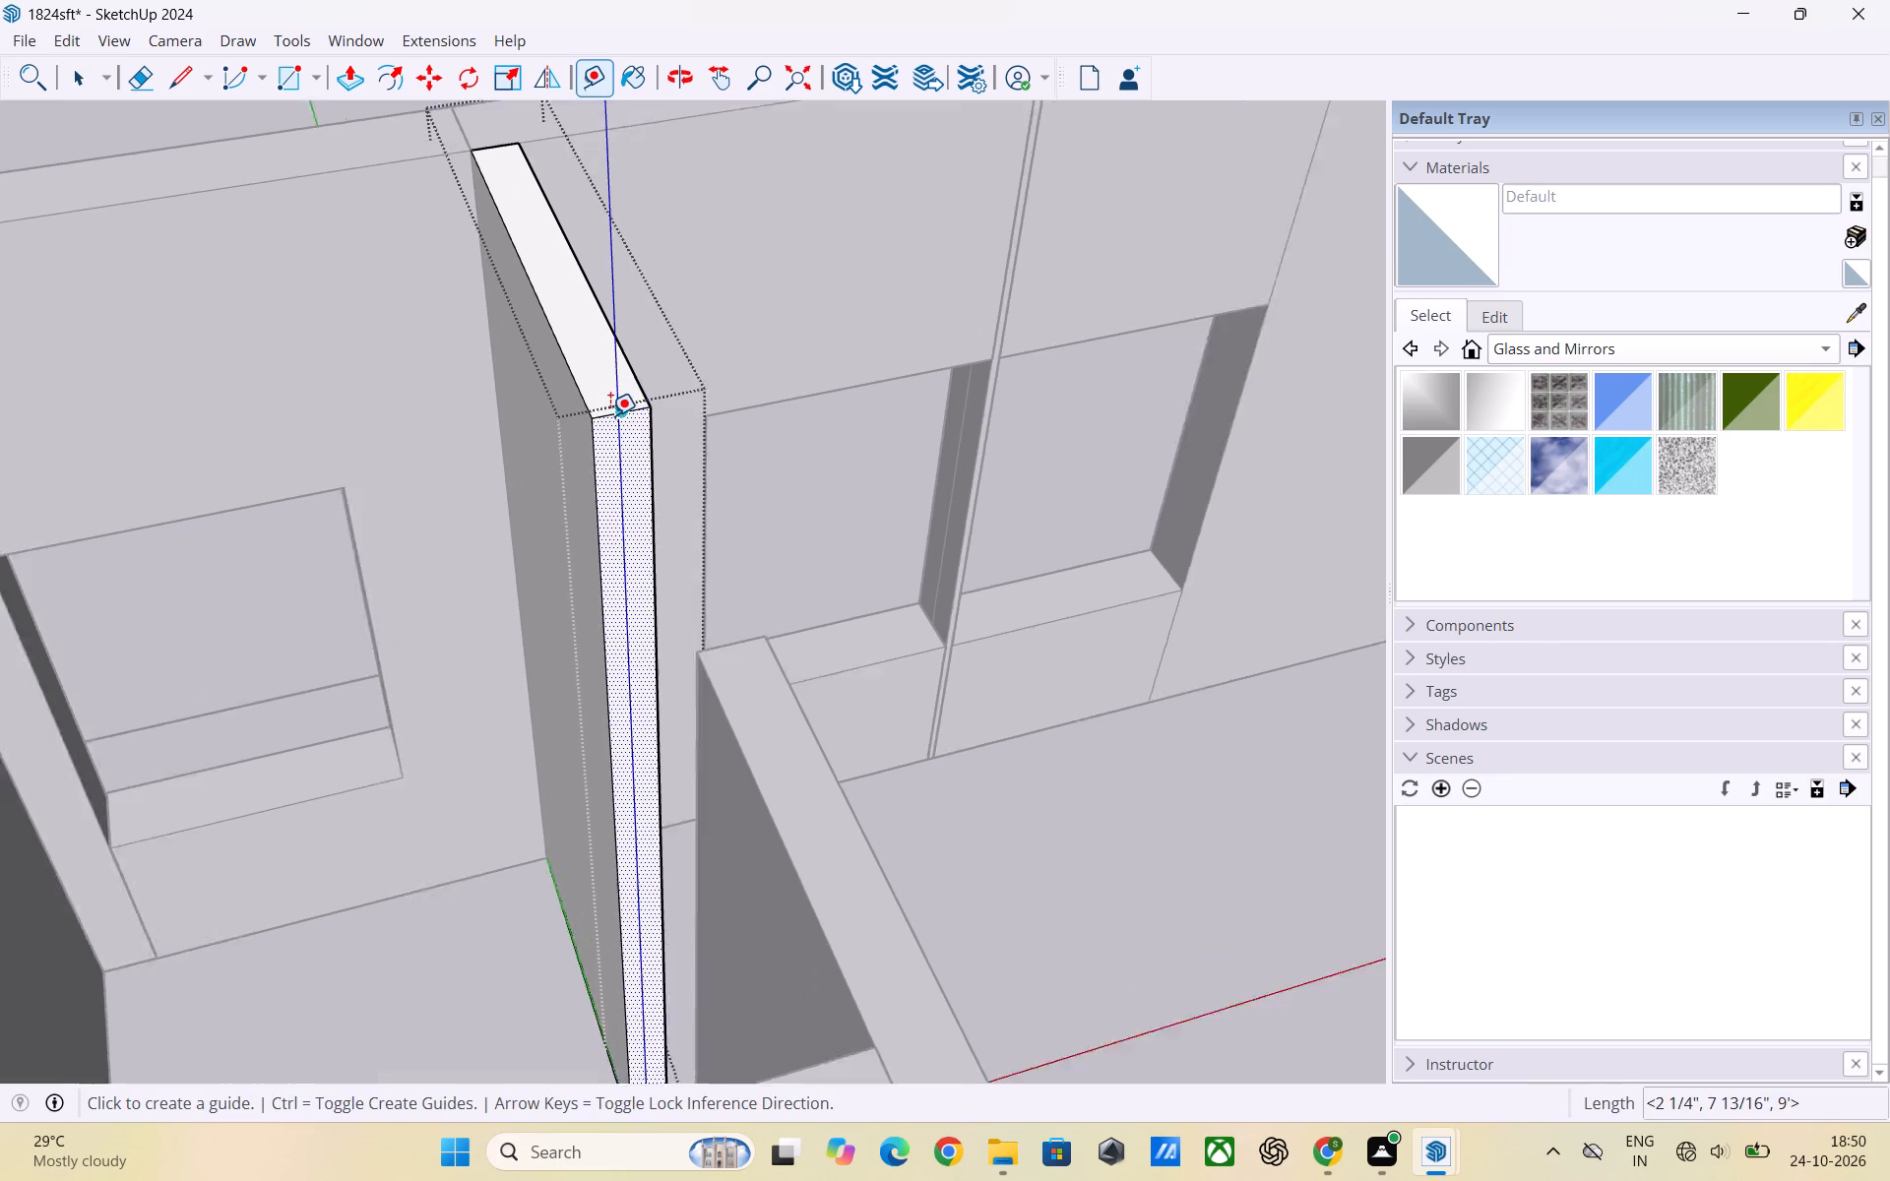
pyautogui.scroll(2, 610, 415)
pyautogui.scroll(-2, 610, 415)
pyautogui.scroll(6, 610, 415)
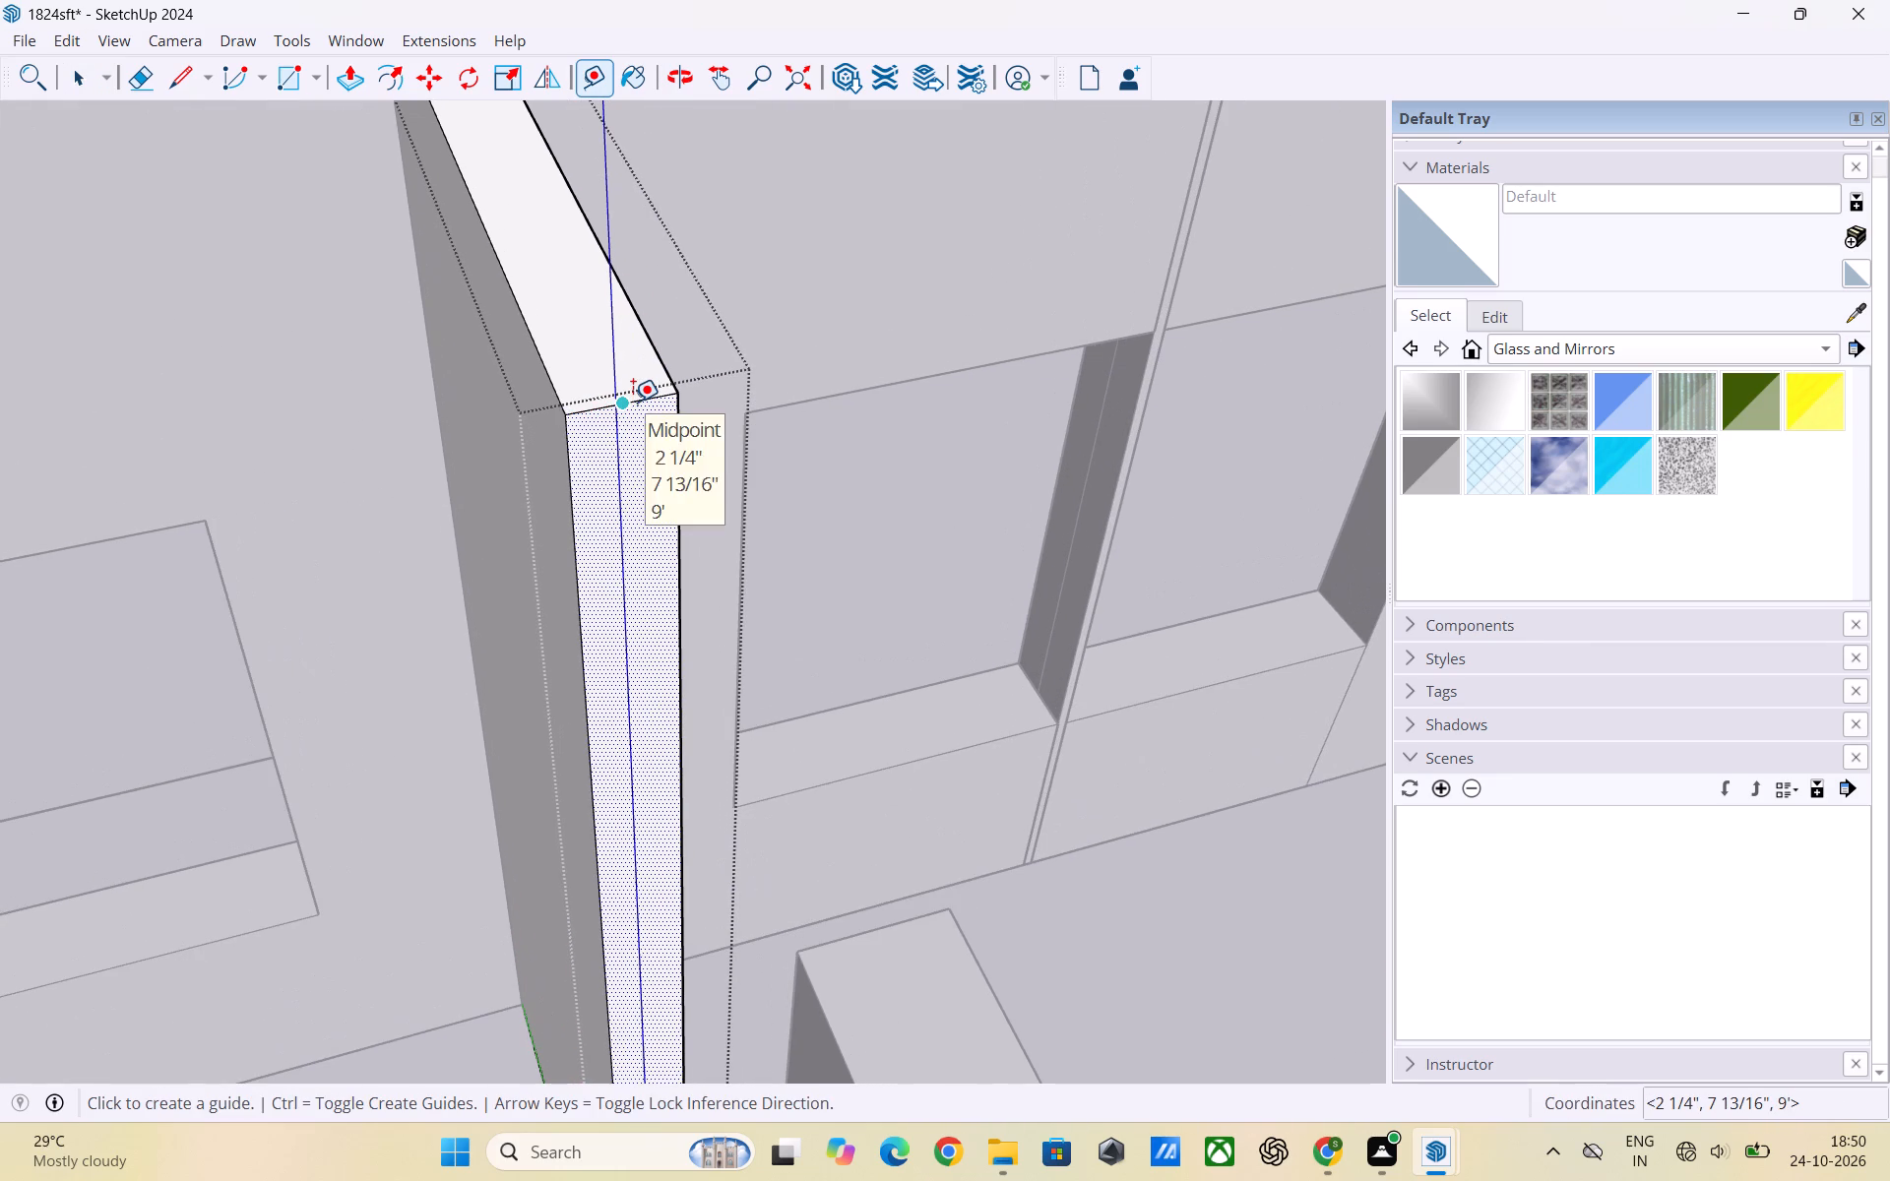
pyautogui.scroll(3, 631, 401)
pyautogui.click(644, 401)
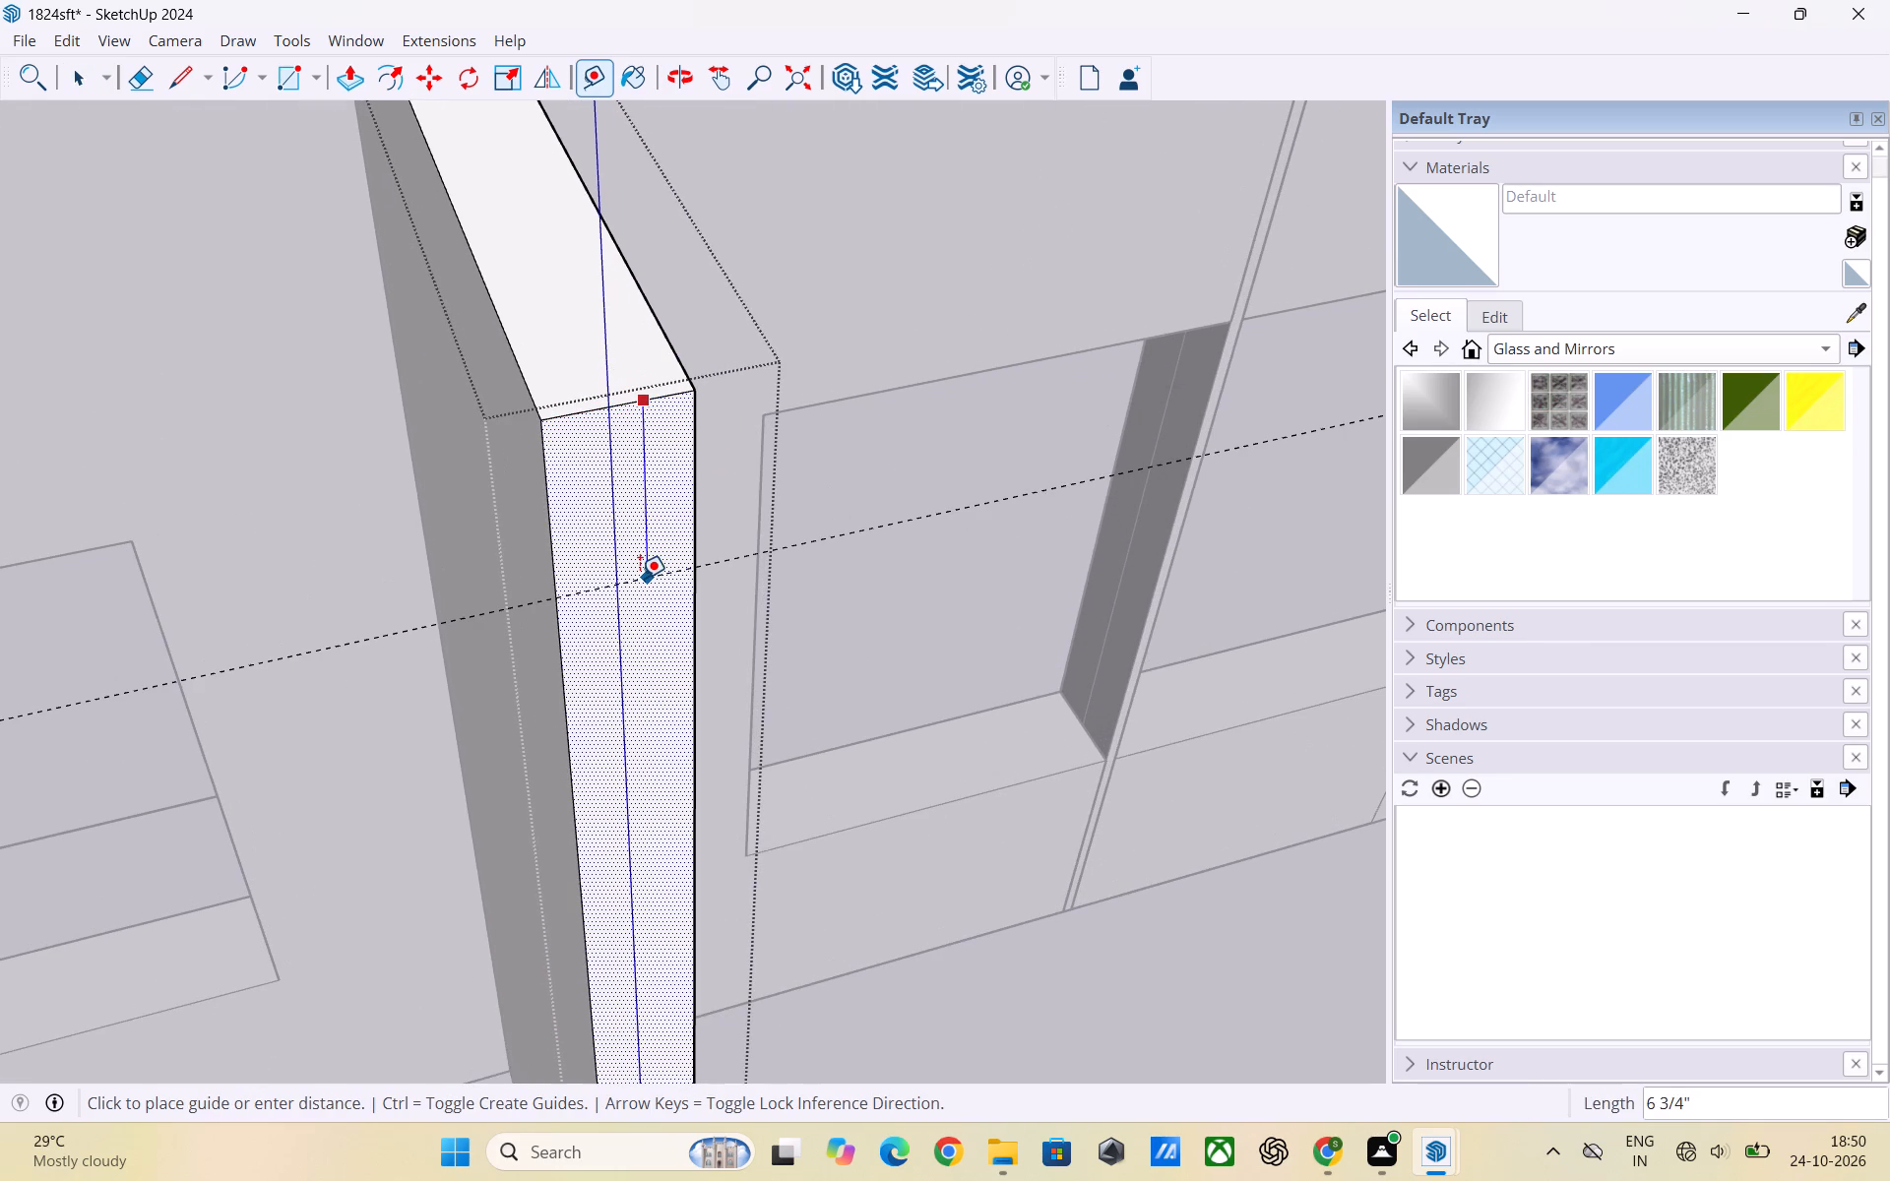
pyautogui.press('3')
pyautogui.press("'")
pyautogui.press('Return')
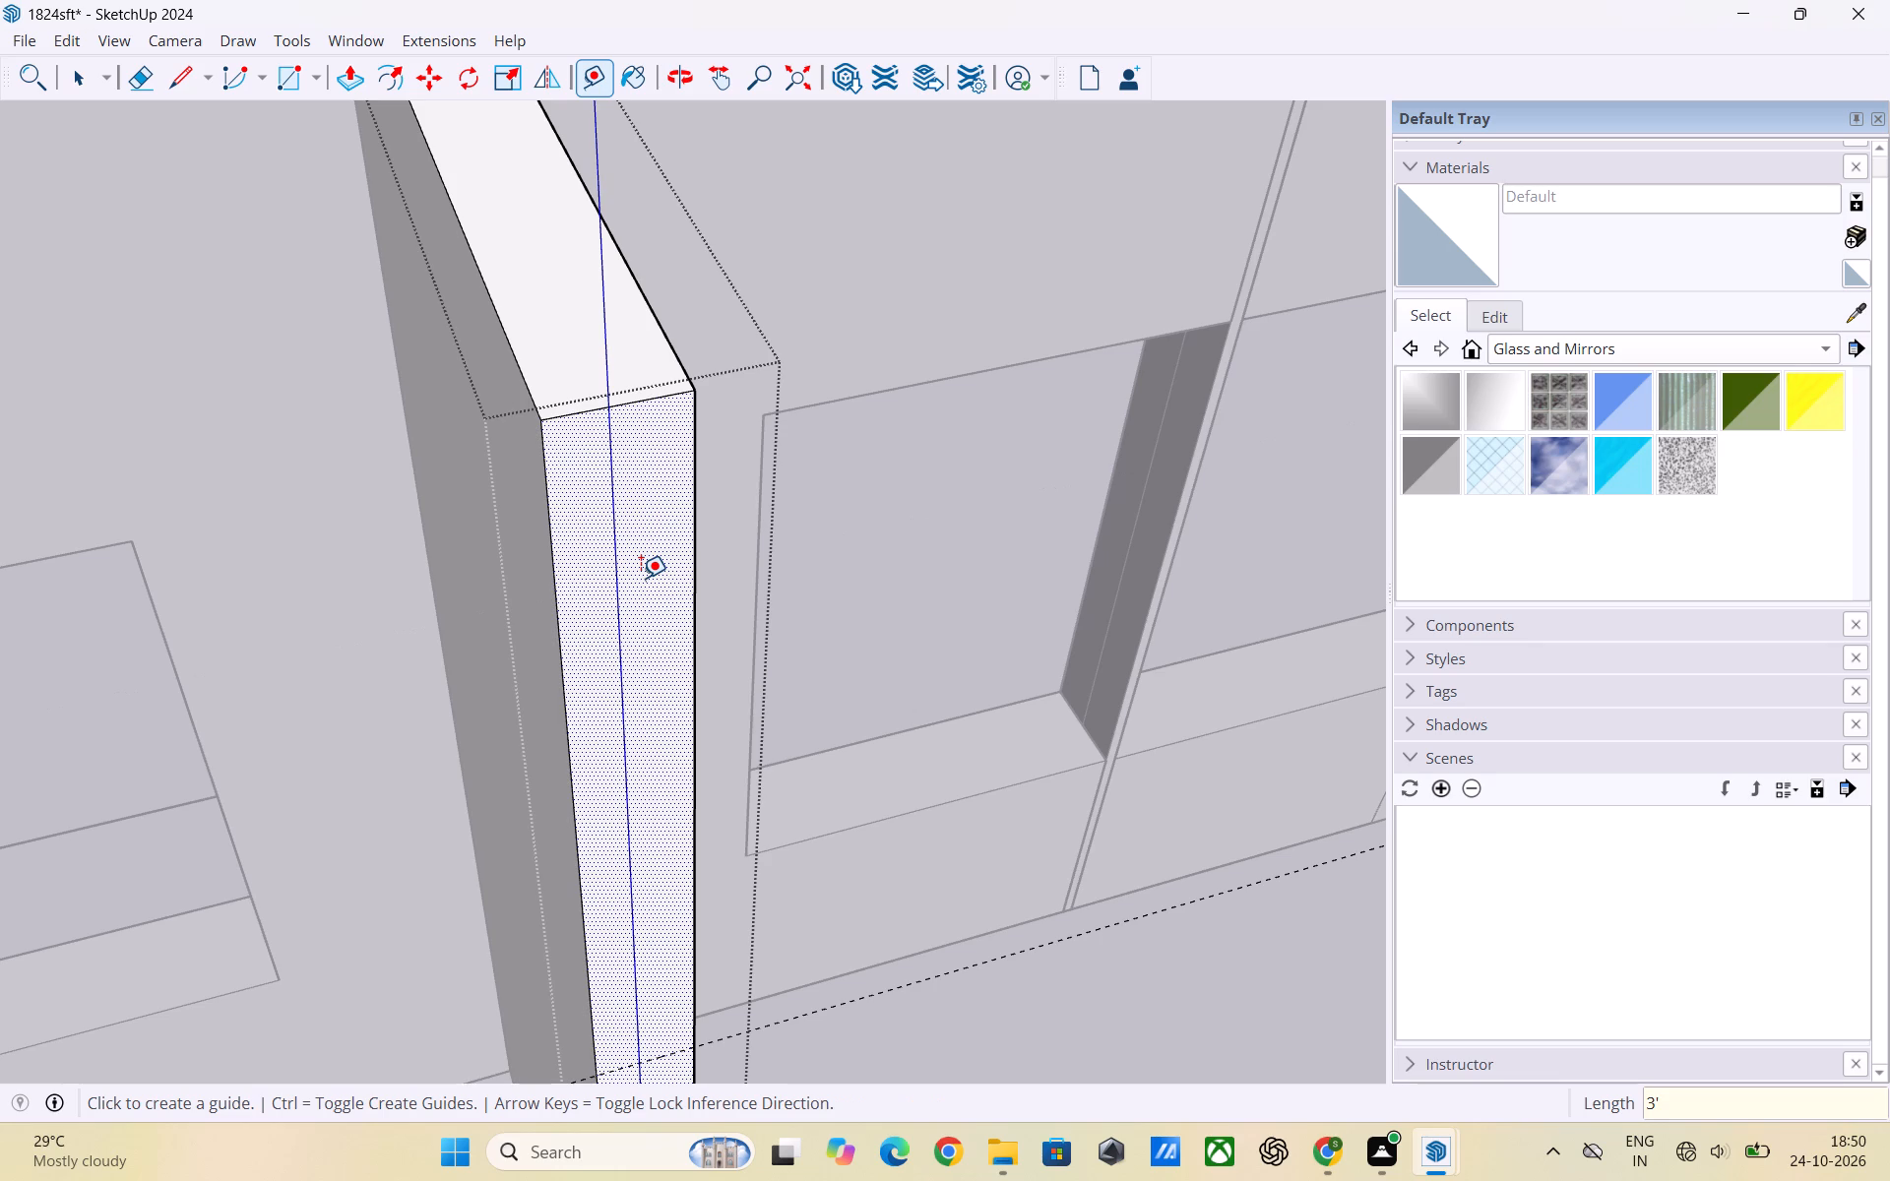
# Copy that end face's top edge down 3' to the guide to split the face.
pyautogui.scroll(-9, 650, 573)
pyautogui.scroll(-3, 707, 628)
pyautogui.moveTo(733, 713); pyautogui.dragTo(831, 715, button='middle')
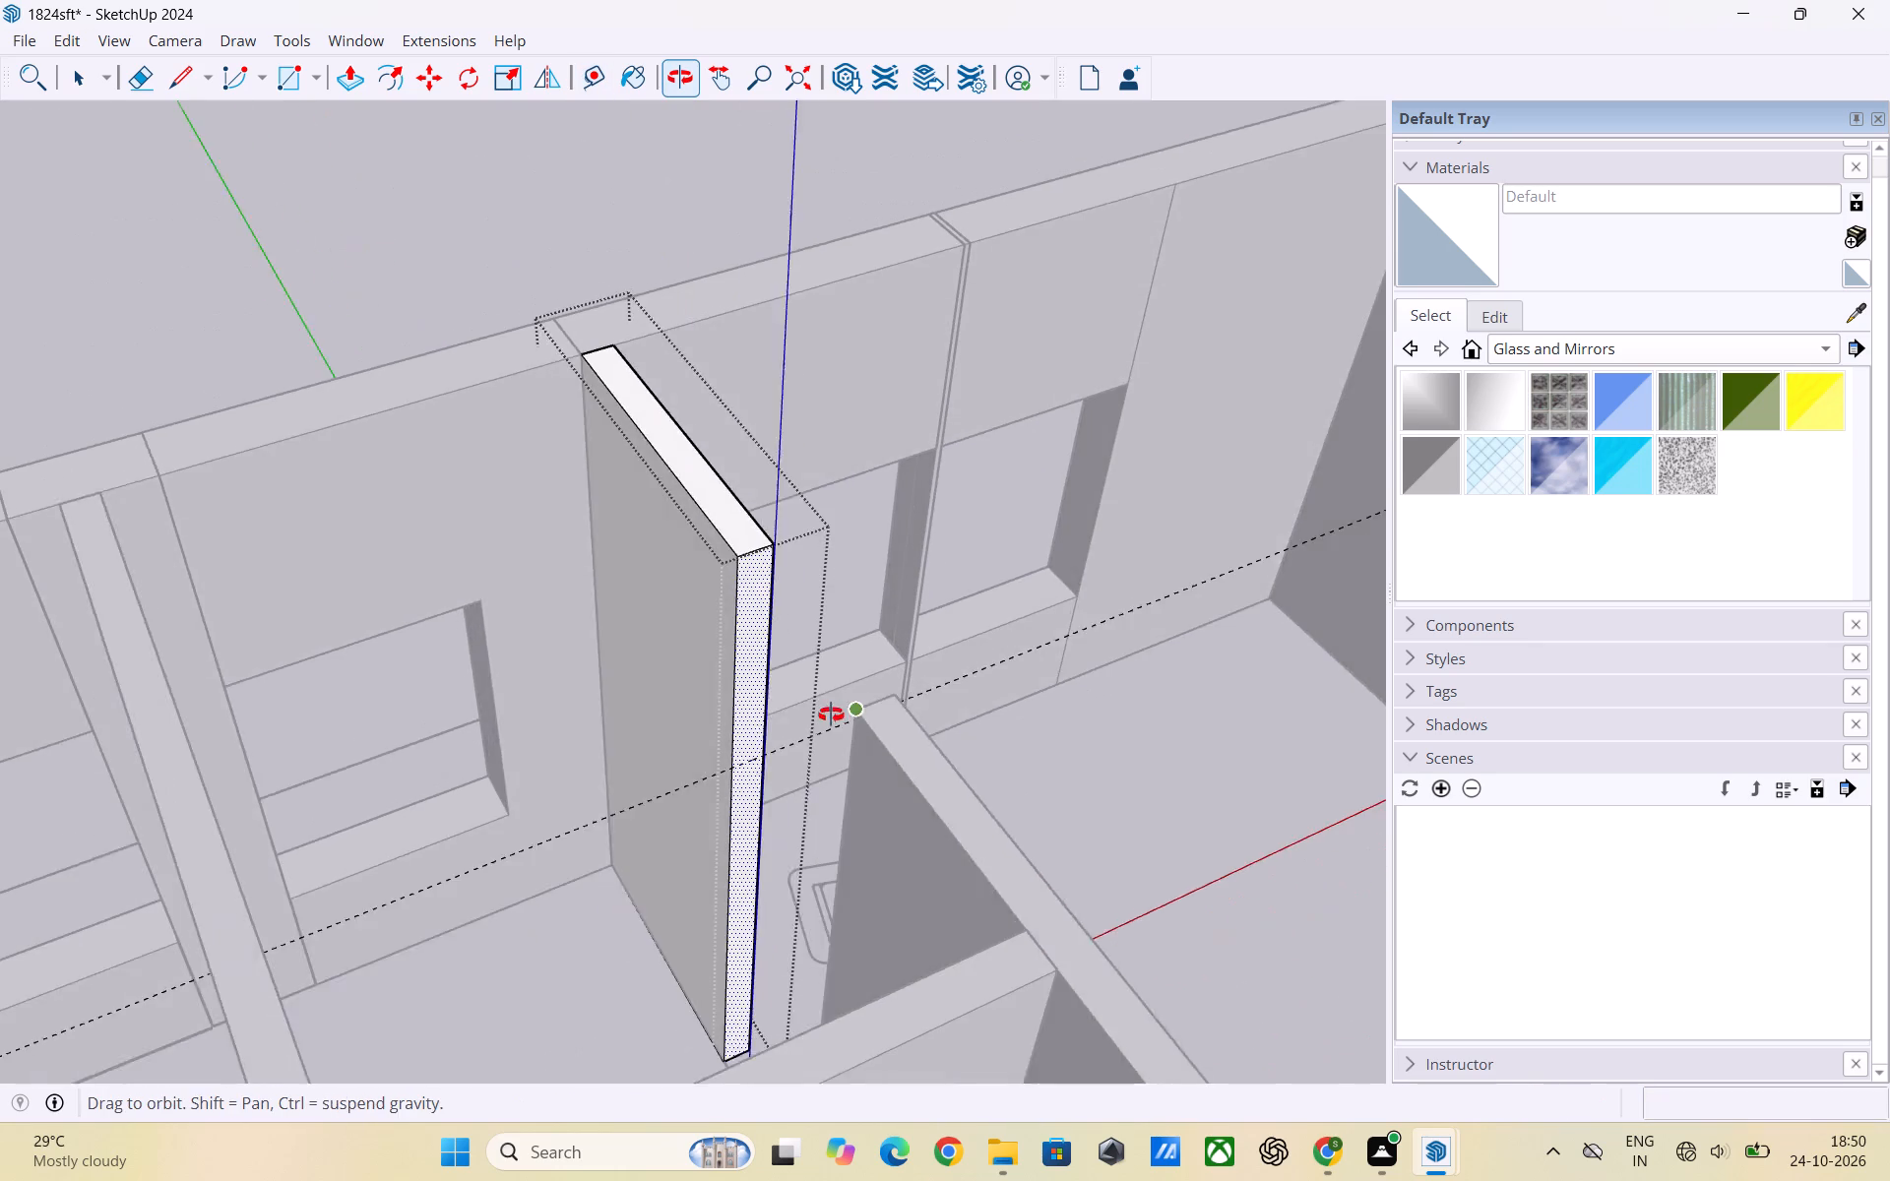
pyautogui.moveTo(831, 715); pyautogui.dragTo(873, 705, button='middle')
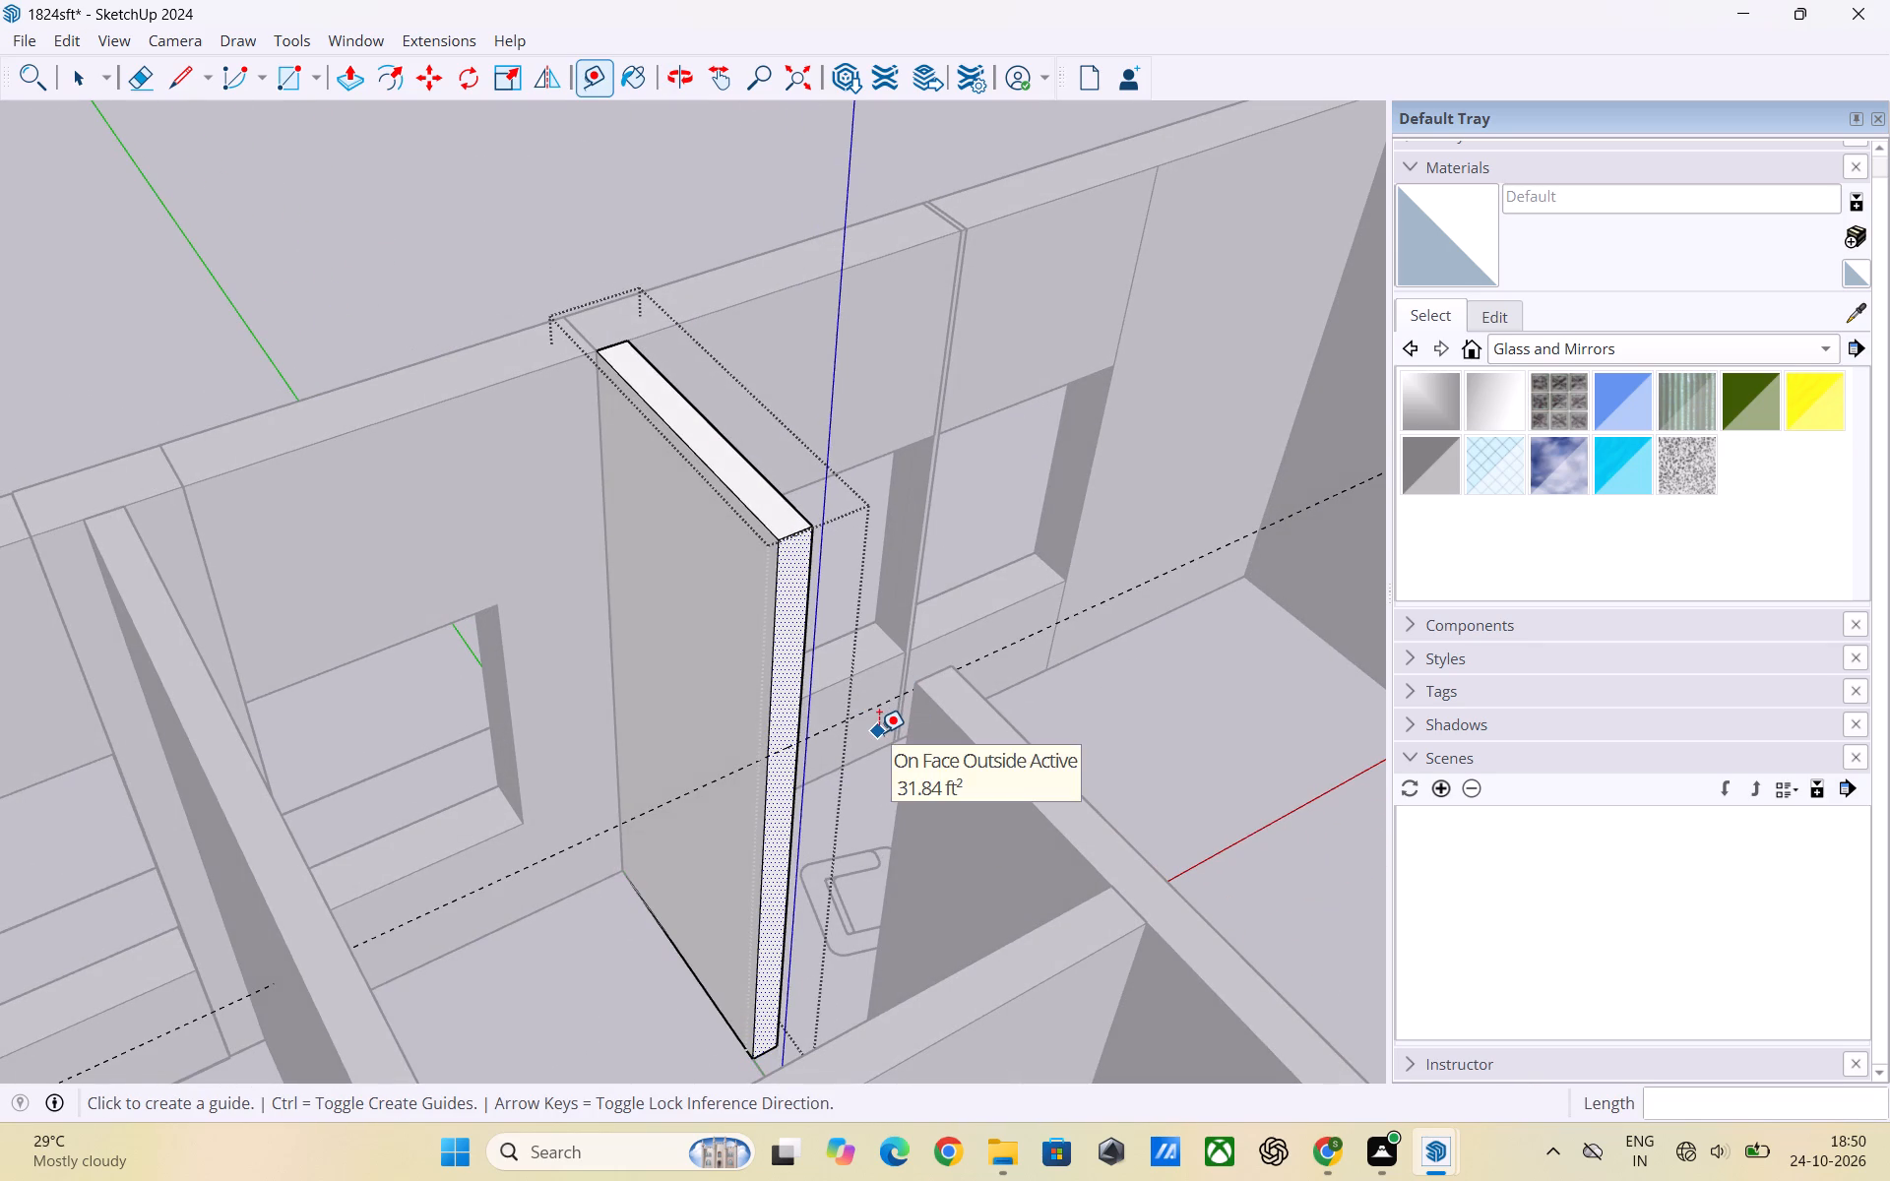
pyautogui.scroll(5, 804, 565)
pyautogui.press('space')
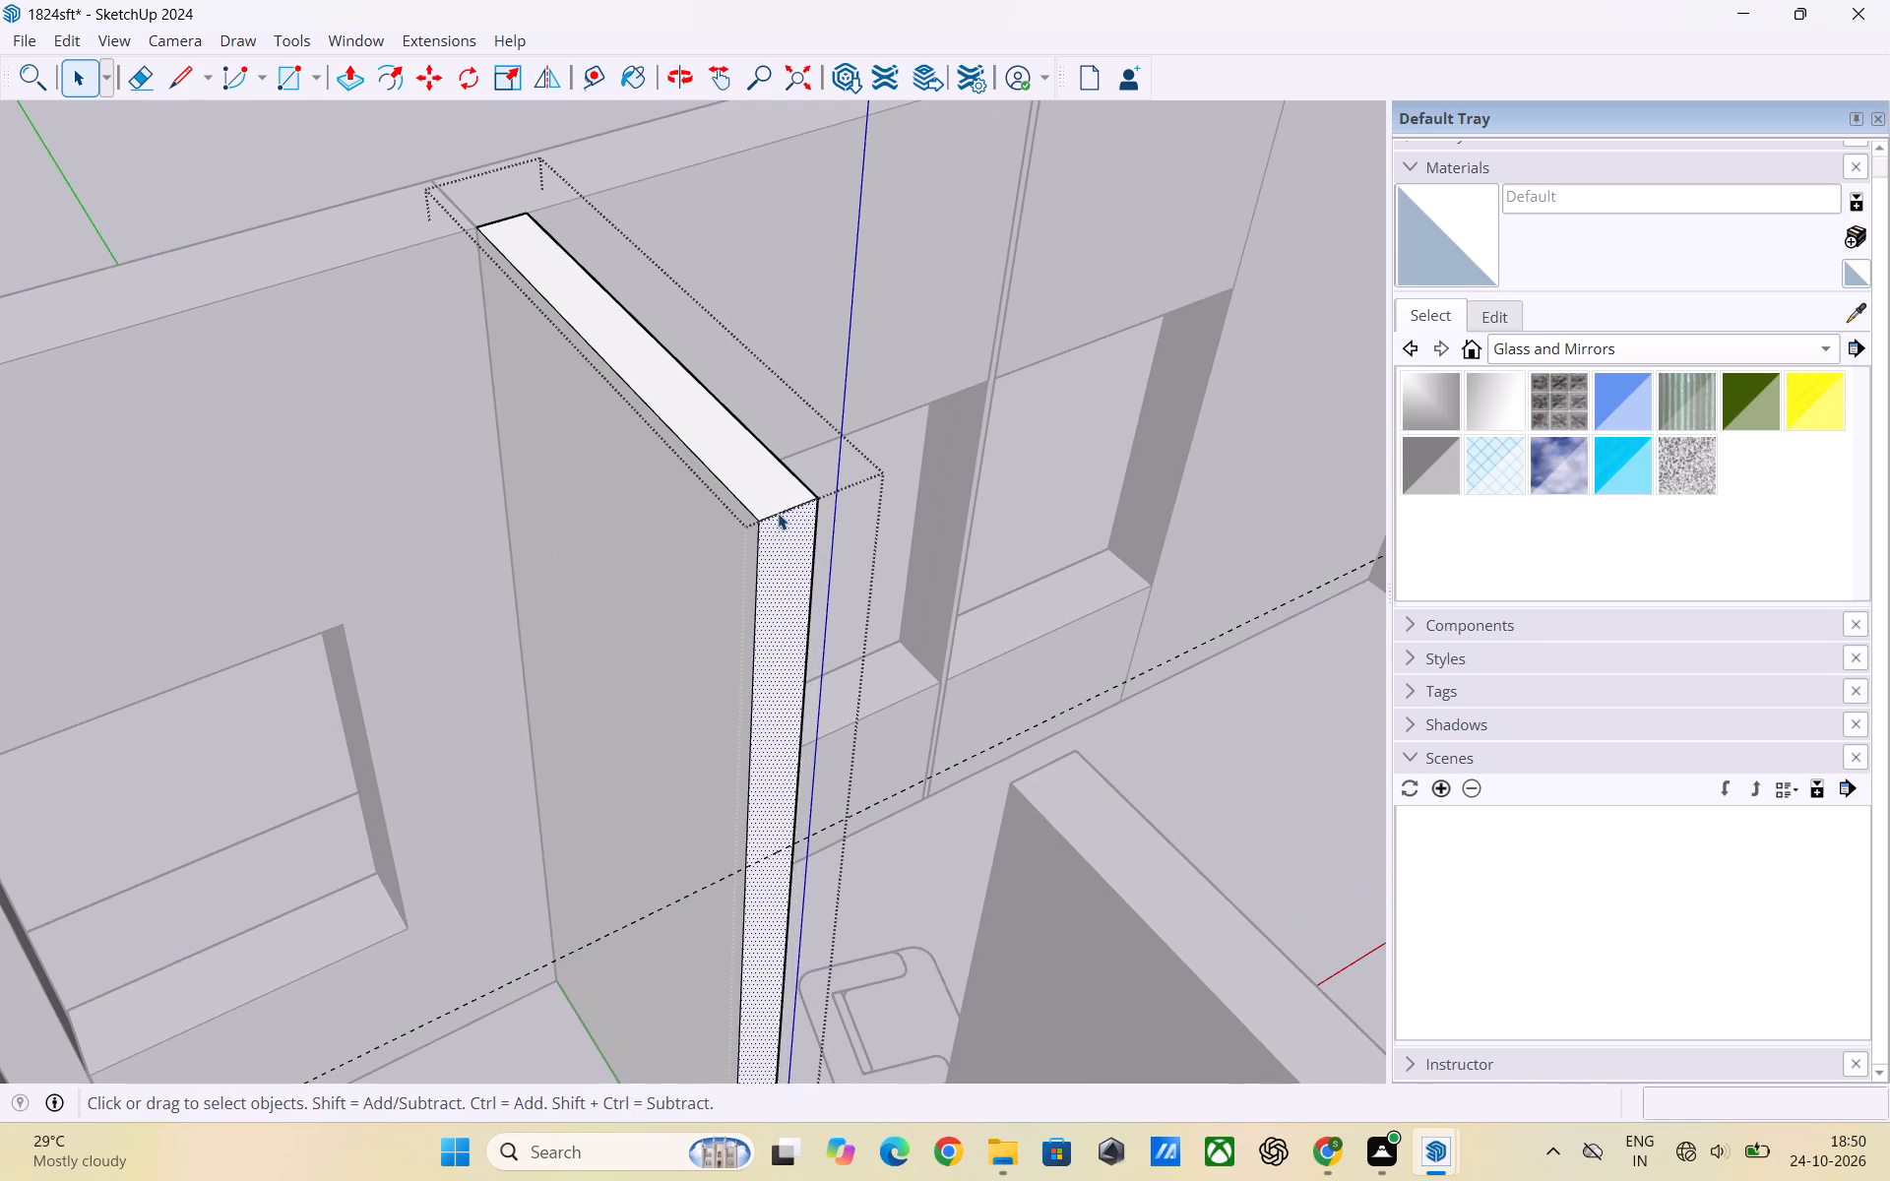
pyautogui.click(778, 513)
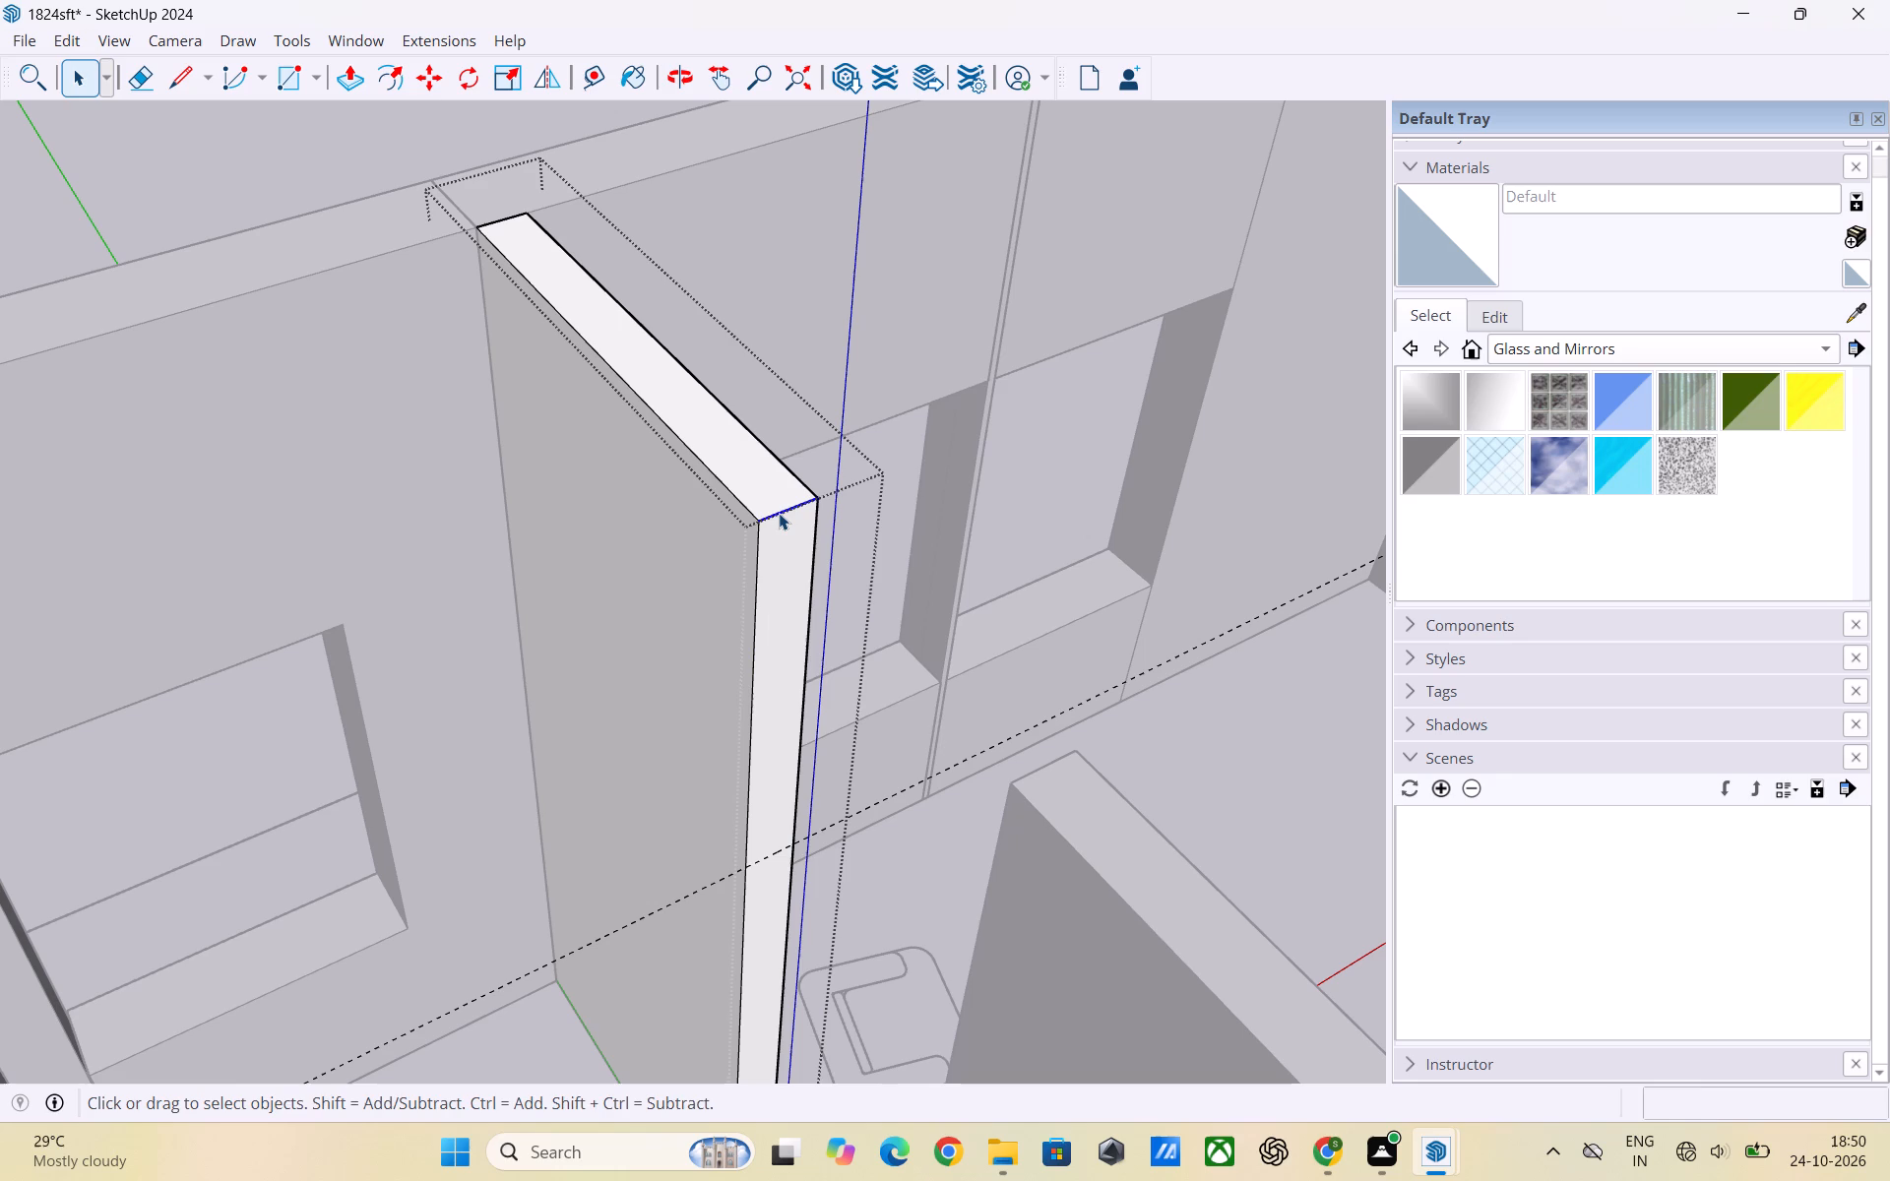
pyautogui.press('m')
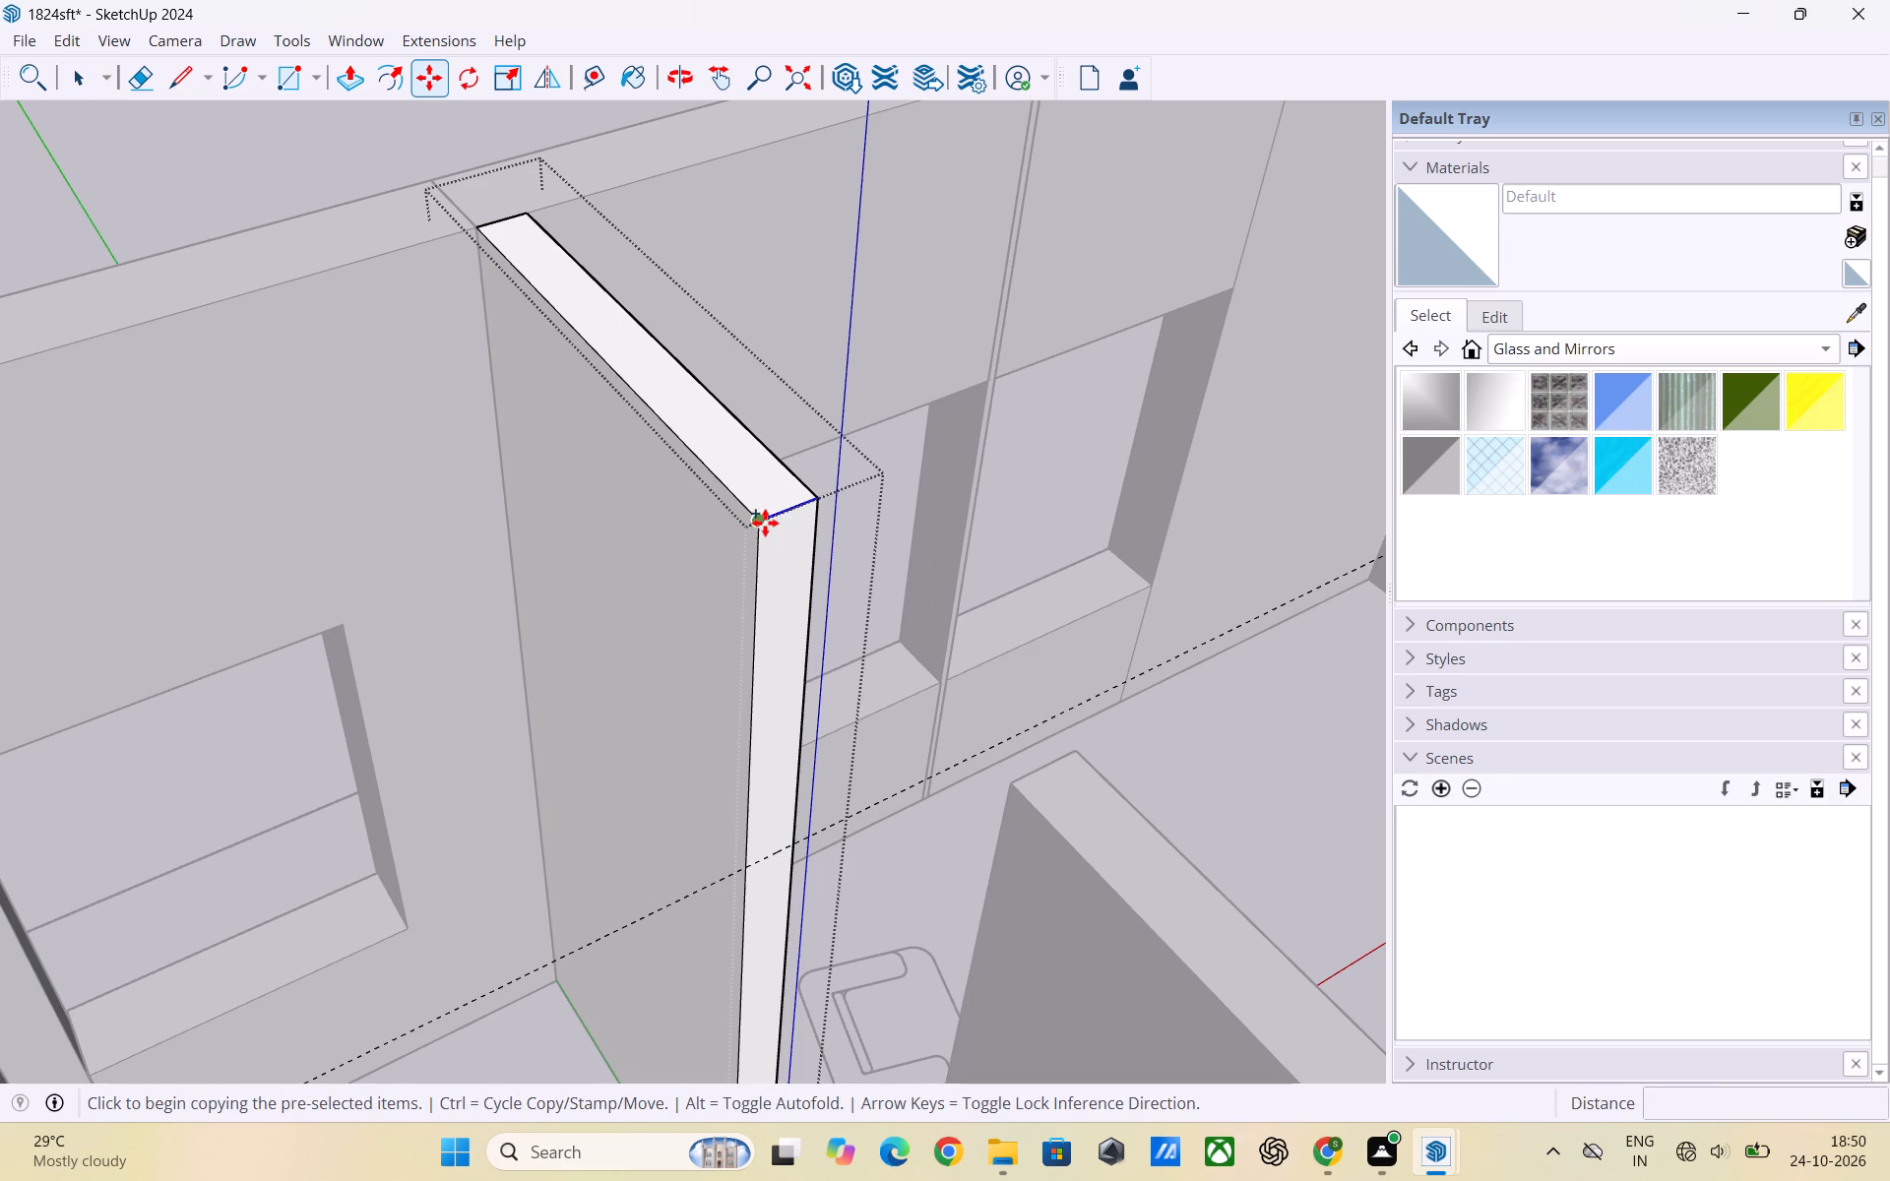
pyautogui.click(764, 522)
pyautogui.click(756, 874)
pyautogui.press('space')
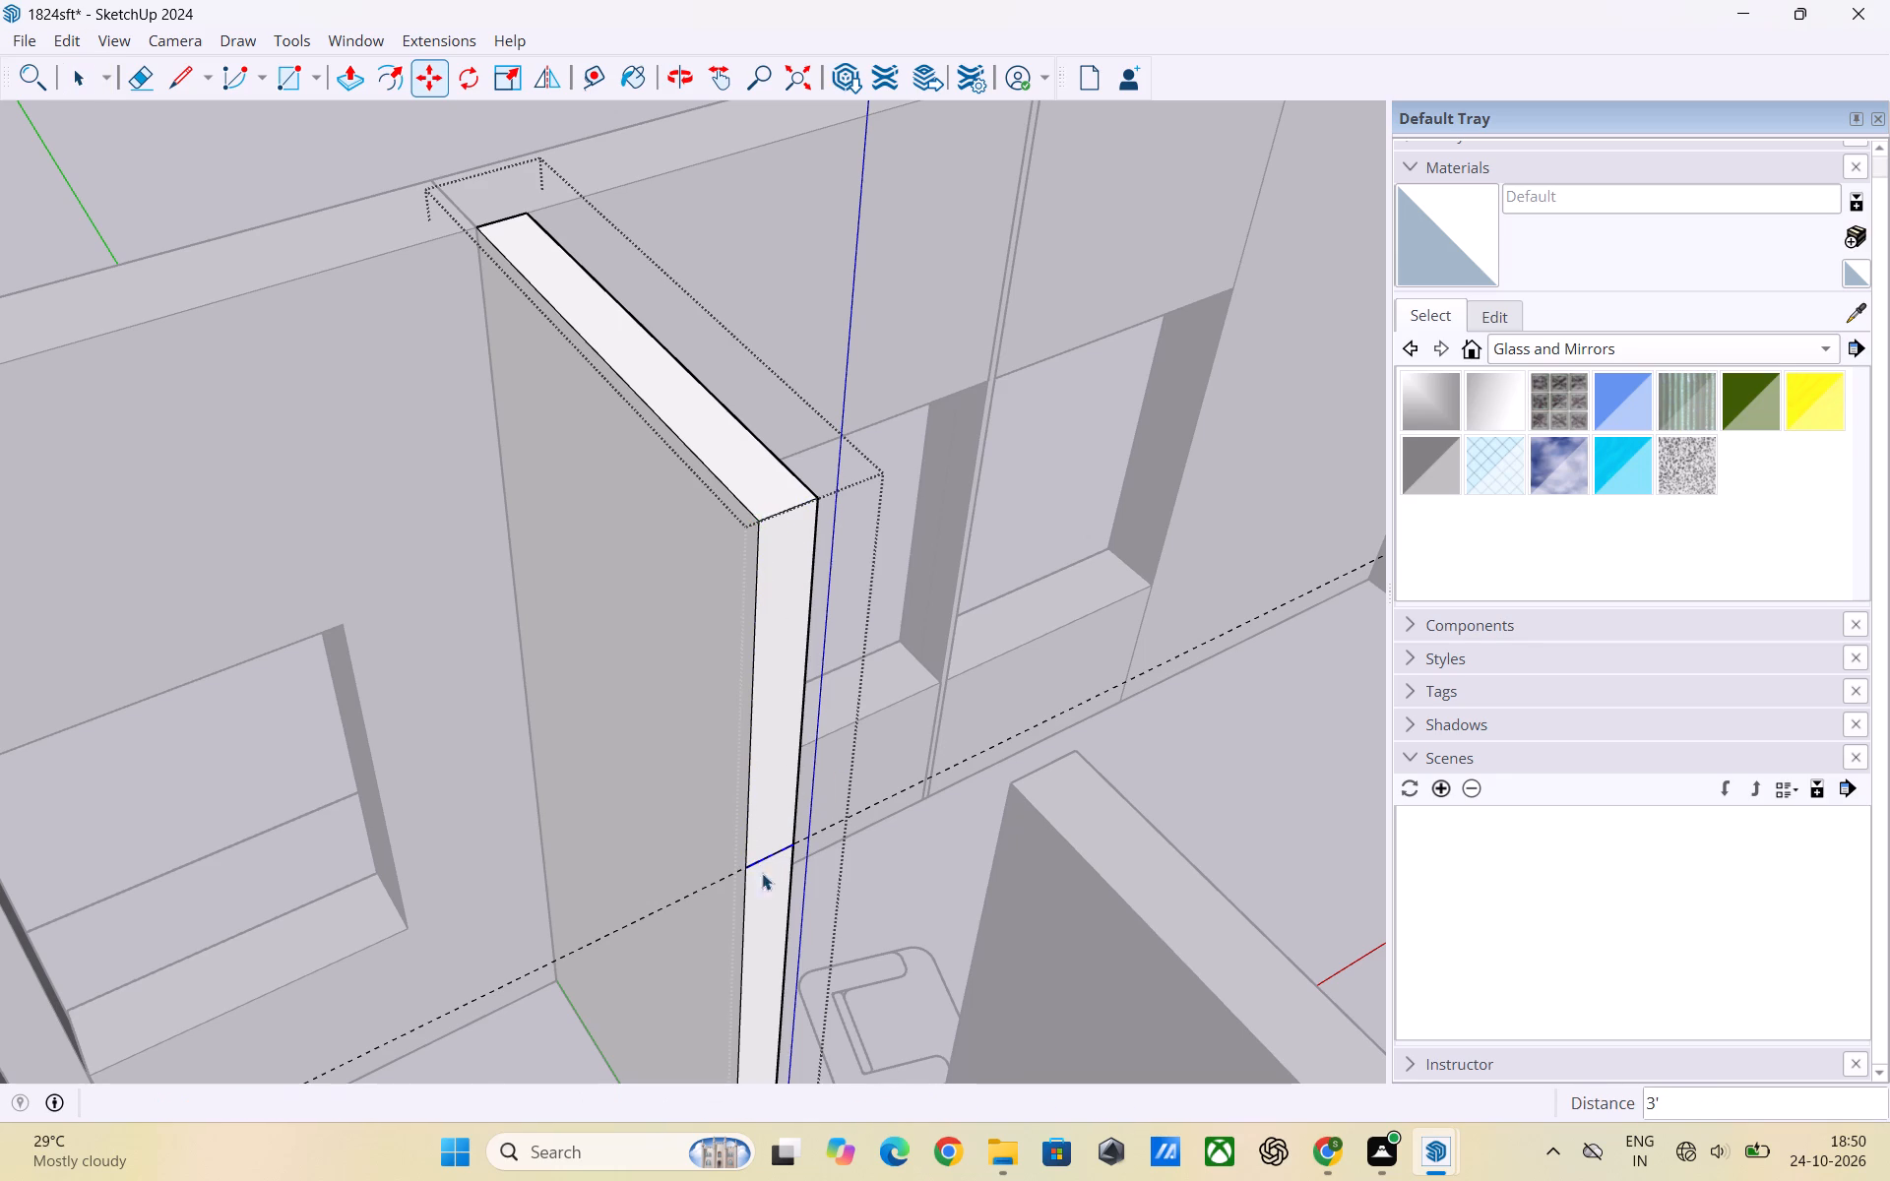
pyautogui.click(1290, 758)
# Push/Pull the partition's upper end face about 2' 1" across the door gap to the facing wall, forming the door lintel.
pyautogui.scroll(2, 910, 764)
pyautogui.scroll(-3, 881, 757)
pyautogui.click(788, 698)
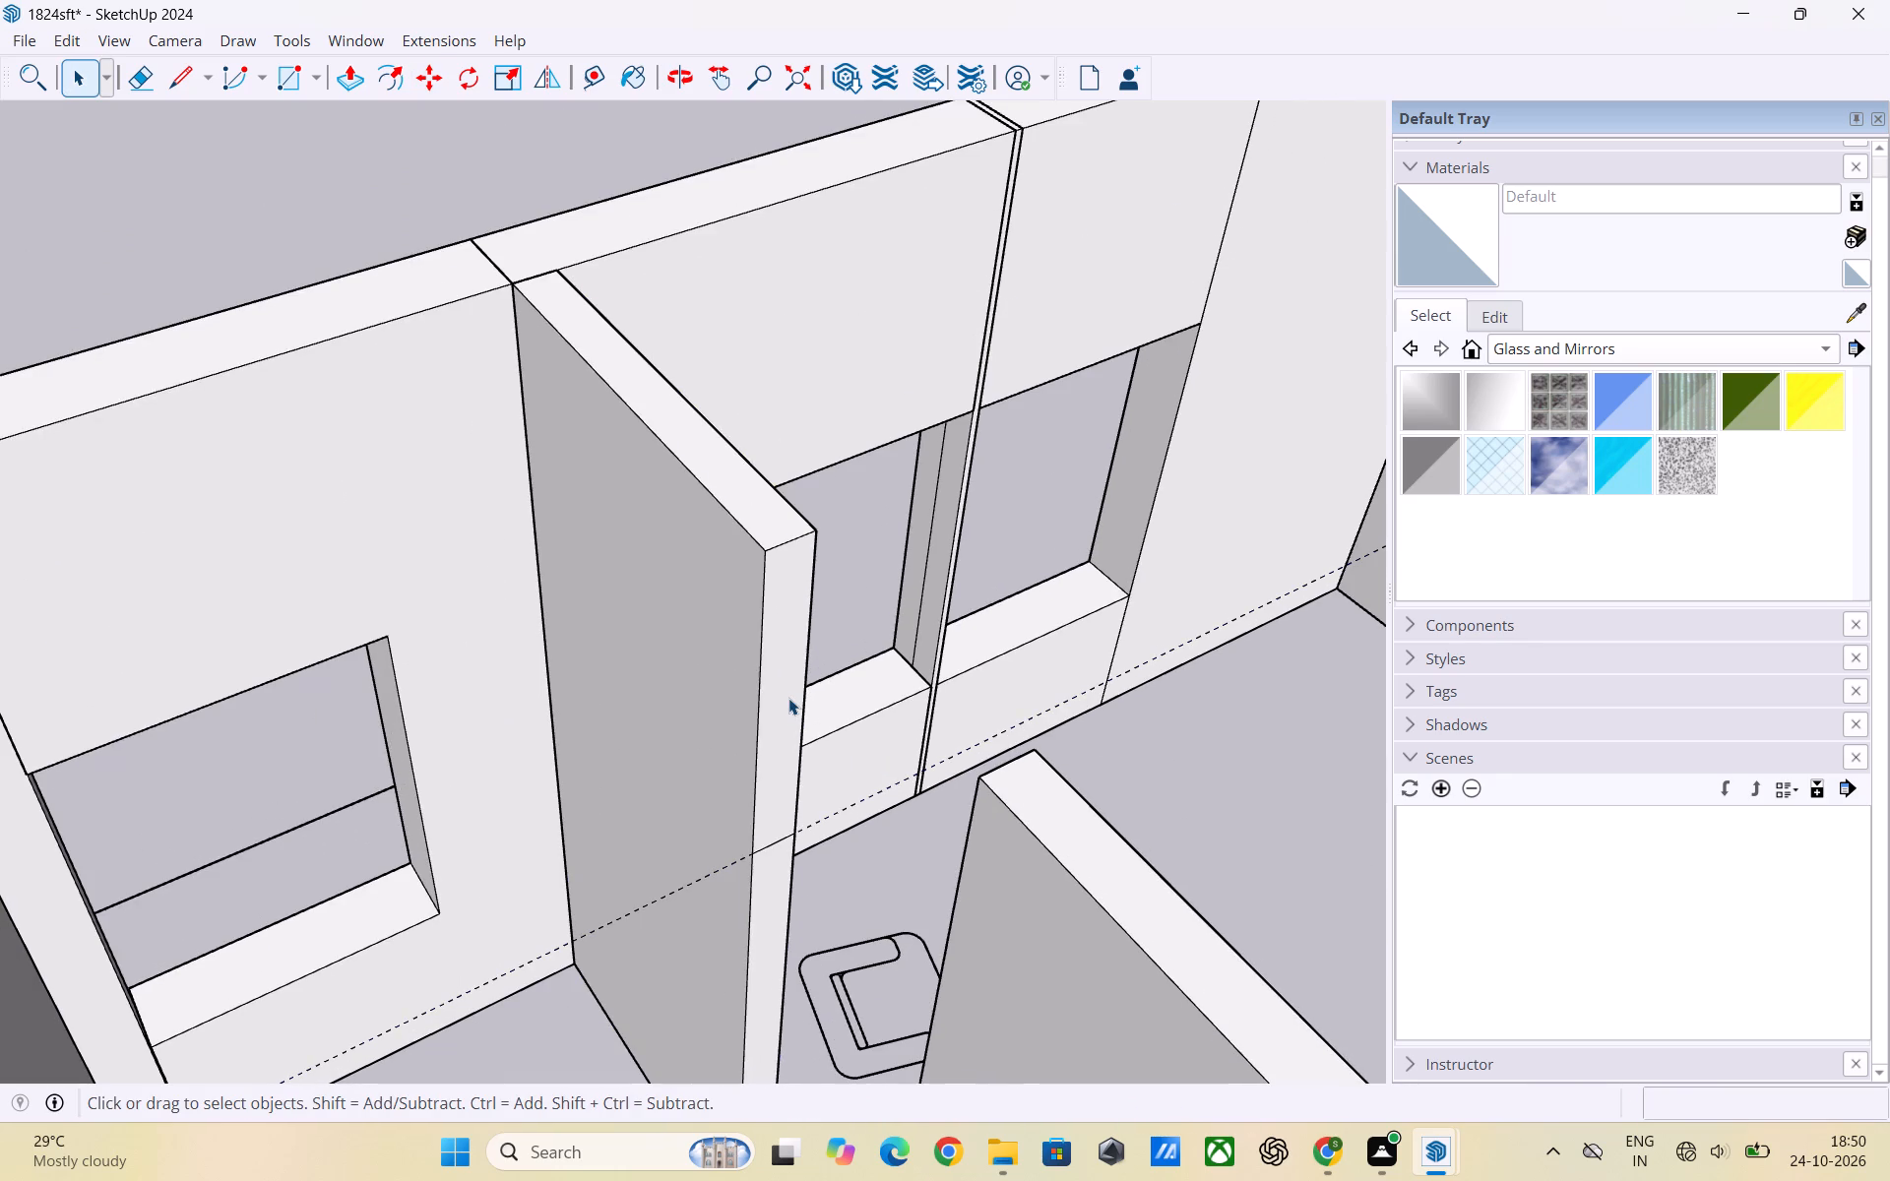
pyautogui.click(788, 698)
pyautogui.click(781, 698)
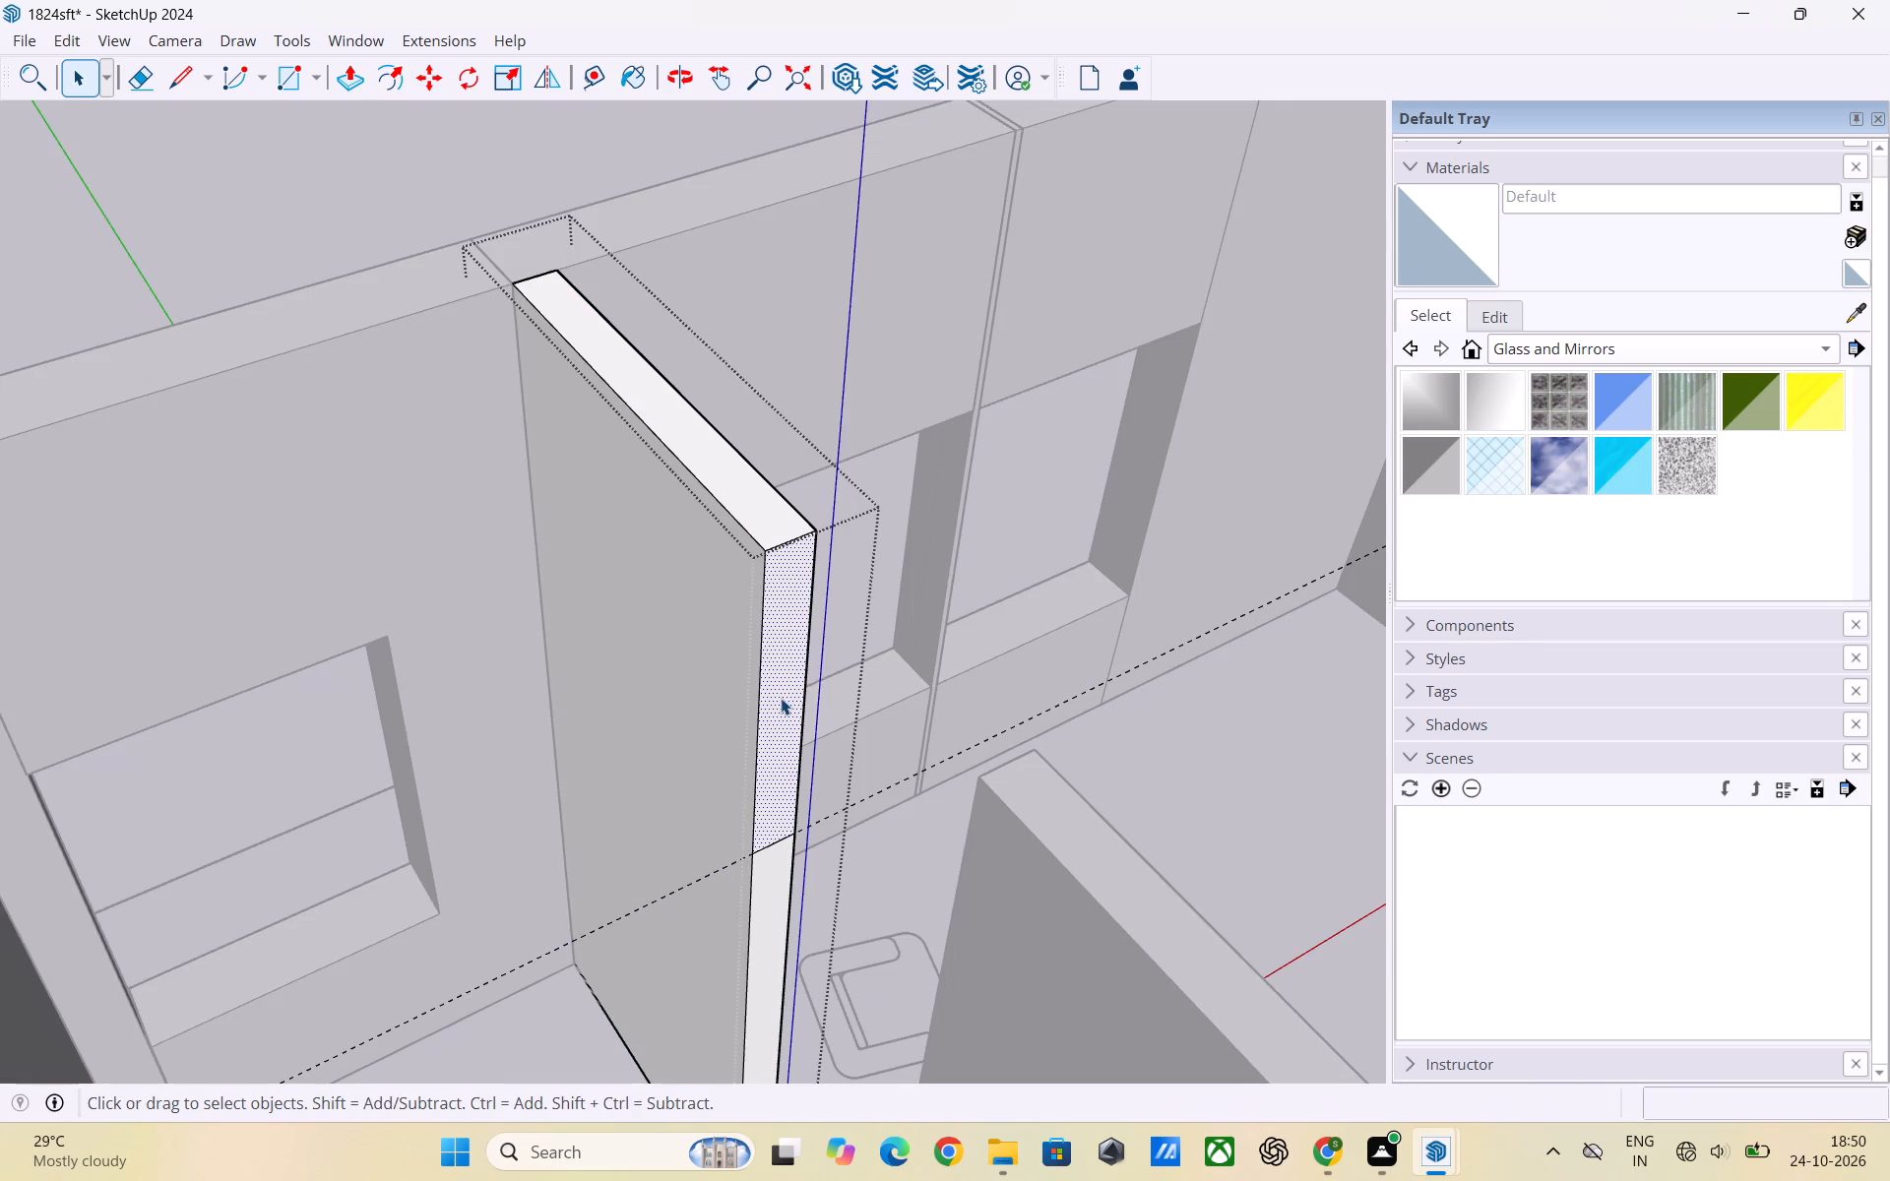
pyautogui.press('p')
pyautogui.click(781, 698)
pyautogui.scroll(-5, 841, 755)
pyautogui.moveTo(832, 771); pyautogui.dragTo(985, 856, button='middle')
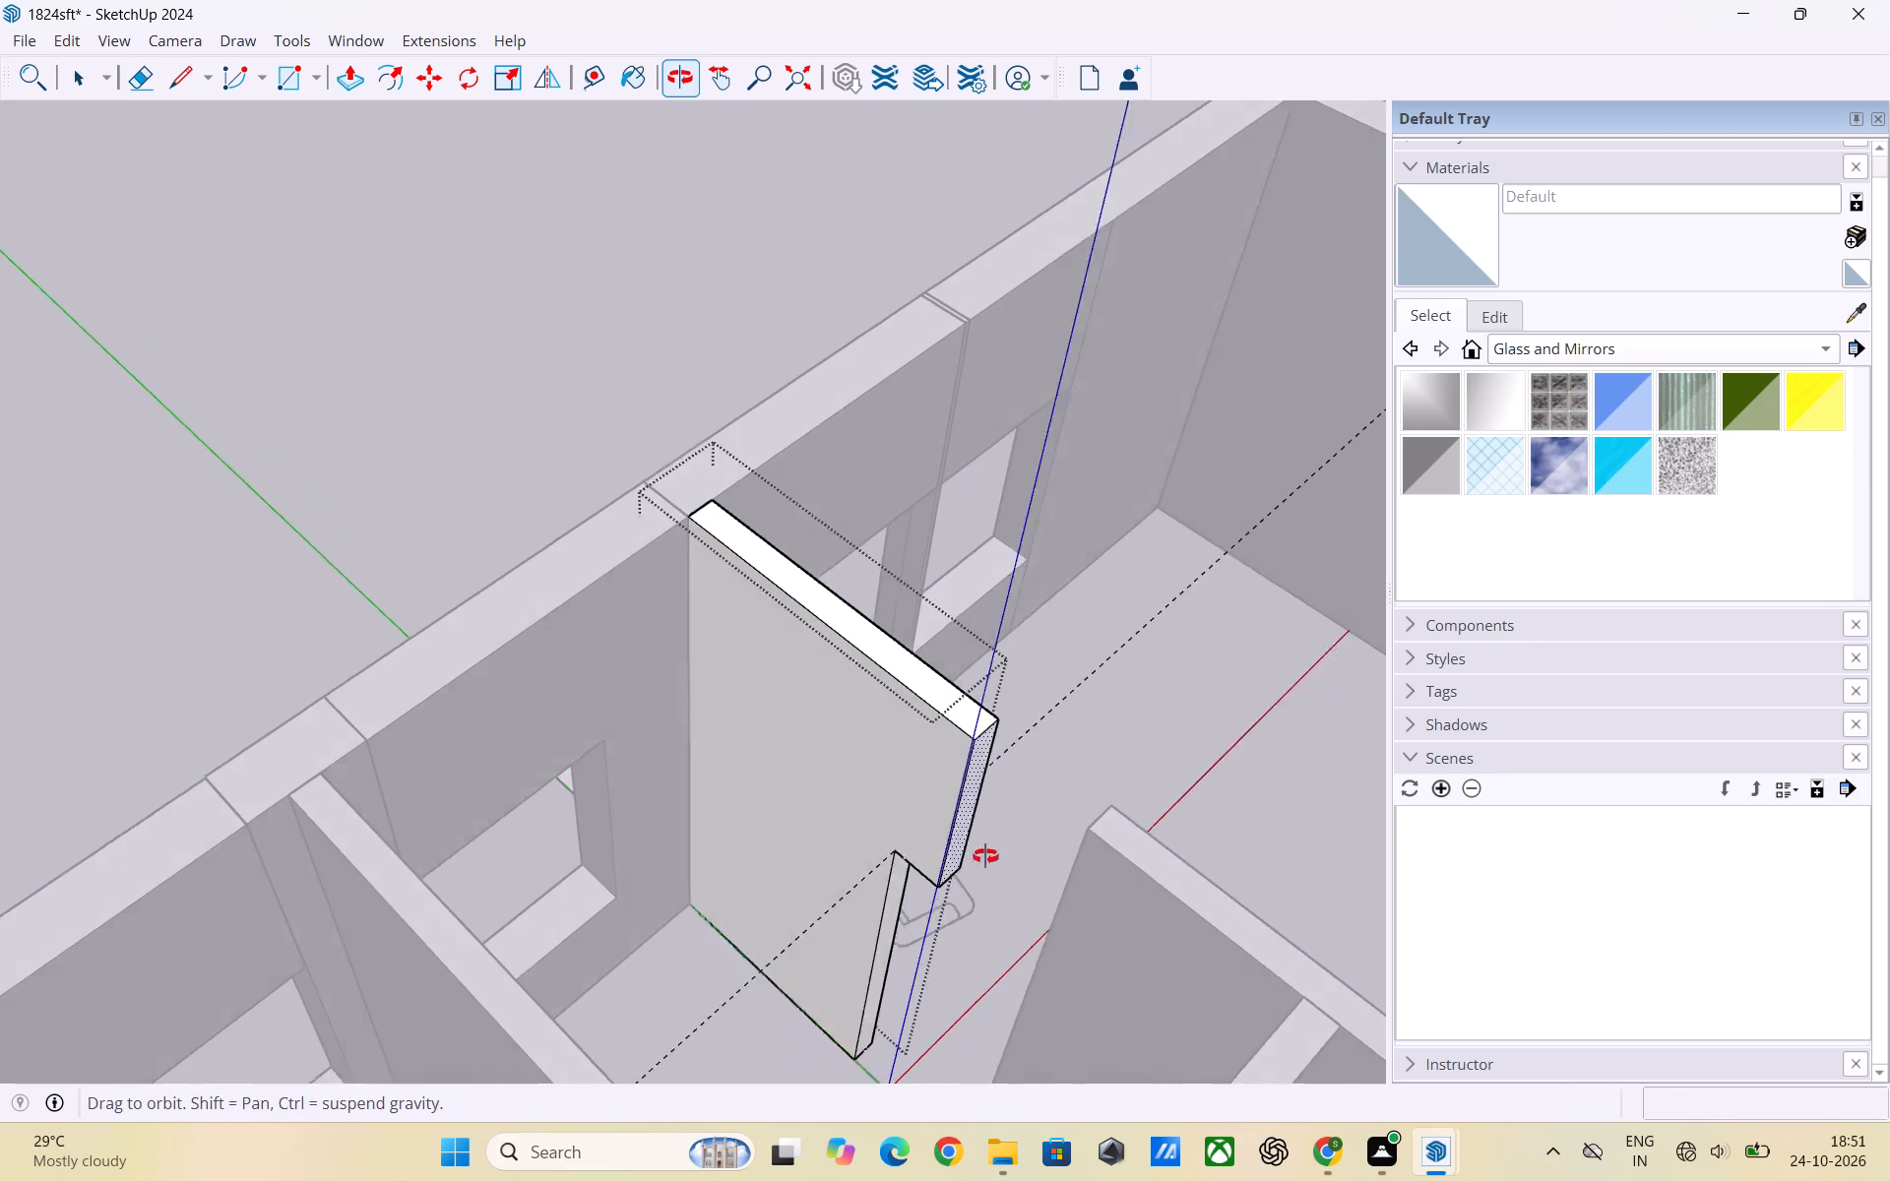
pyautogui.moveTo(985, 856); pyautogui.dragTo(986, 859, button='middle')
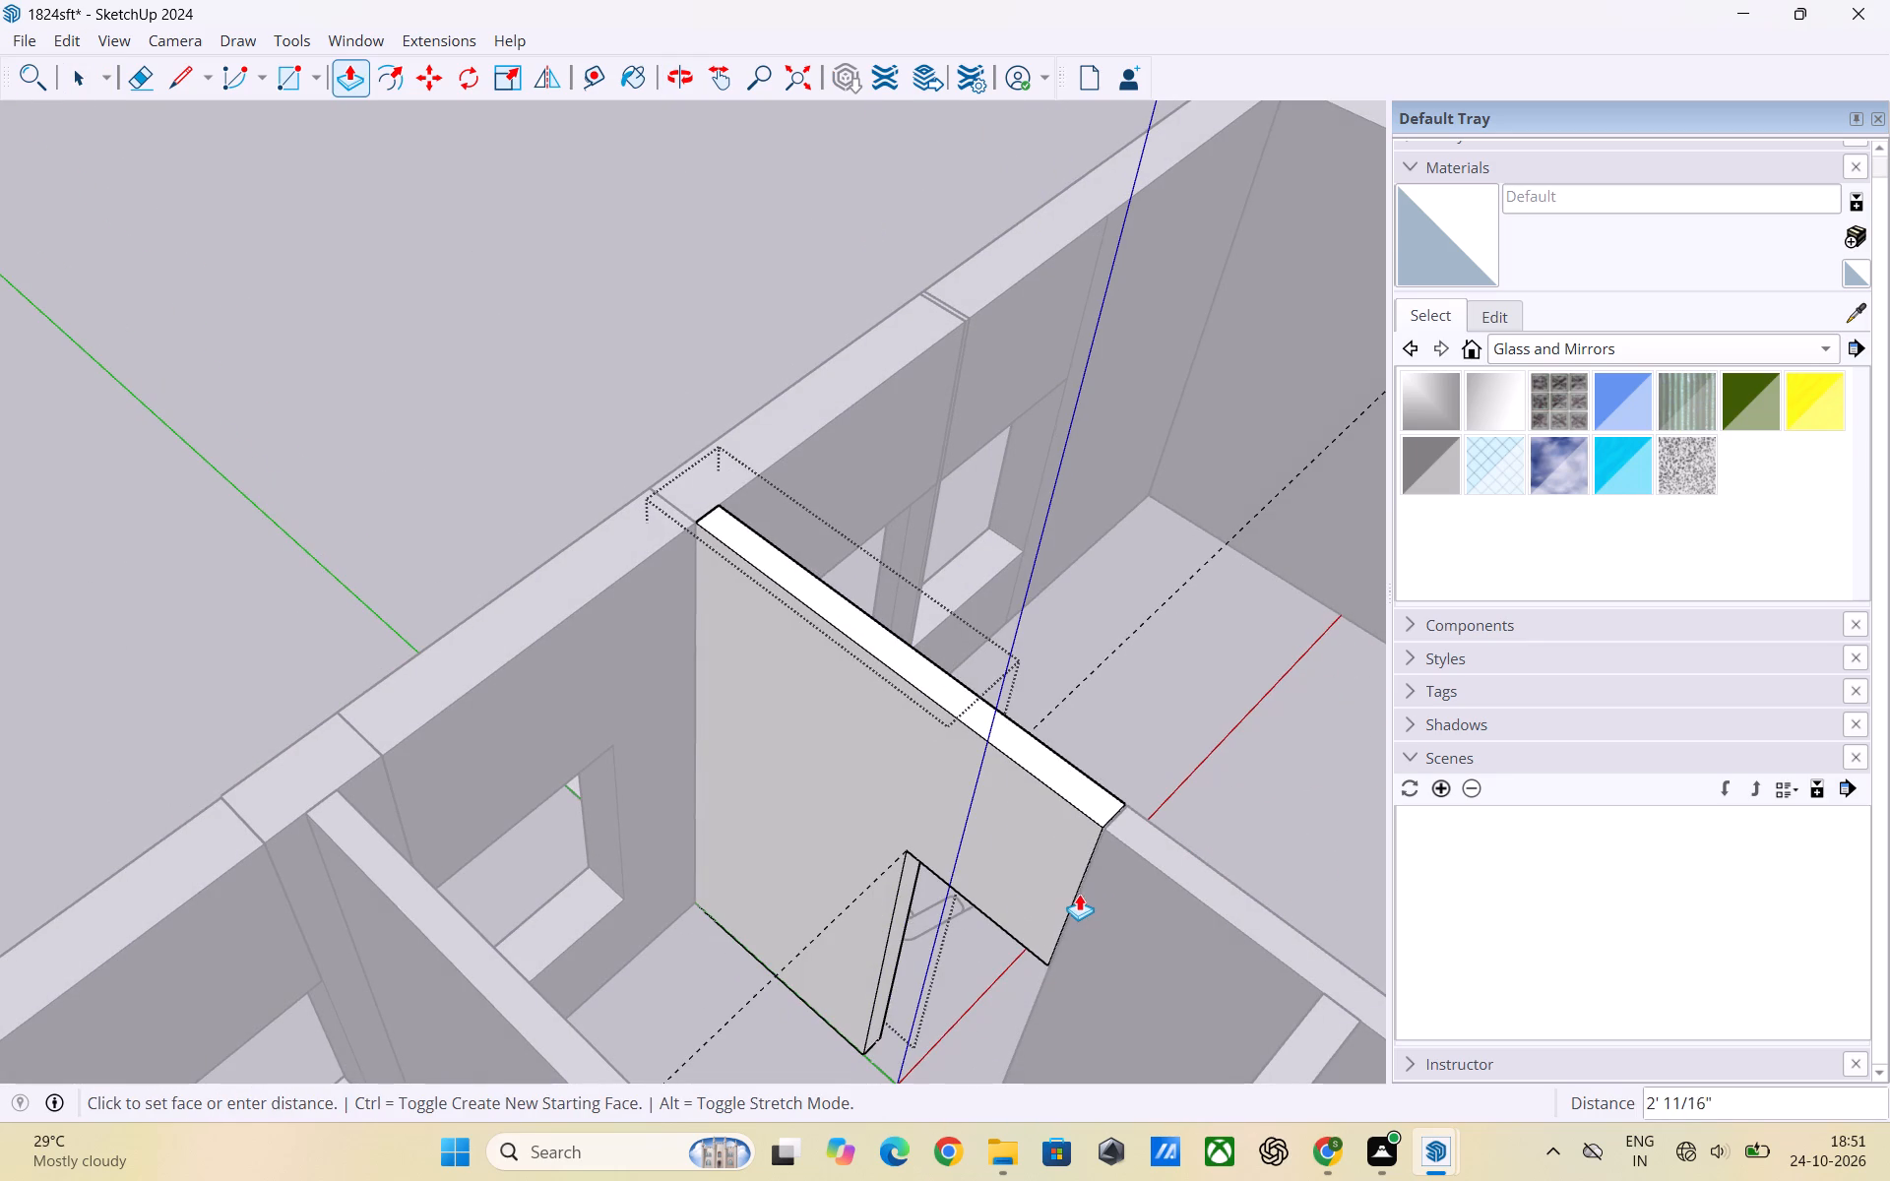
pyautogui.click(1077, 894)
pyautogui.press('space')
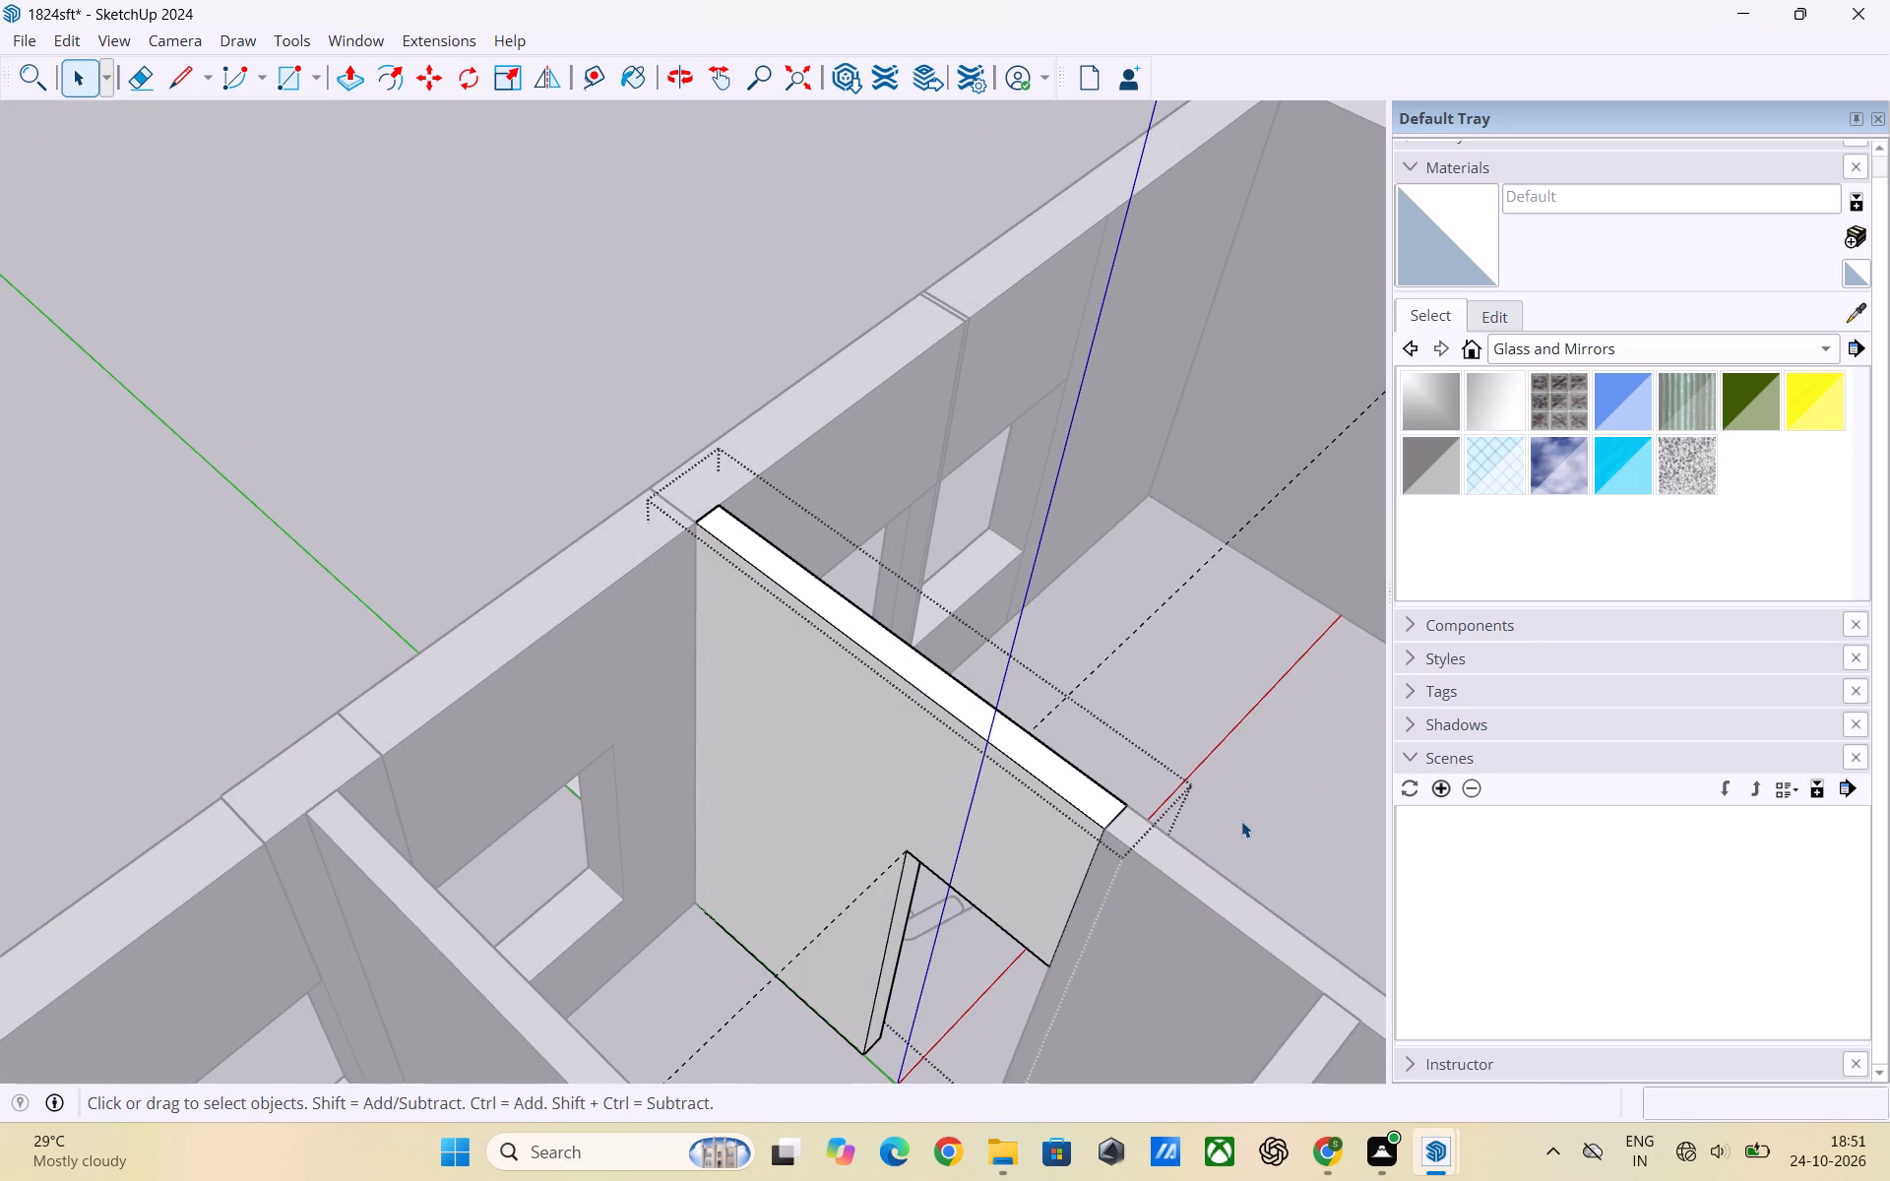
pyautogui.click(1241, 821)
# Delete the partition's top end edge where the lintel meets the facing wall beside the wardrobe bedroom.
pyautogui.scroll(-6, 825, 790)
pyautogui.scroll(-3, 675, 750)
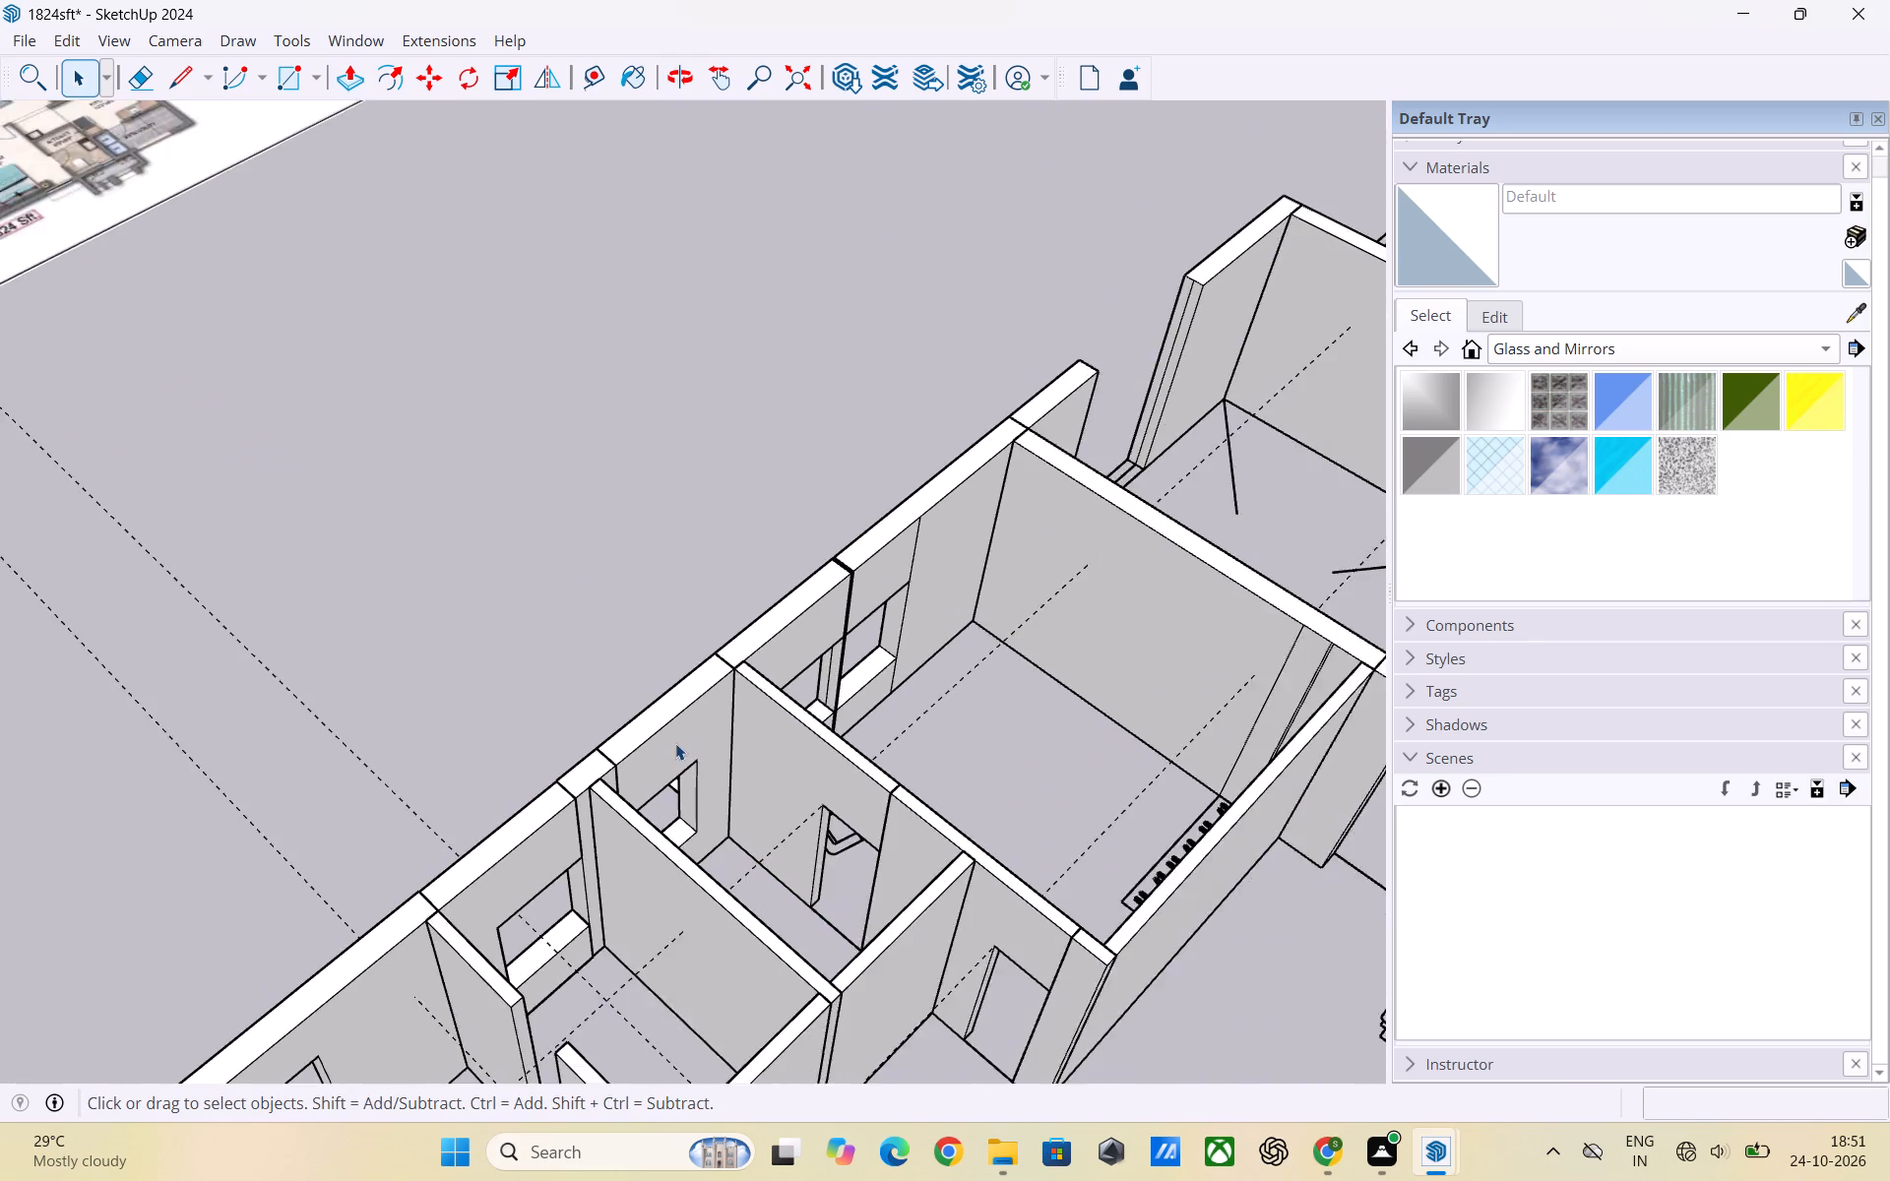
pyautogui.scroll(-2, 675, 743)
pyautogui.moveTo(860, 785); pyautogui.dragTo(679, 780, button='middle')
pyautogui.scroll(8, 754, 803)
pyautogui.moveTo(757, 812); pyautogui.dragTo(721, 858, button='middle')
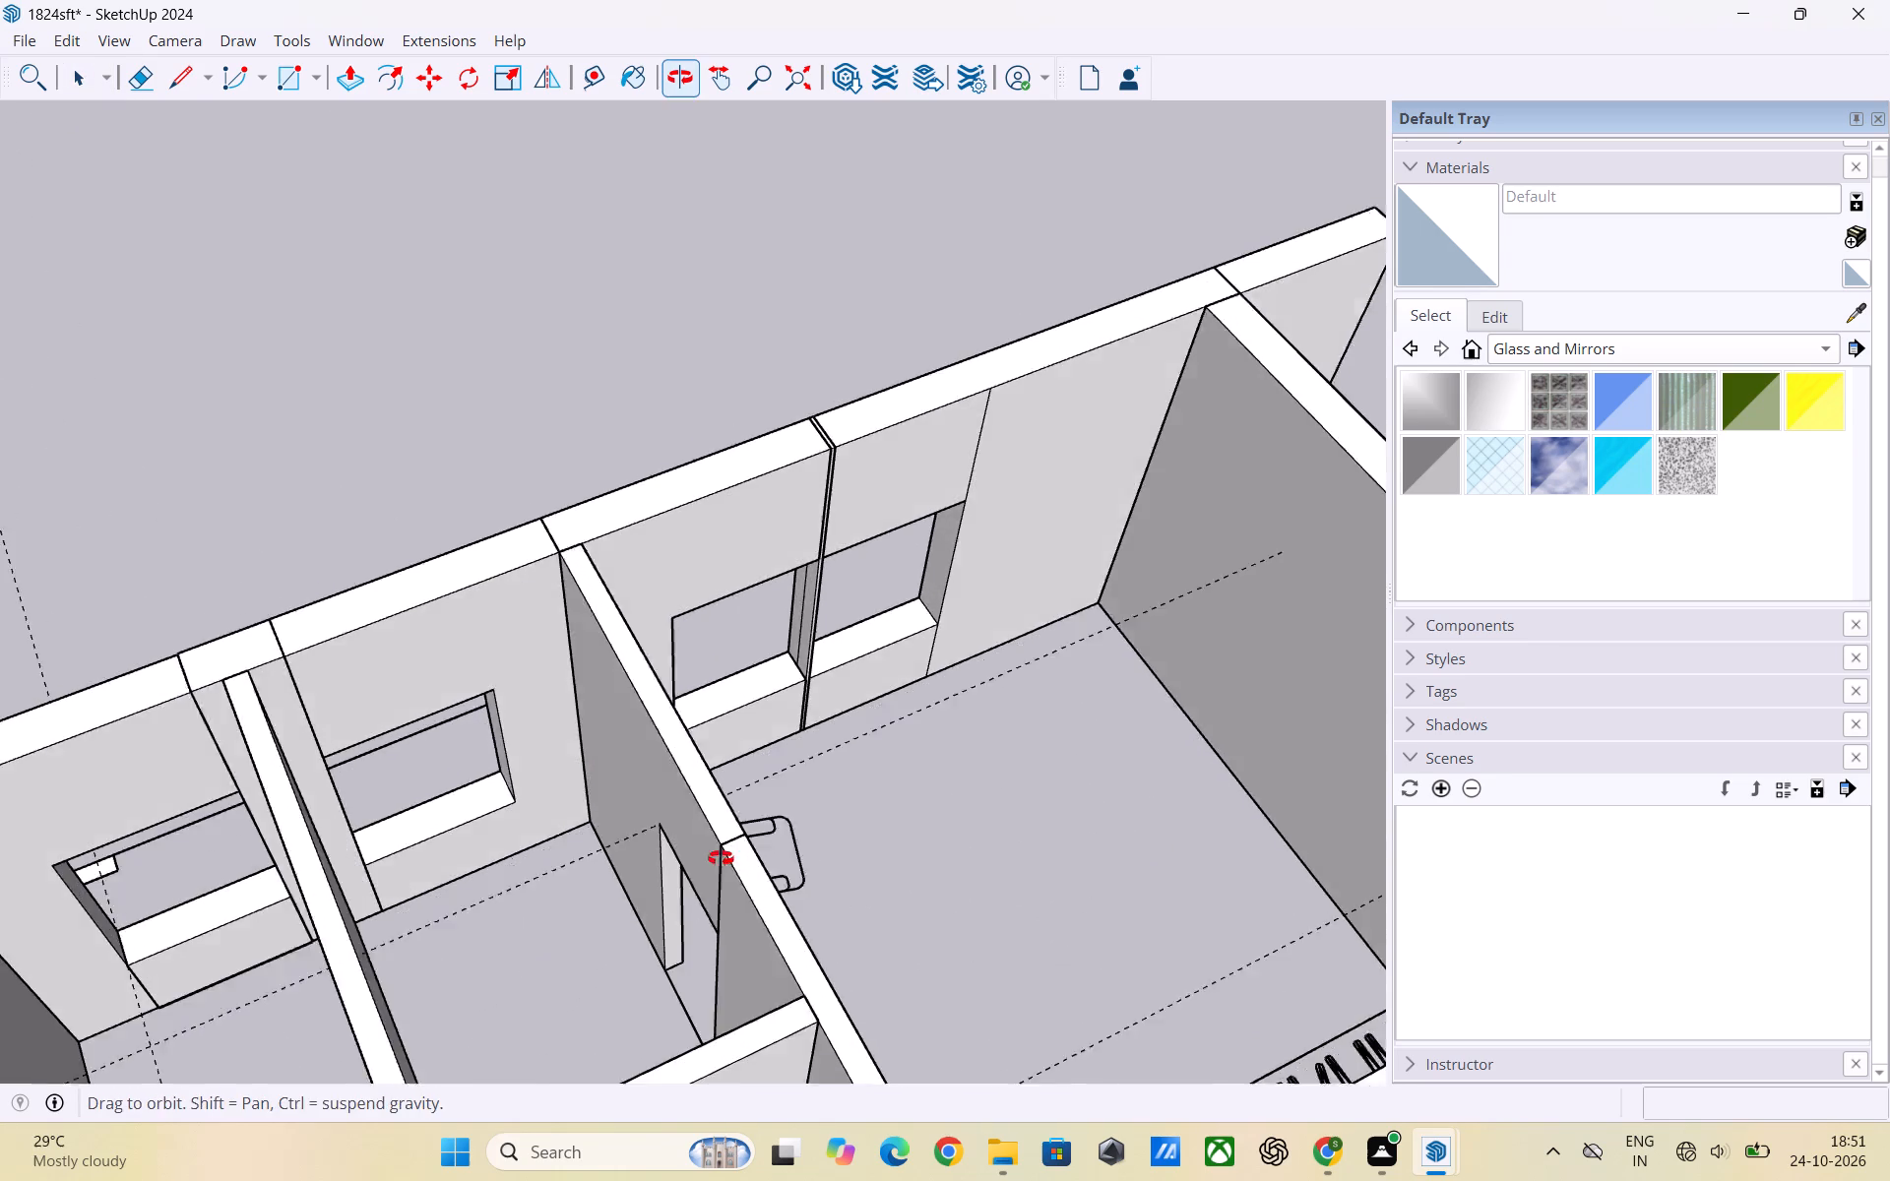
pyautogui.moveTo(721, 858); pyautogui.dragTo(685, 865, button='middle')
pyautogui.scroll(5, 674, 866)
pyautogui.click(701, 838)
pyautogui.click(701, 838)
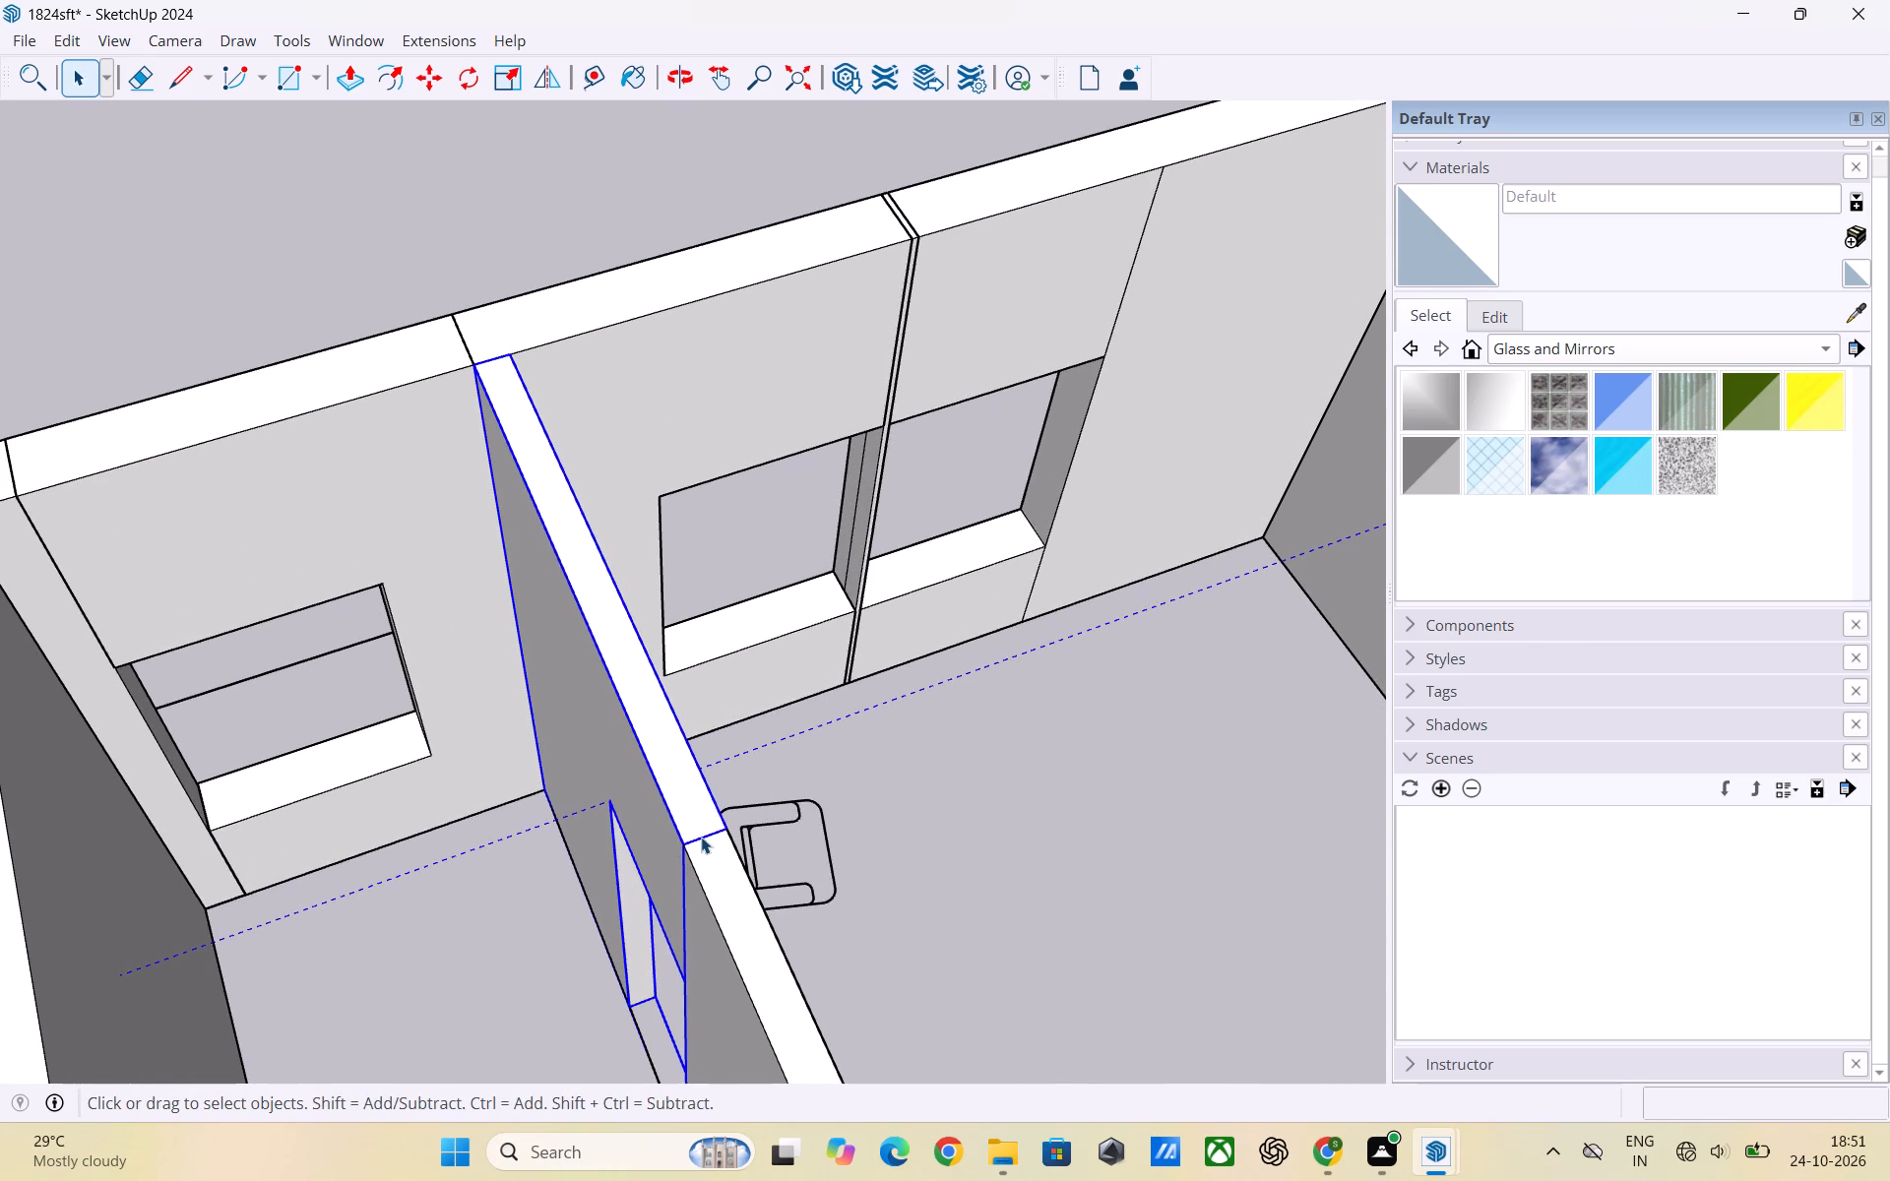
pyautogui.click(705, 839)
pyautogui.doubleClick(704, 838)
pyautogui.click(704, 838)
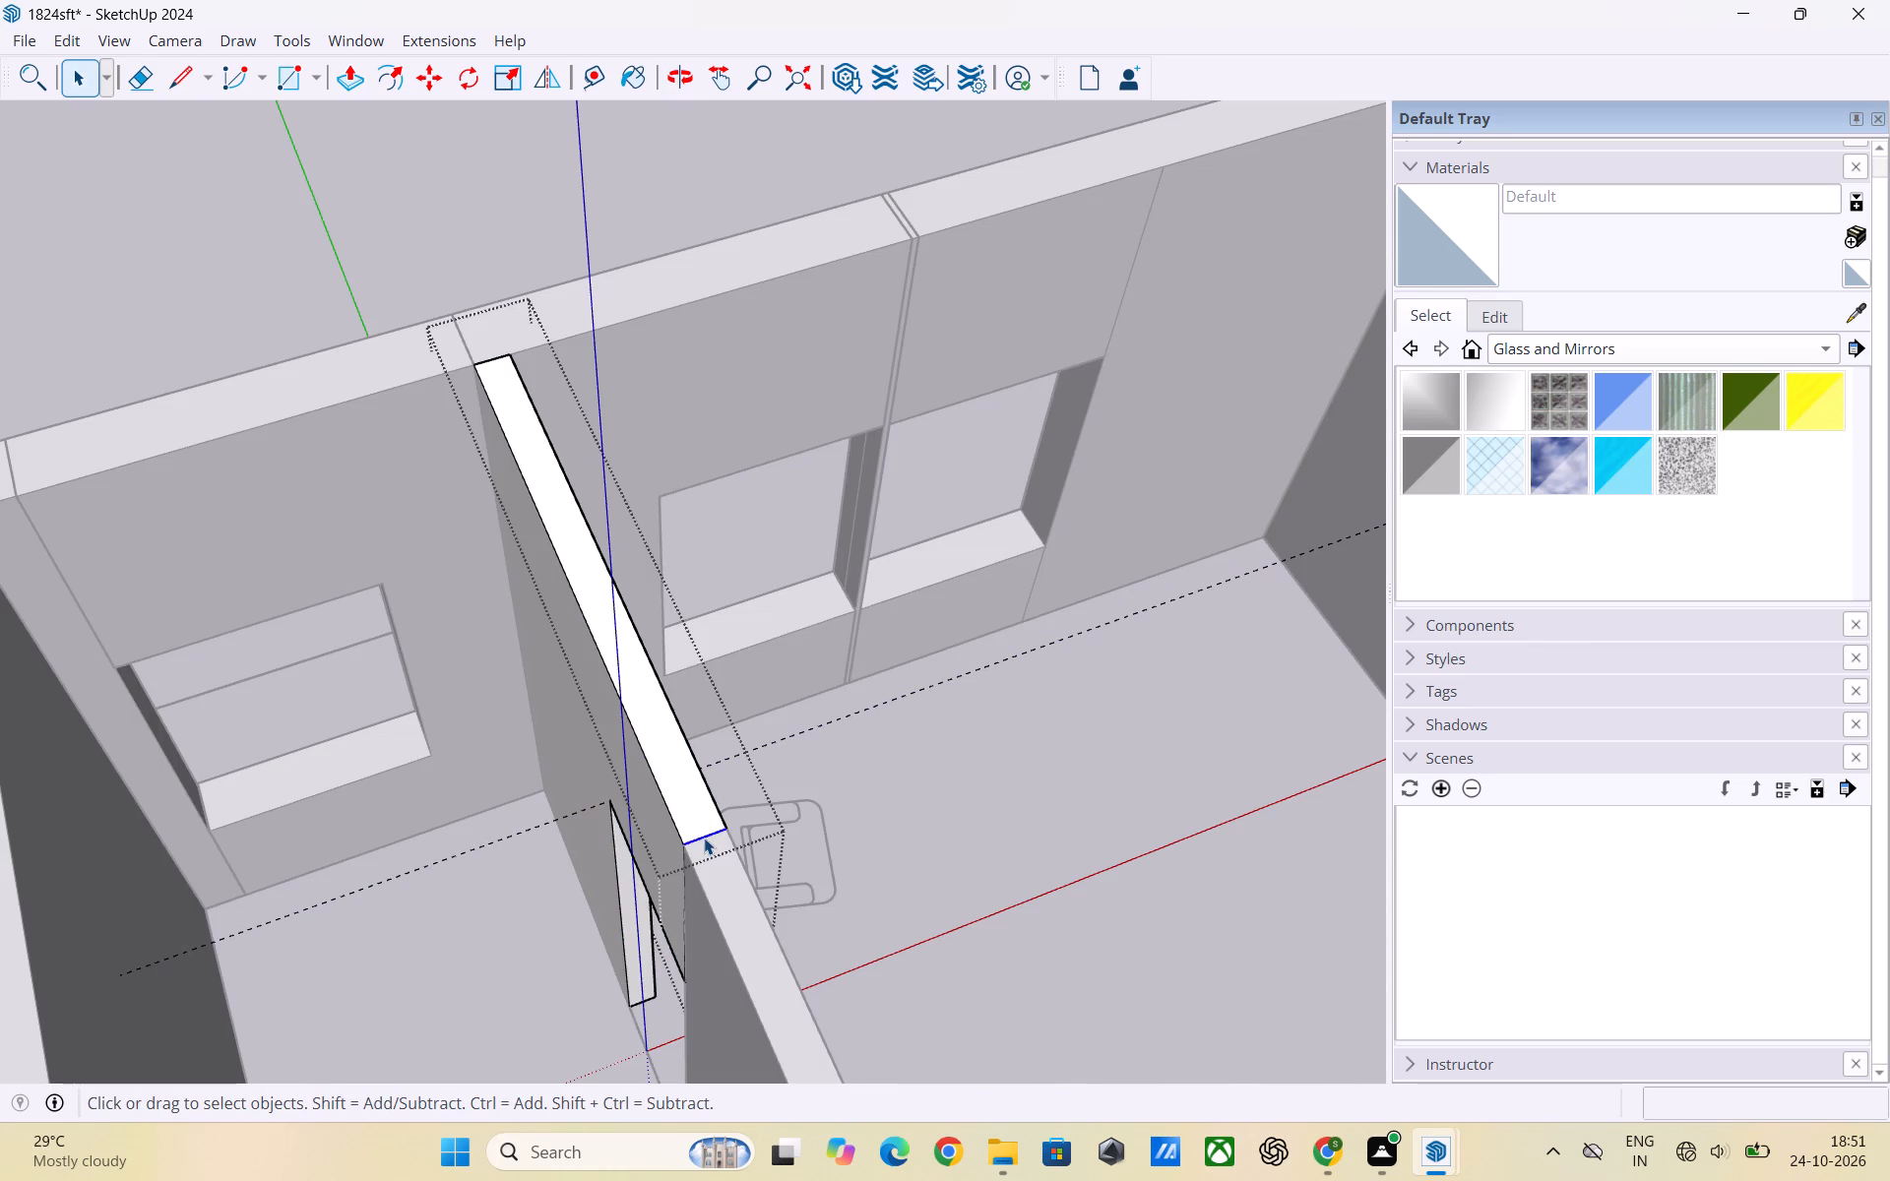
pyautogui.press('Delete')
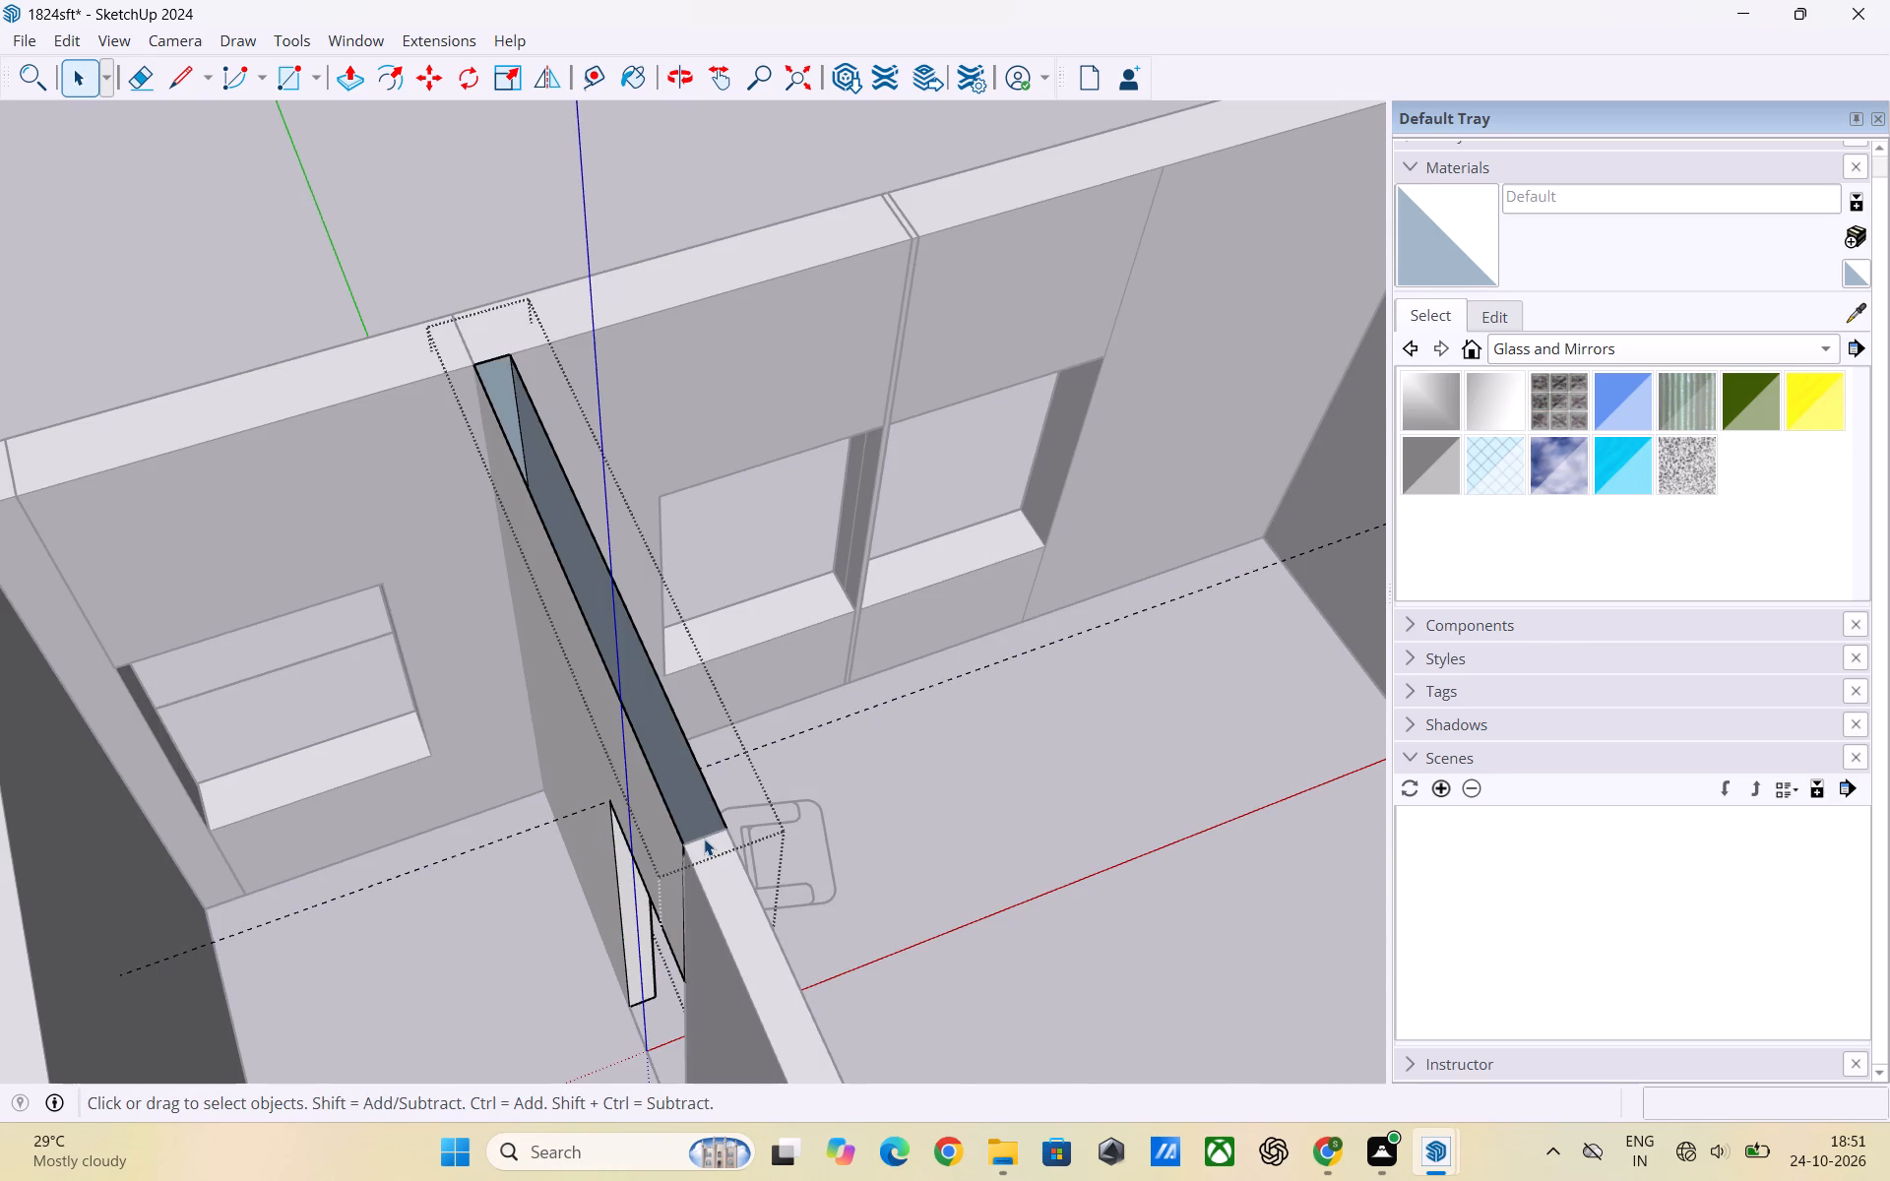
# Undo the last edge deletion on the partition top beside the wardrobe bedroom.
pyautogui.hotkey('ctrl', 'z')
pyautogui.click(939, 806)
# Delete all guides from the model.
pyautogui.scroll(-6, 938, 767)
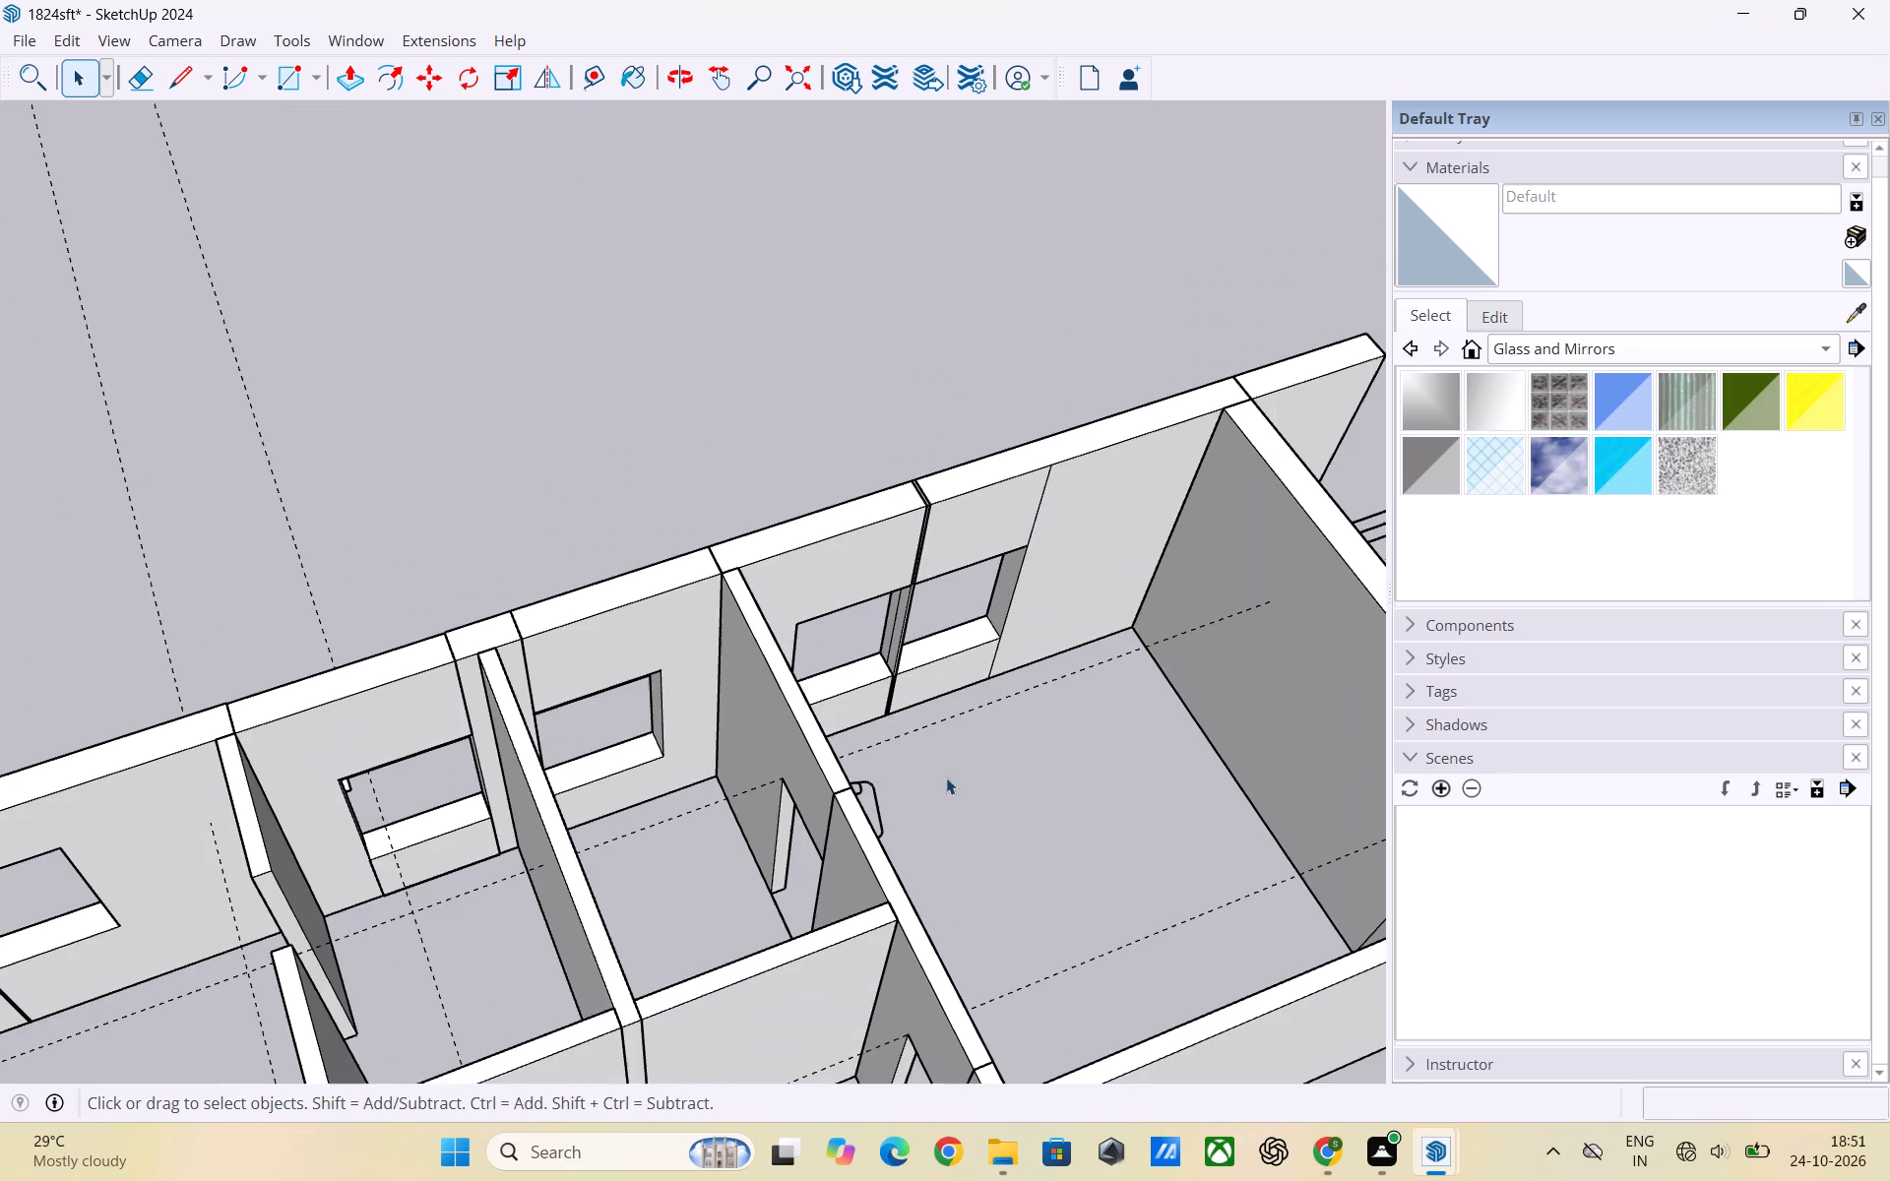
pyautogui.moveTo(948, 777); pyautogui.dragTo(742, 717, button='middle')
pyautogui.scroll(-8, 840, 576)
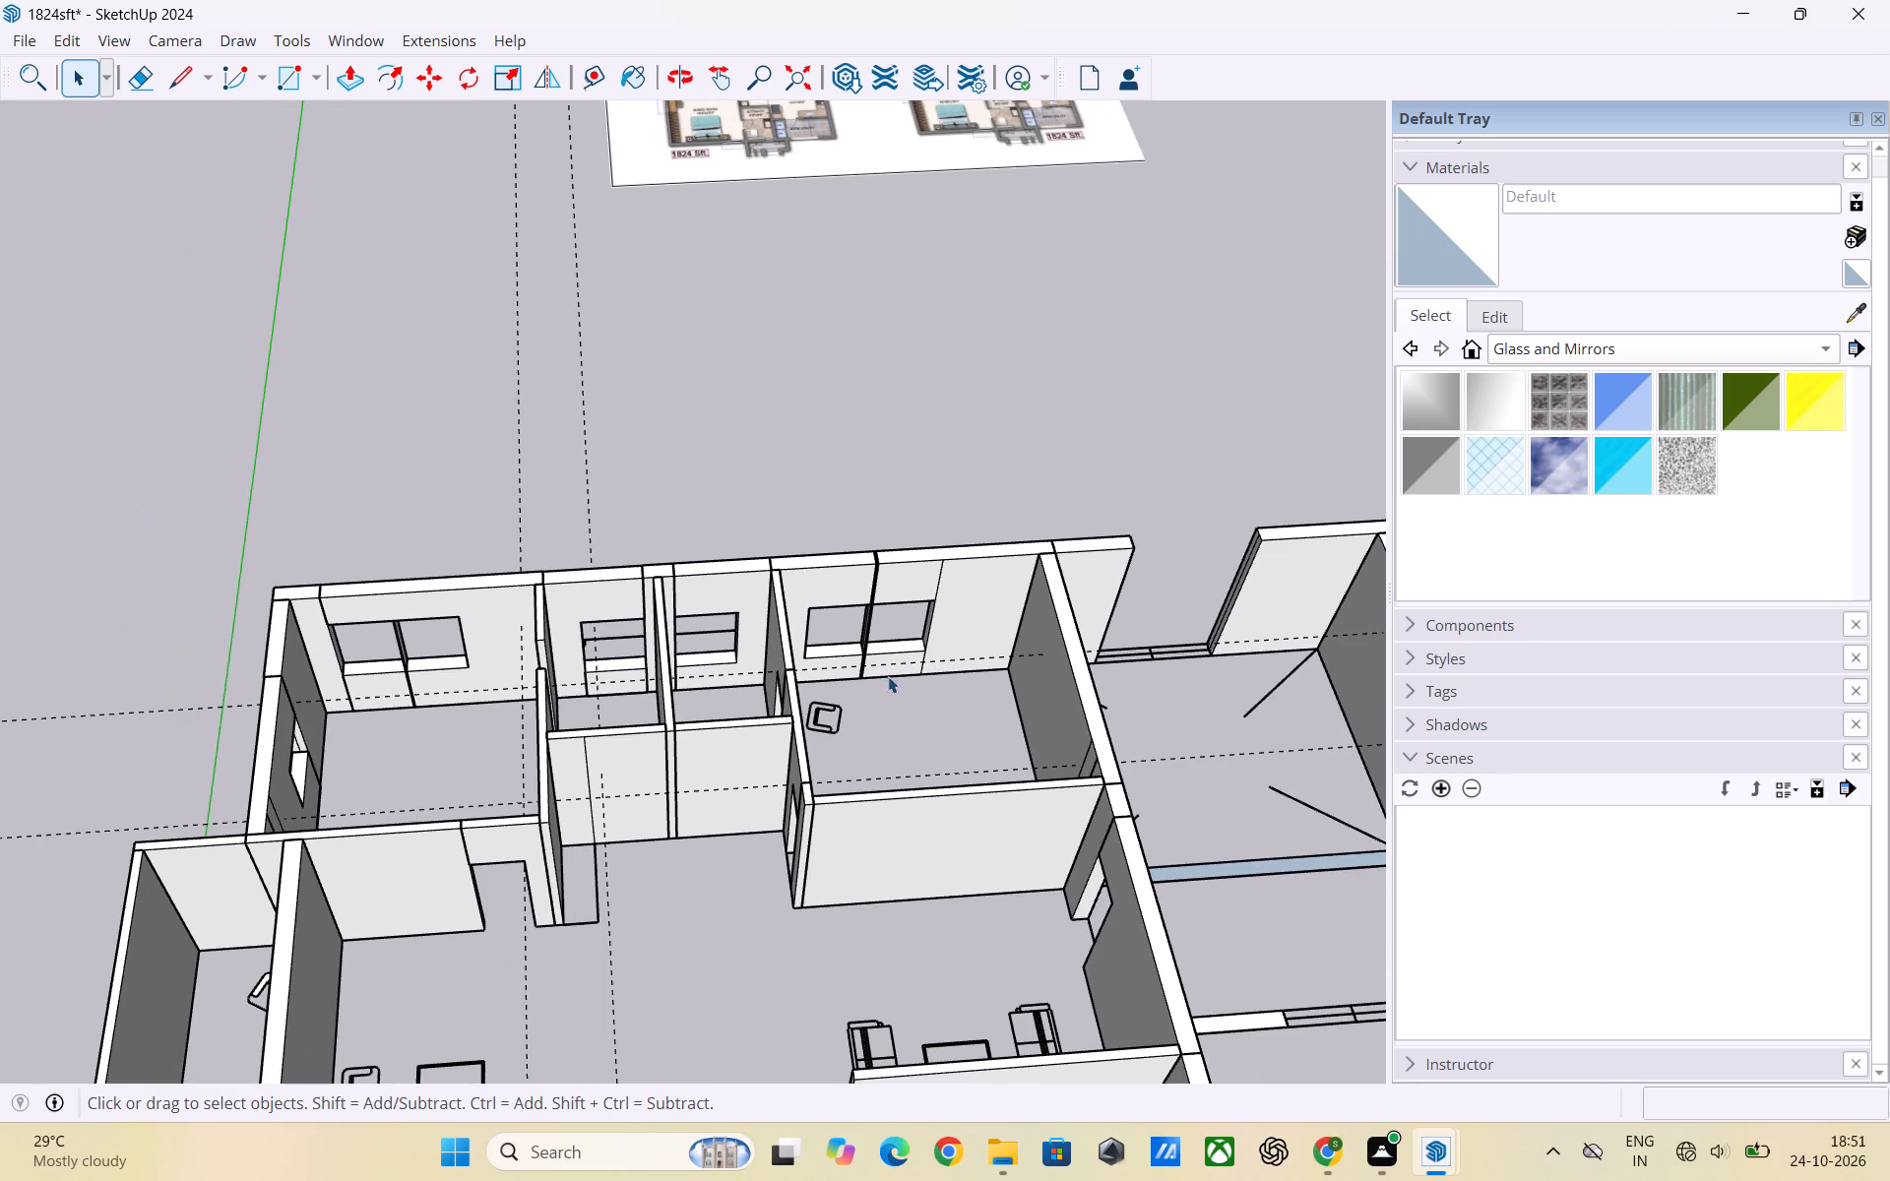
pyautogui.click(66, 37)
pyautogui.moveTo(170, 283); pyautogui.dragTo(182, 284)
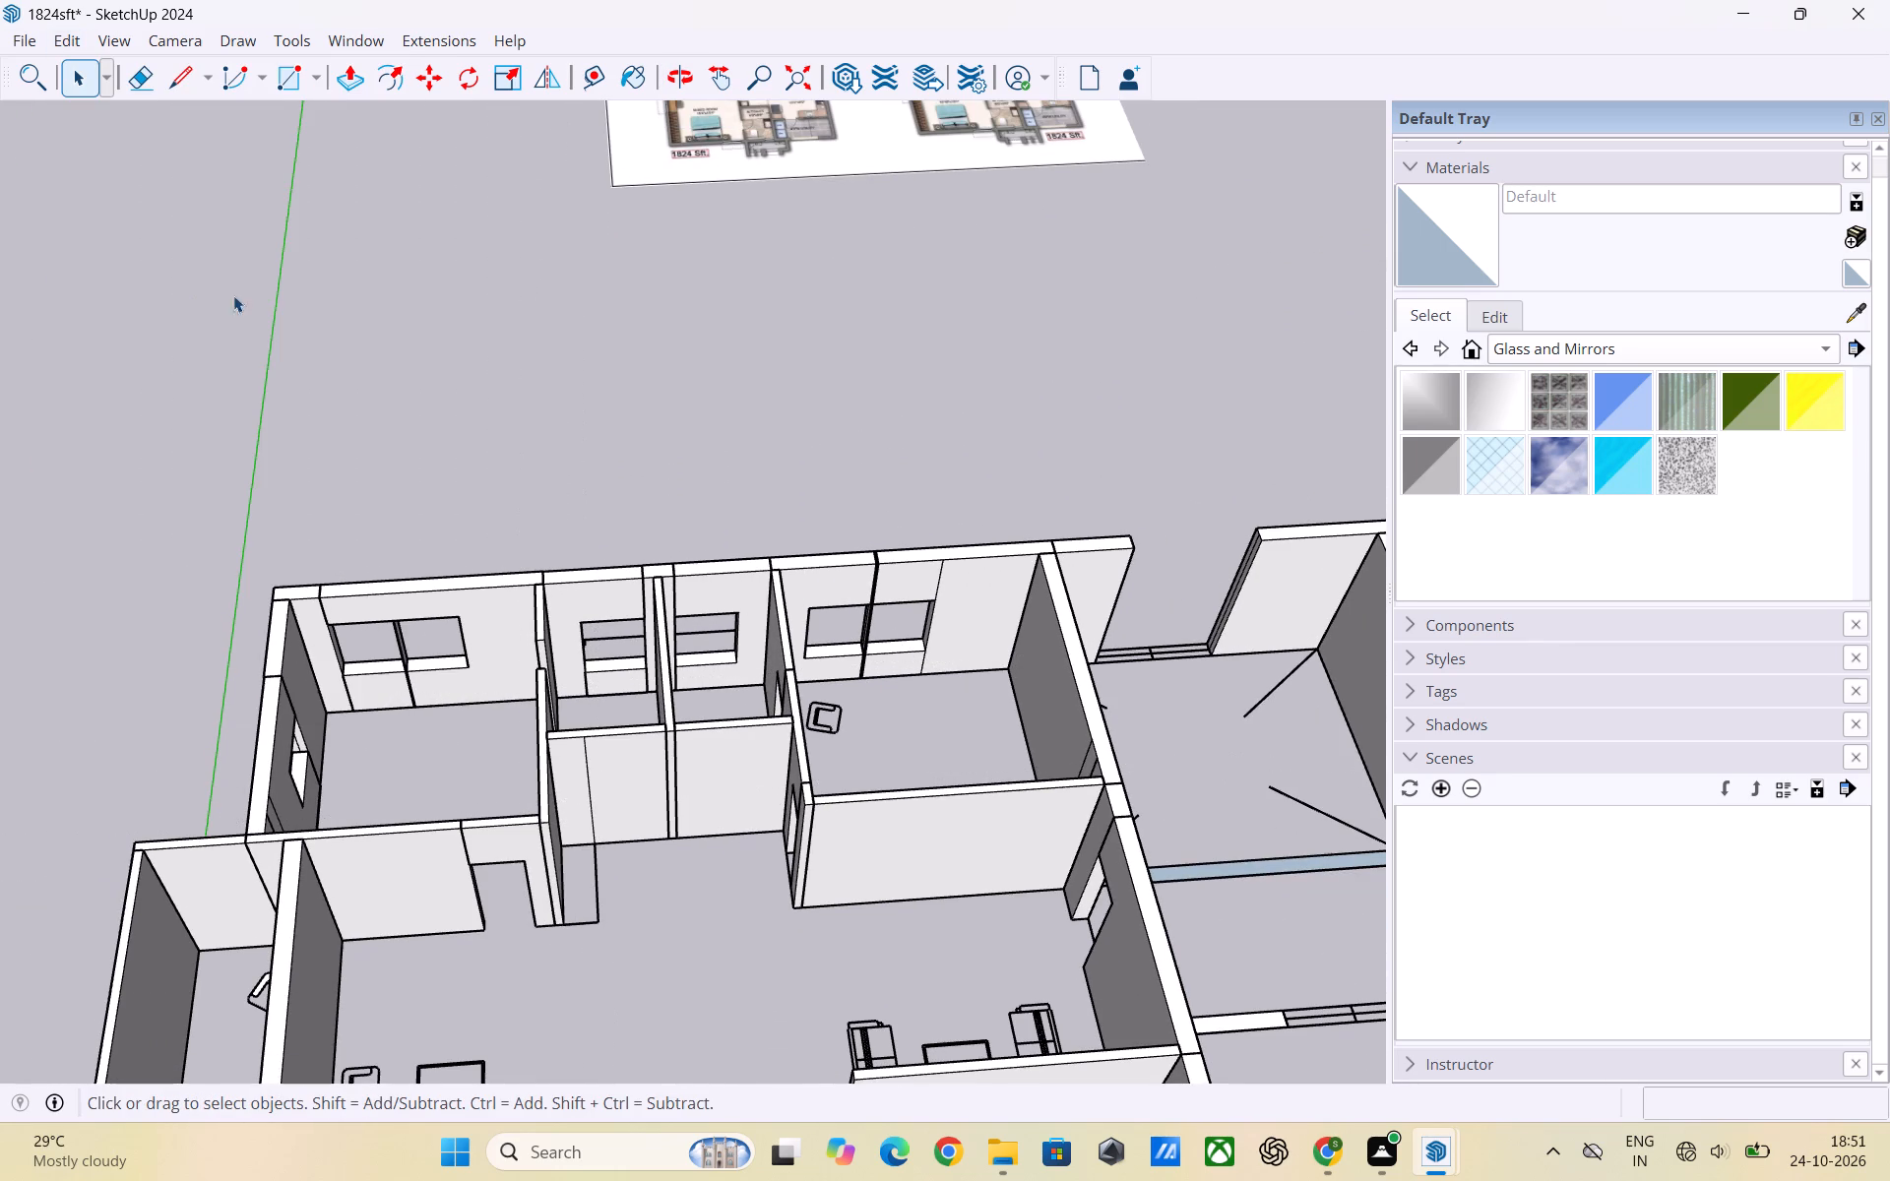
# Examine the apartment's walls, door openings and windows from several angles, along with the adjoining plan and floor-plan image.
pyautogui.scroll(-5, 732, 327)
pyautogui.moveTo(772, 640); pyautogui.dragTo(675, 571, button='middle')
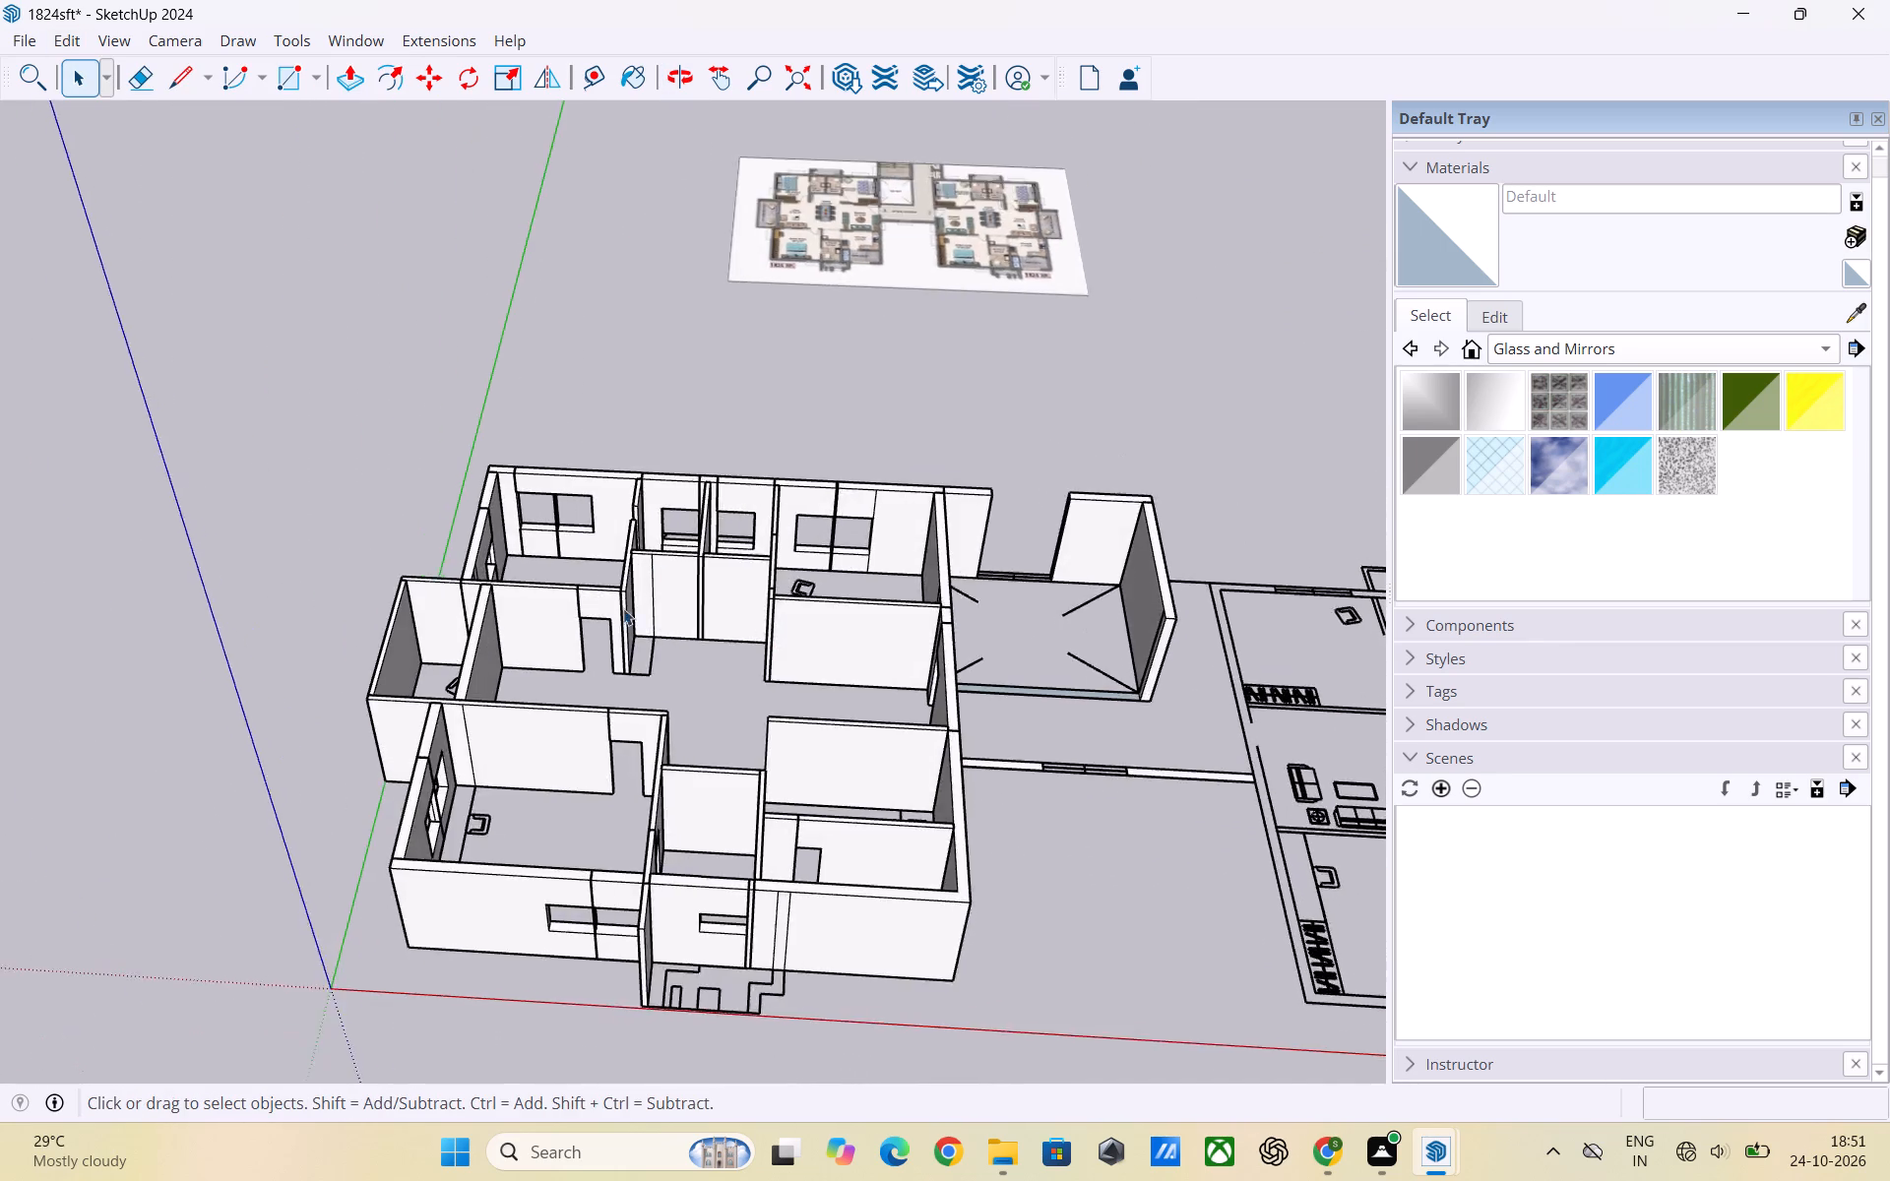
pyautogui.scroll(7, 623, 608)
pyautogui.moveTo(713, 608); pyautogui.dragTo(596, 586, button='middle')
pyautogui.scroll(-1, 706, 608)
pyautogui.scroll(4, 640, 602)
pyautogui.scroll(-3, 681, 593)
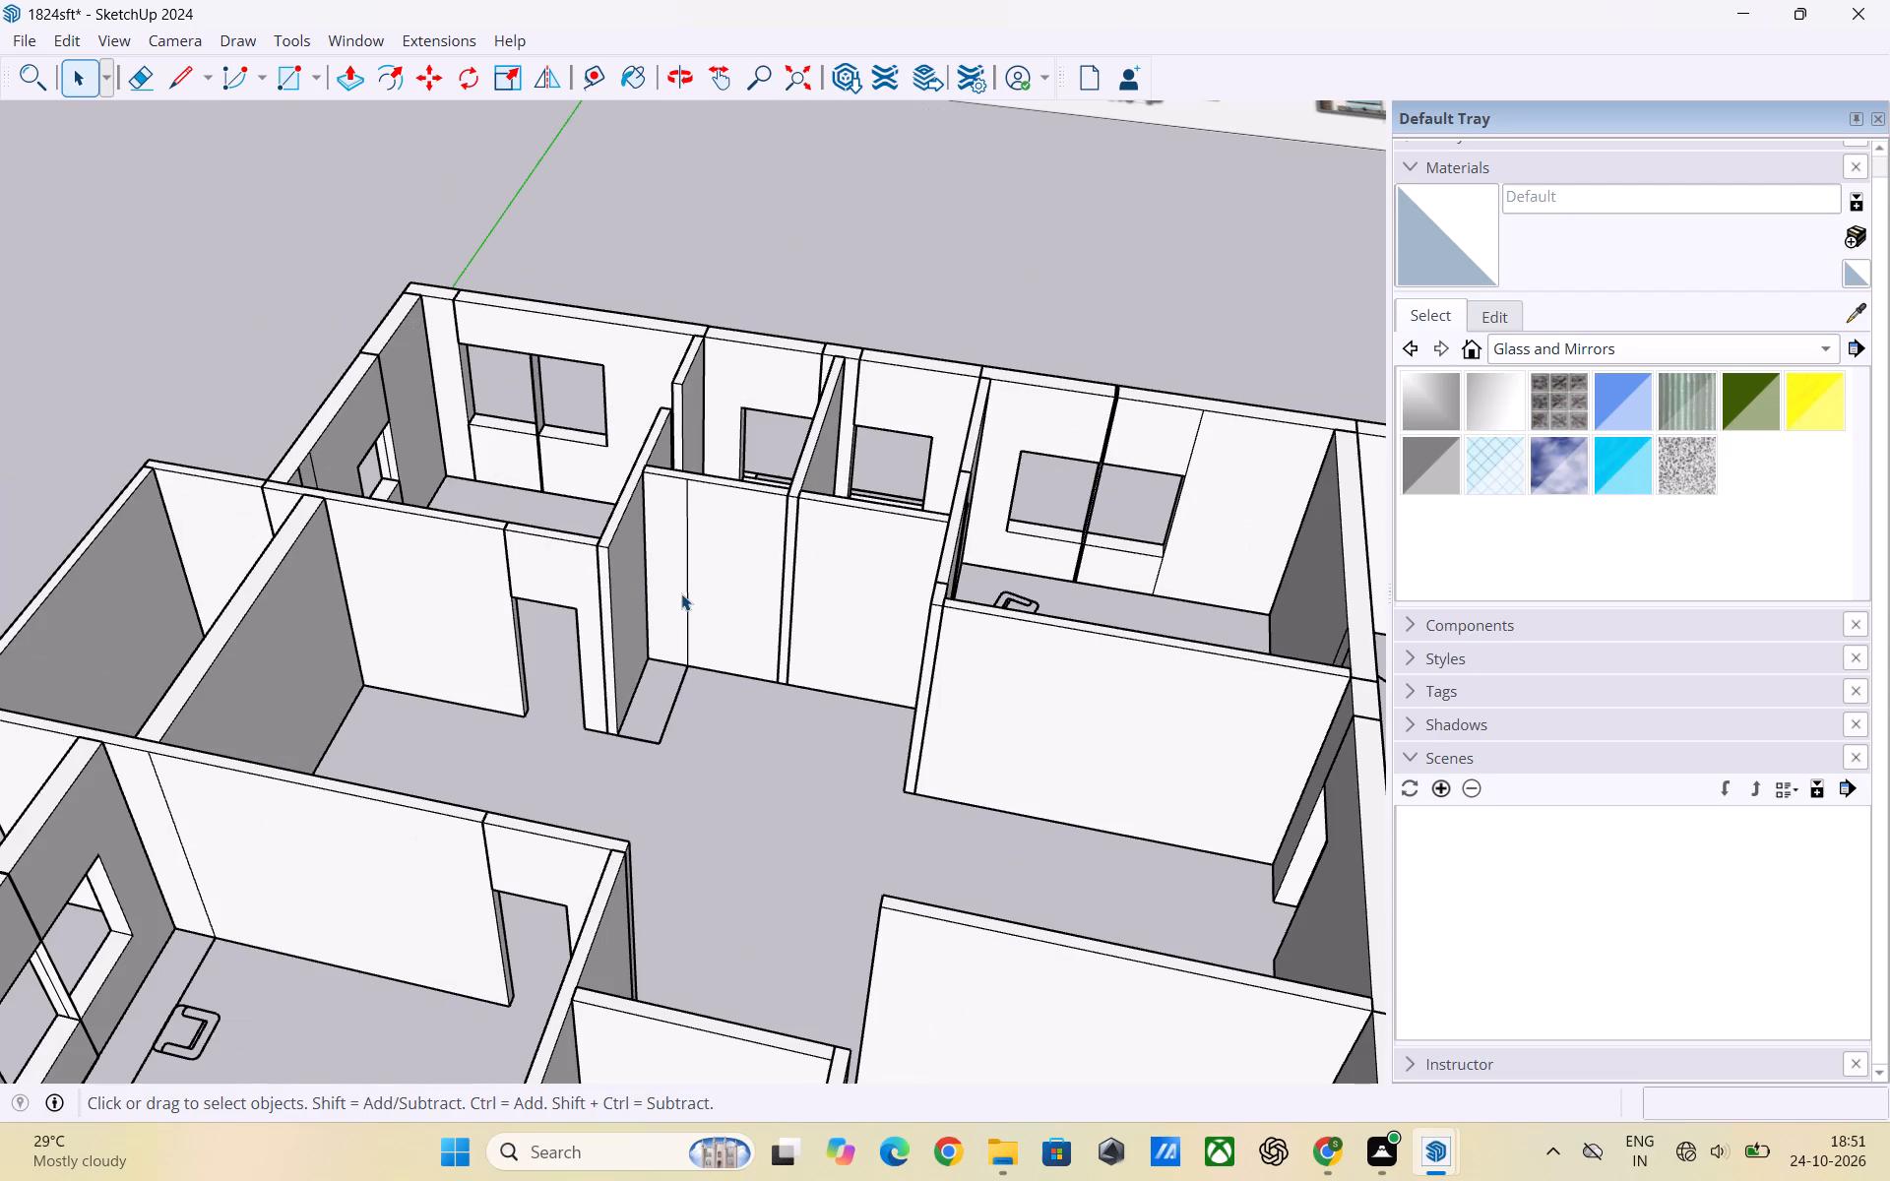
pyautogui.scroll(-7, 684, 586)
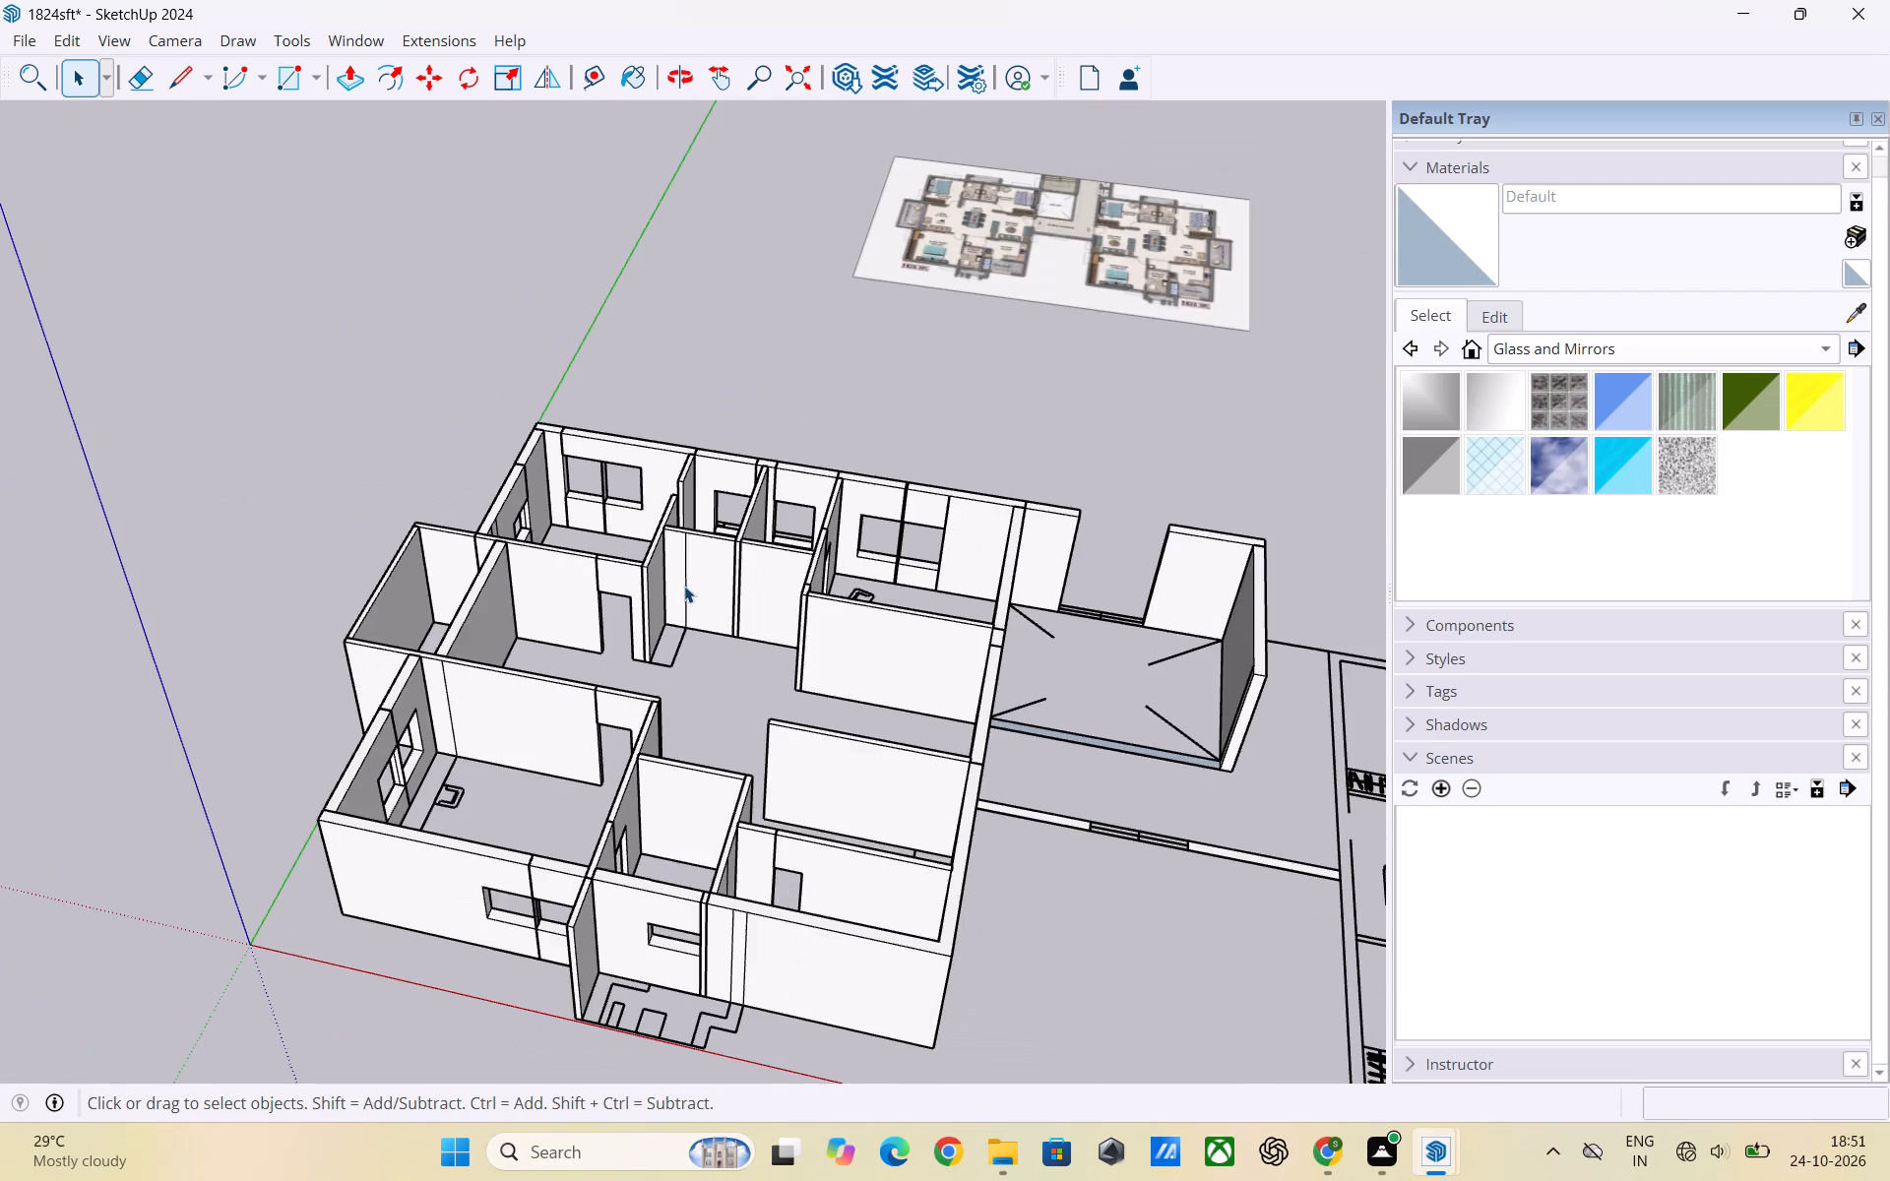
pyautogui.scroll(-6, 684, 586)
pyautogui.moveTo(703, 620); pyautogui.dragTo(773, 804, button='middle')
pyautogui.scroll(-1, 703, 620)
pyautogui.scroll(4, 747, 779)
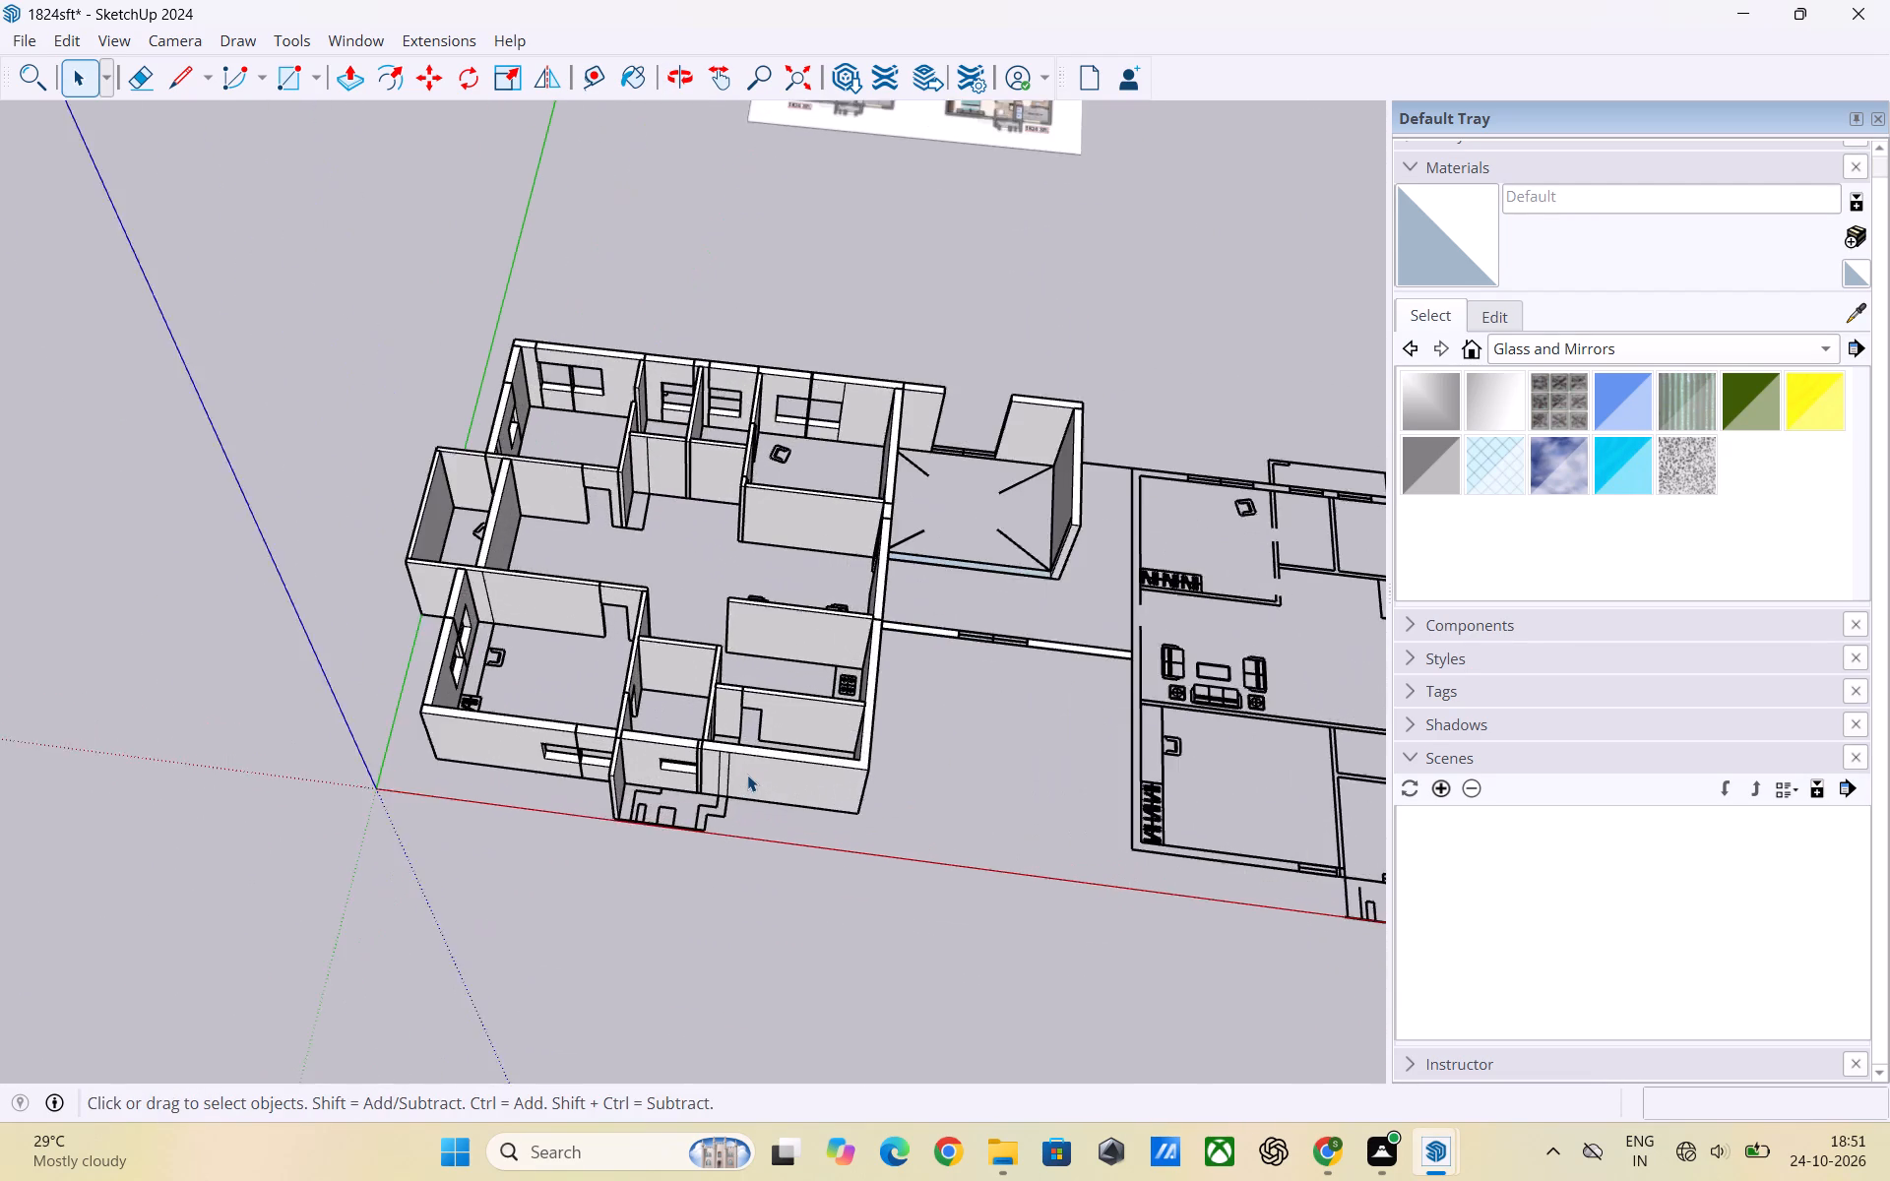
pyautogui.scroll(-3, 747, 773)
pyautogui.scroll(2, 781, 524)
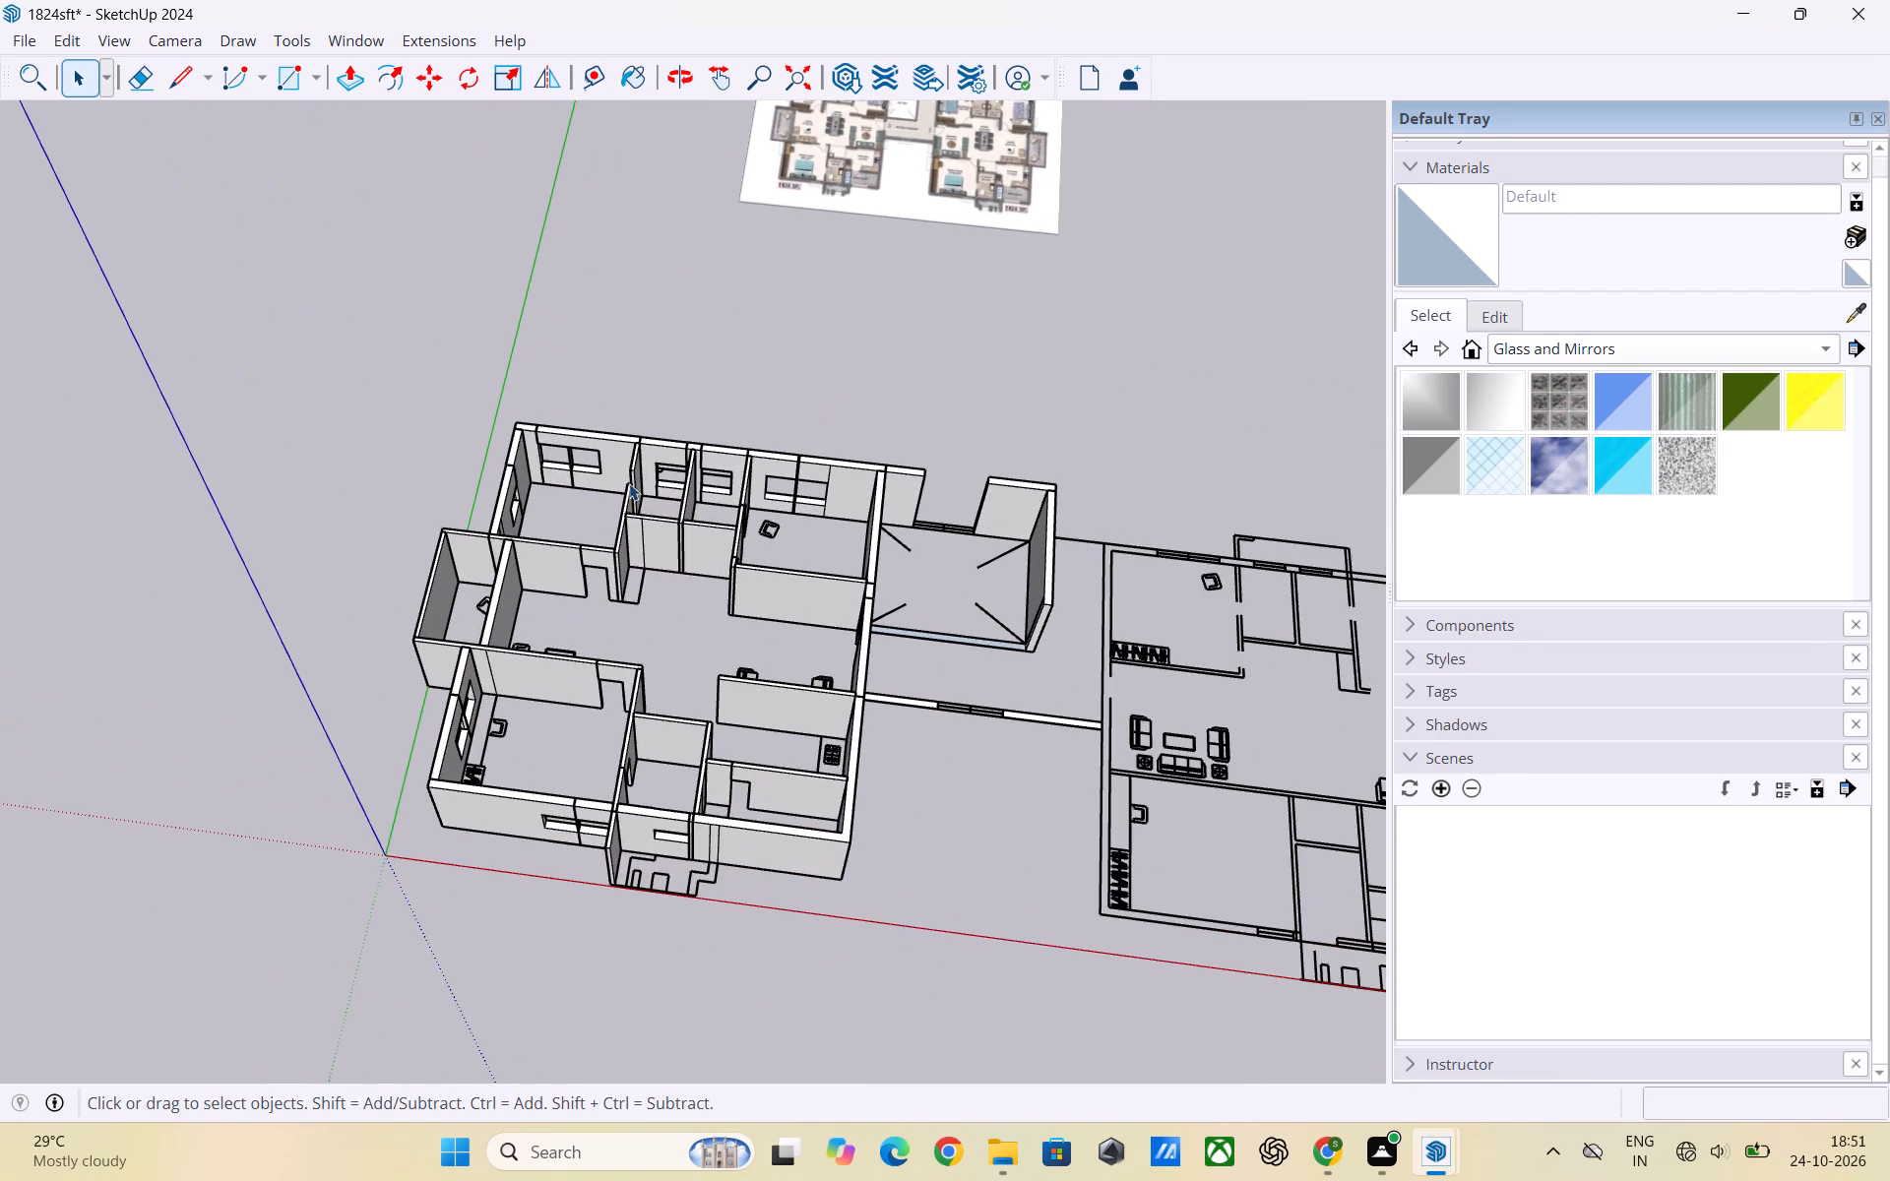
pyautogui.scroll(6, 629, 483)
pyautogui.moveTo(538, 469); pyautogui.dragTo(580, 364, button='middle')
pyautogui.scroll(5, 464, 468)
pyautogui.moveTo(469, 485); pyautogui.dragTo(496, 536, button='middle')
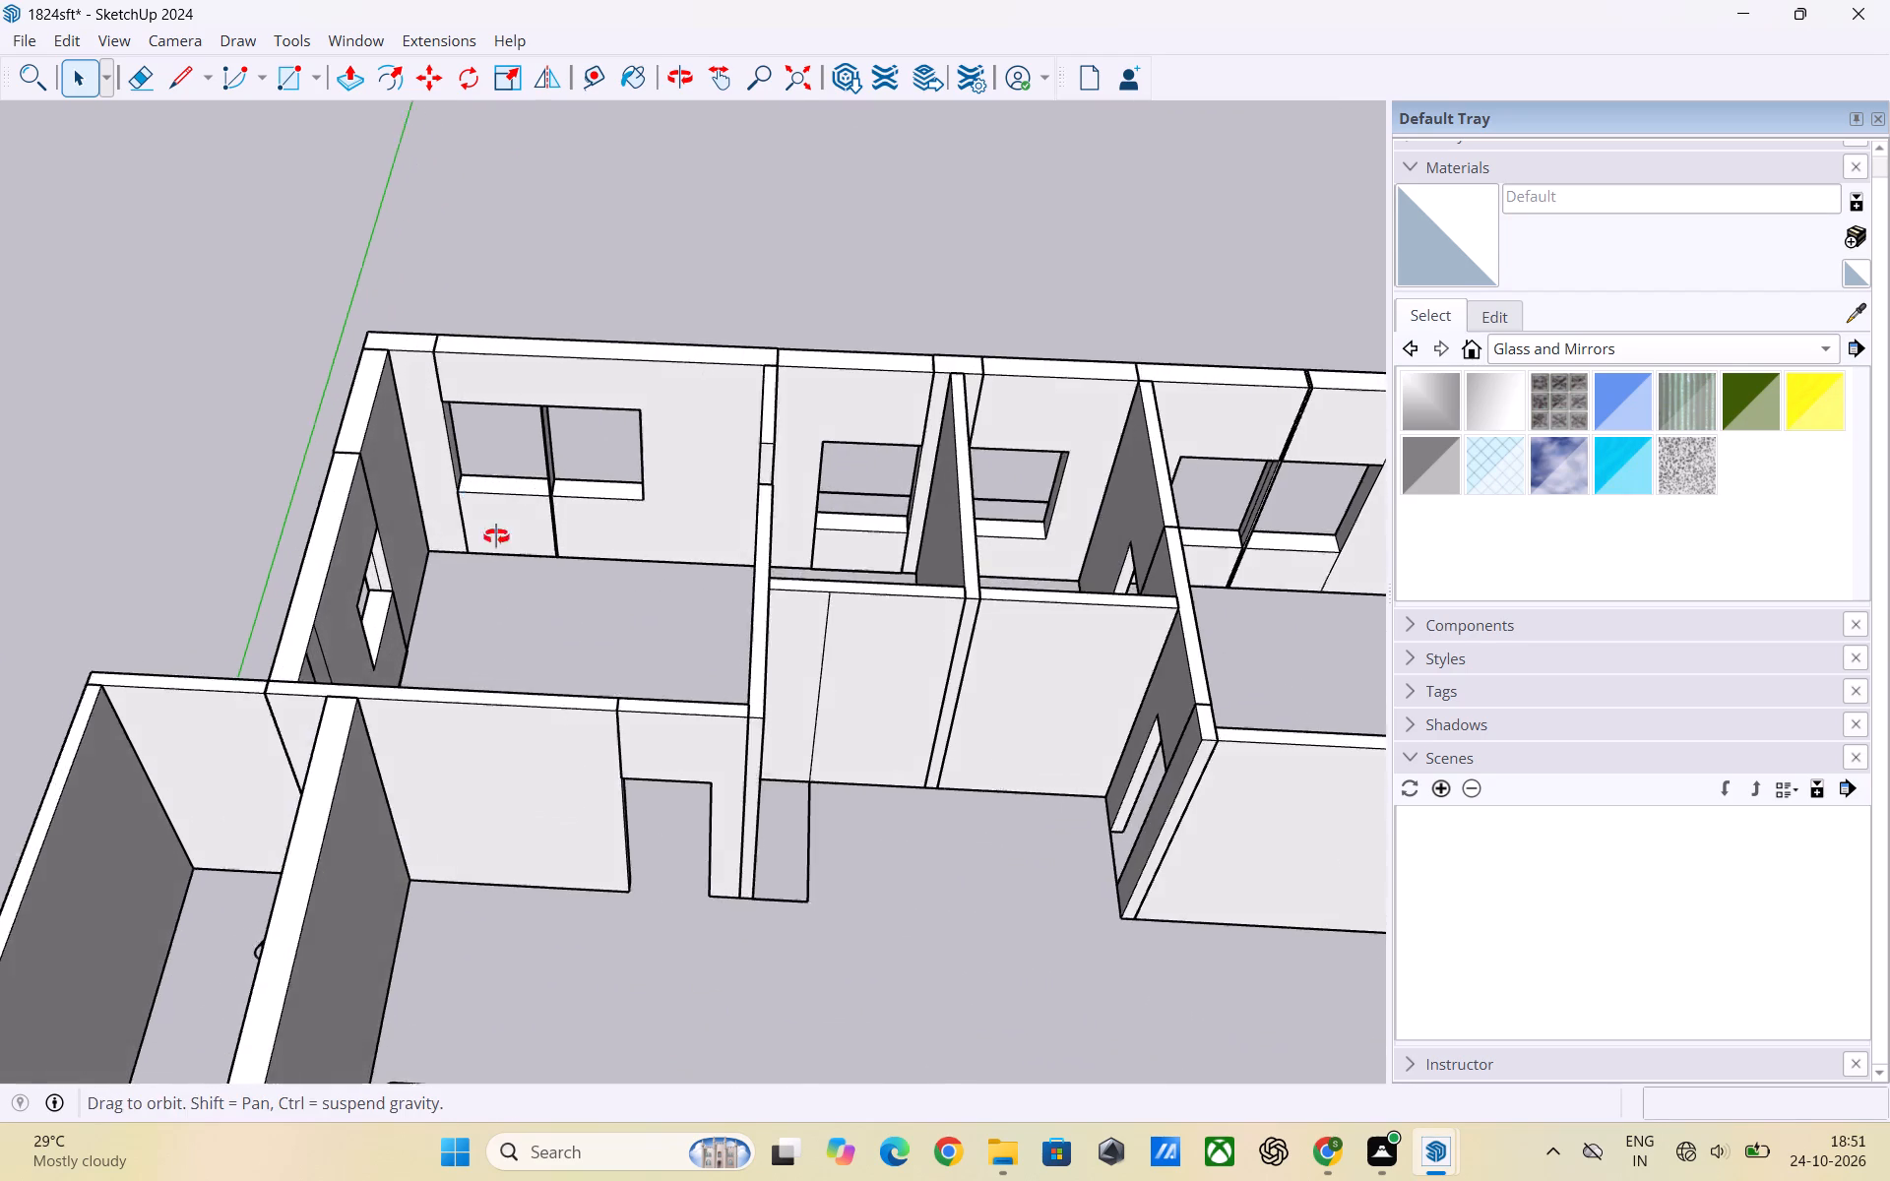
pyautogui.moveTo(496, 536); pyautogui.dragTo(527, 637, button='middle')
pyautogui.scroll(2, 536, 667)
pyautogui.scroll(-6, 401, 573)
pyautogui.moveTo(578, 592); pyautogui.dragTo(600, 653, button='middle')
pyautogui.scroll(-1, 586, 605)
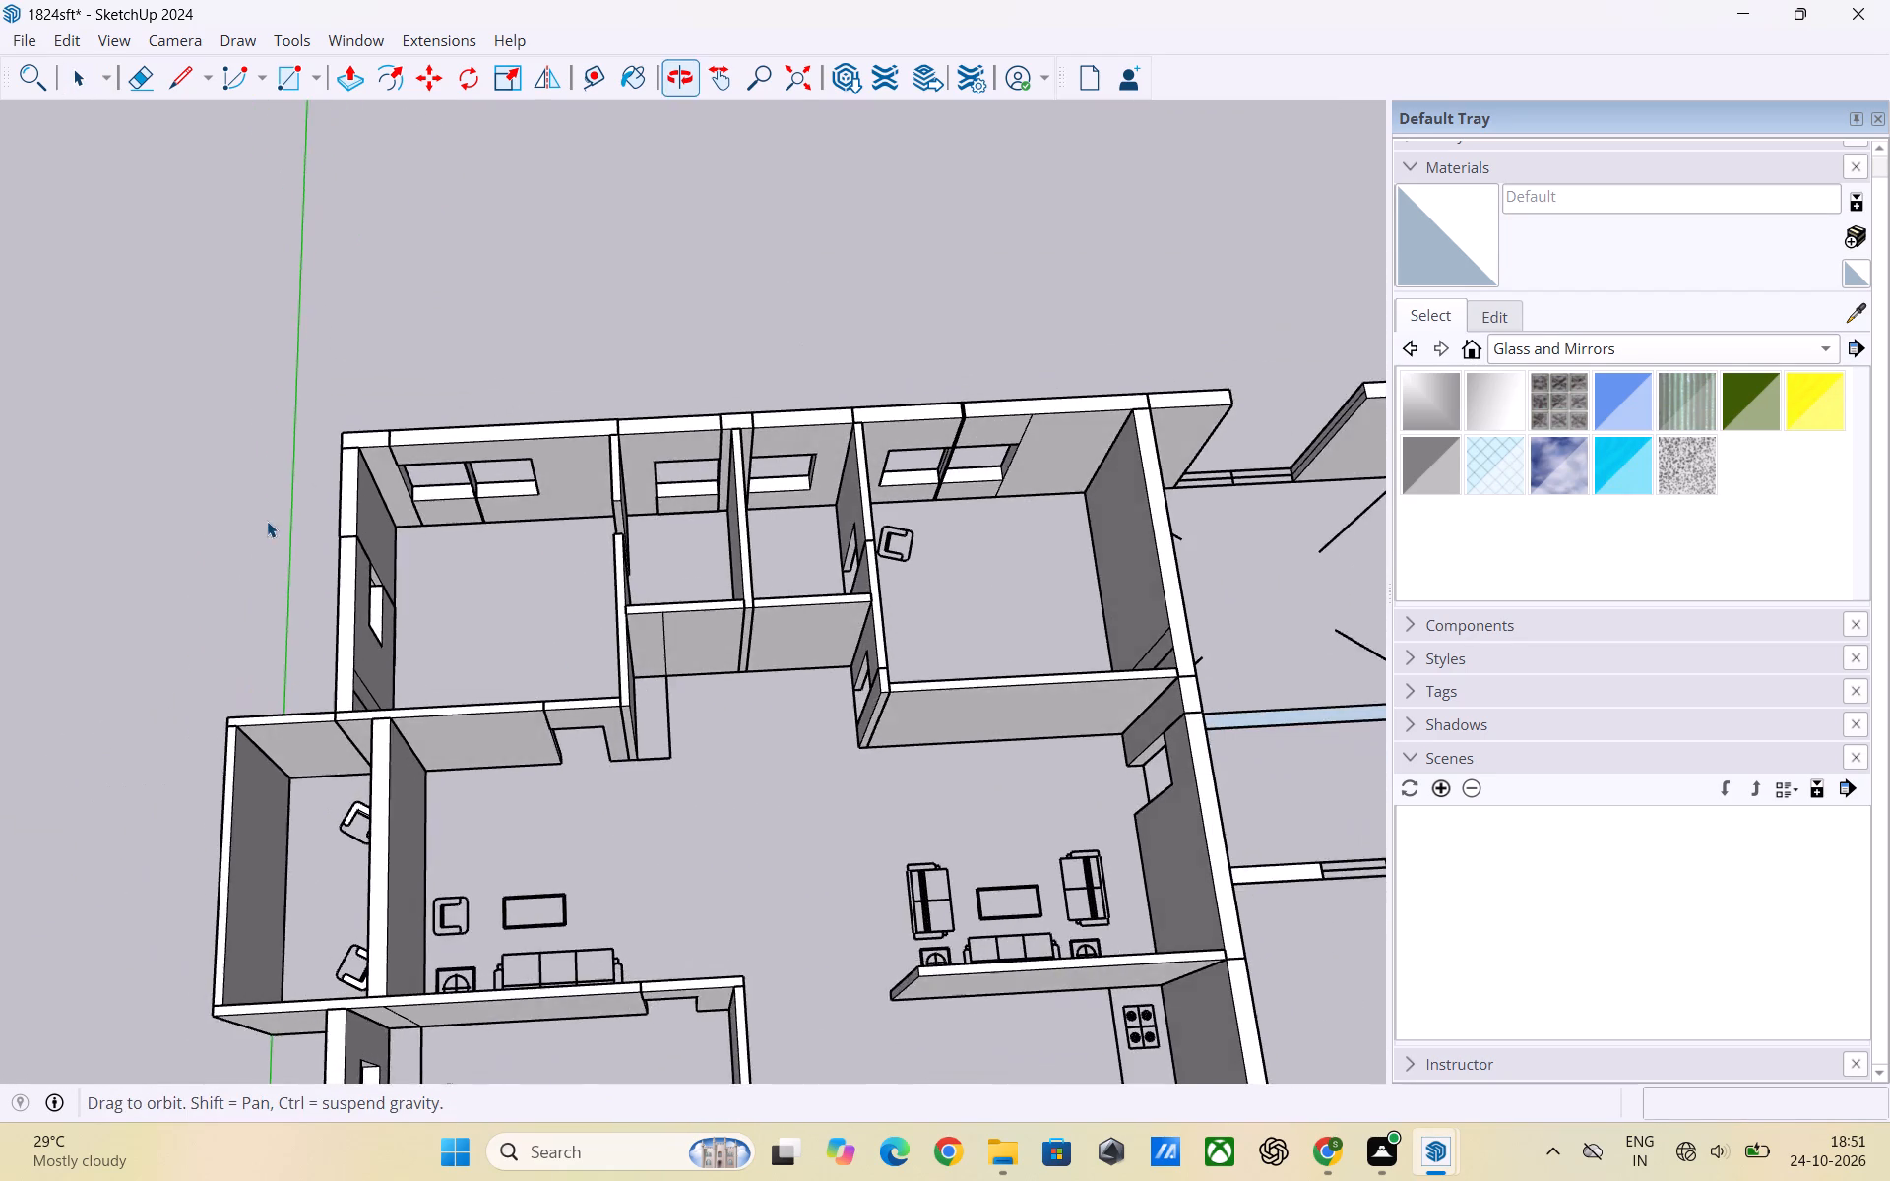
pyautogui.scroll(-8, 267, 520)
pyautogui.scroll(-5, 233, 413)
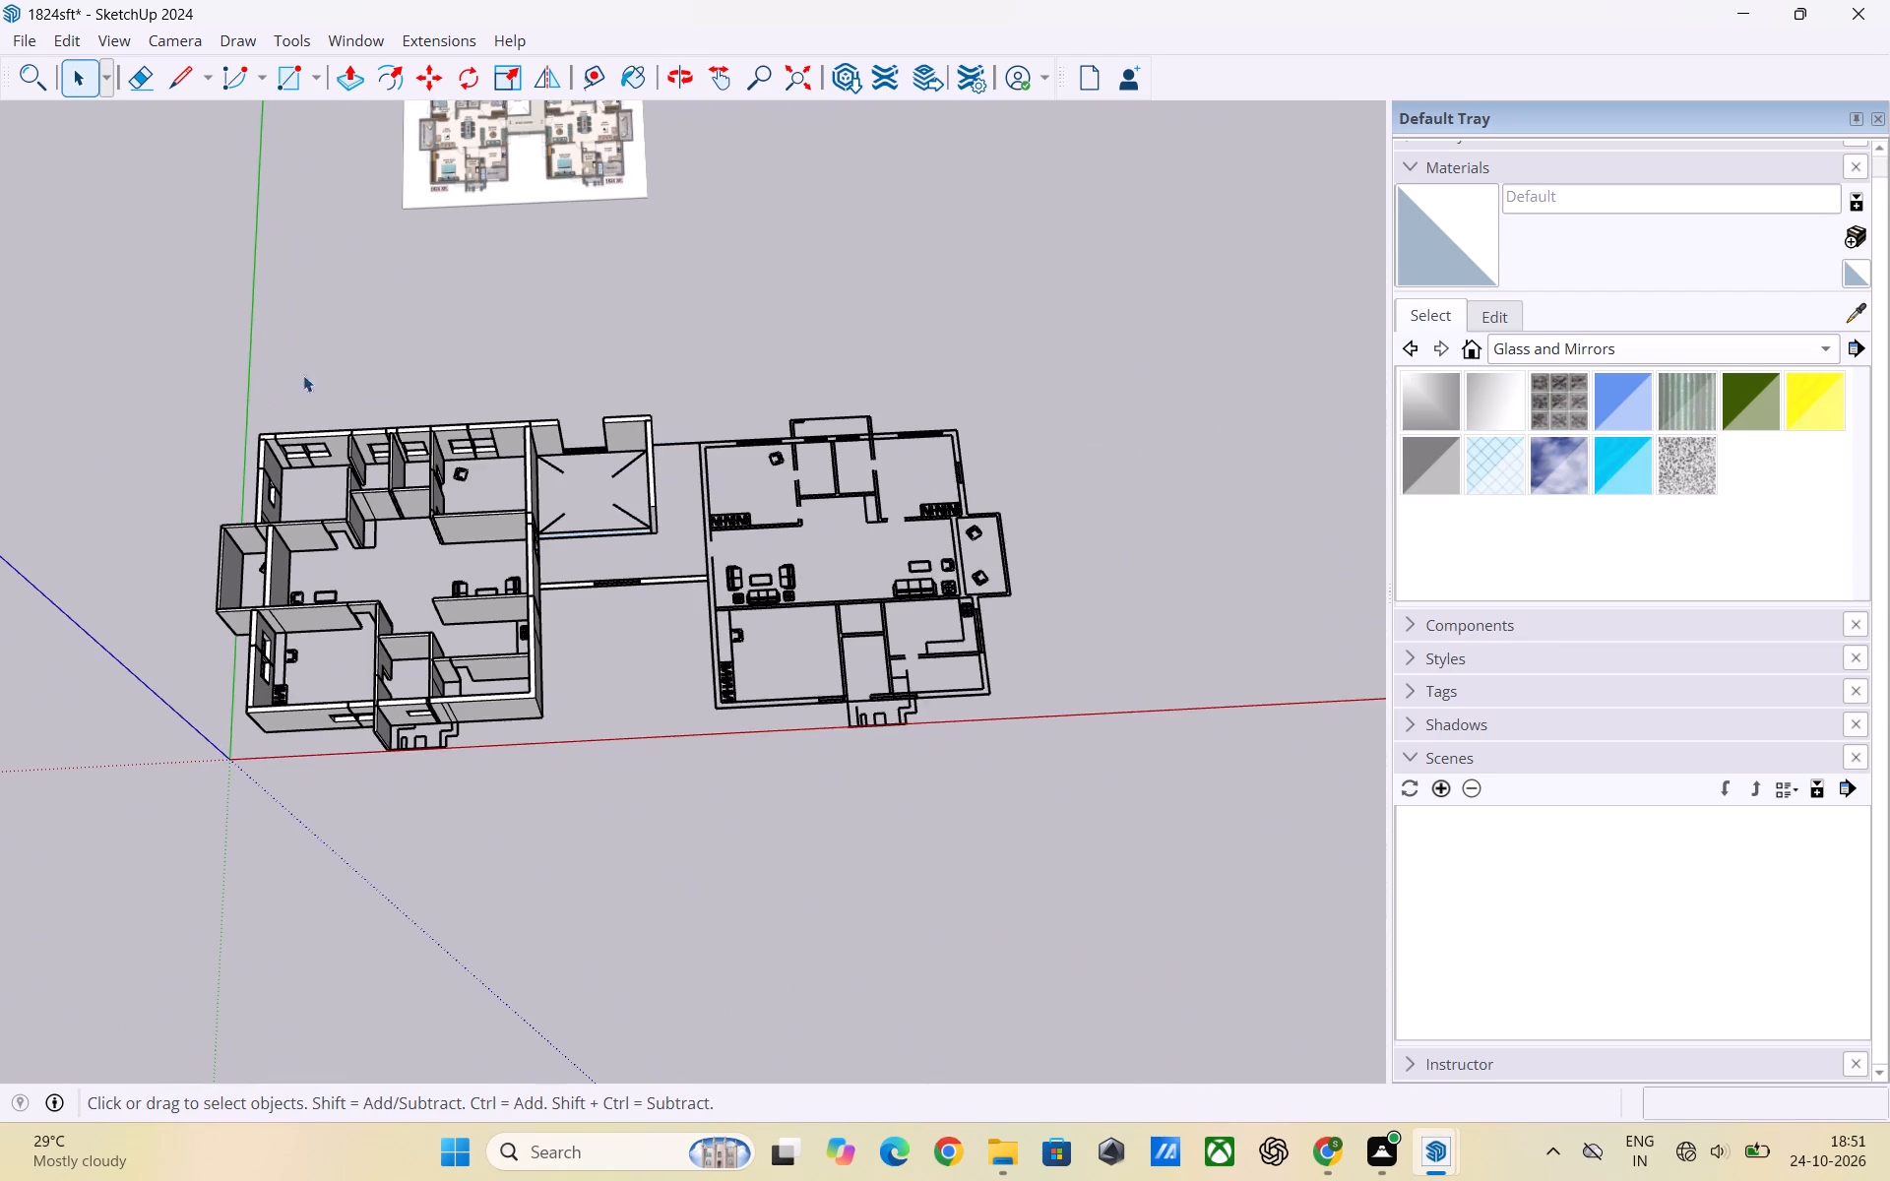
pyautogui.scroll(-3, 501, 568)
pyautogui.scroll(3, 509, 263)
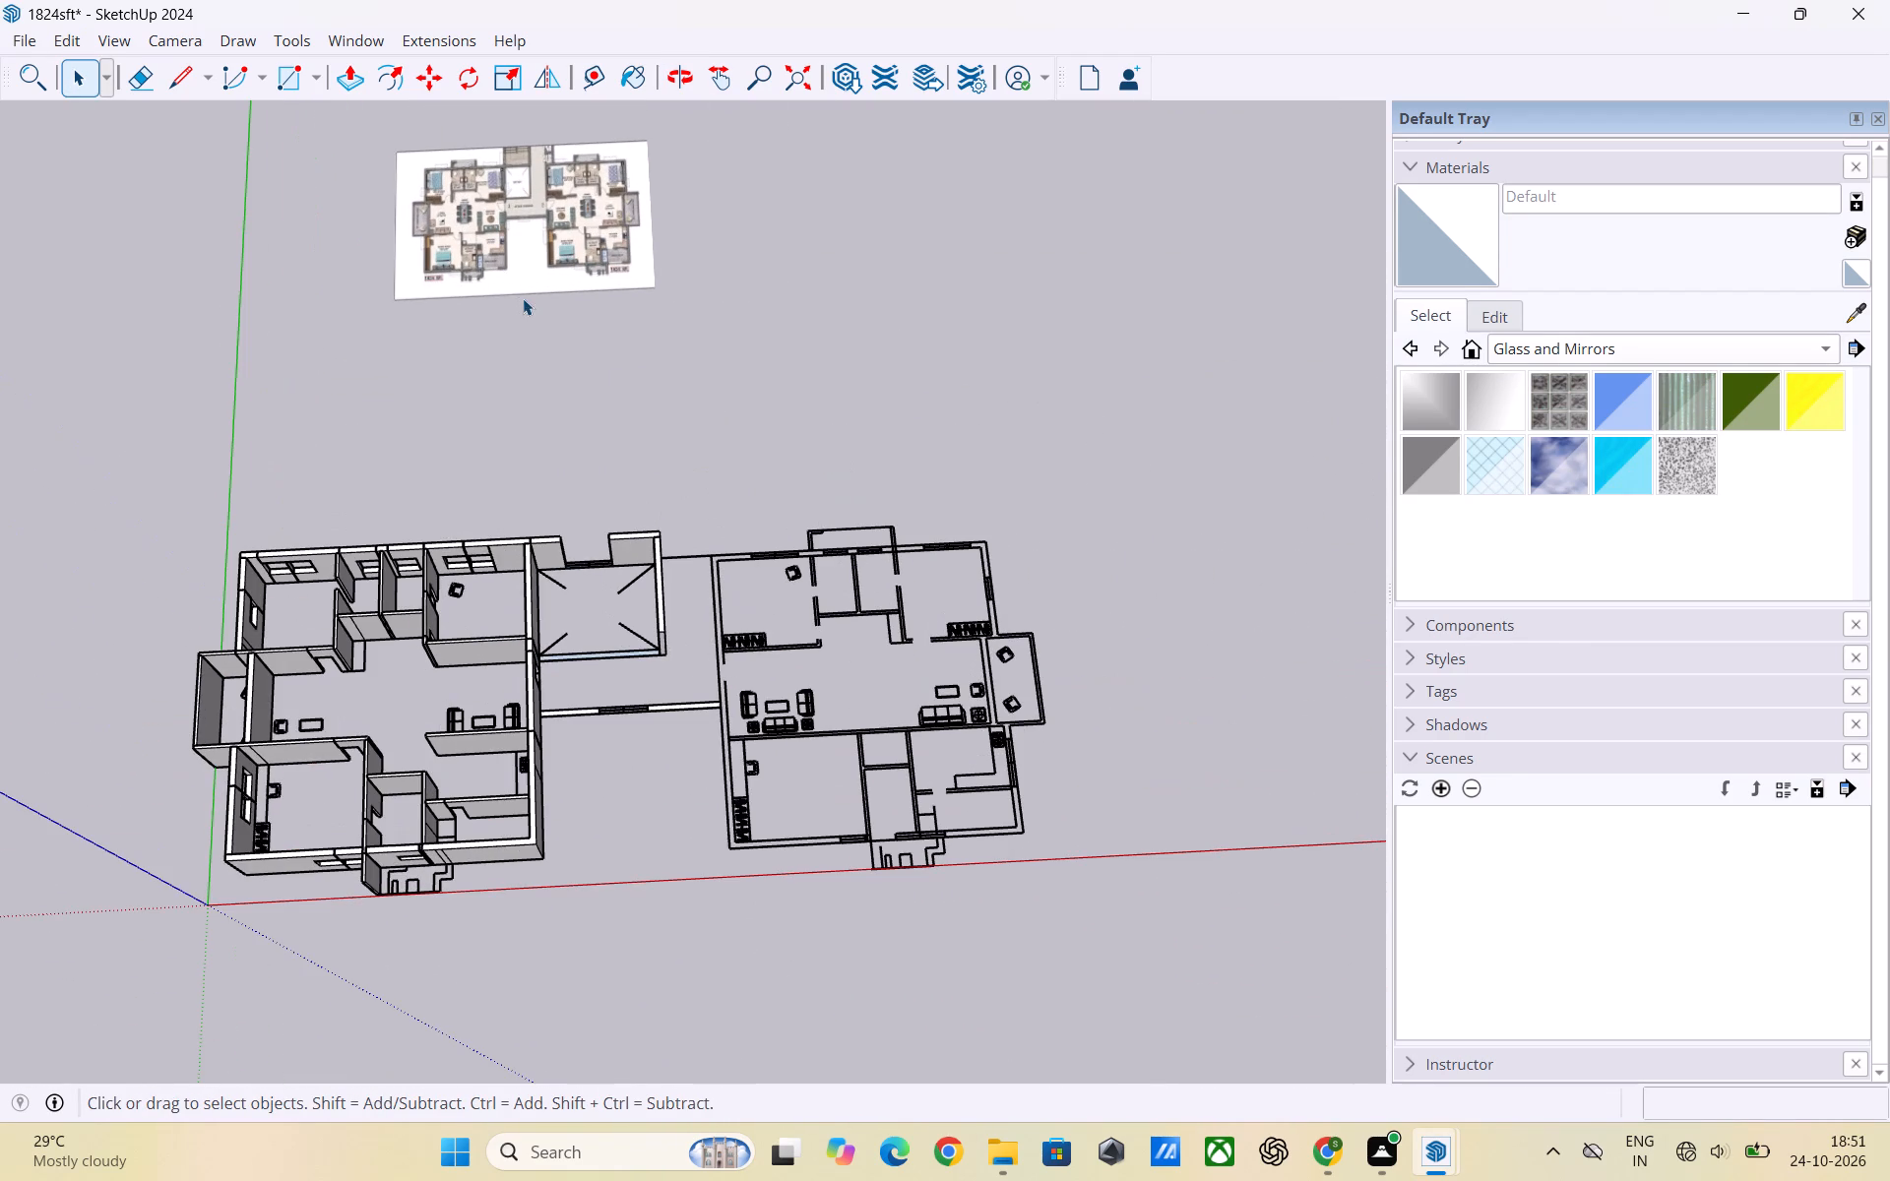
# Move the floor-plan image about 27' closer to the apartment model.
pyautogui.click(529, 285)
pyautogui.press('m')
pyautogui.click(528, 278)
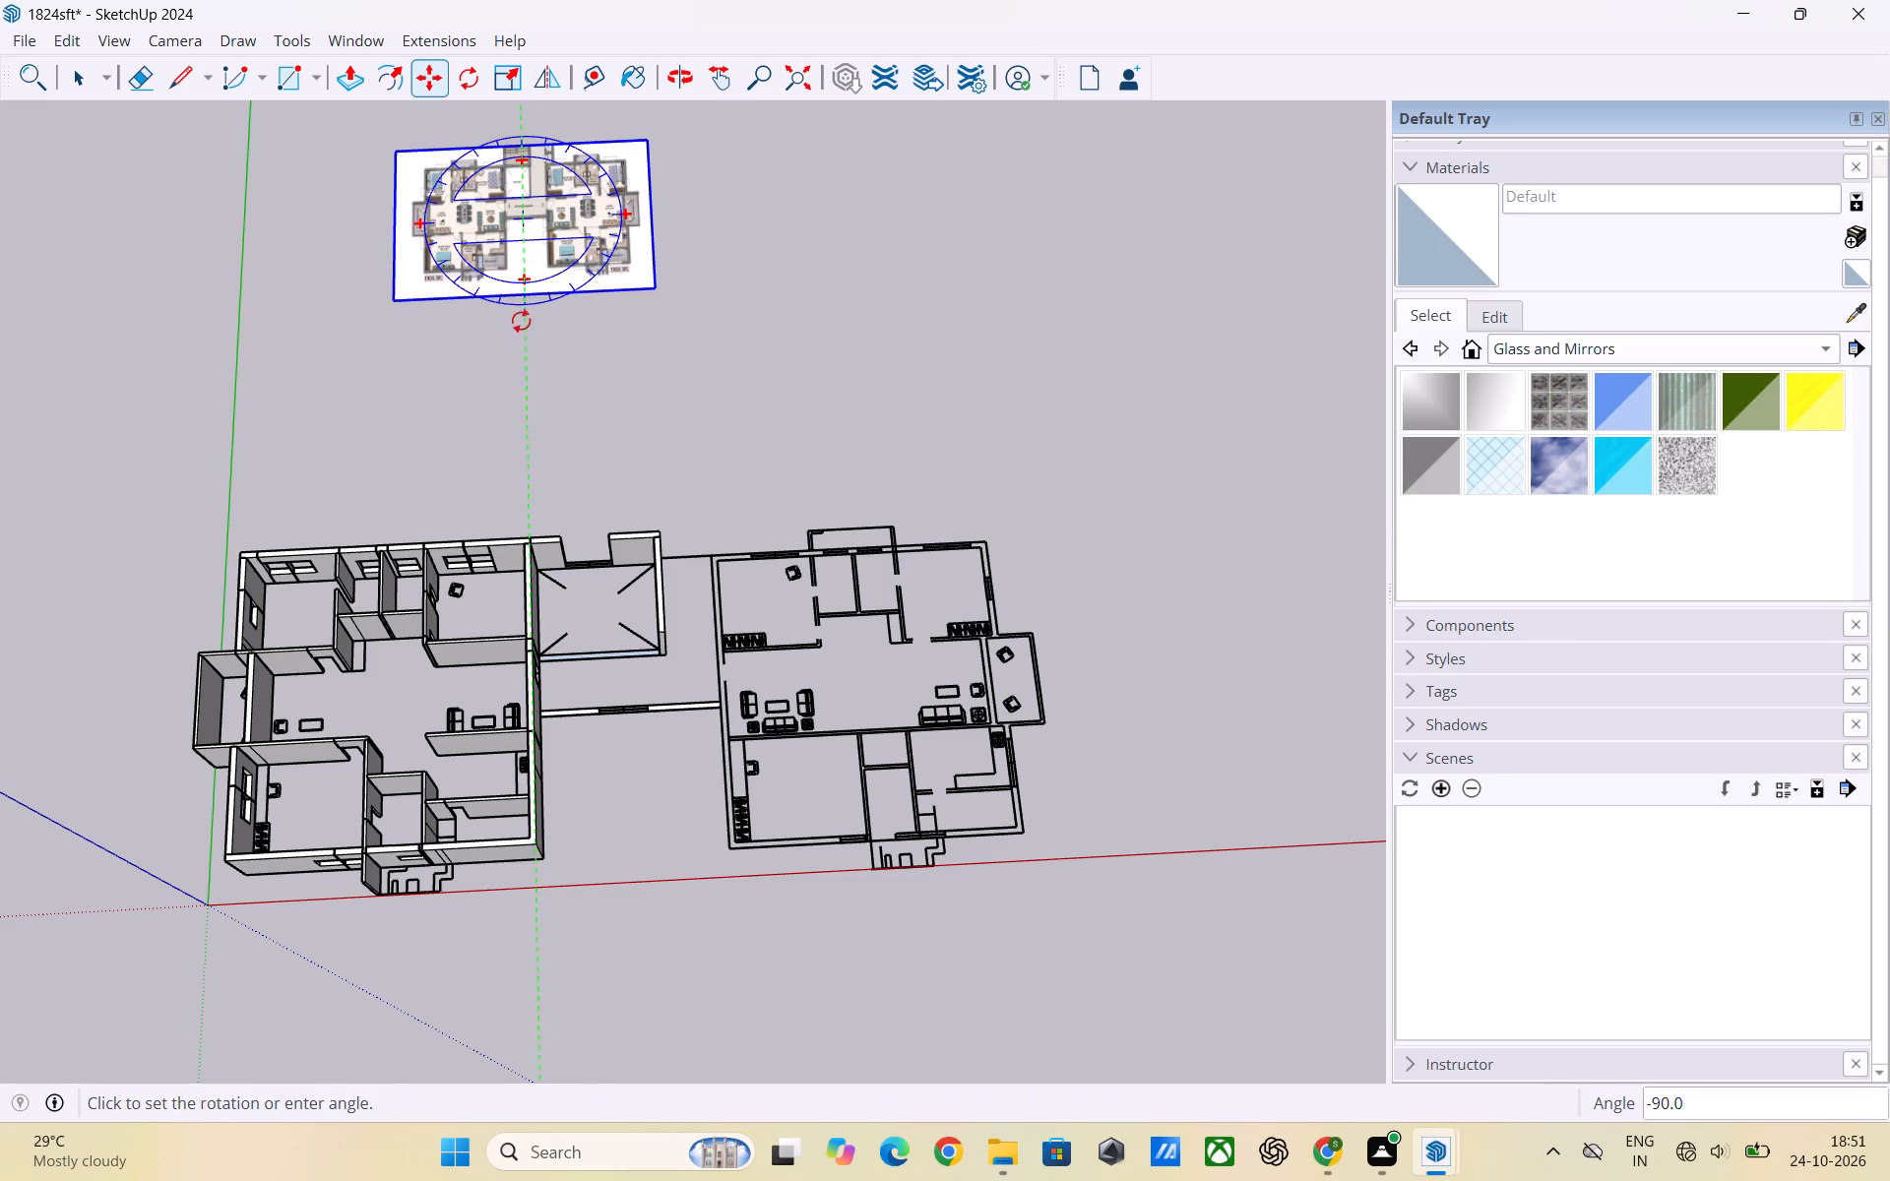
pyautogui.click(520, 291)
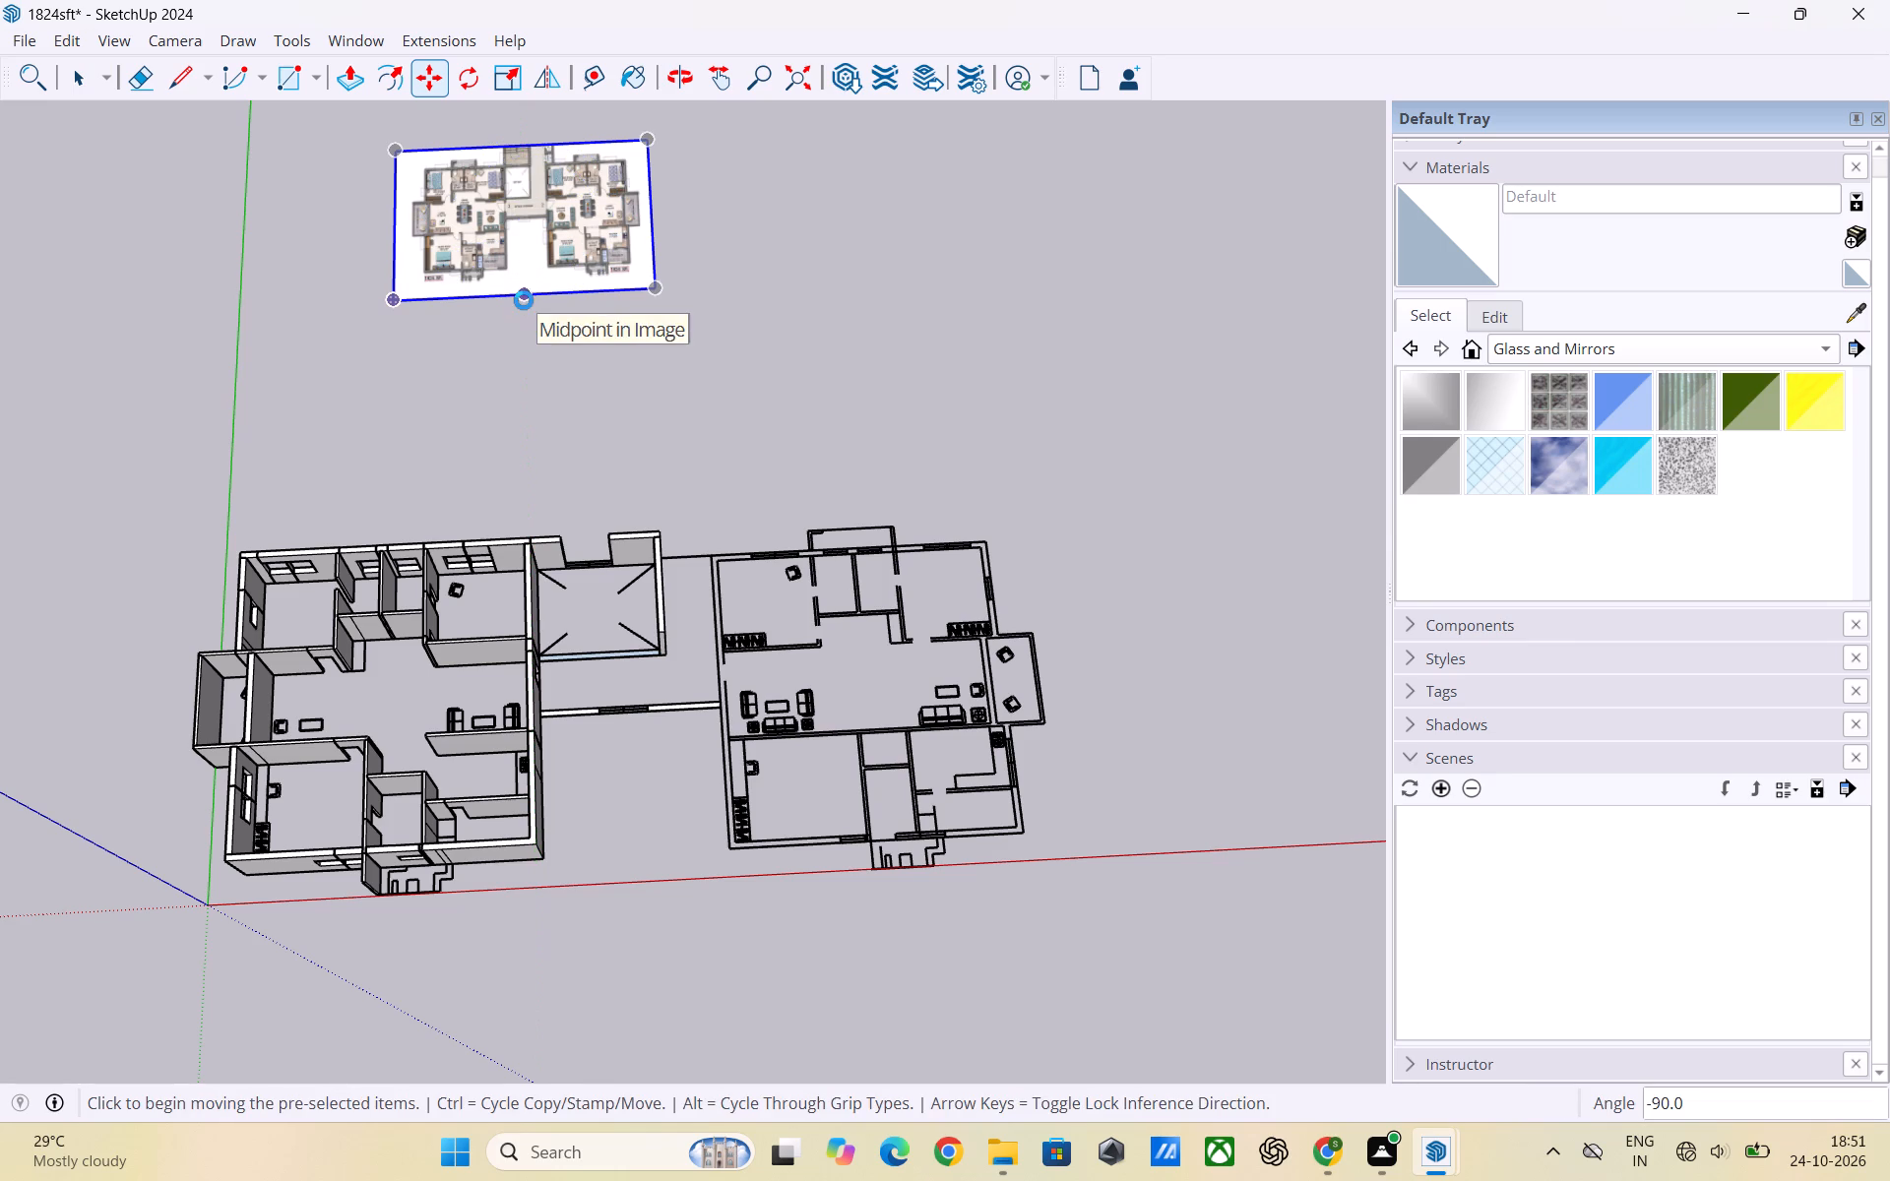
pyautogui.click(508, 212)
pyautogui.click(510, 403)
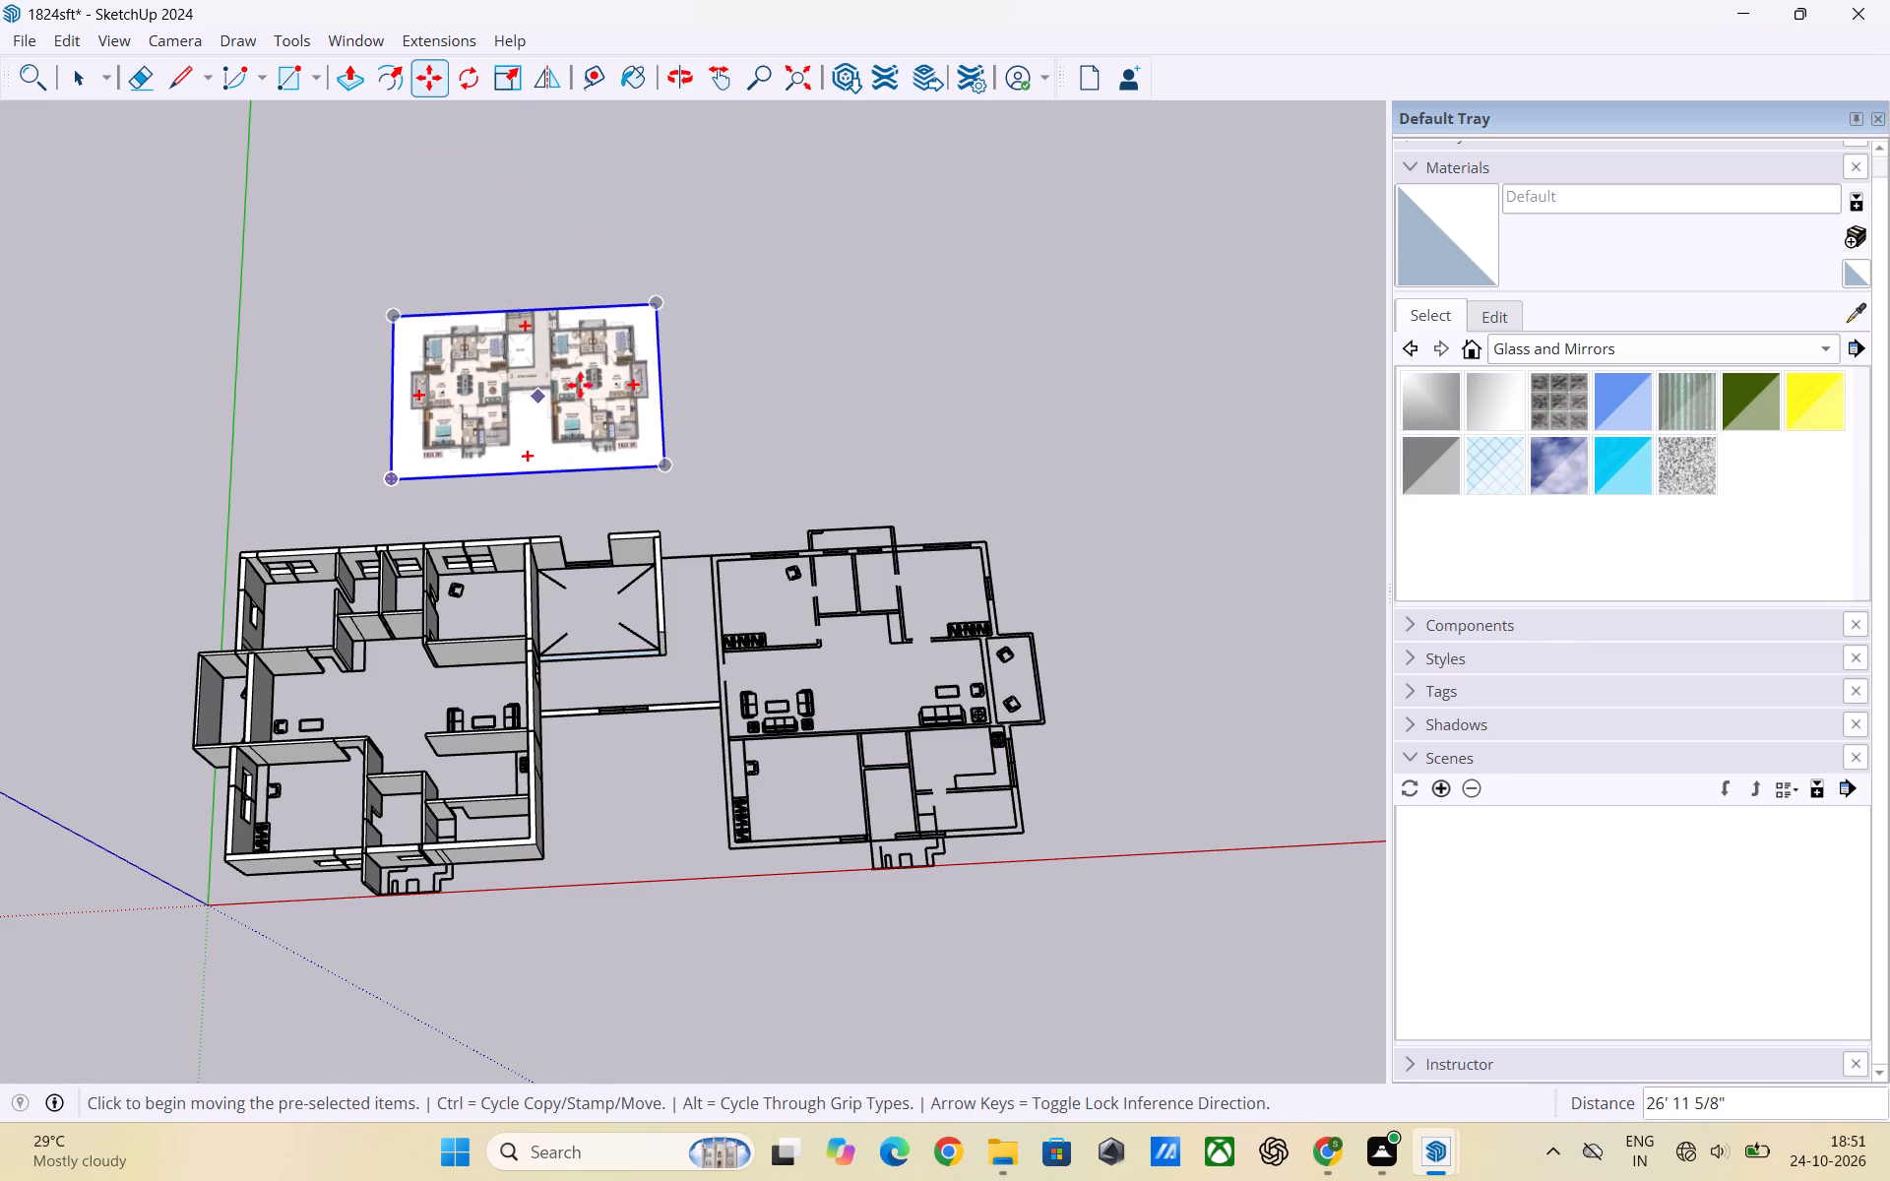
# Enlarge the floor-plan image, stretching one side about 1.46 along red, widening the opposite side, and scaling about 1.75 along green.
pyautogui.press('s')
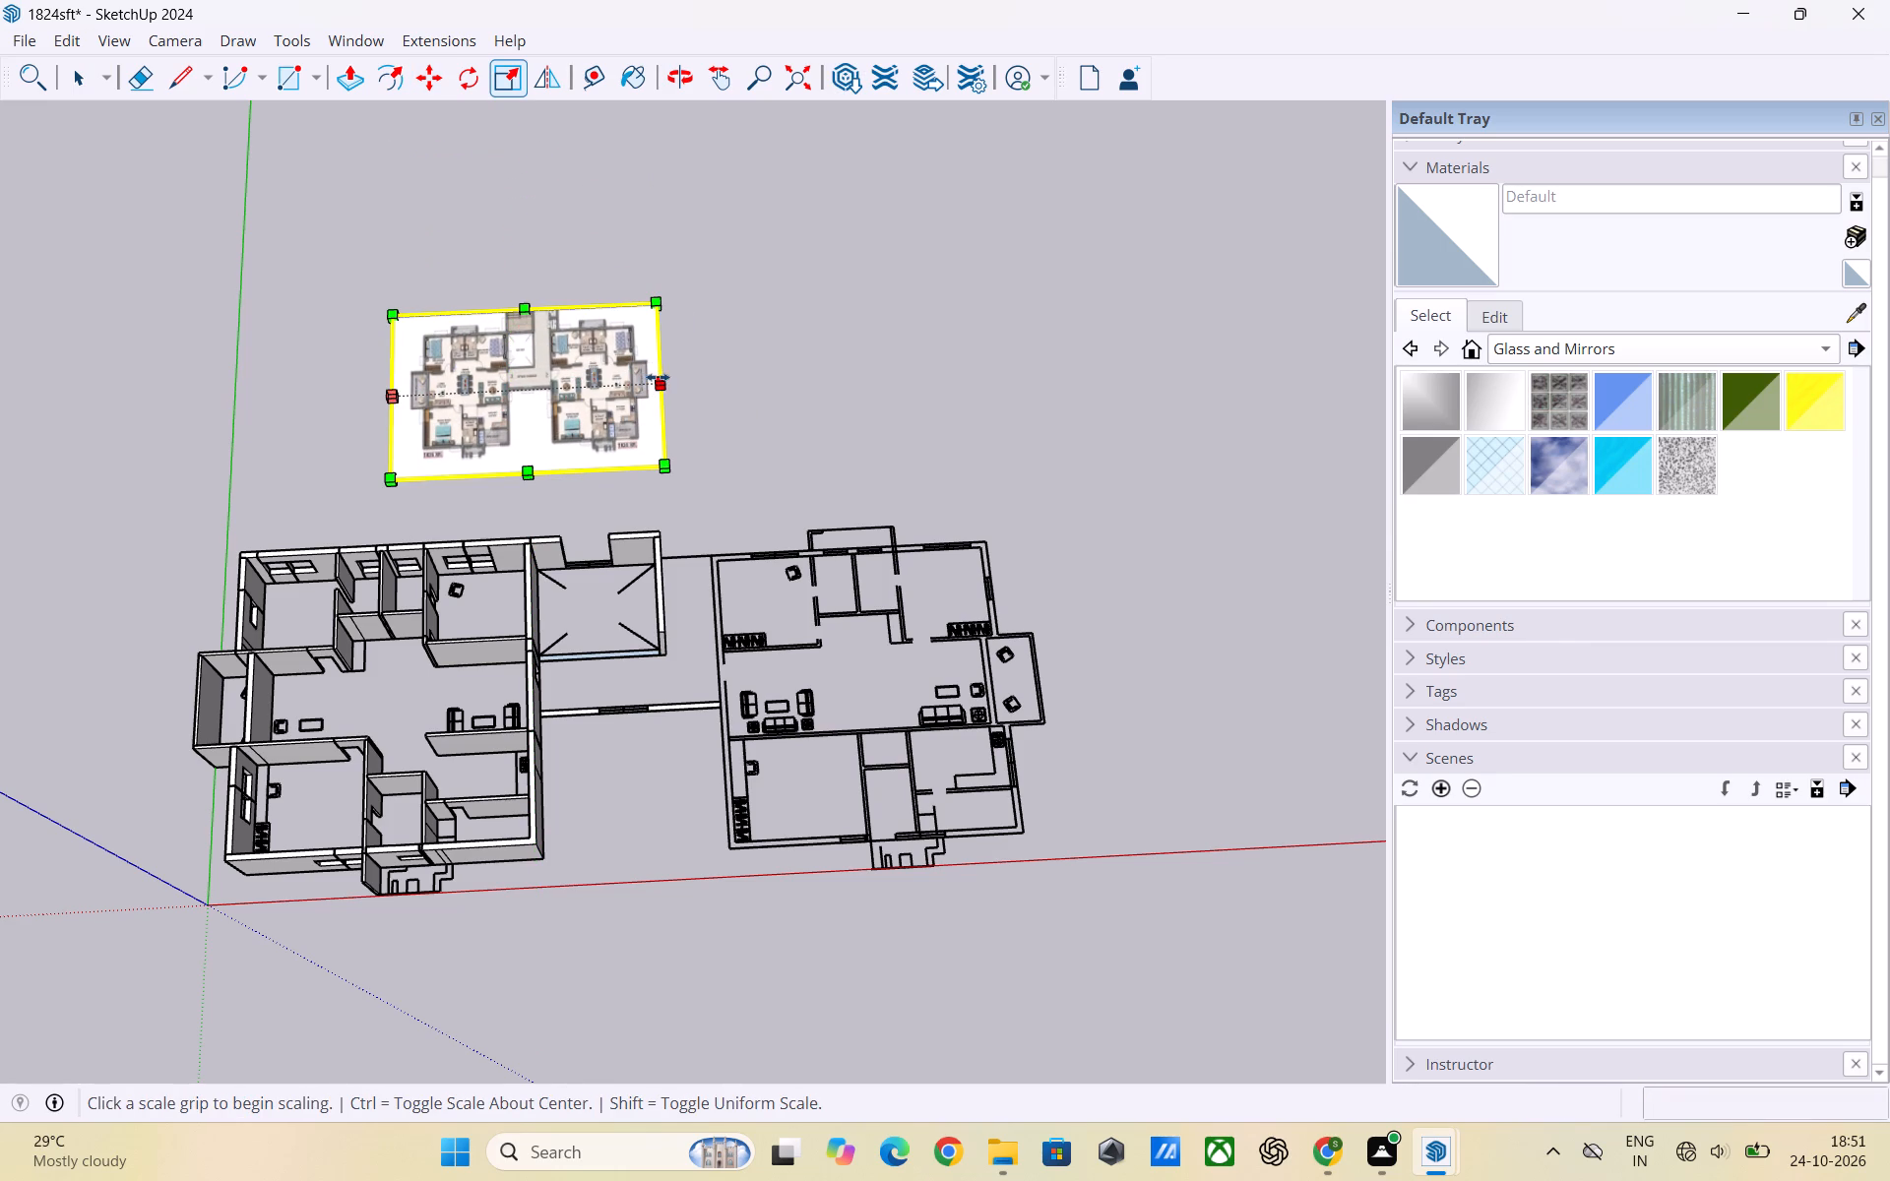
pyautogui.click(658, 377)
pyautogui.click(783, 369)
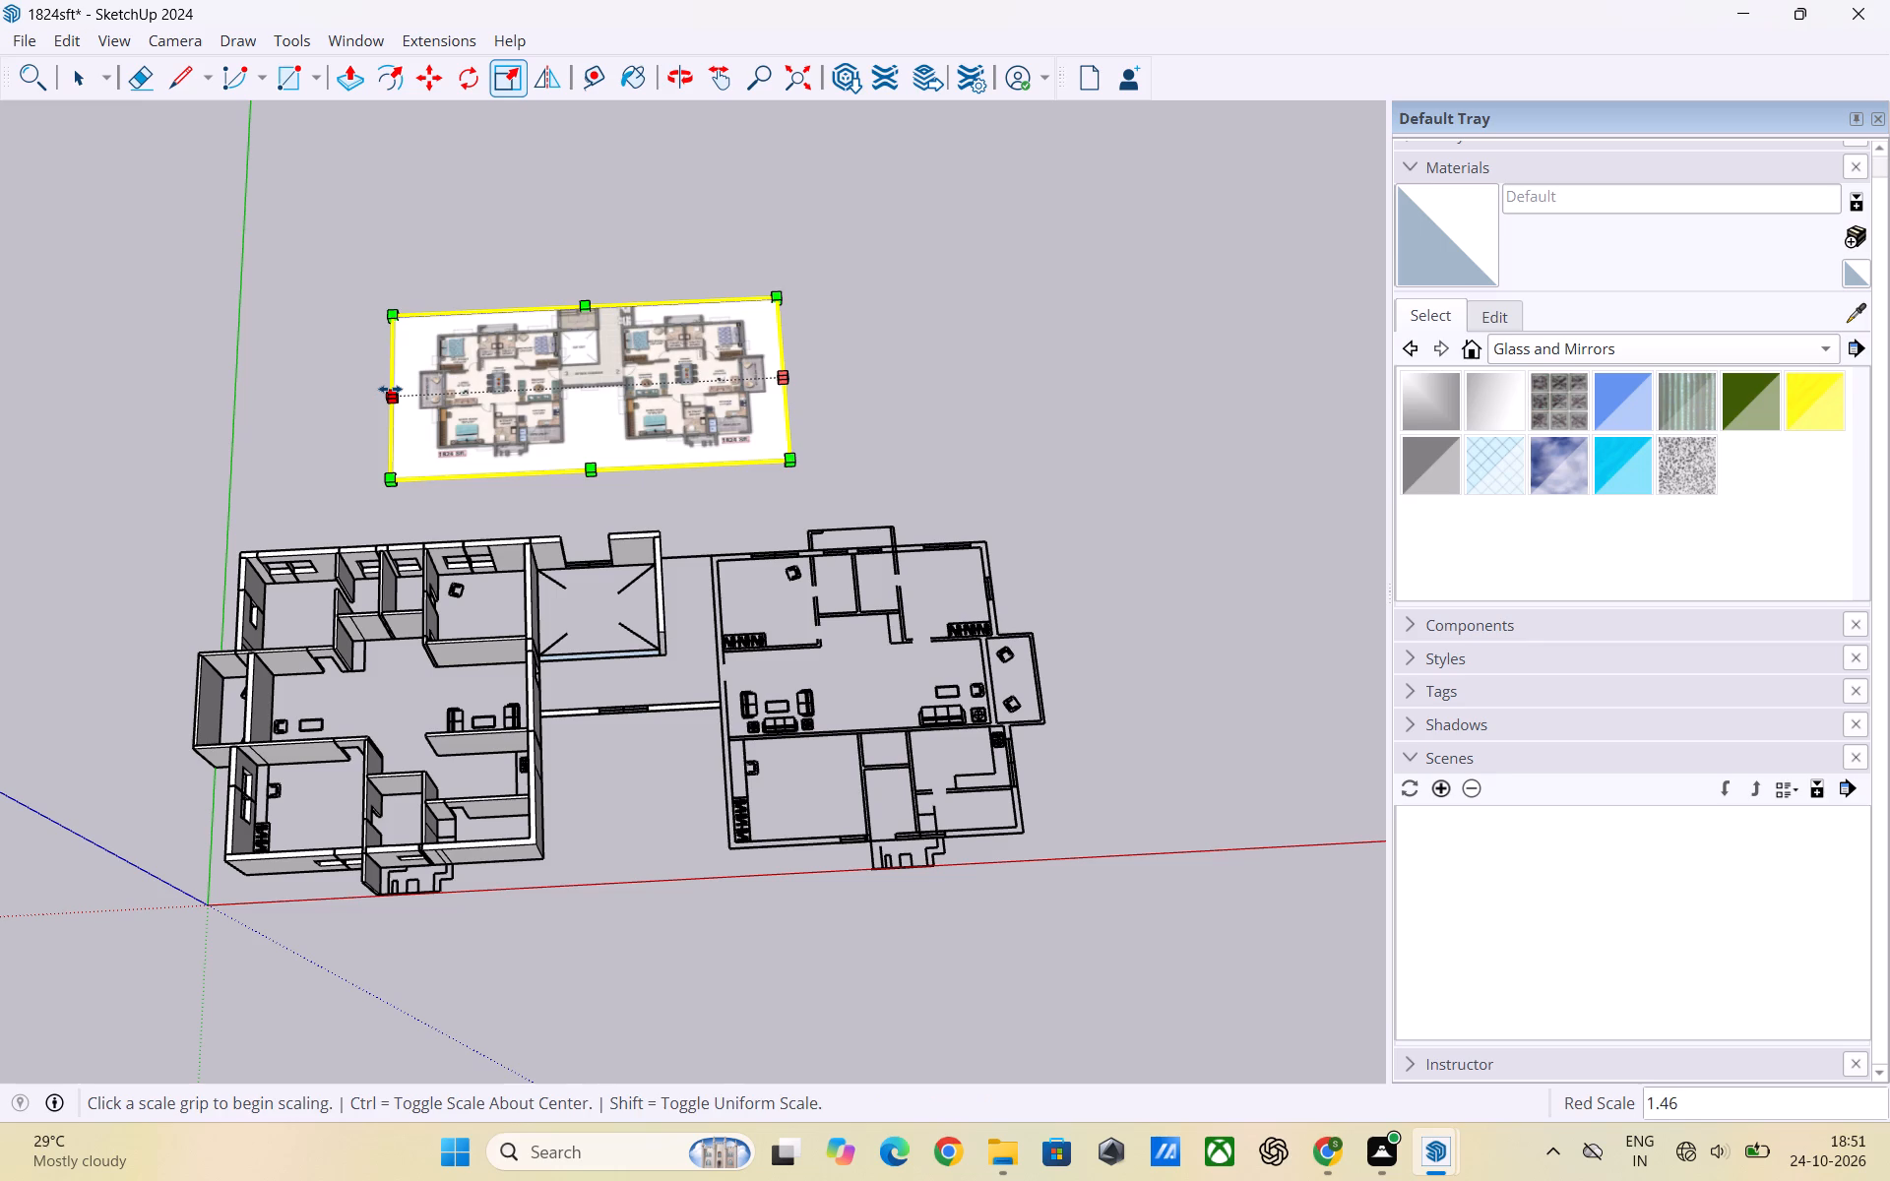
pyautogui.click(390, 389)
pyautogui.click(330, 388)
pyautogui.click(551, 302)
pyautogui.click(569, 194)
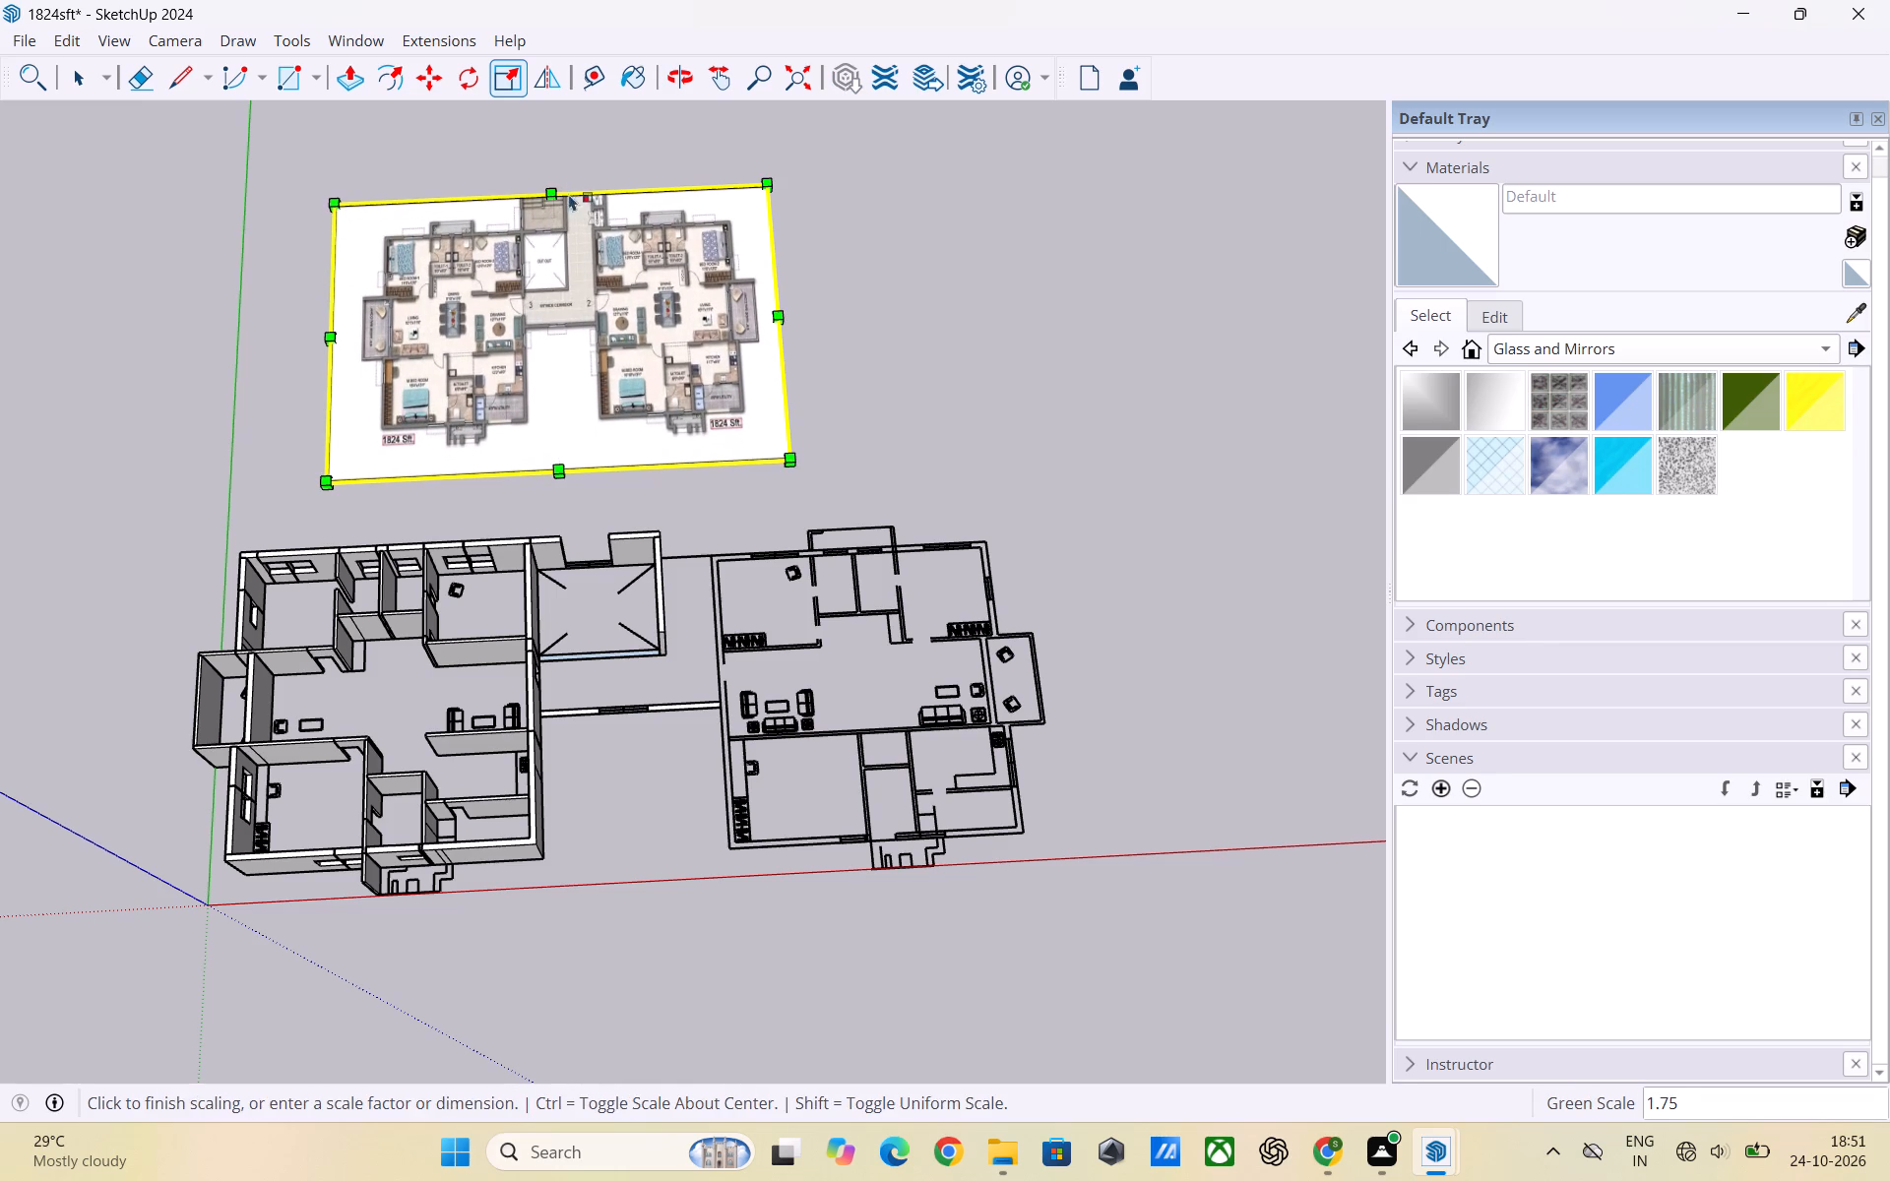
pyautogui.press('space')
pyautogui.click(920, 366)
# Examine the enlarged 1824 Sft. floor-plan image, especially the master bedroom, toilet, kitchen and utility, against the model.
pyautogui.scroll(7, 470, 323)
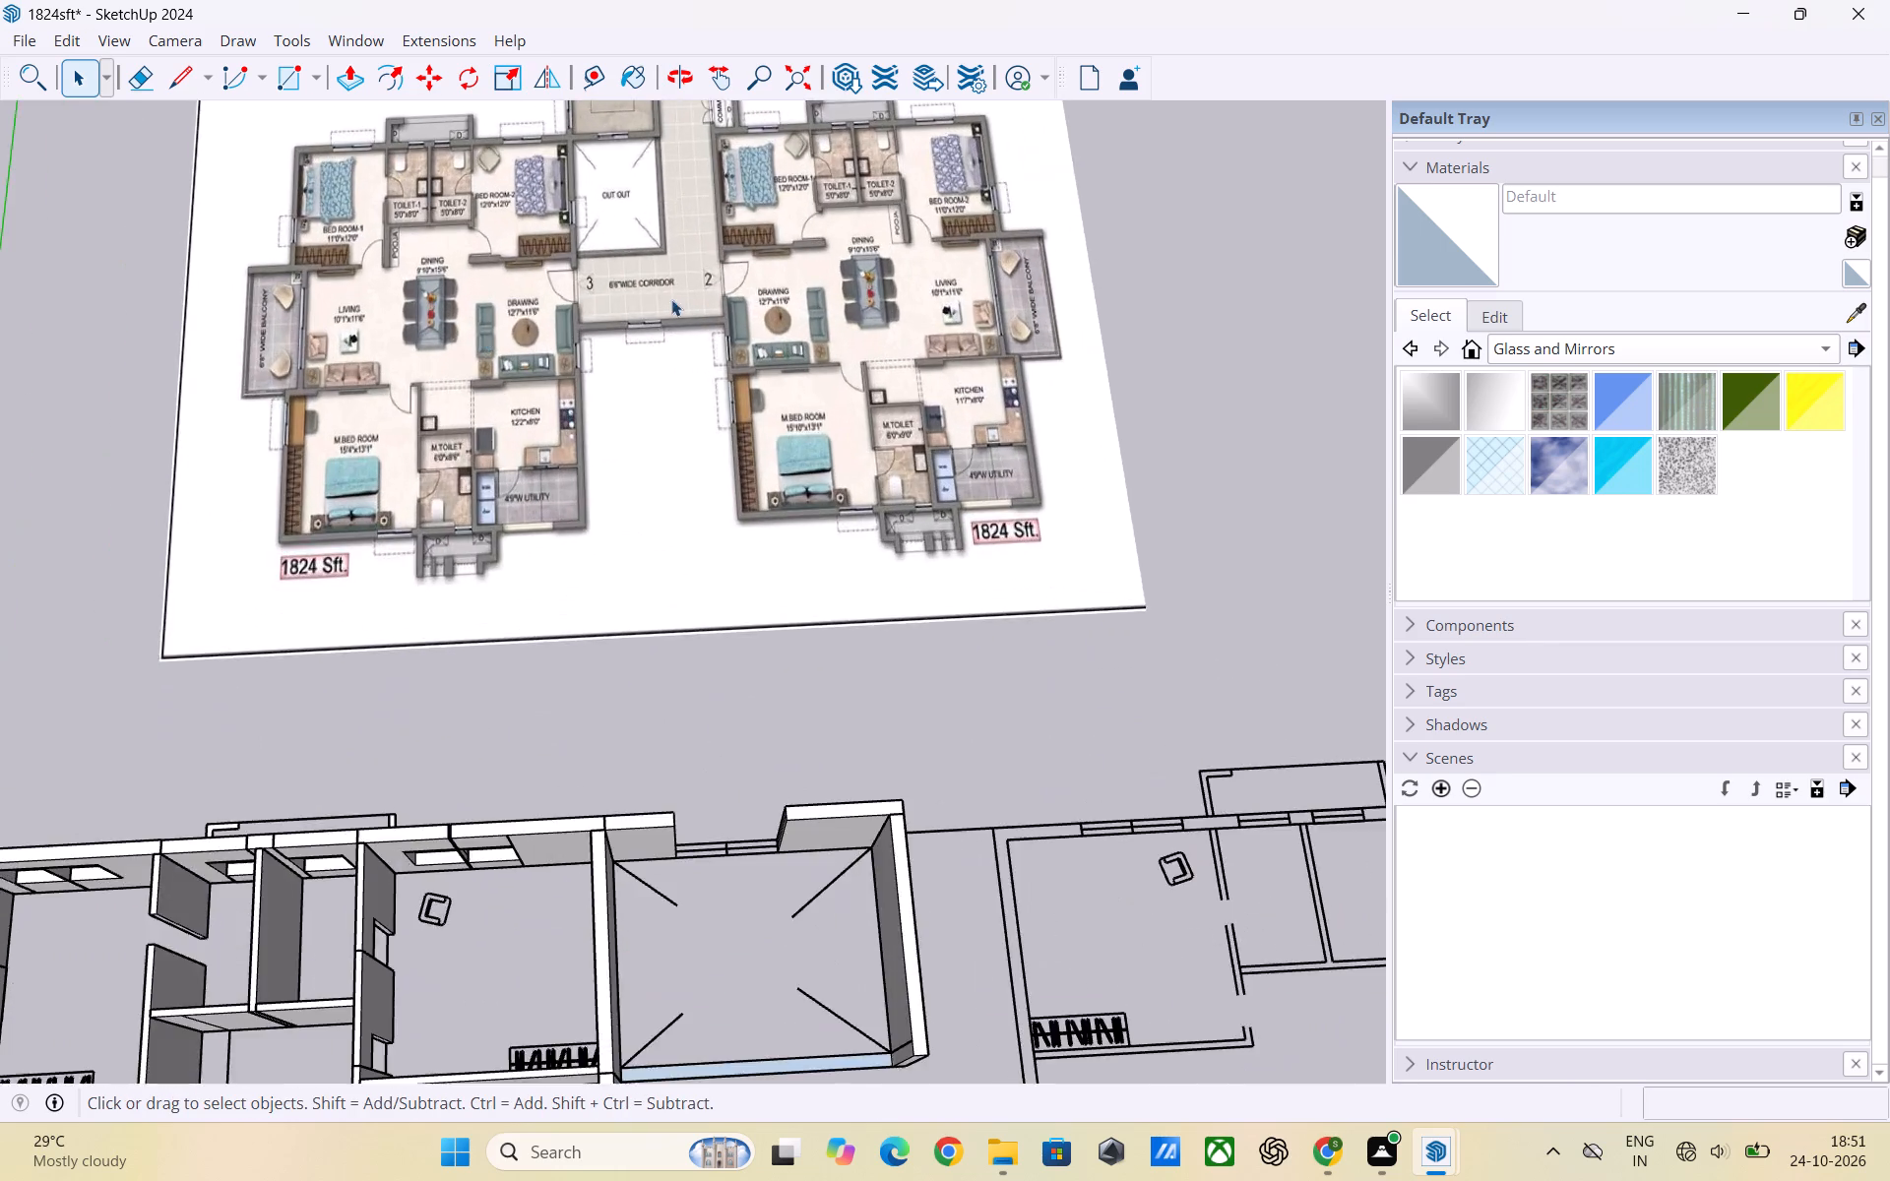
pyautogui.scroll(-5, 711, 287)
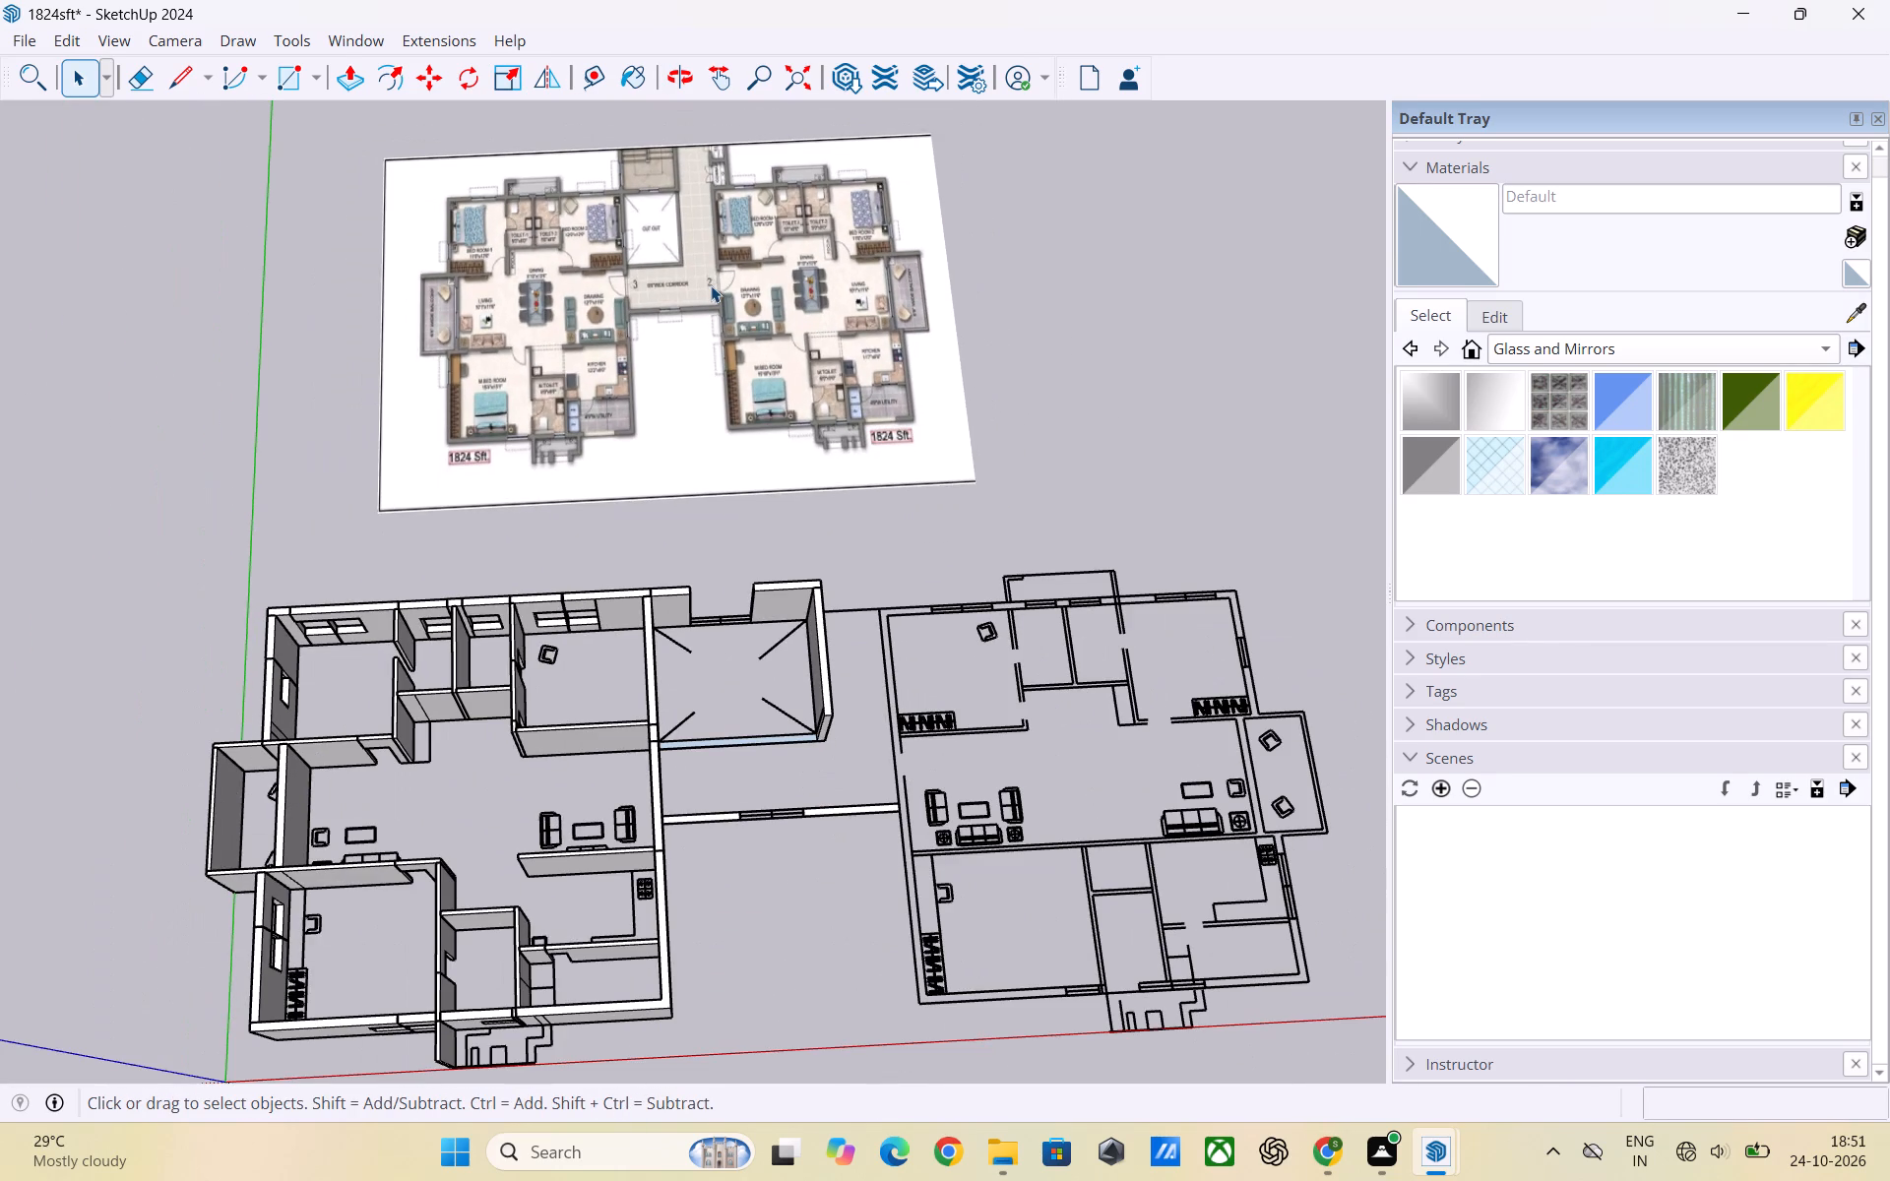
pyautogui.scroll(-1, 711, 285)
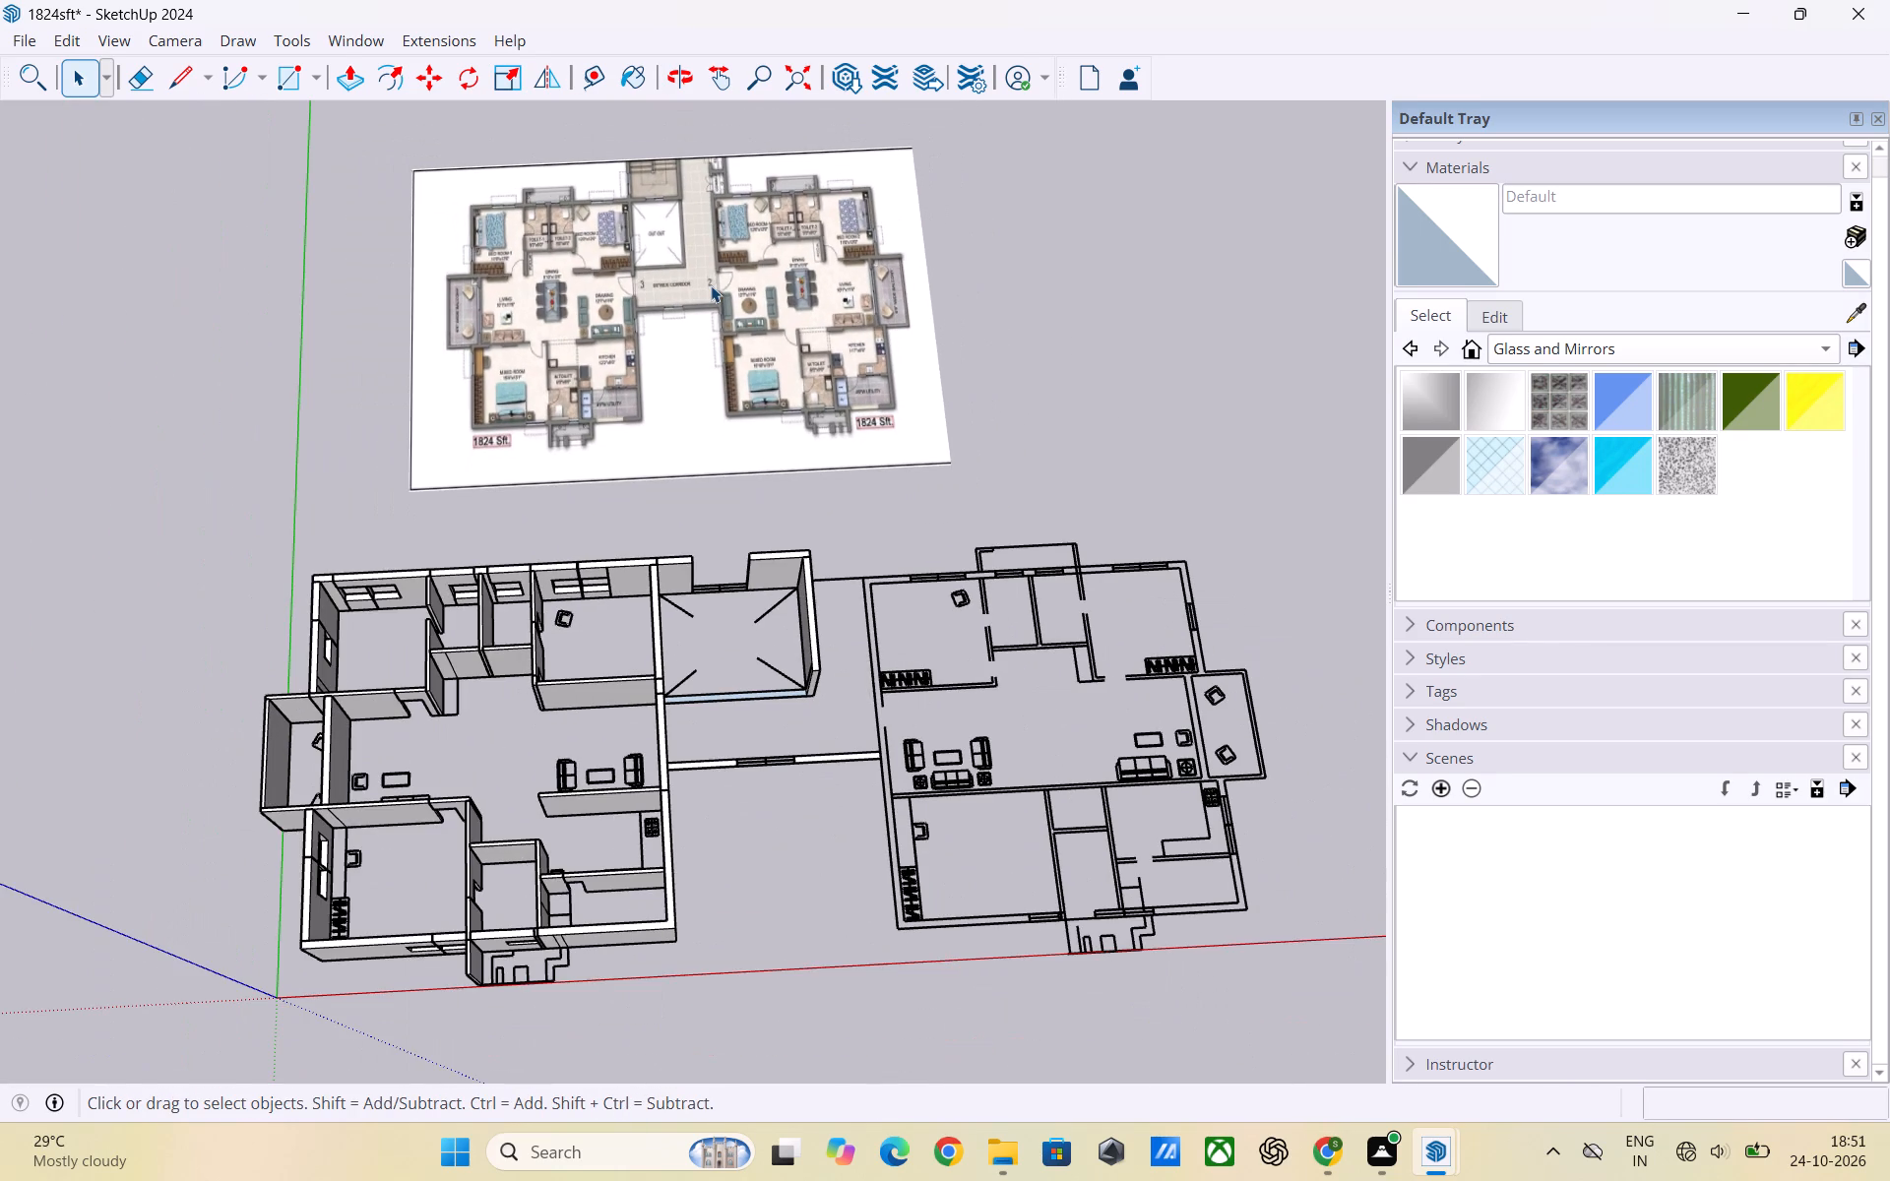
pyautogui.scroll(3, 645, 375)
pyautogui.scroll(-2, 893, 323)
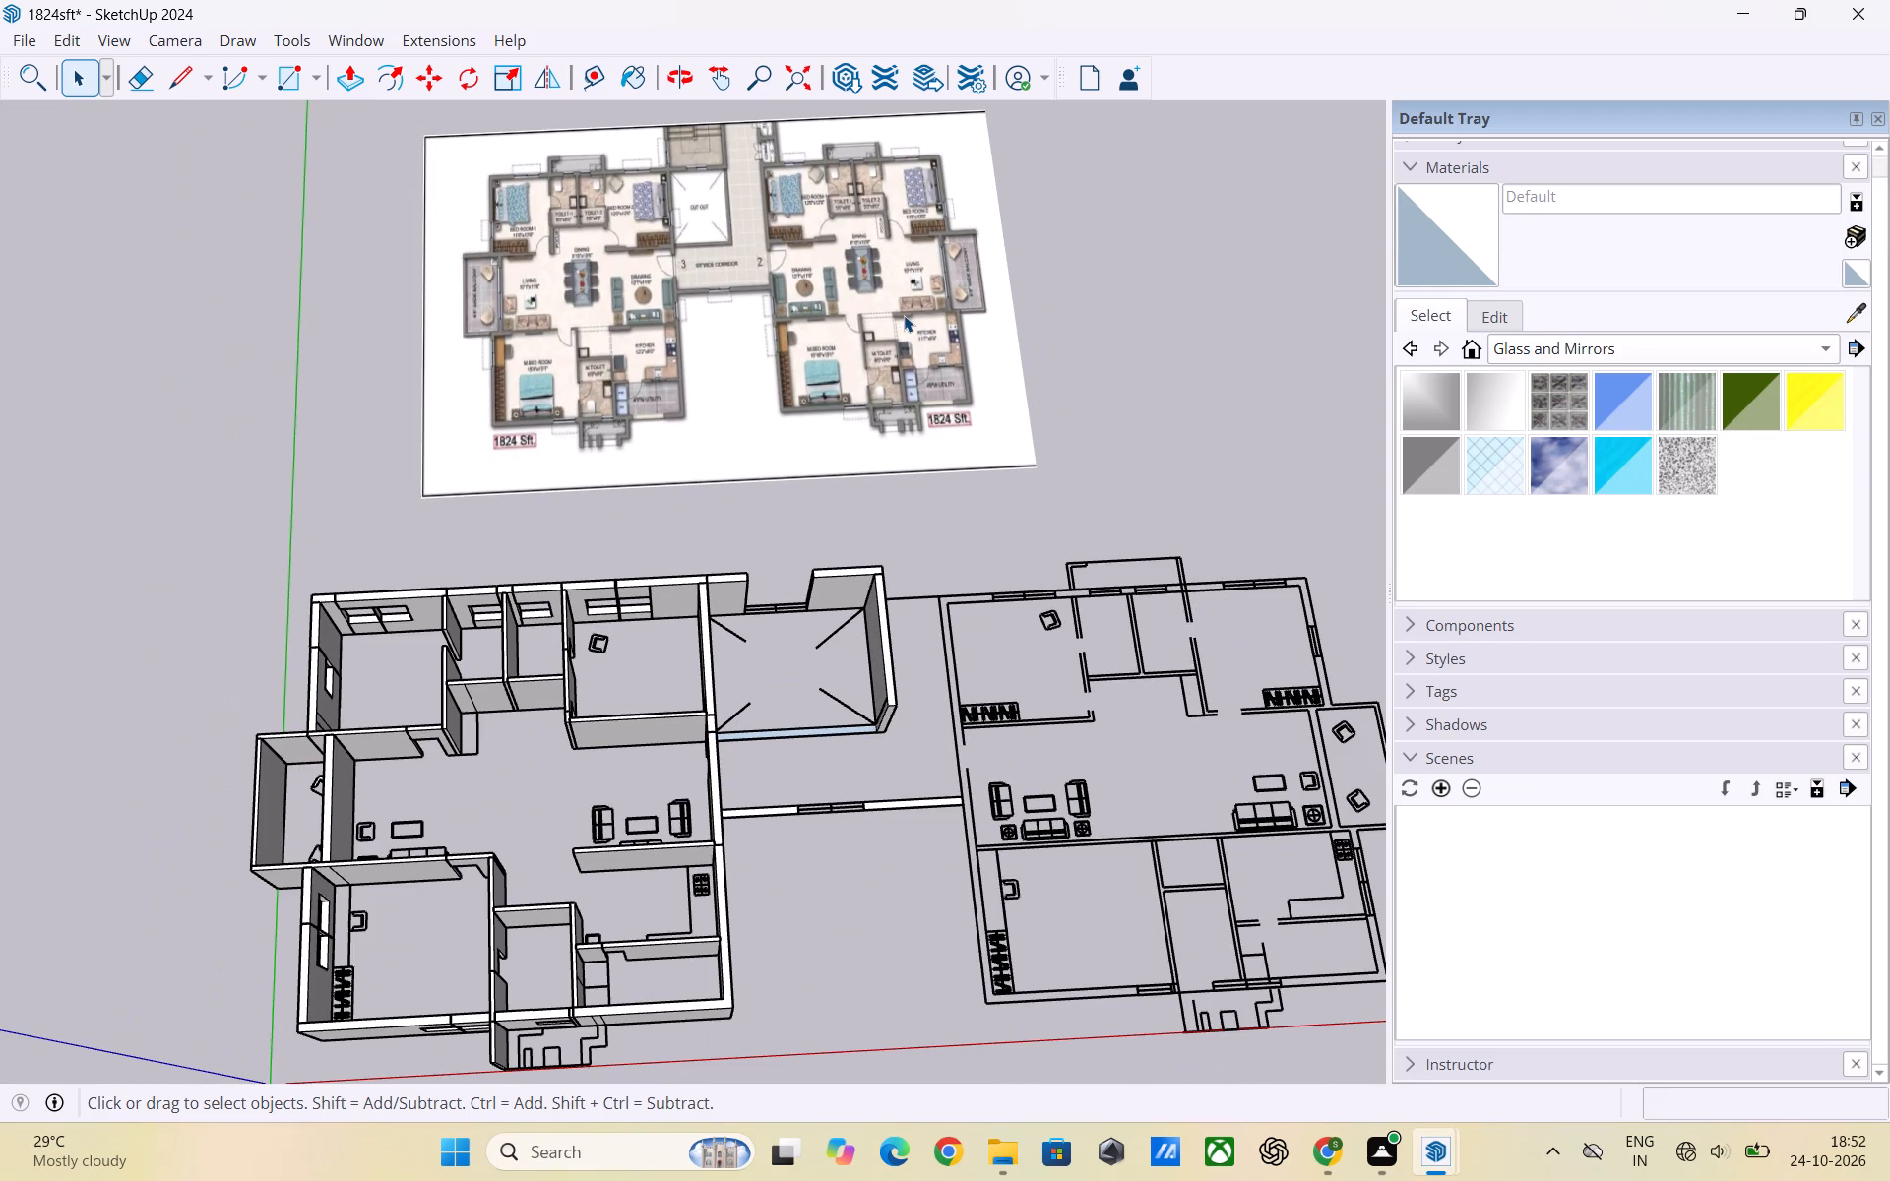
pyautogui.scroll(9, 584, 399)
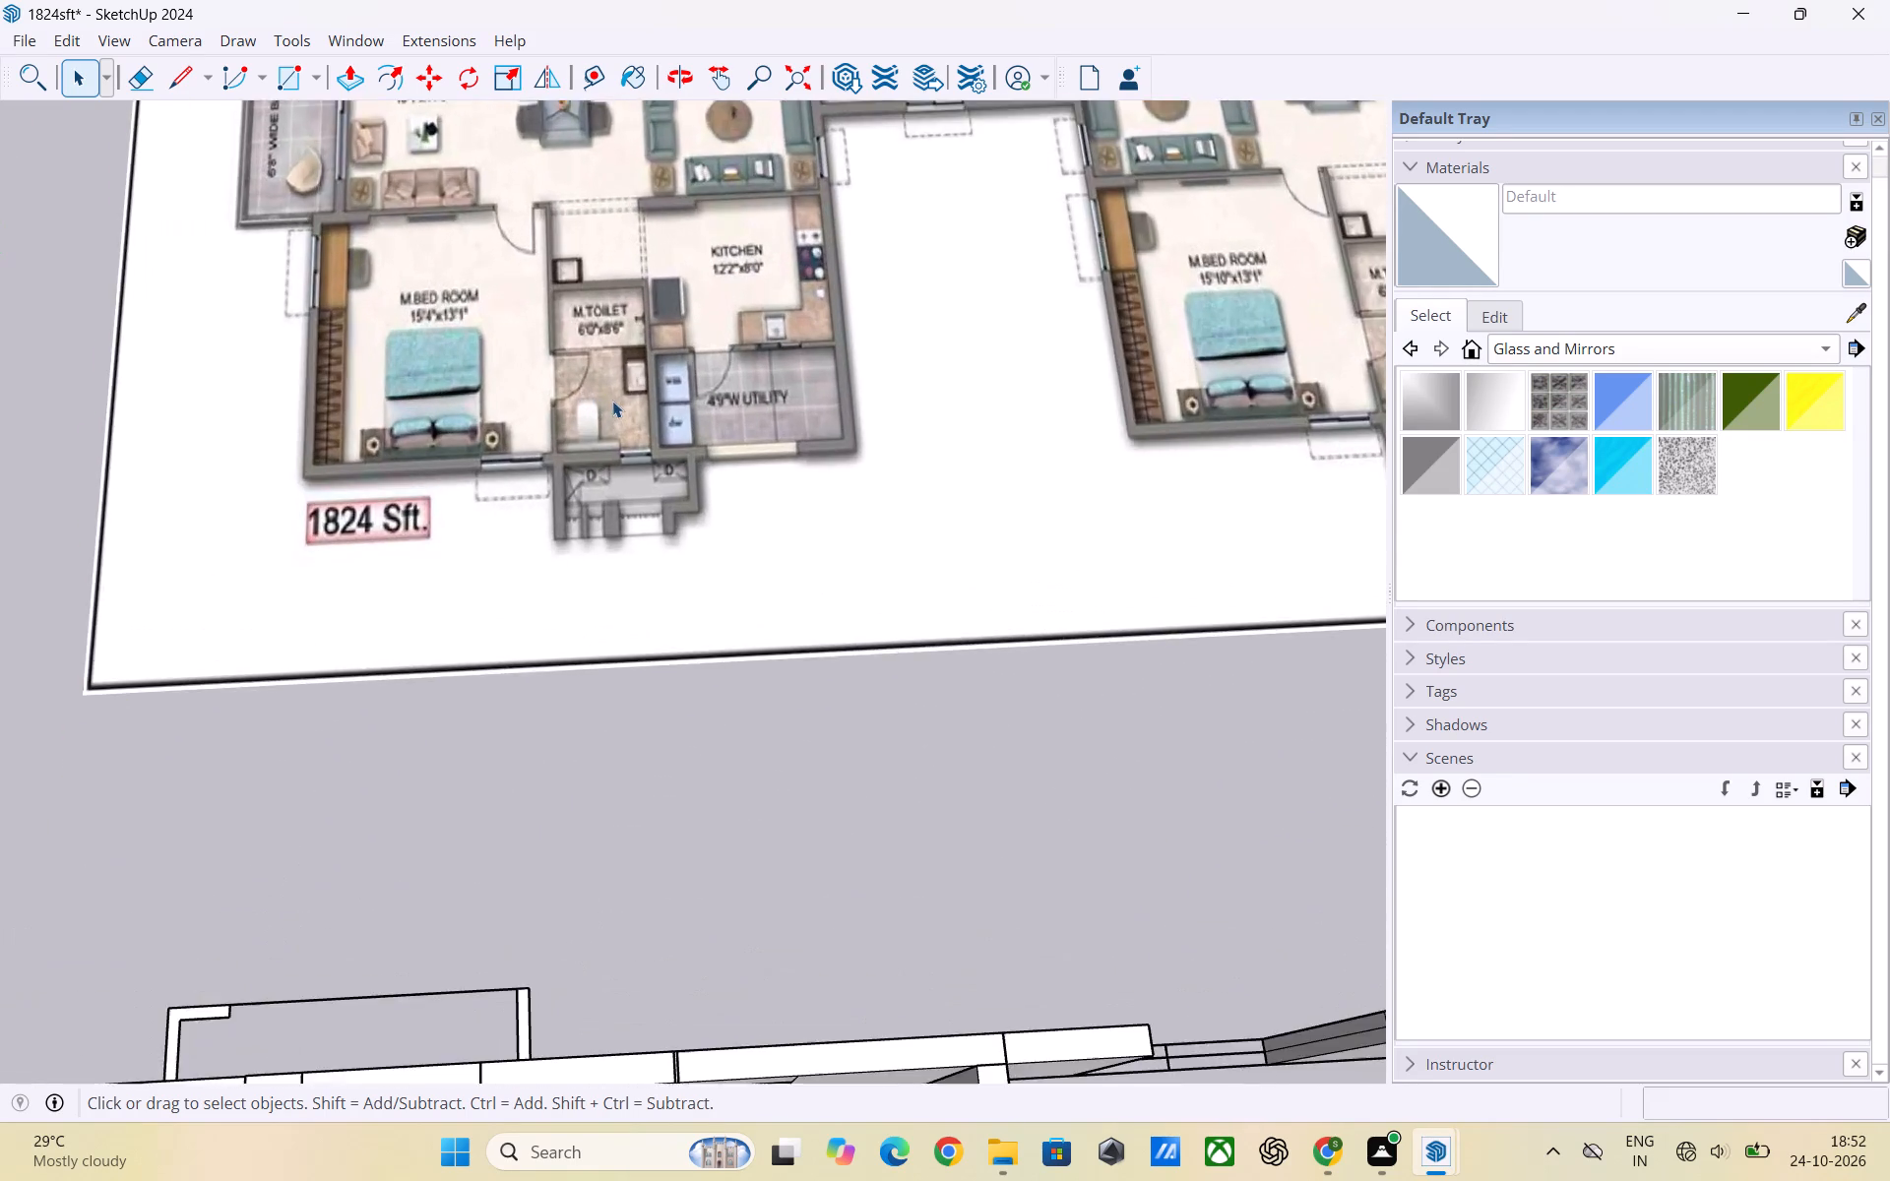
pyautogui.scroll(5, 612, 401)
pyautogui.scroll(-9, 700, 383)
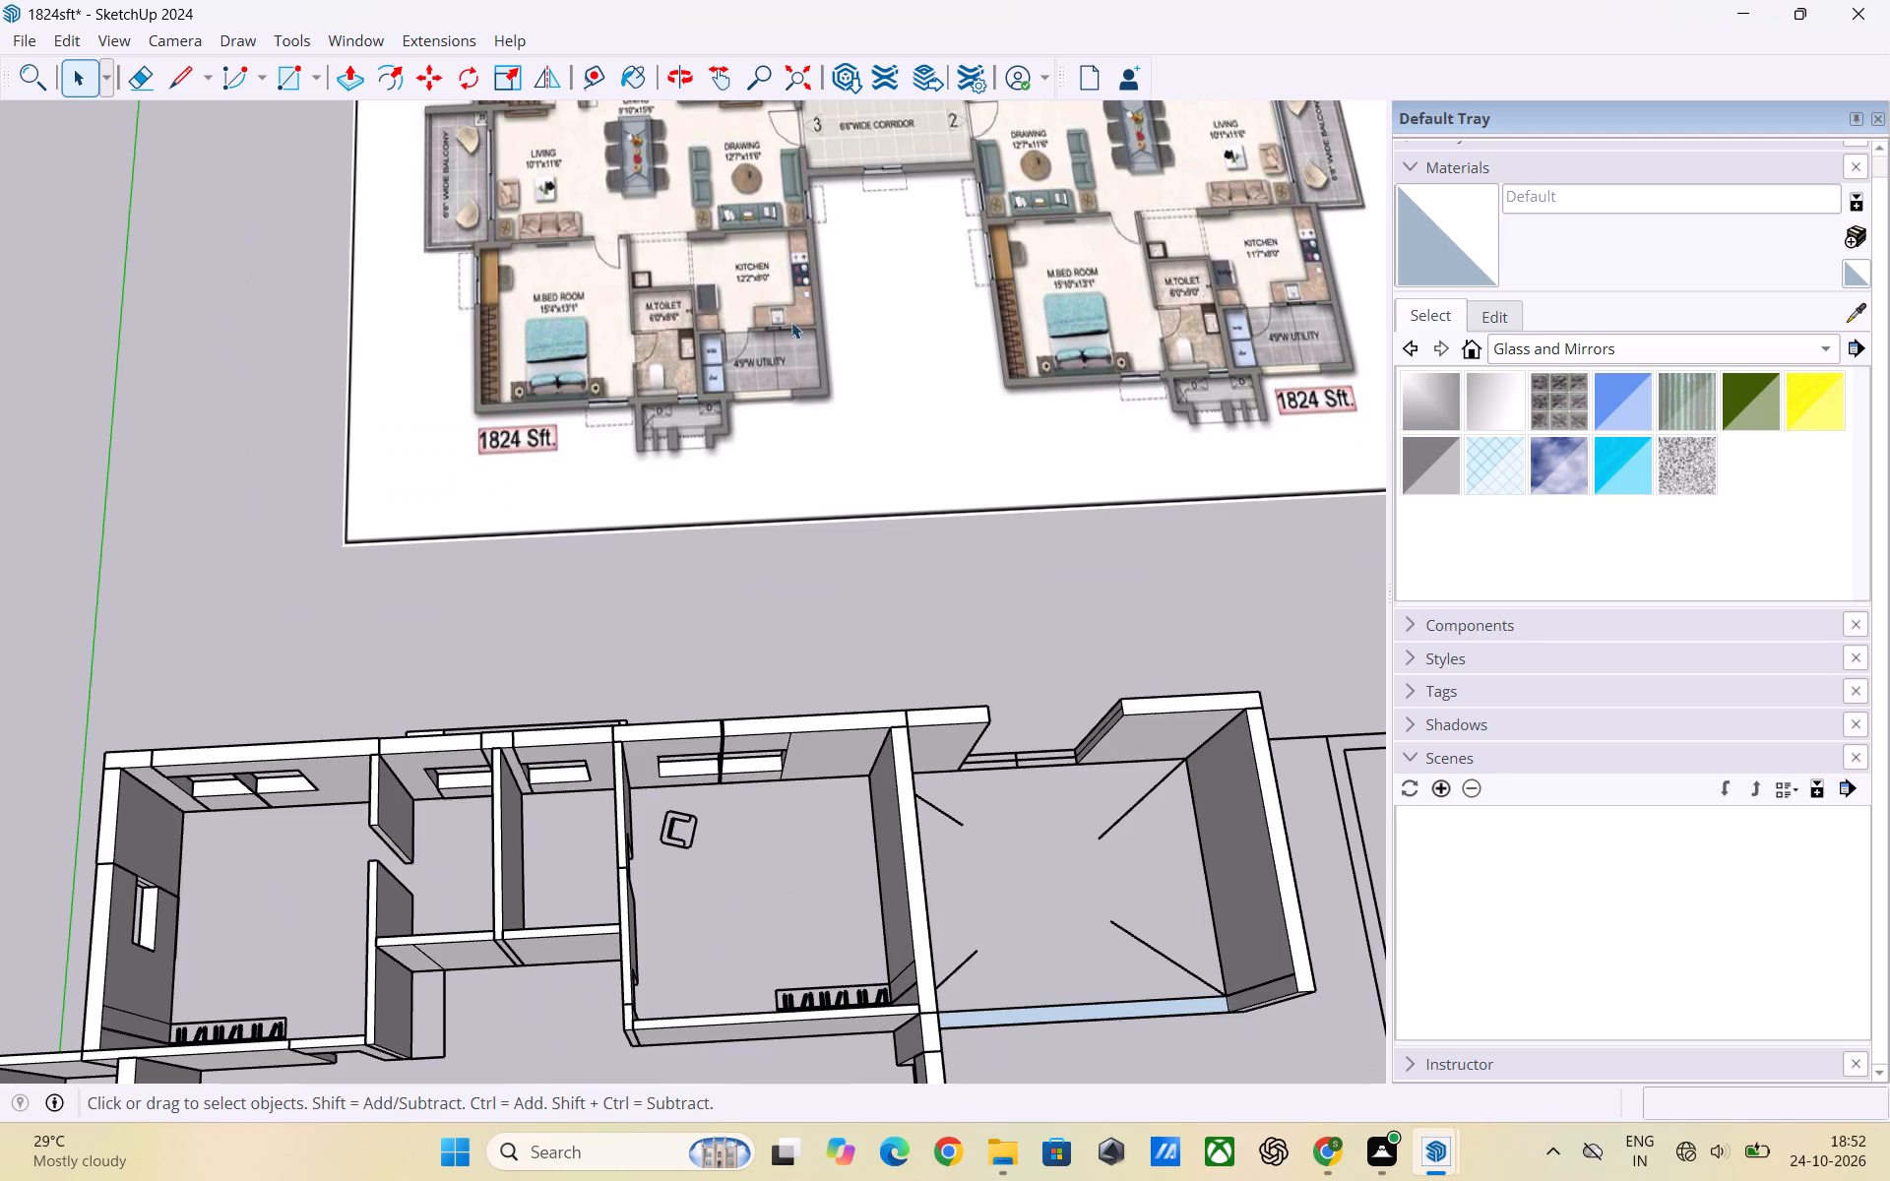
pyautogui.scroll(2, 546, 356)
pyautogui.scroll(-8, 847, 291)
pyautogui.scroll(-3, 659, 278)
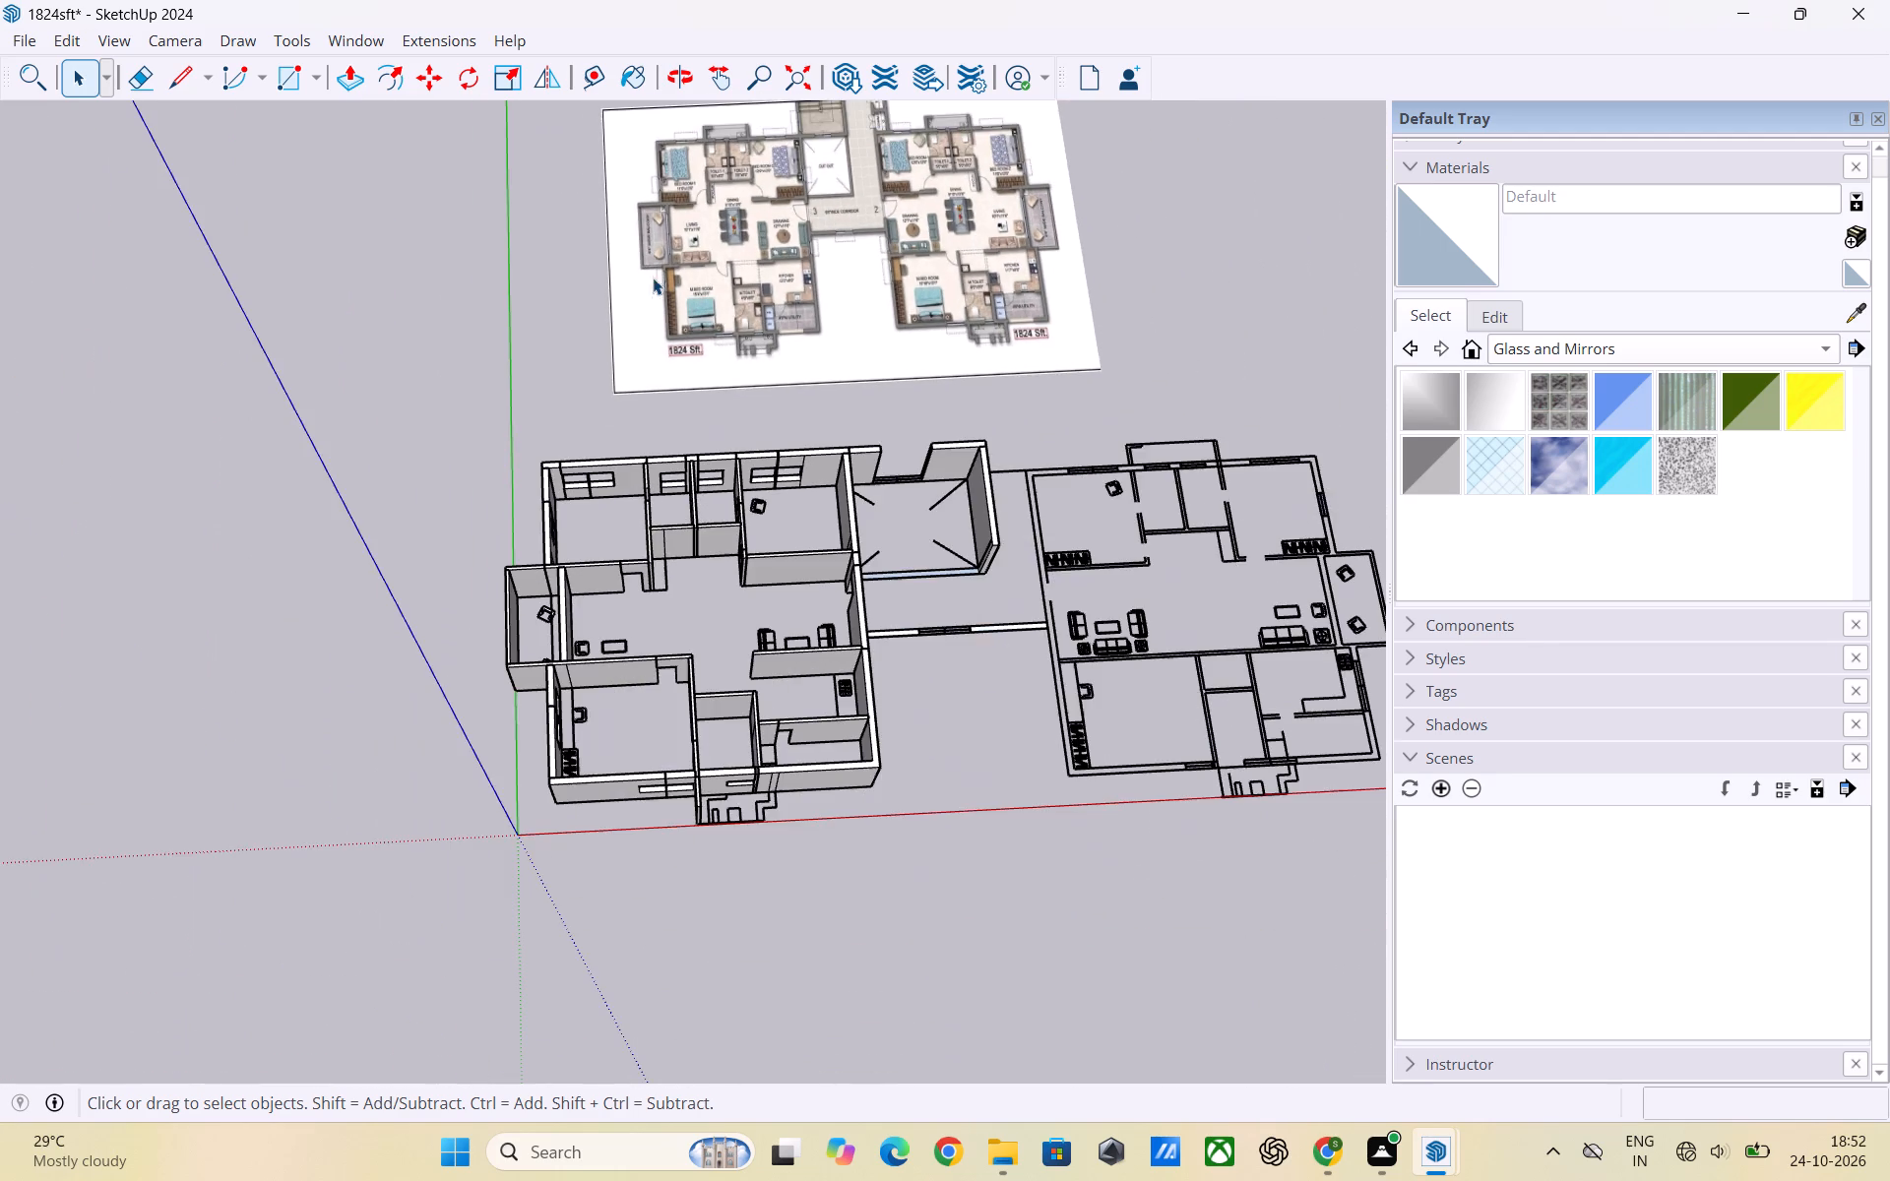
# Delete the chair symbol and the adjoining thin line near the windowed wall on the master bedroom floor.
pyautogui.scroll(9, 548, 762)
pyautogui.moveTo(603, 717); pyautogui.dragTo(496, 695, button='middle')
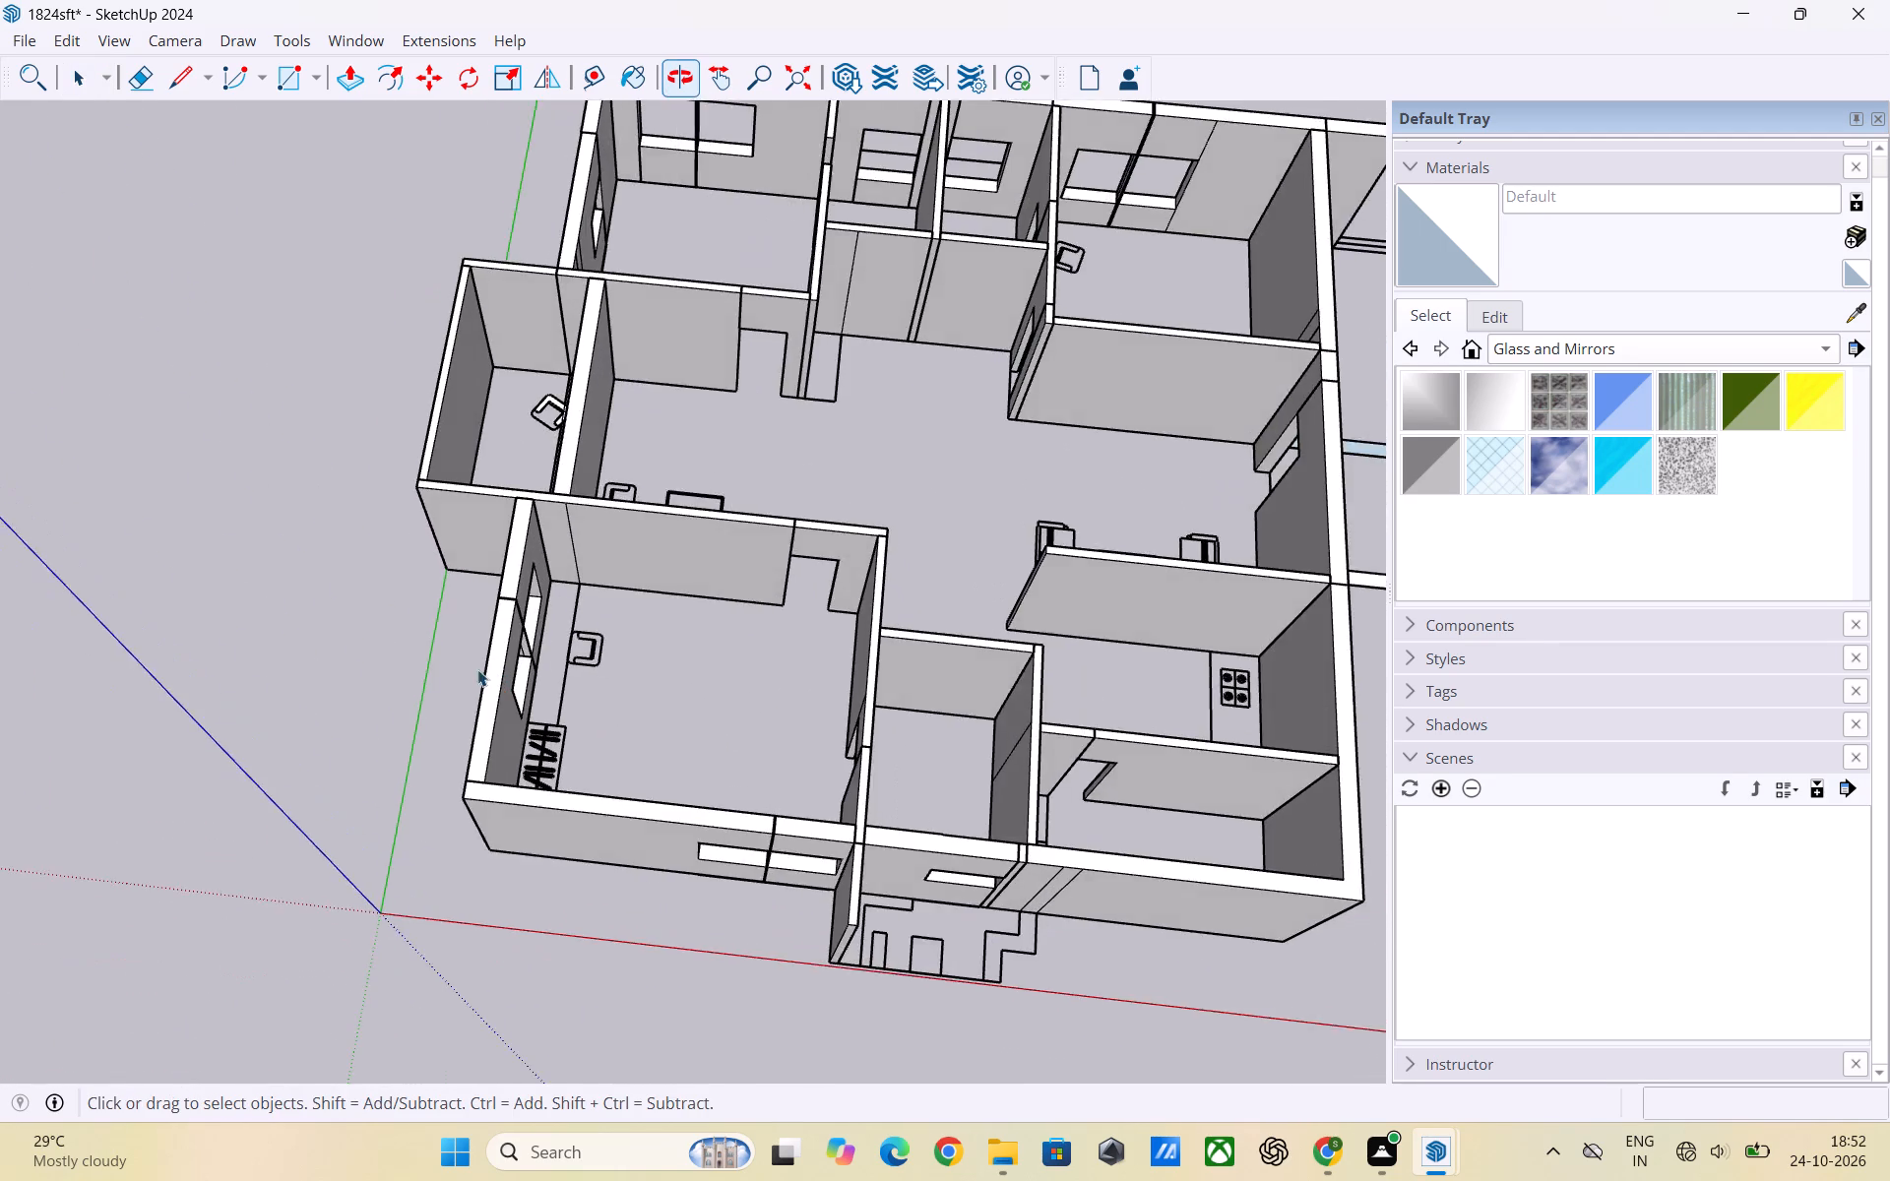
pyautogui.scroll(6, 556, 614)
pyautogui.moveTo(560, 624); pyautogui.dragTo(487, 602, button='middle')
pyautogui.click(604, 685)
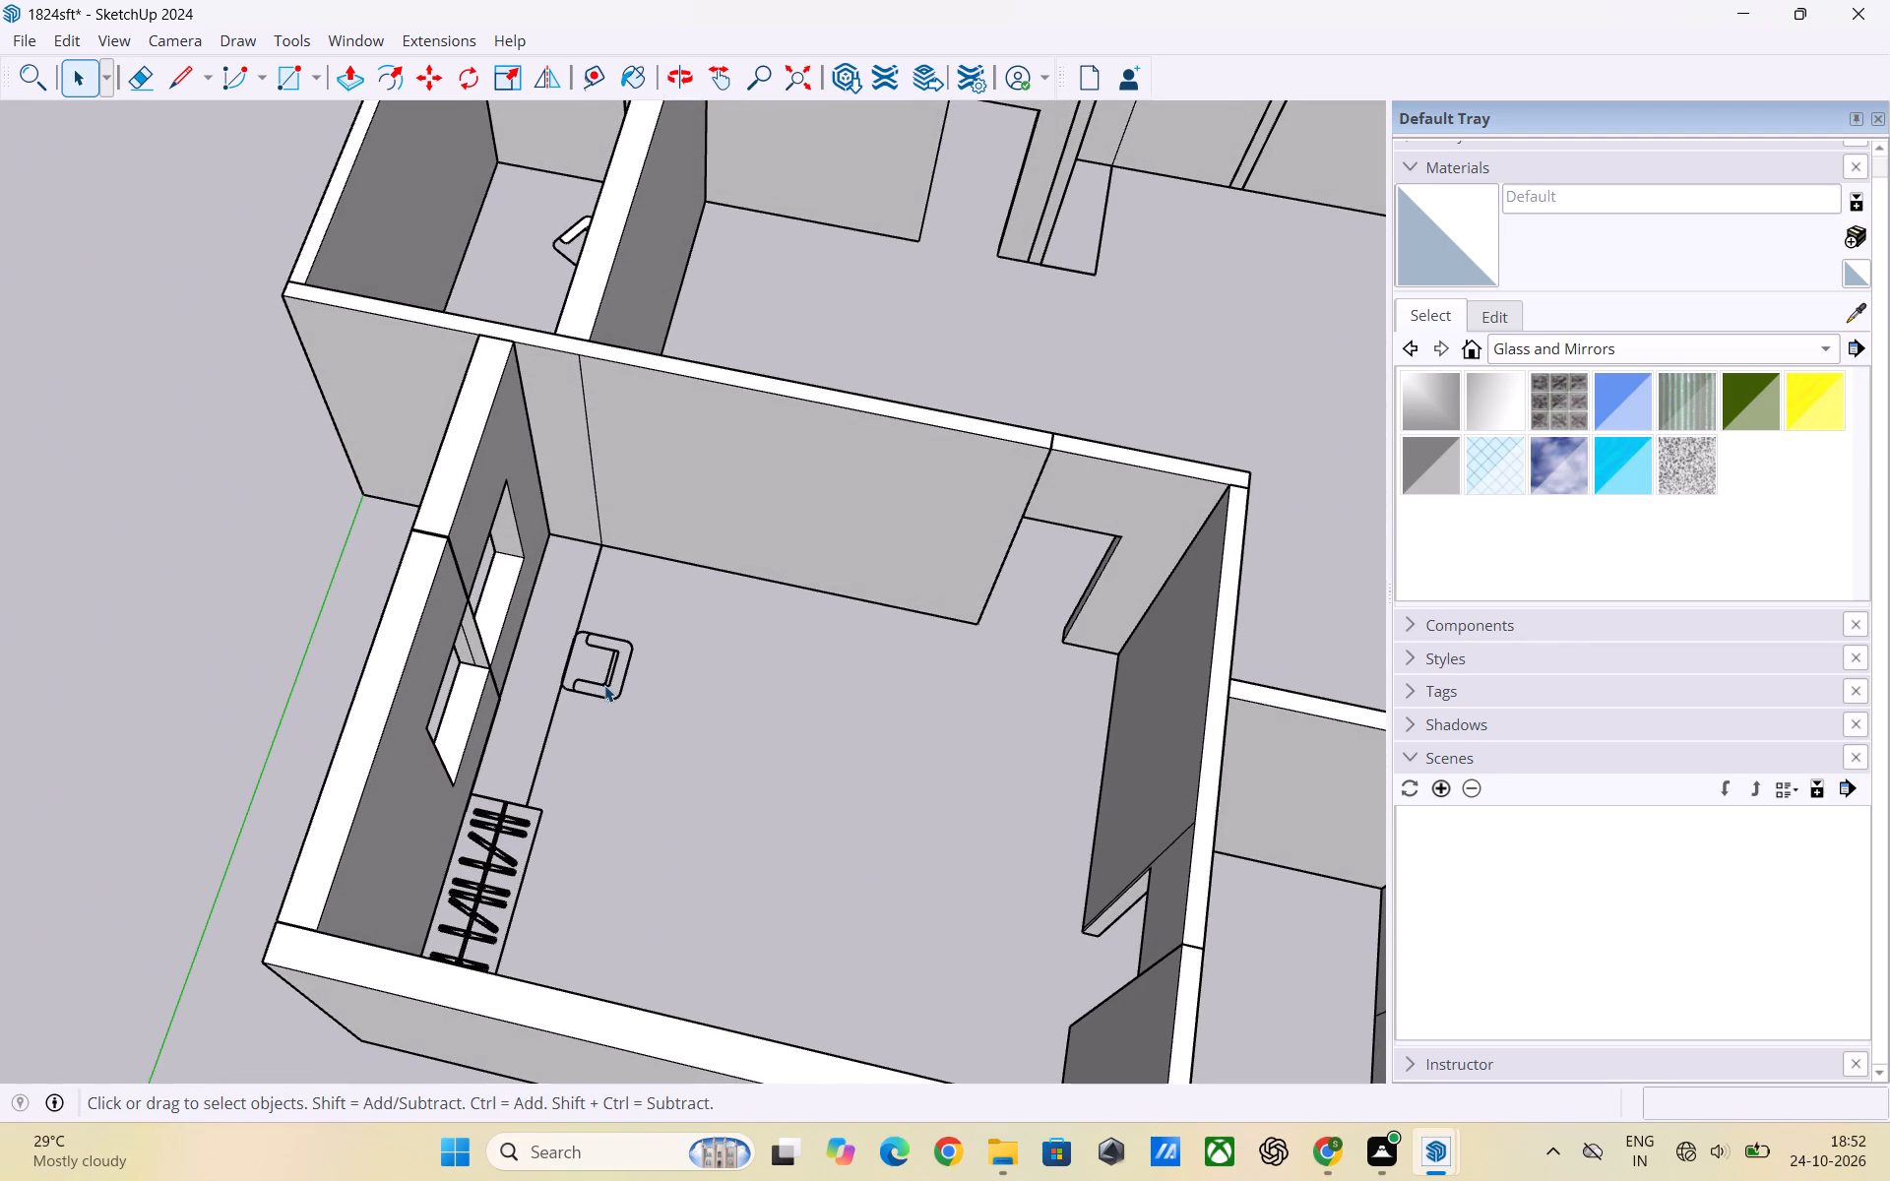
pyautogui.moveTo(620, 718); pyautogui.dragTo(571, 626)
pyautogui.press('Delete')
pyautogui.moveTo(688, 756); pyautogui.dragTo(540, 630)
pyautogui.press('Delete')
# Delete the wardrobe symbol's outer edge and part of its hangers on the master bedroom floor.
pyautogui.moveTo(585, 882); pyautogui.dragTo(476, 840)
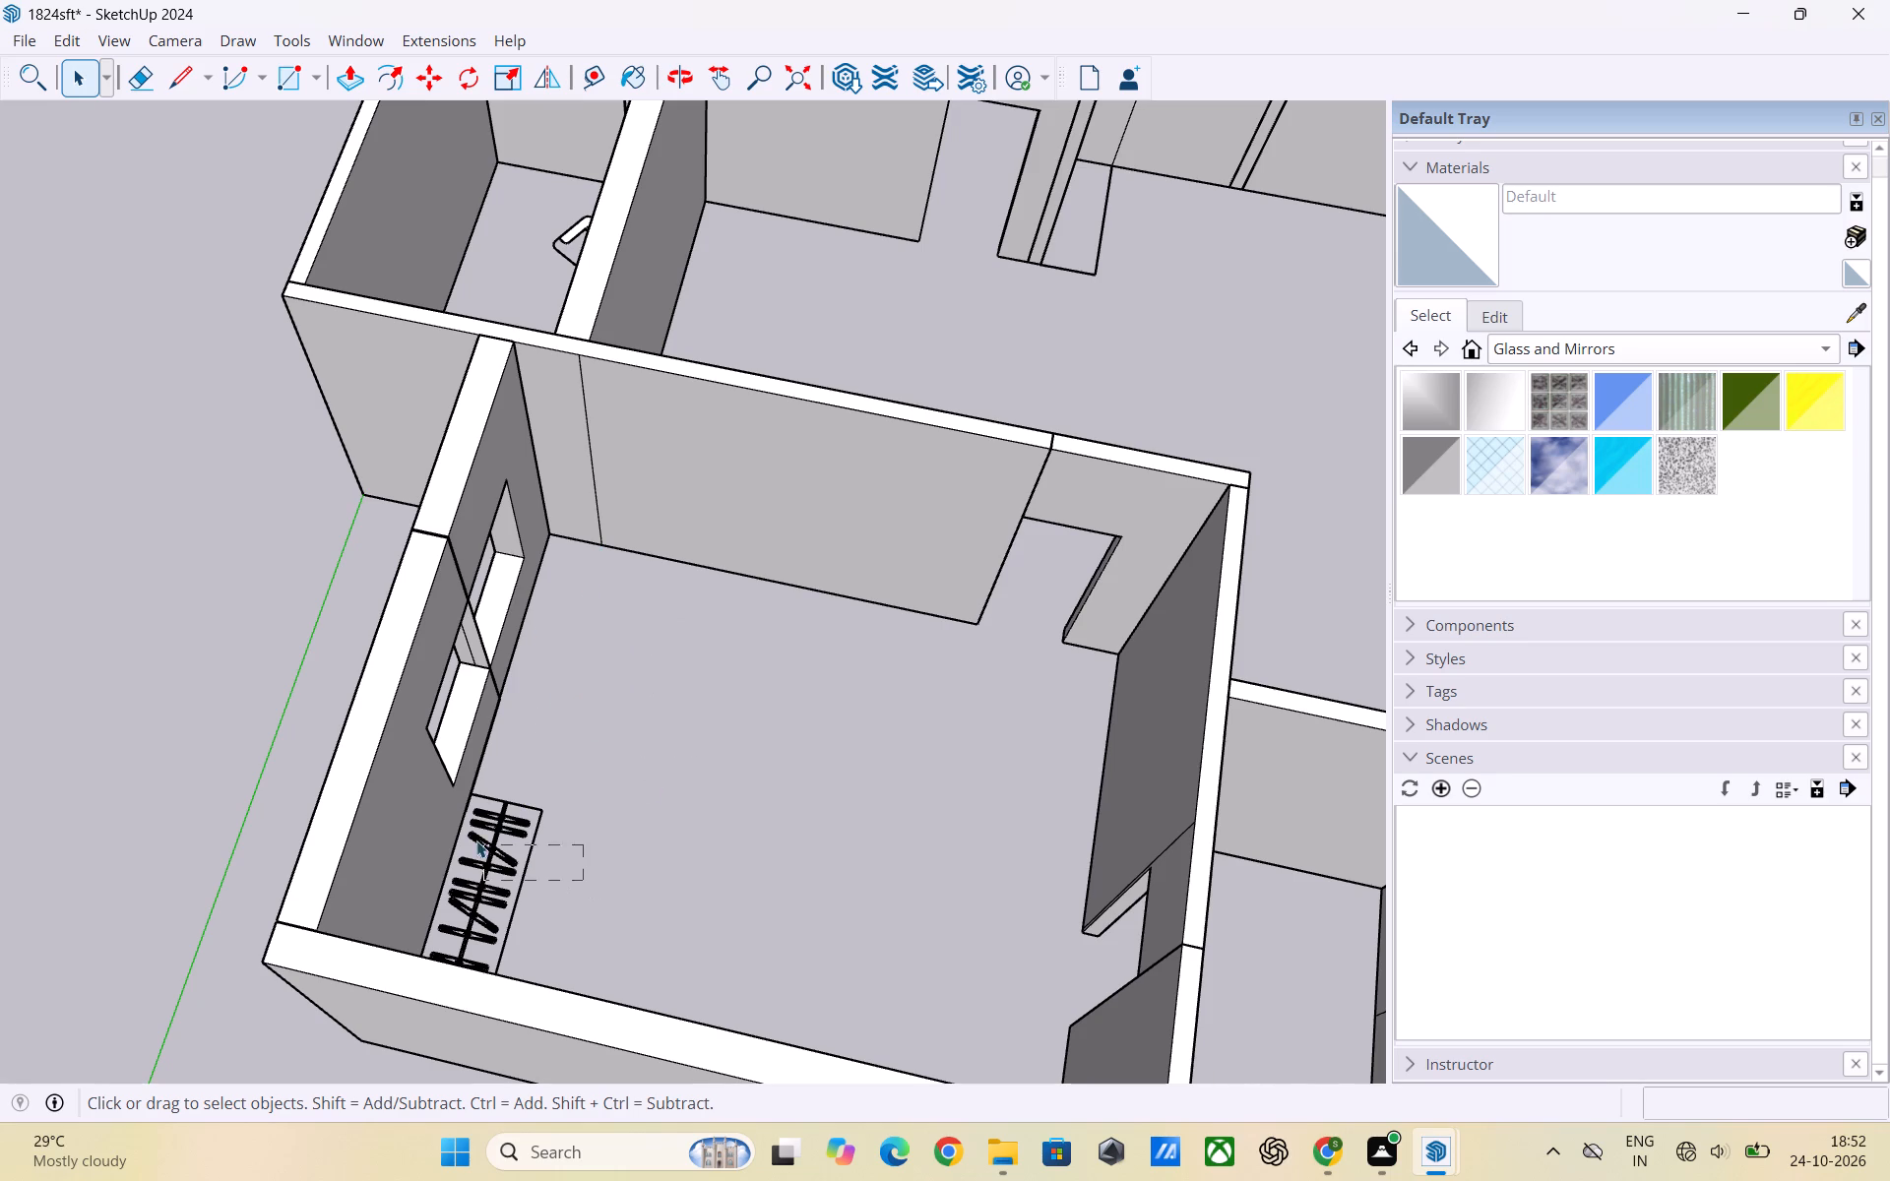
pyautogui.moveTo(476, 840); pyautogui.dragTo(472, 839)
pyautogui.press('Delete')
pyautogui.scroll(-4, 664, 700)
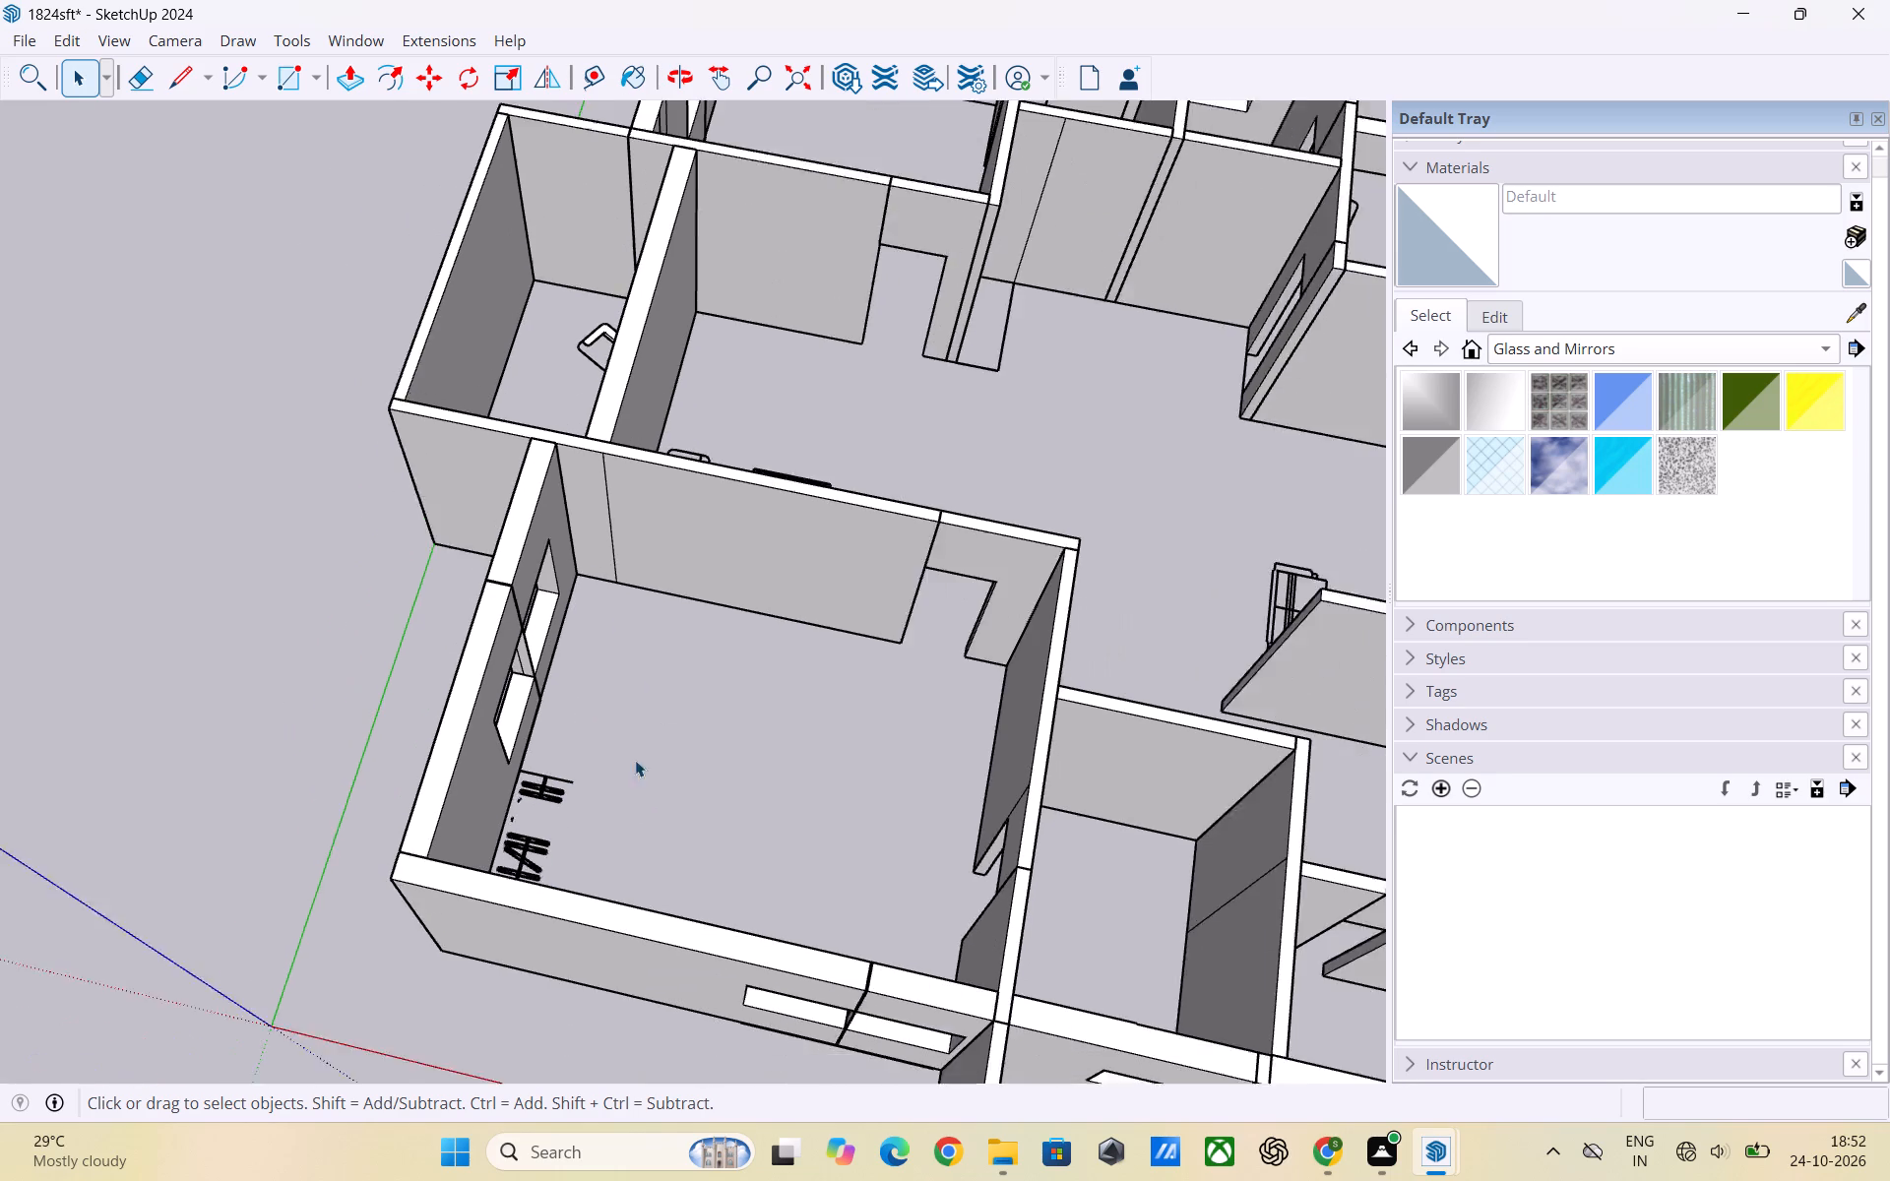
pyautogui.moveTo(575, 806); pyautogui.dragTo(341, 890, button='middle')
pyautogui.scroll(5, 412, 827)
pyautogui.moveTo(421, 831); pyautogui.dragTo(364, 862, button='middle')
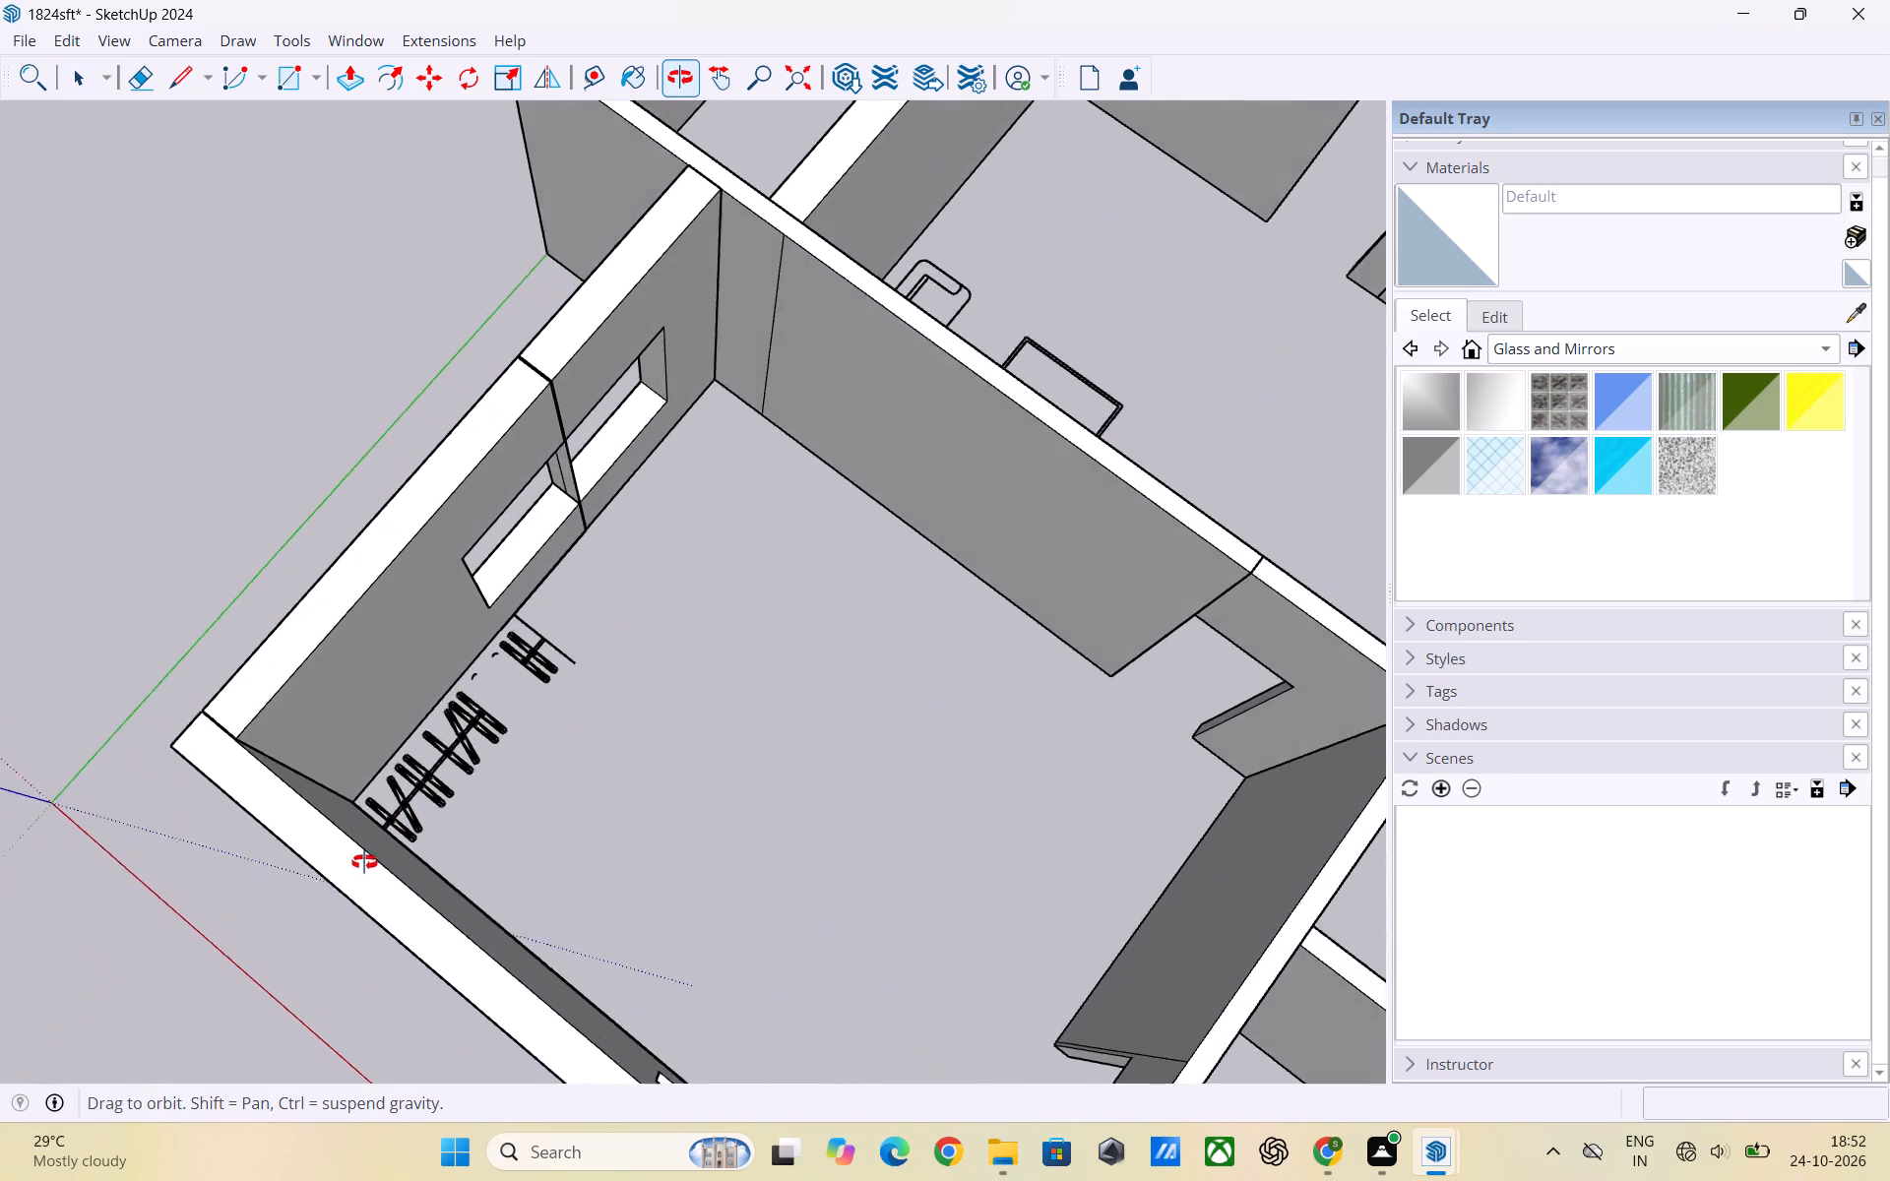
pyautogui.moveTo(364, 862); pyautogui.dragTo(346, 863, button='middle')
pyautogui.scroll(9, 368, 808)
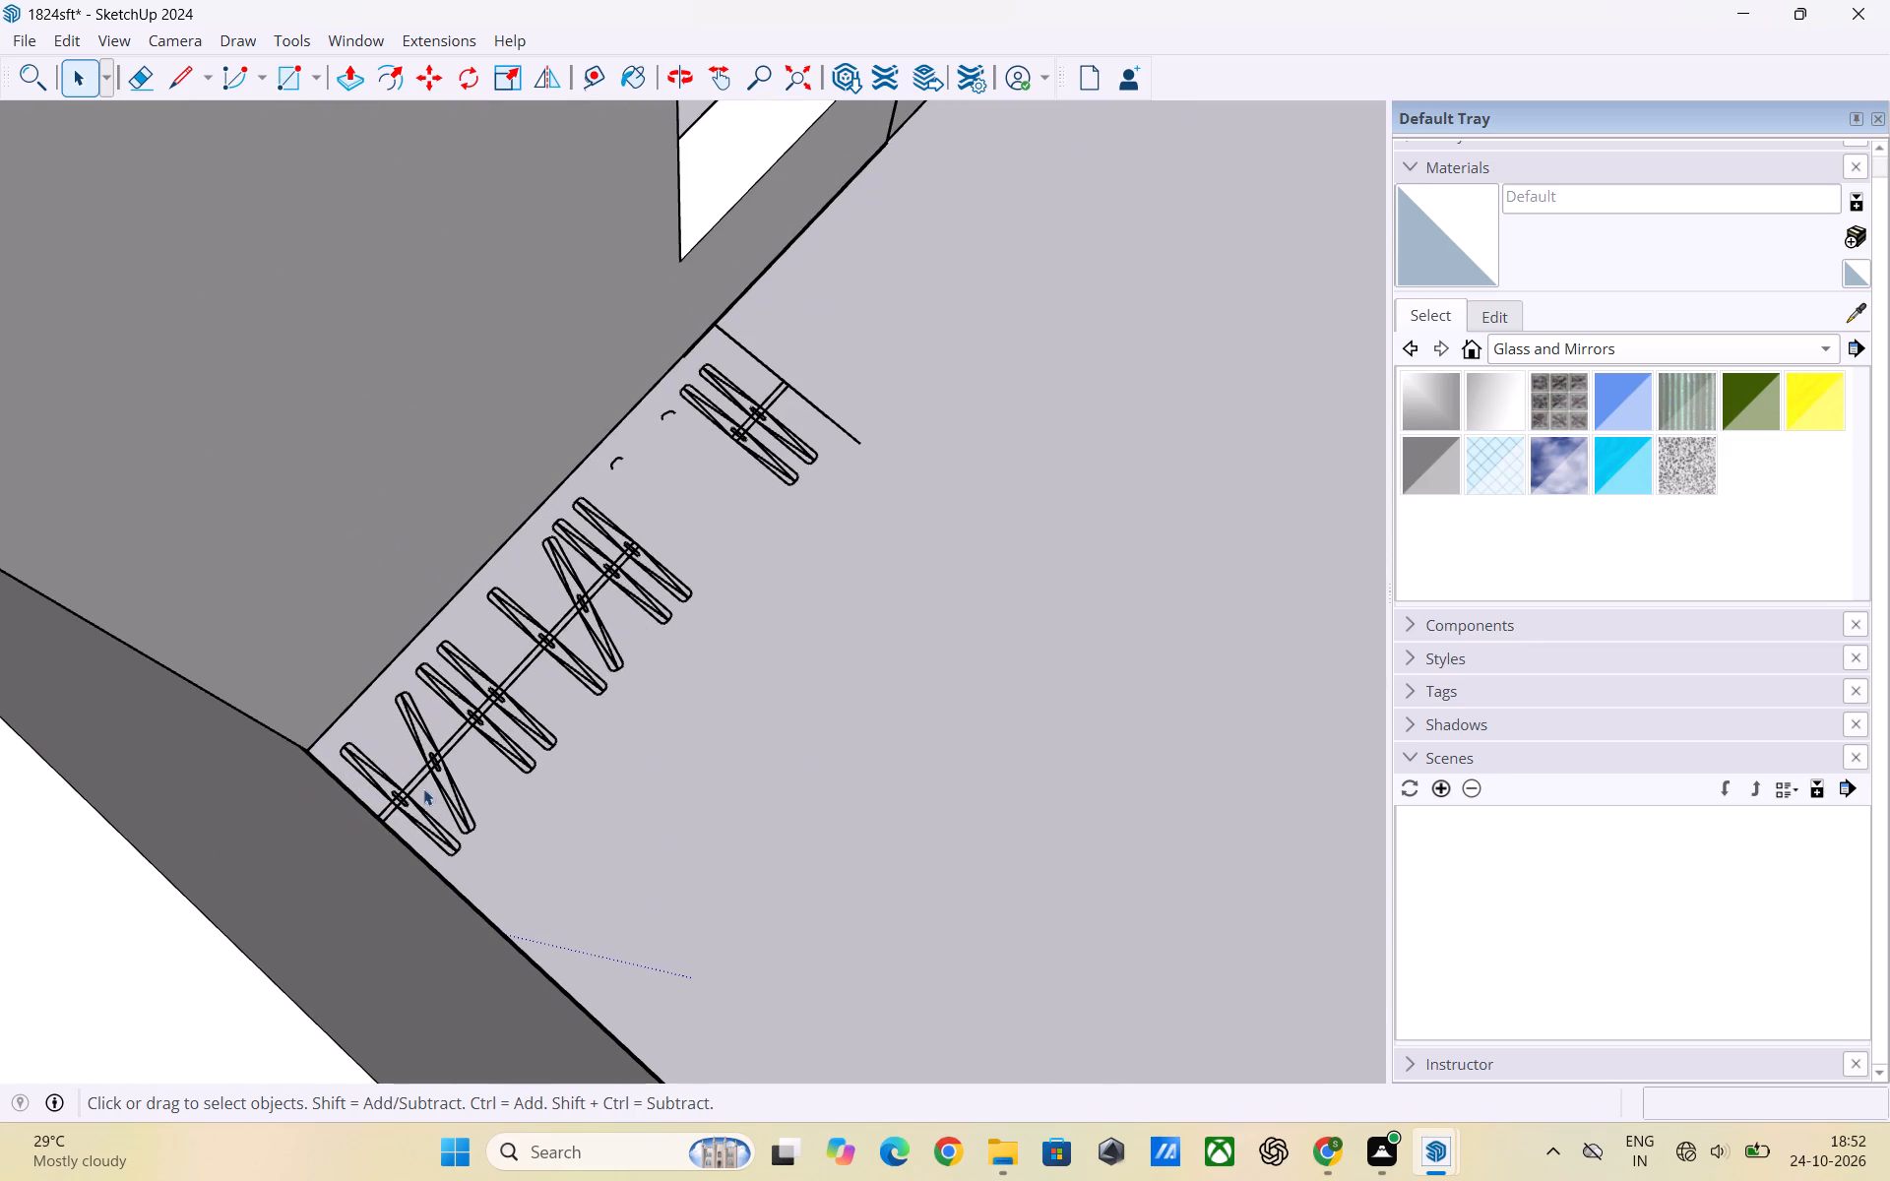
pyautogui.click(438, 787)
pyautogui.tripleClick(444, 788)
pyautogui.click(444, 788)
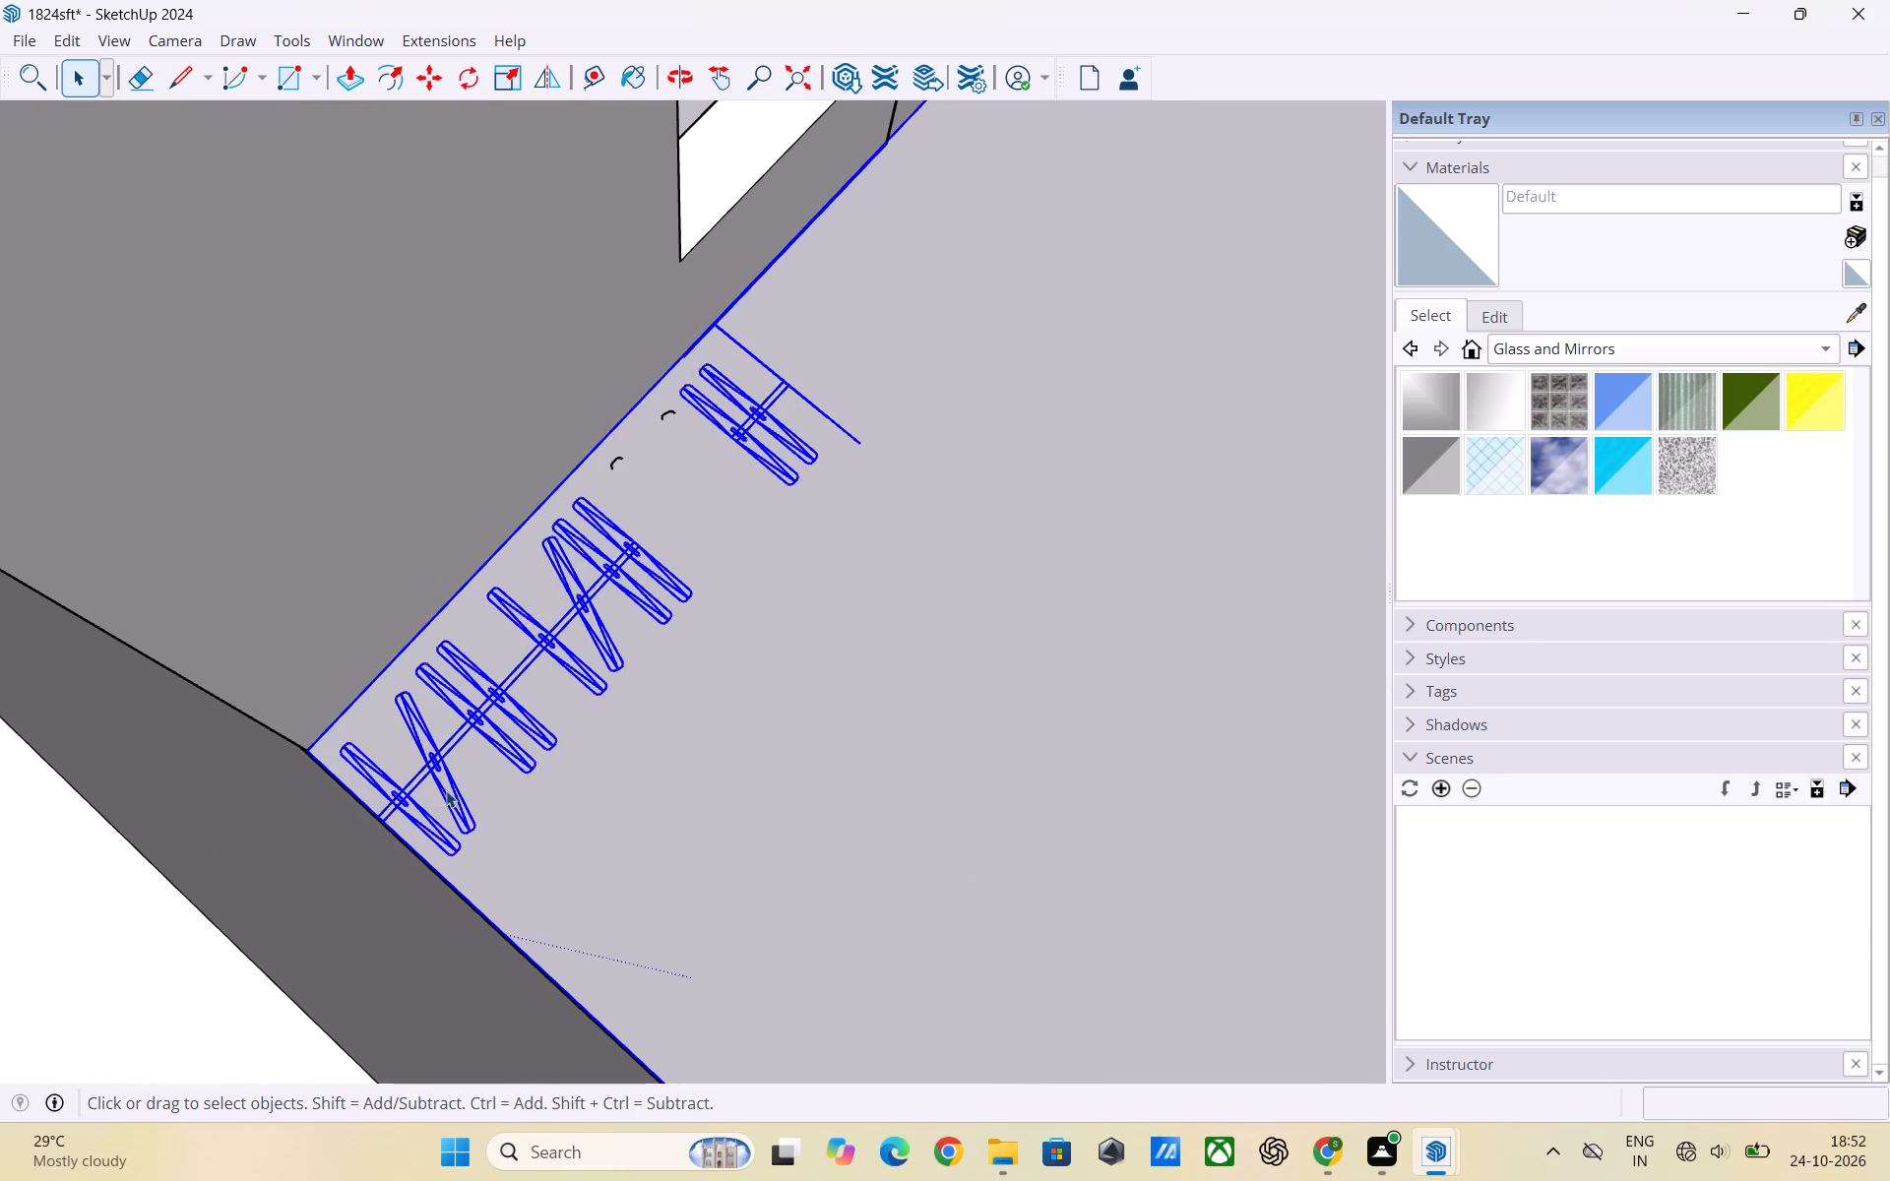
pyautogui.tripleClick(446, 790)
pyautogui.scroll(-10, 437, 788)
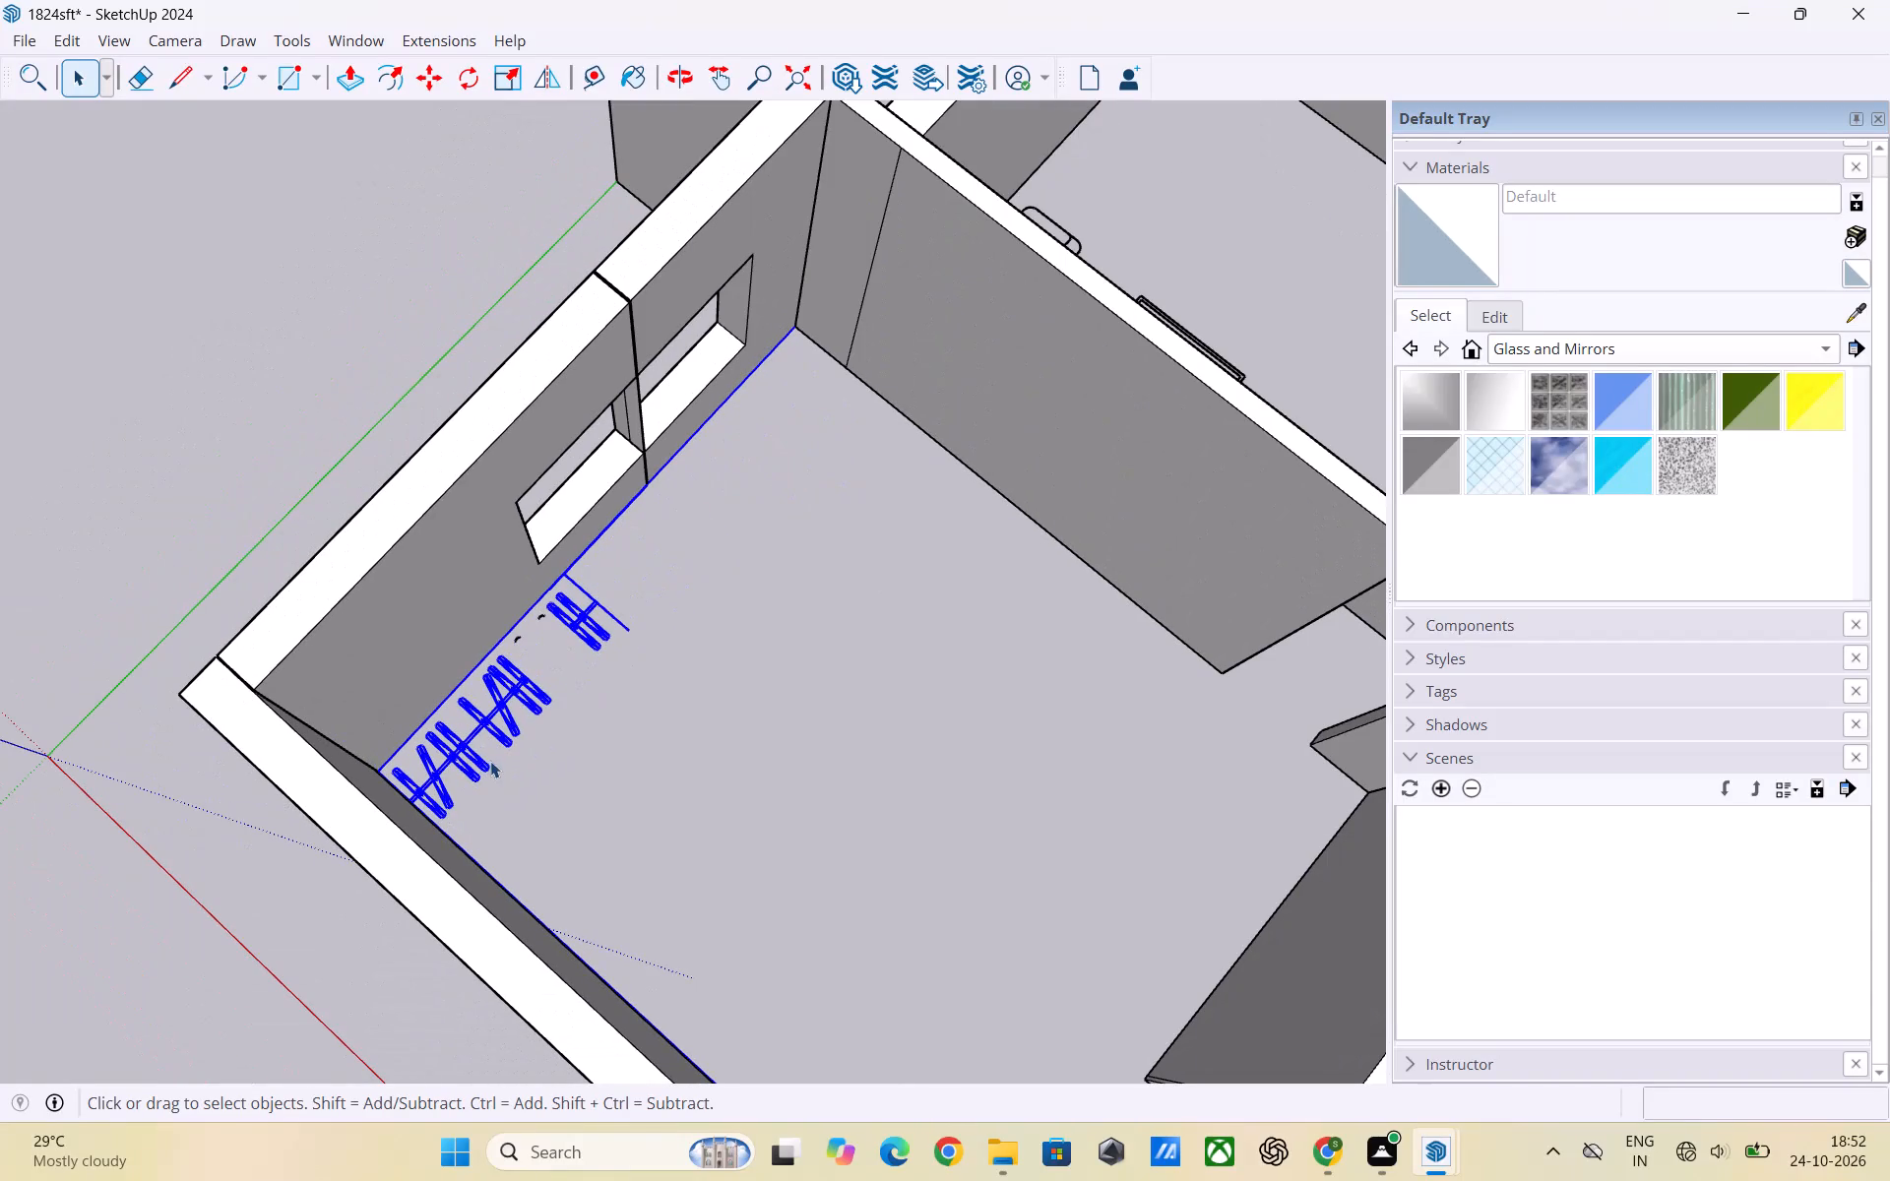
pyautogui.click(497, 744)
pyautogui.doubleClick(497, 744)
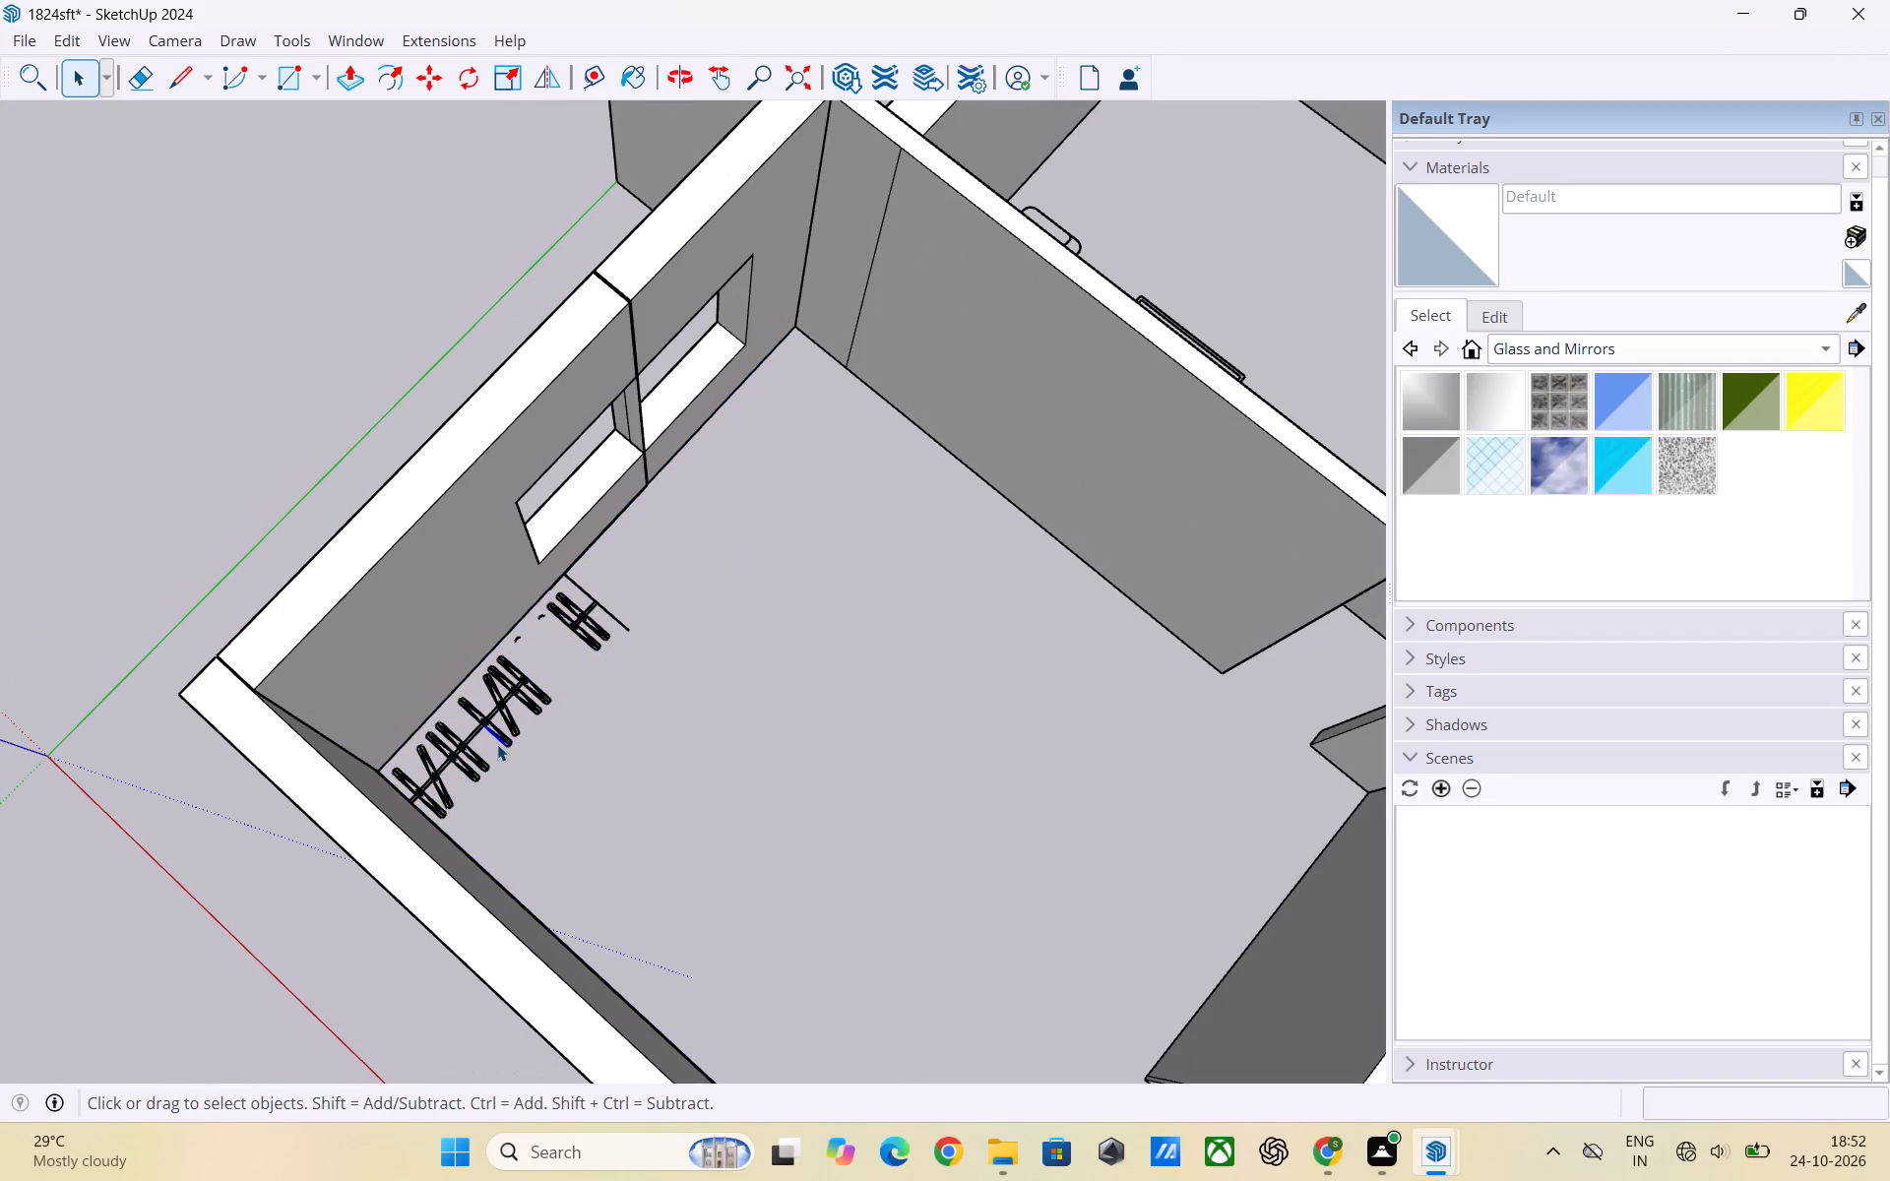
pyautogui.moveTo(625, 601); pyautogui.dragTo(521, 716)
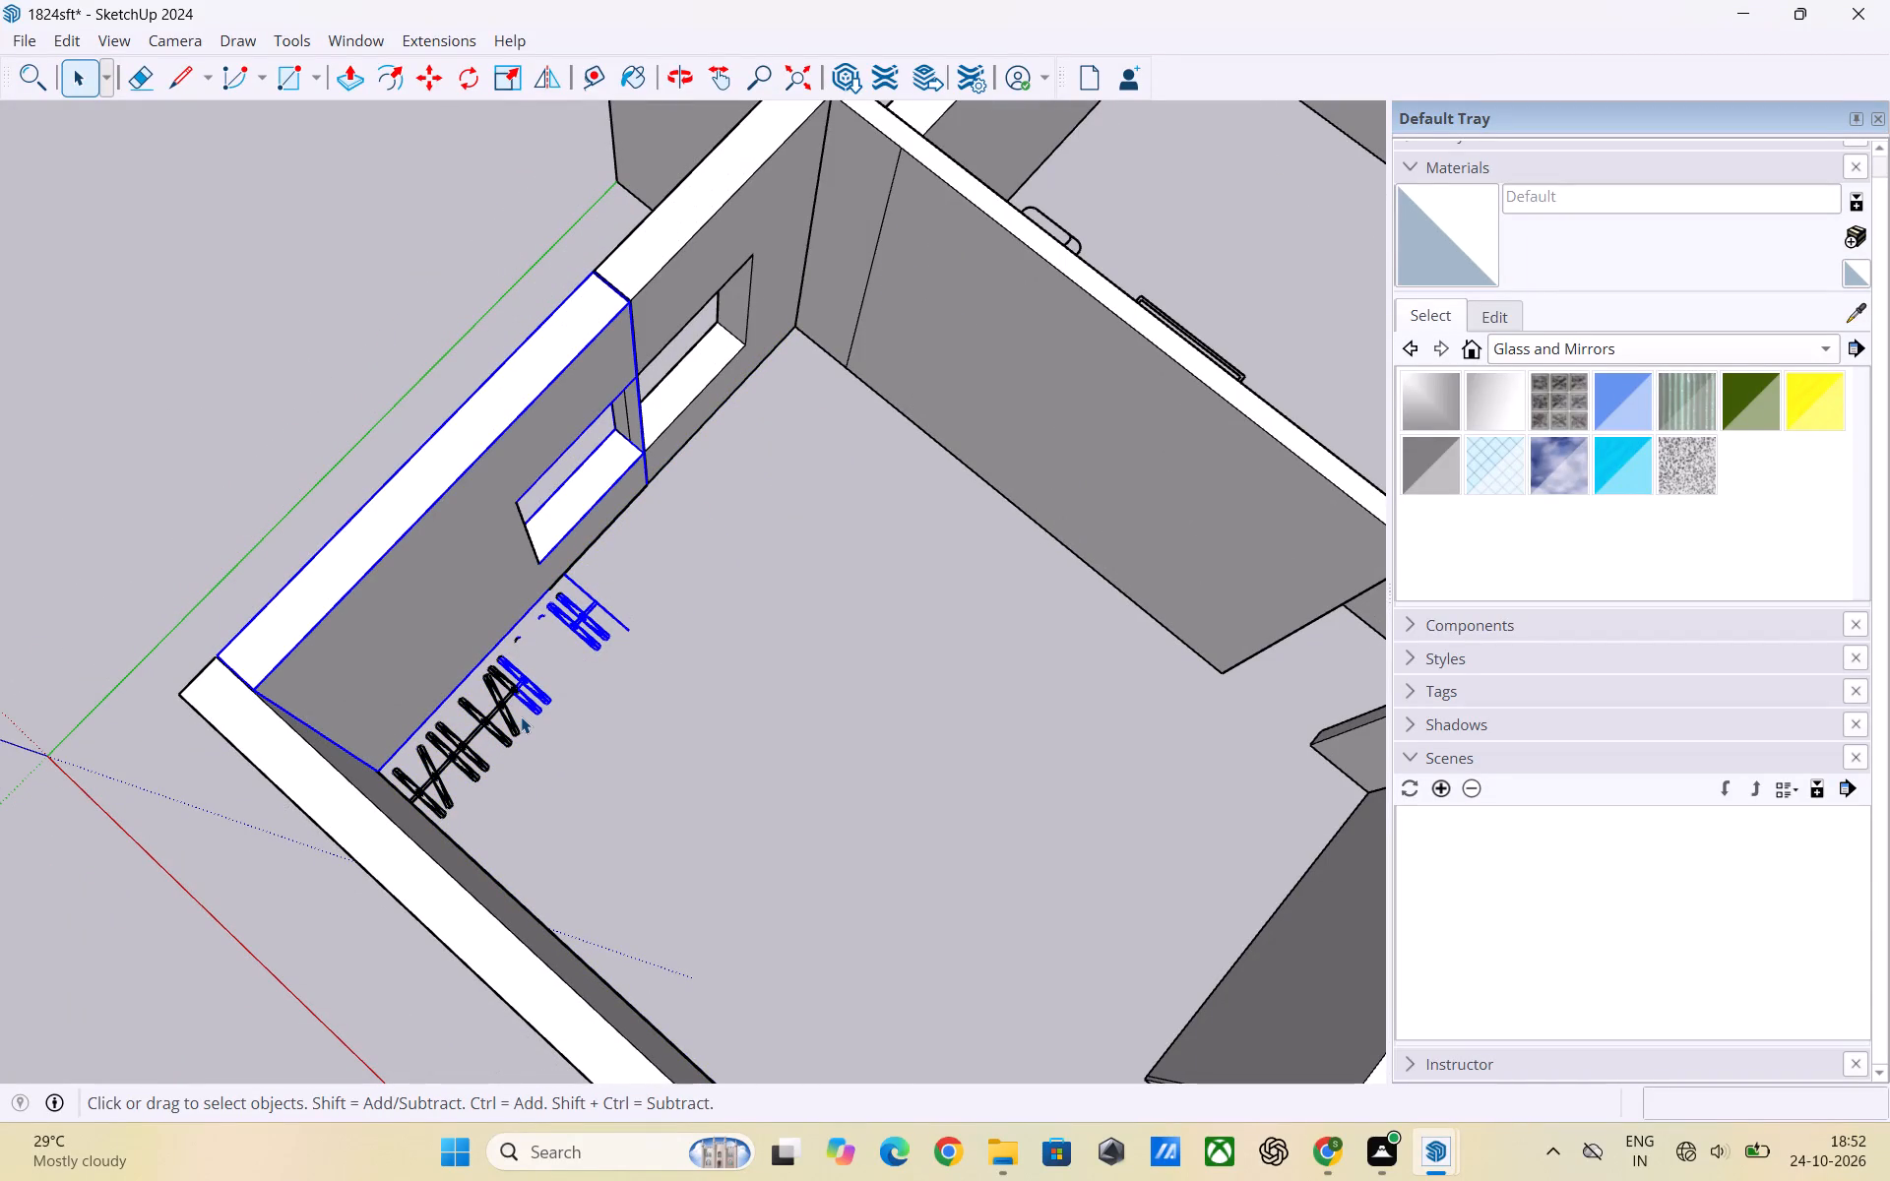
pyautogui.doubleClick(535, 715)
# Delete the wardrobe's end line and the two hanger groups nearest the window on the master bedroom floor.
pyautogui.moveTo(560, 704); pyautogui.dragTo(511, 662)
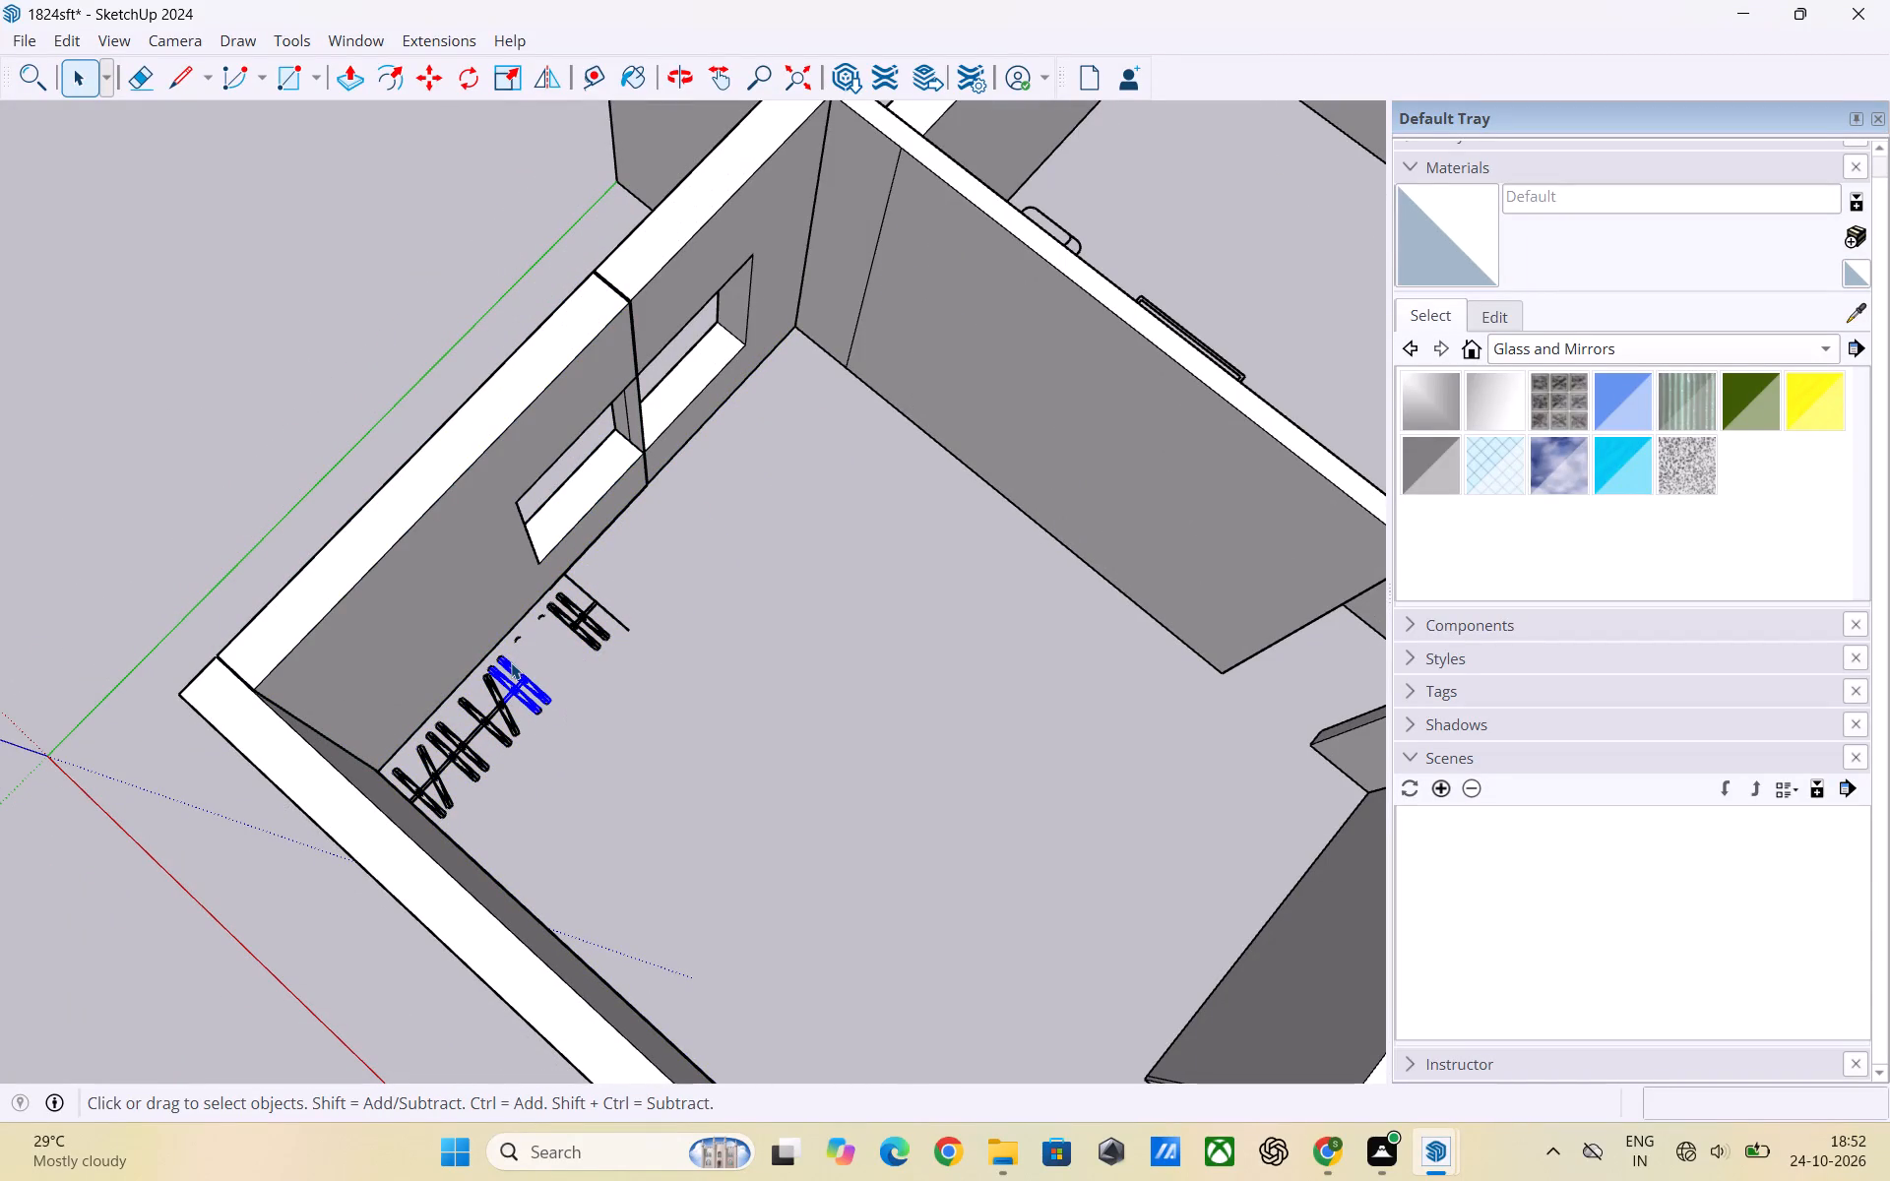
pyautogui.press('Delete')
pyautogui.moveTo(641, 656); pyautogui.dragTo(590, 620)
pyautogui.moveTo(590, 620); pyautogui.dragTo(570, 601)
pyautogui.press('Delete')
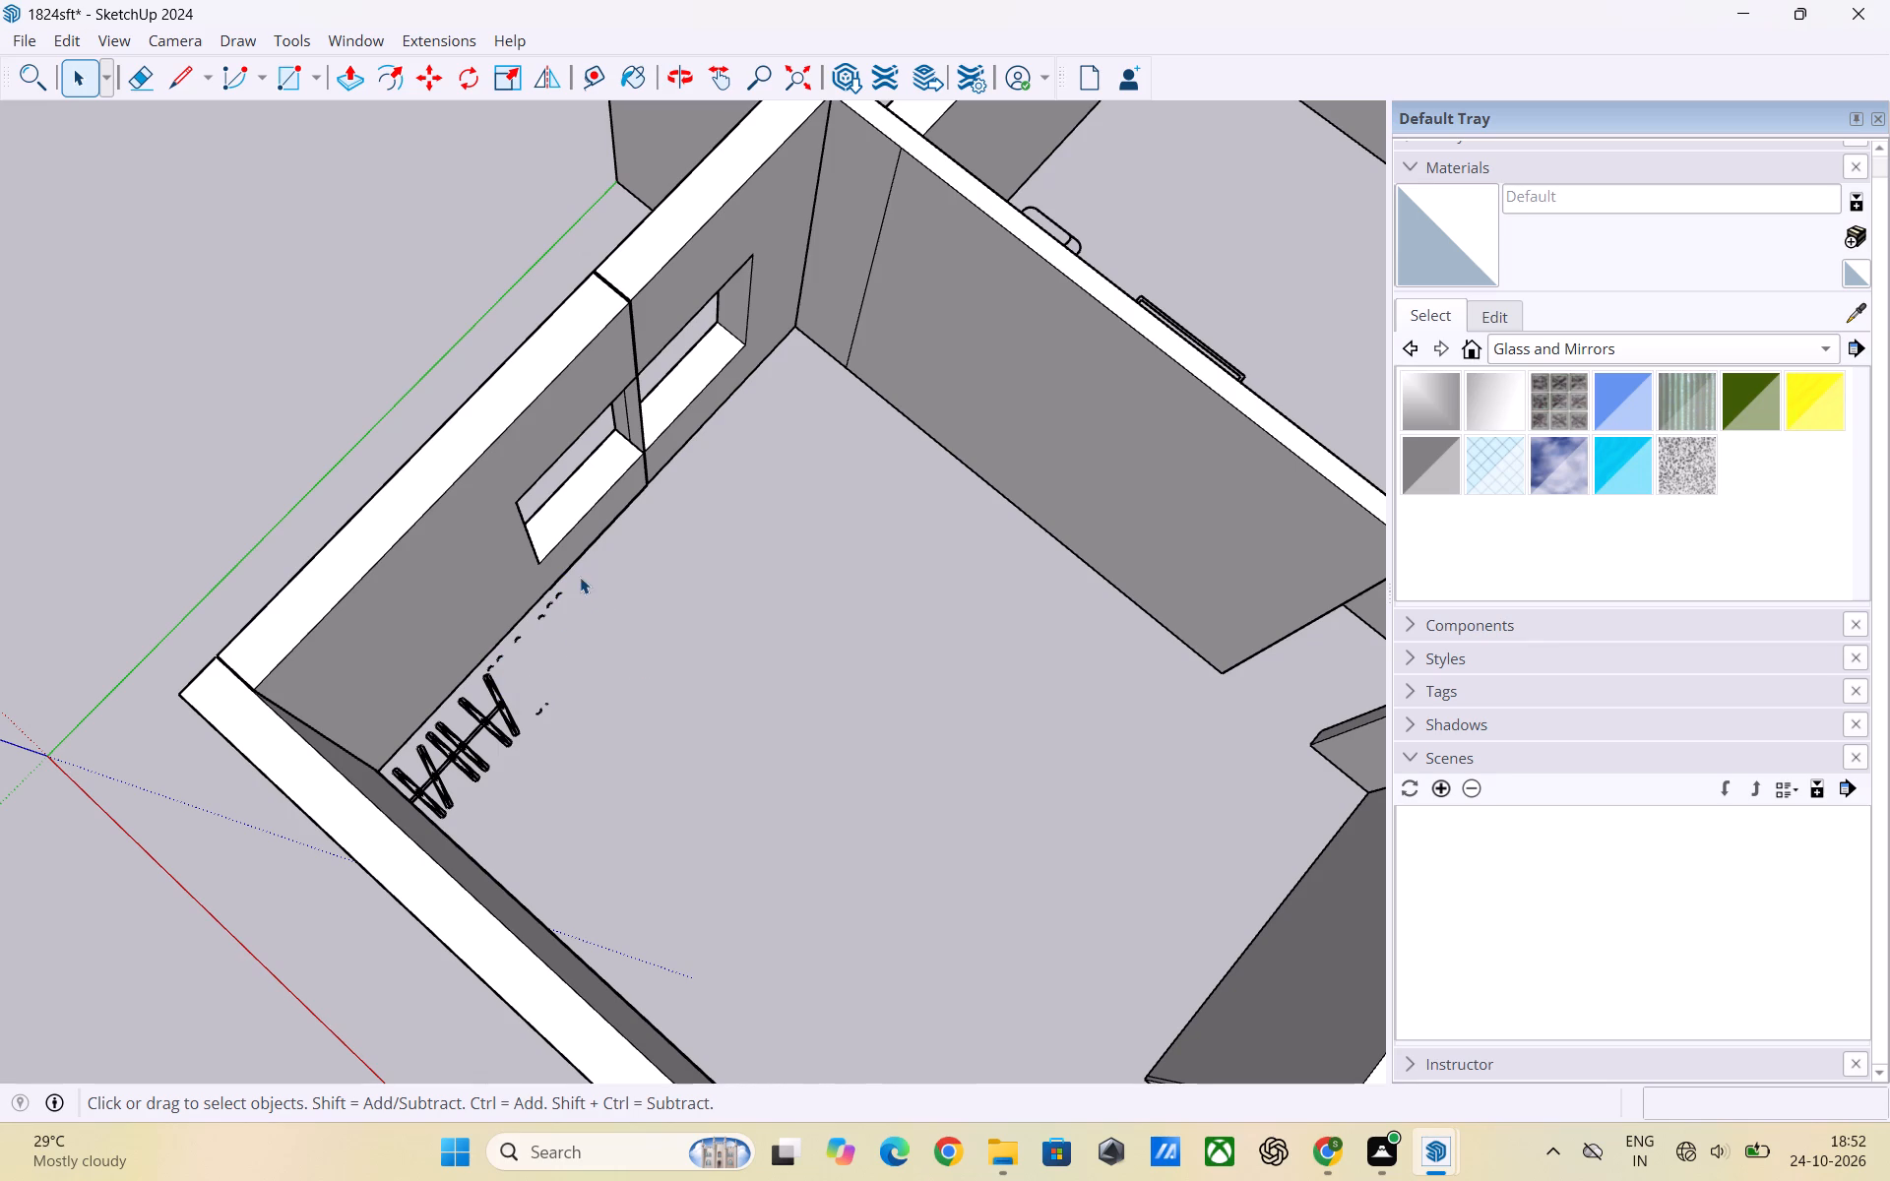
# Delete the remaining wardrobe hangers and rail along the windowed wall, keeping only the hanger at the room corner.
pyautogui.moveTo(557, 584); pyautogui.dragTo(553, 614)
pyautogui.click(617, 635)
pyautogui.scroll(2, 549, 589)
pyautogui.moveTo(574, 590); pyautogui.dragTo(549, 630)
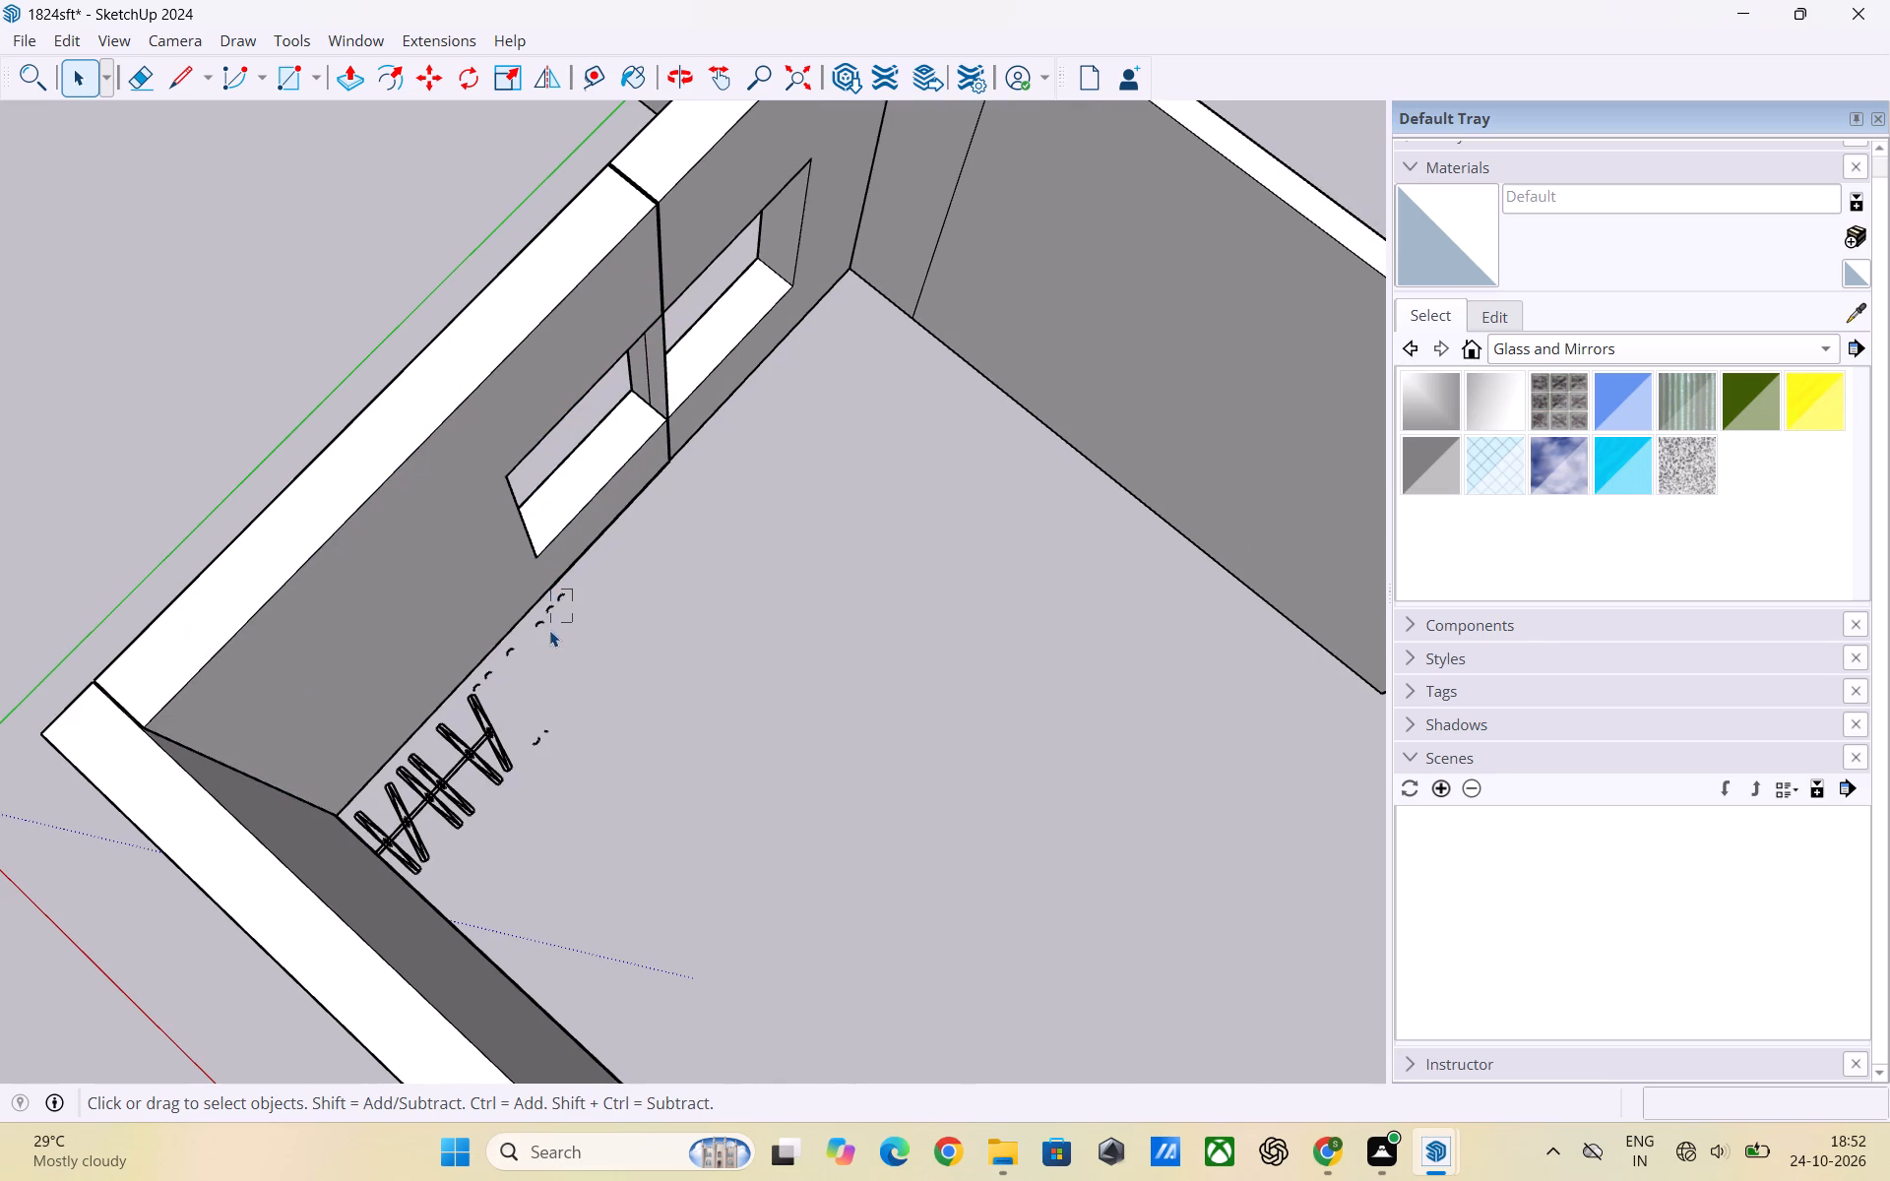
pyautogui.moveTo(549, 630); pyautogui.dragTo(561, 674)
pyautogui.moveTo(559, 772); pyautogui.dragTo(466, 709)
pyautogui.press('Delete')
pyautogui.moveTo(532, 815); pyautogui.dragTo(411, 758)
pyautogui.press('Delete')
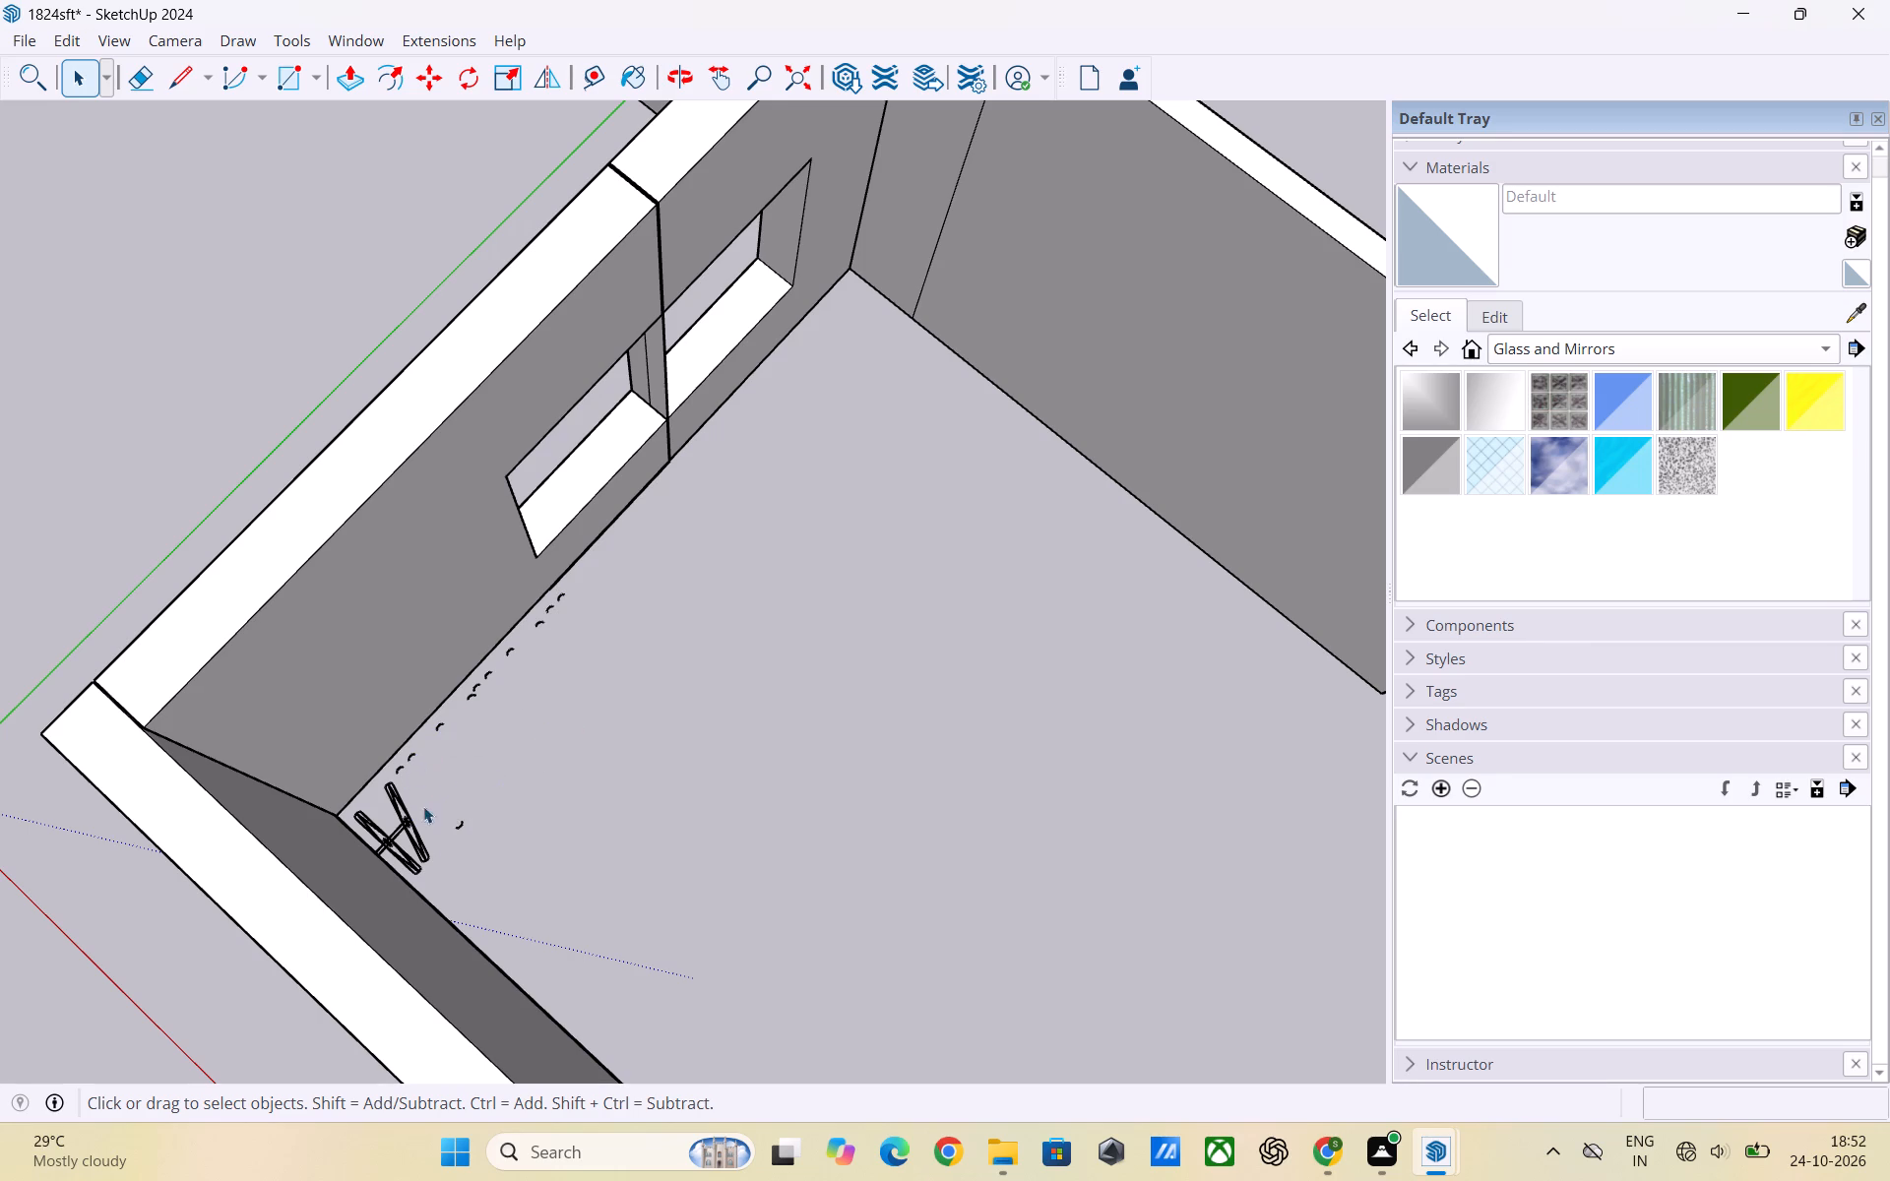
pyautogui.moveTo(441, 866); pyautogui.dragTo(405, 786)
pyautogui.press('Delete')
pyautogui.moveTo(349, 804); pyautogui.dragTo(365, 803)
pyautogui.moveTo(365, 803); pyautogui.dragTo(384, 811)
pyautogui.moveTo(440, 824); pyautogui.dragTo(389, 771)
pyautogui.press('Delete')
# Delete the stray hanger arcs on the room side near the corner hanger, plus one arc beside the windowed wall.
pyautogui.moveTo(408, 757); pyautogui.dragTo(424, 768)
pyautogui.press('Delete')
pyautogui.moveTo(408, 757); pyautogui.dragTo(429, 761)
pyautogui.press('Delete')
pyautogui.moveTo(405, 751); pyautogui.dragTo(433, 763)
pyautogui.moveTo(433, 763); pyautogui.dragTo(445, 773)
pyautogui.press('Delete')
pyautogui.moveTo(408, 751); pyautogui.dragTo(438, 771)
pyautogui.press('Delete')
pyautogui.moveTo(433, 788); pyautogui.dragTo(499, 870)
pyautogui.press('Delete')
pyautogui.moveTo(413, 865); pyautogui.dragTo(433, 867)
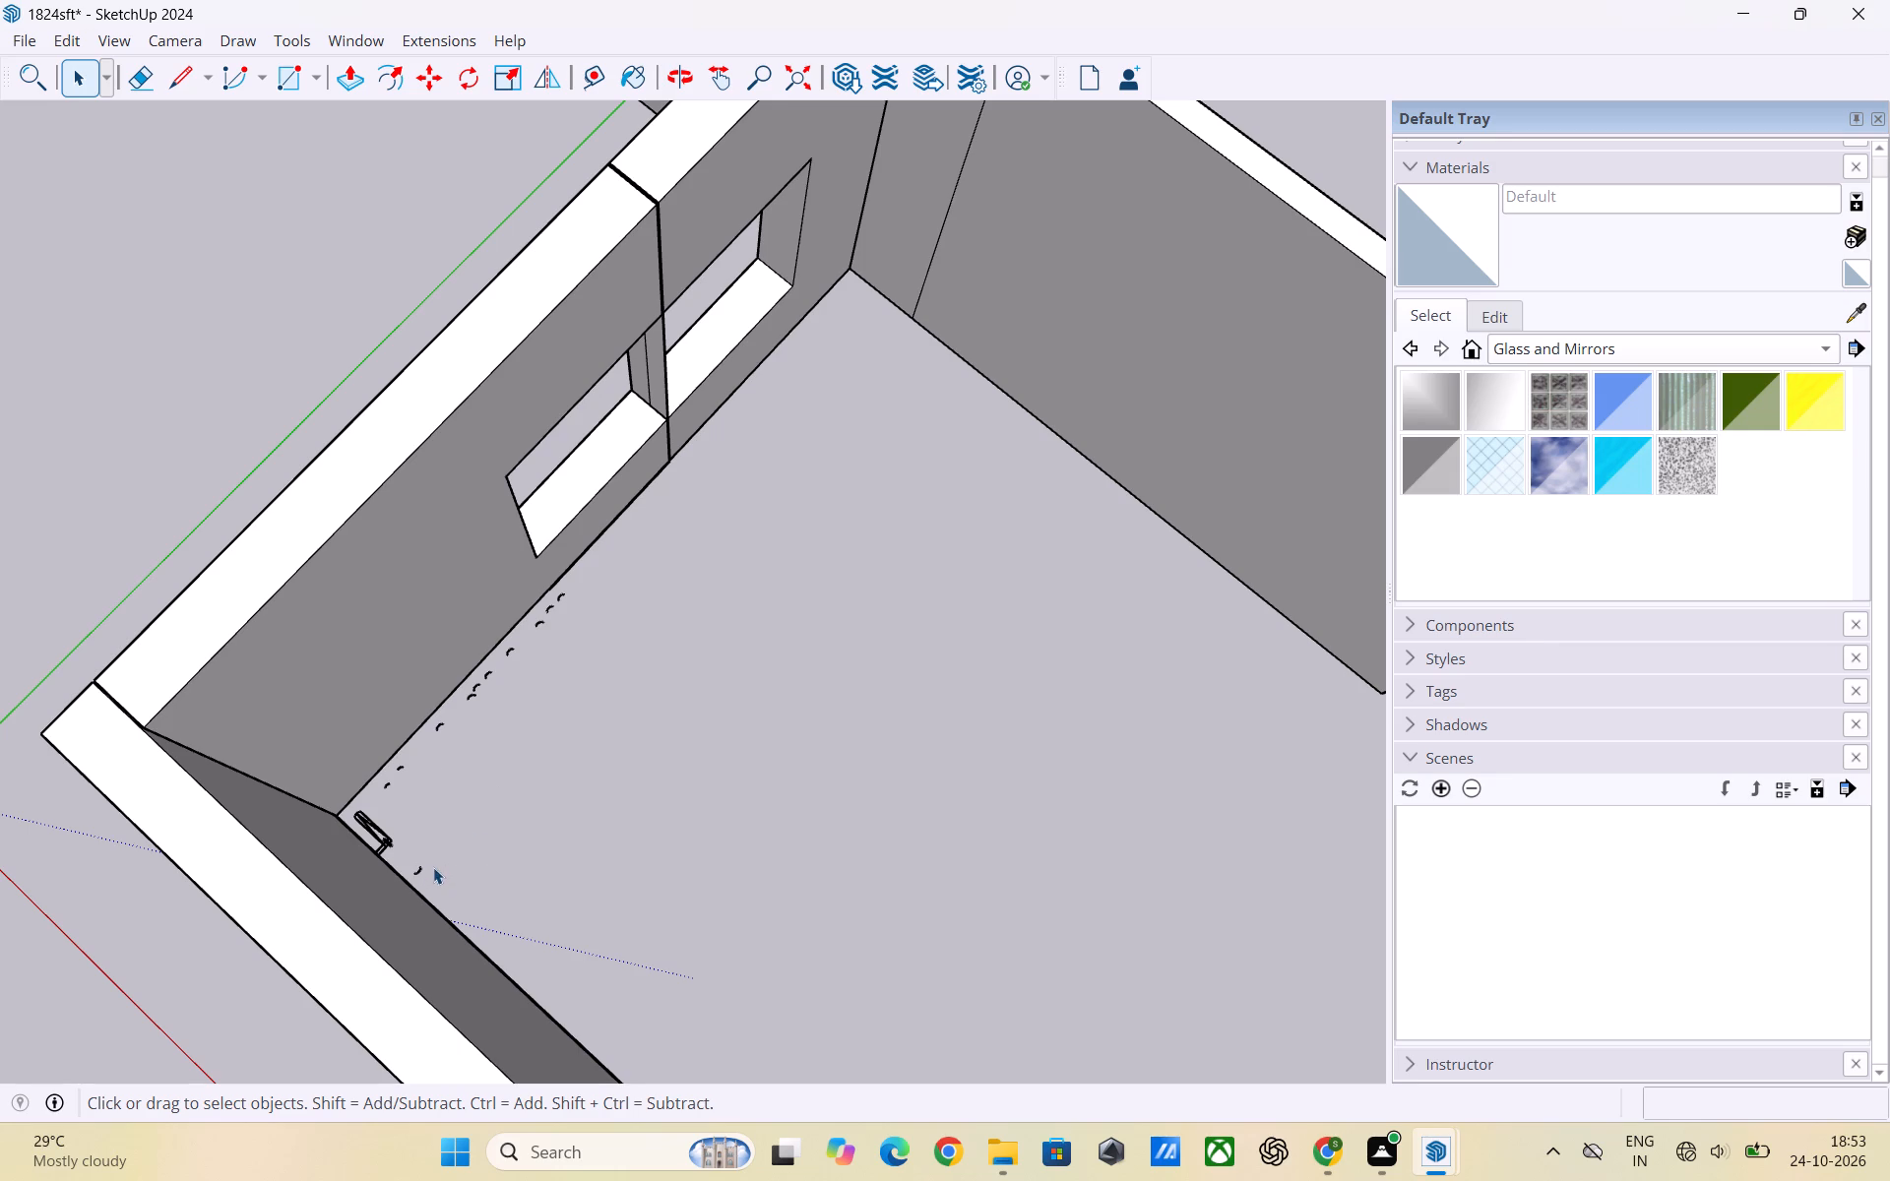
pyautogui.moveTo(433, 867); pyautogui.dragTo(436, 876)
pyautogui.press('Delete')
# Delete the leftover hanger arcs along the windowed wall, working from the corner hanger towards the middle of the row.
pyautogui.moveTo(384, 780); pyautogui.dragTo(412, 805)
pyautogui.press('Delete')
pyautogui.moveTo(397, 767); pyautogui.dragTo(421, 785)
pyautogui.press('Delete')
pyautogui.moveTo(431, 726); pyautogui.dragTo(473, 757)
pyautogui.press('Delete')
pyautogui.moveTo(435, 721); pyautogui.dragTo(481, 756)
pyautogui.press('Delete')
pyautogui.moveTo(468, 687); pyautogui.dragTo(509, 744)
pyautogui.press('Delete')
# Delete the three hanger arc fragments in the middle of the row along the windowed wall.
pyautogui.moveTo(476, 683); pyautogui.dragTo(501, 727)
pyautogui.press('Delete')
pyautogui.moveTo(482, 669); pyautogui.dragTo(509, 711)
pyautogui.press('Delete')
pyautogui.moveTo(464, 681); pyautogui.dragTo(465, 708)
pyautogui.moveTo(473, 685); pyautogui.dragTo(495, 707)
pyautogui.press('Delete')
pyautogui.moveTo(501, 653); pyautogui.dragTo(529, 689)
pyautogui.press('Delete')
pyautogui.moveTo(508, 649); pyautogui.dragTo(535, 688)
pyautogui.press('Delete')
pyautogui.moveTo(506, 648); pyautogui.dragTo(547, 692)
pyautogui.press('Delete')
pyautogui.moveTo(506, 649); pyautogui.dragTo(540, 694)
pyautogui.press('Delete')
# Delete the last three hanger arc fragments on the floor below the nearer window.
pyautogui.moveTo(532, 620); pyautogui.dragTo(576, 680)
pyautogui.press('Delete')
pyautogui.moveTo(545, 606); pyautogui.dragTo(591, 658)
pyautogui.press('Delete')
pyautogui.moveTo(557, 598); pyautogui.dragTo(583, 629)
pyautogui.press('Delete')
pyautogui.moveTo(558, 593); pyautogui.dragTo(591, 635)
pyautogui.press('Delete')
# Delete the two short rail lines joining the corner hanger to the adjacent wall.
pyautogui.scroll(-2, 753, 633)
pyautogui.scroll(3, 303, 875)
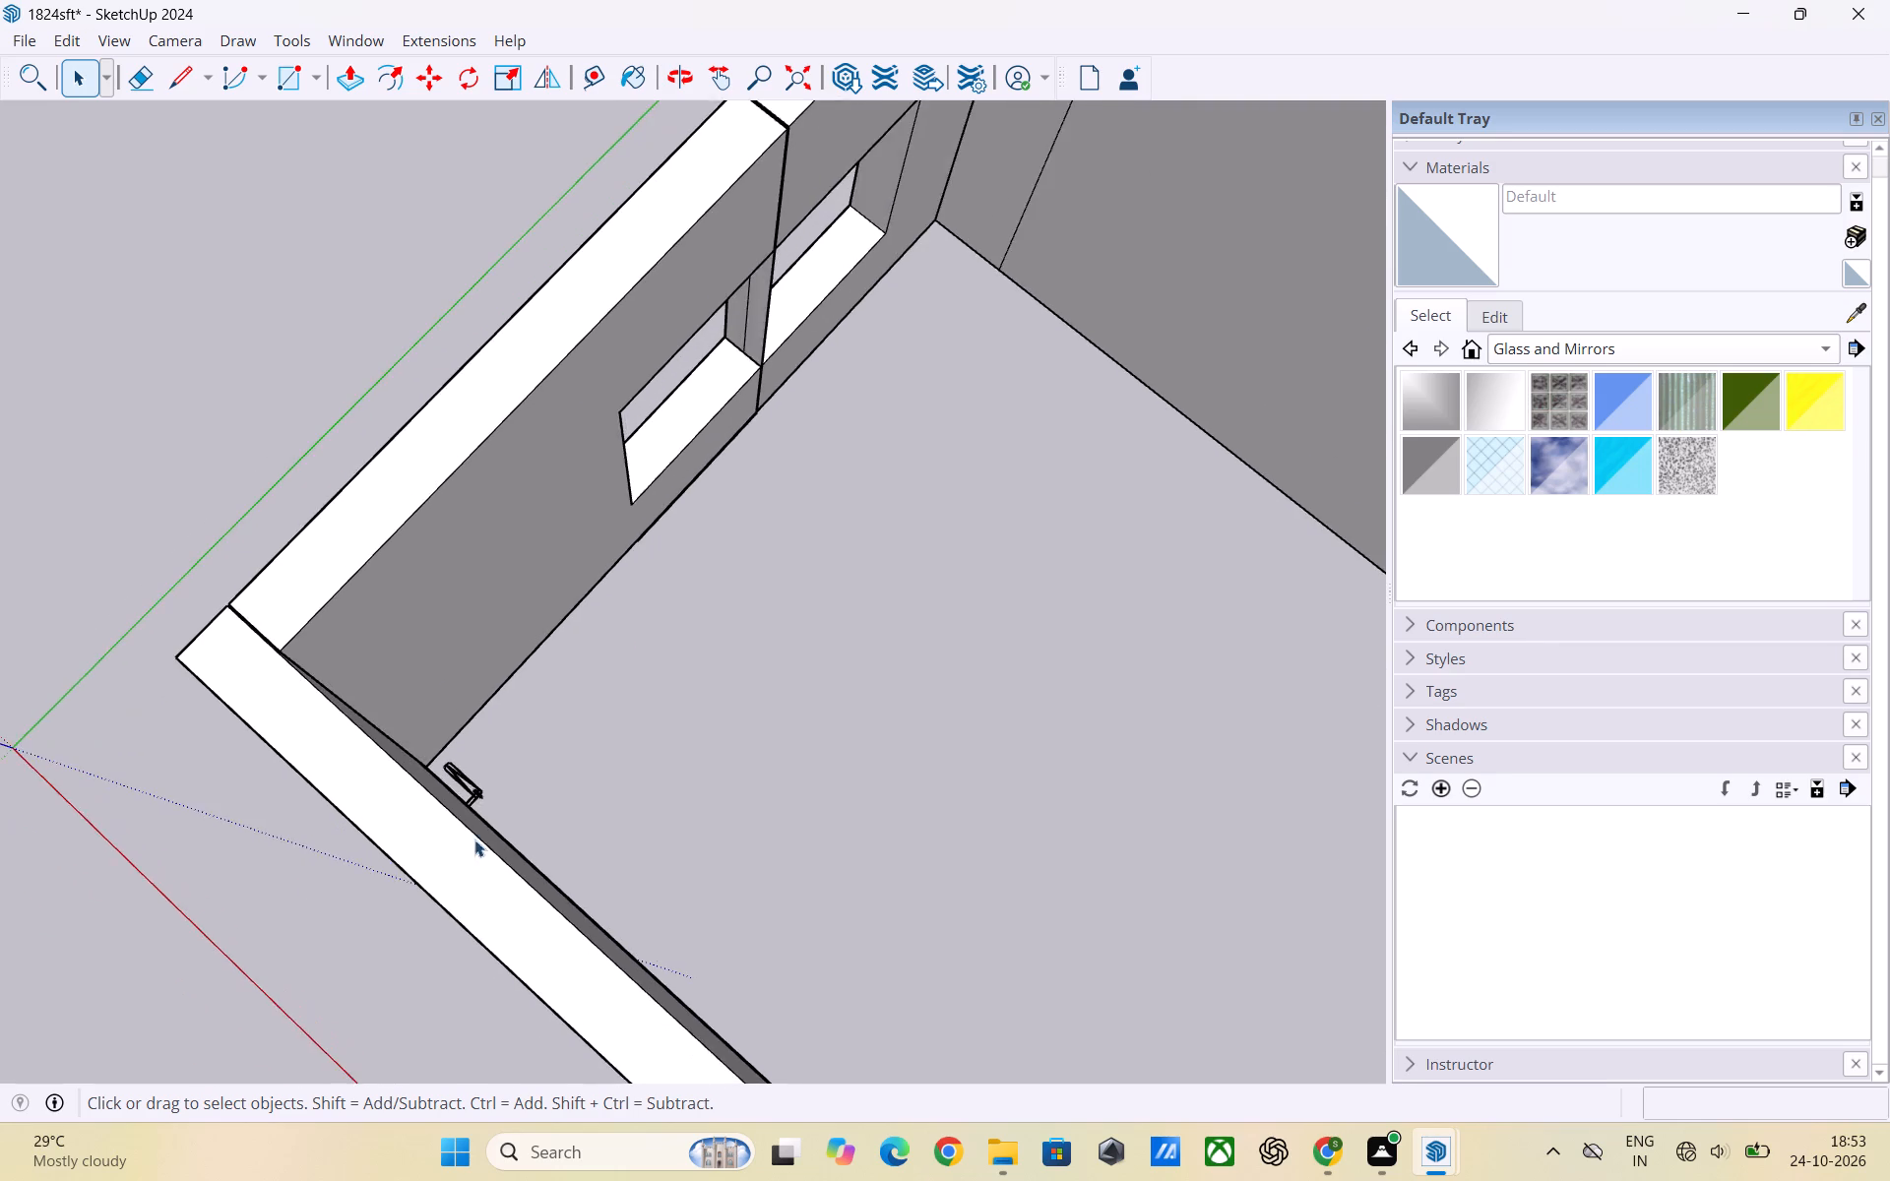
pyautogui.scroll(5, 480, 825)
pyautogui.moveTo(507, 810); pyautogui.dragTo(397, 840, button='middle')
pyautogui.scroll(8, 436, 777)
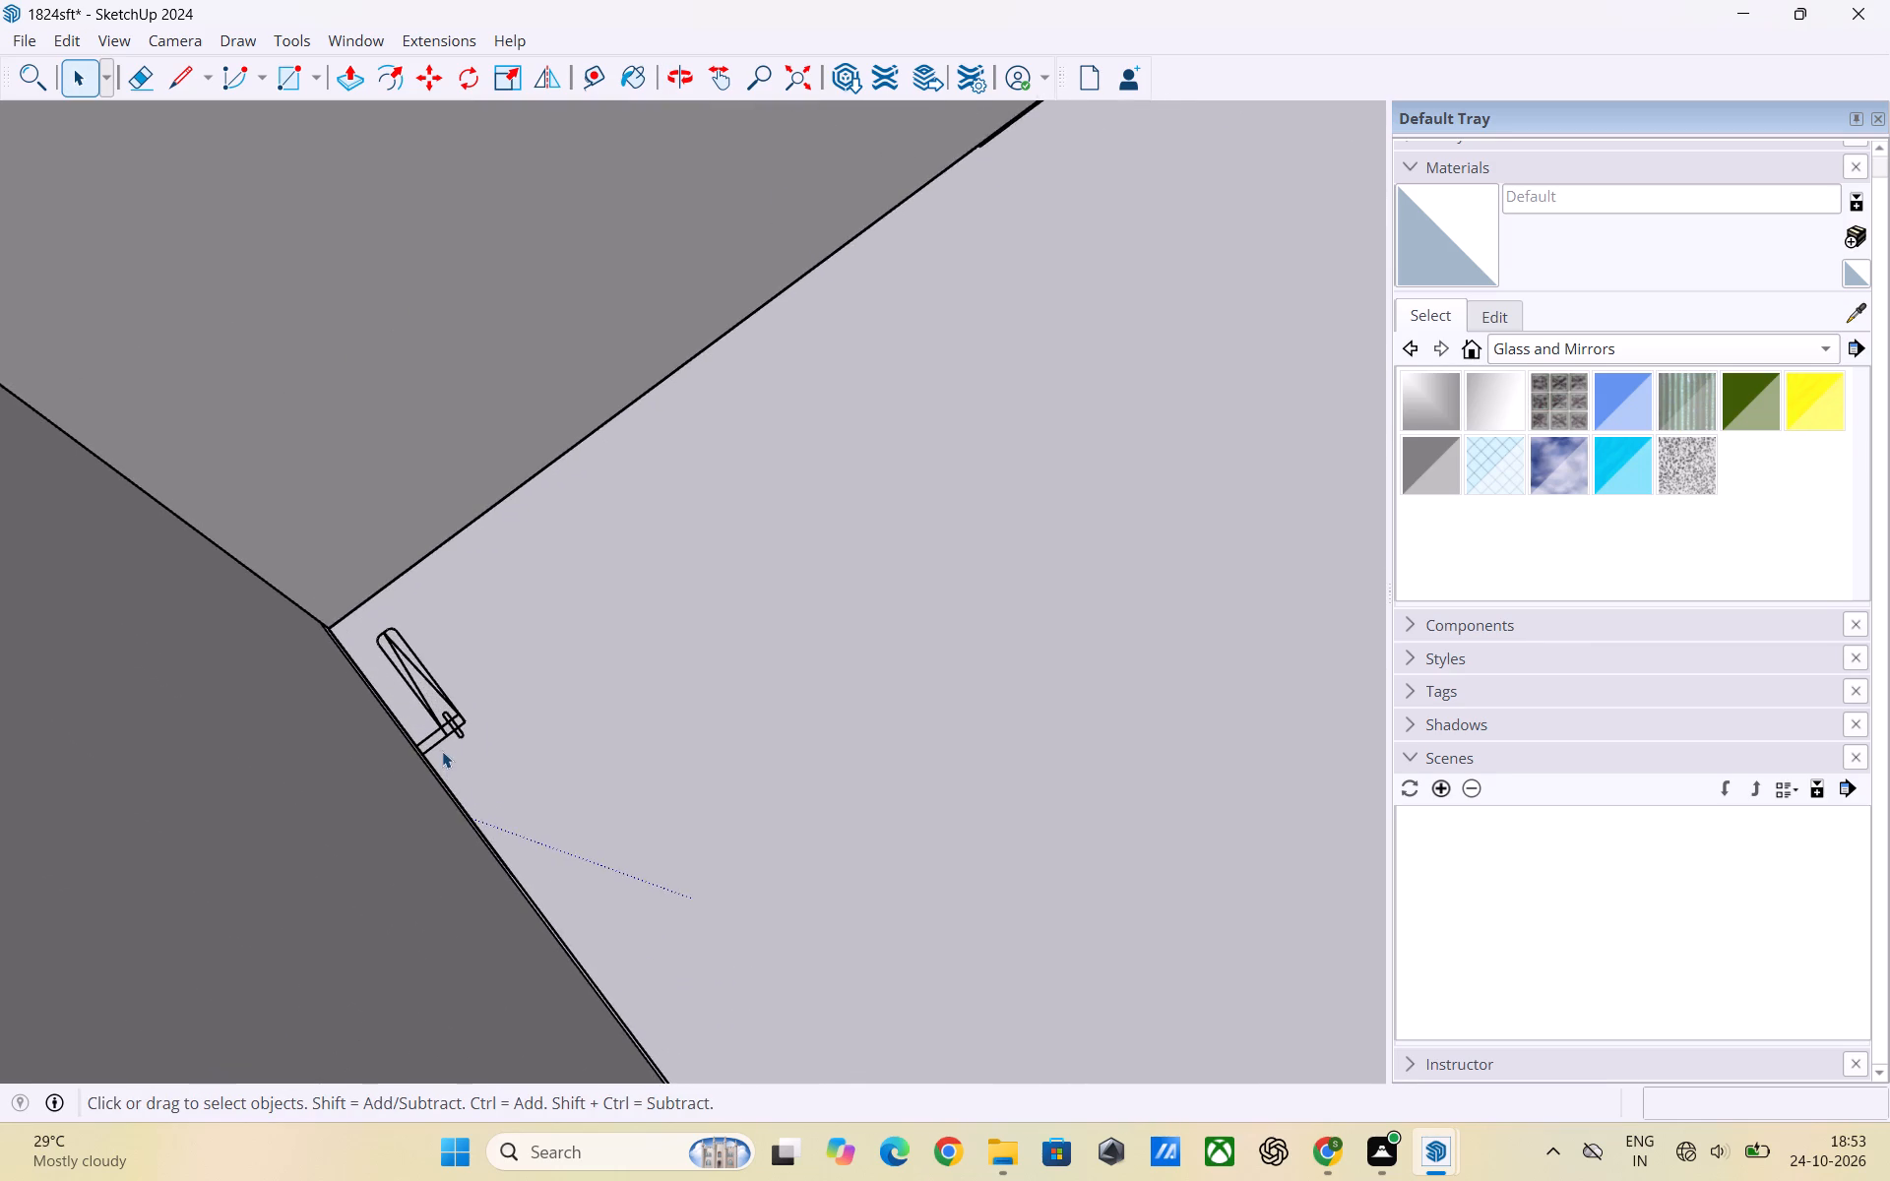
pyautogui.scroll(5, 442, 751)
pyautogui.click(448, 729)
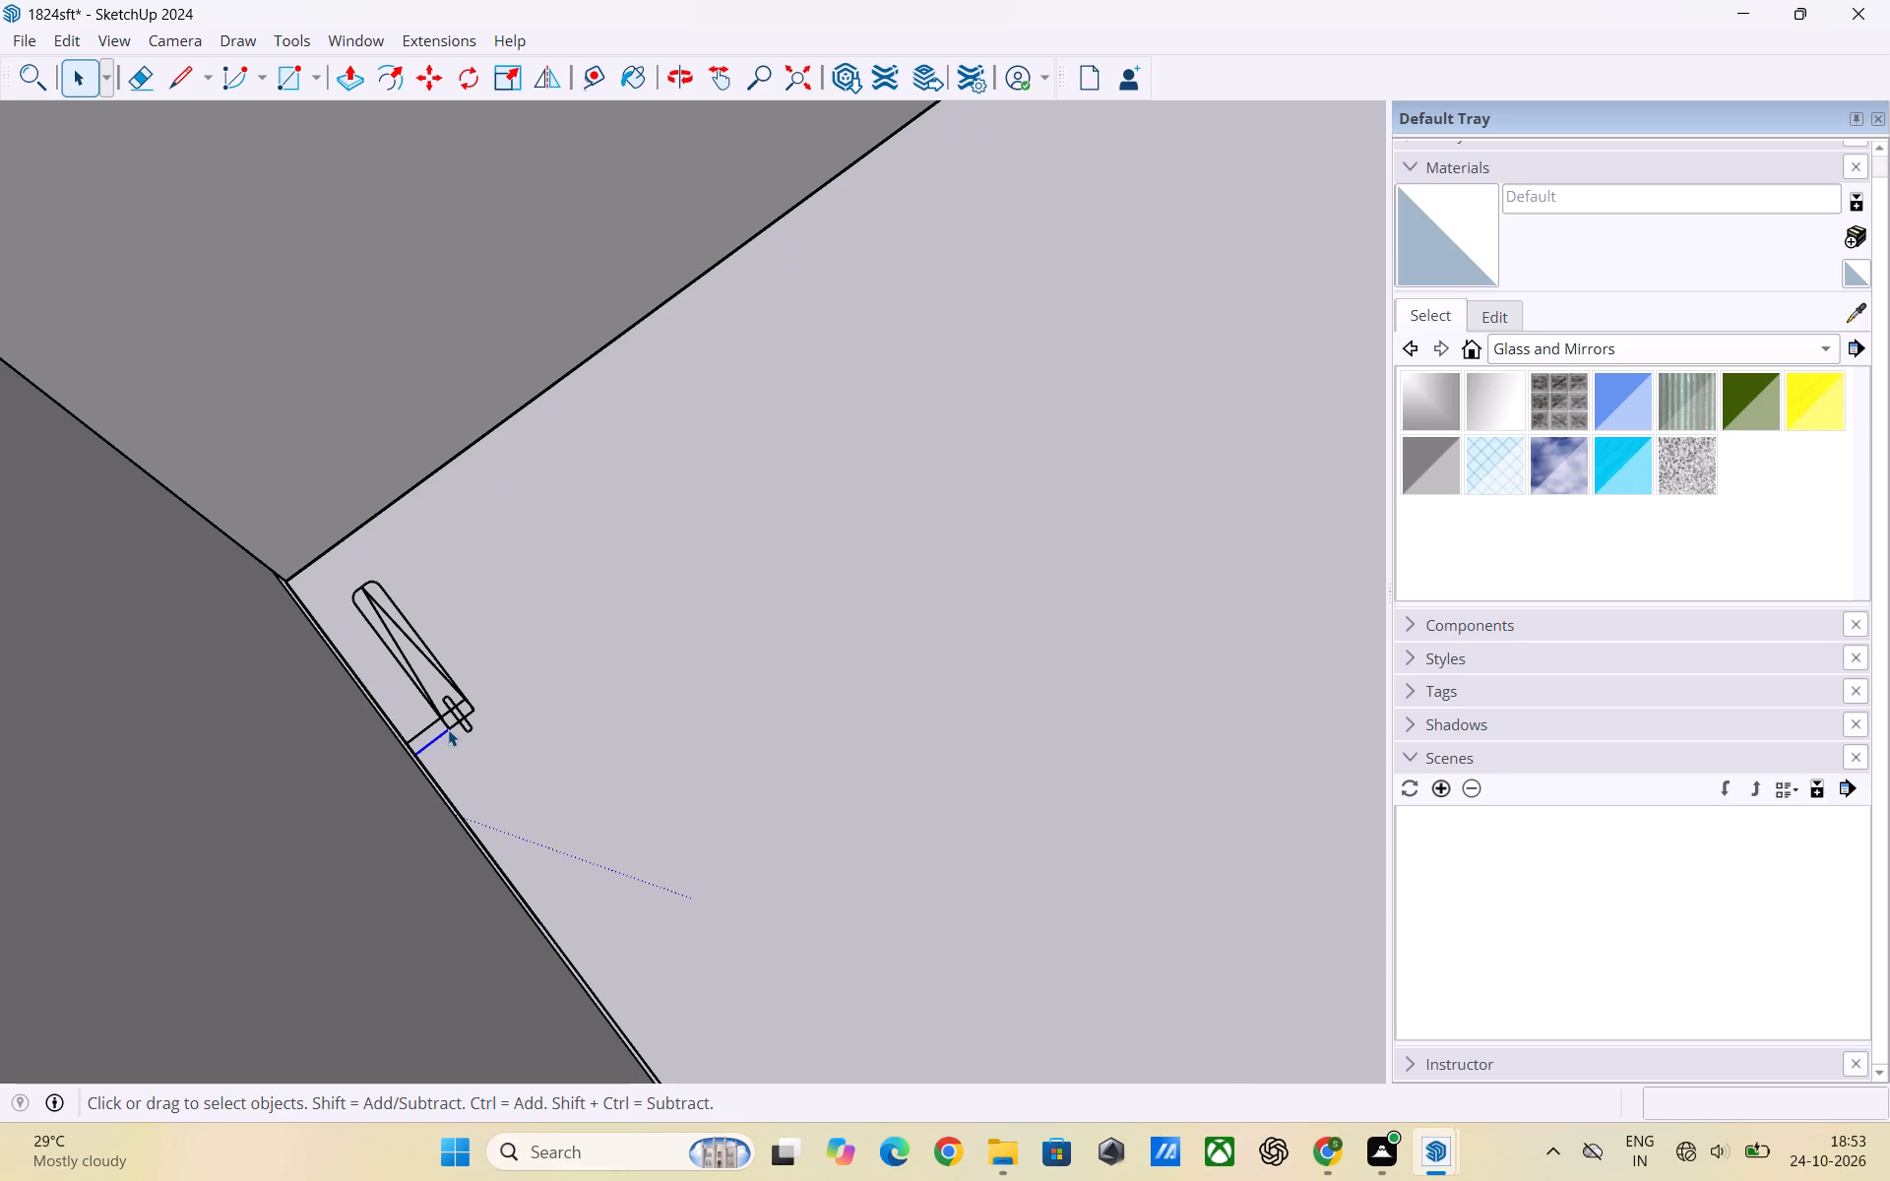
pyautogui.press('Delete')
pyautogui.click(428, 724)
pyautogui.press('Delete')
# Delete all remaining linework of the corner hanger on the floor beside the windowed wall.
pyautogui.moveTo(346, 588); pyautogui.dragTo(443, 618)
pyautogui.moveTo(458, 718); pyautogui.dragTo(415, 624)
pyautogui.press('Delete')
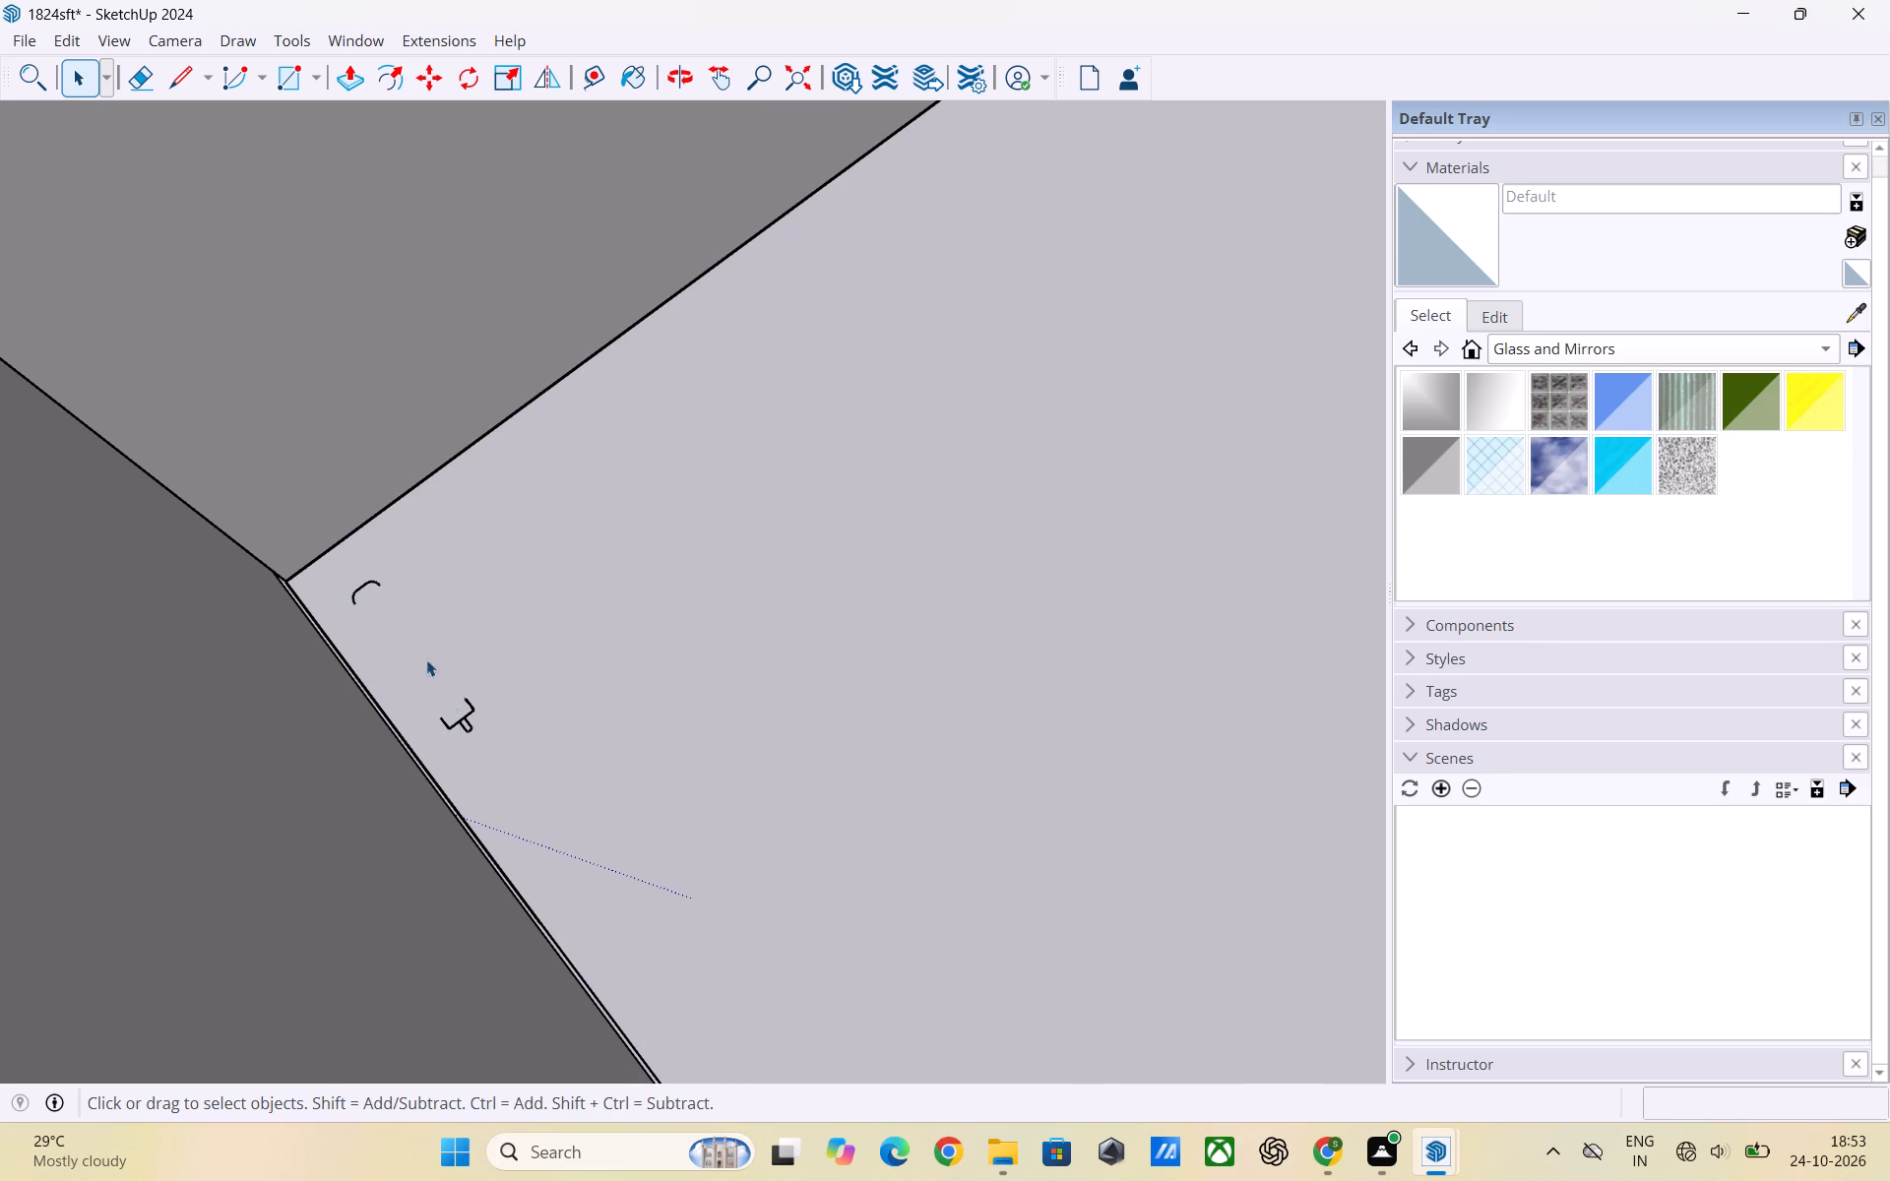
pyautogui.moveTo(482, 738); pyautogui.dragTo(438, 661)
pyautogui.press('Delete')
pyautogui.moveTo(374, 613); pyautogui.dragTo(352, 560)
pyautogui.press('Delete')
# Inside the bedroom's long partition wall group, delete the vertical seam line near the windowed-wall corner.
pyautogui.scroll(-3, 556, 664)
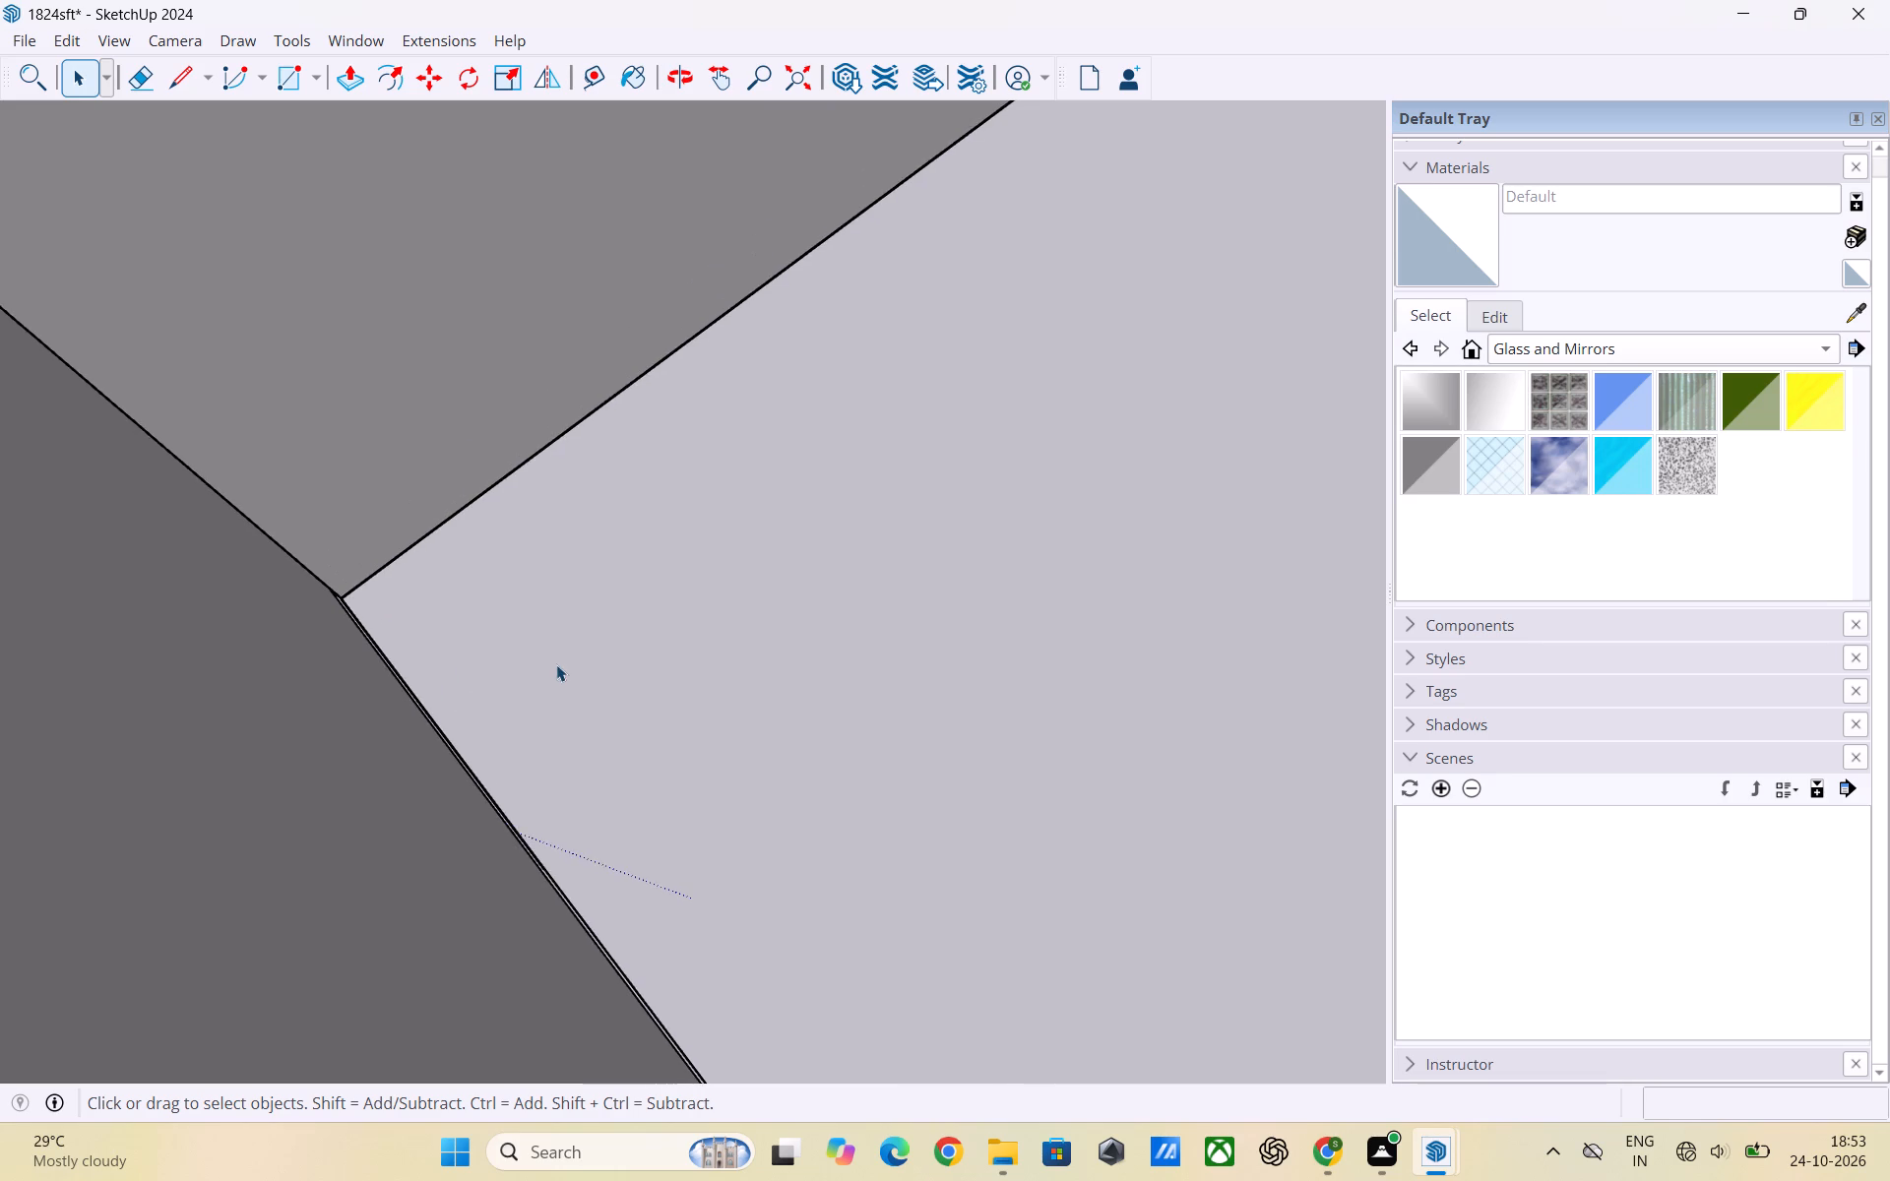
pyautogui.scroll(-20, 556, 664)
pyautogui.scroll(-2, 556, 664)
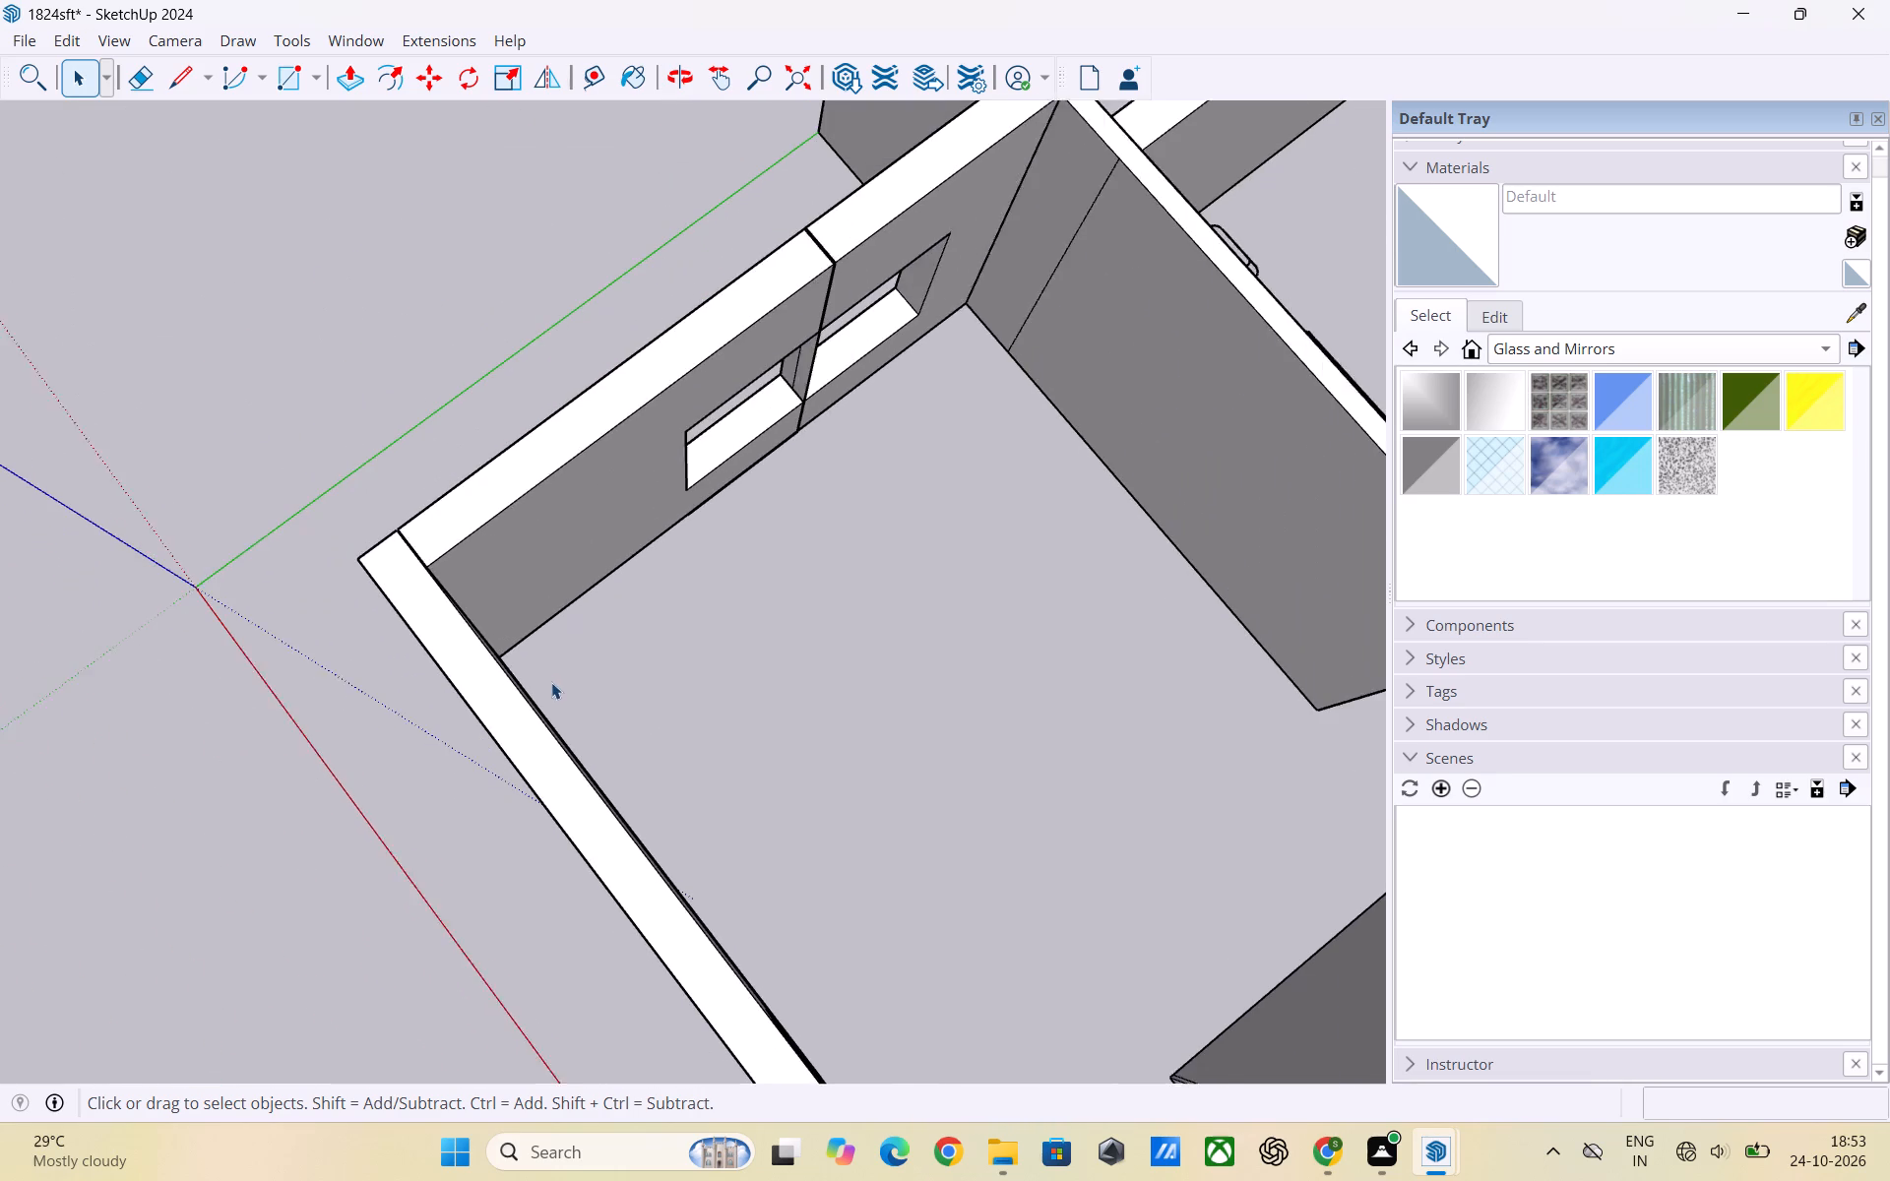
pyautogui.click(336, 388)
pyautogui.scroll(-8, 733, 638)
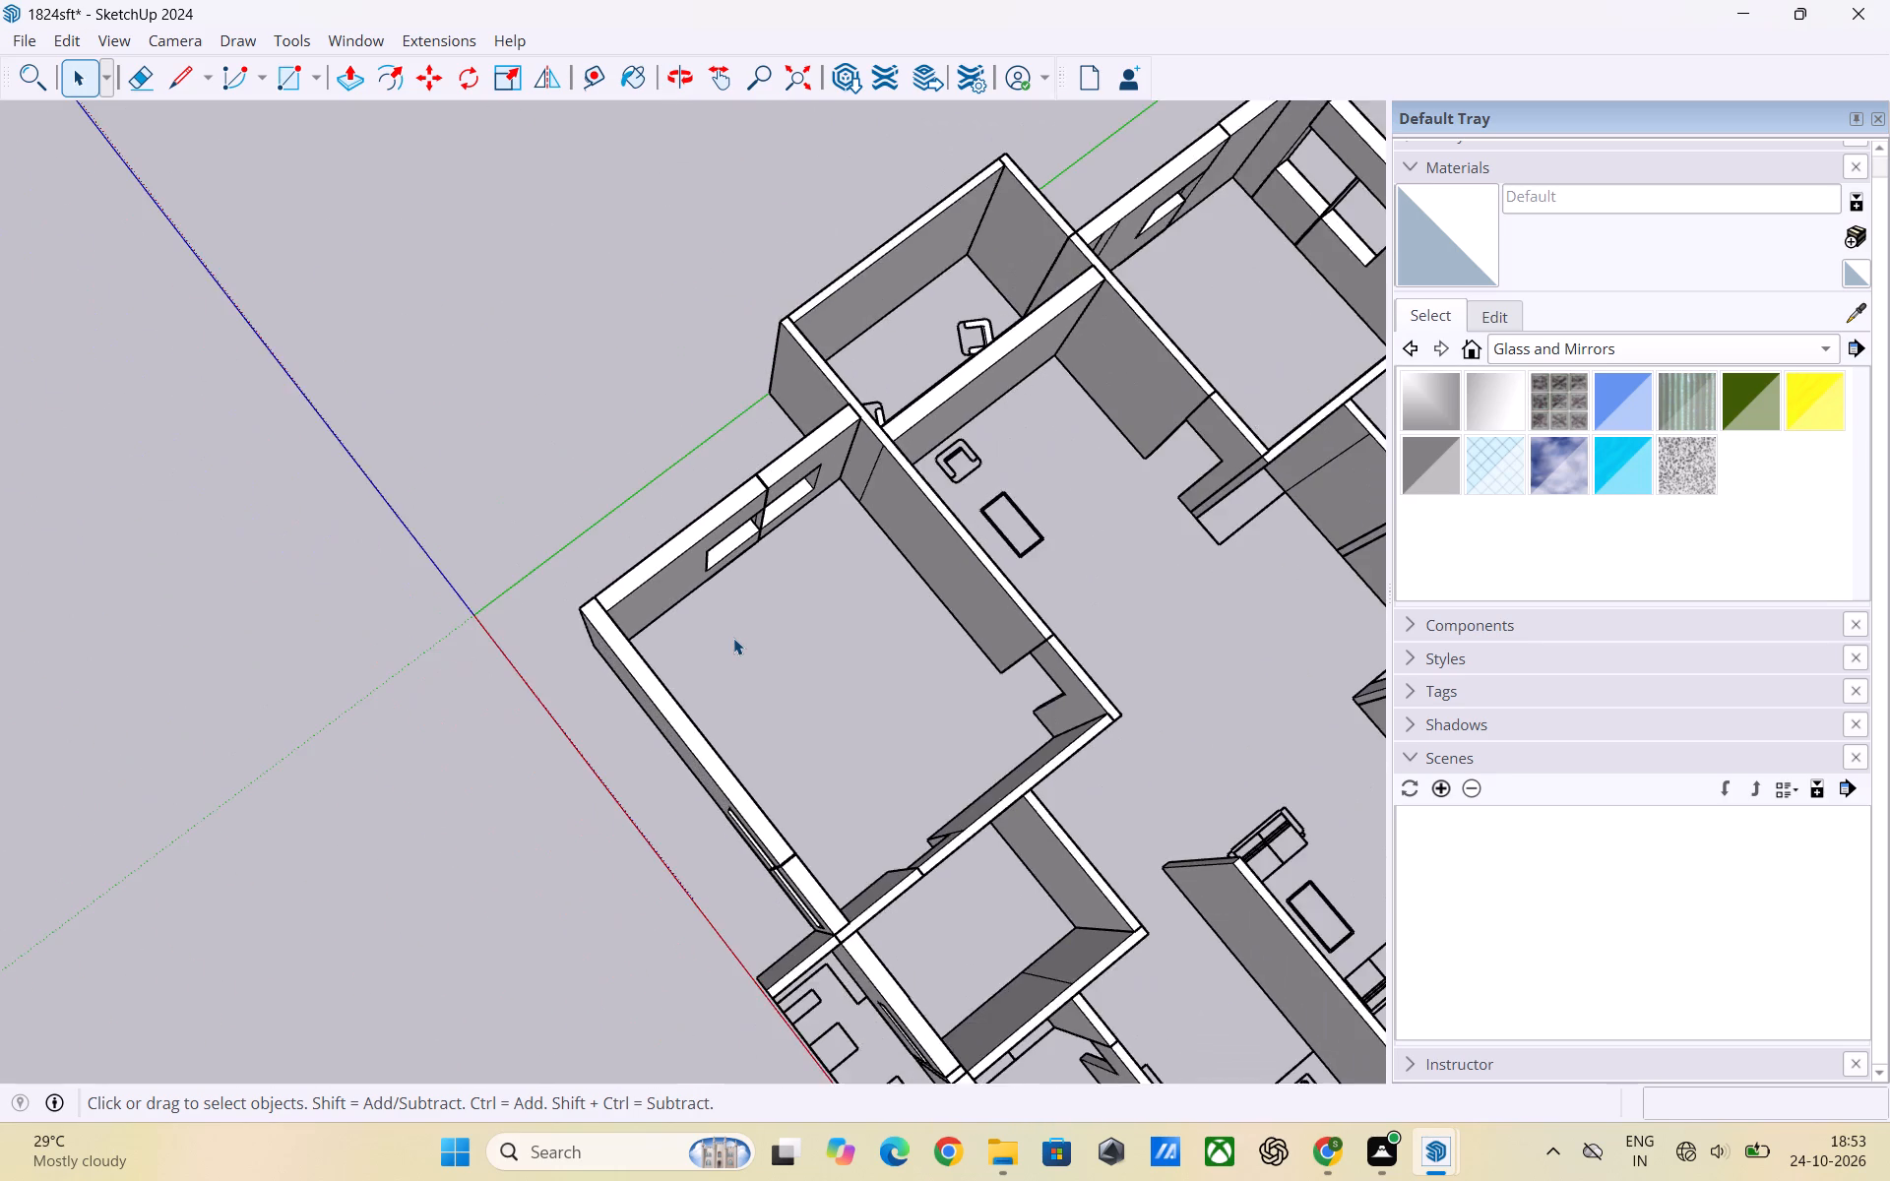
pyautogui.scroll(-9, 733, 638)
pyautogui.scroll(6, 826, 737)
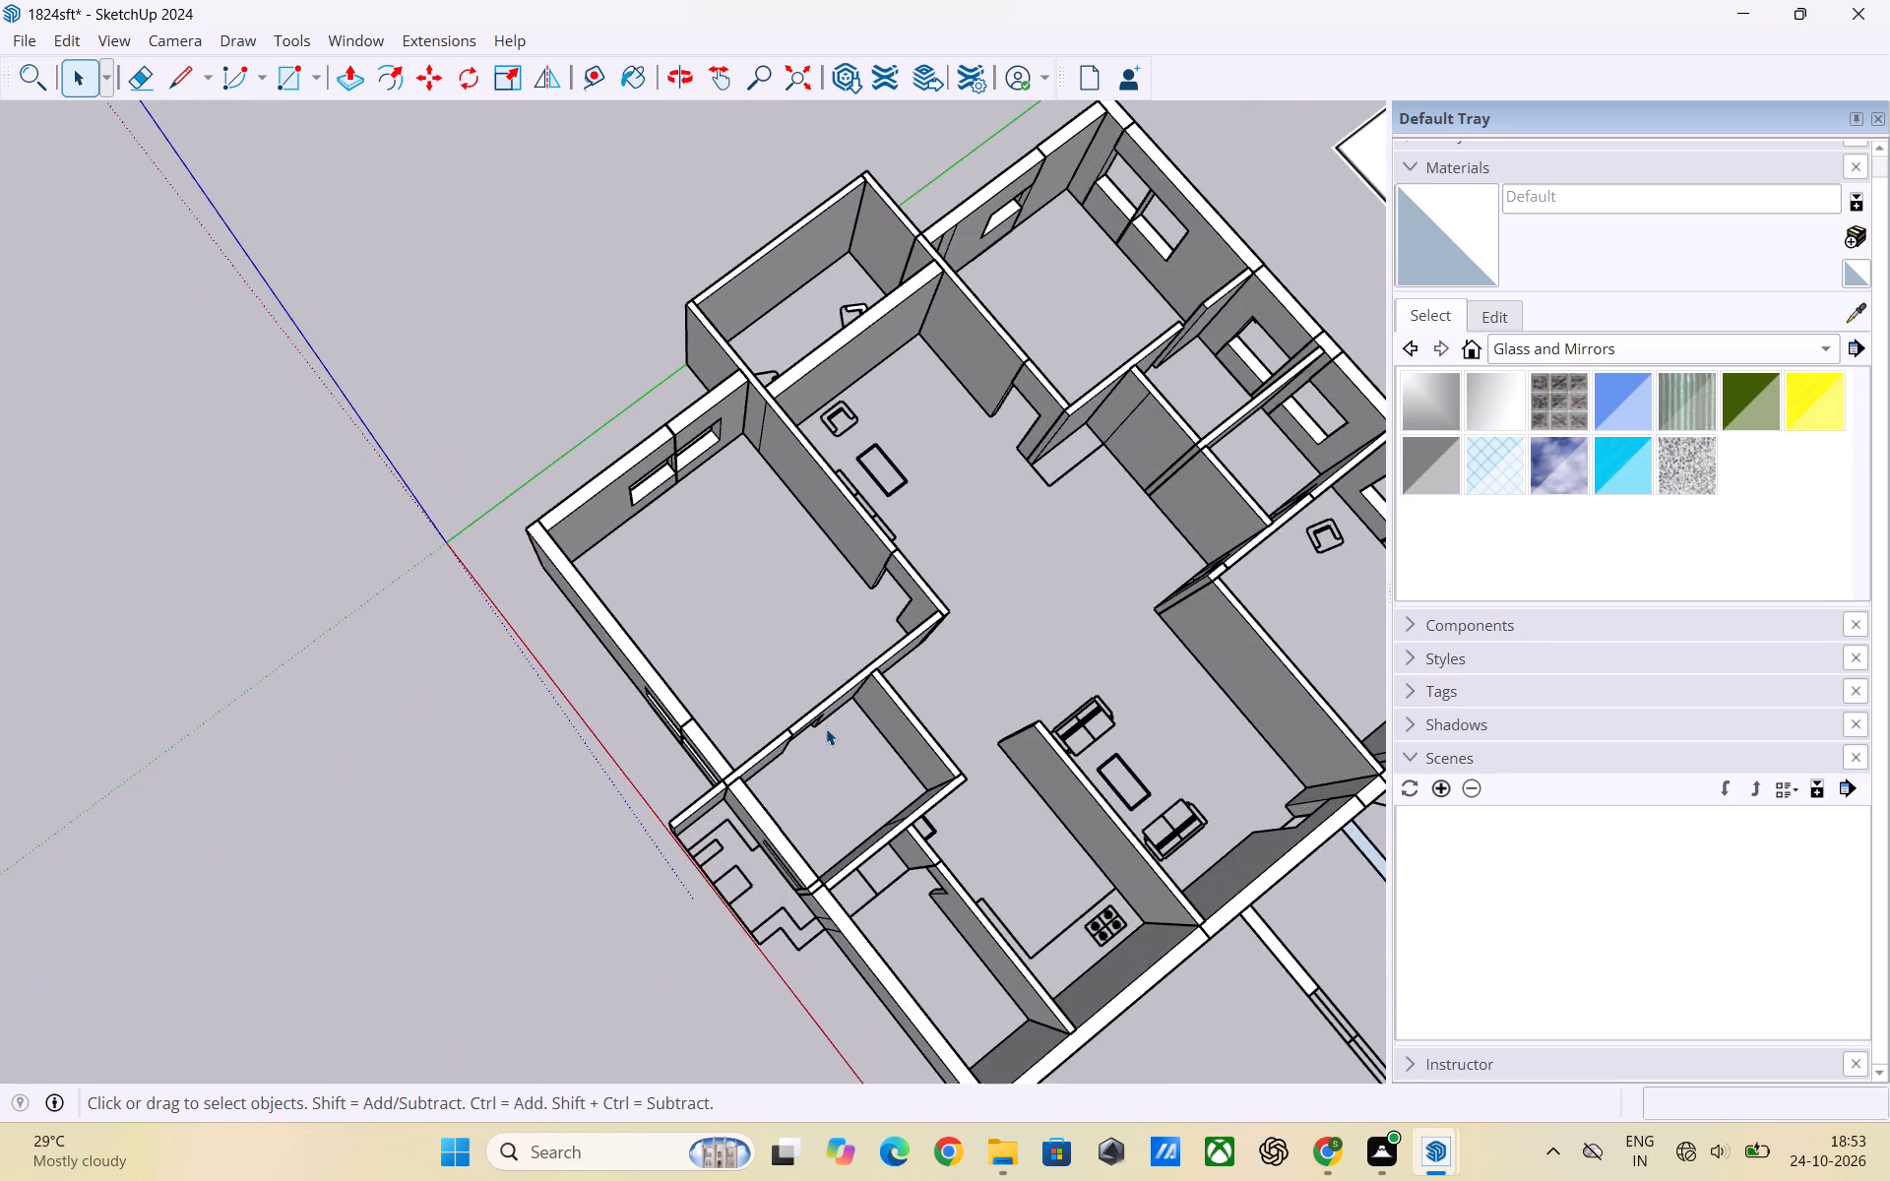
pyautogui.moveTo(634, 673); pyautogui.dragTo(799, 571, button='middle')
pyautogui.scroll(-1, 773, 562)
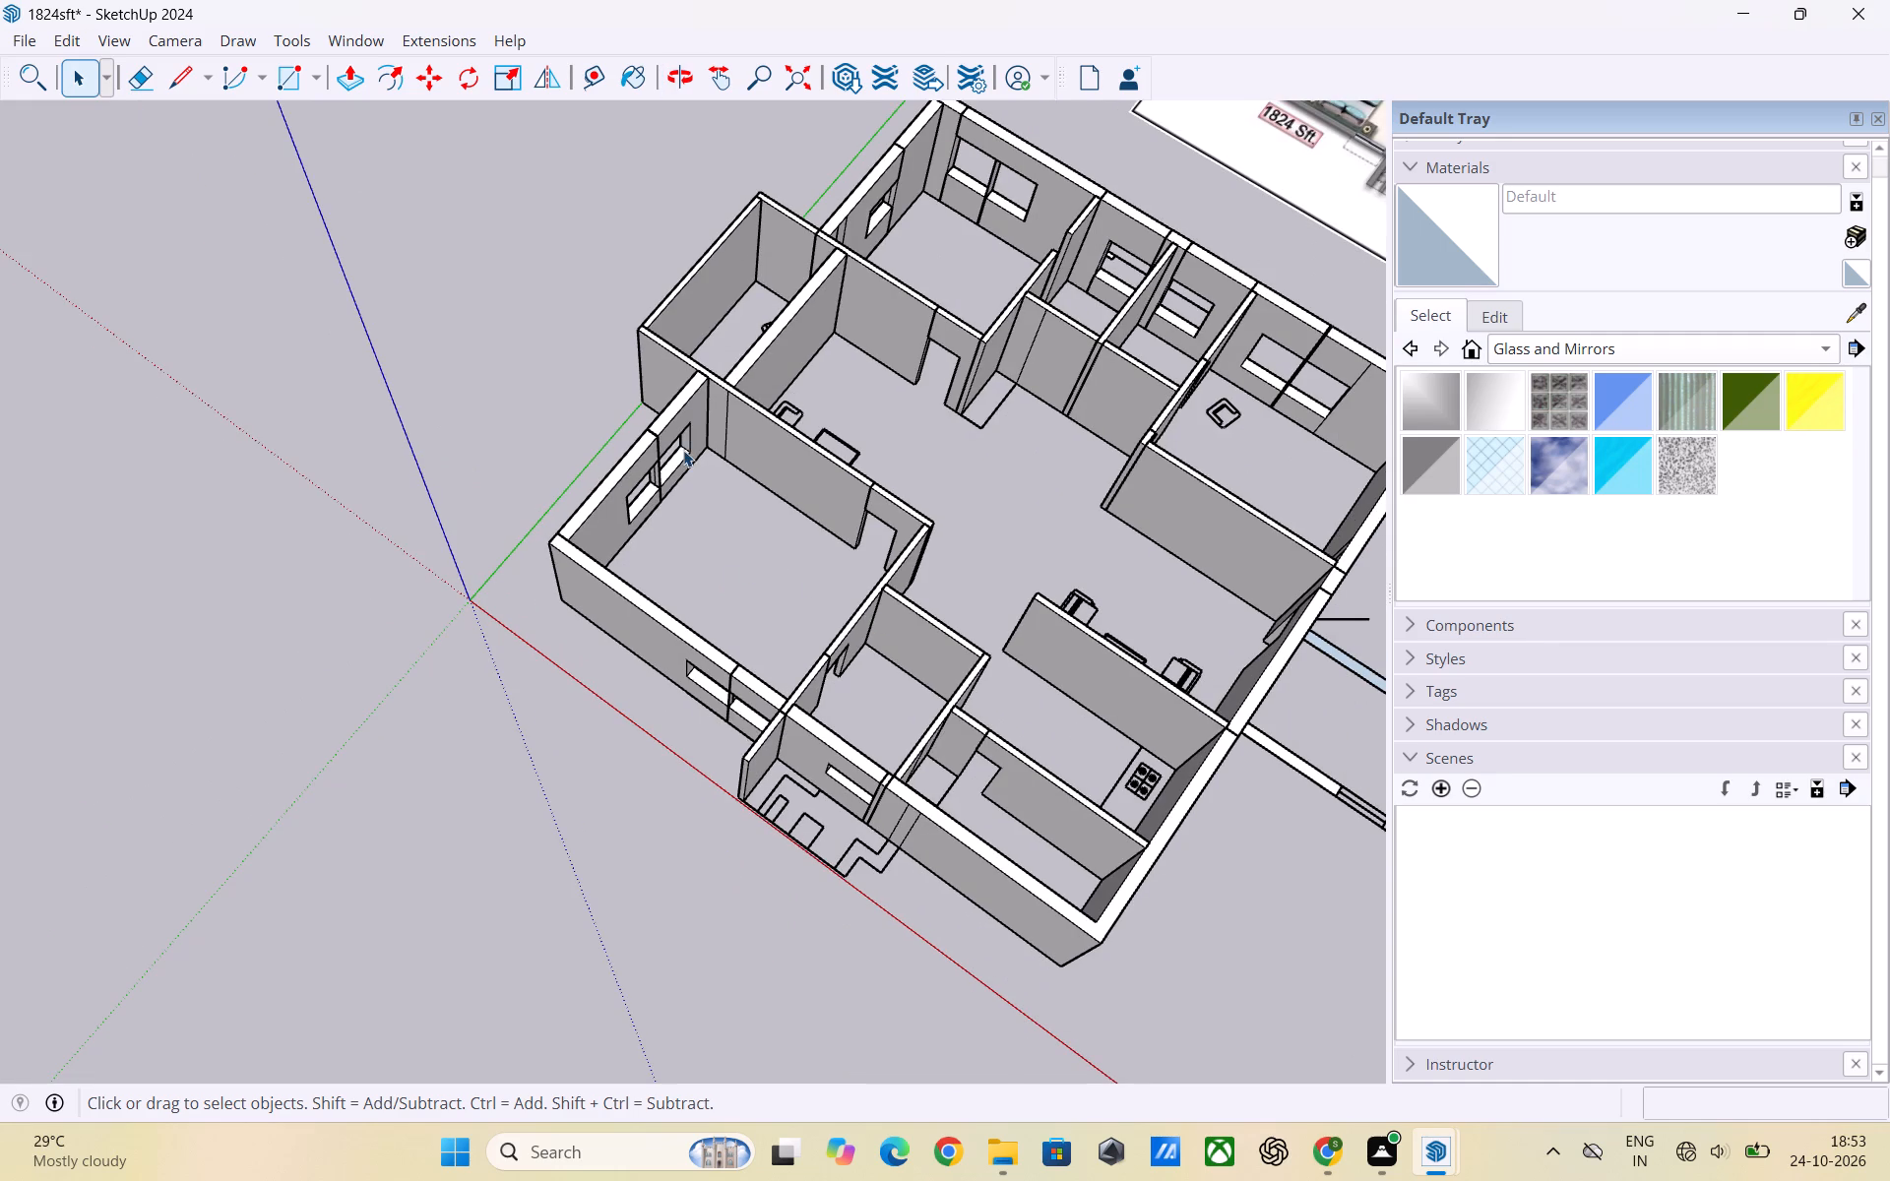
pyautogui.scroll(3, 683, 450)
pyautogui.moveTo(767, 517); pyautogui.dragTo(747, 657, button='middle')
pyautogui.scroll(-1, 772, 551)
pyautogui.scroll(3, 700, 385)
pyautogui.moveTo(779, 475); pyautogui.dragTo(767, 324, button='middle')
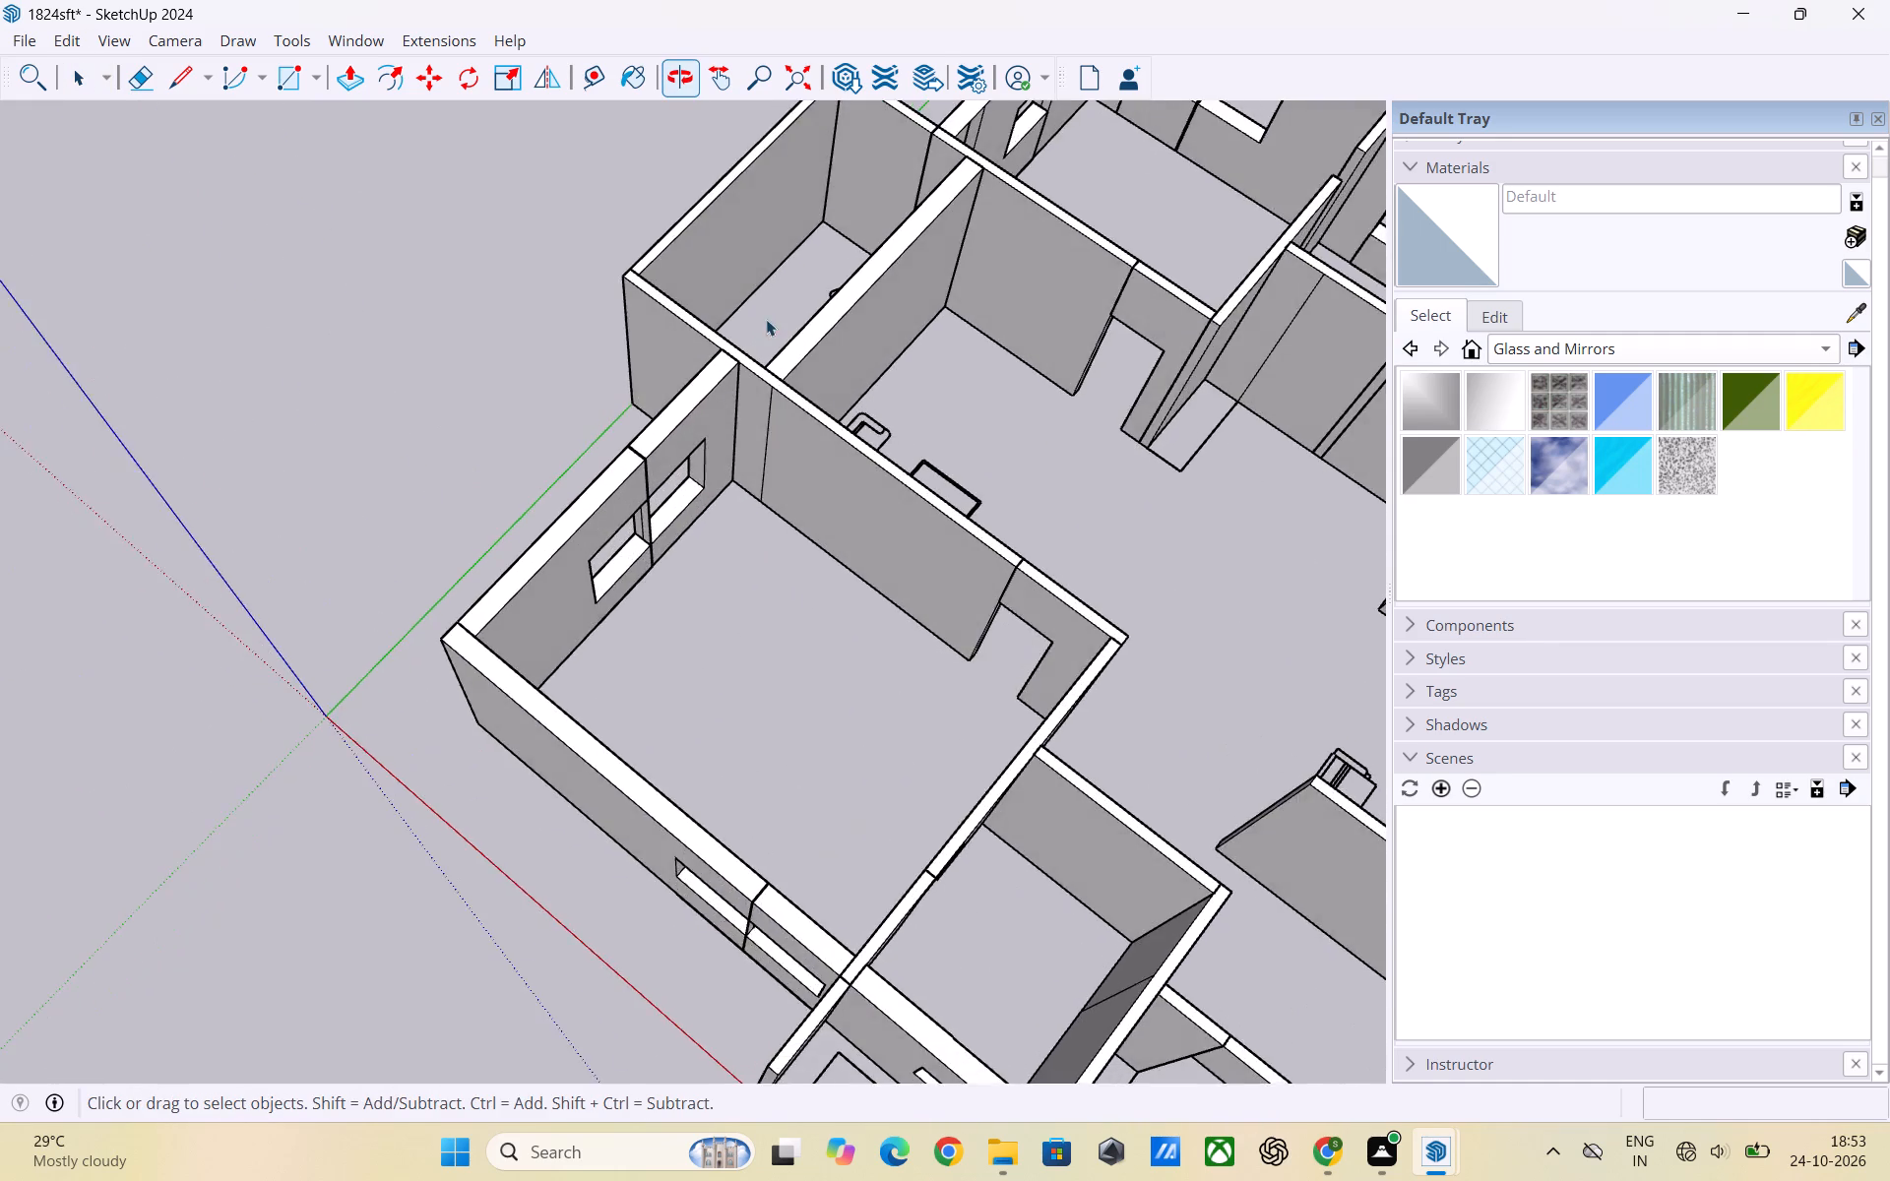
pyautogui.scroll(5, 730, 401)
pyautogui.moveTo(760, 465); pyautogui.dragTo(789, 338, button='middle')
pyautogui.click(783, 395)
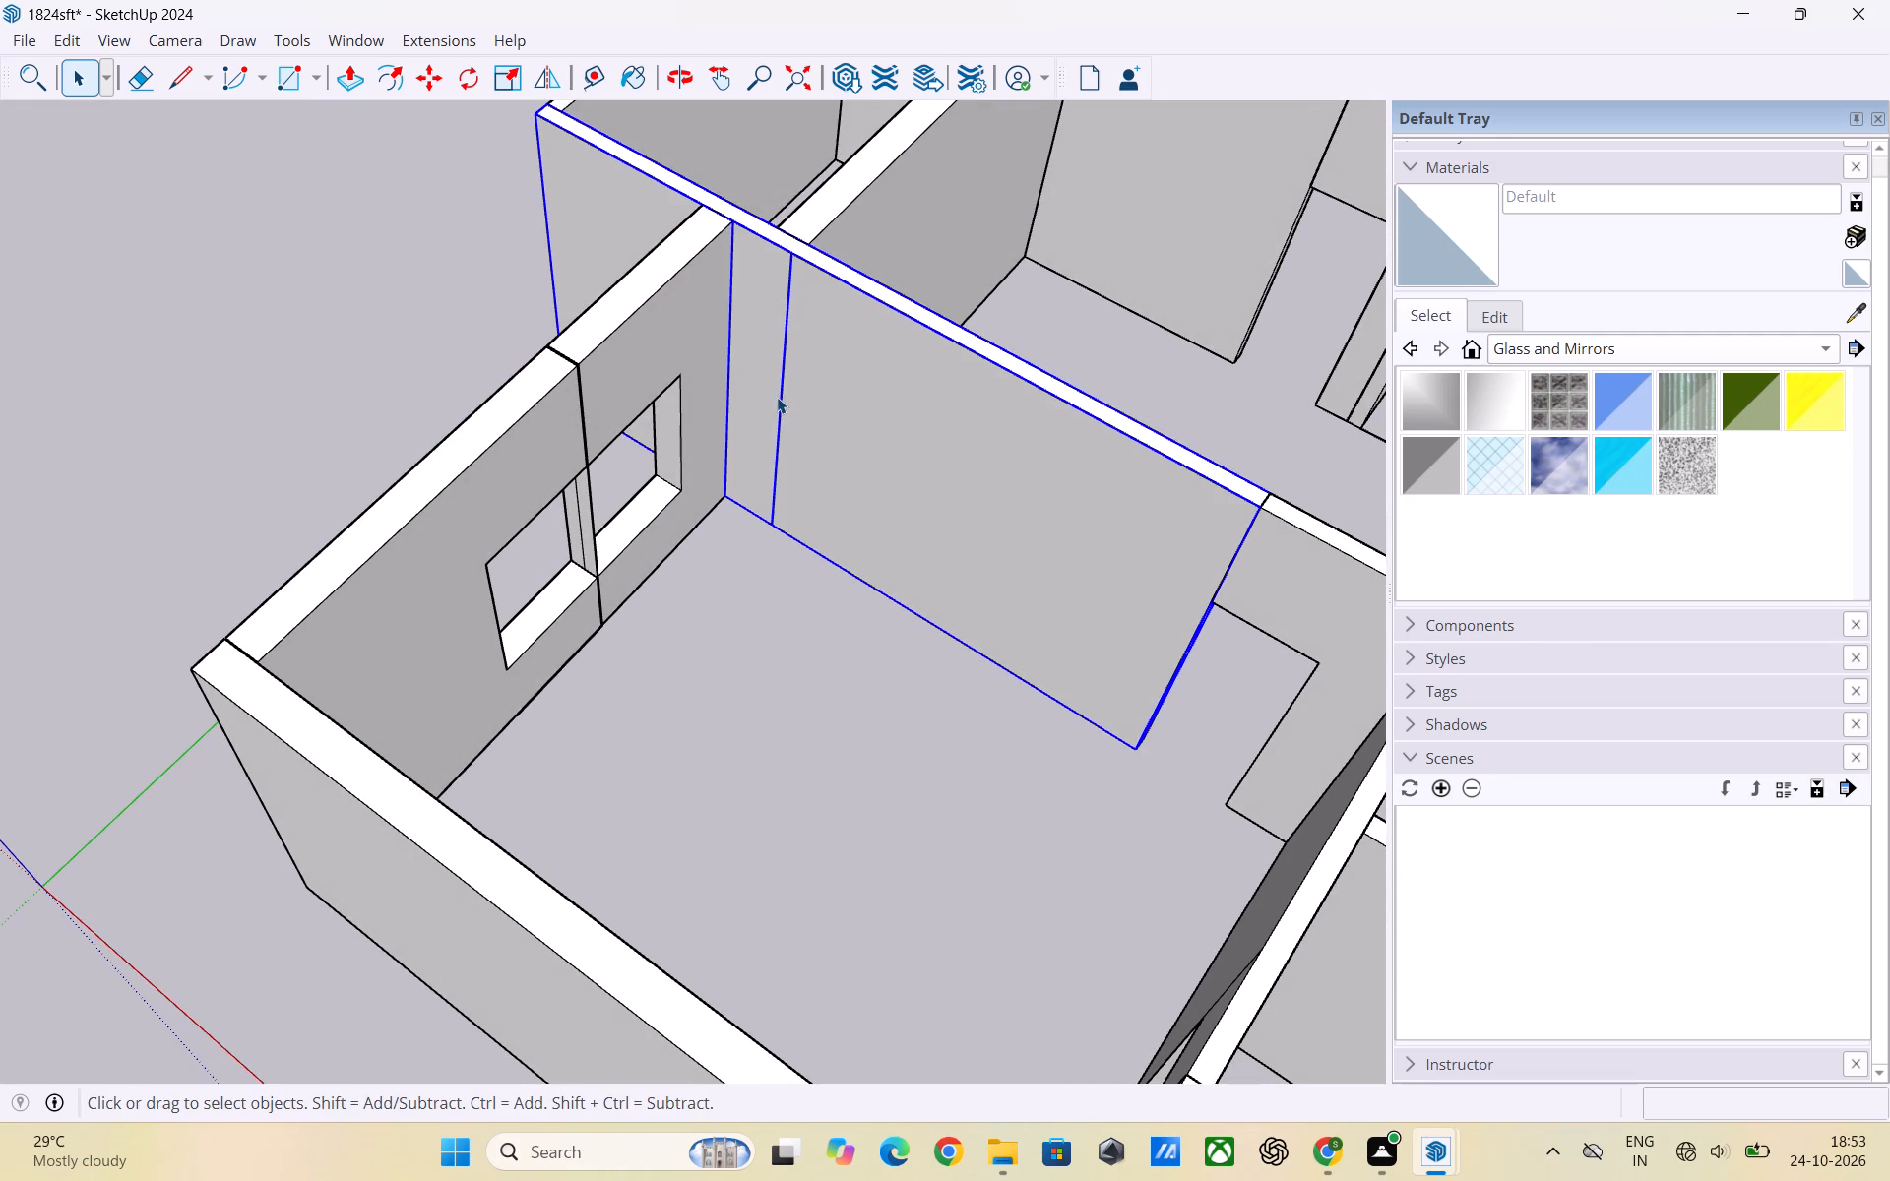
pyautogui.click(780, 401)
pyautogui.doubleClick(781, 410)
pyautogui.click(780, 412)
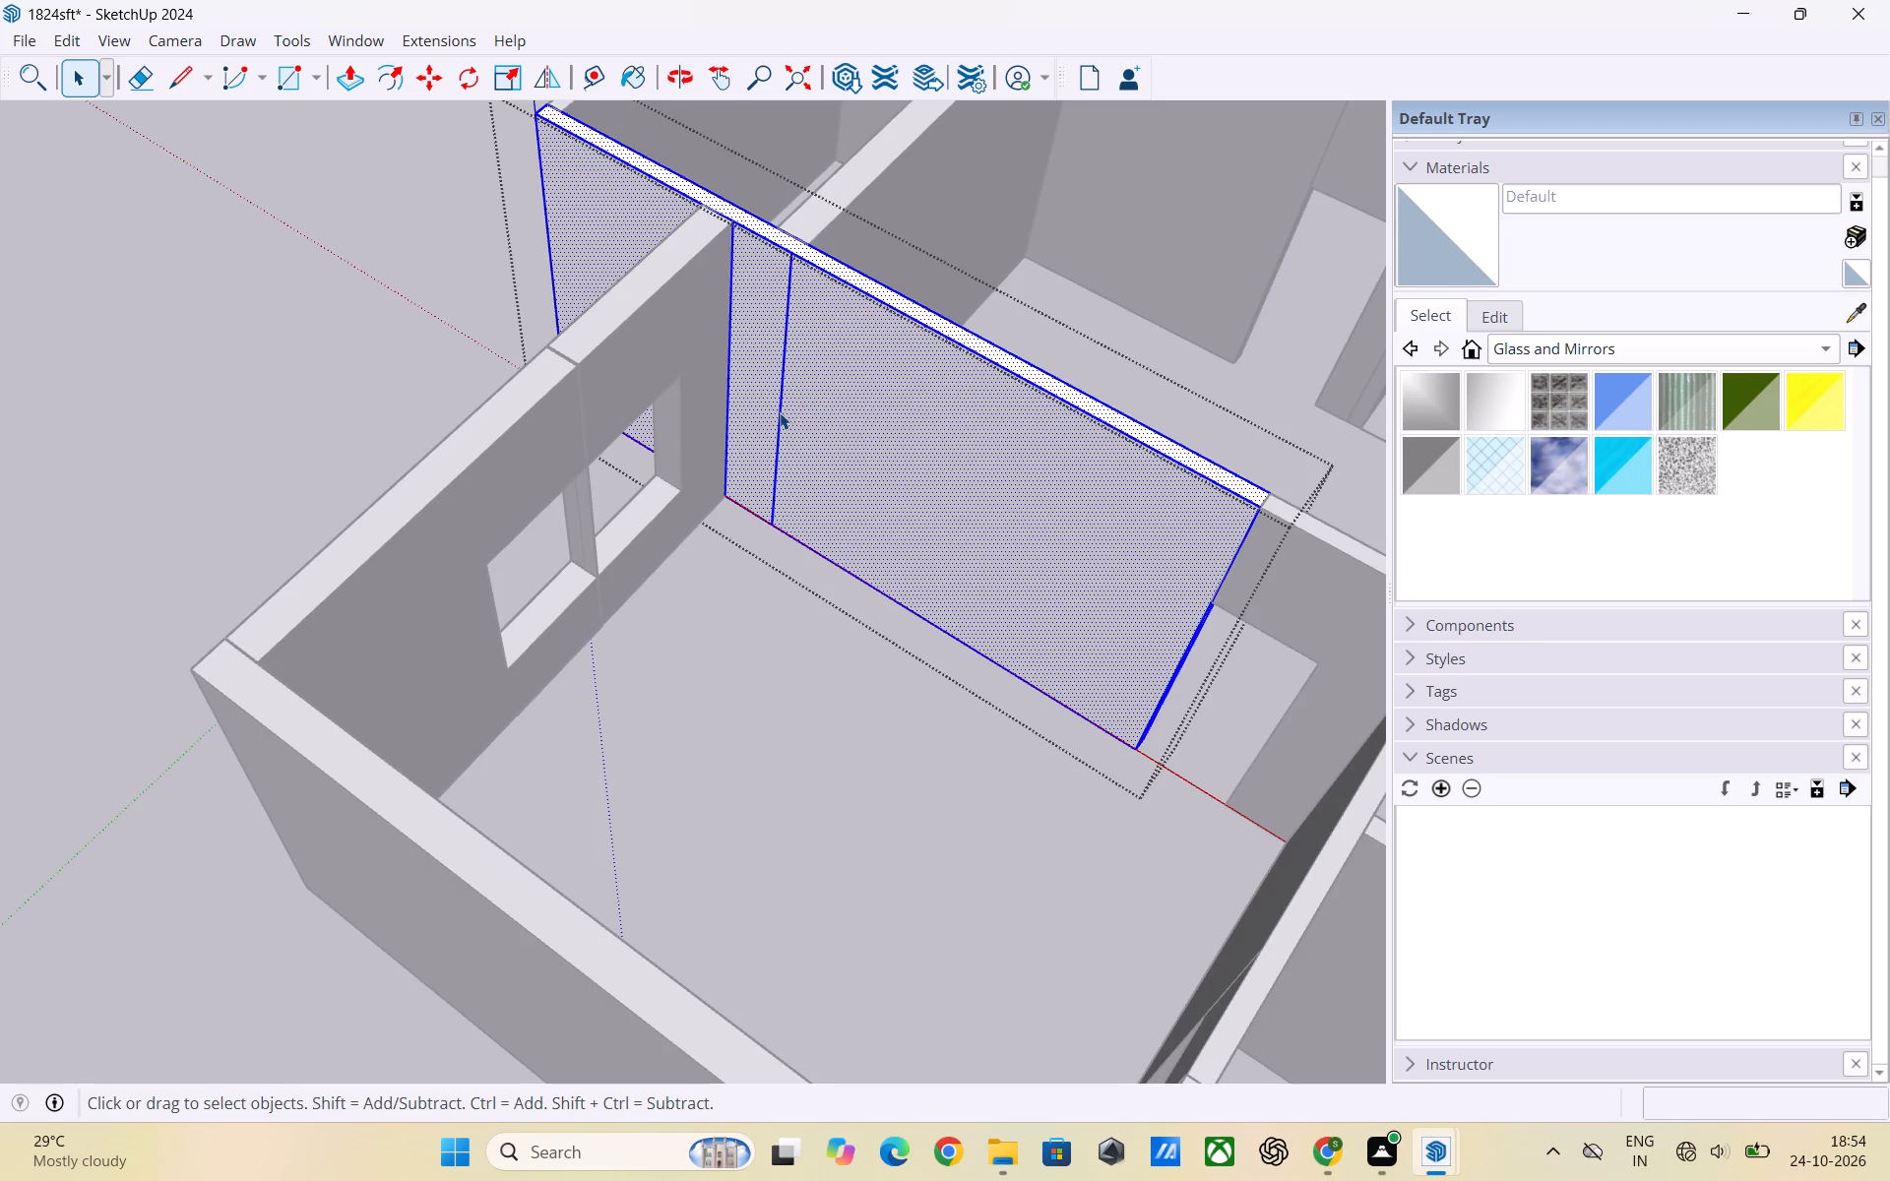
pyautogui.click(779, 421)
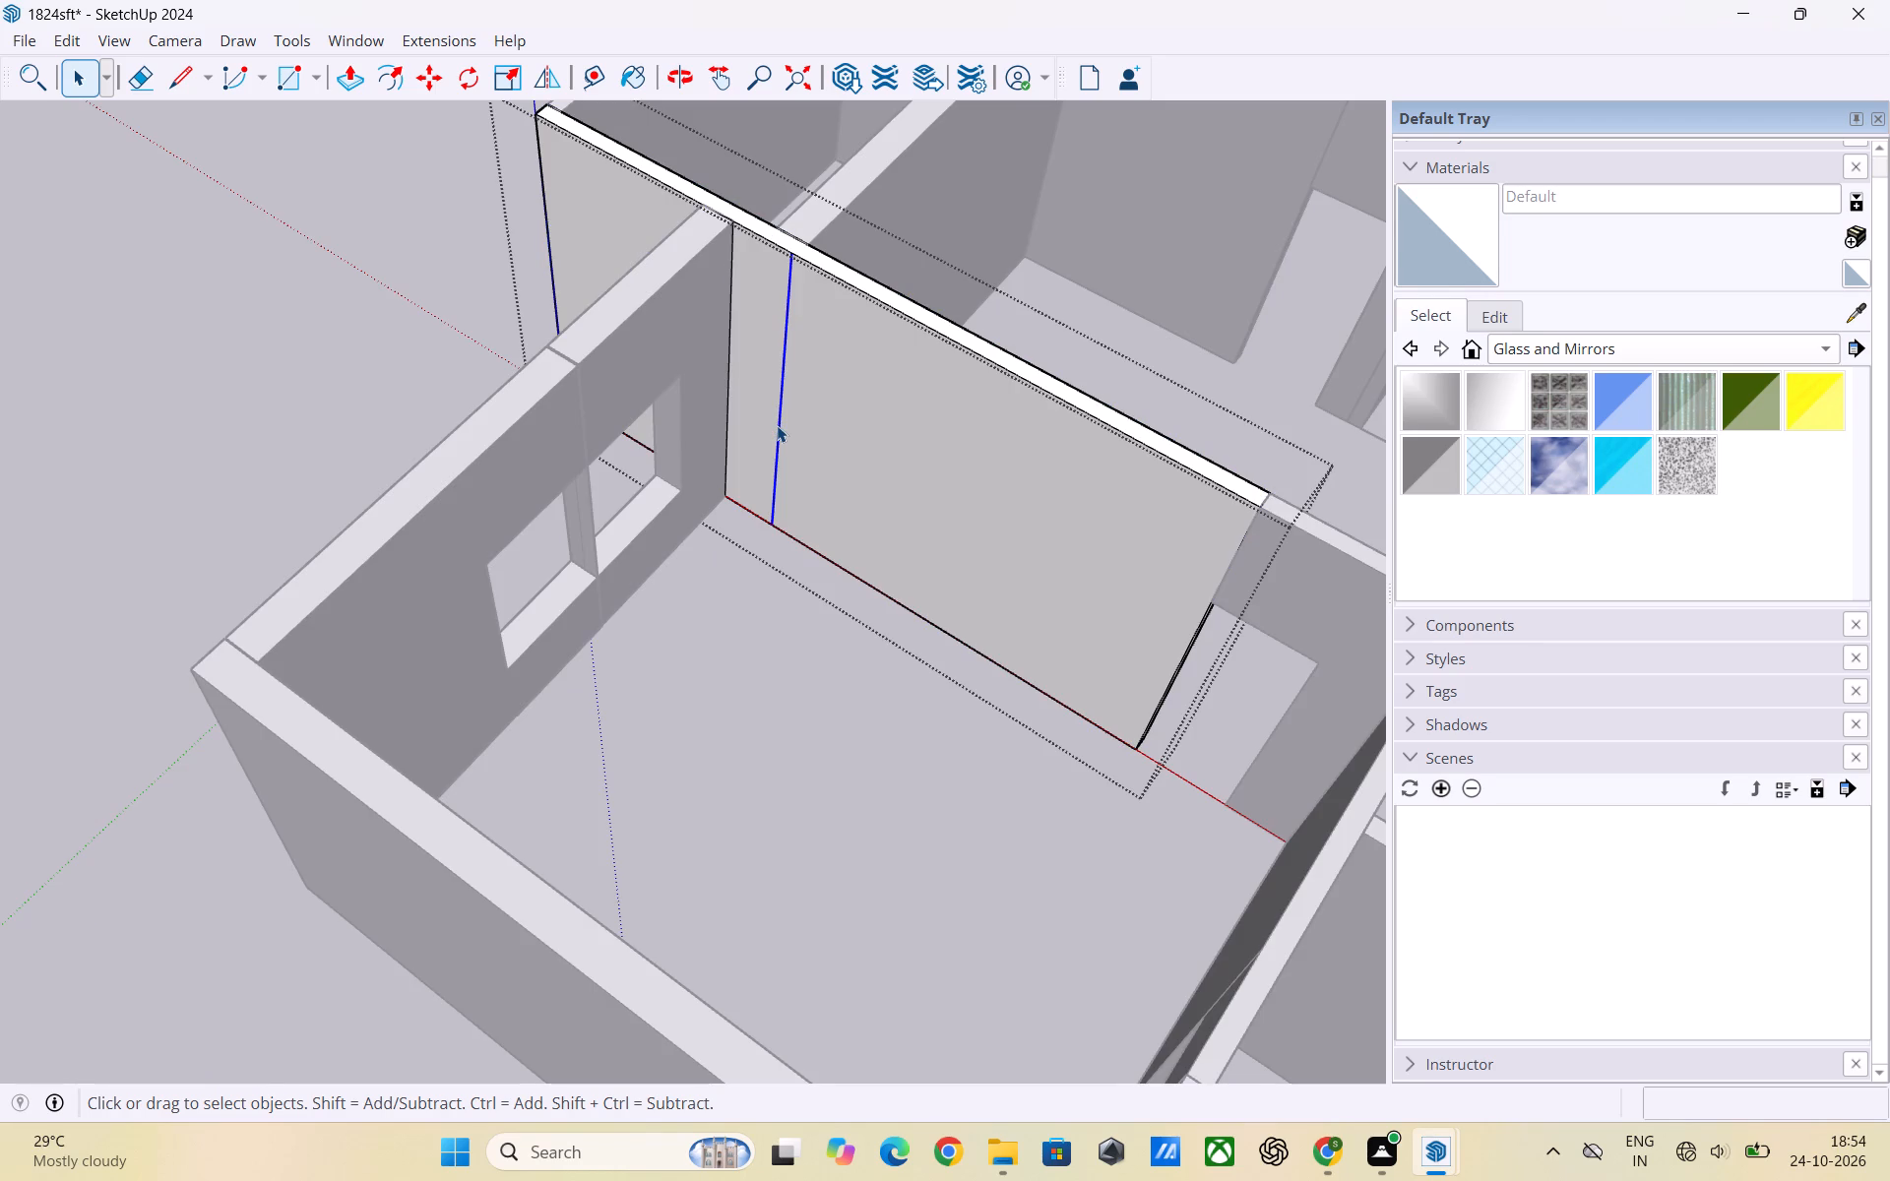
pyautogui.press('Delete')
pyautogui.click(754, 626)
# Review the whole 1824sft apartment shell and its remaining floor linework from outside.
pyautogui.scroll(-6, 780, 617)
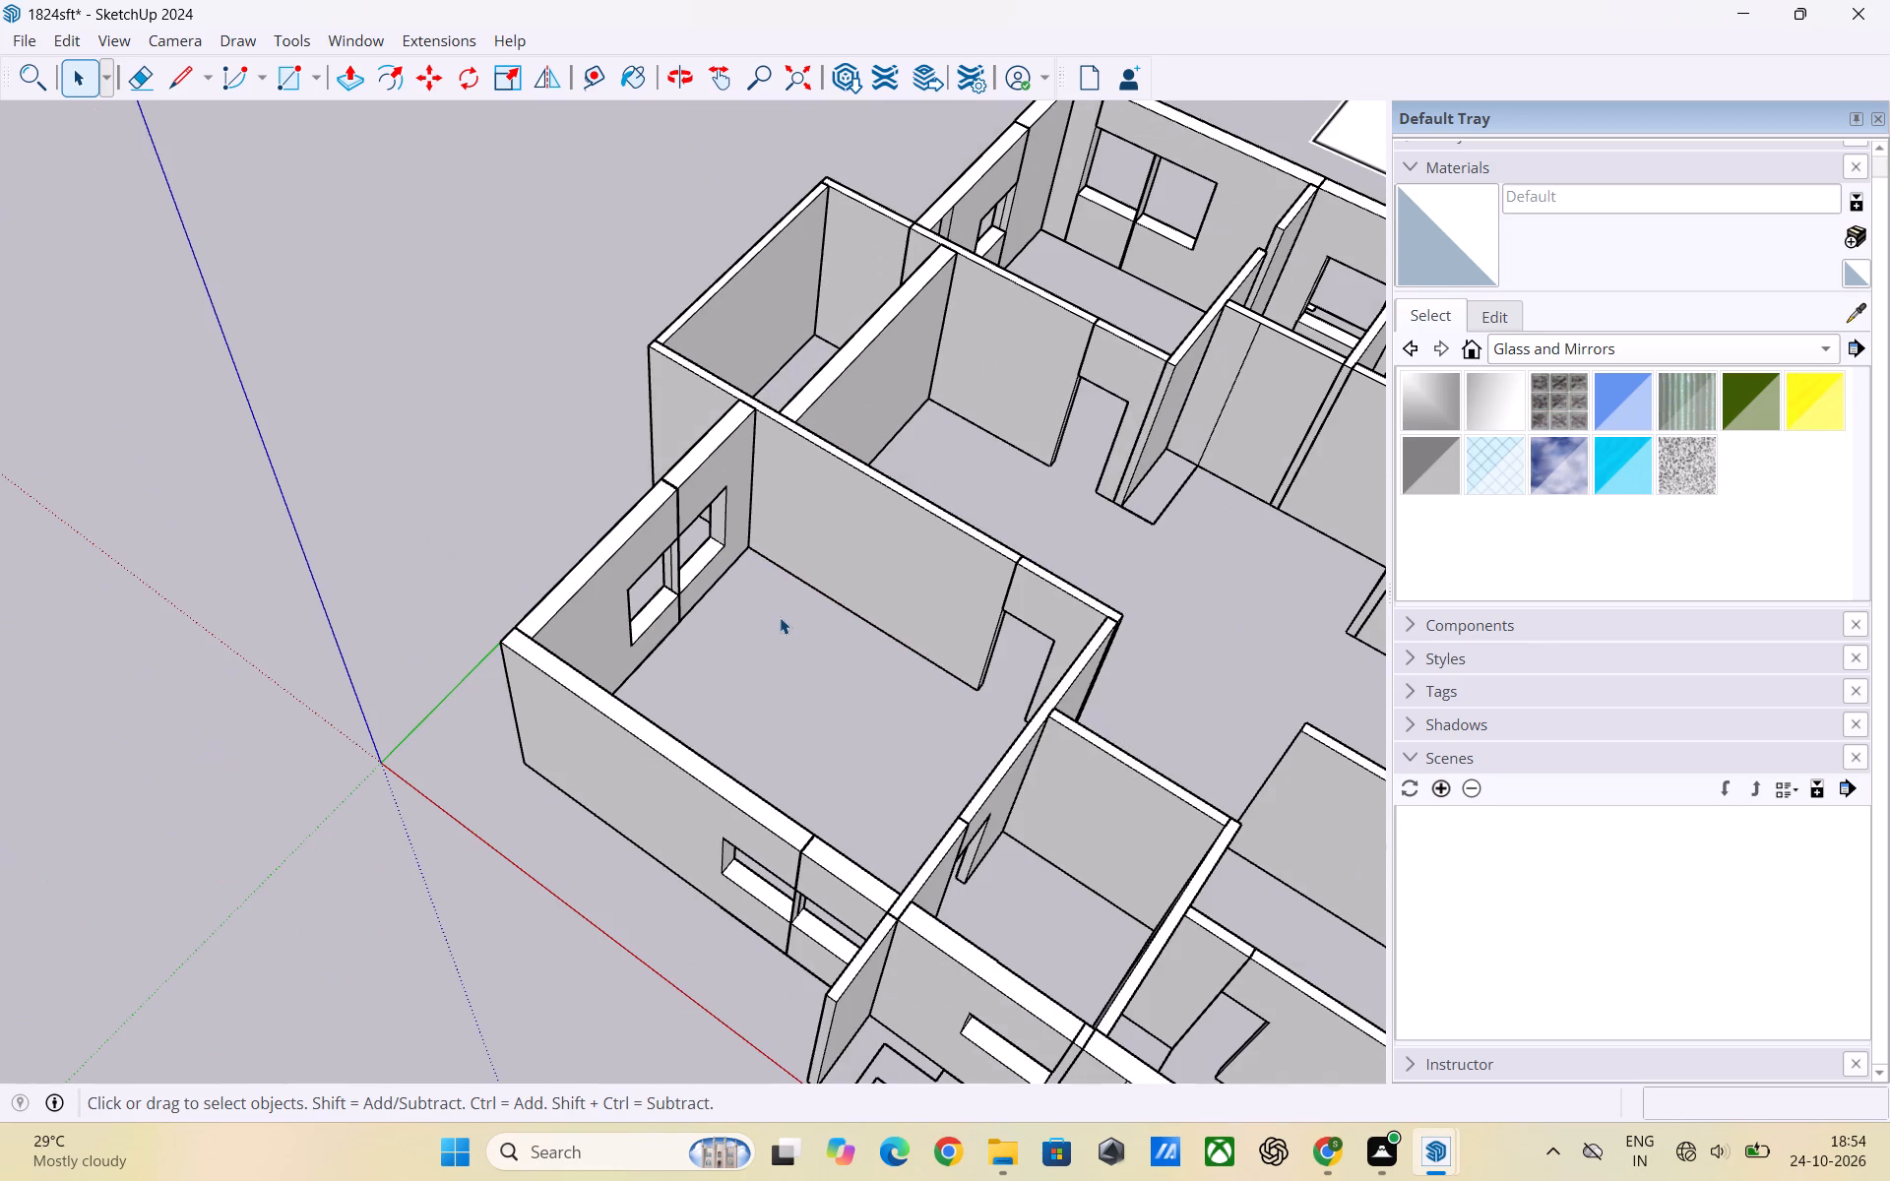
pyautogui.scroll(-2, 780, 617)
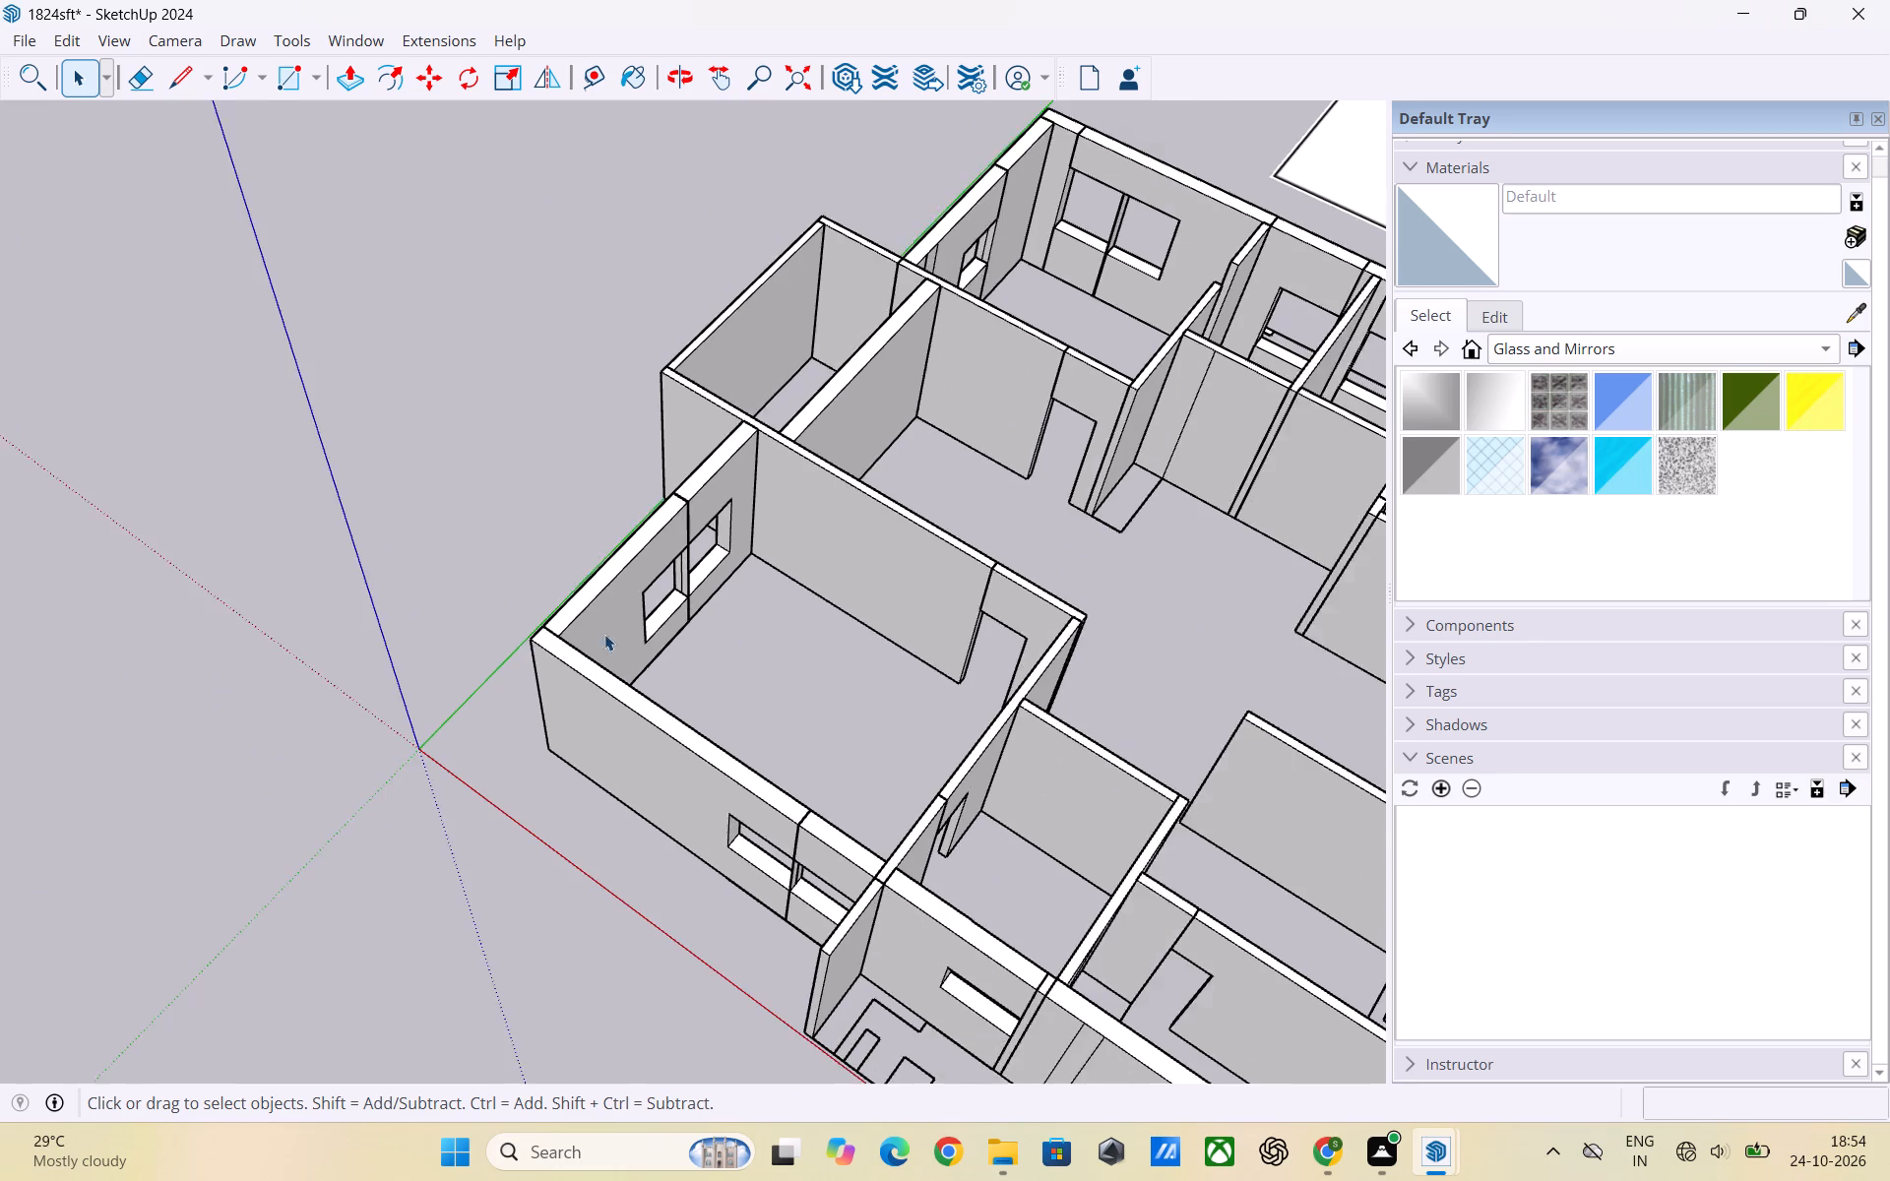
pyautogui.scroll(-4, 604, 634)
pyautogui.scroll(2, 809, 728)
pyautogui.scroll(-1, 427, 727)
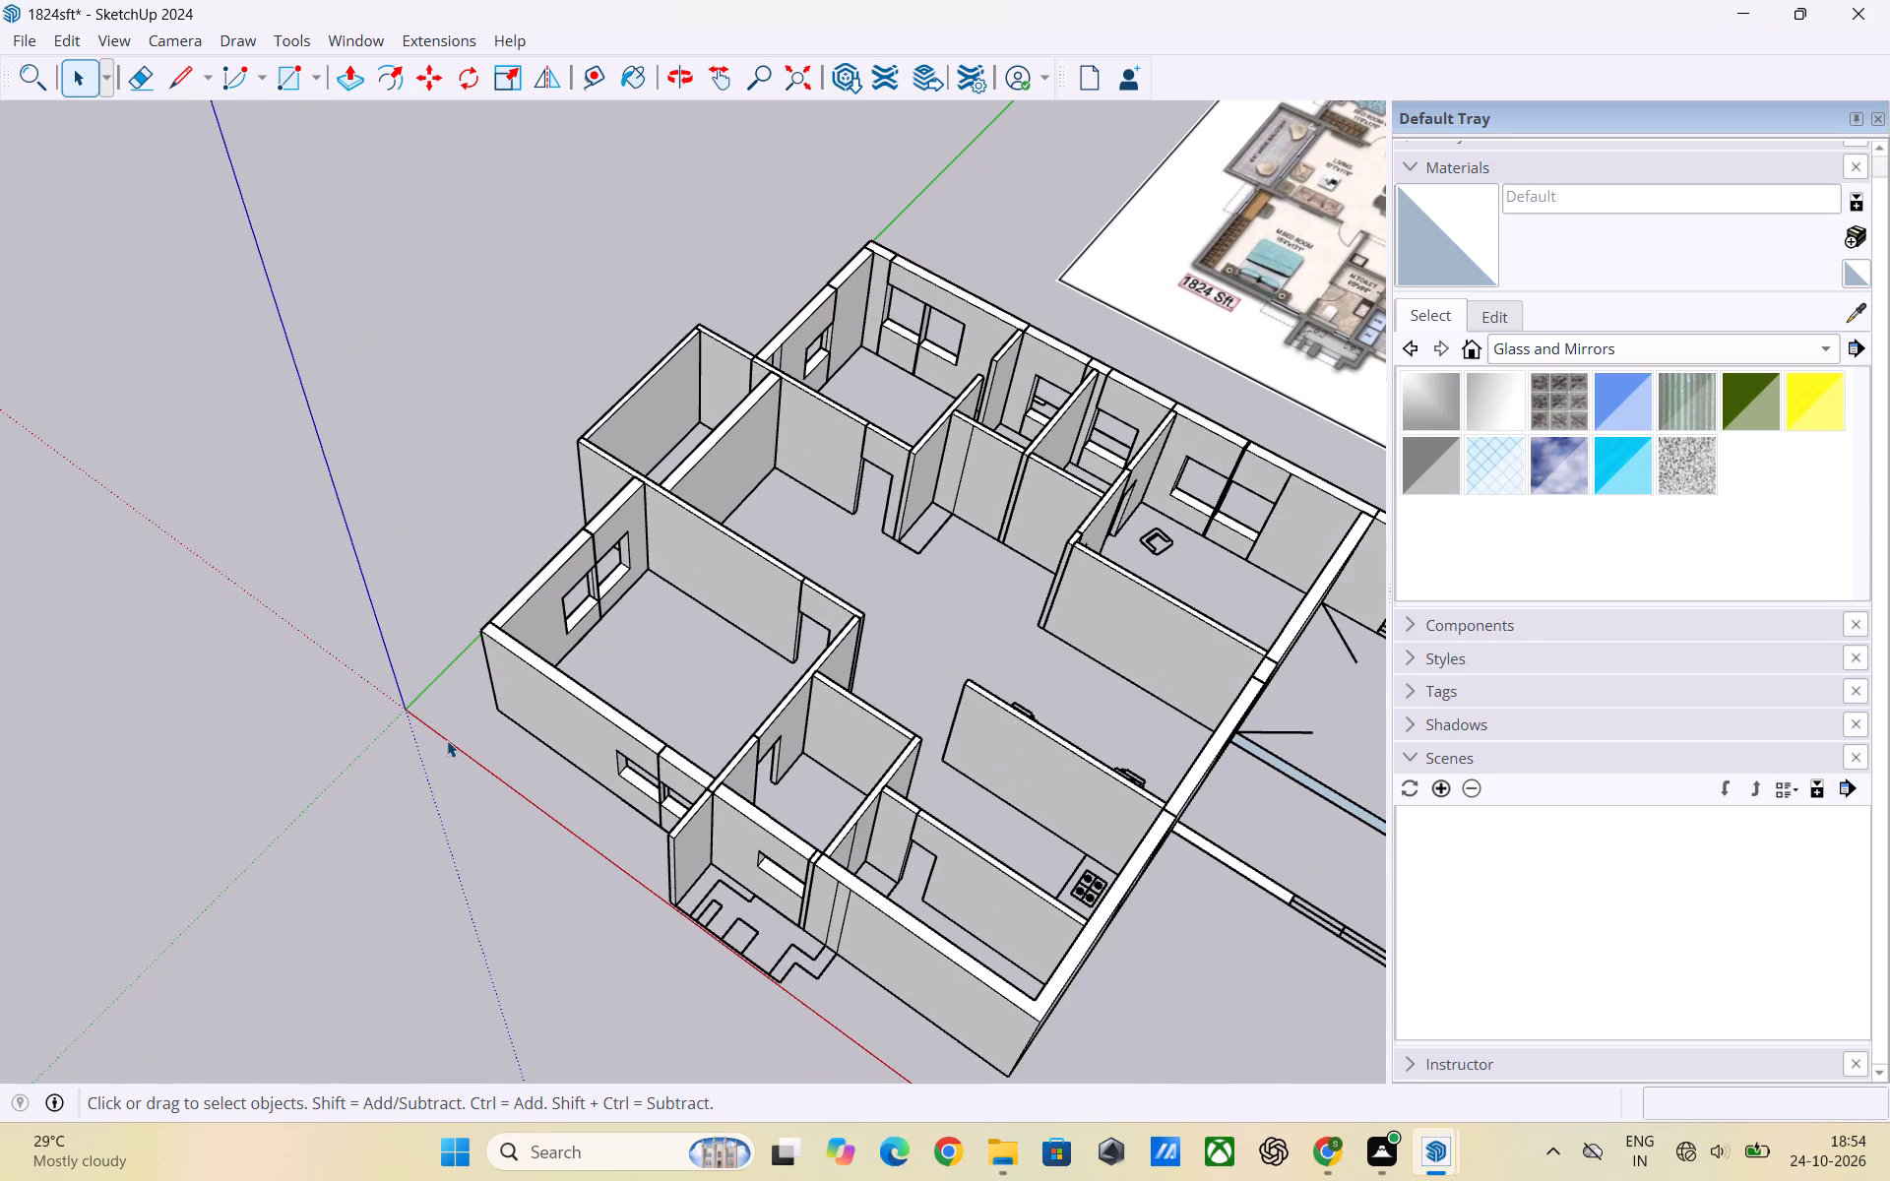
pyautogui.moveTo(472, 741); pyautogui.dragTo(776, 766, button='middle')
pyautogui.scroll(-1, 918, 682)
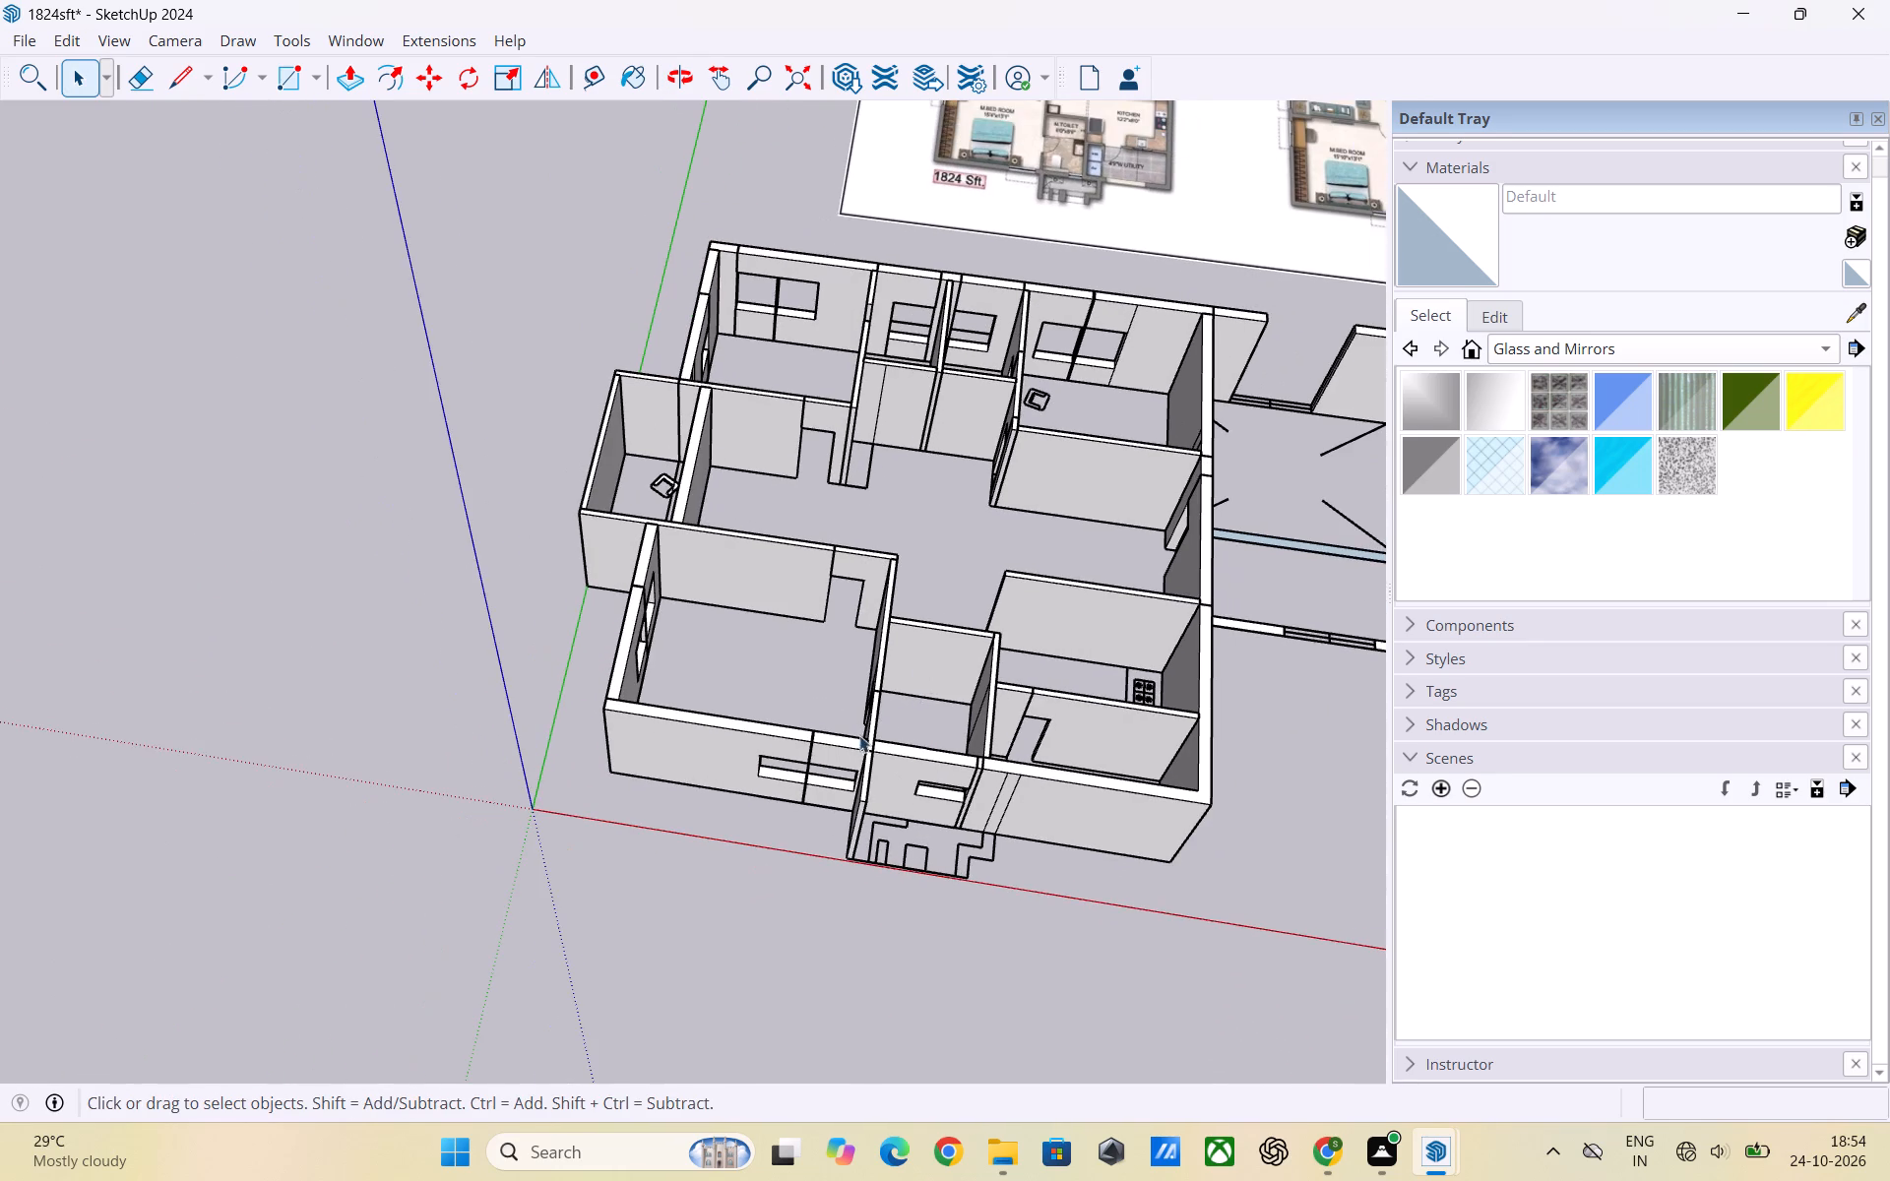
pyautogui.scroll(-1, 859, 735)
pyautogui.moveTo(733, 738); pyautogui.dragTo(729, 766, button='middle')
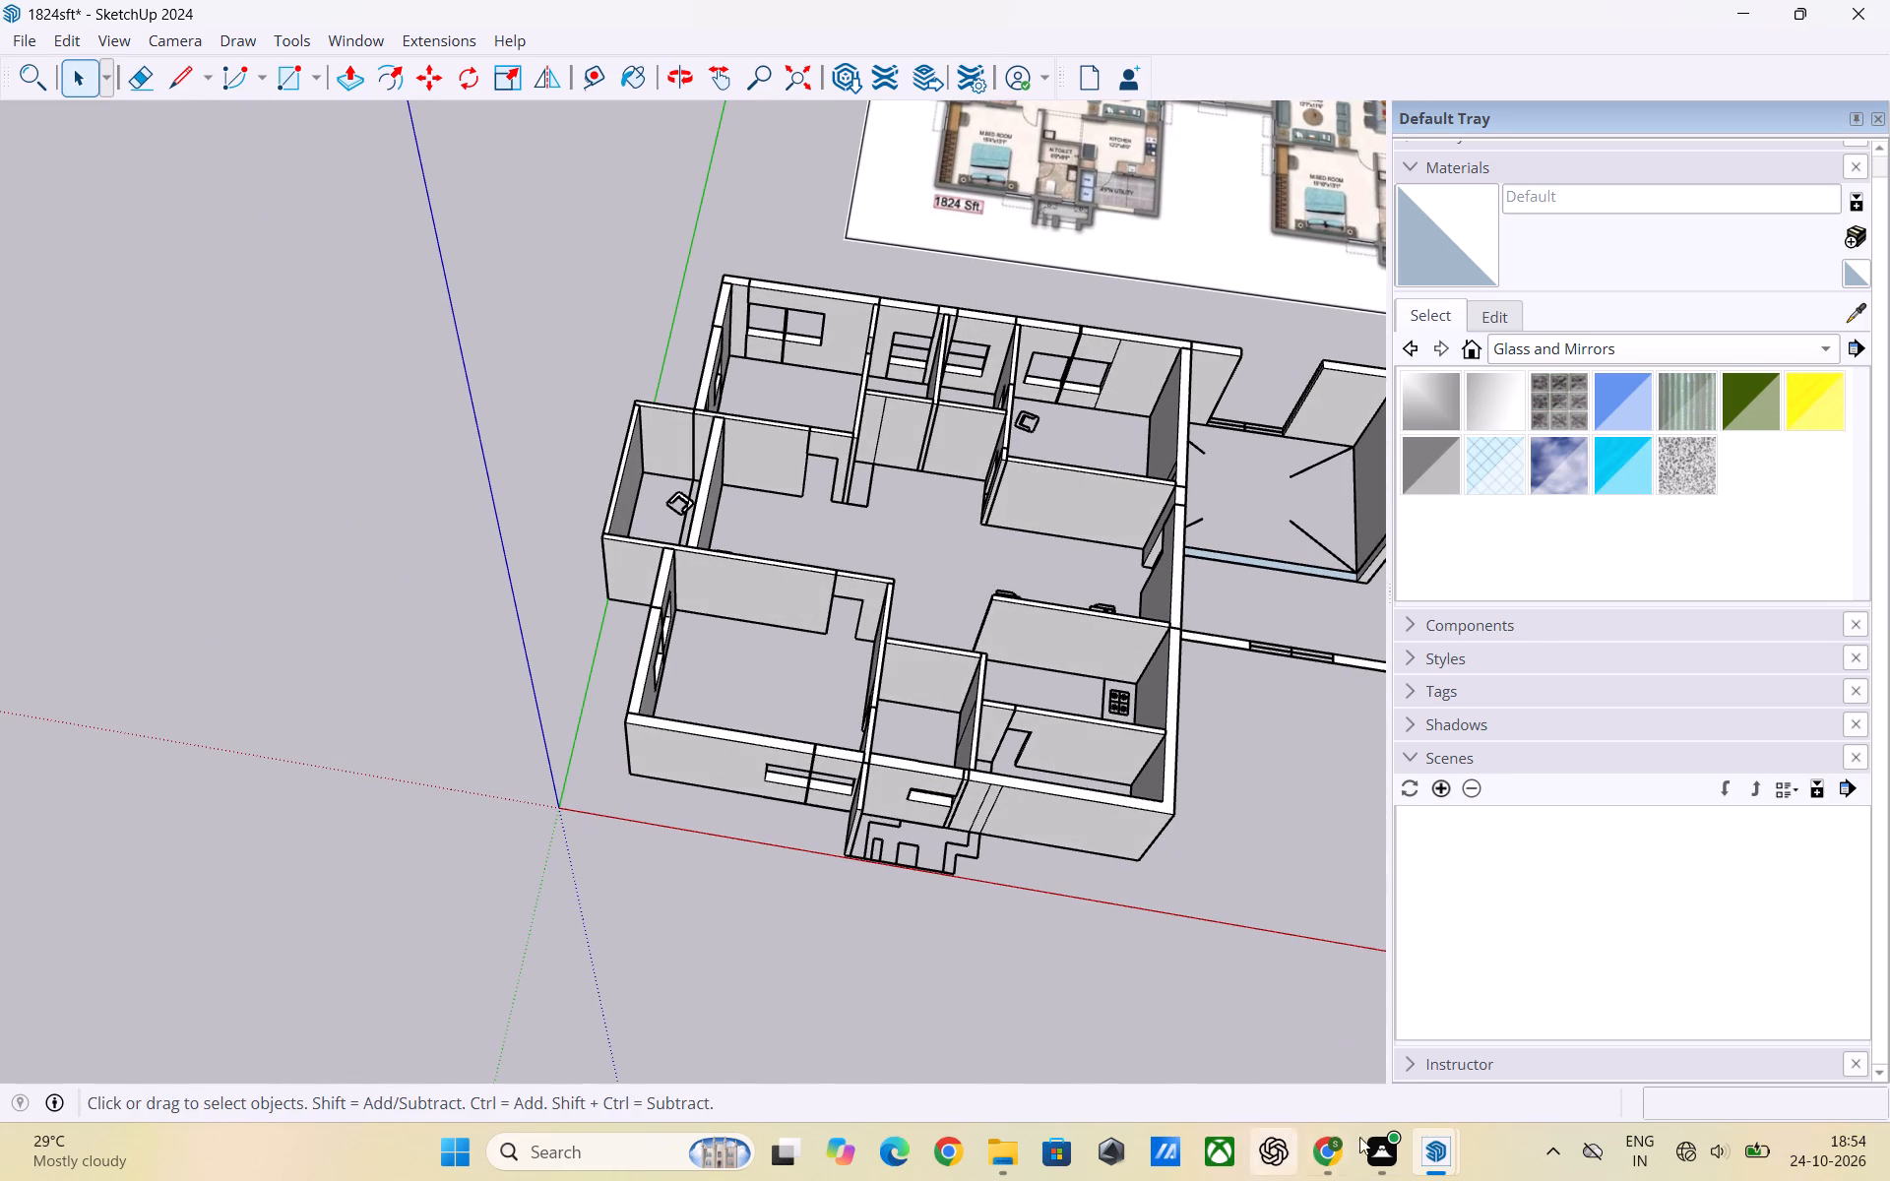
# Switch to the 1601 SFT model and copy the dark wardrobe and the orange study desk from the bedroom with the dark grey bed.
pyautogui.click(1520, 1012)
pyautogui.scroll(2, 747, 706)
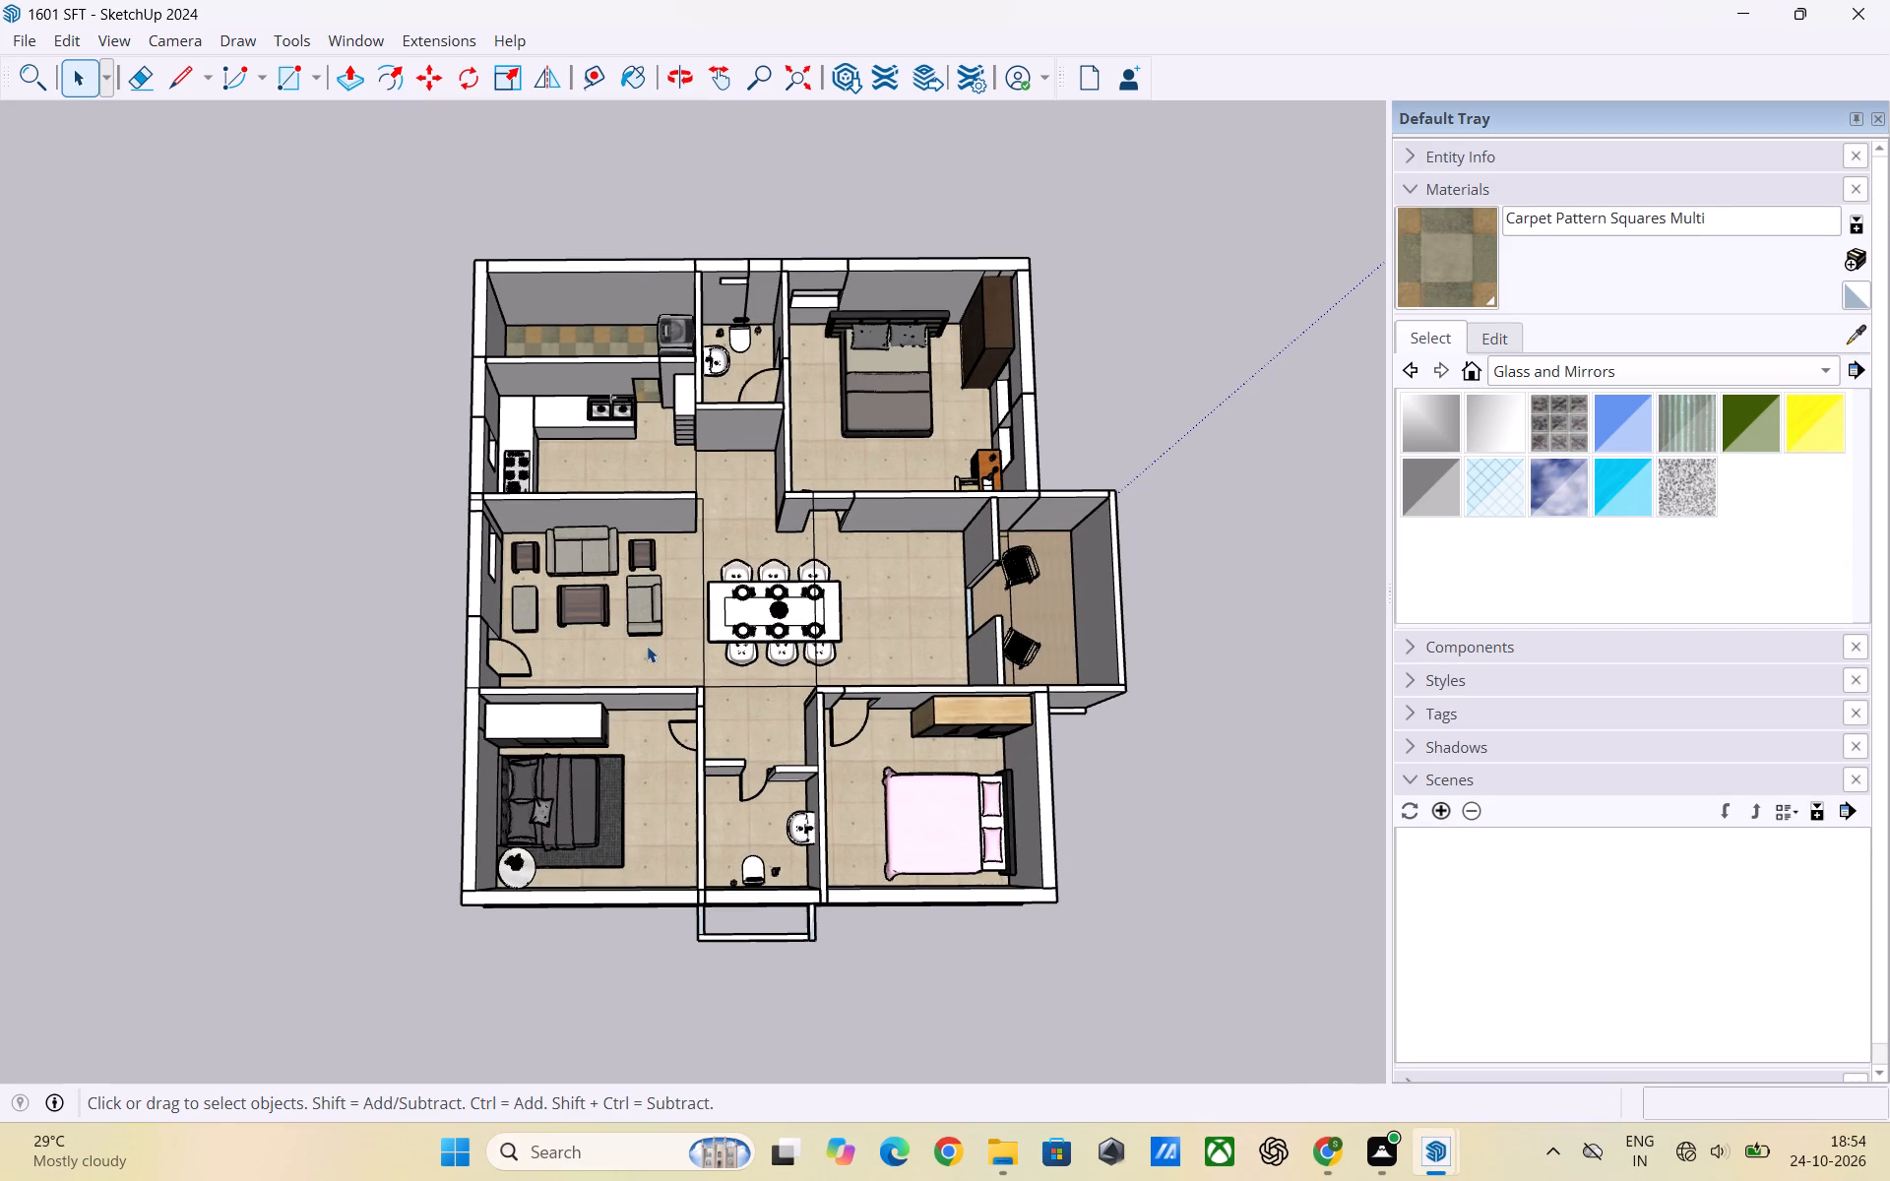
pyautogui.click(1001, 345)
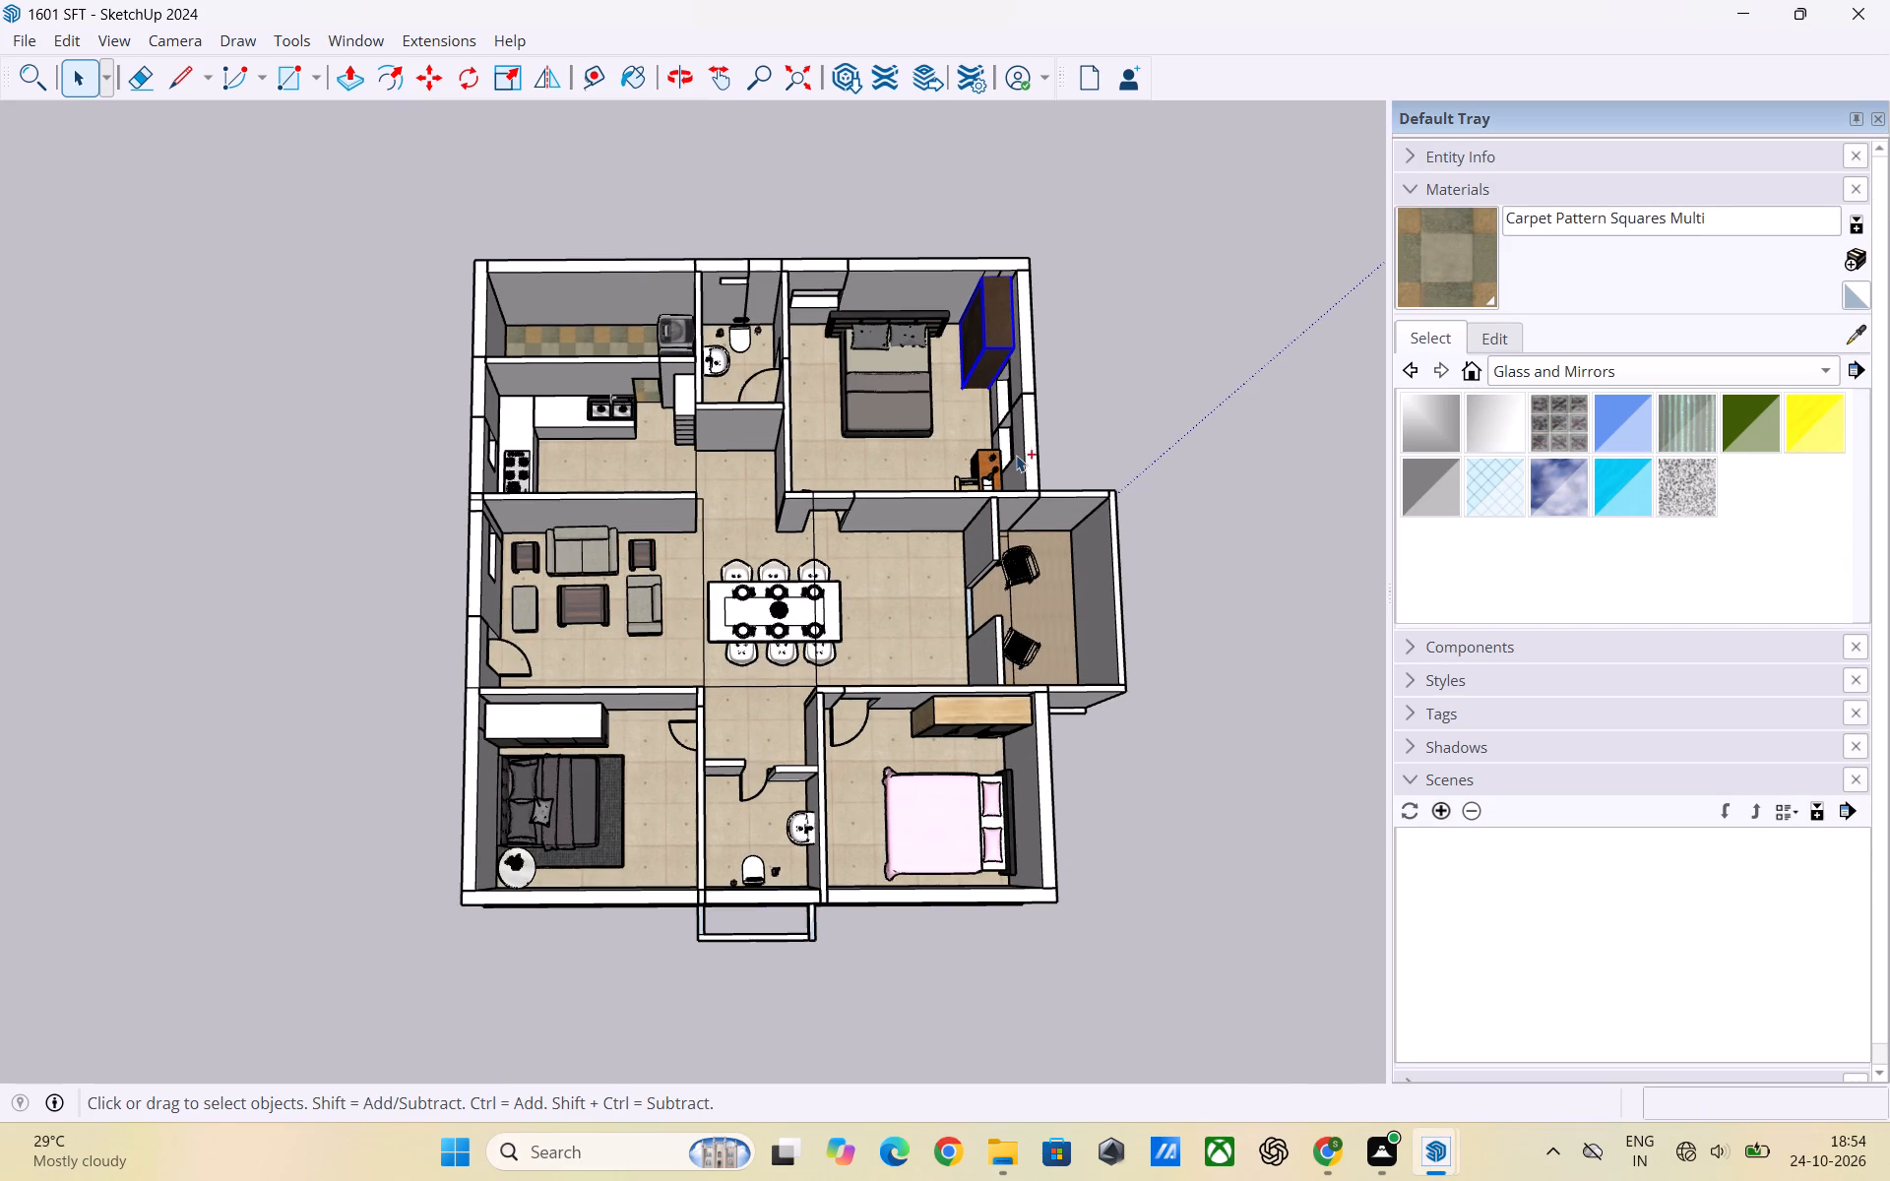
pyautogui.keyDown('ctrl'); pyautogui.click(985, 470); pyautogui.keyUp('ctrl')
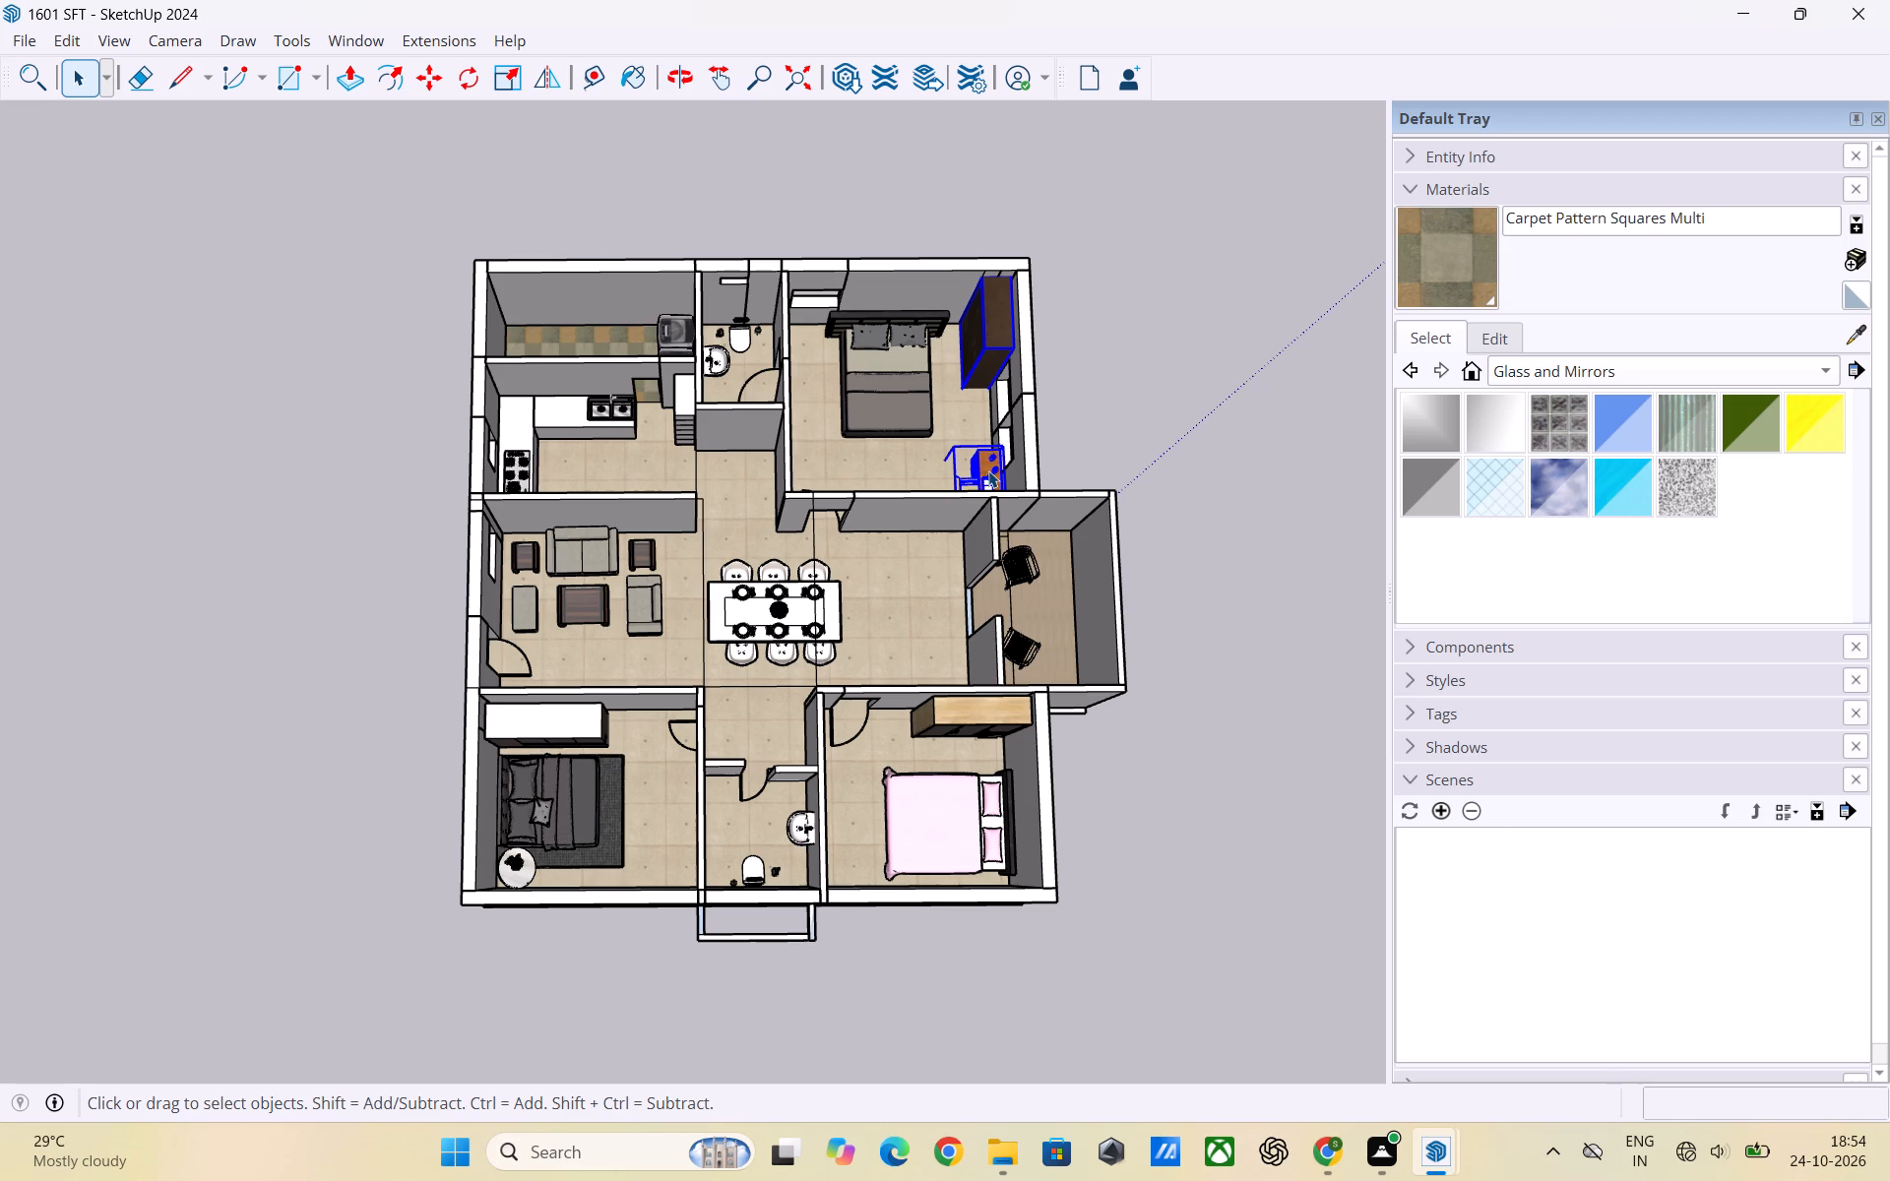
pyautogui.hotkey('ctrl', 'c')
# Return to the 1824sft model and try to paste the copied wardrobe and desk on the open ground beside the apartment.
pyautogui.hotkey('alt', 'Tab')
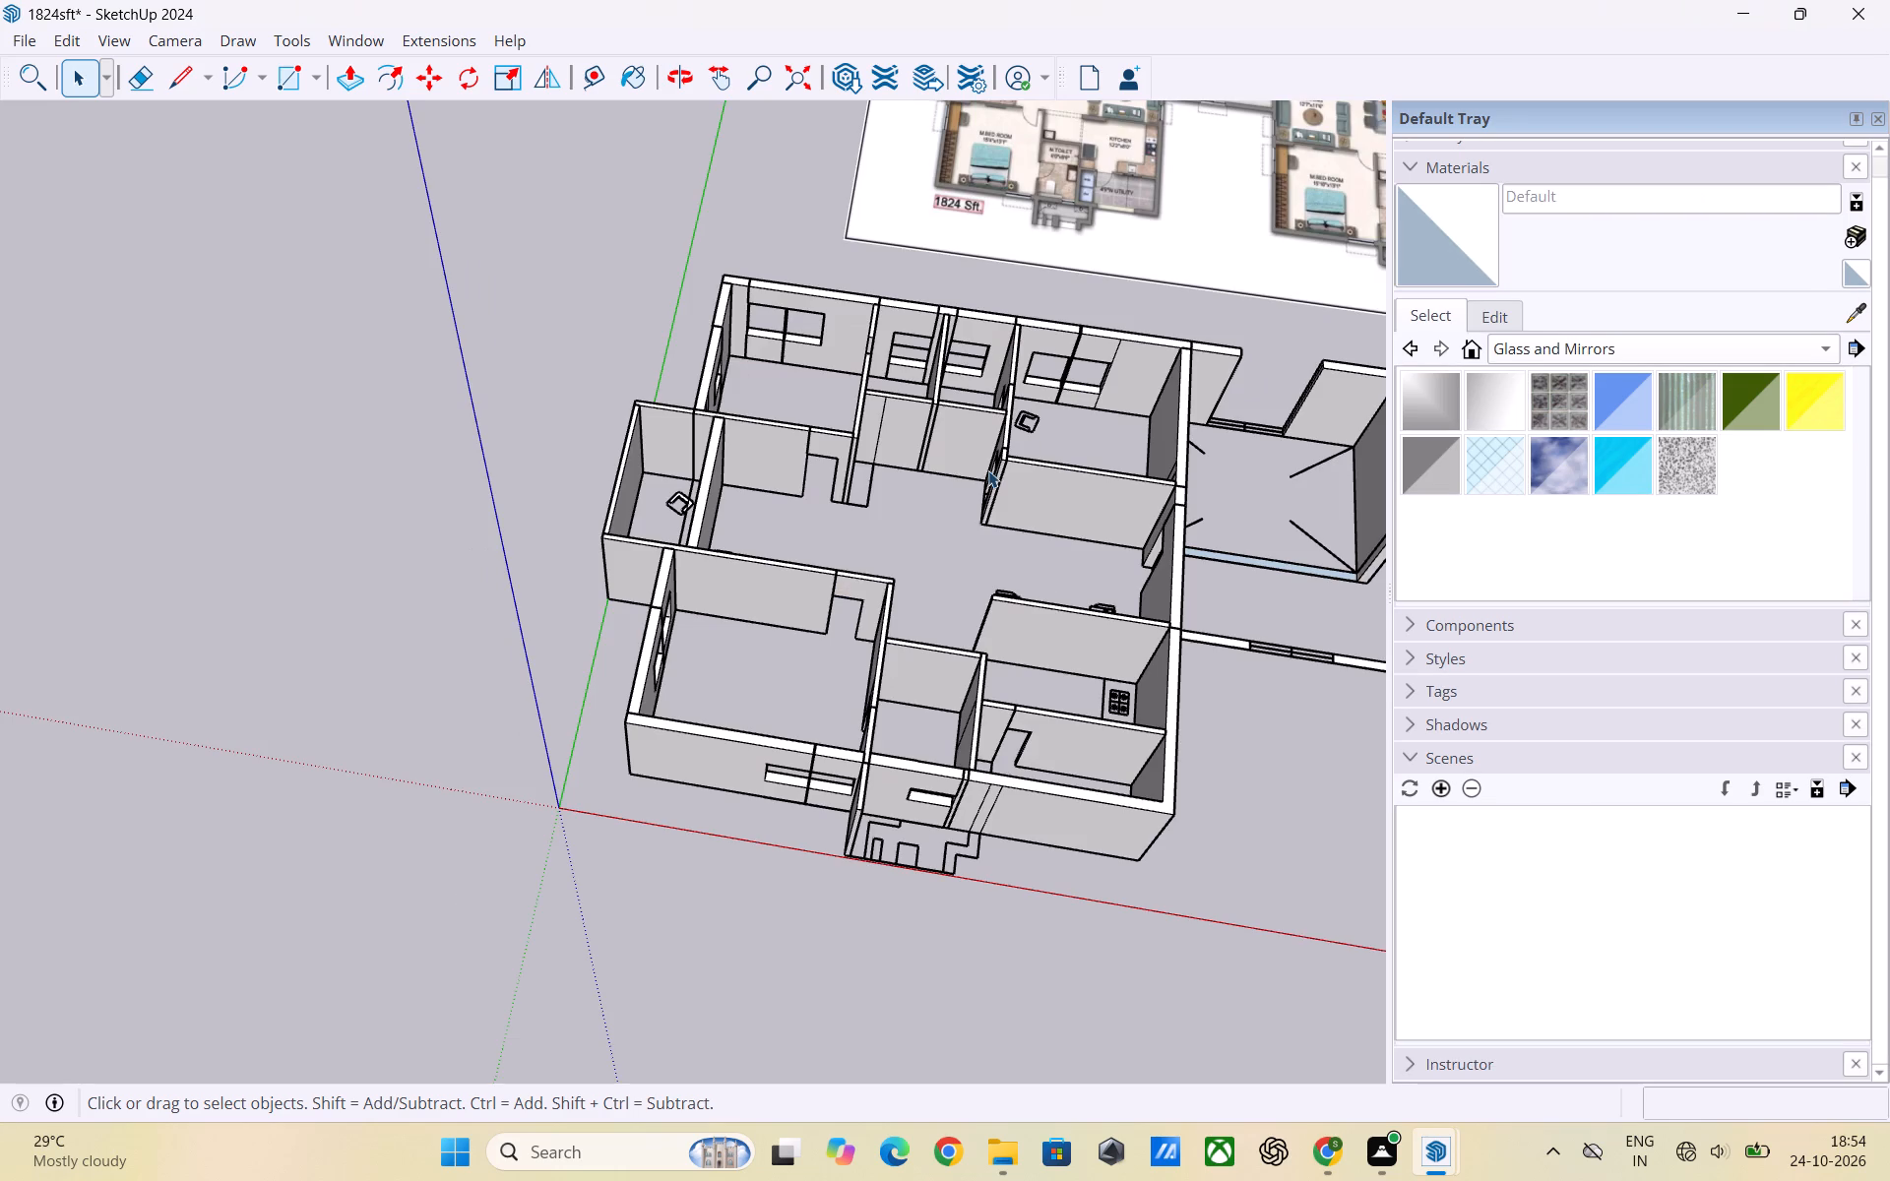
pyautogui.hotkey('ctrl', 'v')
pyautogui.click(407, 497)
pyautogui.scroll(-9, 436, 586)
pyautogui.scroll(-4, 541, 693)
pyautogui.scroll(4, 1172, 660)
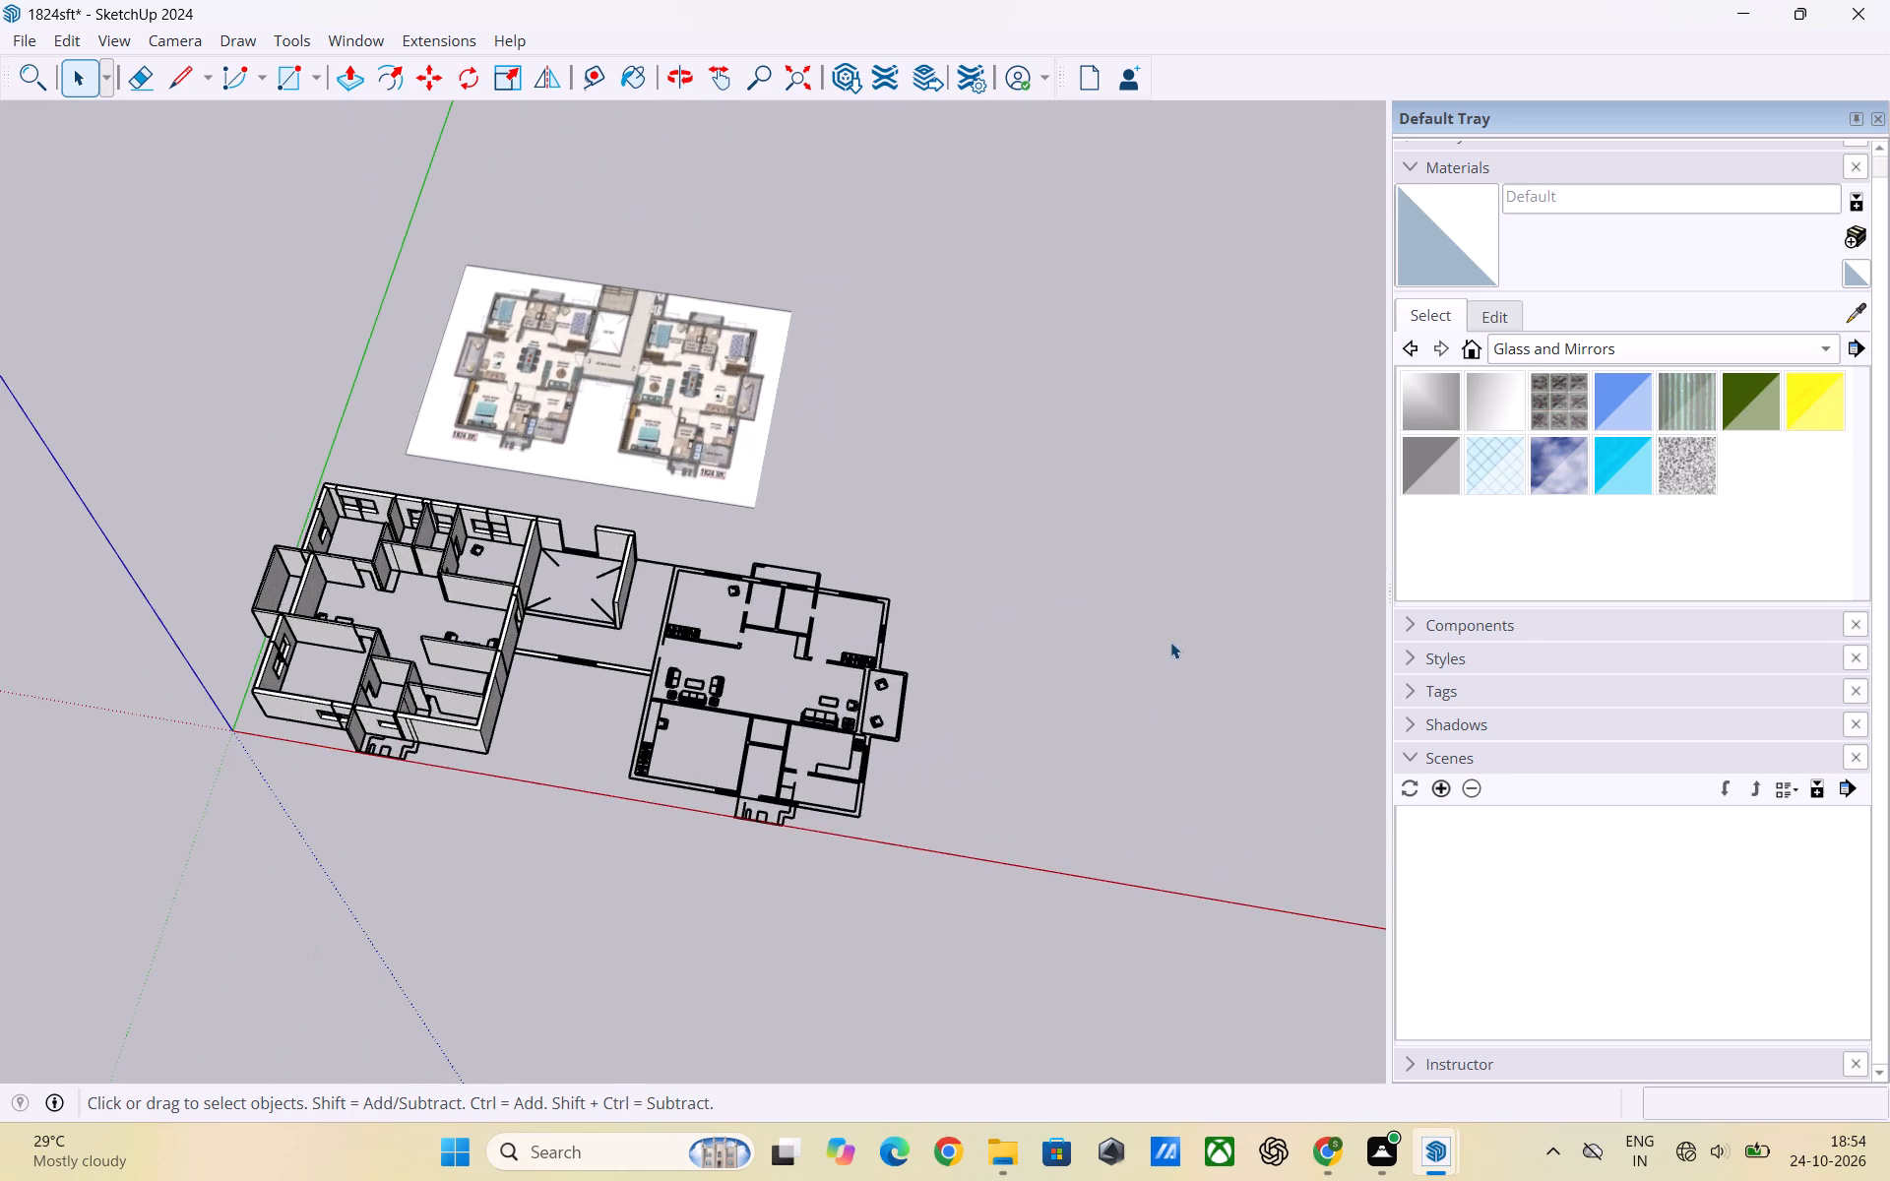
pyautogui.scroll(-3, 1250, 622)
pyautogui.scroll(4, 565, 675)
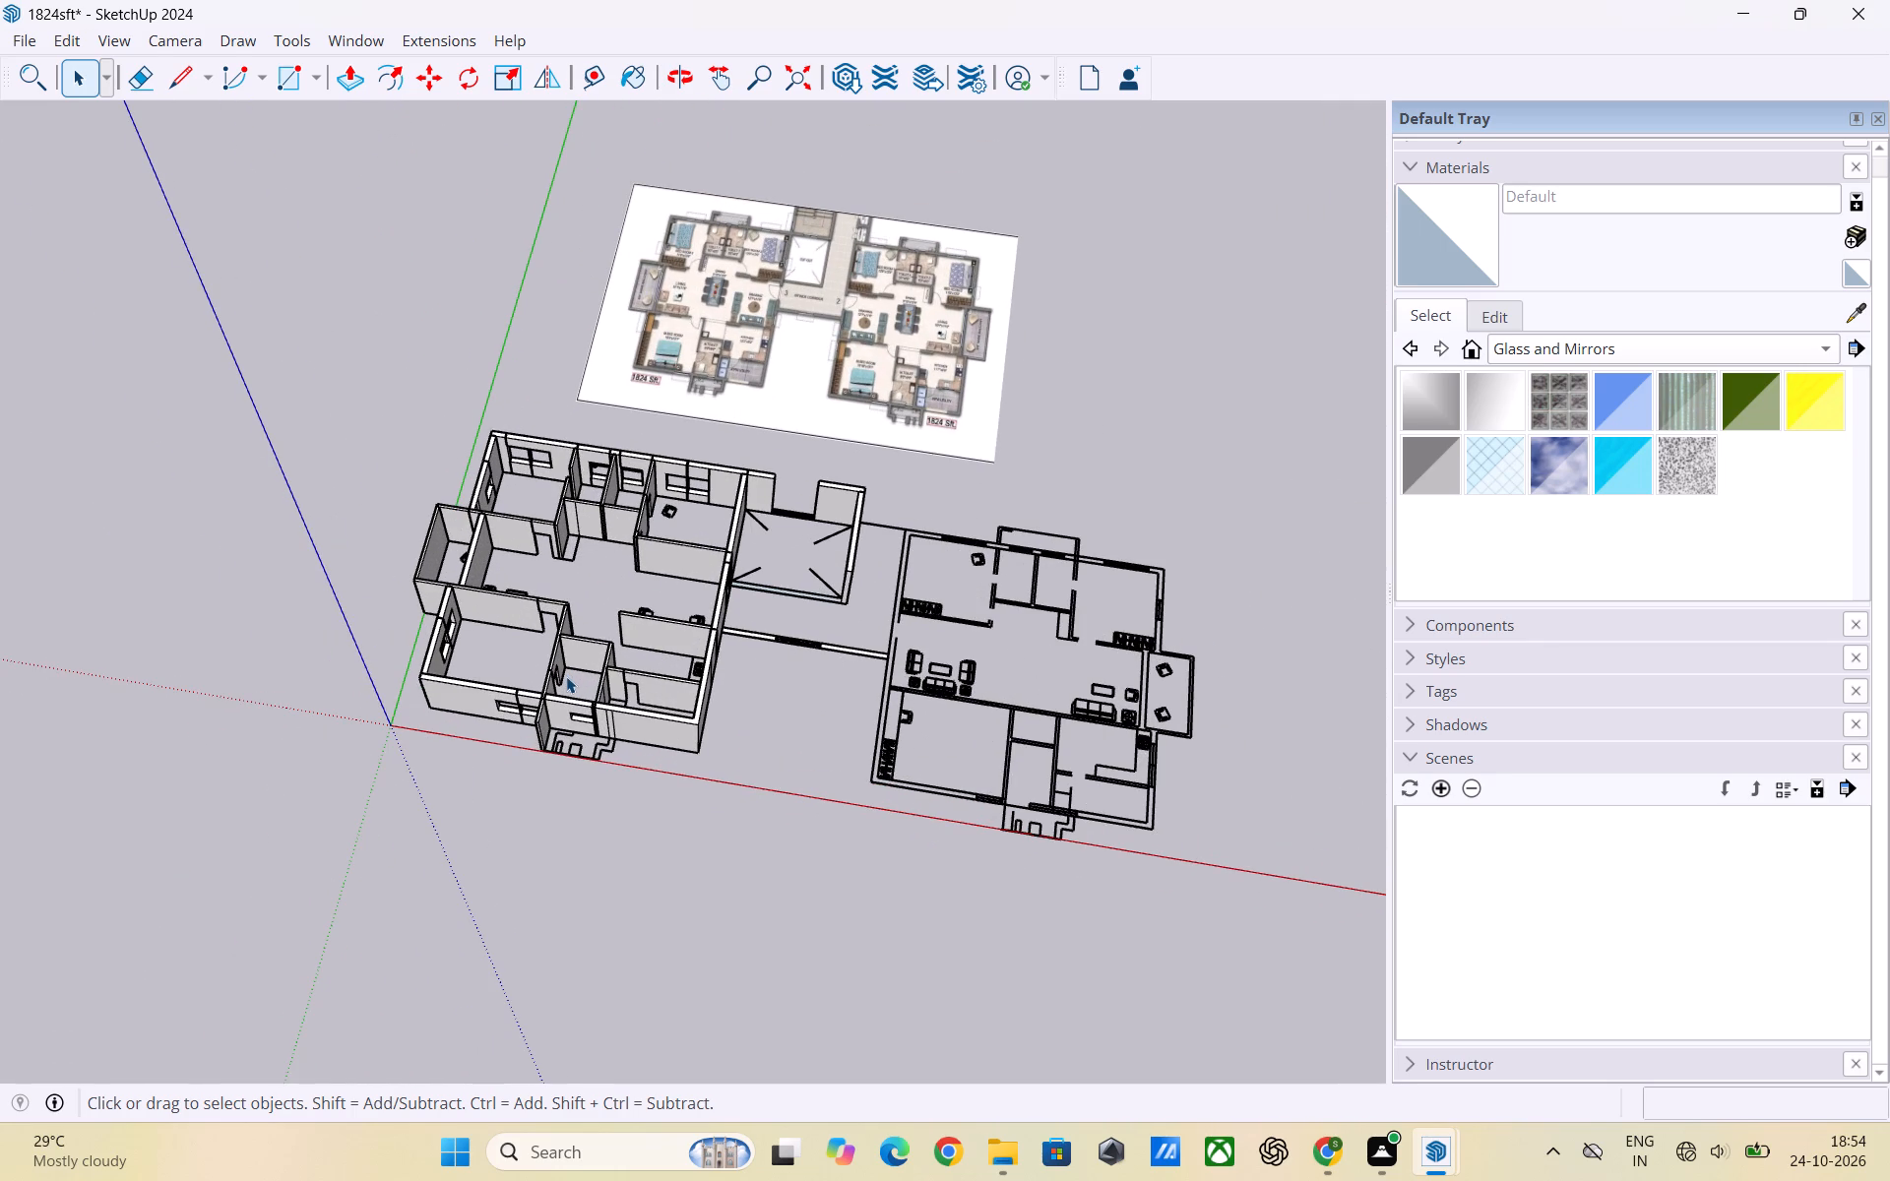
# Copy the wardrobe and study desk again from the 1601 SFT model and paste them beside the floor-plan image in 1824sft.
pyautogui.hotkey('alt', 'Tab')
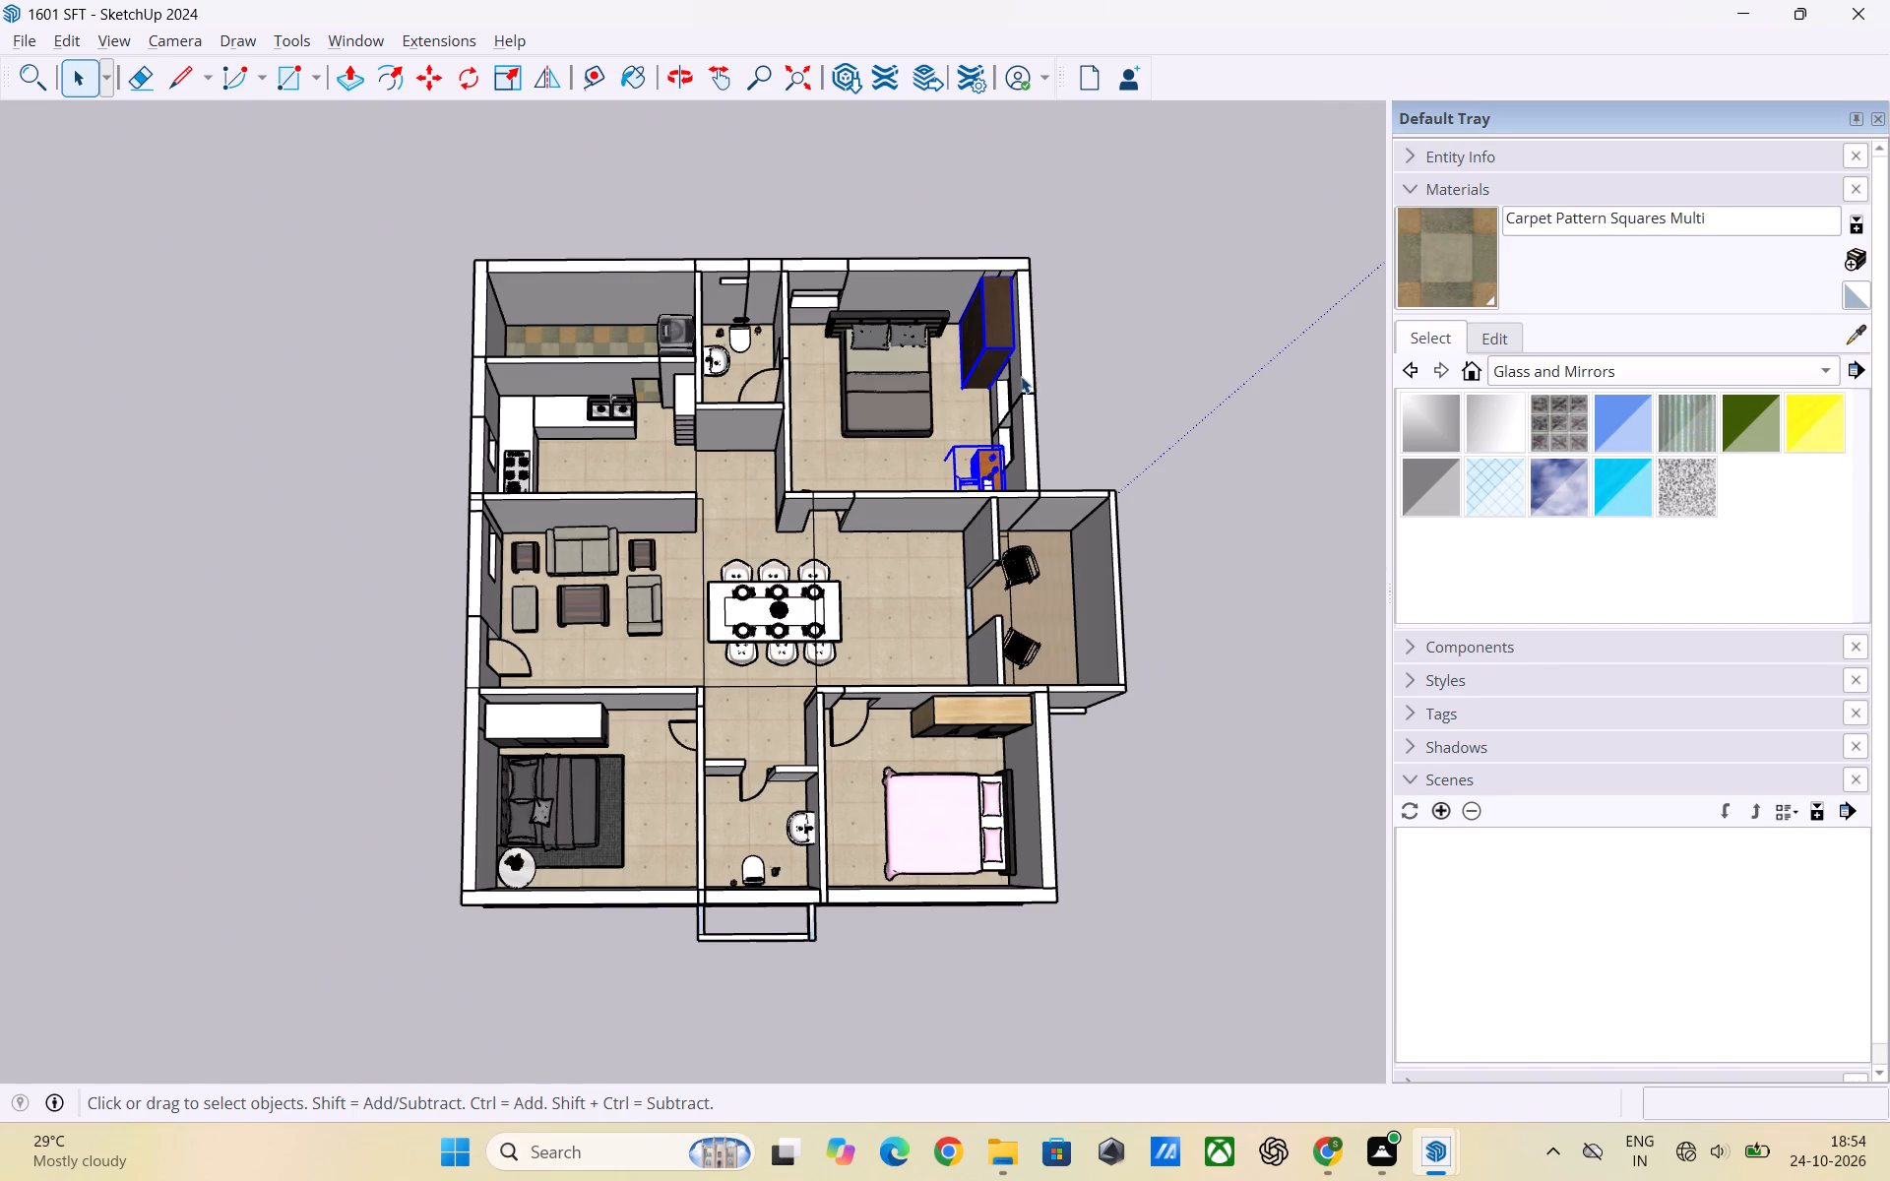
pyautogui.hotkey('ctrl', 'c')
pyautogui.hotkey('alt', 'Tab')
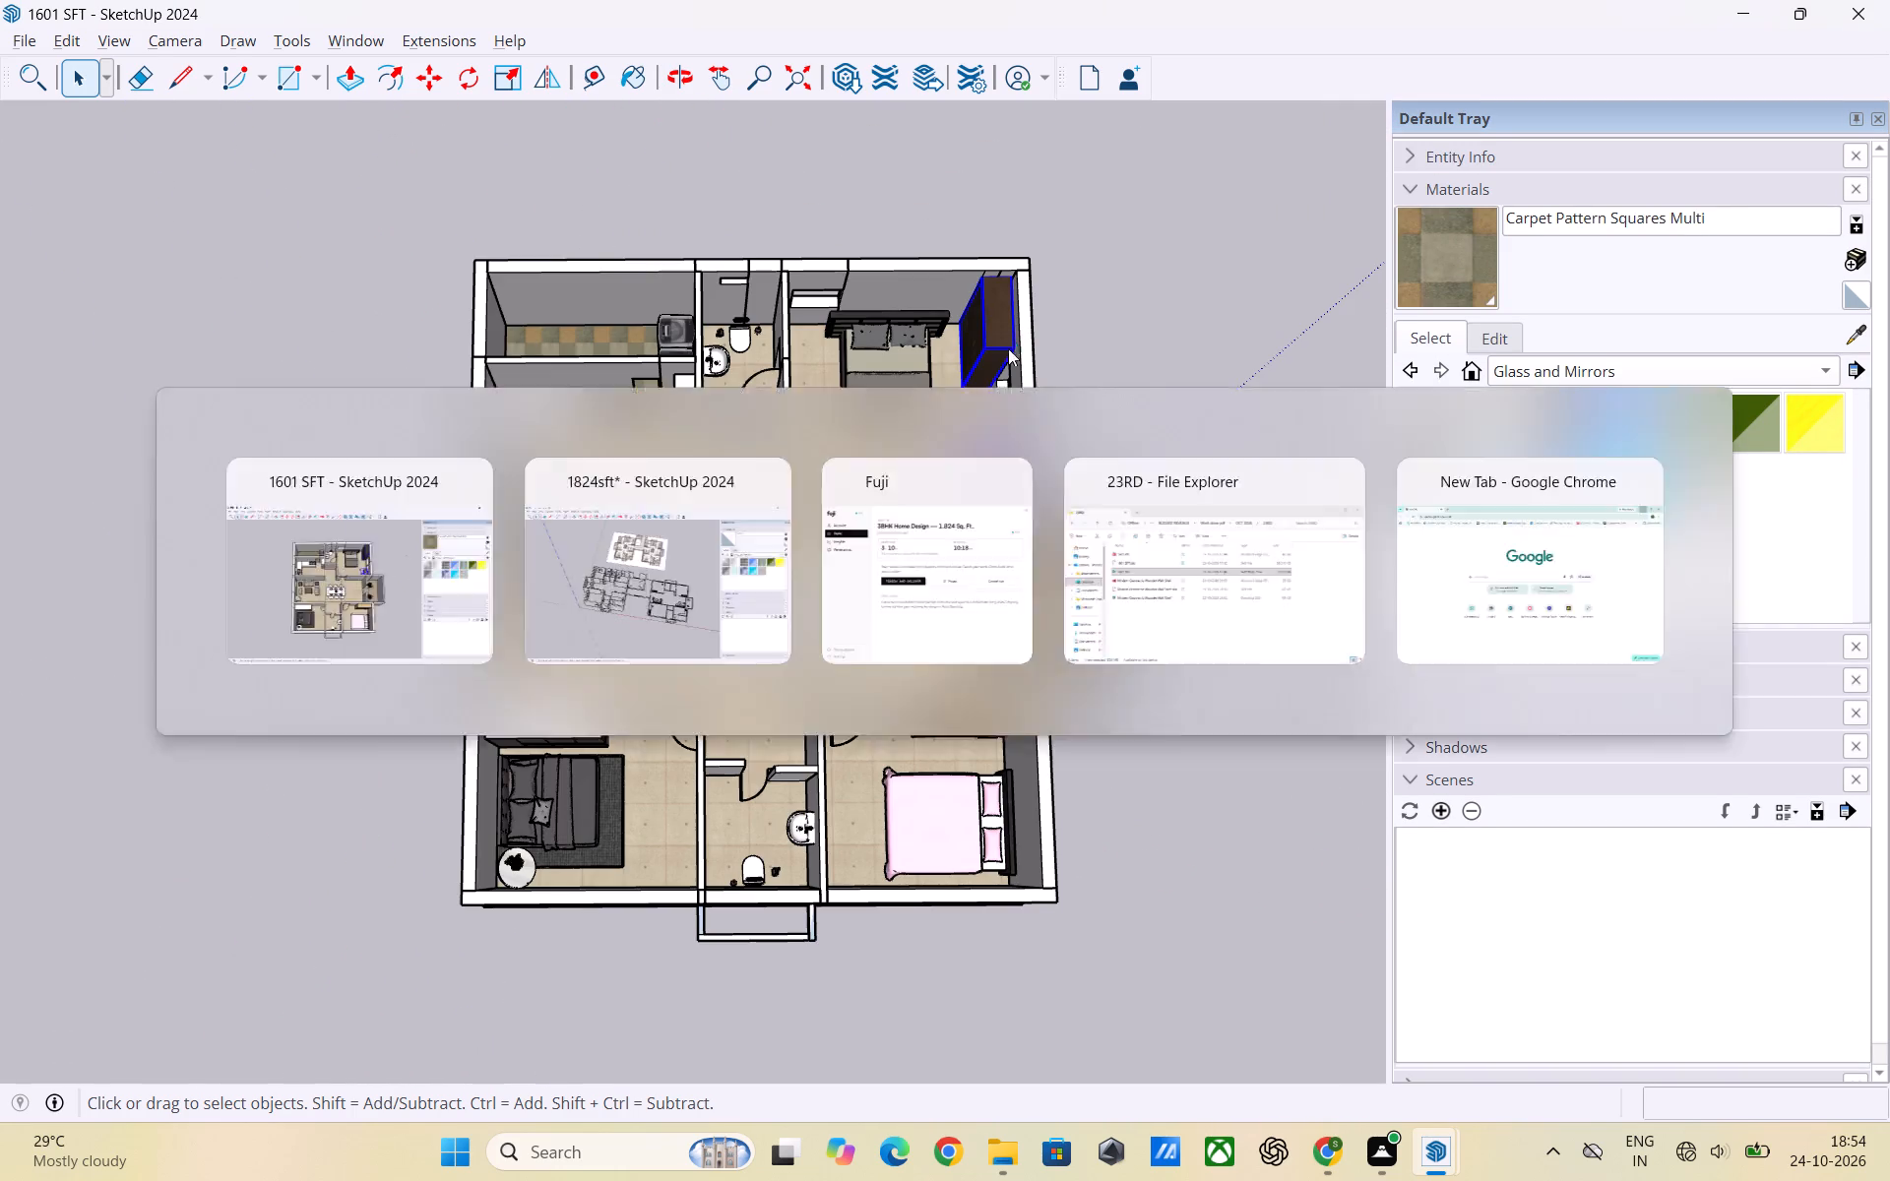
pyautogui.hotkey('ctrl', 'v')
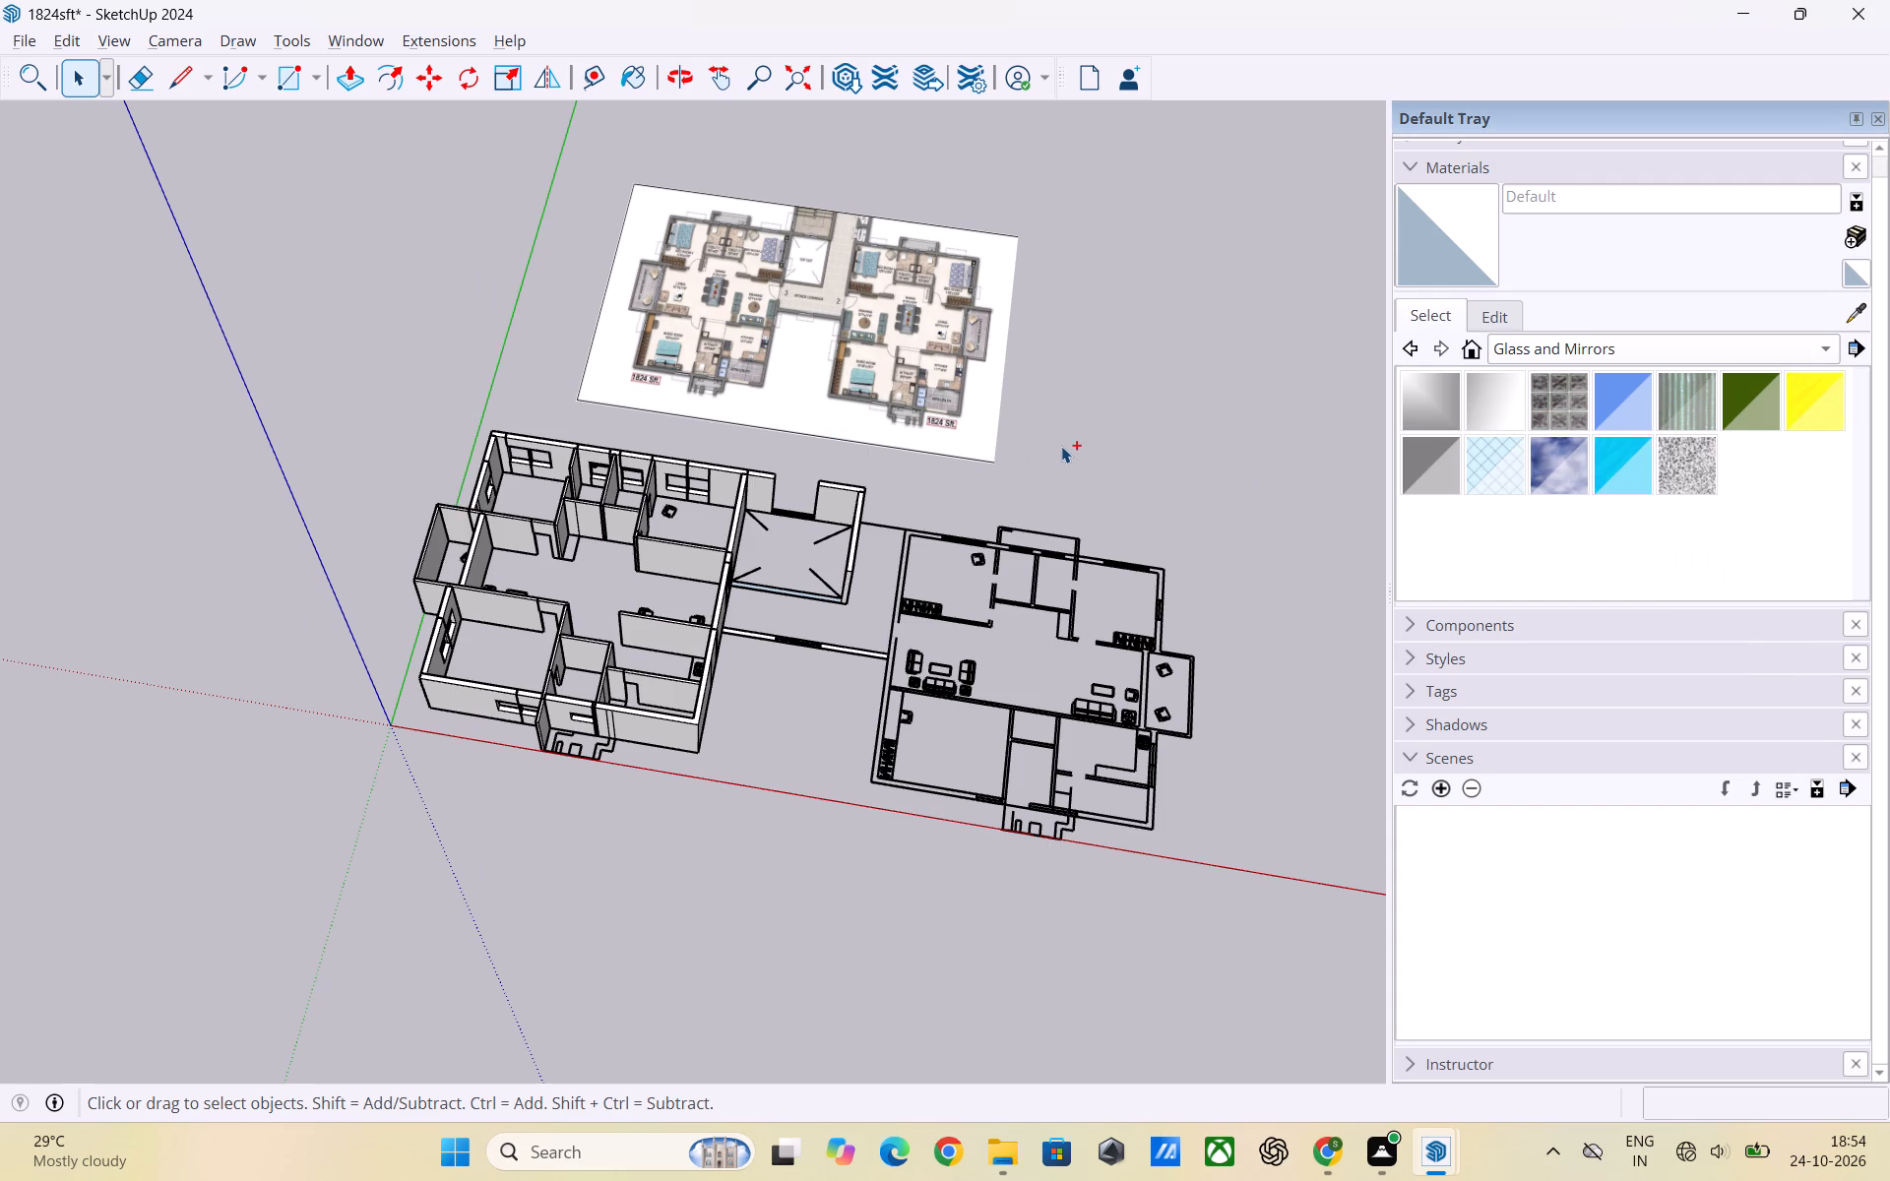
pyautogui.click(1061, 444)
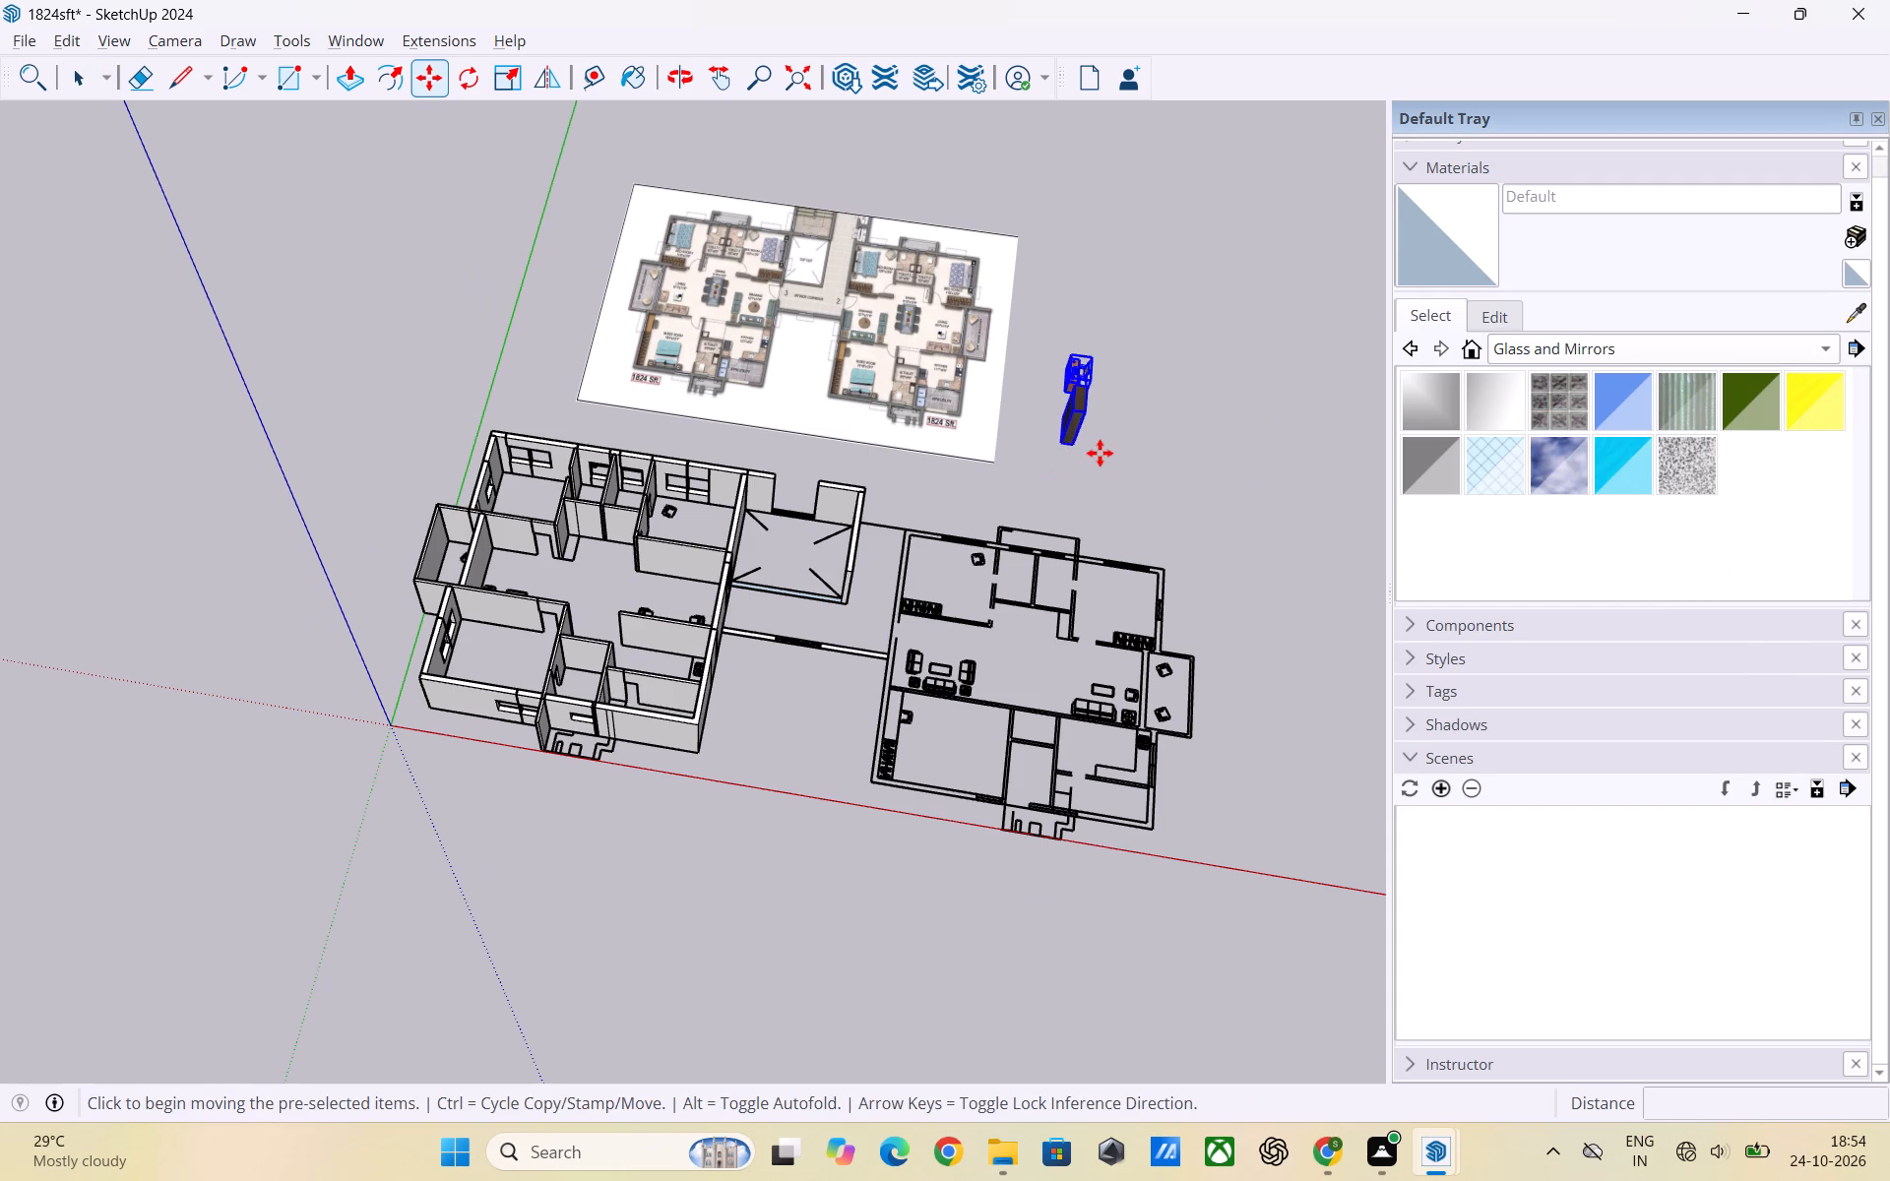
pyautogui.press('space')
# Move the dark wardrobe from beside the floor-plan image into the bedroom corner nearest the origin, against the window wall.
pyautogui.scroll(7, 1102, 436)
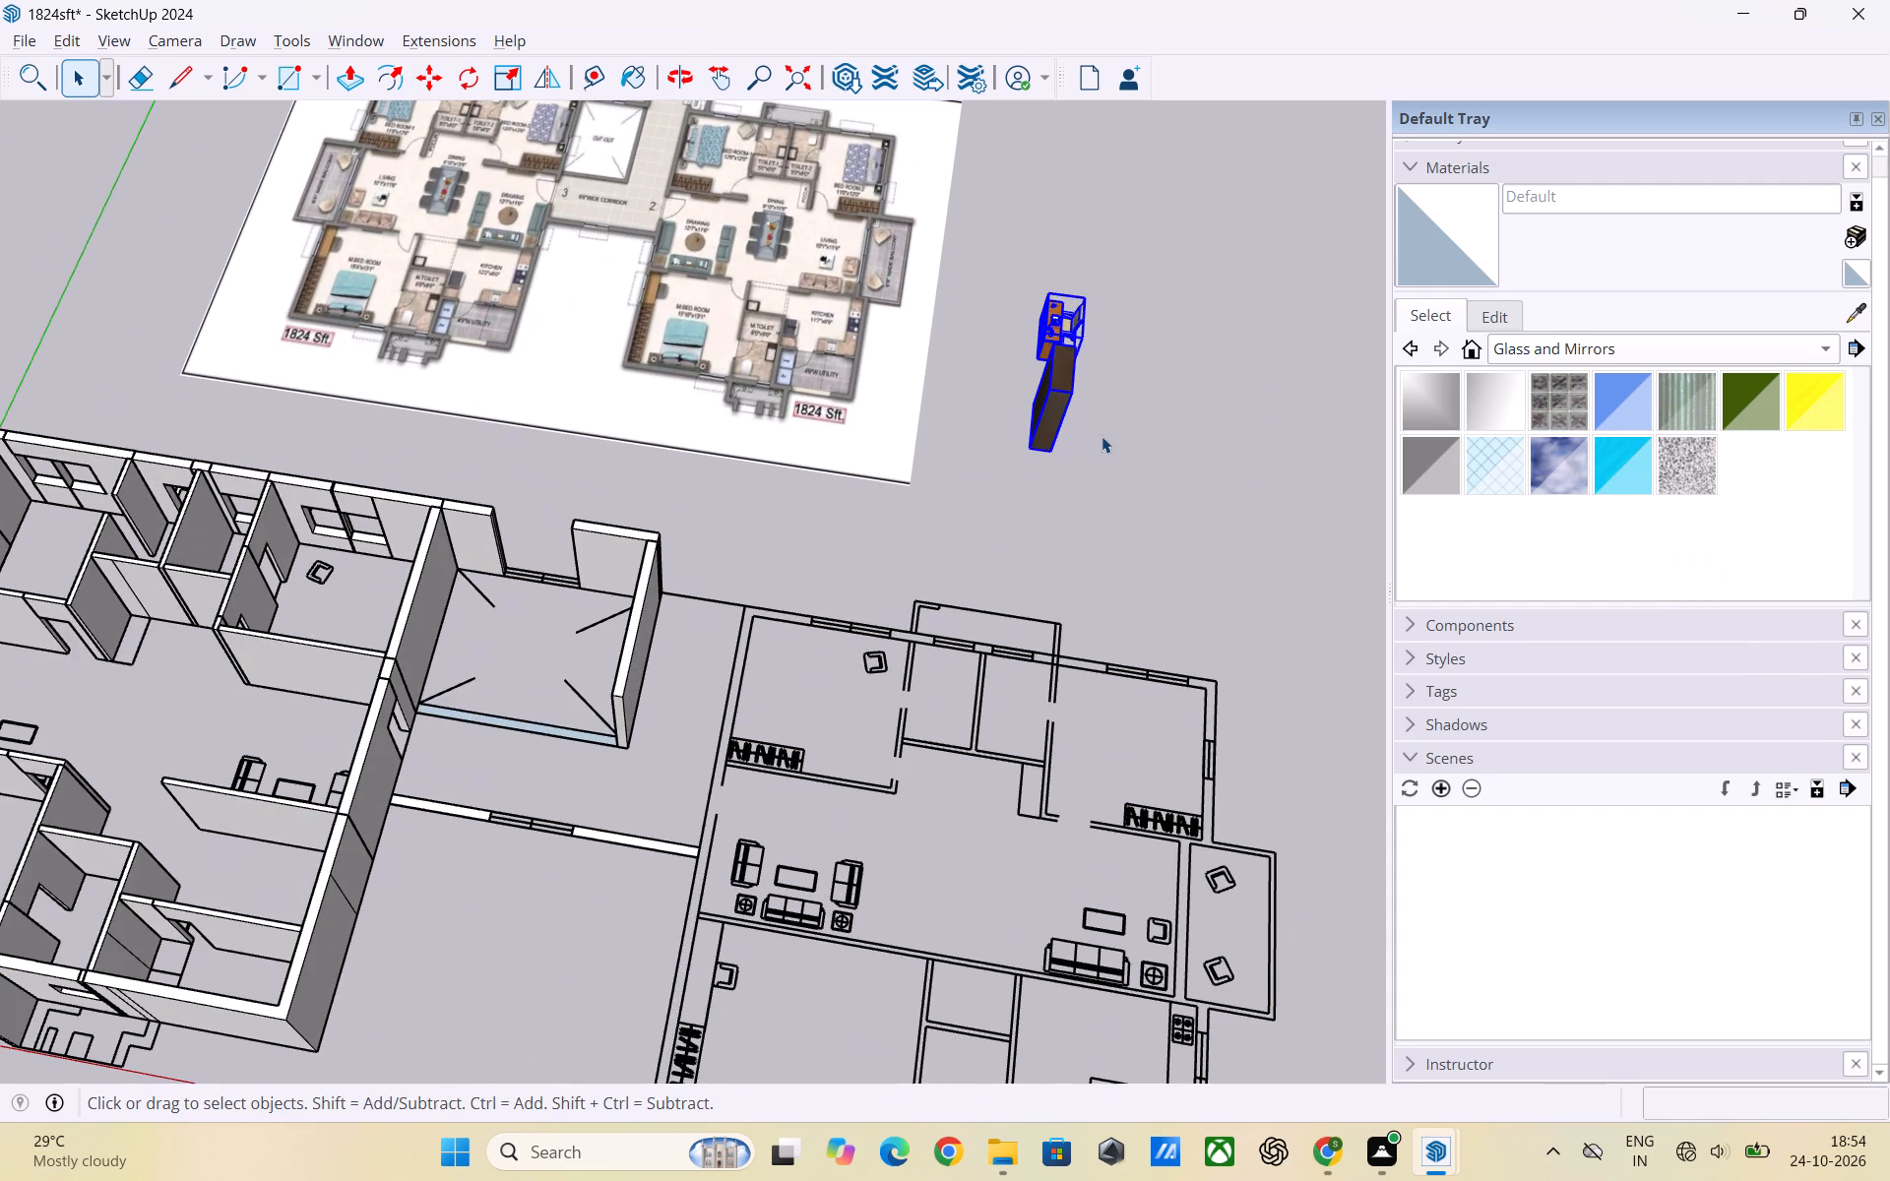
pyautogui.scroll(-2, 1255, 380)
pyautogui.scroll(-2, 1053, 503)
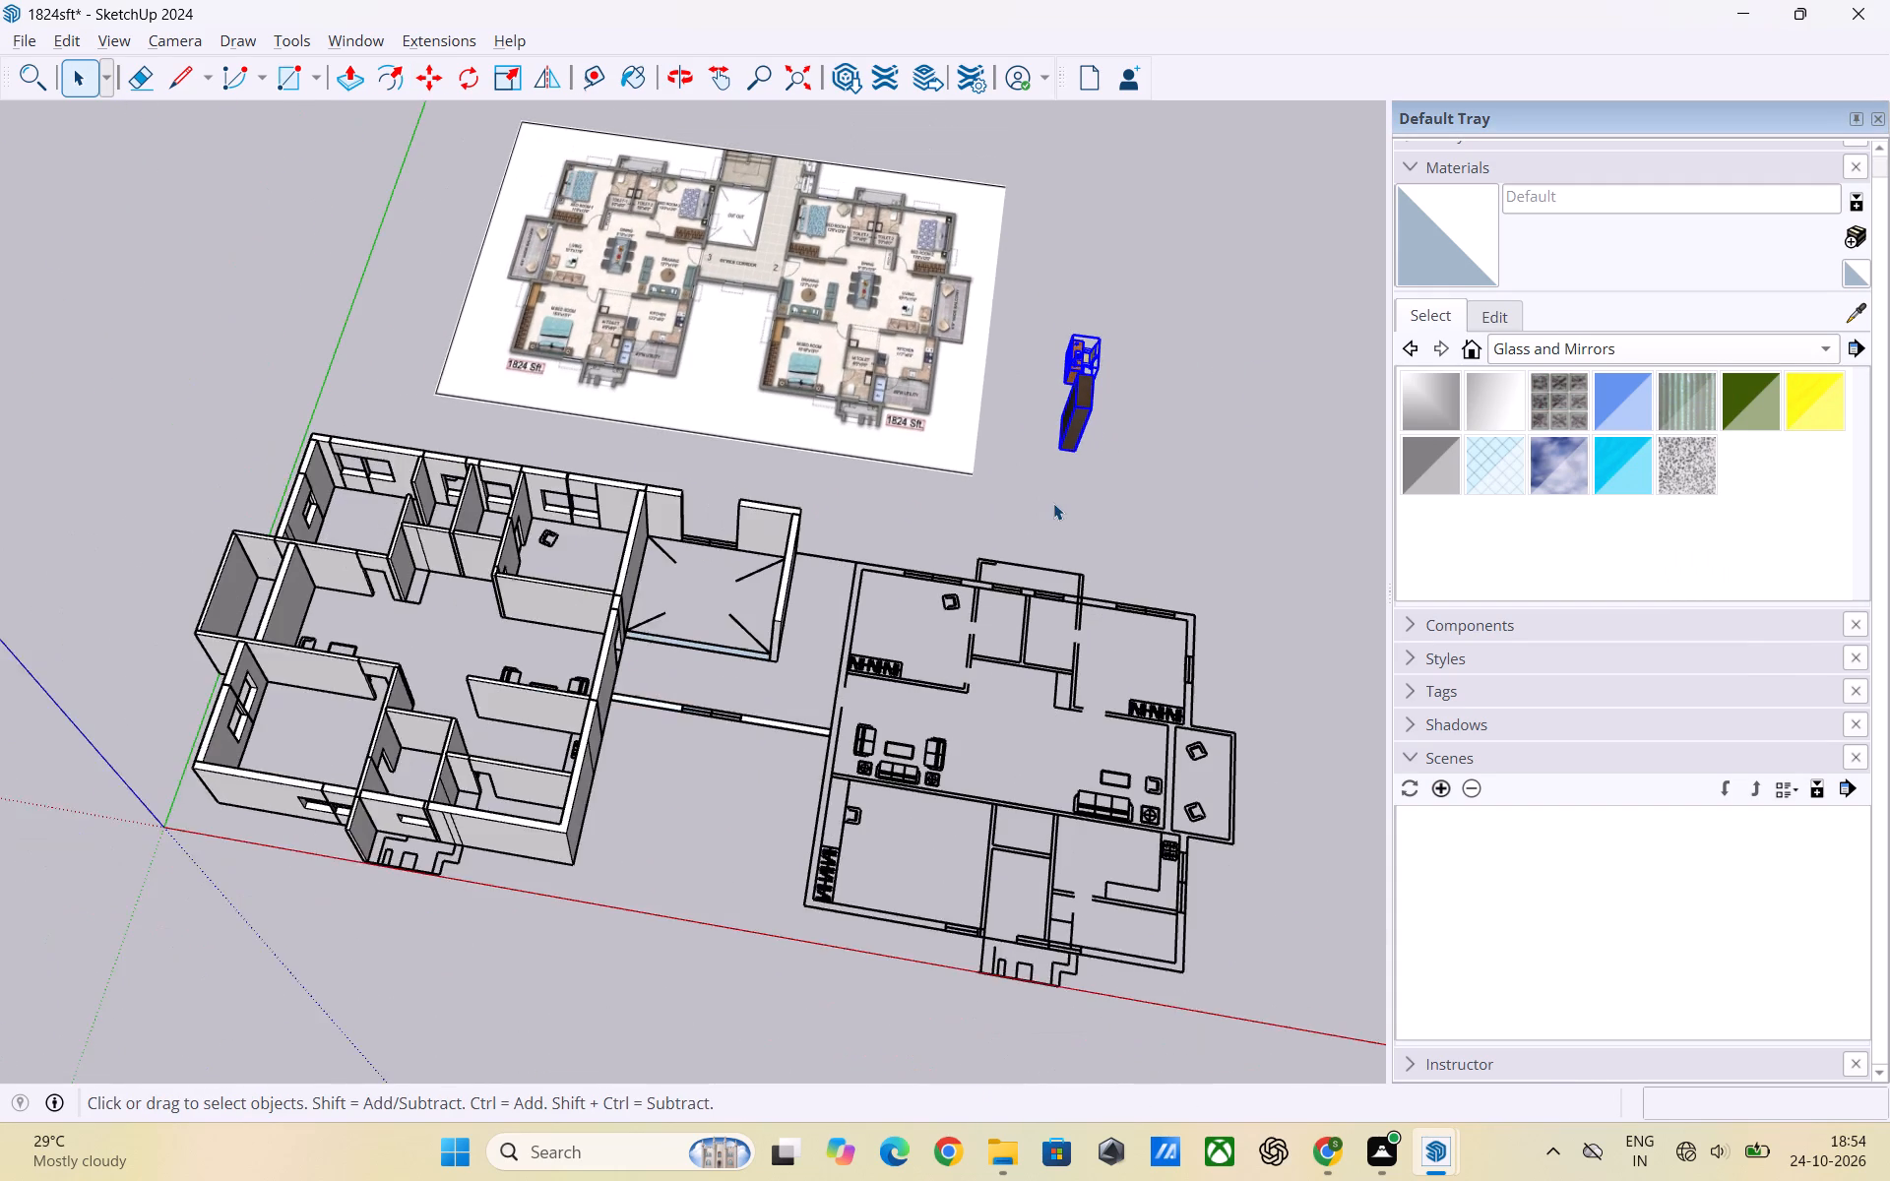
pyautogui.scroll(-1, 1053, 503)
pyautogui.click(1109, 461)
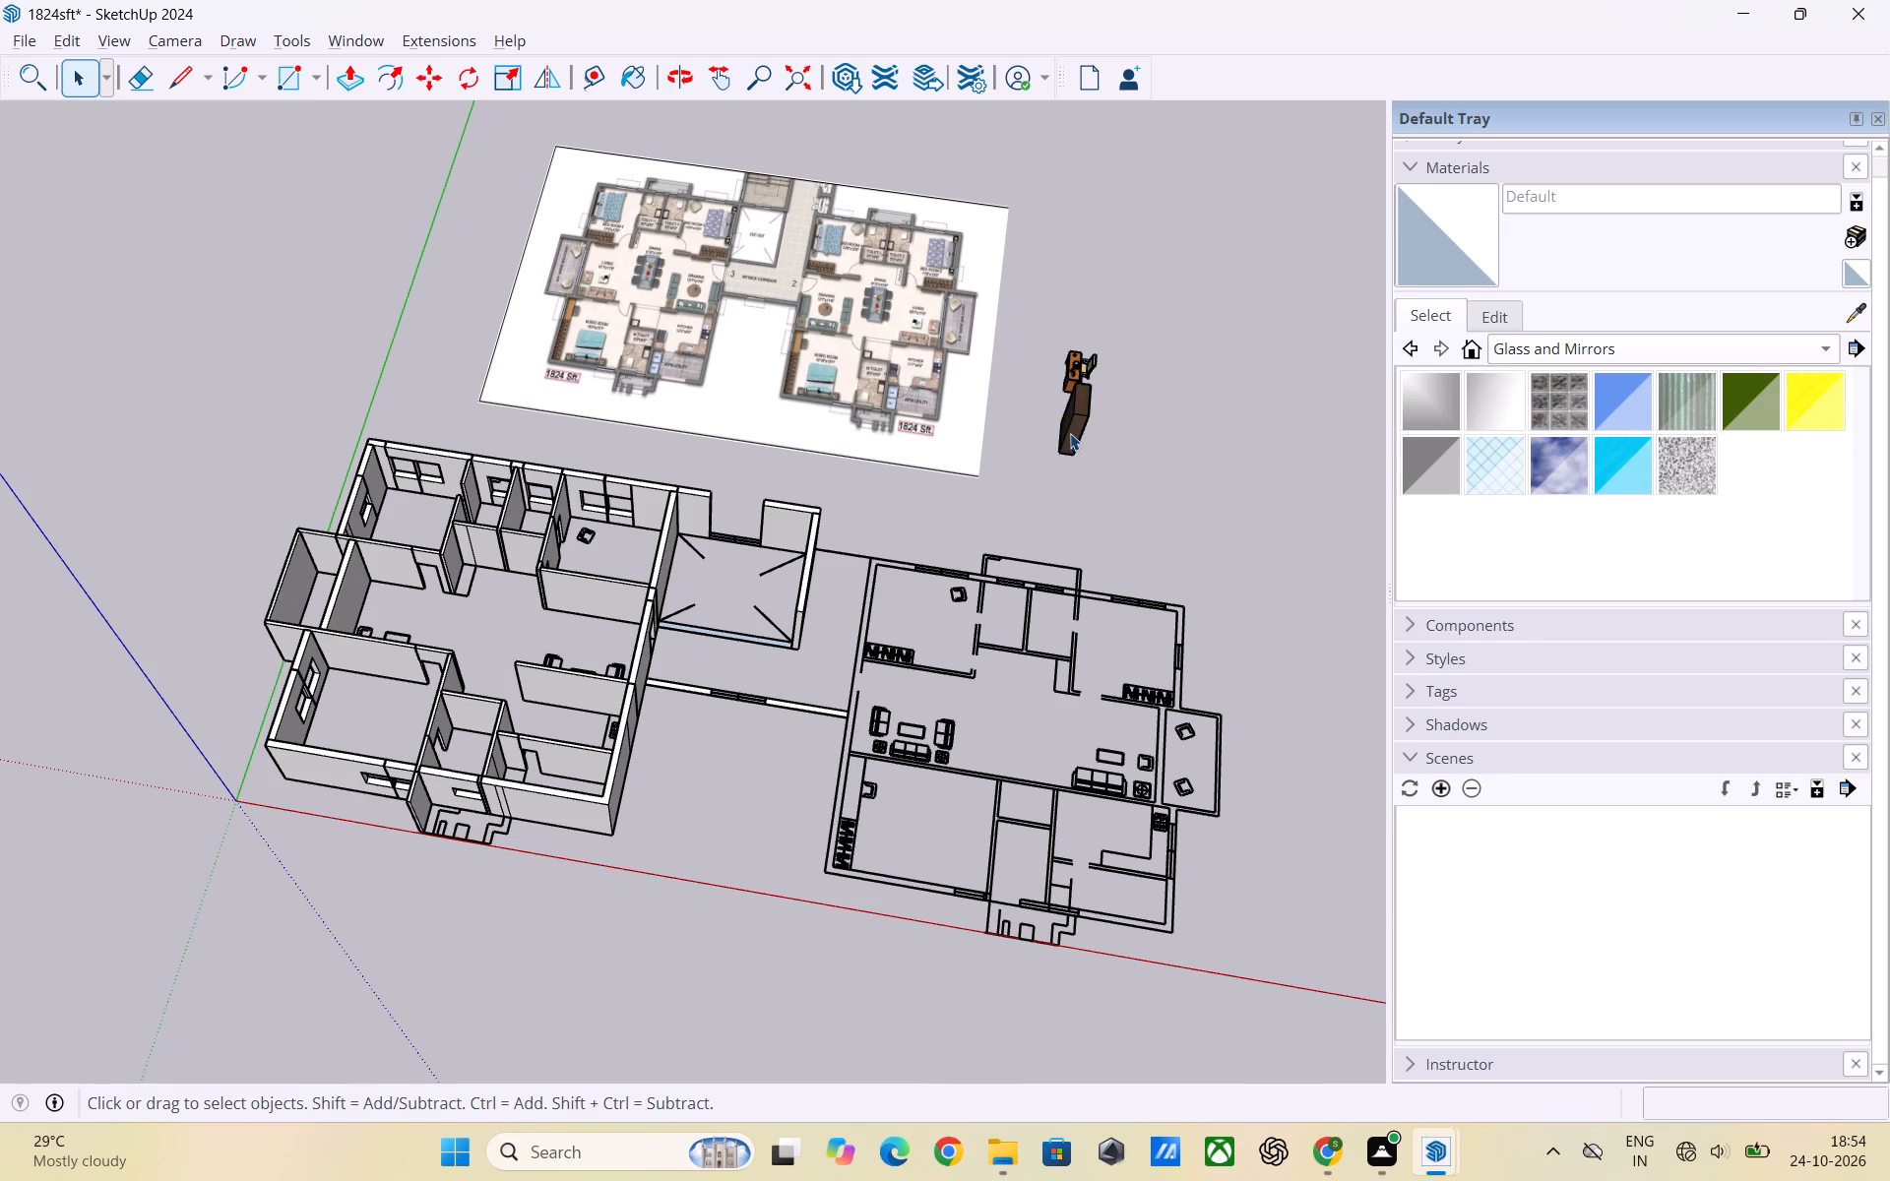
pyautogui.click(1075, 430)
pyautogui.press('m')
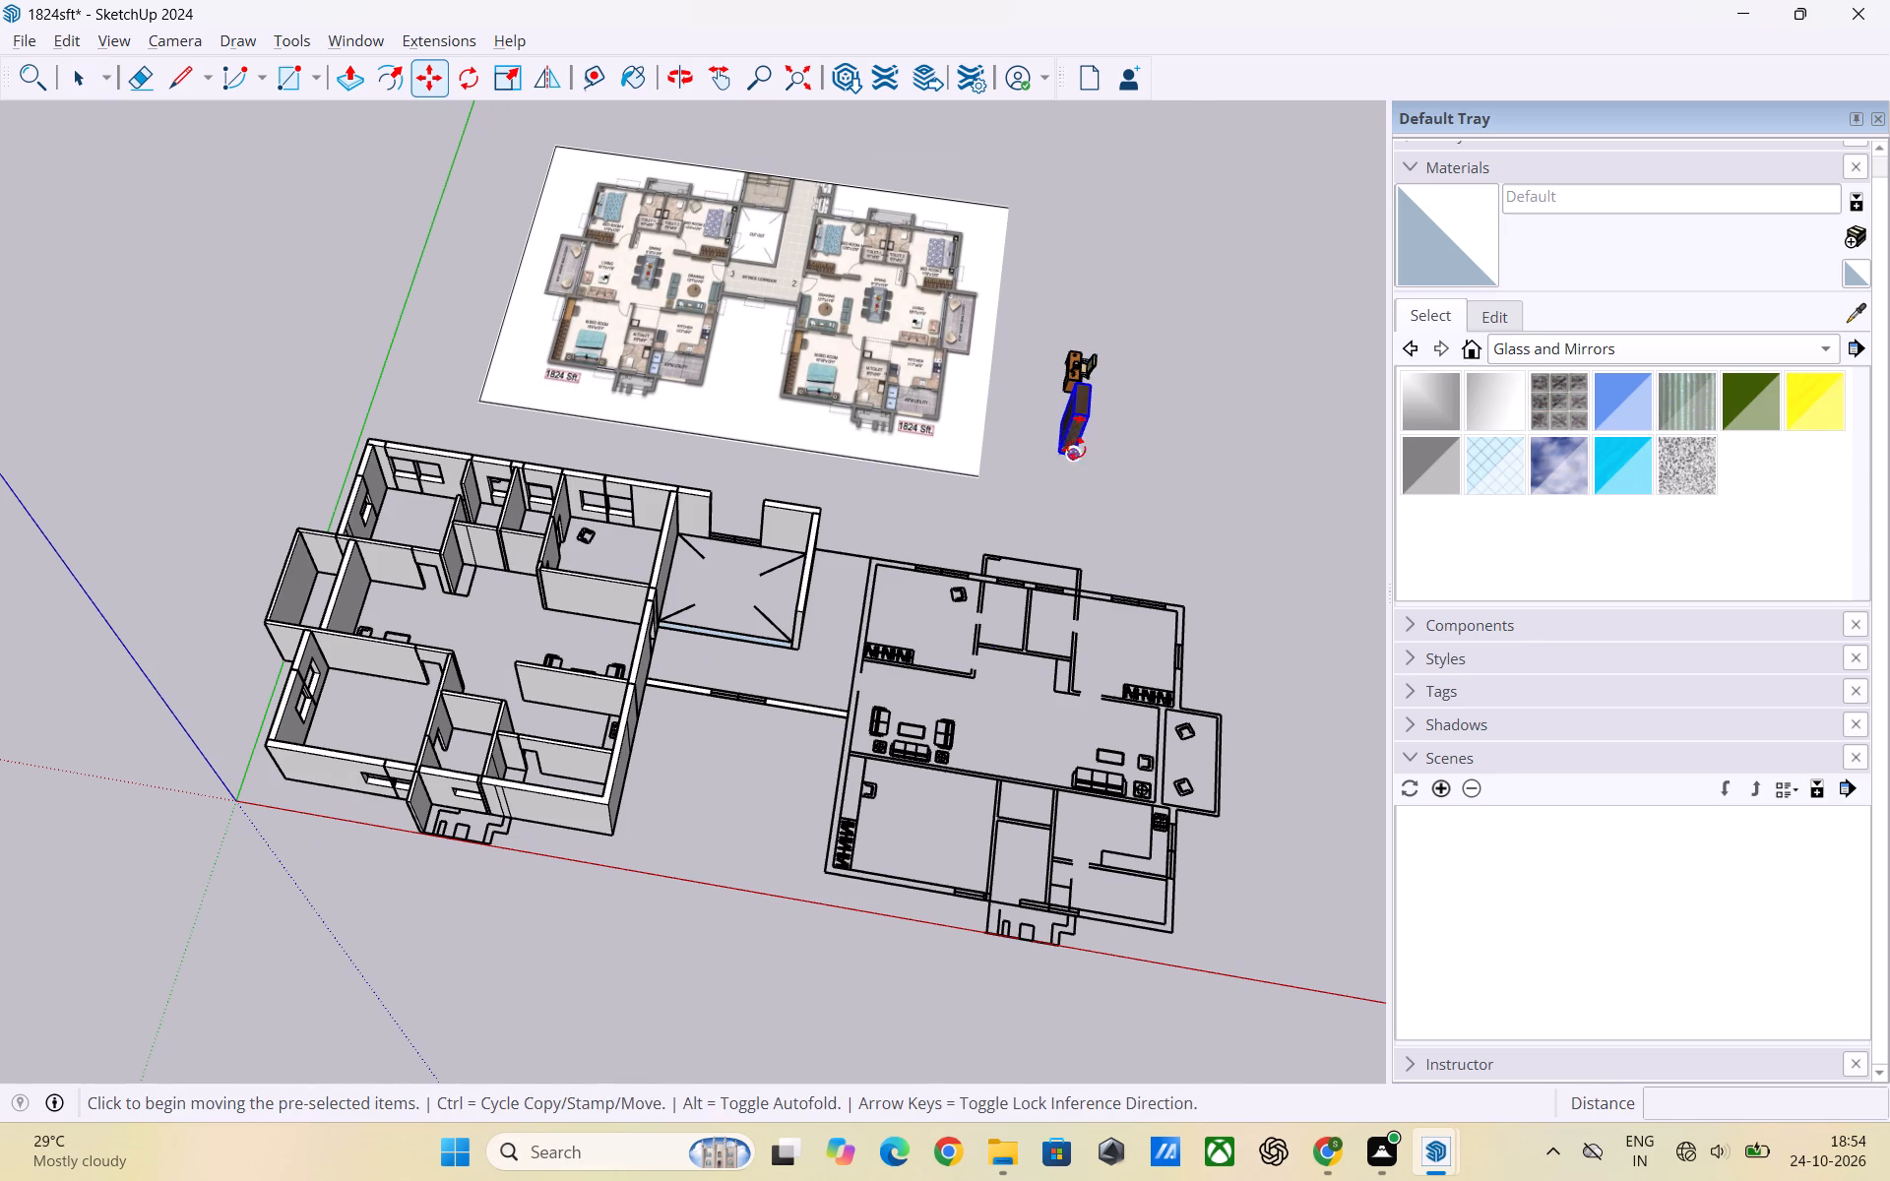
pyautogui.click(1076, 410)
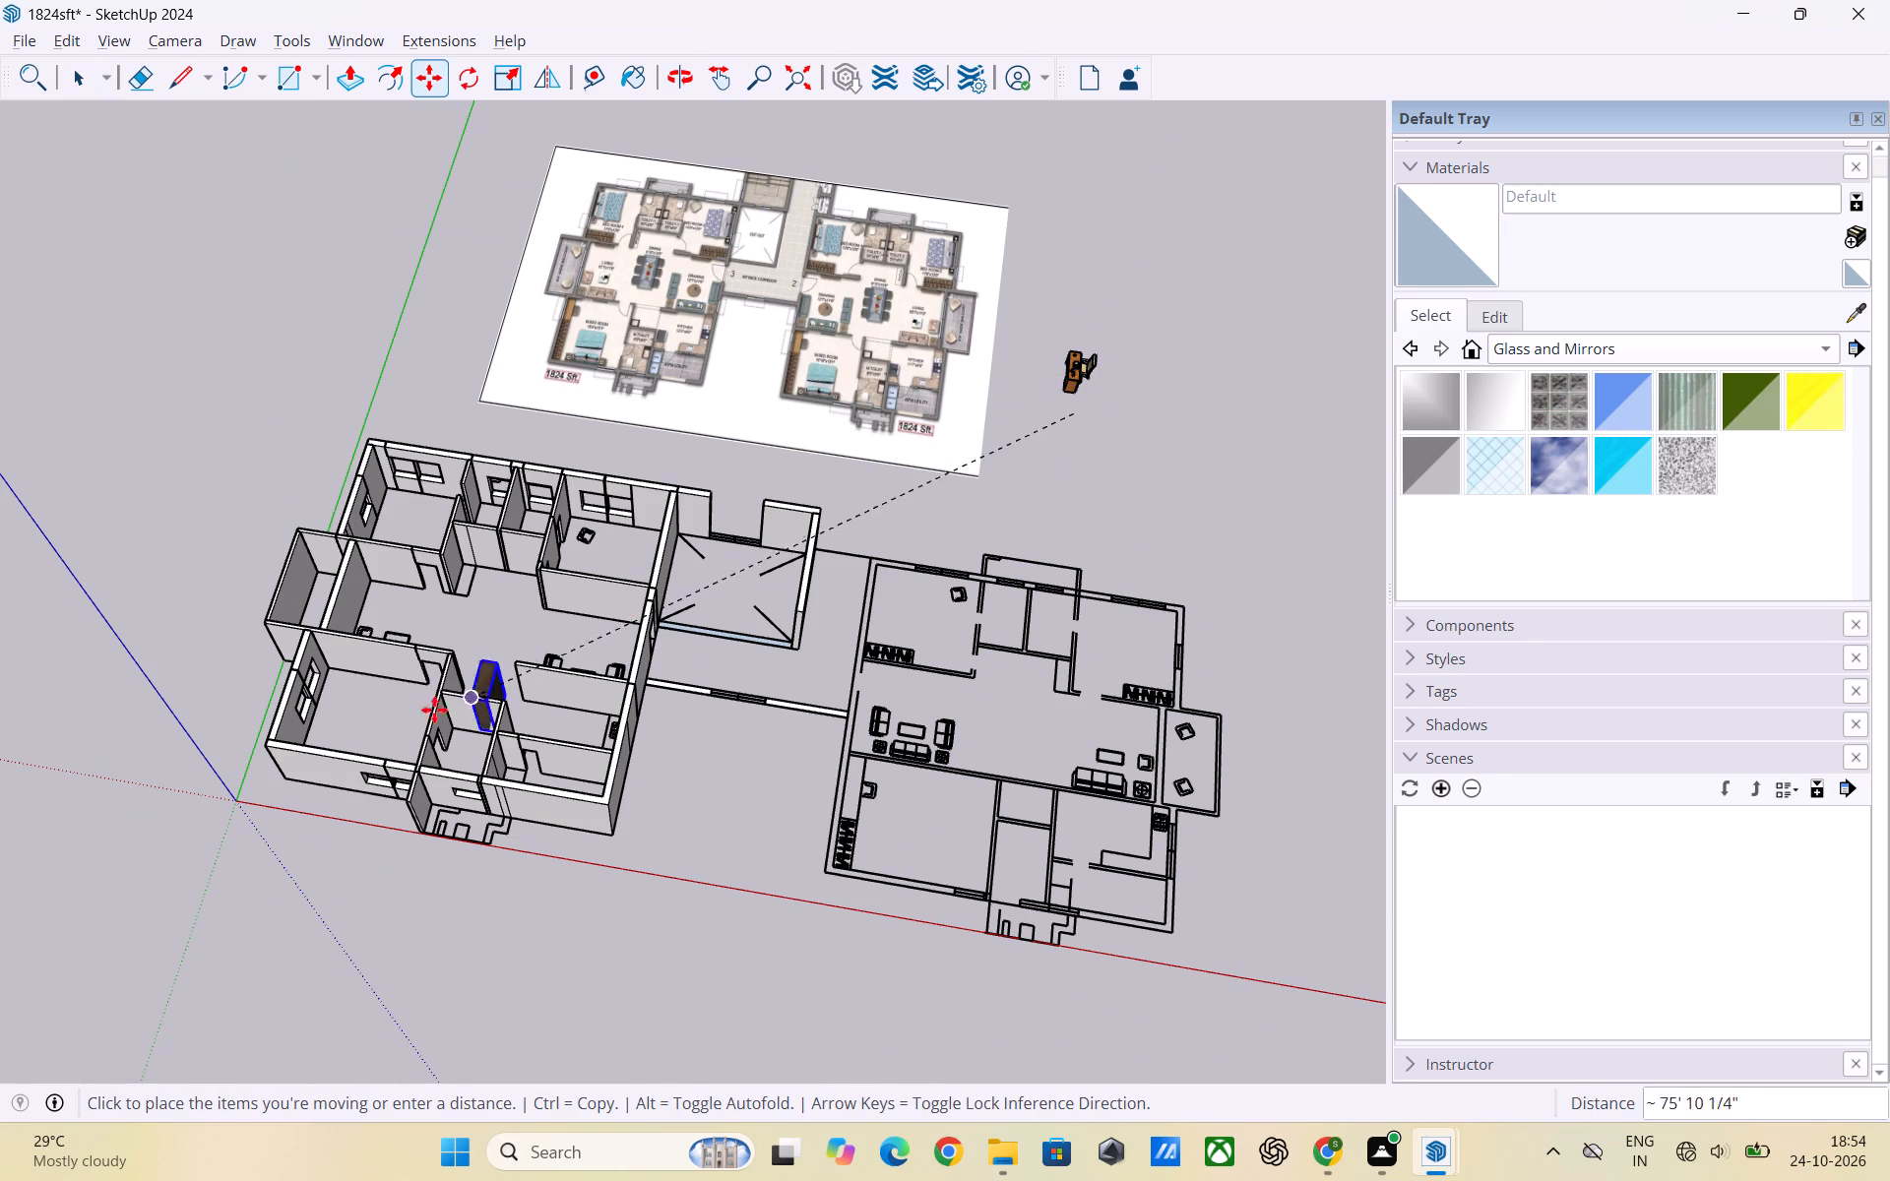
pyautogui.scroll(10, 271, 718)
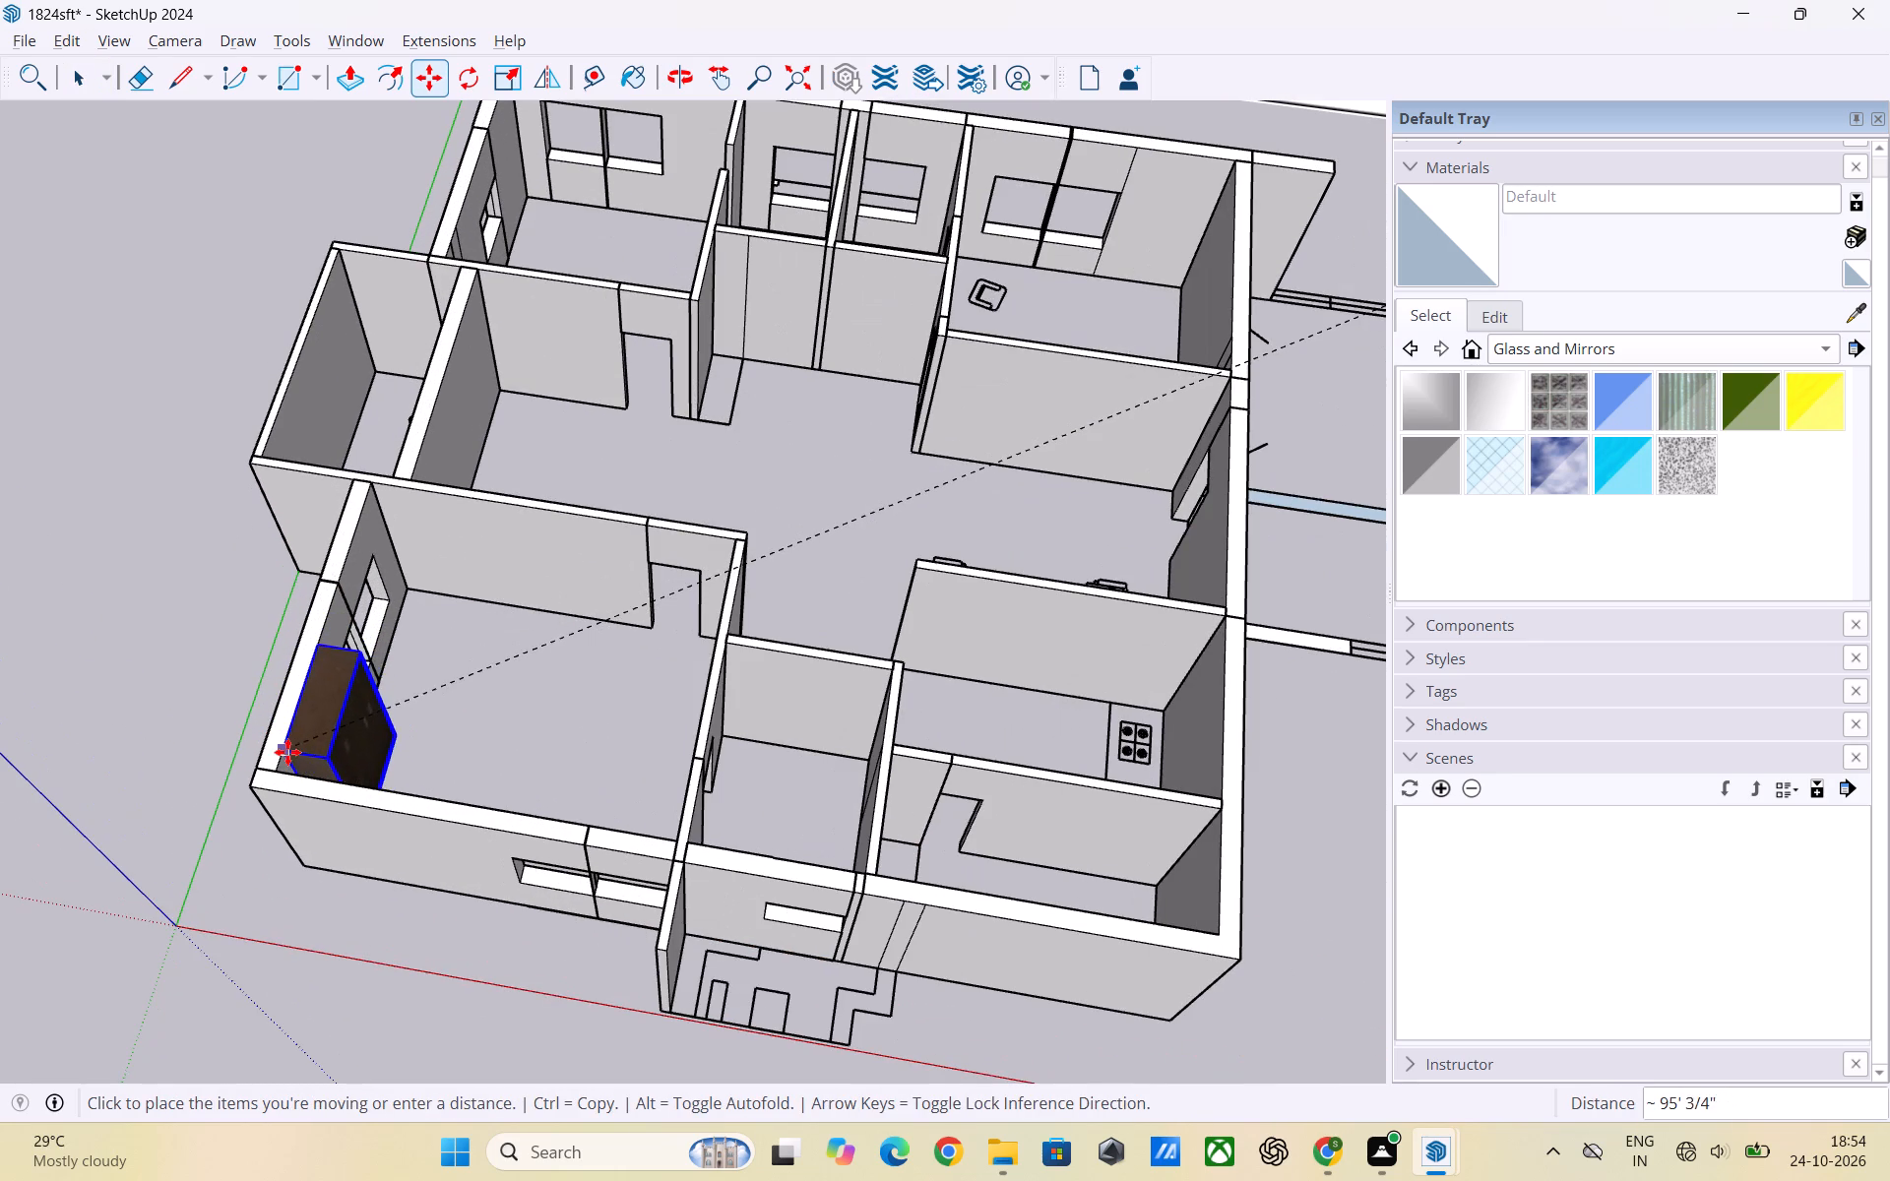
pyautogui.scroll(5, 283, 754)
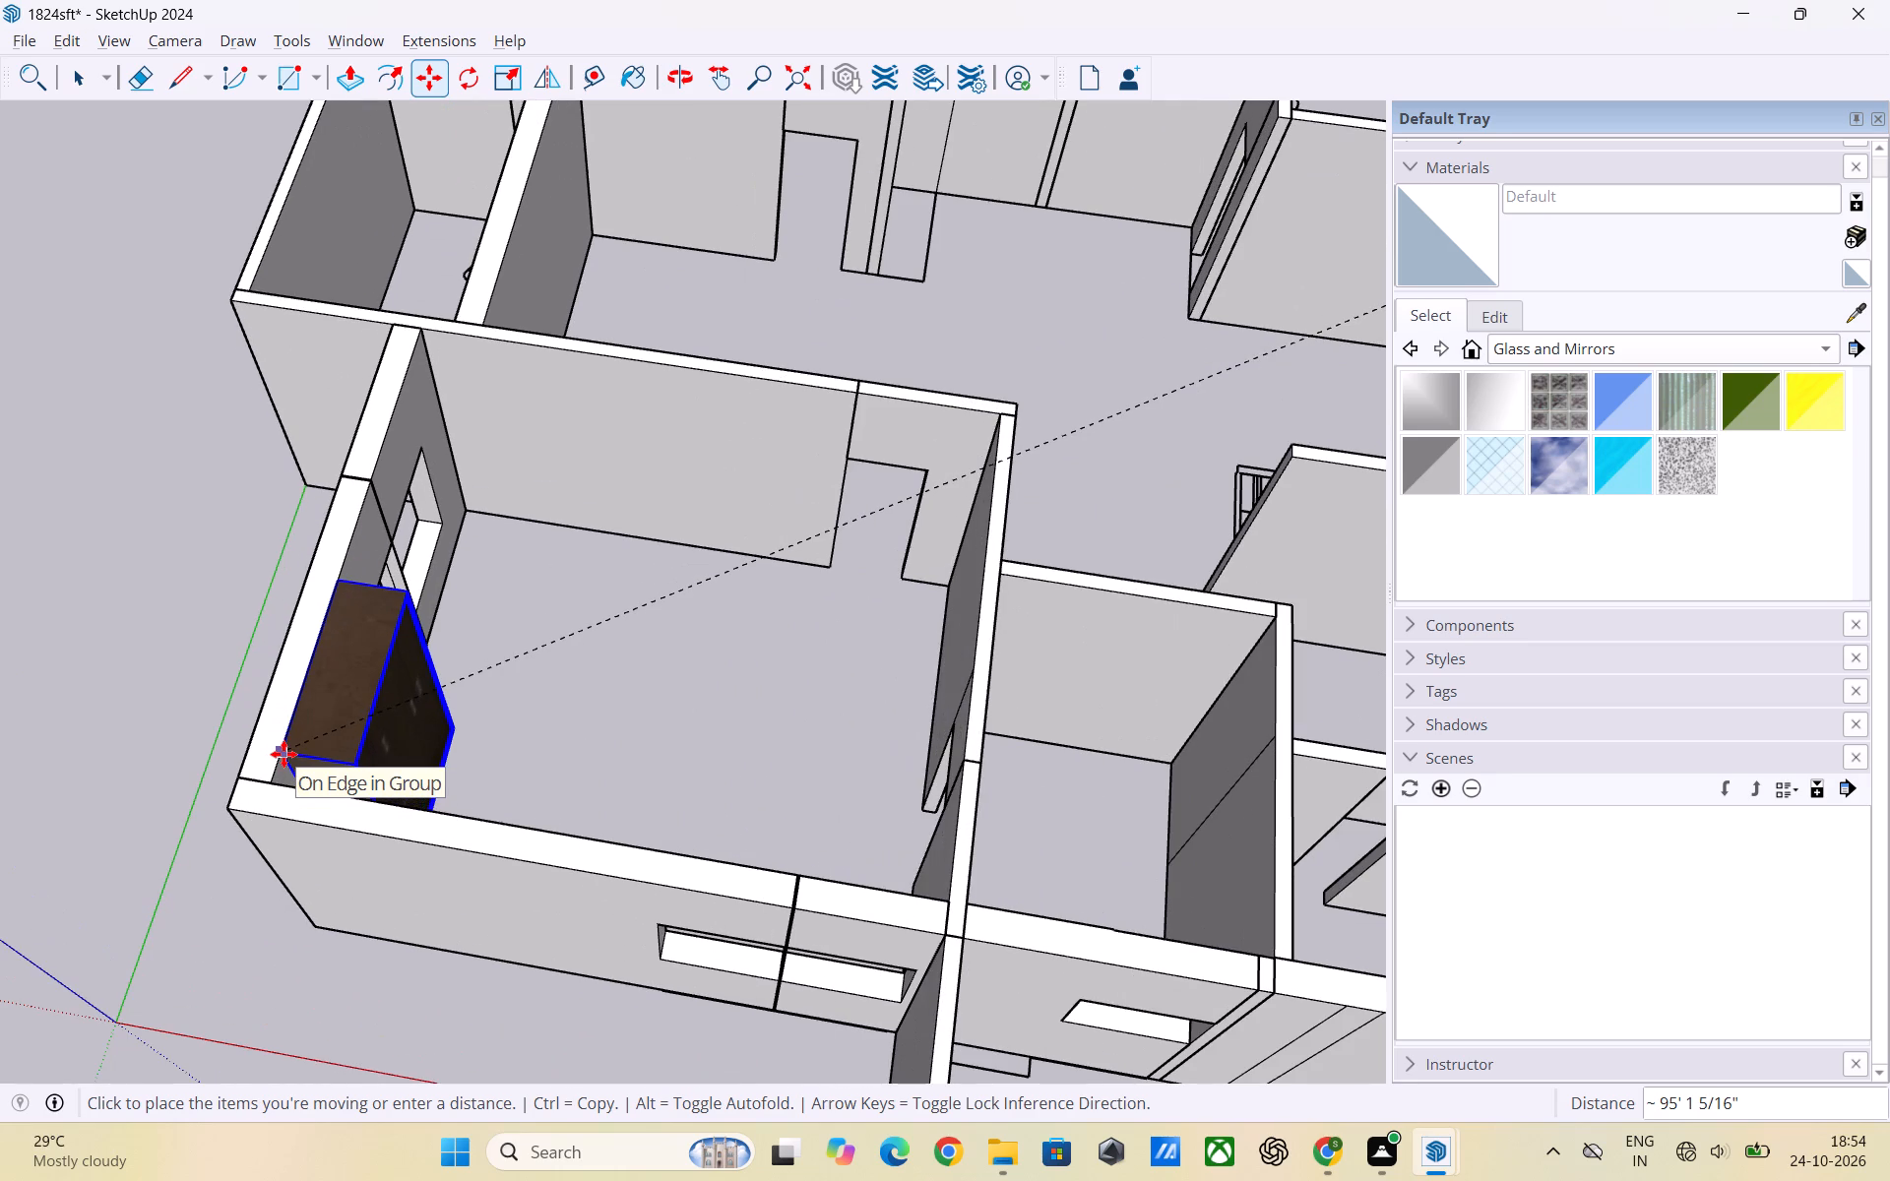
pyautogui.scroll(4, 282, 769)
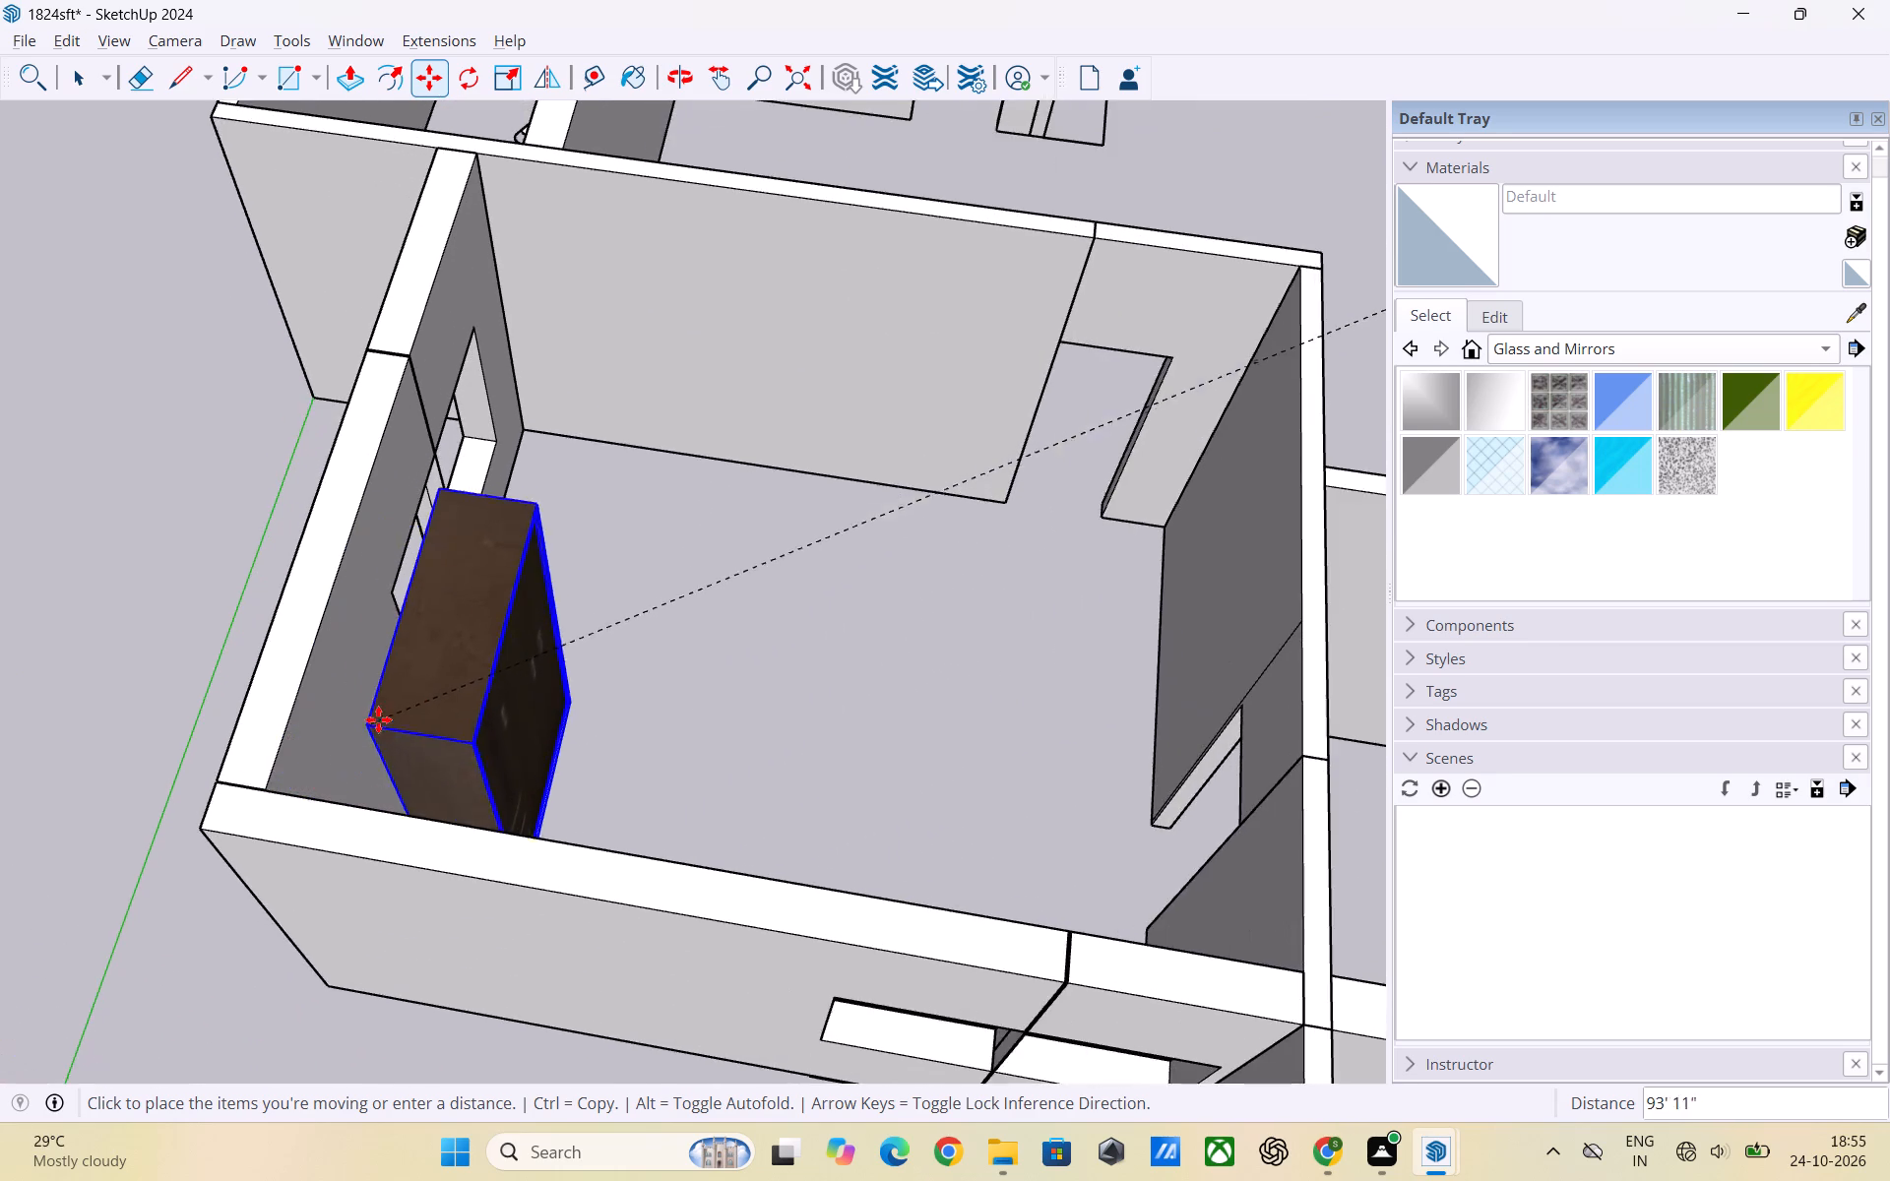
pyautogui.scroll(-5, 378, 719)
pyautogui.moveTo(379, 716); pyautogui.dragTo(389, 795, button='middle')
pyautogui.scroll(-1, 379, 722)
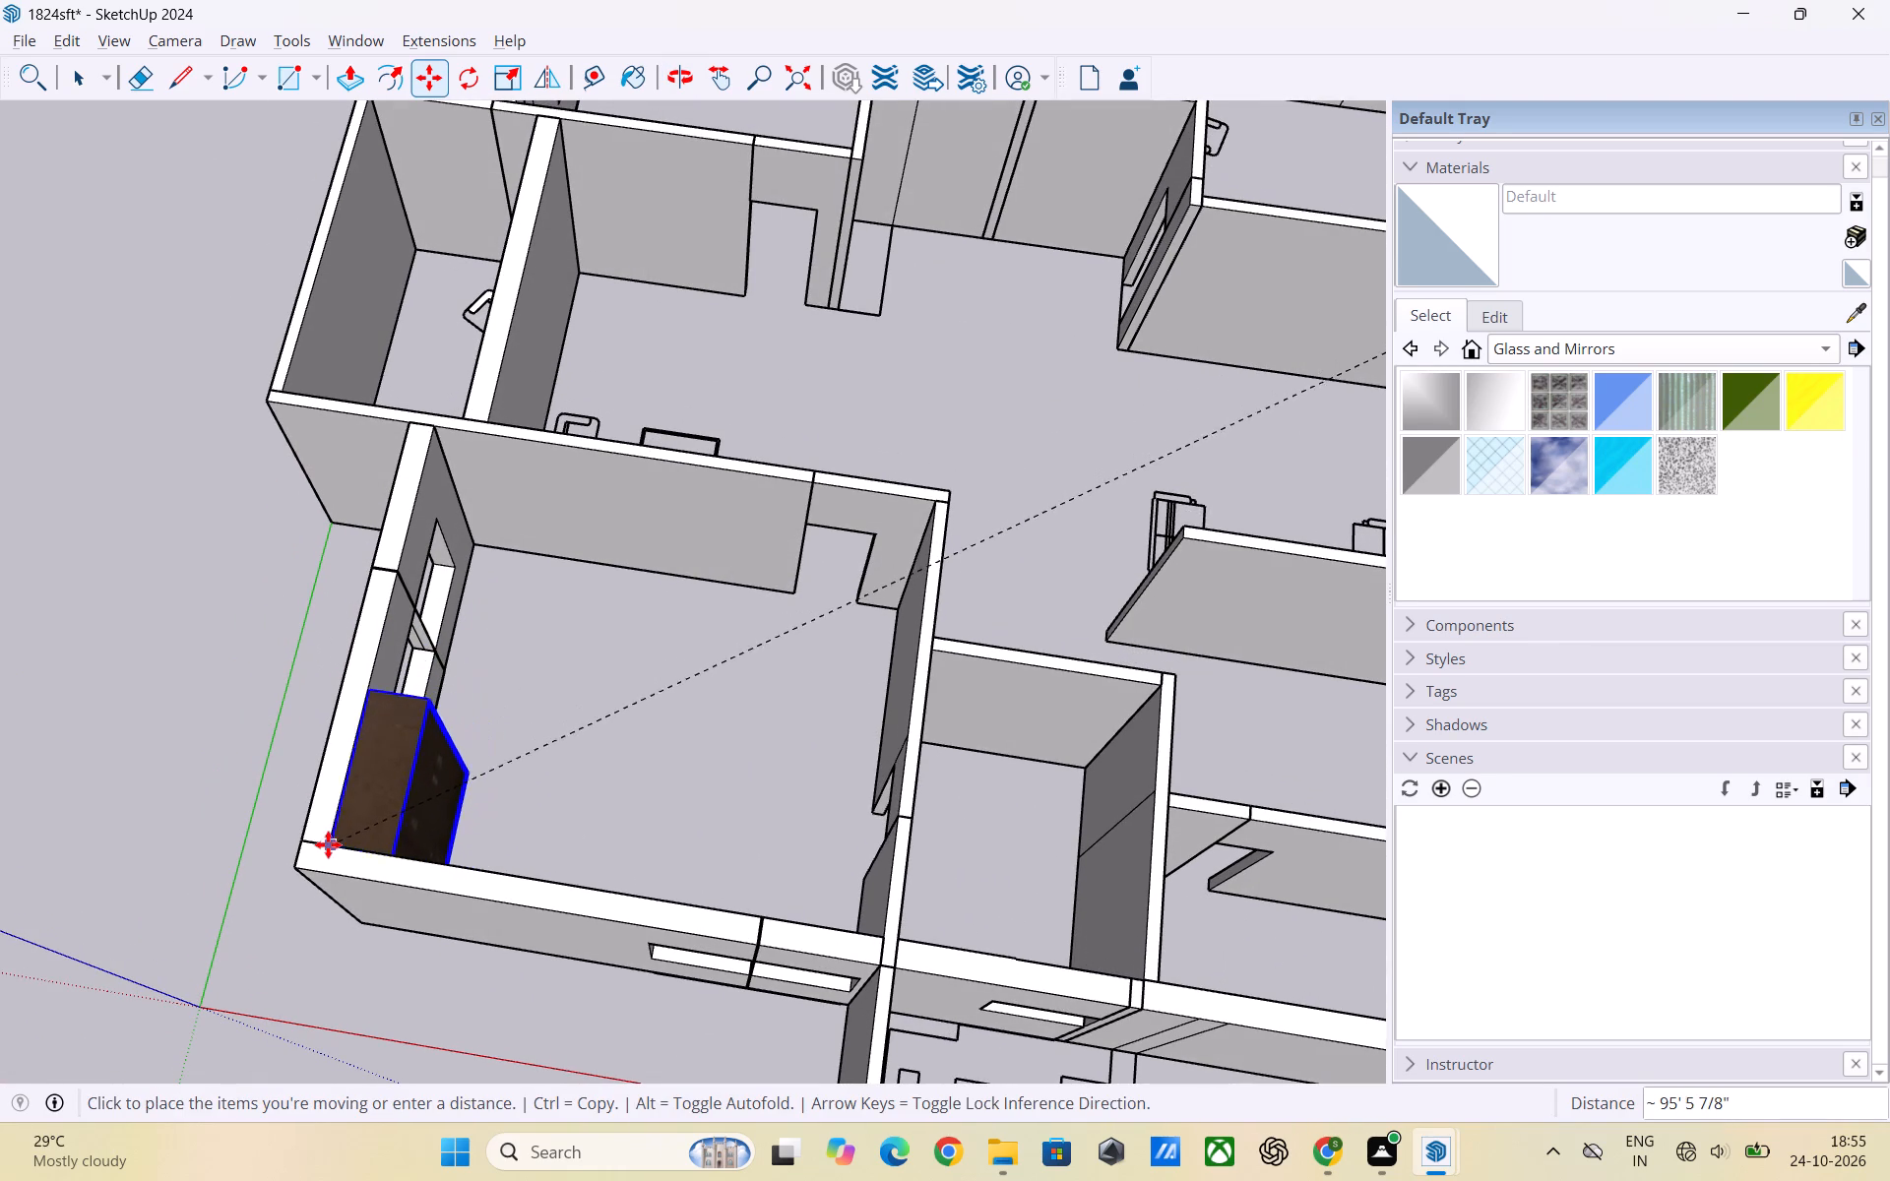
pyautogui.click(328, 844)
pyautogui.press('space')
pyautogui.click(622, 793)
# Inspect the wardrobe's placement in the bedroom corner beside the window from several angles.
pyautogui.scroll(2, 655, 754)
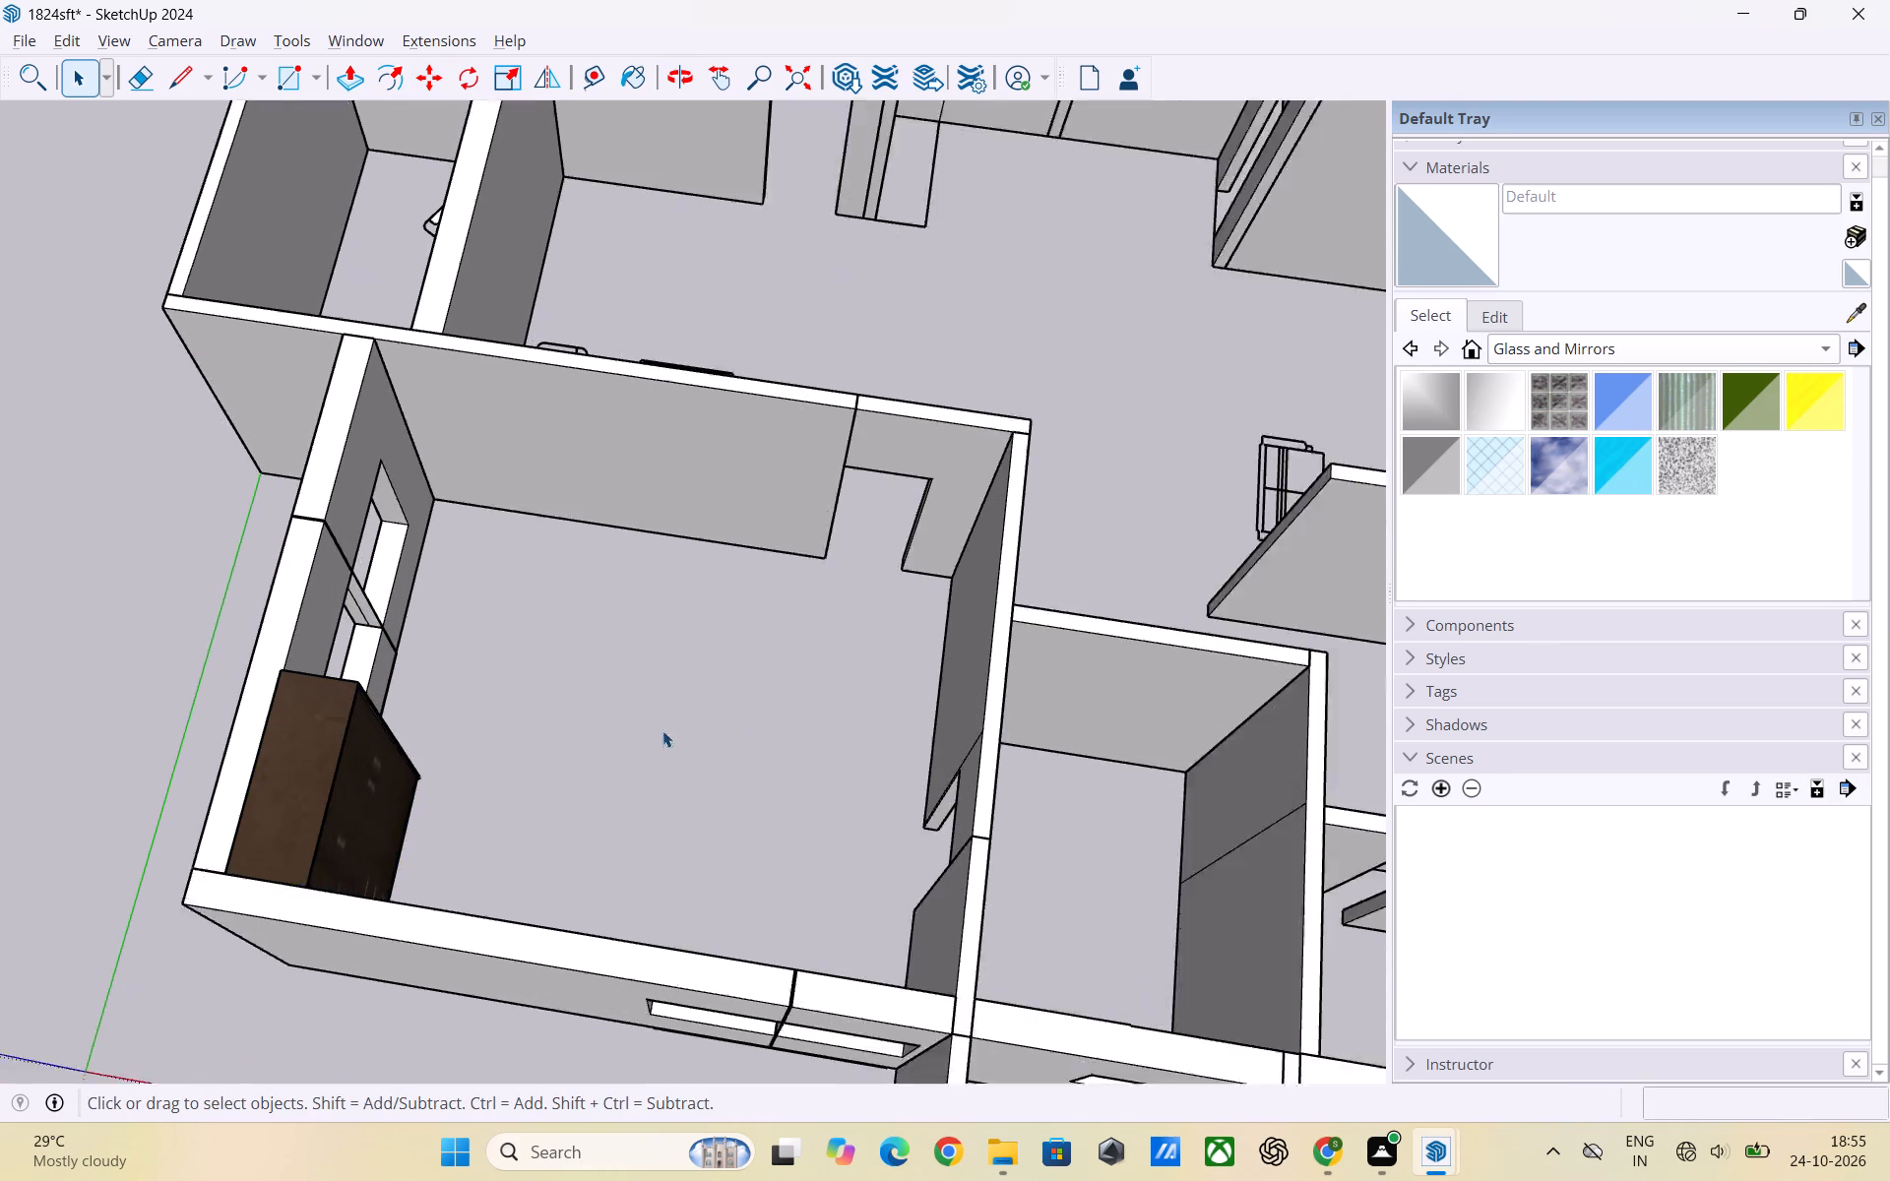
pyautogui.scroll(1, 662, 730)
pyautogui.moveTo(743, 731); pyautogui.dragTo(347, 775, button='middle')
pyautogui.scroll(-1, 743, 734)
pyautogui.scroll(2, 329, 623)
pyautogui.scroll(-6, 323, 625)
pyautogui.moveTo(322, 611); pyautogui.dragTo(322, 597, button='middle')
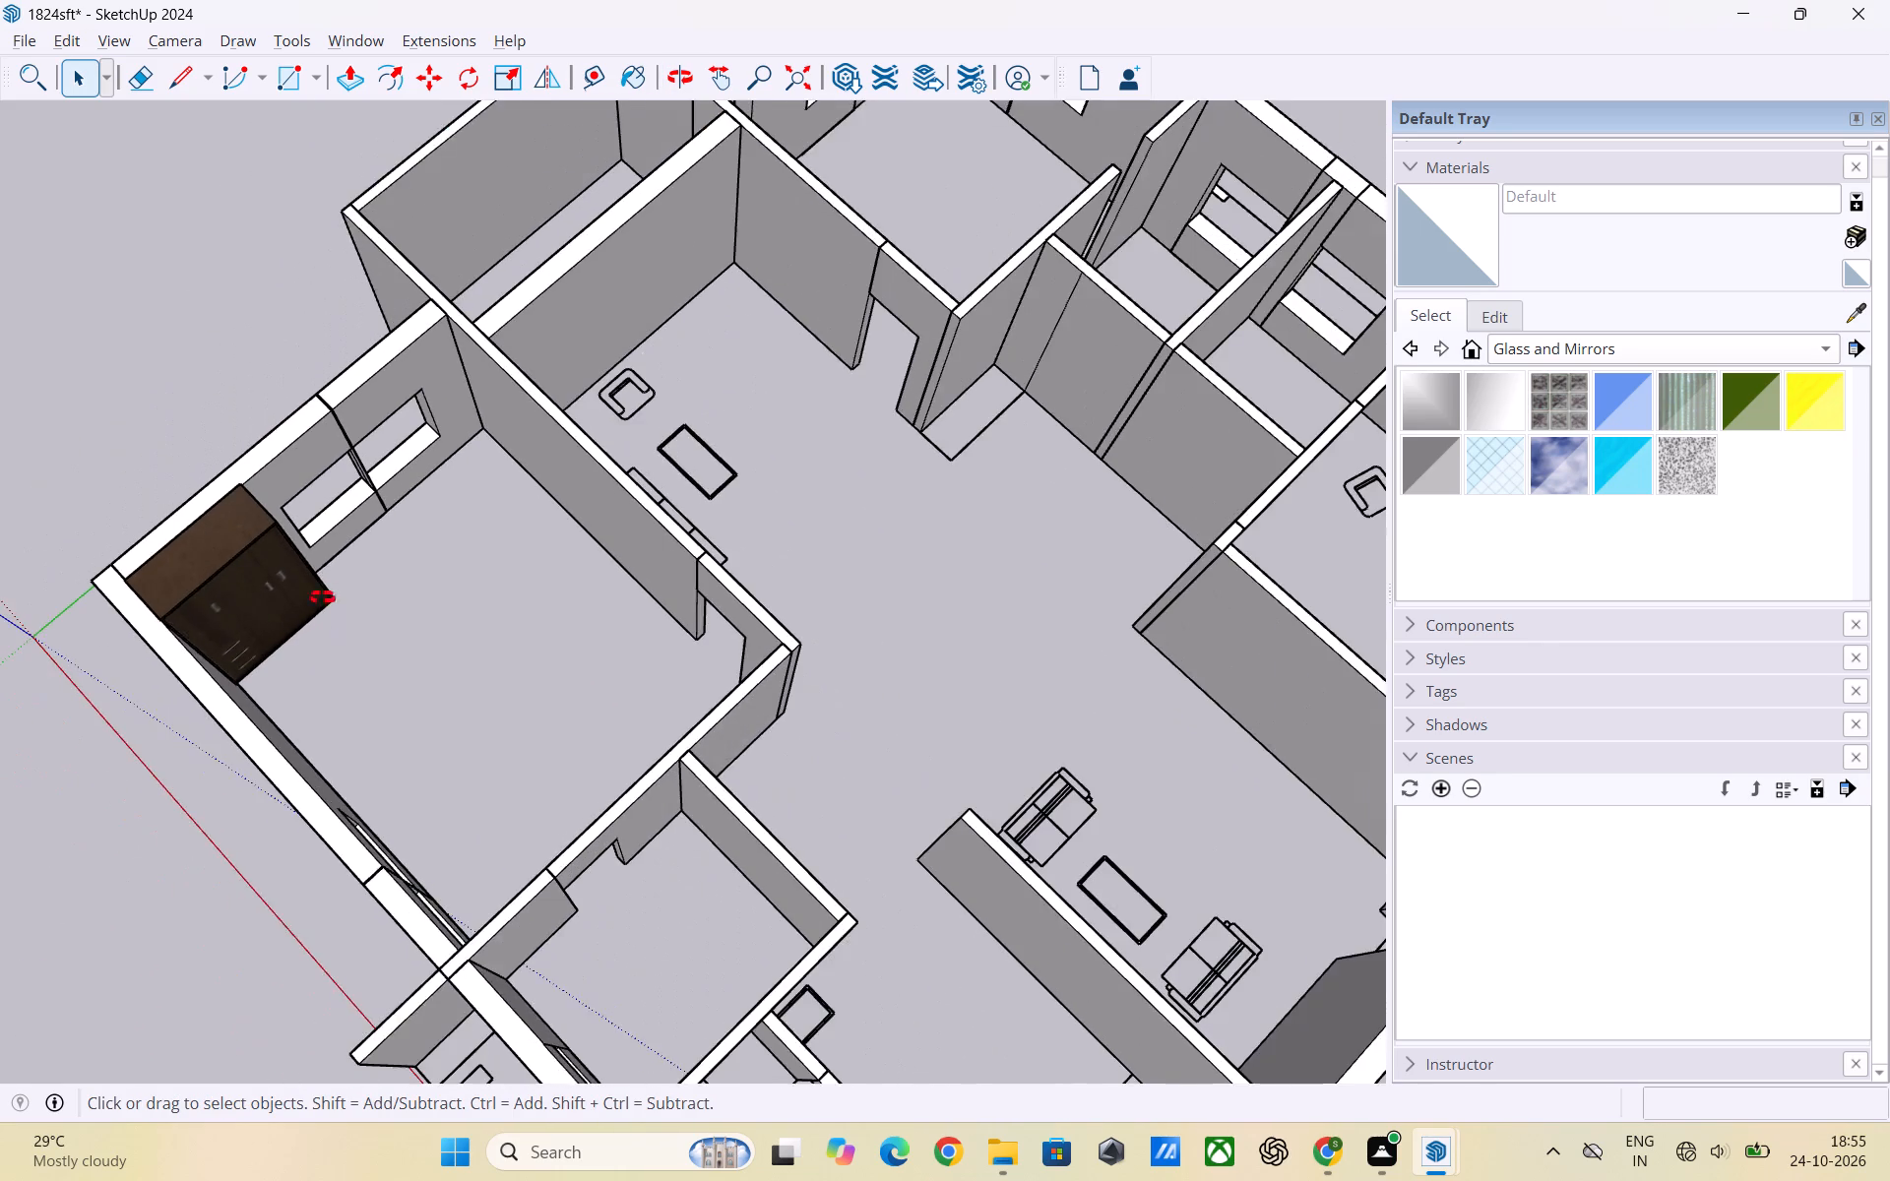
pyautogui.moveTo(322, 597); pyautogui.dragTo(298, 472, button='middle')
pyautogui.scroll(3, 300, 521)
pyautogui.moveTo(315, 557); pyautogui.dragTo(95, 572, button='middle')
pyautogui.scroll(2, 241, 502)
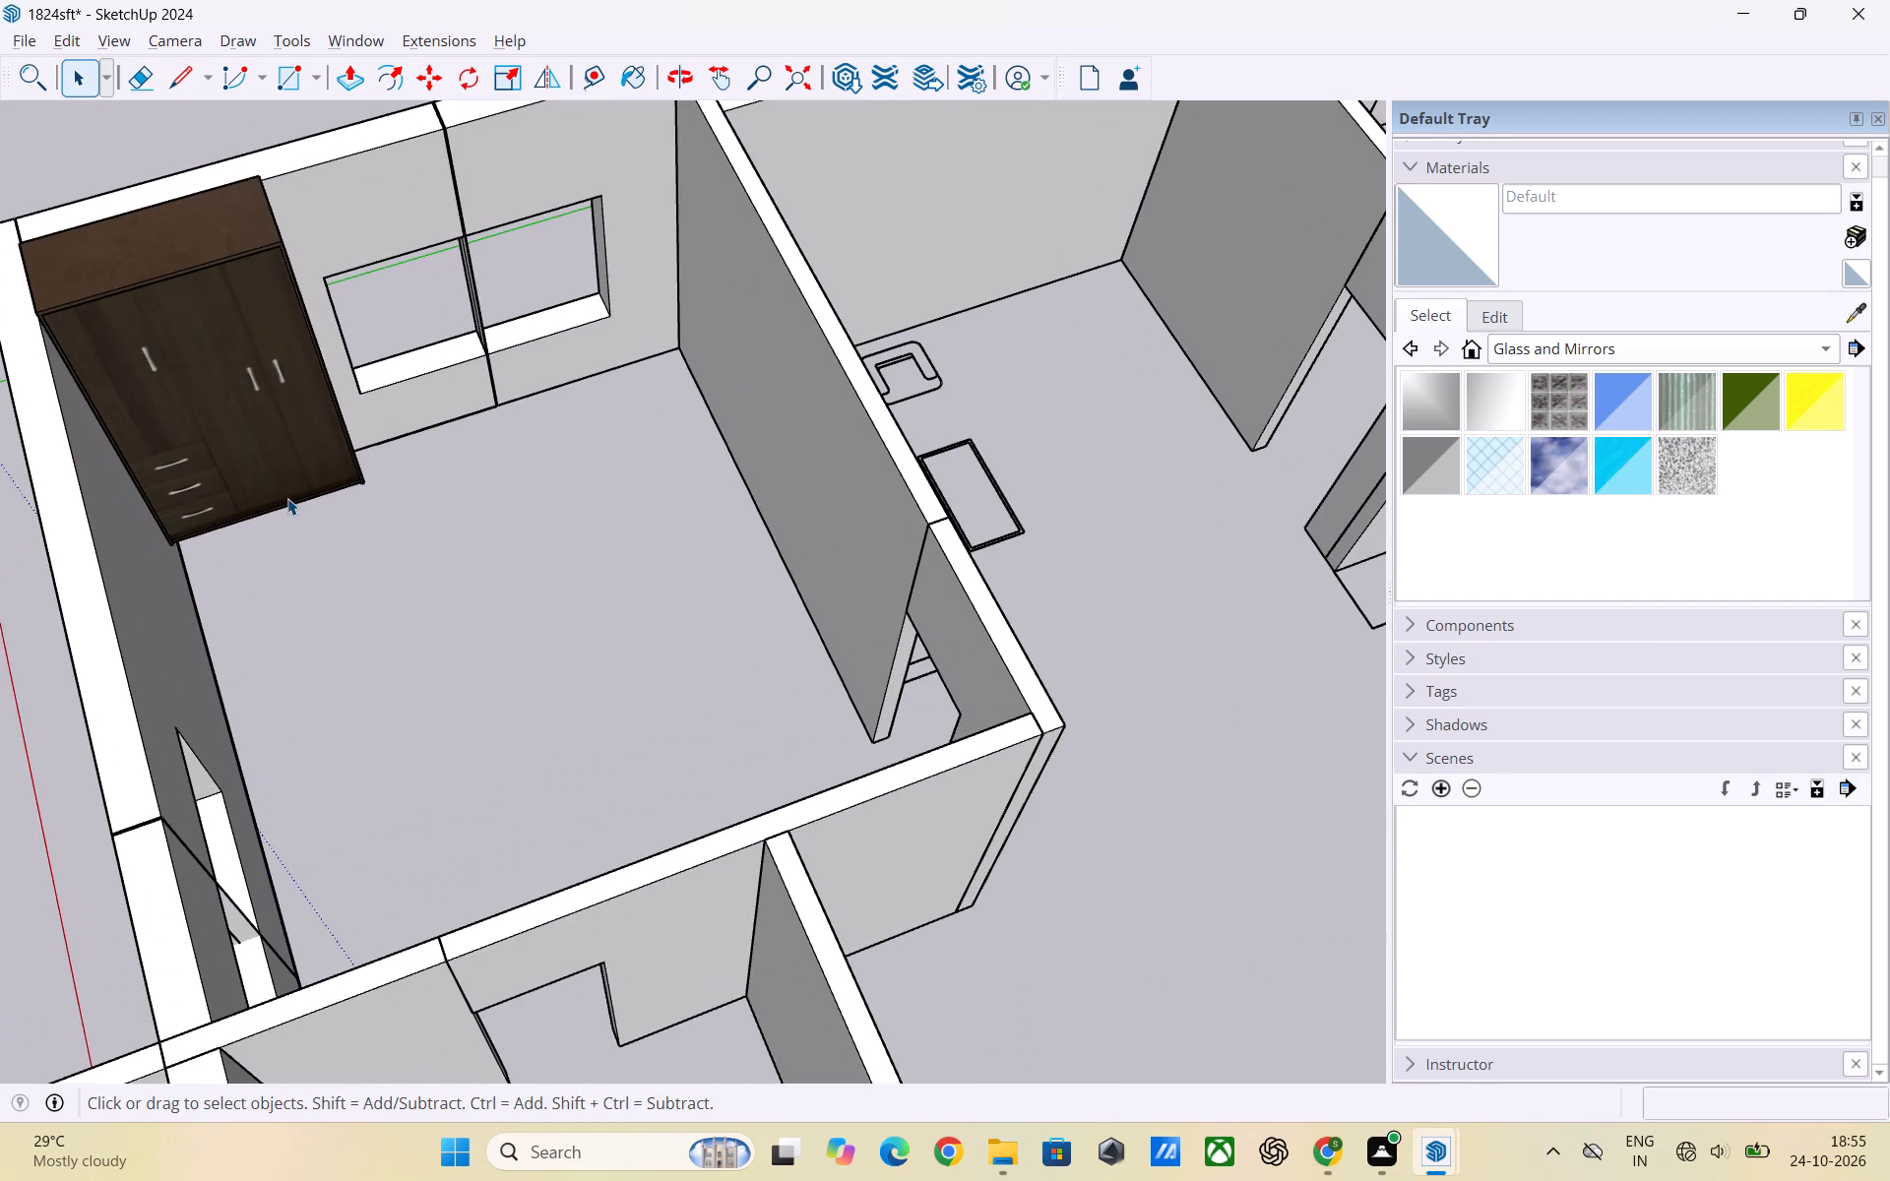
pyautogui.scroll(-6, 317, 562)
pyautogui.moveTo(329, 563); pyautogui.dragTo(301, 447, button='middle')
pyautogui.click(320, 415)
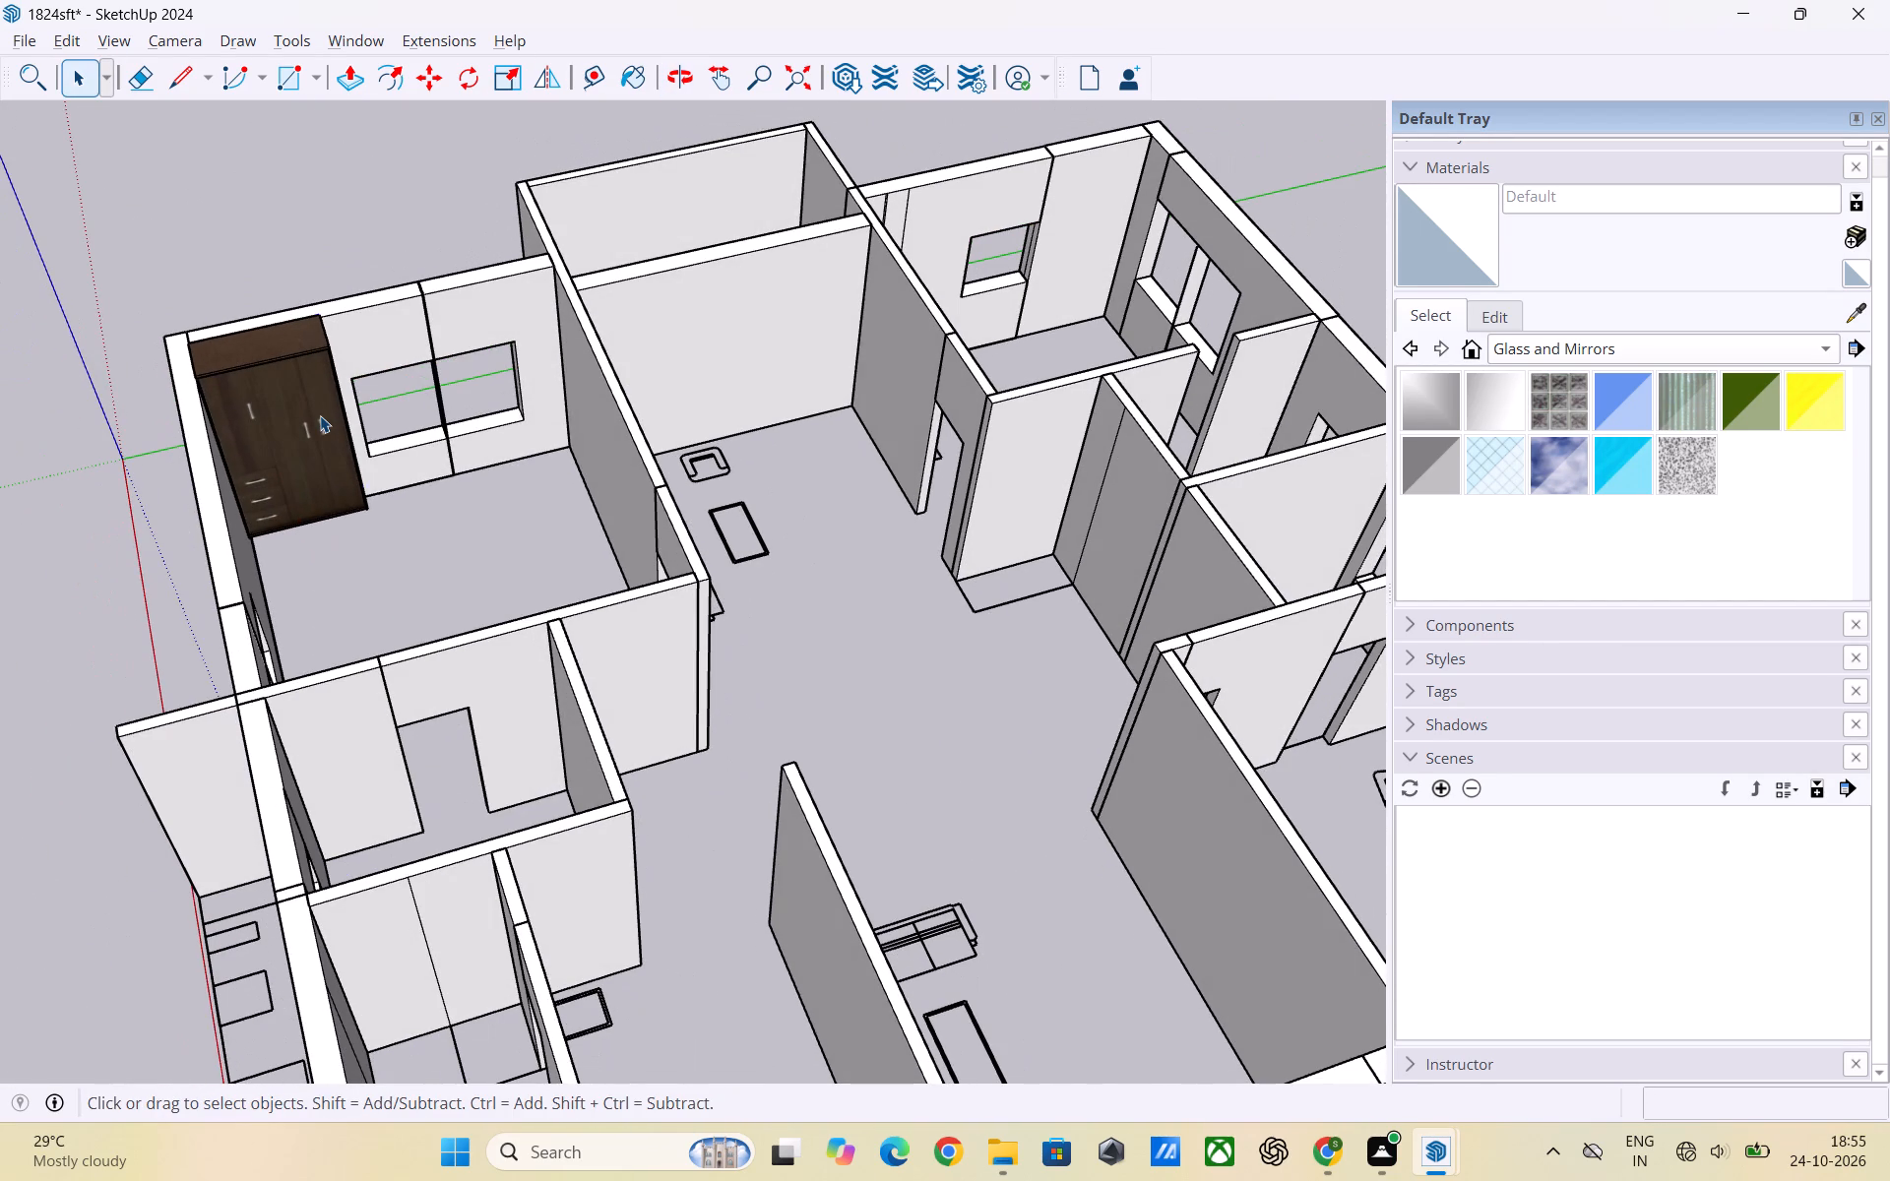
pyautogui.moveTo(414, 475); pyautogui.dragTo(203, 562, button='middle')
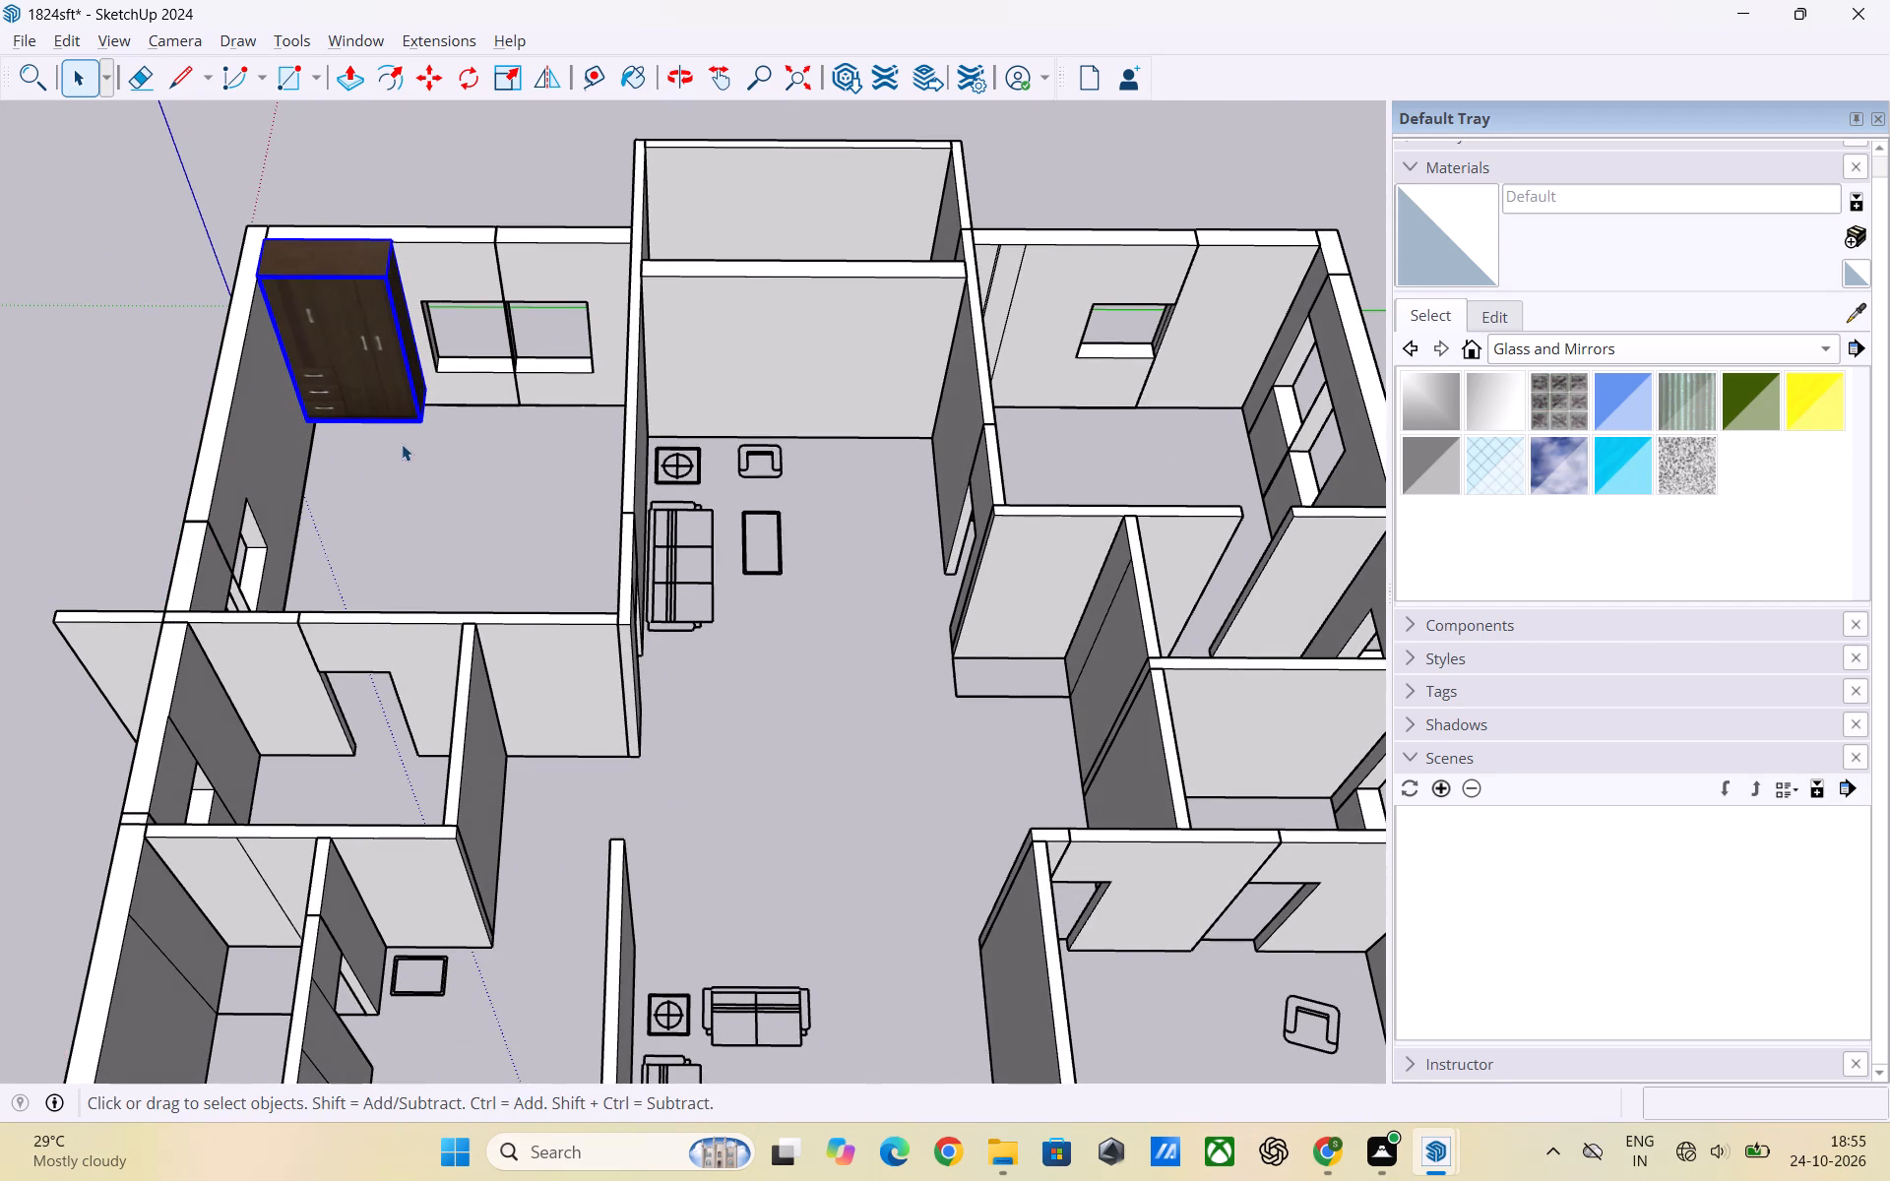
pyautogui.scroll(7, 417, 427)
pyautogui.moveTo(430, 324); pyautogui.dragTo(439, 294, button='middle')
pyautogui.moveTo(426, 449); pyautogui.dragTo(503, 258, button='middle')
pyautogui.scroll(2, 465, 403)
pyautogui.scroll(-3, 554, 534)
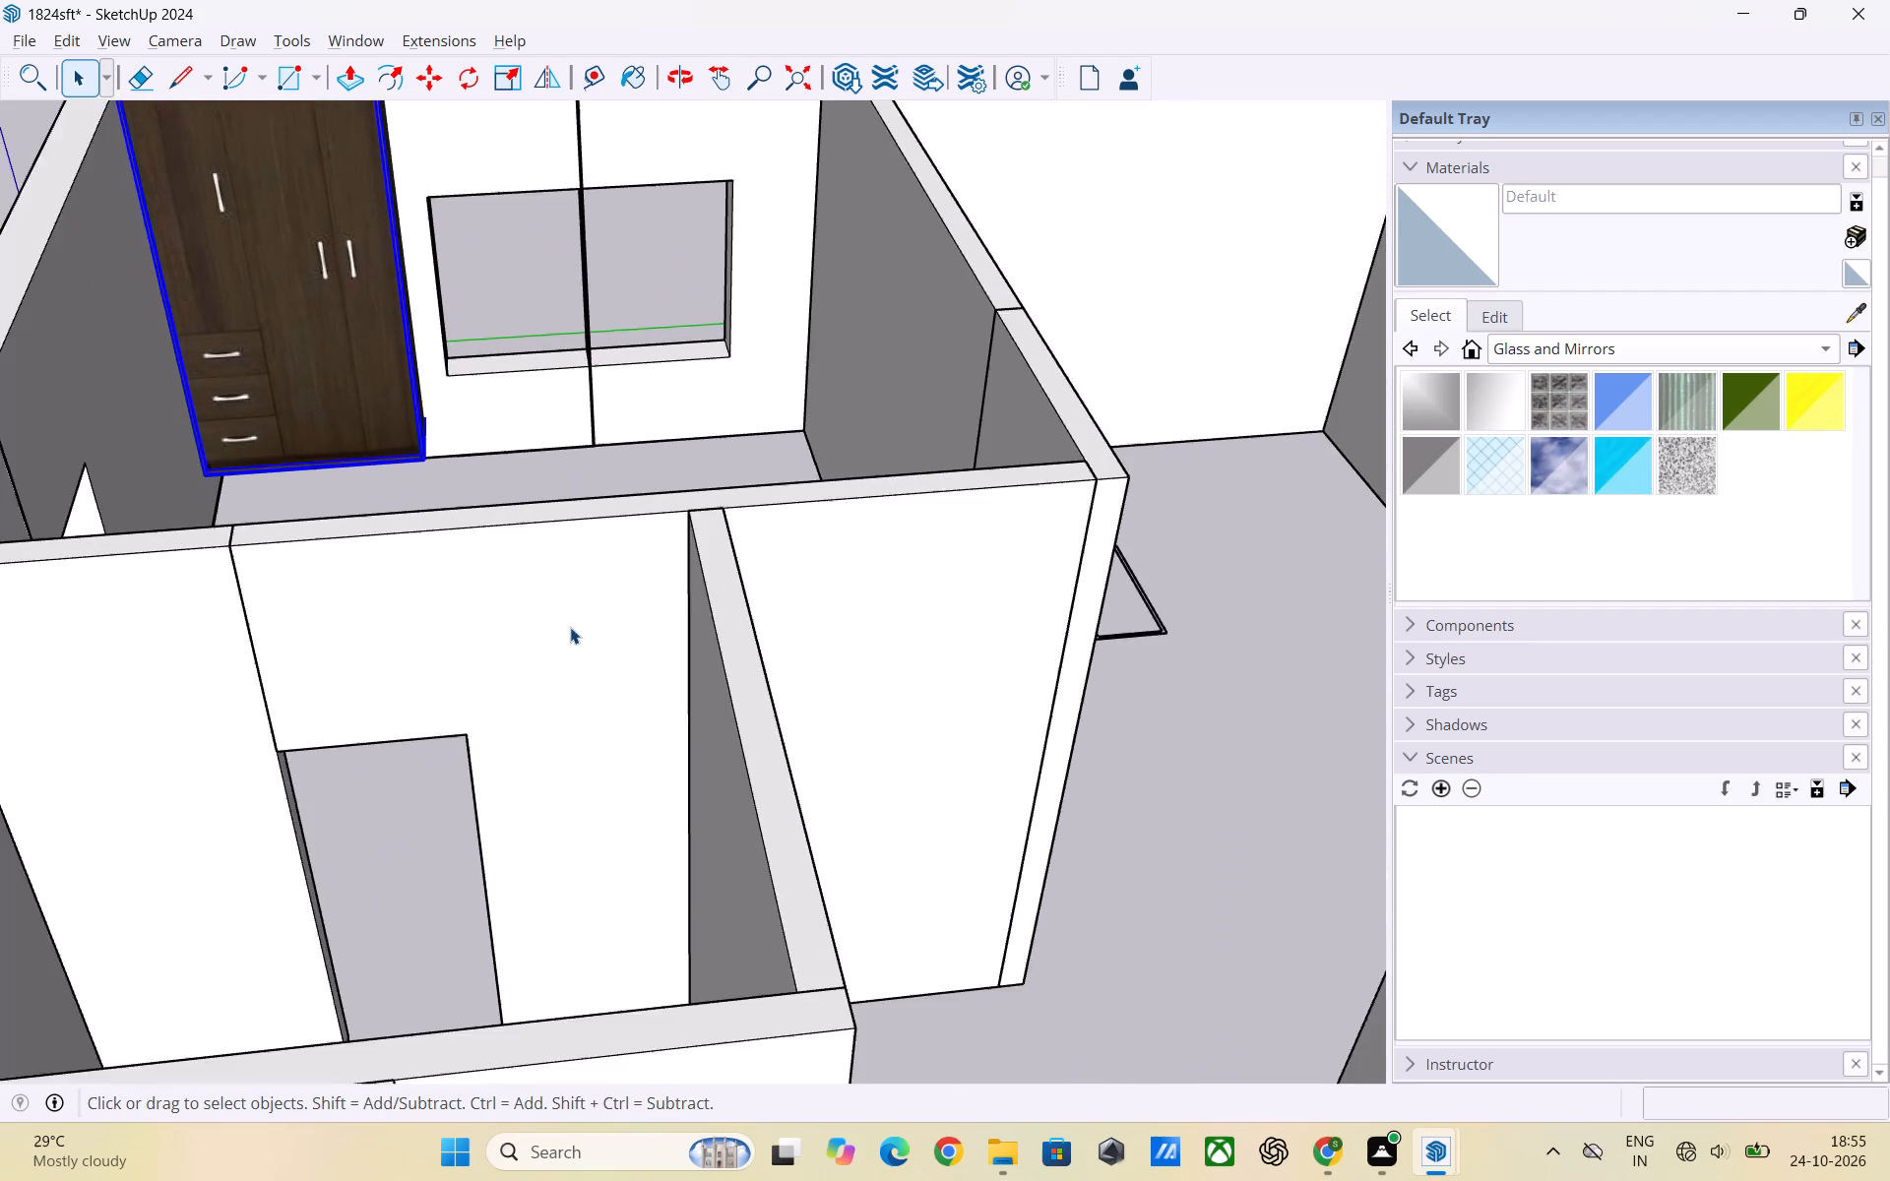
pyautogui.scroll(-5, 570, 627)
pyautogui.scroll(1, 578, 628)
pyautogui.scroll(-7, 592, 620)
pyautogui.click(450, 220)
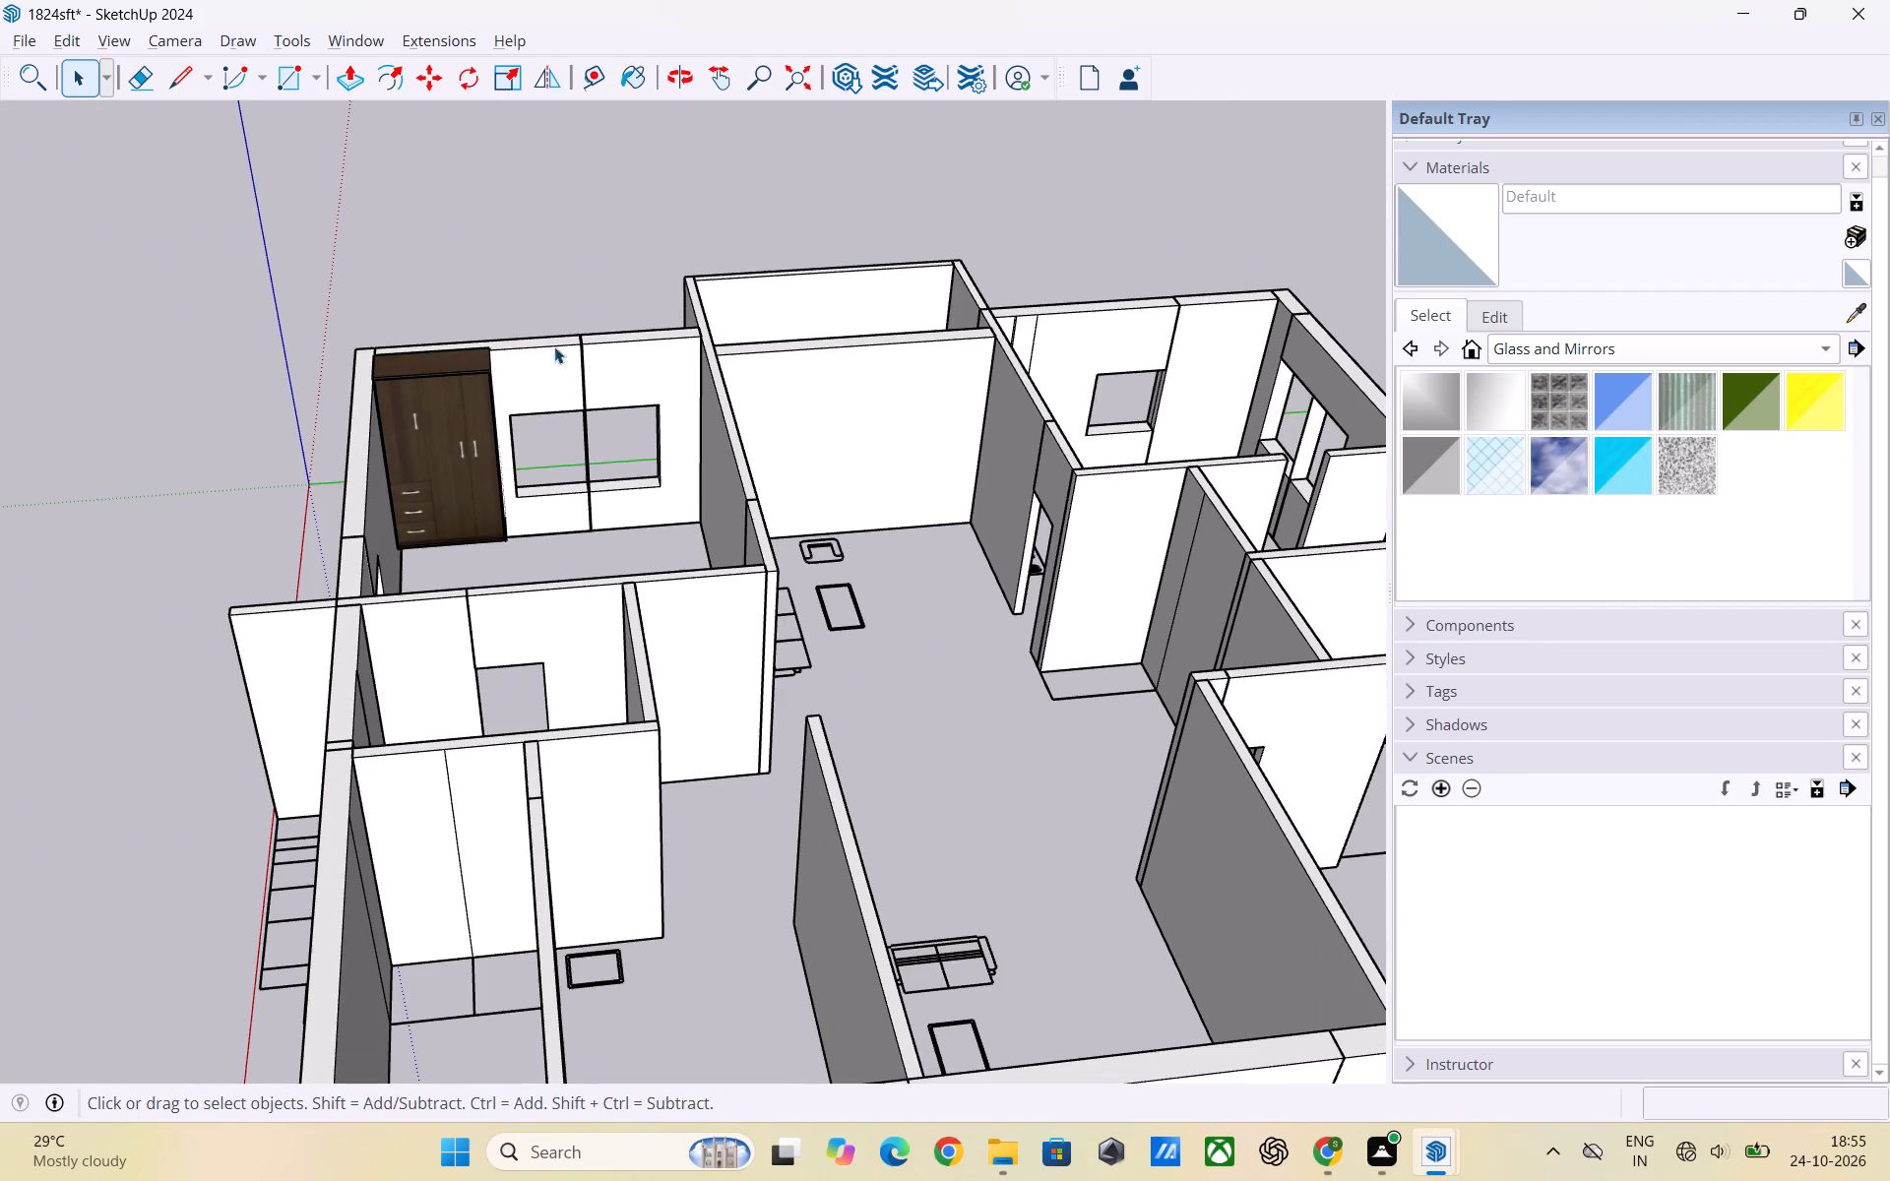
# Move the orange study desk with its chair from beside the floor-plan image to below the window in the wardrobe's bedroom.
pyautogui.scroll(-11, 509, 473)
pyautogui.scroll(-6, 408, 574)
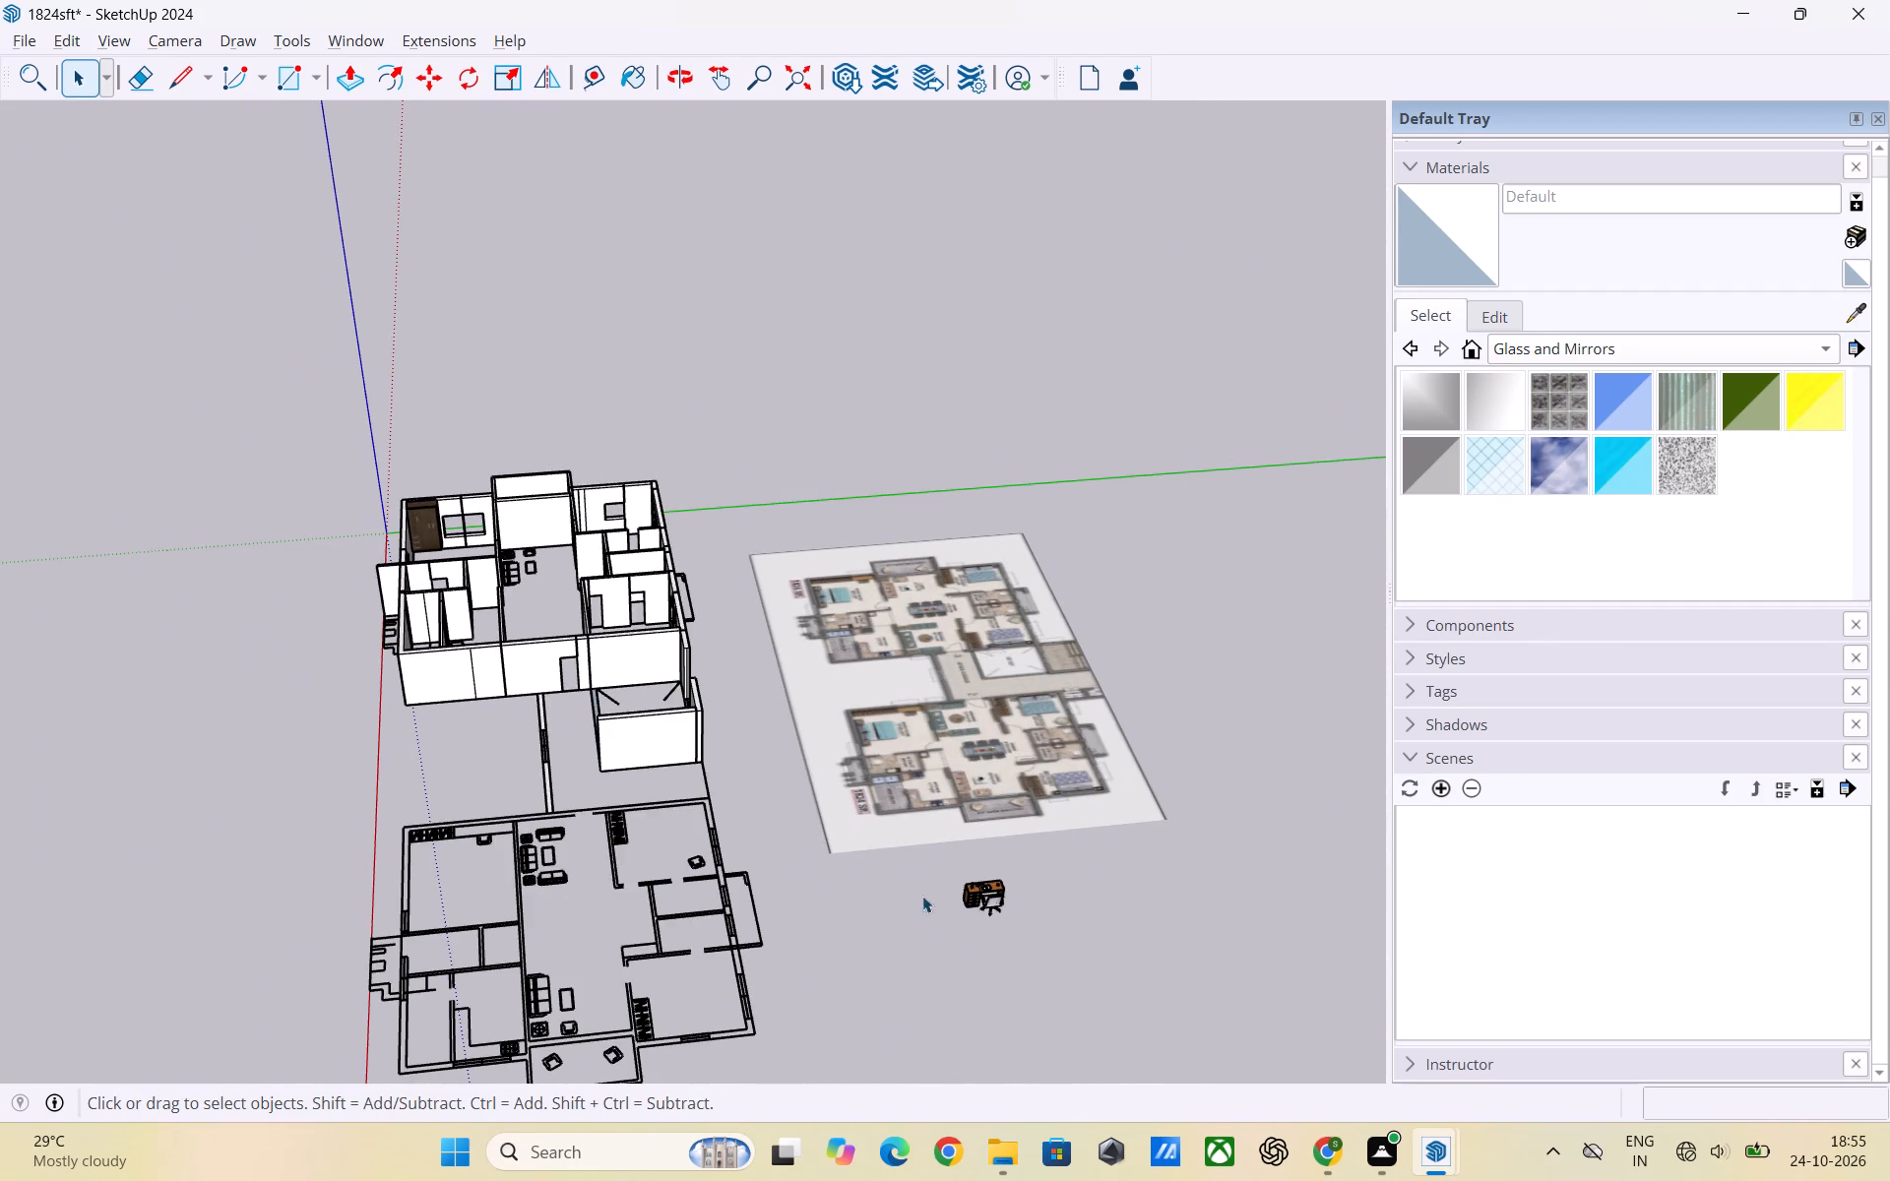
pyautogui.scroll(5, 1058, 911)
pyautogui.click(945, 894)
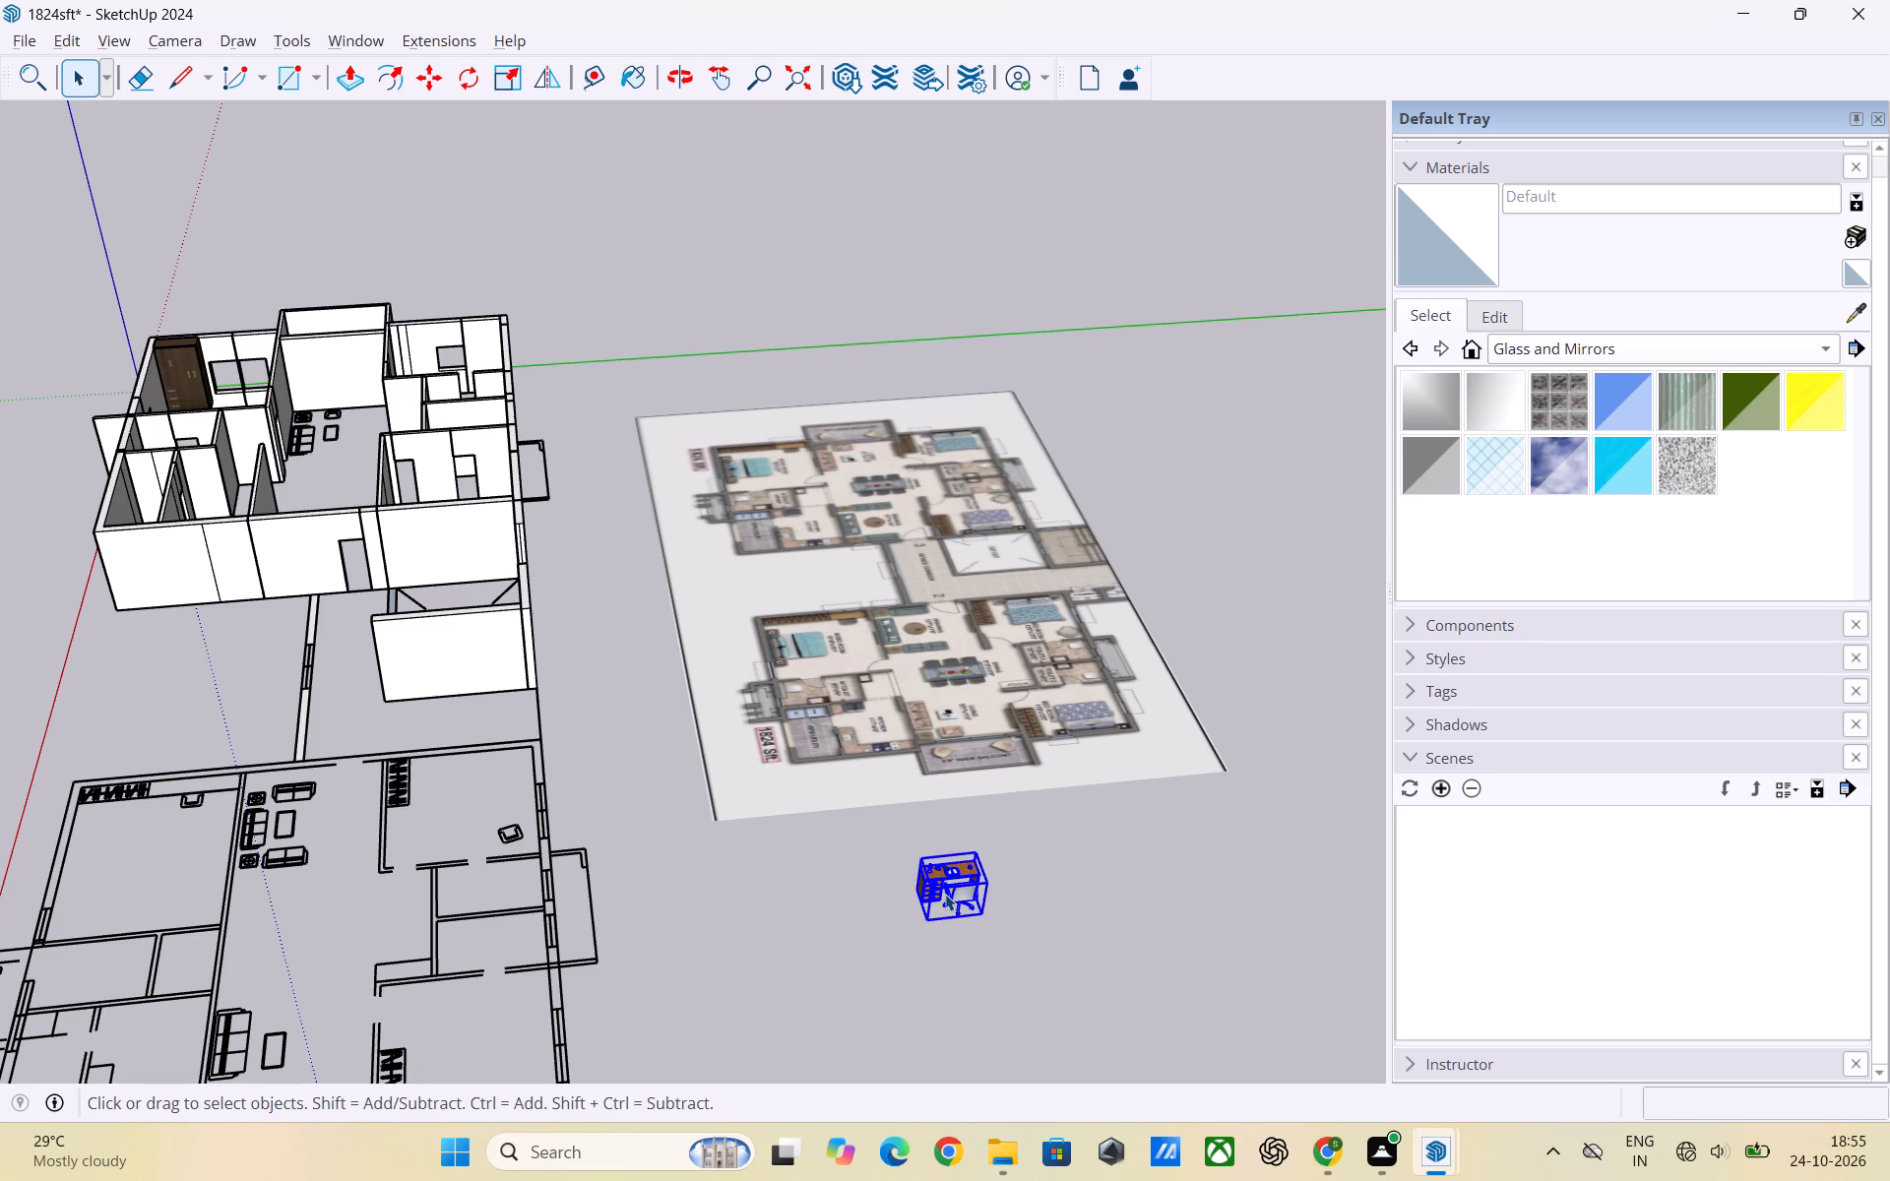
pyautogui.press('m')
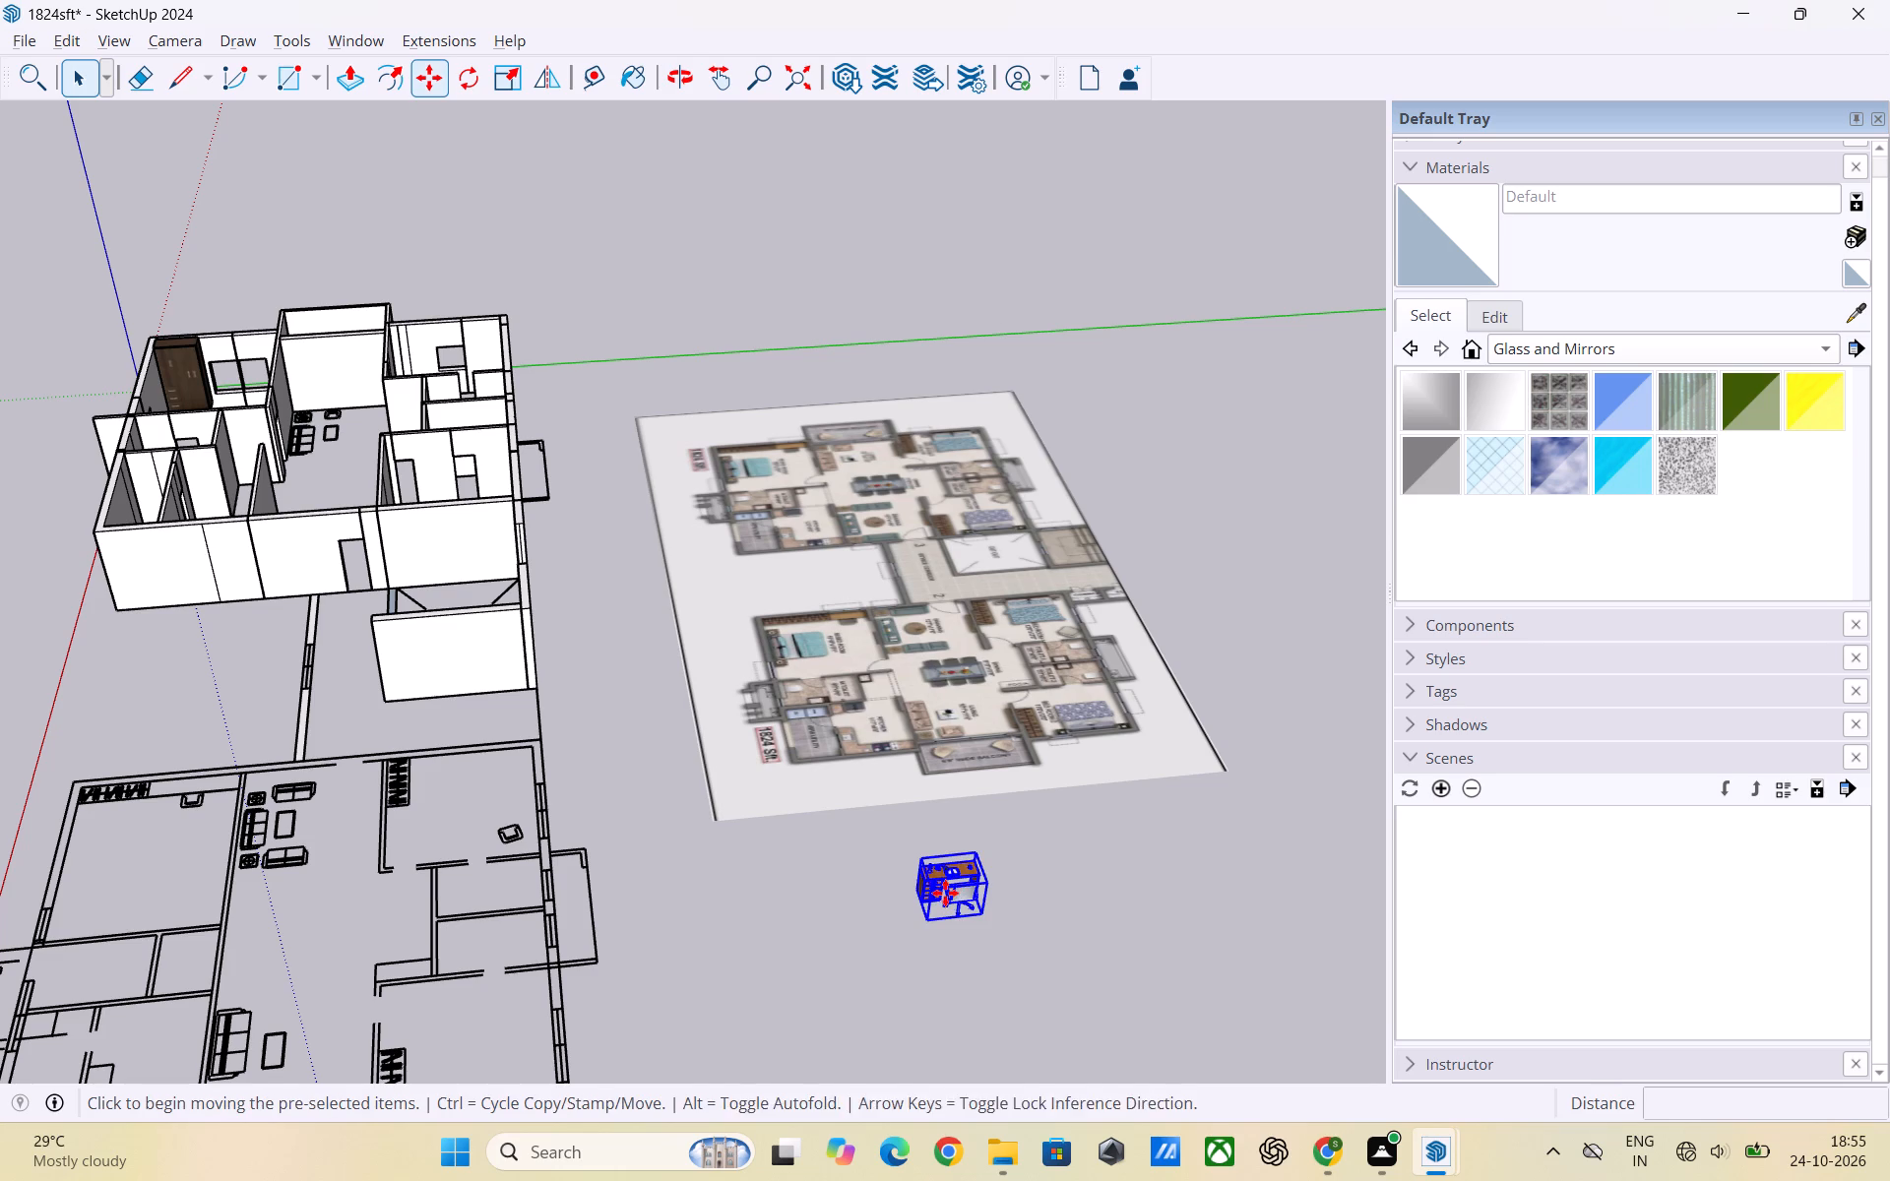
pyautogui.click(954, 894)
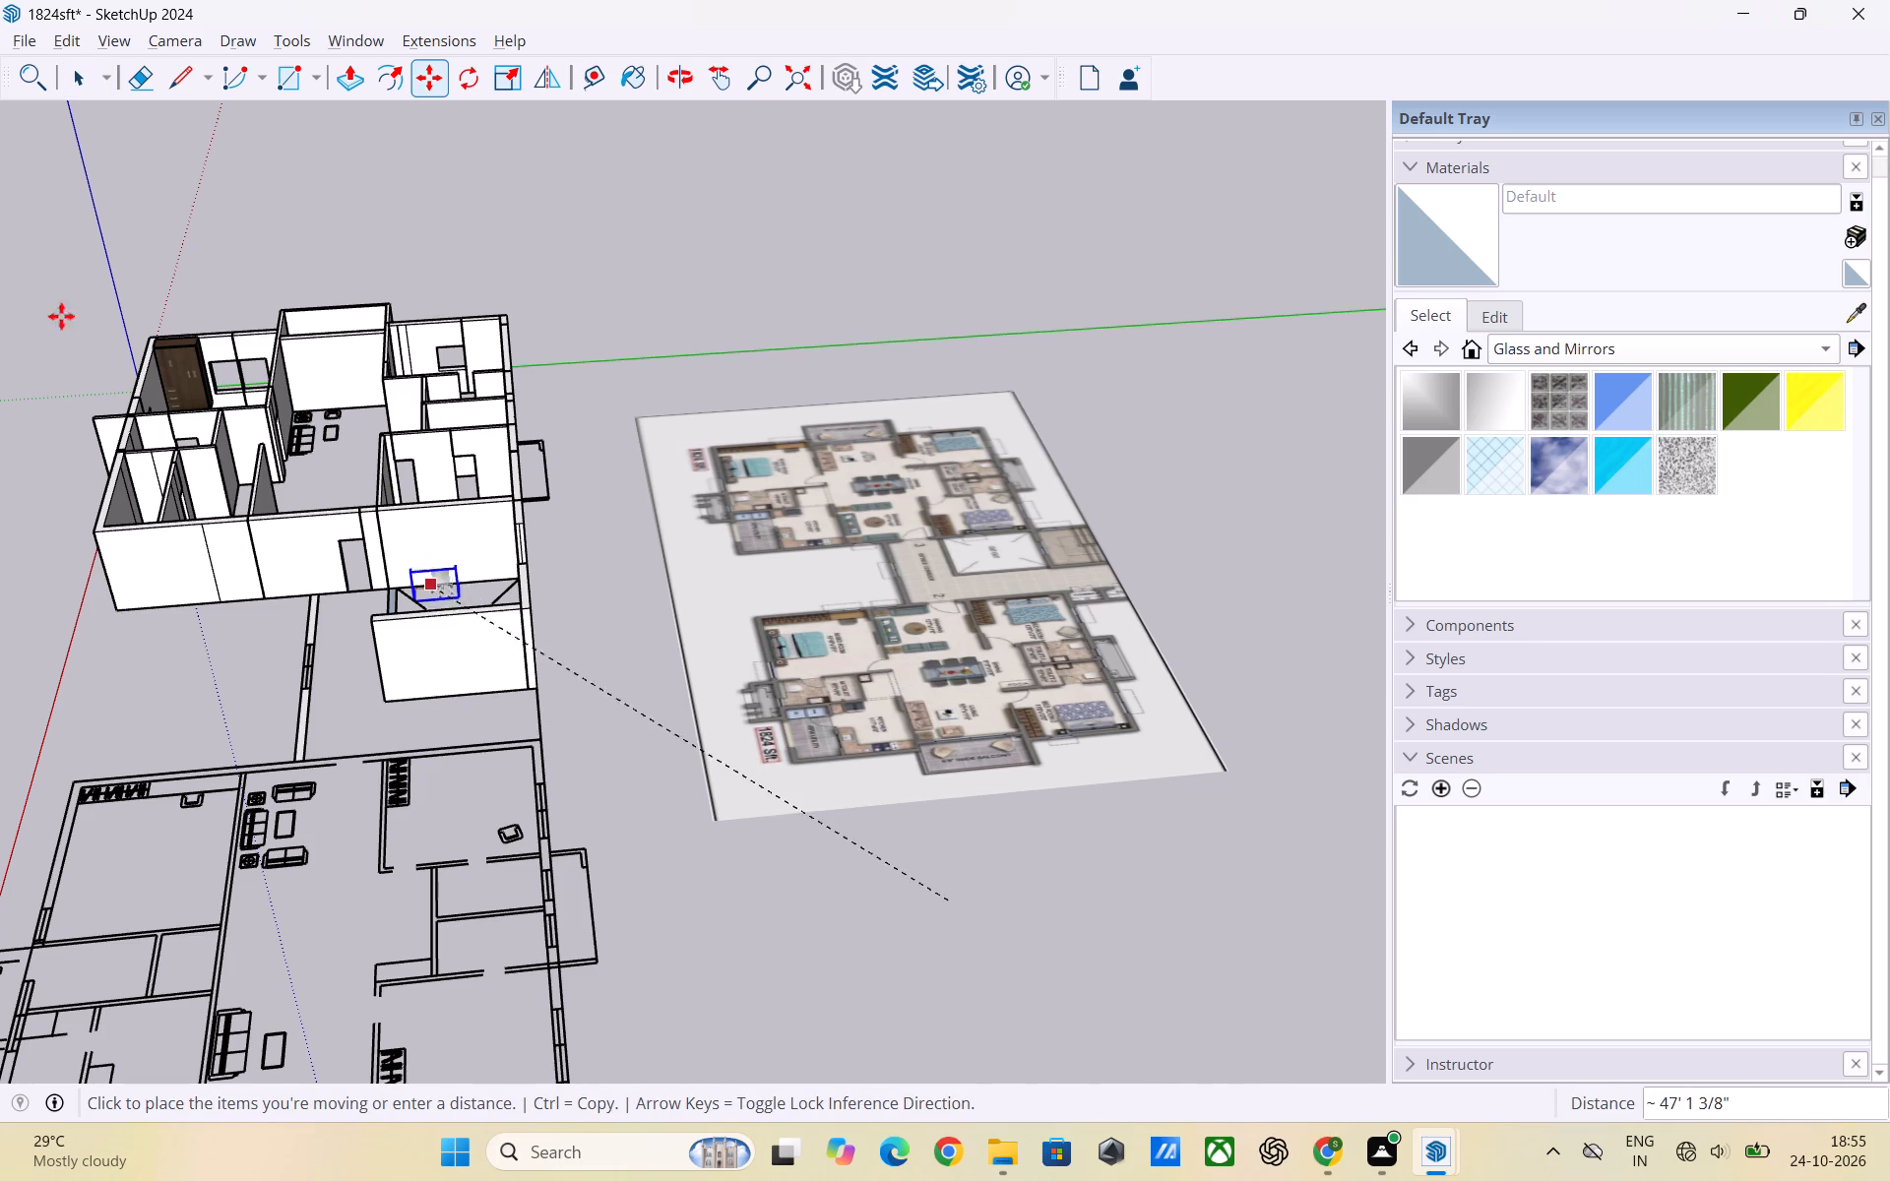
pyautogui.scroll(10, 202, 367)
pyautogui.scroll(3, 271, 426)
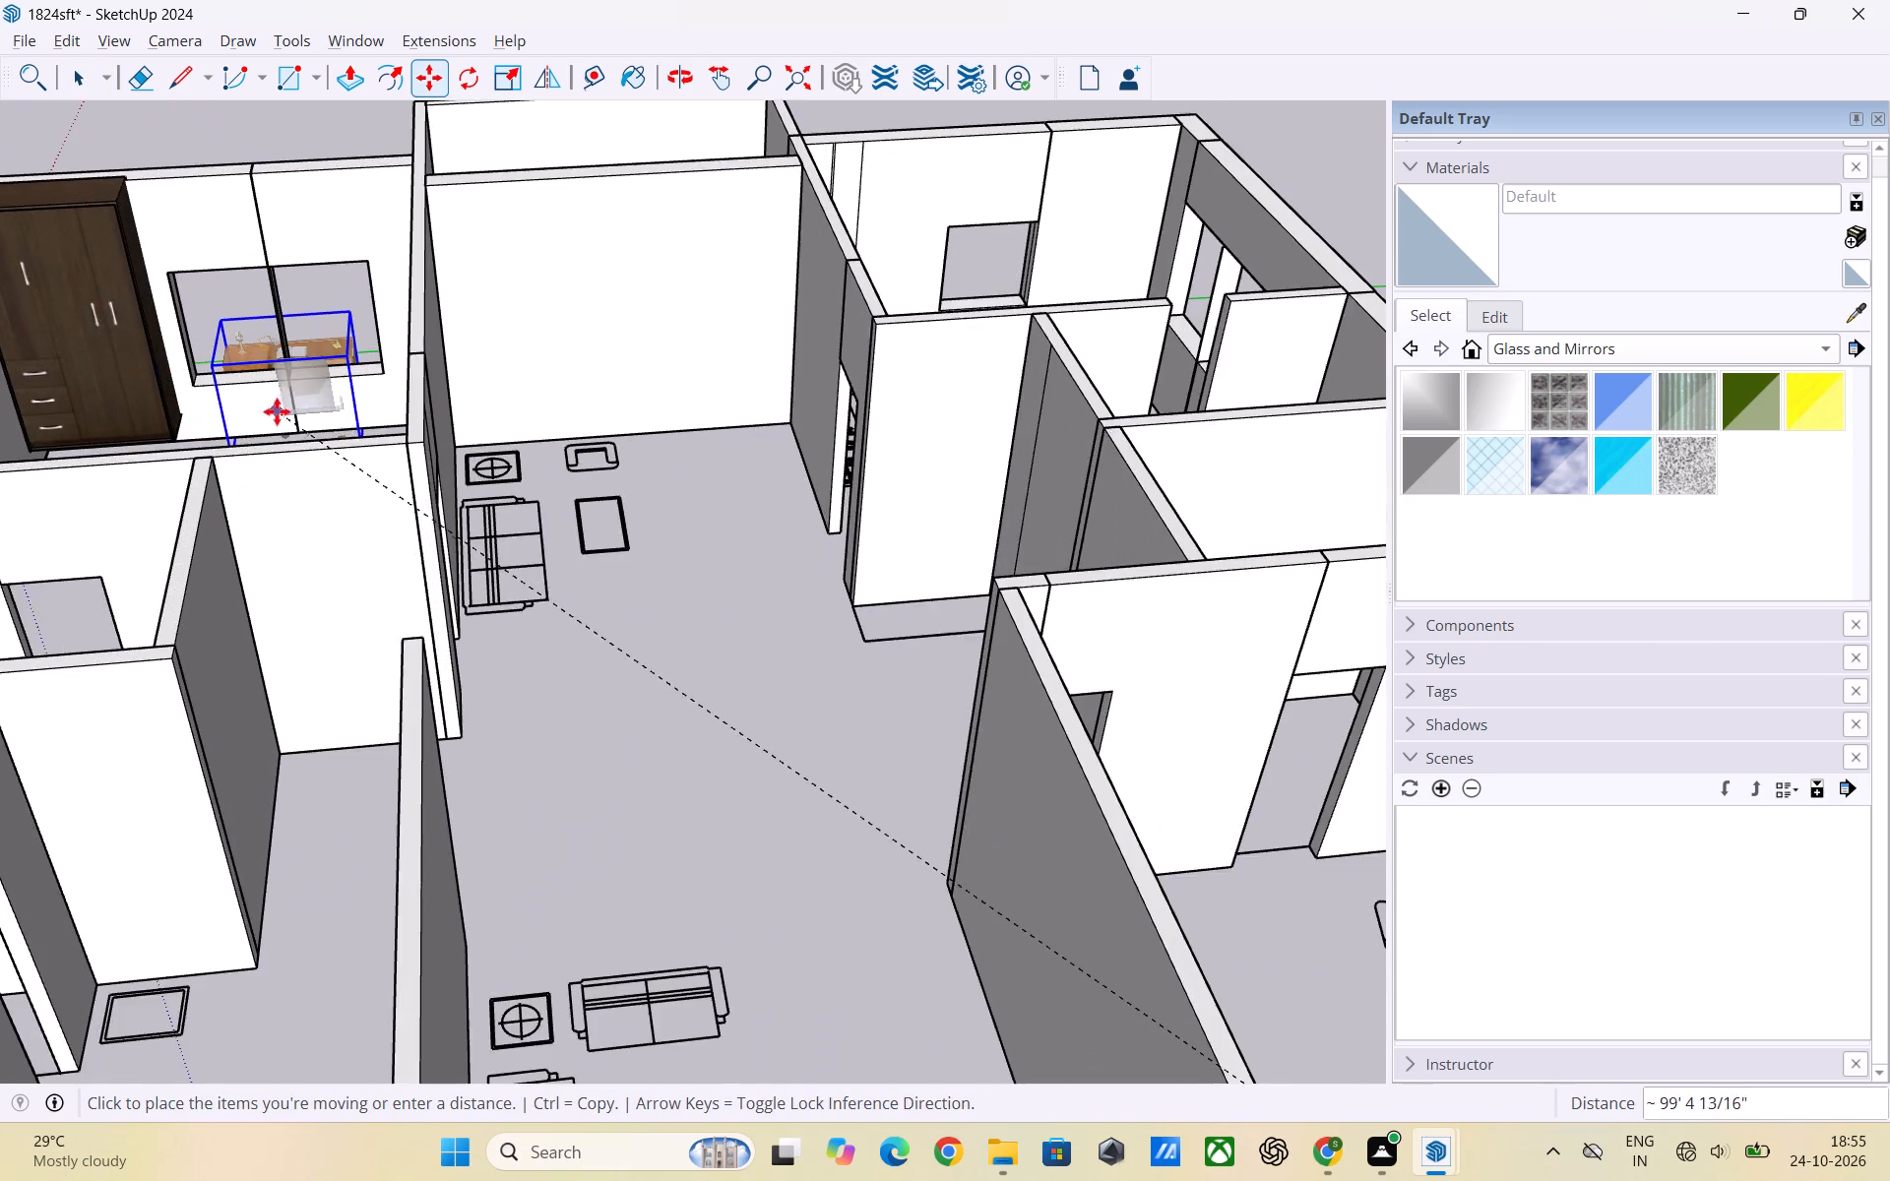
pyautogui.moveTo(279, 410); pyautogui.dragTo(299, 548, button='middle')
pyautogui.scroll(5, 302, 491)
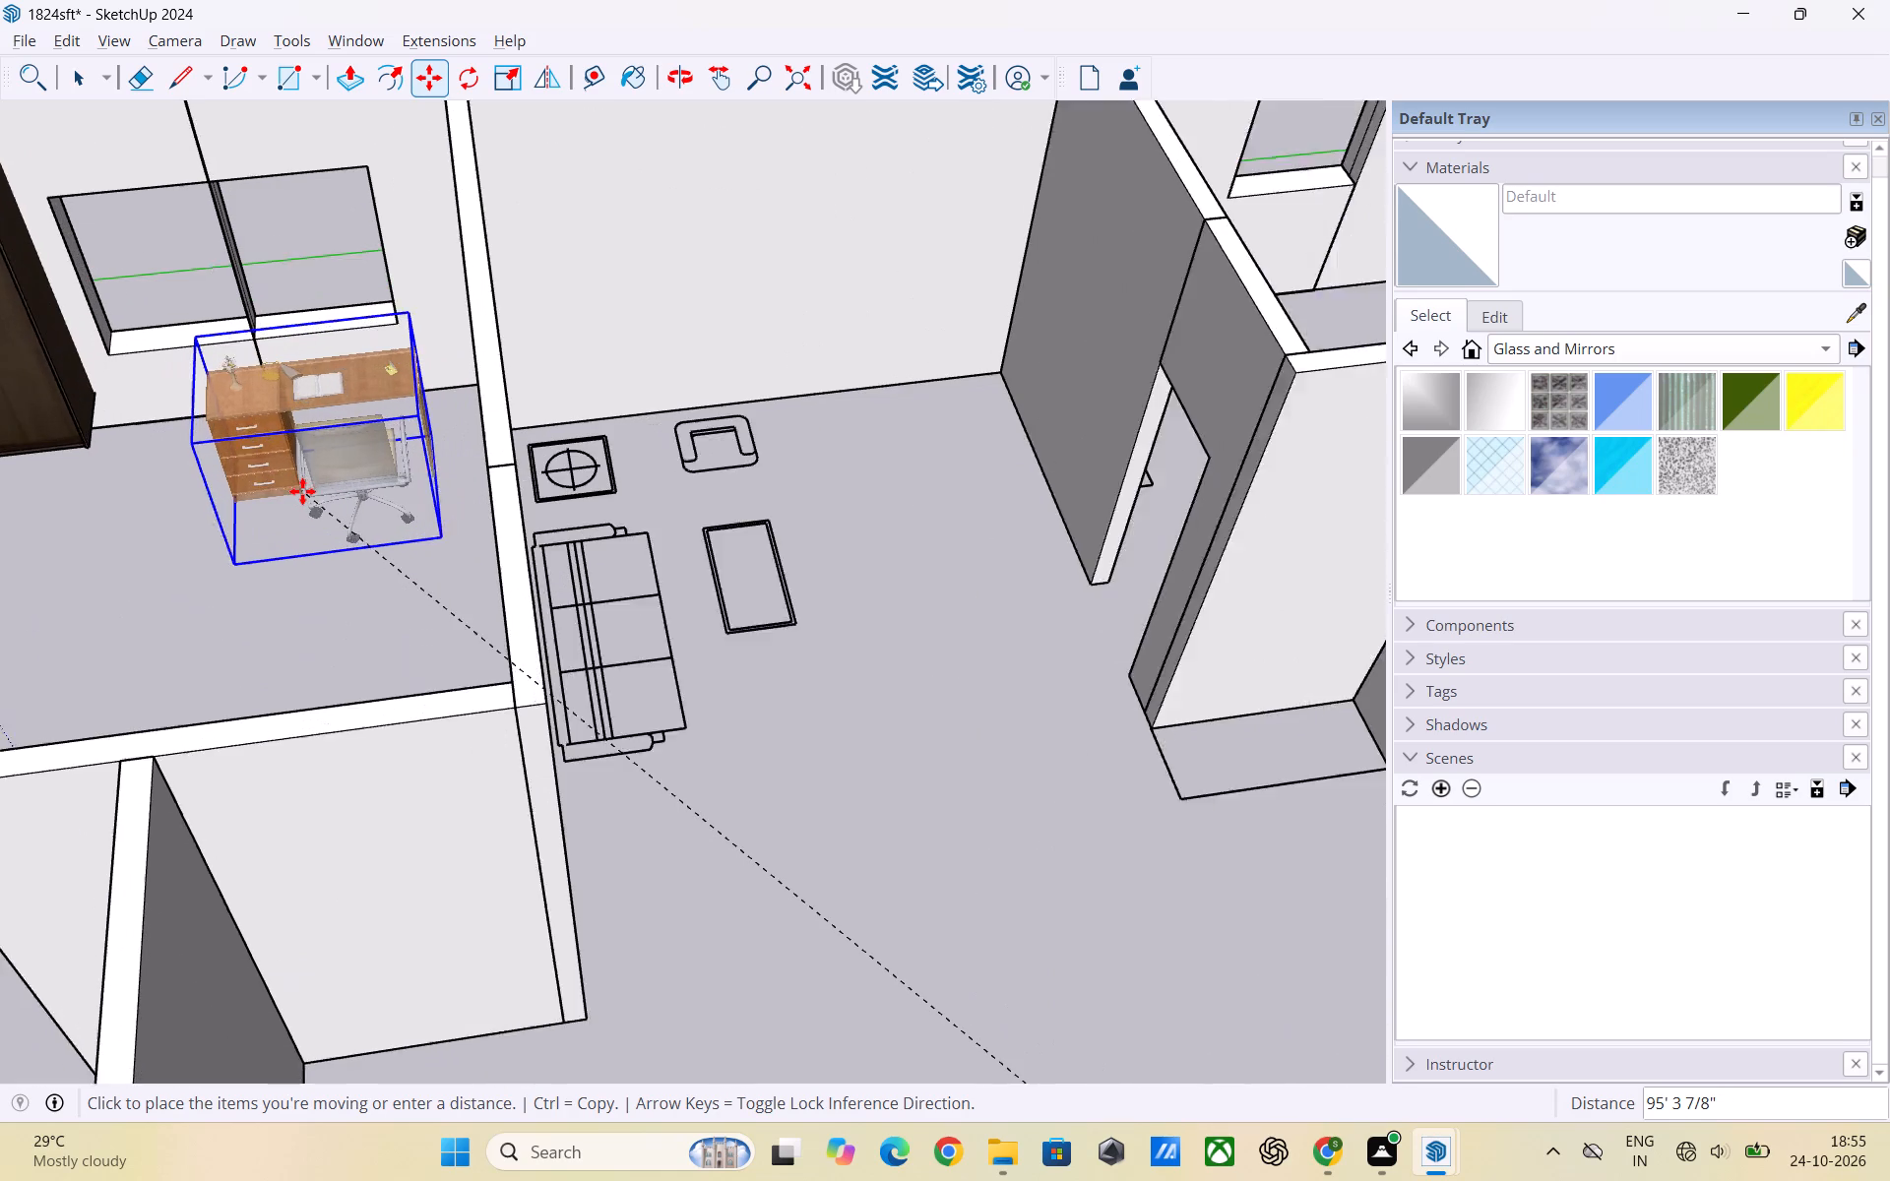
pyautogui.scroll(3, 347, 484)
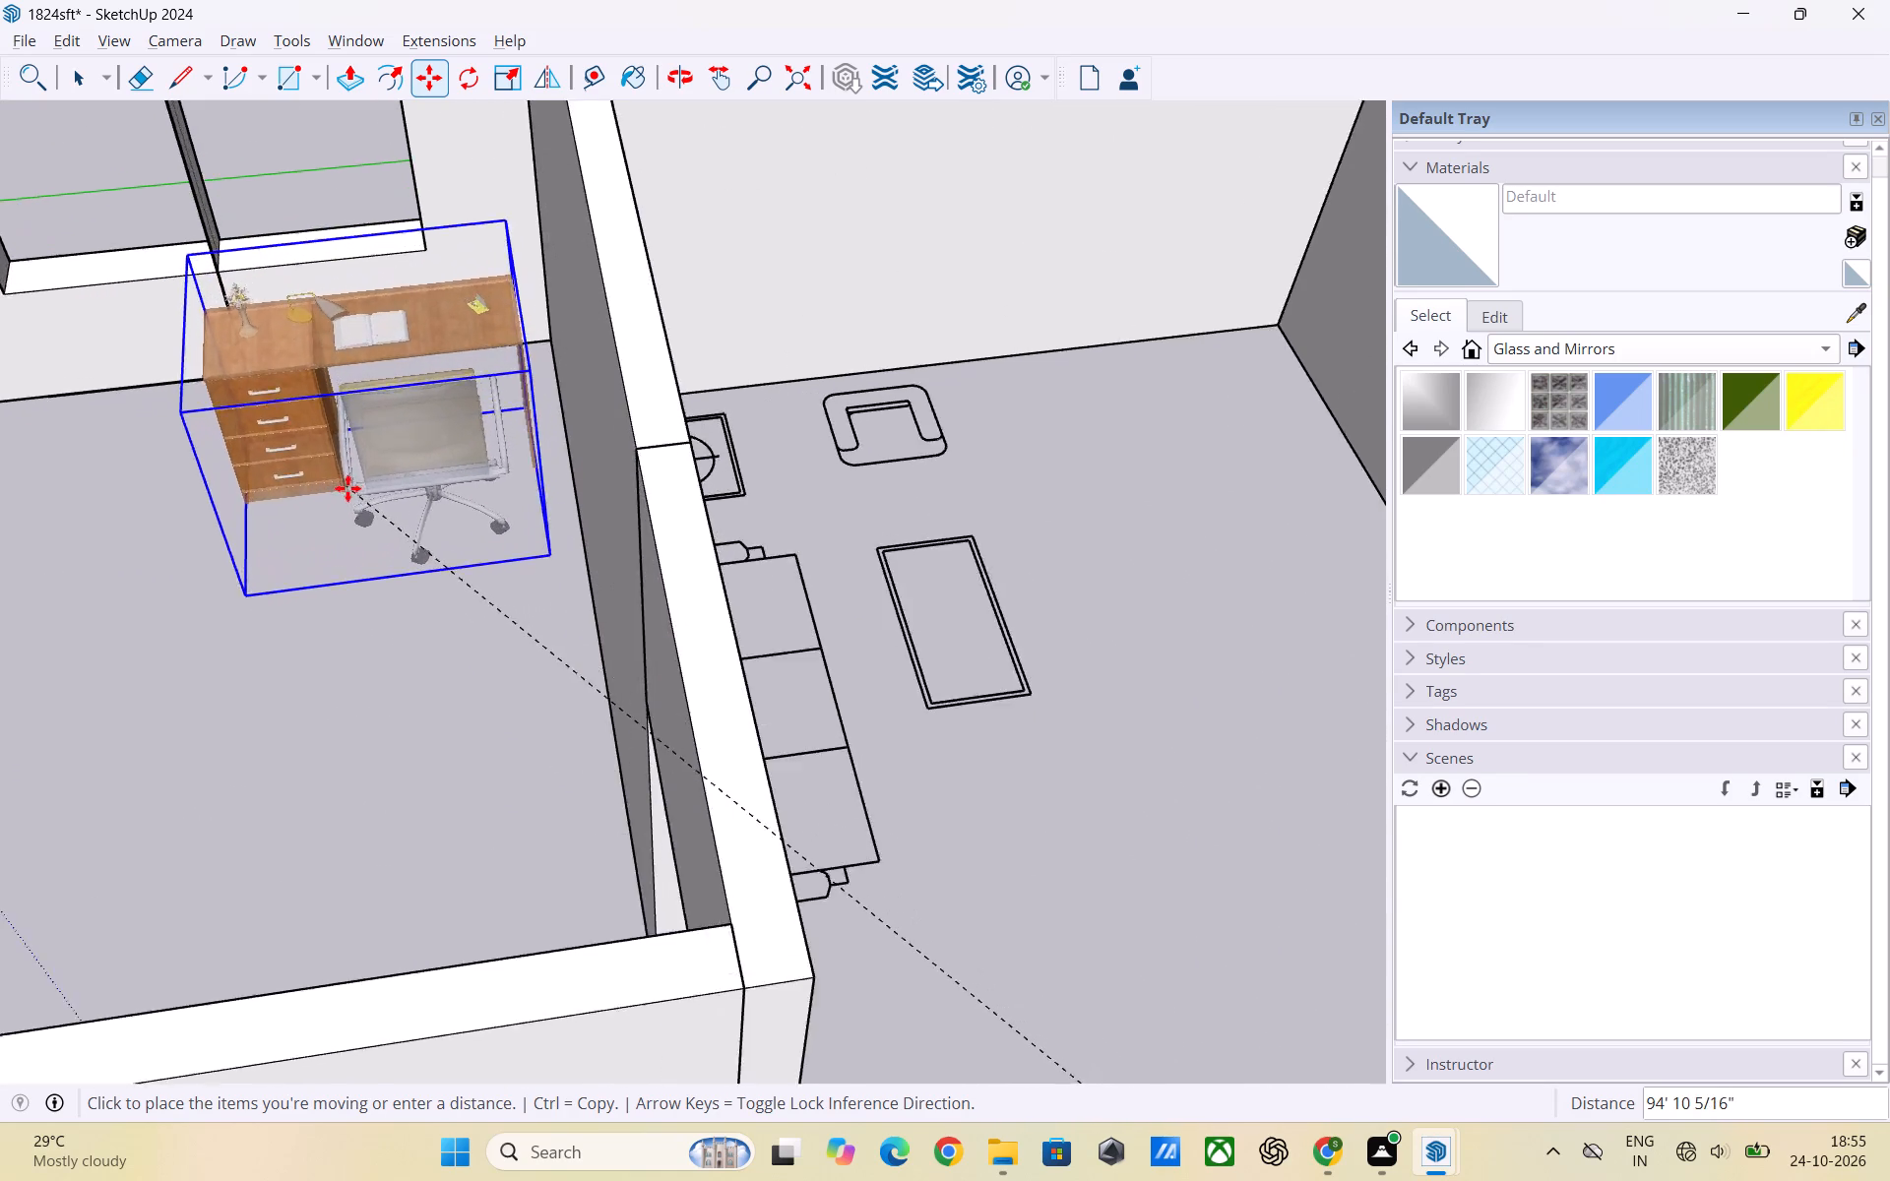
pyautogui.moveTo(347, 488); pyautogui.dragTo(485, 640, button='middle')
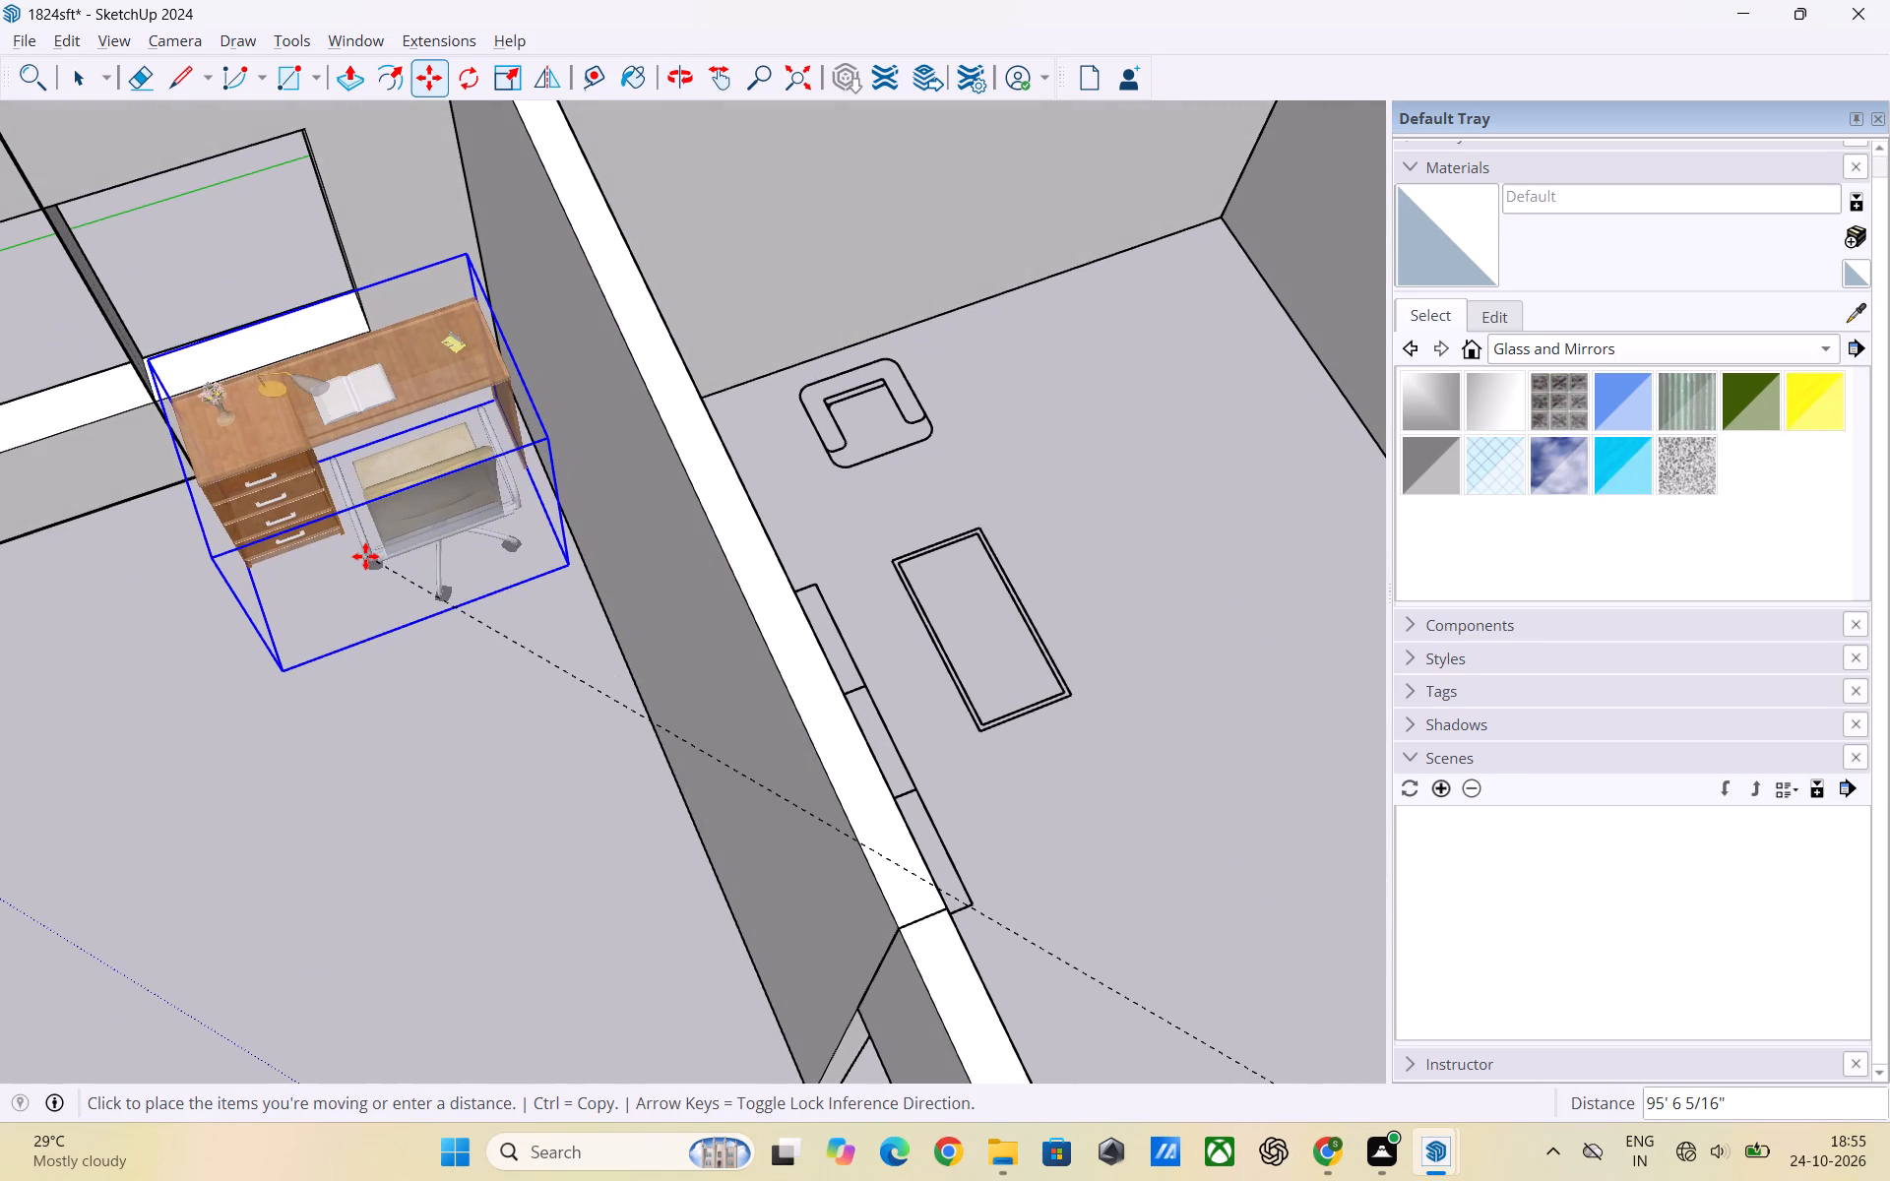
pyautogui.click(366, 556)
pyautogui.press('space')
pyautogui.click(428, 740)
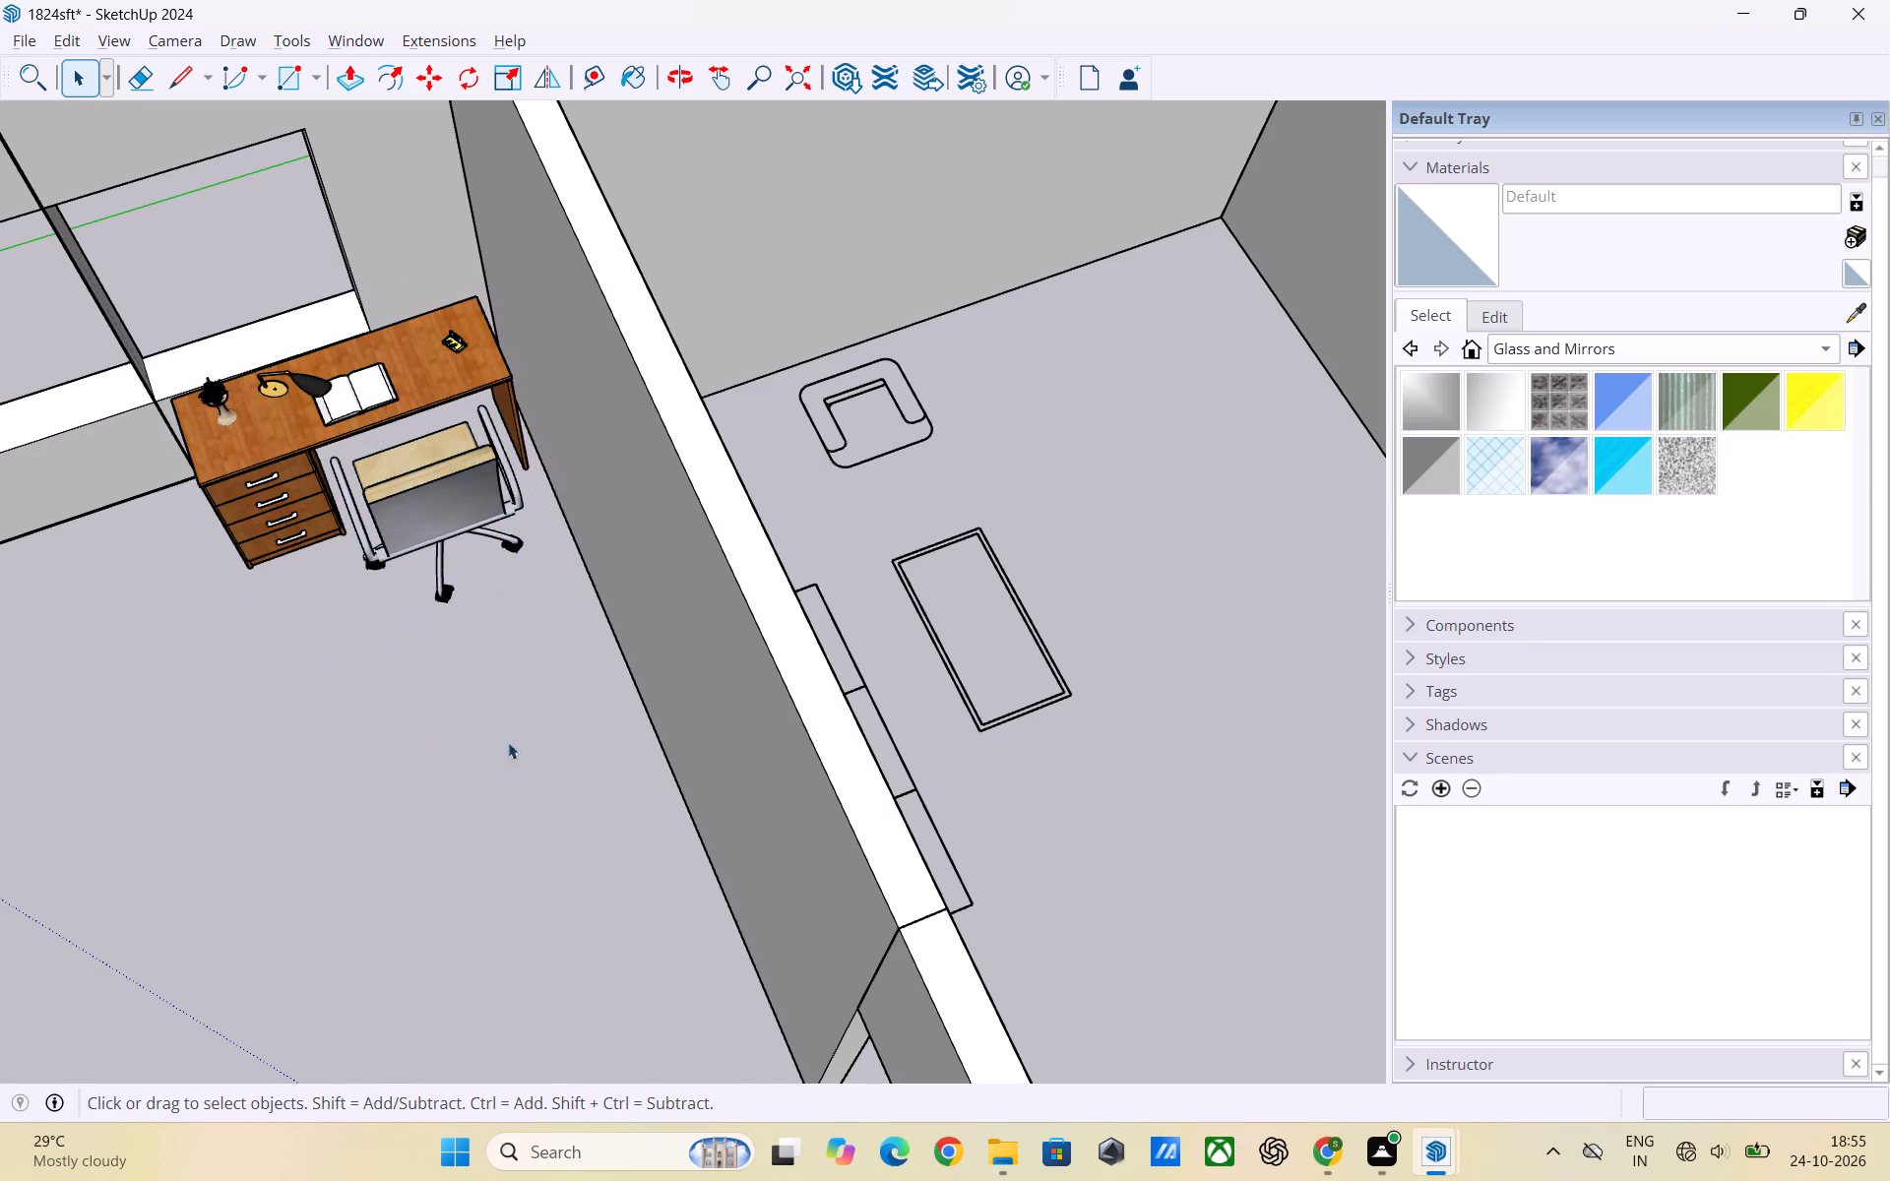
# Shift the study desk about 8 5/16" towards the window wall so it sits in the bedroom corner.
pyautogui.scroll(-6, 539, 723)
pyautogui.moveTo(420, 739); pyautogui.dragTo(782, 682, button='middle')
pyautogui.scroll(6, 524, 709)
pyautogui.moveTo(391, 726); pyautogui.dragTo(467, 723, button='middle')
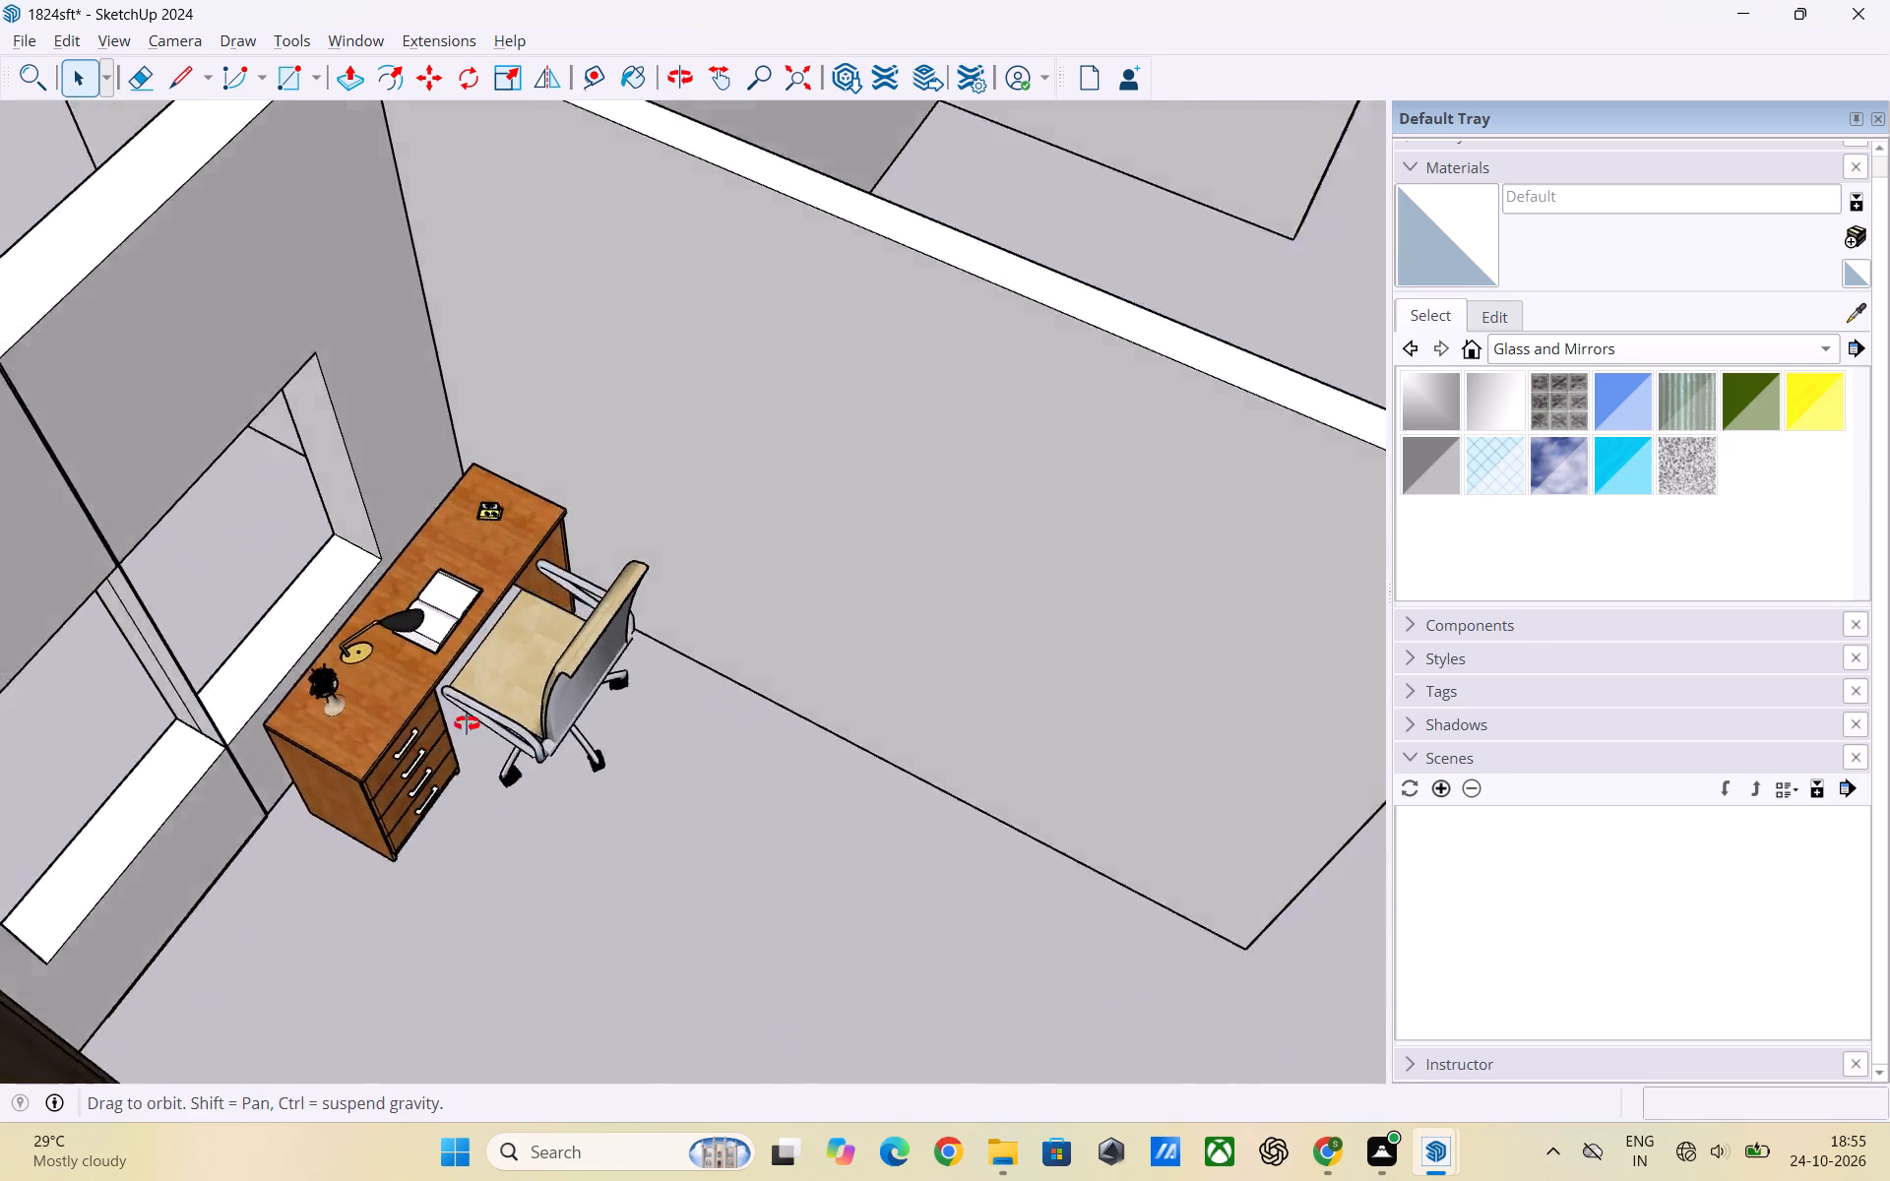
pyautogui.moveTo(467, 723); pyautogui.dragTo(613, 683, button='middle')
pyautogui.scroll(-2, 696, 639)
pyautogui.moveTo(542, 660); pyautogui.dragTo(614, 677, button='middle')
pyautogui.click(590, 685)
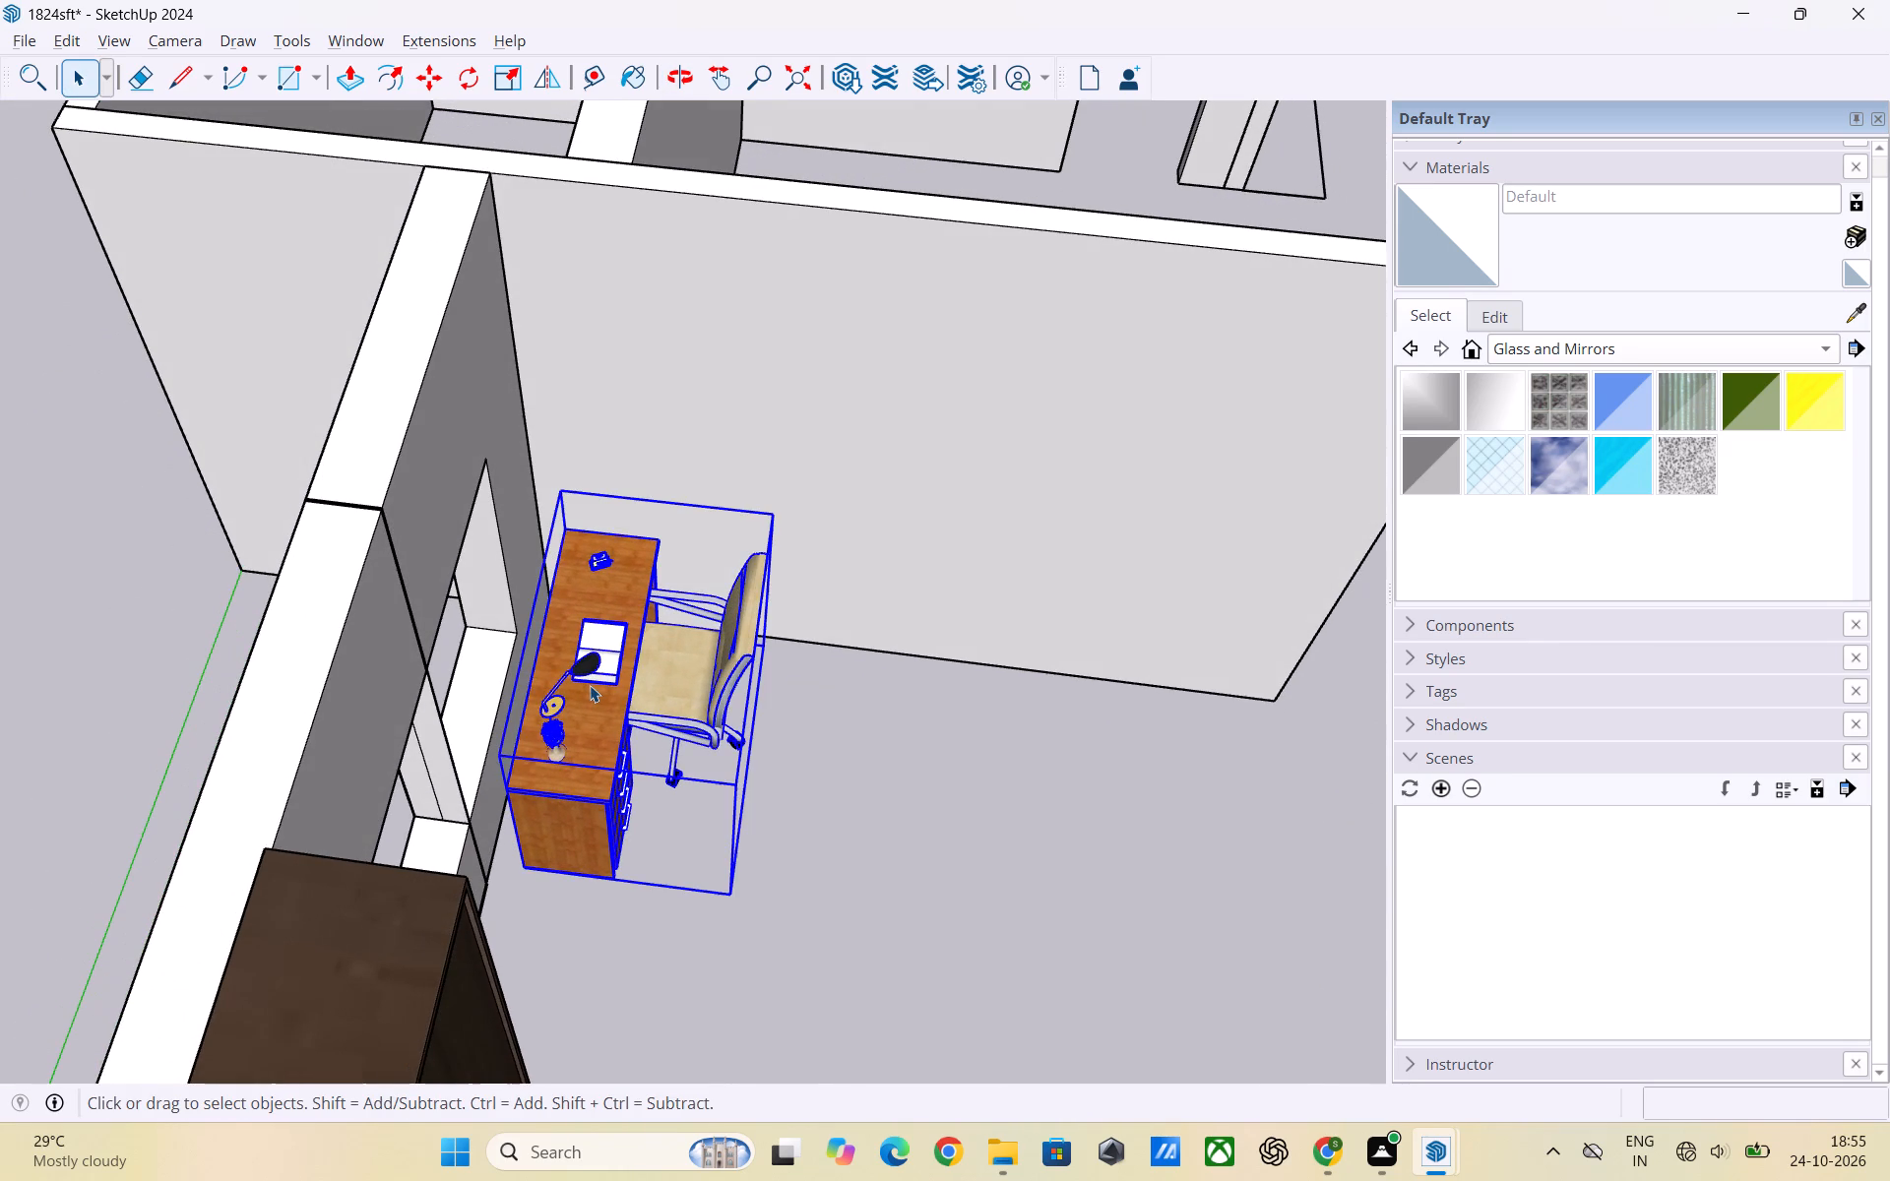
pyautogui.press('m')
pyautogui.scroll(6, 568, 606)
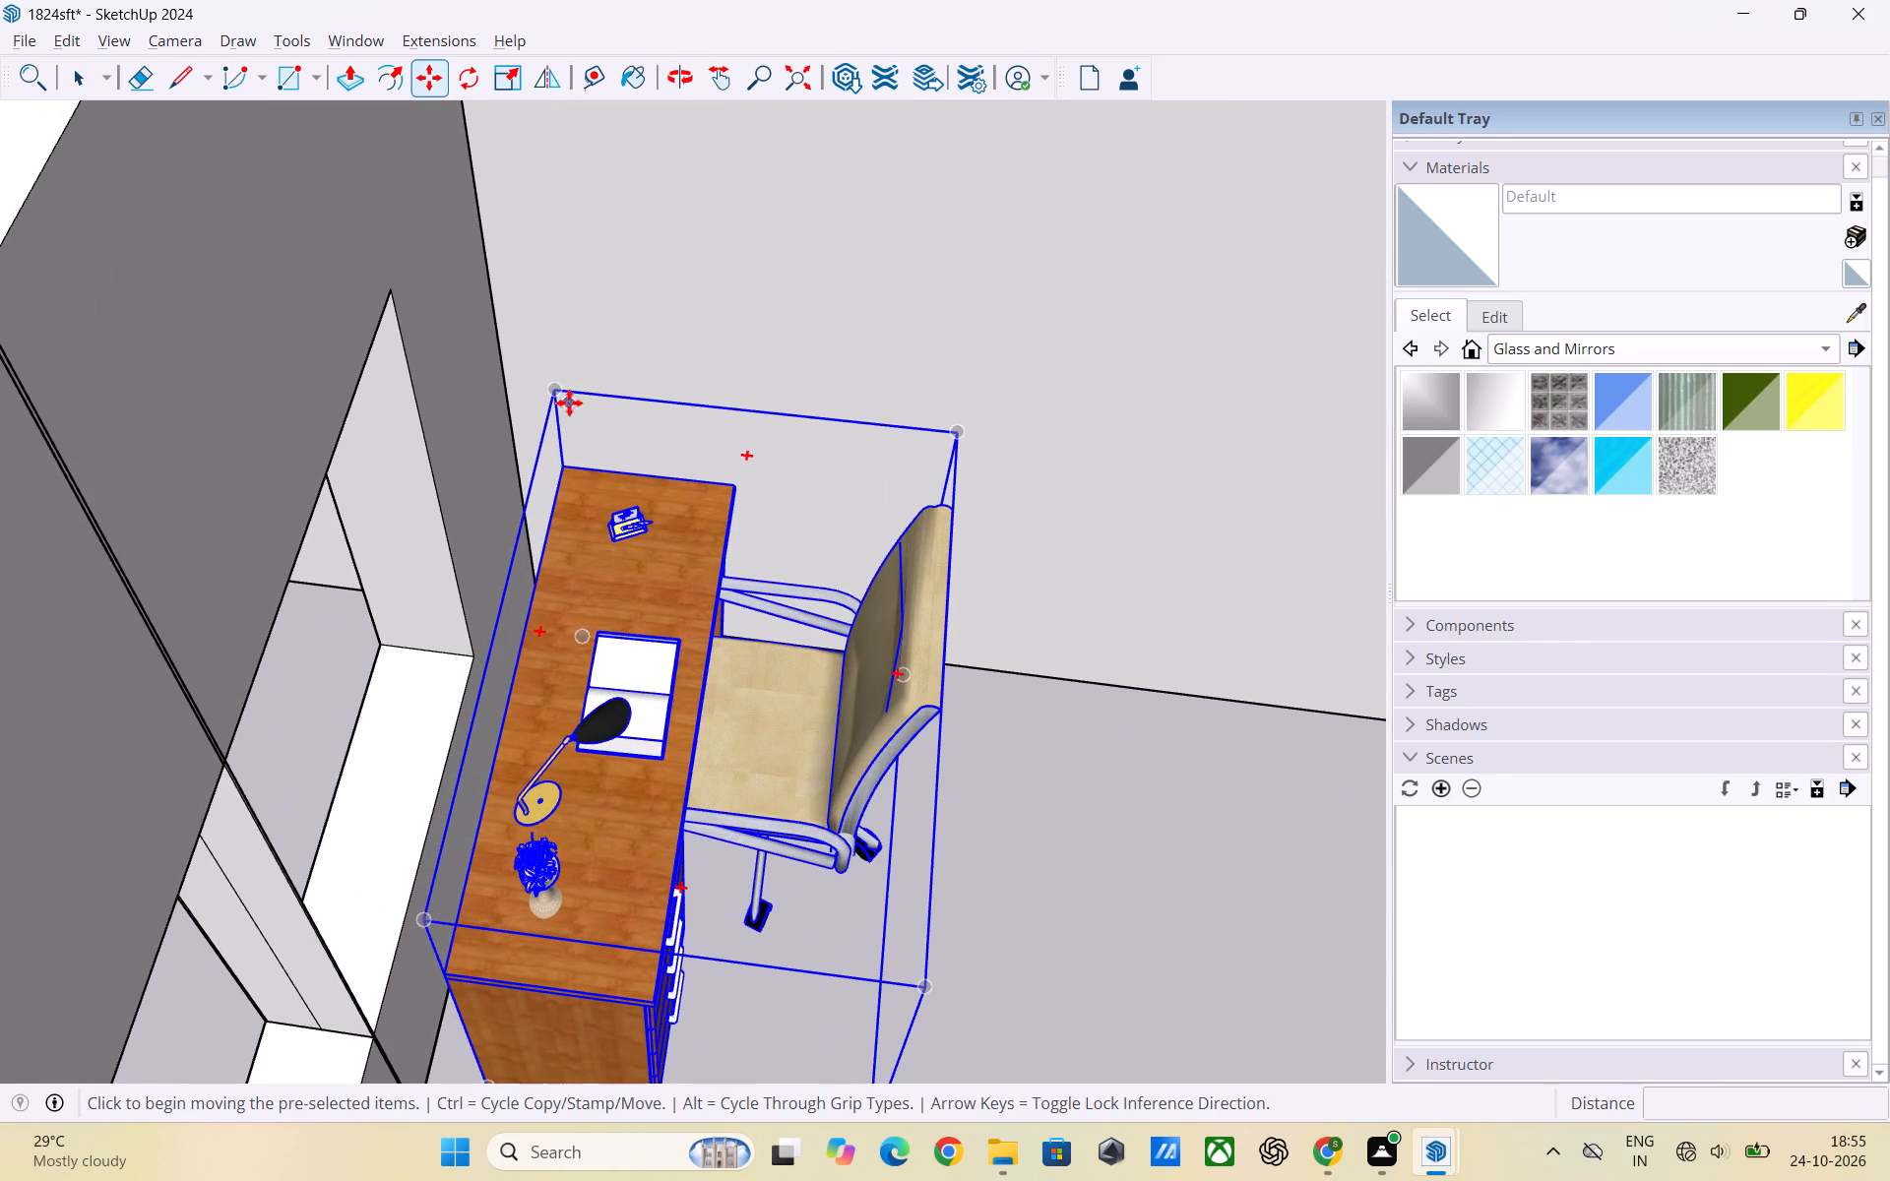
pyautogui.click(559, 390)
pyautogui.click(508, 400)
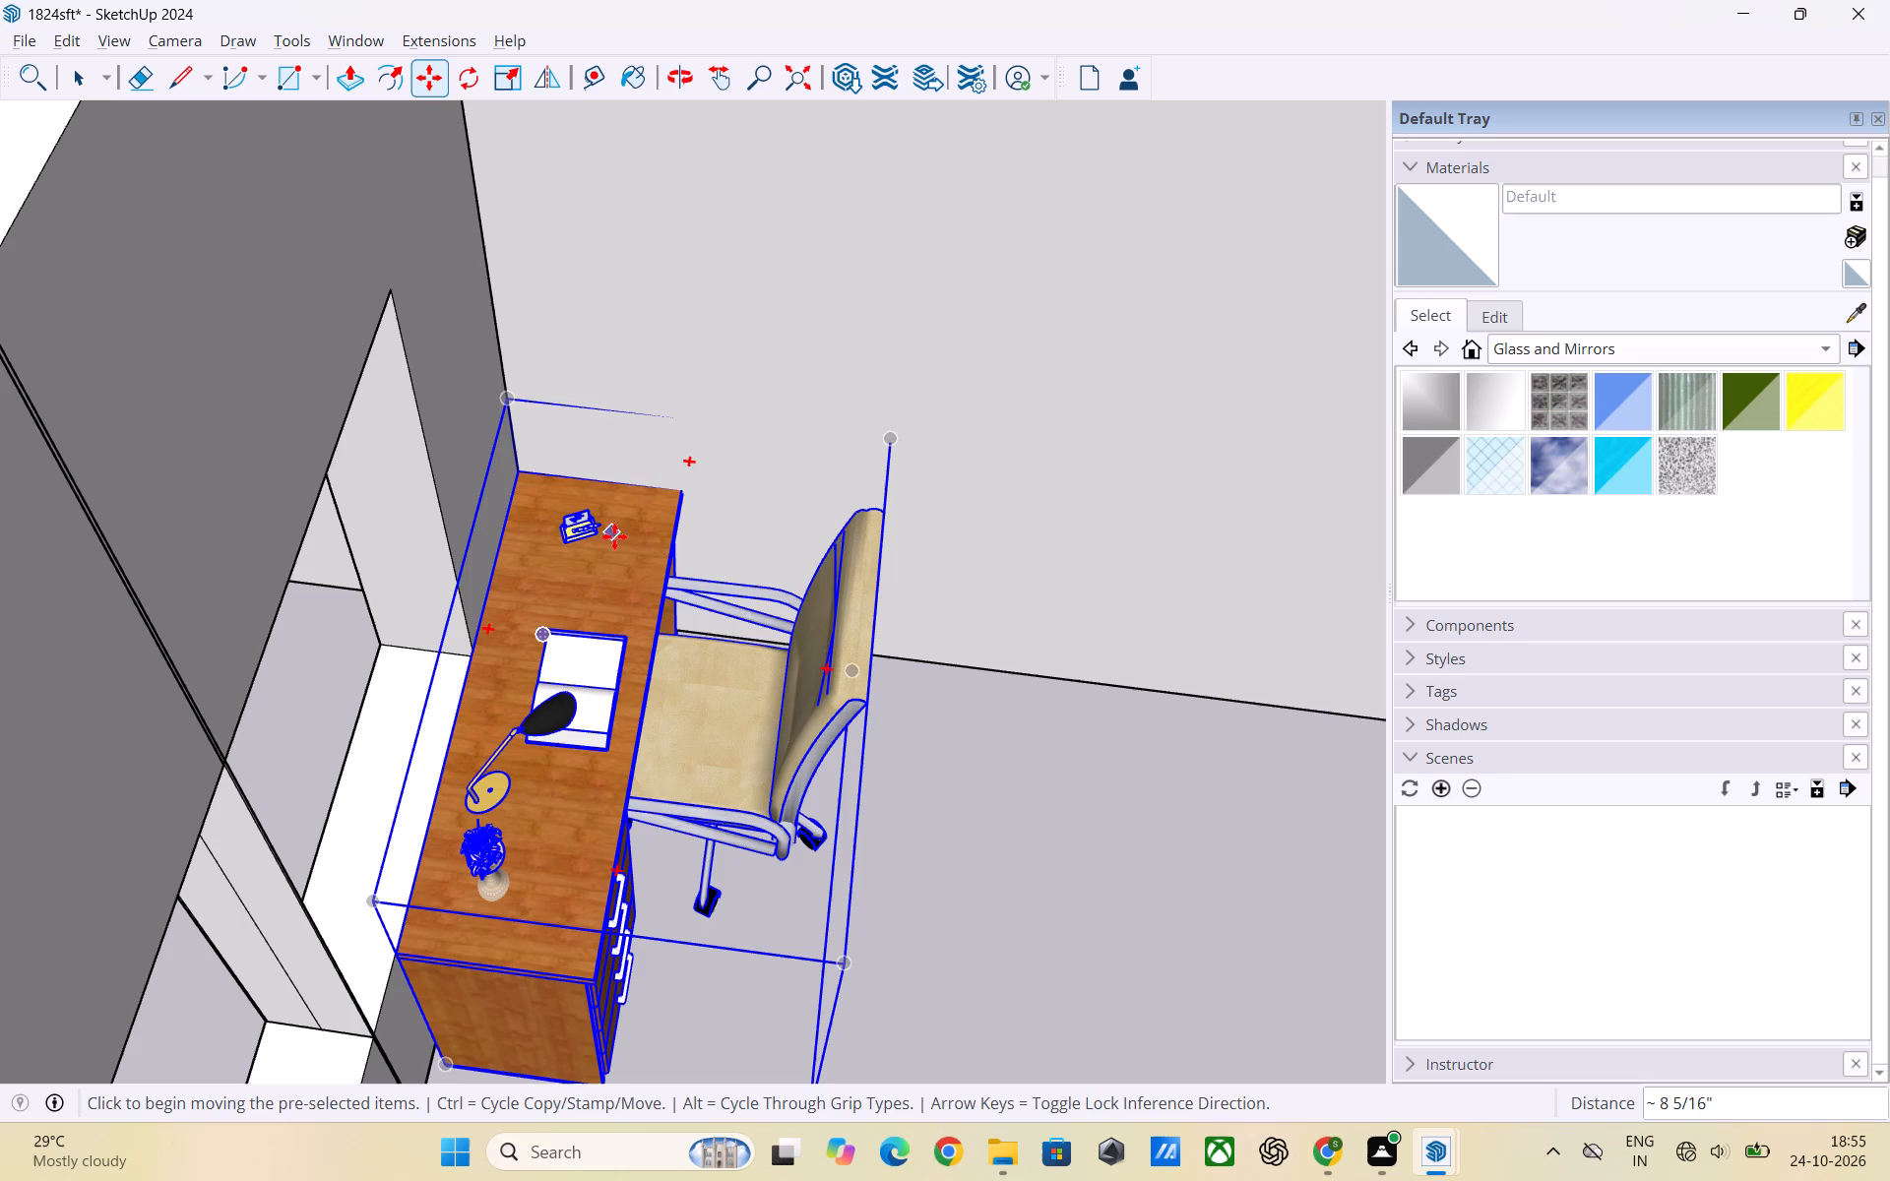
pyautogui.press('space')
pyautogui.click(1002, 761)
# Review the desk and wardrobe arrangement in the bedroom and against the whole apartment layout.
pyautogui.scroll(-9, 955, 638)
pyautogui.moveTo(976, 659); pyautogui.dragTo(951, 664, button='middle')
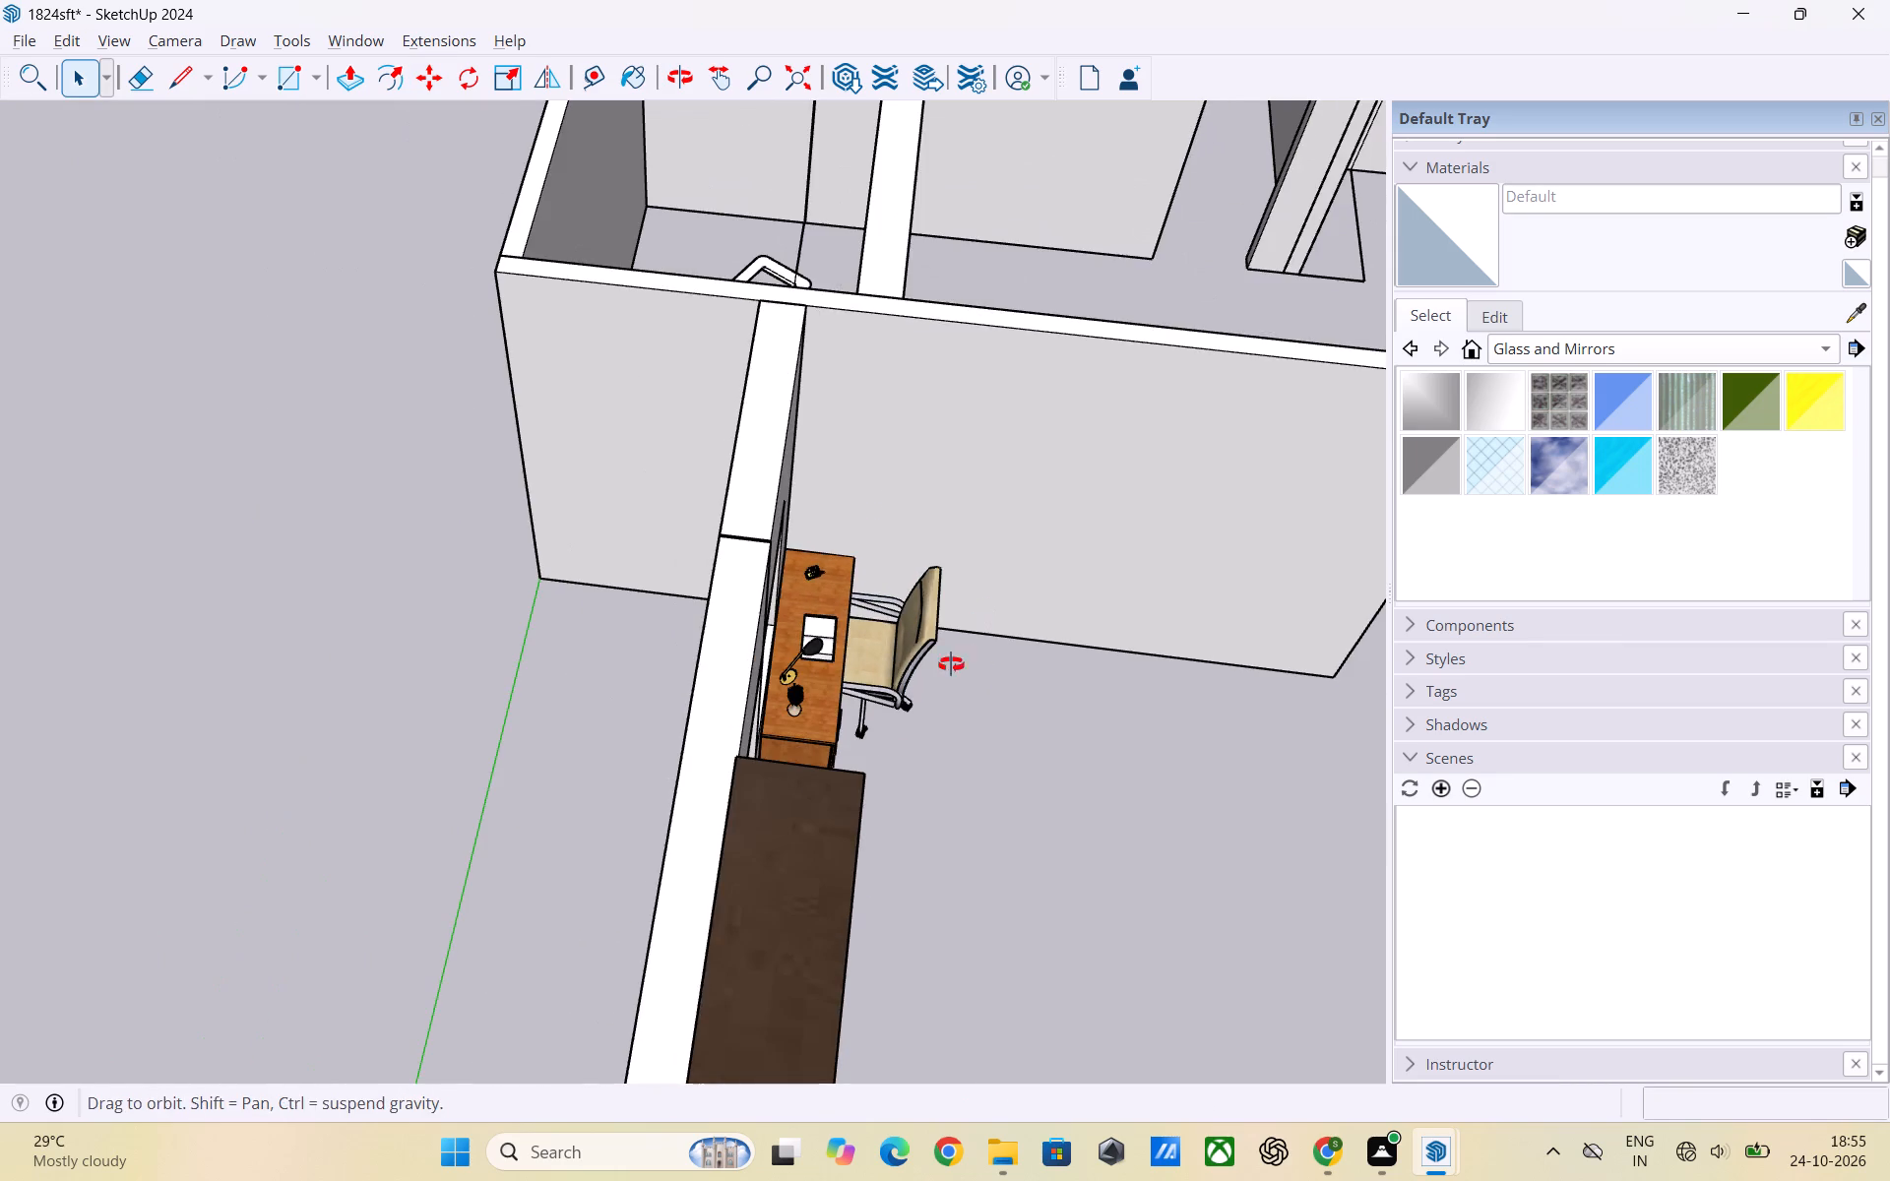
pyautogui.moveTo(951, 664); pyautogui.dragTo(648, 608, button='middle')
pyautogui.scroll(3, 571, 644)
pyautogui.moveTo(617, 694); pyautogui.dragTo(469, 493, button='middle')
pyautogui.scroll(-4, 548, 627)
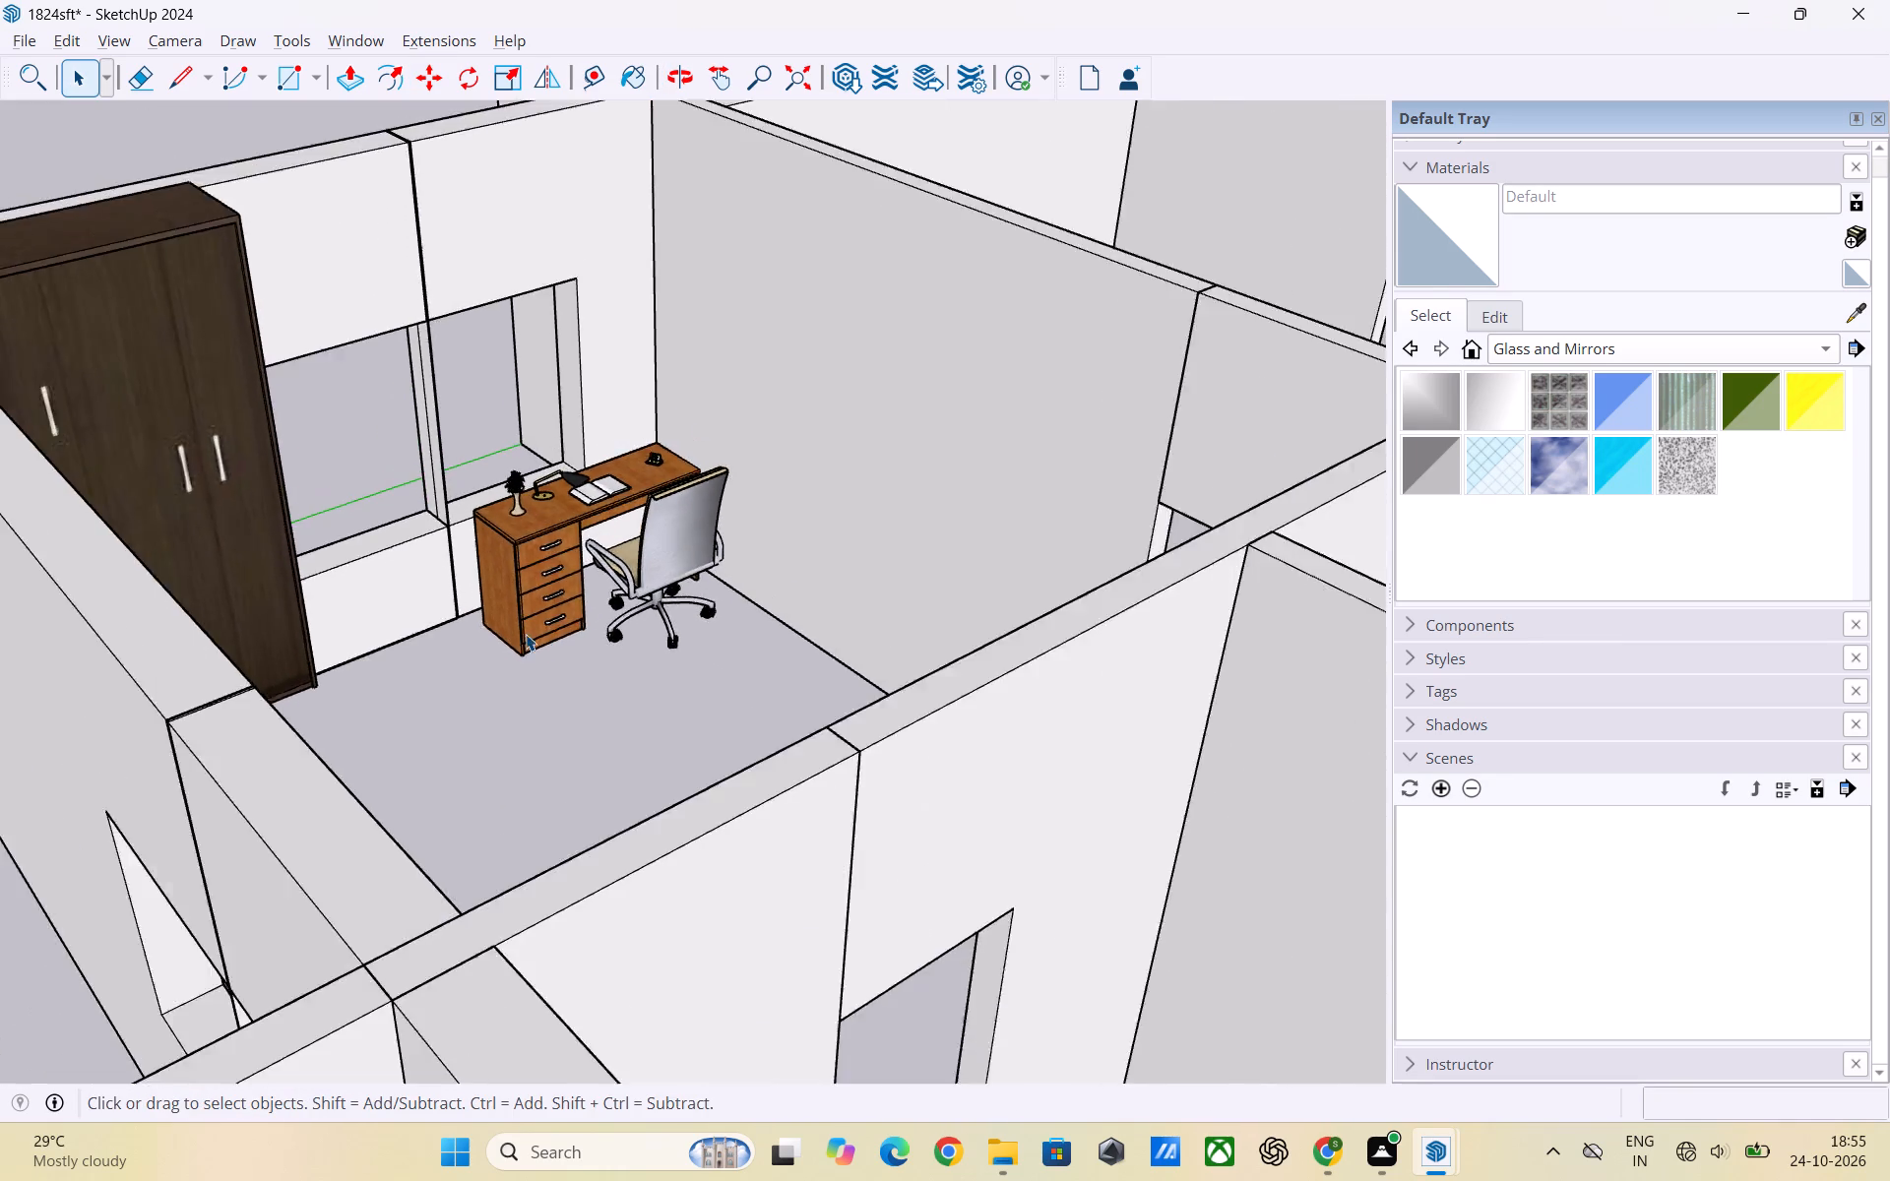
pyautogui.scroll(-2, 526, 634)
pyautogui.scroll(3, 637, 591)
pyautogui.moveTo(639, 596); pyautogui.dragTo(434, 595, button='middle')
pyautogui.scroll(2, 430, 559)
pyautogui.moveTo(497, 557); pyautogui.dragTo(591, 615, button='middle')
pyautogui.scroll(-5, 721, 607)
pyautogui.scroll(-7, 645, 573)
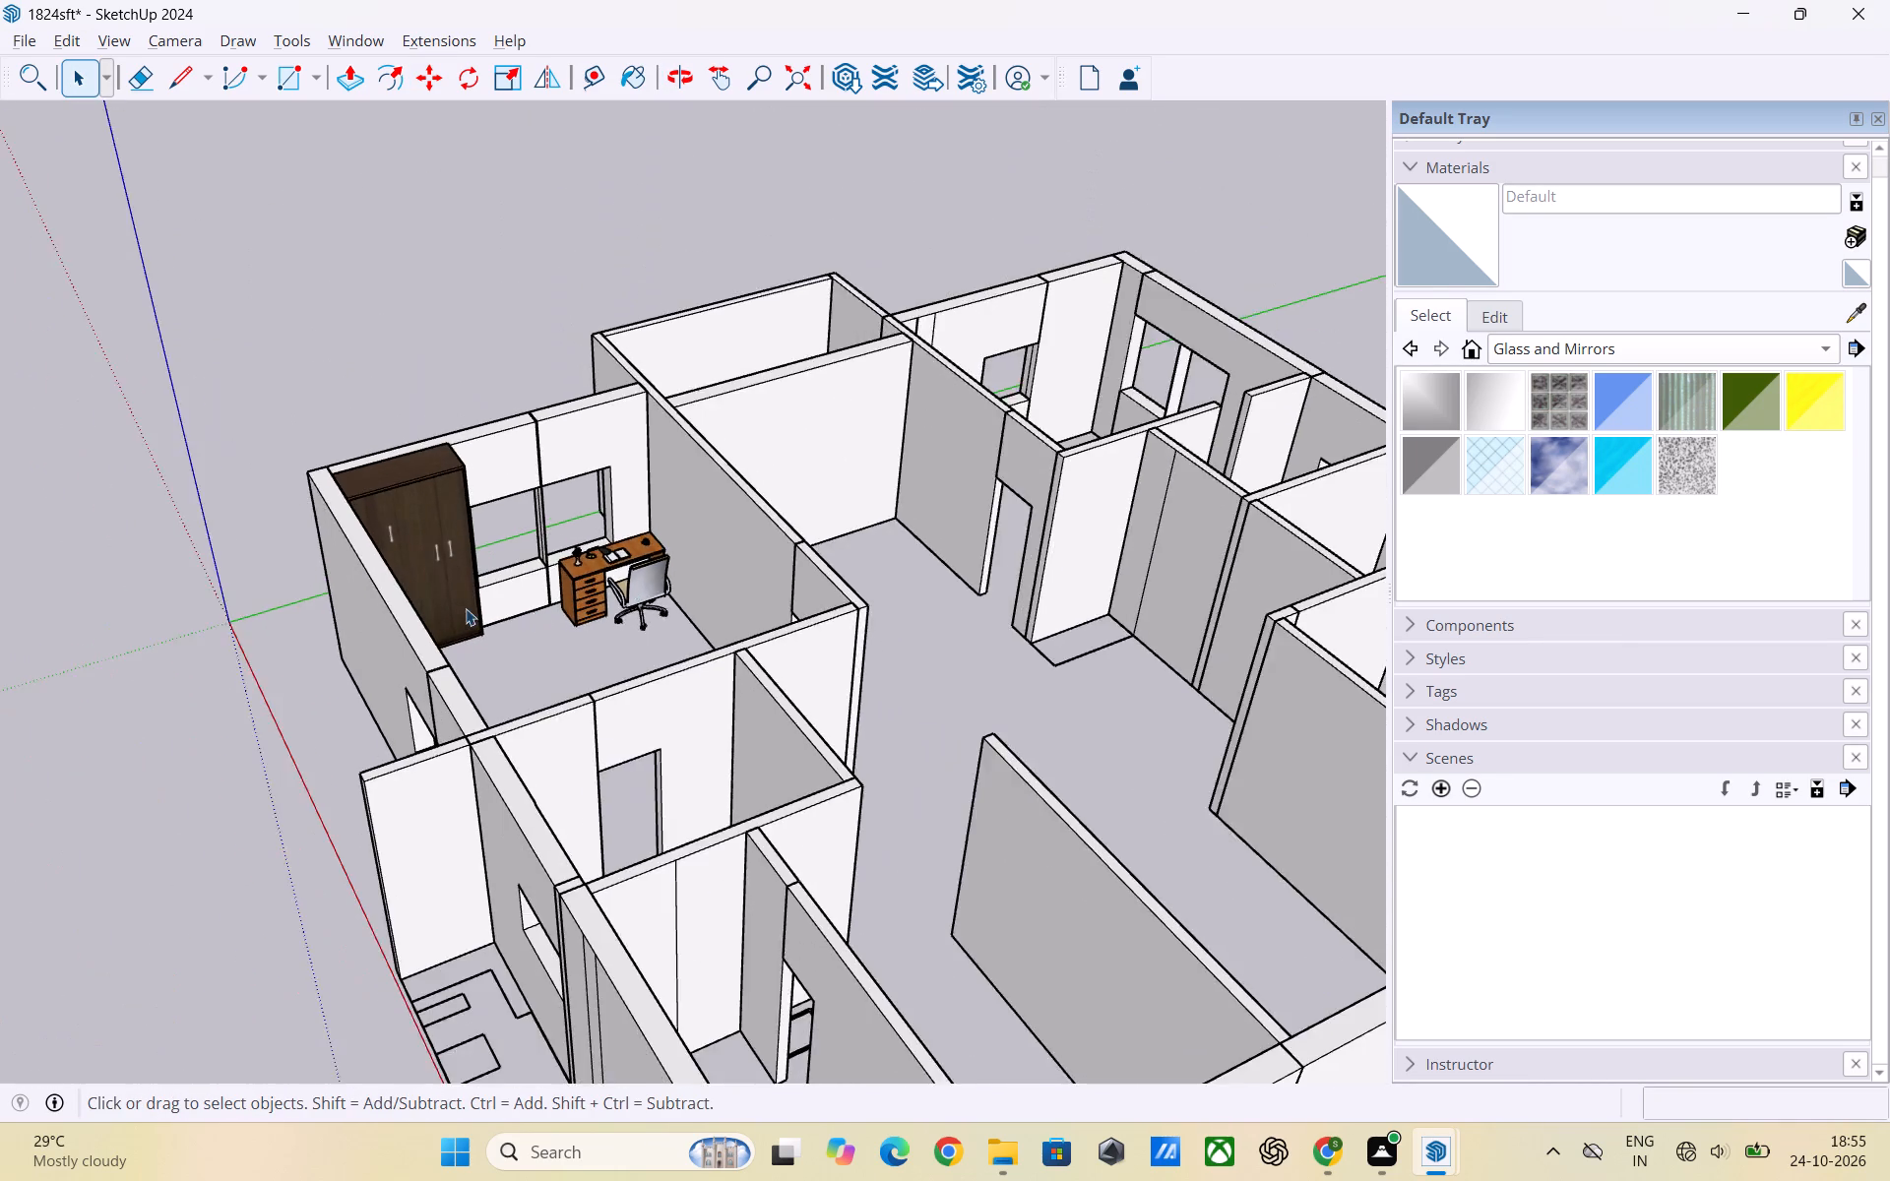
pyautogui.scroll(-2, 466, 608)
pyautogui.moveTo(422, 621); pyautogui.dragTo(730, 800, button='middle')
pyautogui.scroll(-3, 699, 678)
pyautogui.moveTo(565, 711); pyautogui.dragTo(836, 853, button='middle')
pyautogui.scroll(-1, 809, 841)
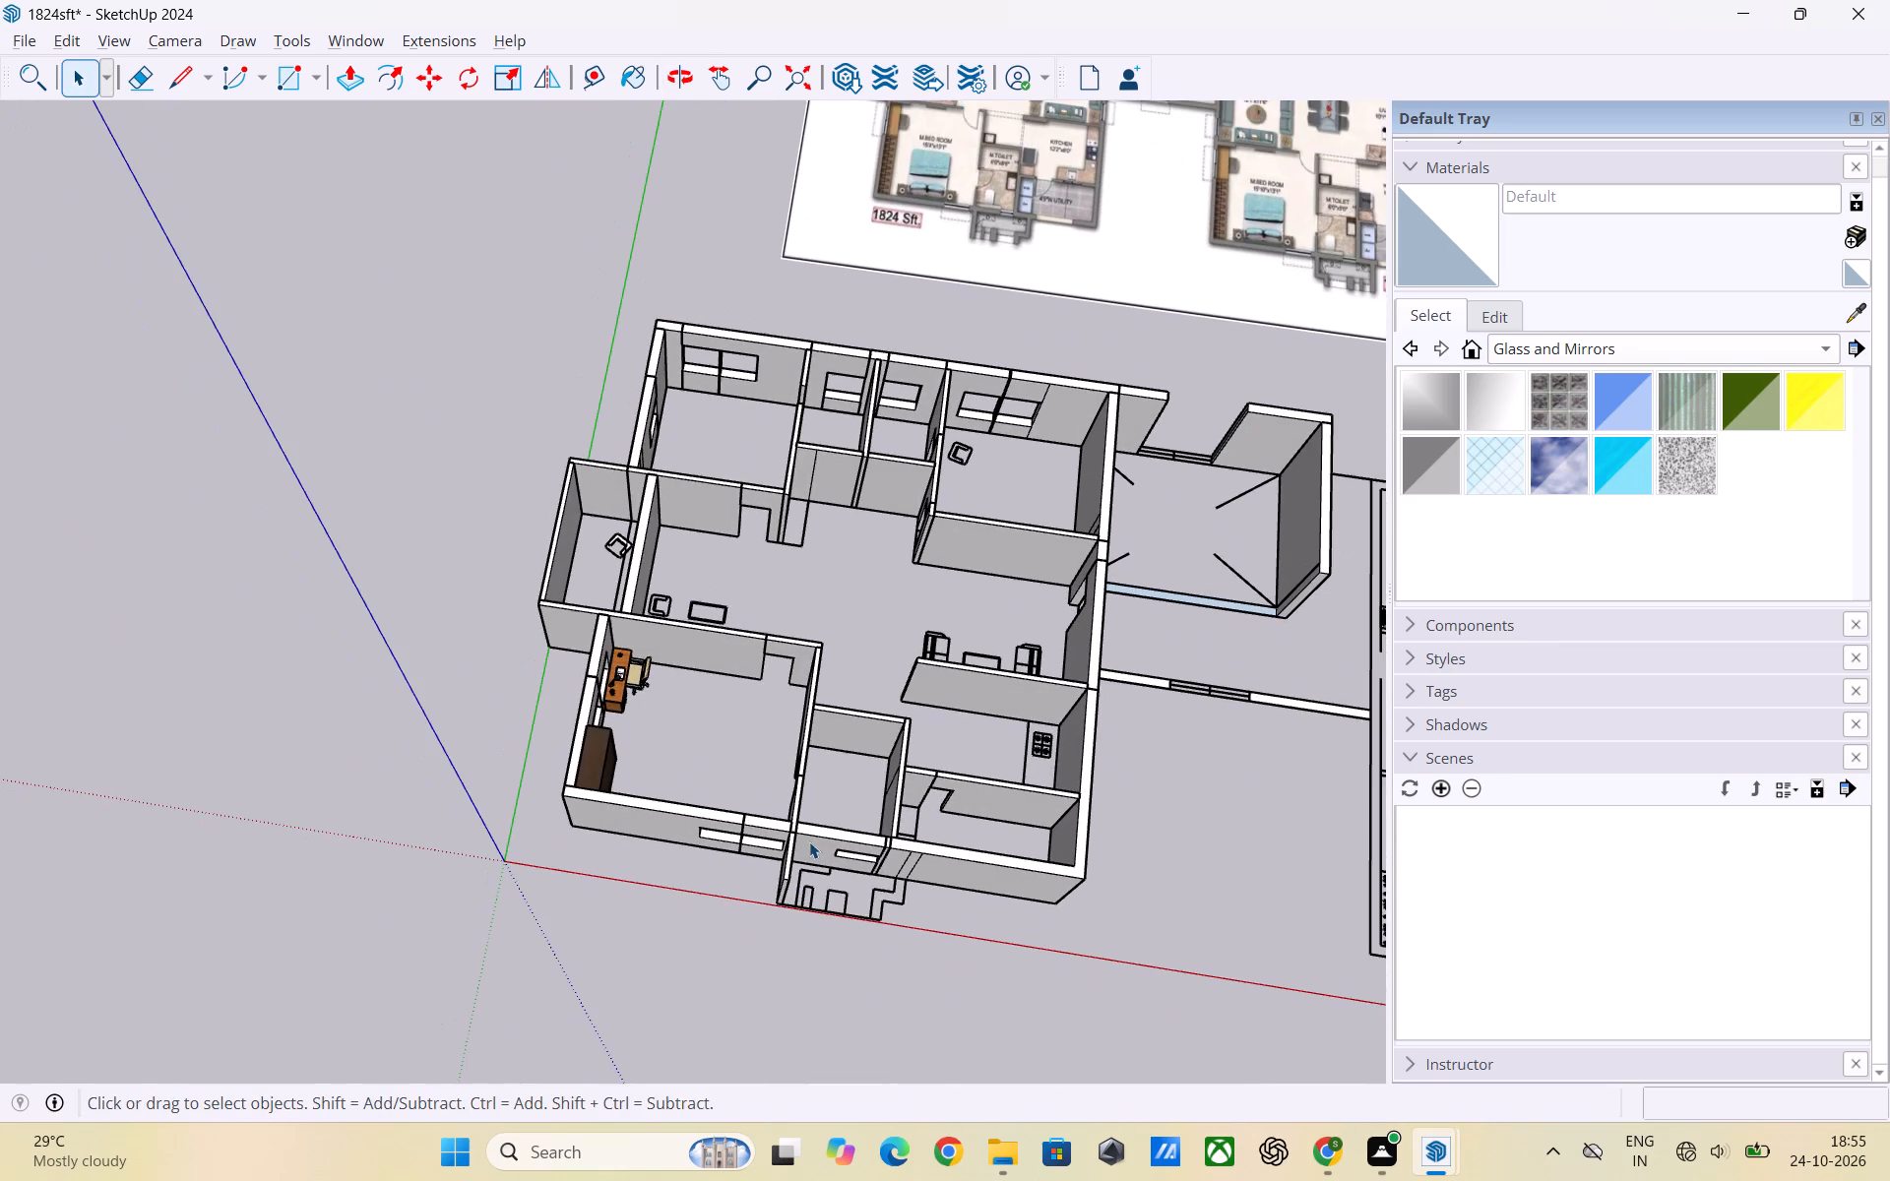
pyautogui.scroll(1, 613, 745)
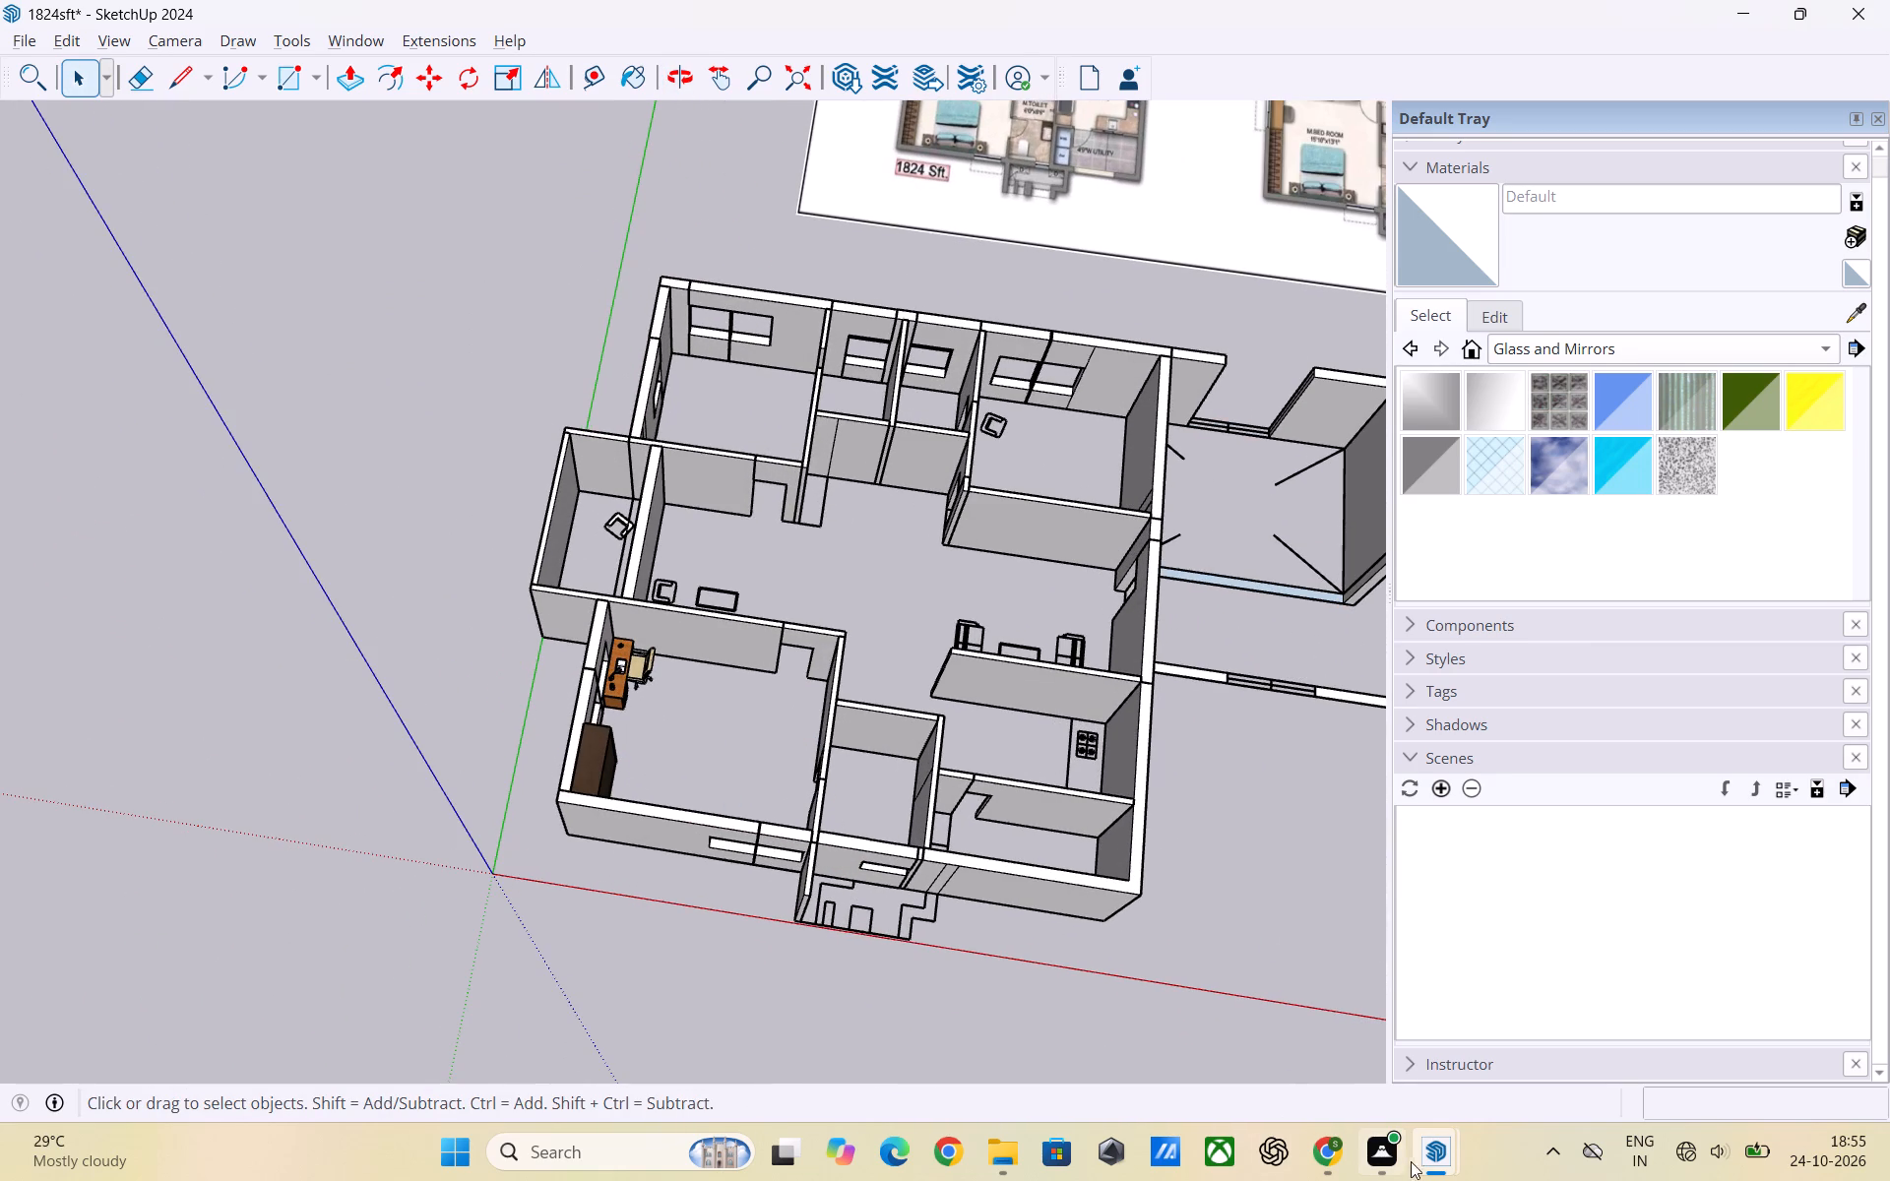
# Copy the dark grey bed with its rug and round side table from the 1601 SFT model and paste it outside the 1824sft apartment.
pyautogui.click(1523, 1052)
pyautogui.scroll(2, 760, 807)
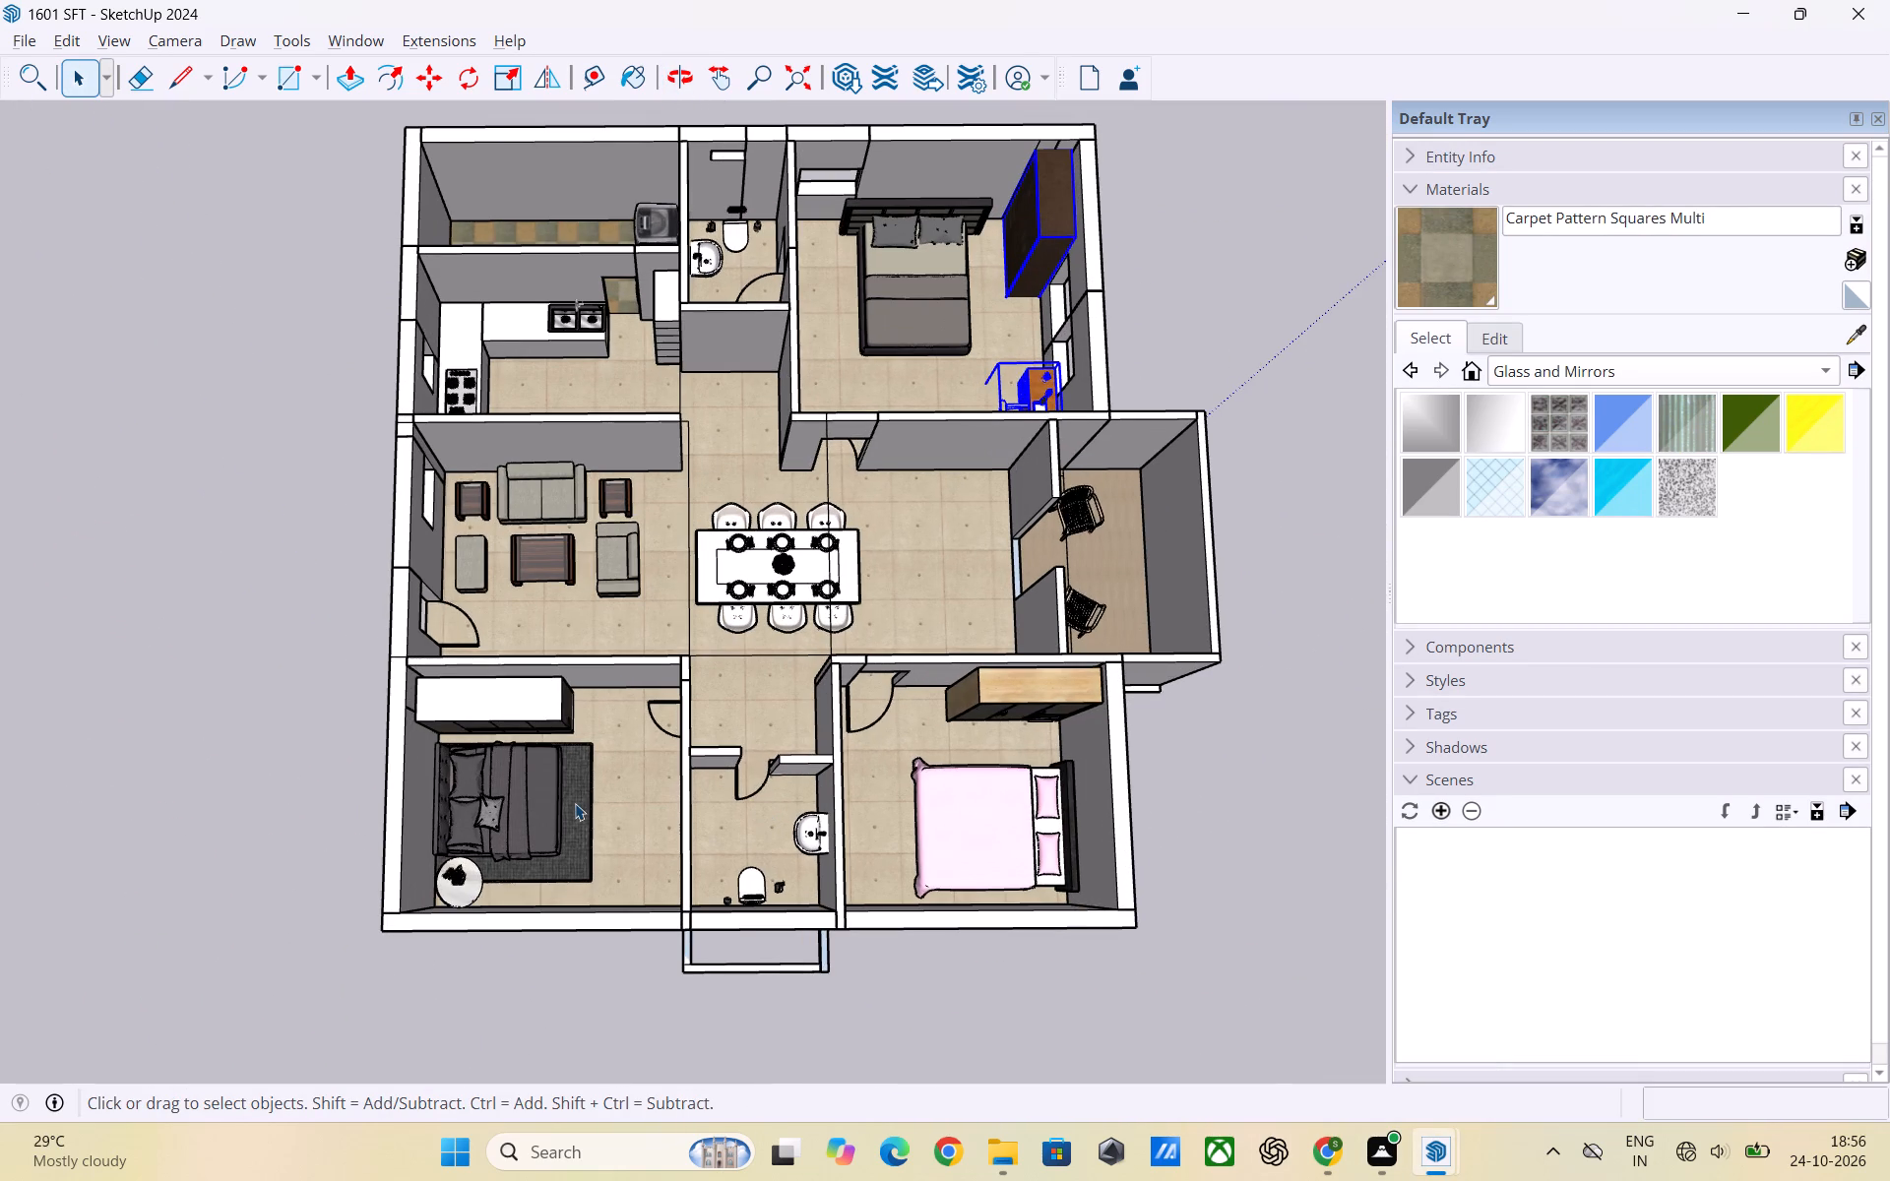
pyautogui.scroll(-1, 575, 803)
pyautogui.click(555, 811)
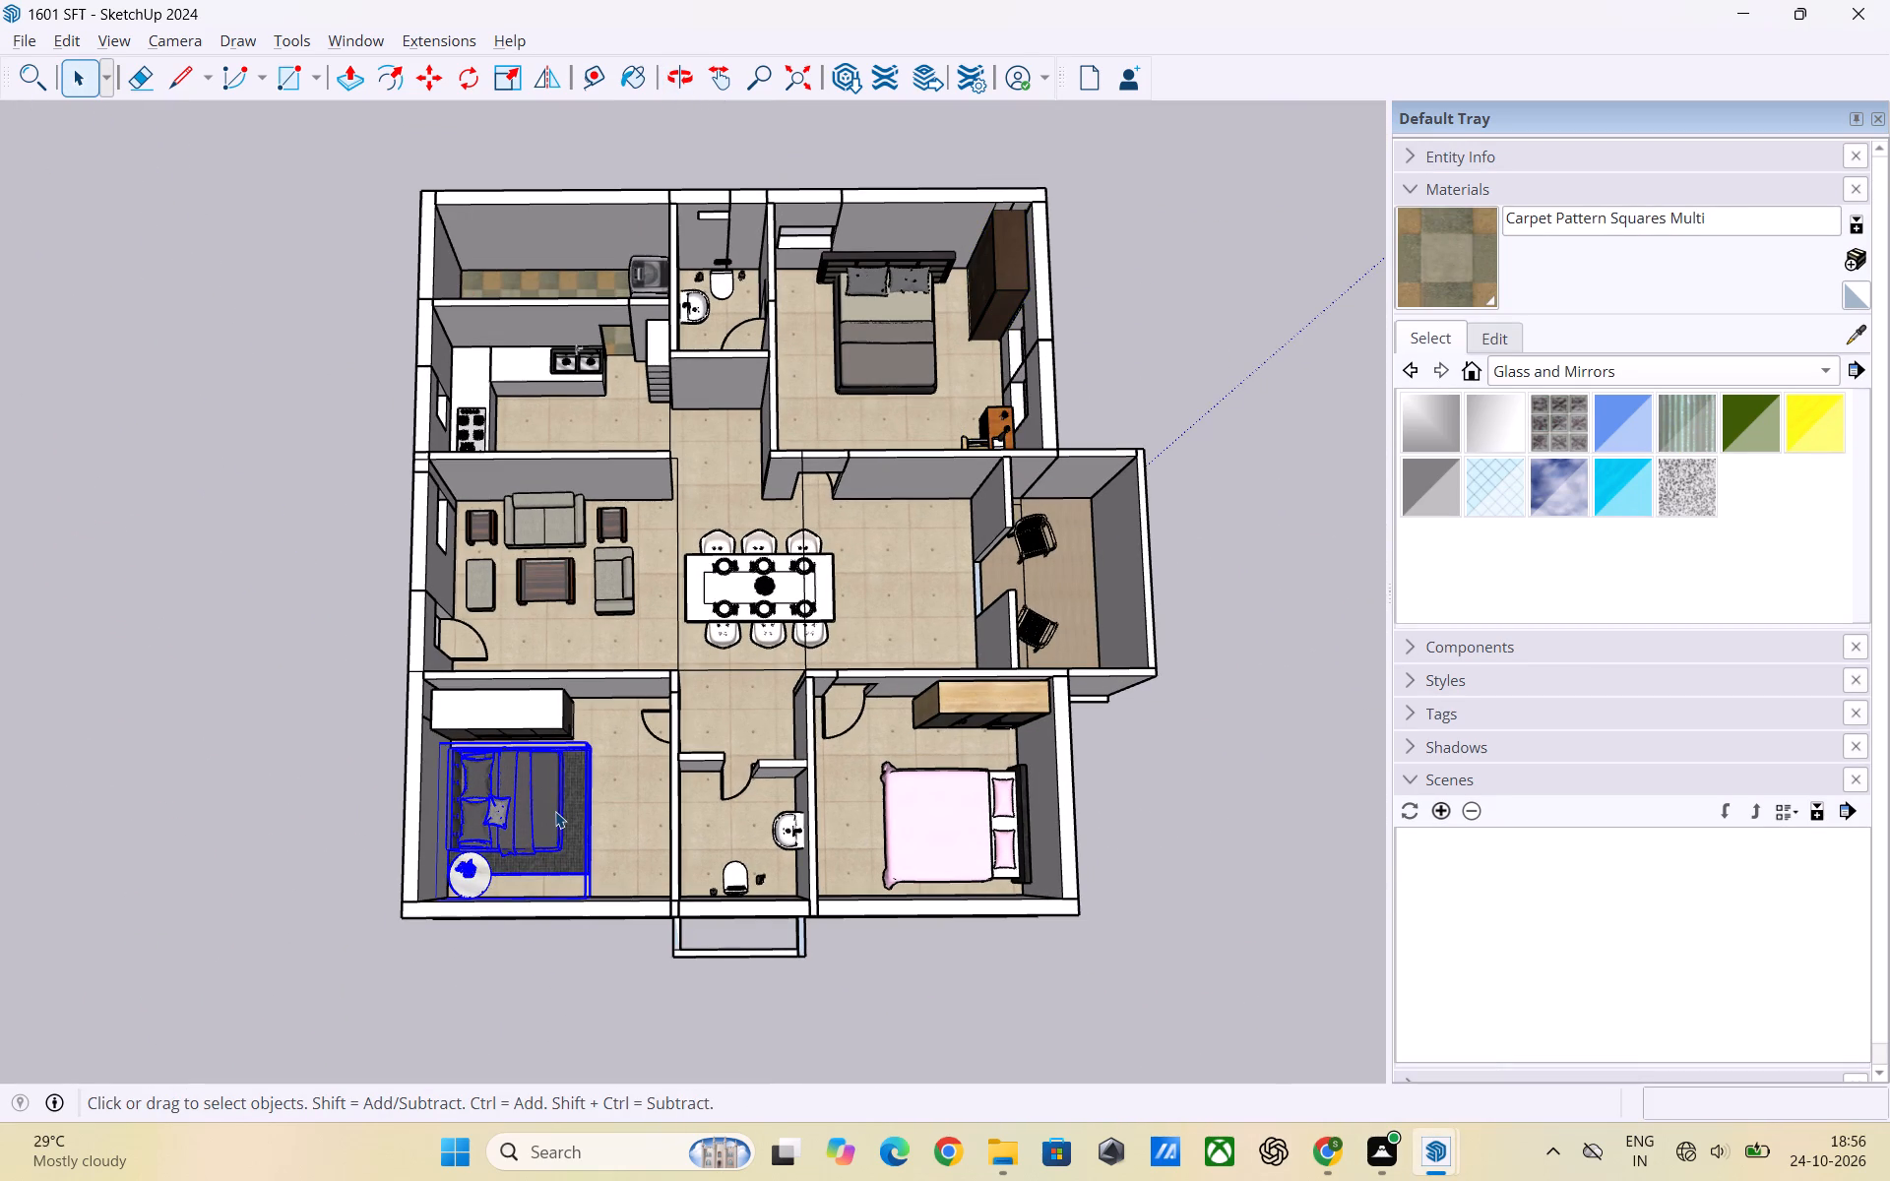
pyautogui.hotkey('ctrl', 'c')
pyautogui.hotkey('alt', 'Tab')
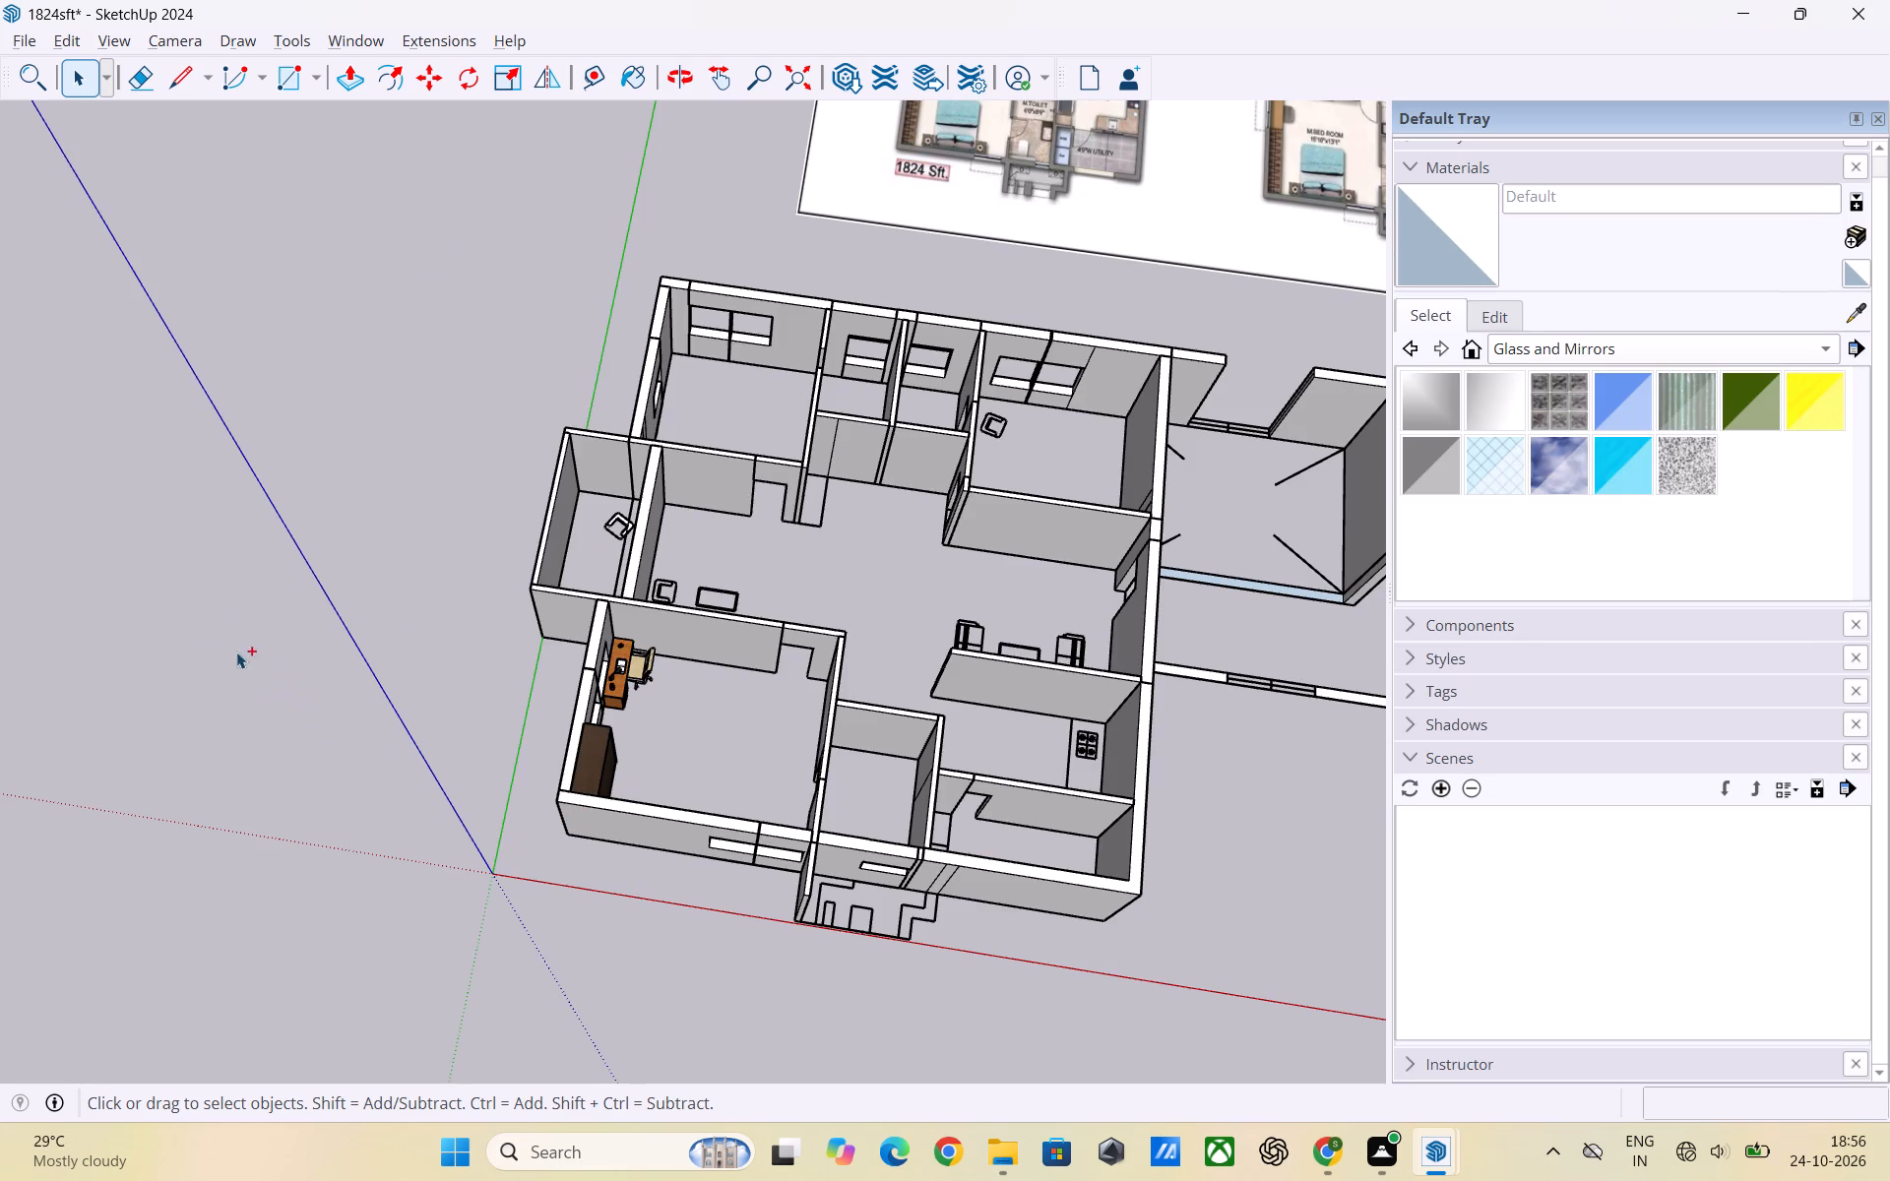
pyautogui.hotkey('ctrl', 'v')
pyautogui.click(359, 522)
pyautogui.scroll(-8, 452, 755)
pyautogui.scroll(-5, 431, 653)
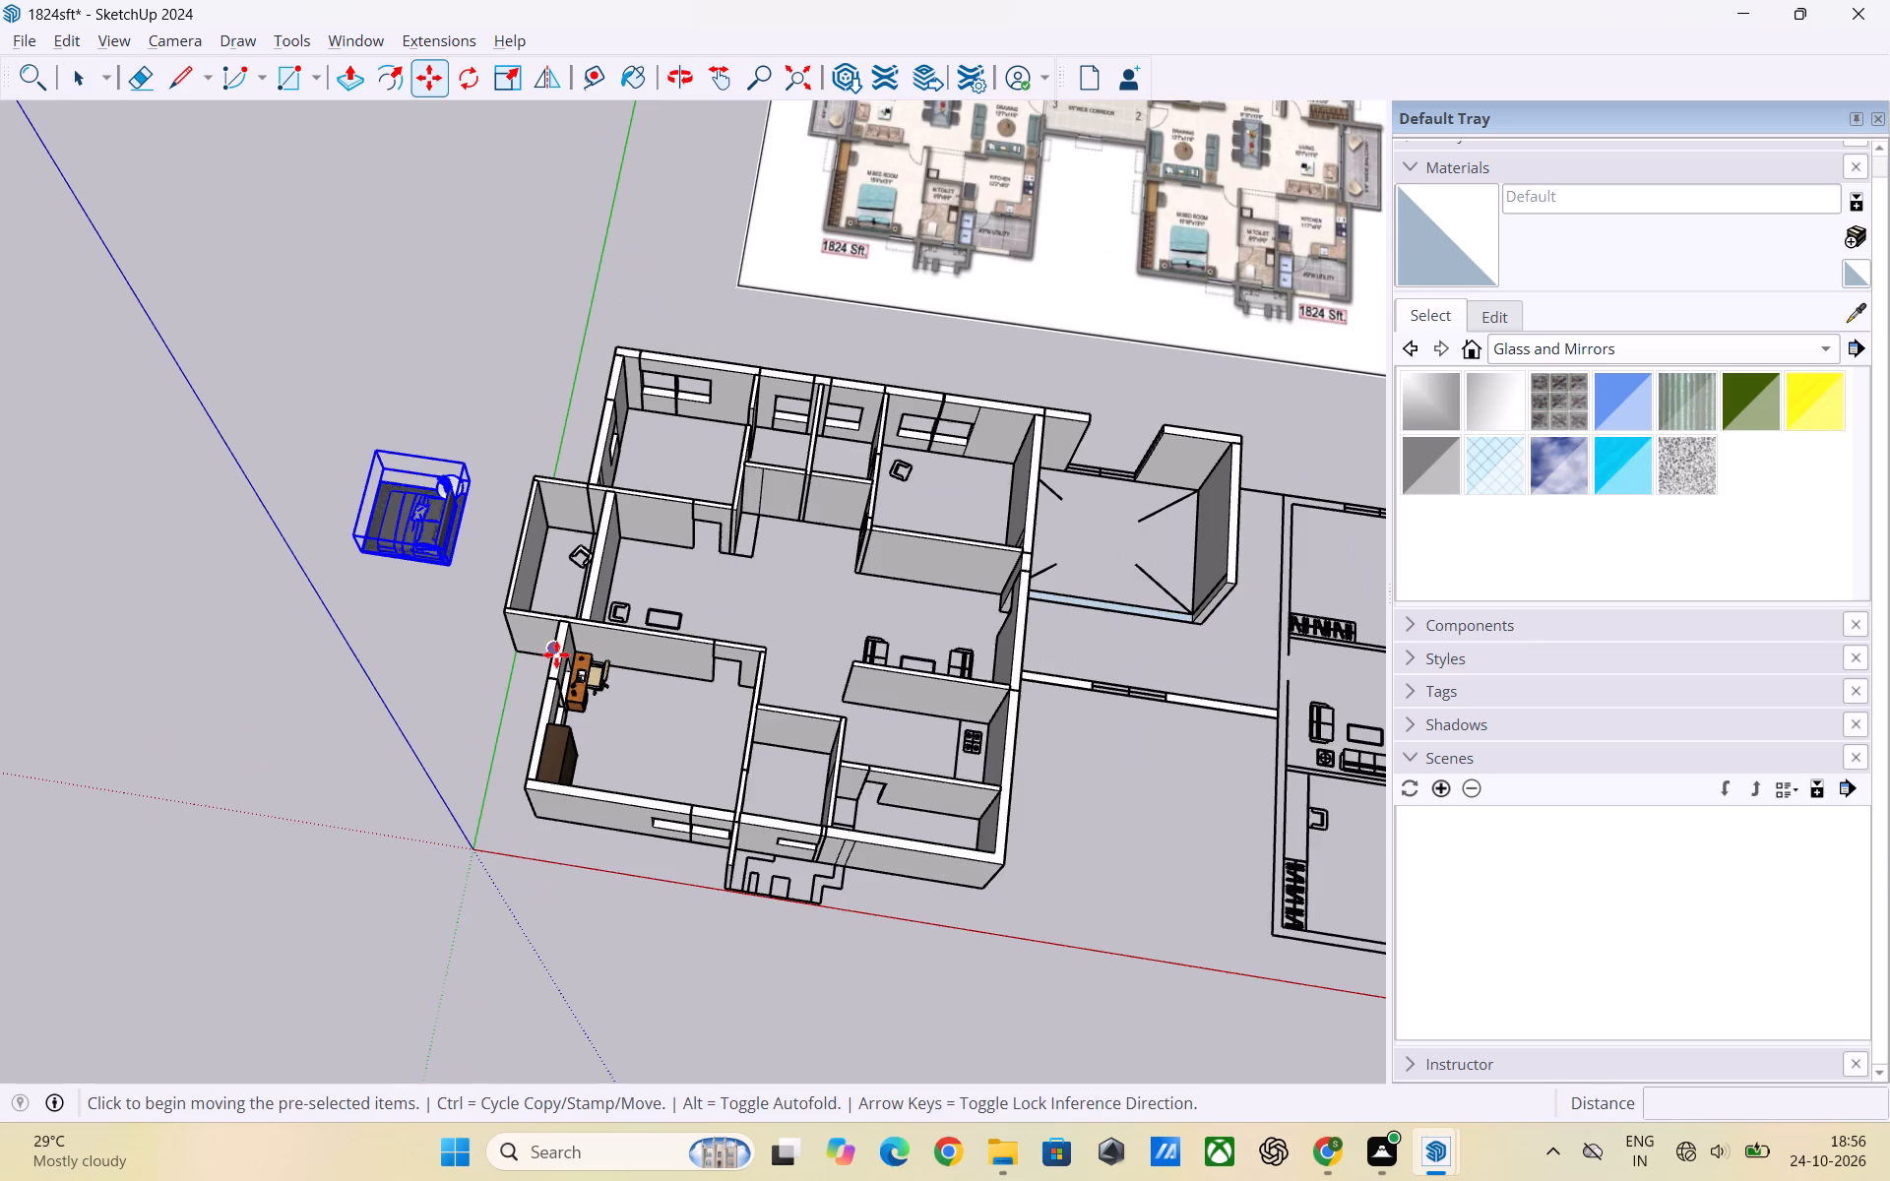
pyautogui.scroll(2, 406, 544)
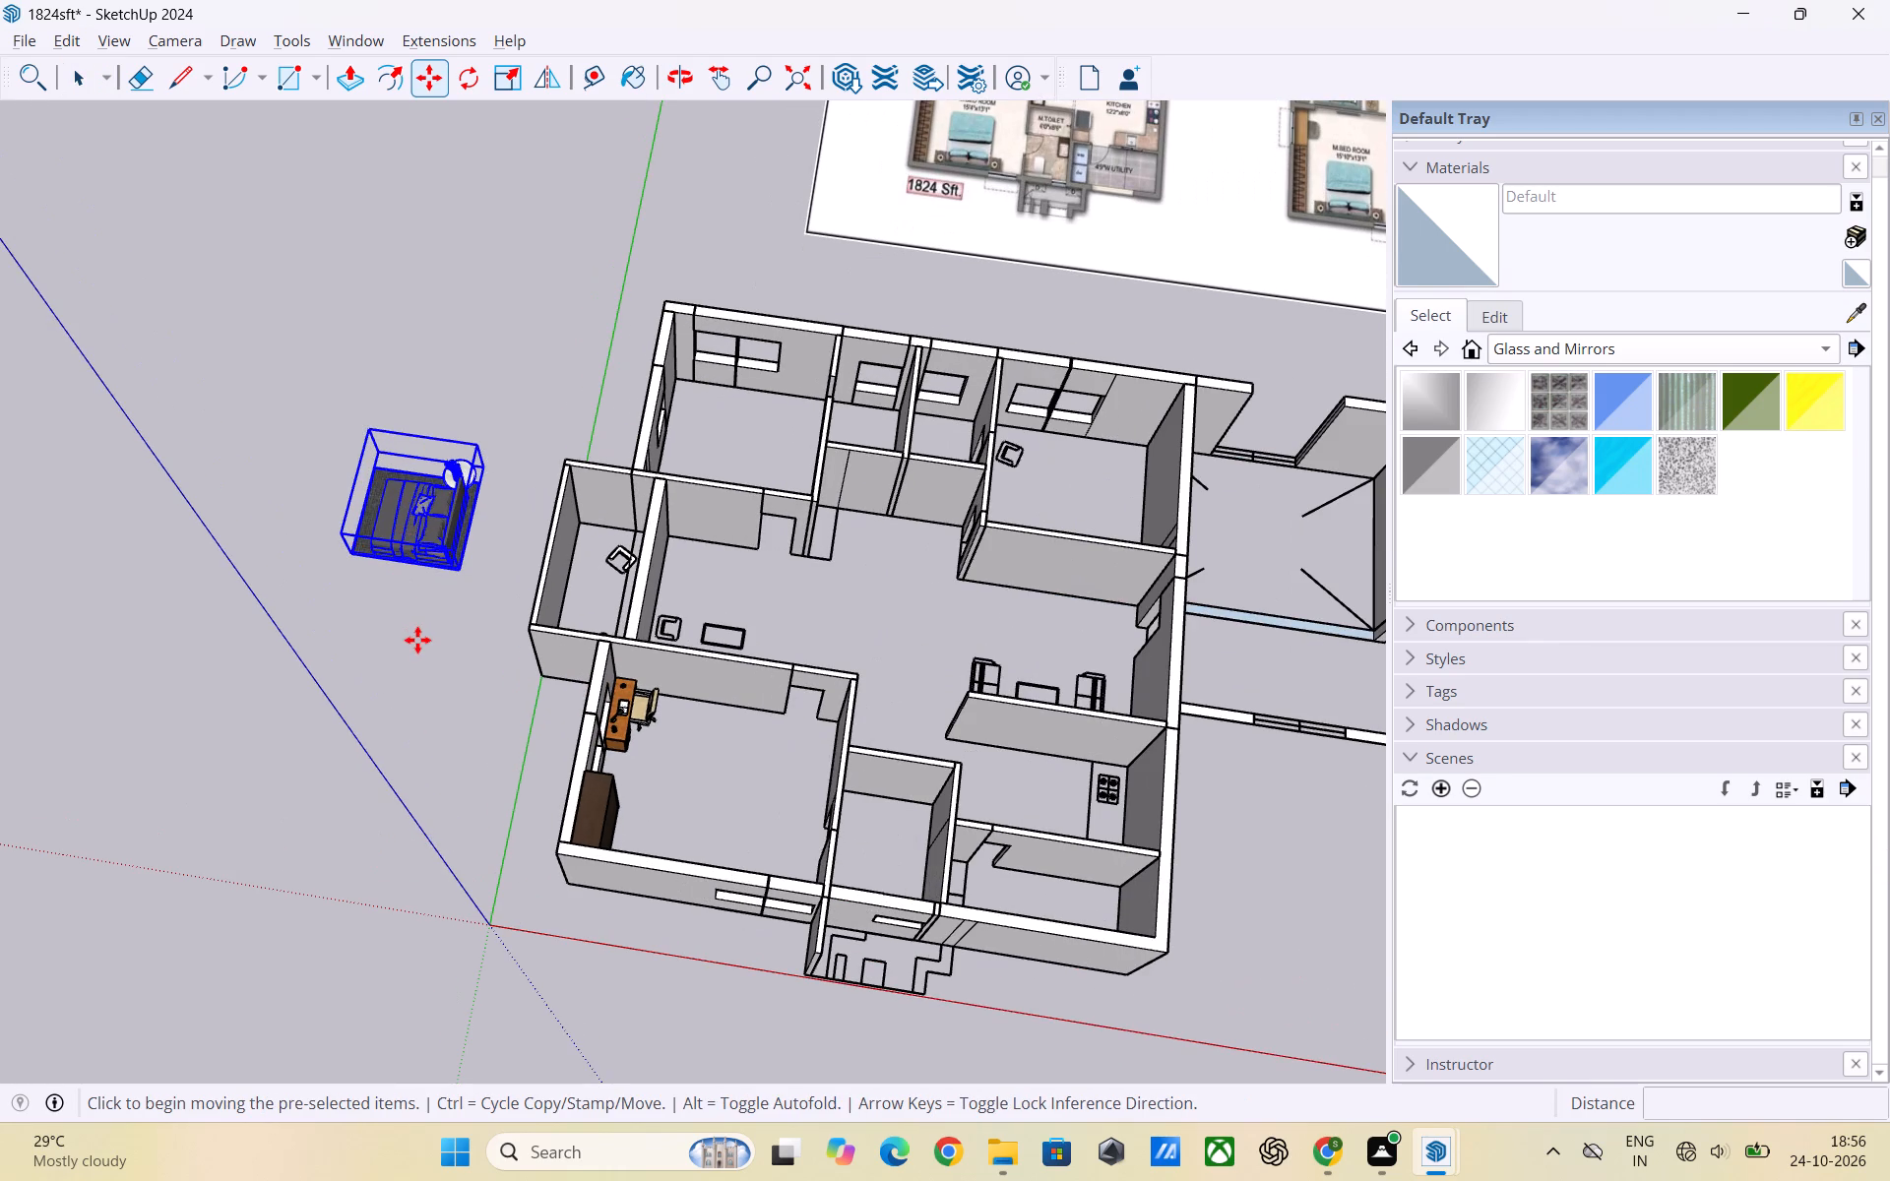
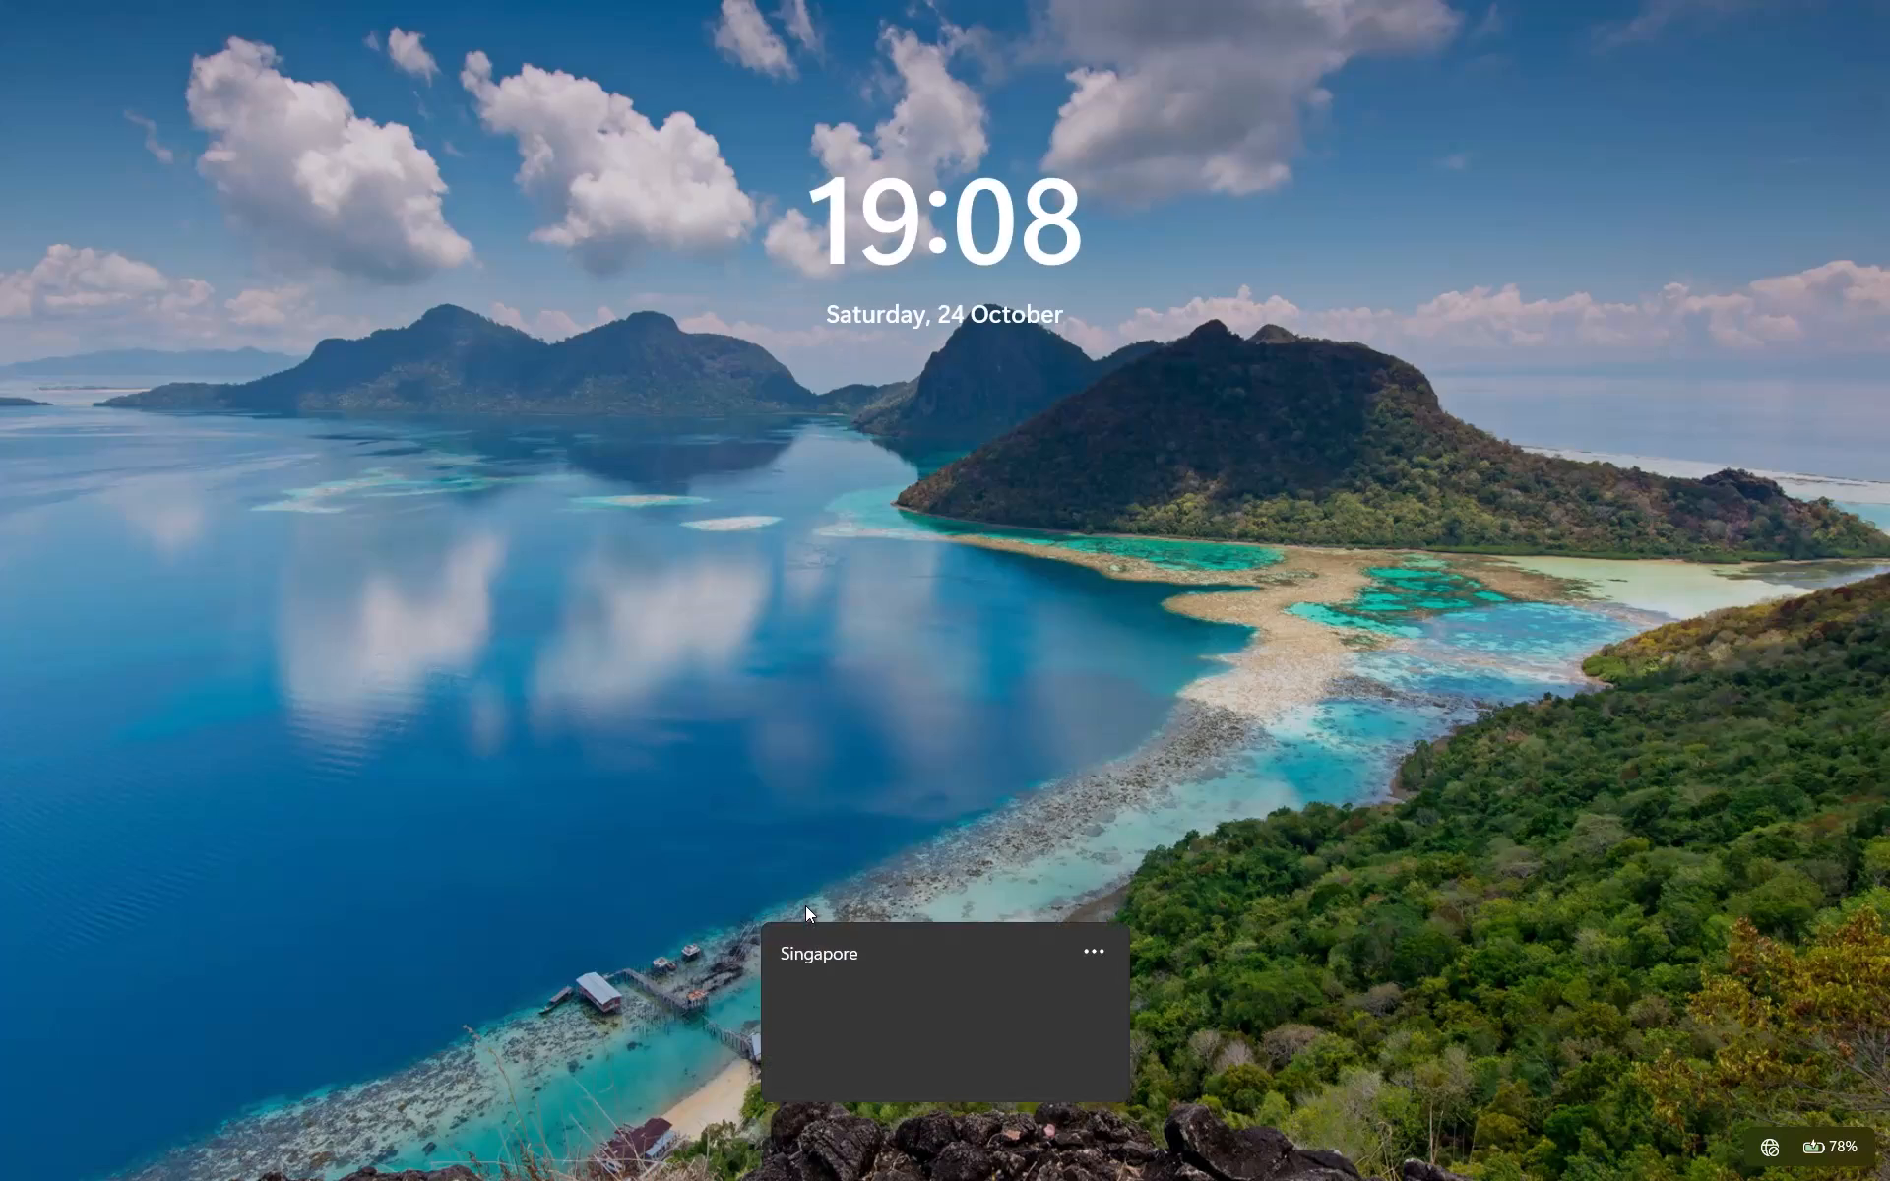
# Dismiss the lock screen to return to the 1824sft model in SketchUp.
pyautogui.press('Return')
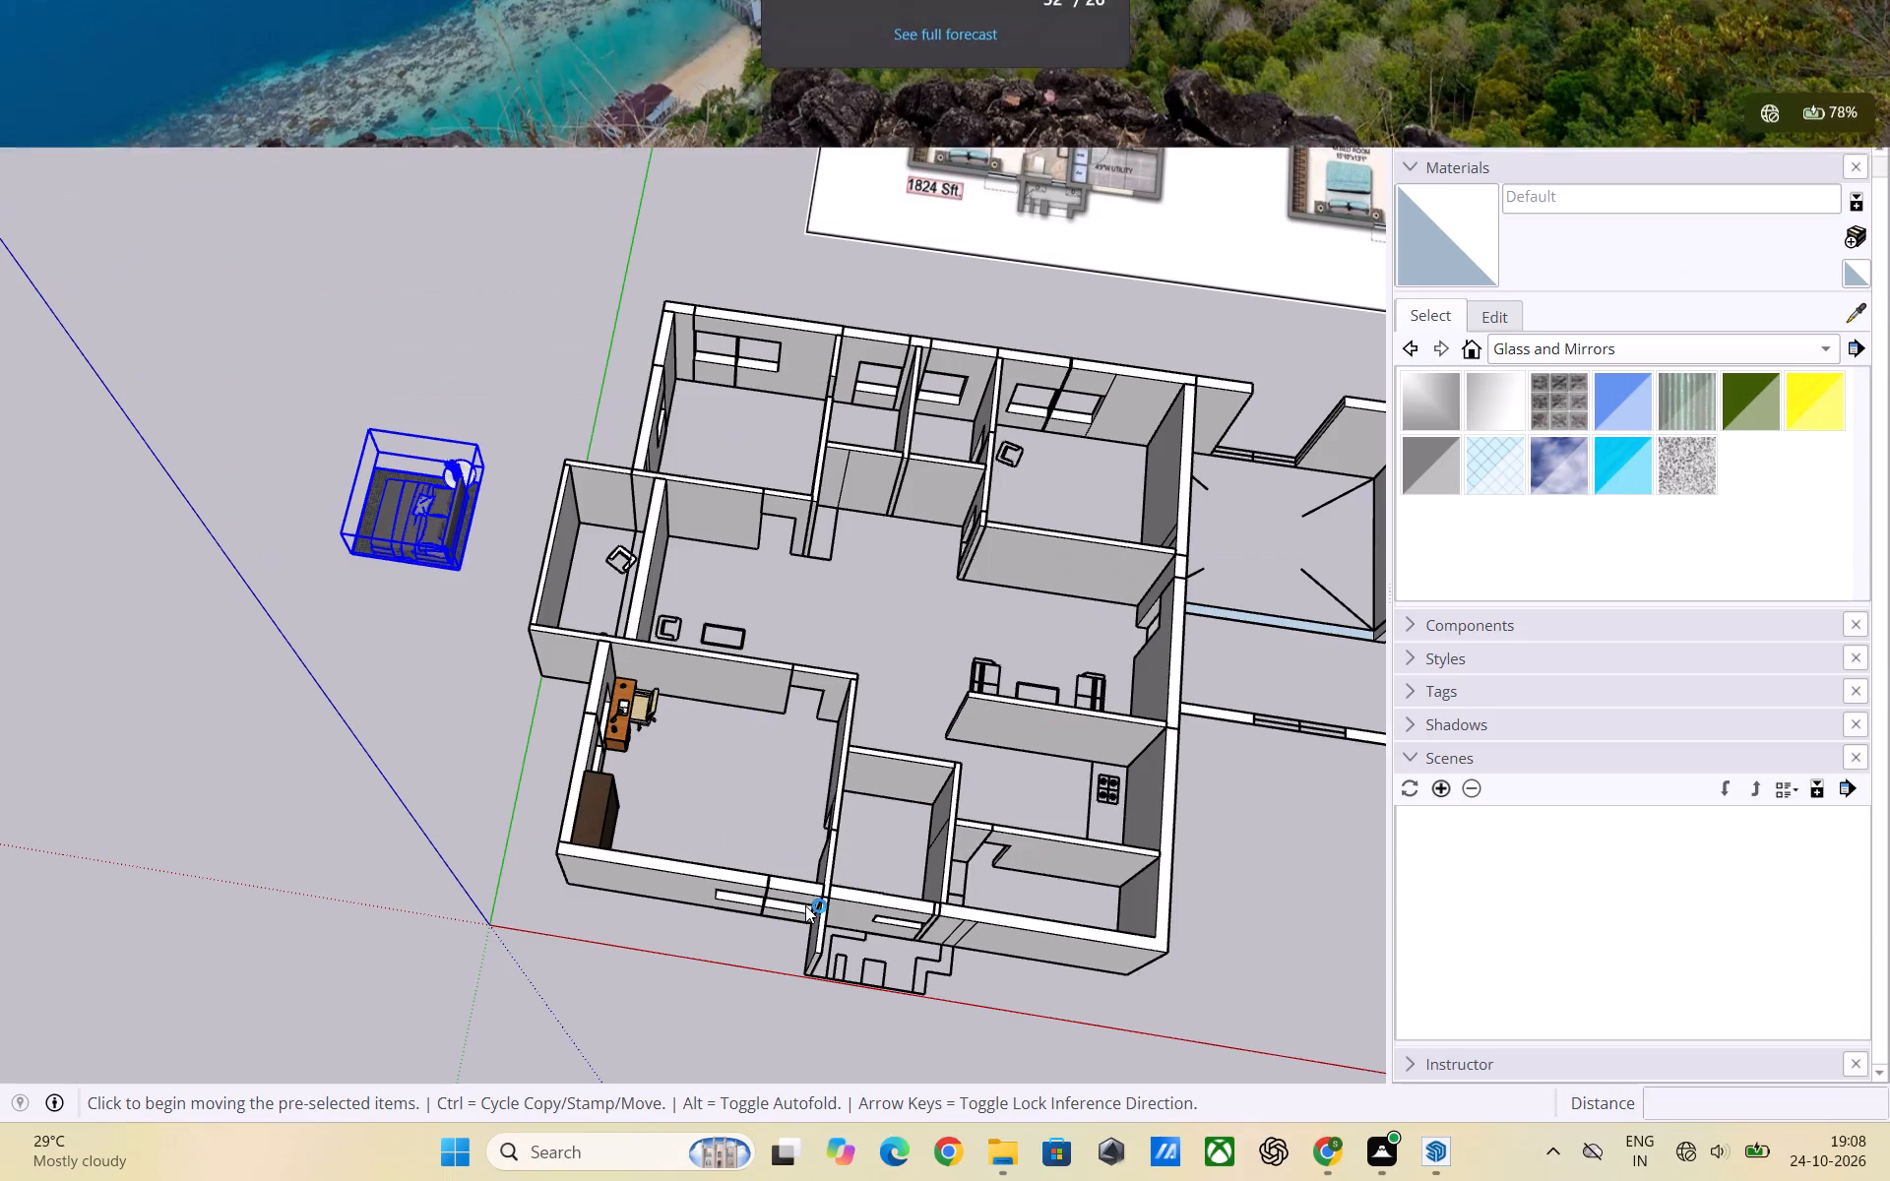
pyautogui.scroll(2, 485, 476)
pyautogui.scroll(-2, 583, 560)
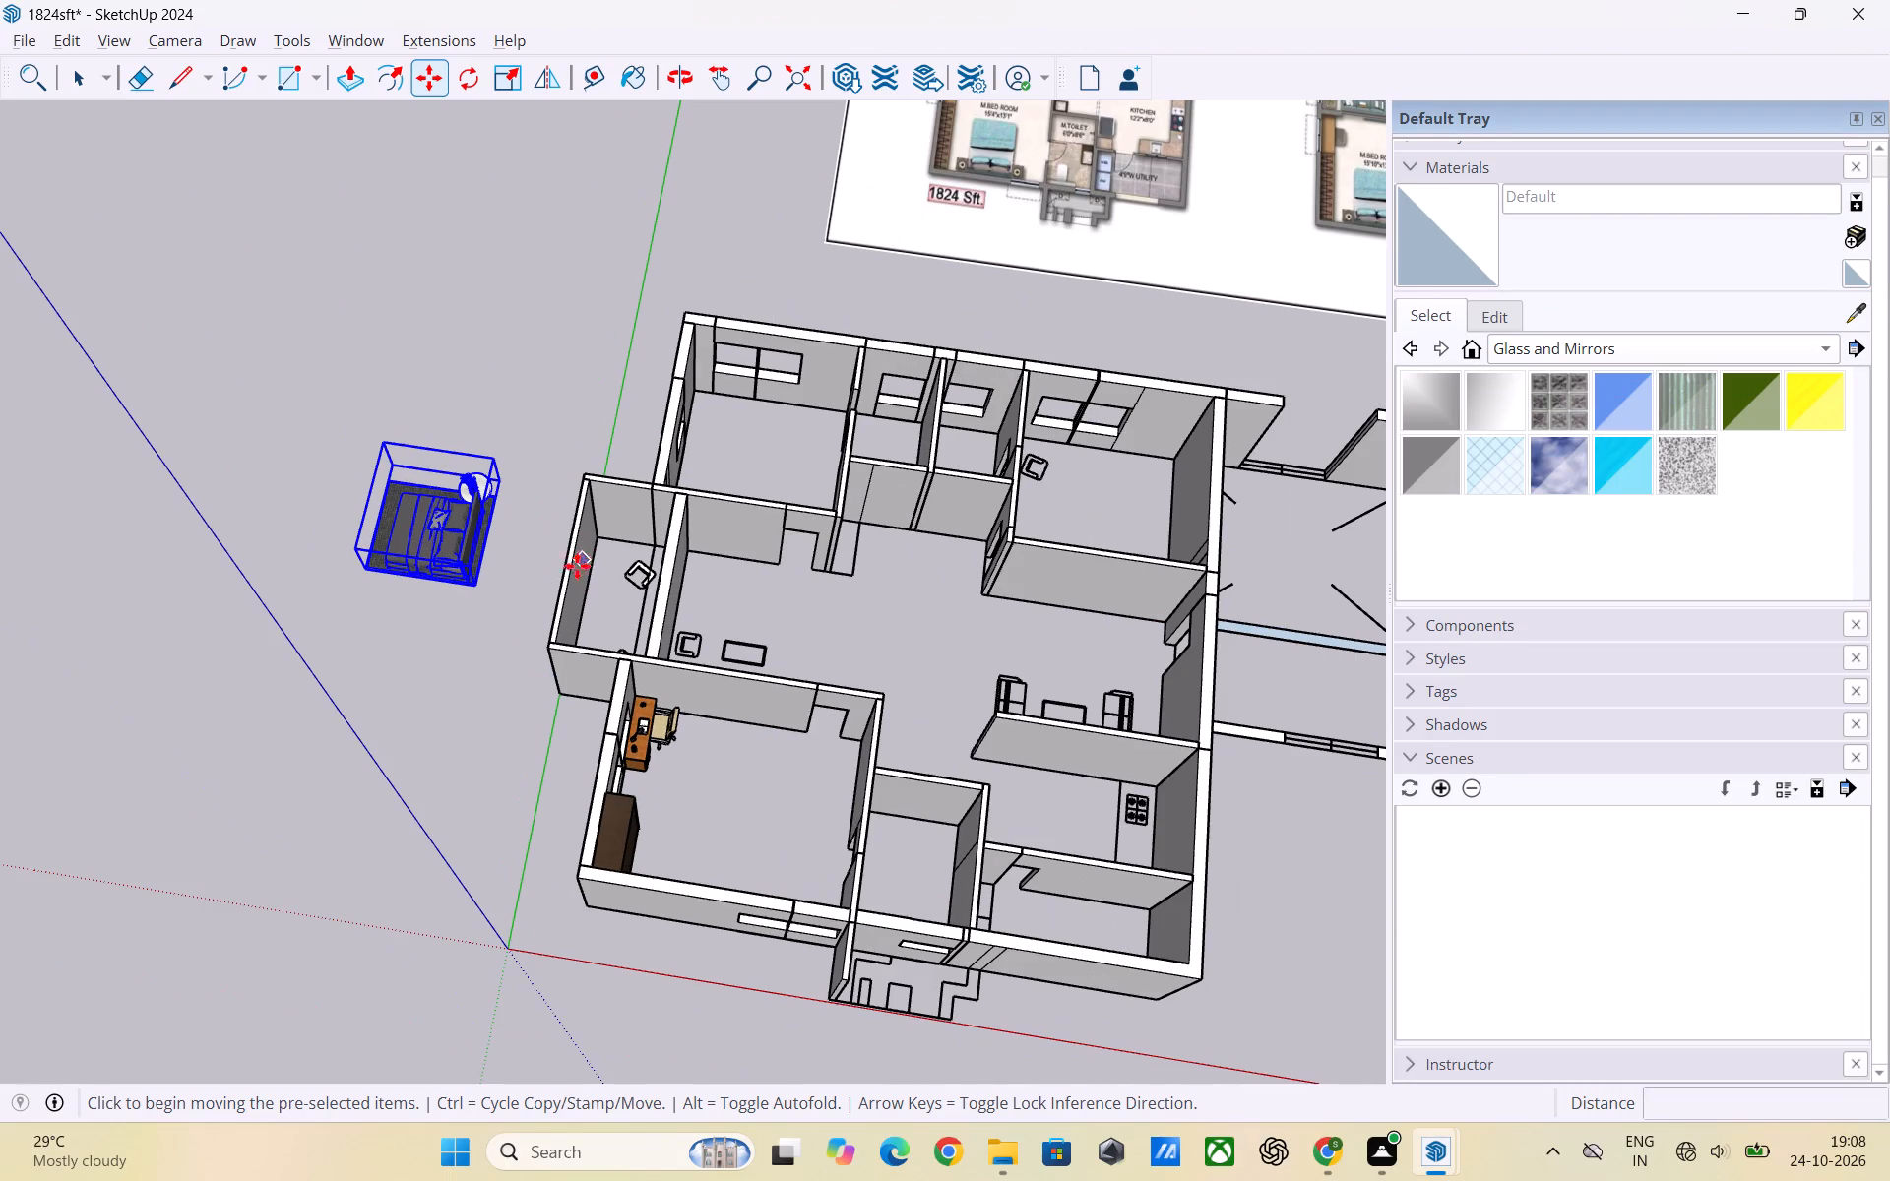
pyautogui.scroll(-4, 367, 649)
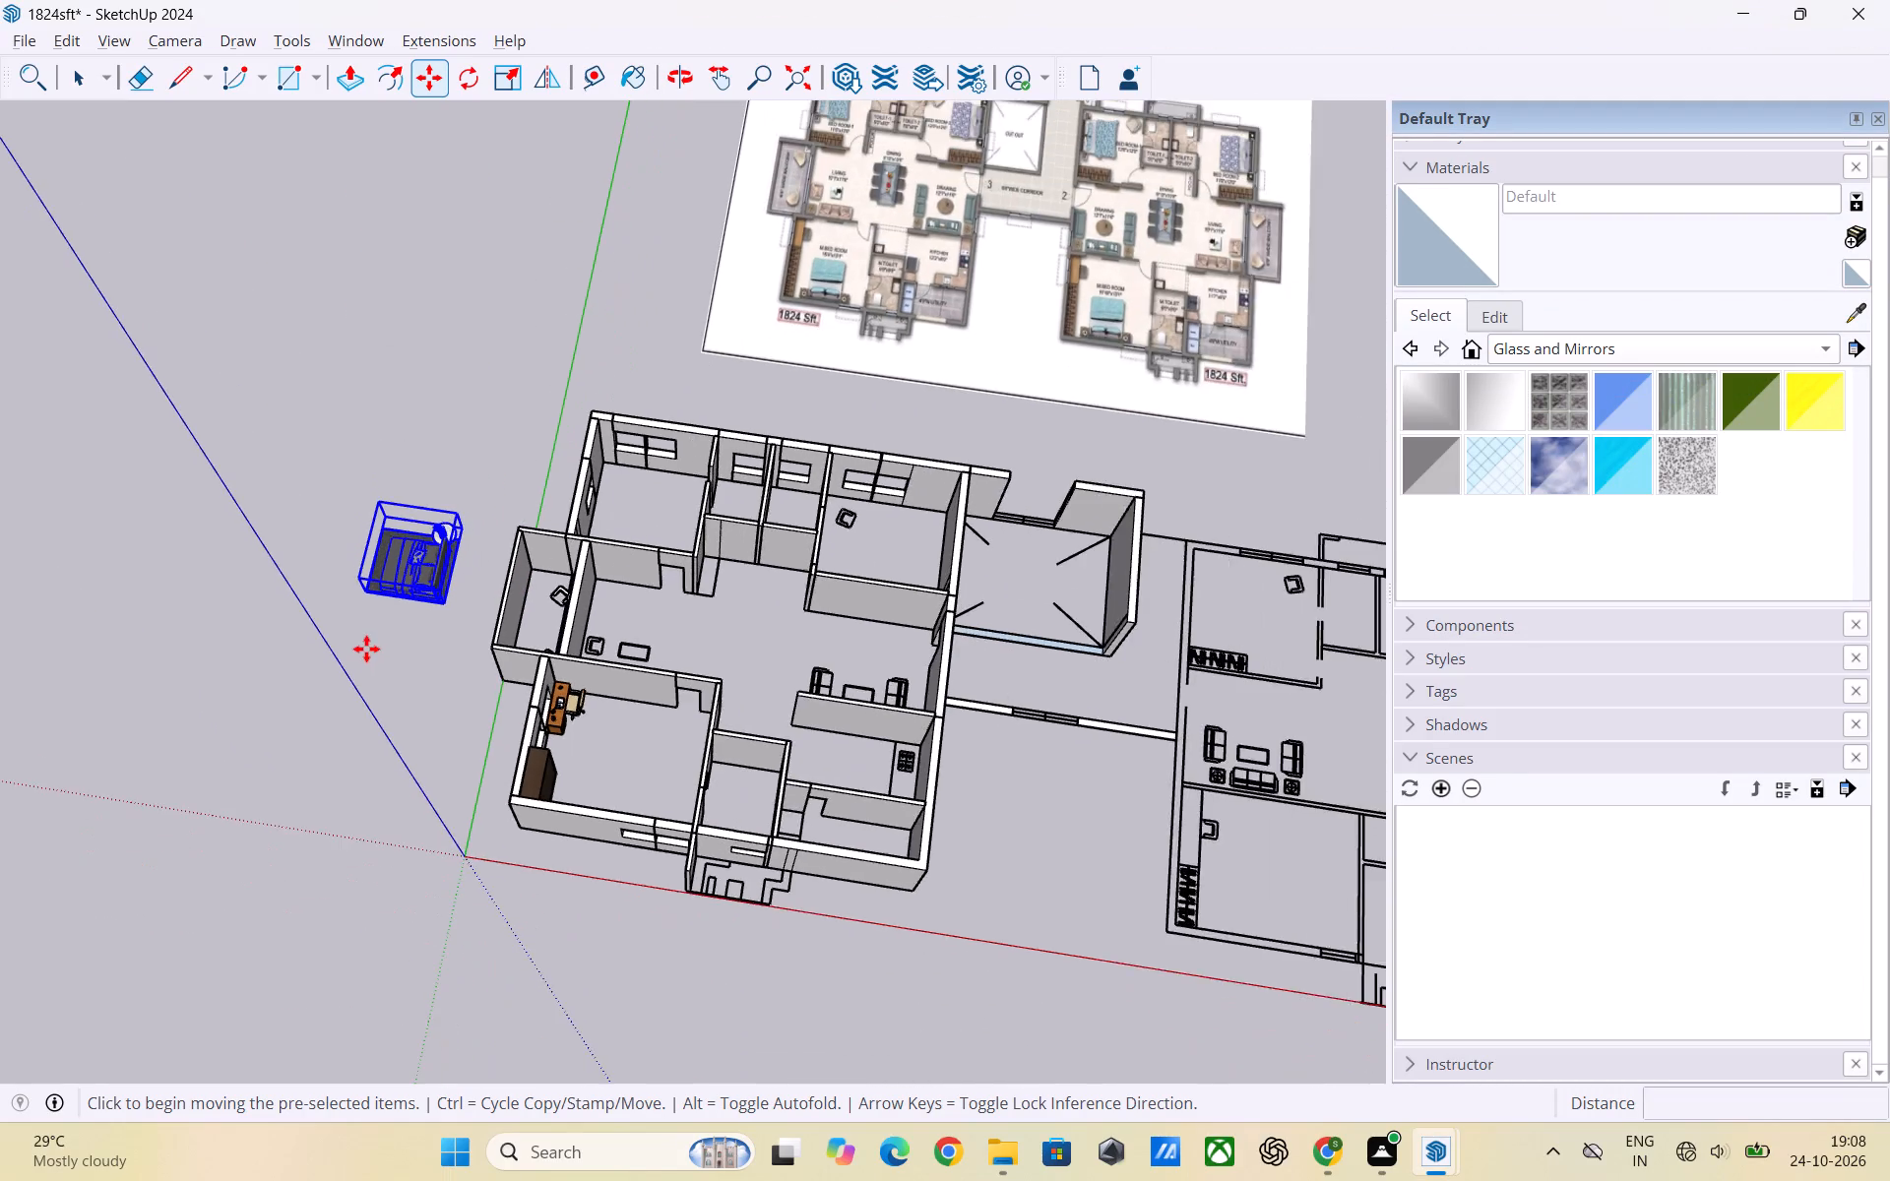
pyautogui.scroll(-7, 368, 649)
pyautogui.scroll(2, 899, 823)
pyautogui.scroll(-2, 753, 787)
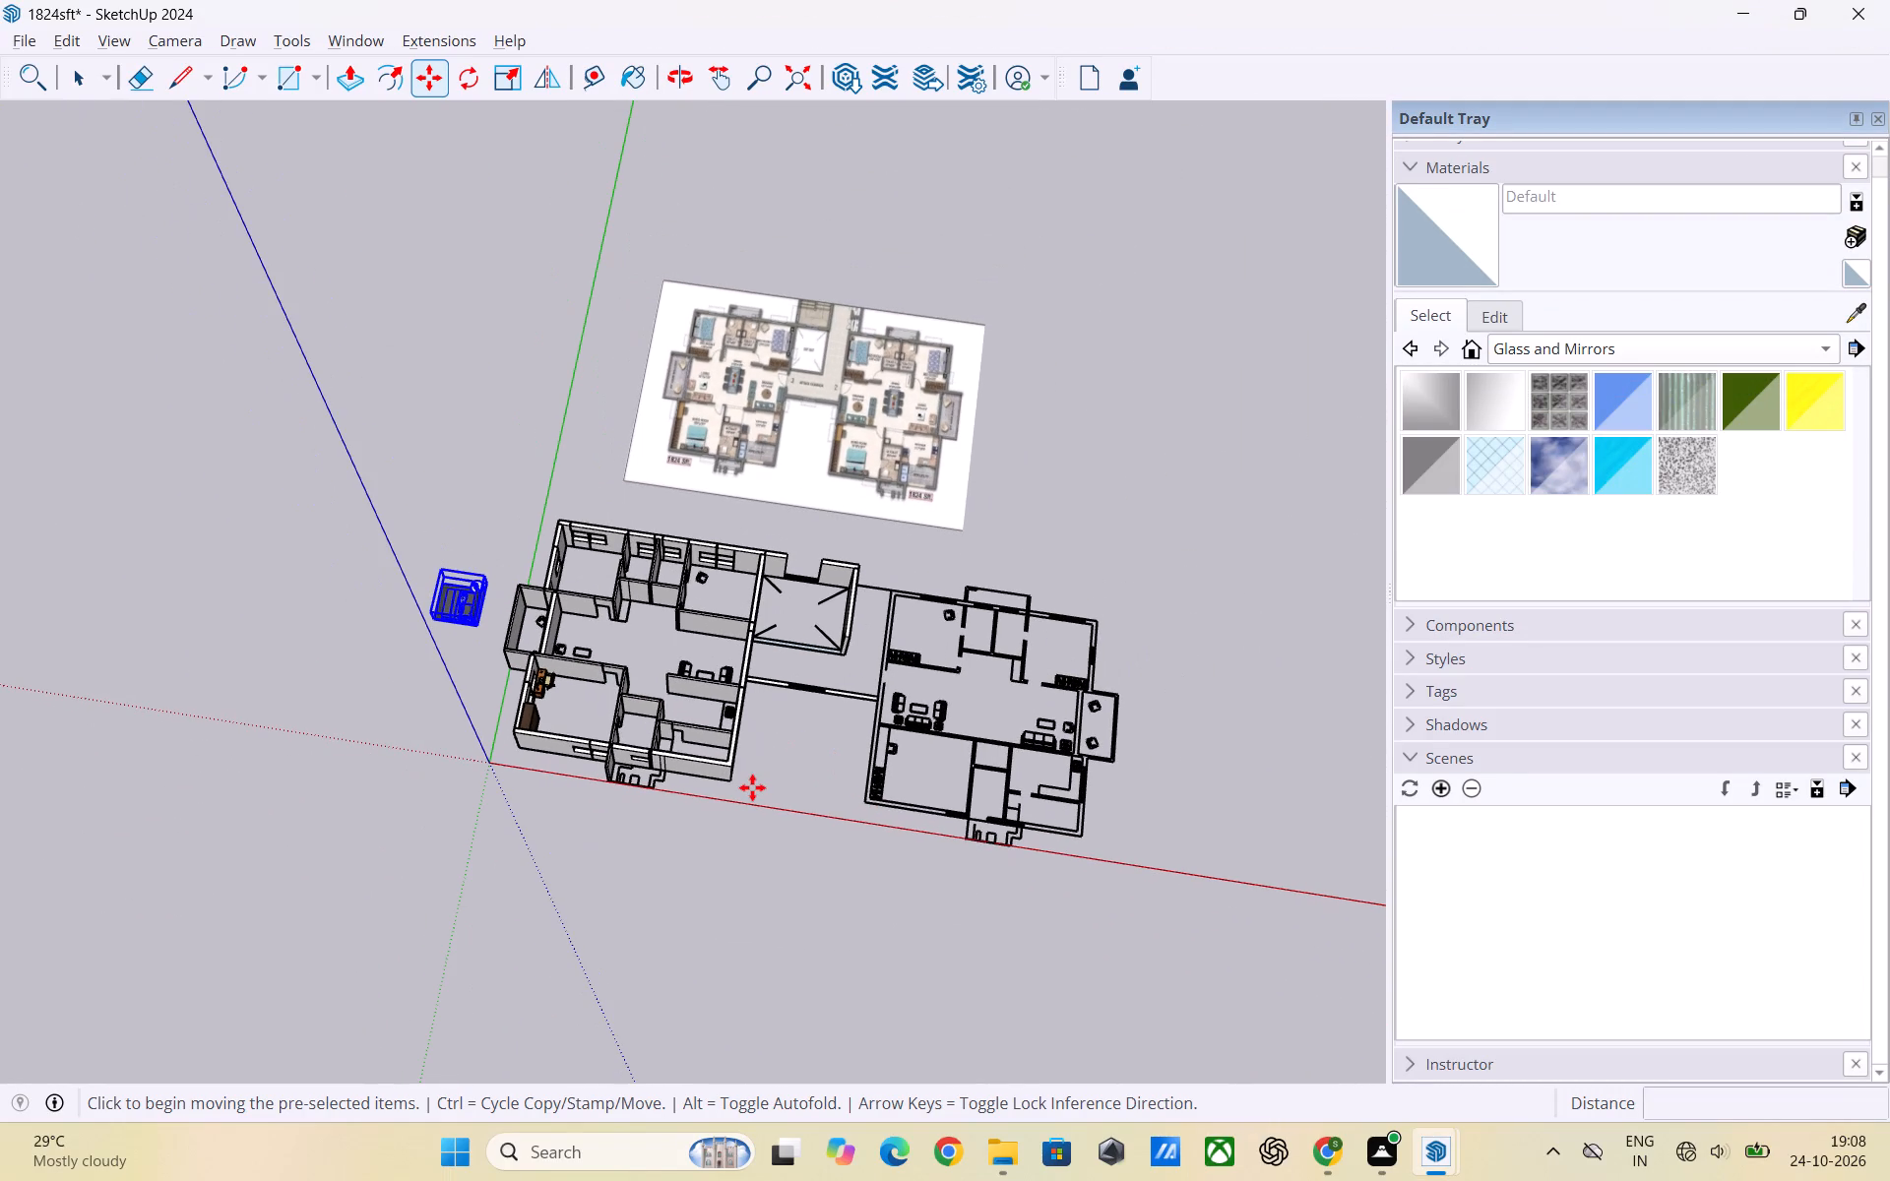
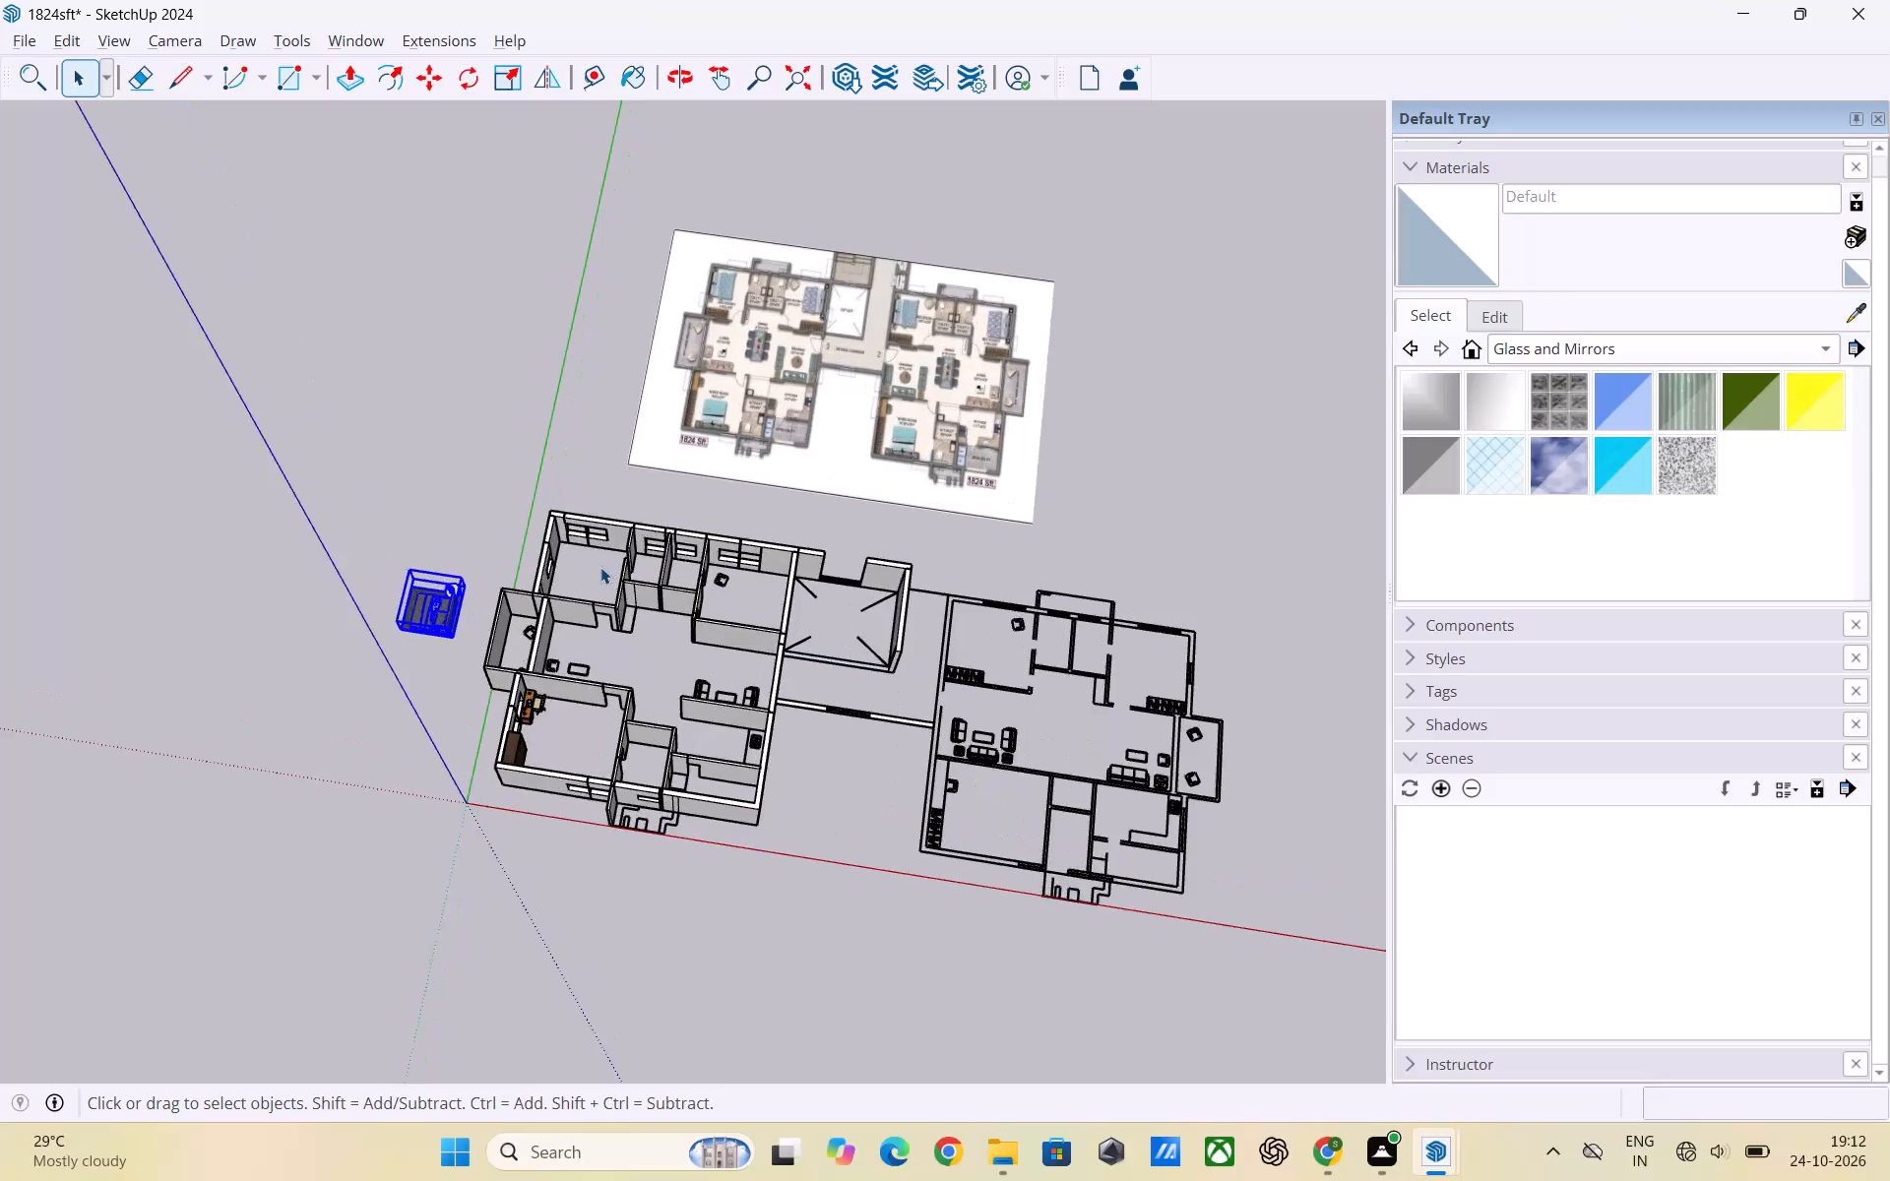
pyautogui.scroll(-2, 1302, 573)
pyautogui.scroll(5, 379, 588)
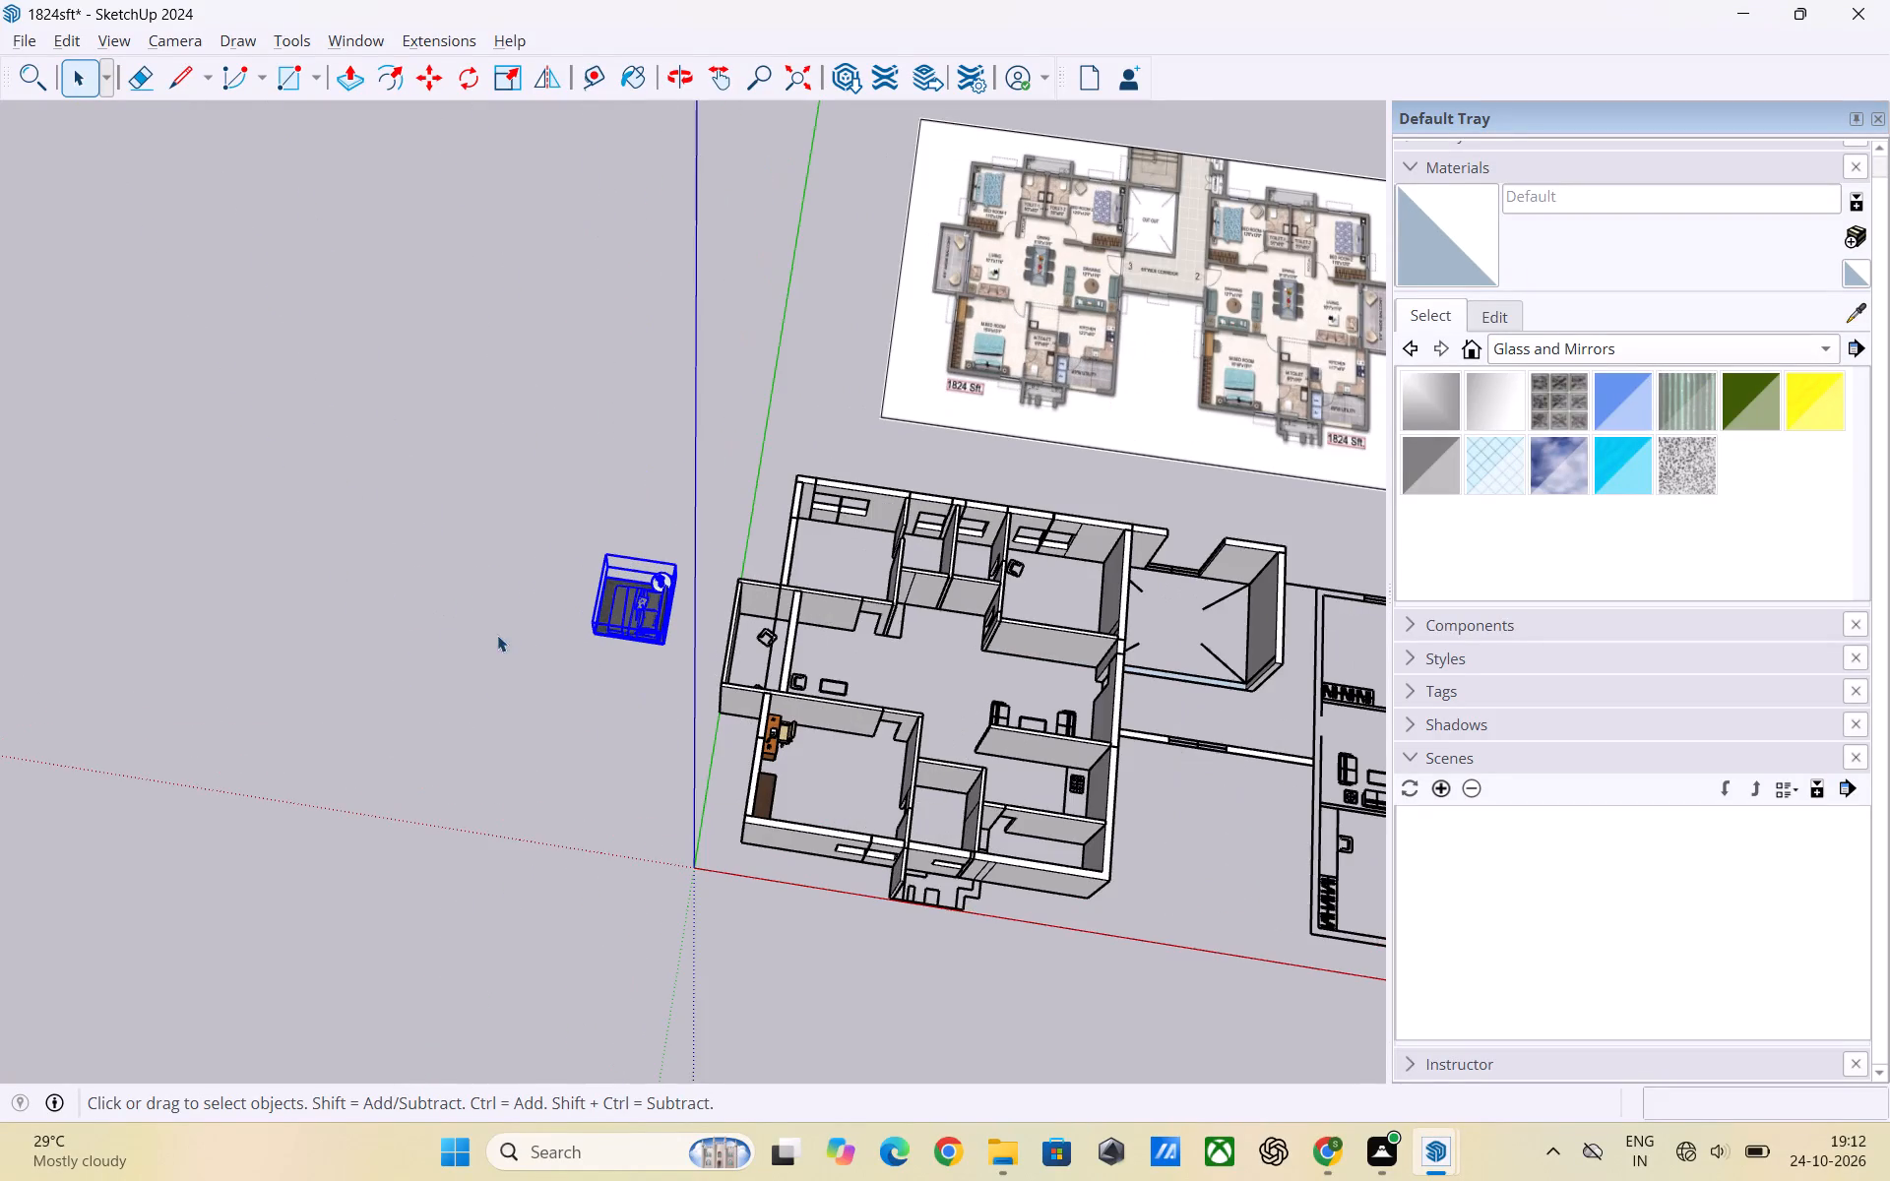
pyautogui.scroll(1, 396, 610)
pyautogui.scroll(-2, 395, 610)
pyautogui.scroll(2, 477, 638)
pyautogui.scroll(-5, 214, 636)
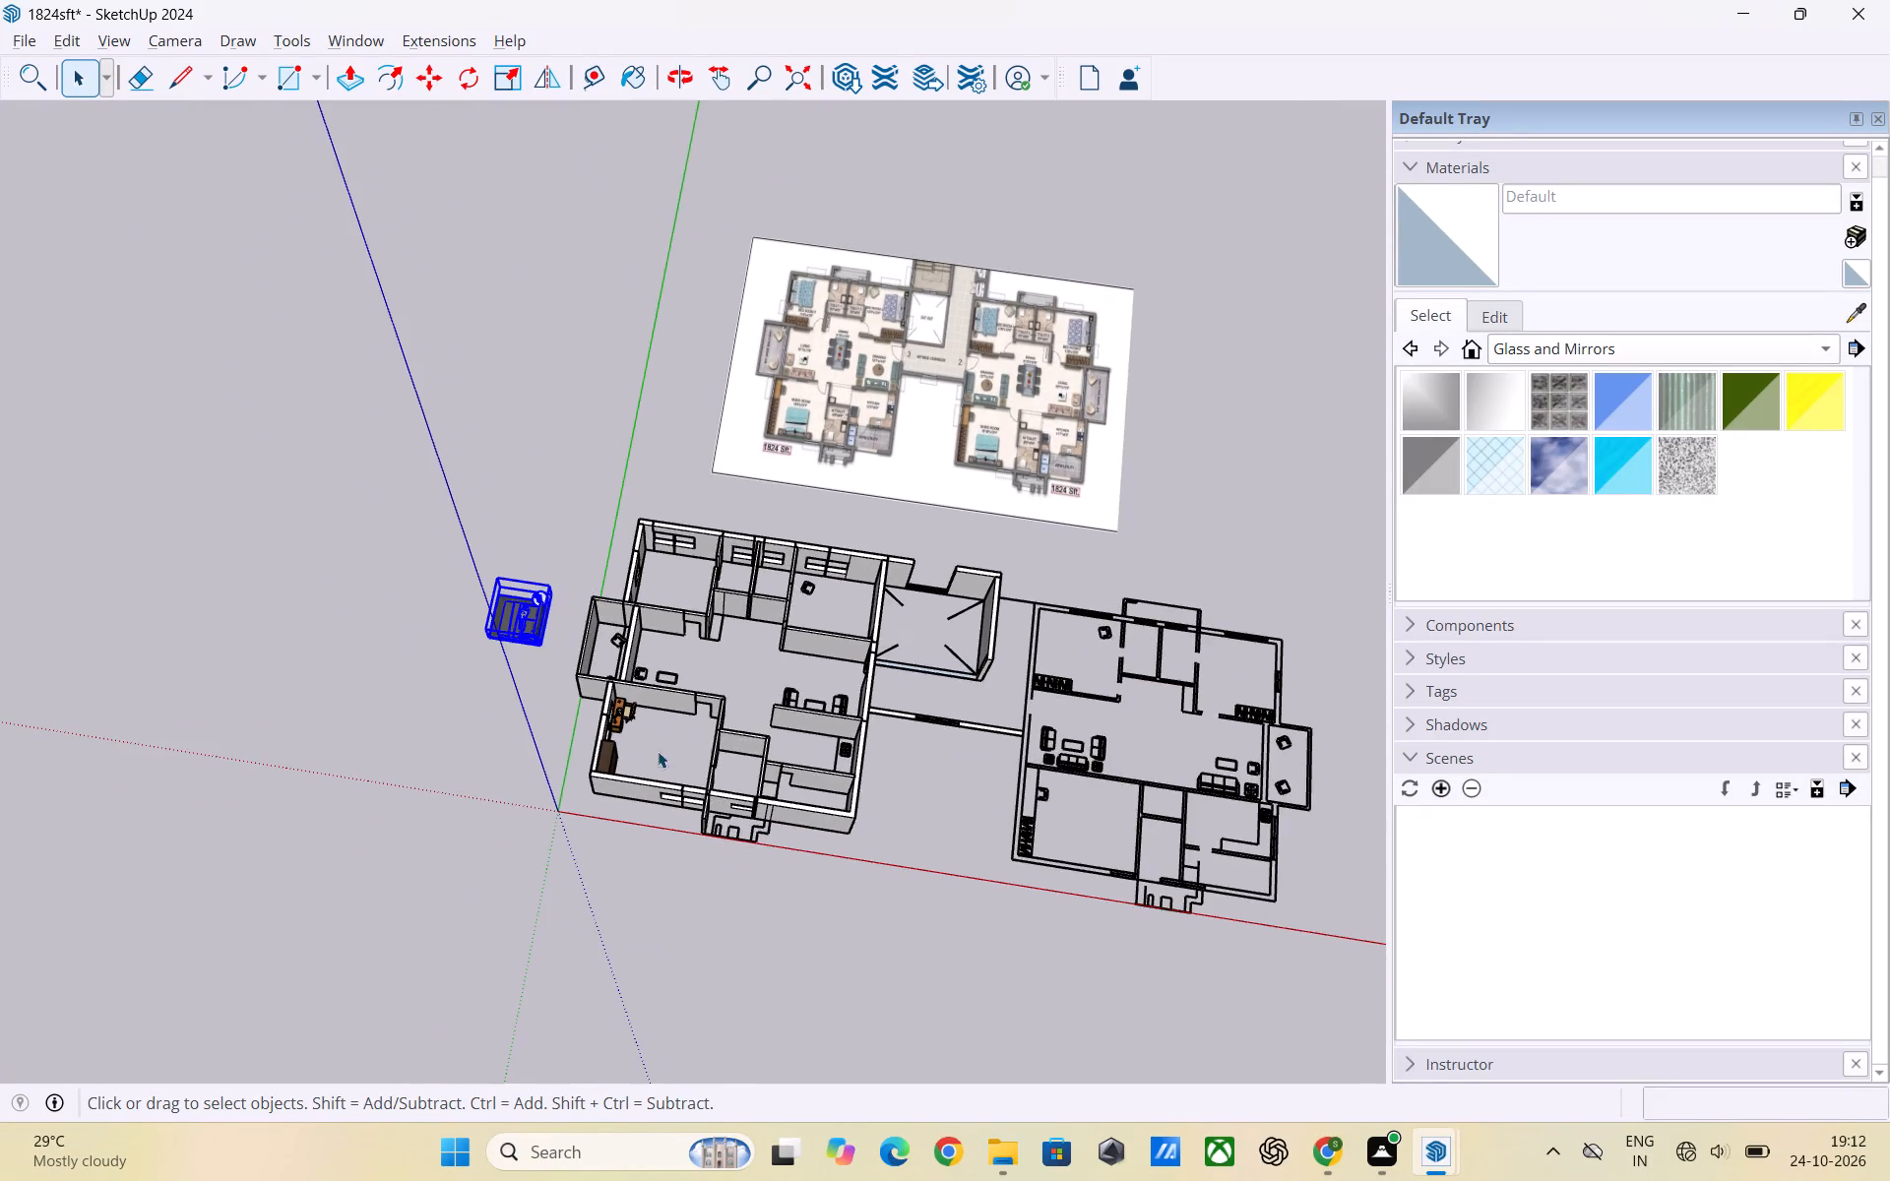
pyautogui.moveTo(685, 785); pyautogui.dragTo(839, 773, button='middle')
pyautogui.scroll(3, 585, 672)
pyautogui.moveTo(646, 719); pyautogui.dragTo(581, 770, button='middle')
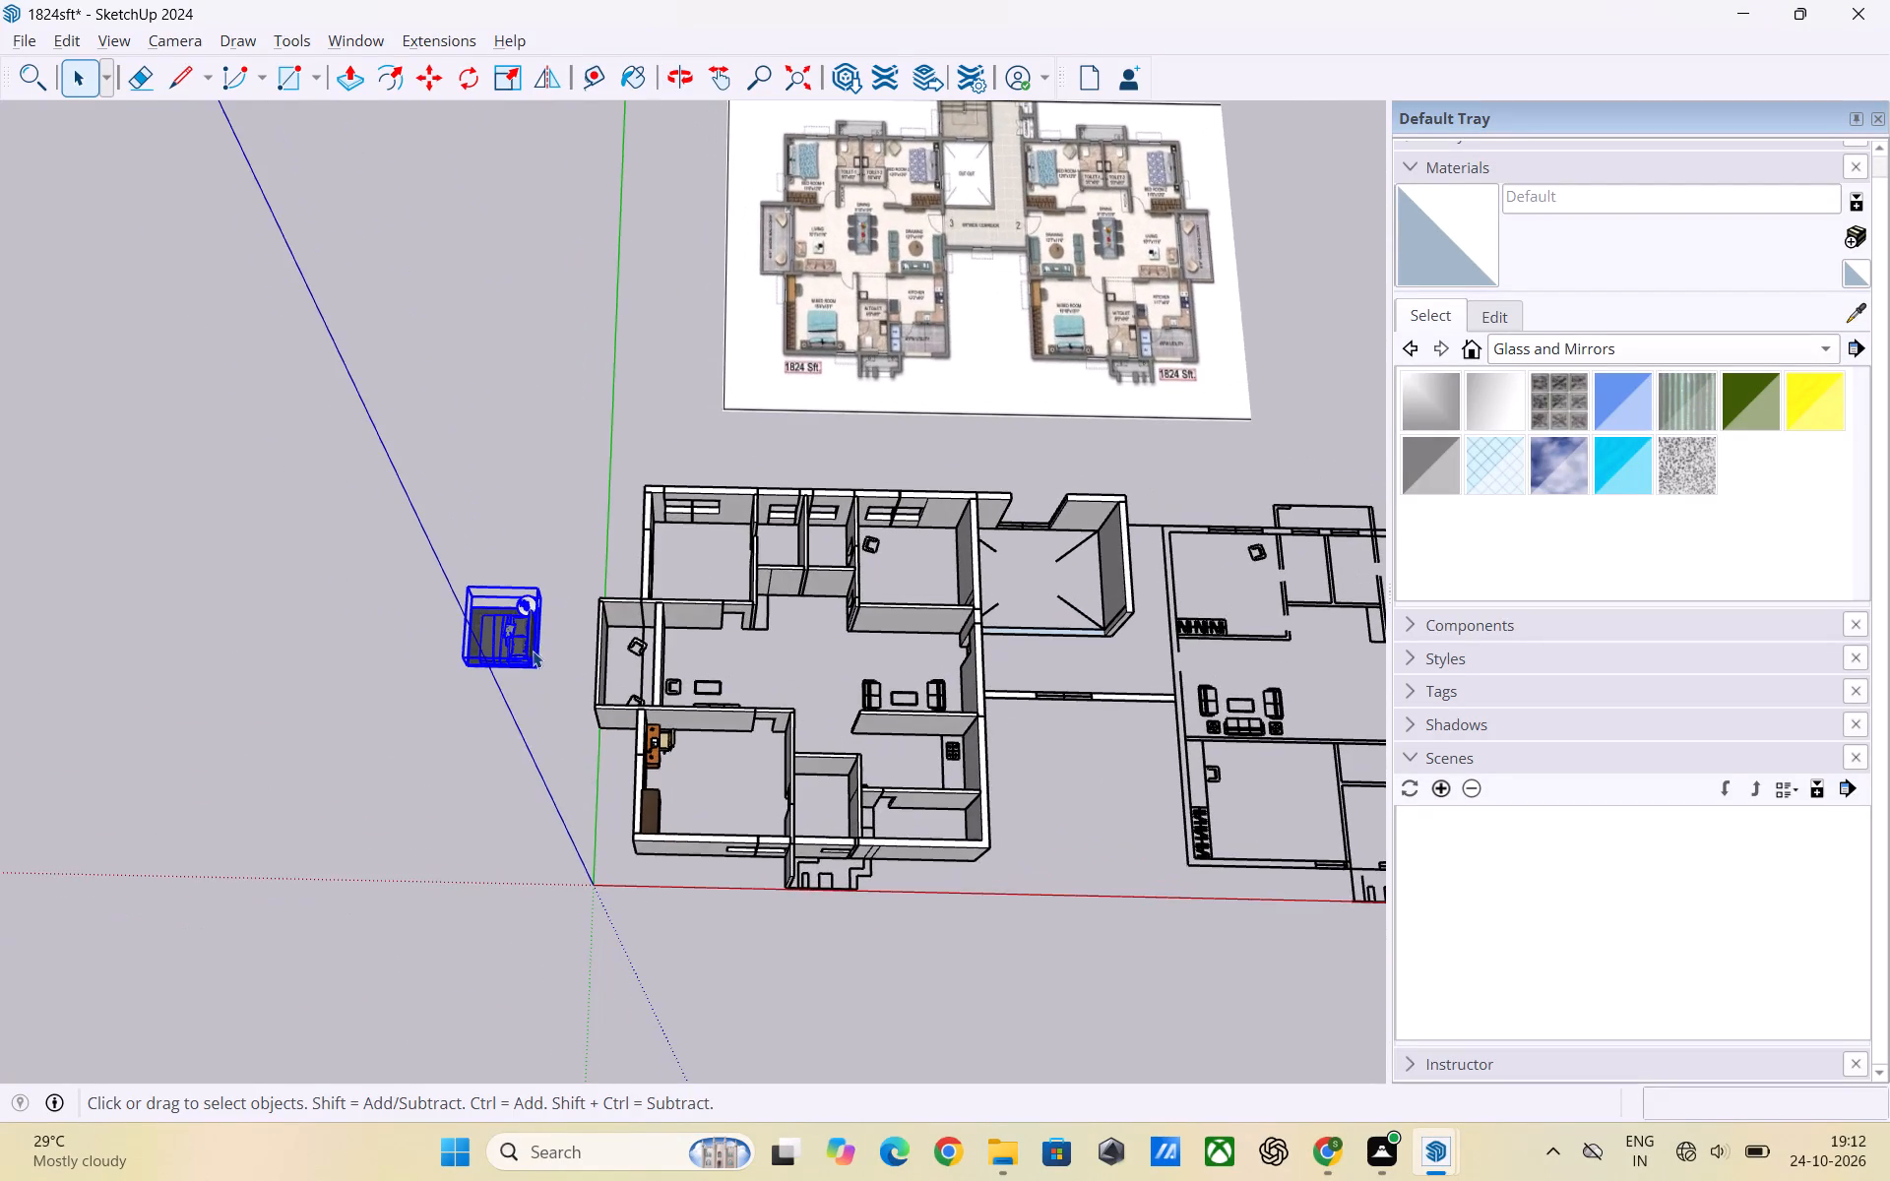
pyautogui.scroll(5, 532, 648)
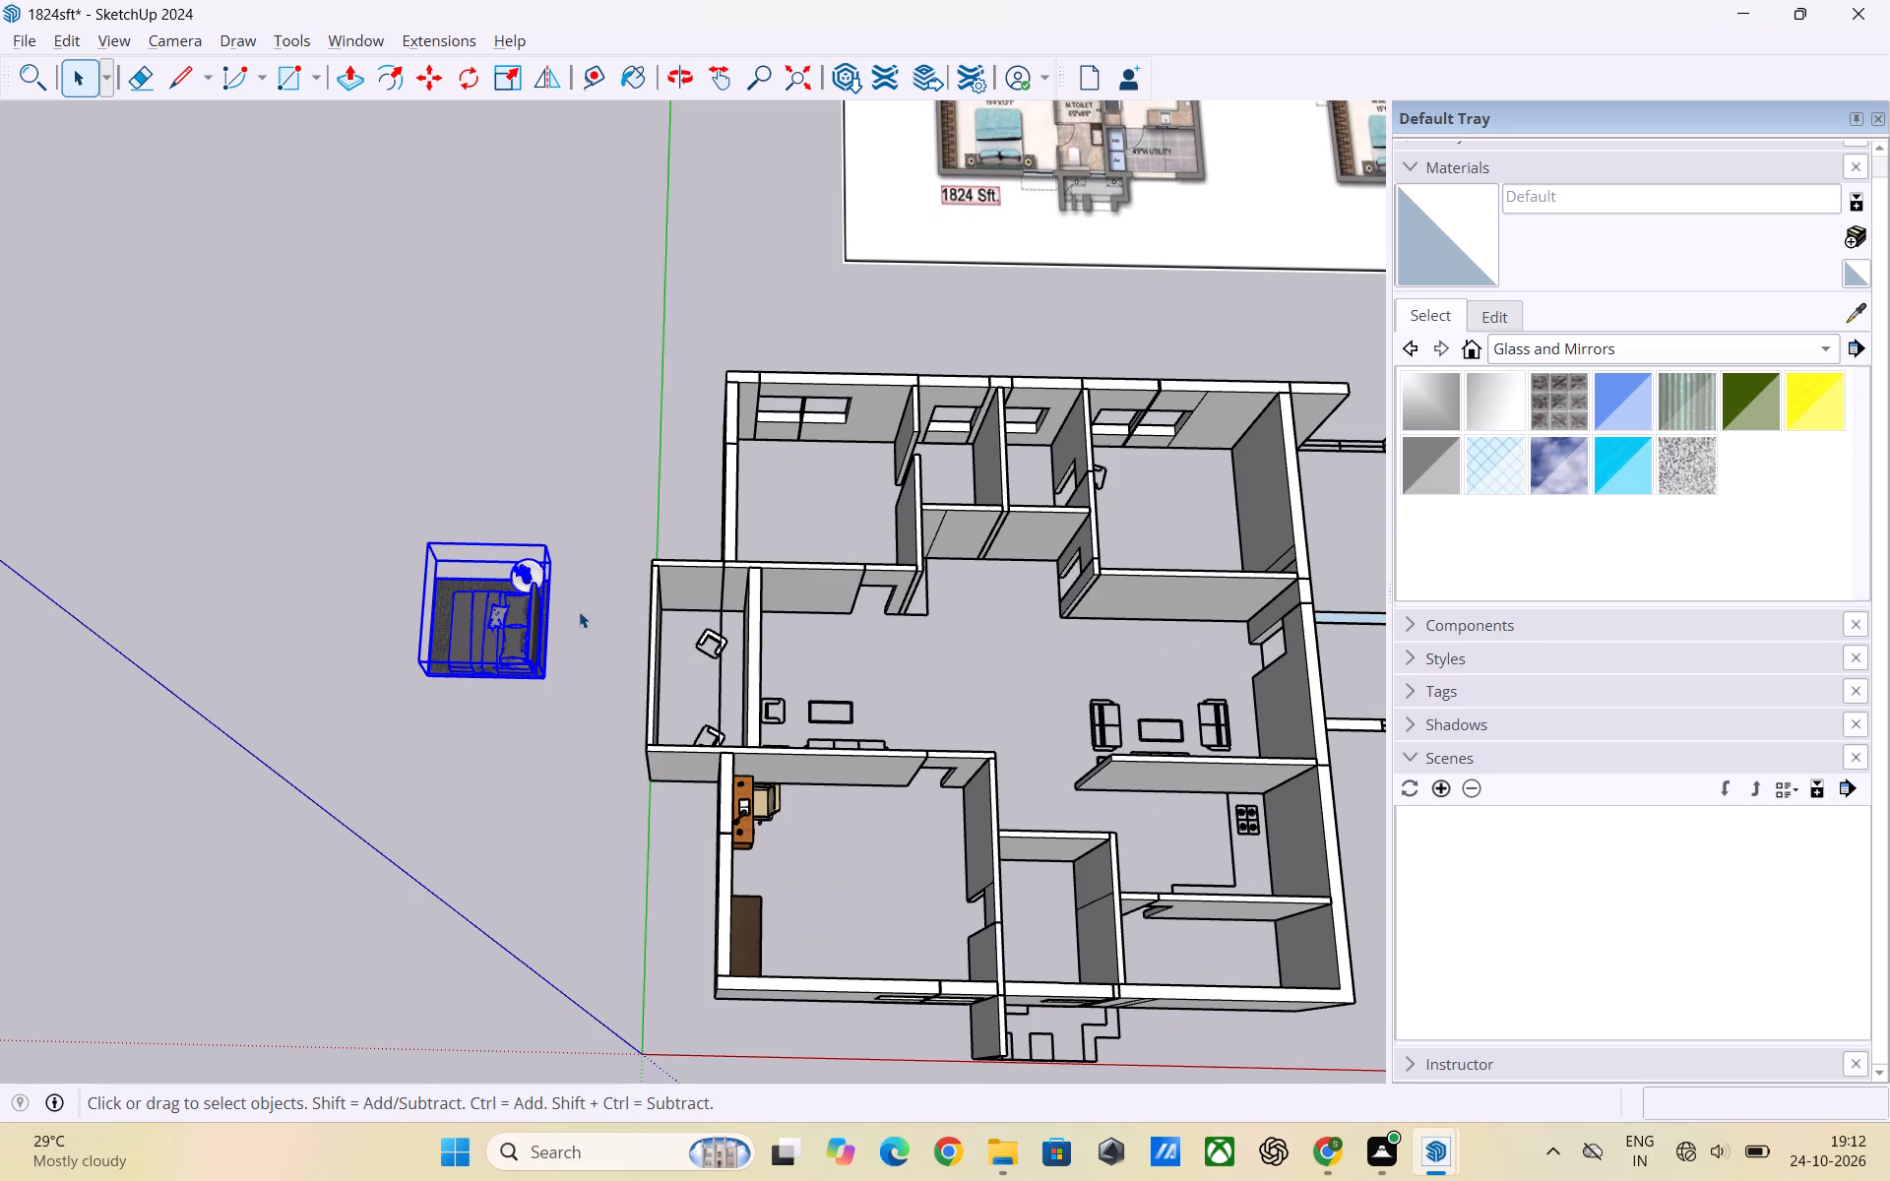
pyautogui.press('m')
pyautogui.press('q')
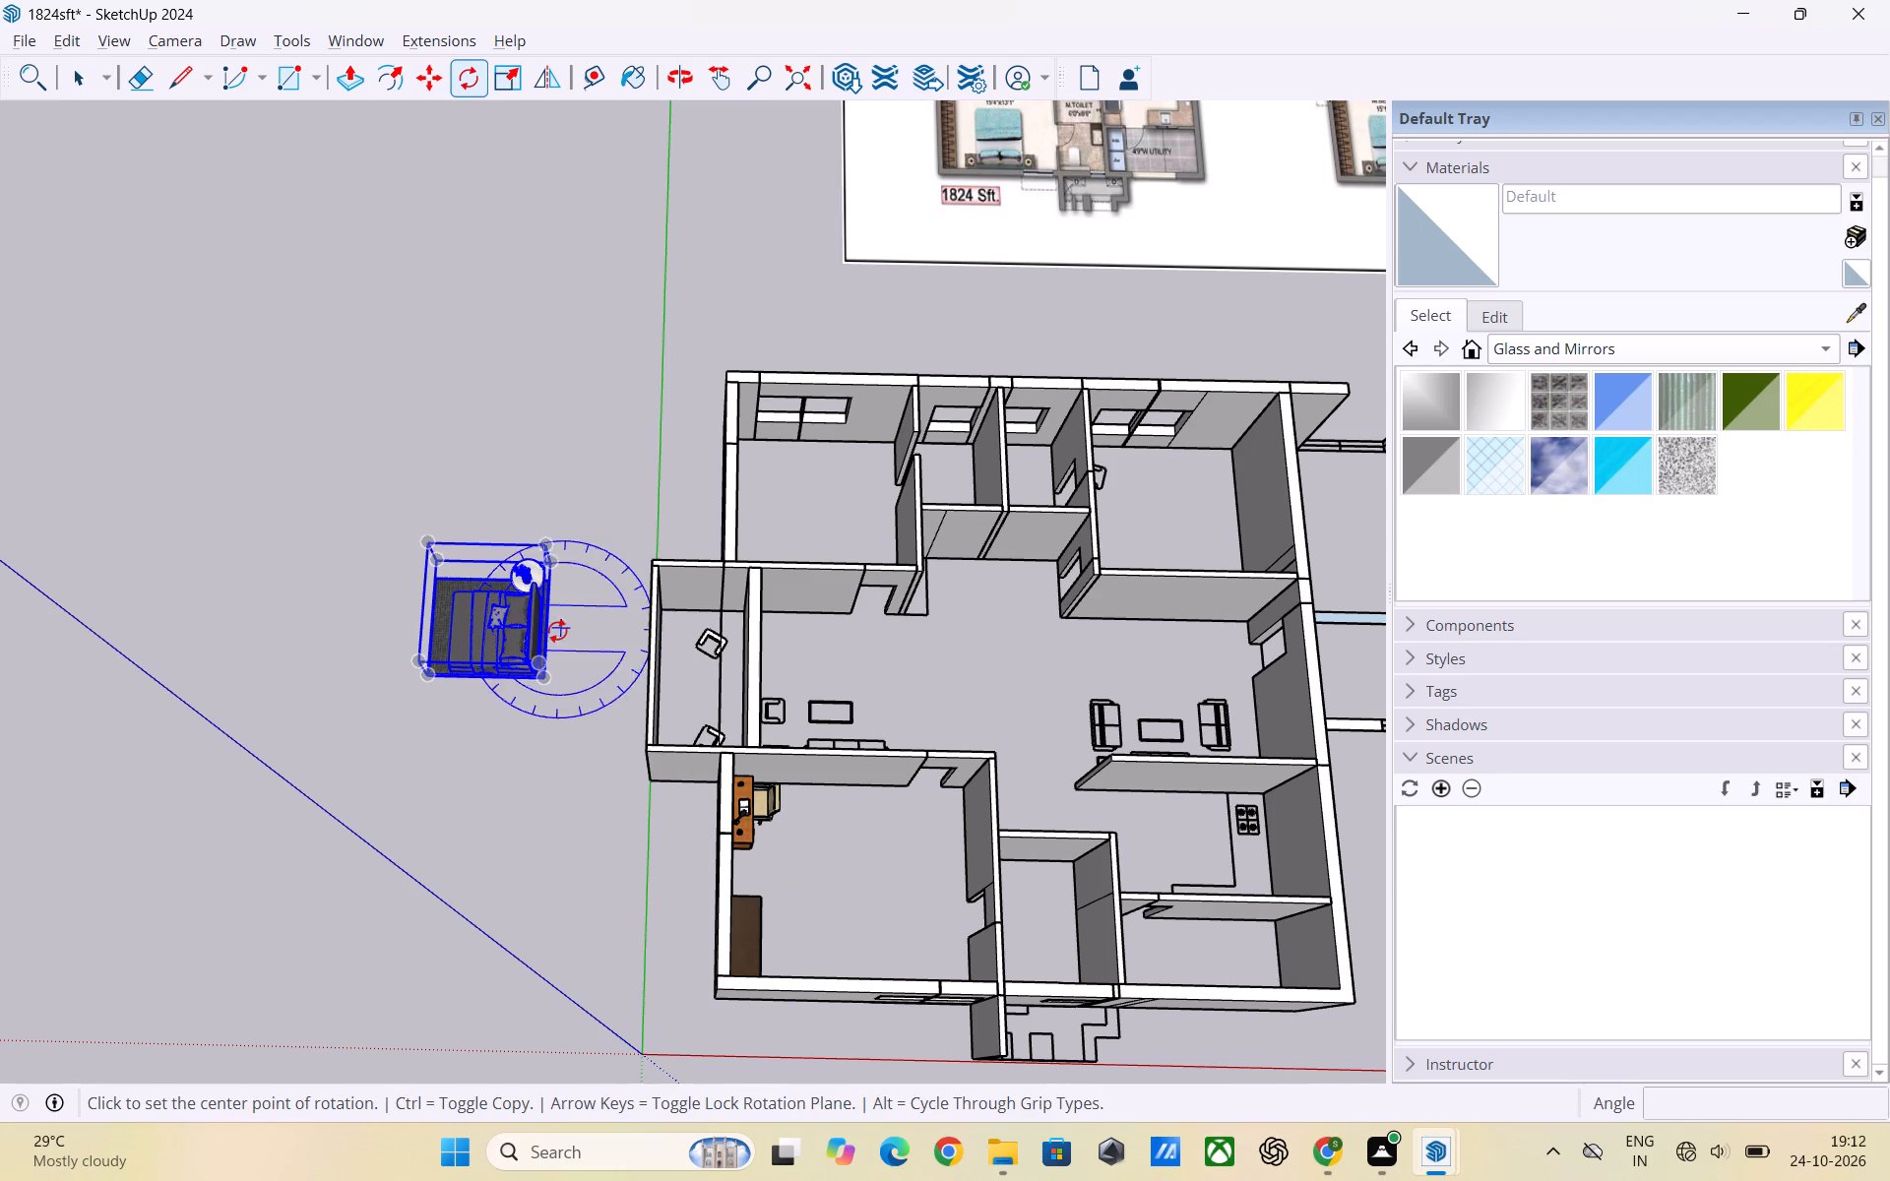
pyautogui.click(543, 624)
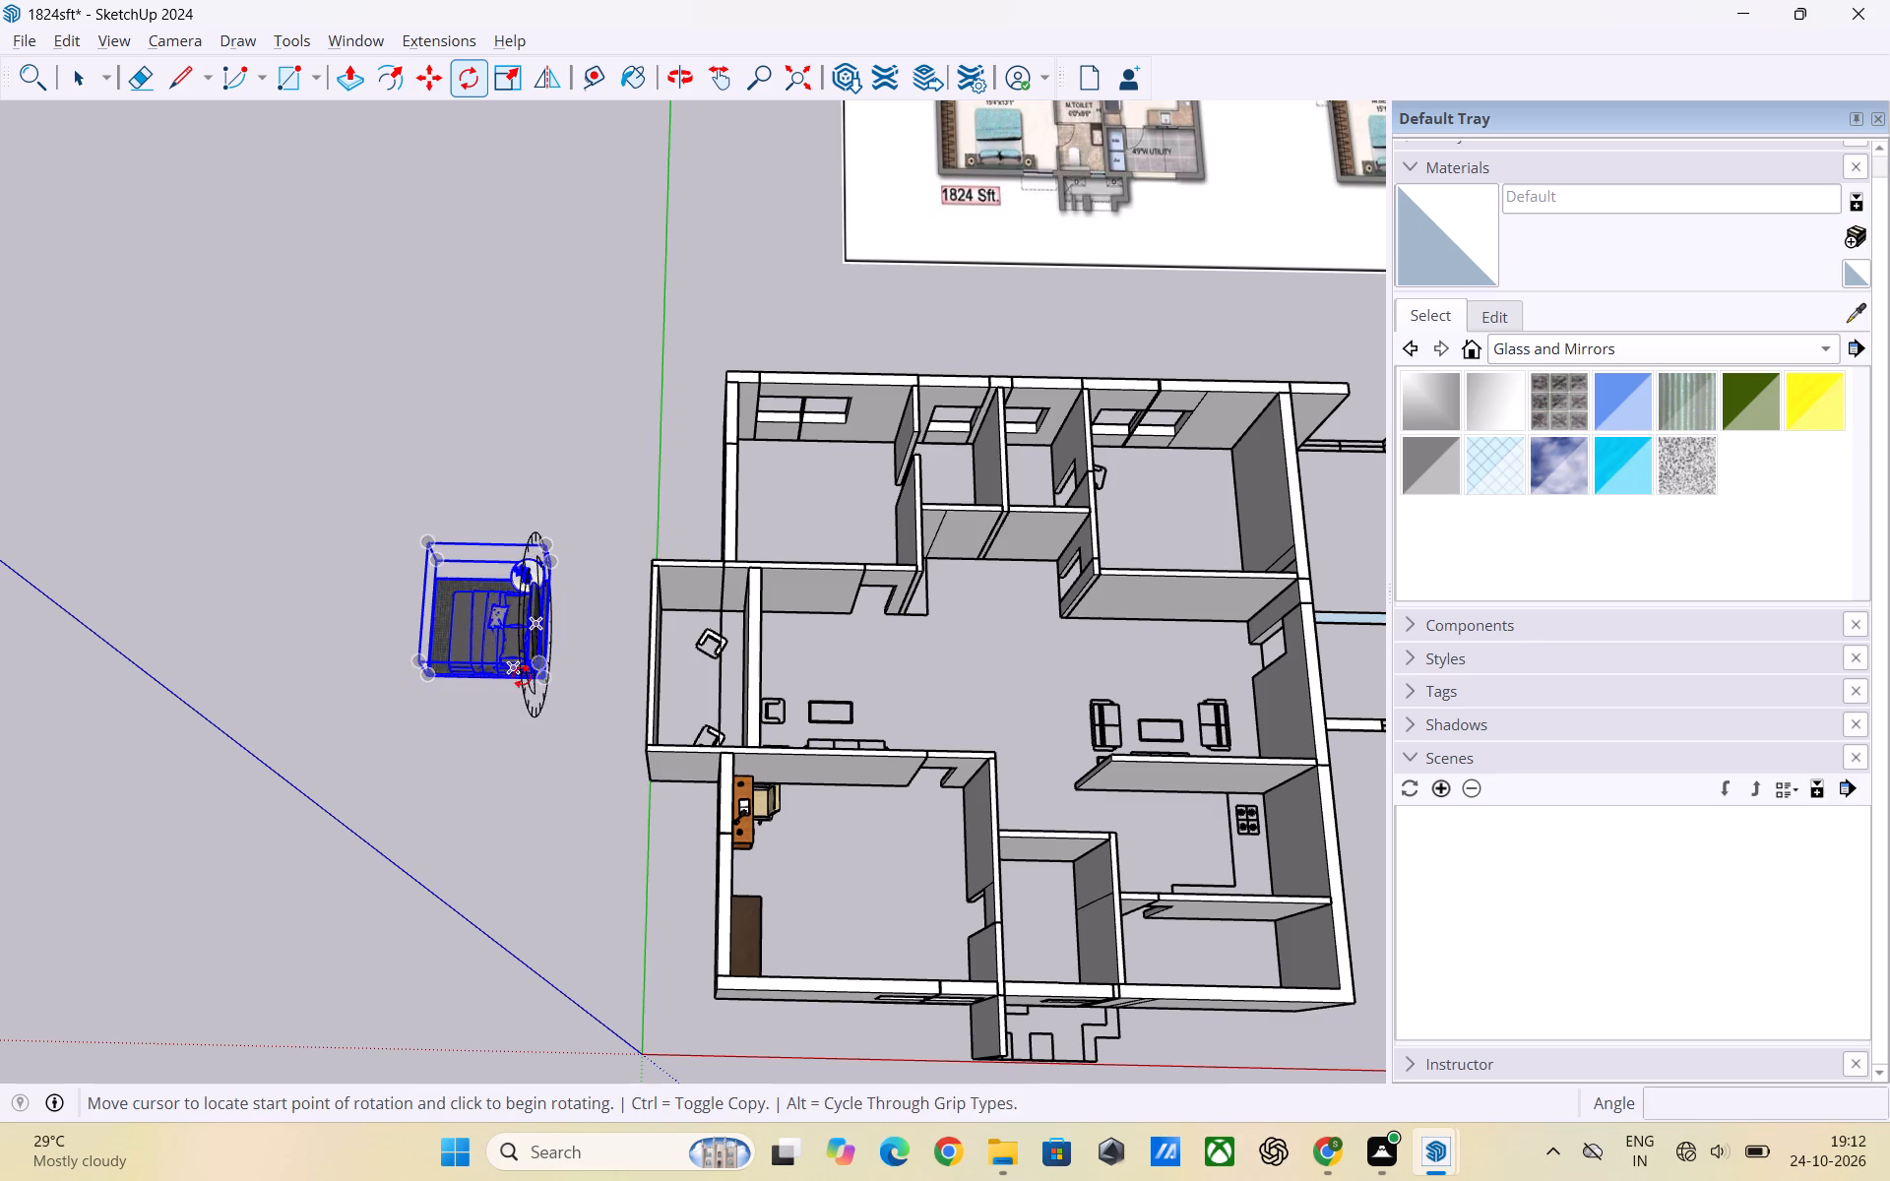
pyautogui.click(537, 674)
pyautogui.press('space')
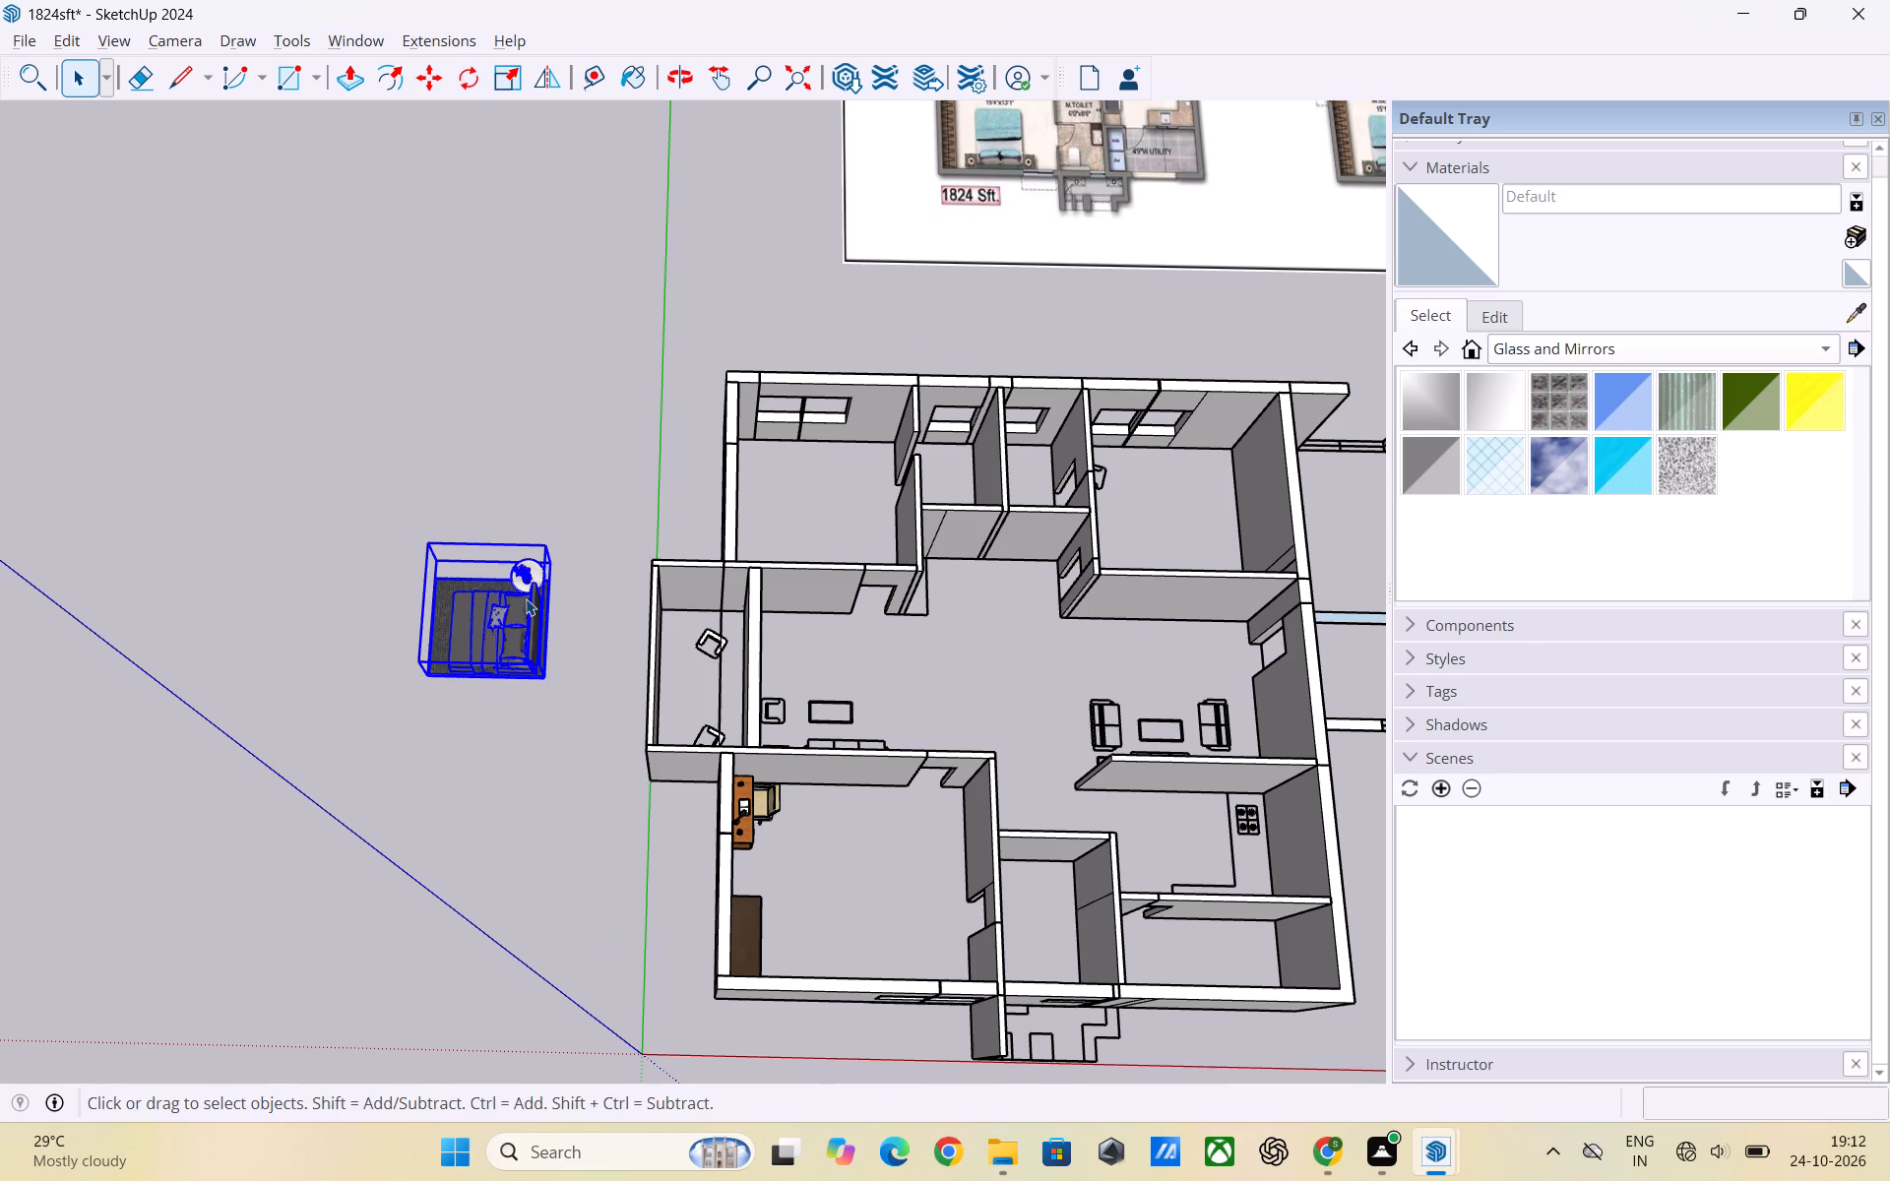
# Rotate the bed set outside the apartment 180 degrees on the ground plane about the rug corner beside the side table.
pyautogui.scroll(7, 526, 598)
pyautogui.press('w')
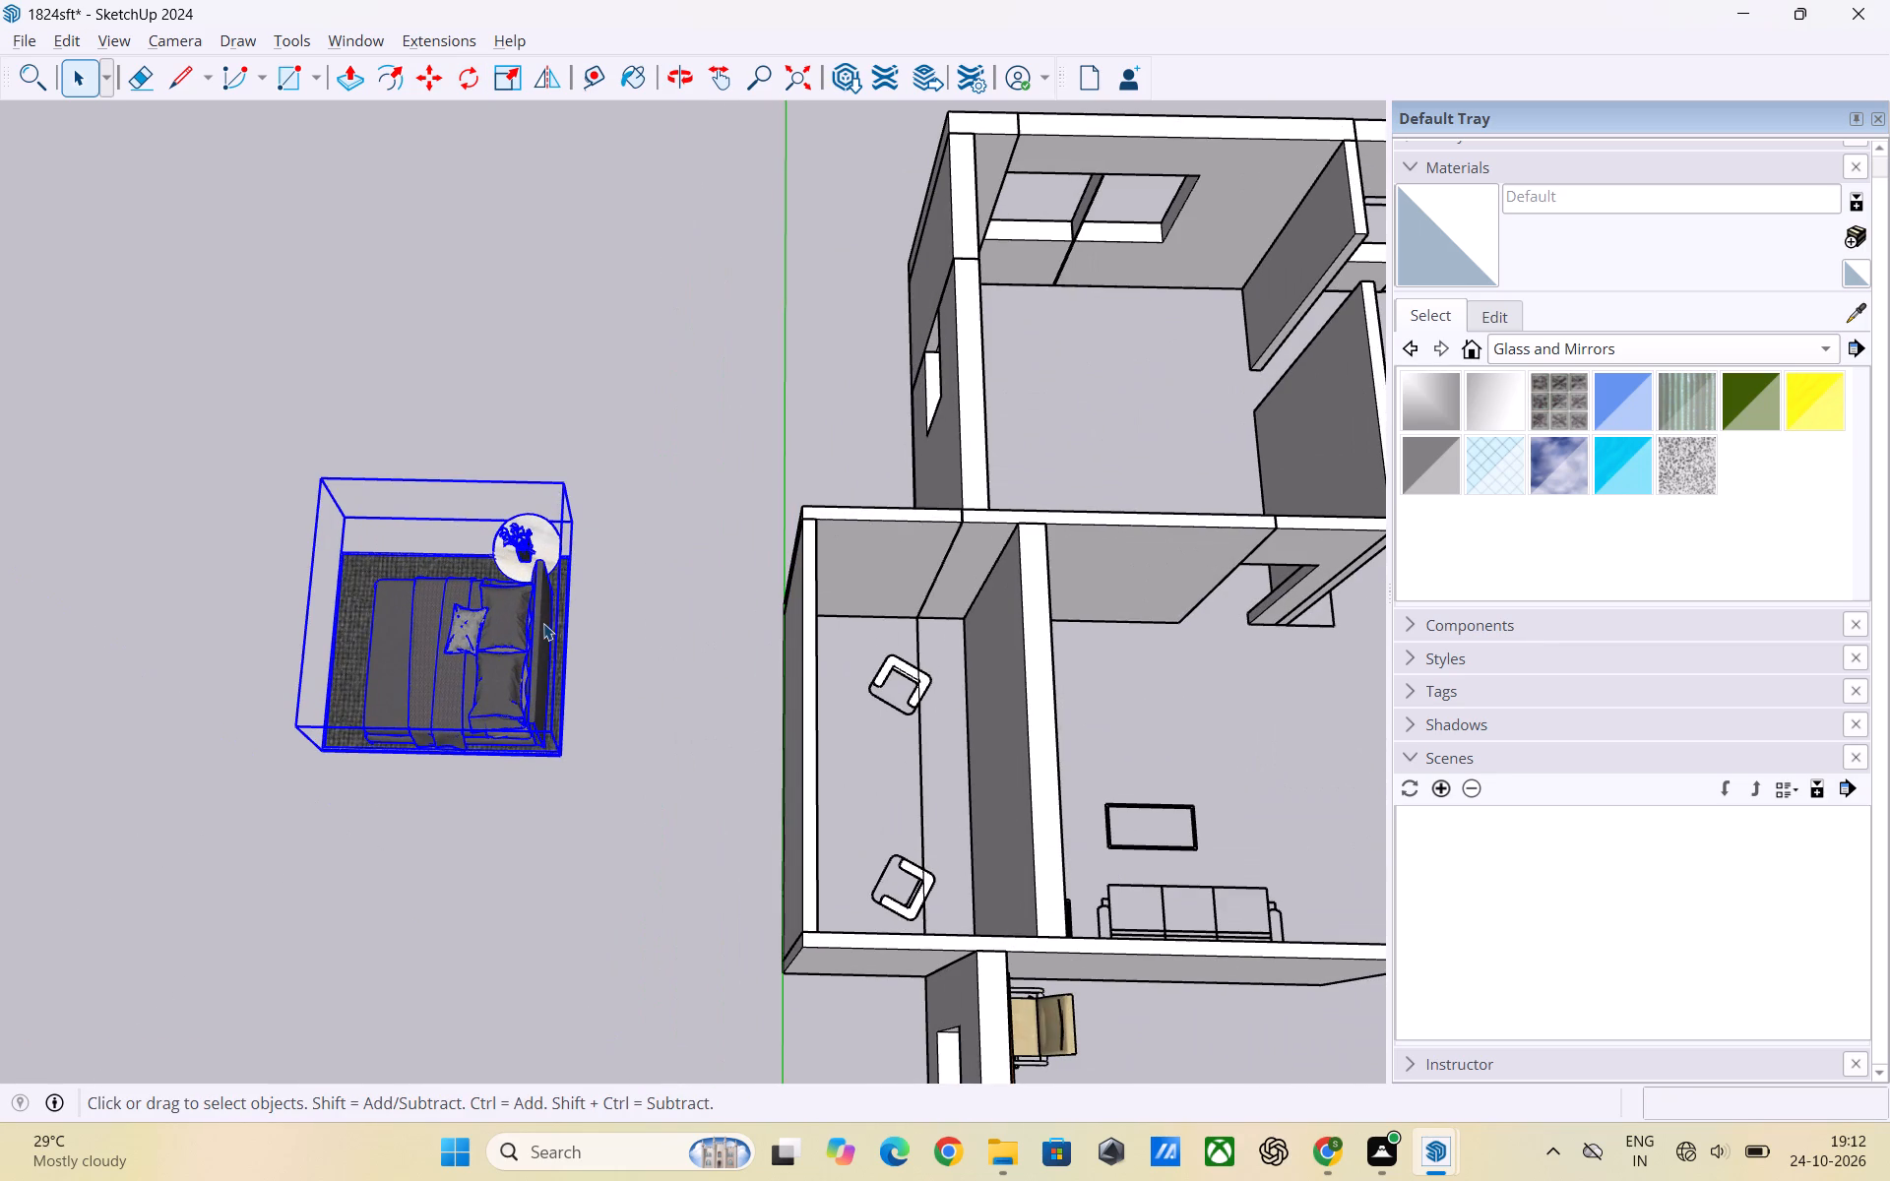
pyautogui.press('q')
pyautogui.scroll(4, 550, 580)
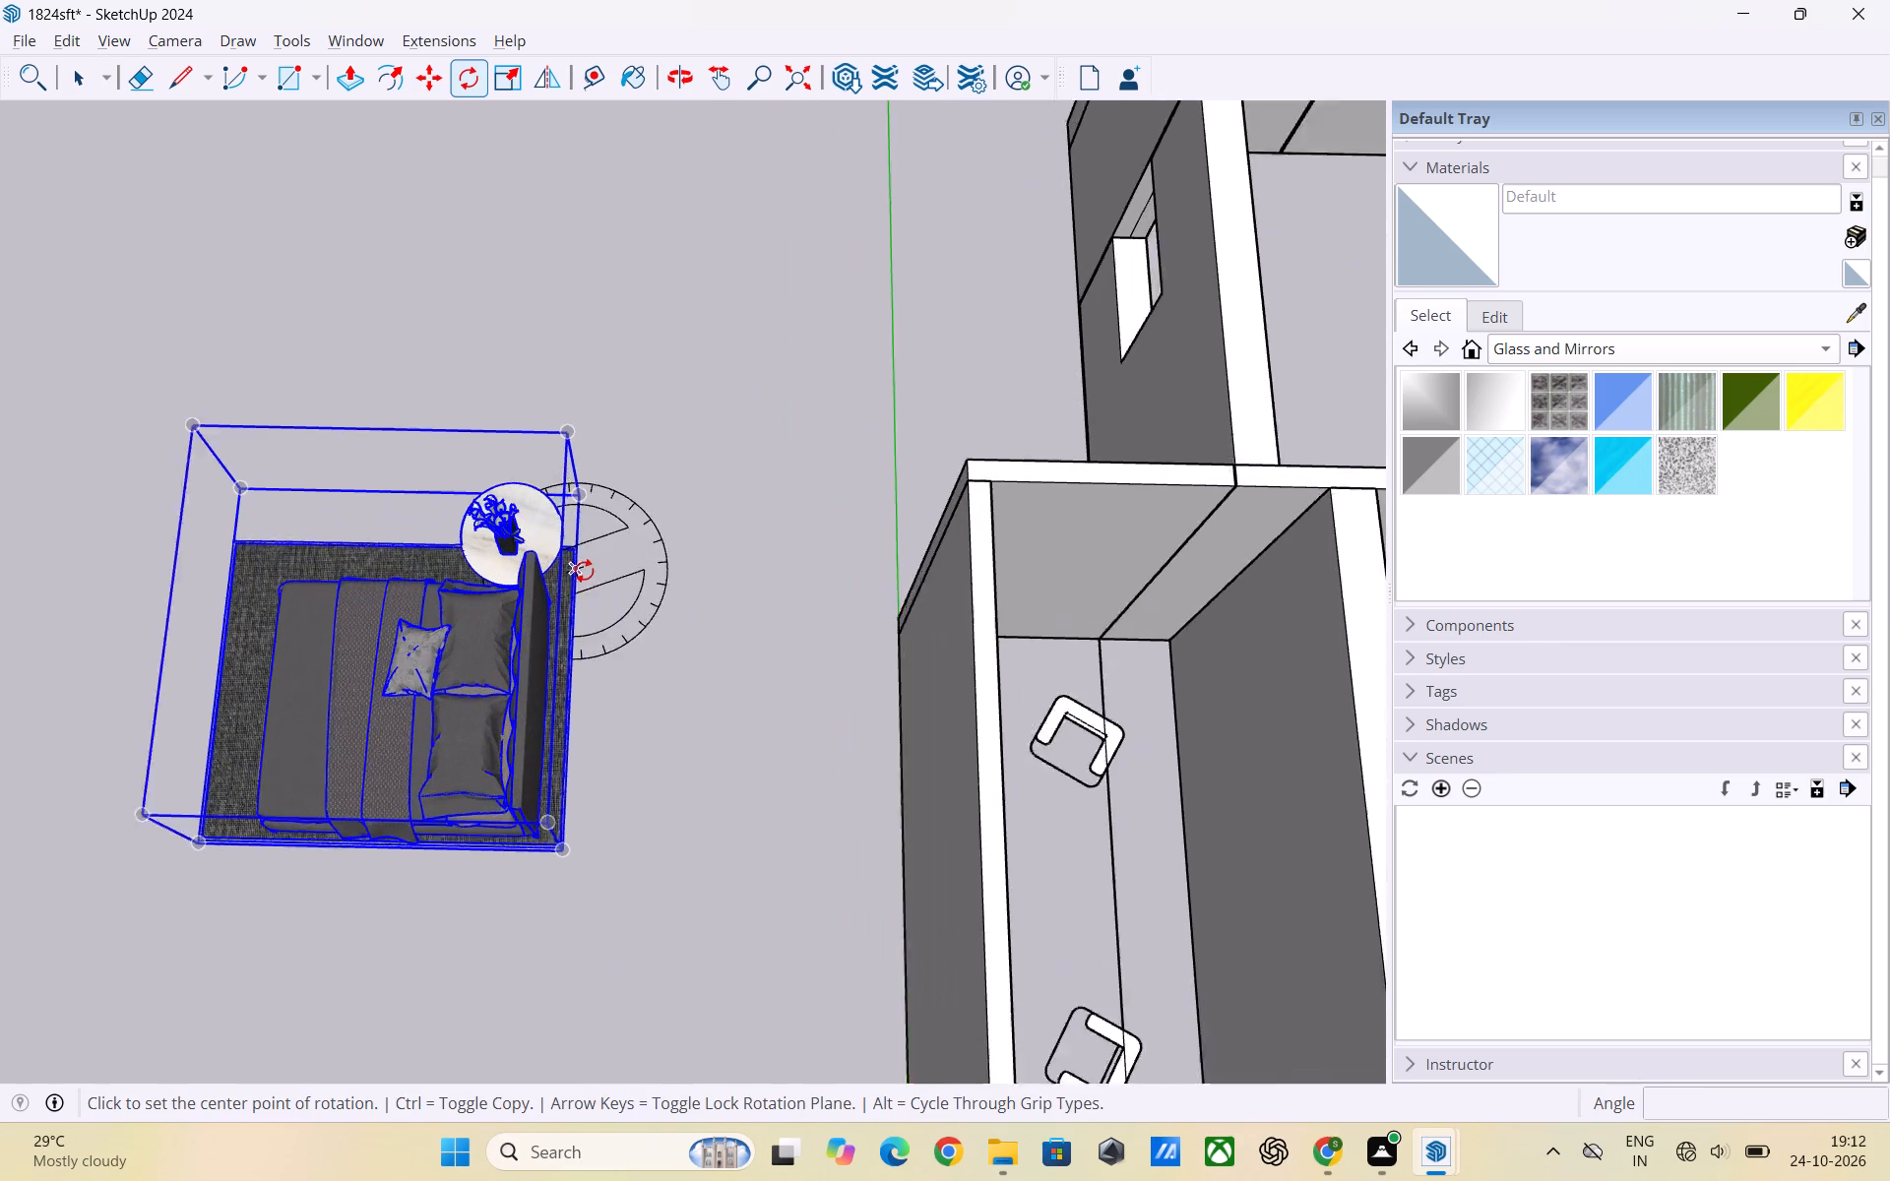
pyautogui.scroll(3, 584, 571)
pyautogui.click(578, 535)
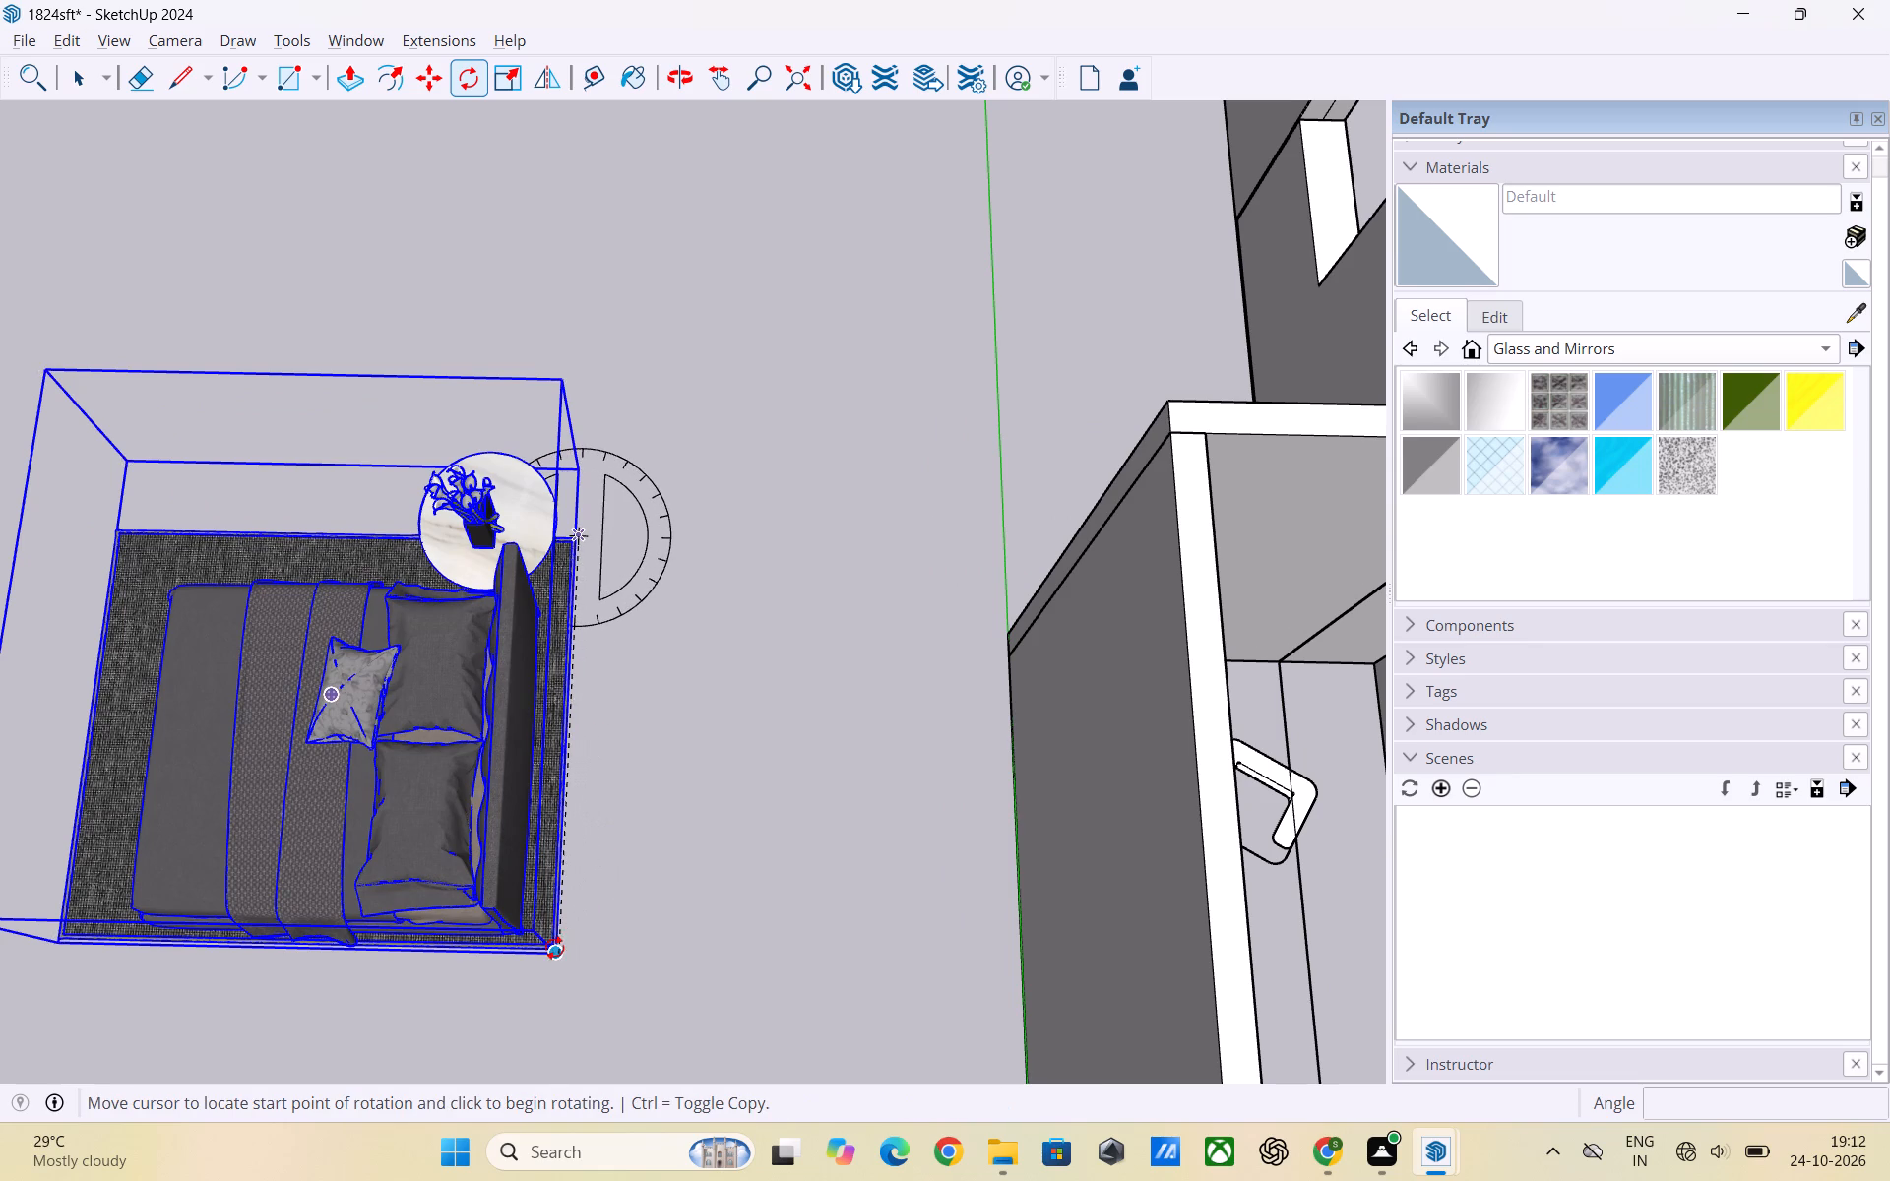
pyautogui.click(554, 948)
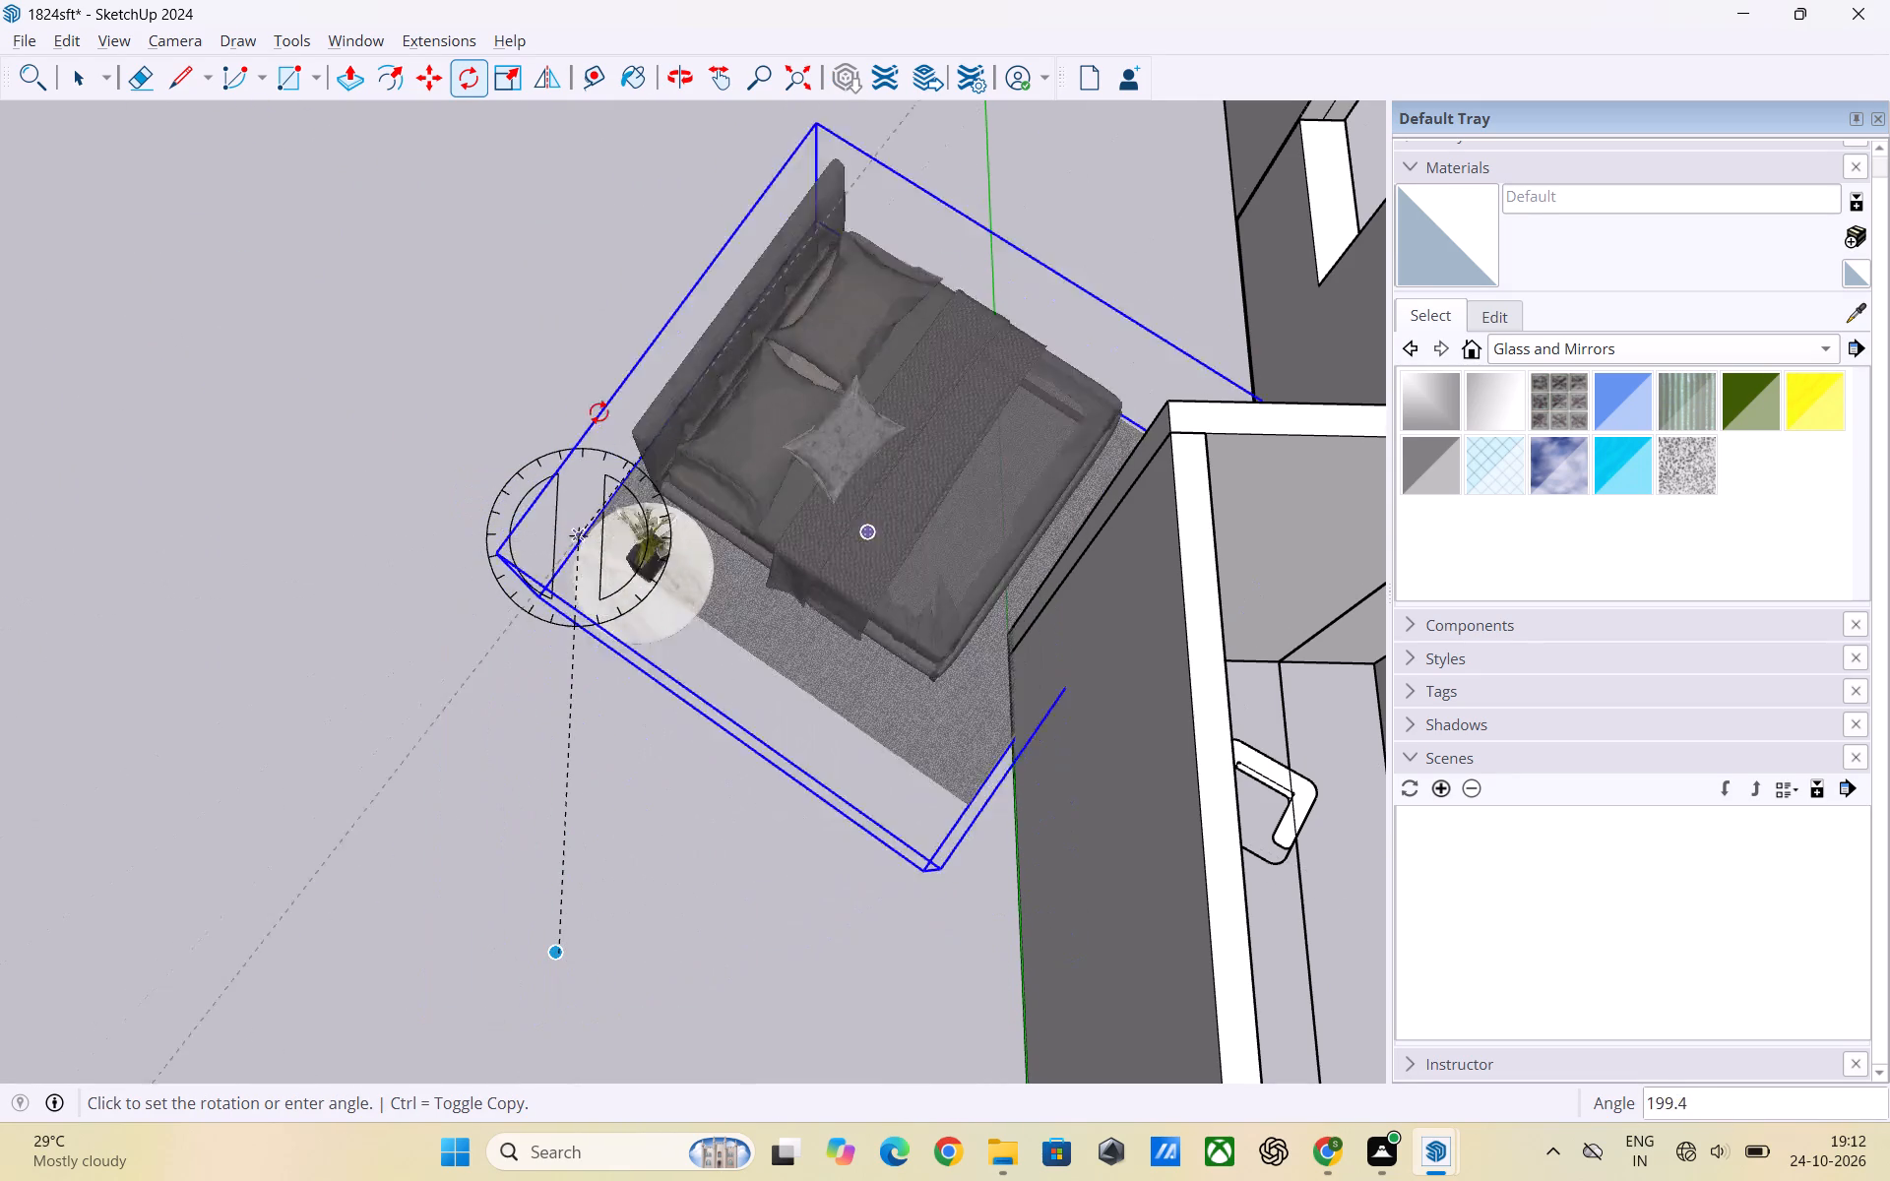
pyautogui.click(594, 415)
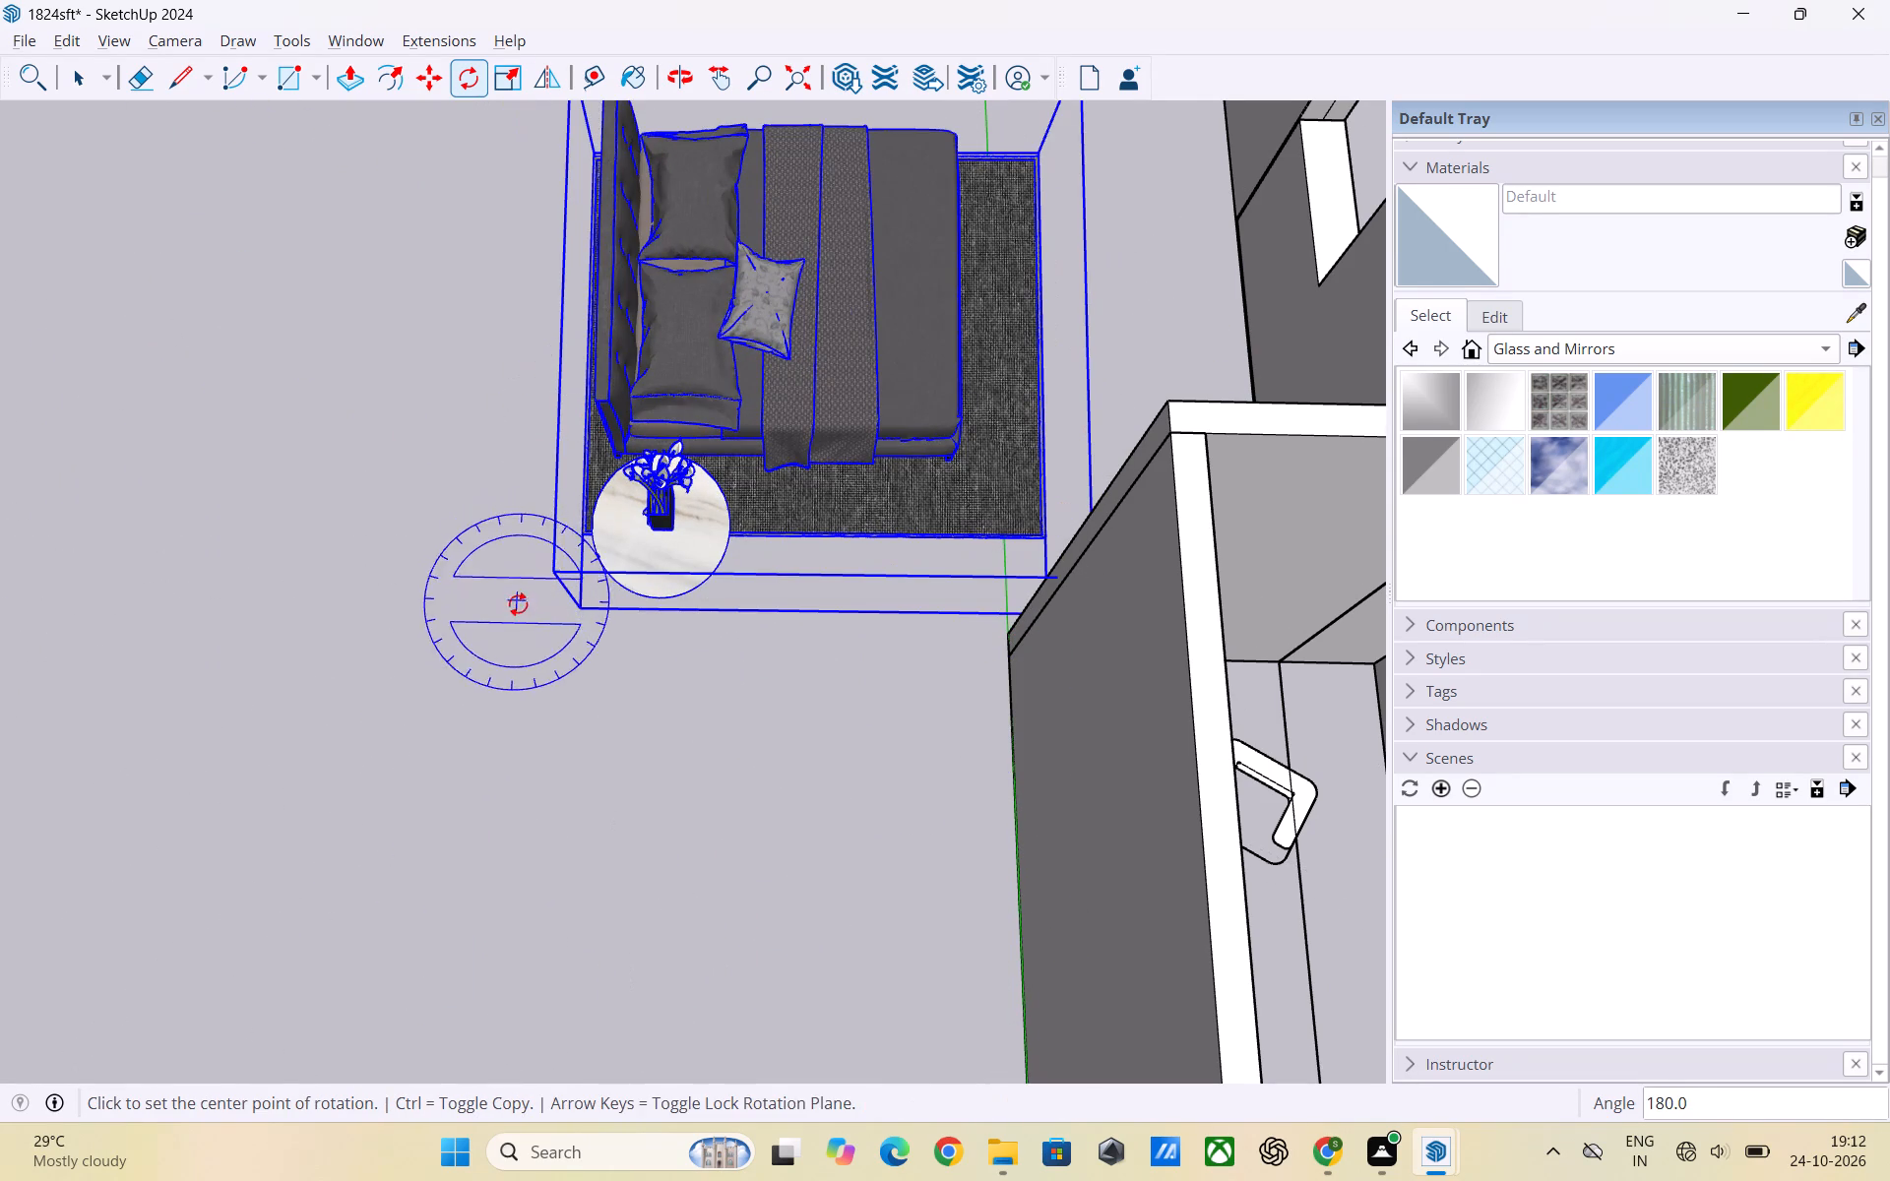
pyautogui.press('space')
pyautogui.click(454, 646)
# Rotate the bed set another 90 degrees about its headboard-side corner so the headboard runs parallel to the red axis.
pyautogui.scroll(-12, 450, 644)
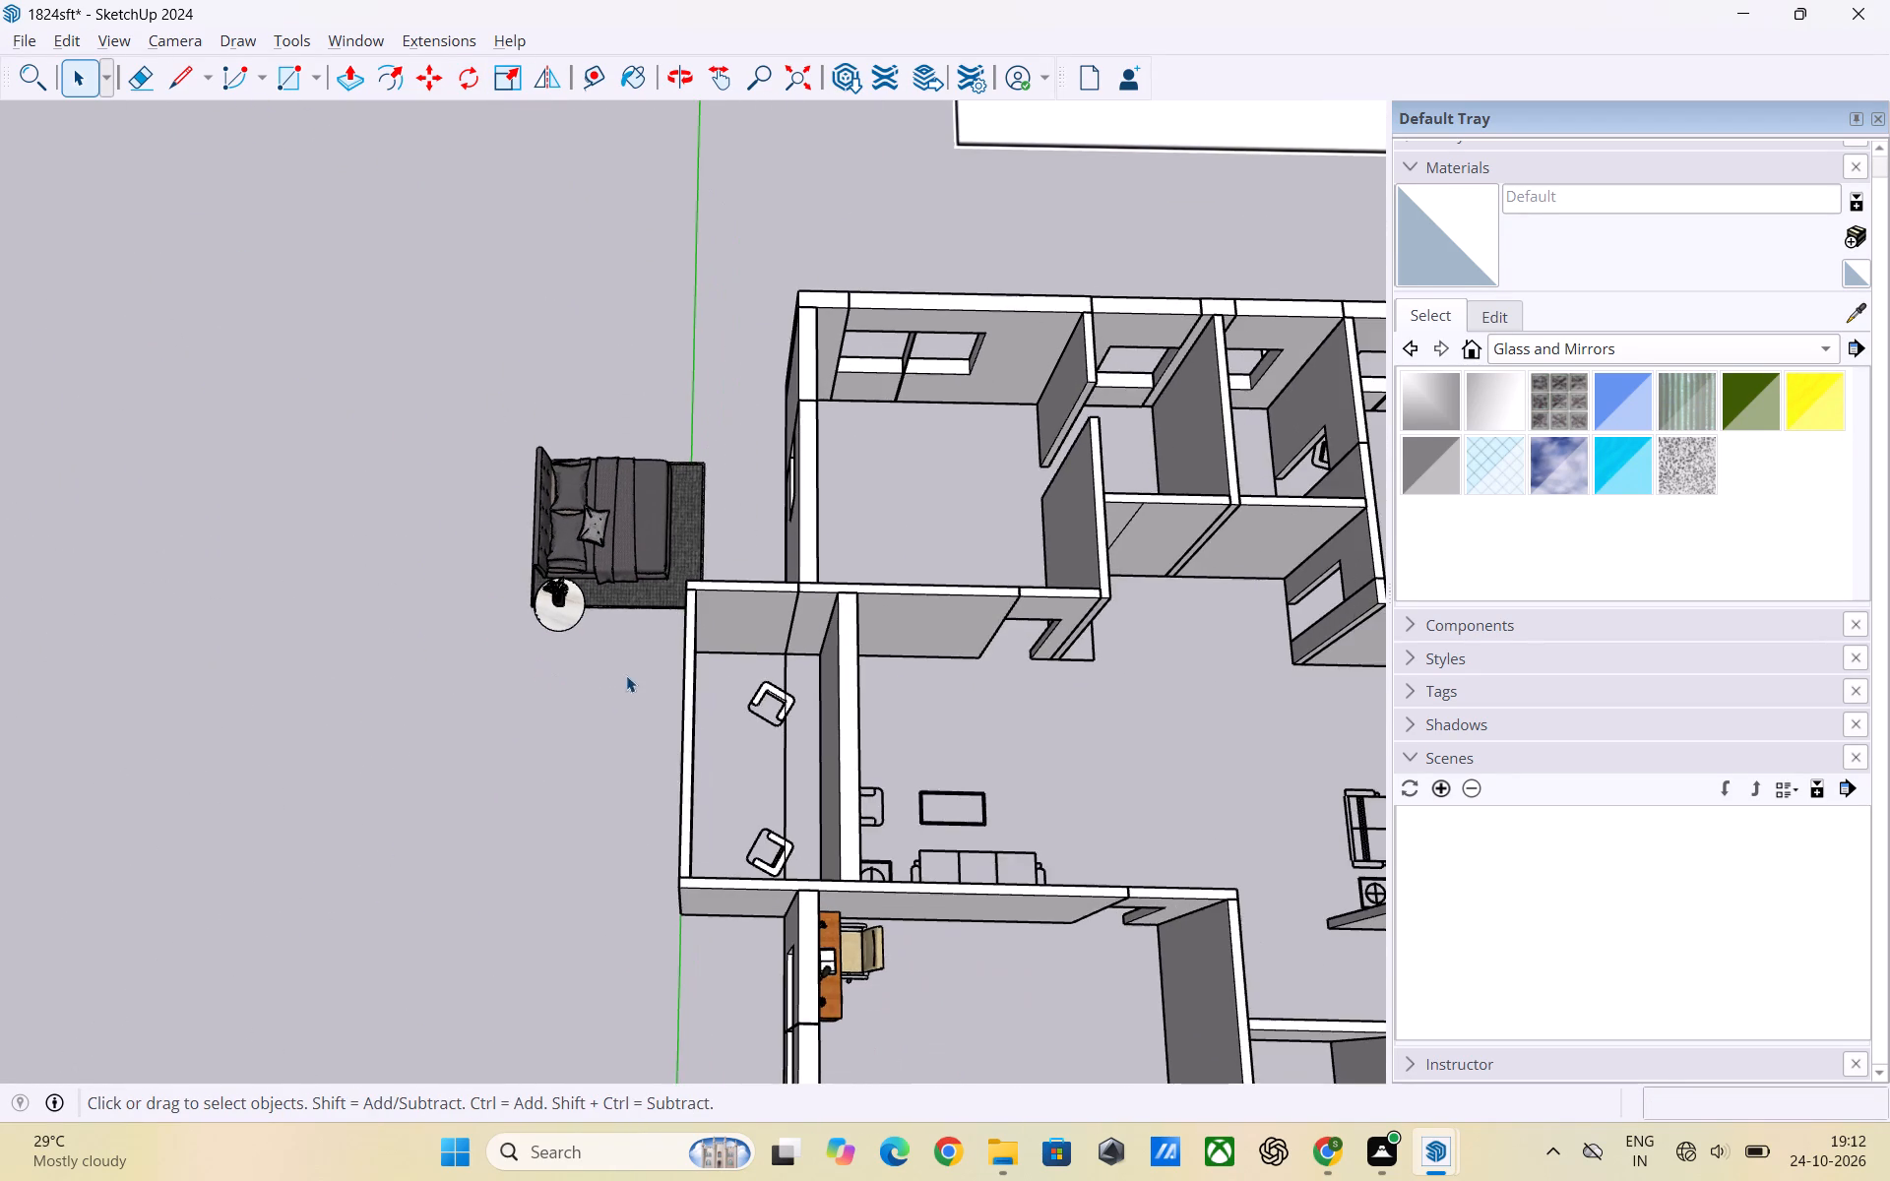
pyautogui.scroll(-5, 789, 671)
pyautogui.scroll(2, 782, 962)
pyautogui.scroll(-3, 378, 735)
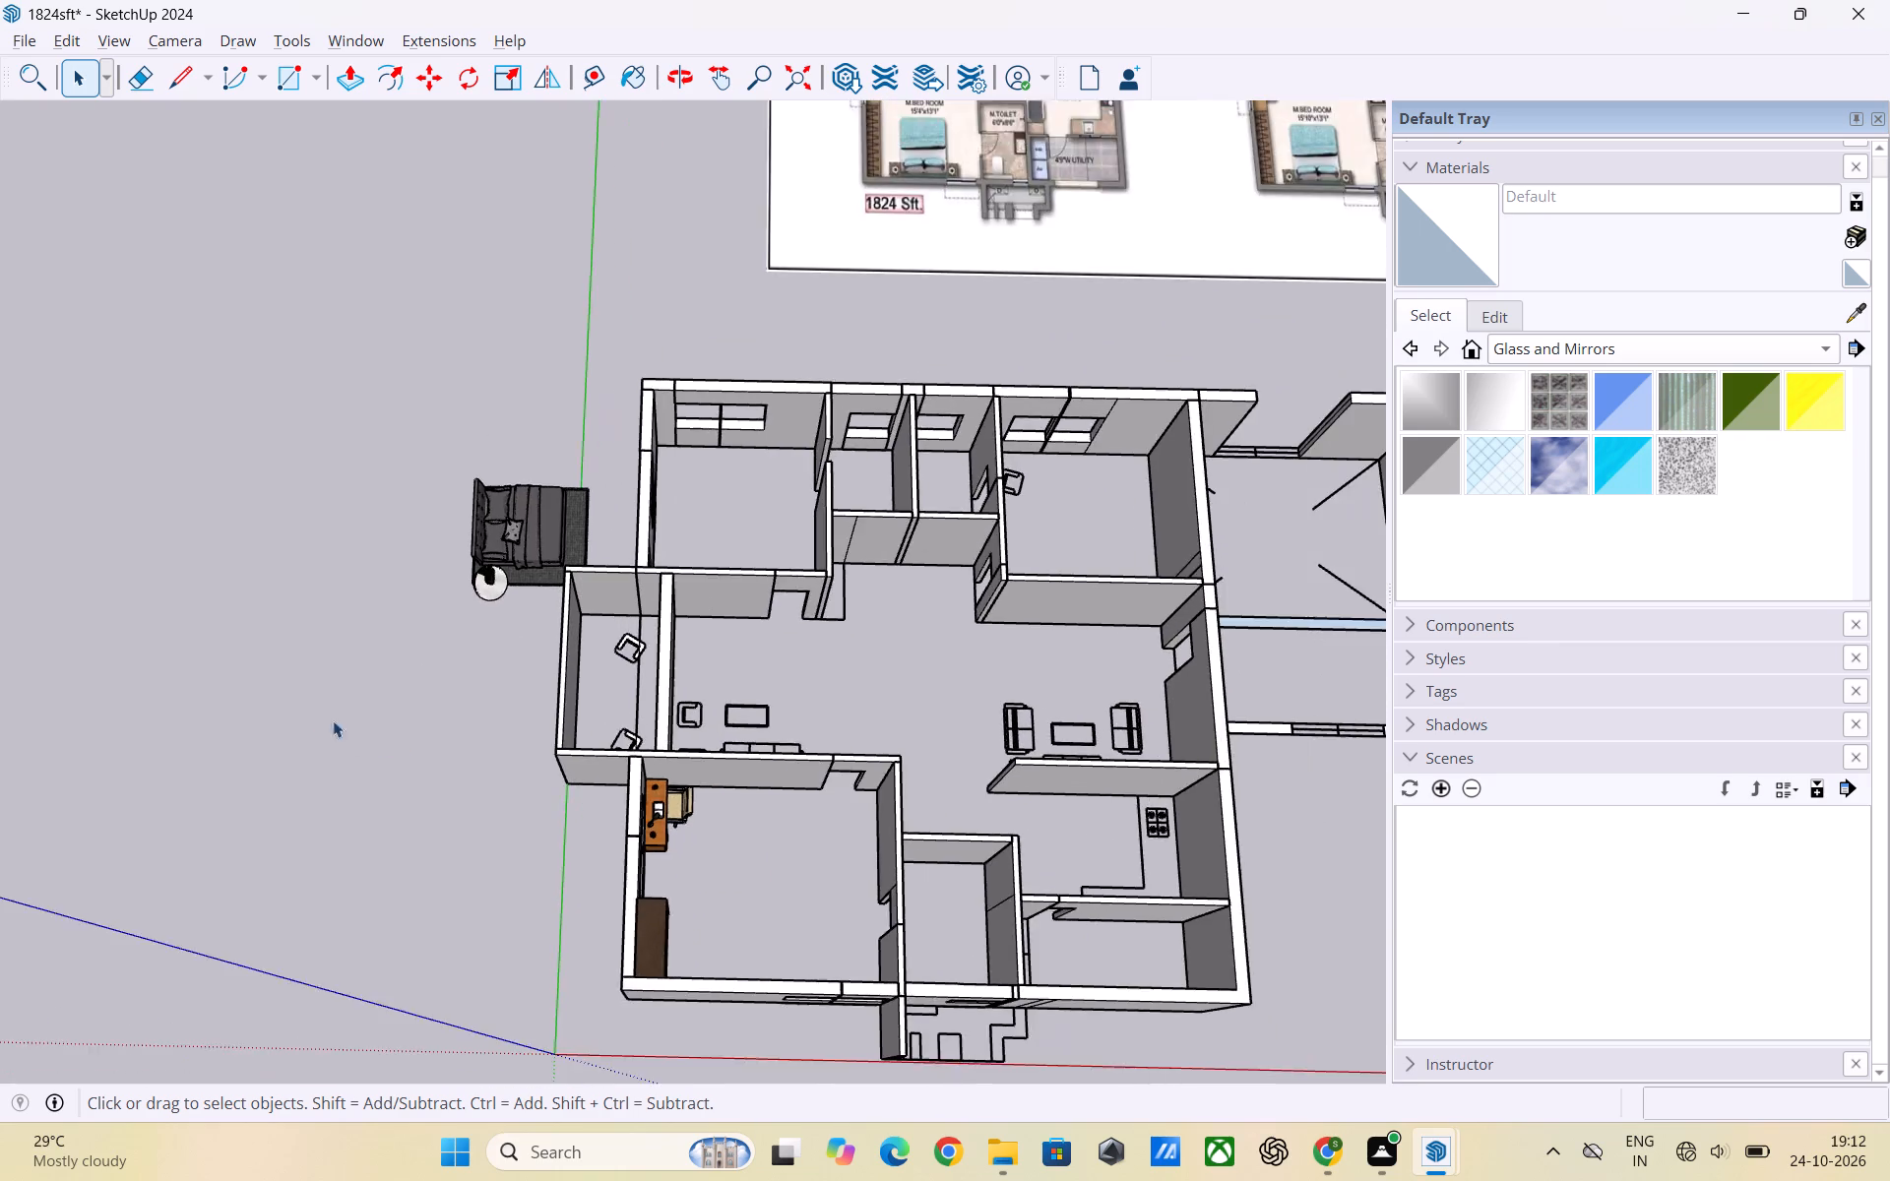
pyautogui.scroll(-2, 333, 720)
pyautogui.click(462, 578)
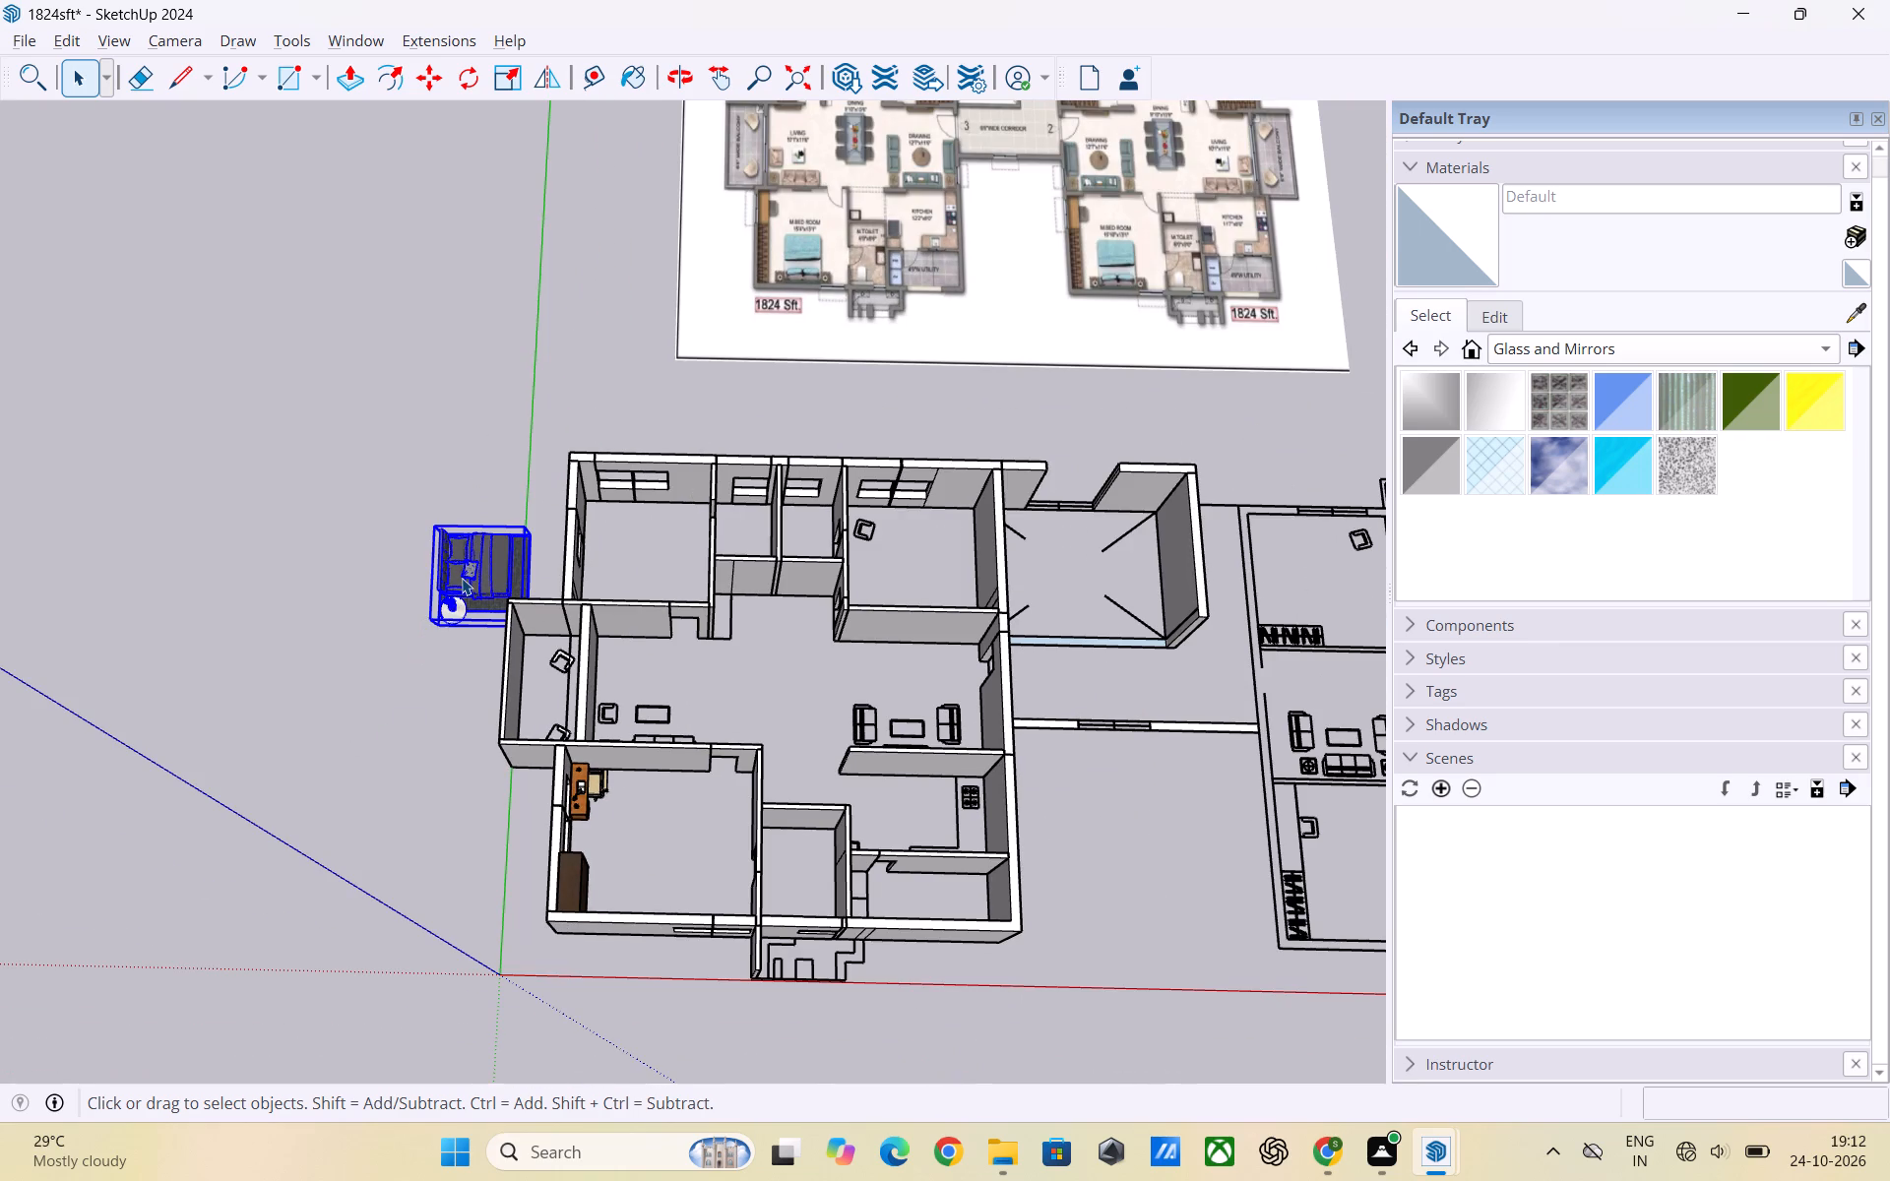
pyautogui.press('q')
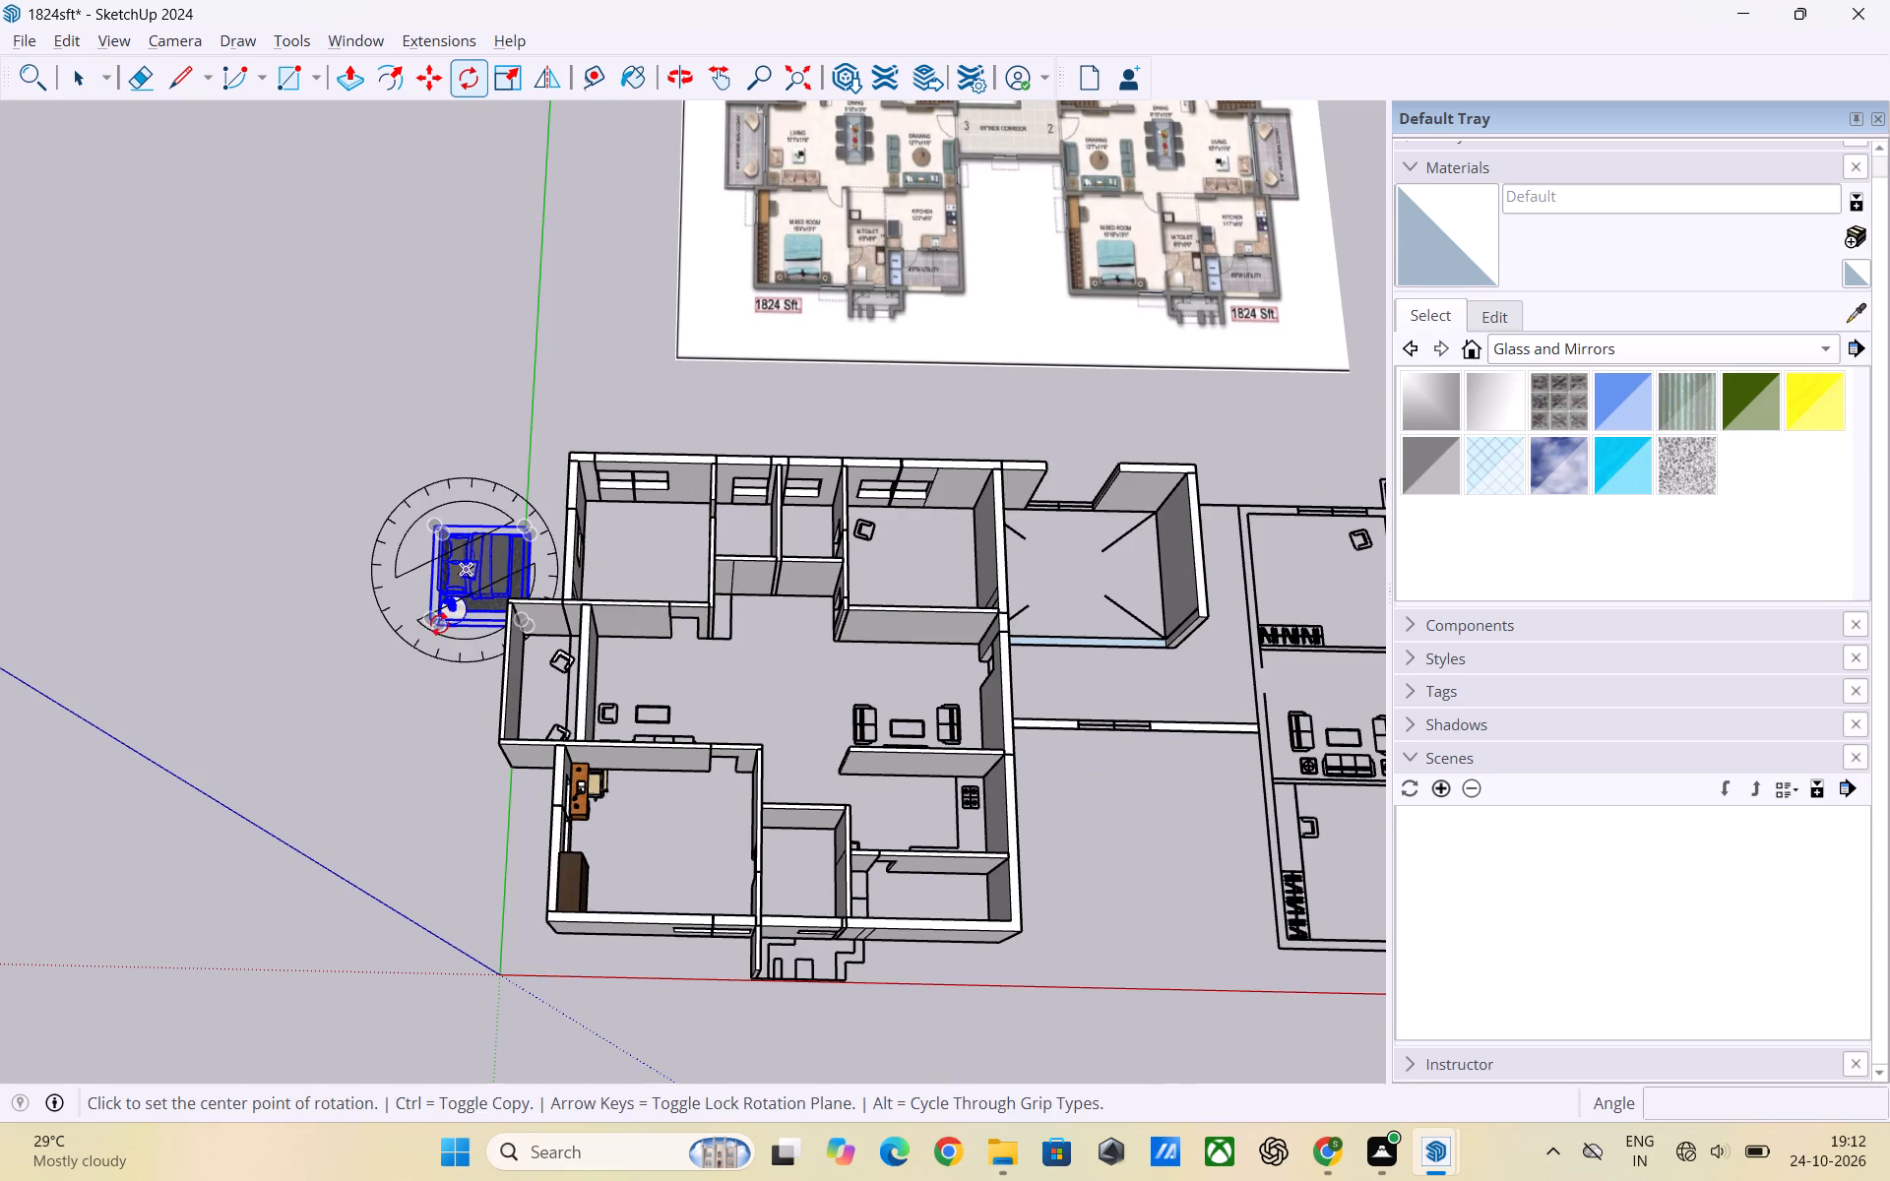
pyautogui.scroll(3, 419, 520)
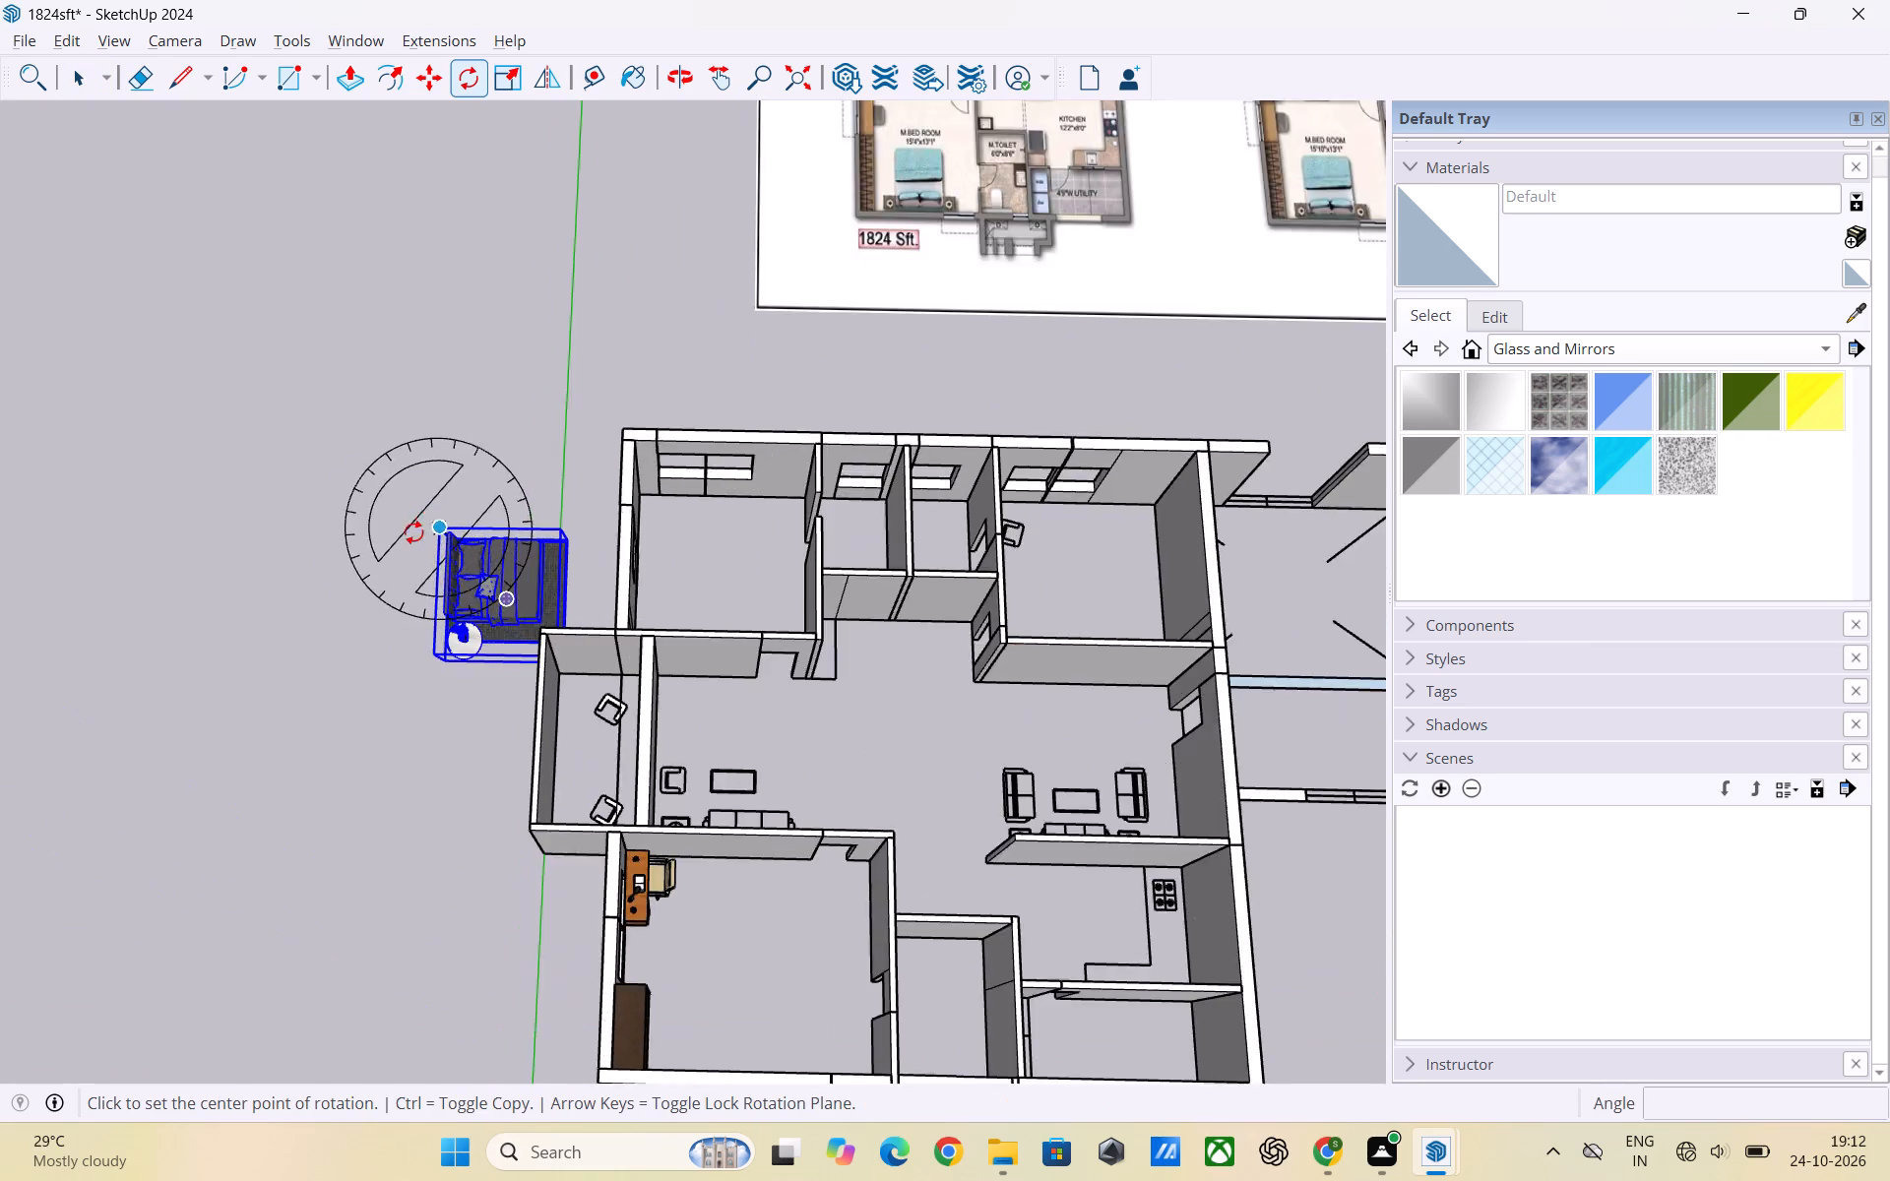
pyautogui.scroll(2, 413, 532)
pyautogui.click(436, 525)
pyautogui.click(435, 680)
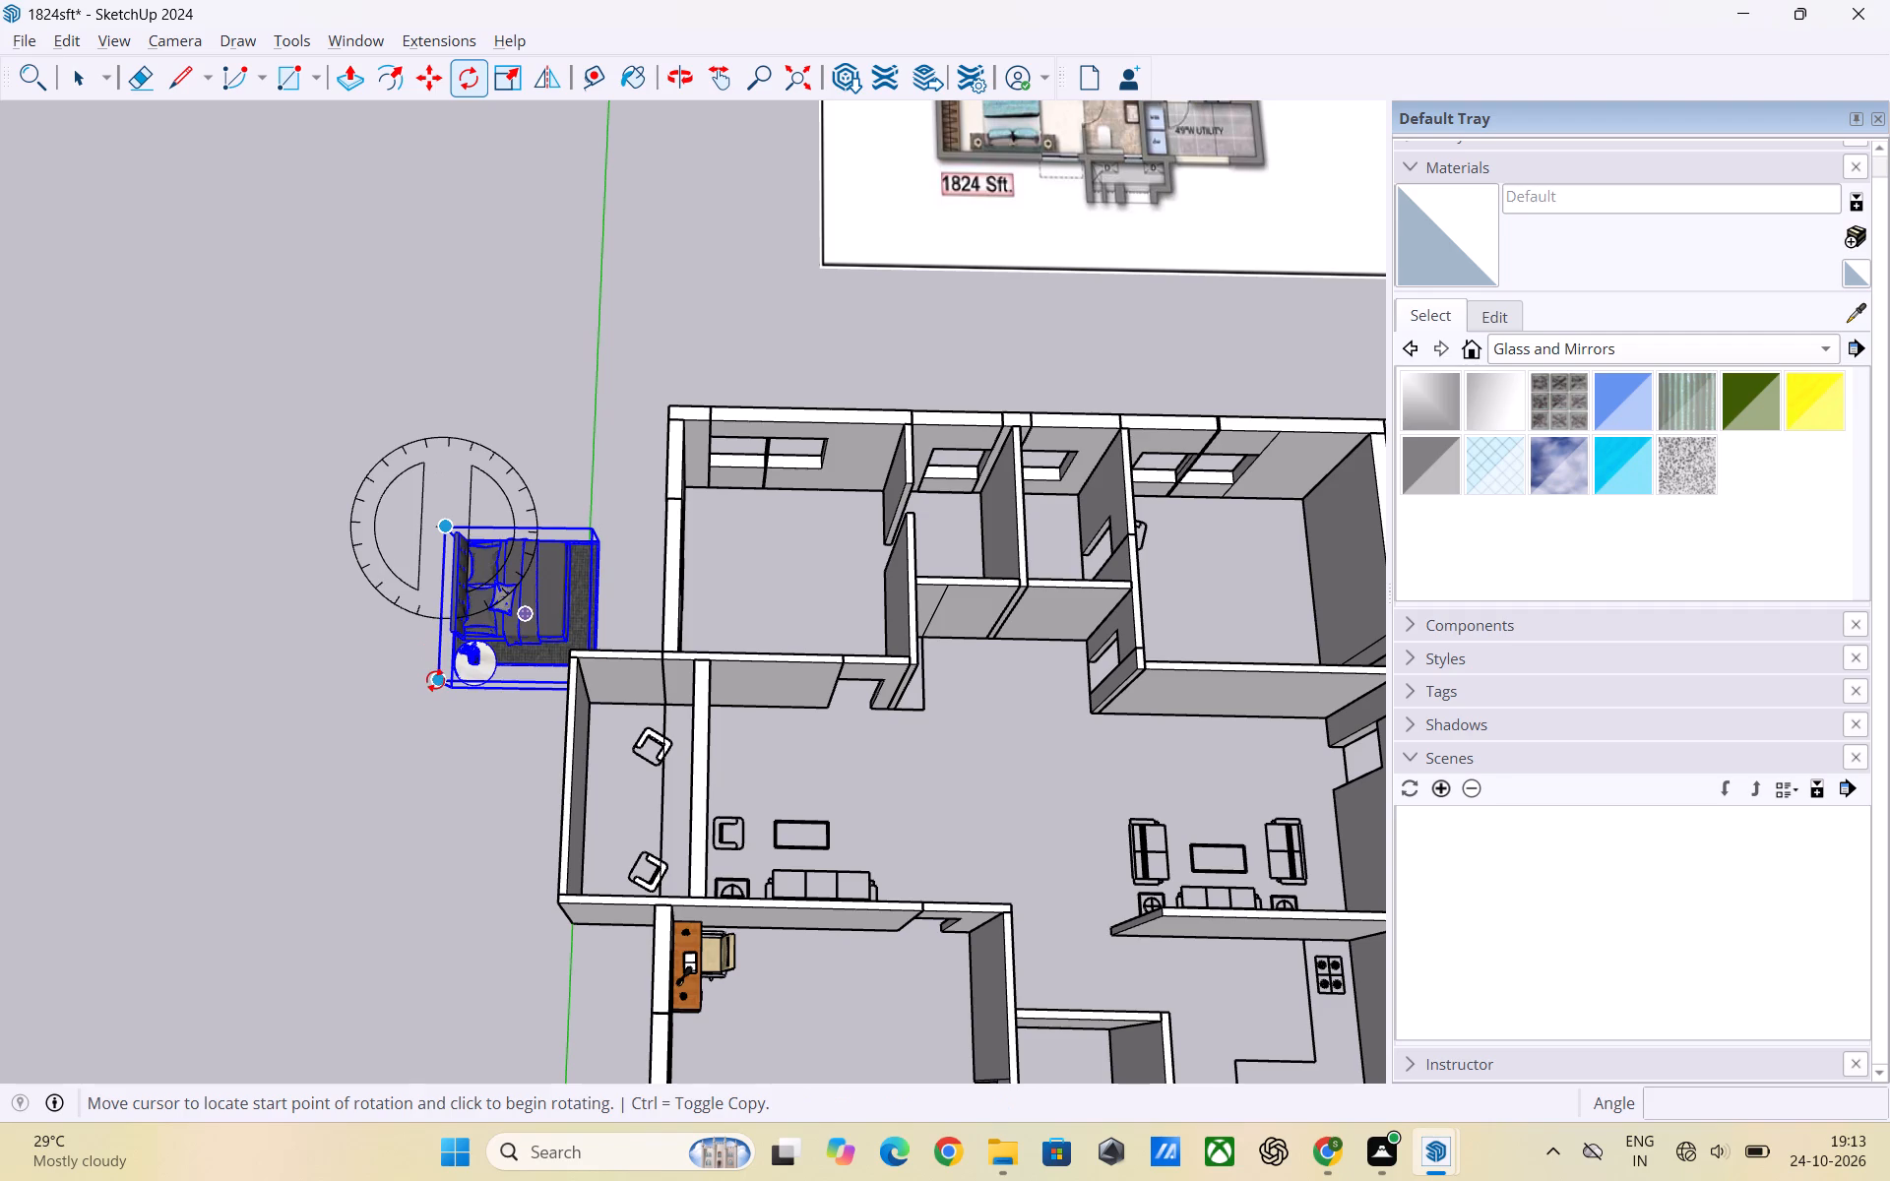
pyautogui.click(747, 544)
pyautogui.press('space')
pyautogui.click(251, 505)
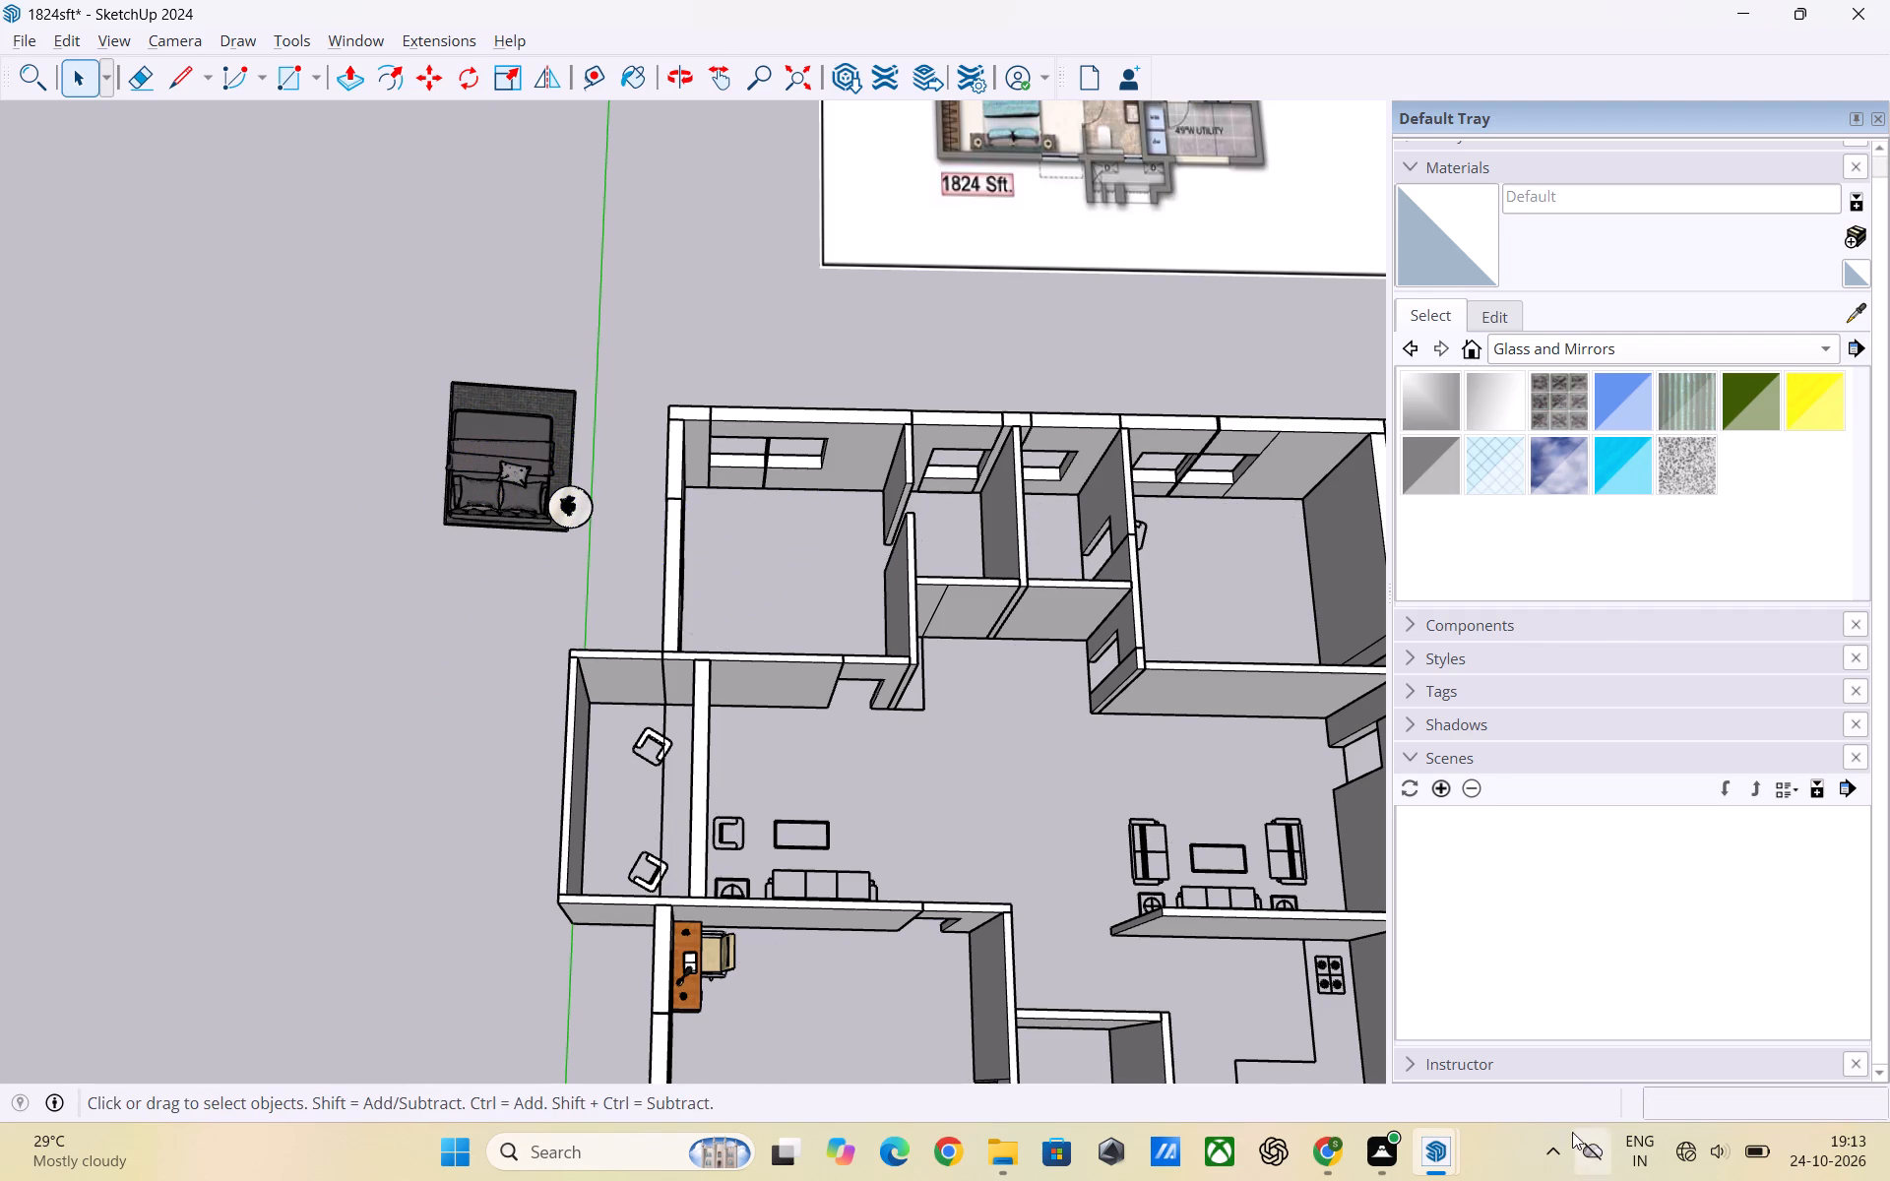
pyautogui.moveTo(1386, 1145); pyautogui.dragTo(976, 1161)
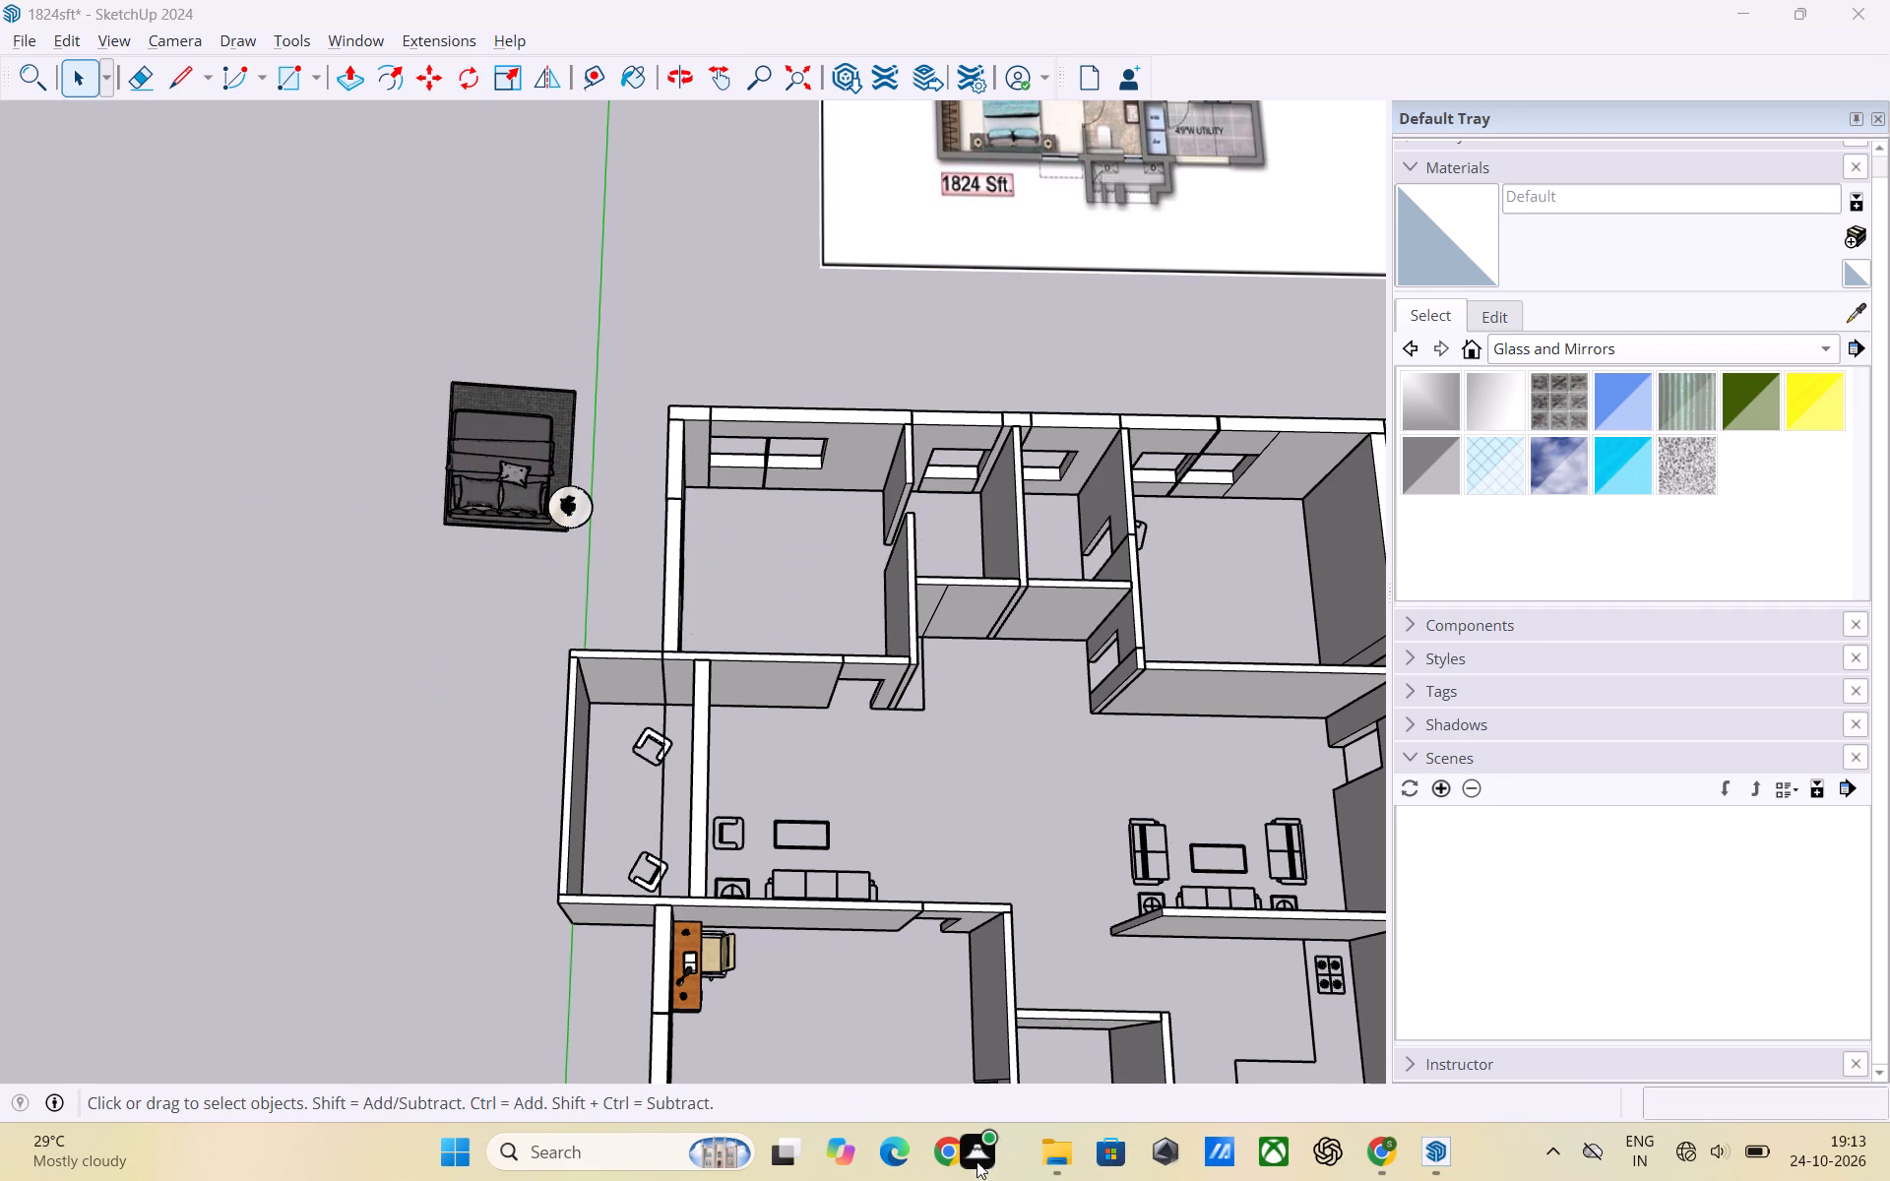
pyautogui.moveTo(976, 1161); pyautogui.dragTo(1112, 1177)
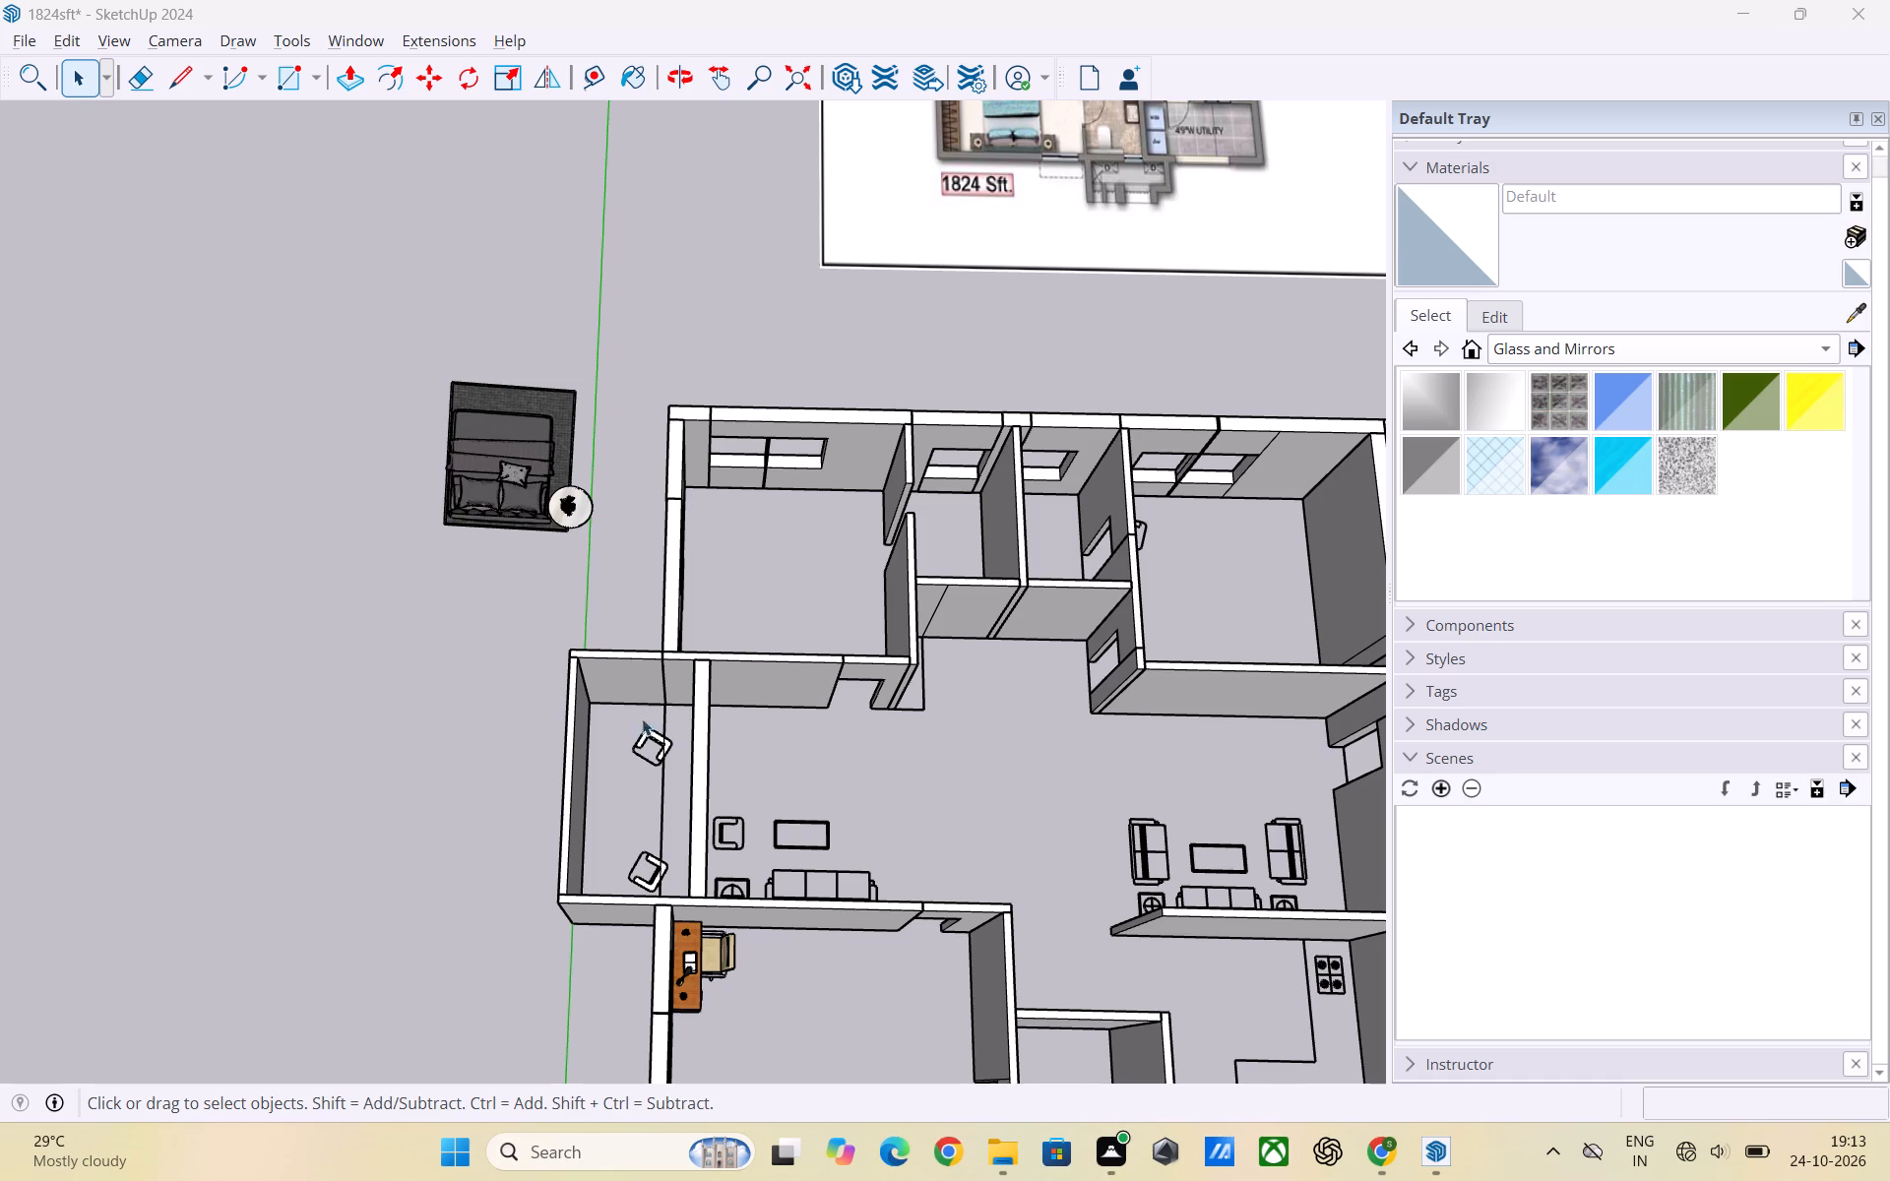
# Move the bed set into the bedroom nearest the origin, with its headboard against the outer wall beside the wardrobe.
pyautogui.scroll(-2, 947, 971)
pyautogui.scroll(3, 781, 766)
pyautogui.scroll(3, 313, 335)
pyautogui.scroll(-3, 590, 328)
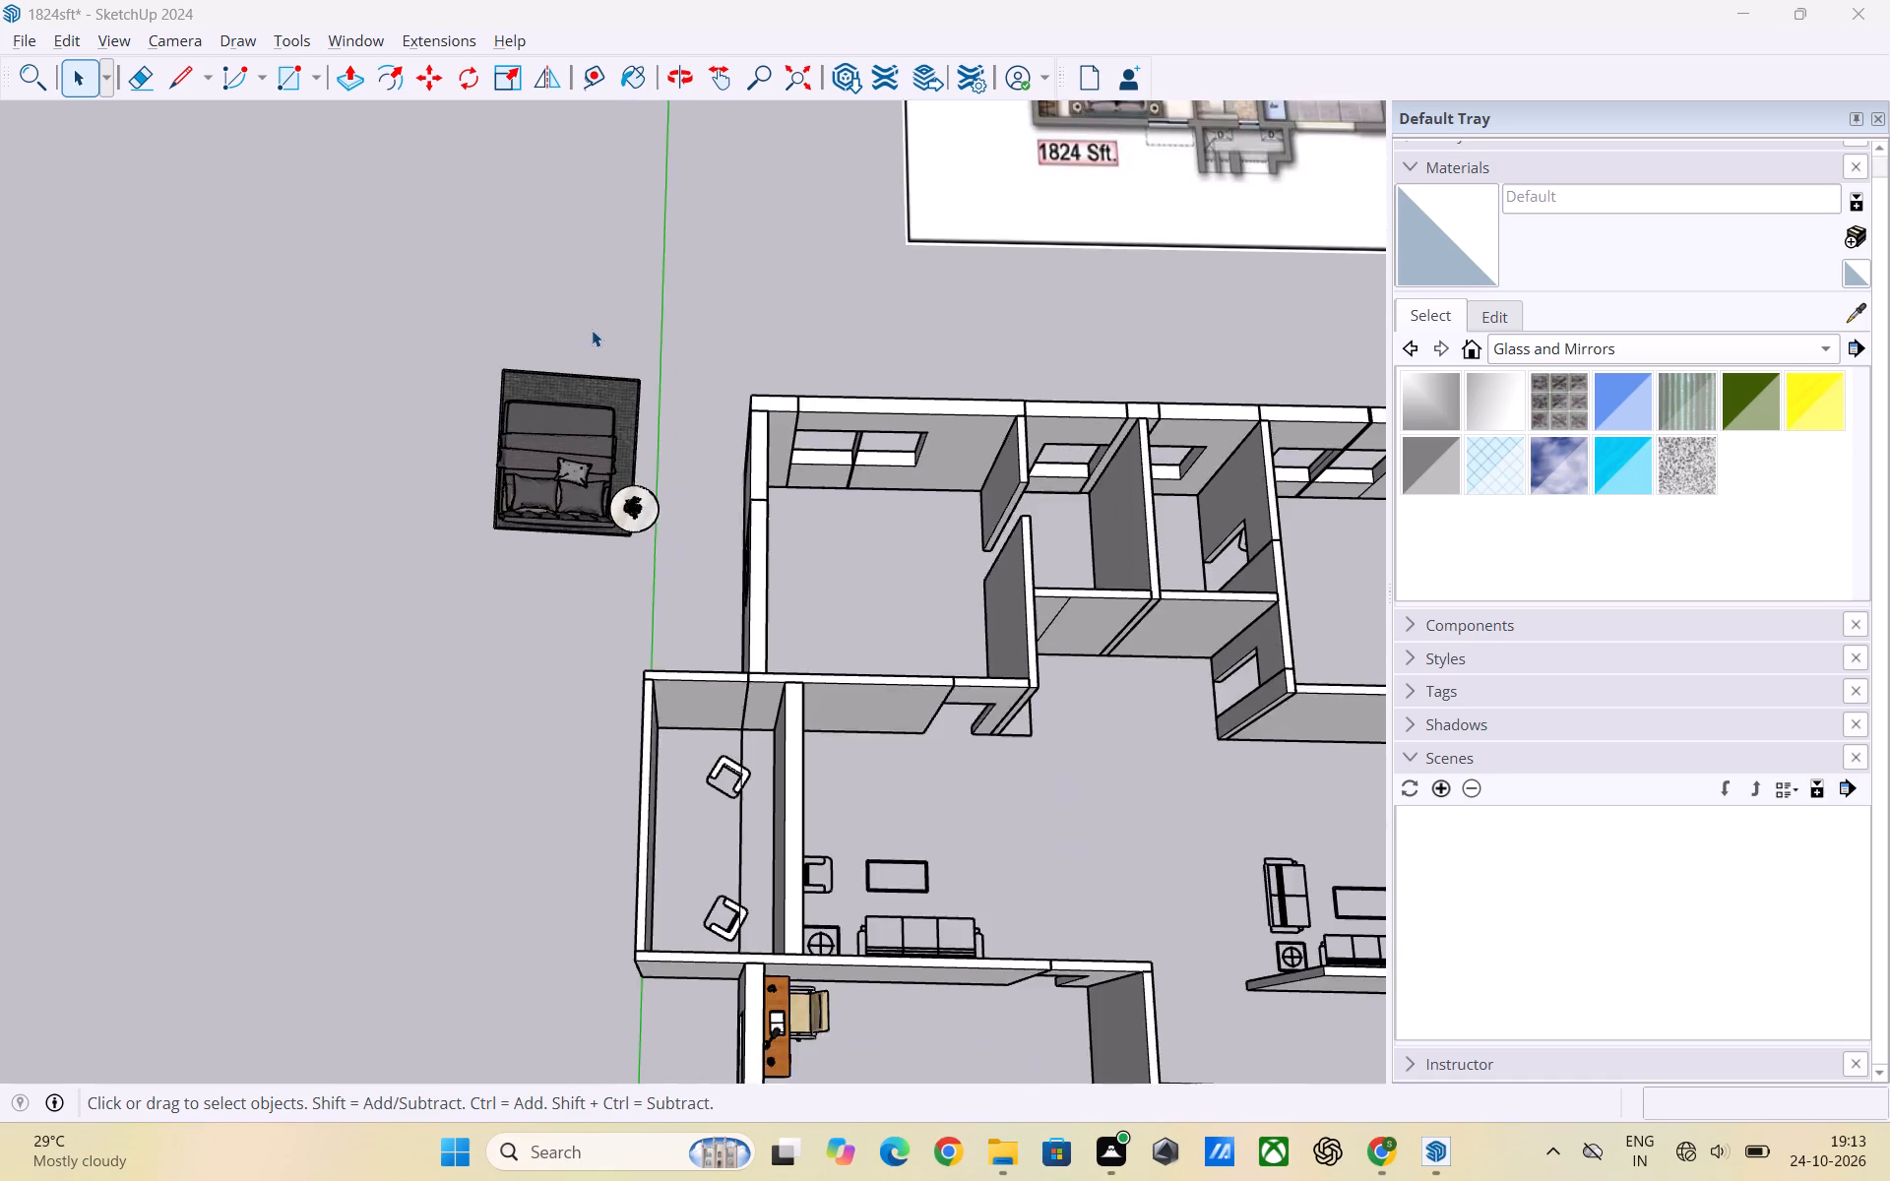
pyautogui.scroll(-2, 592, 330)
pyautogui.scroll(-2, 592, 433)
pyautogui.scroll(-3, 588, 530)
pyautogui.scroll(5, 556, 508)
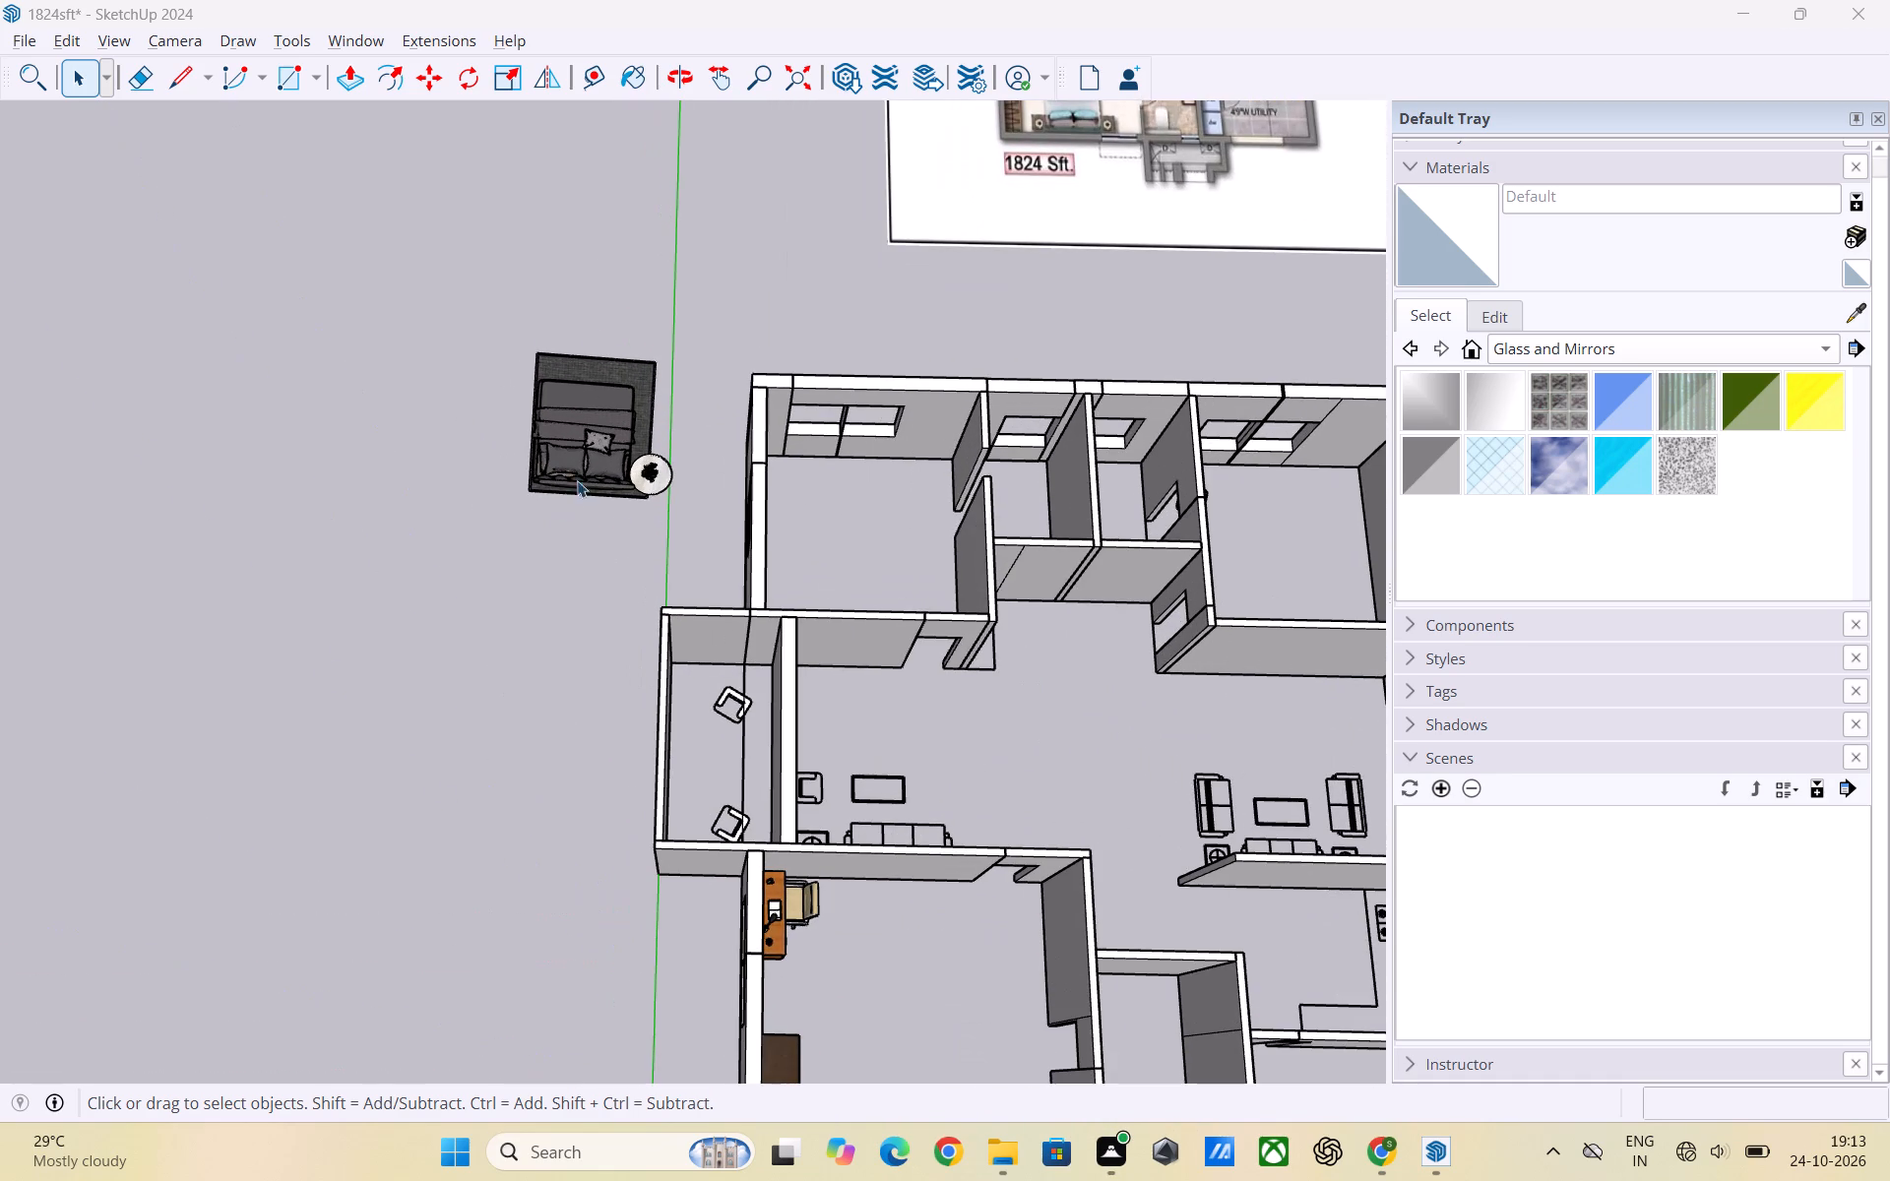
pyautogui.click(579, 474)
pyautogui.press('m')
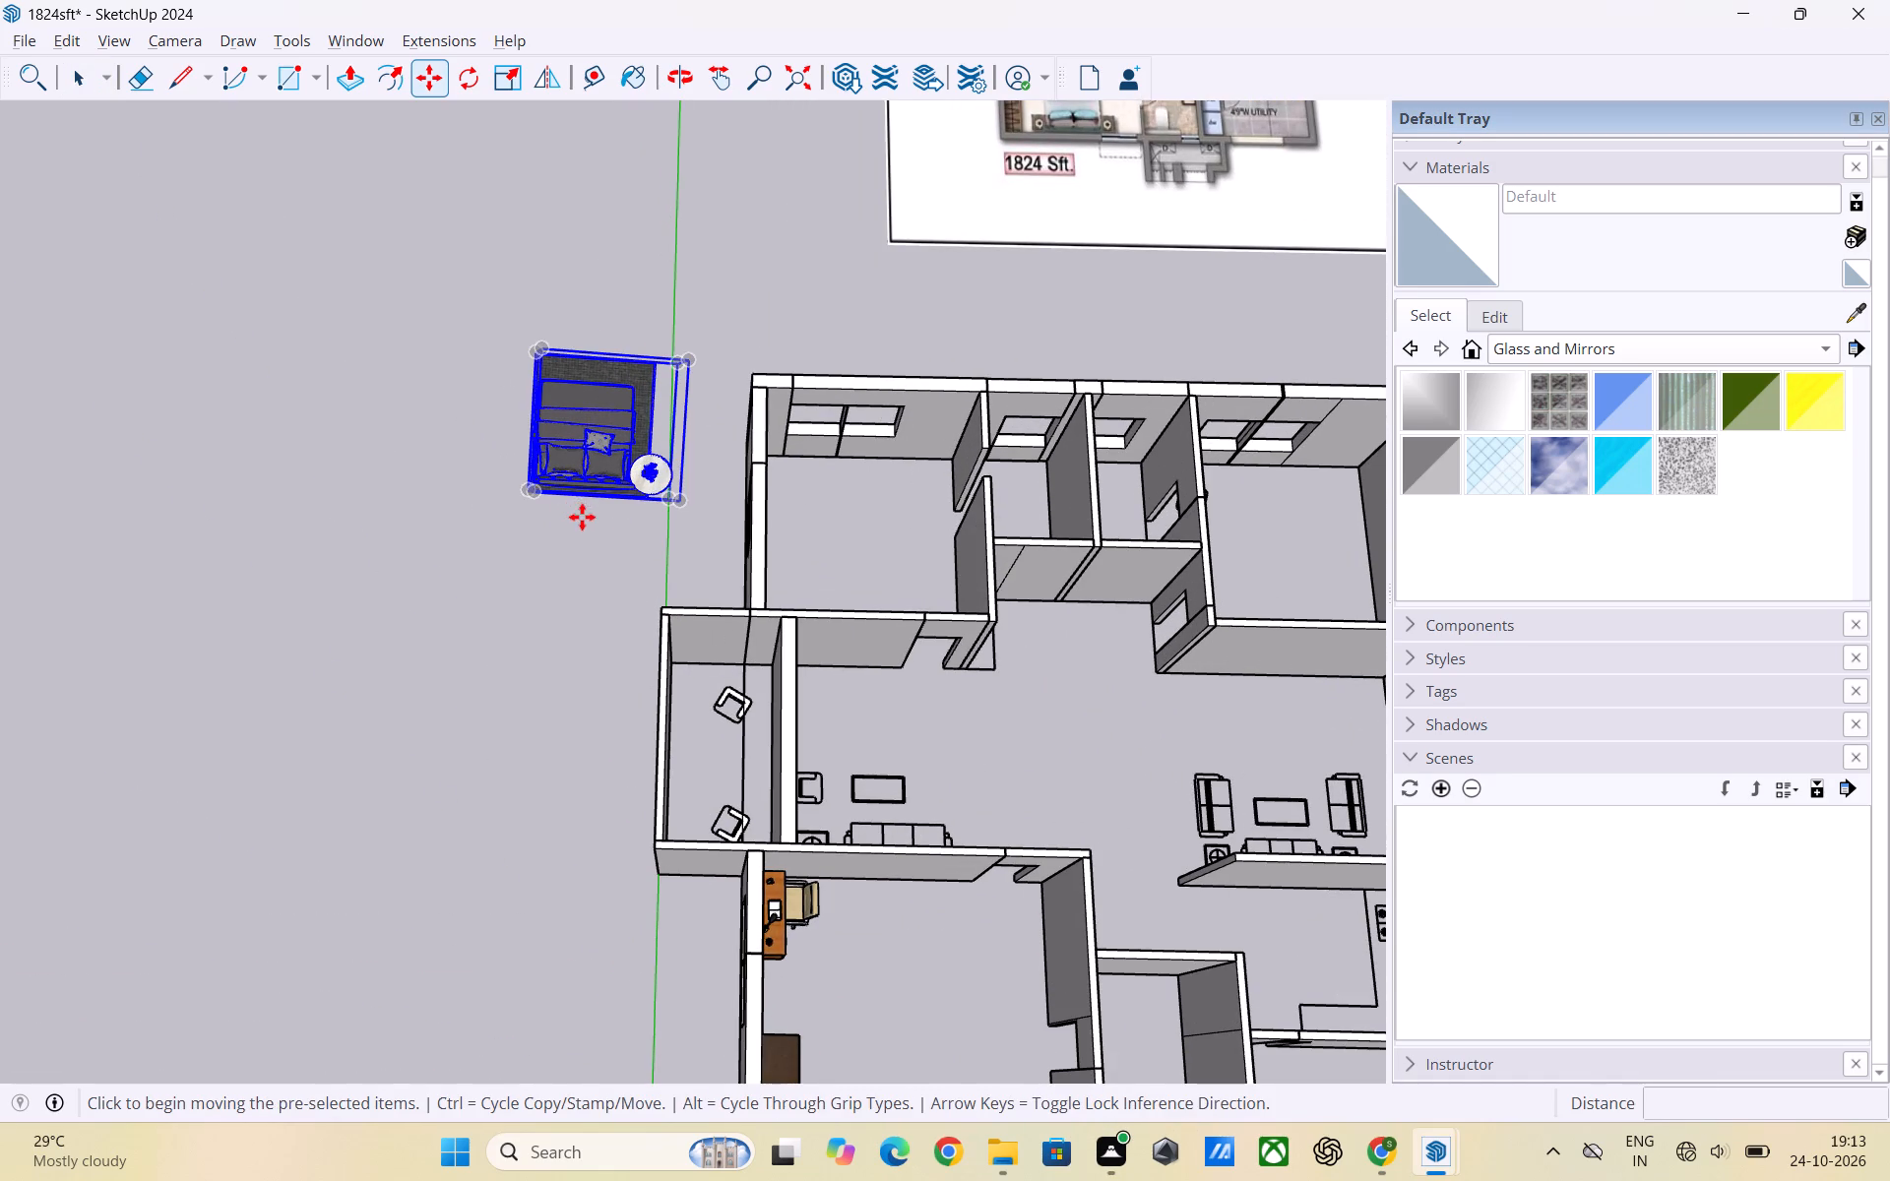
pyautogui.click(586, 491)
pyautogui.scroll(-6, 376, 580)
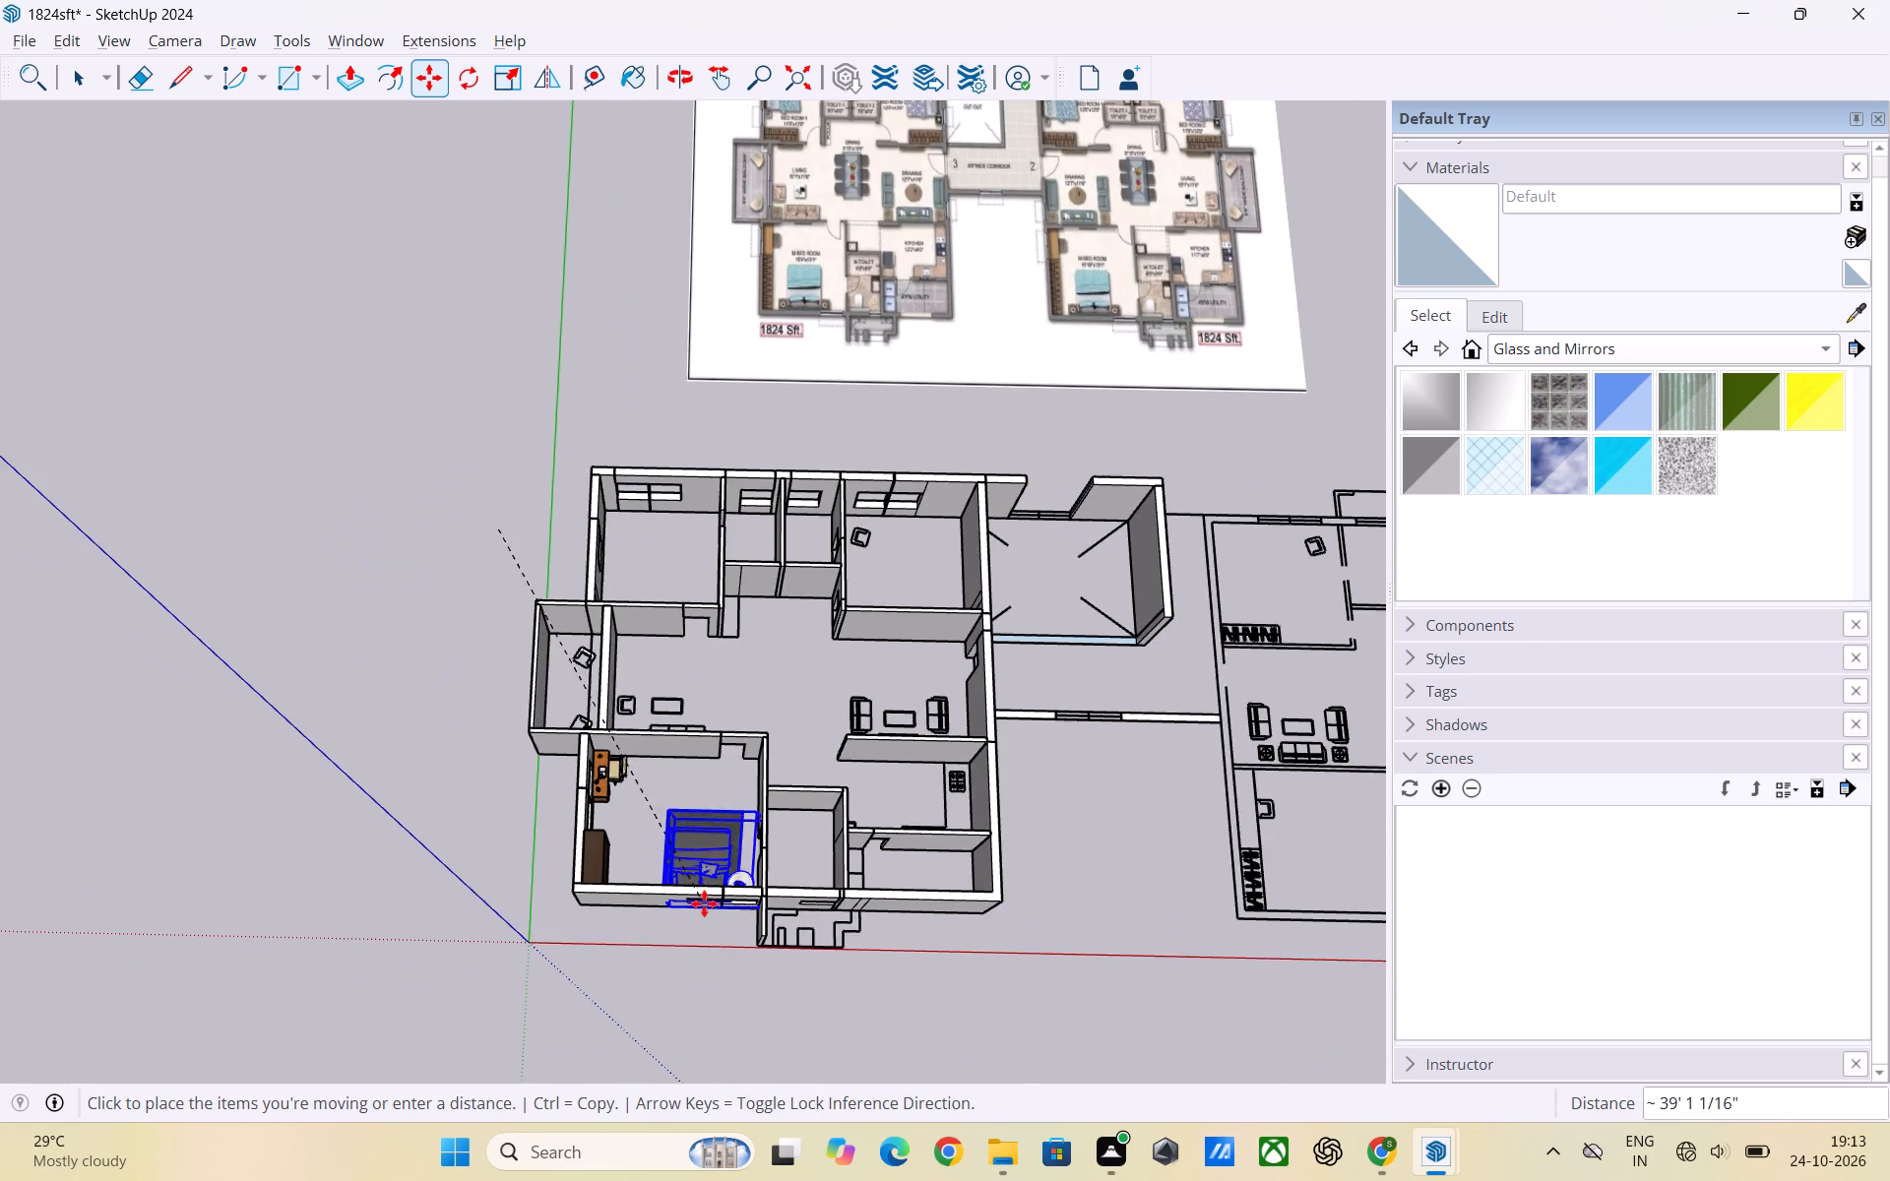
pyautogui.scroll(9, 704, 903)
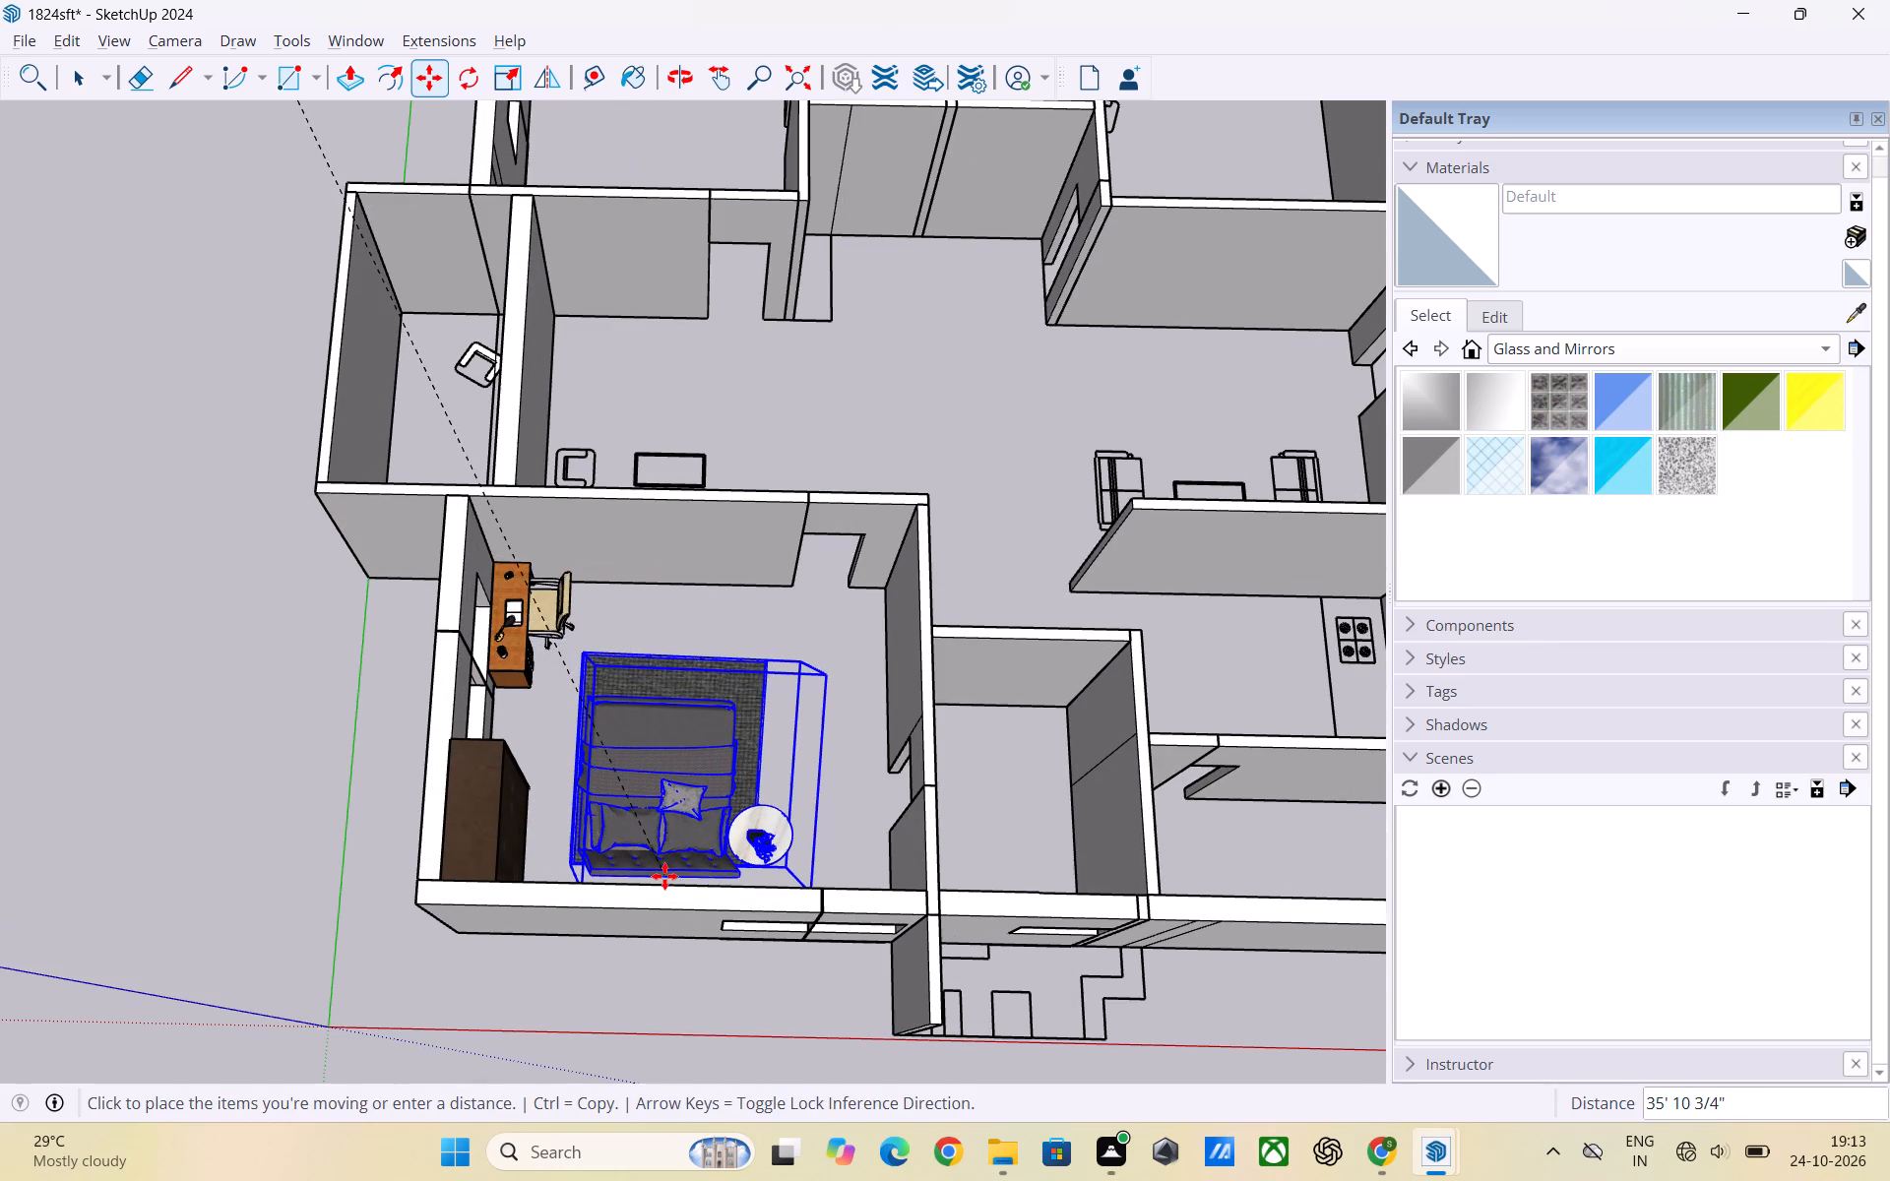
pyautogui.click(664, 876)
pyautogui.press('space')
pyautogui.click(246, 695)
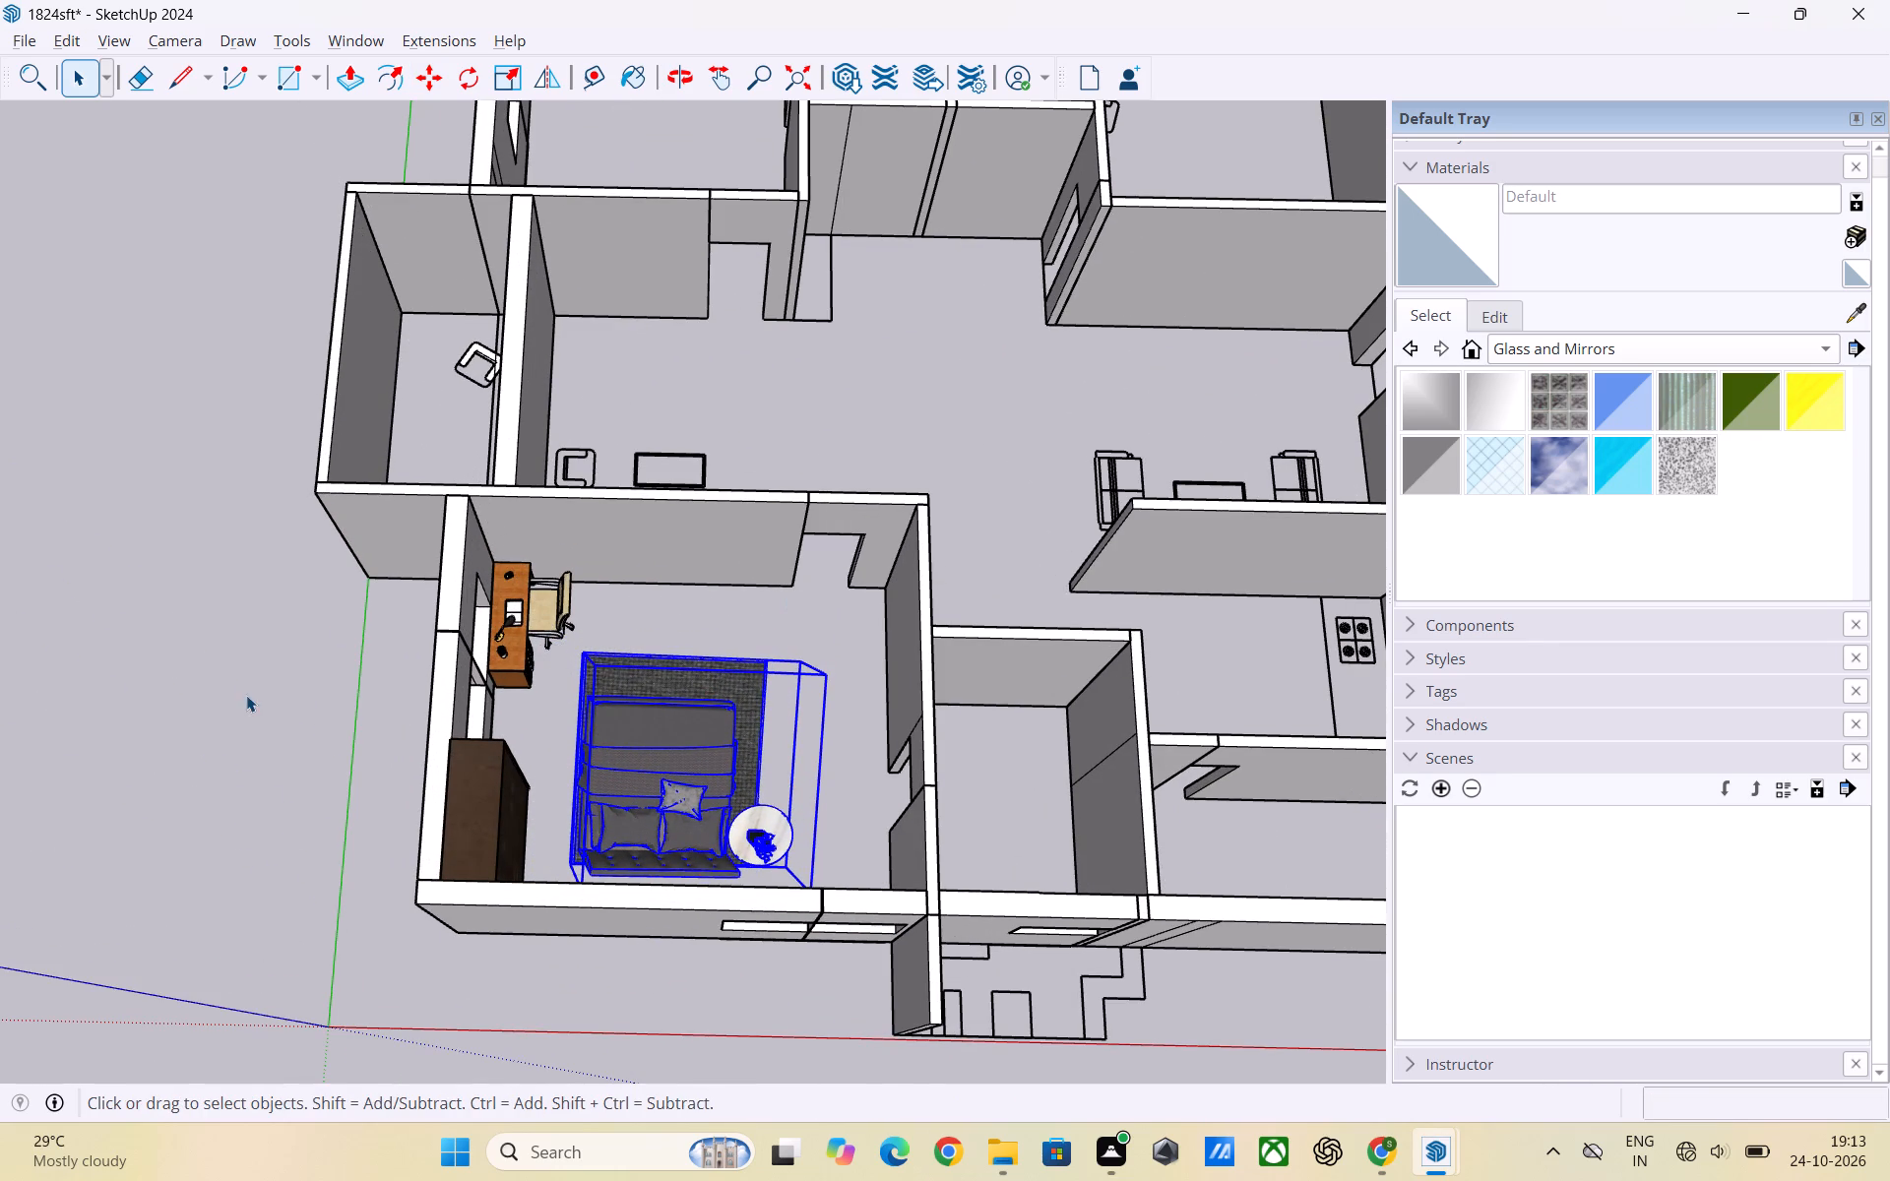
# Rotate the bed set about its bounding-box corner beside the side table to straighten it within the bedroom.
pyautogui.scroll(-3, 903, 663)
pyautogui.moveTo(826, 788); pyautogui.dragTo(654, 609, button='middle')
pyautogui.scroll(4, 654, 594)
pyautogui.moveTo(782, 736); pyautogui.dragTo(300, 647, button='middle')
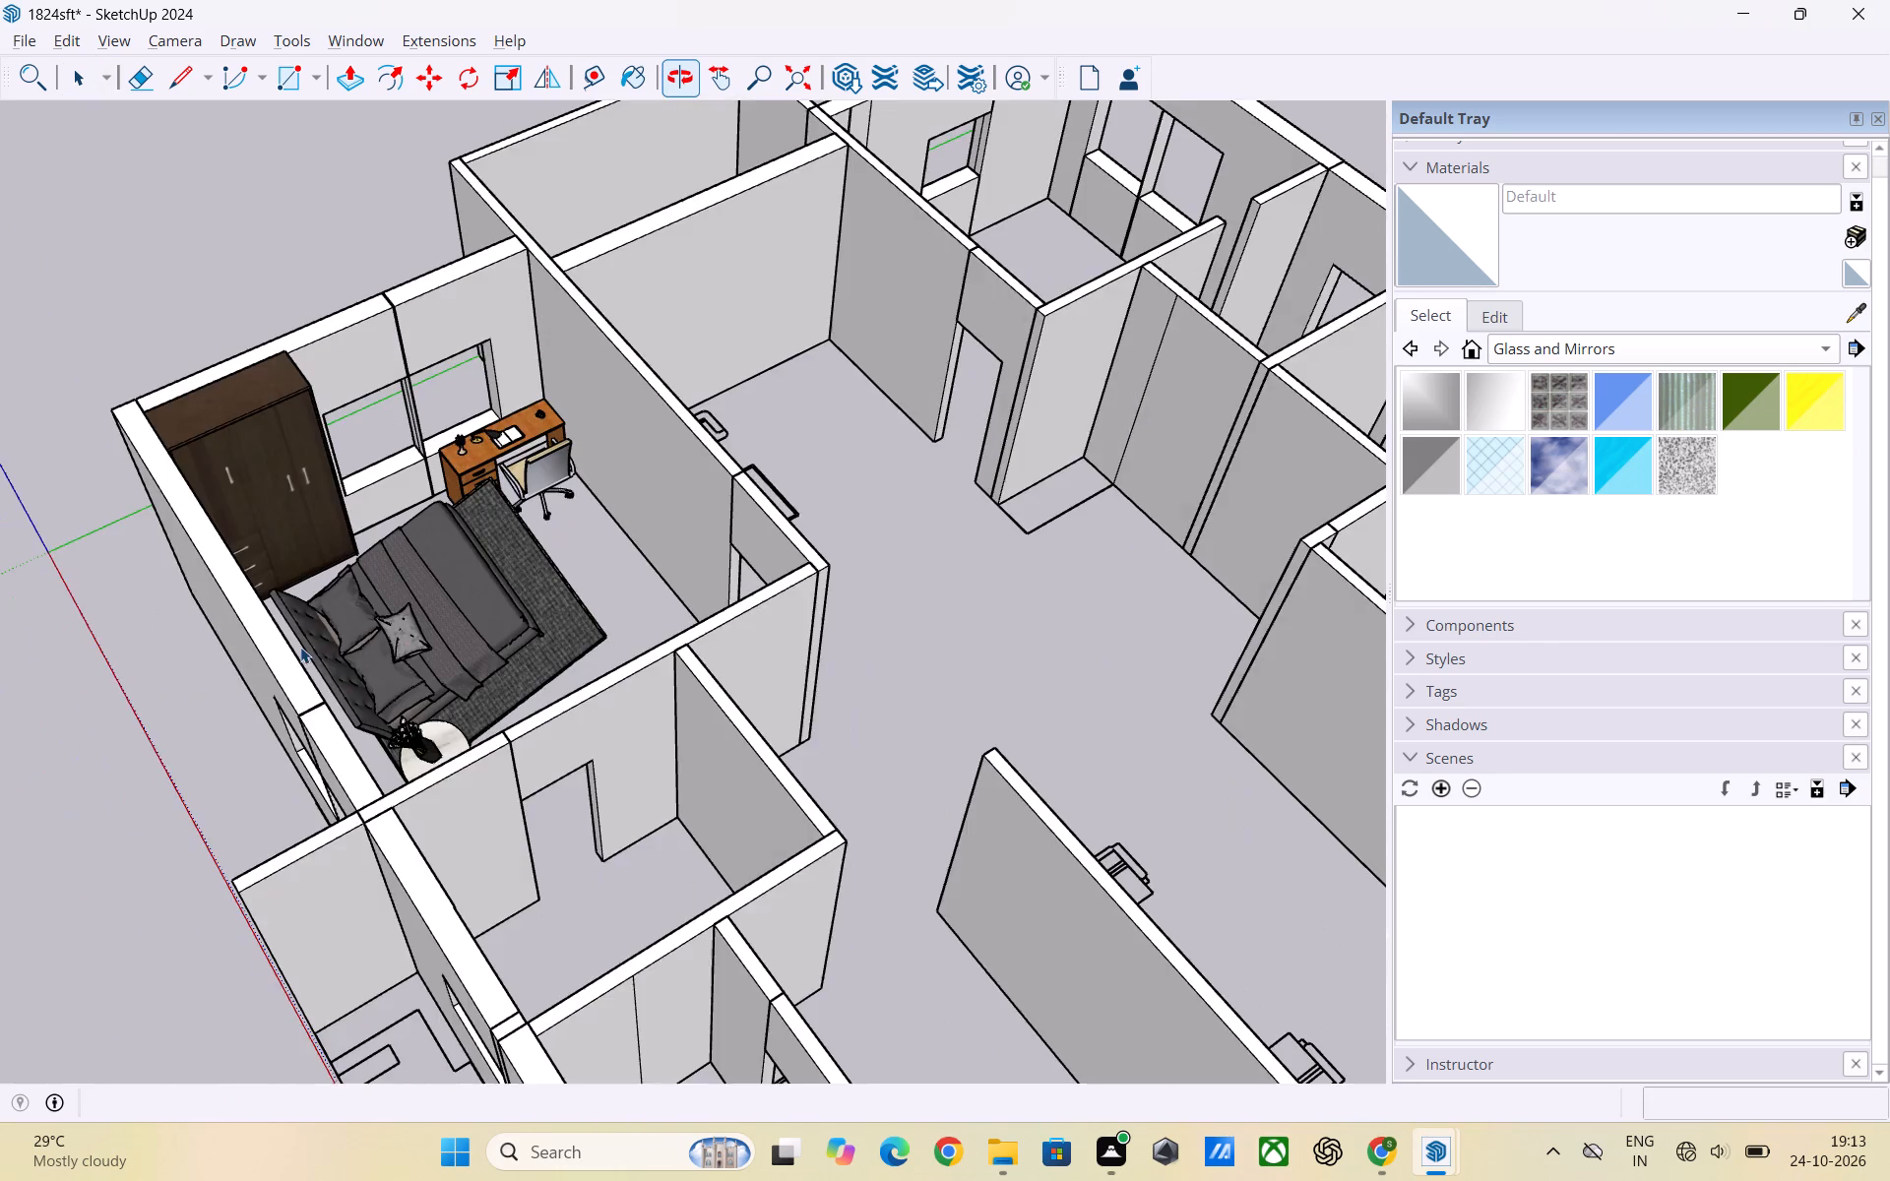
pyautogui.moveTo(300, 647); pyautogui.dragTo(328, 695, button='middle')
pyautogui.scroll(3, 492, 590)
pyautogui.scroll(2, 569, 654)
pyautogui.scroll(-4, 573, 596)
pyautogui.scroll(6, 569, 669)
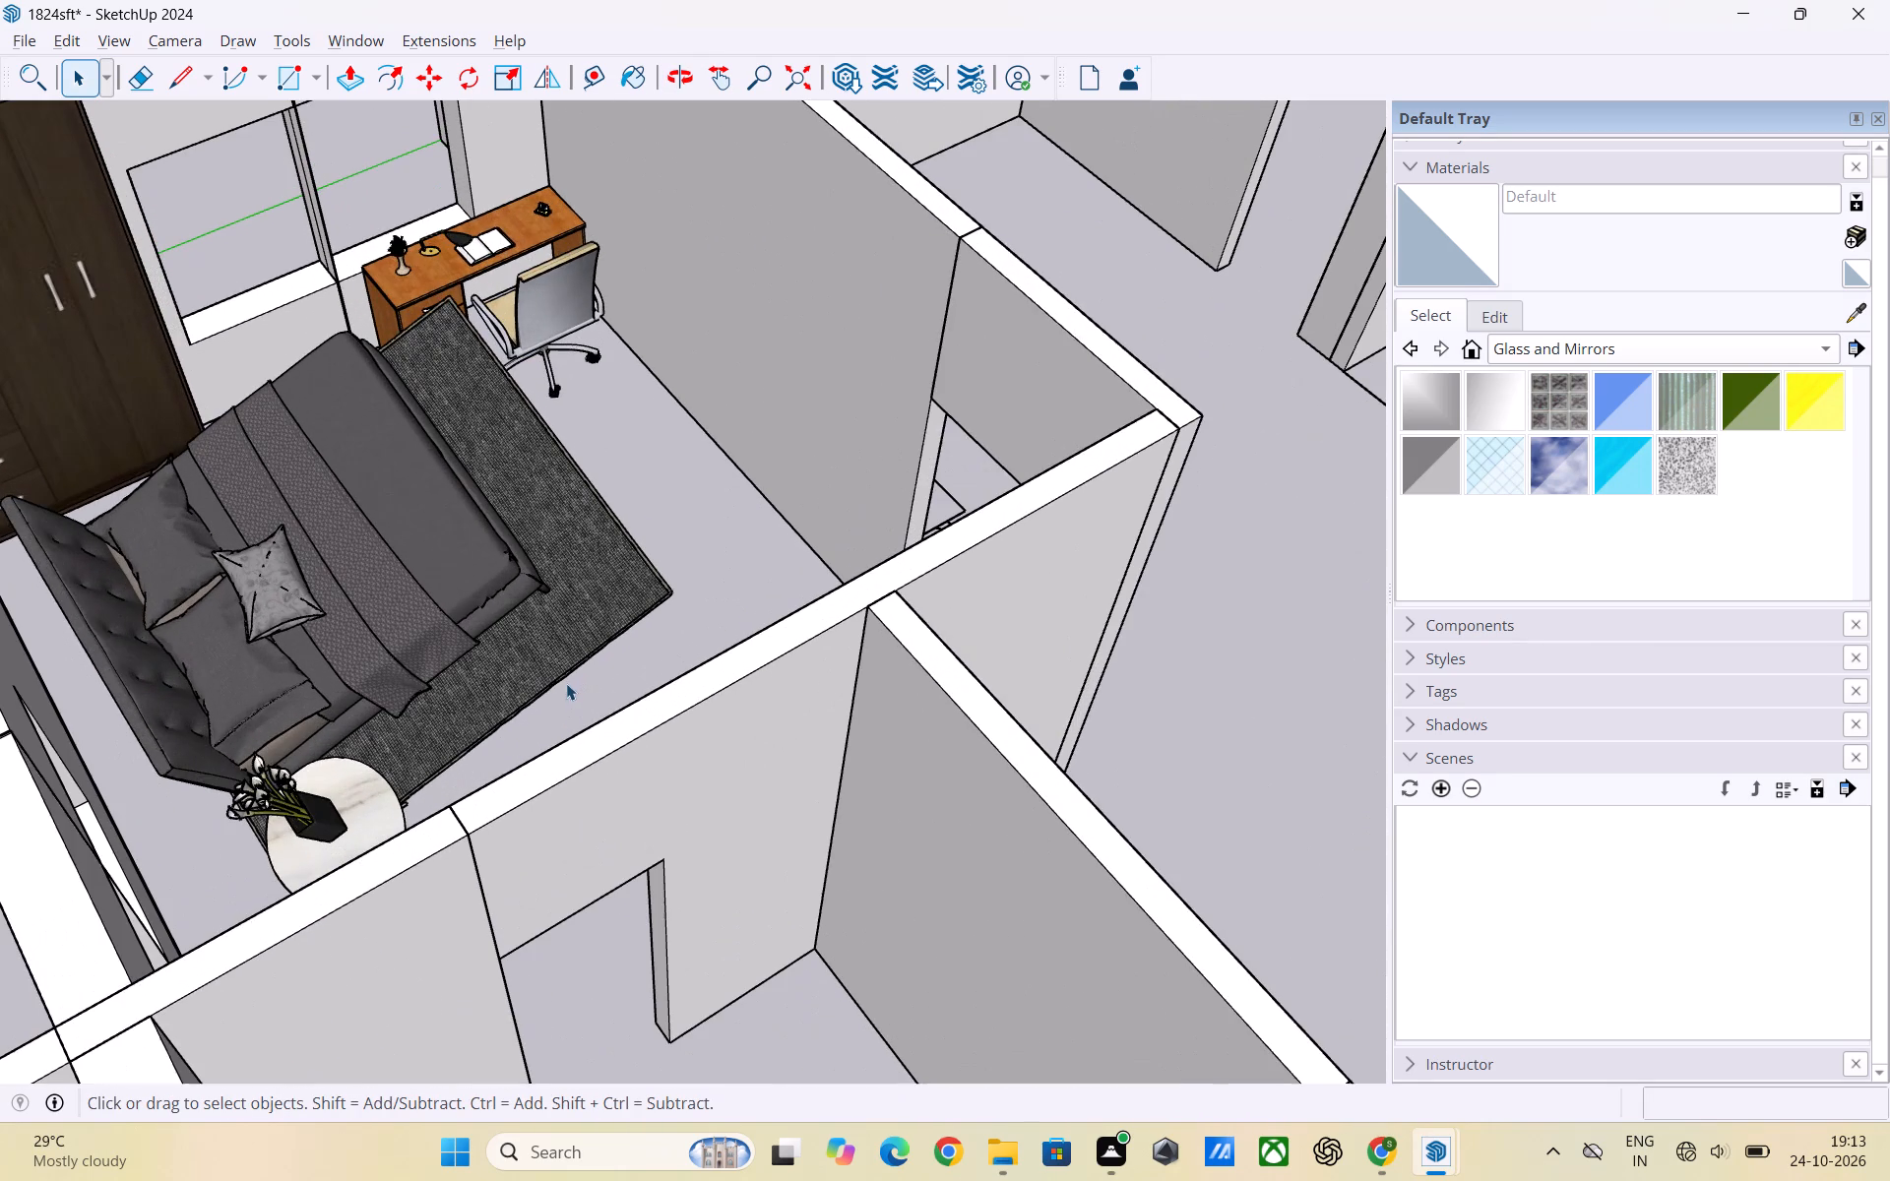
pyautogui.click(531, 634)
pyautogui.press('q')
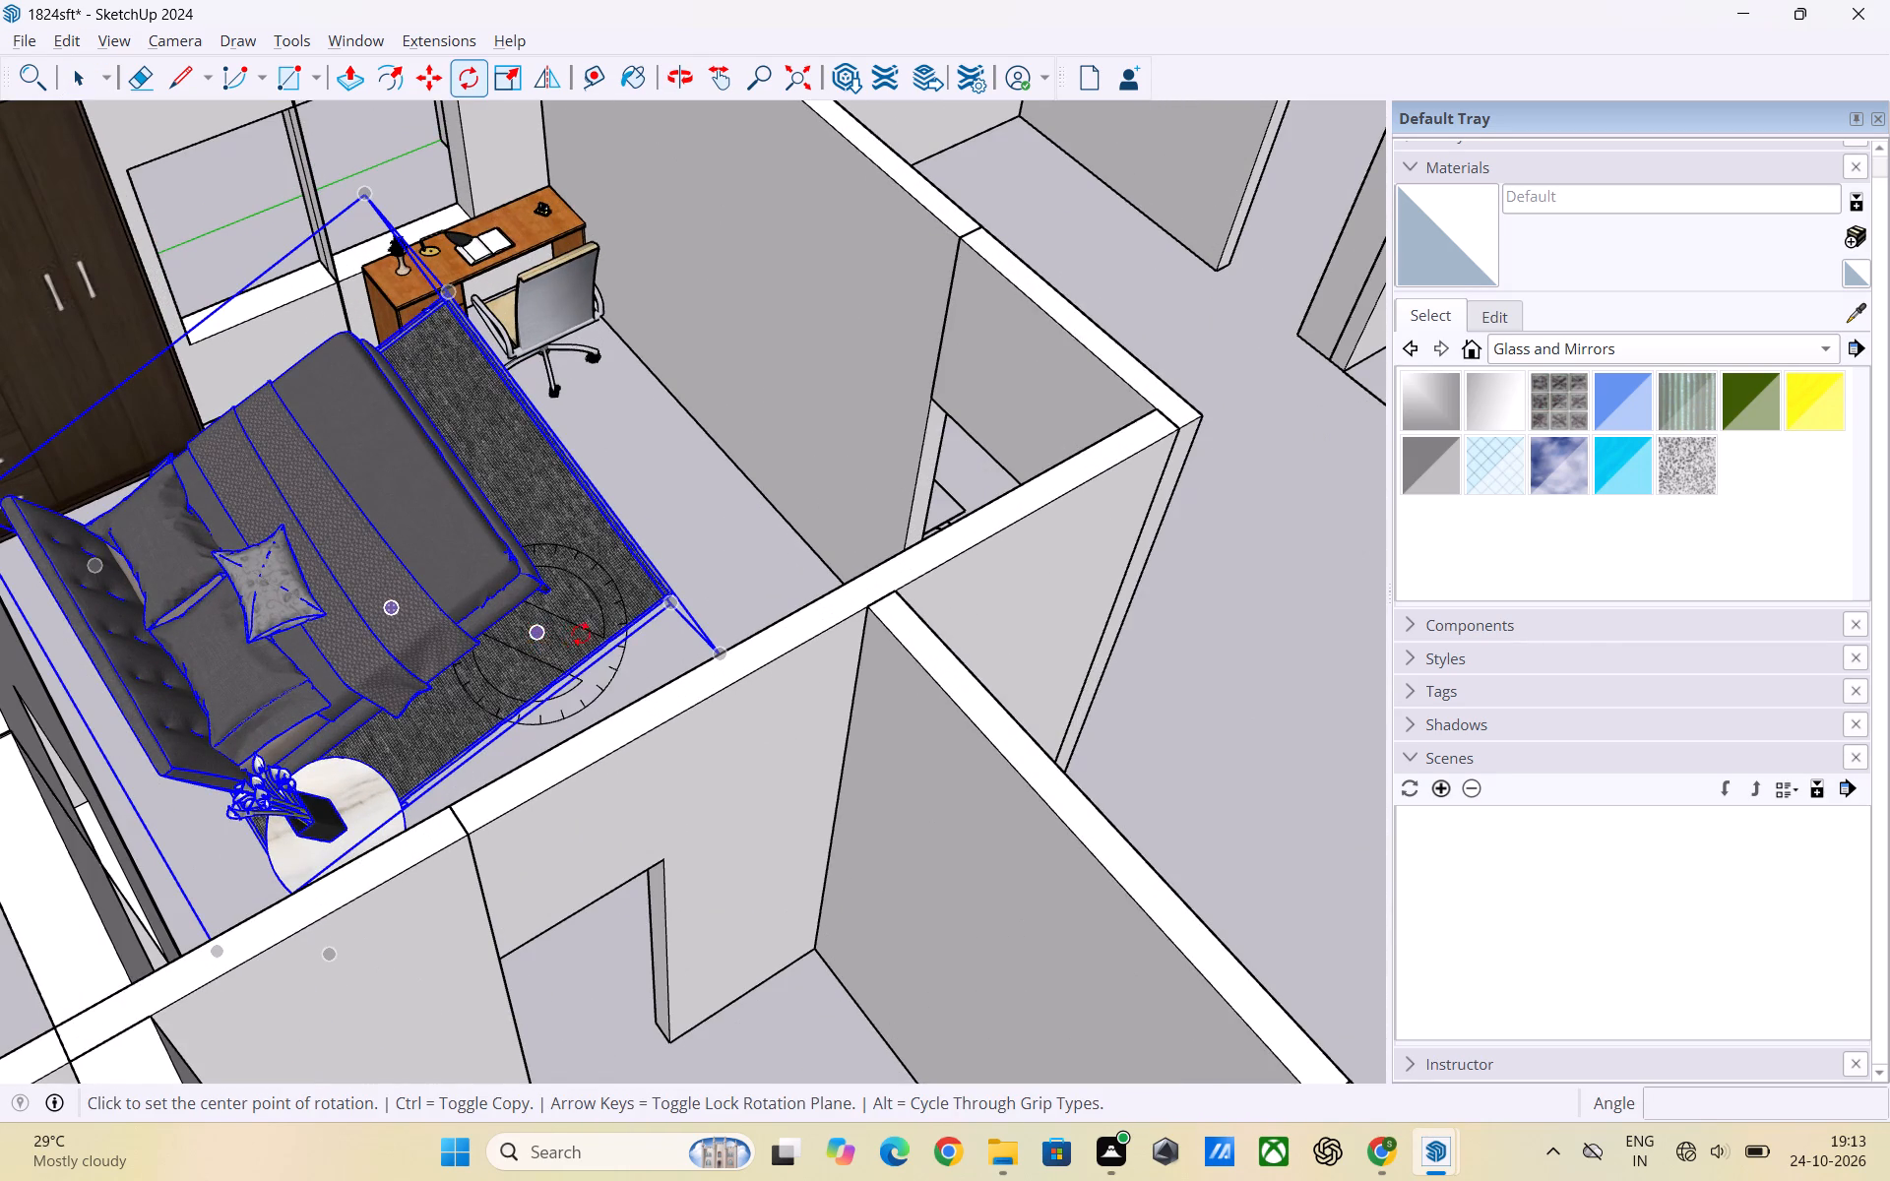
pyautogui.scroll(-1, 405, 718)
pyautogui.scroll(6, 401, 725)
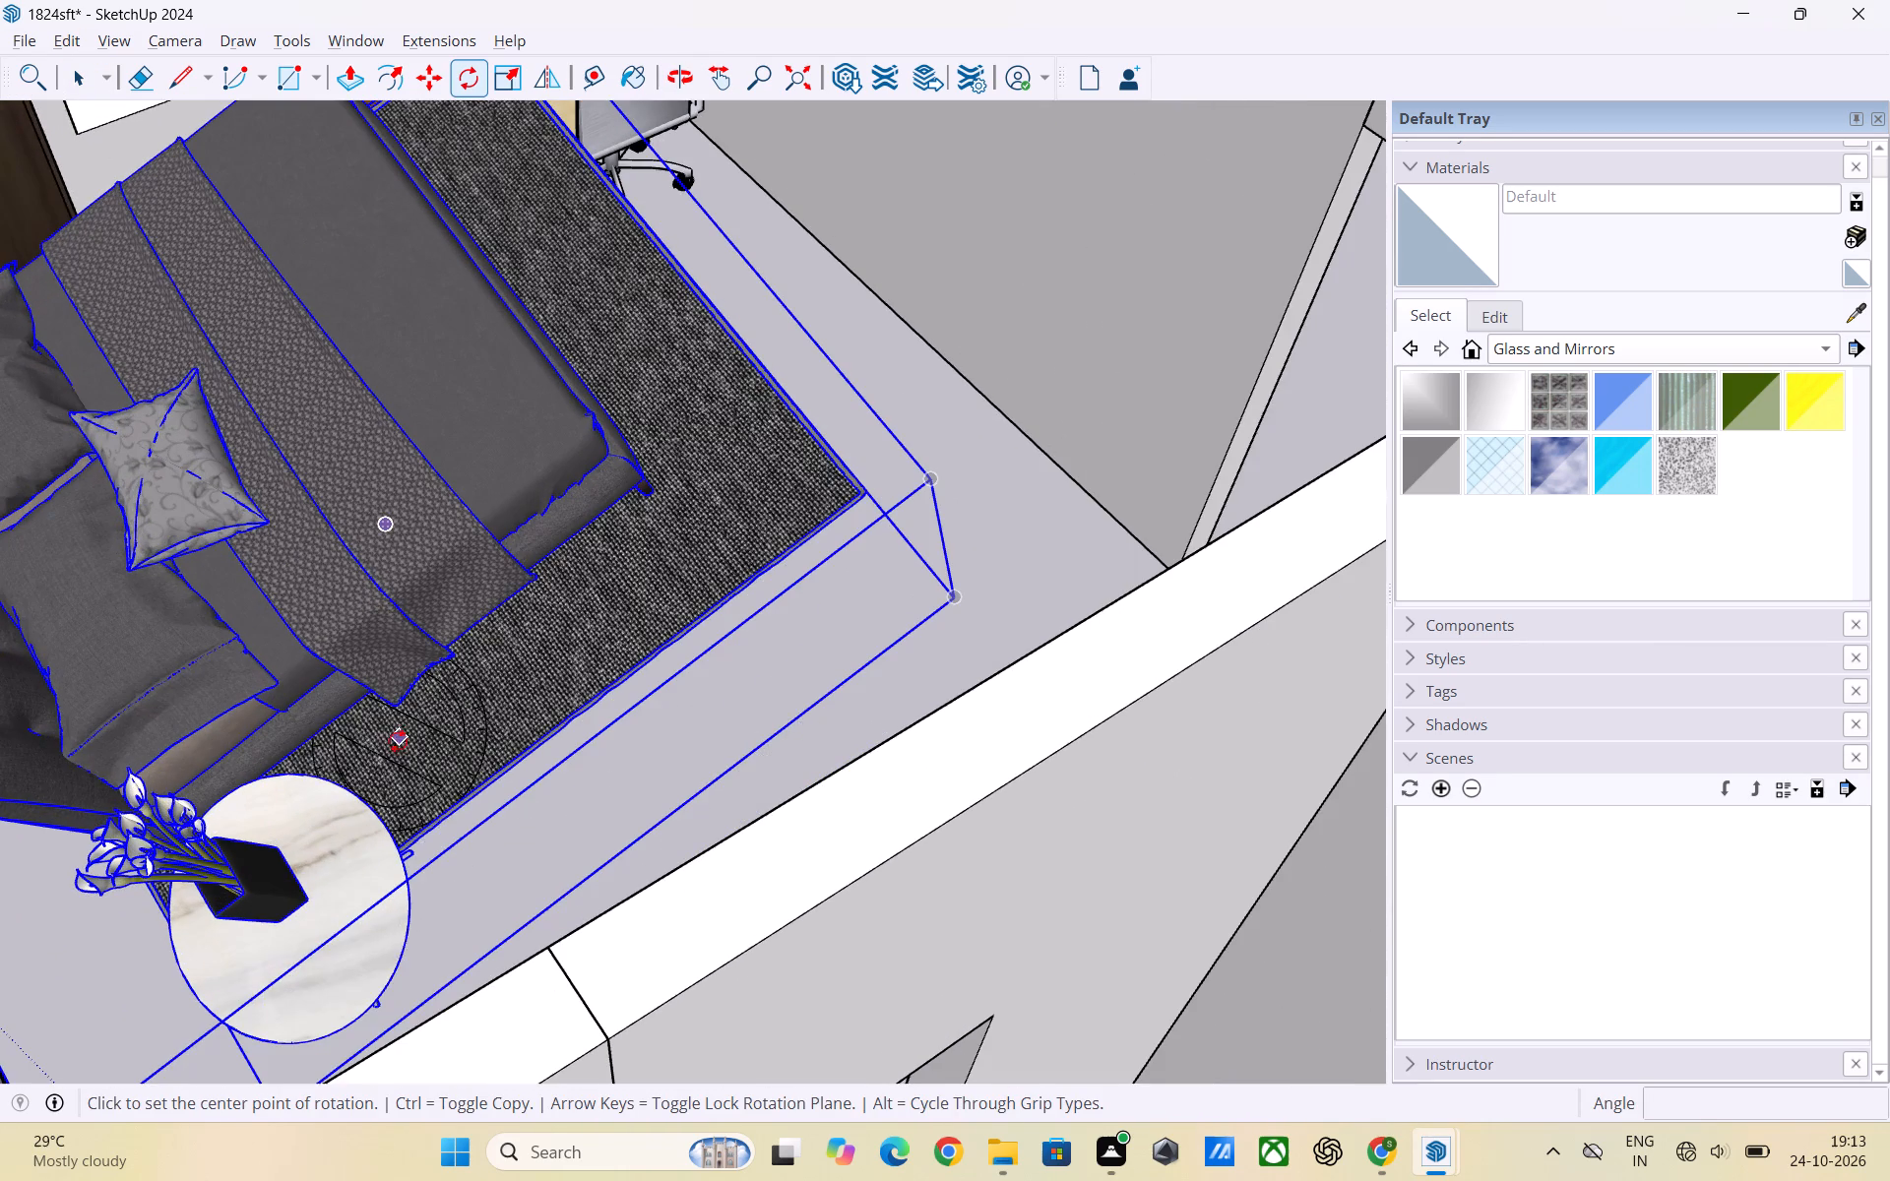
pyautogui.scroll(-7, 471, 596)
pyautogui.scroll(-1, 876, 619)
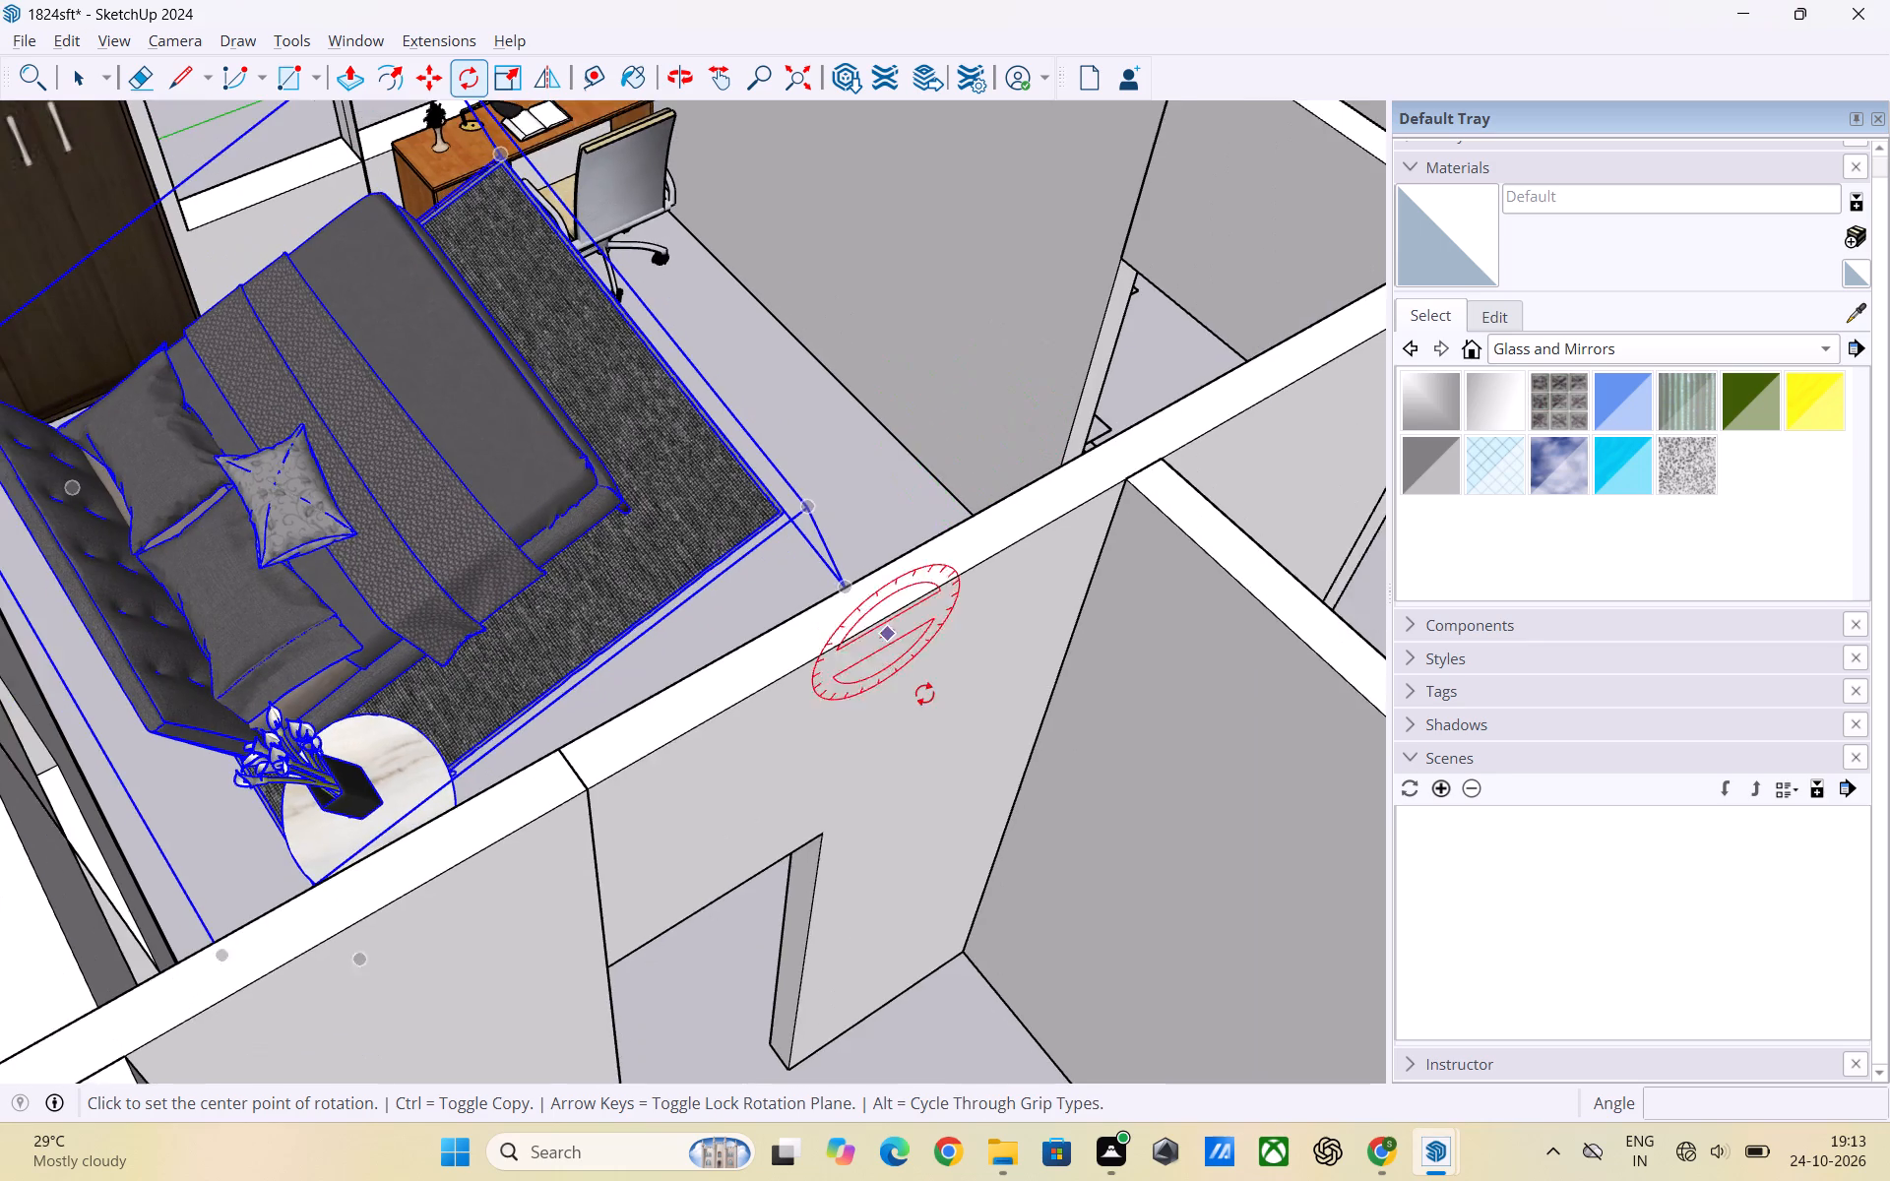
pyautogui.scroll(6, 599, 613)
pyautogui.scroll(-7, 537, 558)
pyautogui.scroll(4, 453, 739)
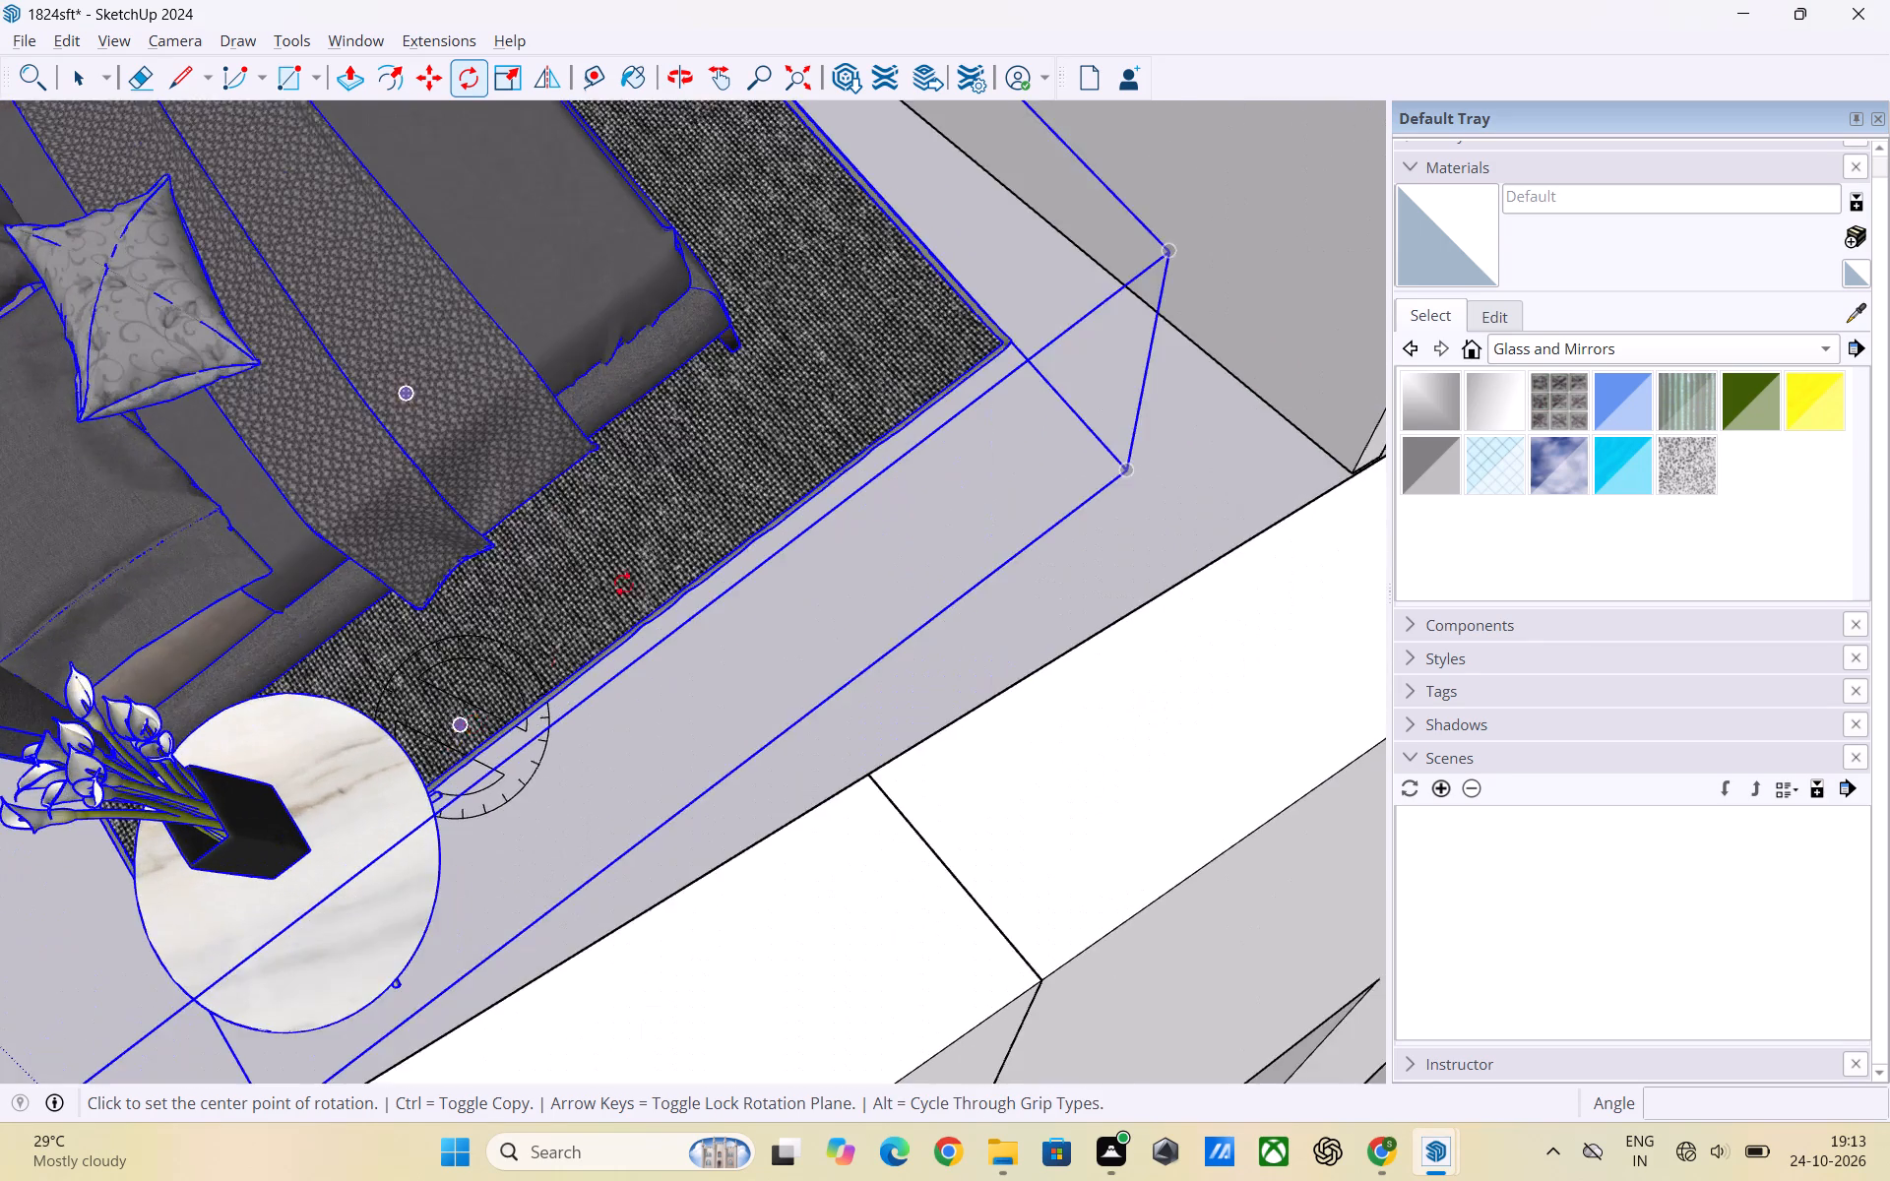
pyautogui.scroll(-9, 675, 541)
pyautogui.moveTo(630, 506); pyautogui.dragTo(657, 638, button='middle')
pyautogui.scroll(-1, 630, 506)
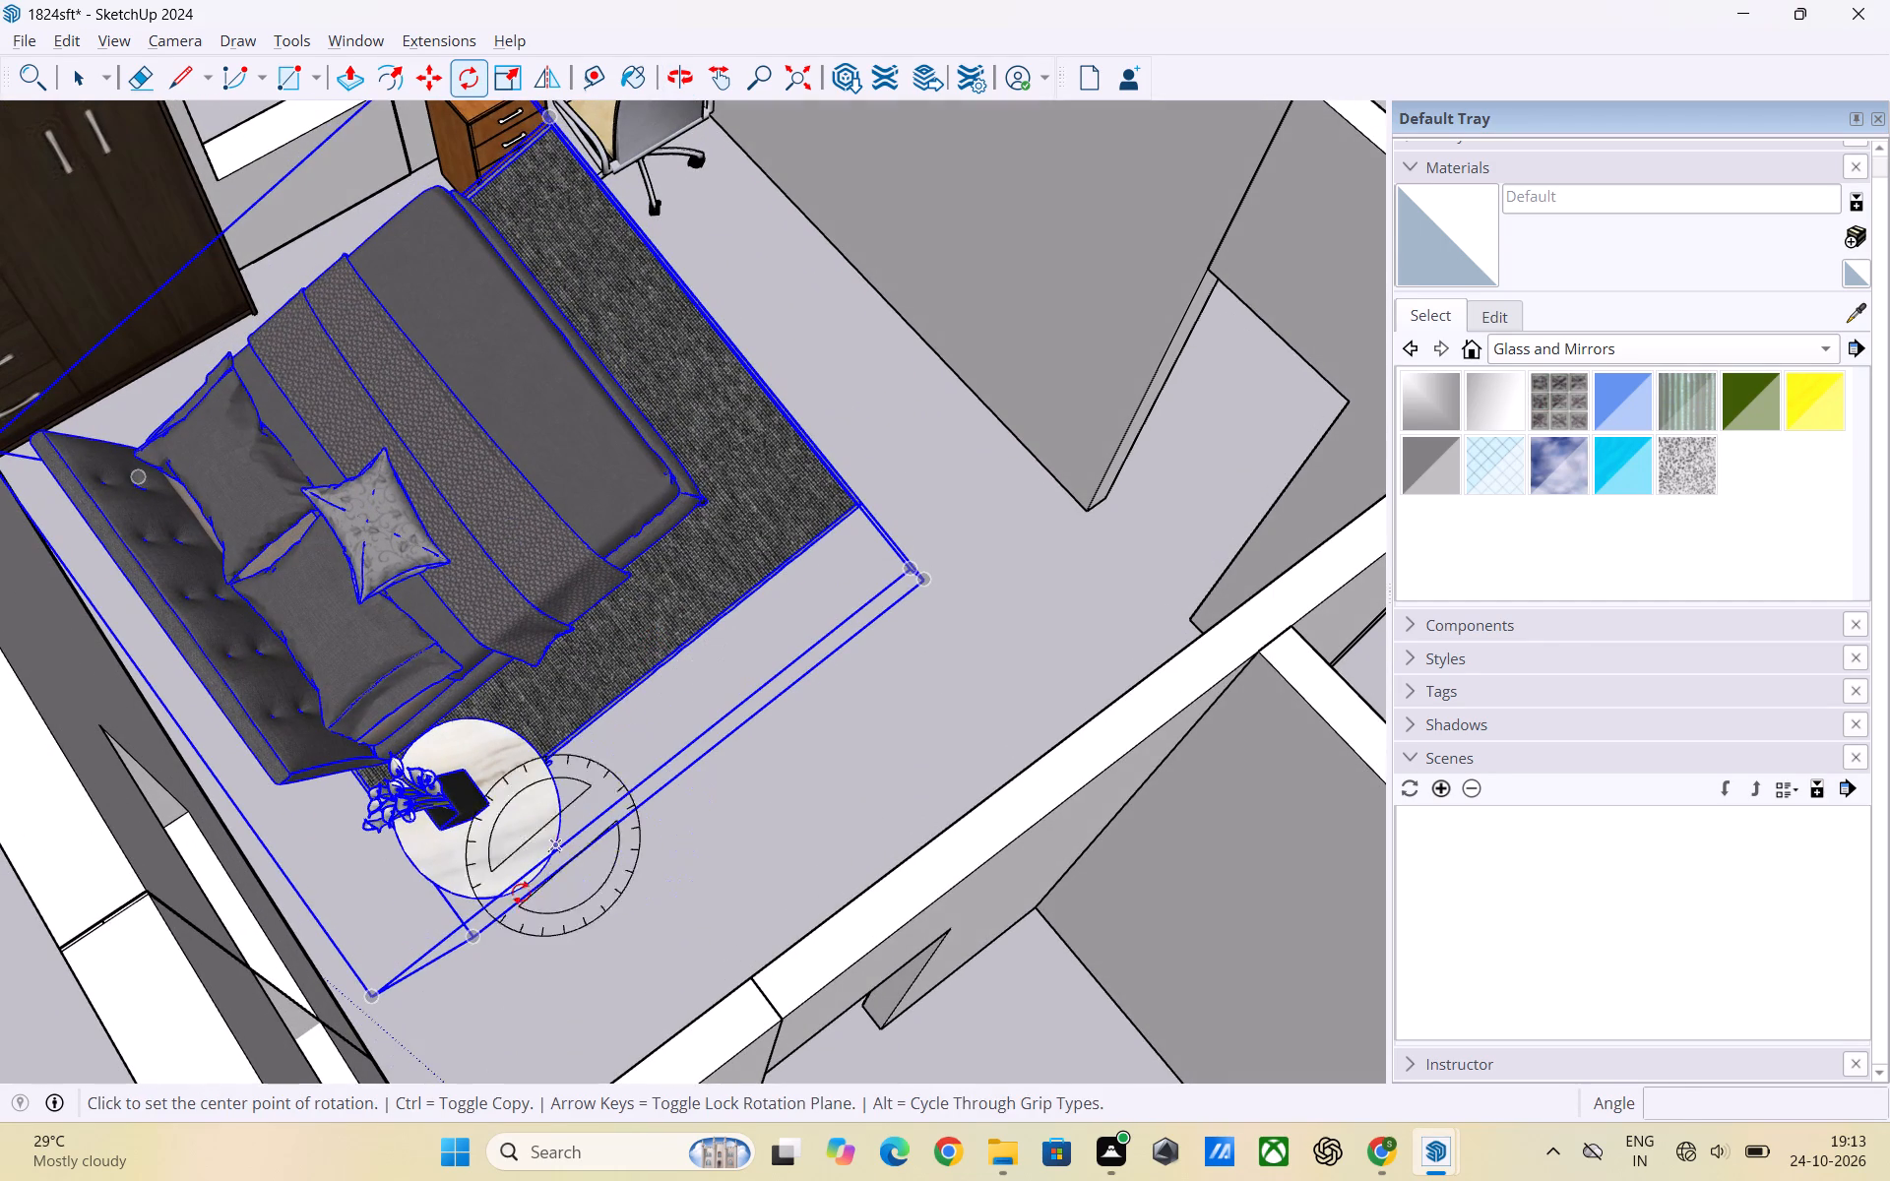
pyautogui.click(472, 937)
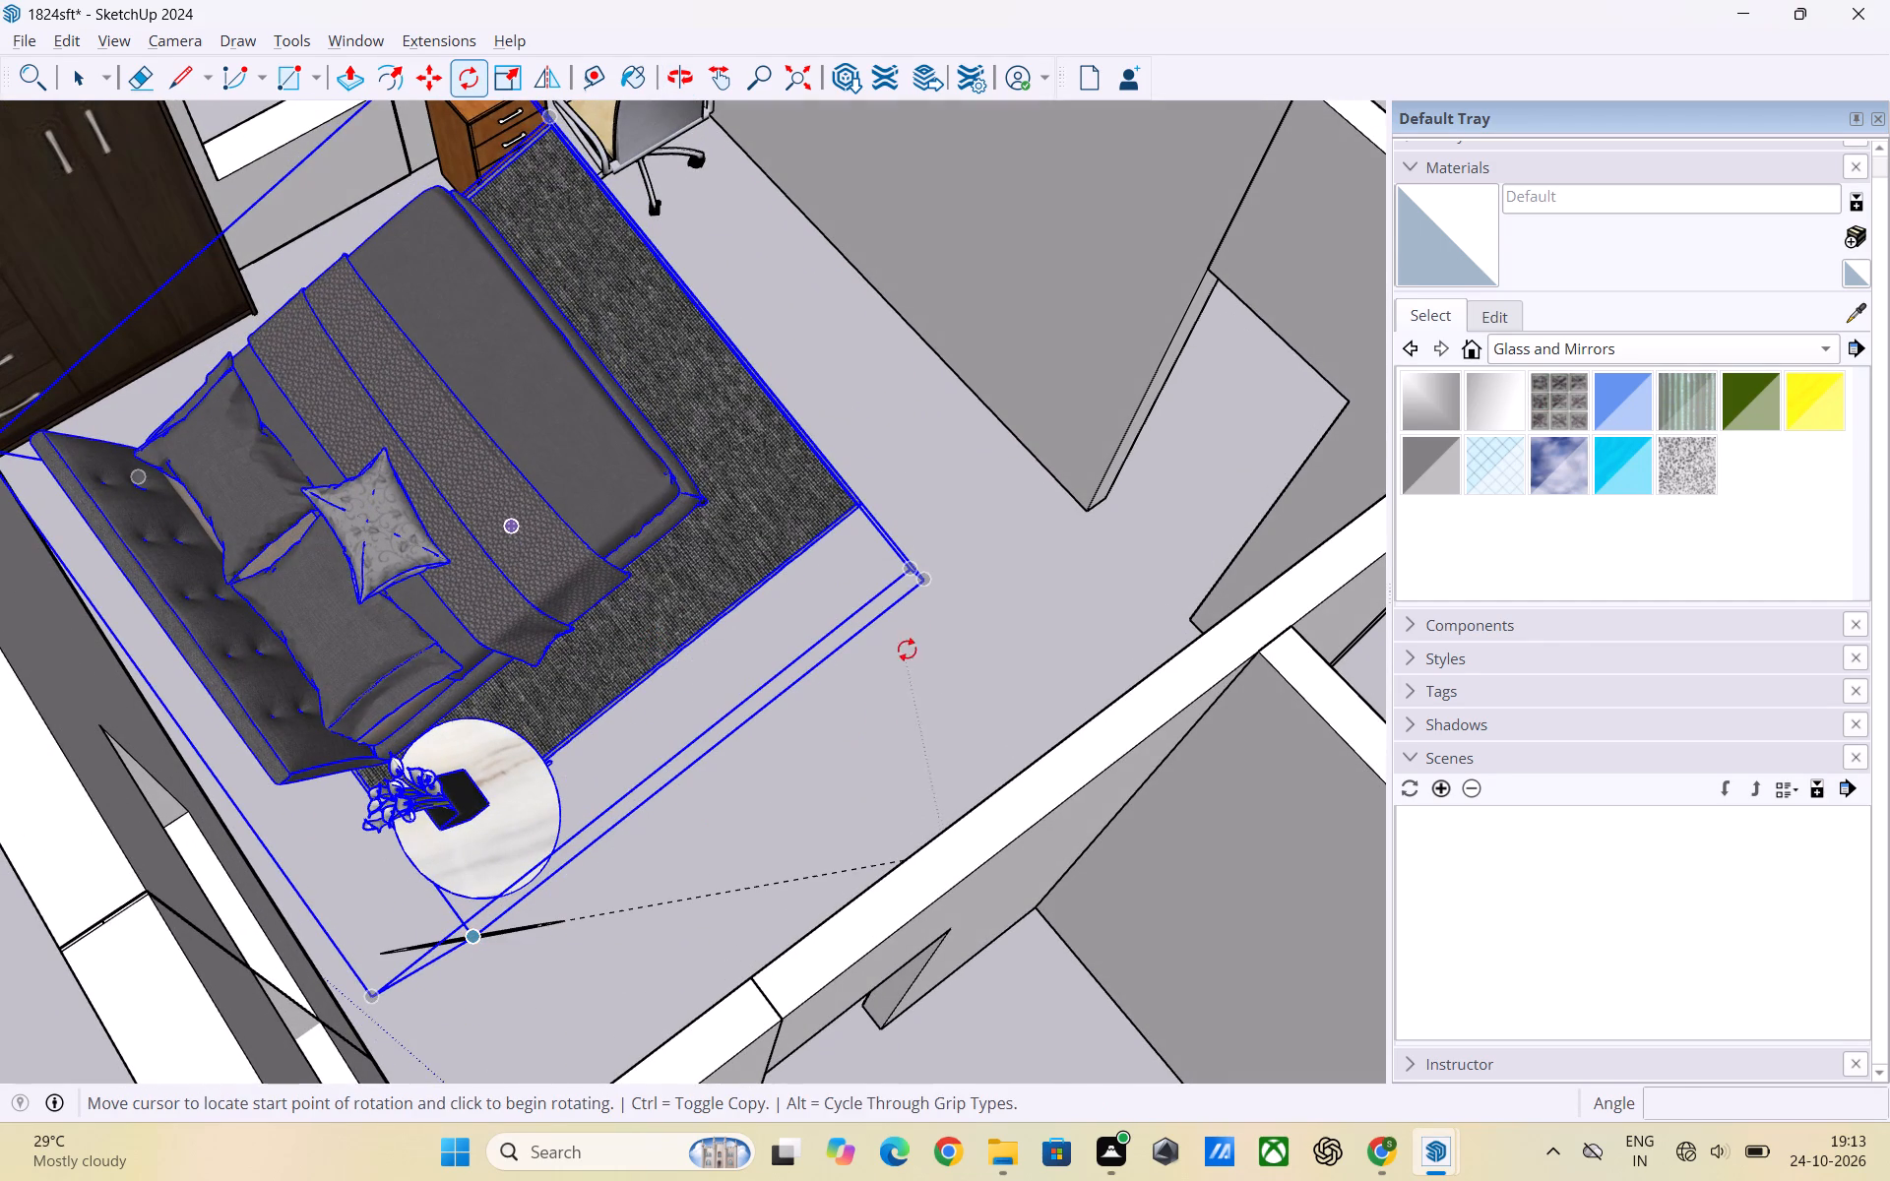
pyautogui.press('space')
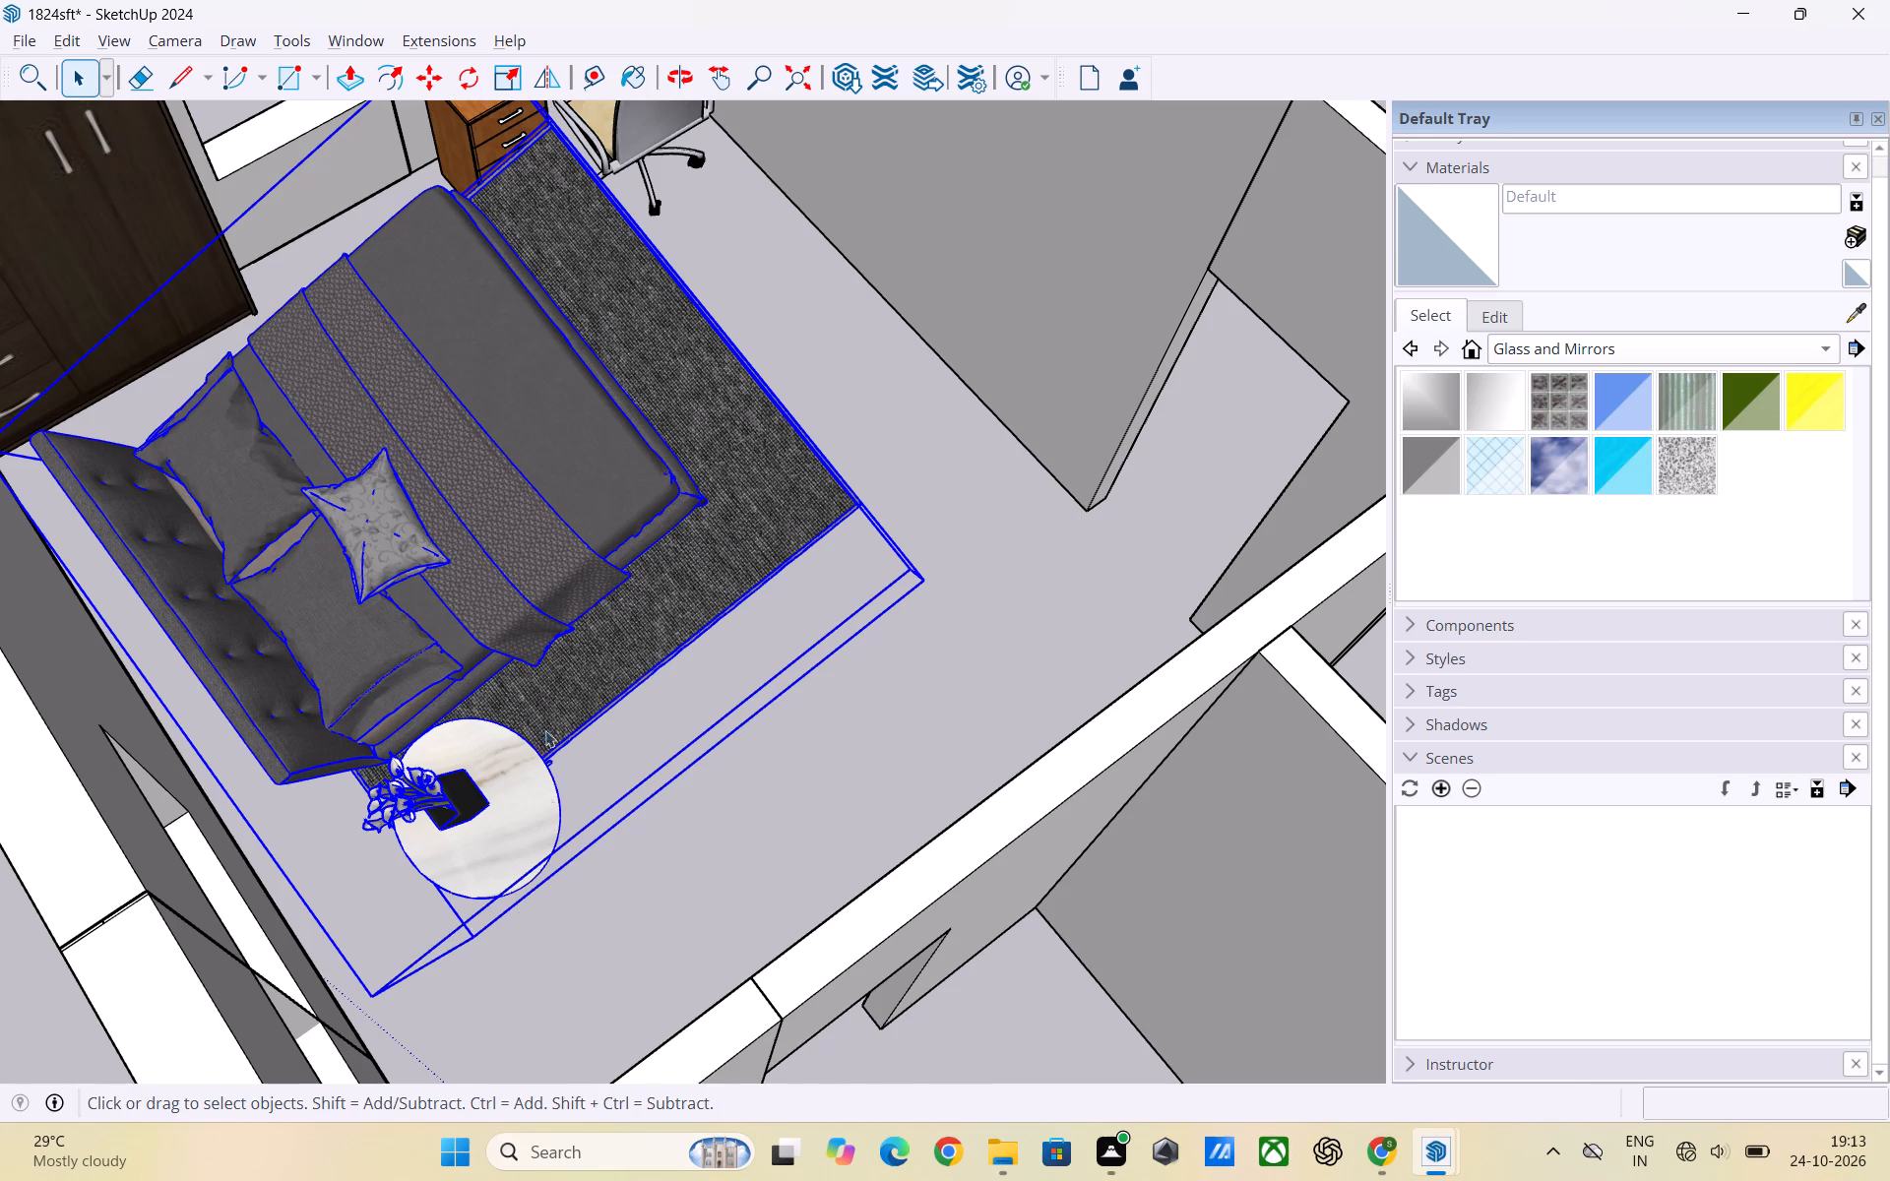
pyautogui.press('q')
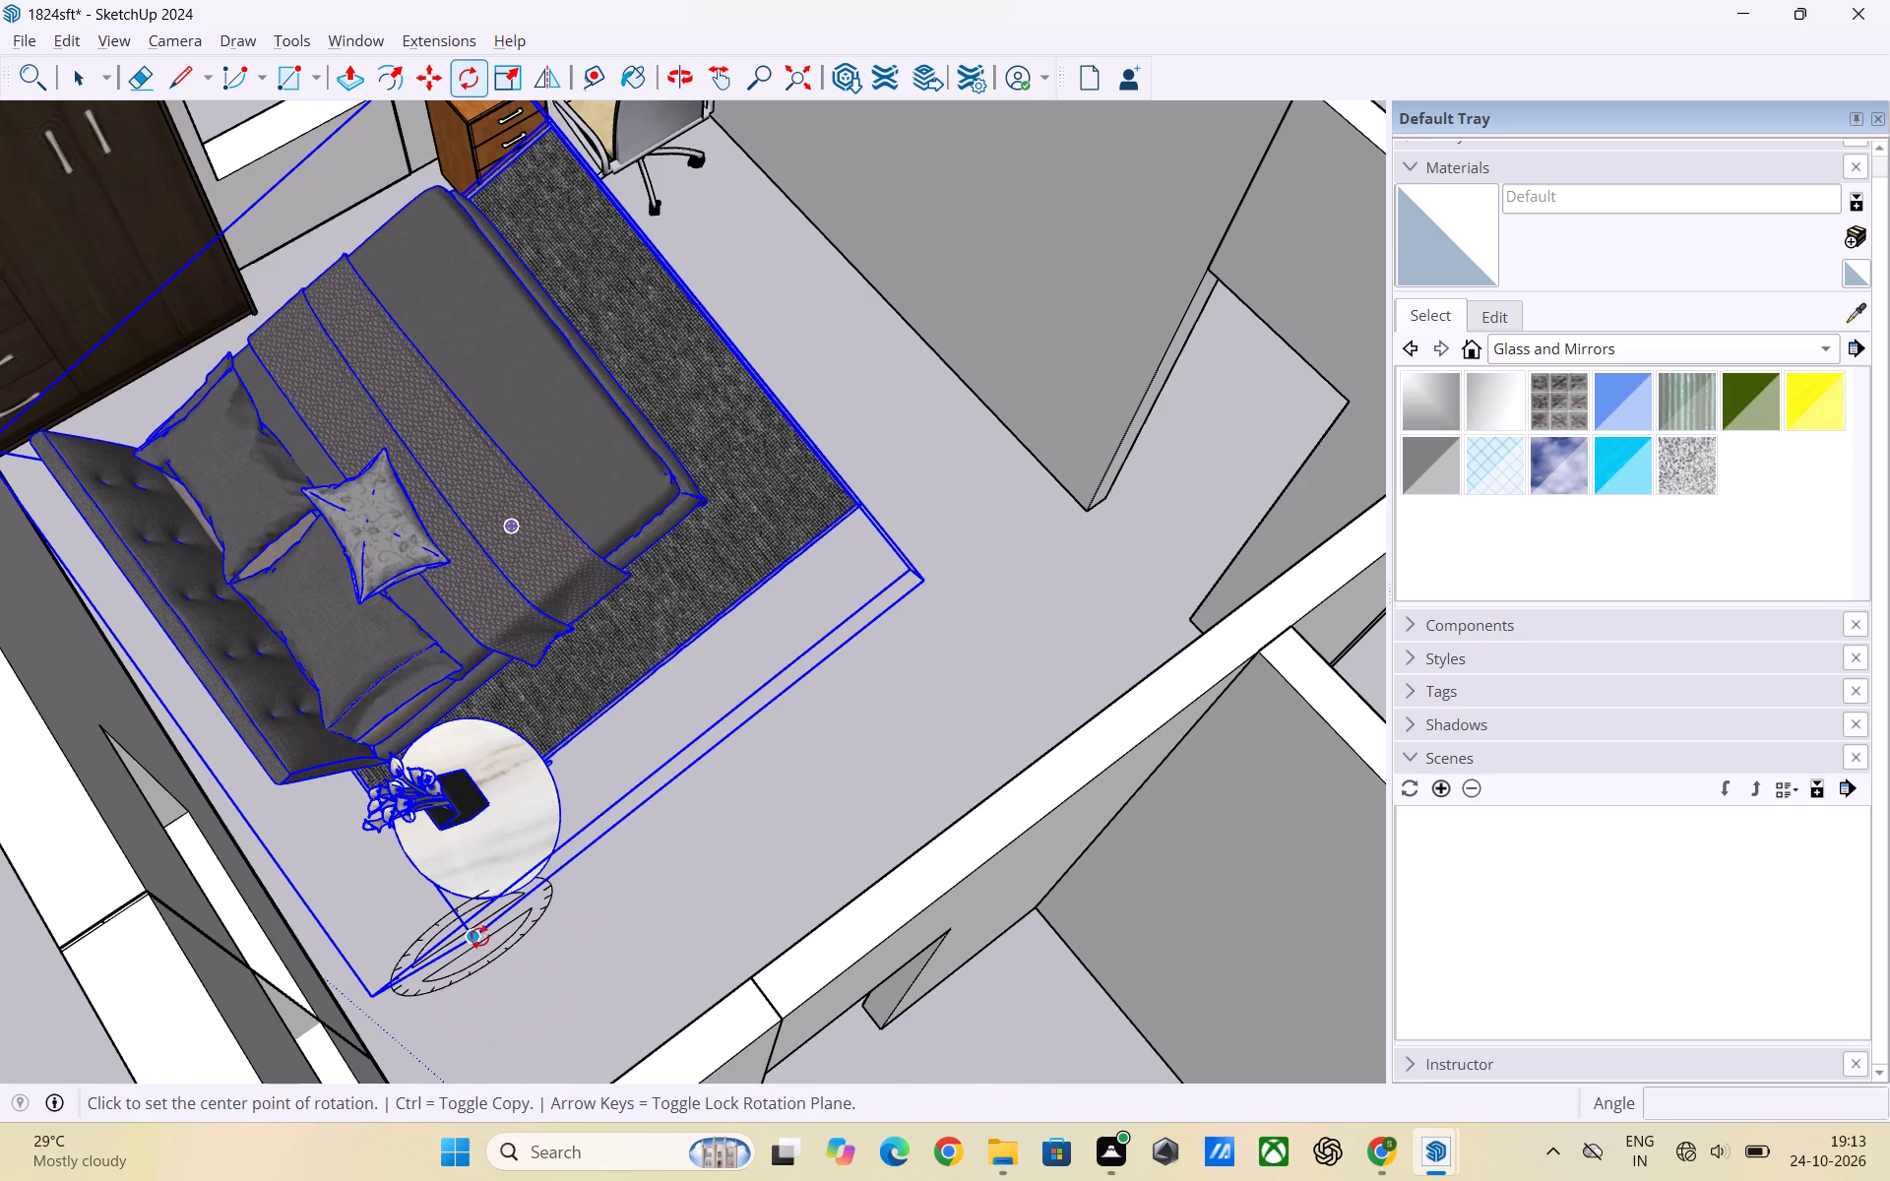
pyautogui.click(475, 934)
pyautogui.click(928, 583)
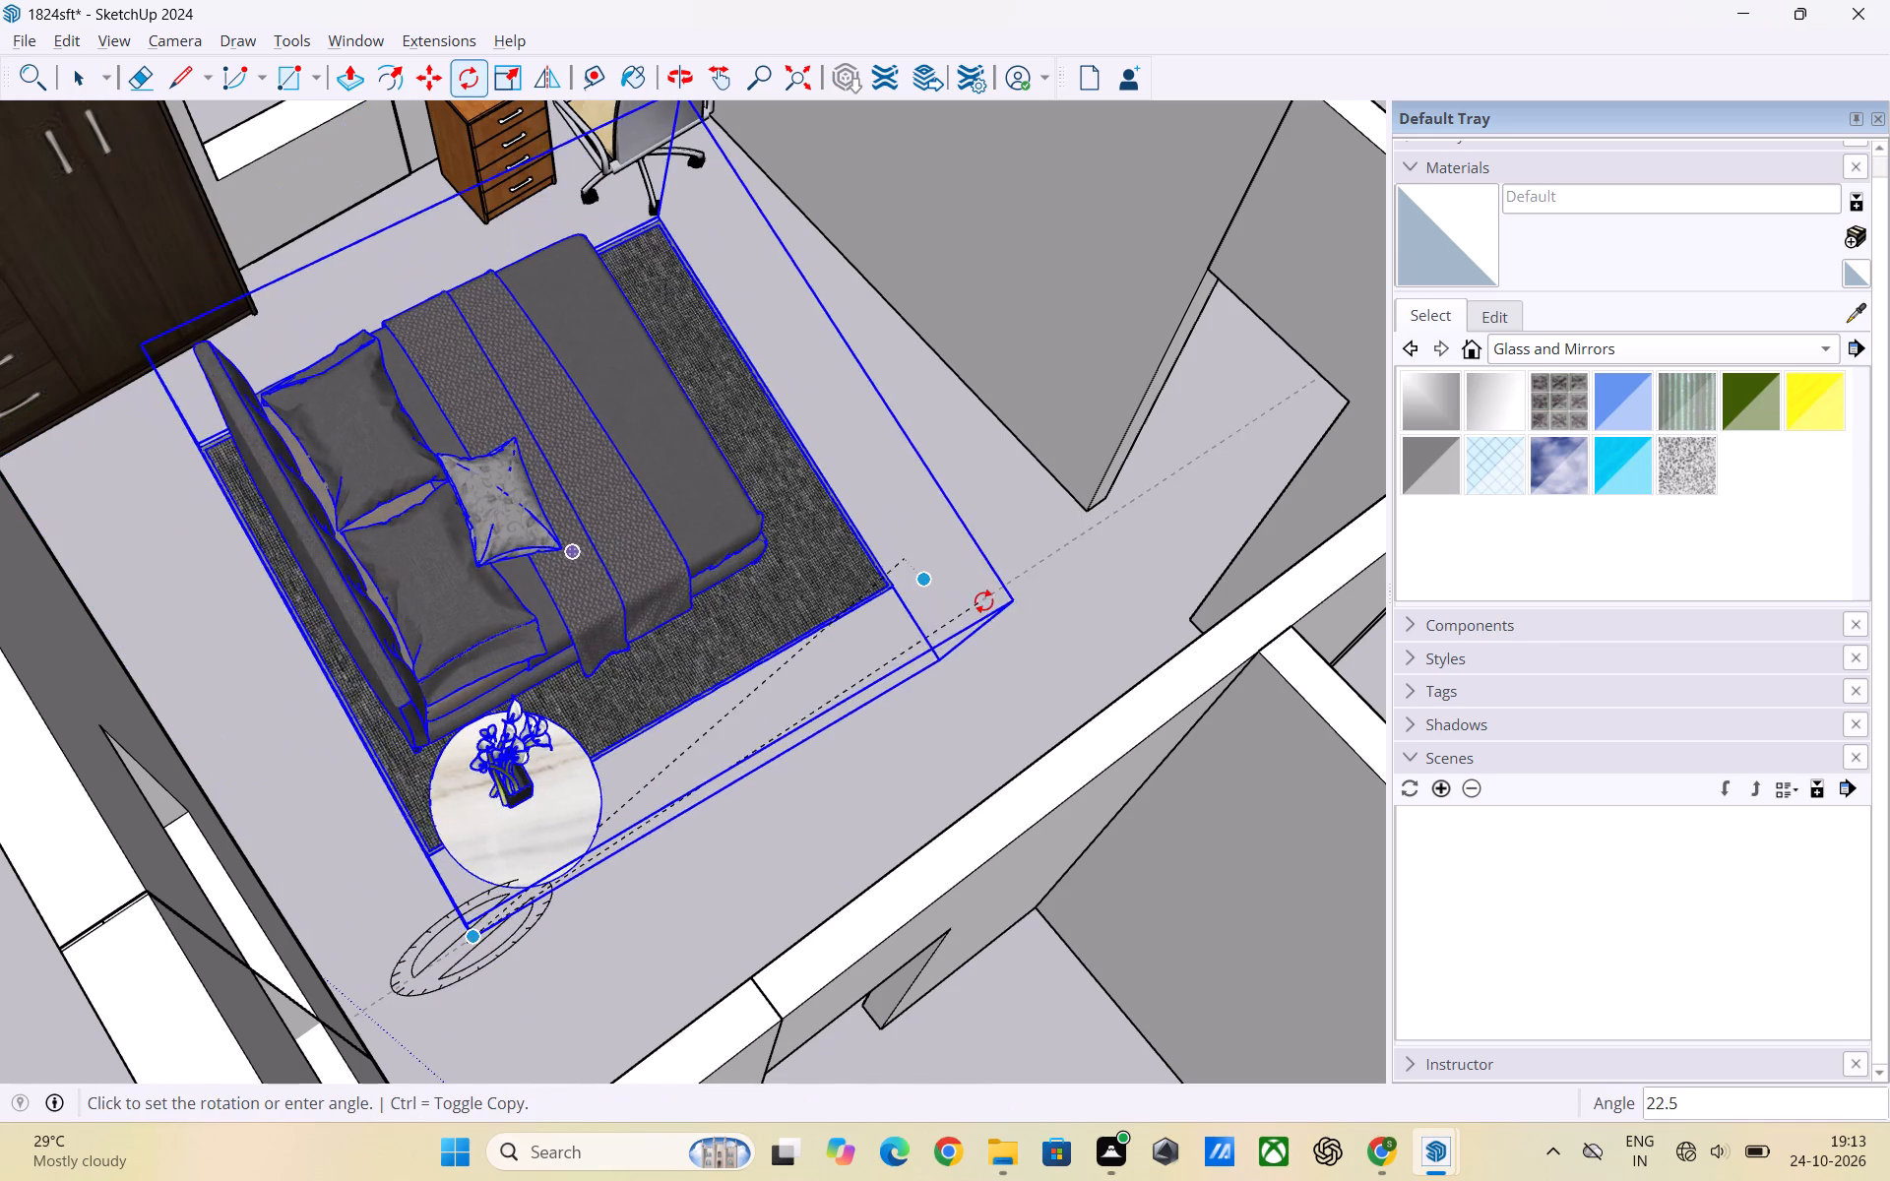
pyautogui.scroll(-1, 1080, 630)
pyautogui.moveTo(1061, 656); pyautogui.dragTo(395, 815, button='middle')
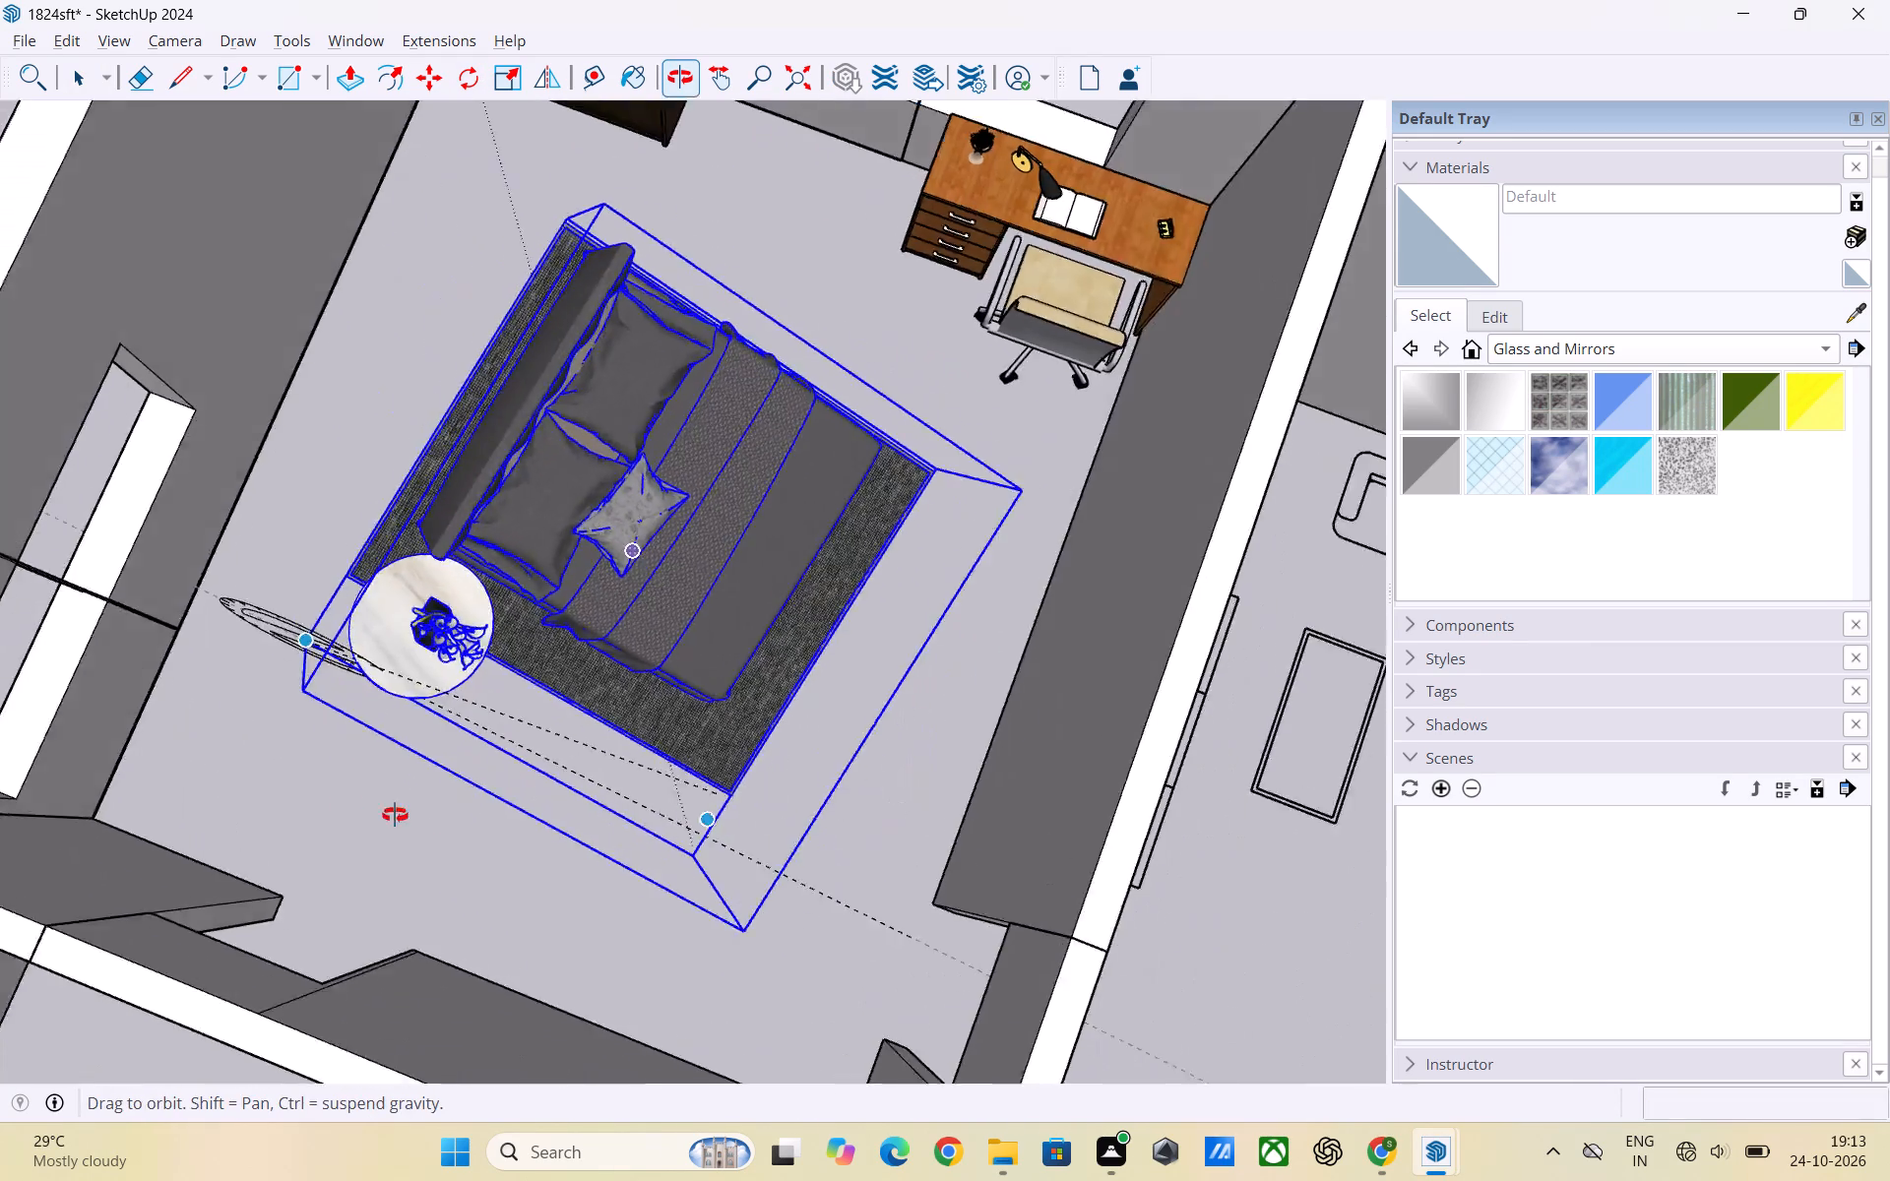
pyautogui.moveTo(395, 815); pyautogui.dragTo(317, 779, button='middle')
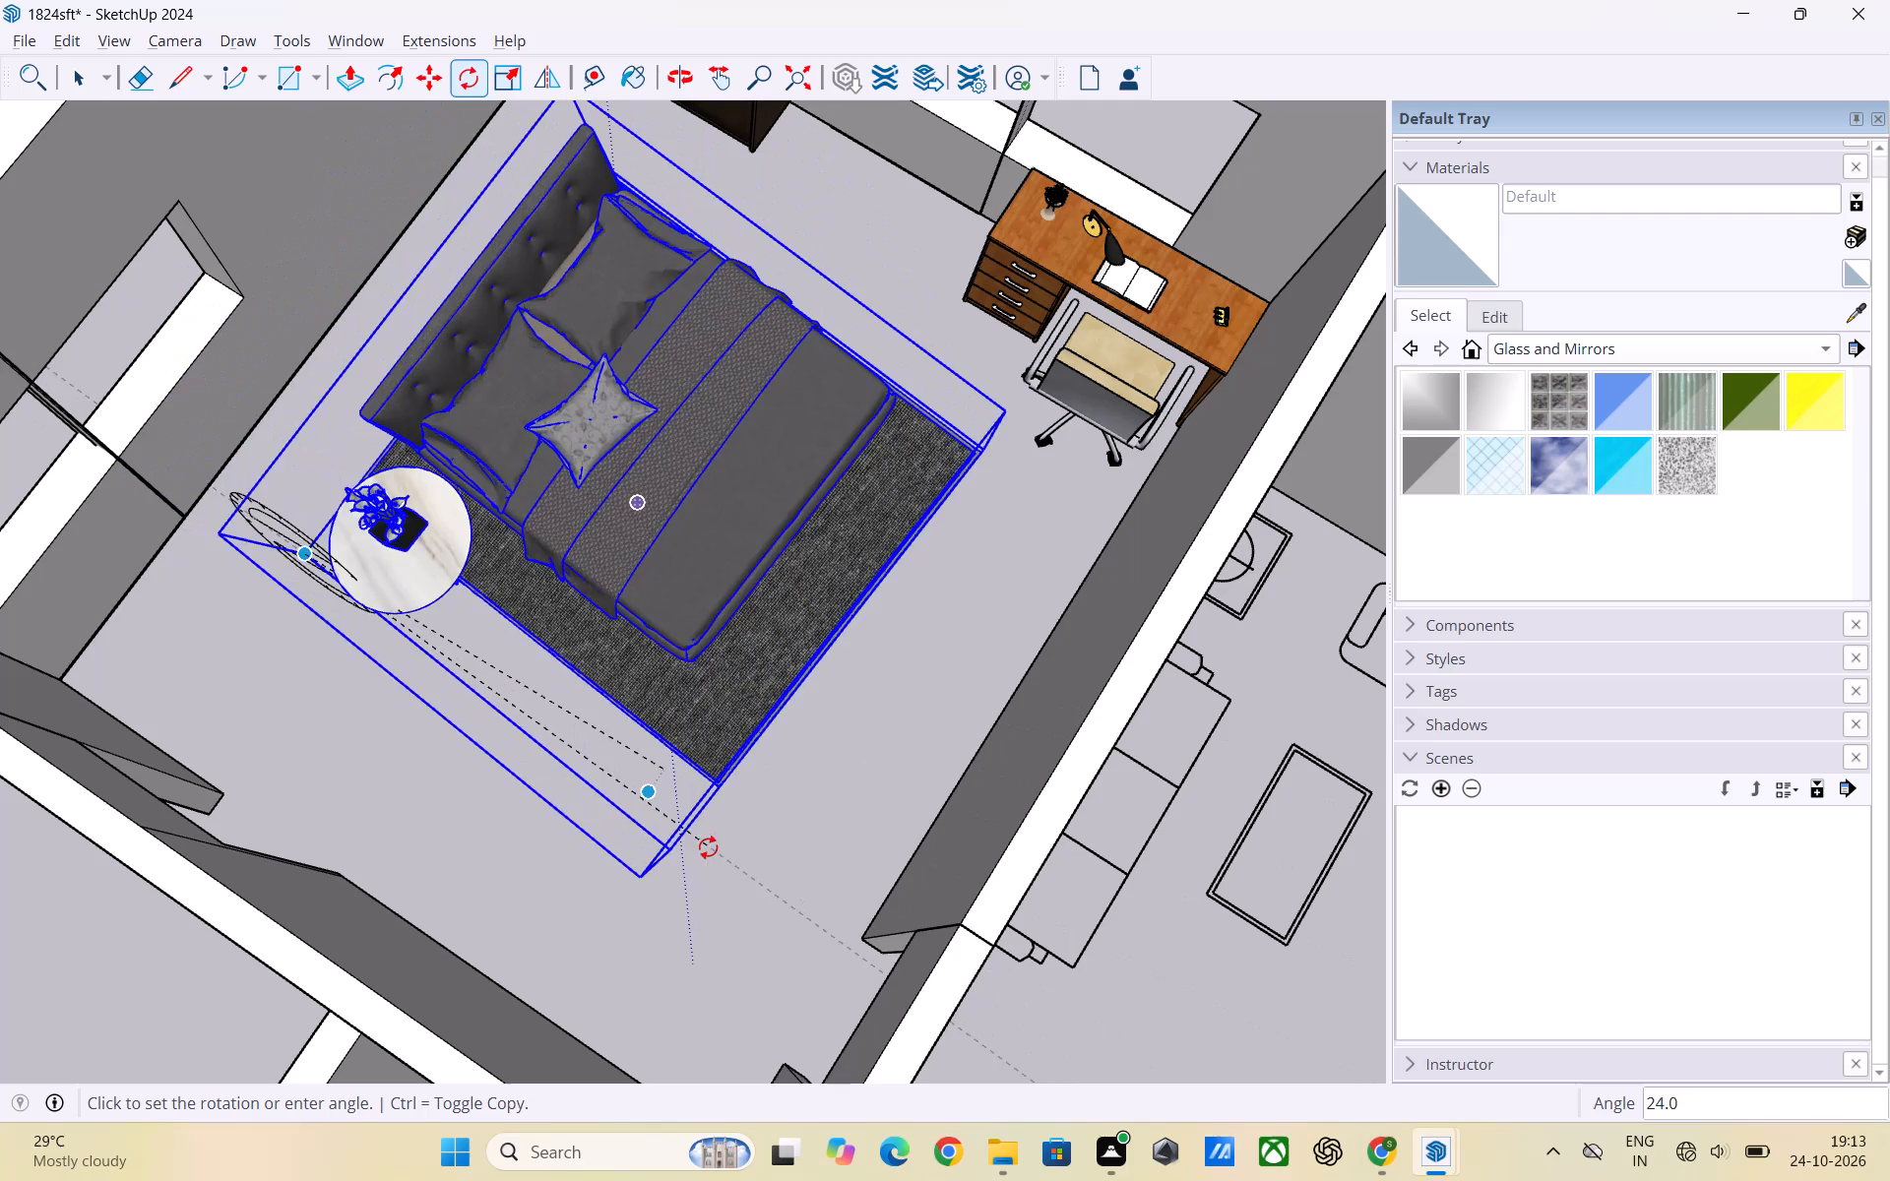
pyautogui.click(743, 860)
pyautogui.press('space')
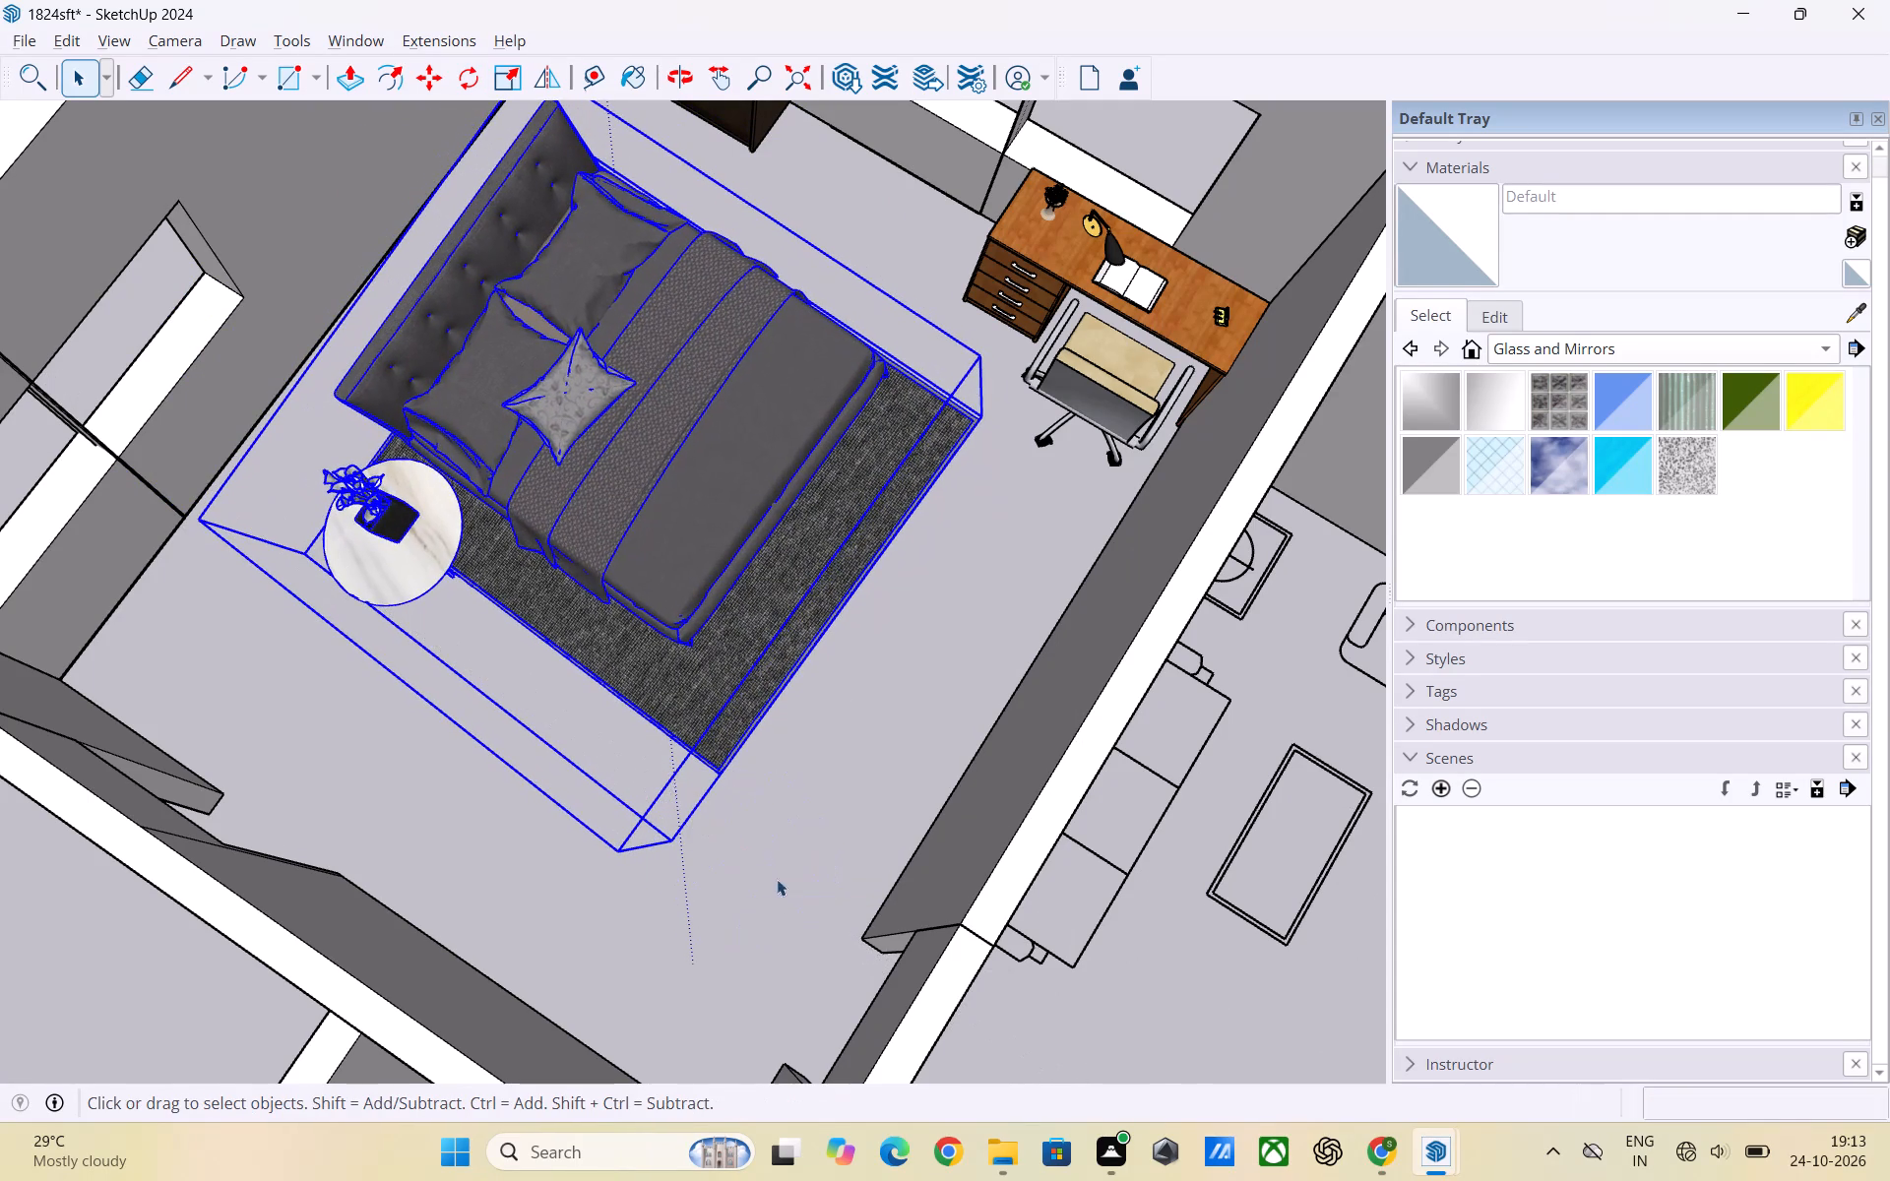
pyautogui.click(822, 852)
# Move the bed set slightly toward the outer wall behind its headboard, keeping it clear of the wardrobe.
pyautogui.scroll(-5, 819, 698)
pyautogui.moveTo(775, 780); pyautogui.dragTo(504, 613, button='middle')
pyautogui.scroll(3, 622, 609)
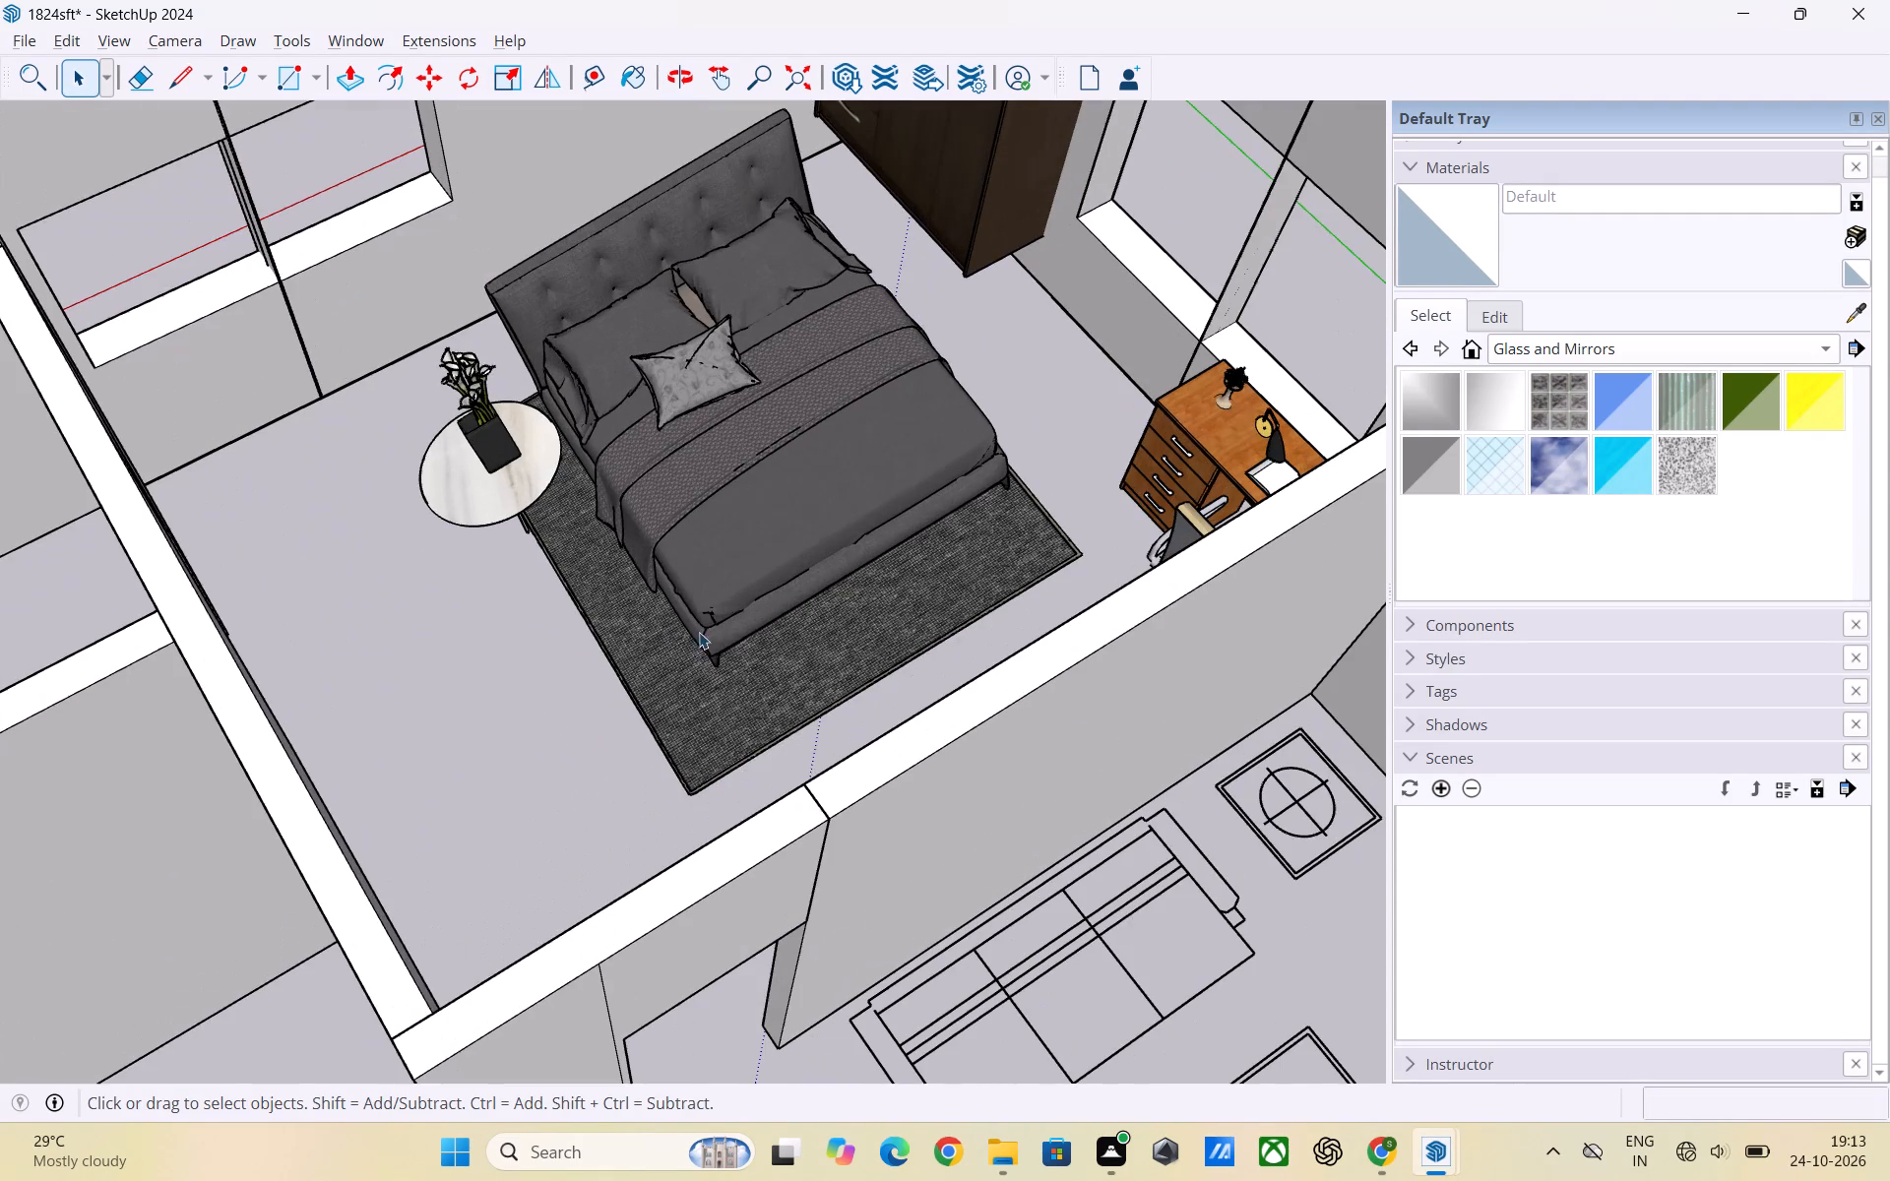
pyautogui.click(741, 625)
pyautogui.press('m')
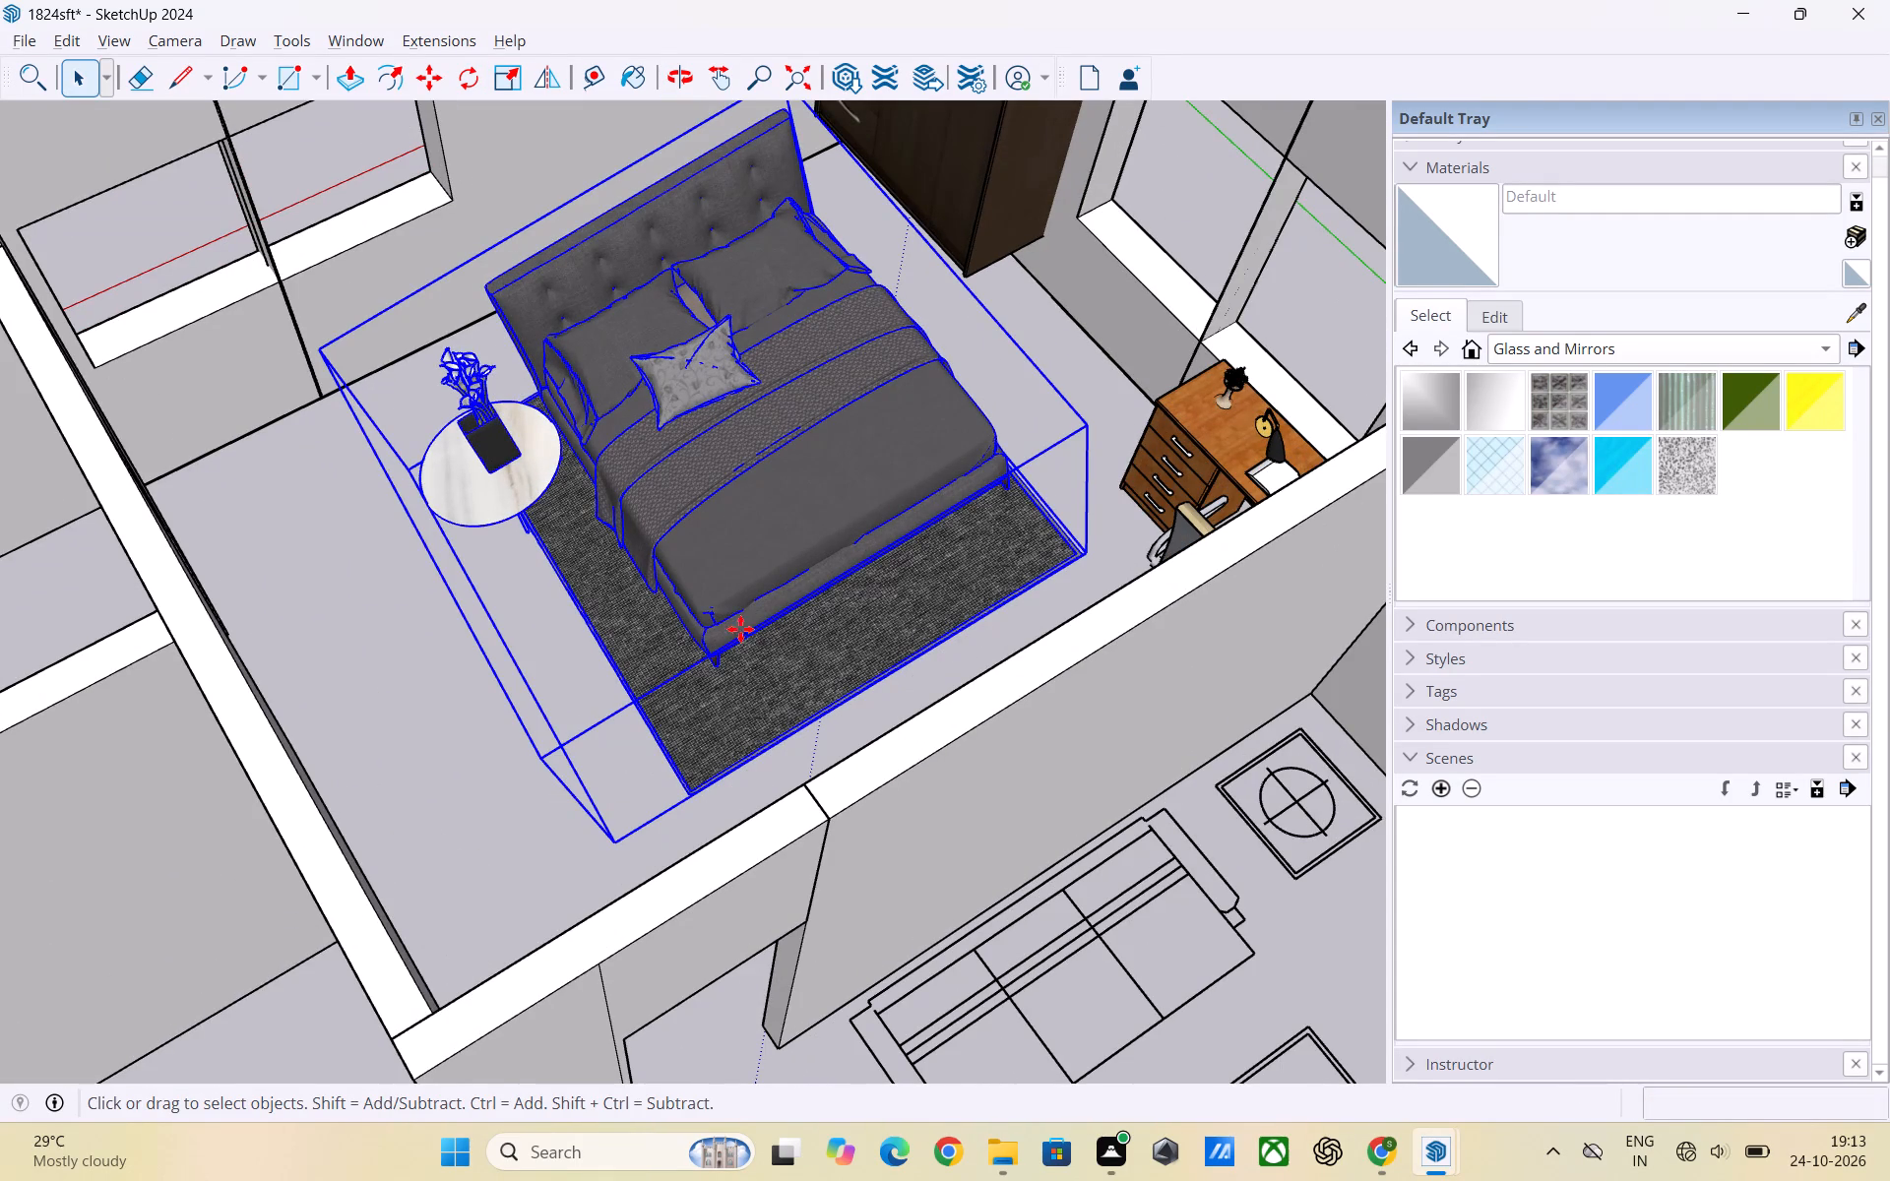
pyautogui.scroll(-3, 834, 651)
pyautogui.moveTo(884, 677); pyautogui.dragTo(531, 739, button='middle')
pyautogui.click(797, 582)
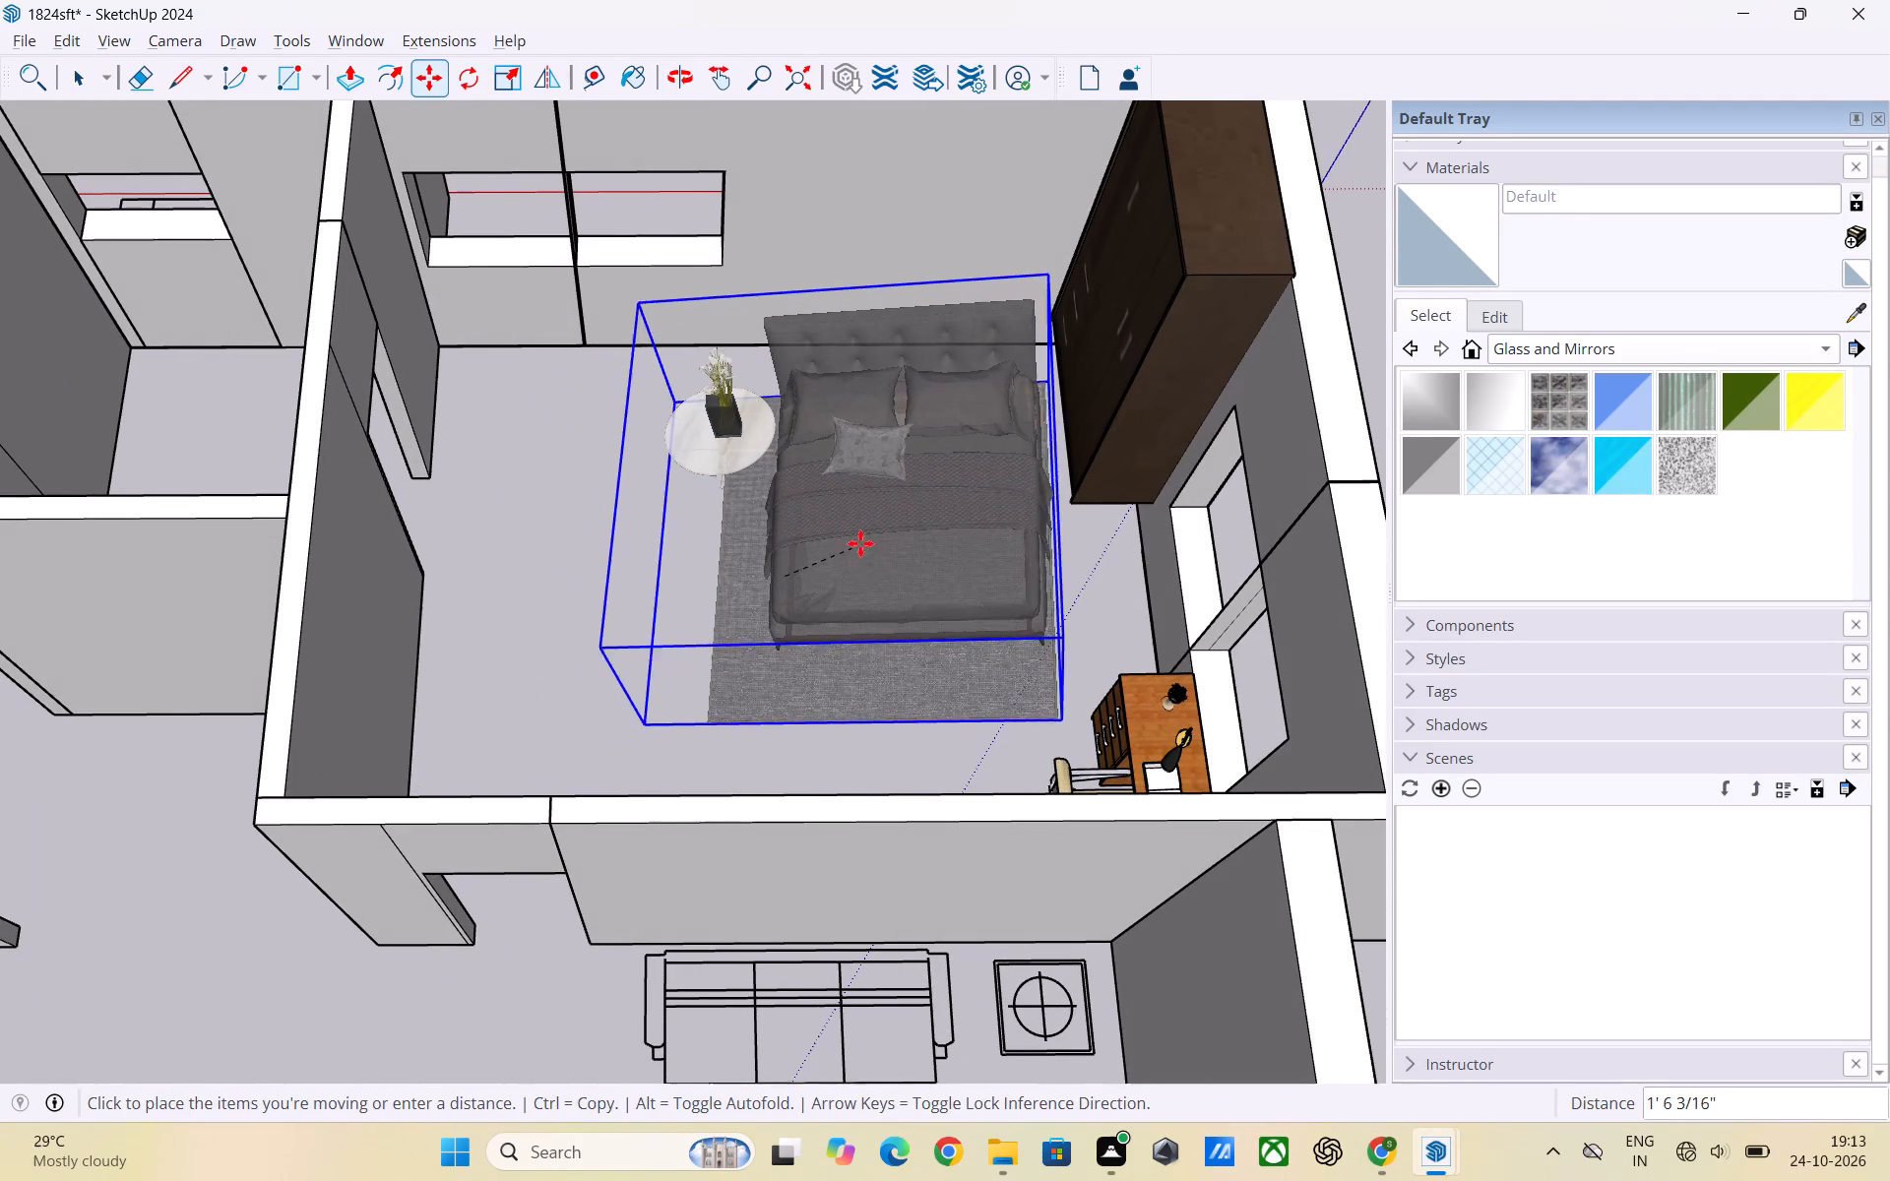
pyautogui.click(806, 548)
pyautogui.press('space')
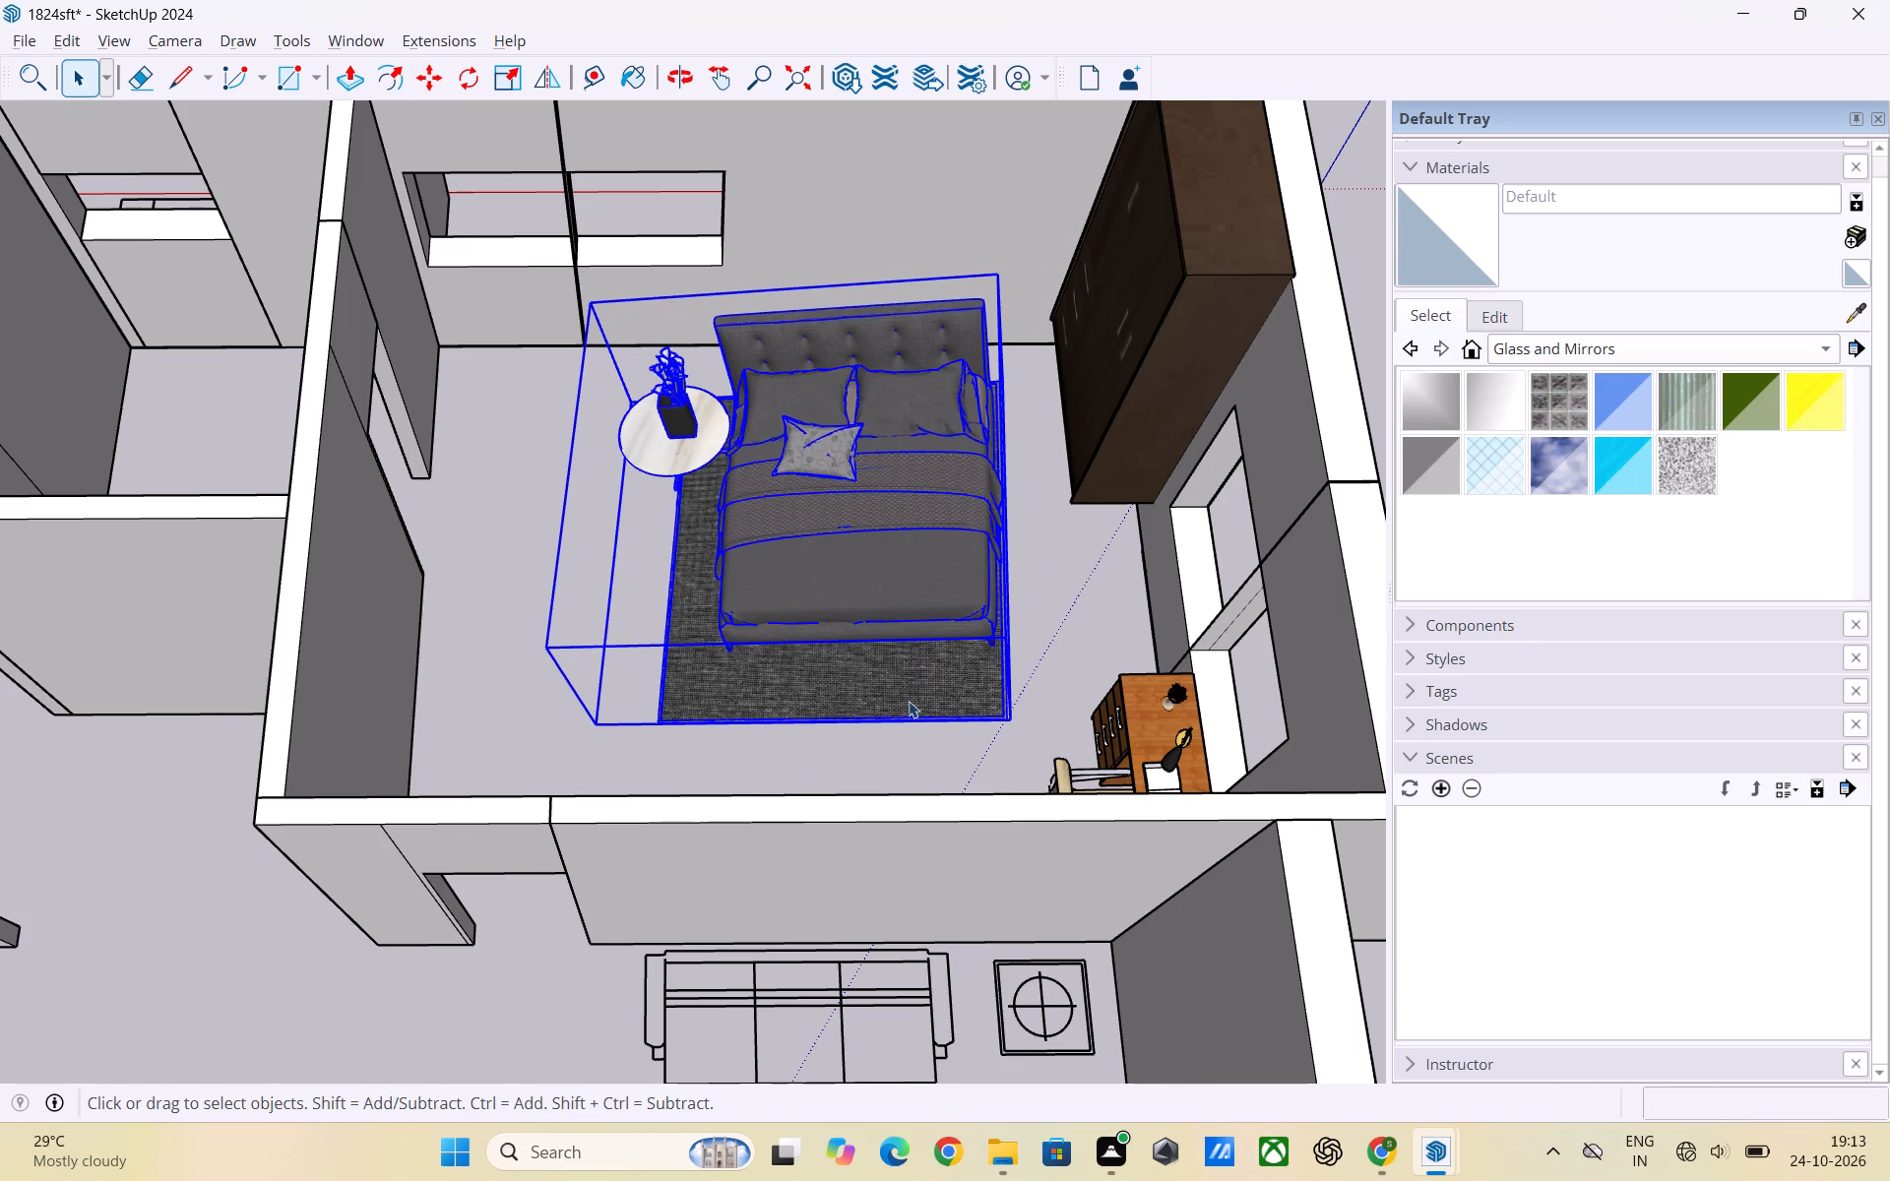
pyautogui.scroll(-6, 769, 597)
pyautogui.click(1139, 268)
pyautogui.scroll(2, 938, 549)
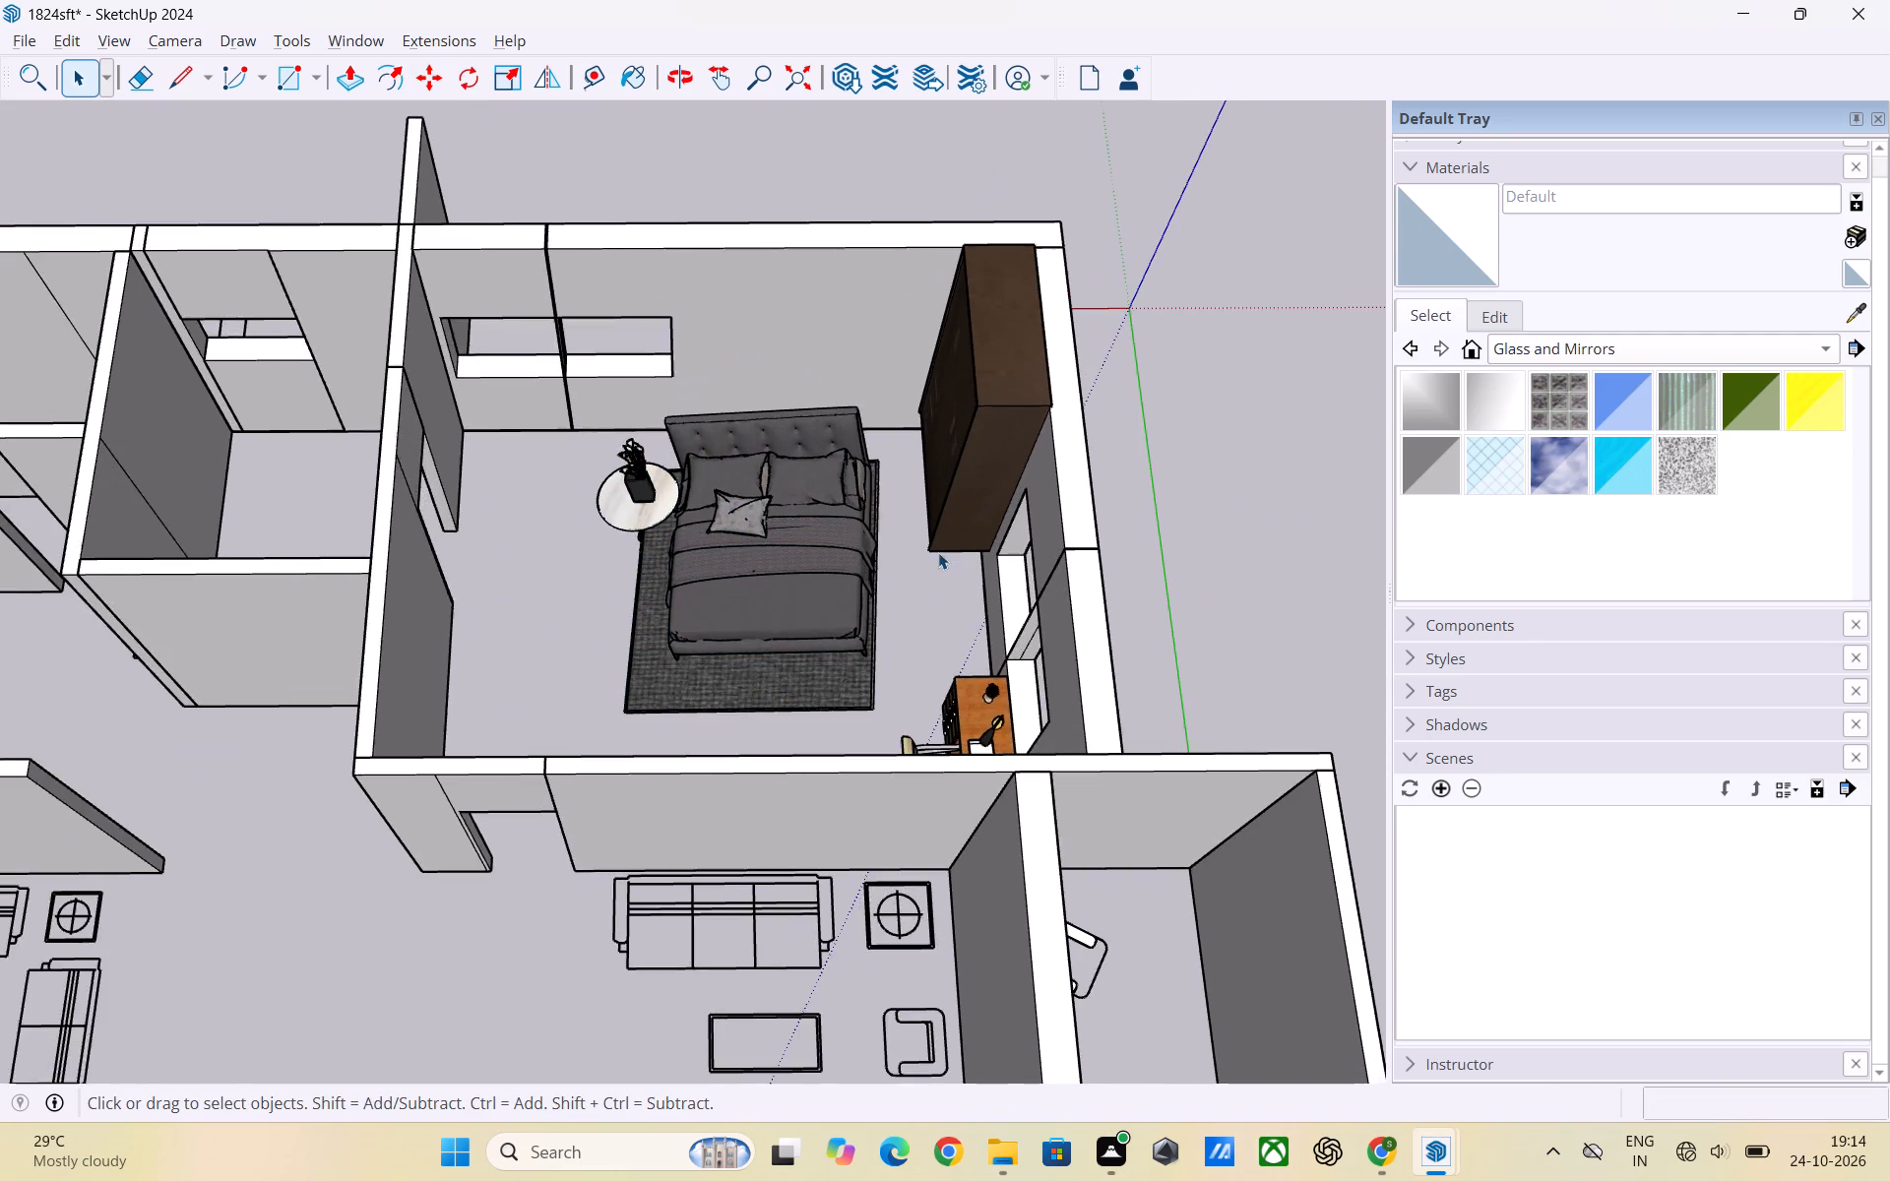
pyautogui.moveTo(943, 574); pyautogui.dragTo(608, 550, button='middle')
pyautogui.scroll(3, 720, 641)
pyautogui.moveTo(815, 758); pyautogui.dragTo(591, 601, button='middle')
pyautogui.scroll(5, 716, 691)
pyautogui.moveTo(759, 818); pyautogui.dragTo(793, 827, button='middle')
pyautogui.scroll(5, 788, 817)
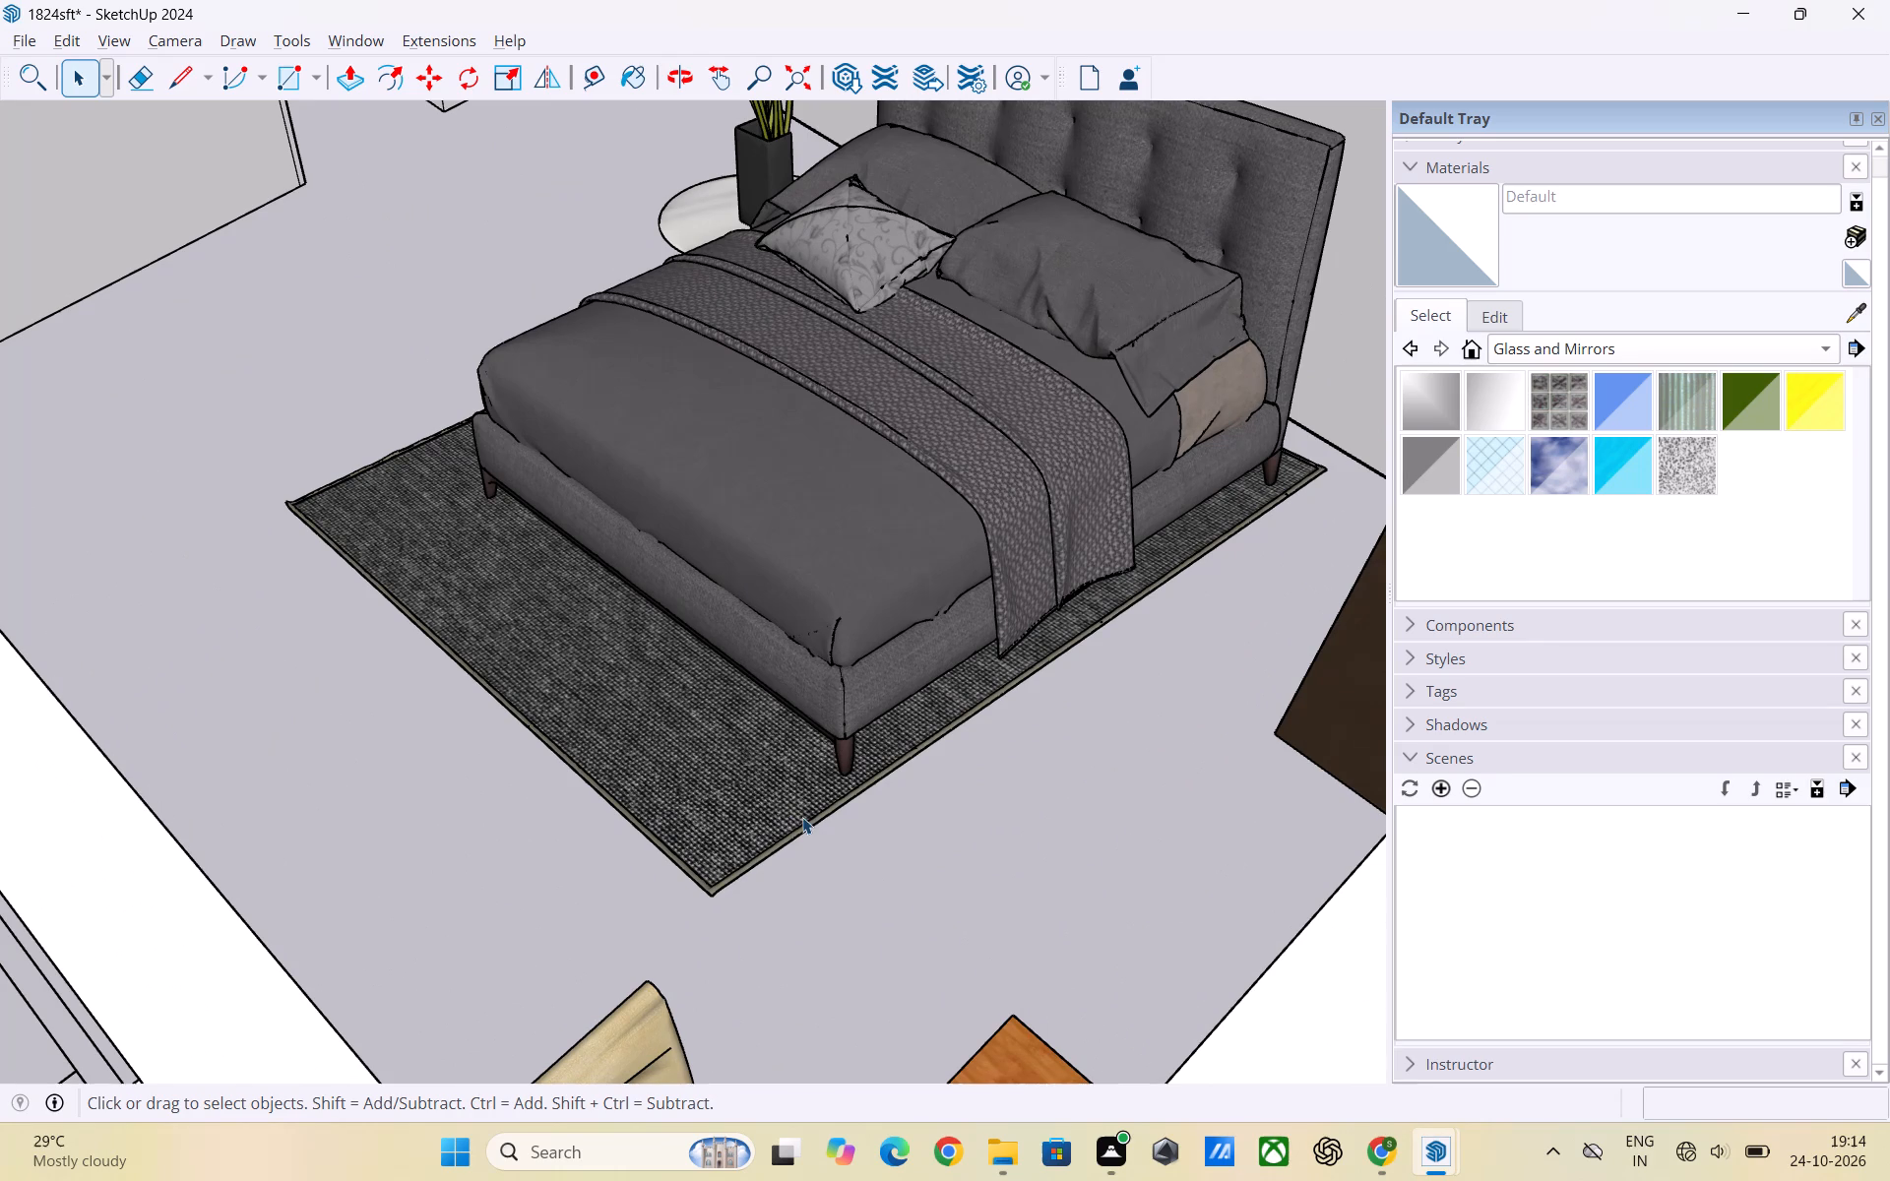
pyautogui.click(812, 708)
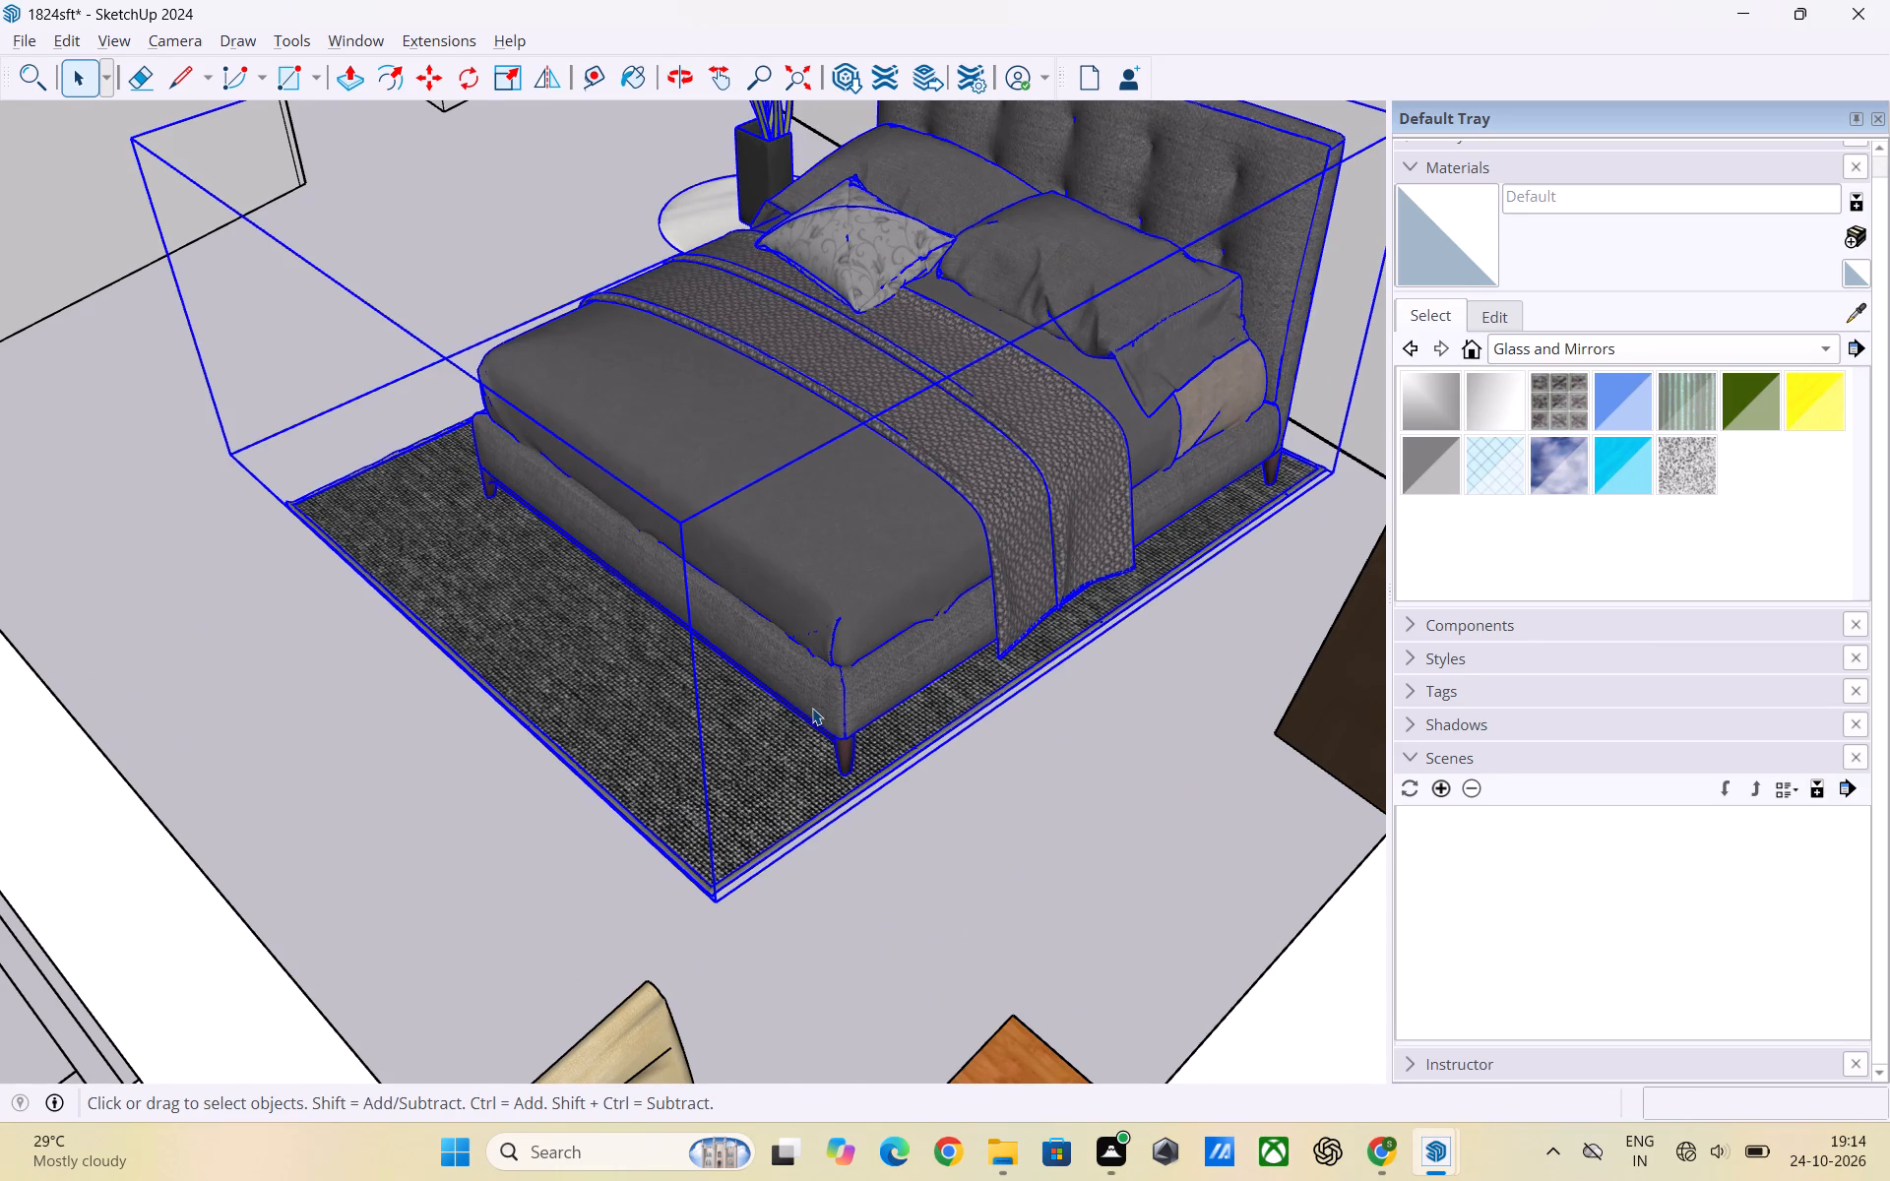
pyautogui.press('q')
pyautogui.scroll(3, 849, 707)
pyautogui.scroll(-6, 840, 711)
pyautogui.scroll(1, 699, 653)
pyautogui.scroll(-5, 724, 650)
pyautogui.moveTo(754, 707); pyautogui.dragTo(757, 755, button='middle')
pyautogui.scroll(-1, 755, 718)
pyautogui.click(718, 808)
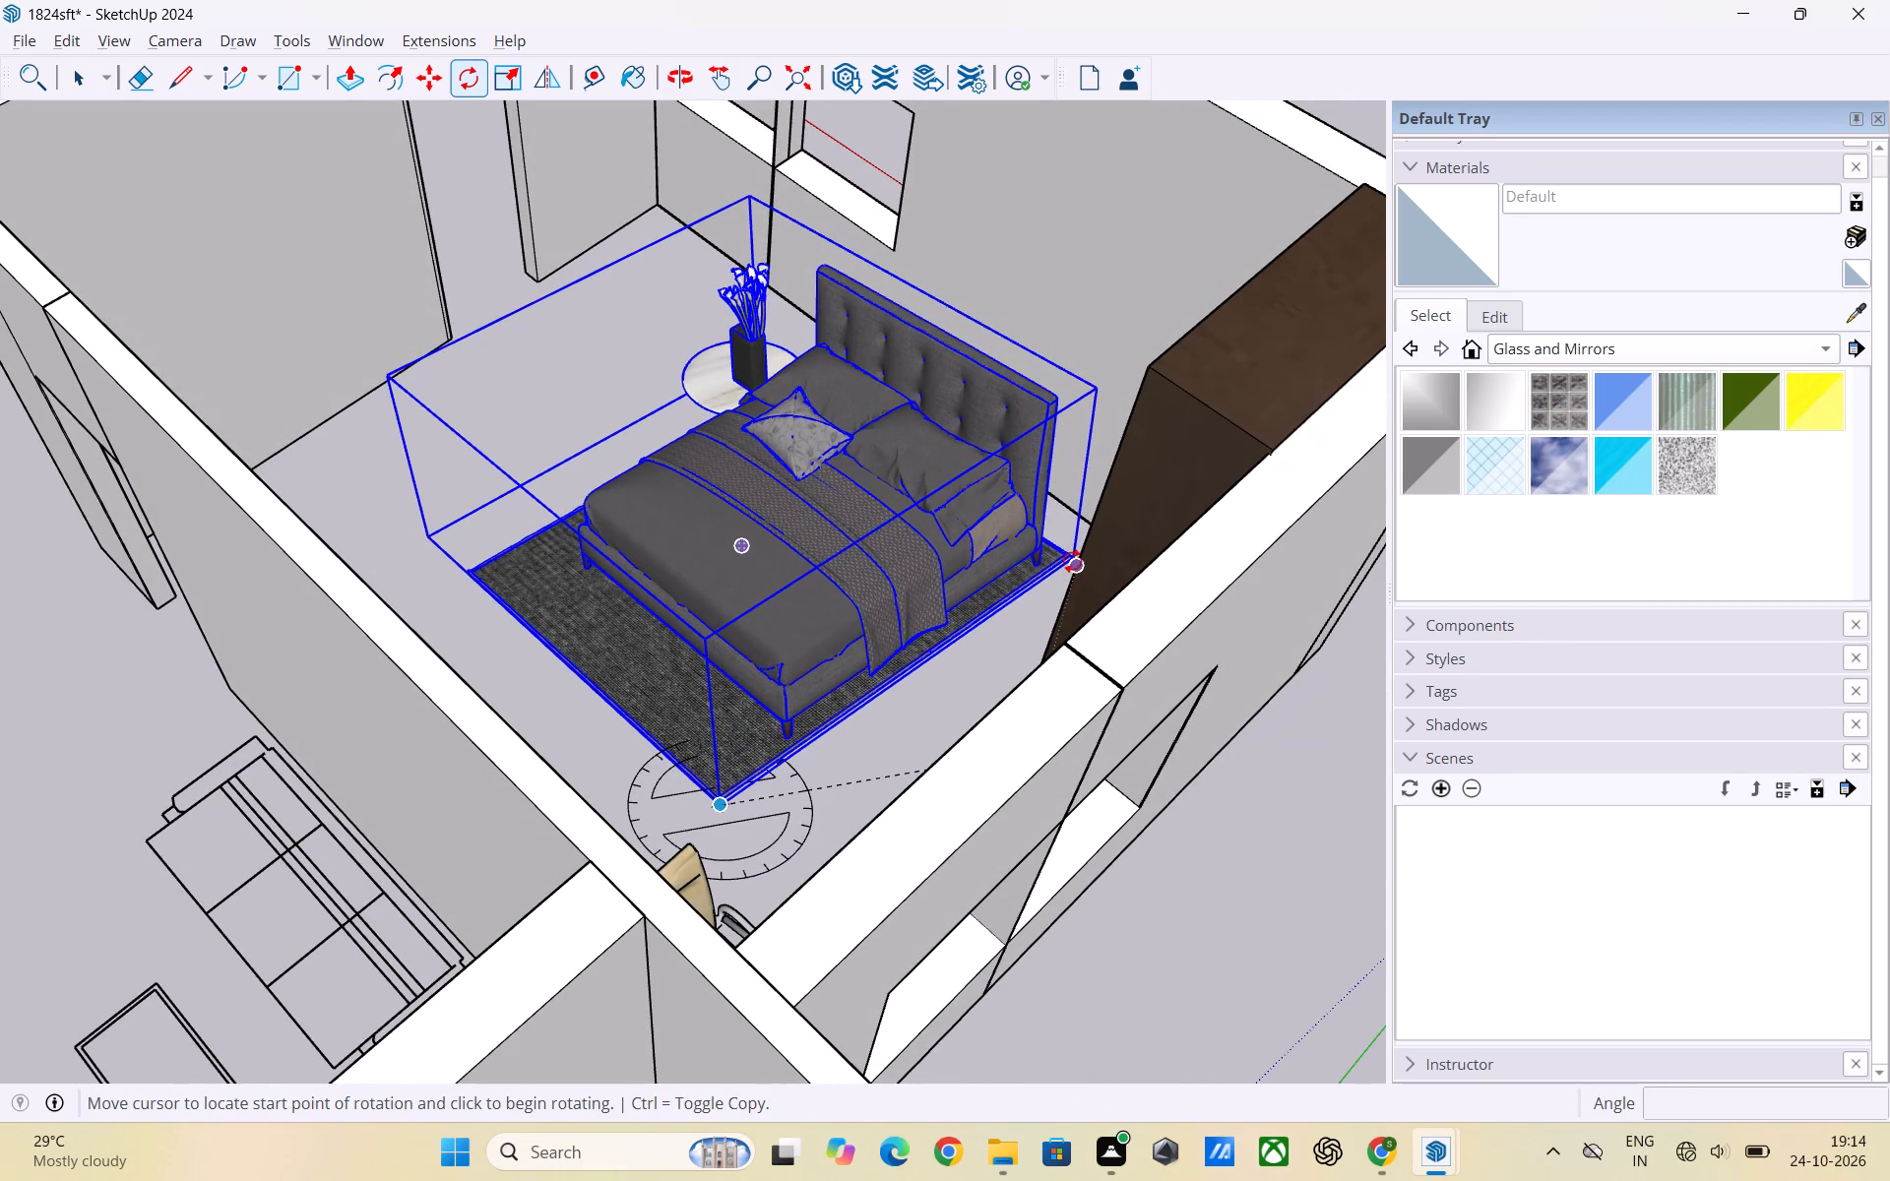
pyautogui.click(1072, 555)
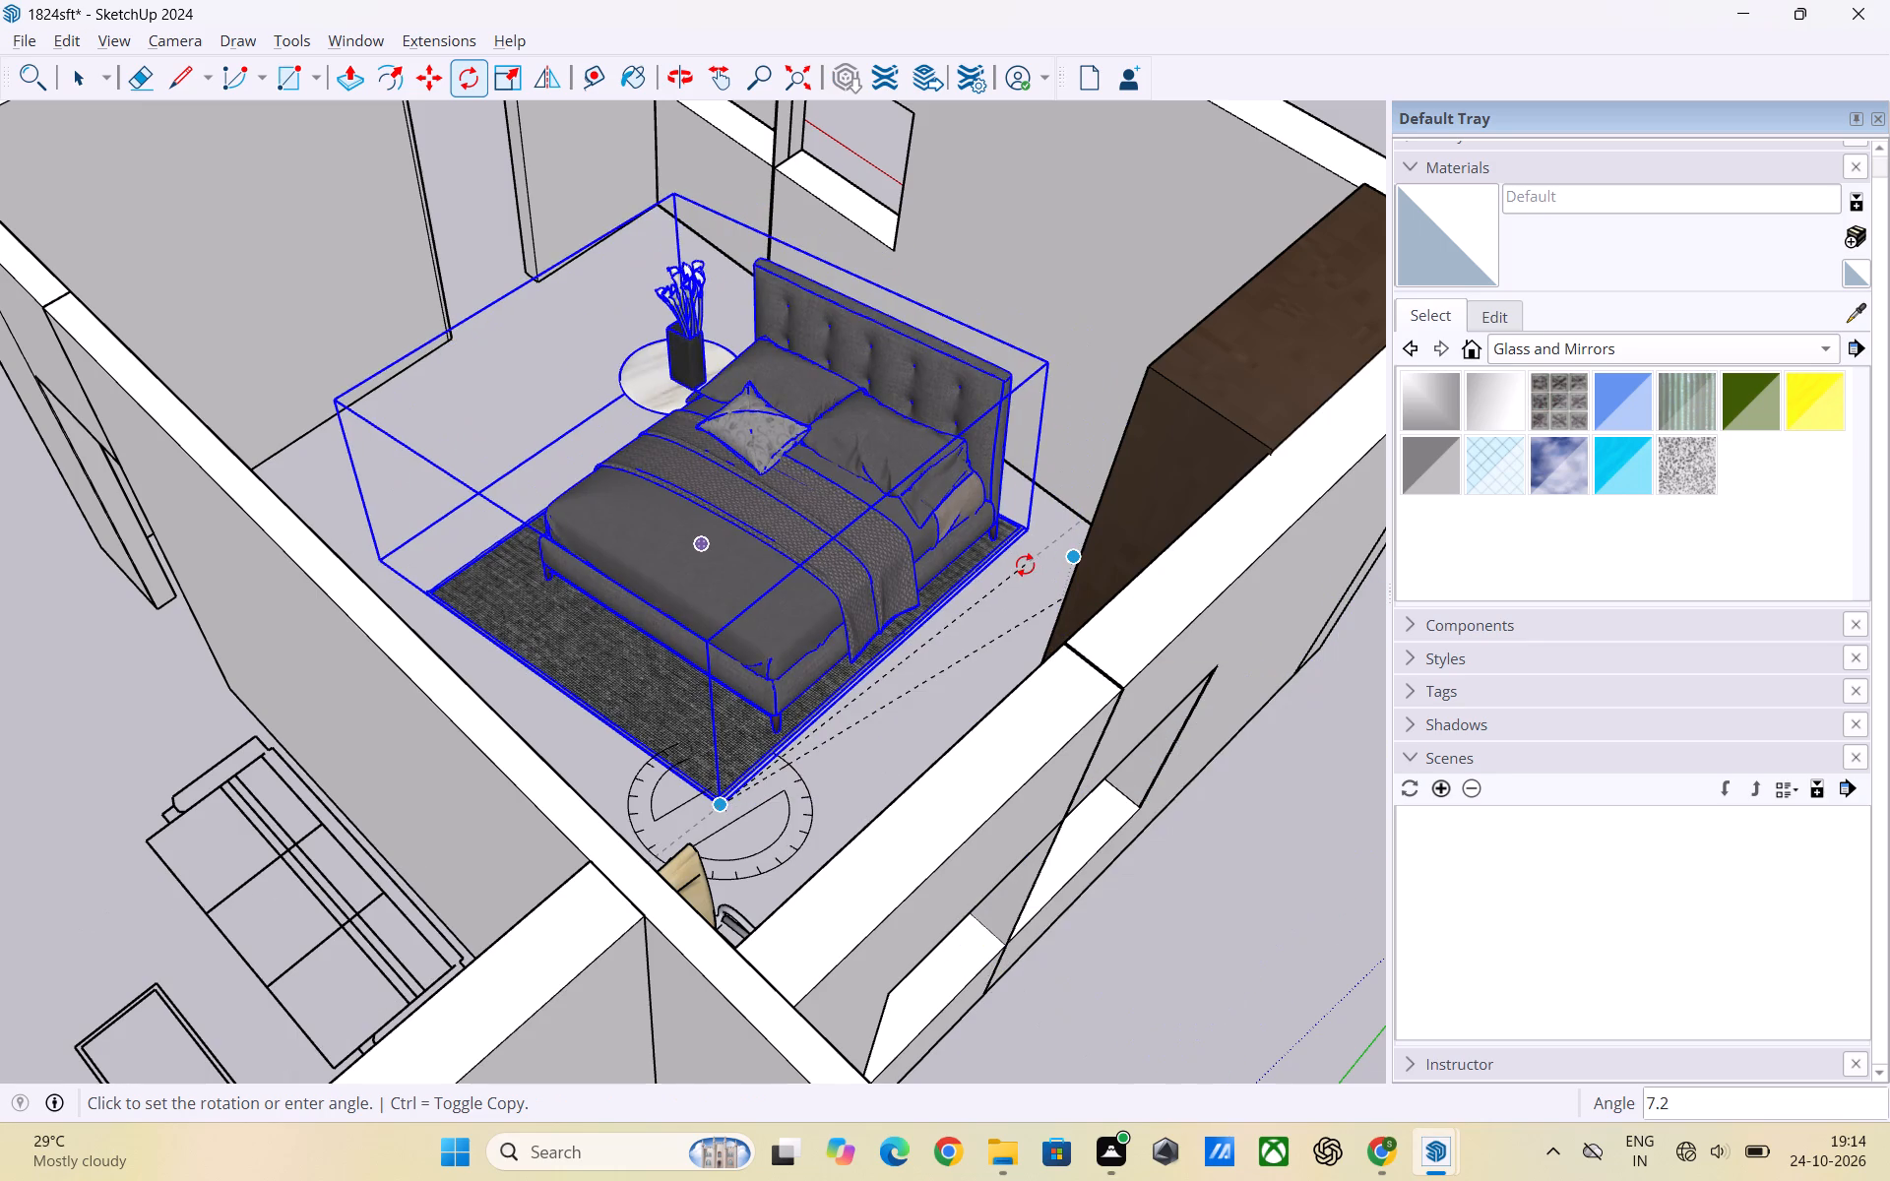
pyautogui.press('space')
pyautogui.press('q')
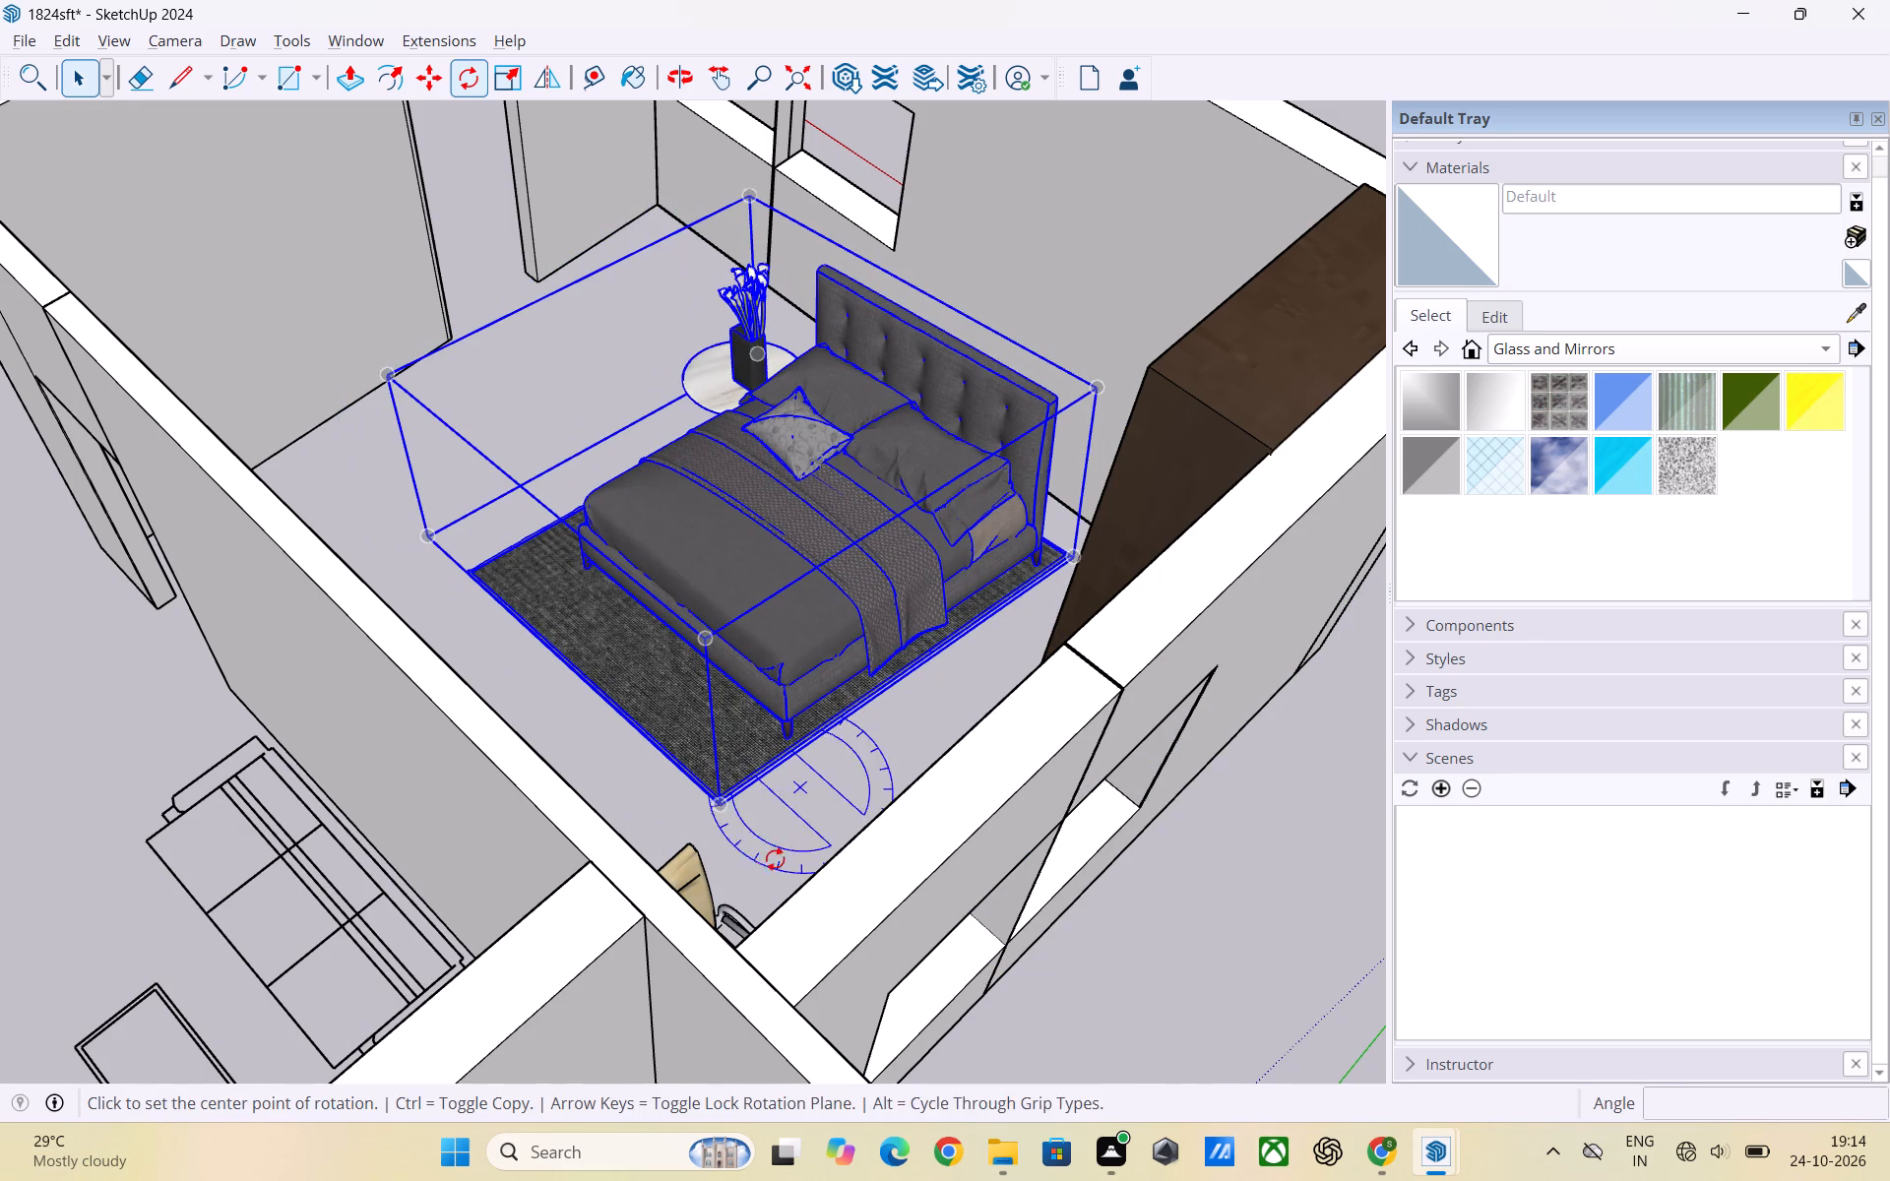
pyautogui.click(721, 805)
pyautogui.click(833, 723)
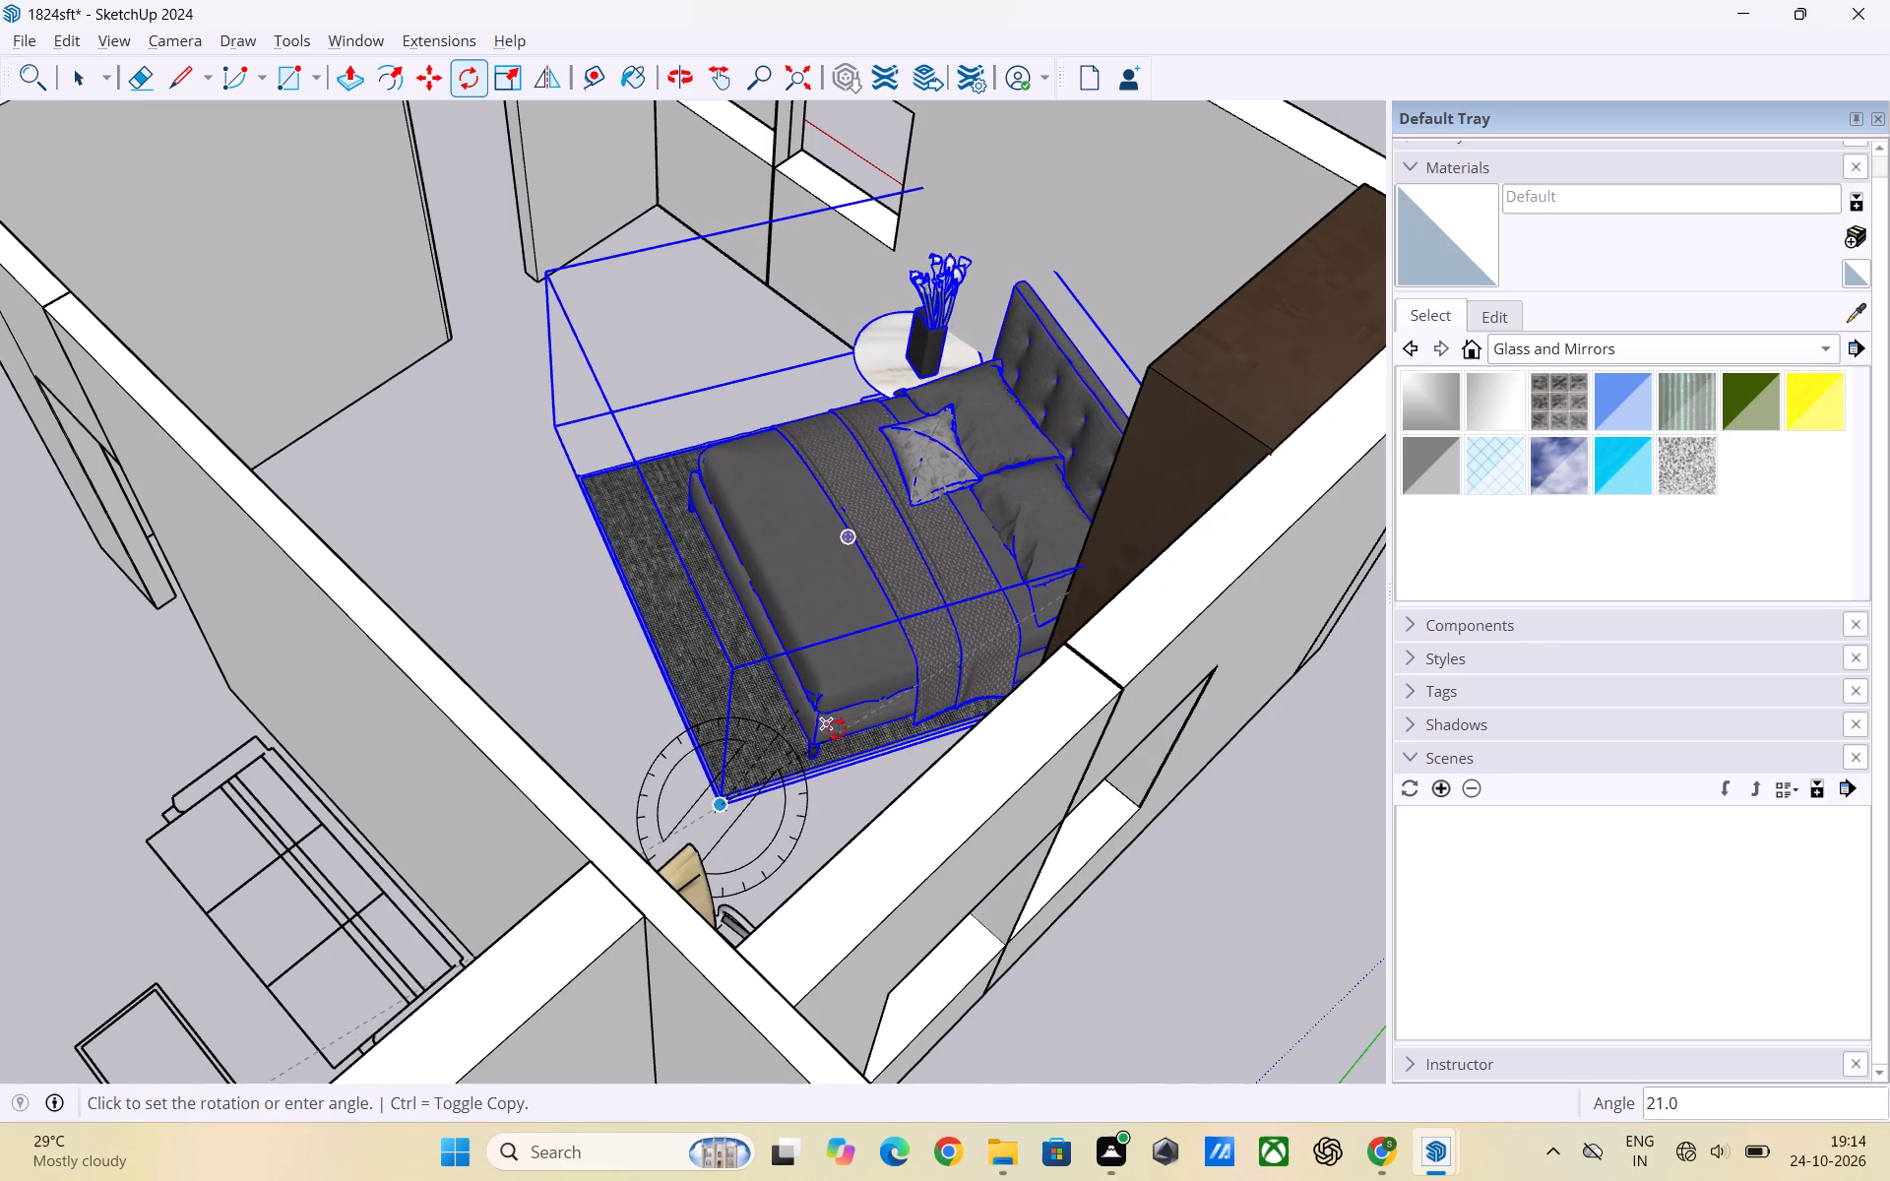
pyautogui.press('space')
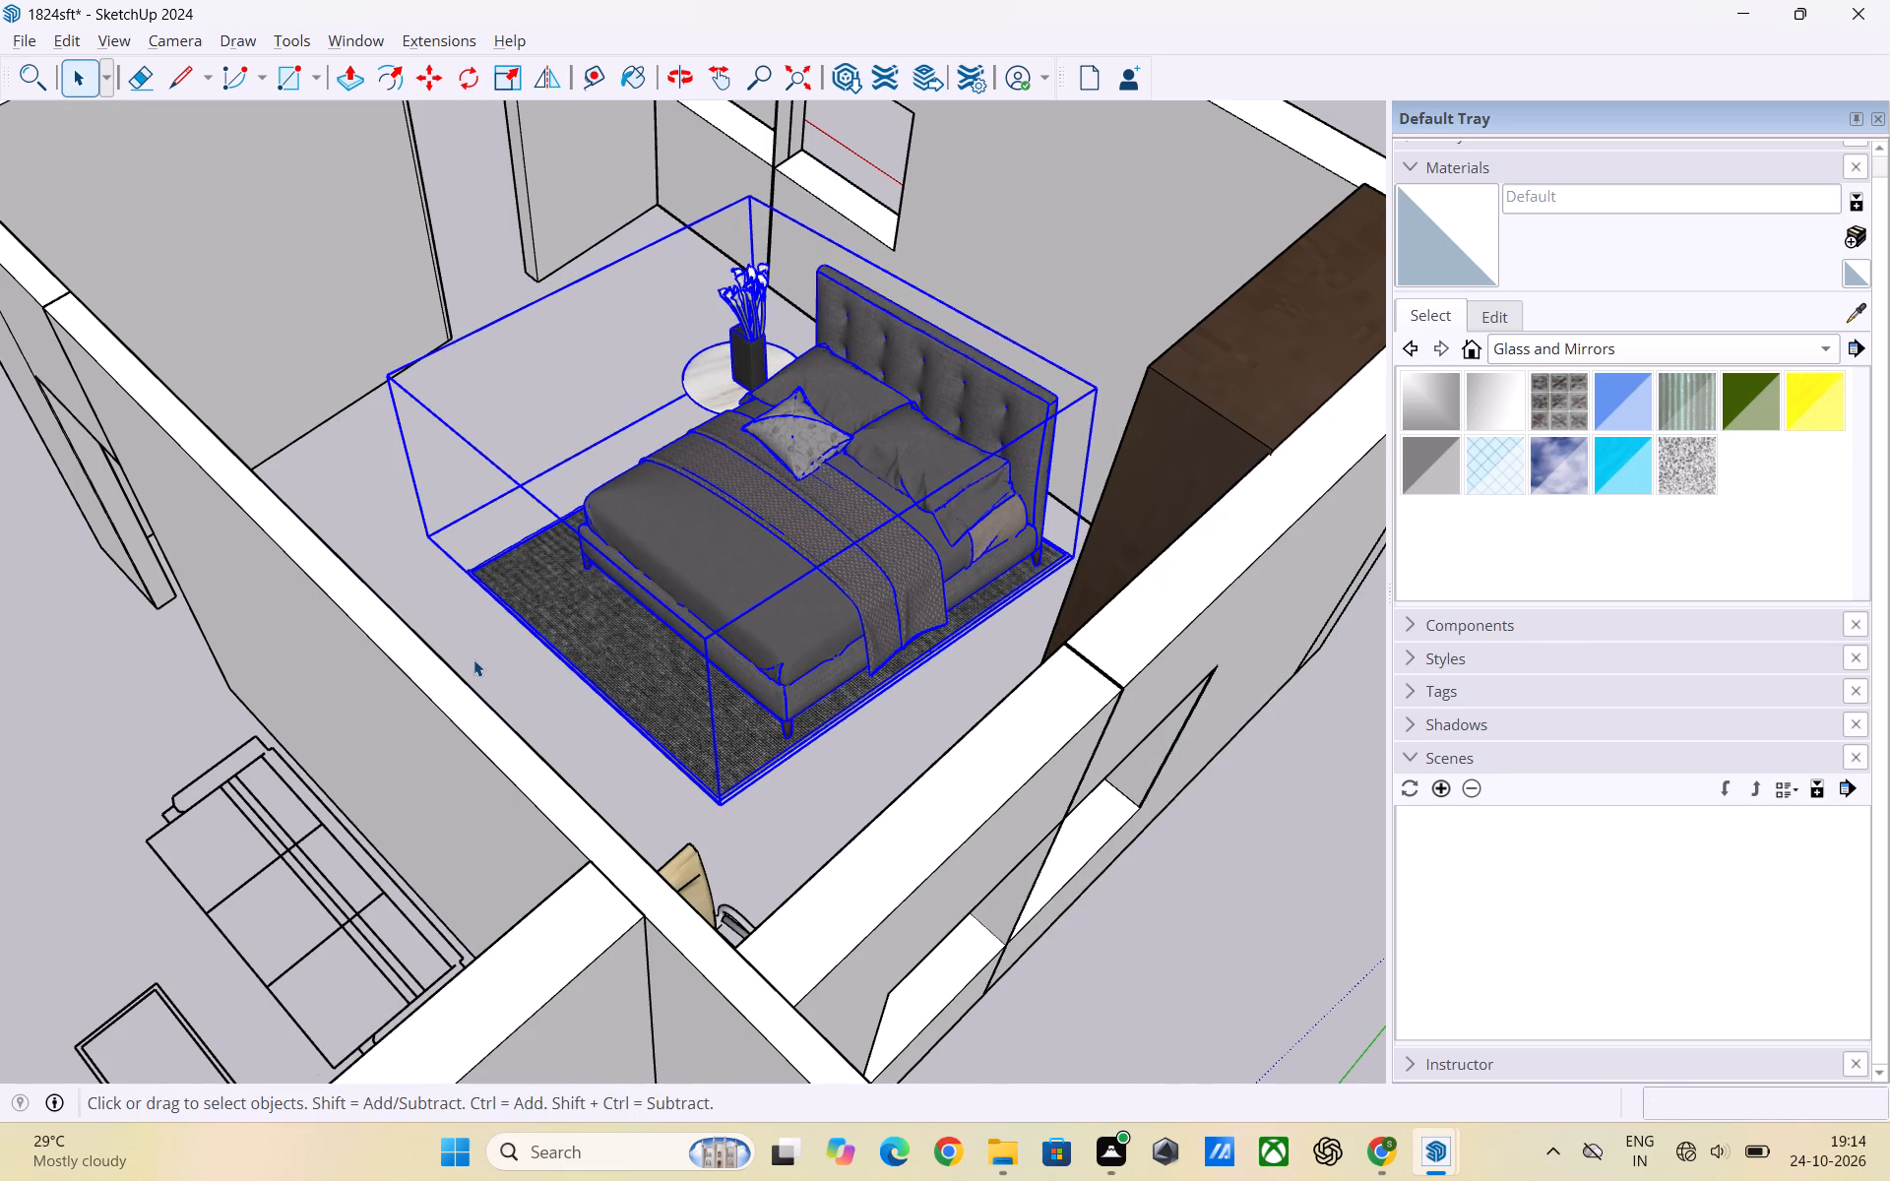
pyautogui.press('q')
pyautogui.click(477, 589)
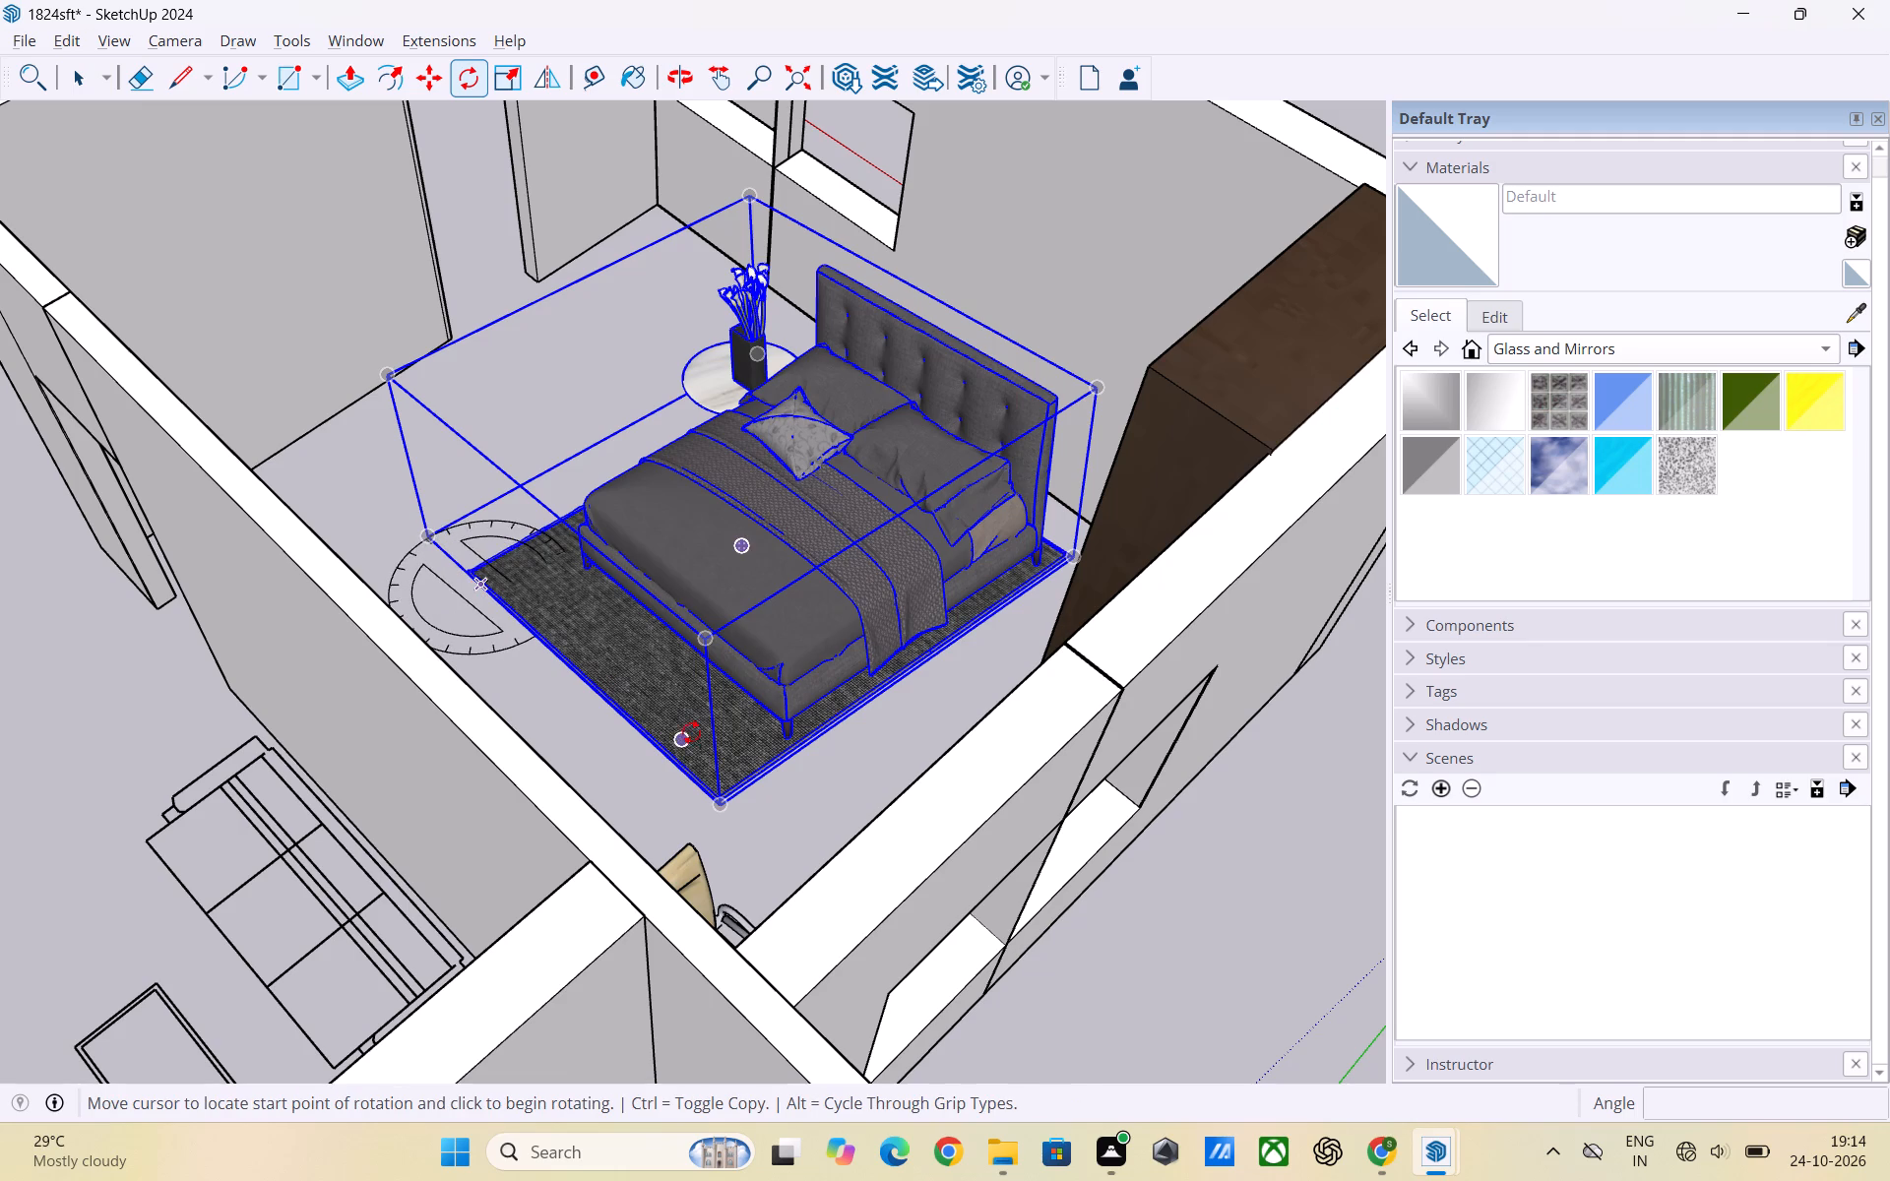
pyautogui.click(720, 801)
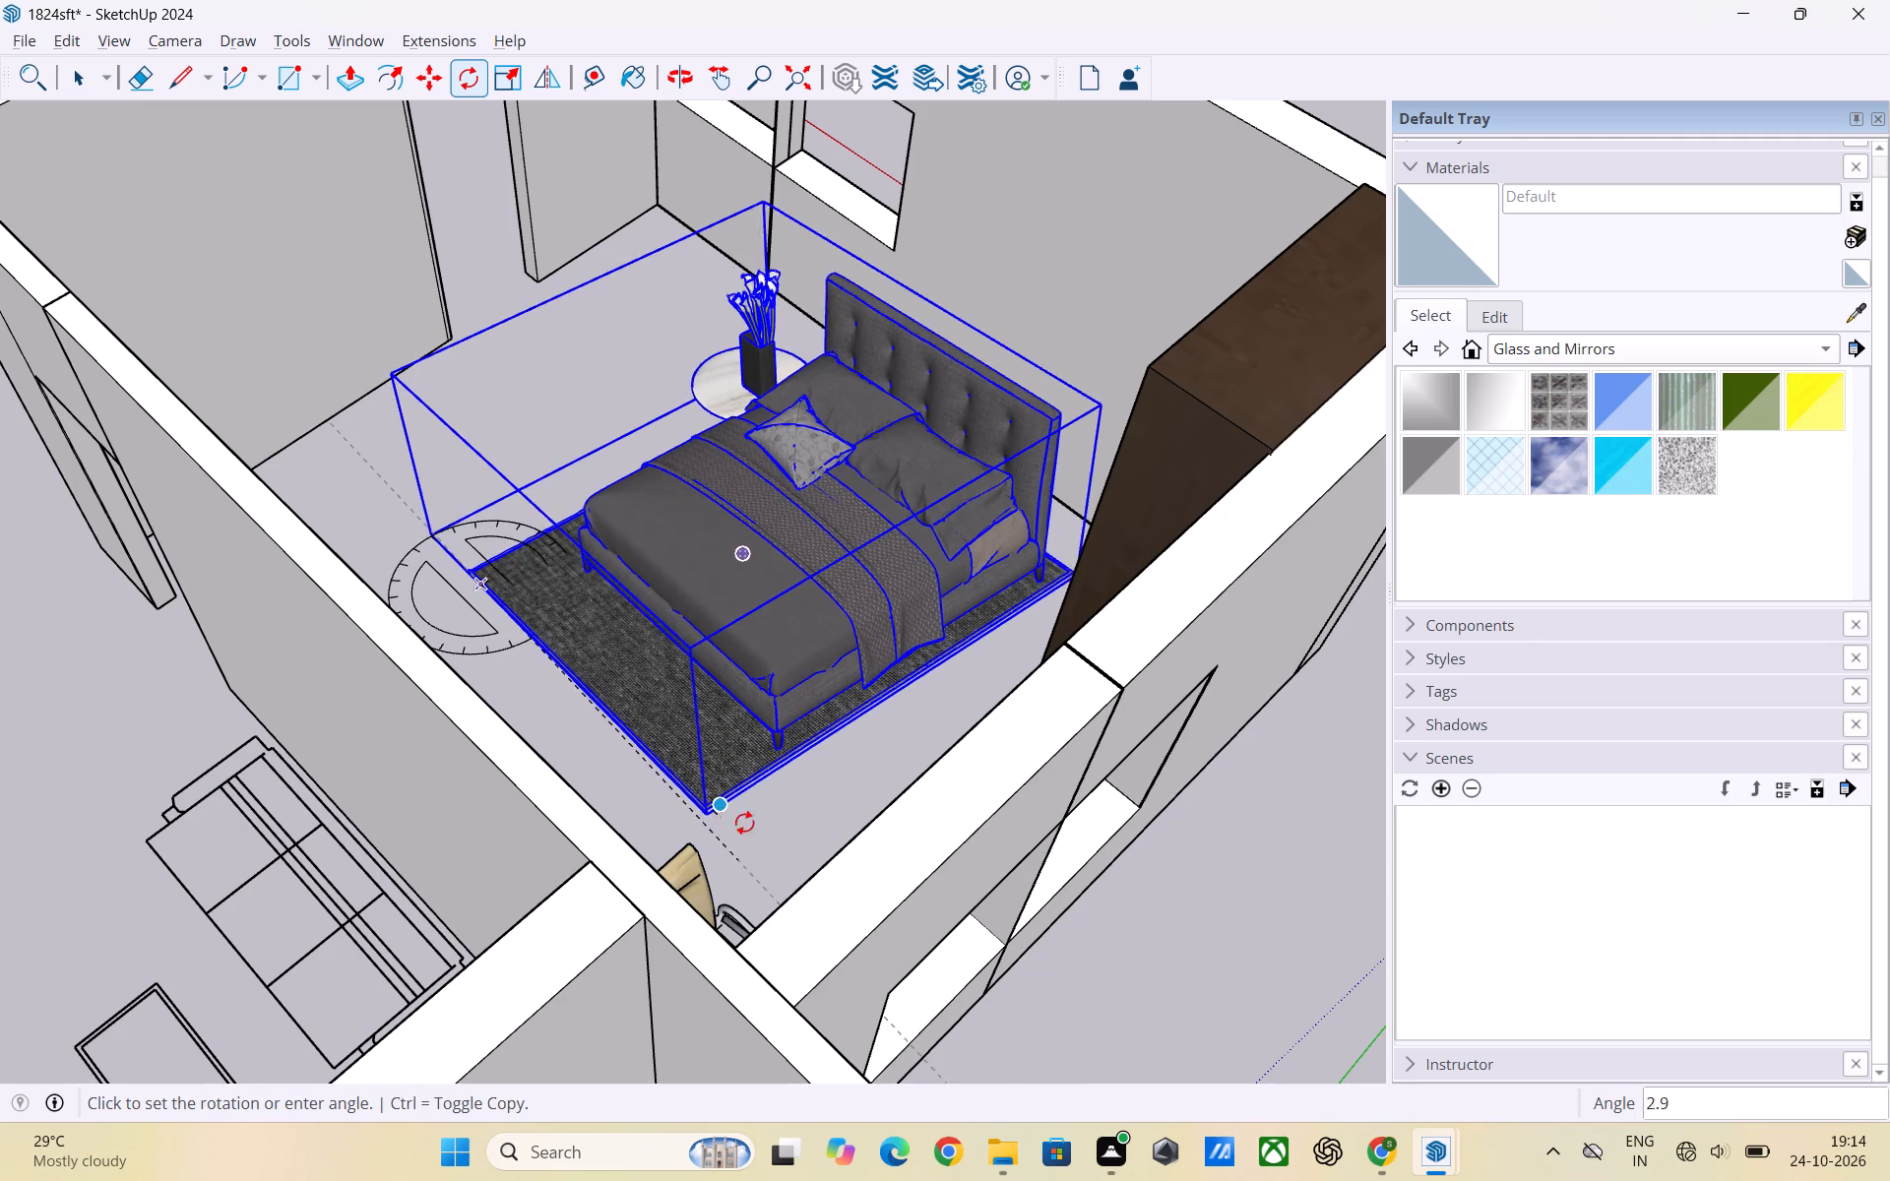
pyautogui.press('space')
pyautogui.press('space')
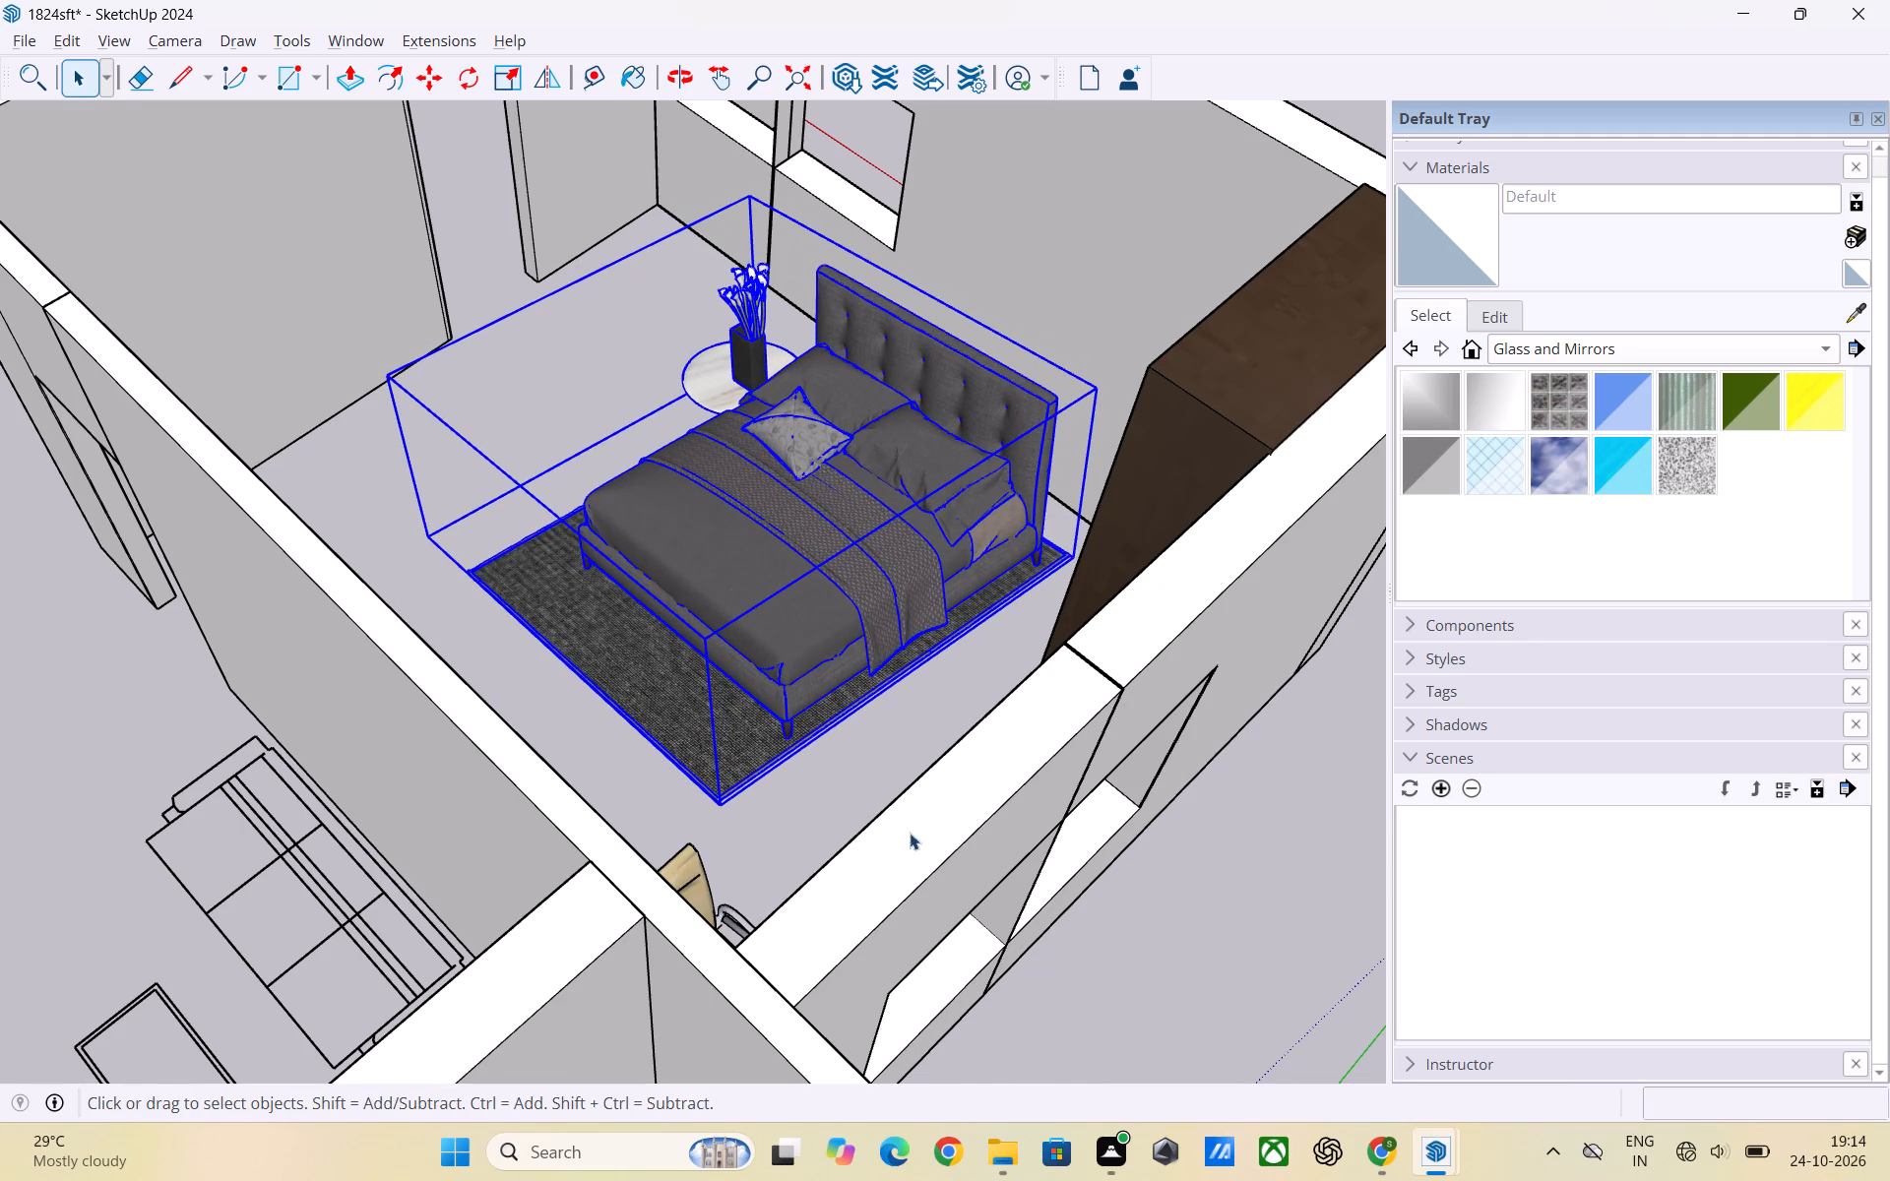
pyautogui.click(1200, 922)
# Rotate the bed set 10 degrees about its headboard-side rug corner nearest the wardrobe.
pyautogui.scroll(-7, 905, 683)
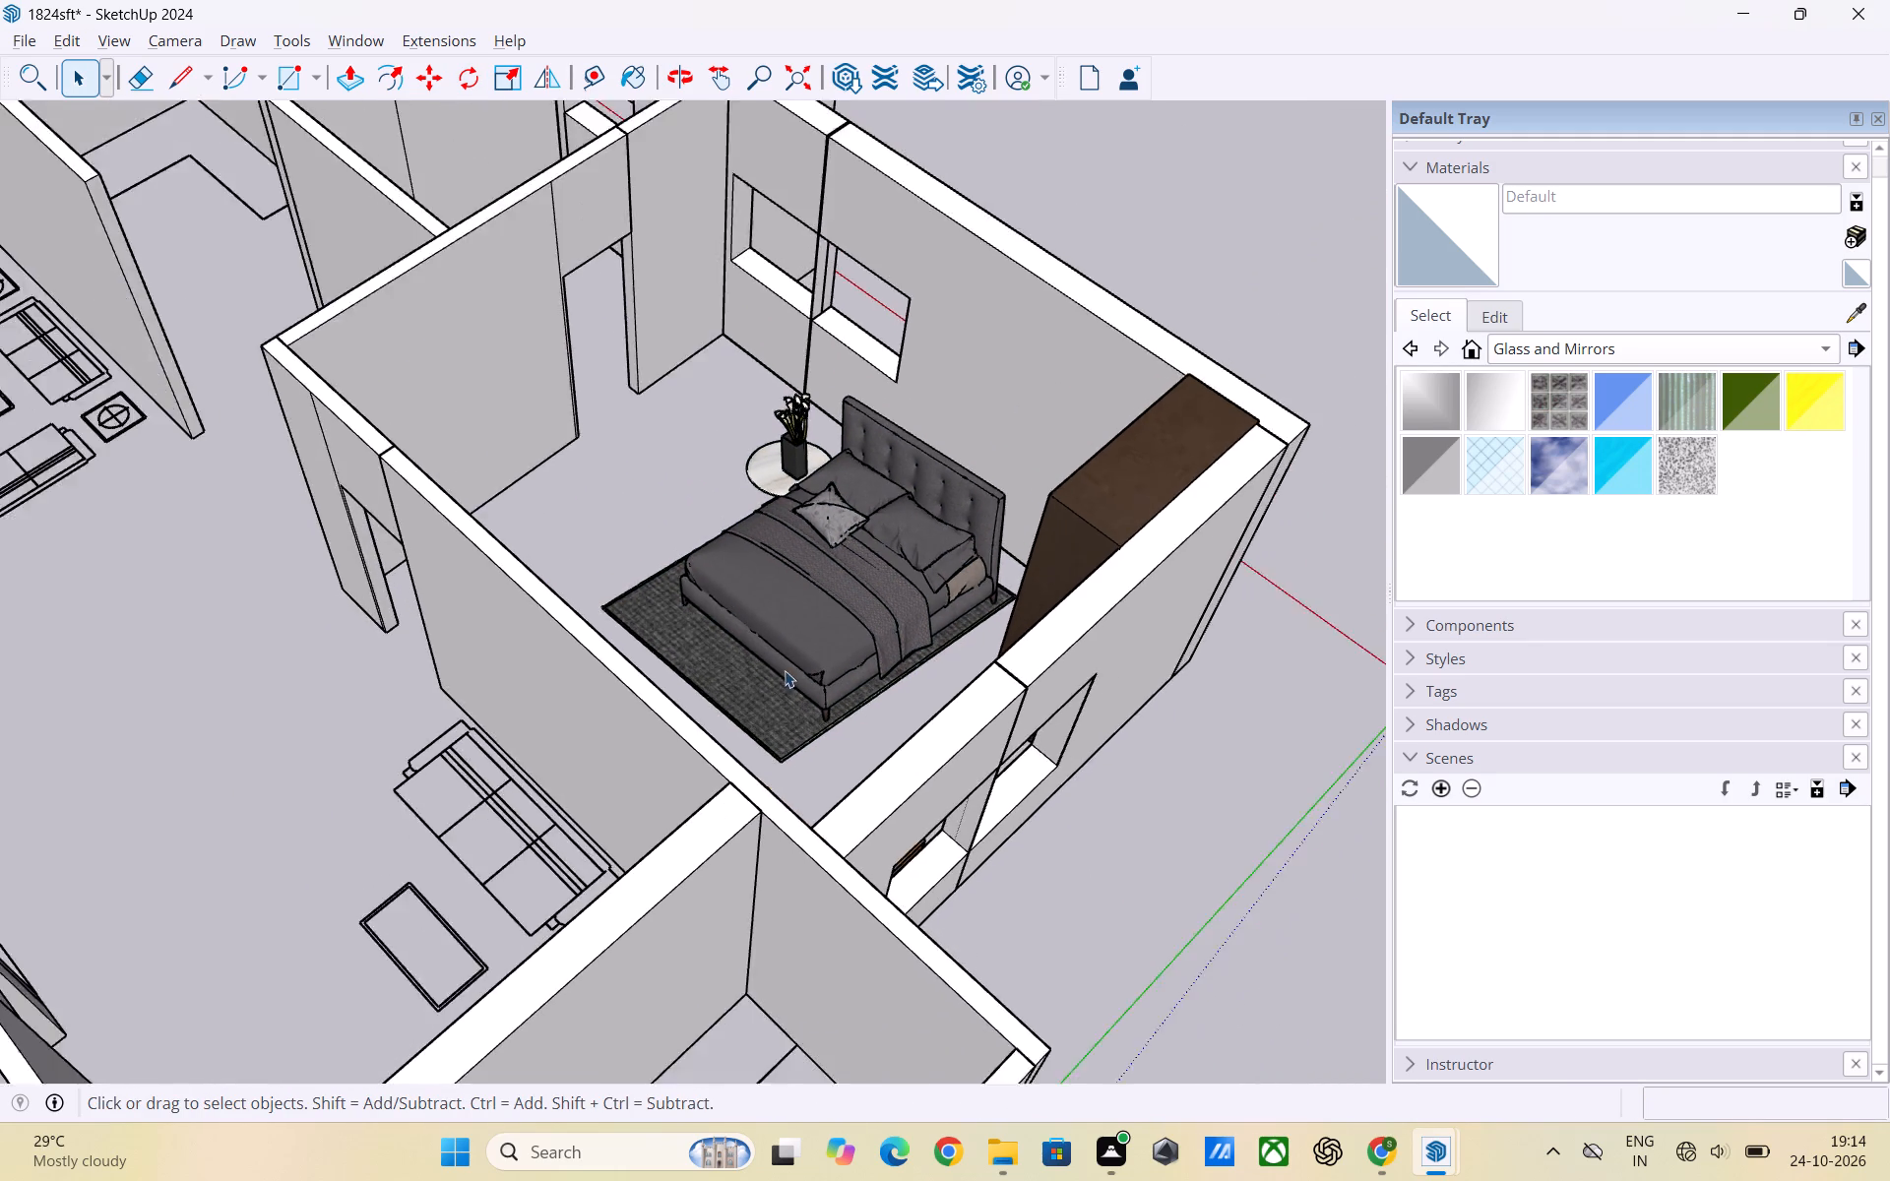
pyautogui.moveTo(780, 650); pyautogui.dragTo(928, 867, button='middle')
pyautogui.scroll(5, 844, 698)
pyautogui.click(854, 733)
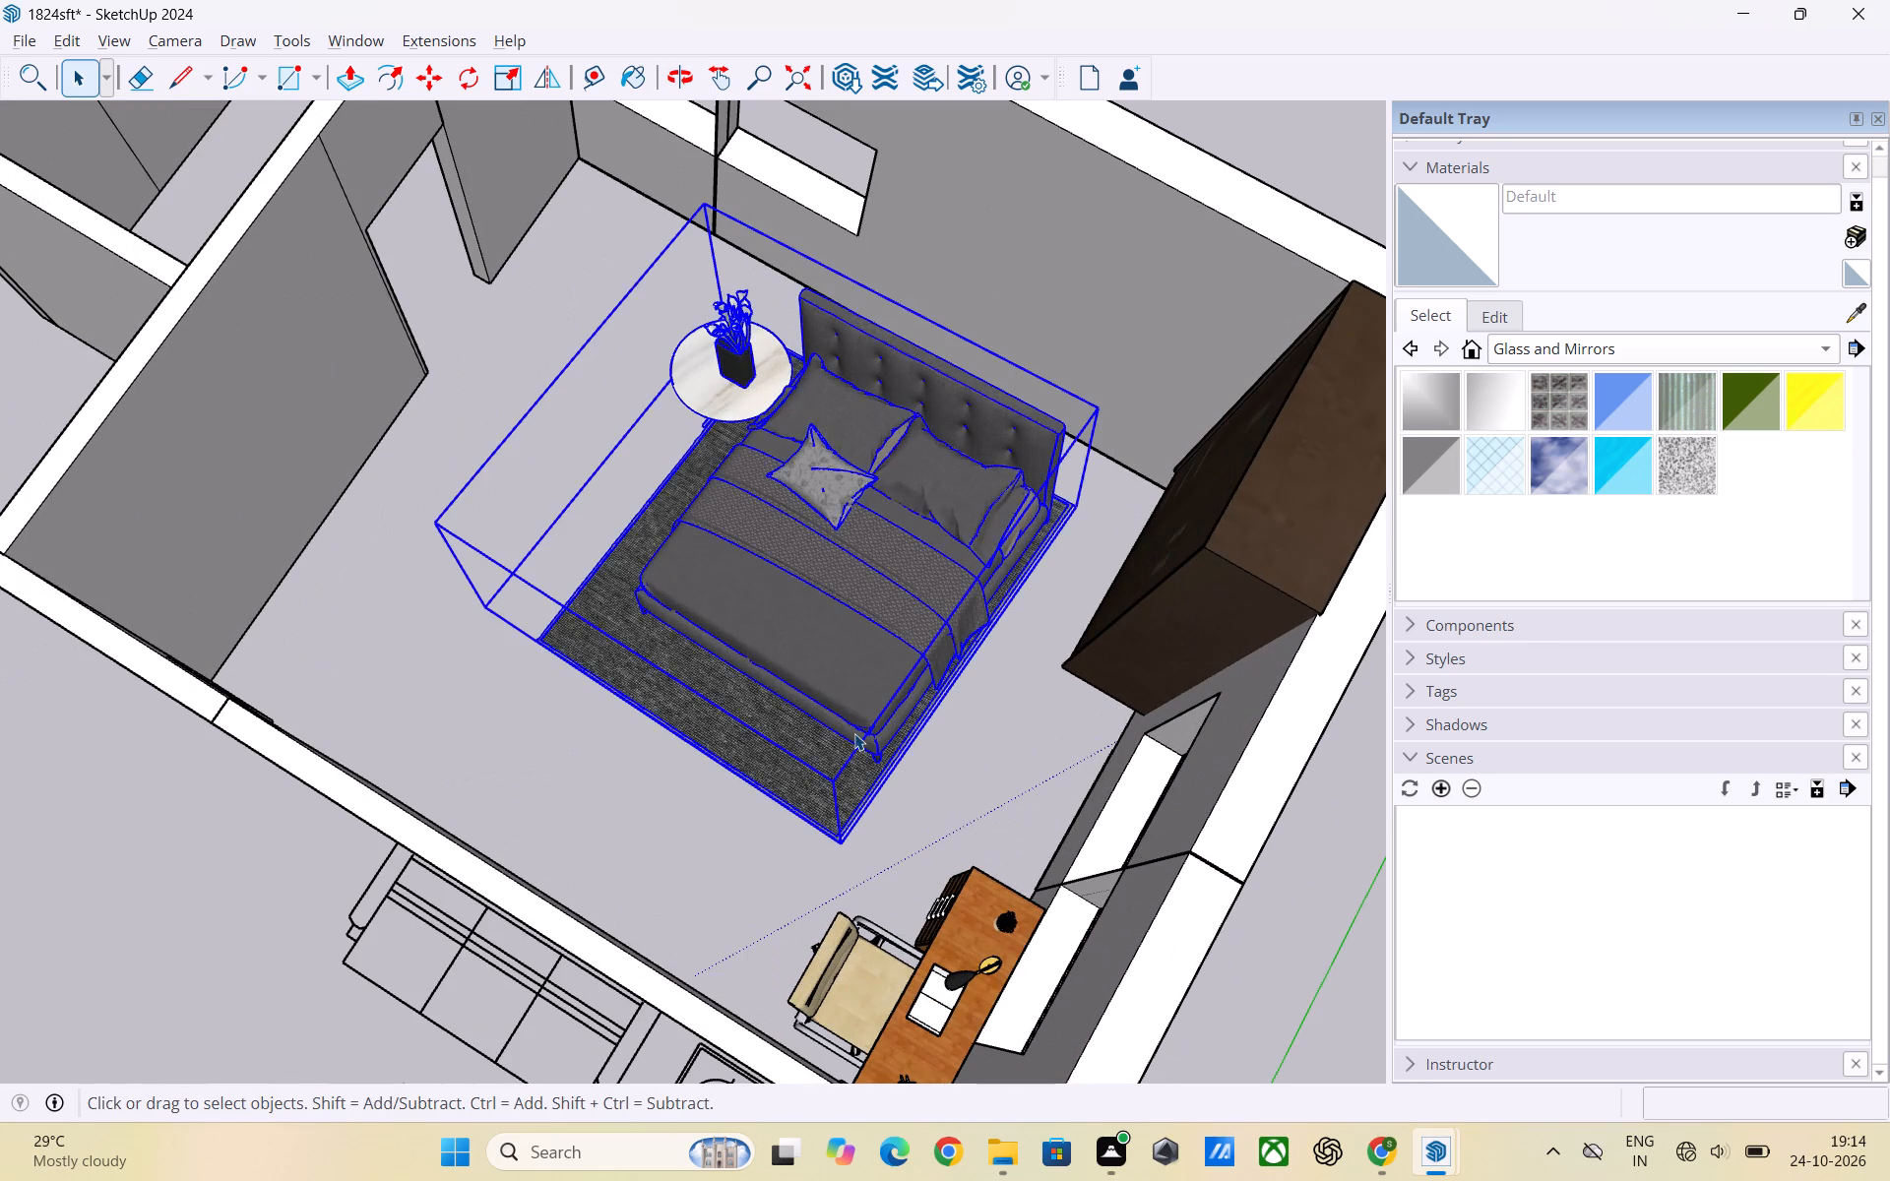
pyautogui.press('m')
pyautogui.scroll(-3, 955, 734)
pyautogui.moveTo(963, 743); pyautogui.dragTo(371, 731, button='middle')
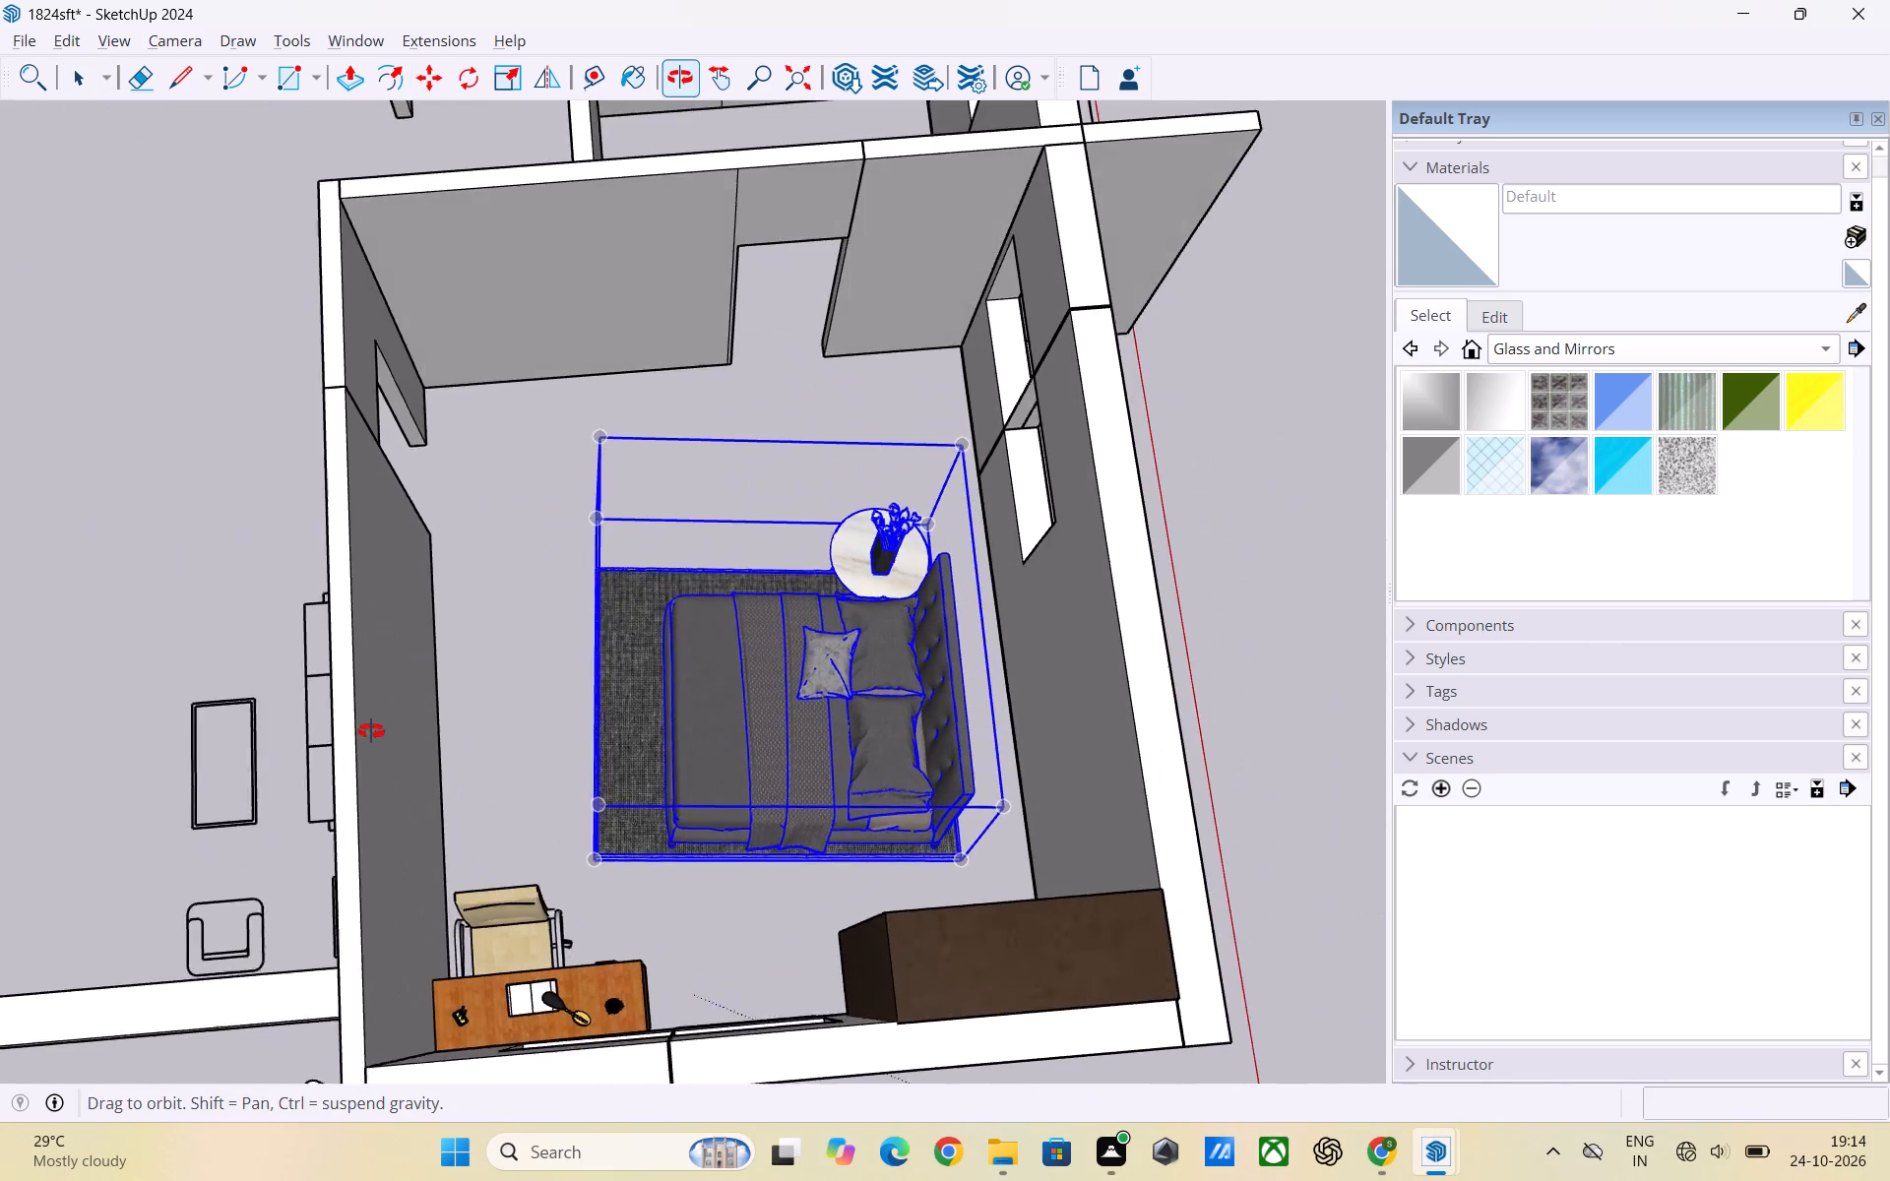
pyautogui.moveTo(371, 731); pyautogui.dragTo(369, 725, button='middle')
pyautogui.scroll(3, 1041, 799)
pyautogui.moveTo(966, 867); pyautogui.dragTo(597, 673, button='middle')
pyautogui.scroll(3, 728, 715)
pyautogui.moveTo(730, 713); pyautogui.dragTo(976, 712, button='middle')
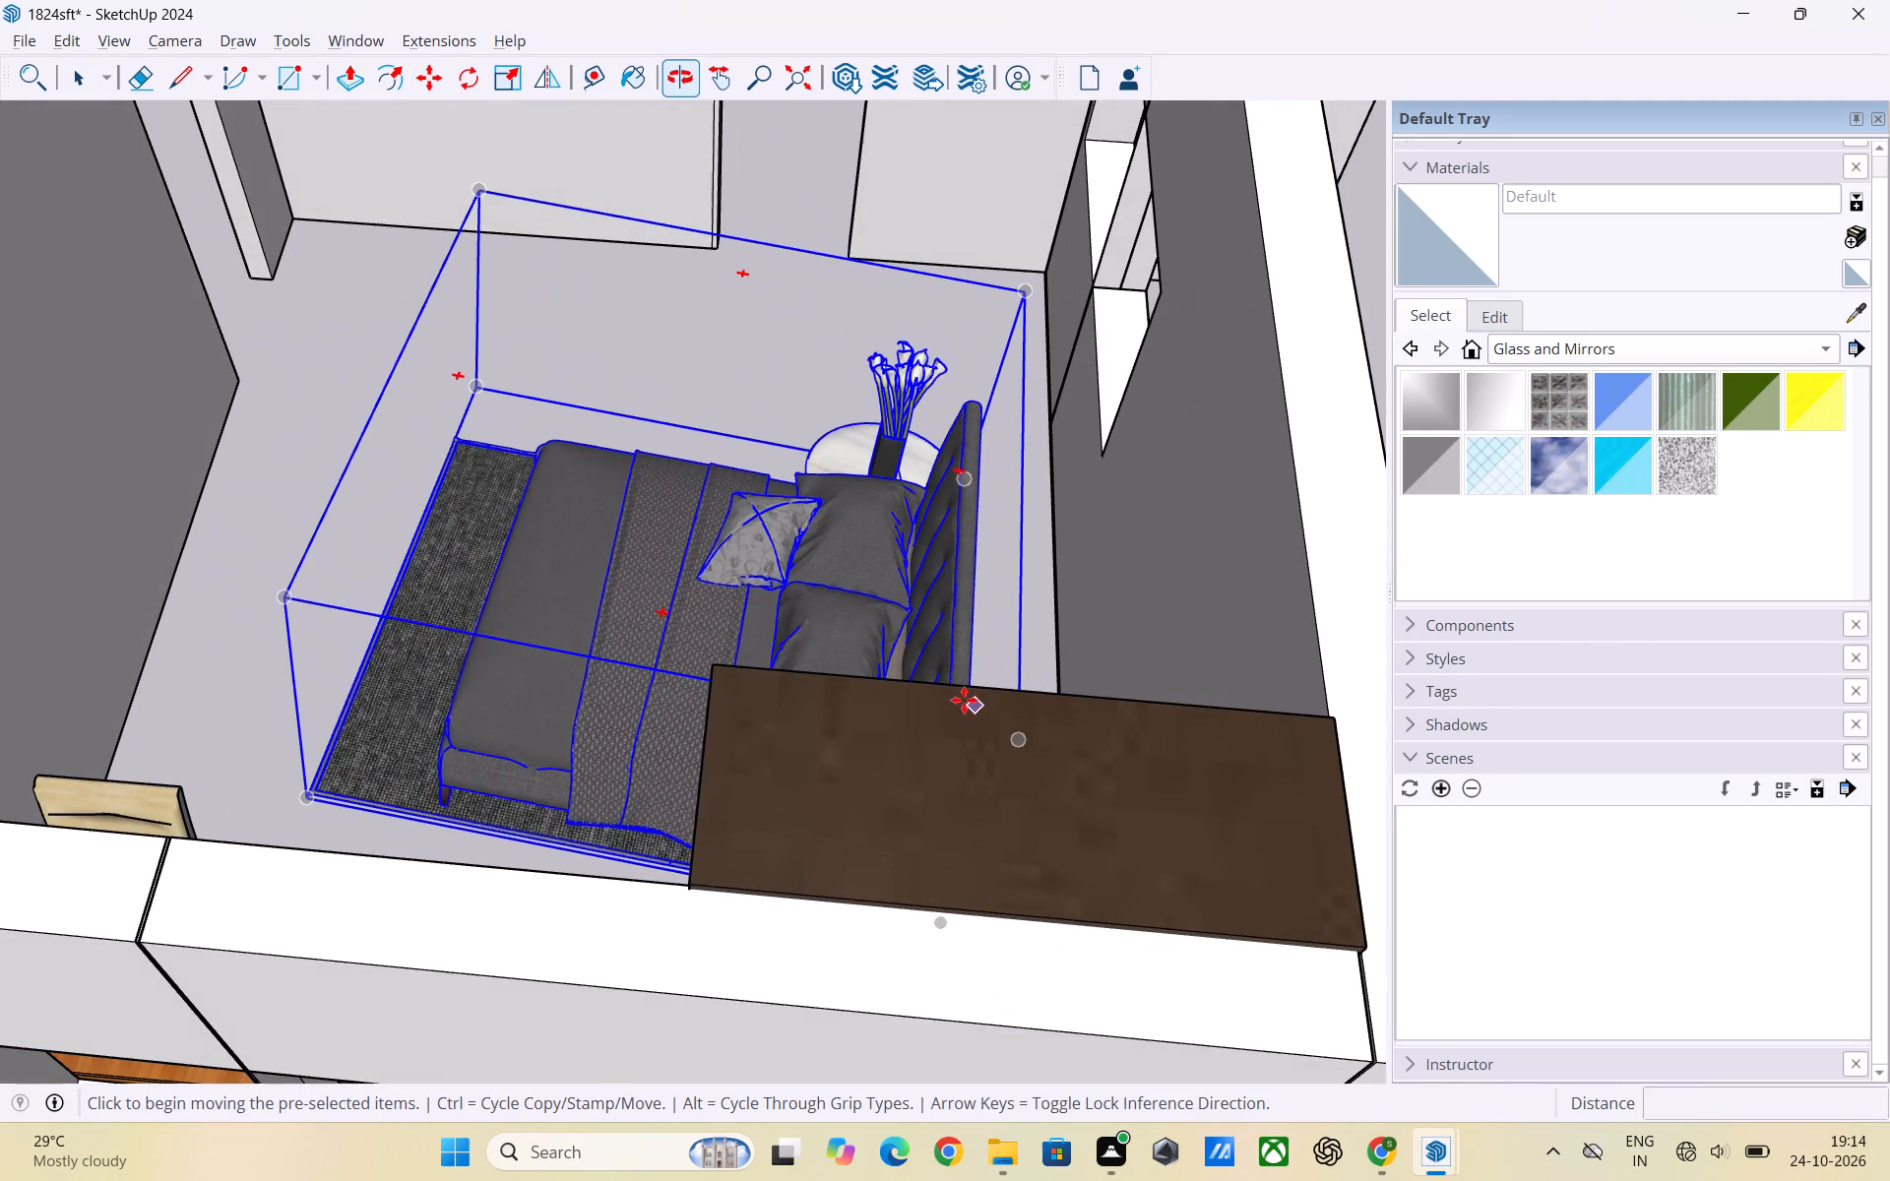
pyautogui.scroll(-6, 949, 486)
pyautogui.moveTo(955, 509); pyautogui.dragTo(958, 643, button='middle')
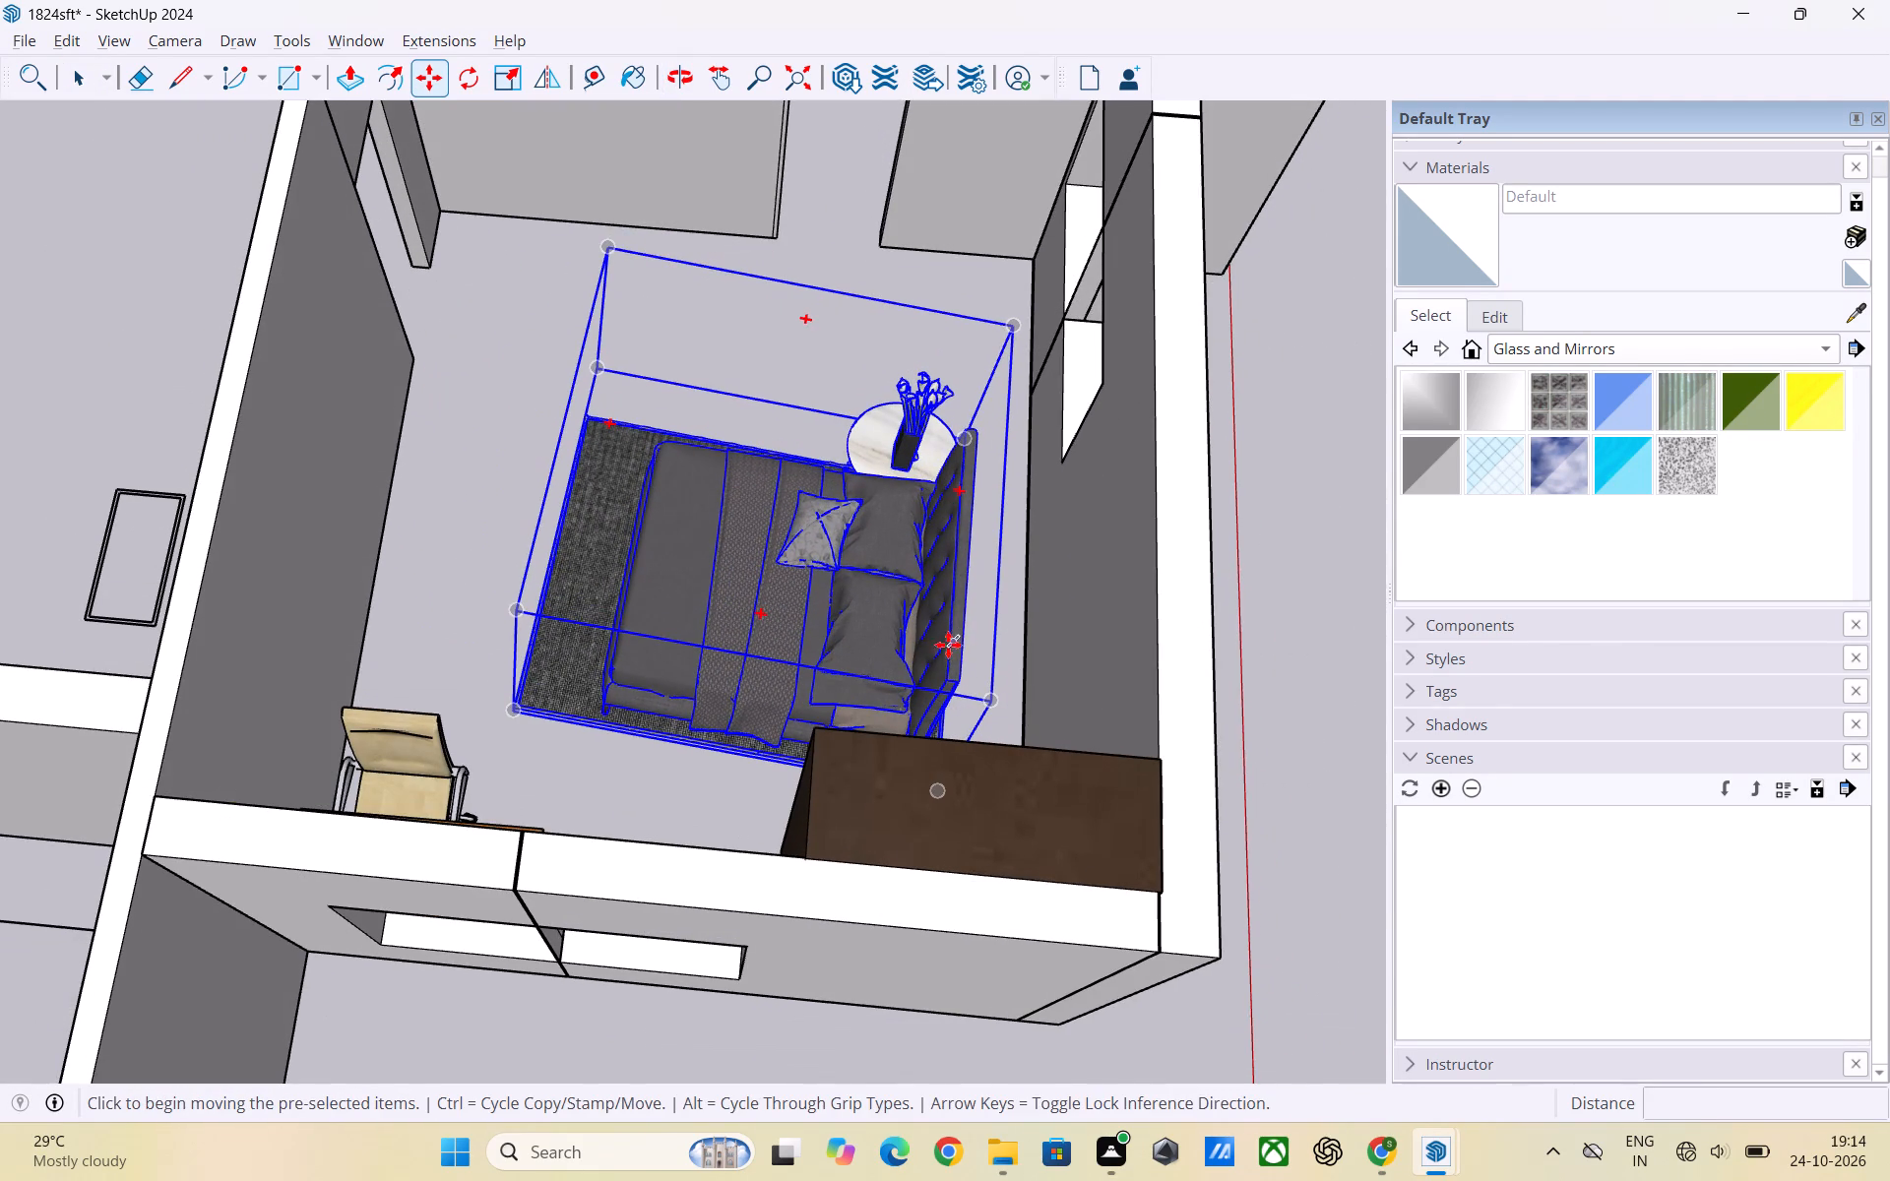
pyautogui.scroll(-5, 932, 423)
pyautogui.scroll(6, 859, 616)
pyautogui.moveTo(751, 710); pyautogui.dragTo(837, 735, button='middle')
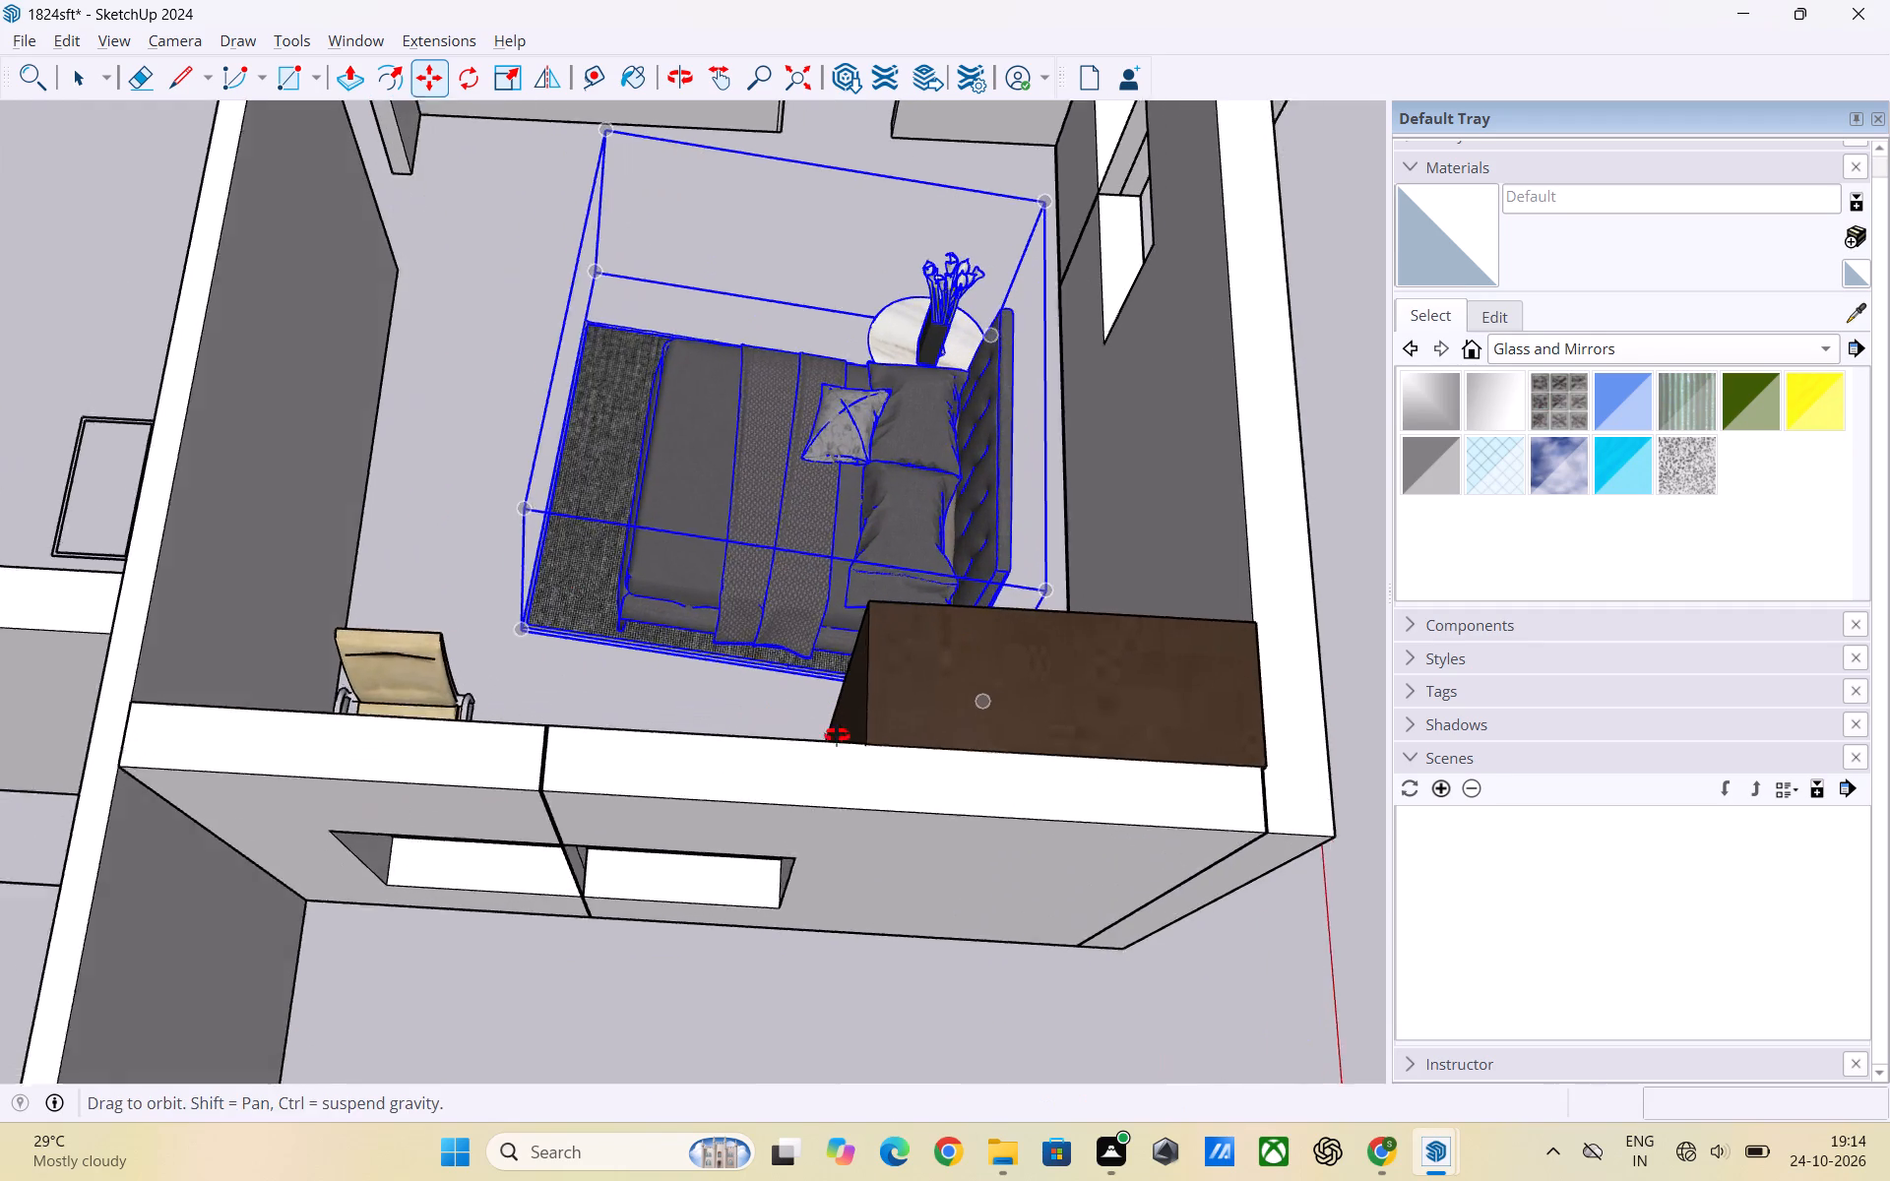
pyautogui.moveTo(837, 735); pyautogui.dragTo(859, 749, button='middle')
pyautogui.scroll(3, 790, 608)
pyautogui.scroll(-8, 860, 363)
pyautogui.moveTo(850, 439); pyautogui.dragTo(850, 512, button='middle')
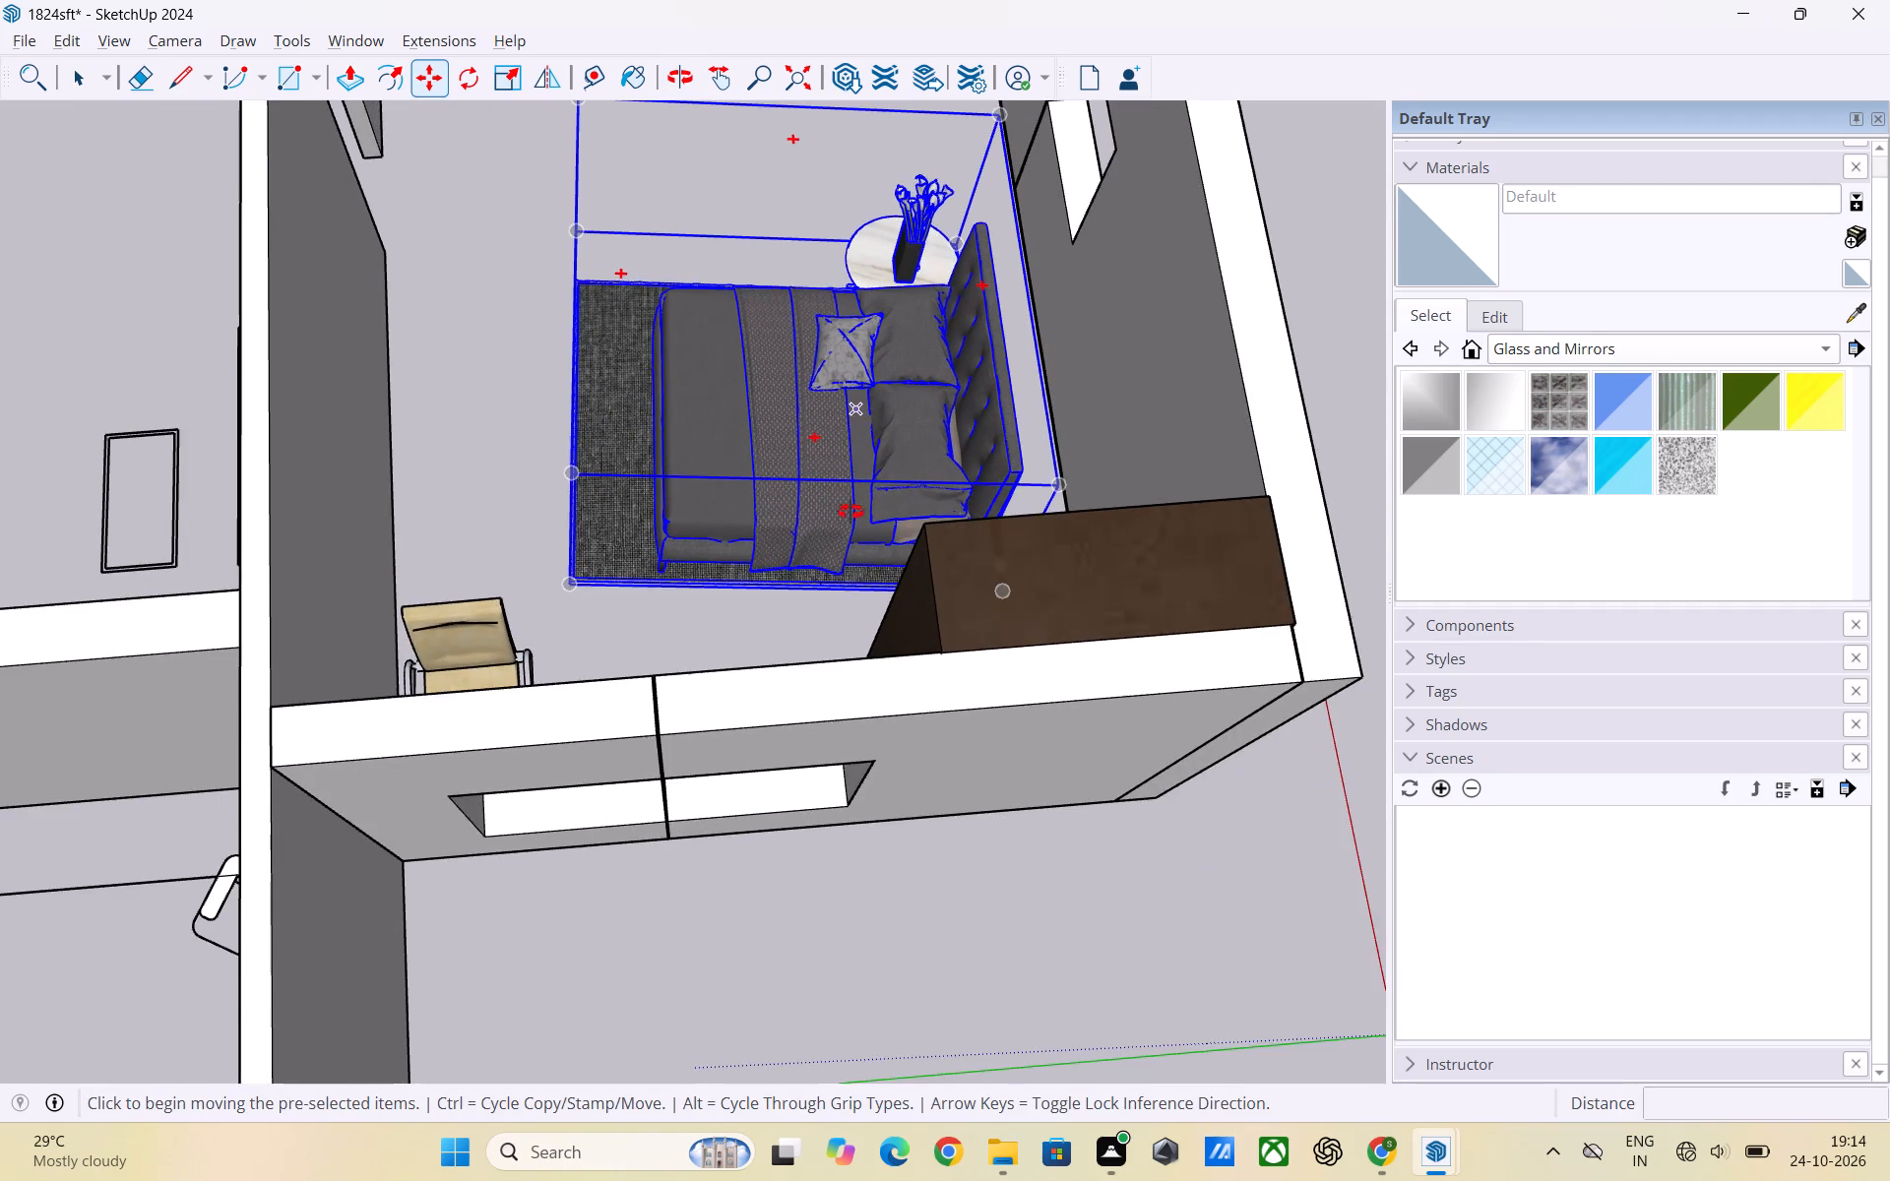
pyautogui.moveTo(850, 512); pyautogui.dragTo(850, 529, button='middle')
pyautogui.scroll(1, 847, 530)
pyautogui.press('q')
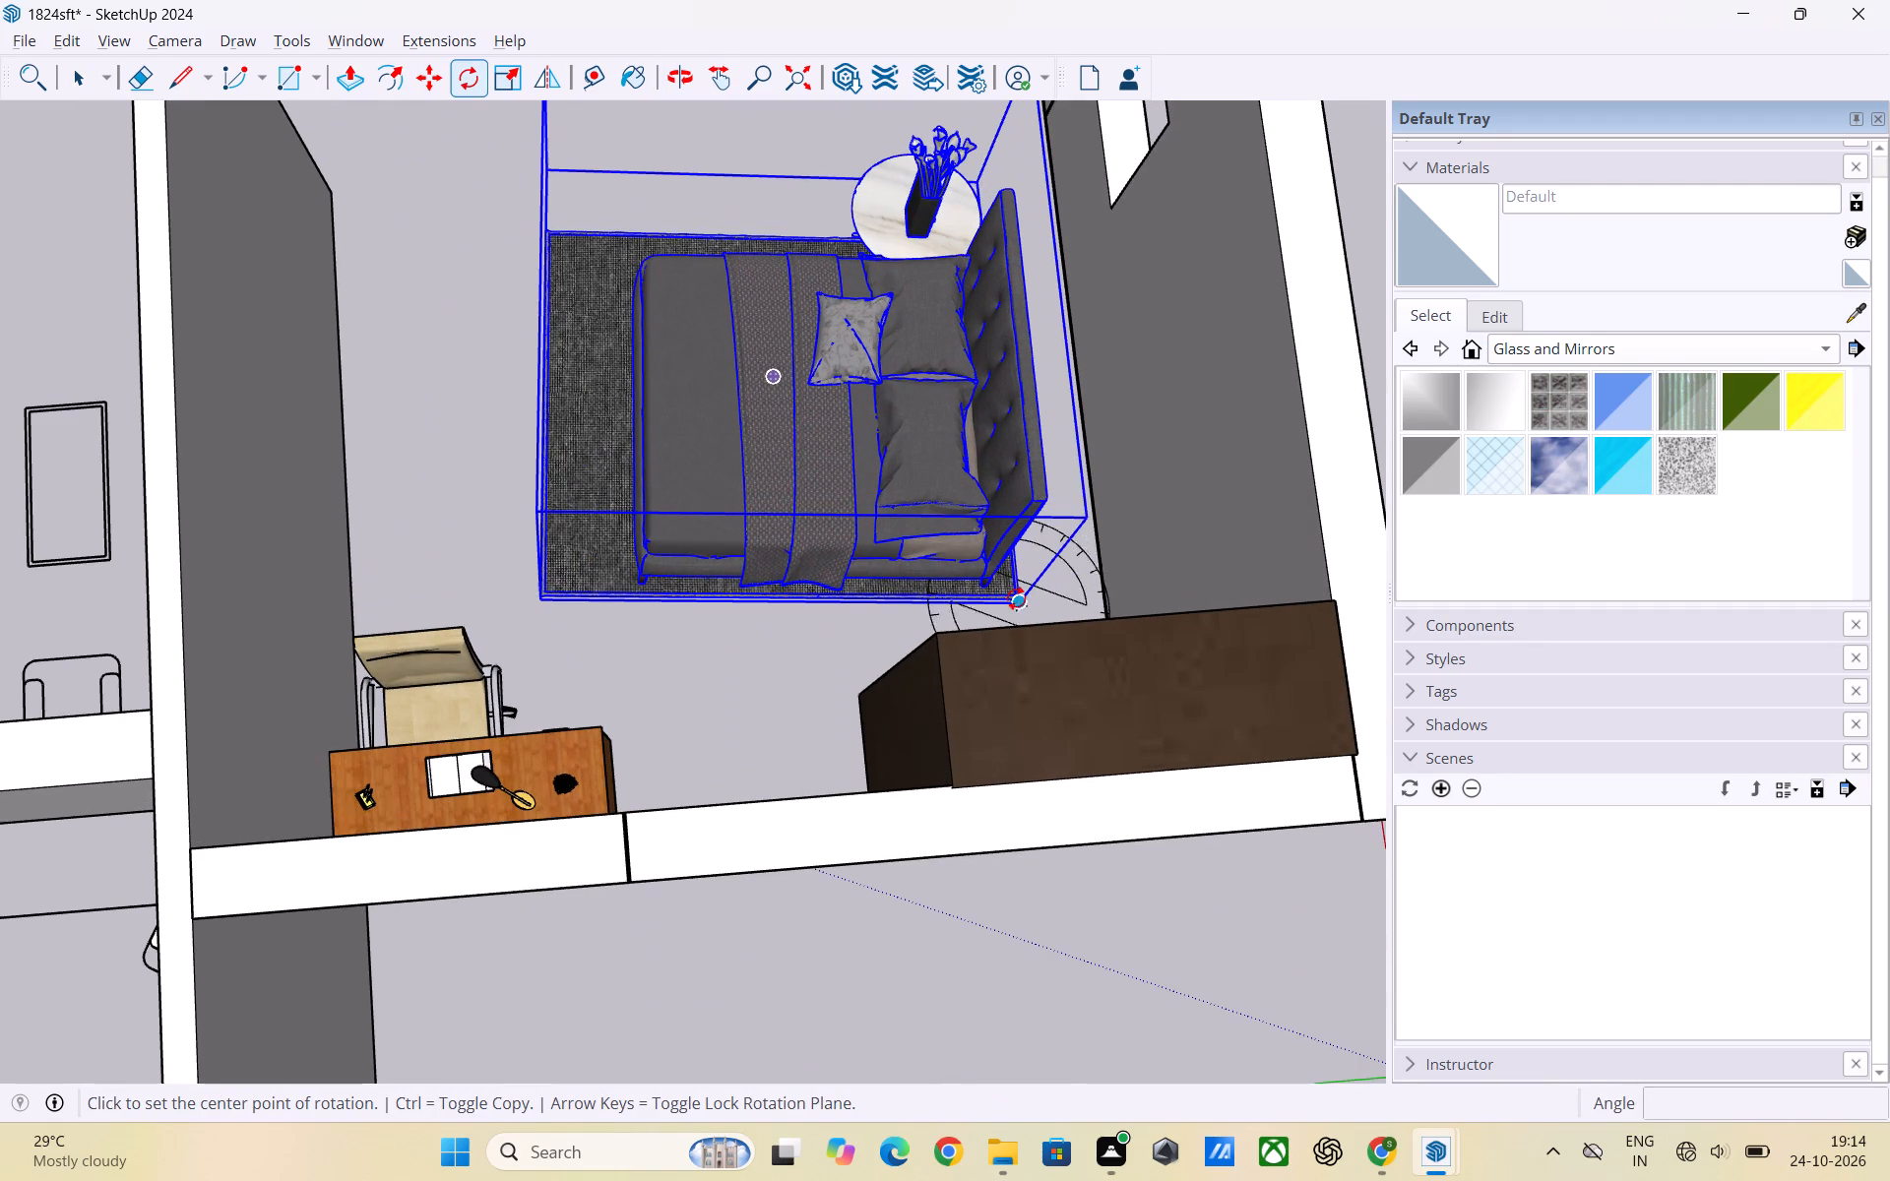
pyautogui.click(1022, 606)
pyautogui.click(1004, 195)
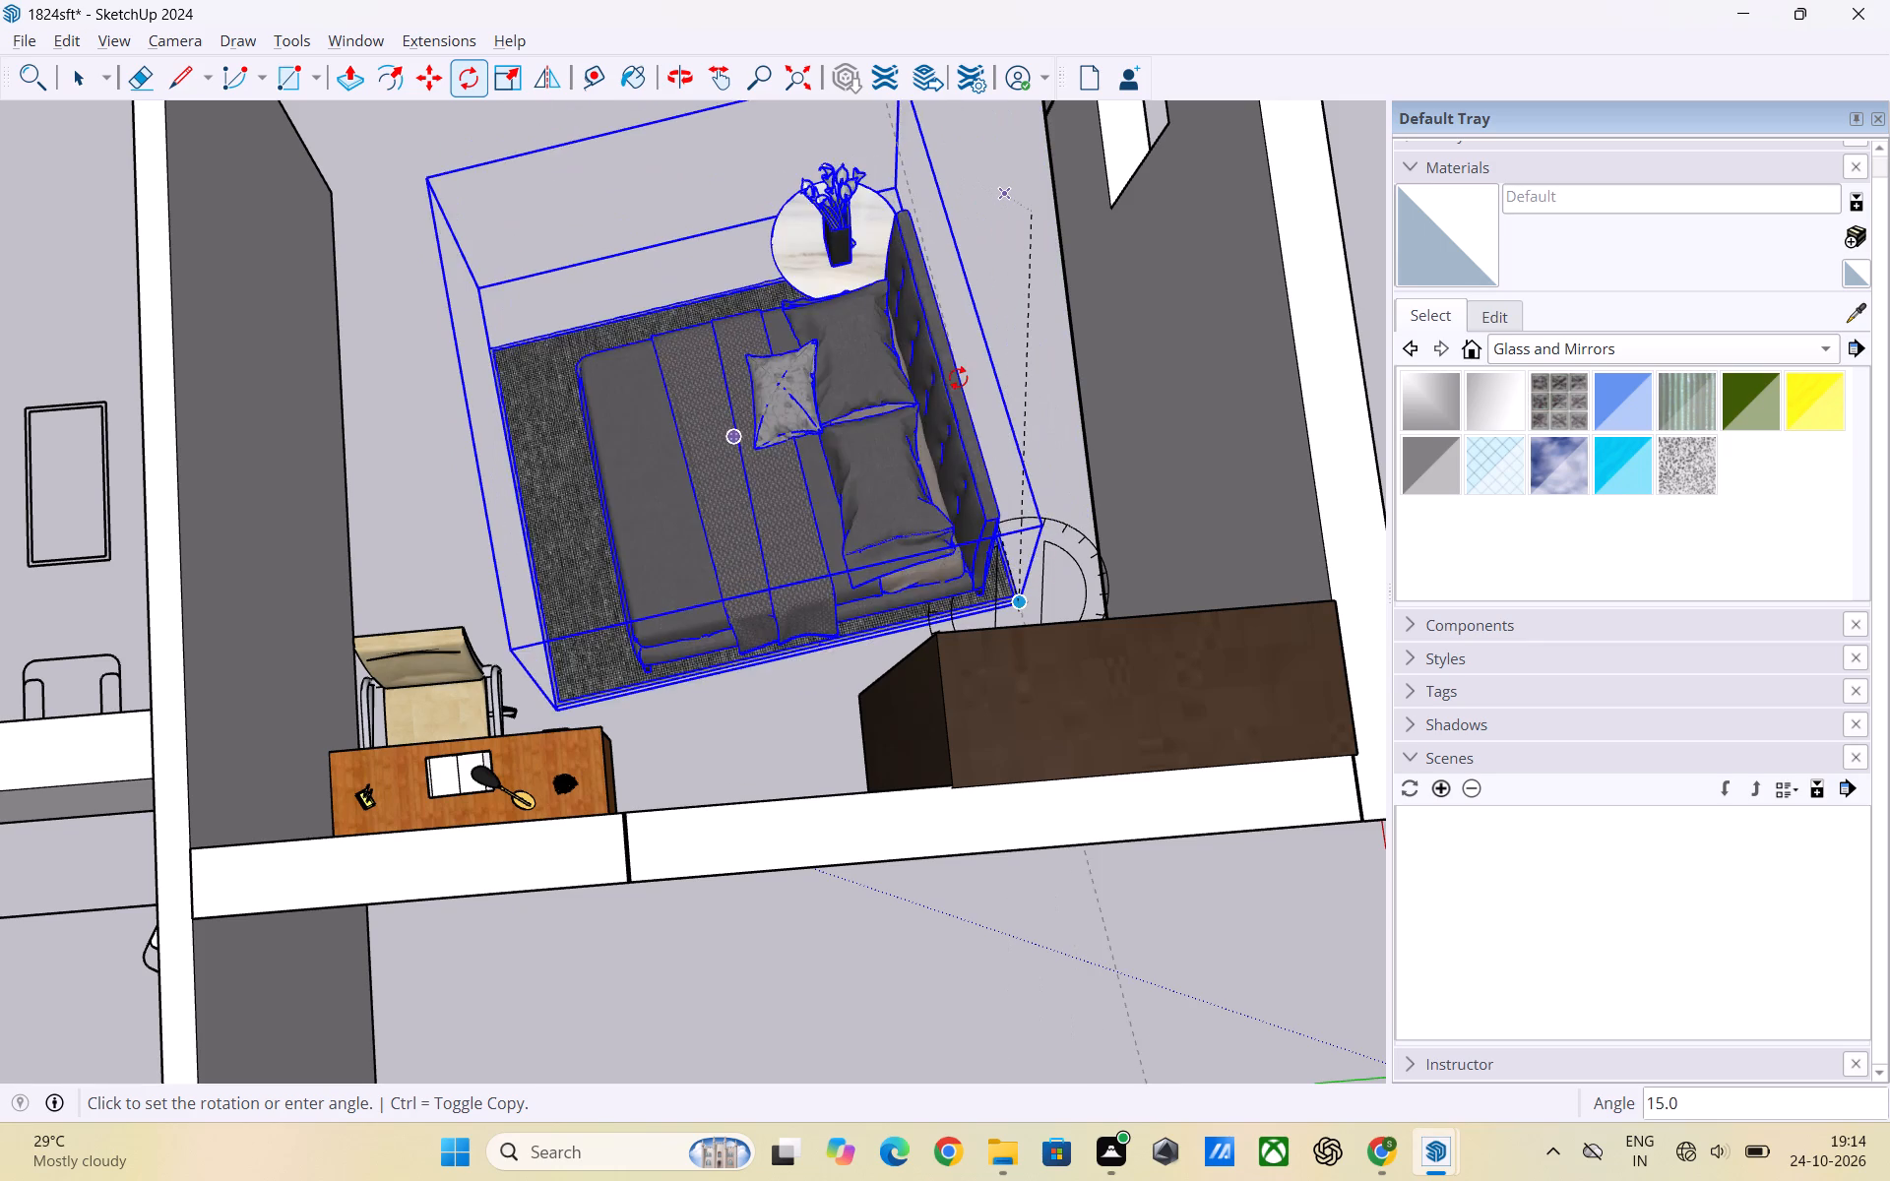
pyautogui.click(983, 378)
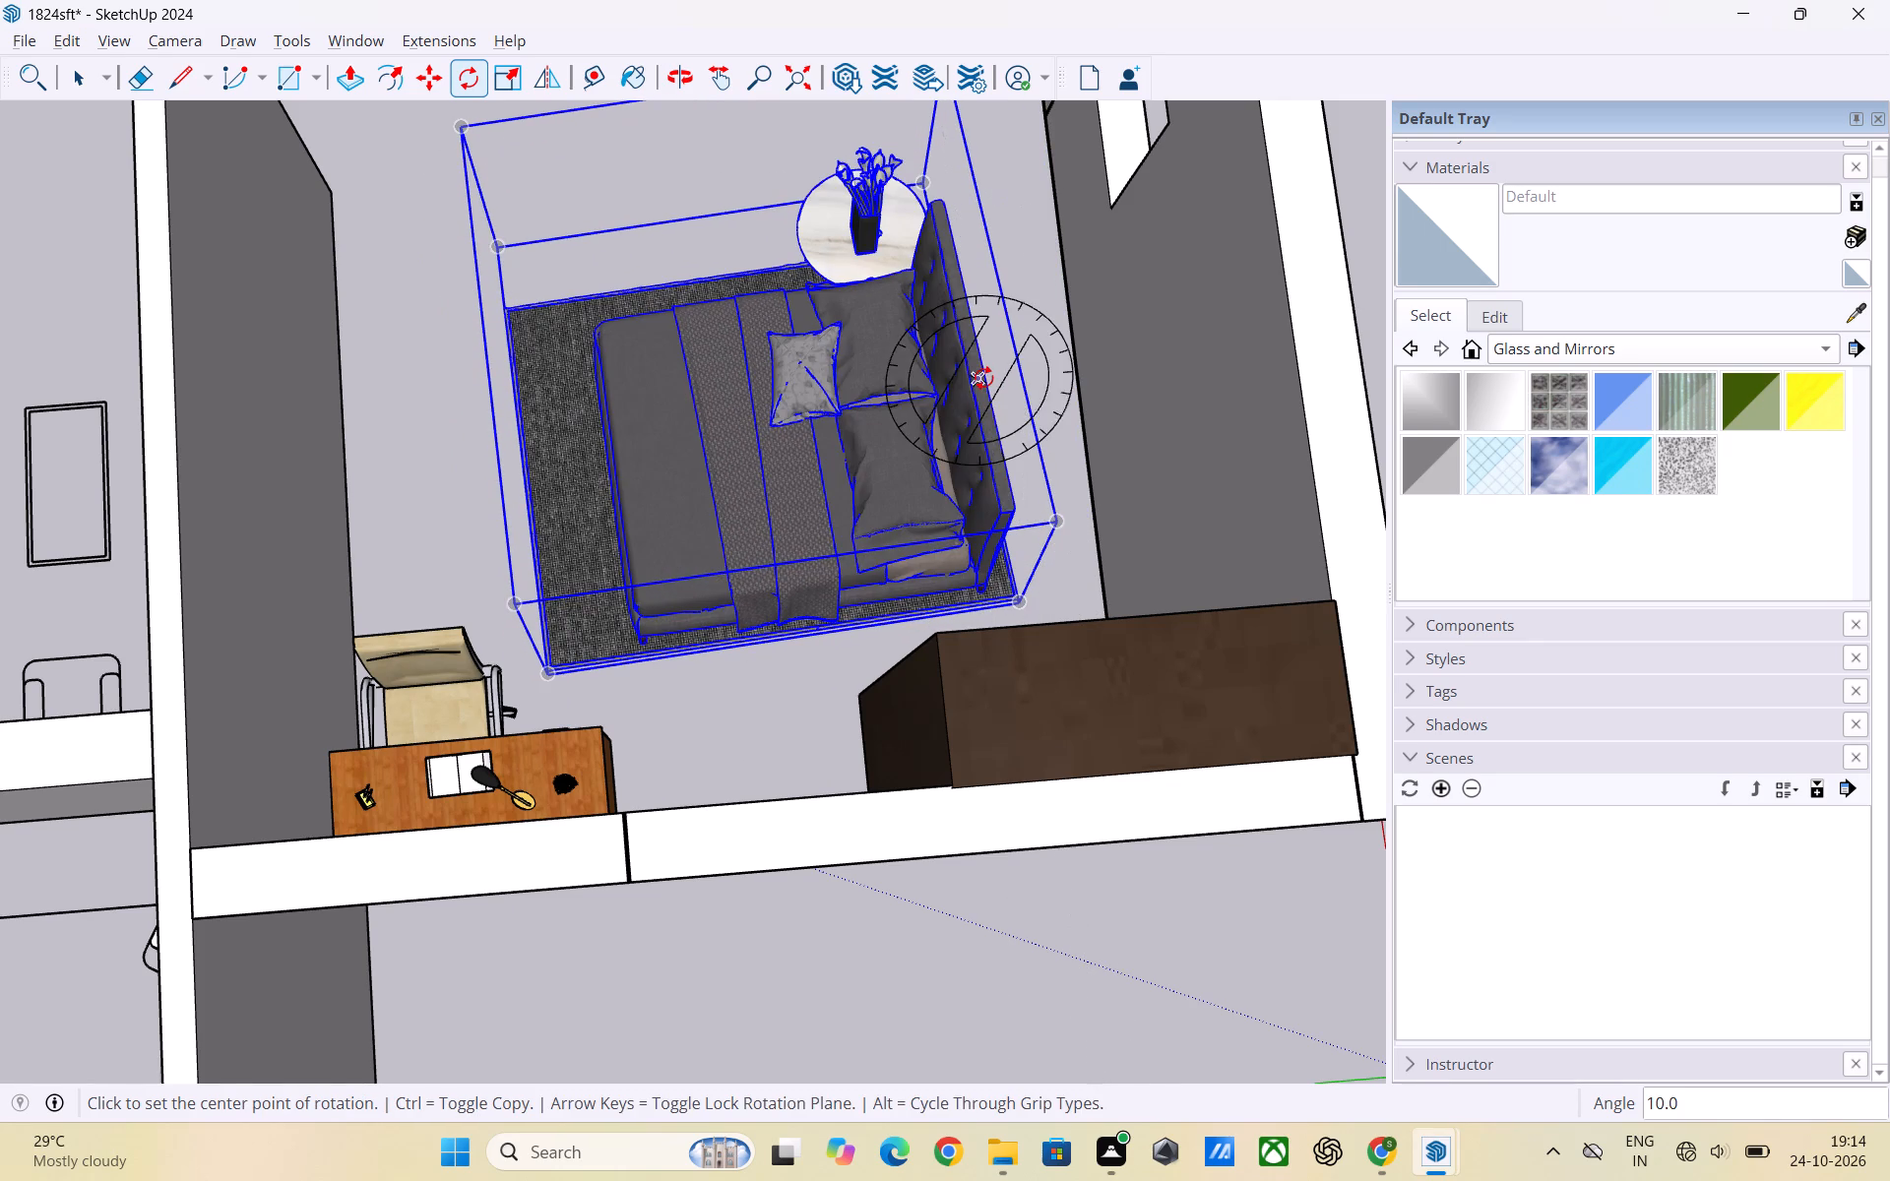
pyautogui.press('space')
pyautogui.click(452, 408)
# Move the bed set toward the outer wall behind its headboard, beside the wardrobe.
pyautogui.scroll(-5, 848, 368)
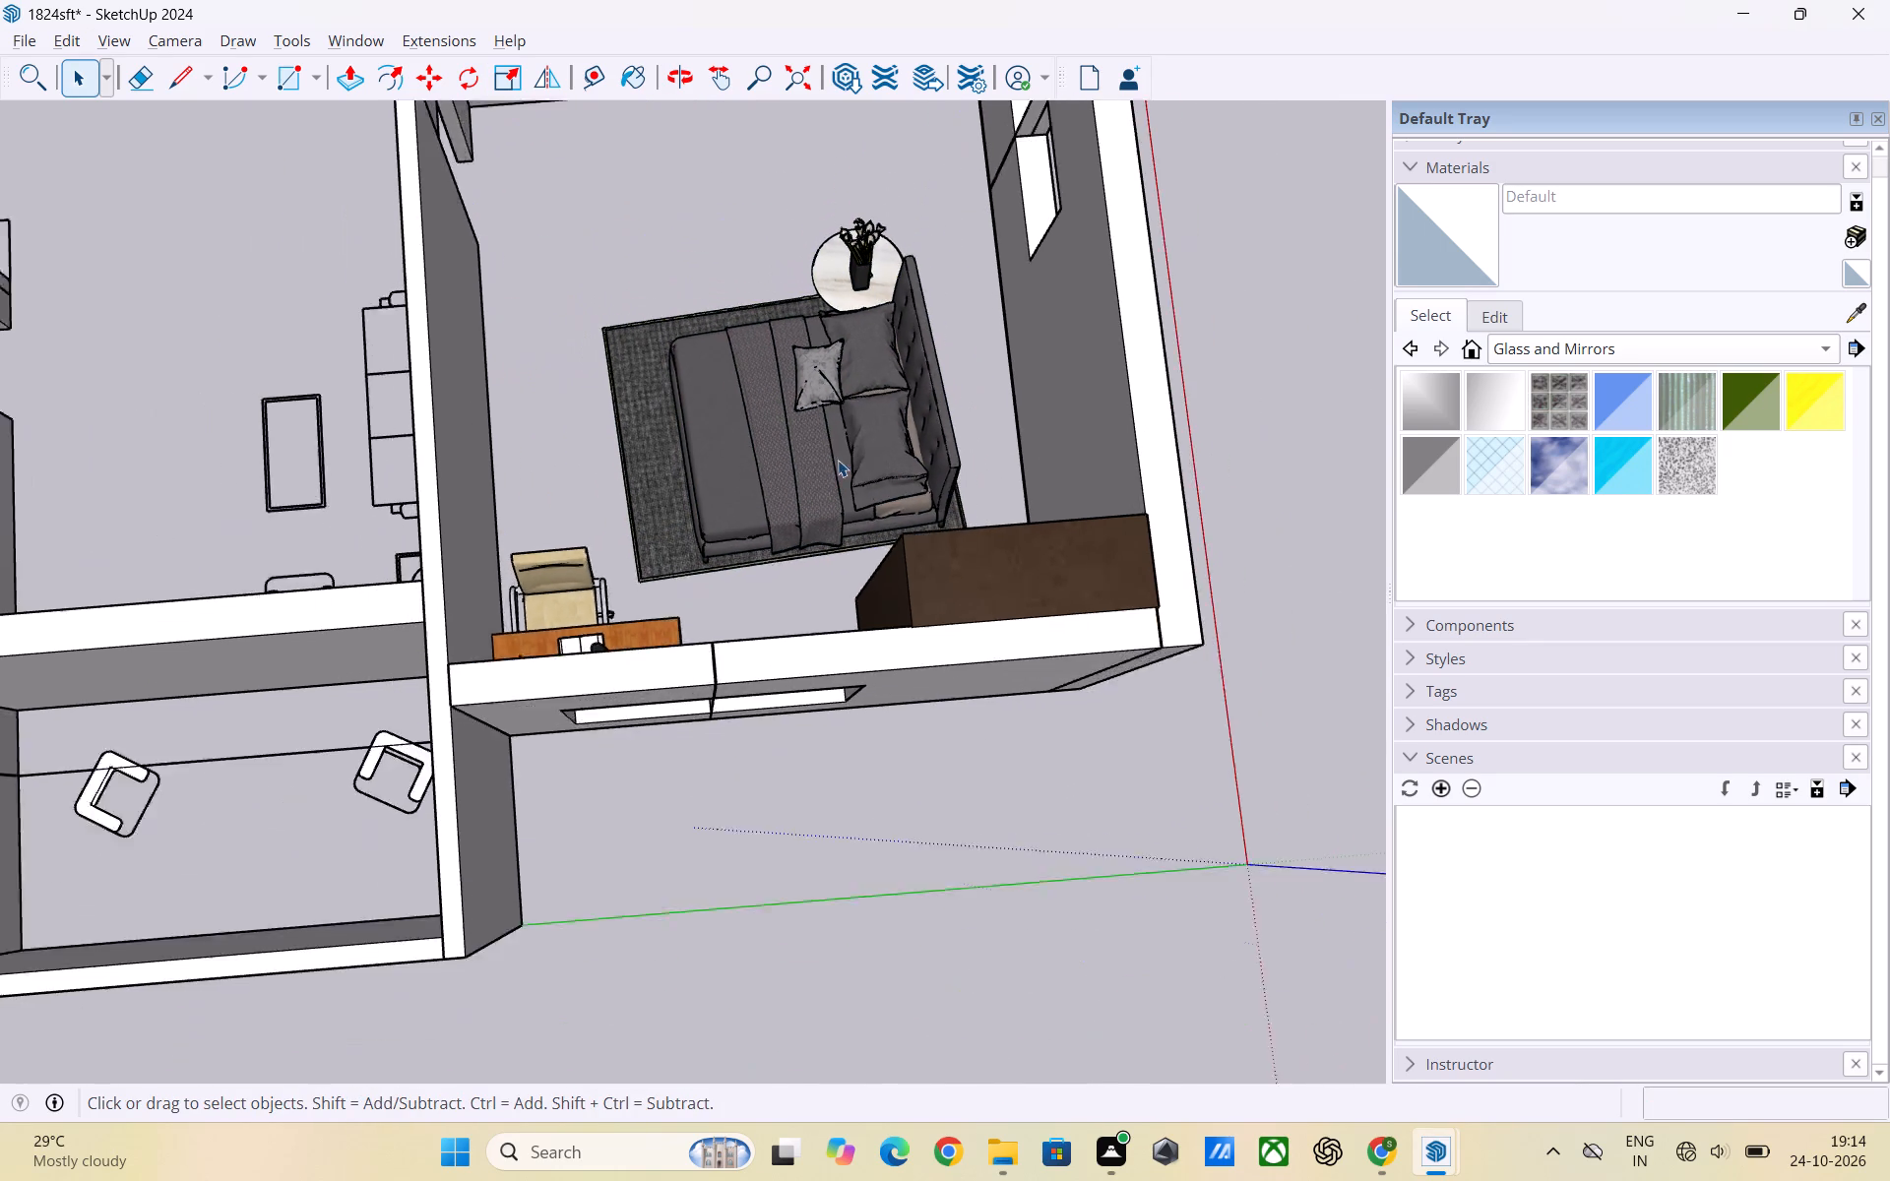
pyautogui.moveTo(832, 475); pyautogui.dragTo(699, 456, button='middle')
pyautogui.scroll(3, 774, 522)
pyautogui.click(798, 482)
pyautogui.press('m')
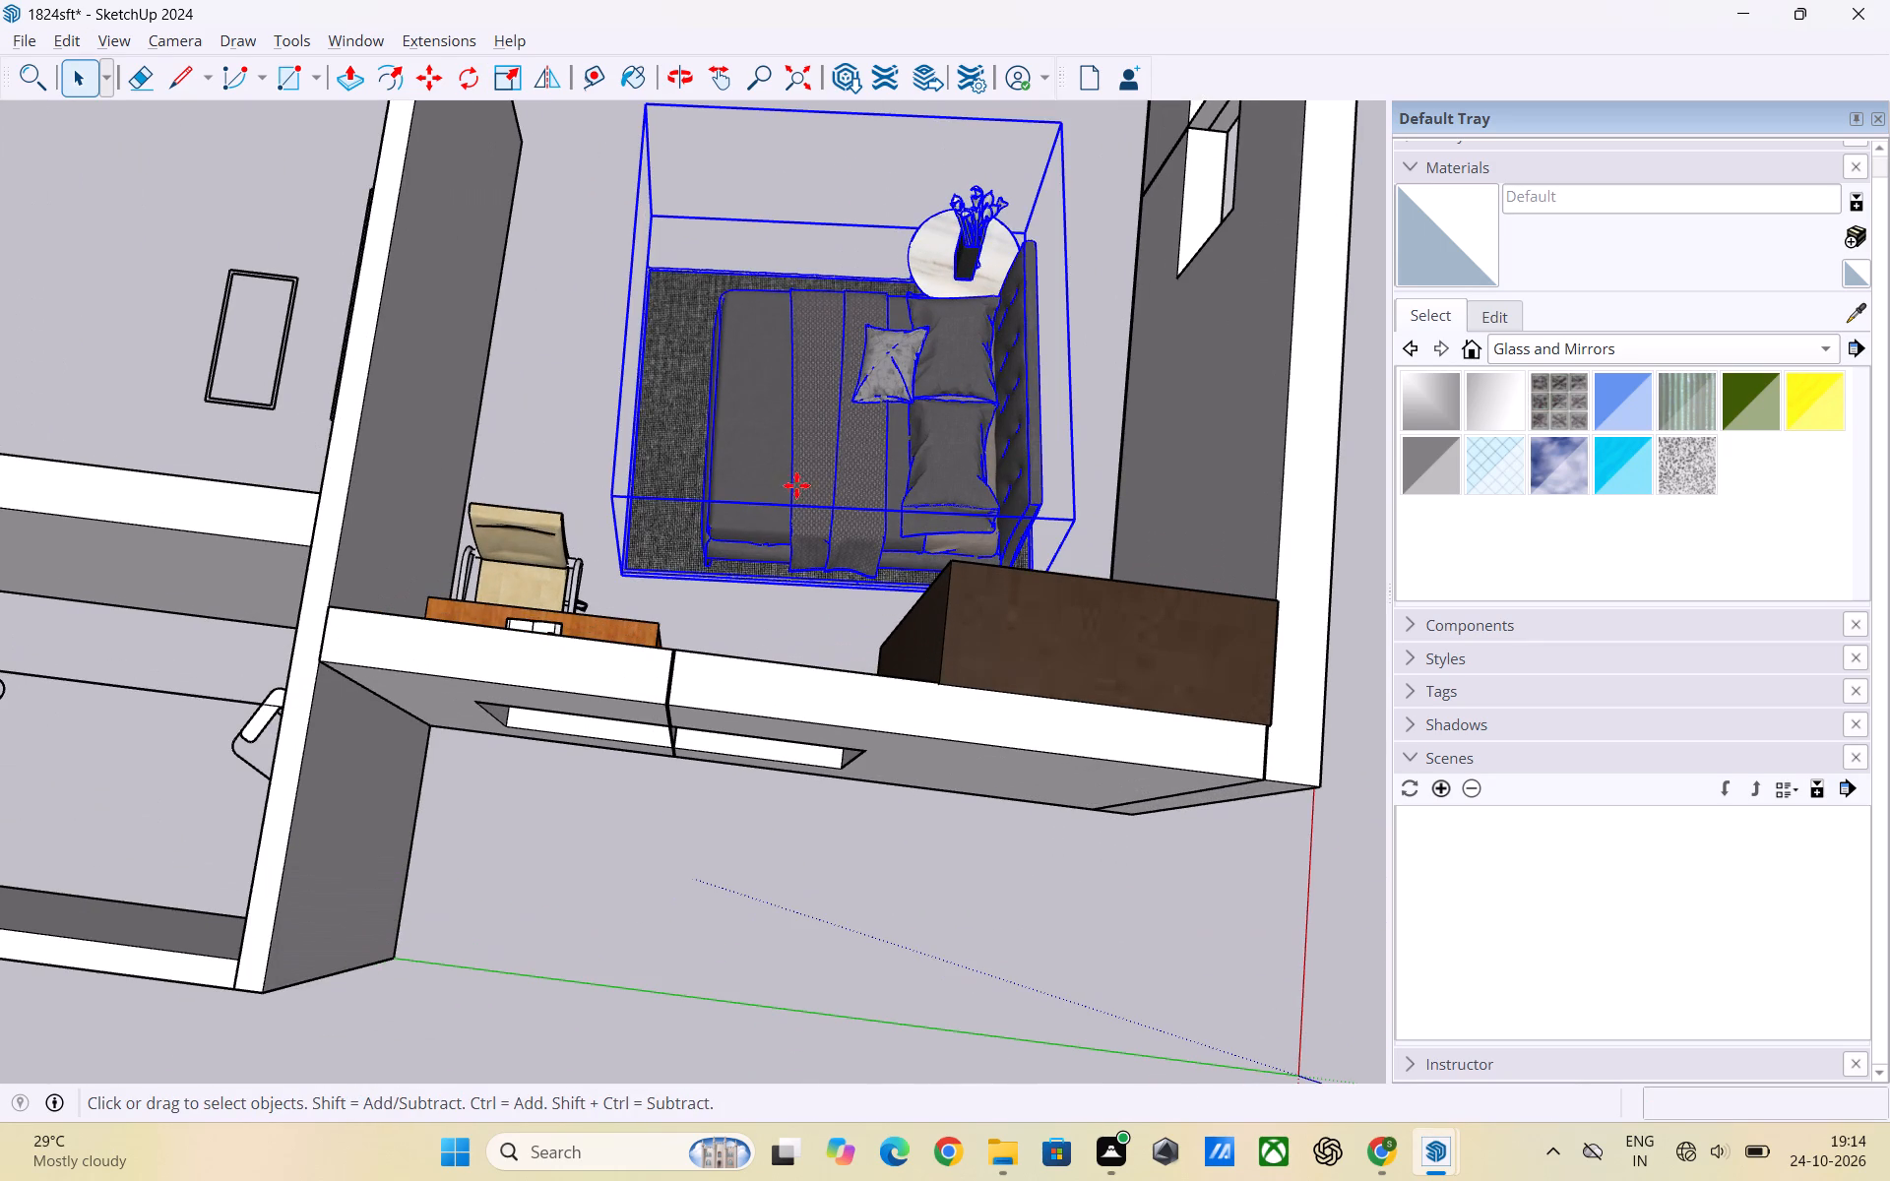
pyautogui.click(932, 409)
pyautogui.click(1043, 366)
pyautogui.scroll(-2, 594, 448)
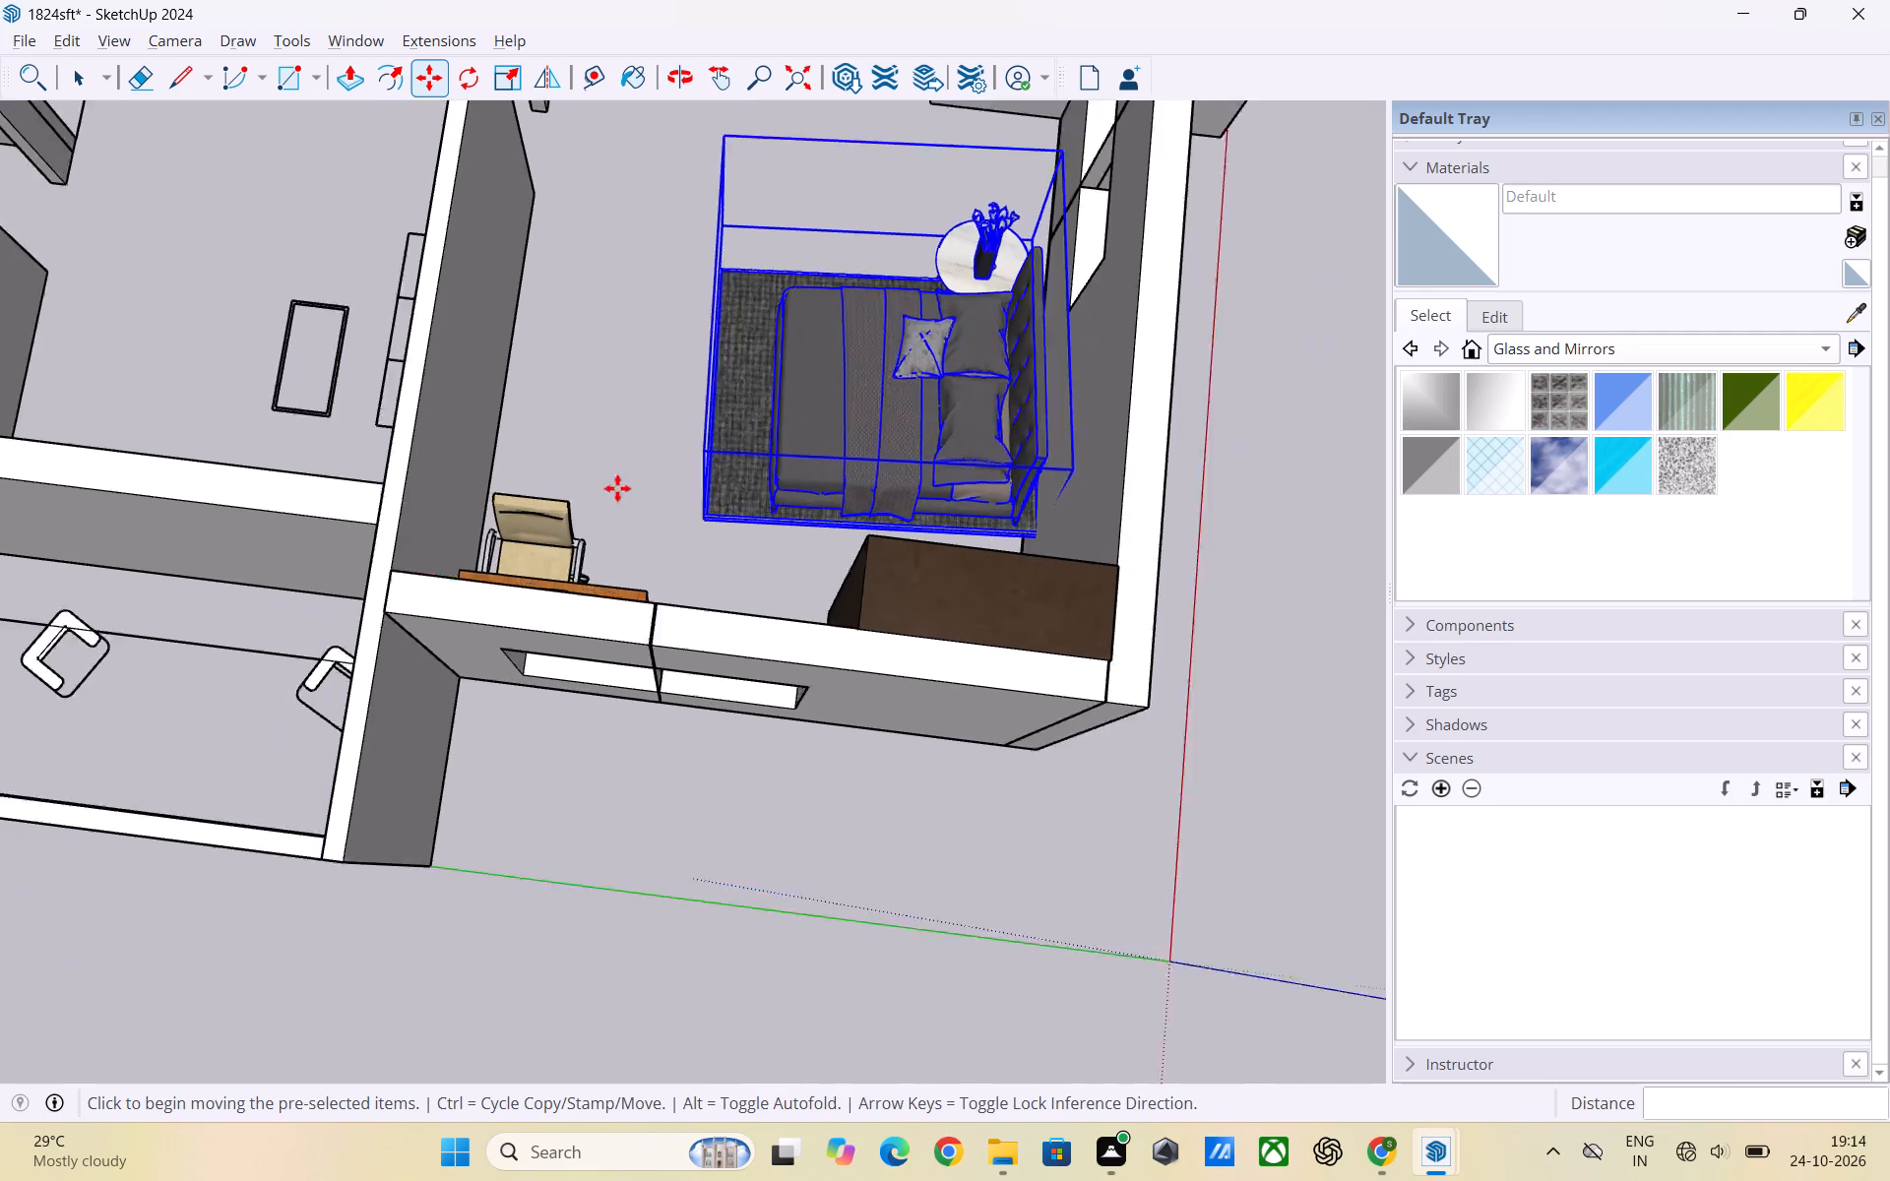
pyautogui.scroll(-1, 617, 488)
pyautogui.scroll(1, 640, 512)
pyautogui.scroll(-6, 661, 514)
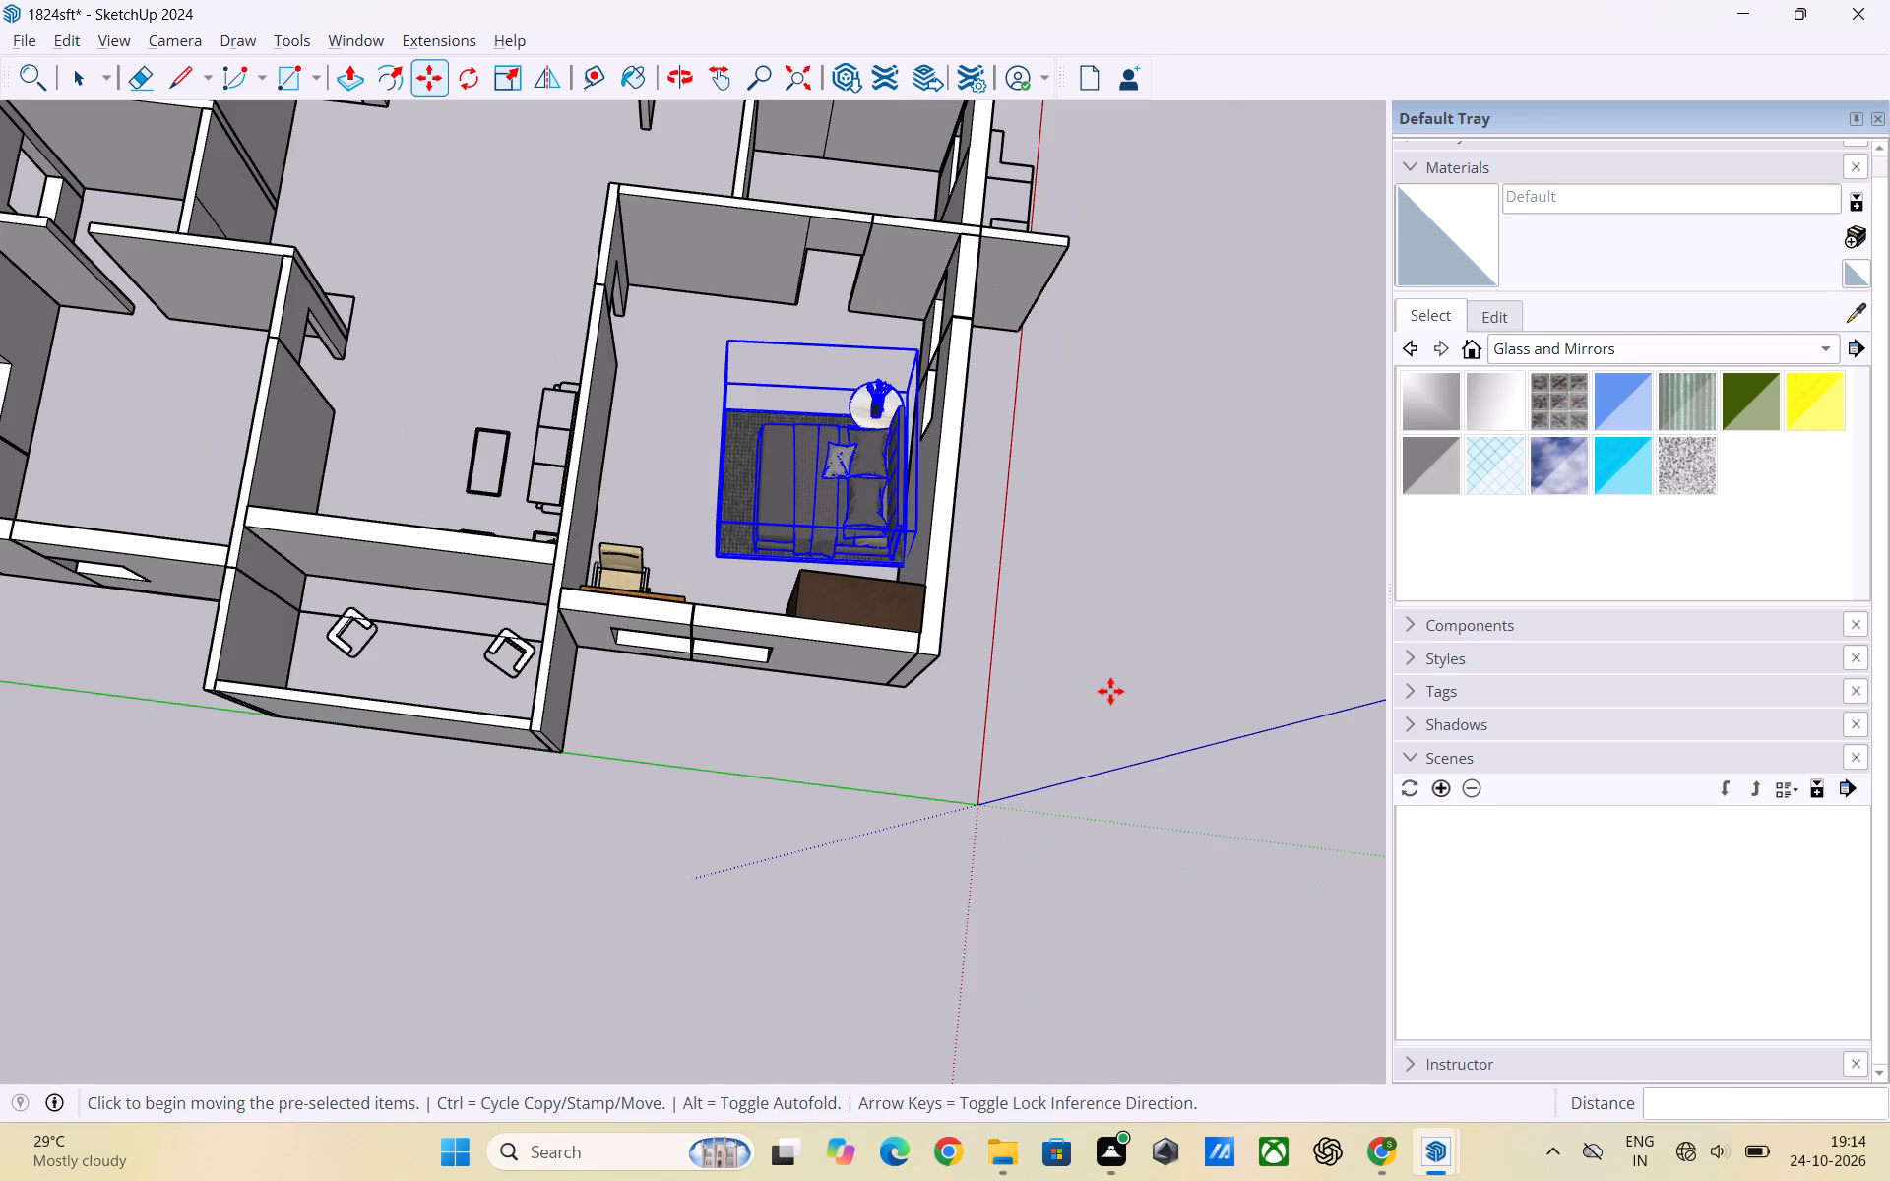
# Undo the bed set's moves and rotations back to its earlier position outside the balcony, with the headboard facing the apartment.
pyautogui.hotkey('ctrl', 'z')
pyautogui.hotkey('ctrl', 'z')
pyautogui.hotkey('ctrl', 'z')
pyautogui.hotkey('ctrl', 'z')
pyautogui.hotkey('ctrl', 'z')
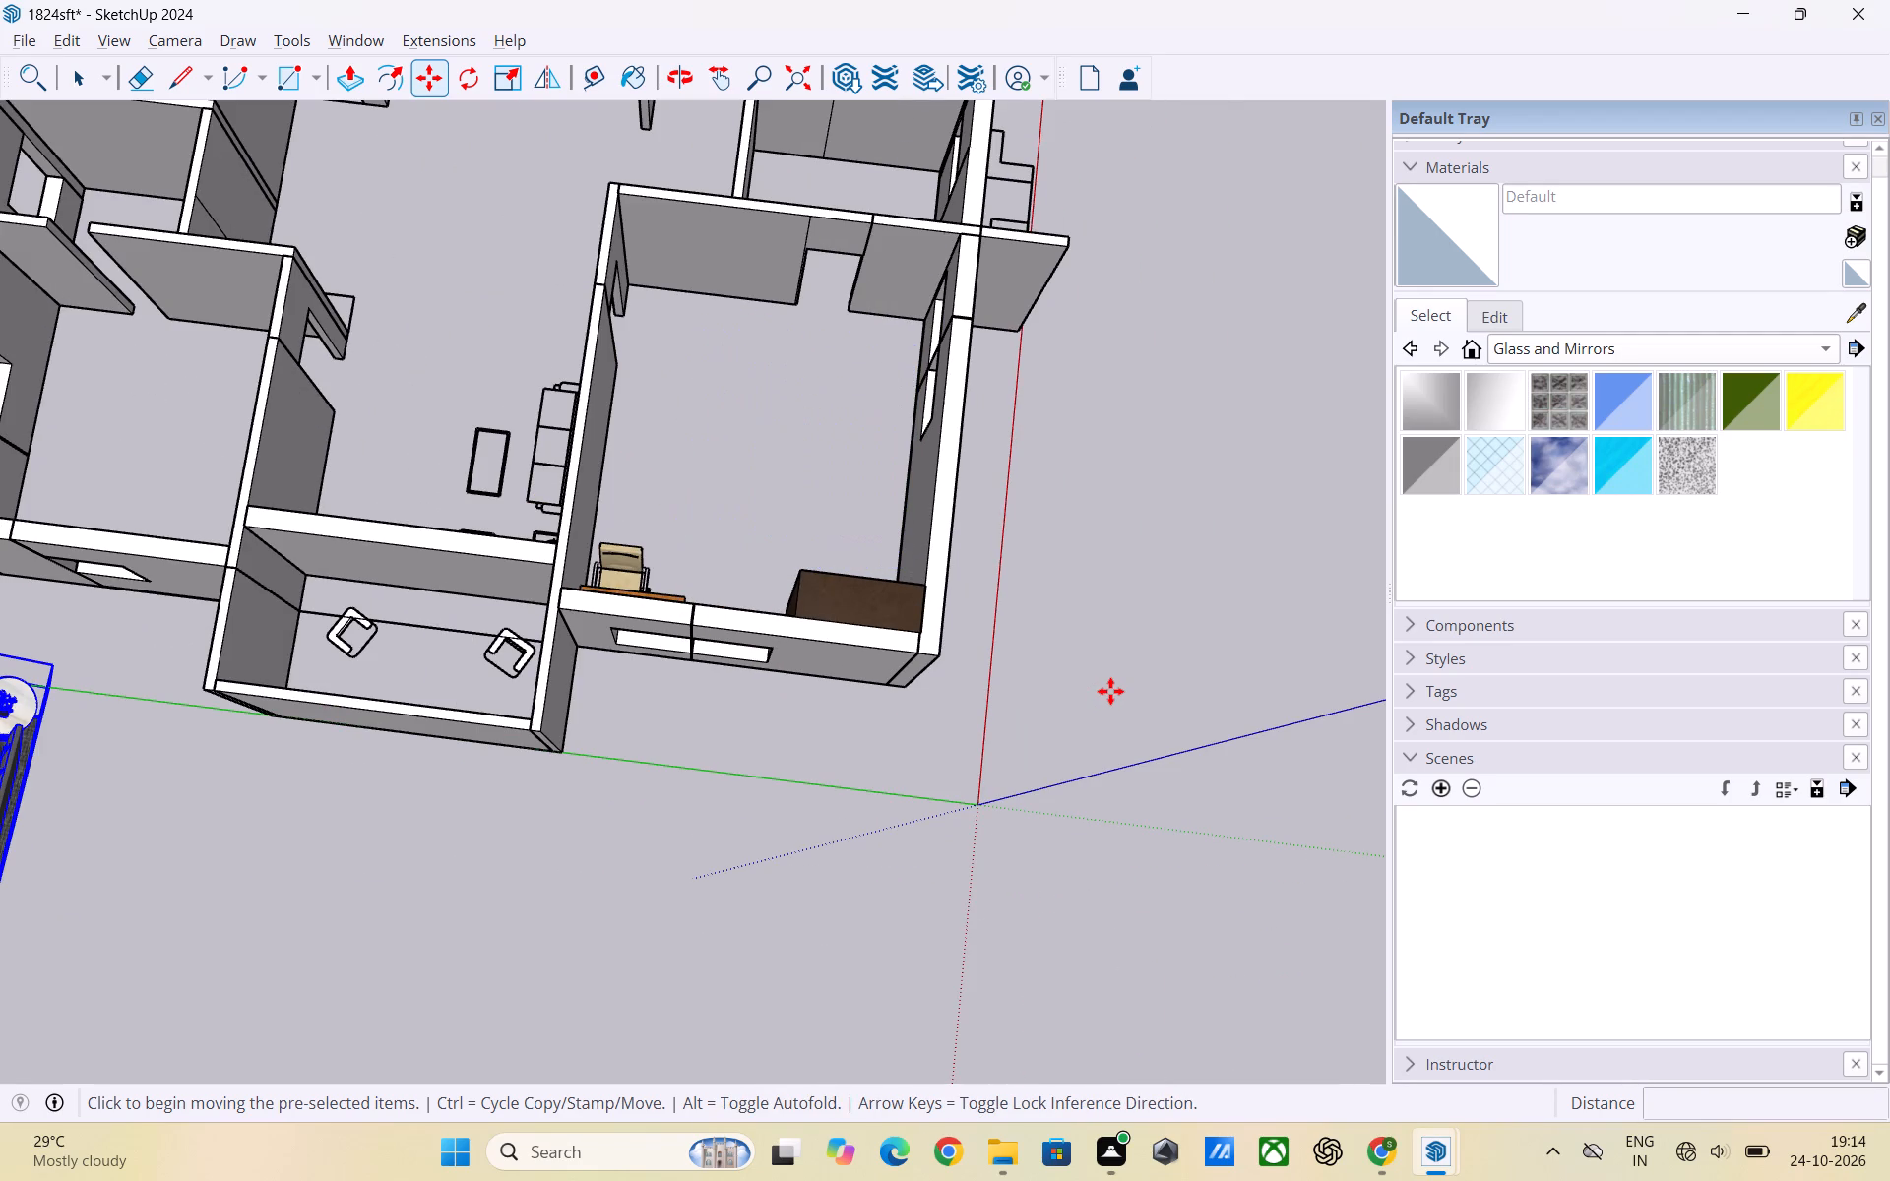
pyautogui.scroll(-3, 1163, 644)
pyautogui.hotkey('ctrl', 'z')
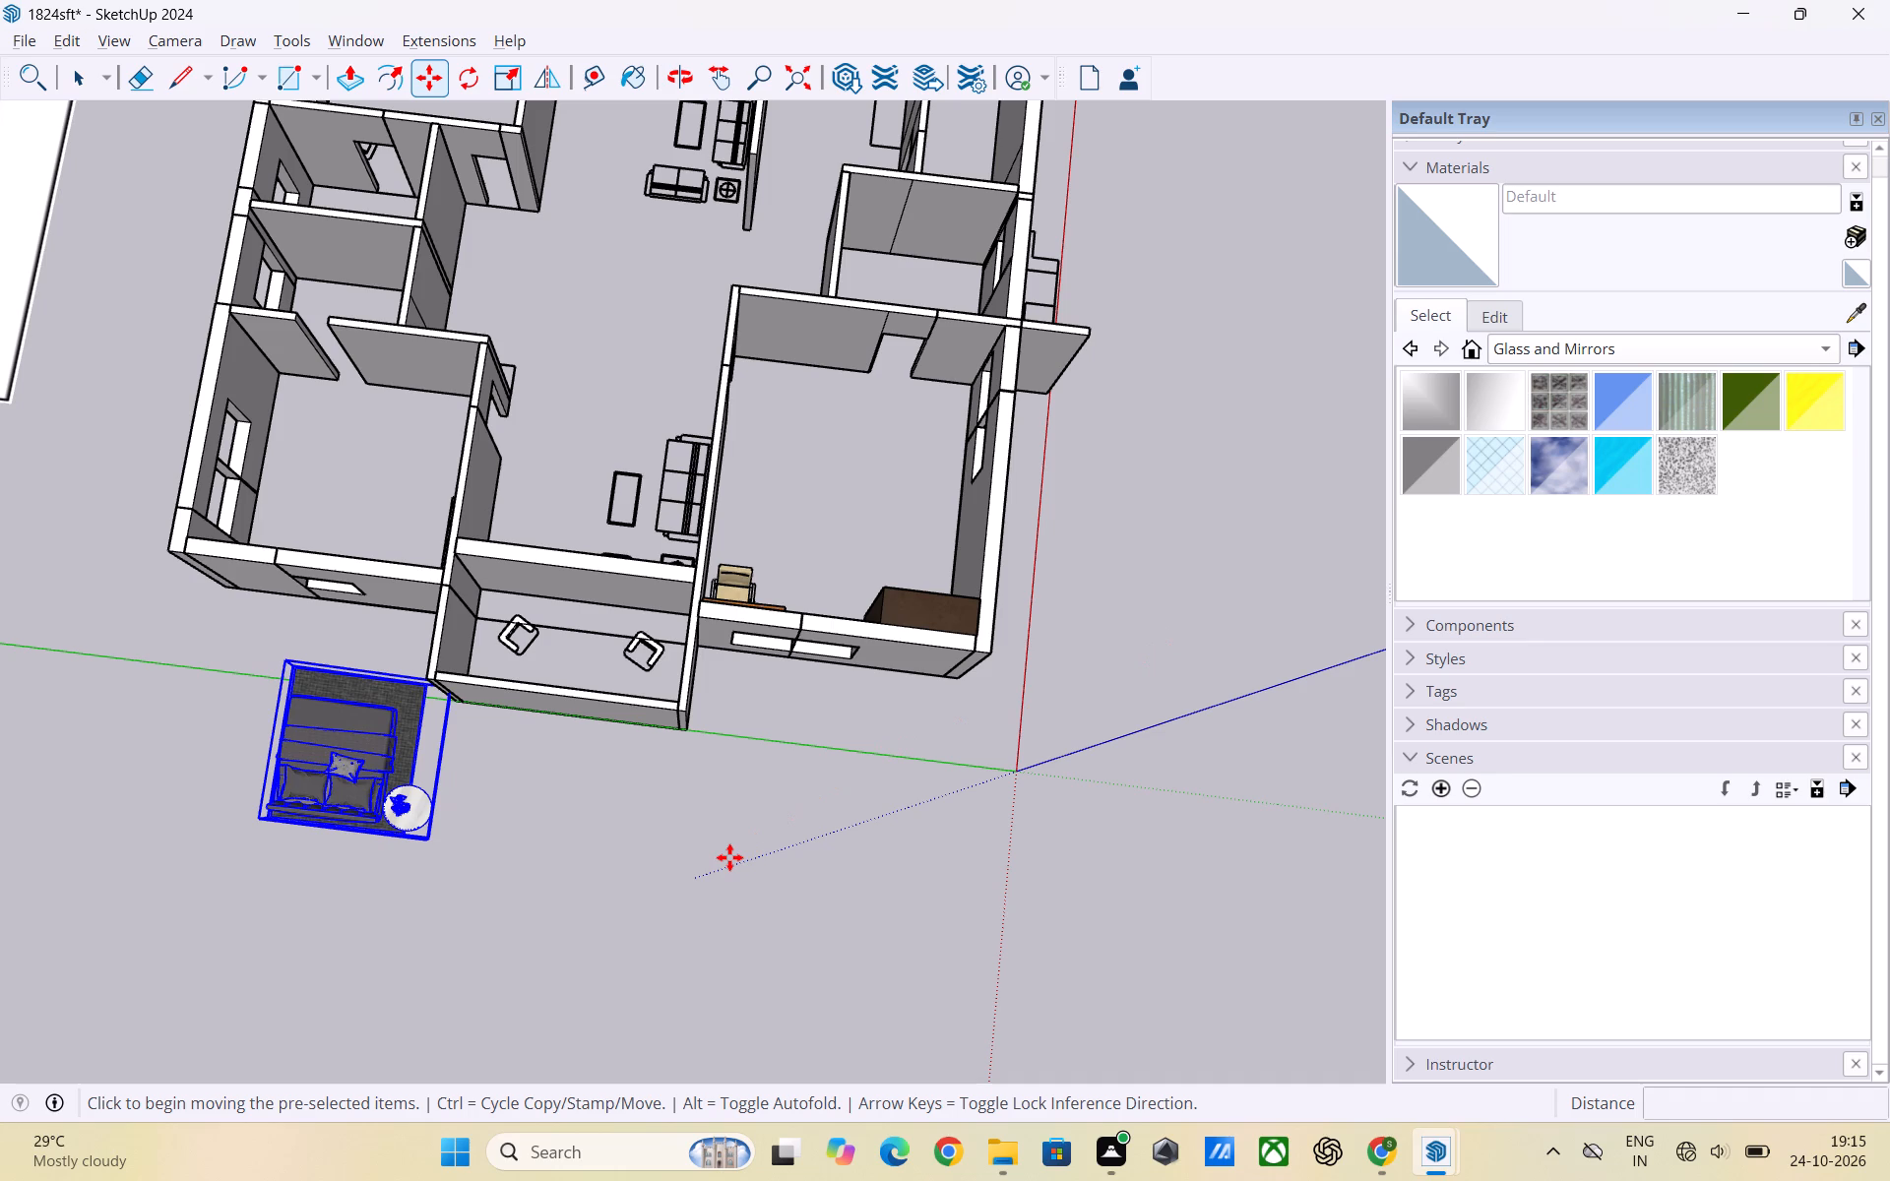
pyautogui.hotkey('ctrl', 'z')
pyautogui.press('space')
pyautogui.click(855, 1028)
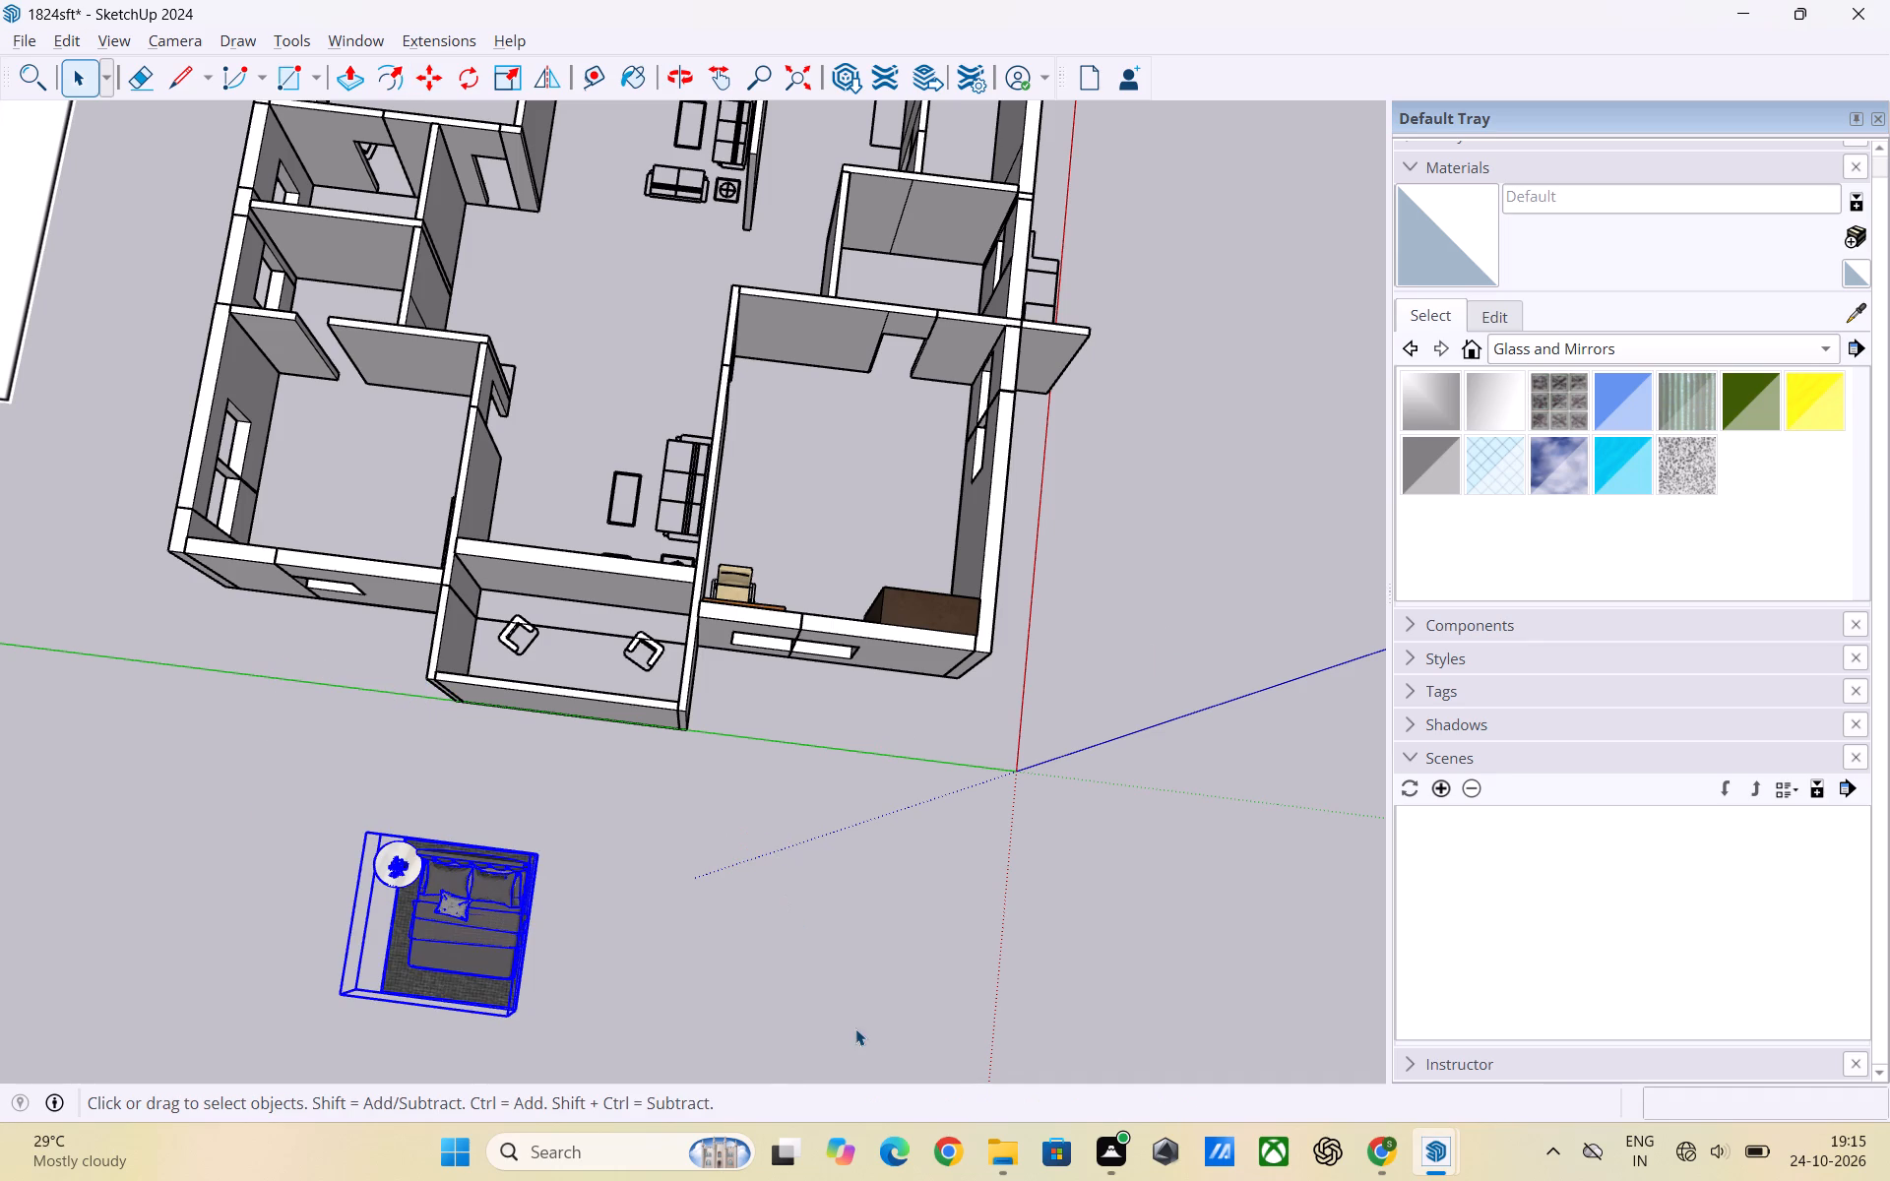
# Rotate the bed set about 90 degrees about its headboard-side corner opposite the side table, so the headboard runs parallel to the red axis.
pyautogui.scroll(-6, 936, 680)
pyautogui.moveTo(668, 888); pyautogui.dragTo(668, 751, button='middle')
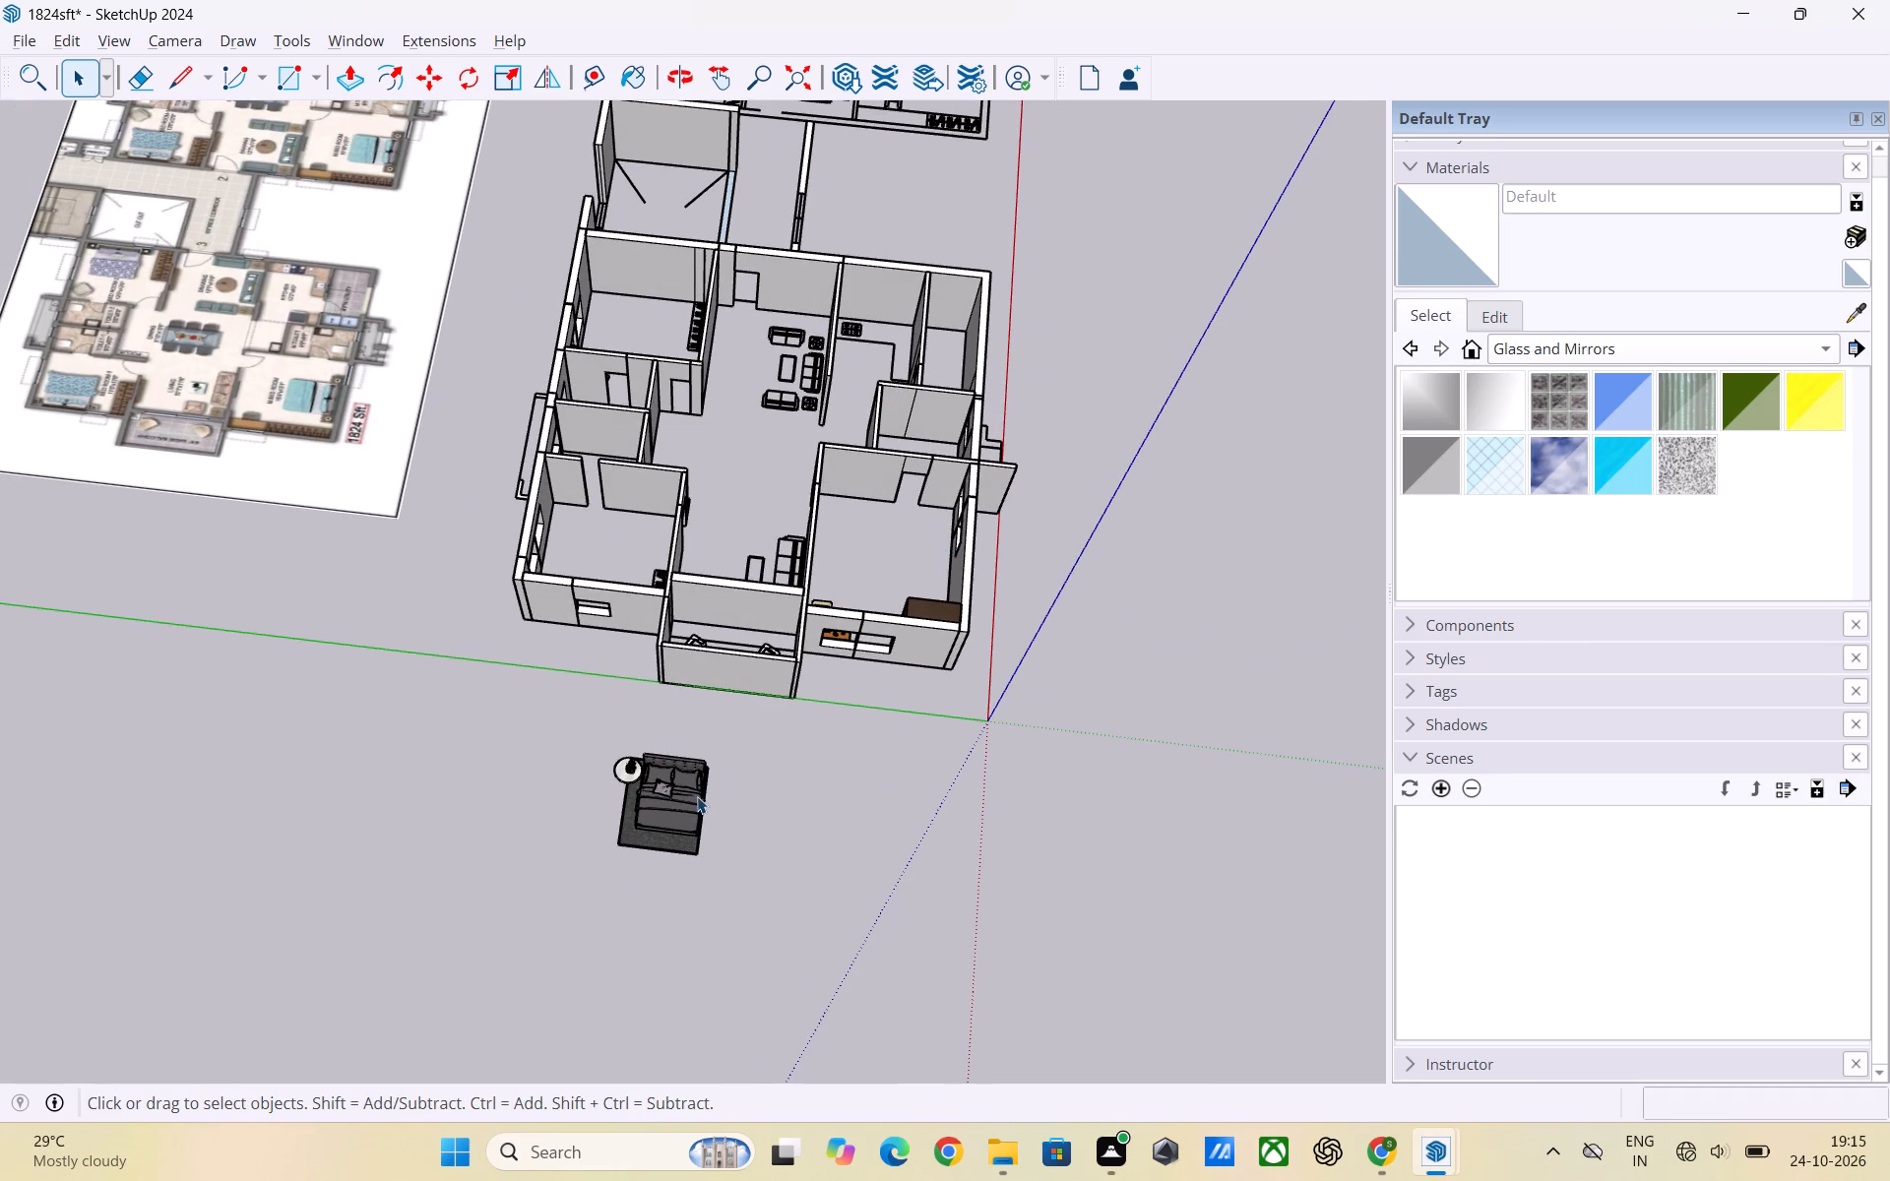
pyautogui.scroll(3, 696, 796)
pyautogui.click(678, 823)
pyautogui.press('q')
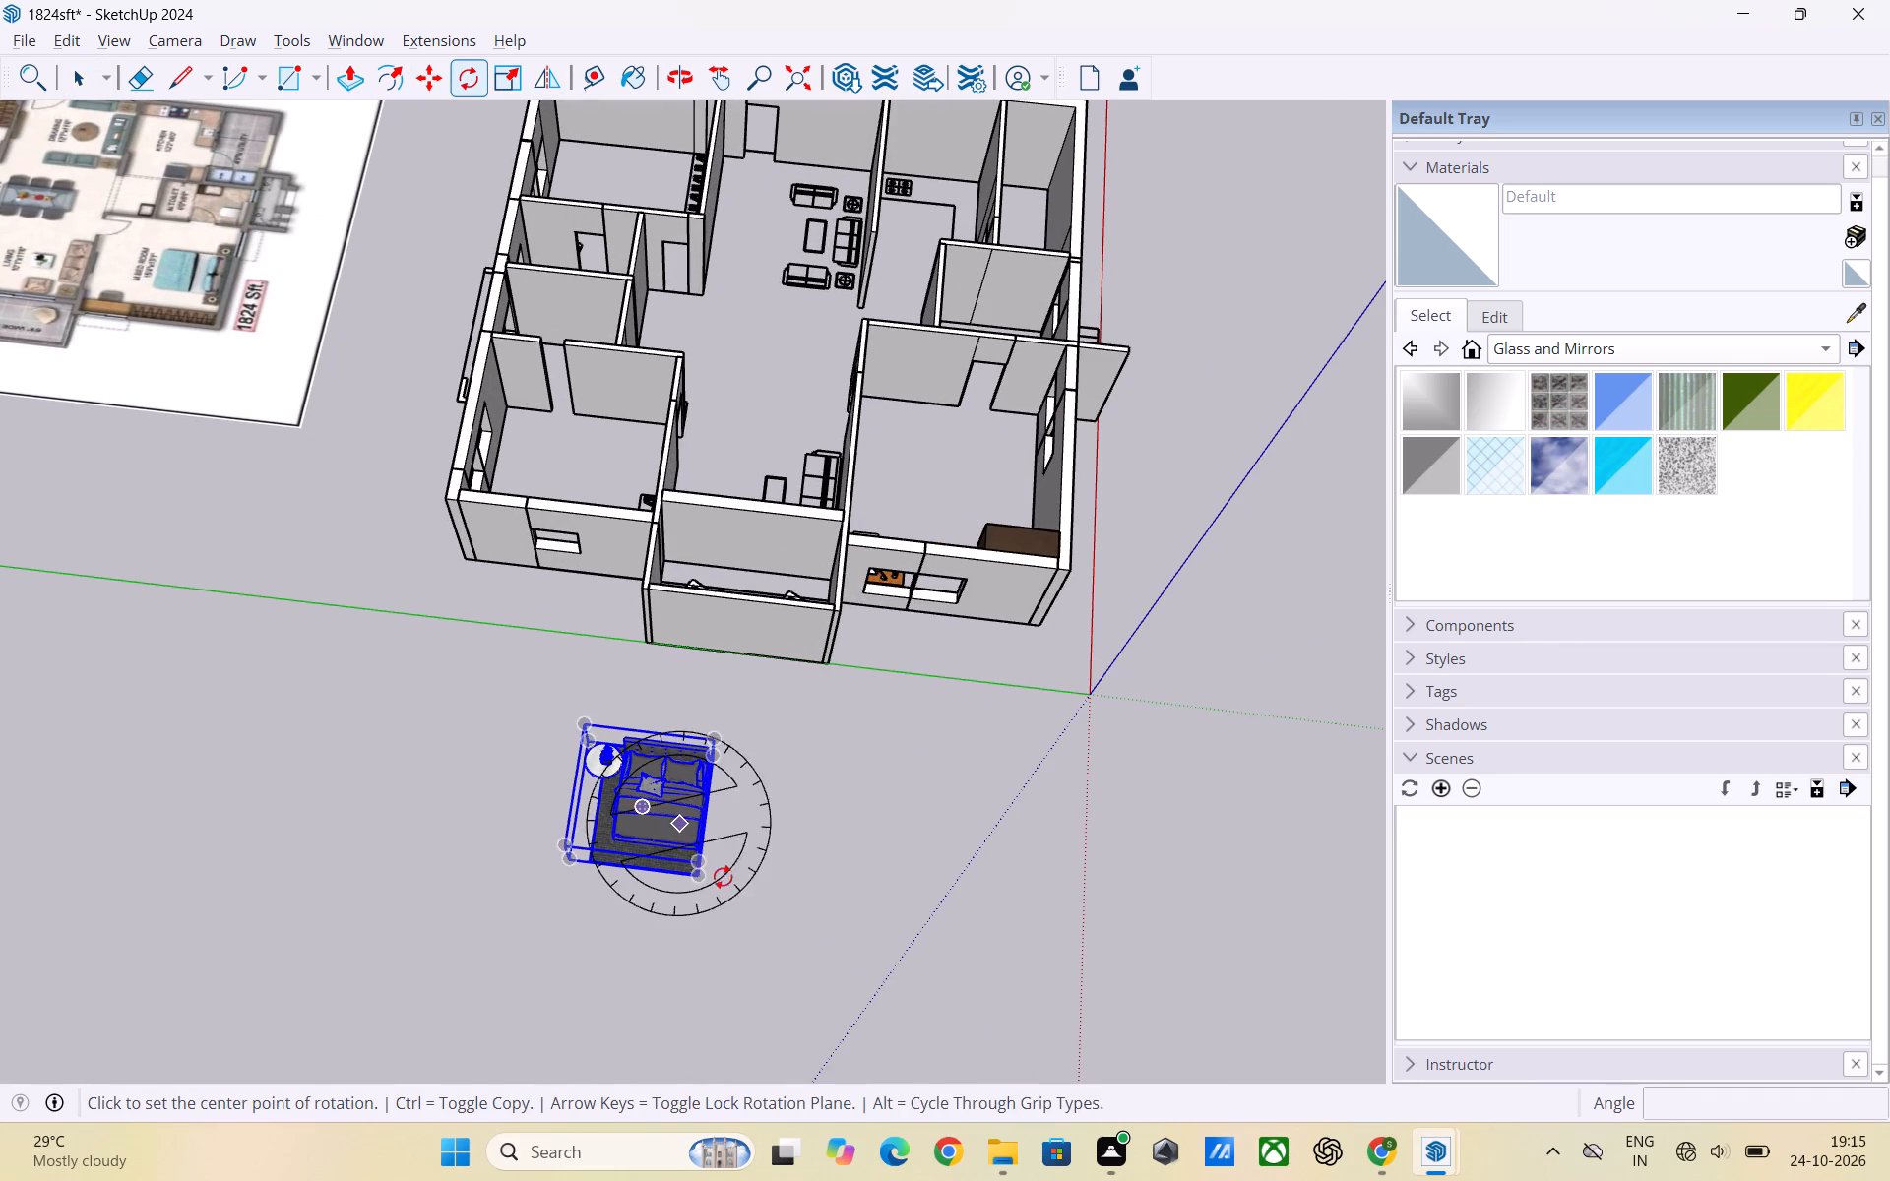
pyautogui.click(716, 747)
pyautogui.click(704, 879)
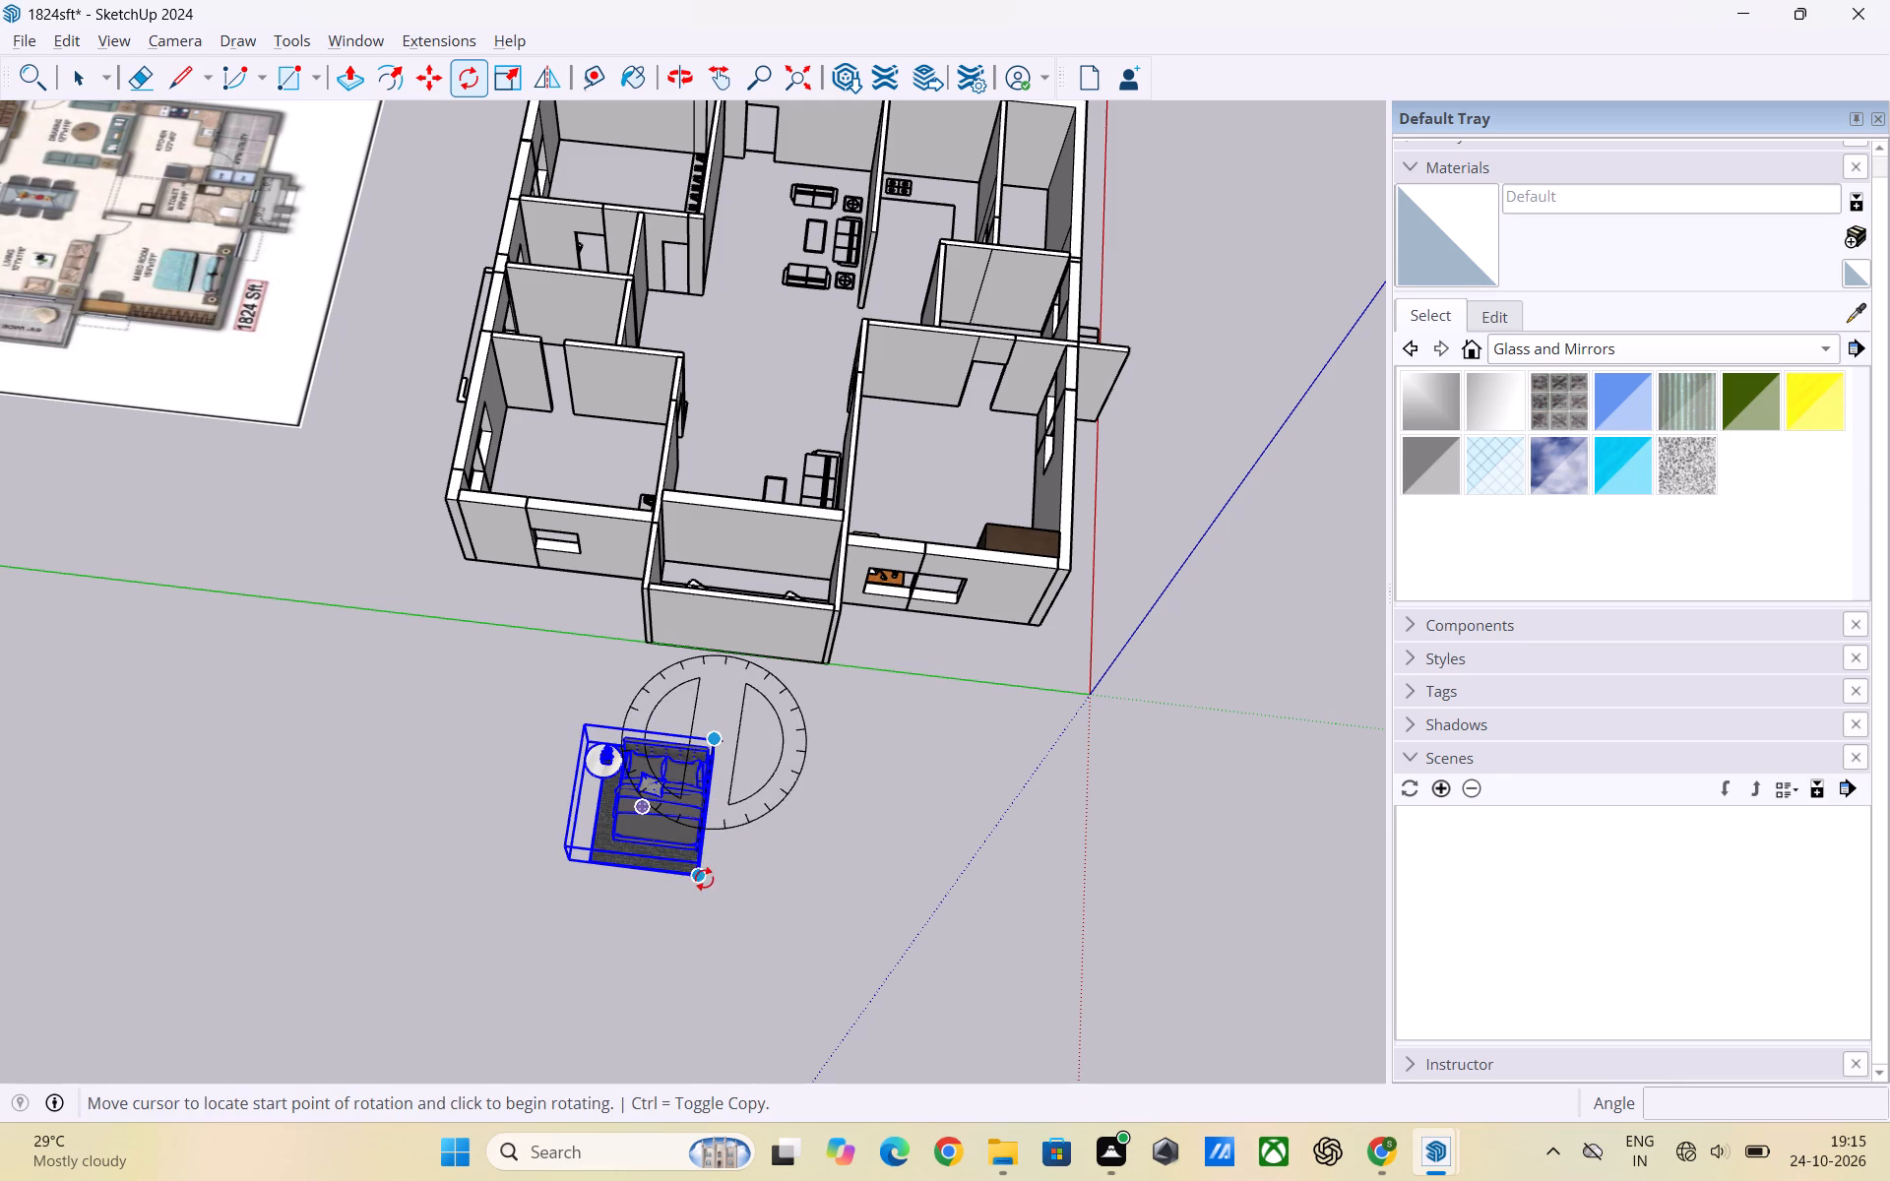
pyautogui.click(332, 700)
pyautogui.press('space')
pyautogui.click(768, 789)
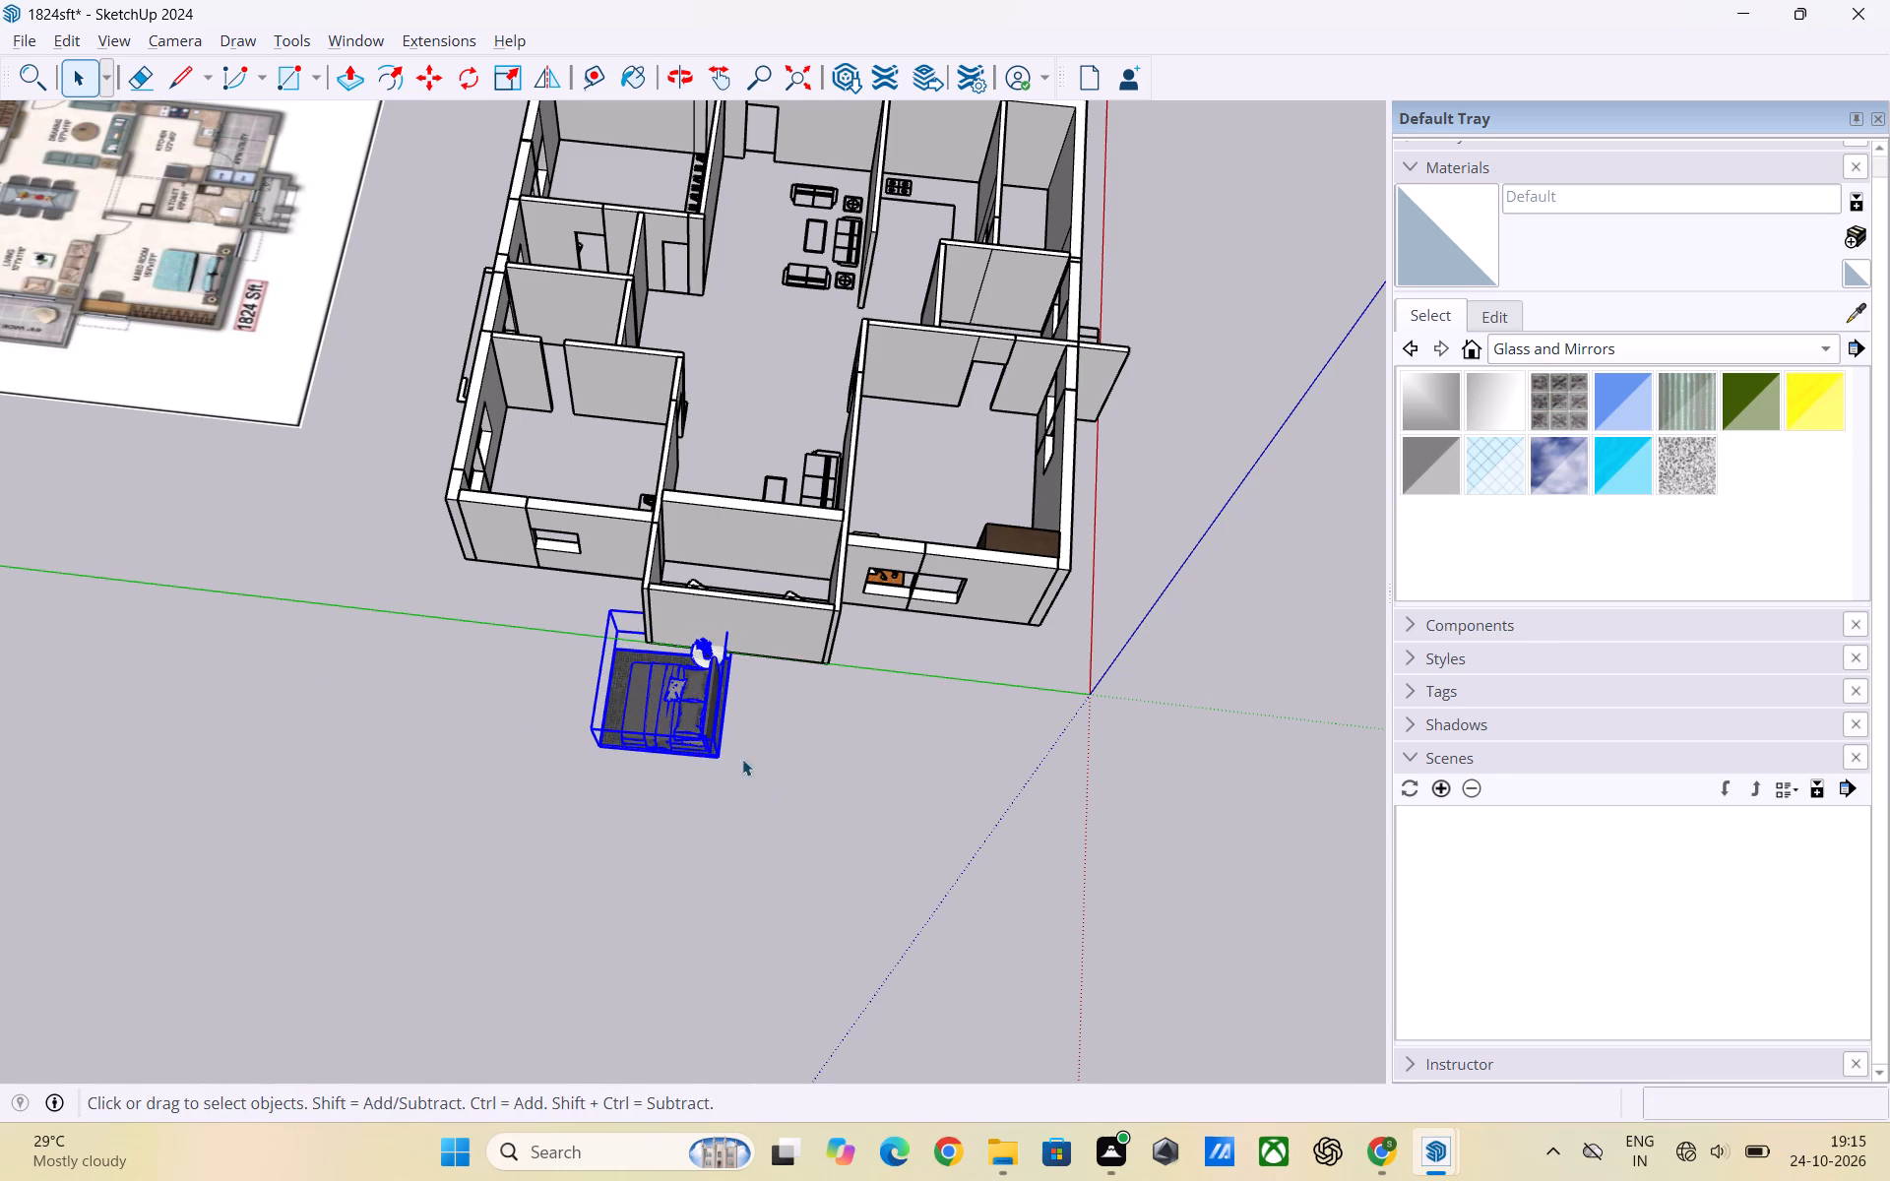
# Move the bed set into the bedroom nearest the origin, with its headboard against the outer wall and the rug clear of the wardrobe.
pyautogui.click(676, 700)
pyautogui.press('m')
pyautogui.click(725, 696)
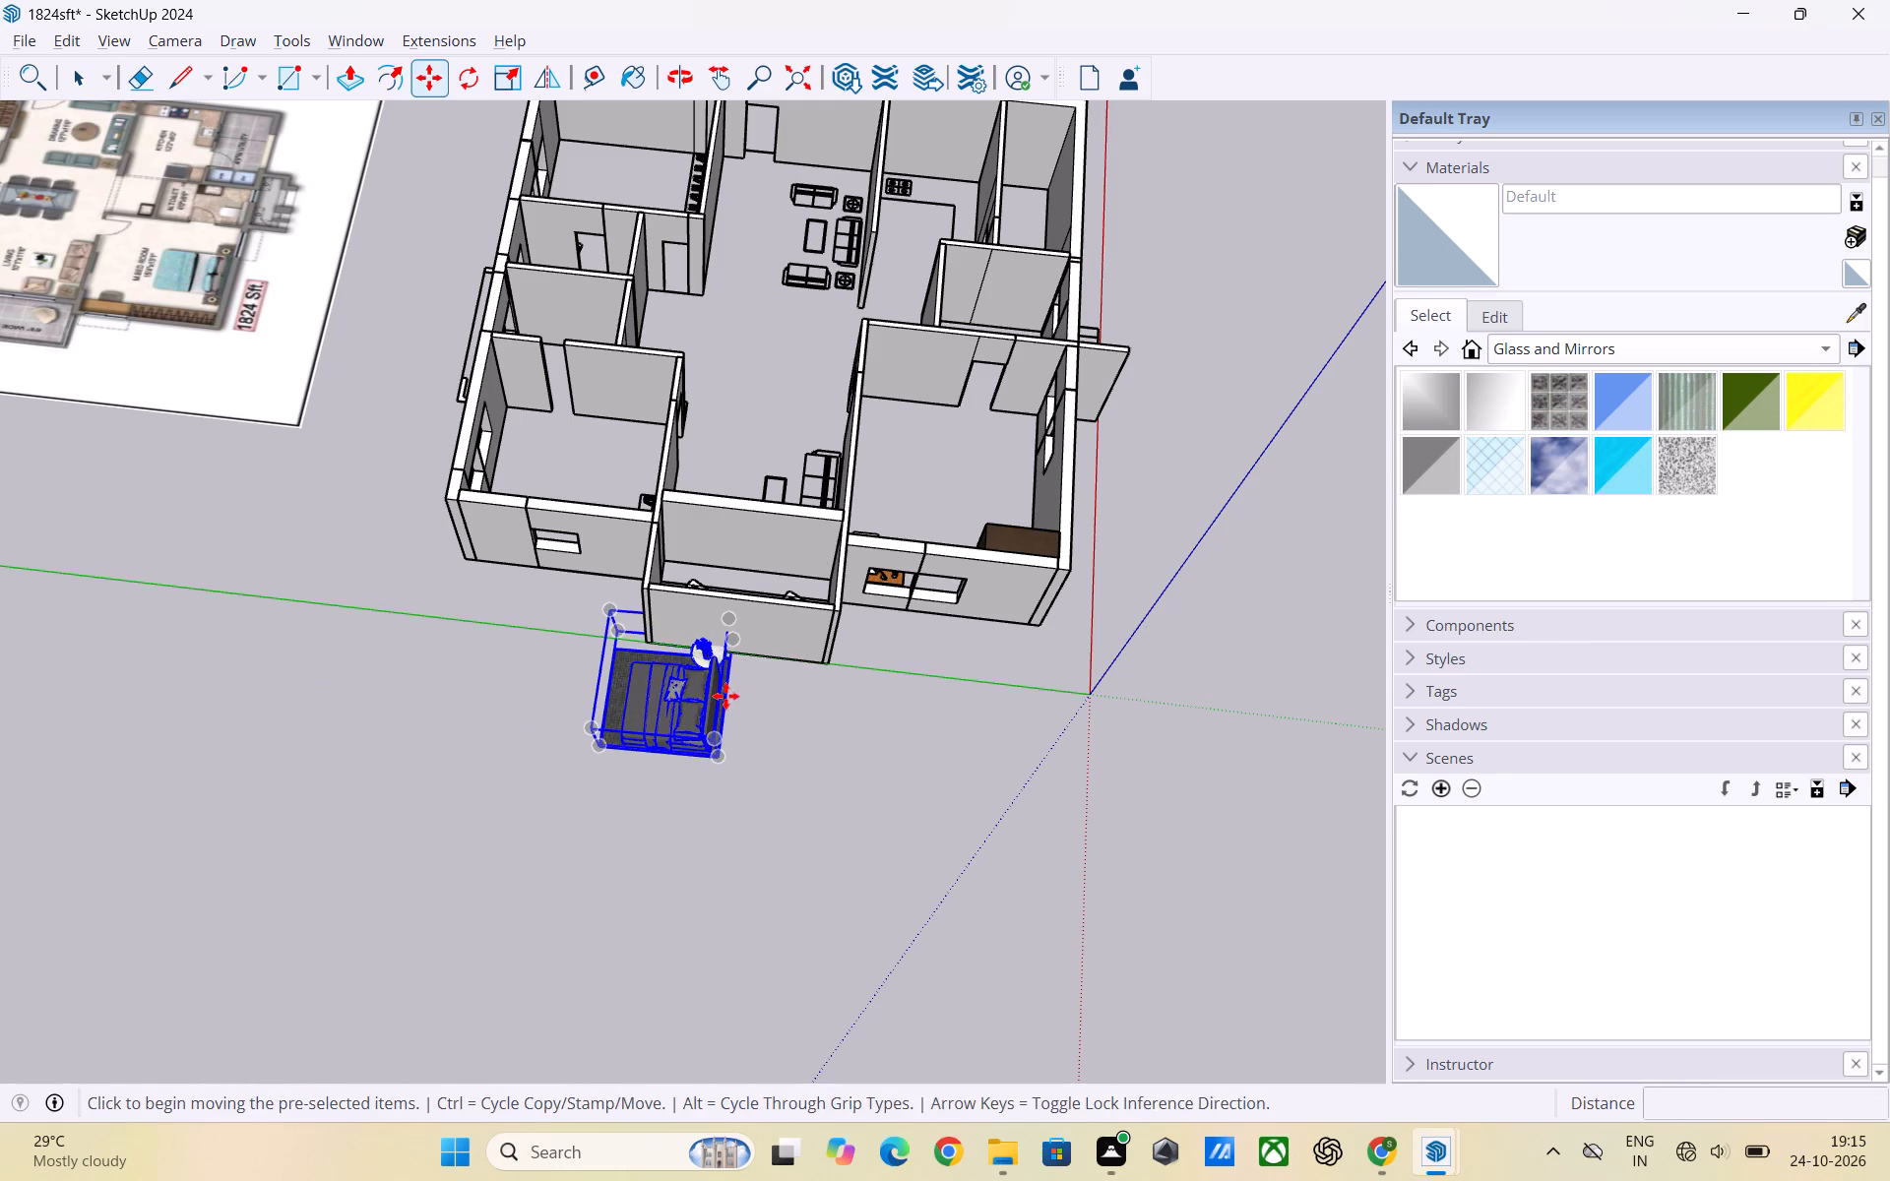
pyautogui.scroll(7, 1035, 501)
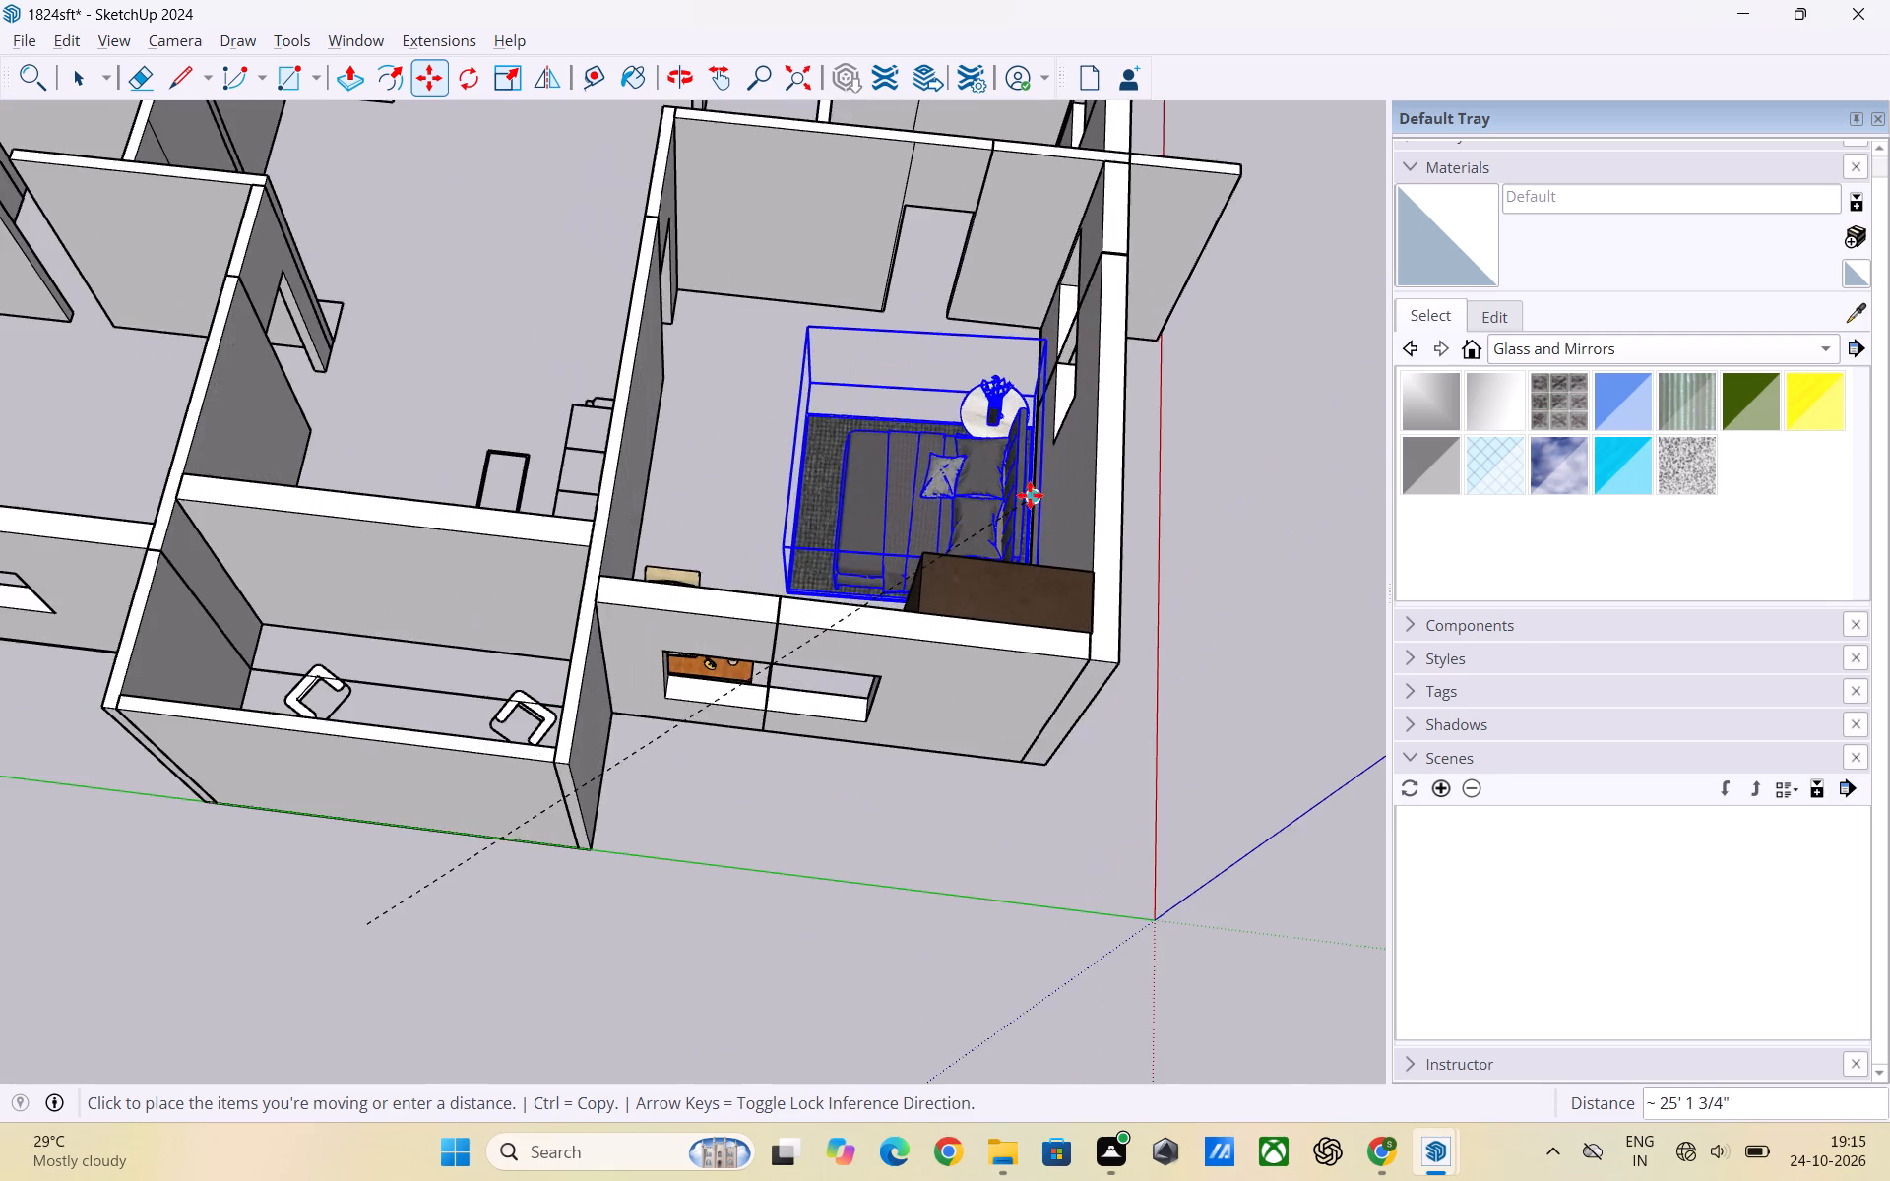
pyautogui.scroll(6, 1025, 485)
pyautogui.moveTo(1023, 457); pyautogui.dragTo(1034, 588, button='middle')
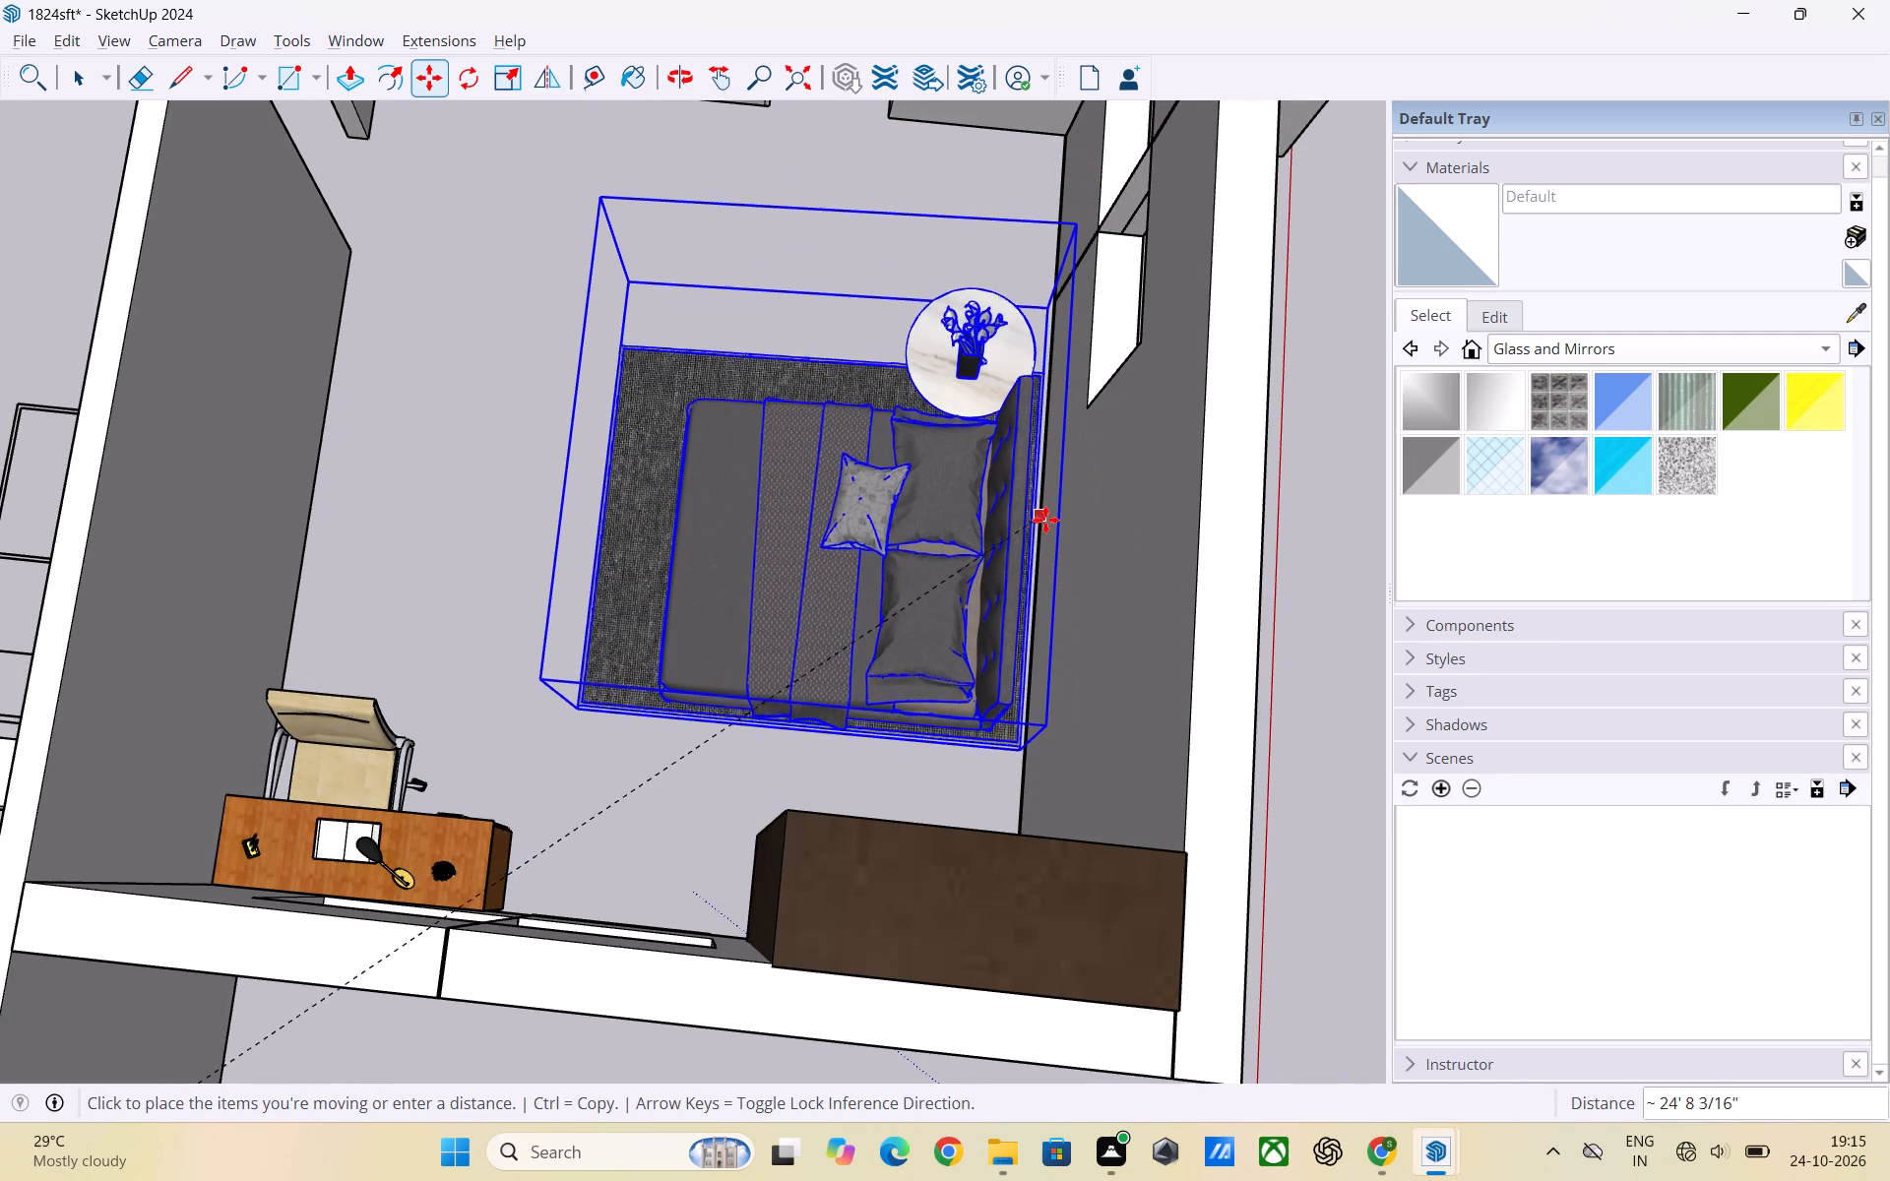
pyautogui.click(1045, 520)
pyautogui.press('space')
pyautogui.scroll(-6, 610, 506)
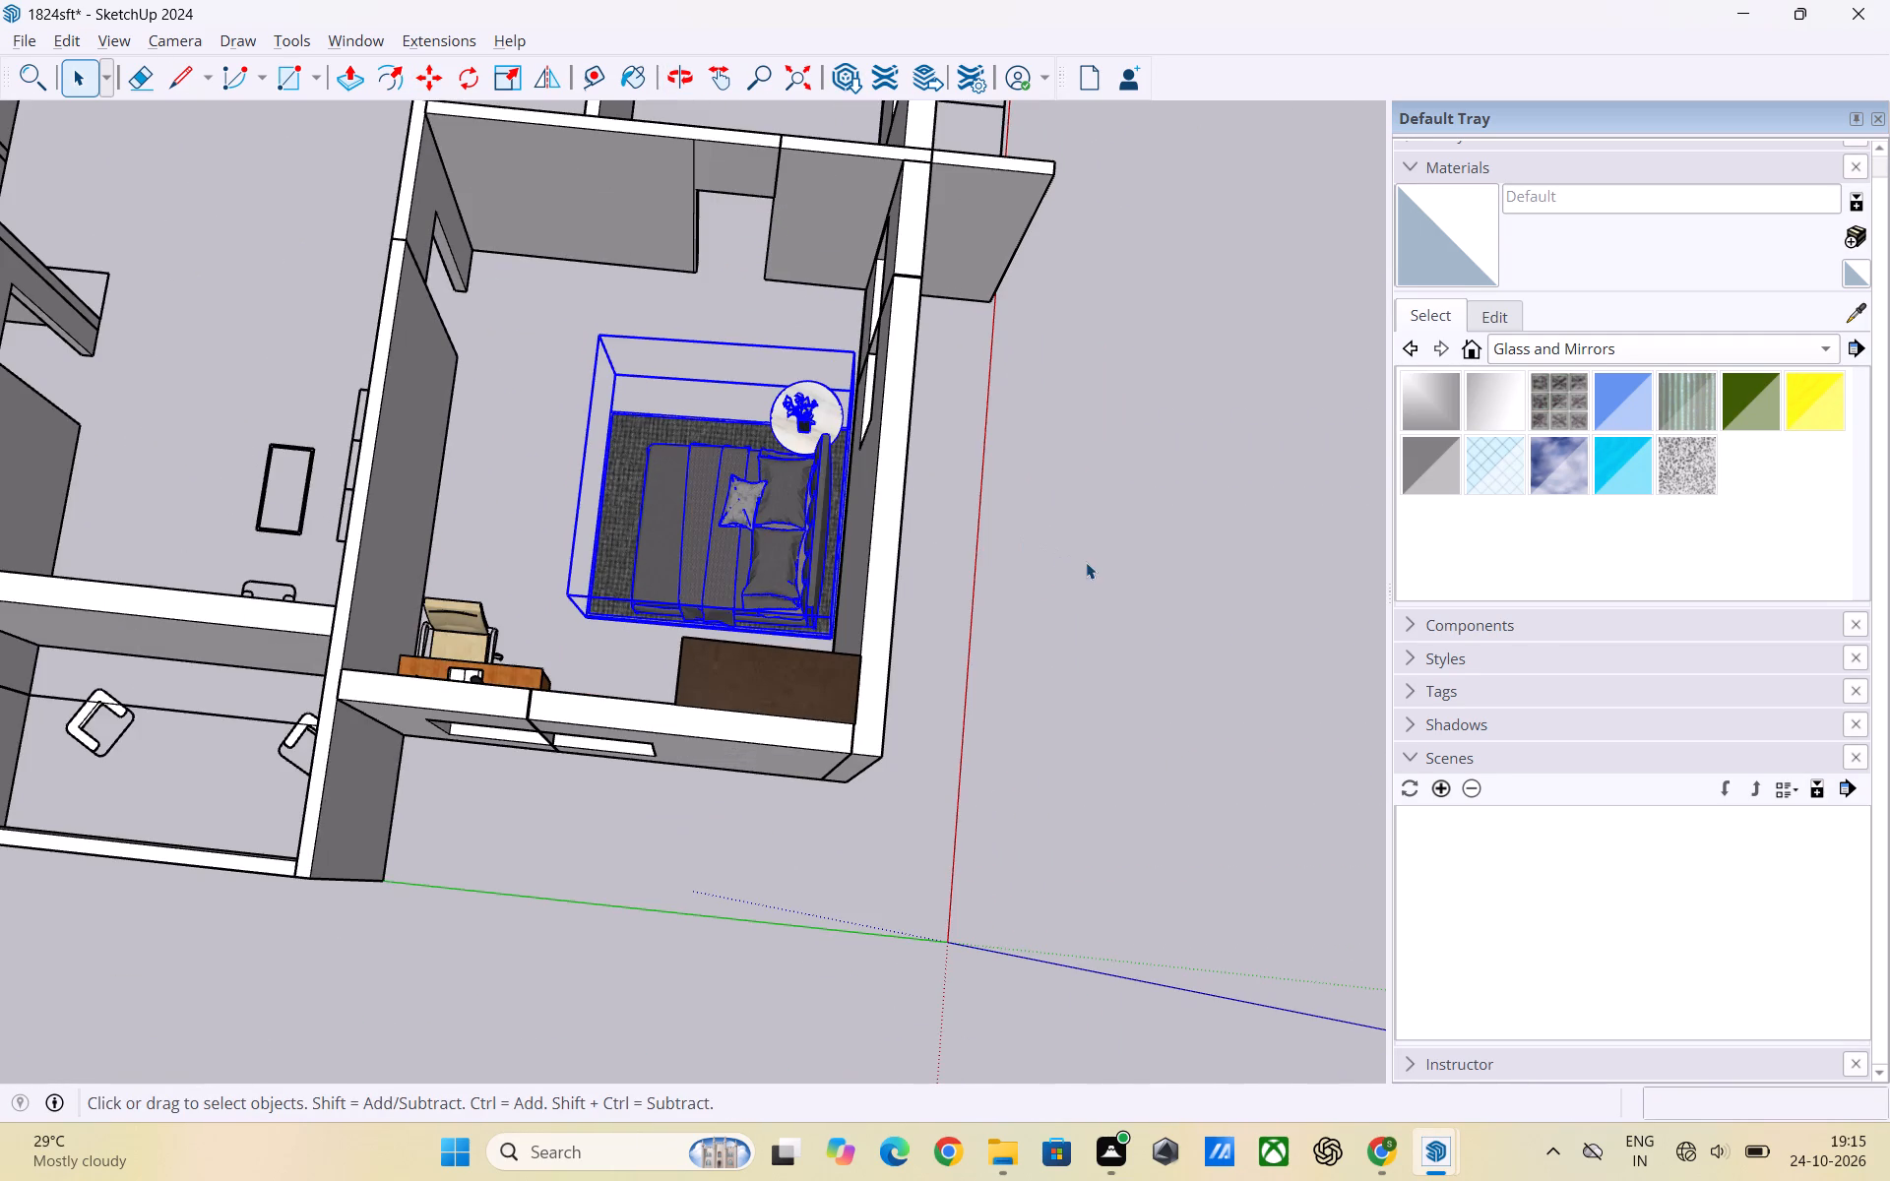
pyautogui.click(1086, 562)
# Examine the bed set's placement in the bedroom relative to the wardrobe, study desk and the rest of the apartment.
pyautogui.scroll(7, 866, 565)
pyautogui.moveTo(642, 561); pyautogui.dragTo(1076, 436, button='middle')
pyautogui.scroll(-3, 1123, 444)
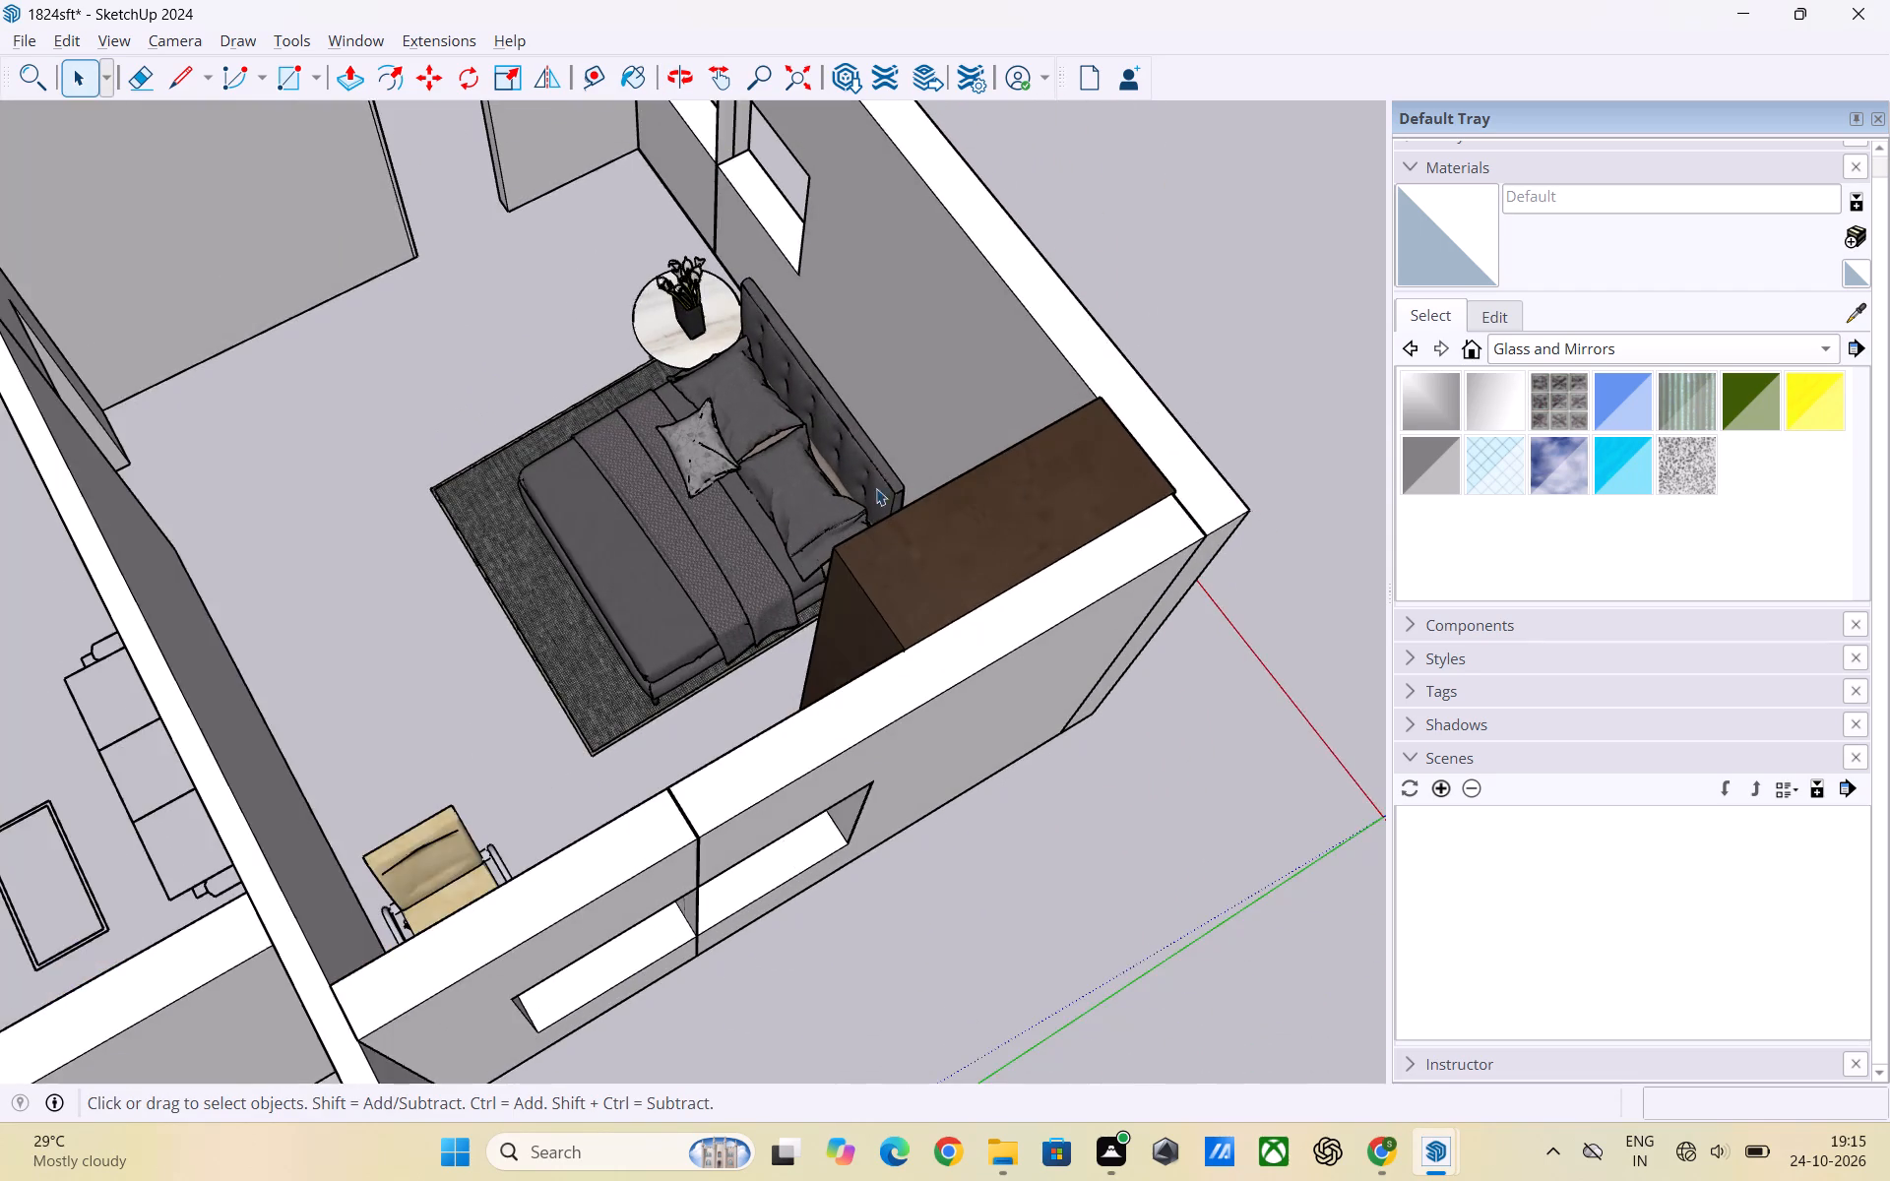
pyautogui.scroll(-7, 815, 488)
pyautogui.moveTo(686, 577); pyautogui.dragTo(976, 495, button='middle')
pyautogui.scroll(1, 1008, 477)
pyautogui.scroll(-3, 1051, 474)
pyautogui.scroll(-2, 820, 470)
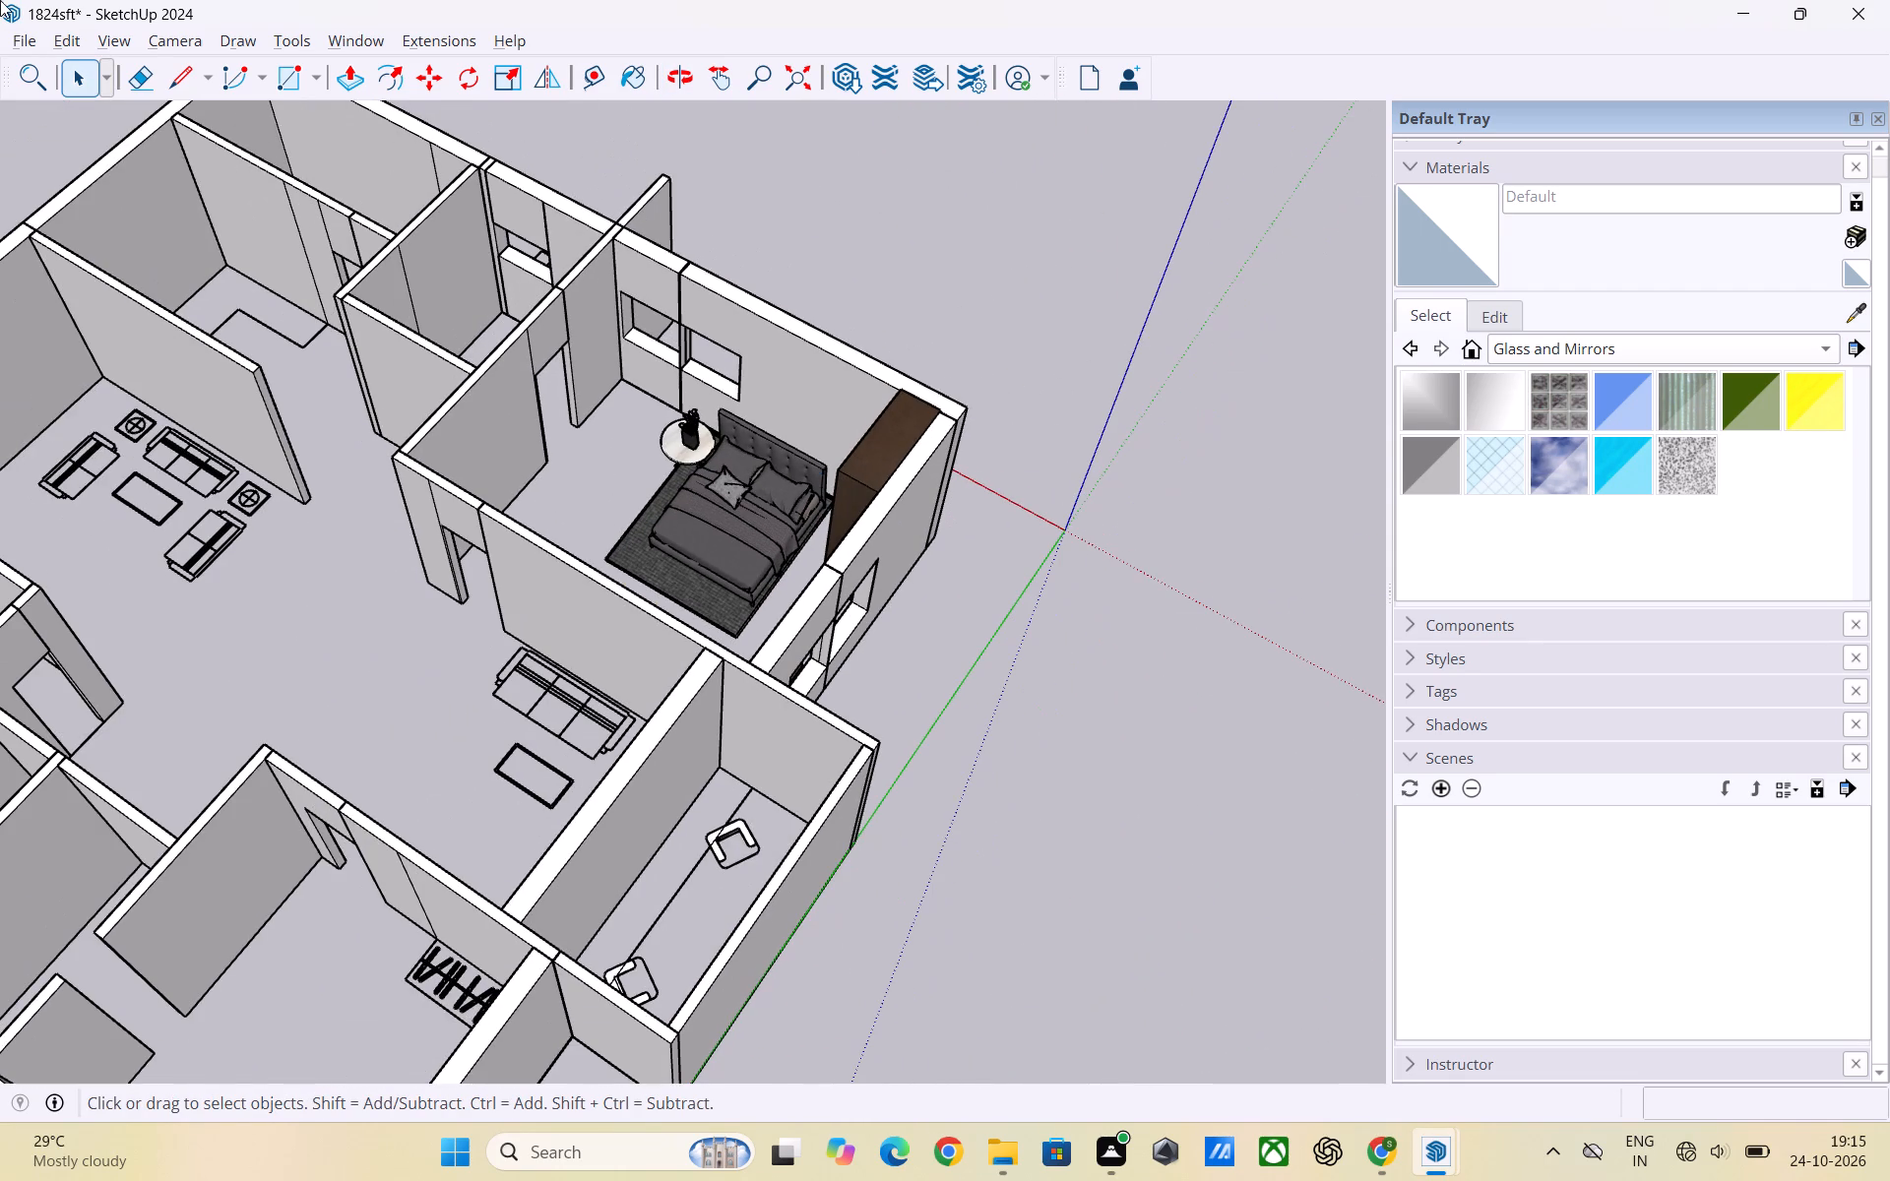
pyautogui.scroll(-6, 921, 553)
pyautogui.moveTo(695, 575); pyautogui.dragTo(833, 540, button='middle')
pyautogui.scroll(2, 783, 461)
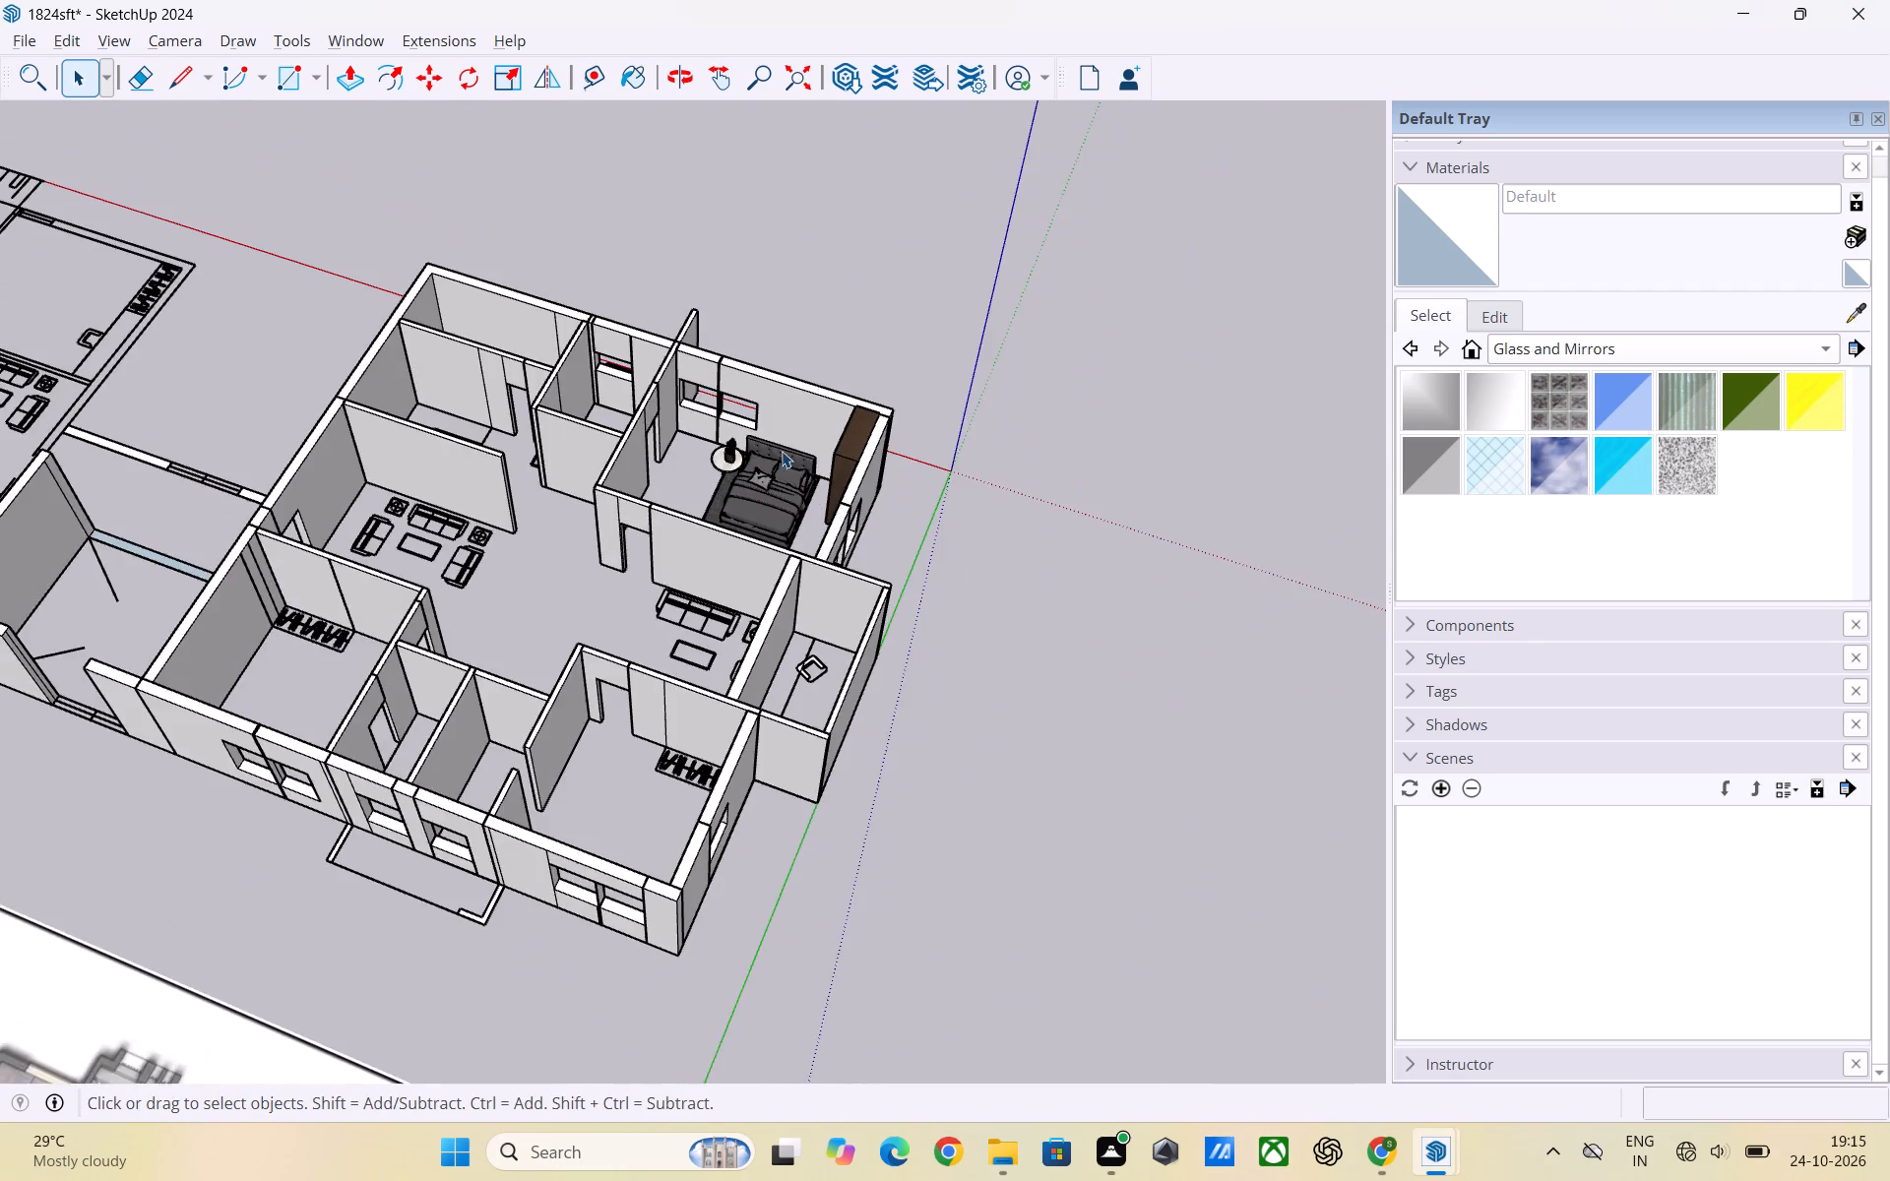
pyautogui.scroll(1, 782, 451)
pyautogui.scroll(-7, 789, 460)
pyautogui.scroll(4, 787, 573)
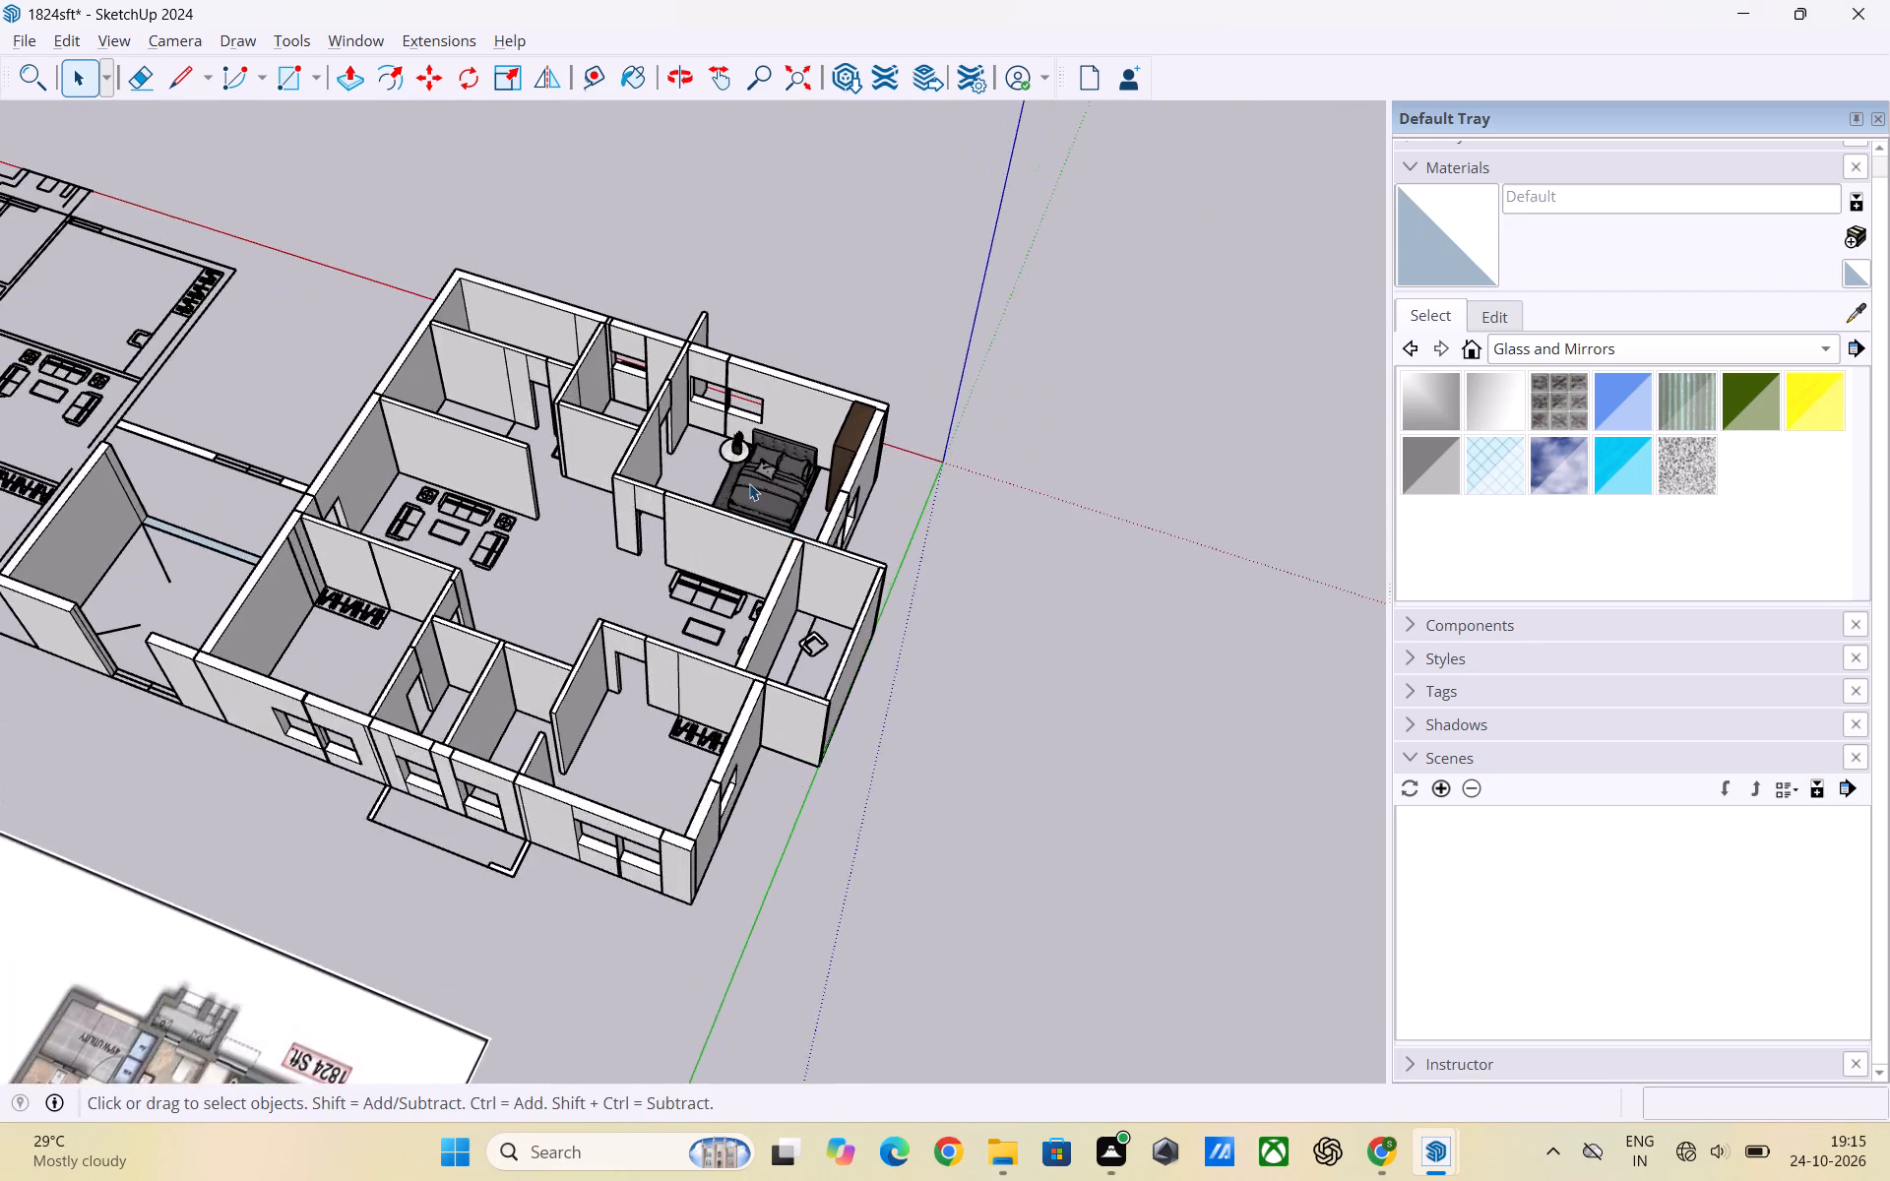
pyautogui.scroll(7, 749, 483)
pyautogui.scroll(-5, 855, 477)
pyautogui.moveTo(815, 502); pyautogui.dragTo(918, 653, button='middle')
pyautogui.scroll(9, 805, 512)
pyautogui.moveTo(828, 459); pyautogui.dragTo(847, 560, button='middle')
pyautogui.scroll(2, 864, 495)
pyautogui.scroll(-13, 946, 482)
pyautogui.moveTo(937, 505); pyautogui.dragTo(807, 466, button='middle')
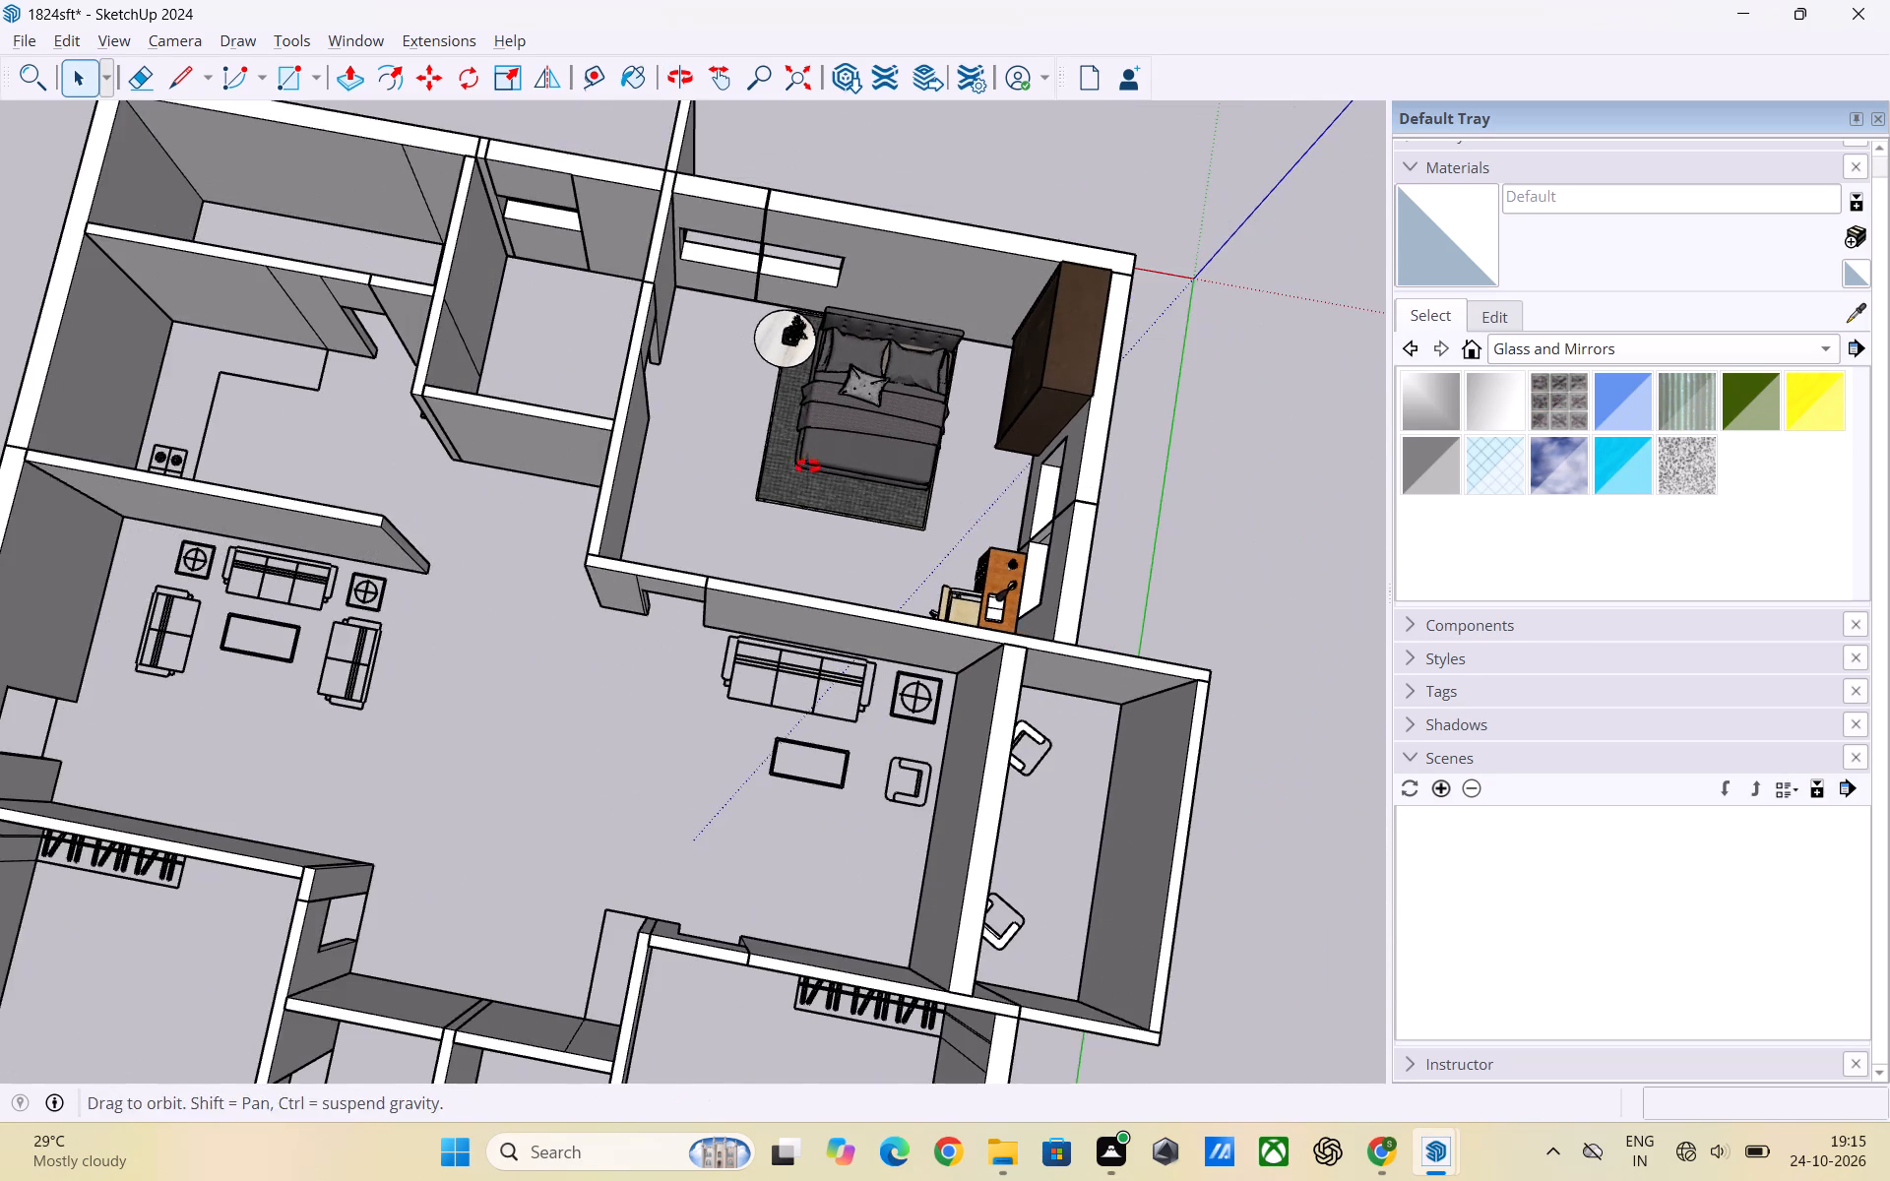
pyautogui.moveTo(807, 466); pyautogui.dragTo(788, 444, button='middle')
pyautogui.scroll(4, 890, 476)
pyautogui.scroll(-3, 846, 426)
pyautogui.scroll(1, 791, 447)
pyautogui.scroll(-11, 773, 432)
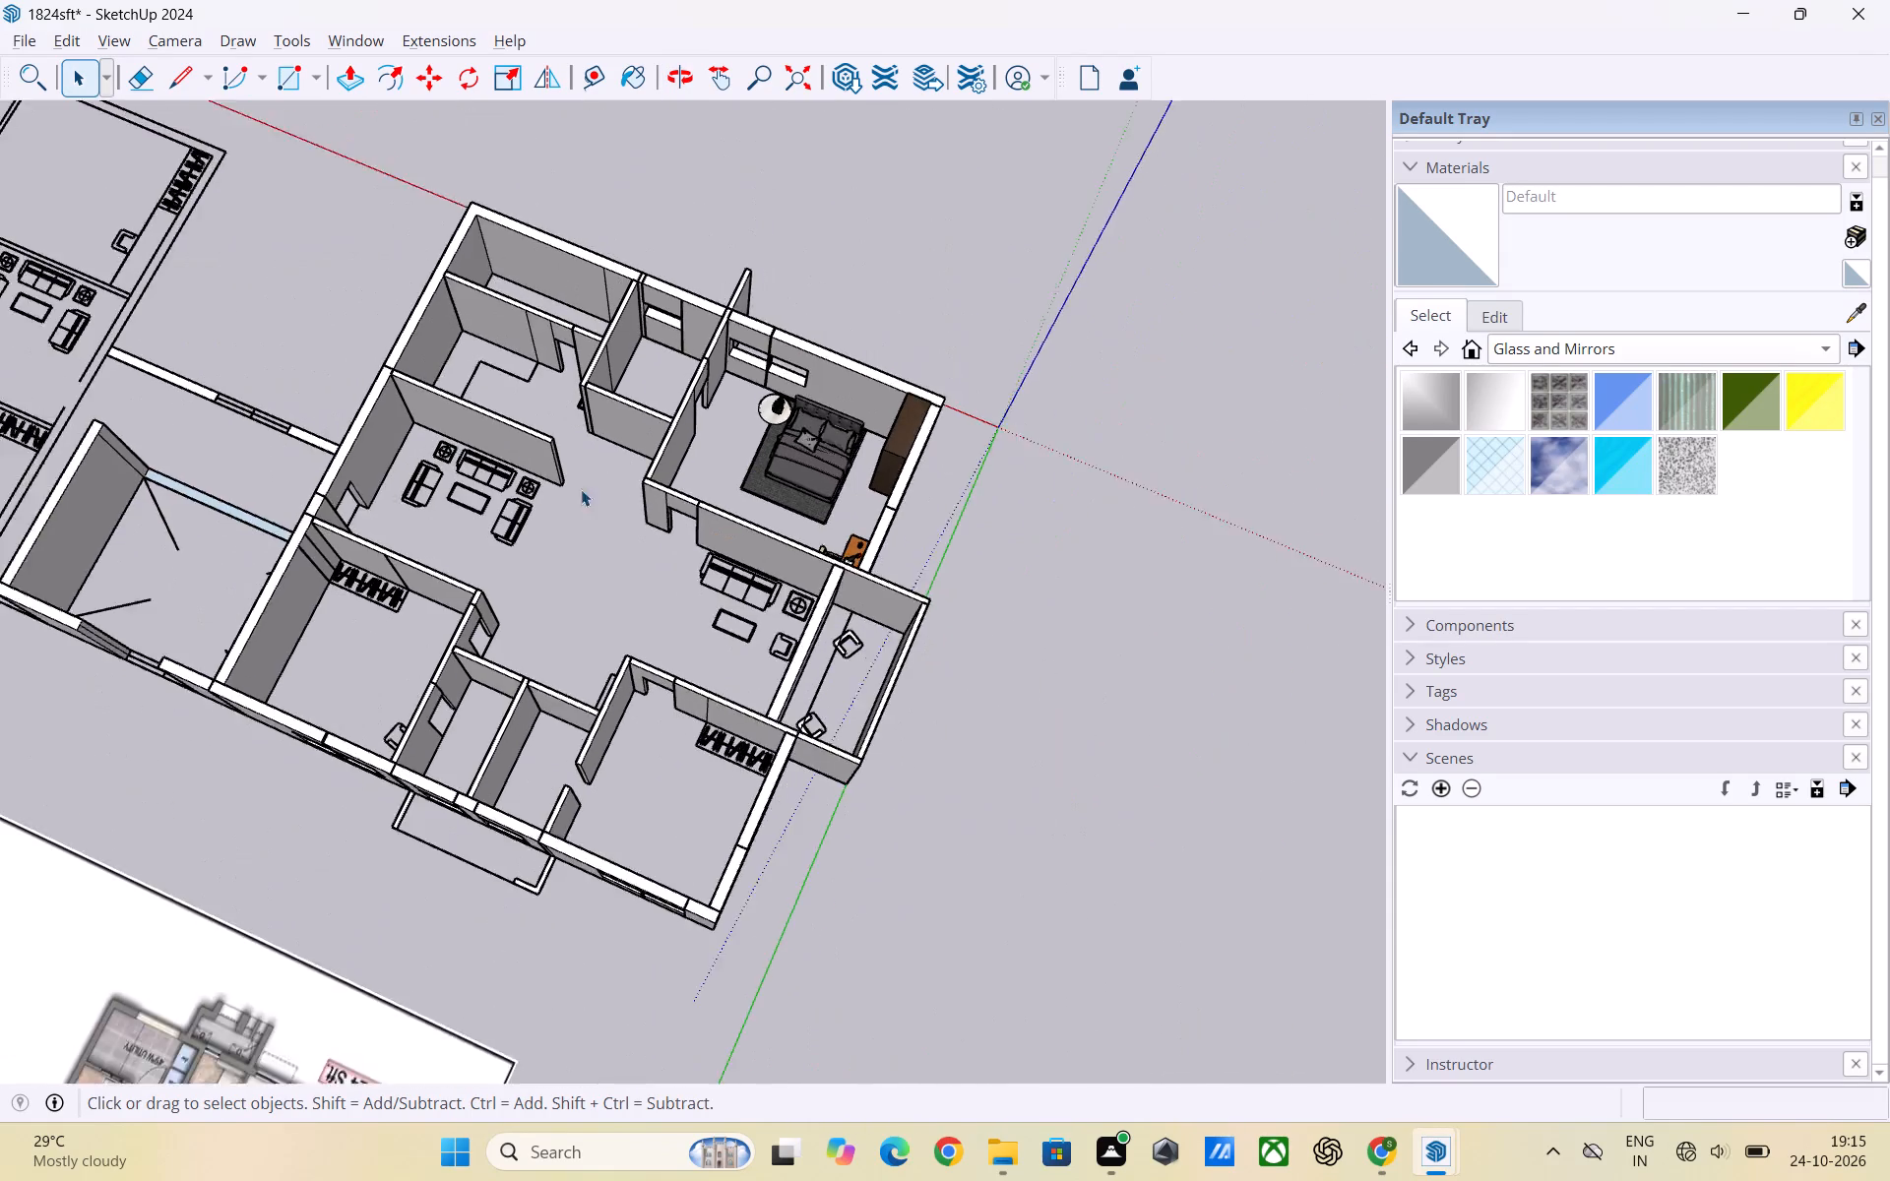
# Examine the apartment model against the reference floor plan image to compare the room furniture layouts.
pyautogui.scroll(-1, 581, 489)
pyautogui.moveTo(1077, 614); pyautogui.dragTo(387, 752, button='middle')
pyautogui.scroll(-1, 1076, 616)
pyautogui.scroll(-3, 810, 639)
pyautogui.scroll(1, 823, 625)
pyautogui.scroll(-6, 905, 542)
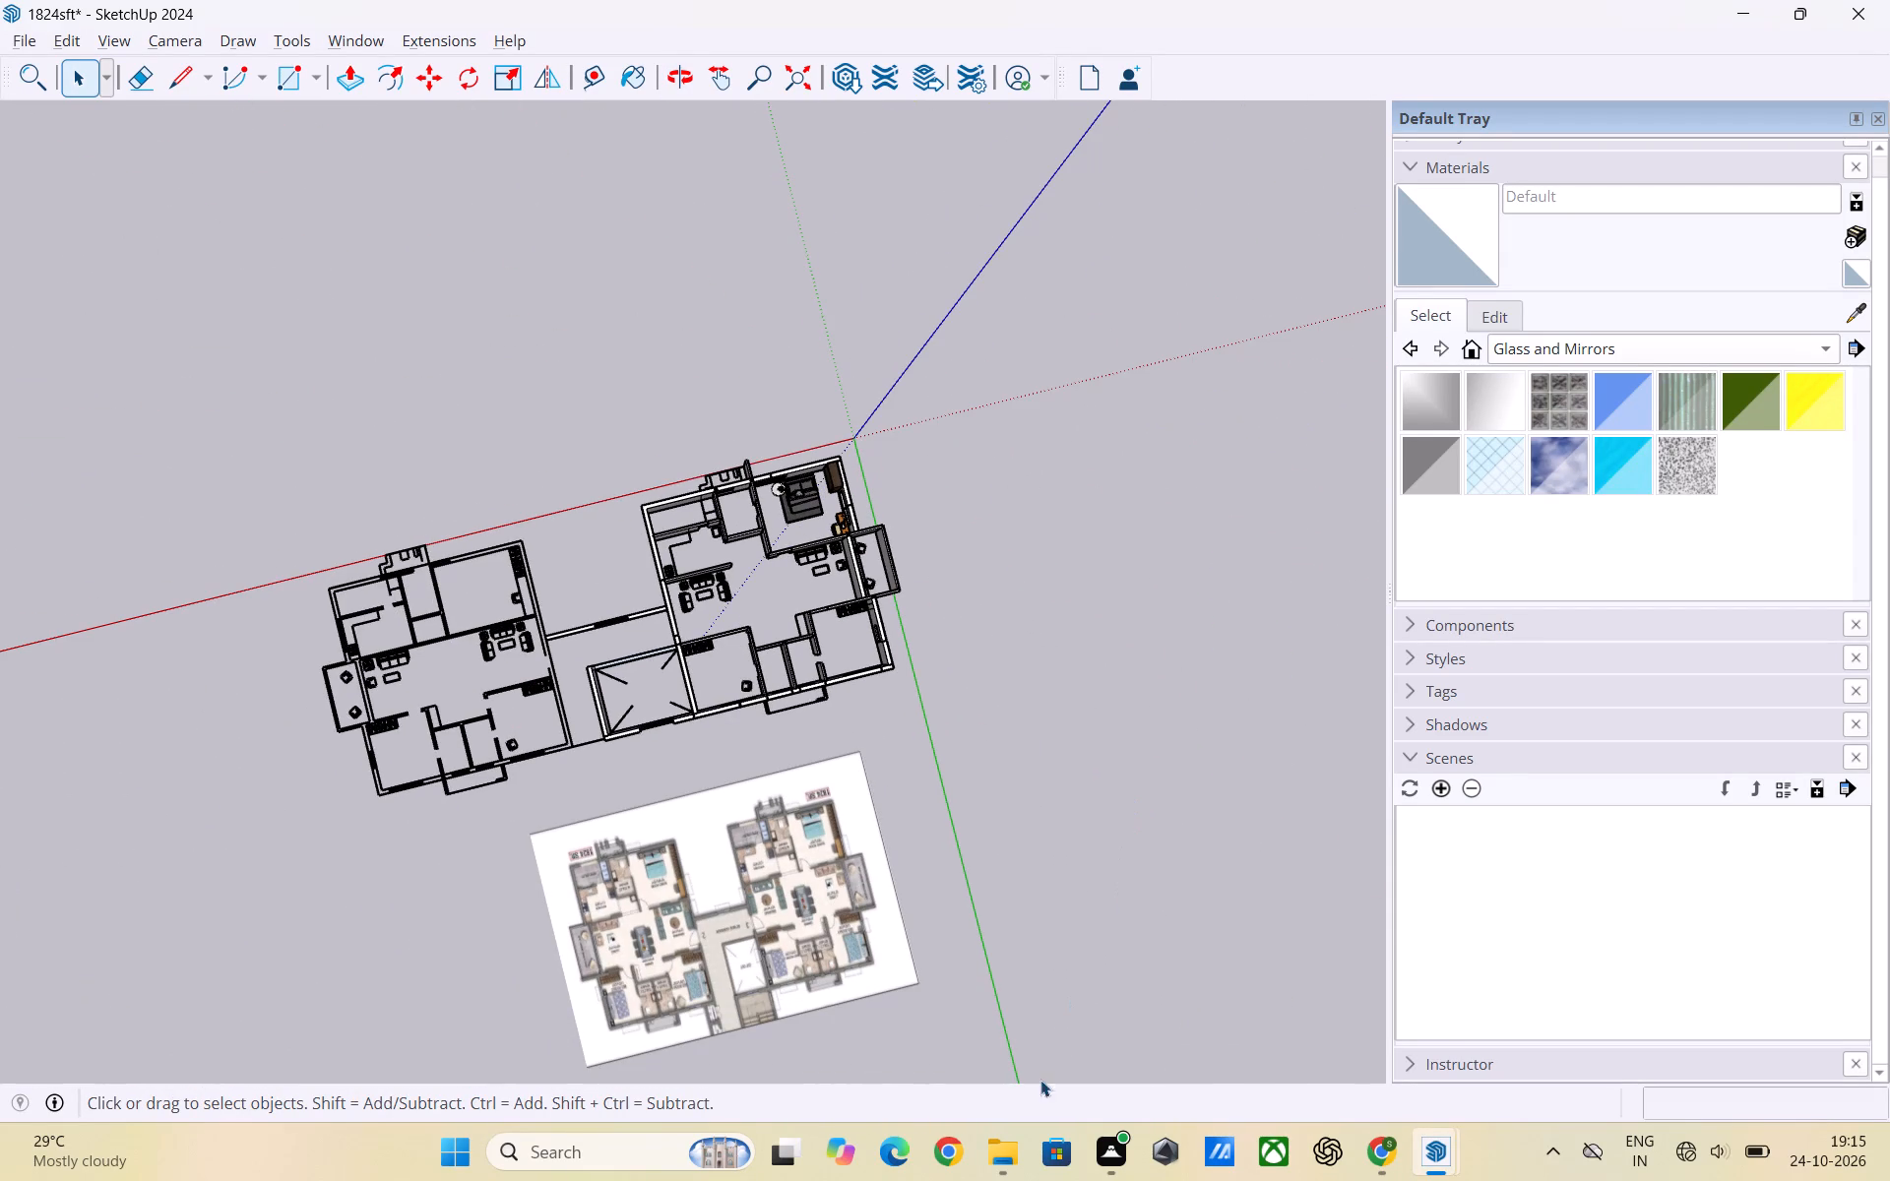
pyautogui.moveTo(968, 1024); pyautogui.dragTo(339, 550, button='middle')
pyautogui.scroll(-2, 851, 663)
pyautogui.moveTo(1011, 756); pyautogui.dragTo(905, 827, button='middle')
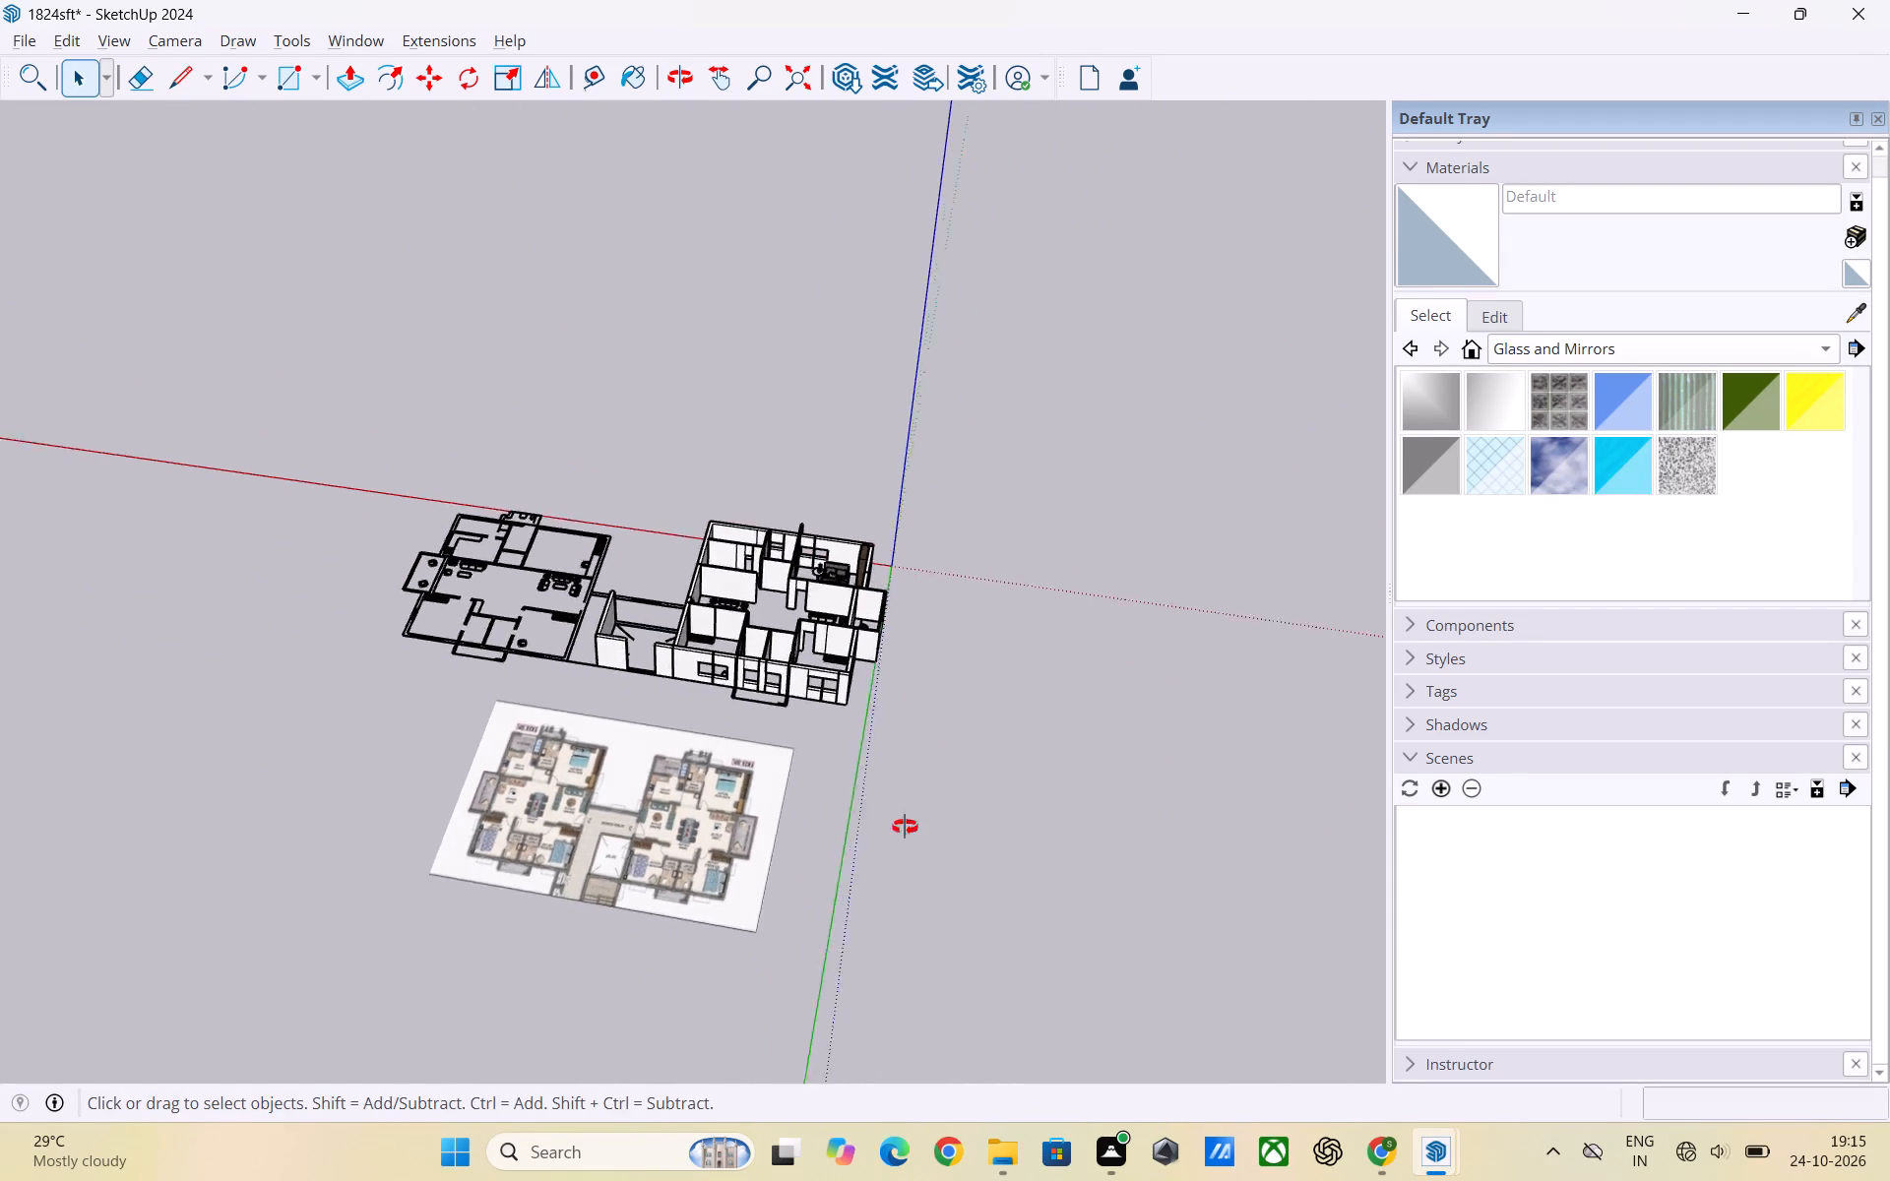
pyautogui.moveTo(905, 827); pyautogui.dragTo(795, 611, button='middle')
pyautogui.moveTo(928, 719); pyautogui.dragTo(110, 845, button='middle')
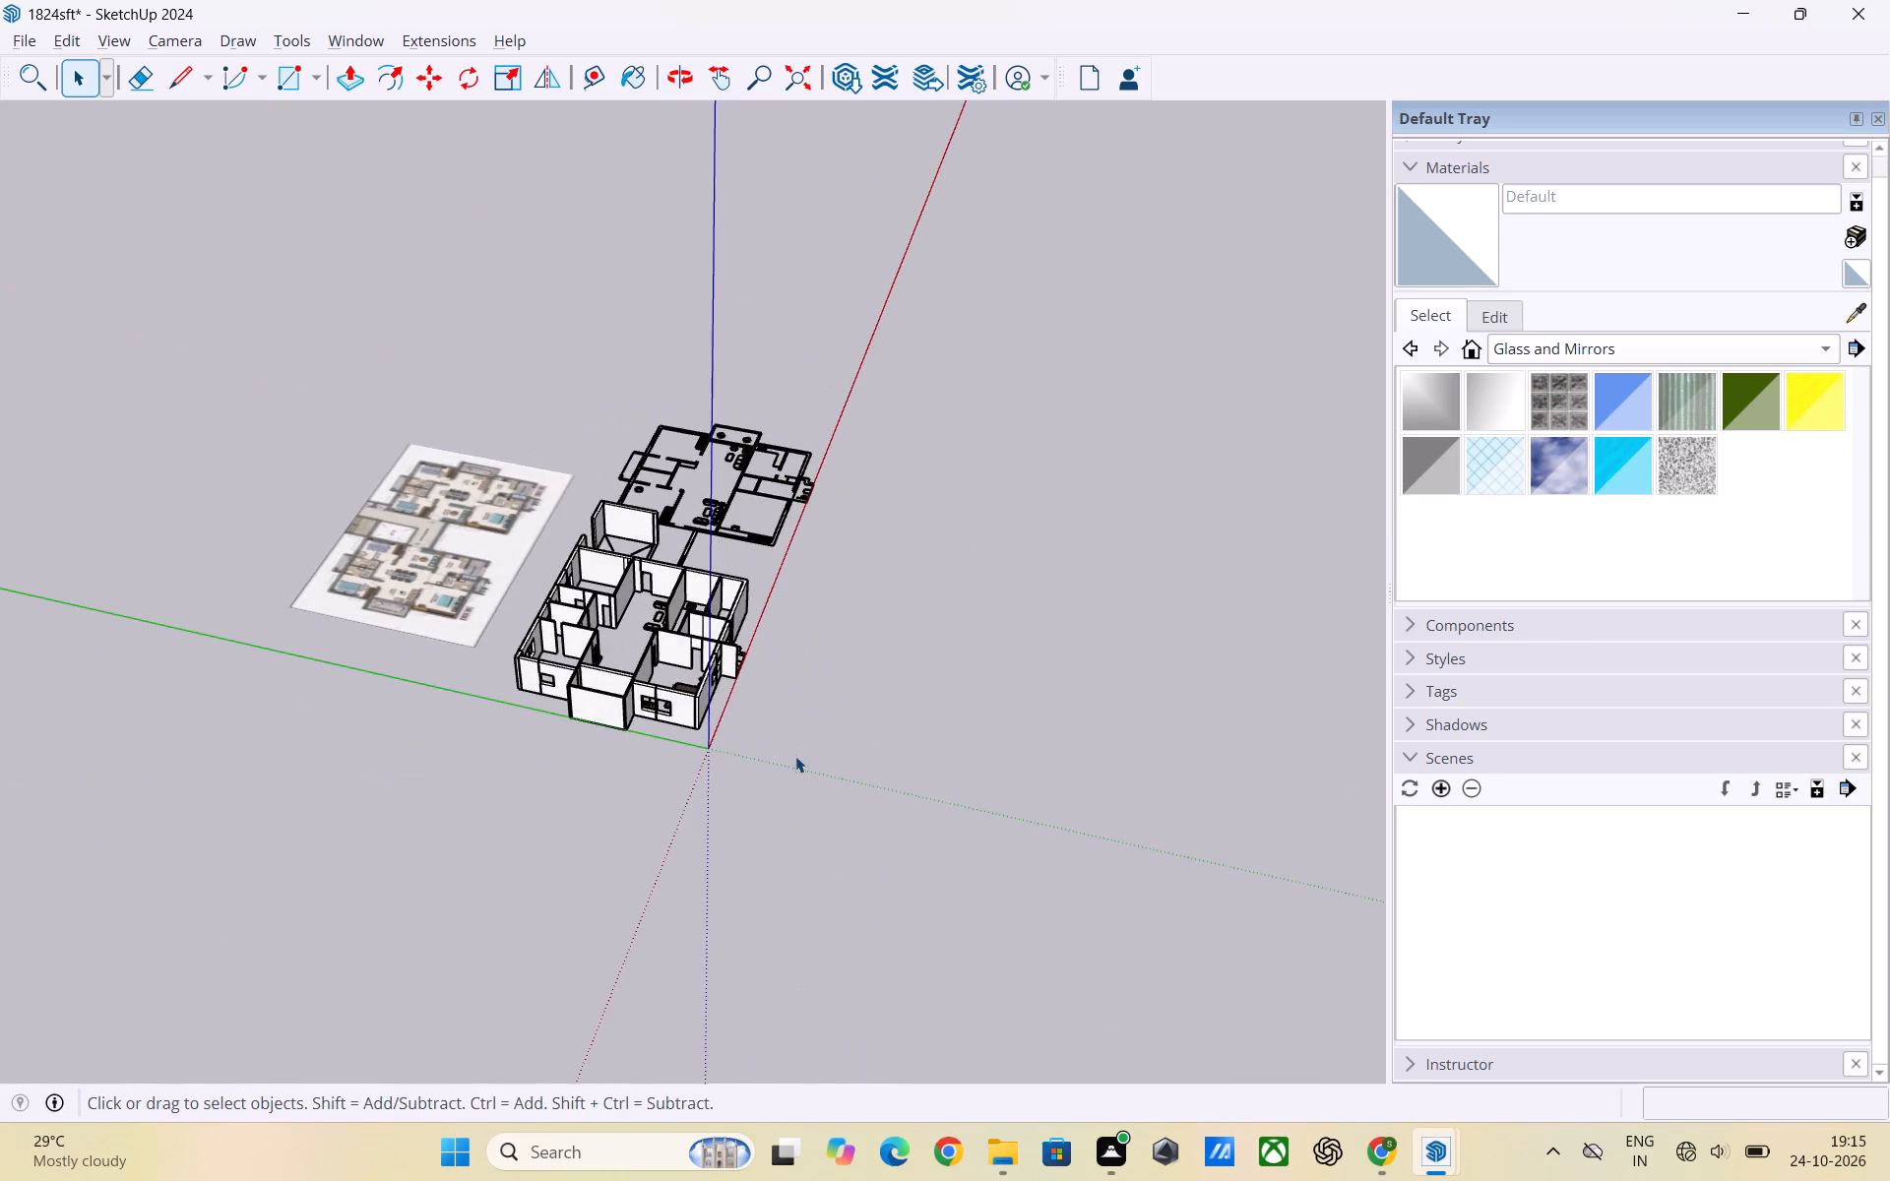
pyautogui.scroll(2, 795, 756)
pyautogui.moveTo(867, 761); pyautogui.dragTo(322, 895, button='middle')
pyautogui.scroll(3, 499, 413)
pyautogui.moveTo(687, 515); pyautogui.dragTo(553, 790, button='middle')
pyautogui.scroll(5, 508, 341)
pyautogui.scroll(-2, 641, 280)
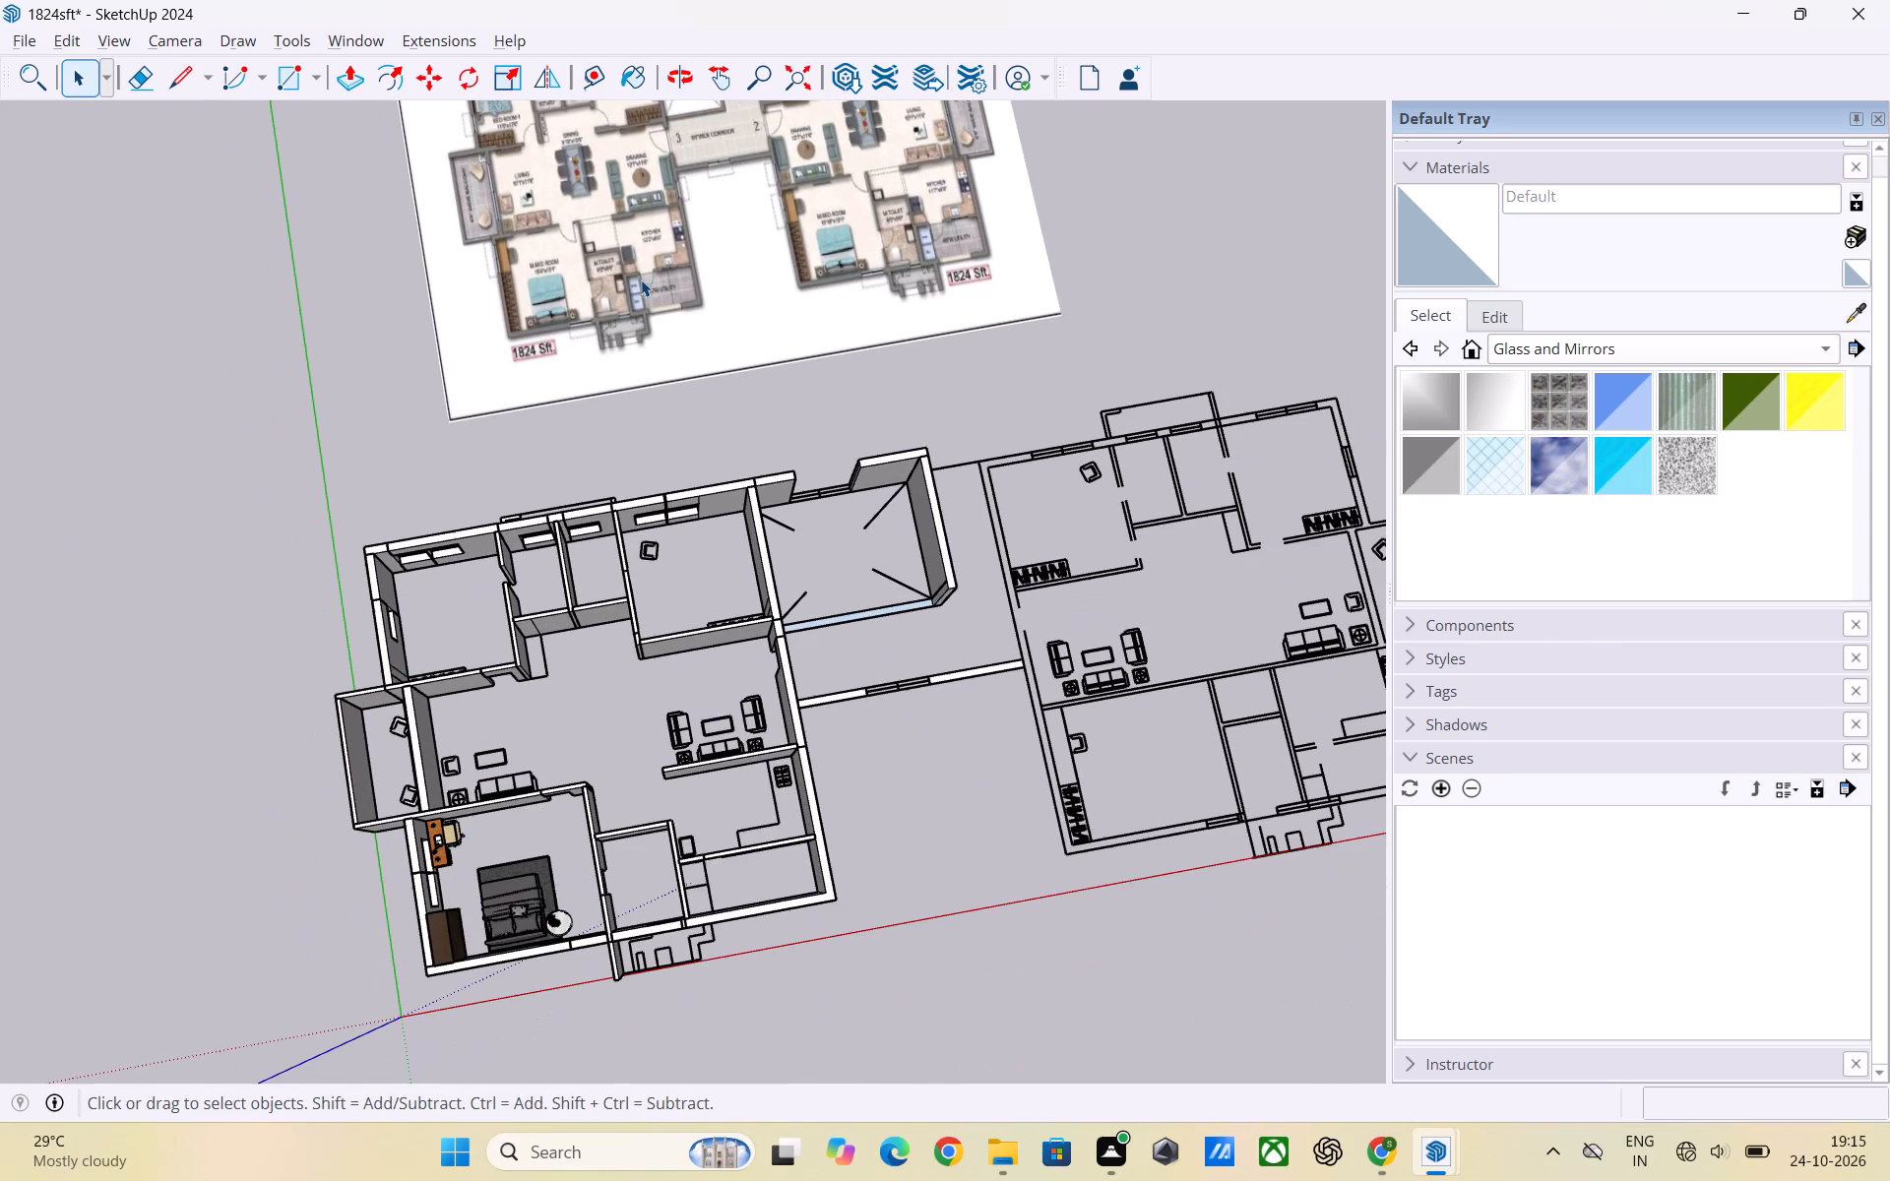
# Examine the furnished bedroom's doorway and the surrounding interior walls of the apartment model.
pyautogui.moveTo(544, 794); pyautogui.dragTo(614, 445, button='middle')
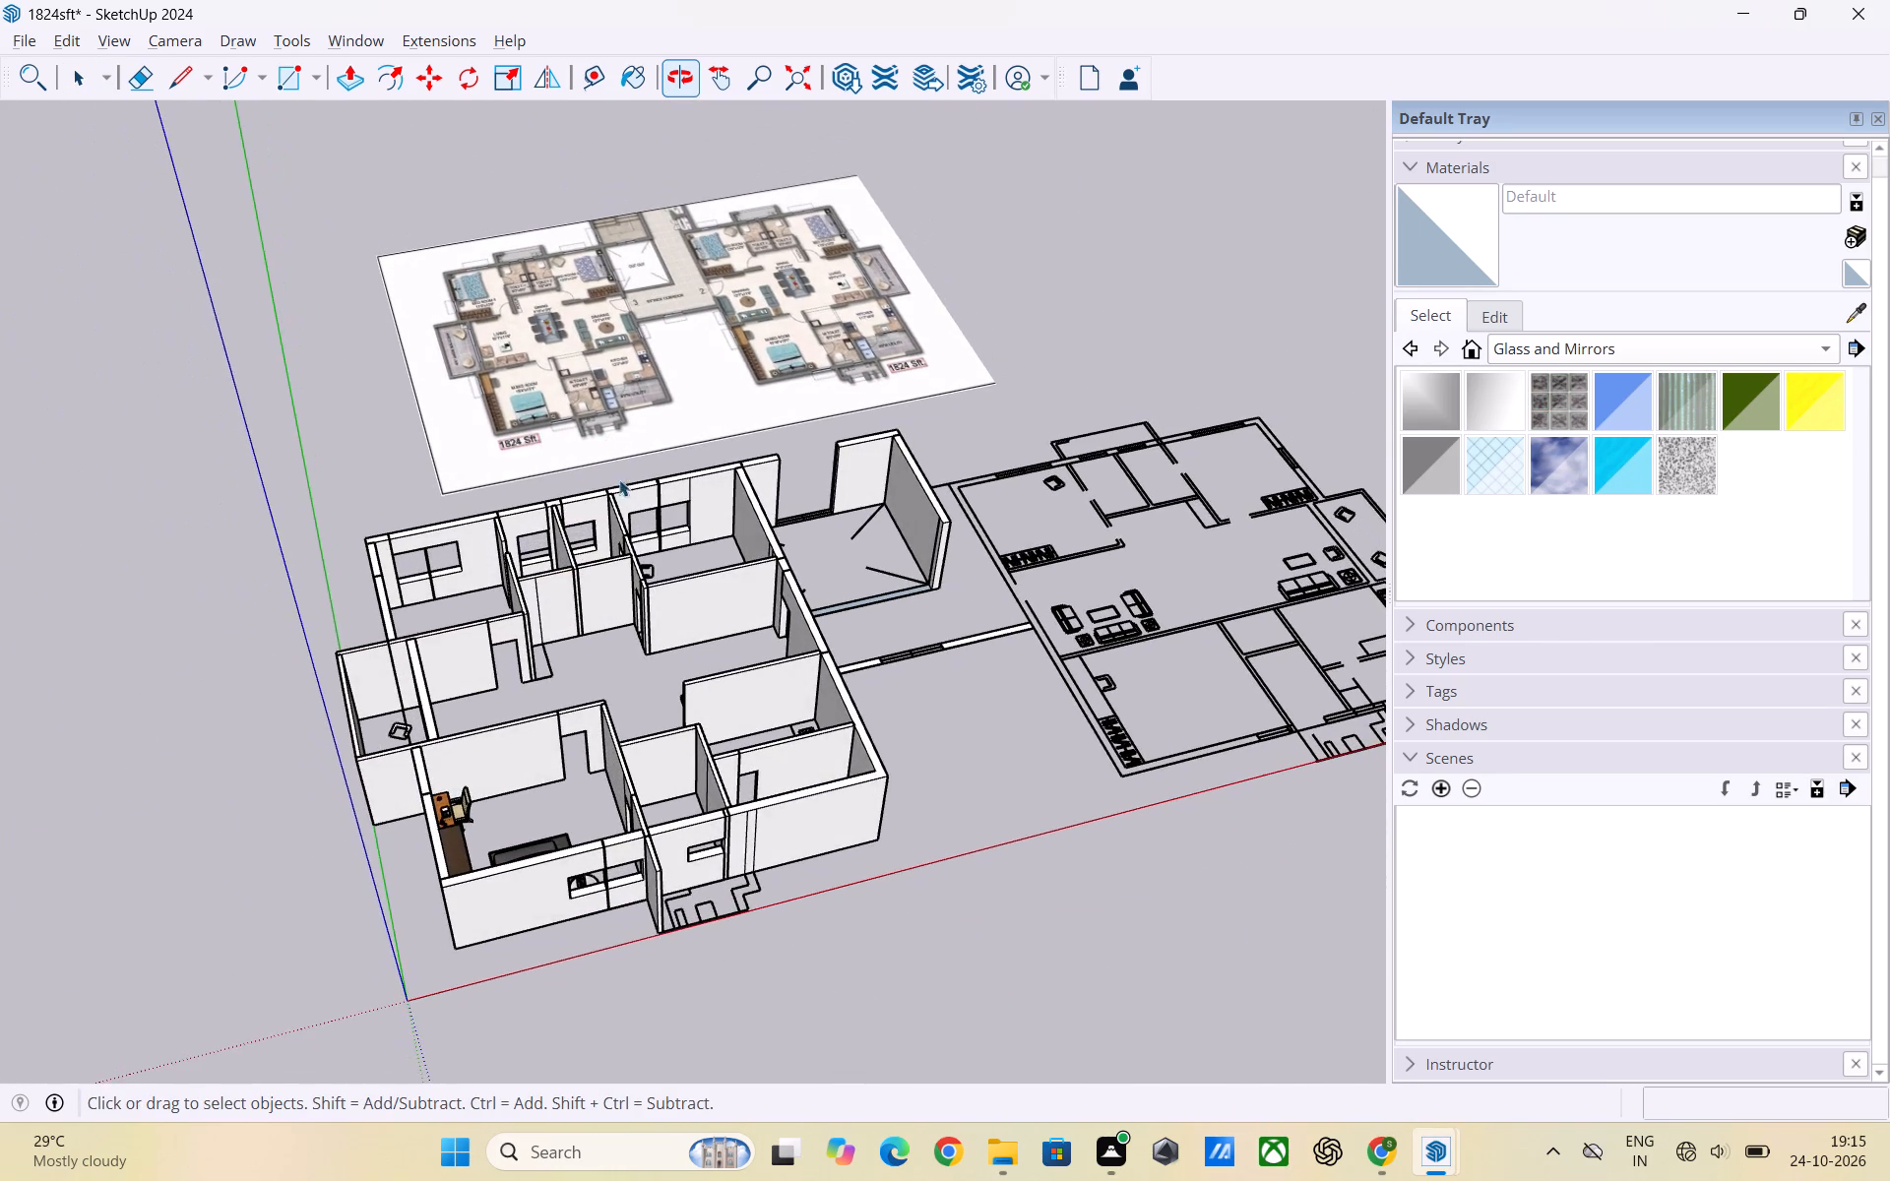
pyautogui.scroll(5, 557, 750)
pyautogui.moveTo(654, 798); pyautogui.dragTo(505, 739, button='middle')
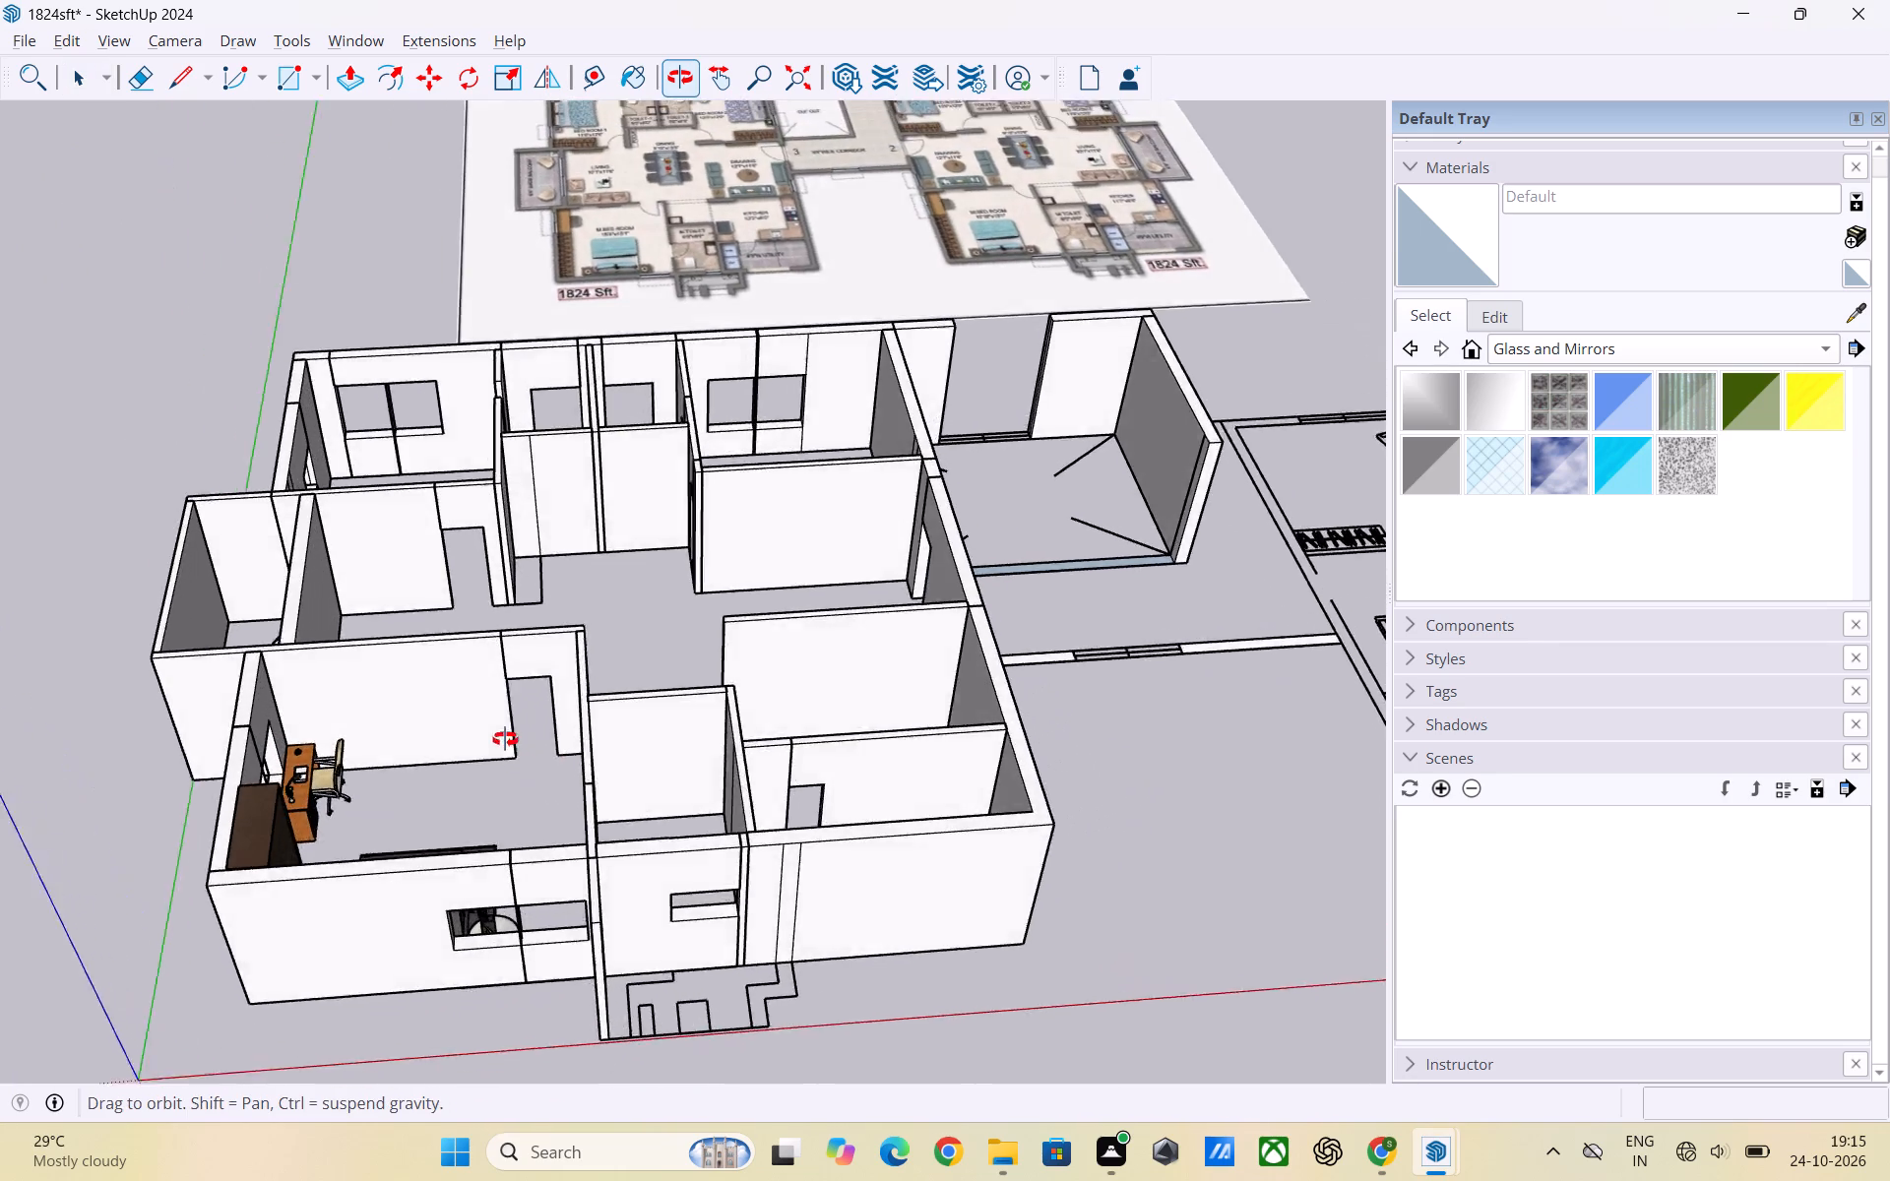
pyautogui.moveTo(505, 739); pyautogui.dragTo(497, 727, button='middle')
pyautogui.scroll(-1, 493, 703)
pyautogui.scroll(6, 493, 702)
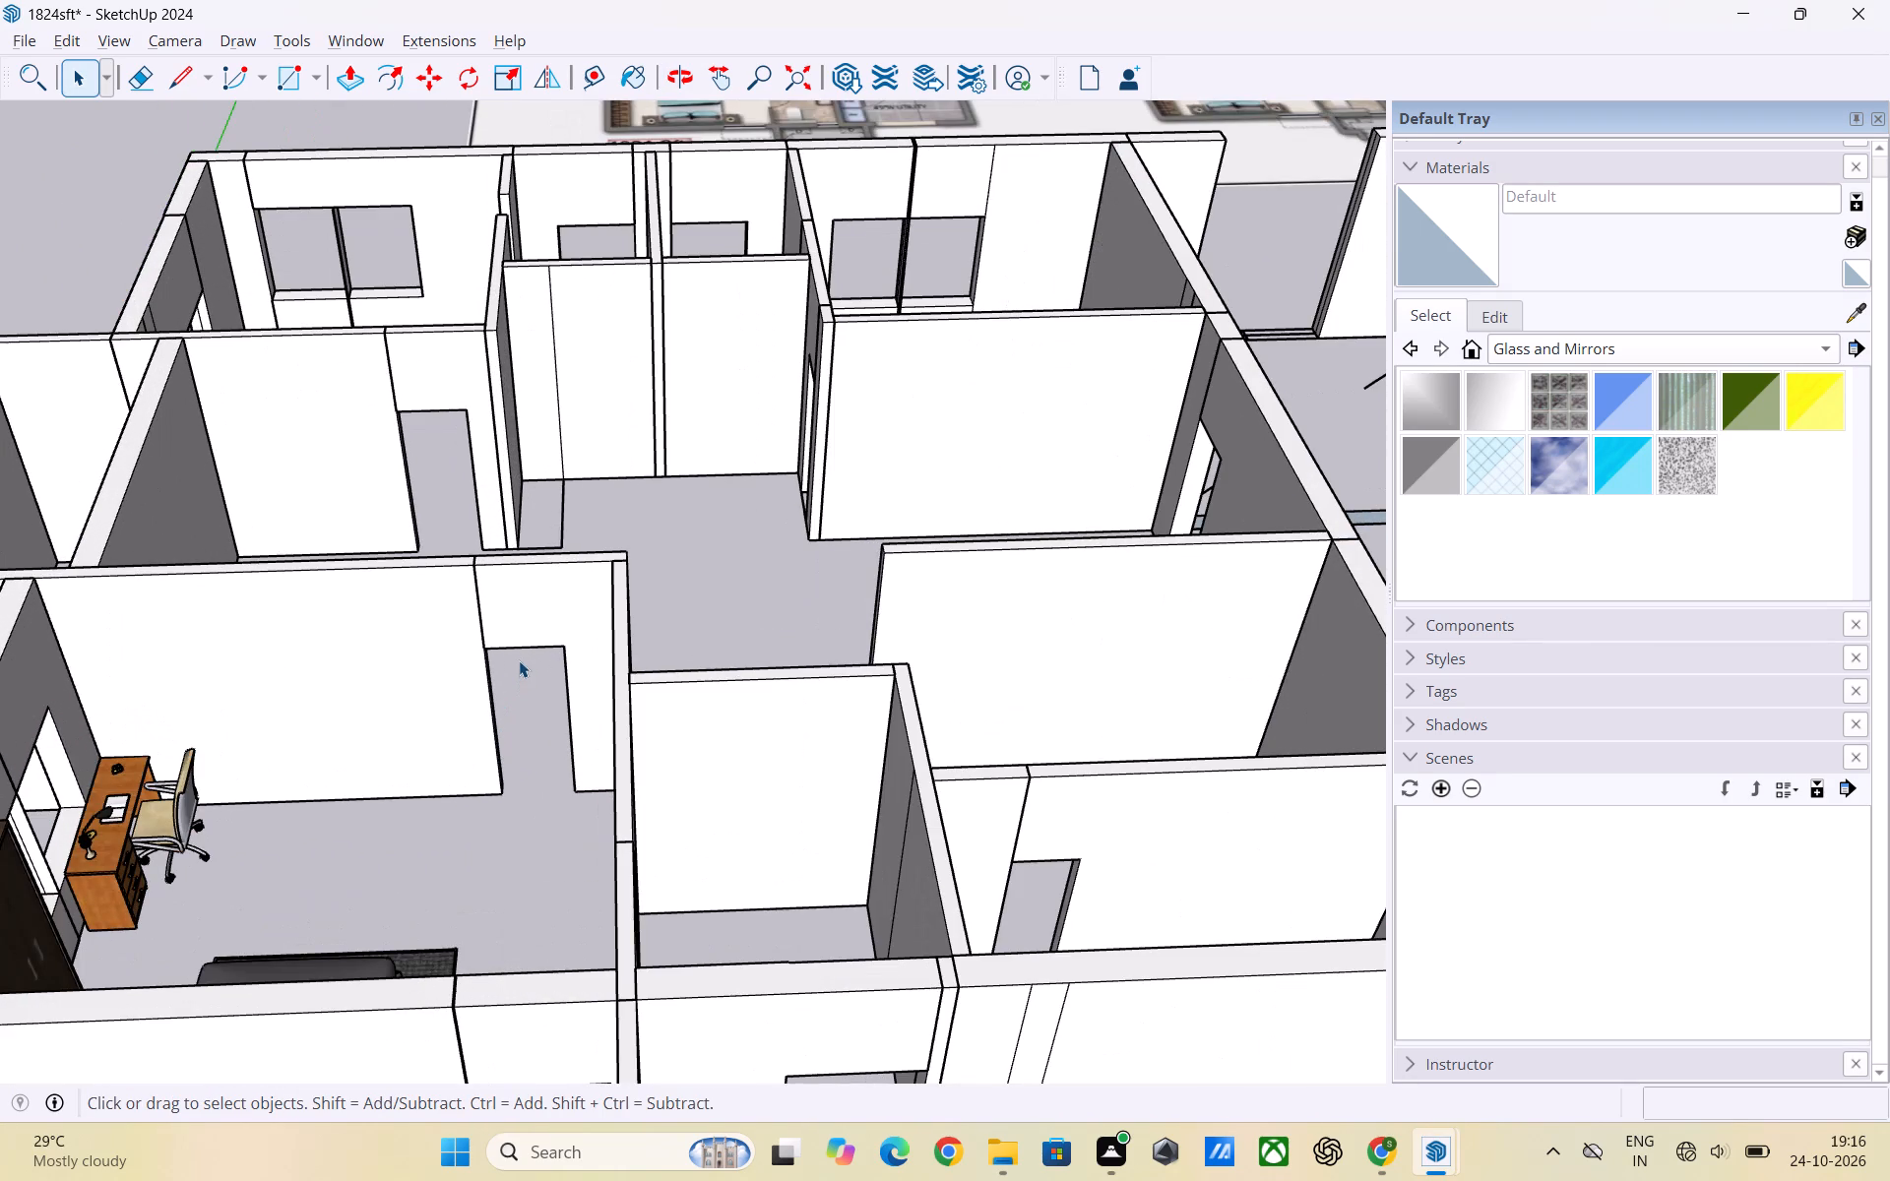
pyautogui.scroll(3, 519, 660)
pyautogui.moveTo(520, 659); pyautogui.dragTo(557, 588, button='middle')
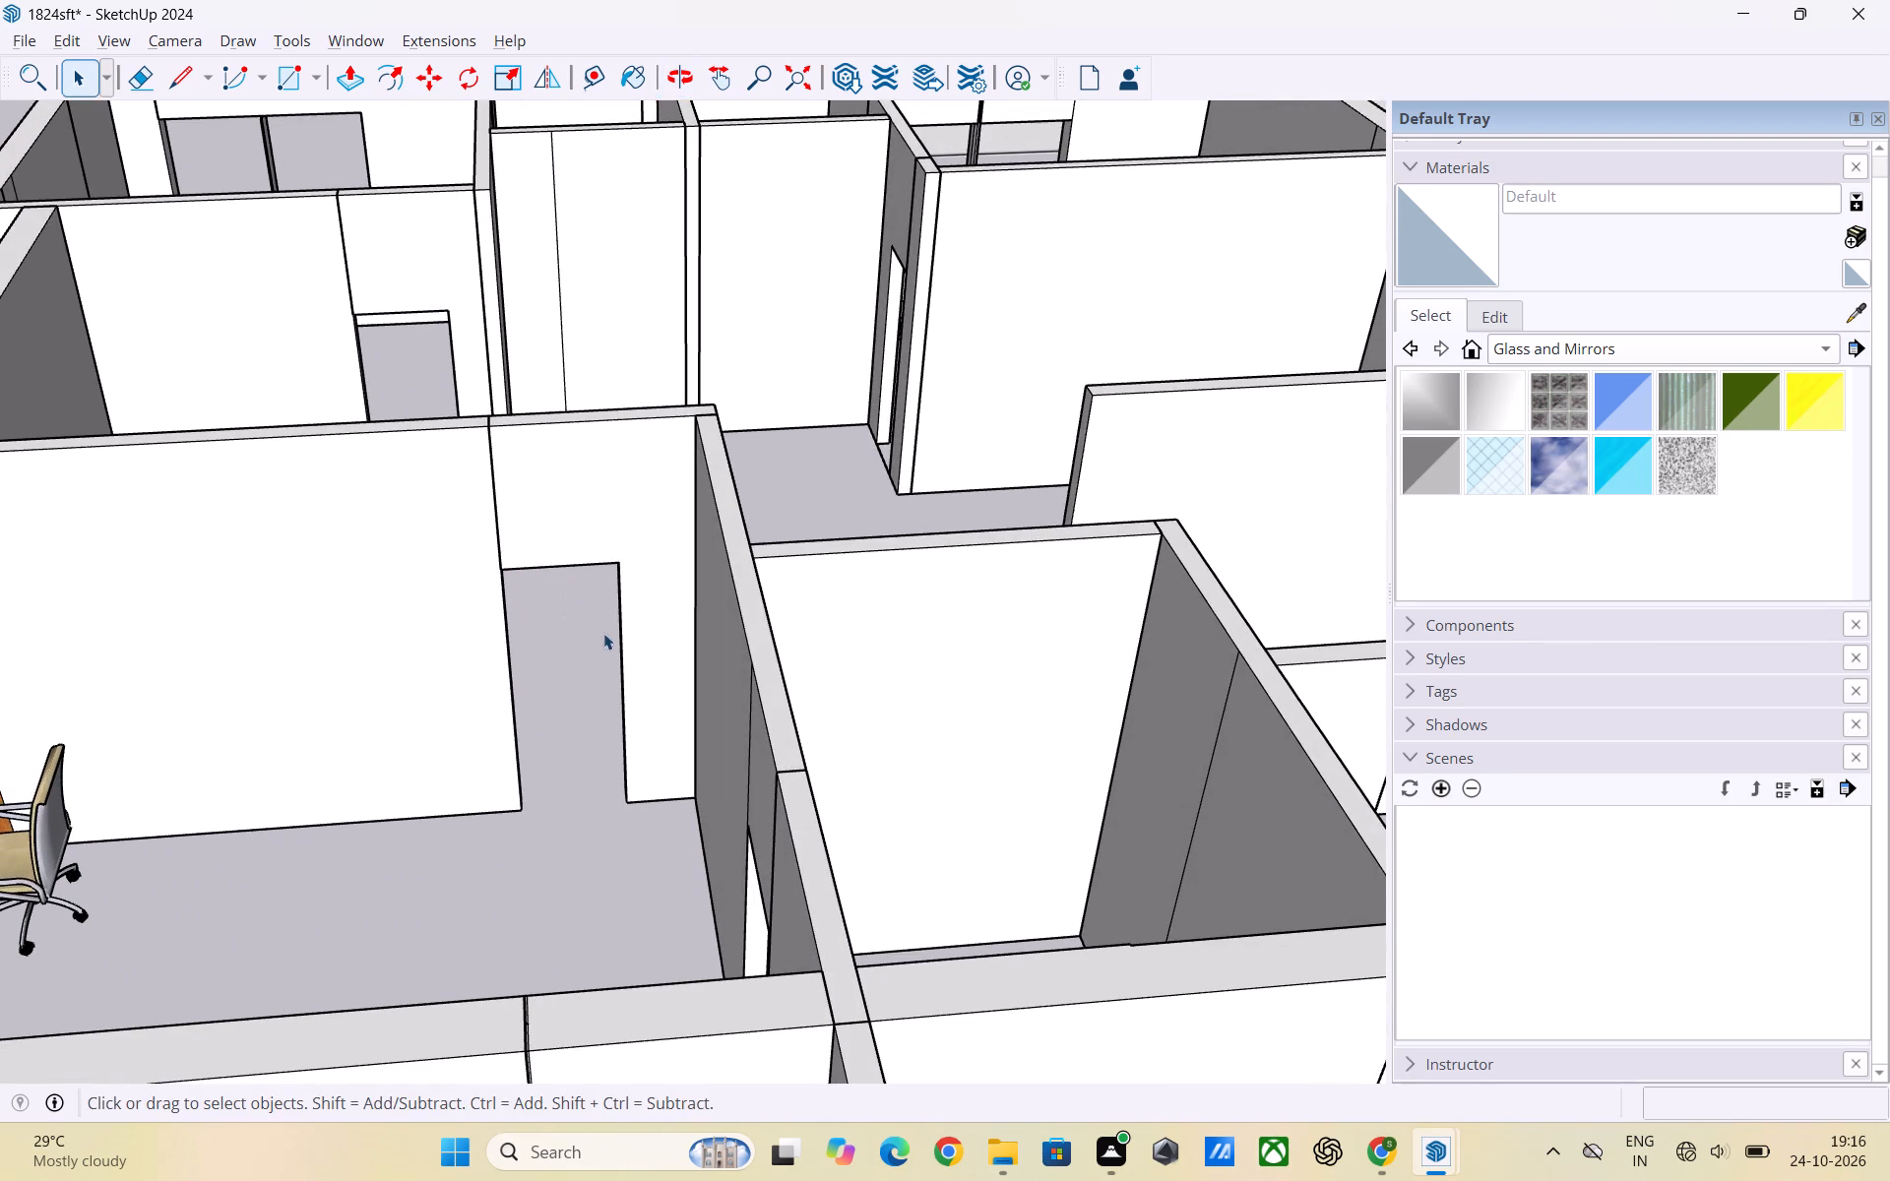
pyautogui.scroll(-13, 614, 633)
pyautogui.moveTo(627, 675); pyautogui.dragTo(587, 919, button='middle')
pyautogui.scroll(-1, 608, 866)
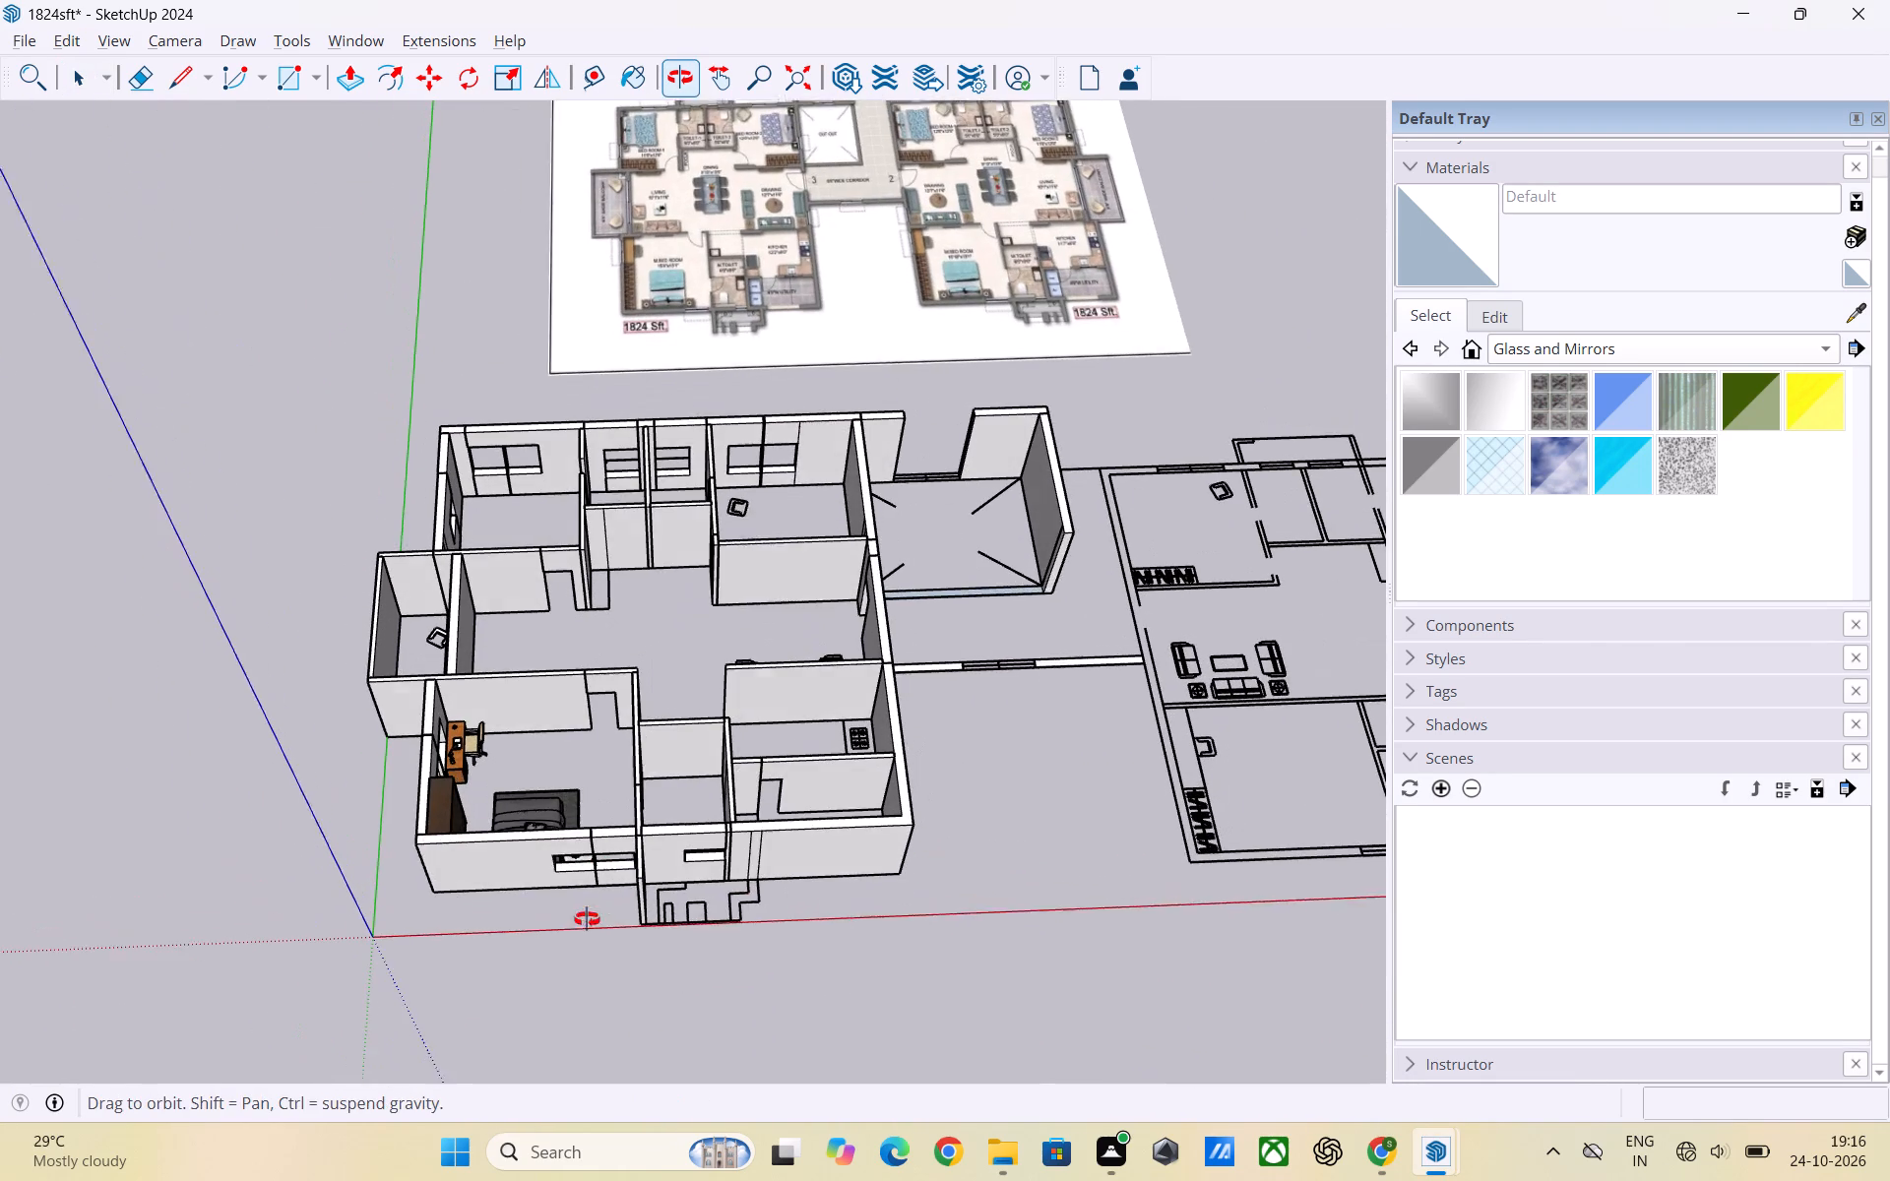
pyautogui.moveTo(587, 919); pyautogui.dragTo(579, 937, button='middle')
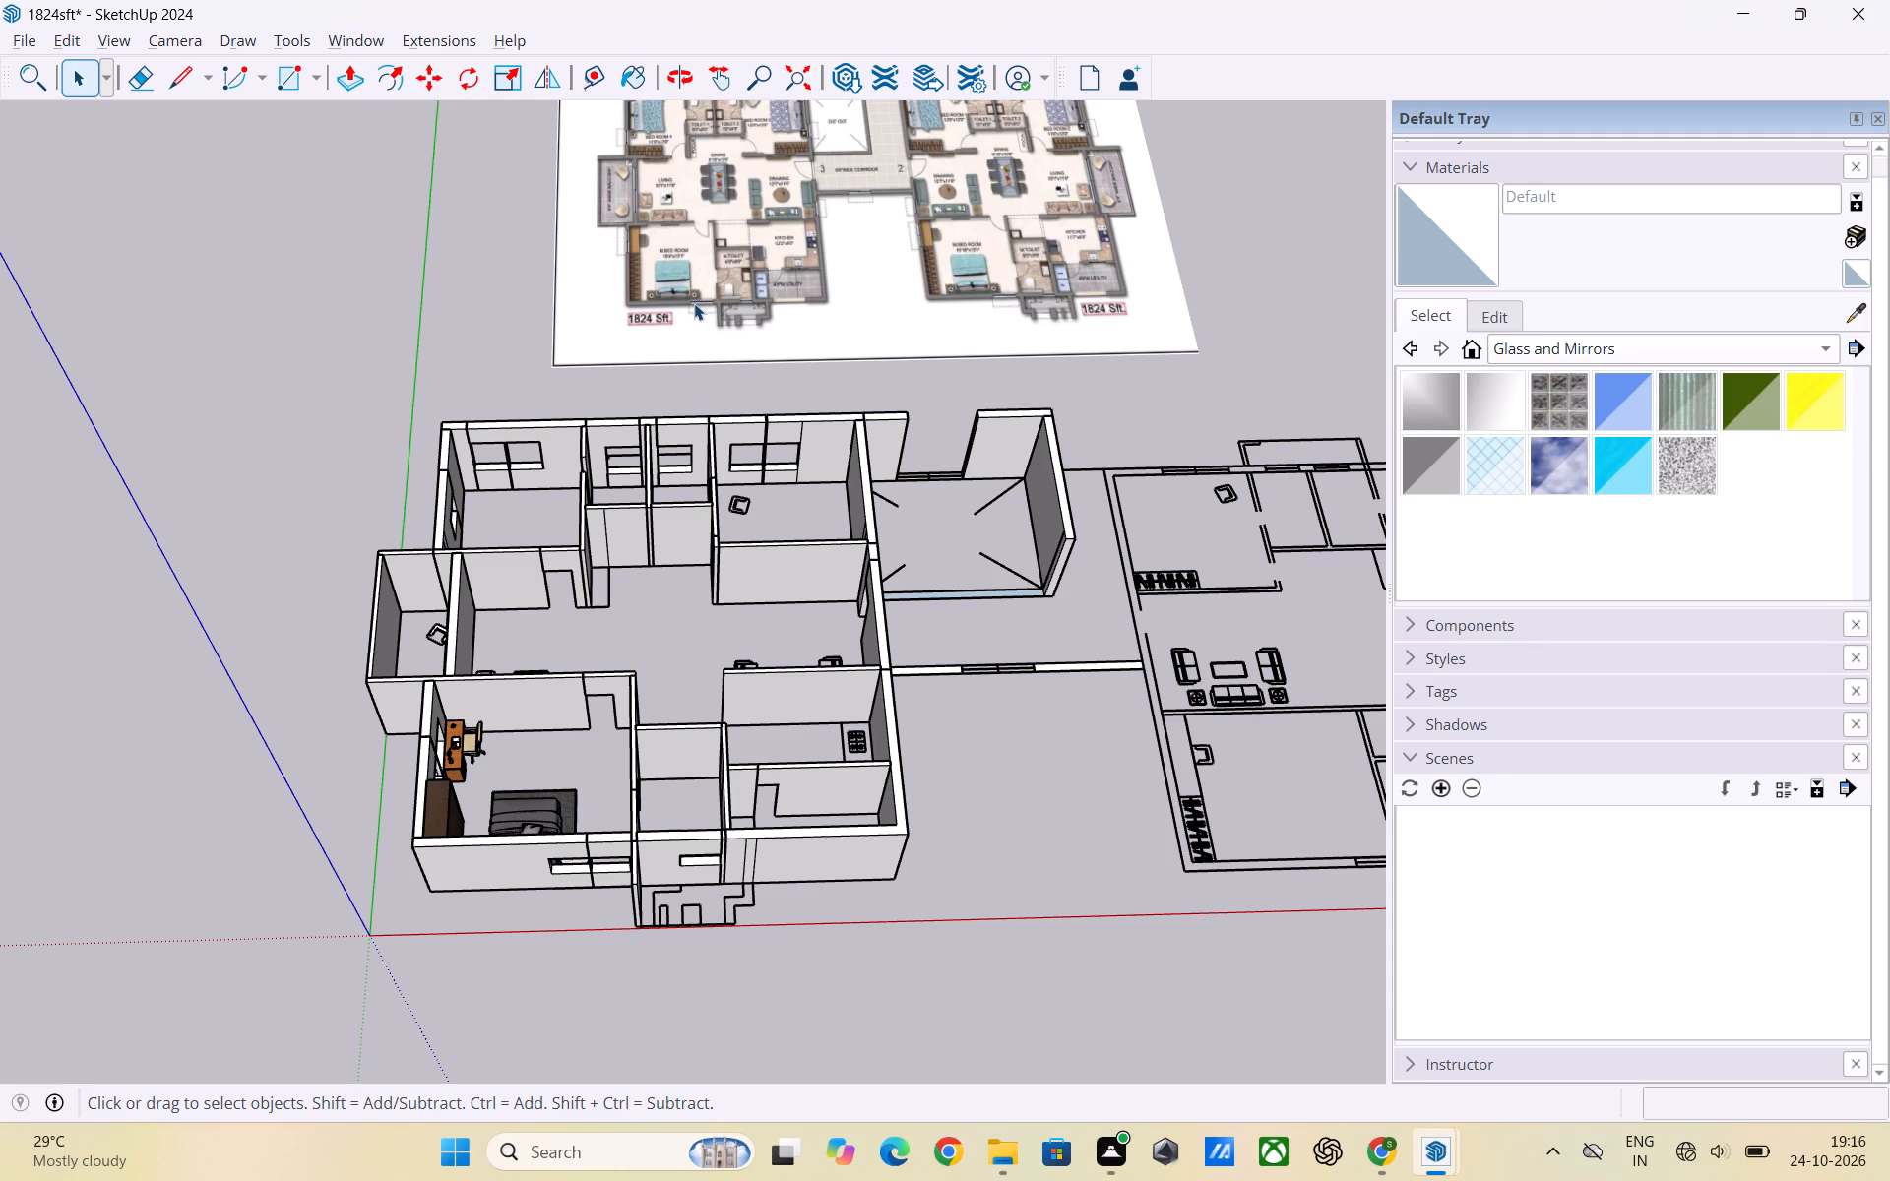
# Examine the apartment's room layout and the placed bedroom furniture against the reference floor plan image.
pyautogui.scroll(1, 694, 303)
pyautogui.scroll(3, 509, 886)
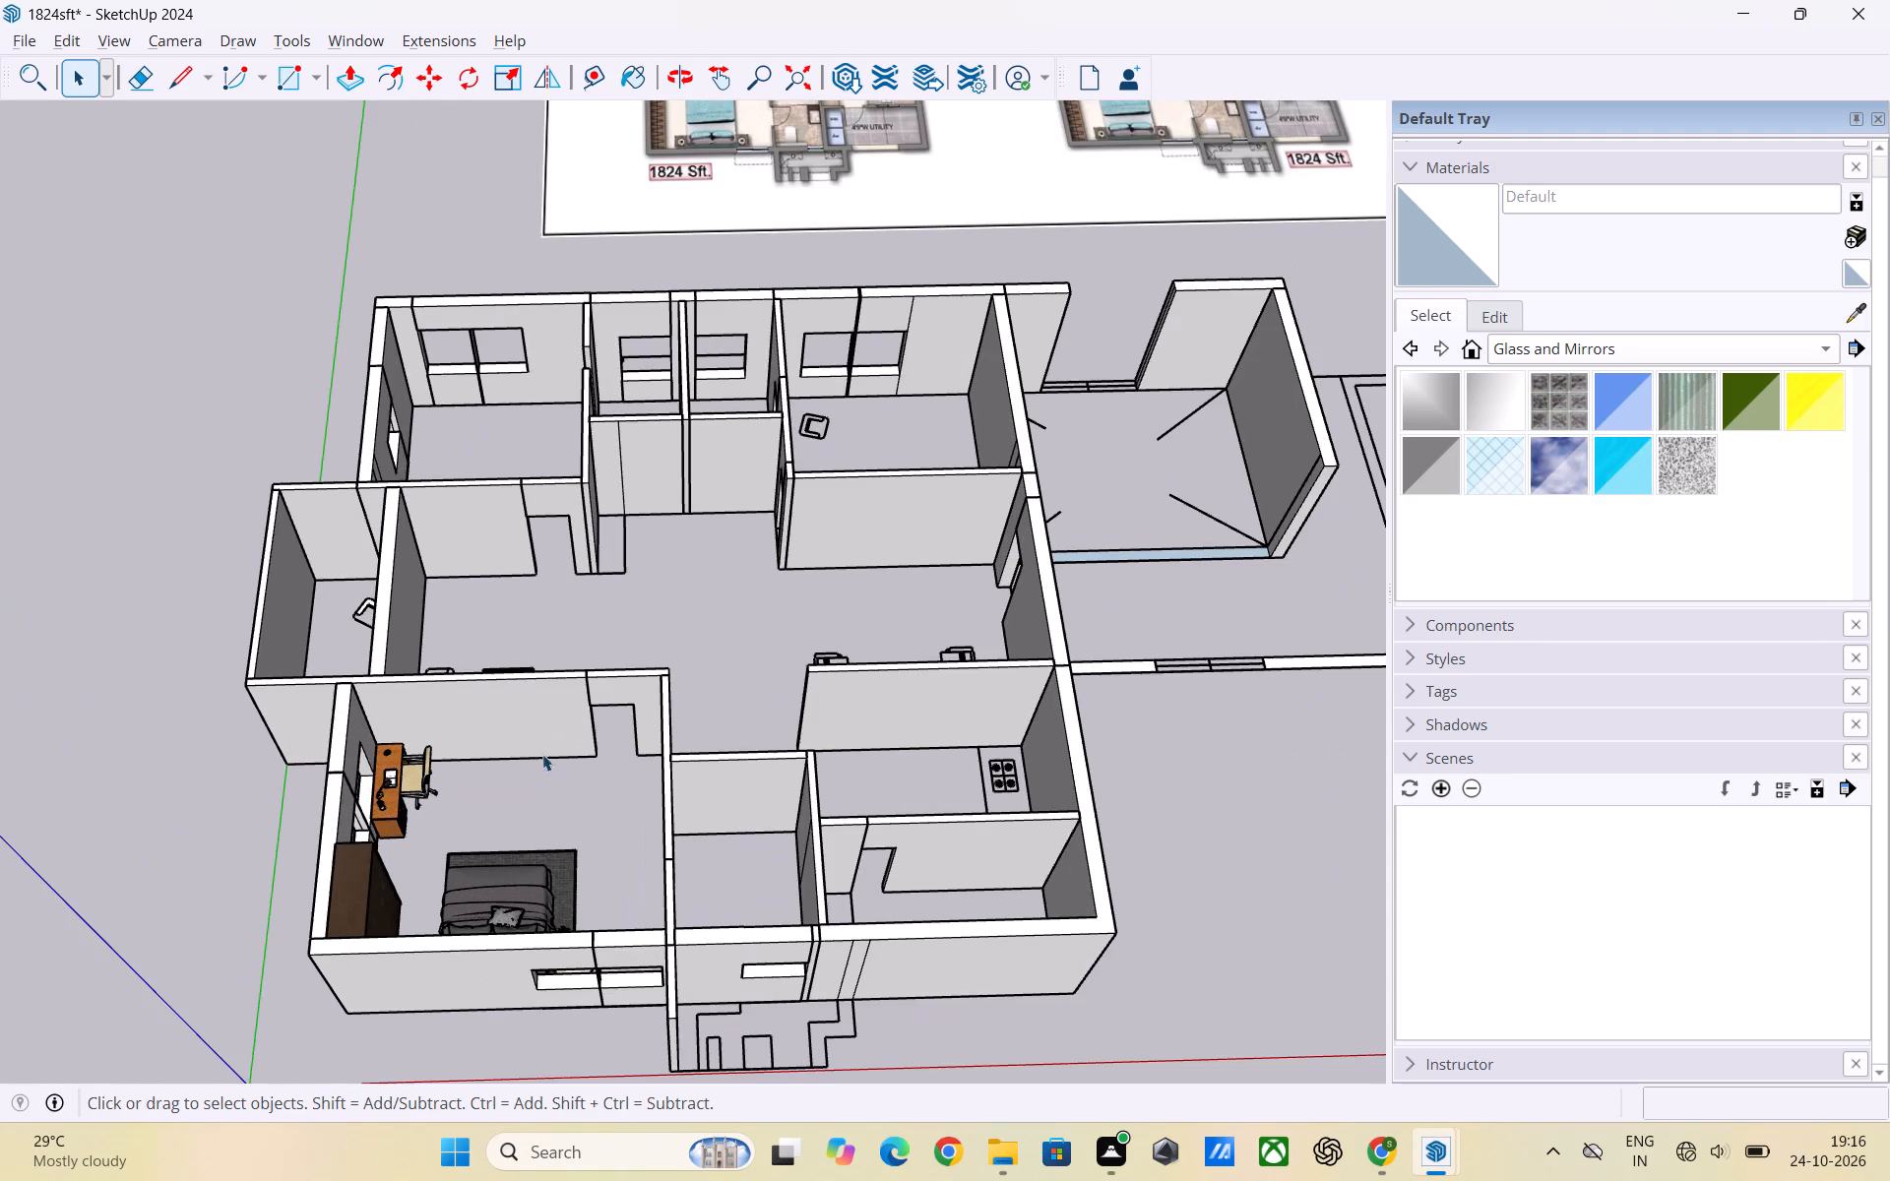
pyautogui.moveTo(578, 724); pyautogui.dragTo(604, 555, button='middle')
pyautogui.scroll(6, 596, 635)
pyautogui.moveTo(611, 657); pyautogui.dragTo(421, 664, button='middle')
pyautogui.scroll(2, 575, 611)
pyautogui.scroll(-12, 576, 612)
pyautogui.moveTo(521, 744); pyautogui.dragTo(637, 825, button='middle')
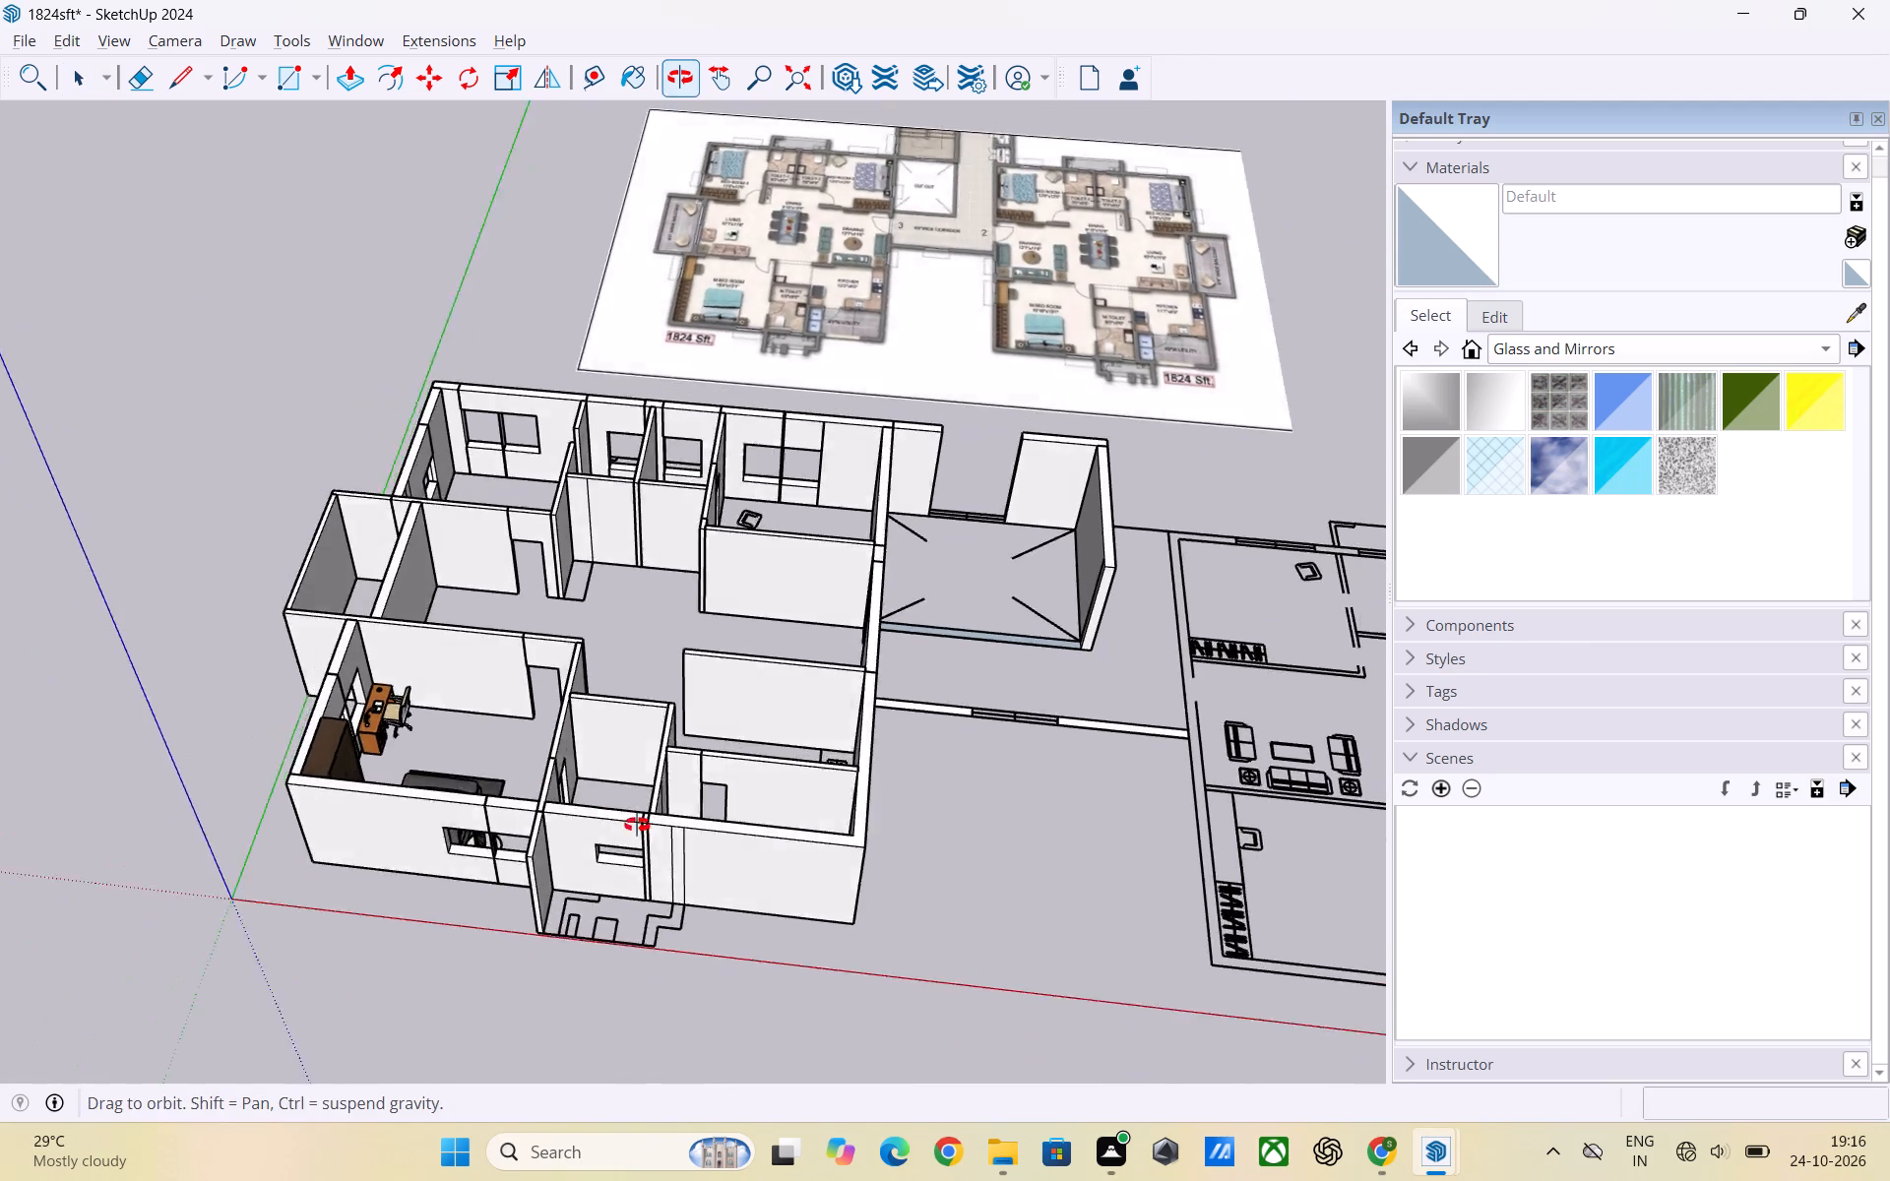
pyautogui.moveTo(637, 825); pyautogui.dragTo(687, 859, button='middle')
pyautogui.scroll(2, 419, 813)
pyautogui.scroll(-8, 515, 783)
pyautogui.moveTo(539, 823); pyautogui.dragTo(548, 935, button='middle')
pyautogui.scroll(-1, 544, 888)
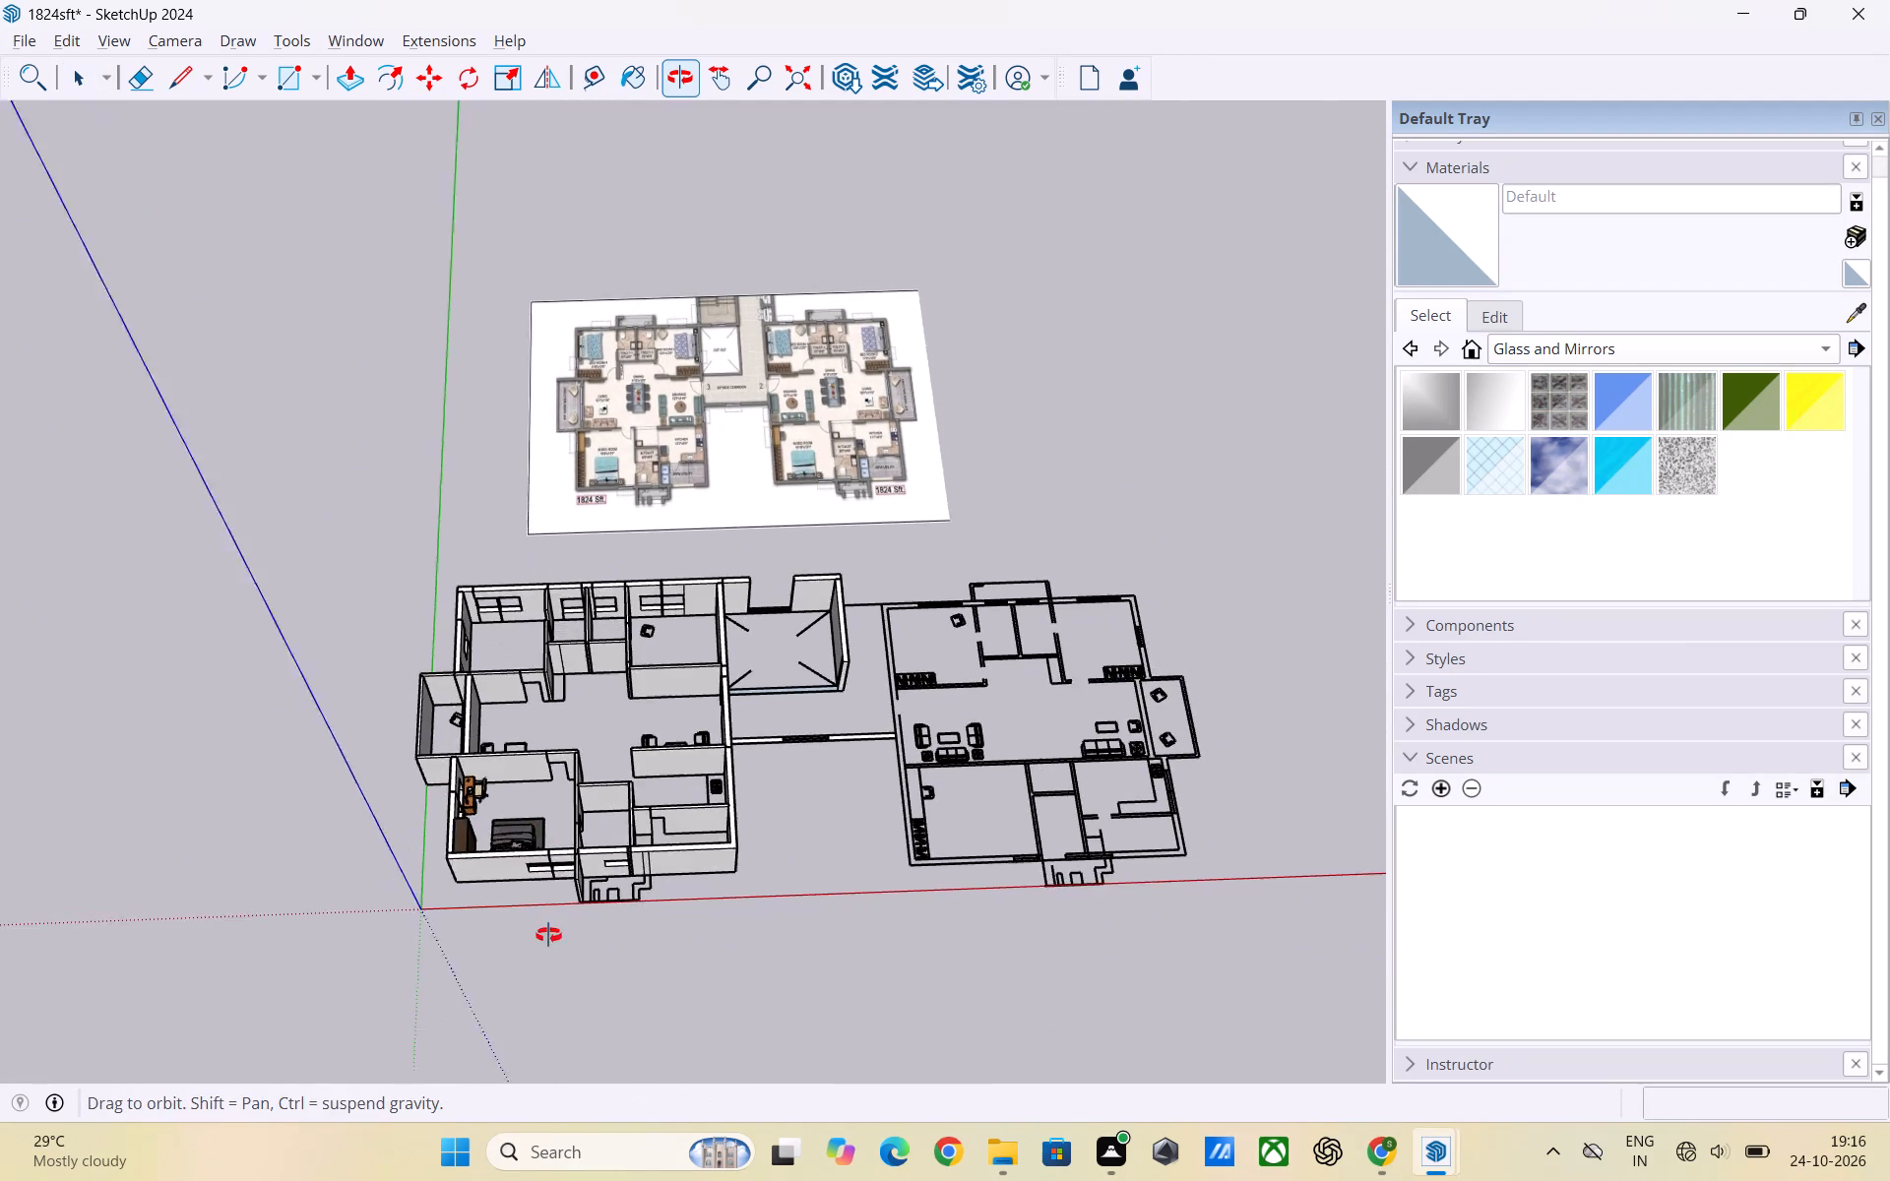
pyautogui.moveTo(548, 935); pyautogui.dragTo(552, 963, button='middle')
pyautogui.scroll(6, 536, 769)
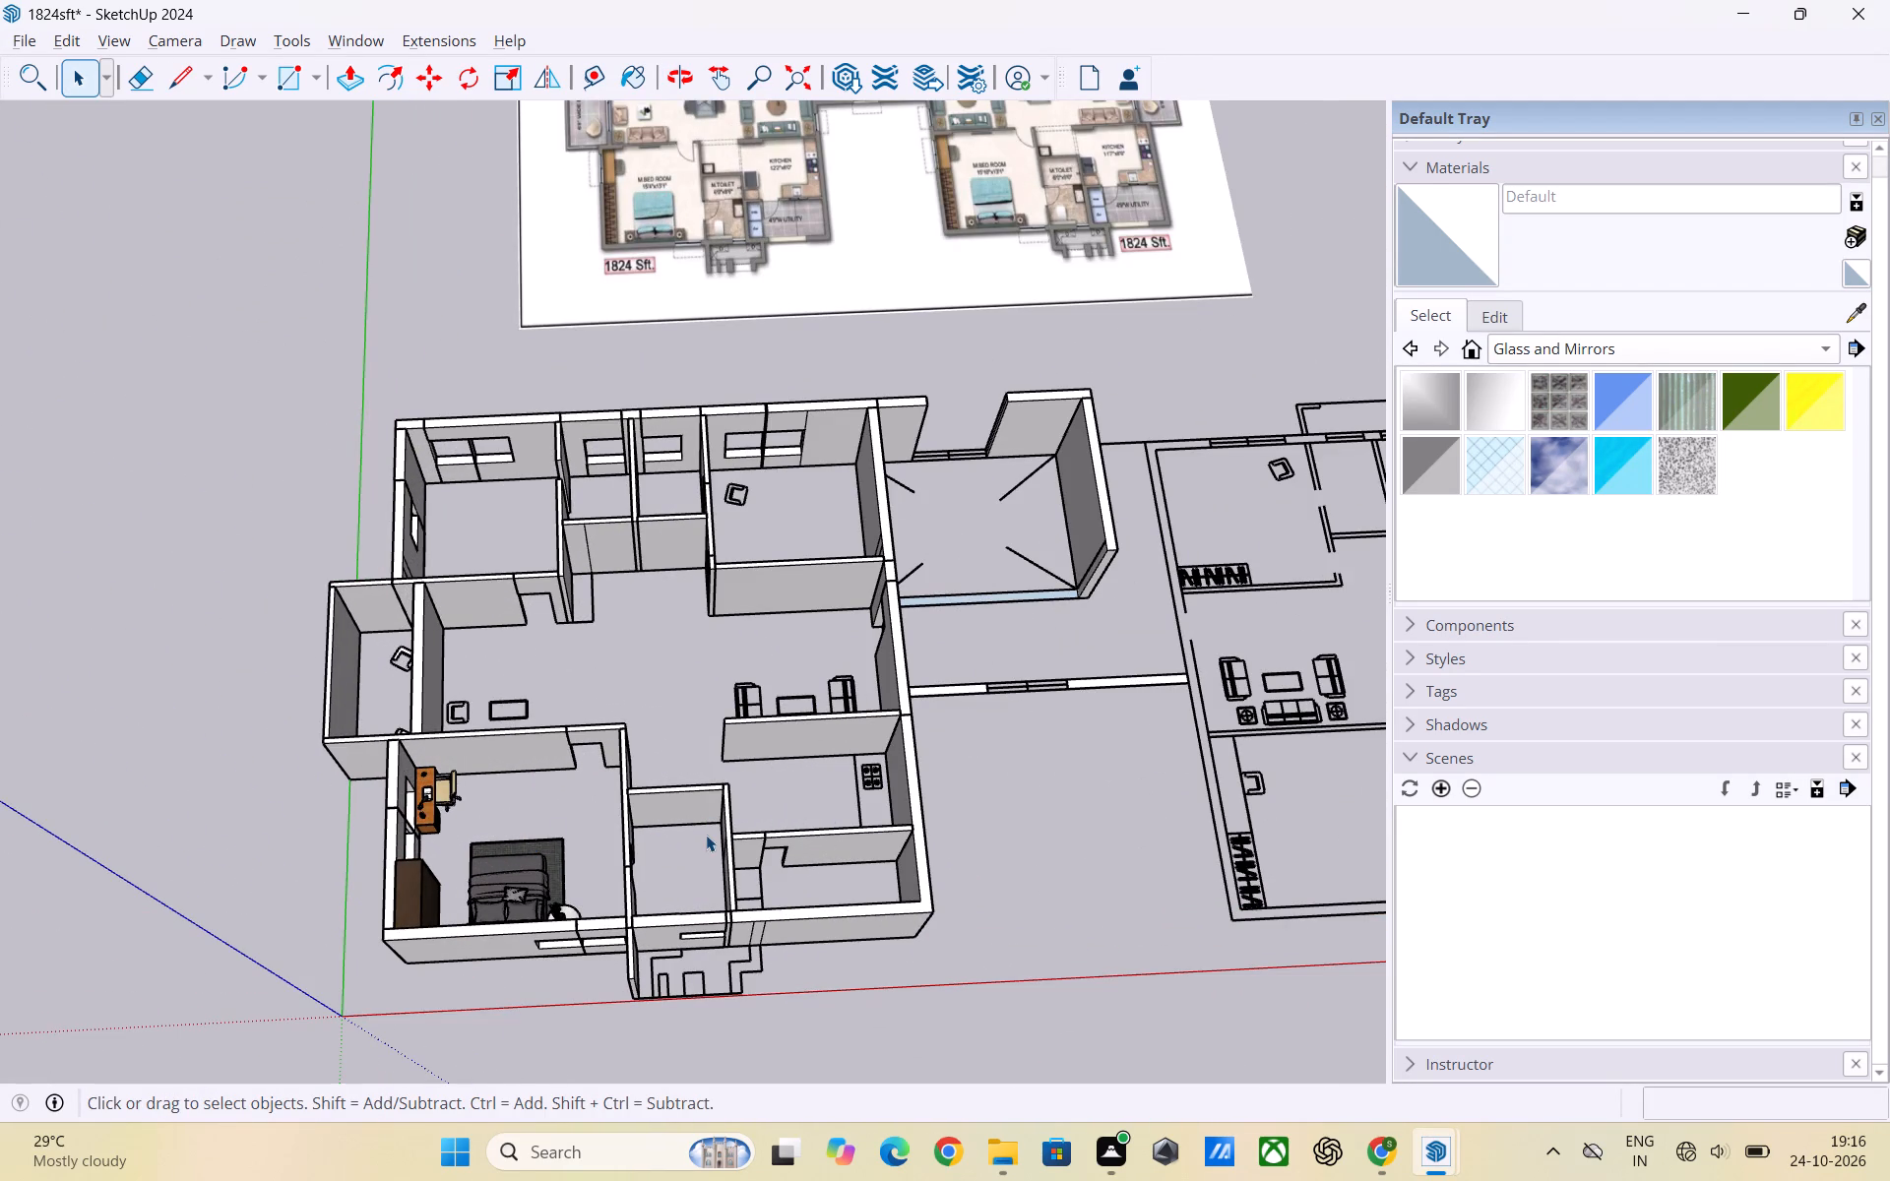
pyautogui.scroll(-2, 703, 834)
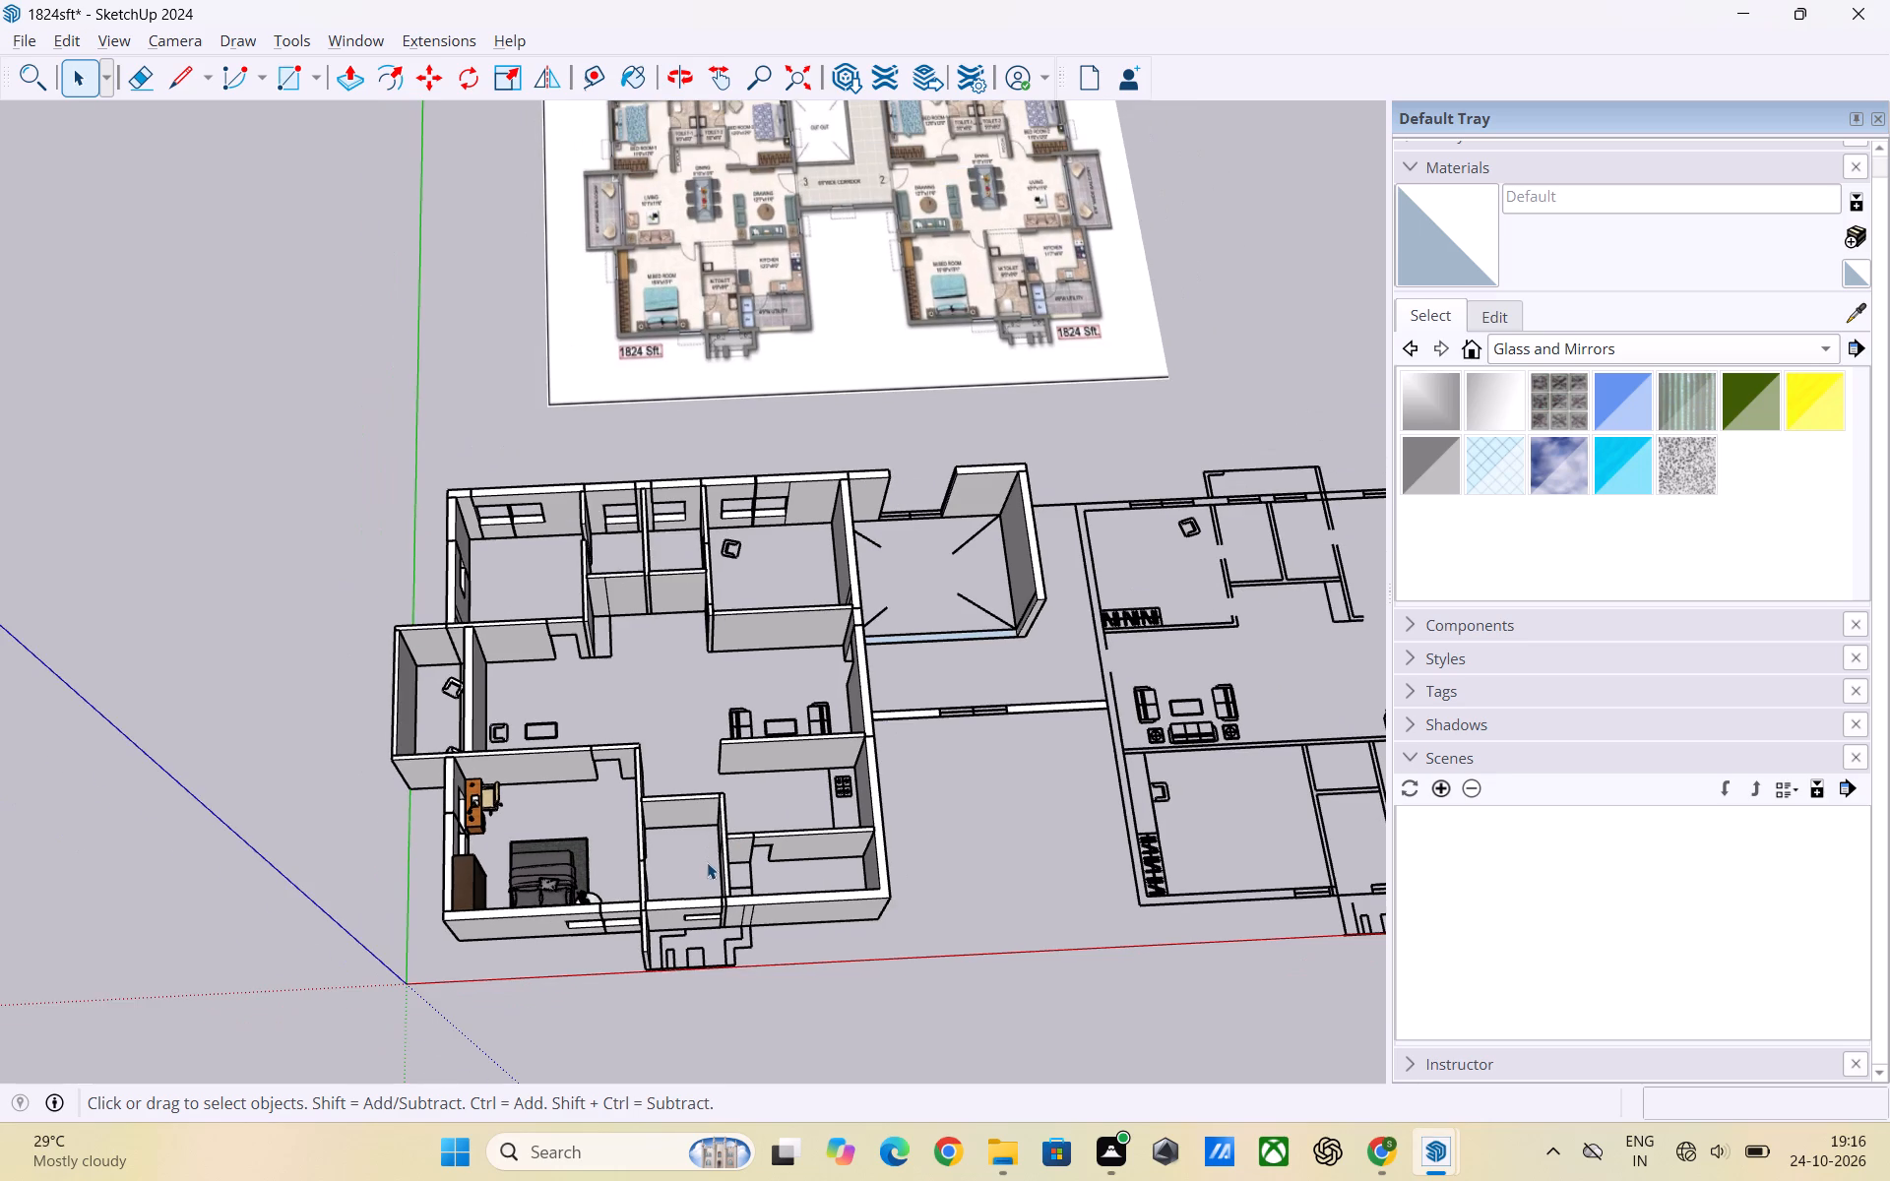
# Move the reference floor plan image about 5' 5" toward the apartment model, keeping it clear of the outer walls.
pyautogui.click(772, 385)
pyautogui.press('m')
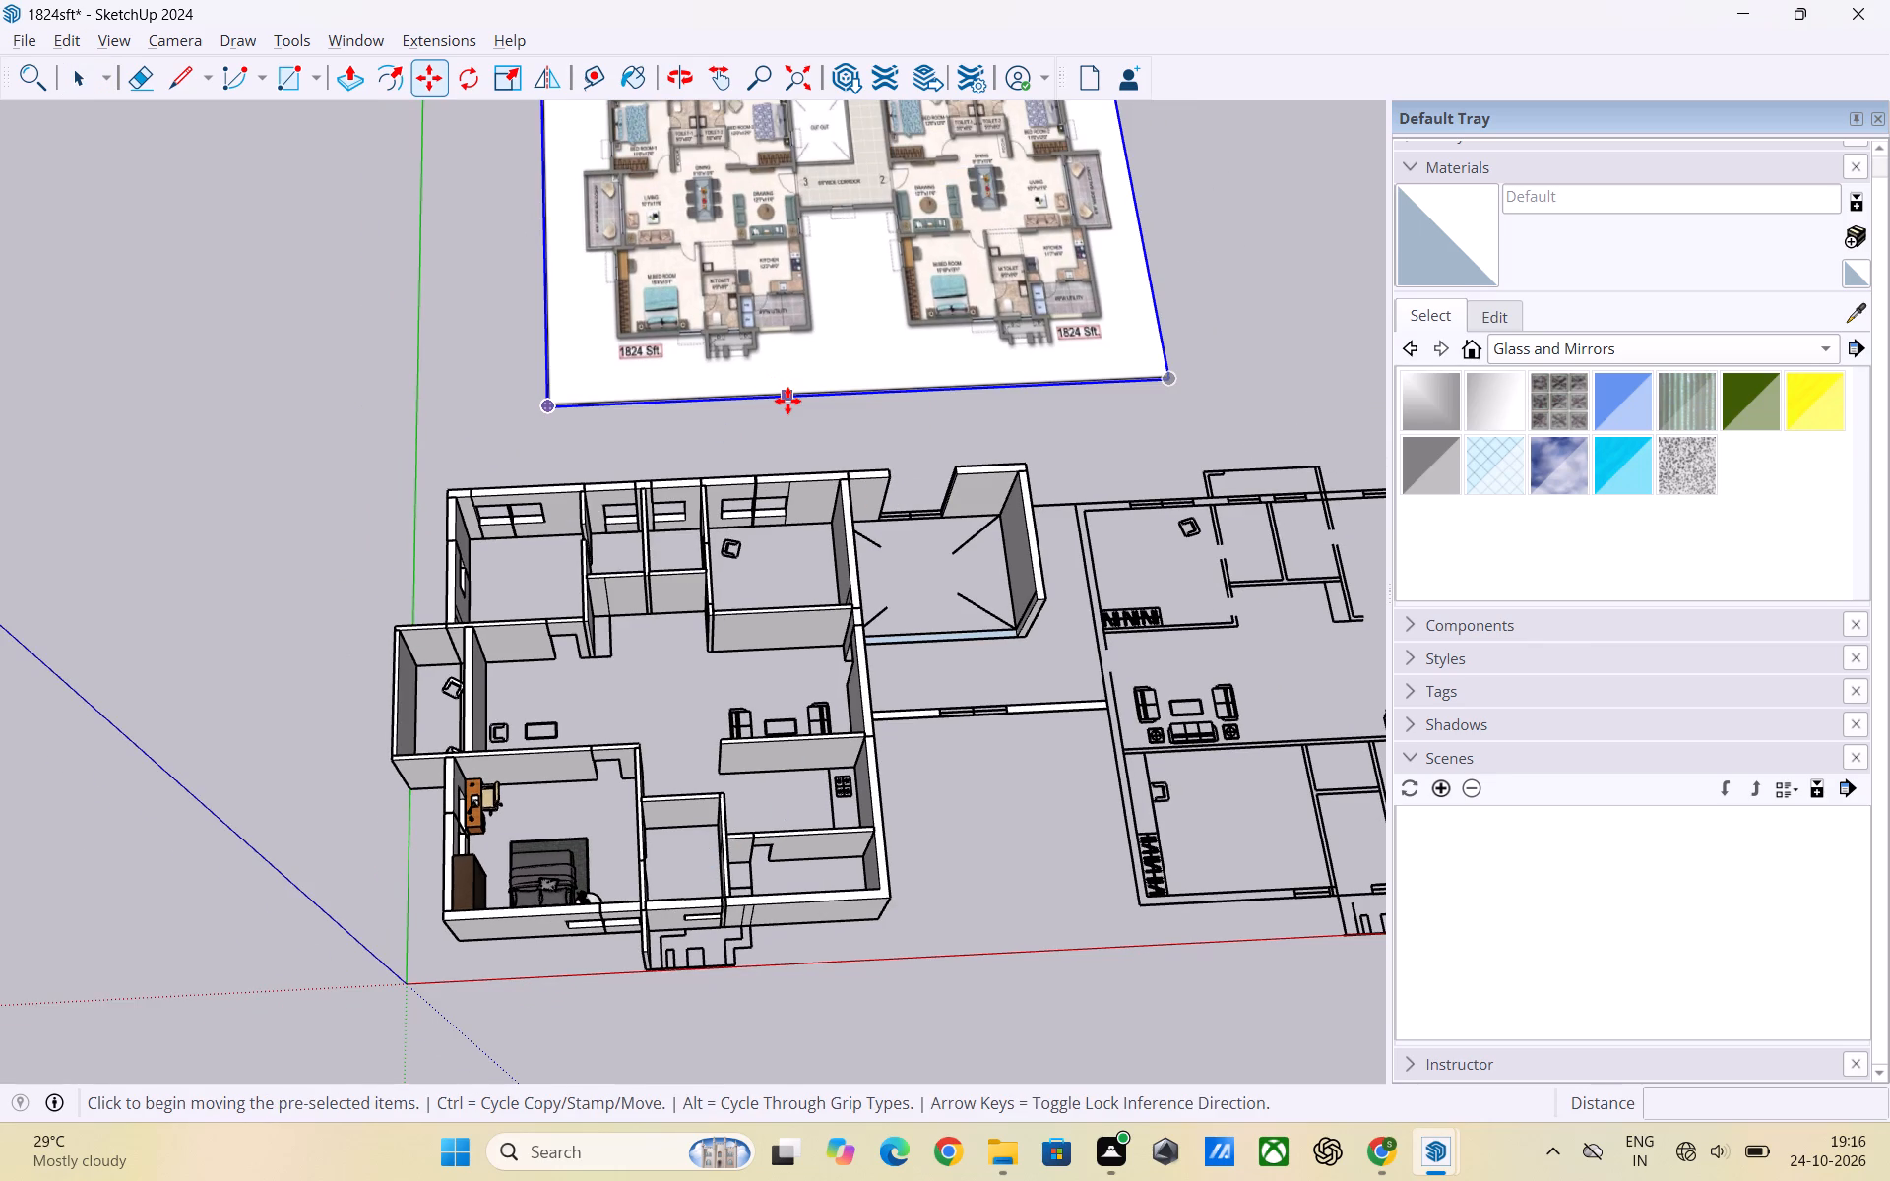
pyautogui.click(787, 401)
pyautogui.click(787, 446)
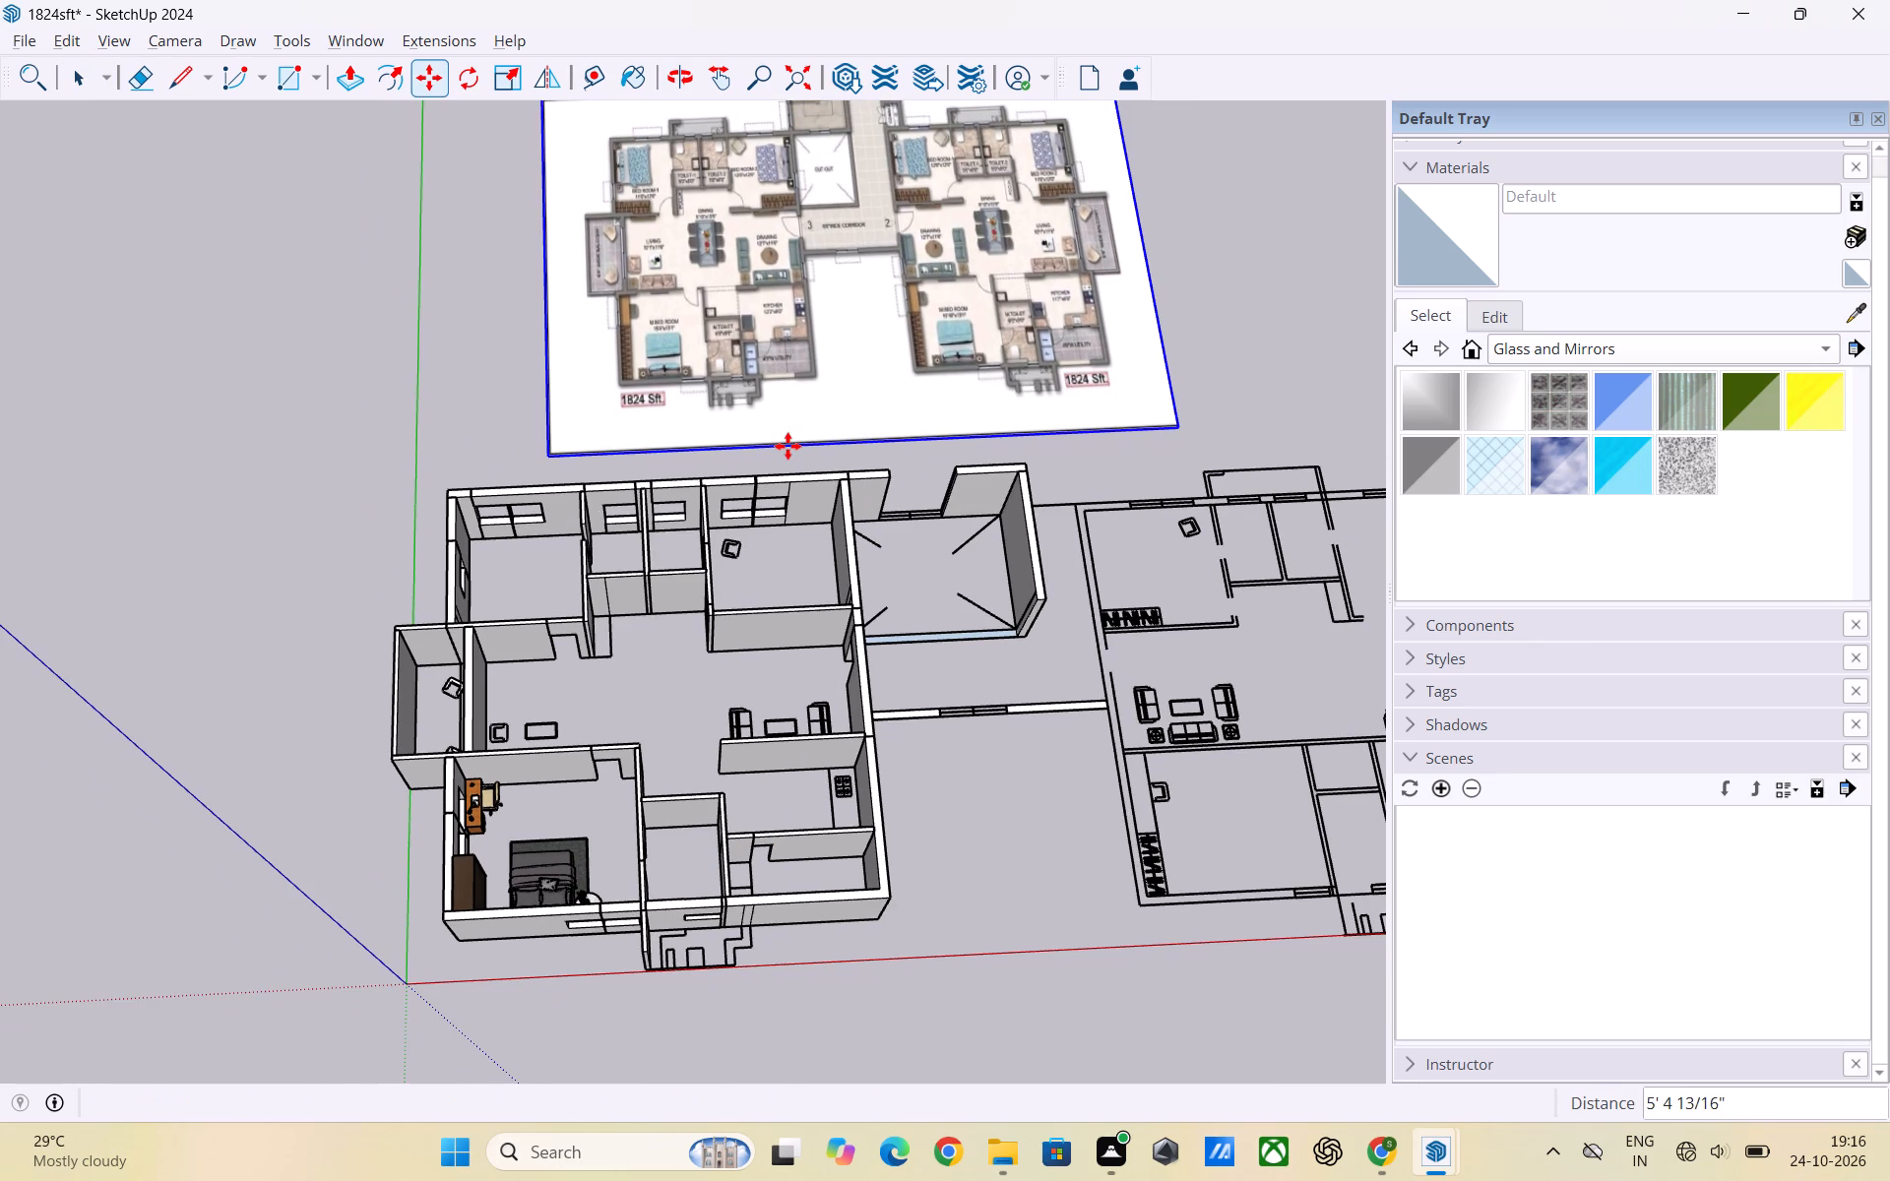
pyautogui.press('space')
pyautogui.click(1235, 358)
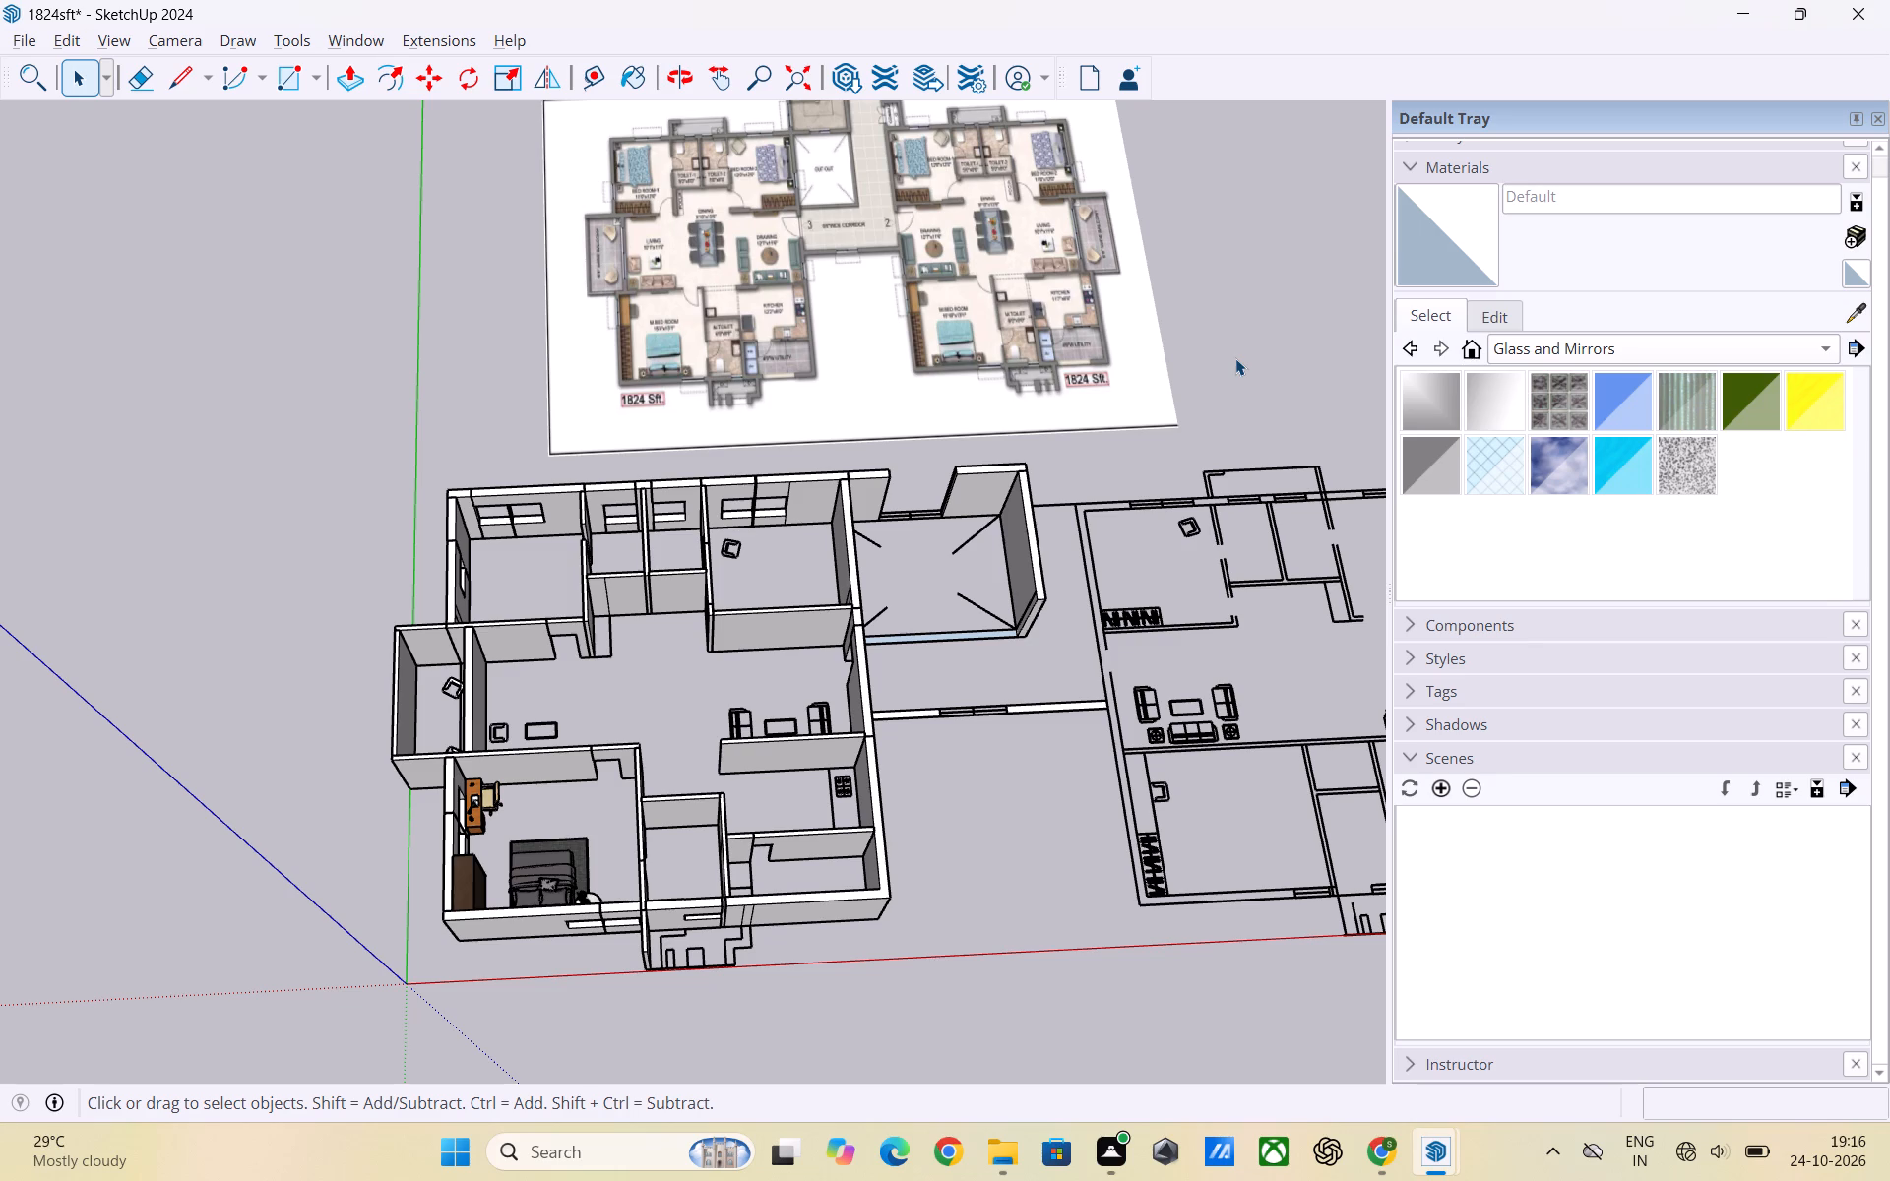
# Examine the bedroom's bed set, wardrobe and study desk, and the clearances between them, from several angles.
pyautogui.scroll(2, 804, 697)
pyautogui.scroll(-5, 966, 662)
pyautogui.scroll(3, 728, 874)
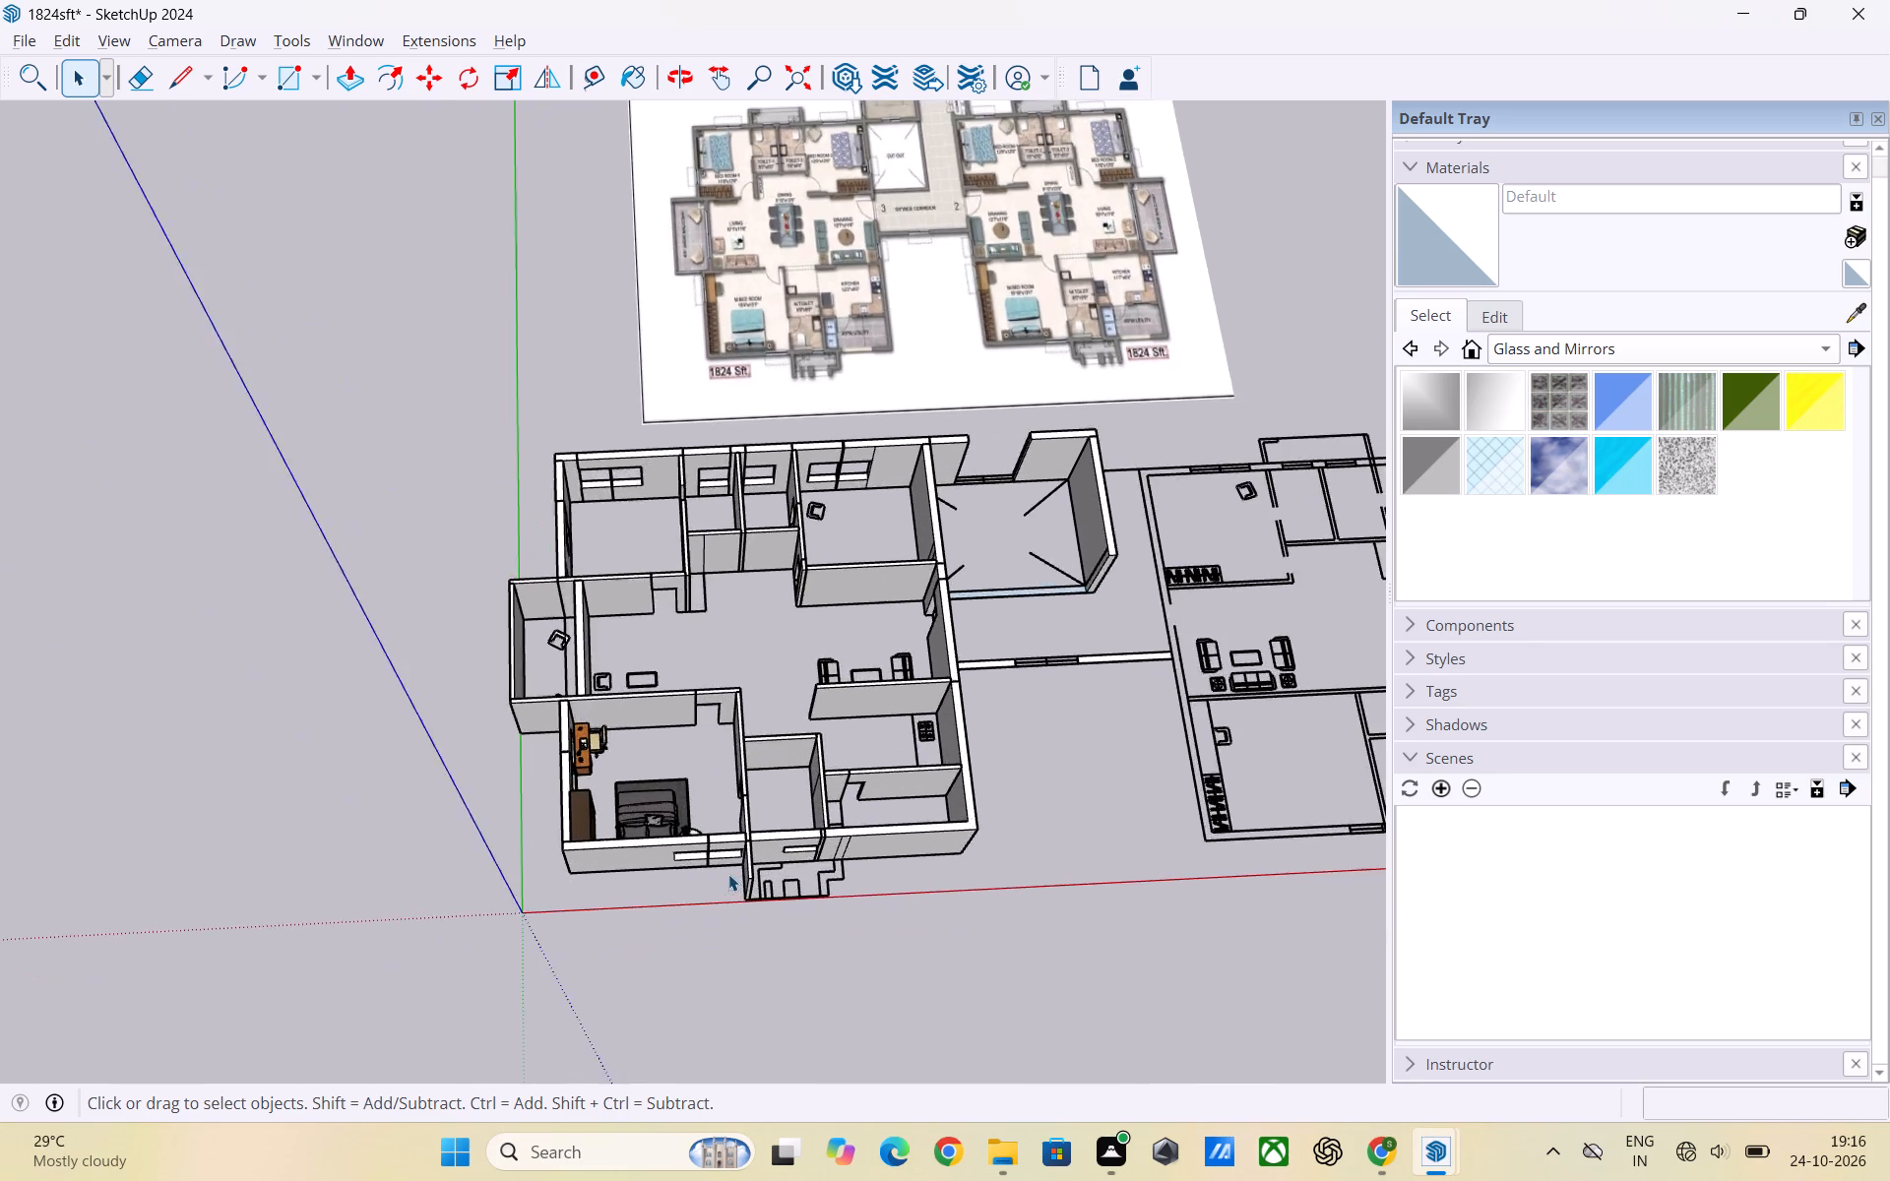
pyautogui.scroll(8, 728, 874)
pyautogui.moveTo(697, 816); pyautogui.dragTo(695, 972, button='middle')
pyautogui.scroll(2, 561, 830)
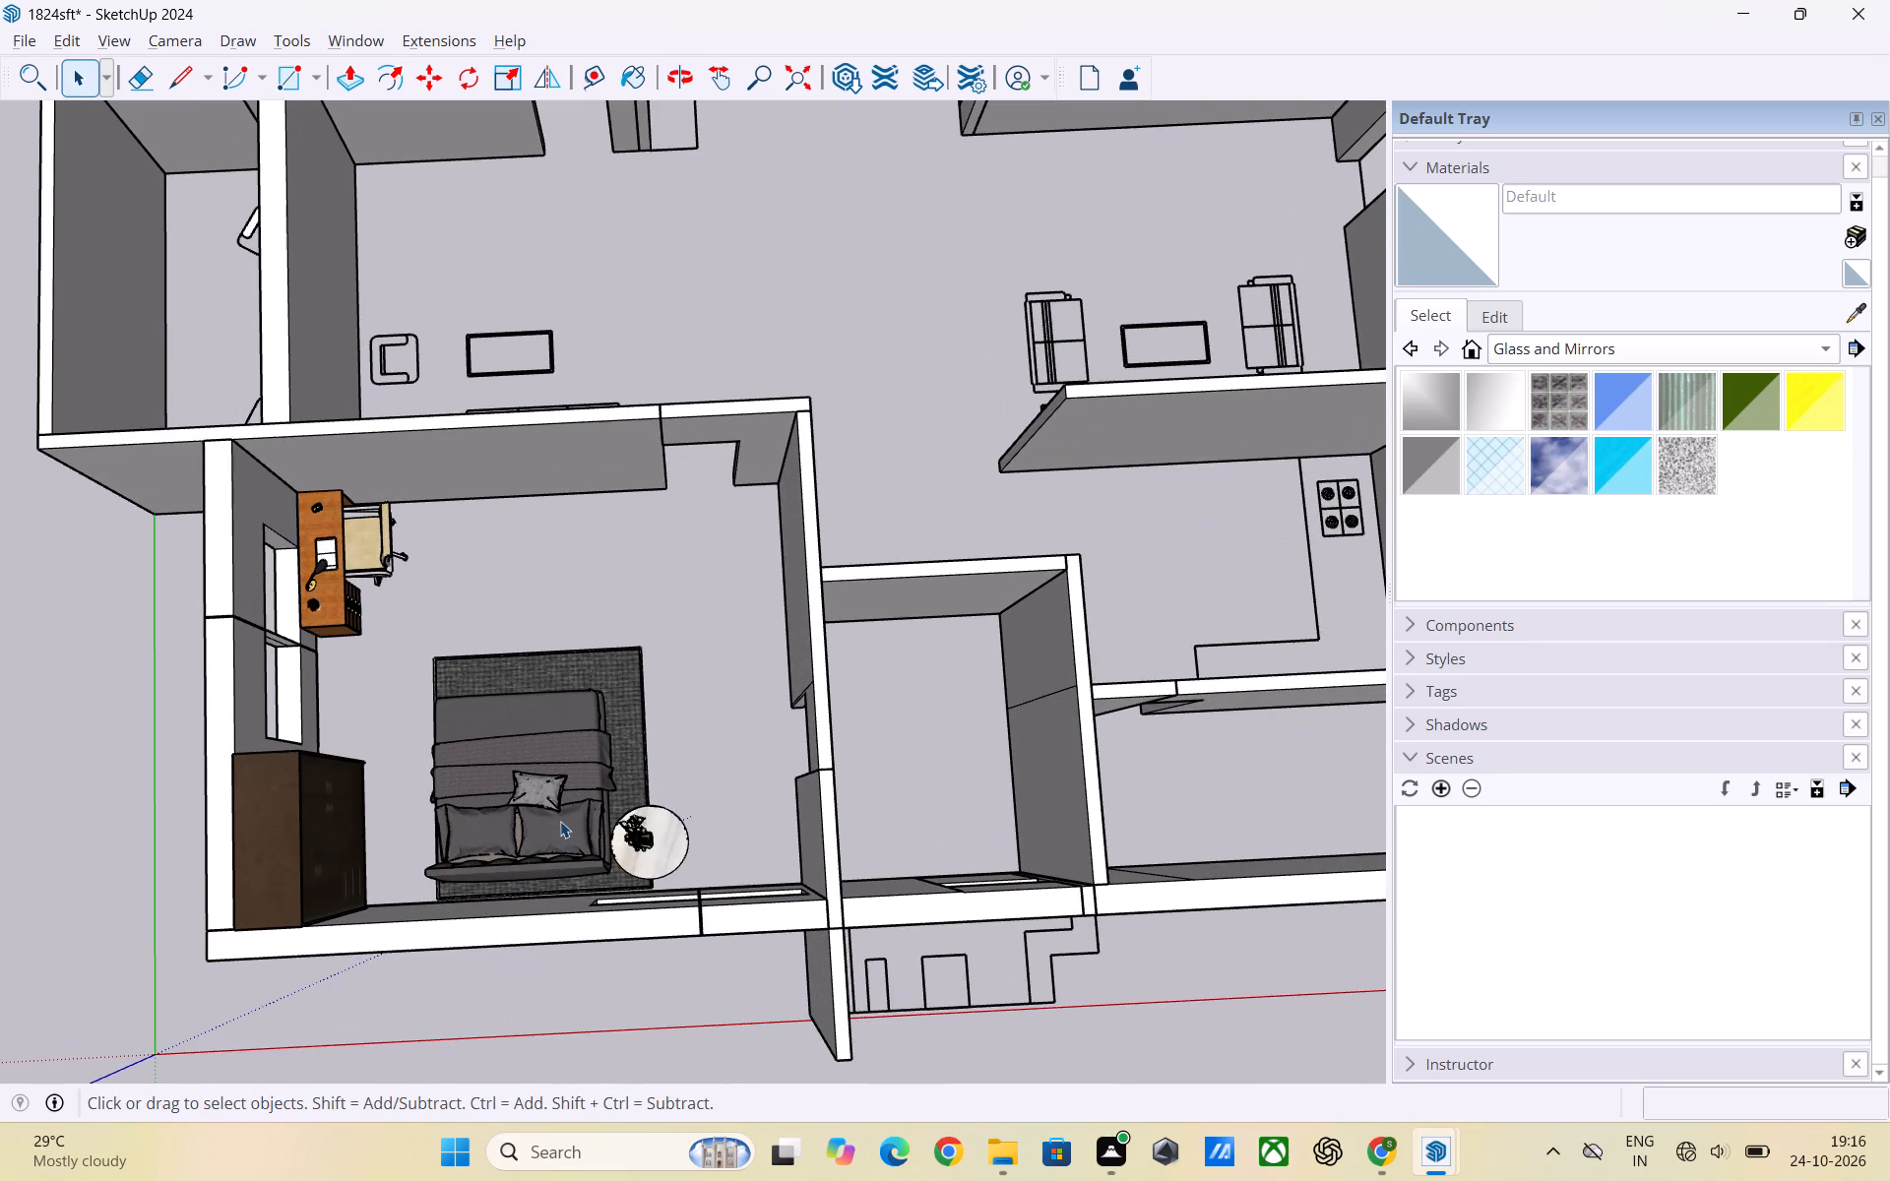
pyautogui.scroll(2, 560, 821)
pyautogui.scroll(-2, 694, 772)
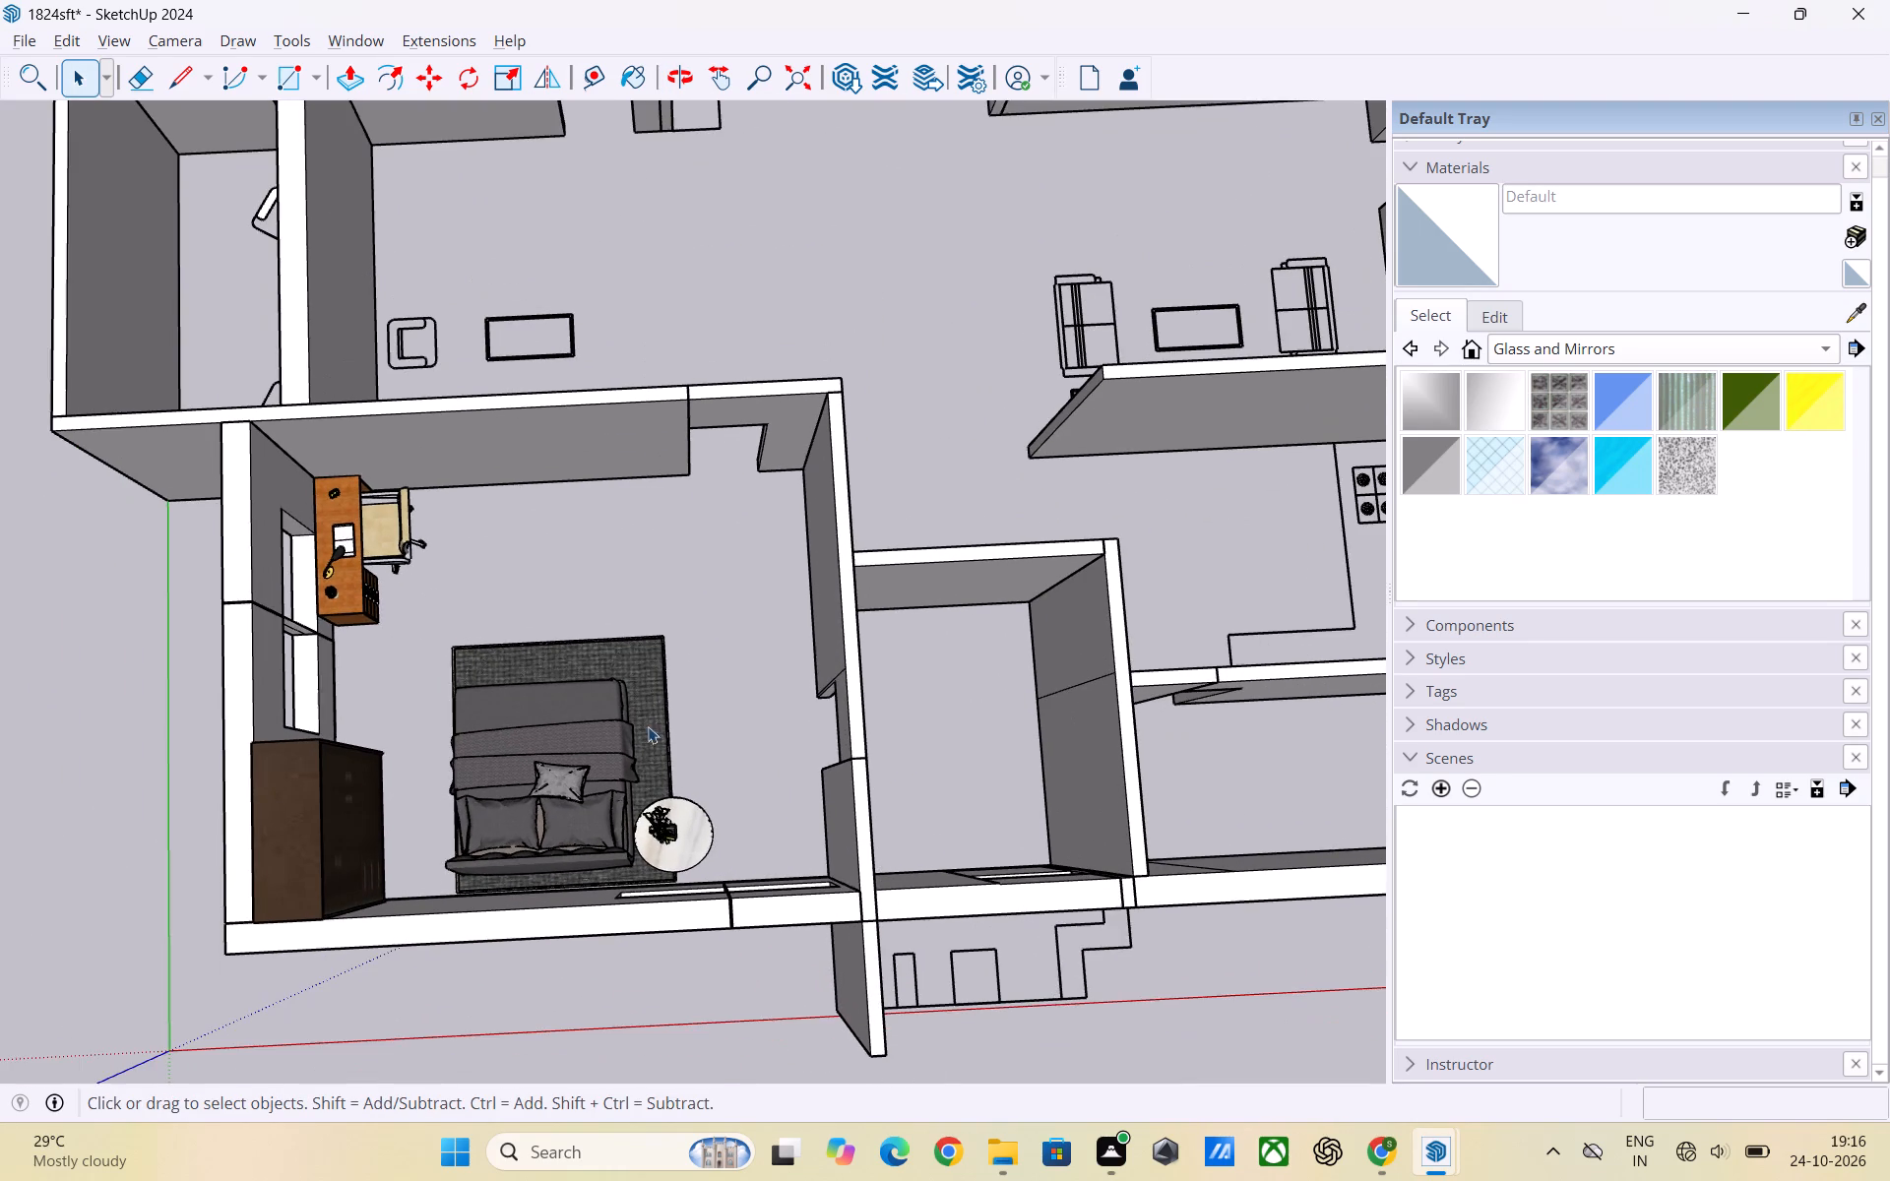
pyautogui.scroll(4, 395, 602)
pyautogui.moveTo(439, 653); pyautogui.dragTo(224, 583, button='middle')
pyautogui.scroll(2, 304, 633)
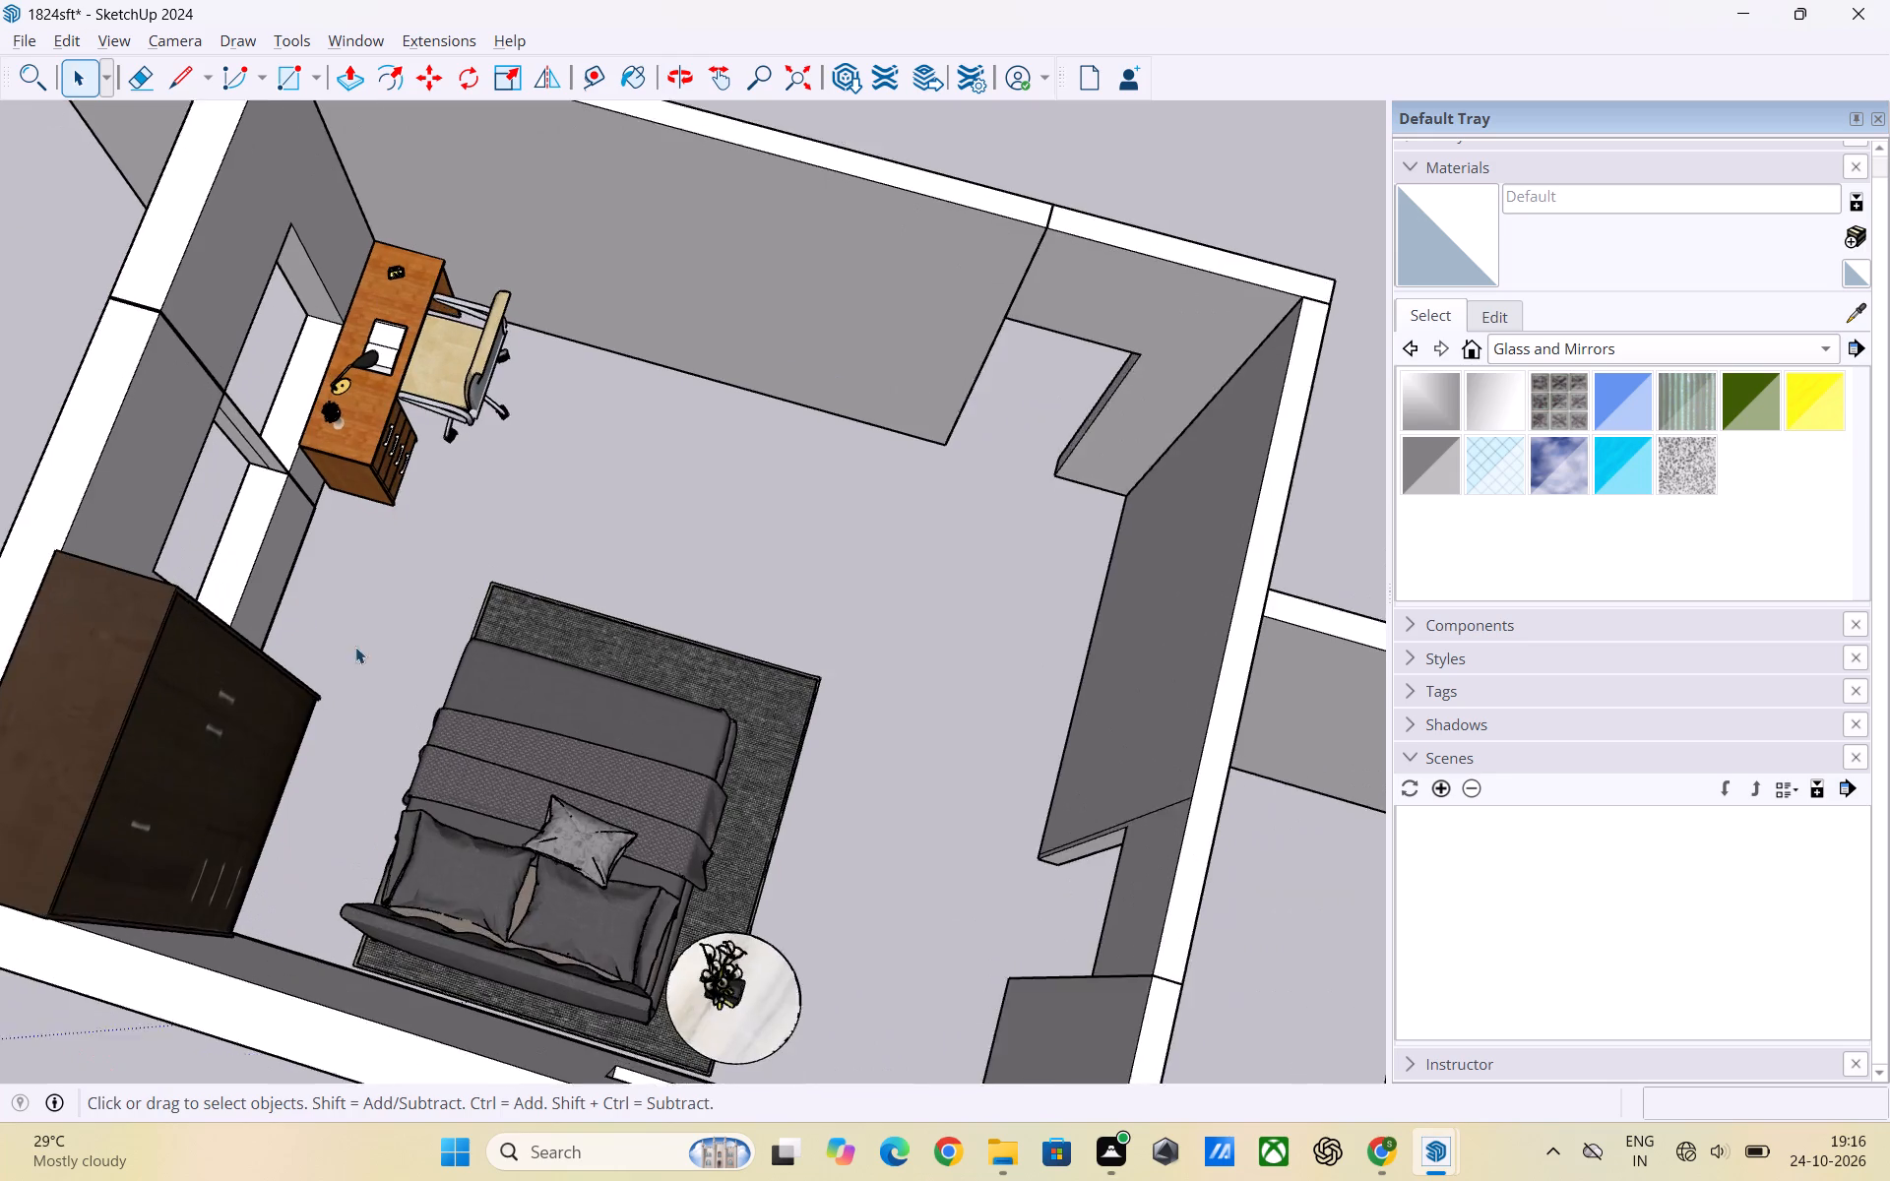
pyautogui.scroll(3, 367, 650)
pyautogui.moveTo(334, 641); pyautogui.dragTo(366, 459, button='middle')
pyautogui.scroll(-3, 586, 493)
pyautogui.scroll(1, 589, 493)
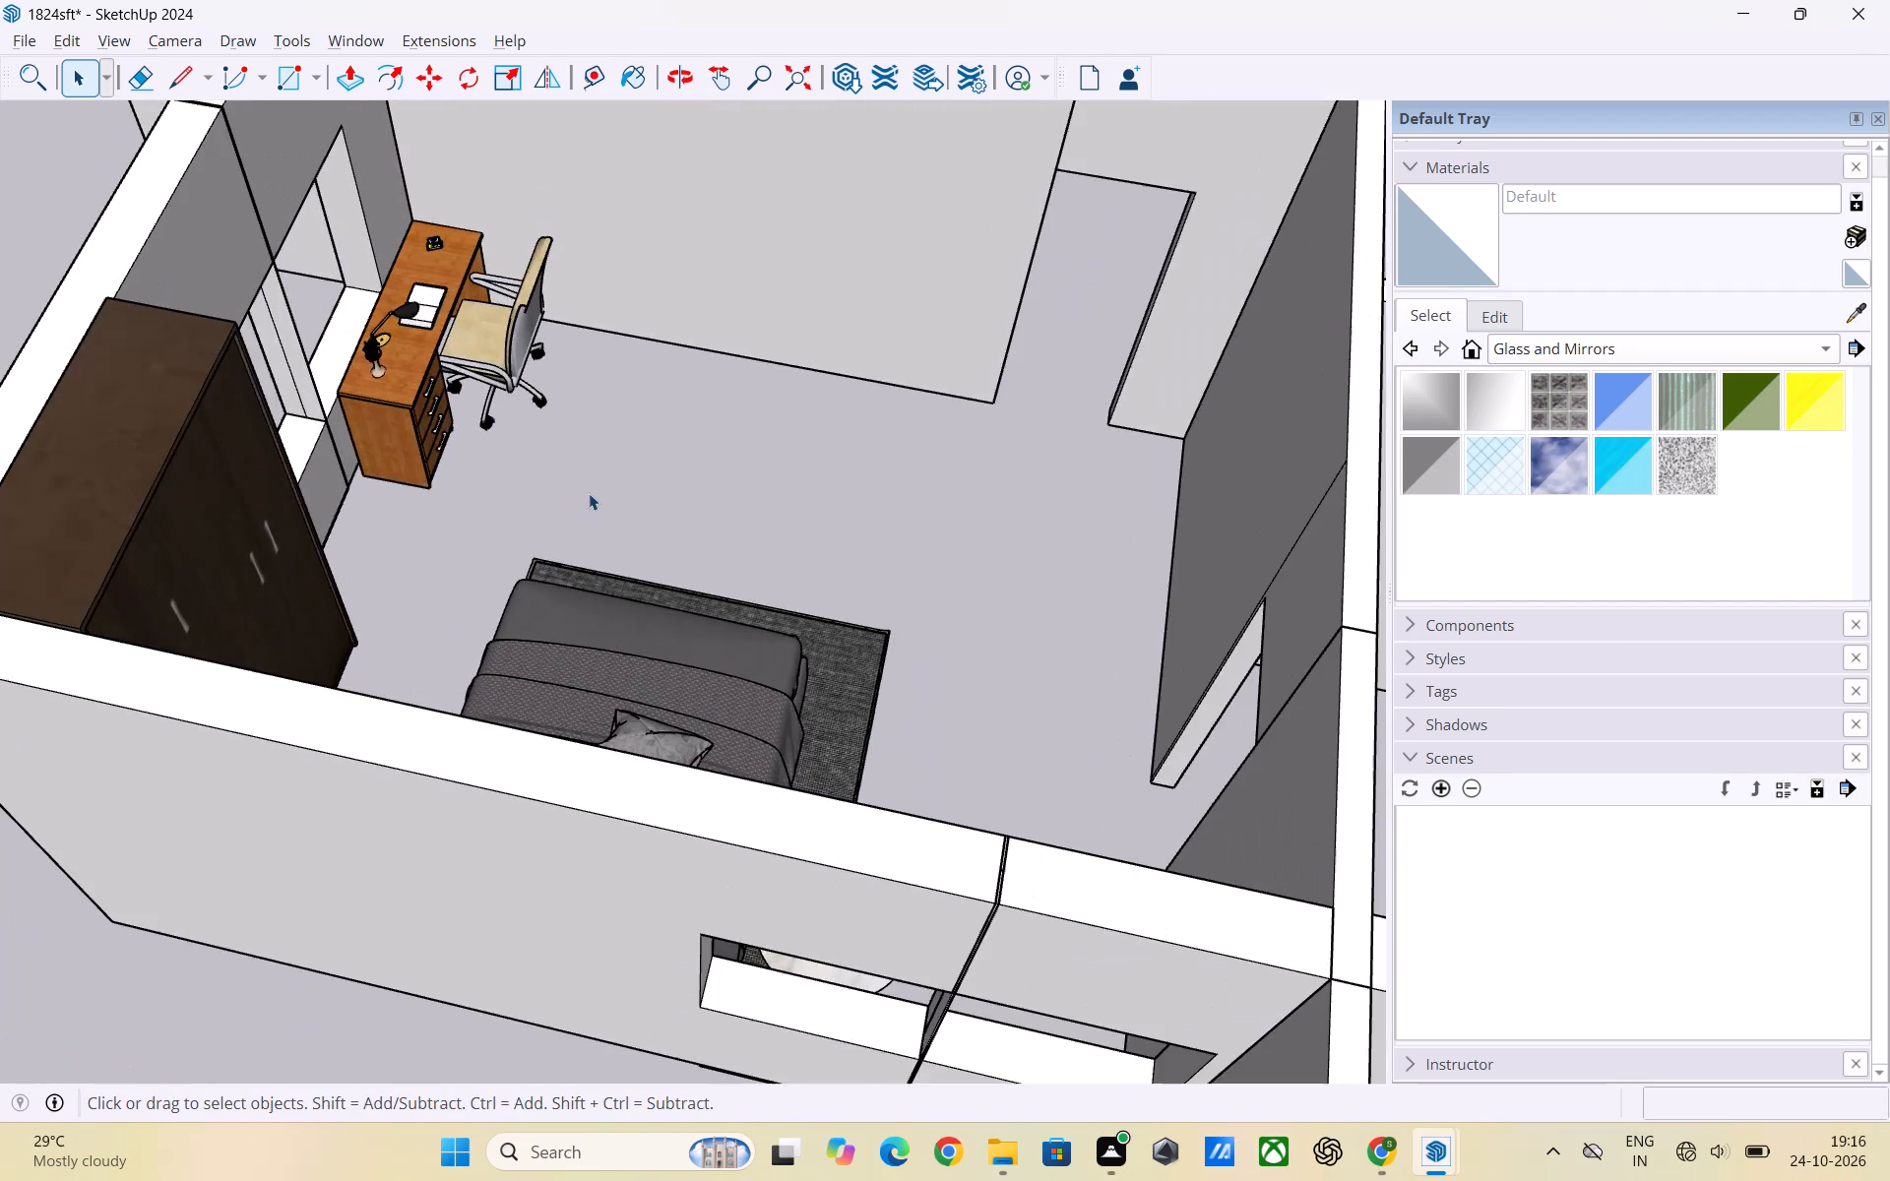
pyautogui.scroll(-6, 363, 546)
pyautogui.moveTo(360, 580); pyautogui.dragTo(513, 791, button='middle')
pyautogui.doubleClick(651, 599)
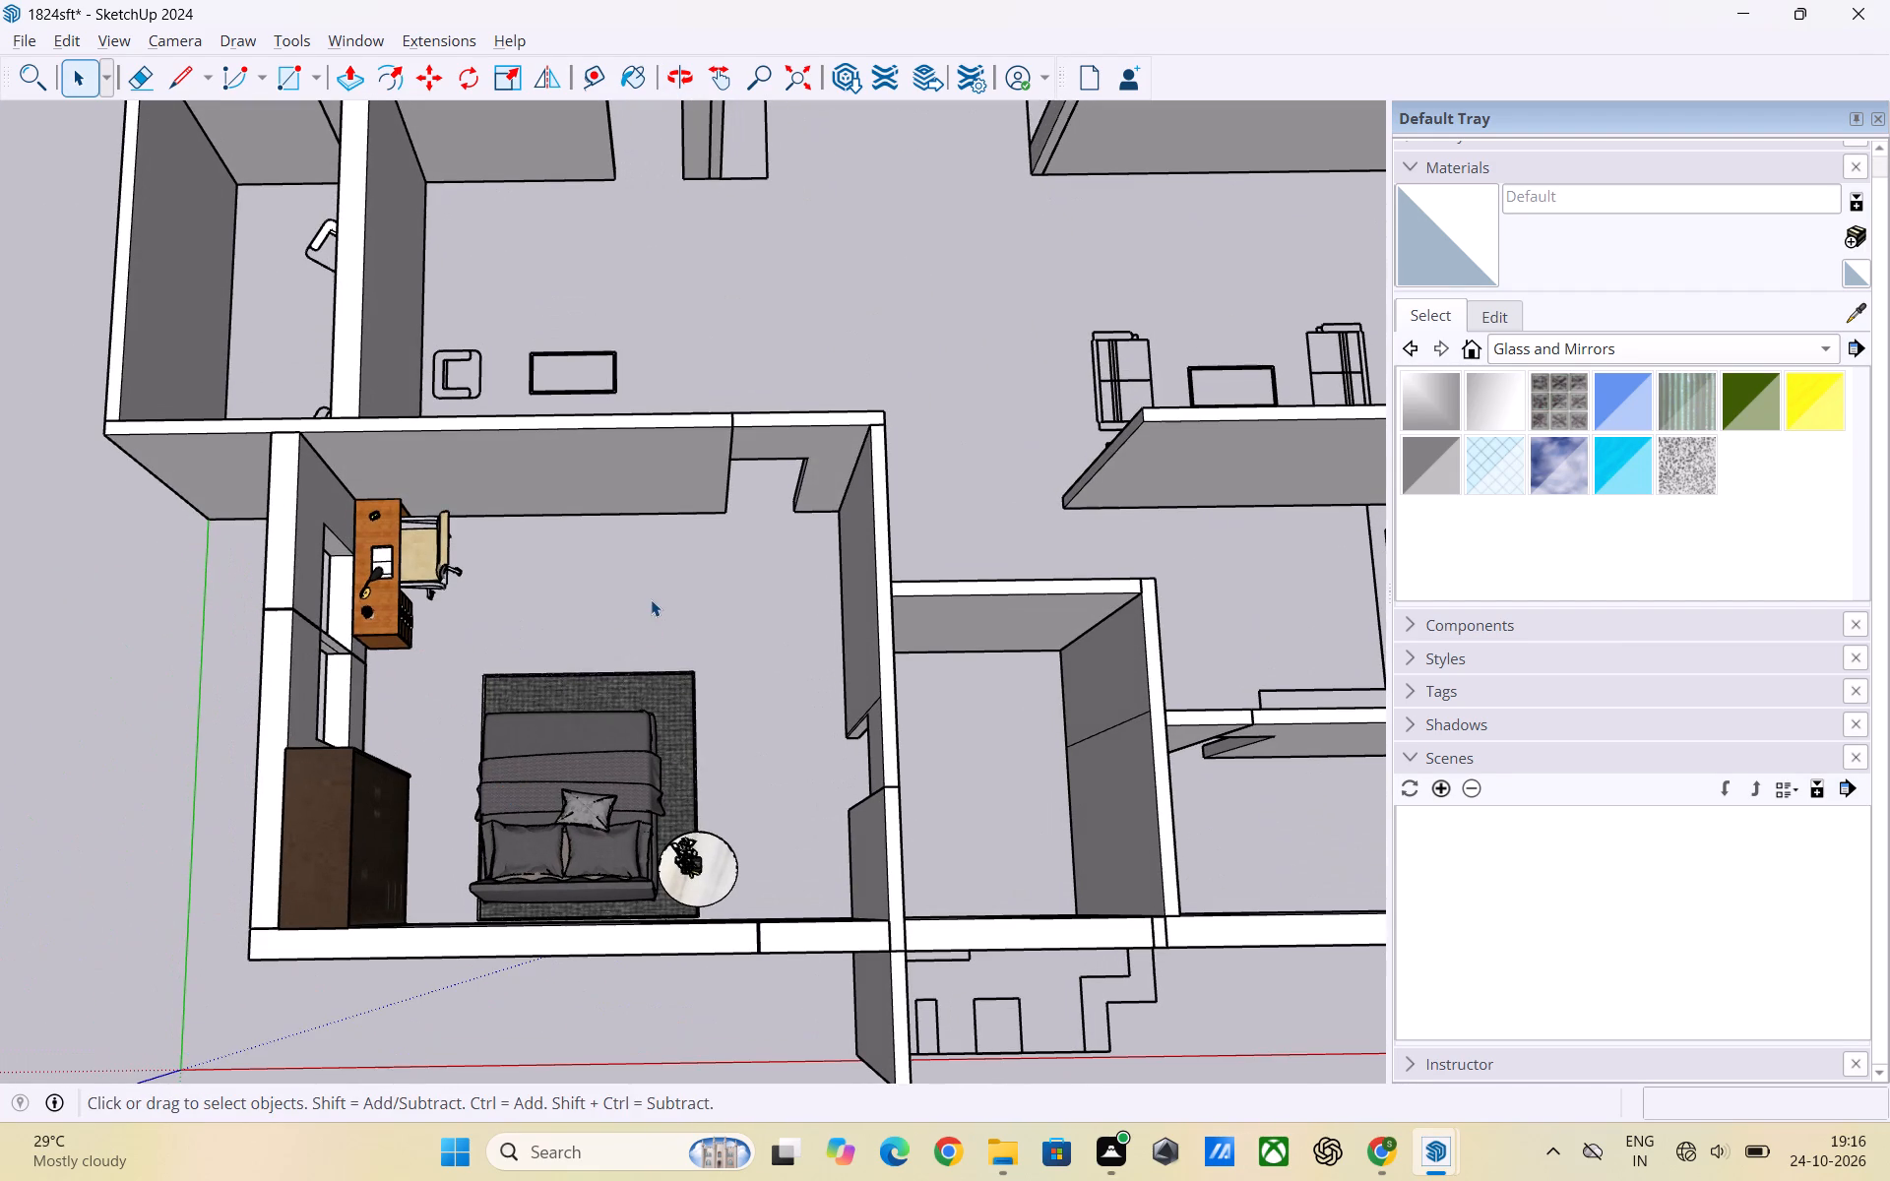
# Examine the apartment model from outside and underneath, checking the furniture and rug positions at floor level.
pyautogui.scroll(-4, 633, 578)
pyautogui.moveTo(583, 805); pyautogui.dragTo(849, 303, button='middle')
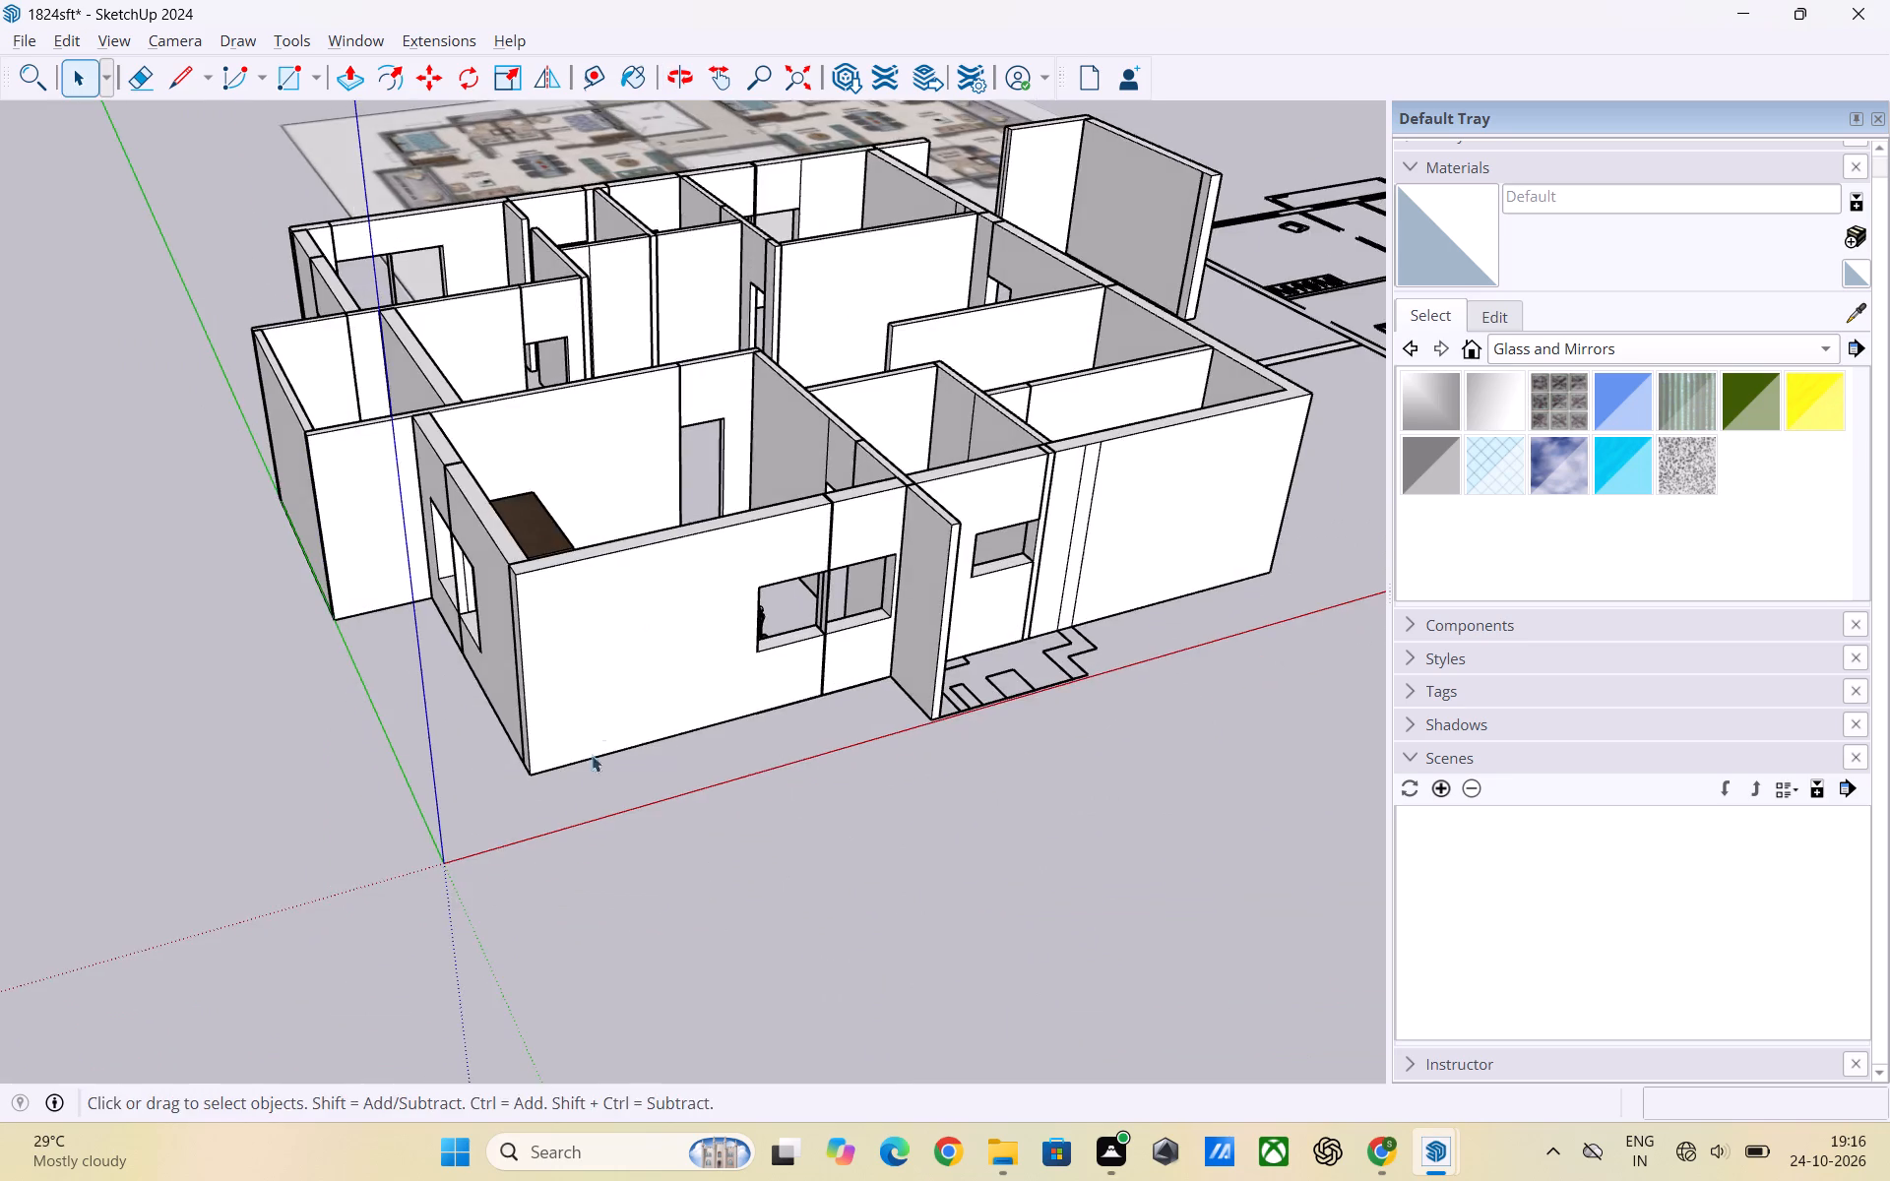
pyautogui.moveTo(591, 775); pyautogui.dragTo(634, 332, button='middle')
pyautogui.moveTo(689, 413); pyautogui.dragTo(547, 486, button='middle')
pyautogui.scroll(-2, 637, 560)
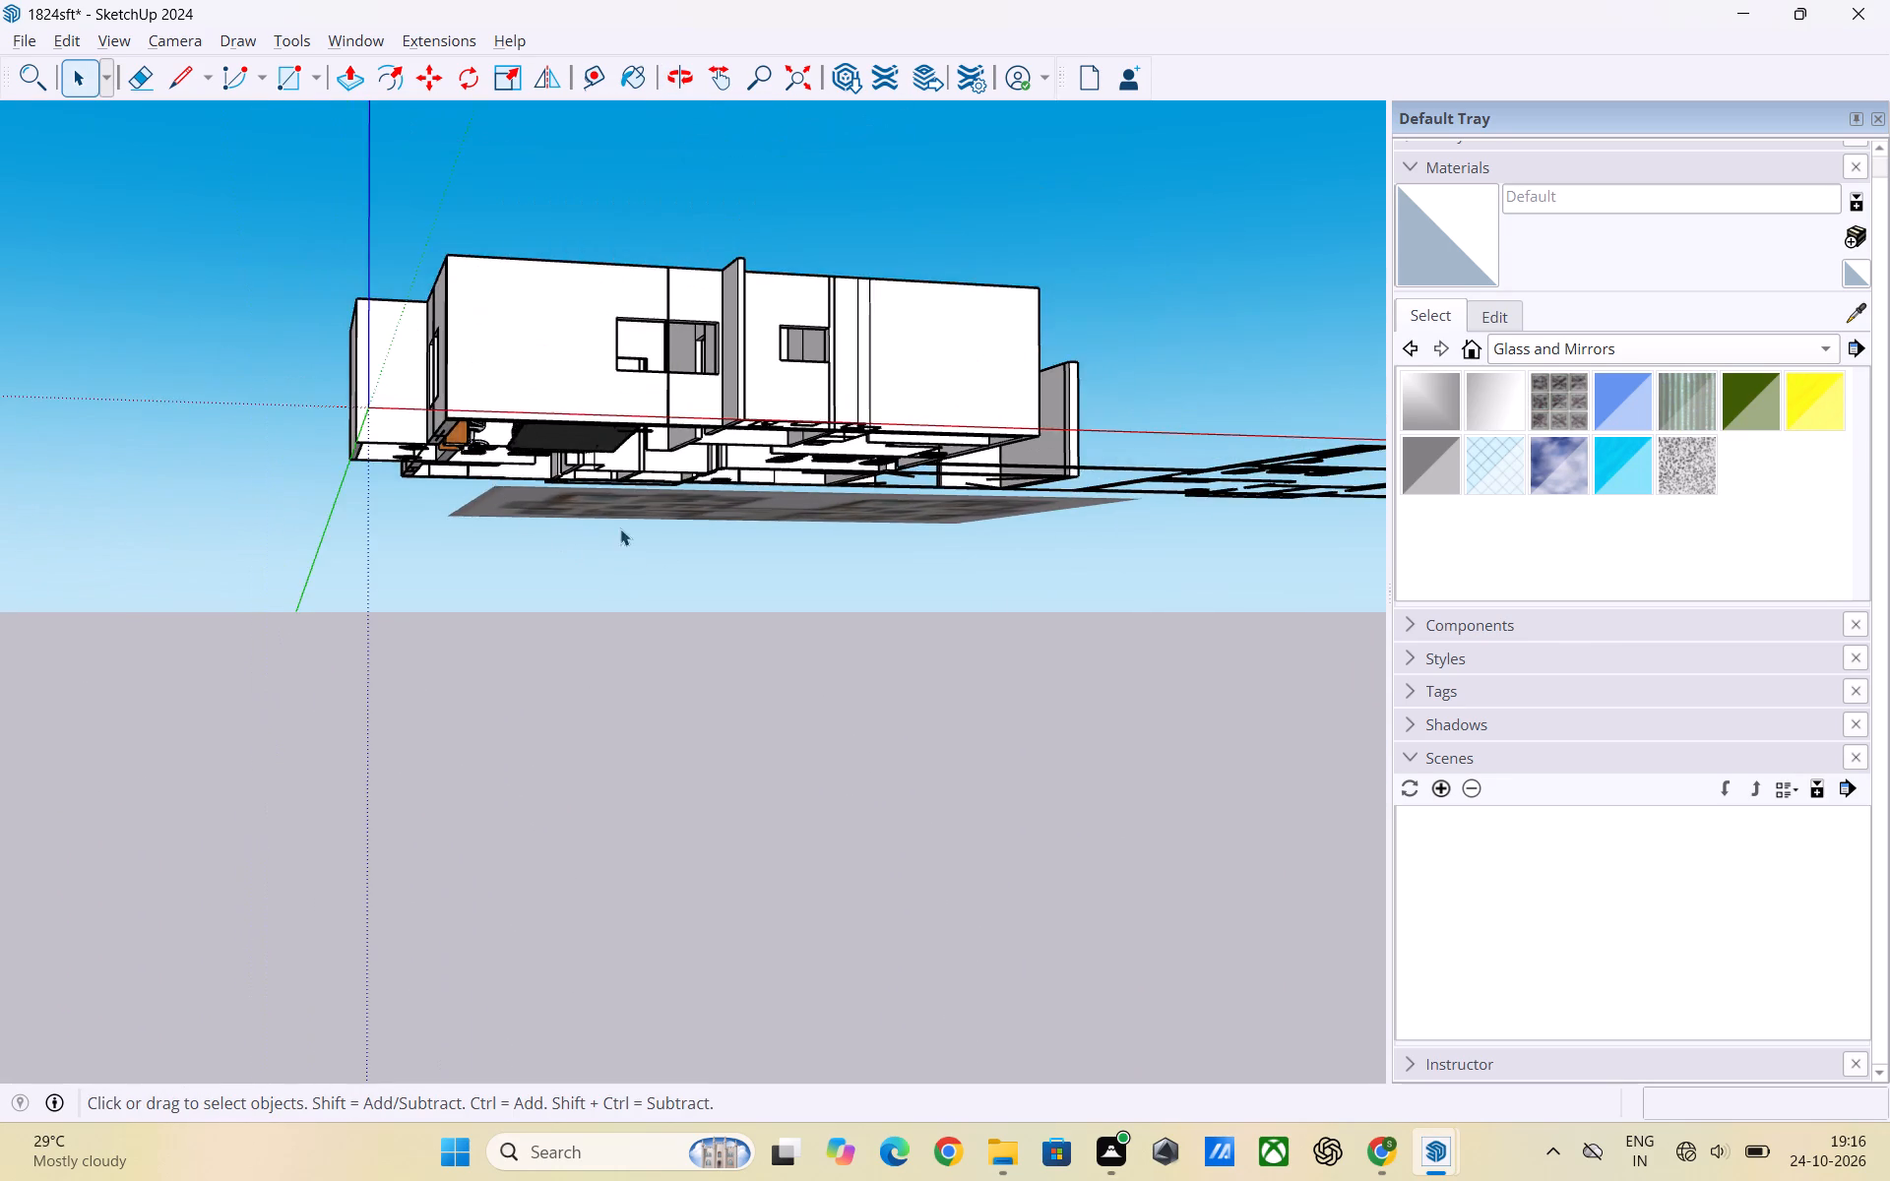
pyautogui.scroll(-1, 688, 582)
pyautogui.moveTo(597, 466); pyautogui.dragTo(634, 272, button='middle')
pyautogui.moveTo(770, 428); pyautogui.dragTo(570, 292, button='middle')
pyautogui.scroll(6, 565, 248)
pyautogui.moveTo(547, 399); pyautogui.dragTo(610, 146, button='middle')
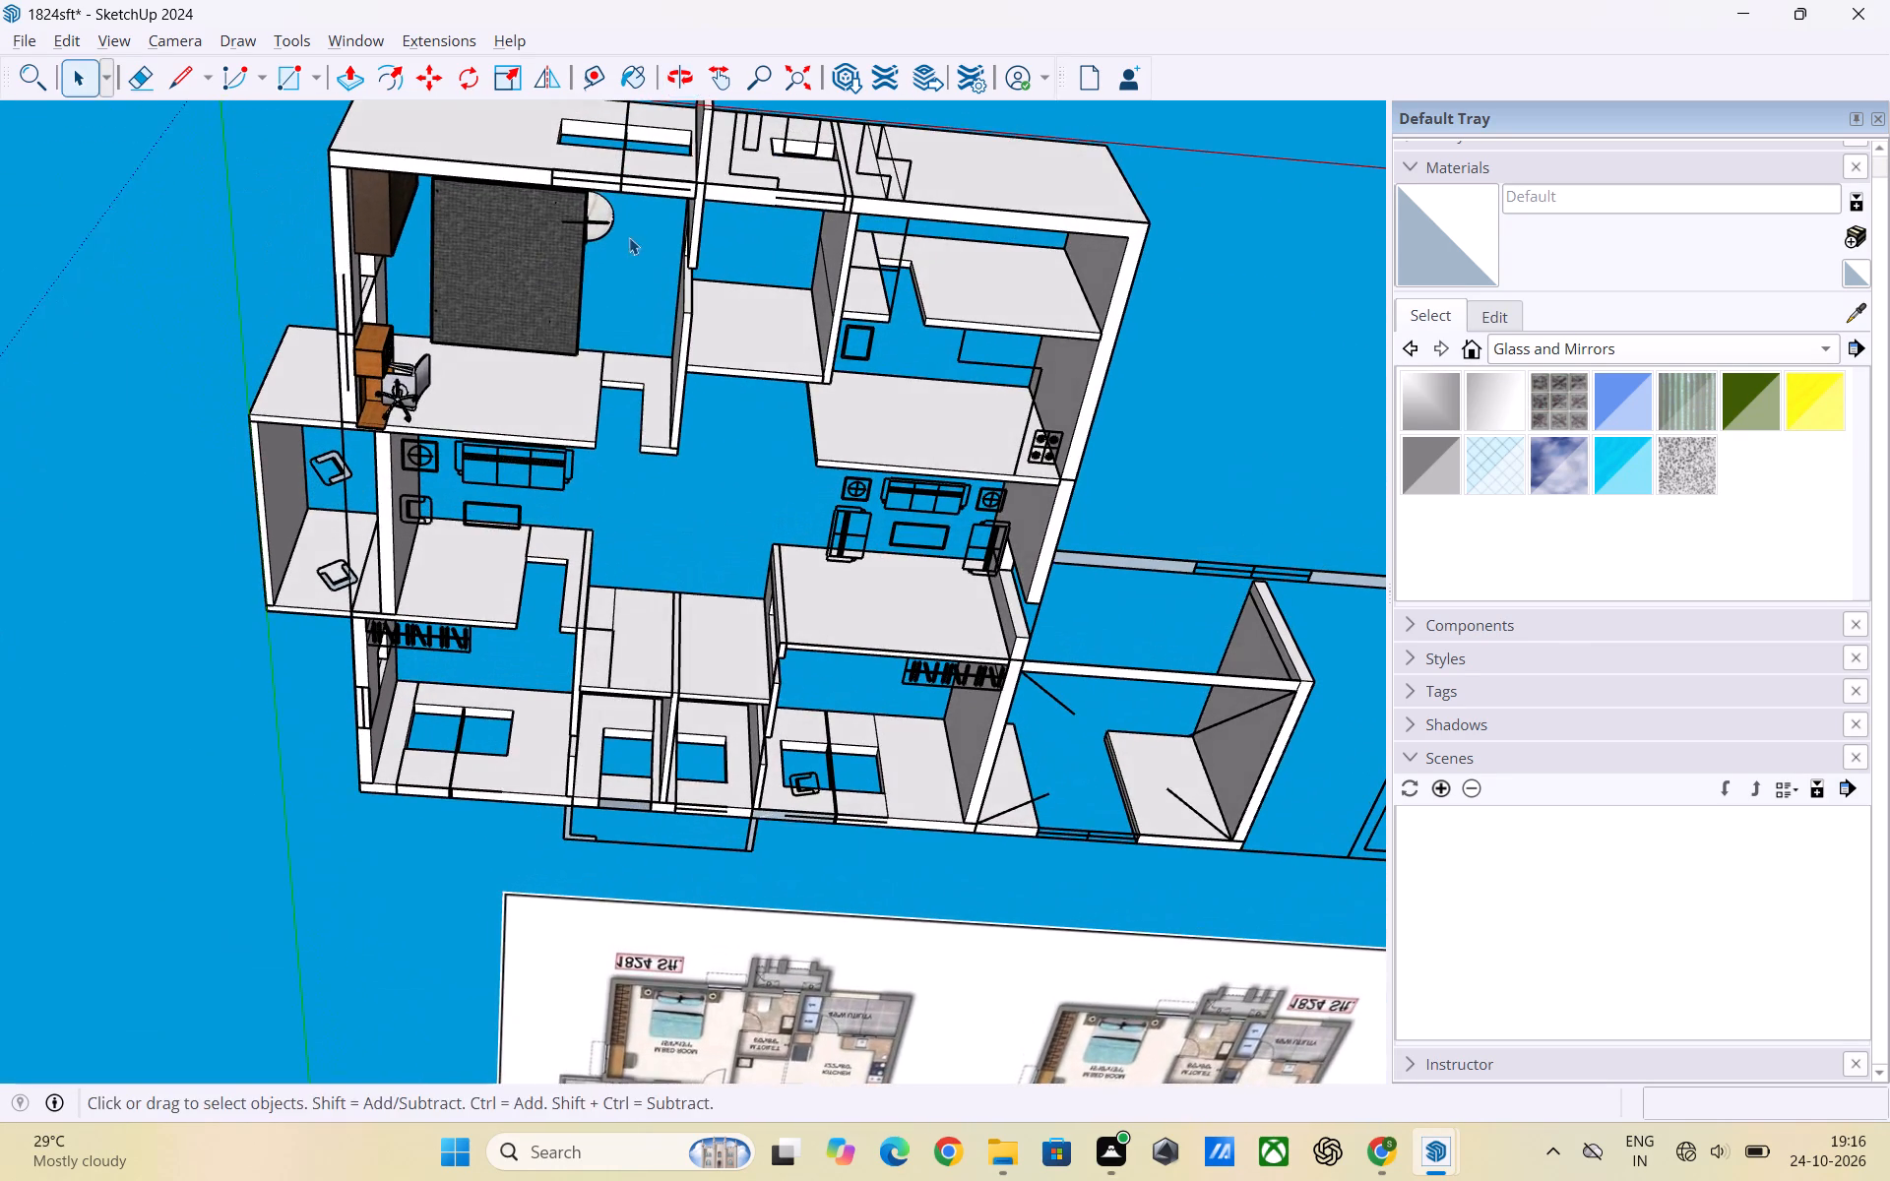
pyautogui.moveTo(634, 230); pyautogui.dragTo(535, 218, button='middle')
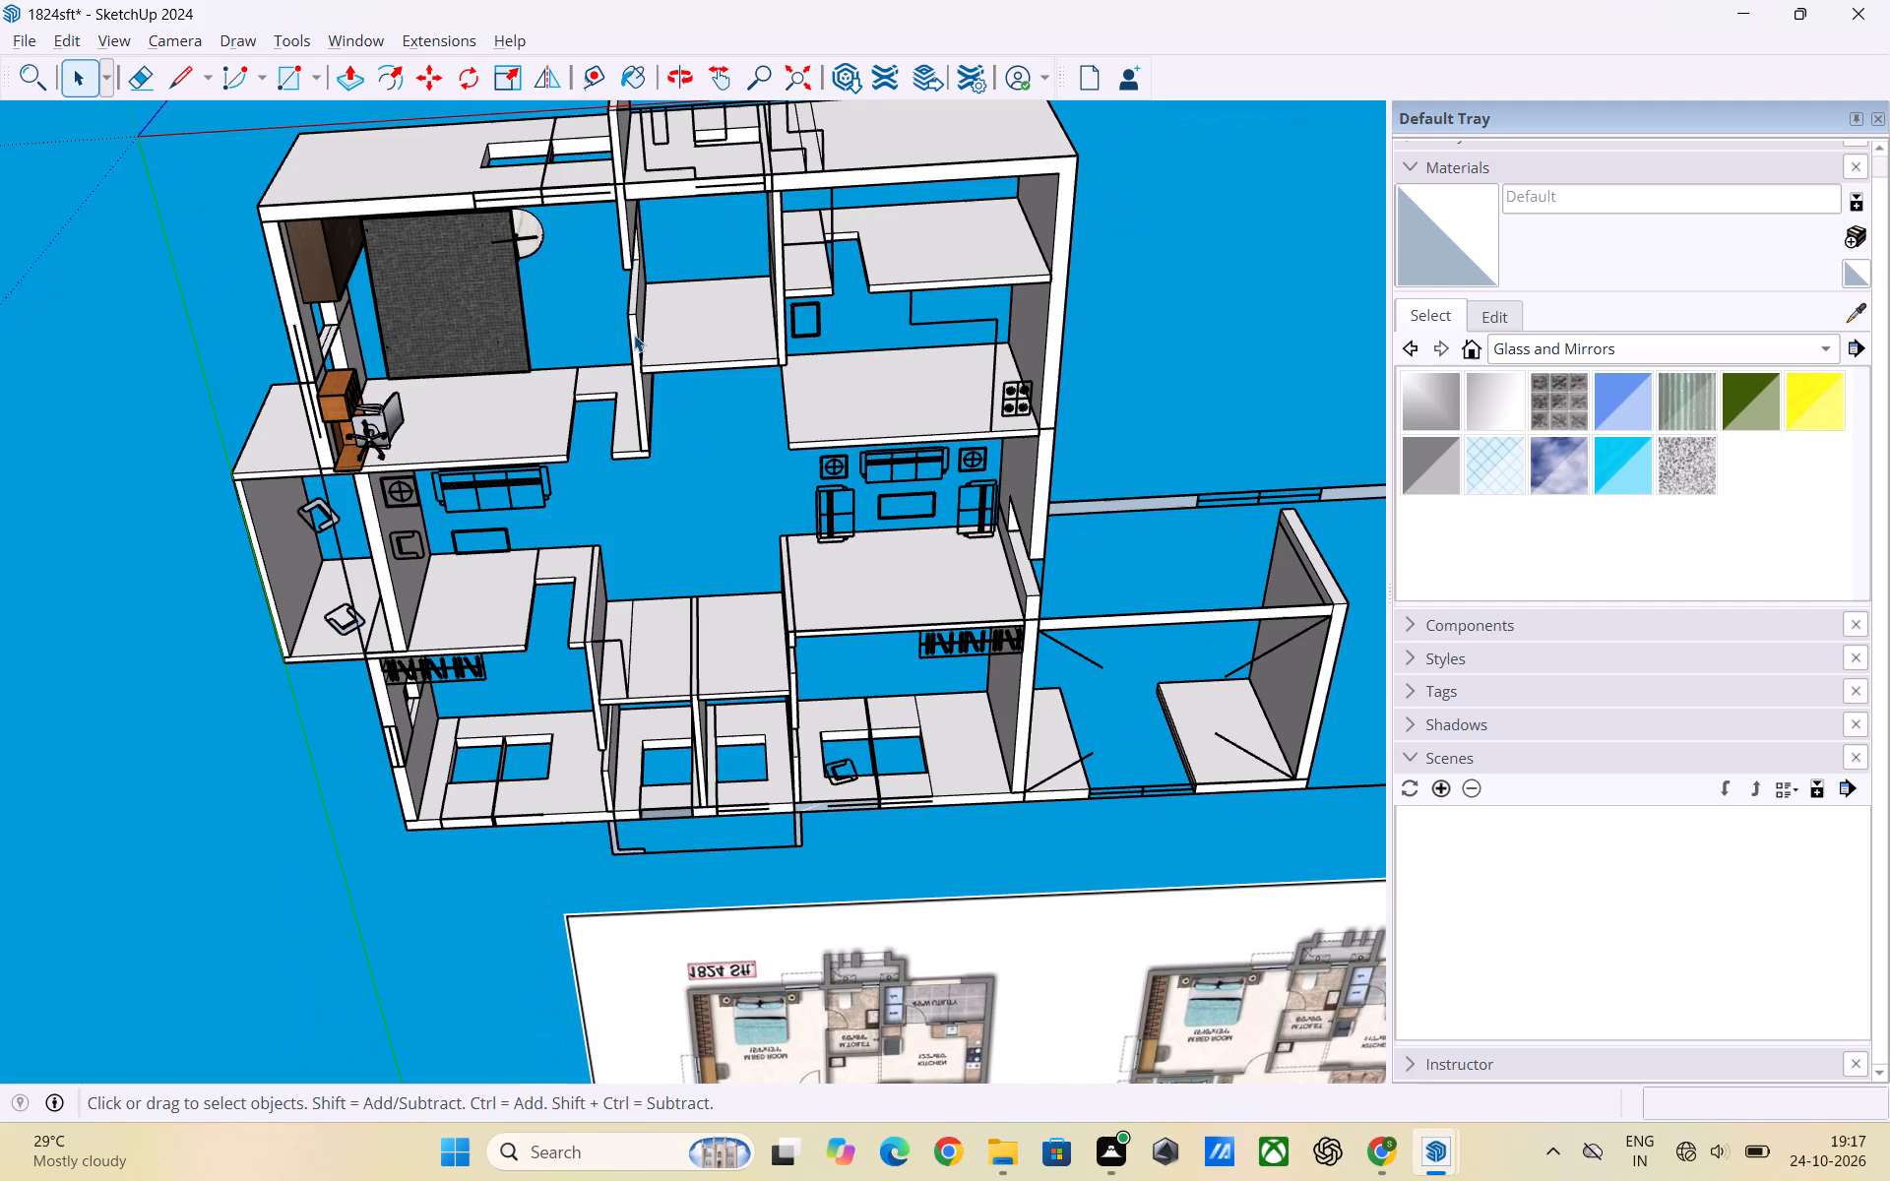
pyautogui.click(724, 472)
pyautogui.scroll(-11, 939, 429)
pyautogui.moveTo(766, 351); pyautogui.dragTo(786, 498, button='middle')
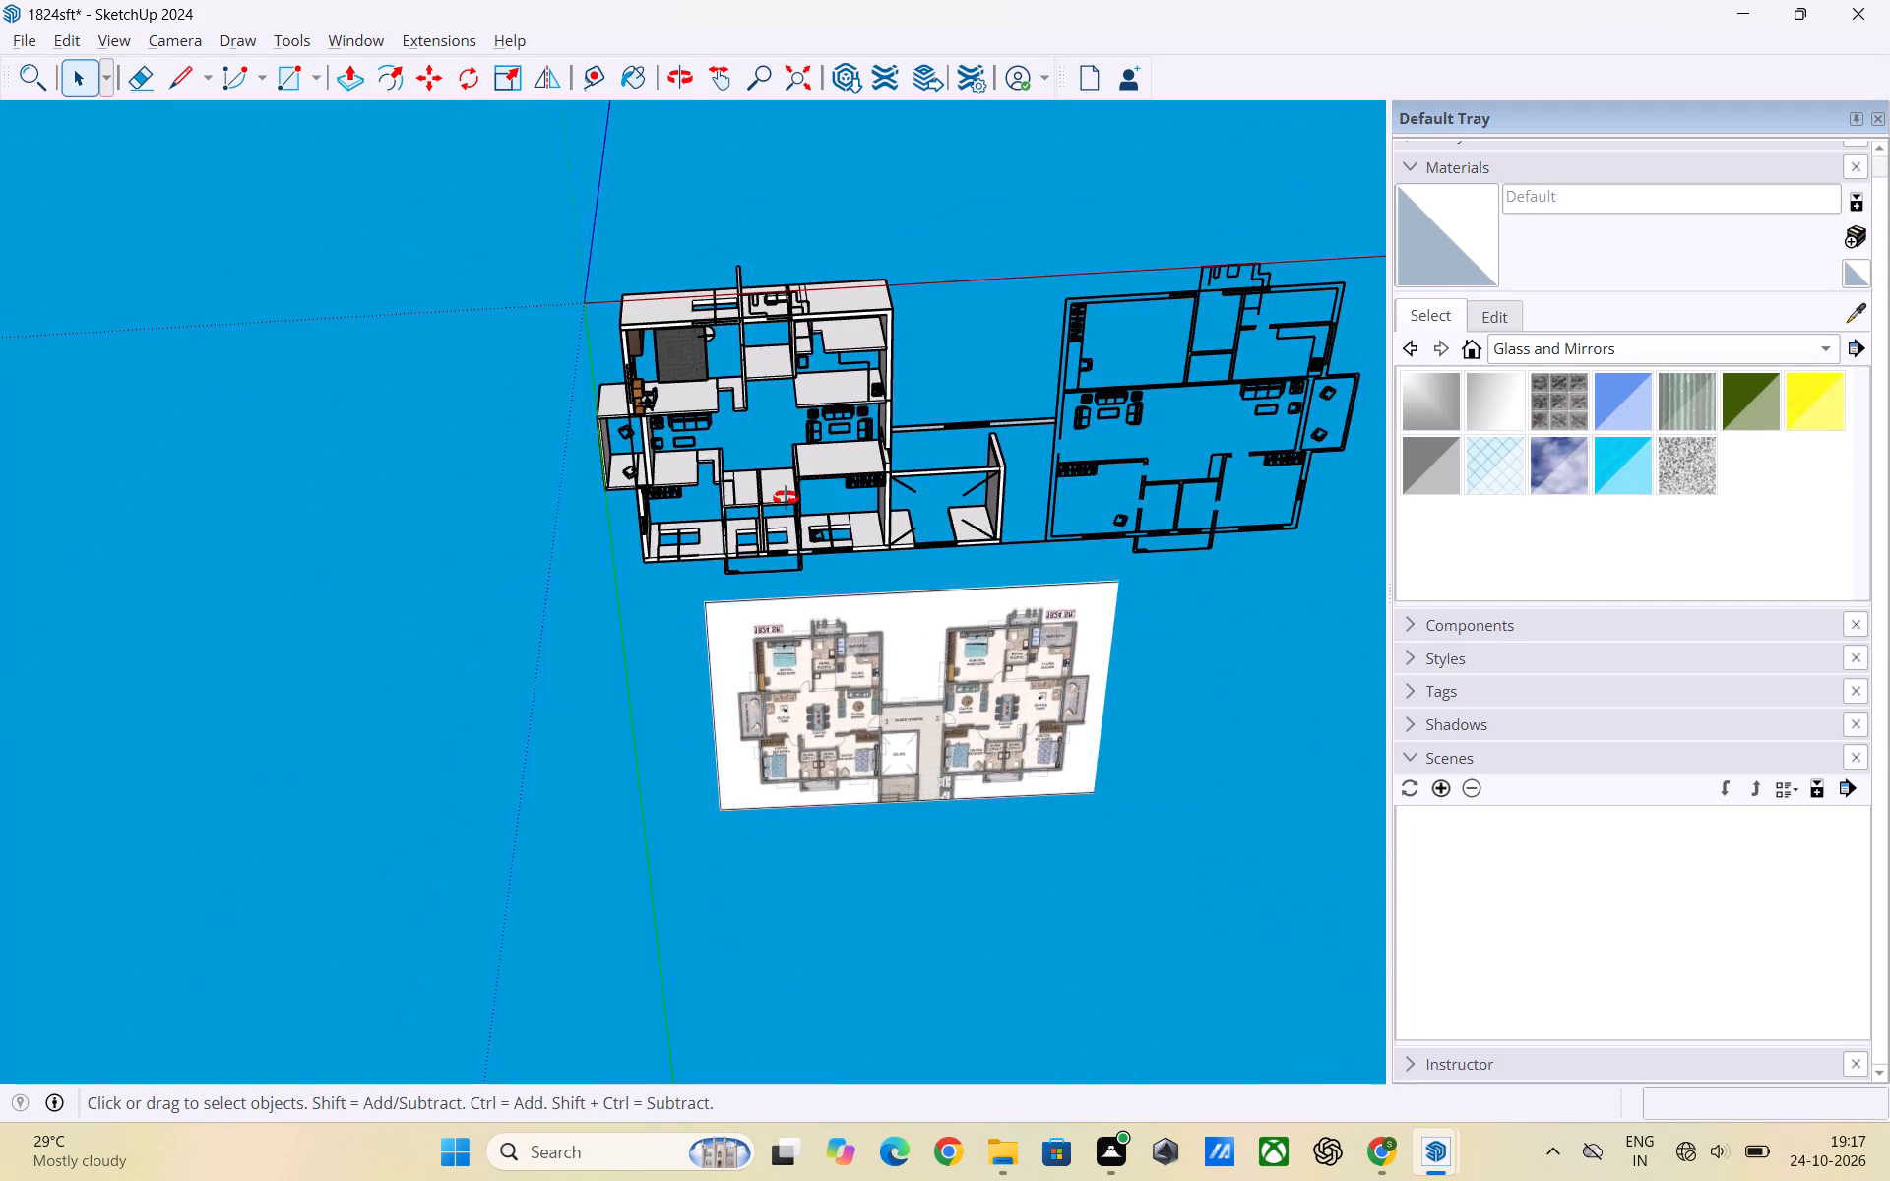
# Examine the whole apartment from above, comparing the living areas, kitchen and remaining bedrooms with the reference floor plan.
pyautogui.moveTo(786, 498); pyautogui.dragTo(766, 1025, button='middle')
pyautogui.scroll(-1, 789, 537)
pyautogui.scroll(3, 685, 583)
pyautogui.moveTo(731, 593); pyautogui.dragTo(735, 930, button='middle')
pyautogui.scroll(-1, 734, 696)
pyautogui.scroll(2, 730, 530)
pyautogui.moveTo(727, 560); pyautogui.dragTo(727, 787, button='middle')
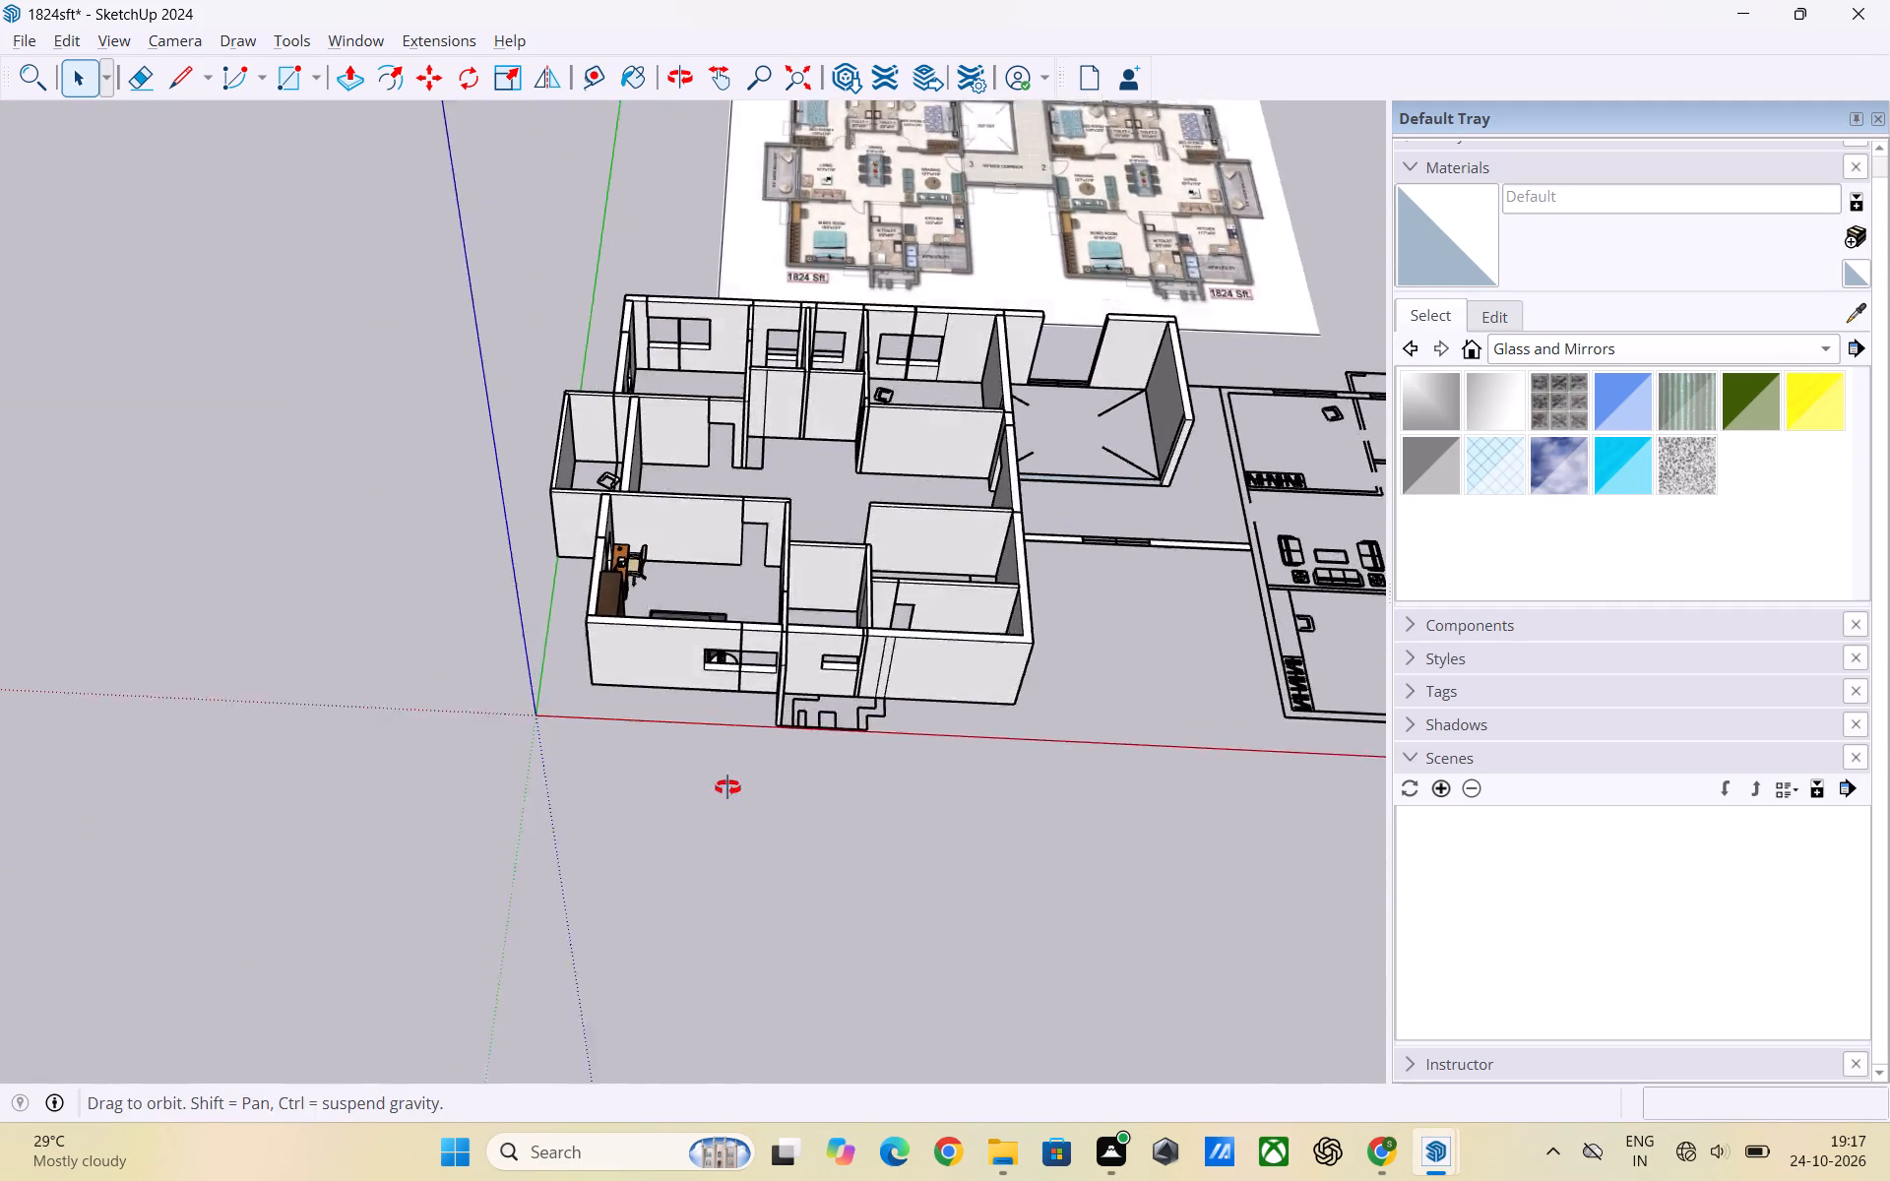
pyautogui.moveTo(727, 787); pyautogui.dragTo(726, 877, button='middle')
pyautogui.scroll(2, 735, 455)
pyautogui.scroll(-6, 398, 394)
pyautogui.moveTo(482, 498); pyautogui.dragTo(475, 775, button='middle')
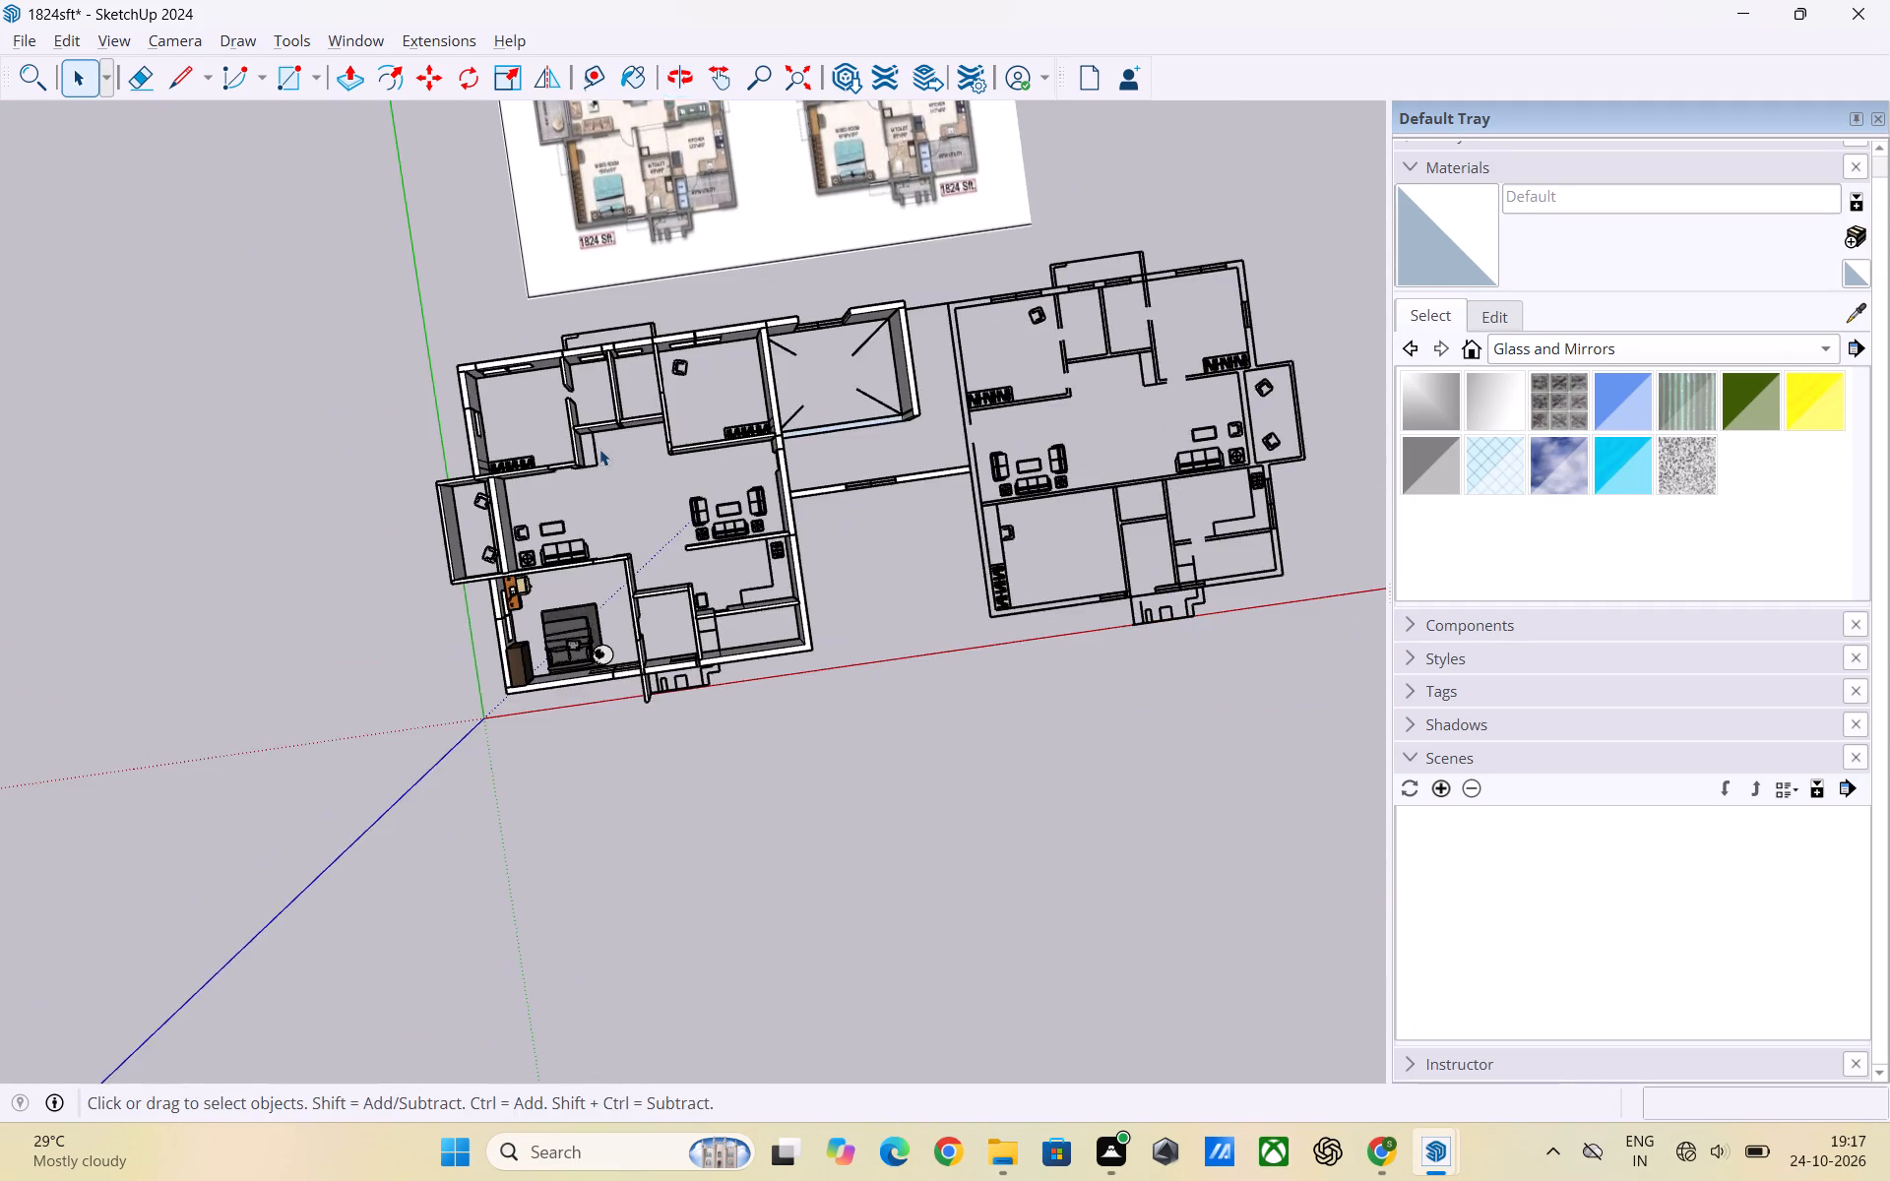
pyautogui.scroll(3, 599, 447)
pyautogui.moveTo(898, 692); pyautogui.dragTo(717, 586, button='middle')
pyautogui.scroll(-1, 898, 694)
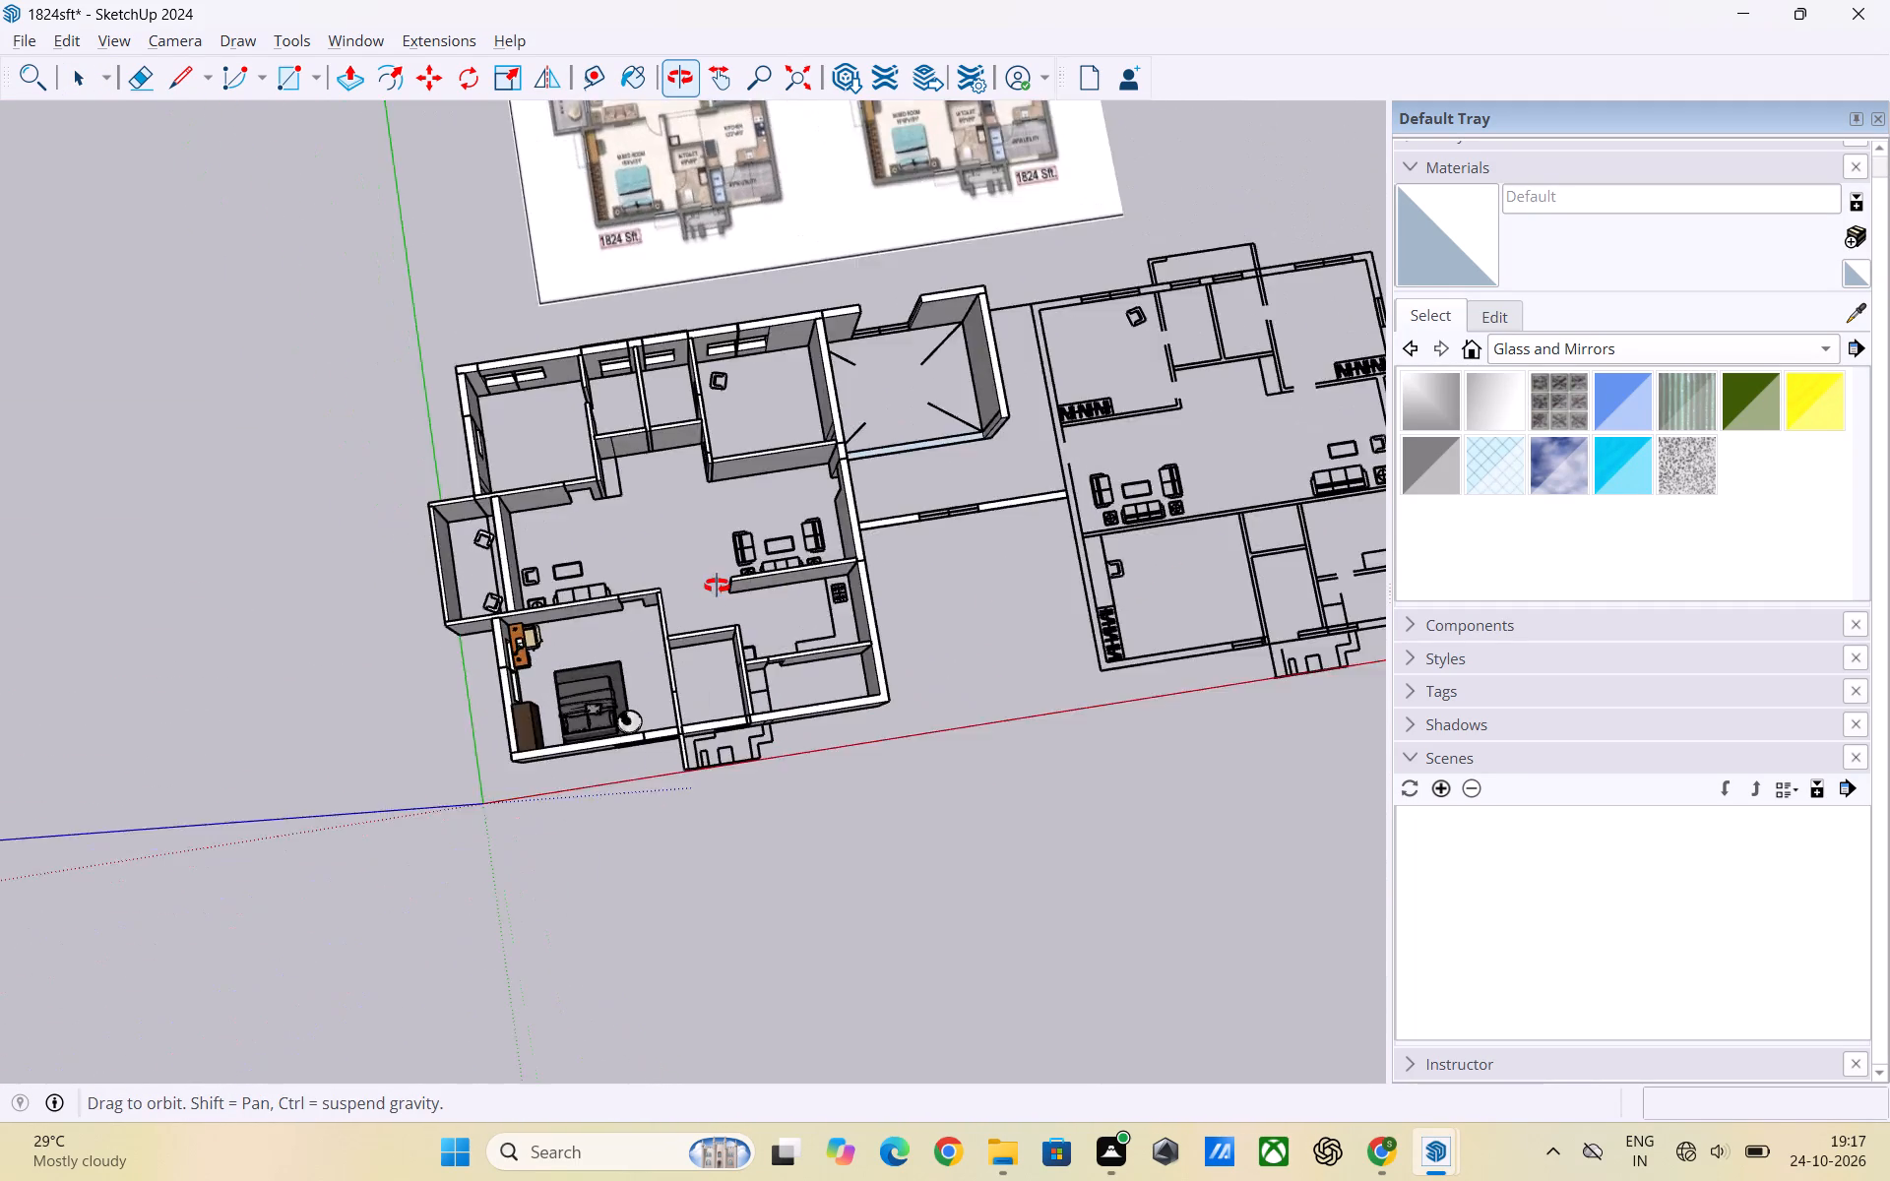
pyautogui.moveTo(717, 586); pyautogui.dragTo(681, 594, button='middle')
pyautogui.scroll(3, 686, 399)
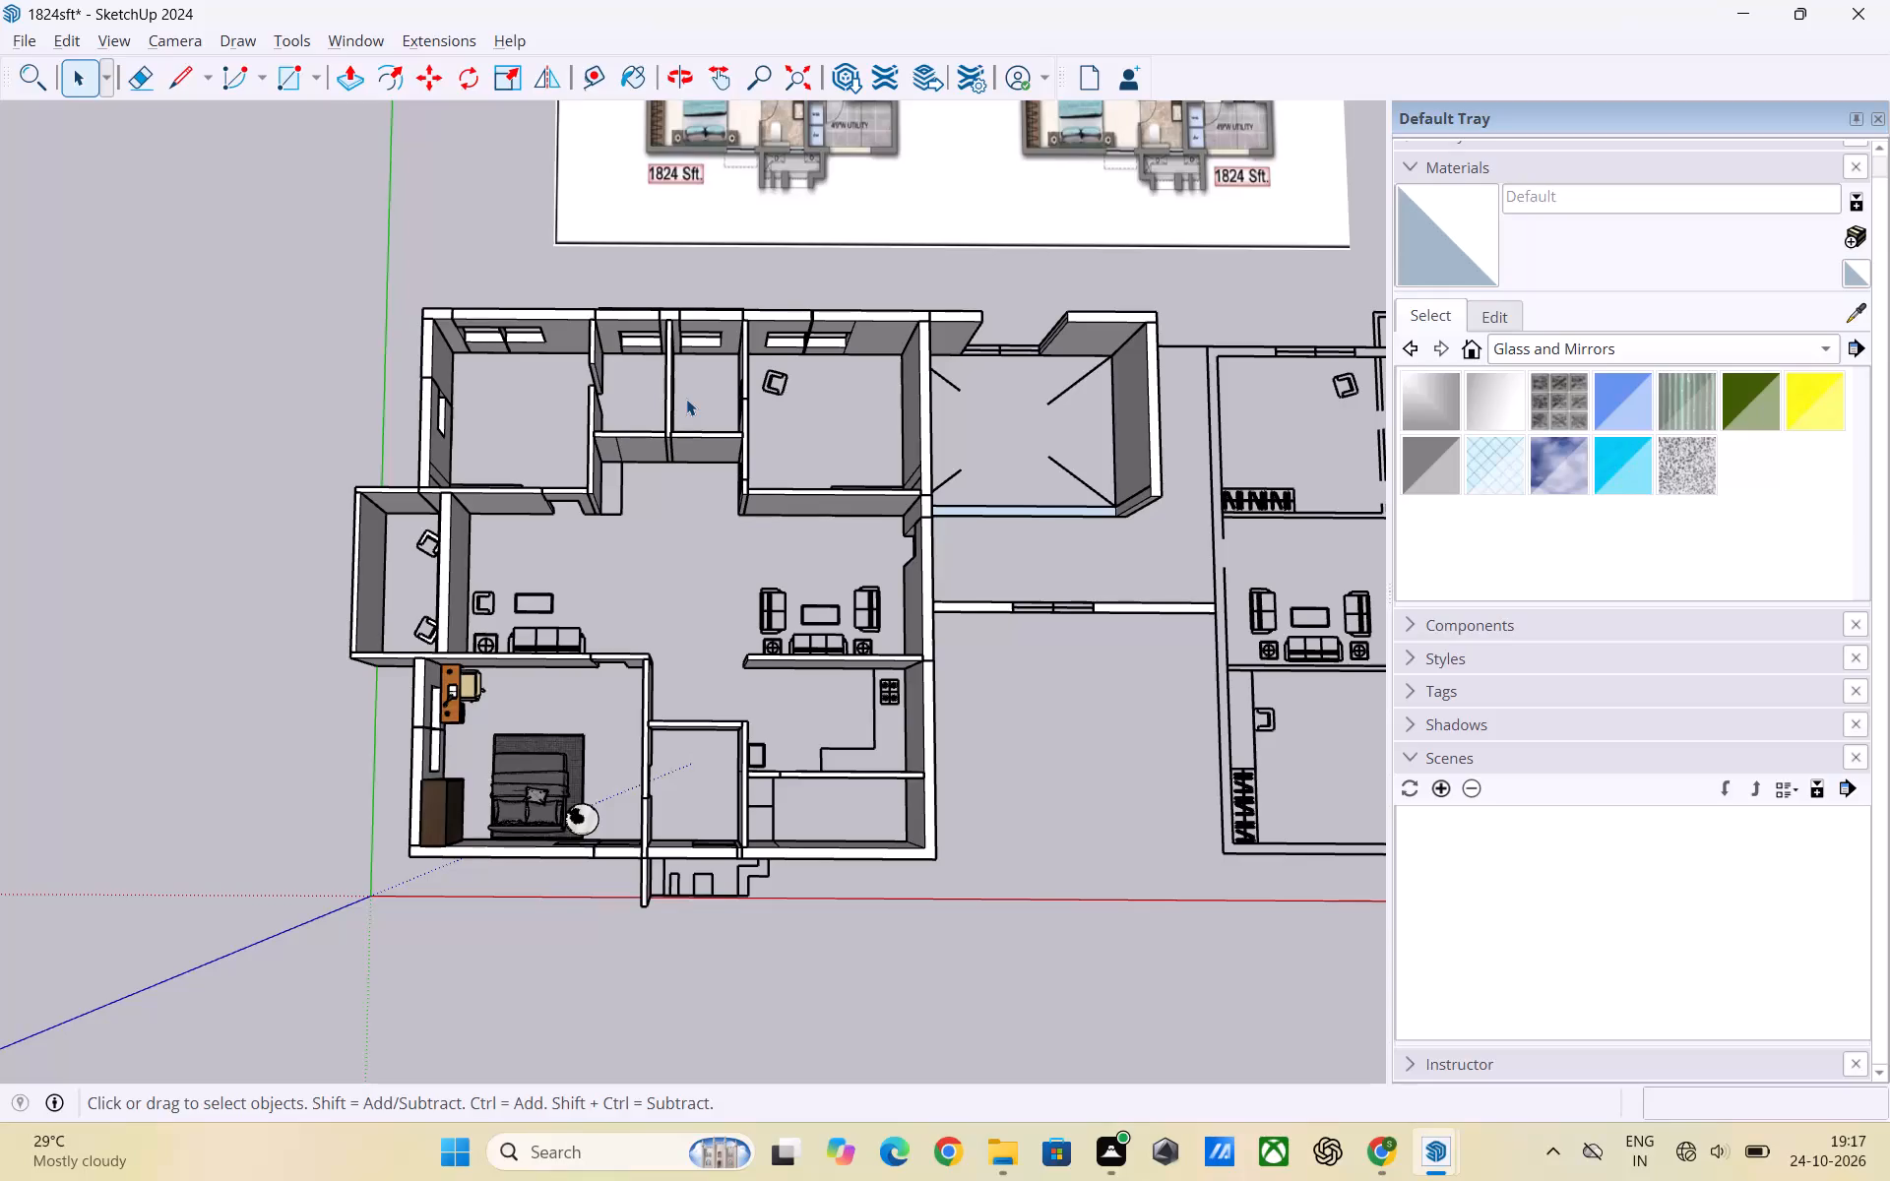
pyautogui.scroll(-2, 737, 492)
pyautogui.scroll(7, 602, 634)
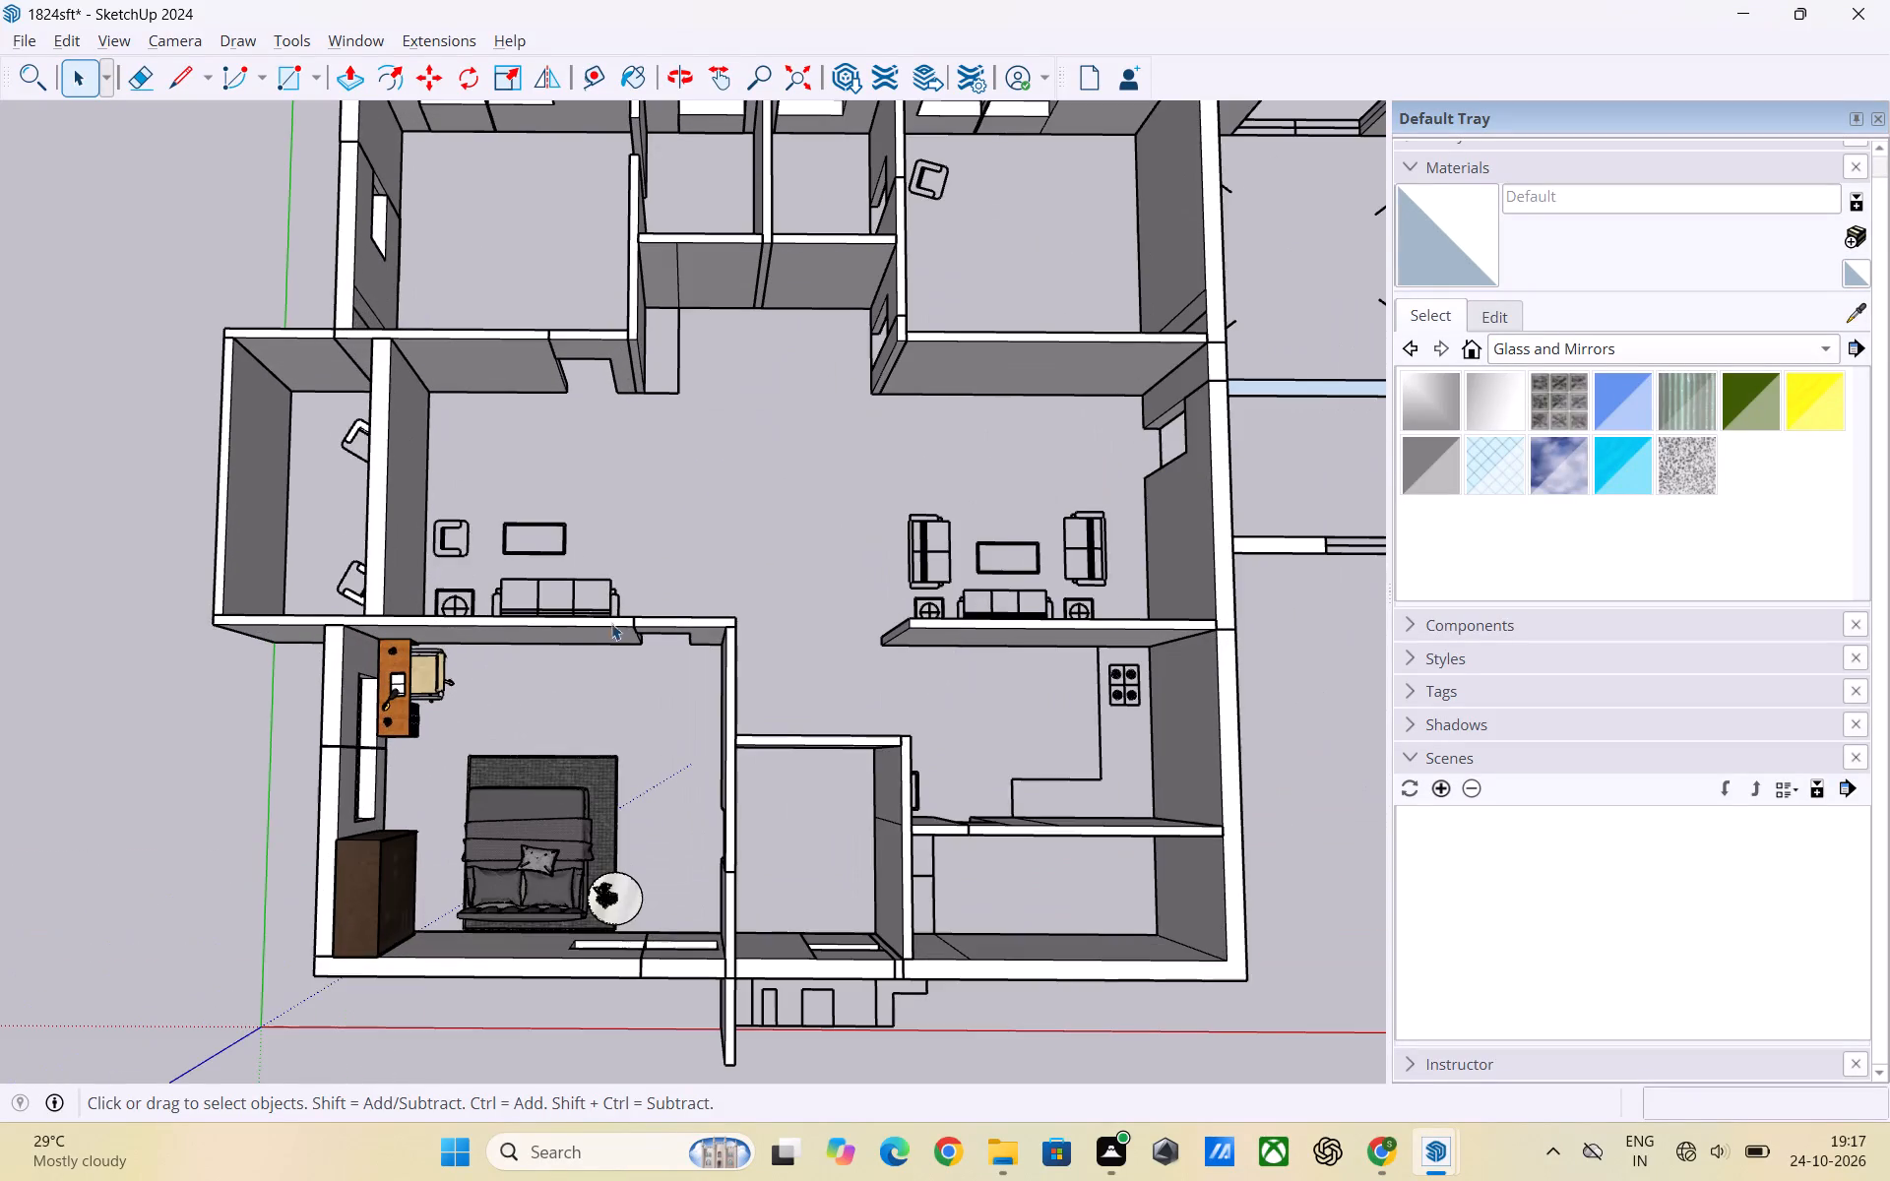
pyautogui.scroll(3, 696, 612)
pyautogui.scroll(-5, 862, 581)
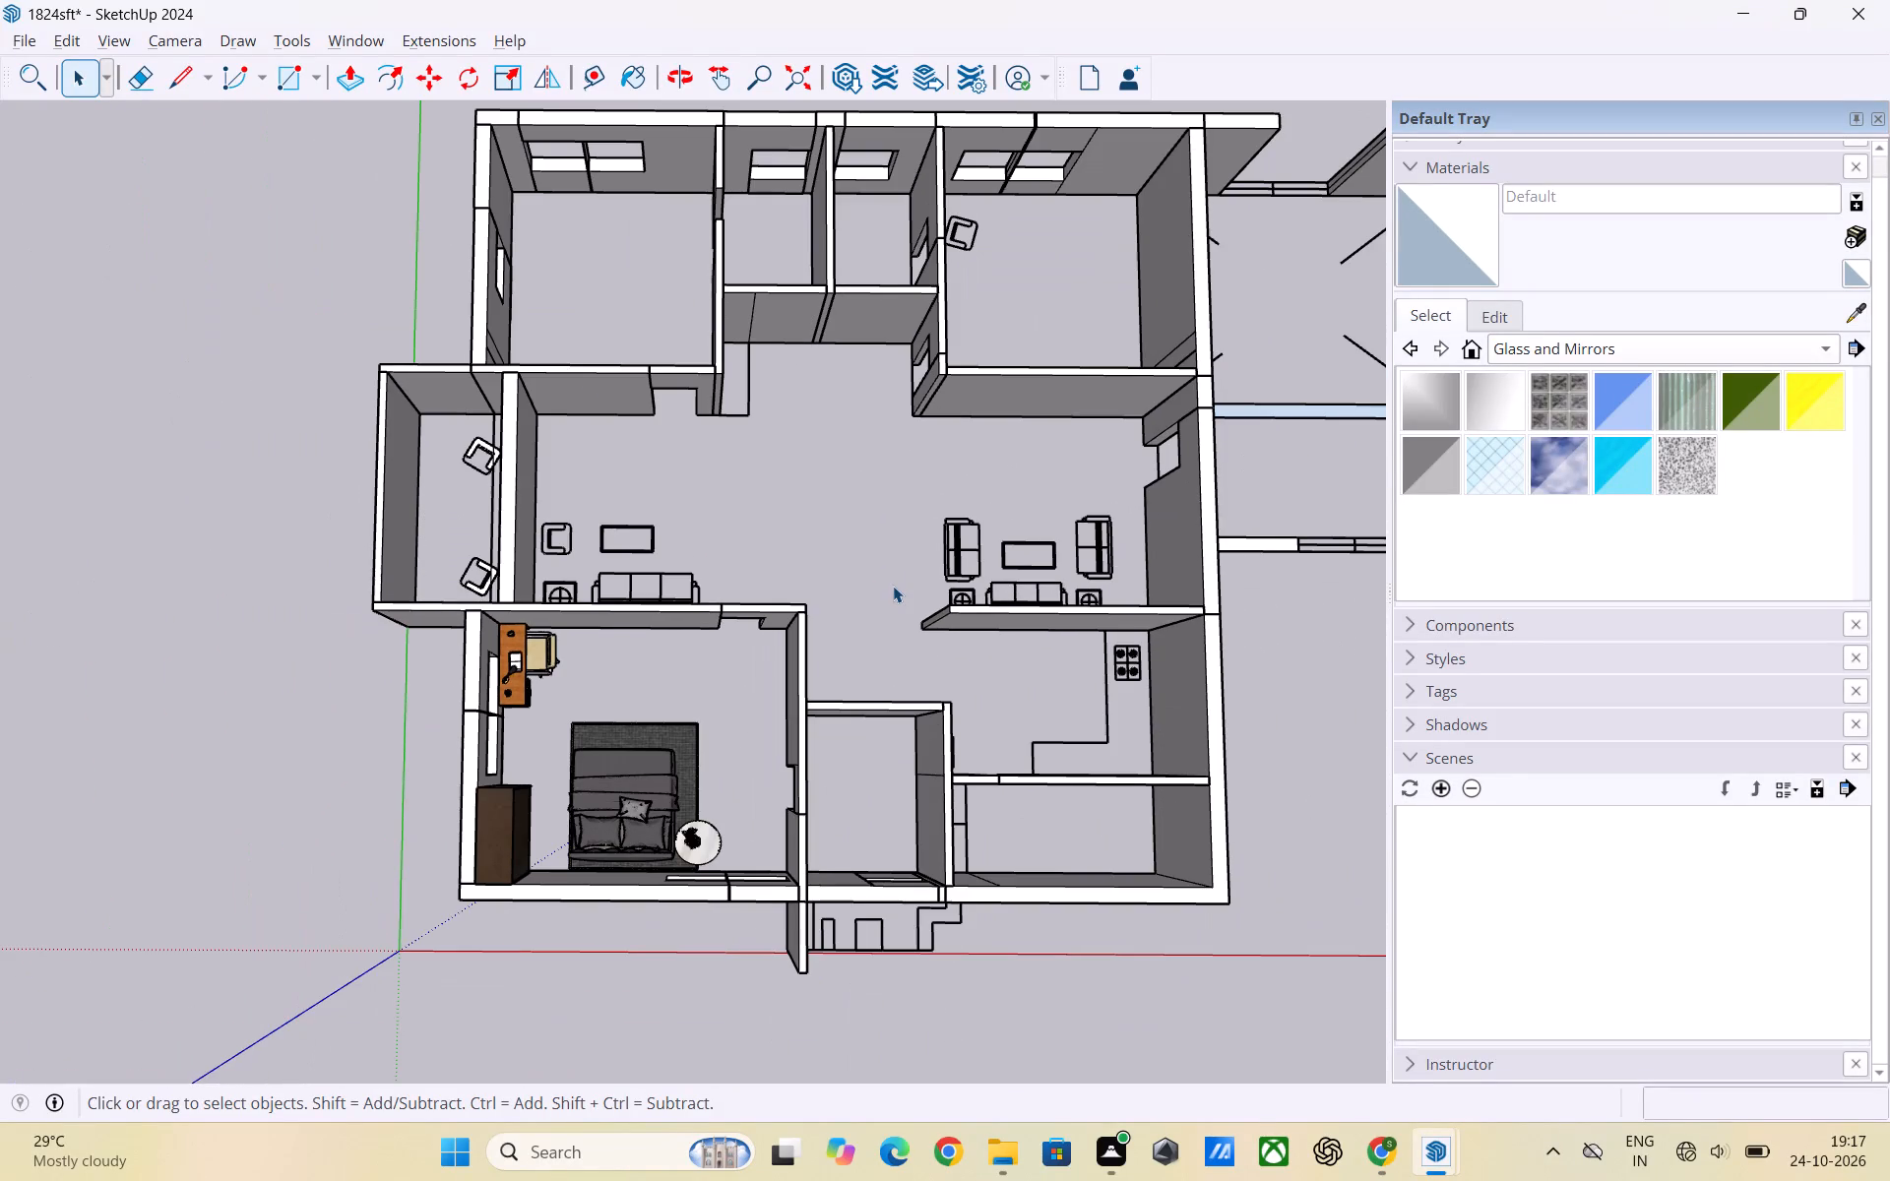
pyautogui.moveTo(712, 729); pyautogui.dragTo(733, 511, button='middle')
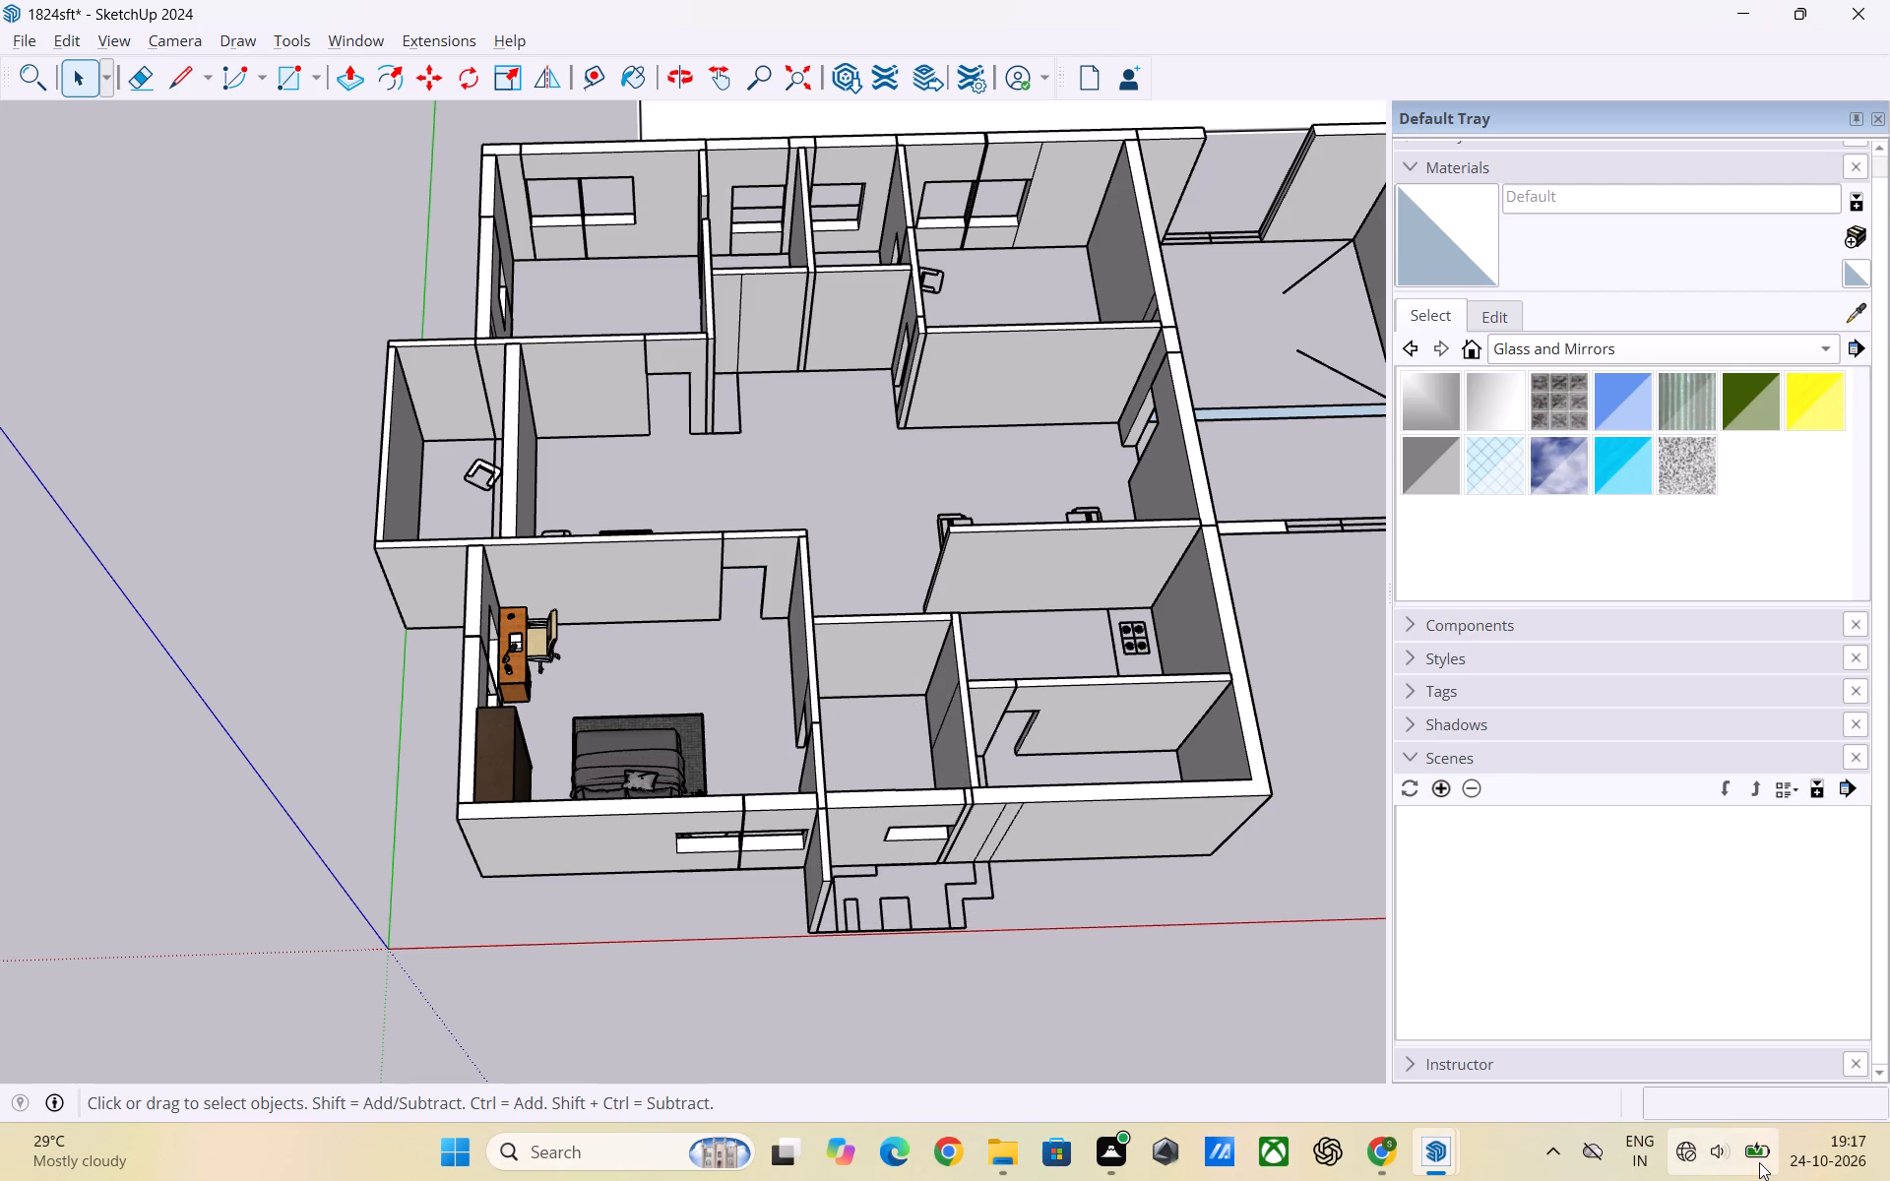
pyautogui.scroll(-2, 966, 737)
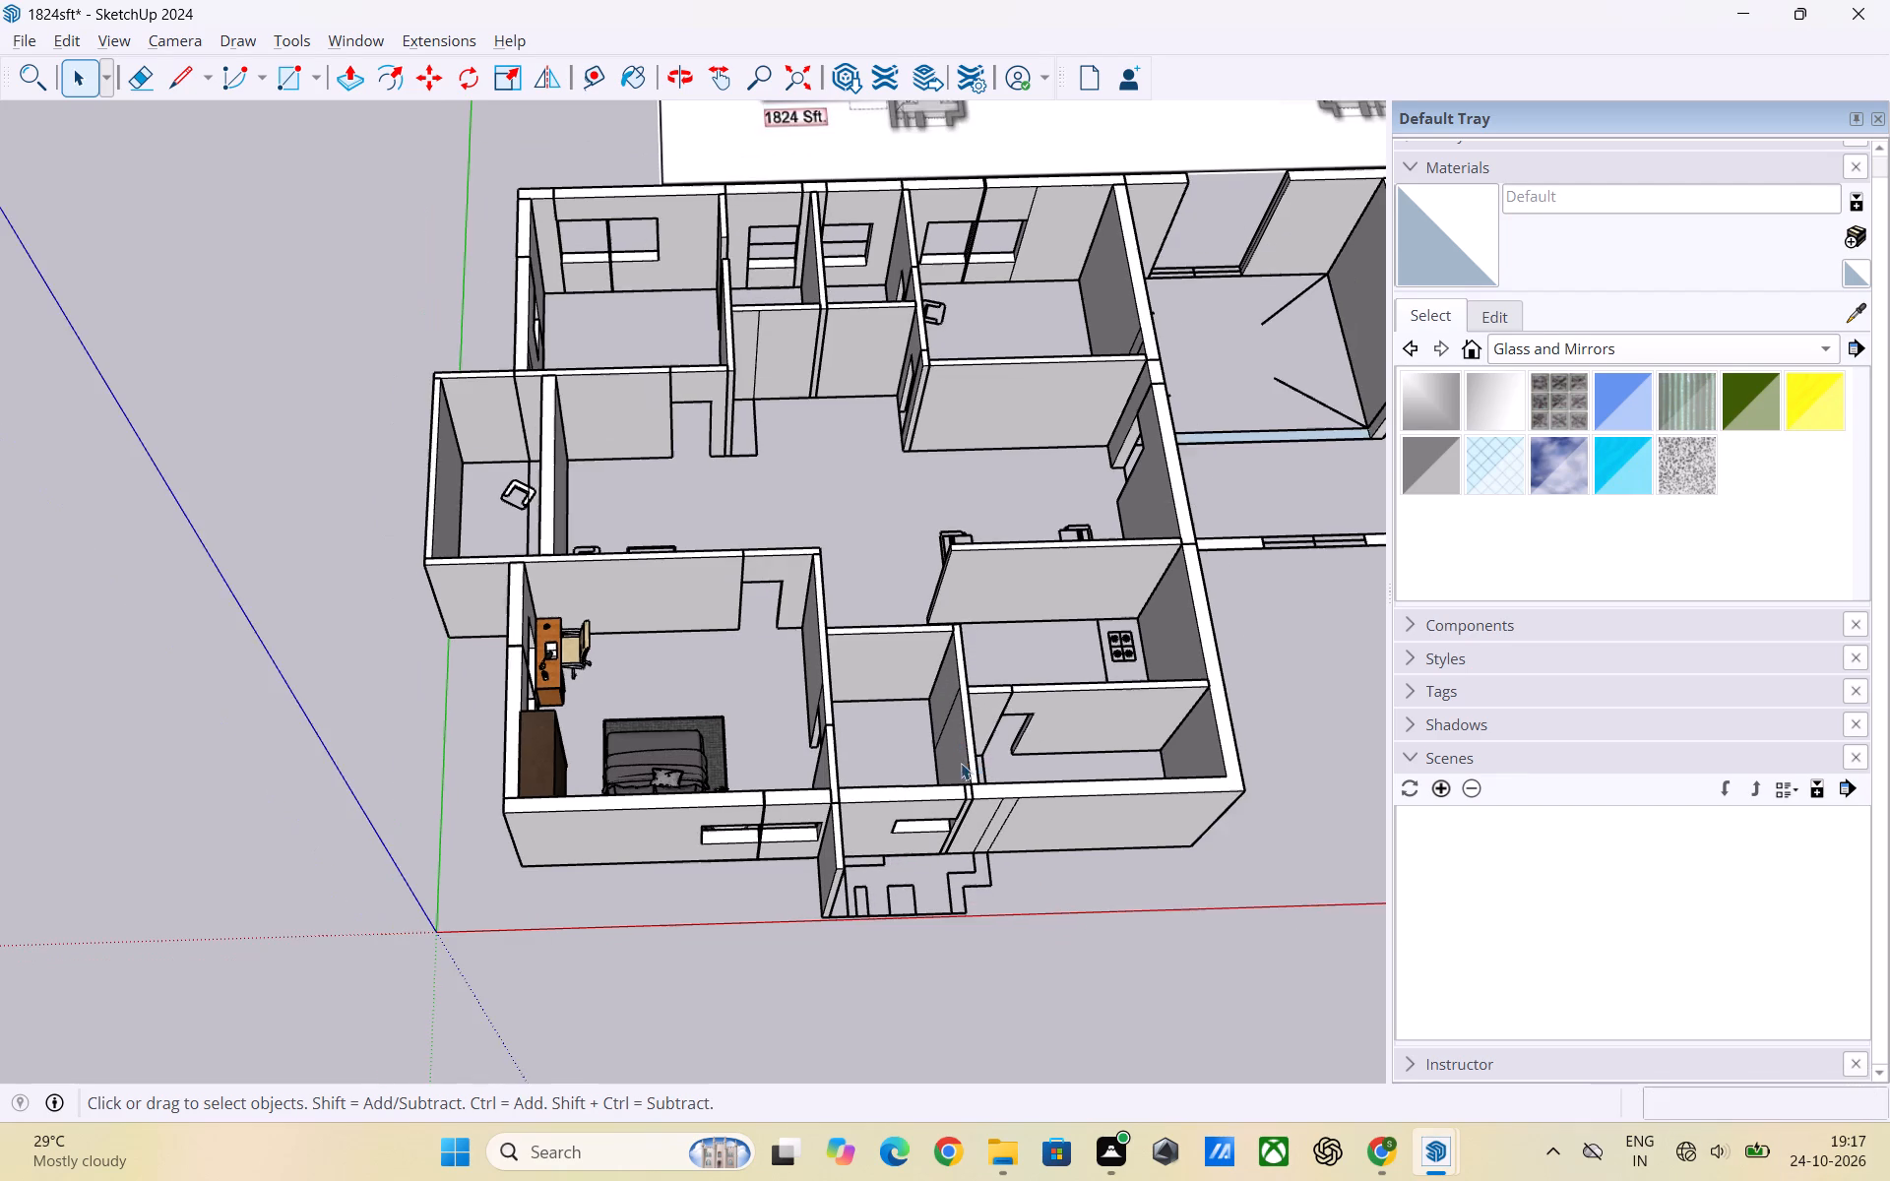
pyautogui.scroll(-5, 815, 542)
pyautogui.moveTo(841, 675); pyautogui.dragTo(836, 906, button='middle')
pyautogui.scroll(-1, 680, 723)
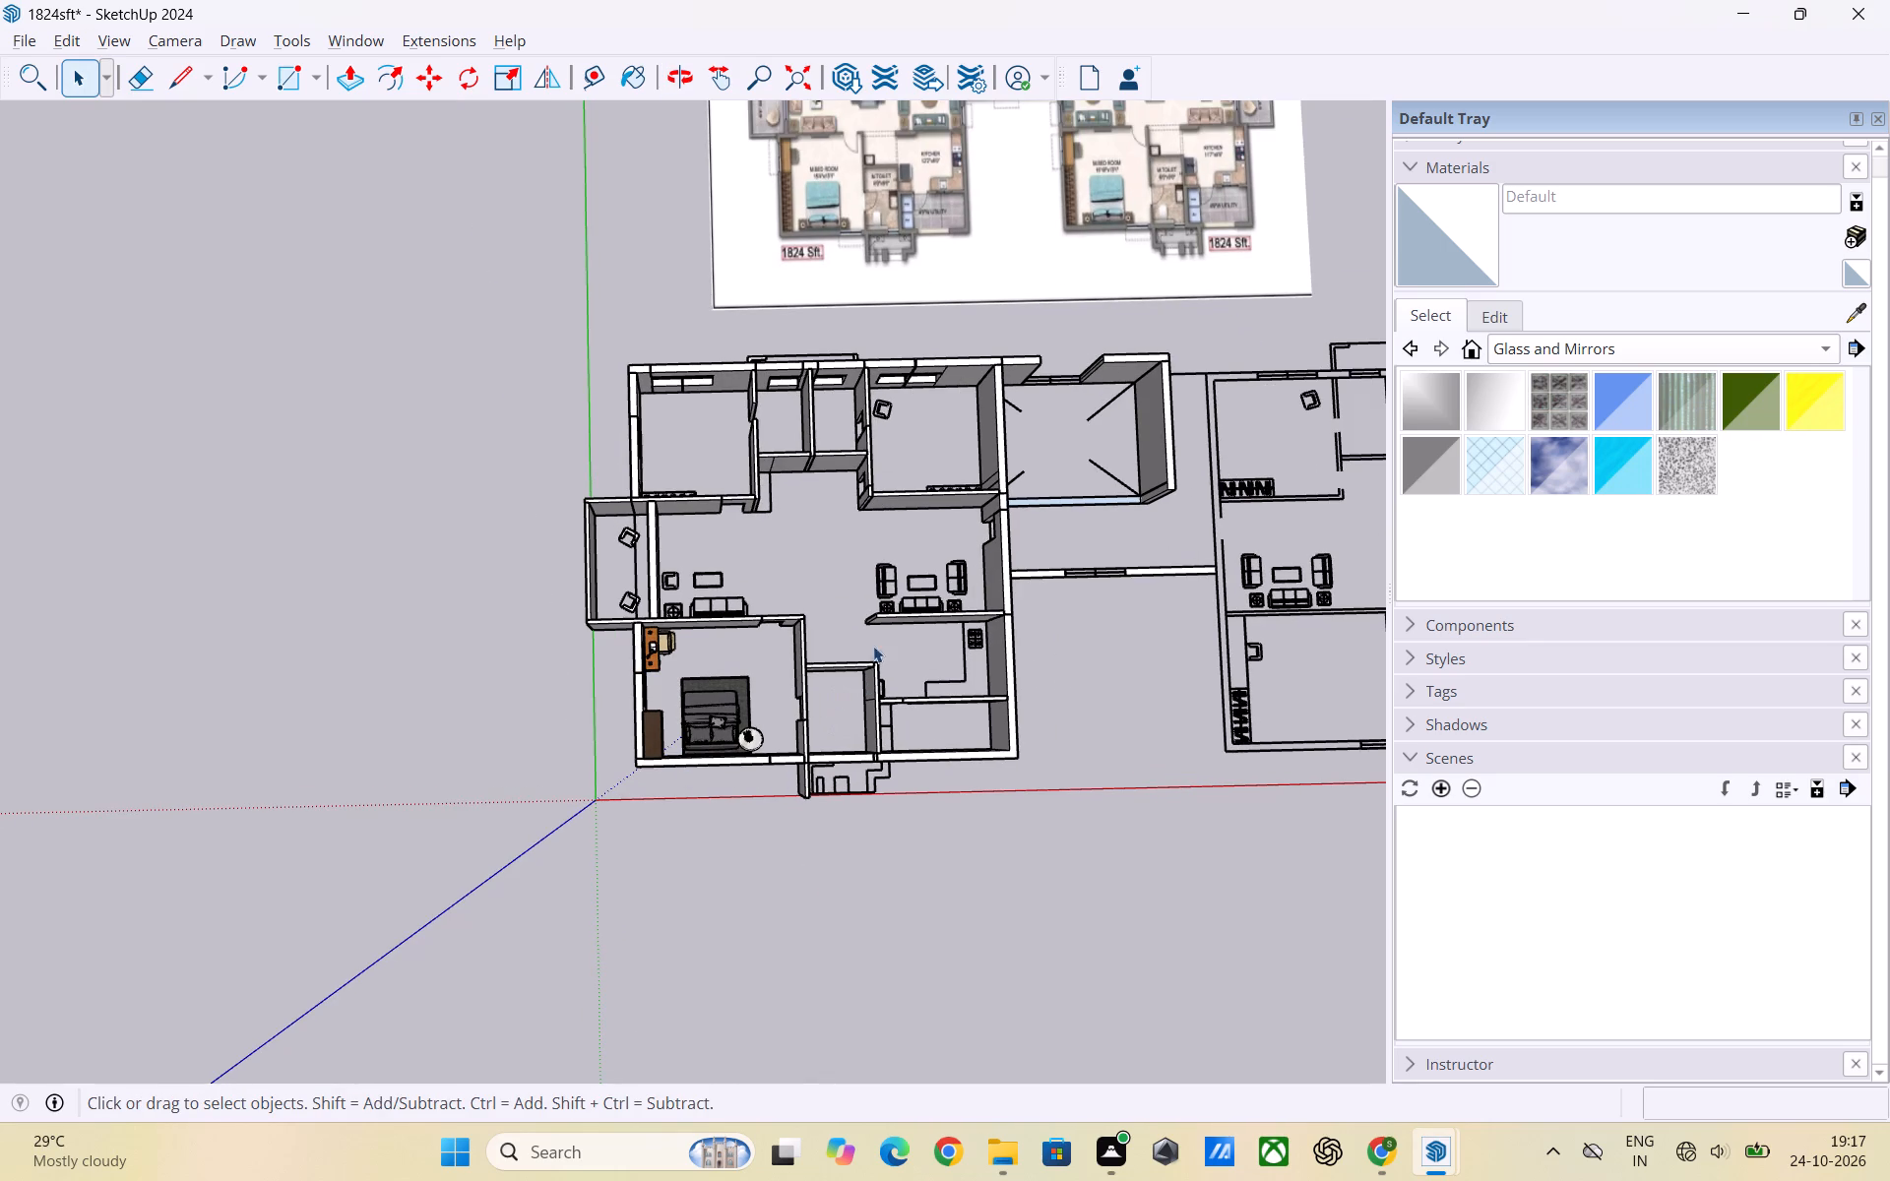
pyautogui.scroll(1, 953, 181)
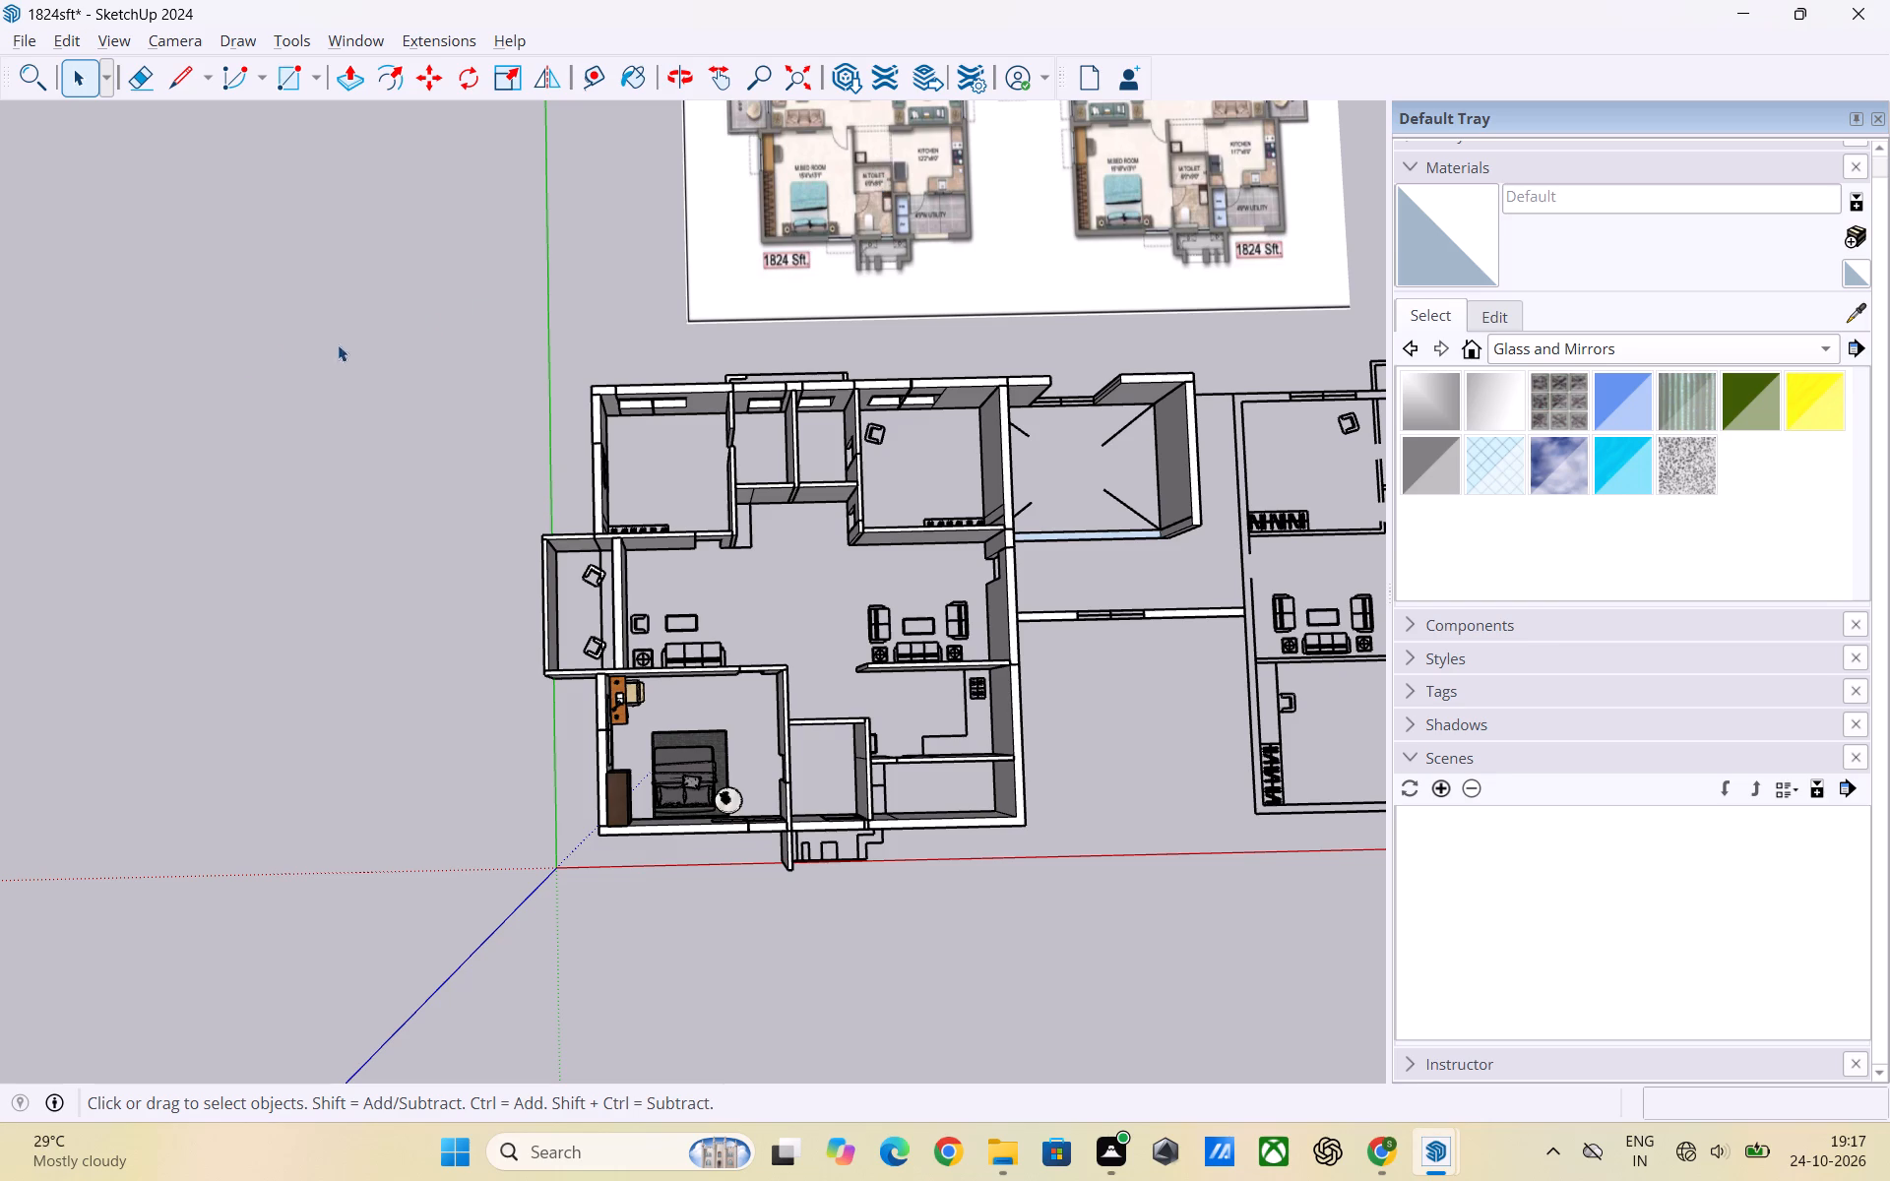
# Delete the 2D armchair and coffee table outlines from the living area beside the balcony.
pyautogui.scroll(2, 718, 621)
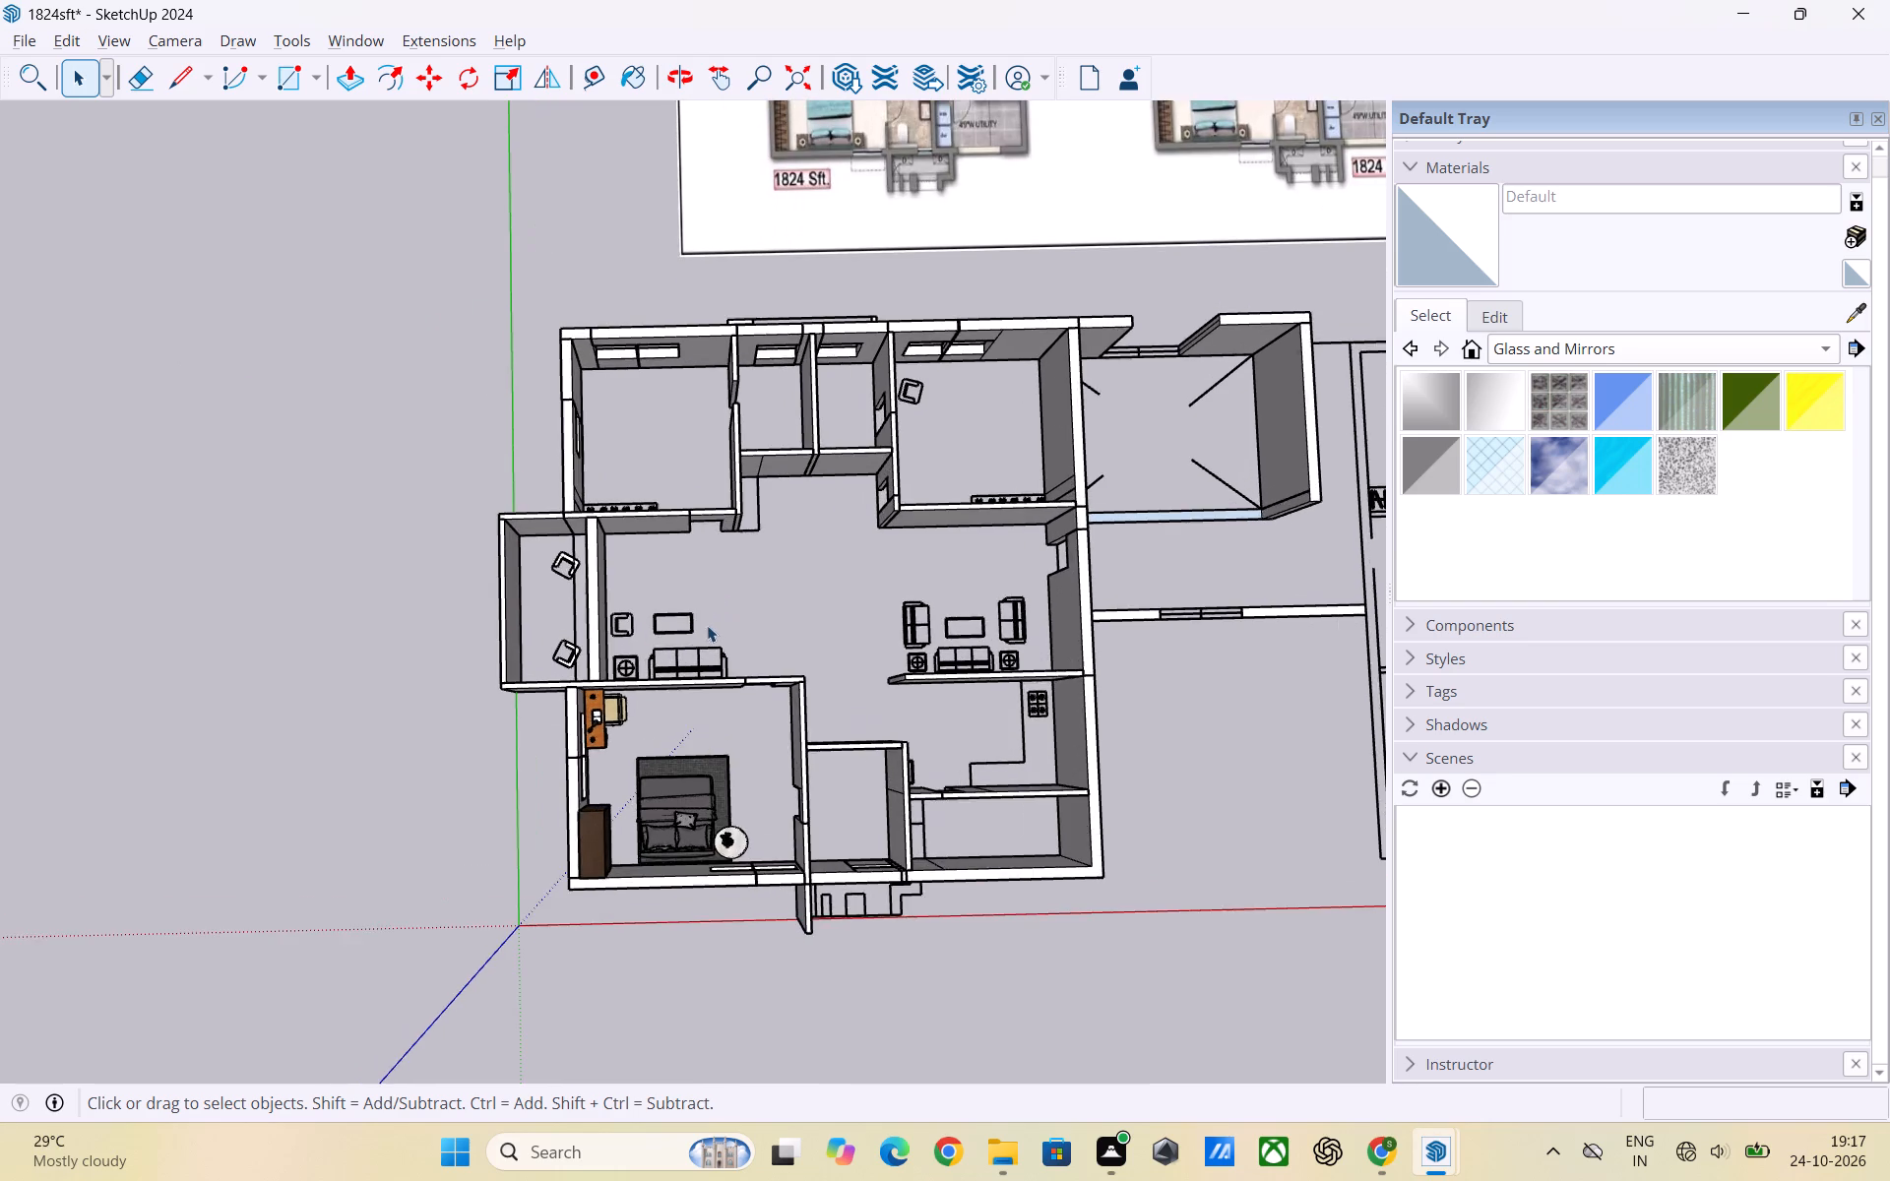
pyautogui.scroll(-2, 563, 610)
pyautogui.scroll(2, 717, 640)
pyautogui.click(682, 654)
pyautogui.doubleClick(669, 658)
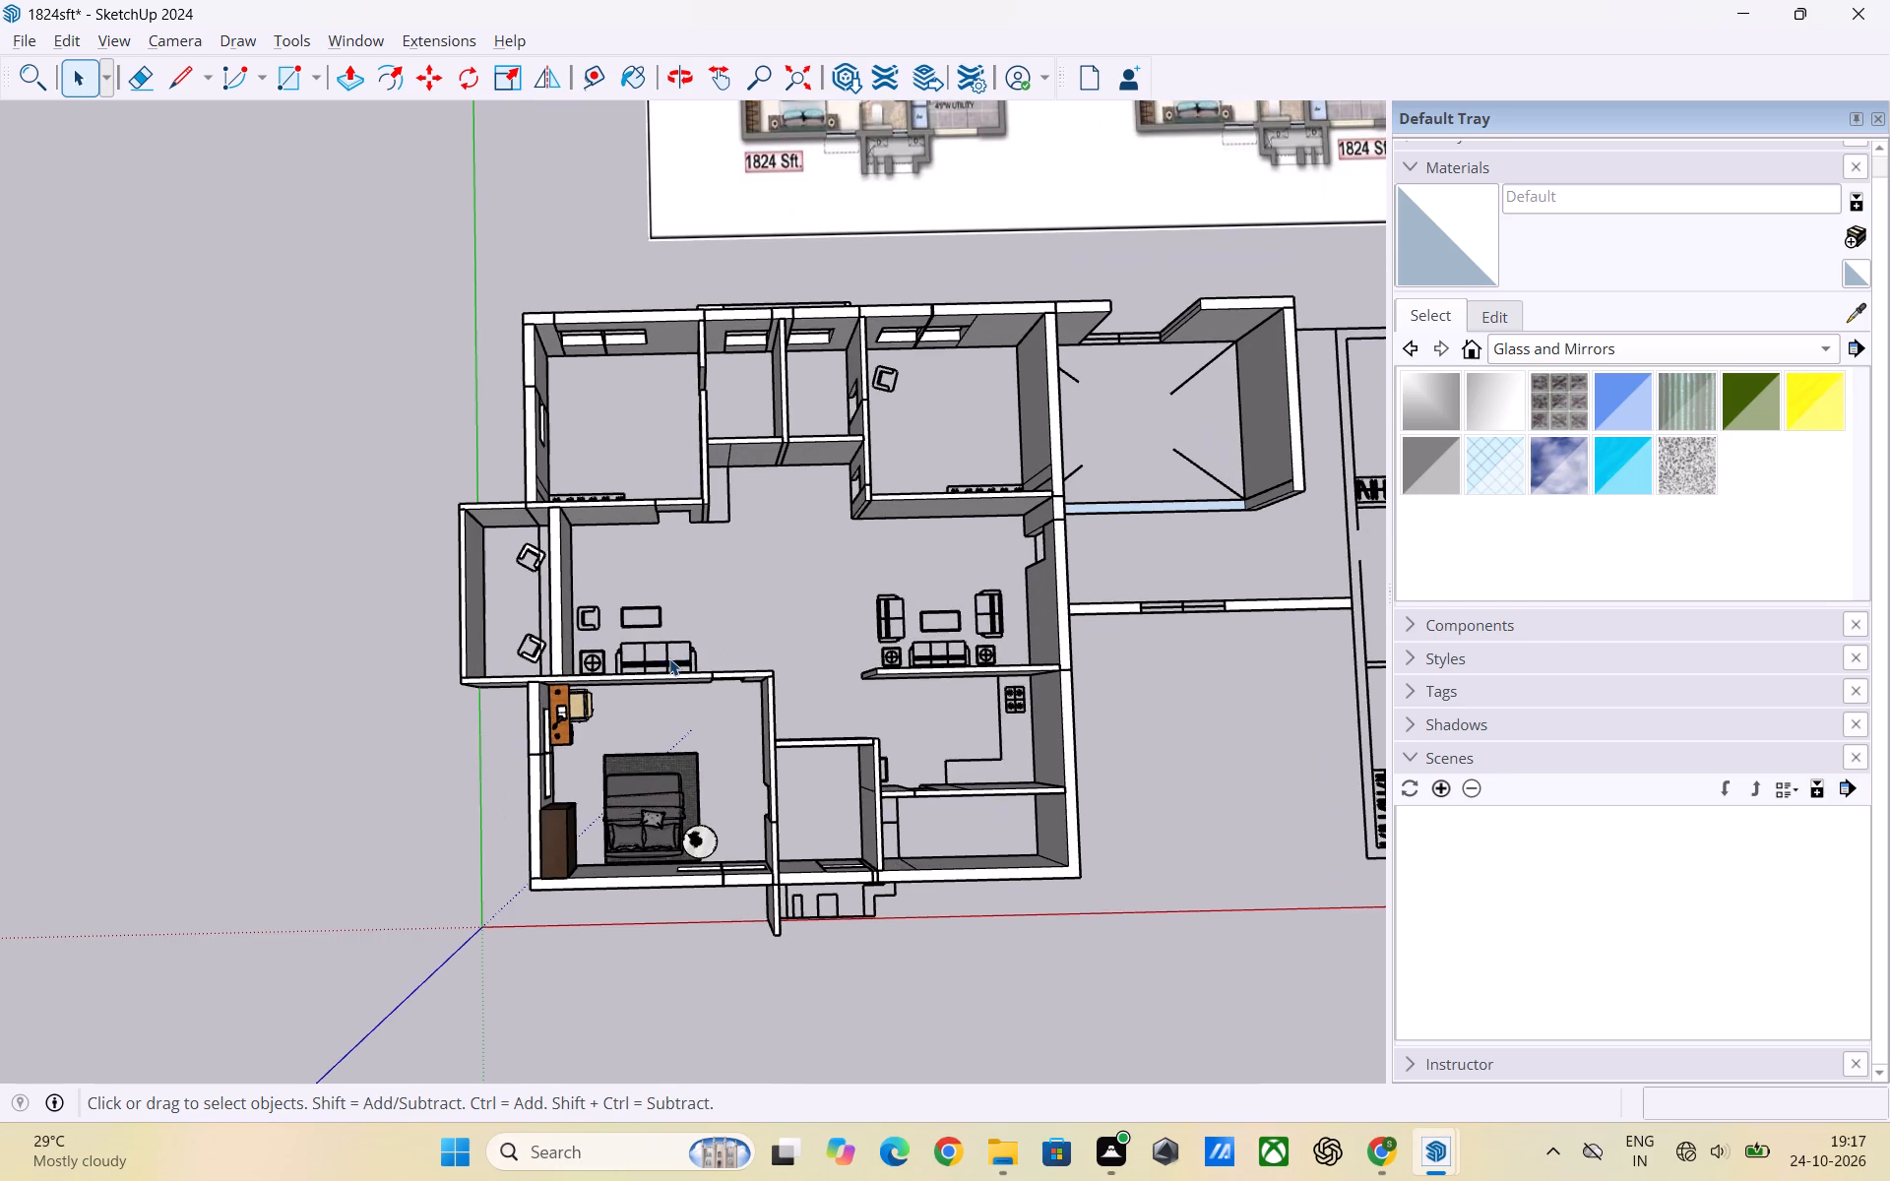
pyautogui.scroll(7, 640, 663)
pyautogui.tripleClick(548, 581)
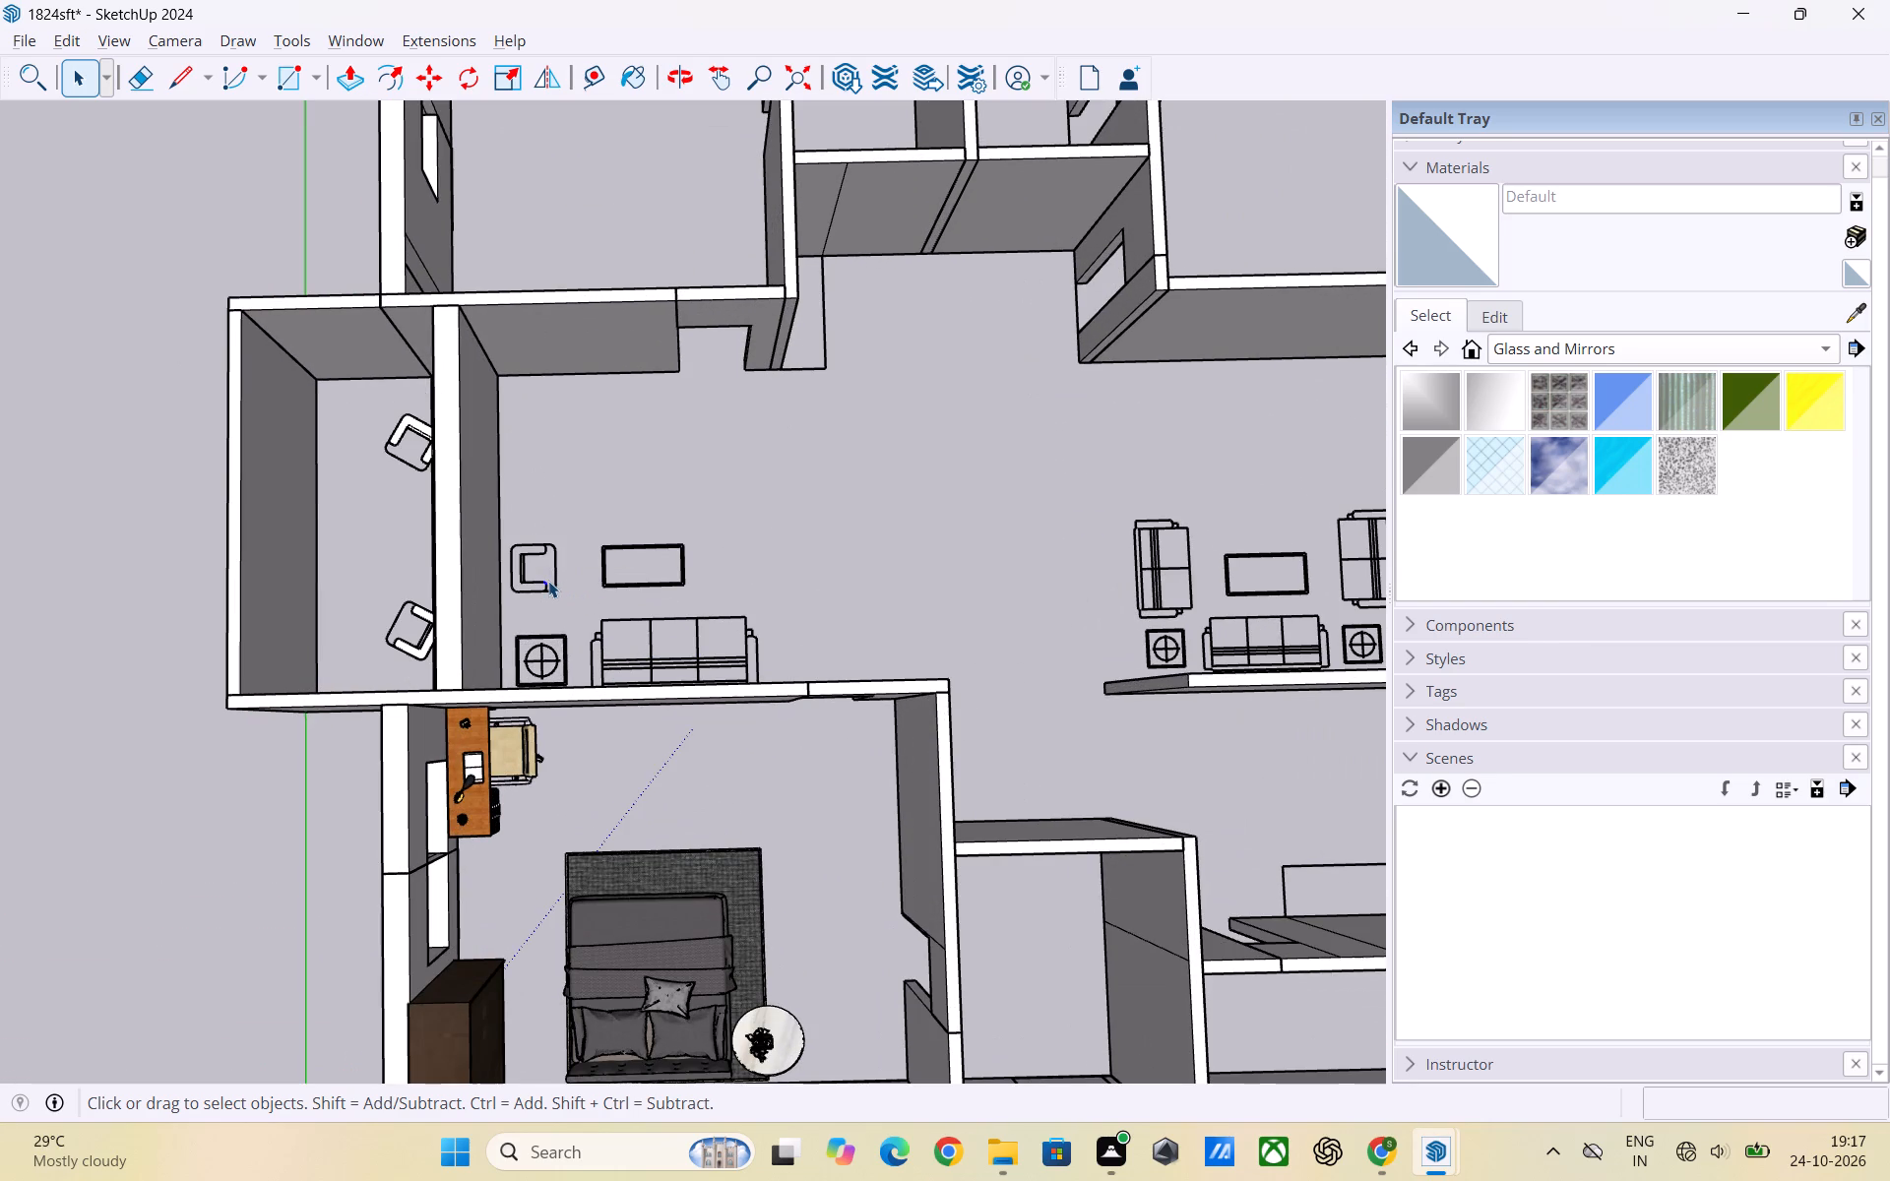
pyautogui.press('Delete')
pyautogui.moveTo(566, 525); pyautogui.dragTo(751, 619)
pyautogui.press('Delete')
# Delete the 2D side table and the remaining three-seater sofa linework along the wall shared with the furnished bedroom.
pyautogui.scroll(2, 675, 651)
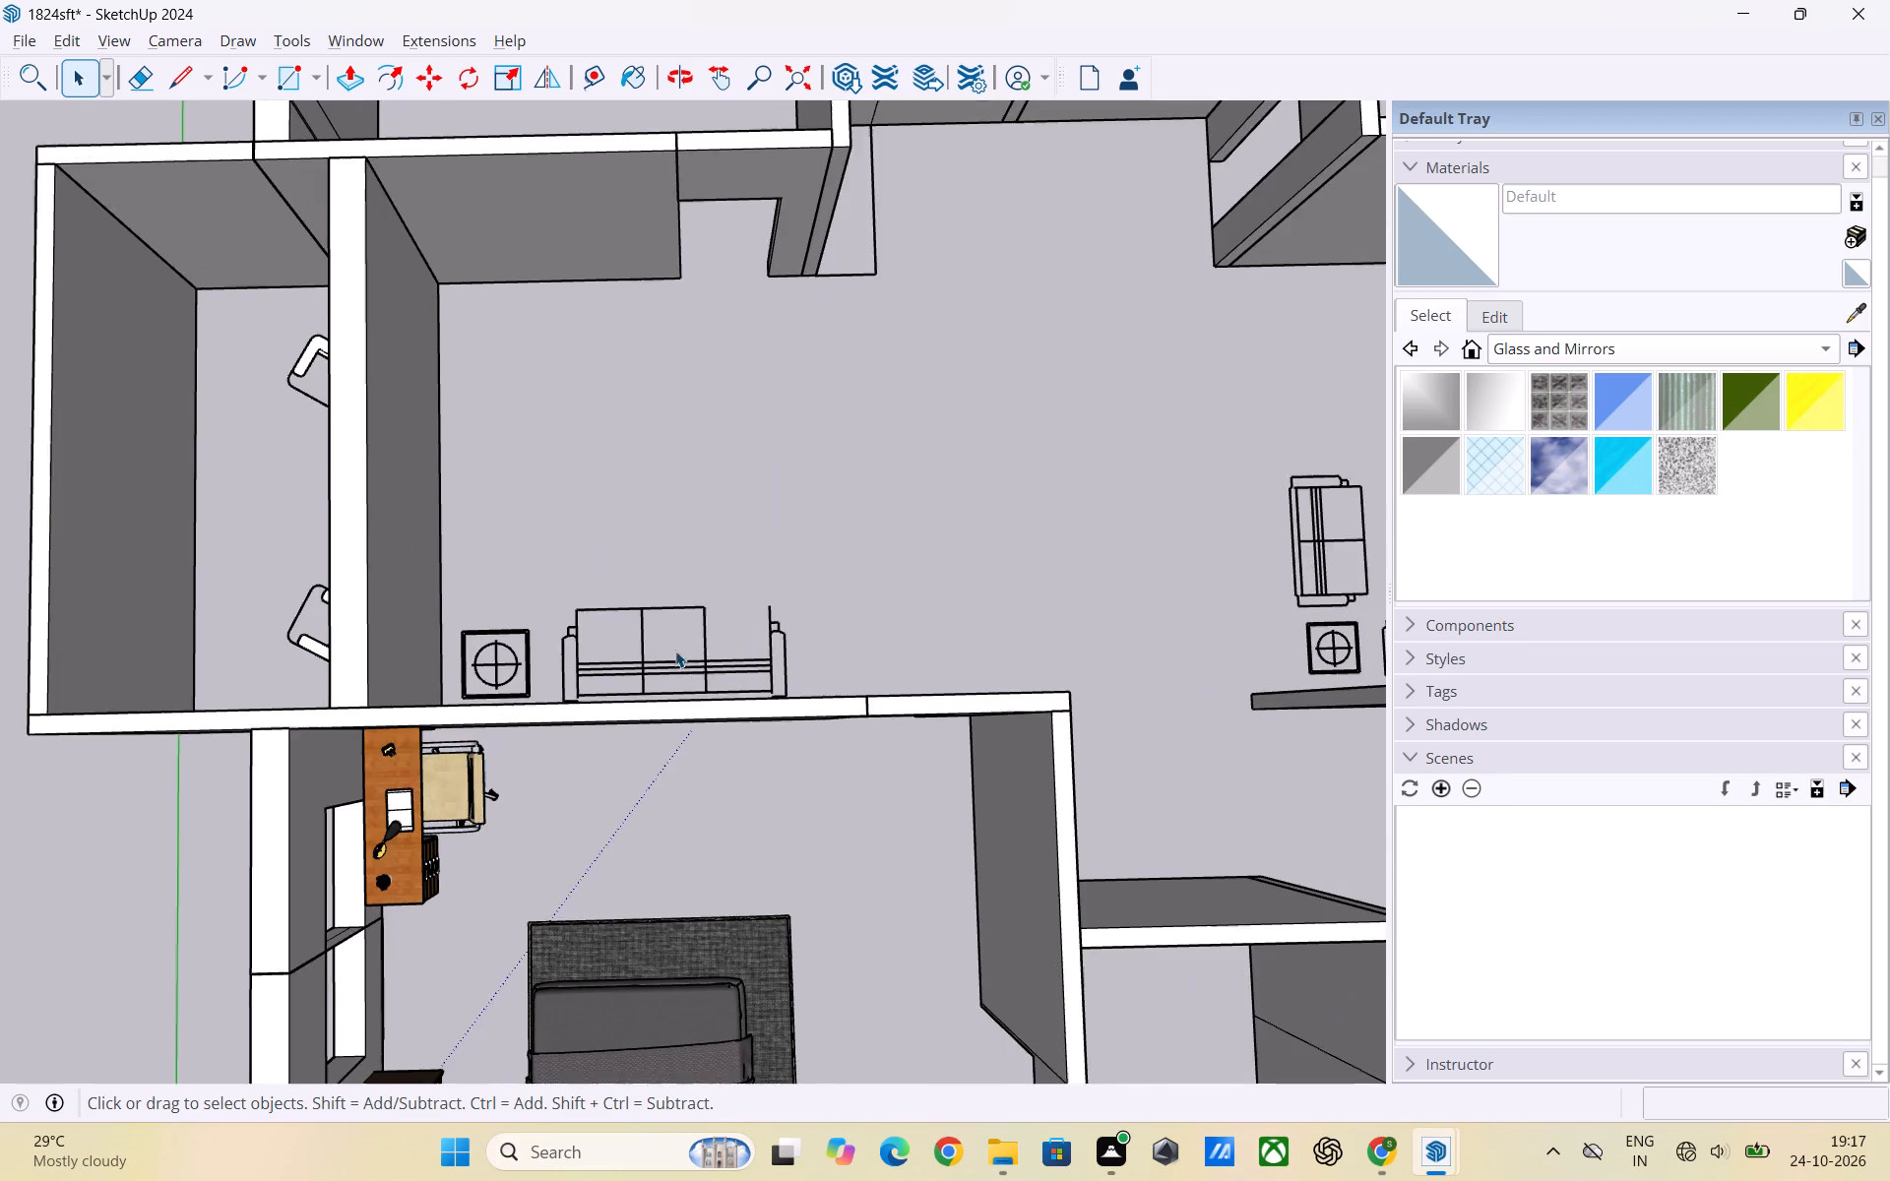
pyautogui.scroll(1, 675, 651)
pyautogui.moveTo(666, 657); pyautogui.dragTo(685, 754, button='middle')
pyautogui.scroll(6, 666, 715)
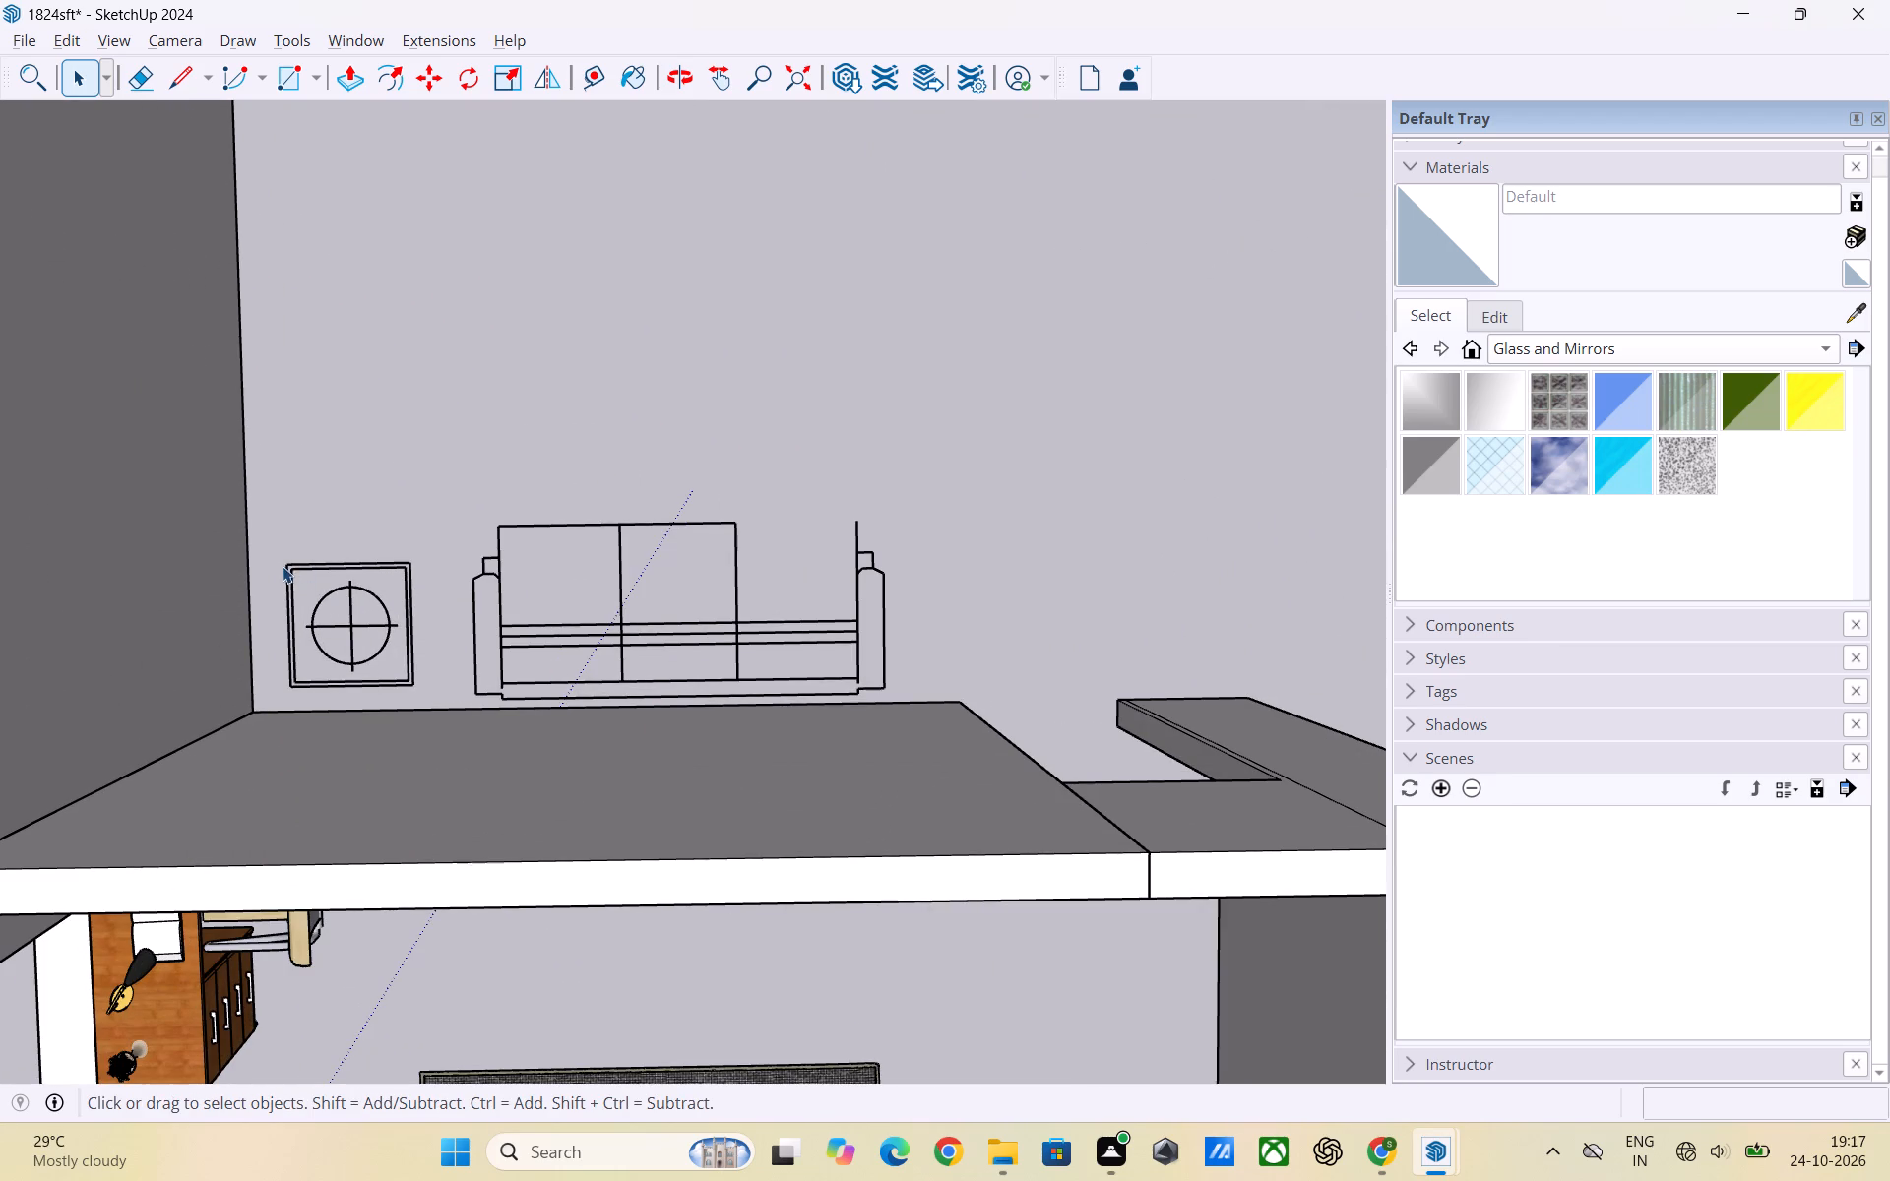
pyautogui.moveTo(282, 565); pyautogui.dragTo(436, 693)
pyautogui.press('Delete')
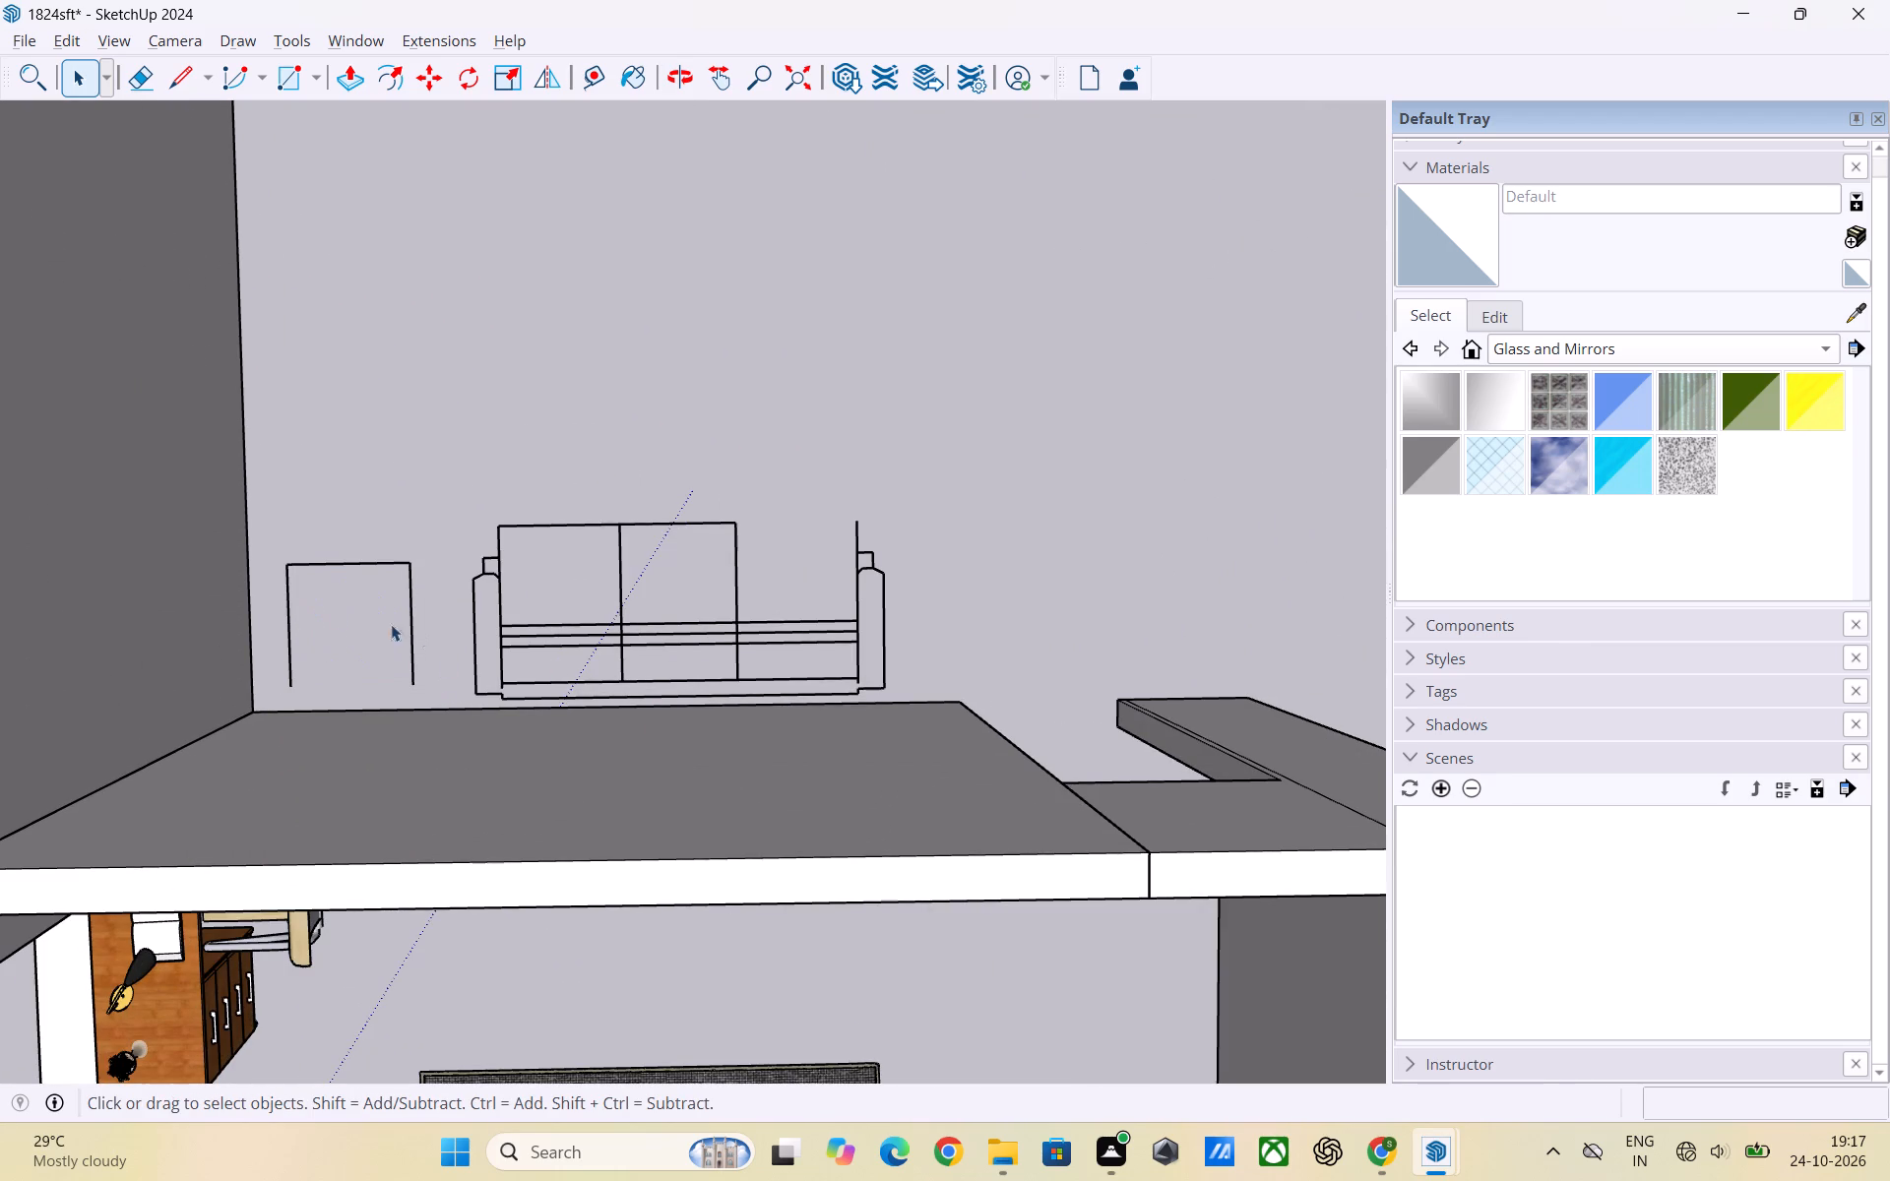
pyautogui.moveTo(274, 550); pyautogui.dragTo(434, 691)
pyautogui.press('Delete')
pyautogui.moveTo(451, 498); pyautogui.dragTo(868, 689)
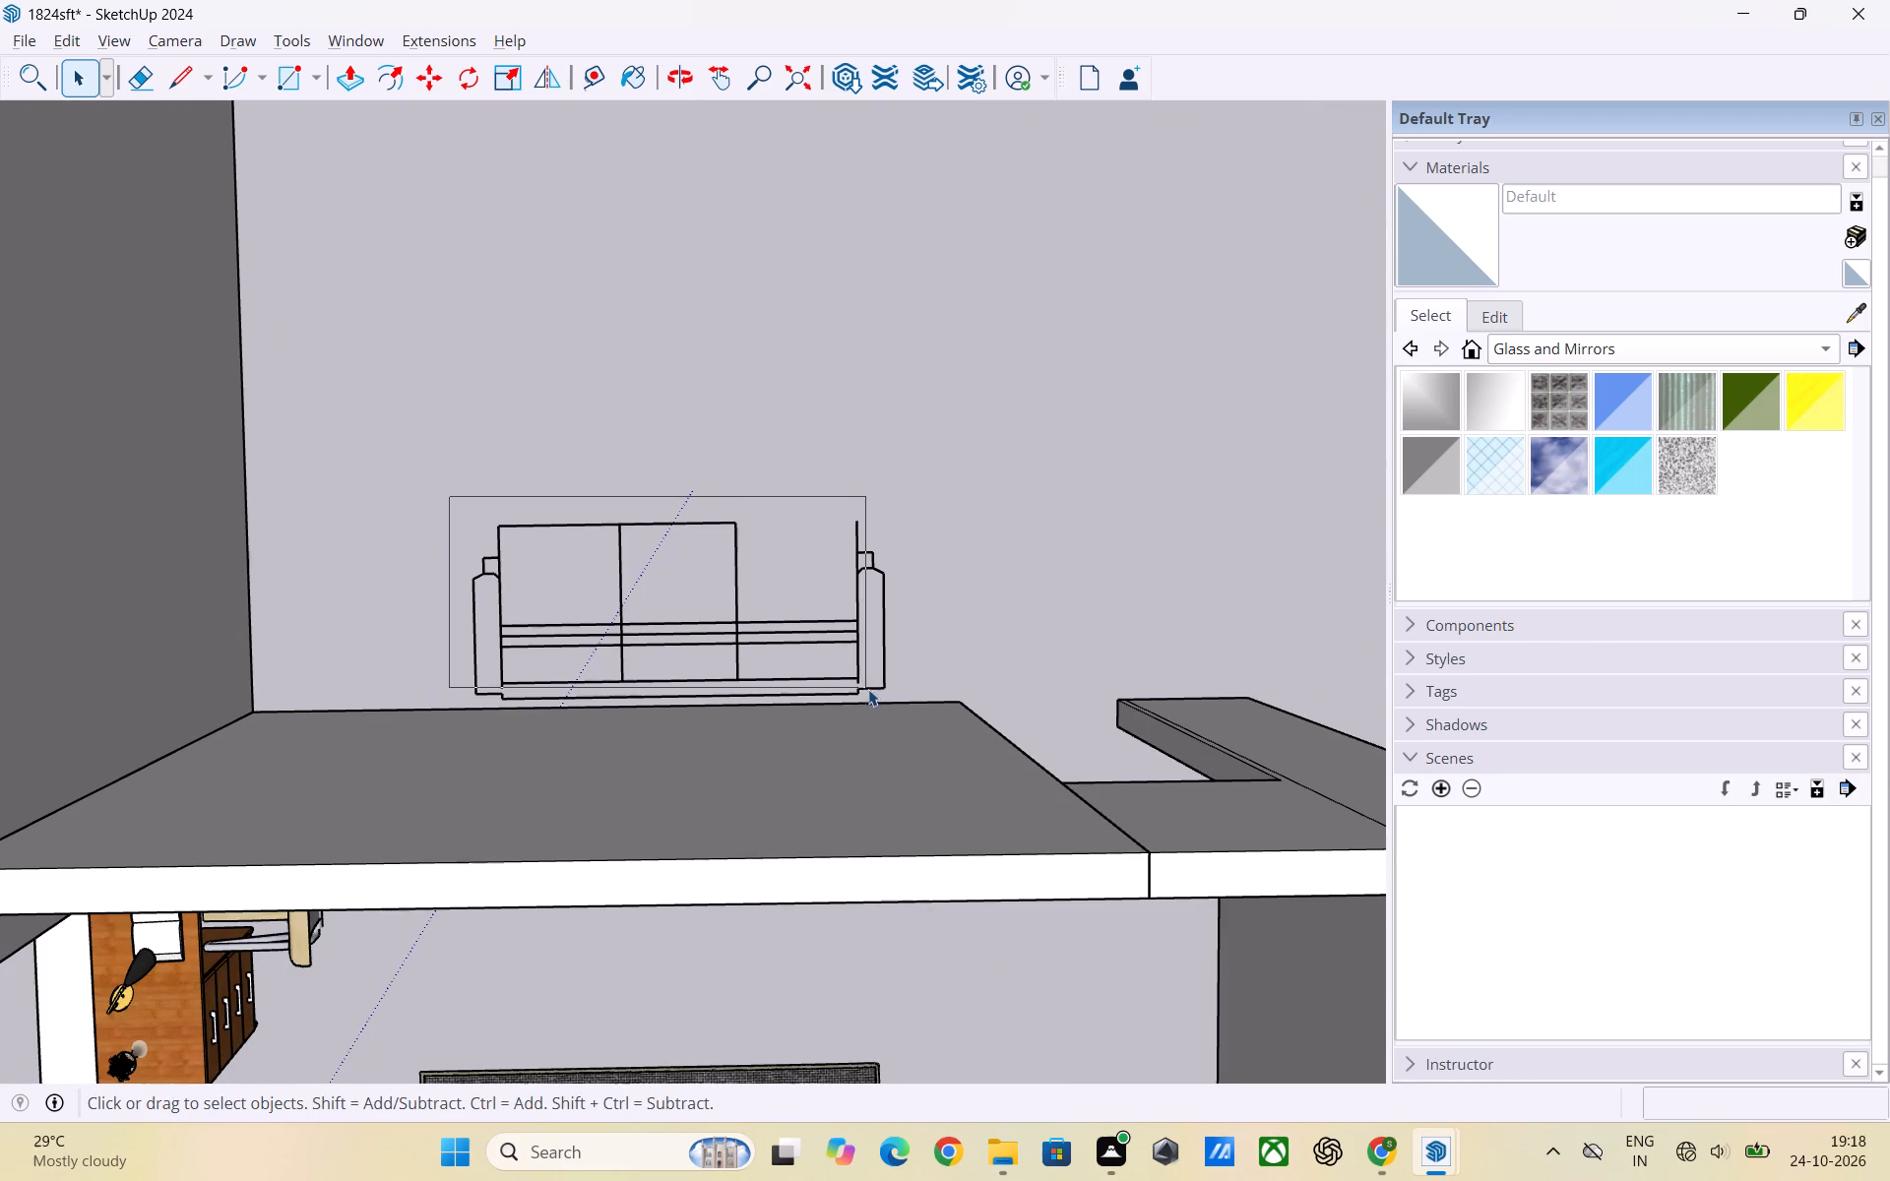
pyautogui.moveTo(868, 689); pyautogui.dragTo(924, 705)
pyautogui.press('Delete')
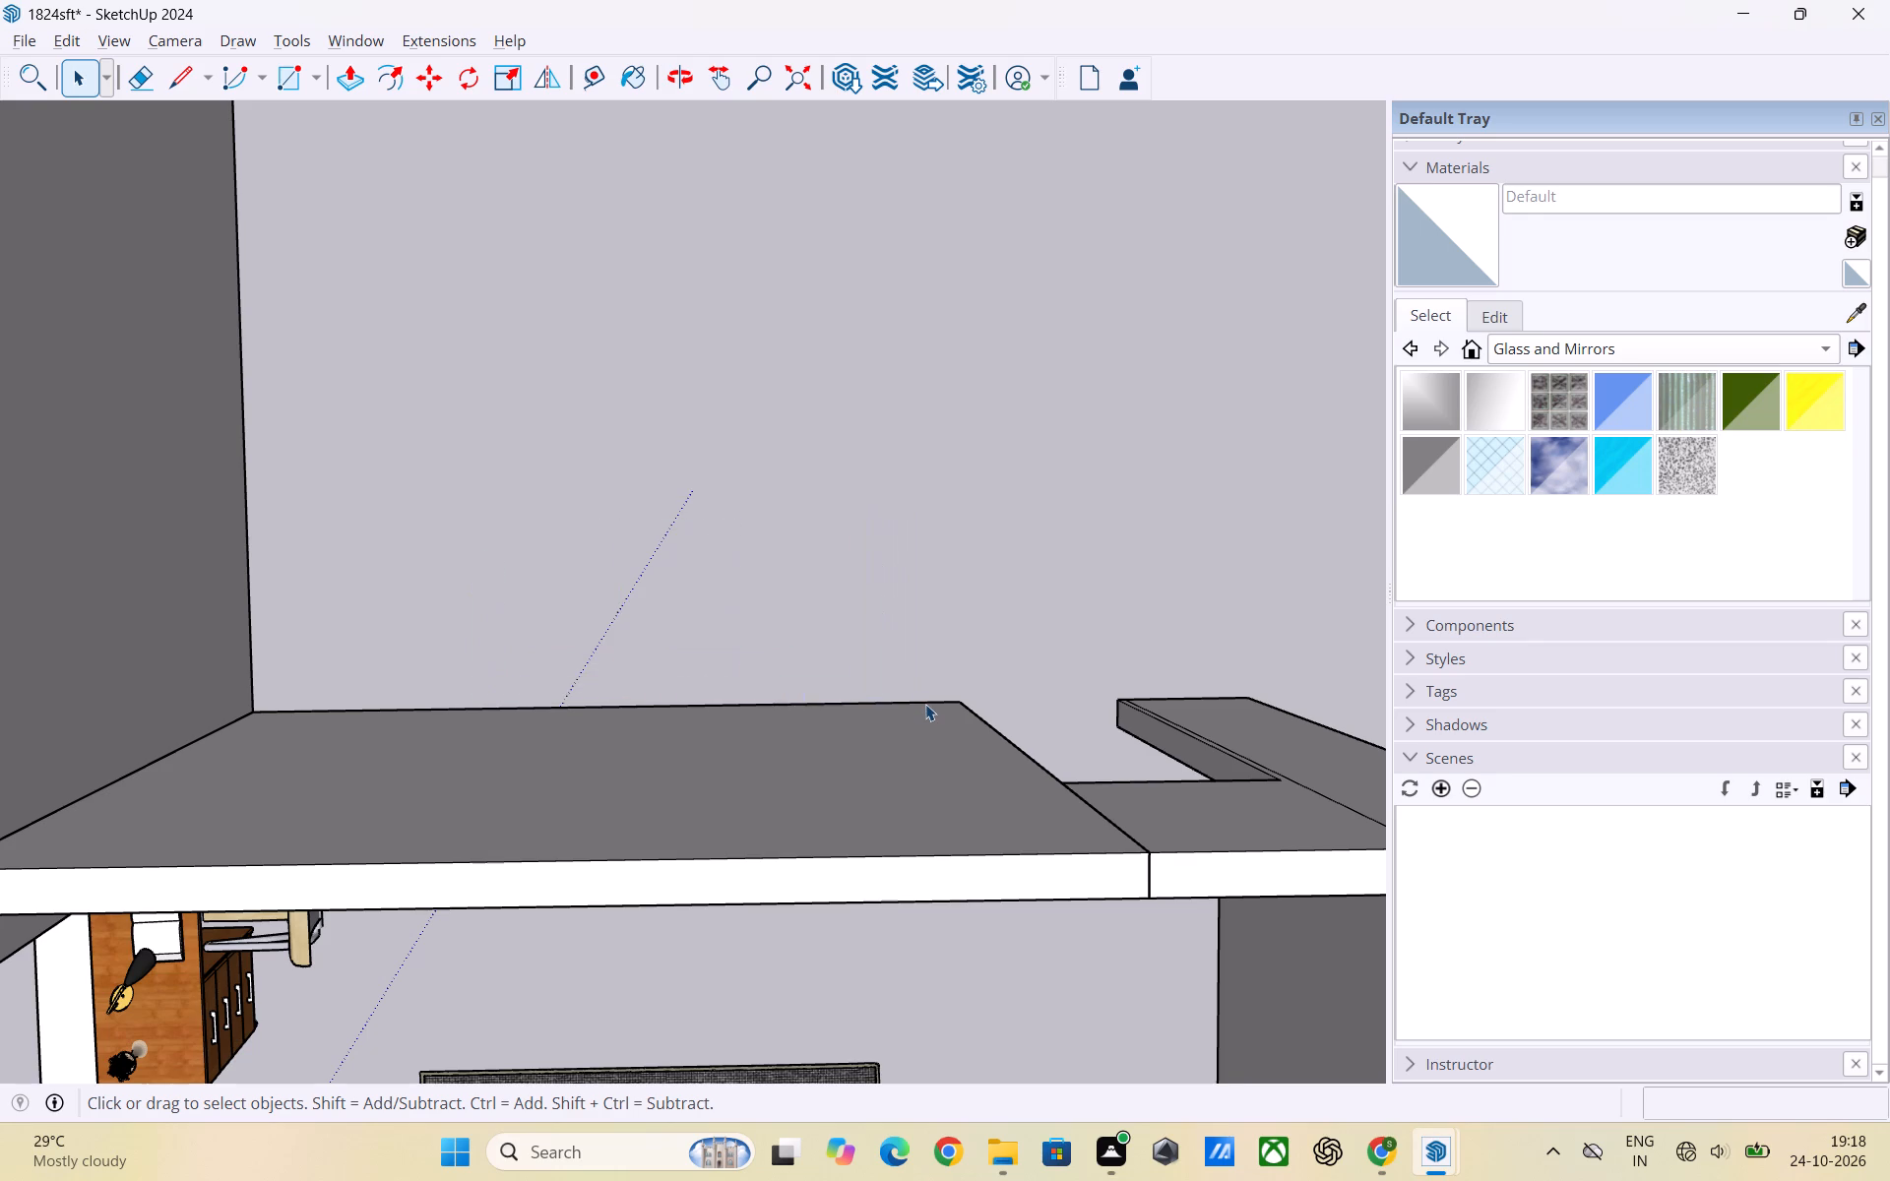
# Delete the stray floor line segments running between and beyond the two balcony chairs.
pyautogui.scroll(-7, 788, 418)
pyautogui.scroll(1, 787, 501)
pyautogui.scroll(-4, 786, 506)
pyautogui.scroll(2, 768, 547)
pyautogui.scroll(-8, 758, 552)
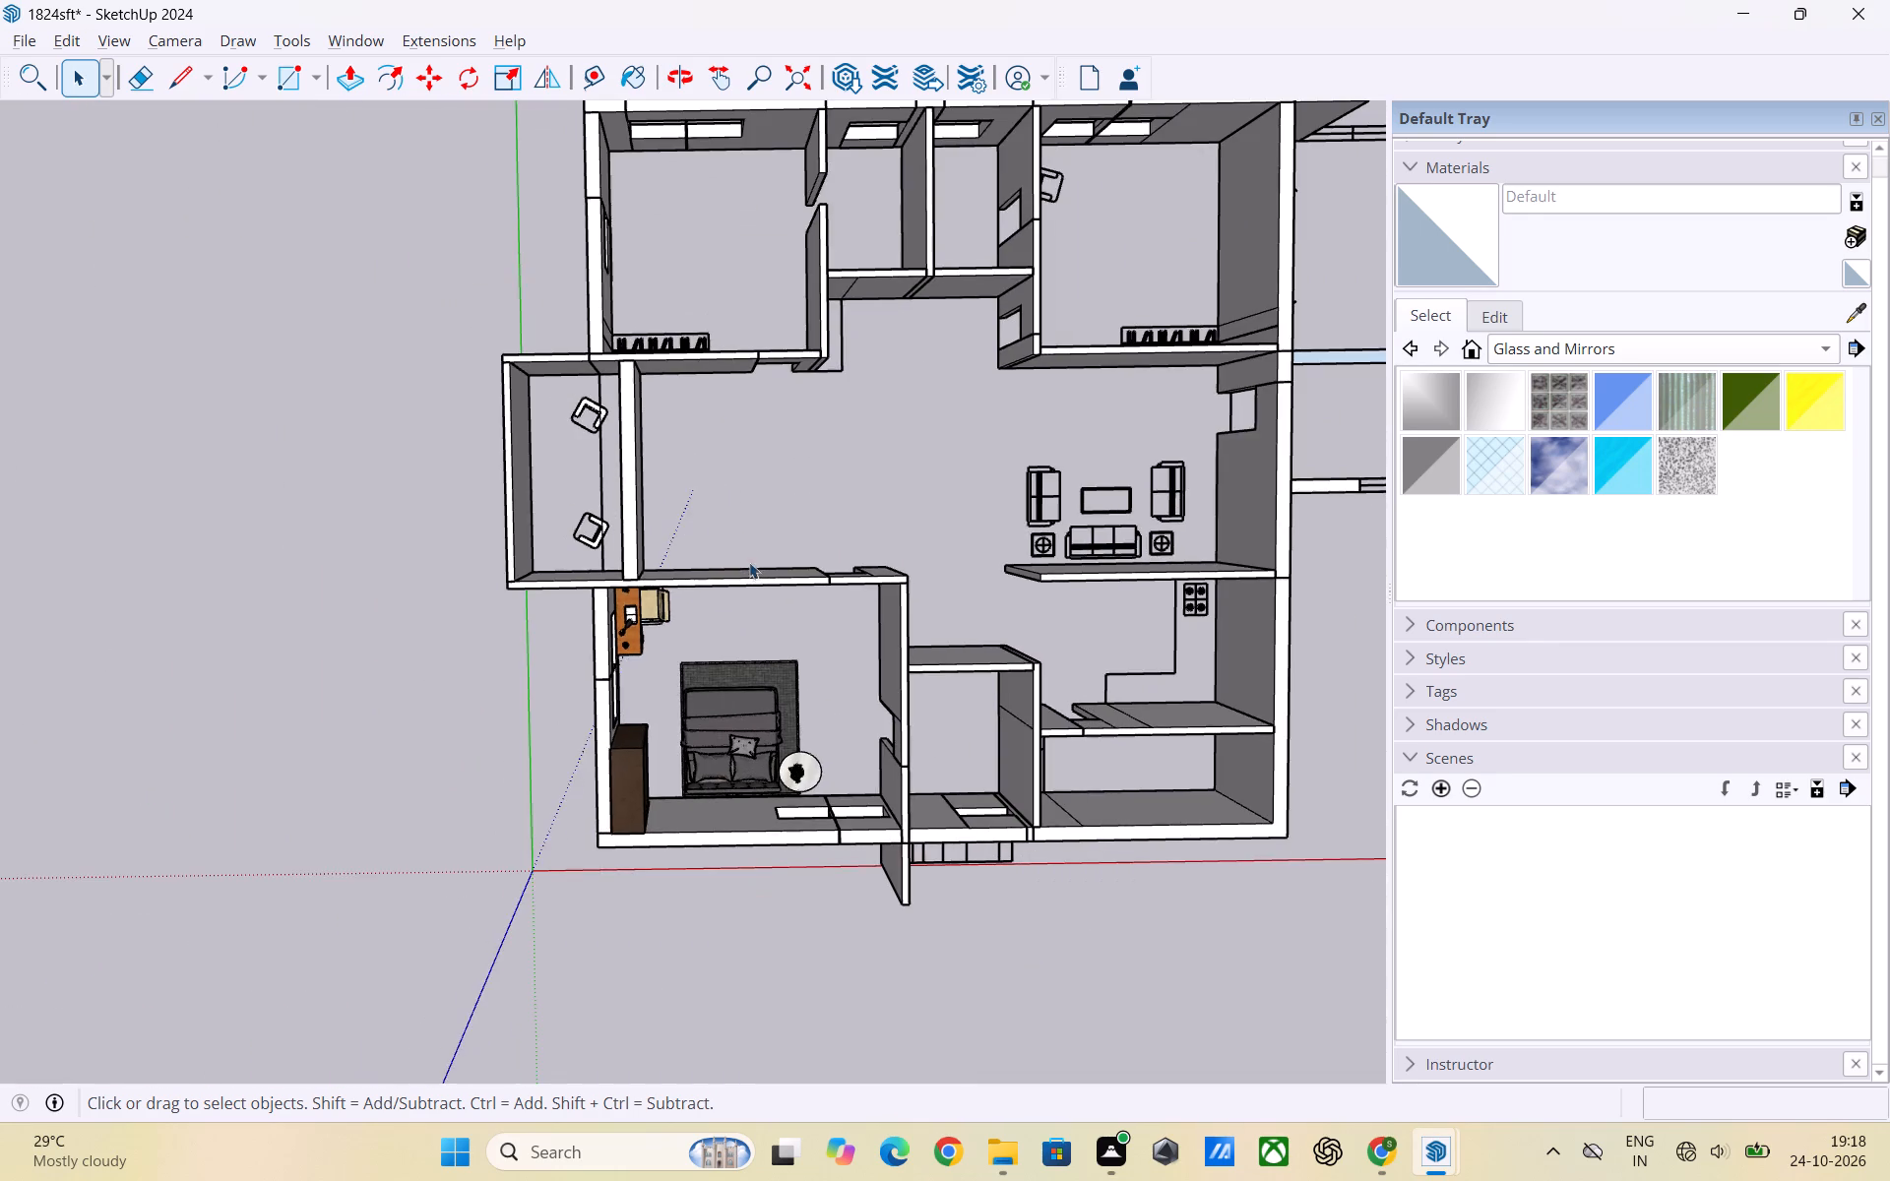
pyautogui.scroll(3, 617, 453)
pyautogui.click(596, 487)
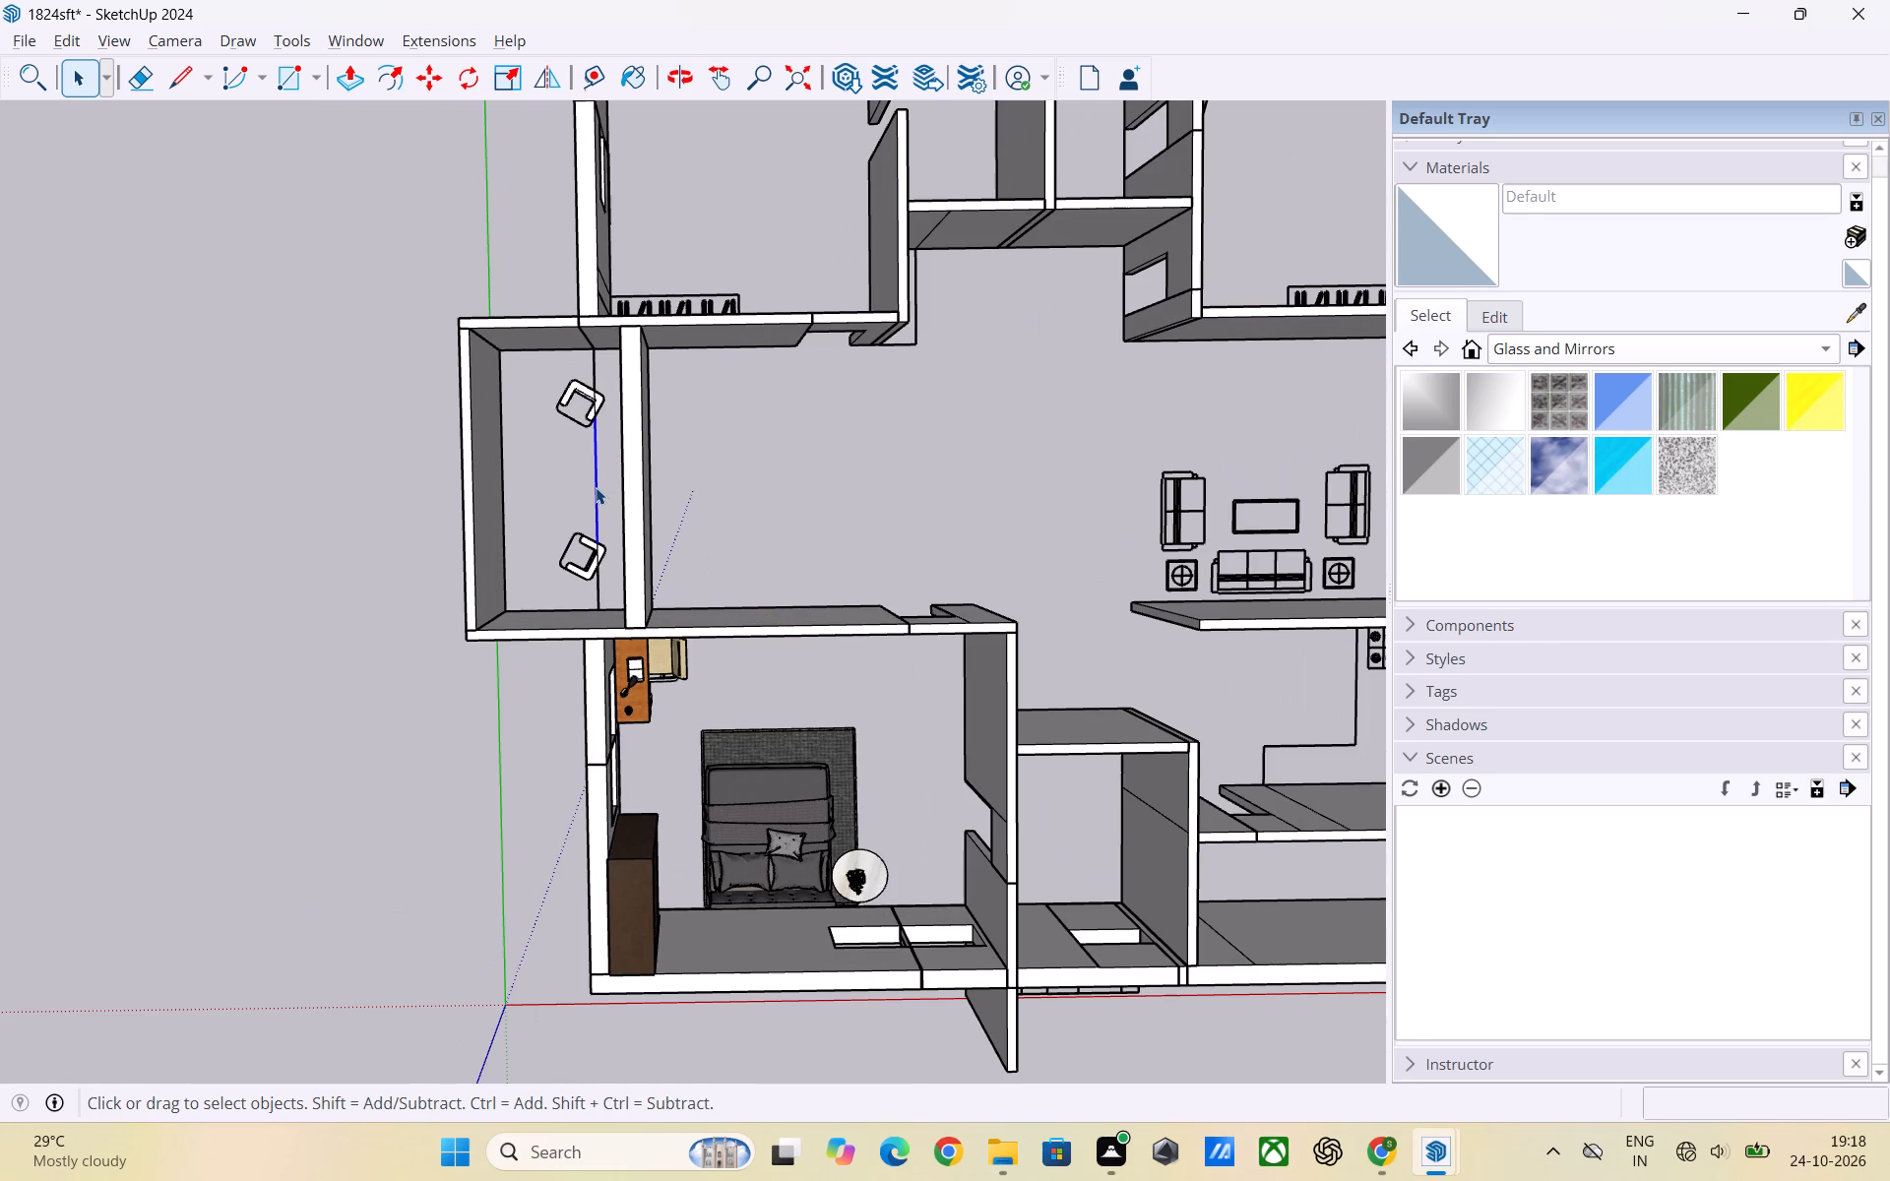
pyautogui.press('Delete')
pyautogui.click(591, 369)
pyautogui.press('Delete')
pyautogui.click(599, 586)
pyautogui.press('Delete')
# Delete the leftover pieces of the stray line that cross the two balcony chairs.
pyautogui.scroll(2, 600, 553)
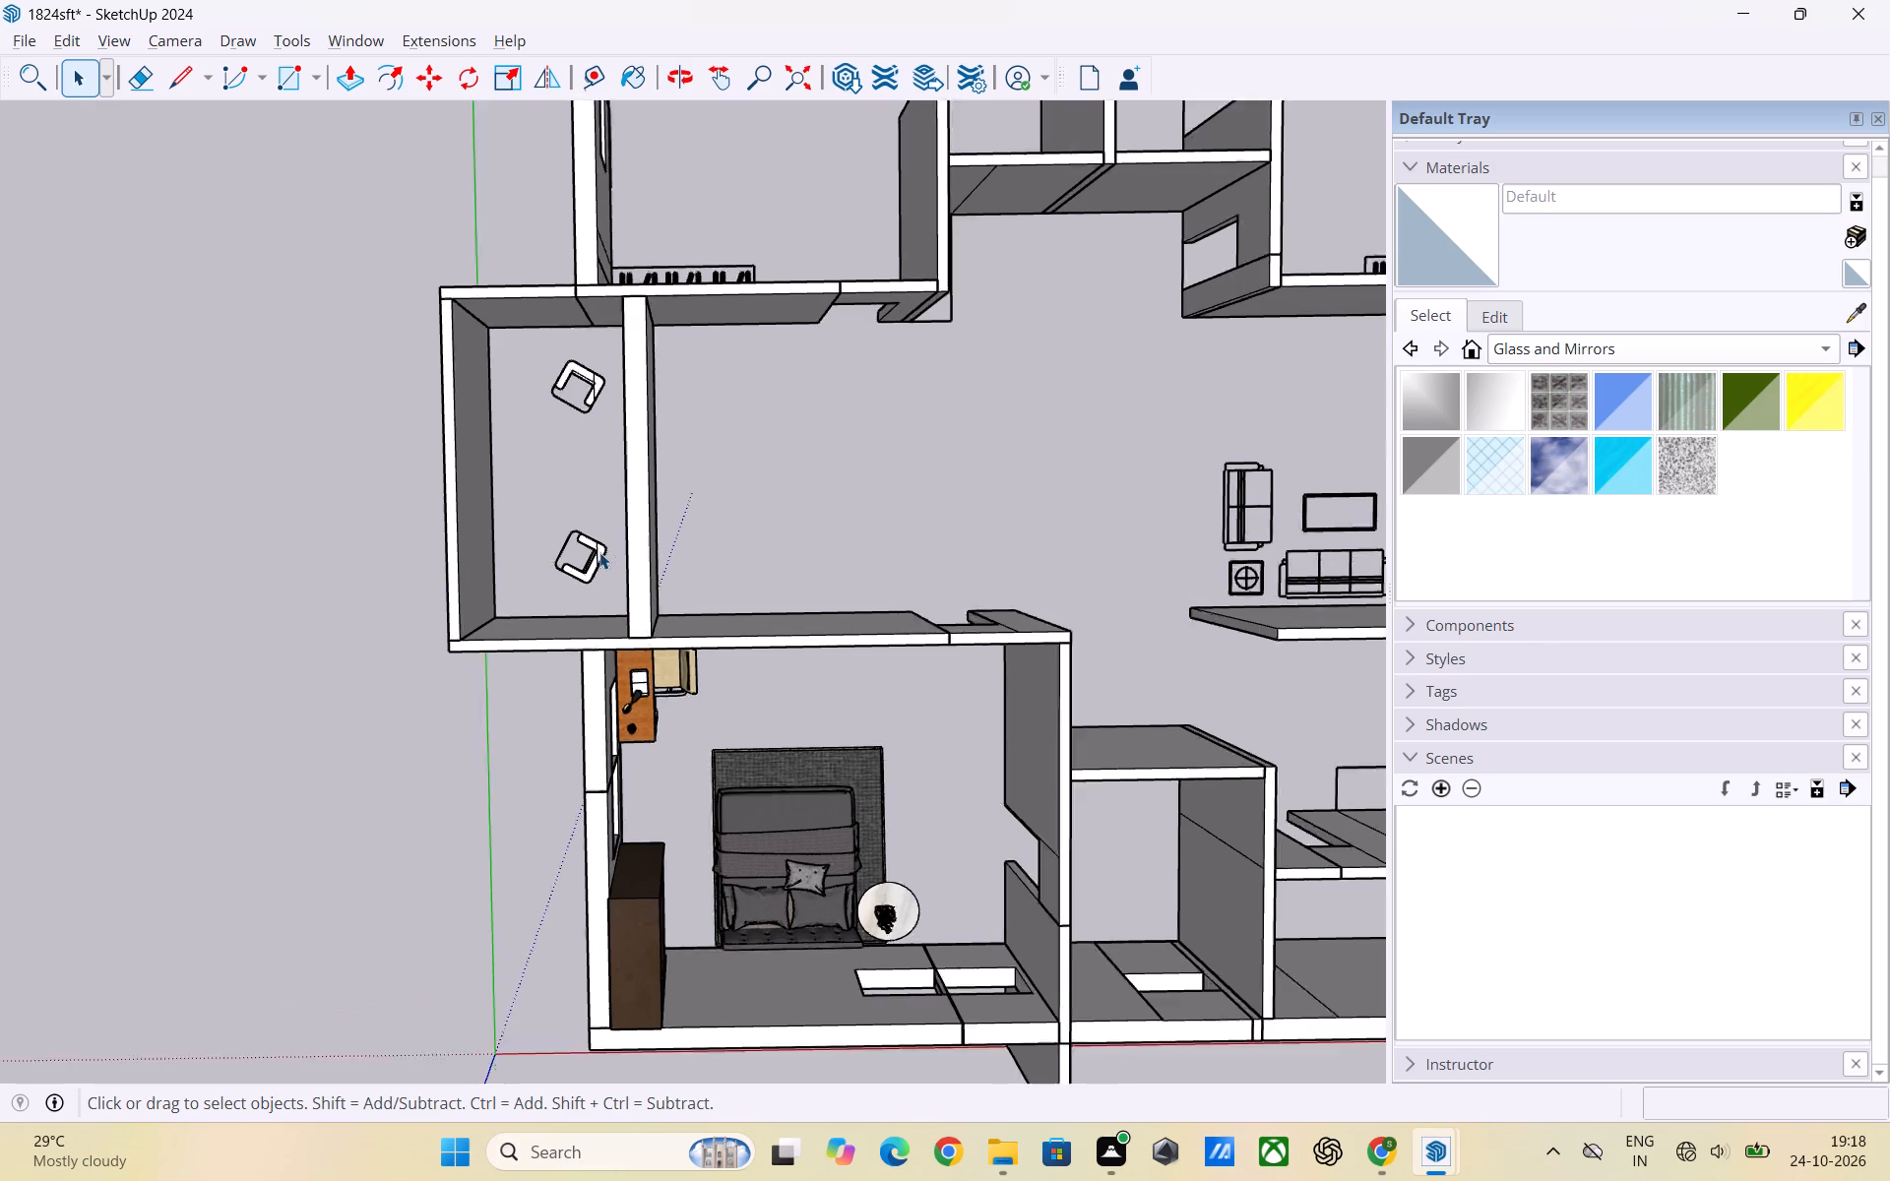
pyautogui.scroll(5, 599, 552)
pyautogui.click(597, 559)
pyautogui.press('Delete')
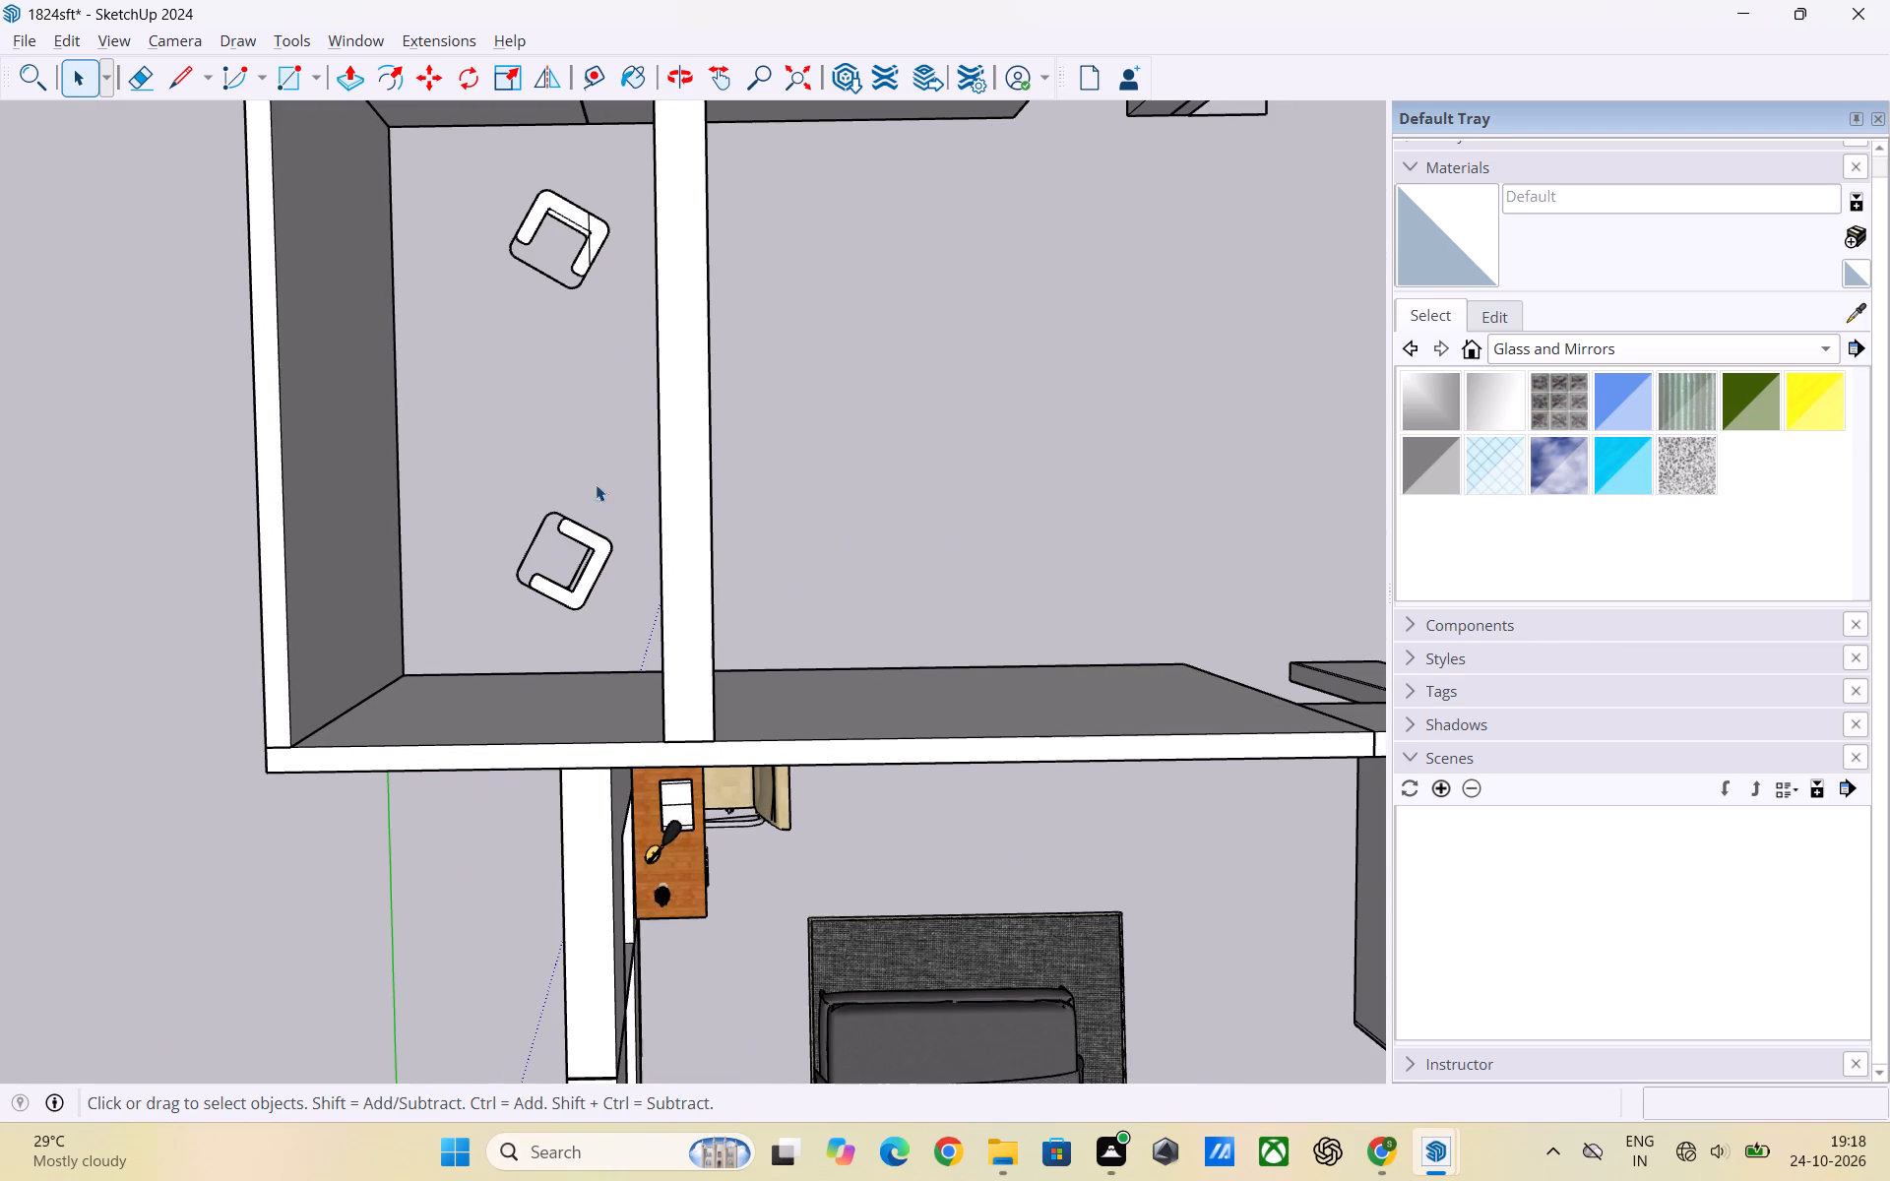
pyautogui.click(591, 254)
pyautogui.press('Delete')
pyautogui.scroll(-4, 545, 383)
pyautogui.scroll(8, 577, 184)
pyautogui.scroll(-1, 581, 277)
pyautogui.scroll(5, 580, 303)
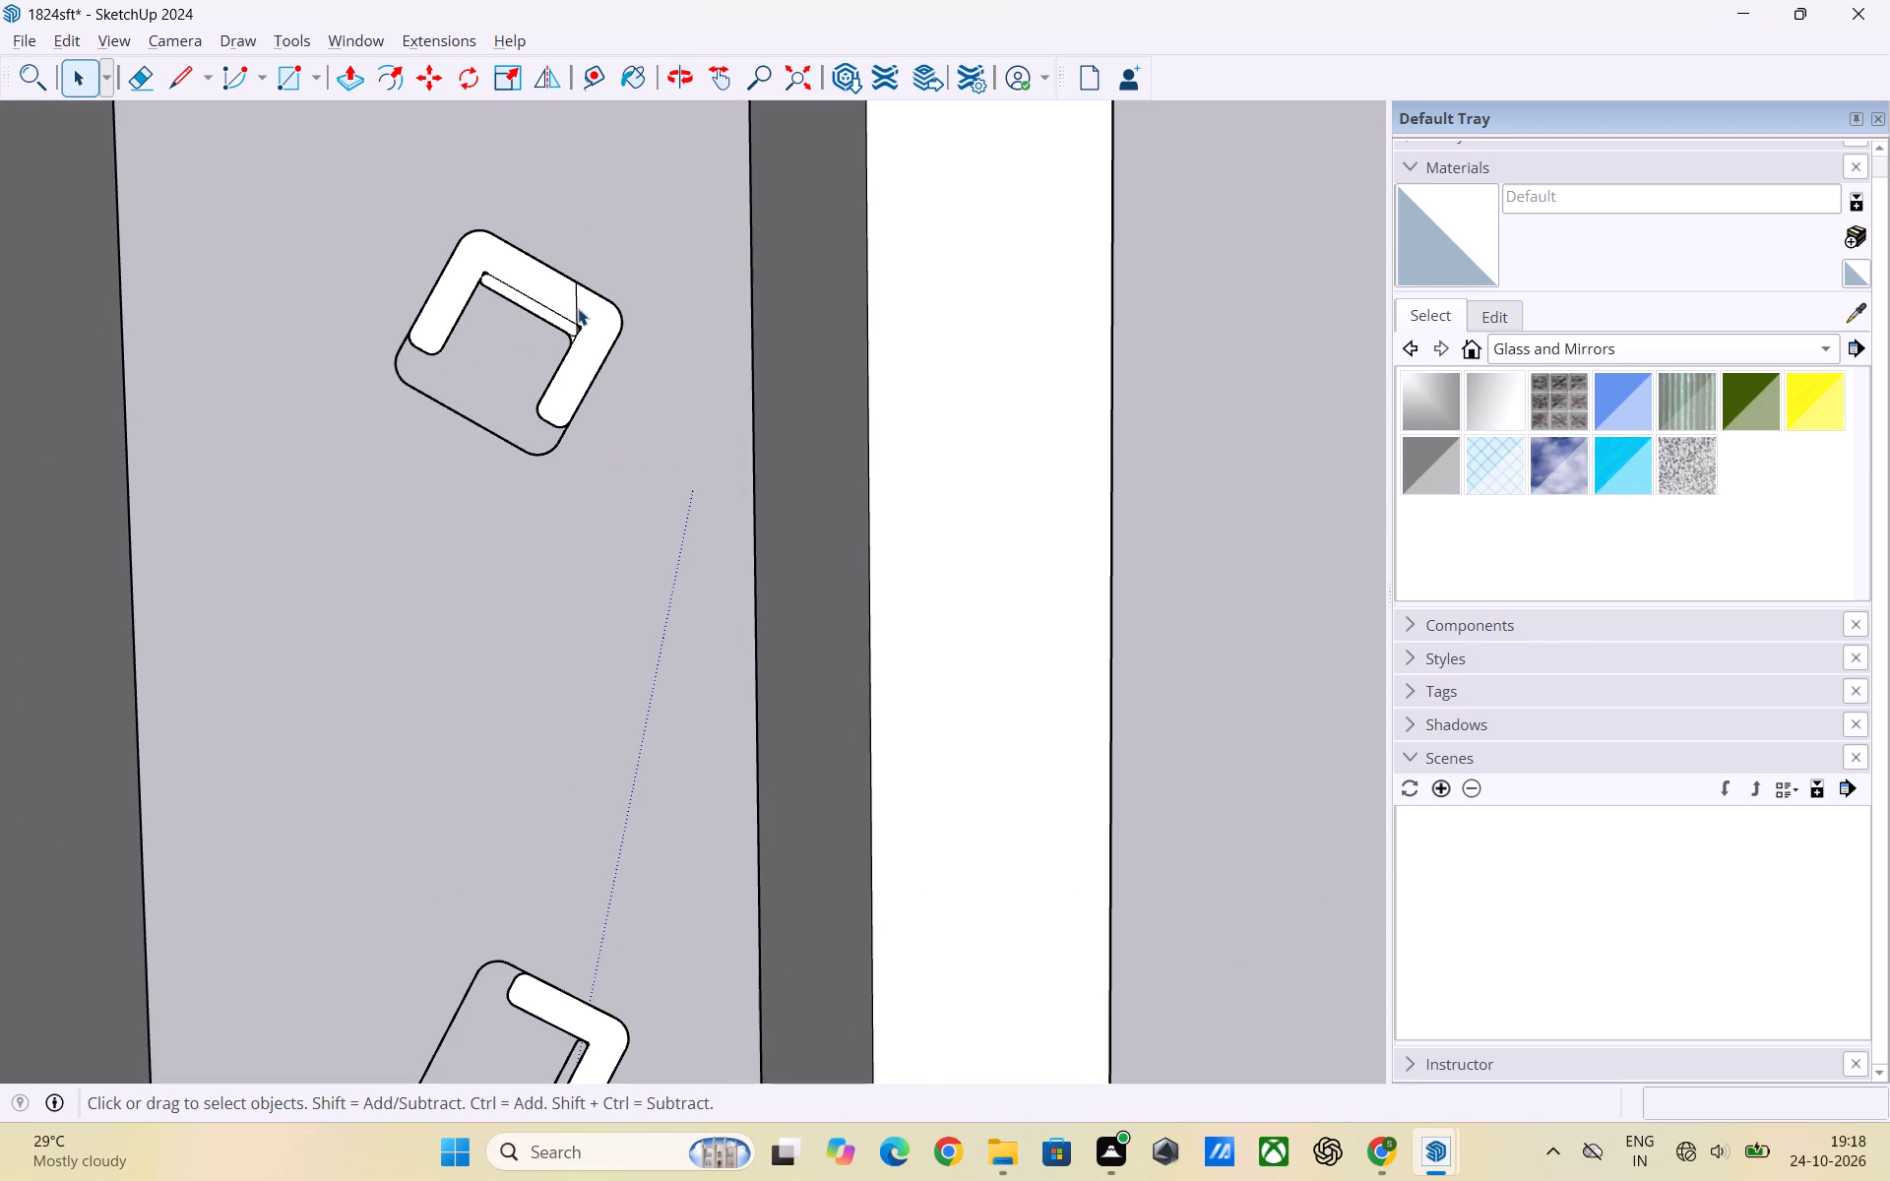
pyautogui.click(576, 305)
pyautogui.press('Delete')
# Examine the furnished bedroom from above and from outside its window wall, including the bed, side table, wardrobe and desk.
pyautogui.scroll(-8, 527, 327)
pyautogui.scroll(2, 530, 357)
pyautogui.scroll(-4, 530, 357)
pyautogui.scroll(1, 531, 370)
pyautogui.scroll(-11, 531, 371)
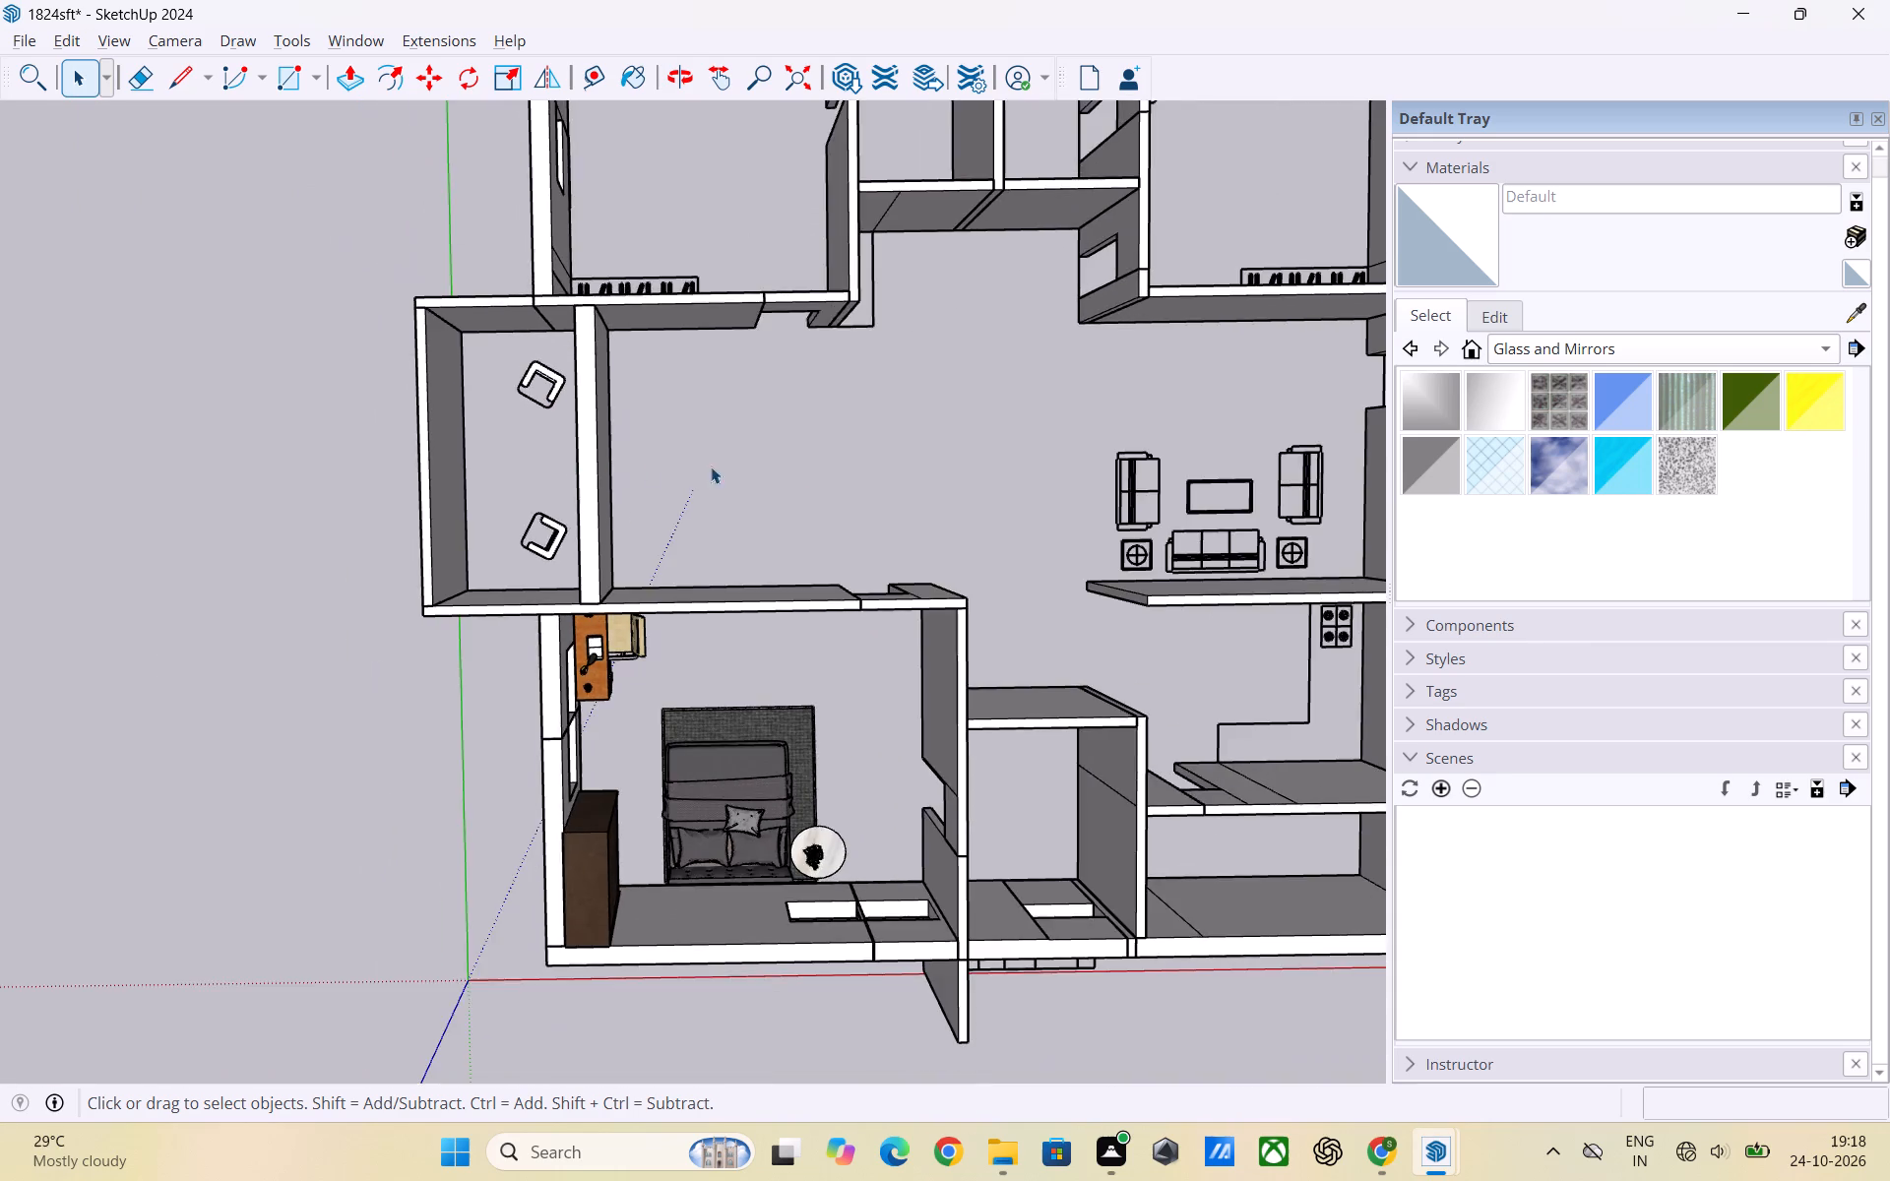
pyautogui.scroll(-4, 1022, 466)
pyautogui.click(354, 467)
pyautogui.scroll(3, 857, 436)
pyautogui.moveTo(915, 465); pyautogui.dragTo(844, 293, button='middle')
pyautogui.scroll(2, 1022, 396)
pyautogui.scroll(-7, 761, 435)
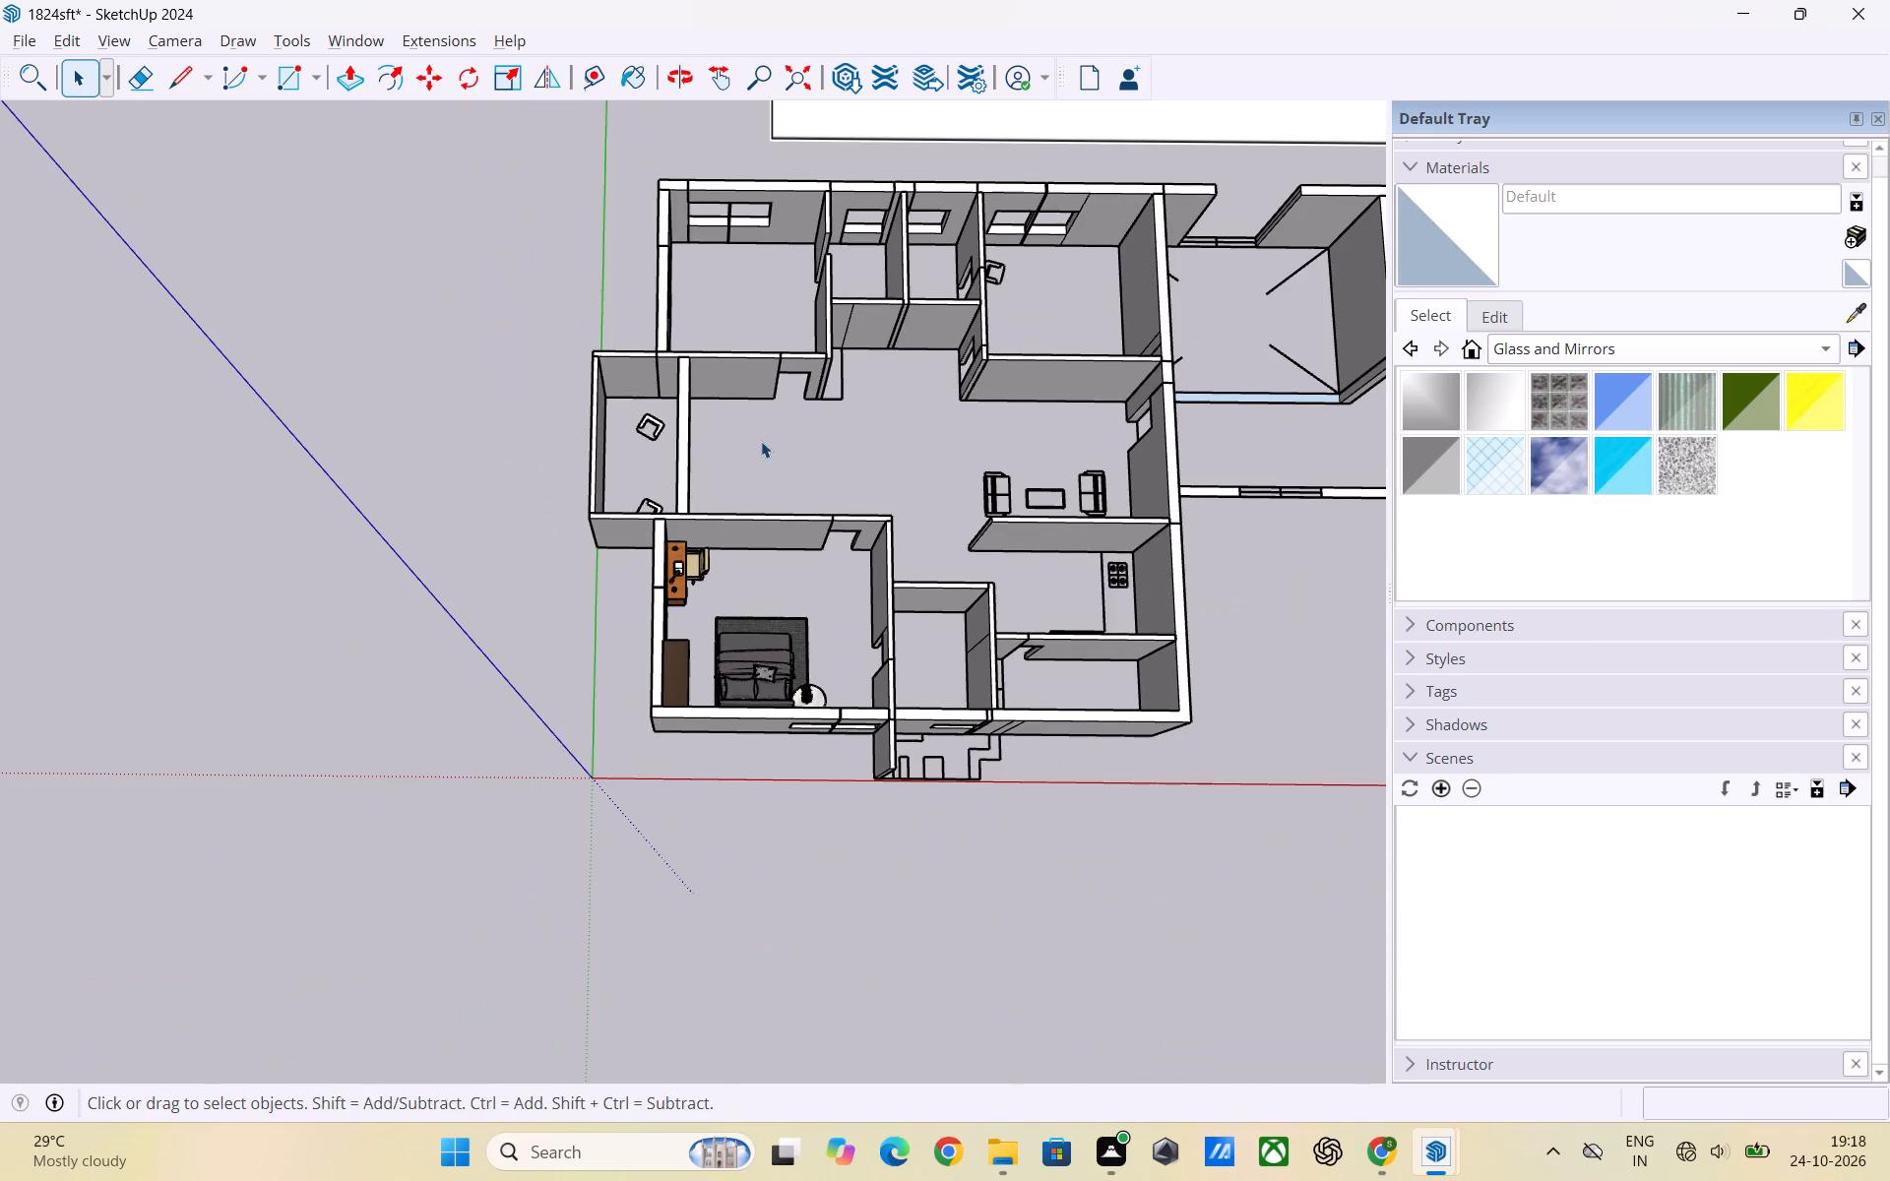
pyautogui.scroll(-3, 490, 481)
pyautogui.scroll(3, 715, 611)
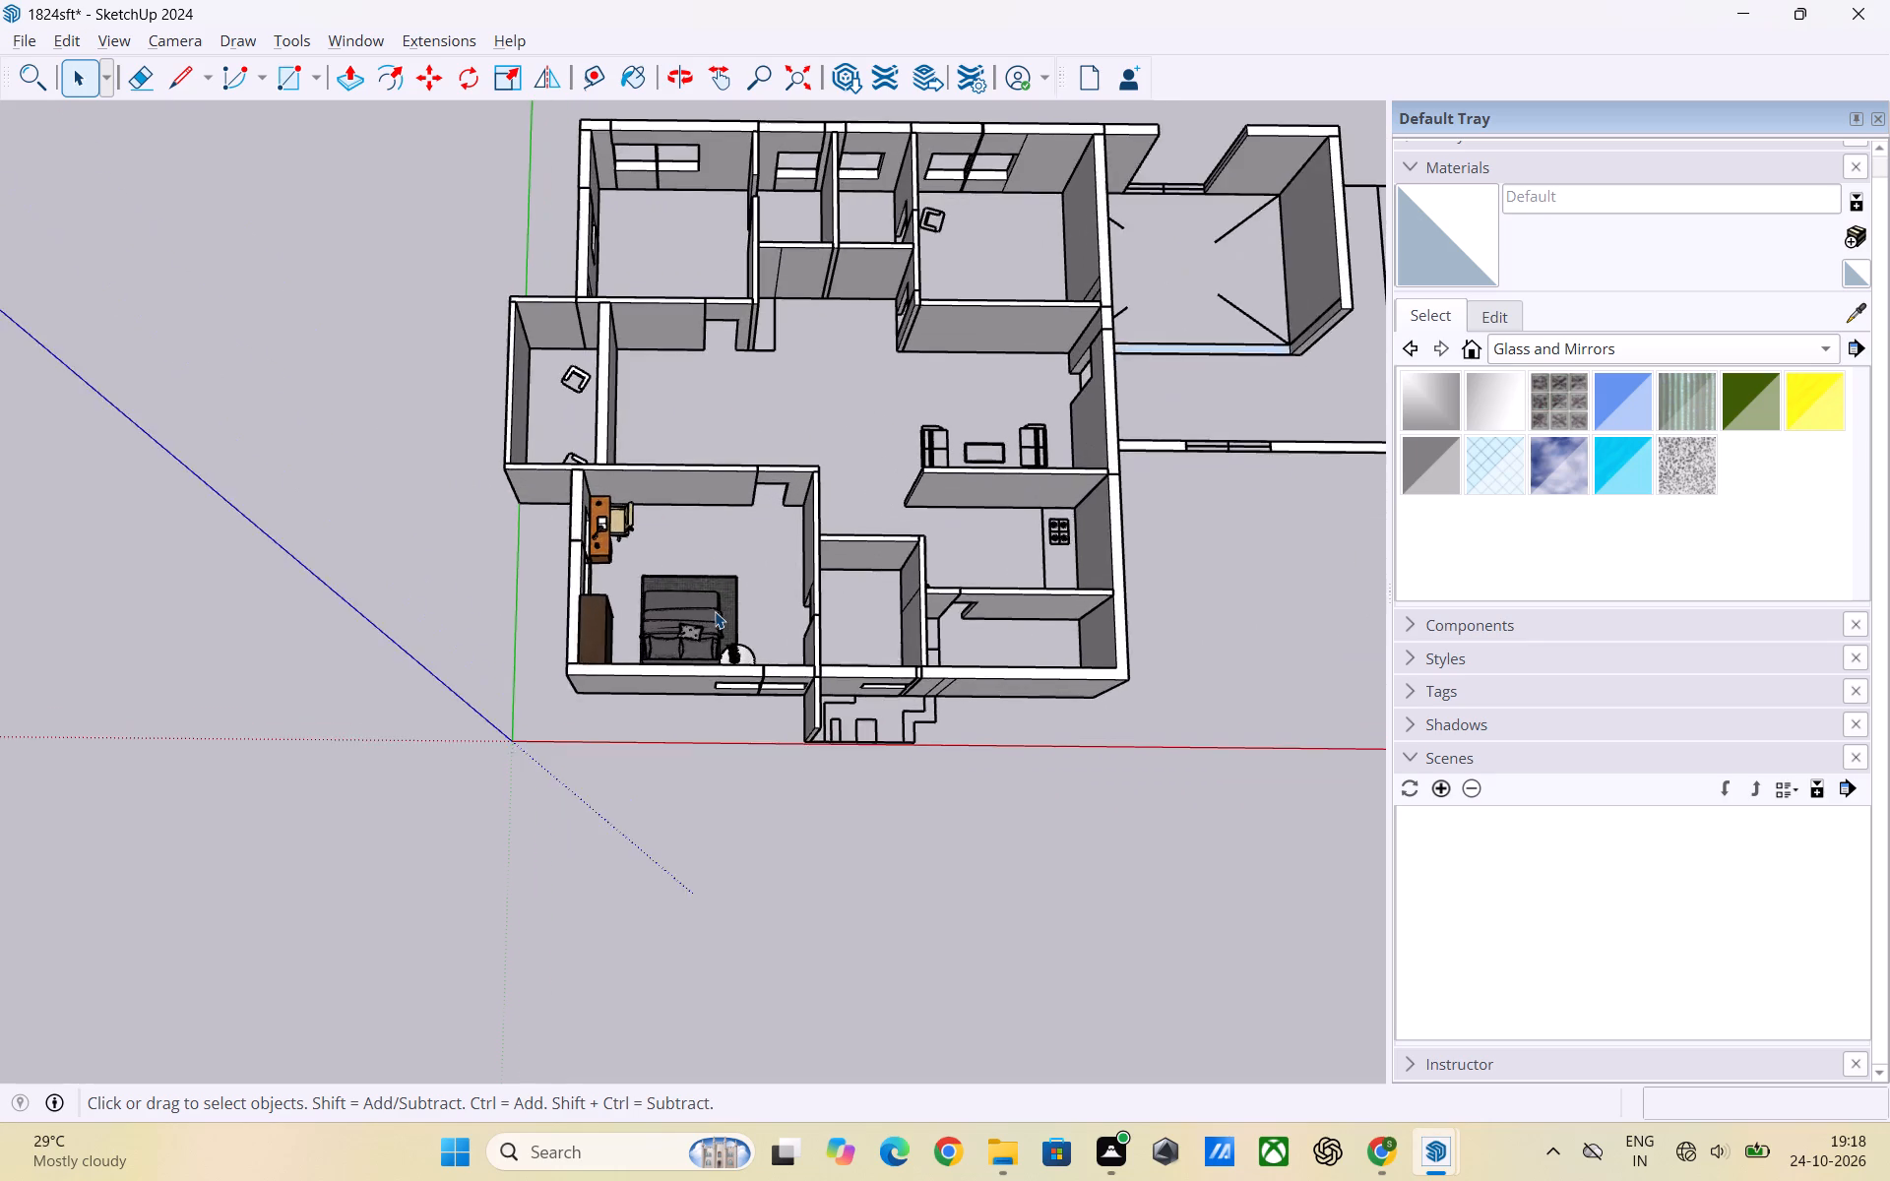
pyautogui.scroll(3, 716, 616)
pyautogui.moveTo(767, 693); pyautogui.dragTo(777, 437, button='middle')
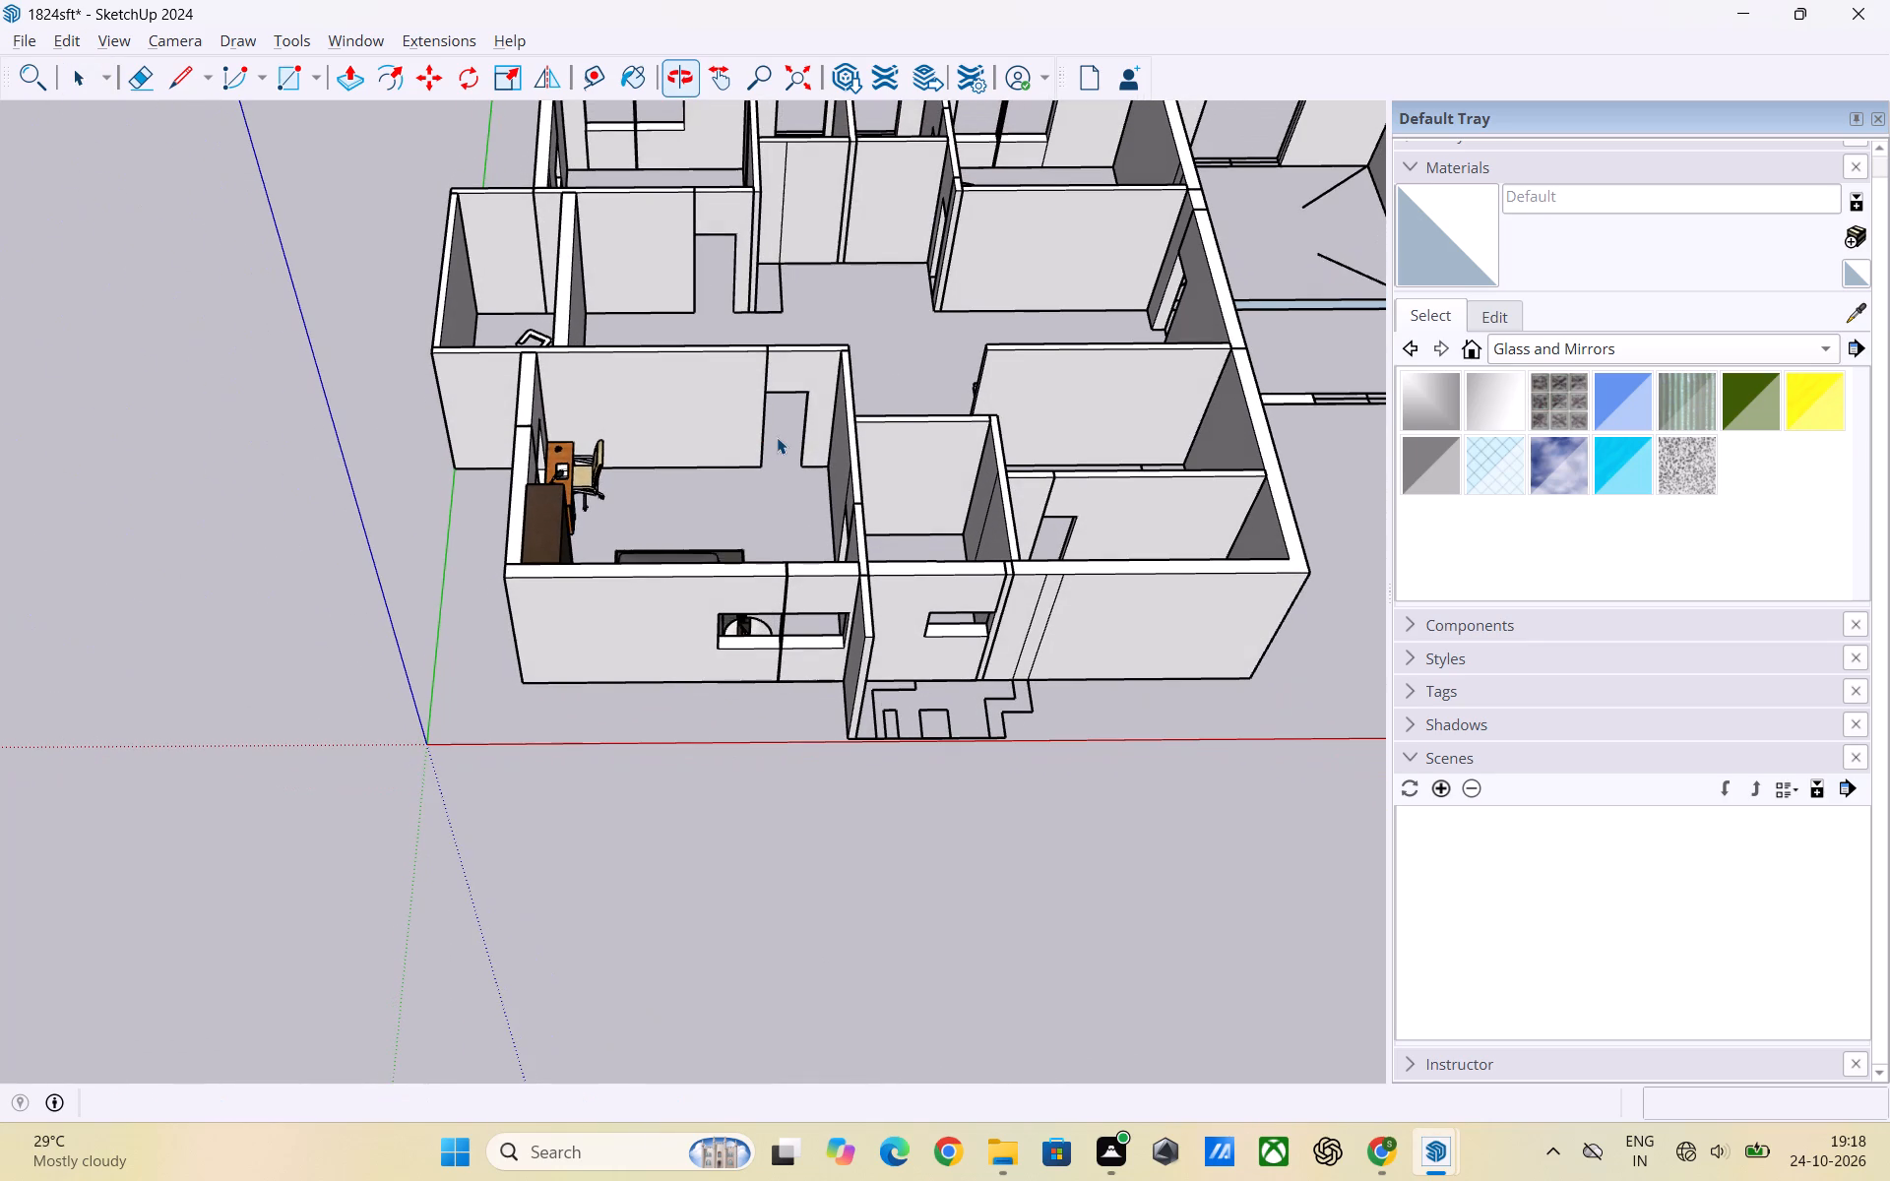
pyautogui.scroll(4, 826, 556)
pyautogui.scroll(-1, 700, 555)
pyautogui.scroll(2, 699, 551)
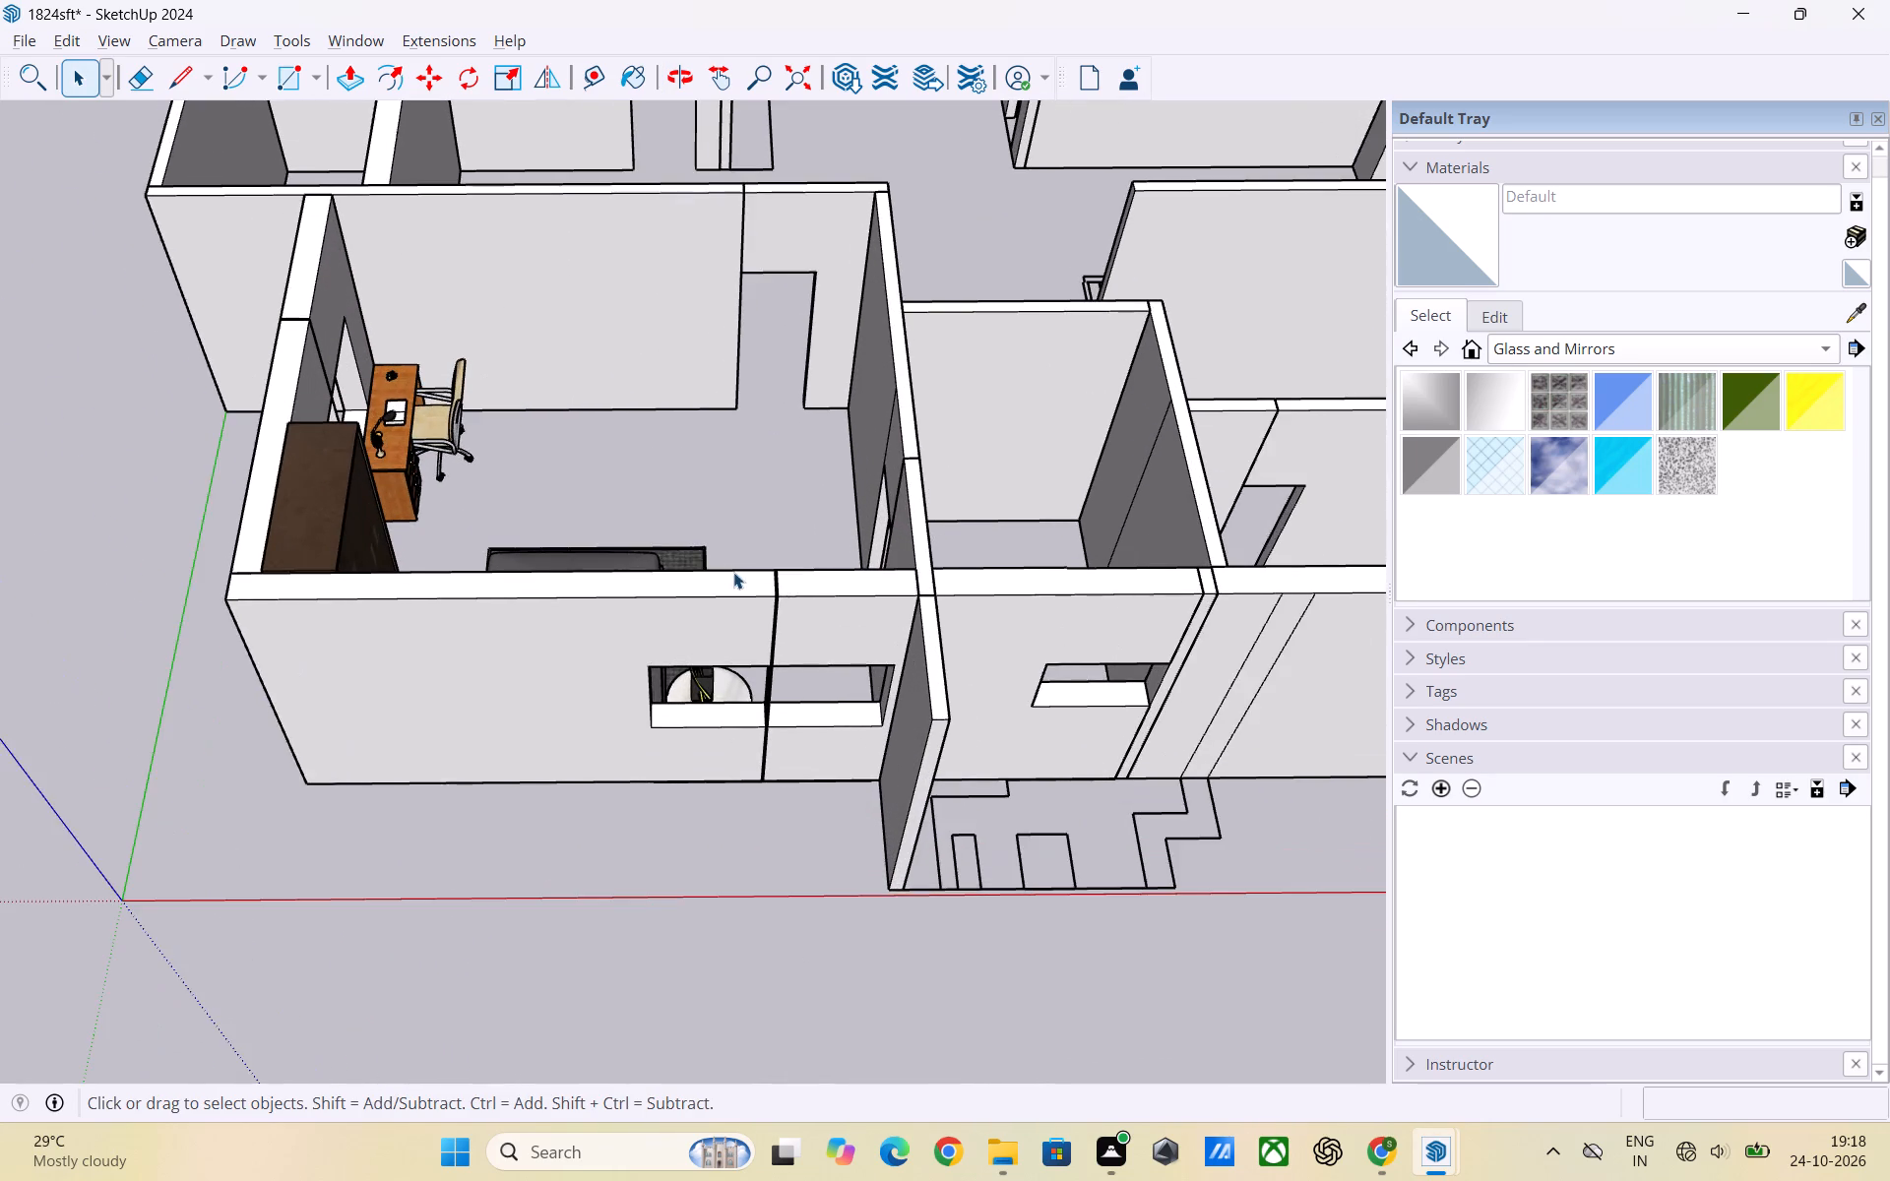
pyautogui.scroll(3, 733, 572)
pyautogui.scroll(-10, 599, 551)
pyautogui.moveTo(708, 579); pyautogui.dragTo(712, 737, button='middle')
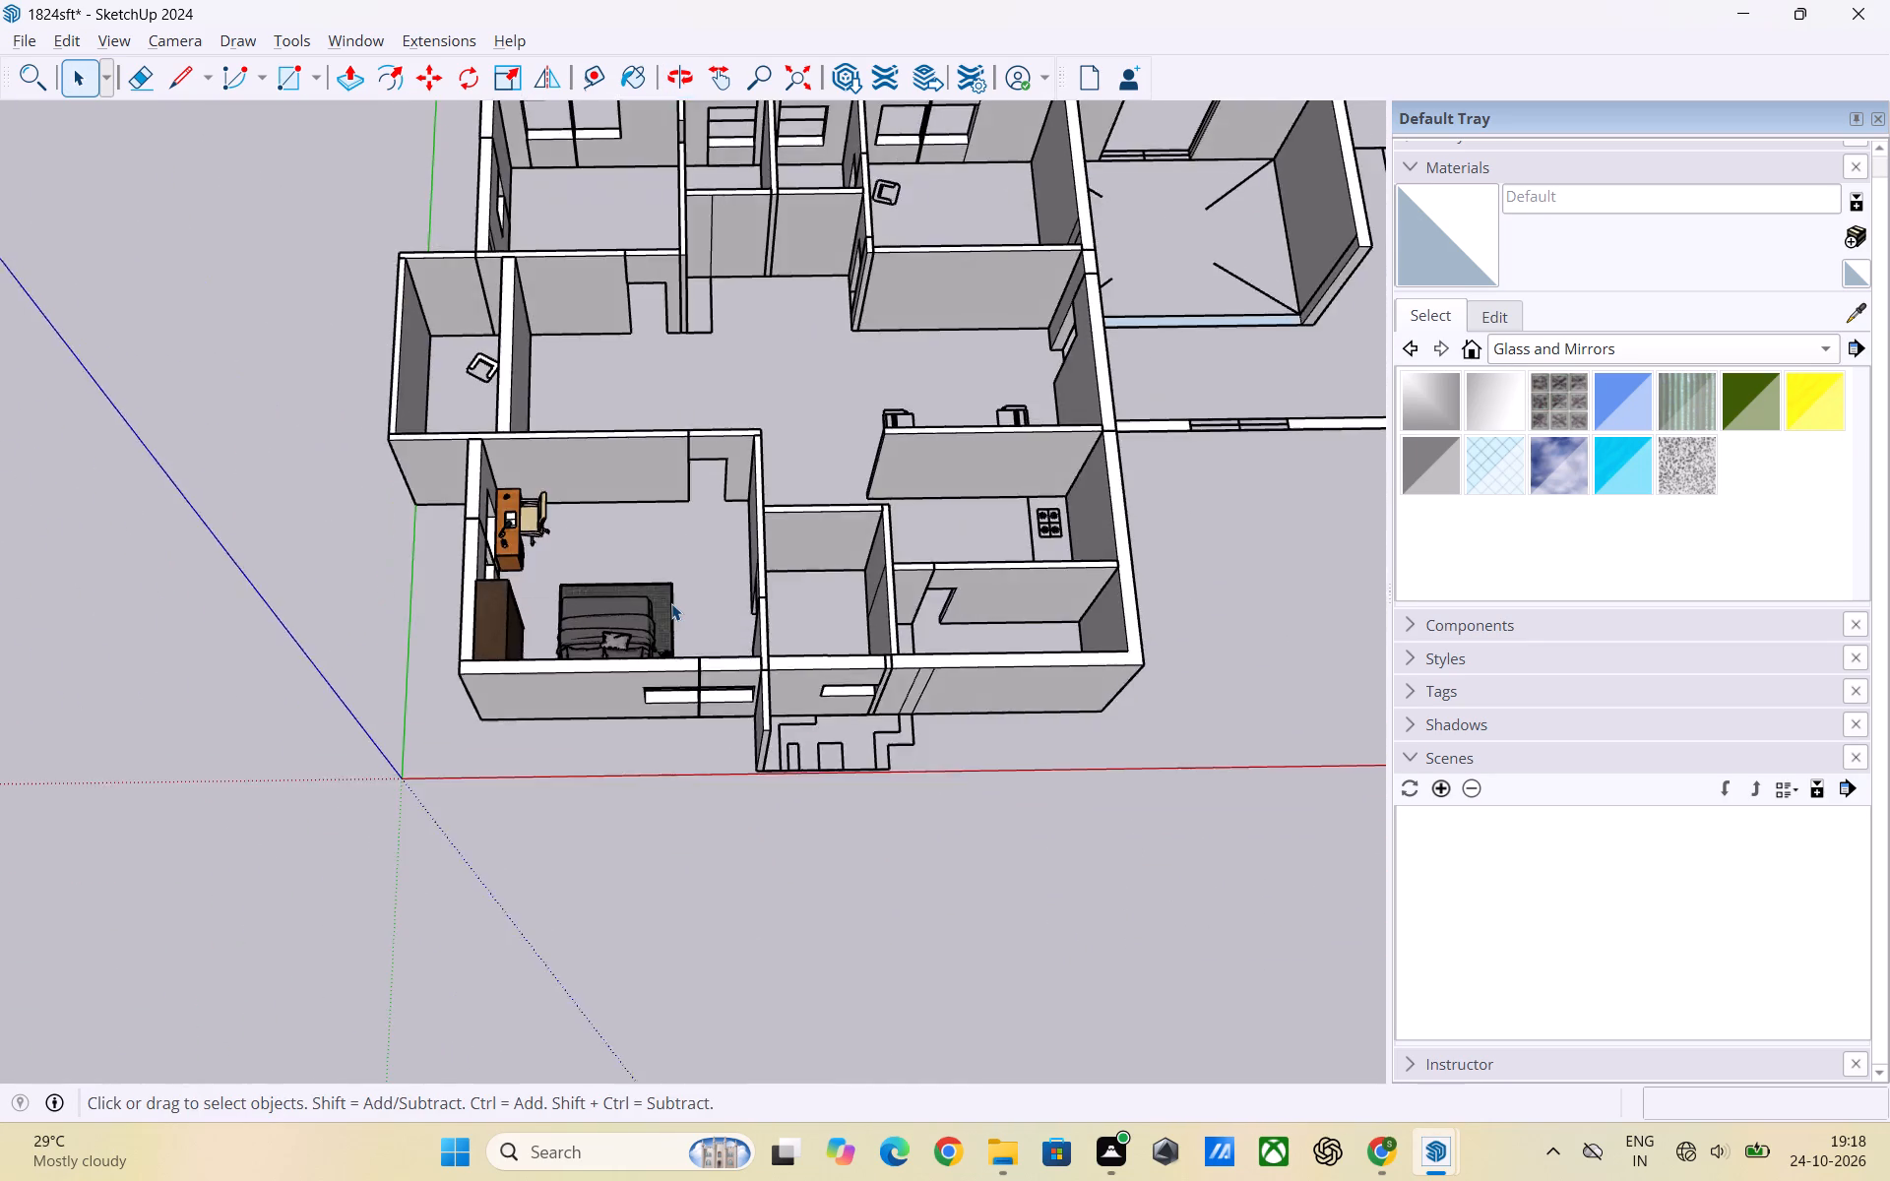
pyautogui.scroll(3, 671, 603)
pyautogui.scroll(-1, 671, 603)
pyautogui.scroll(3, 671, 603)
pyautogui.scroll(-2, 674, 601)
pyautogui.moveTo(659, 592); pyautogui.dragTo(649, 742, button='middle')
pyautogui.scroll(2, 629, 676)
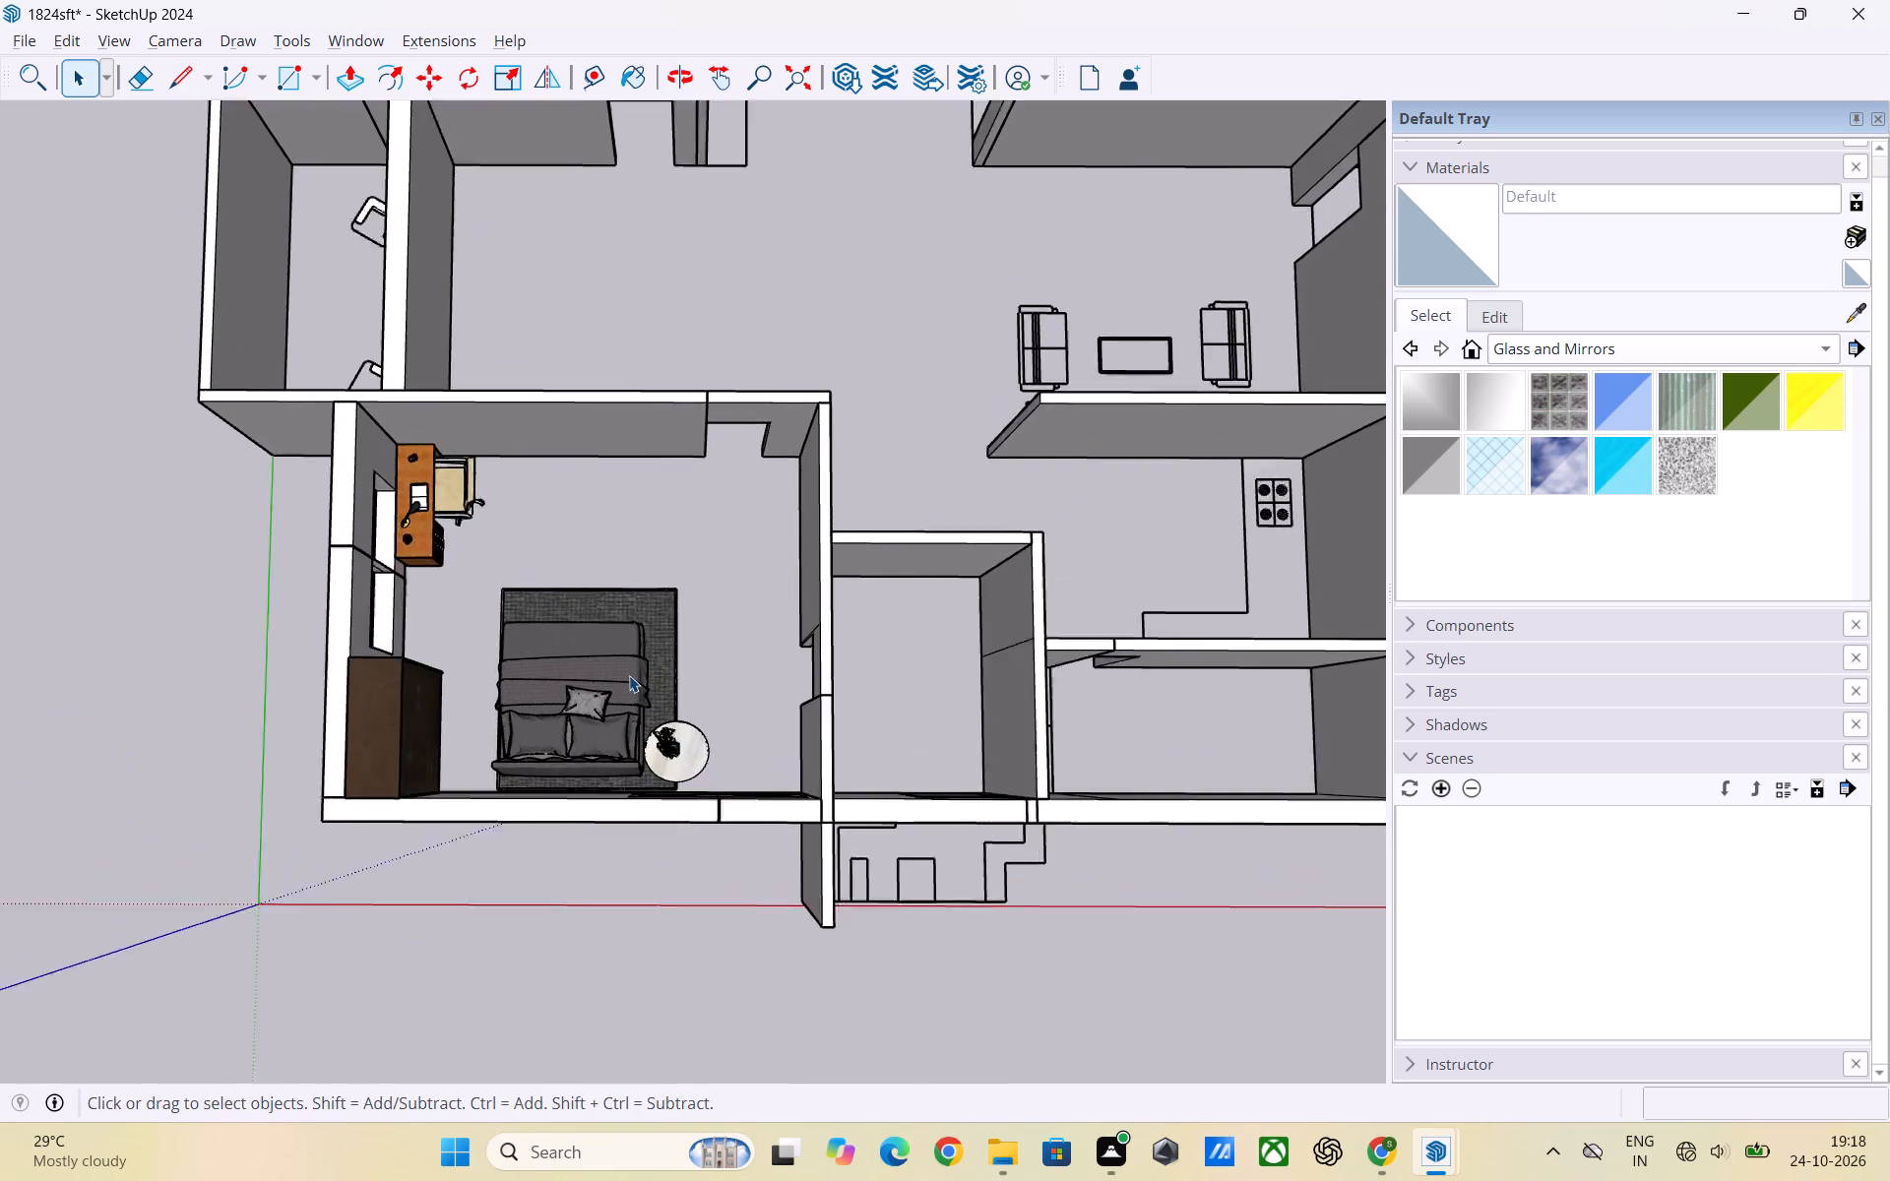
pyautogui.scroll(4, 629, 675)
pyautogui.moveTo(717, 690); pyautogui.dragTo(707, 370, button='middle')
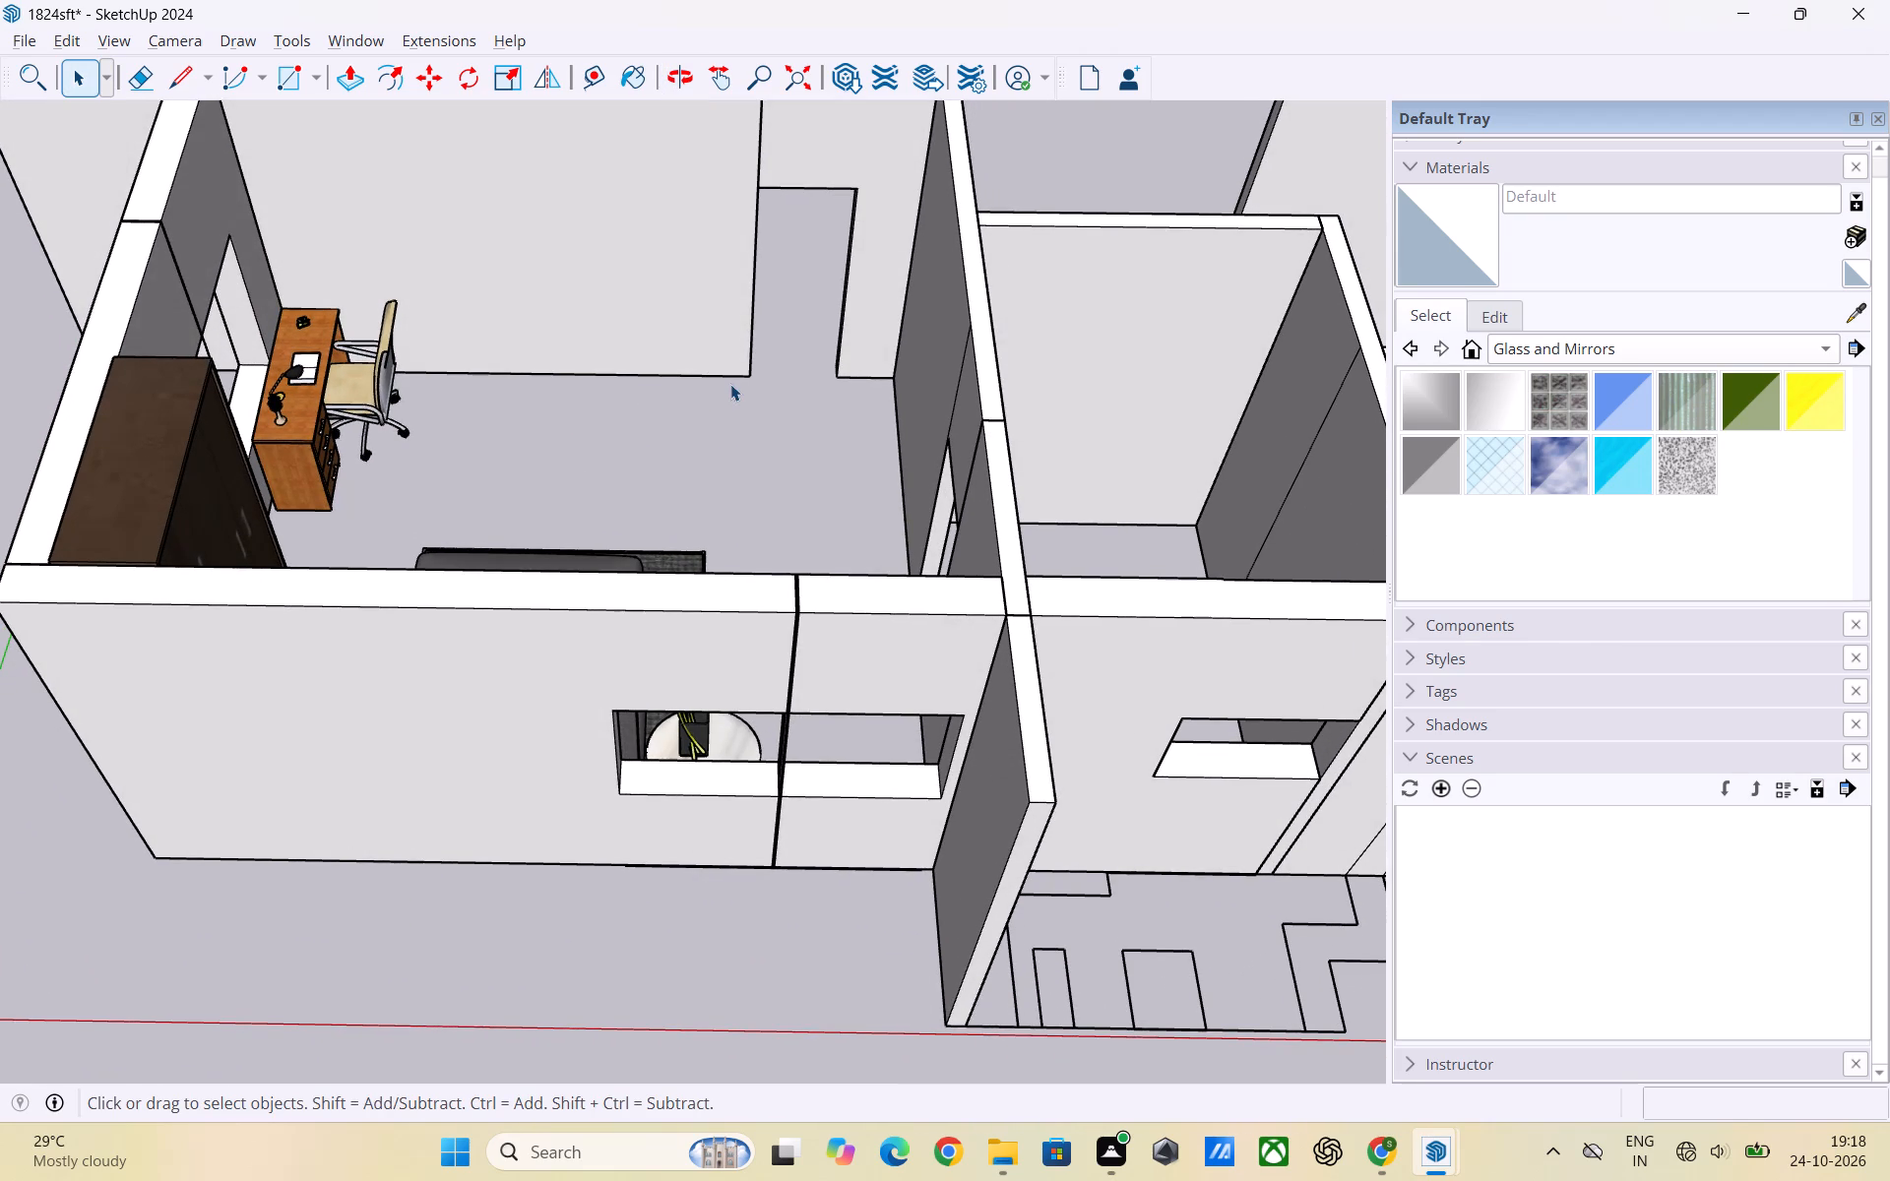
# Examine the cleared living area, the bedroom doorway and the two unfurnished bedrooms from the opposite side of the apartment.
pyautogui.moveTo(850, 475); pyautogui.dragTo(322, 439, button='middle')
pyautogui.moveTo(956, 423); pyautogui.dragTo(81, 404, button='middle')
pyautogui.moveTo(620, 390); pyautogui.dragTo(195, 409, button='middle')
pyautogui.scroll(-3, 664, 468)
pyautogui.scroll(4, 661, 297)
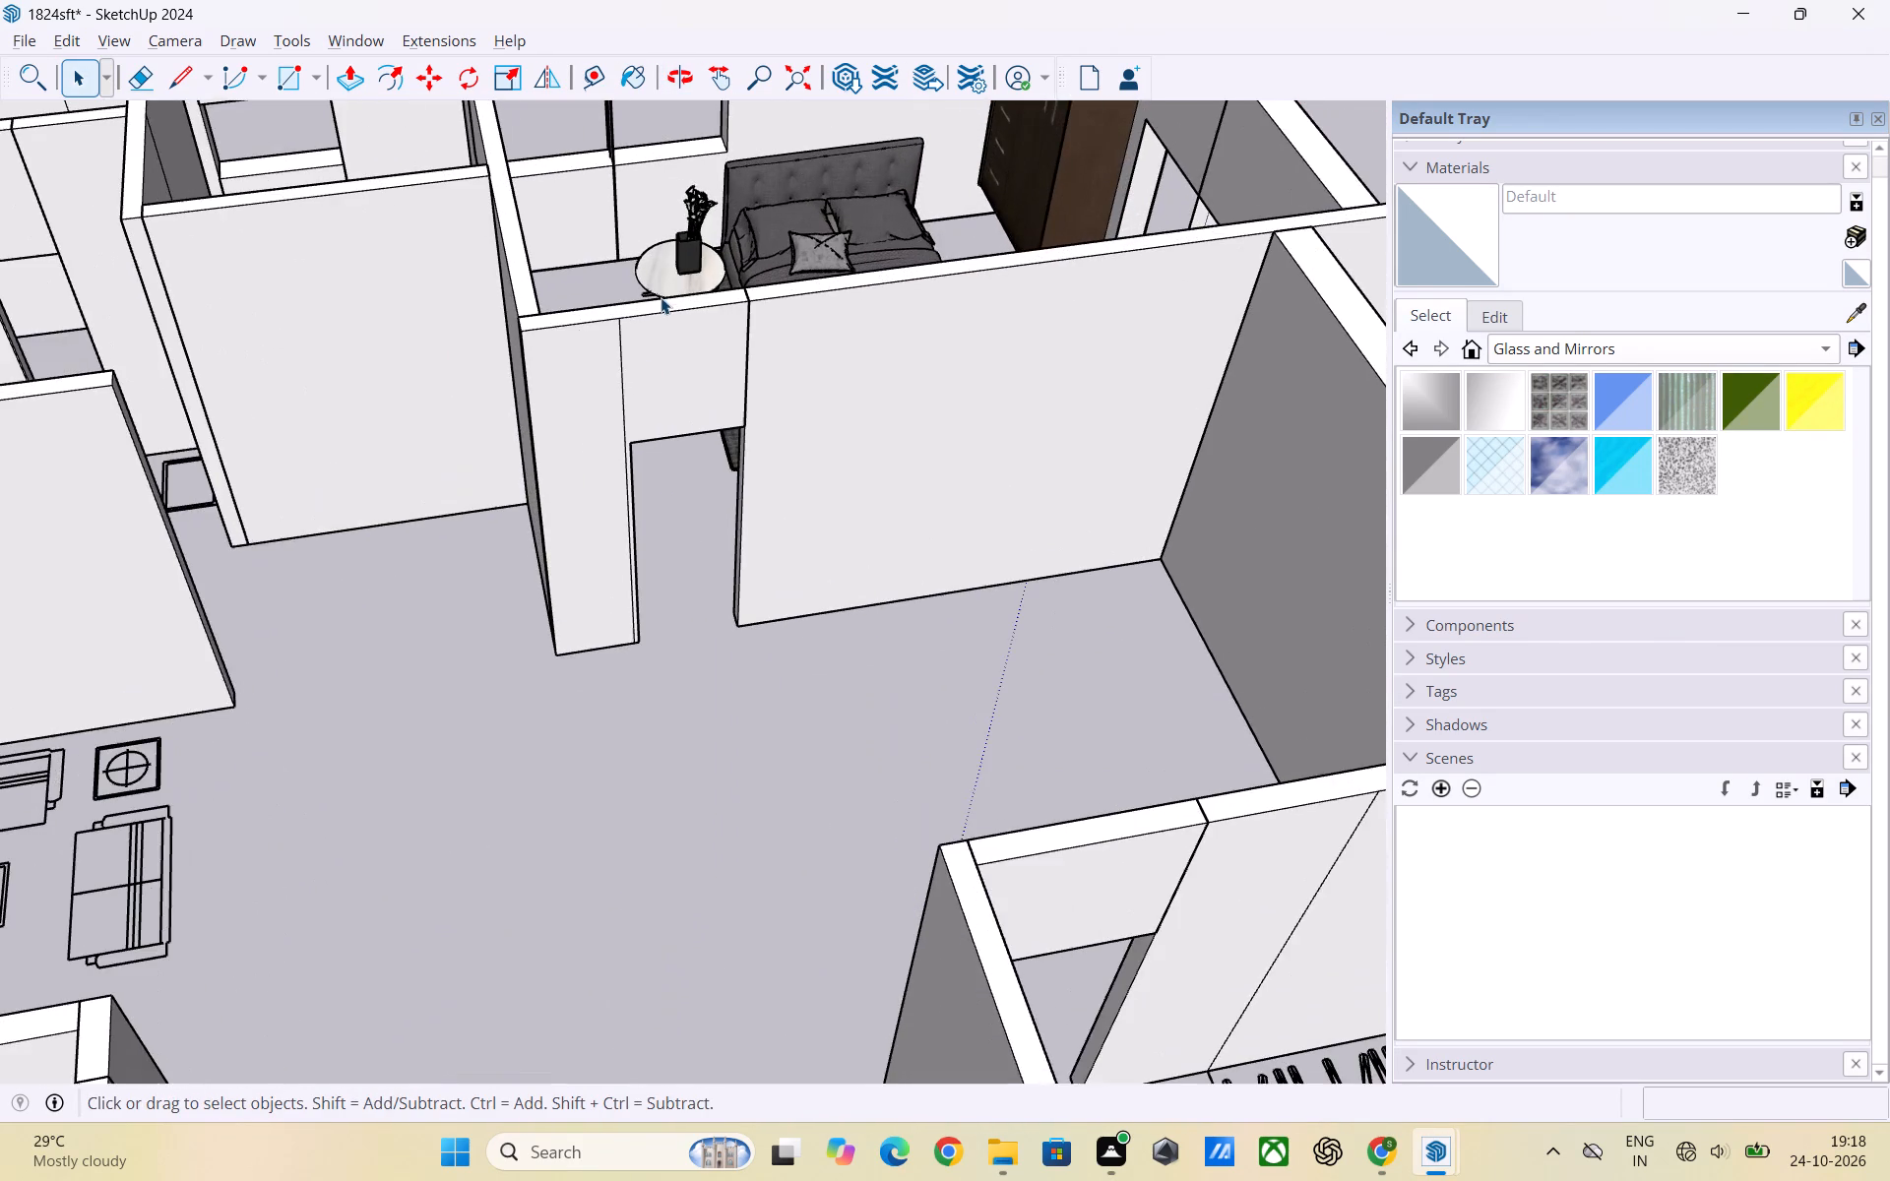
pyautogui.moveTo(618, 402); pyautogui.dragTo(619, 193, button='middle')
pyautogui.moveTo(767, 363); pyautogui.dragTo(659, 366, button='middle')
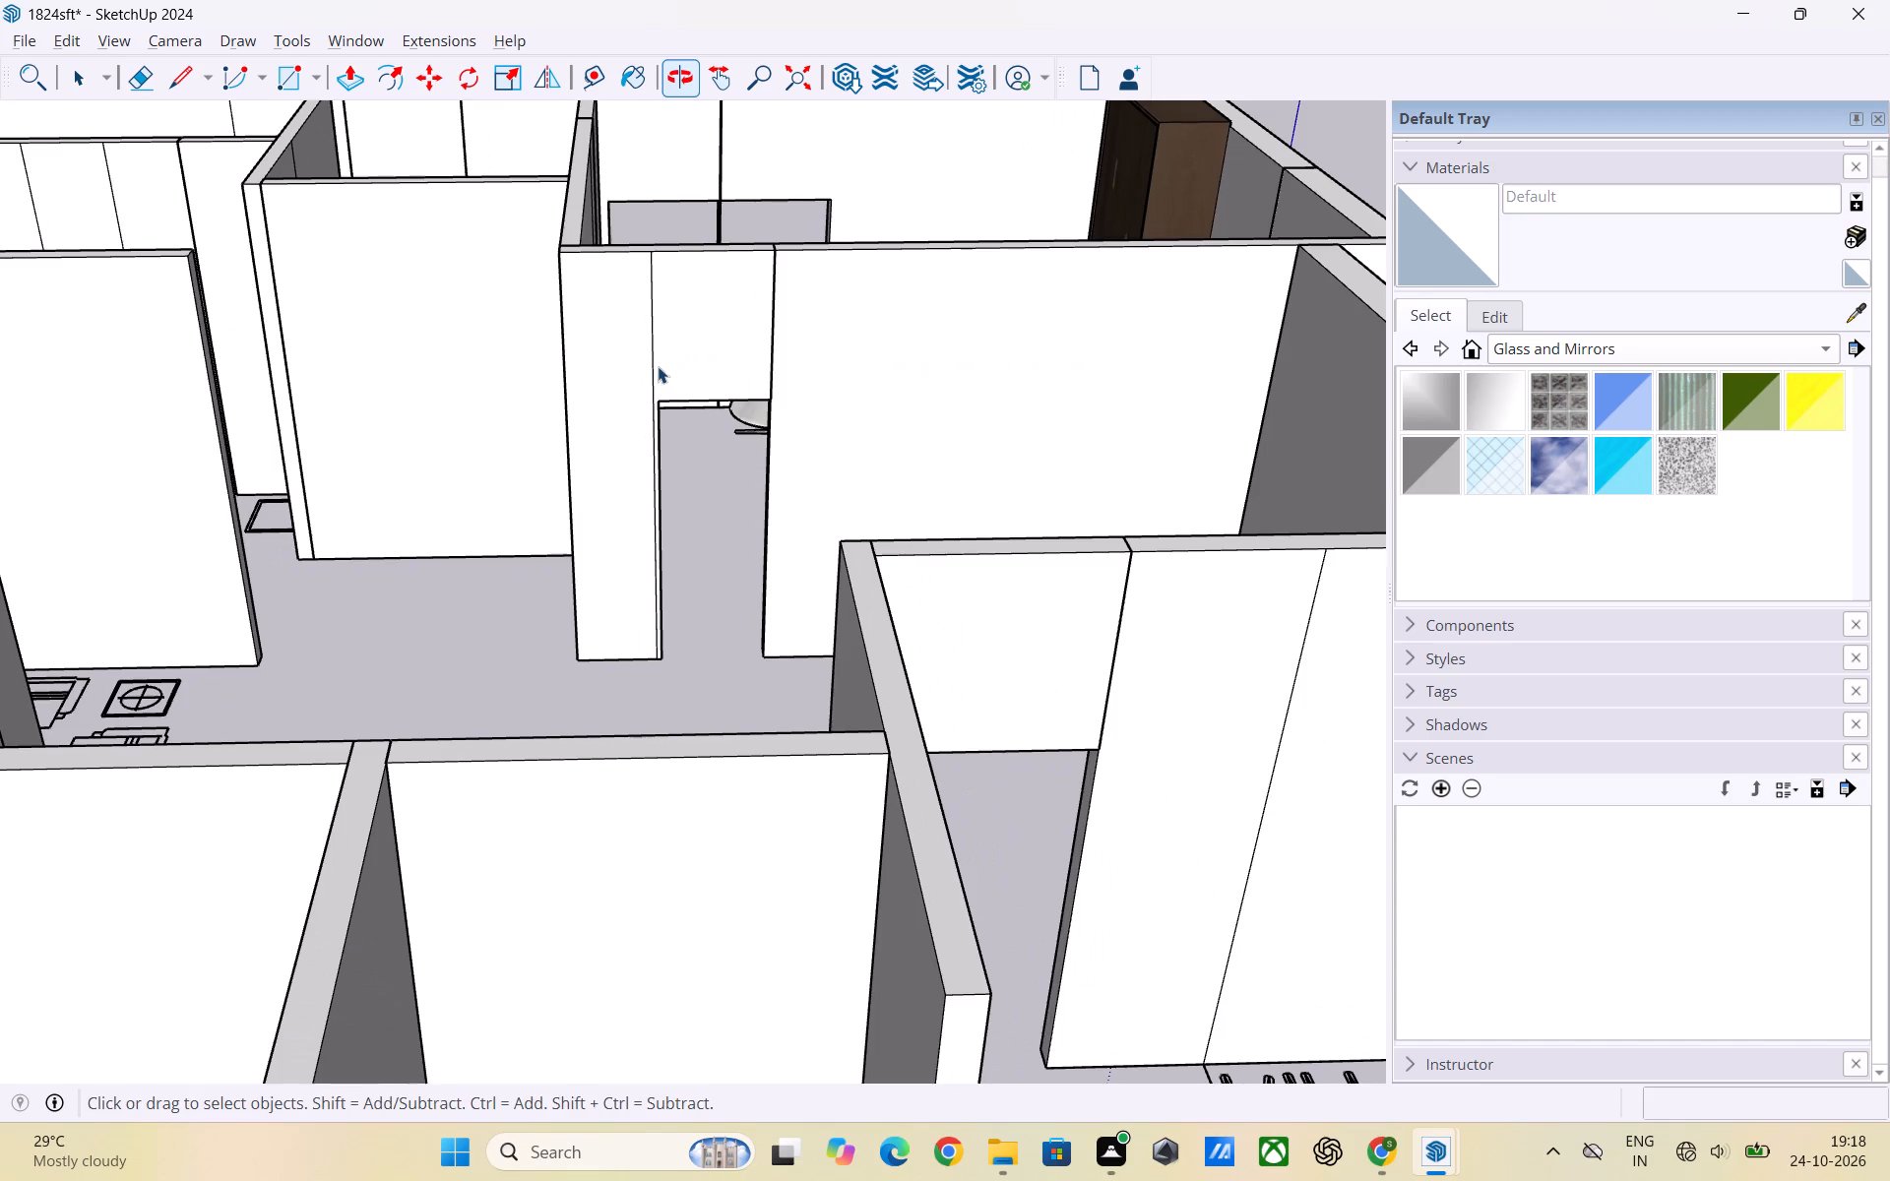
pyautogui.scroll(-1, 654, 397)
pyautogui.scroll(-6, 873, 424)
pyautogui.moveTo(814, 439); pyautogui.dragTo(779, 729, button='middle')
pyautogui.scroll(-1, 816, 494)
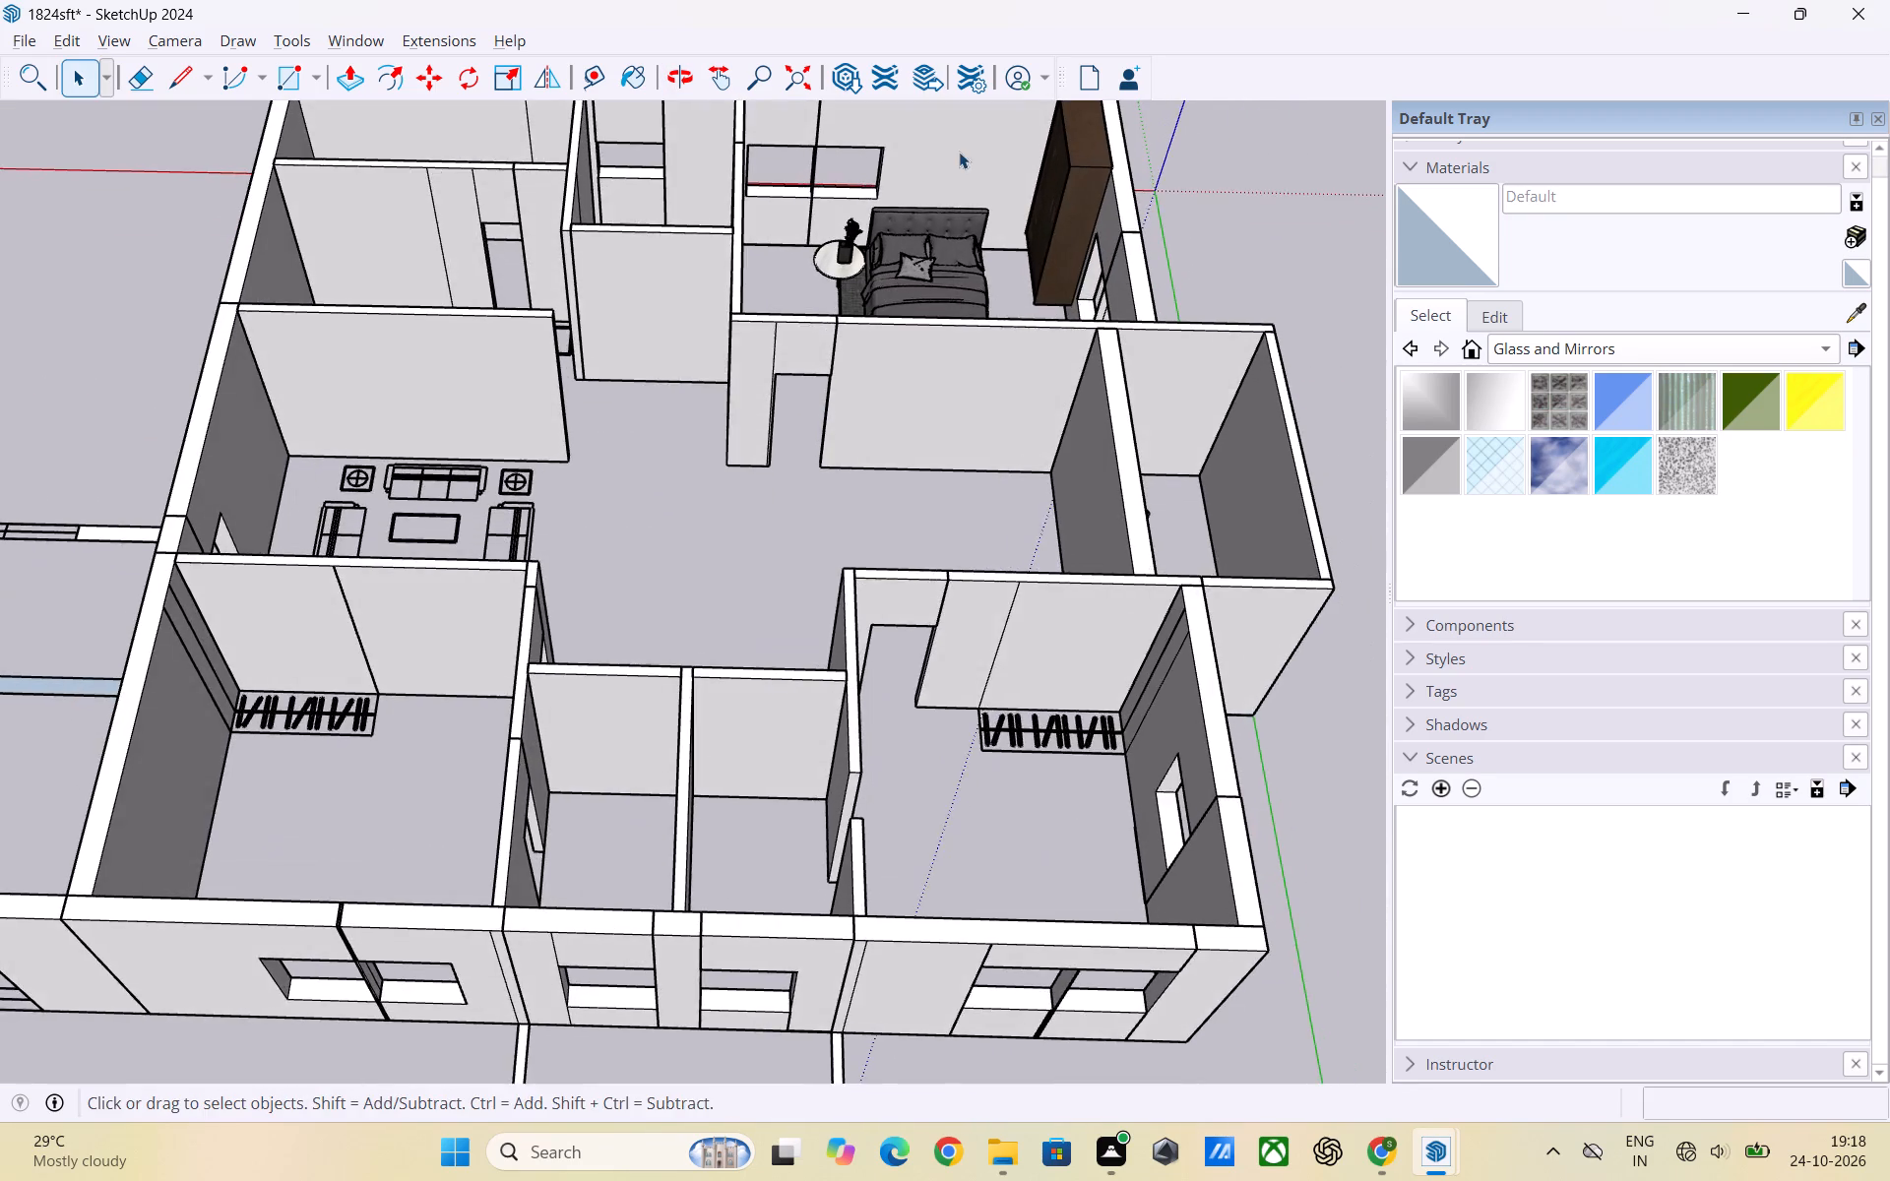
pyautogui.scroll(2, 948, 155)
pyautogui.moveTo(901, 345); pyautogui.dragTo(899, 493, button='middle')
pyautogui.scroll(-12, 902, 352)
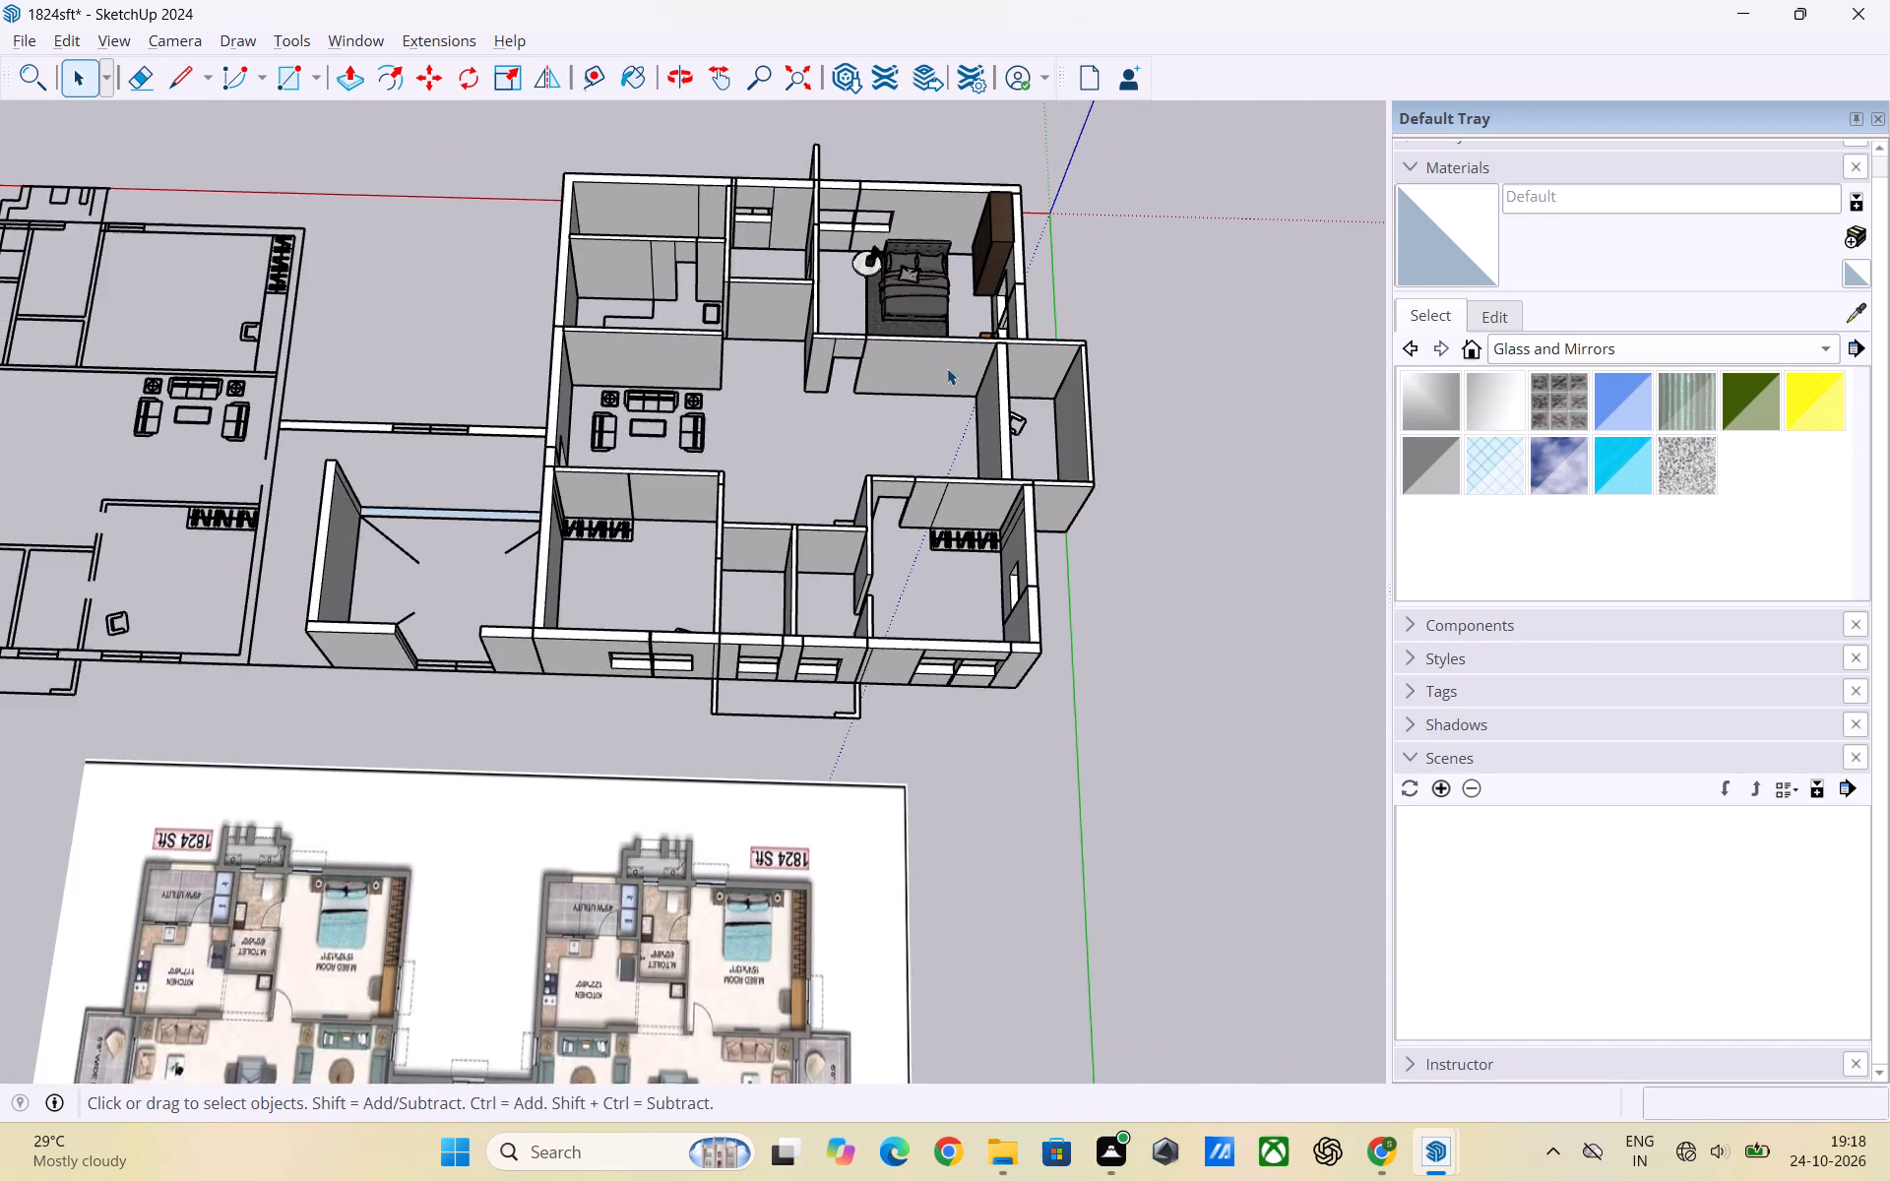
# Compare the apartment model's remaining rooms from above with the furniture layout on the 1824 Sft reference floor plan.
pyautogui.moveTo(948, 374); pyautogui.dragTo(211, 318, button='middle')
pyautogui.scroll(-1, 948, 381)
pyautogui.moveTo(1206, 428); pyautogui.dragTo(313, 398, button='middle')
pyautogui.scroll(3, 656, 547)
pyautogui.moveTo(1024, 479); pyautogui.dragTo(999, 504, button='middle')
pyautogui.scroll(-1, 1024, 479)
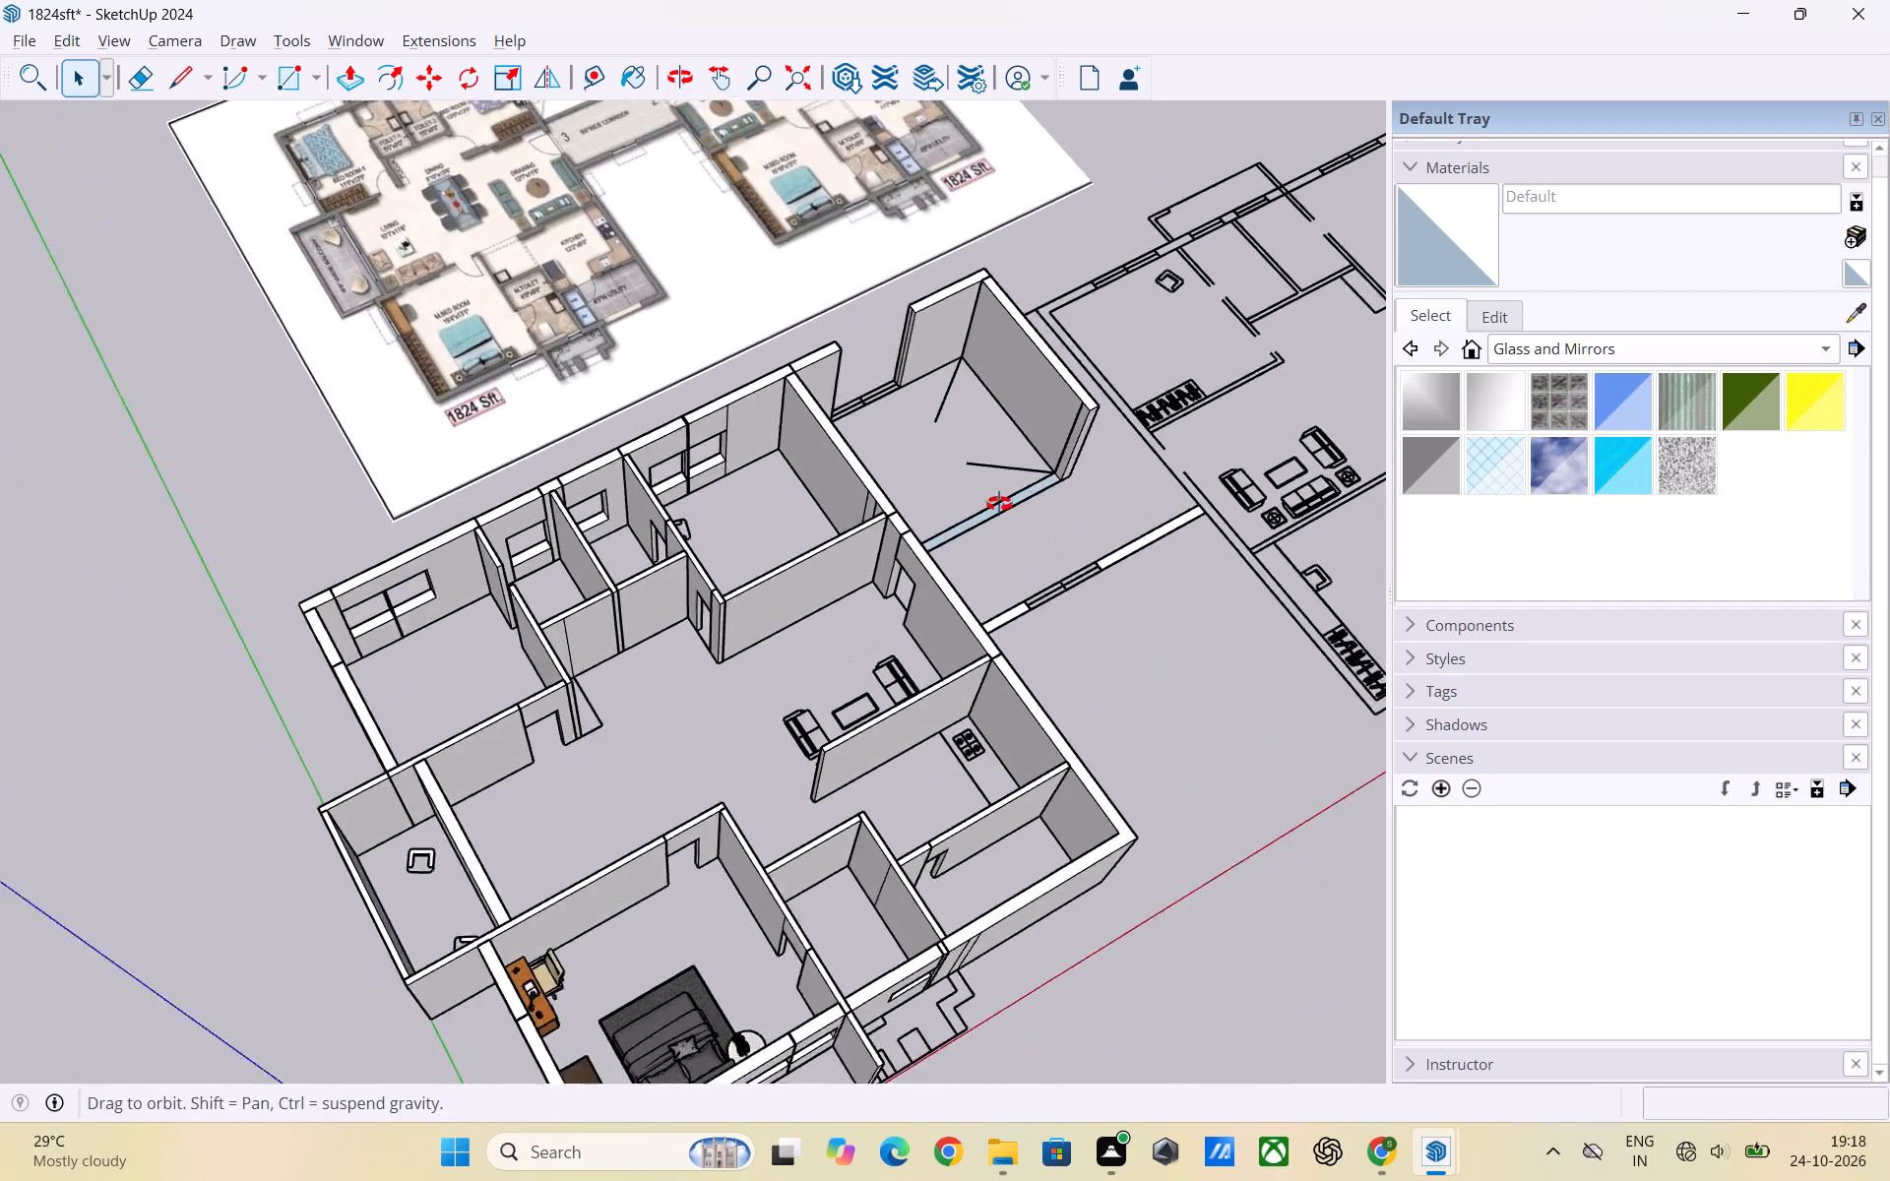
pyautogui.moveTo(999, 504); pyautogui.dragTo(856, 557, button='middle')
pyautogui.scroll(-3, 1073, 330)
pyautogui.moveTo(802, 570); pyautogui.dragTo(713, 555, button='middle')
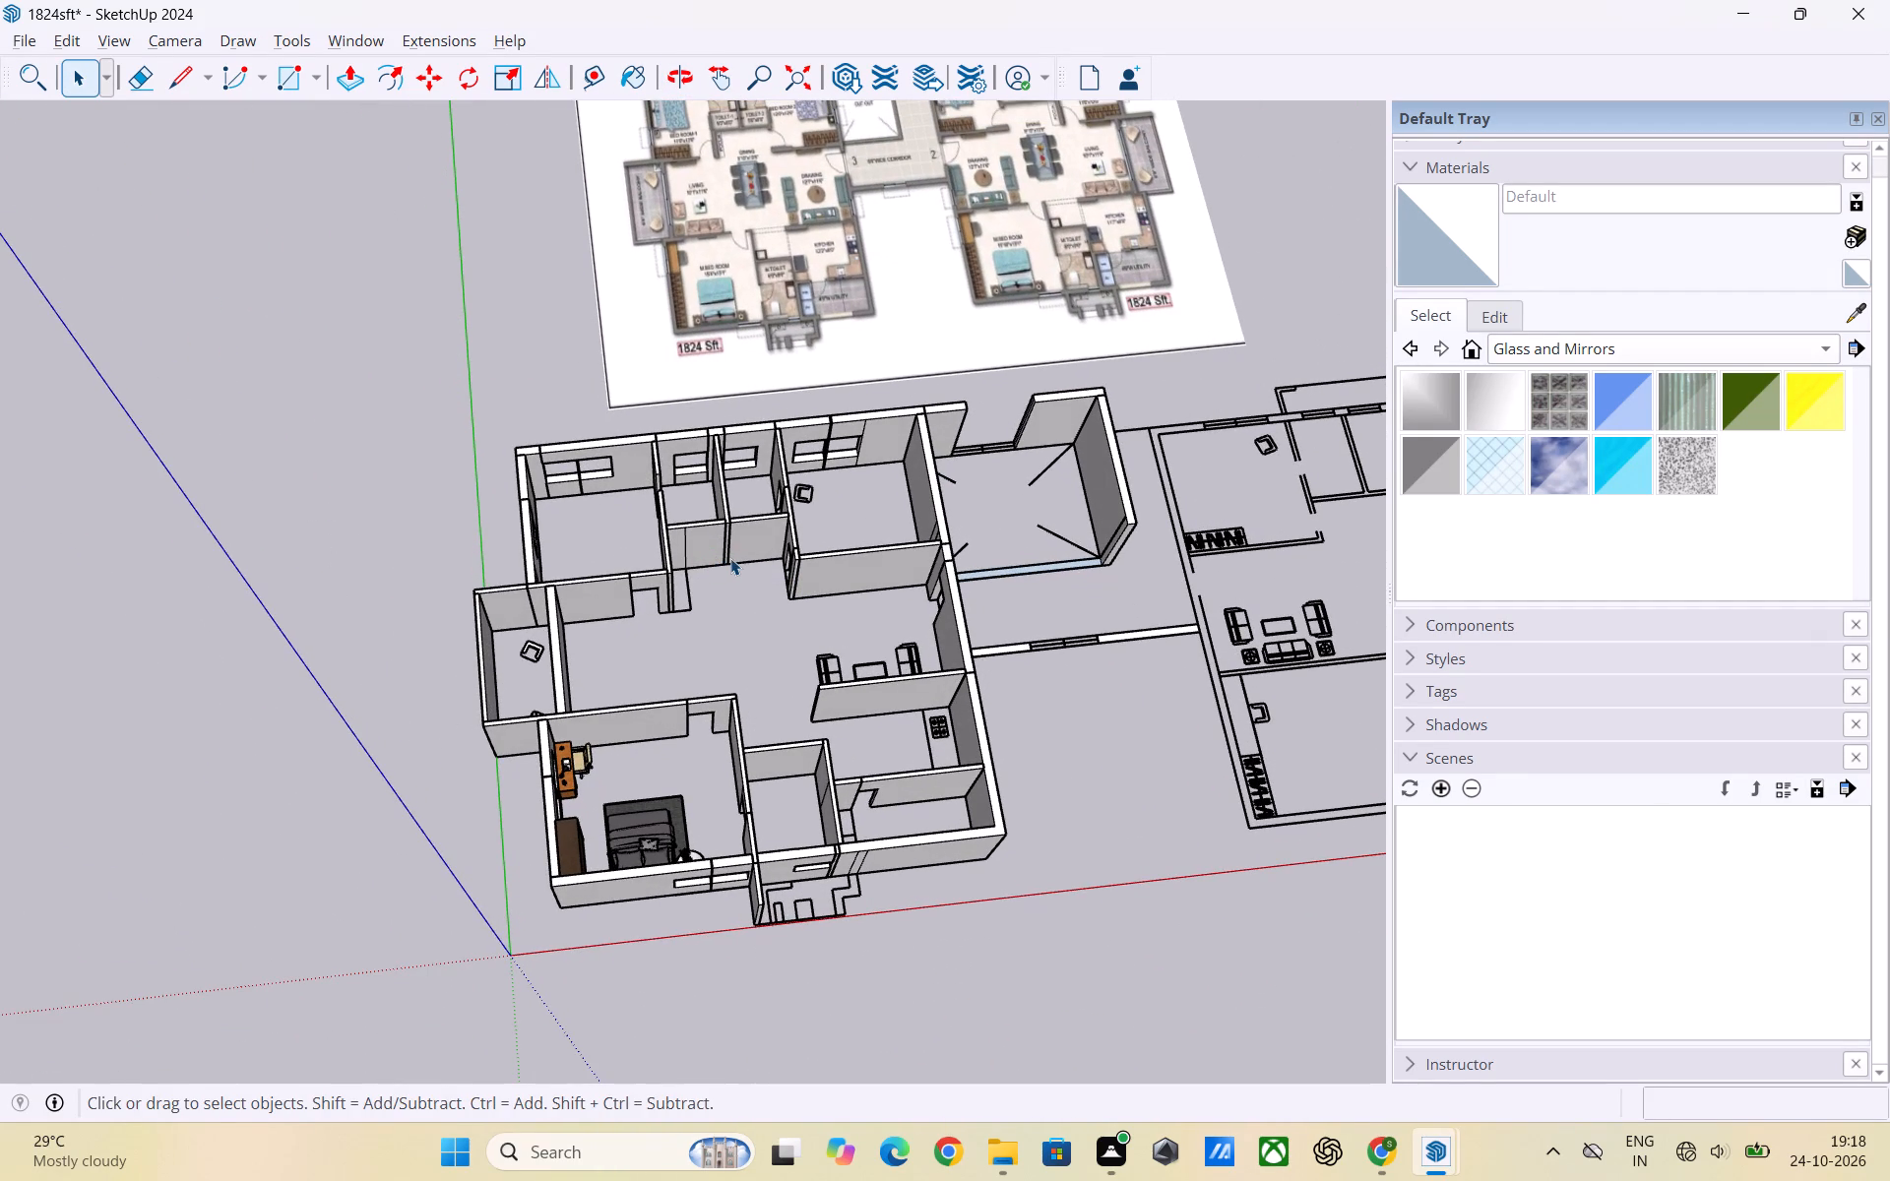
pyautogui.moveTo(640, 677); pyautogui.dragTo(622, 849, button='middle')
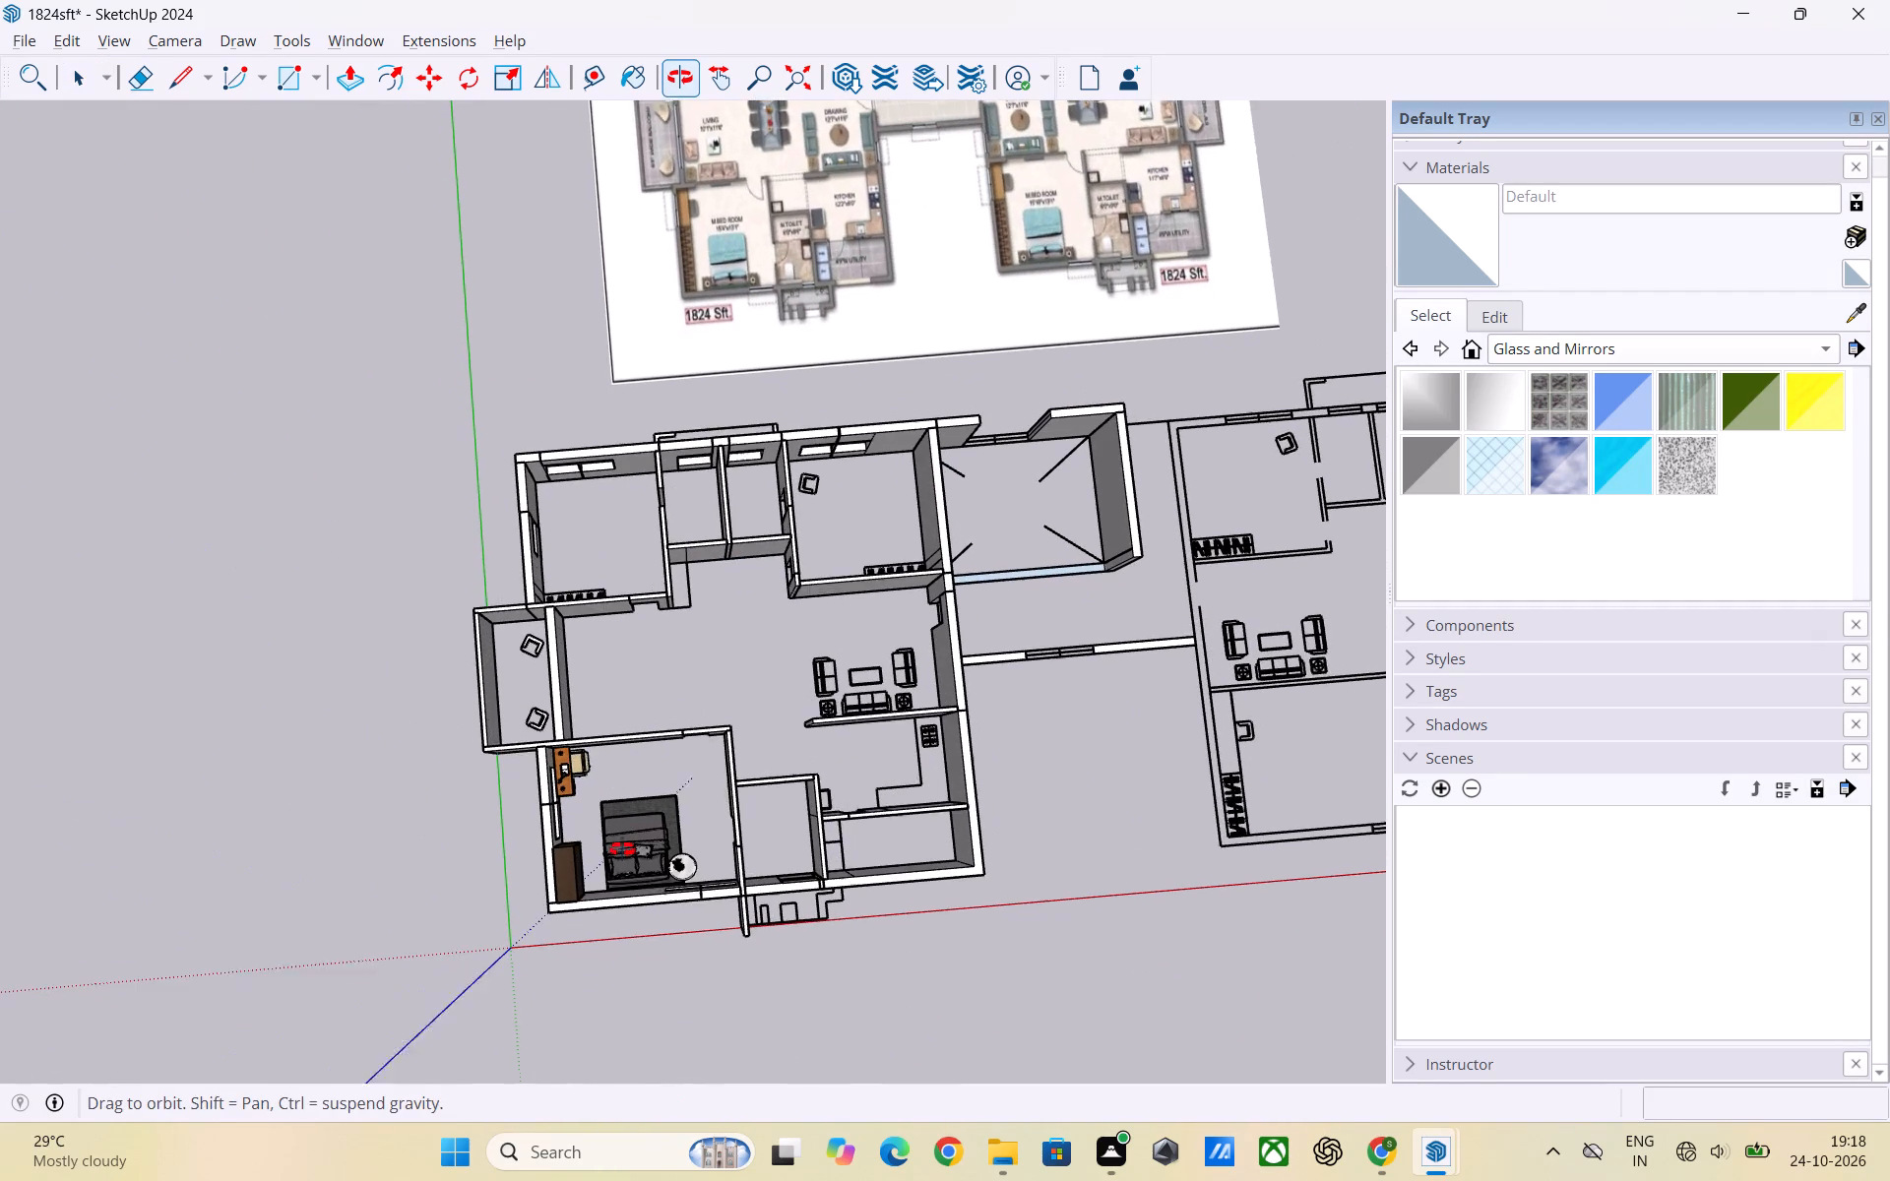
pyautogui.moveTo(622, 849); pyautogui.dragTo(620, 856, button='middle')
pyautogui.scroll(-2, 770, 737)
pyautogui.moveTo(798, 727); pyautogui.dragTo(766, 741, button='middle')
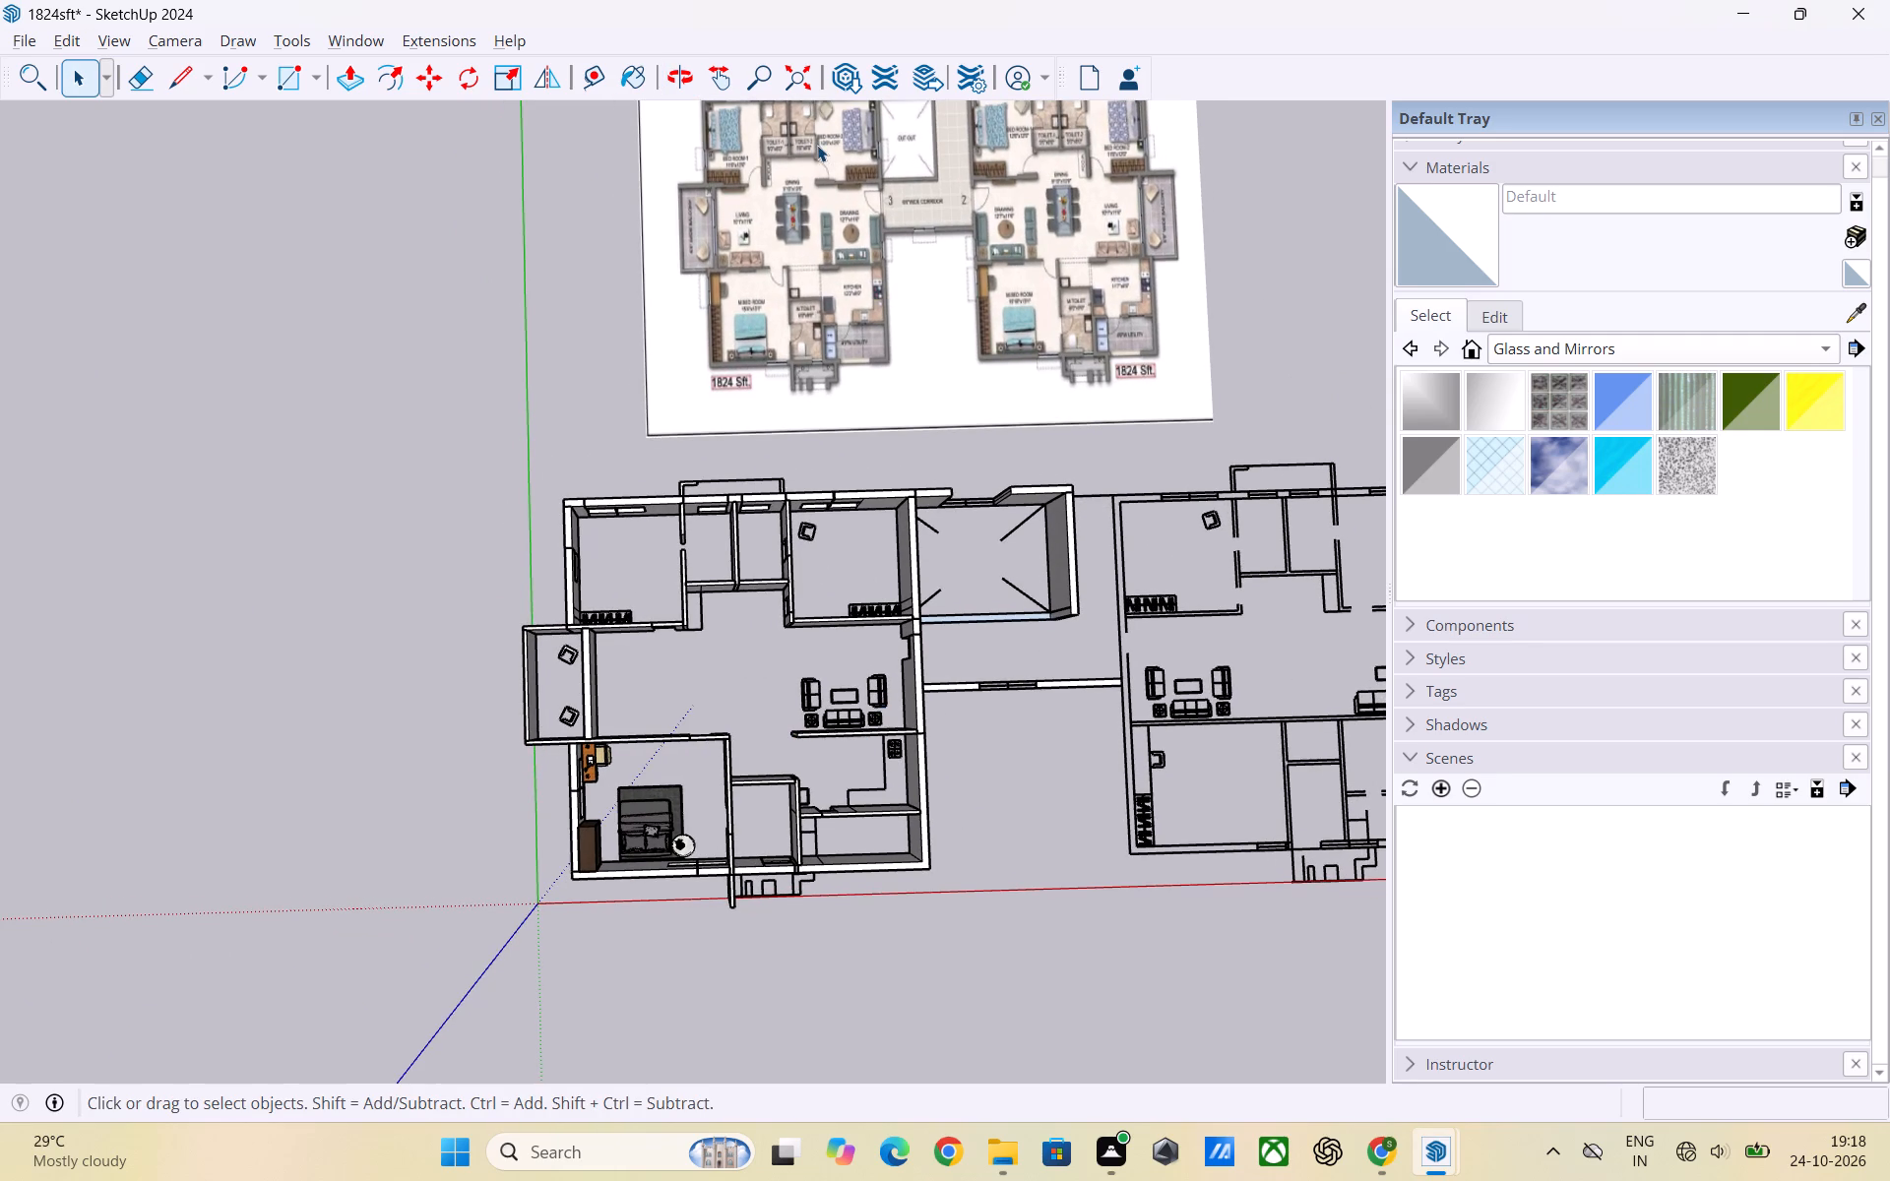
pyautogui.scroll(-1, 425, 477)
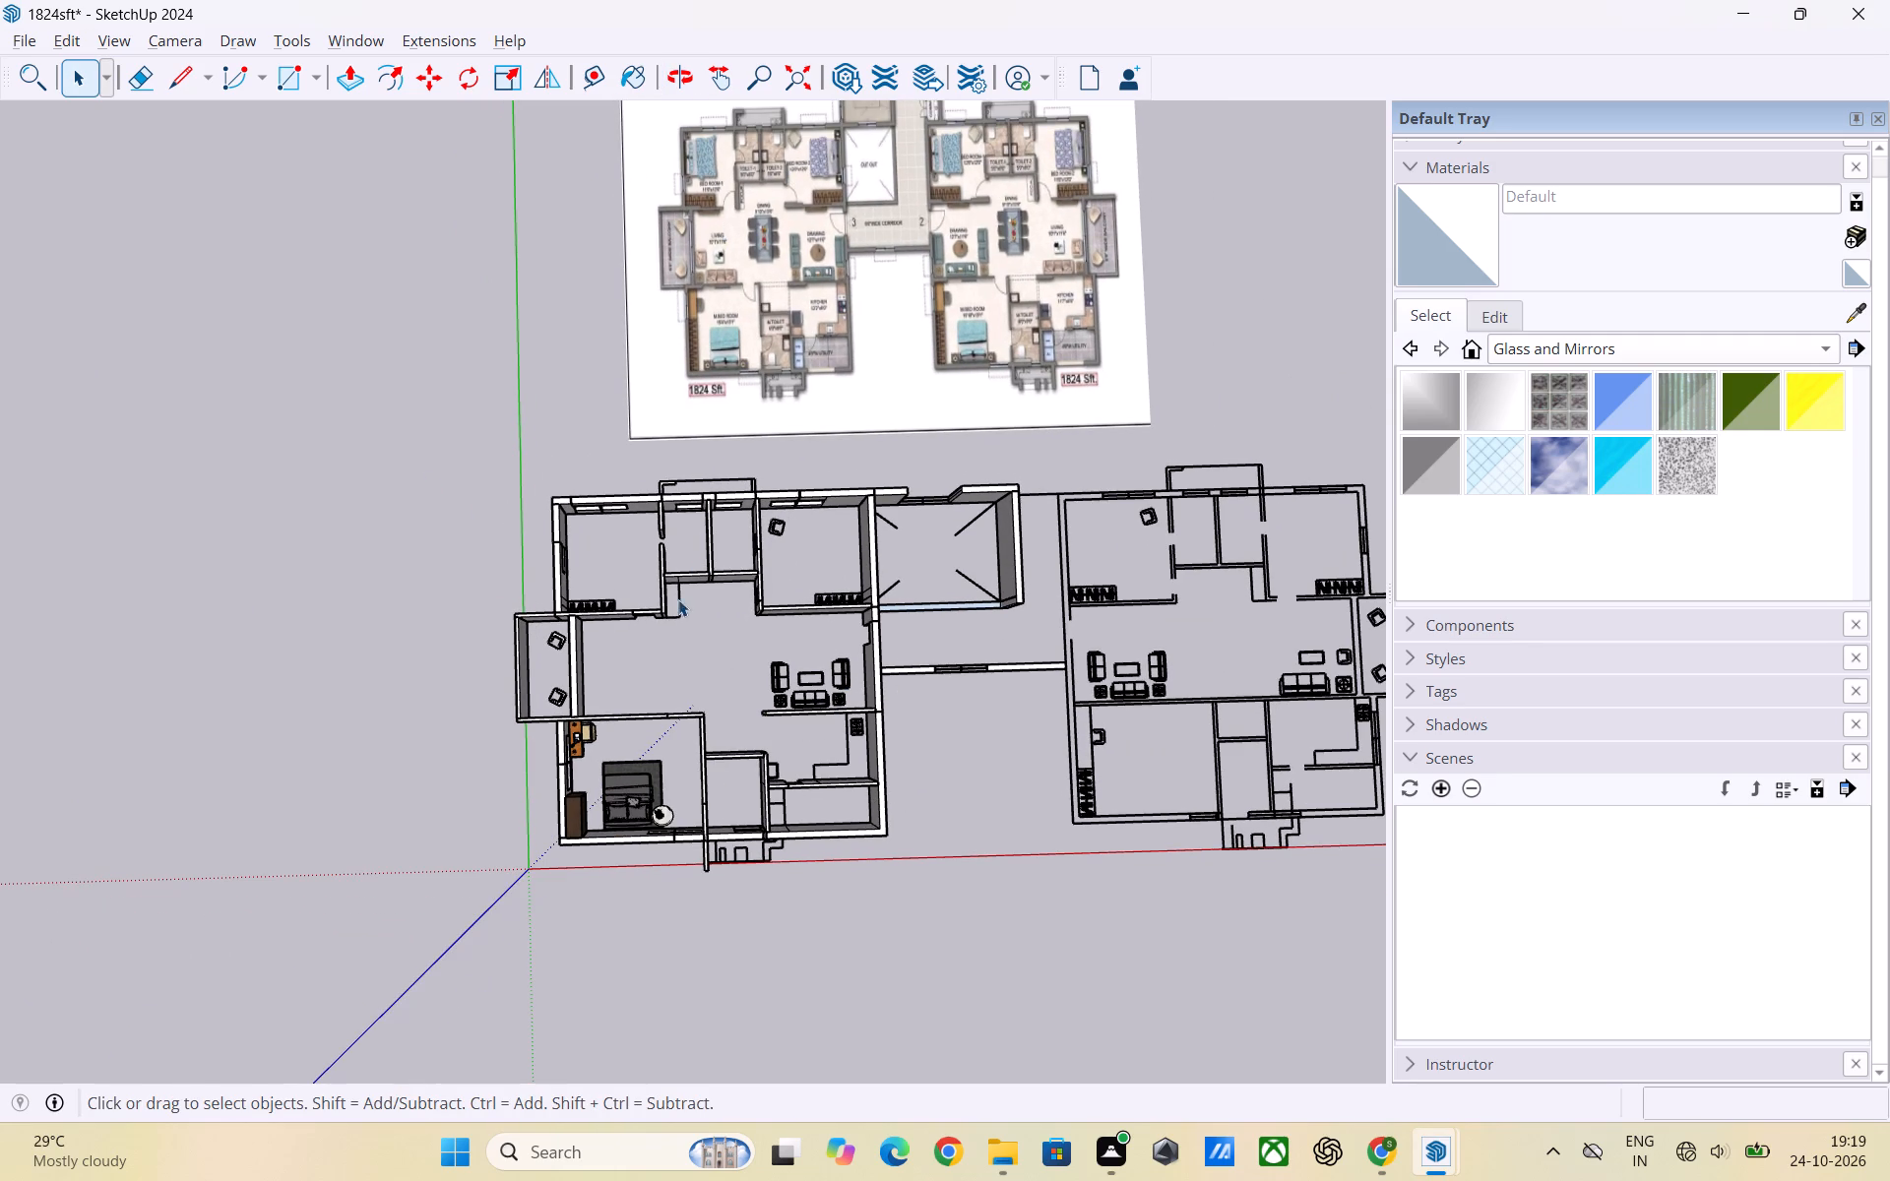
pyautogui.scroll(2, 721, 344)
pyautogui.scroll(-3, 790, 612)
pyautogui.scroll(5, 746, 234)
pyautogui.scroll(-1, 902, 160)
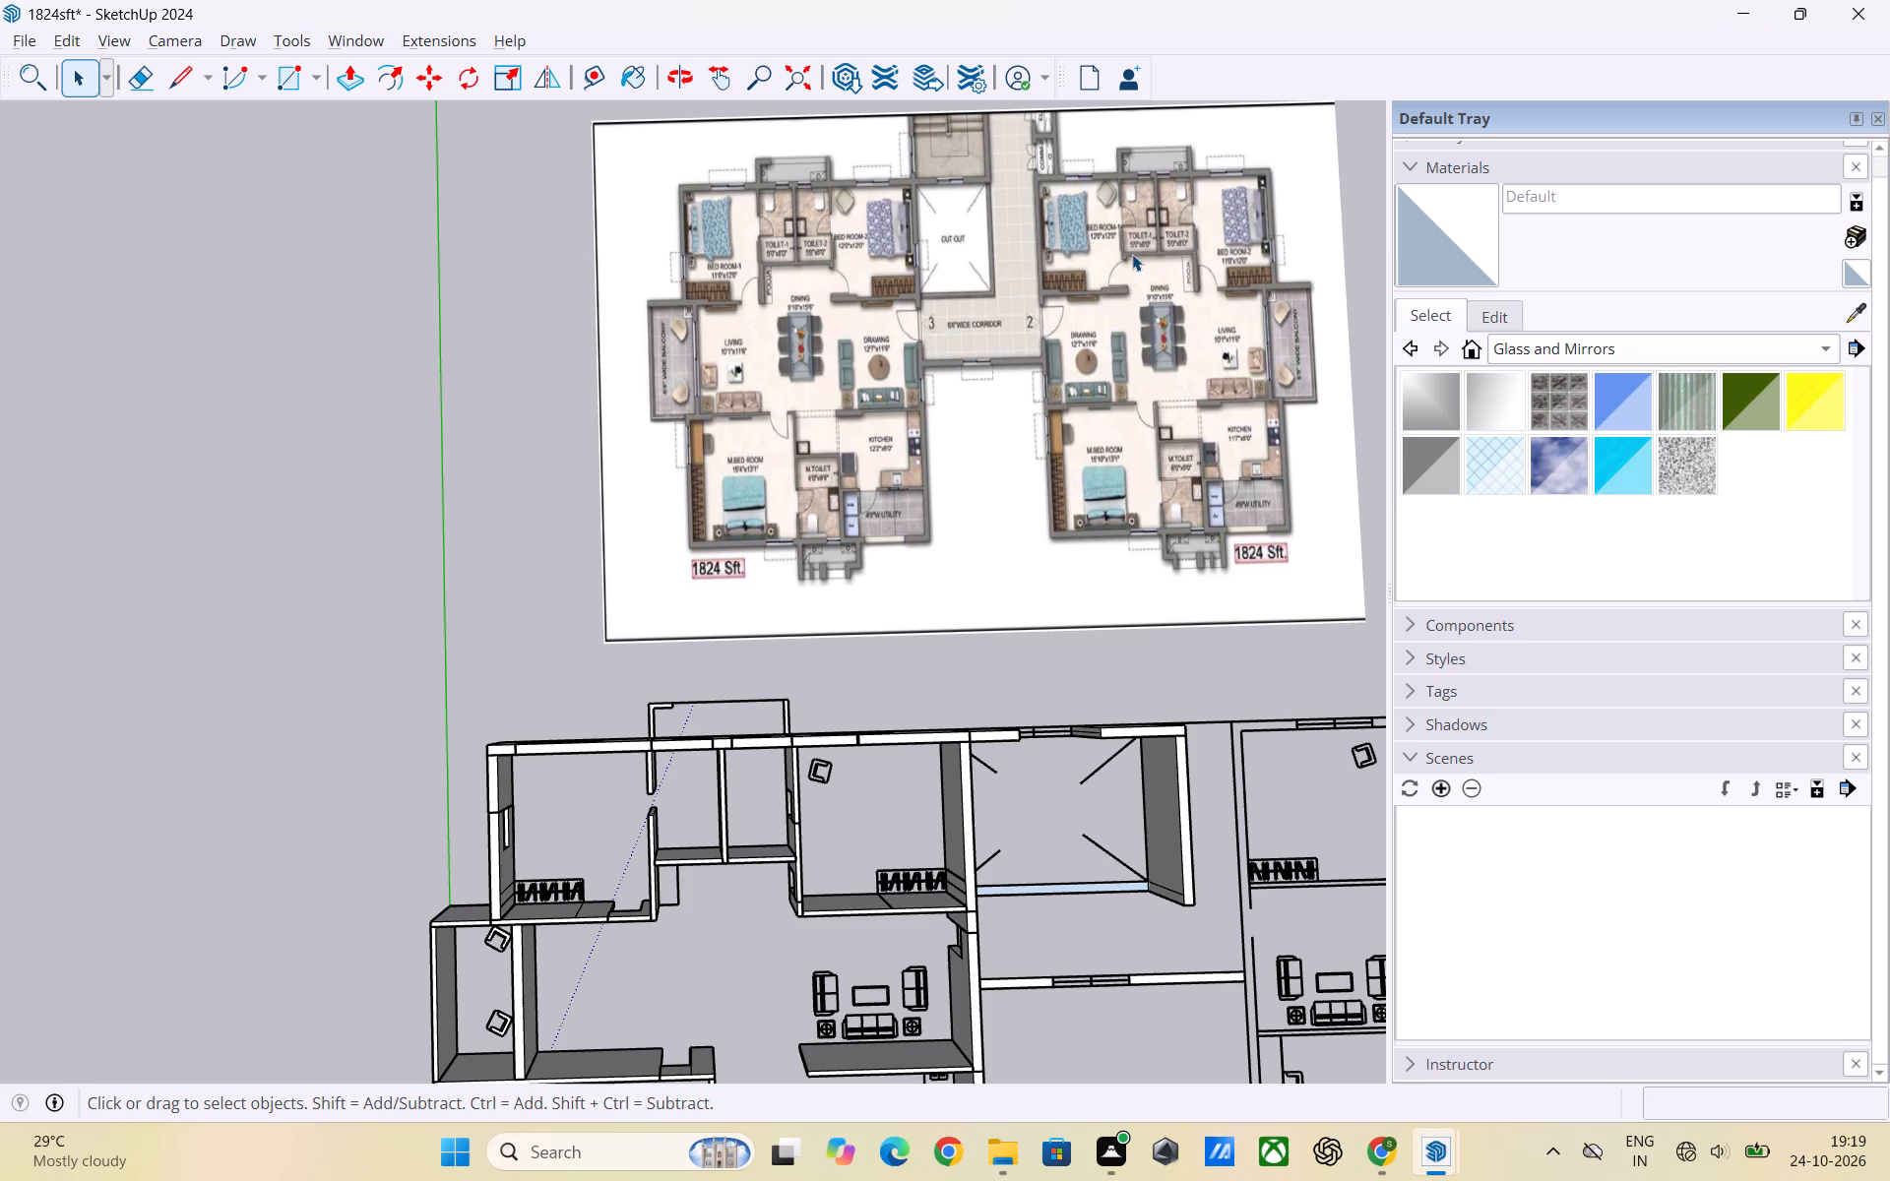
# Compare the apartment's unfurnished rooms and living area from above with the 1824 Sft reference floor plan.
pyautogui.scroll(-2, 977, 317)
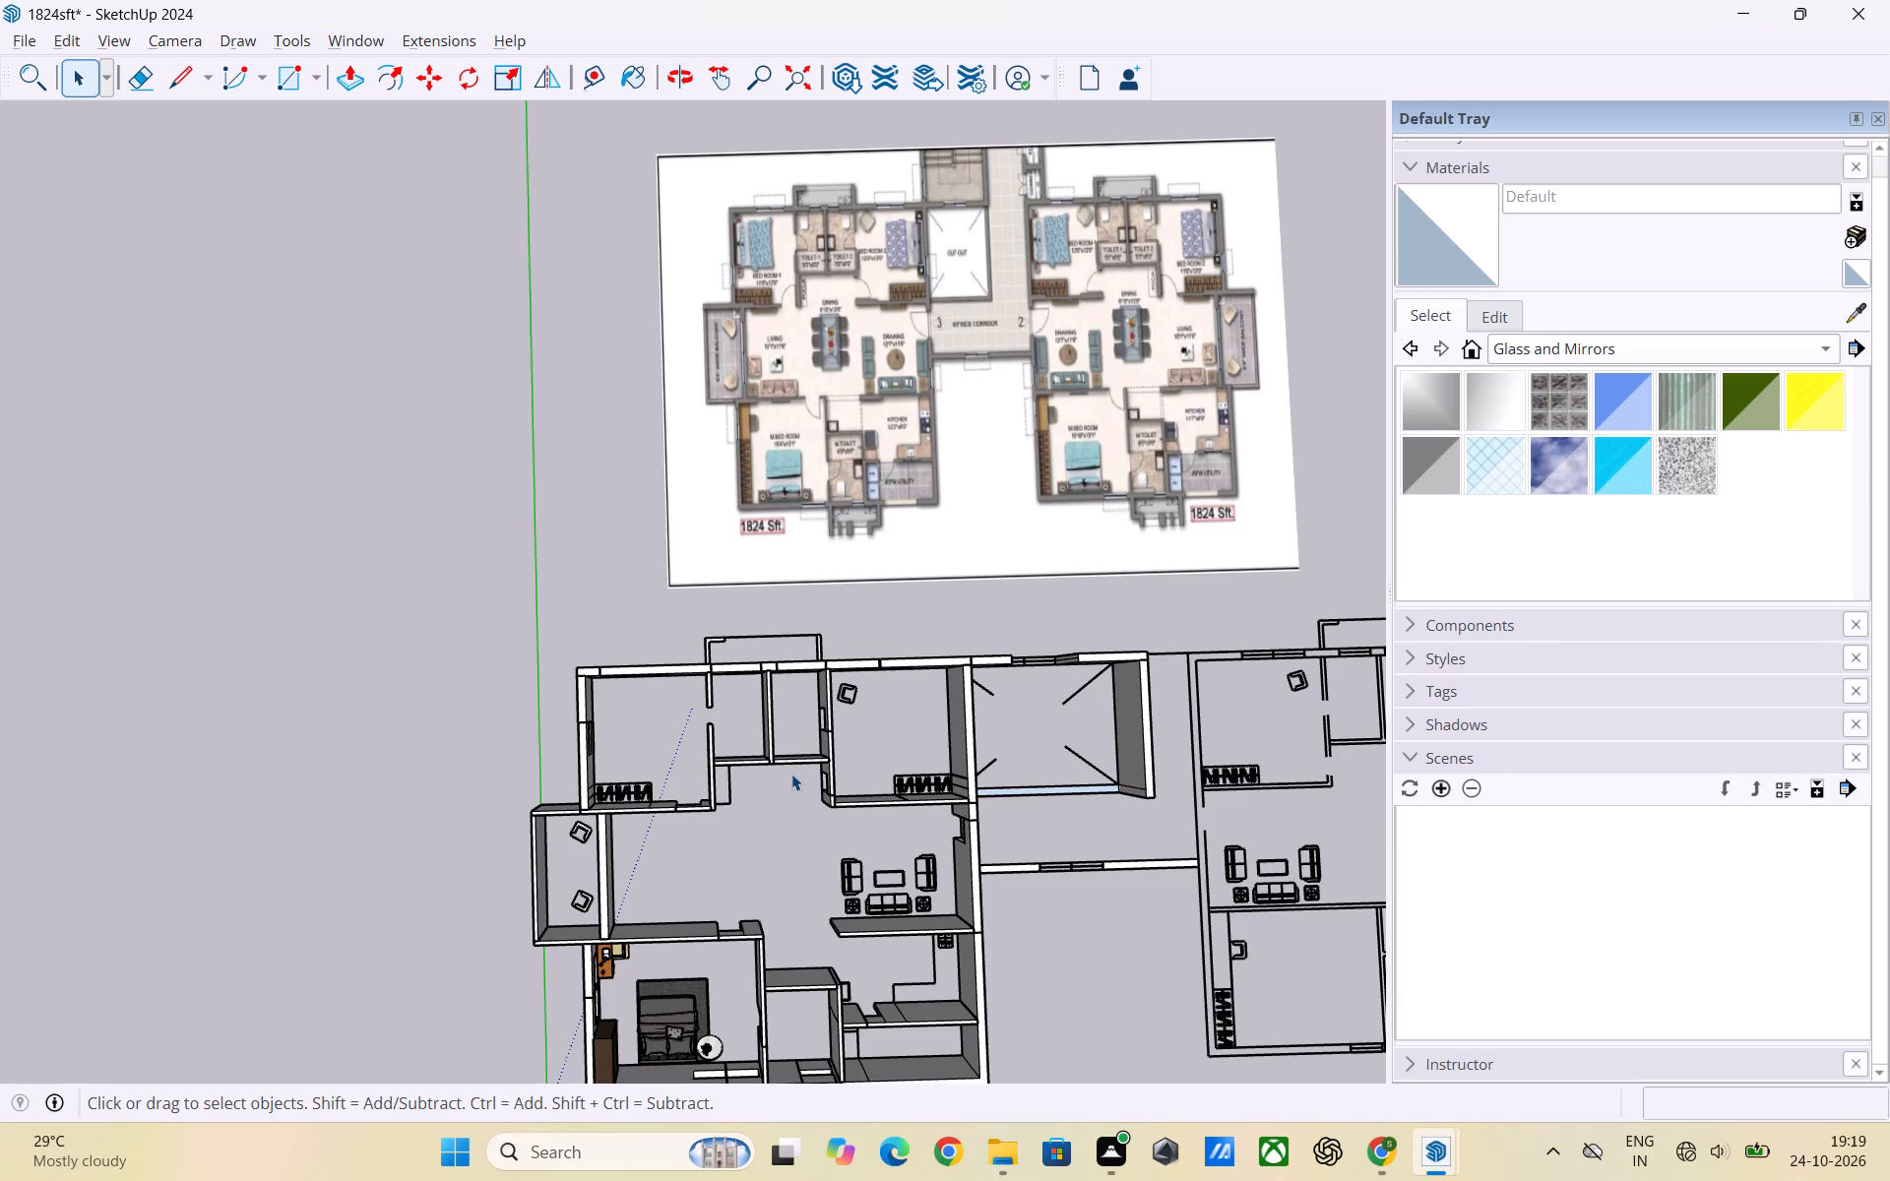
pyautogui.scroll(-3, 766, 561)
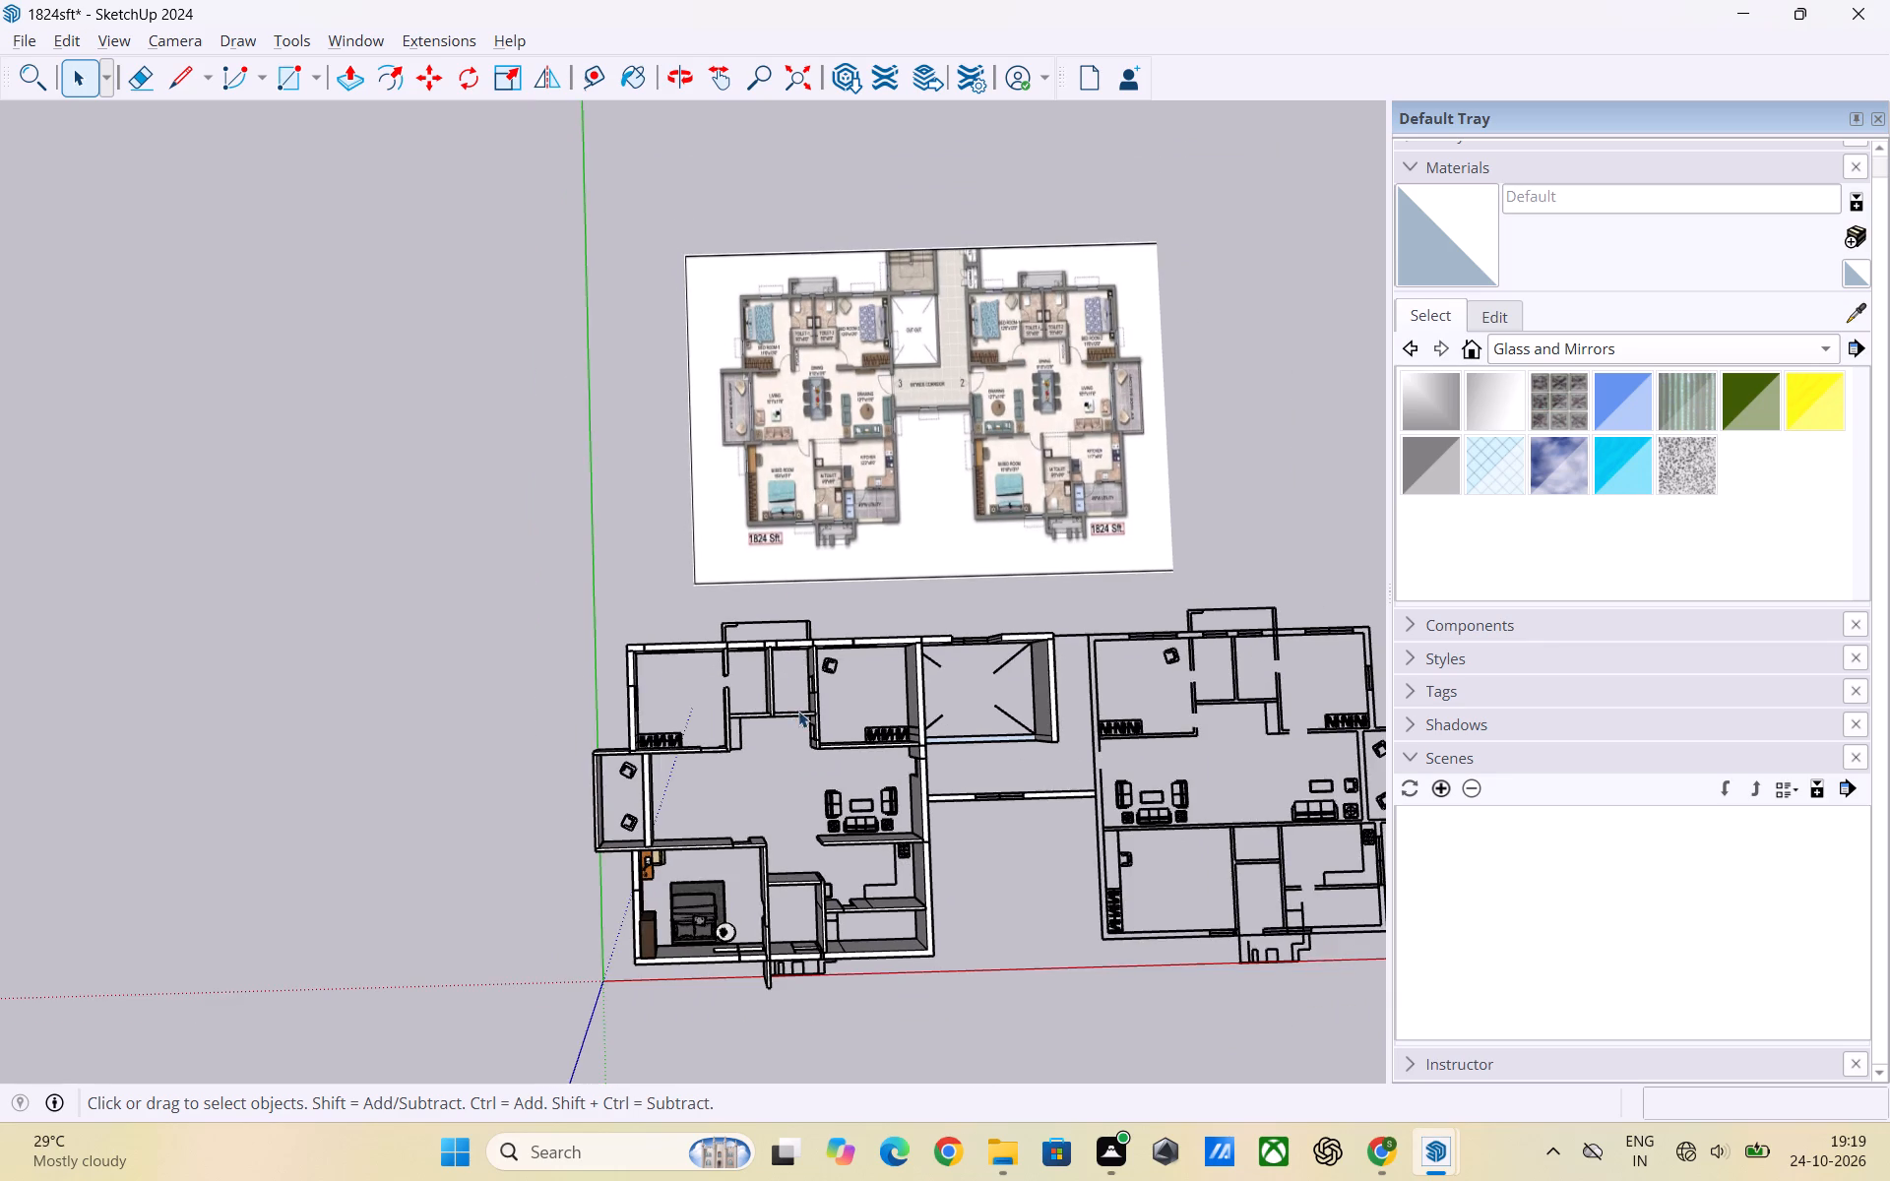
pyautogui.scroll(-1, 805, 776)
pyautogui.moveTo(804, 776); pyautogui.dragTo(758, 778, button='middle')
pyautogui.scroll(6, 696, 704)
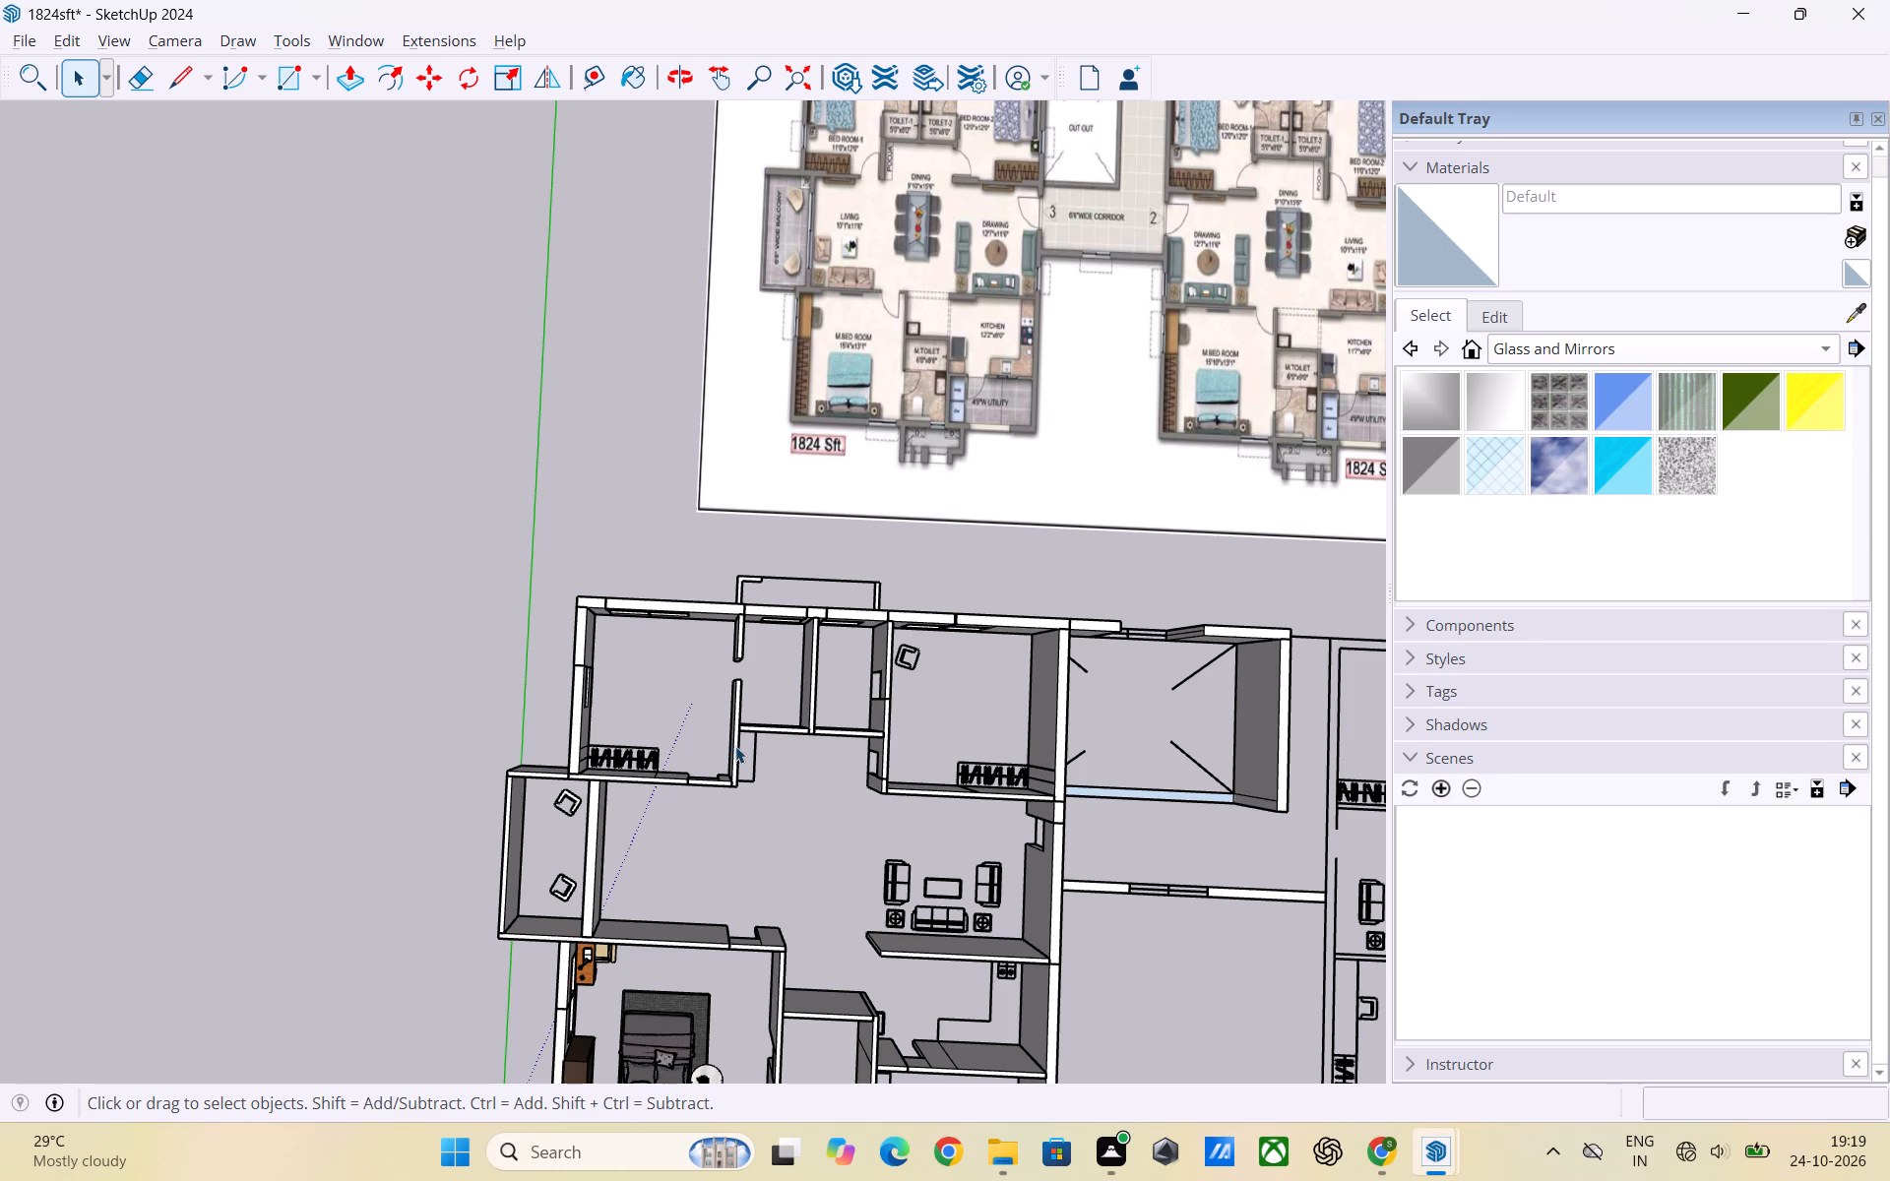
pyautogui.moveTo(847, 830); pyautogui.dragTo(901, 839, button='middle')
pyautogui.scroll(-1, 901, 839)
pyautogui.scroll(2, 896, 824)
pyautogui.scroll(-2, 850, 765)
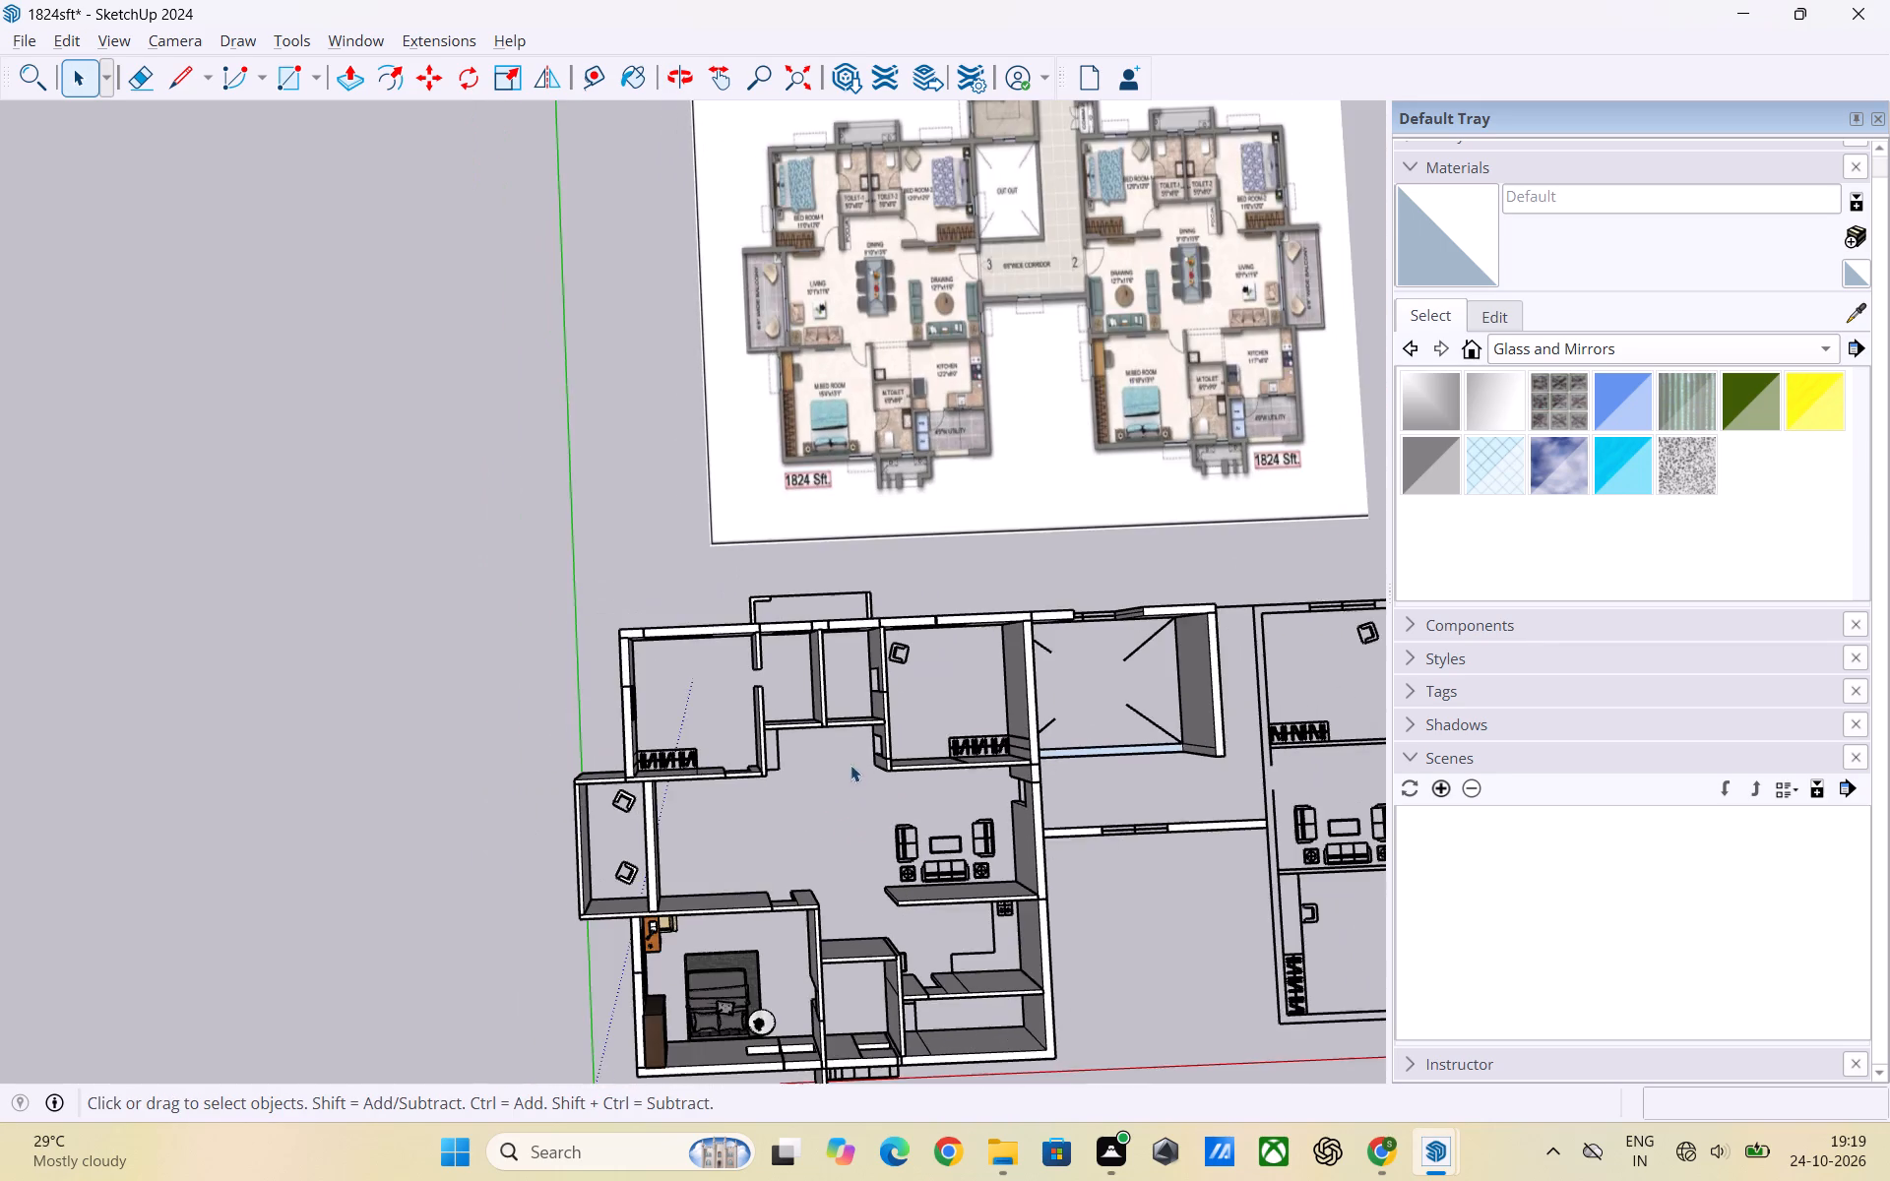
pyautogui.scroll(-1, 850, 765)
pyautogui.moveTo(843, 772); pyautogui.dragTo(818, 774, button='middle')
pyautogui.scroll(2, 818, 774)
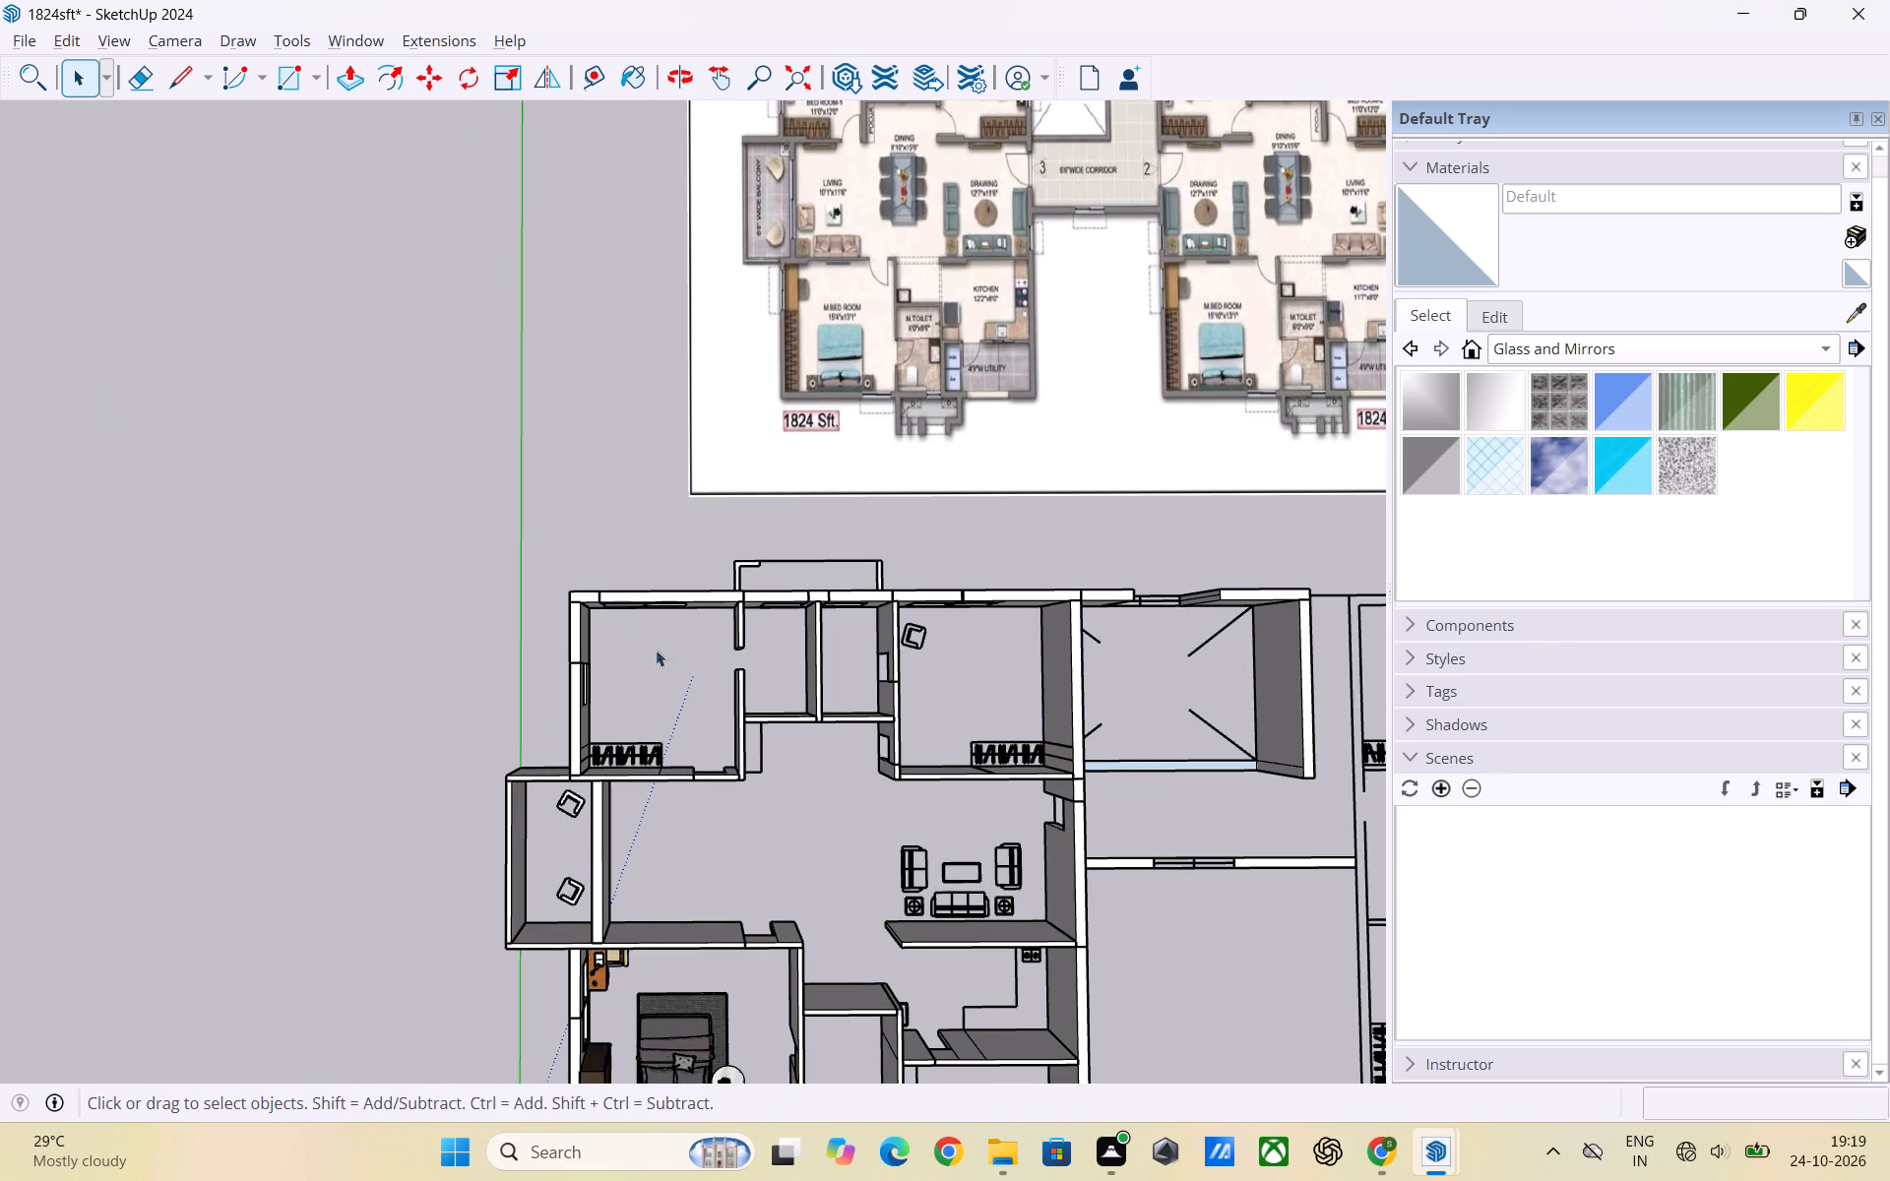
pyautogui.scroll(-4, 699, 748)
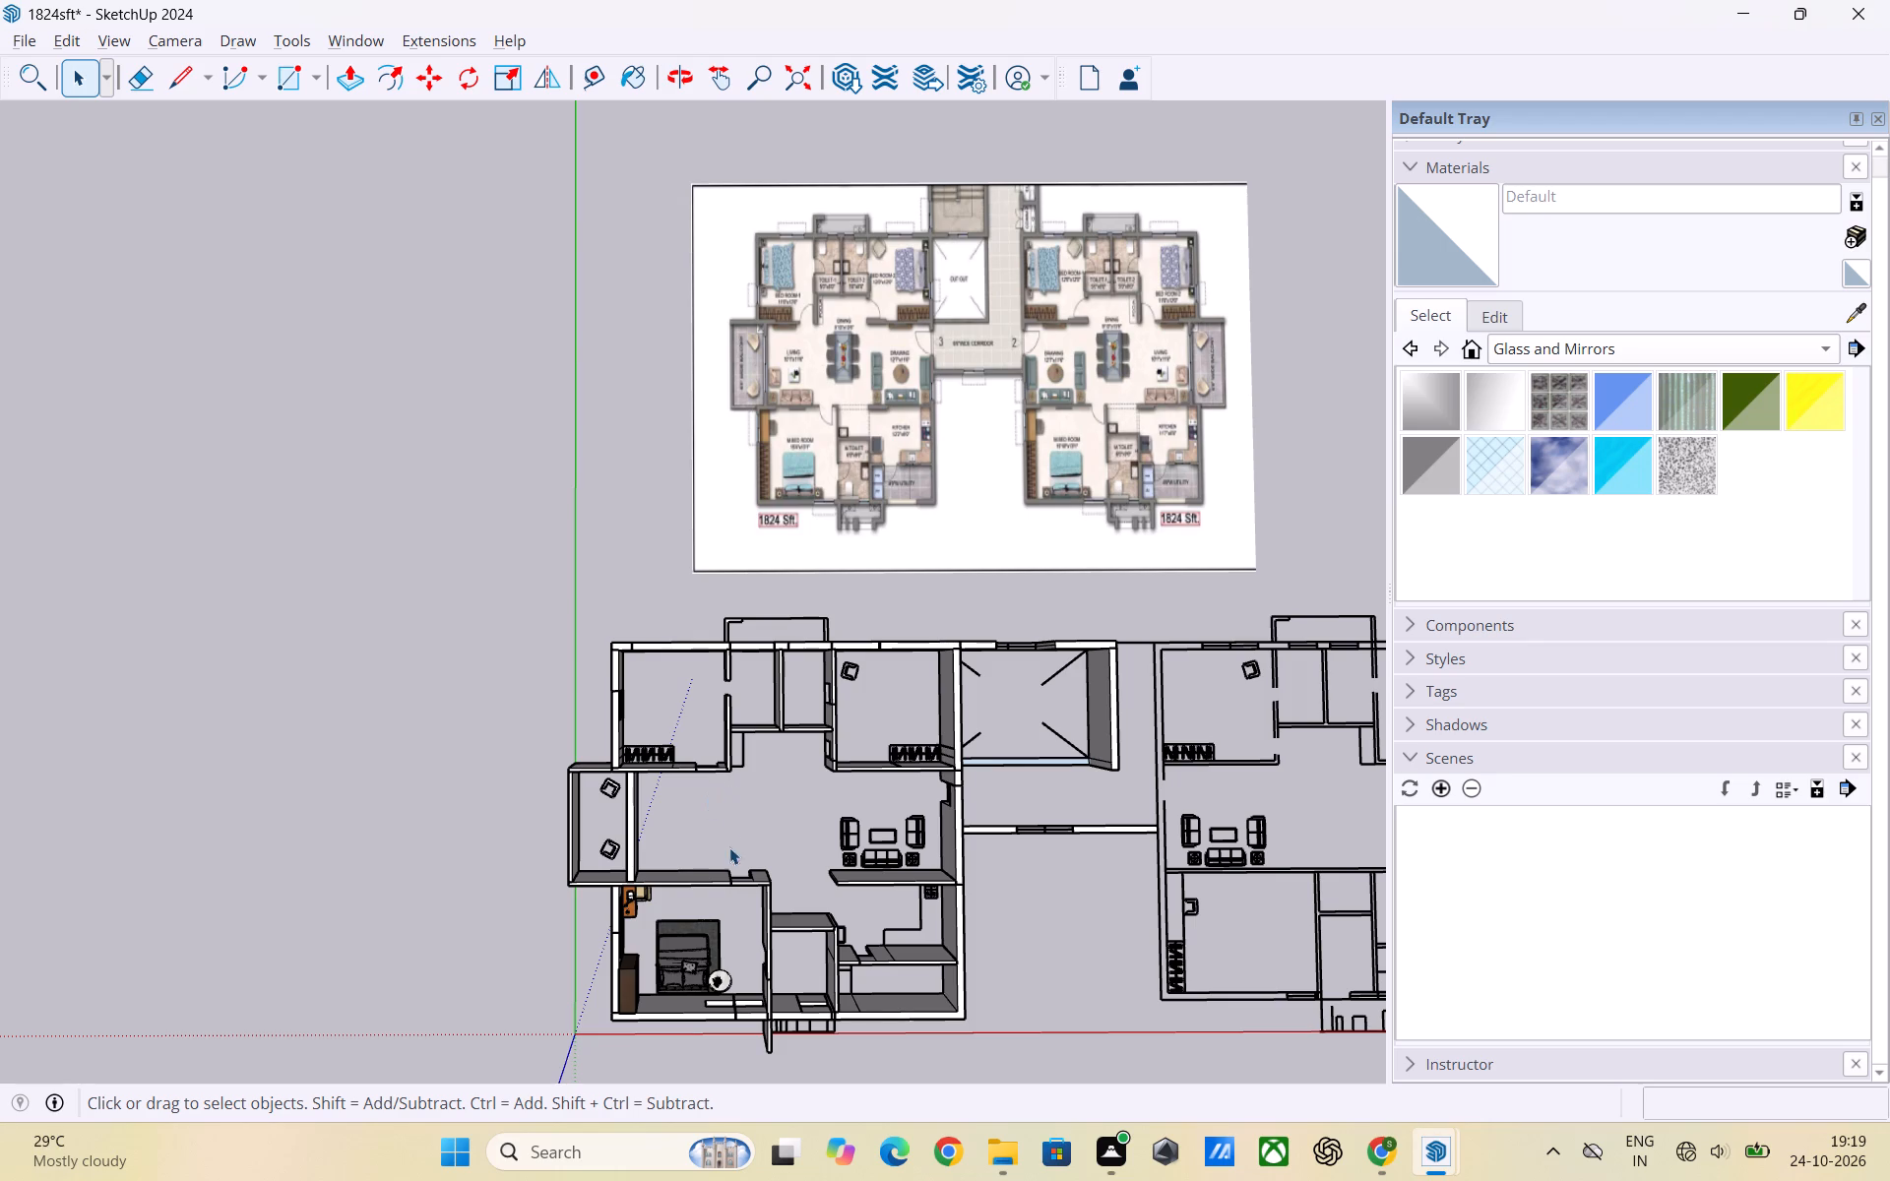
pyautogui.moveTo(672, 1003); pyautogui.dragTo(638, 857, button='middle')
pyautogui.scroll(-1, 645, 933)
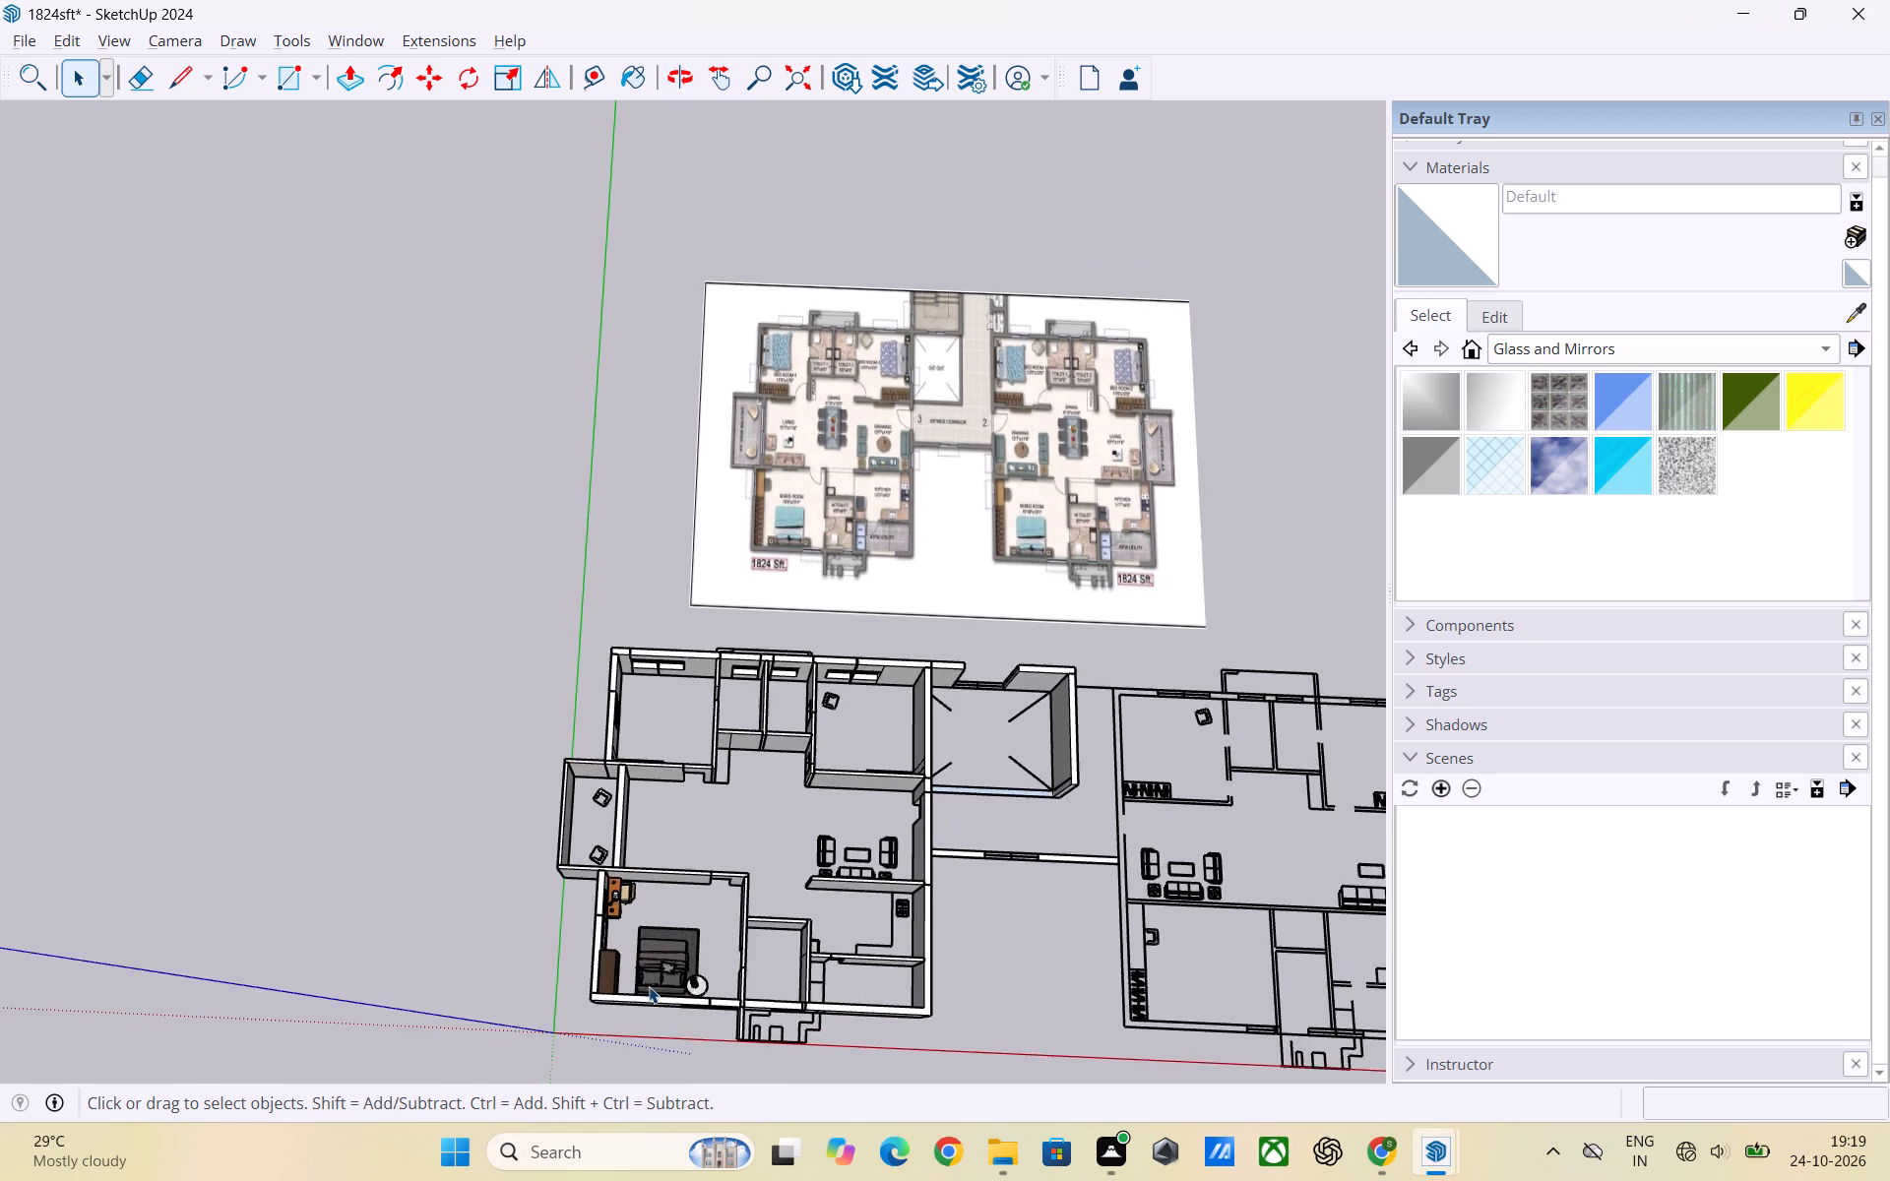
# Examine the furnished bedroom up close, and review the whole apartment from above against the reference plan.
pyautogui.scroll(4, 649, 986)
pyautogui.moveTo(640, 964); pyautogui.dragTo(411, 929, button='middle')
pyautogui.scroll(8, 470, 915)
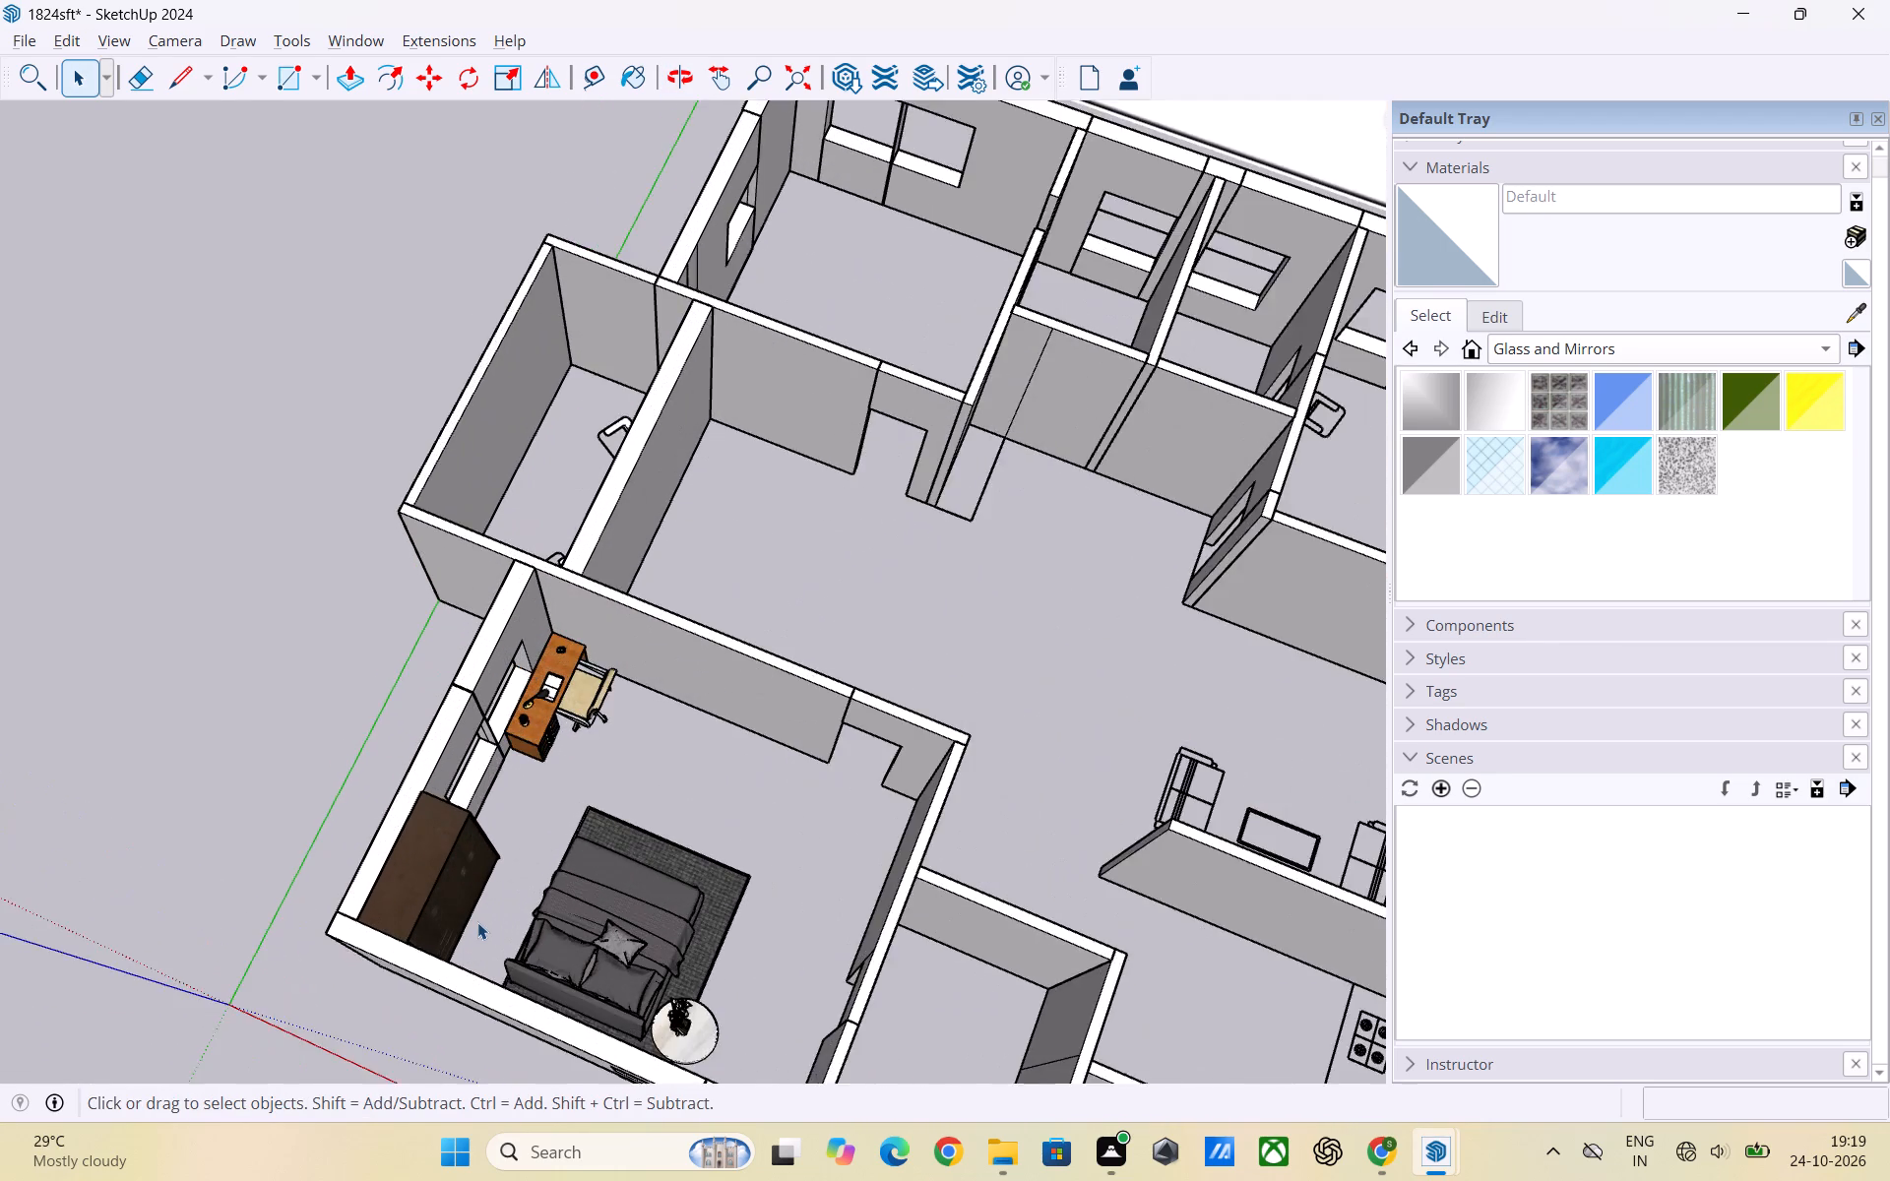
pyautogui.scroll(2, 477, 922)
pyautogui.moveTo(481, 857); pyautogui.dragTo(327, 867, button='middle')
pyautogui.scroll(-4, 434, 844)
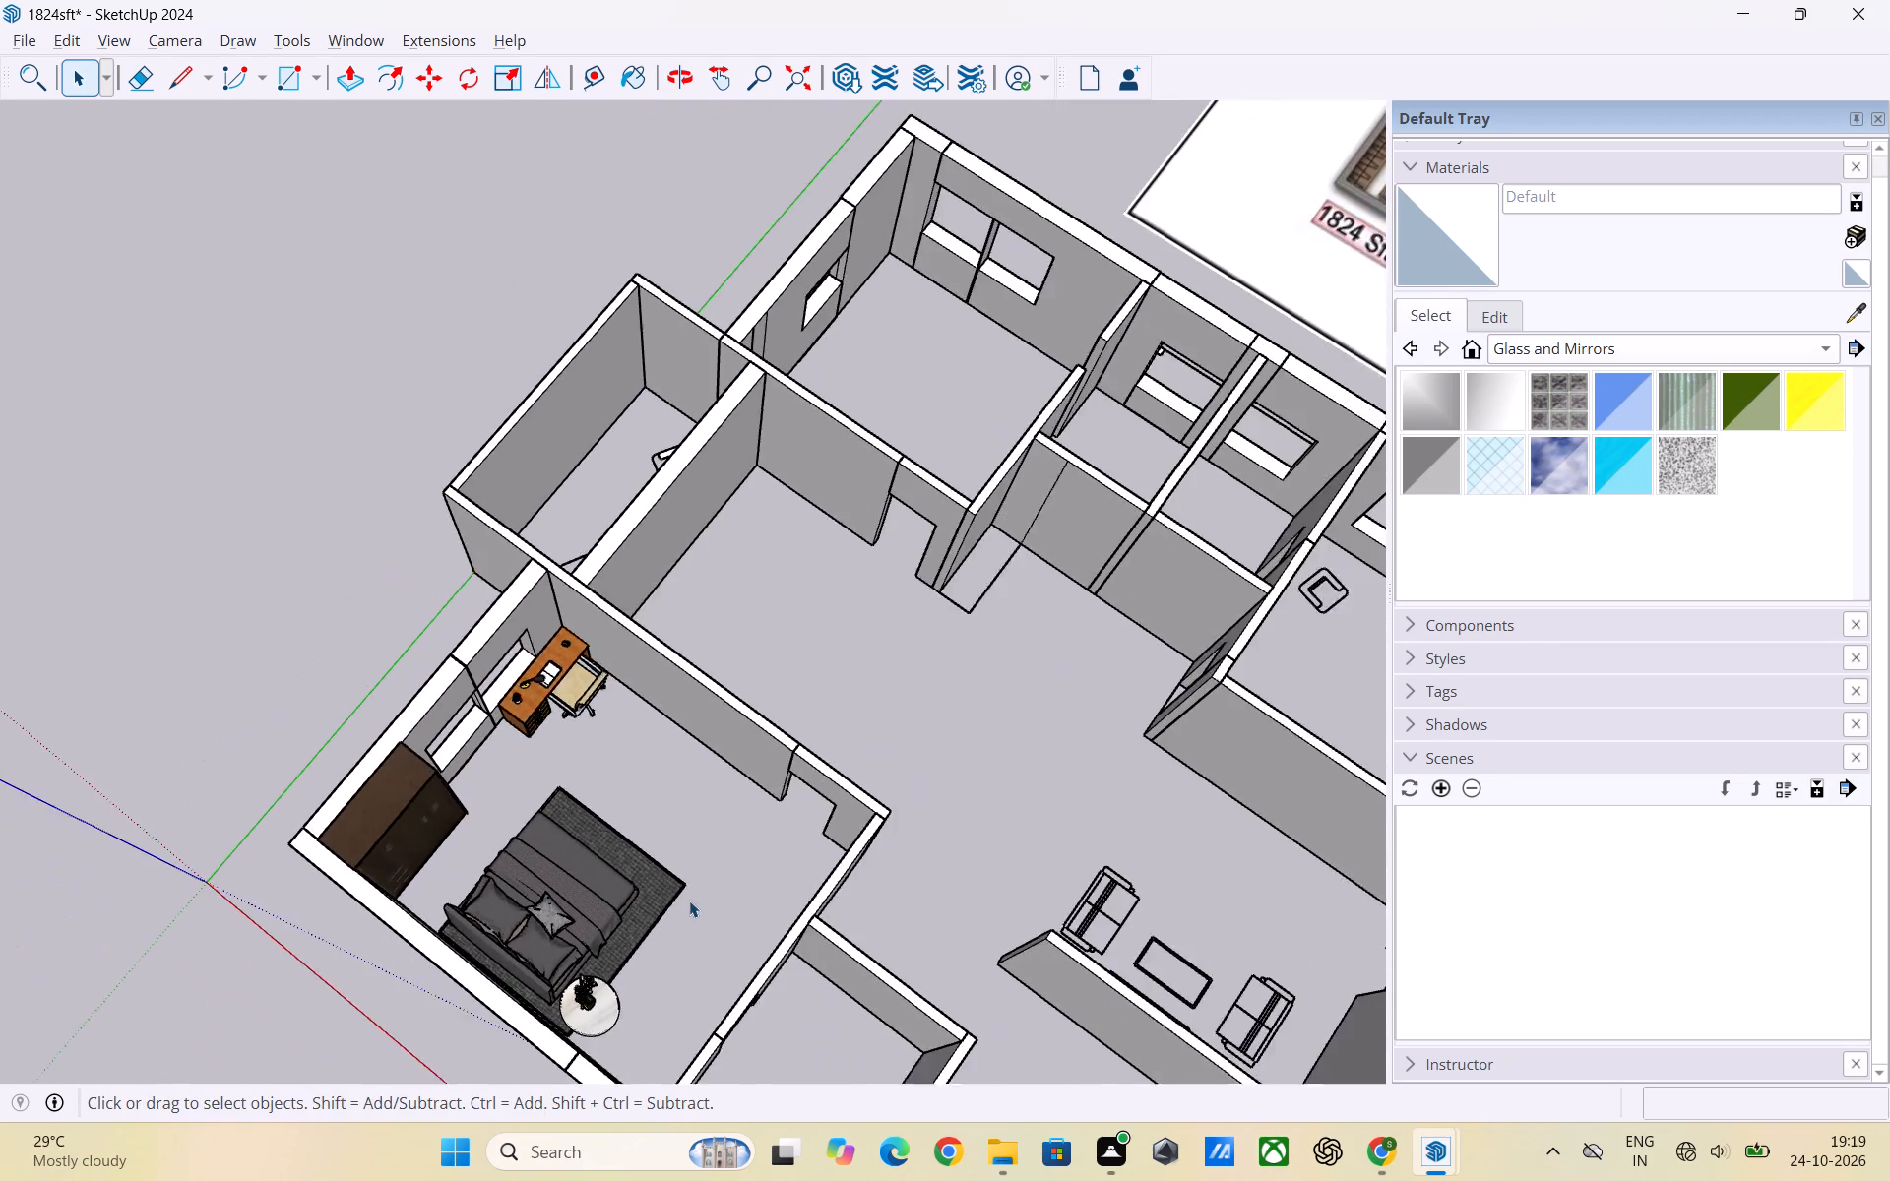
pyautogui.scroll(-1, 689, 901)
pyautogui.moveTo(526, 886); pyautogui.dragTo(870, 963, button='middle')
pyautogui.scroll(-5, 994, 981)
pyautogui.scroll(-3, 816, 874)
pyautogui.scroll(2, 853, 667)
pyautogui.moveTo(860, 641); pyautogui.dragTo(860, 644, button='middle')
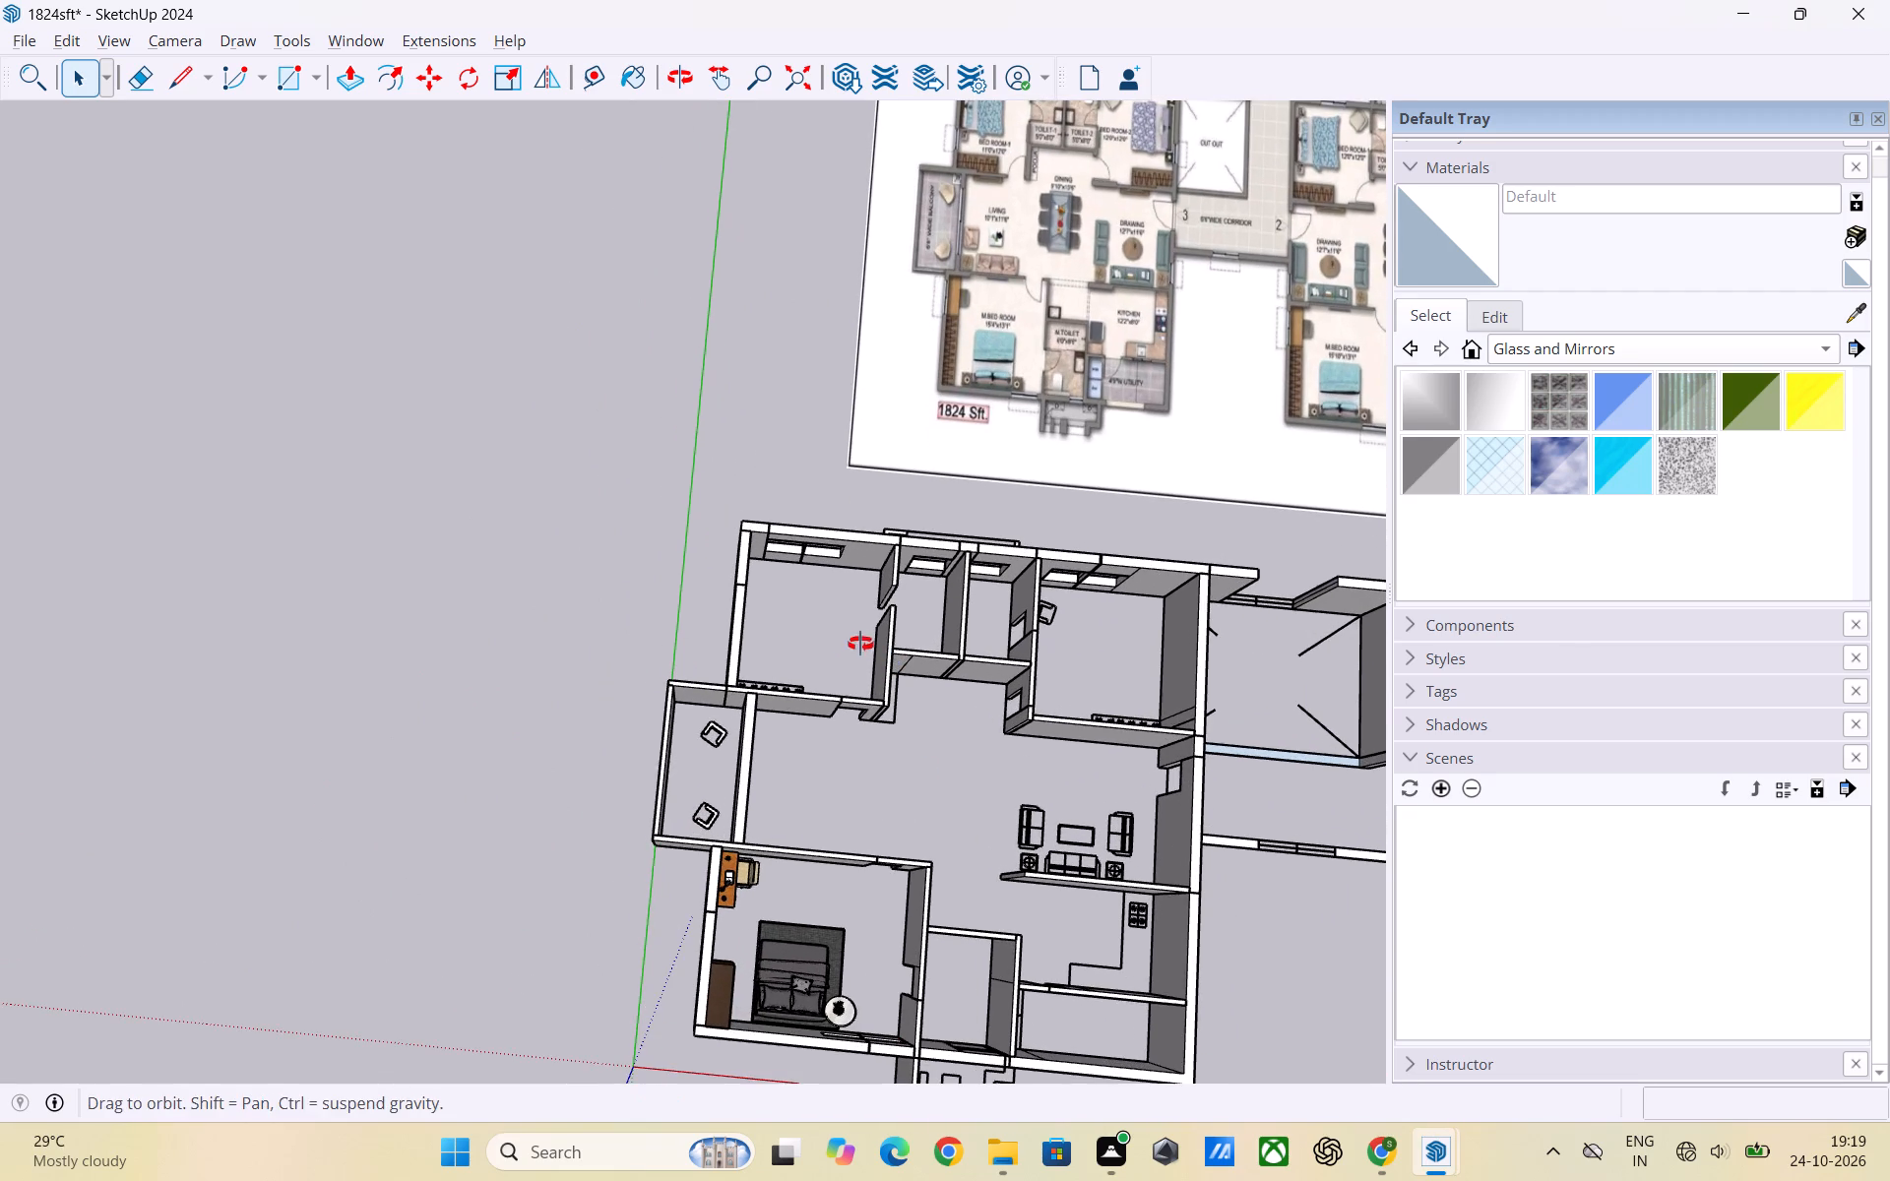
pyautogui.moveTo(860, 644); pyautogui.dragTo(817, 724, button='middle')
pyautogui.scroll(6, 776, 692)
pyautogui.scroll(-8, 670, 597)
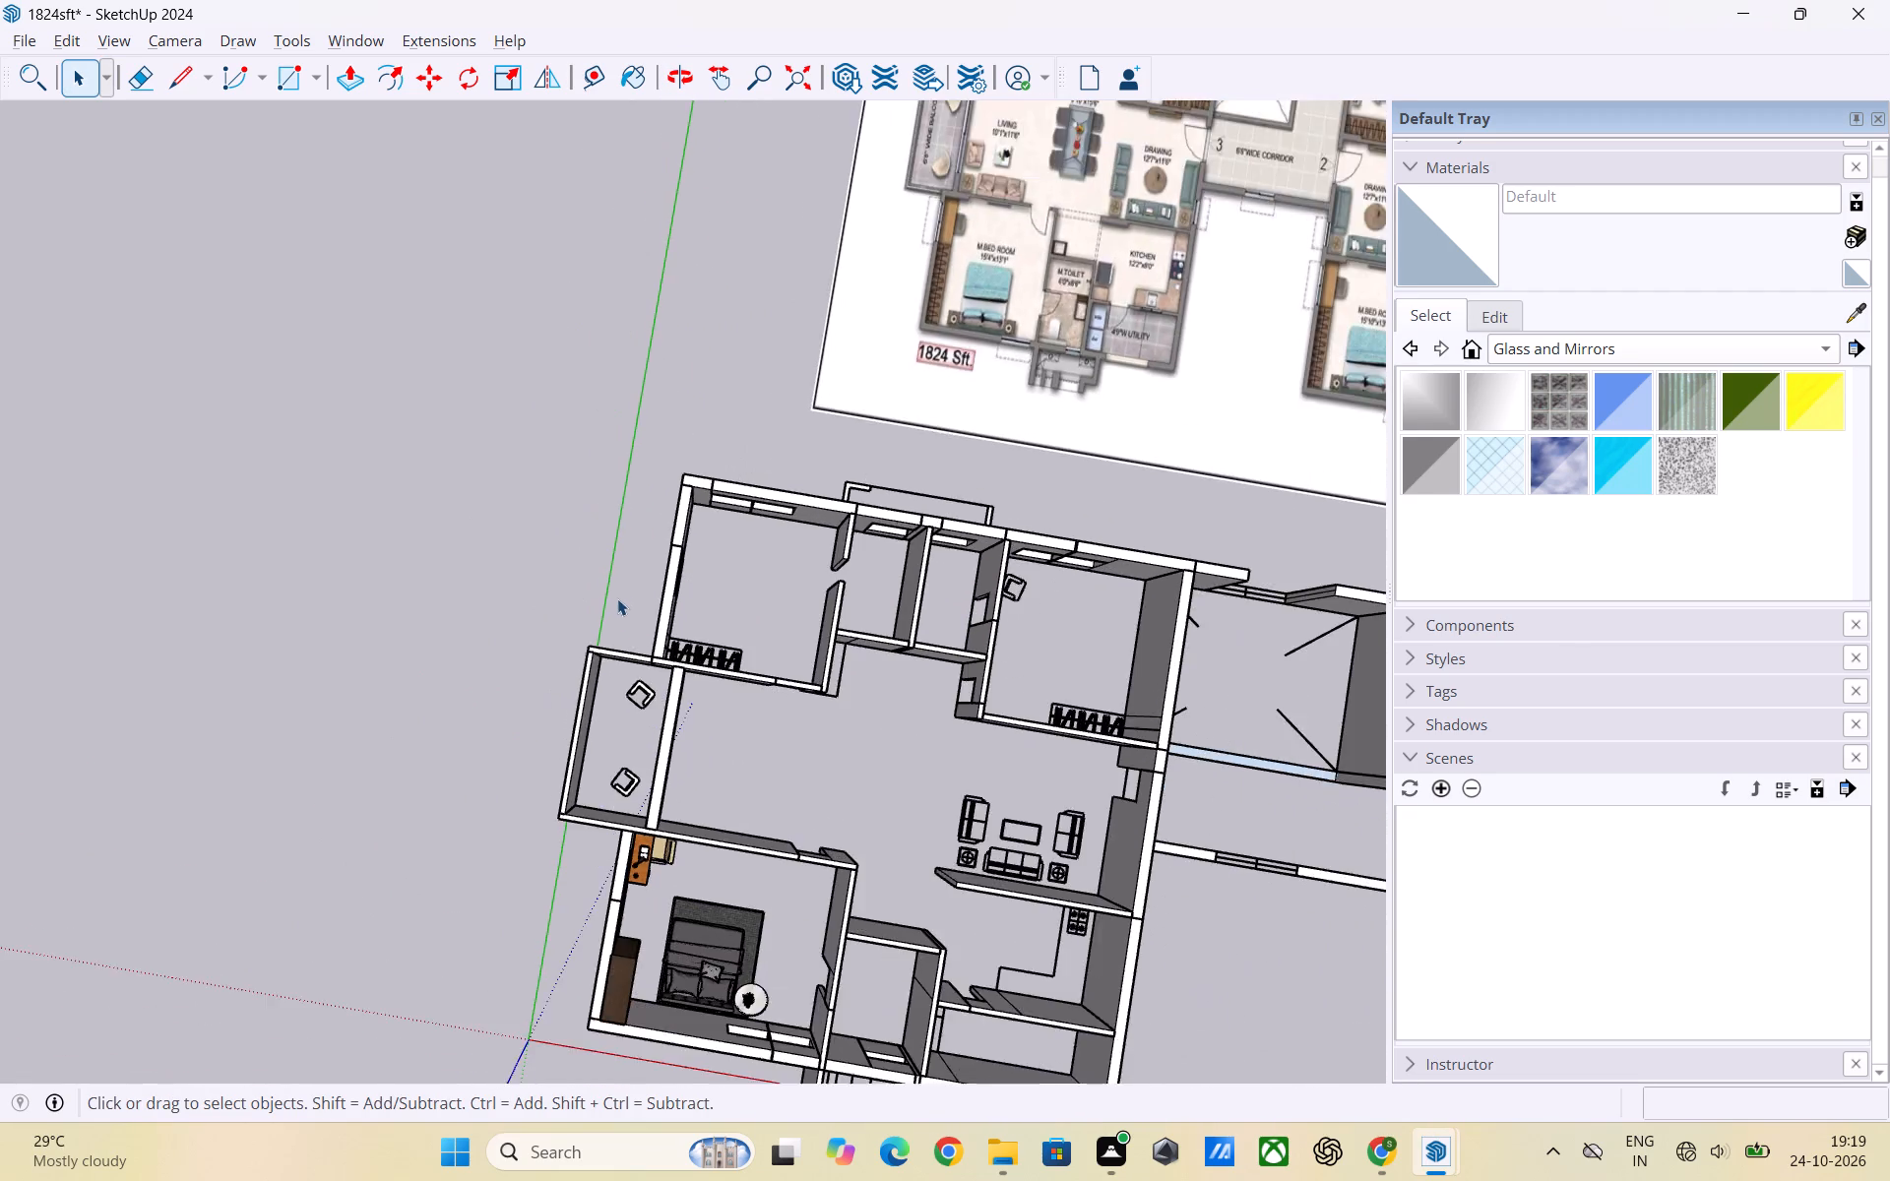
pyautogui.scroll(-1, 617, 598)
pyautogui.moveTo(1003, 734); pyautogui.dragTo(990, 706, button='middle')
# Switch to the 1601 SFT model and inspect the coffee table and side table of the living room's sofa set.
pyautogui.click(1437, 1165)
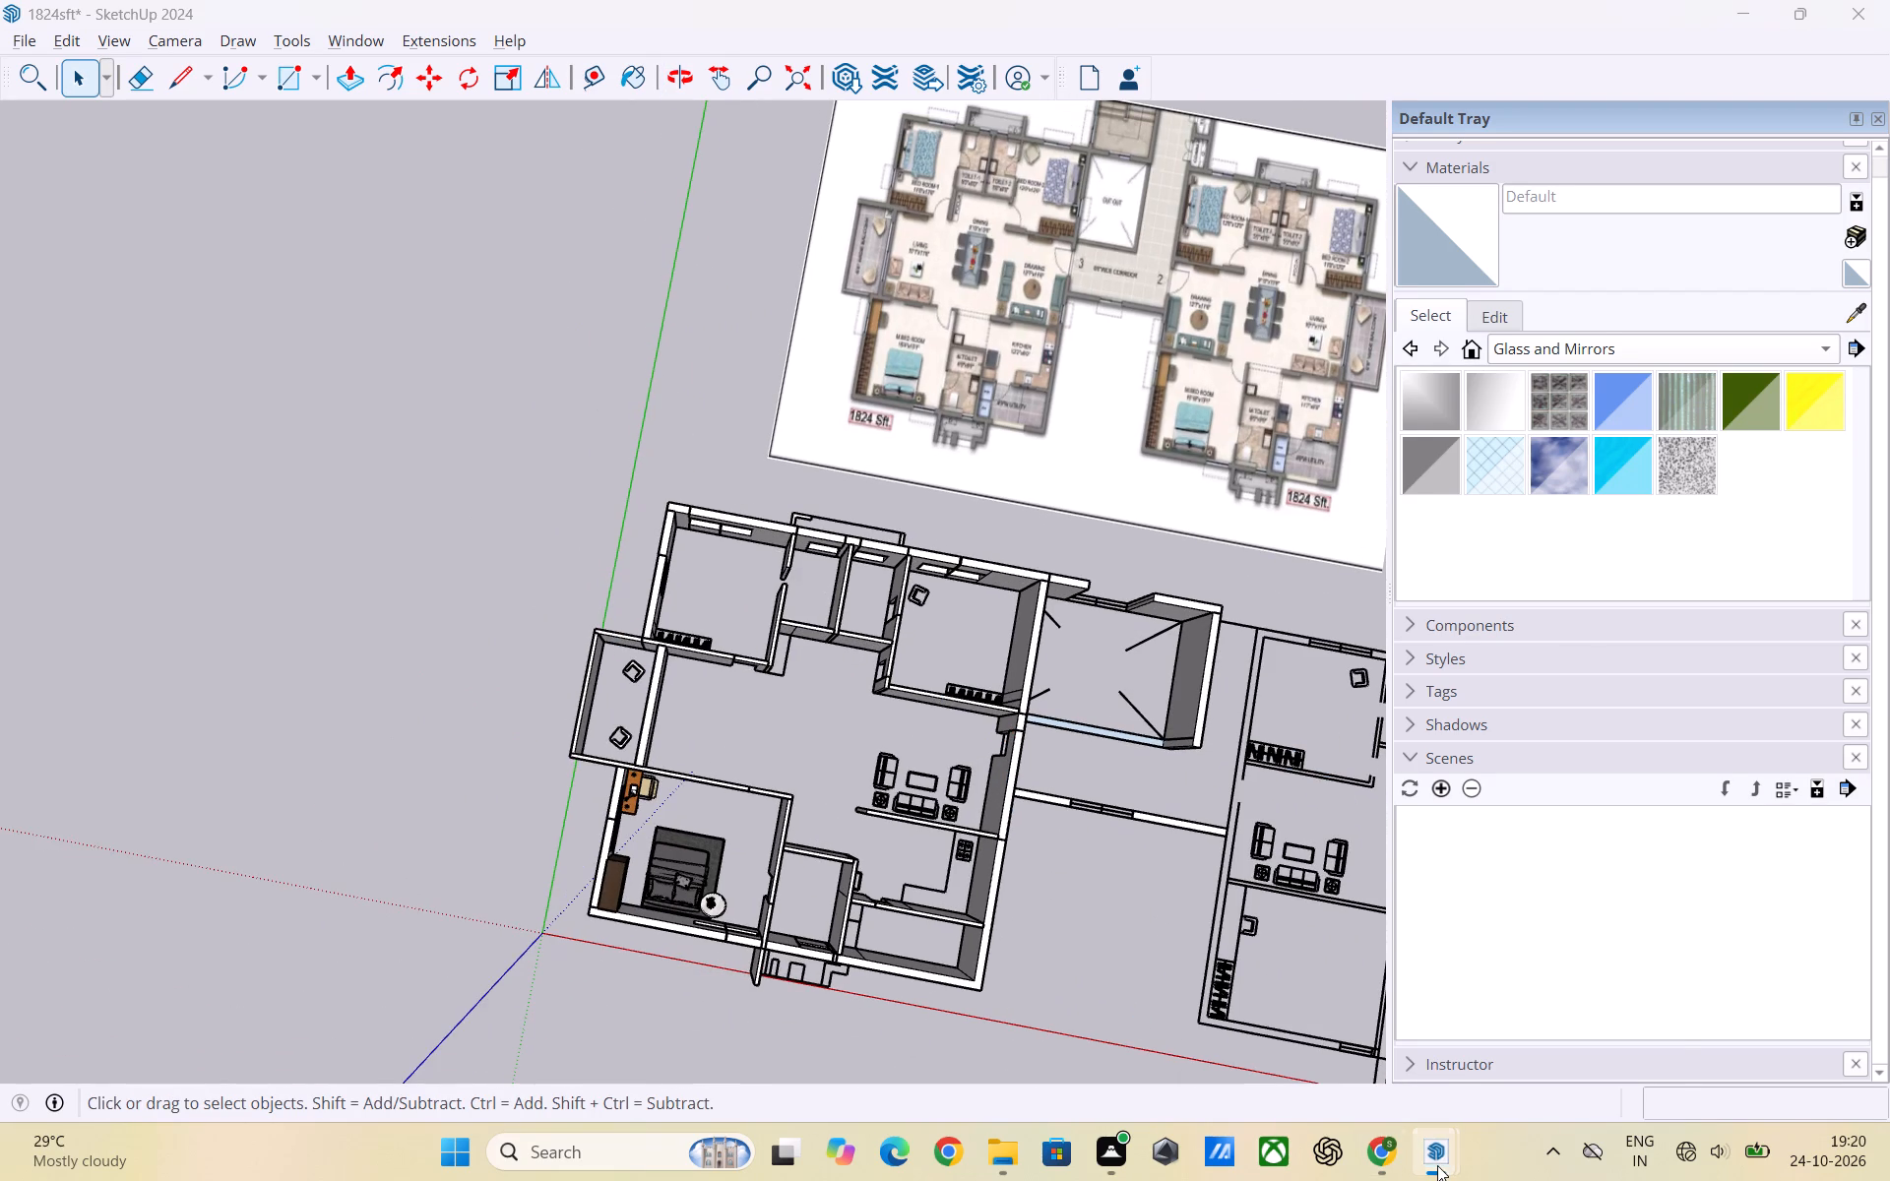
pyautogui.click(1509, 1035)
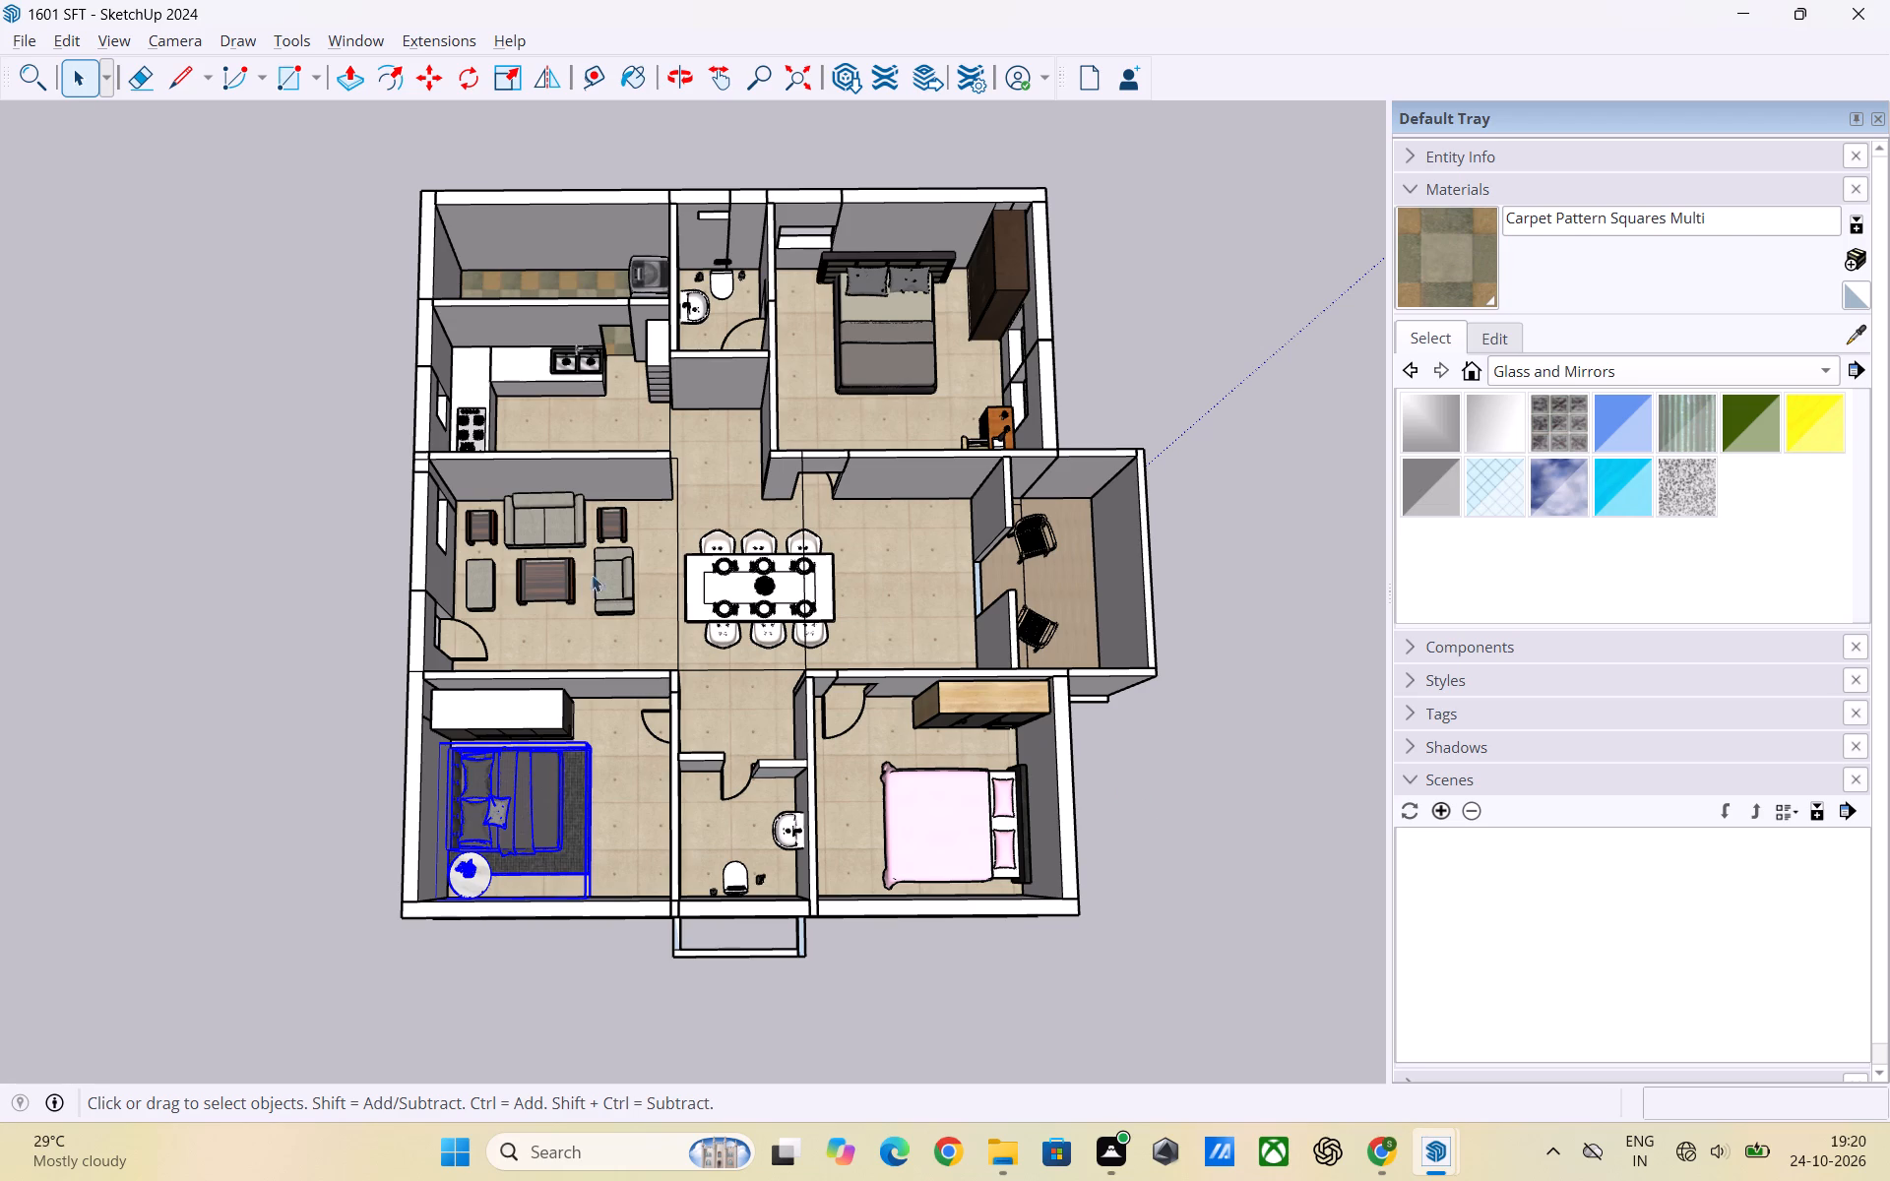
pyautogui.click(1282, 864)
pyautogui.click(547, 582)
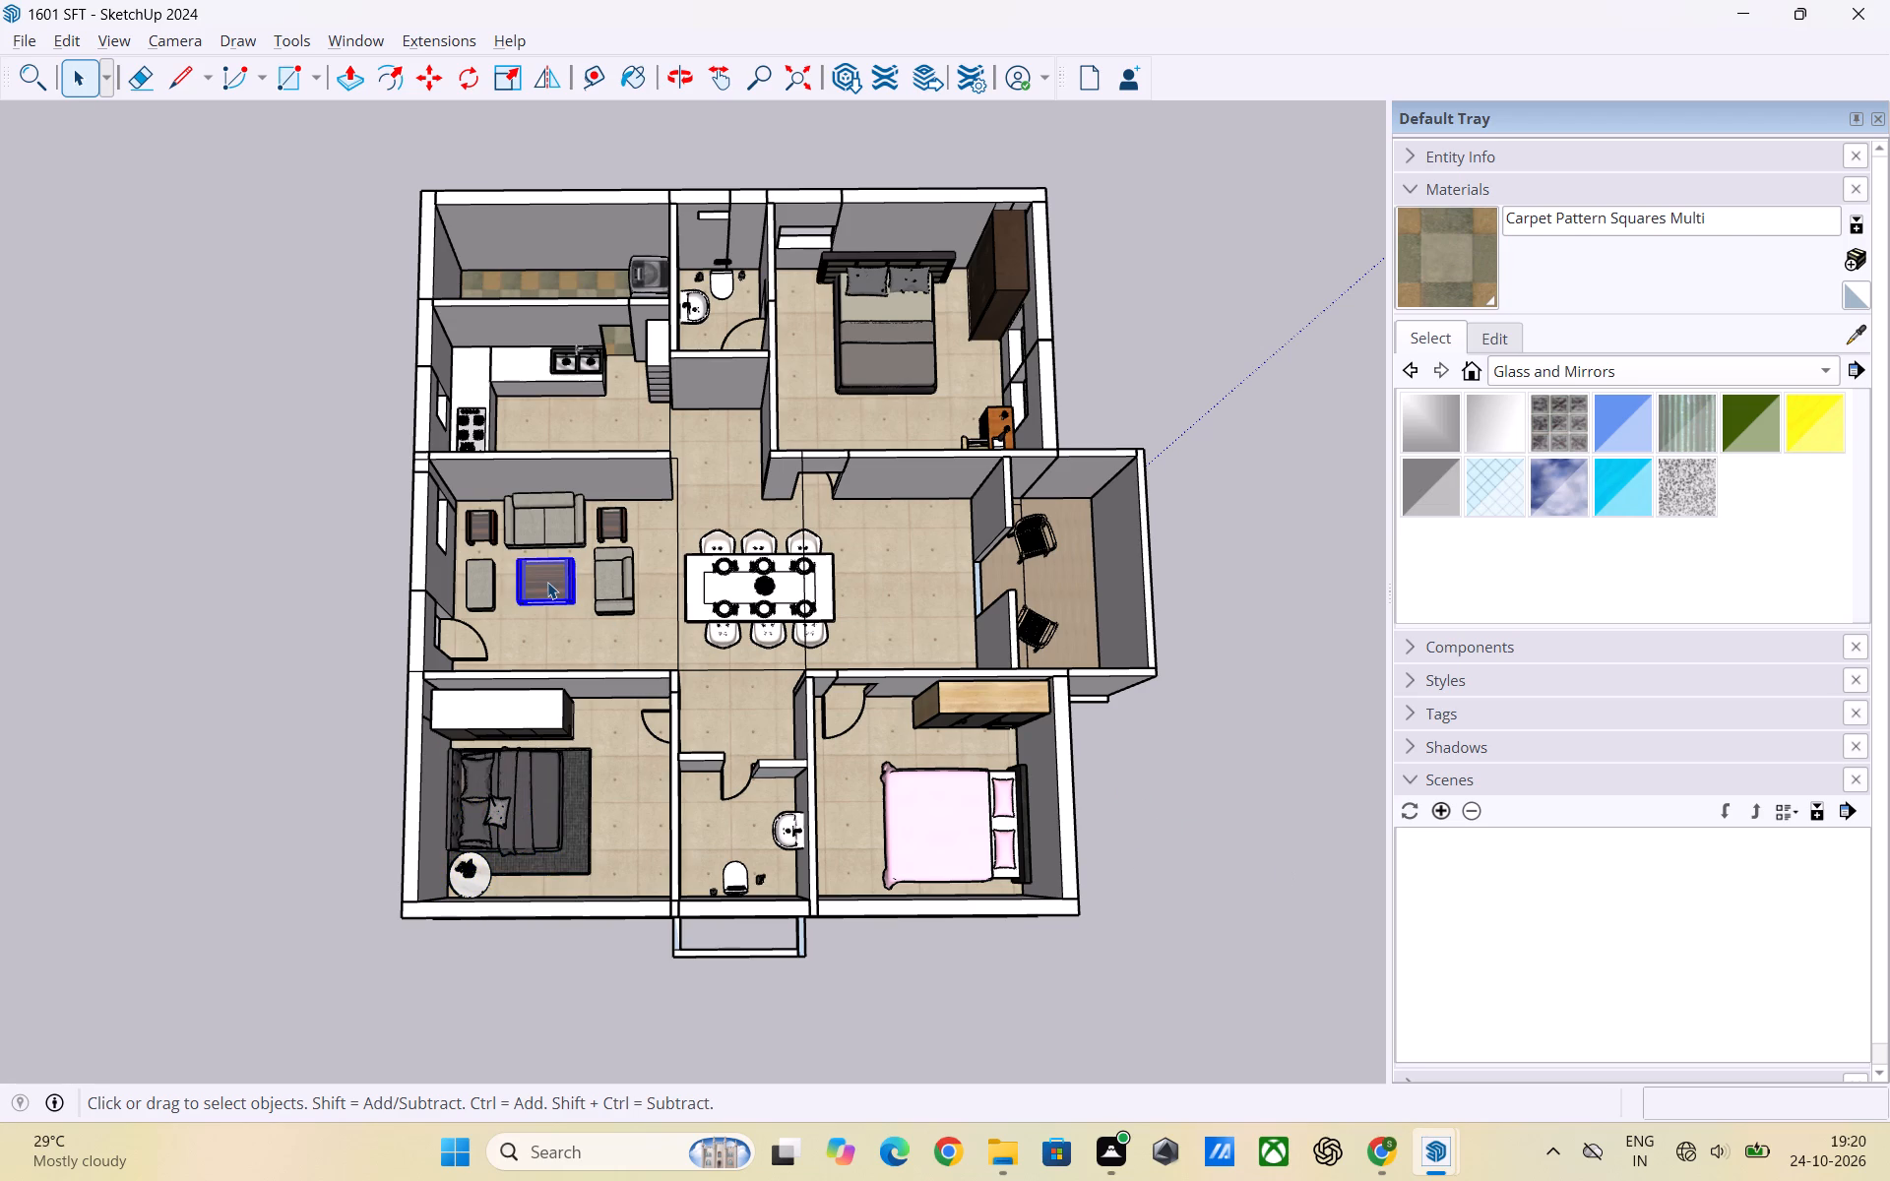
pyautogui.click(1294, 860)
pyautogui.scroll(6, 570, 492)
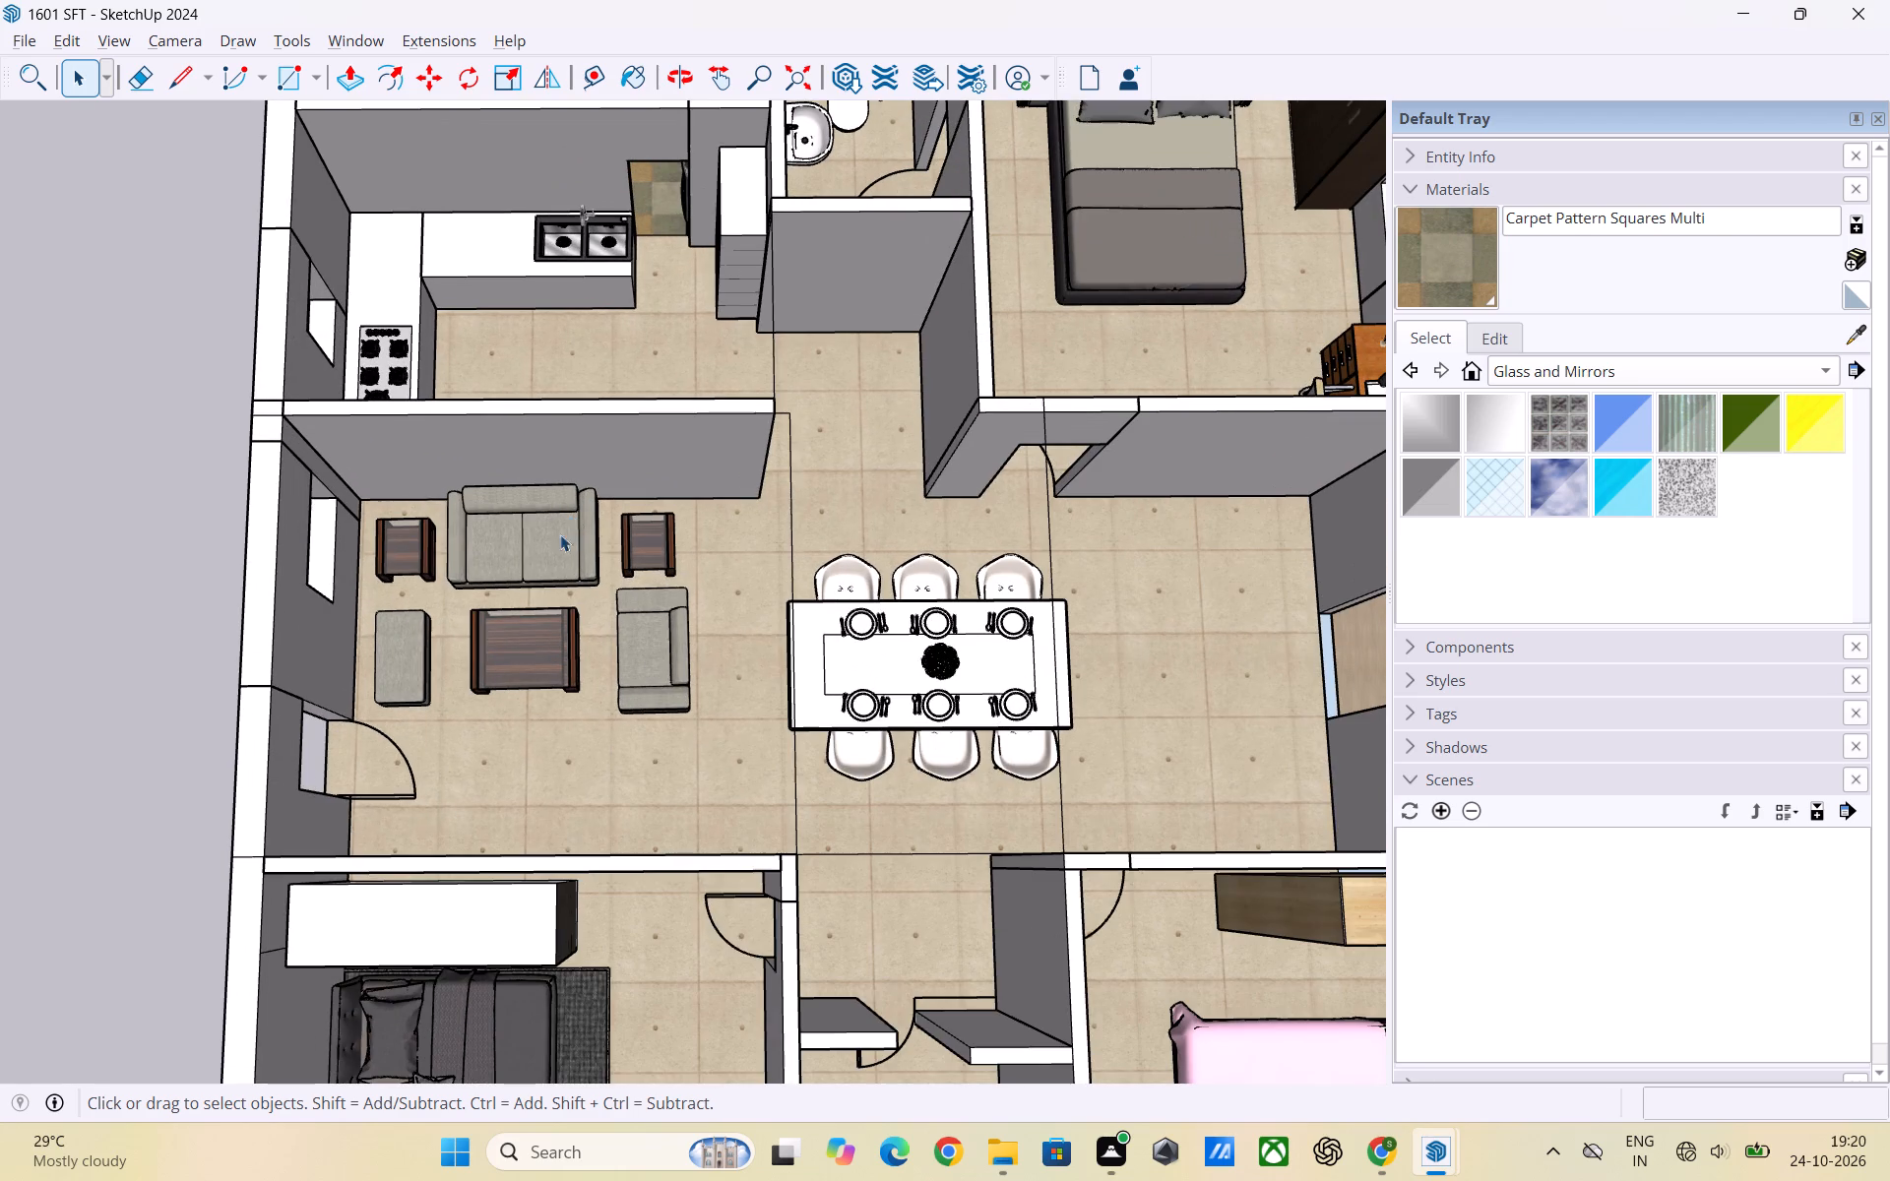
pyautogui.doubleClick(388, 551)
pyautogui.click(388, 551)
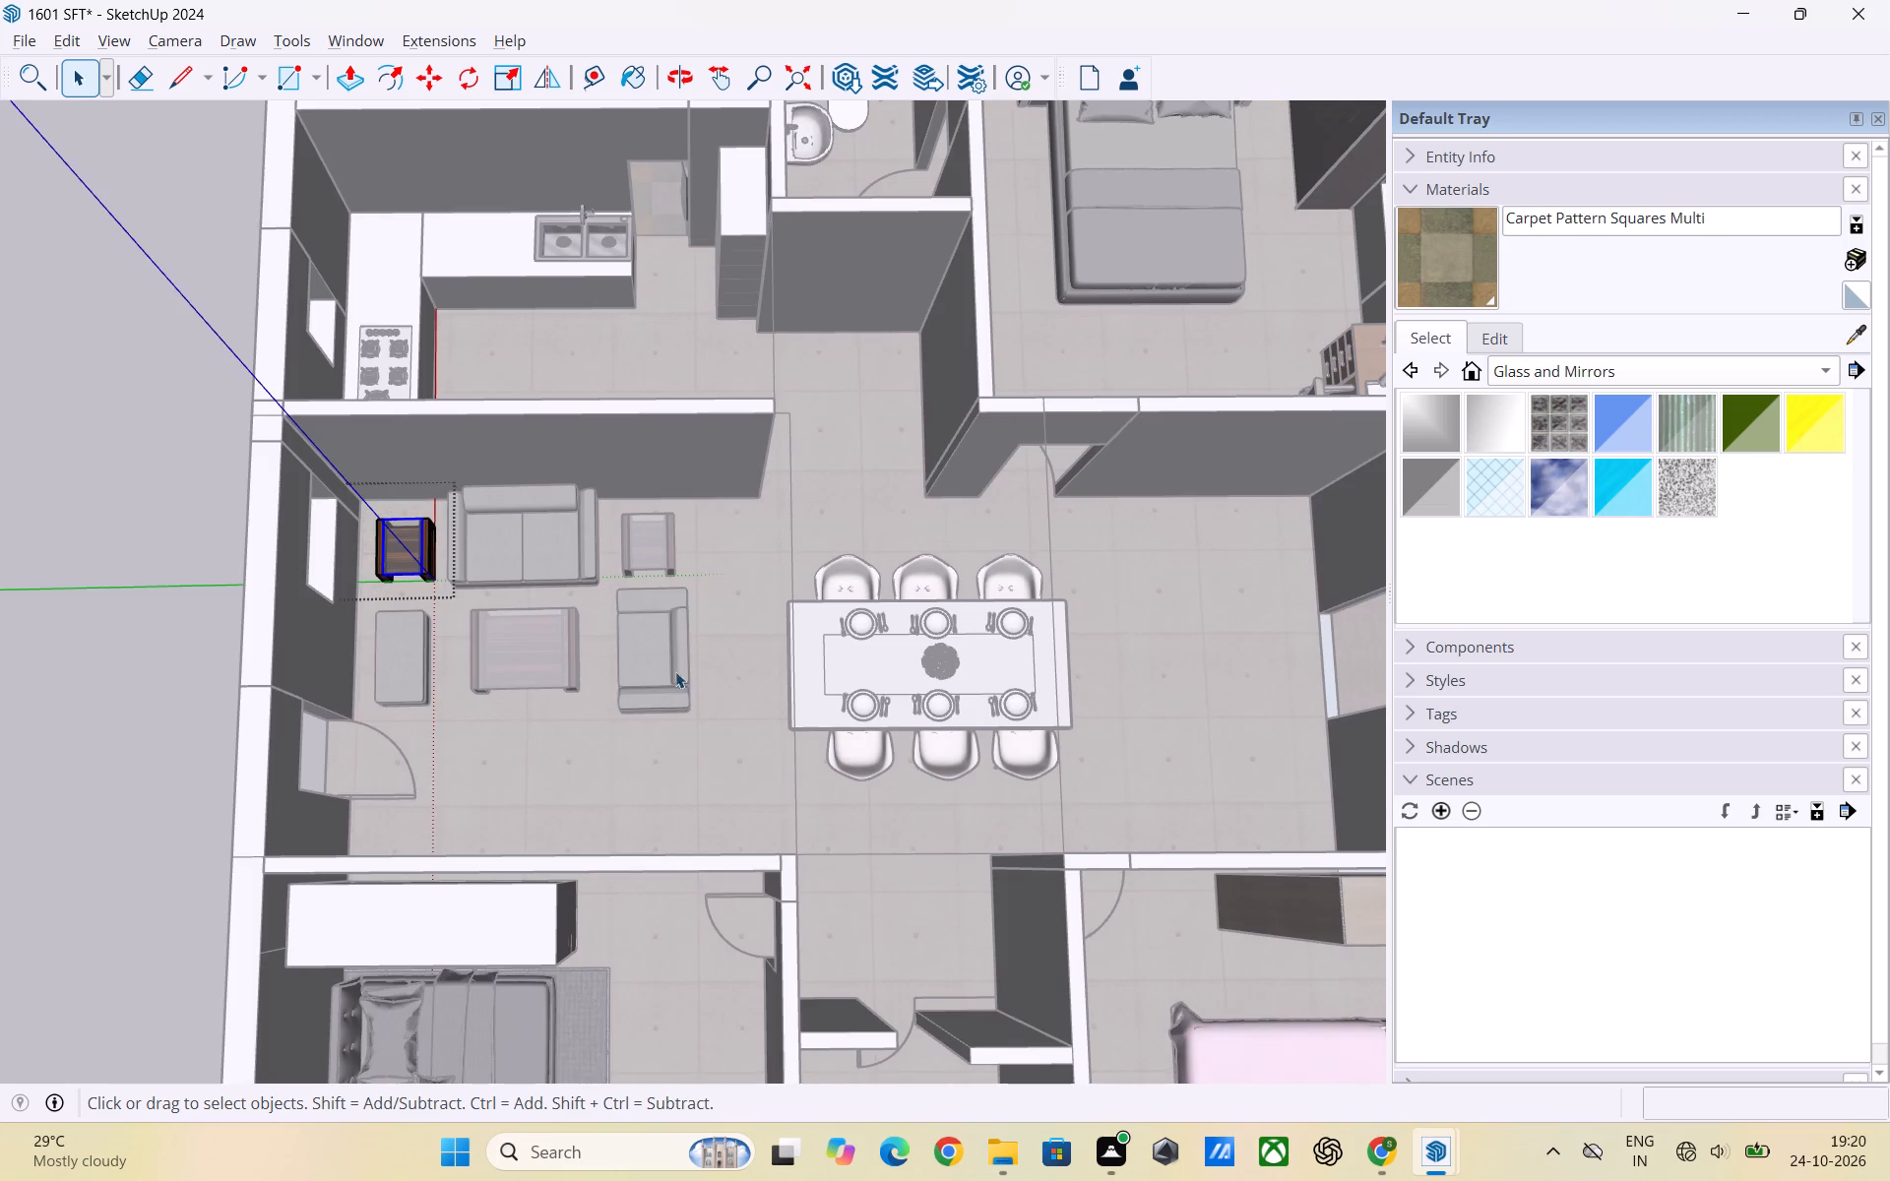
pyautogui.click(52, 530)
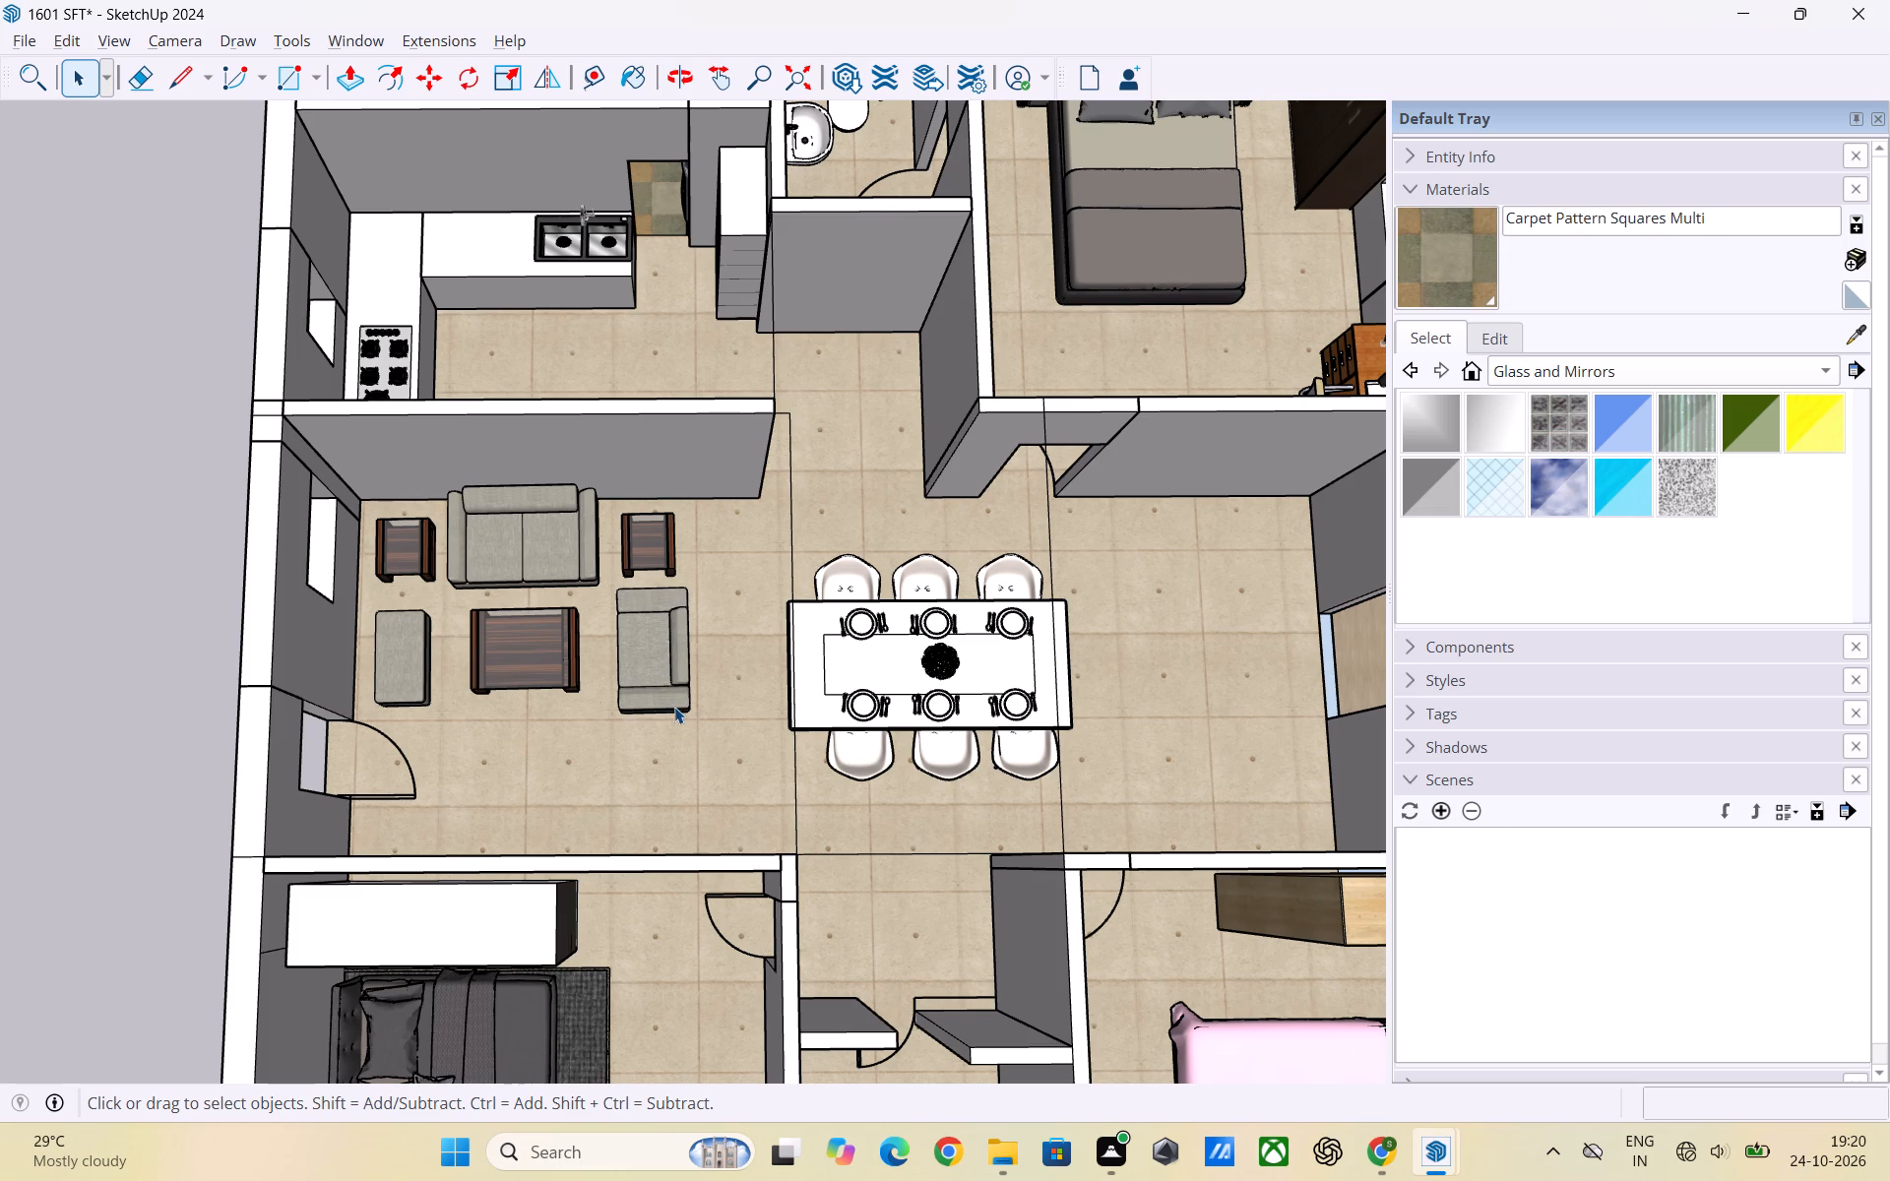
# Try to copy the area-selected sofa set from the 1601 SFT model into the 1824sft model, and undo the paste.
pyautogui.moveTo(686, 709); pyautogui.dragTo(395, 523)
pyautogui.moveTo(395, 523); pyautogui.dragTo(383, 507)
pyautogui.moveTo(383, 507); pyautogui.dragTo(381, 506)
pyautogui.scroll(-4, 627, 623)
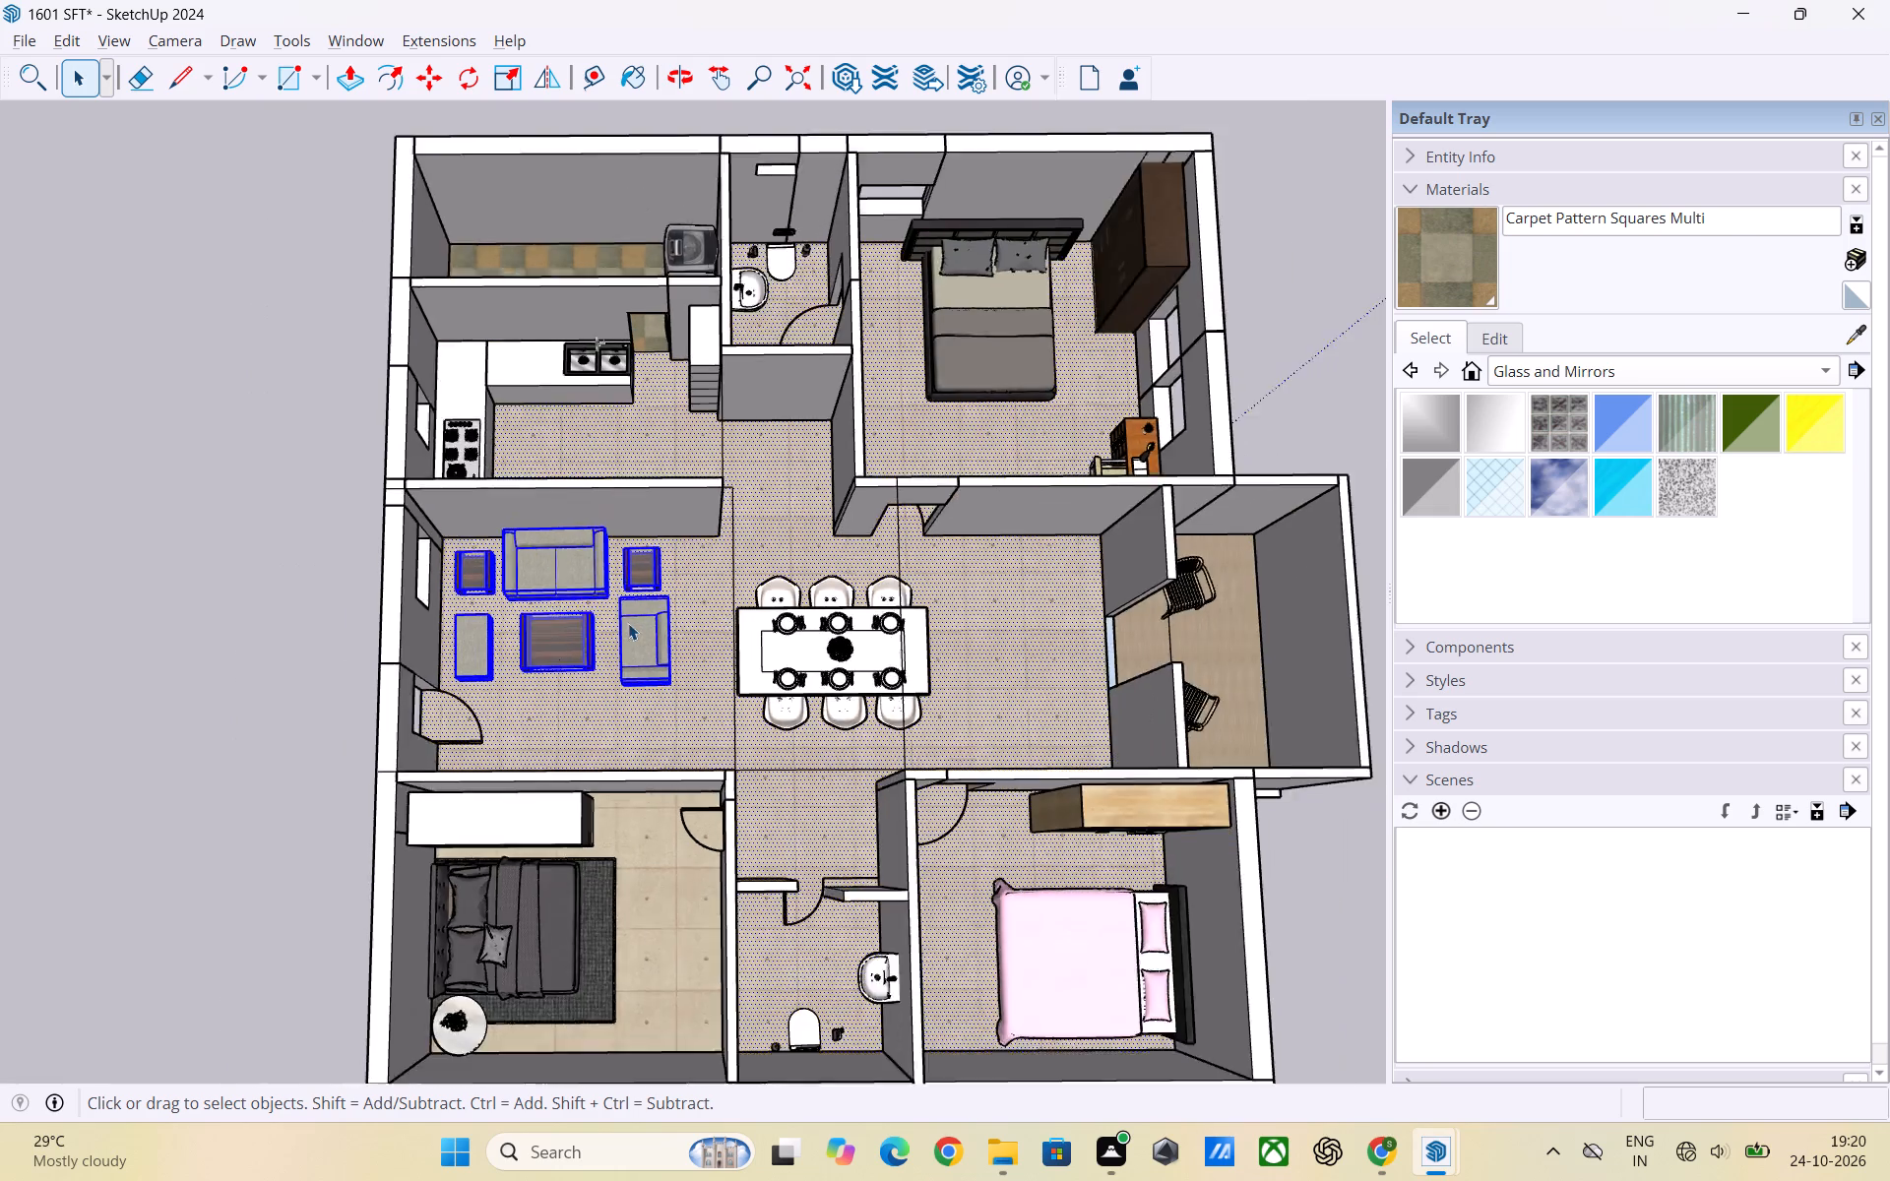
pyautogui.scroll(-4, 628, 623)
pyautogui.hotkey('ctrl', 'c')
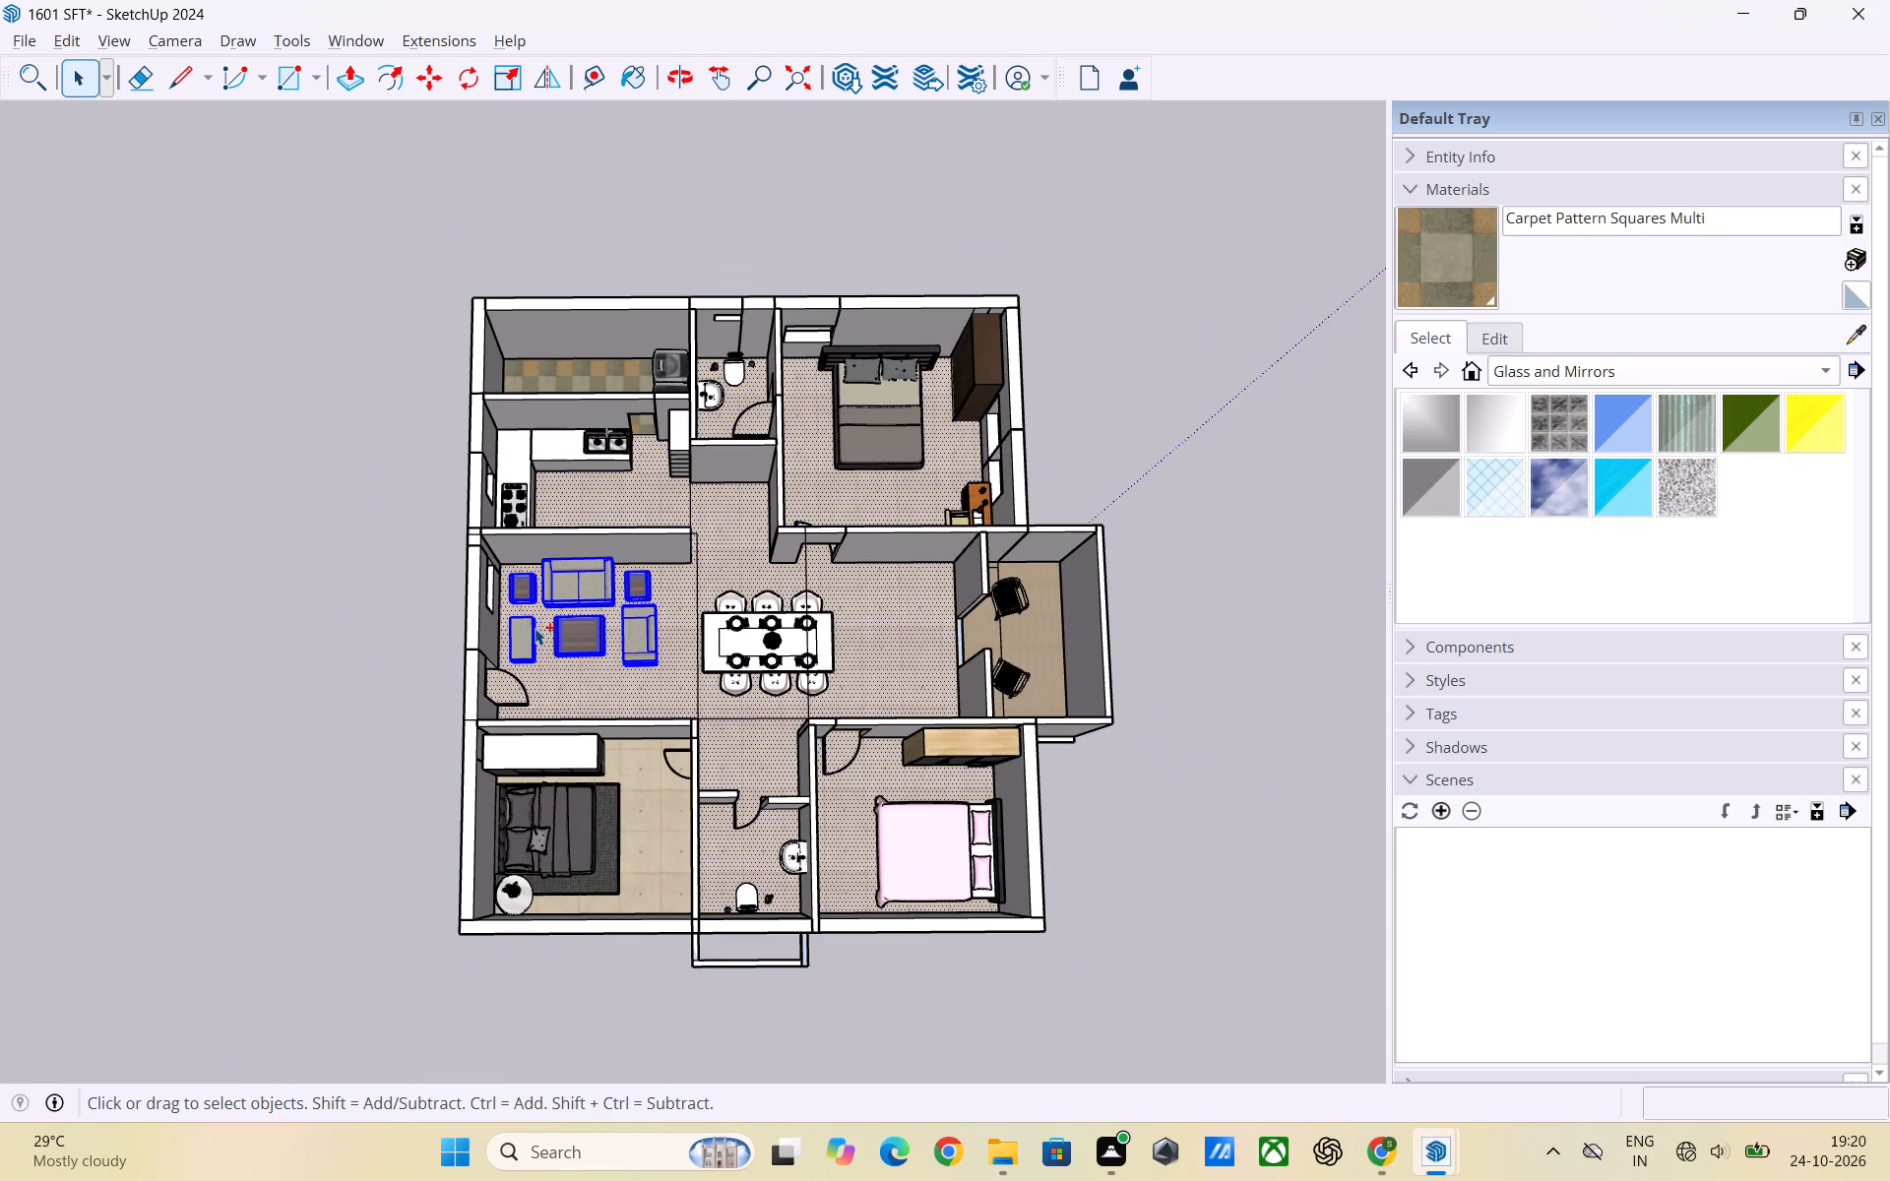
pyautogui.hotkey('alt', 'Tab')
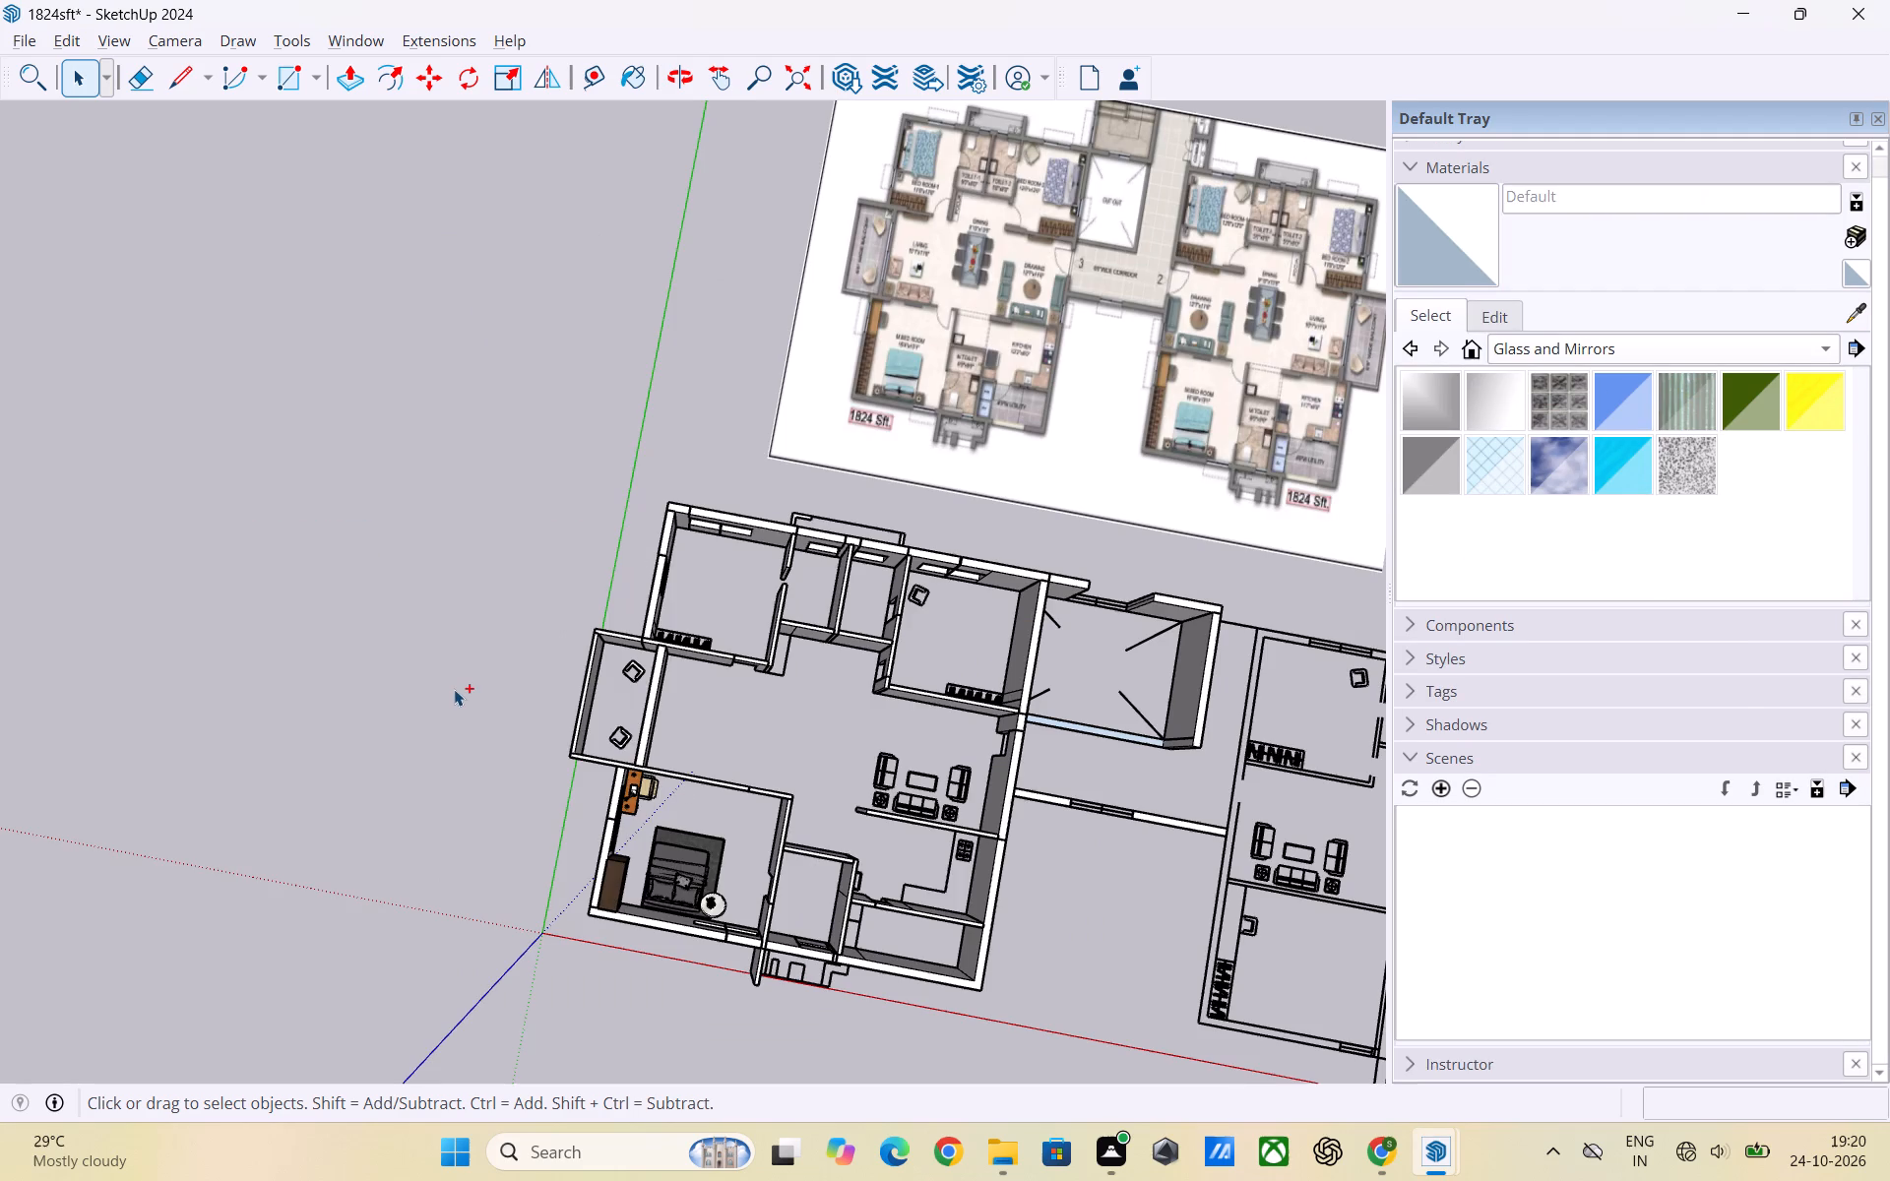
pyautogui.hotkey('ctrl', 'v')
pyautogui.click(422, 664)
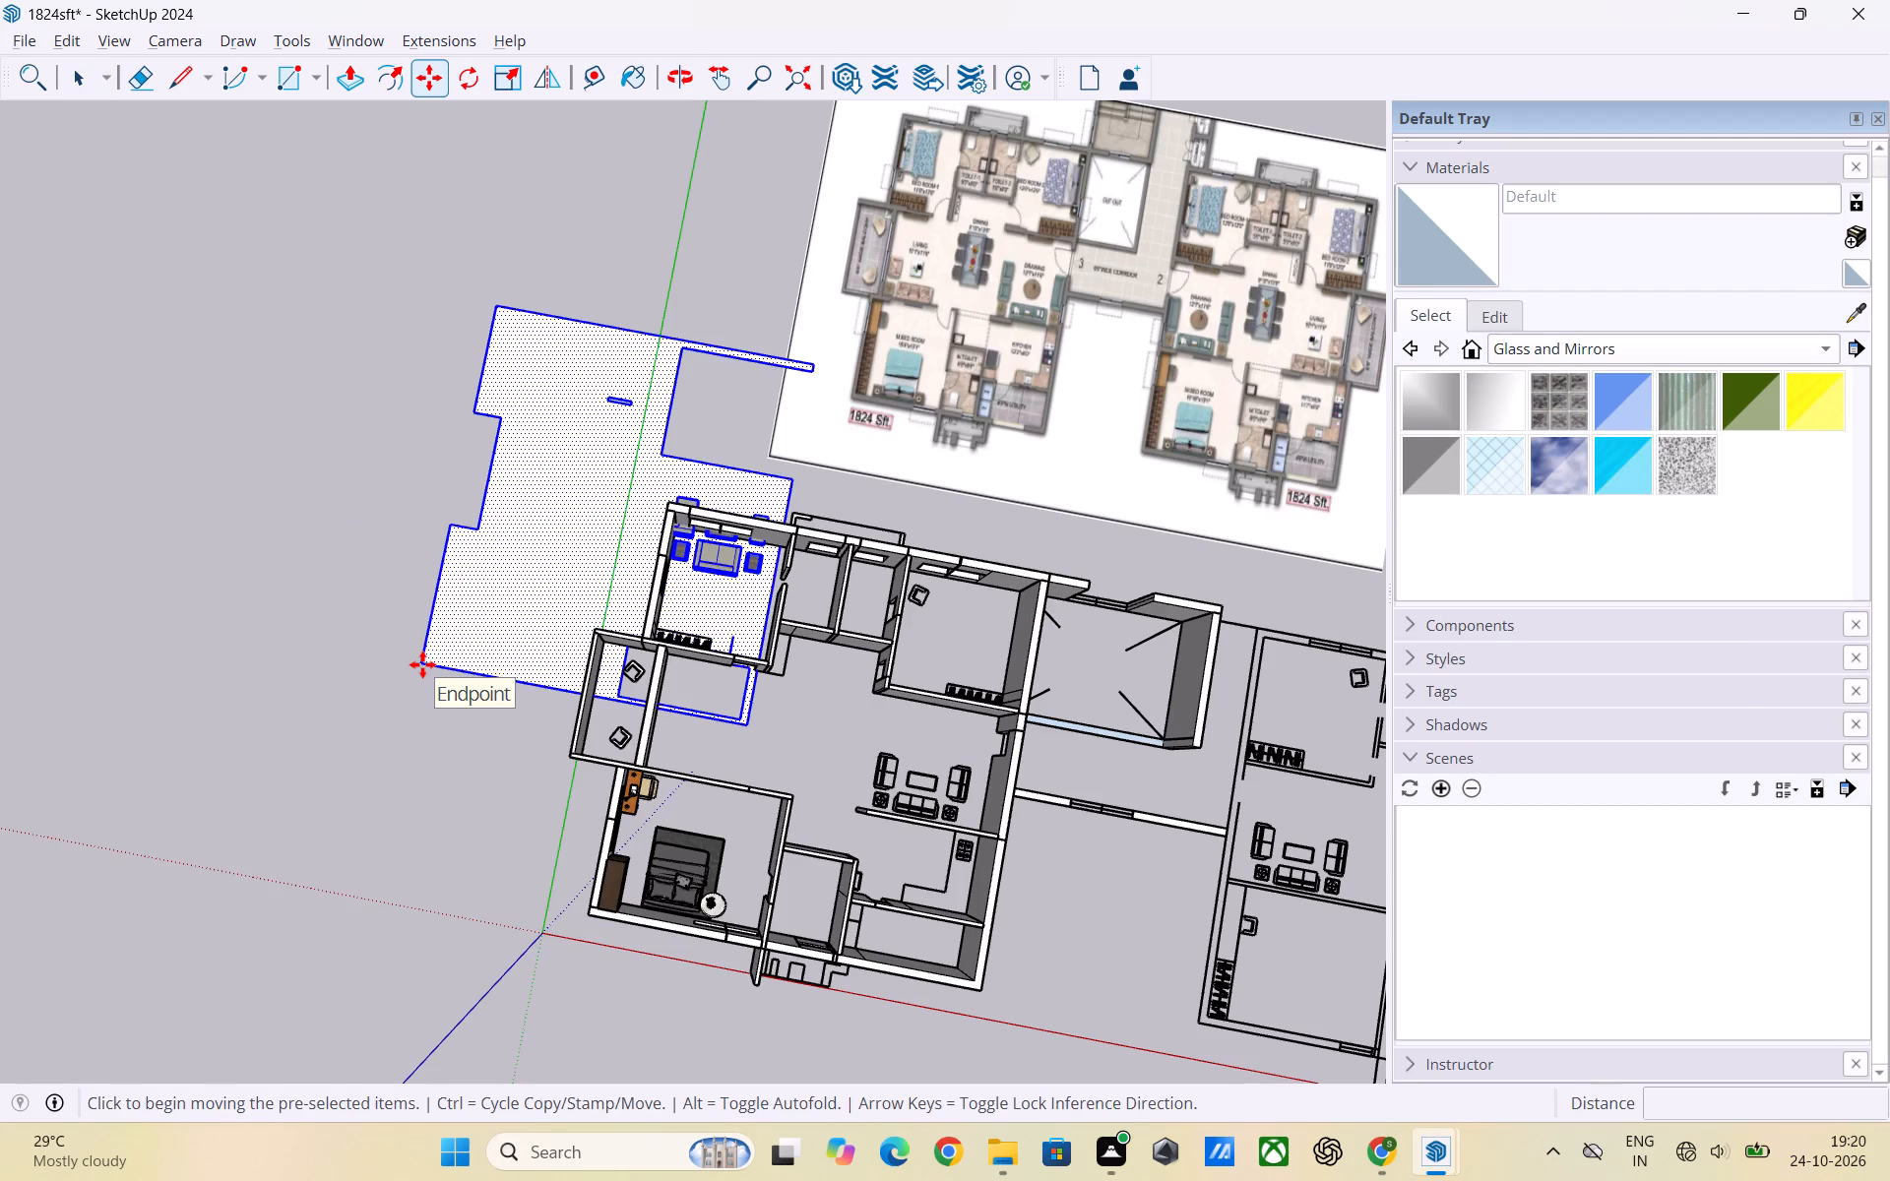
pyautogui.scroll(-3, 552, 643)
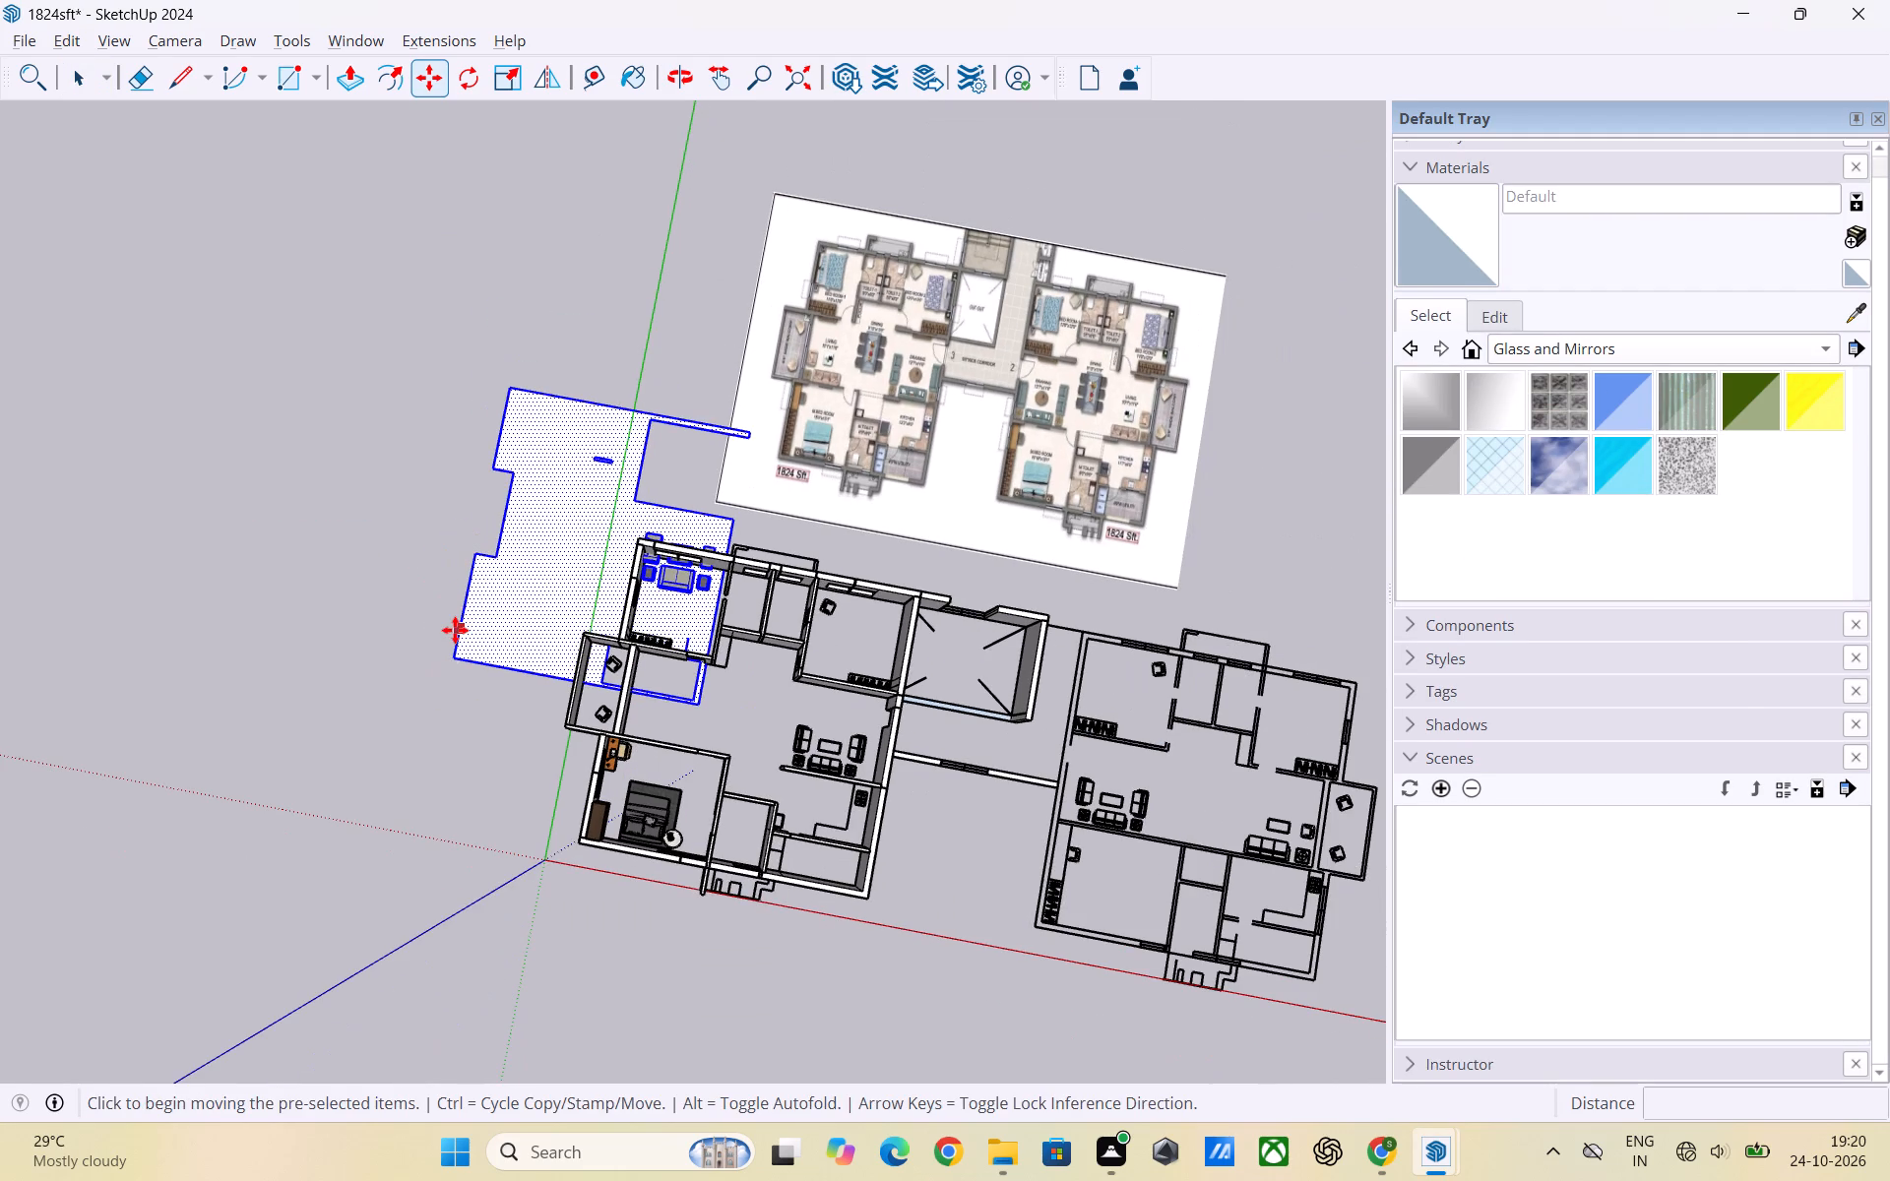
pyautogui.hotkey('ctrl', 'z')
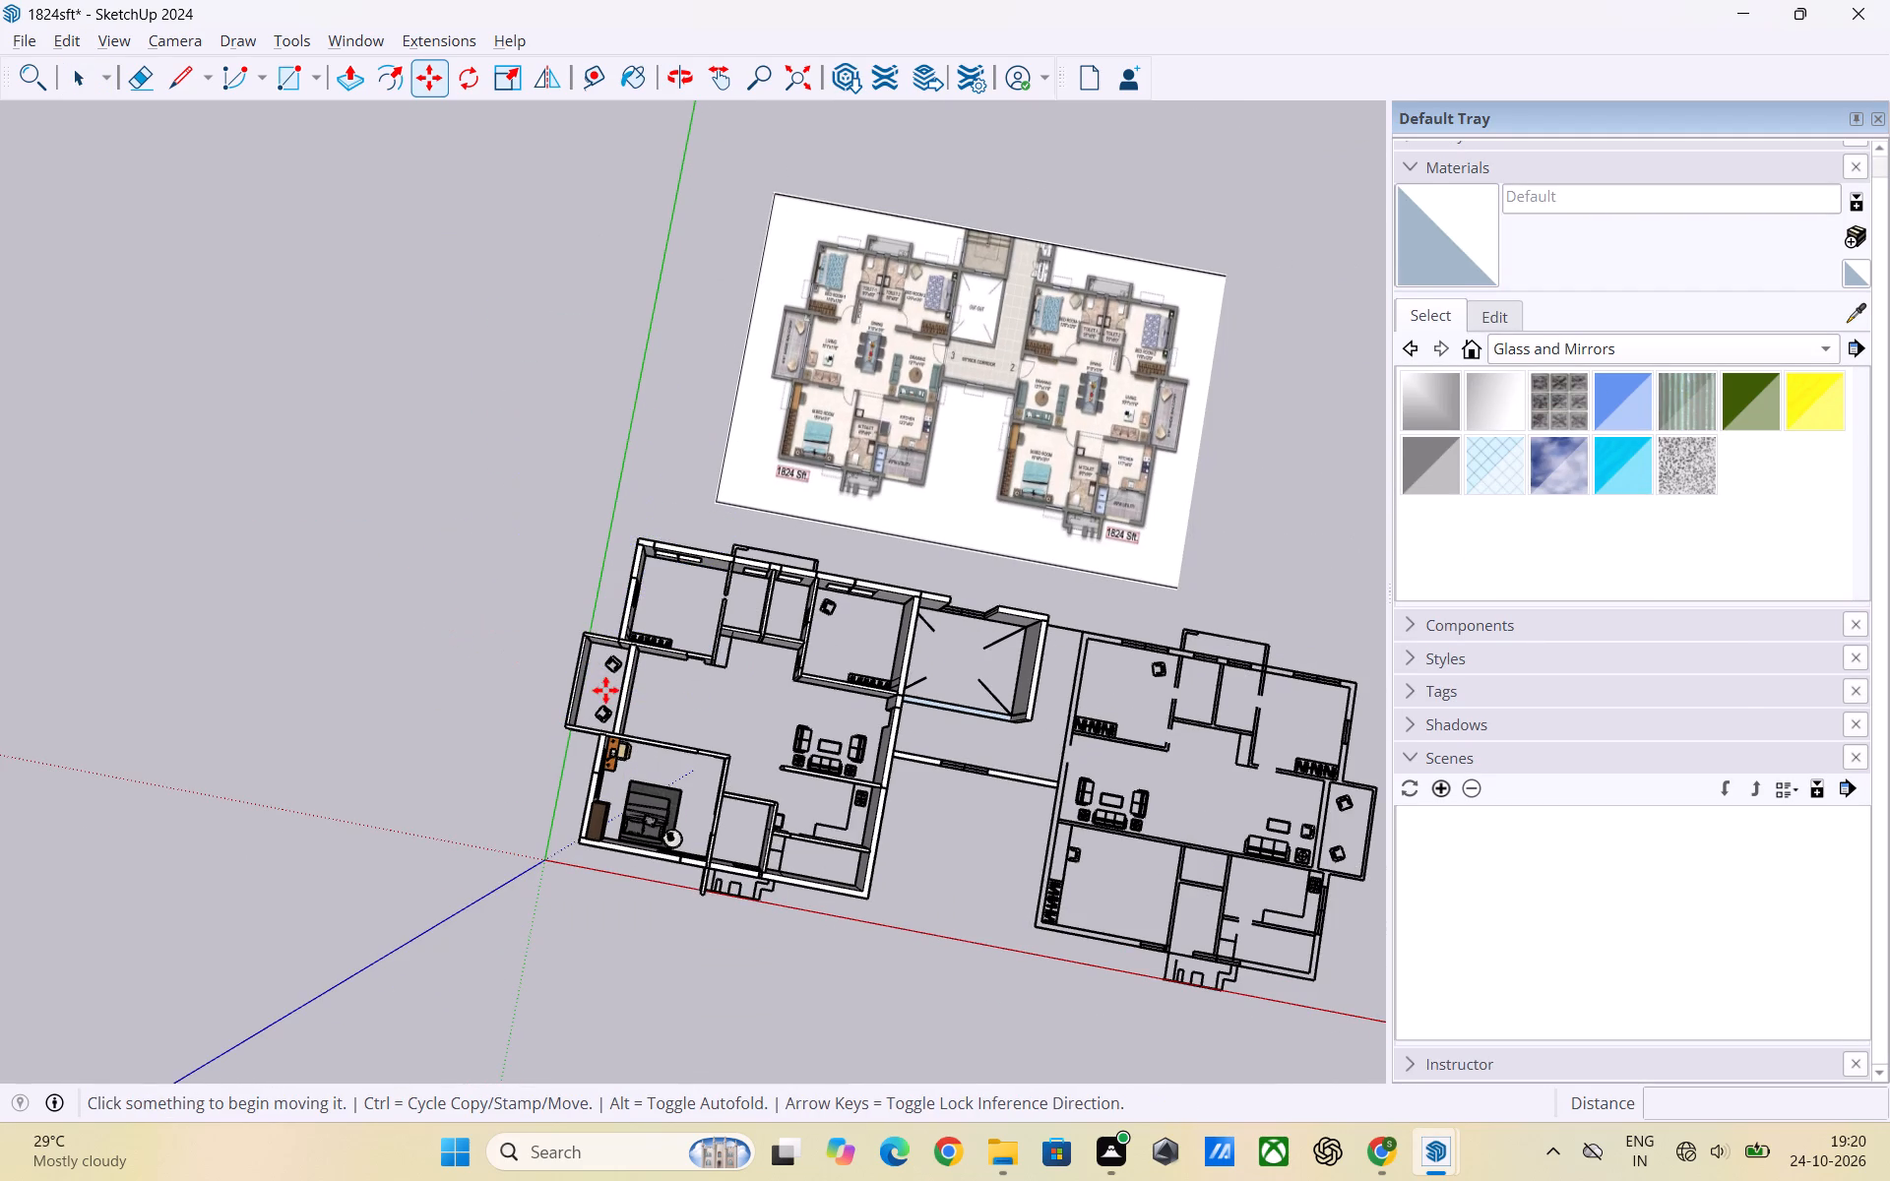
# Copy only the 1601 SFT living room's two sofas, ottoman, coffee table and two side tables into the 1824sft model, outside the apartment's balcony side.
pyautogui.hotkey('alt', 'Tab')
pyautogui.click(584, 626)
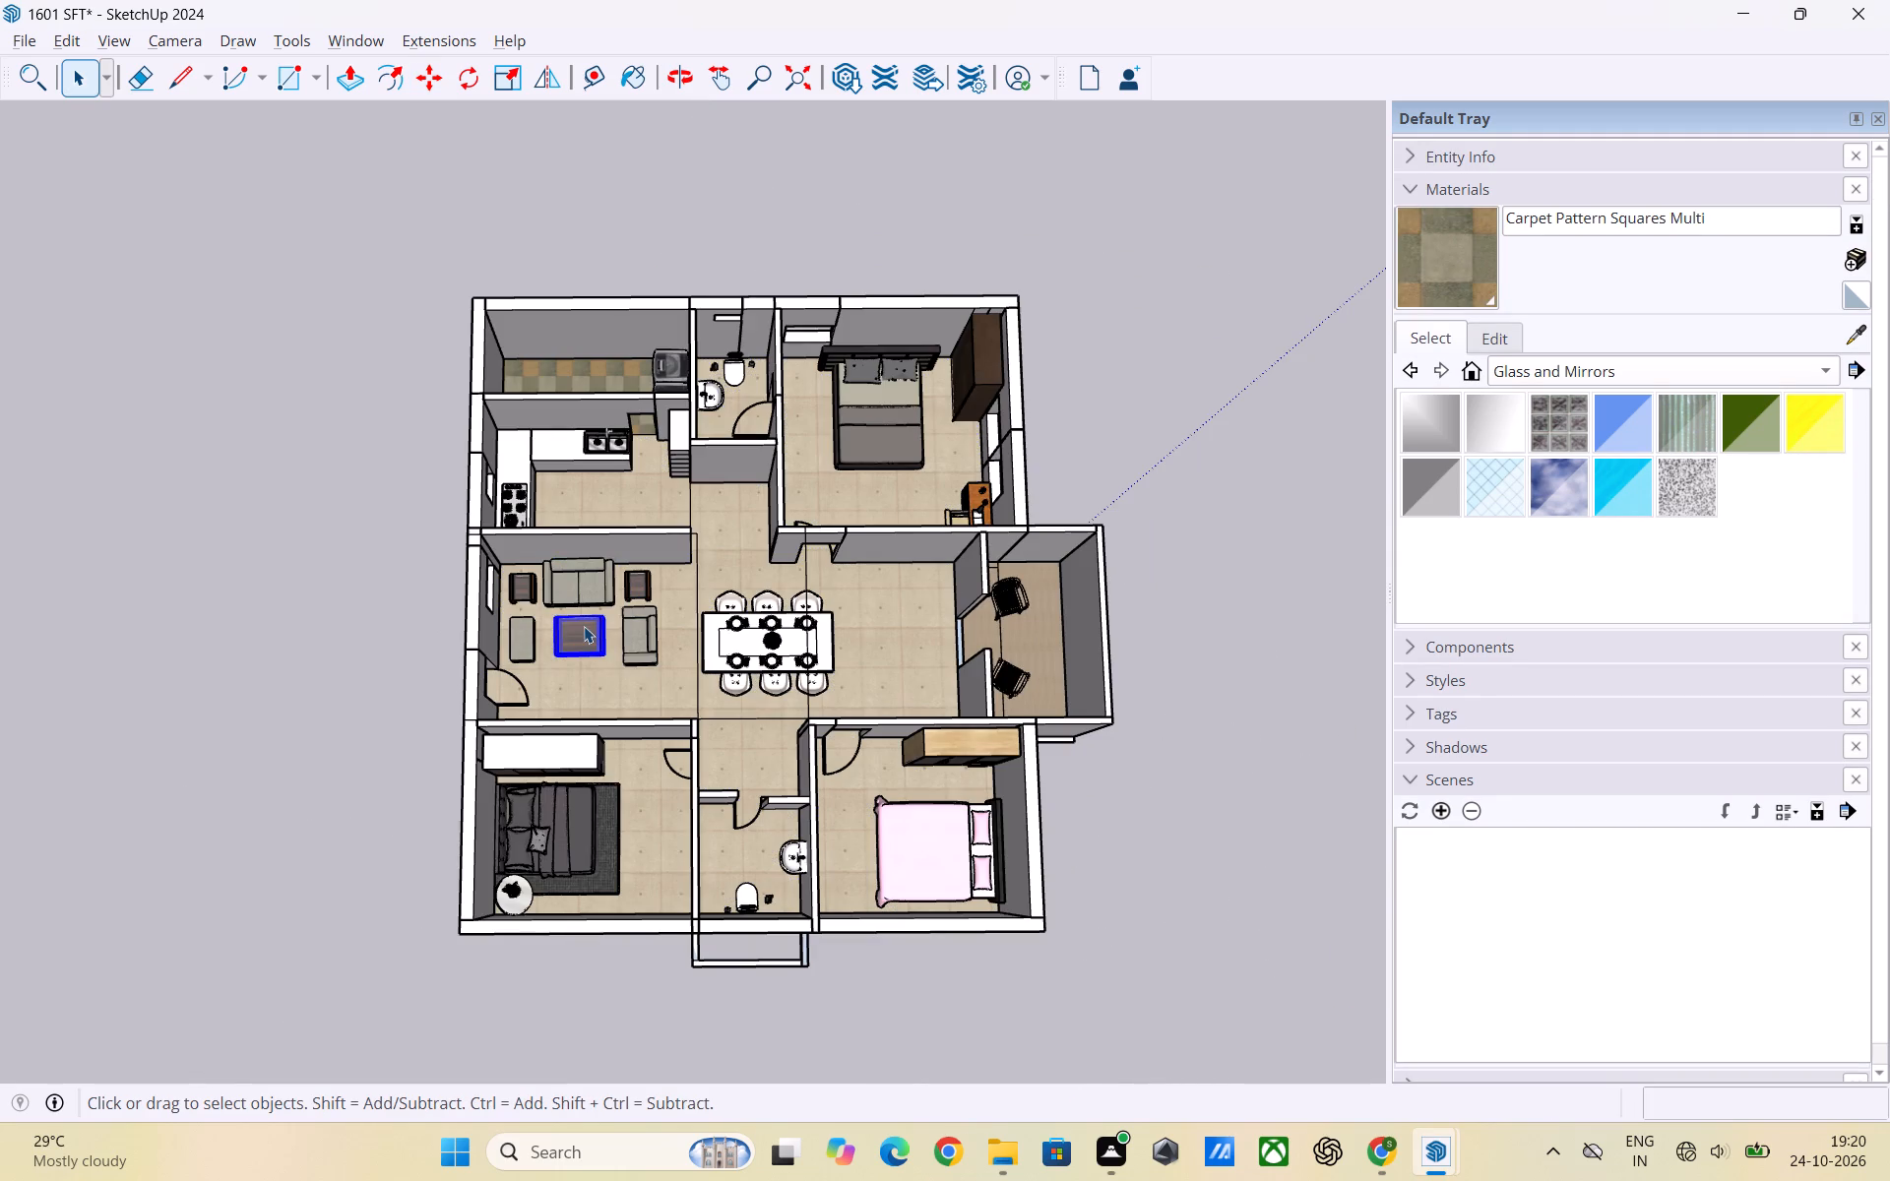
pyautogui.click(640, 639)
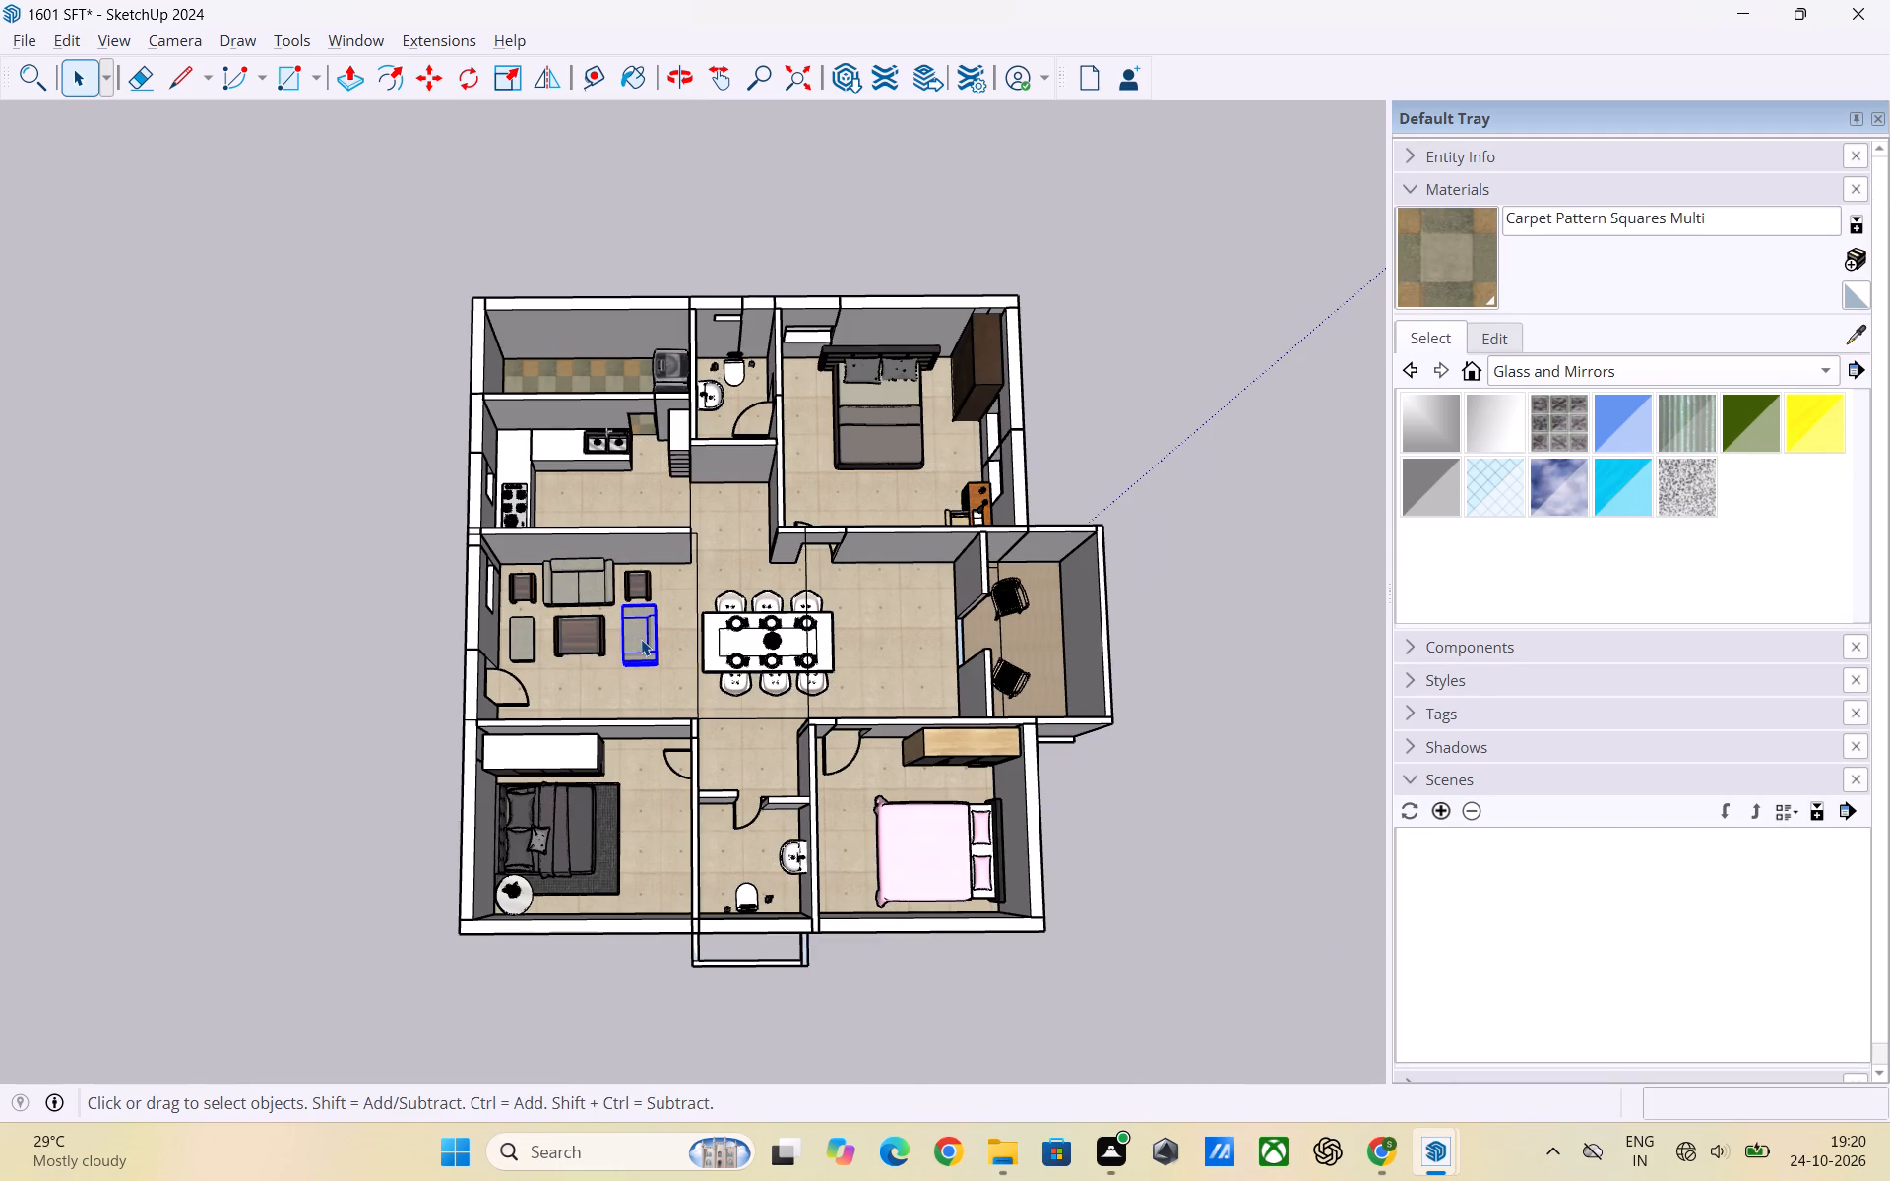
pyautogui.keyDown('shift'); pyautogui.click(571, 641); pyautogui.keyUp('shift')
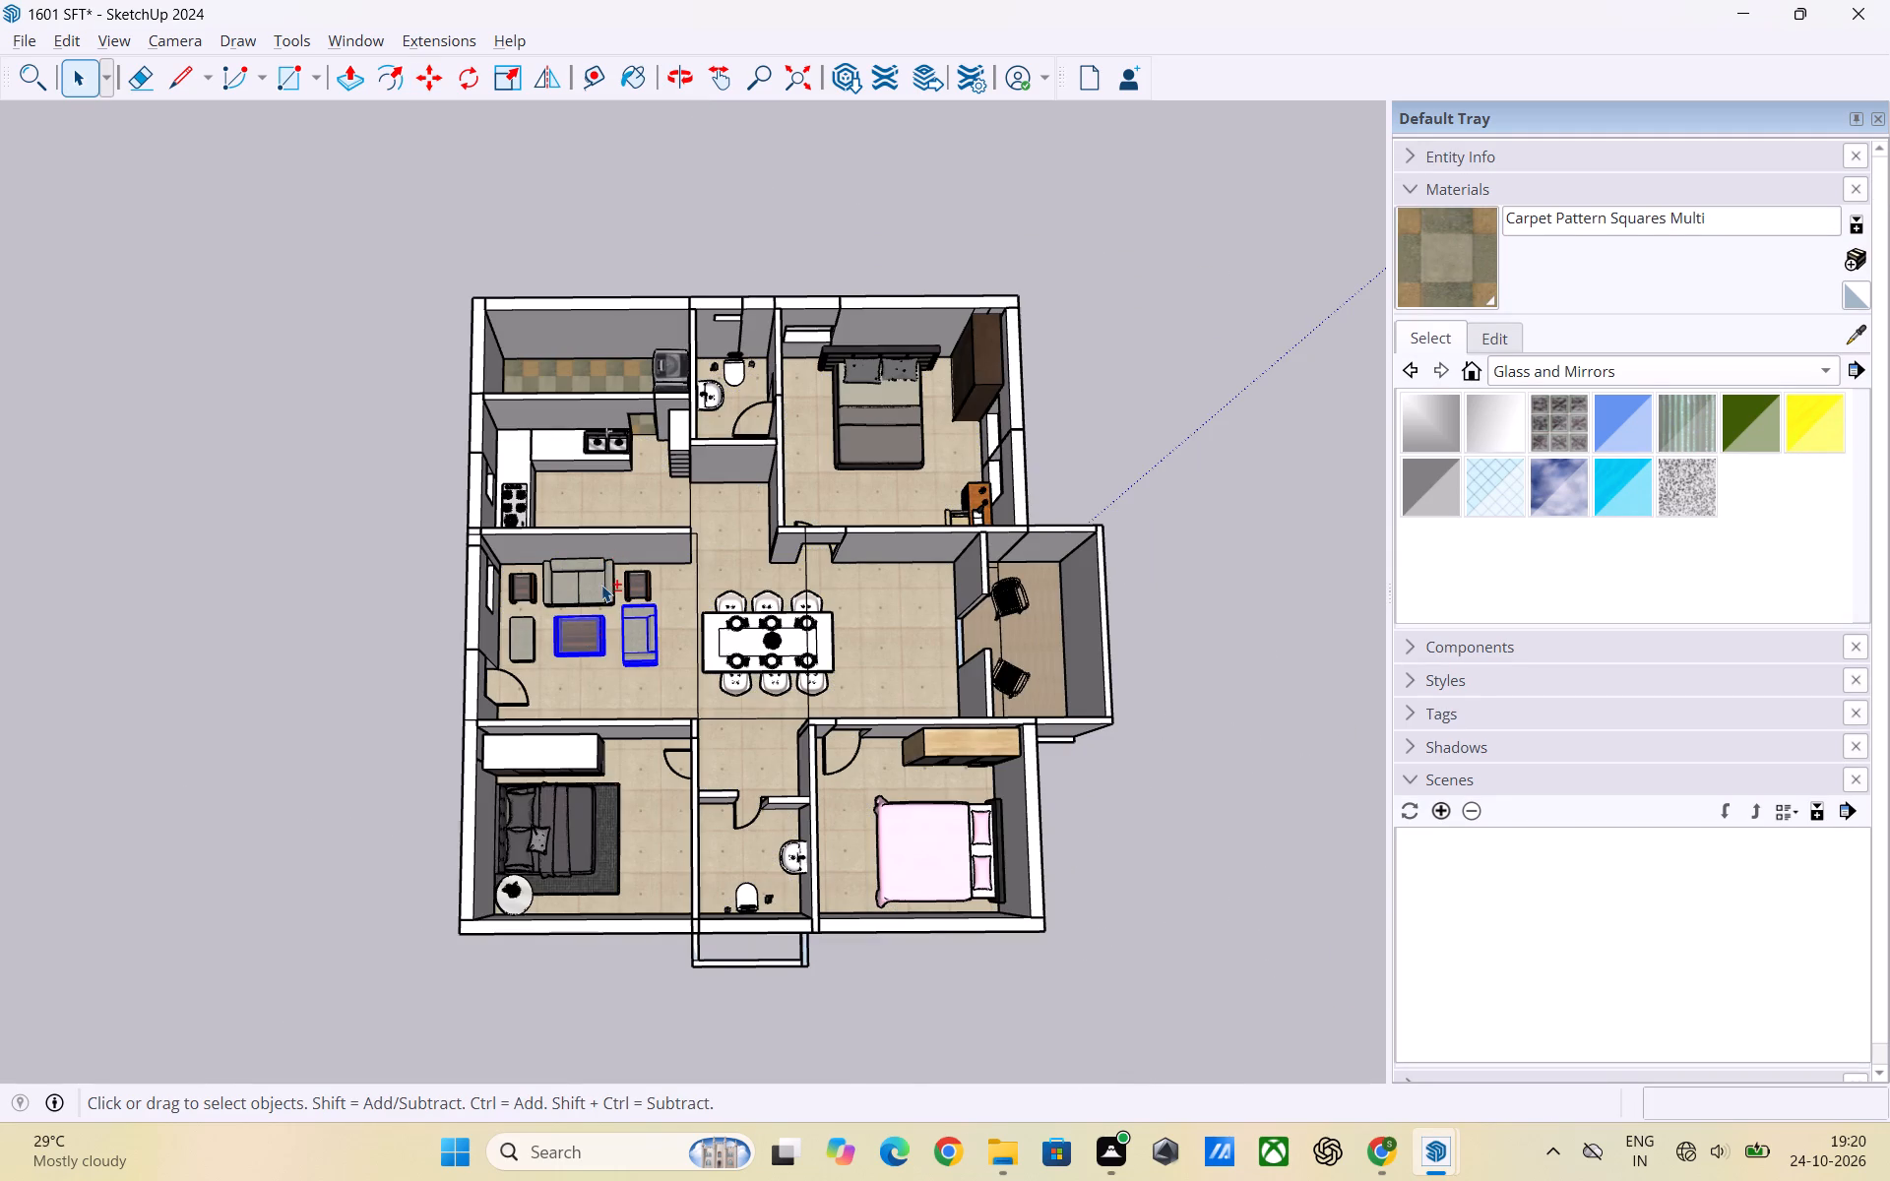
pyautogui.keyDown('shift'); pyautogui.click(600, 588); pyautogui.keyUp('shift')
pyautogui.keyDown('shift'); pyautogui.click(633, 591); pyautogui.keyUp('shift')
pyautogui.keyDown('shift'); pyautogui.click(514, 591); pyautogui.keyUp('shift')
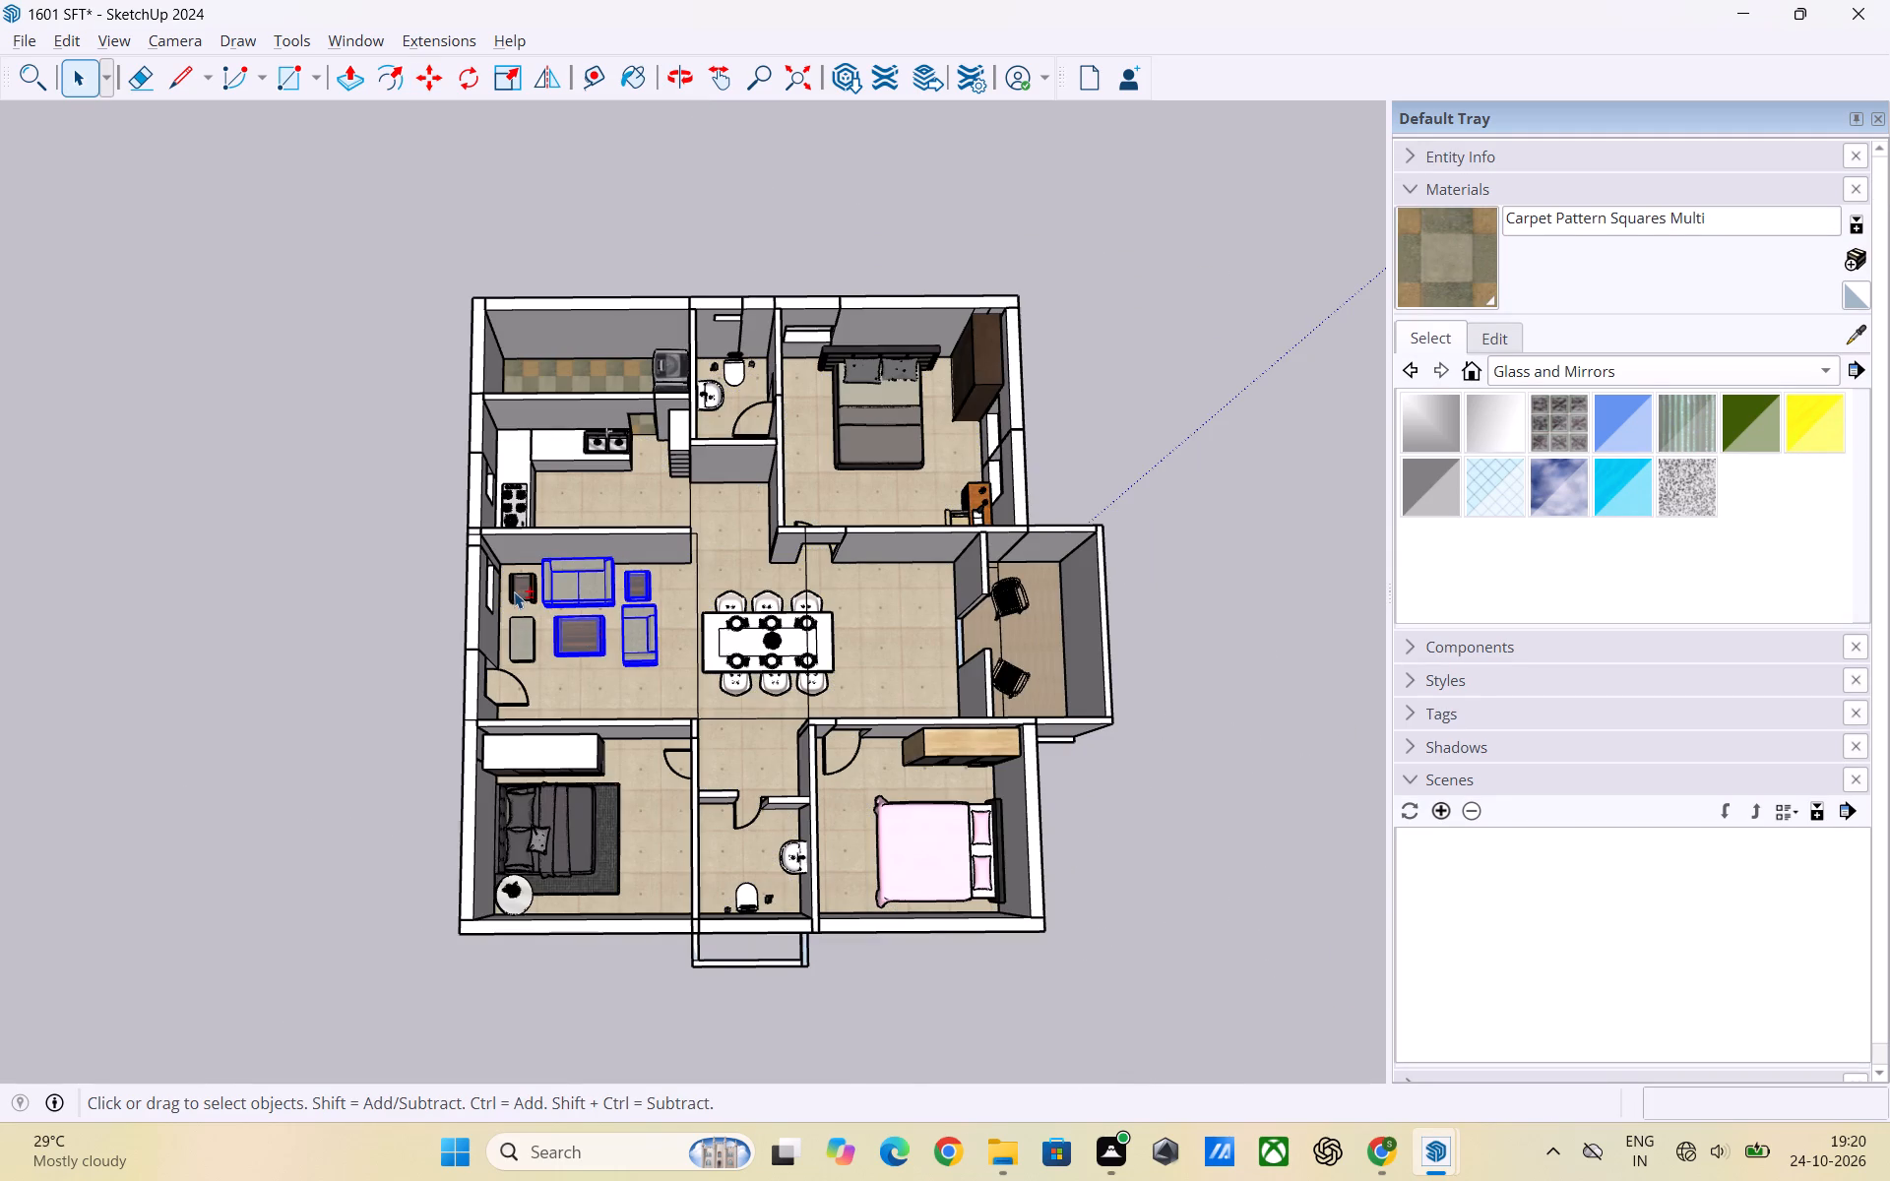
pyautogui.keyDown('shift'); pyautogui.click(527, 642); pyautogui.keyUp('shift')
pyautogui.hotkey('ctrl', 'c')
pyautogui.hotkey('alt', 'Tab')
pyautogui.hotkey('ctrl', 'v')
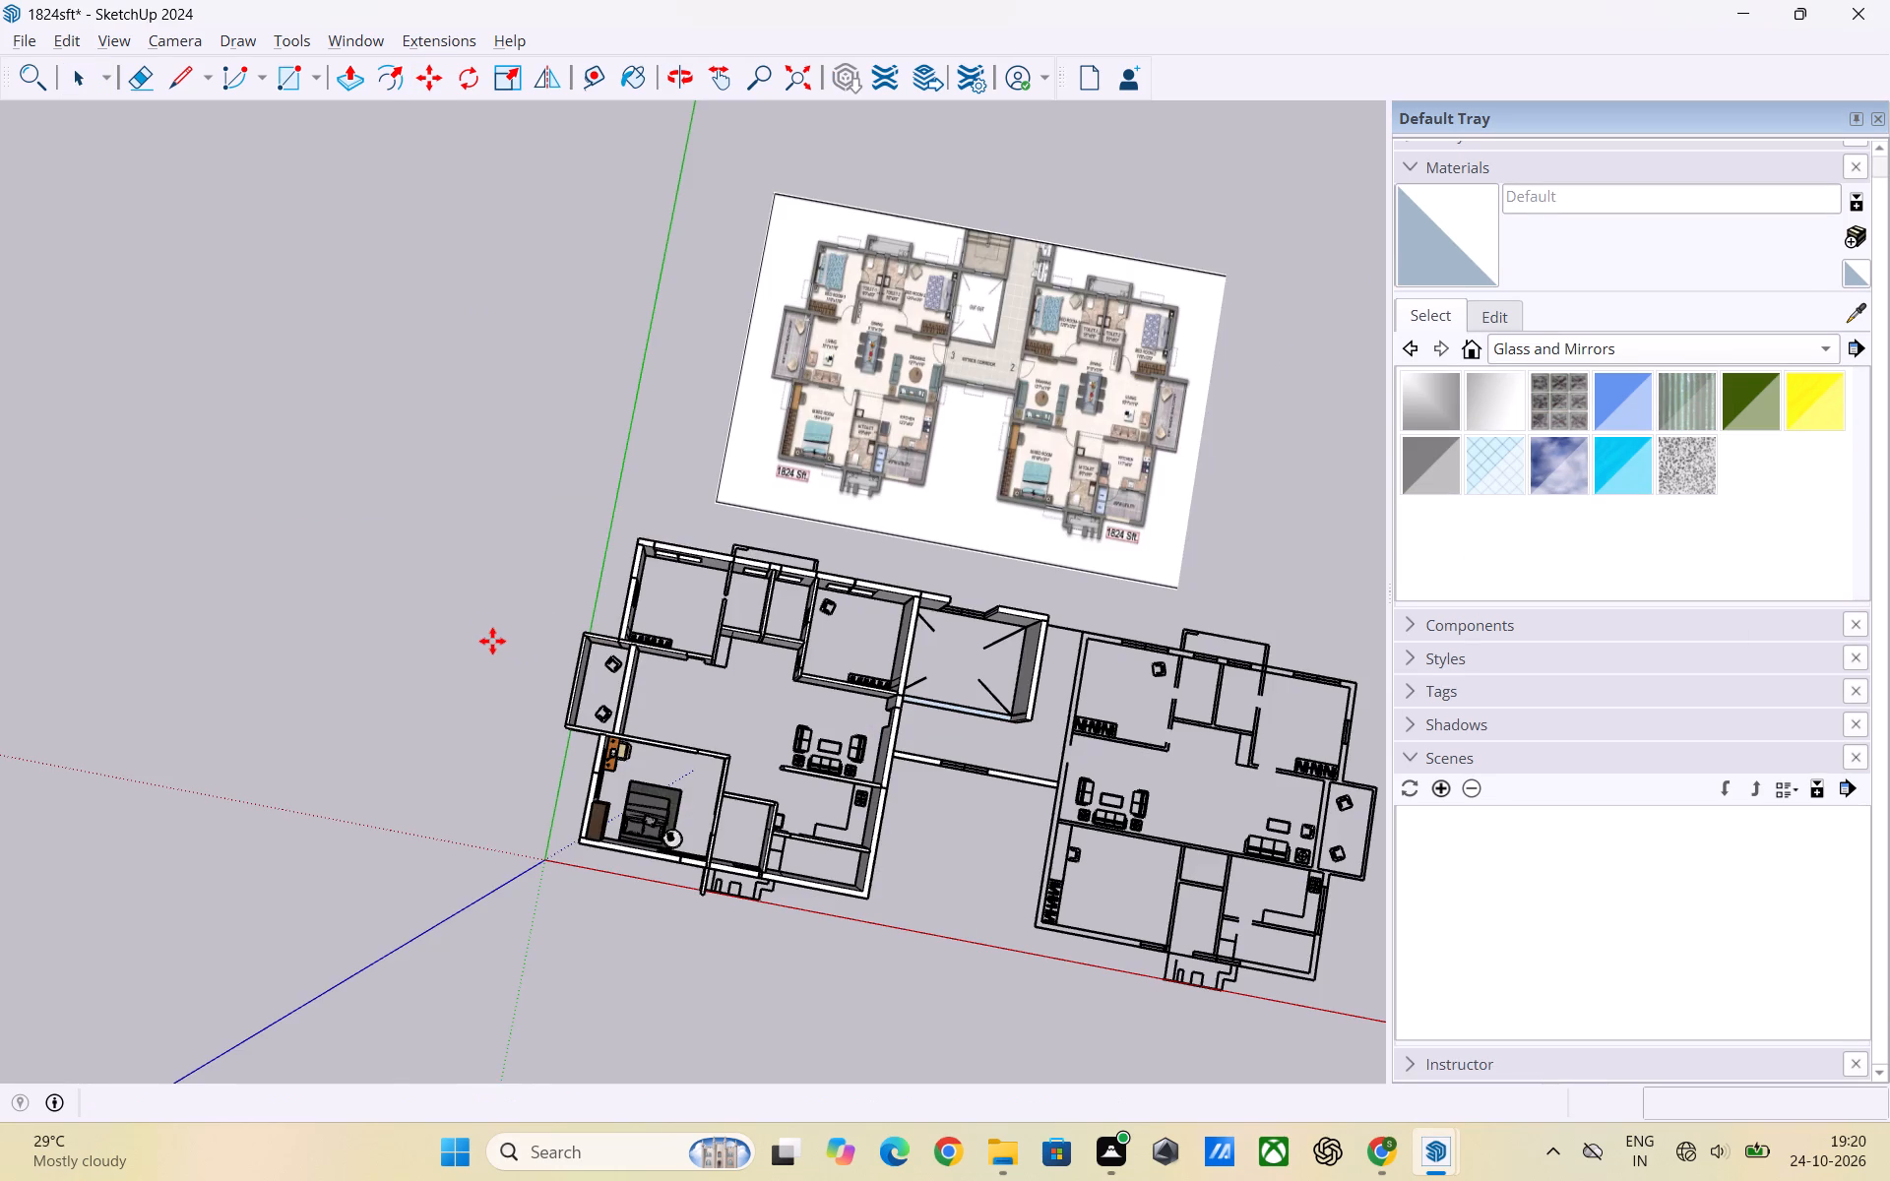
pyautogui.click(439, 569)
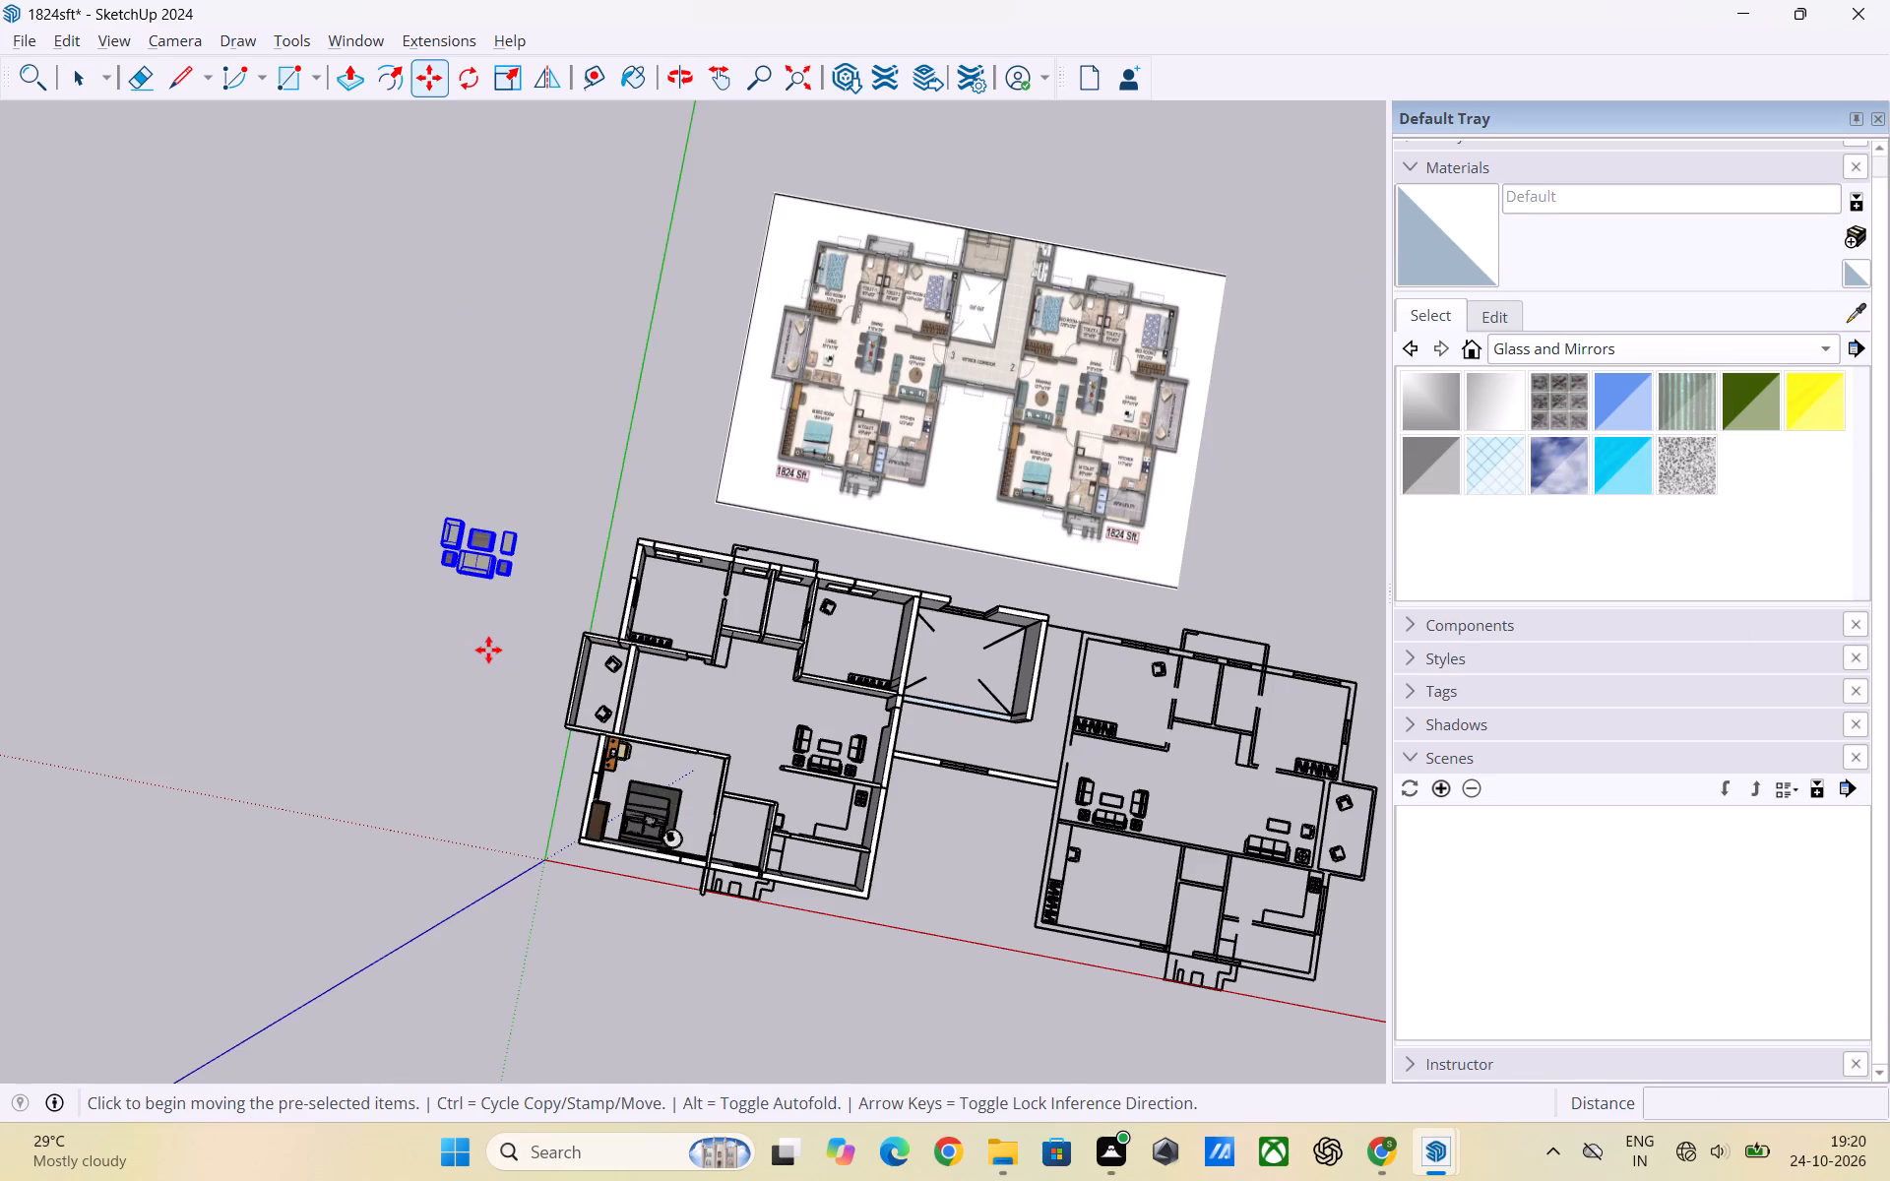
pyautogui.press('space')
# Examine the pasted sofa set beside the apartment and compare the seating areas with the reference floor plan.
pyautogui.scroll(7, 502, 554)
pyautogui.moveTo(505, 603); pyautogui.dragTo(547, 606, button='middle')
pyautogui.scroll(-3, 151, 657)
pyautogui.moveTo(325, 713); pyautogui.dragTo(341, 709, button='middle')
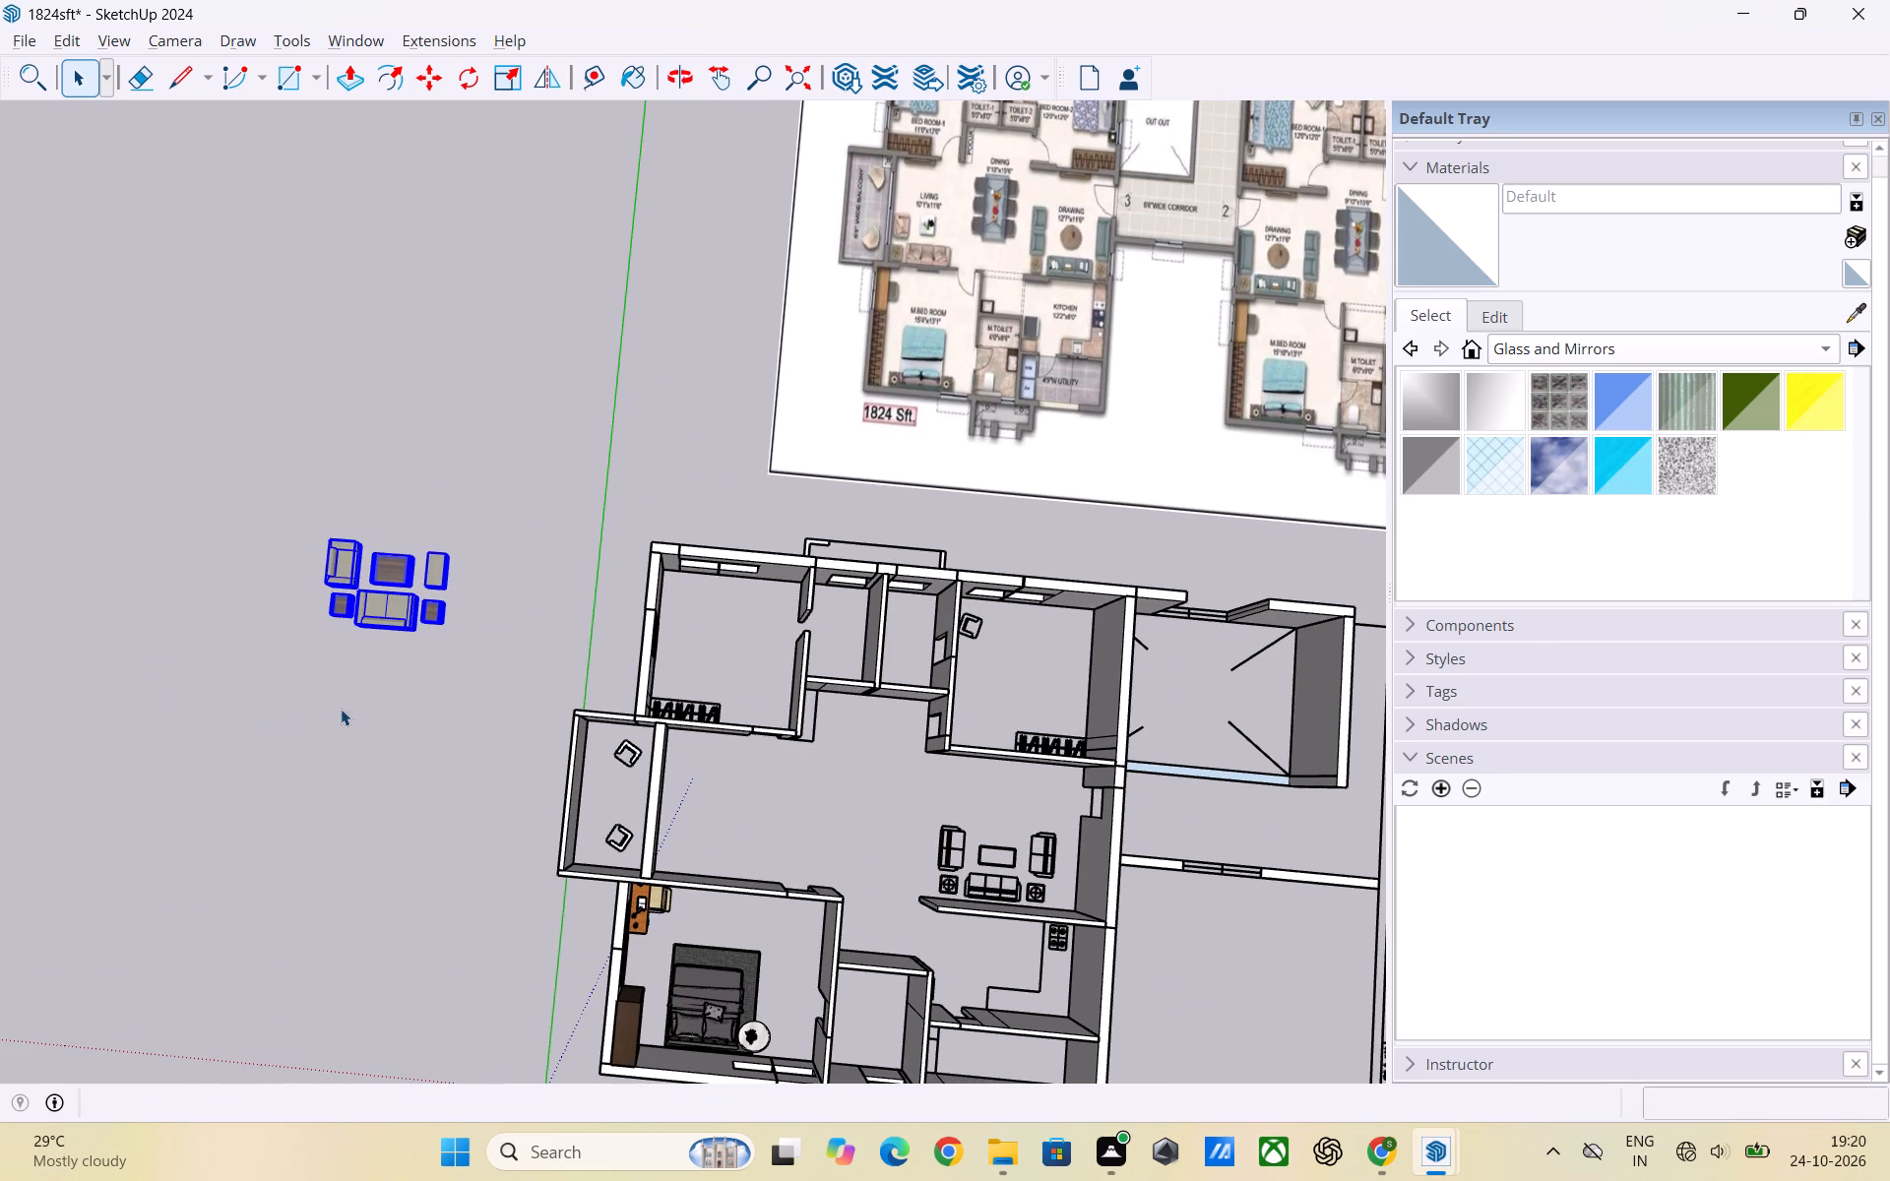
pyautogui.scroll(-2, 622, 653)
pyautogui.scroll(-1, 995, 629)
pyautogui.moveTo(1000, 610); pyautogui.dragTo(956, 578, button='middle')
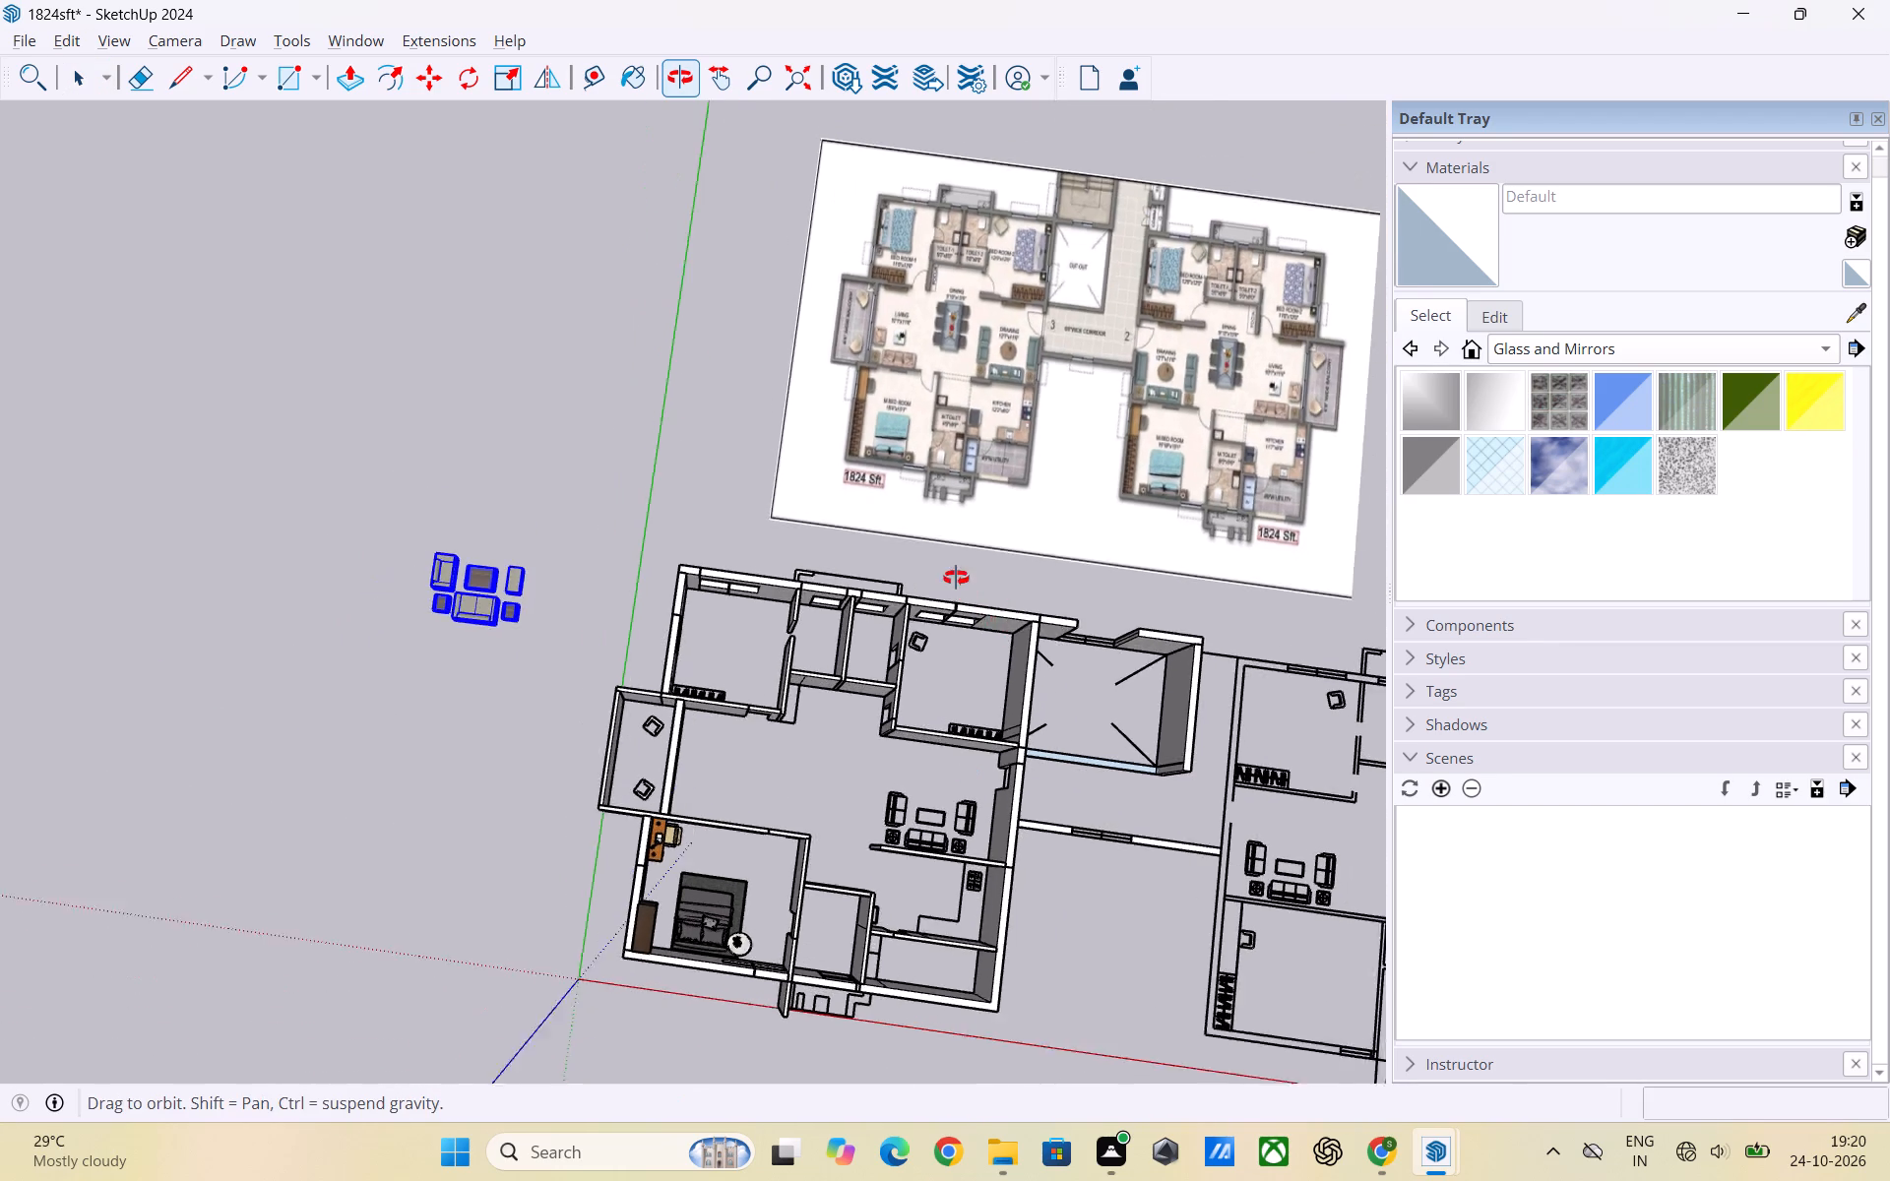
pyautogui.moveTo(956, 578); pyautogui.dragTo(1131, 564, button='middle')
pyautogui.scroll(-5, 91, 765)
pyautogui.moveTo(533, 894); pyautogui.dragTo(526, 896, button='middle')
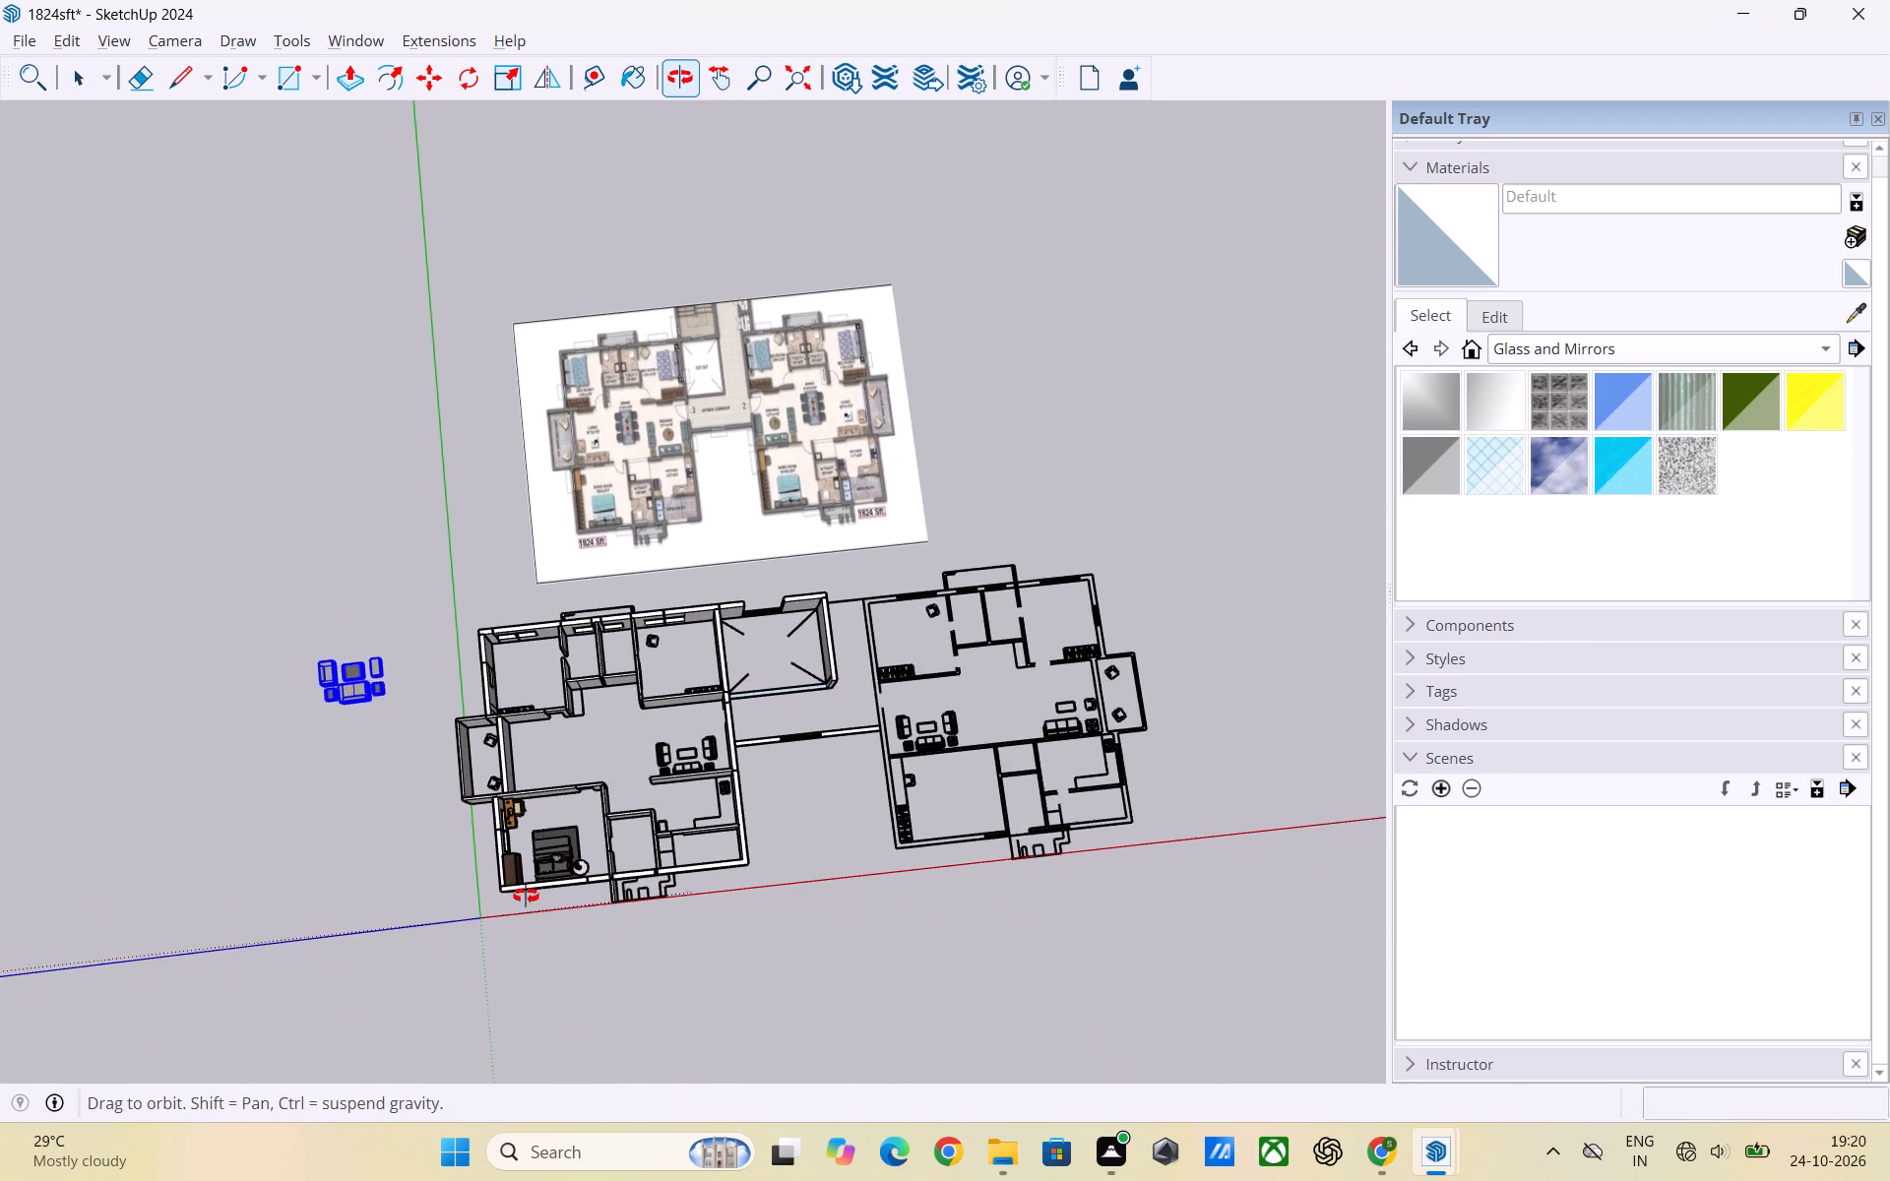
# Move the pasted sofa set about 32' 9" from outside the apartment into the living room, beside the balcony wall.
pyautogui.moveTo(526, 896); pyautogui.dragTo(515, 896, button='middle')
pyautogui.scroll(4, 525, 736)
pyautogui.press('m')
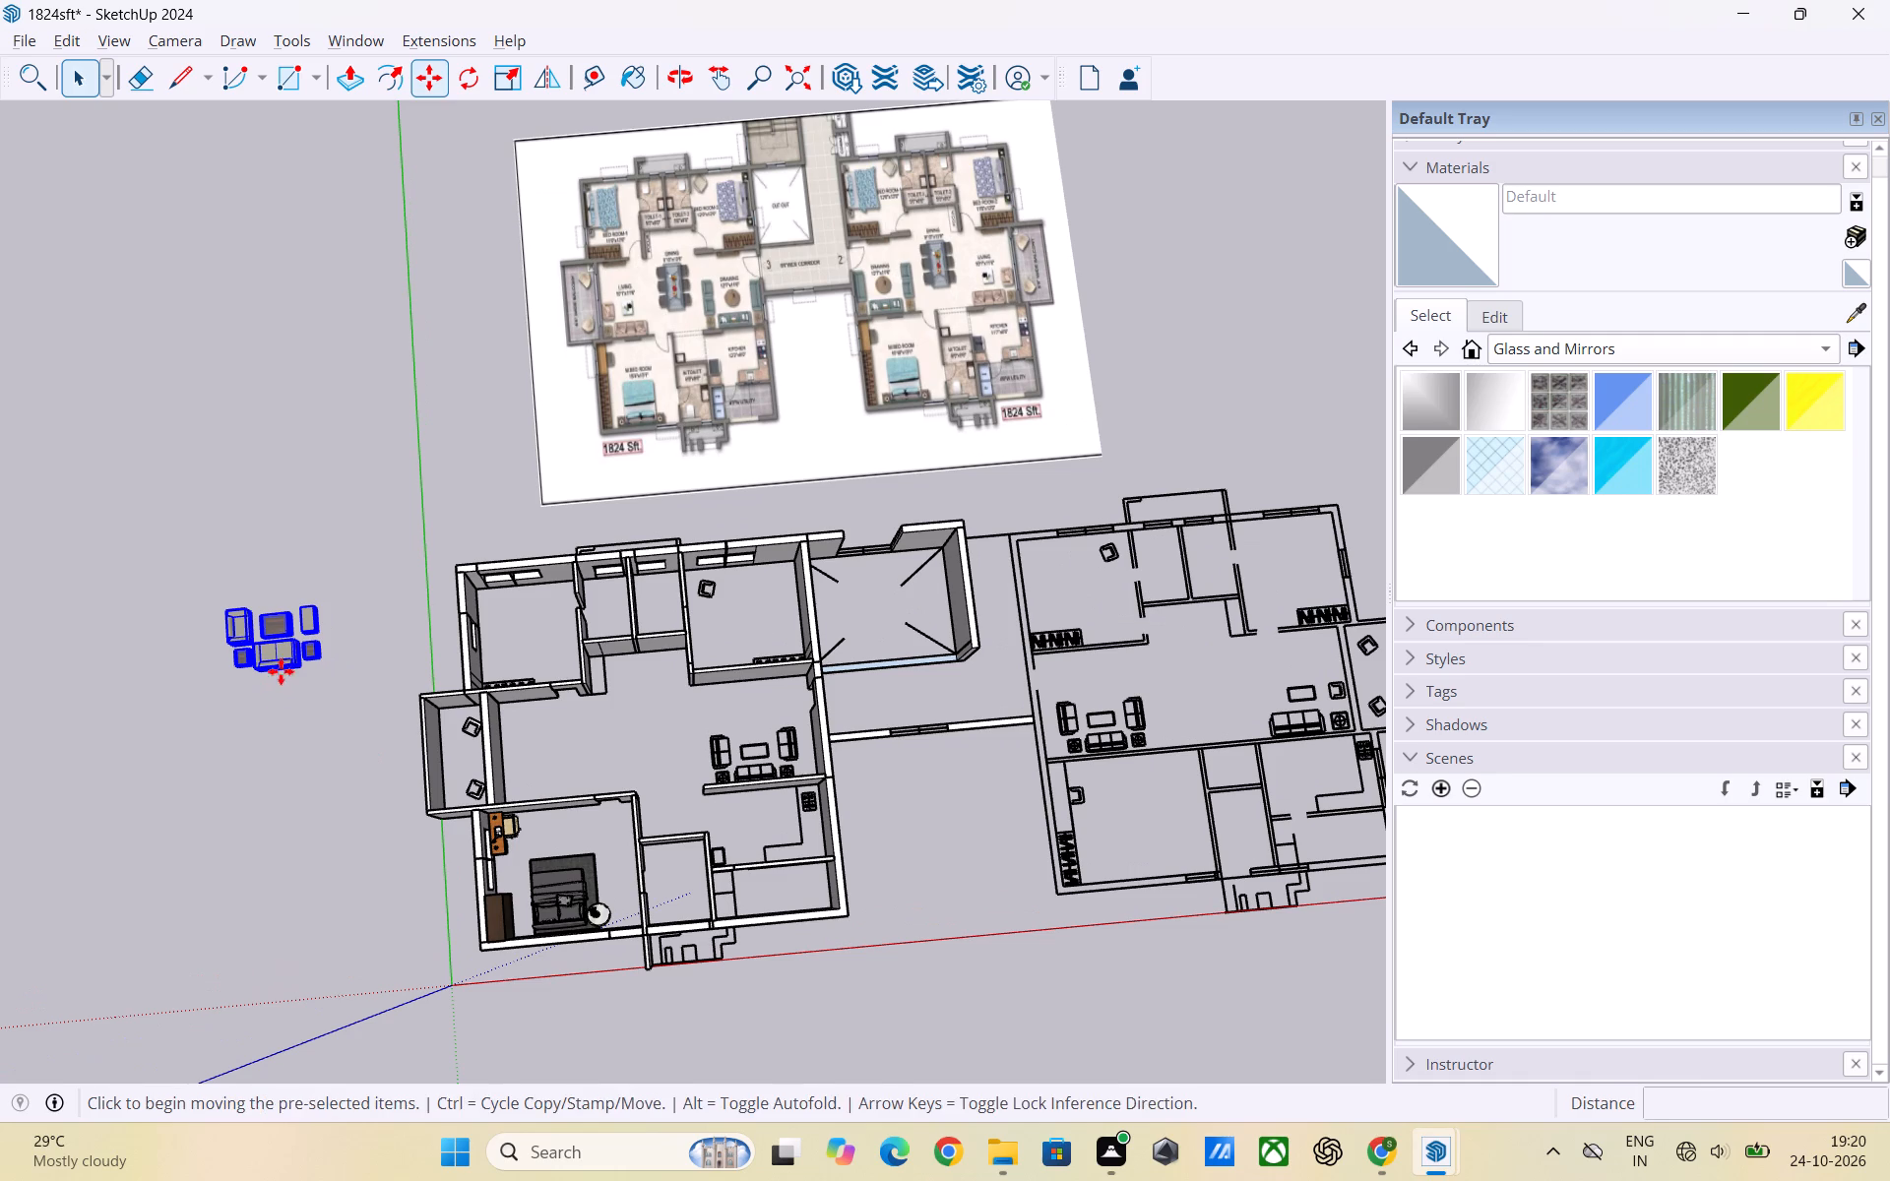
pyautogui.click(288, 655)
pyautogui.press('space')
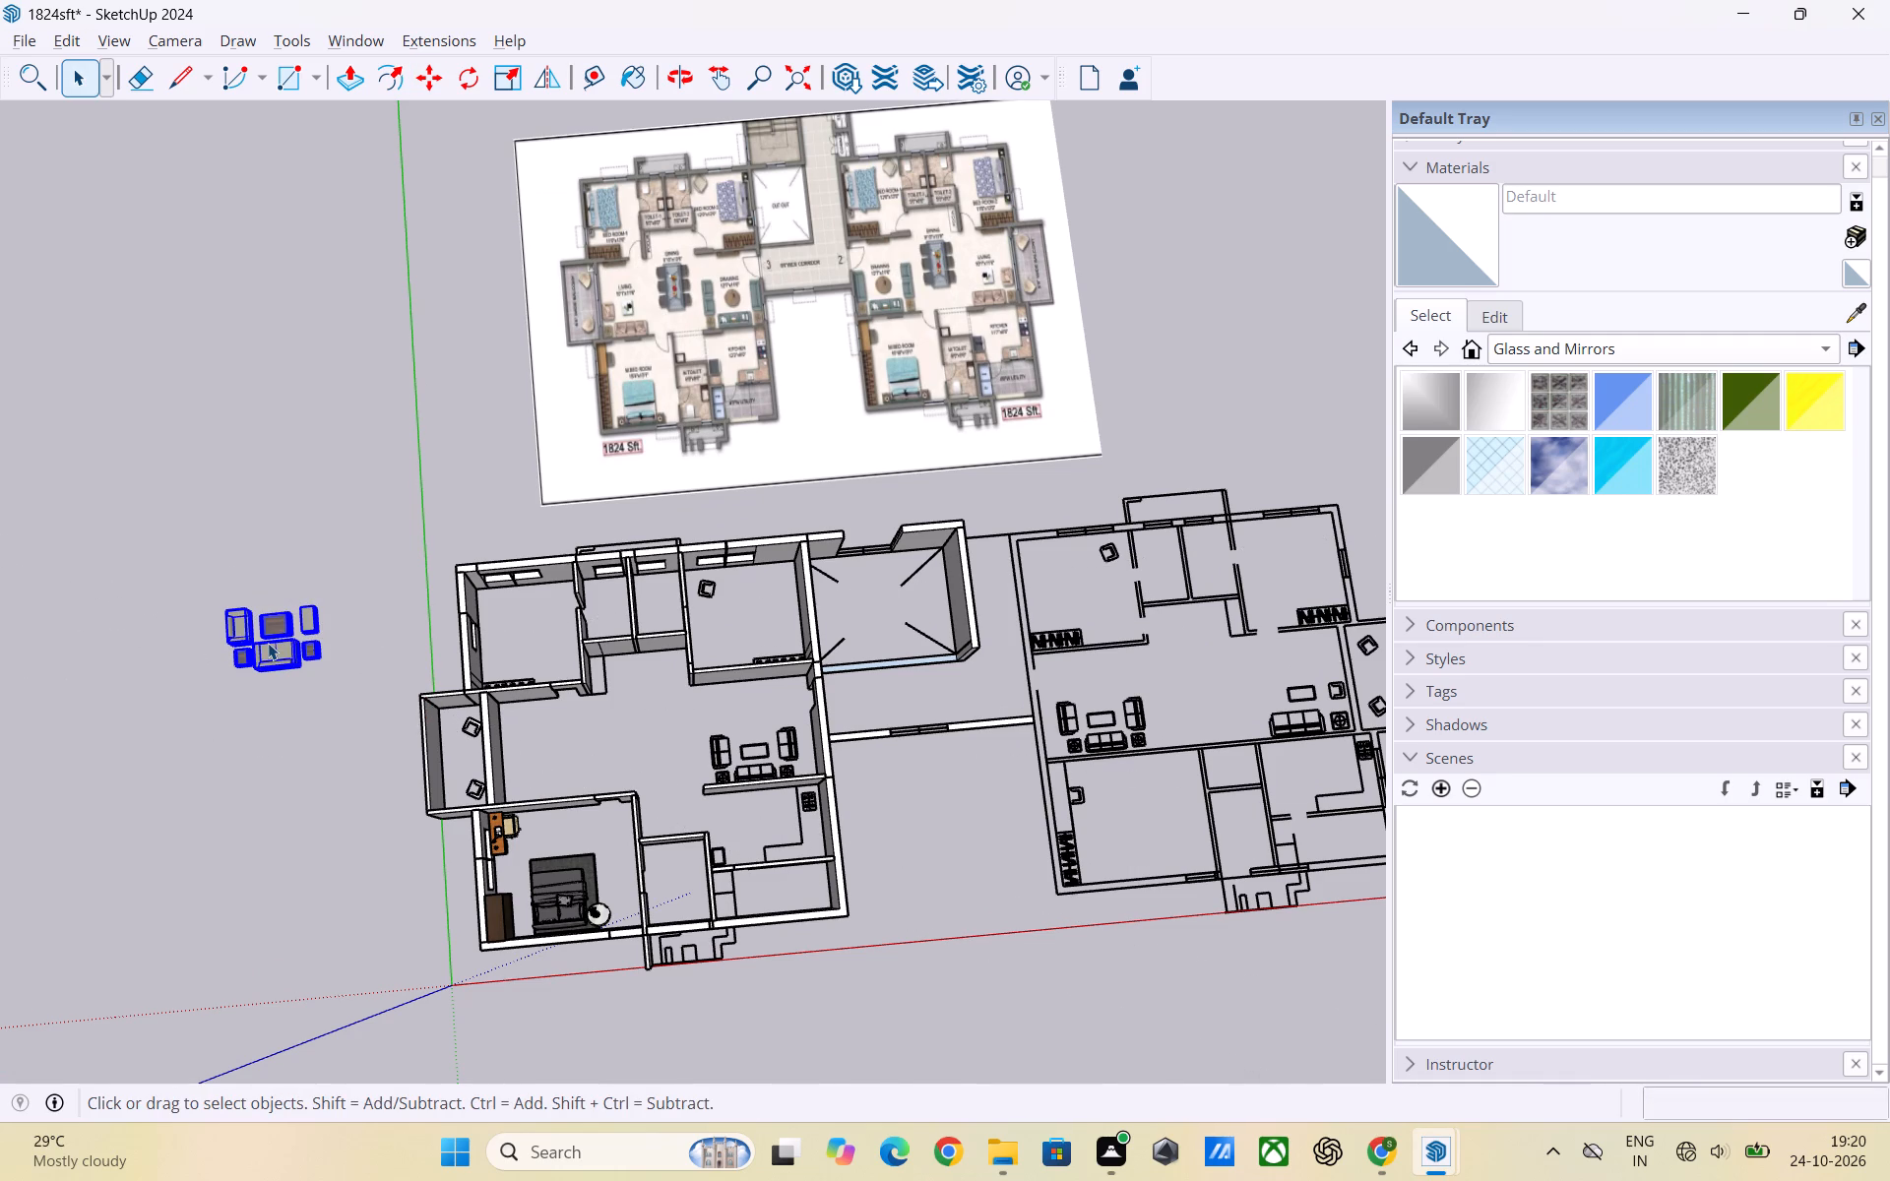
pyautogui.press('m')
pyautogui.click(251, 638)
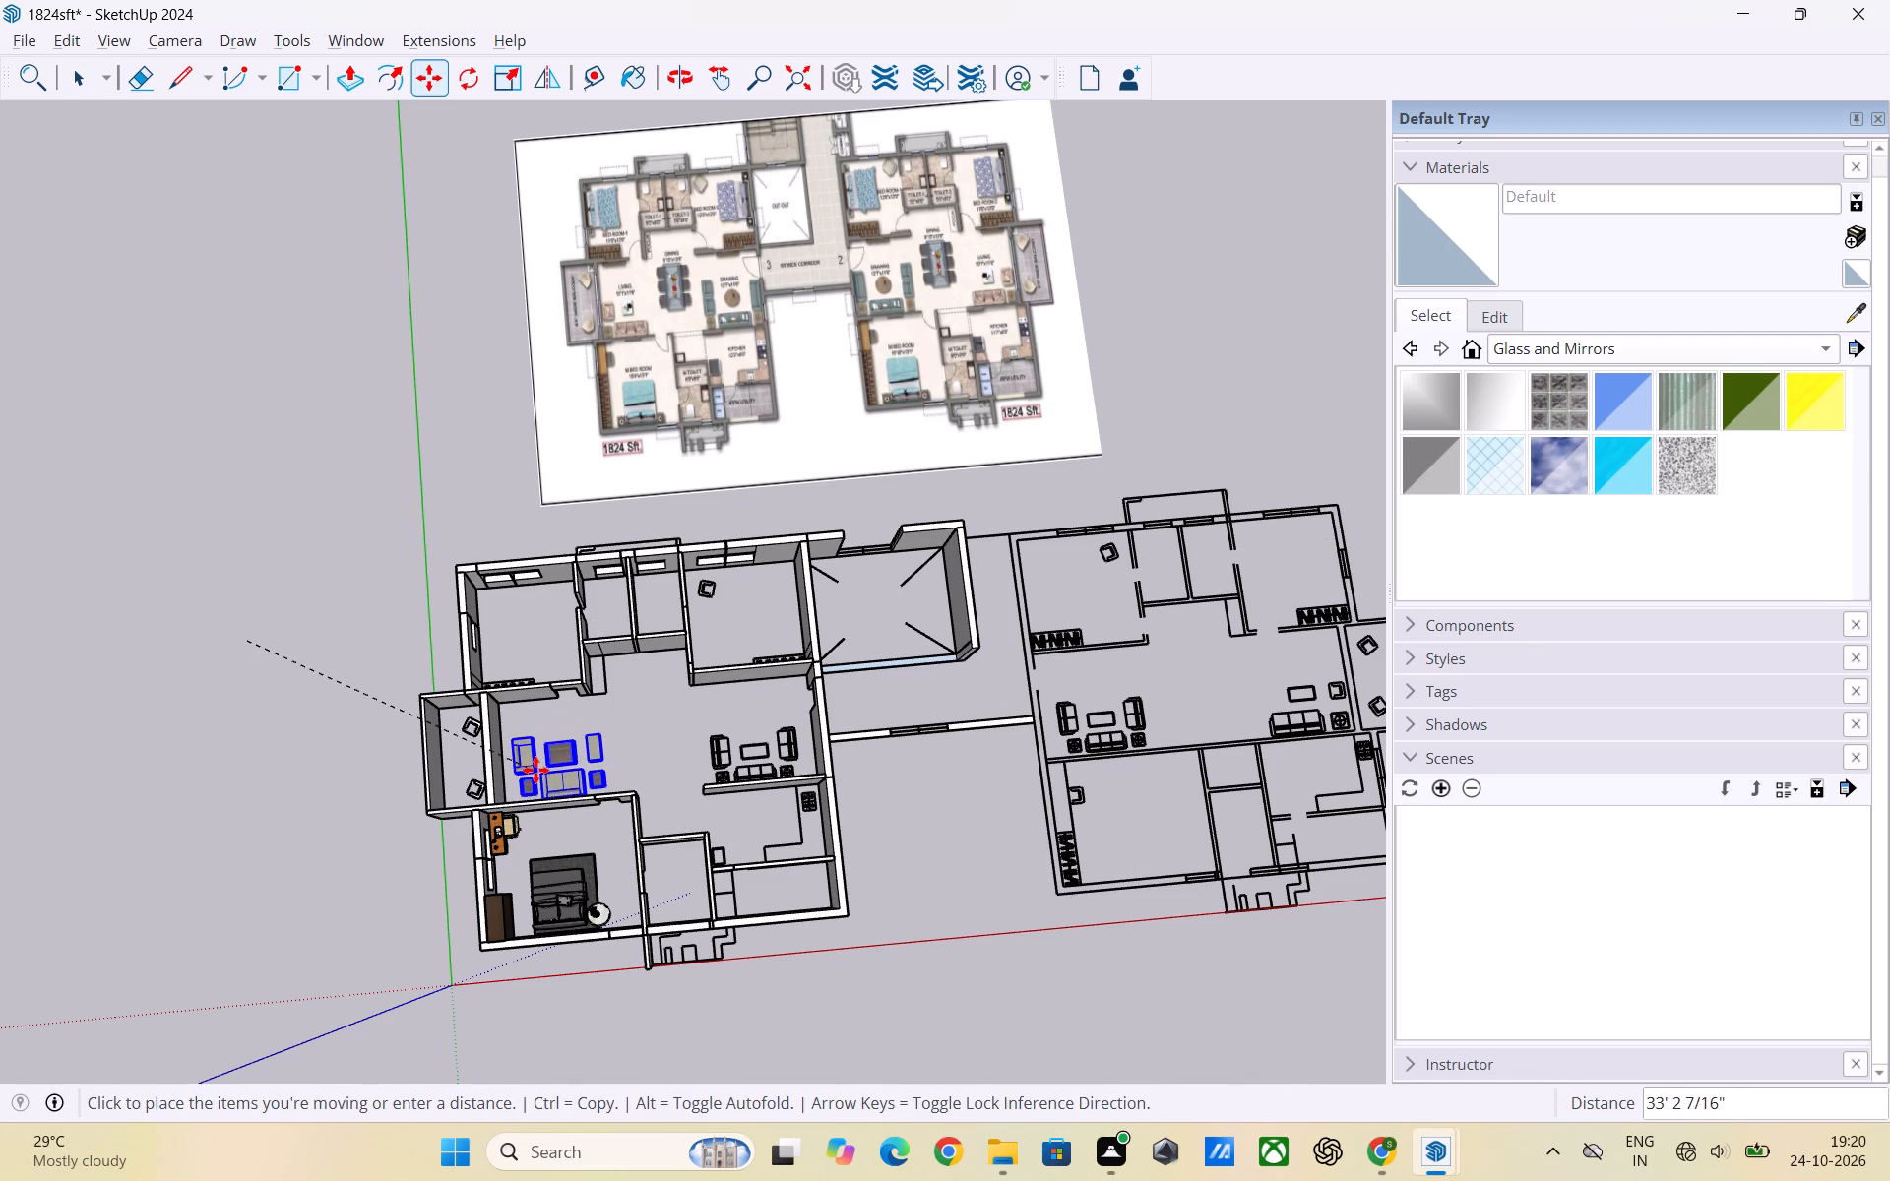
pyautogui.scroll(4, 535, 767)
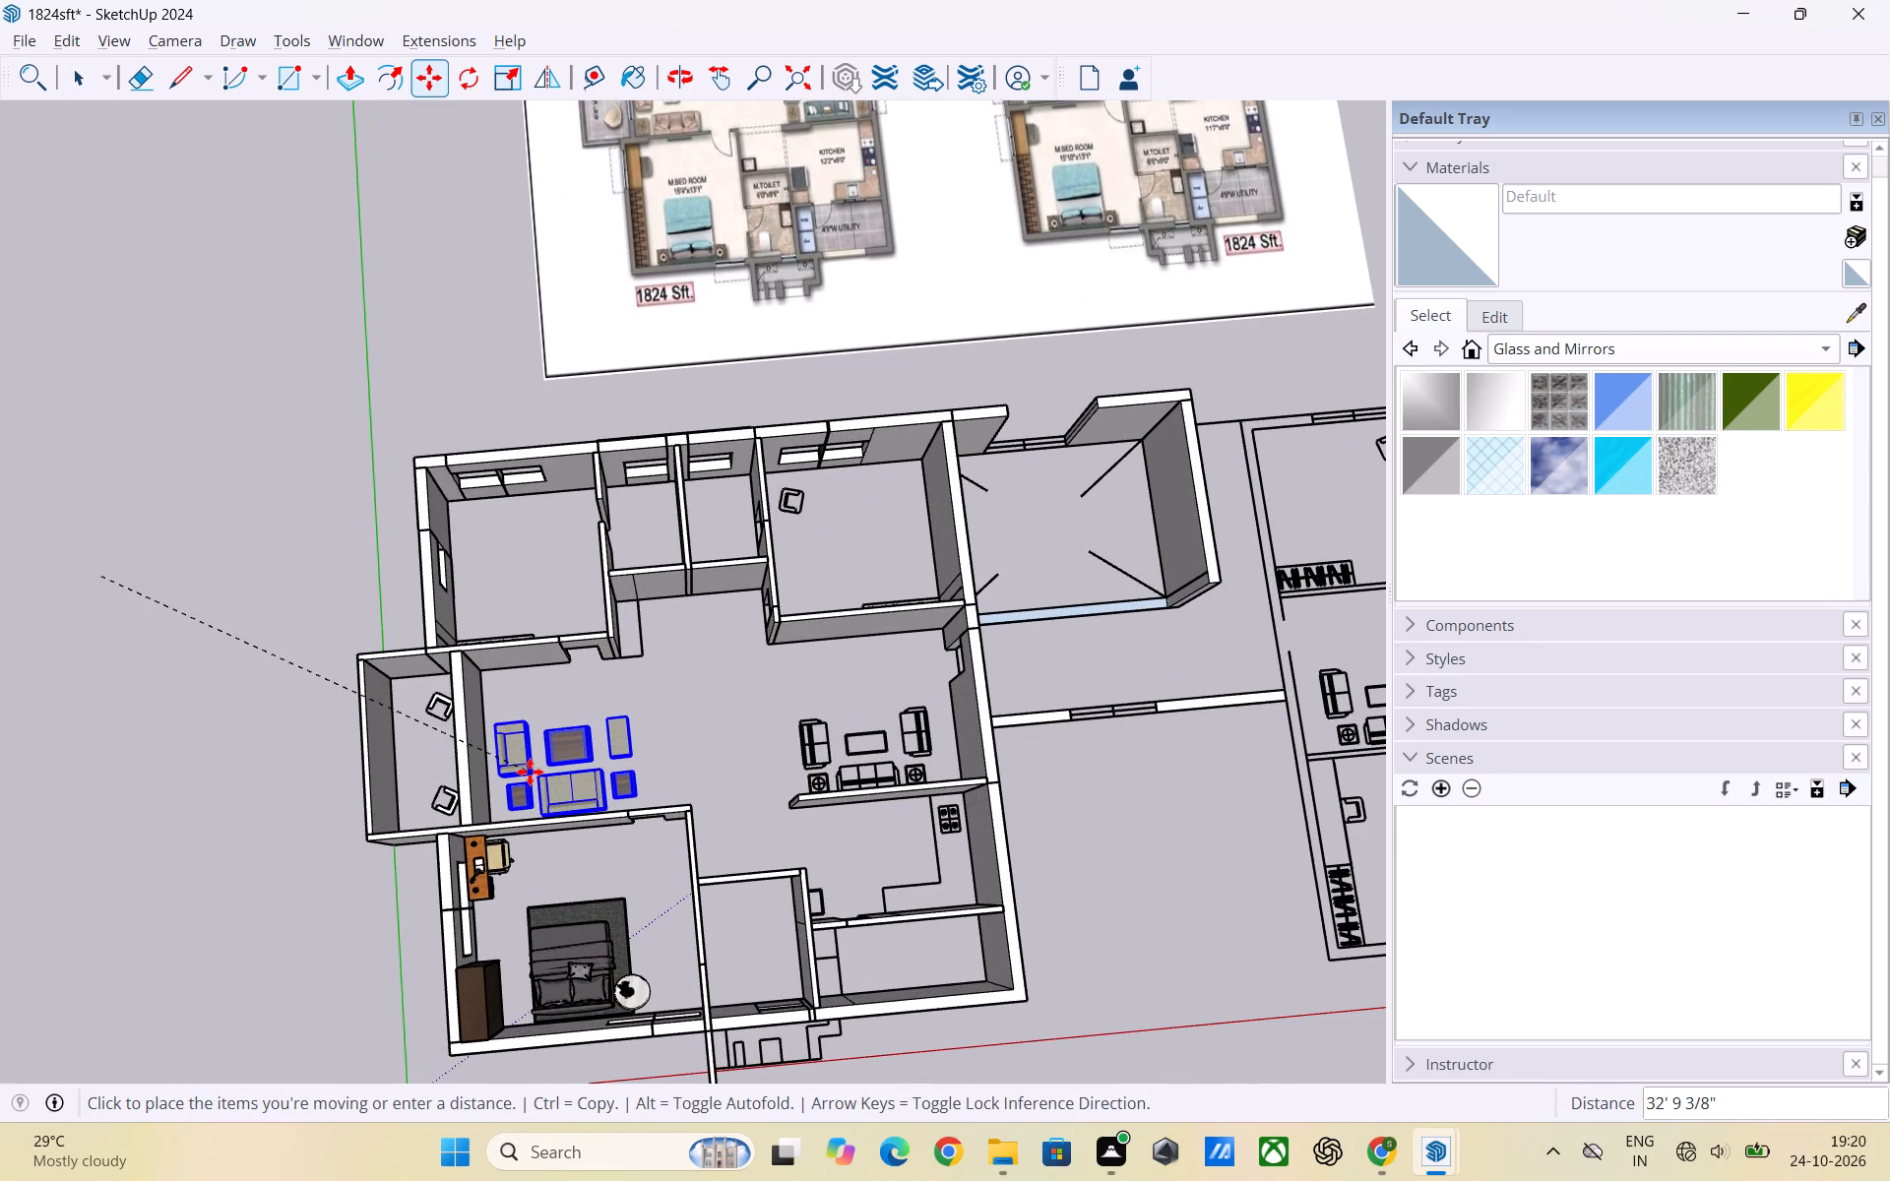
pyautogui.click(530, 772)
pyautogui.press('space')
pyautogui.click(230, 735)
# Examine the sofa set's placement in the living room and compare the apartment with the reference floor plan.
pyautogui.scroll(-3, 460, 715)
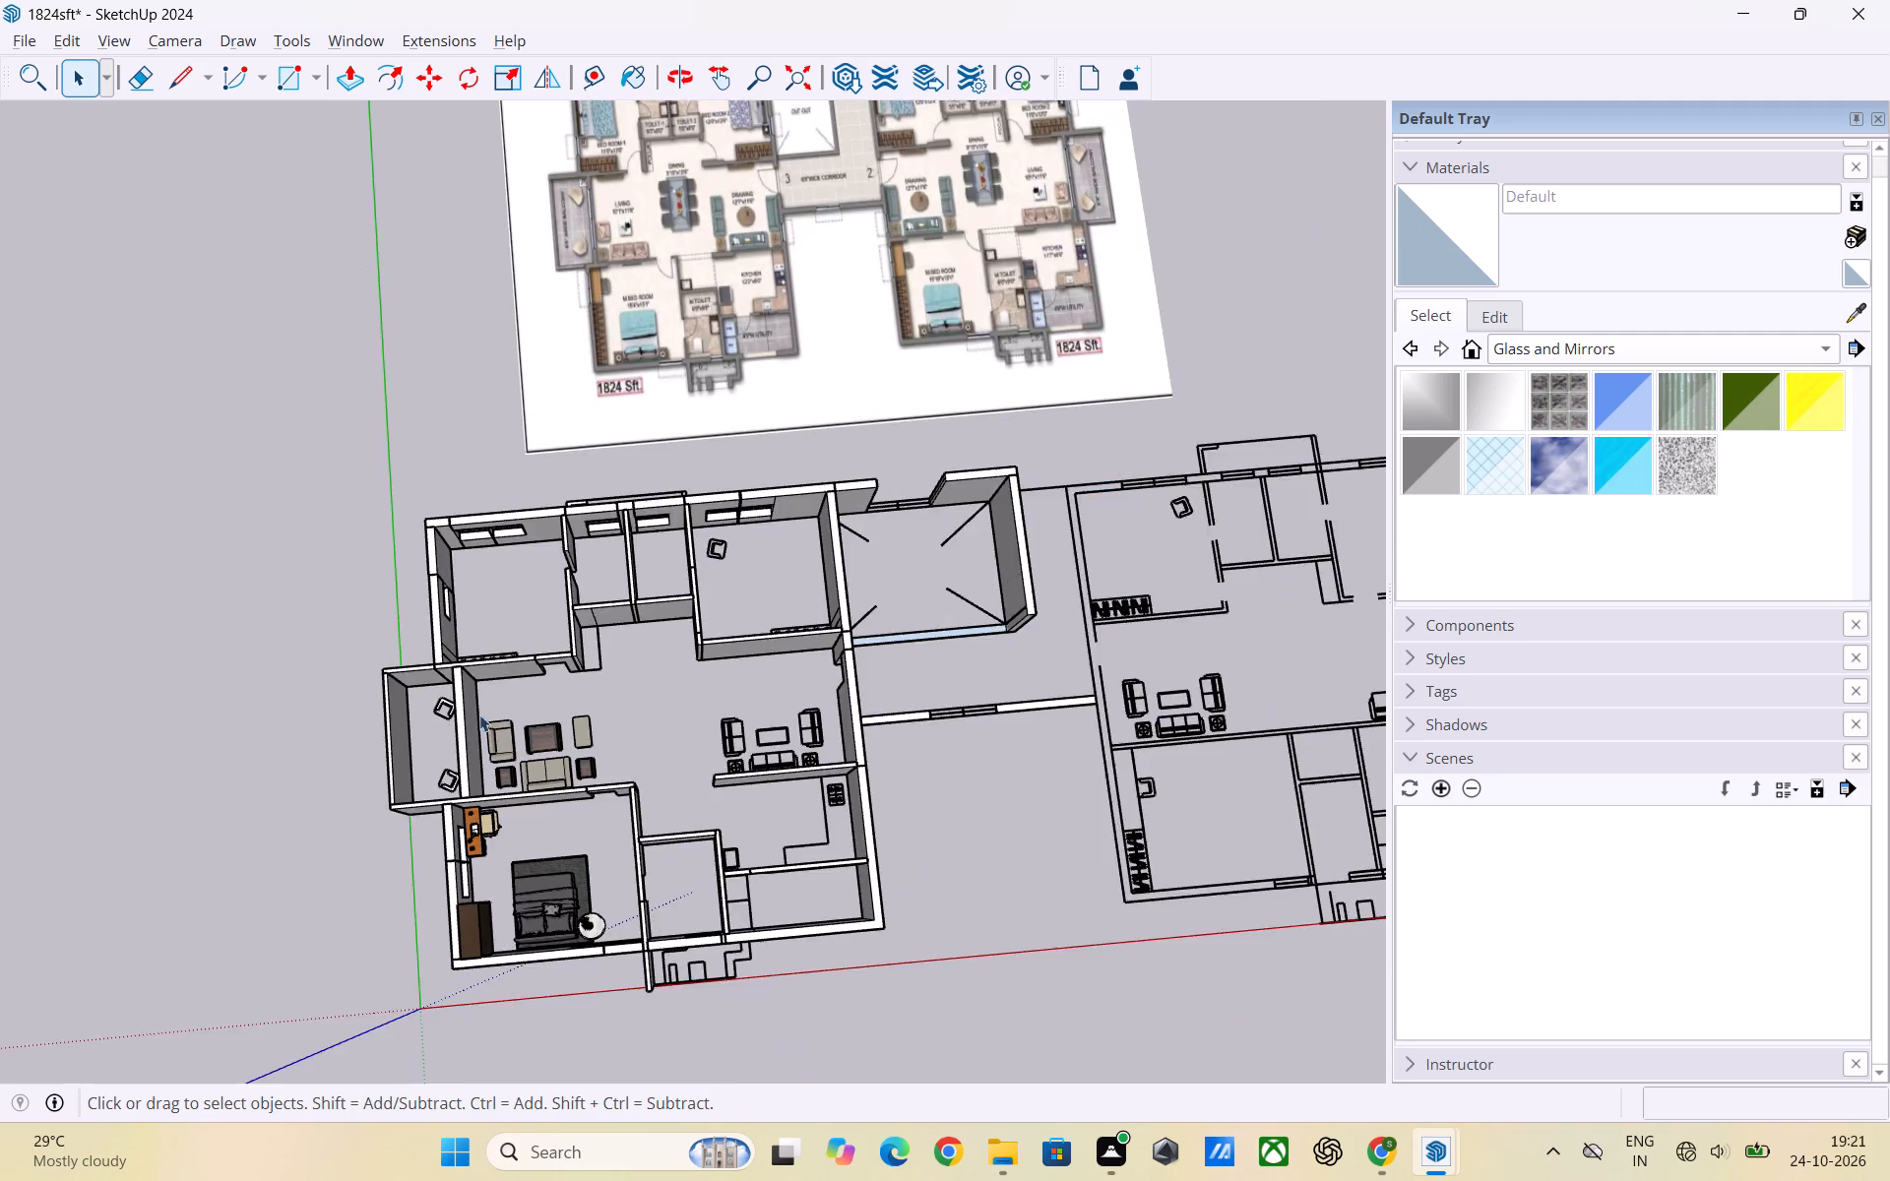
pyautogui.scroll(-2, 479, 715)
pyautogui.moveTo(526, 777); pyautogui.dragTo(339, 776, button='middle')
pyautogui.scroll(9, 444, 711)
pyautogui.scroll(-7, 527, 654)
pyautogui.moveTo(590, 730); pyautogui.dragTo(651, 751, button='middle')
pyautogui.scroll(2, 660, 760)
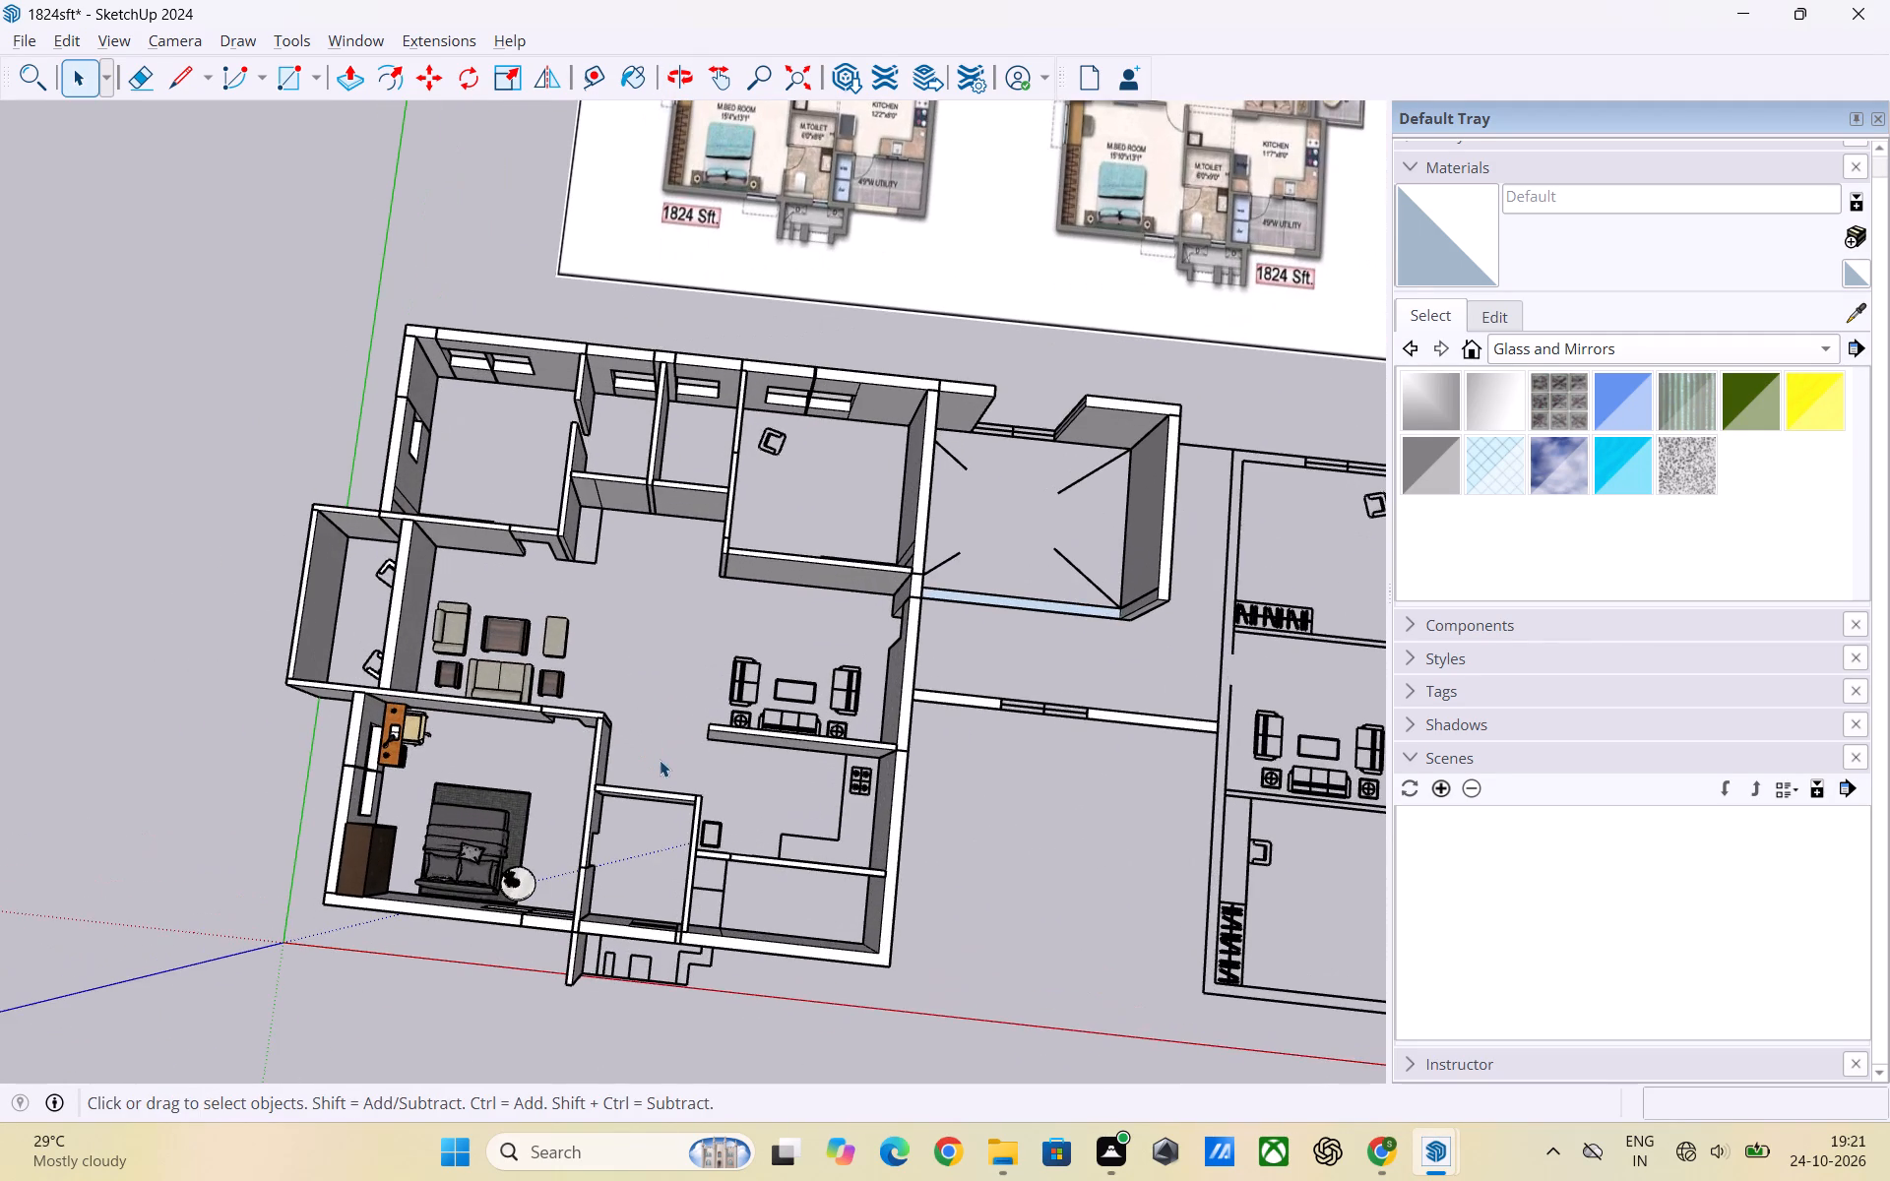
pyautogui.scroll(-2, 724, 756)
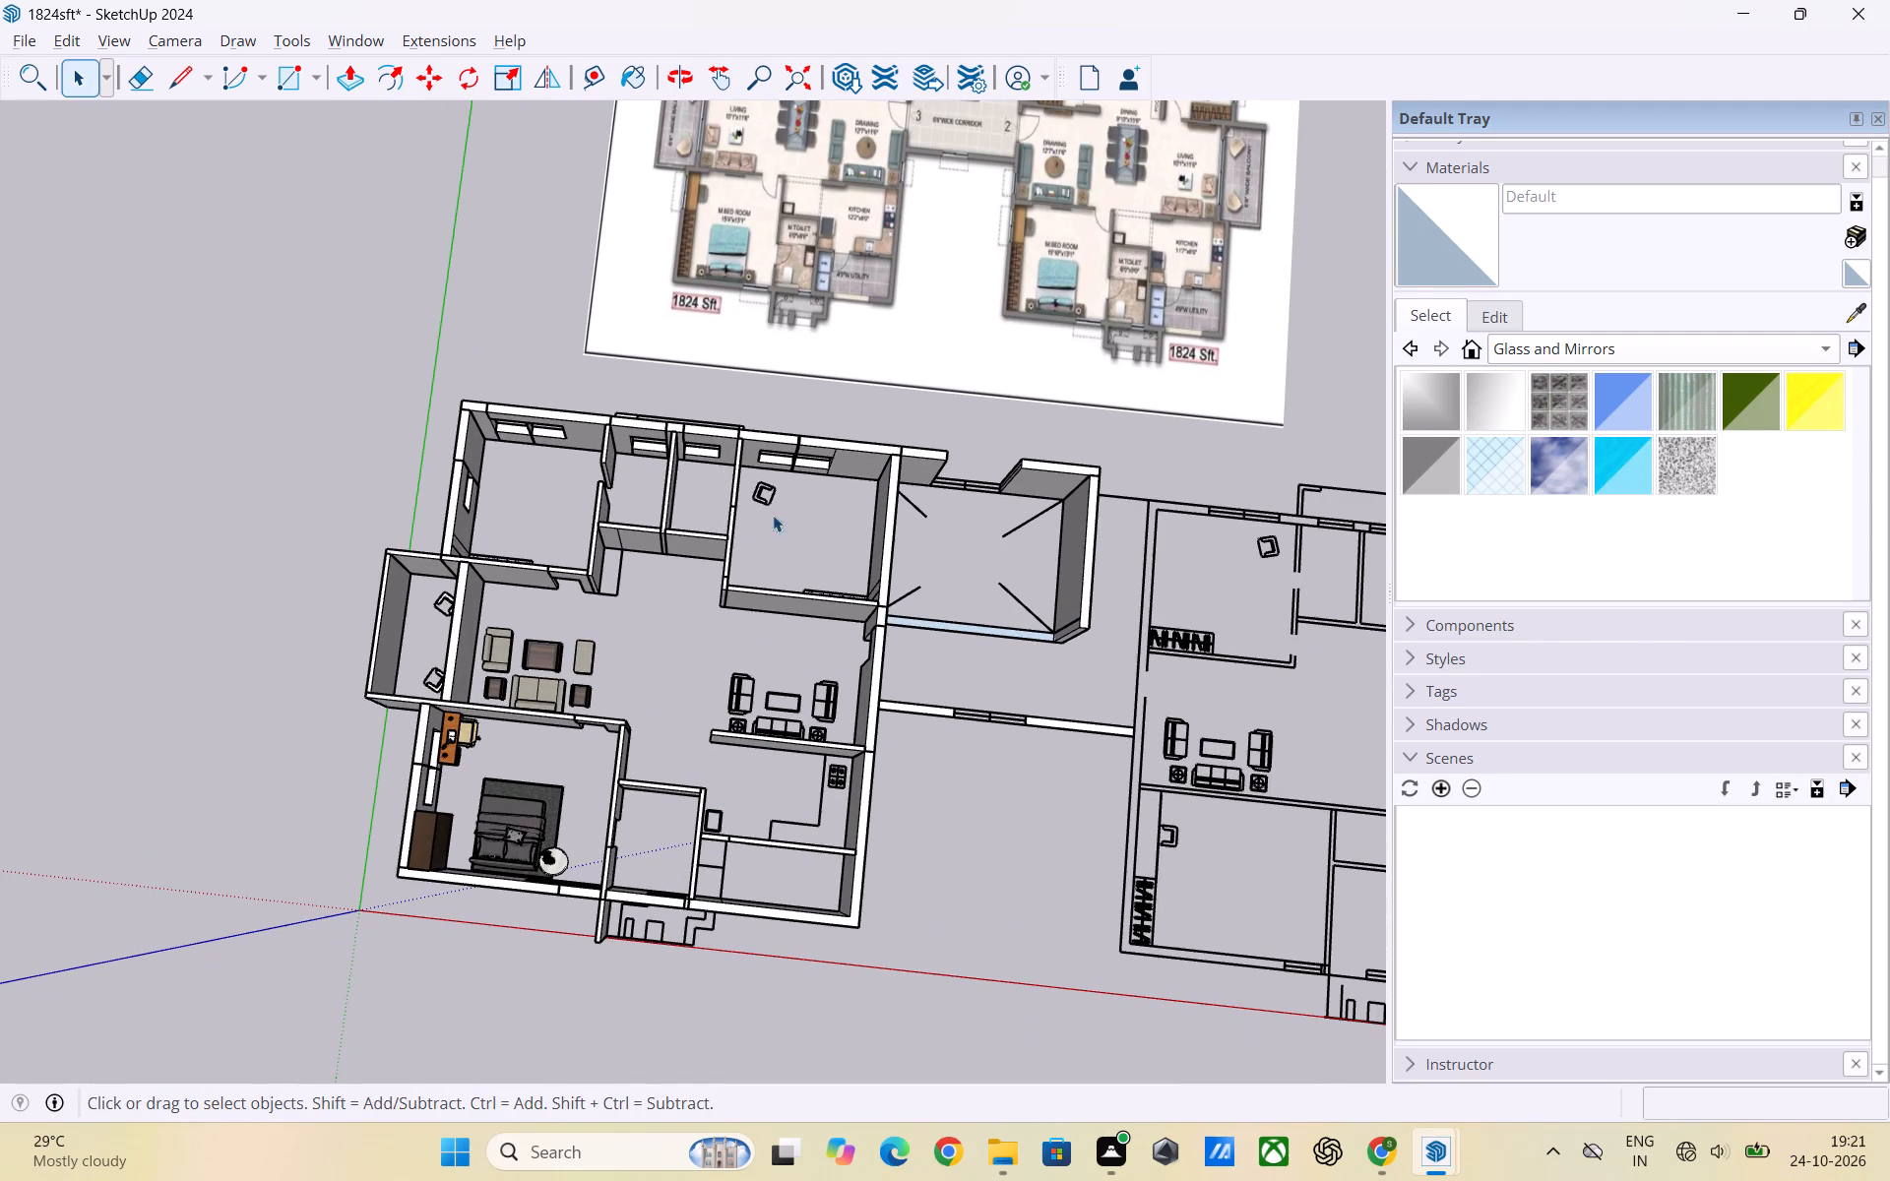
# Draw a horizontal floor rectangle of about 12' by 12' between the walls of the bedroom next to the central core.
pyautogui.scroll(5, 783, 496)
pyautogui.press('r')
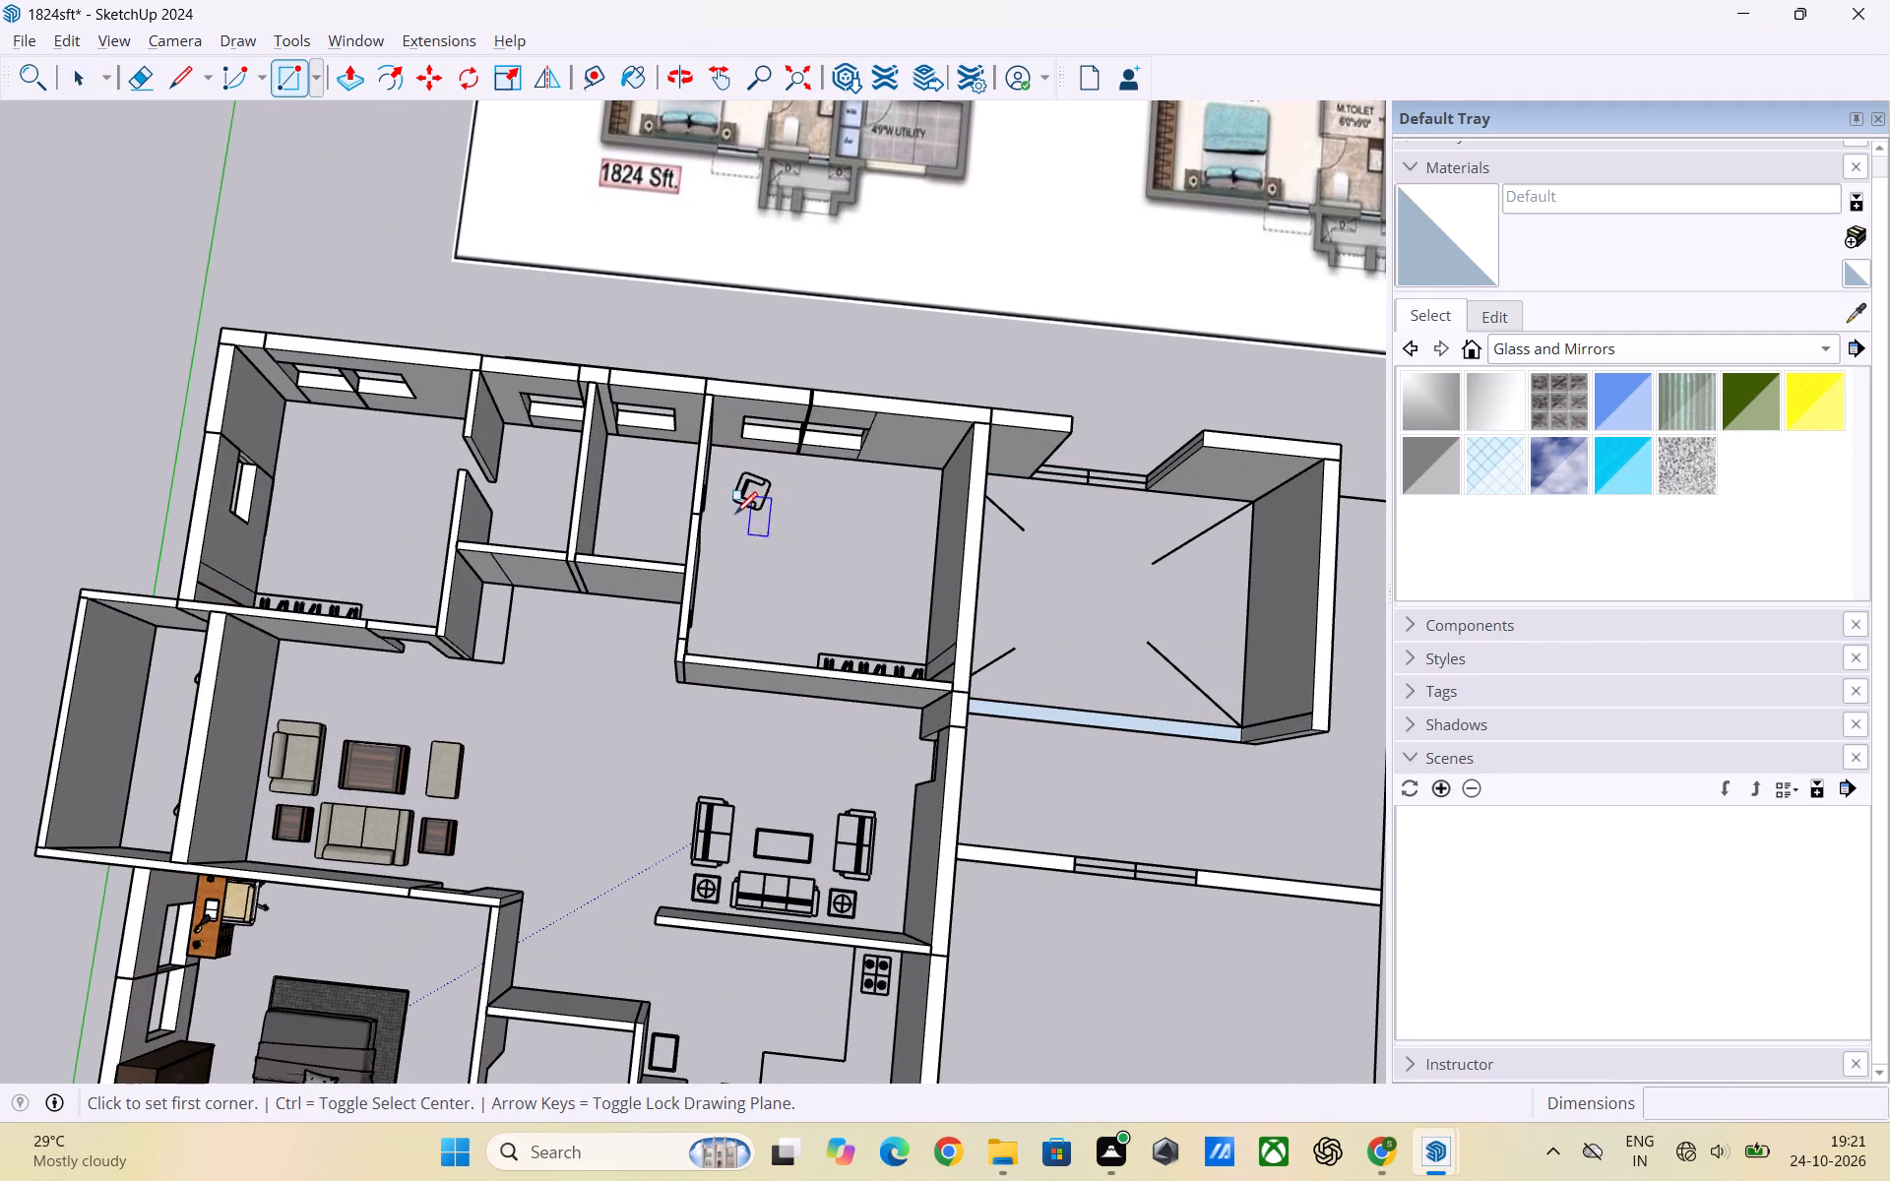
pyautogui.scroll(4, 716, 447)
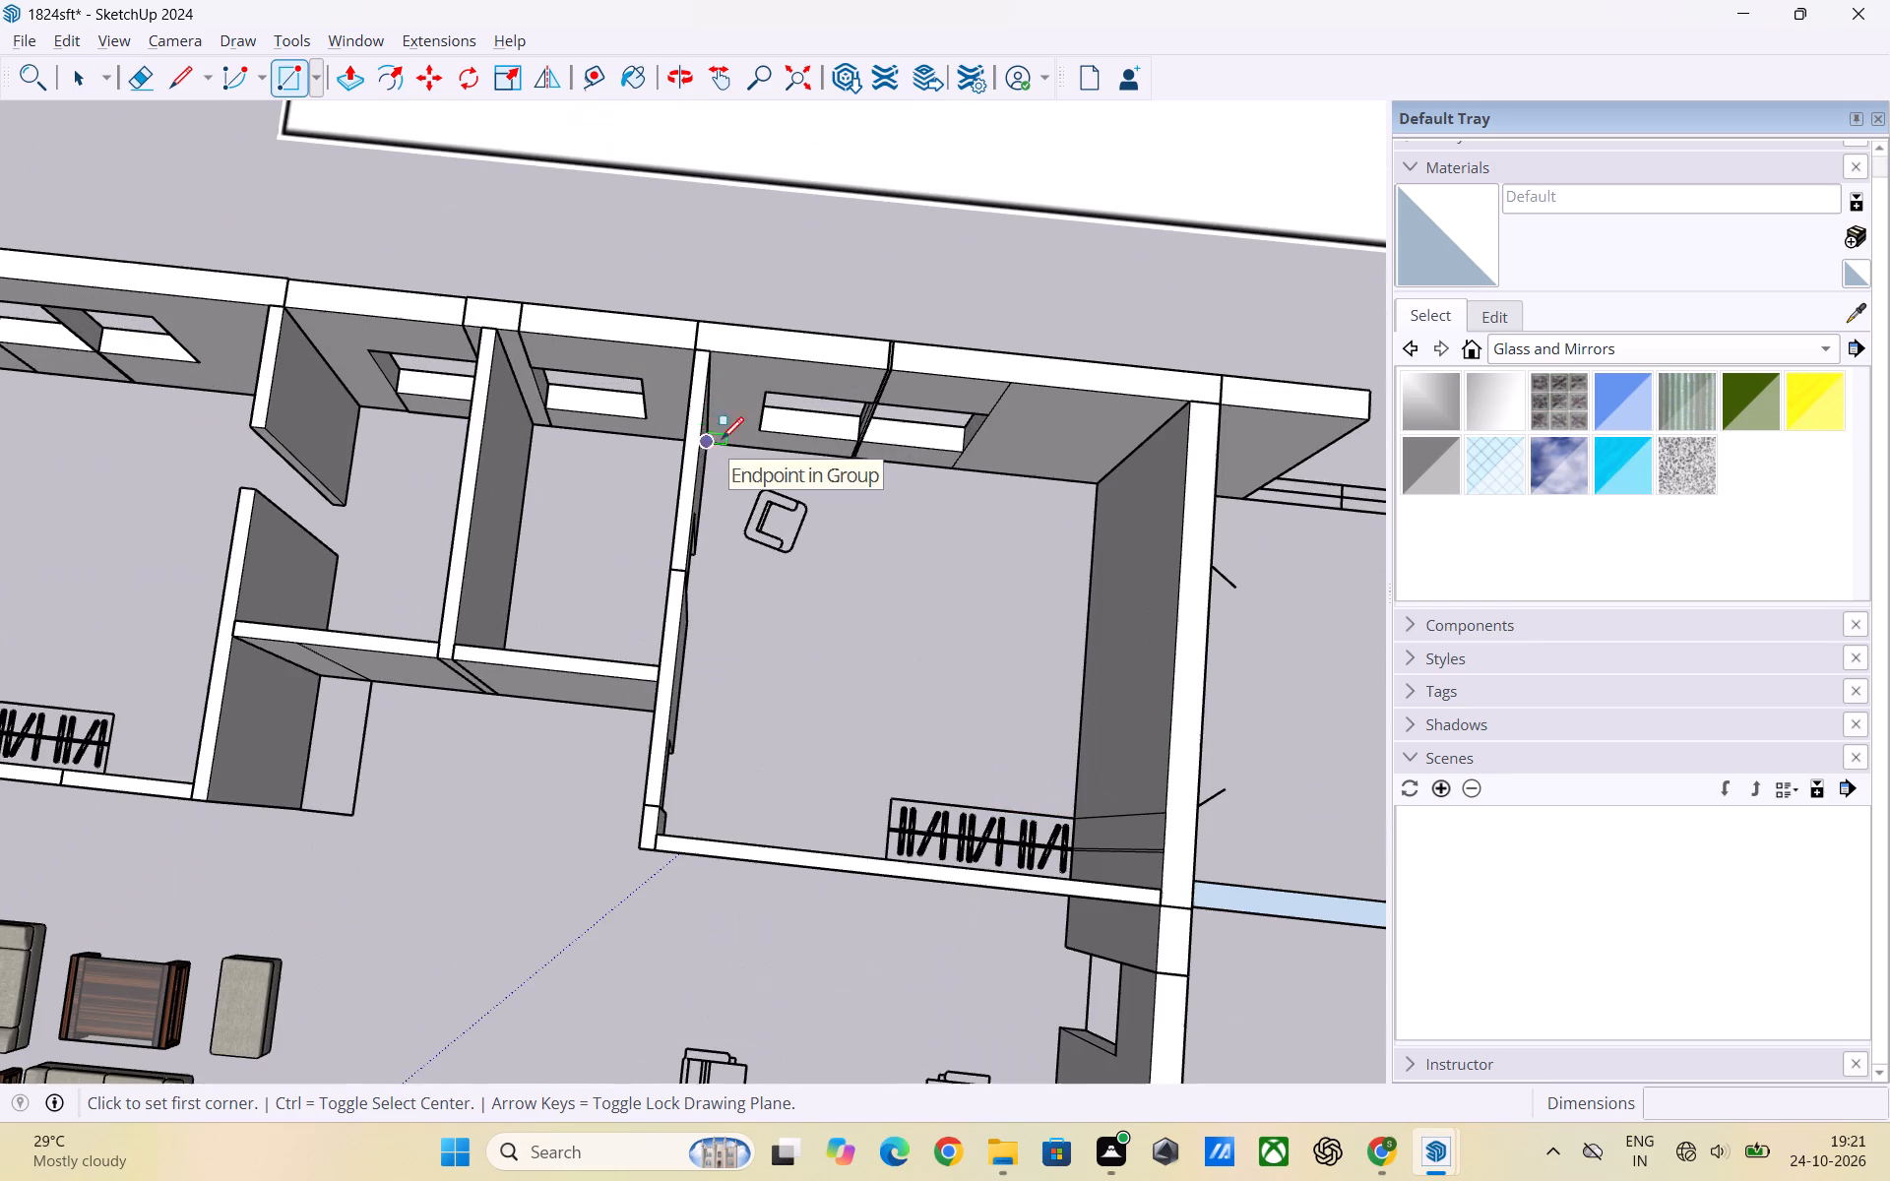
pyautogui.scroll(1, 722, 439)
pyautogui.click(710, 449)
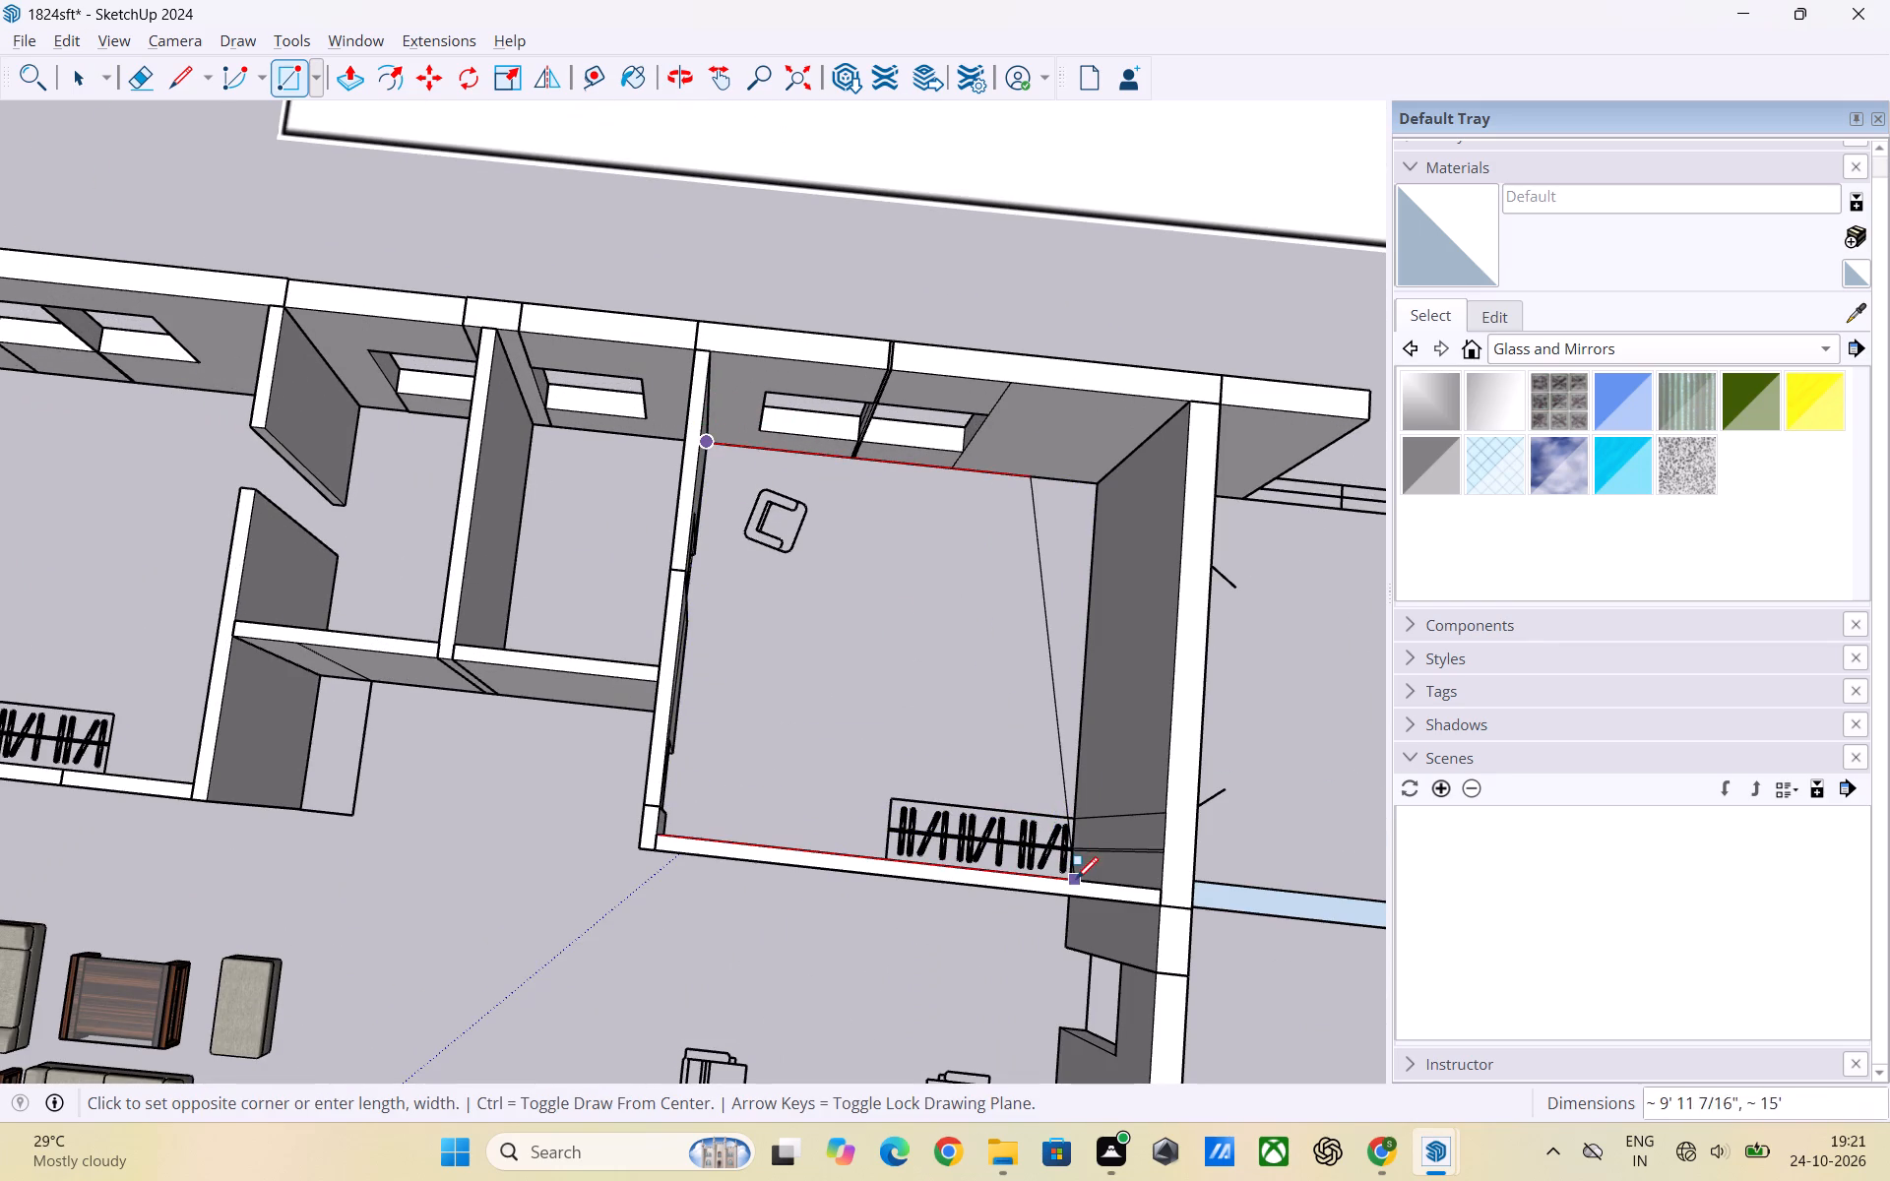
pyautogui.press('Up')
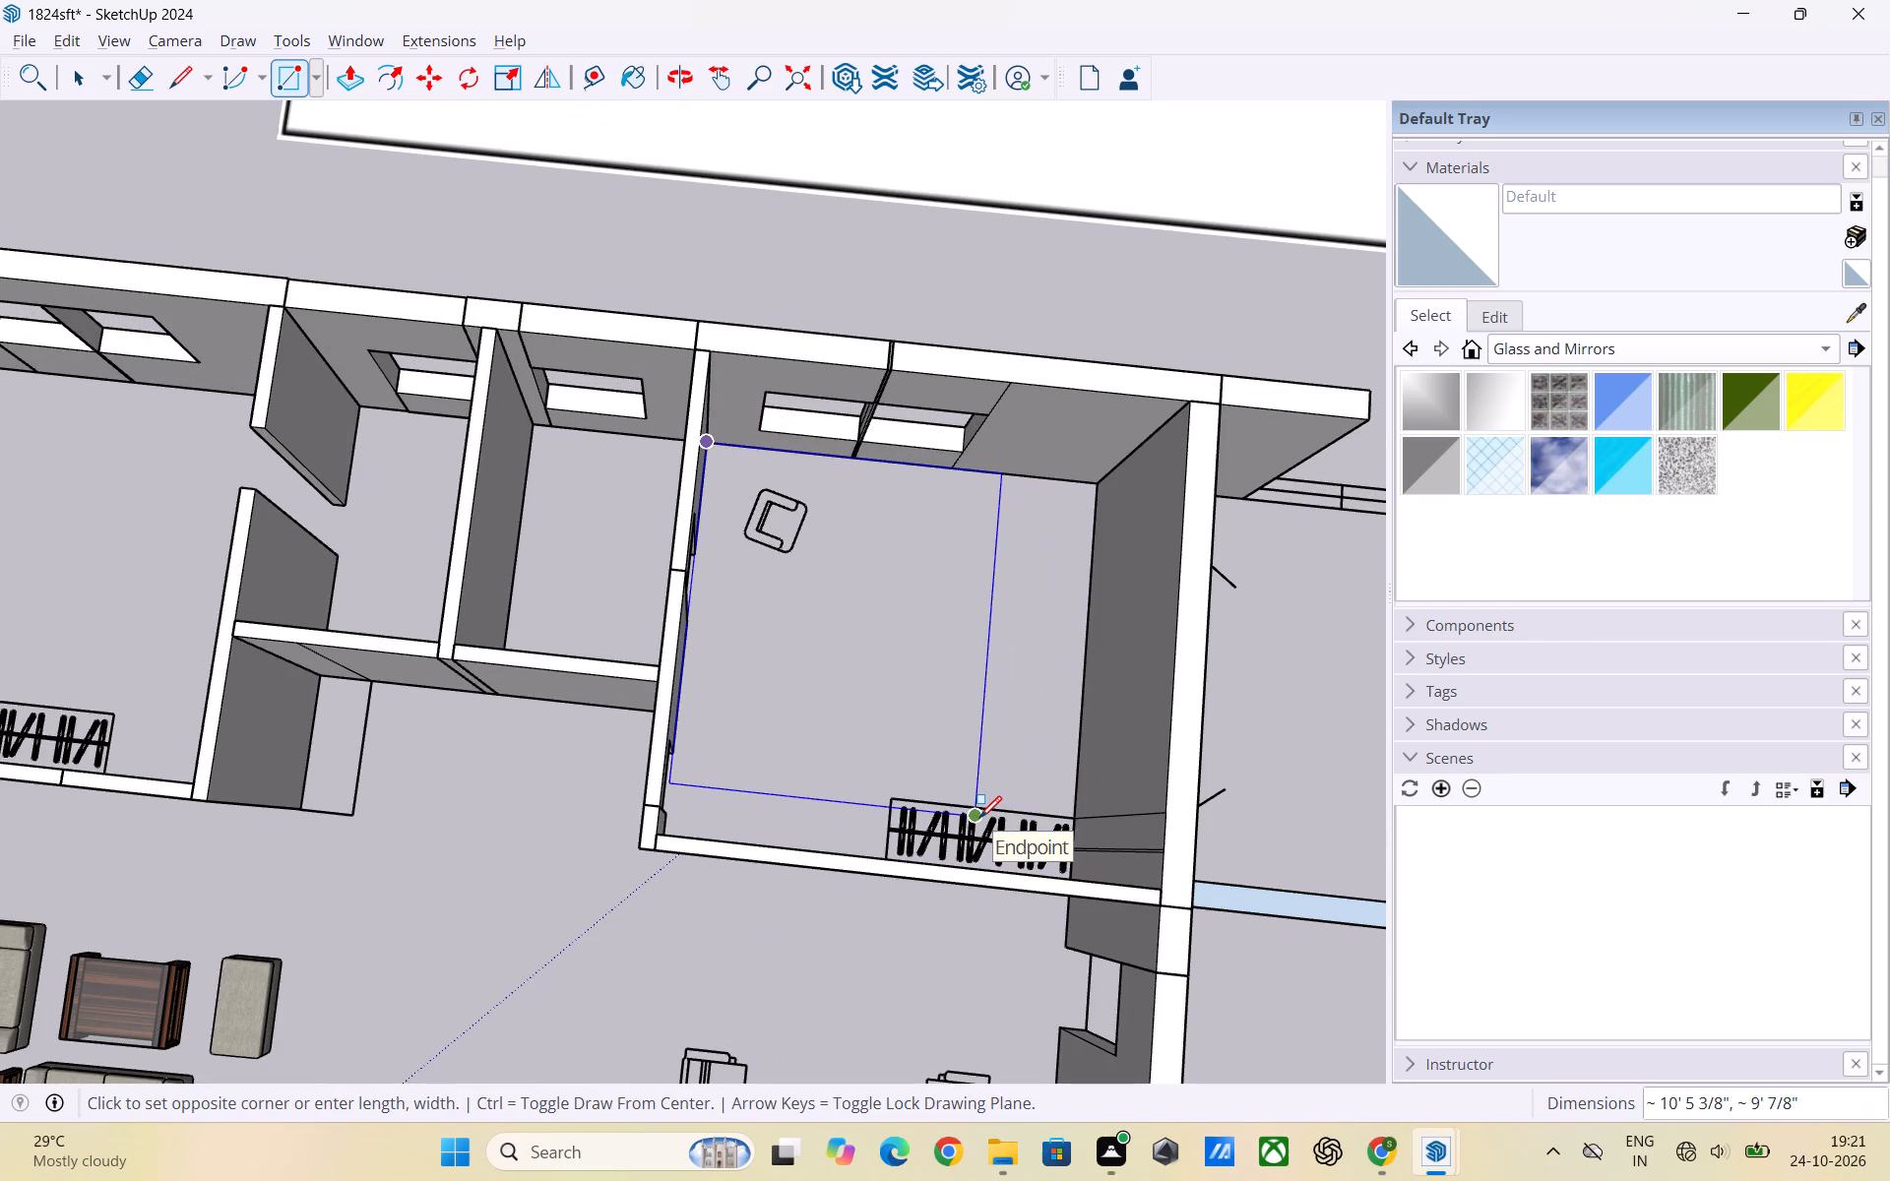
pyautogui.scroll(7, 1092, 874)
pyautogui.click(1092, 887)
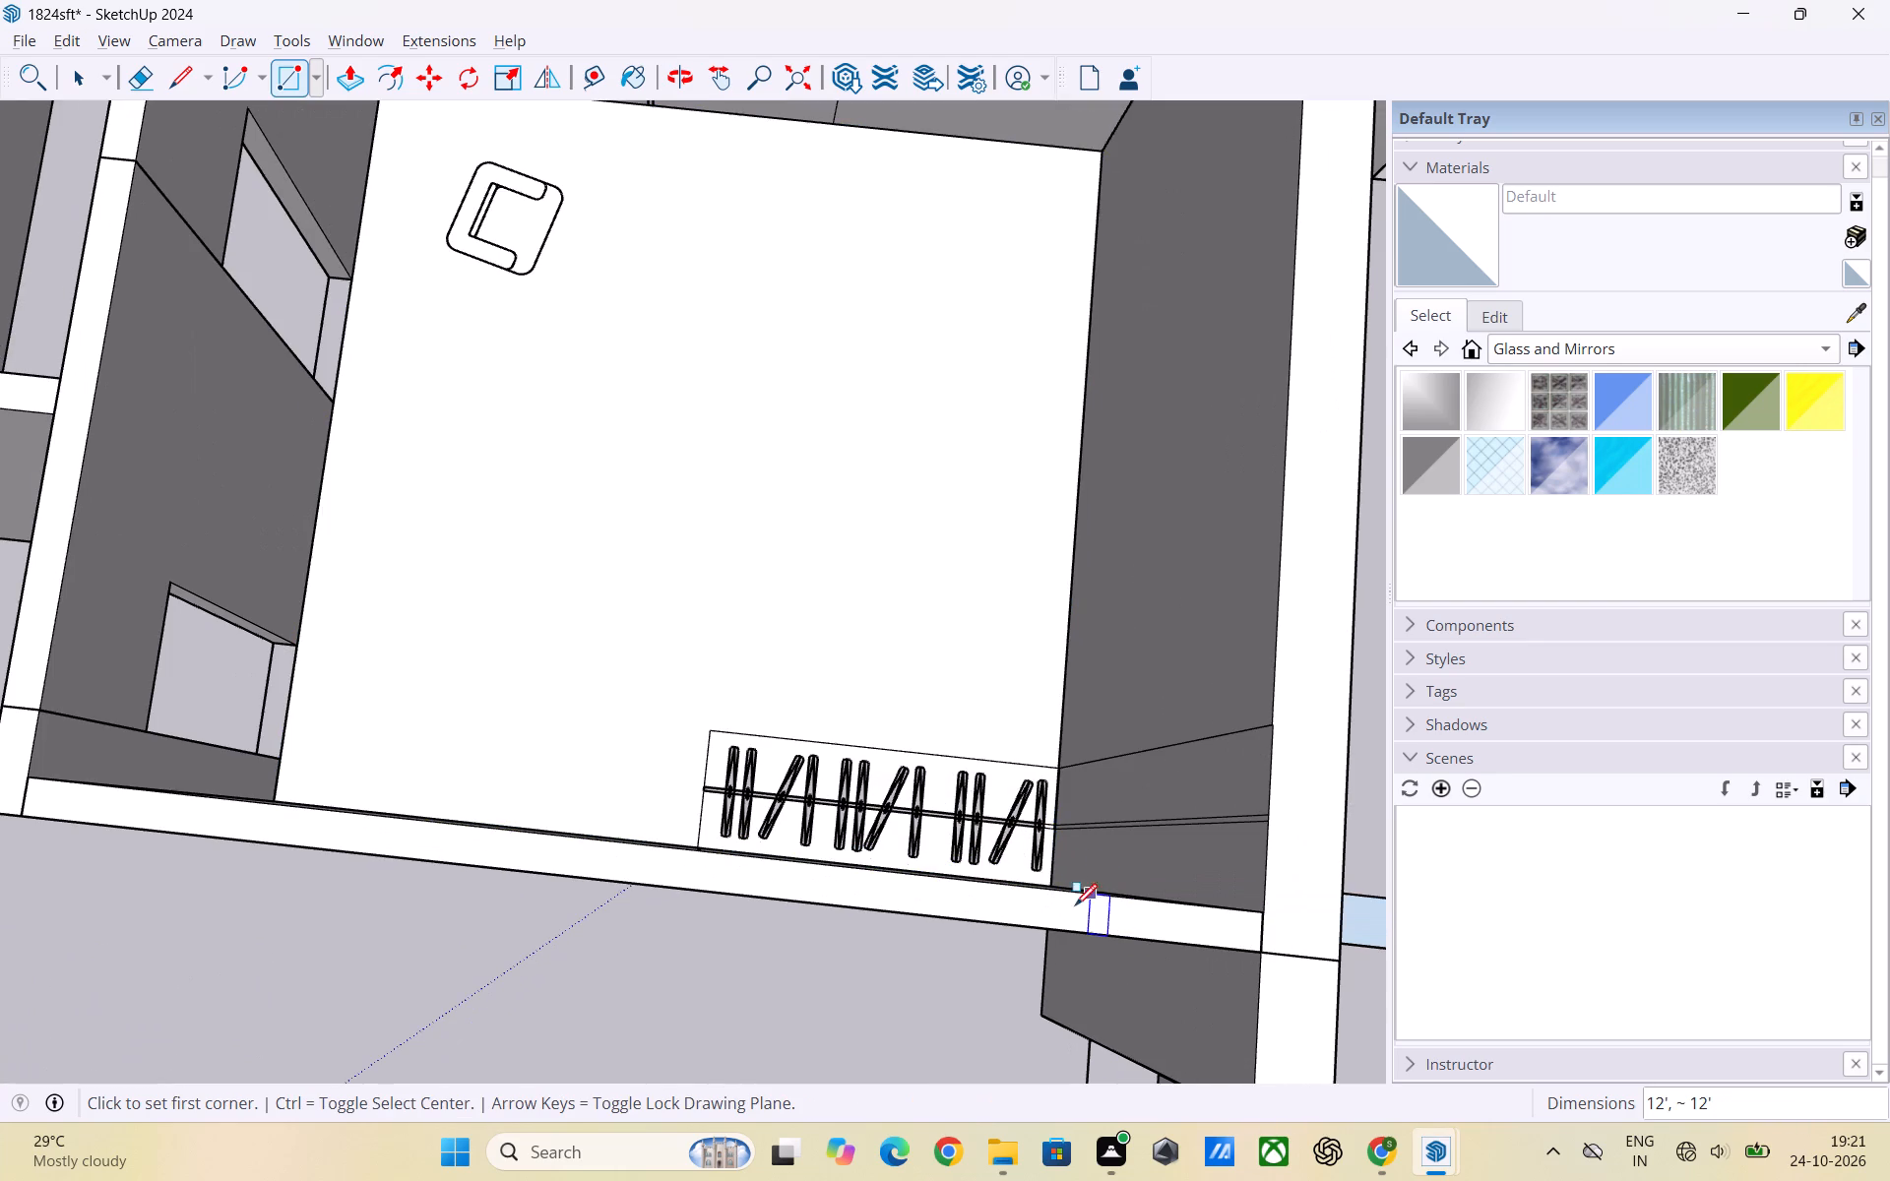
pyautogui.scroll(-6, 831, 851)
pyautogui.press('space')
# Inspect the new bedroom floor face from below and above, together with the surrounding rooms.
pyautogui.scroll(-2, 591, 1016)
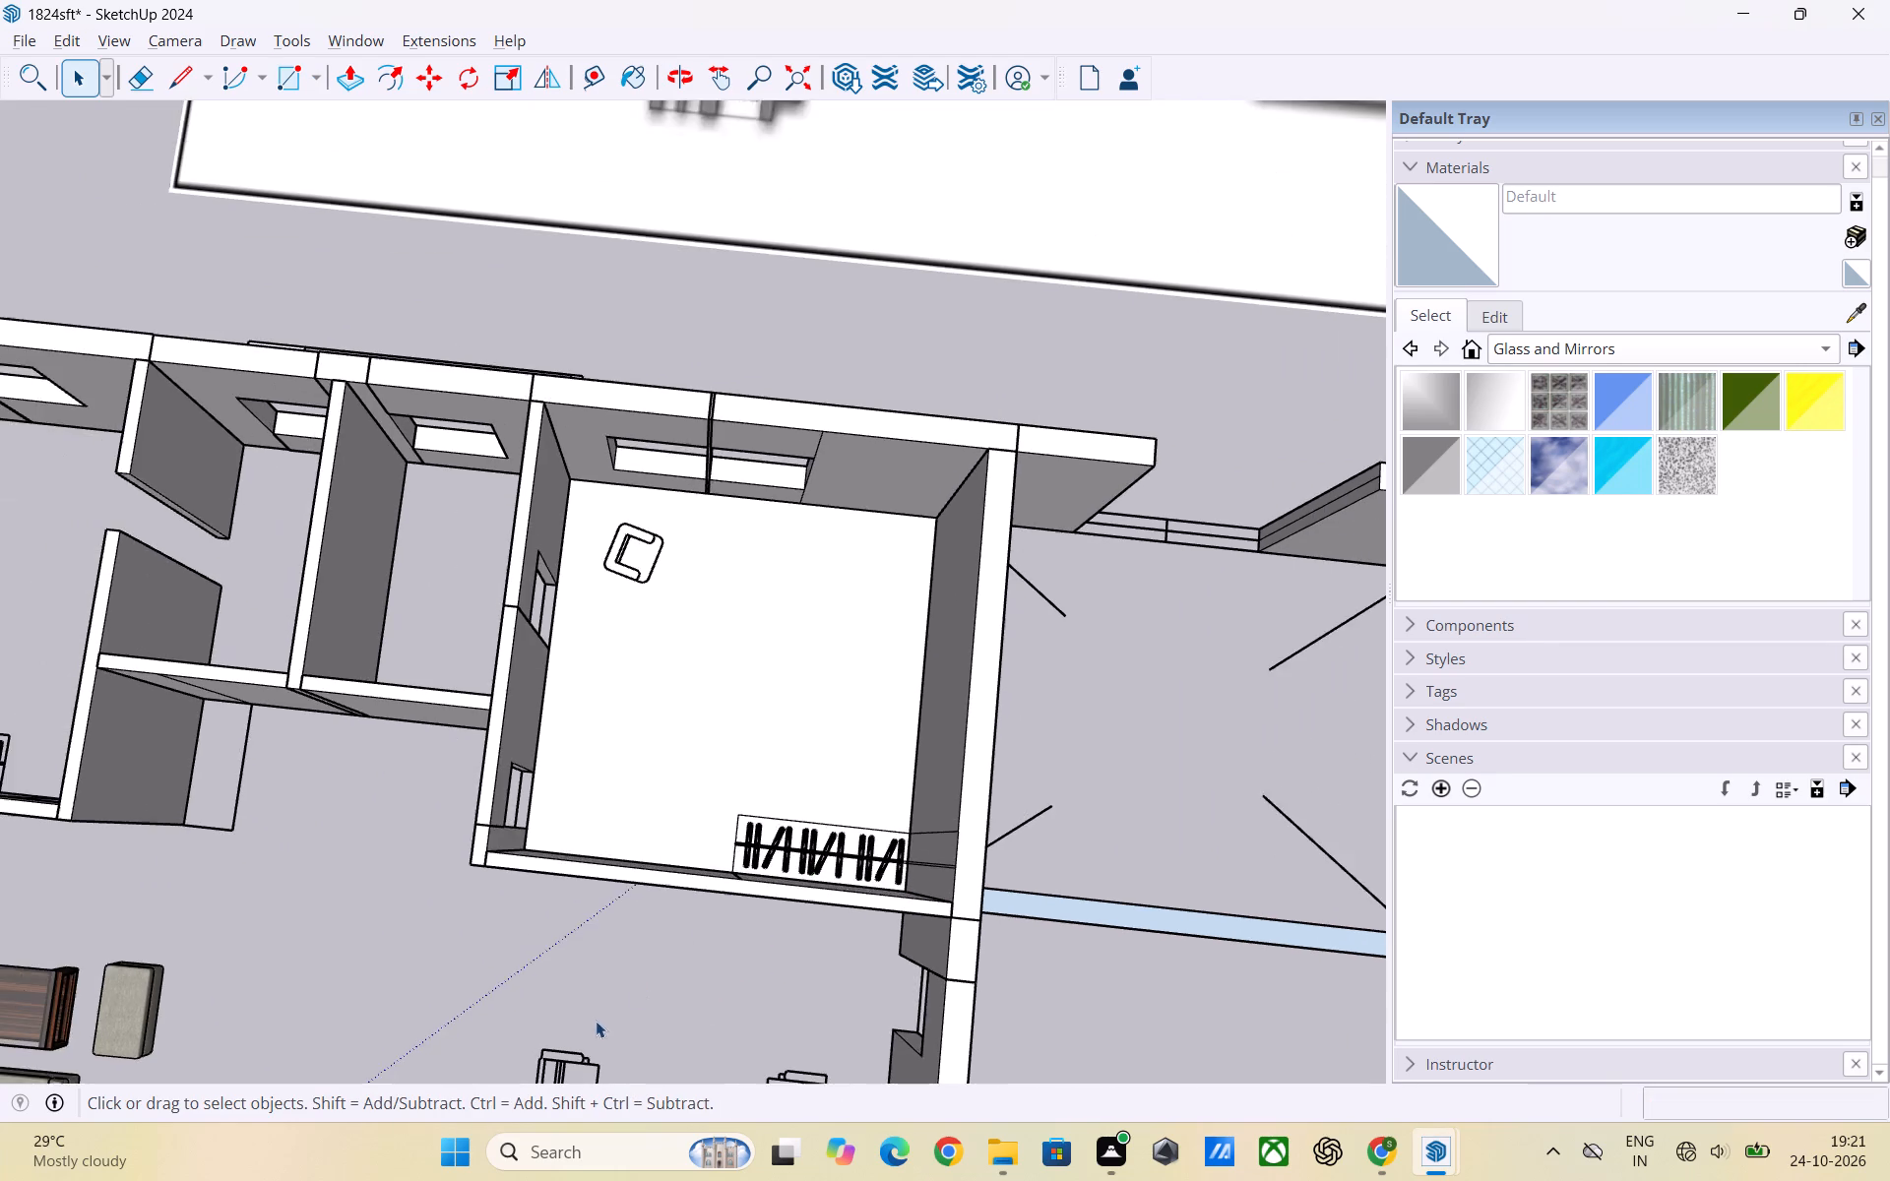
pyautogui.moveTo(623, 994); pyautogui.dragTo(749, 449, button='middle')
pyautogui.scroll(-1, 681, 958)
pyautogui.moveTo(679, 958); pyautogui.dragTo(723, 334, button='middle')
pyautogui.moveTo(746, 722); pyautogui.dragTo(676, 396, button='middle')
pyautogui.scroll(-11, 675, 660)
pyautogui.moveTo(684, 590); pyautogui.dragTo(702, 974, button='middle')
pyautogui.scroll(-1, 694, 639)
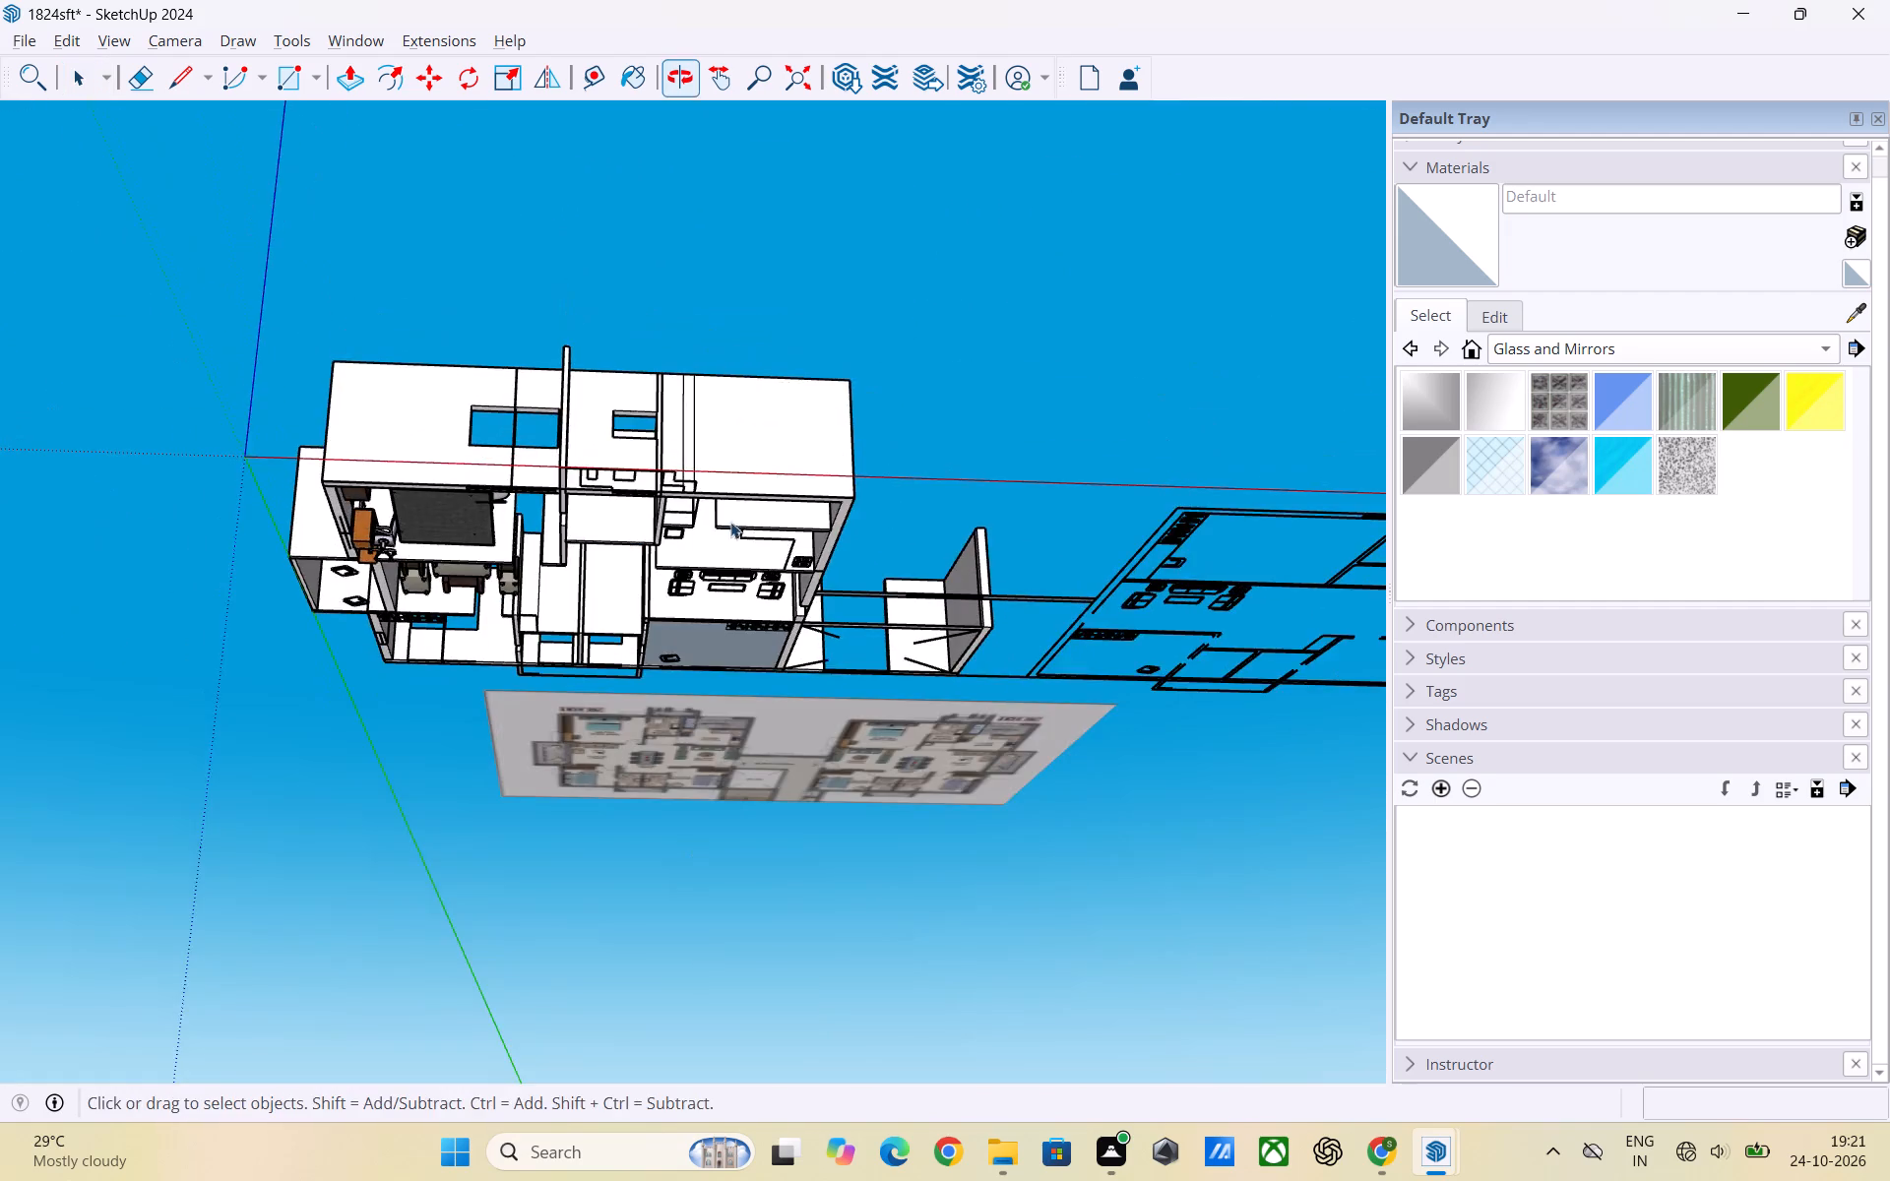
pyautogui.scroll(-3, 738, 434)
pyautogui.moveTo(719, 519); pyautogui.dragTo(747, 914, button='middle')
pyautogui.scroll(3, 721, 517)
pyautogui.moveTo(721, 518); pyautogui.dragTo(761, 953, button='middle')
pyautogui.scroll(1, 693, 507)
pyautogui.moveTo(697, 517); pyautogui.dragTo(675, 782, button='middle')
pyautogui.scroll(3, 688, 435)
pyautogui.scroll(1, 729, 573)
pyautogui.moveTo(748, 552); pyautogui.dragTo(675, 569, button='middle')
pyautogui.scroll(3, 705, 459)
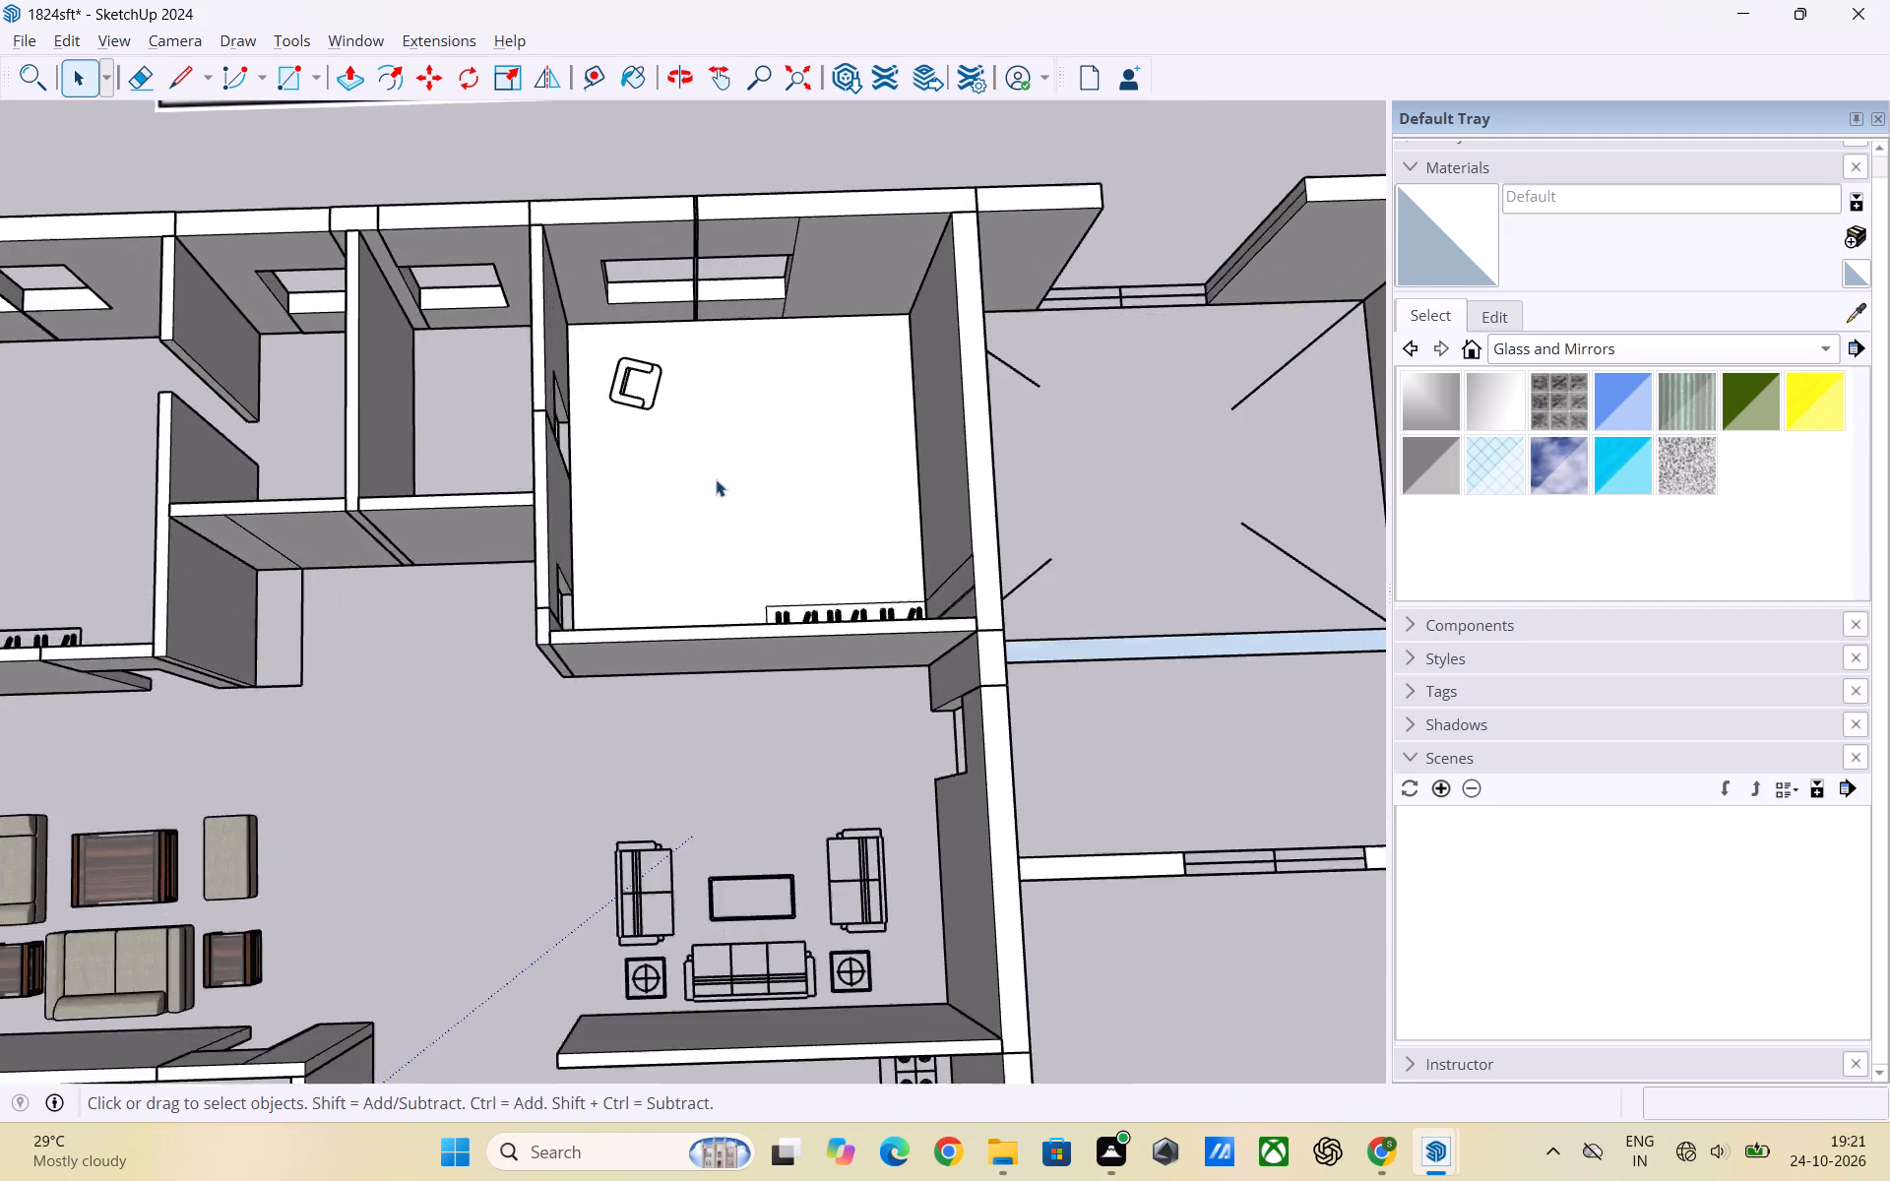
pyautogui.scroll(2, 716, 479)
pyautogui.scroll(-2, 728, 466)
pyautogui.moveTo(722, 490); pyautogui.dragTo(730, 607, button='middle')
pyautogui.scroll(2, 729, 566)
pyautogui.scroll(-1, 729, 540)
pyautogui.moveTo(729, 540); pyautogui.dragTo(657, 571, button='middle')
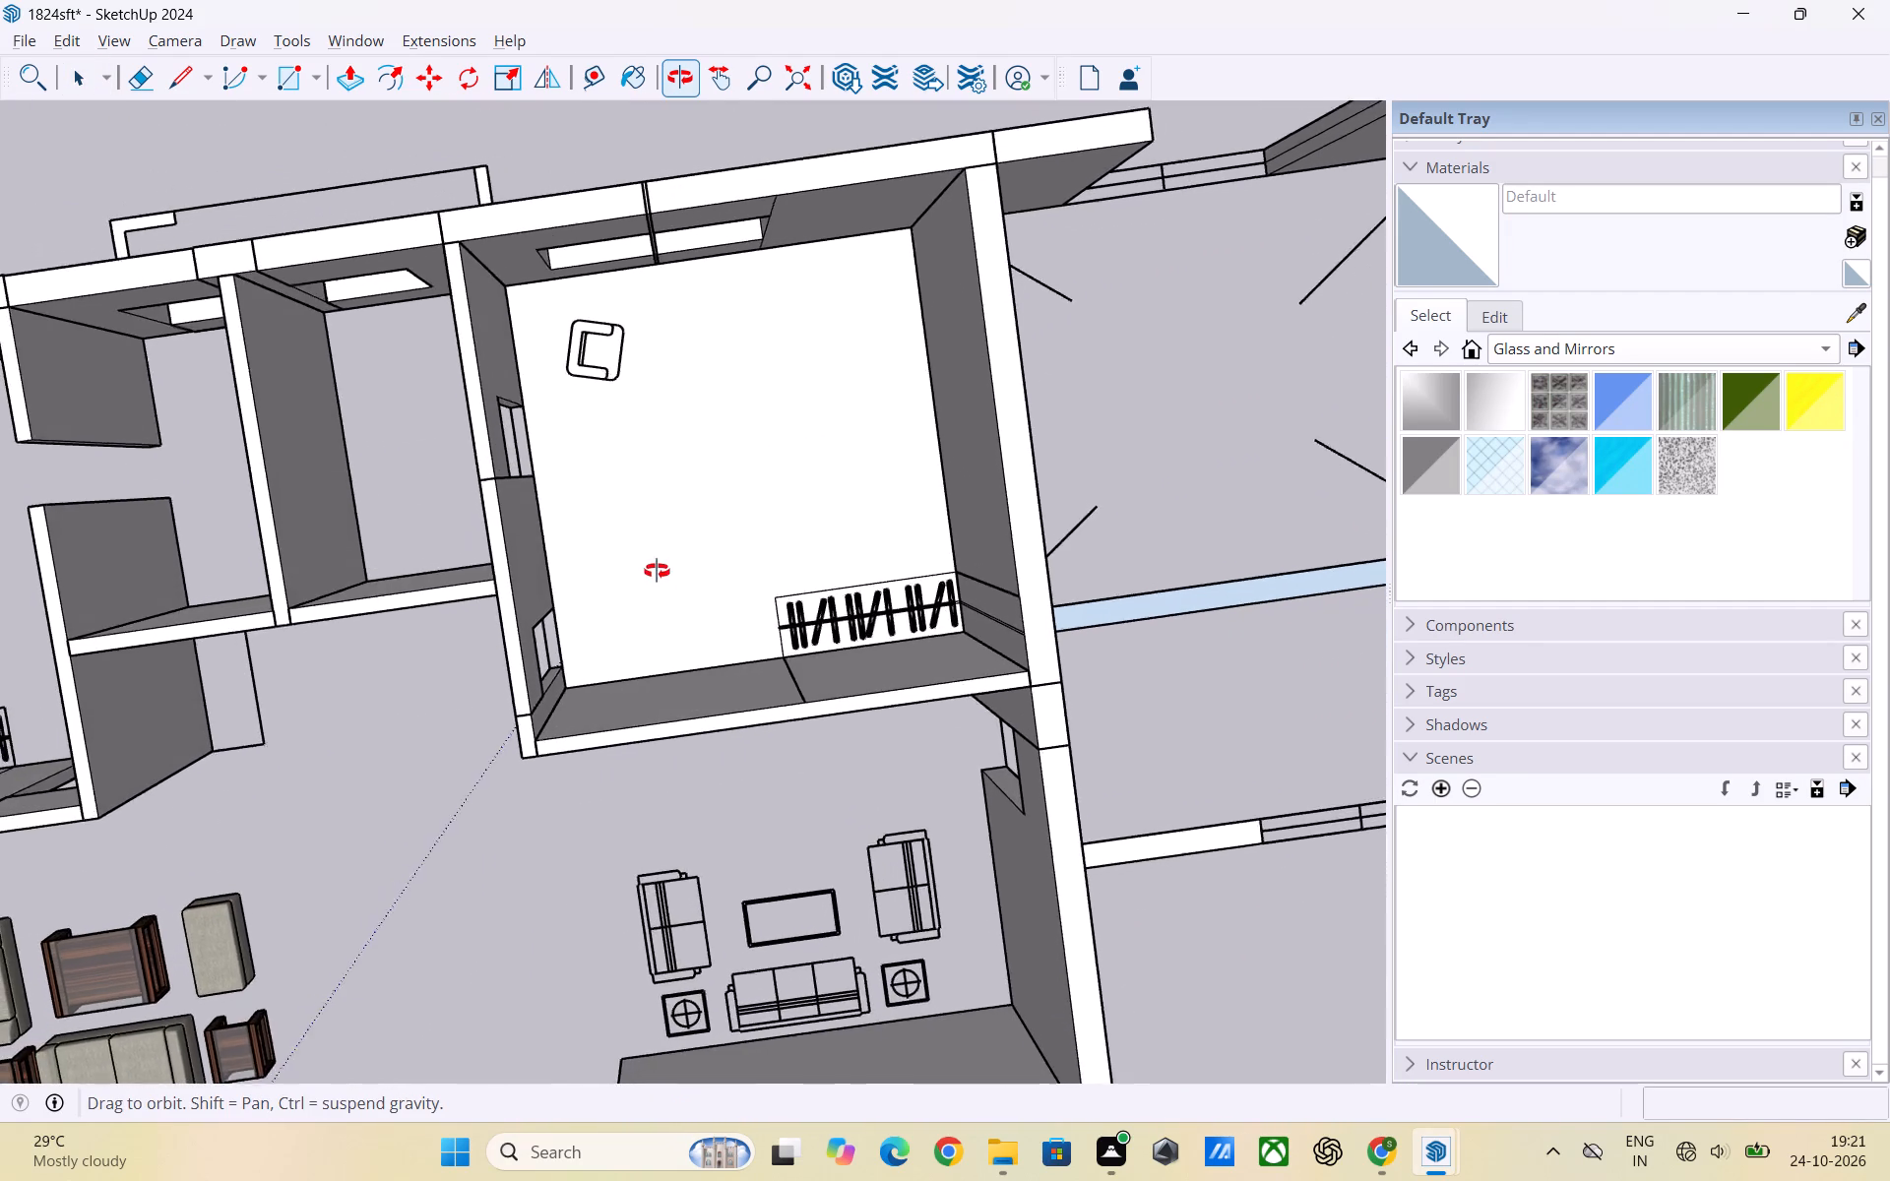
pyautogui.moveTo(657, 571); pyautogui.dragTo(778, 529, button='middle')
pyautogui.scroll(2, 728, 499)
pyautogui.scroll(-5, 728, 503)
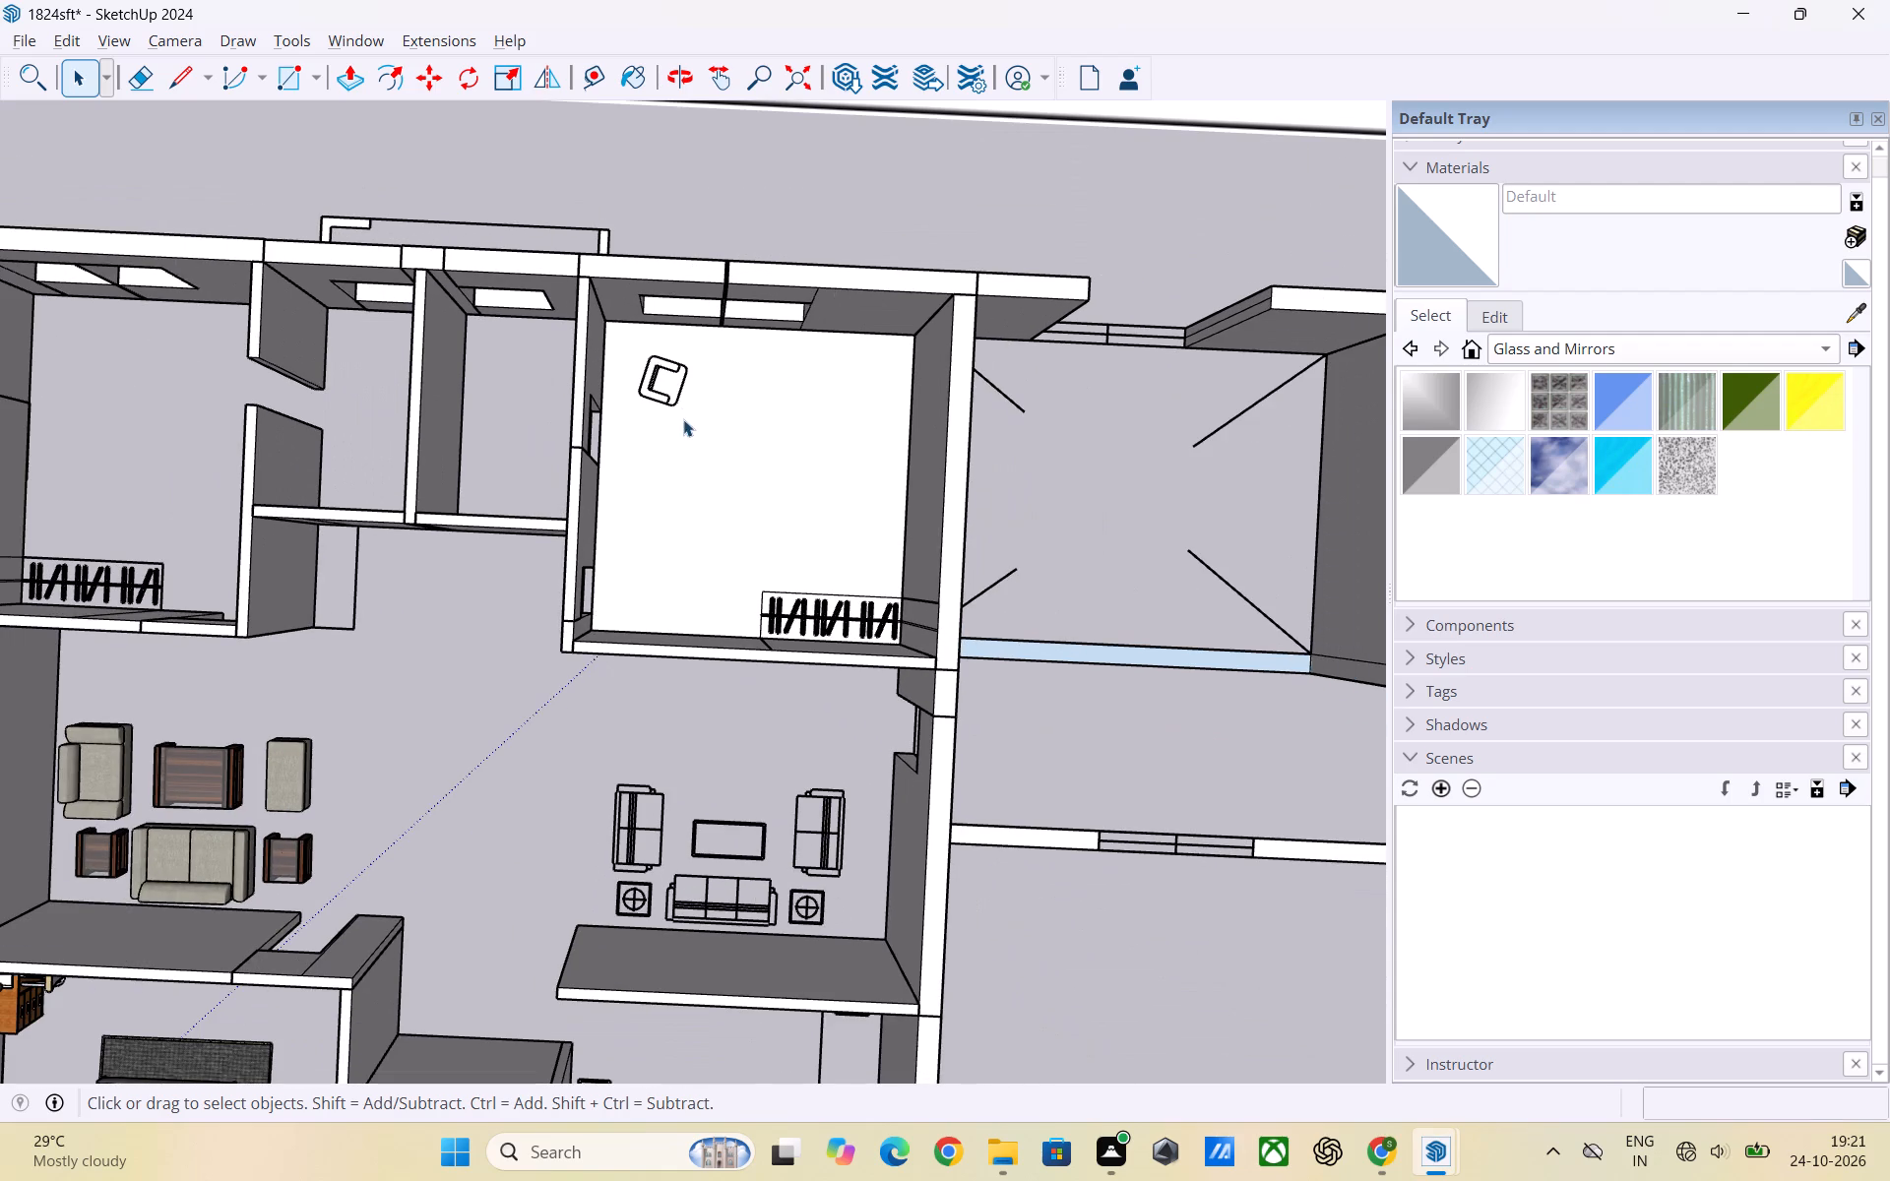
# Delete the 2D chair symbol near the window of the bedroom with the new floor.
pyautogui.click(669, 398)
pyautogui.doubleClick(665, 400)
pyautogui.moveTo(691, 414); pyautogui.dragTo(636, 350)
pyautogui.doubleClick(652, 367)
pyautogui.moveTo(648, 368); pyautogui.dragTo(680, 395)
pyautogui.moveTo(679, 405); pyautogui.dragTo(640, 361)
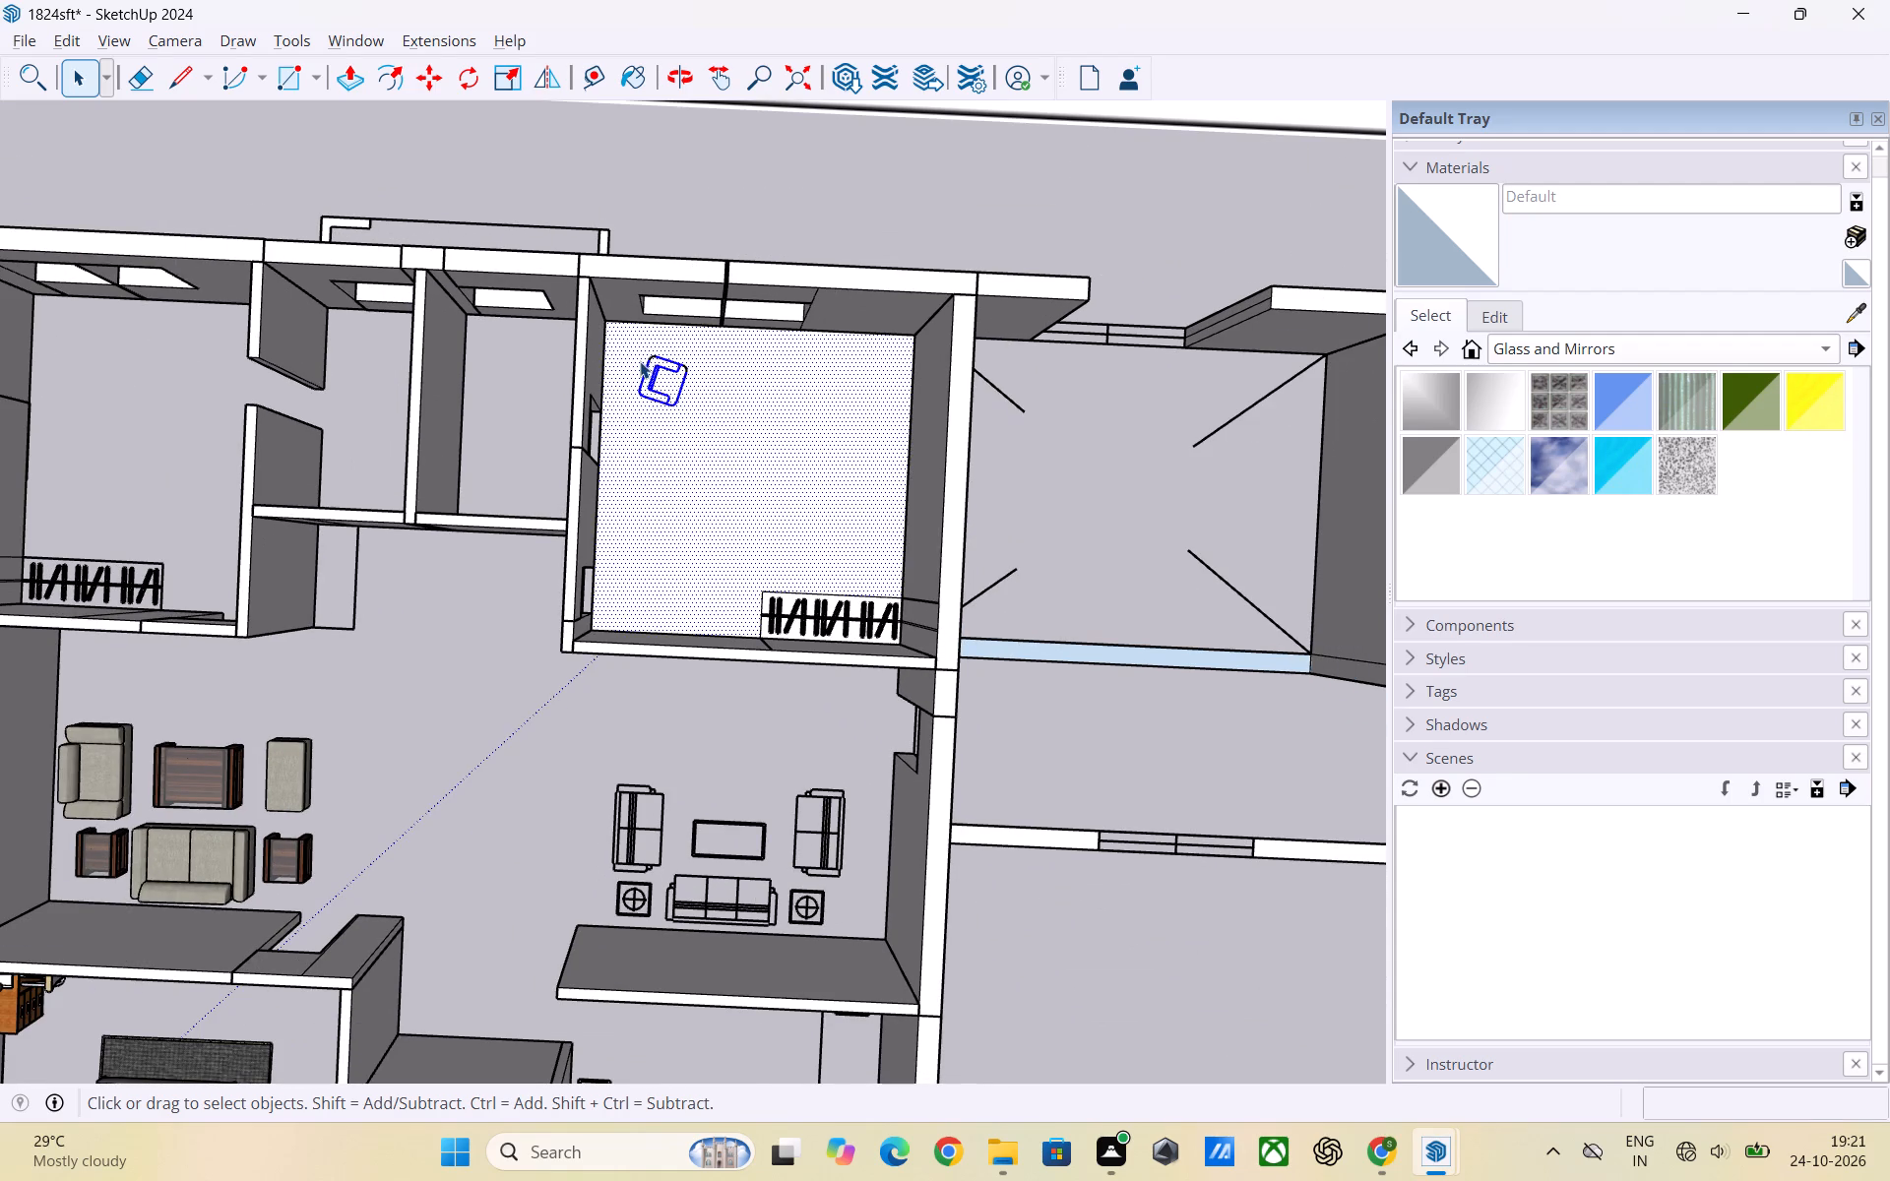
pyautogui.doubleClick(762, 459)
pyautogui.doubleClick(665, 395)
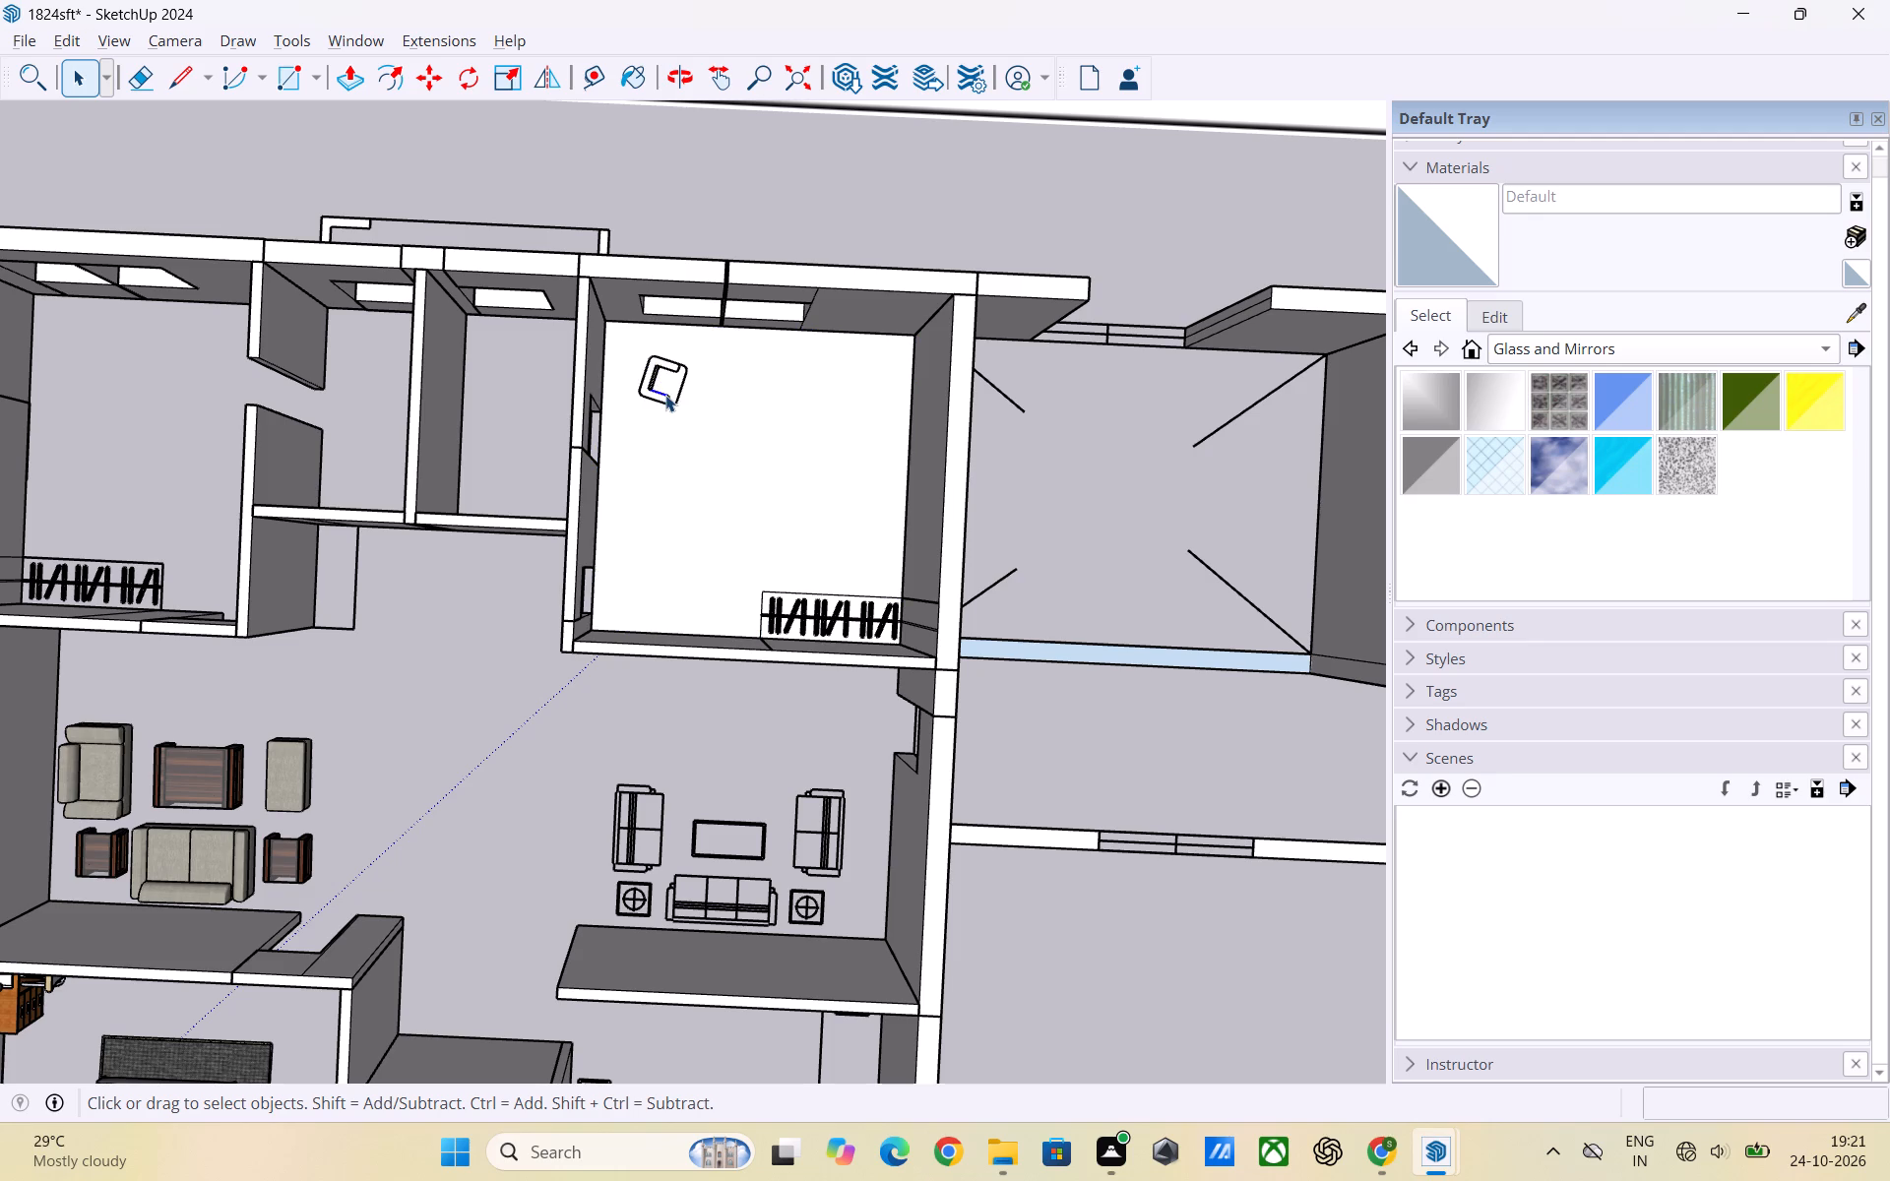
pyautogui.click(665, 395)
pyautogui.press('Delete')
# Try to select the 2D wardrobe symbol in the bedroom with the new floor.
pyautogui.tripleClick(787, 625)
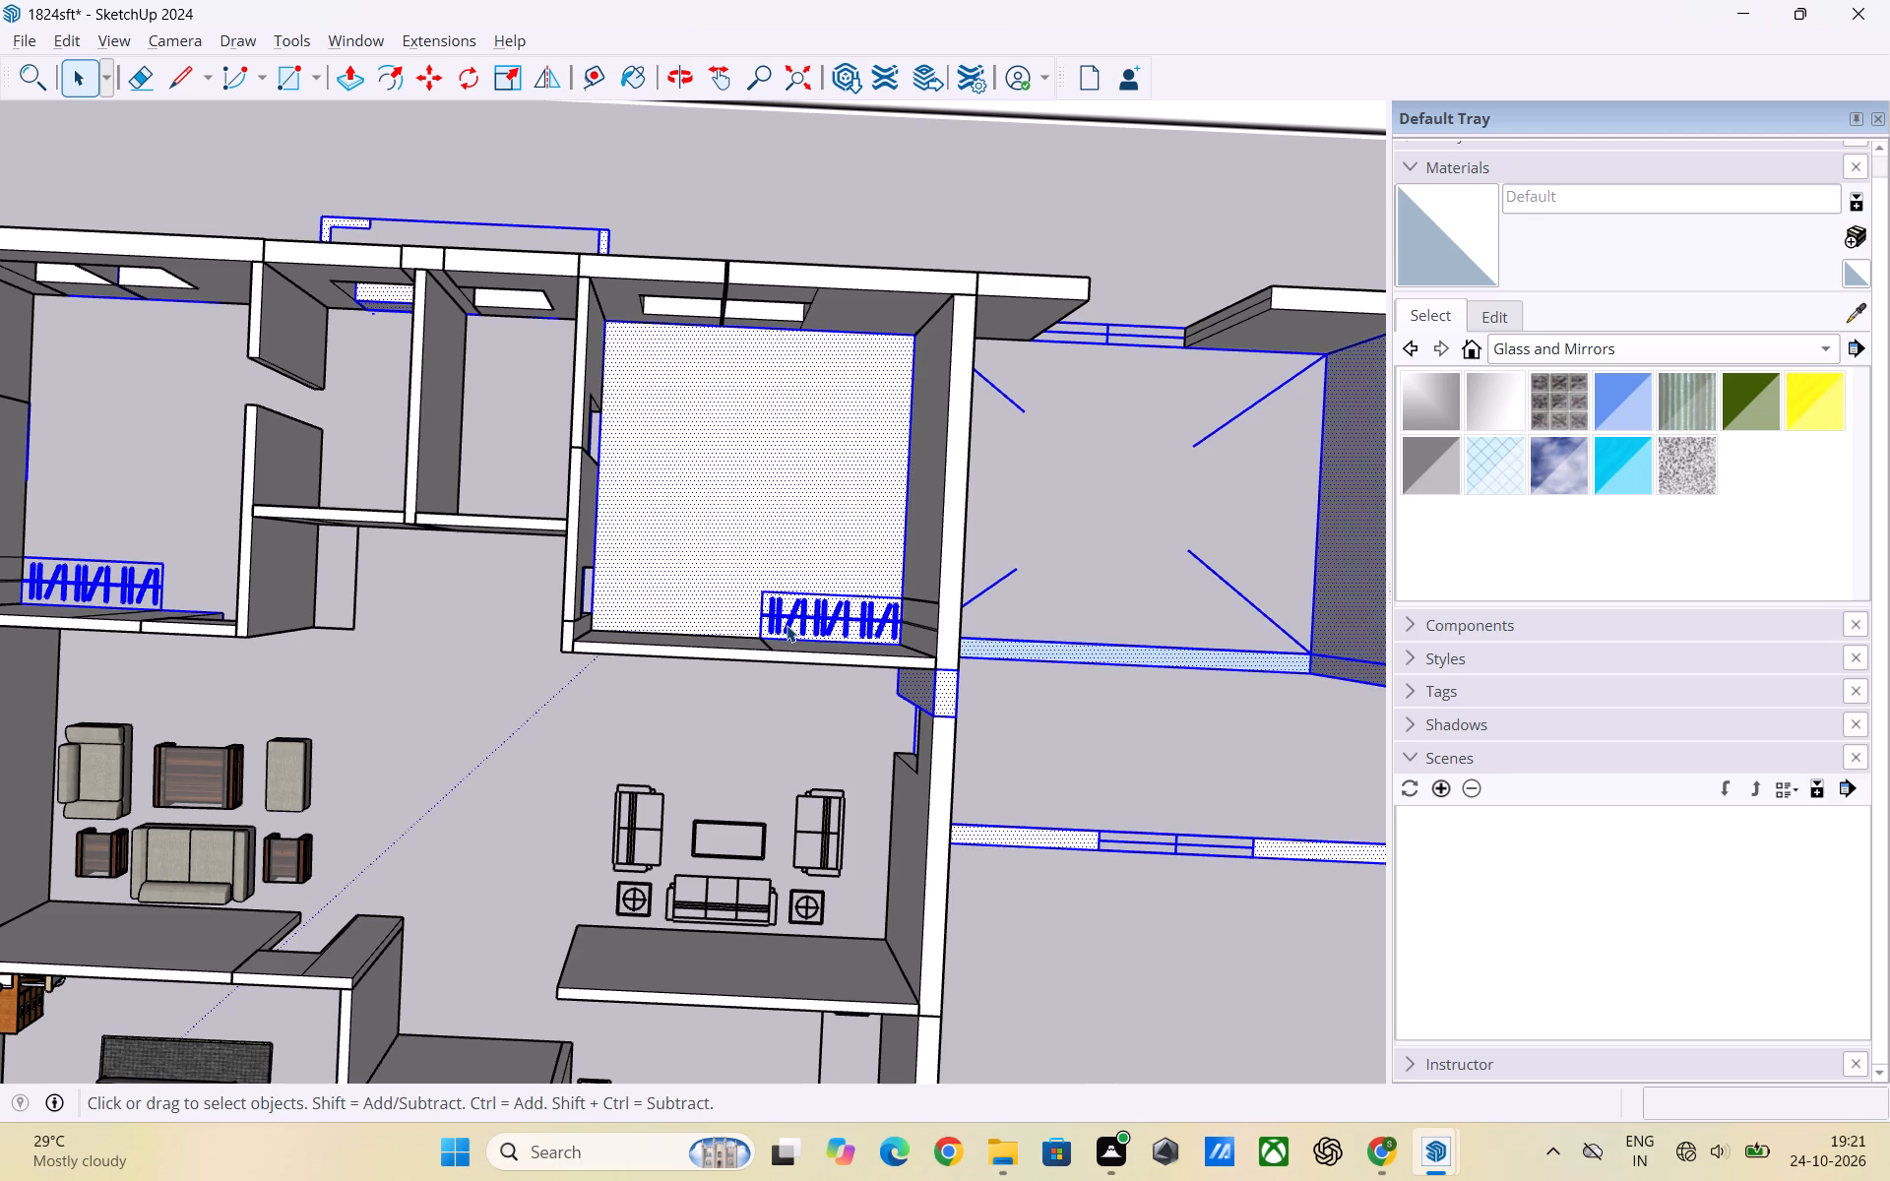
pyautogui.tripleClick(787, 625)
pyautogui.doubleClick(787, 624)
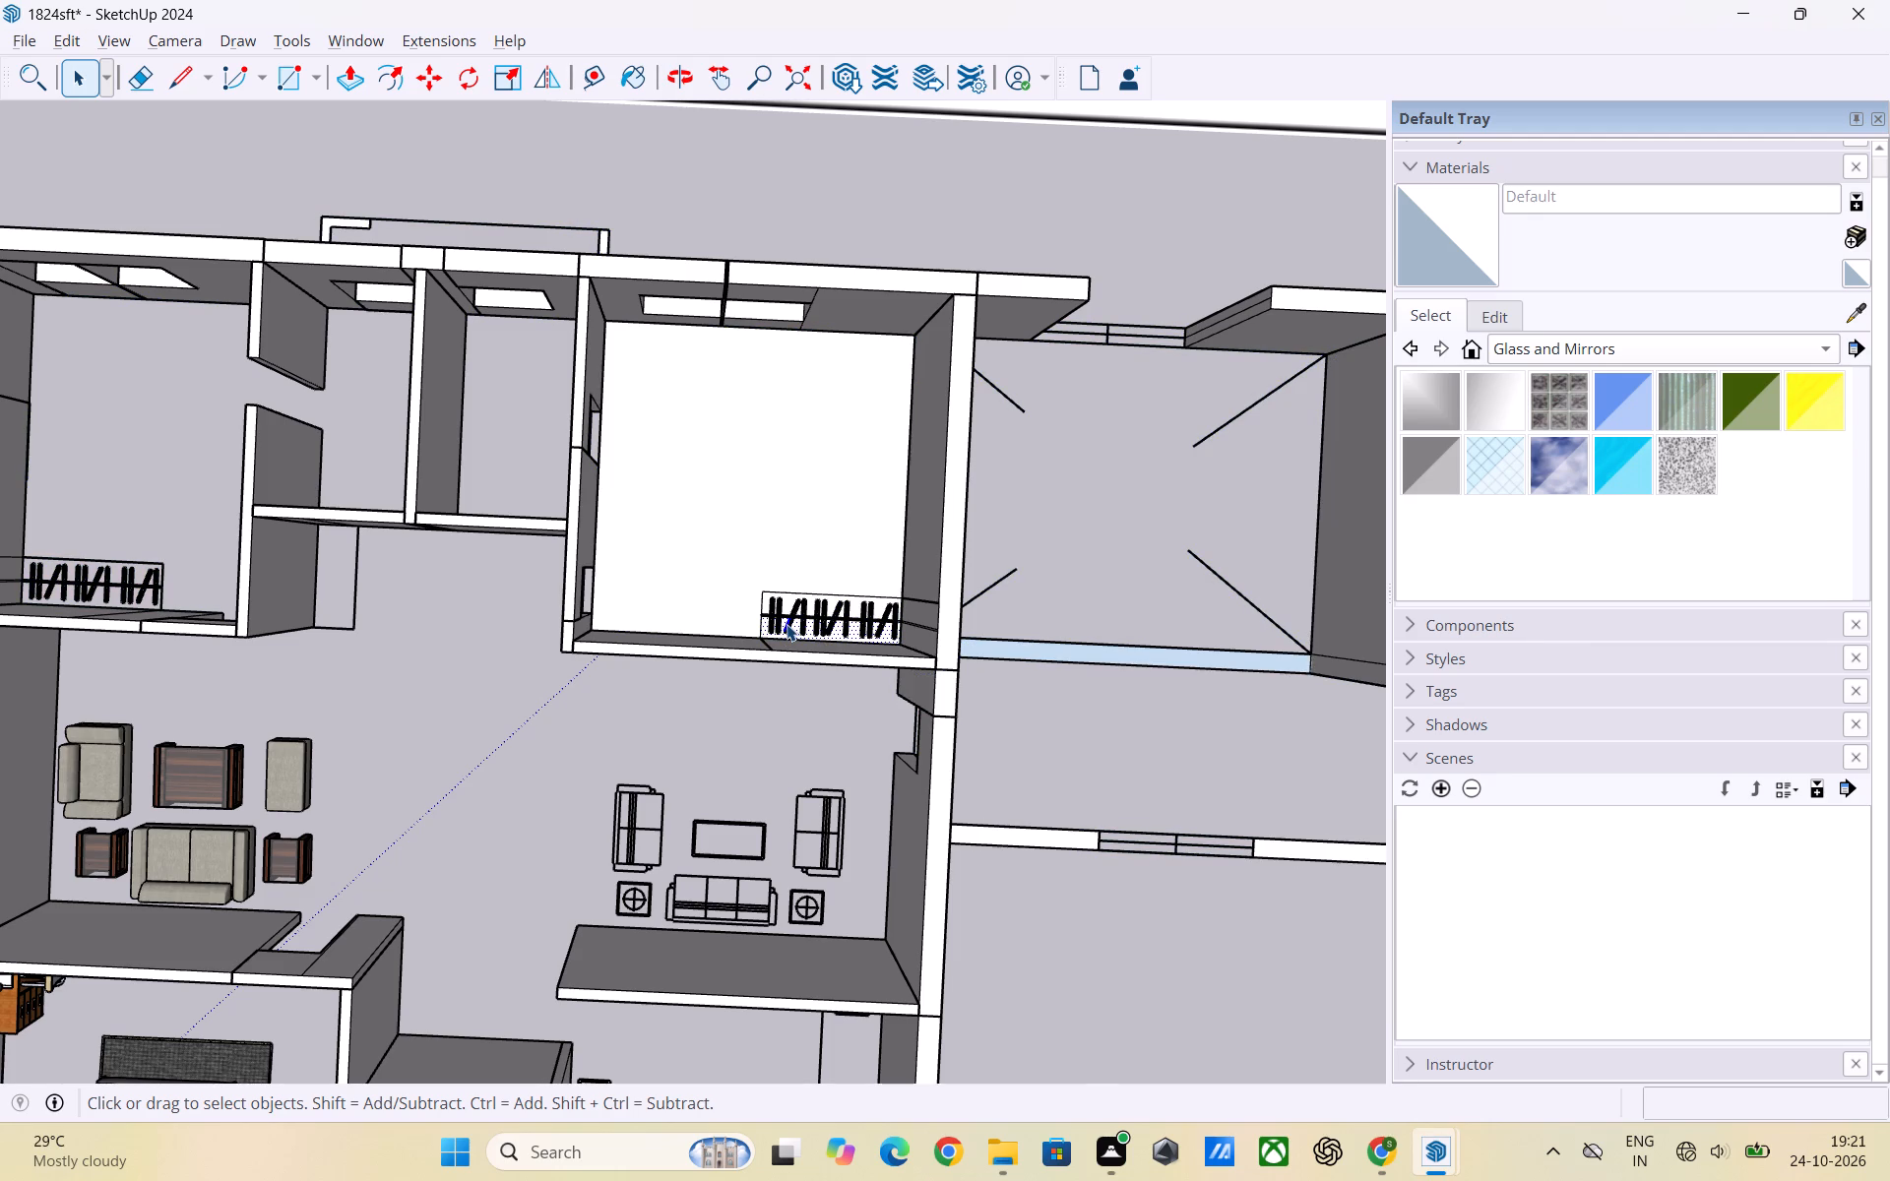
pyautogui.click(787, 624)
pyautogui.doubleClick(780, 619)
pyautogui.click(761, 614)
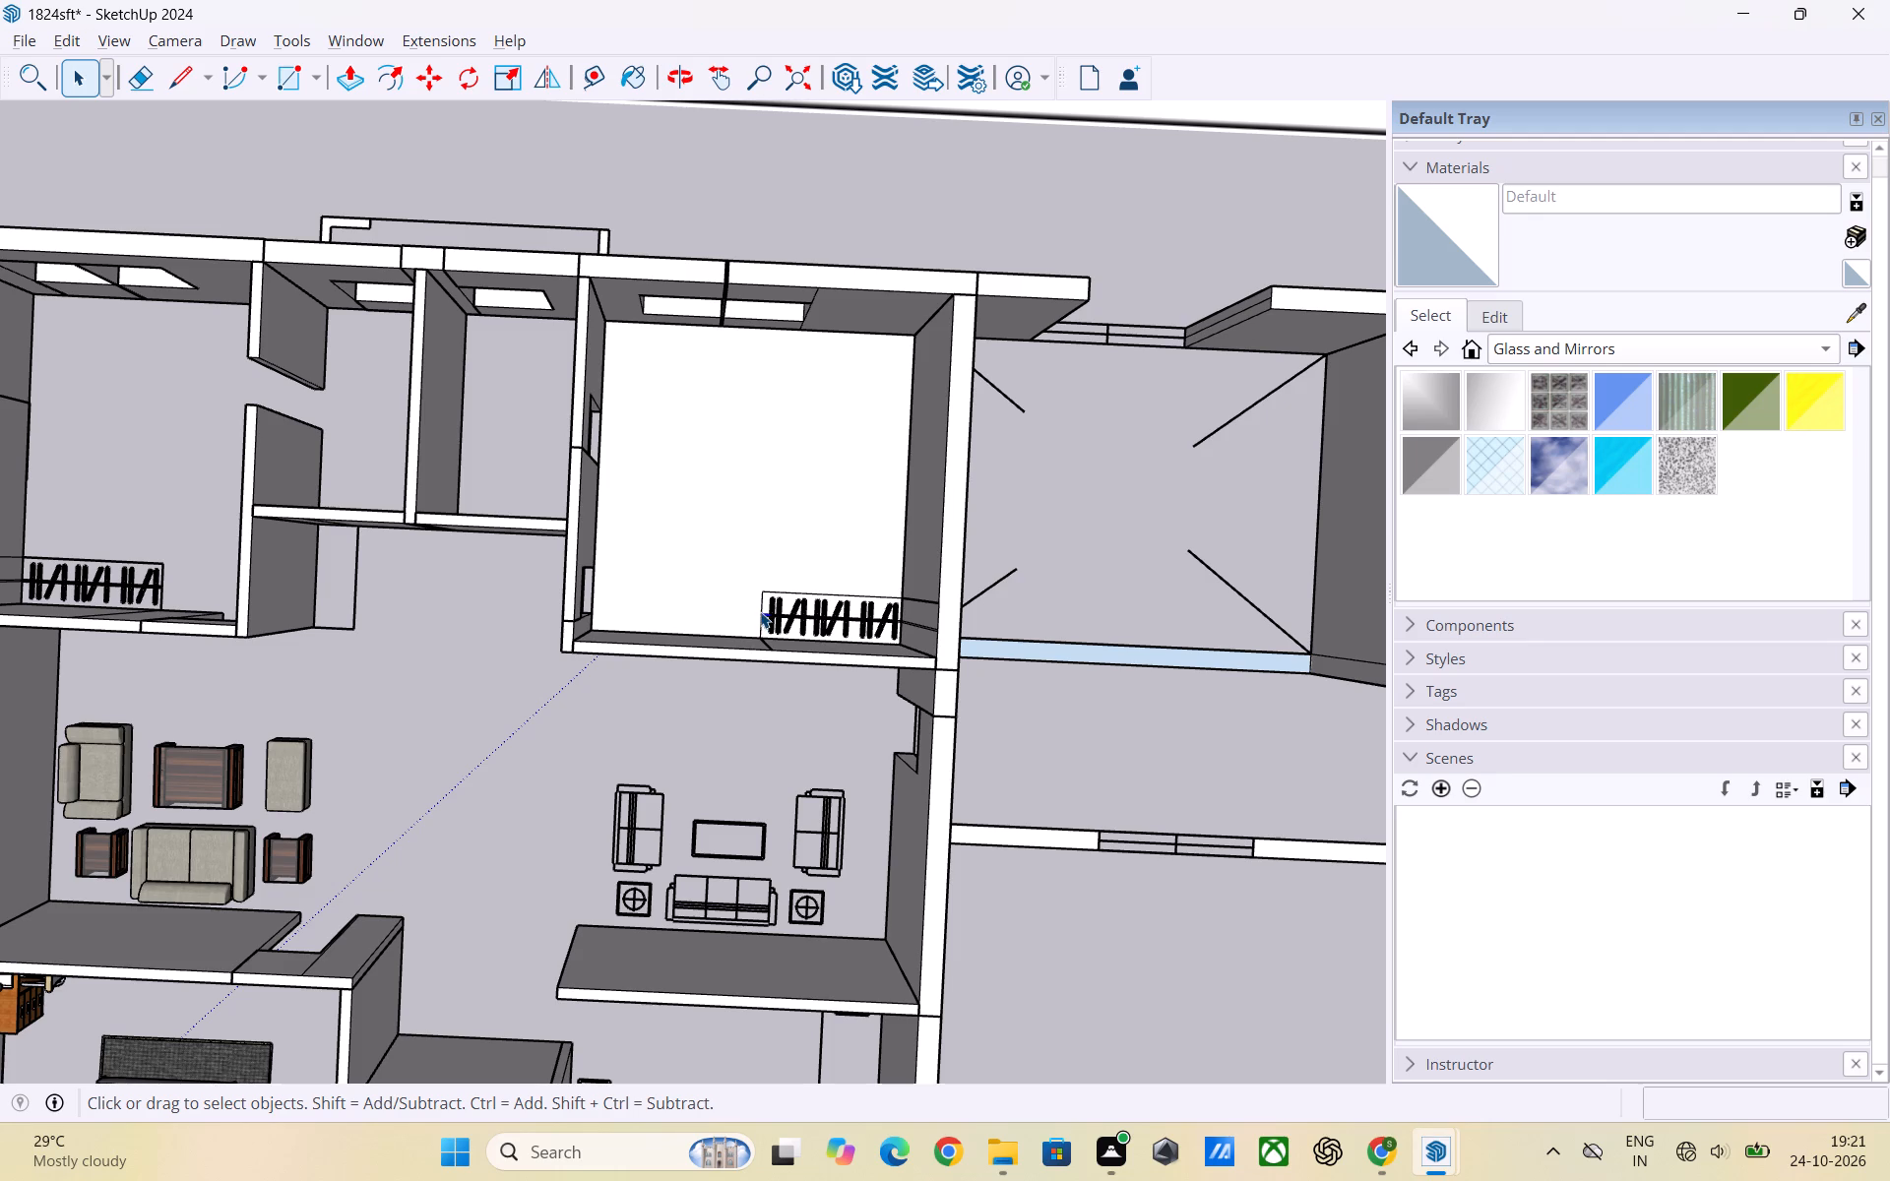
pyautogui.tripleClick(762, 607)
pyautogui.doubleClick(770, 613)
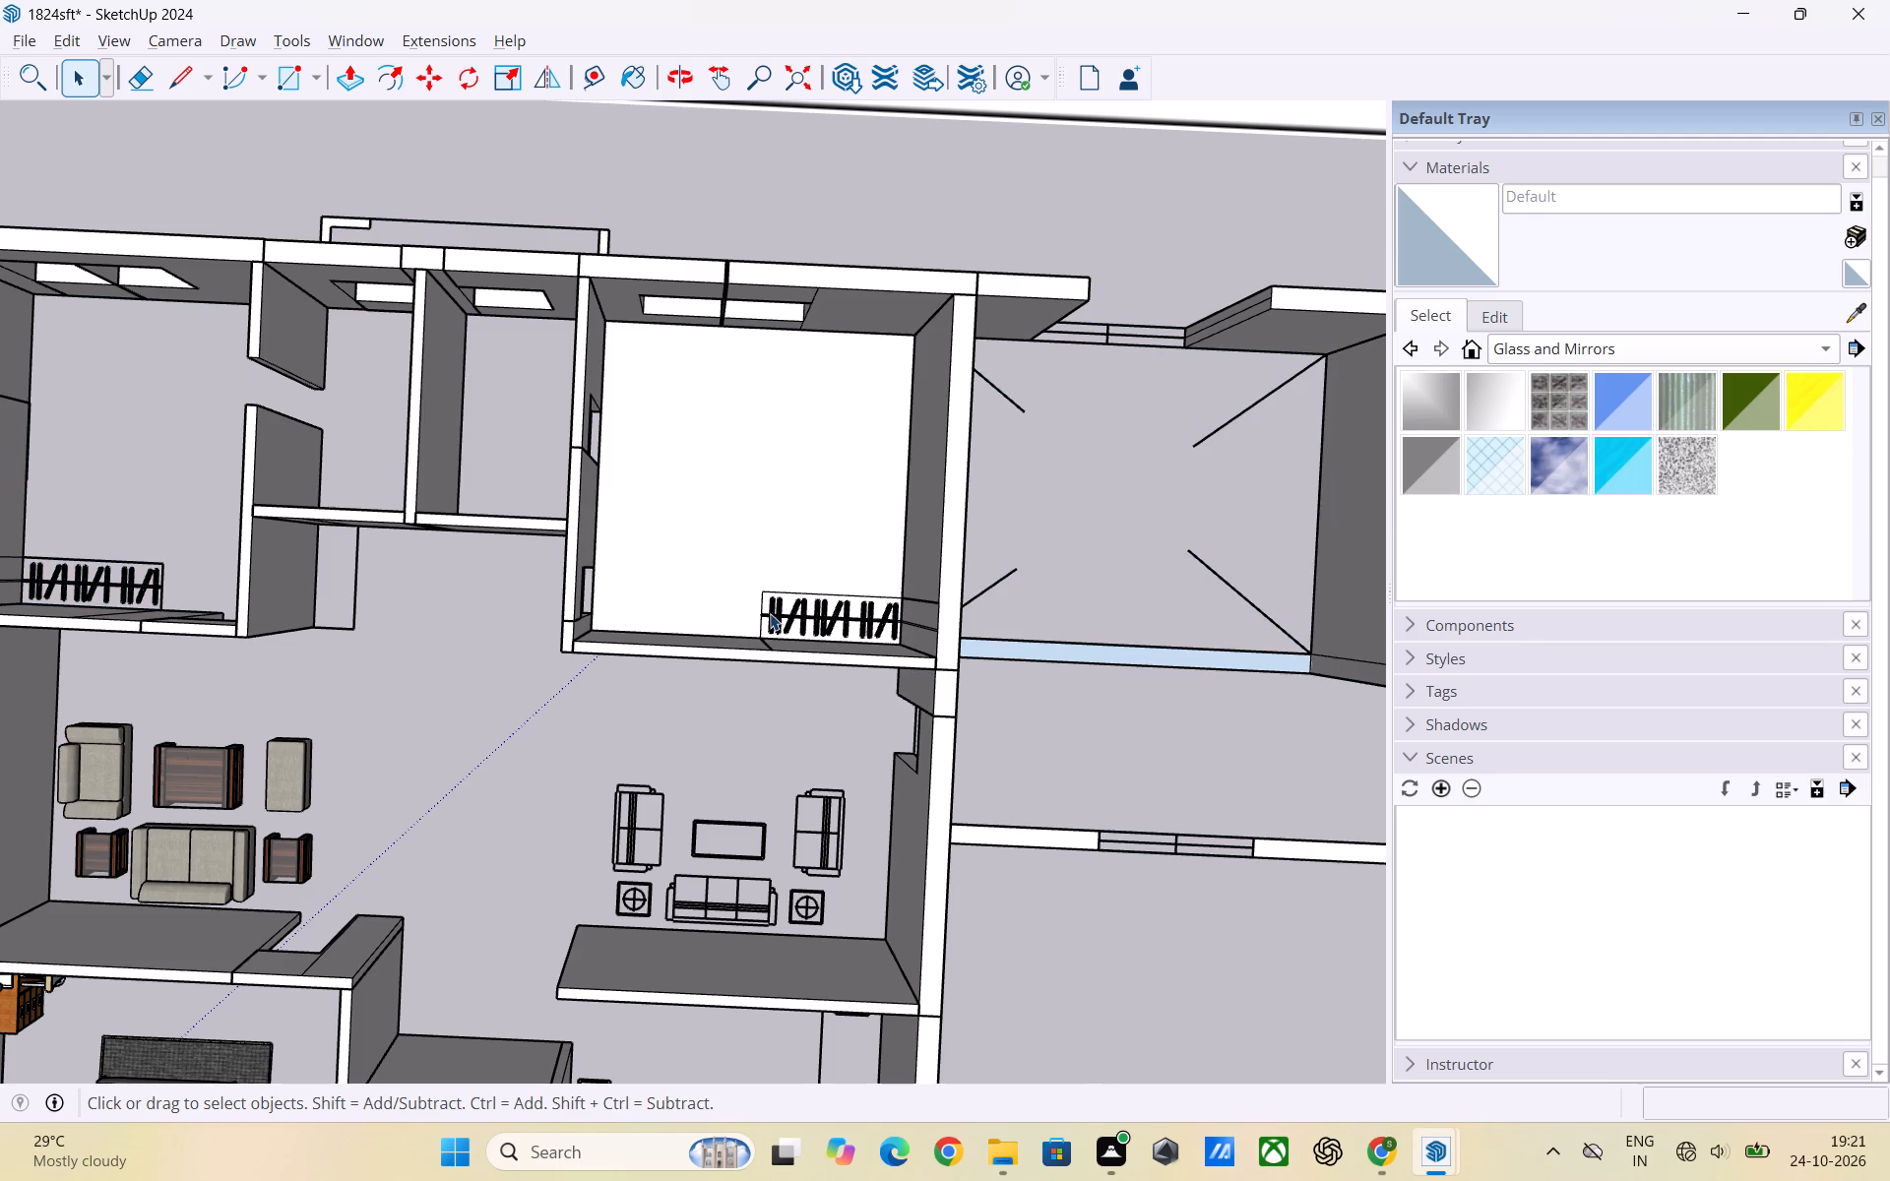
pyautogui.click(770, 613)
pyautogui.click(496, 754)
# Examine the apartment from several sides and compare its room layout with the reference floor plan.
pyautogui.scroll(3, 863, 622)
pyautogui.scroll(-3, 559, 476)
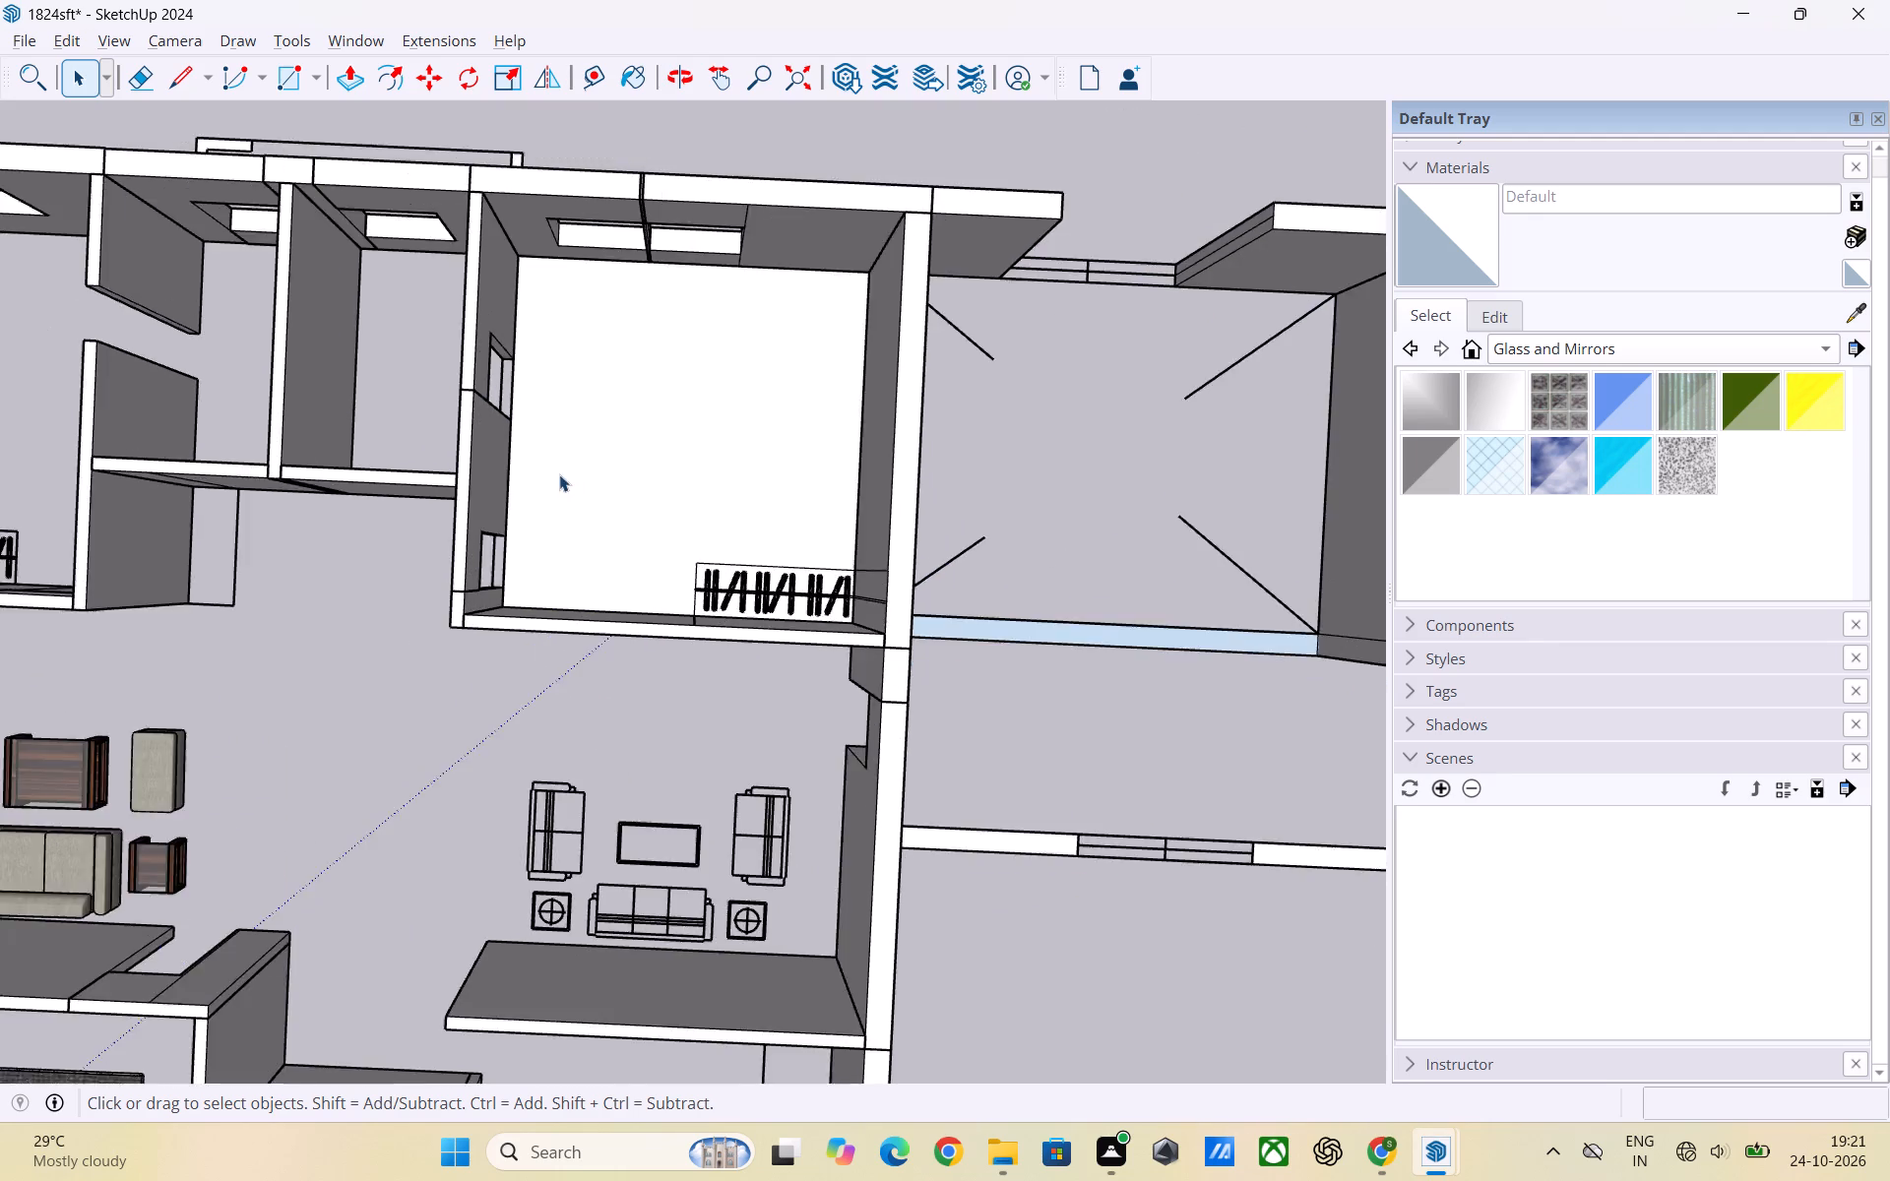
pyautogui.scroll(-6, 559, 474)
pyautogui.moveTo(638, 564); pyautogui.dragTo(653, 546, button='middle')
pyautogui.scroll(3, 674, 534)
pyautogui.moveTo(757, 648); pyautogui.dragTo(842, 651, button='middle')
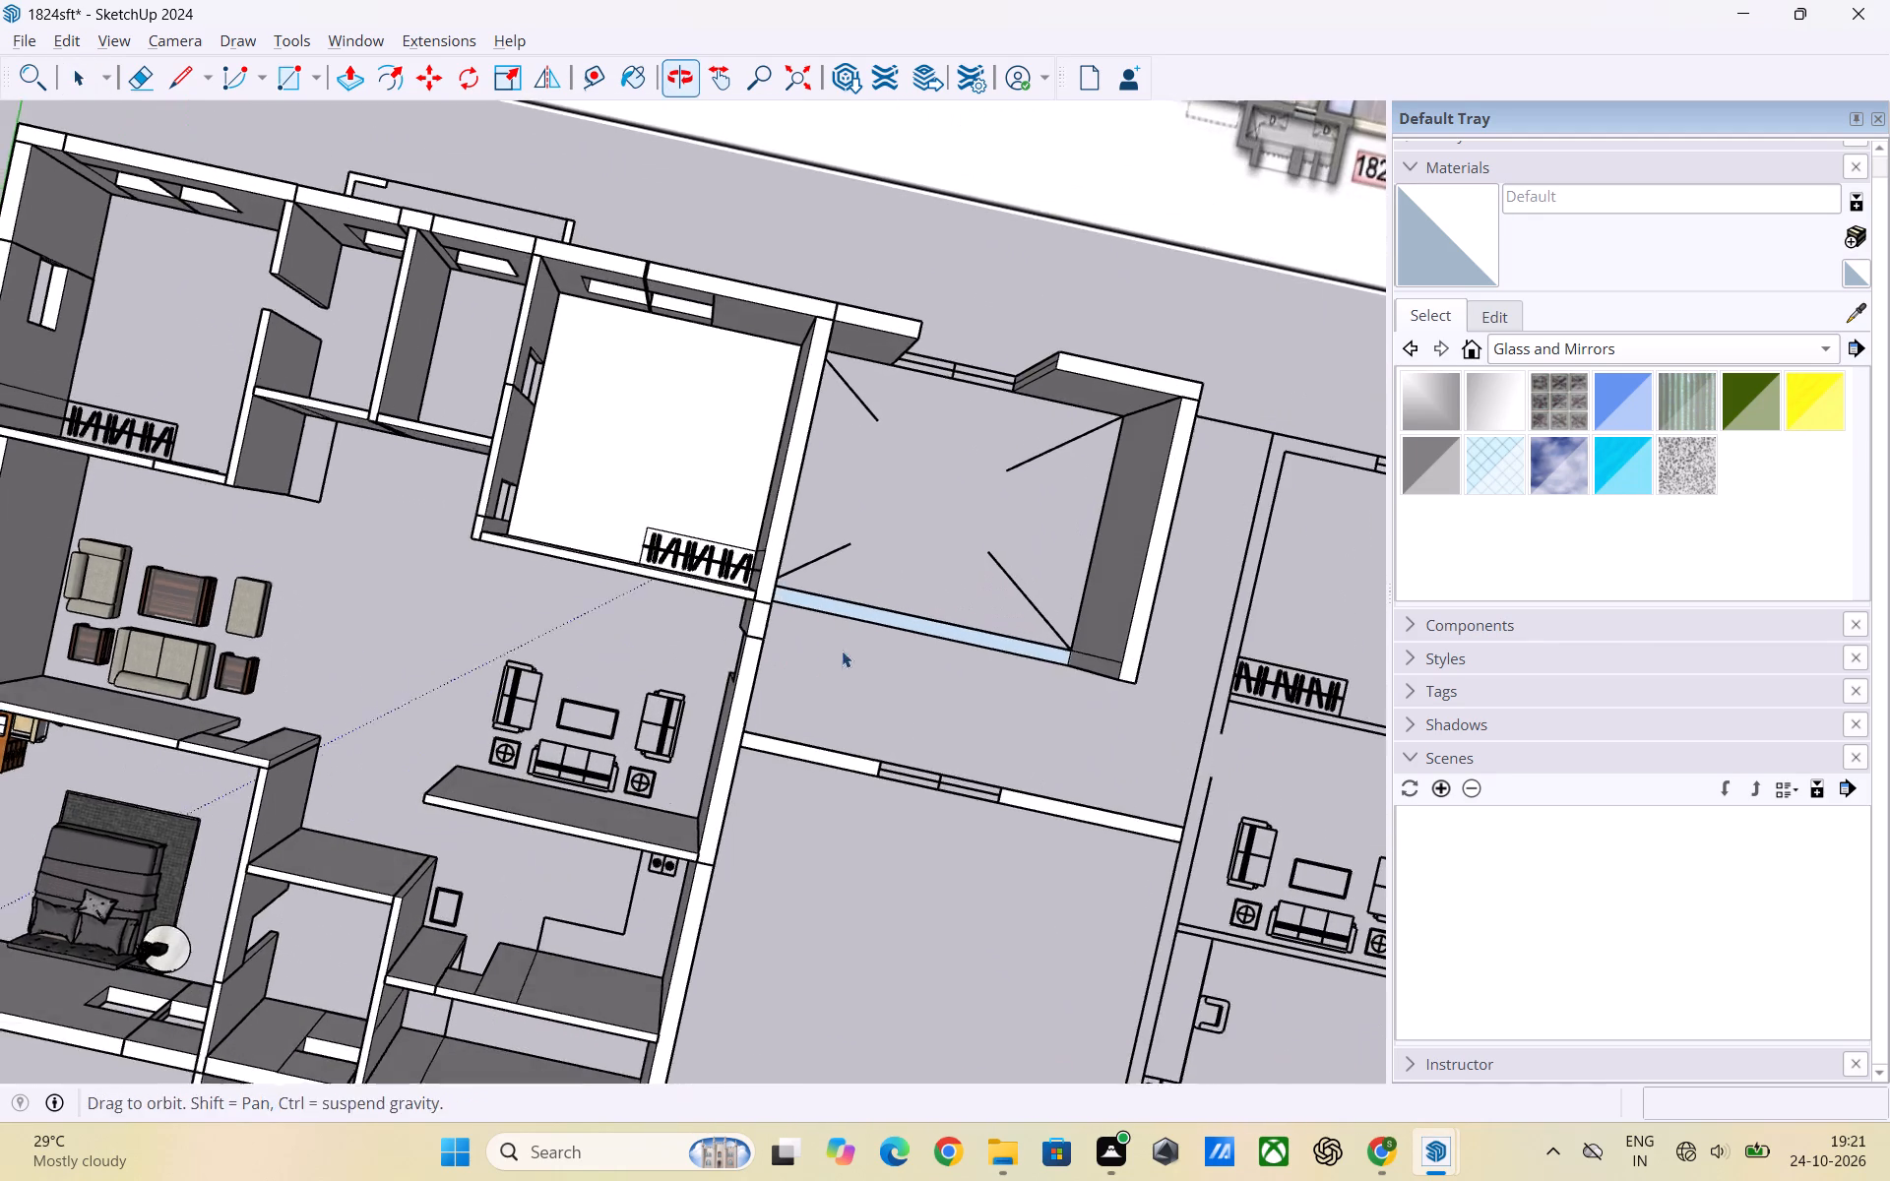
pyautogui.moveTo(842, 651); pyautogui.dragTo(842, 660, button='middle')
pyautogui.scroll(2, 797, 550)
pyautogui.scroll(-6, 386, 696)
pyautogui.scroll(-1, 1072, 577)
pyautogui.moveTo(1023, 485); pyautogui.dragTo(146, 372, button='middle')
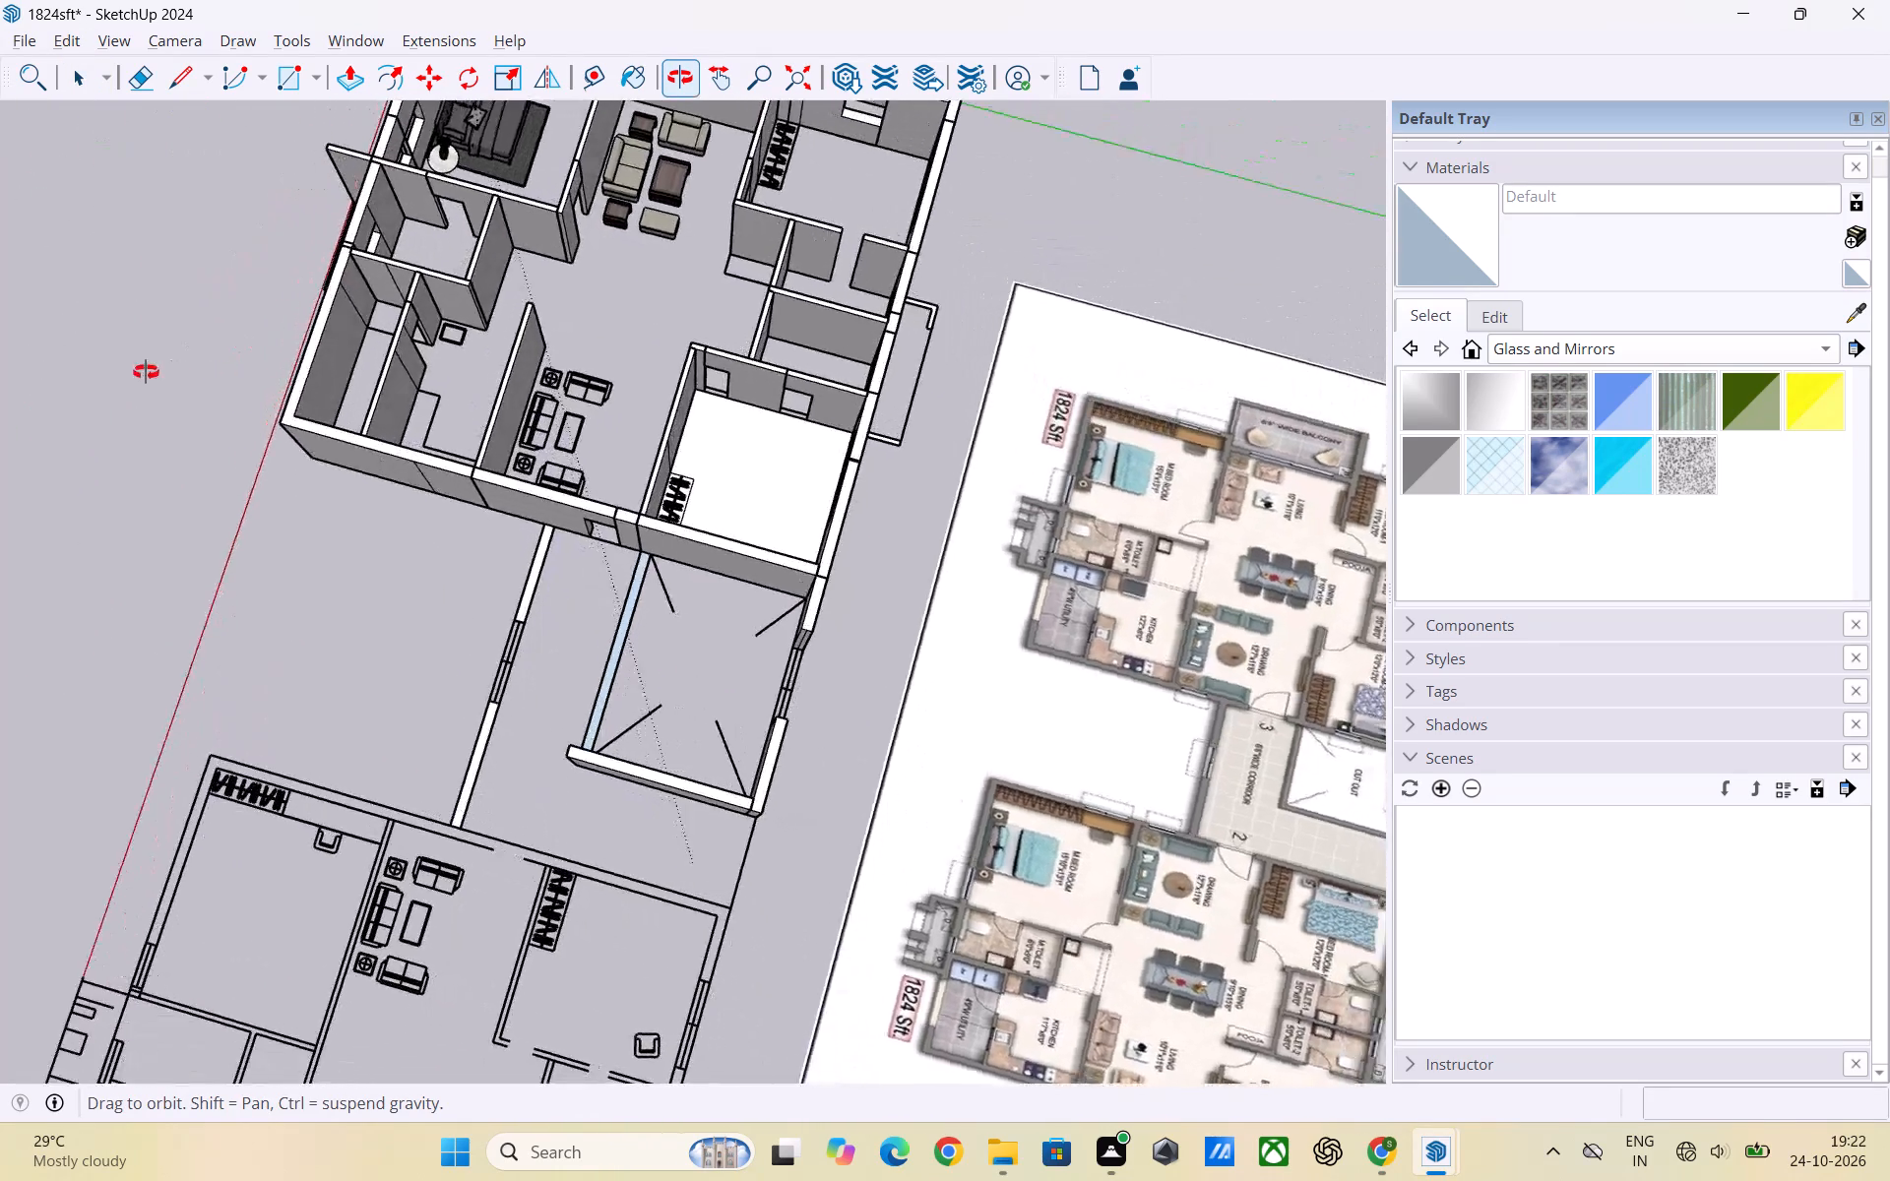
pyautogui.moveTo(146, 372); pyautogui.dragTo(955, 198, button='middle')
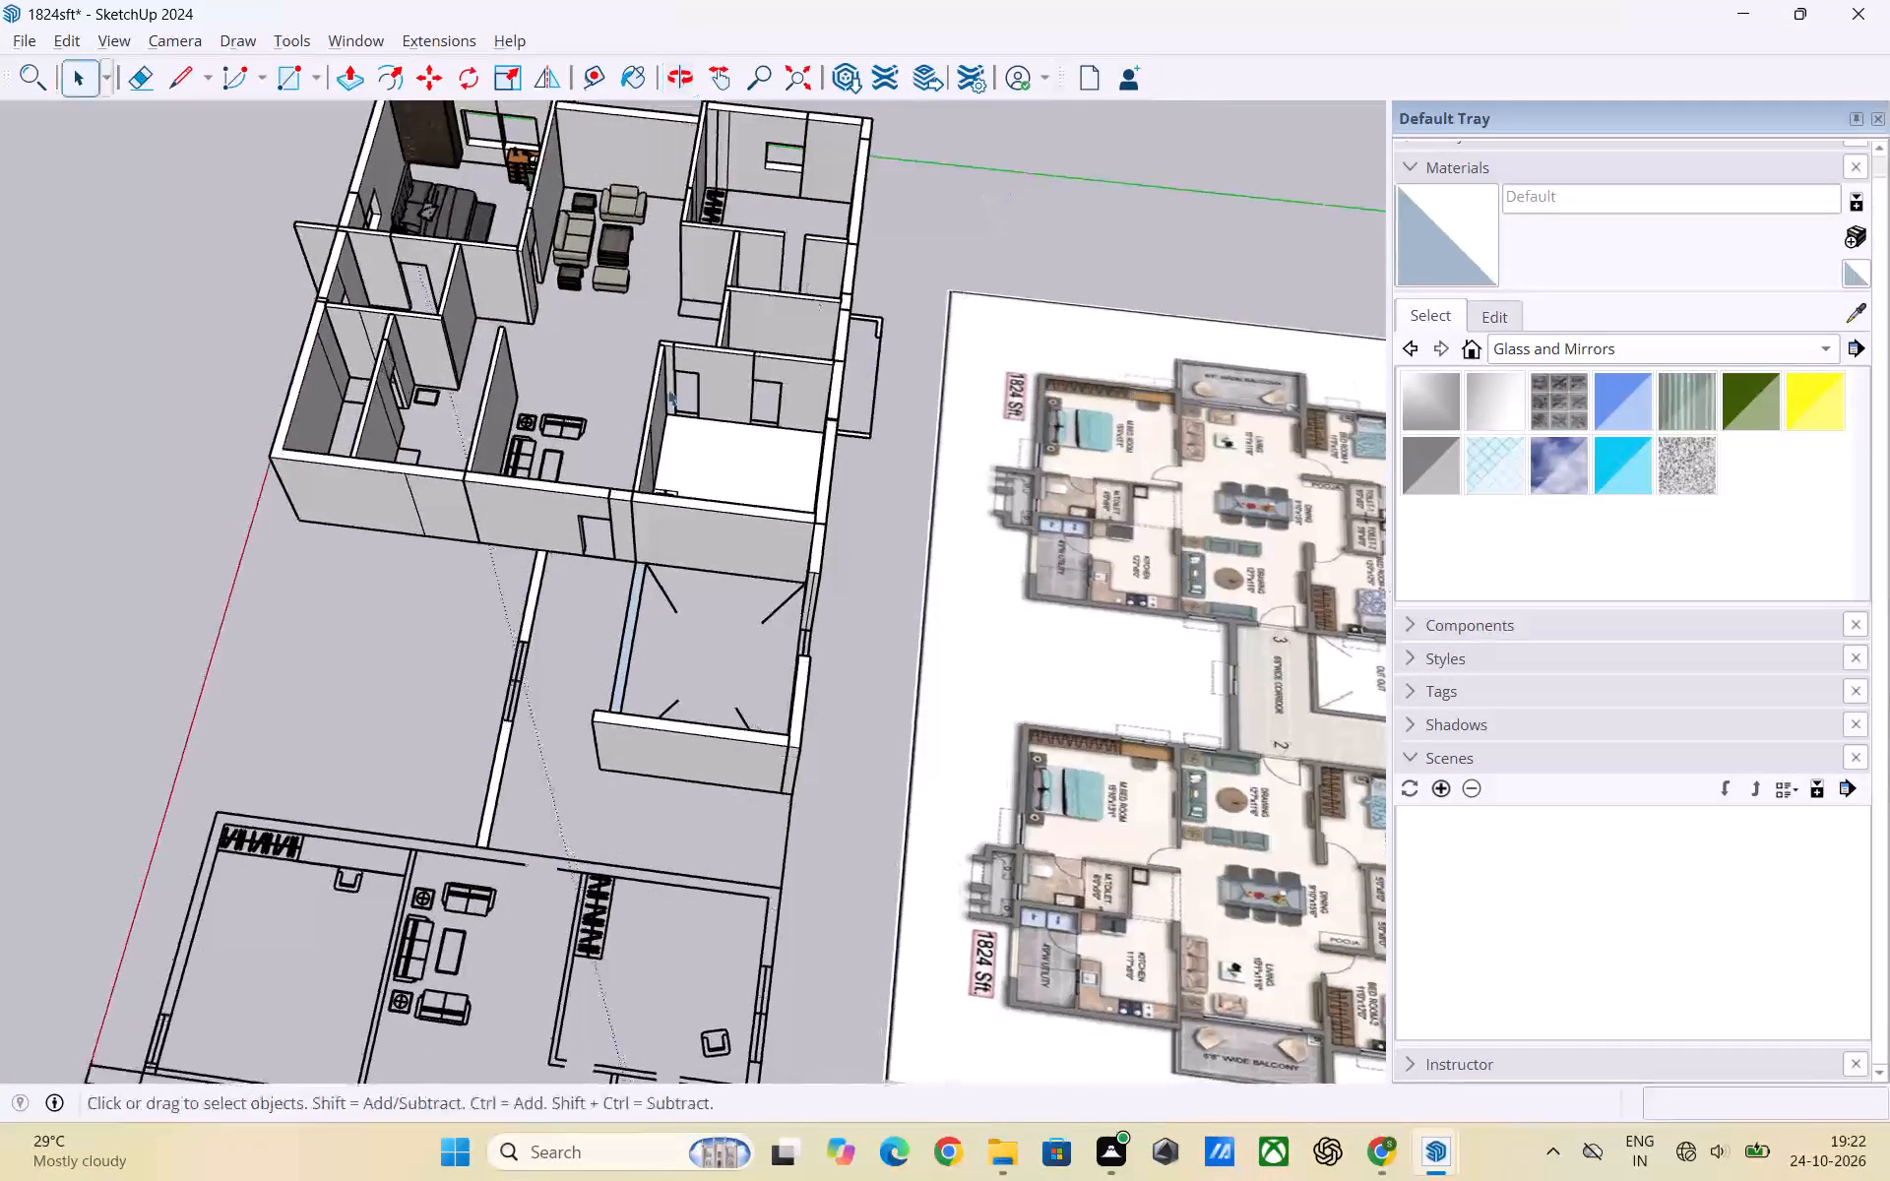
pyautogui.moveTo(117, 853); pyautogui.dragTo(1169, 709, button='middle')
pyautogui.scroll(-1, 535, 790)
pyautogui.scroll(2, 537, 777)
pyautogui.scroll(-2, 749, 716)
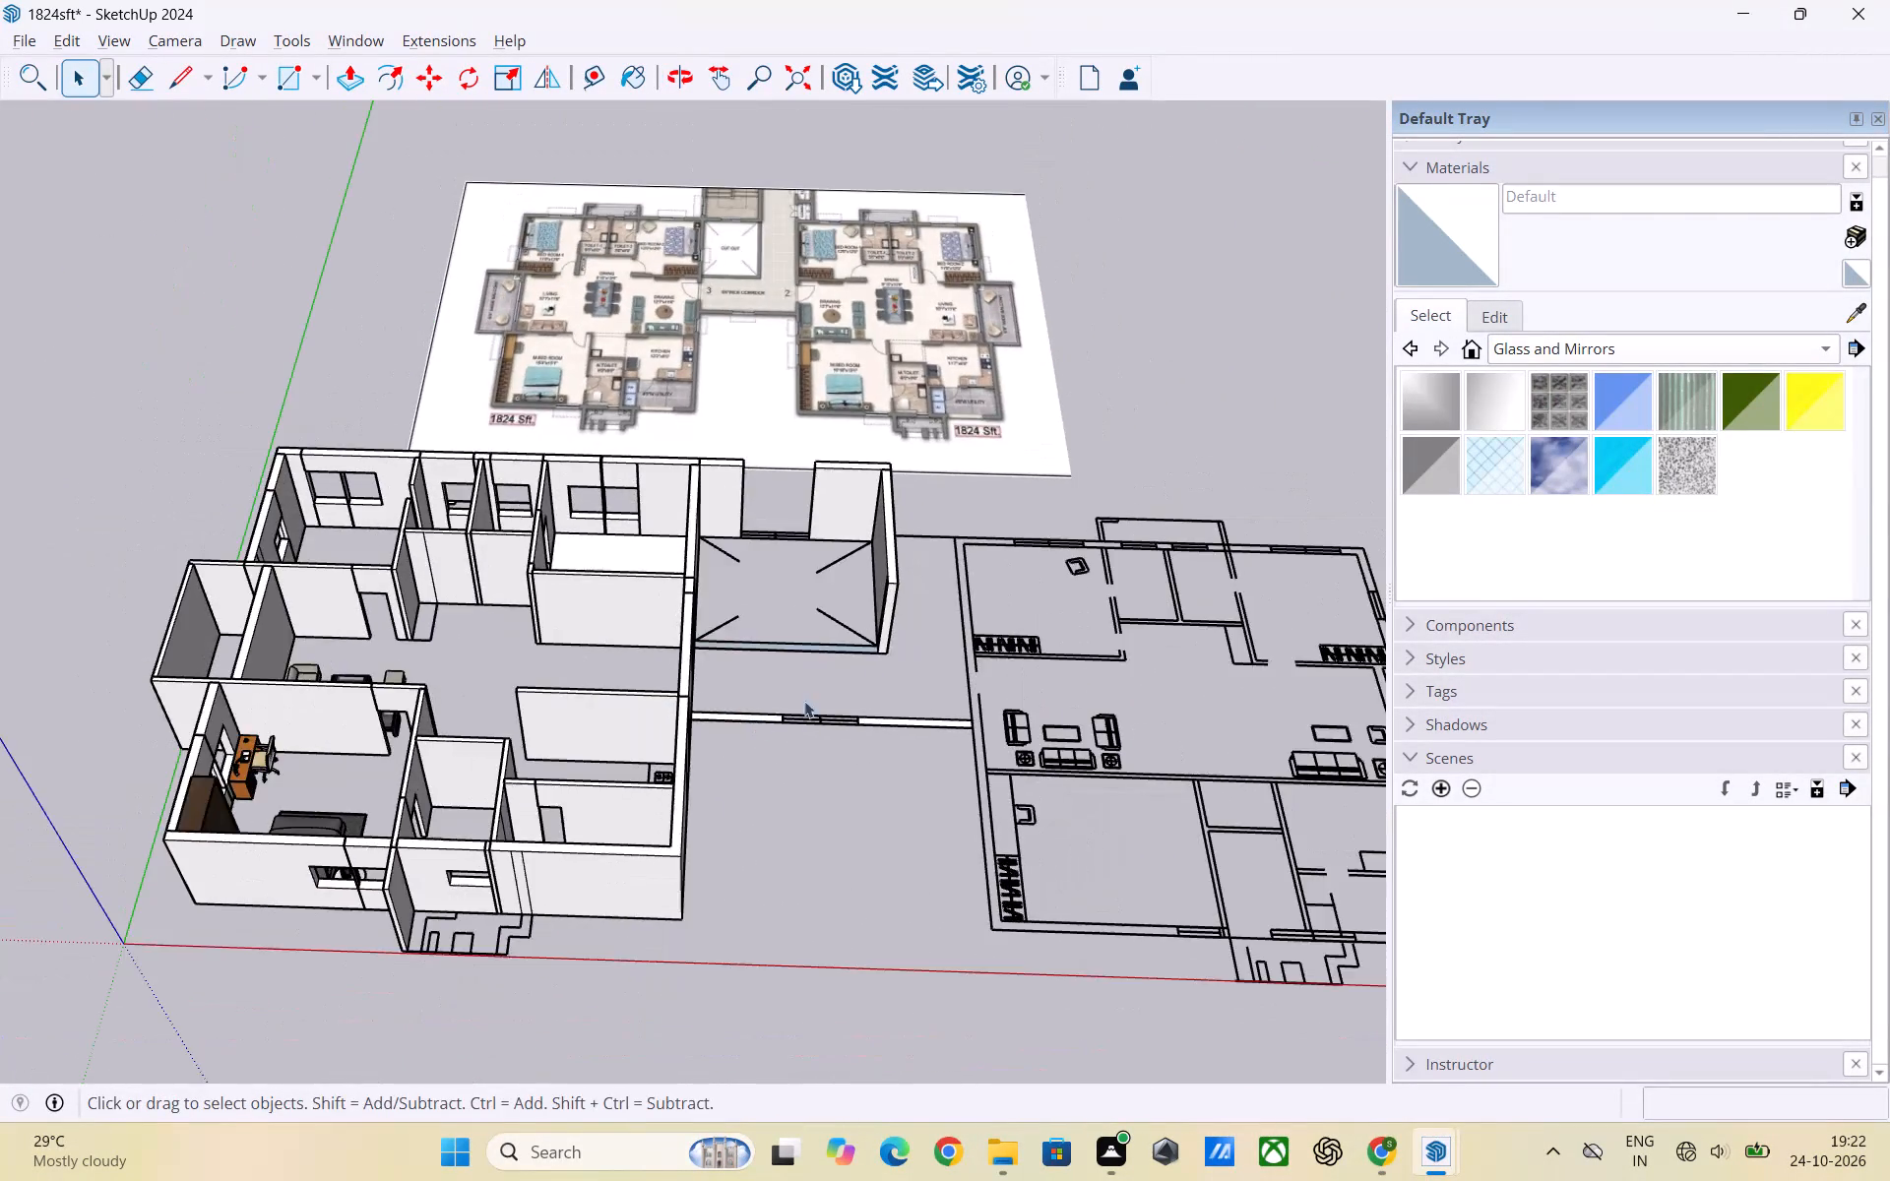
# Examine the living and drawing areas, comparing the placed sofa set with the 2D sofa symbols.
pyautogui.scroll(-4, 804, 701)
pyautogui.moveTo(666, 798); pyautogui.dragTo(753, 1014, button='middle')
pyautogui.scroll(6, 722, 750)
pyautogui.moveTo(727, 765); pyautogui.dragTo(726, 860, button='middle')
pyautogui.scroll(-1, 727, 781)
pyautogui.scroll(3, 631, 605)
pyautogui.scroll(-6, 924, 674)
pyautogui.moveTo(751, 803); pyautogui.dragTo(695, 818, button='middle')
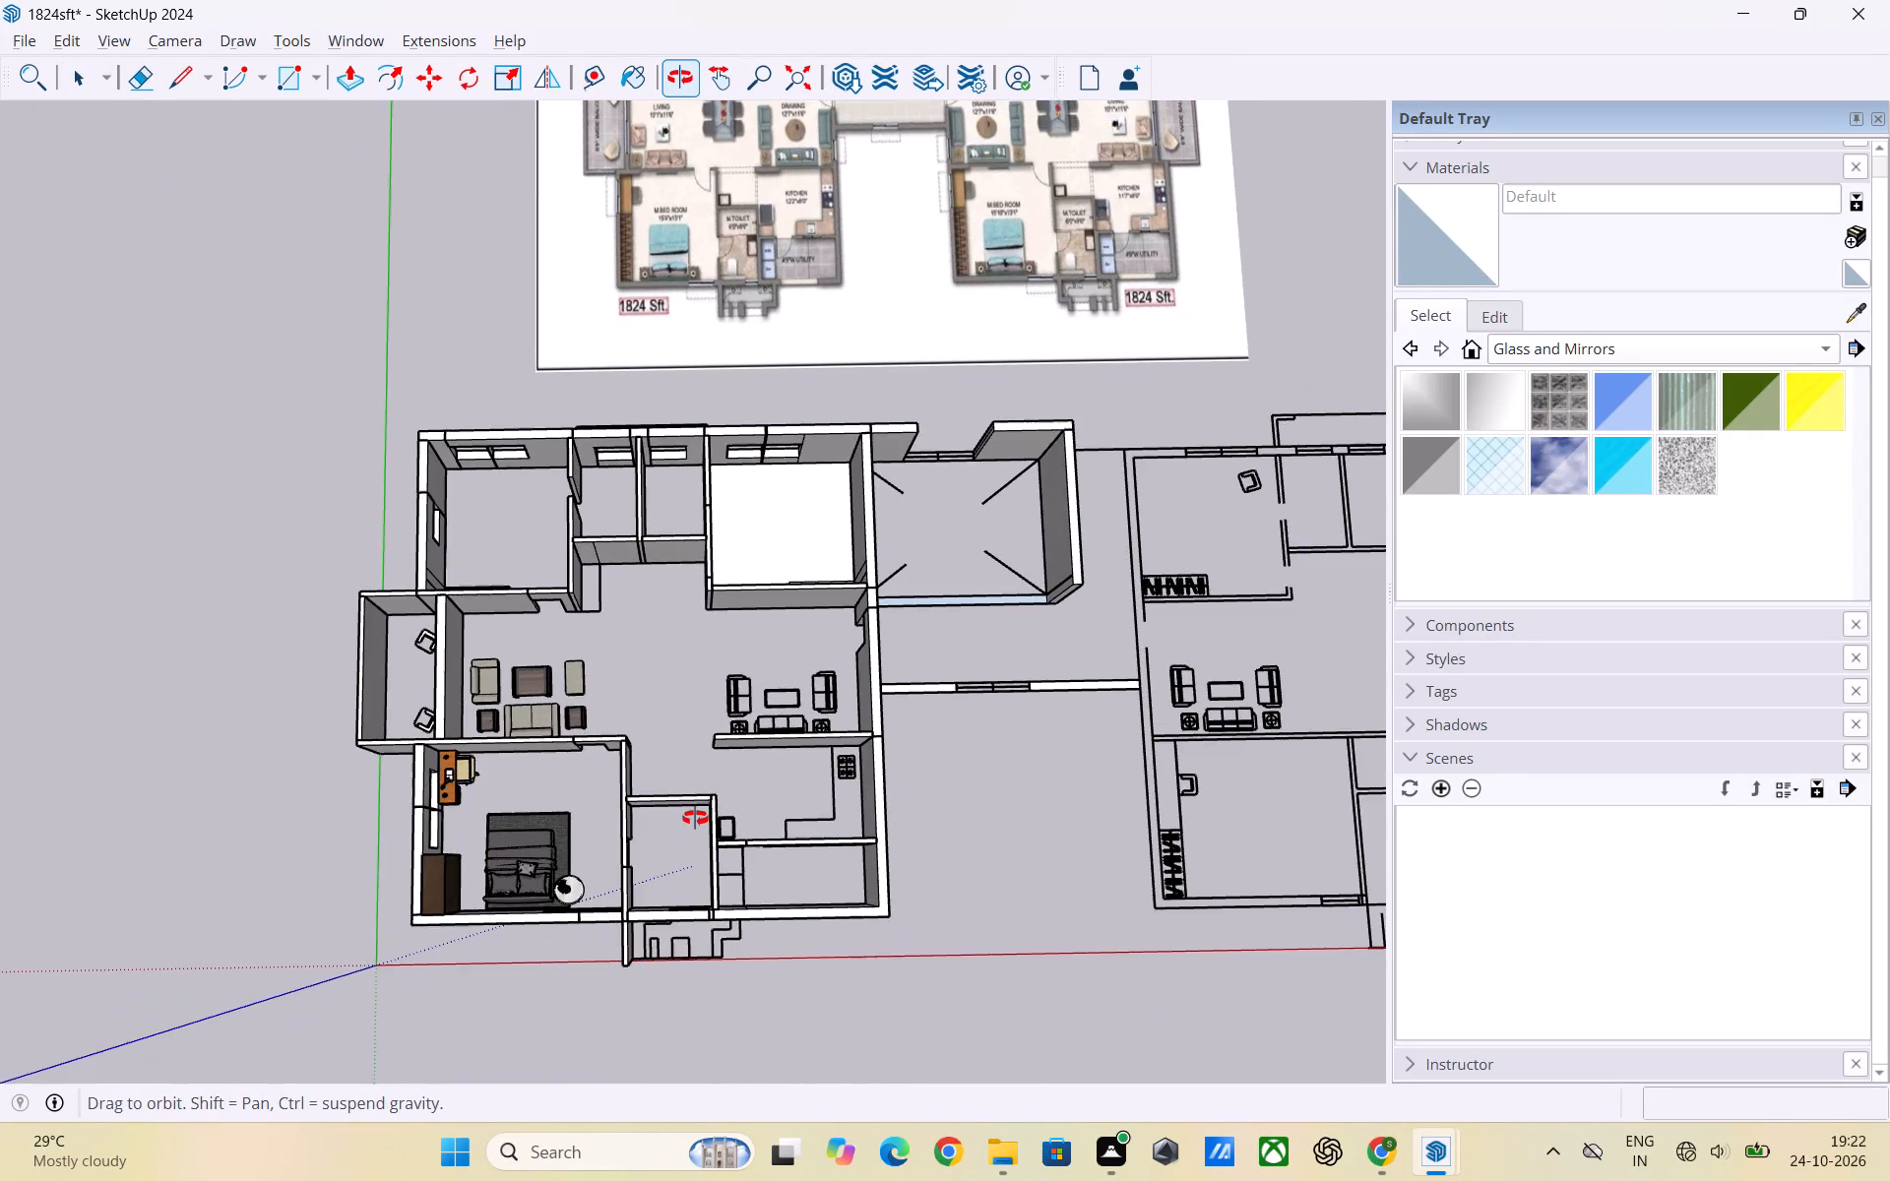
pyautogui.moveTo(695, 818); pyautogui.dragTo(693, 818, button='middle')
pyautogui.scroll(9, 590, 706)
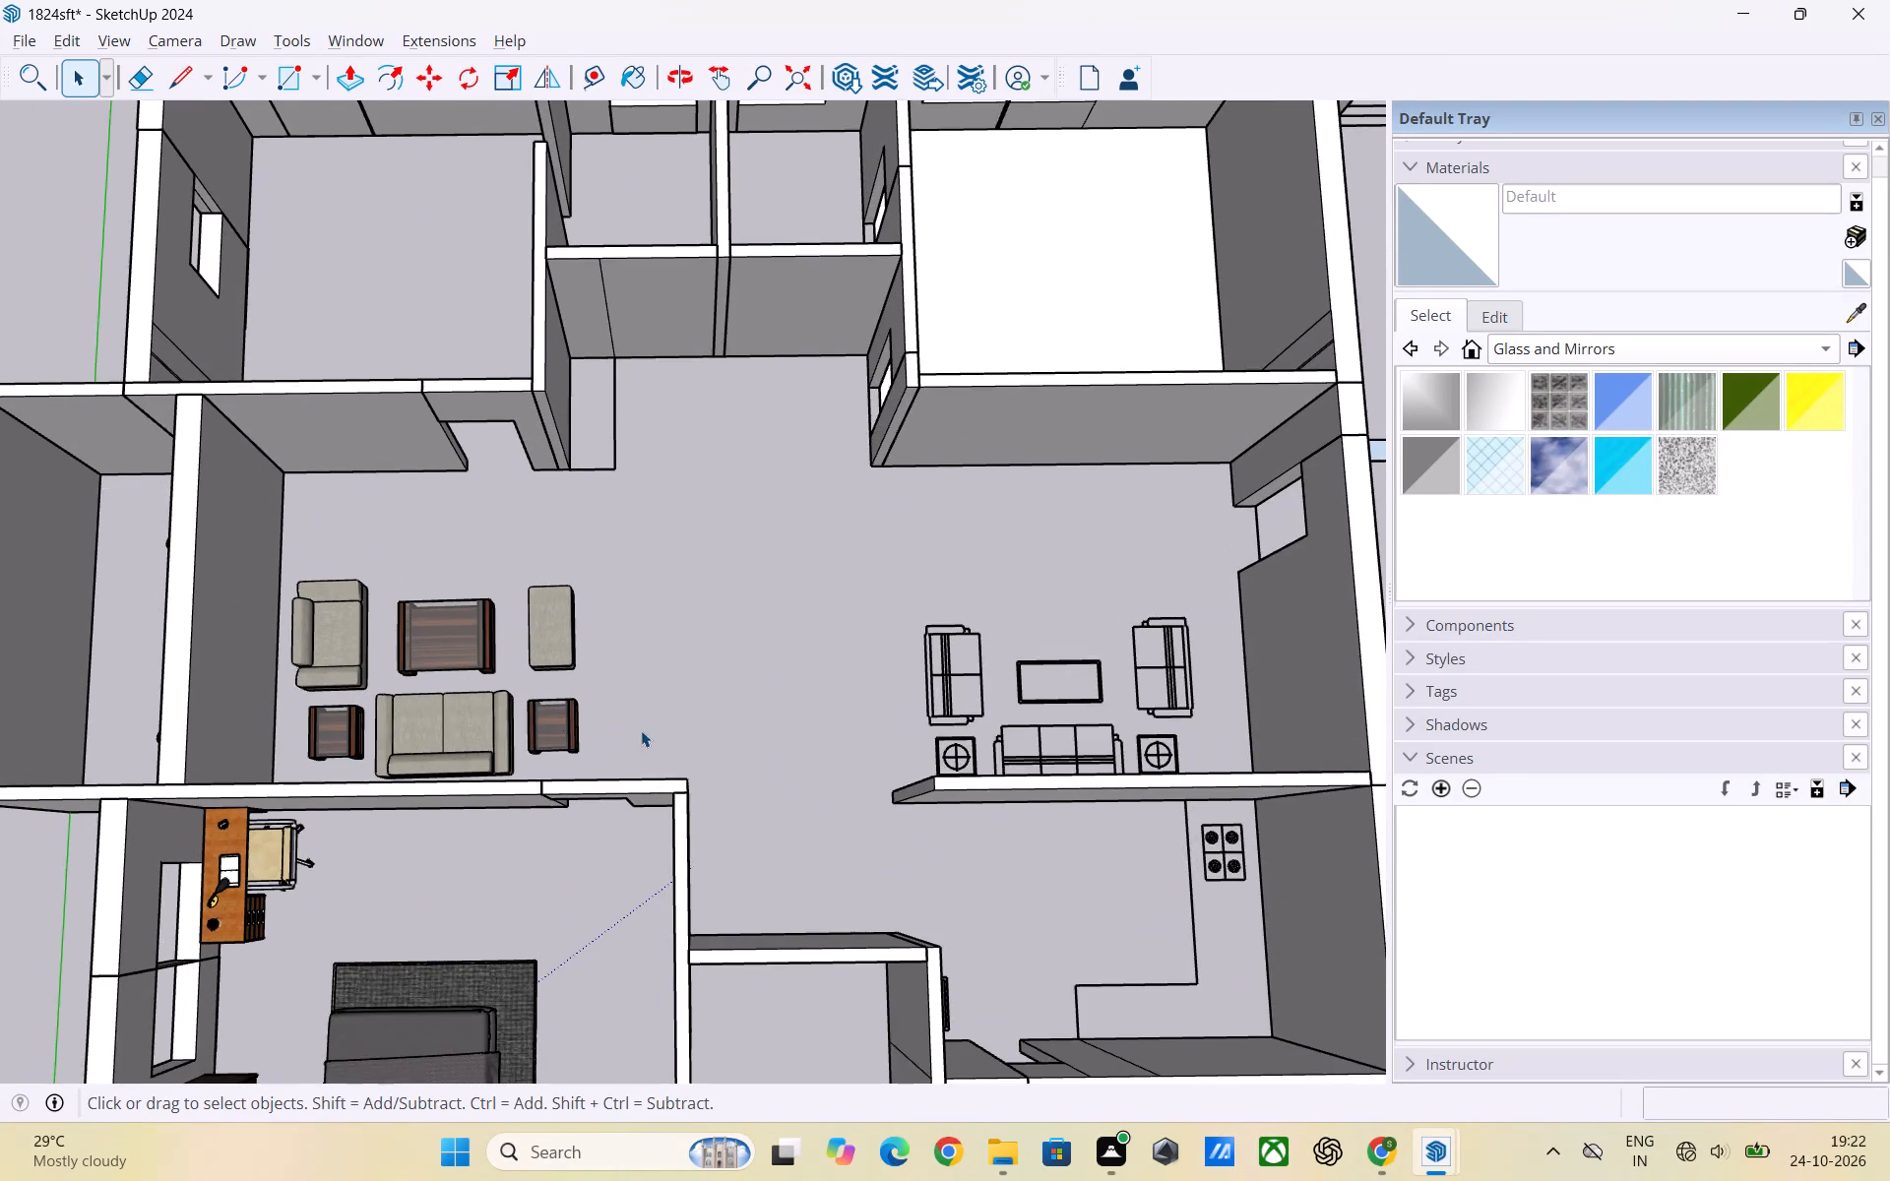
pyautogui.scroll(-1, 644, 731)
pyautogui.moveTo(644, 731); pyautogui.dragTo(578, 756, button='middle')
pyautogui.scroll(2, 559, 793)
pyautogui.scroll(-2, 385, 715)
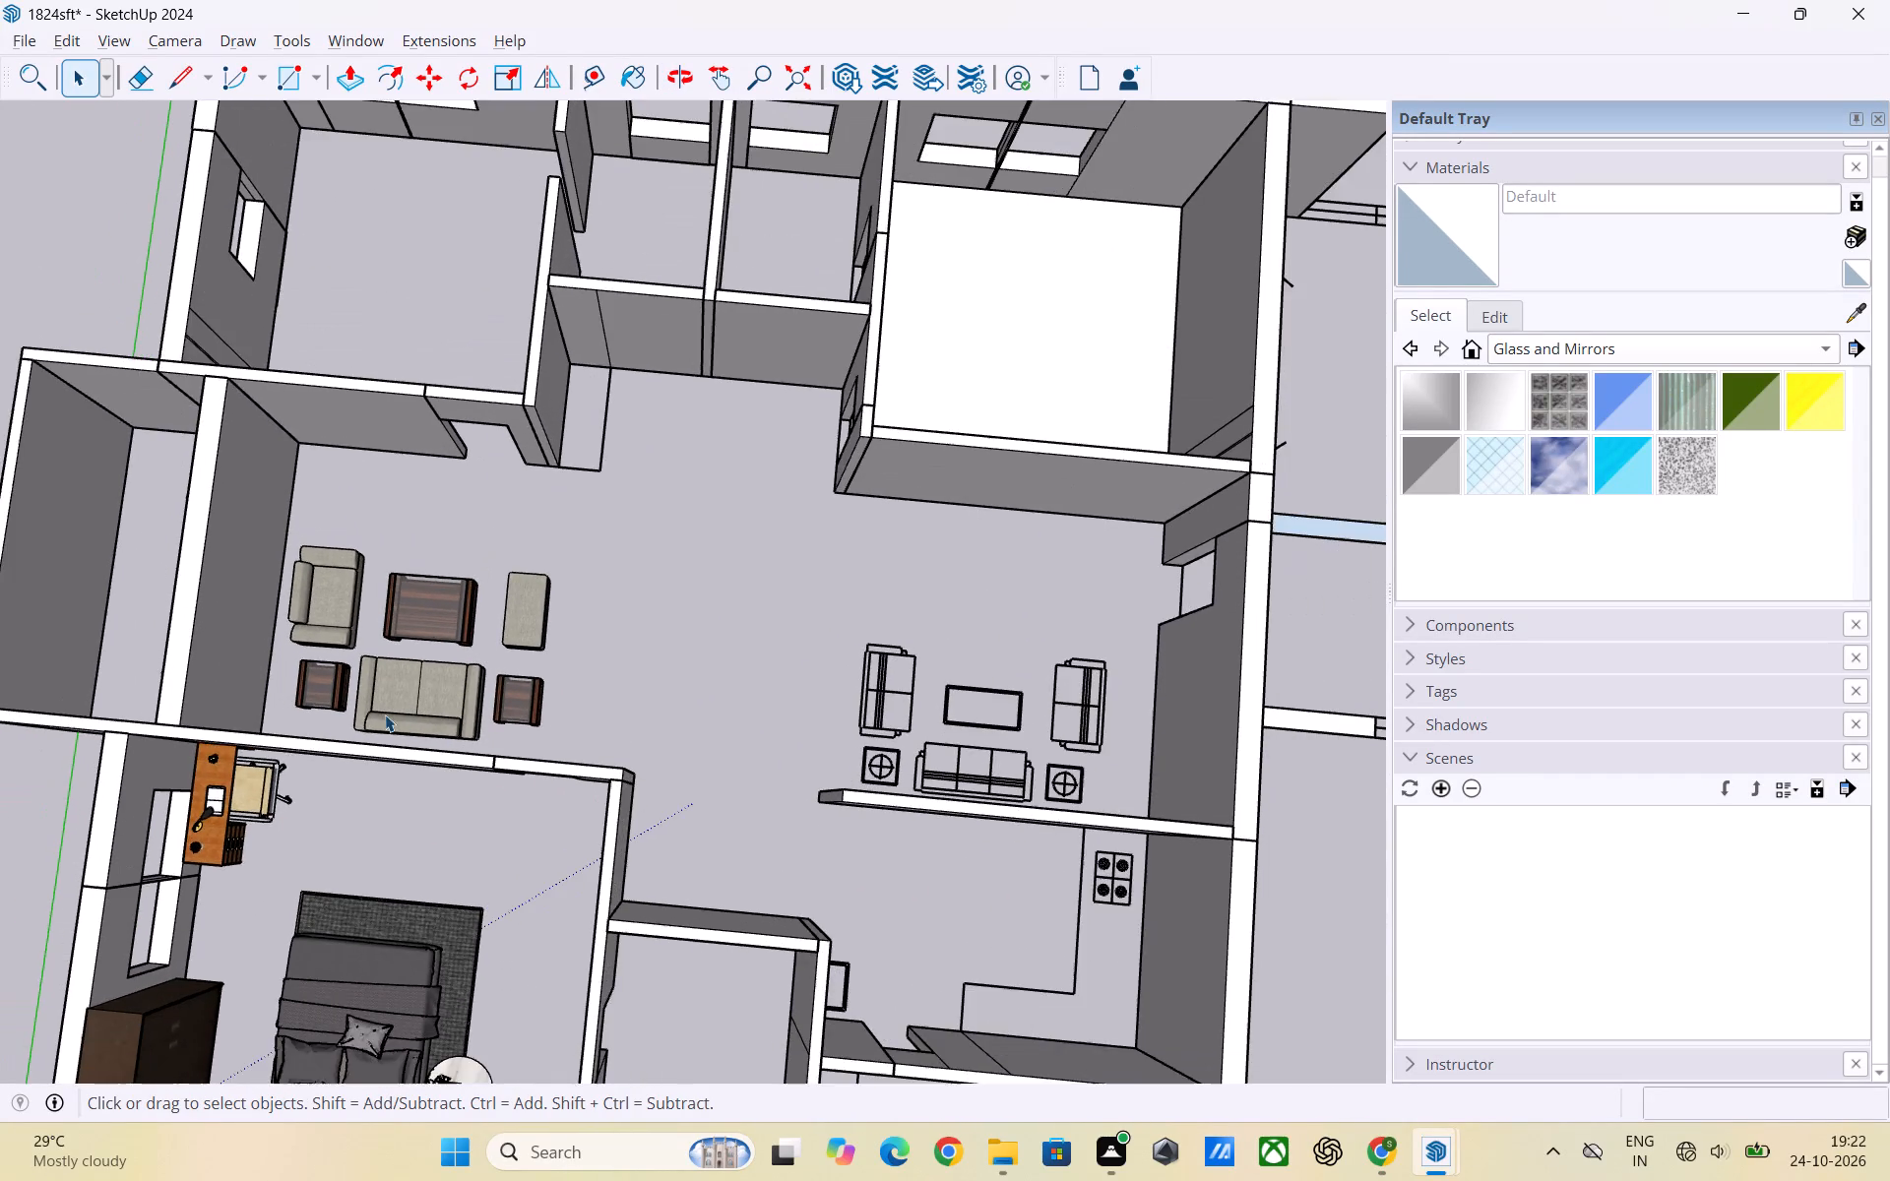
pyautogui.scroll(-2, 385, 715)
pyautogui.scroll(2, 966, 727)
pyautogui.scroll(-2, 539, 691)
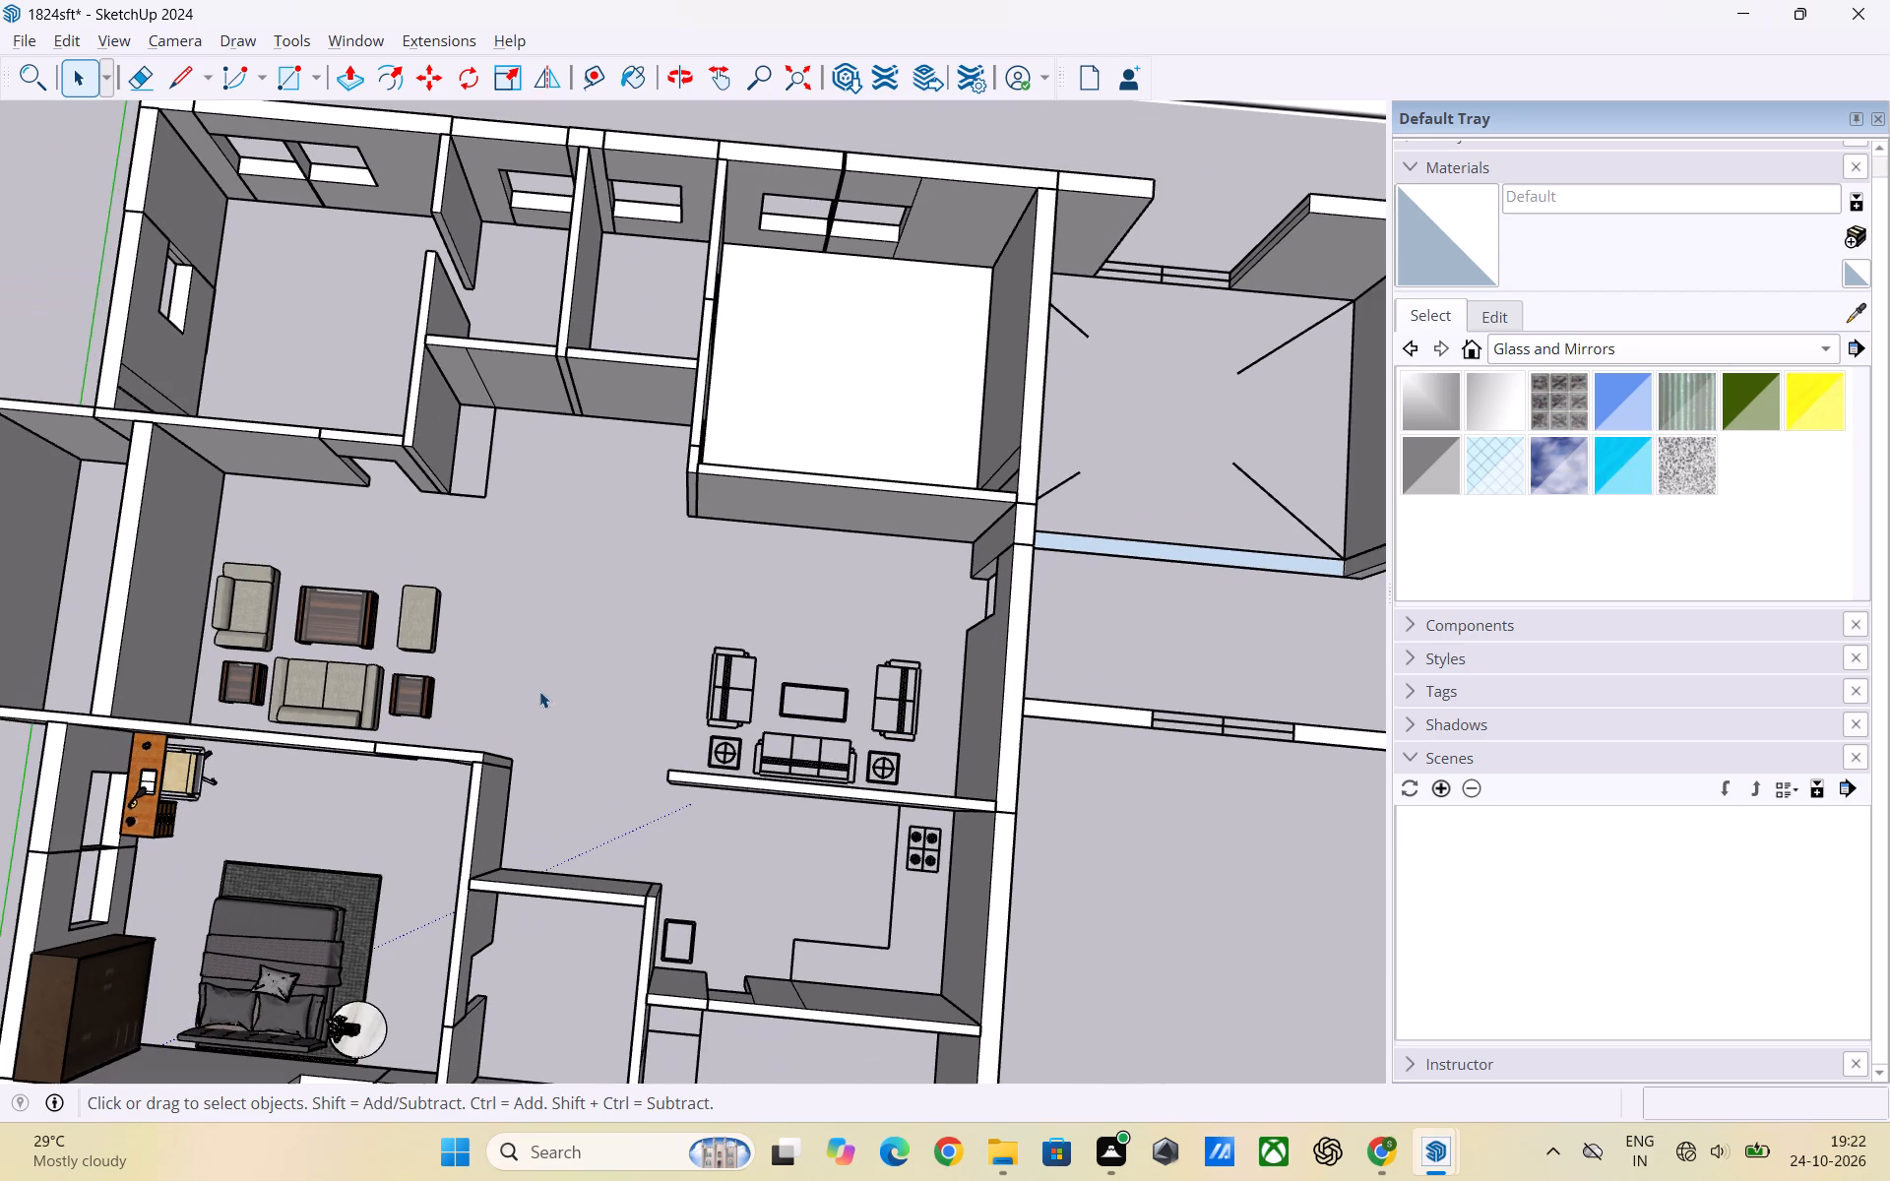
# Delete the 2D three-seat sofa and centre table symbols beside the kitchen partition wall.
pyautogui.scroll(2, 821, 756)
pyautogui.moveTo(804, 742); pyautogui.dragTo(813, 776, button='middle')
pyautogui.scroll(3, 797, 735)
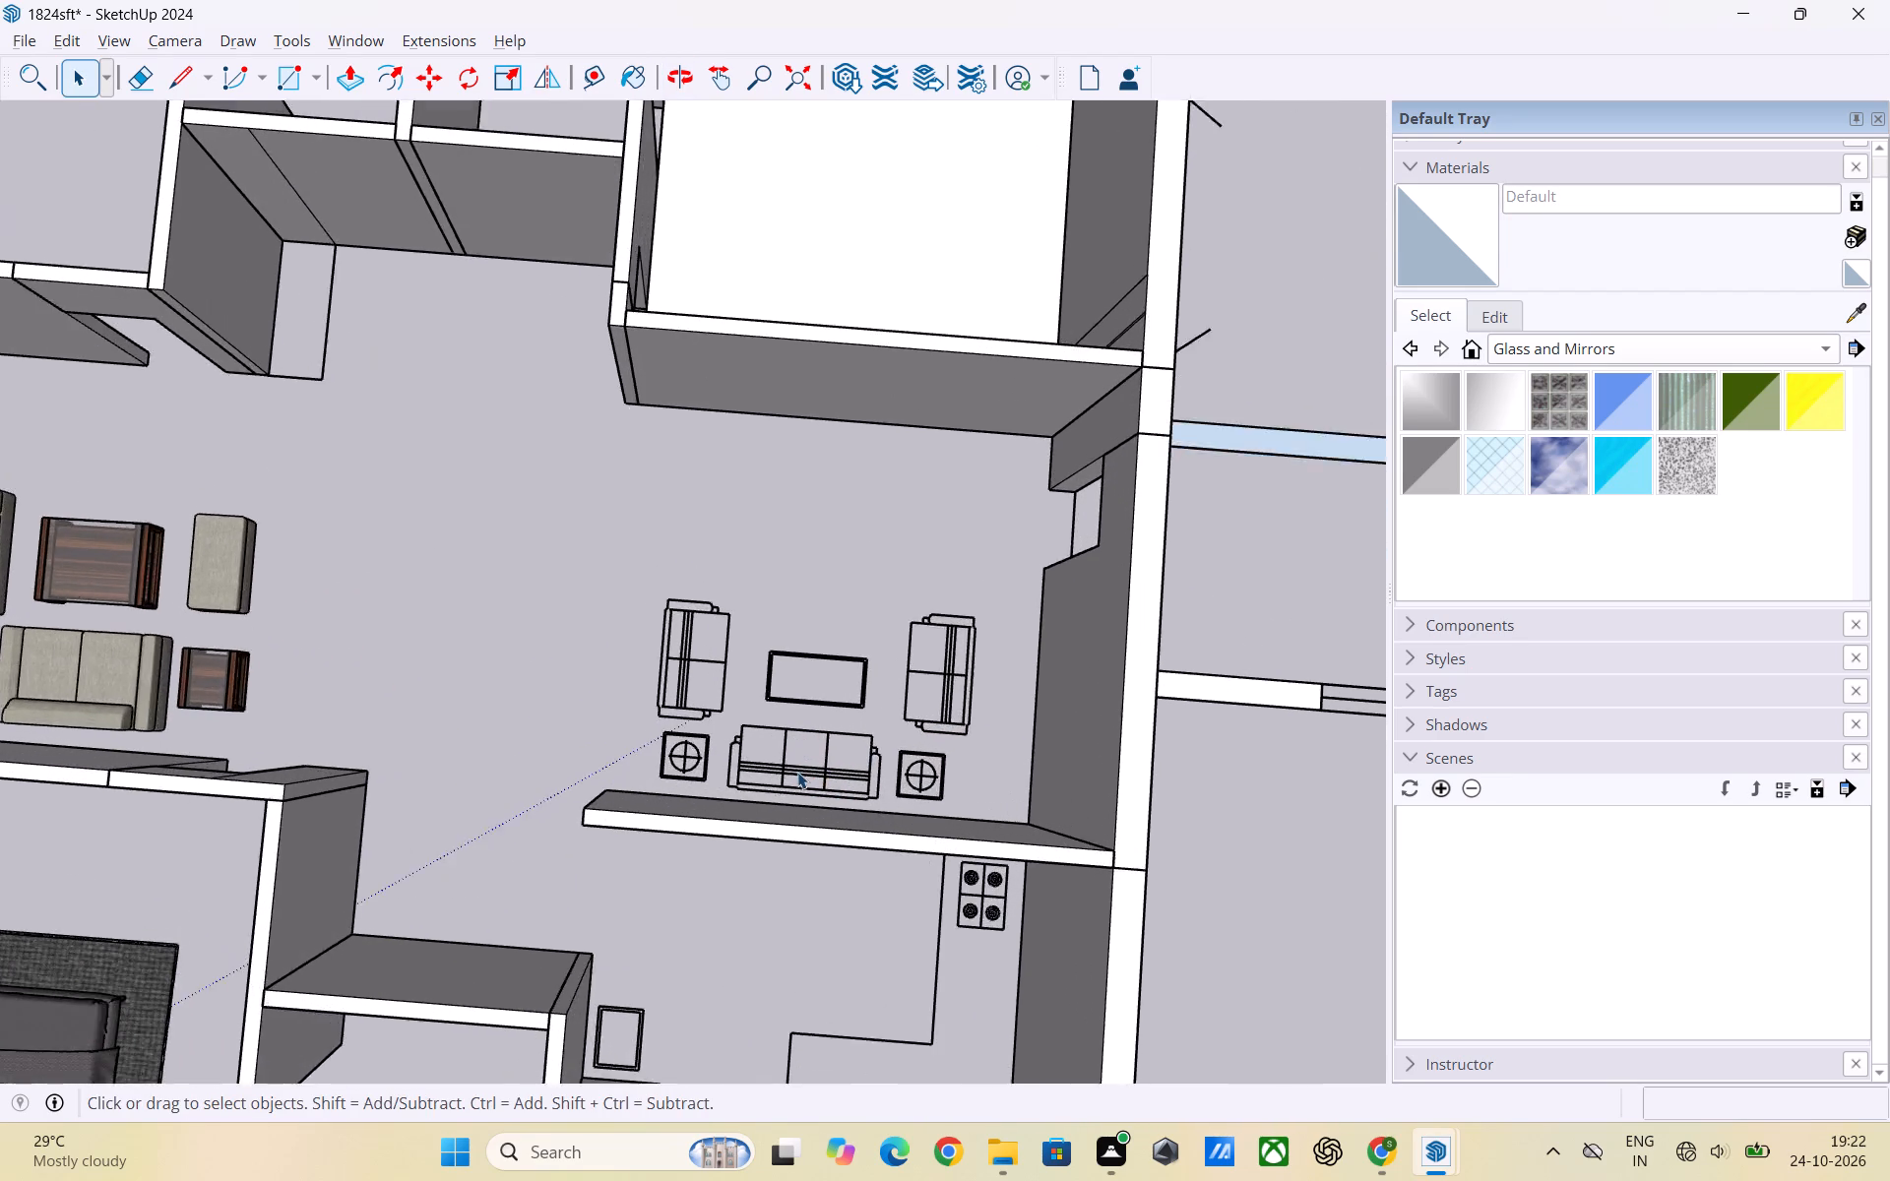
pyautogui.scroll(2, 797, 772)
pyautogui.moveTo(796, 772); pyautogui.dragTo(801, 816, button='middle')
pyautogui.scroll(-1, 800, 790)
pyautogui.scroll(3, 787, 815)
pyautogui.moveTo(565, 459); pyautogui.dragTo(977, 627)
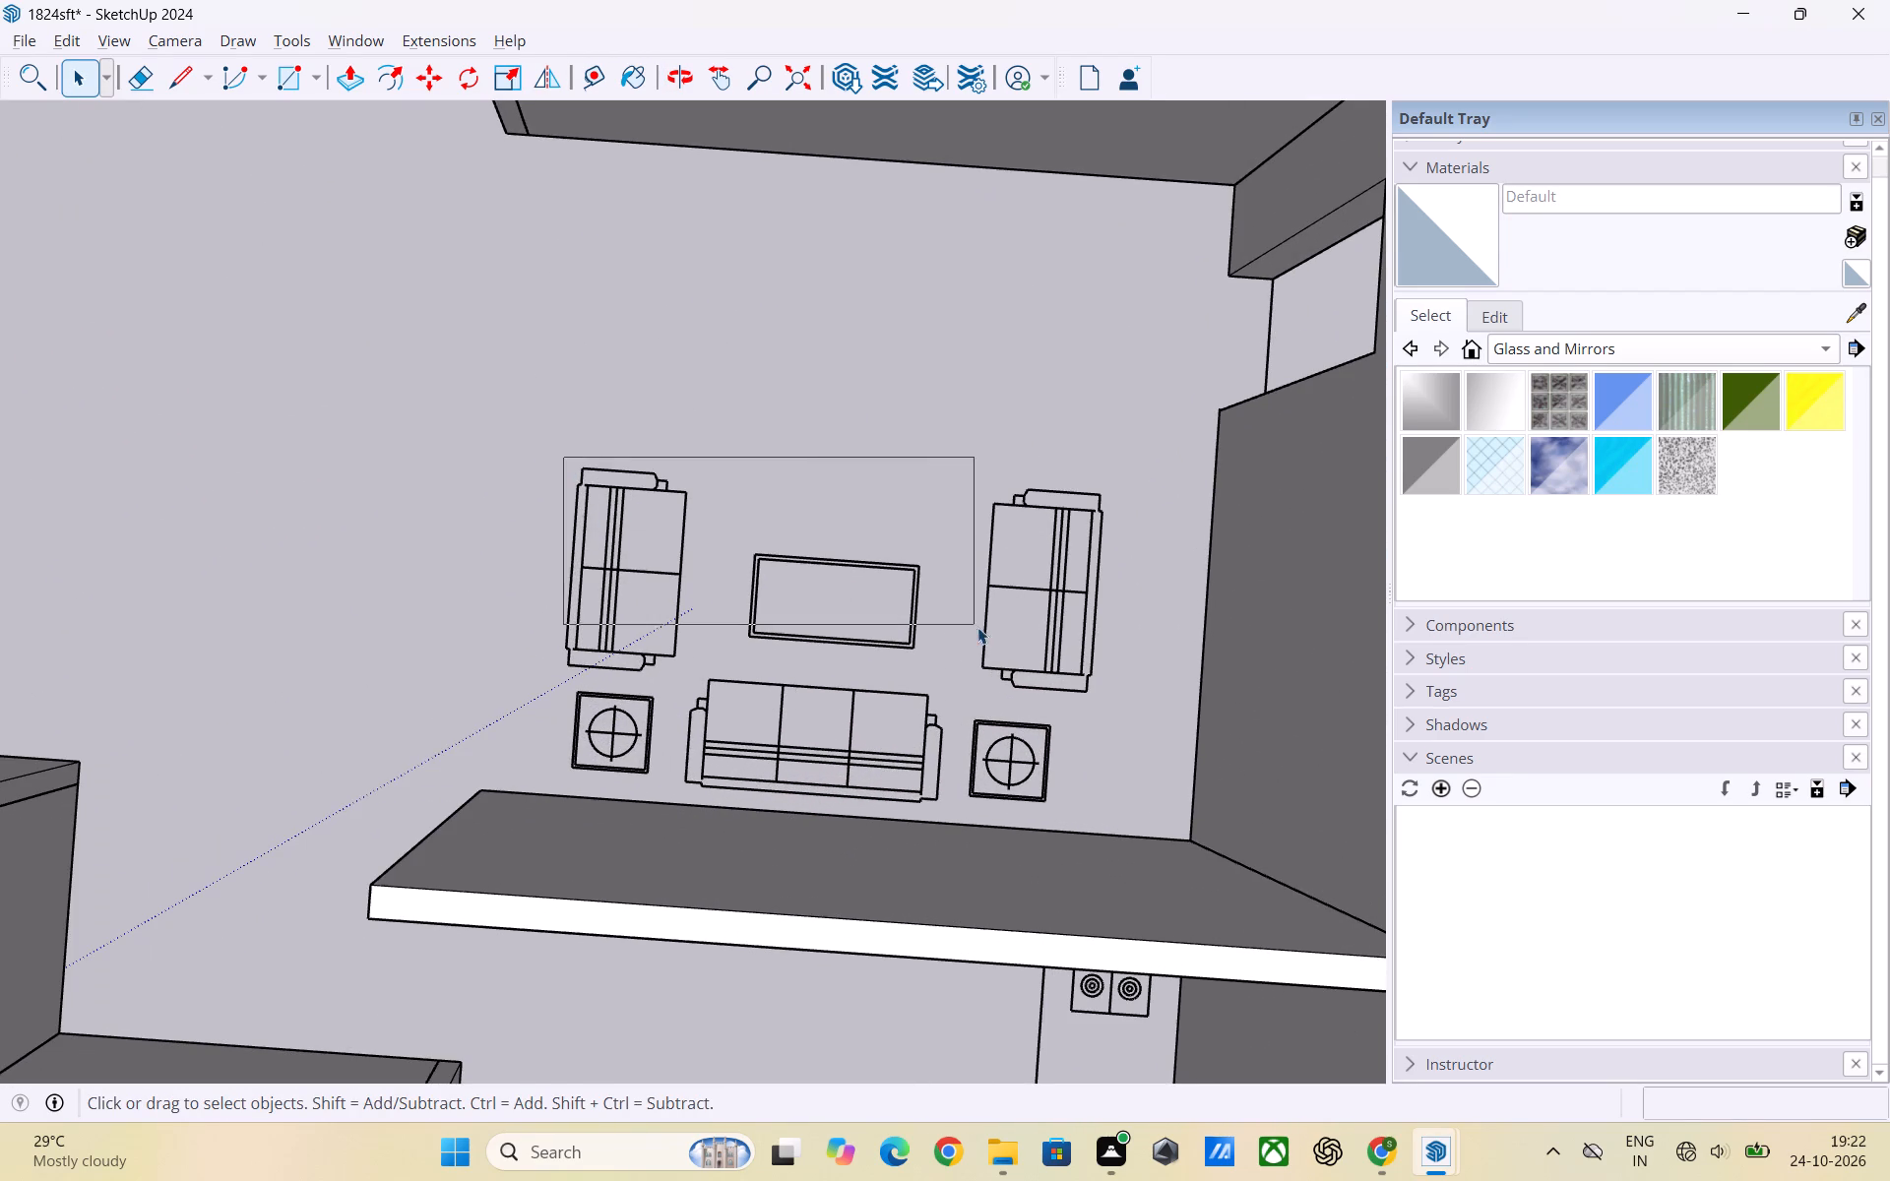
pyautogui.moveTo(977, 627); pyautogui.dragTo(1109, 772)
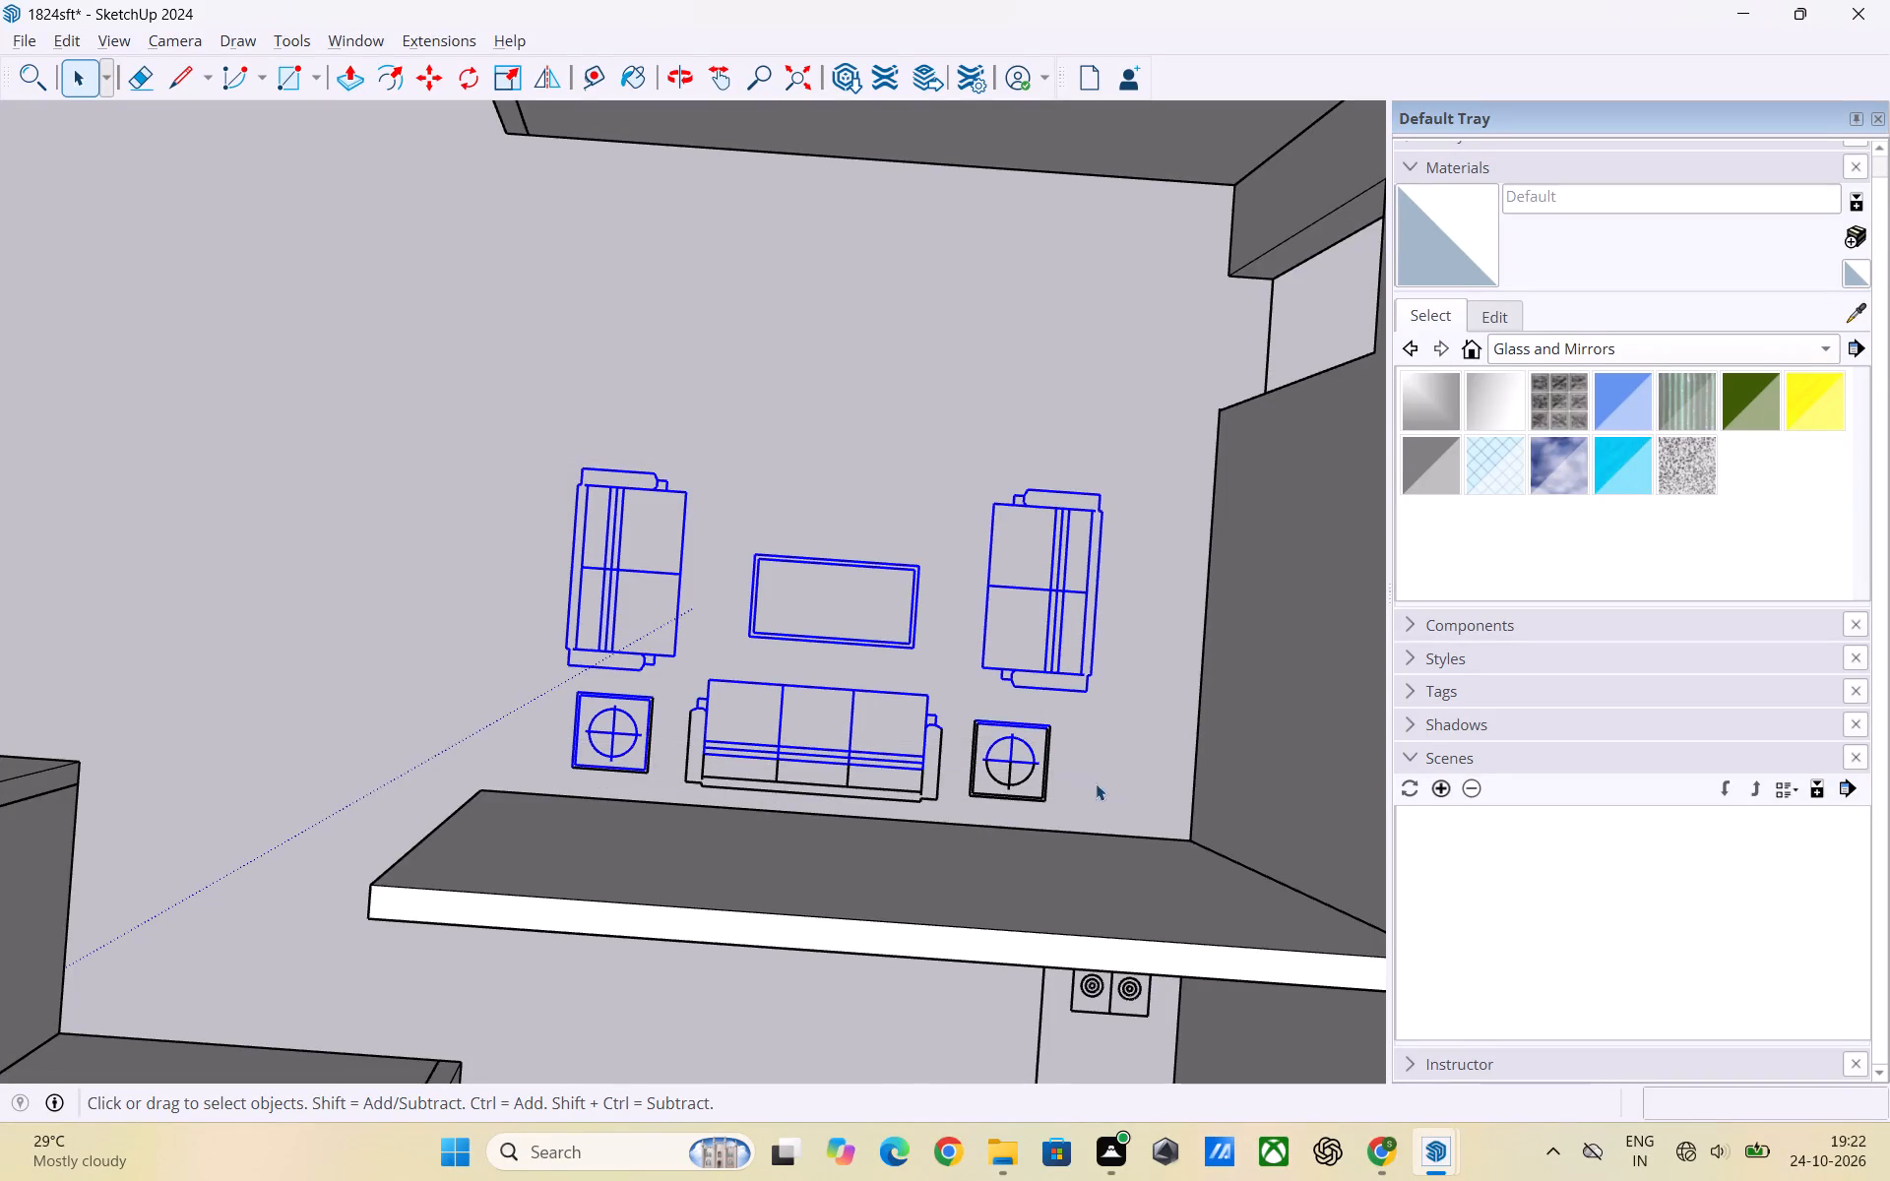
pyautogui.moveTo(1074, 805); pyautogui.dragTo(946, 576)
pyautogui.moveTo(946, 576); pyautogui.dragTo(968, 565)
pyautogui.moveTo(938, 793); pyautogui.dragTo(578, 522)
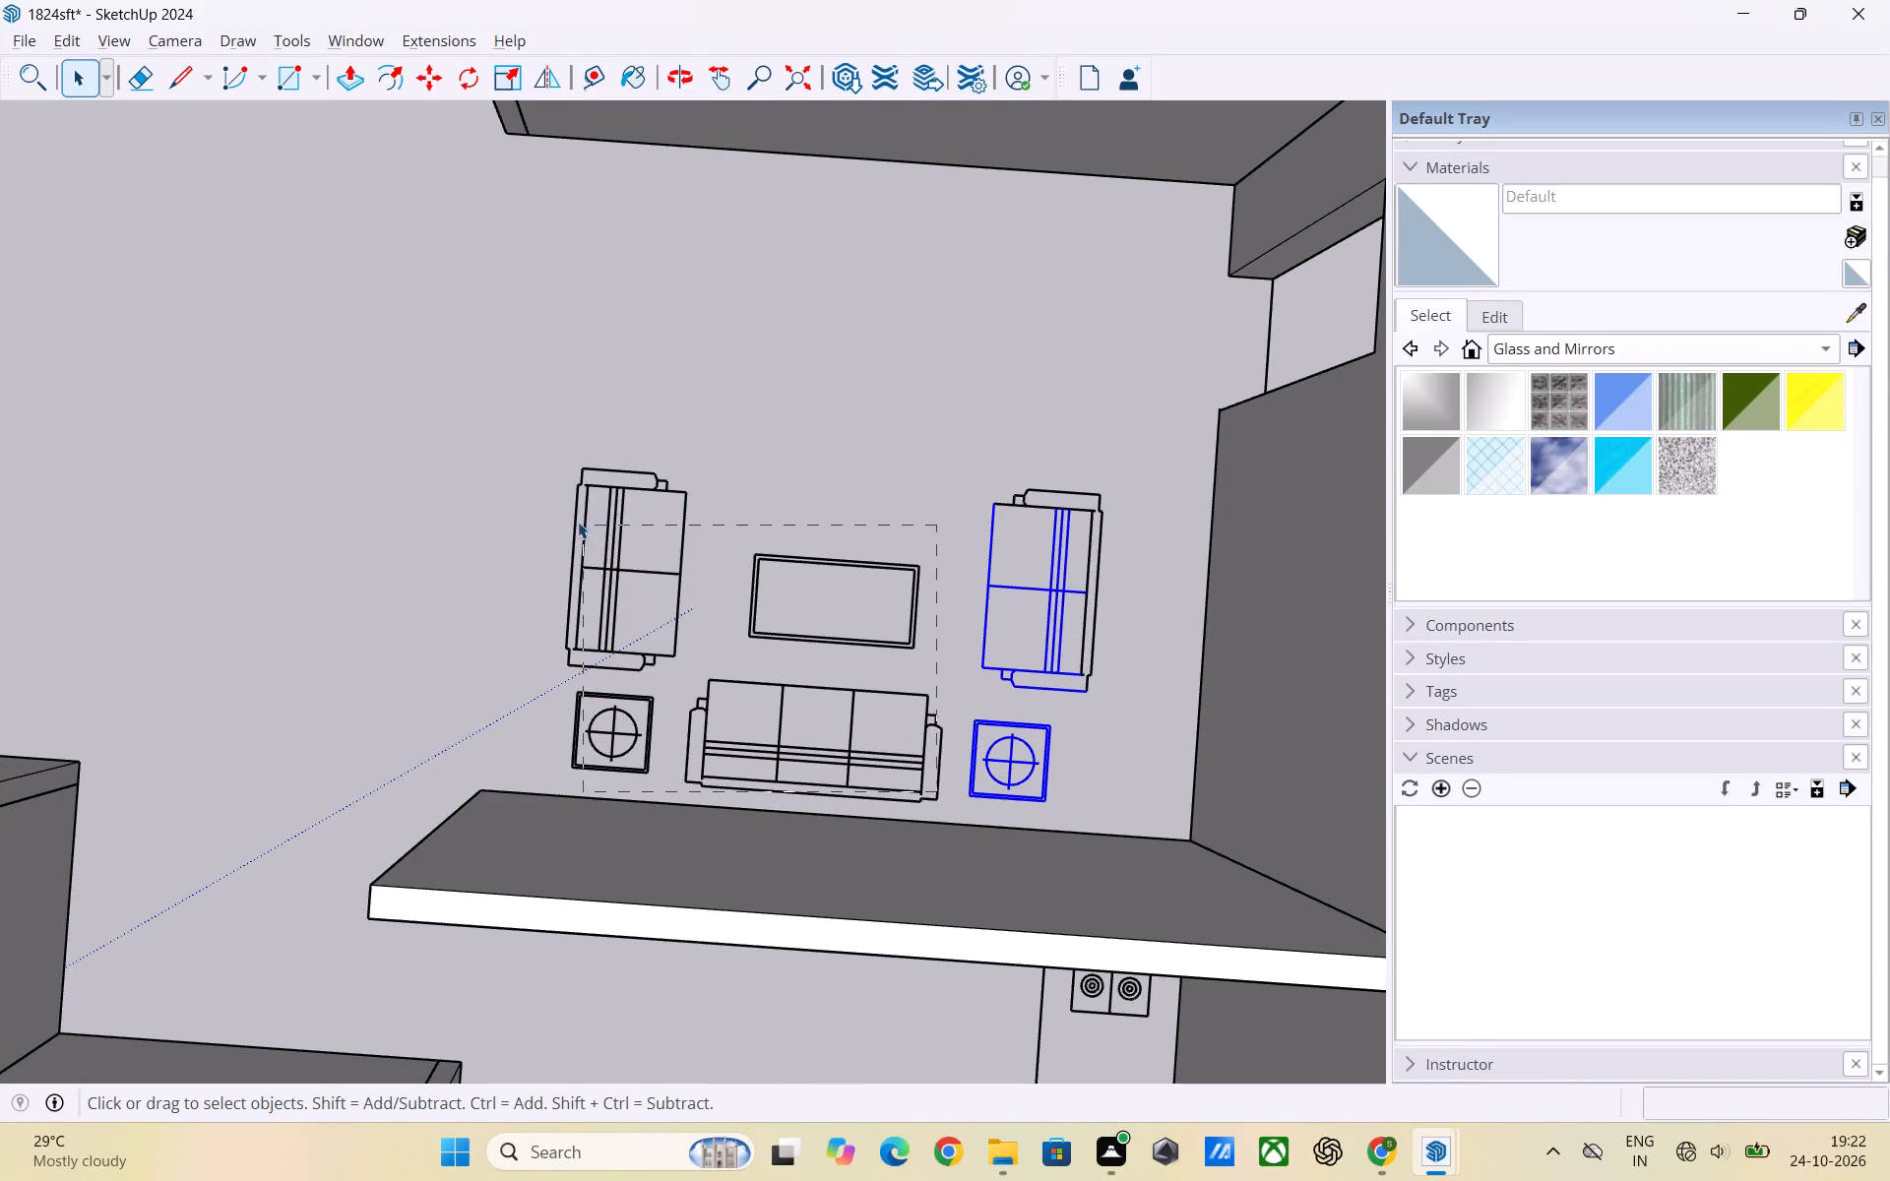
pyautogui.moveTo(578, 522); pyautogui.dragTo(739, 488)
pyautogui.scroll(-3, 798, 433)
pyautogui.scroll(-2, 614, 427)
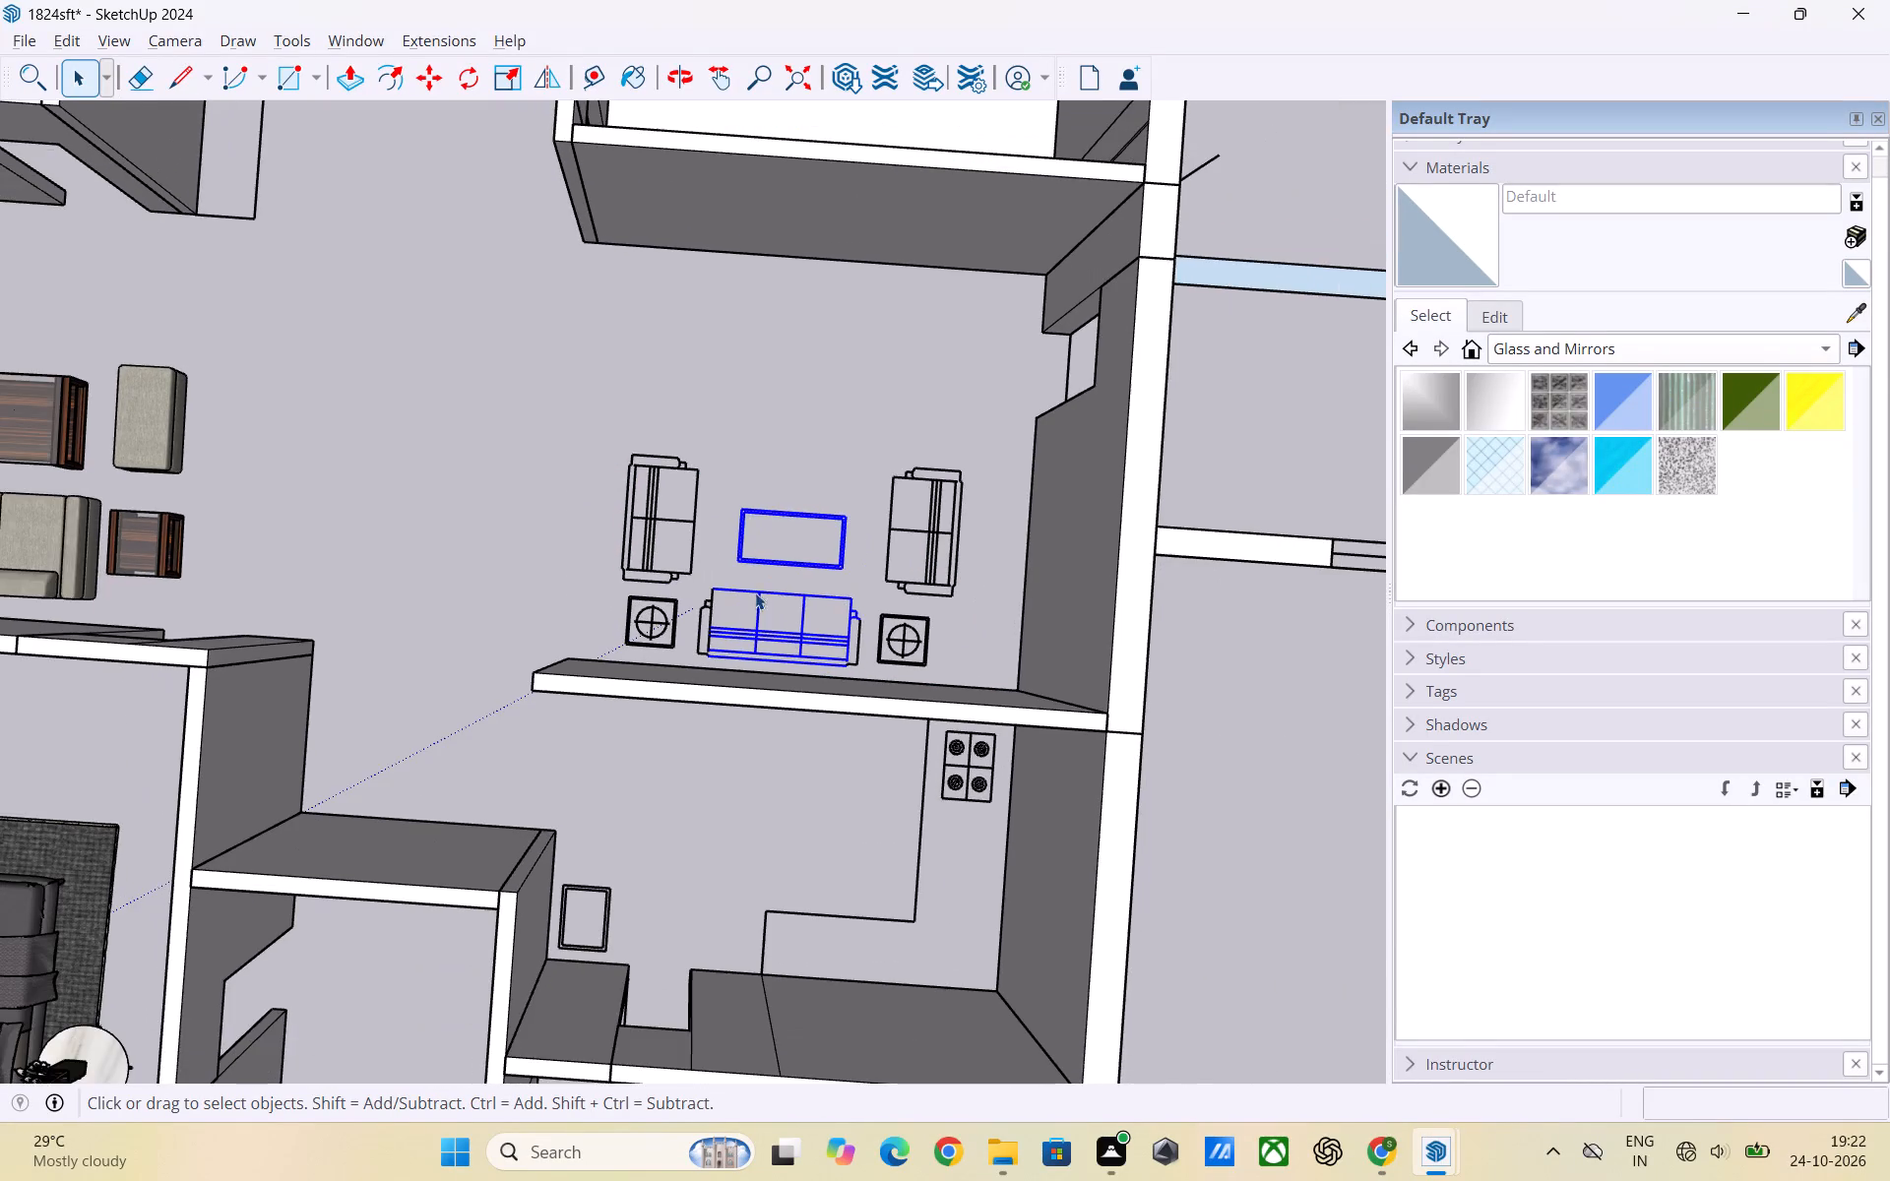
pyautogui.scroll(-3, 857, 677)
pyautogui.moveTo(699, 717); pyautogui.dragTo(716, 726, button='middle')
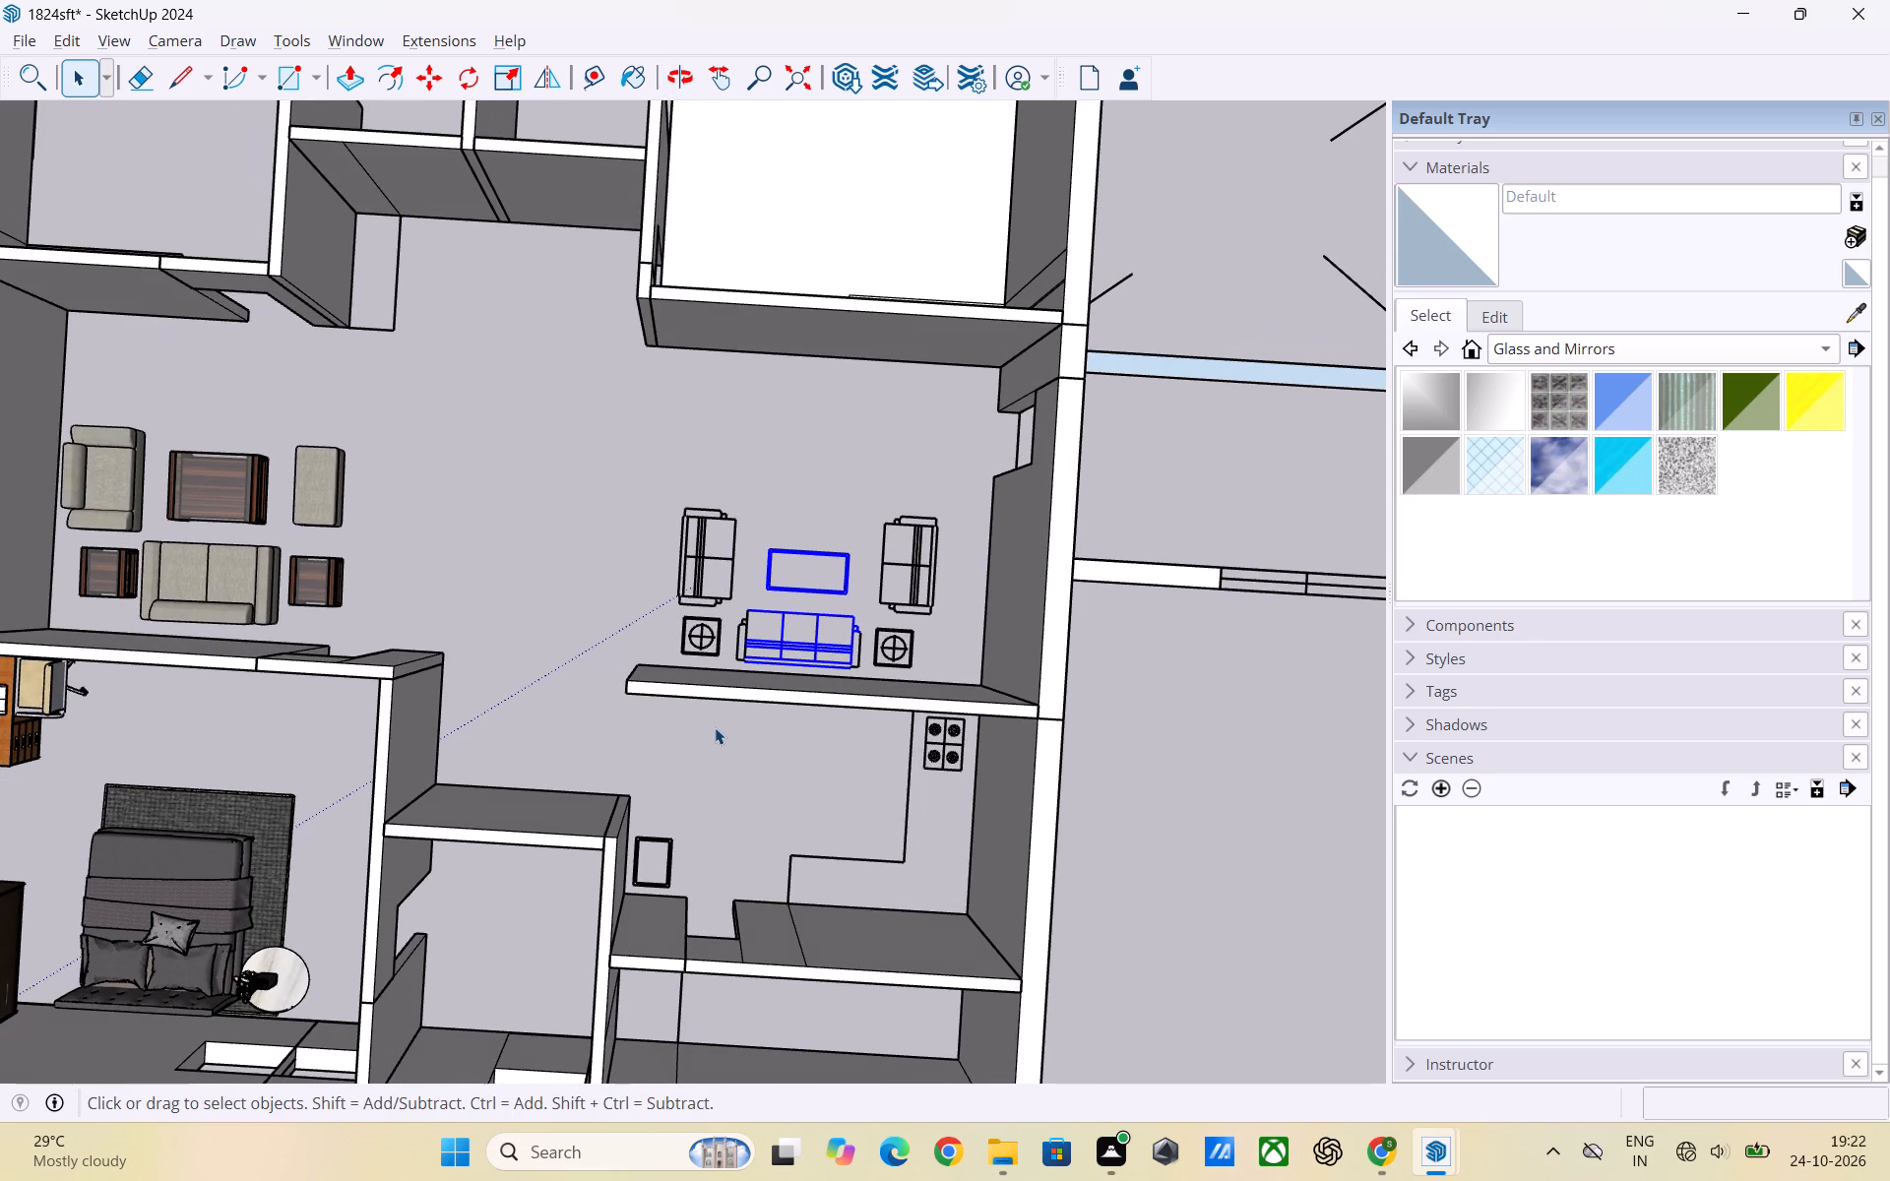
pyautogui.press('Delete')
# Delete the two 2D two-seat sofa symbols facing each other beside the kitchen partition wall.
pyautogui.moveTo(638, 481); pyautogui.dragTo(770, 603)
pyautogui.press('Delete')
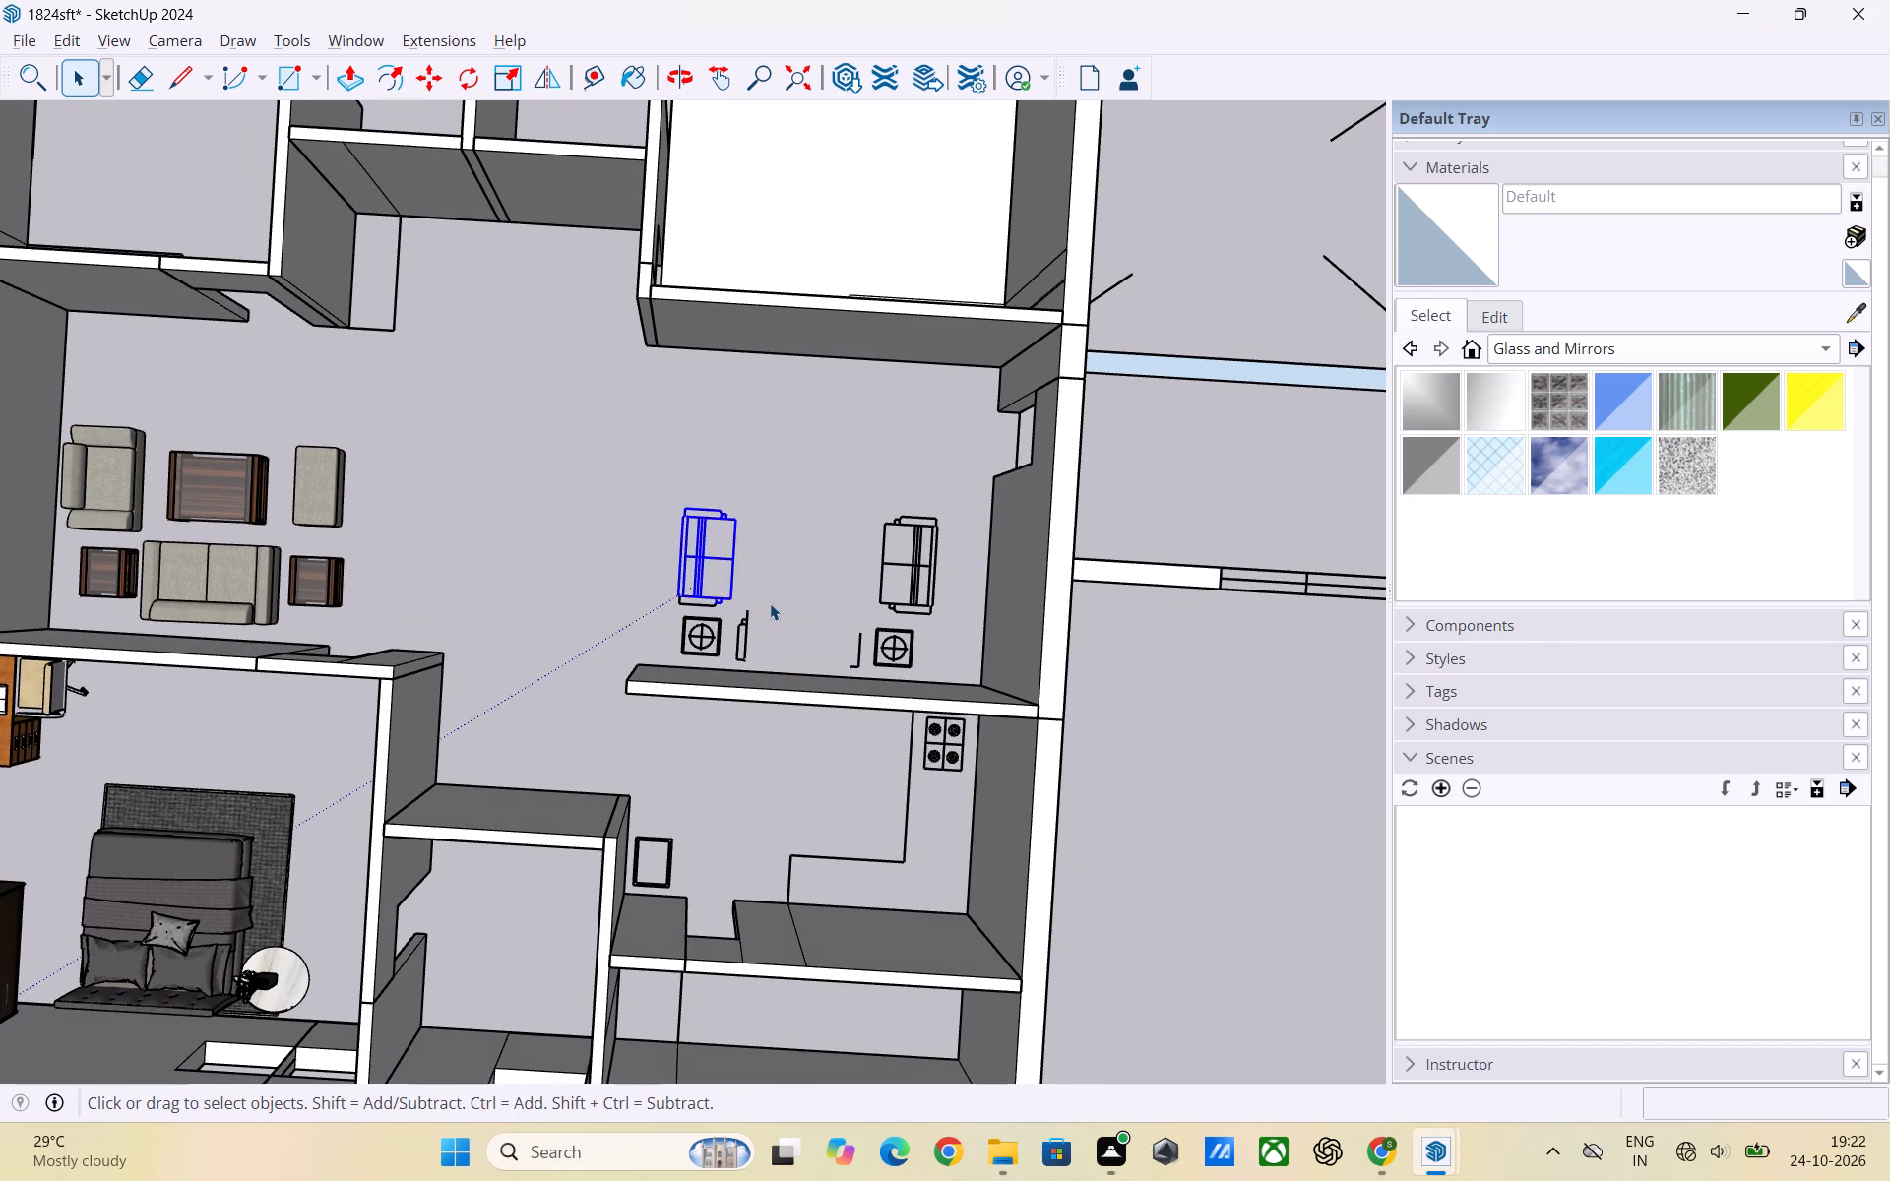
pyautogui.moveTo(770, 634); pyautogui.dragTo(635, 587)
pyautogui.press('Delete')
pyautogui.moveTo(863, 457); pyautogui.dragTo(912, 533)
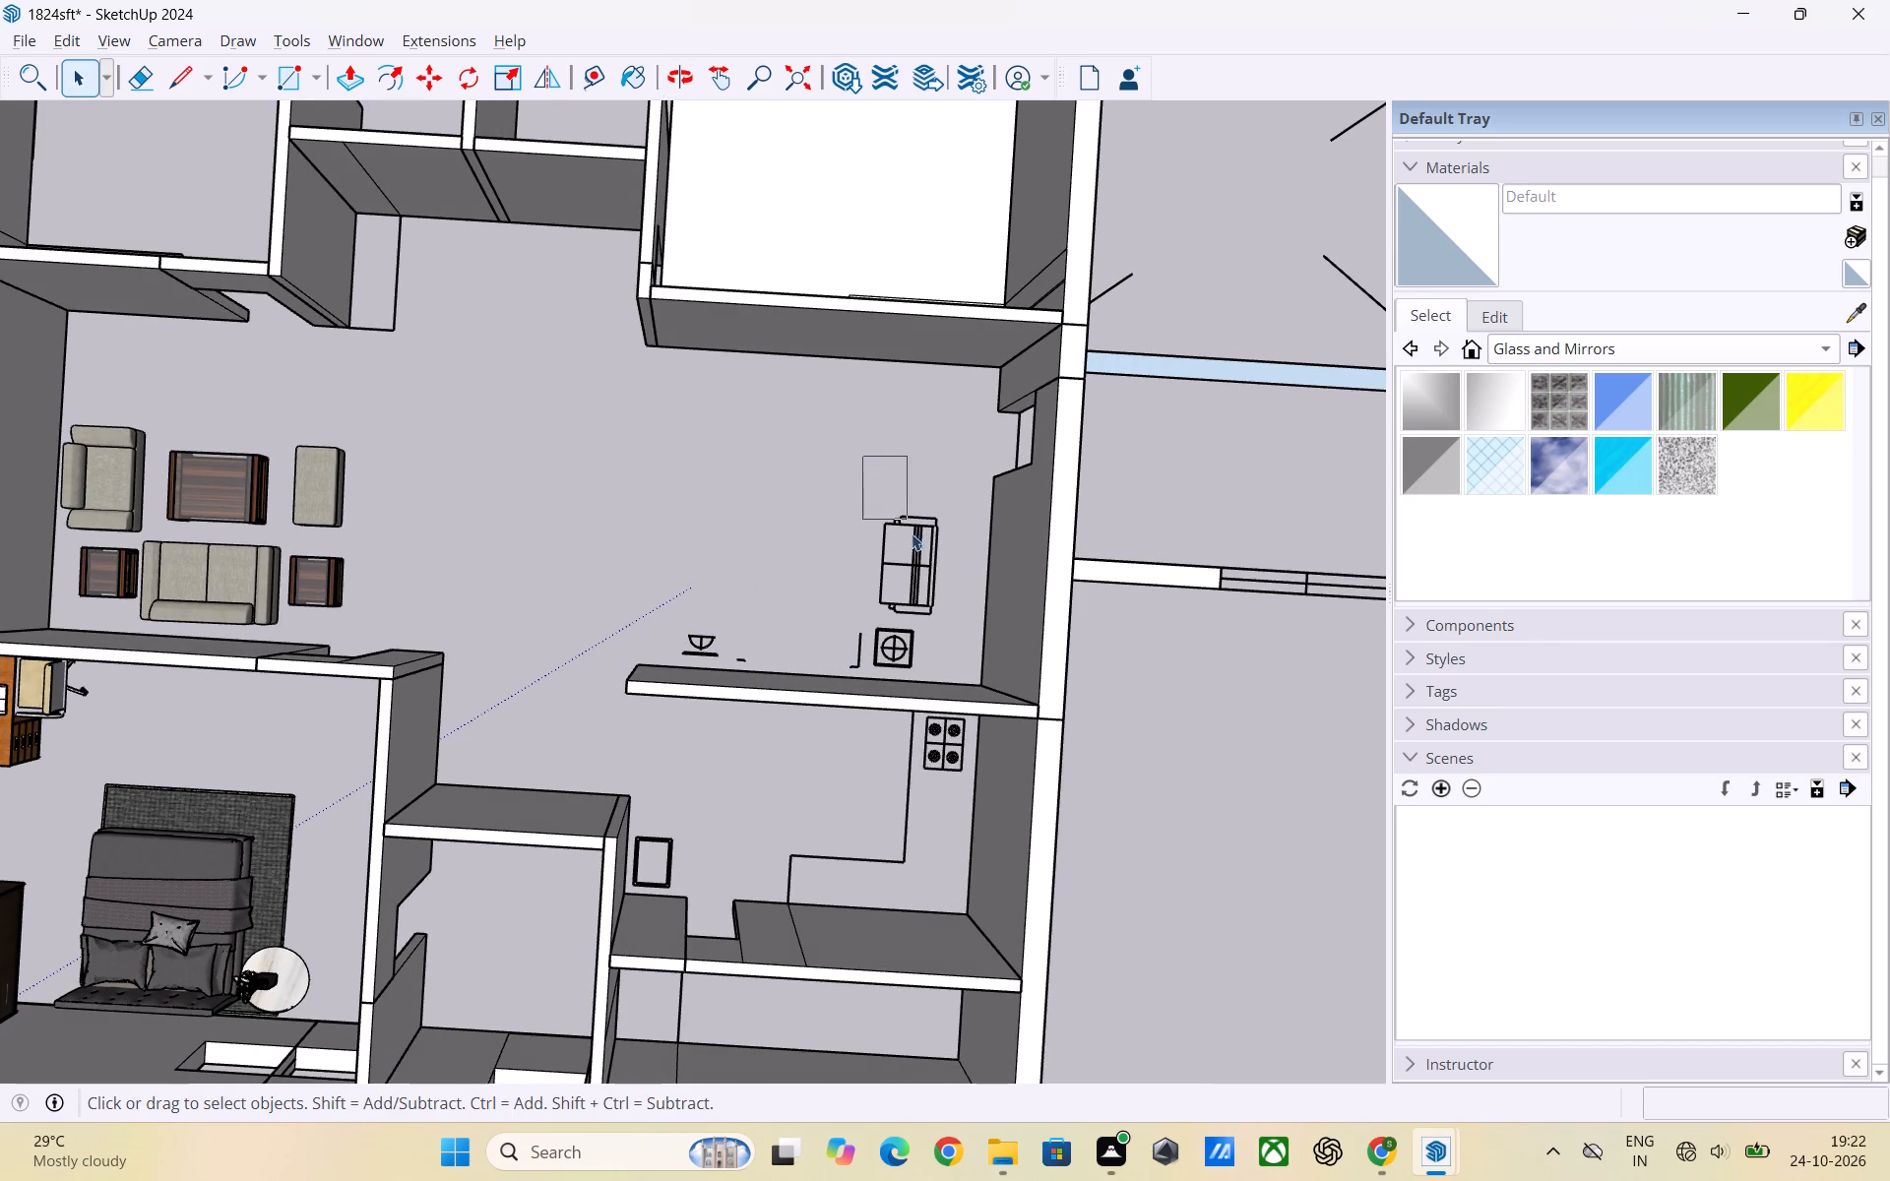
pyautogui.moveTo(912, 533); pyautogui.dragTo(960, 624)
pyautogui.press('Delete')
pyautogui.click(950, 627)
pyautogui.moveTo(942, 624); pyautogui.dragTo(840, 508)
pyautogui.press('Delete')
# Delete the 2D side table symbols and the leftover sofa linework along the kitchen partition wall.
pyautogui.scroll(3, 869, 662)
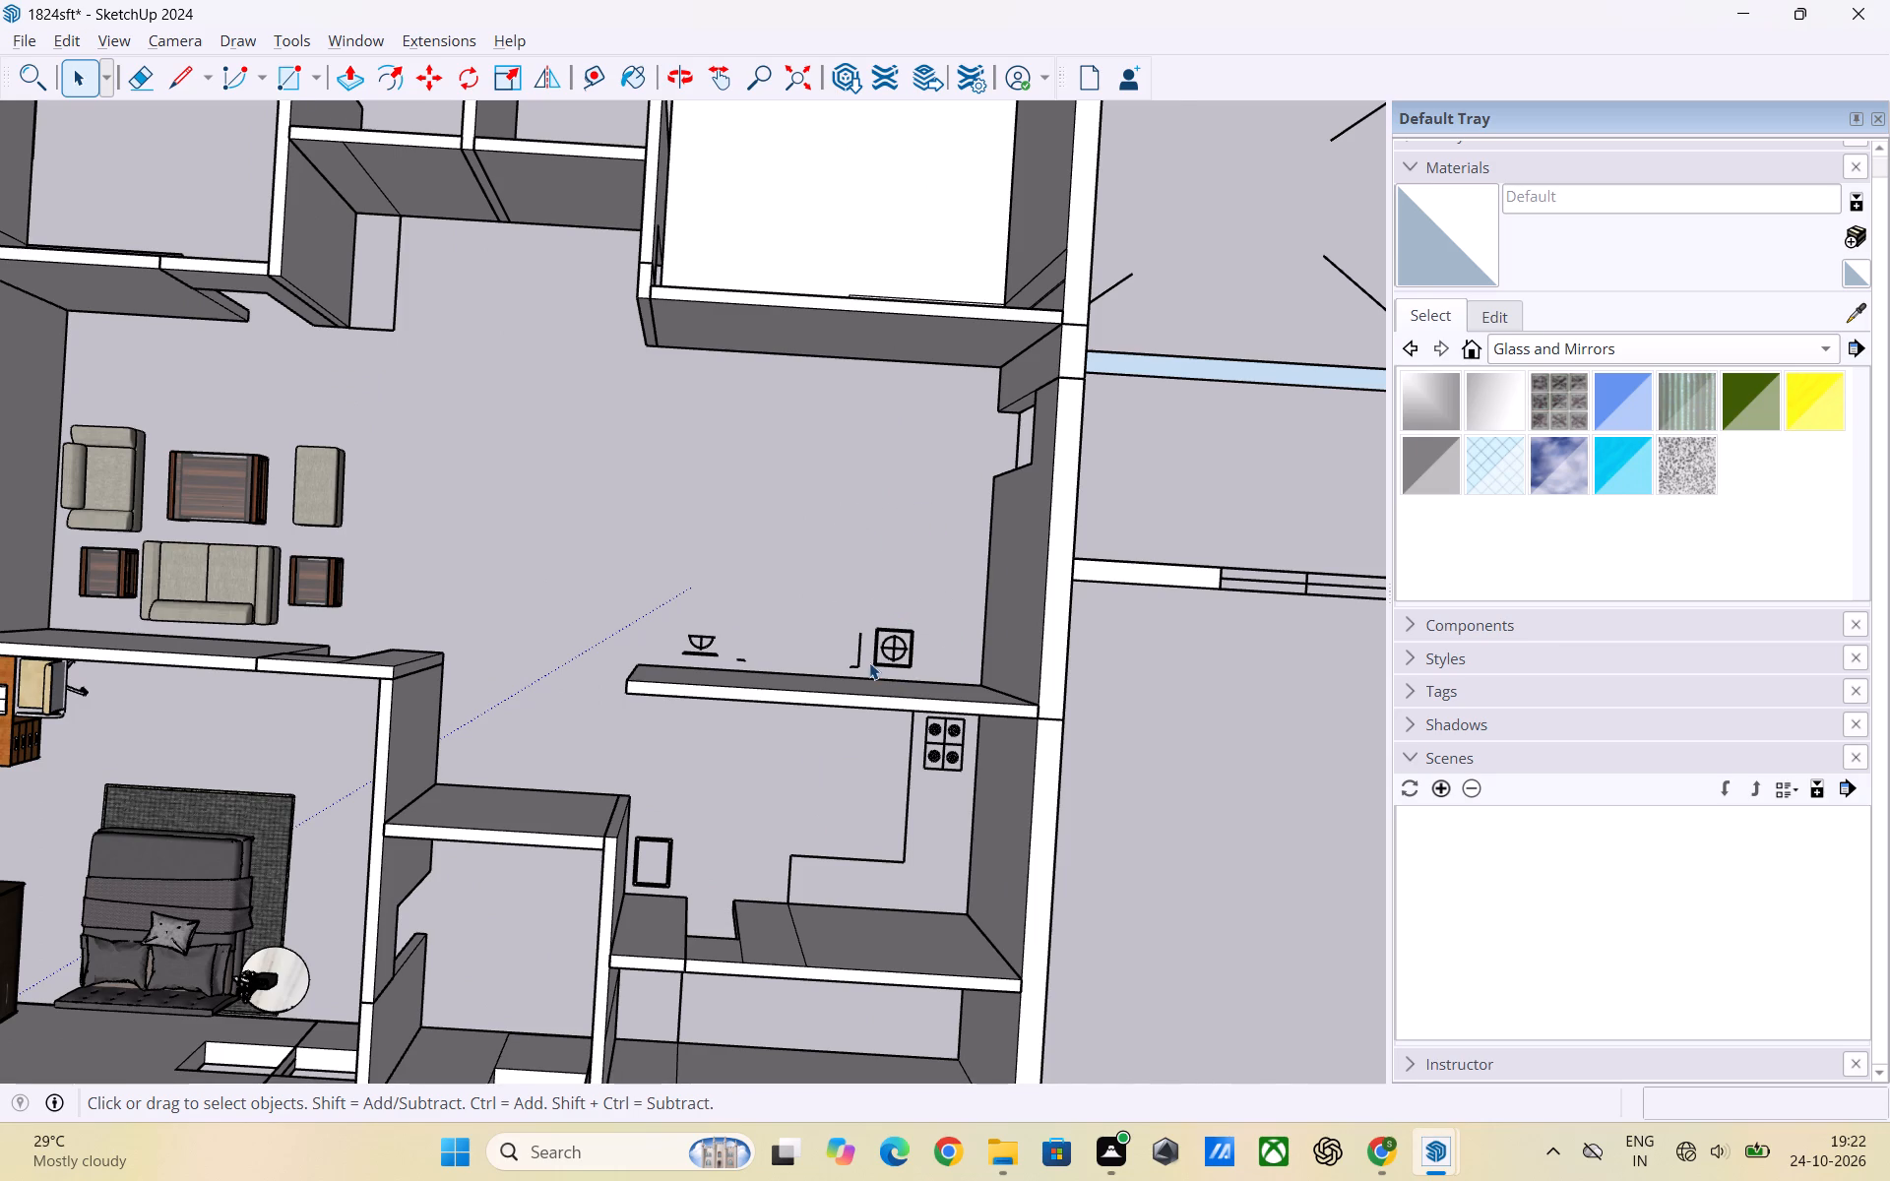
pyautogui.moveTo(868, 663); pyautogui.dragTo(907, 706, button='middle')
pyautogui.scroll(5, 899, 690)
pyautogui.moveTo(938, 688); pyautogui.dragTo(827, 590)
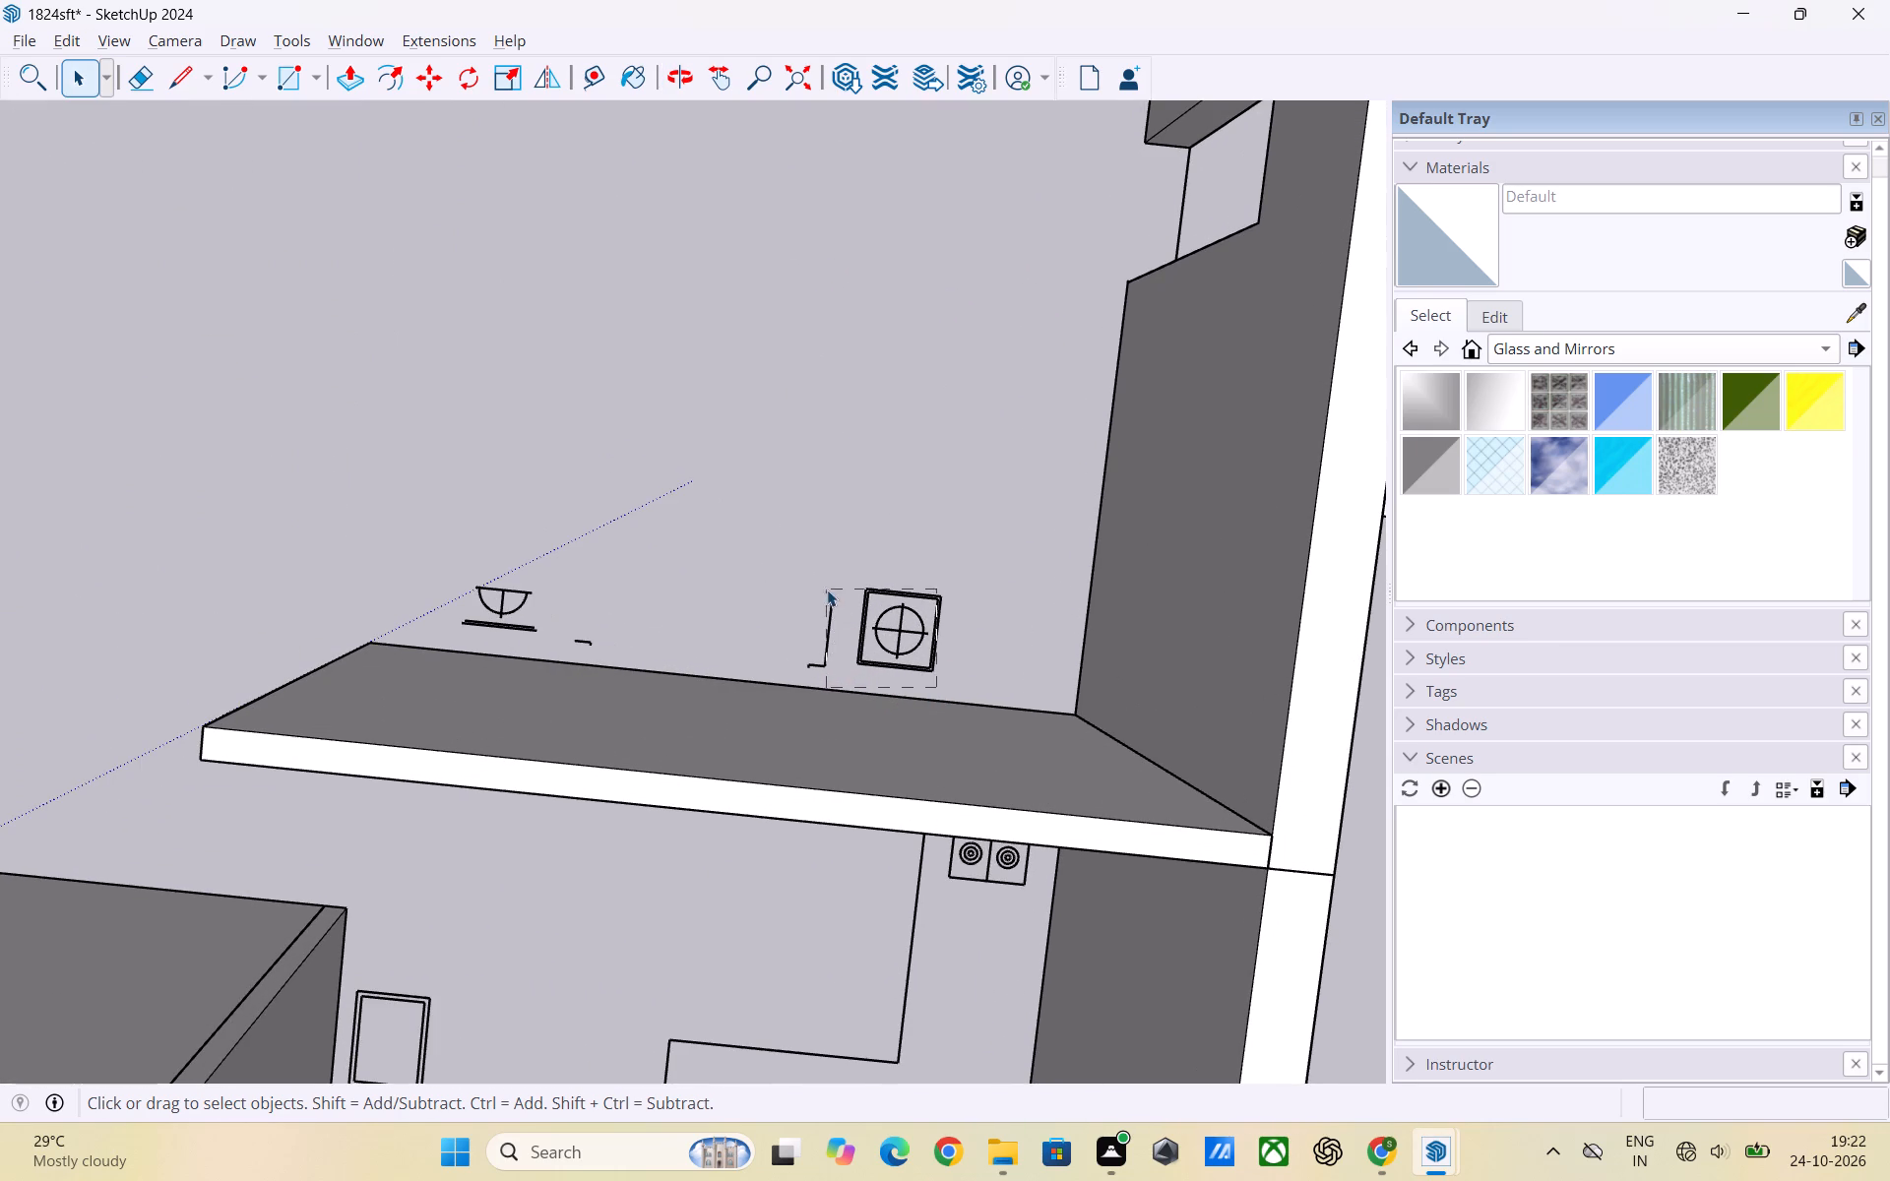
pyautogui.moveTo(827, 590); pyautogui.dragTo(888, 557)
pyautogui.press('Delete')
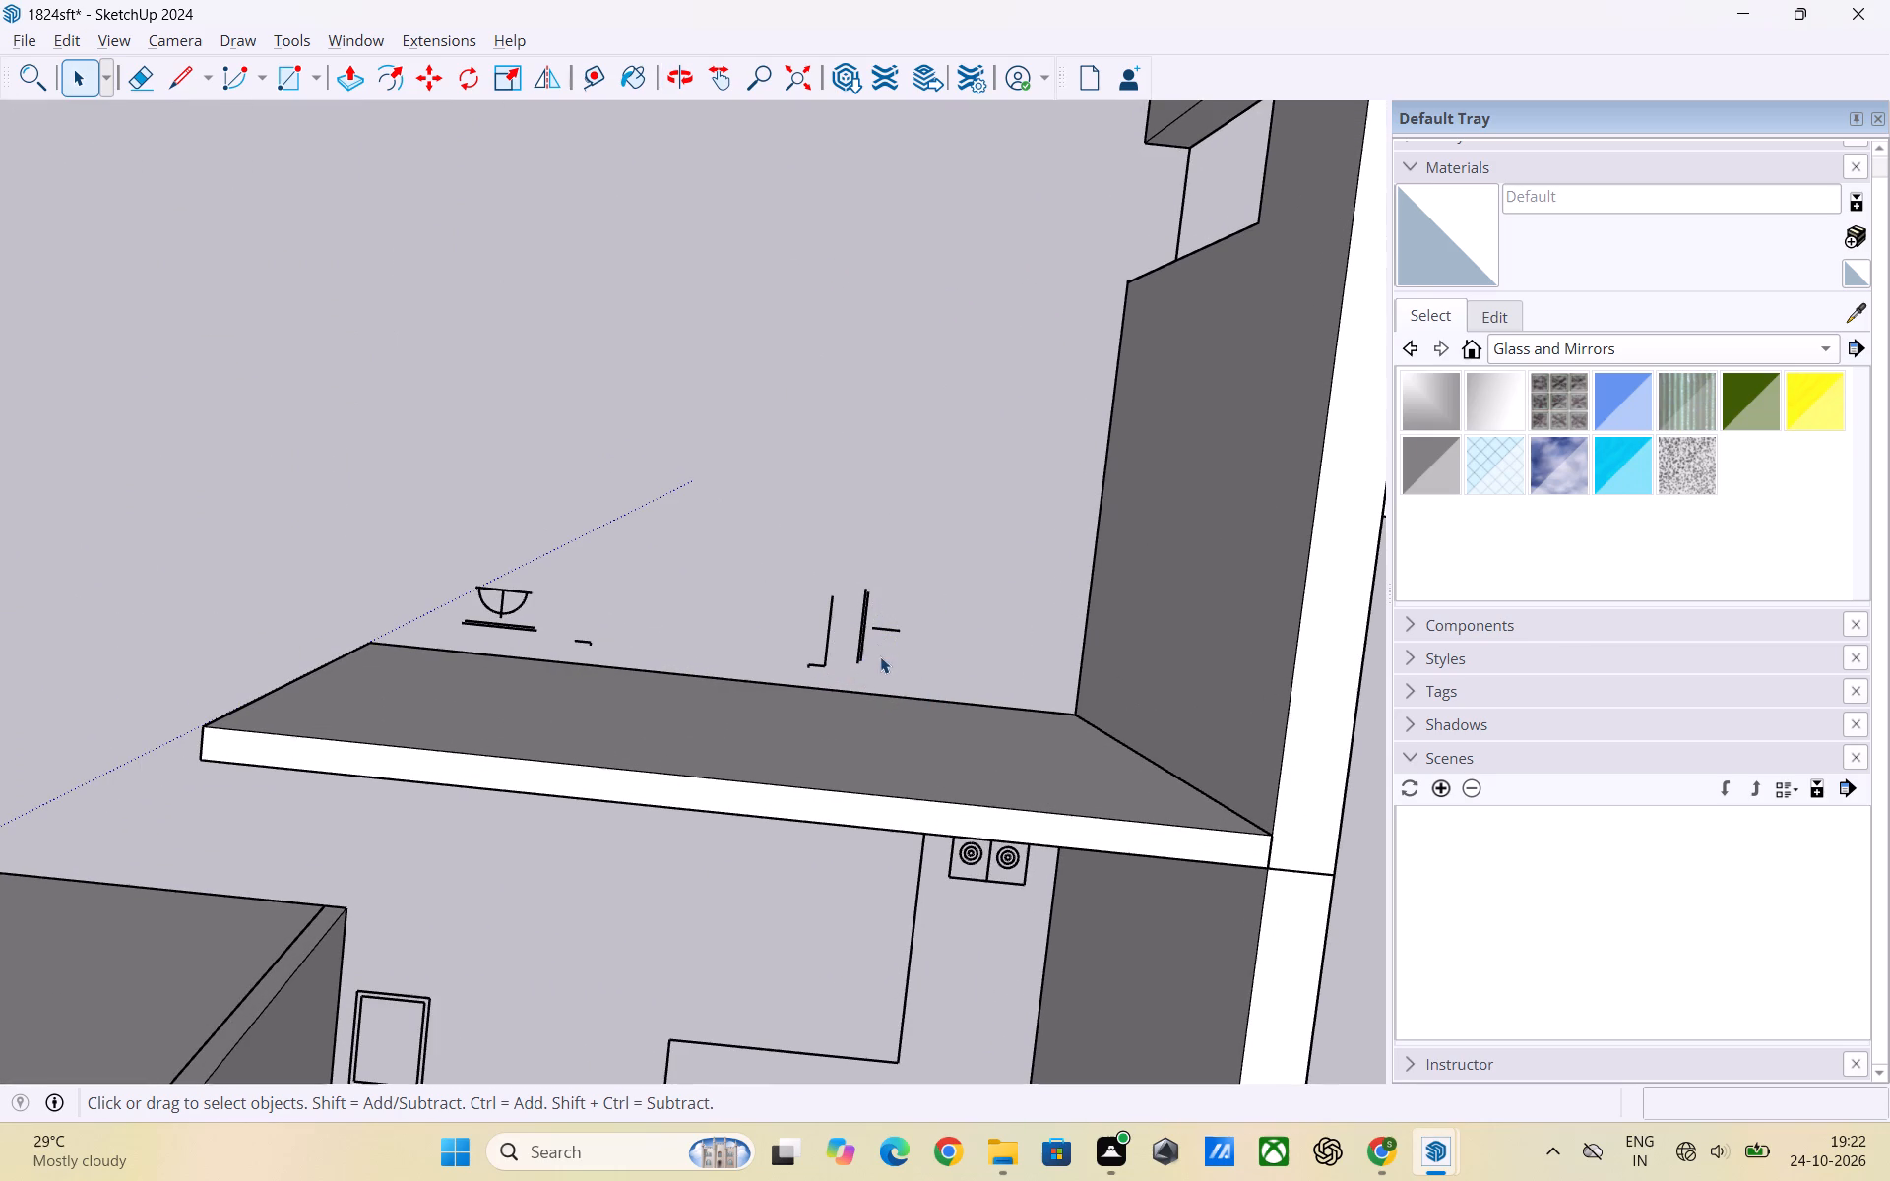
pyautogui.moveTo(880, 671); pyautogui.dragTo(807, 562)
pyautogui.press('Delete')
pyautogui.press('Delete')
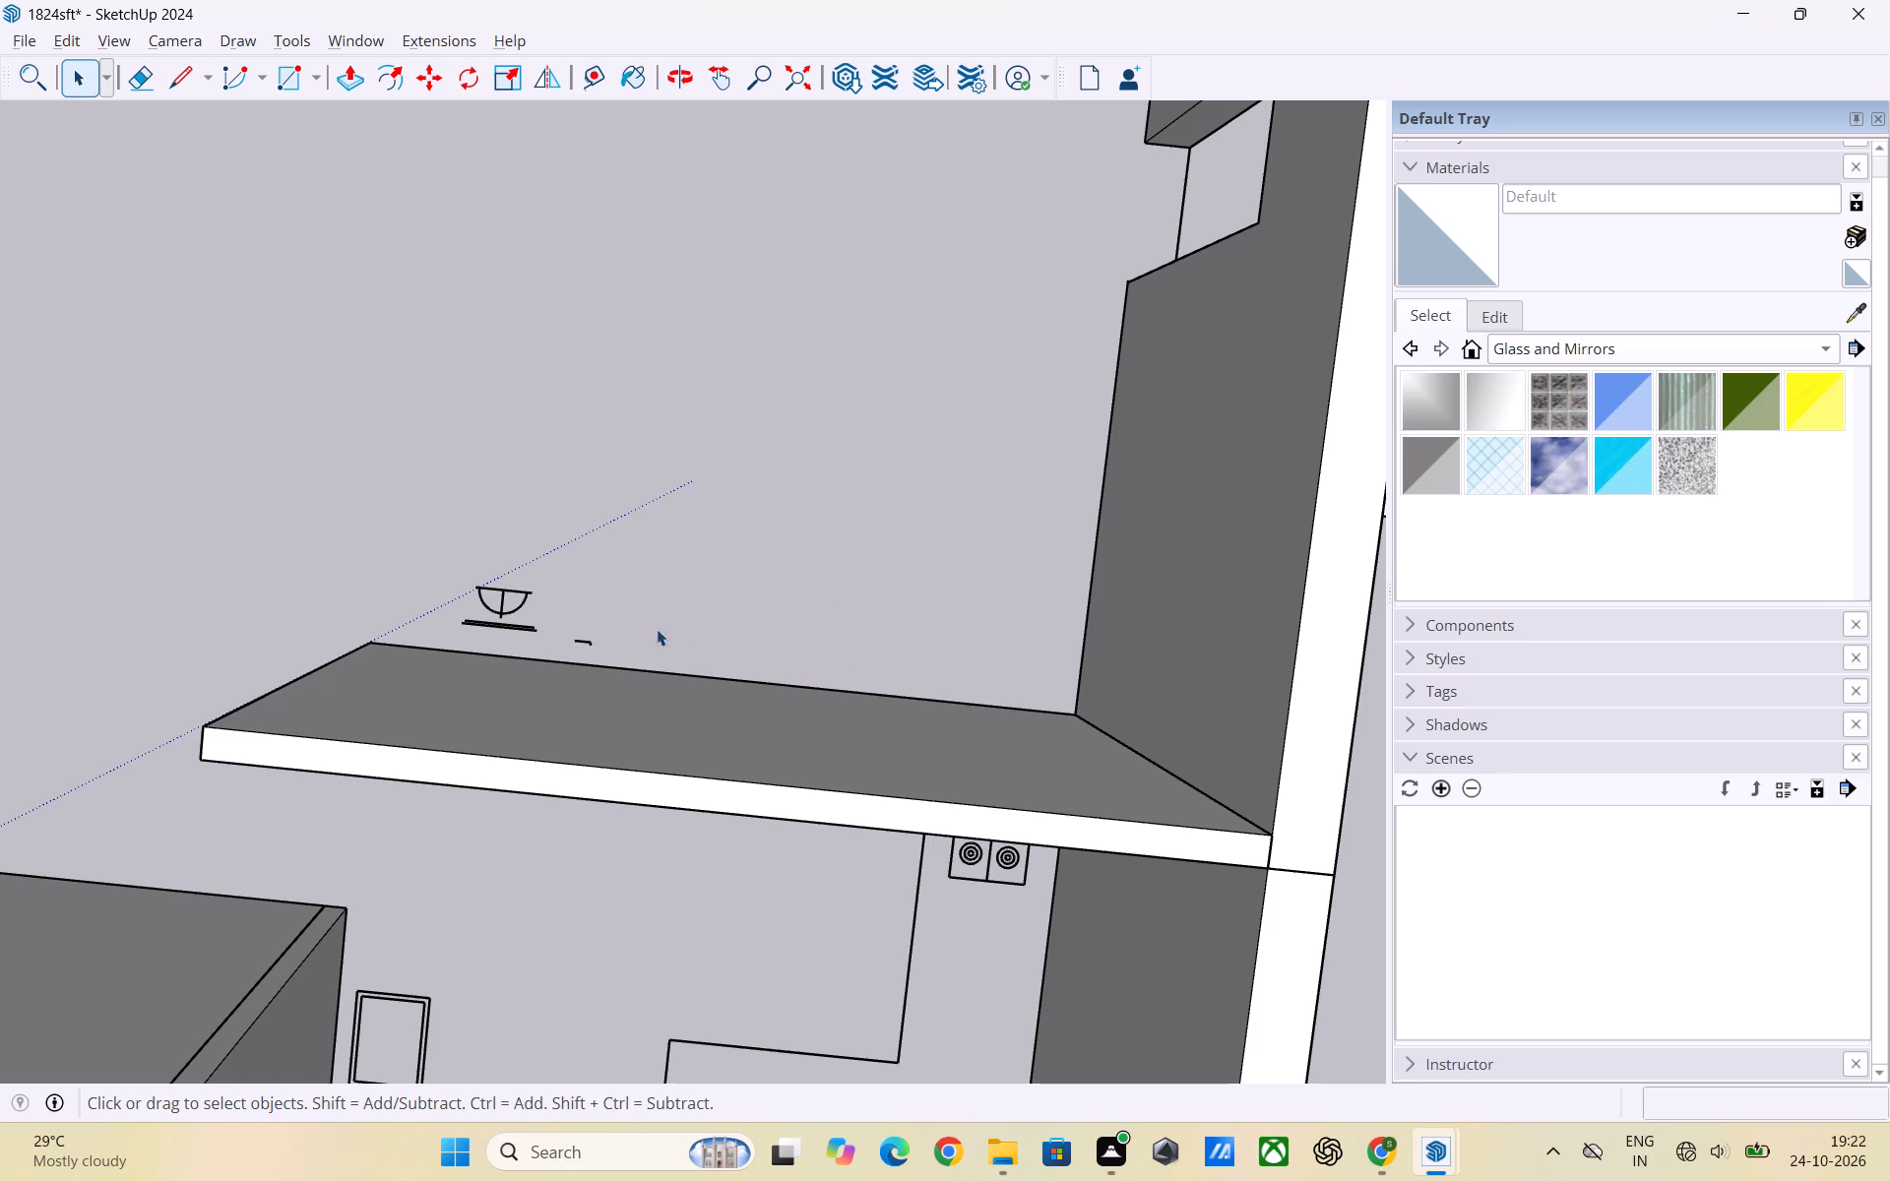
pyautogui.moveTo(592, 655); pyautogui.dragTo(557, 610)
pyautogui.press('Delete')
pyautogui.moveTo(526, 632); pyautogui.dragTo(422, 561)
pyautogui.press('Delete')
pyautogui.press('Delete')
pyautogui.moveTo(548, 612); pyautogui.dragTo(409, 504)
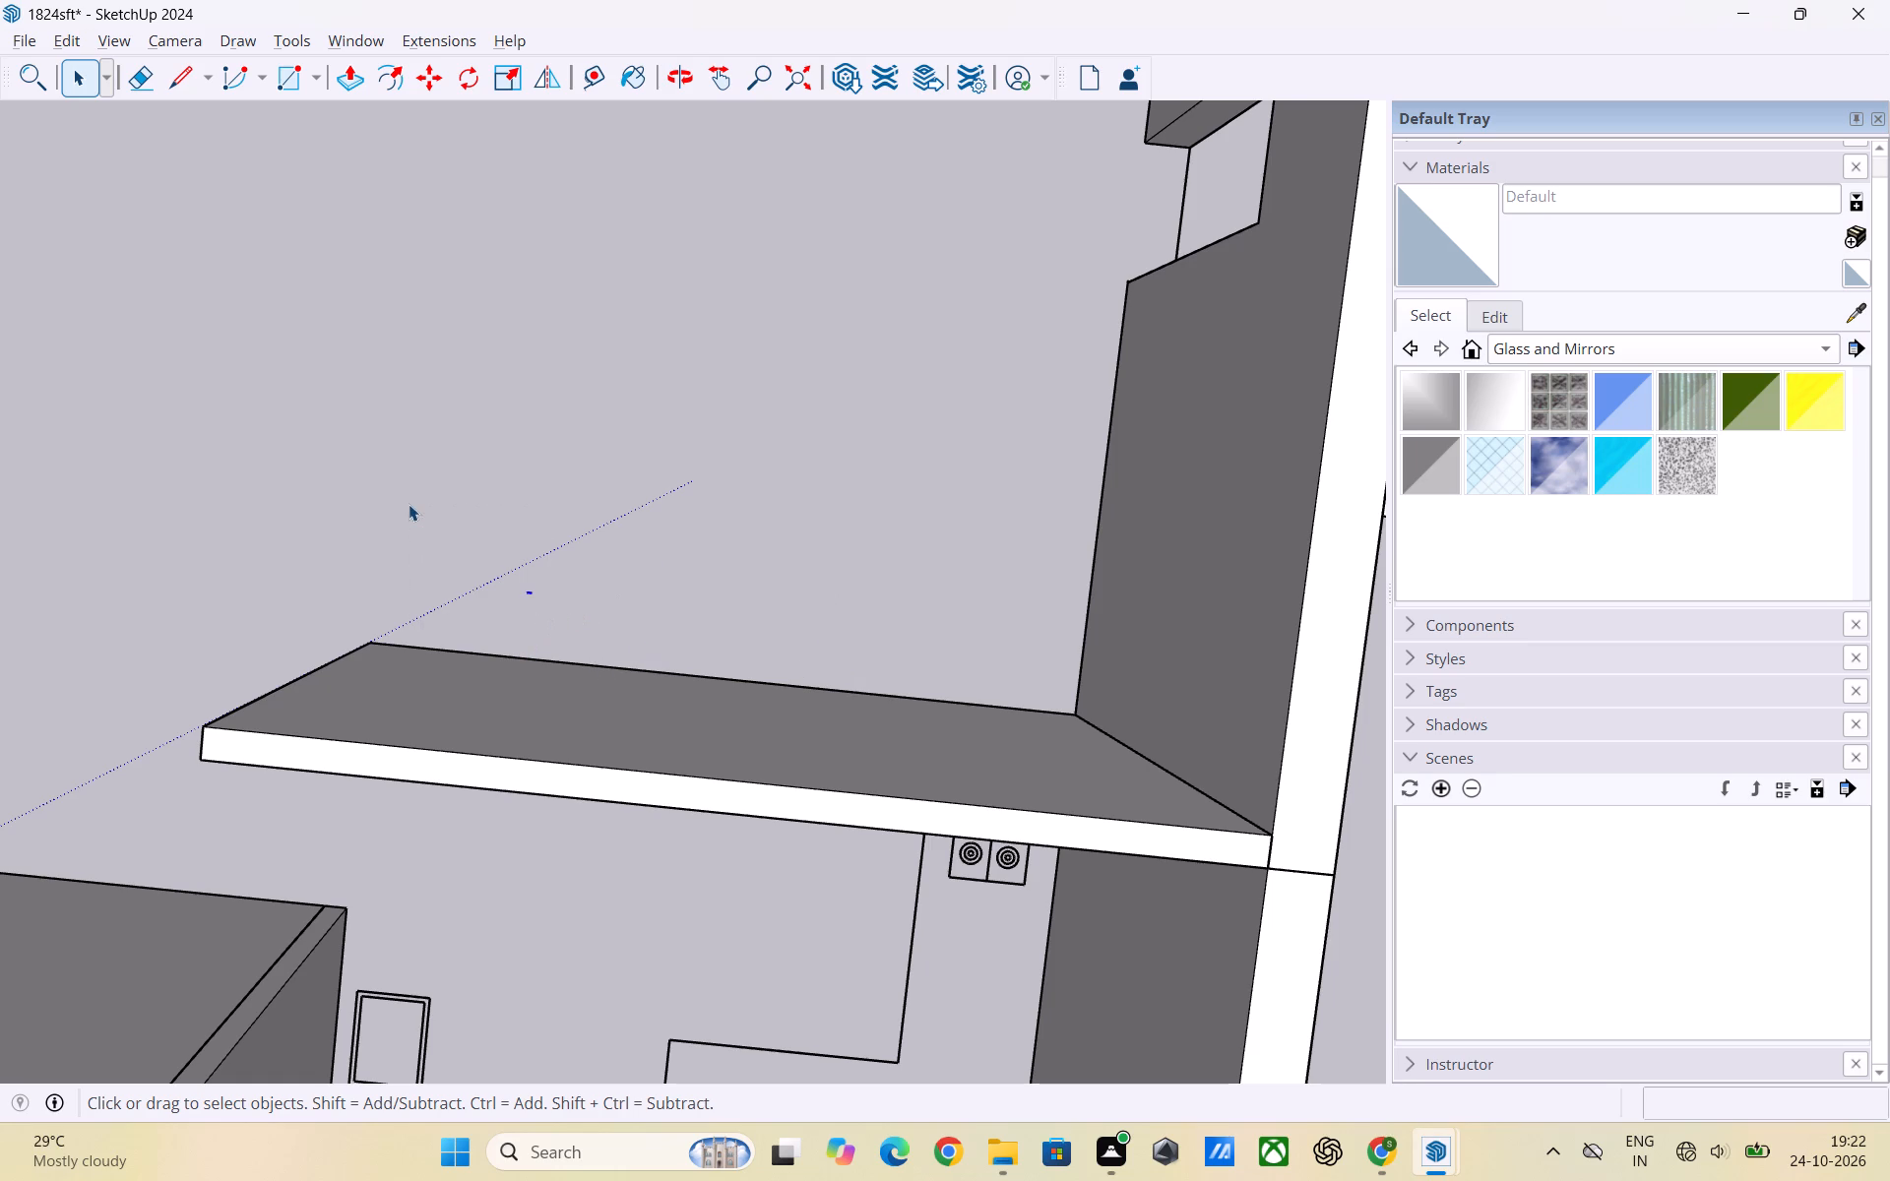
pyautogui.press('Delete')
# Save the model as 1824sft in the 24TH folder, replacing the existing file.
pyautogui.scroll(-11, 817, 408)
pyautogui.moveTo(773, 530); pyautogui.dragTo(709, 461, button='middle')
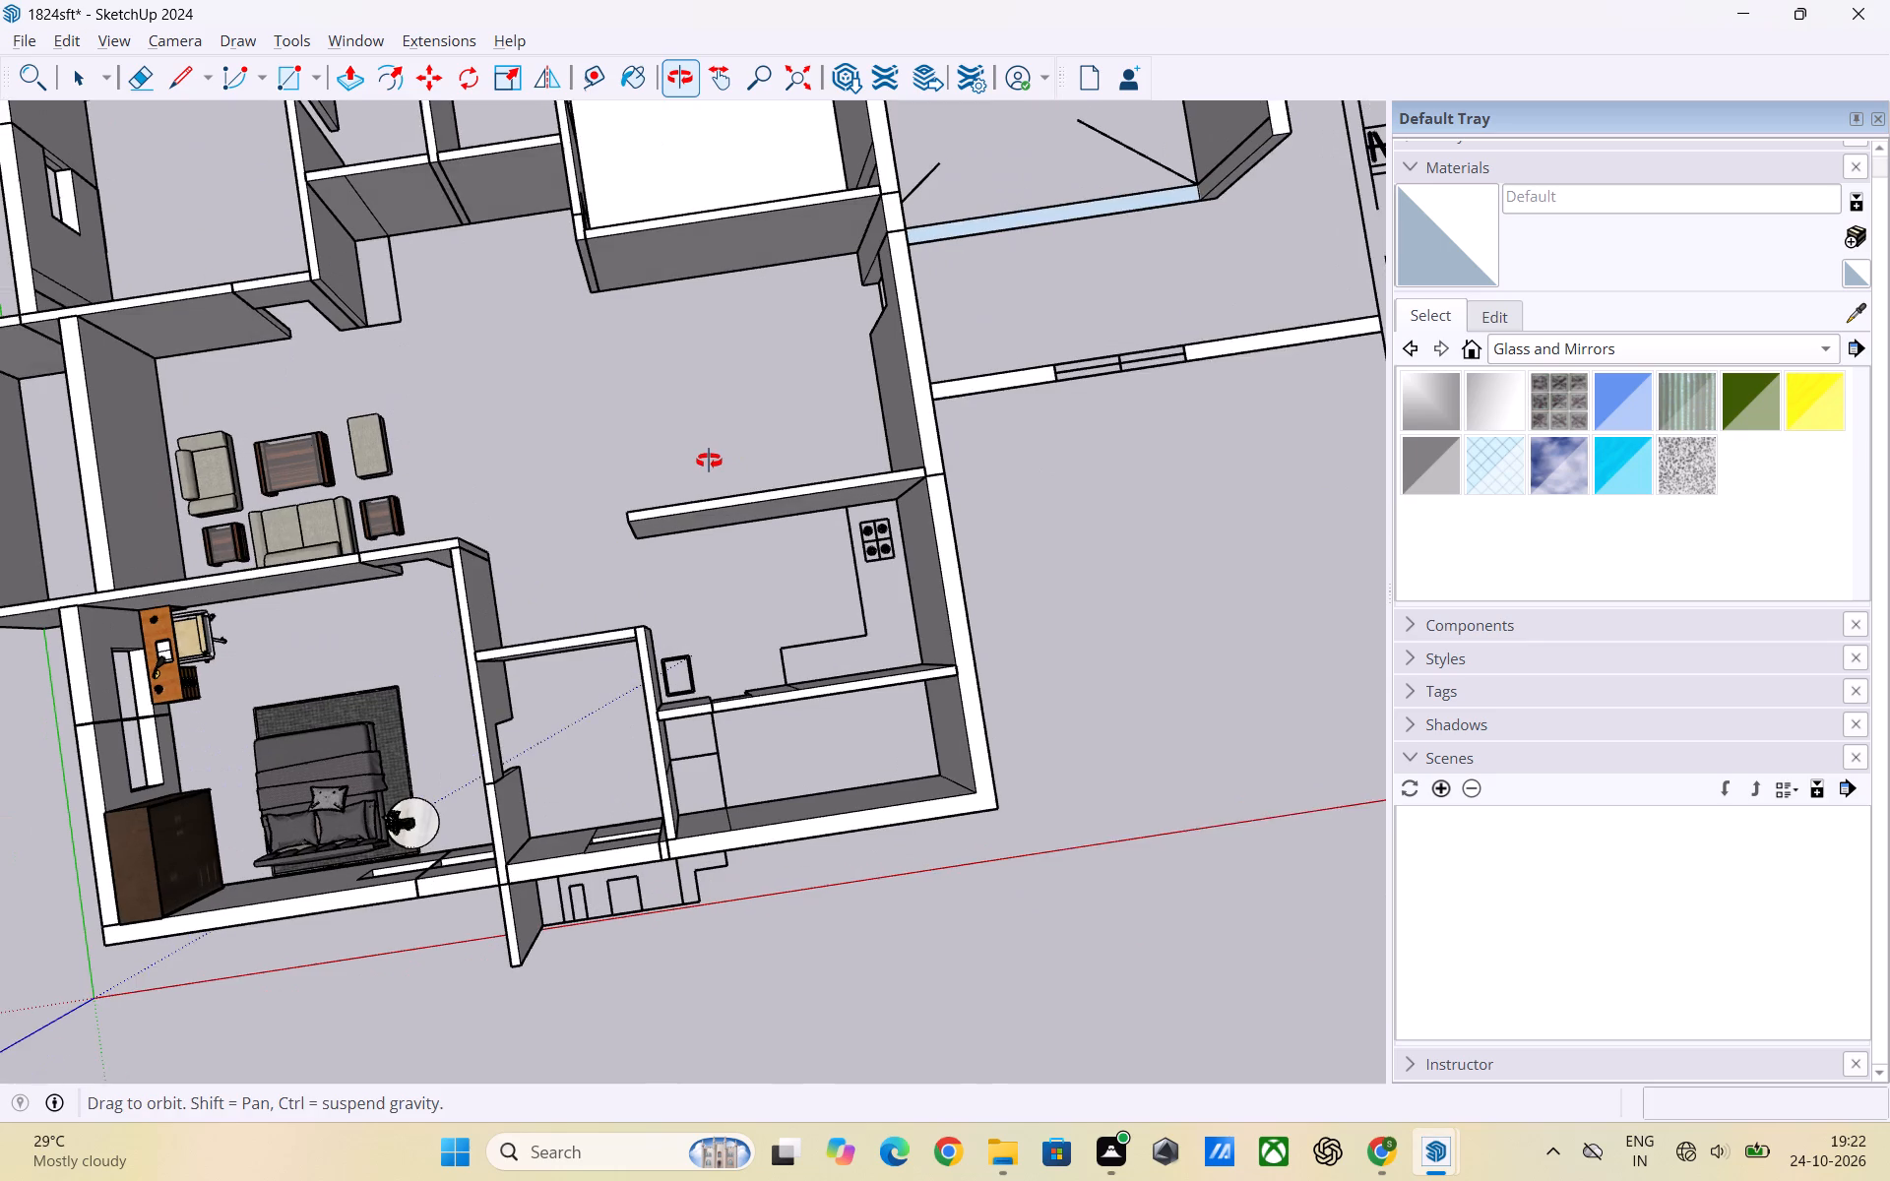
pyautogui.moveTo(709, 461); pyautogui.dragTo(706, 461, button='middle')
pyautogui.click(21, 36)
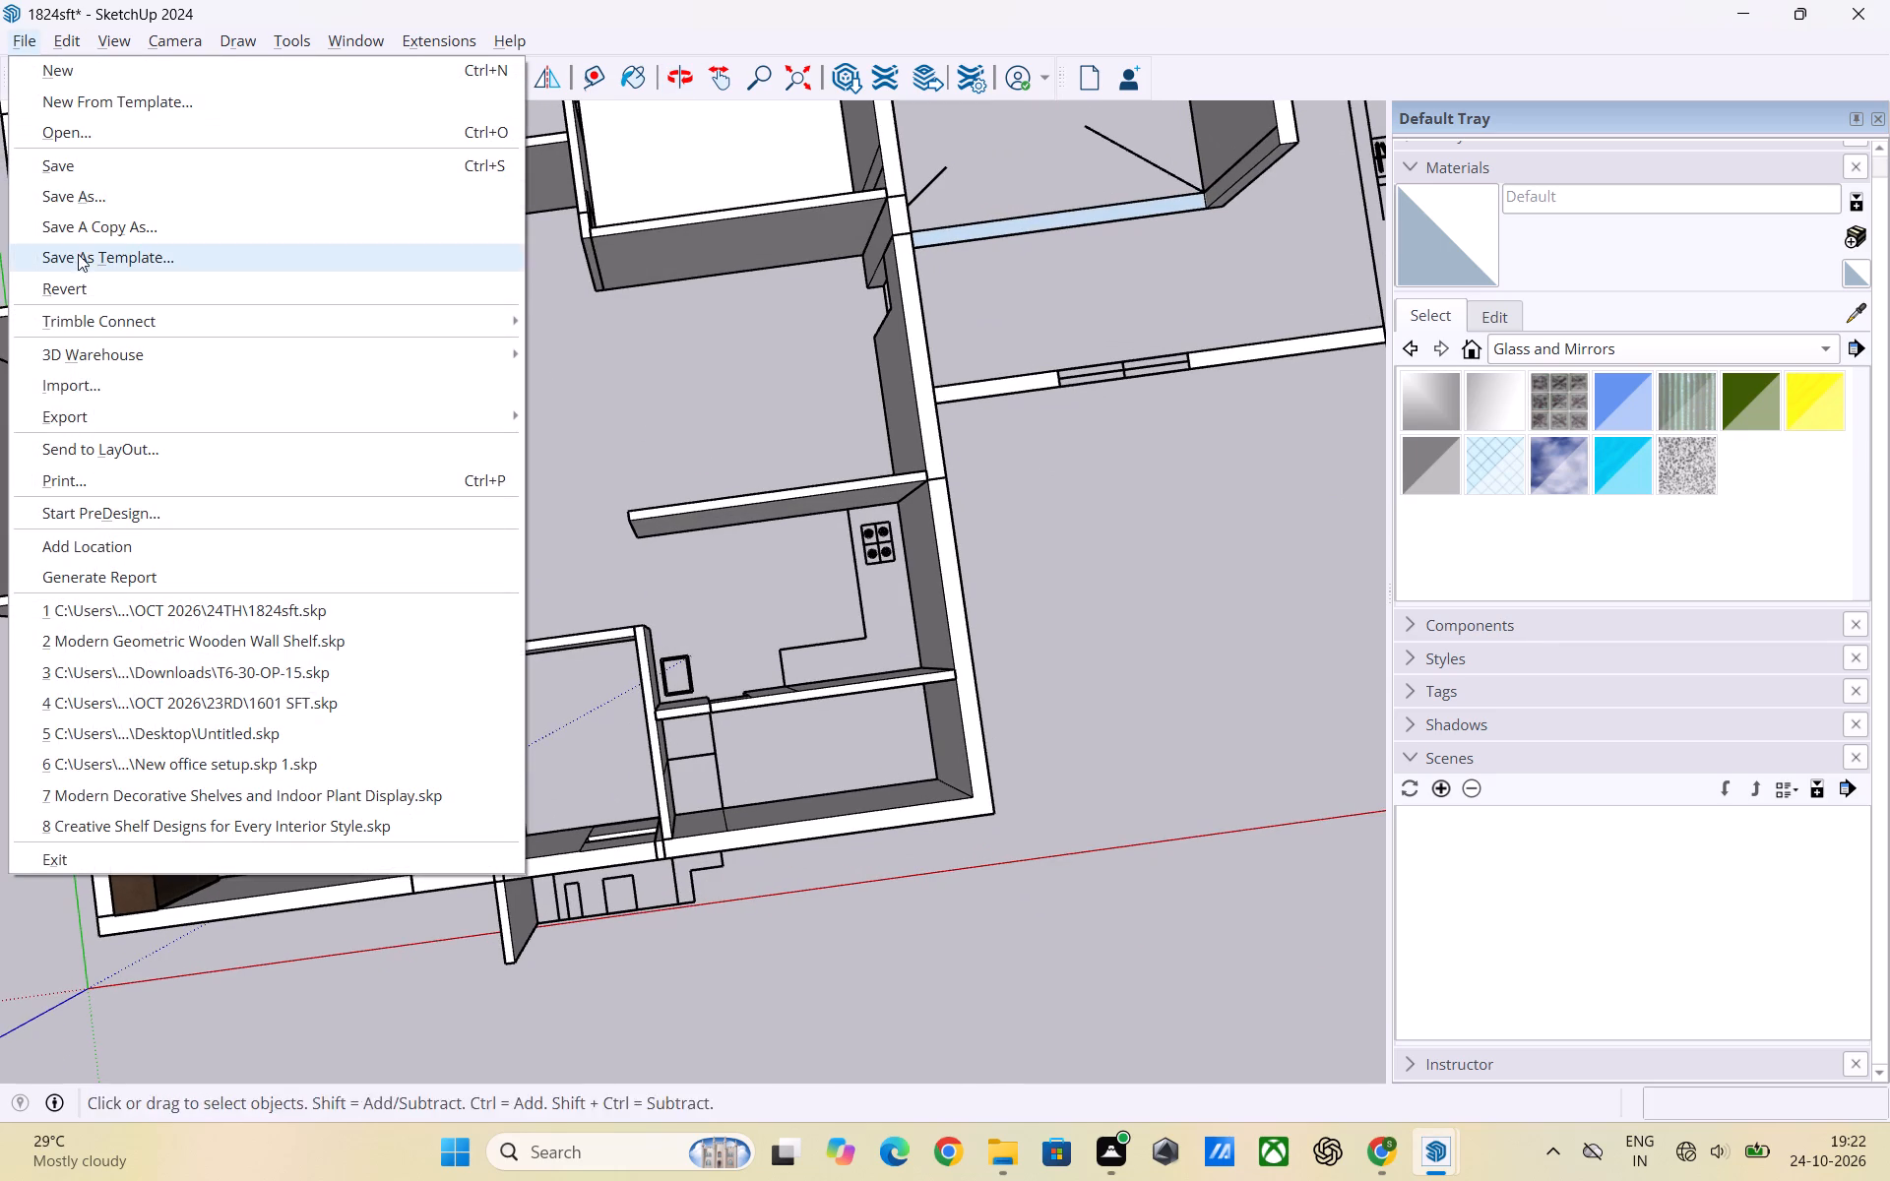
pyautogui.click(102, 208)
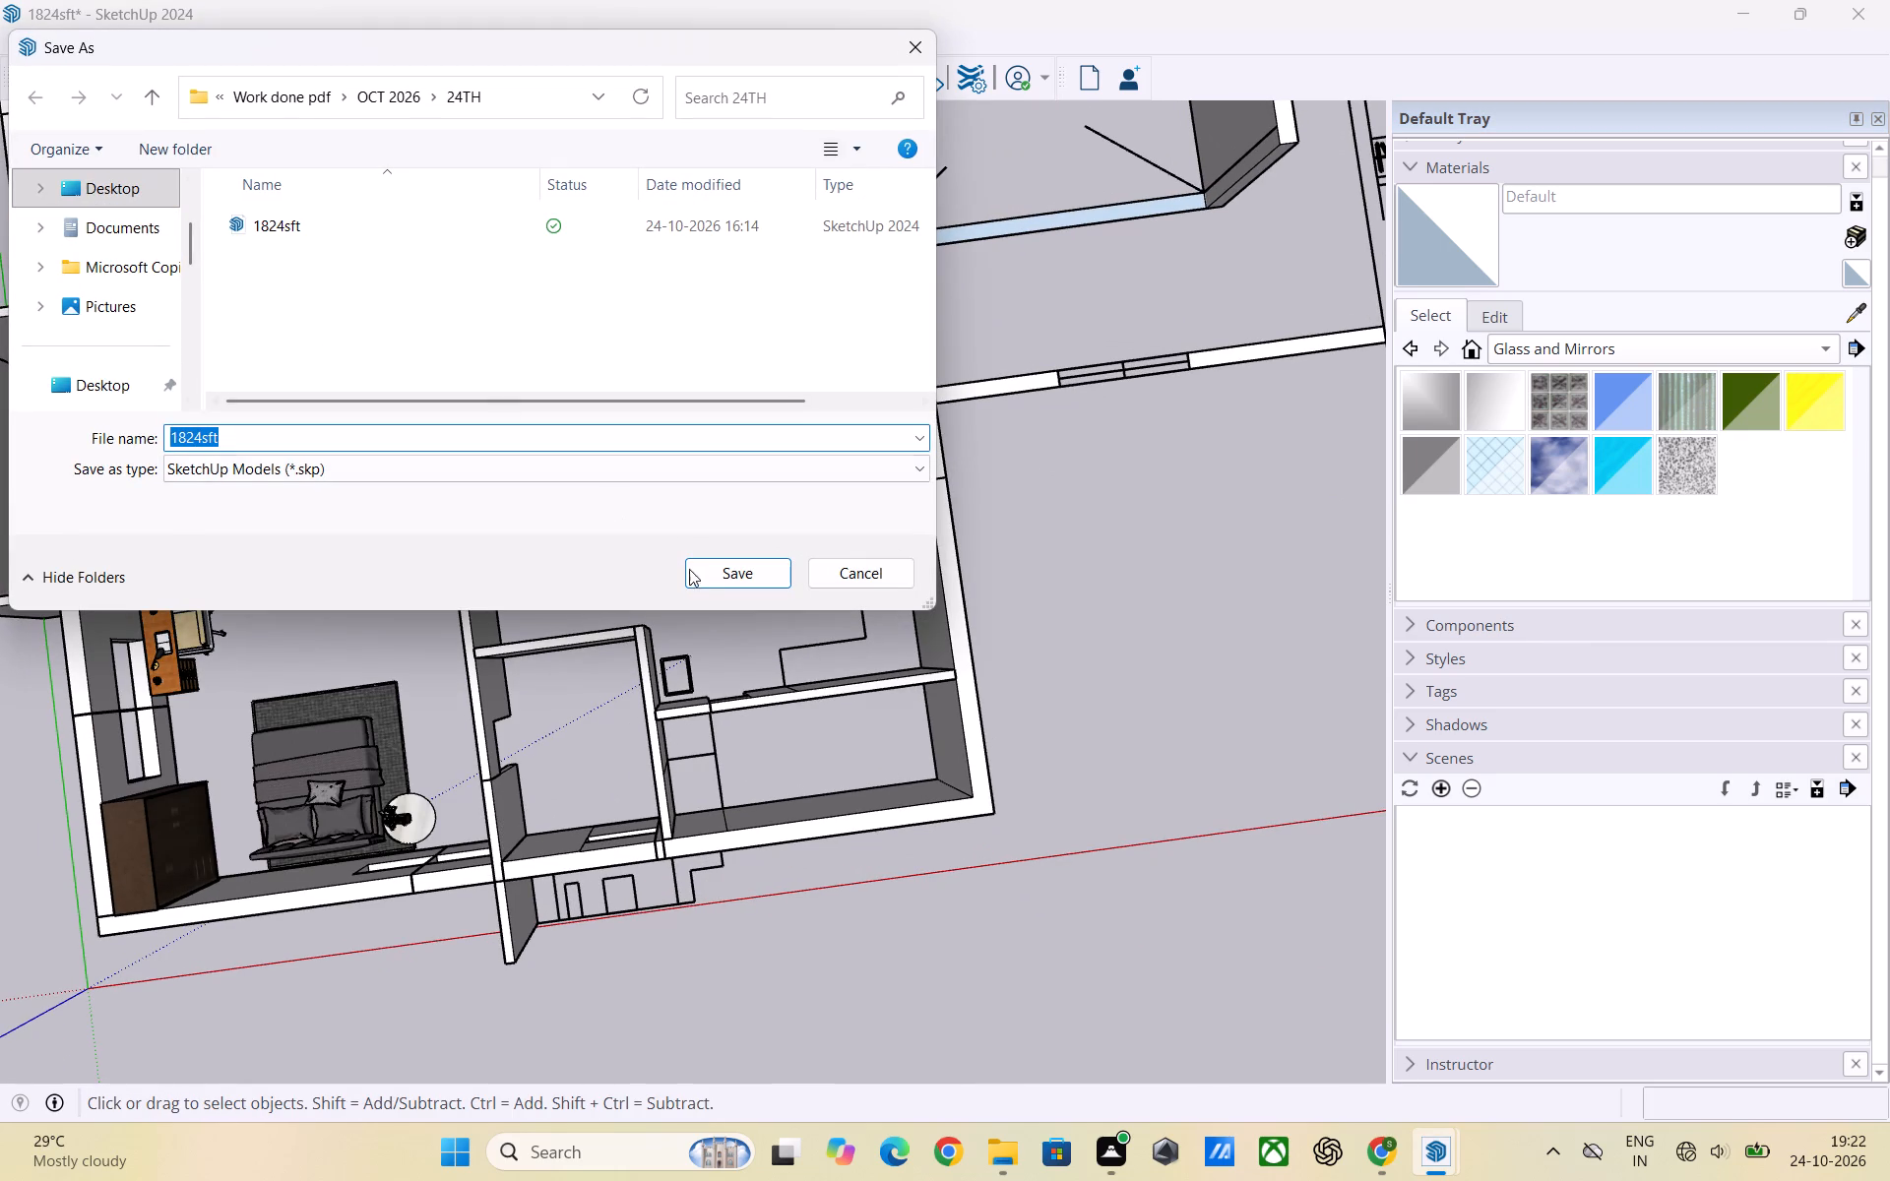
pyautogui.click(696, 571)
pyautogui.click(982, 580)
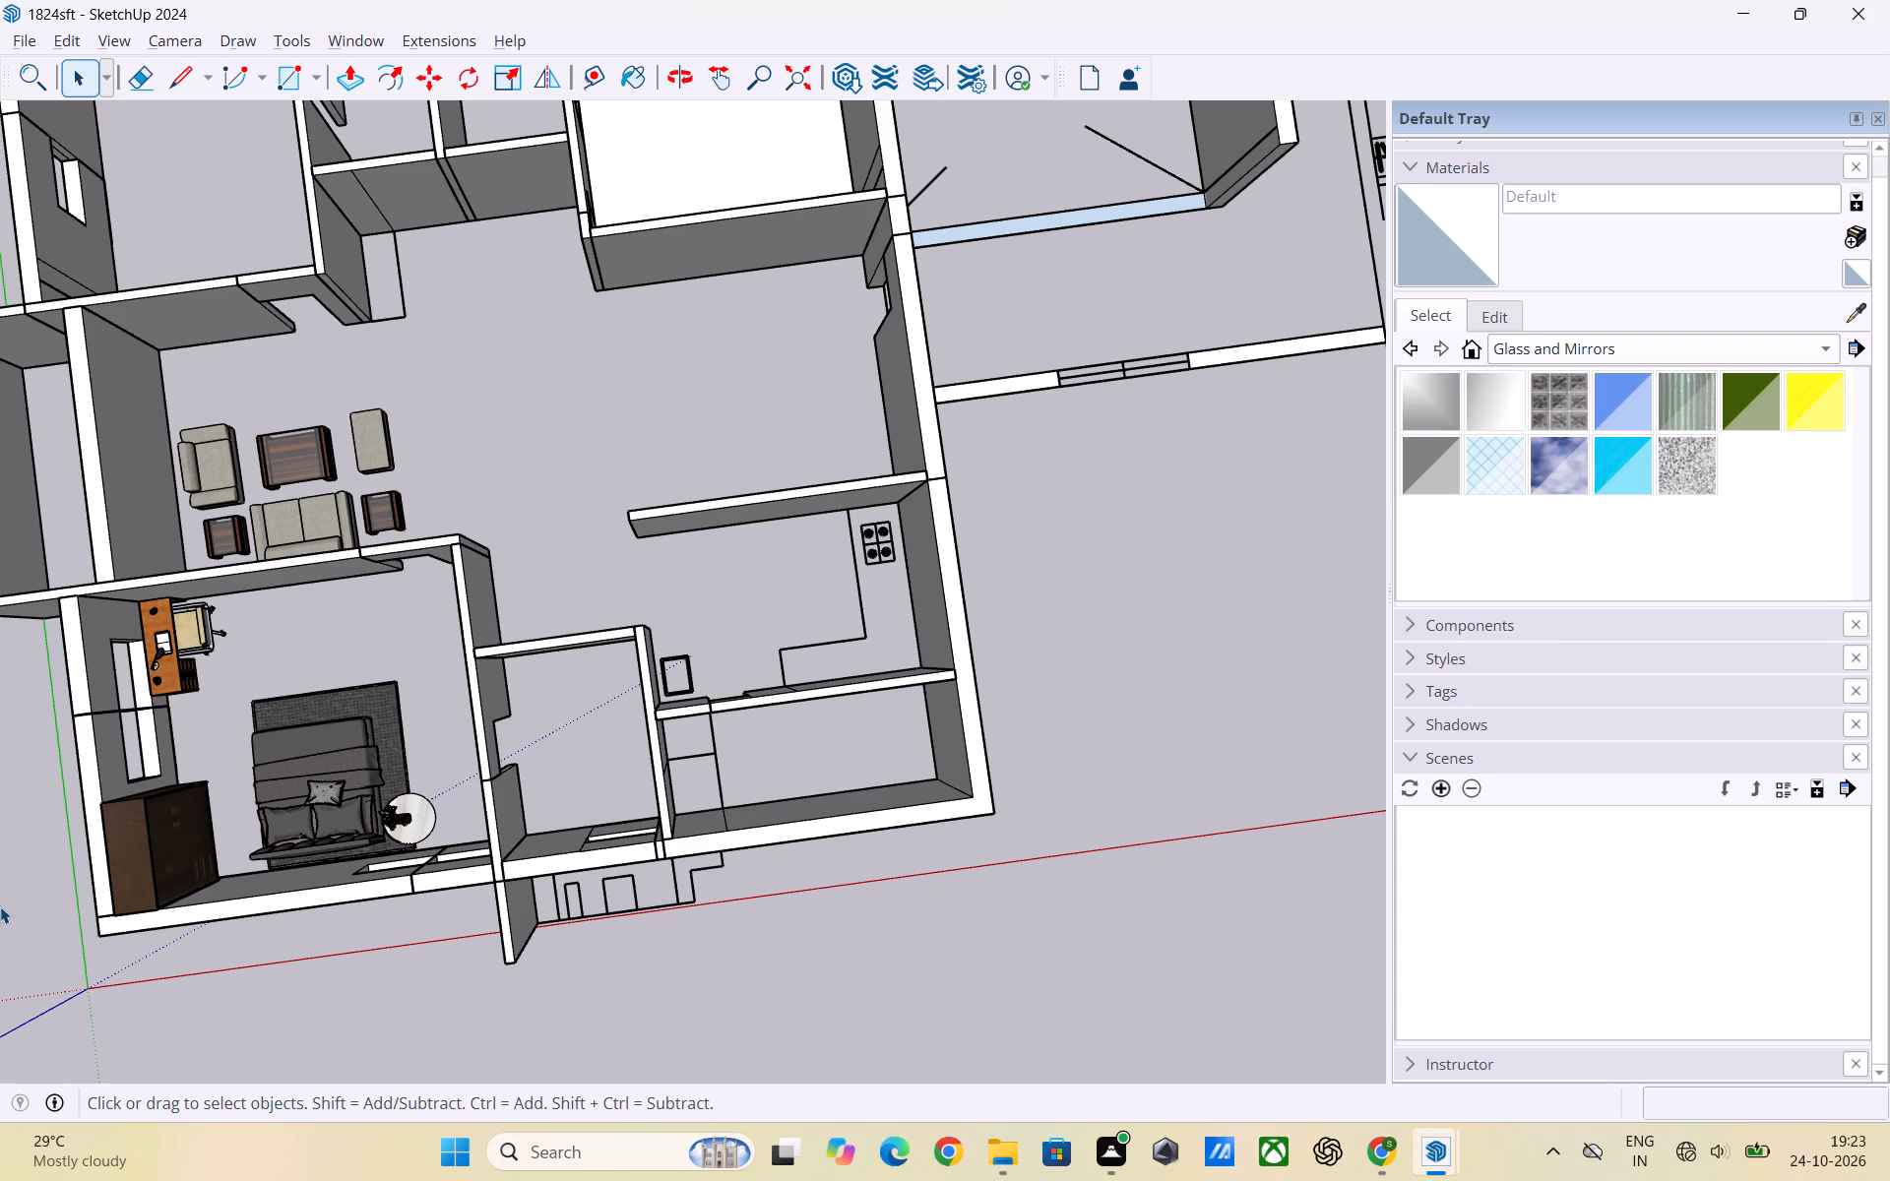
# Select all six pieces of the 3D sofa set: both sofas, the ottoman, the centre table and both side tables.
pyautogui.scroll(-3, 724, 443)
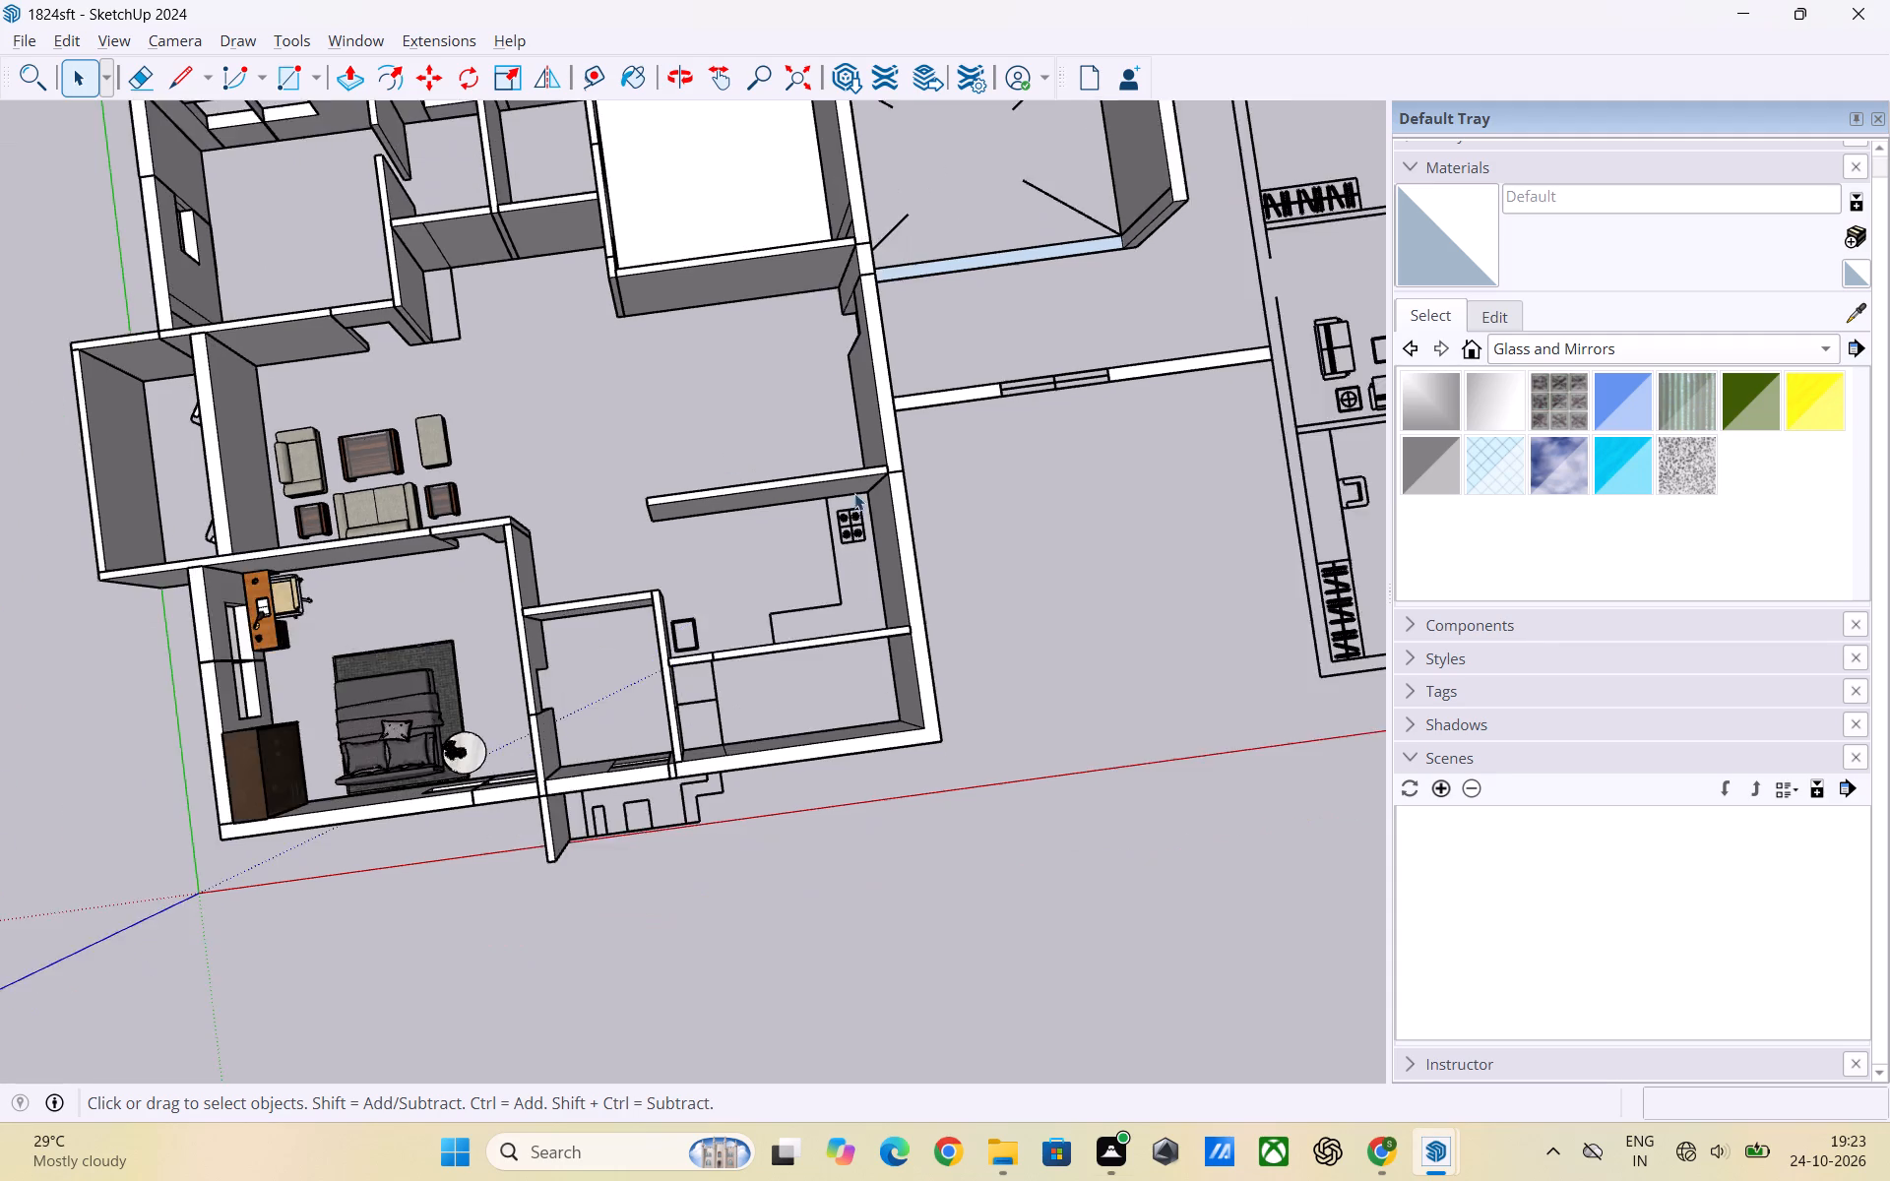
pyautogui.scroll(-4, 854, 493)
pyautogui.moveTo(796, 610); pyautogui.dragTo(607, 593, button='middle')
pyautogui.scroll(3, 565, 489)
pyautogui.moveTo(607, 512); pyautogui.dragTo(634, 665, button='middle')
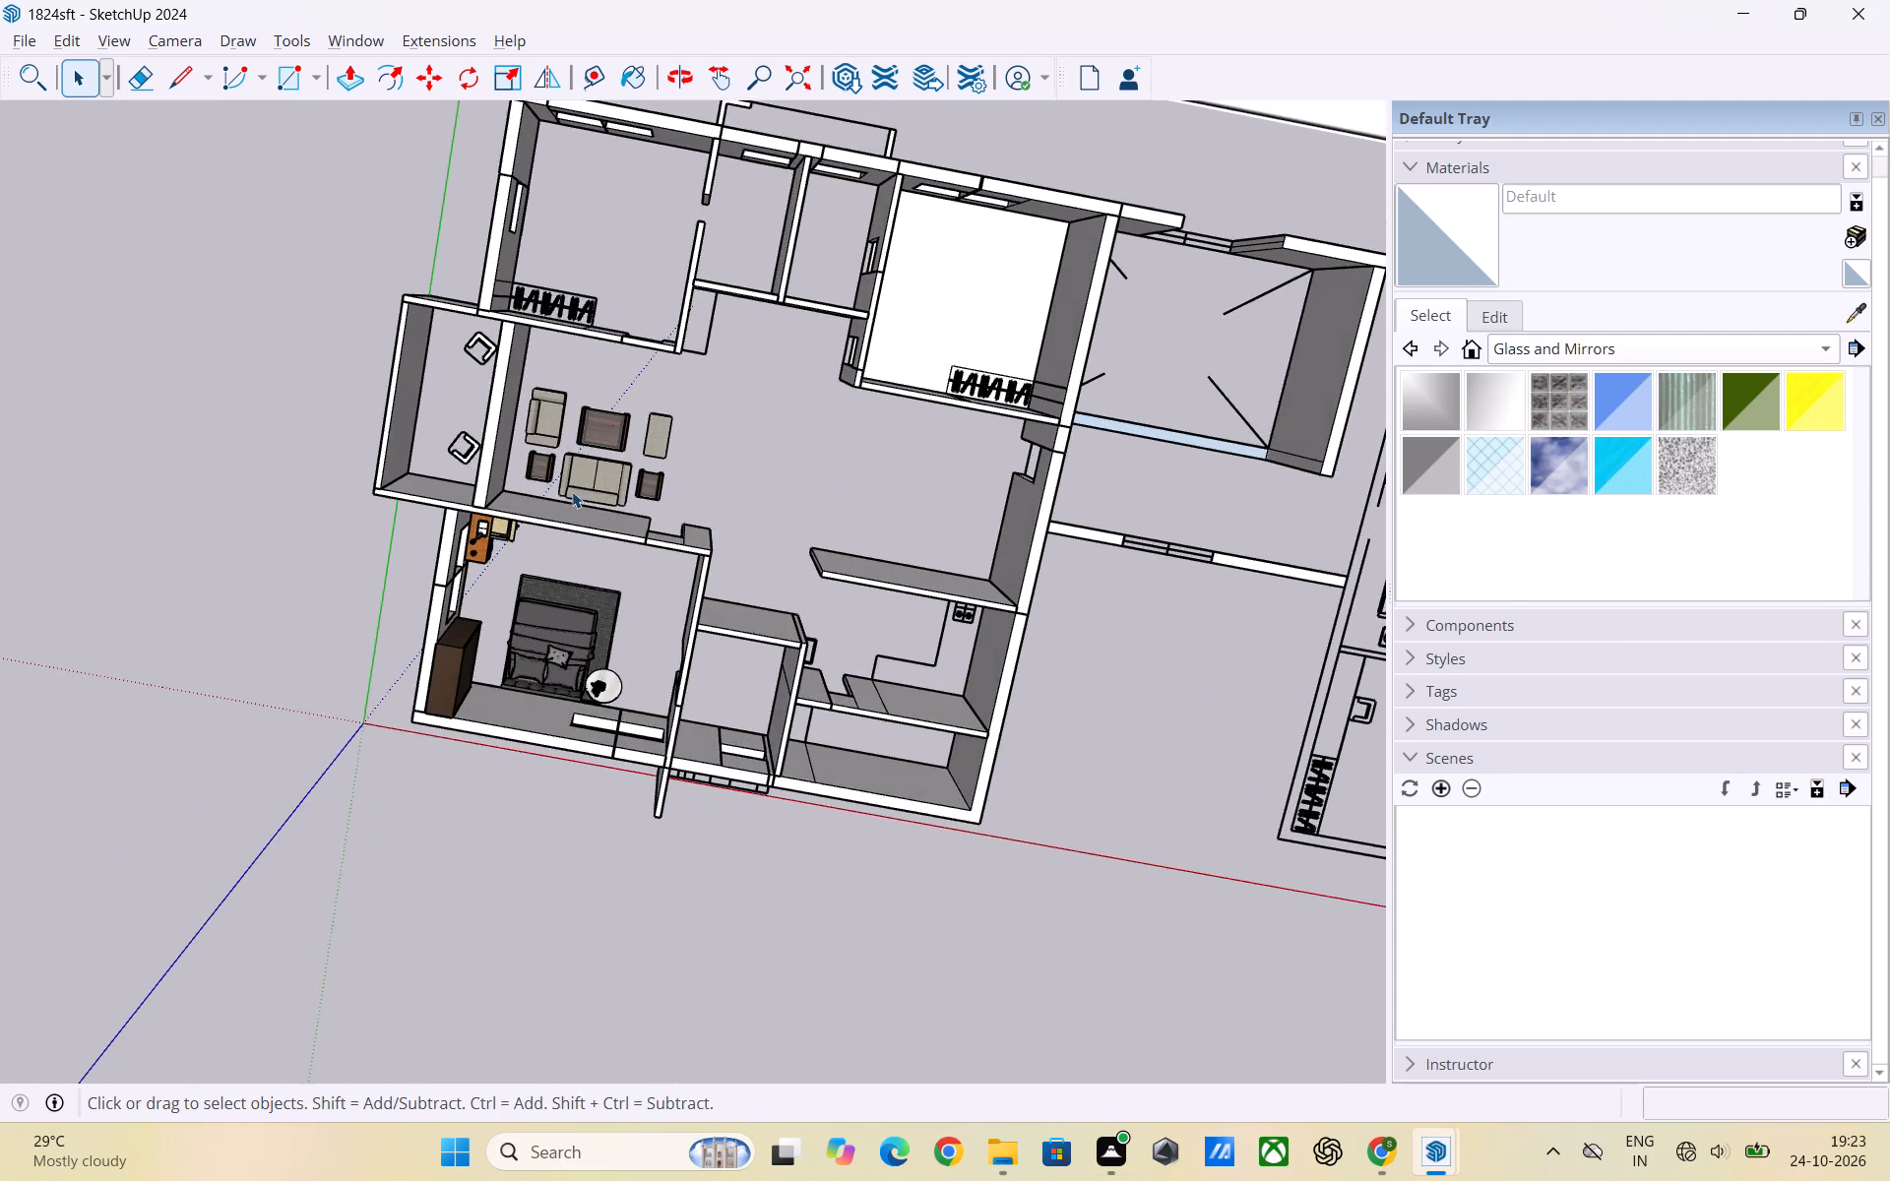
pyautogui.scroll(7, 571, 488)
pyautogui.click(523, 409)
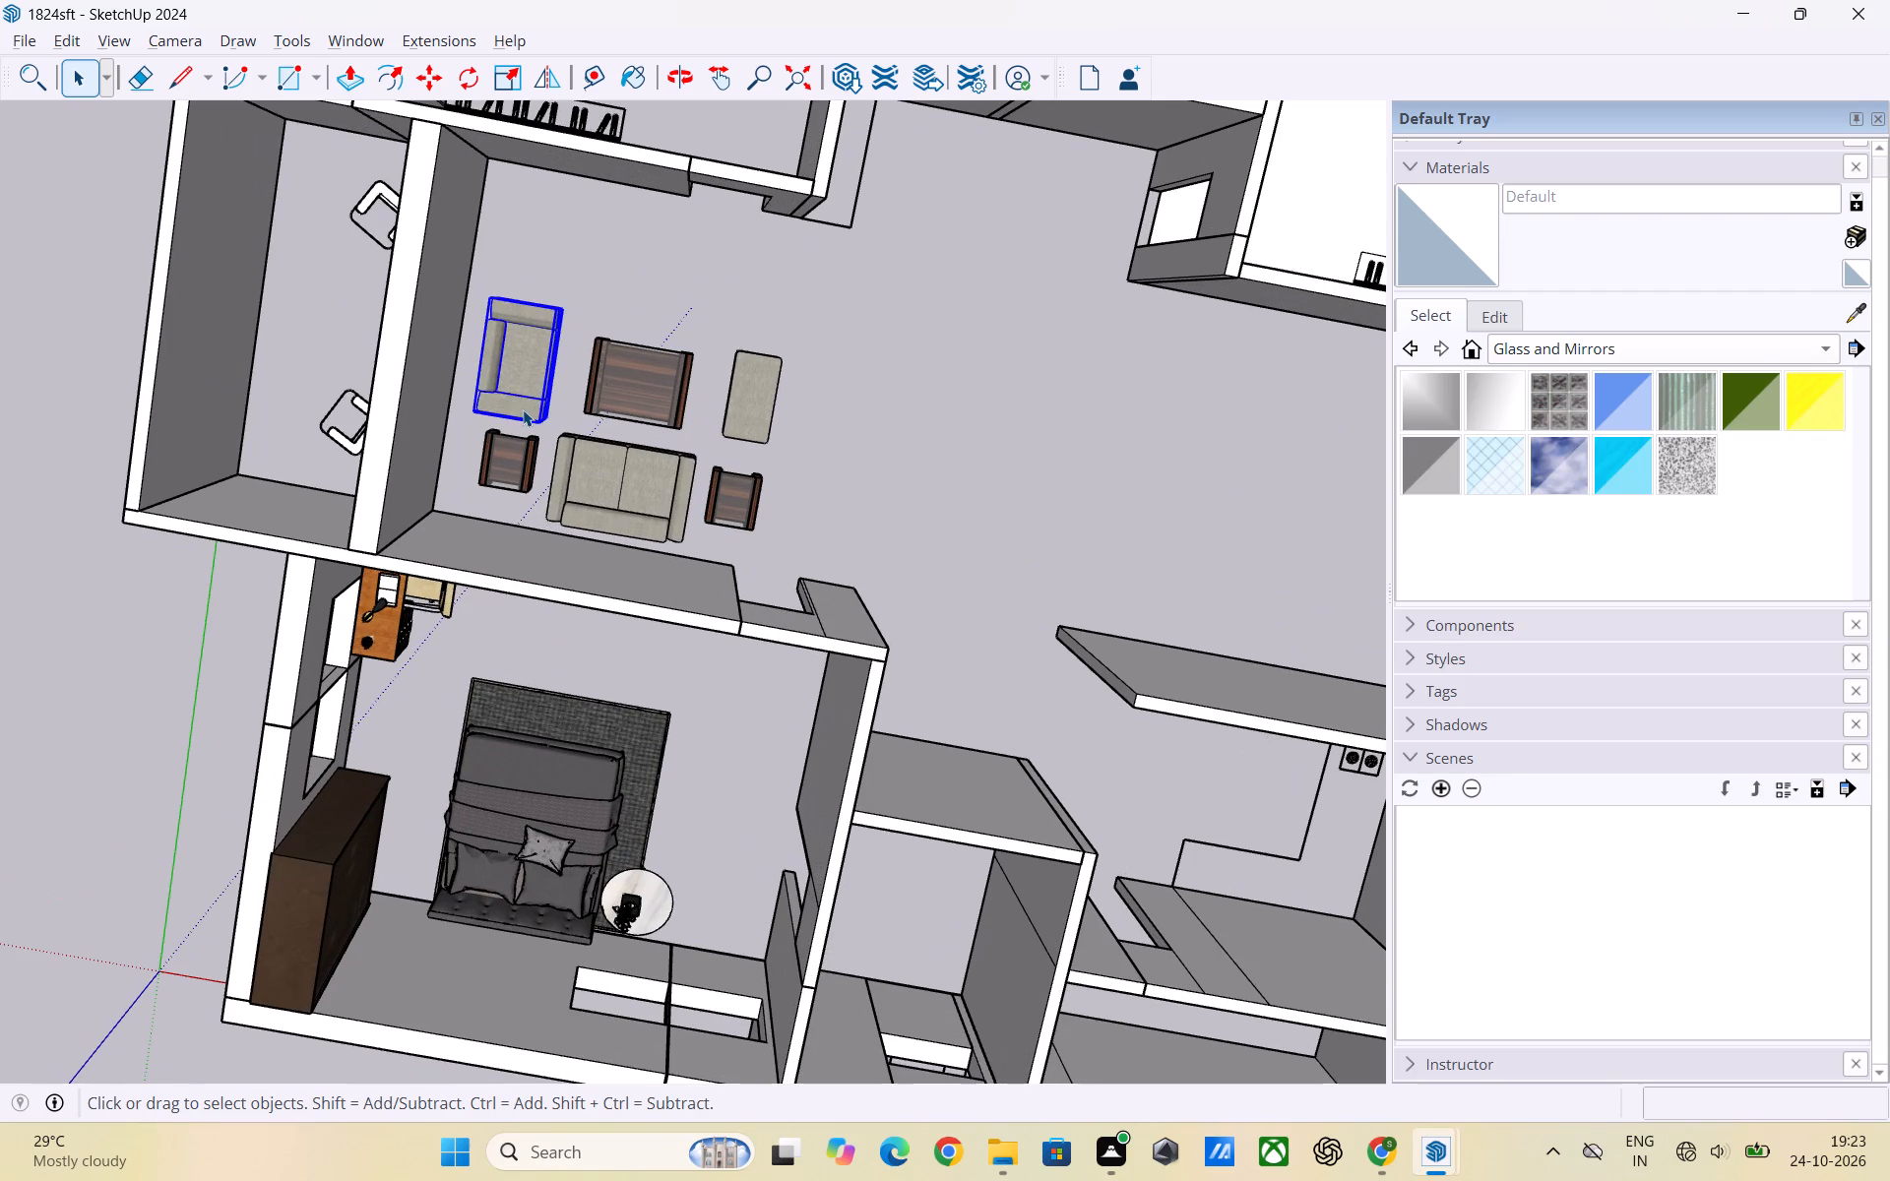
pyautogui.keyDown('shift'); pyautogui.click(526, 469); pyautogui.keyUp('shift')
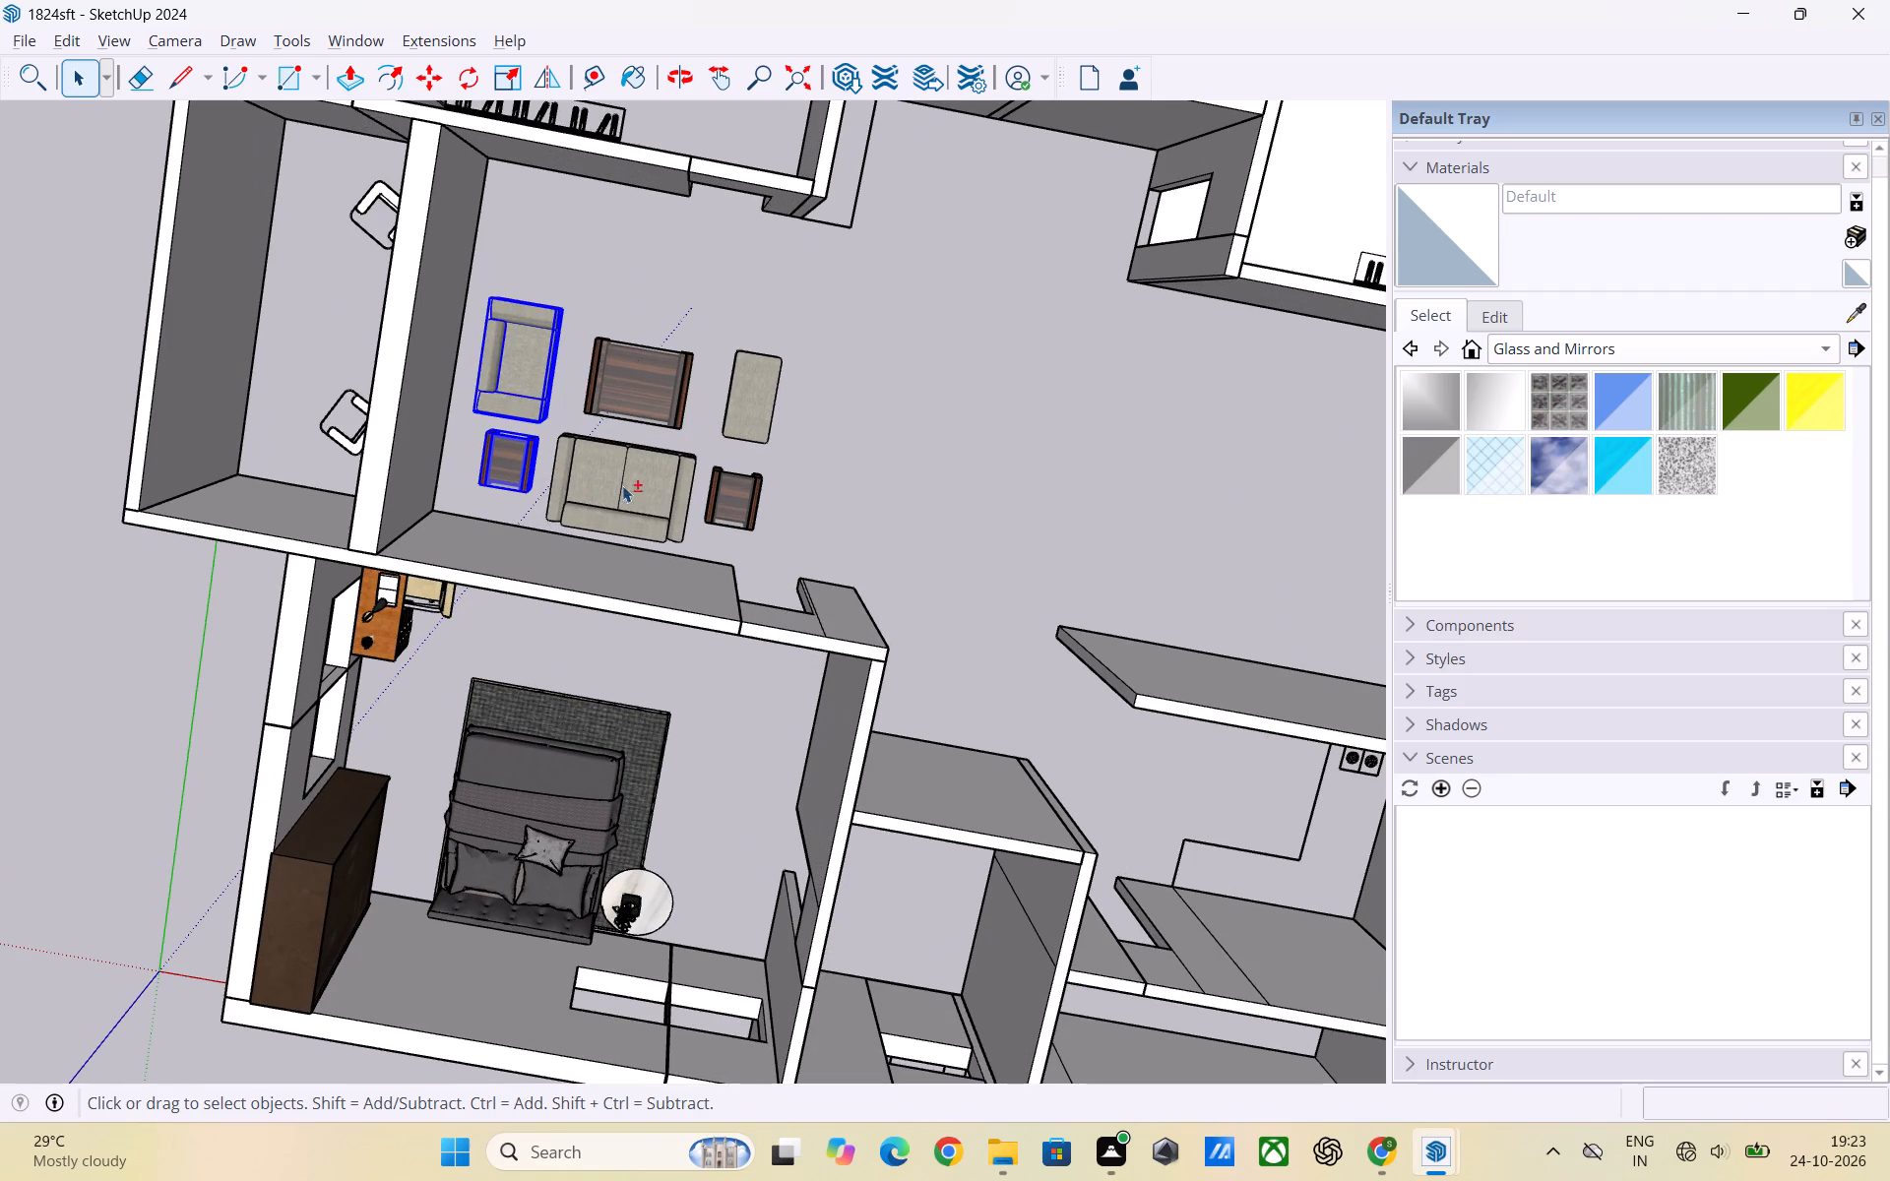
pyautogui.keyDown('shift'); pyautogui.click(634, 487); pyautogui.keyUp('shift')
pyautogui.keyDown('shift'); pyautogui.click(638, 391); pyautogui.keyUp('shift')
pyautogui.keyDown('shift'); pyautogui.click(736, 393); pyautogui.keyUp('shift')
pyautogui.keyDown('shift'); pyautogui.click(759, 500); pyautogui.keyUp('shift')
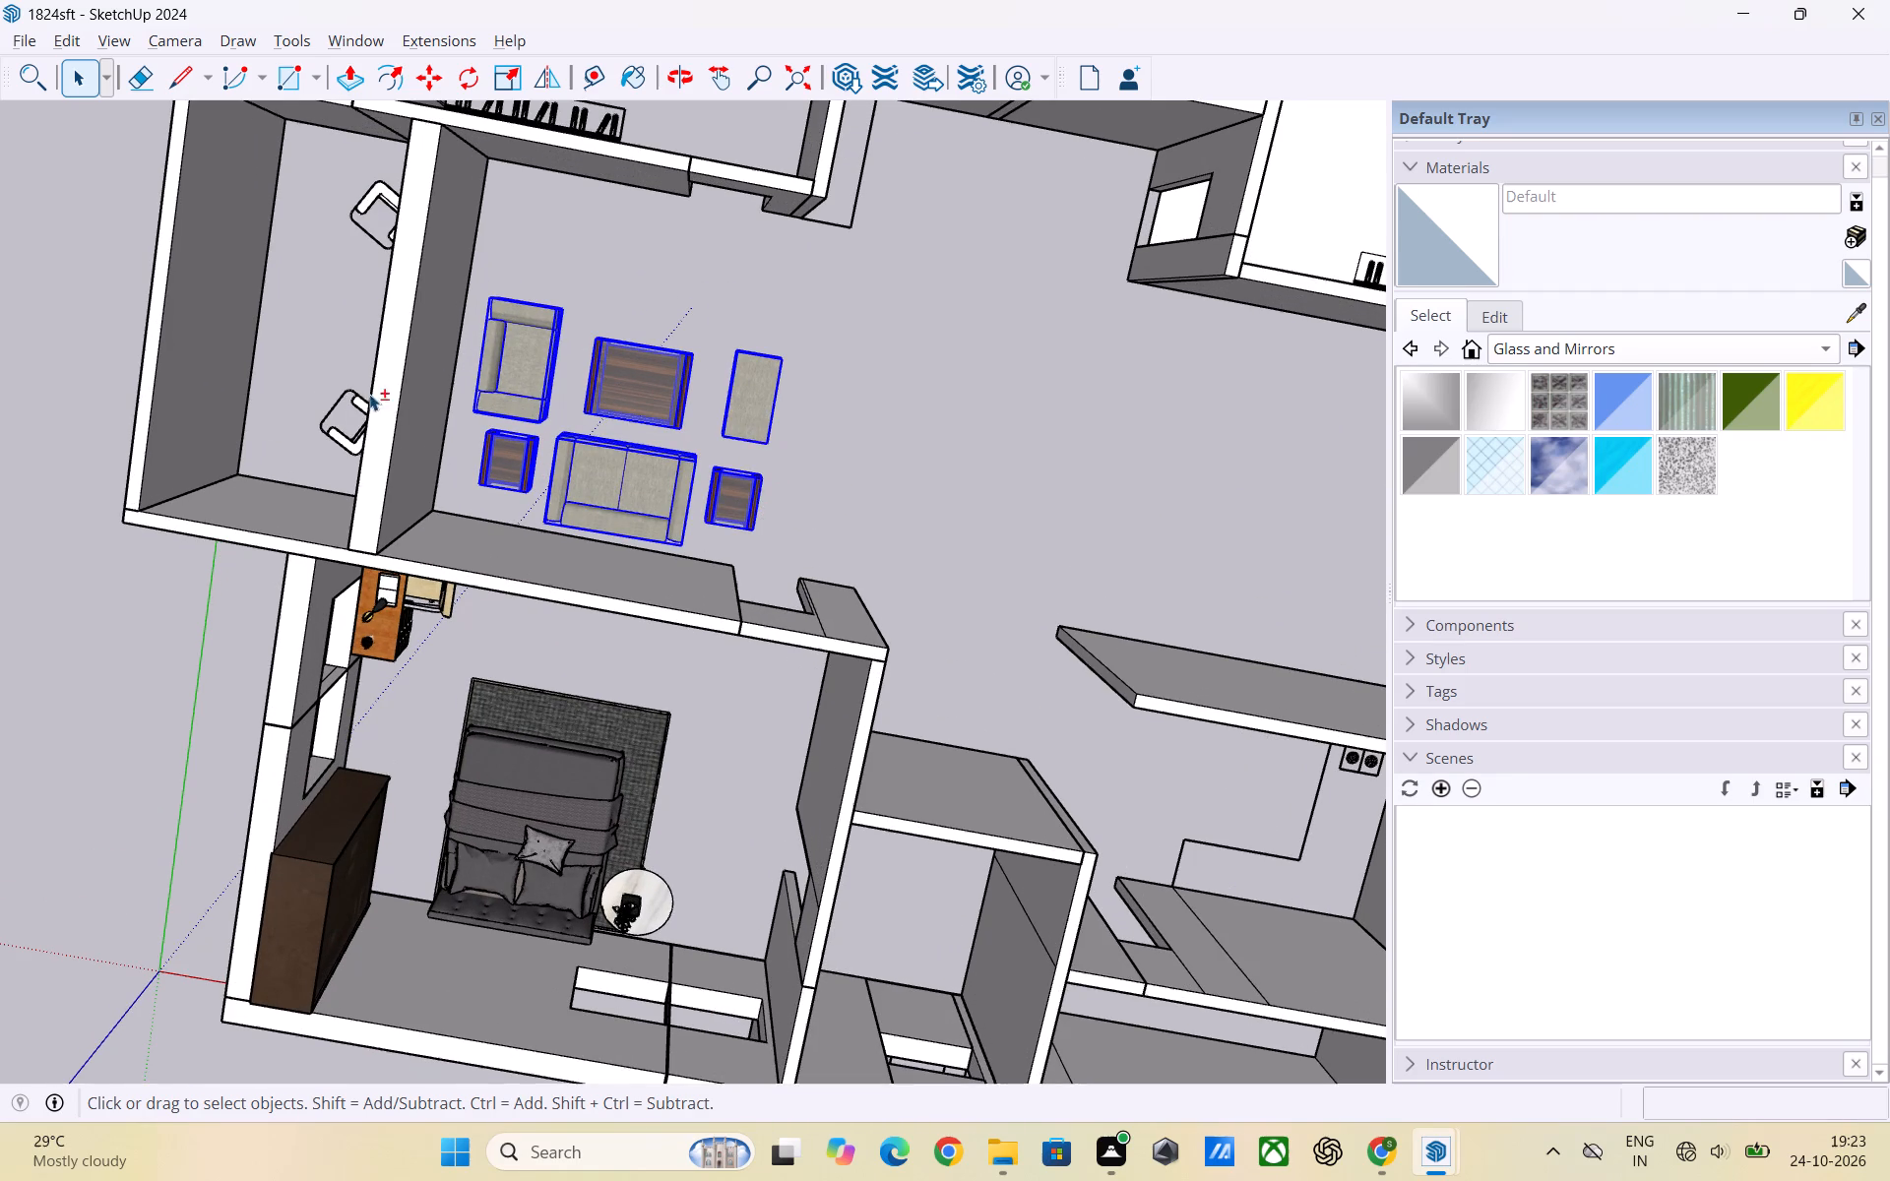
pyautogui.keyDown('shift'); pyautogui.scroll(-4, 353, 386); pyautogui.keyUp('shift')
pyautogui.scroll(-5, 707, 461)
pyautogui.moveTo(1070, 399); pyautogui.dragTo(1055, 343, button='middle')
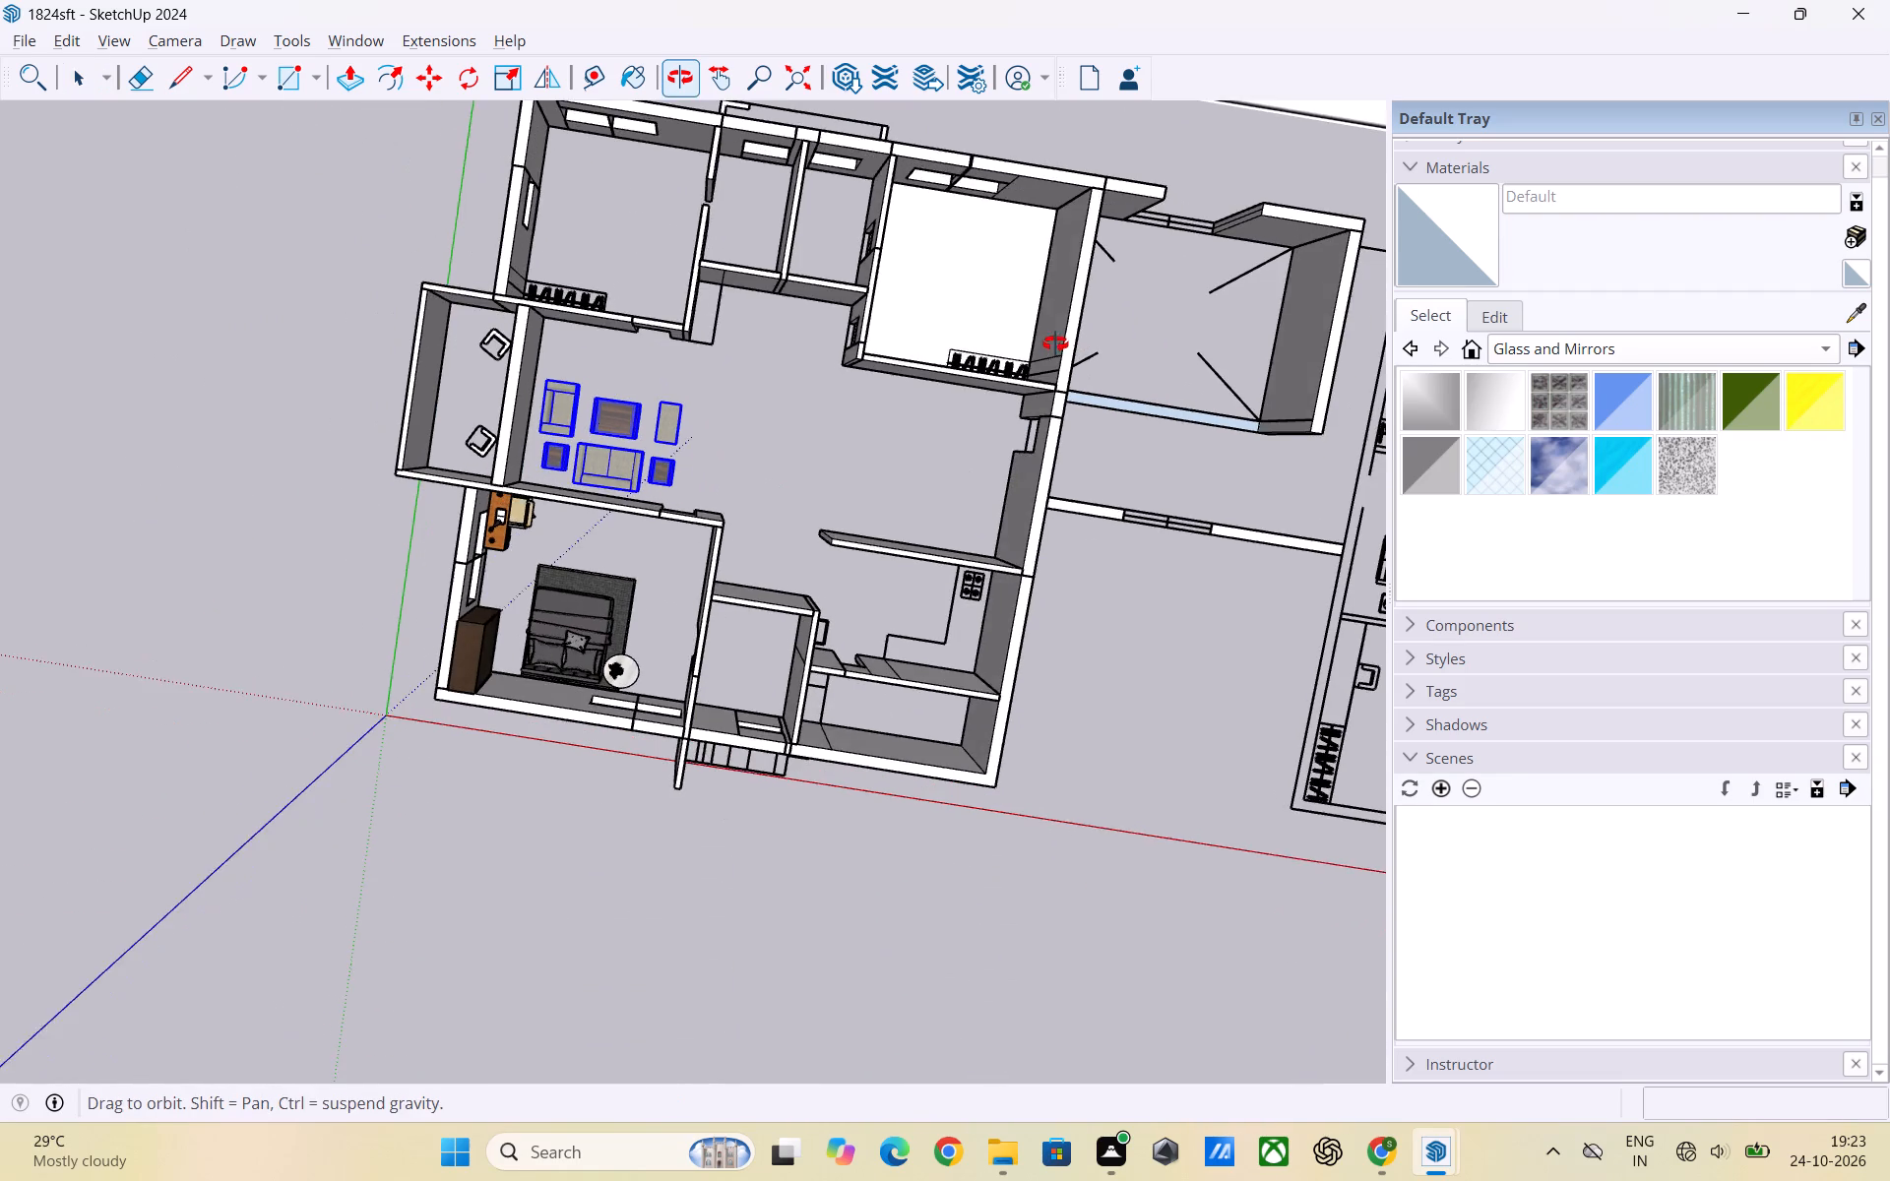
pyautogui.moveTo(1055, 343); pyautogui.dragTo(1035, 323, button='middle')
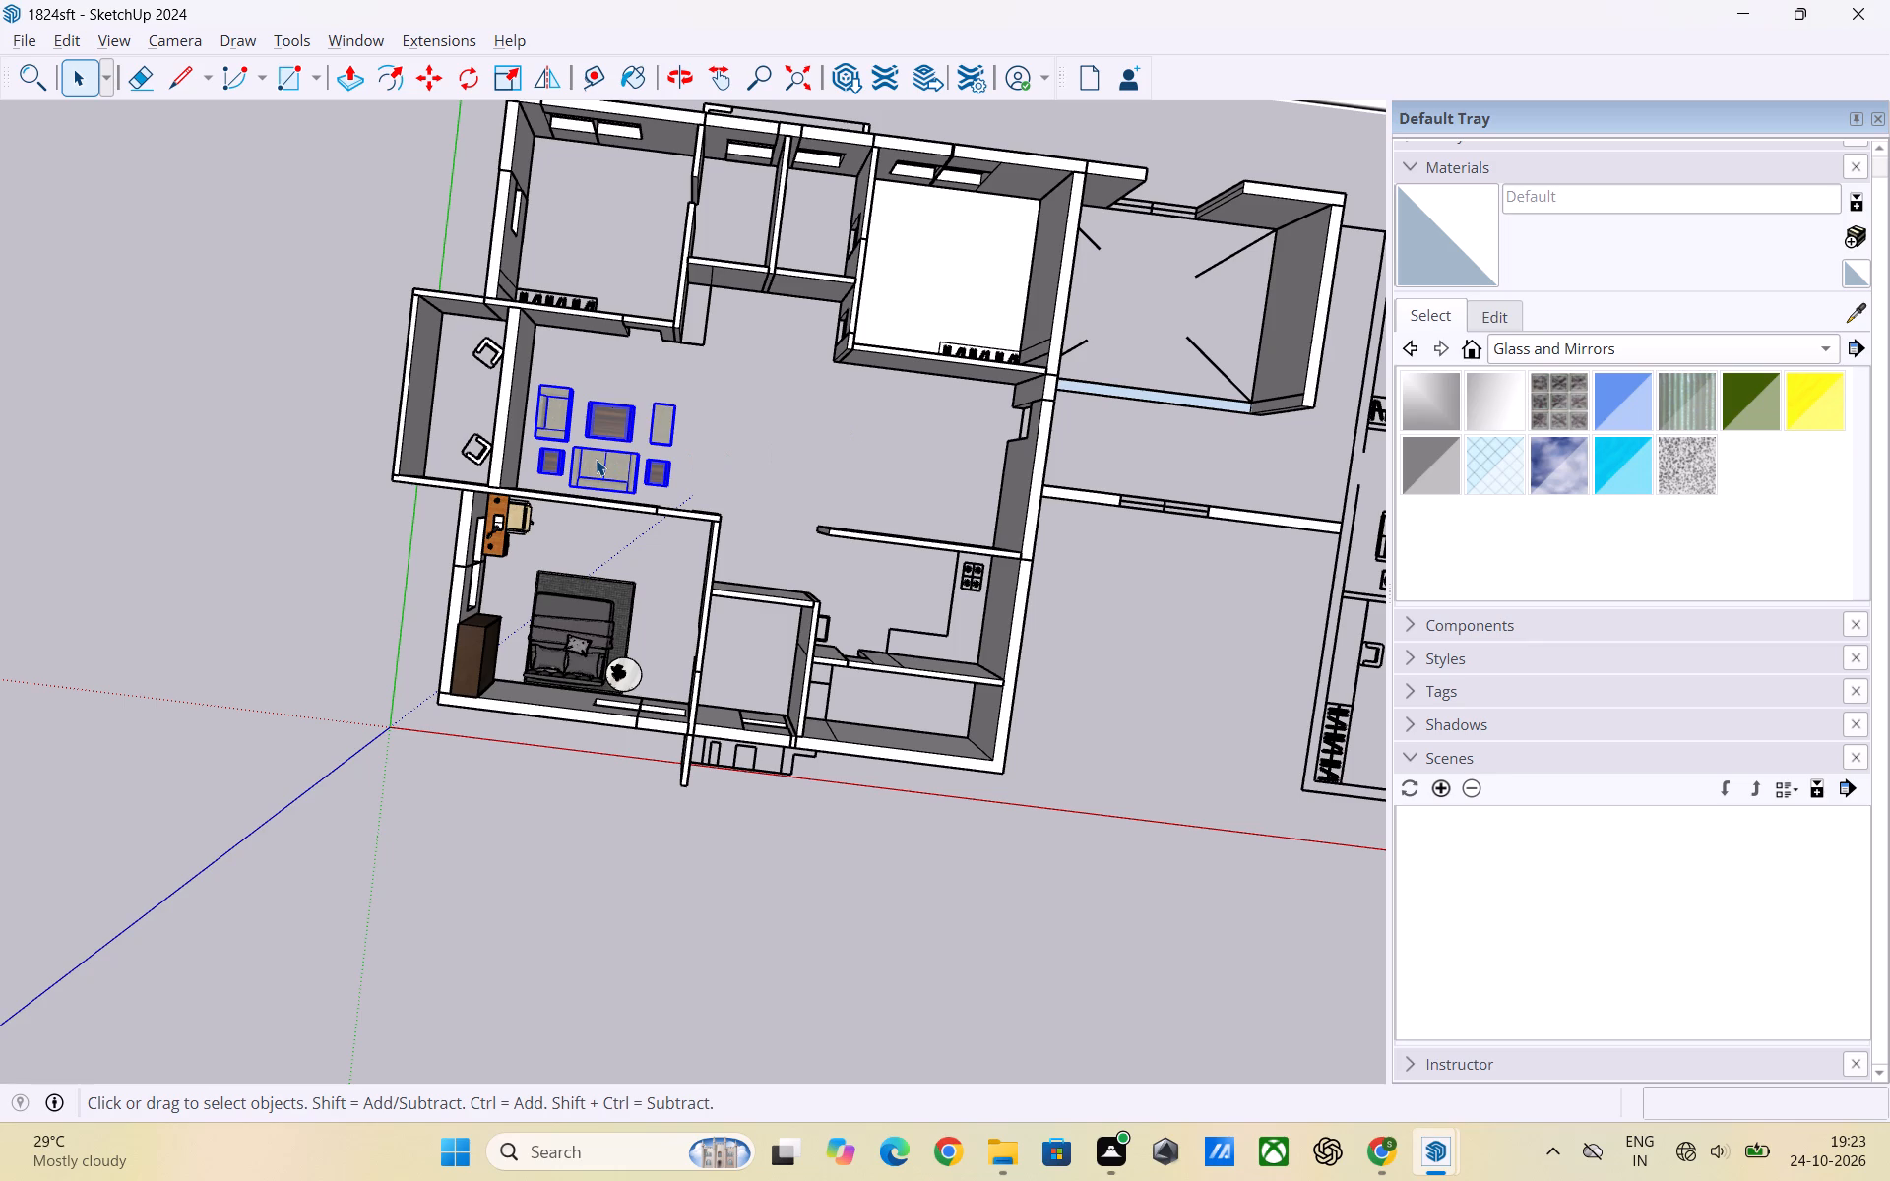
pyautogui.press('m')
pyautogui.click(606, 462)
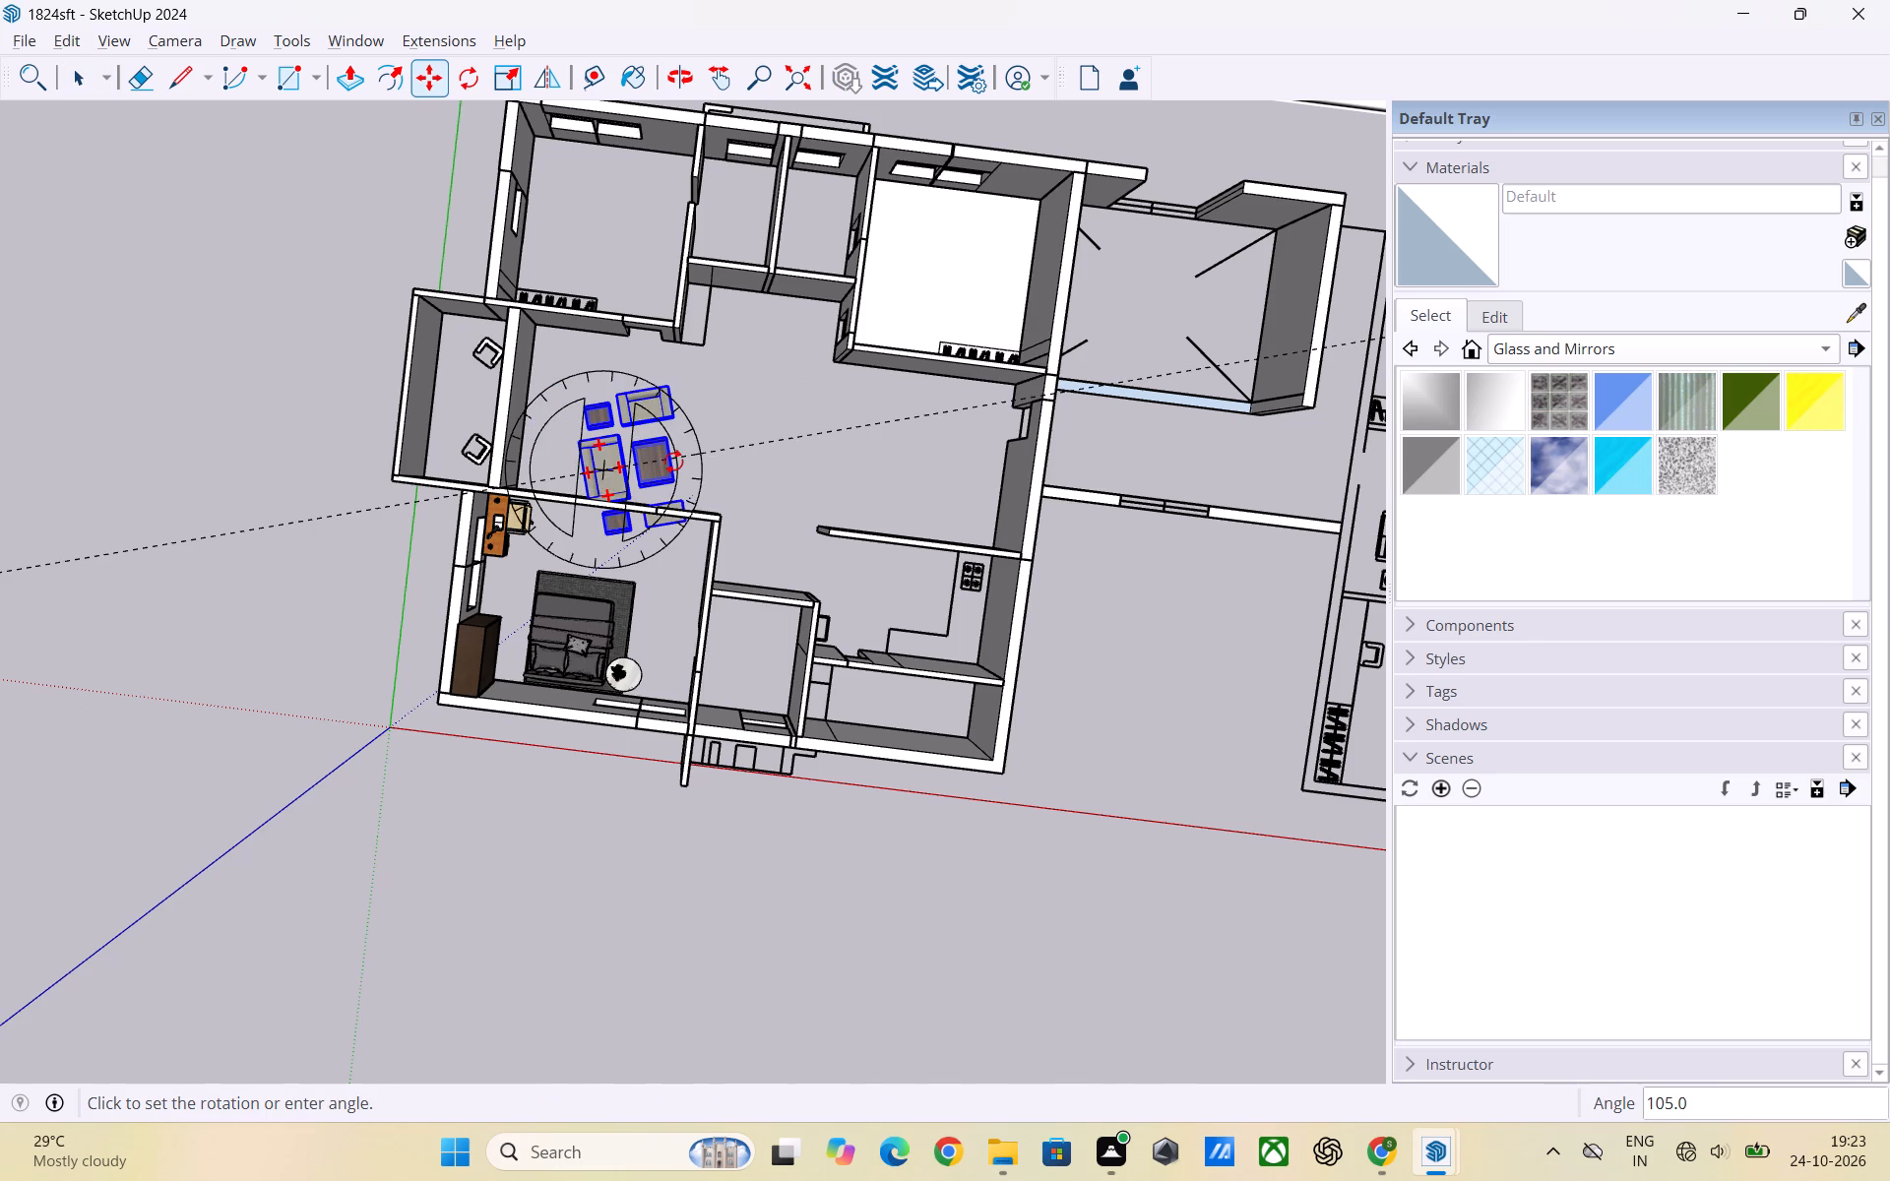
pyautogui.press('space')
# Copy the selected sofa set about 20' across to the cleared area beside the kitchen partition wall.
pyautogui.press('m')
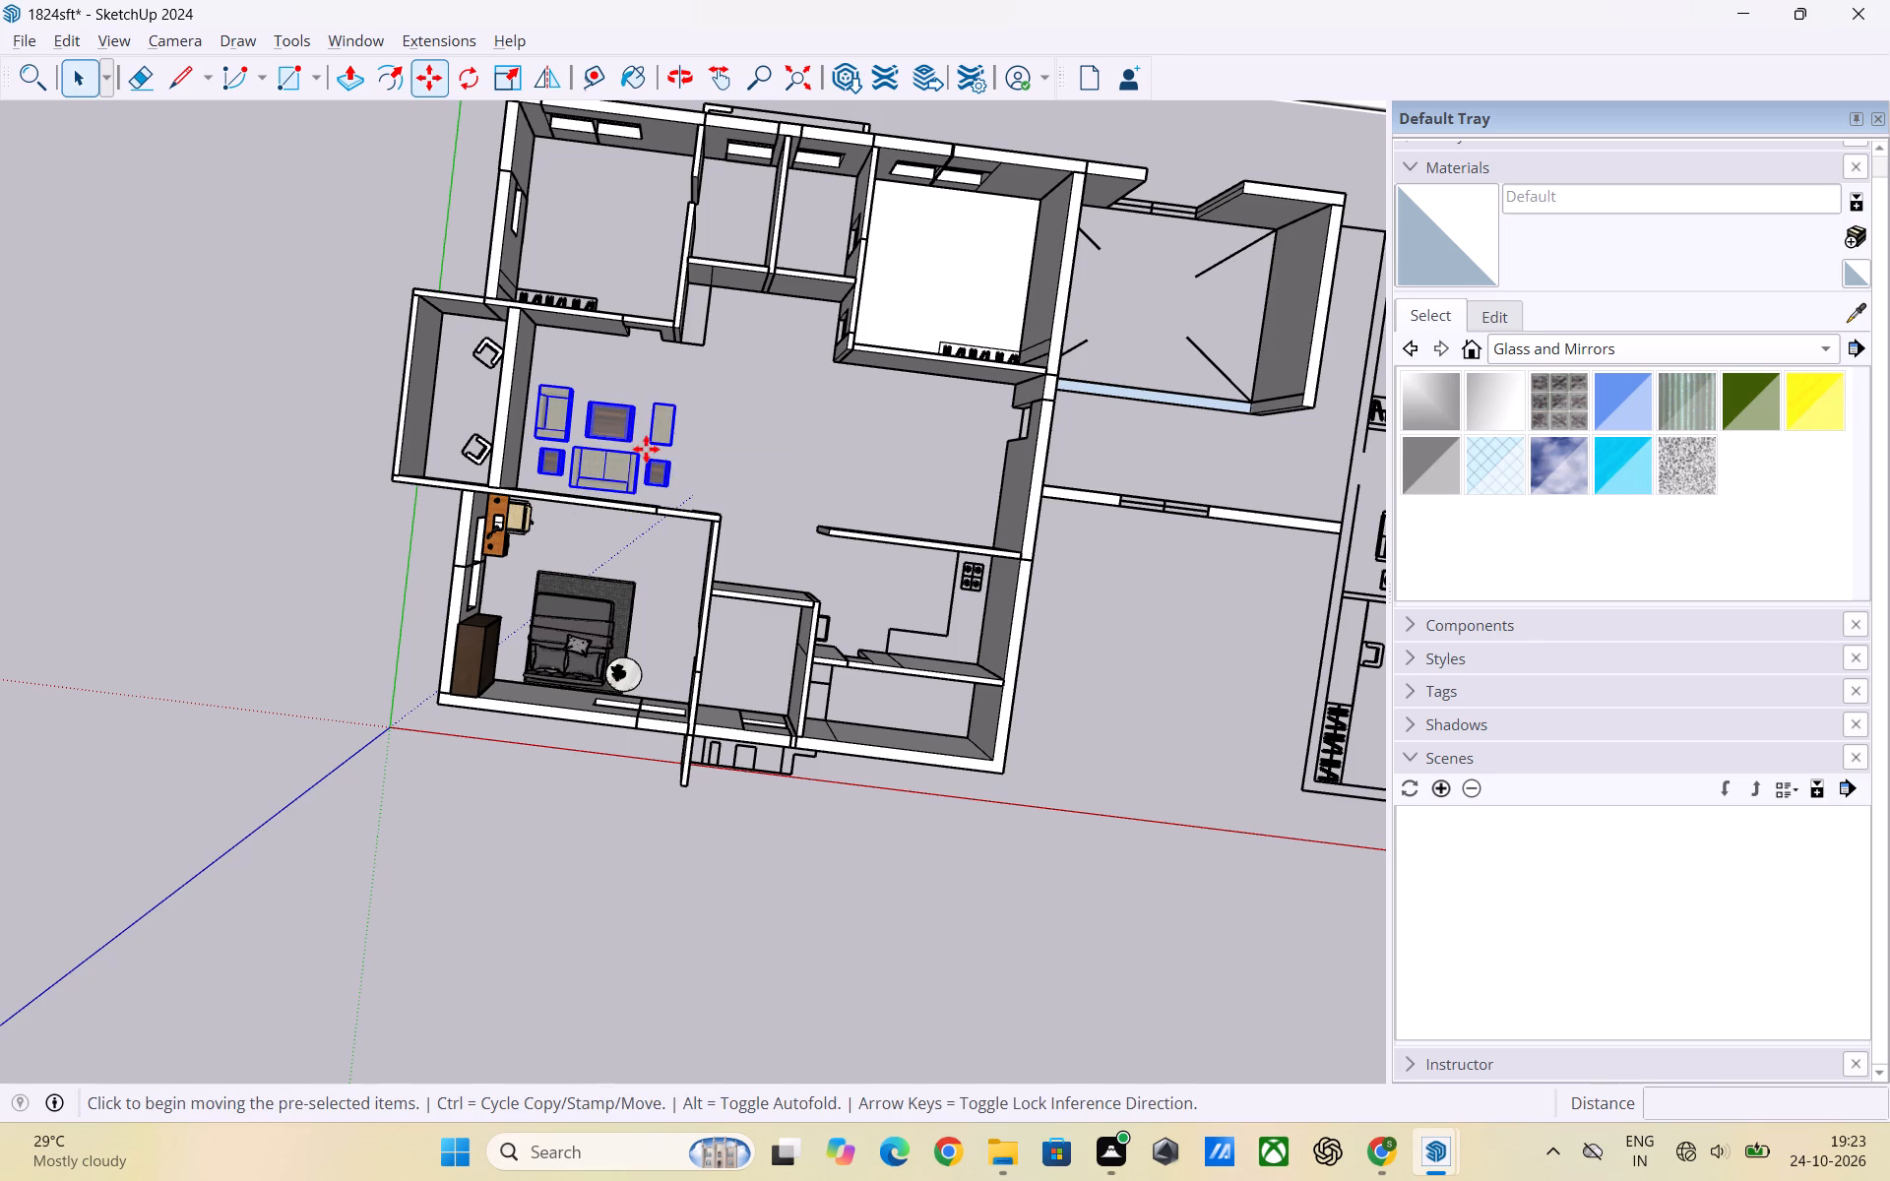
pyautogui.click(606, 443)
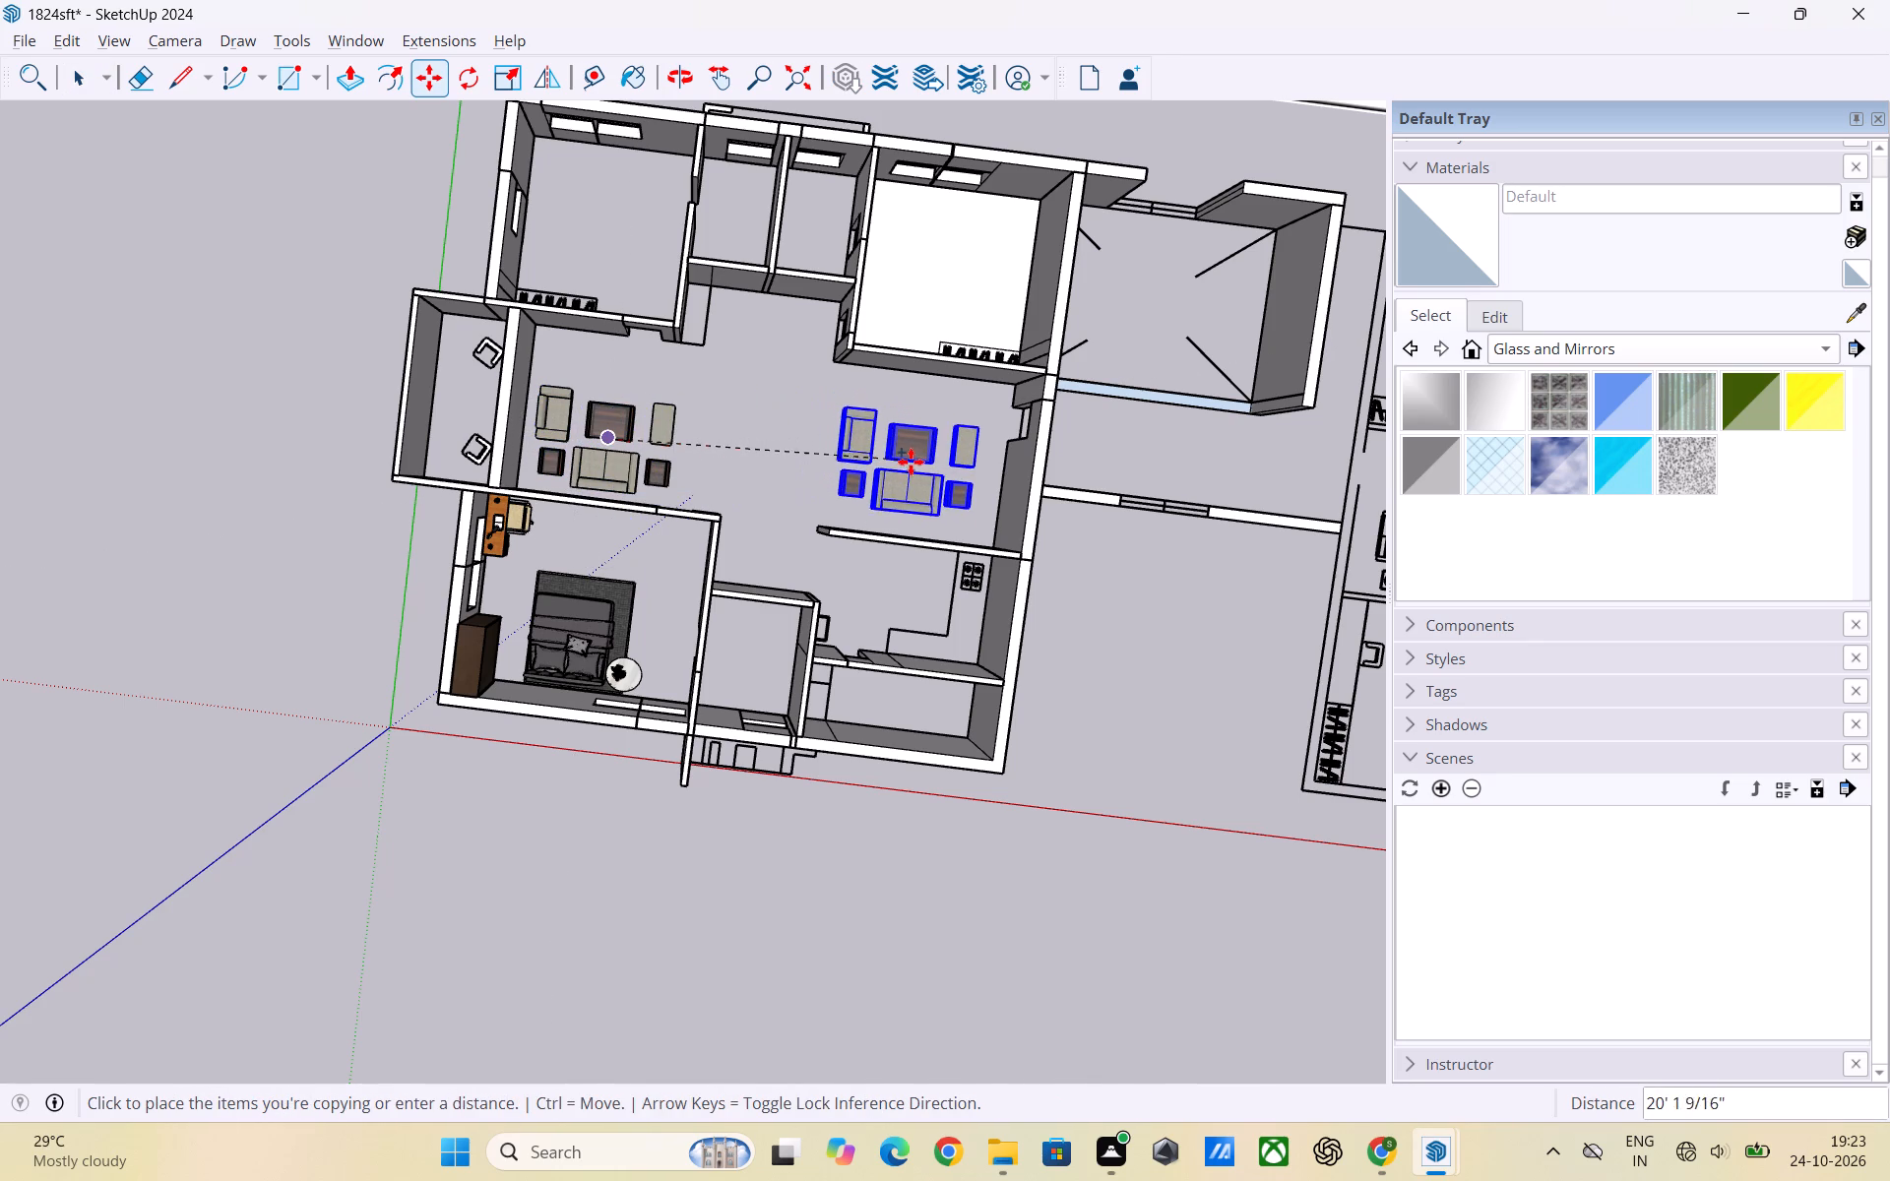
pyautogui.click(913, 472)
pyautogui.press('space')
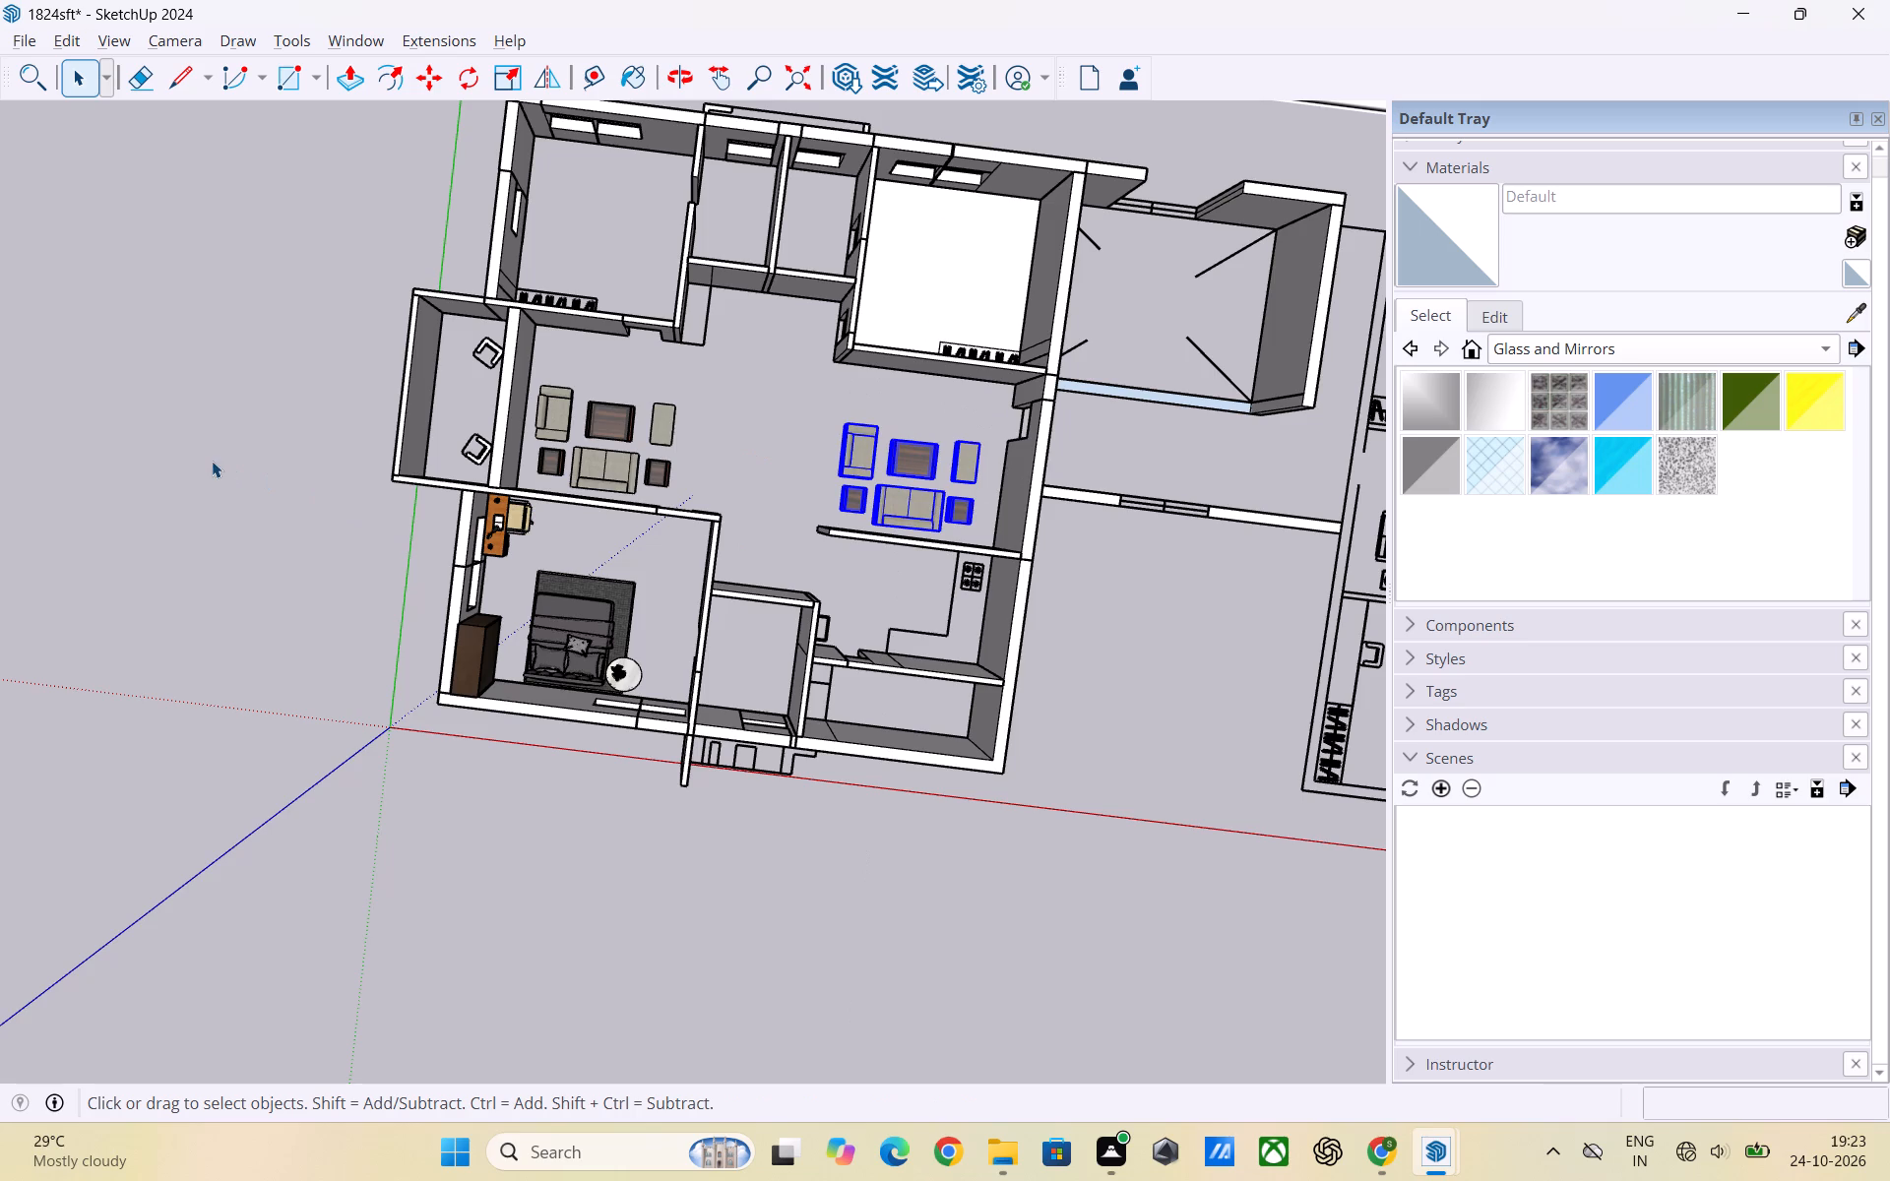
pyautogui.click(212, 461)
# Examine the apartment with both sofa sets and compare its rooms with the adjacent 2D plan.
pyautogui.scroll(-5, 363, 514)
pyautogui.scroll(-1, 598, 597)
pyautogui.moveTo(599, 597); pyautogui.dragTo(616, 462, button='middle')
pyautogui.scroll(3, 621, 446)
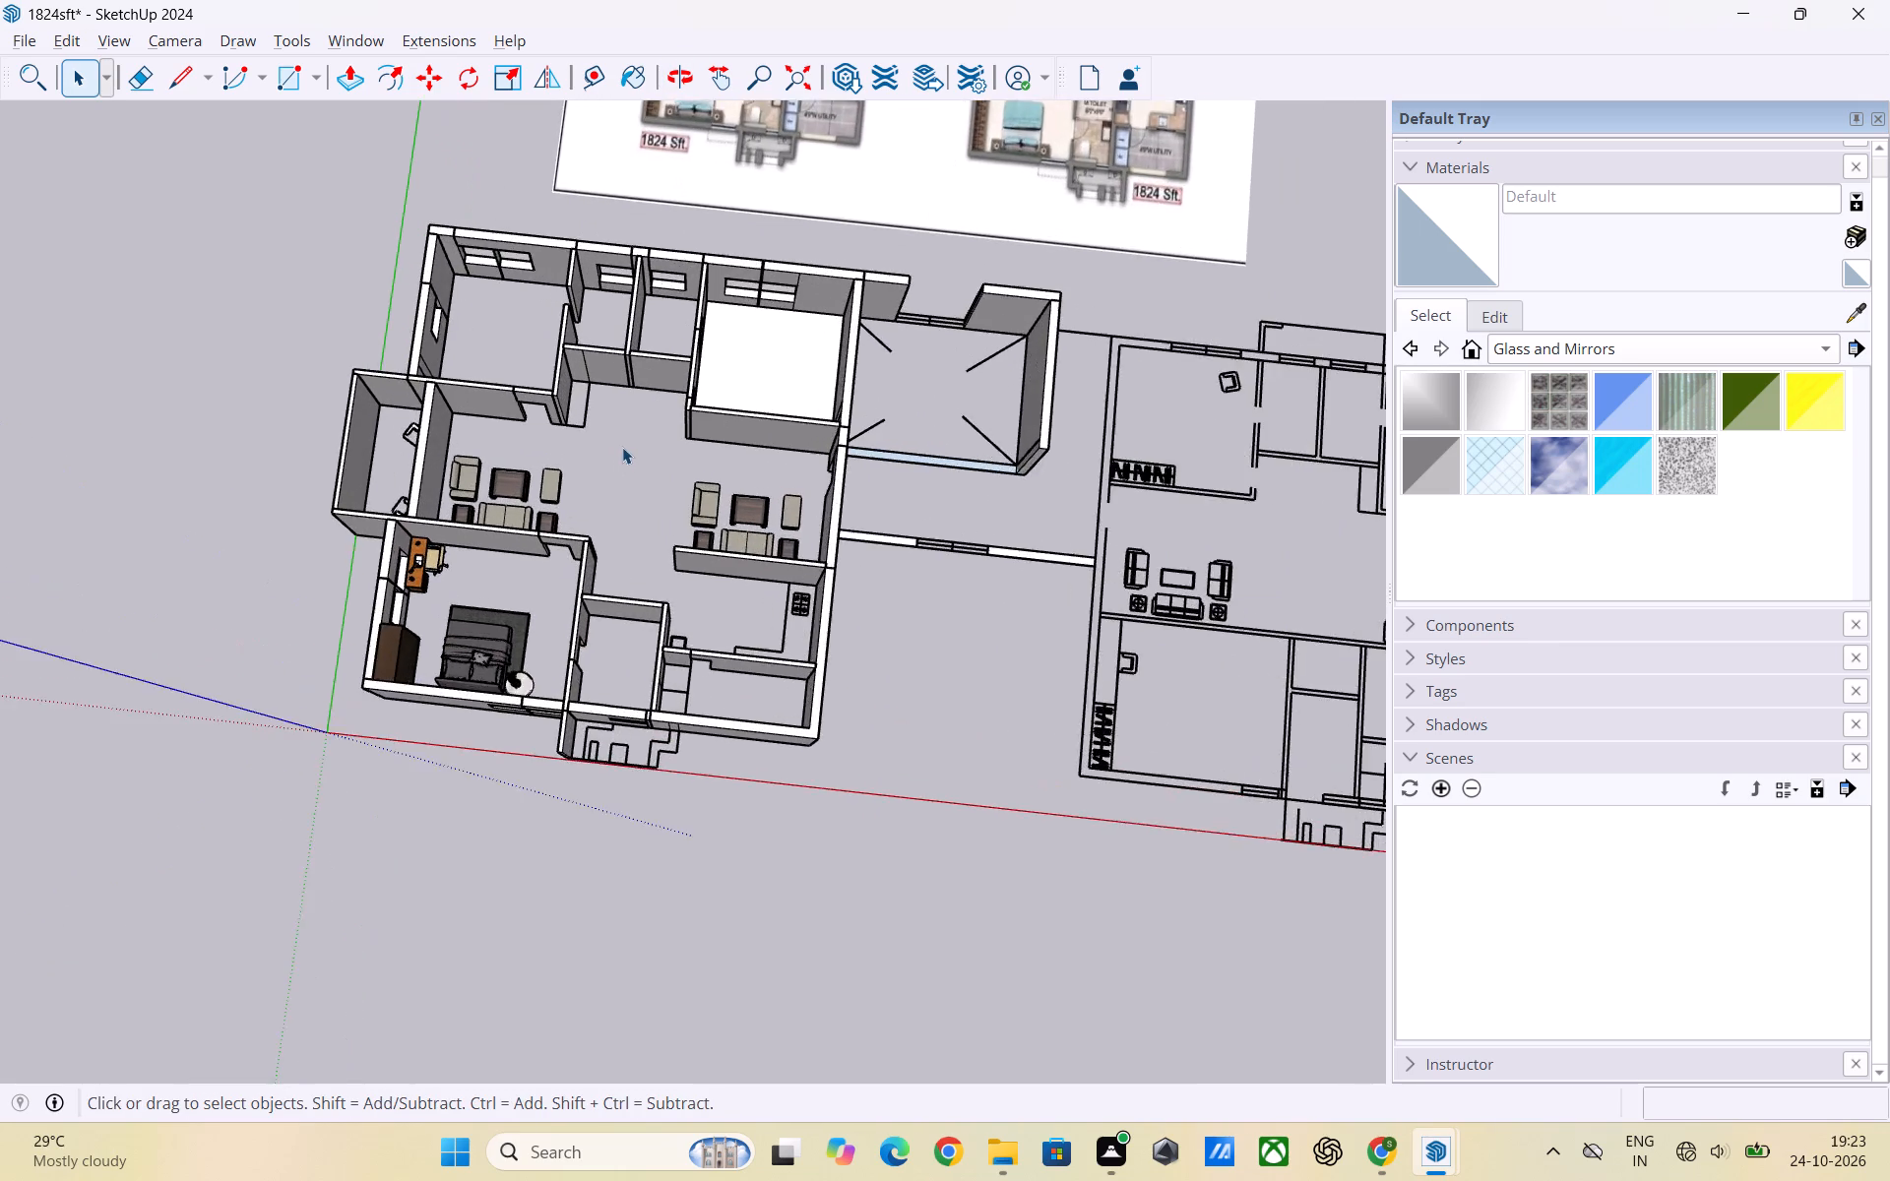
pyautogui.scroll(3, 622, 447)
pyautogui.scroll(-5, 704, 517)
pyautogui.scroll(6, 718, 708)
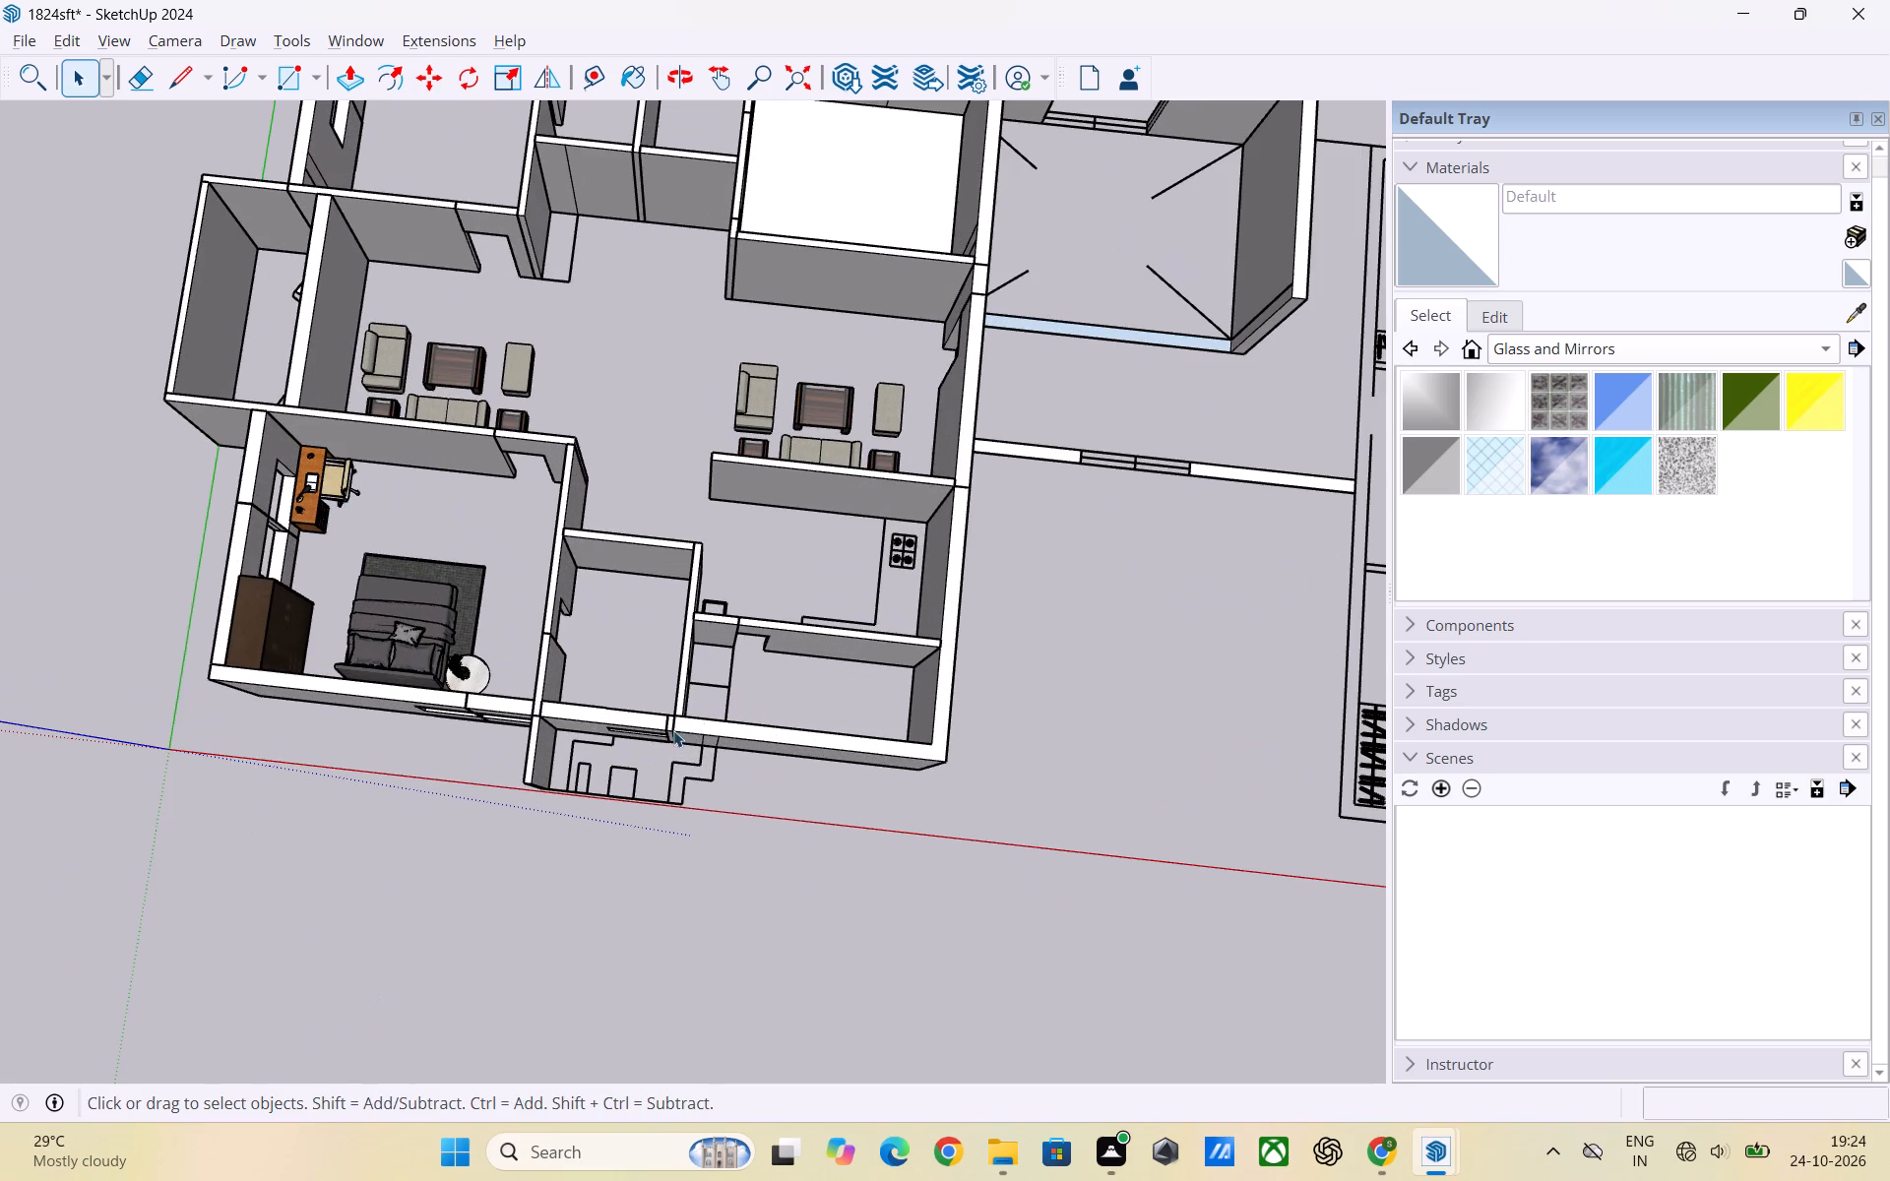
pyautogui.moveTo(645, 687); pyautogui.dragTo(669, 746, button='middle')
pyautogui.scroll(5, 580, 664)
pyautogui.scroll(-9, 600, 673)
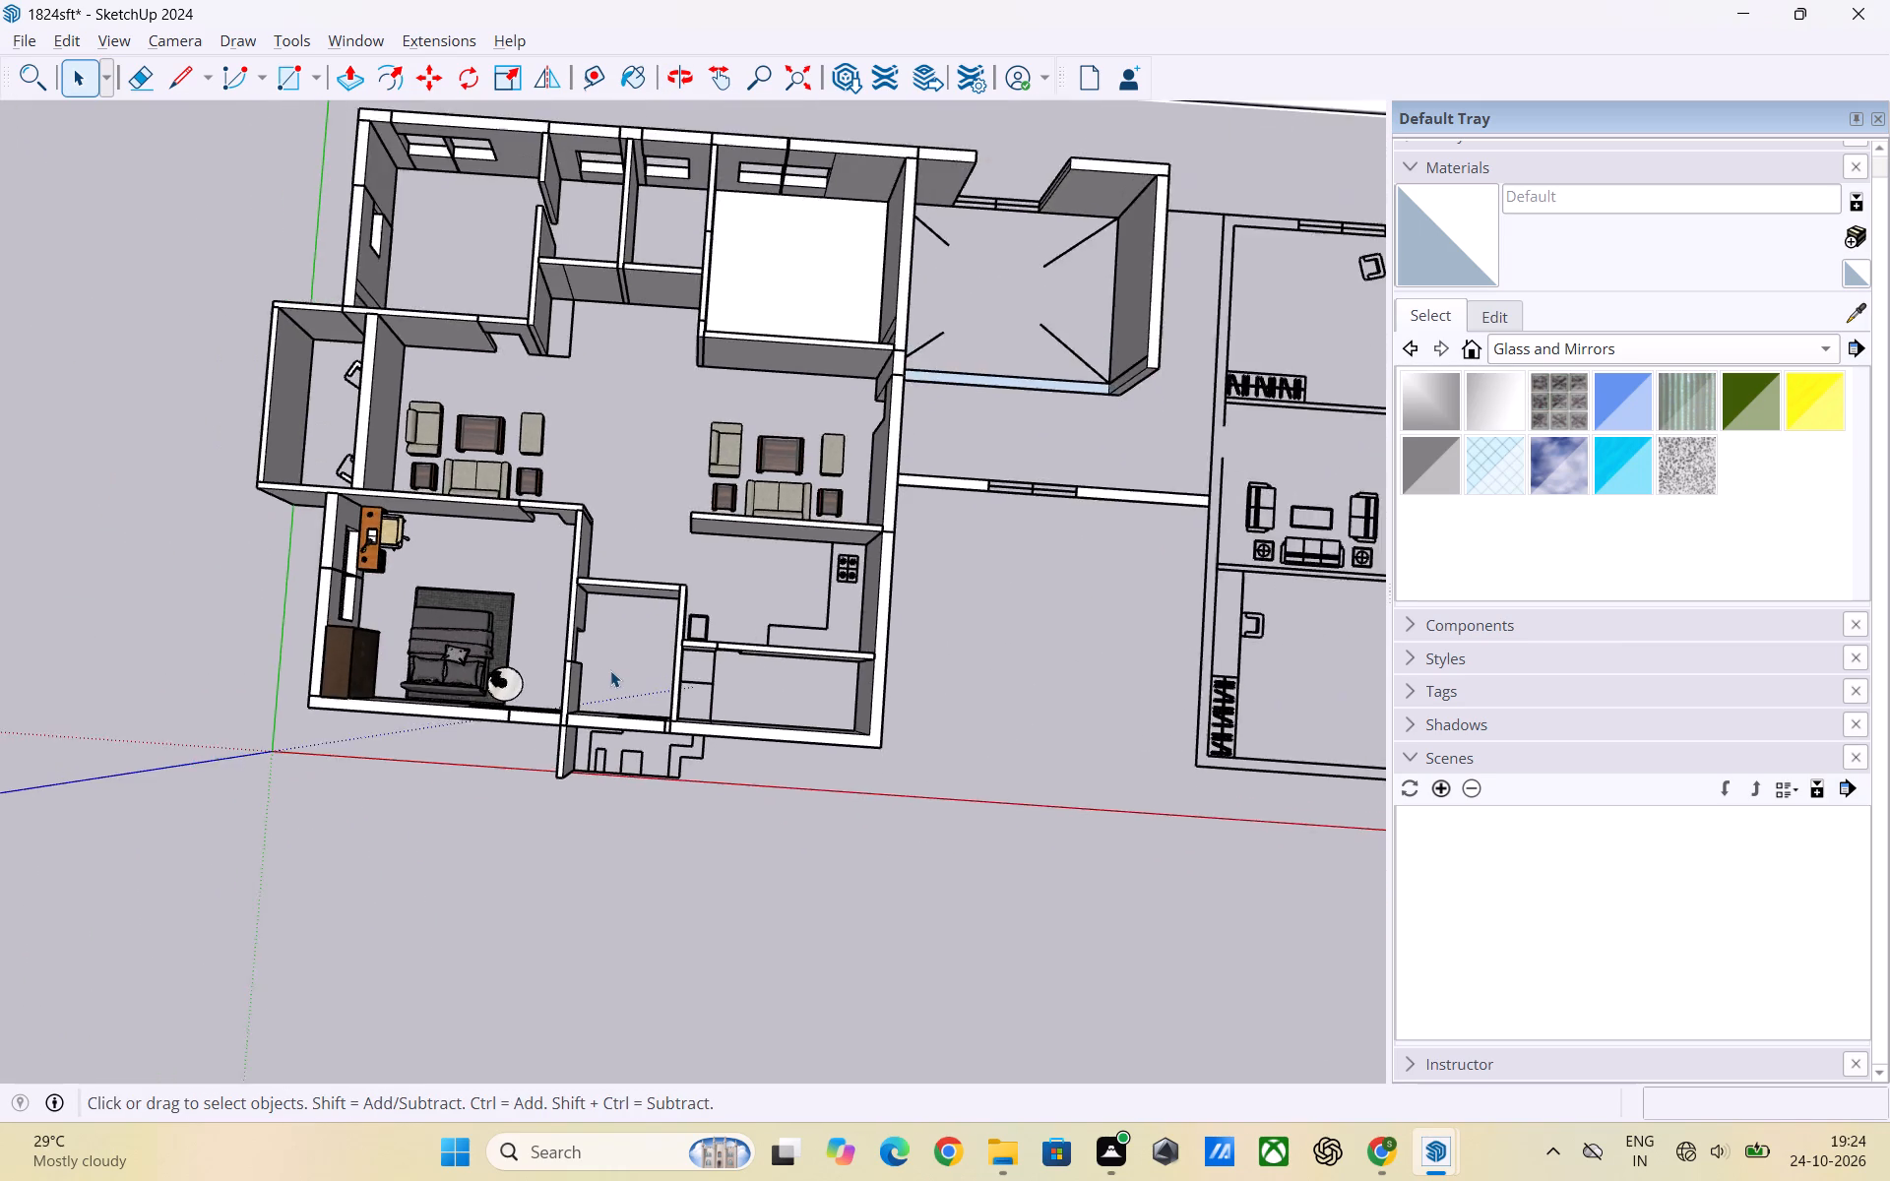
pyautogui.scroll(3, 382, 616)
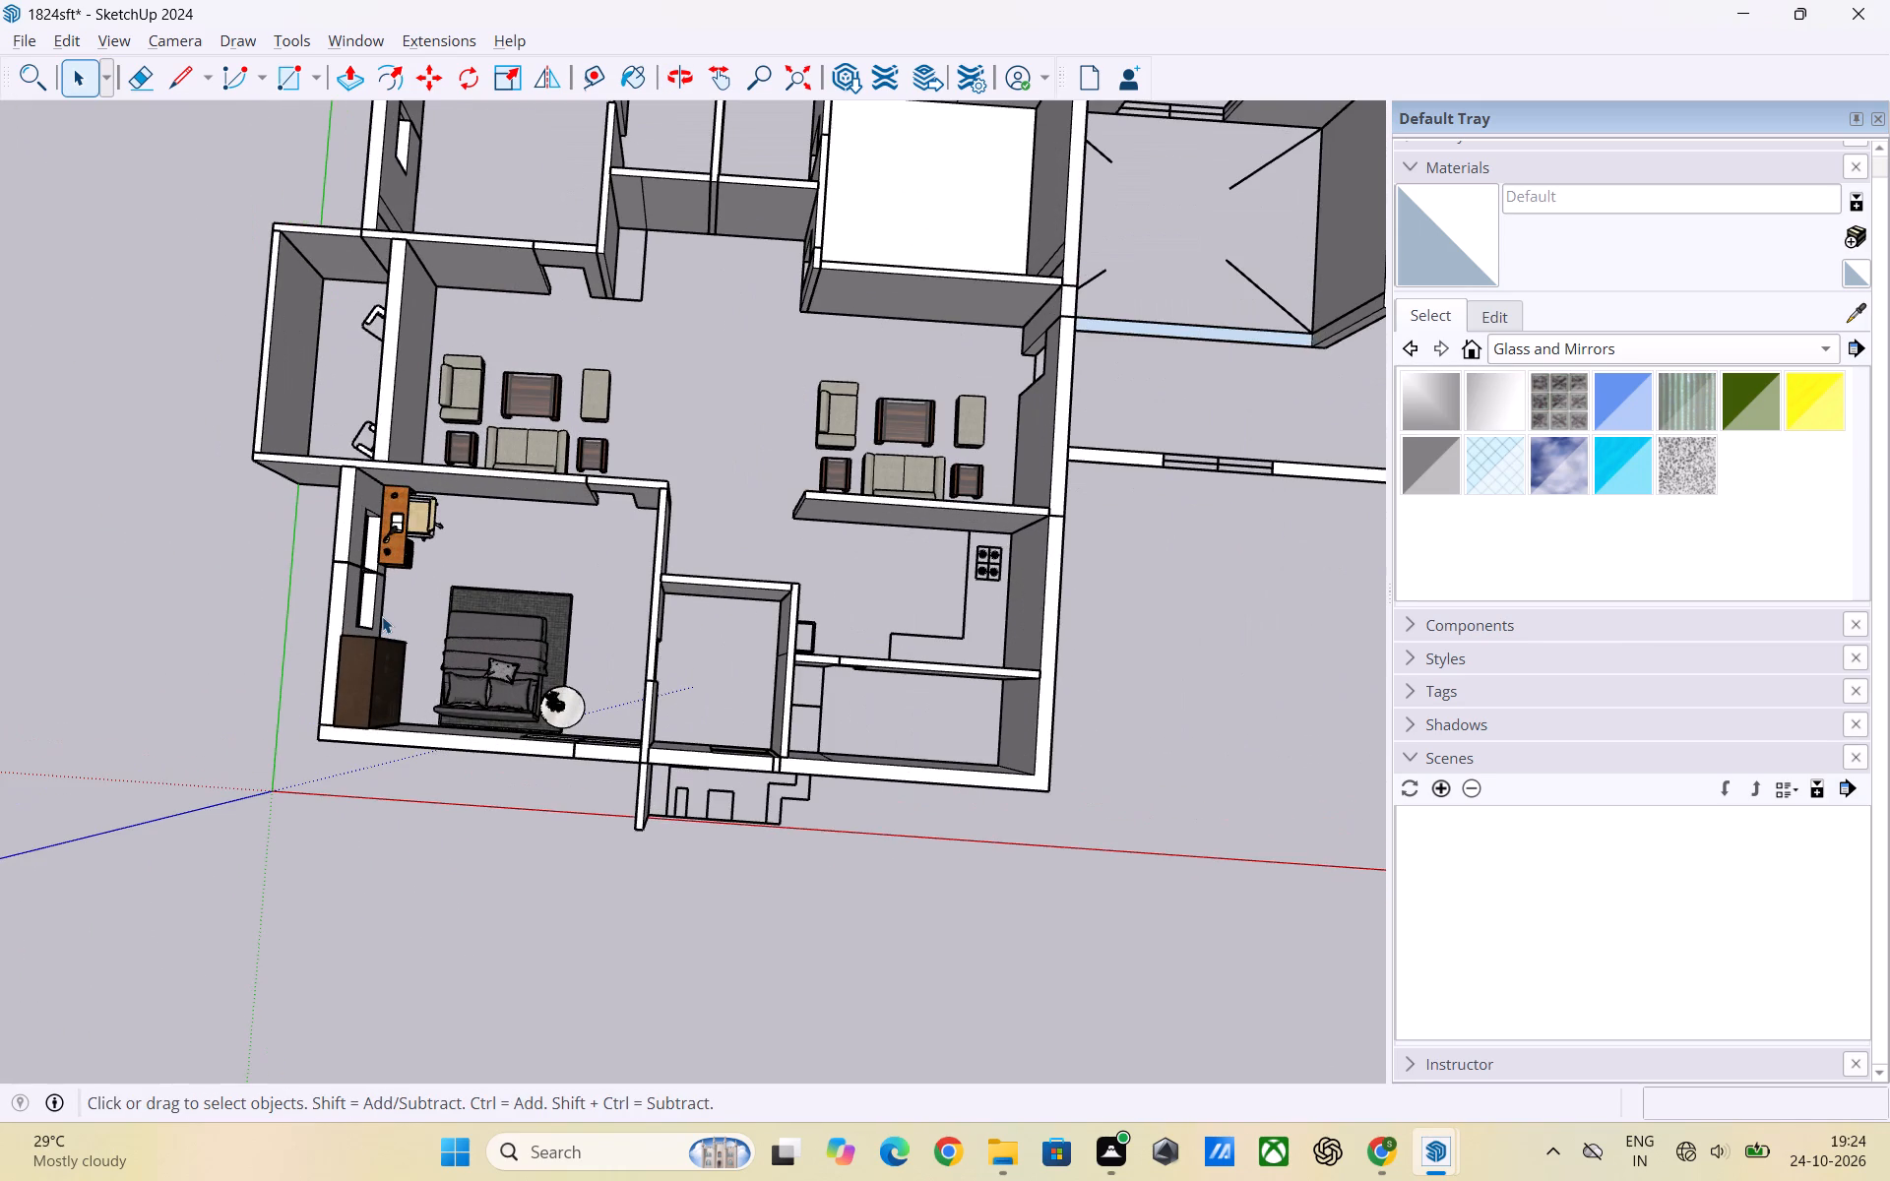
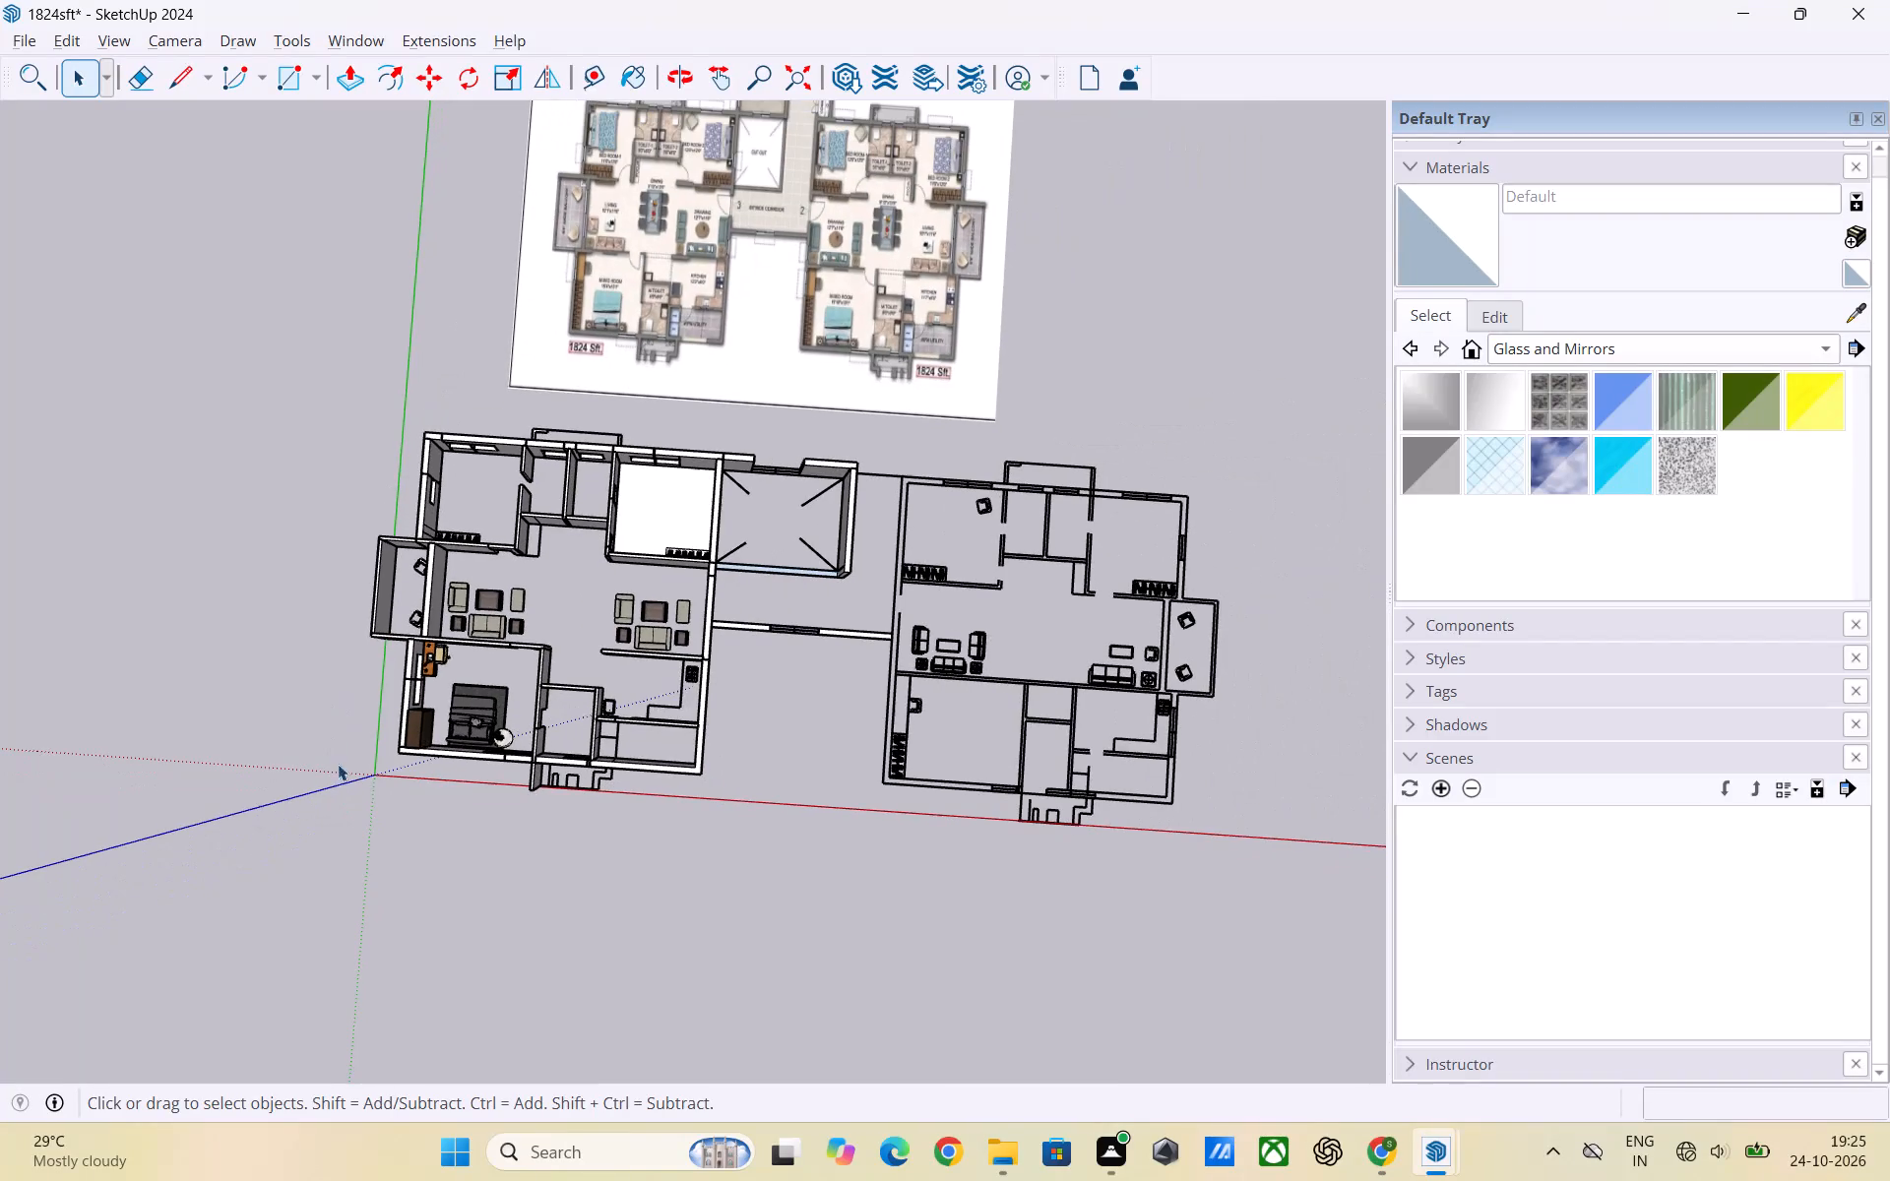
# Examine the left apartment's walls and furniture alongside the reference floor plan image.
pyautogui.moveTo(406, 813); pyautogui.dragTo(485, 840, button='middle')
pyautogui.scroll(-1, 412, 818)
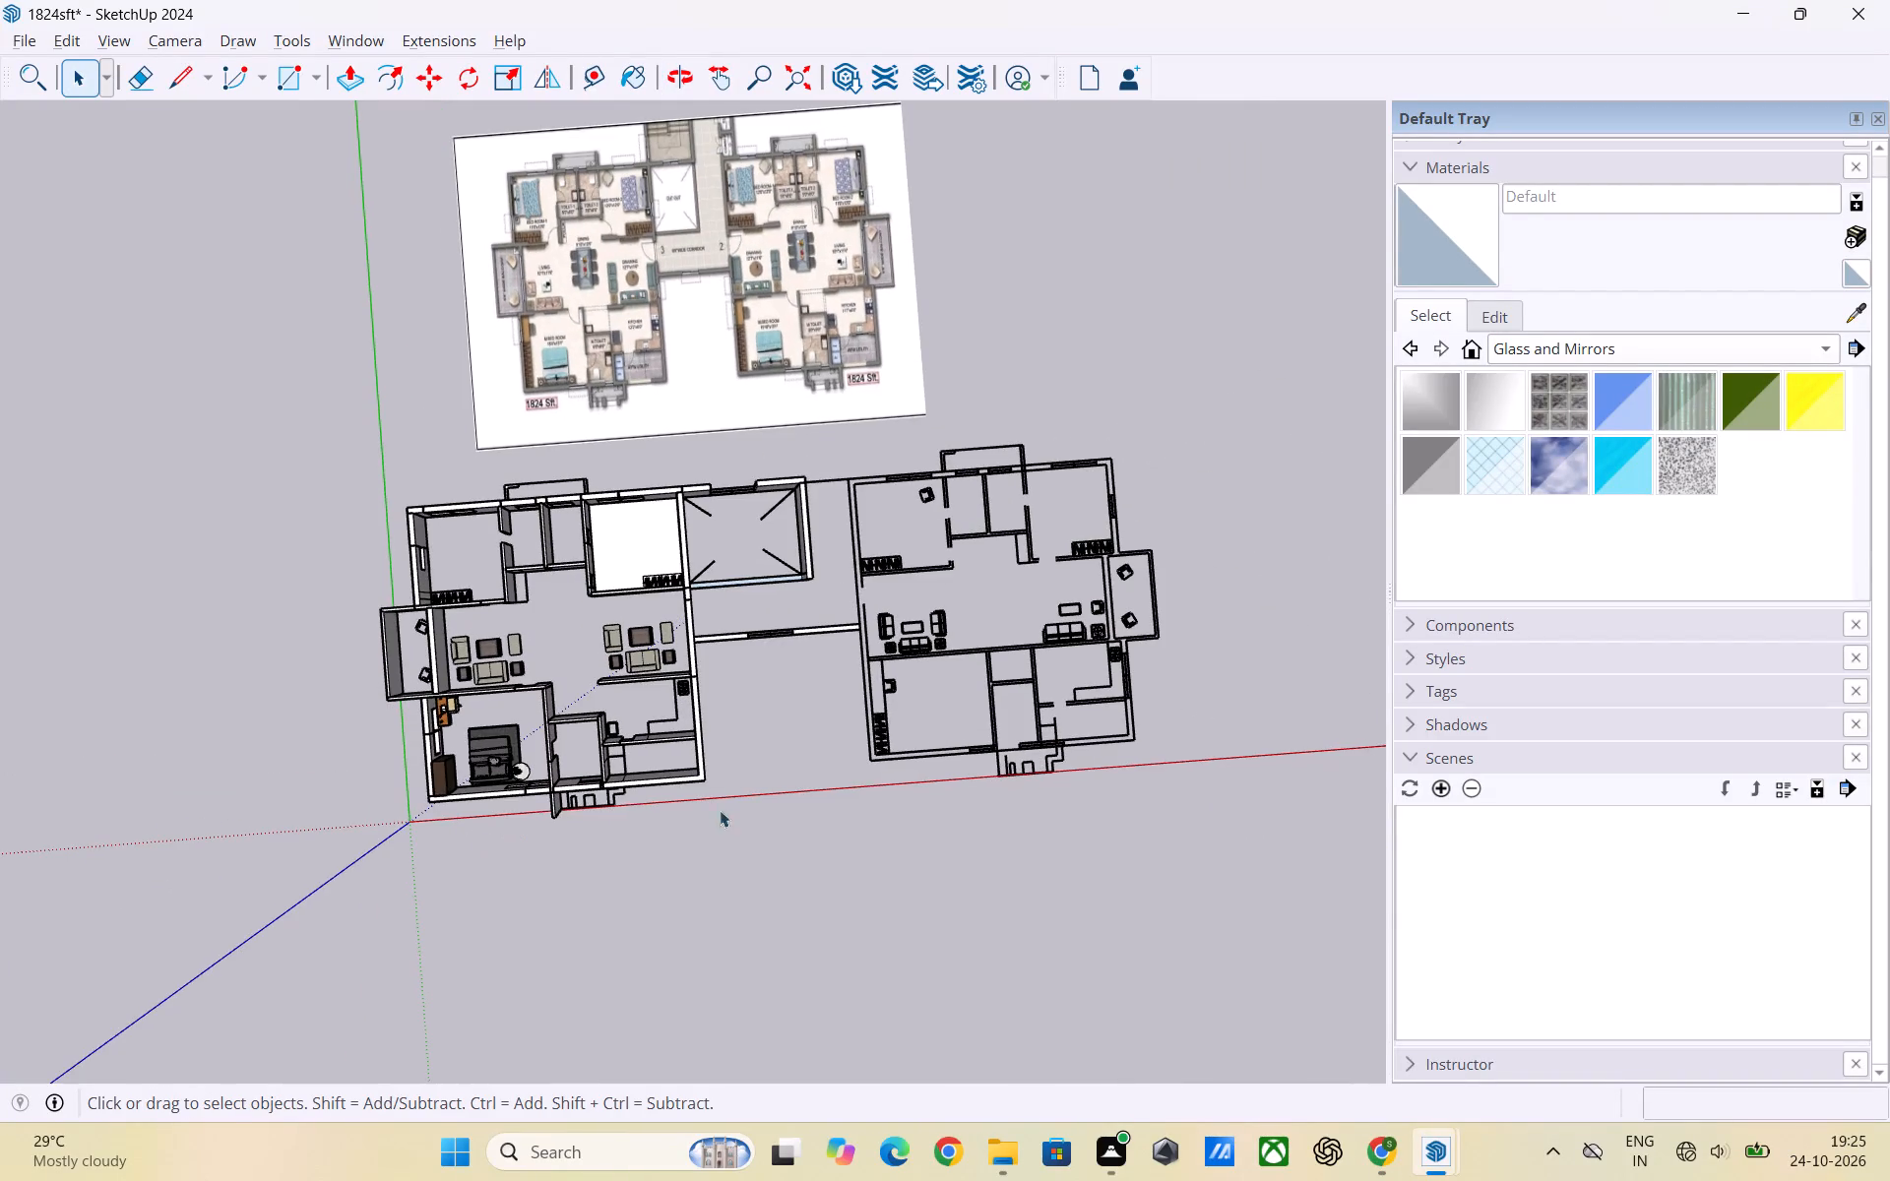
pyautogui.scroll(-2, 929, 807)
pyautogui.moveTo(566, 787); pyautogui.dragTo(487, 750, button='middle')
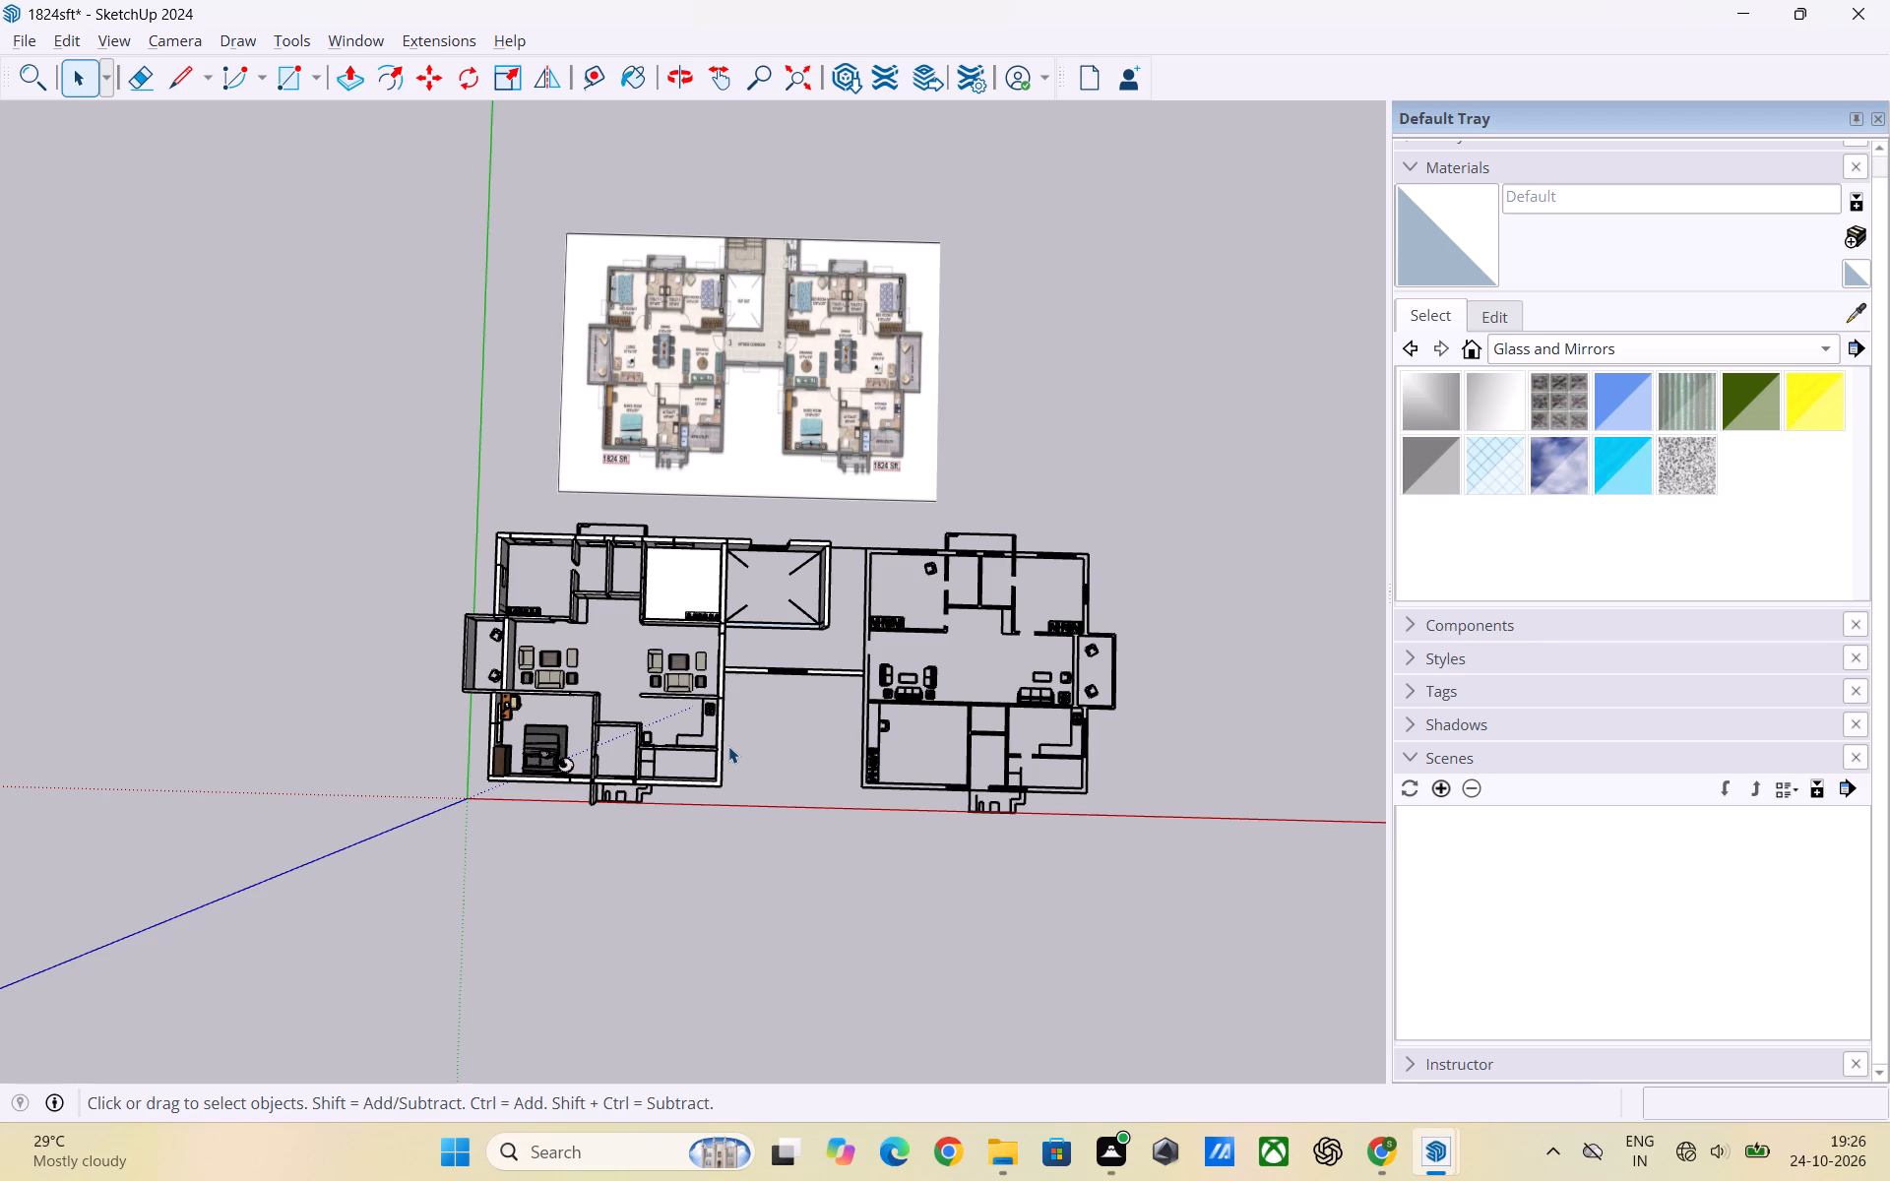
pyautogui.scroll(-1, 233, 744)
pyautogui.scroll(6, 373, 426)
pyautogui.scroll(-3, 693, 571)
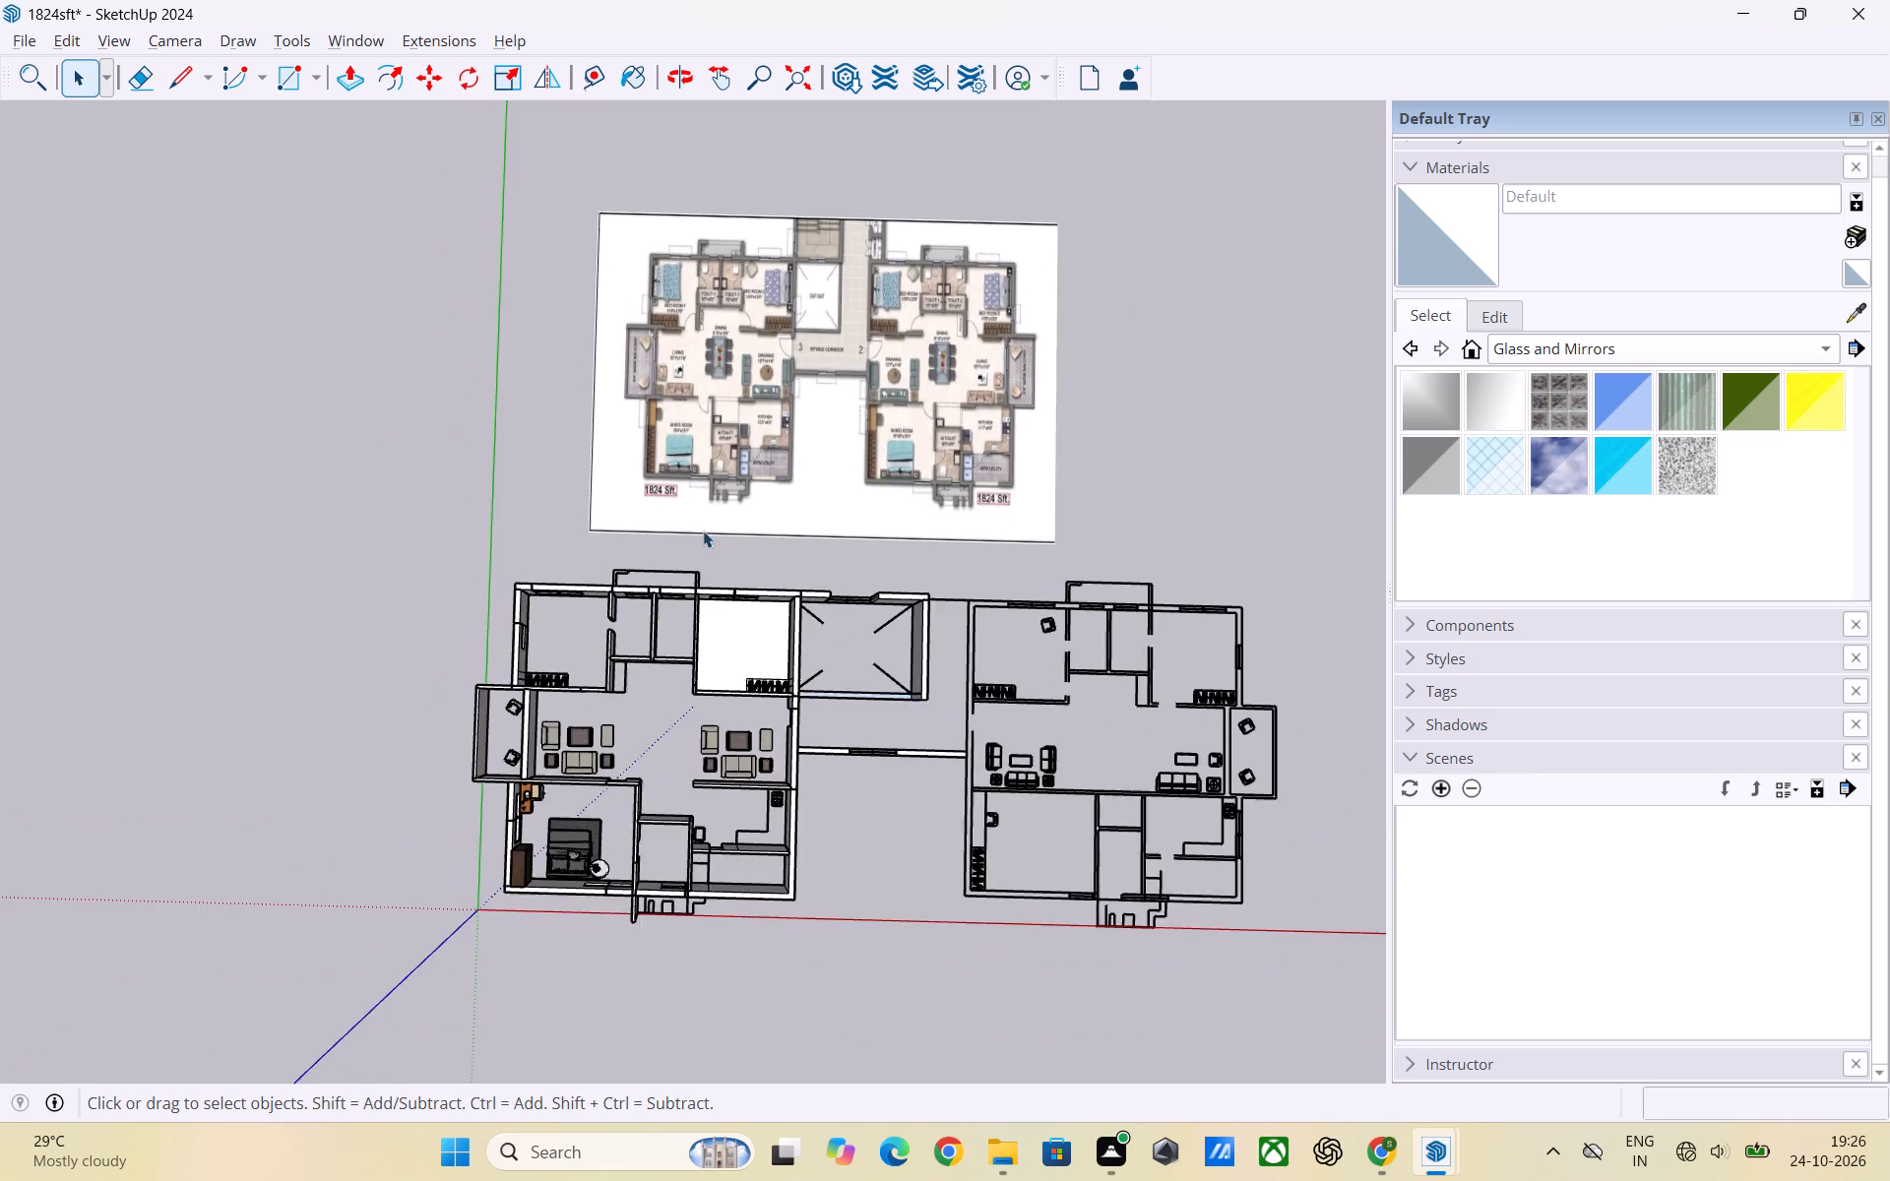
pyautogui.scroll(-2, 703, 530)
pyautogui.scroll(-1, 742, 652)
pyautogui.moveTo(742, 653); pyautogui.dragTo(731, 574, button='middle')
pyautogui.scroll(10, 730, 644)
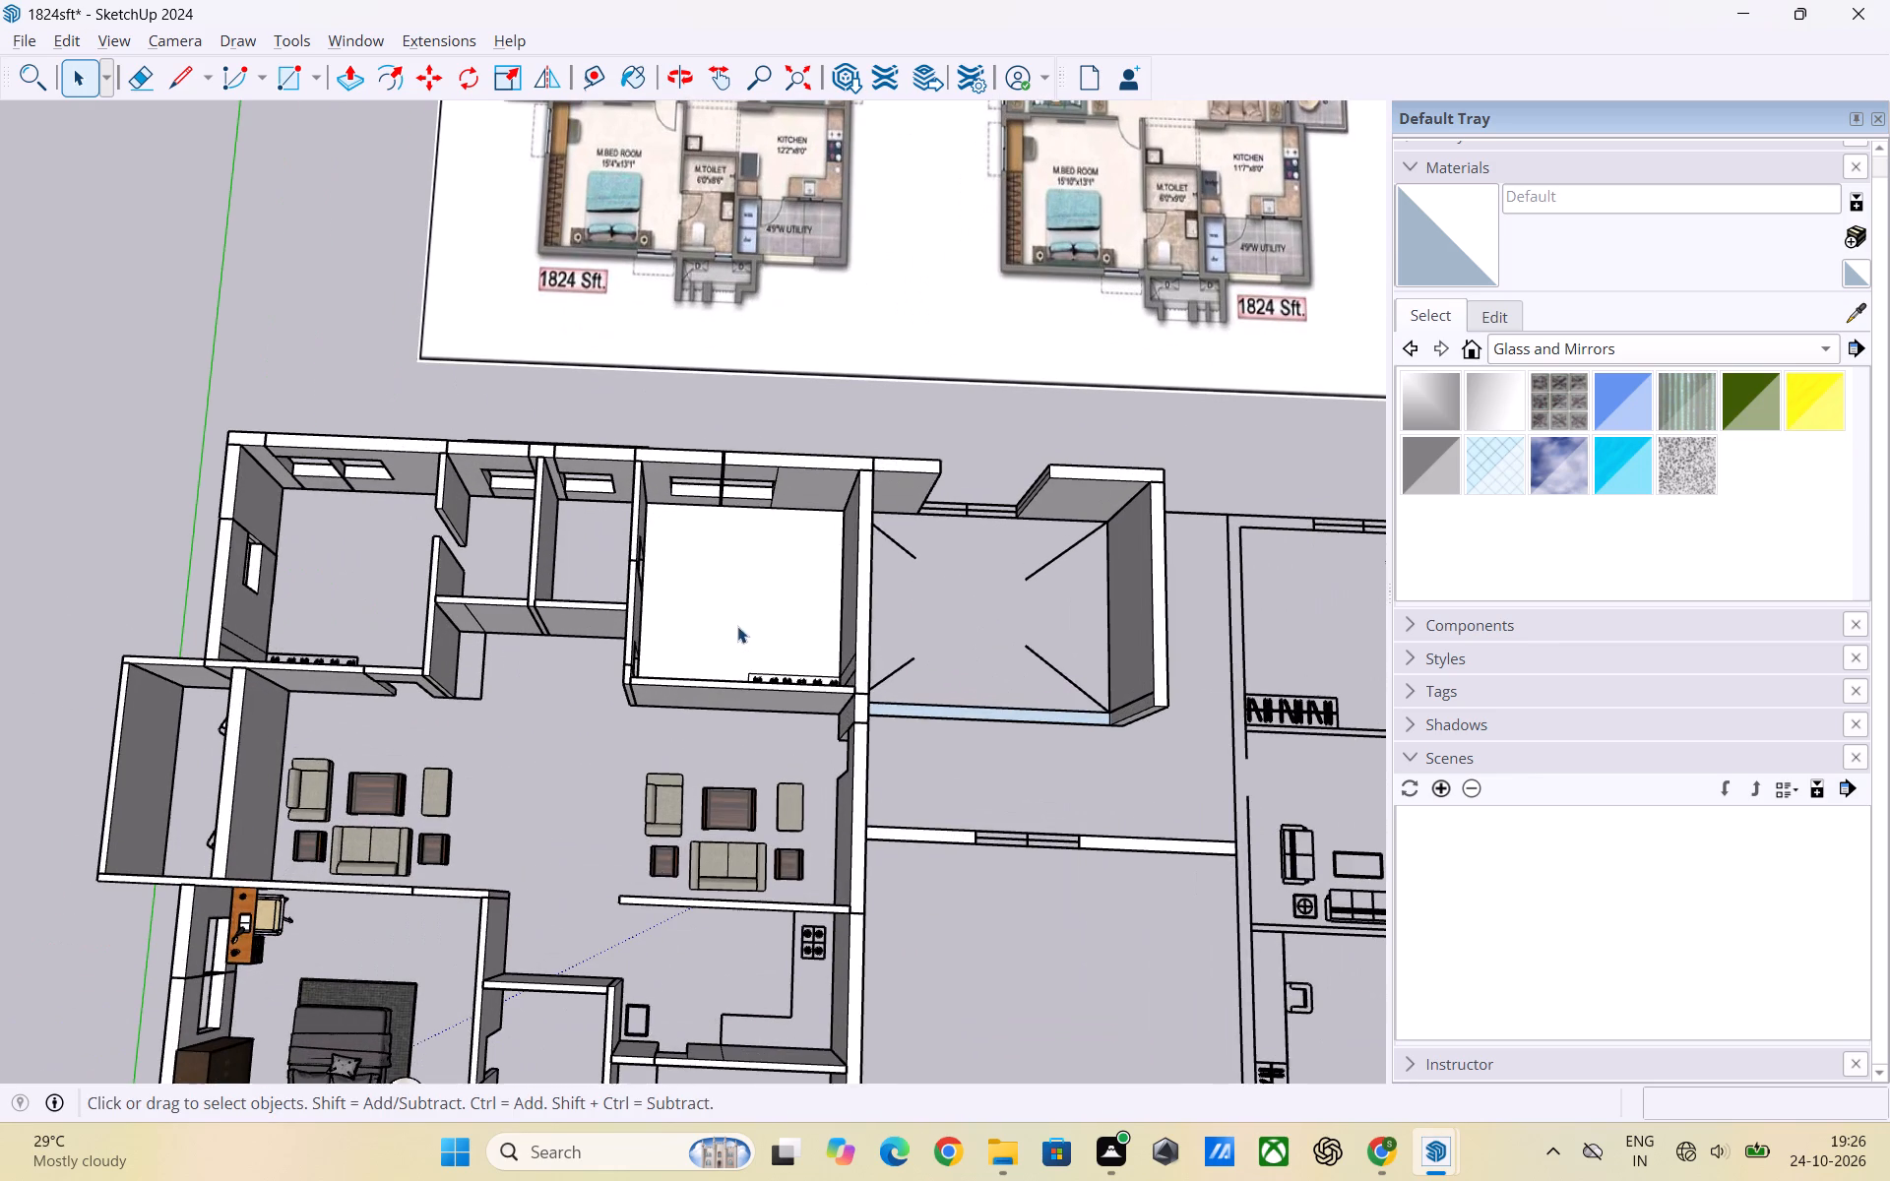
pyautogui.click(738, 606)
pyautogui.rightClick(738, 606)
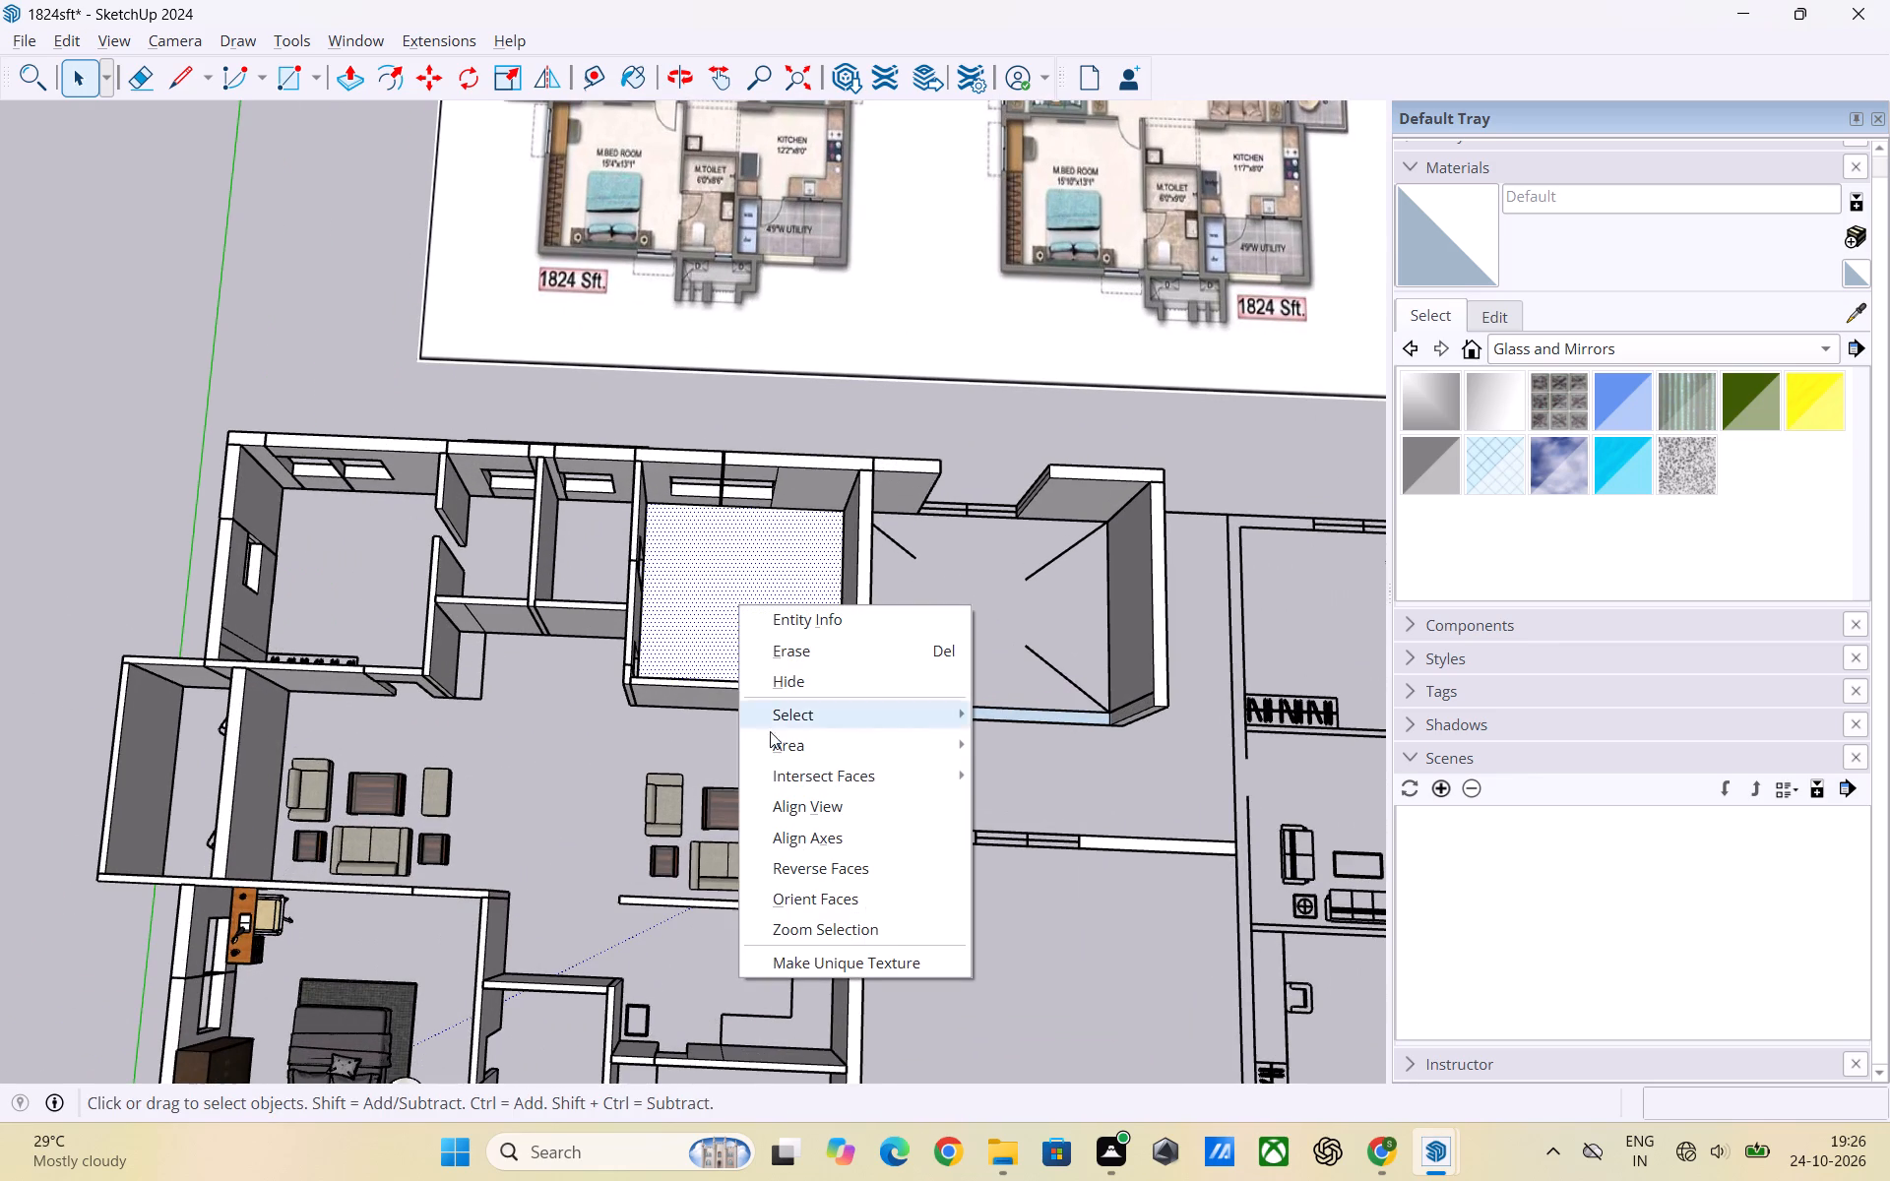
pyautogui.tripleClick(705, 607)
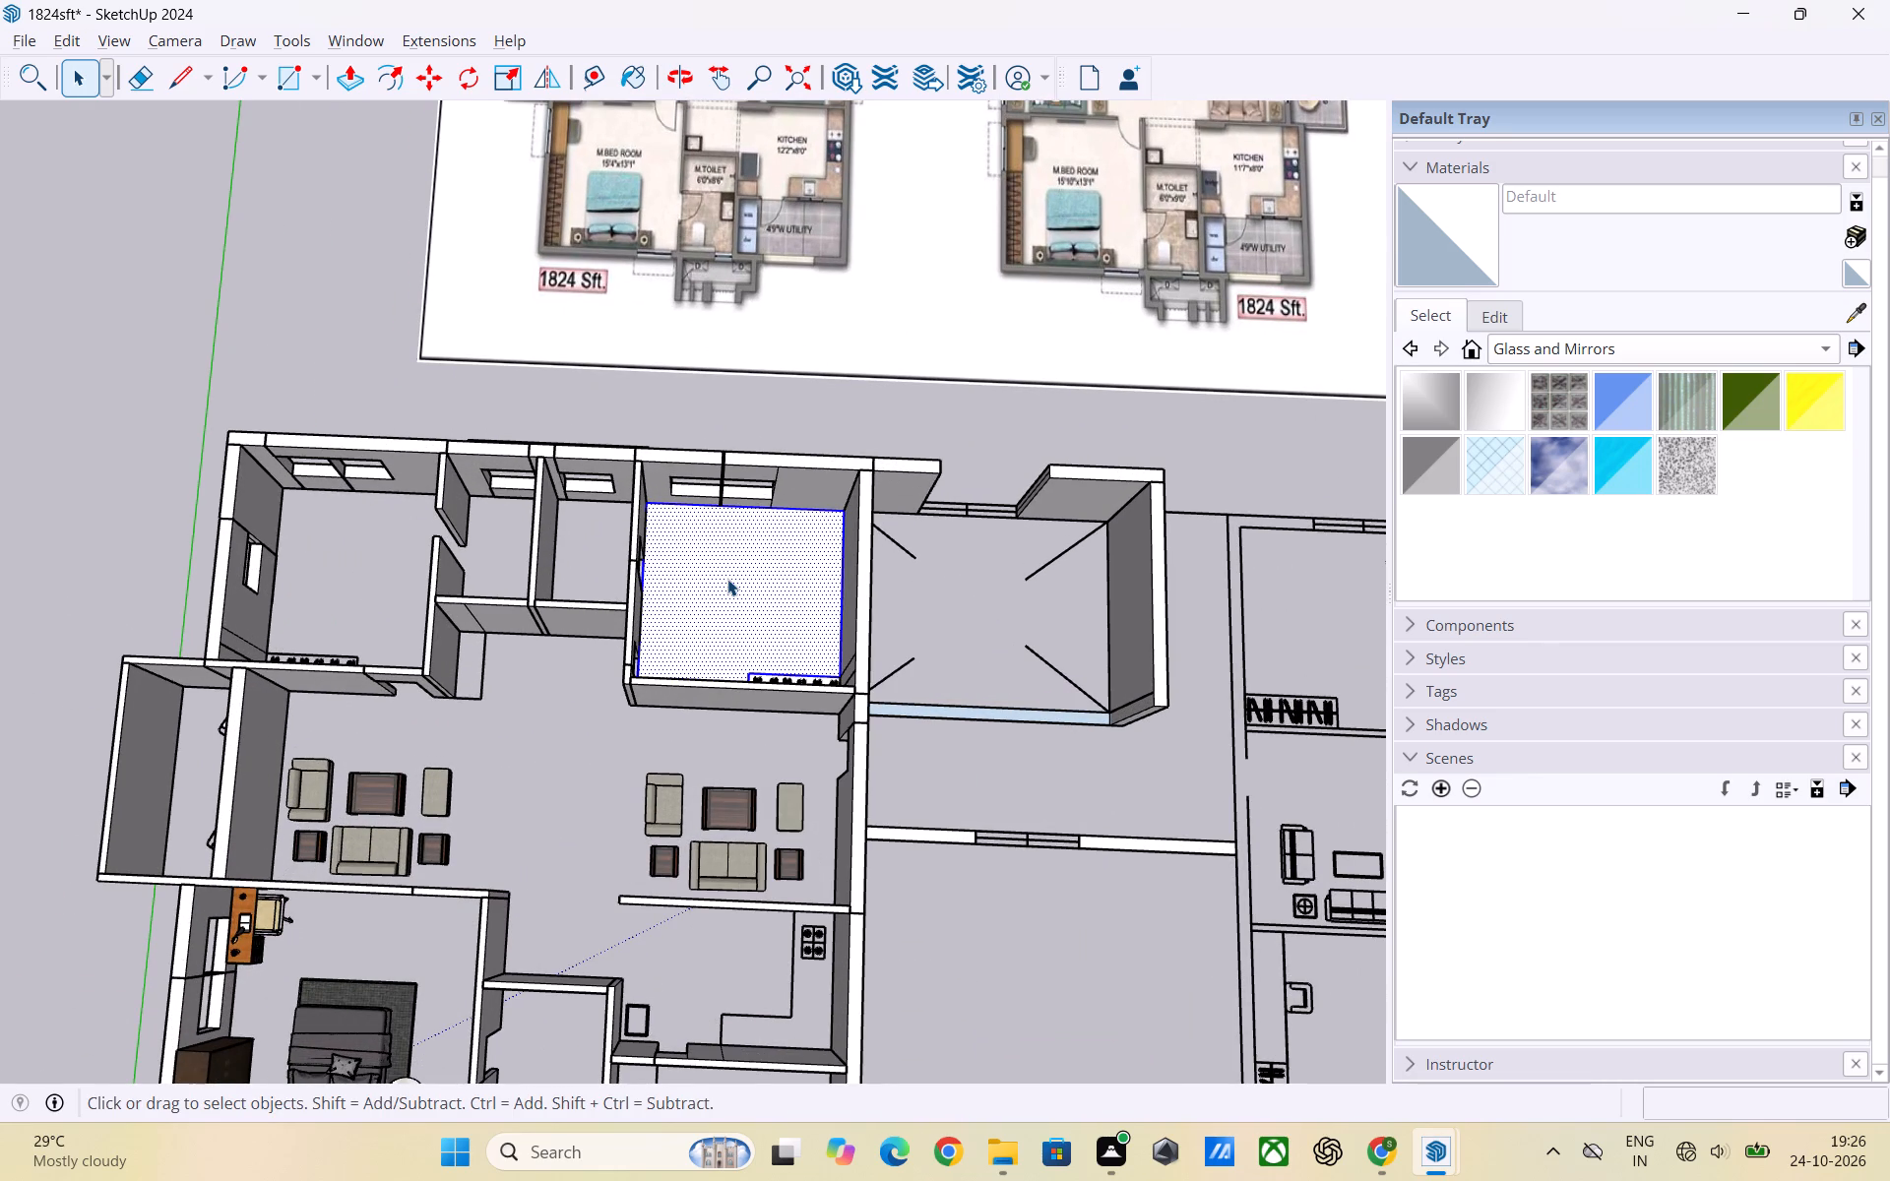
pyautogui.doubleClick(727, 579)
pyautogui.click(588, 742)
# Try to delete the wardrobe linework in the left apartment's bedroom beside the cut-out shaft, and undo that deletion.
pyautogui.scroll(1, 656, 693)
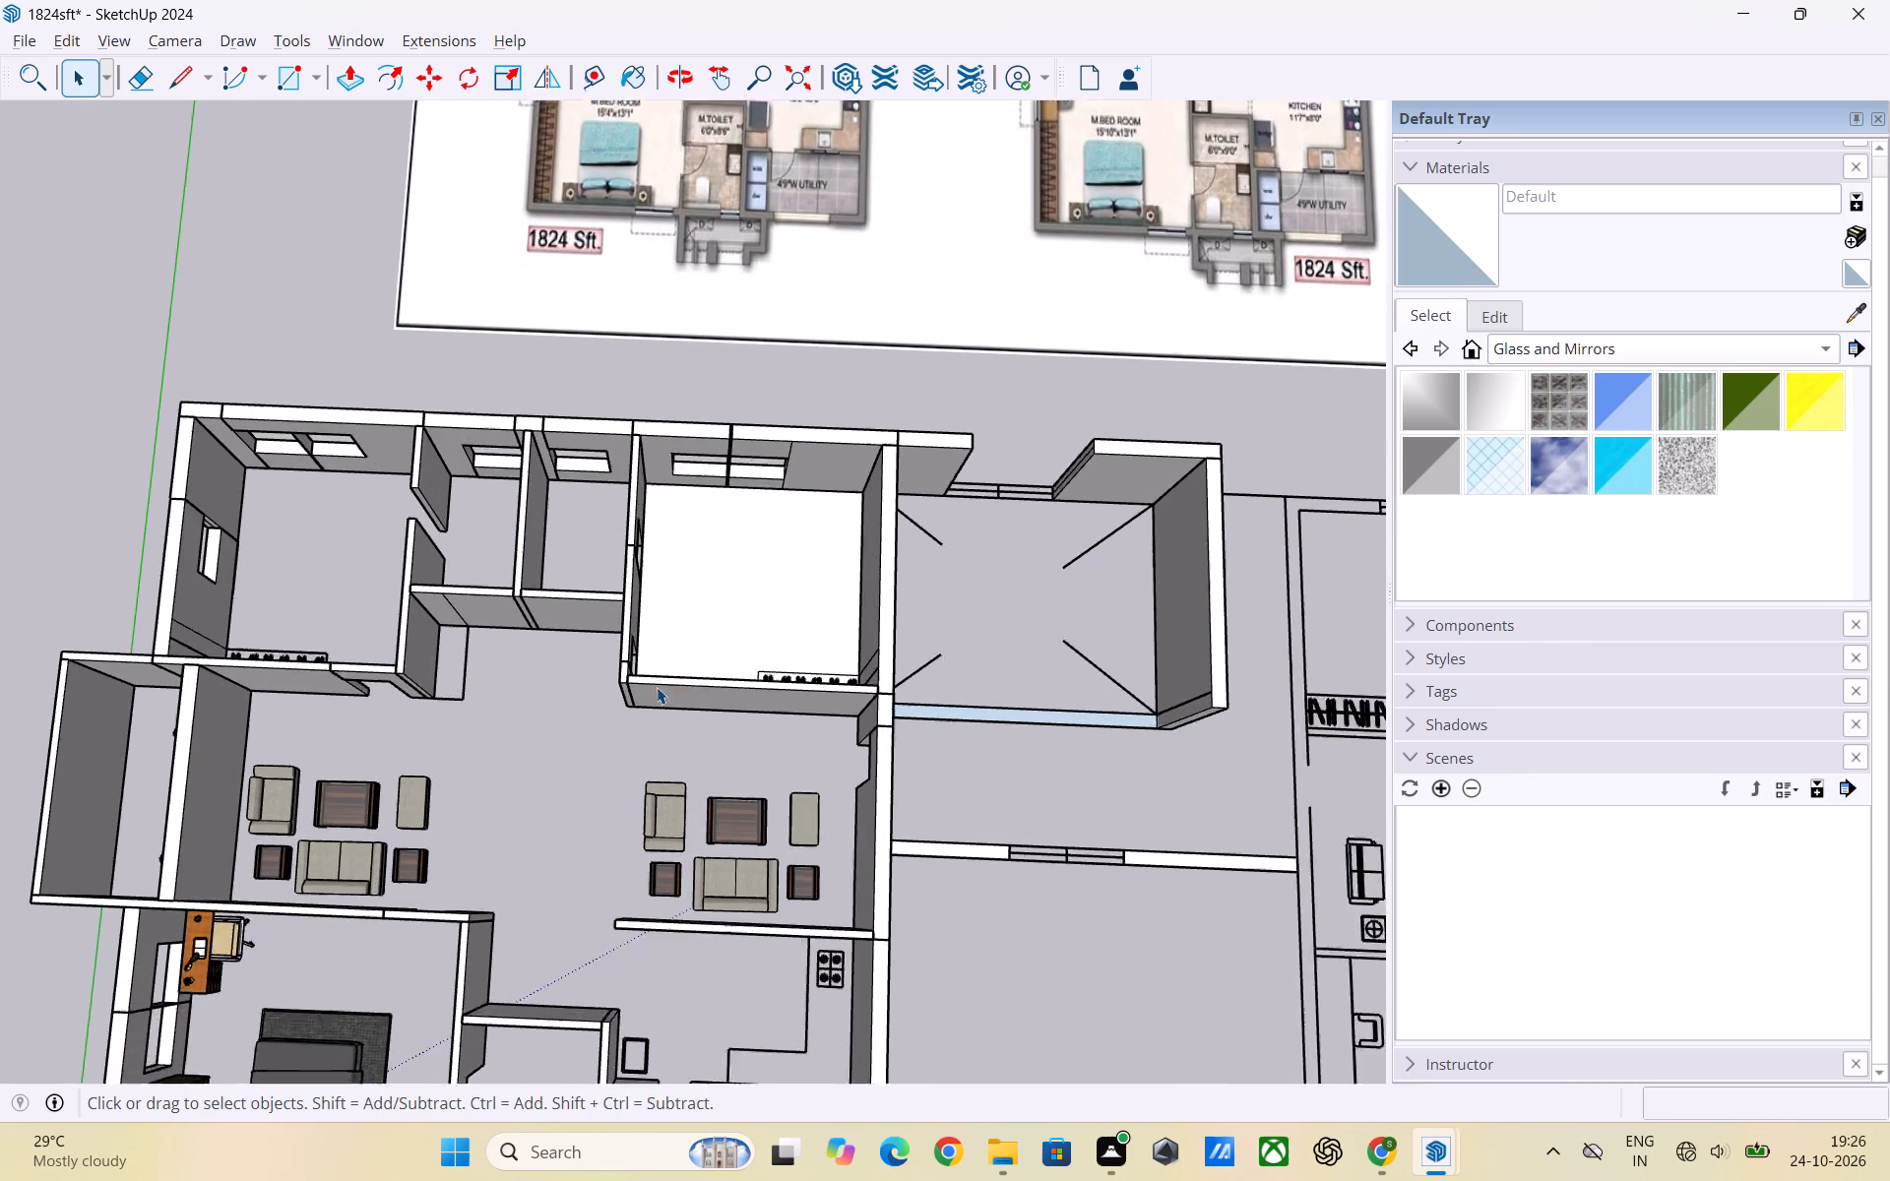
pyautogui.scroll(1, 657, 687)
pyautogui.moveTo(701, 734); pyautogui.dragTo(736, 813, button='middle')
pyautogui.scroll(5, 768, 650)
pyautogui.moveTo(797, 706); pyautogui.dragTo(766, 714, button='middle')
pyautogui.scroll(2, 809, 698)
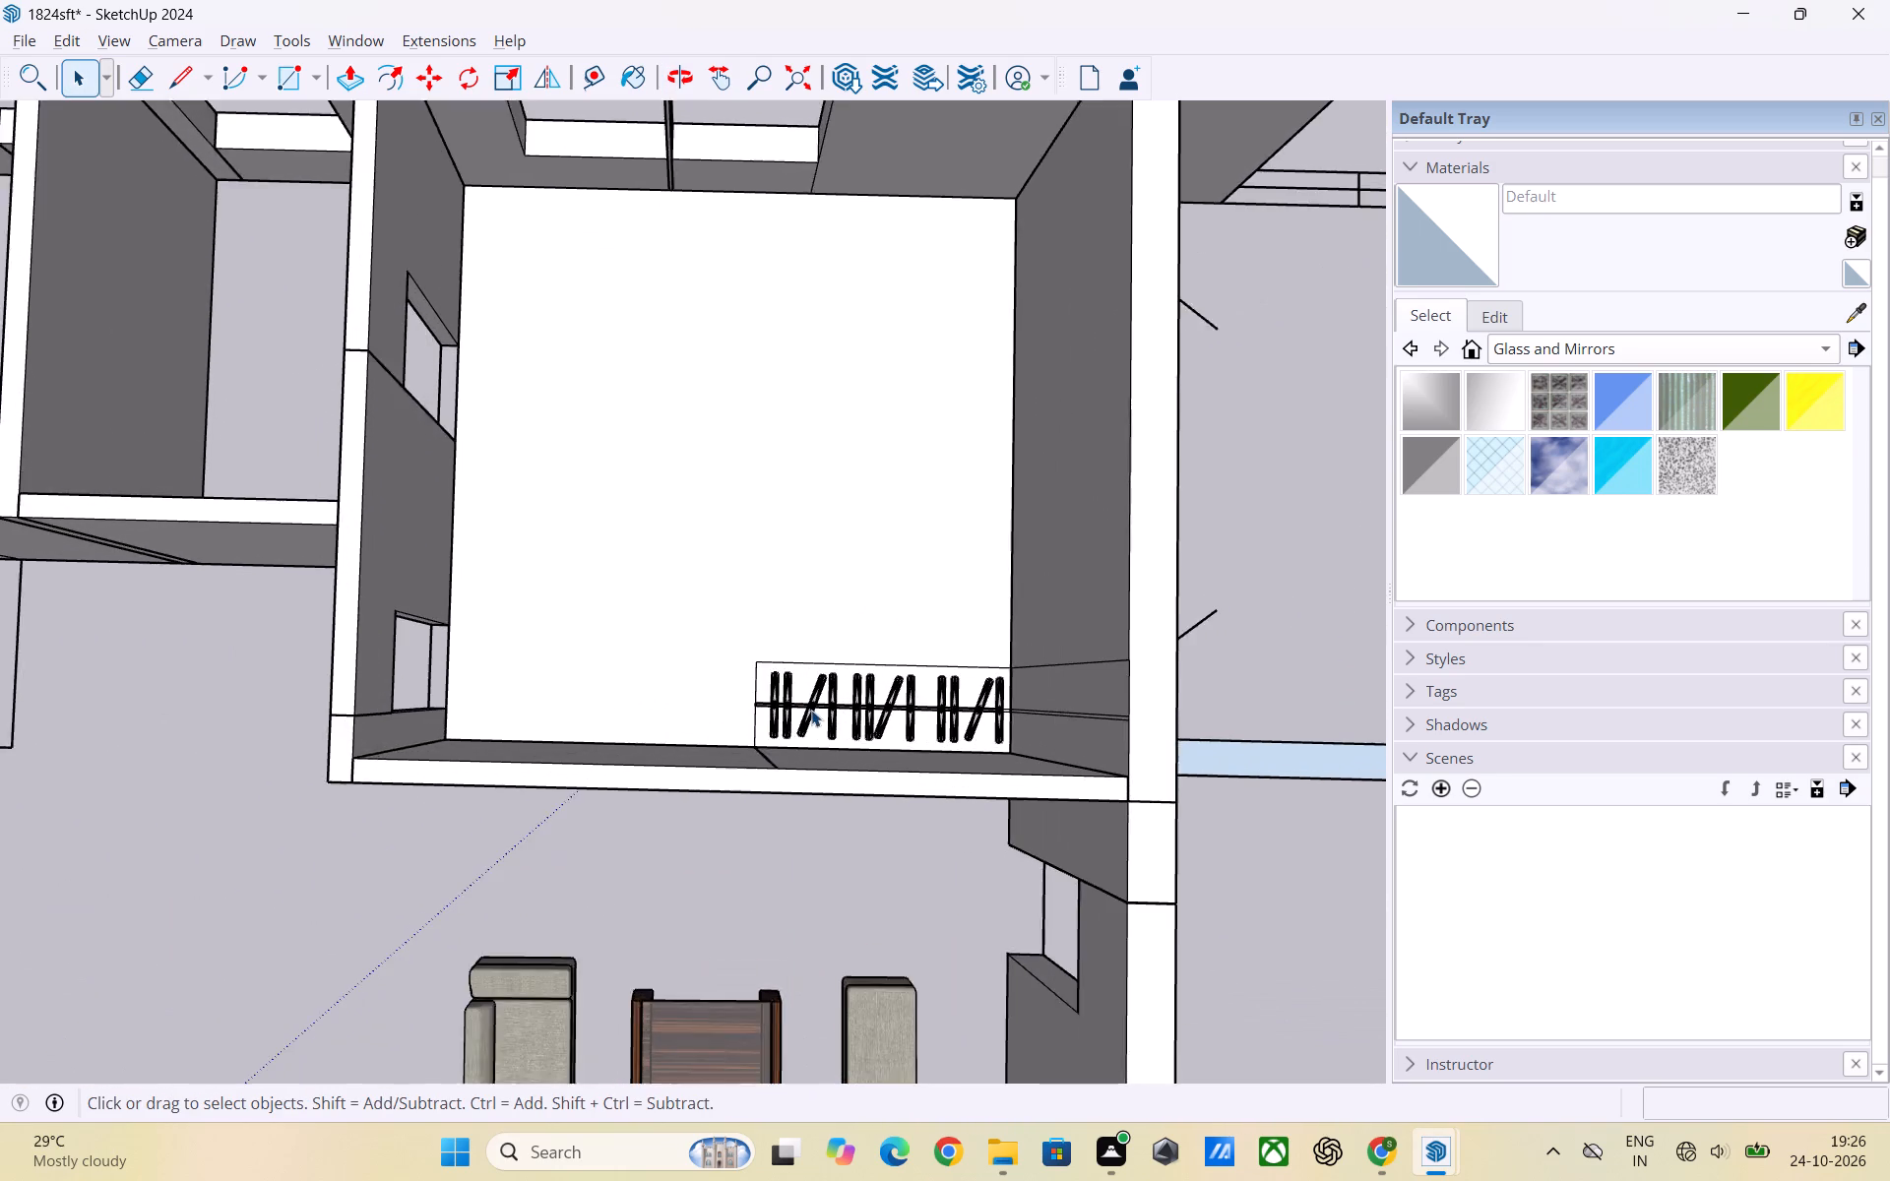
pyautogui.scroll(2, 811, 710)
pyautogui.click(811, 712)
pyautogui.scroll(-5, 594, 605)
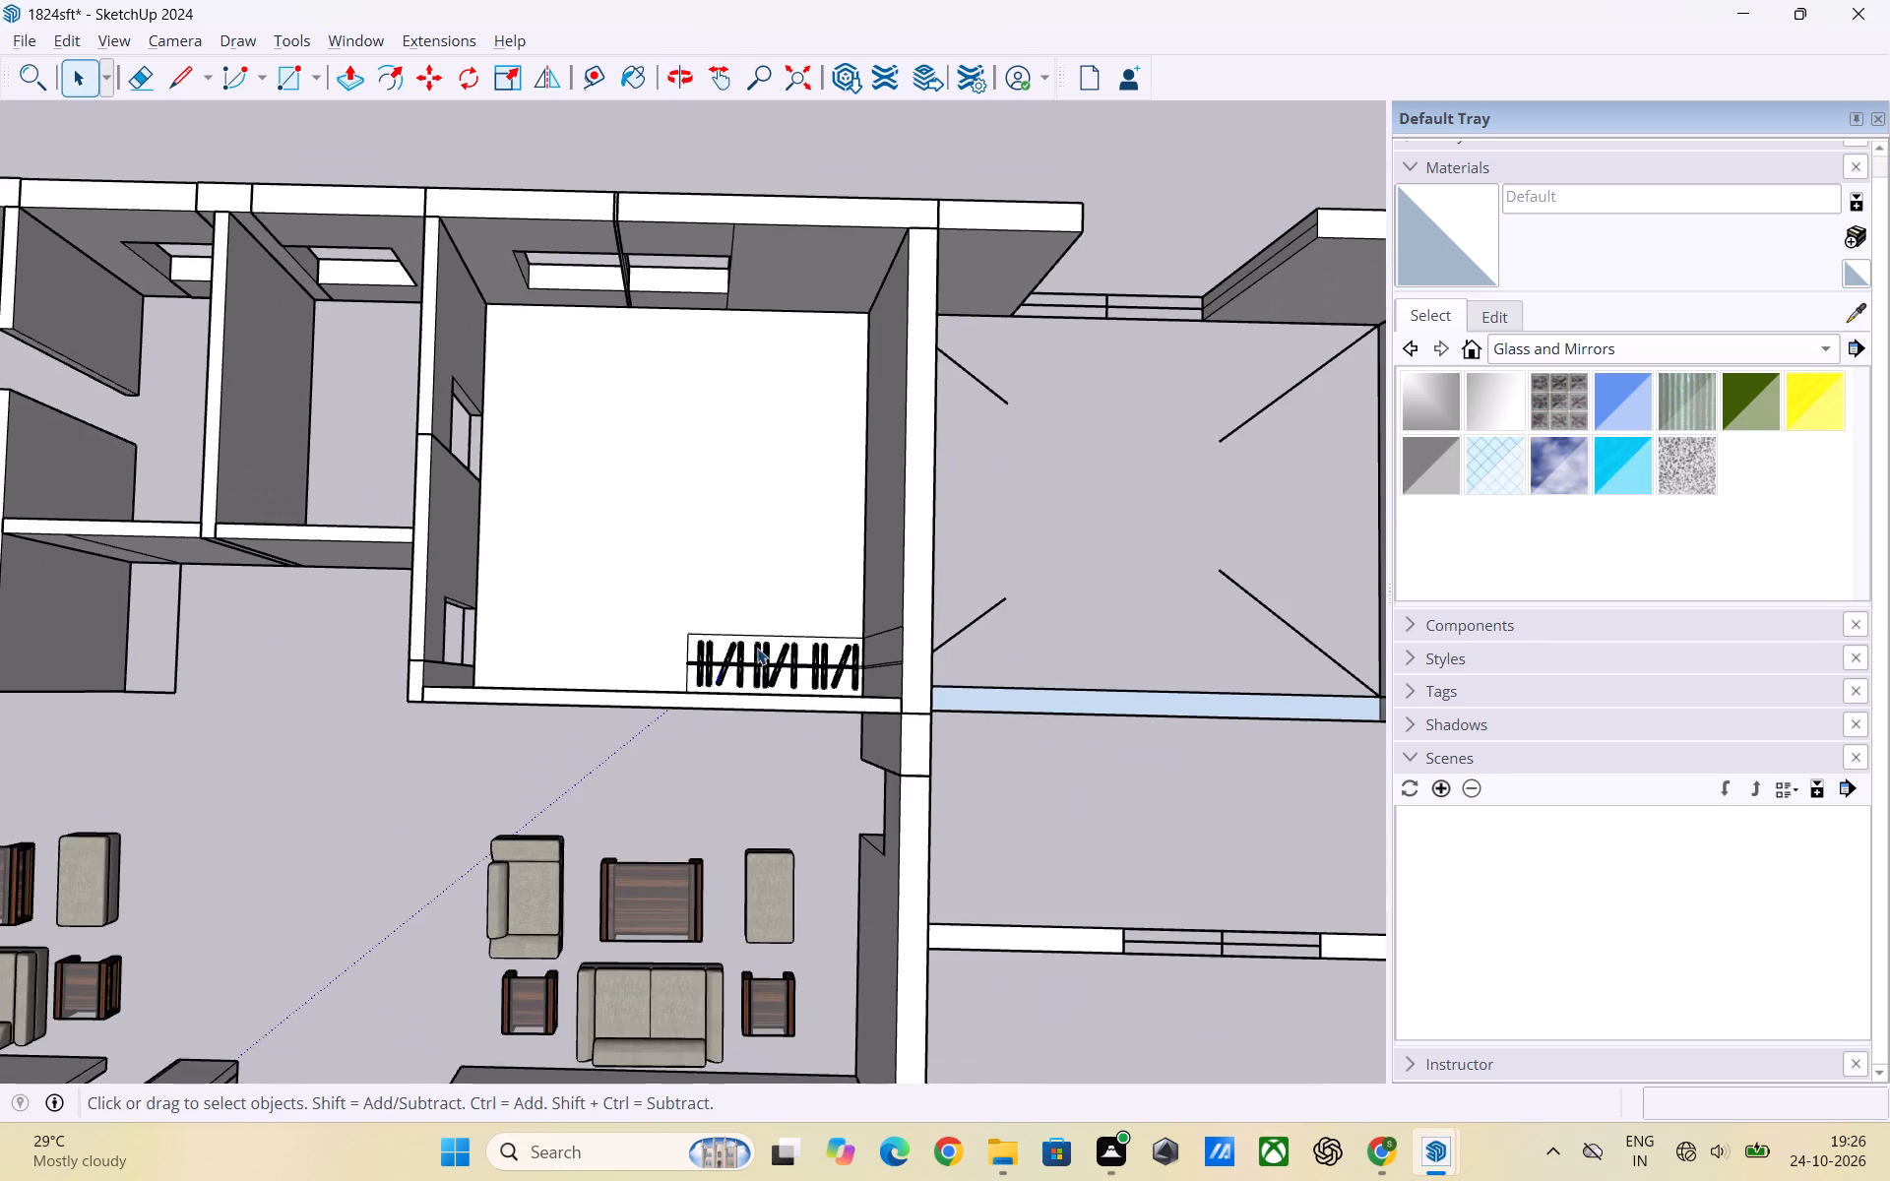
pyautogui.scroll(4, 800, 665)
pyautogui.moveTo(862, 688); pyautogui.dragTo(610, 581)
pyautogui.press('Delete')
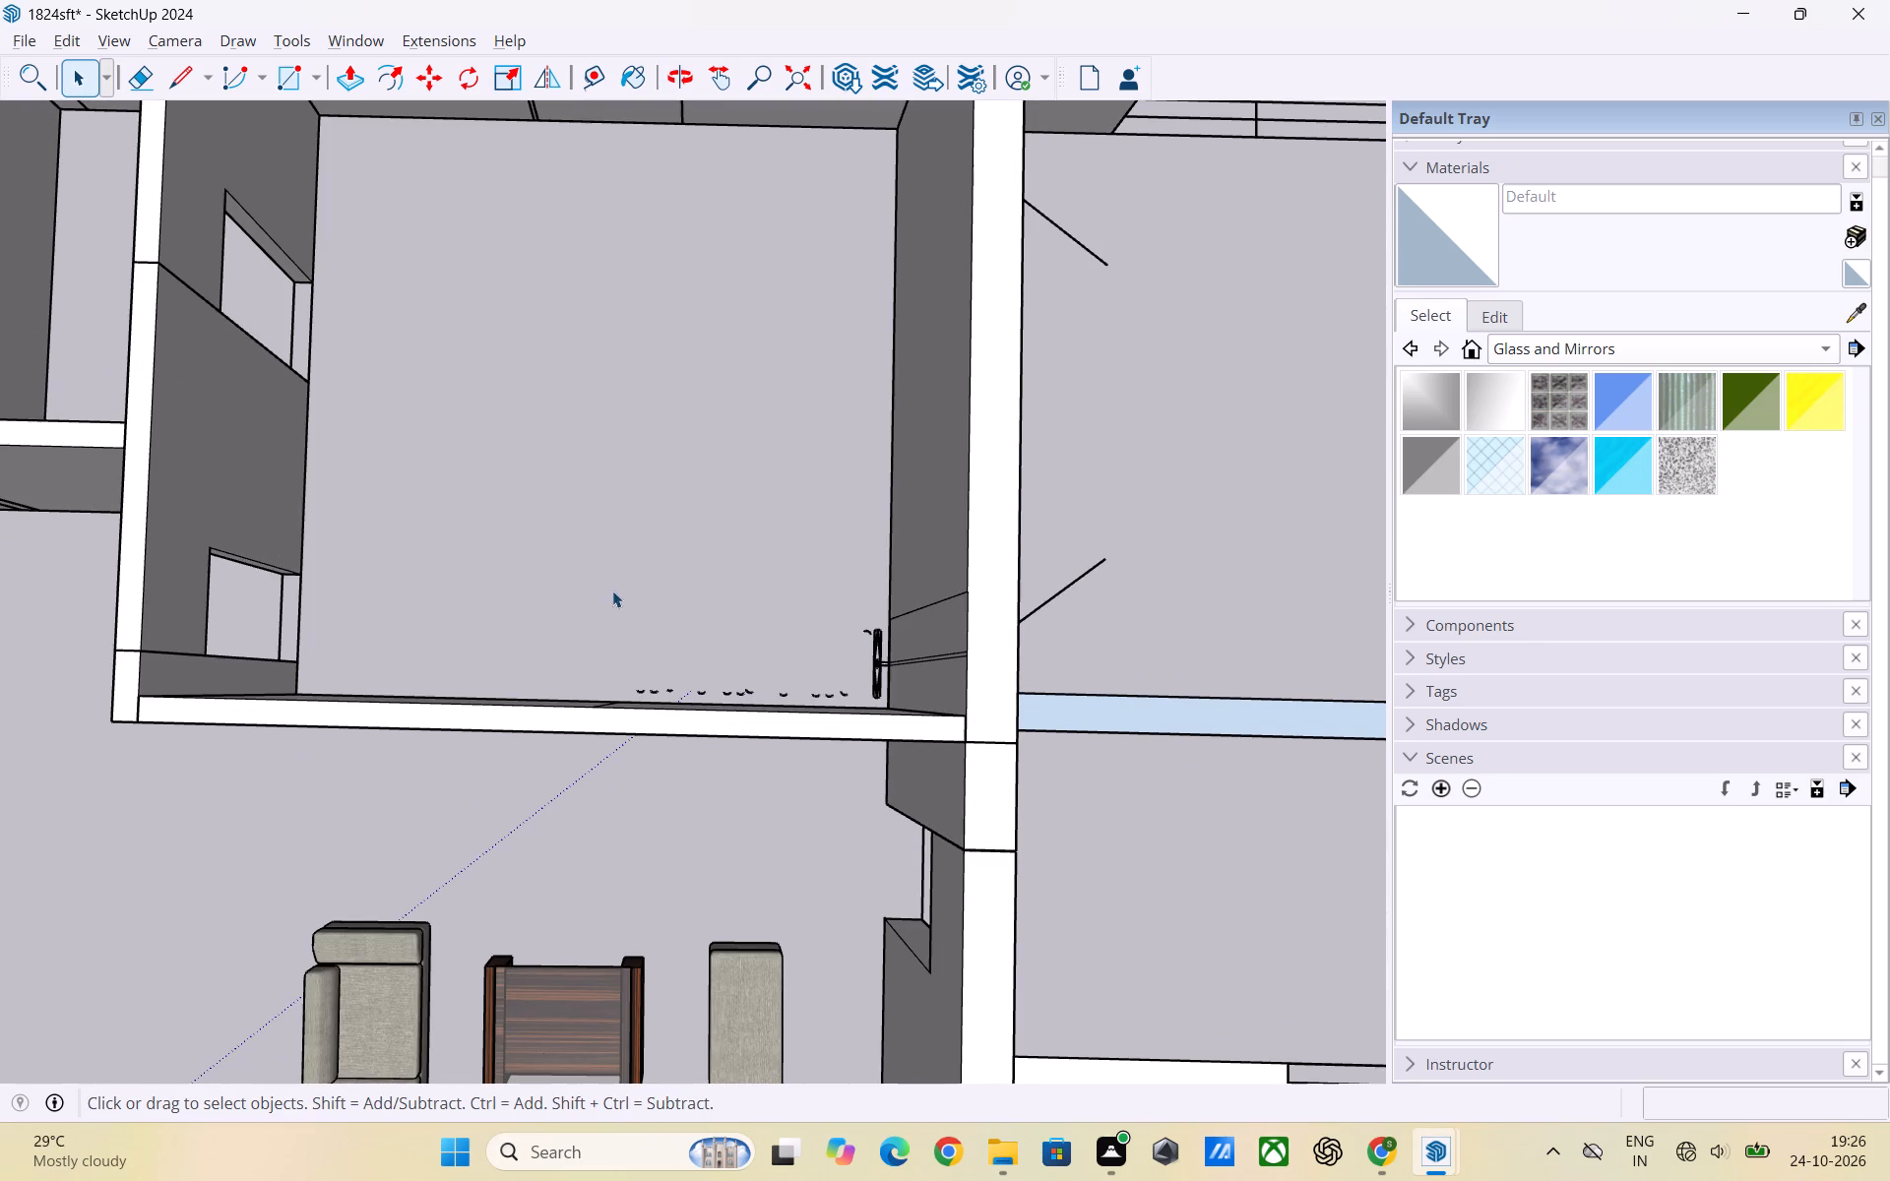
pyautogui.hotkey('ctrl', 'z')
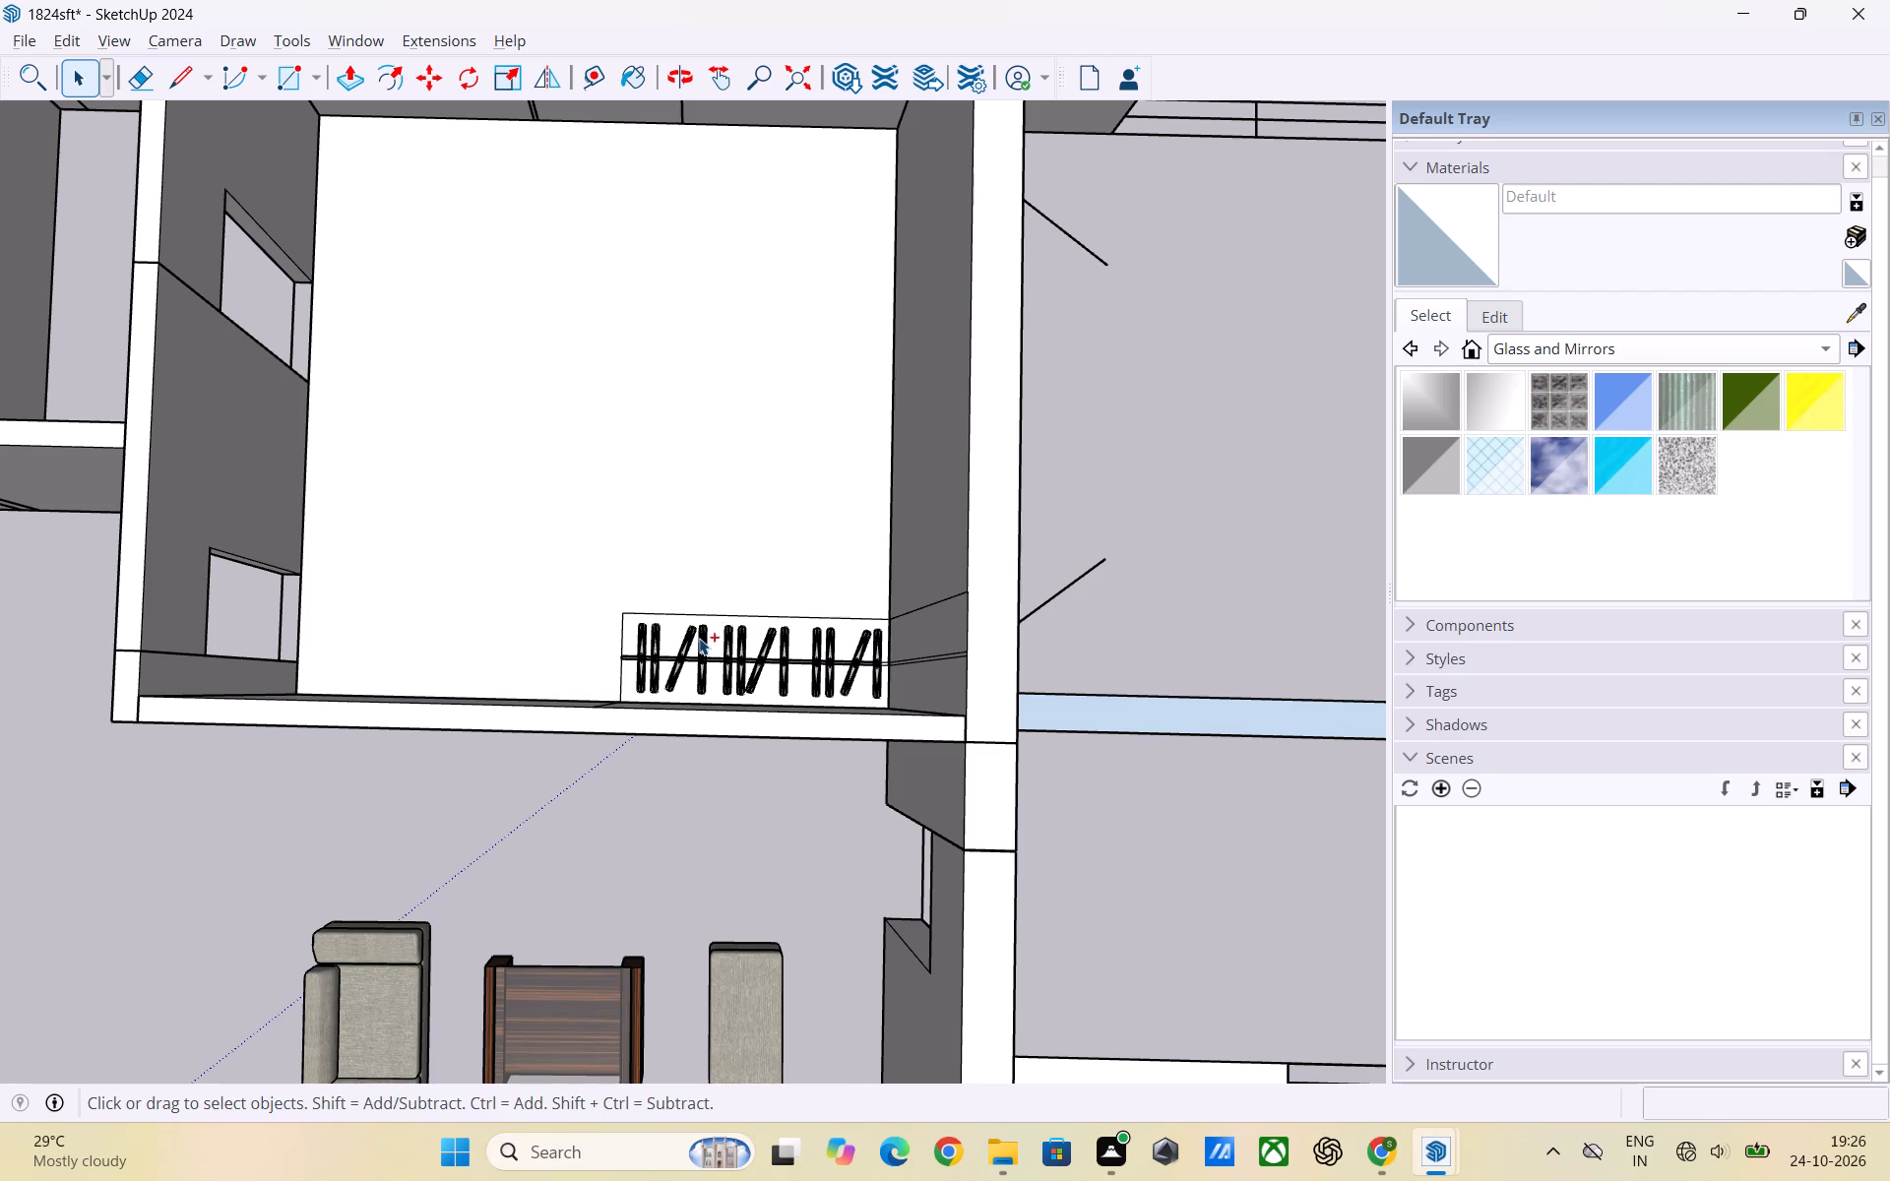
# Delete the white floor face, the wardrobe outline, the hangers farthest from the shaft wall and their leftover fragments in the bedroom beside the shaft.
pyautogui.moveTo(747, 684); pyautogui.dragTo(588, 582)
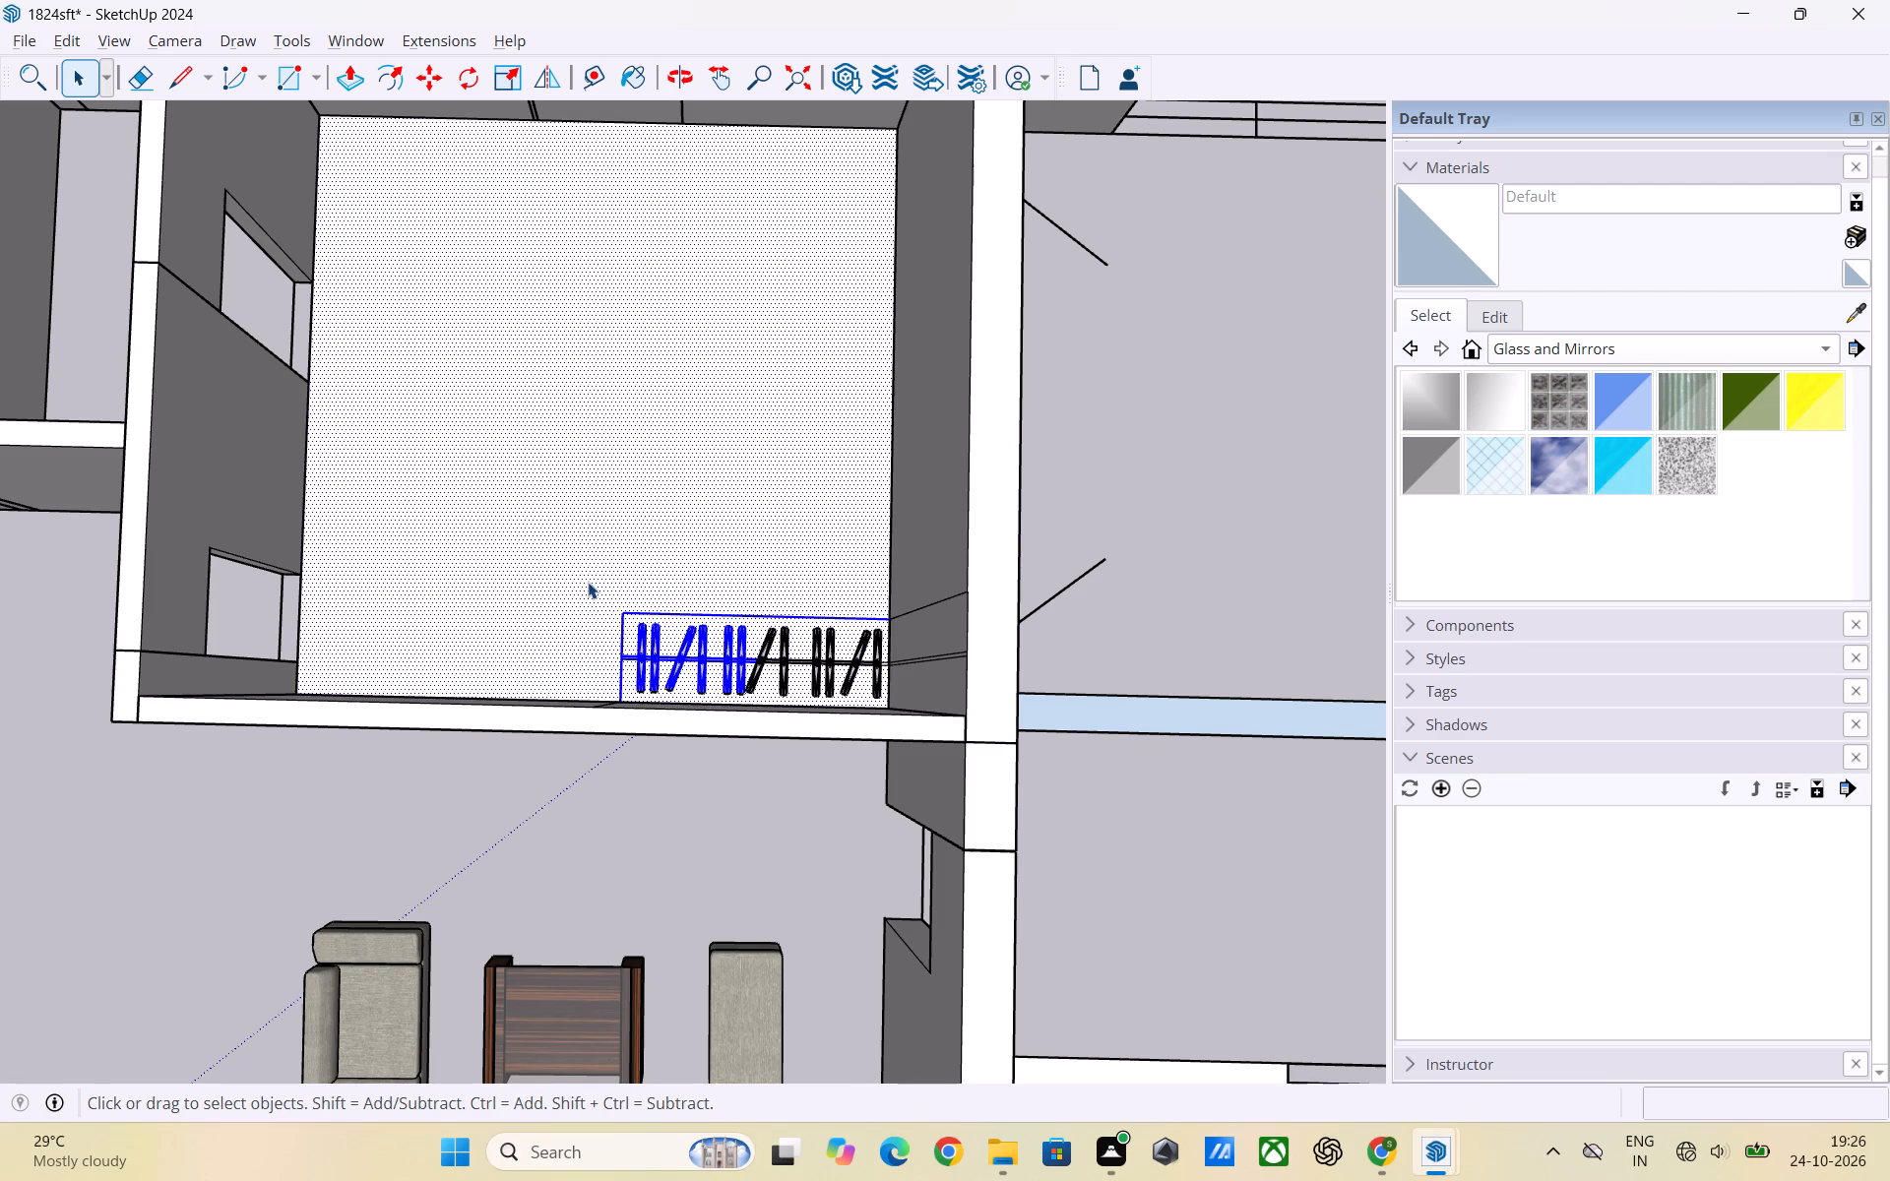
pyautogui.press('Delete')
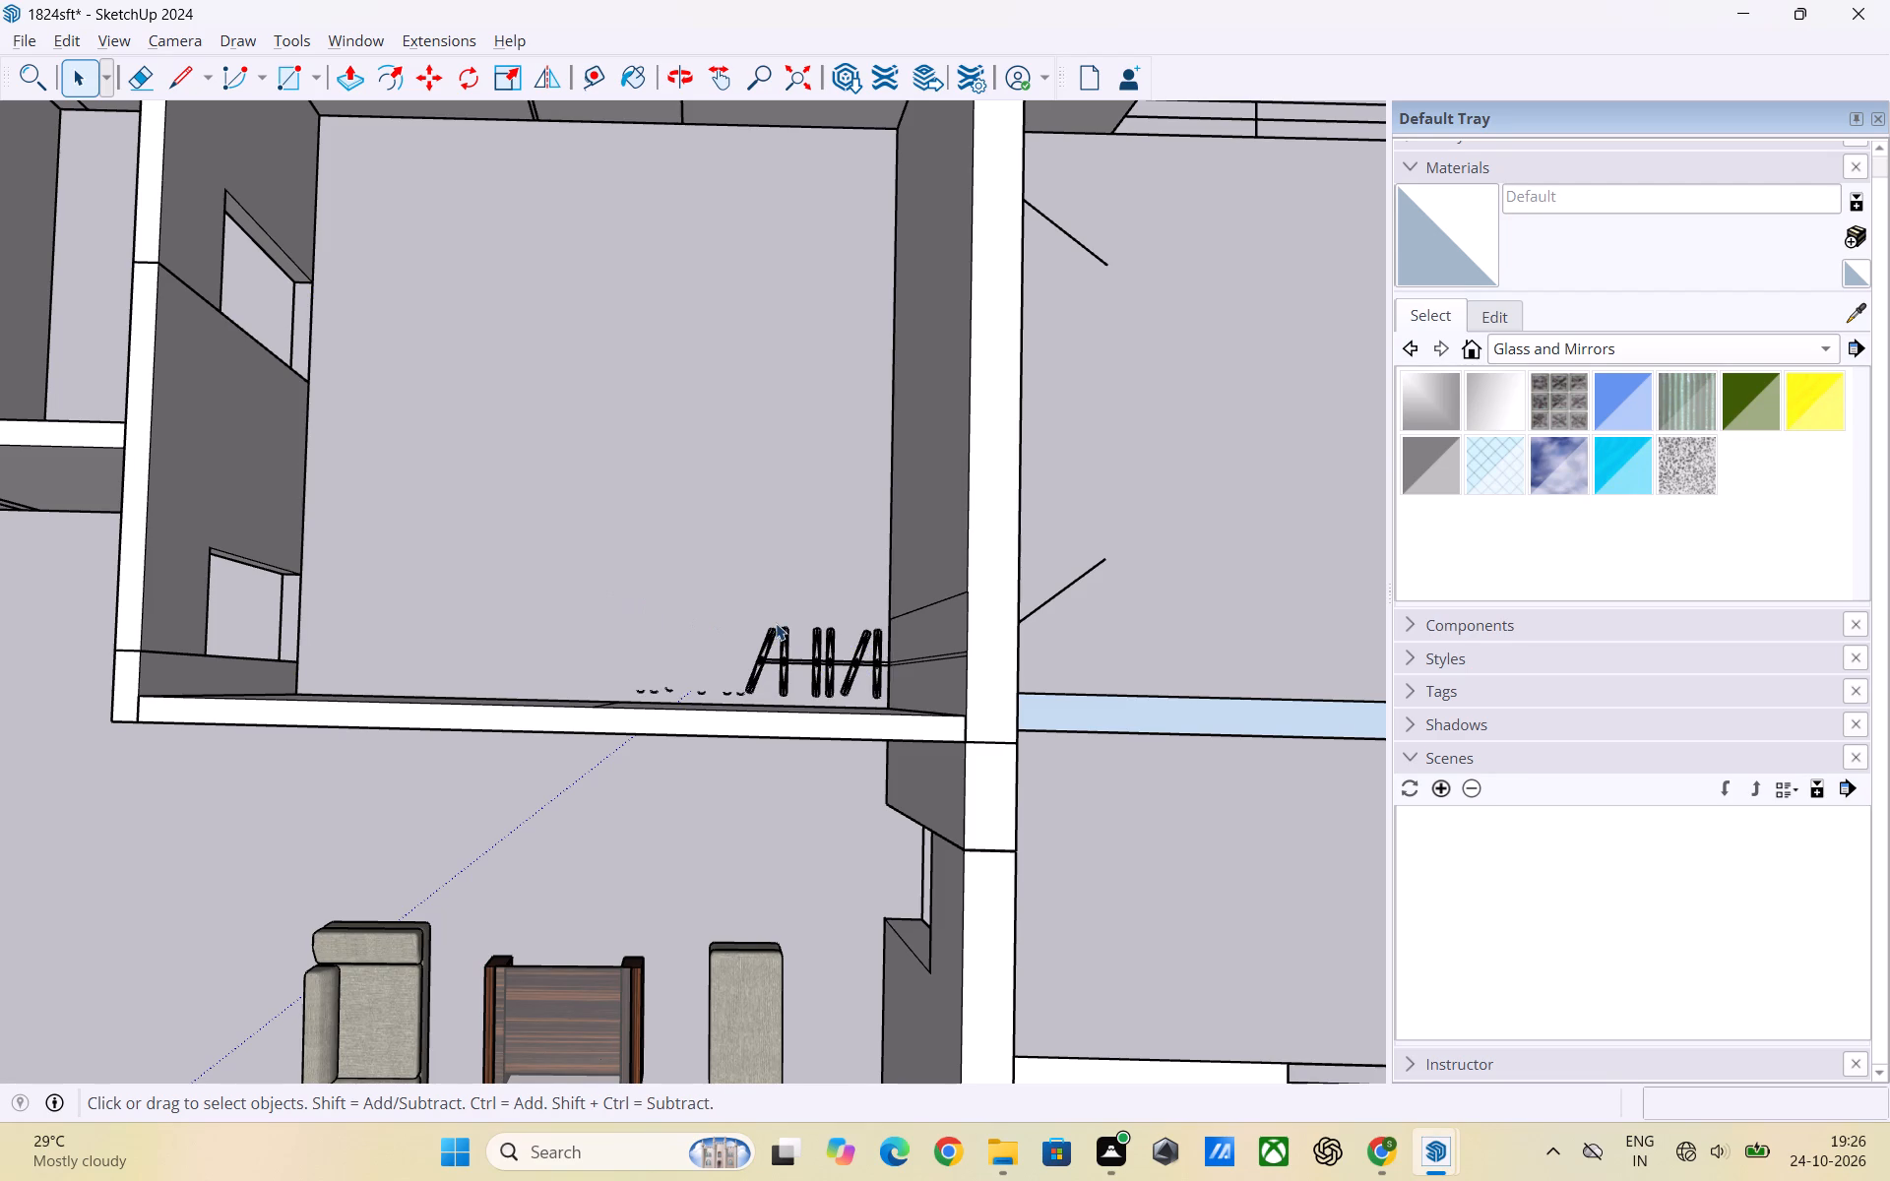
pyautogui.scroll(3, 815, 667)
pyautogui.moveTo(811, 673); pyautogui.dragTo(833, 729, button='middle')
pyautogui.scroll(3, 812, 709)
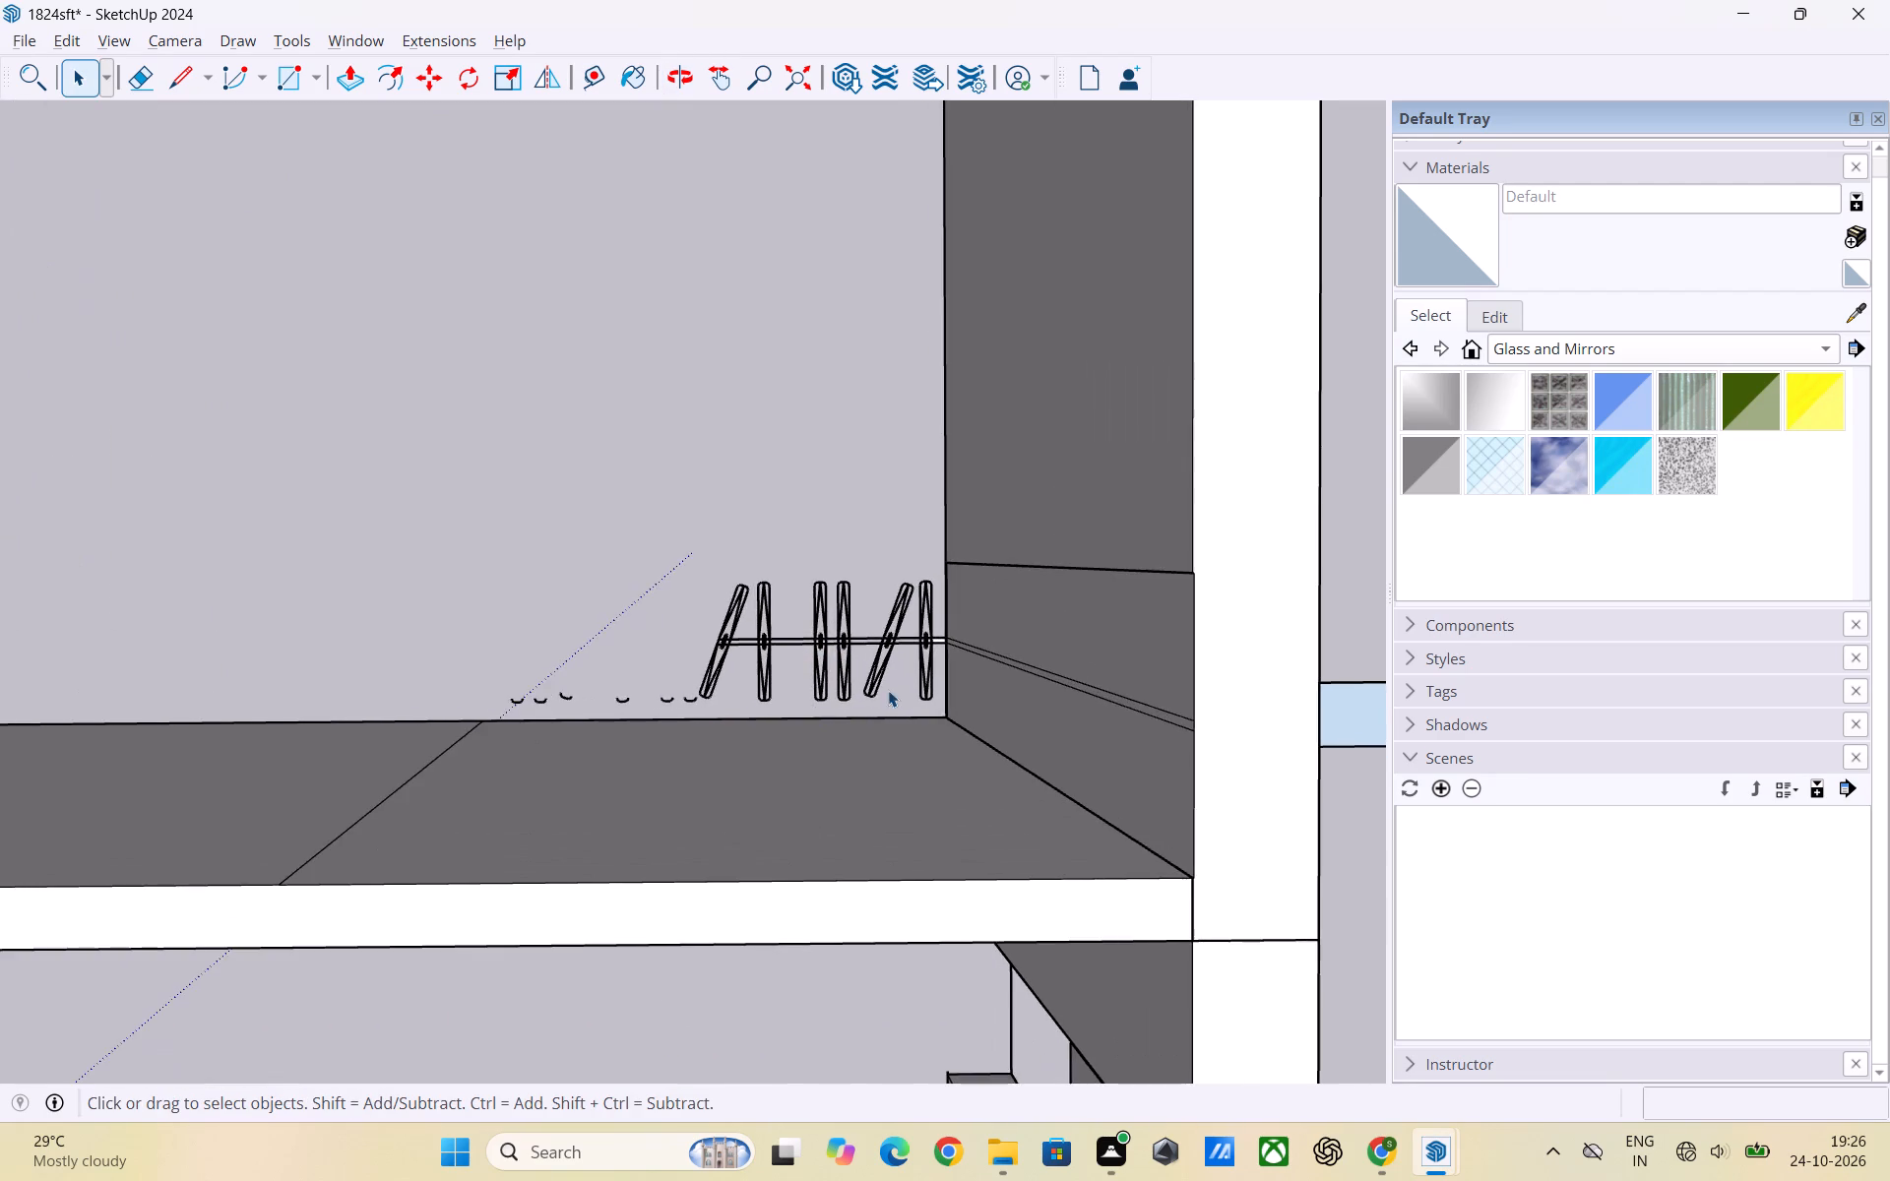
pyautogui.scroll(3, 876, 691)
pyautogui.moveTo(640, 708); pyautogui.dragTo(346, 633)
pyautogui.press('Delete')
# Delete the remaining hangers, rail pieces and stray edge fragments of the wardrobe symbol in the same bedroom's corner.
pyautogui.moveTo(552, 499); pyautogui.dragTo(843, 672)
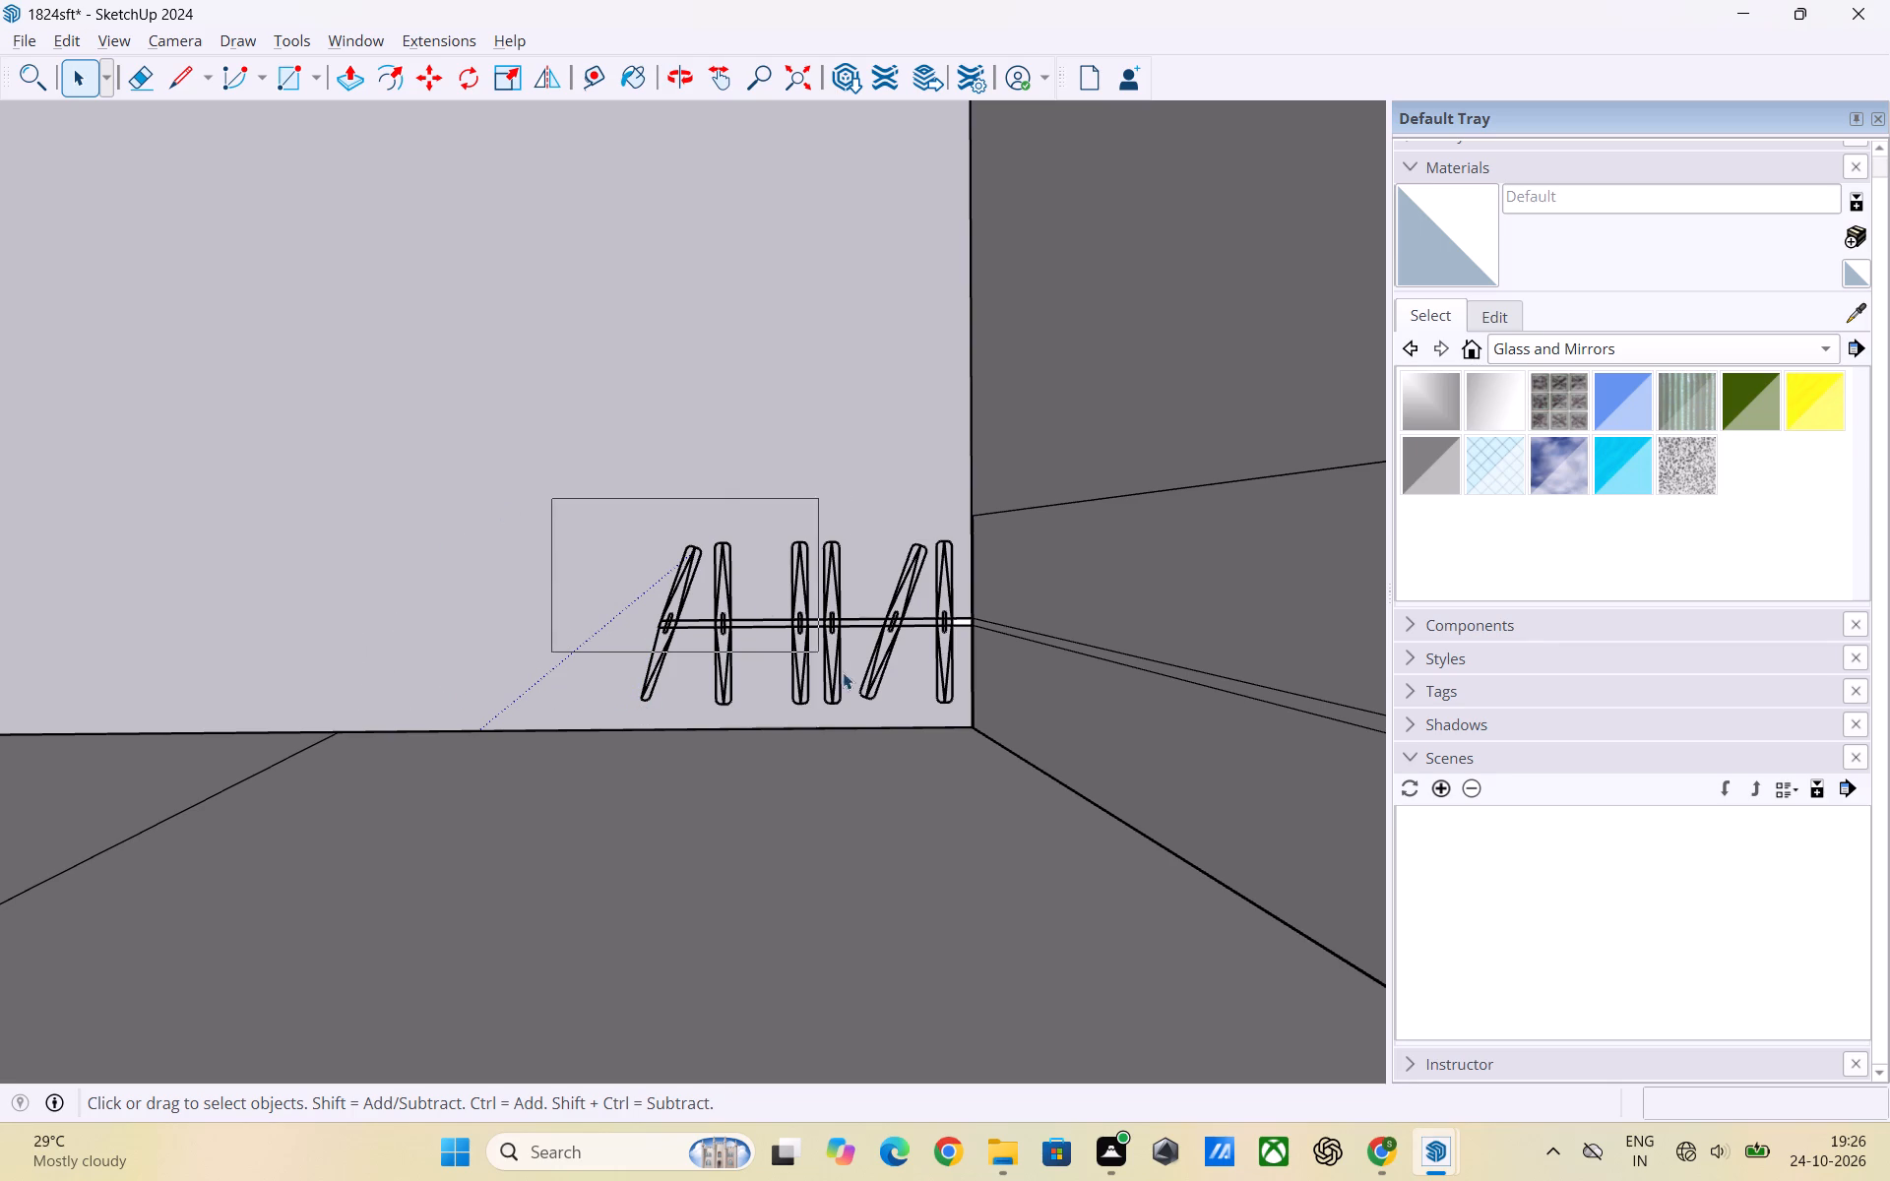
pyautogui.moveTo(843, 672); pyautogui.dragTo(879, 699)
pyautogui.moveTo(879, 699); pyautogui.dragTo(617, 530)
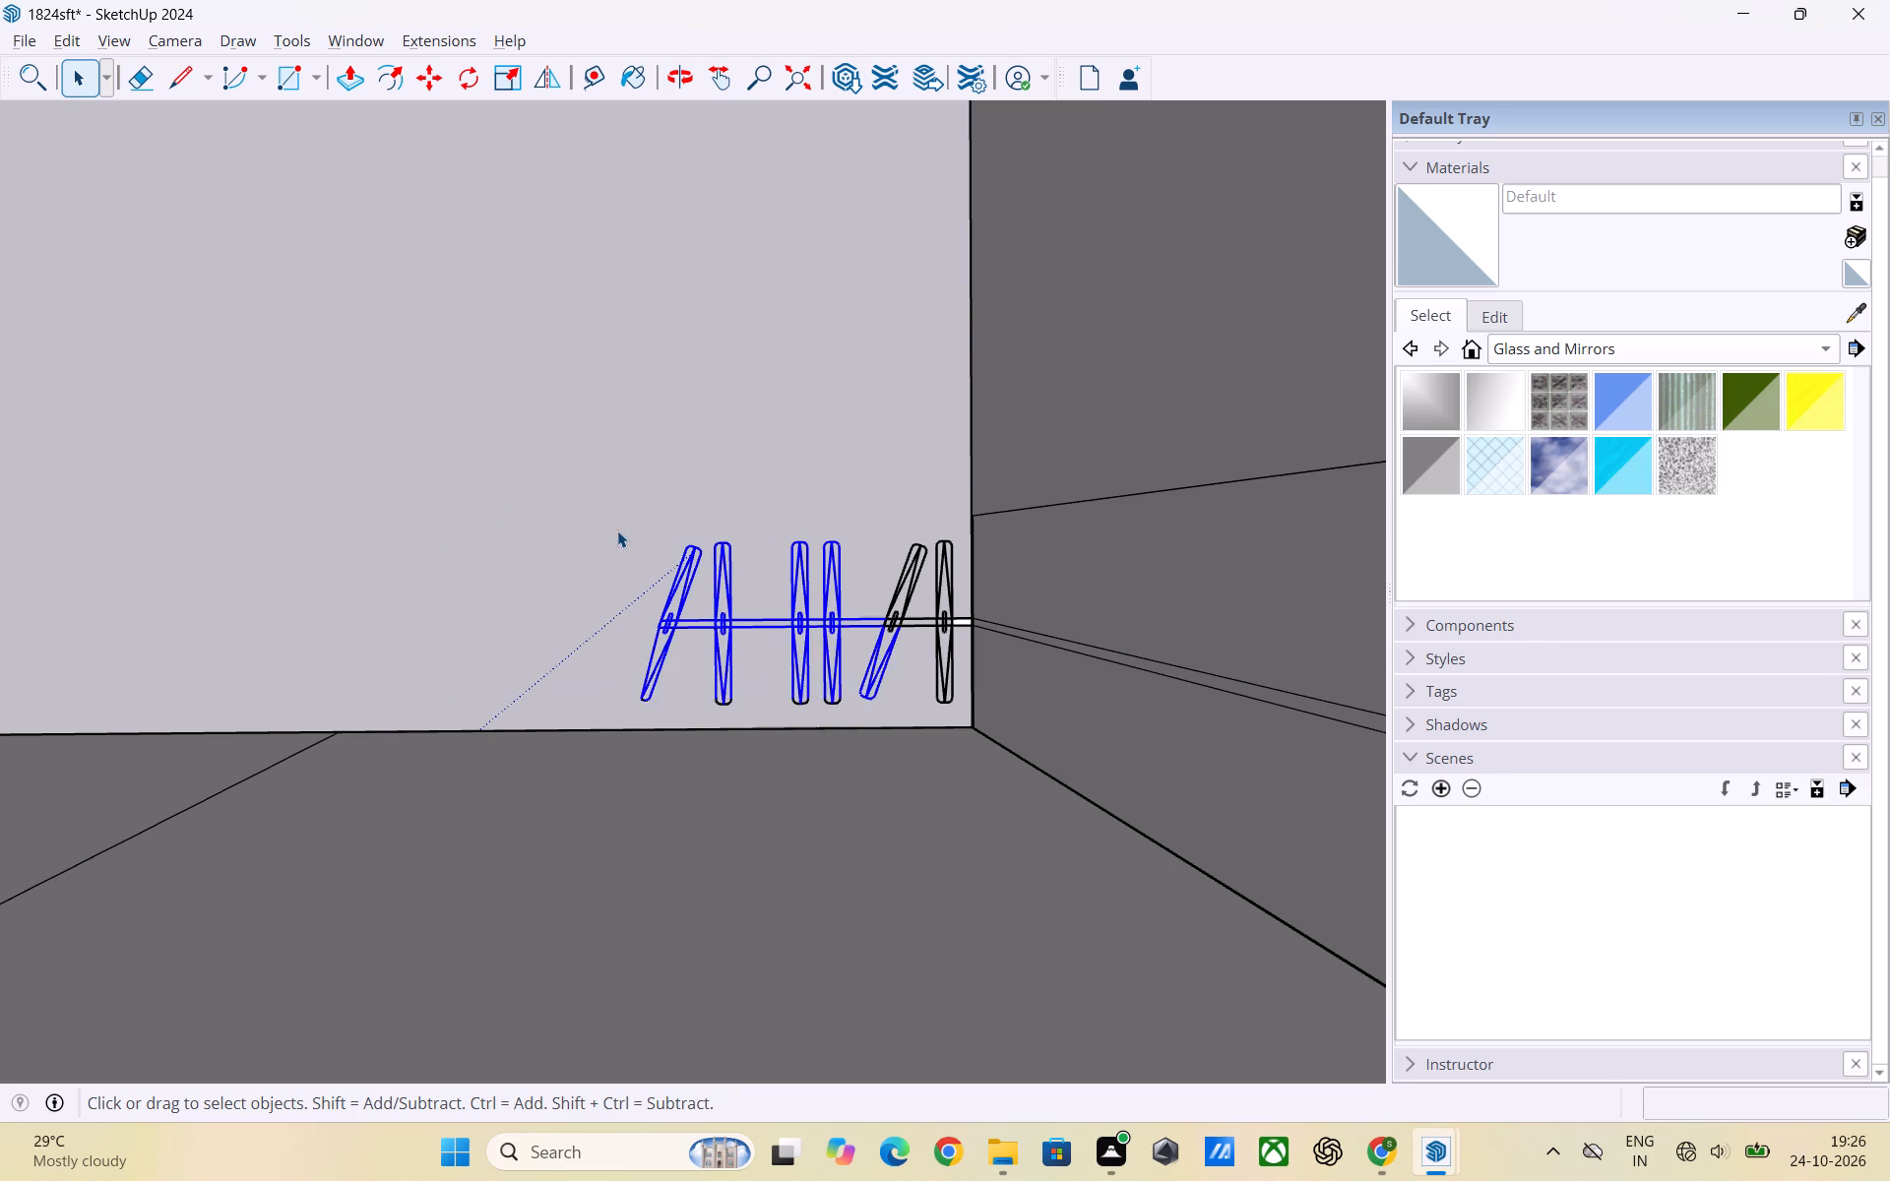
pyautogui.press('Delete')
pyautogui.moveTo(584, 609); pyautogui.dragTo(855, 714)
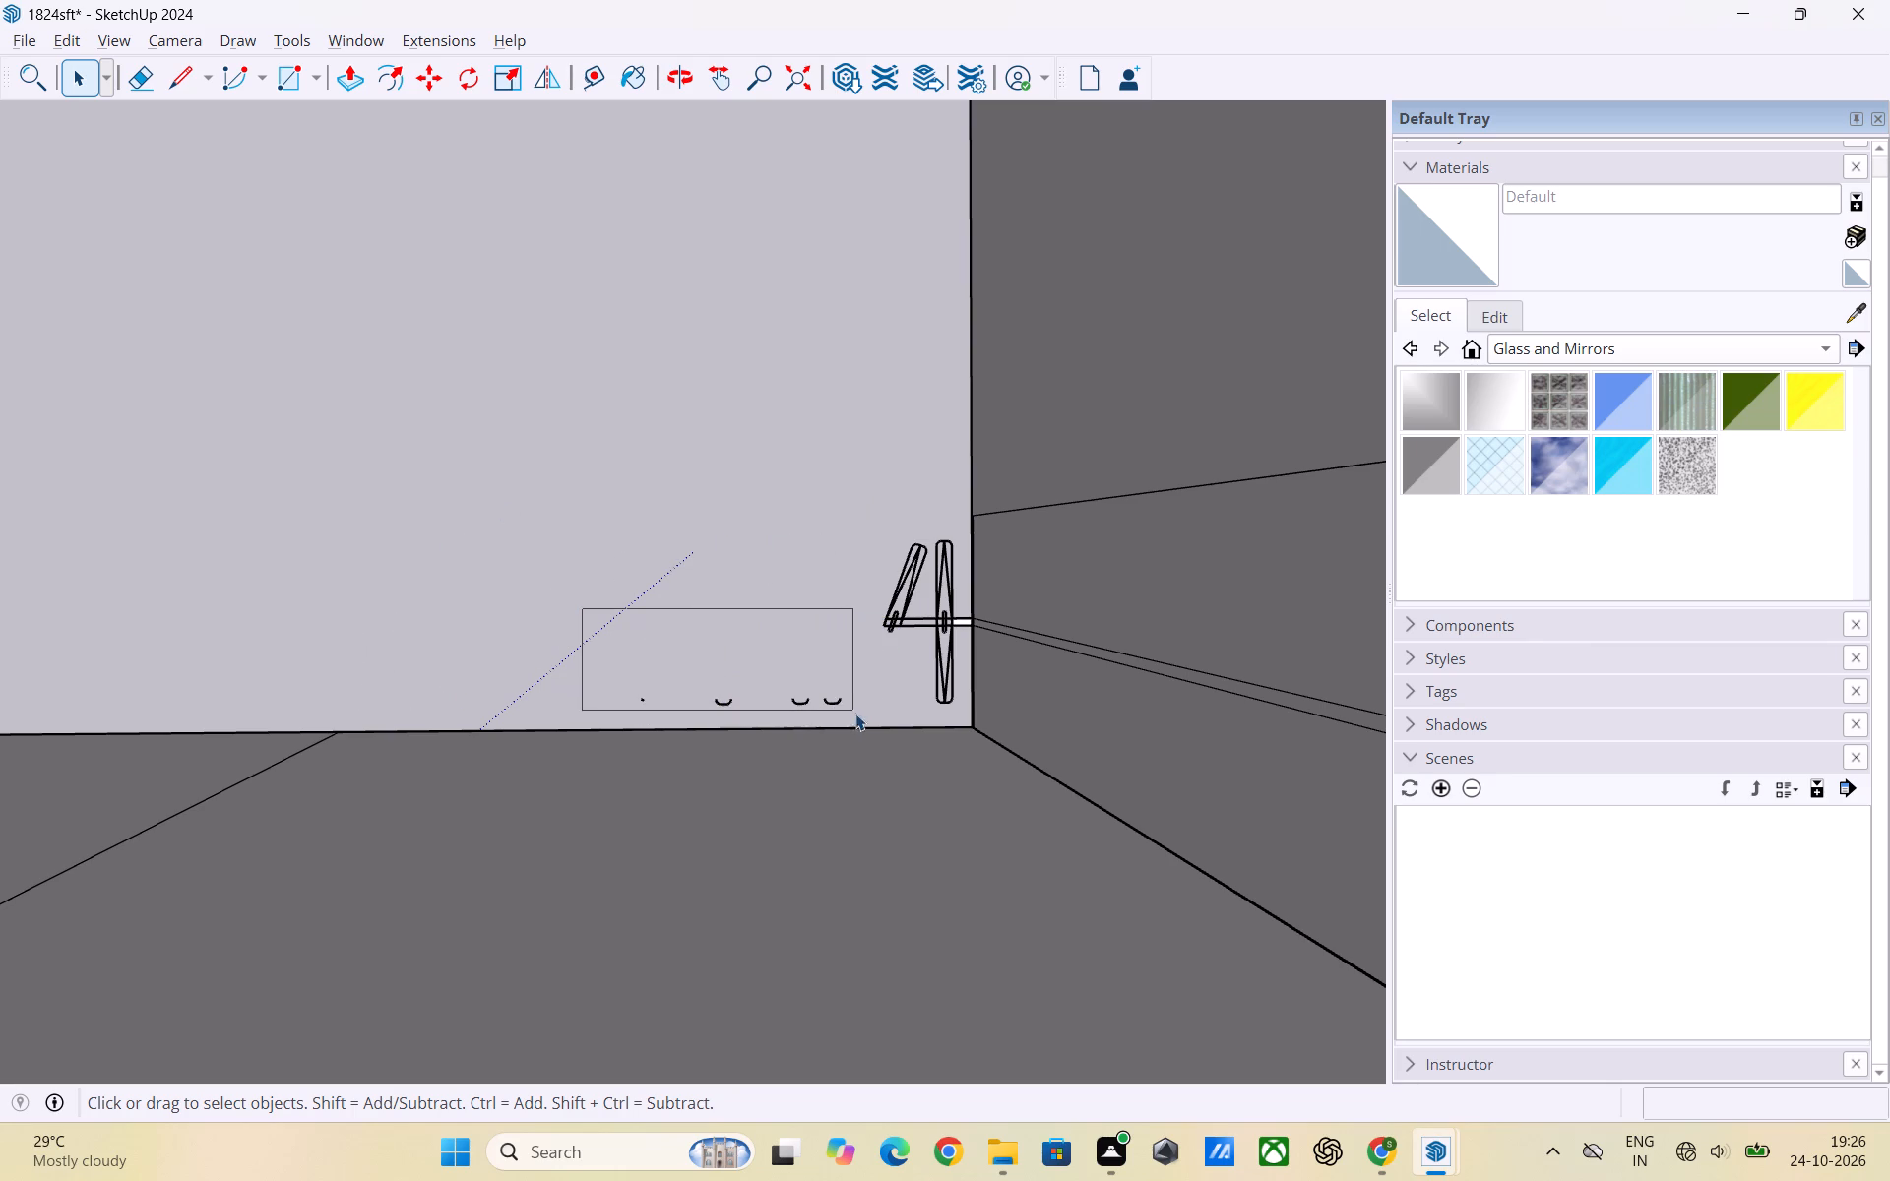
pyautogui.moveTo(855, 714); pyautogui.dragTo(859, 716)
pyautogui.press('Delete')
pyautogui.scroll(-2, 896, 617)
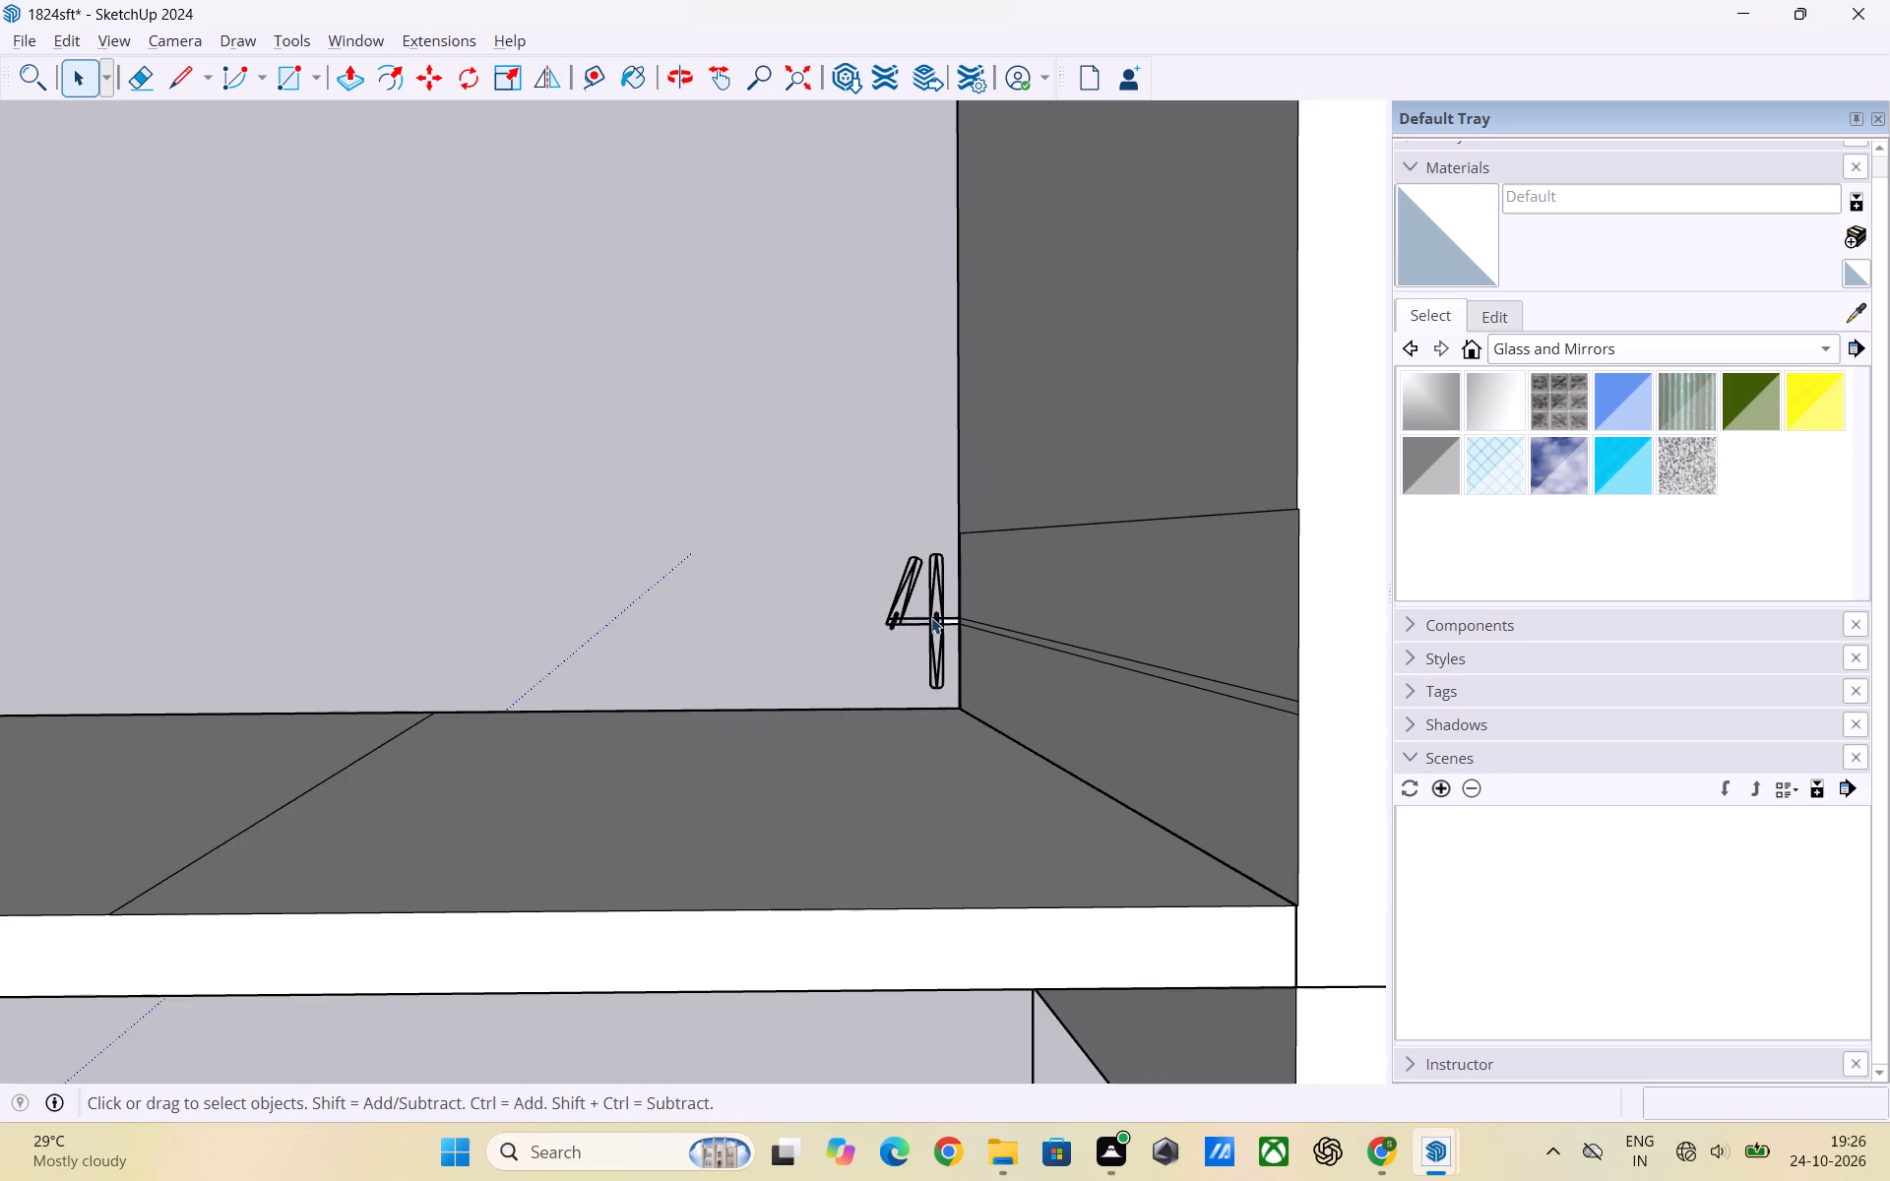
pyautogui.scroll(6, 931, 617)
pyautogui.moveTo(949, 734); pyautogui.dragTo(832, 543)
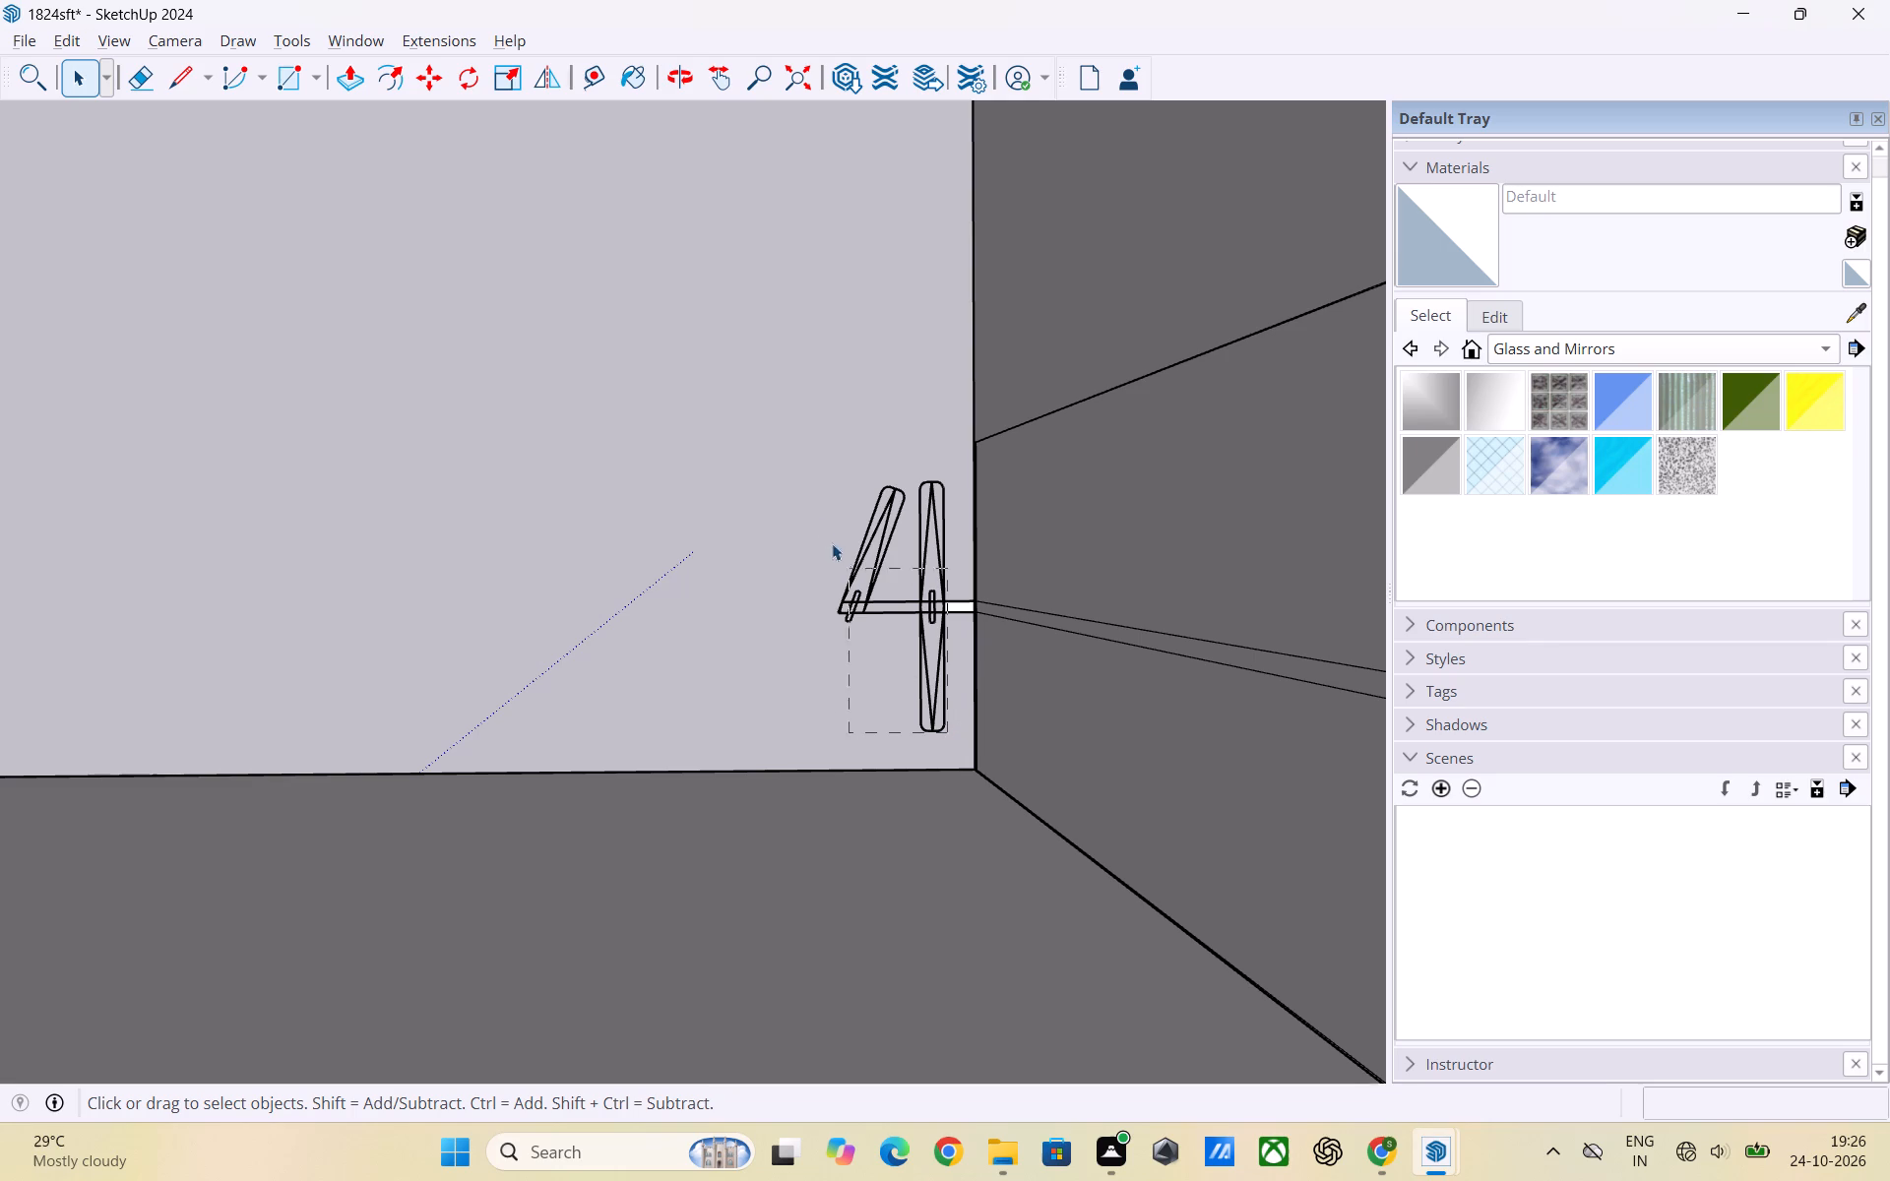
pyautogui.moveTo(832, 543); pyautogui.dragTo(793, 448)
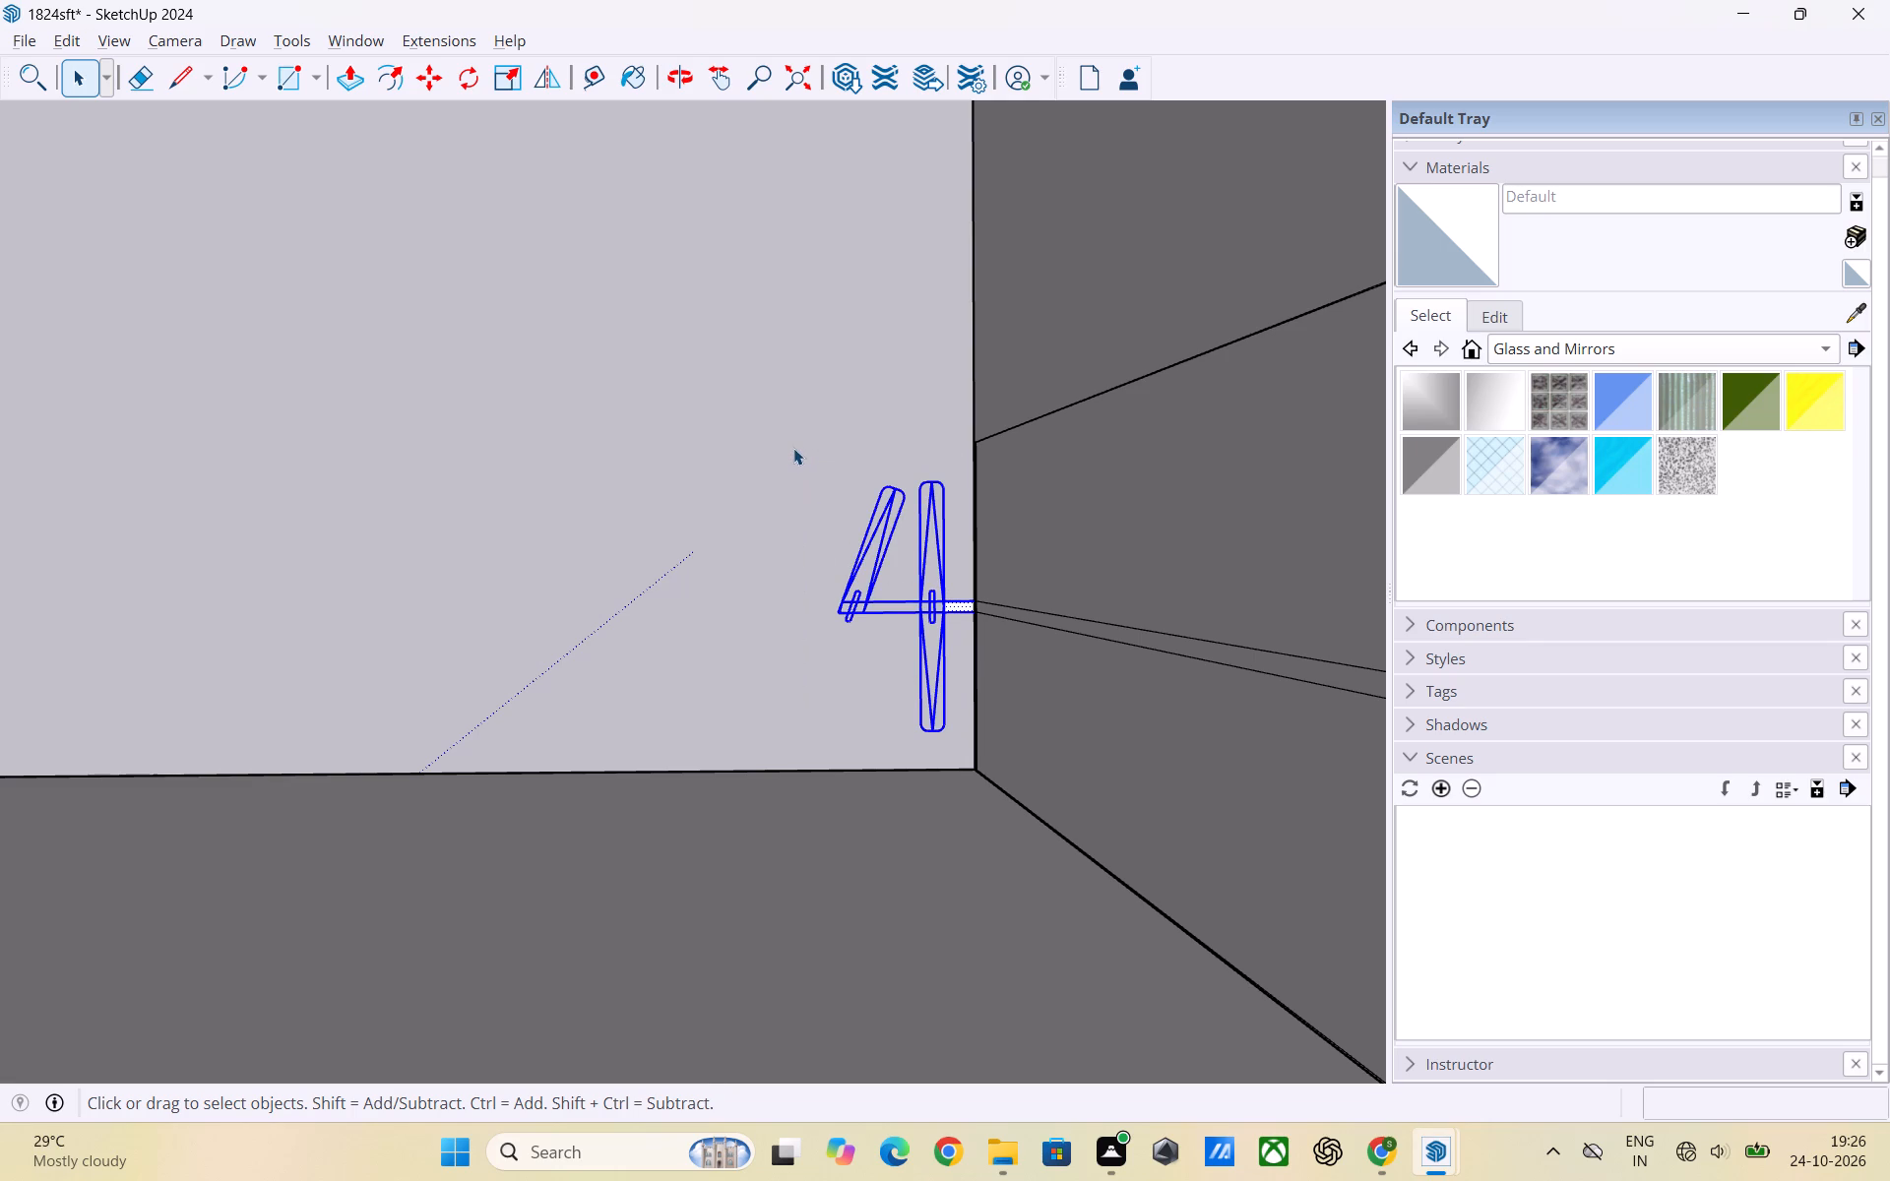
pyautogui.press('Delete')
# Delete the whole wardrobe symbol, including its leftover edge fragments, in the left apartment's other upper bedroom near the balcony.
pyautogui.scroll(-18, 901, 620)
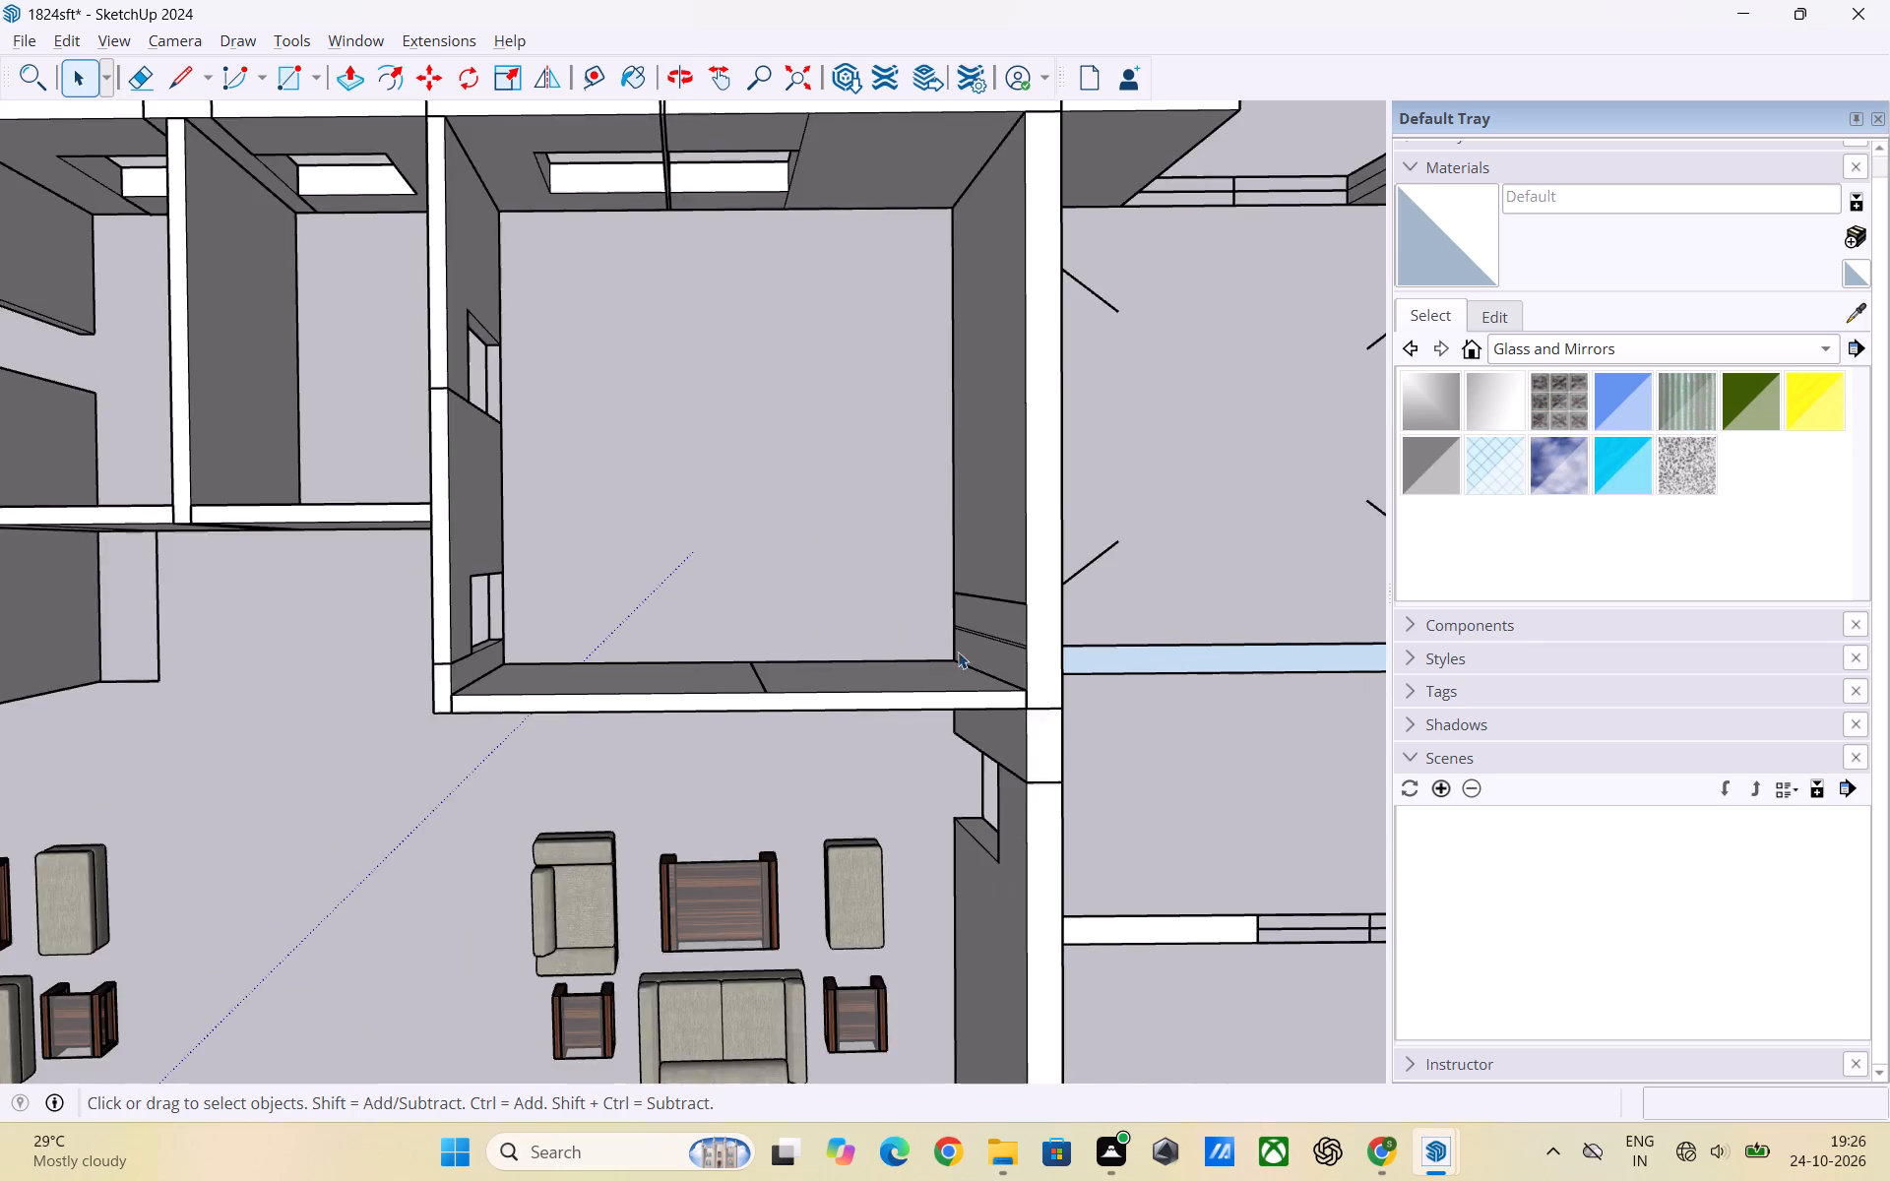
pyautogui.scroll(-2, 958, 652)
pyautogui.scroll(-10, 901, 583)
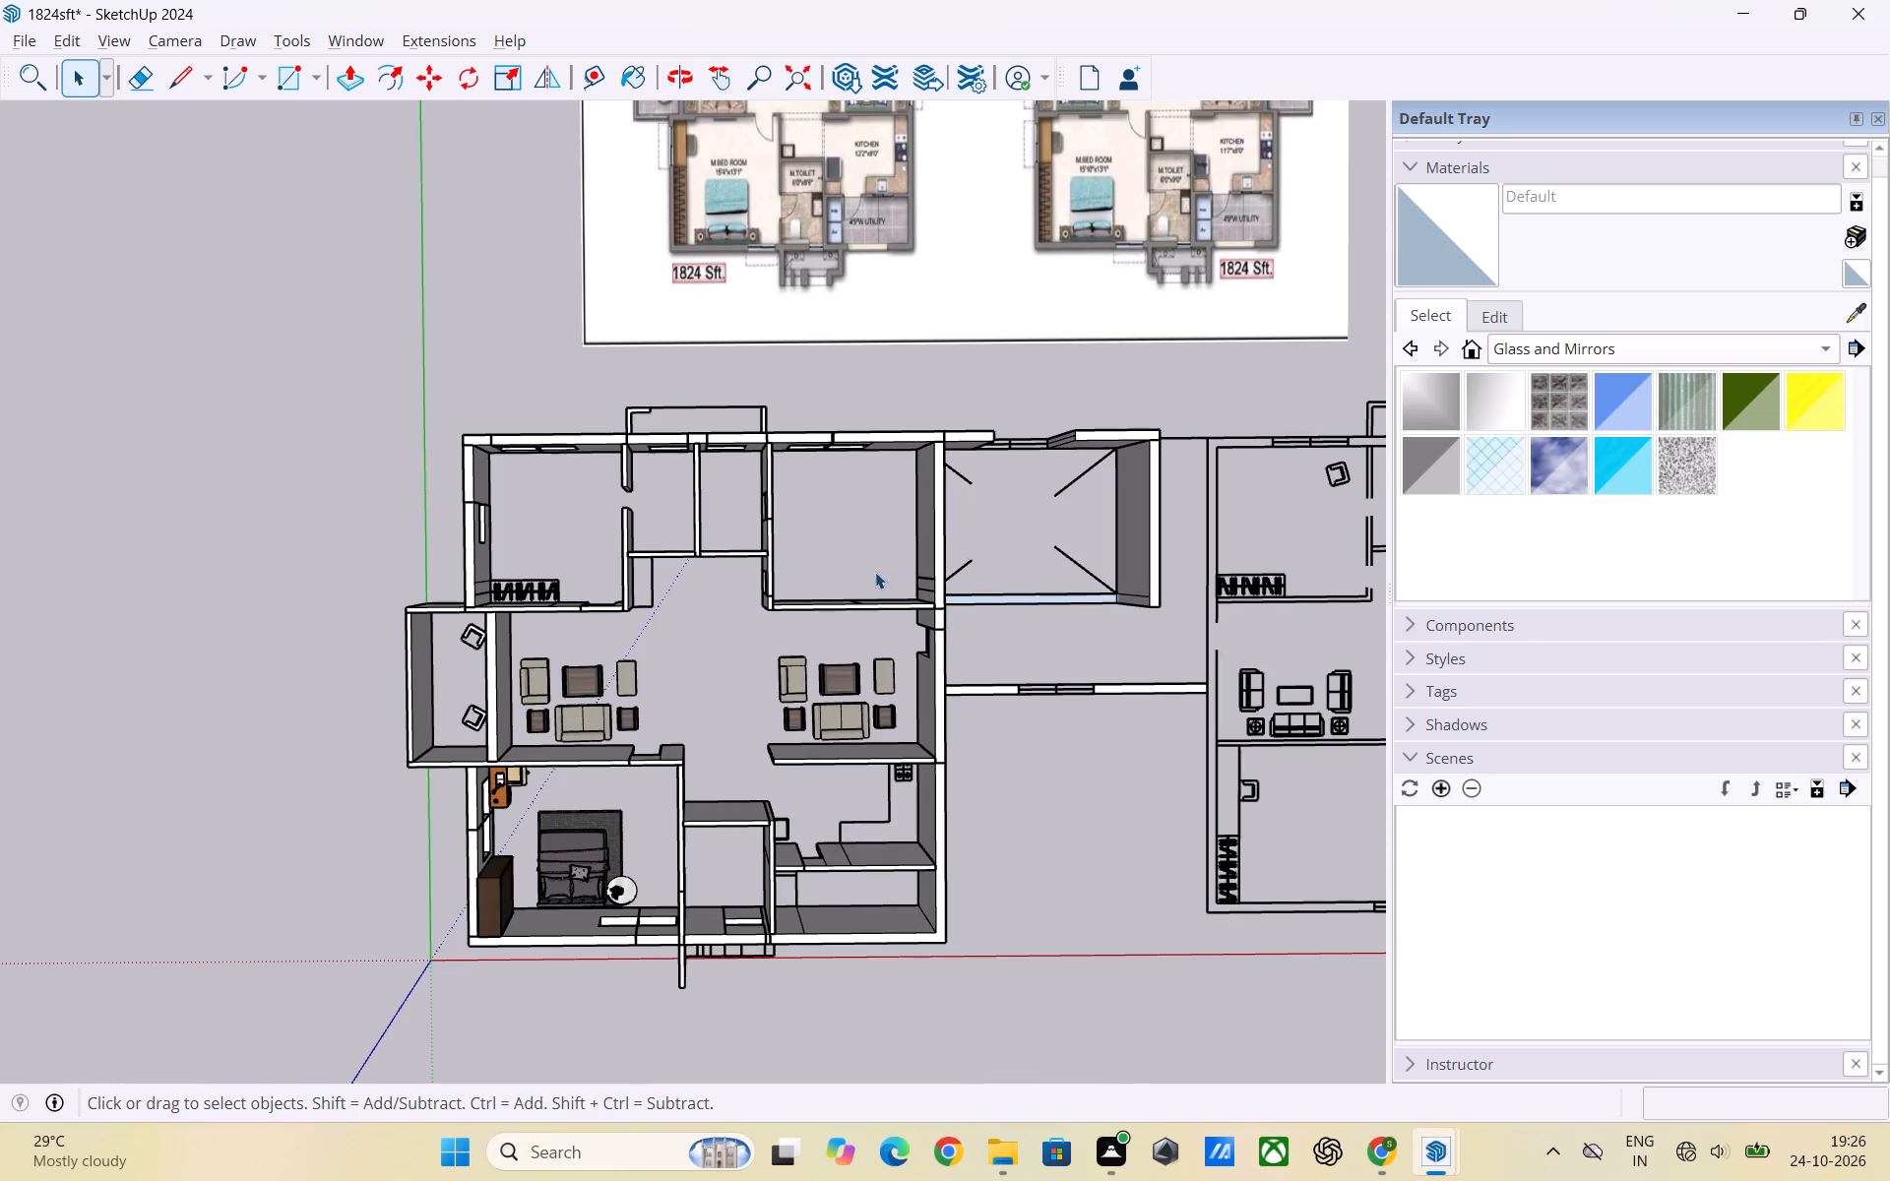
pyautogui.scroll(-4, 881, 609)
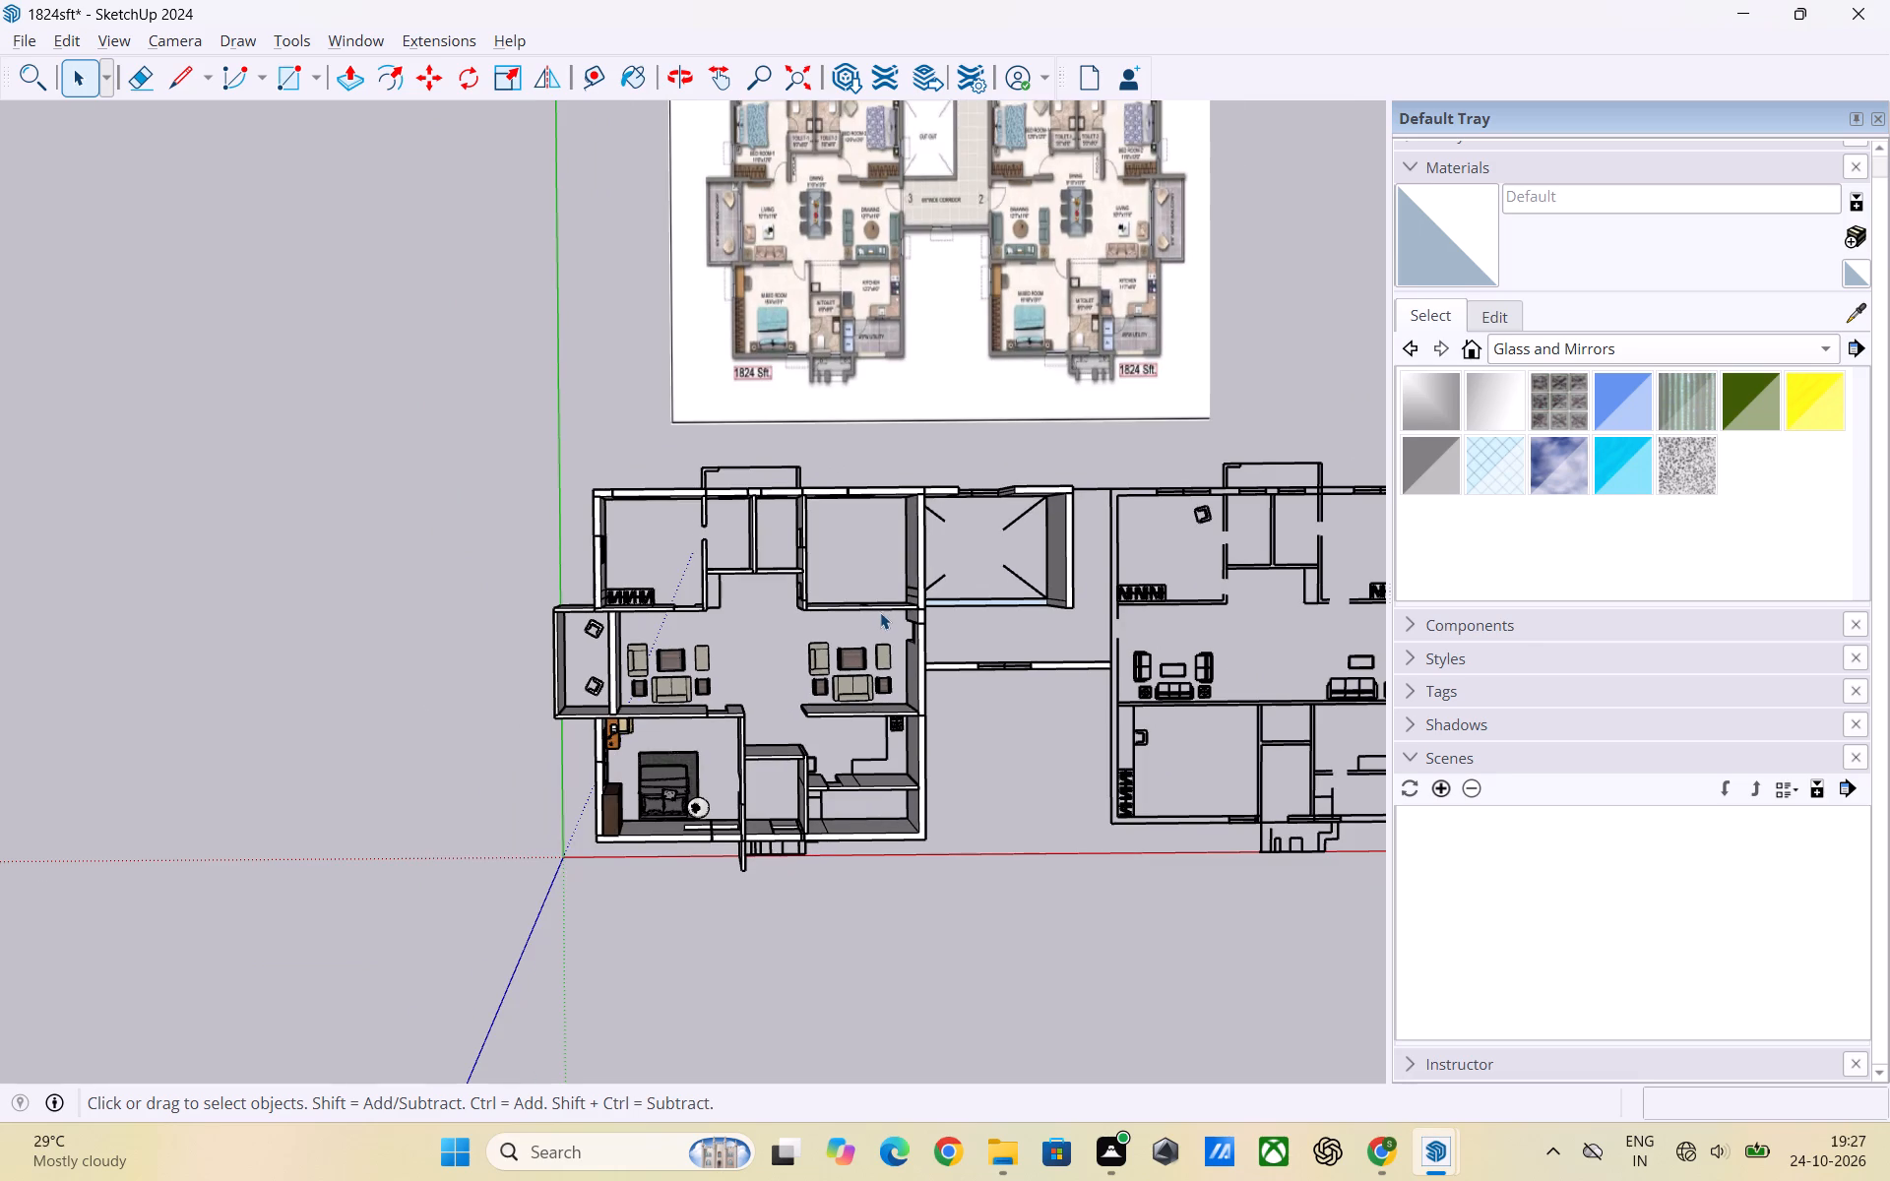
pyautogui.scroll(-1, 627, 669)
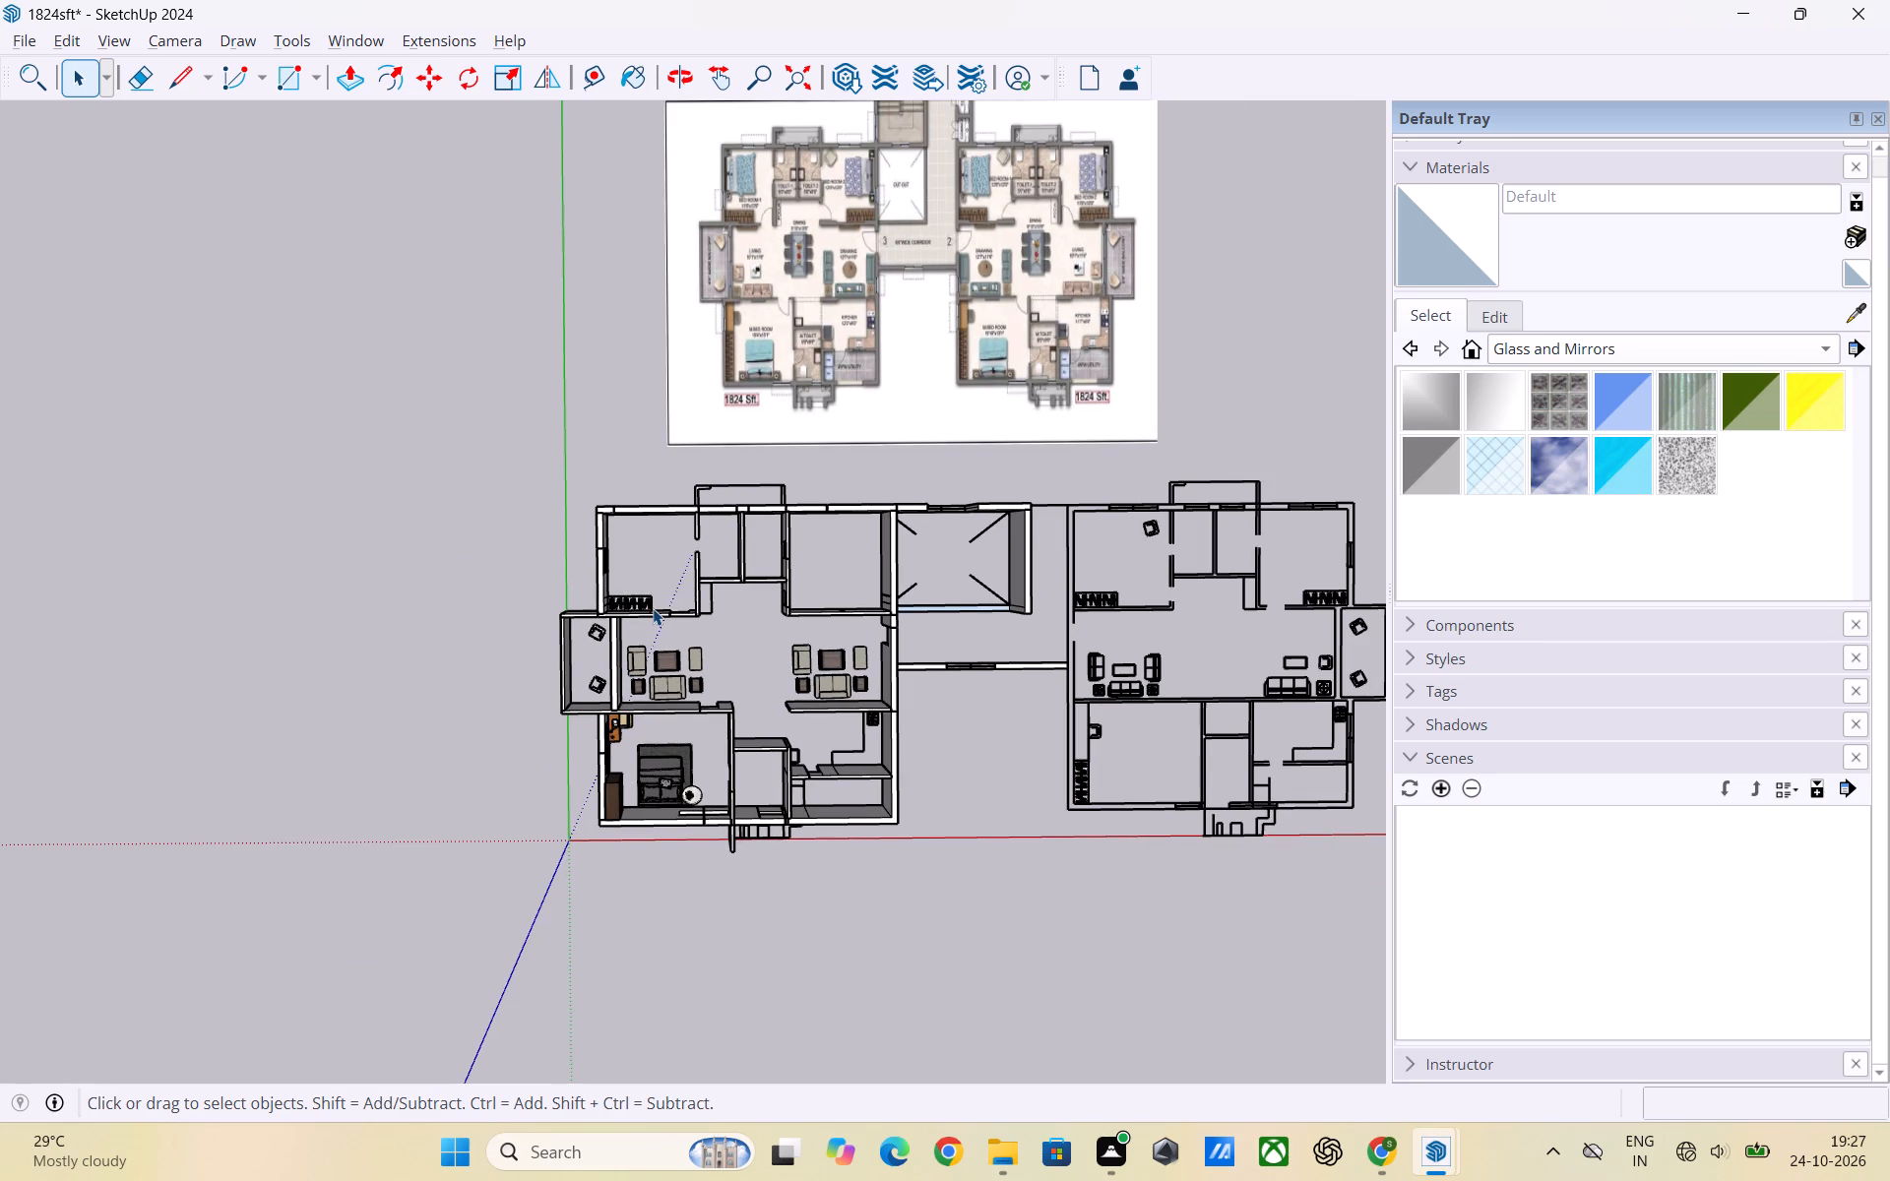
pyautogui.scroll(8, 646, 594)
pyautogui.scroll(-2, 646, 591)
pyautogui.scroll(9, 639, 608)
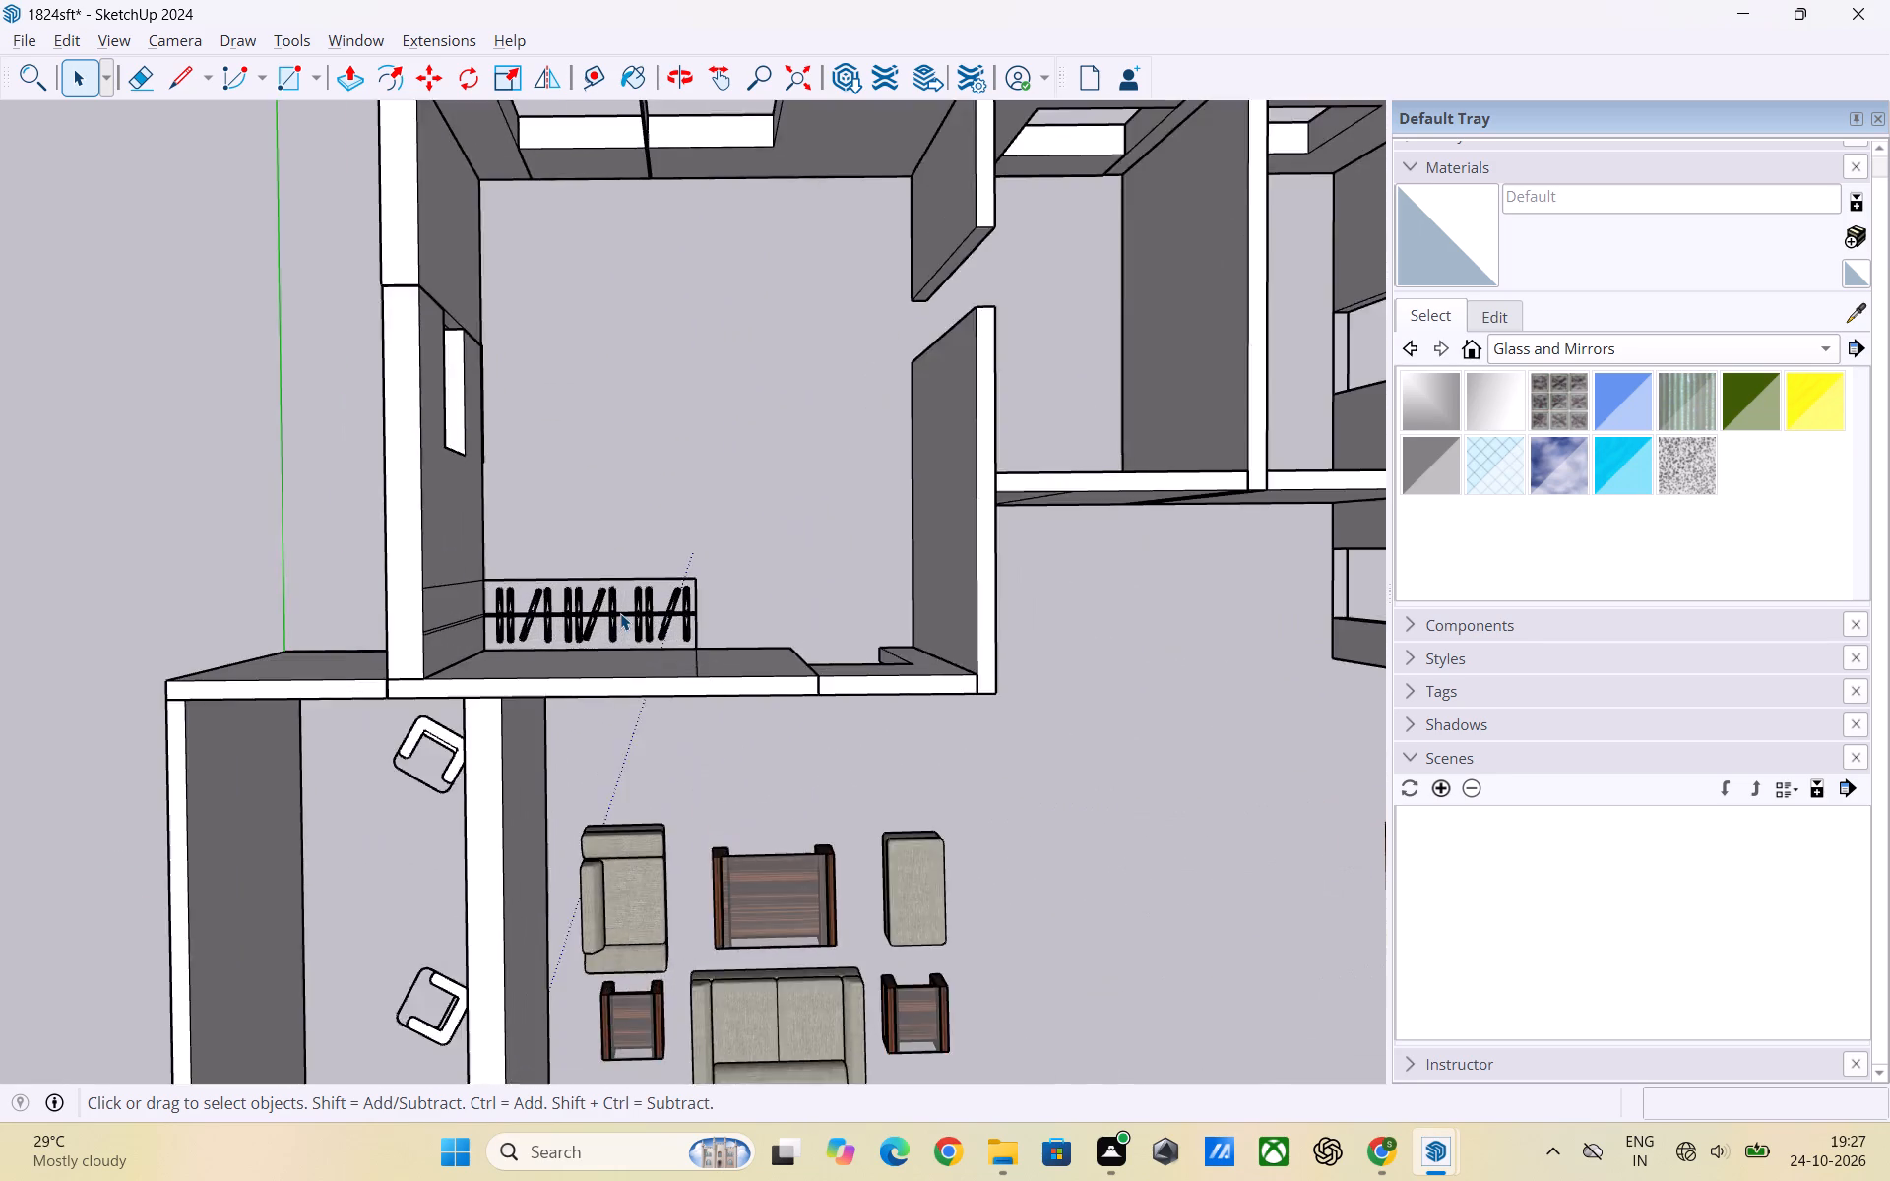
pyautogui.scroll(4, 620, 613)
pyautogui.moveTo(618, 620); pyautogui.dragTo(622, 643, button='middle')
pyautogui.scroll(4, 618, 643)
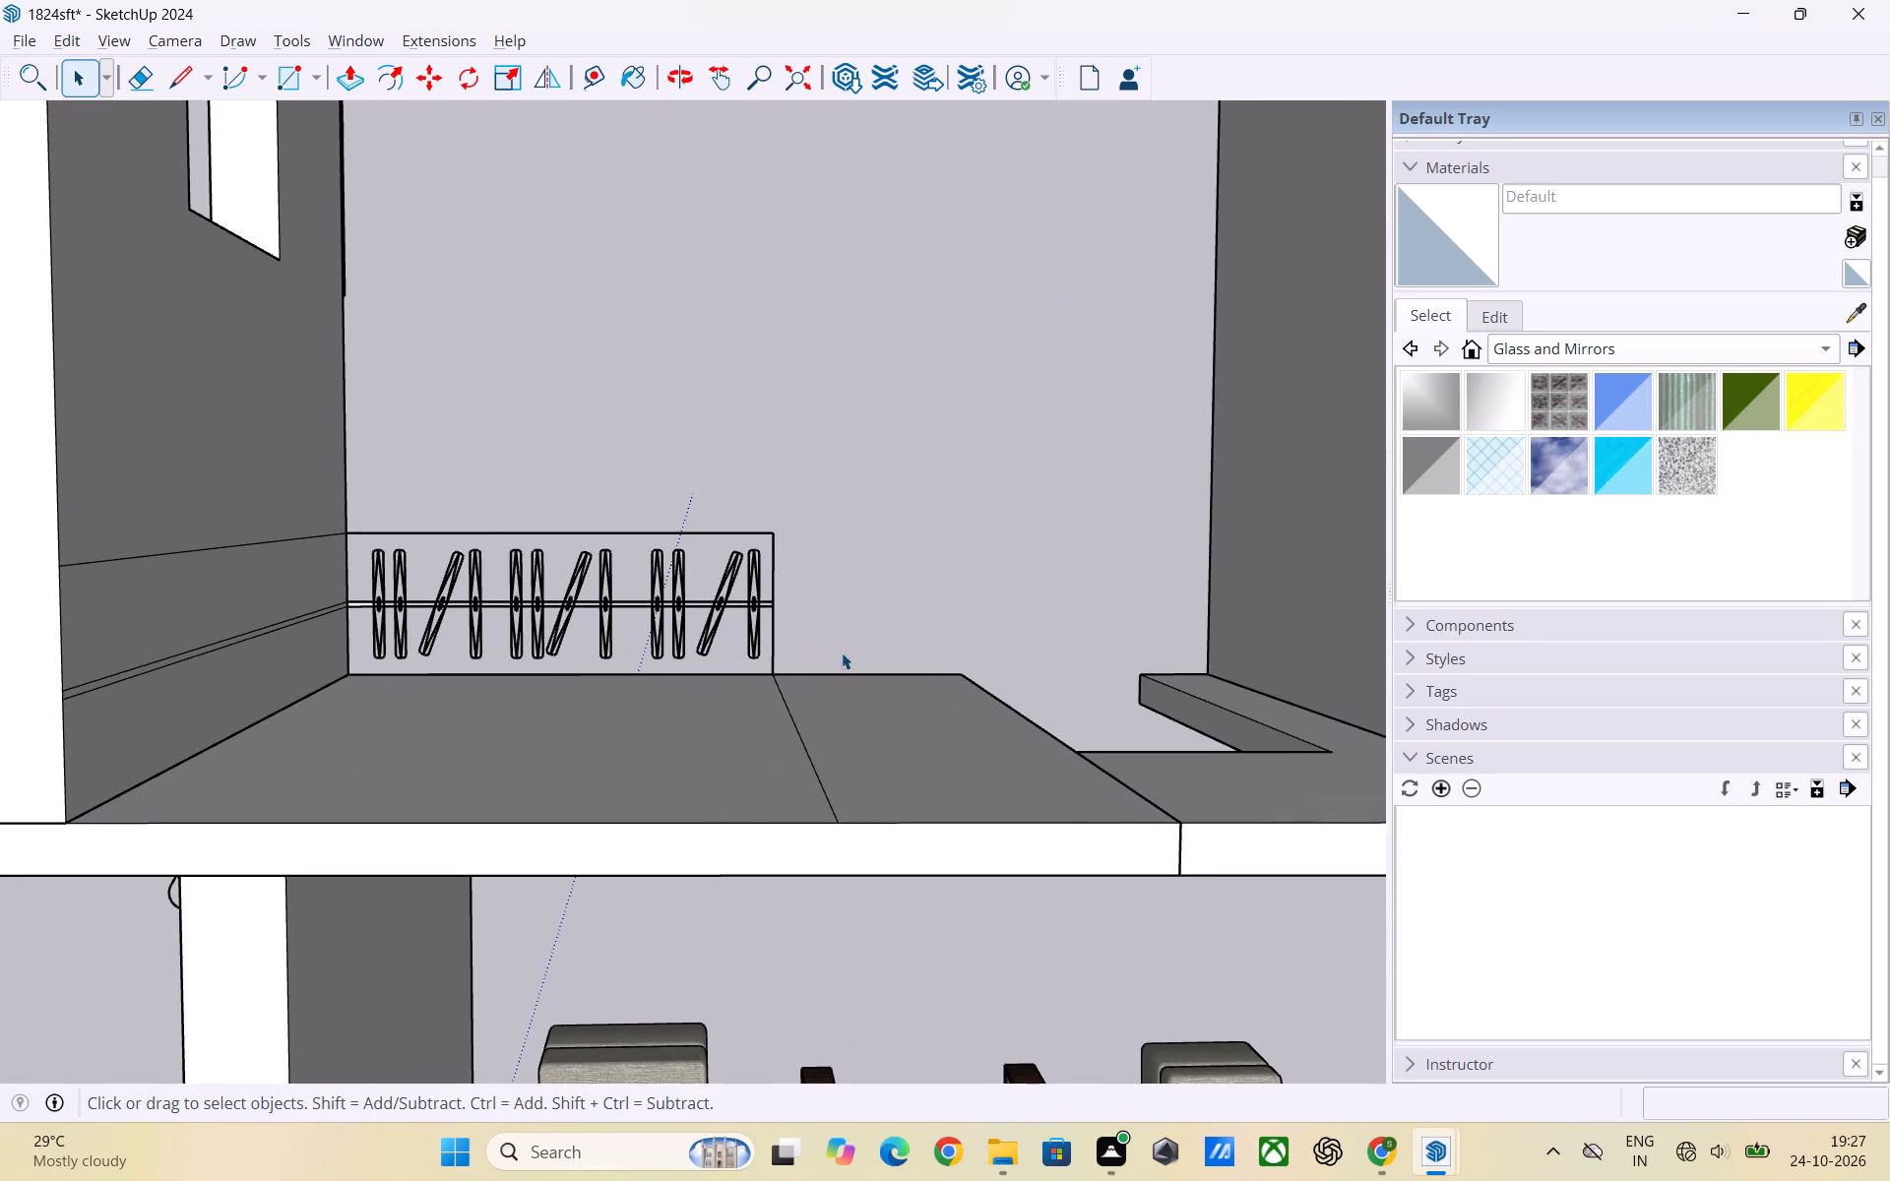
pyautogui.moveTo(804, 656); pyautogui.dragTo(367, 490)
pyautogui.moveTo(367, 490); pyautogui.dragTo(362, 490)
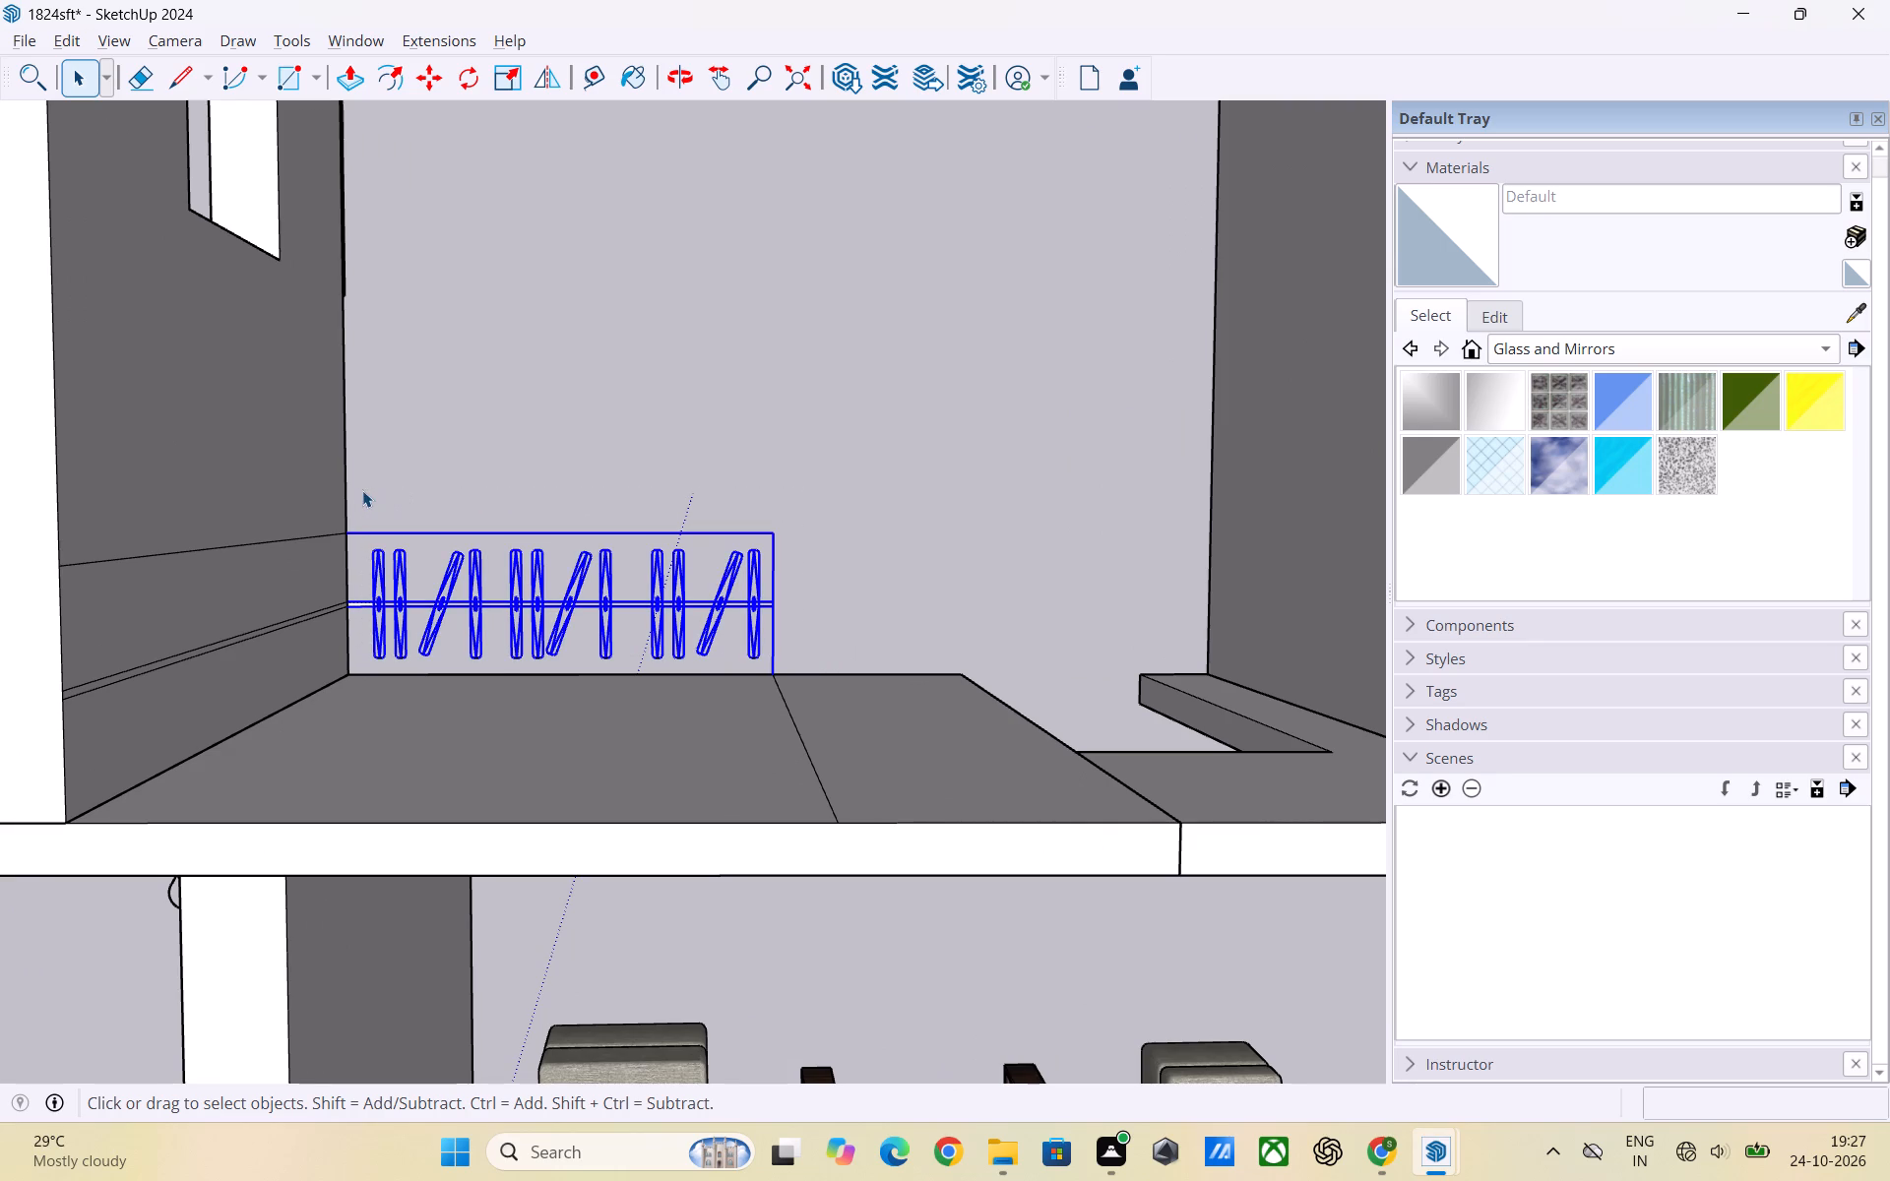
pyautogui.press('Delete')
pyautogui.scroll(5, 535, 652)
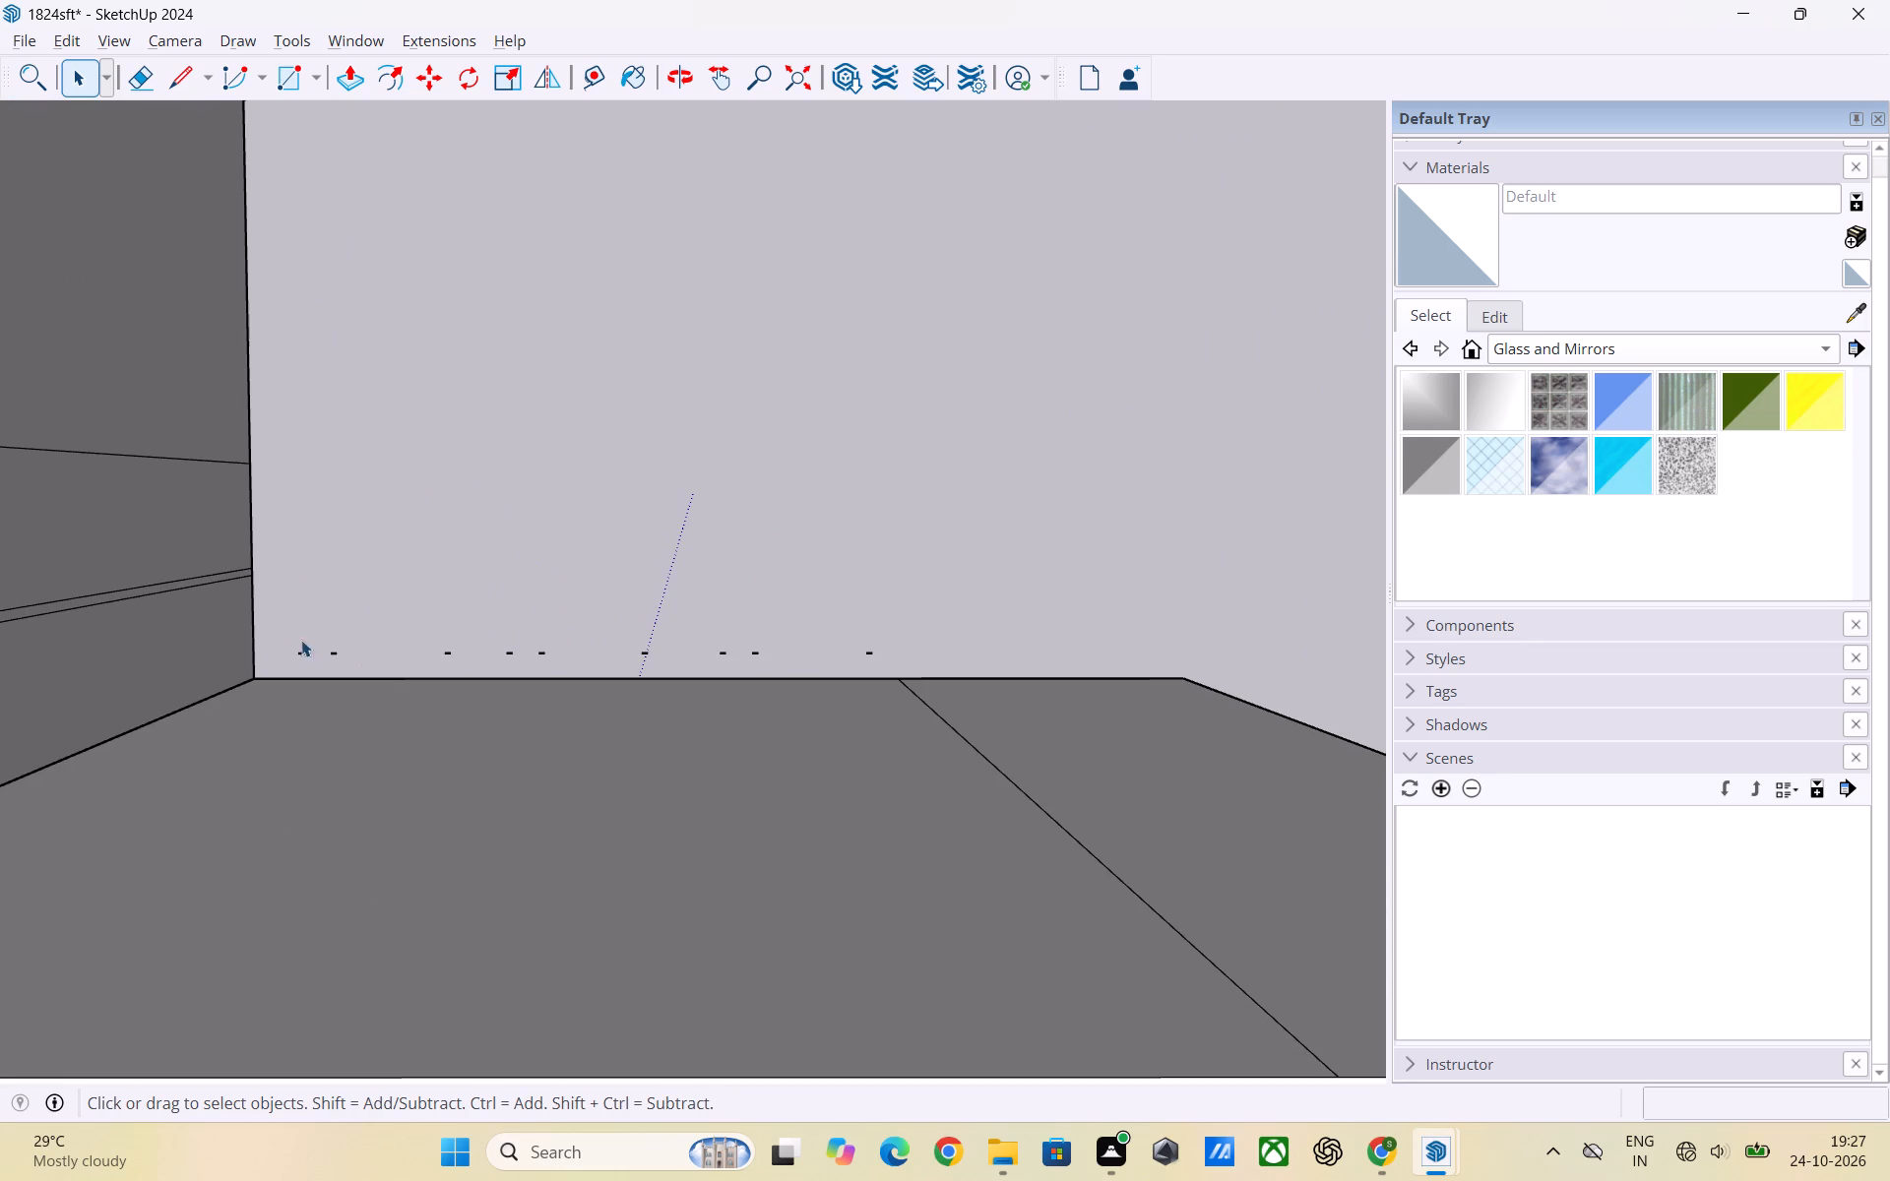
pyautogui.moveTo(276, 645); pyautogui.dragTo(887, 661)
pyautogui.press('Delete')
# Examine the left apartment's cleared bedrooms and its overall layout against the reference floor plan.
pyautogui.scroll(-6, 713, 620)
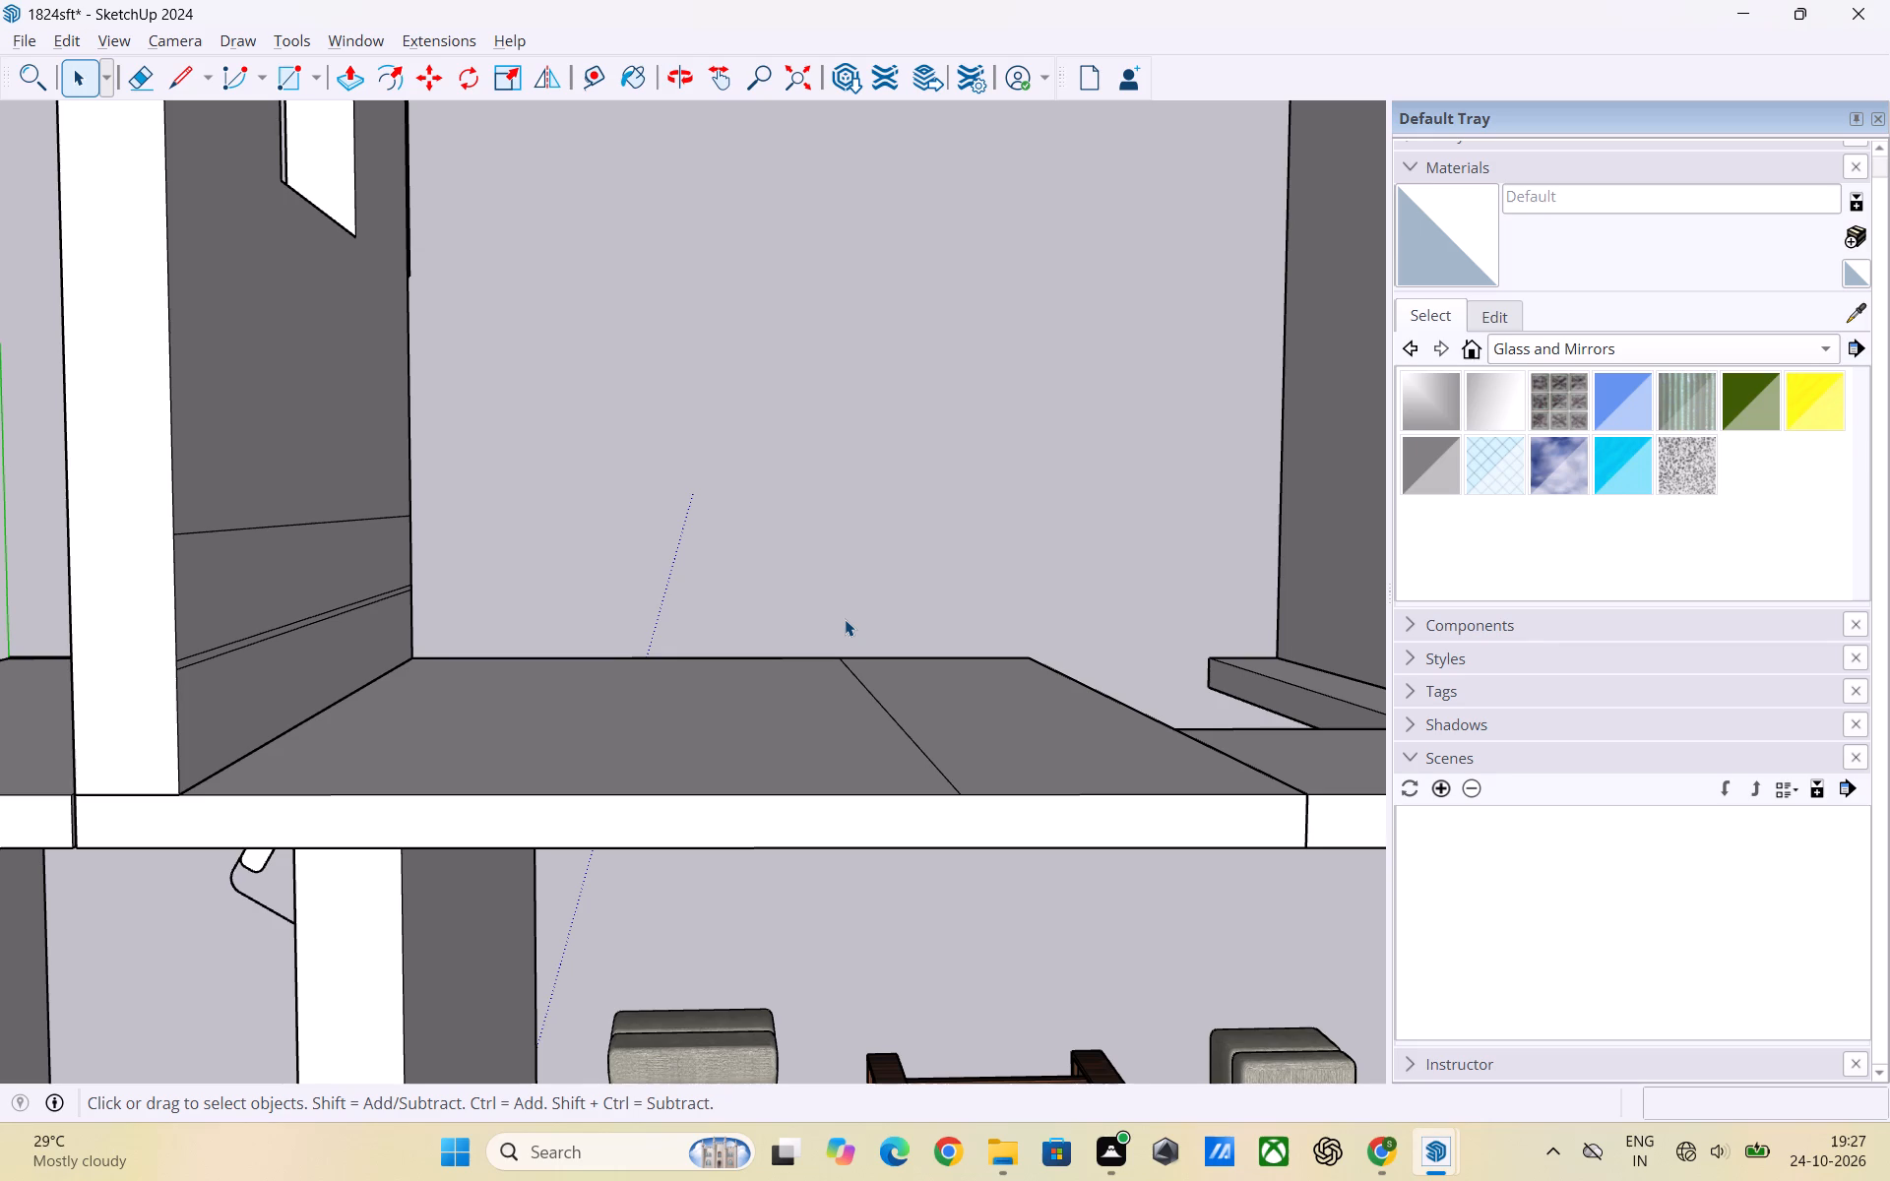
pyautogui.scroll(-7, 835, 593)
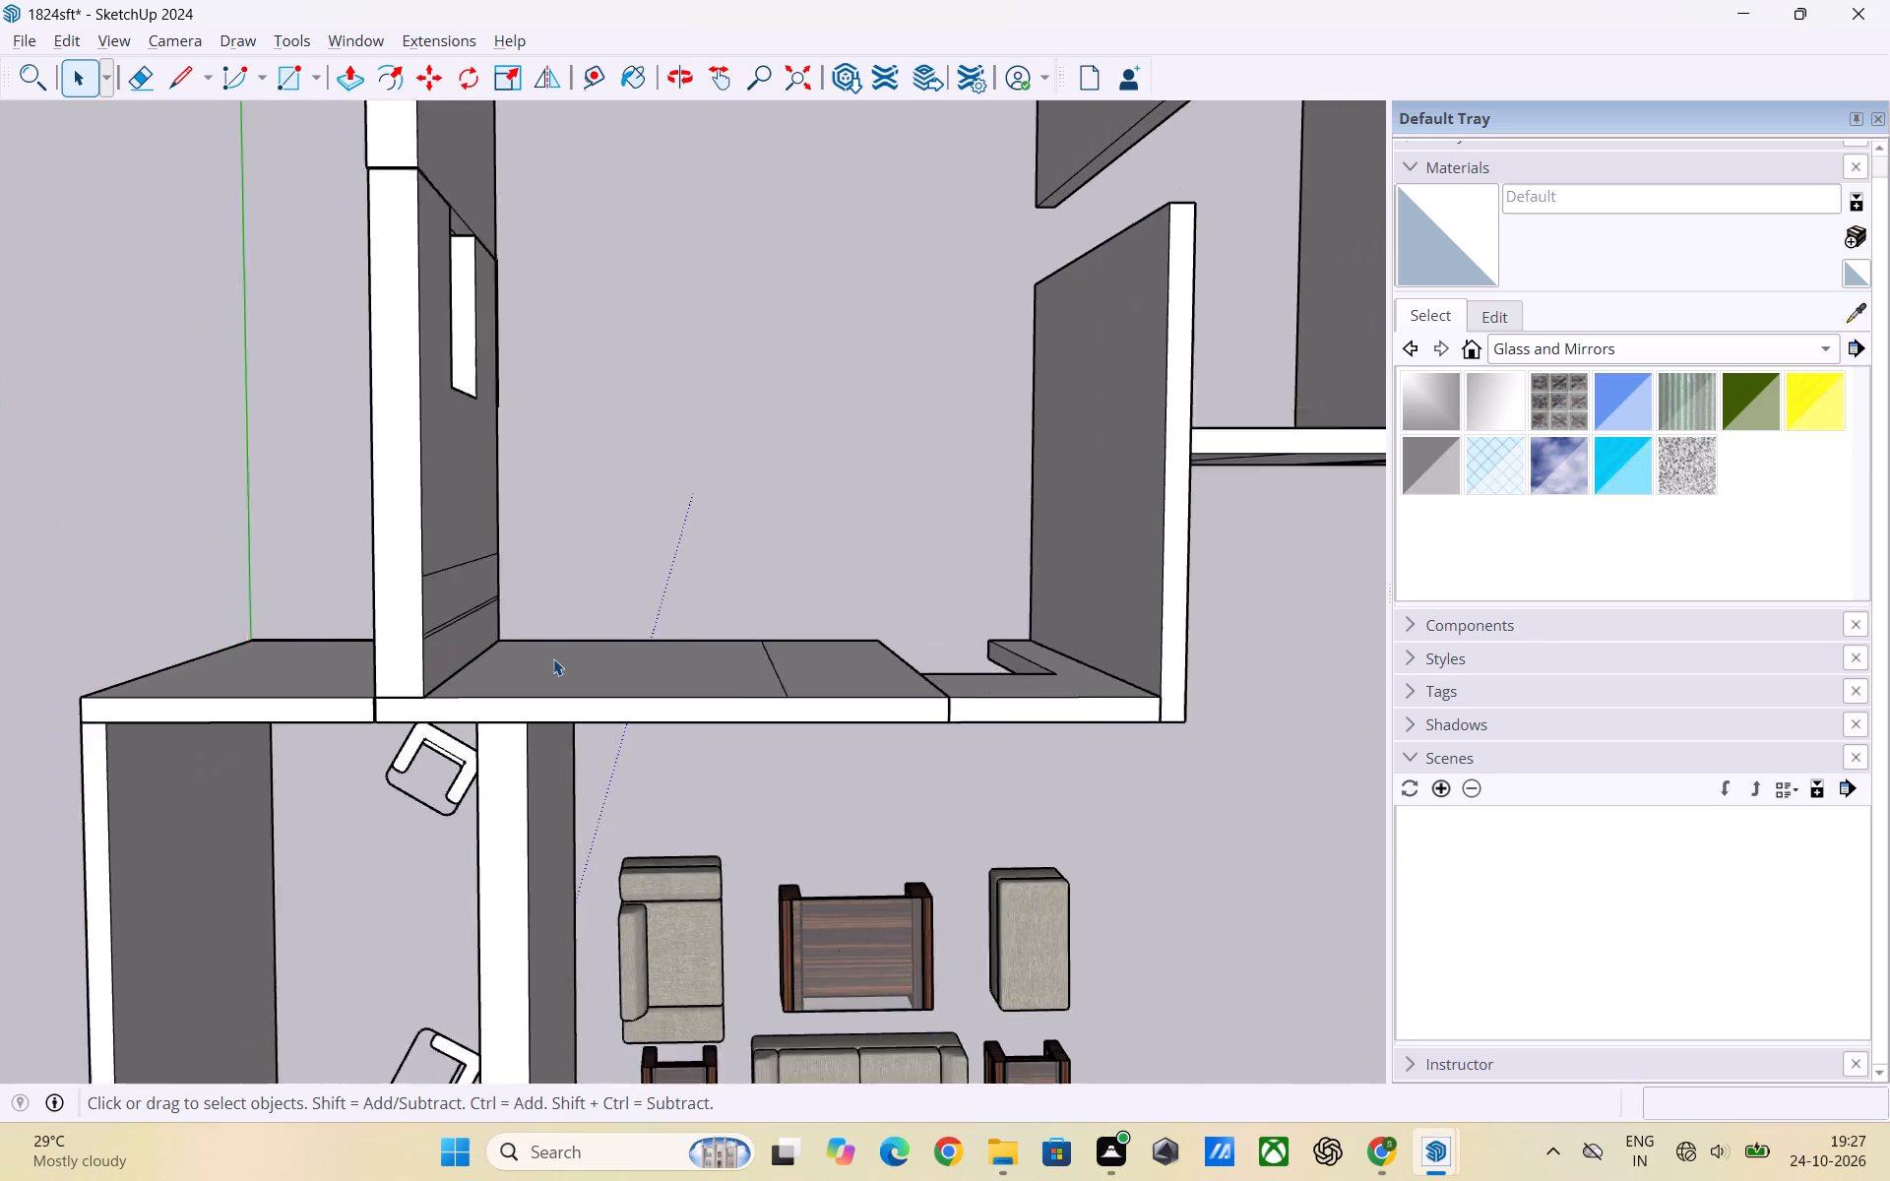
pyautogui.scroll(-3, 553, 658)
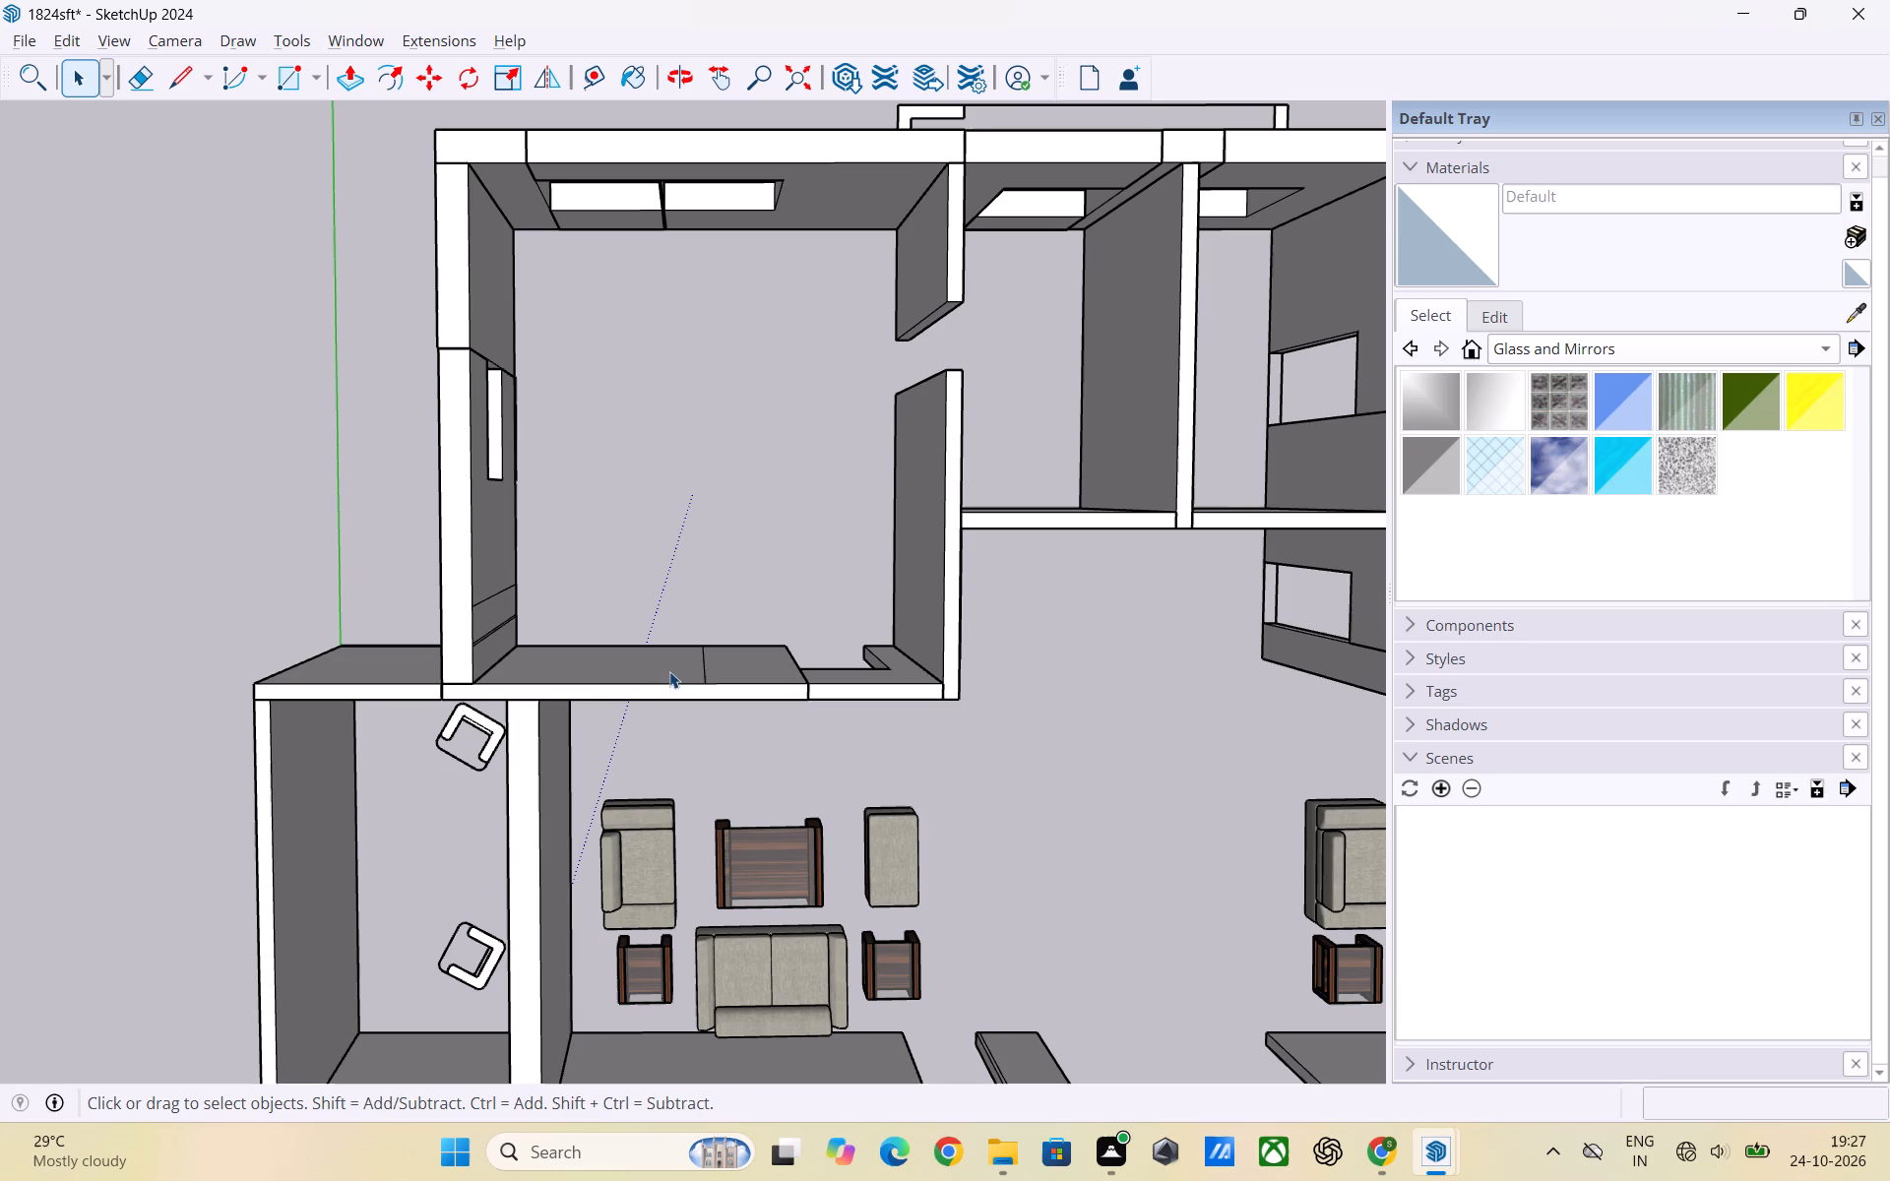
pyautogui.scroll(-6, 636, 619)
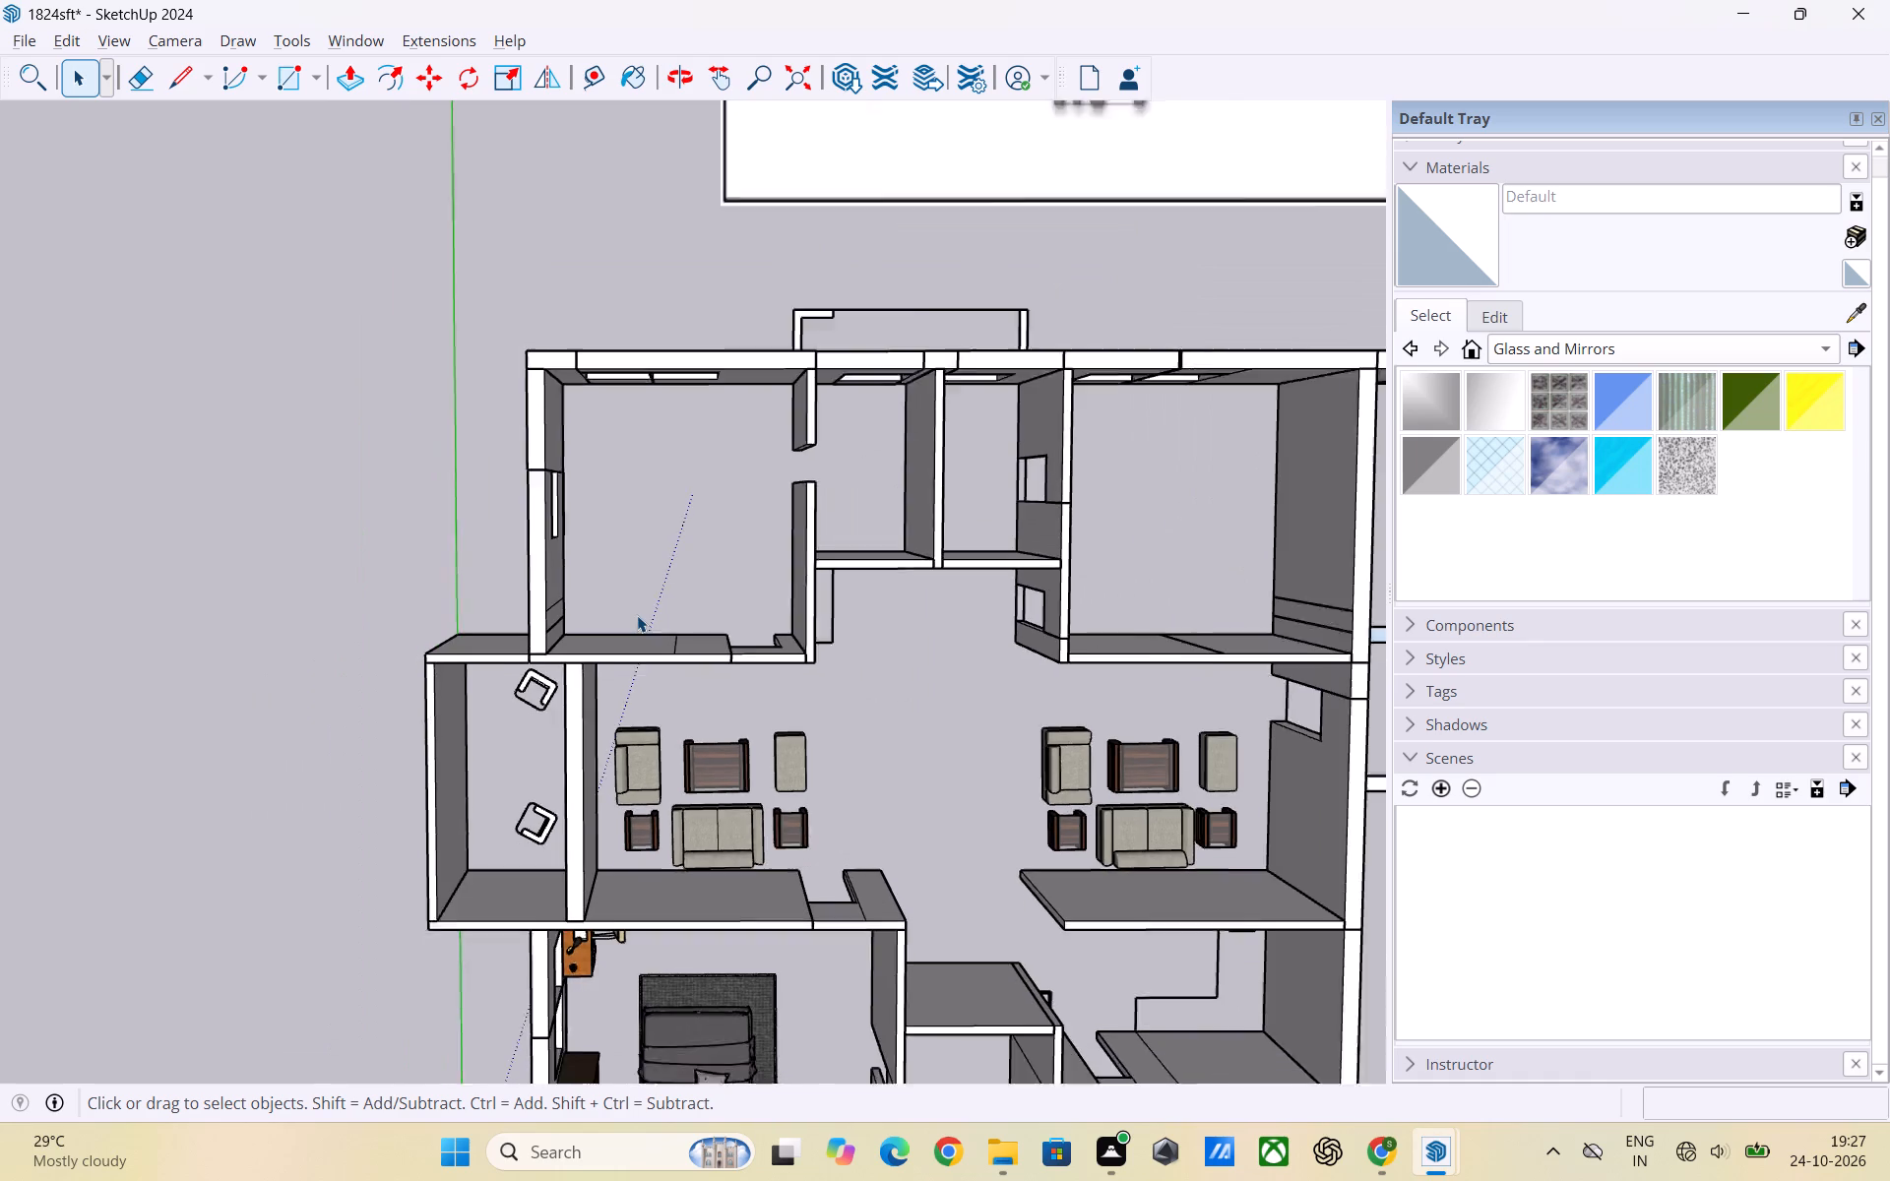
pyautogui.scroll(-1, 637, 615)
pyautogui.scroll(-6, 479, 653)
pyautogui.scroll(-2, 611, 641)
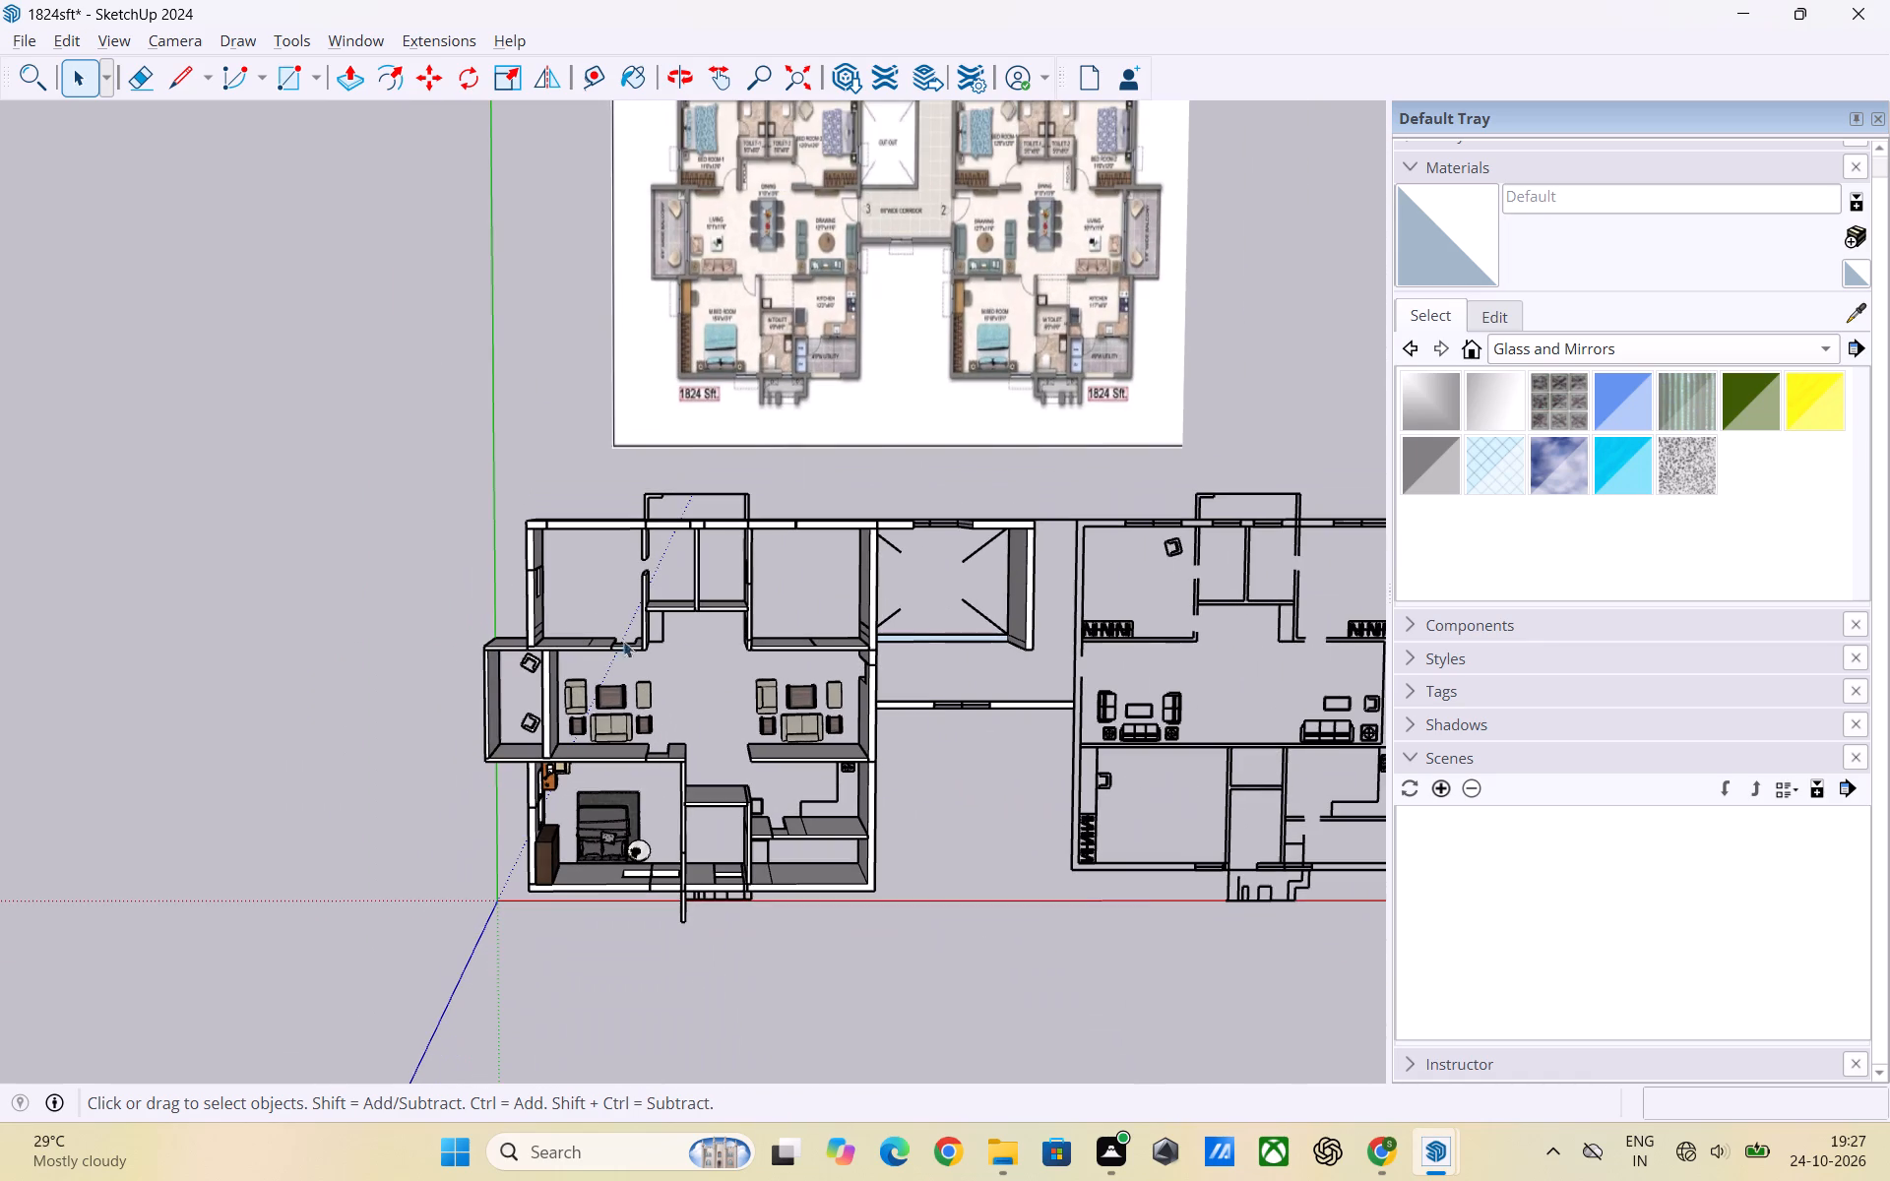
# Switch to the 1601 SFT model and copy the light-wood wardrobe from the bedroom with the pink bed.
pyautogui.click(1442, 1147)
pyautogui.click(1473, 1036)
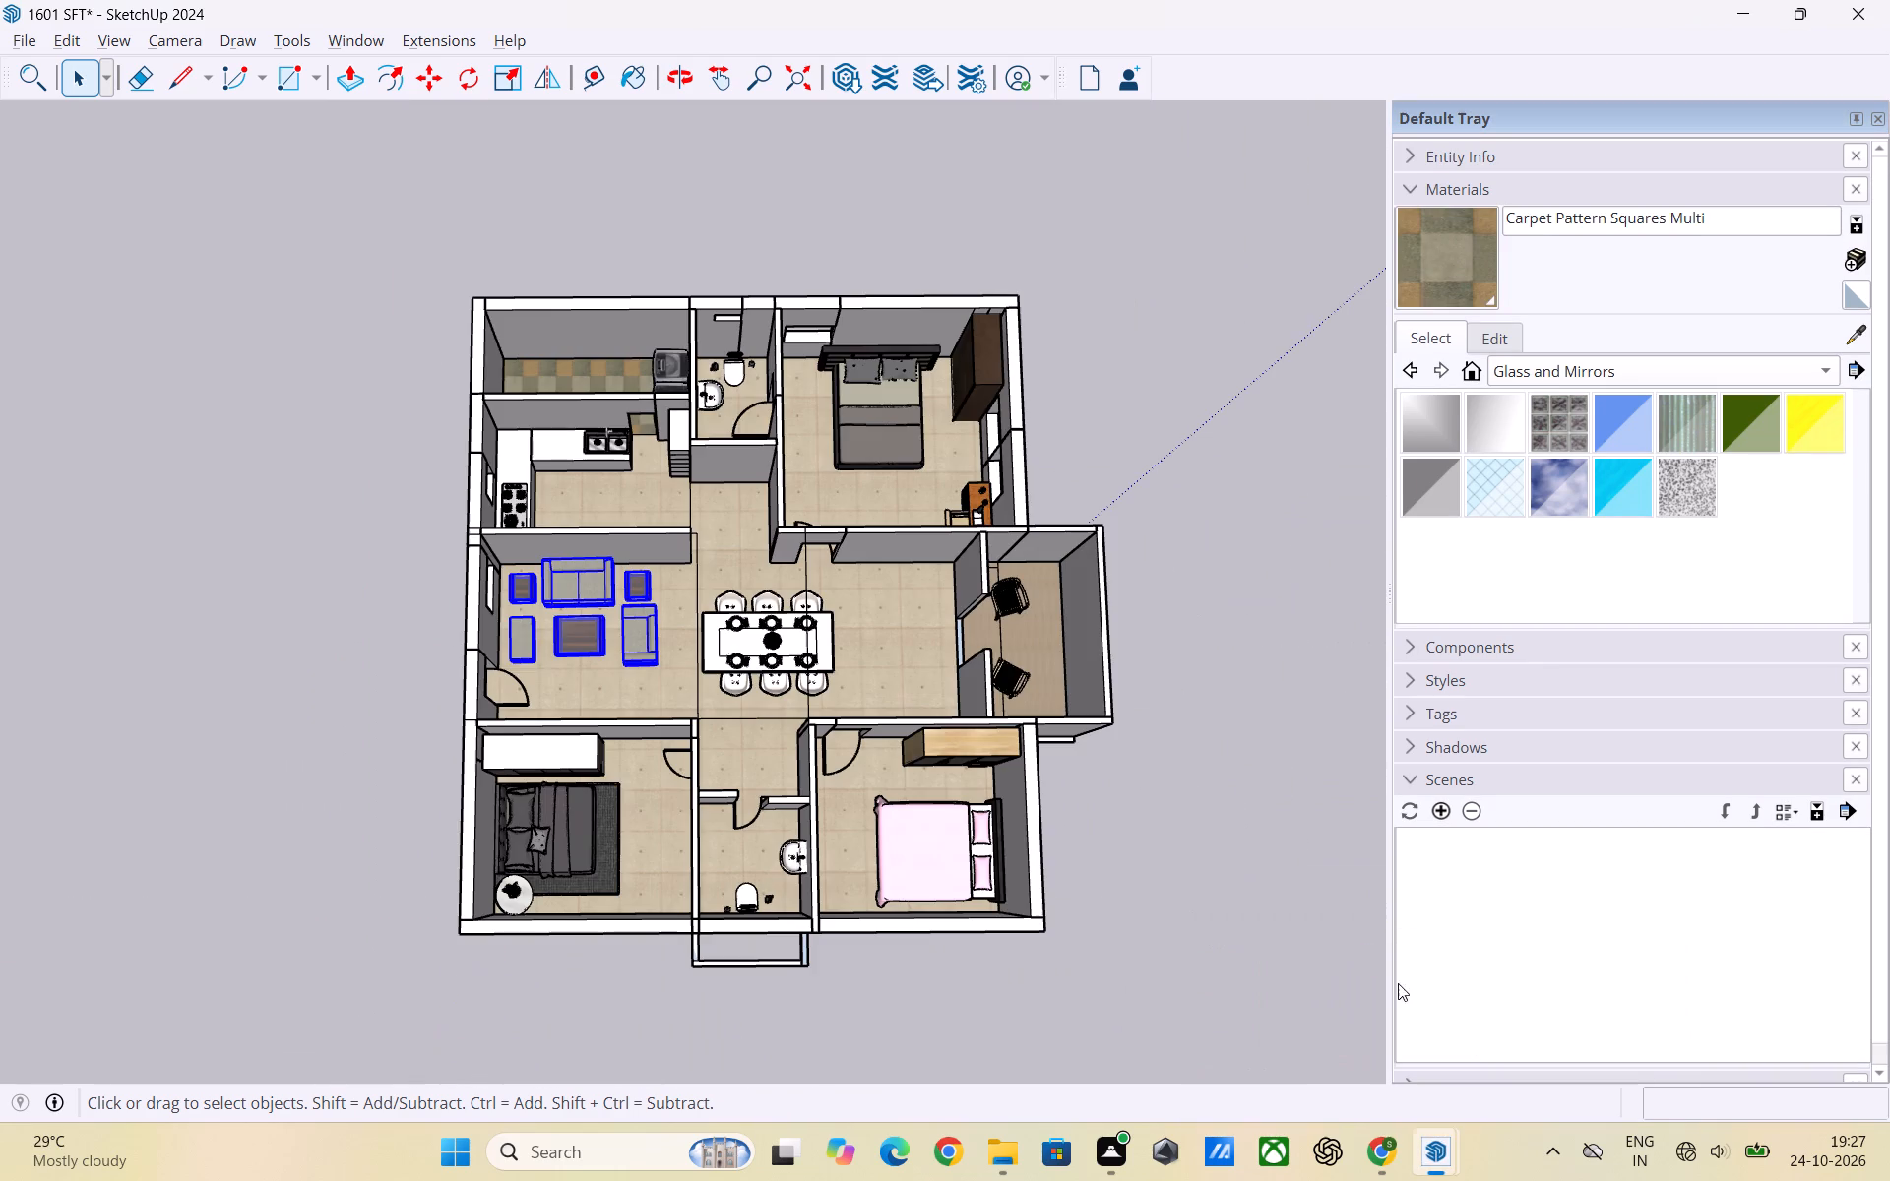
pyautogui.click(1184, 520)
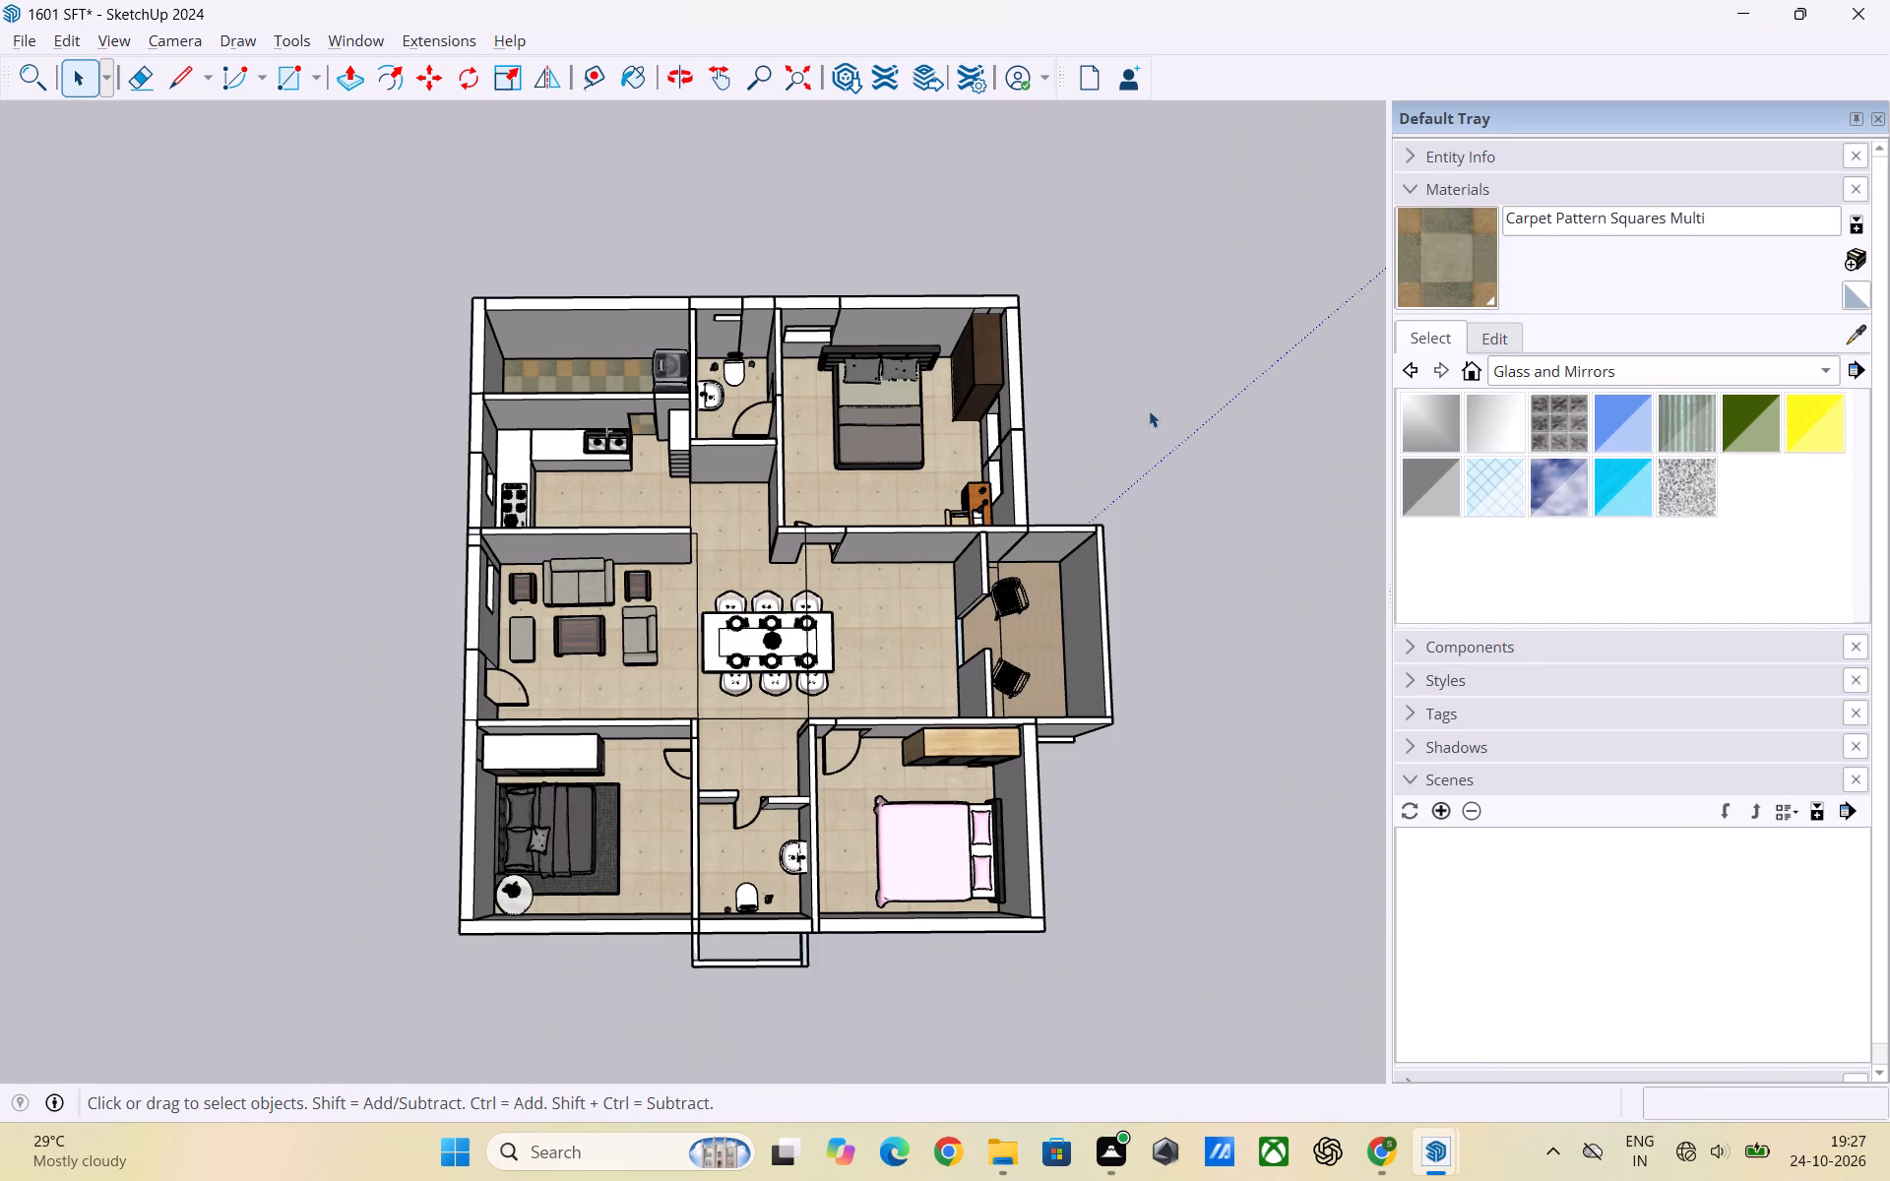
pyautogui.scroll(-1, 864, 826)
pyautogui.scroll(-2, 990, 785)
pyautogui.moveTo(1050, 861); pyautogui.dragTo(577, 475, button='middle')
pyautogui.moveTo(1139, 755); pyautogui.dragTo(266, 745, button='middle')
pyautogui.scroll(-3, 856, 668)
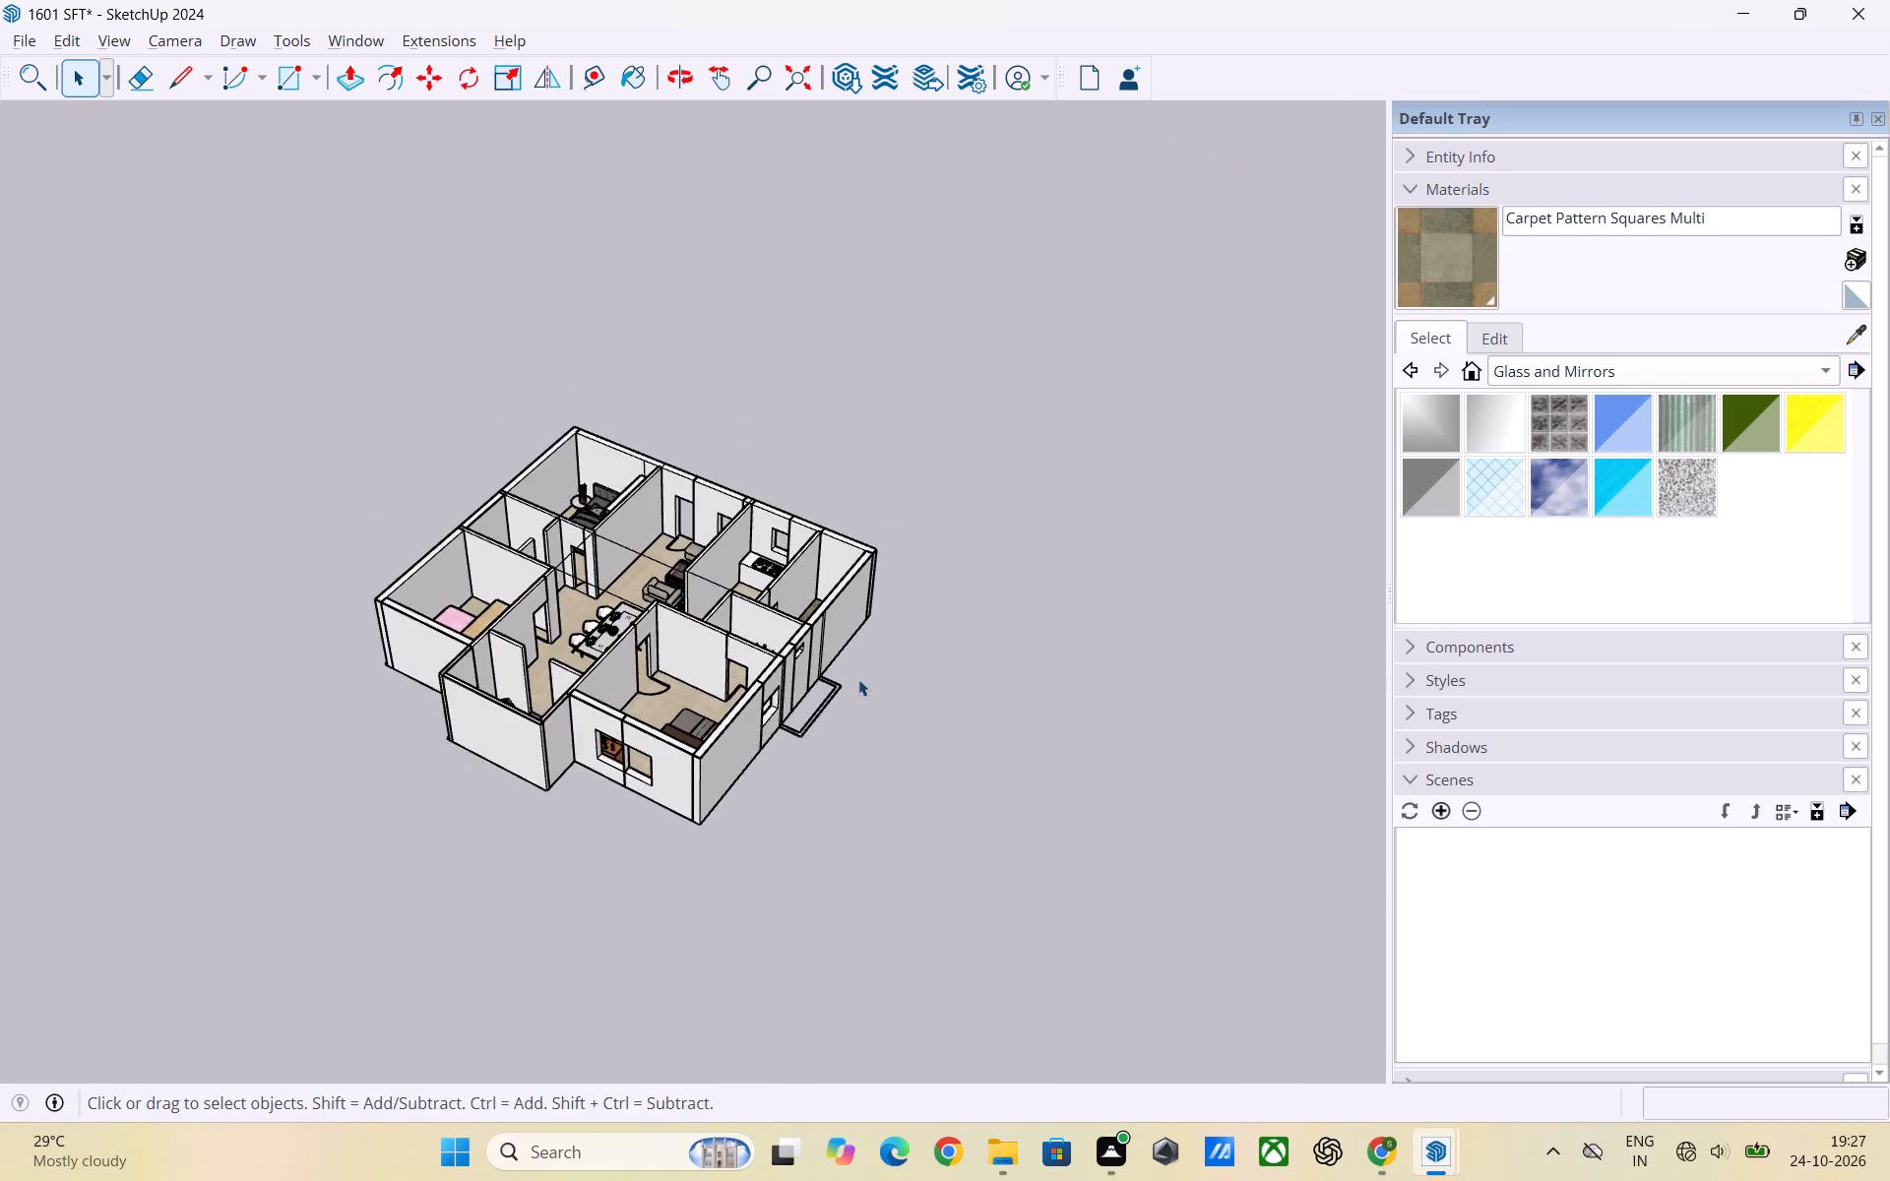
pyautogui.moveTo(1035, 685); pyautogui.dragTo(444, 800, button='middle')
pyautogui.scroll(-1, 977, 771)
pyautogui.scroll(3, 648, 660)
pyautogui.moveTo(716, 677); pyautogui.dragTo(671, 914, button='middle')
pyautogui.scroll(-1, 554, 729)
pyautogui.scroll(1, 601, 638)
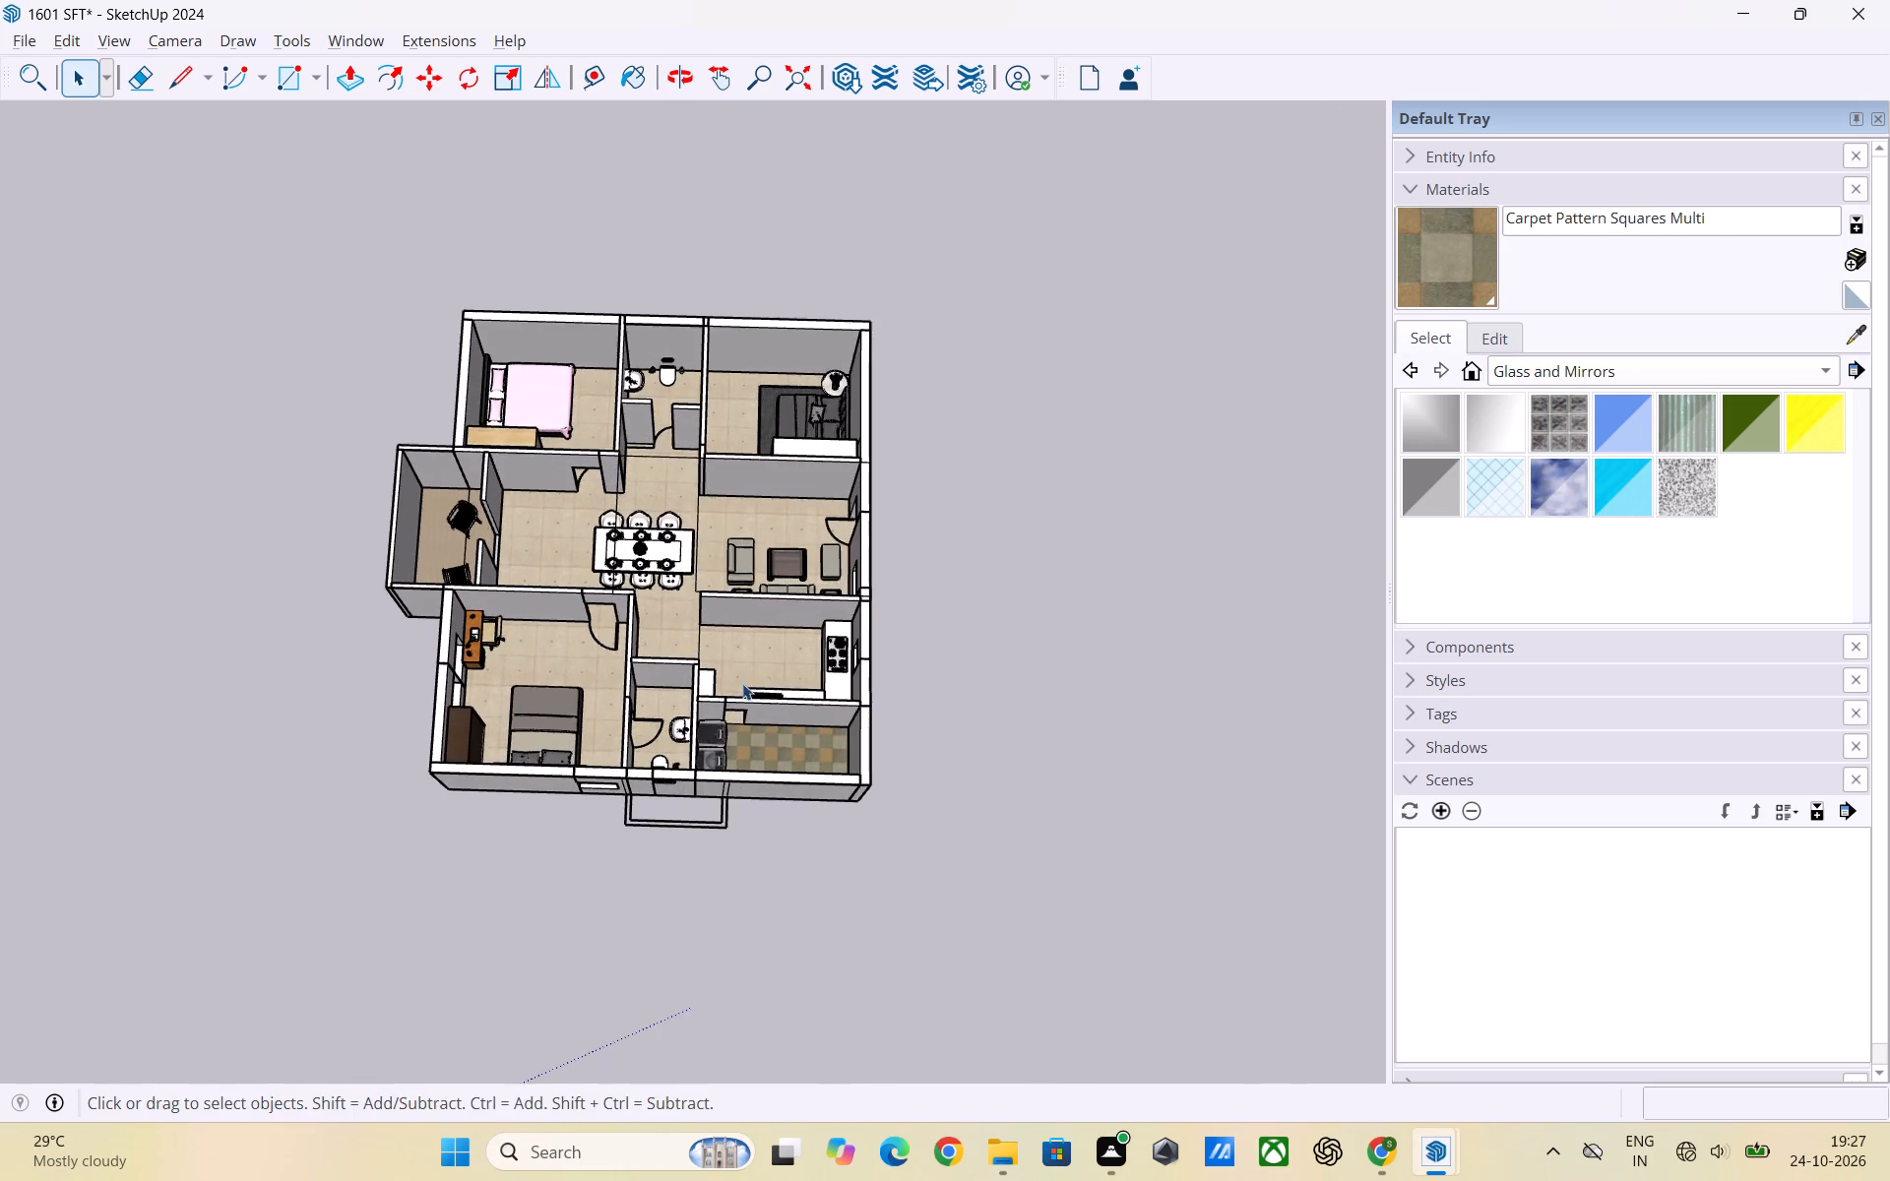
pyautogui.scroll(-2, 828, 716)
pyautogui.scroll(6, 573, 440)
pyautogui.moveTo(581, 529); pyautogui.dragTo(577, 615, button='middle')
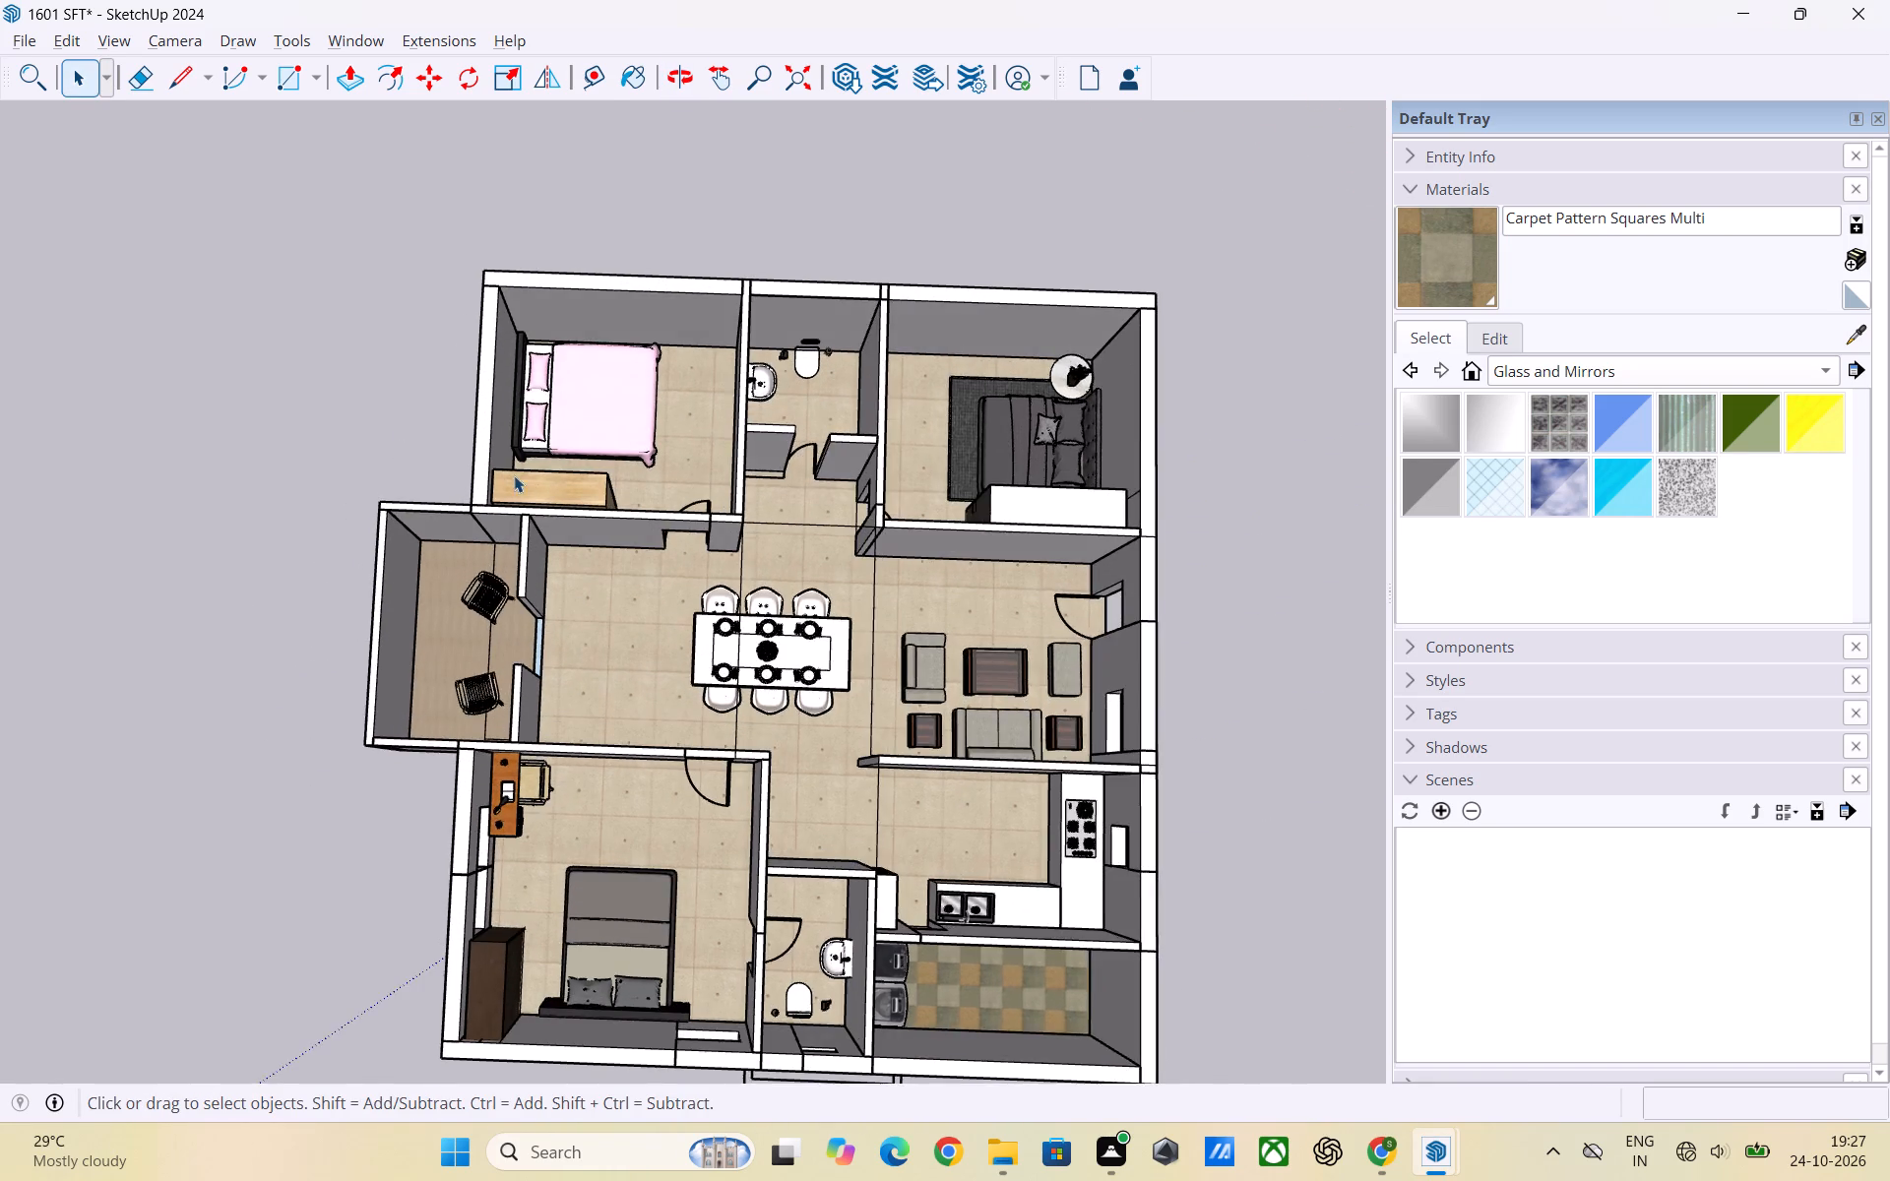
pyautogui.scroll(2, 517, 461)
pyautogui.click(586, 494)
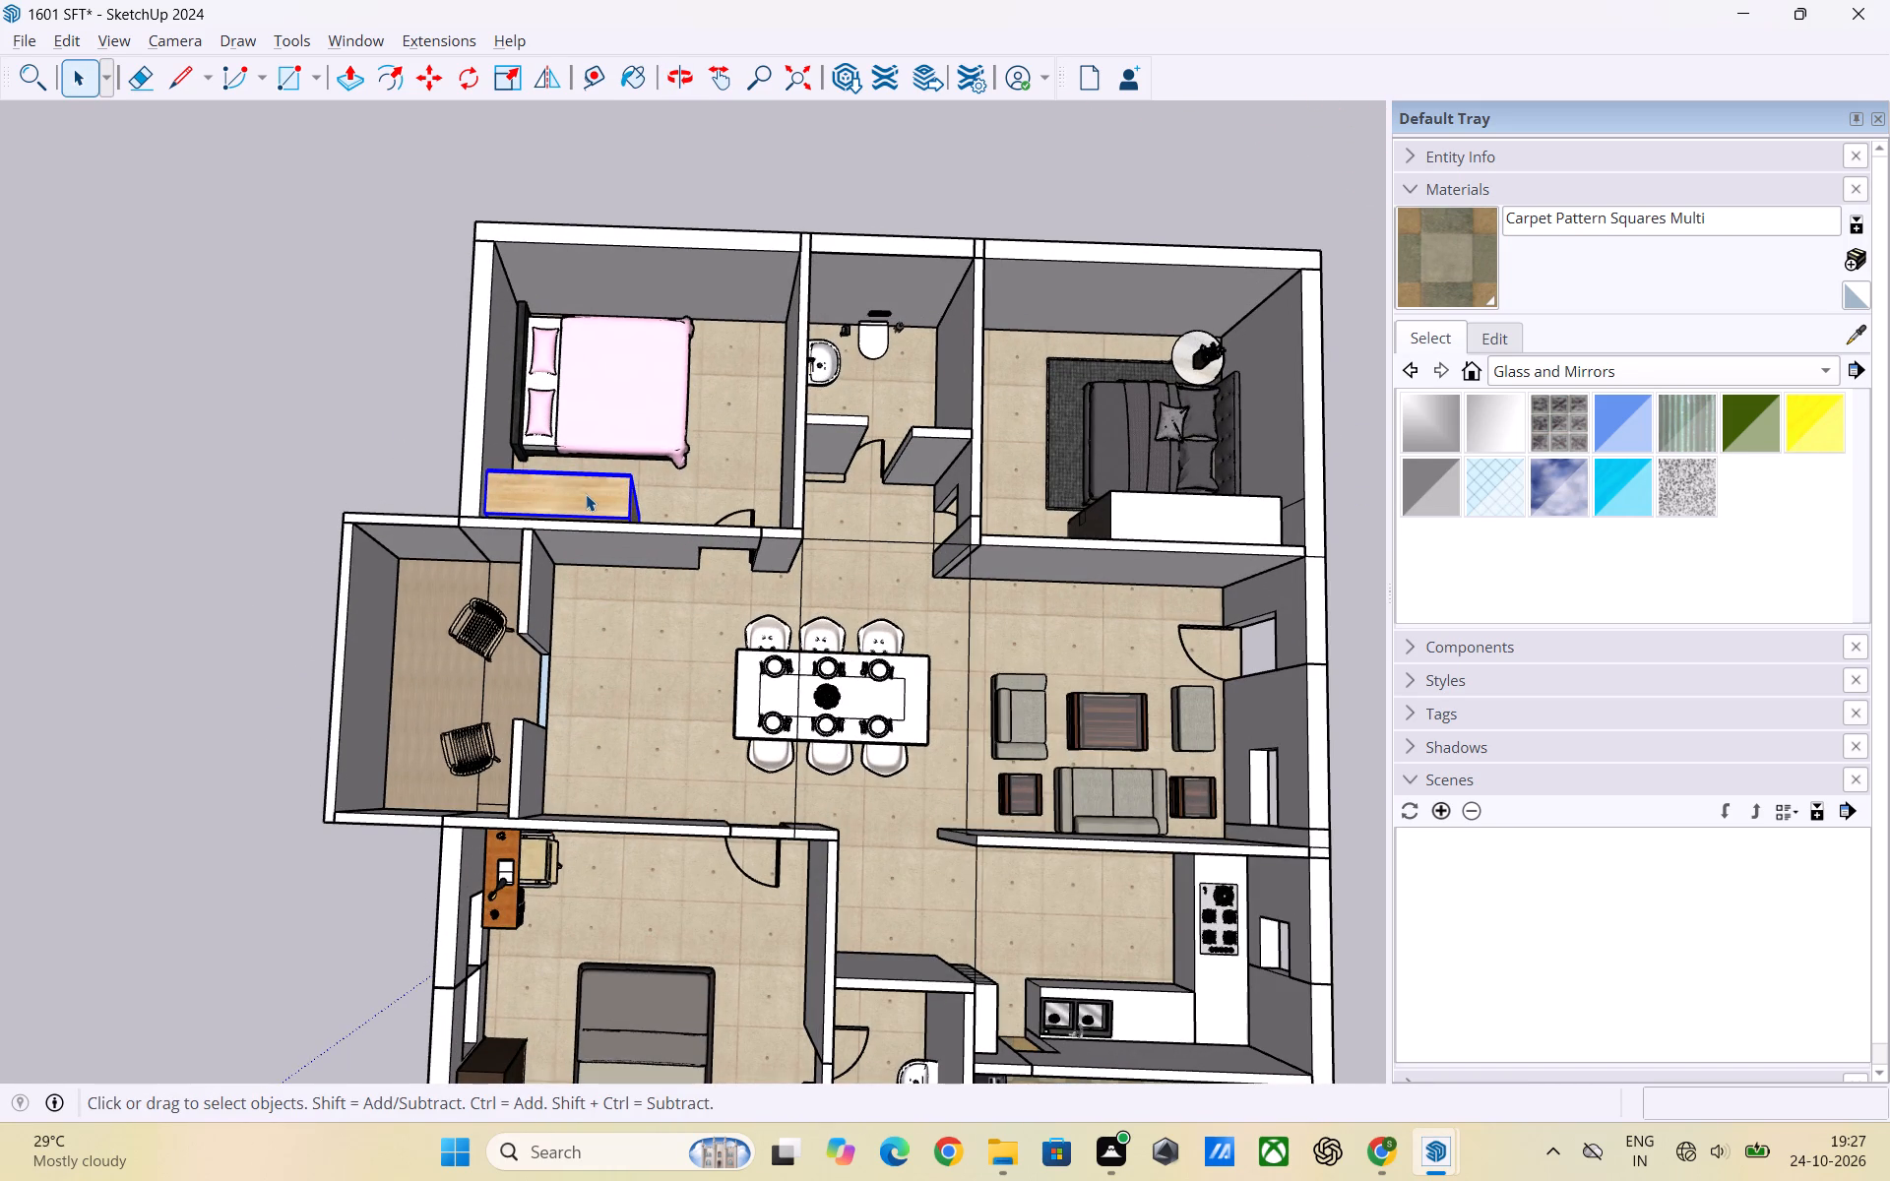
pyautogui.hotkey('ctrl', 'c')
# Switch to the 1824sft model and paste the wardrobe along the living-side wall of the left apartment's upper bedroom near the balcony.
pyautogui.hotkey('alt', 'Tab')
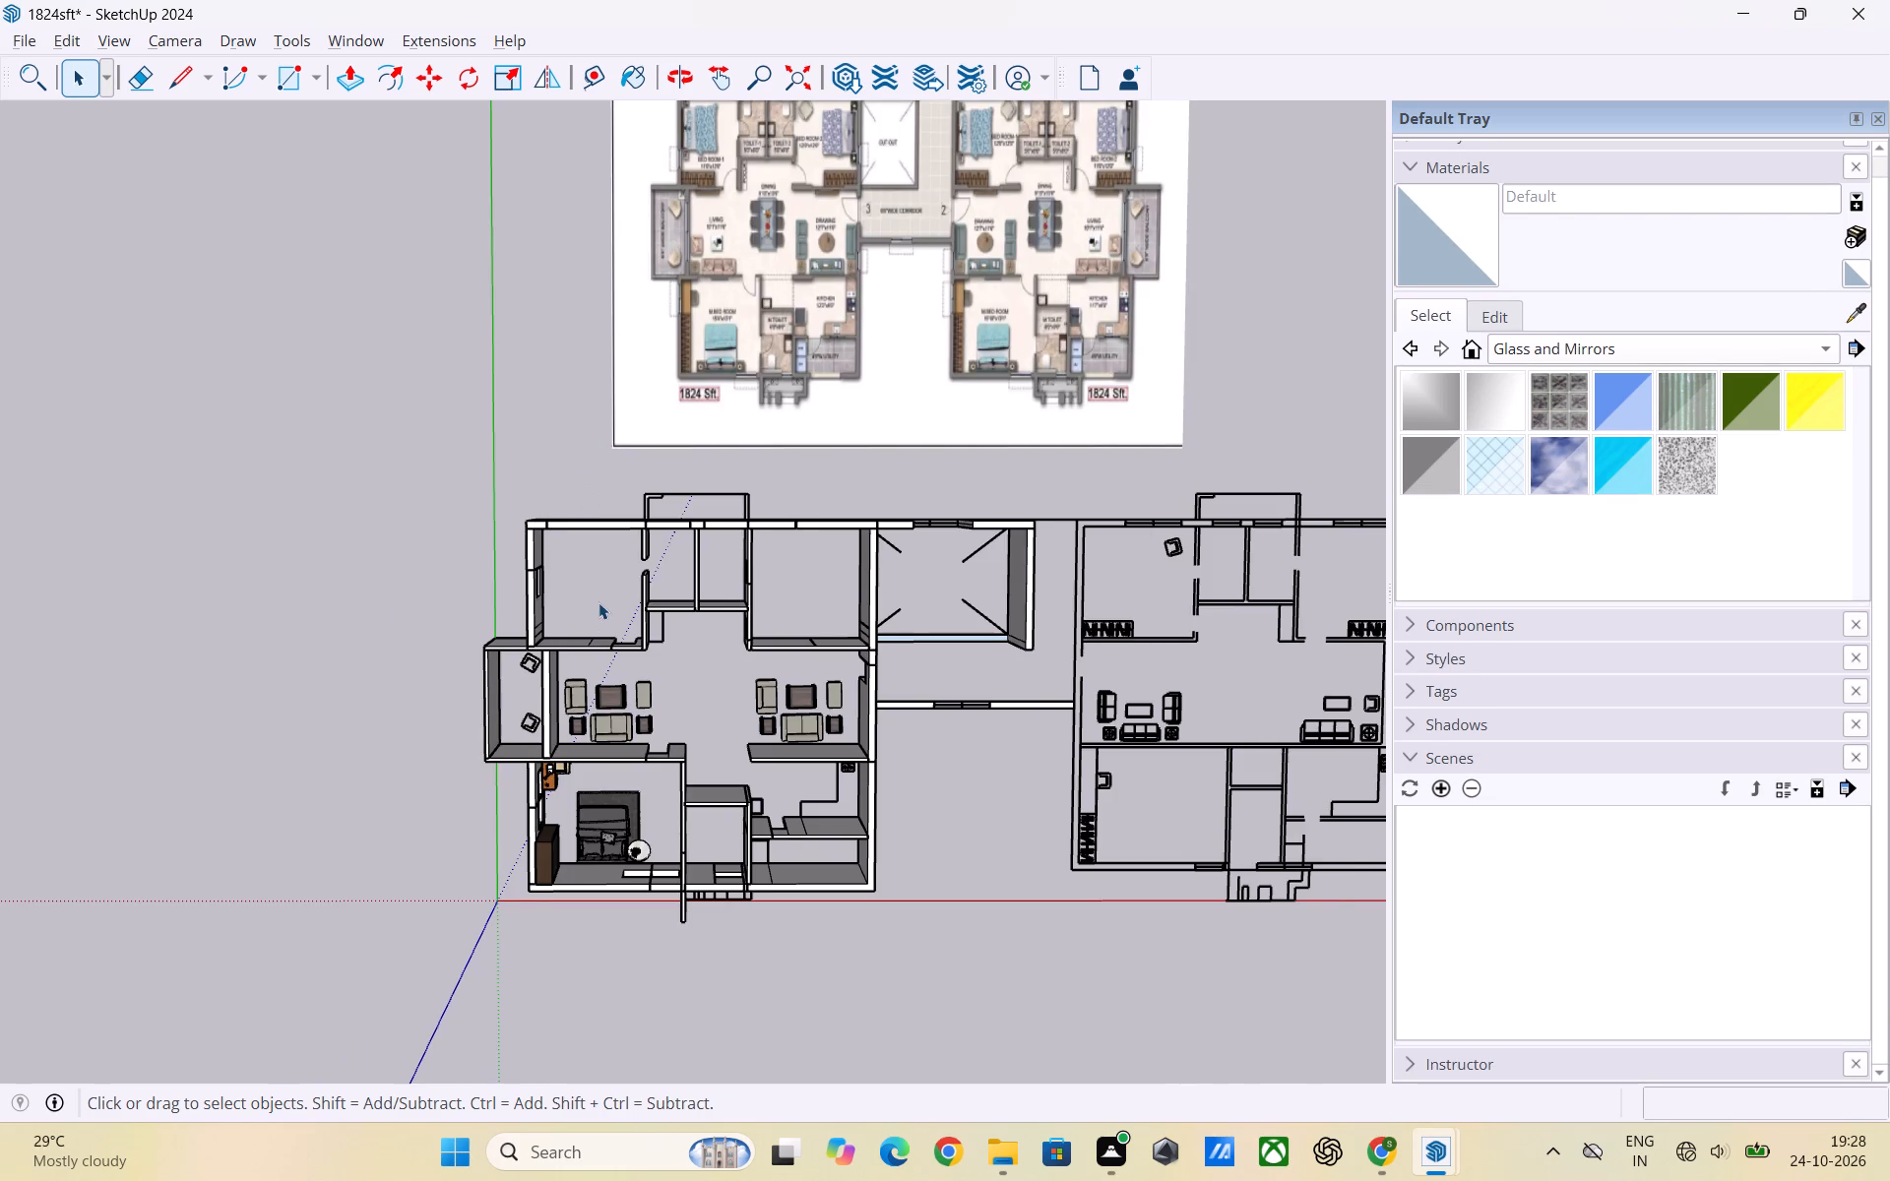
pyautogui.scroll(2, 589, 617)
pyautogui.moveTo(574, 627); pyautogui.dragTo(577, 557, button='middle')
pyautogui.scroll(5, 581, 606)
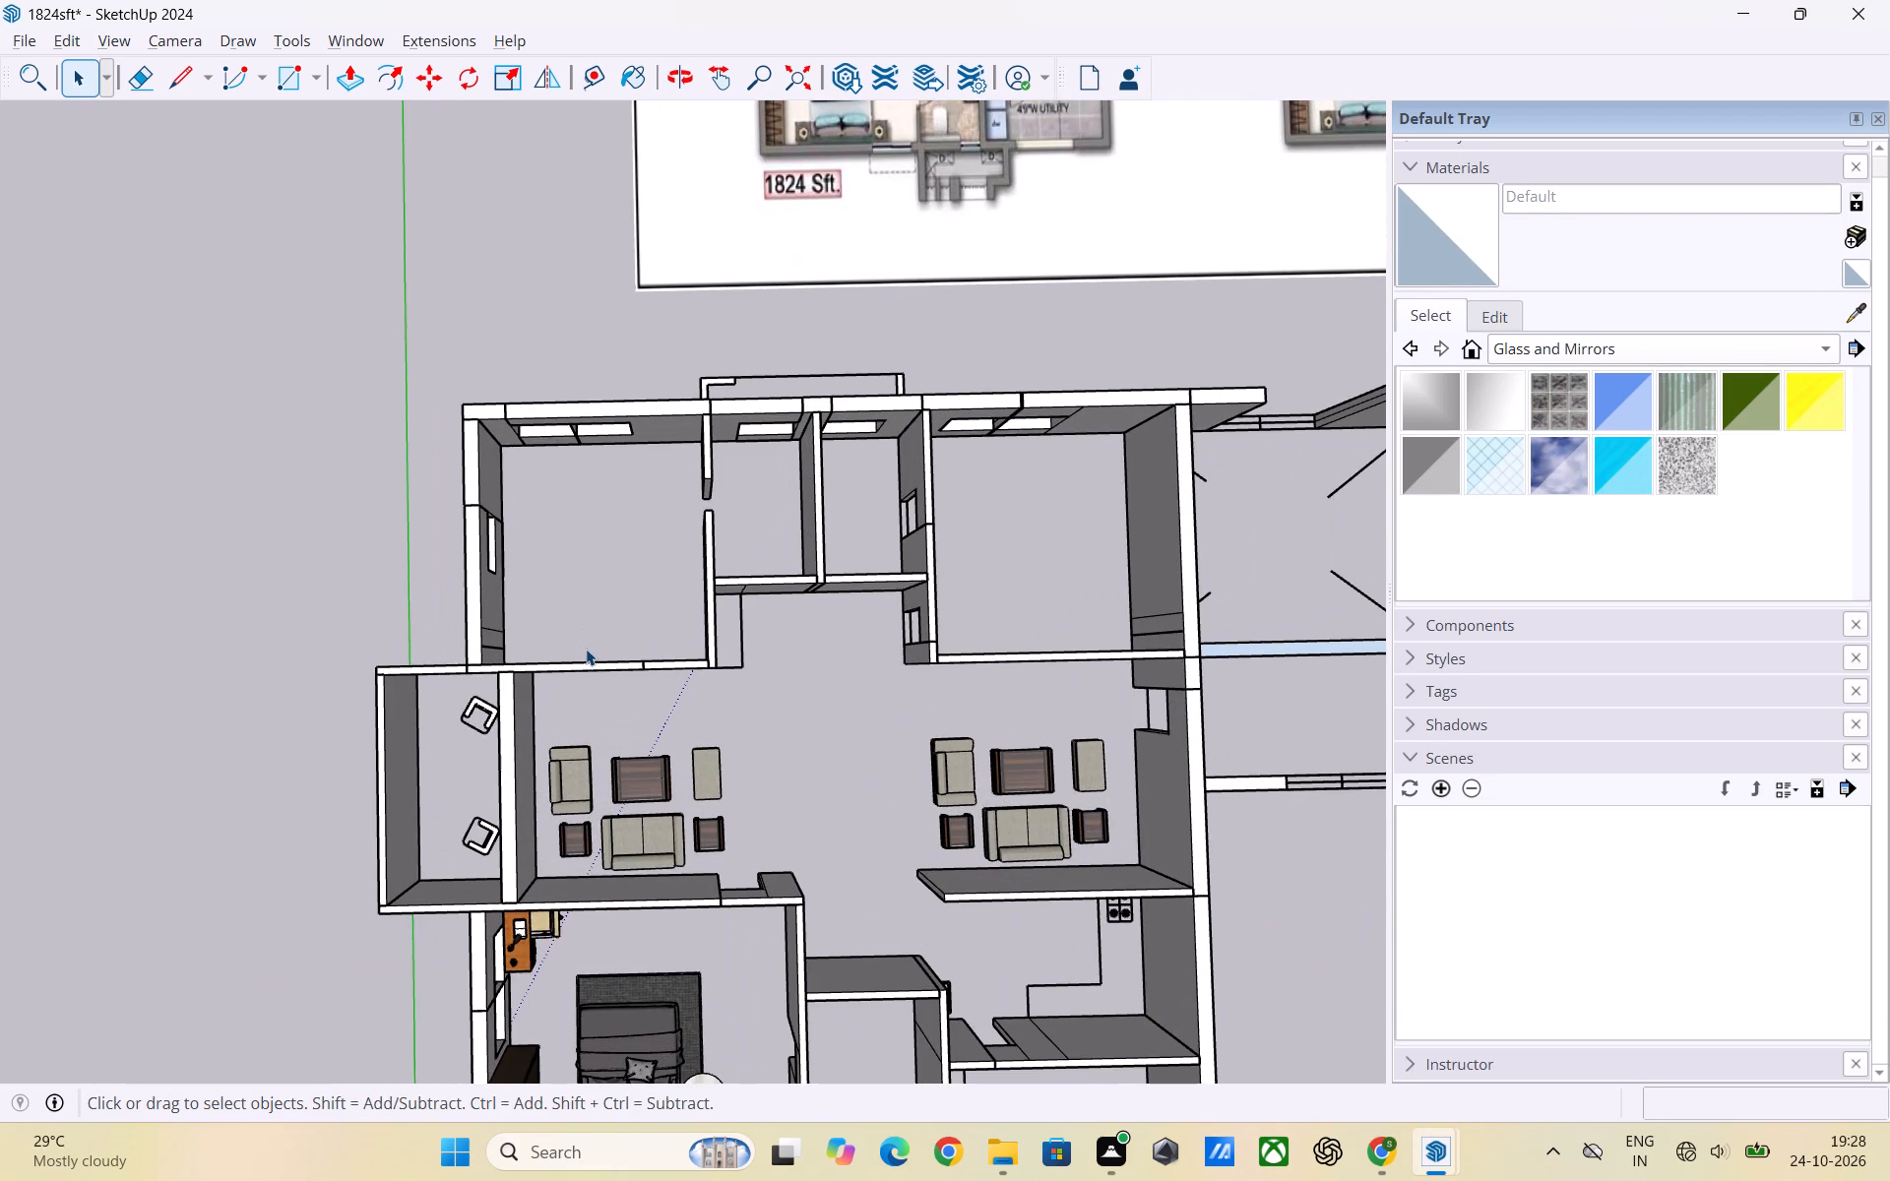
pyautogui.hotkey('ctrl', 'v')
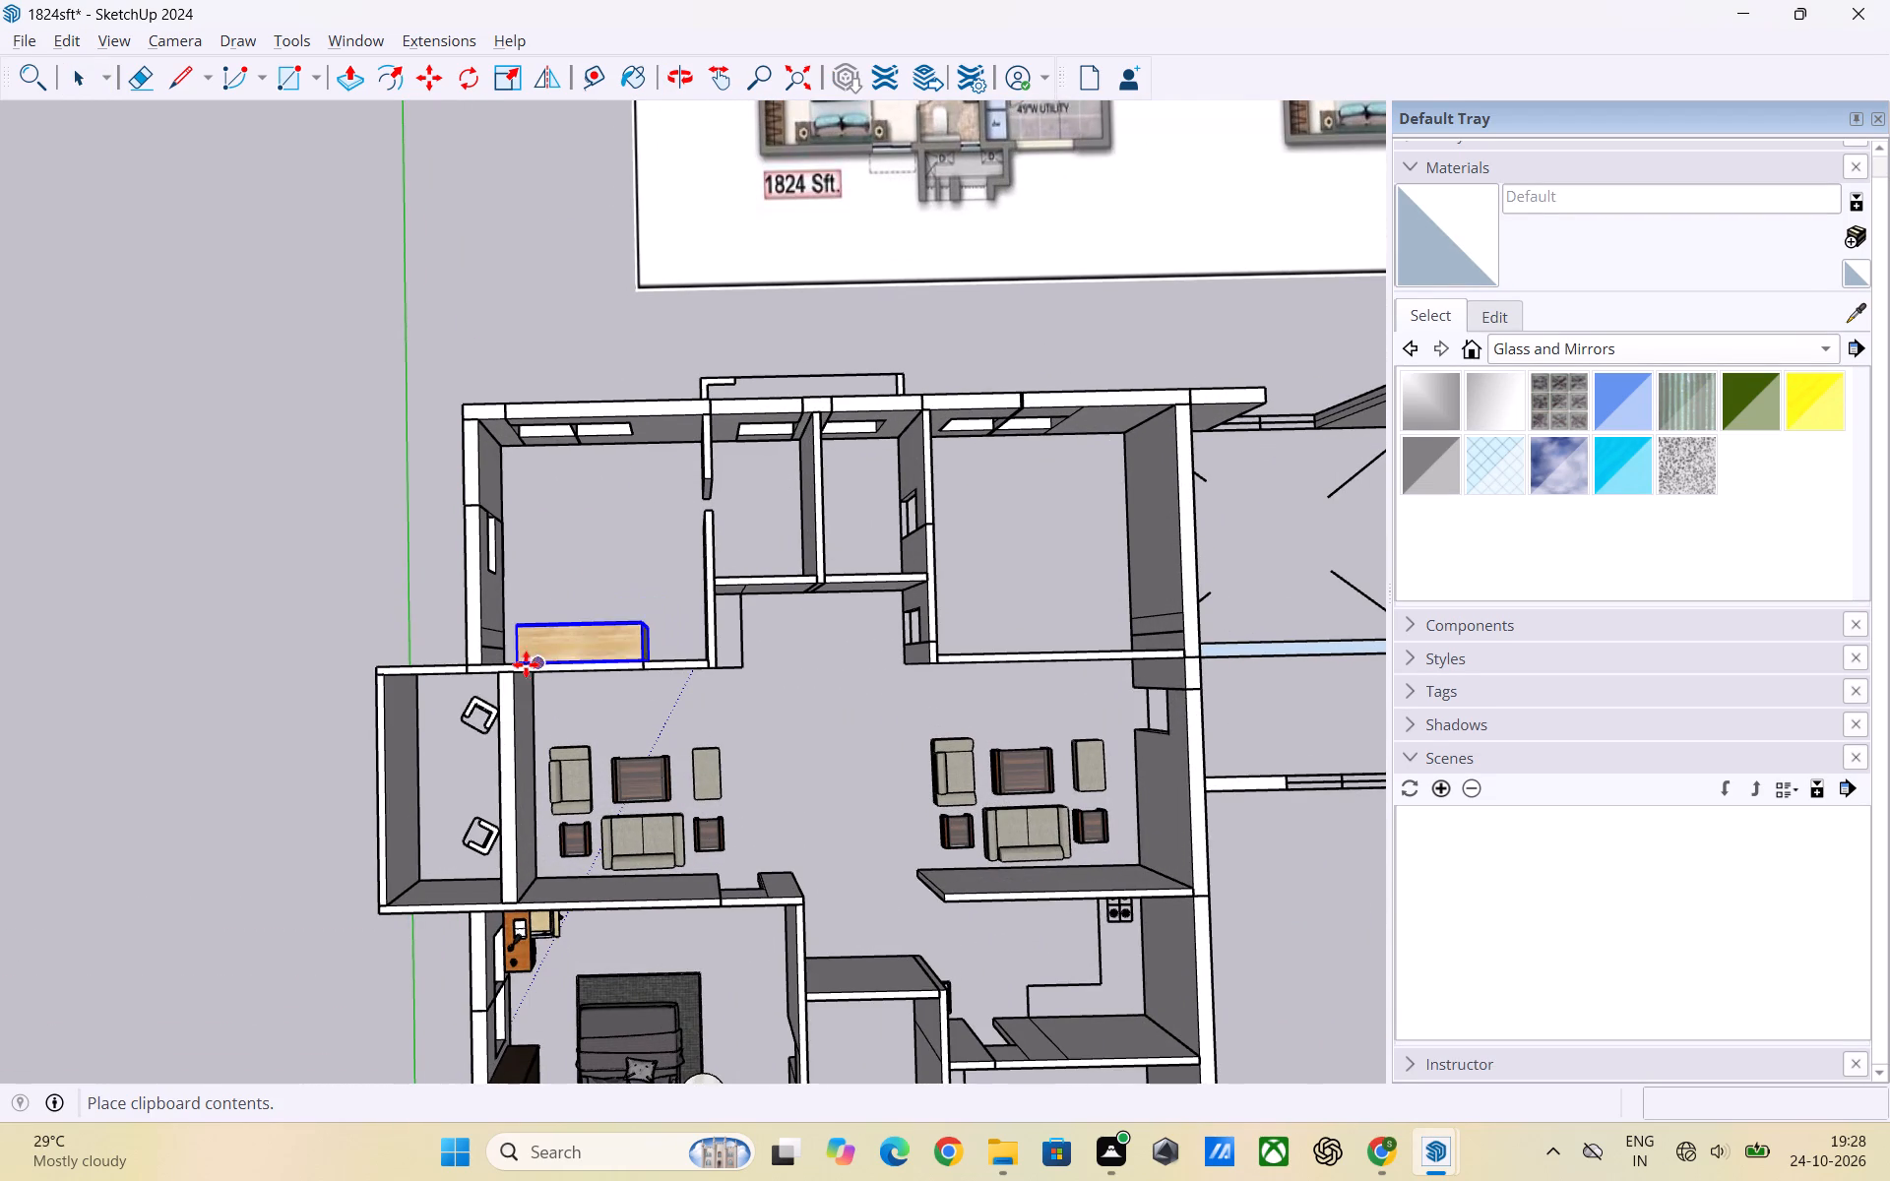
pyautogui.scroll(6, 520, 663)
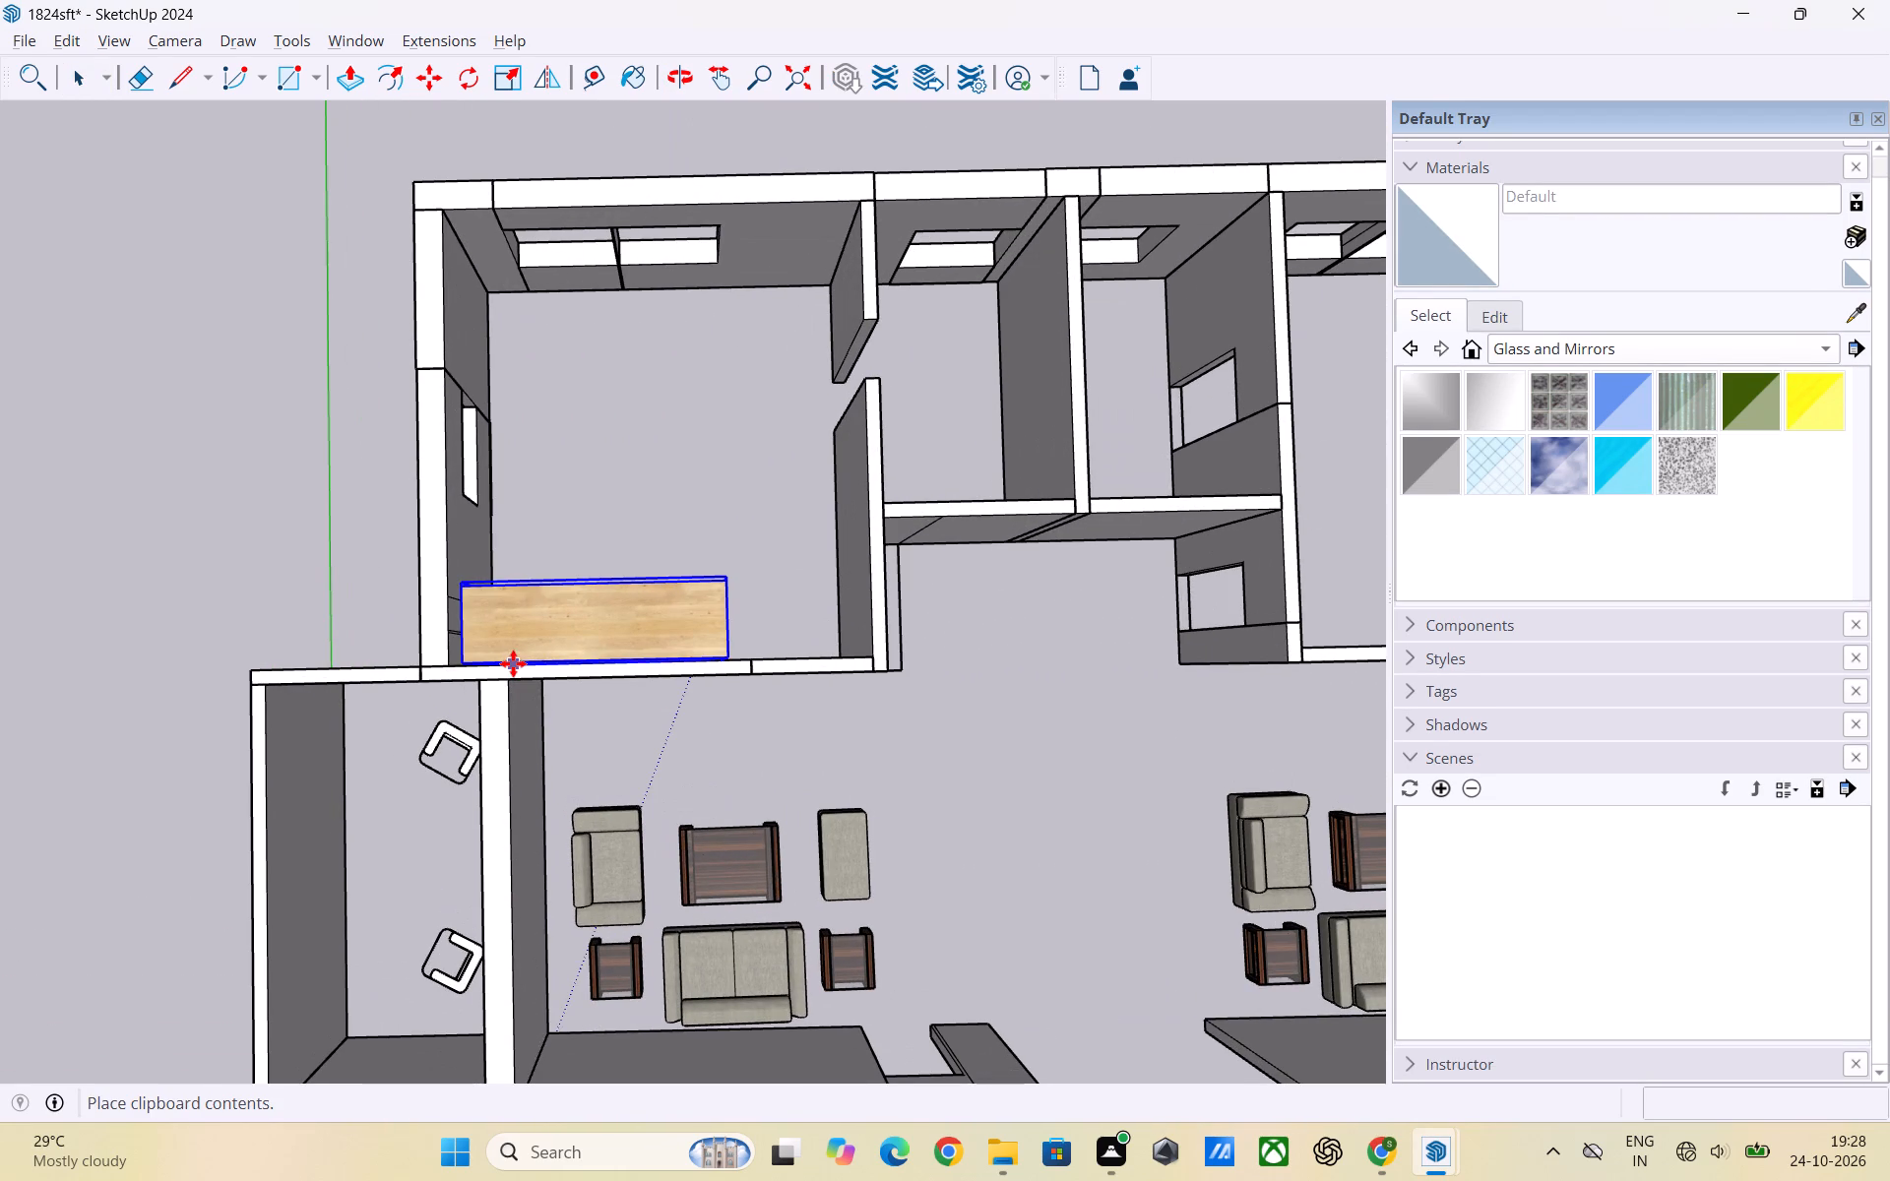
pyautogui.click(513, 663)
pyautogui.press('space')
pyautogui.click(256, 530)
# Lower the pasted wardrobe vertically by about 11' 10" inside the bedroom near the balcony.
pyautogui.scroll(1, 524, 550)
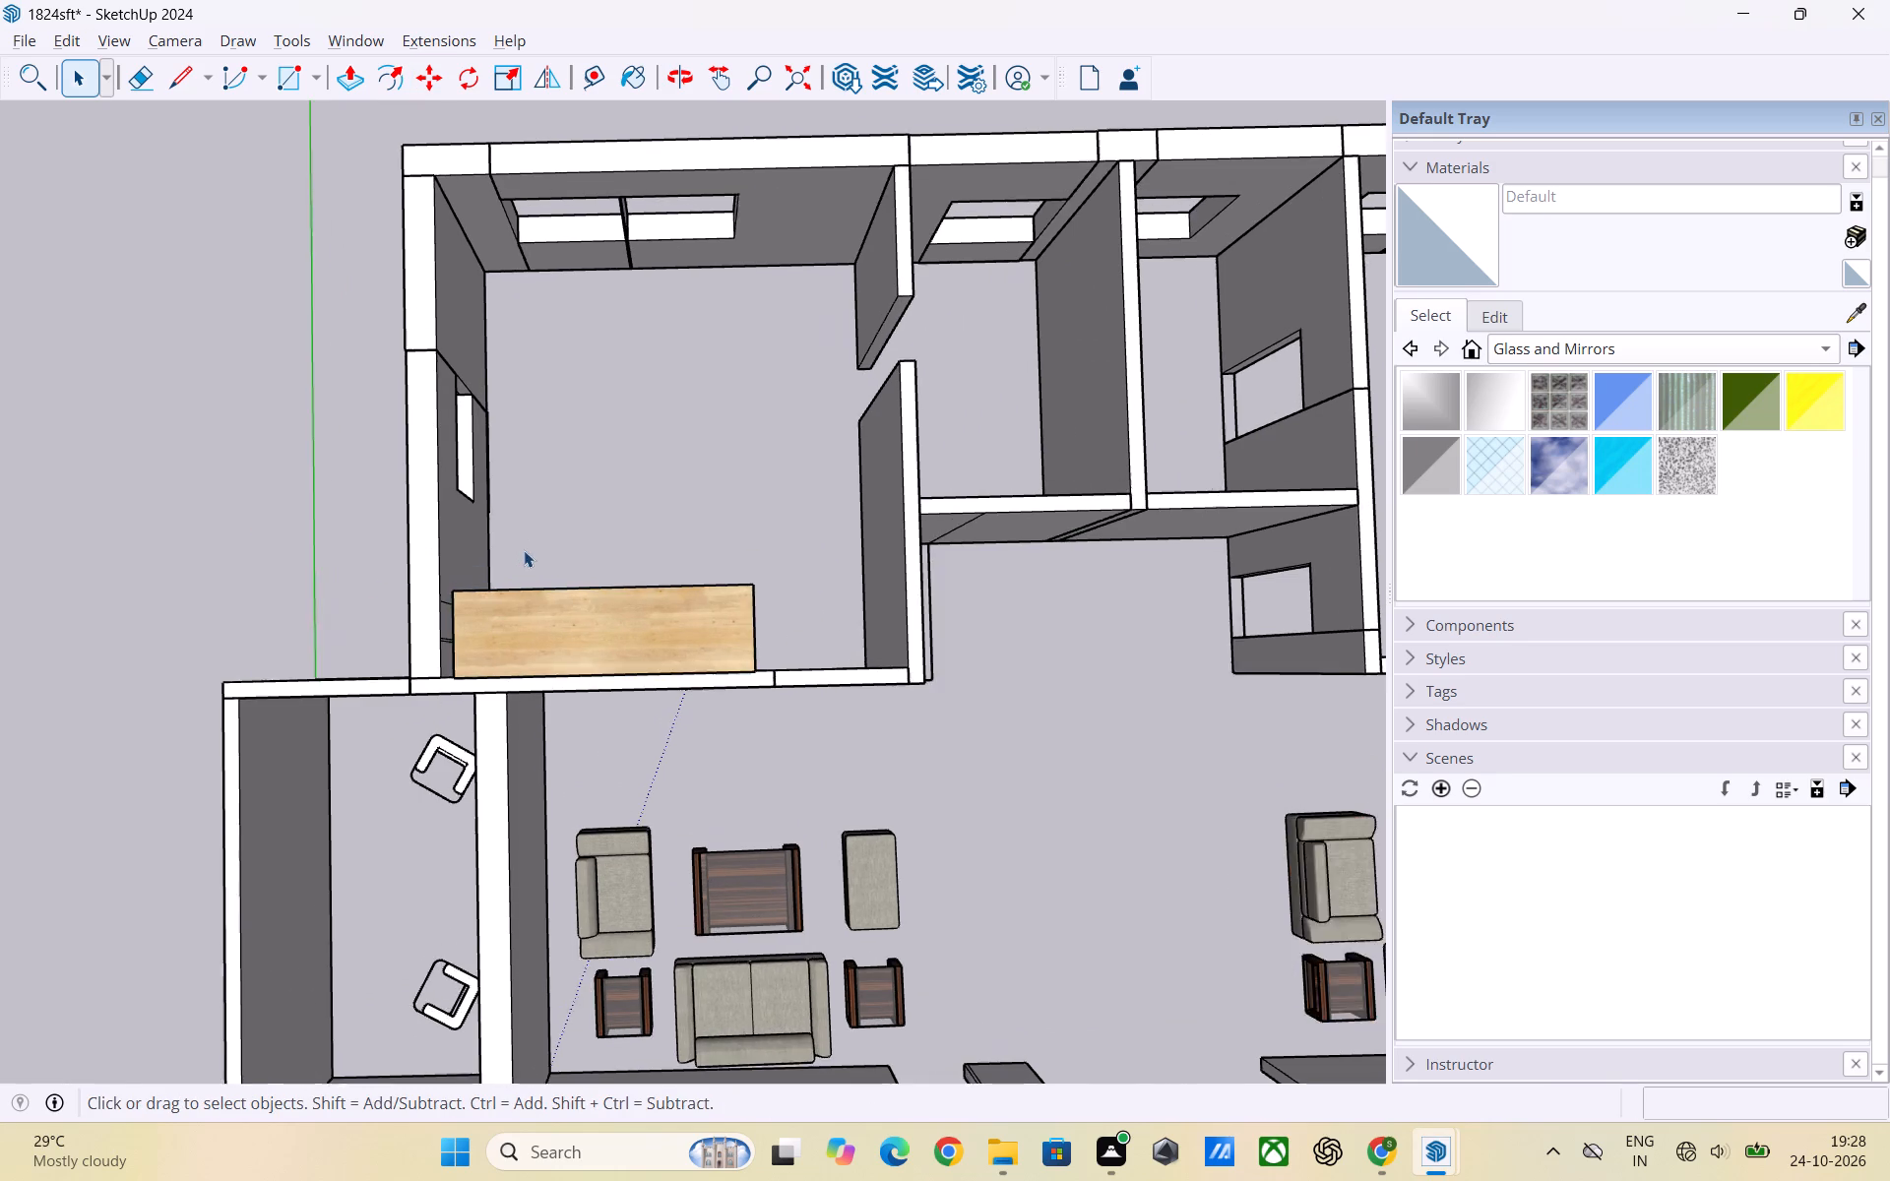
pyautogui.scroll(1, 524, 550)
pyautogui.moveTo(696, 599); pyautogui.dragTo(389, 609, button='middle')
pyautogui.scroll(-2, 836, 618)
pyautogui.moveTo(884, 666); pyautogui.dragTo(411, 657, button='middle')
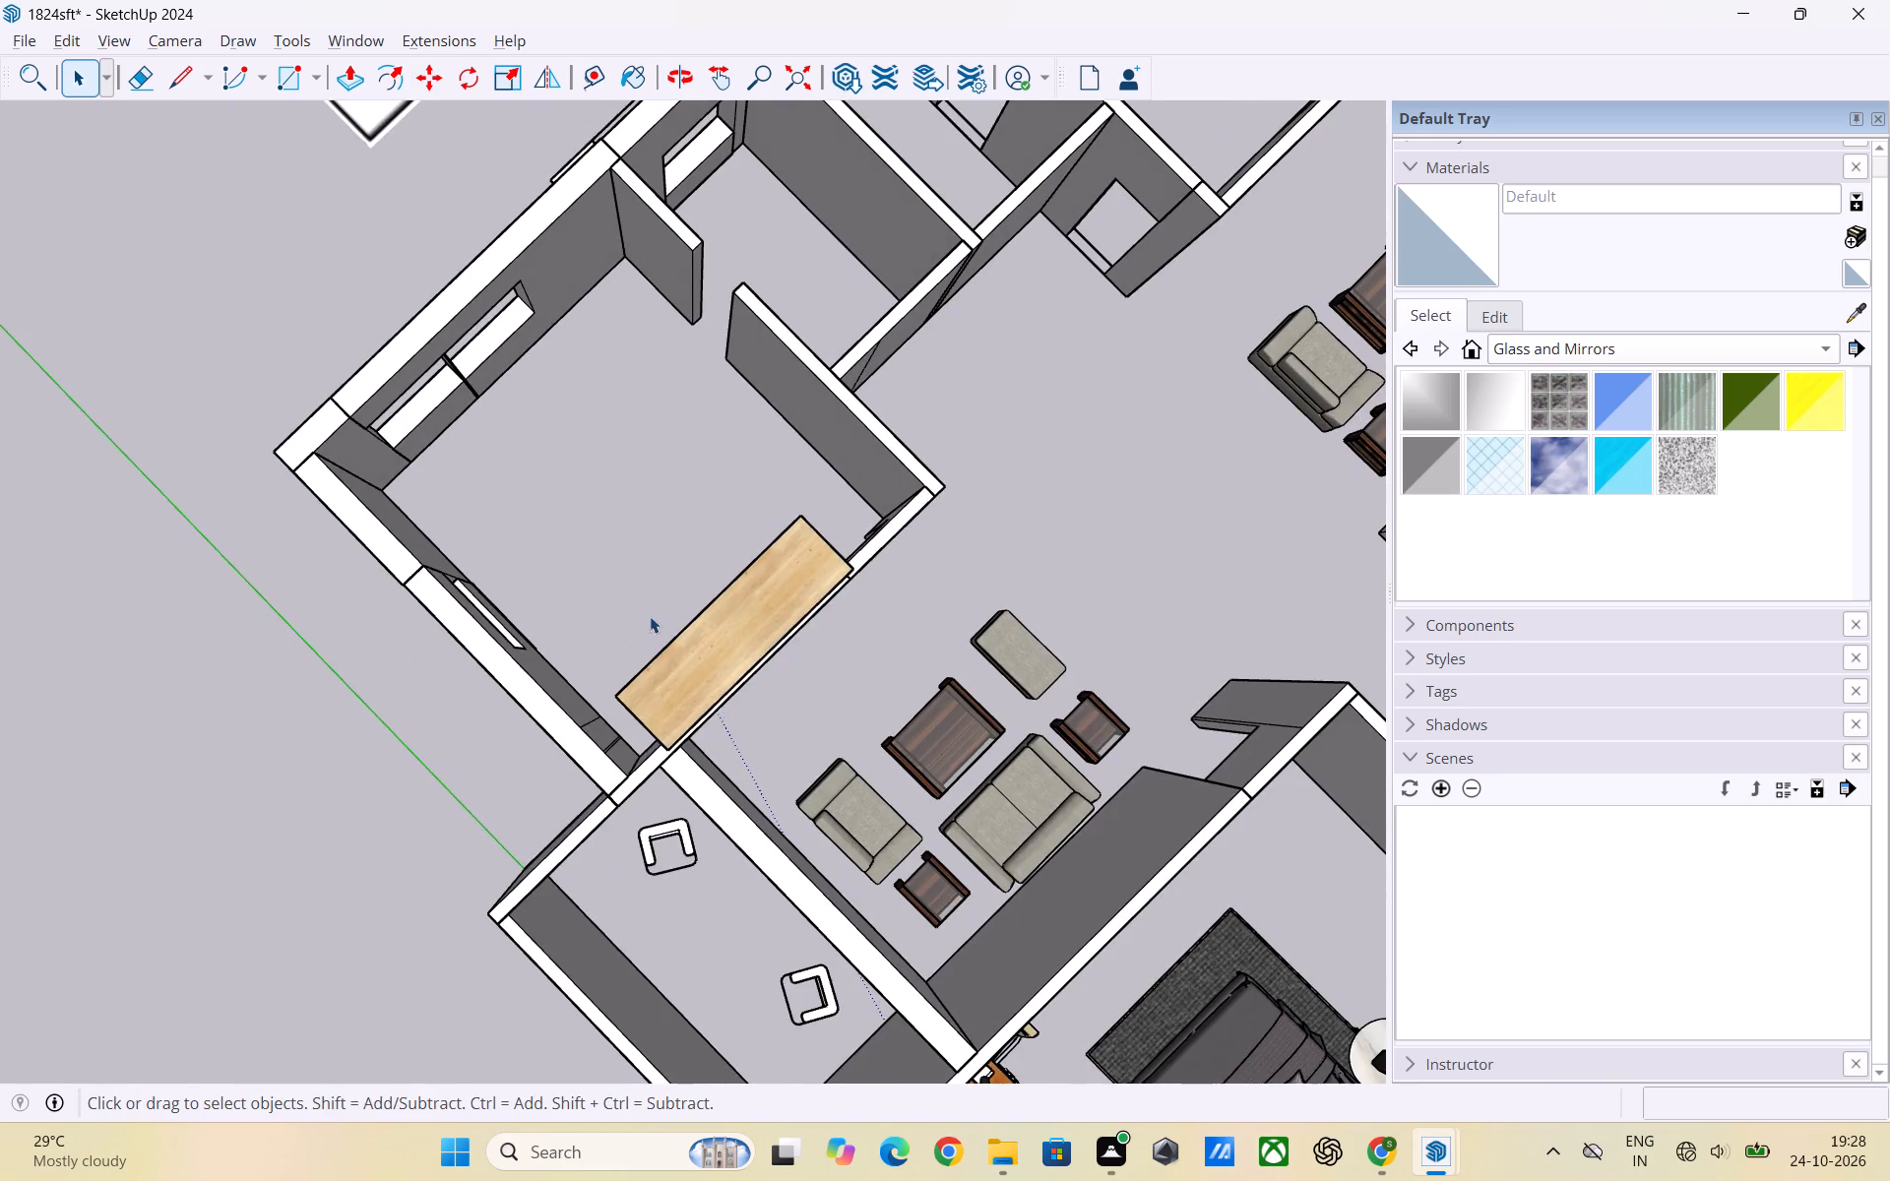
pyautogui.scroll(1, 665, 551)
pyautogui.scroll(-5, 843, 654)
pyautogui.moveTo(882, 719); pyautogui.dragTo(331, 697, button='middle')
pyautogui.scroll(-2, 828, 604)
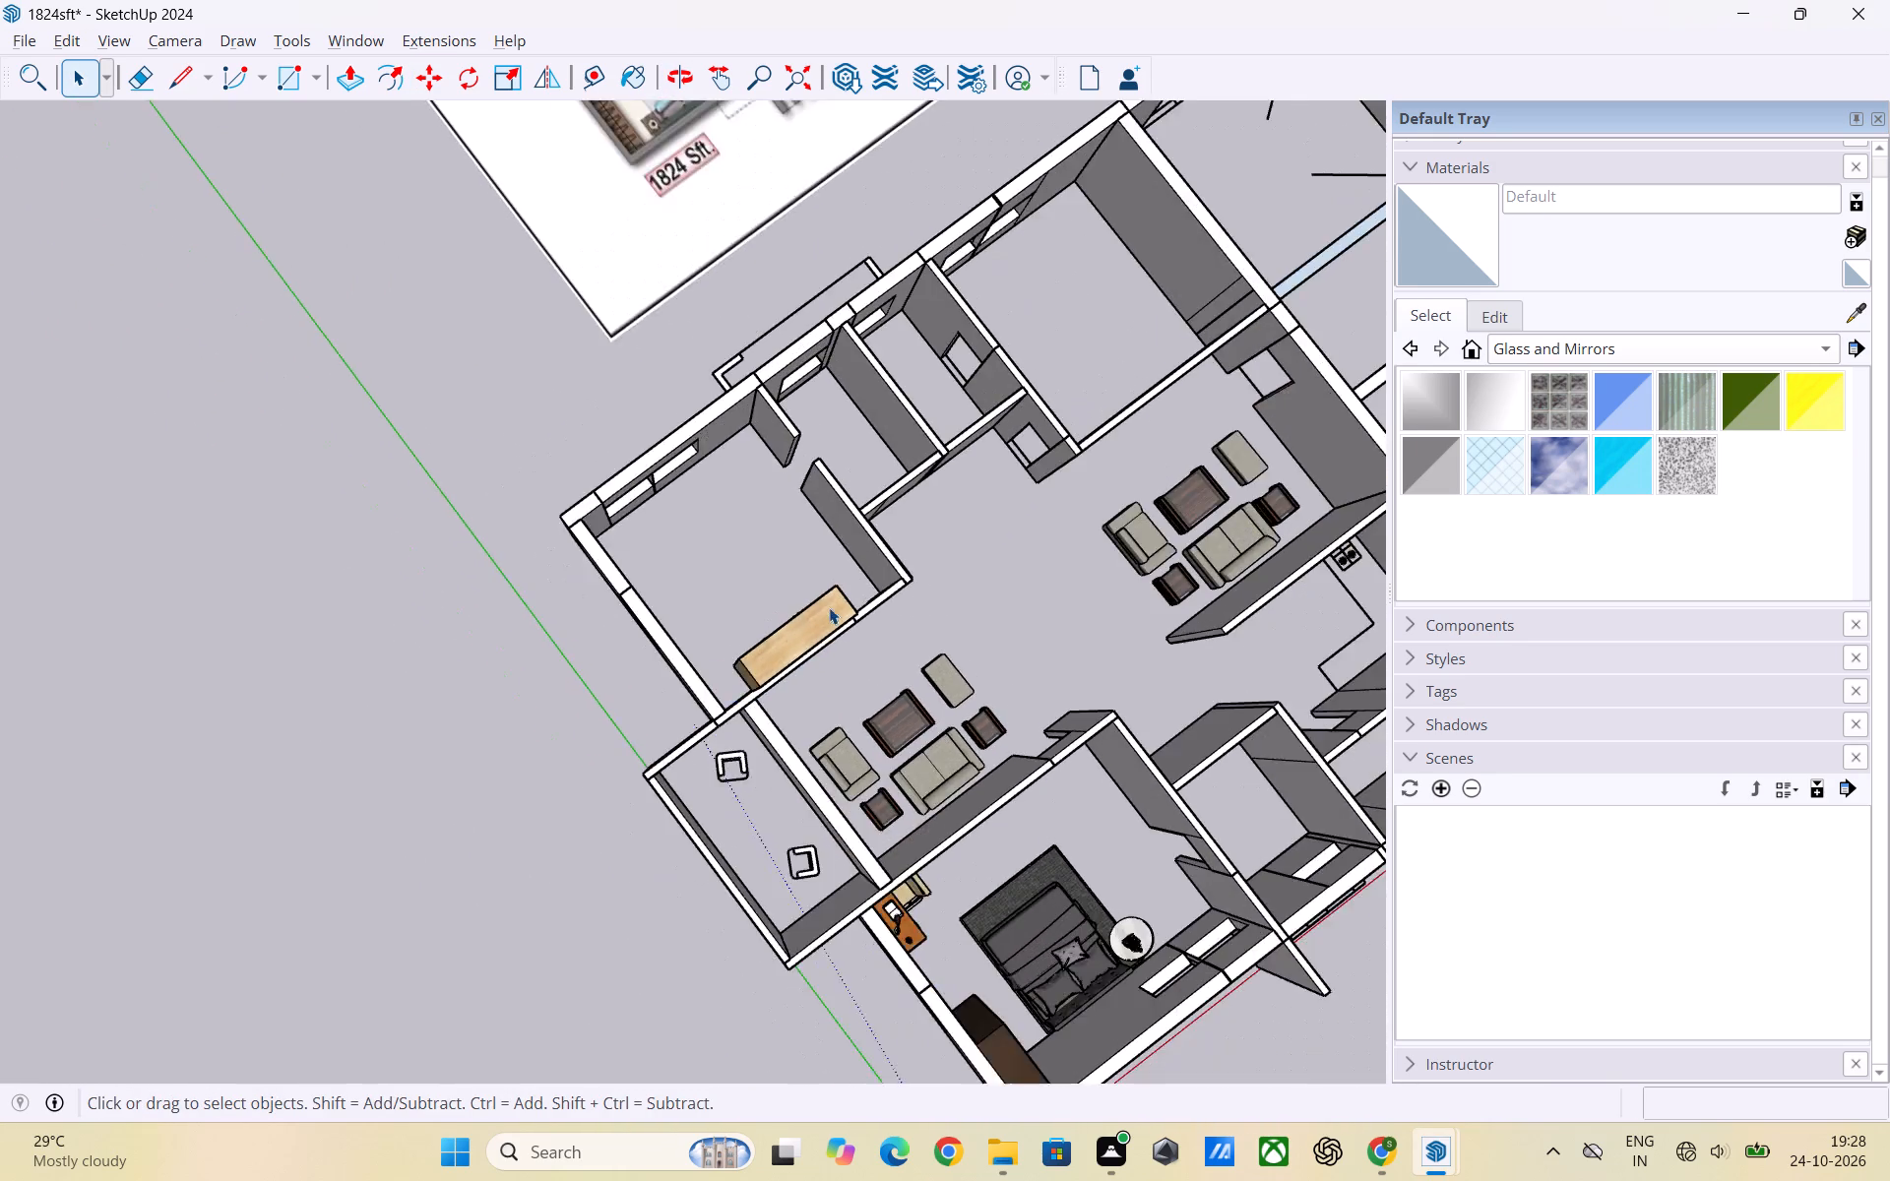
pyautogui.scroll(-5, 829, 607)
pyautogui.moveTo(966, 757); pyautogui.dragTo(758, 682, button='middle')
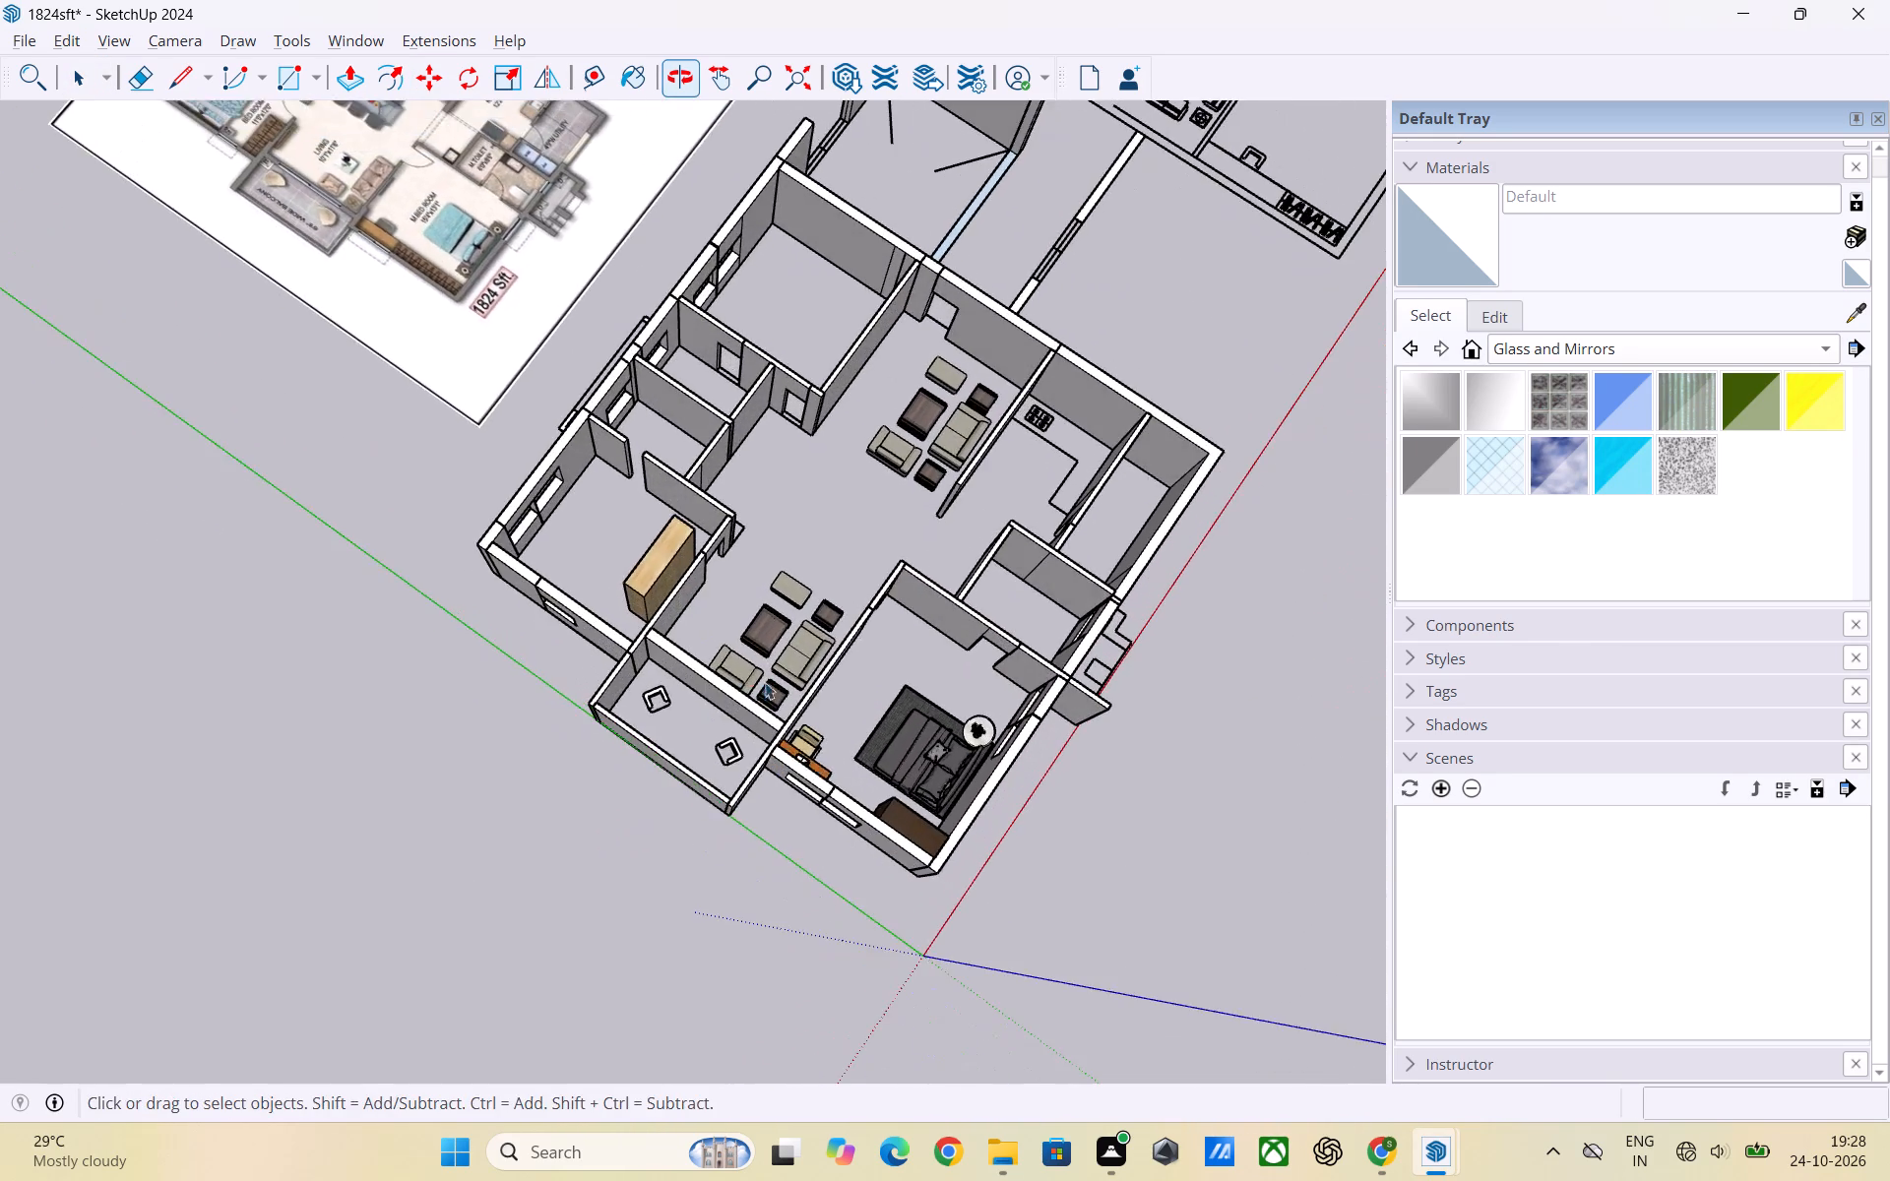
pyautogui.scroll(-2, 1039, 762)
pyautogui.moveTo(1100, 869); pyautogui.dragTo(278, 865, button='middle')
pyautogui.scroll(-1, 1100, 869)
pyautogui.scroll(3, 637, 697)
pyautogui.moveTo(827, 690); pyautogui.dragTo(347, 743, button='middle')
pyautogui.scroll(3, 482, 627)
pyautogui.moveTo(709, 642); pyautogui.dragTo(257, 615, button='middle')
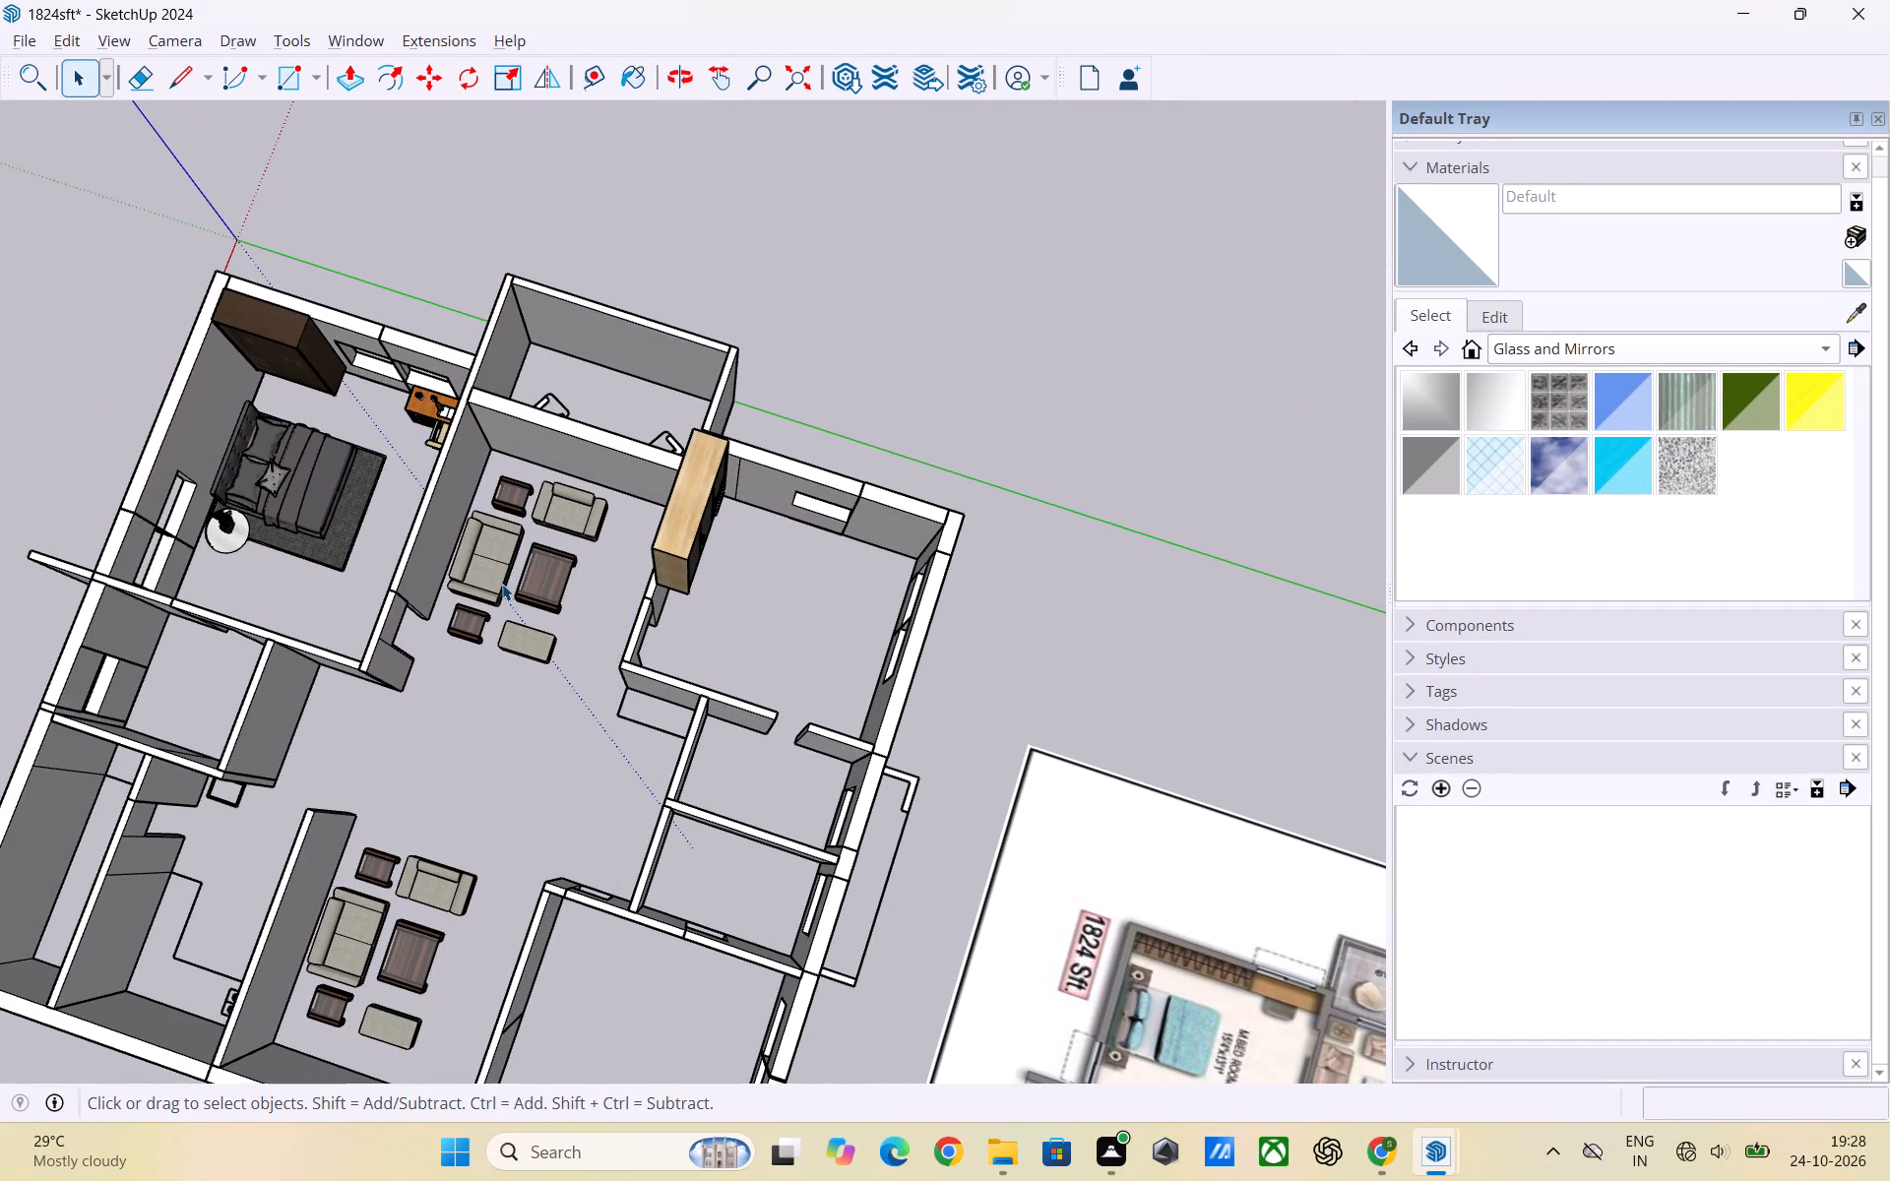
pyautogui.scroll(2, 505, 587)
pyautogui.moveTo(658, 599); pyautogui.dragTo(385, 513, button='middle')
pyautogui.scroll(2, 916, 609)
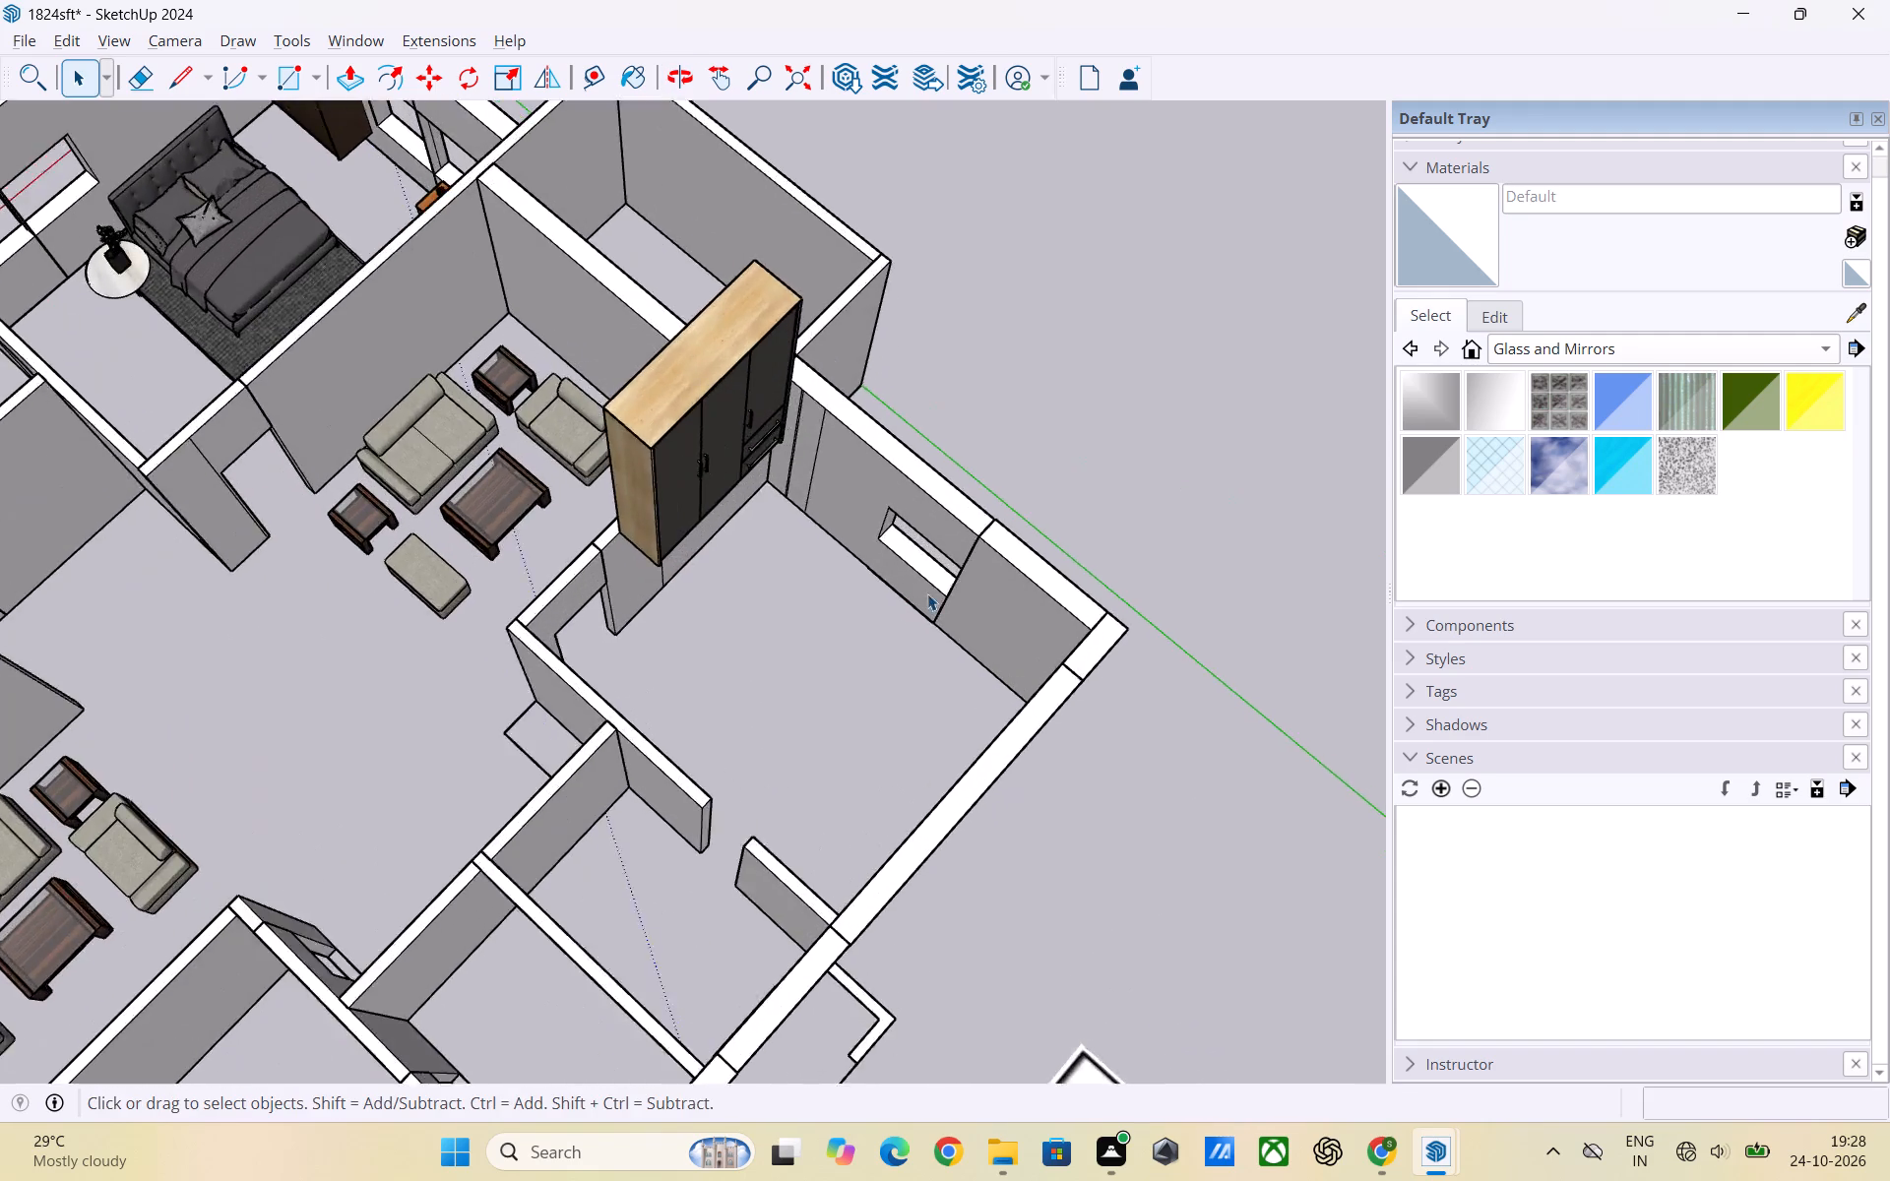
pyautogui.moveTo(927, 593); pyautogui.dragTo(673, 532, button='middle')
pyautogui.click(682, 471)
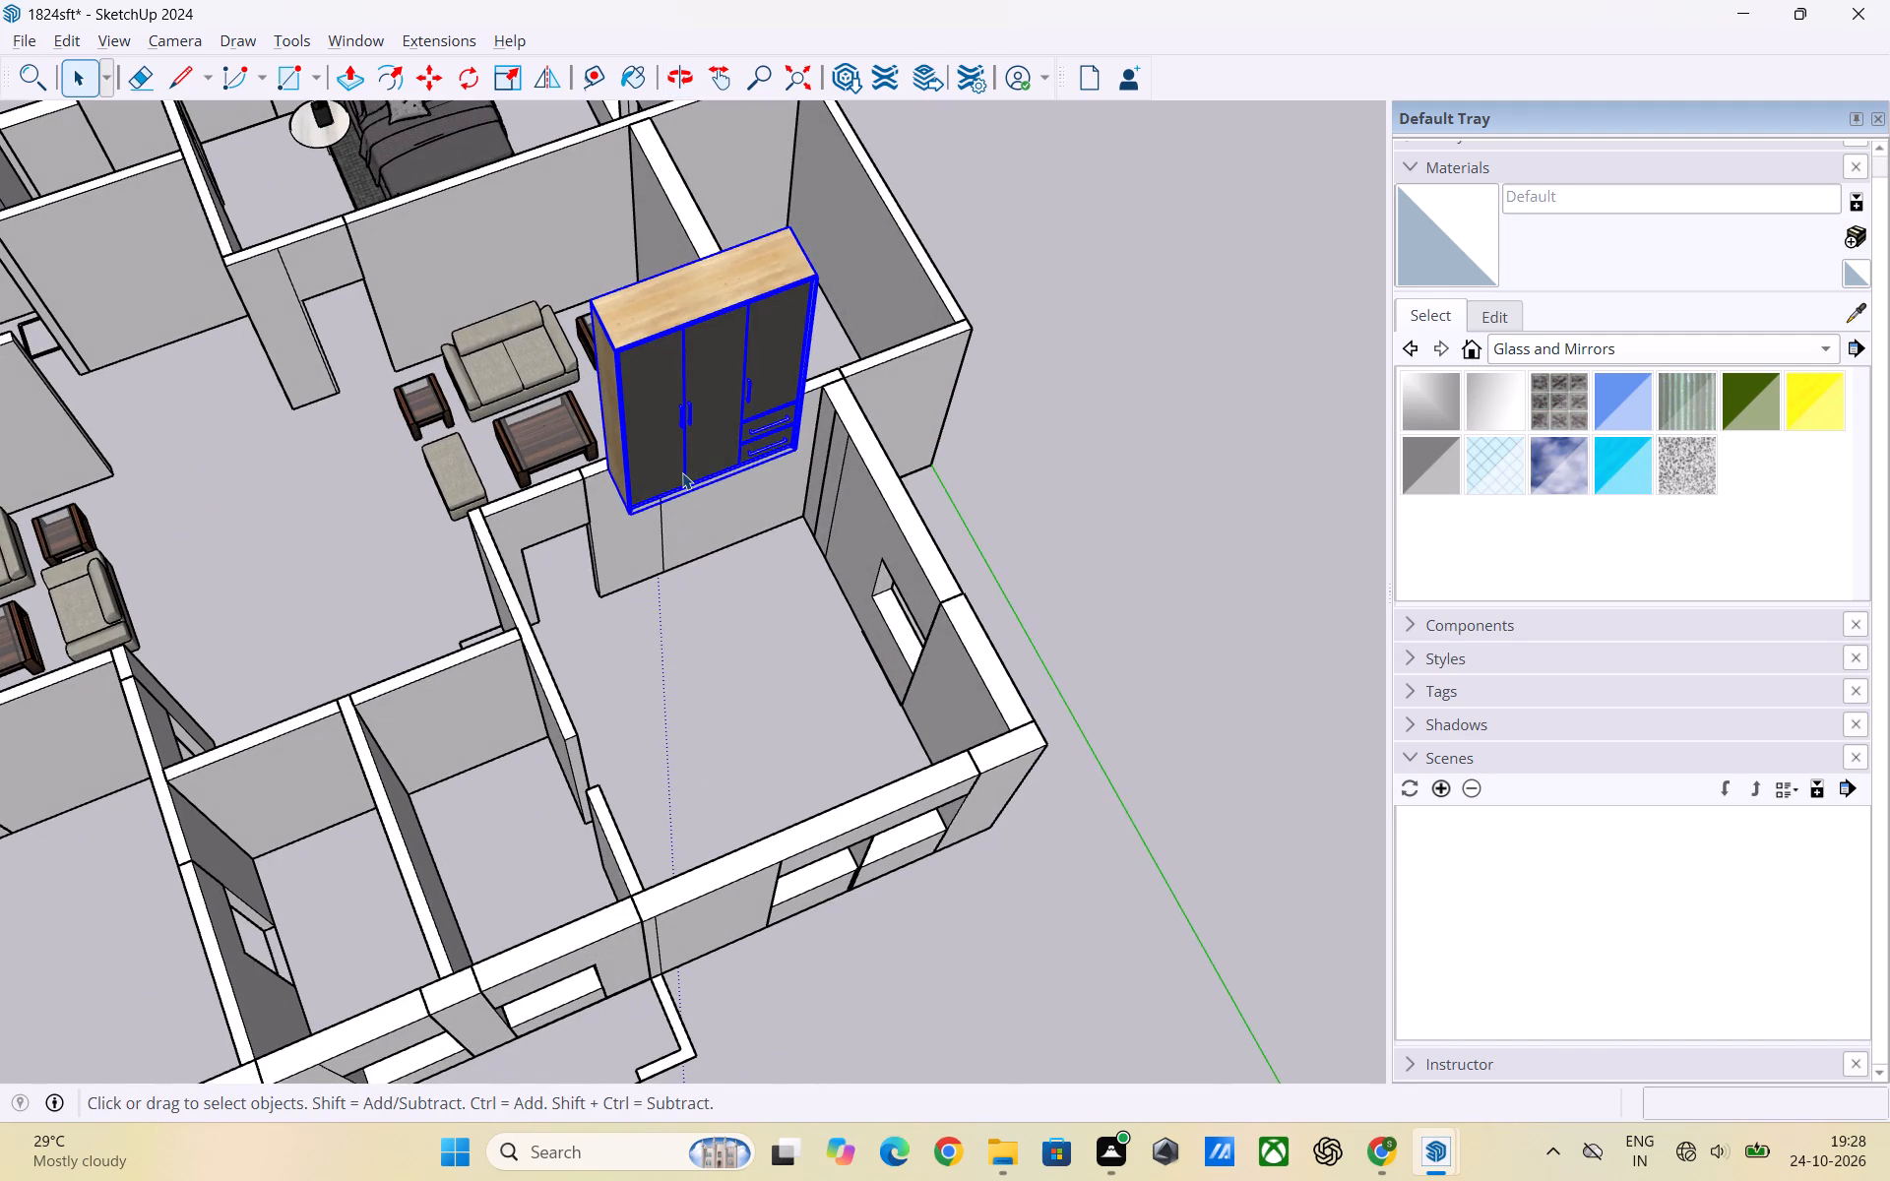
pyautogui.press('m')
pyautogui.click(801, 453)
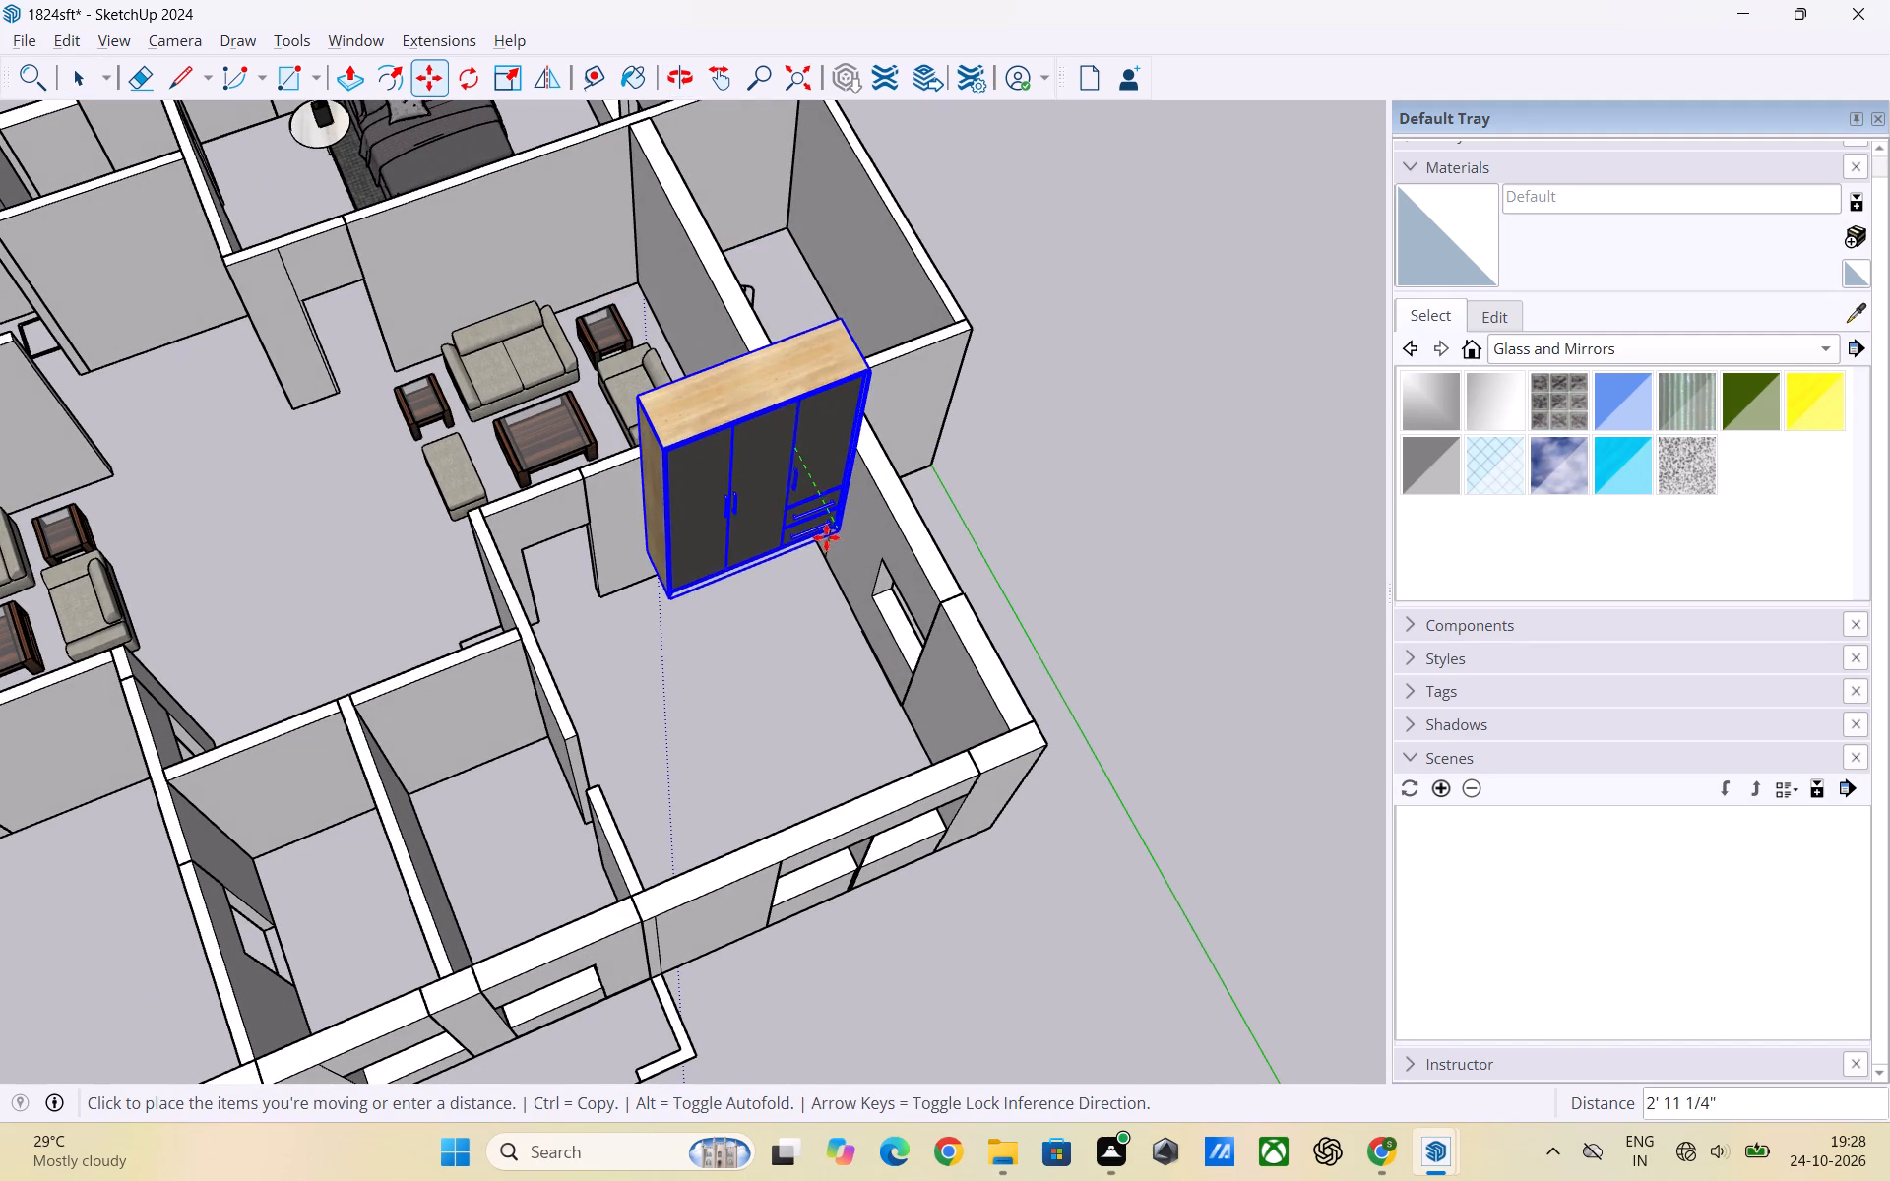
pyautogui.scroll(7, 816, 599)
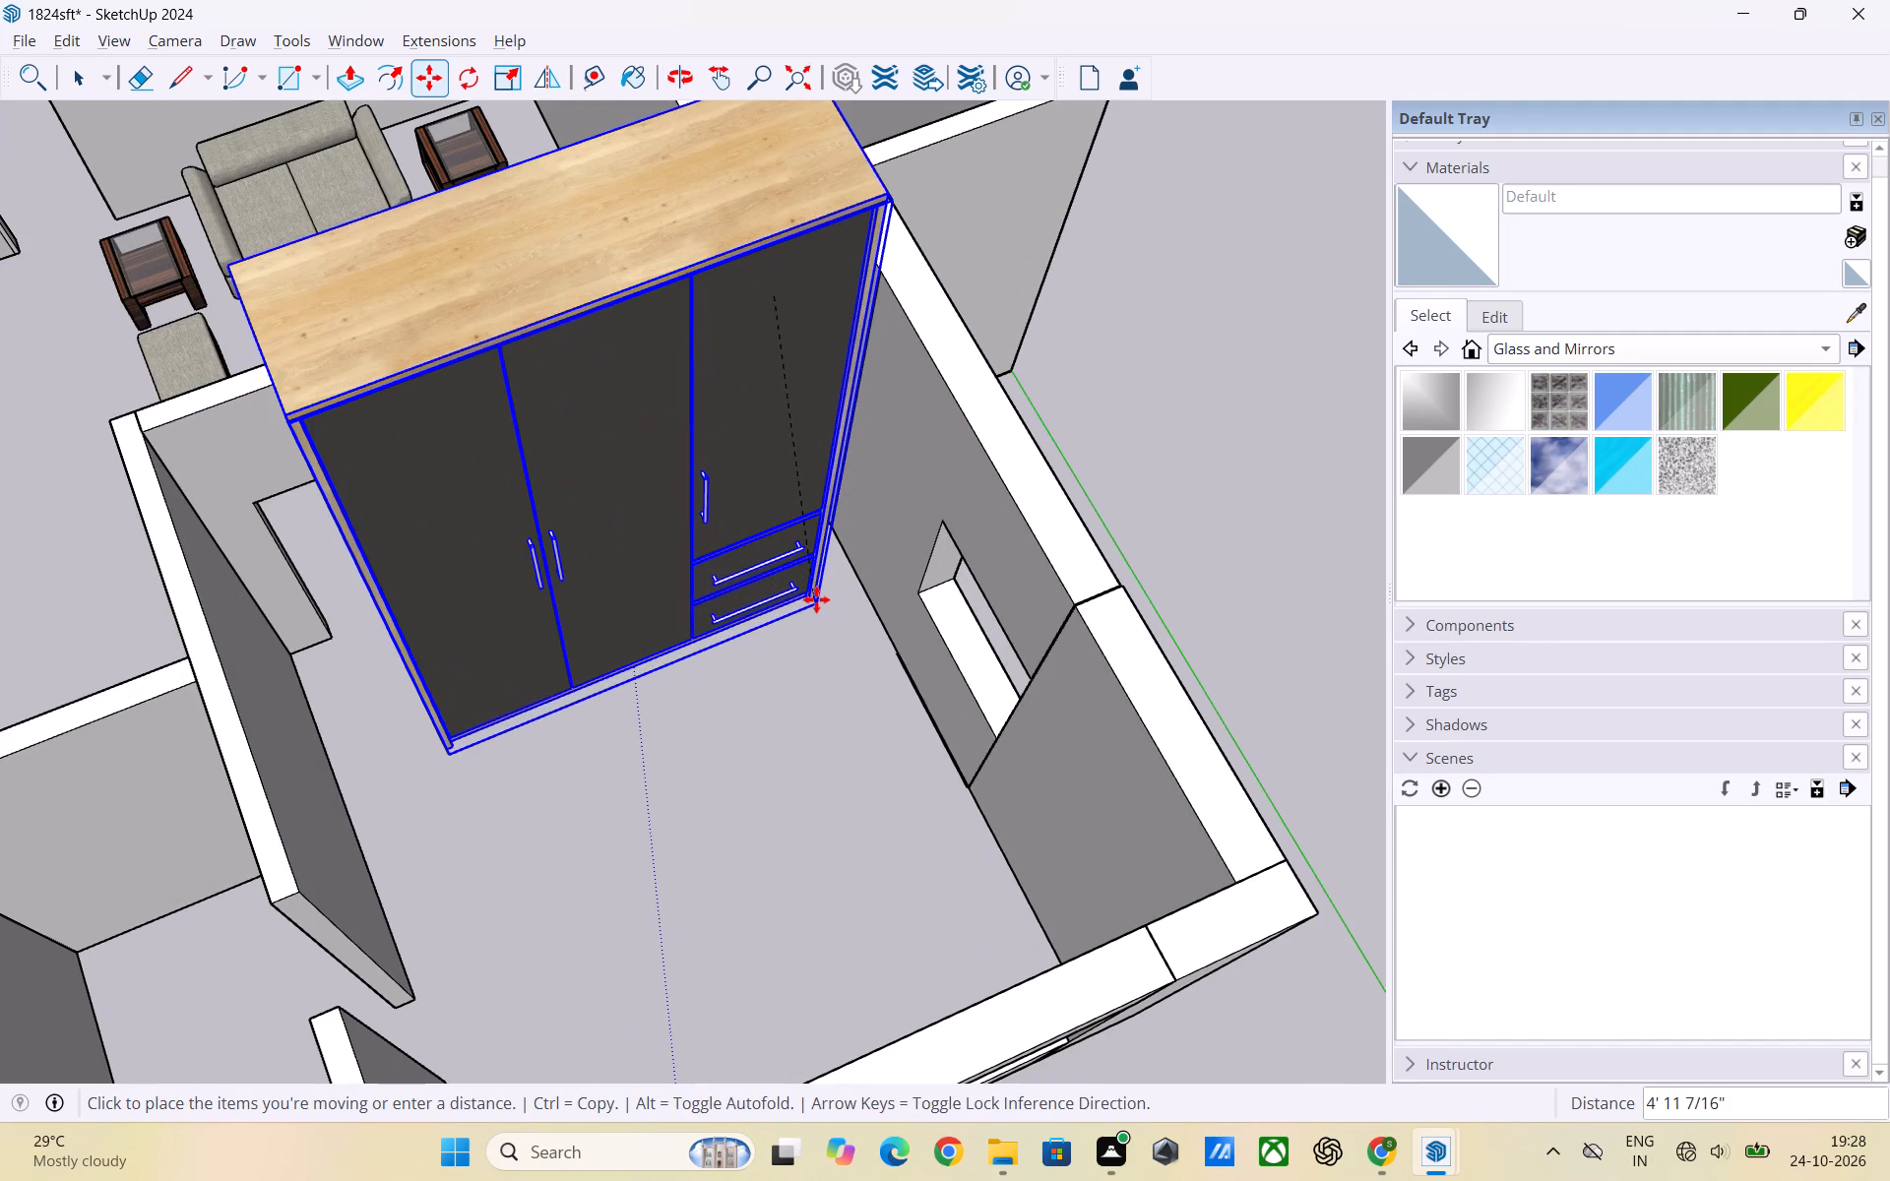
pyautogui.press('Down')
pyautogui.press('Up')
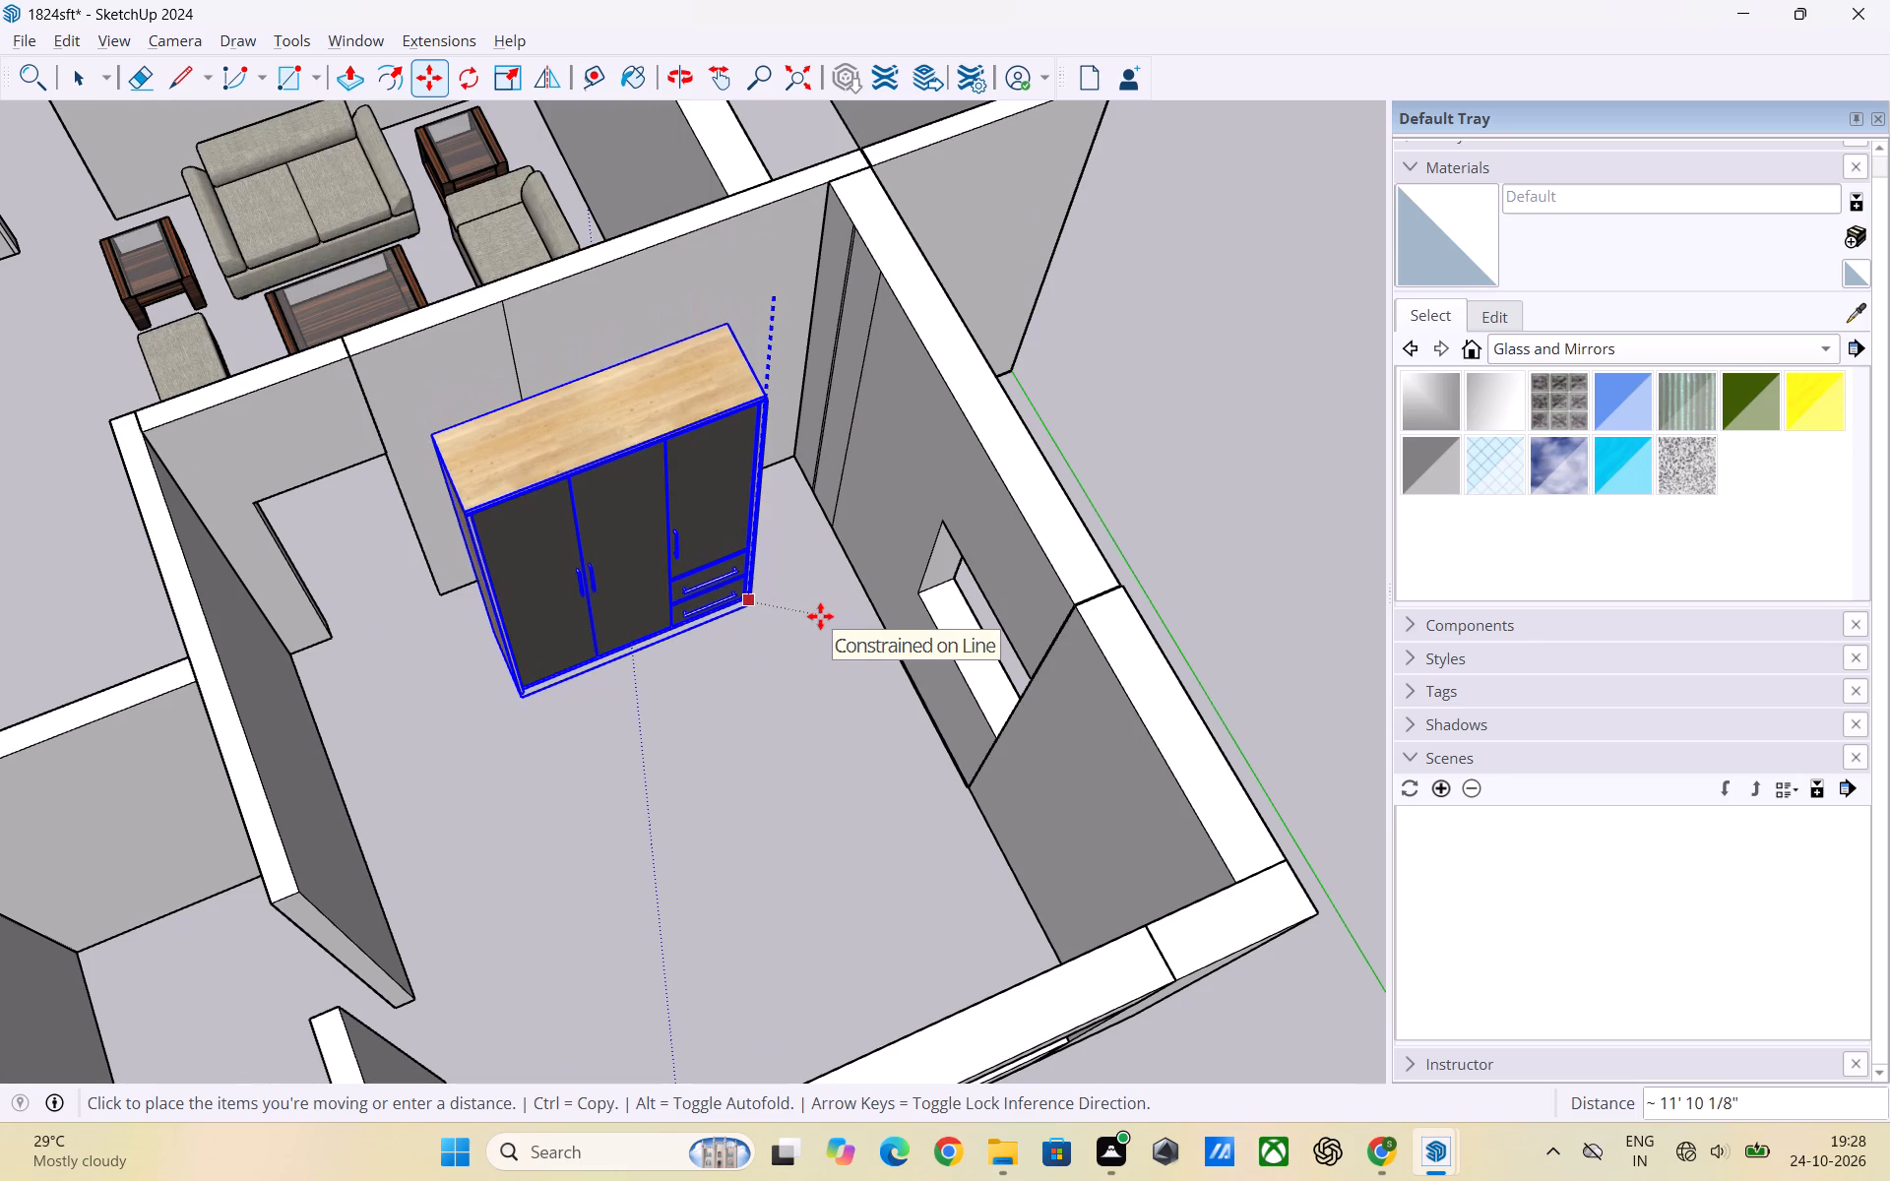
pyautogui.press('Right')
pyautogui.press('Down')
pyautogui.press('Up')
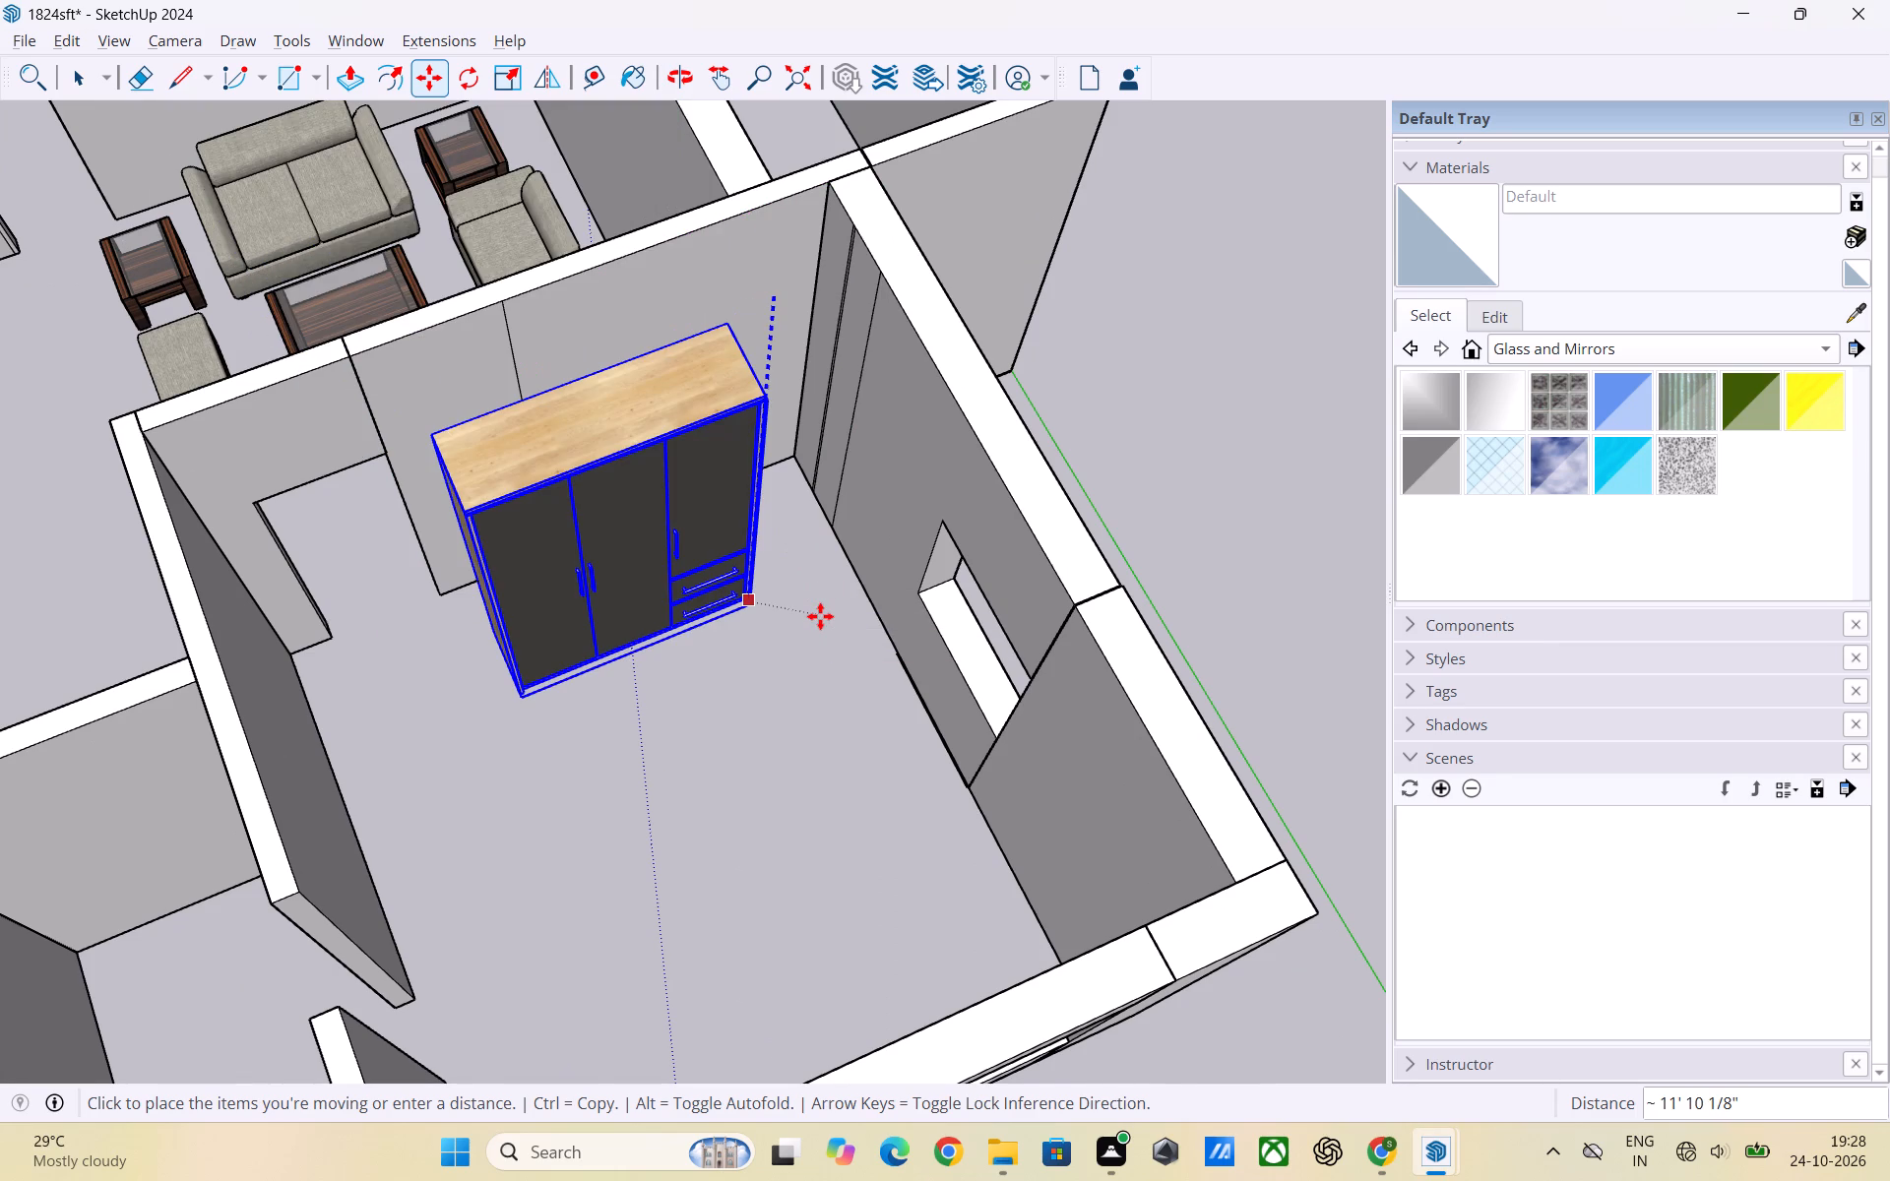
pyautogui.click(820, 616)
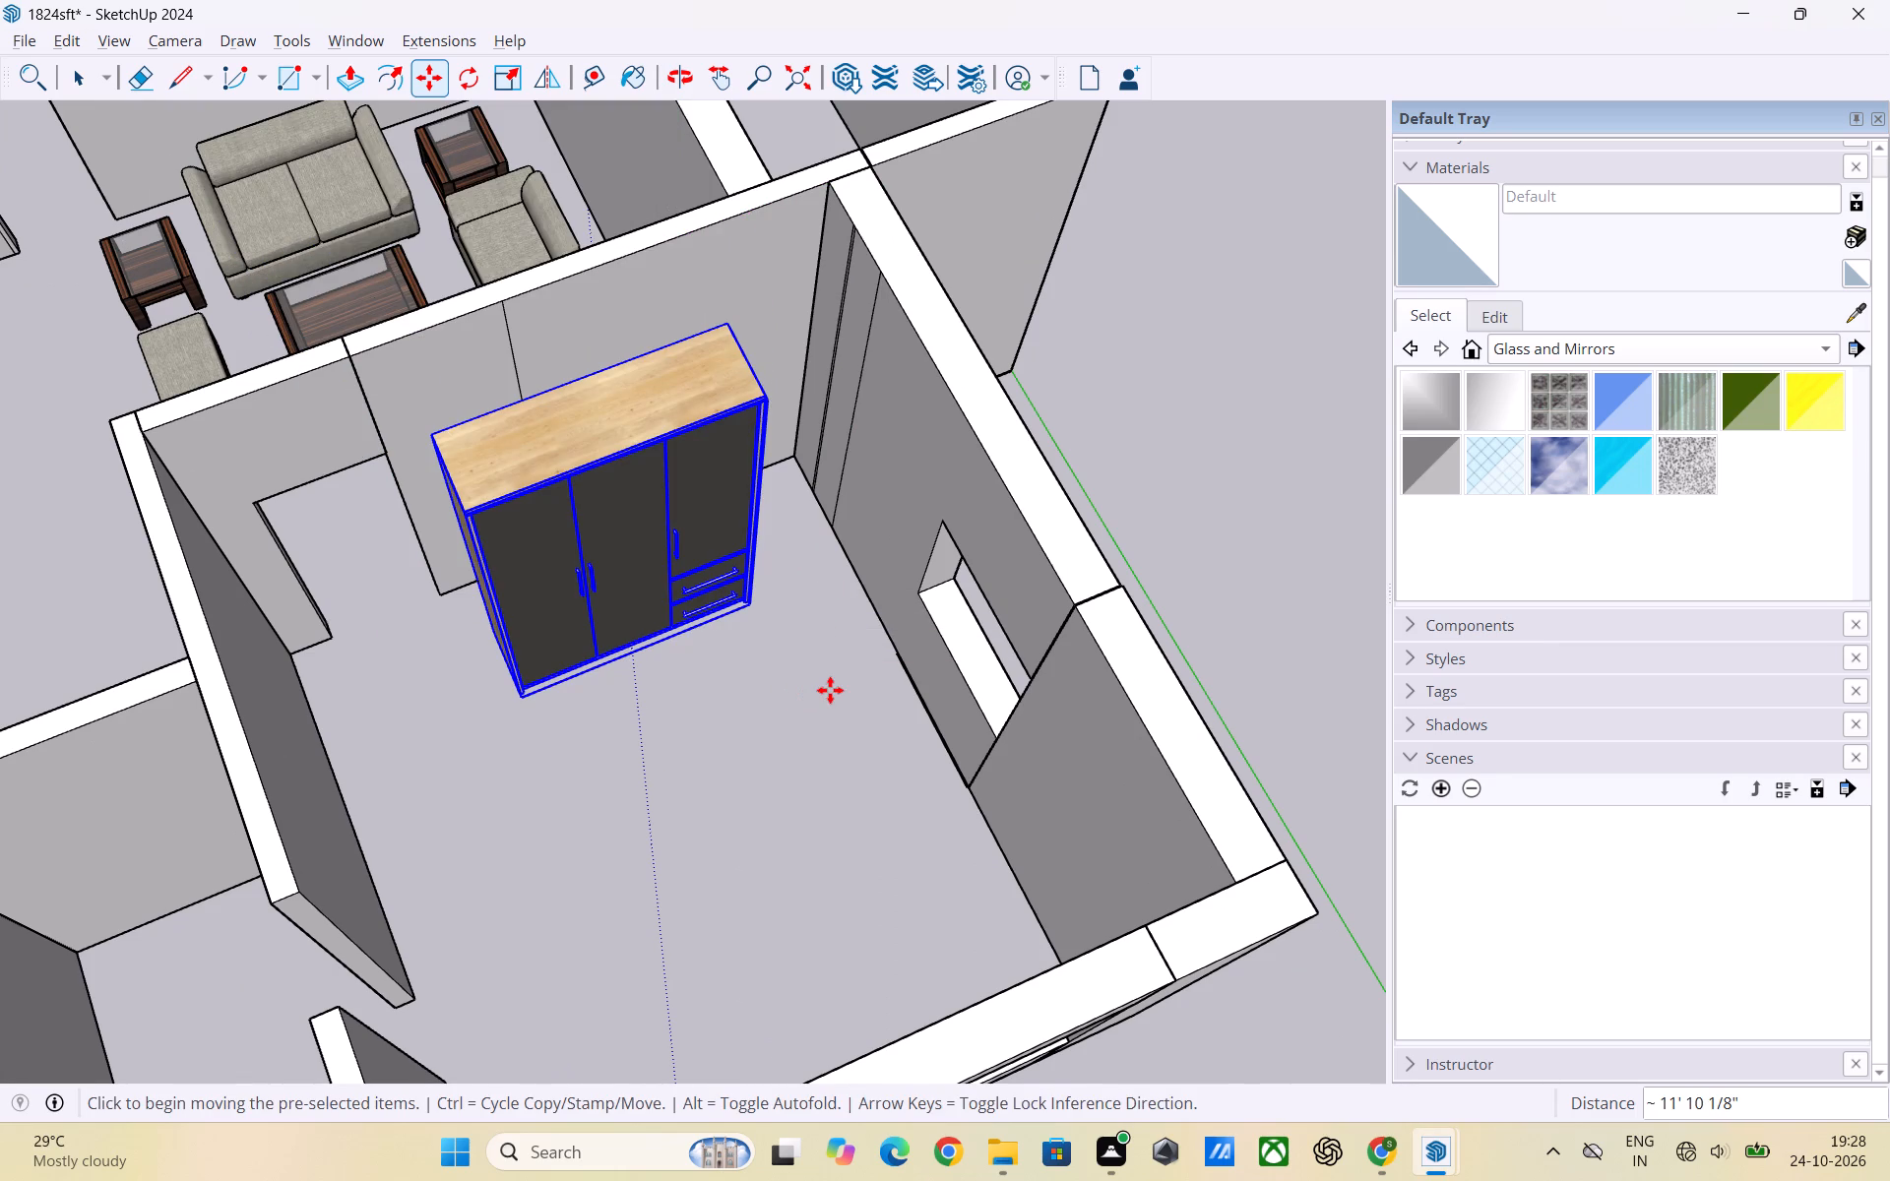
pyautogui.press('space')
pyautogui.click(1177, 441)
# Move the wardrobe about 1' 7" sideways toward the bedroom's exterior wall with the small window.
pyautogui.scroll(2, 823, 566)
pyautogui.moveTo(815, 569); pyautogui.dragTo(579, 604, button='middle')
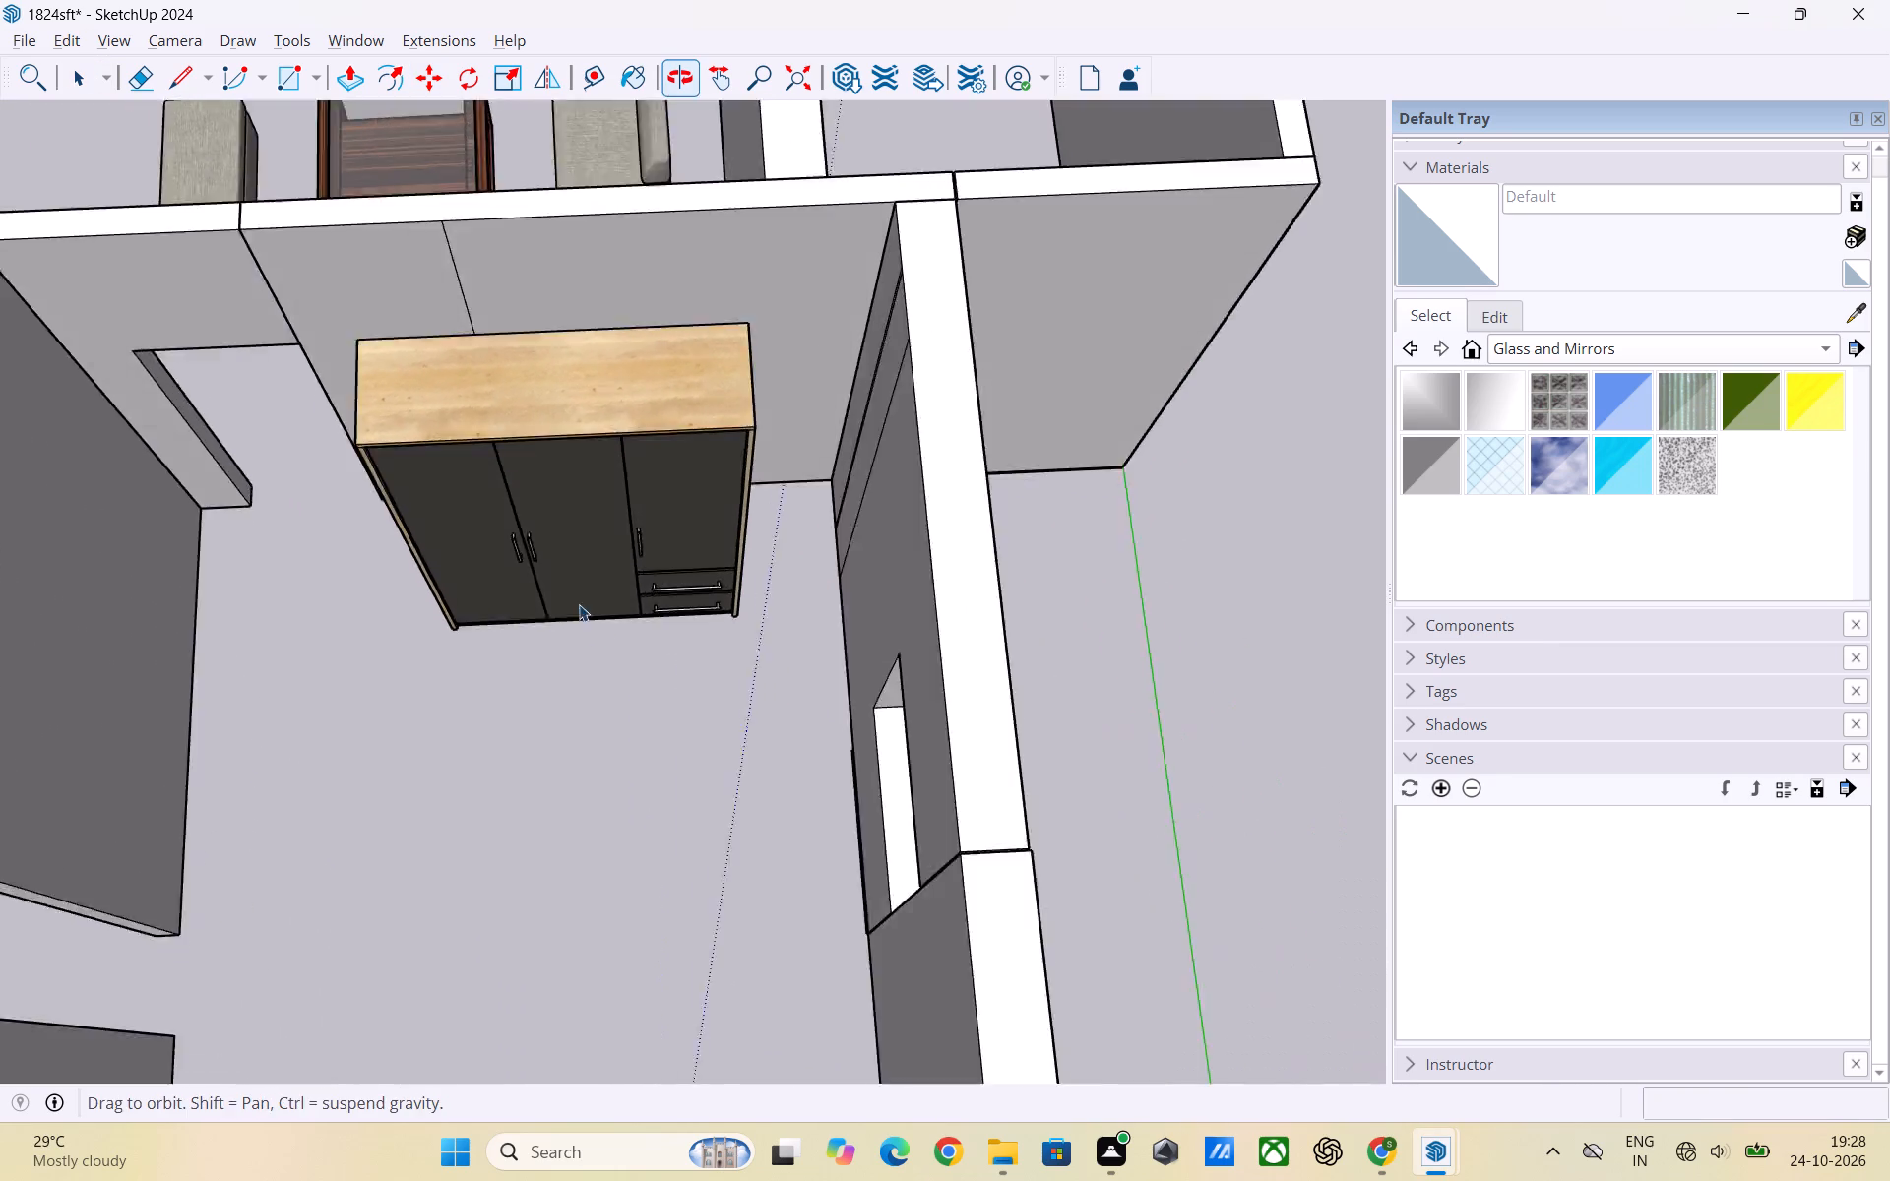
pyautogui.moveTo(579, 604); pyautogui.dragTo(584, 623, button='middle')
pyautogui.click(731, 518)
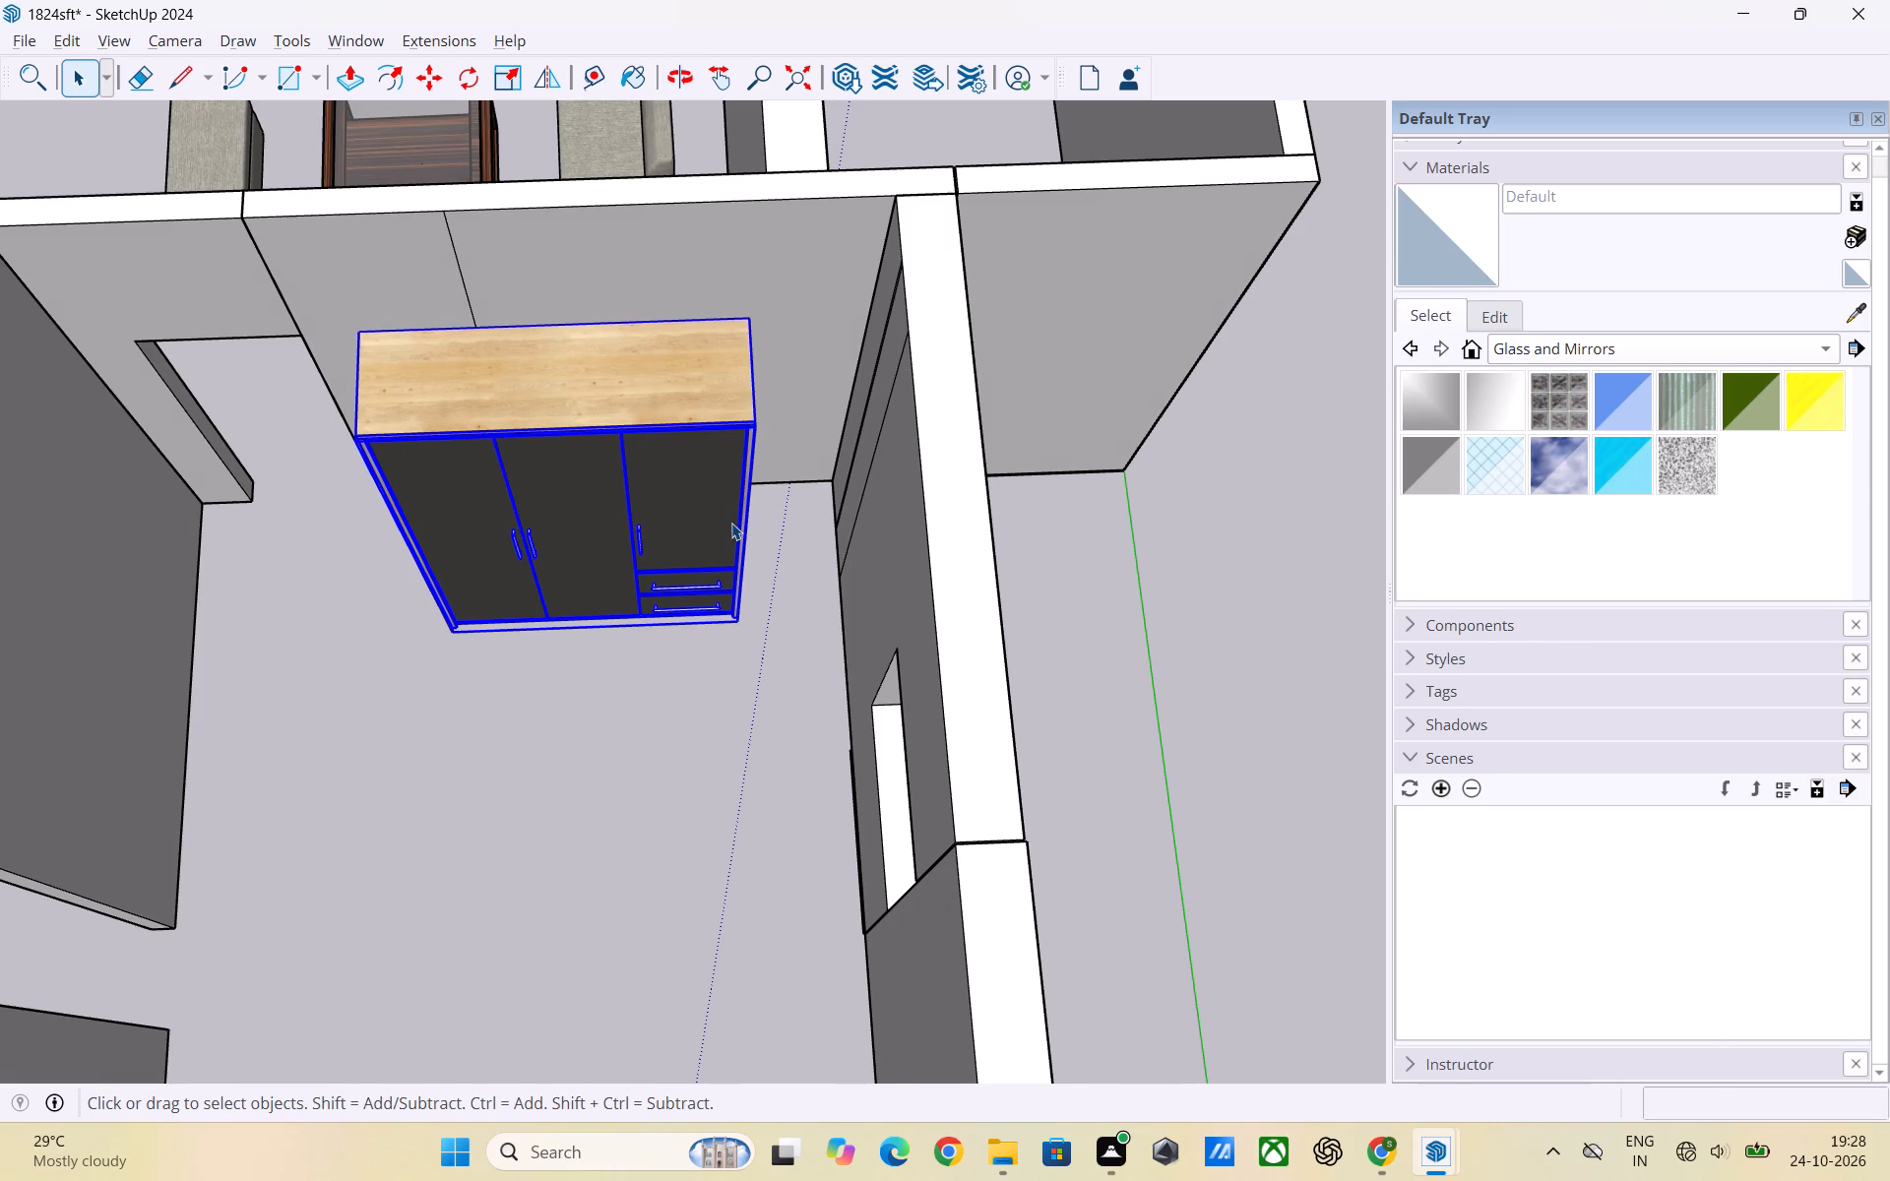
pyautogui.press('m')
pyautogui.click(742, 616)
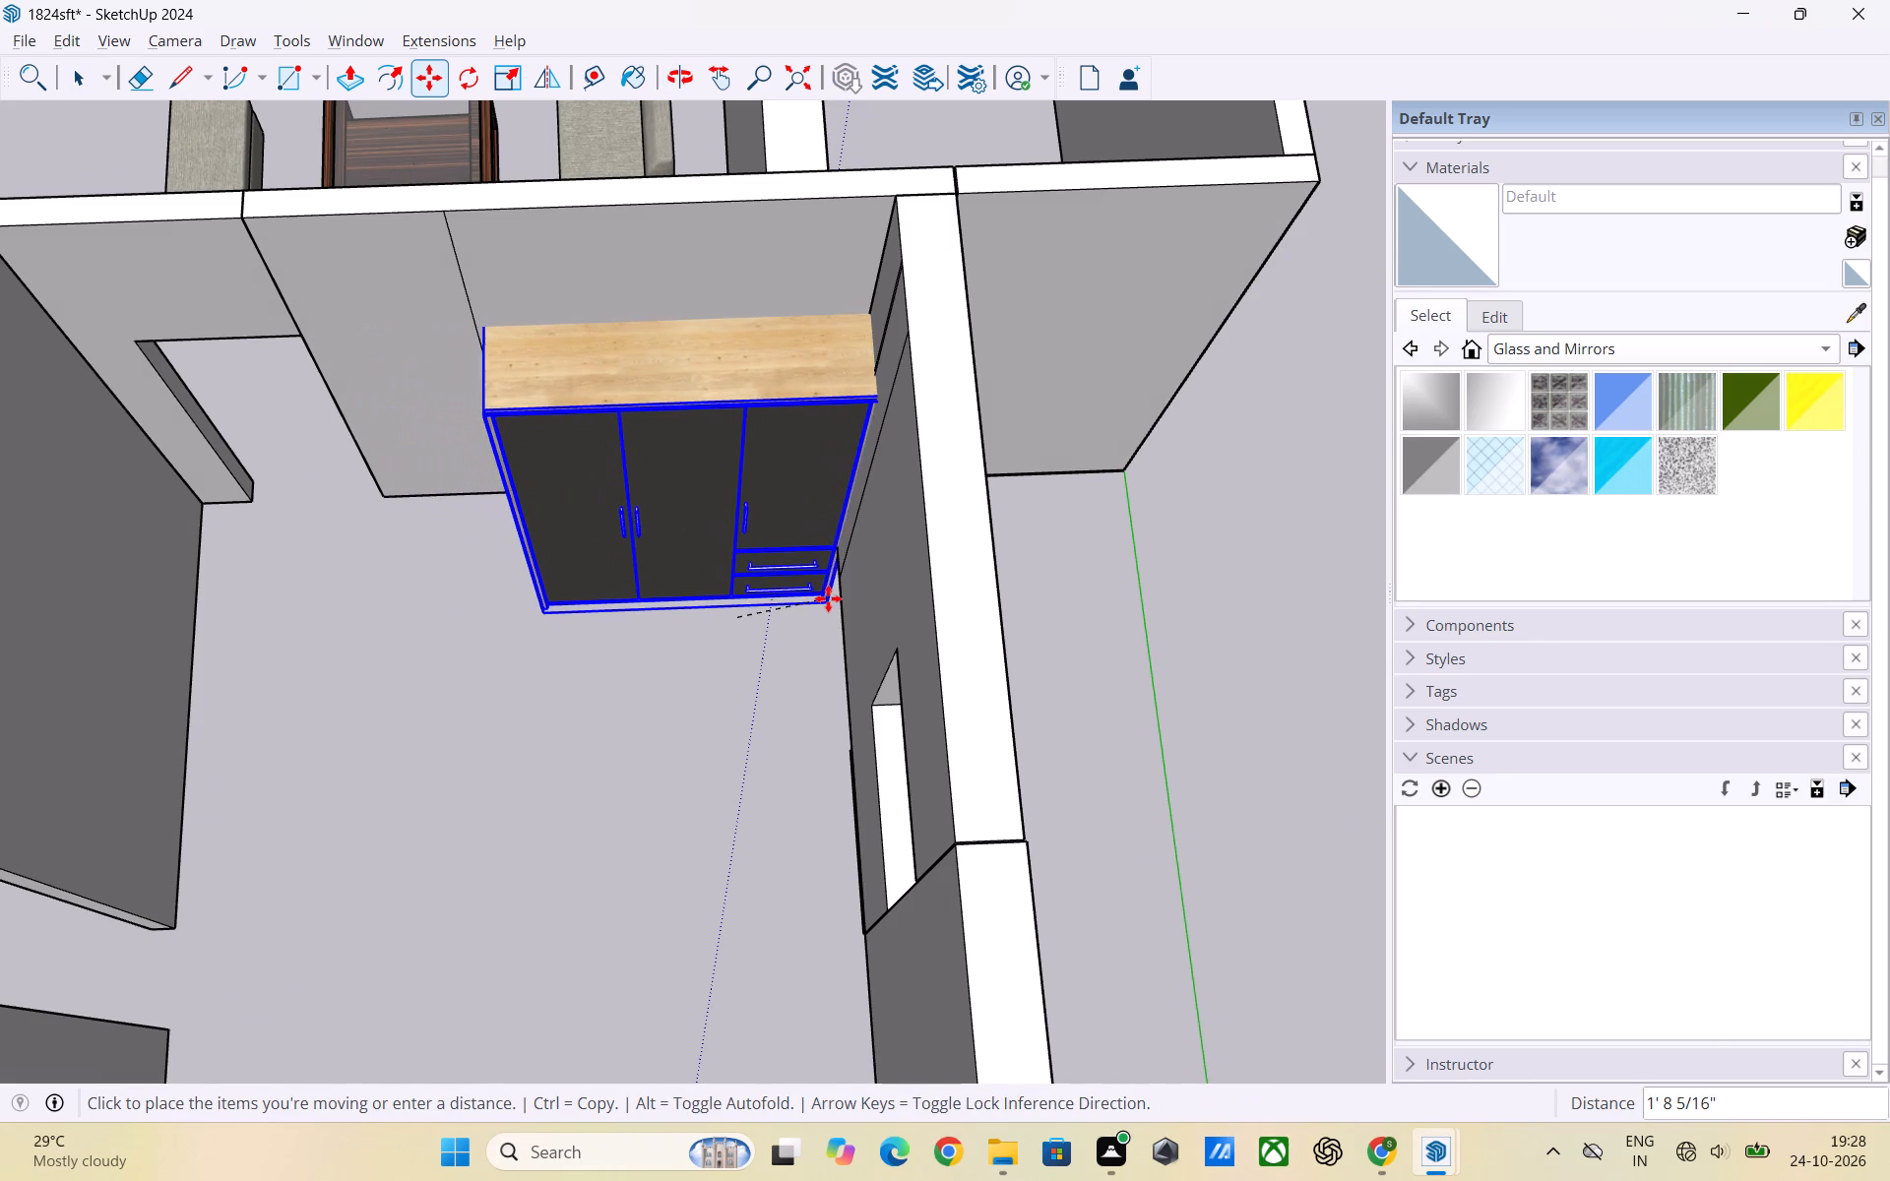
pyautogui.click(820, 599)
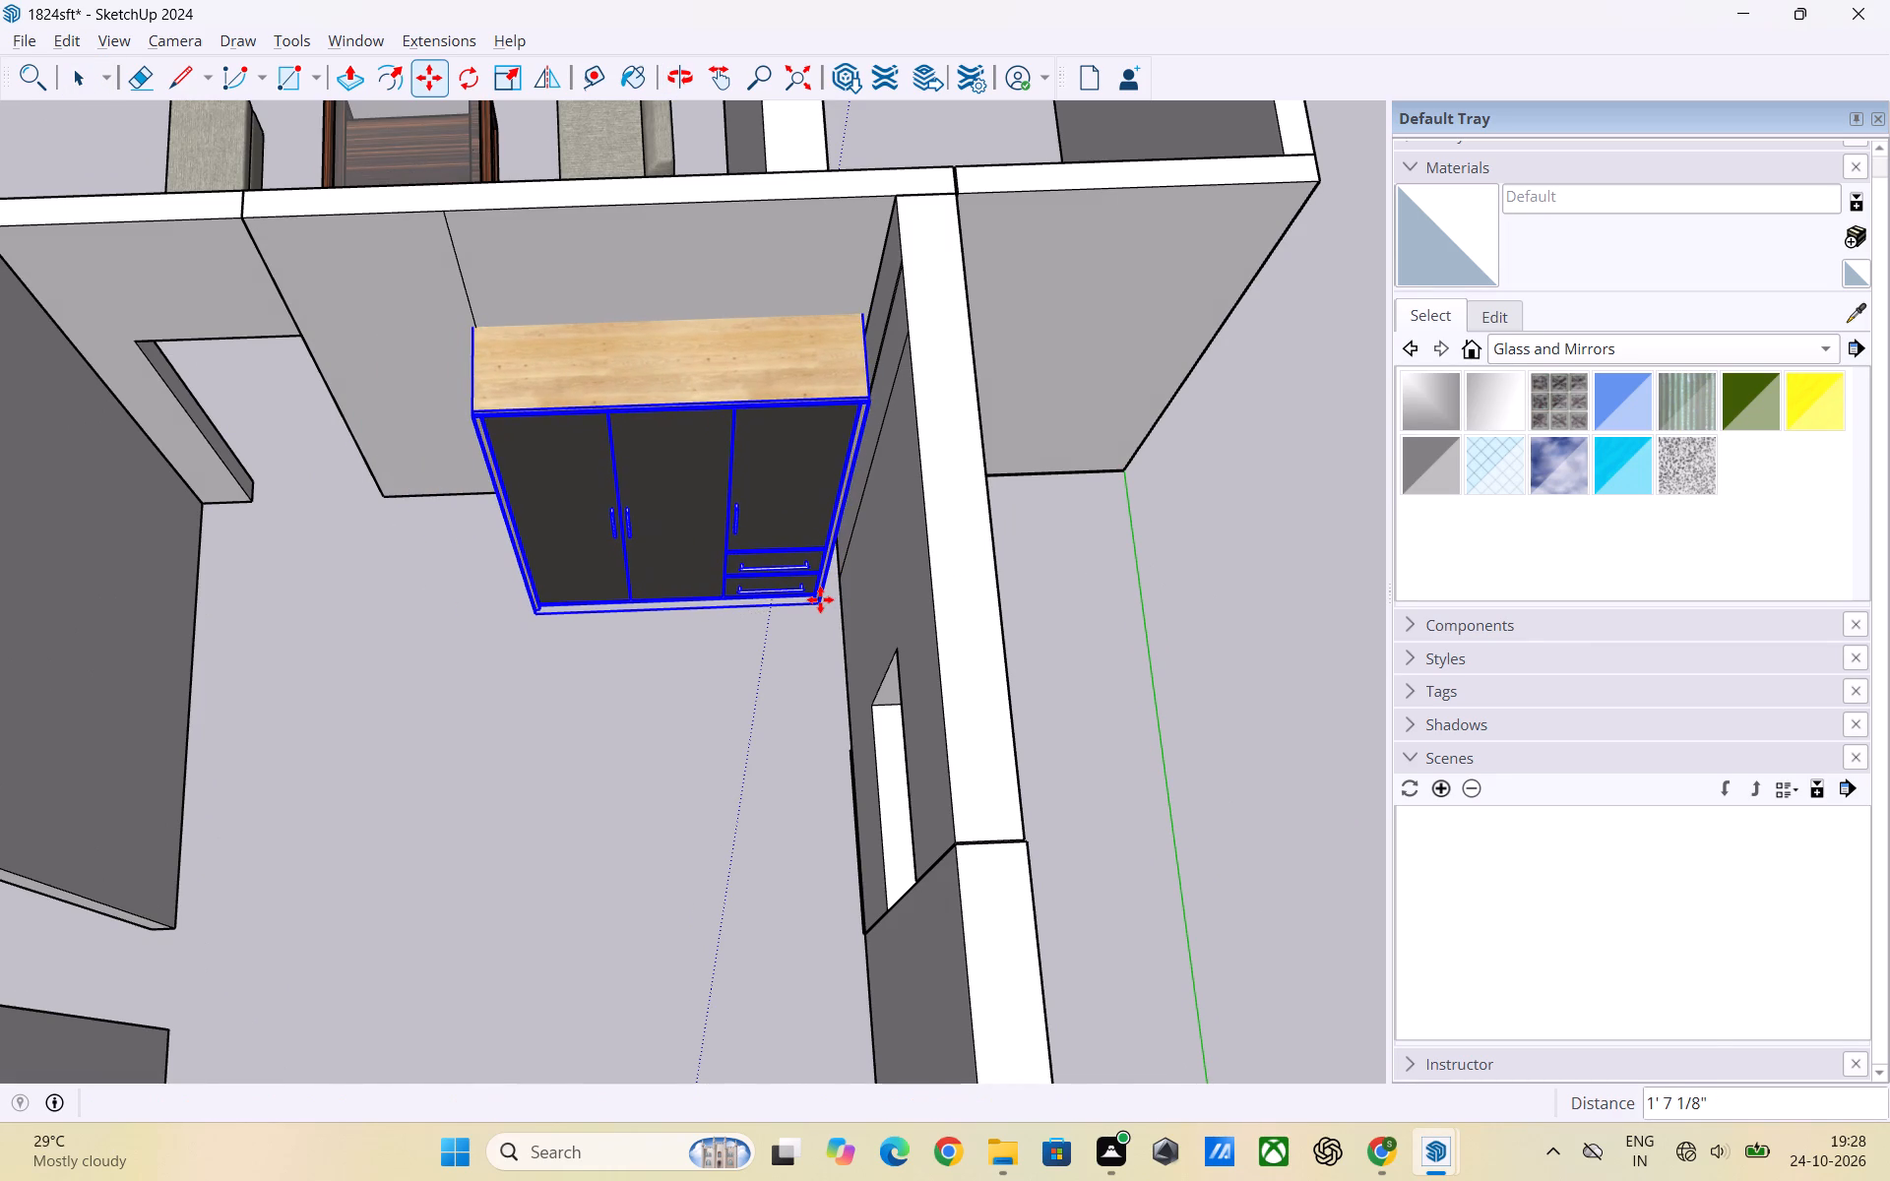
pyautogui.press('space')
pyautogui.click(1215, 568)
# Examine how the wardrobe sits against the bedroom's rear wall, side wall and floor from several angles.
pyautogui.scroll(-3, 1228, 548)
pyautogui.moveTo(827, 635); pyautogui.dragTo(865, 489, button='middle')
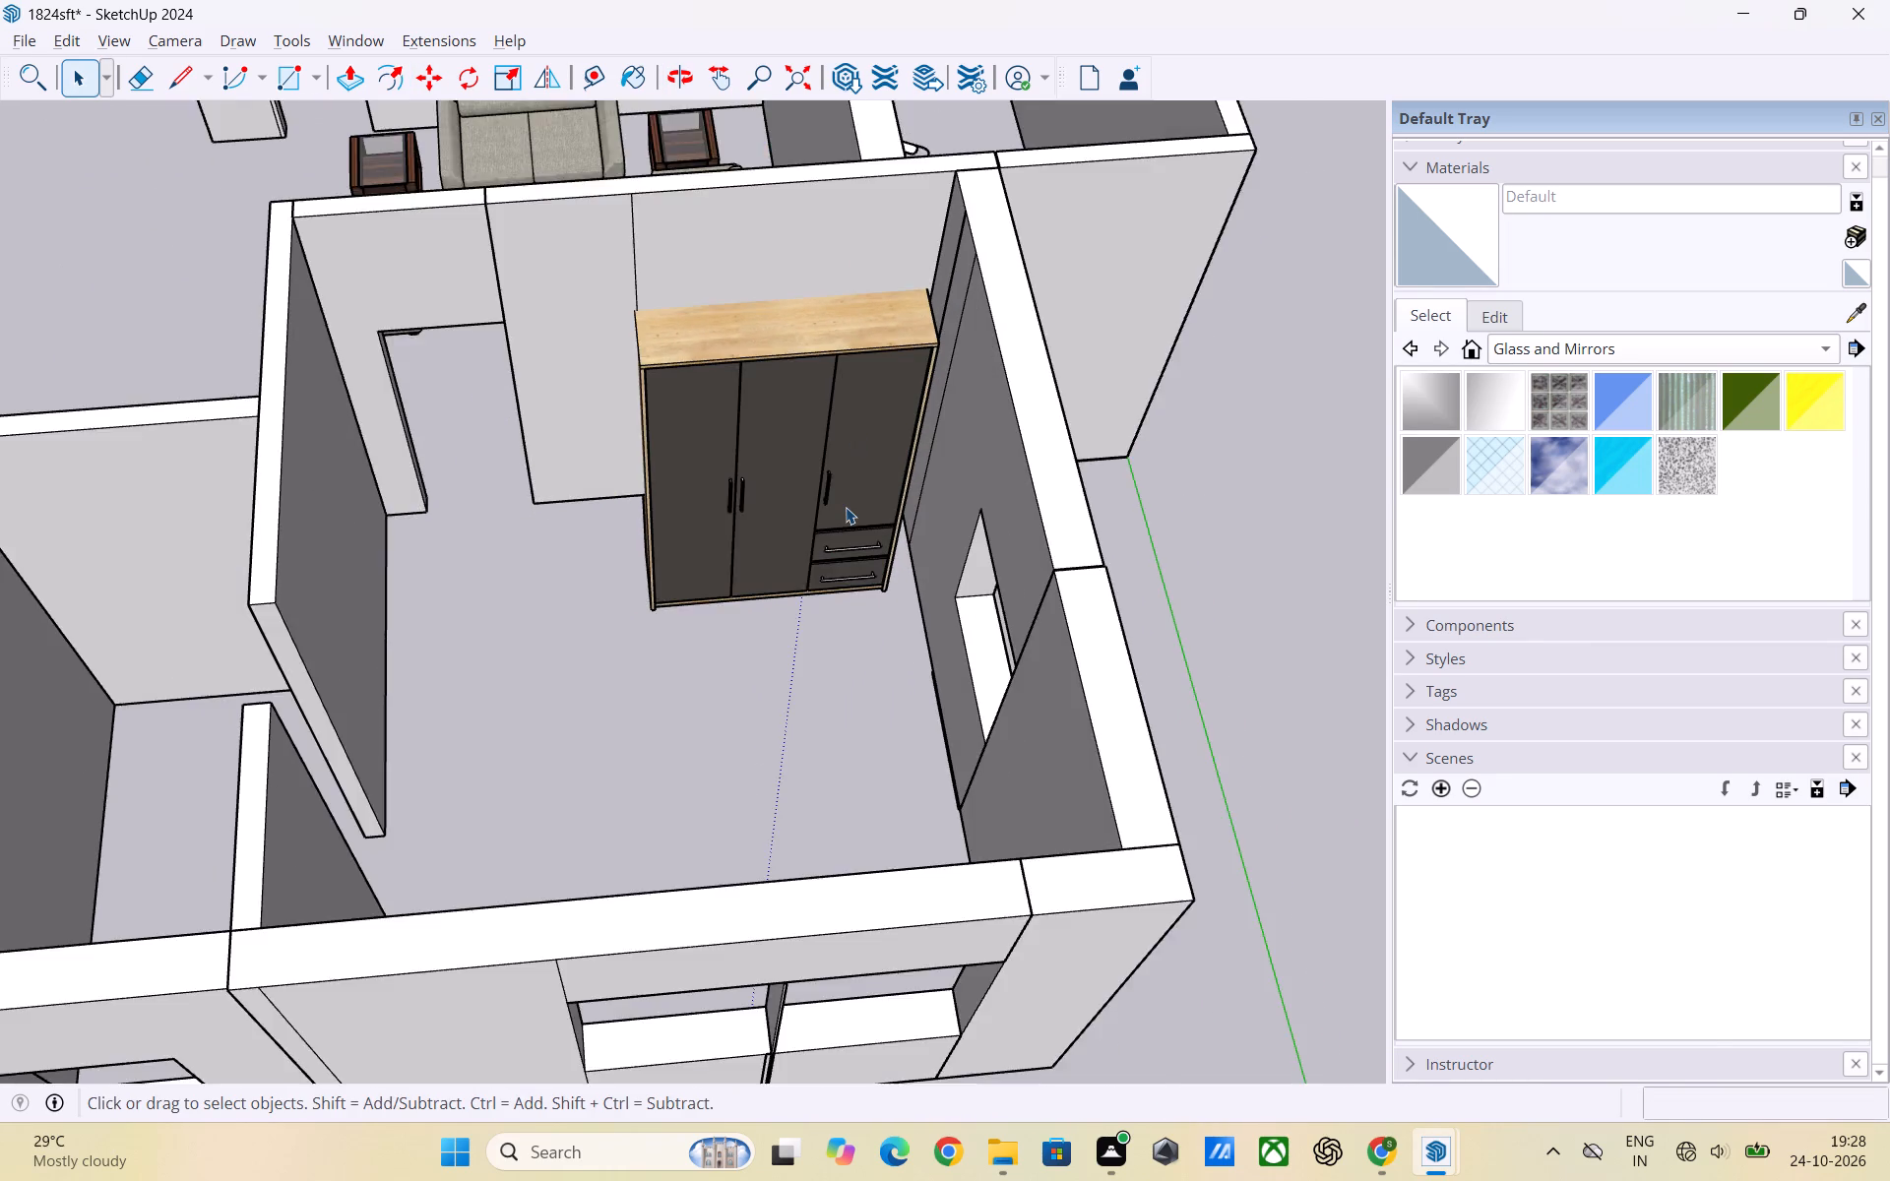
pyautogui.scroll(3, 847, 507)
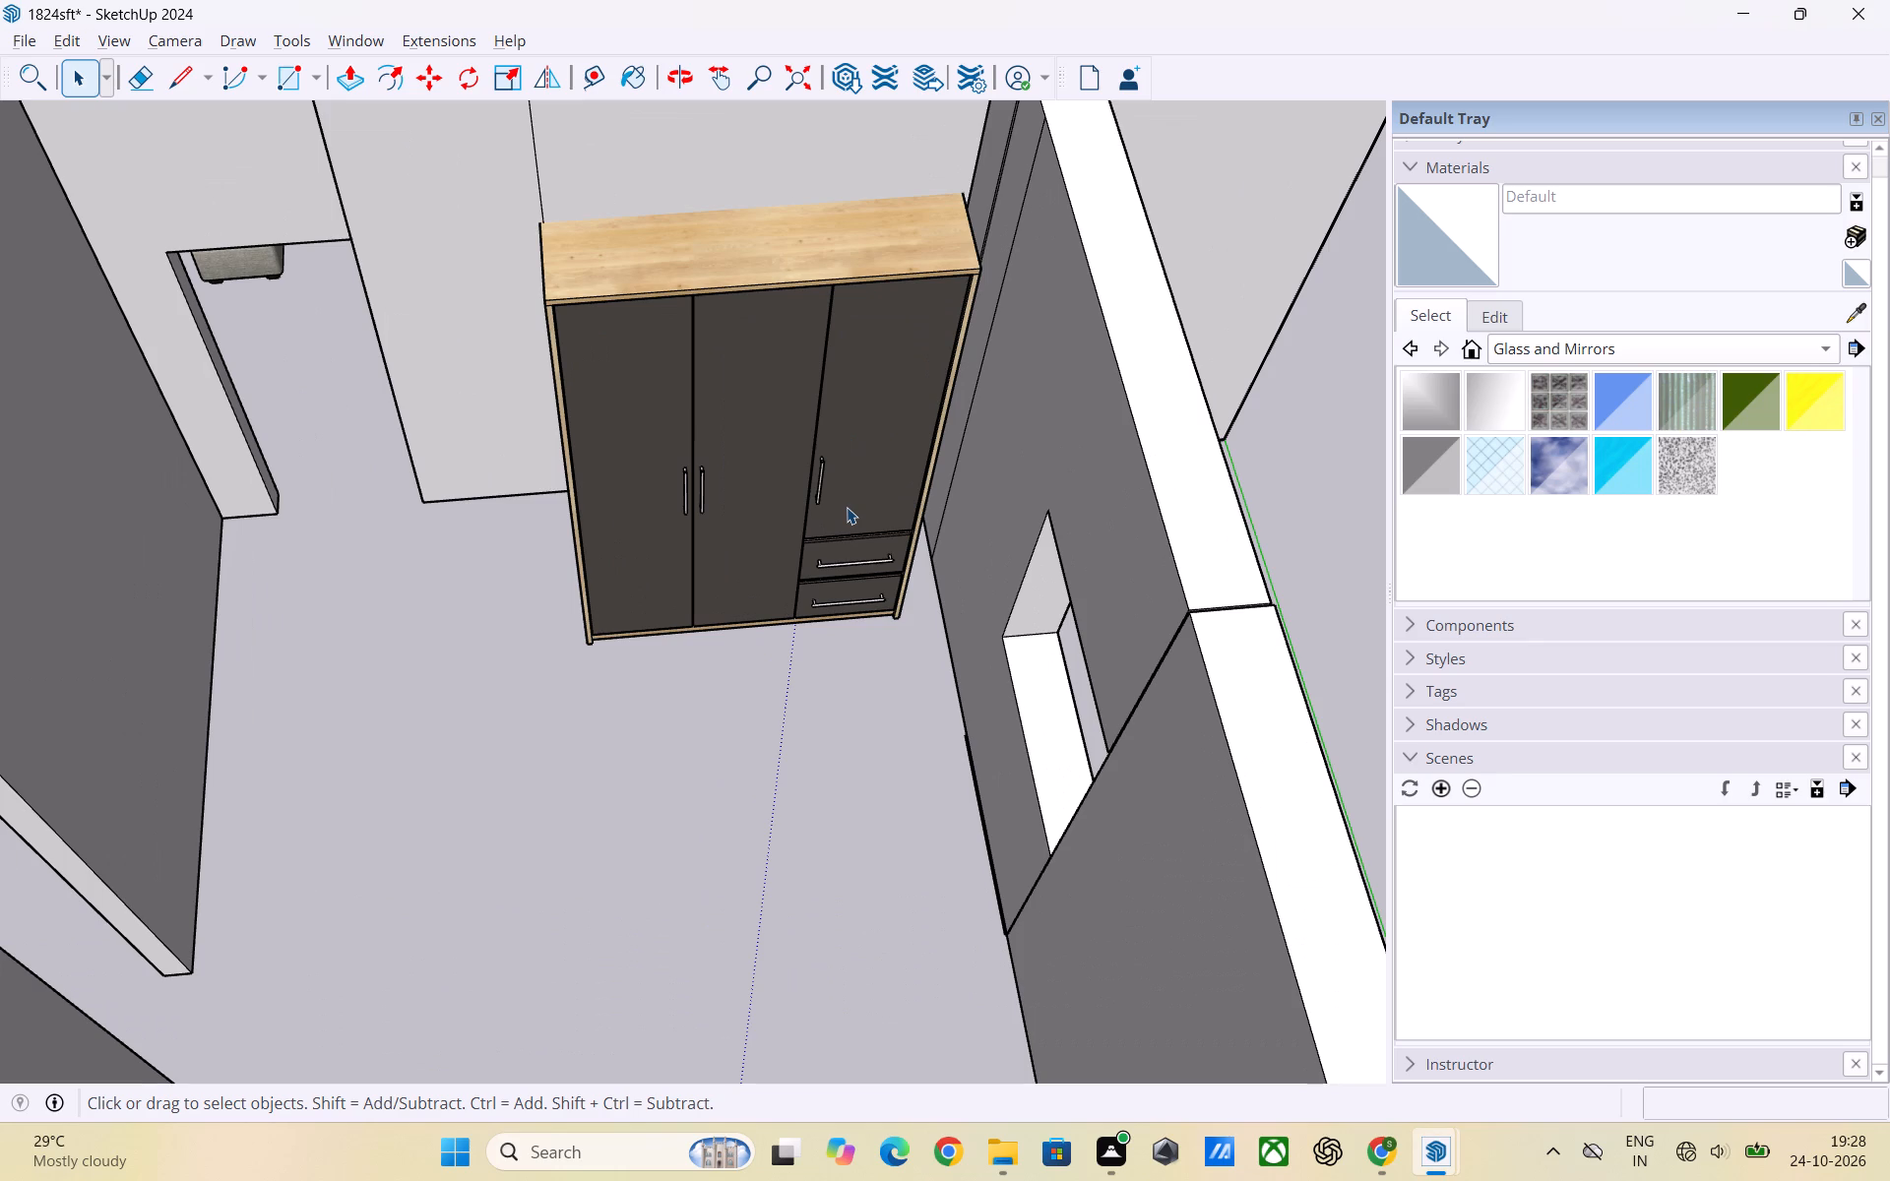
pyautogui.scroll(-8, 555, 555)
pyautogui.moveTo(578, 527); pyautogui.dragTo(654, 539, button='middle')
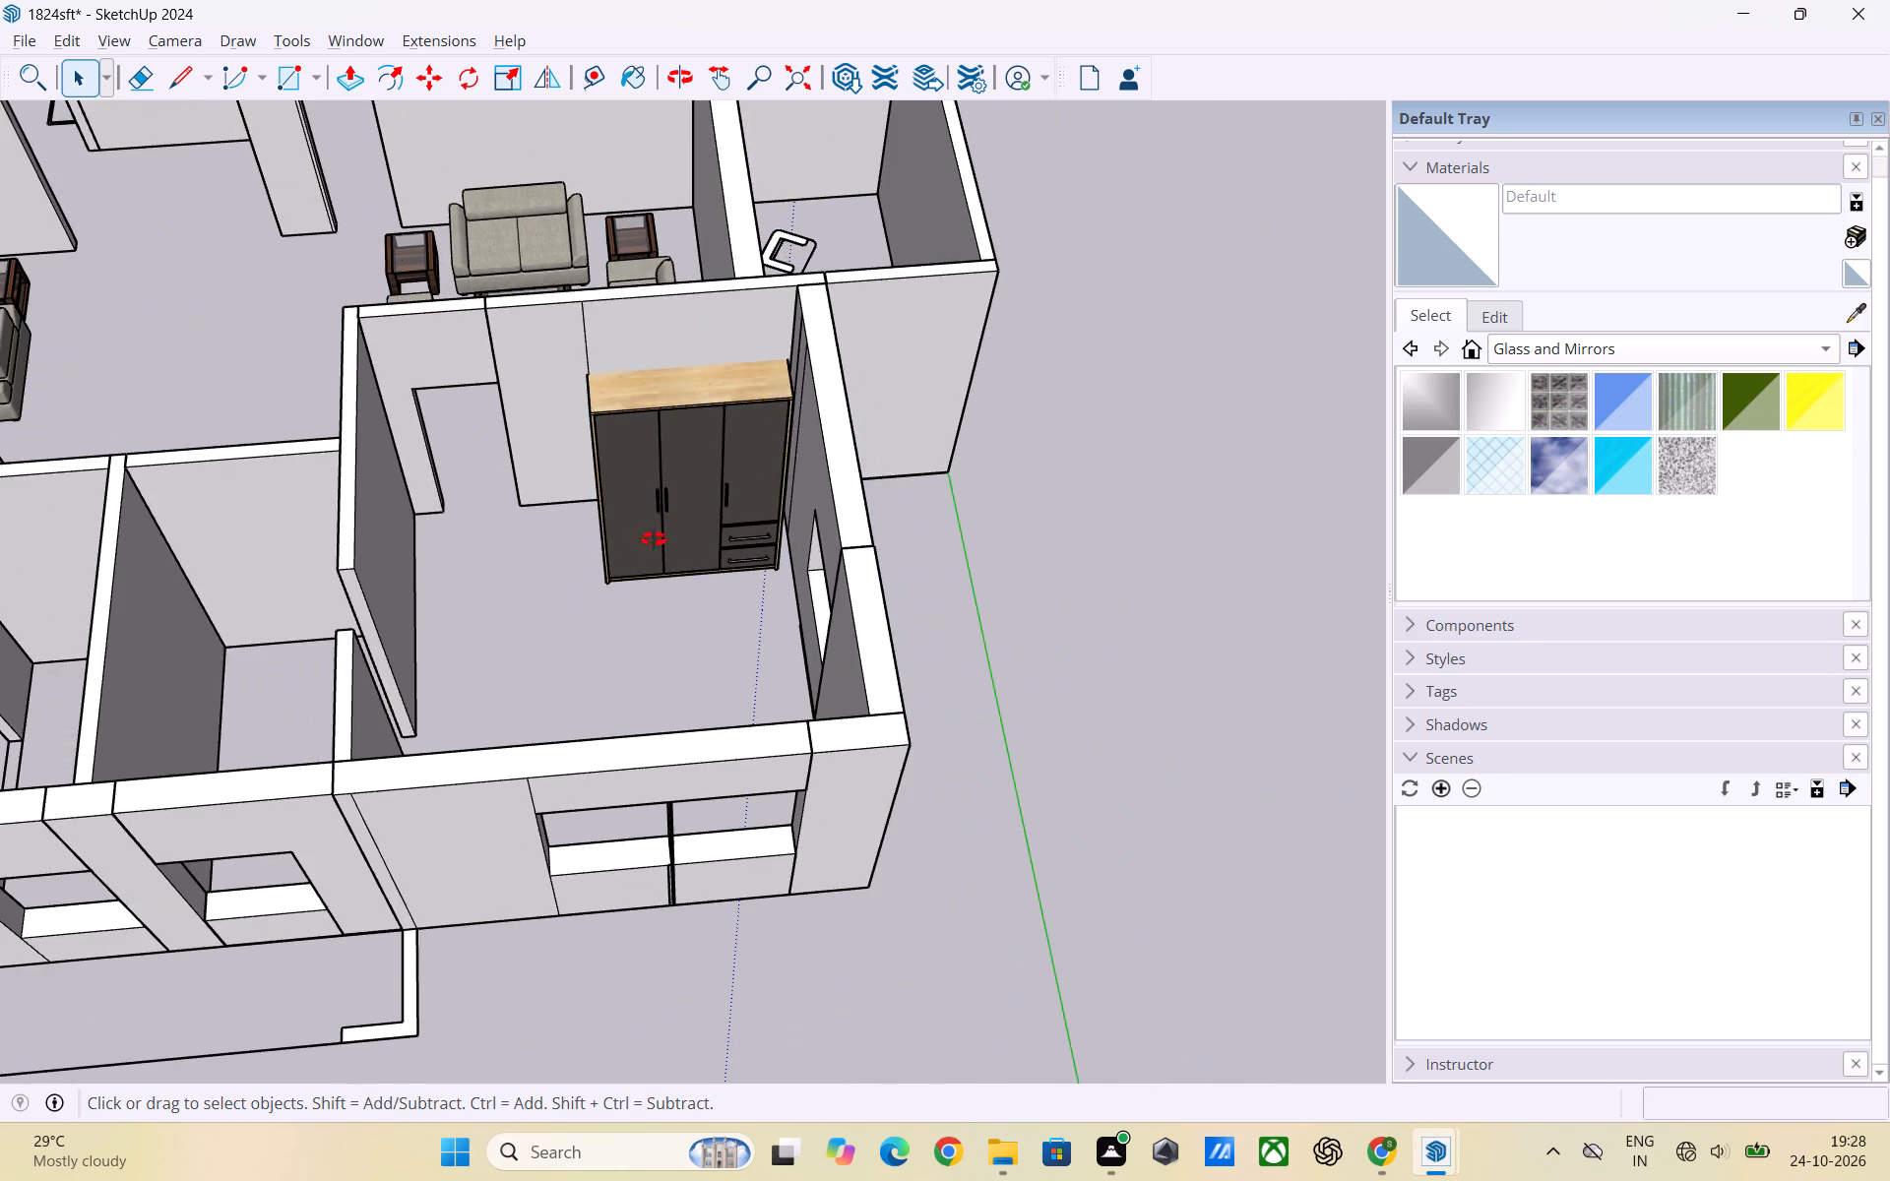
pyautogui.moveTo(654, 539); pyautogui.dragTo(902, 439, button='middle')
pyautogui.scroll(6, 901, 458)
pyautogui.moveTo(529, 517); pyautogui.dragTo(838, 508, button='middle')
pyautogui.scroll(-3, 686, 528)
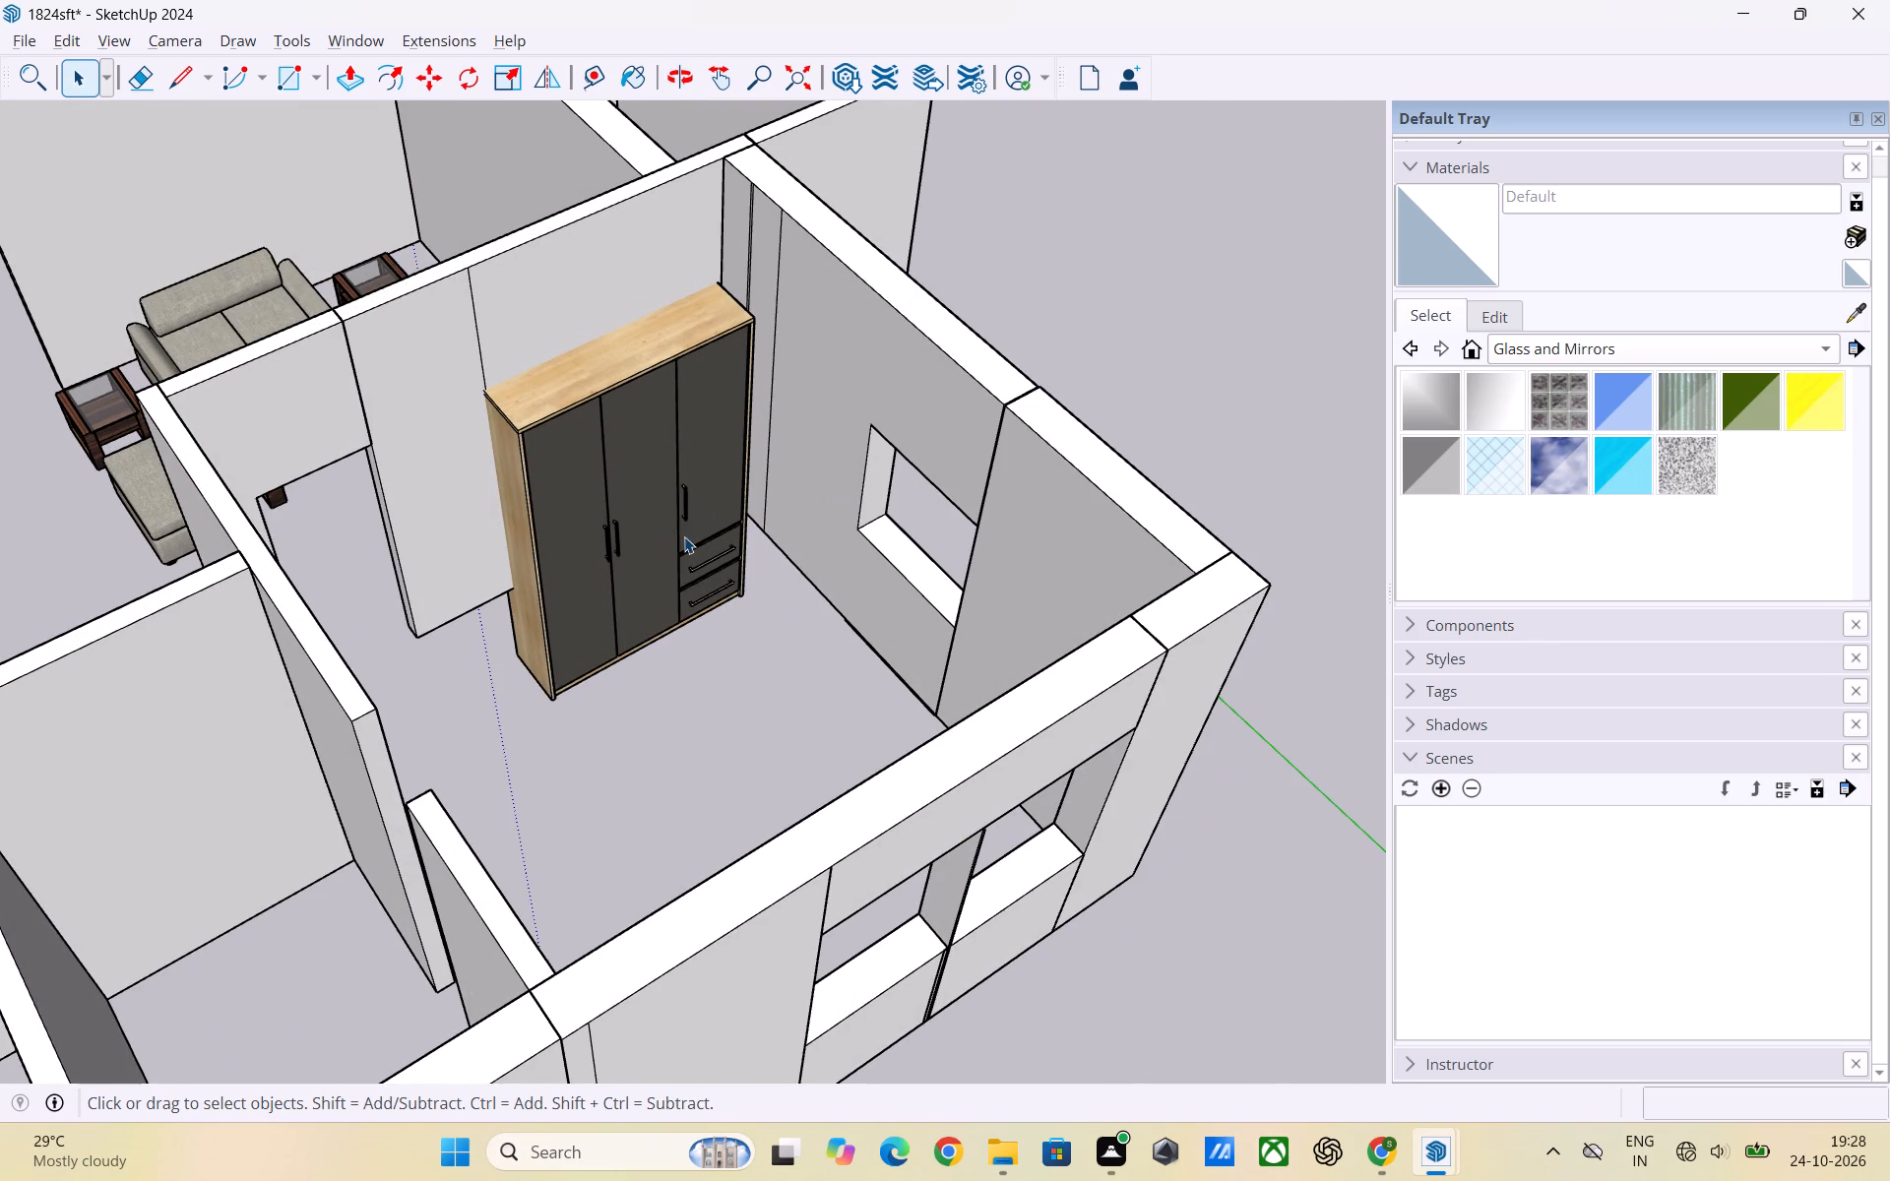
pyautogui.scroll(-6, 532, 579)
pyautogui.moveTo(513, 609); pyautogui.dragTo(899, 564, button='middle')
pyautogui.scroll(1, 621, 546)
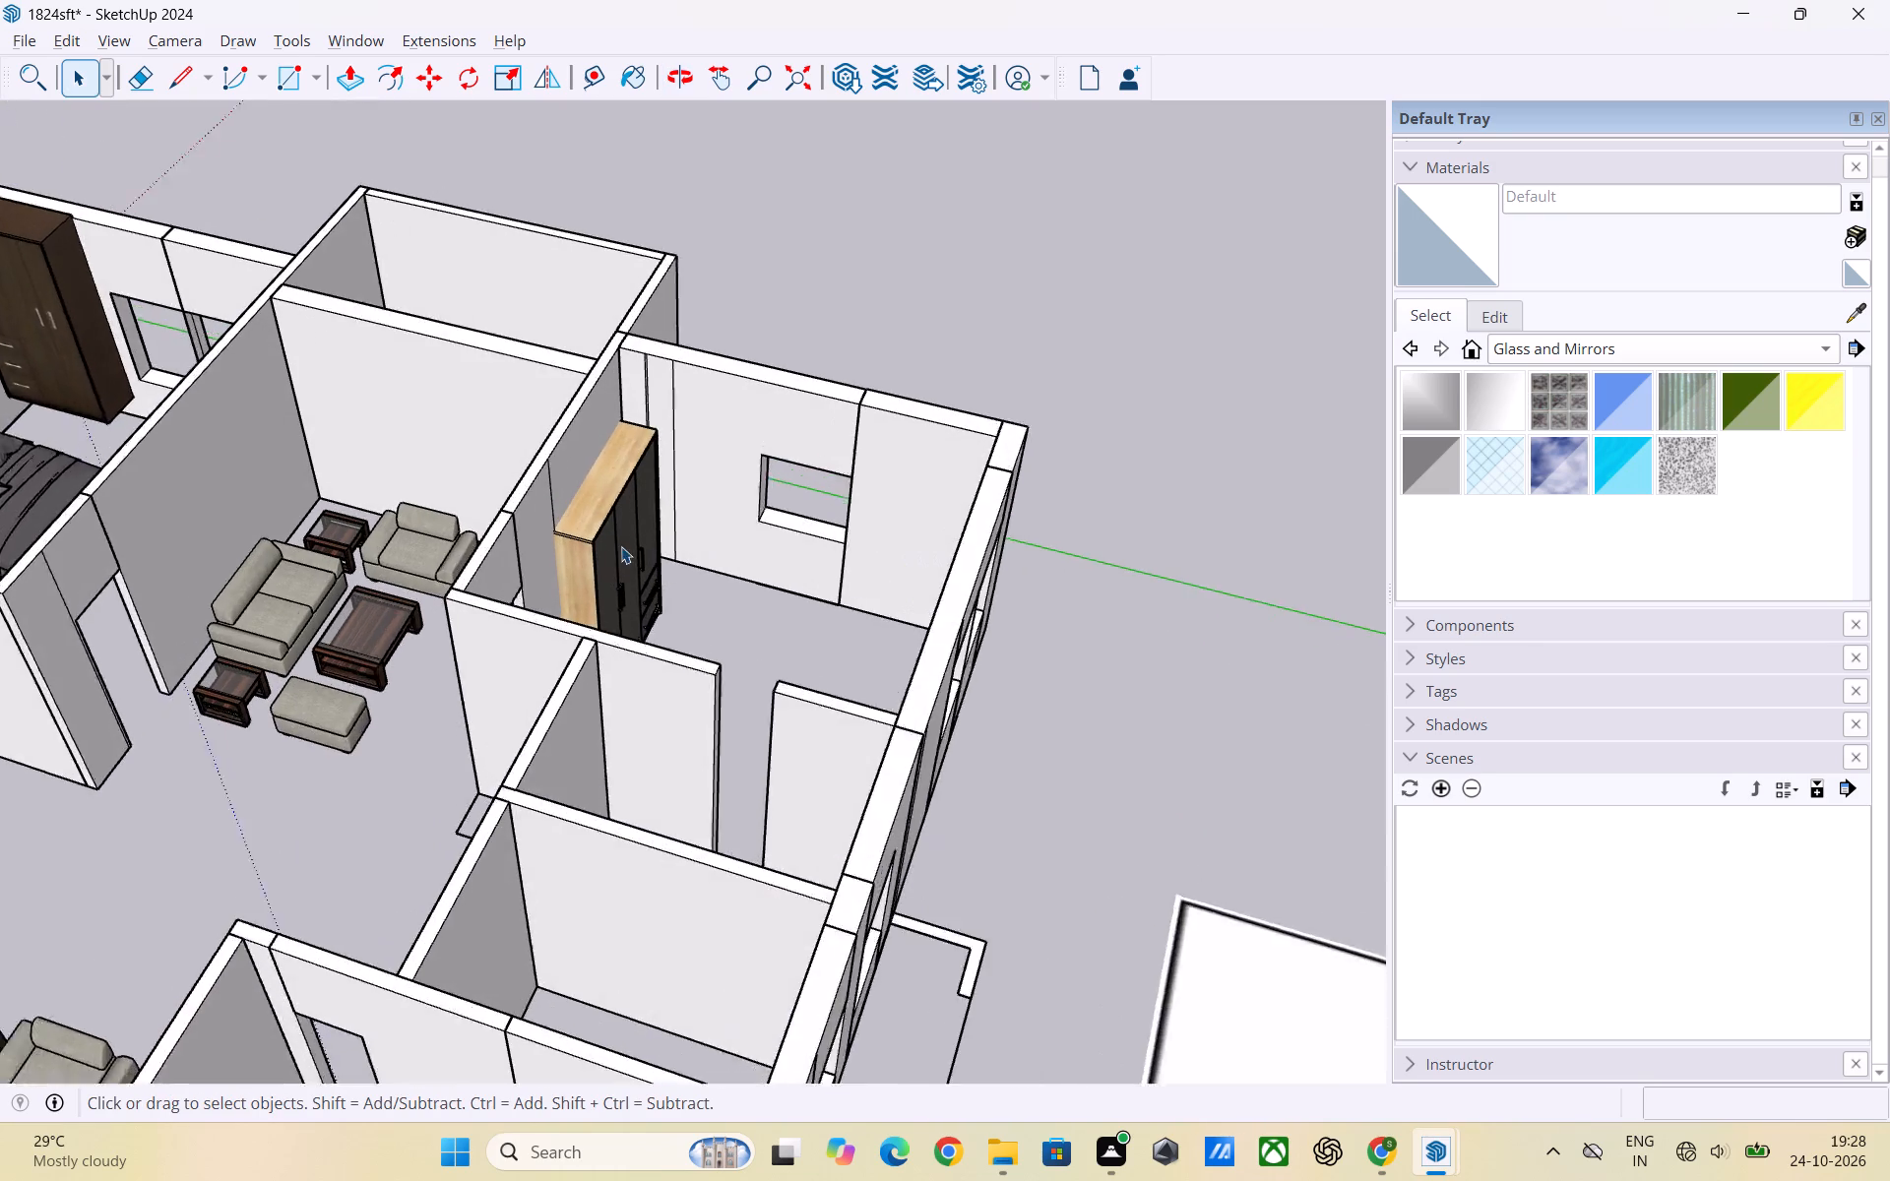
pyautogui.scroll(7, 621, 546)
pyautogui.scroll(-3, 801, 603)
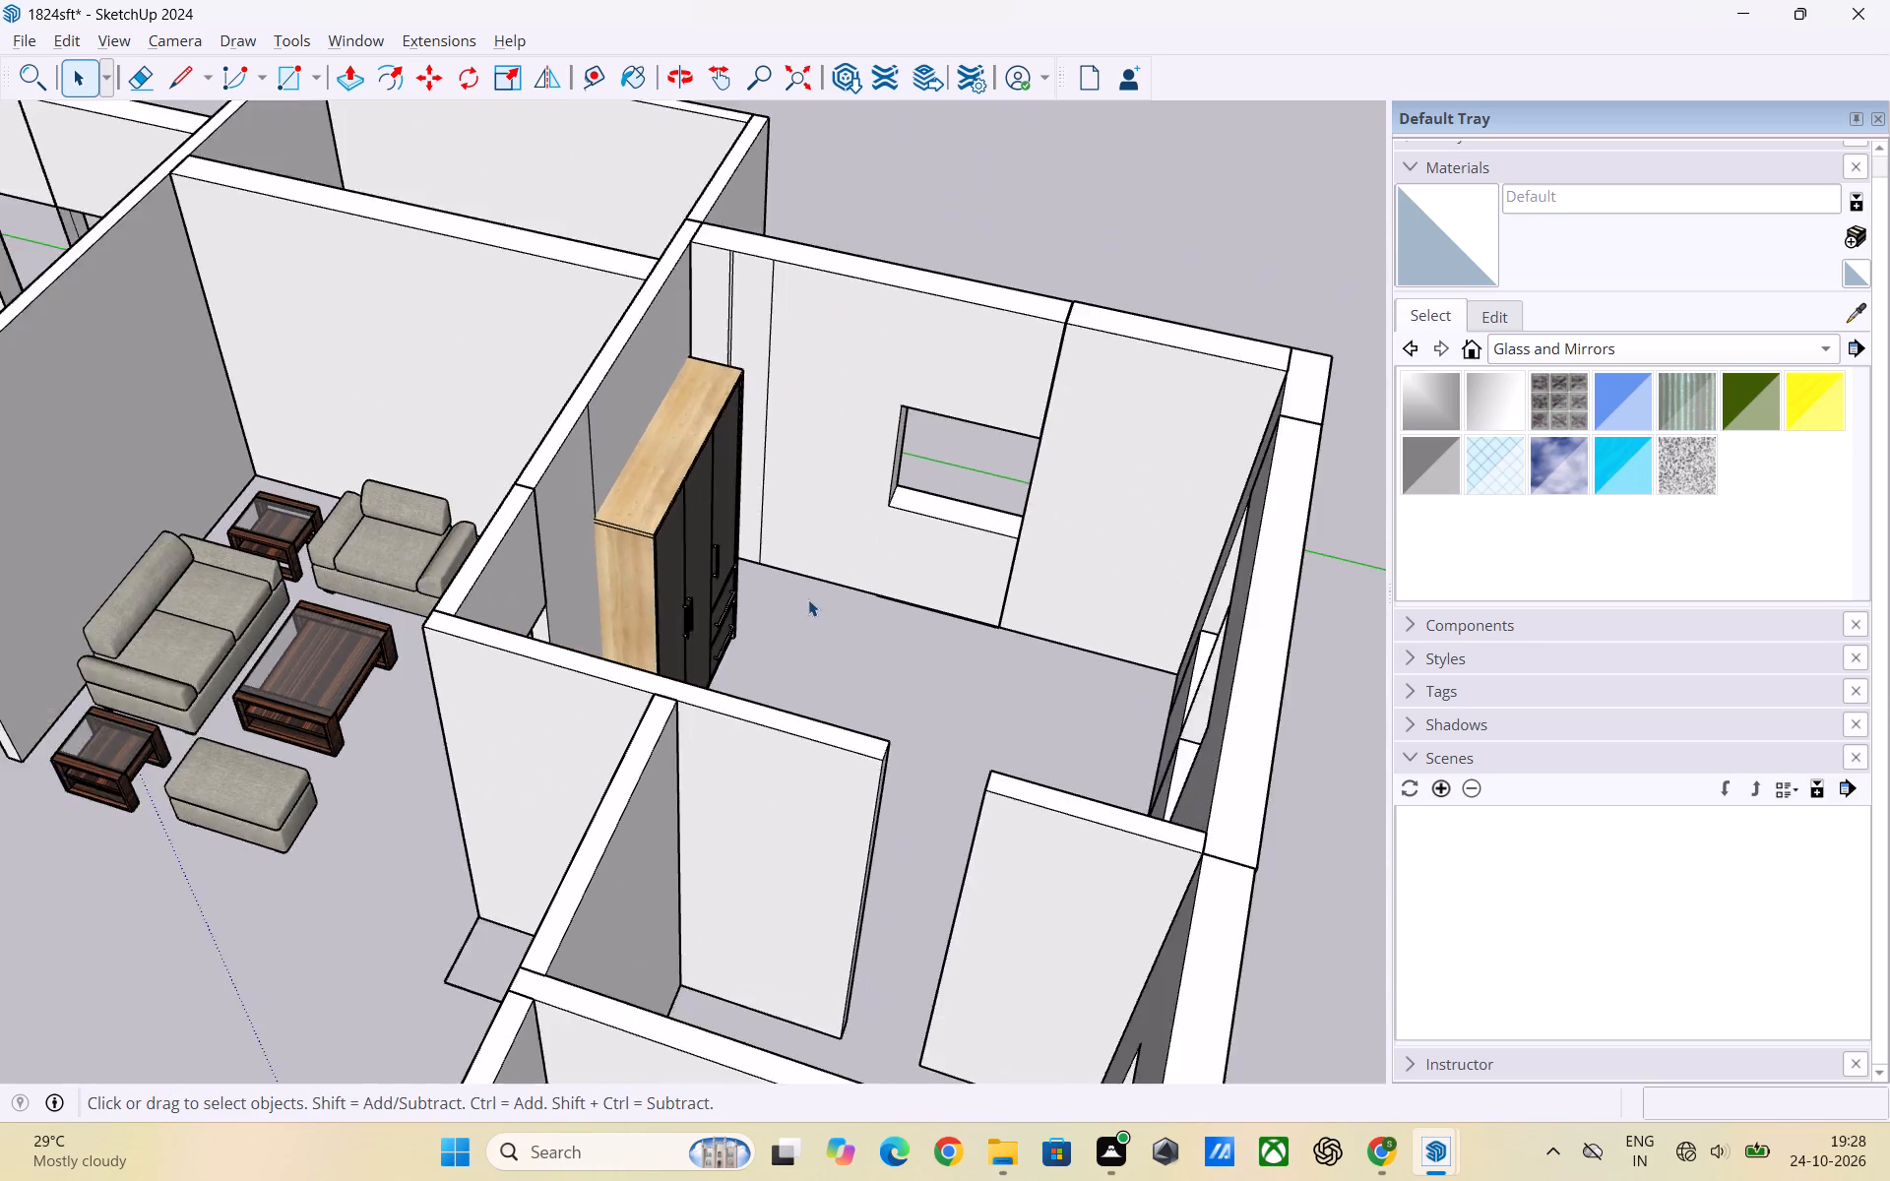
pyautogui.scroll(-3, 808, 599)
pyautogui.moveTo(626, 573); pyautogui.dragTo(906, 525, button='middle')
pyautogui.scroll(3, 825, 503)
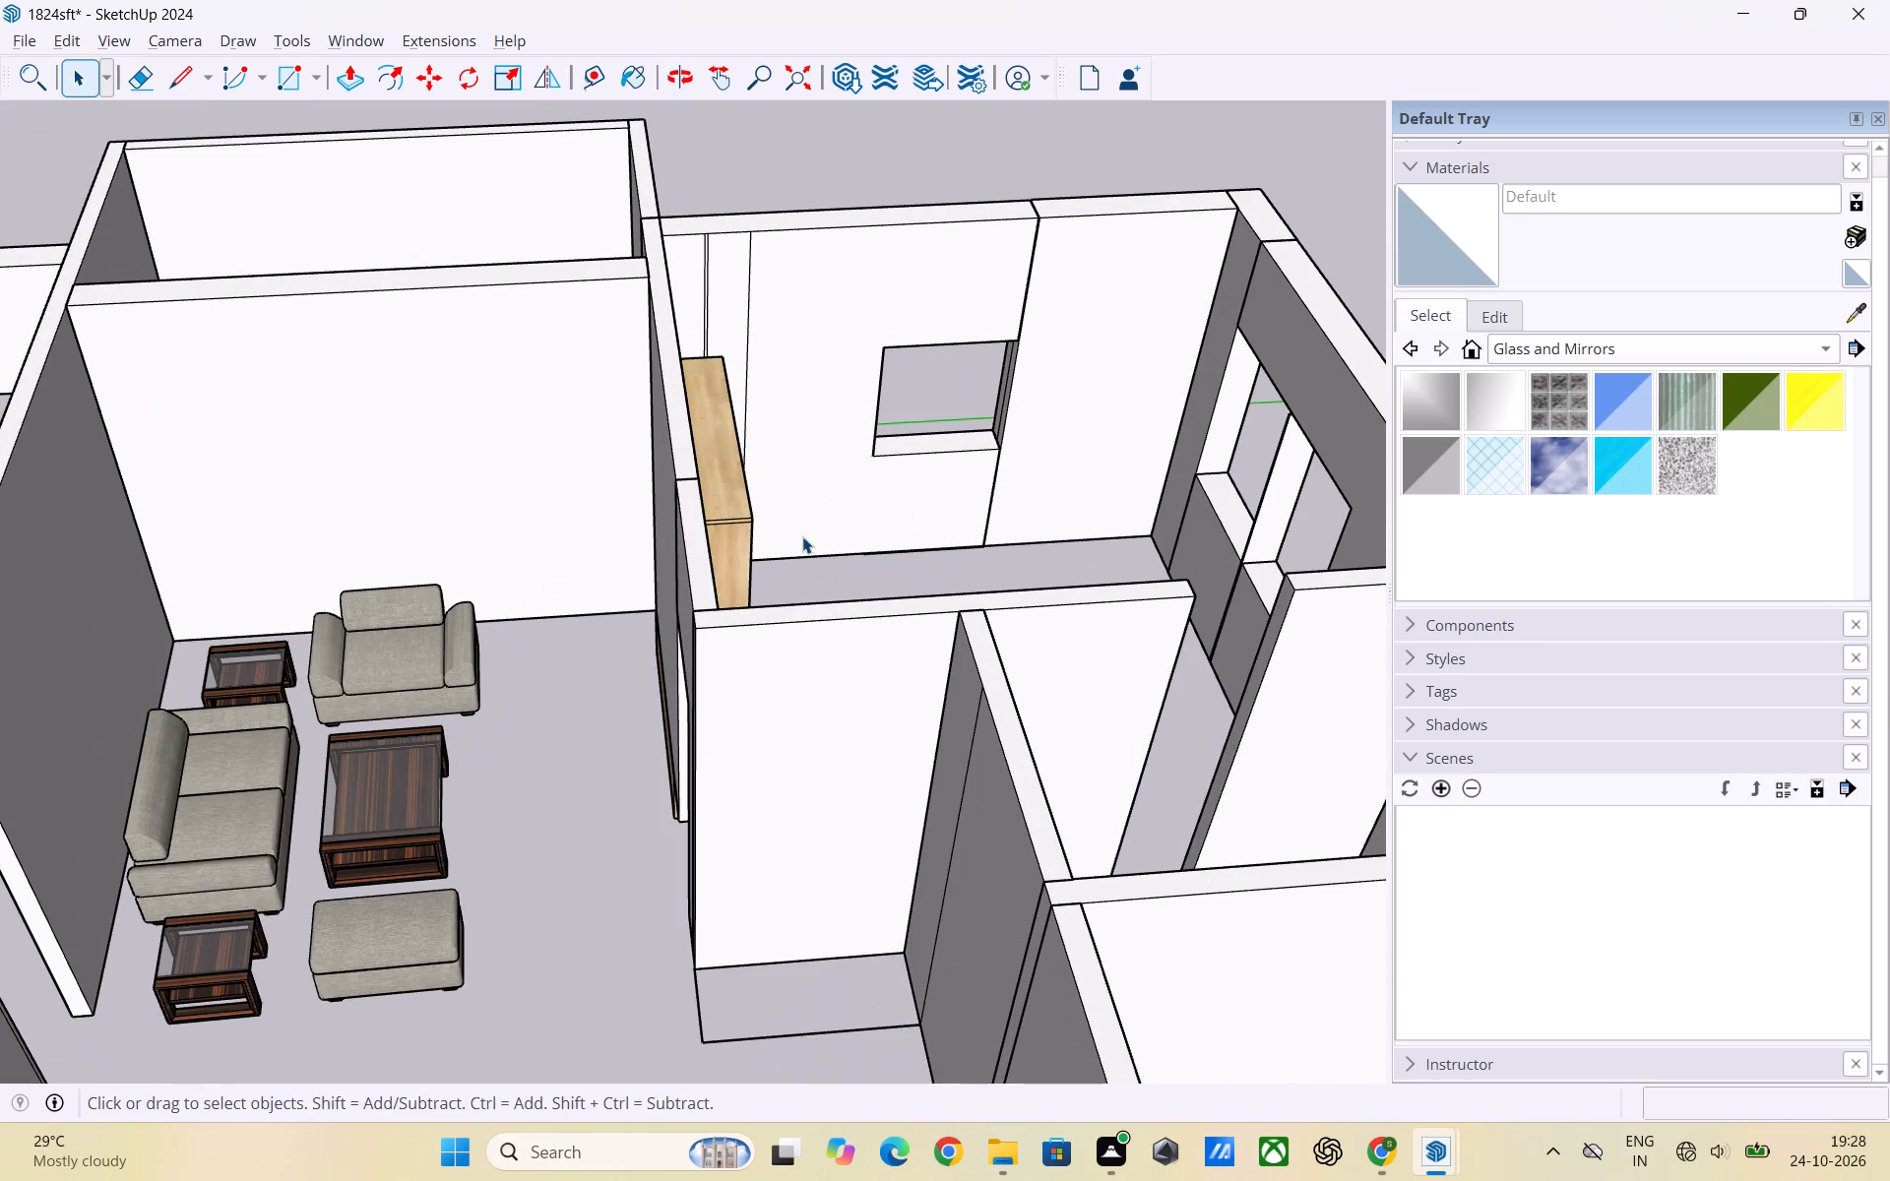
pyautogui.scroll(-8, 816, 528)
pyautogui.moveTo(827, 518); pyautogui.dragTo(661, 600, button='middle')
pyautogui.scroll(2, 910, 519)
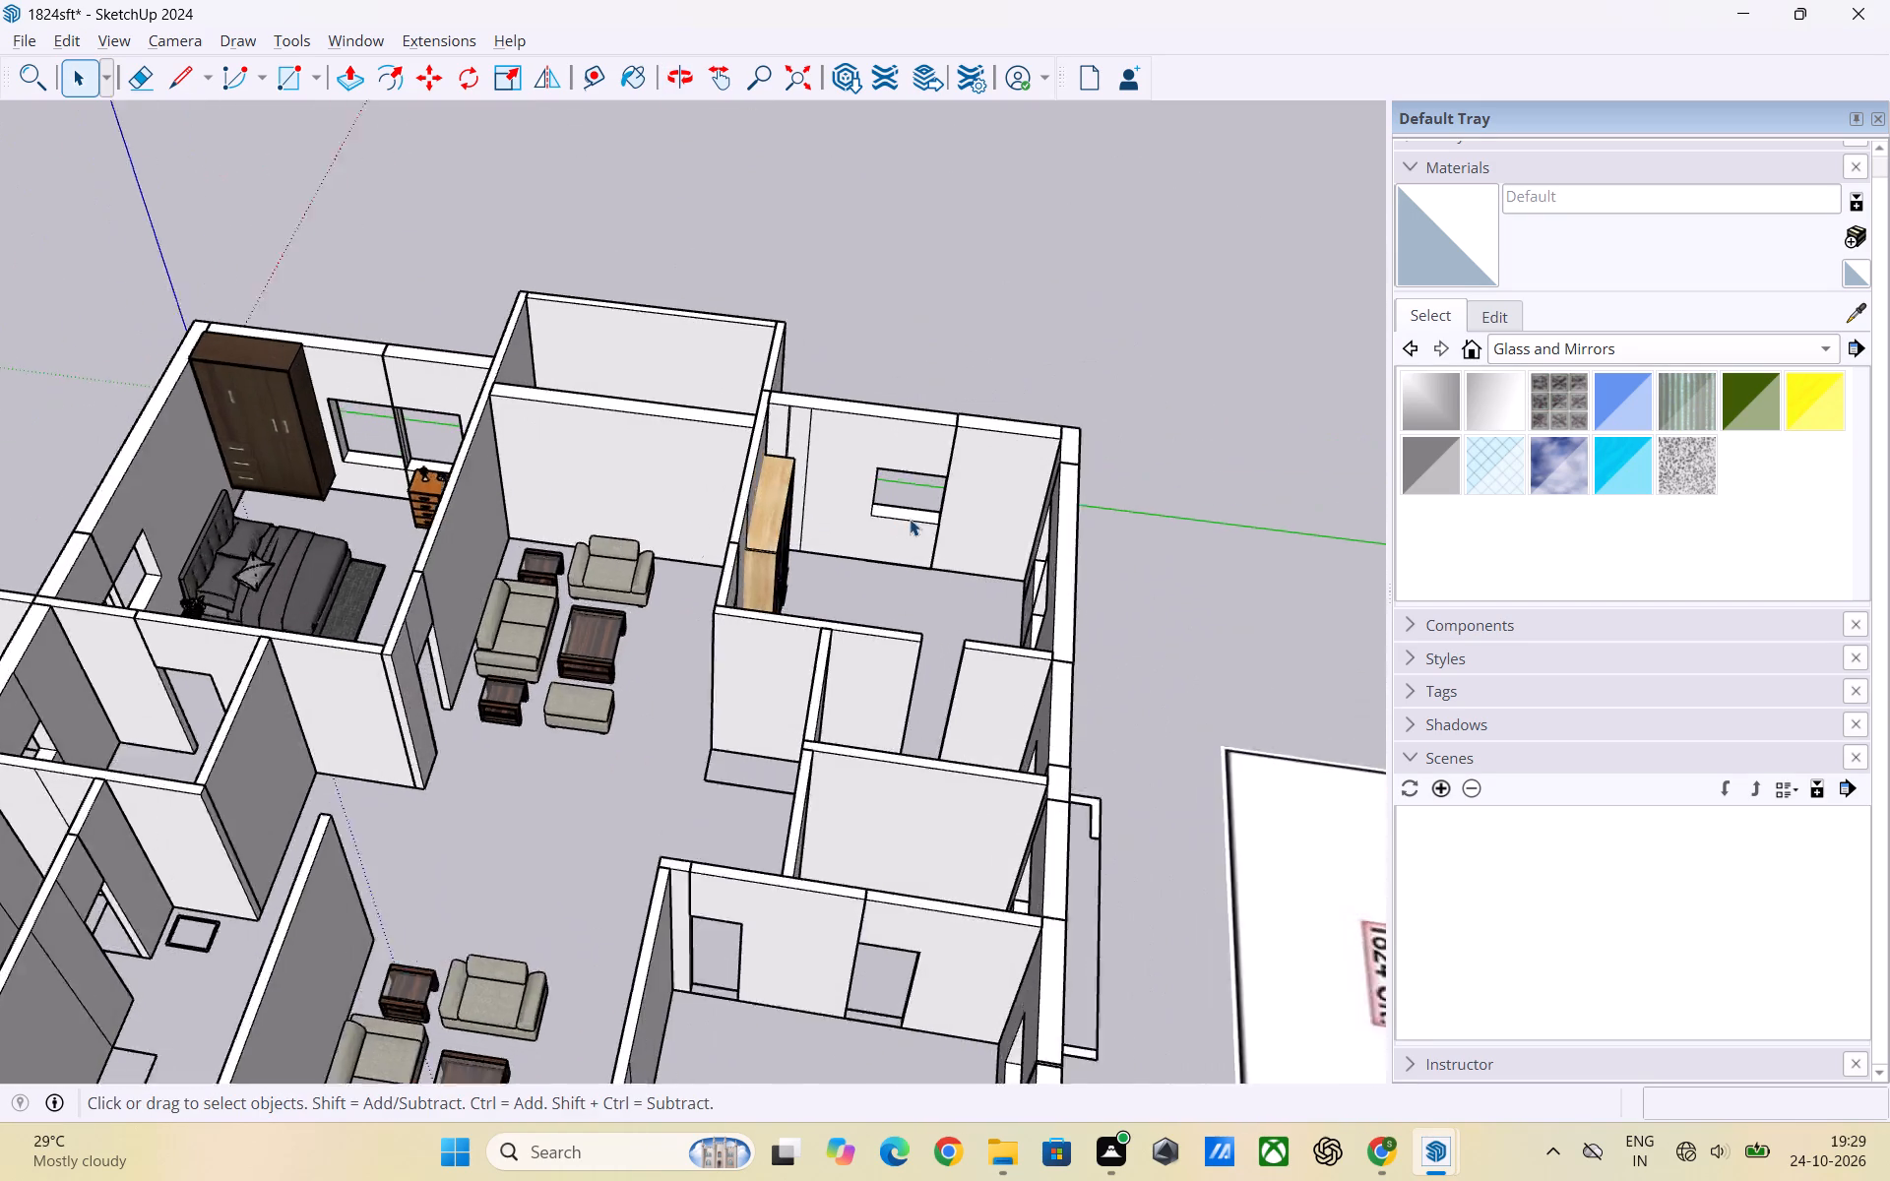
pyautogui.scroll(4, 910, 519)
pyautogui.moveTo(863, 569); pyautogui.dragTo(629, 690, button='middle')
pyautogui.scroll(3, 623, 598)
pyautogui.scroll(2, 617, 691)
pyautogui.moveTo(568, 734); pyautogui.dragTo(599, 736, button='middle')
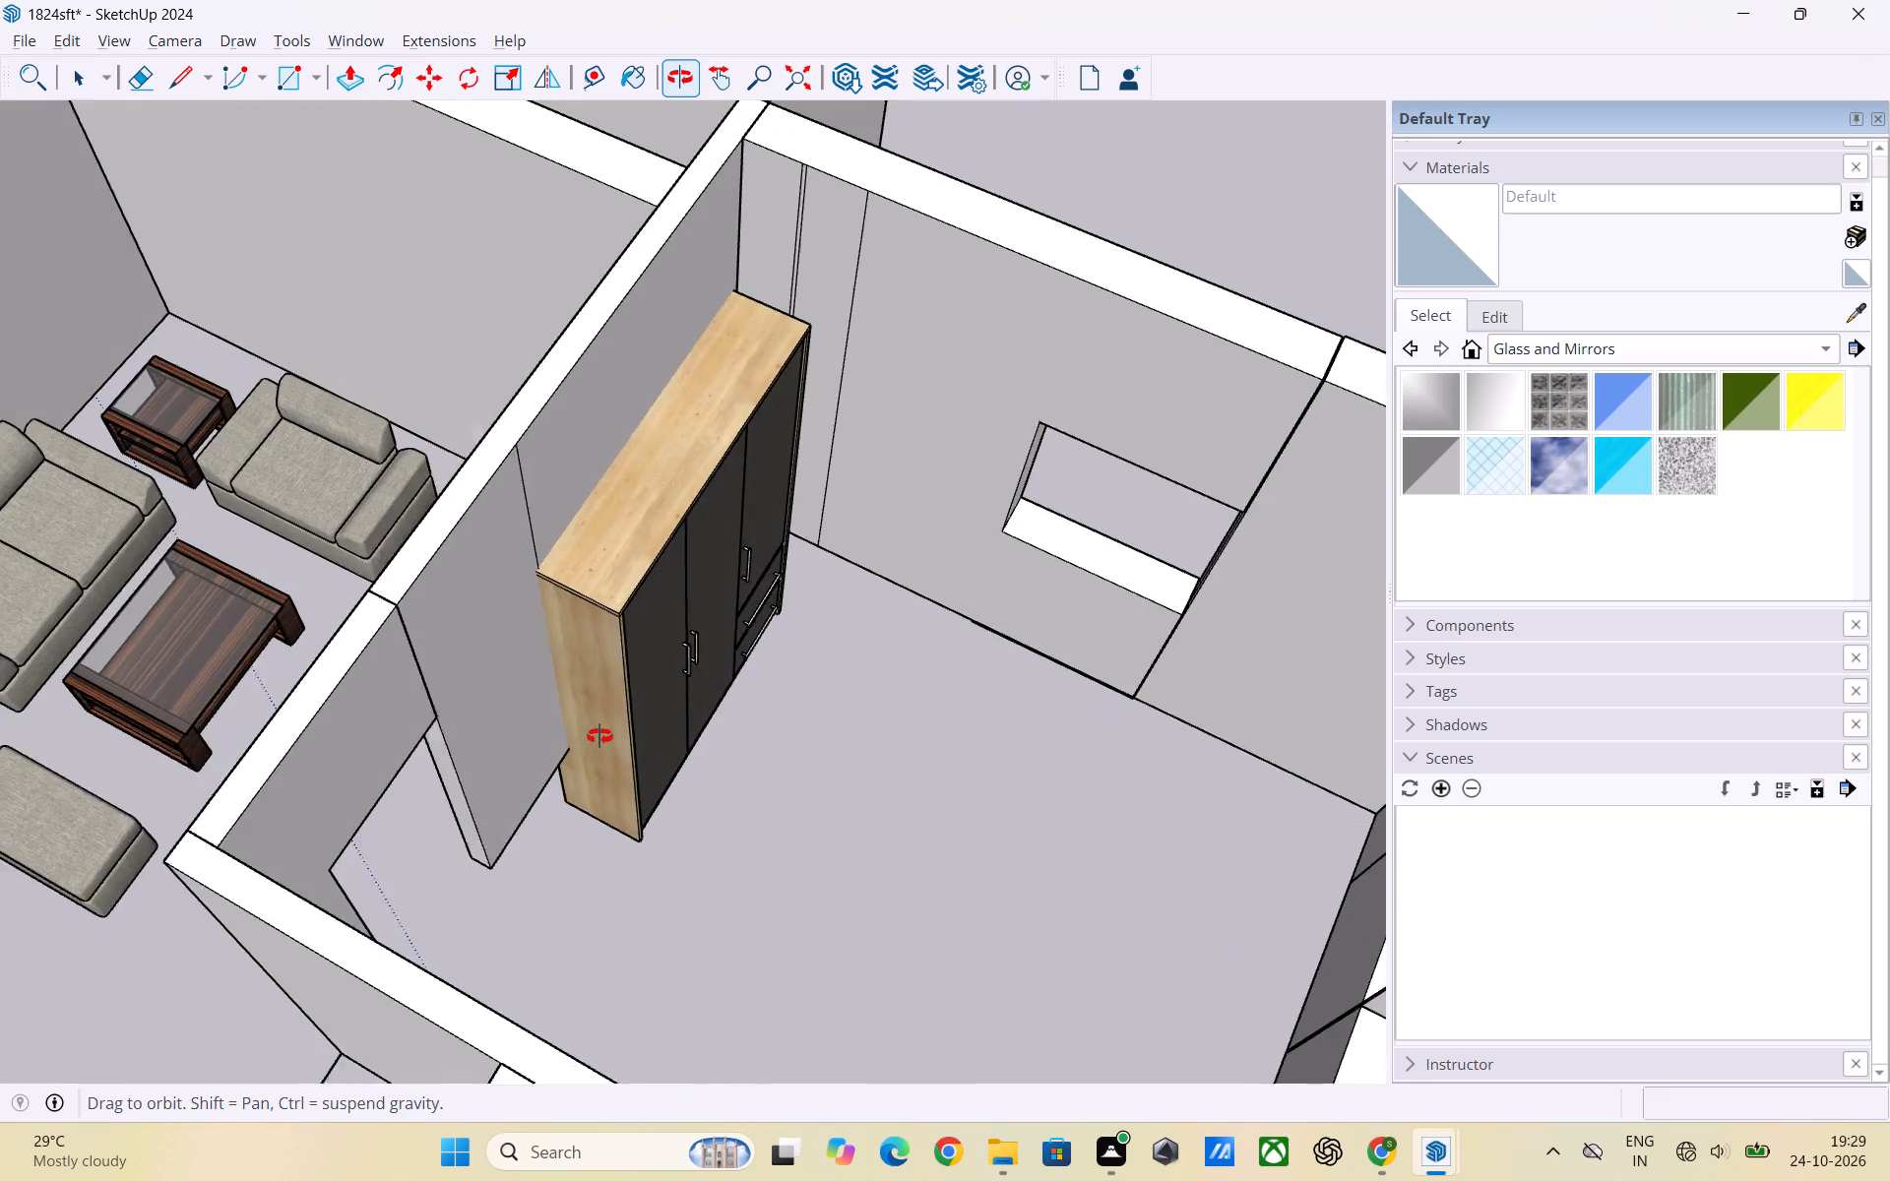
# Move the wardrobe a few inches along the green axis, away from the living-side wall of the bedroom near the balcony.
pyautogui.moveTo(599, 736); pyautogui.dragTo(696, 756, button='middle')
pyautogui.scroll(2, 653, 754)
pyautogui.moveTo(619, 764); pyautogui.dragTo(711, 729, button='middle')
pyautogui.click(682, 733)
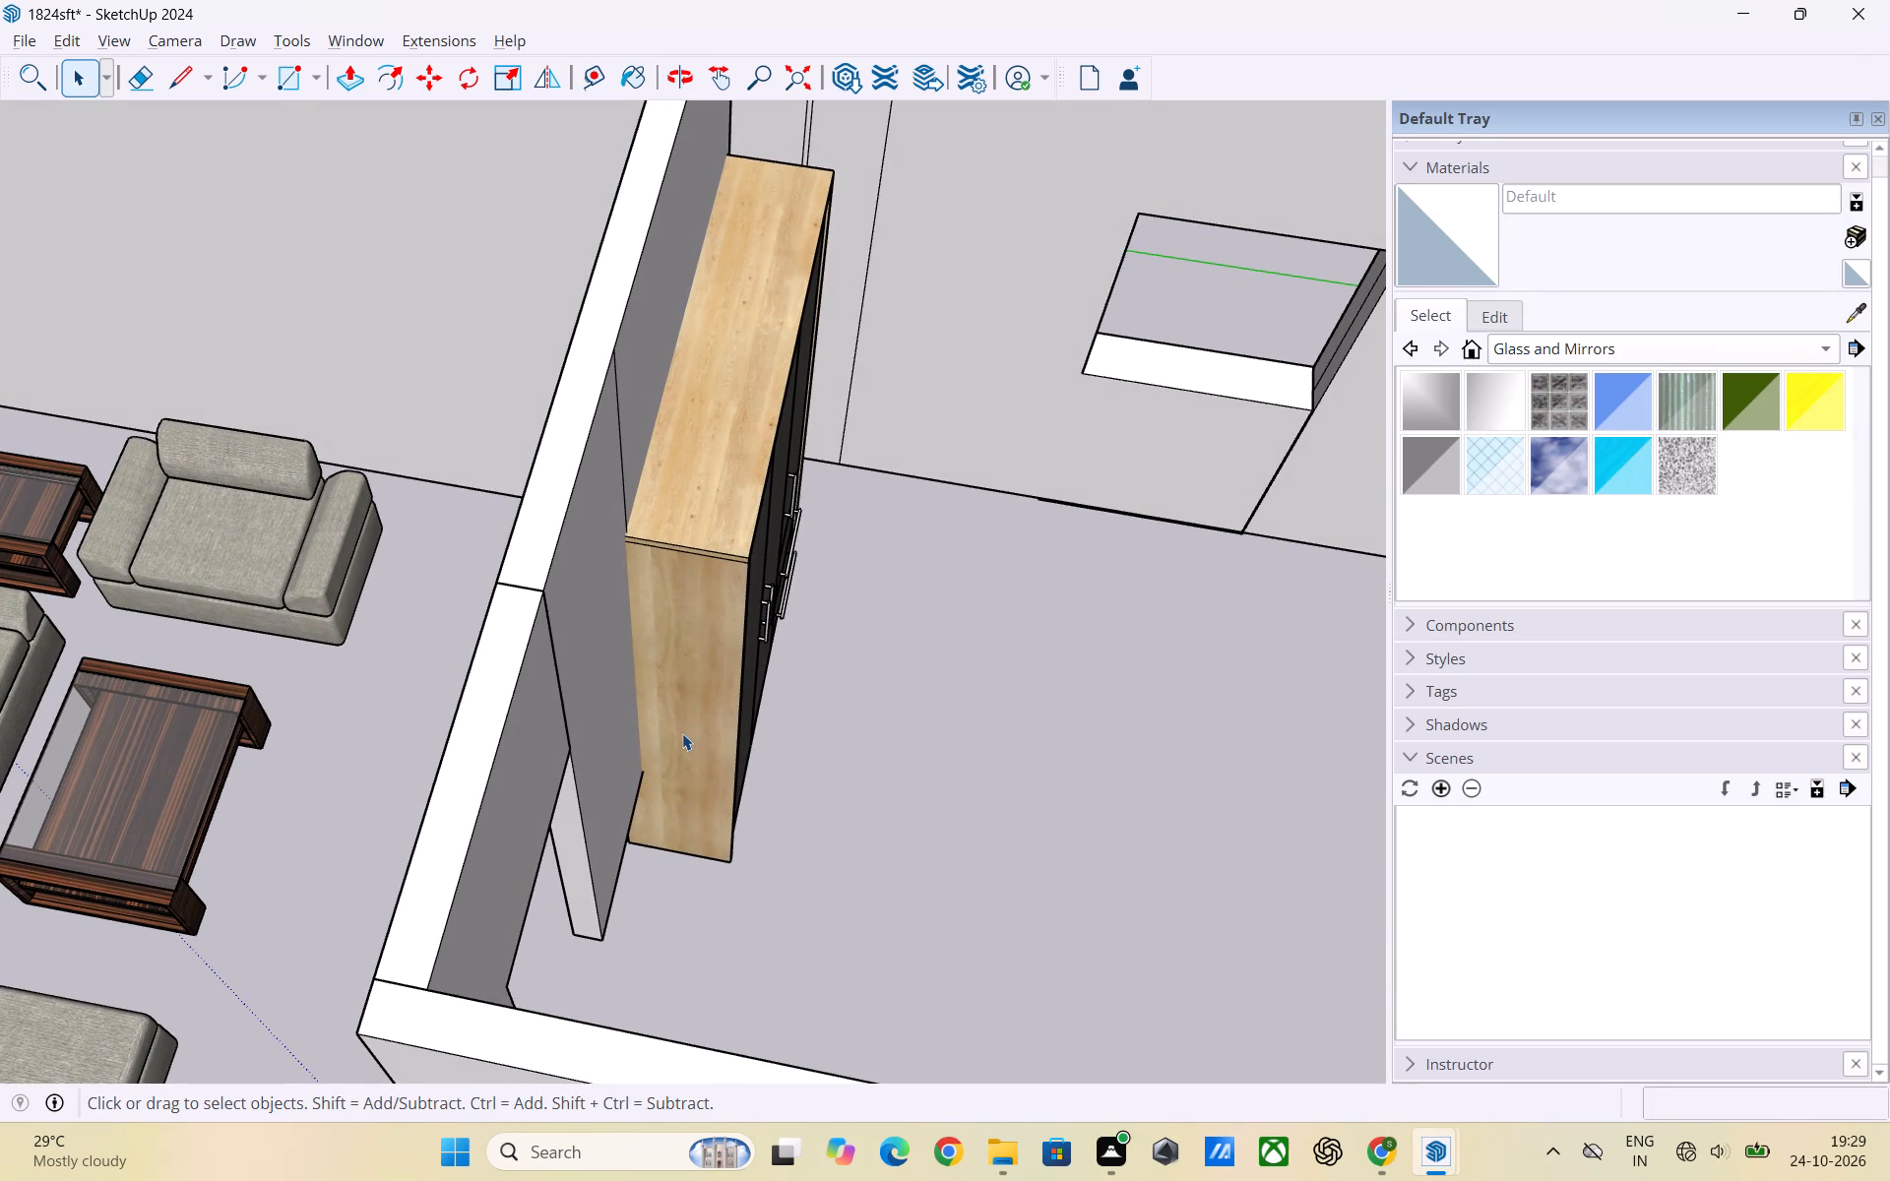
pyautogui.press('m')
pyautogui.click(674, 733)
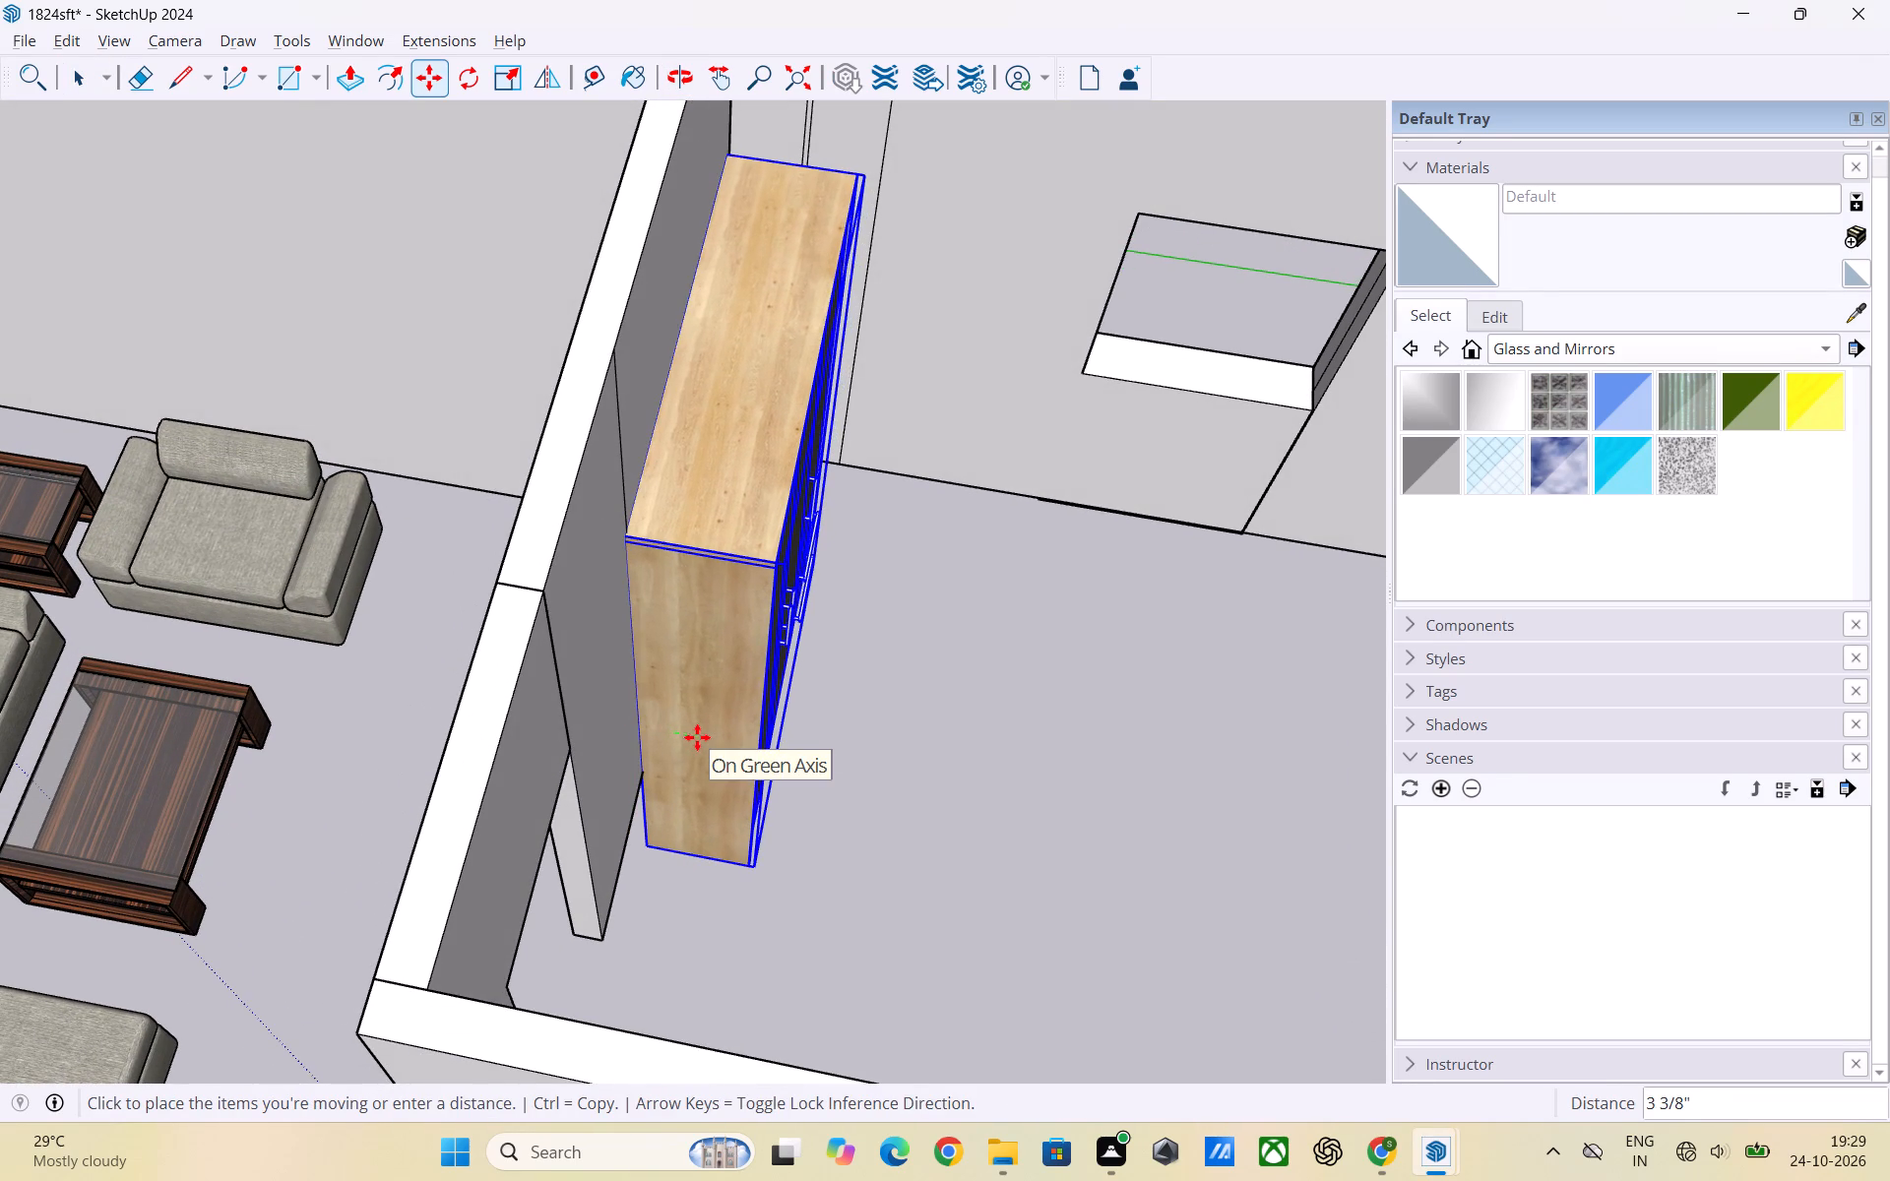
pyautogui.click(701, 738)
pyautogui.press('space')
pyautogui.click(973, 745)
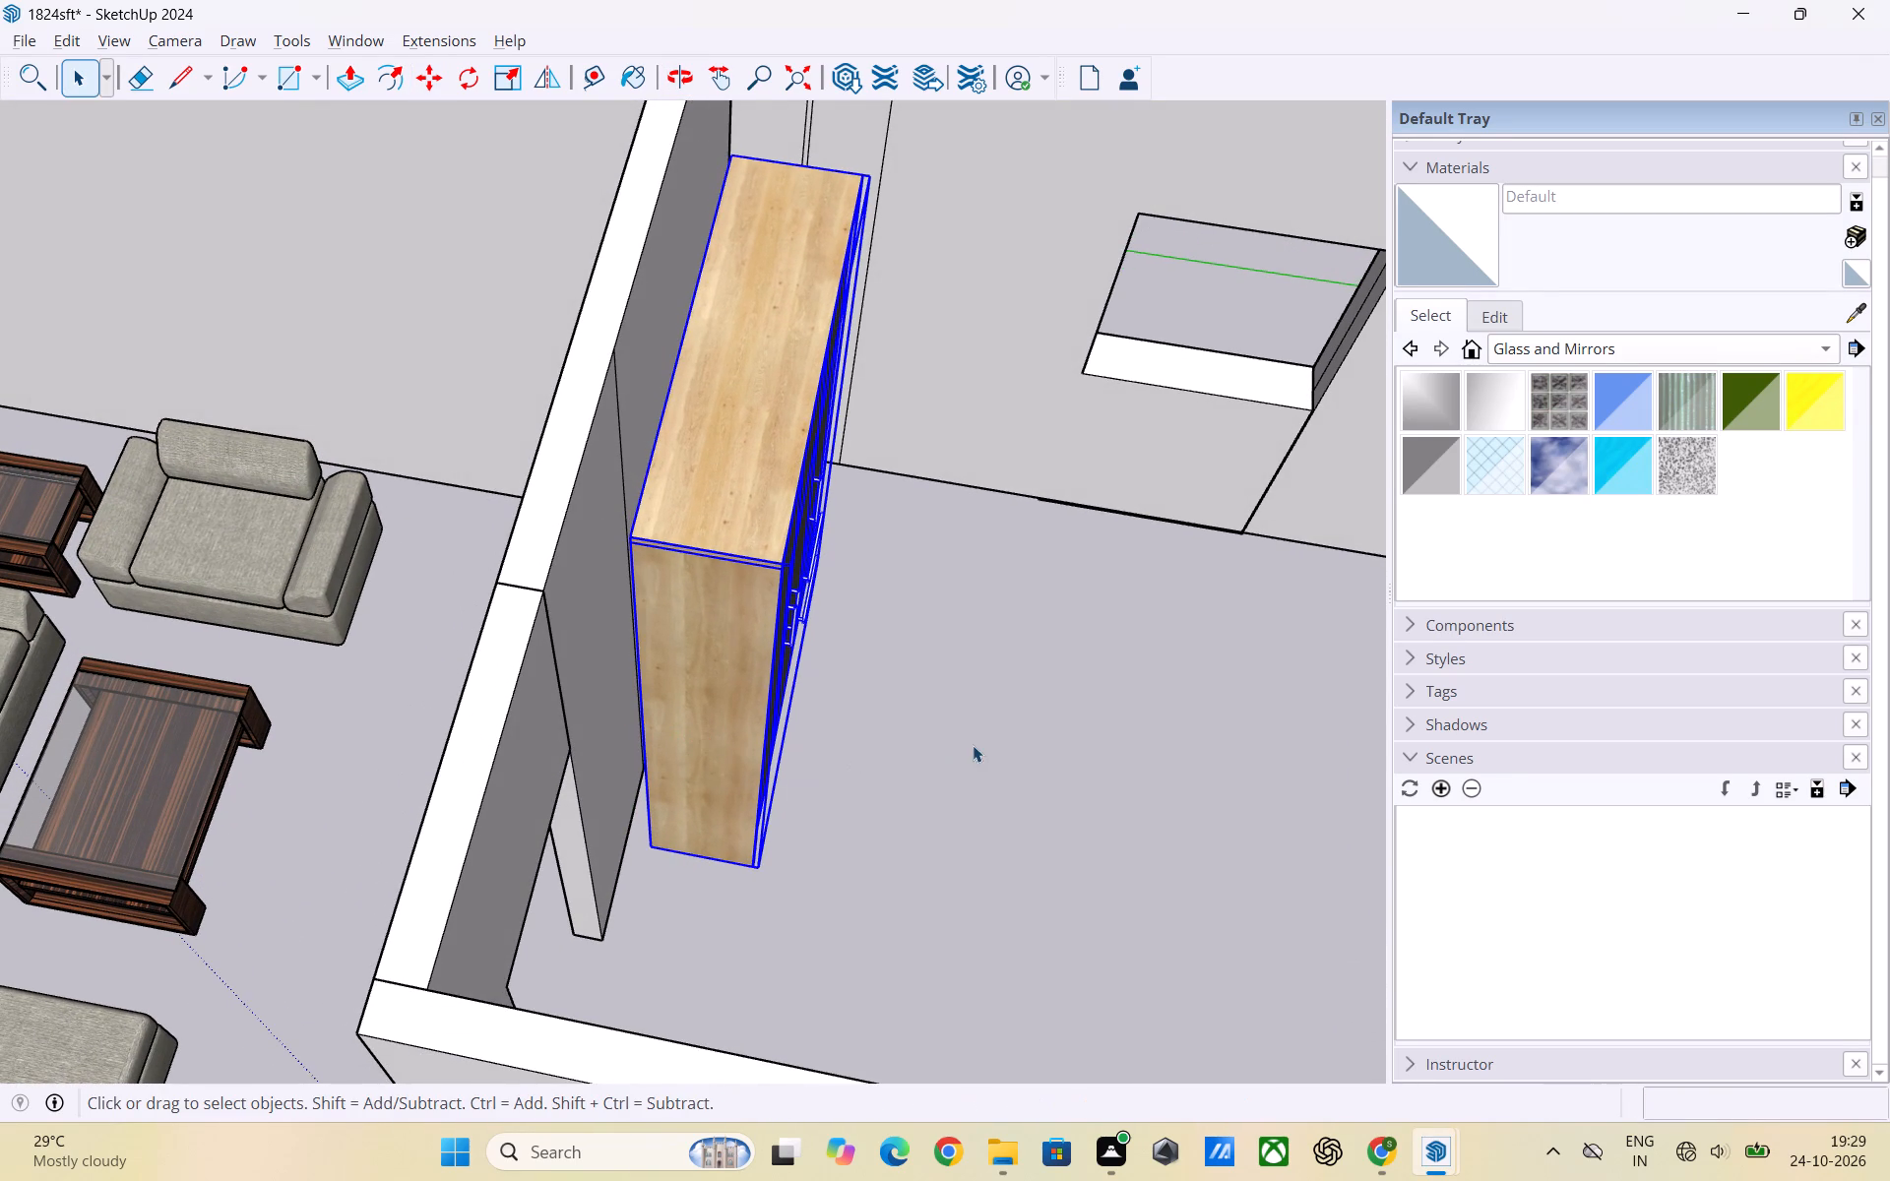
# Examine the wardrobe's position against the living-side wall and the adjoining small-window wall from several angles.
pyautogui.scroll(-9, 923, 599)
pyautogui.scroll(1, 913, 615)
pyautogui.moveTo(913, 615); pyautogui.dragTo(674, 624, button='middle')
pyautogui.scroll(3, 810, 577)
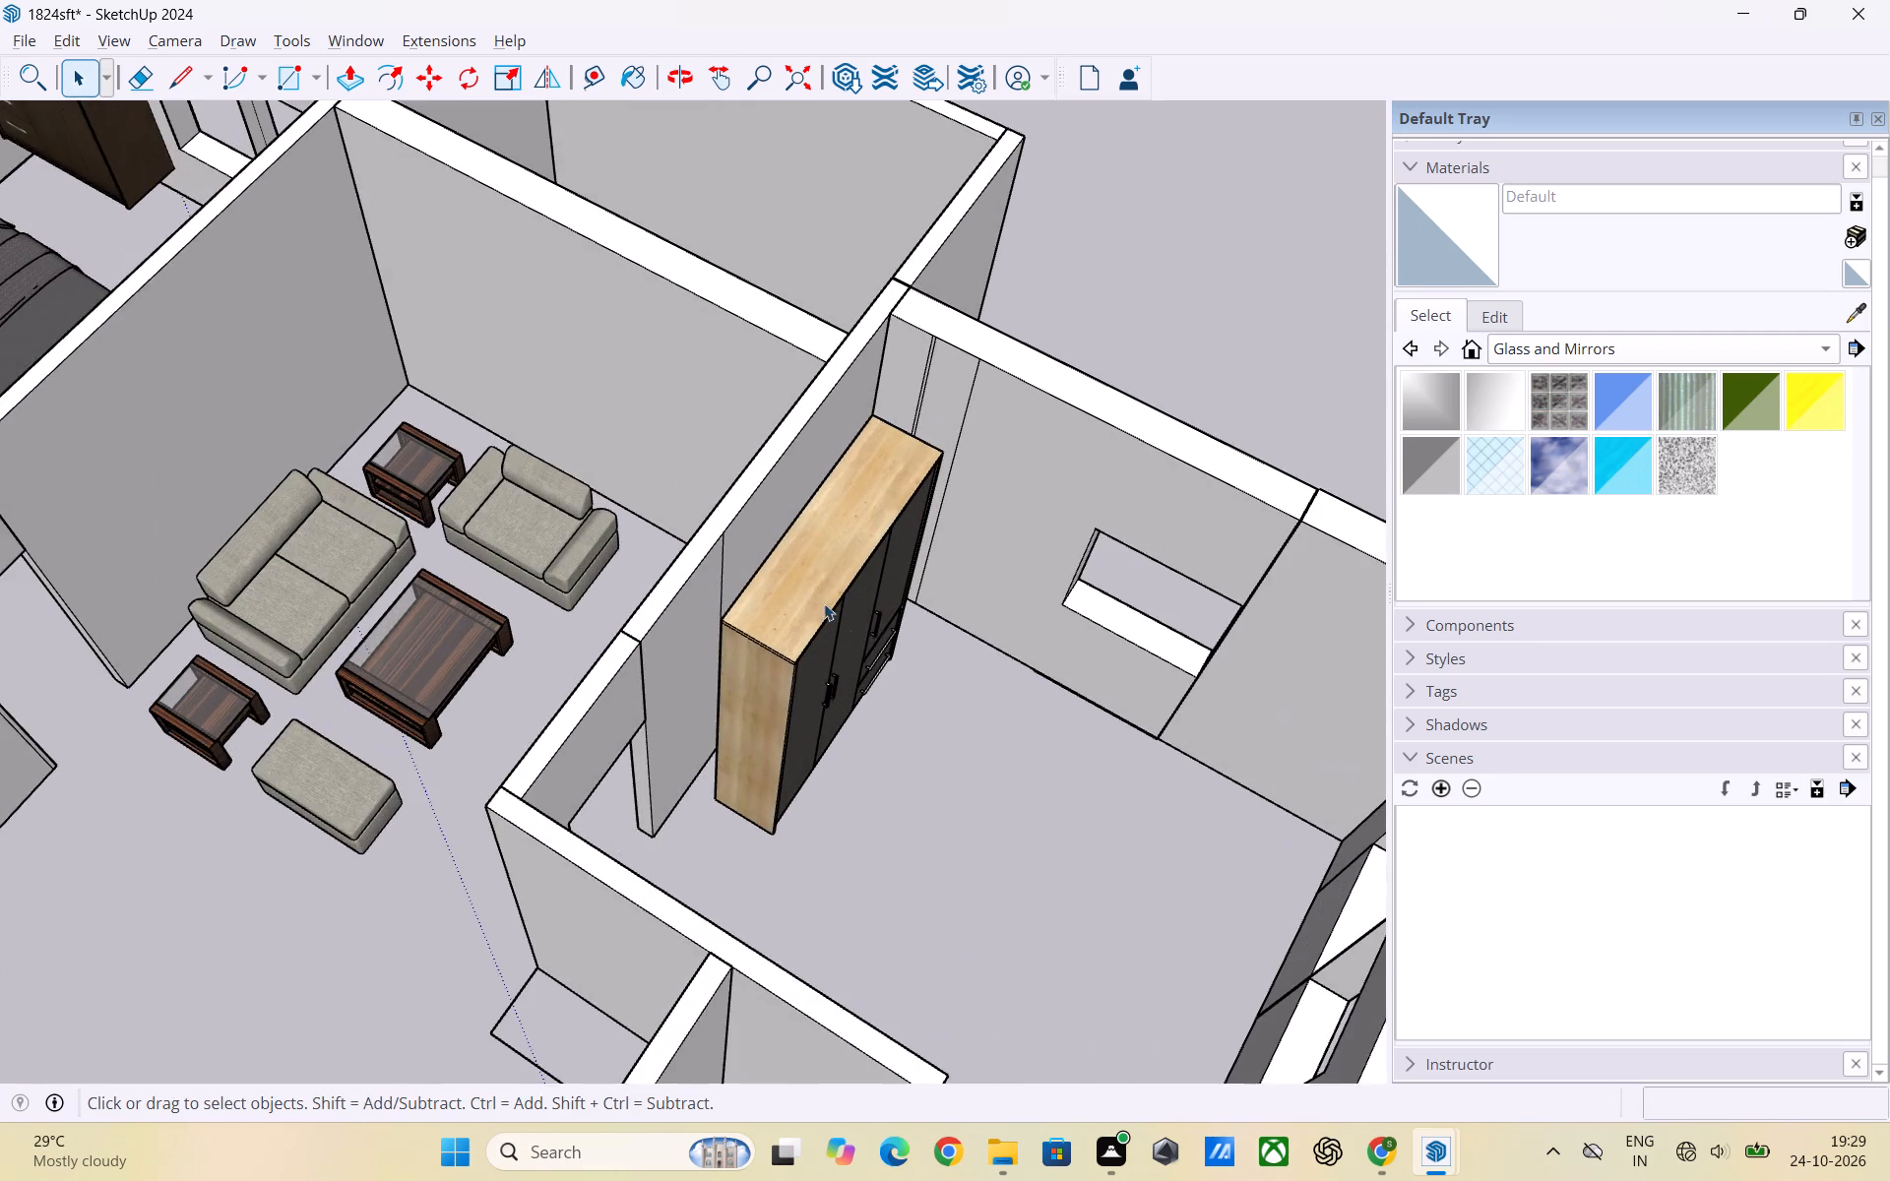
pyautogui.scroll(-1, 873, 630)
pyautogui.scroll(7, 894, 431)
pyautogui.moveTo(900, 404); pyautogui.dragTo(902, 293, button='middle')
pyautogui.scroll(-1, 898, 401)
pyautogui.scroll(1, 907, 284)
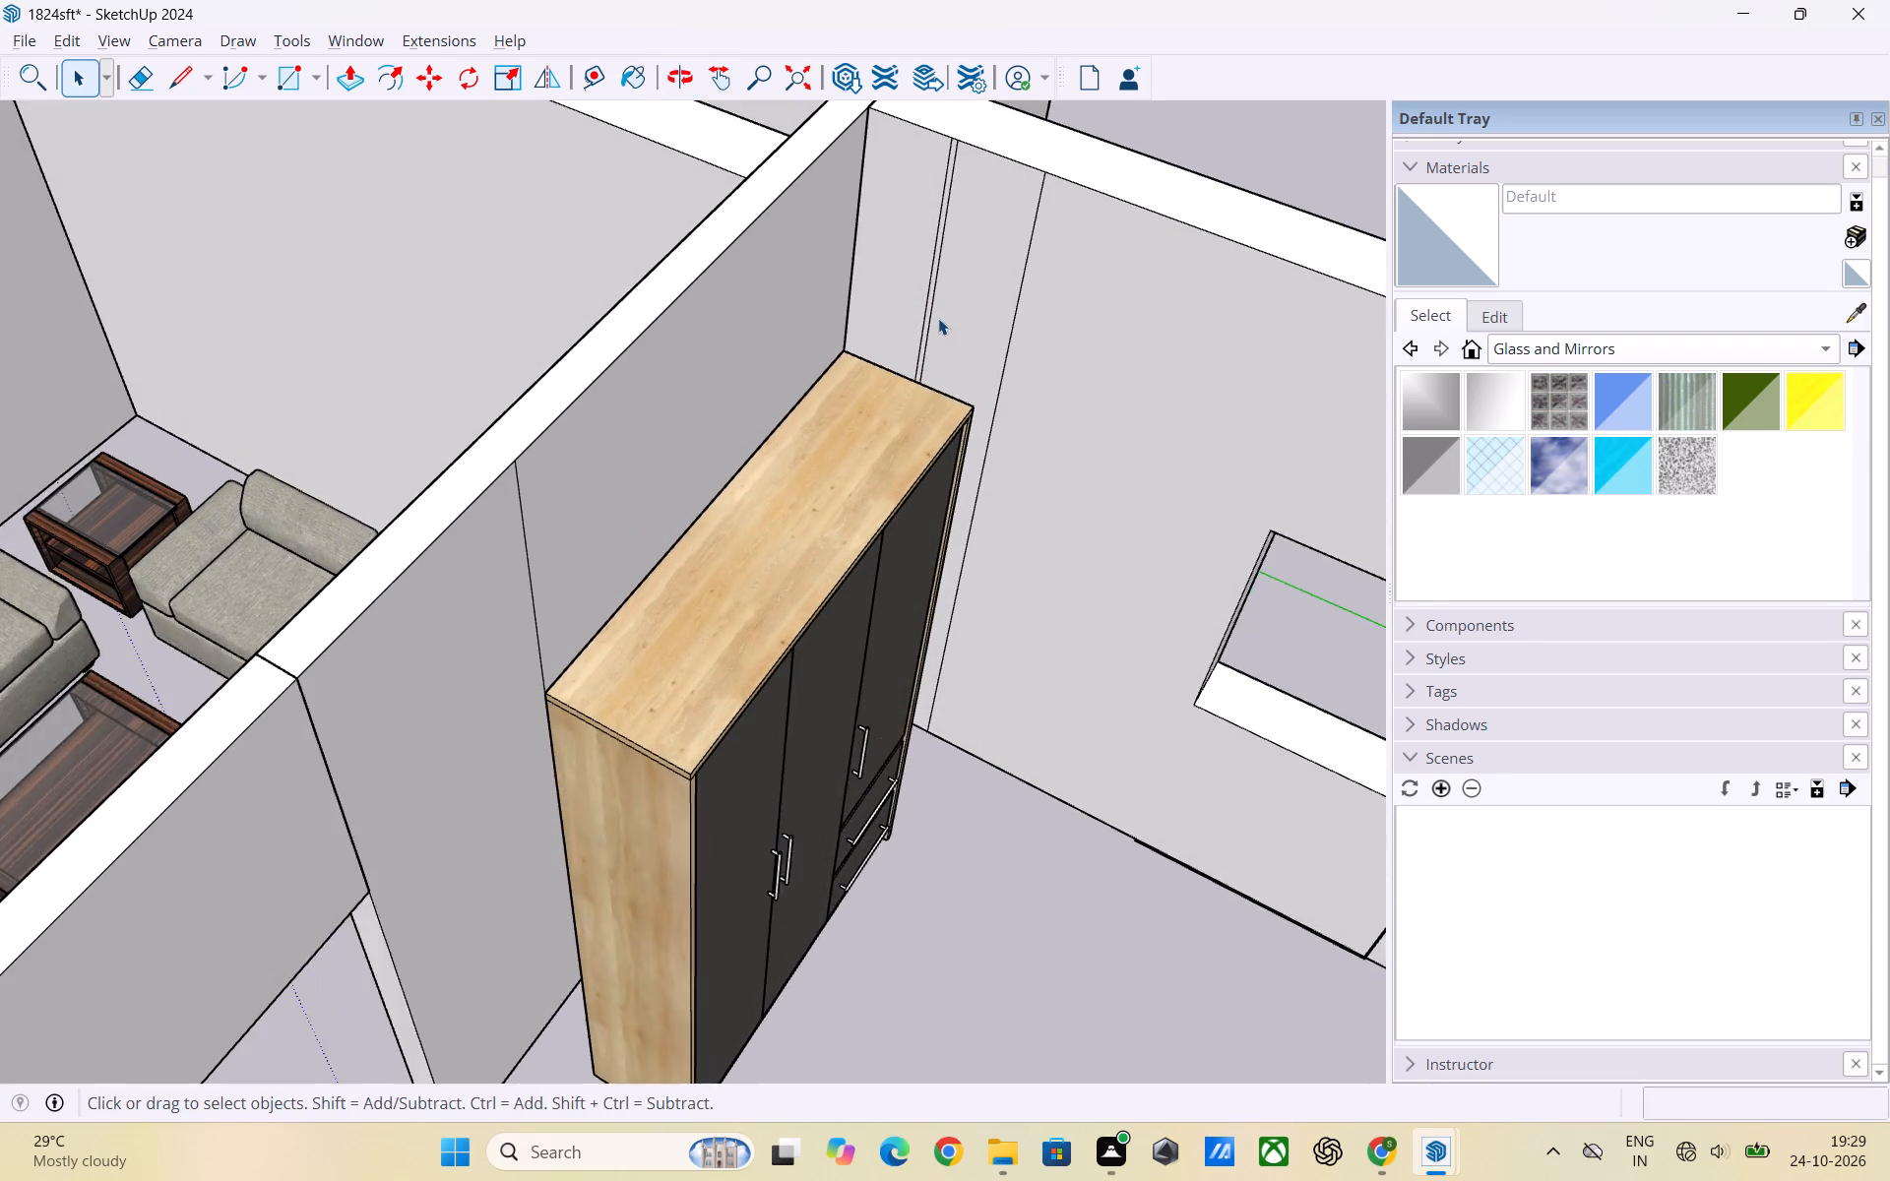
pyautogui.scroll(1, 938, 320)
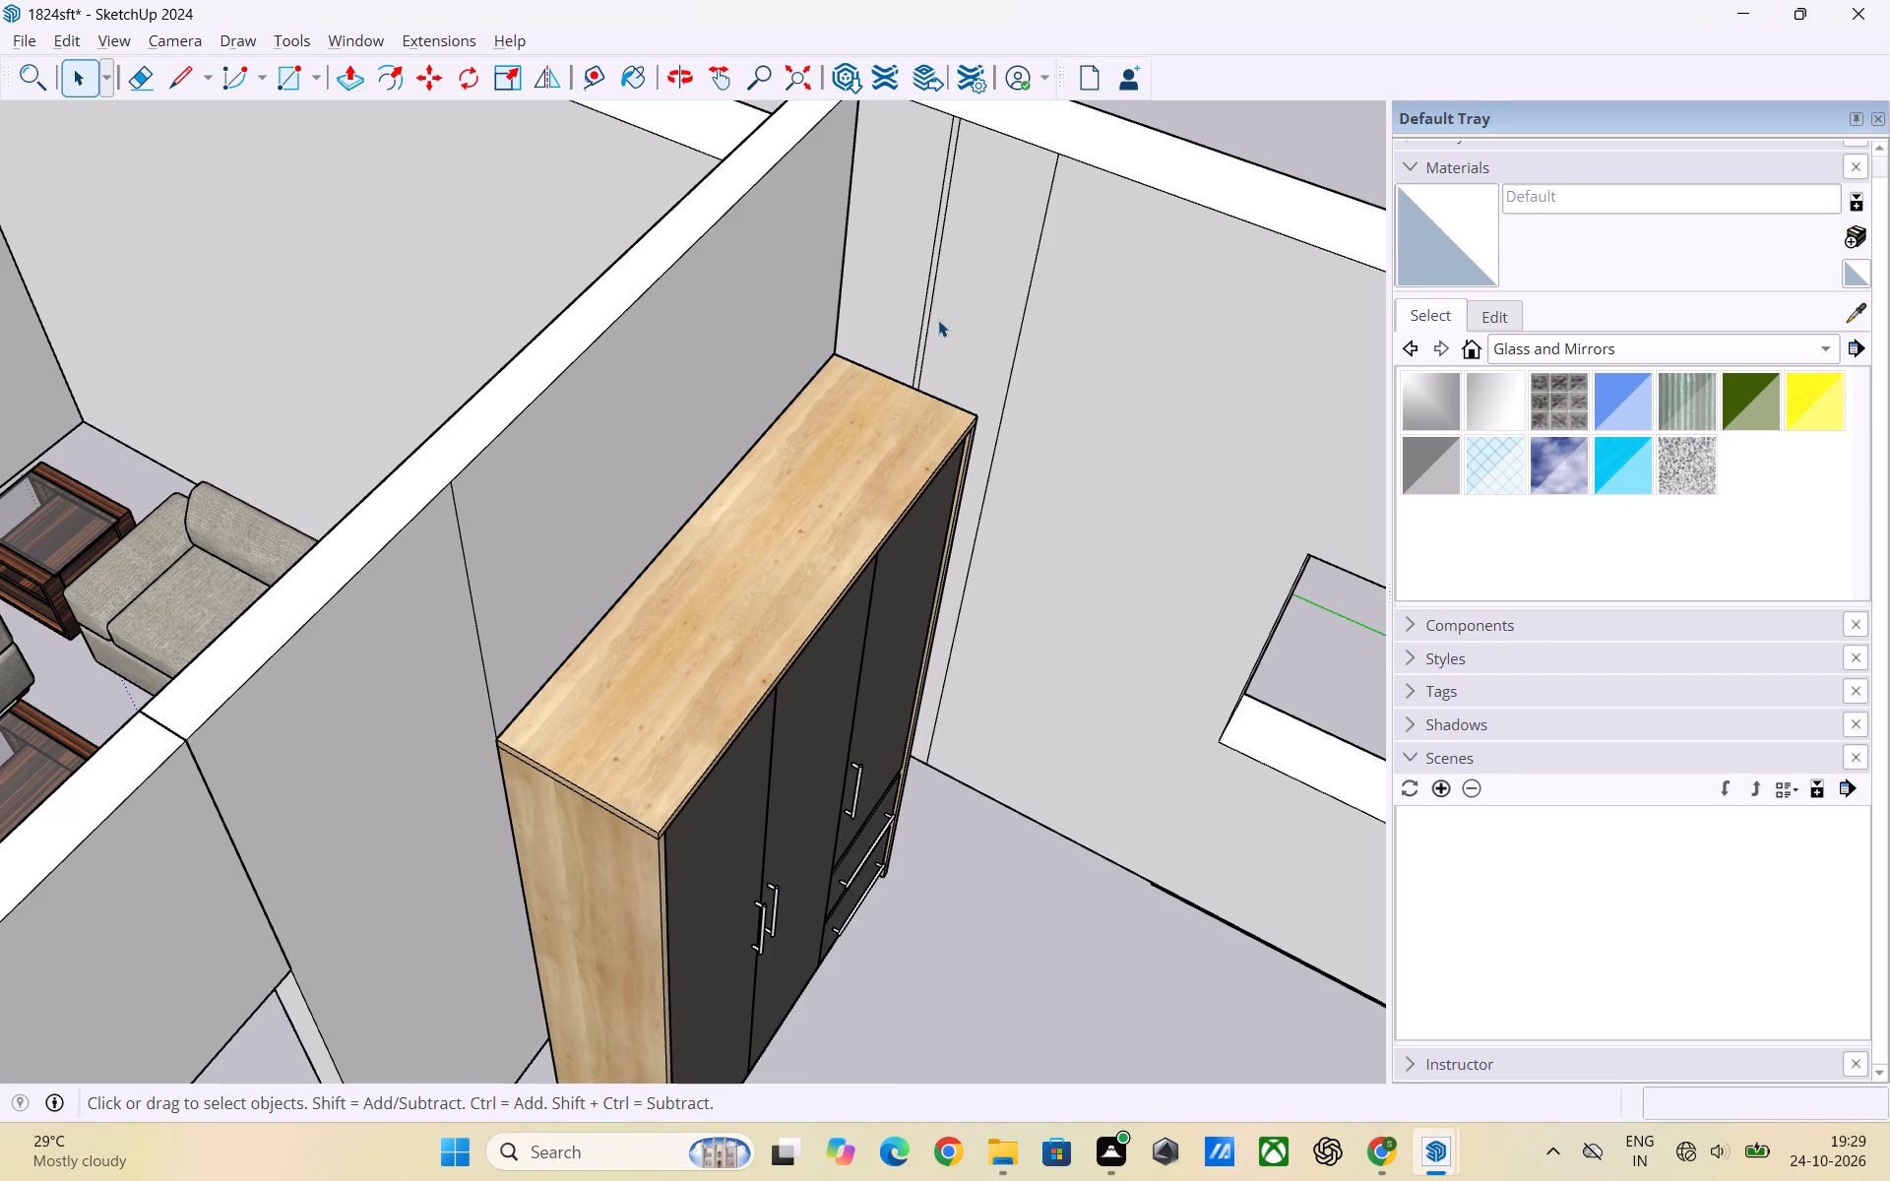
pyautogui.scroll(-6, 938, 320)
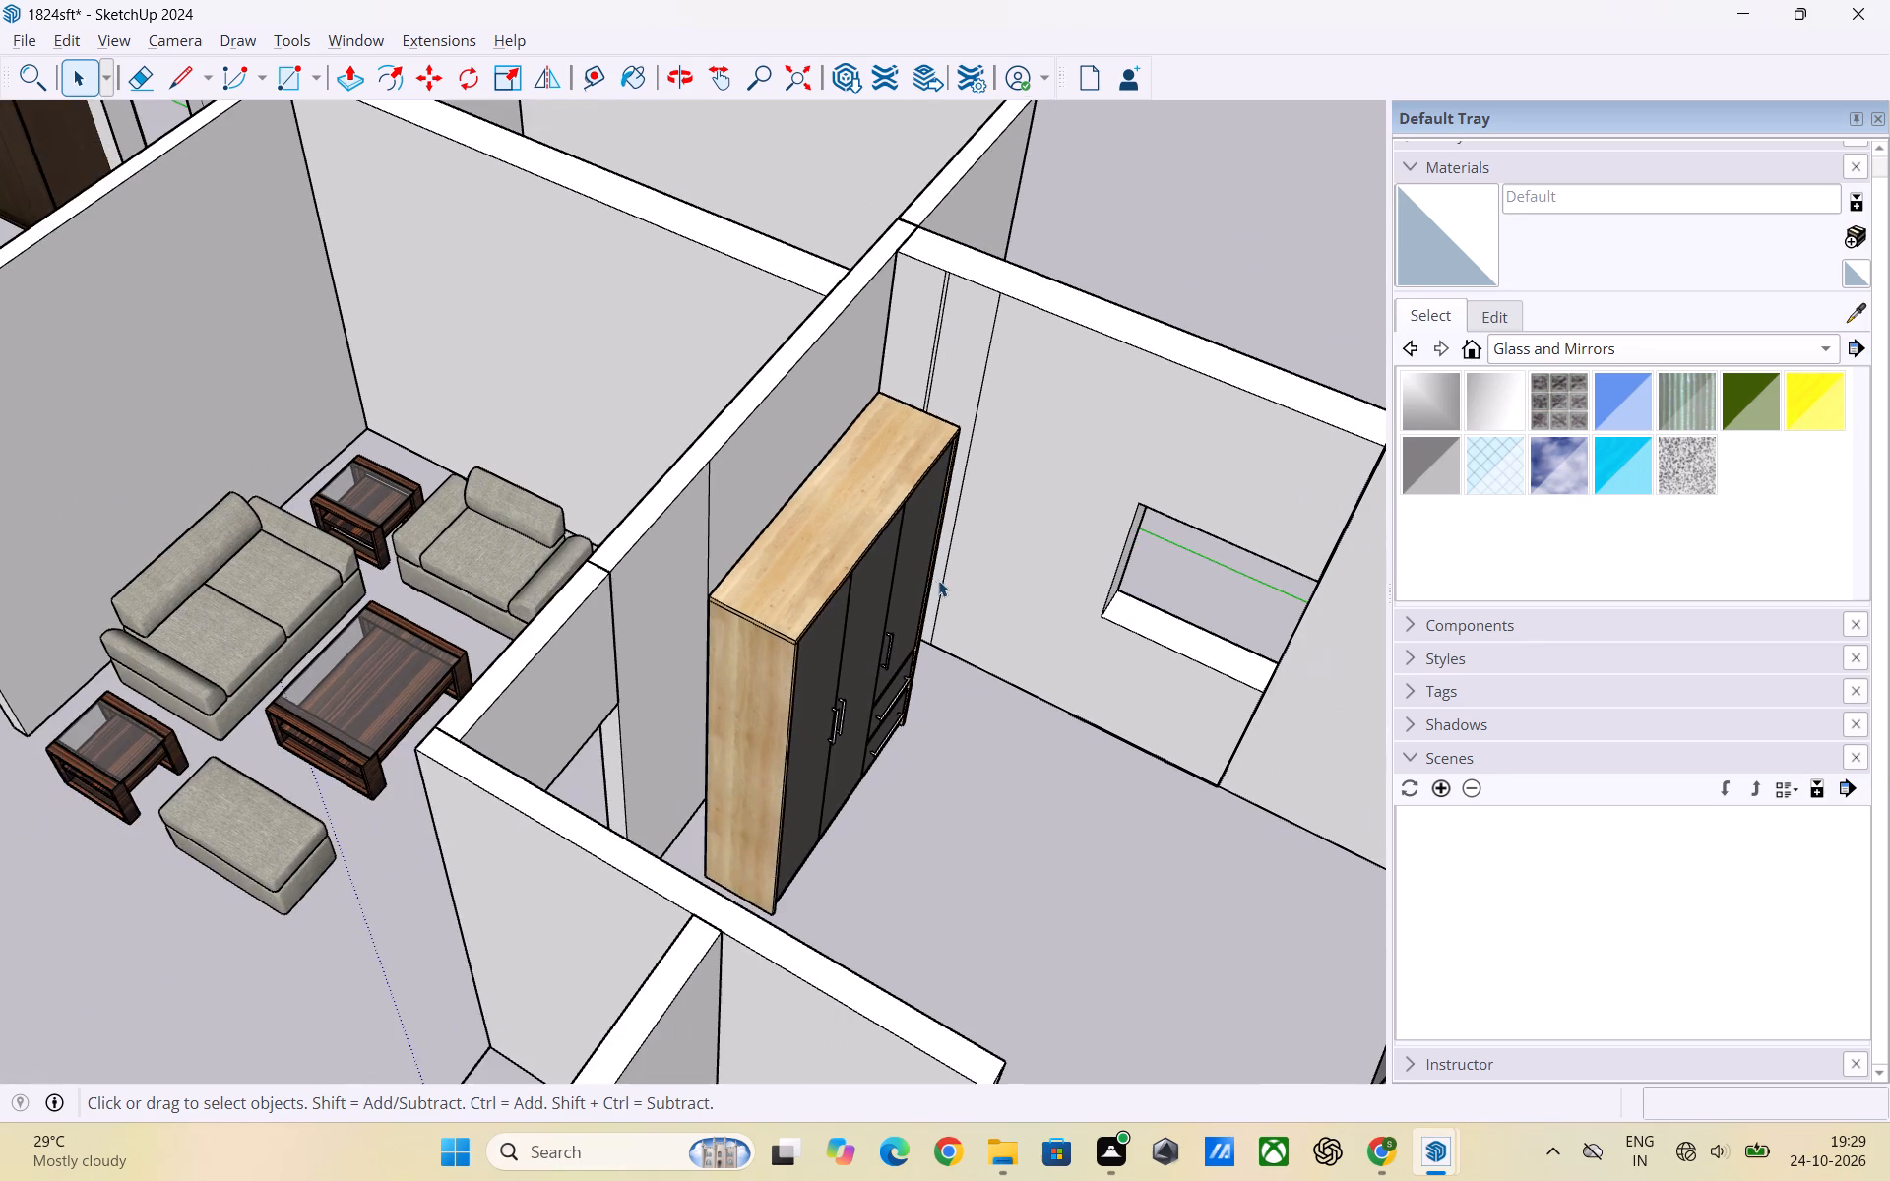
pyautogui.moveTo(705, 614); pyautogui.dragTo(660, 589, button='middle')
pyautogui.scroll(1, 697, 561)
pyautogui.scroll(-1, 913, 575)
pyautogui.moveTo(926, 594); pyautogui.dragTo(625, 585, button='middle')
pyautogui.scroll(4, 757, 609)
pyautogui.moveTo(856, 615); pyautogui.dragTo(674, 598, button='middle')
pyautogui.scroll(3, 714, 434)
# Delete the two closely spaced vertical lines on the small-window wall beside the wardrobe, inside the wall group.
pyautogui.moveTo(794, 458); pyautogui.dragTo(970, 506, button='middle')
pyautogui.scroll(-2, 985, 451)
pyautogui.scroll(1, 934, 390)
pyautogui.scroll(-2, 1137, 455)
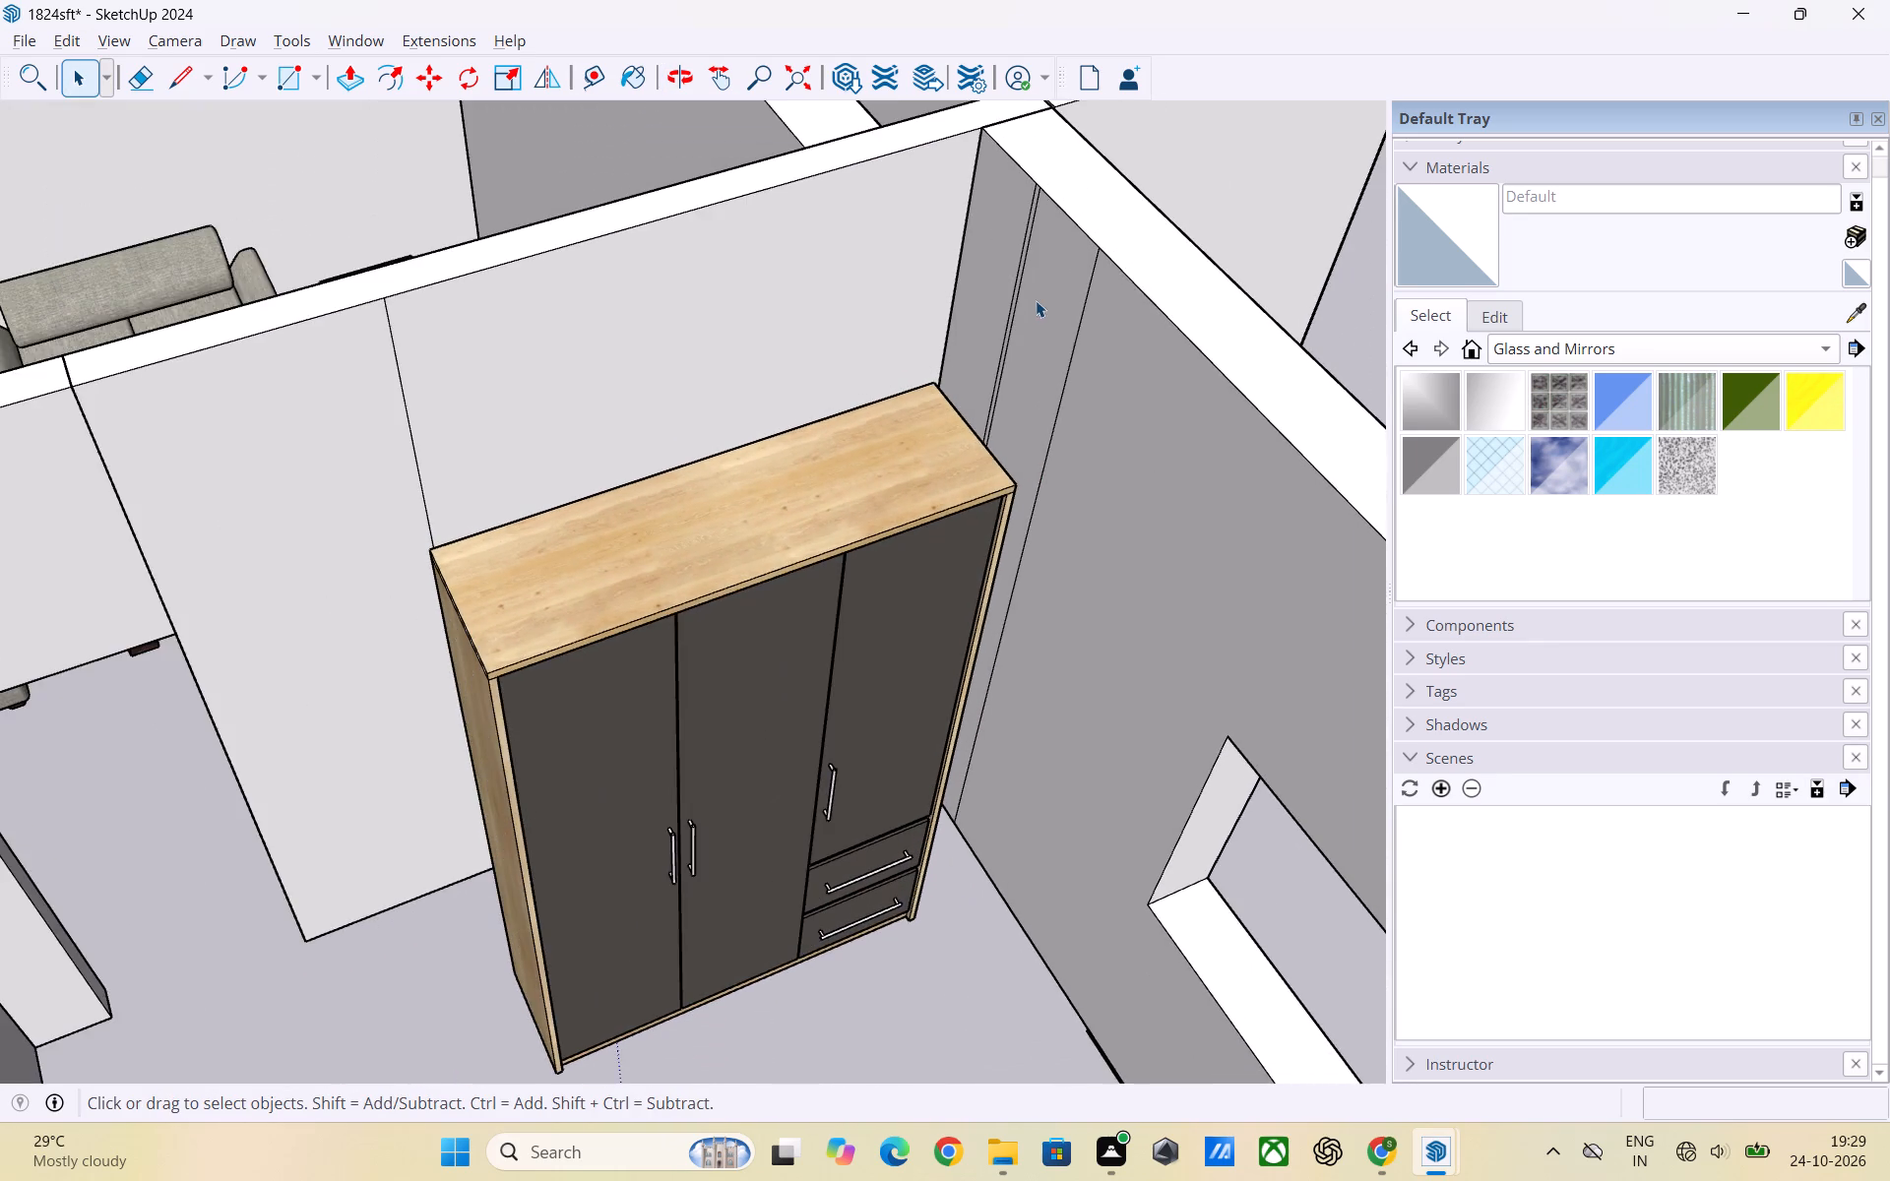
pyautogui.scroll(2, 1031, 291)
pyautogui.click(1014, 300)
pyautogui.tripleClick(1014, 301)
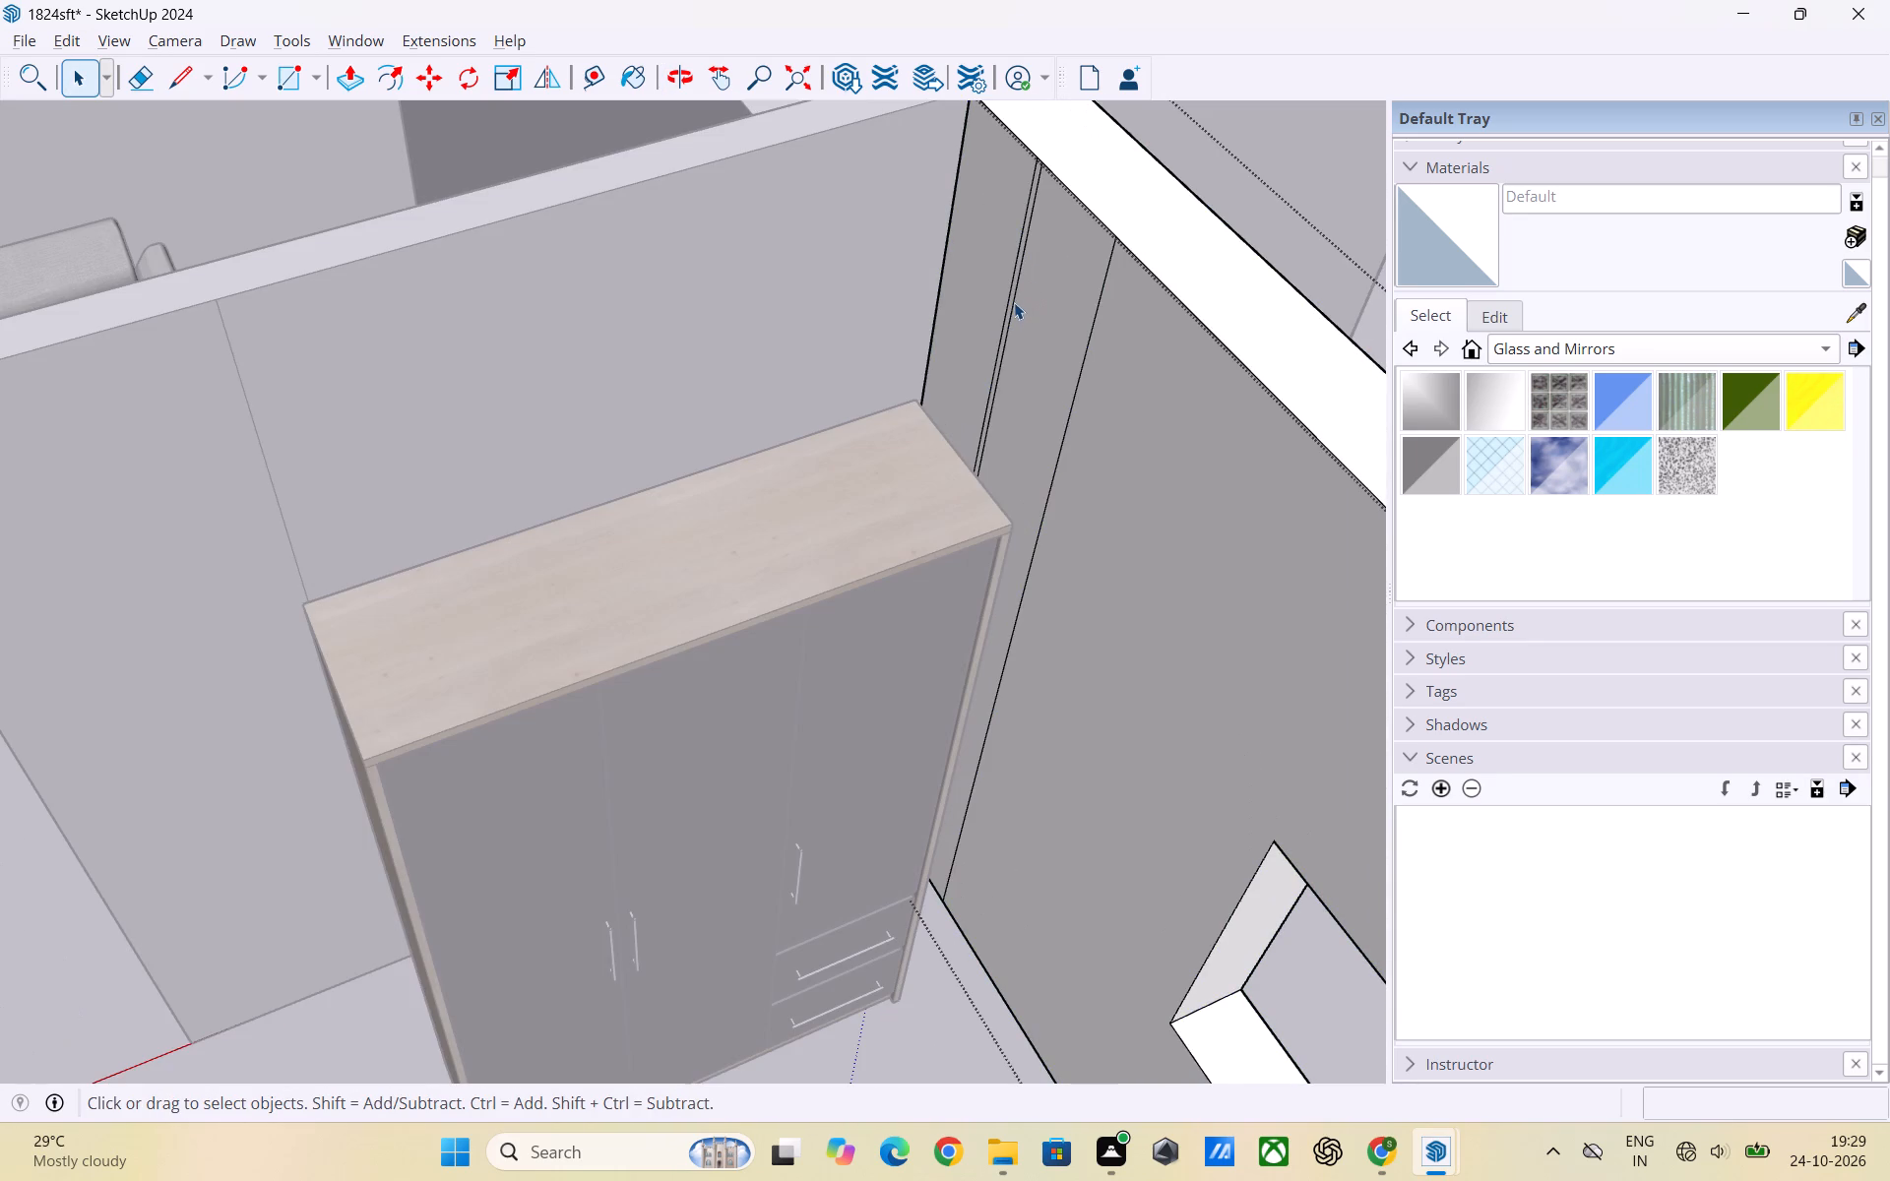
pyautogui.click(1013, 305)
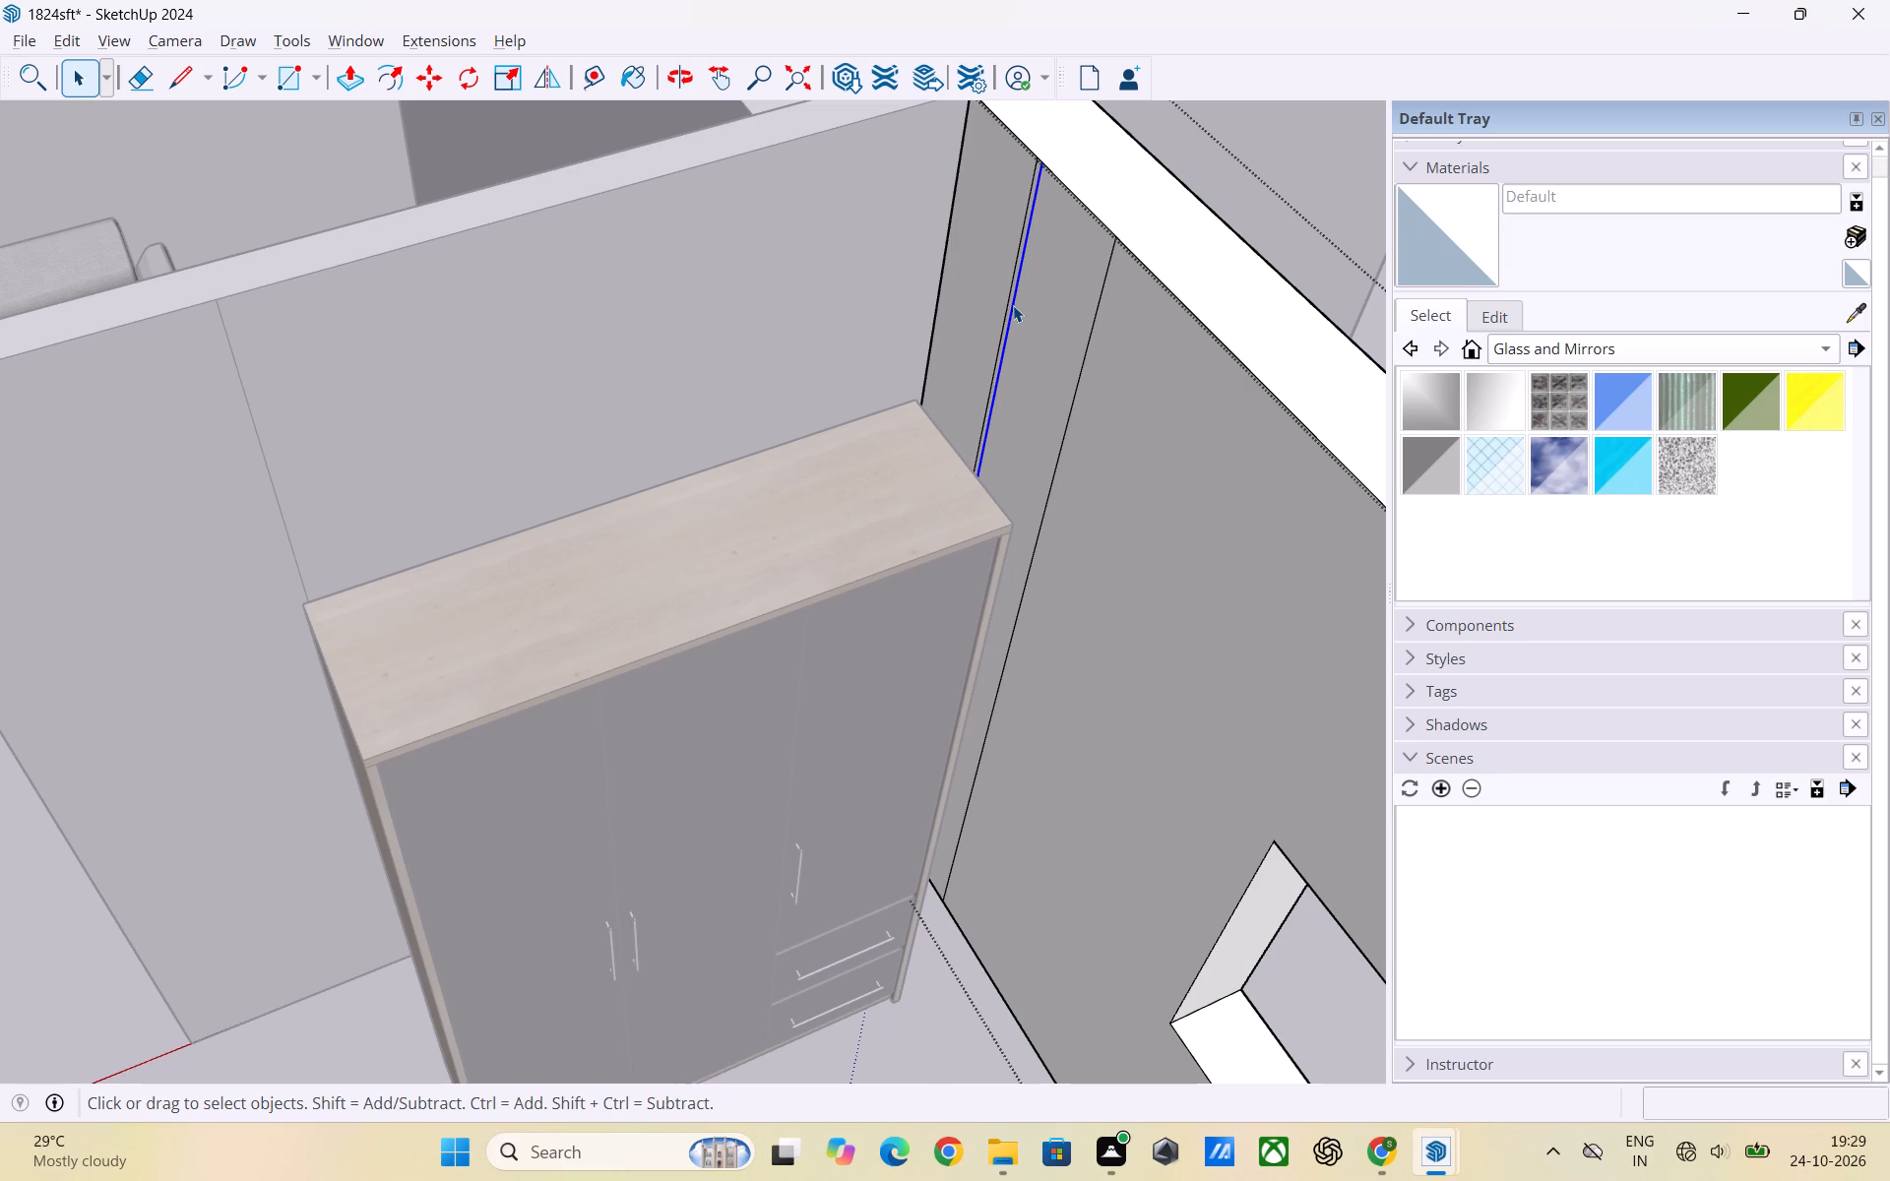
pyautogui.press('Delete')
pyautogui.click(1005, 305)
pyautogui.press('Delete')
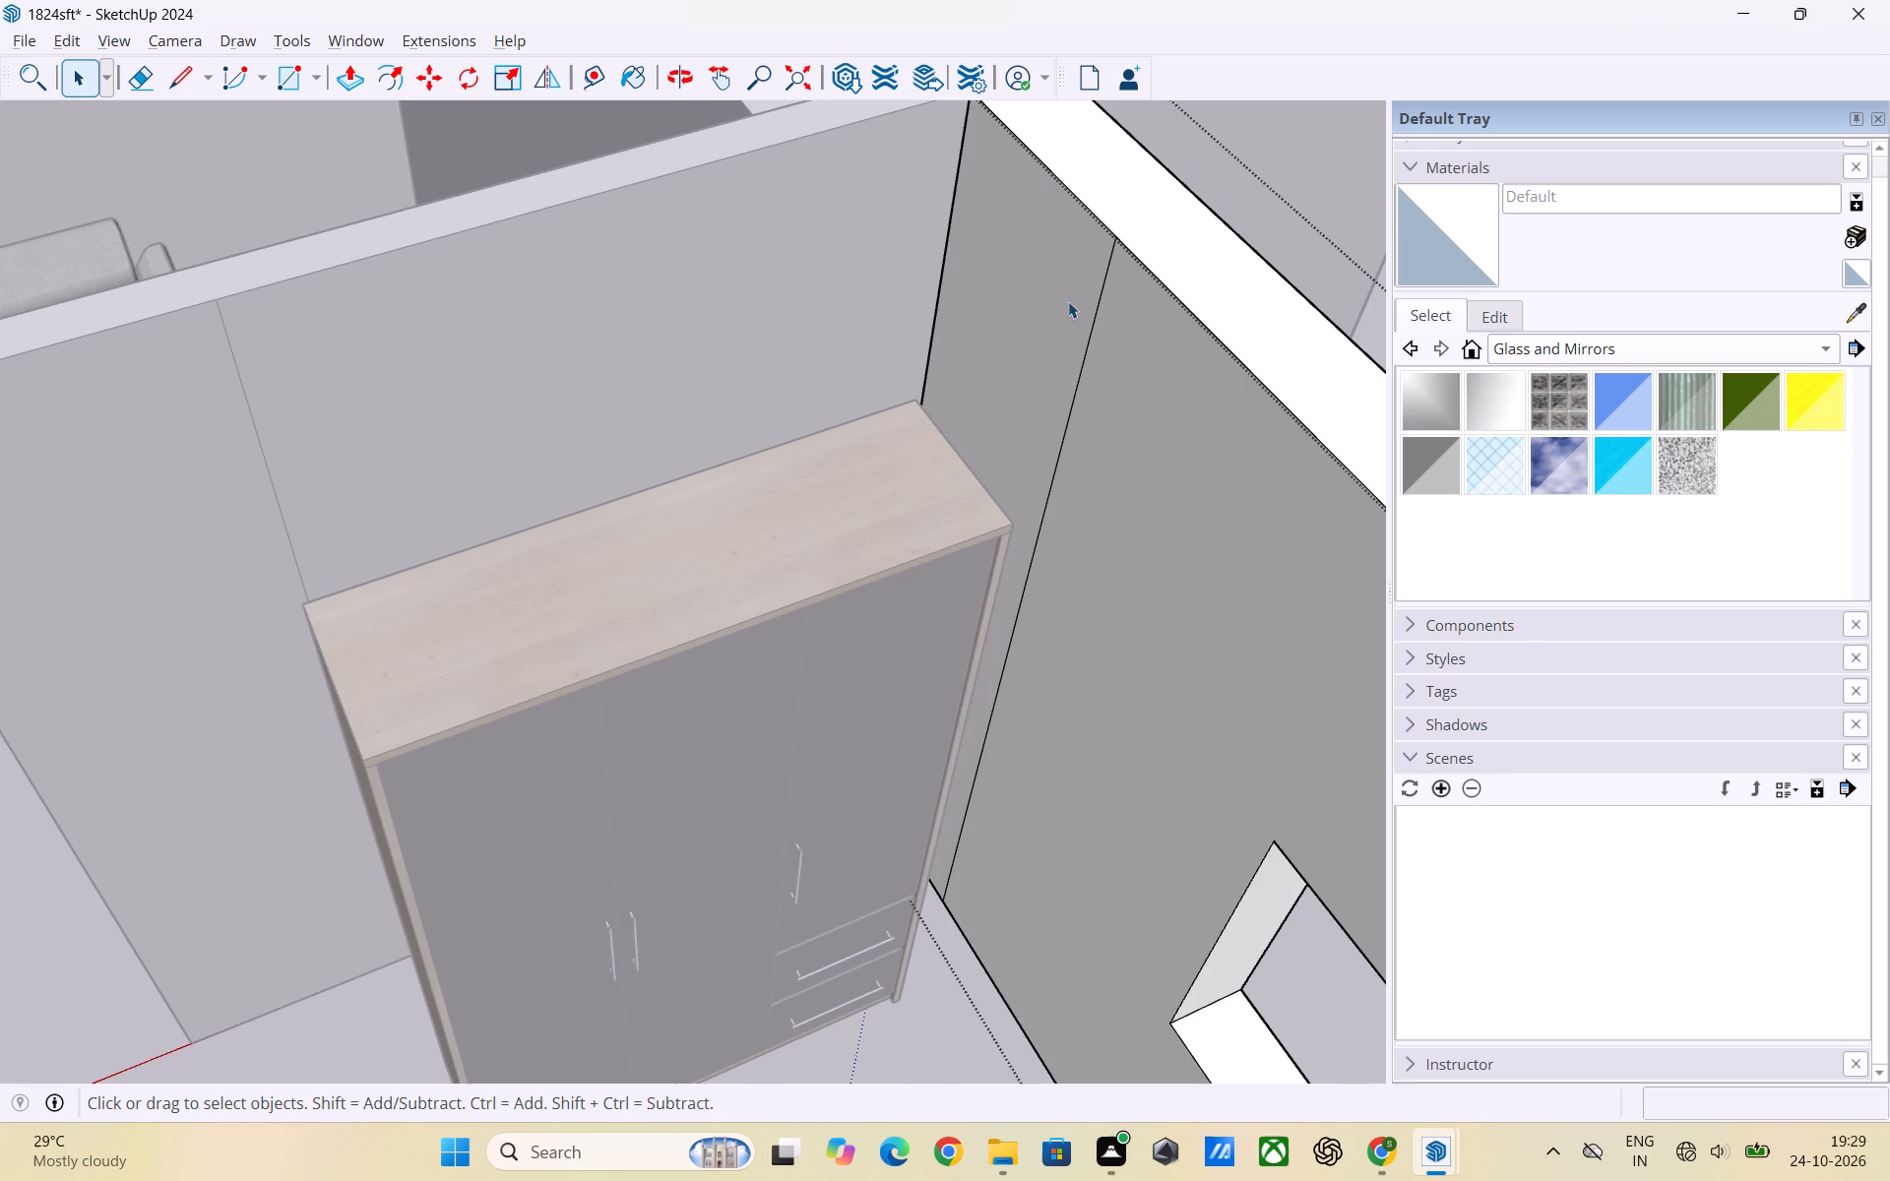
pyautogui.scroll(-14, 1080, 289)
pyautogui.scroll(1, 1028, 598)
pyautogui.scroll(-6, 913, 590)
pyautogui.click(1156, 330)
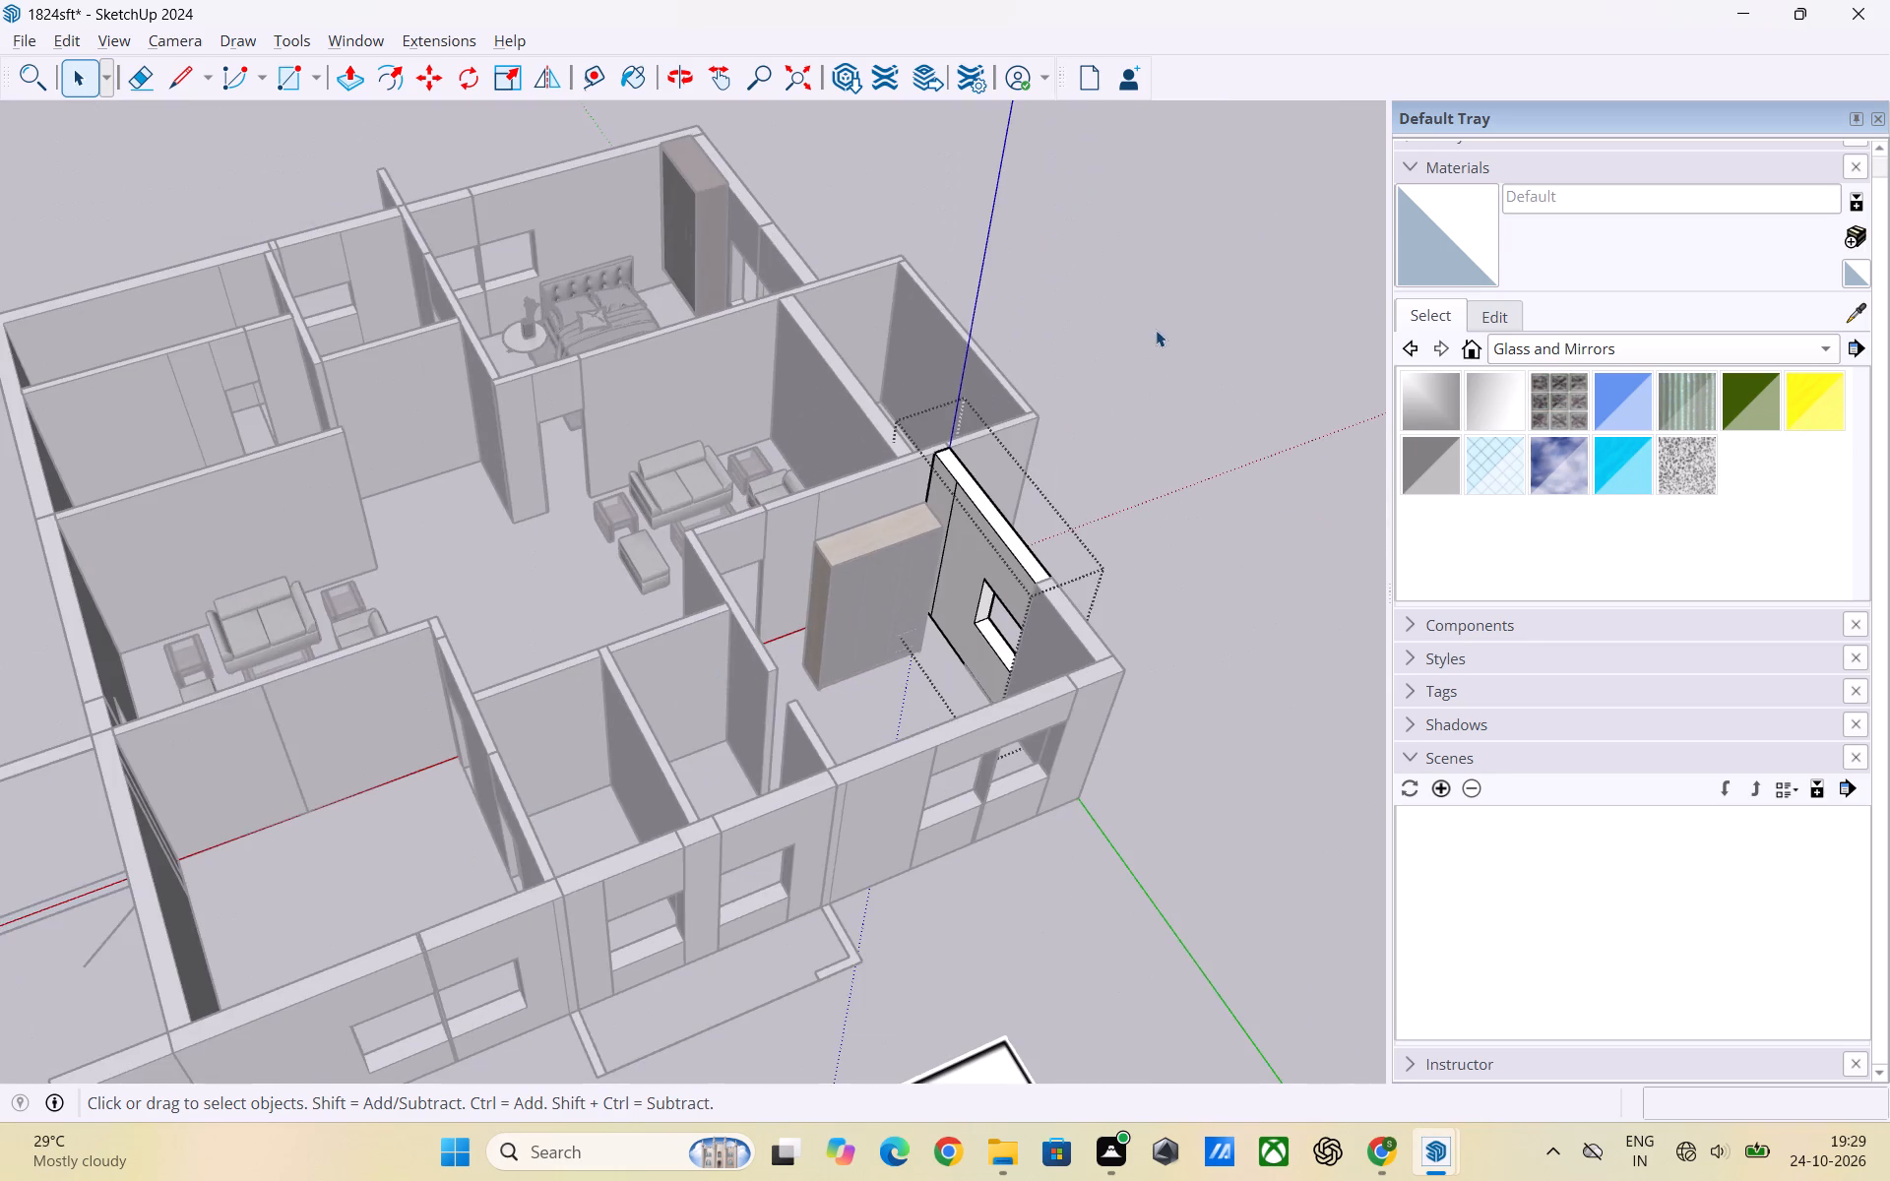
# Examine the furnished left apartment and compare its bedrooms with the 1824 Sft floor plan image.
pyautogui.scroll(3, 960, 559)
pyautogui.moveTo(958, 567); pyautogui.dragTo(743, 589, button='middle')
pyautogui.scroll(-1, 958, 567)
pyautogui.scroll(3, 745, 611)
pyautogui.moveTo(754, 623); pyautogui.dragTo(852, 647, button='middle')
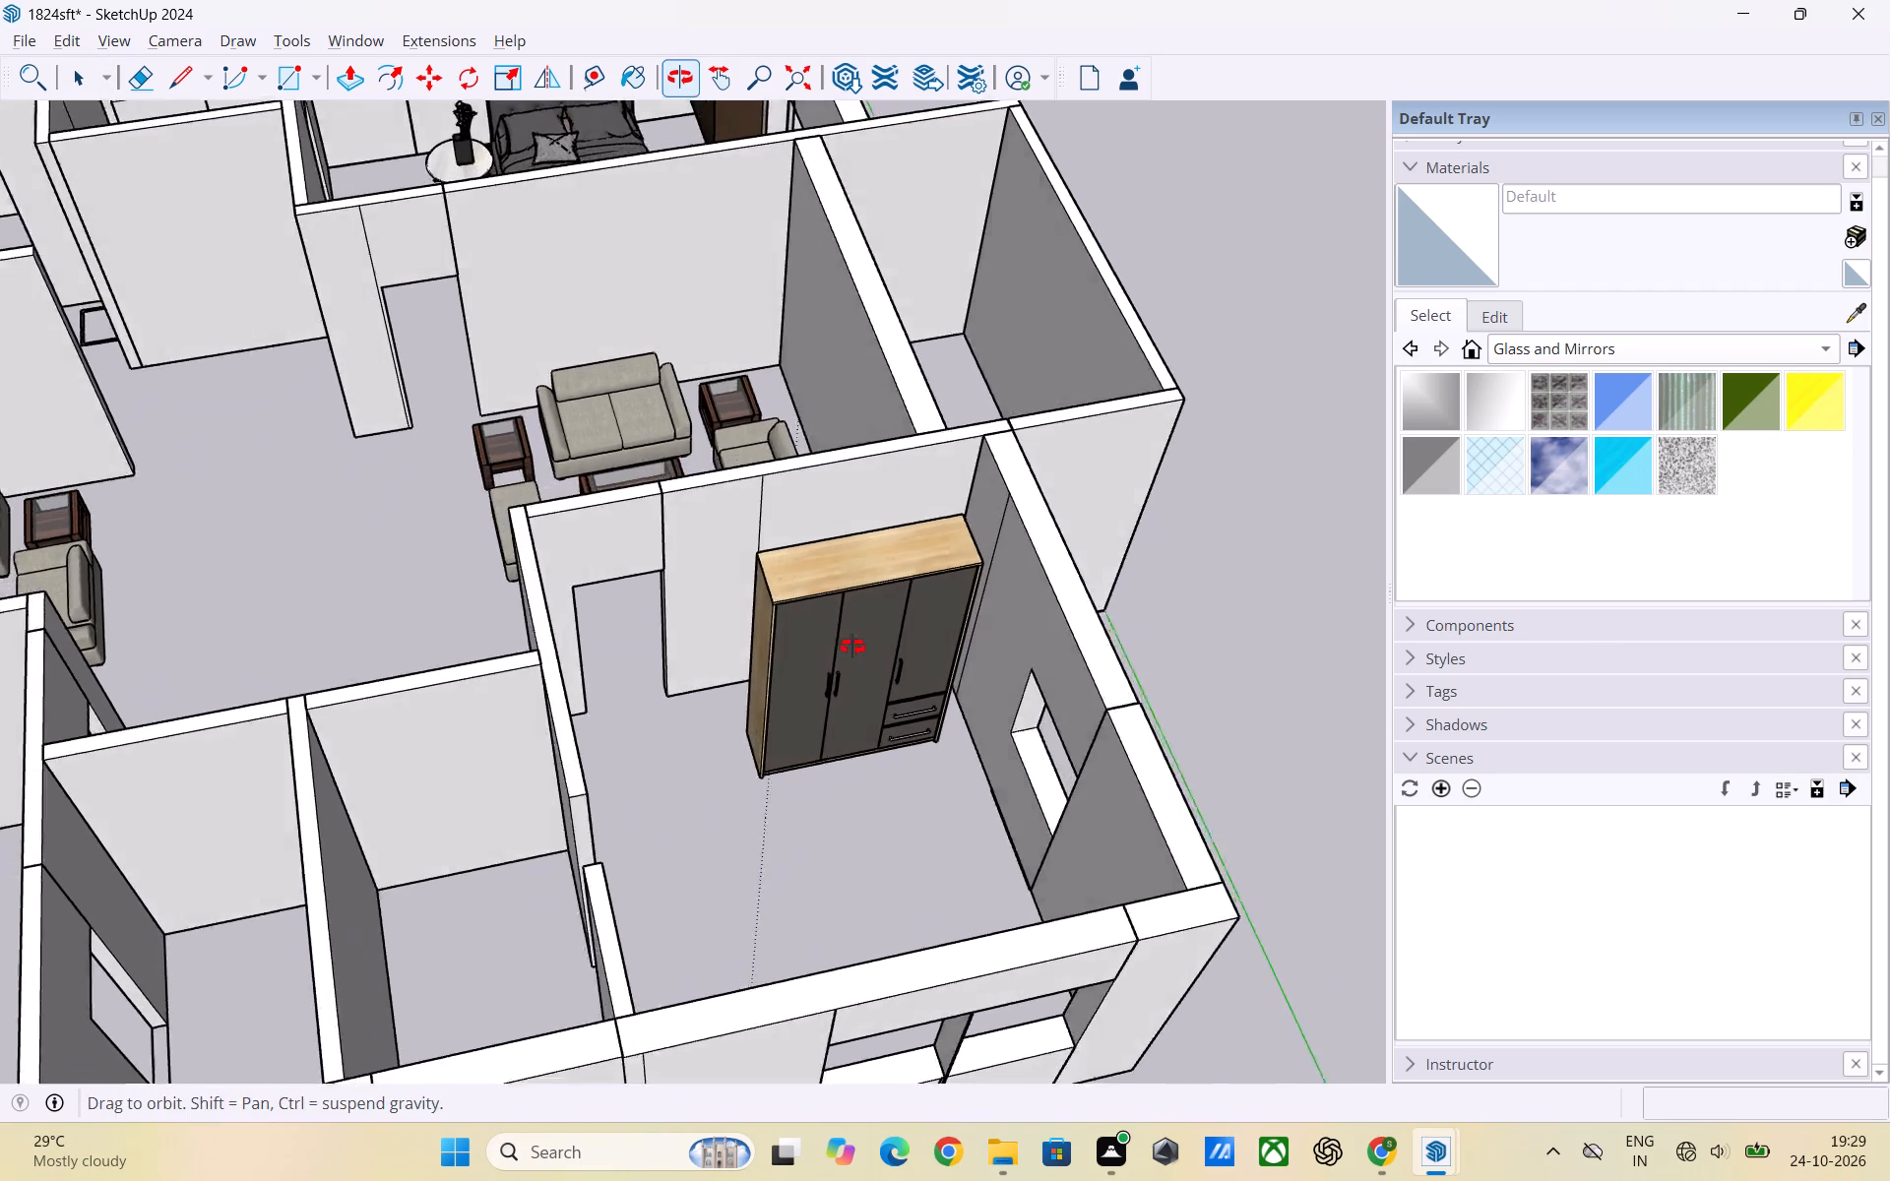
pyautogui.moveTo(852, 647); pyautogui.dragTo(903, 615, button='middle')
pyautogui.scroll(-13, 809, 520)
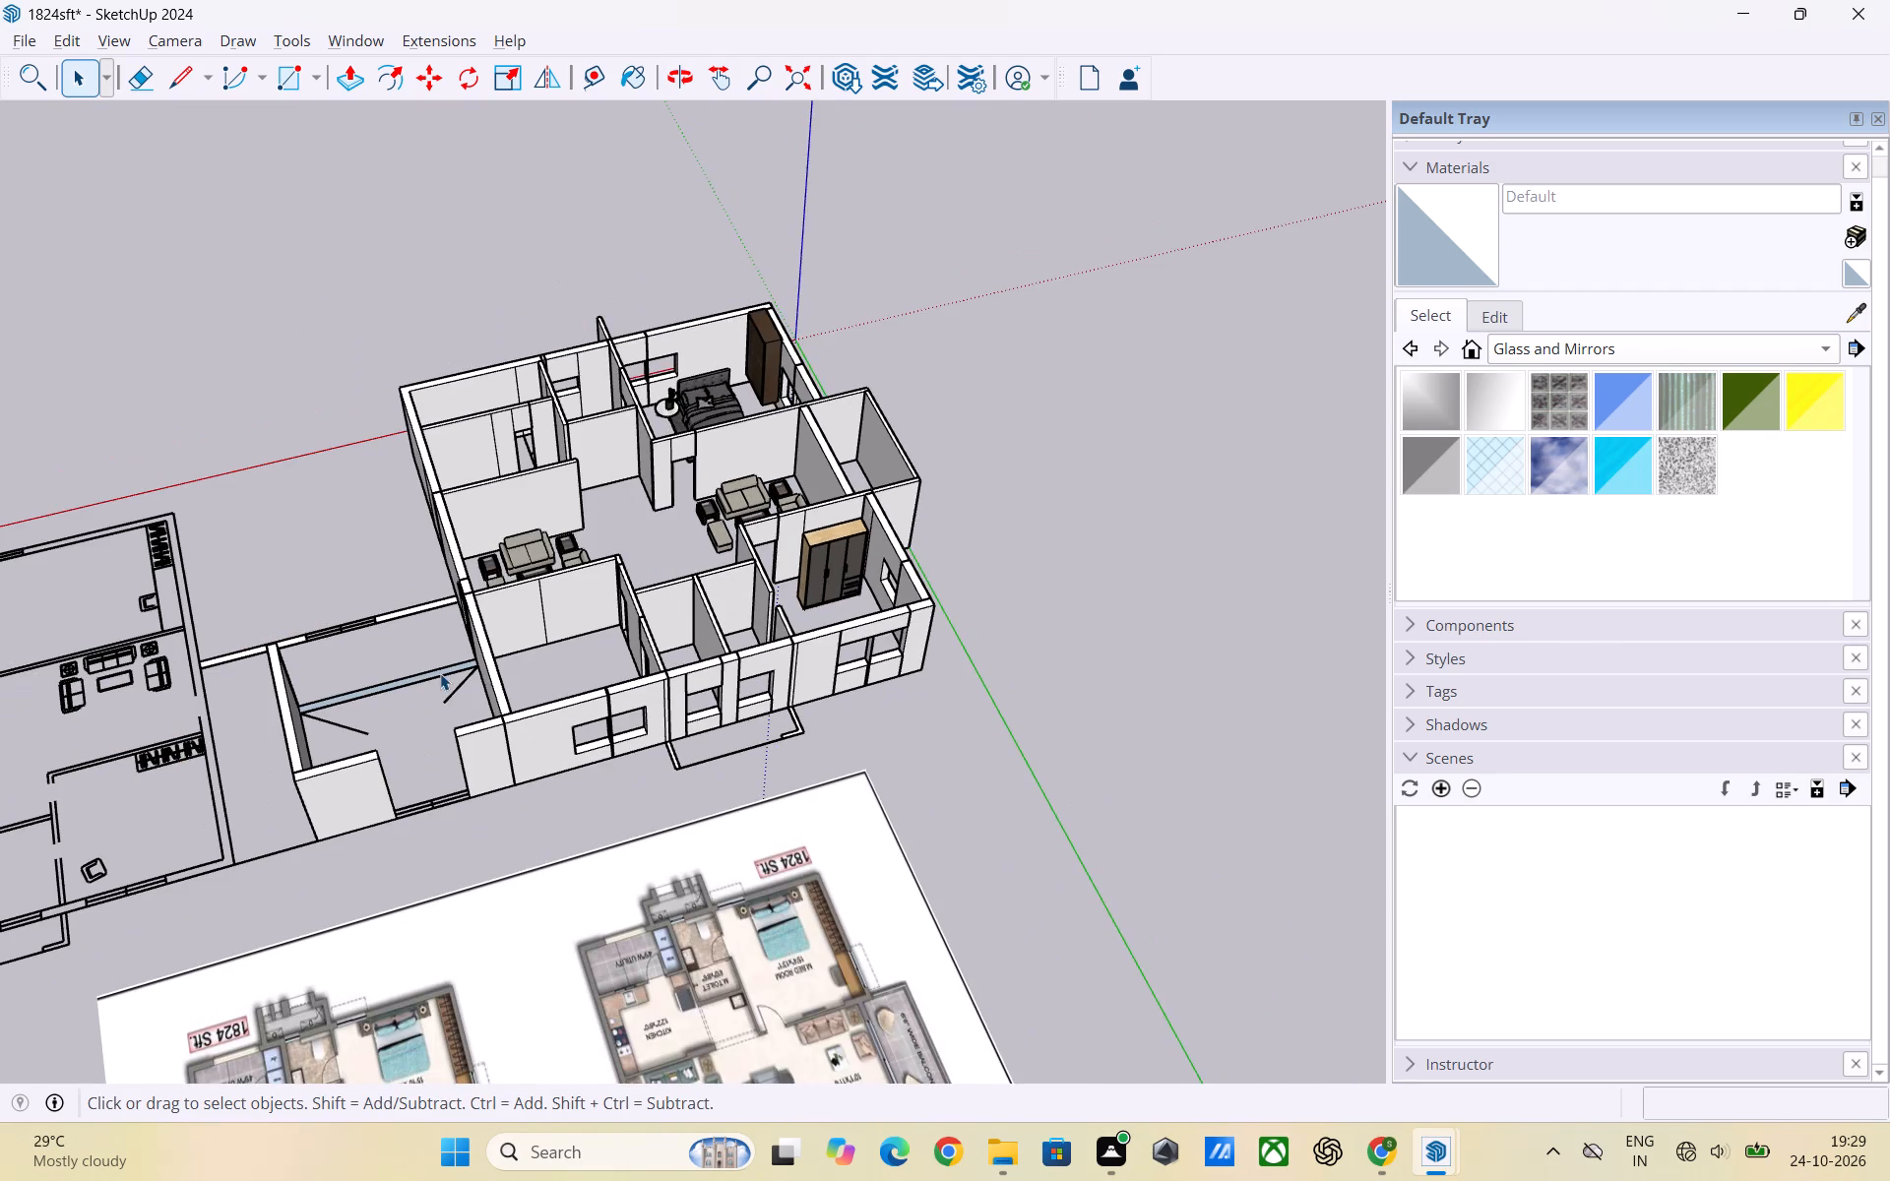
pyautogui.scroll(-2, 440, 673)
pyautogui.moveTo(452, 668); pyautogui.dragTo(981, 630, button='middle')
pyautogui.scroll(-1, 724, 611)
pyautogui.moveTo(586, 660); pyautogui.dragTo(824, 724, button='middle')
pyautogui.scroll(2, 676, 539)
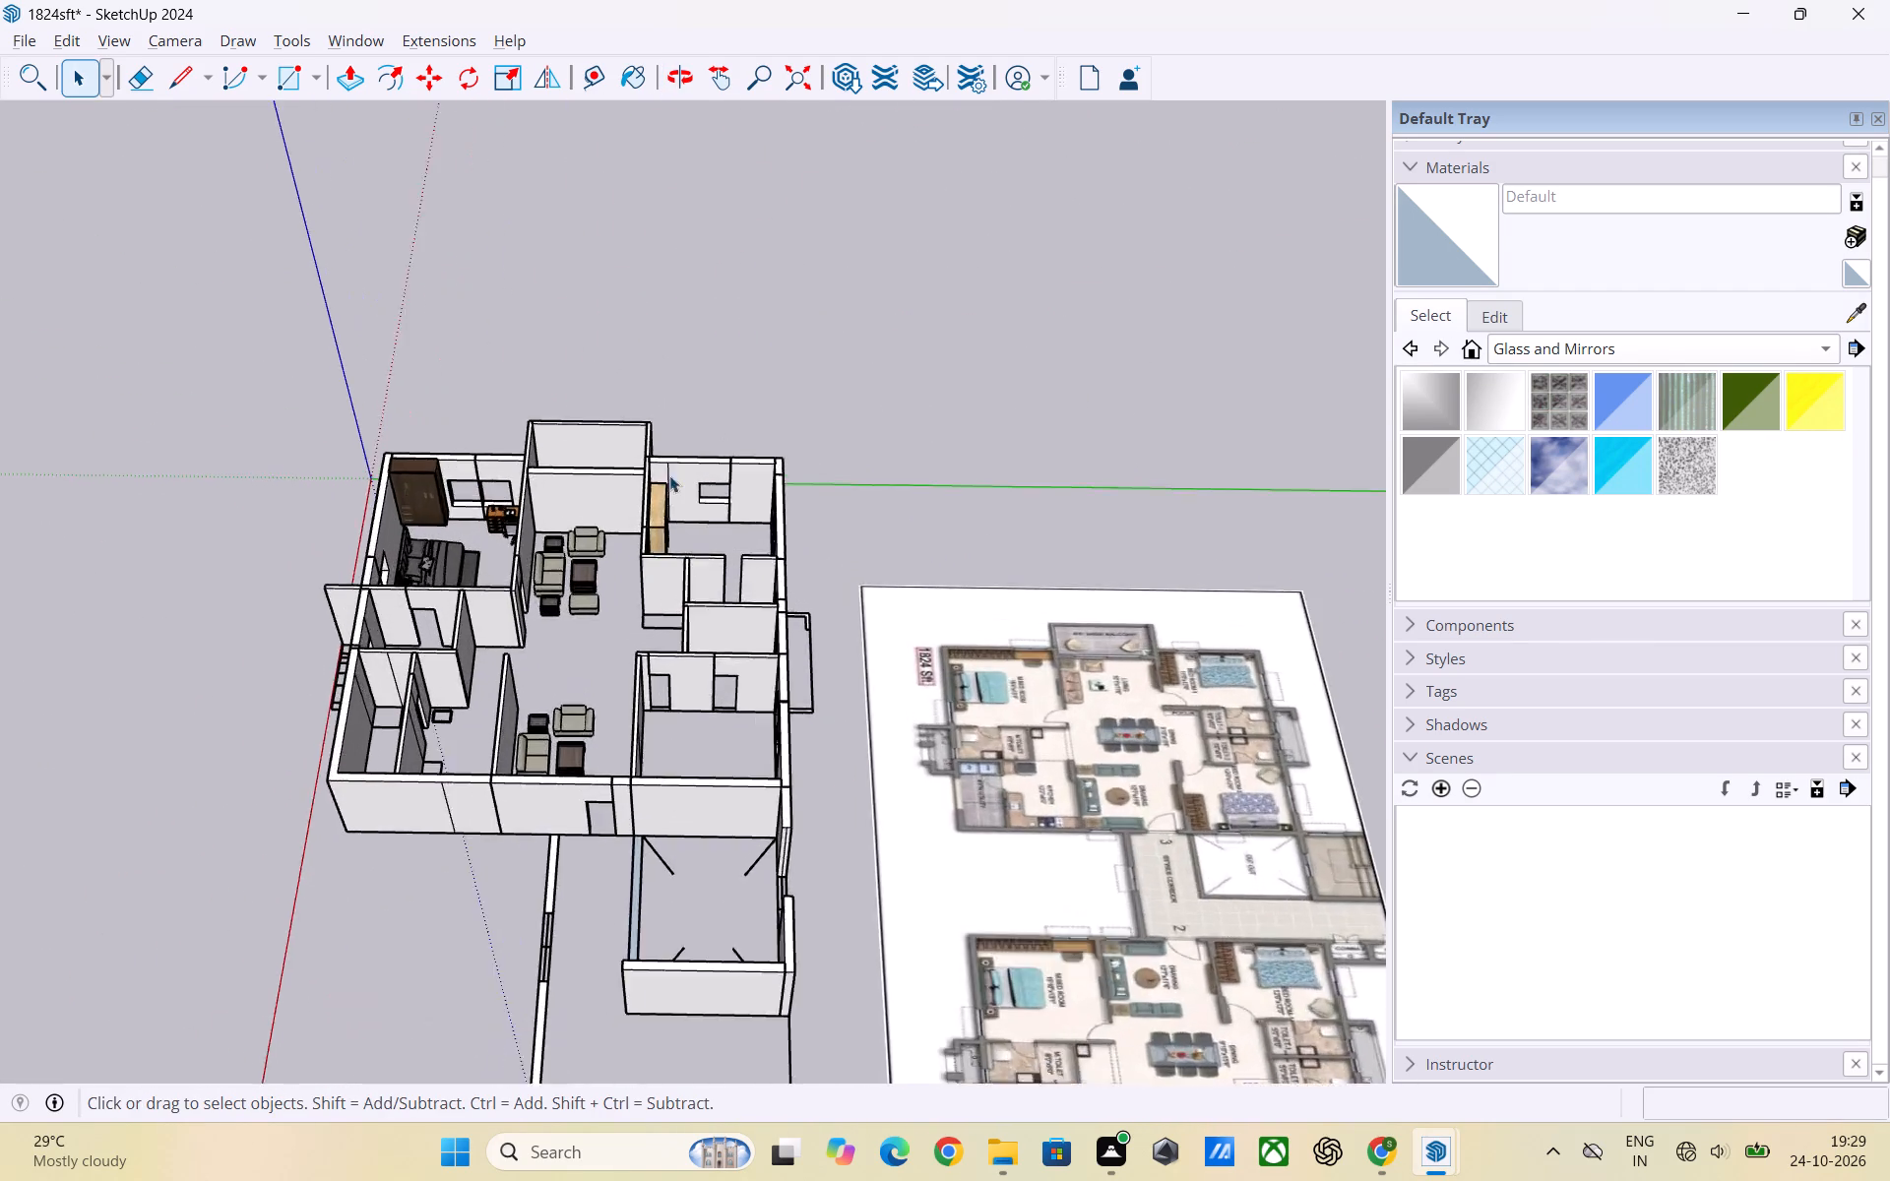
pyautogui.scroll(-7, 670, 467)
pyautogui.scroll(1, 687, 544)
pyautogui.scroll(-2, 687, 546)
pyautogui.moveTo(694, 591); pyautogui.dragTo(716, 797, button='middle')
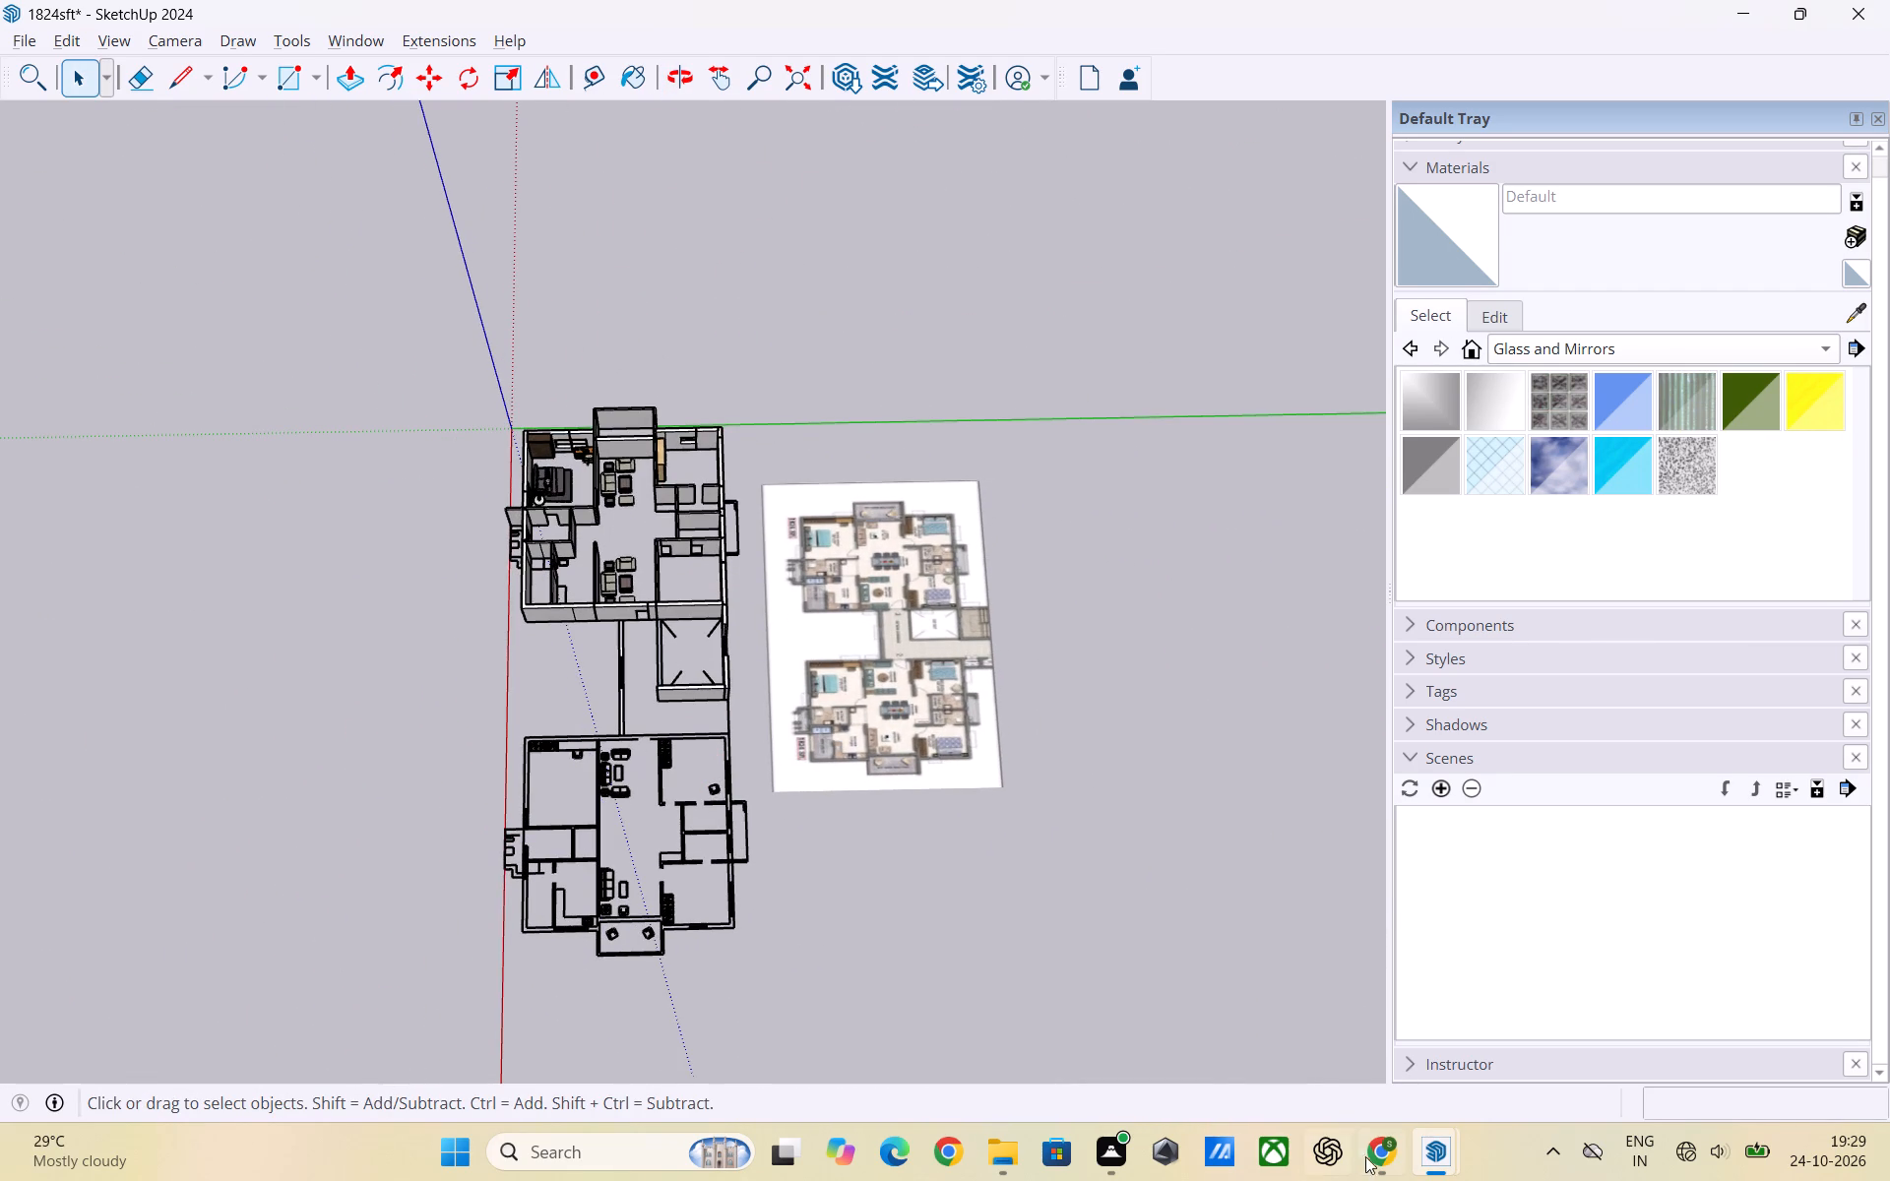
# Switch to the 1601 SFT model and copy the double bed with pink bedding from the bedroom beside the balcony.
pyautogui.click(1416, 1141)
pyautogui.click(1472, 1066)
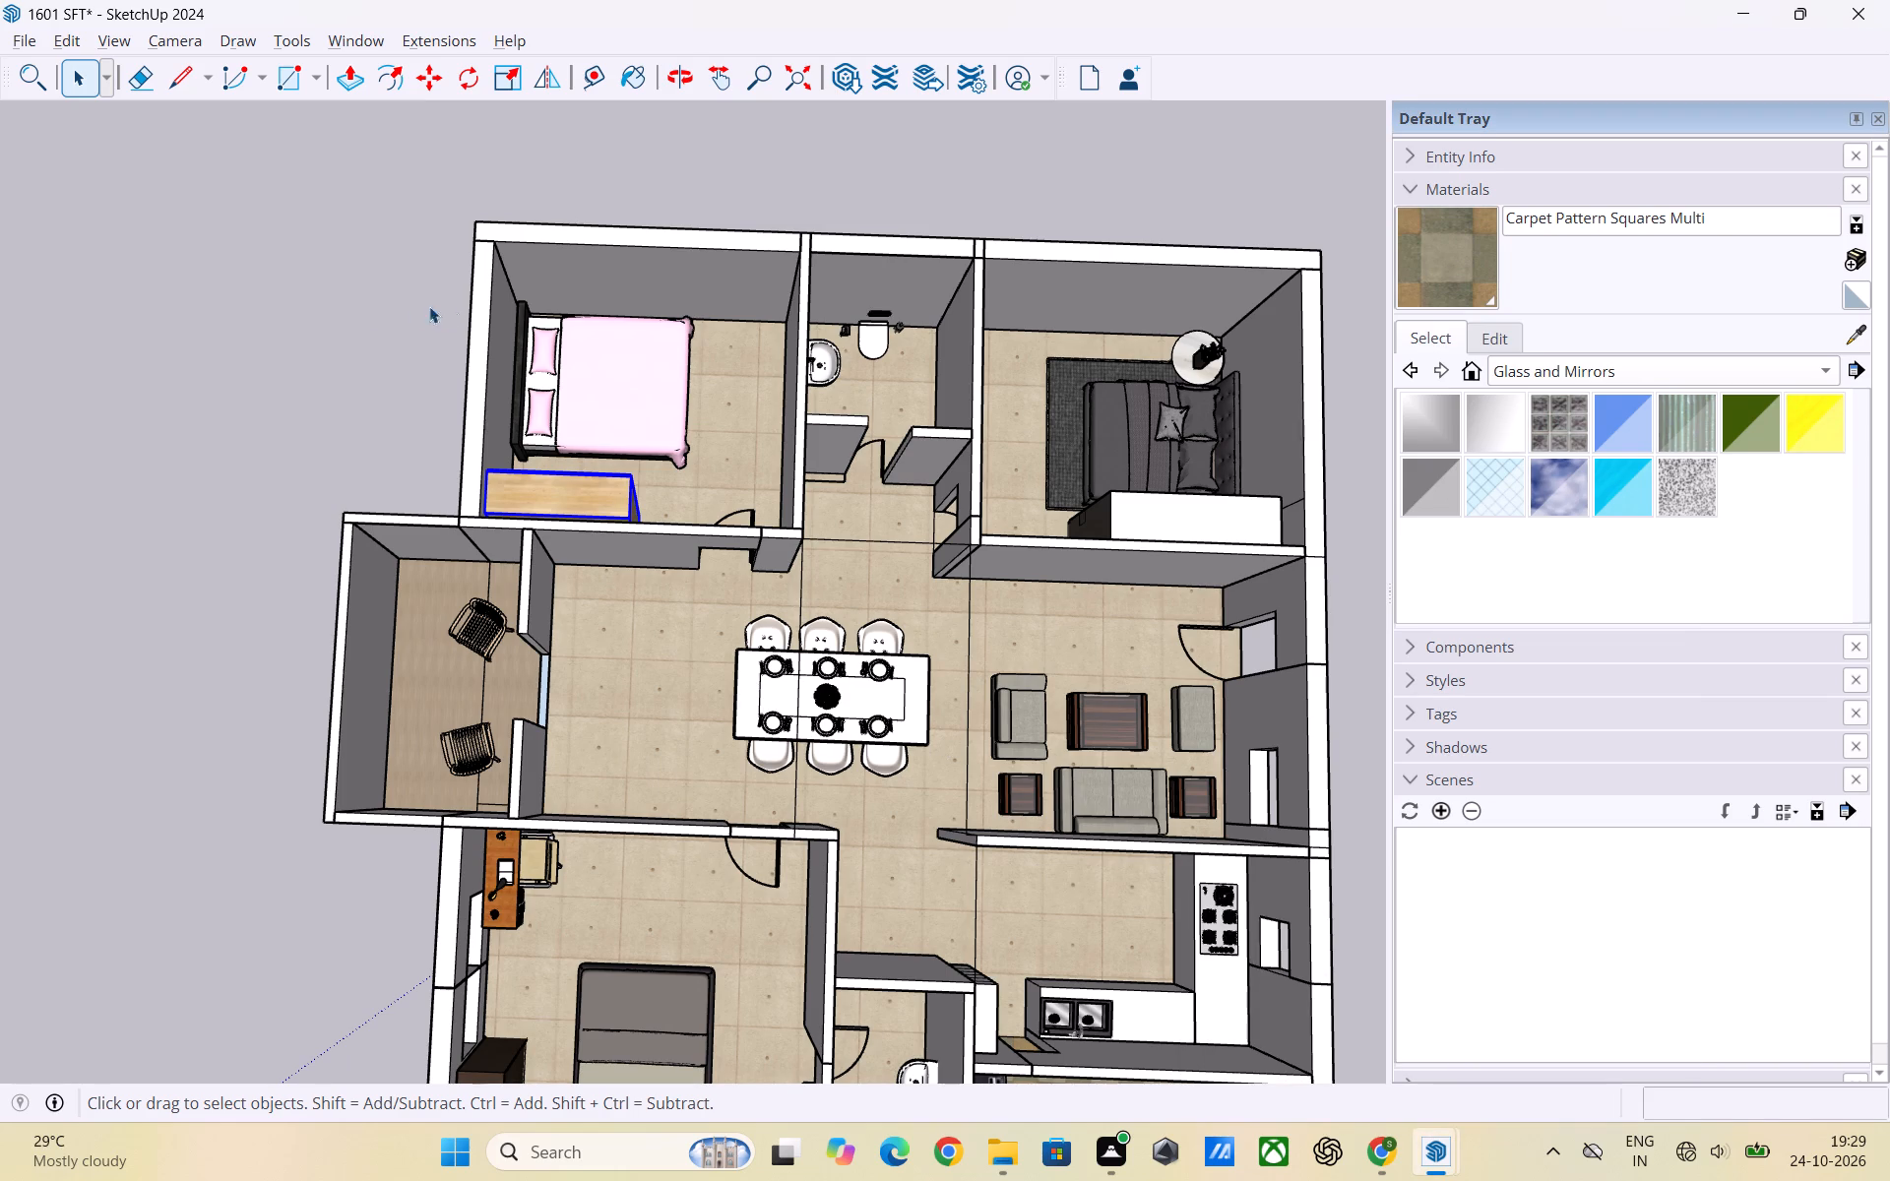
pyautogui.click(314, 316)
pyautogui.click(591, 367)
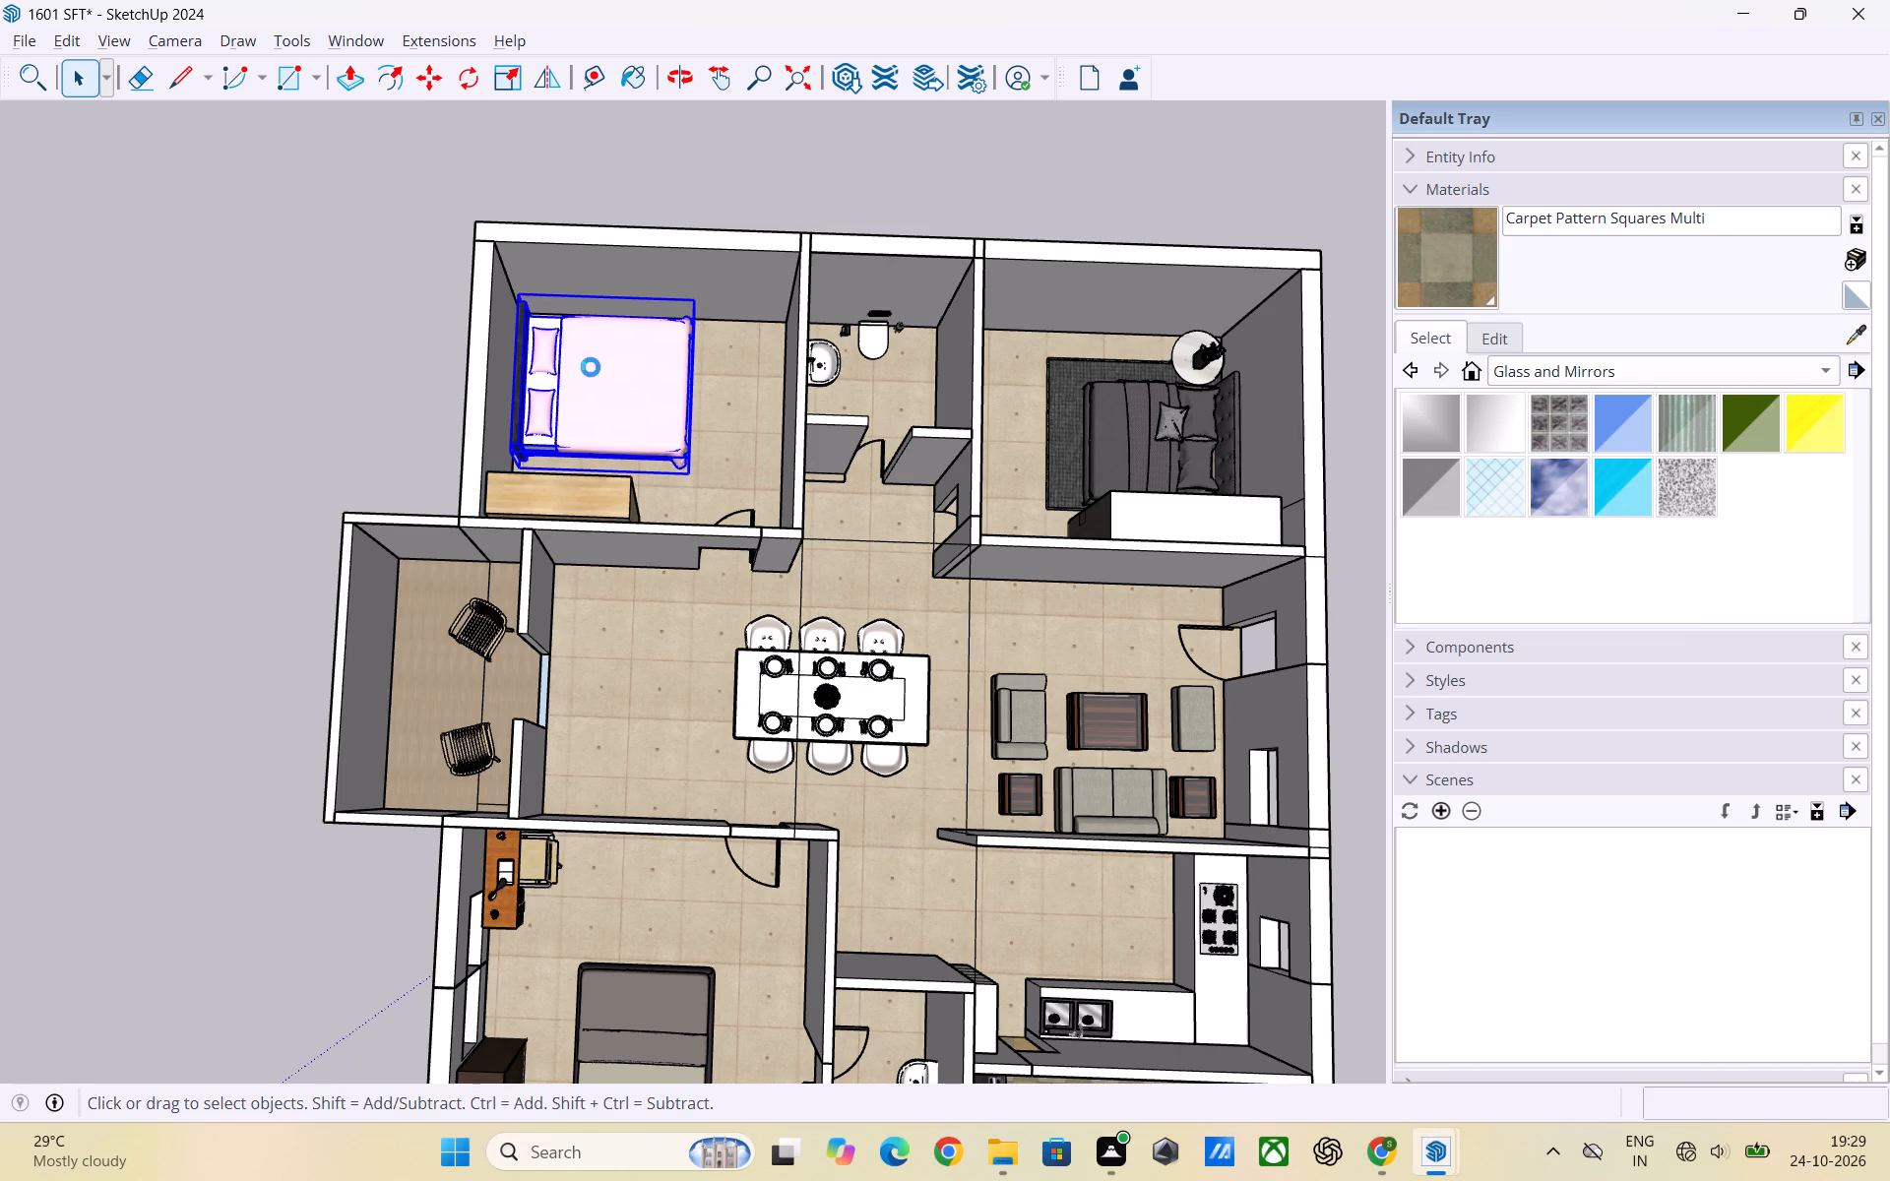
pyautogui.hotkey('ctrl', 'c')
# Switch to the 1824sft model and examine the left apartment's empty bedrooms against the plan image for the bed's placement.
pyautogui.hotkey('alt', 'Tab')
pyautogui.scroll(3, 574, 467)
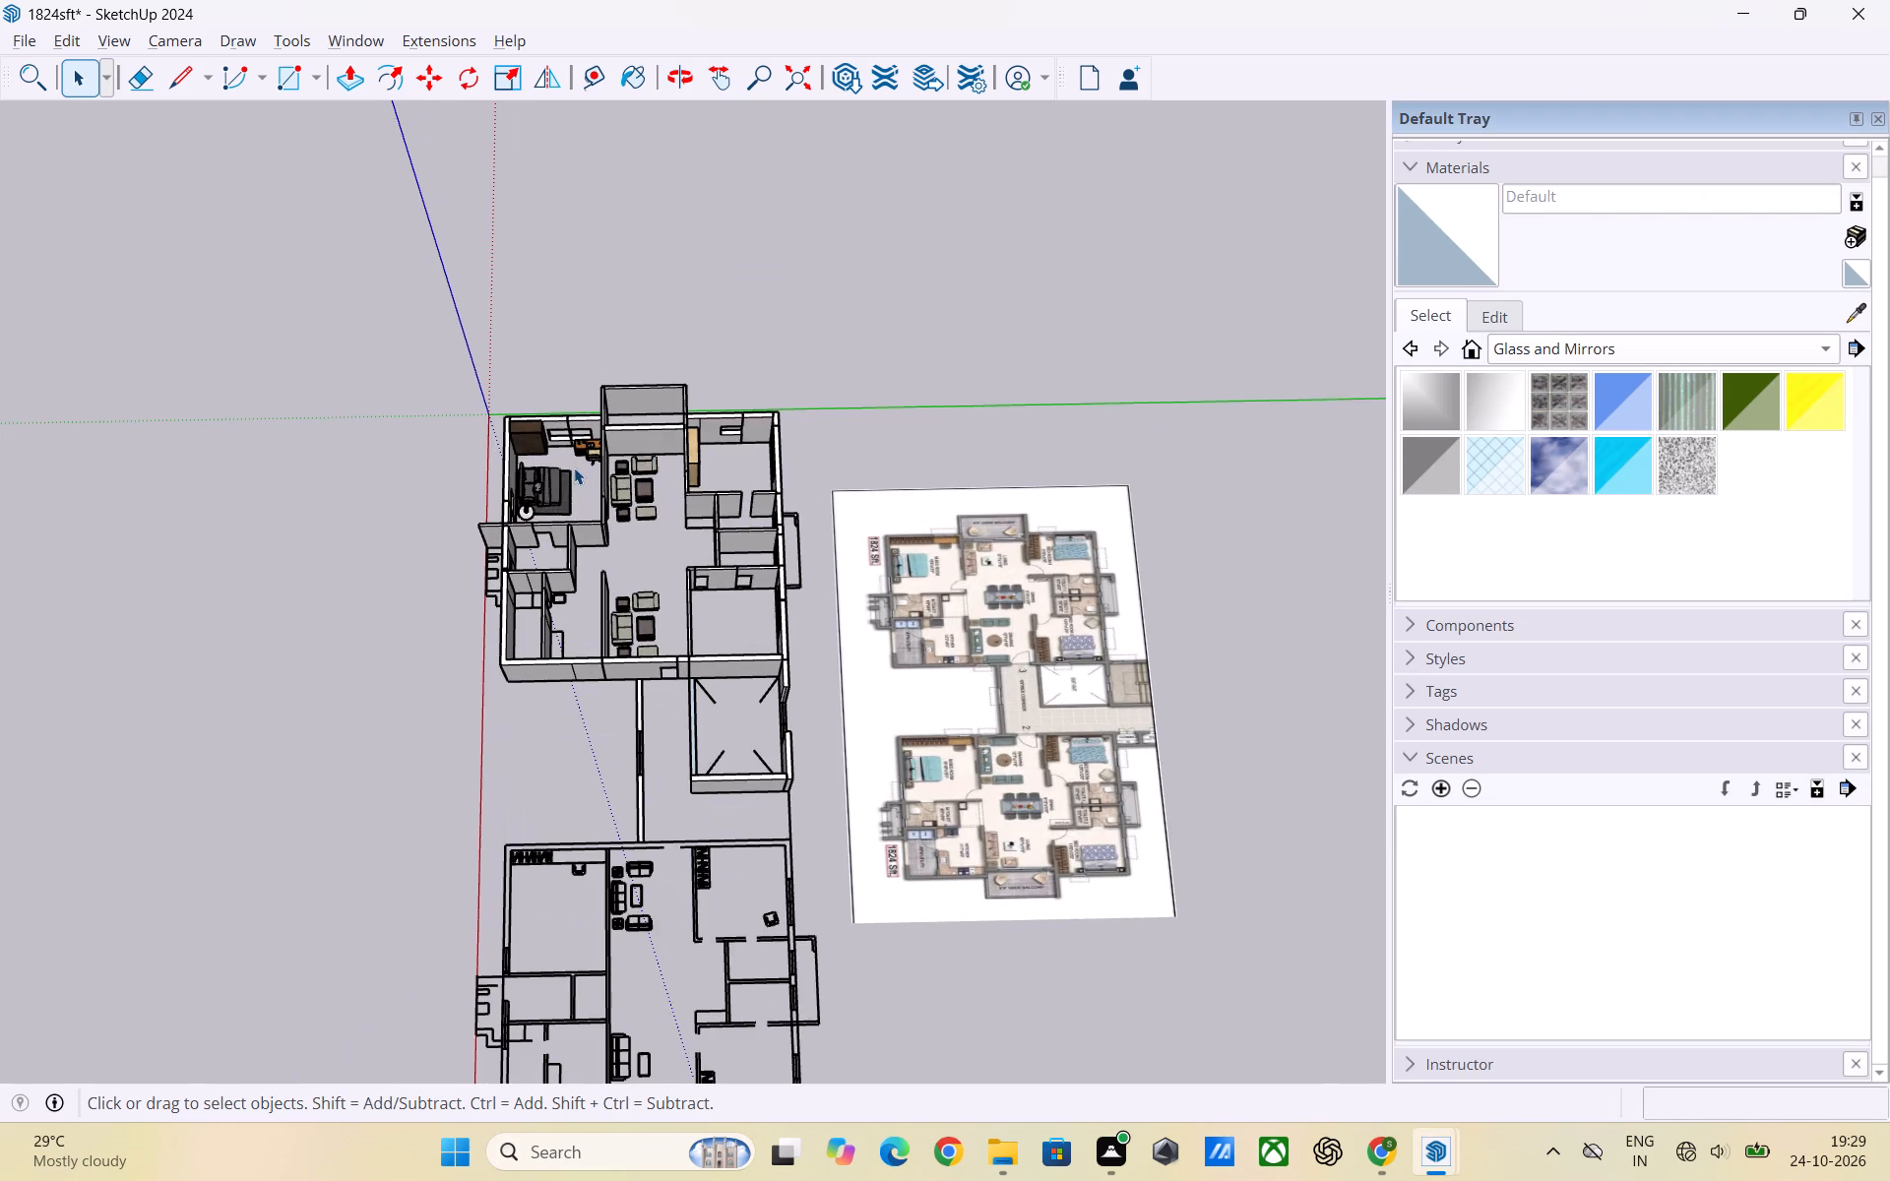
pyautogui.scroll(-3, 683, 409)
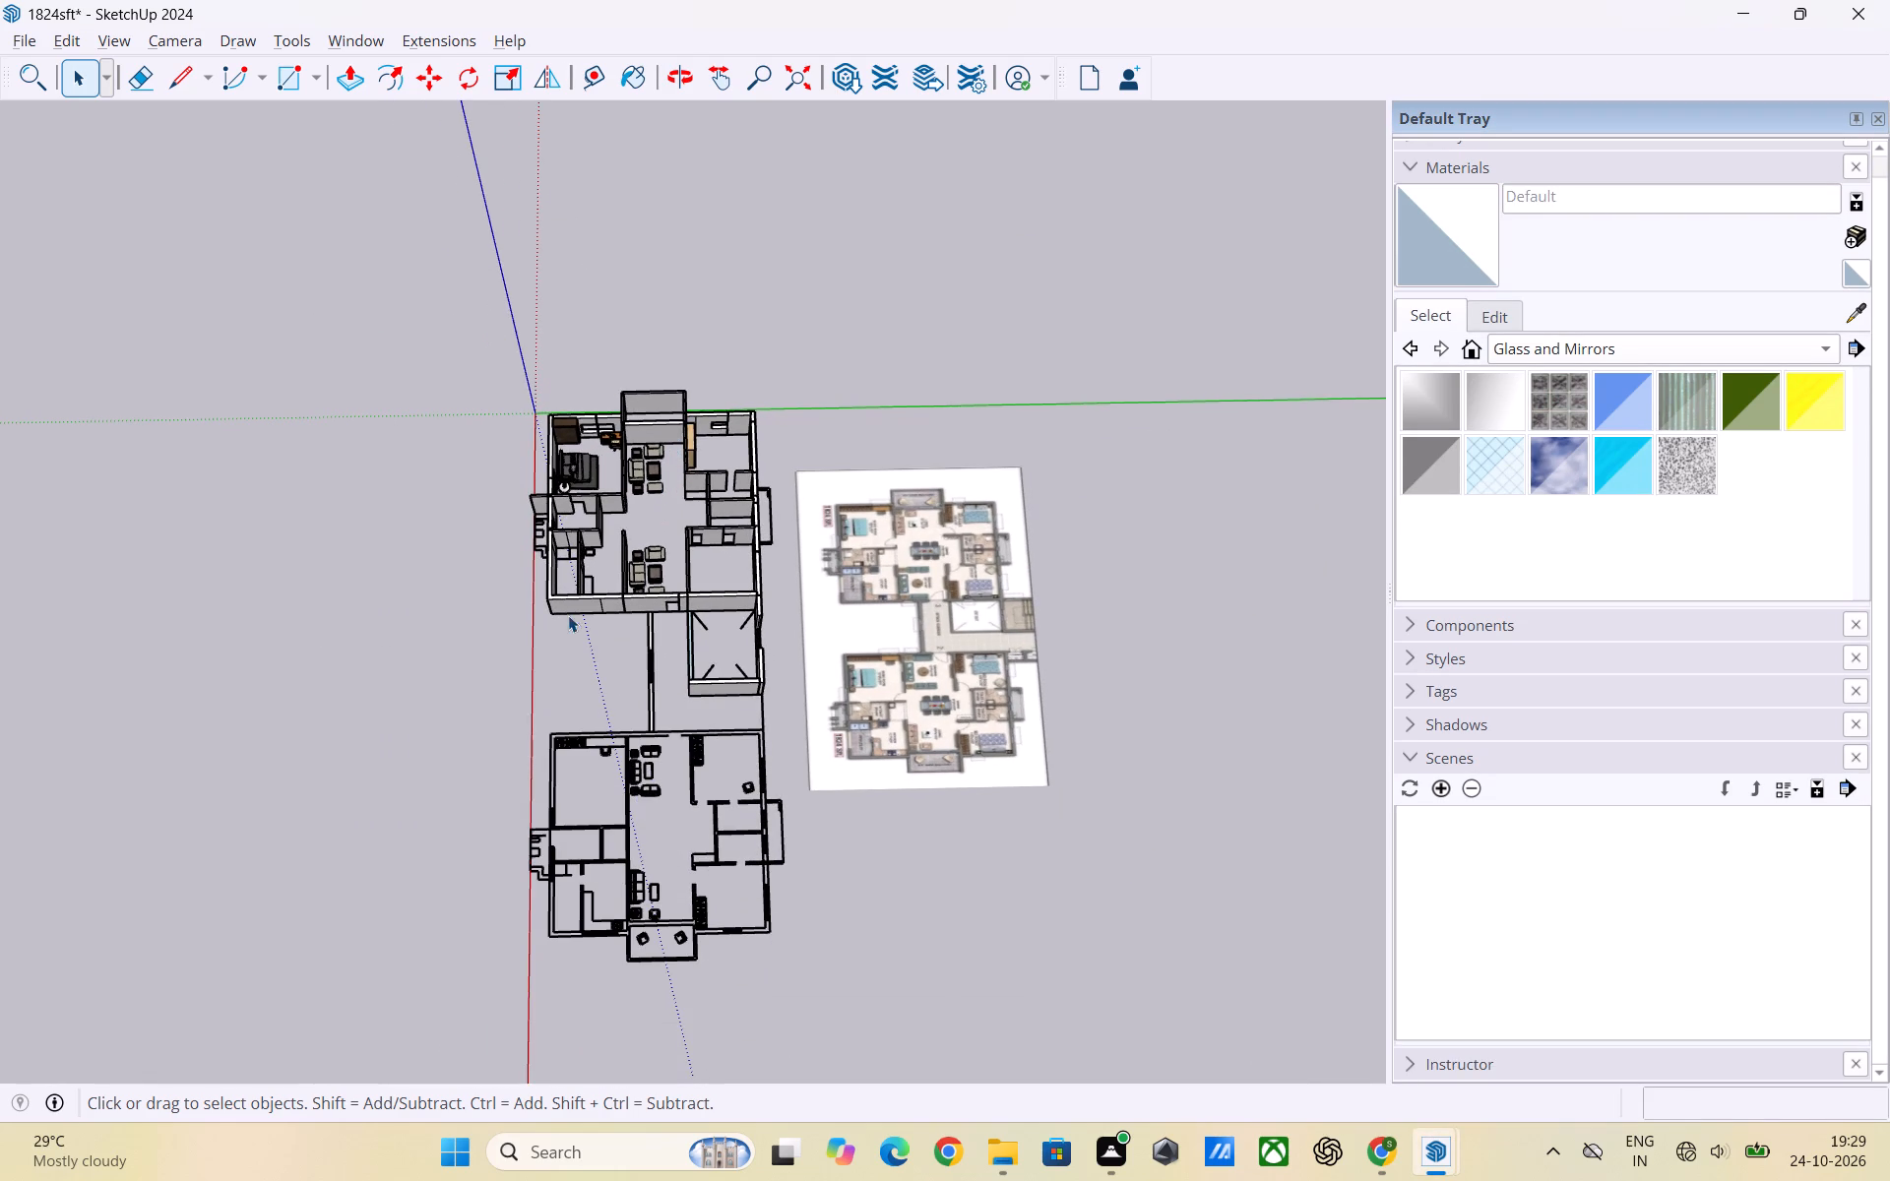
pyautogui.scroll(9, 719, 442)
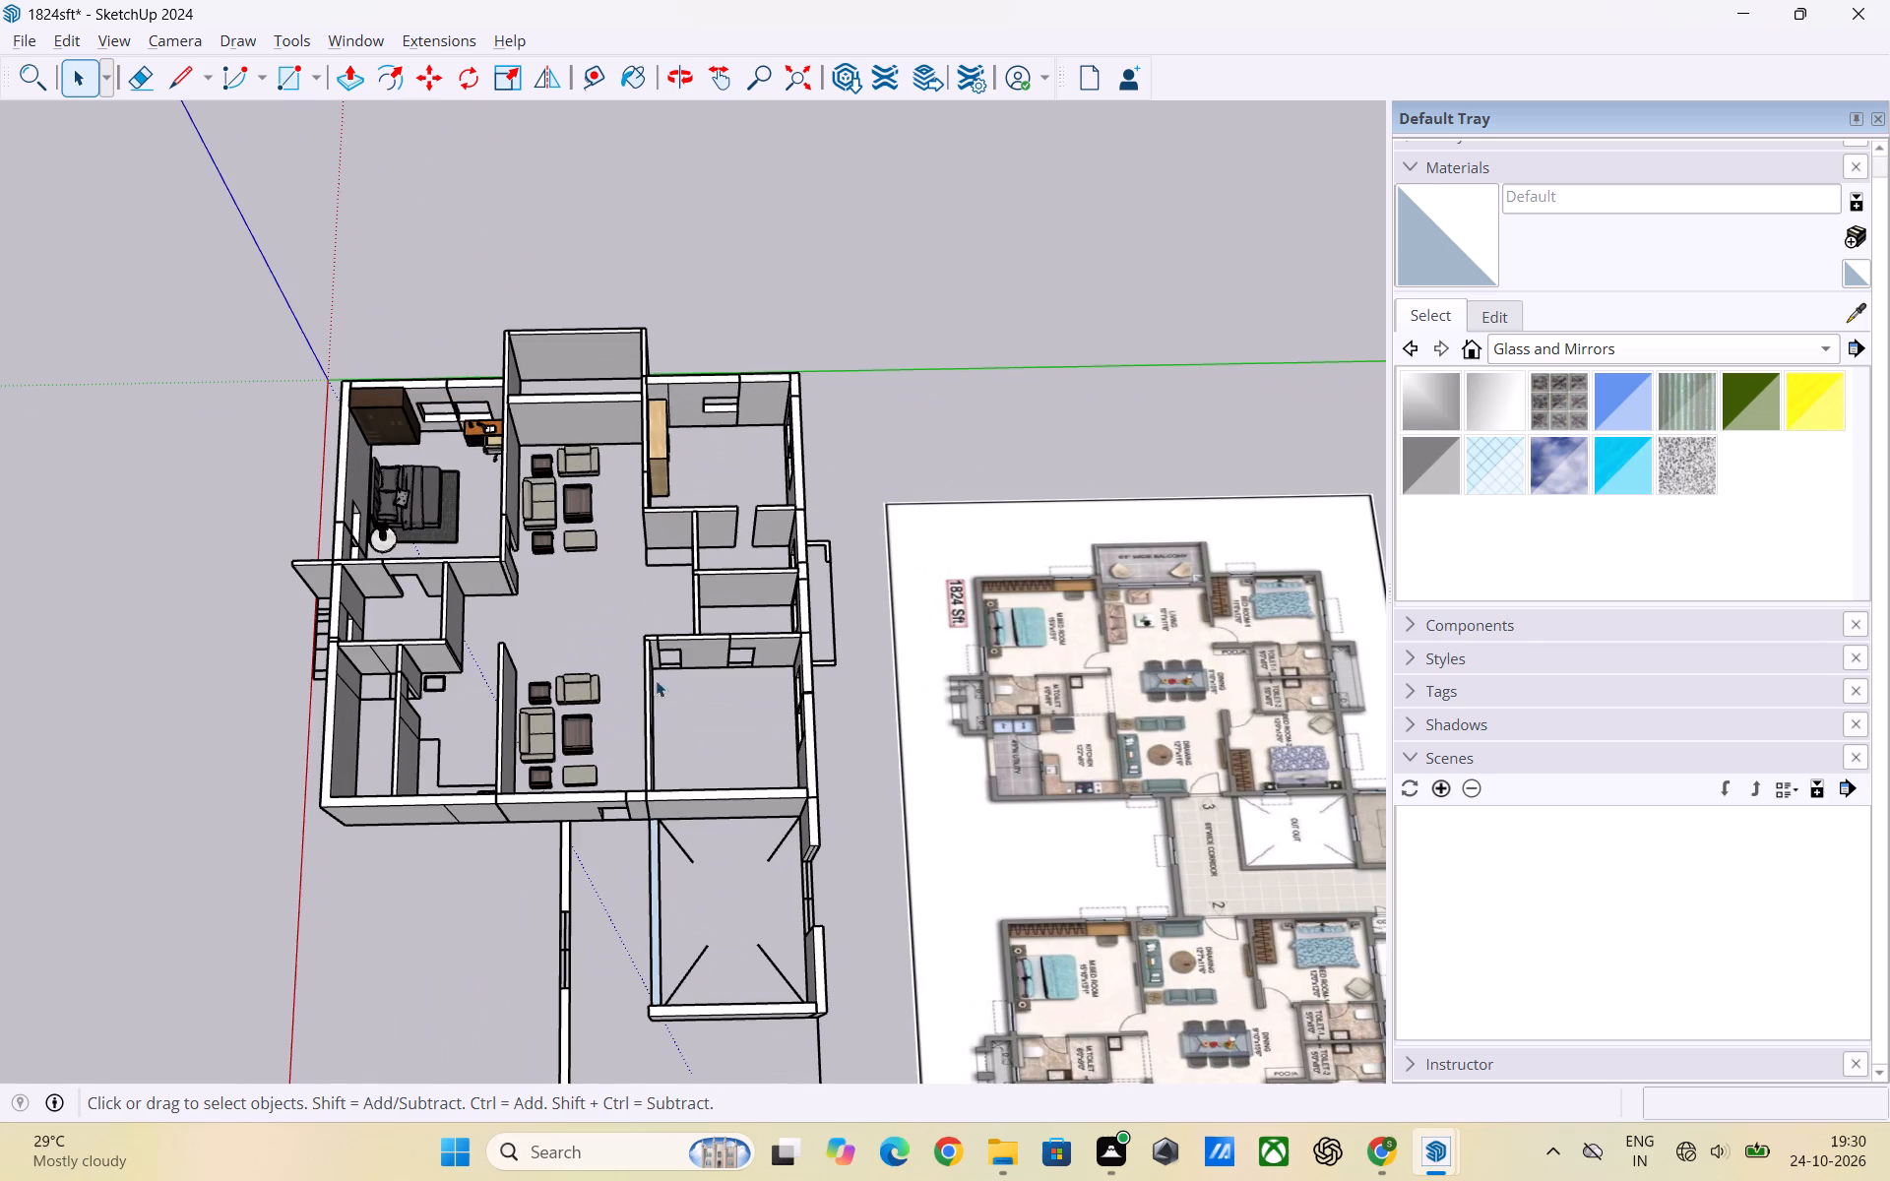
pyautogui.hotkey('alt', 'Tab')
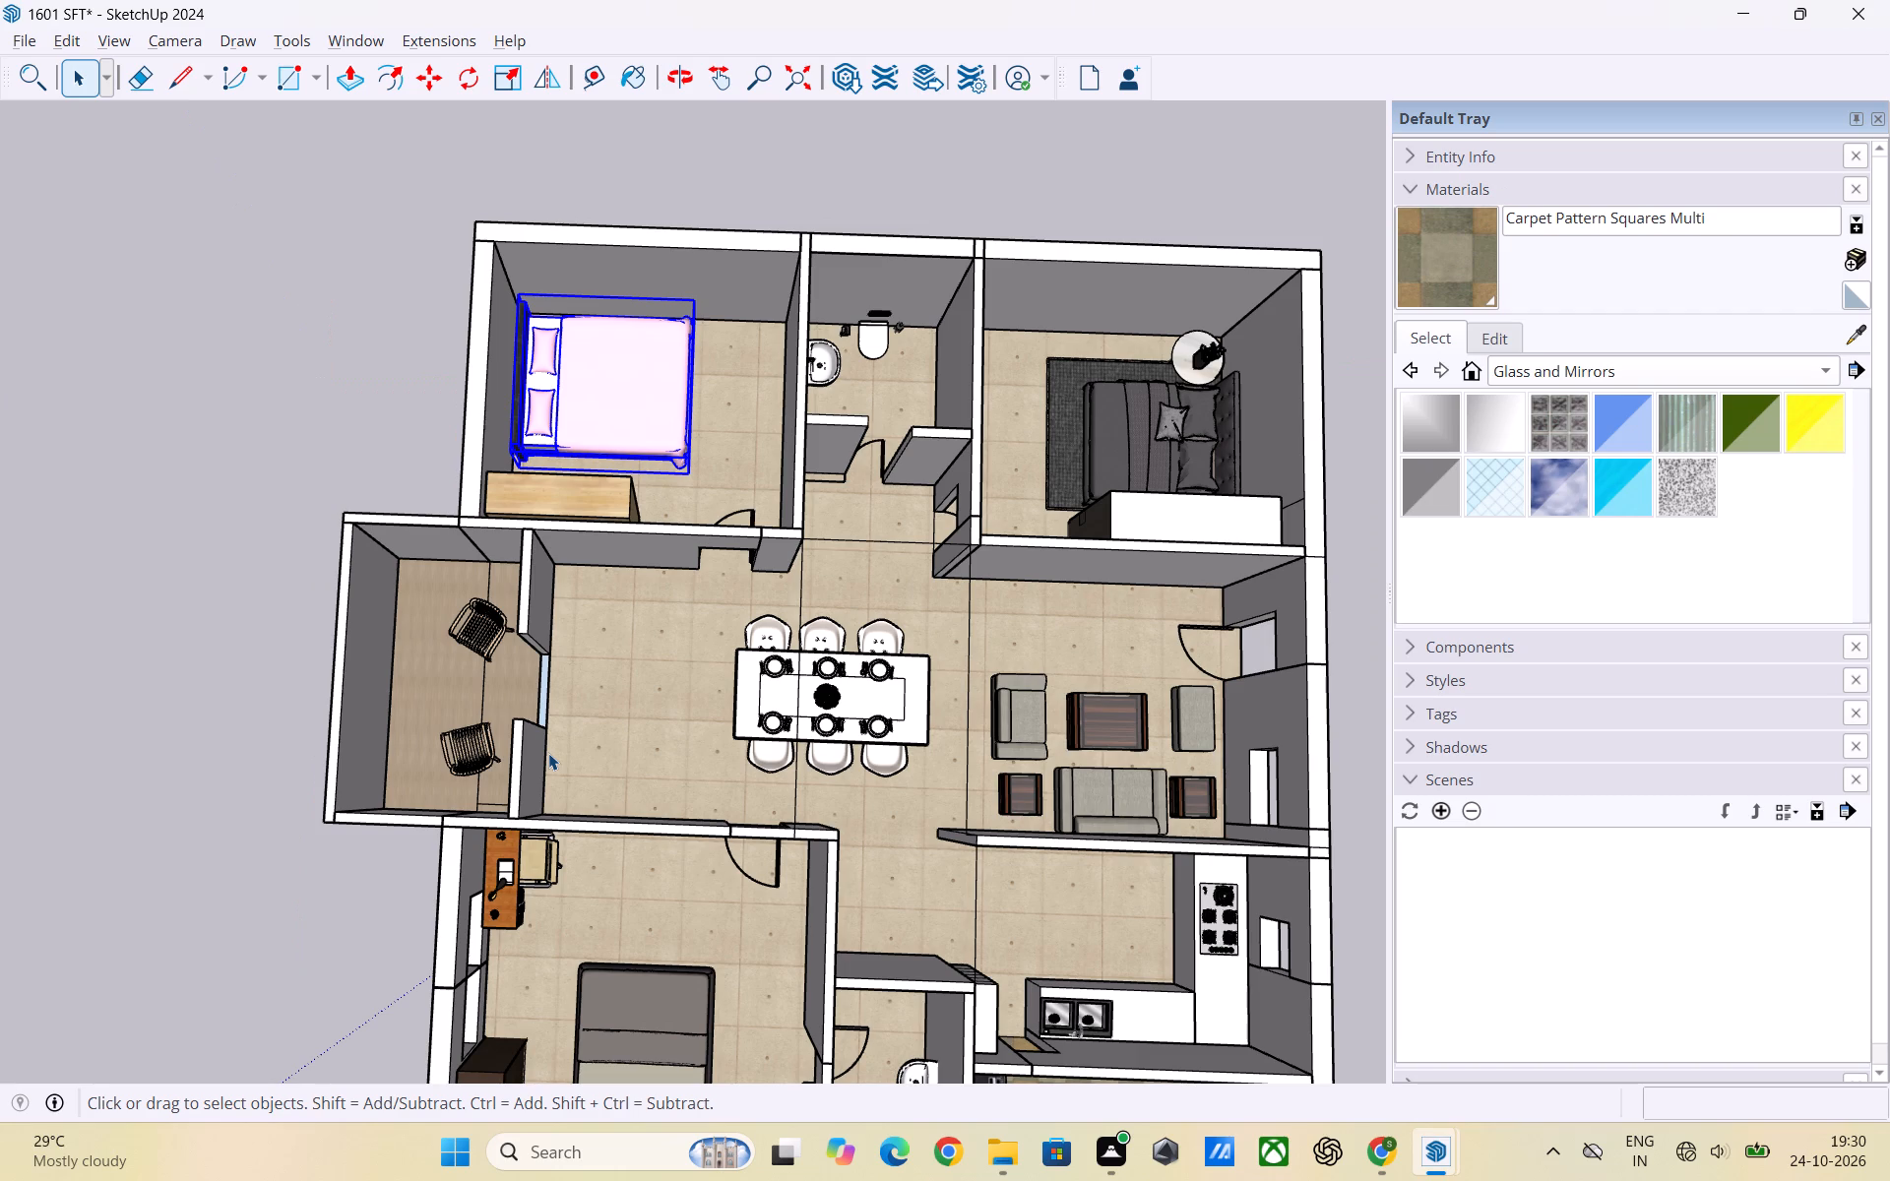
pyautogui.hotkey('alt', 'Tab')
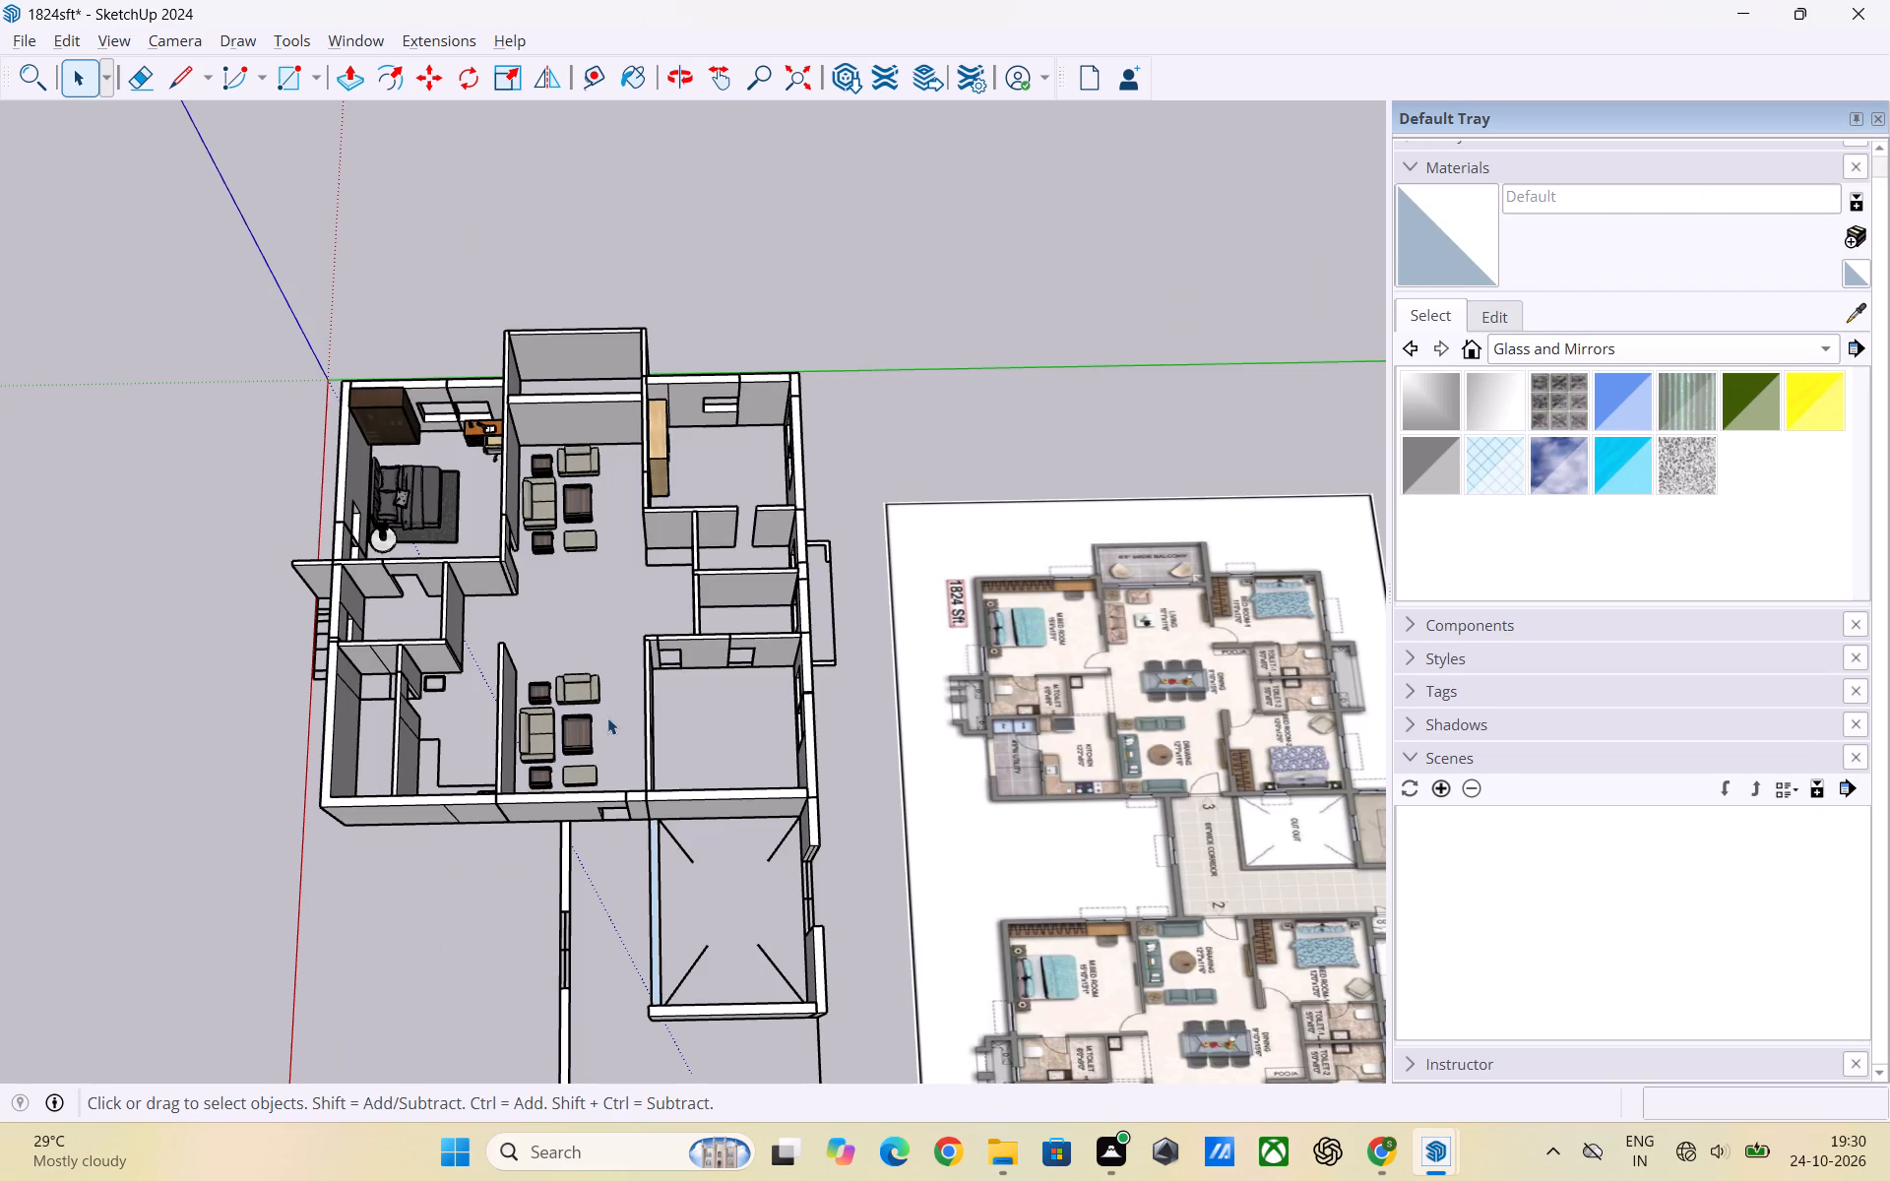
pyautogui.moveTo(425, 840); pyautogui.dragTo(708, 893, button='middle')
pyautogui.scroll(-1, 425, 840)
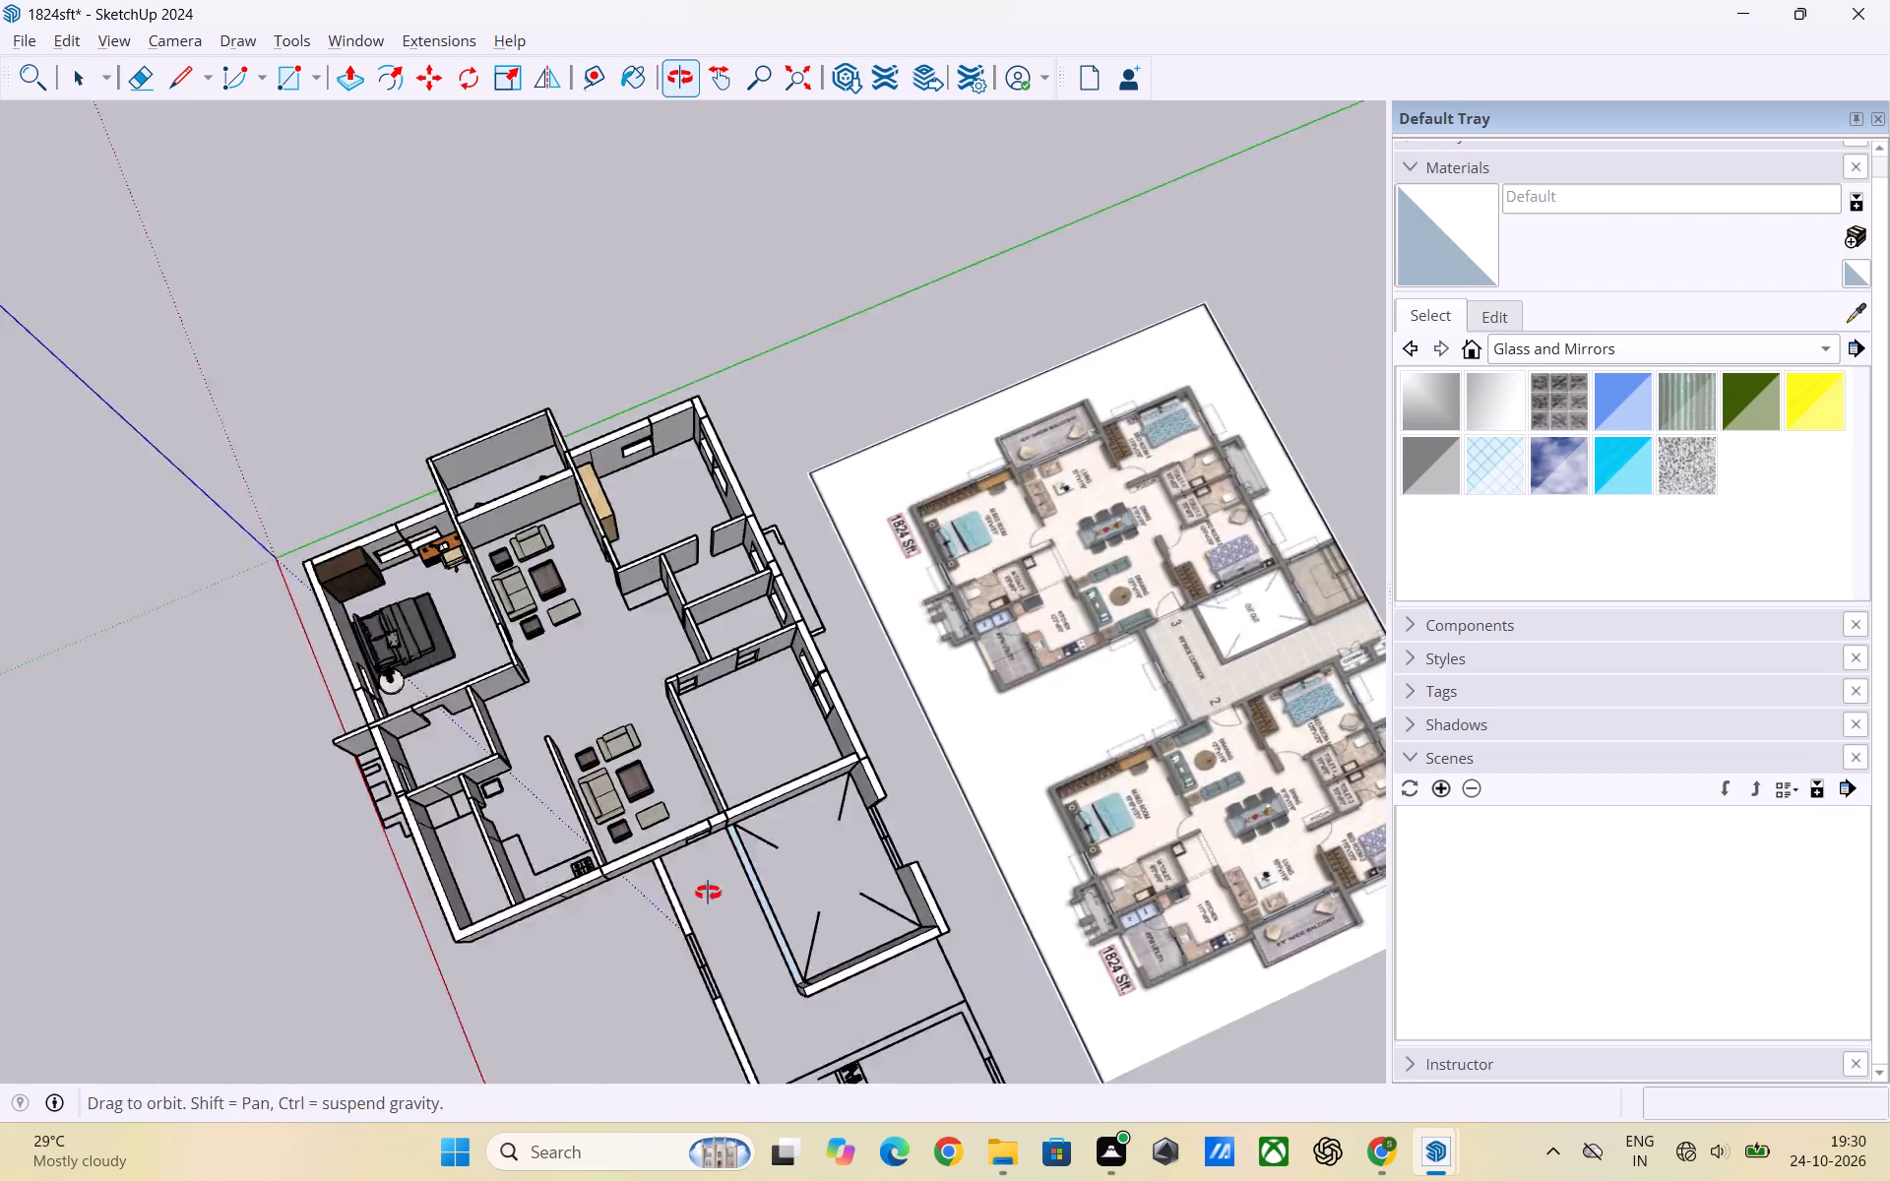
pyautogui.moveTo(708, 893); pyautogui.dragTo(1386, 602, button='middle')
pyautogui.scroll(-2, 412, 688)
pyautogui.moveTo(358, 755); pyautogui.dragTo(1180, 770, button='middle')
pyautogui.scroll(3, 706, 689)
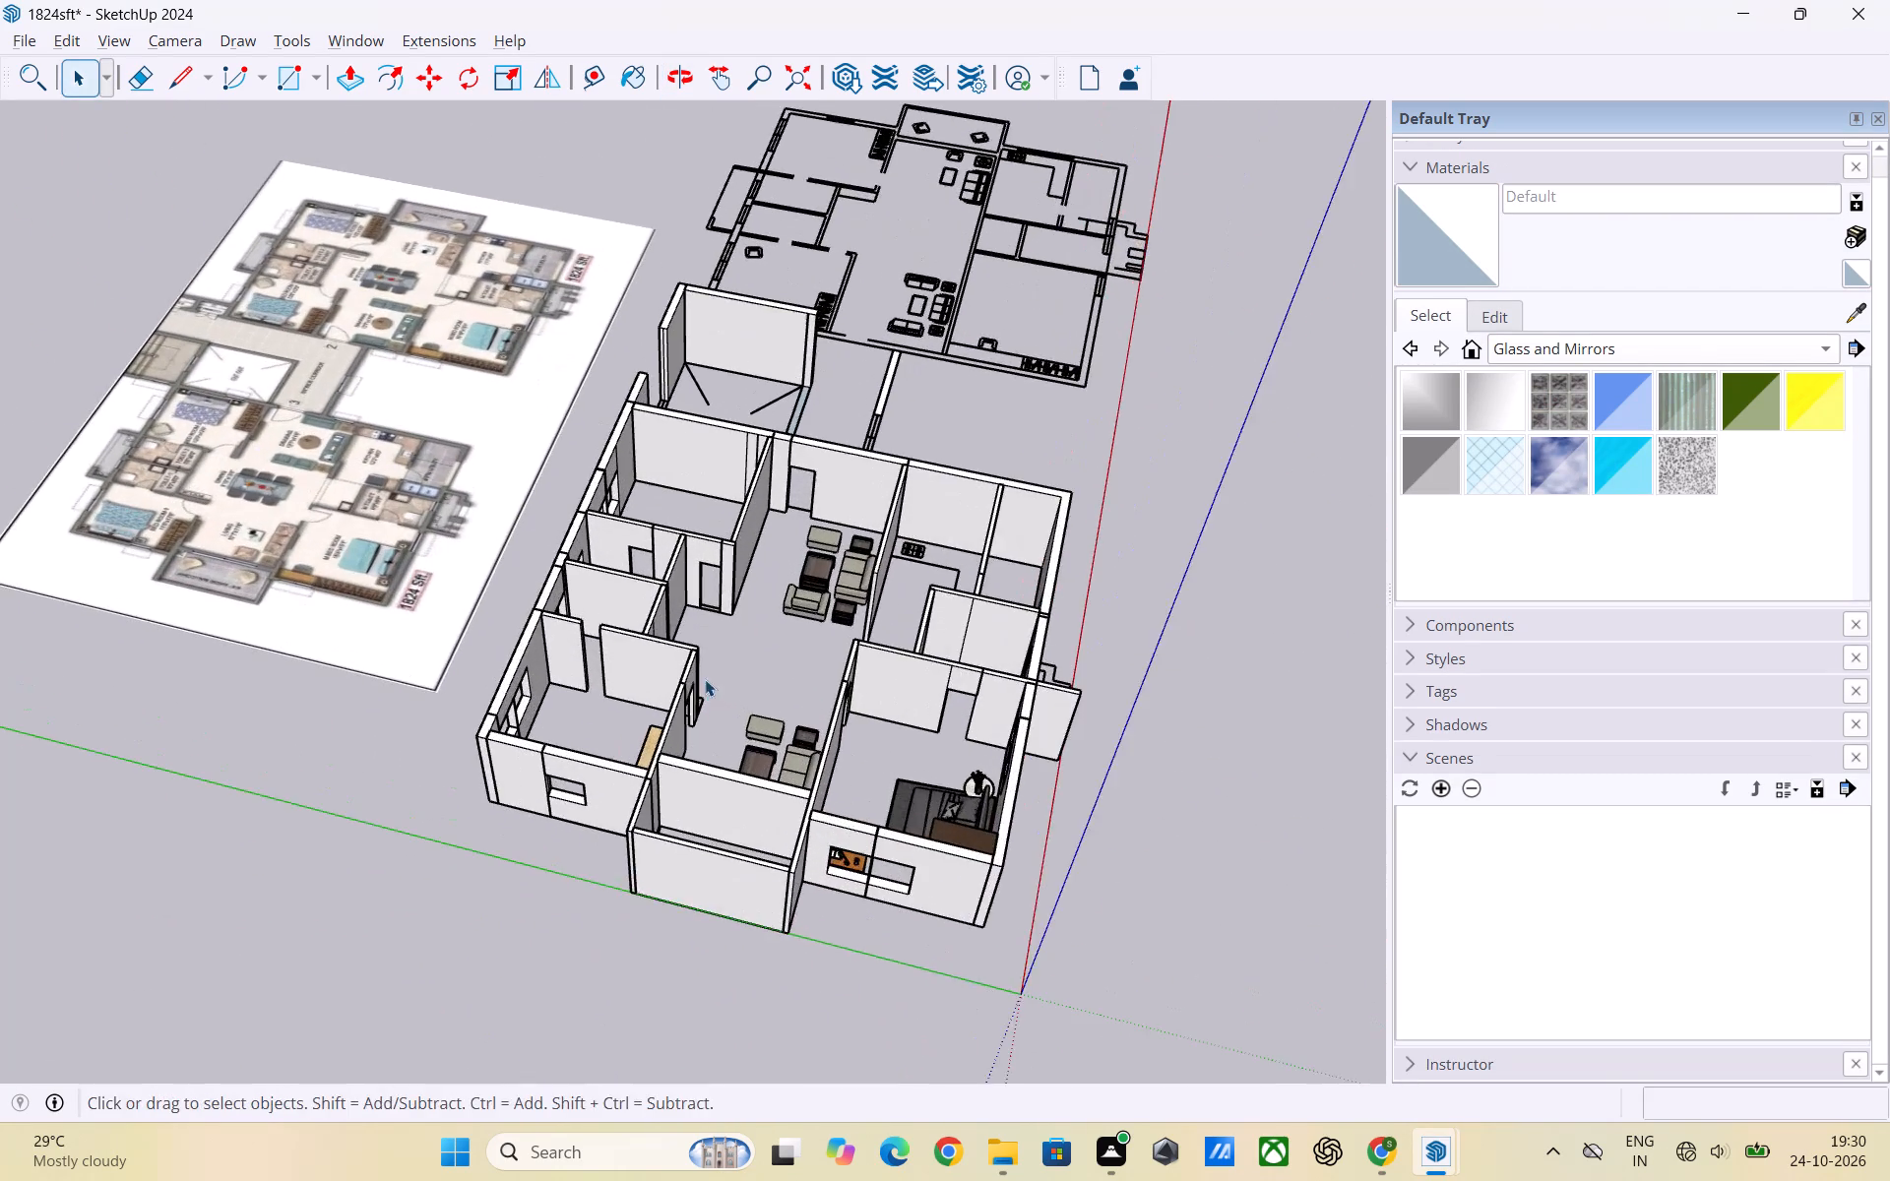
pyautogui.moveTo(667, 675); pyautogui.dragTo(757, 915, button='middle')
pyautogui.moveTo(1123, 635); pyautogui.dragTo(1125, 634, button='middle')
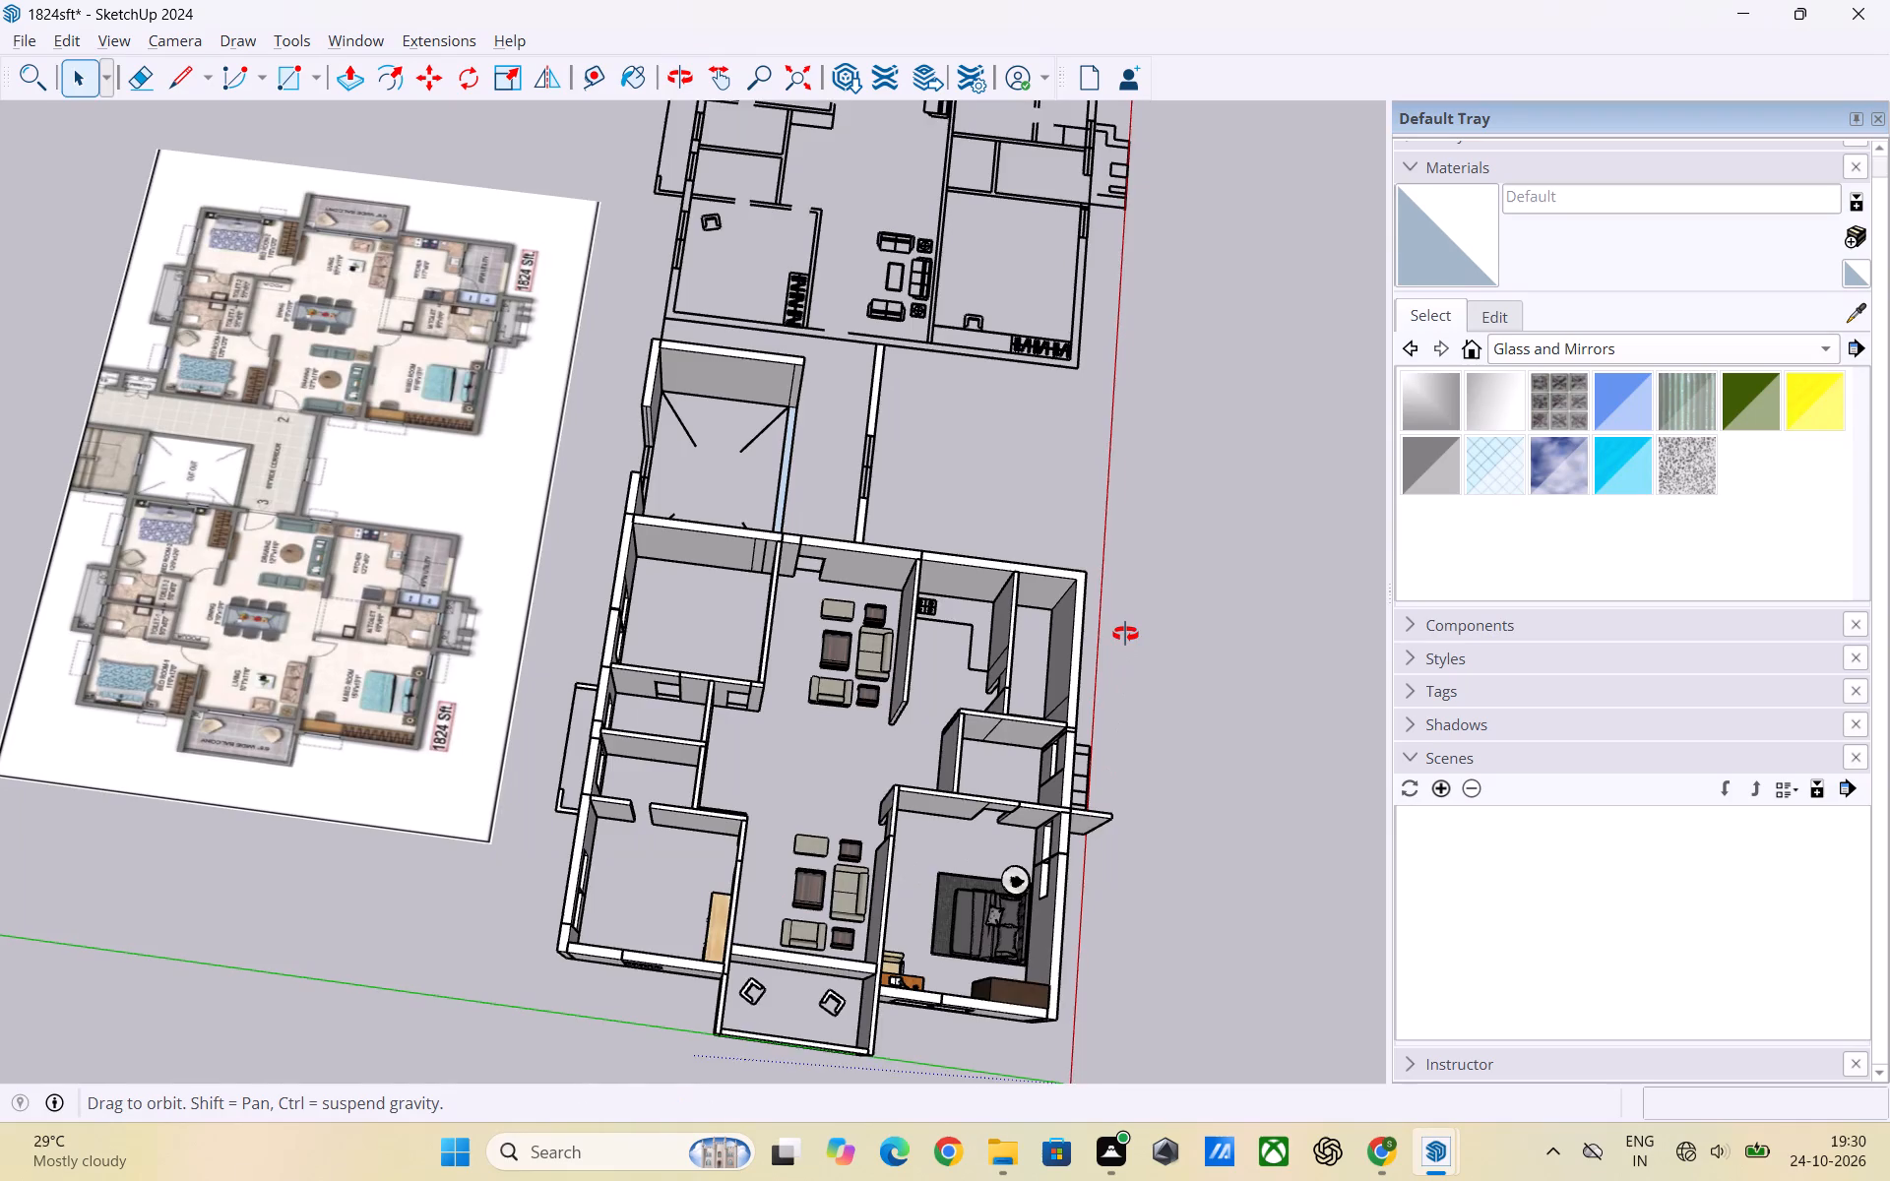
pyautogui.moveTo(1125, 634); pyautogui.dragTo(1054, 614, button='middle')
pyautogui.scroll(-1, 631, 977)
pyautogui.scroll(2, 631, 976)
pyautogui.moveTo(634, 954); pyautogui.dragTo(743, 927, button='middle')
pyautogui.scroll(3, 732, 914)
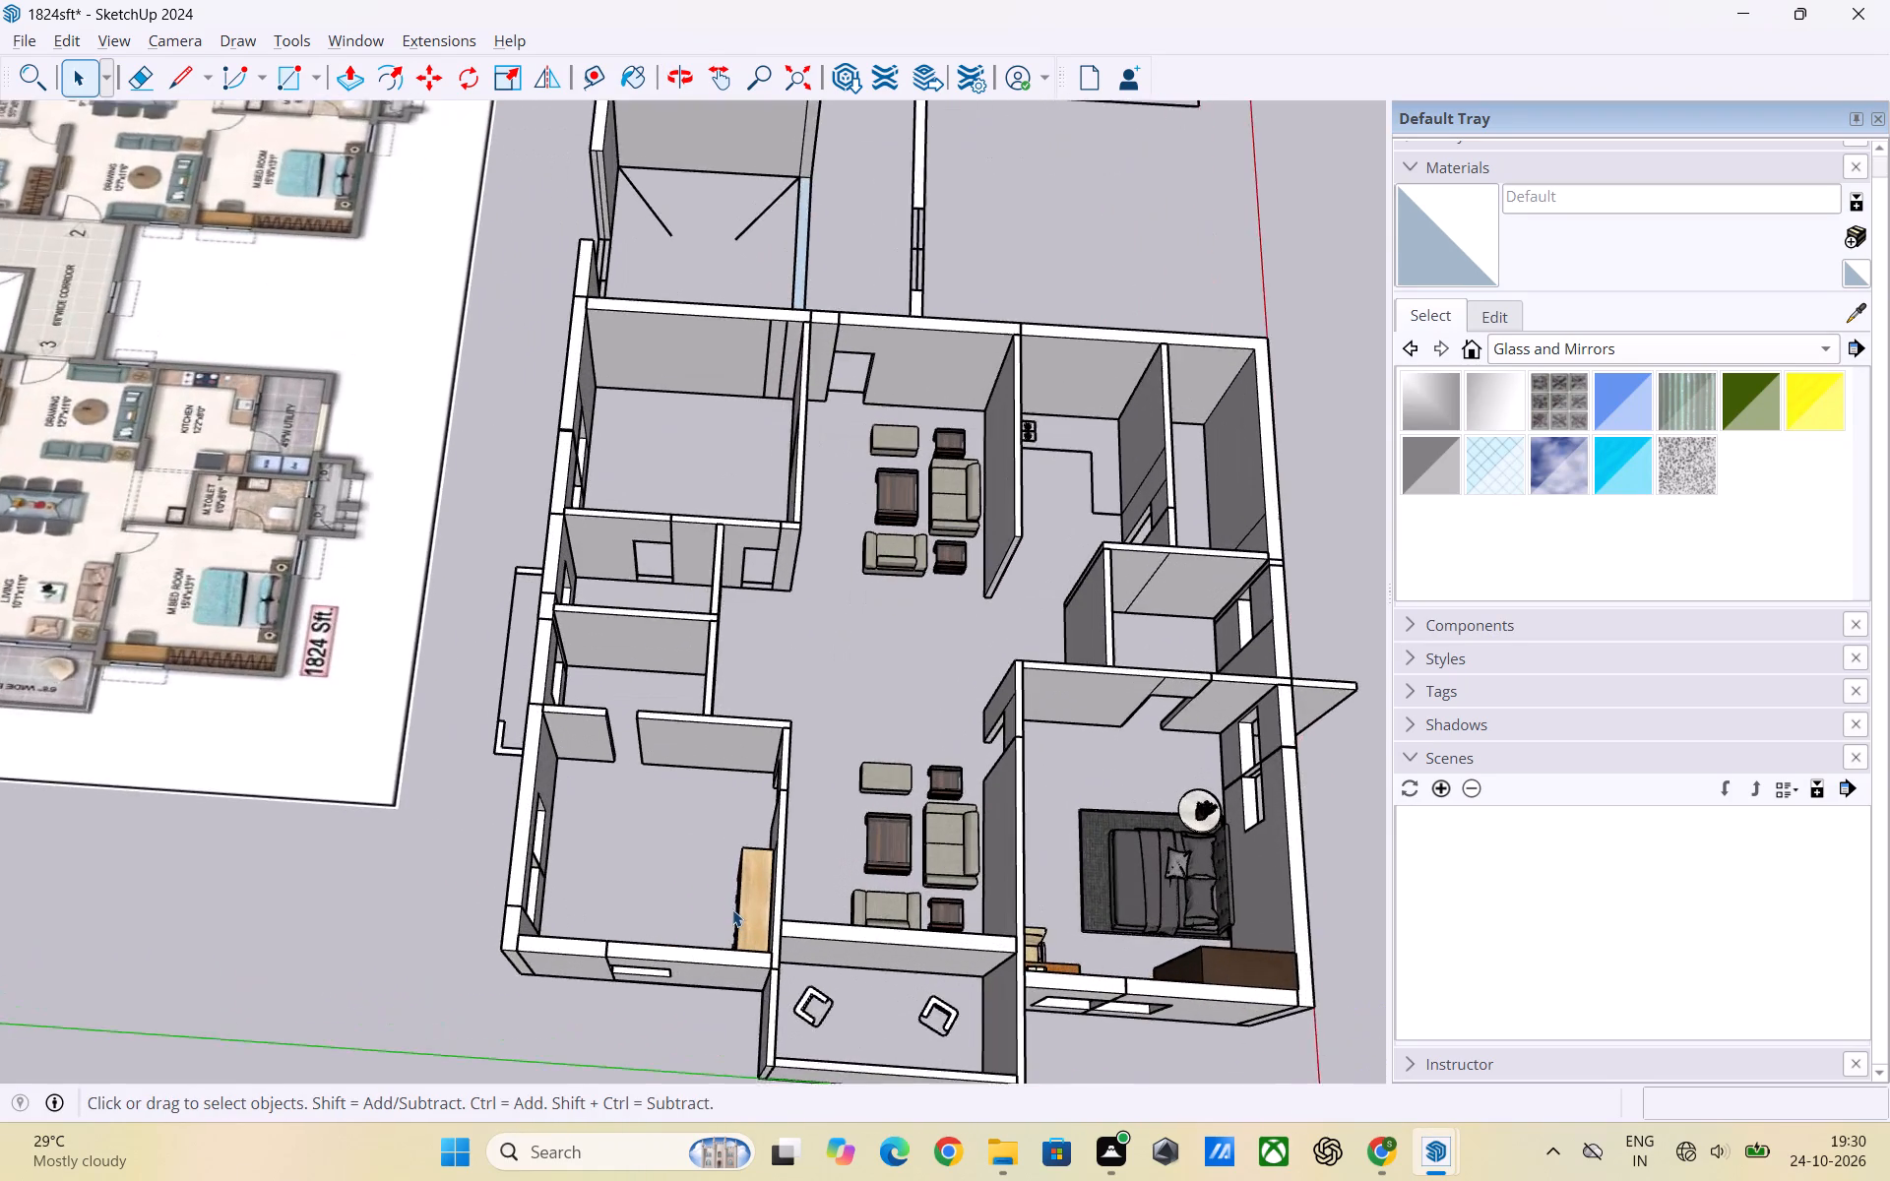
pyautogui.scroll(2, 732, 909)
pyautogui.moveTo(749, 899); pyautogui.dragTo(916, 834, button='middle')
pyautogui.moveTo(860, 844); pyautogui.dragTo(833, 862, button='middle')
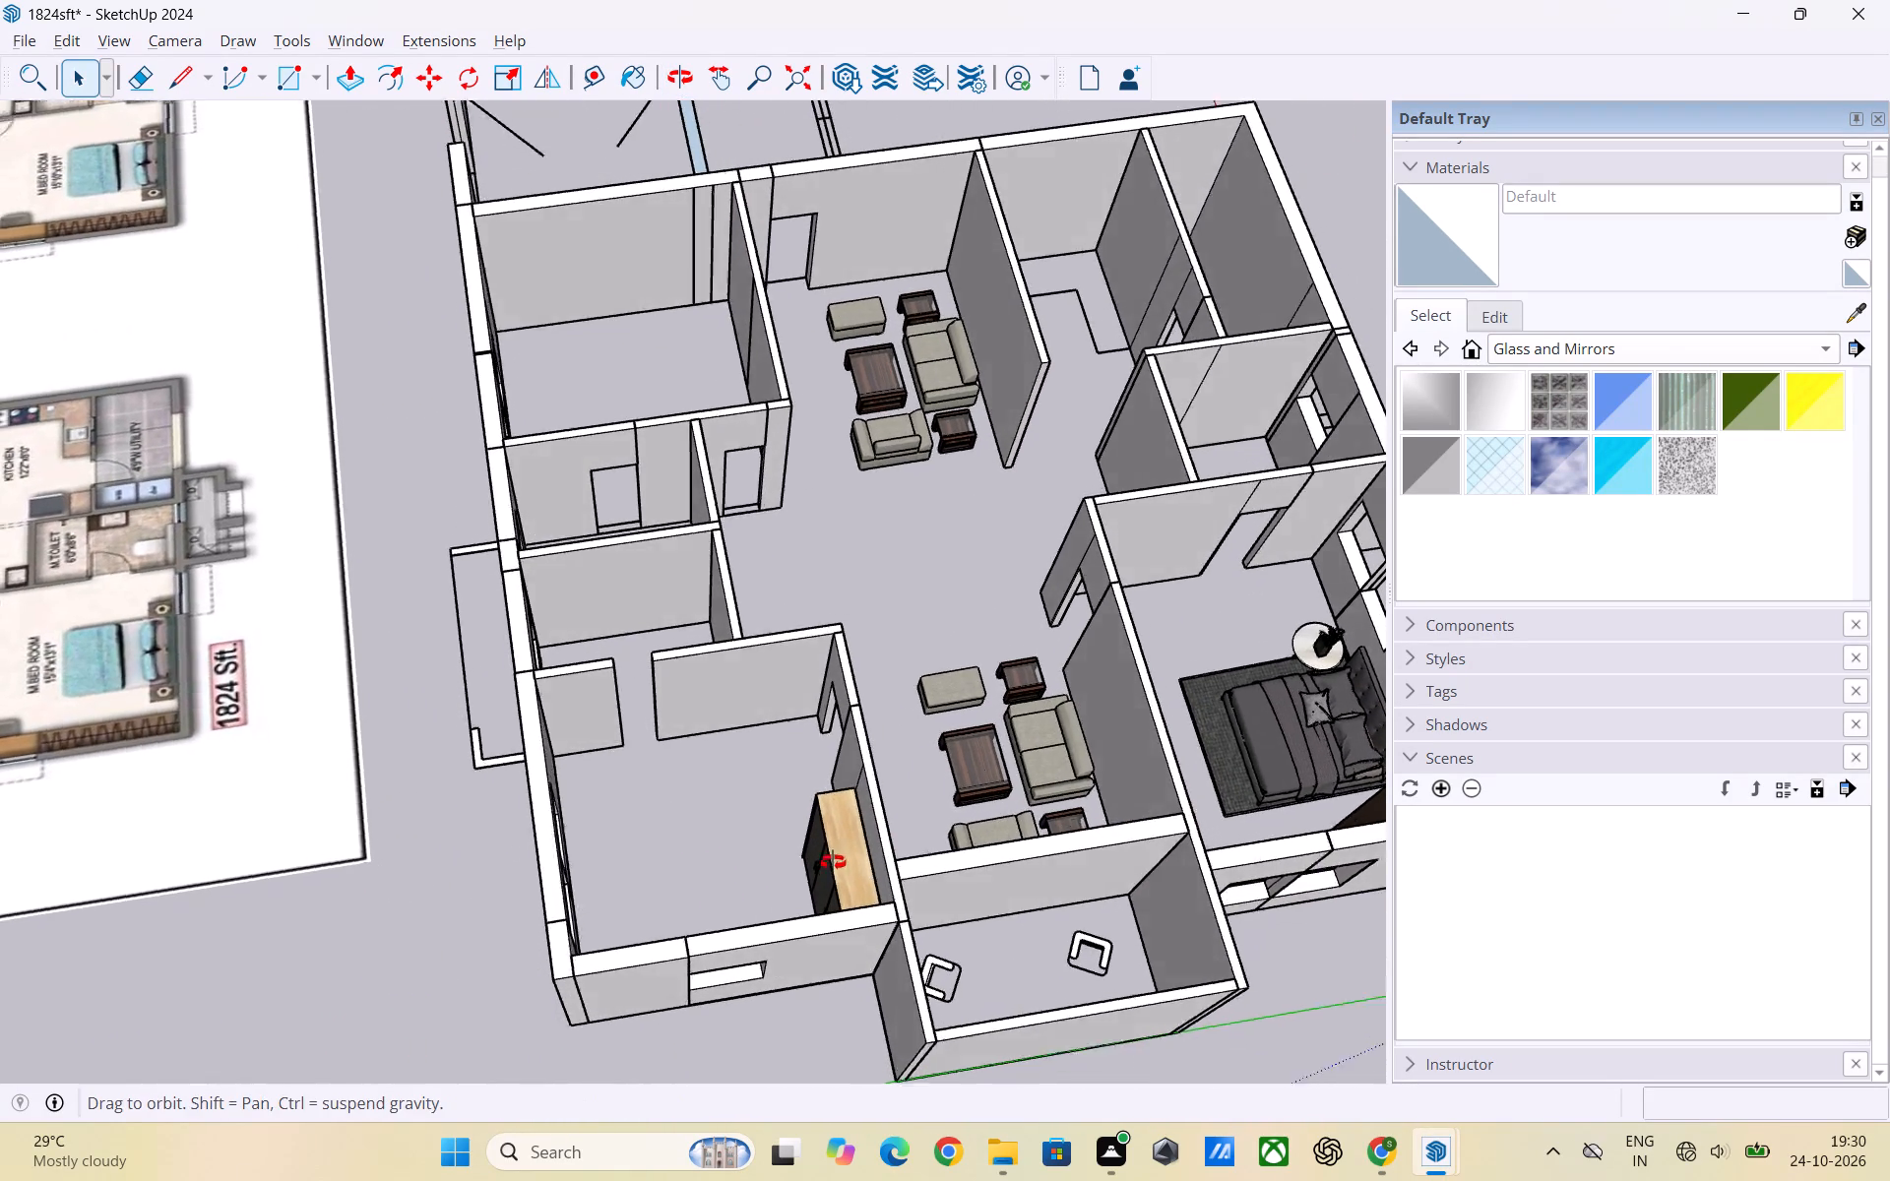
pyautogui.moveTo(833, 862); pyautogui.dragTo(723, 893, button='middle')
pyautogui.scroll(-2, 562, 870)
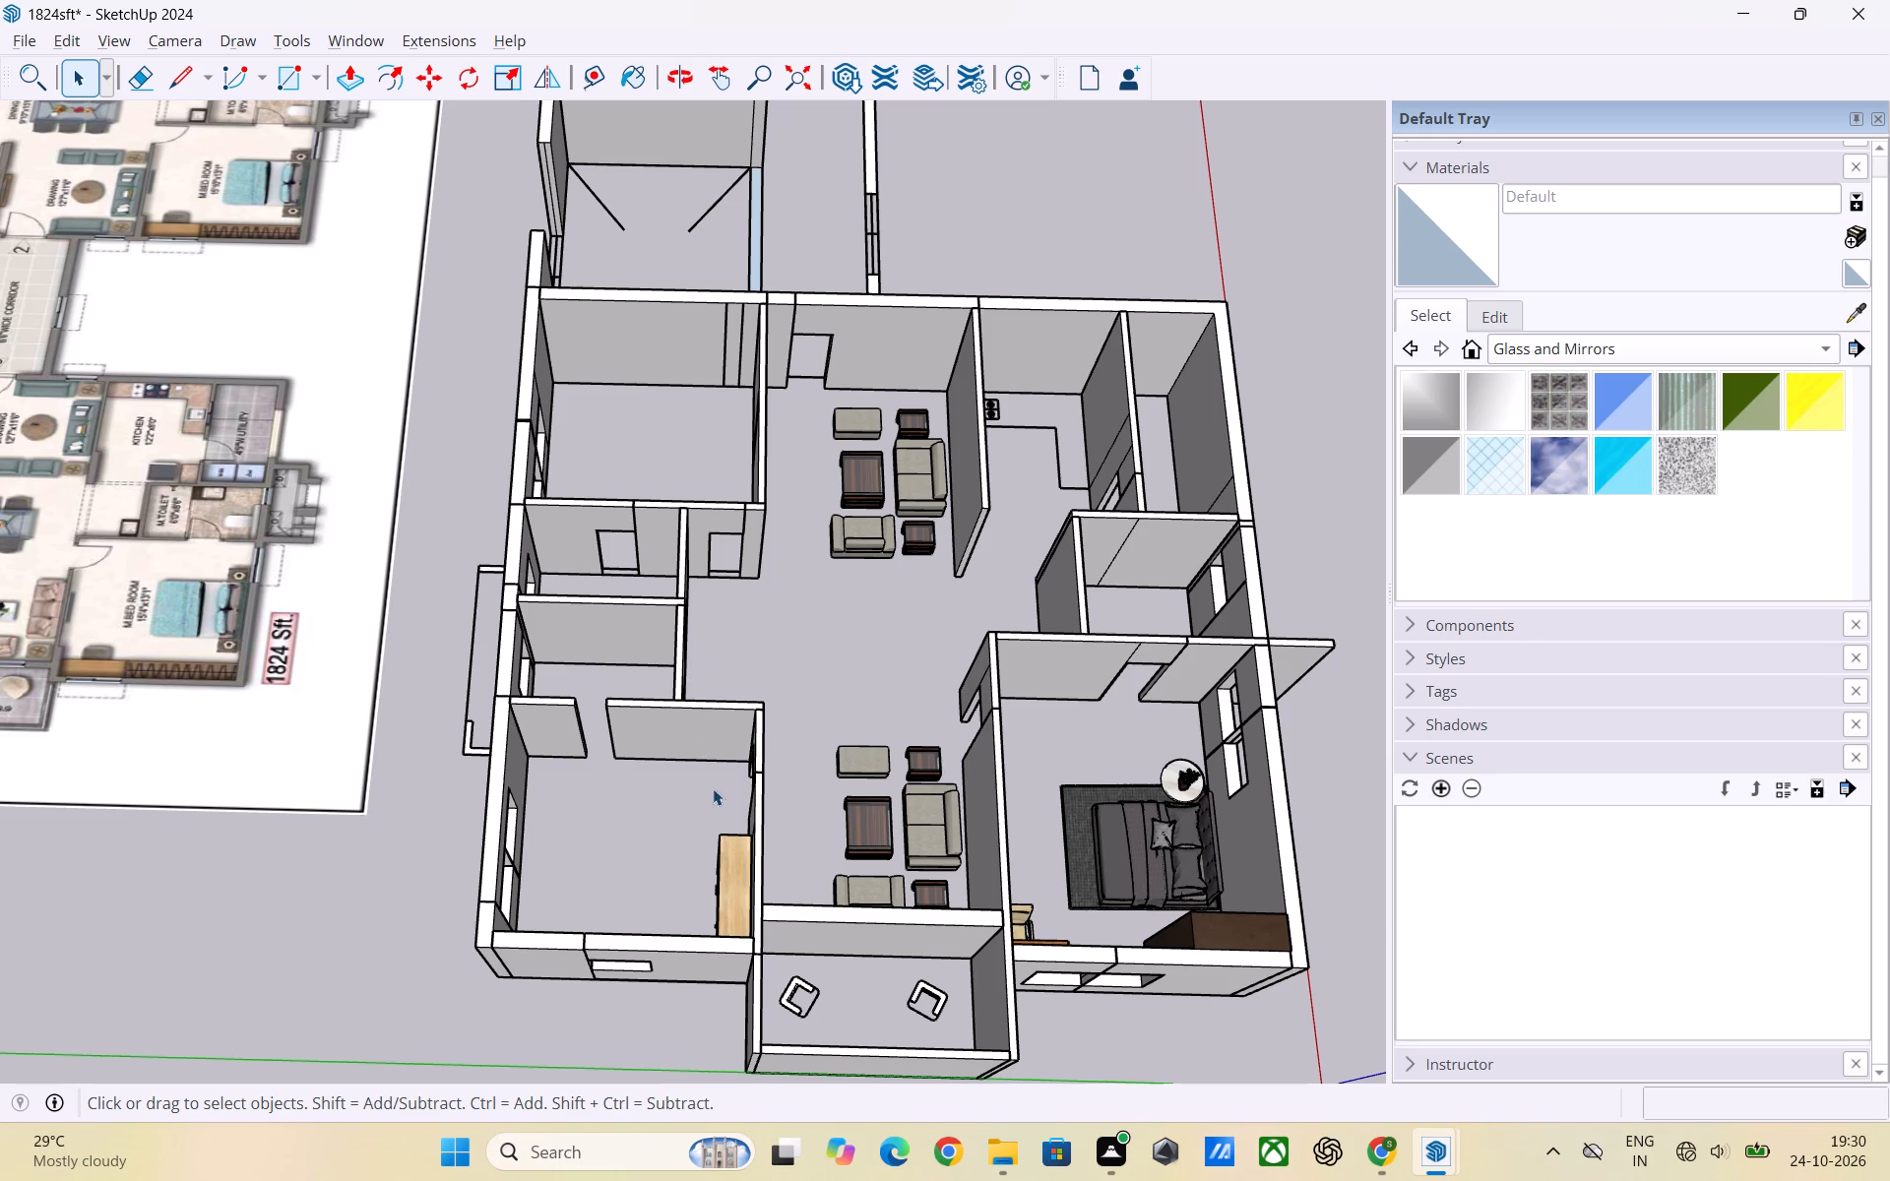
pyautogui.scroll(-2, 434, 823)
pyautogui.scroll(-2, 602, 817)
pyautogui.moveTo(910, 820); pyautogui.dragTo(268, 914, button='middle')
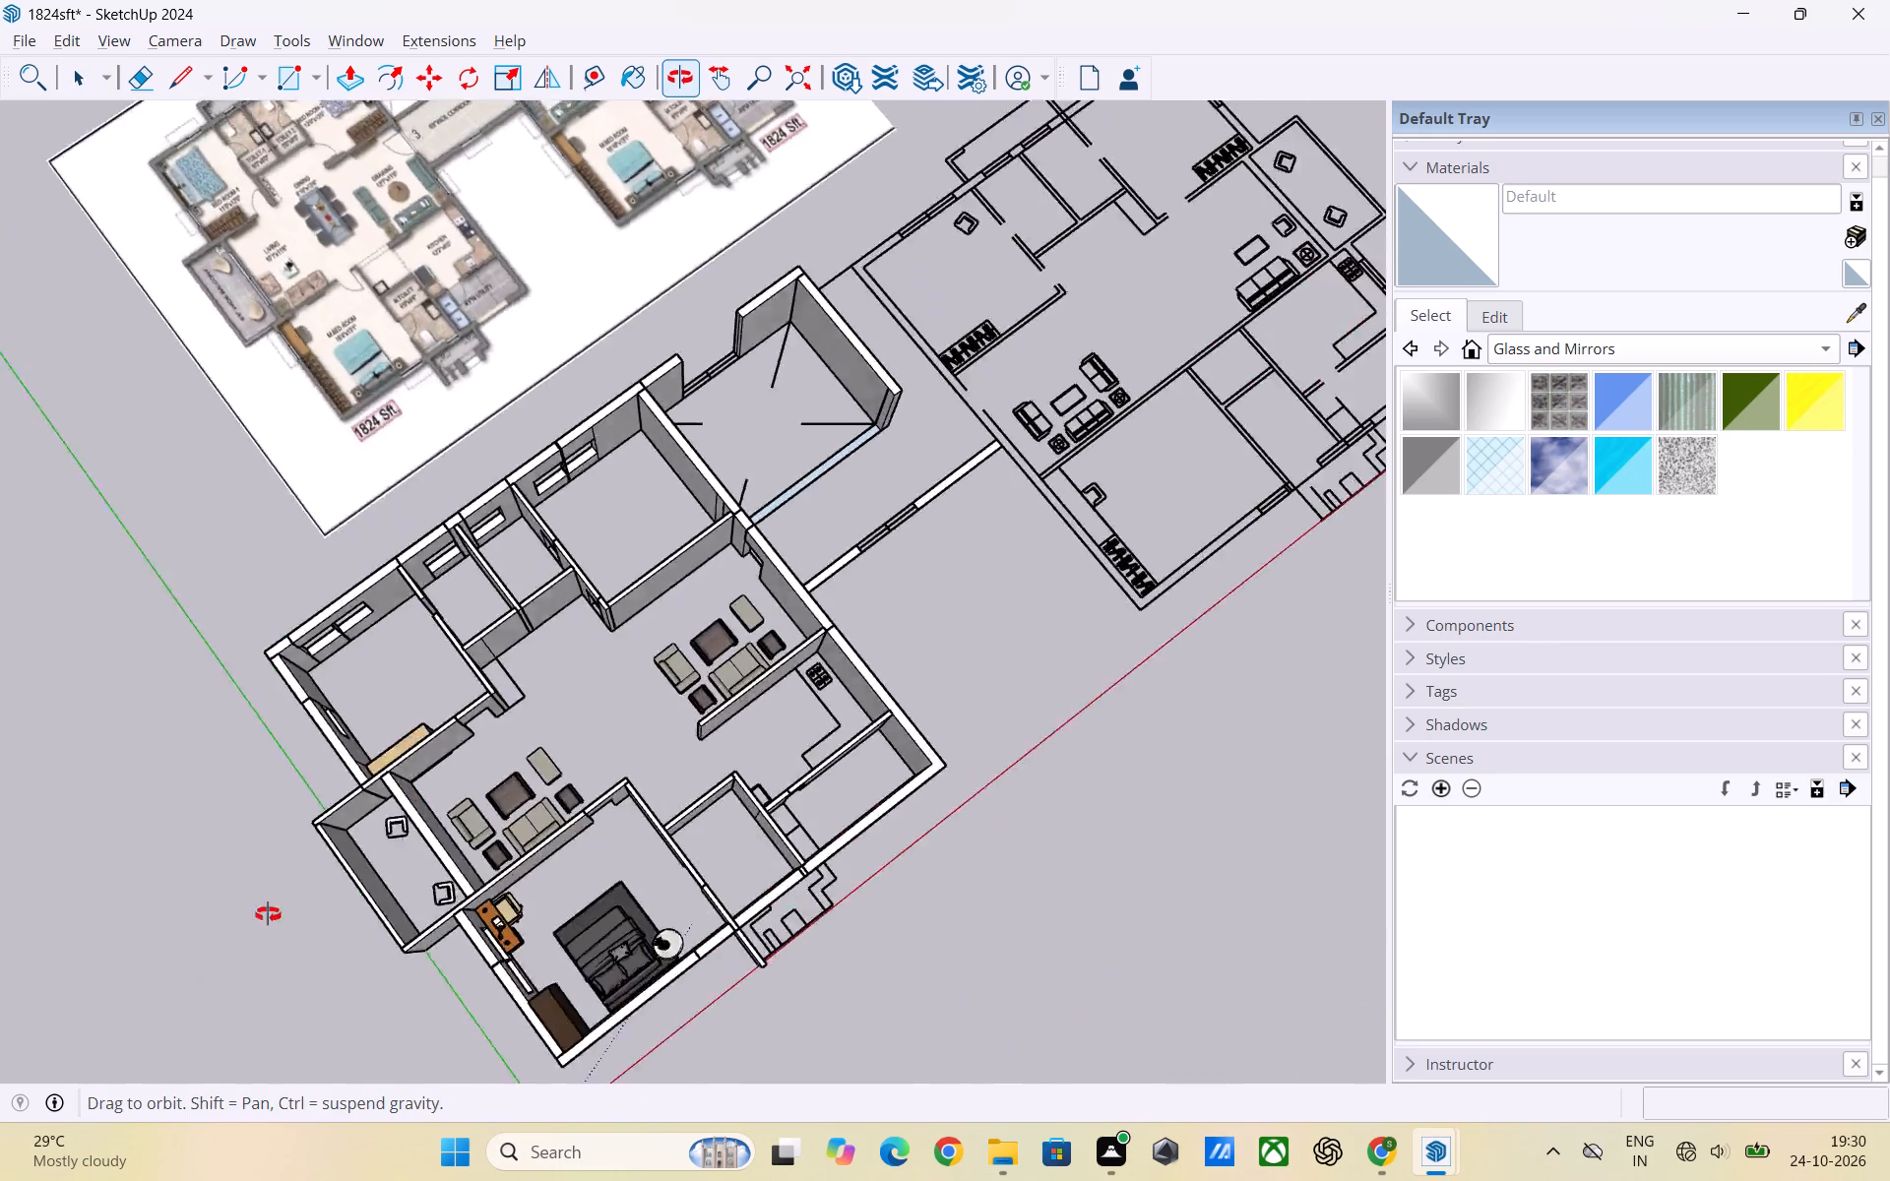
pyautogui.moveTo(268, 914); pyautogui.dragTo(140, 827, button='middle')
pyautogui.scroll(-1, 511, 750)
pyautogui.scroll(2, 515, 757)
pyautogui.moveTo(724, 823); pyautogui.dragTo(534, 909, button='middle')
pyautogui.scroll(3, 346, 494)
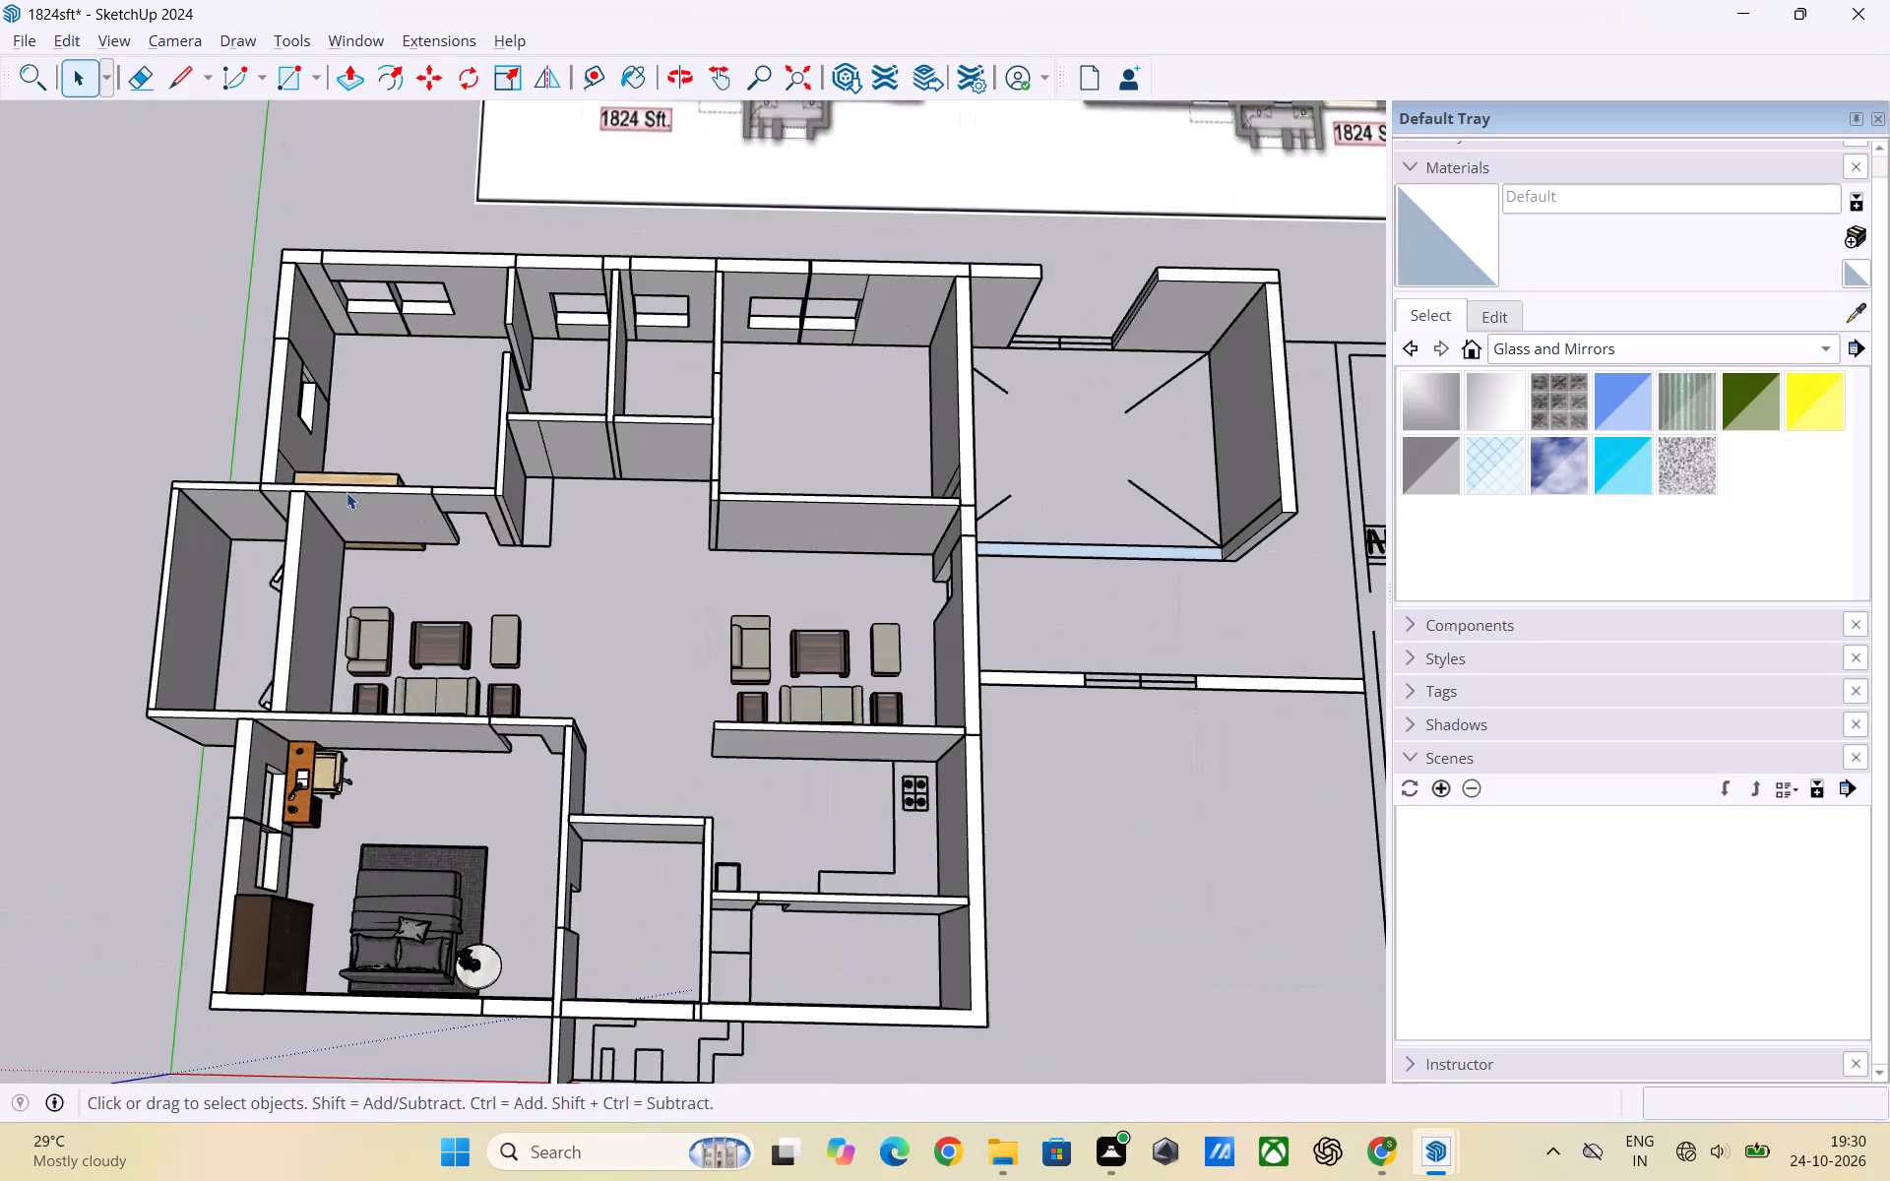
pyautogui.scroll(3, 346, 492)
pyautogui.moveTo(408, 395); pyautogui.dragTo(442, 459, button='middle')
pyautogui.scroll(1, 451, 432)
pyautogui.scroll(-5, 552, 373)
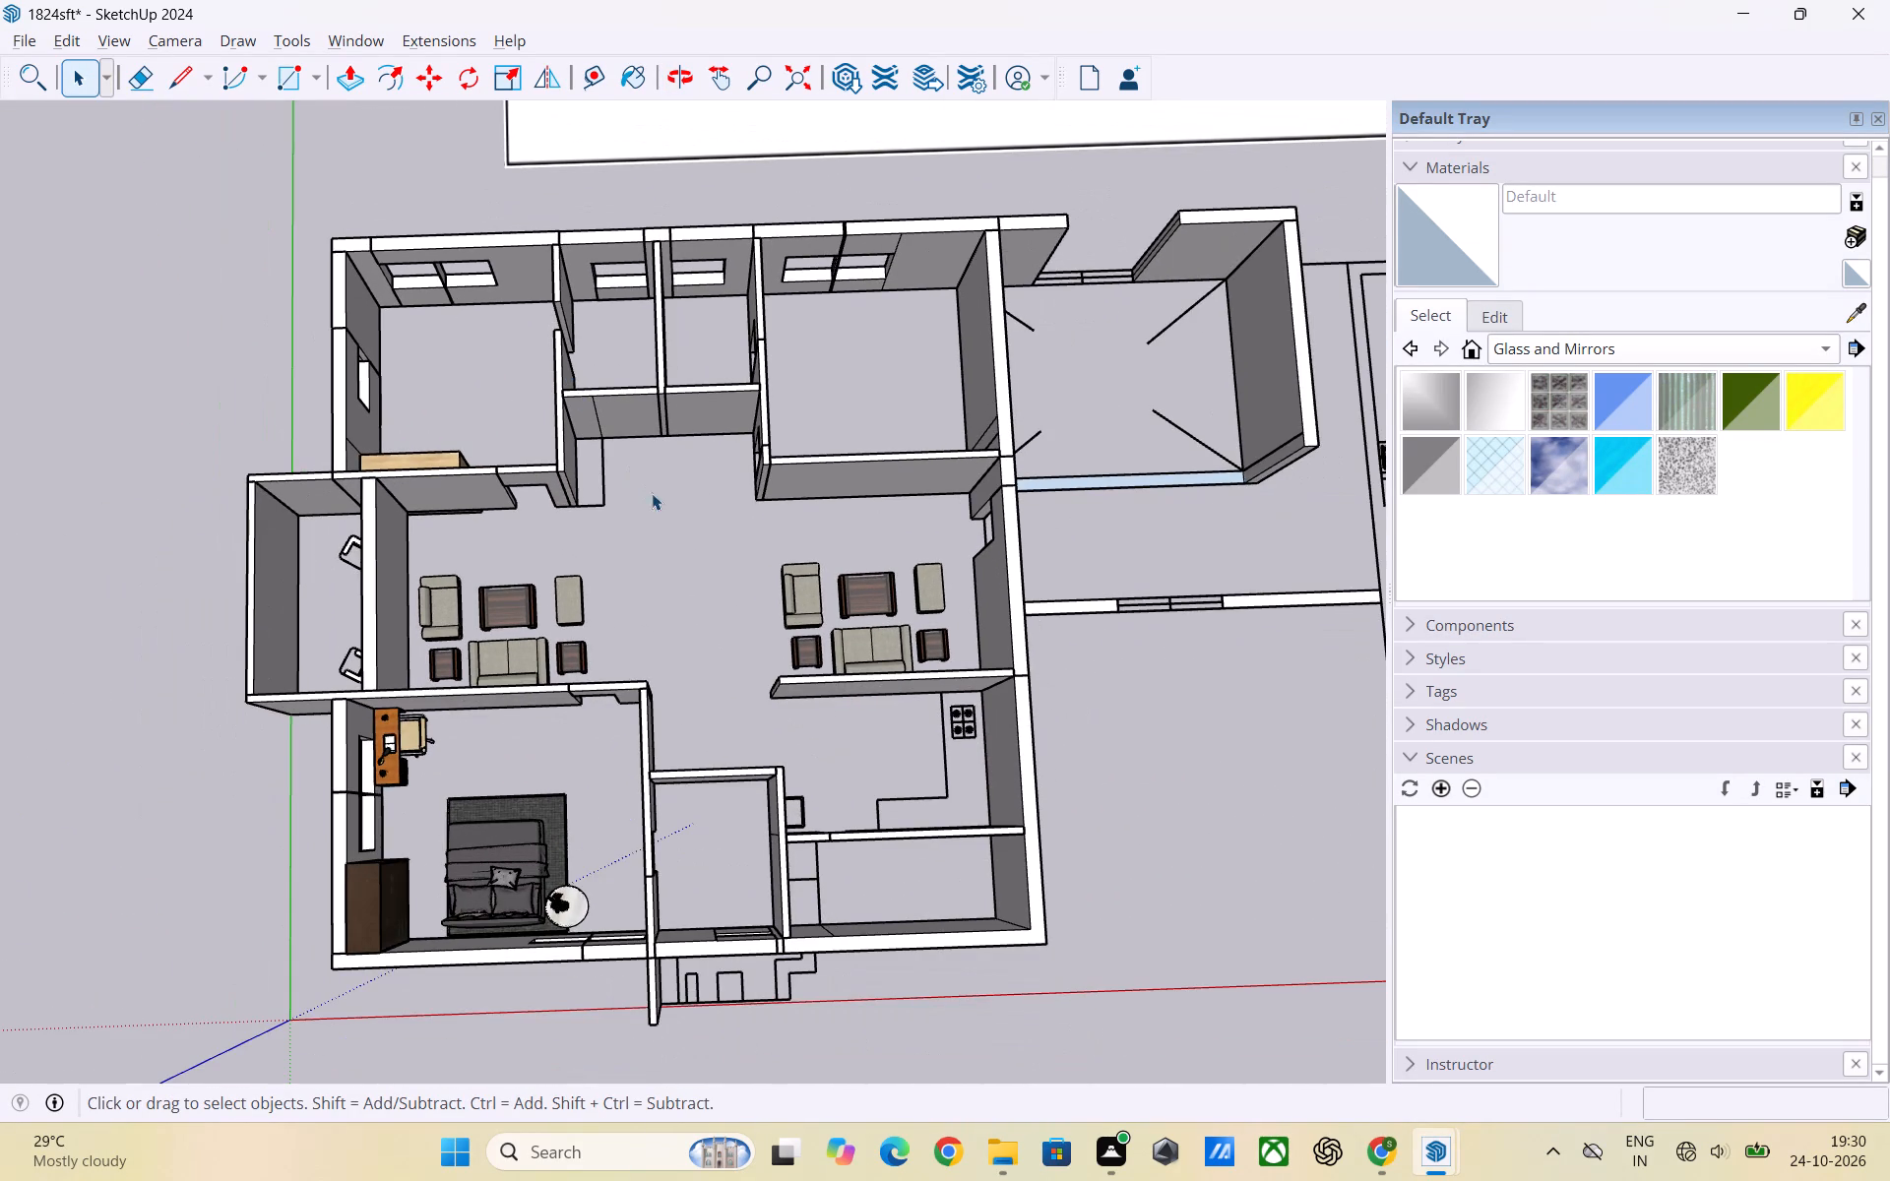
pyautogui.moveTo(759, 615); pyautogui.dragTo(735, 615, button='middle')
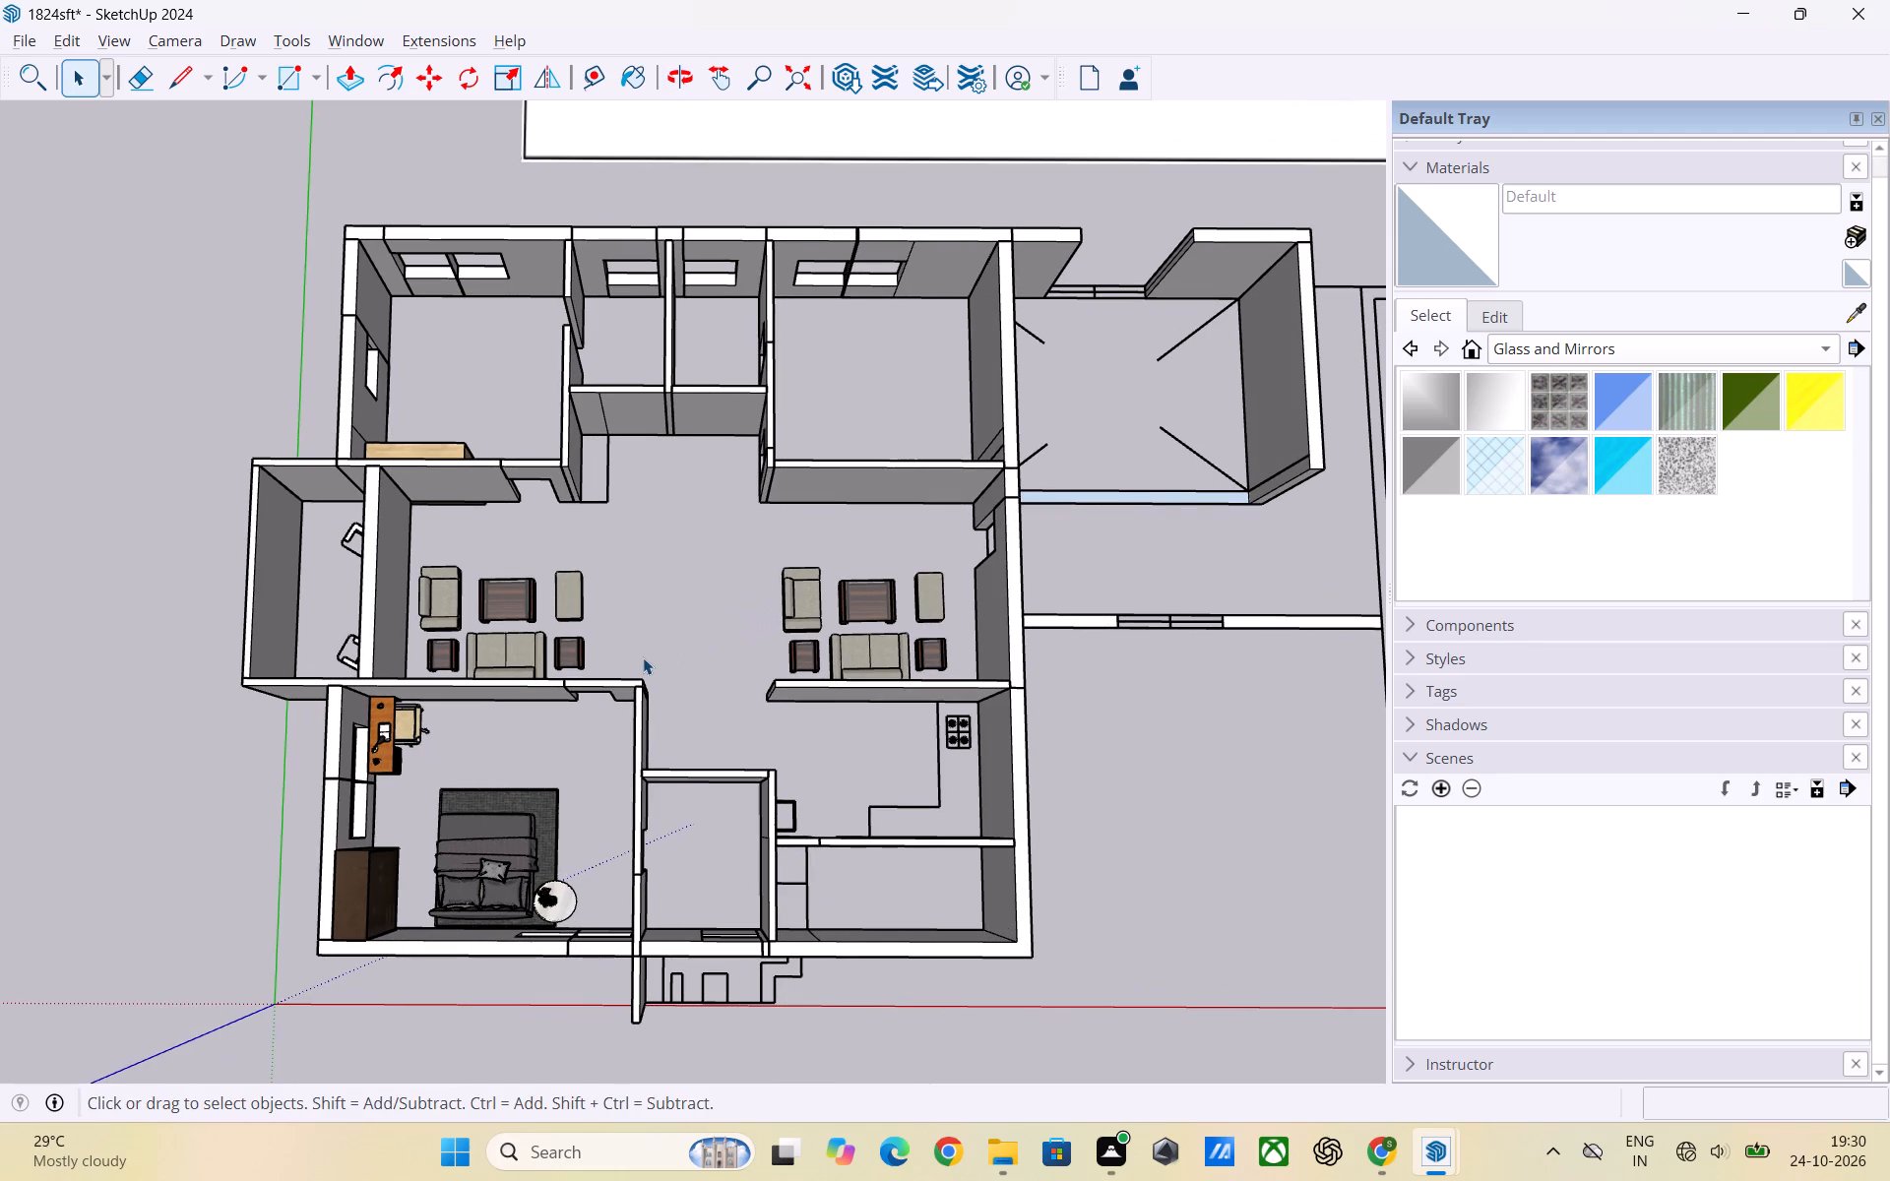
# Copy the double bed with pink bedding from the 1601 SFT model into the 1824sft left apartment's bedroom, with its headboard at the small-window wall.
pyautogui.hotkey('alt', 'Tab')
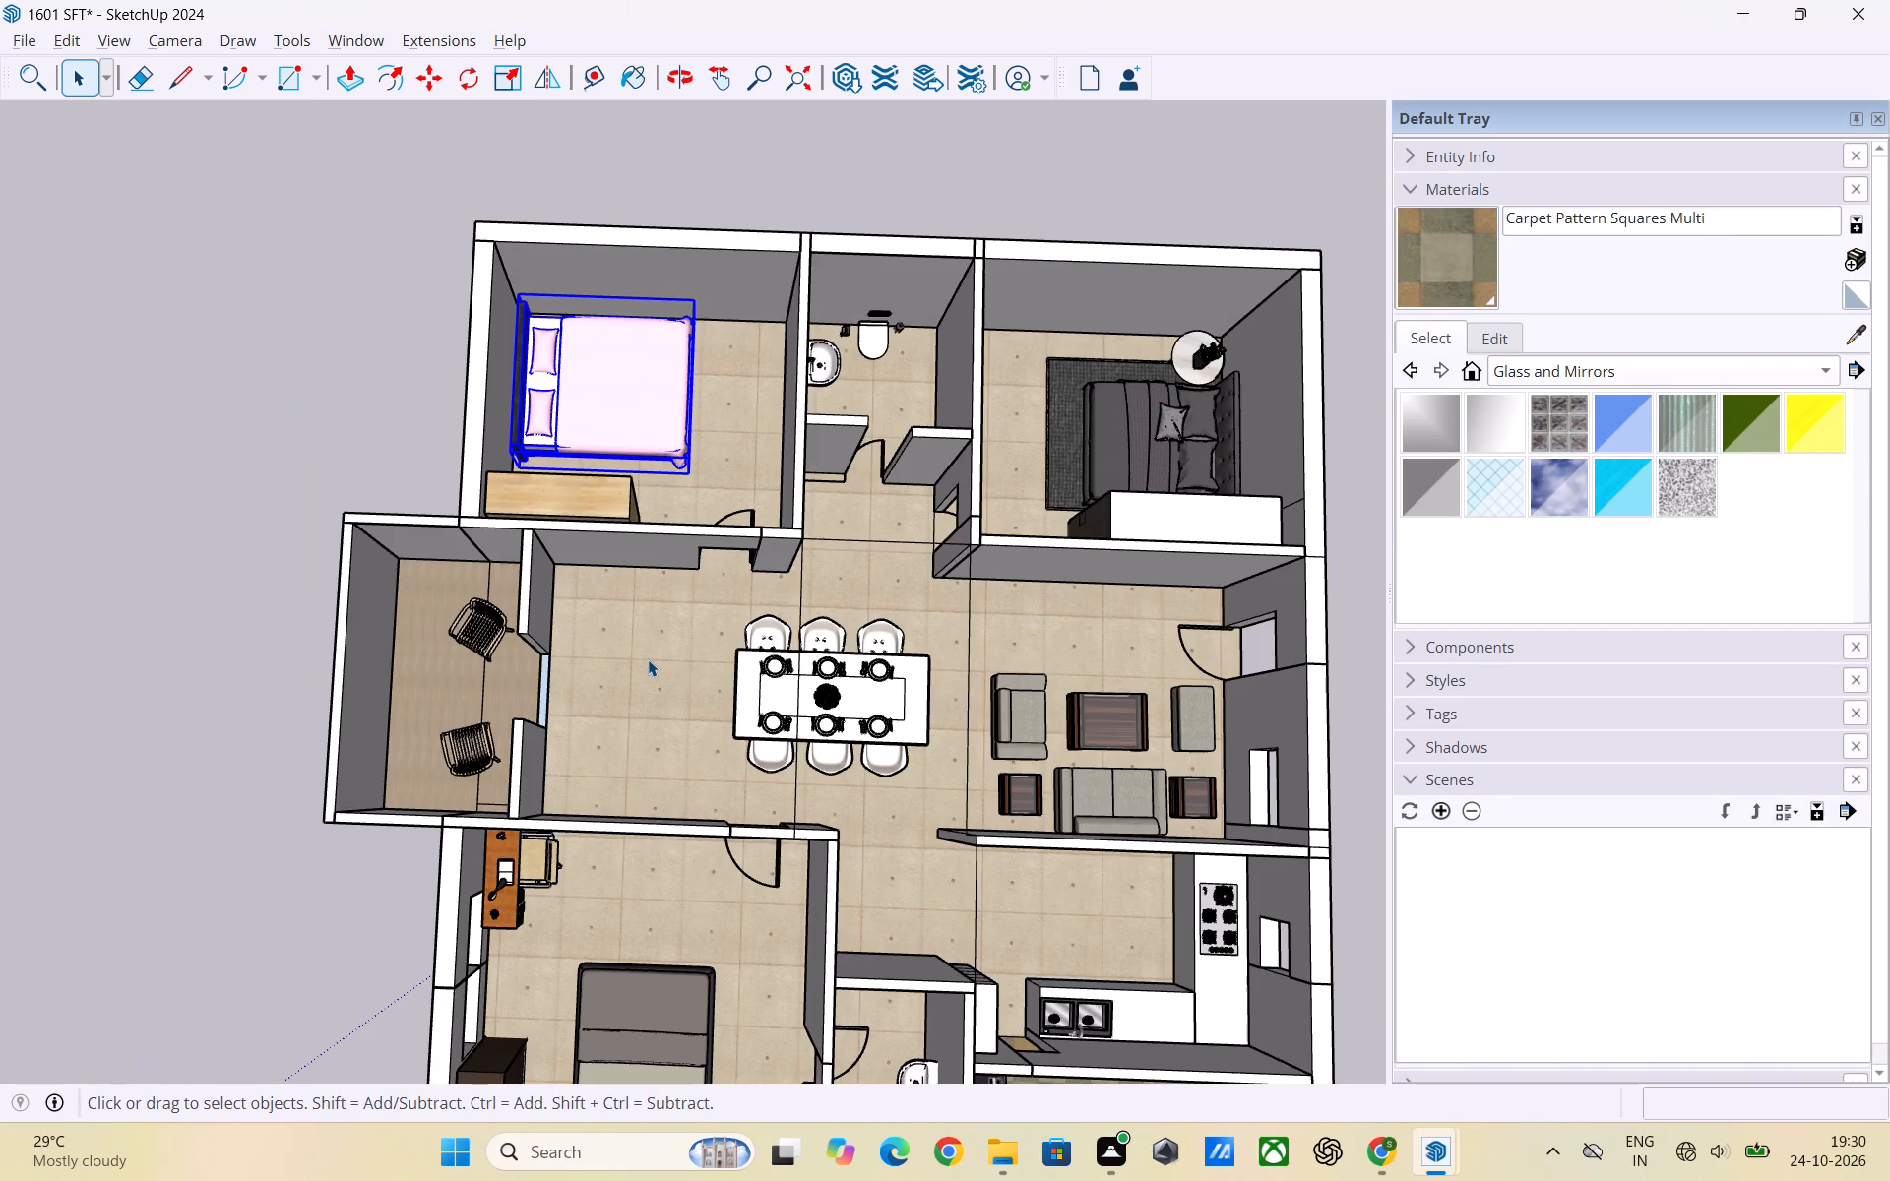
pyautogui.hotkey('alt', 'Tab')
pyautogui.hotkey('alt', 'Tab')
pyautogui.hotkey('ctrl', 'c')
pyautogui.hotkey('alt', 'Tab')
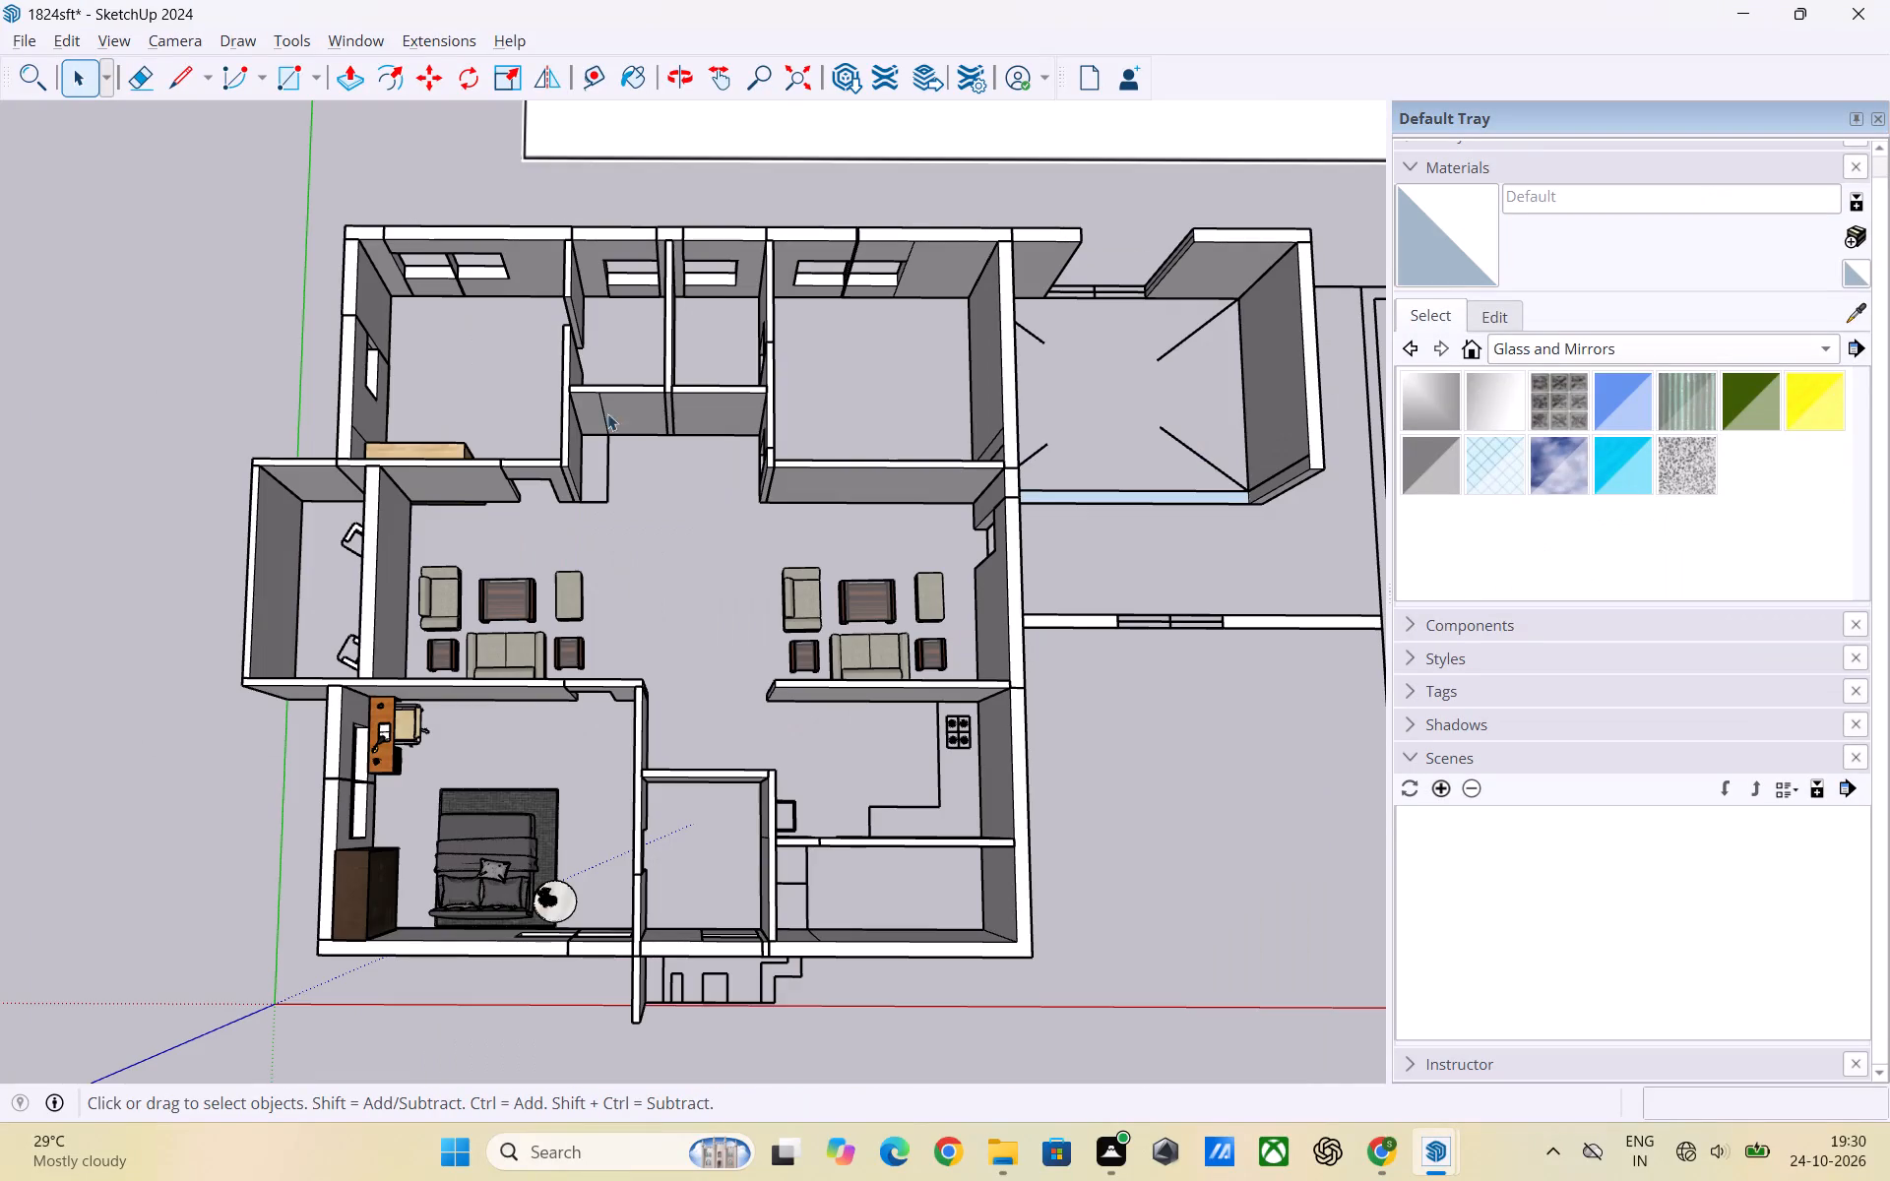
pyautogui.hotkey('ctrl', 'v')
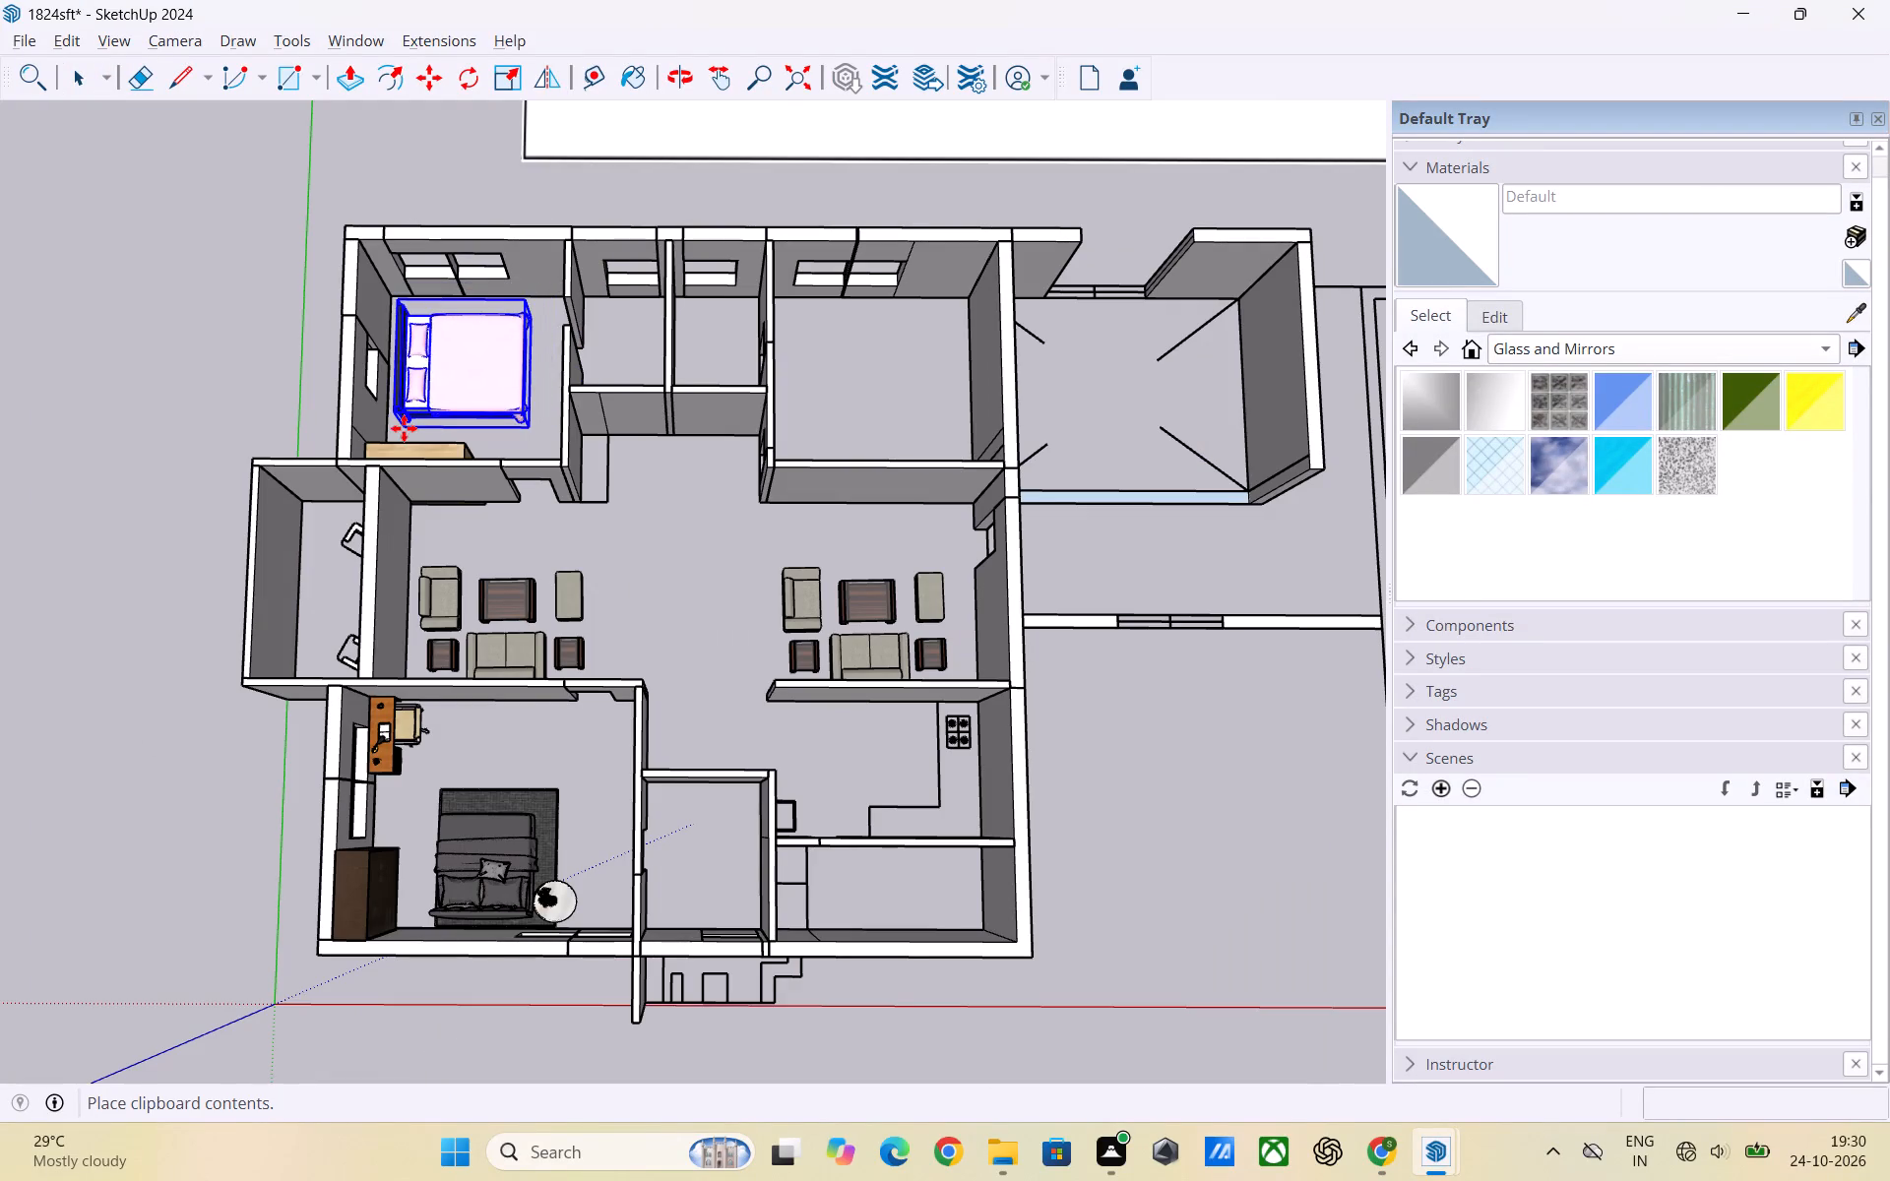
pyautogui.scroll(3, 395, 428)
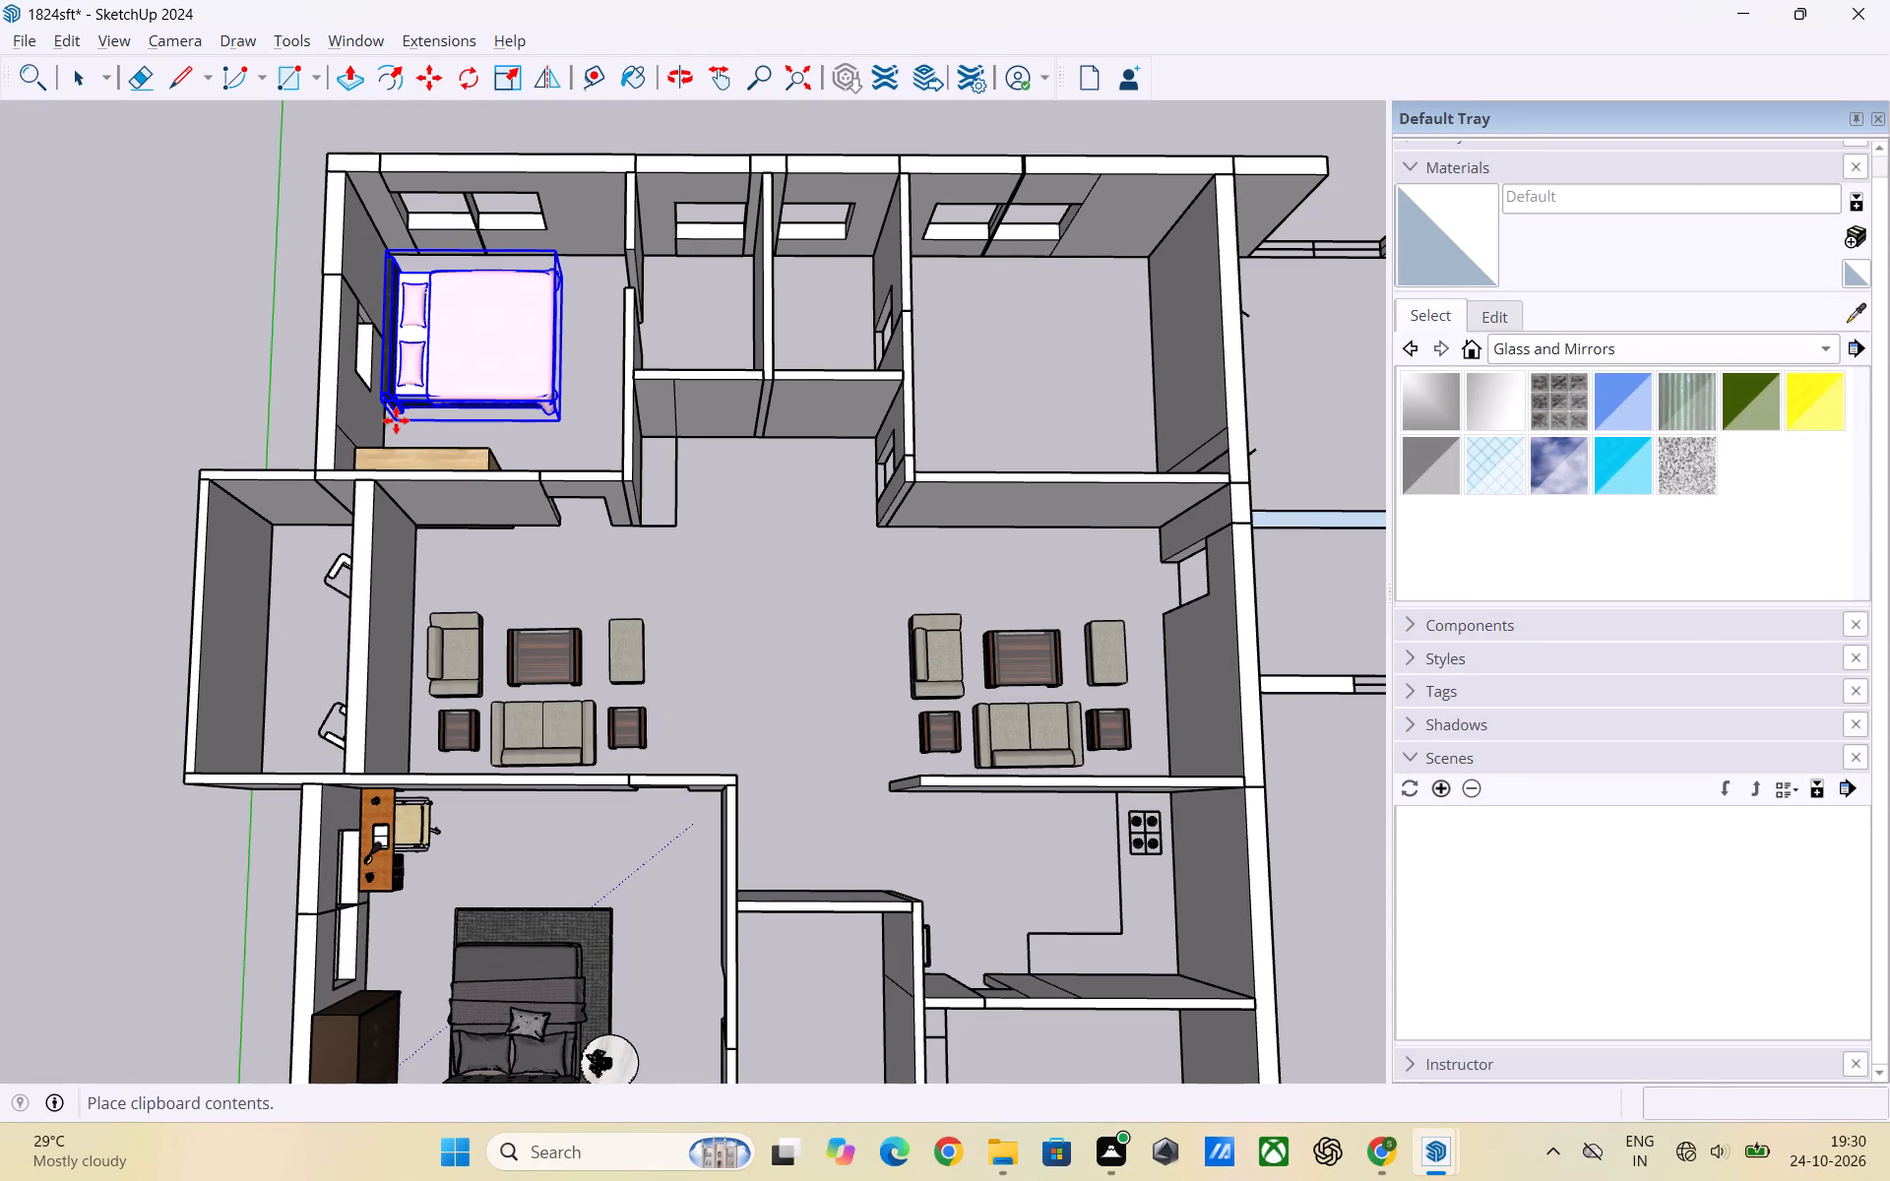
pyautogui.click(396, 420)
pyautogui.press('space')
pyautogui.click(233, 349)
# Raise the light-wood wardrobe in the pink-bed bedroom vertically by 3' to bring its base to floor level.
pyautogui.scroll(3, 494, 332)
pyautogui.scroll(-3, 511, 358)
pyautogui.moveTo(542, 388); pyautogui.dragTo(525, 462, button='middle')
pyautogui.scroll(8, 540, 385)
pyautogui.moveTo(548, 427); pyautogui.dragTo(508, 302, button='middle')
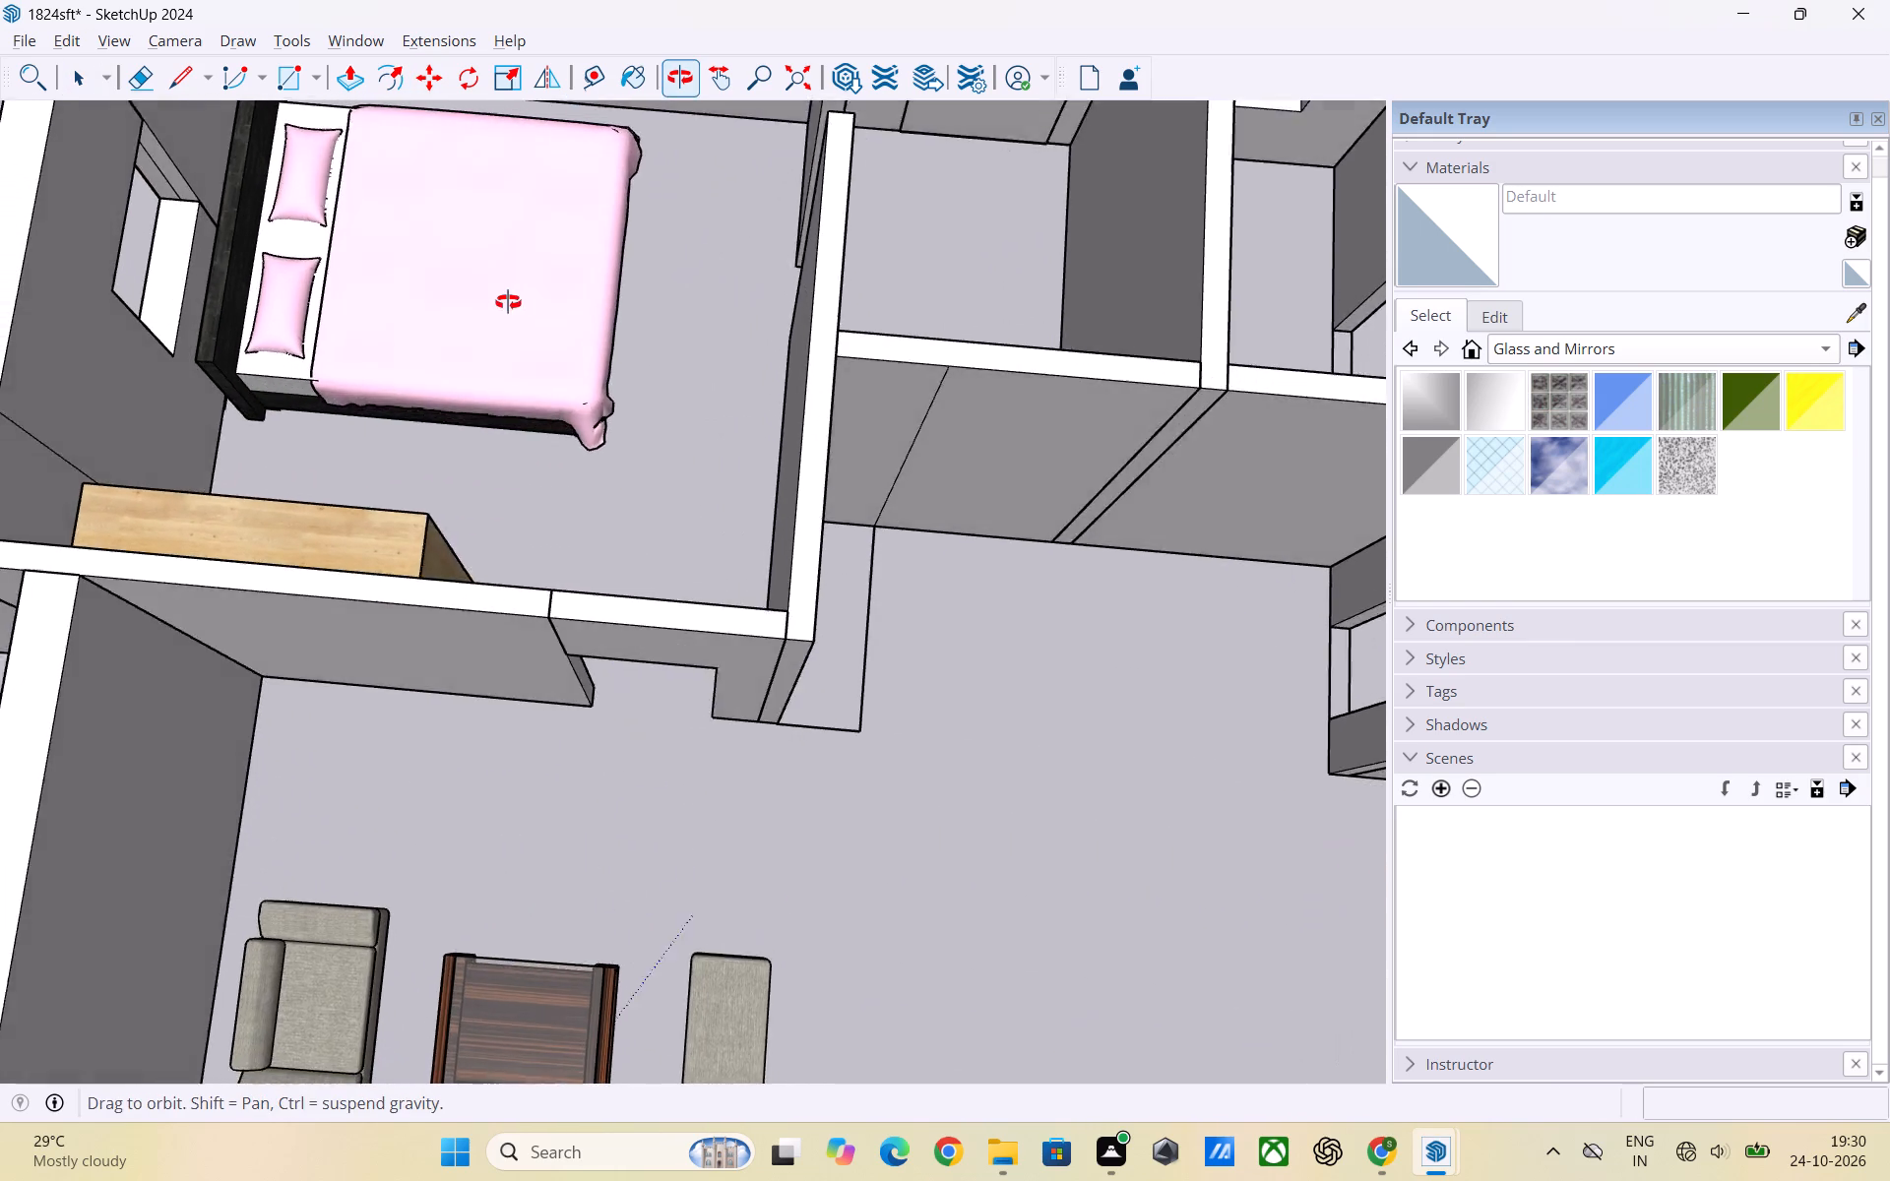
pyautogui.moveTo(508, 302); pyautogui.dragTo(532, 227, button='middle')
pyautogui.scroll(-8, 536, 317)
pyautogui.moveTo(516, 494); pyautogui.dragTo(514, 347, button='middle')
pyautogui.scroll(-1, 514, 444)
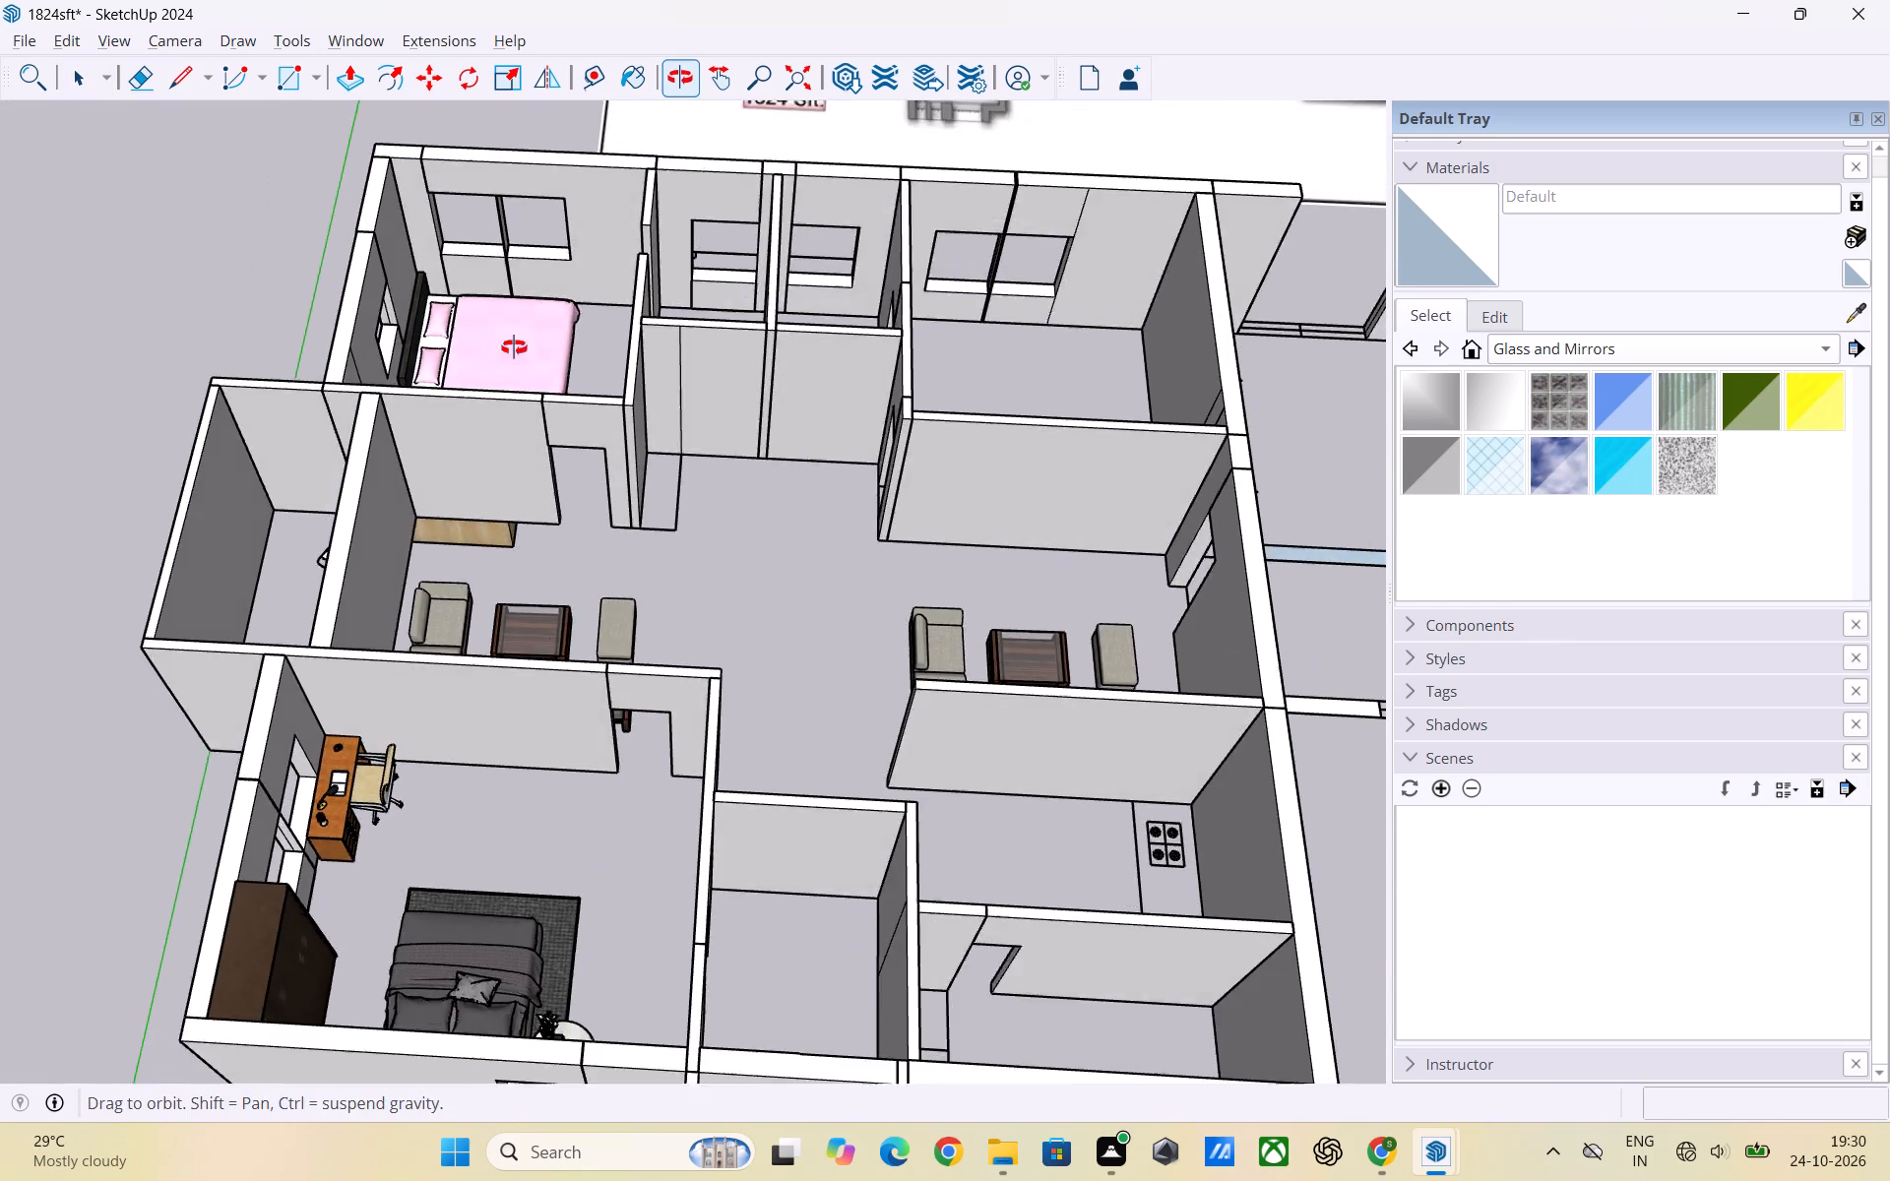
pyautogui.moveTo(514, 347); pyautogui.dragTo(515, 327, button='middle')
pyautogui.scroll(3, 573, 557)
pyautogui.moveTo(469, 570); pyautogui.dragTo(460, 445, button='middle')
pyautogui.moveTo(703, 509); pyautogui.dragTo(559, 524, button='middle')
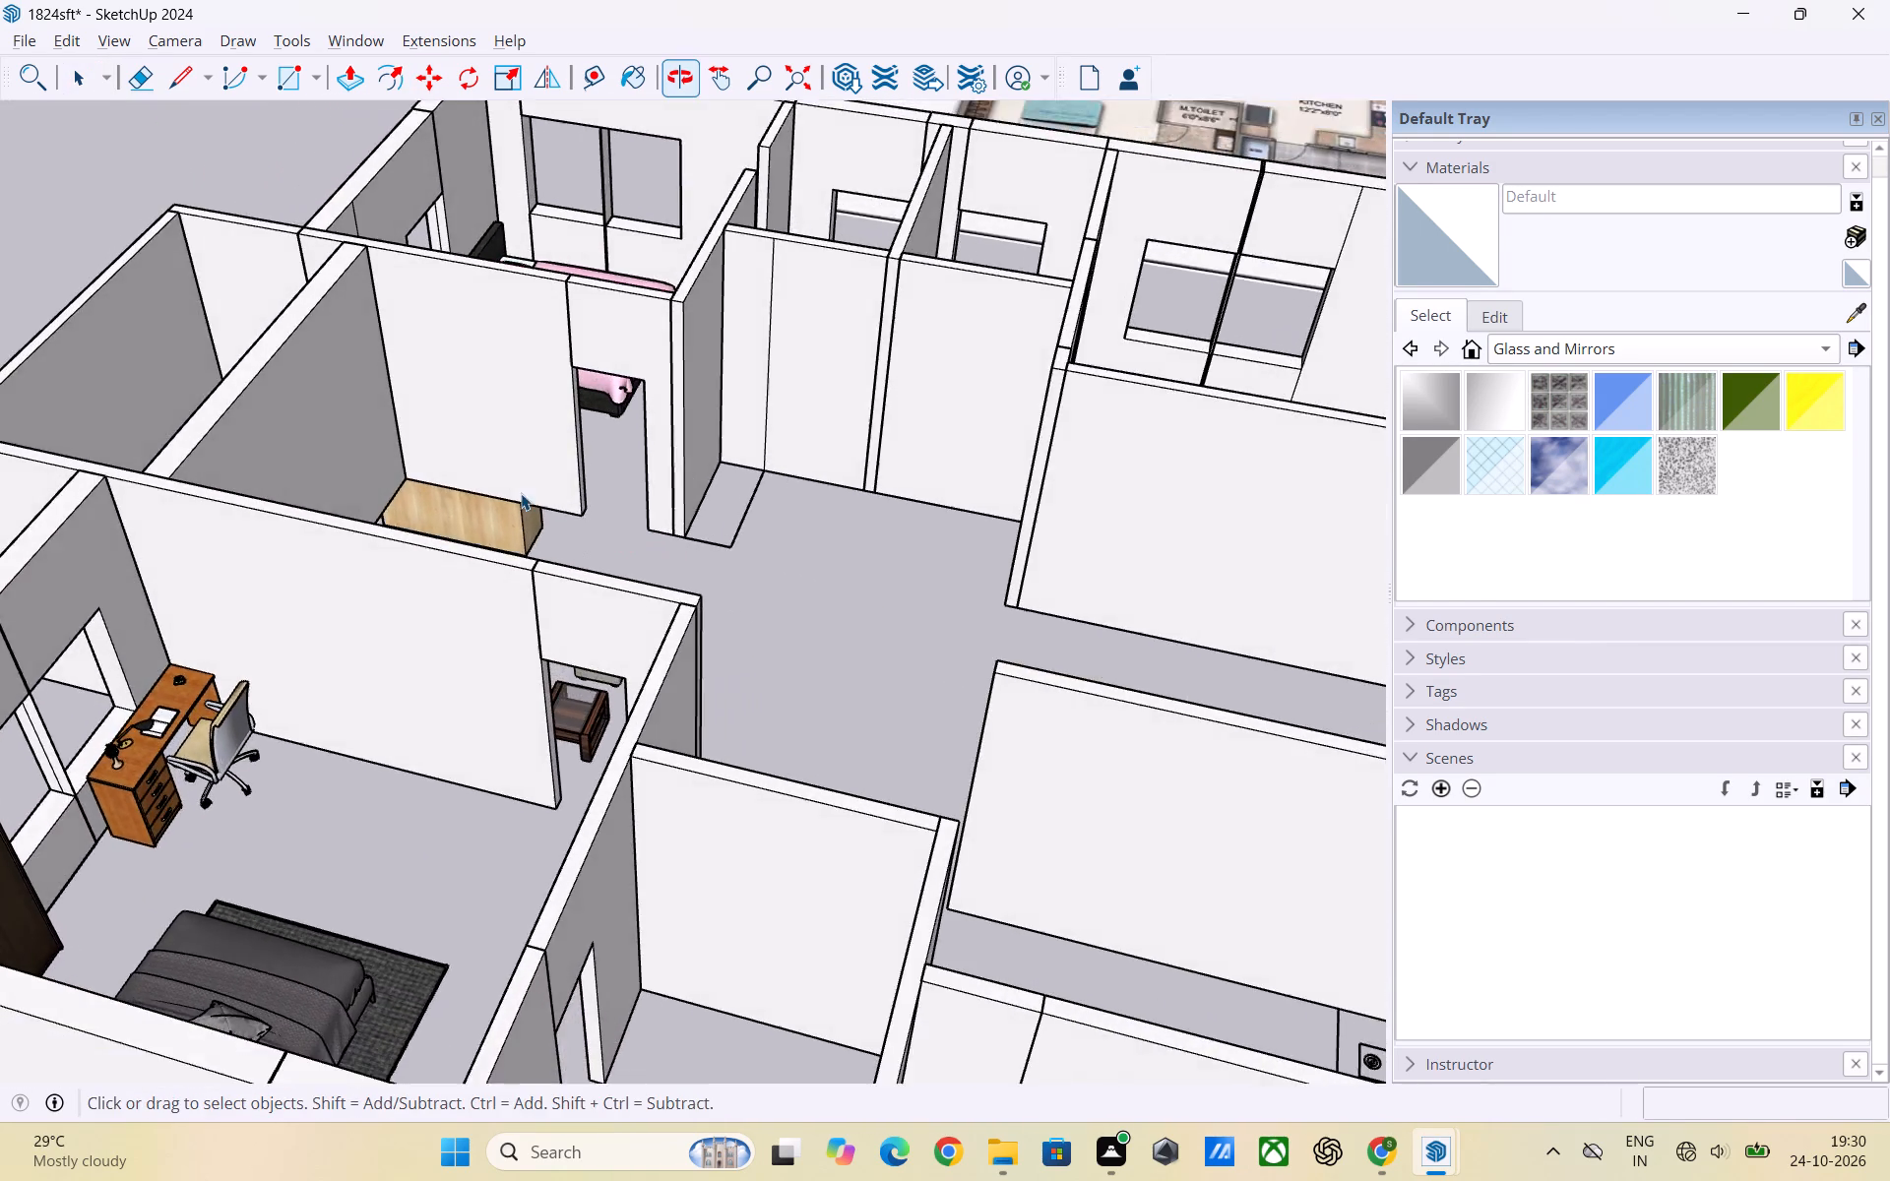
pyautogui.scroll(3, 625, 484)
pyautogui.moveTo(635, 510); pyautogui.dragTo(414, 541, button='middle')
pyautogui.moveTo(620, 553); pyautogui.dragTo(621, 554, button='middle')
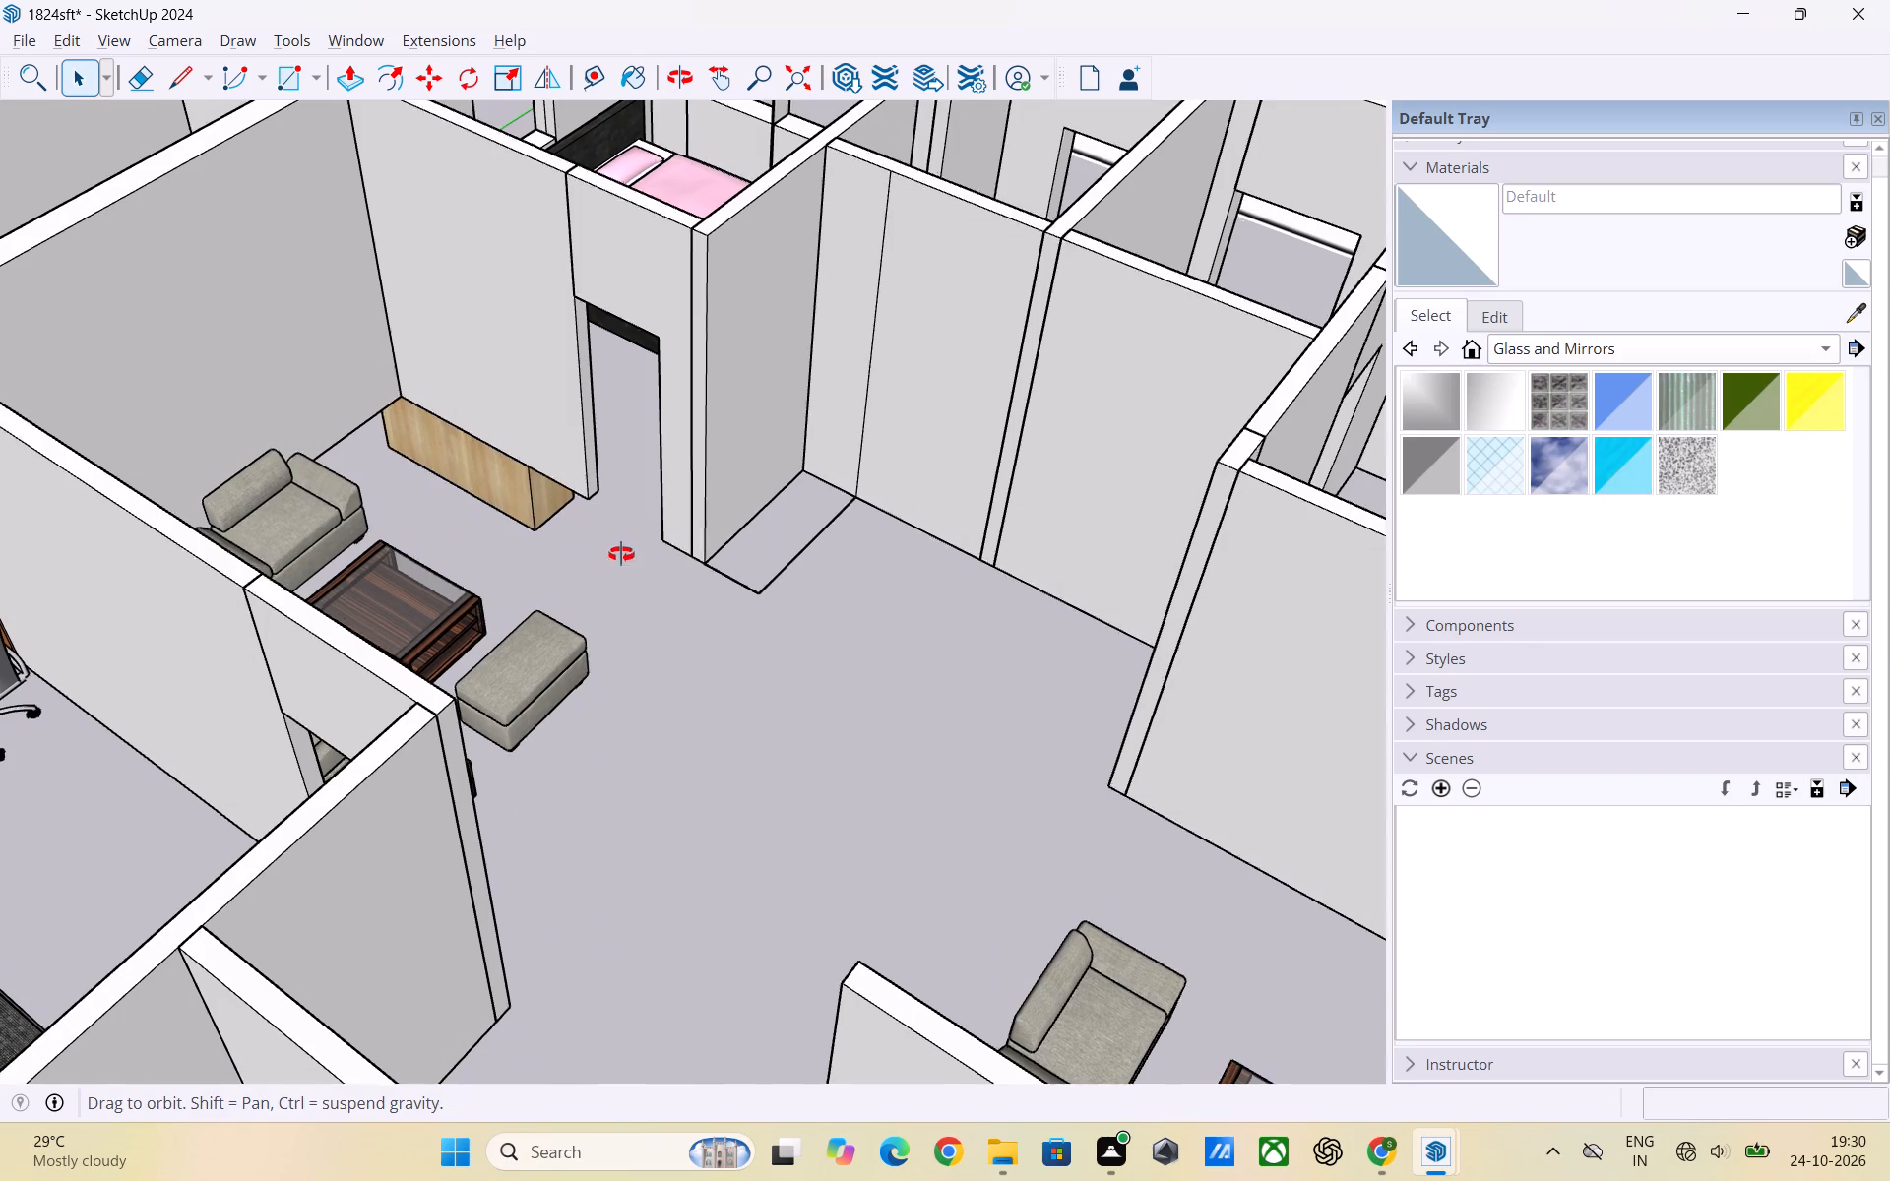
pyautogui.moveTo(621, 554); pyautogui.dragTo(446, 429, button='middle')
pyautogui.moveTo(653, 512); pyautogui.dragTo(529, 500, button='middle')
pyautogui.scroll(2, 616, 426)
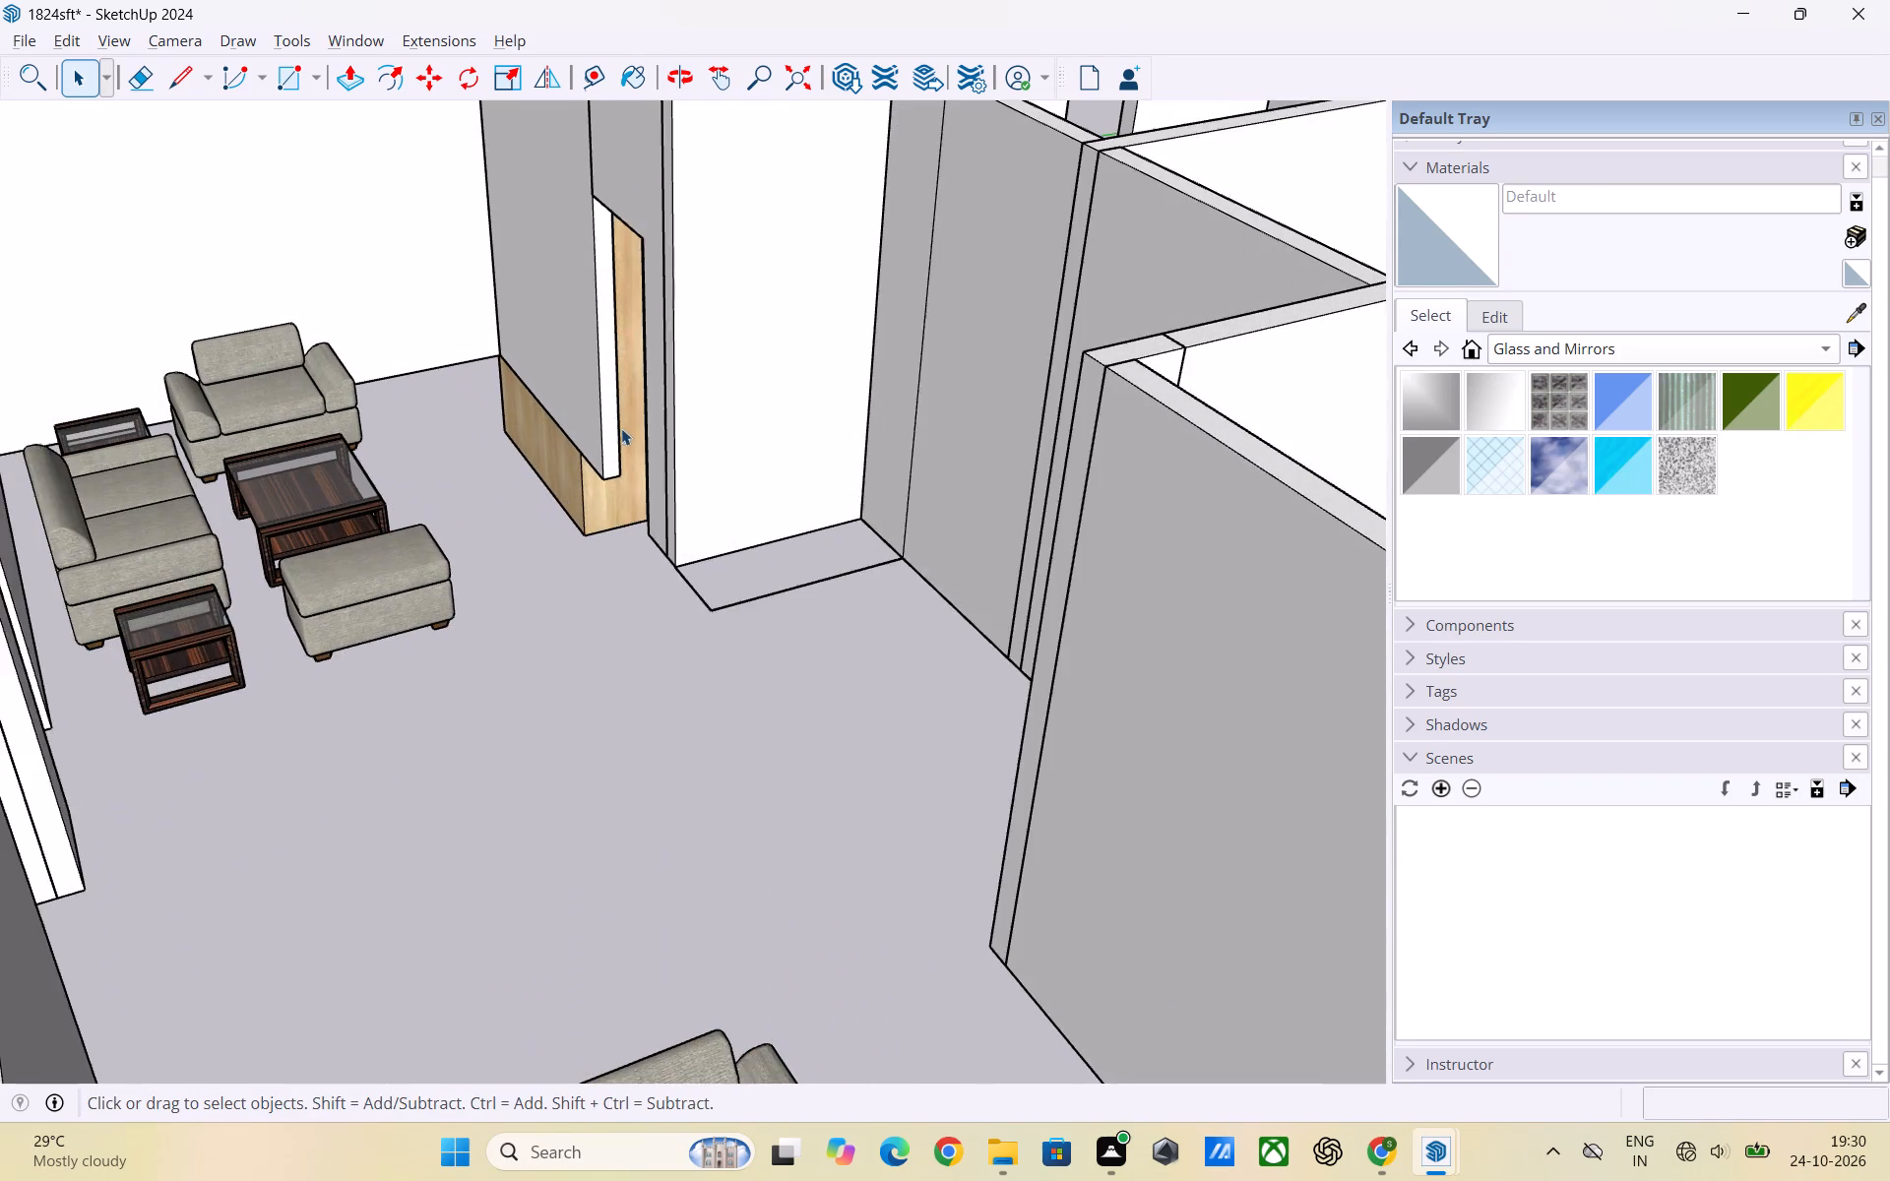
pyautogui.scroll(2, 621, 428)
pyautogui.moveTo(641, 504); pyautogui.dragTo(599, 341, button='middle')
pyautogui.moveTo(597, 473); pyautogui.dragTo(611, 407, button='middle')
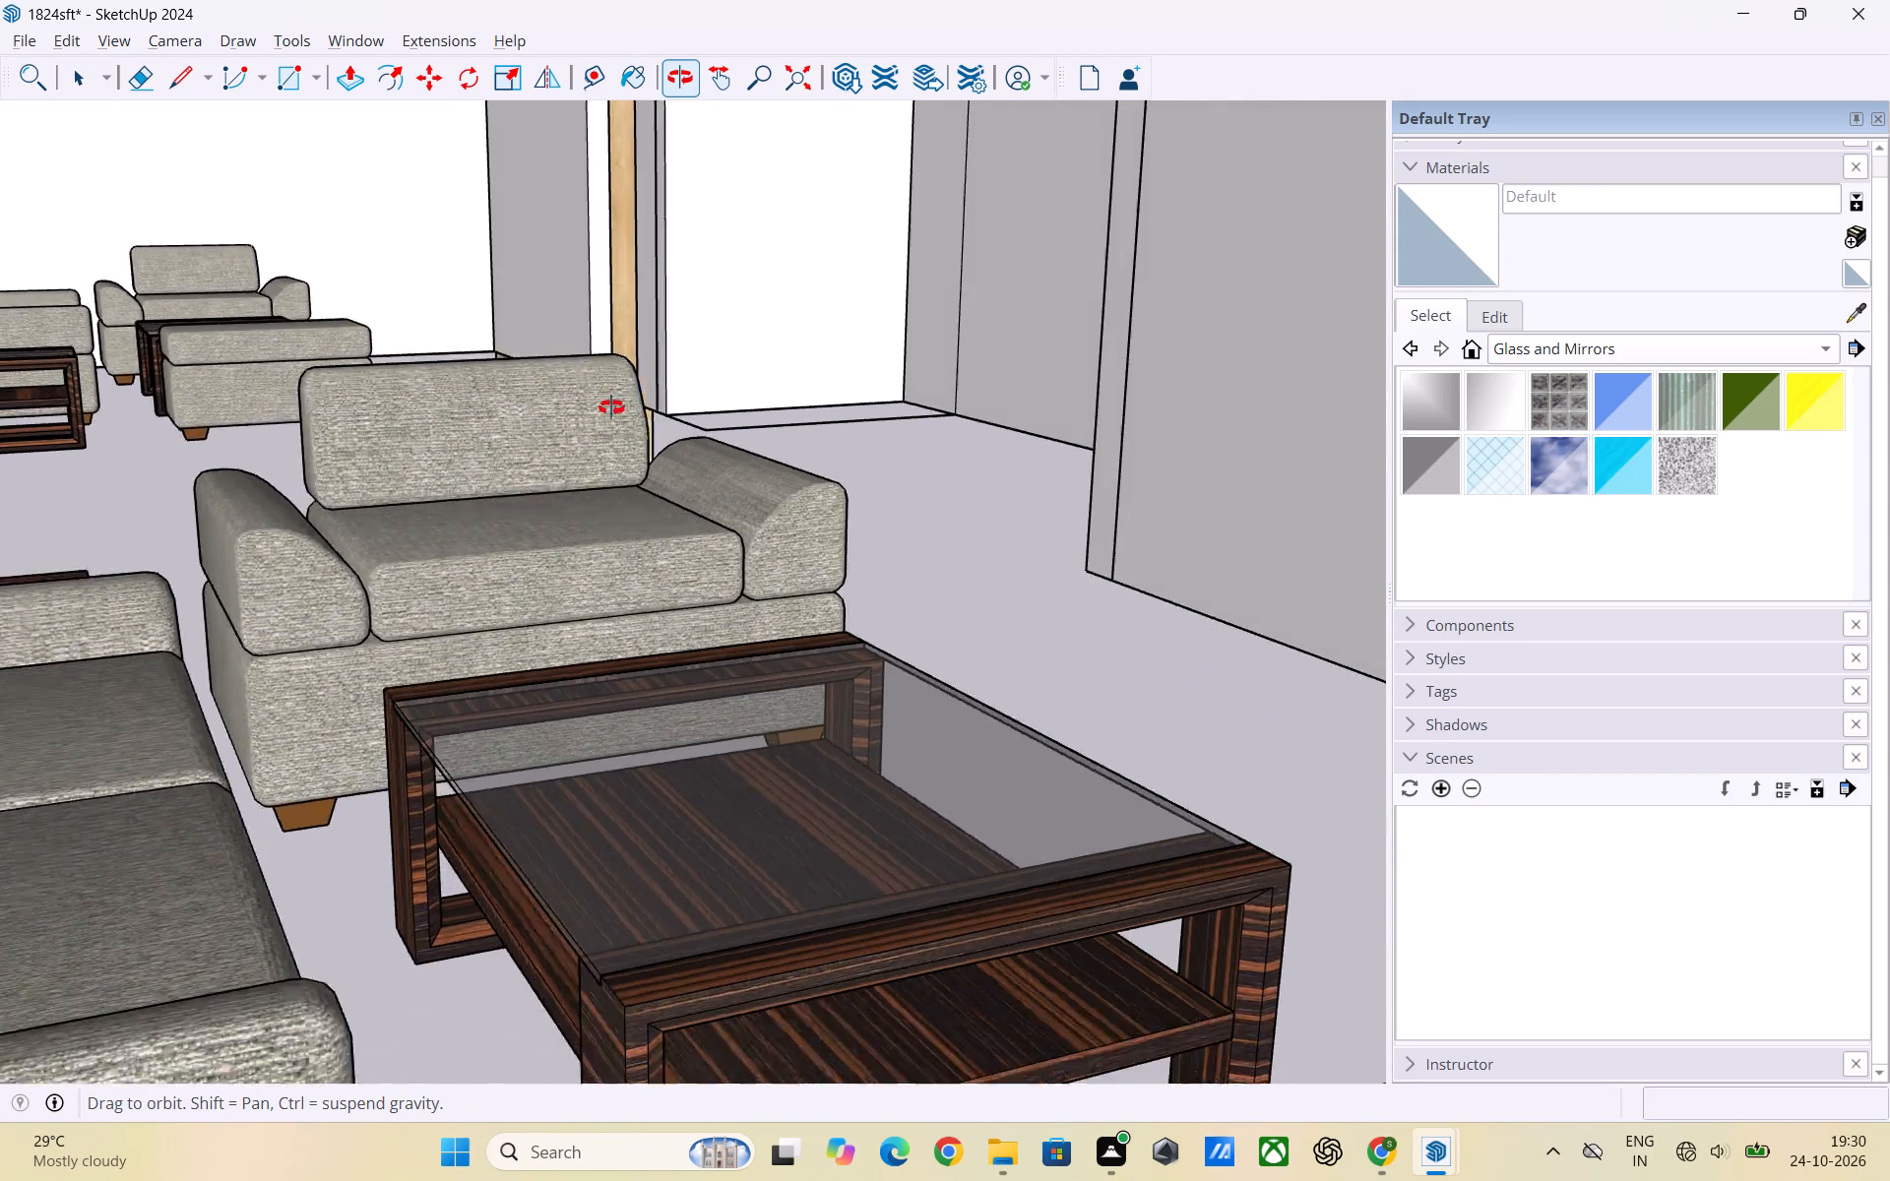
pyautogui.moveTo(611, 407); pyautogui.dragTo(674, 237, button='middle')
pyautogui.moveTo(720, 418); pyautogui.dragTo(685, 411, button='middle')
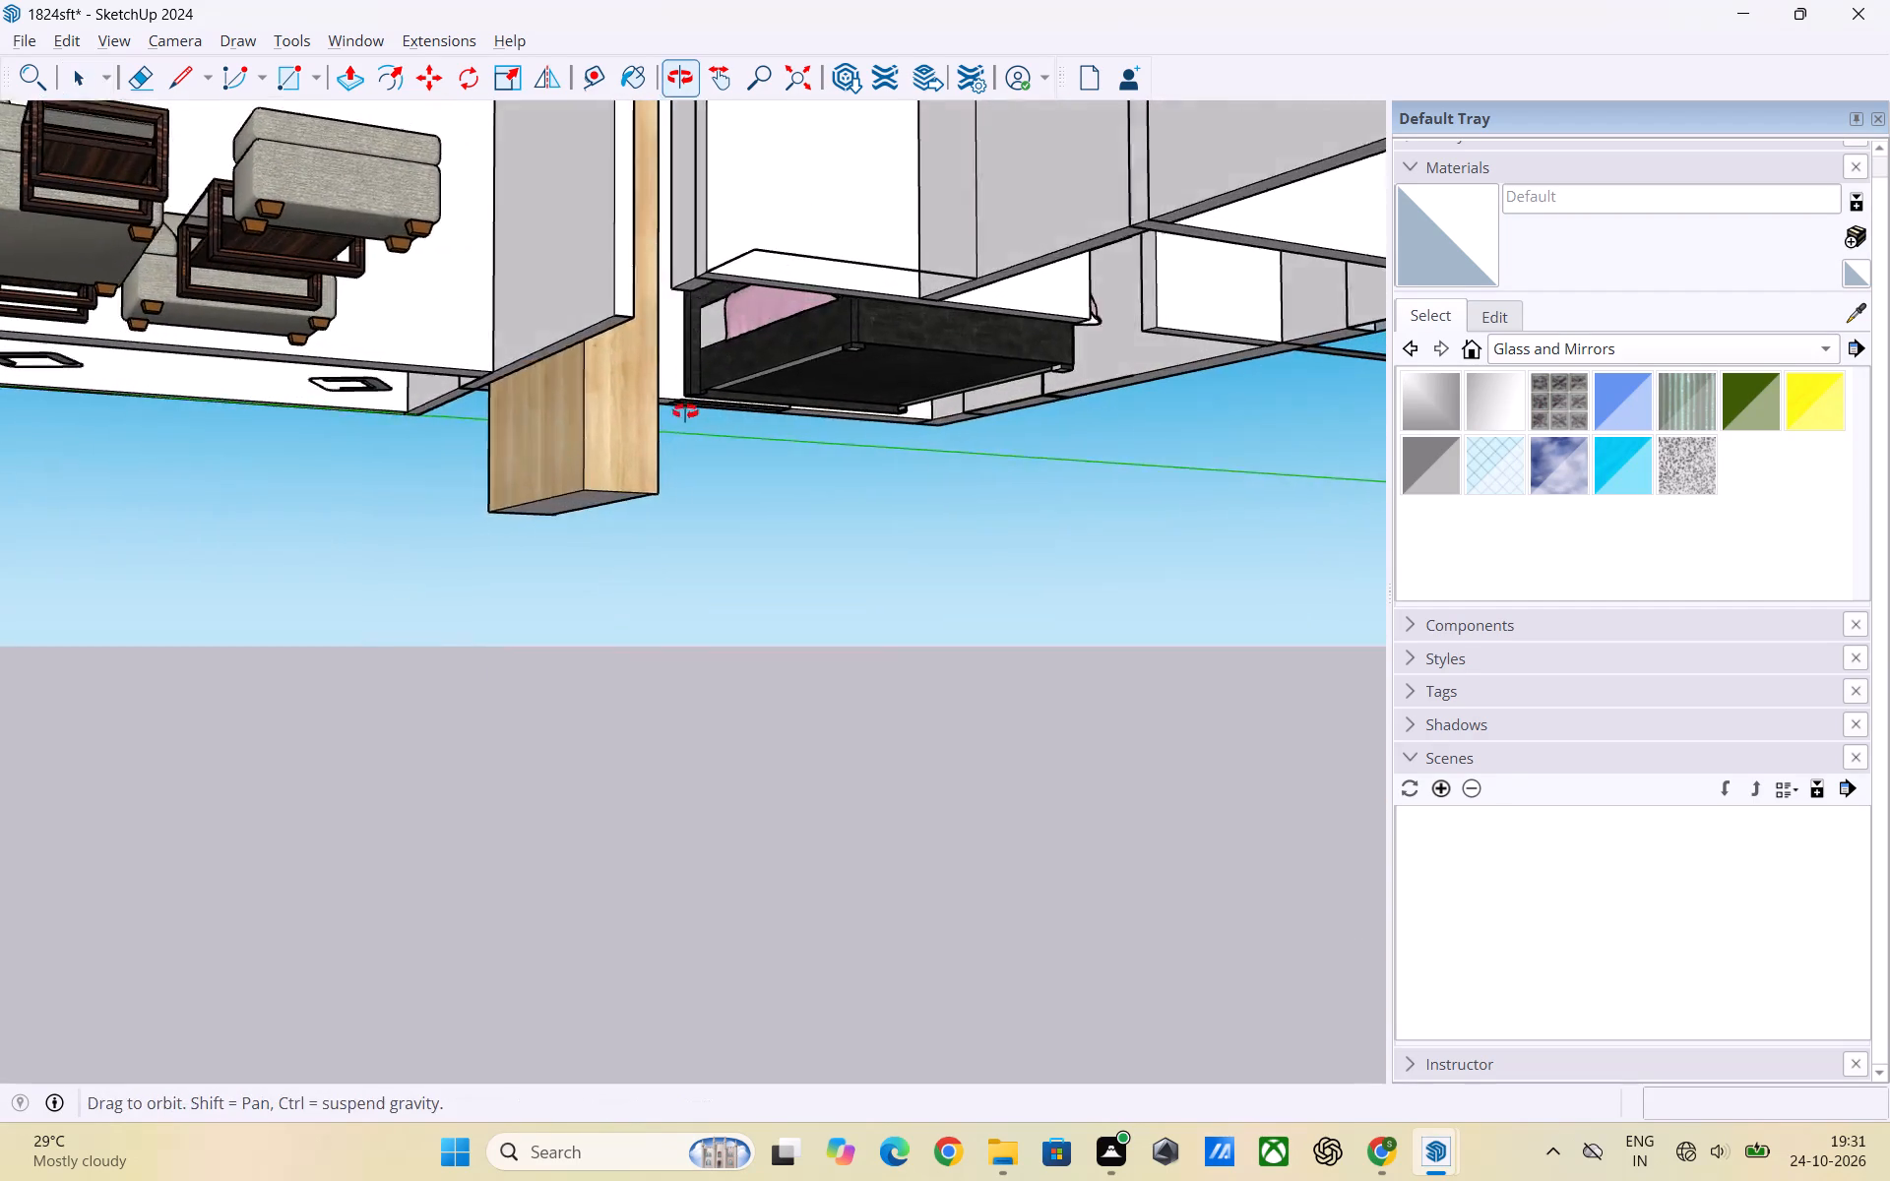
pyautogui.moveTo(685, 411); pyautogui.dragTo(604, 387, button='middle')
pyautogui.moveTo(672, 536); pyautogui.dragTo(560, 503, button='middle')
pyautogui.click(567, 509)
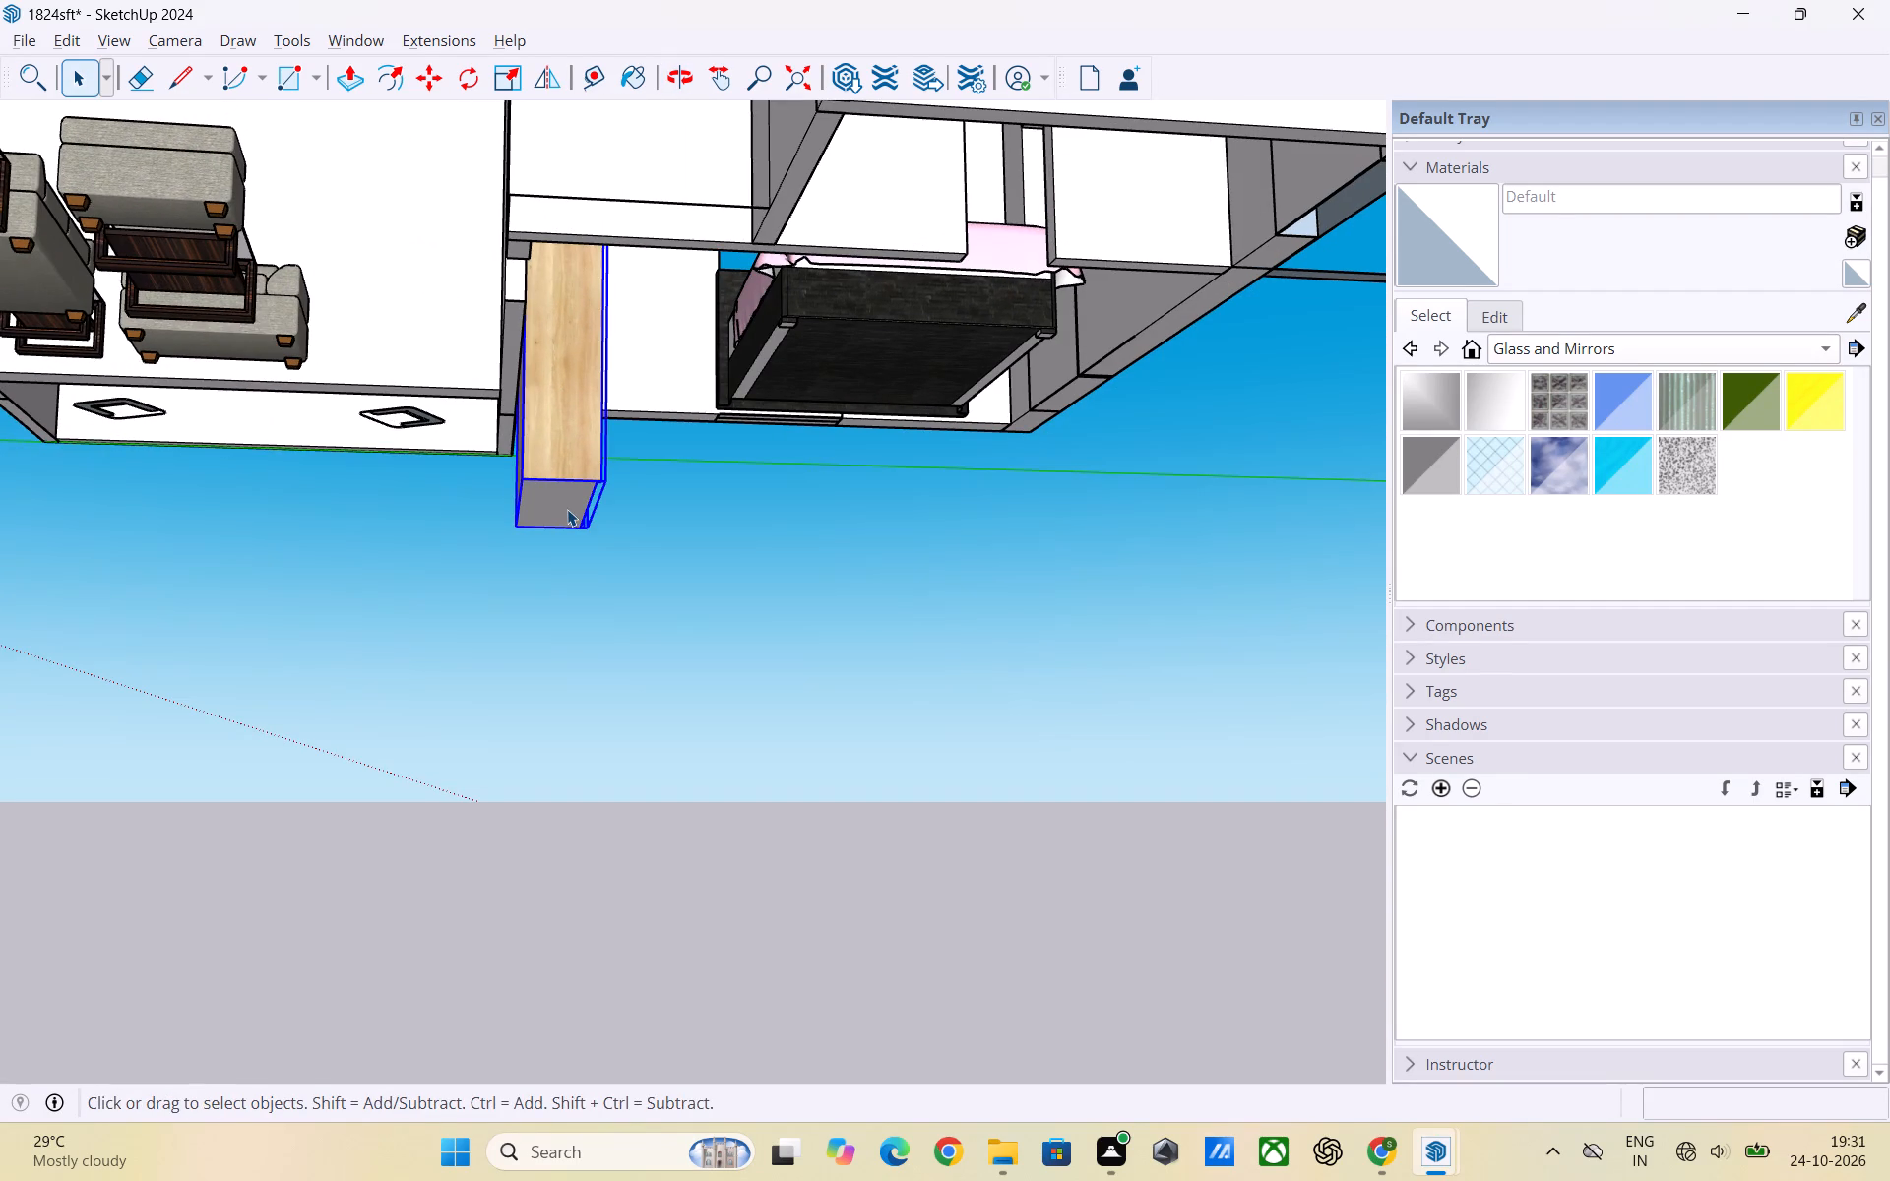
pyautogui.press('m')
pyautogui.click(566, 512)
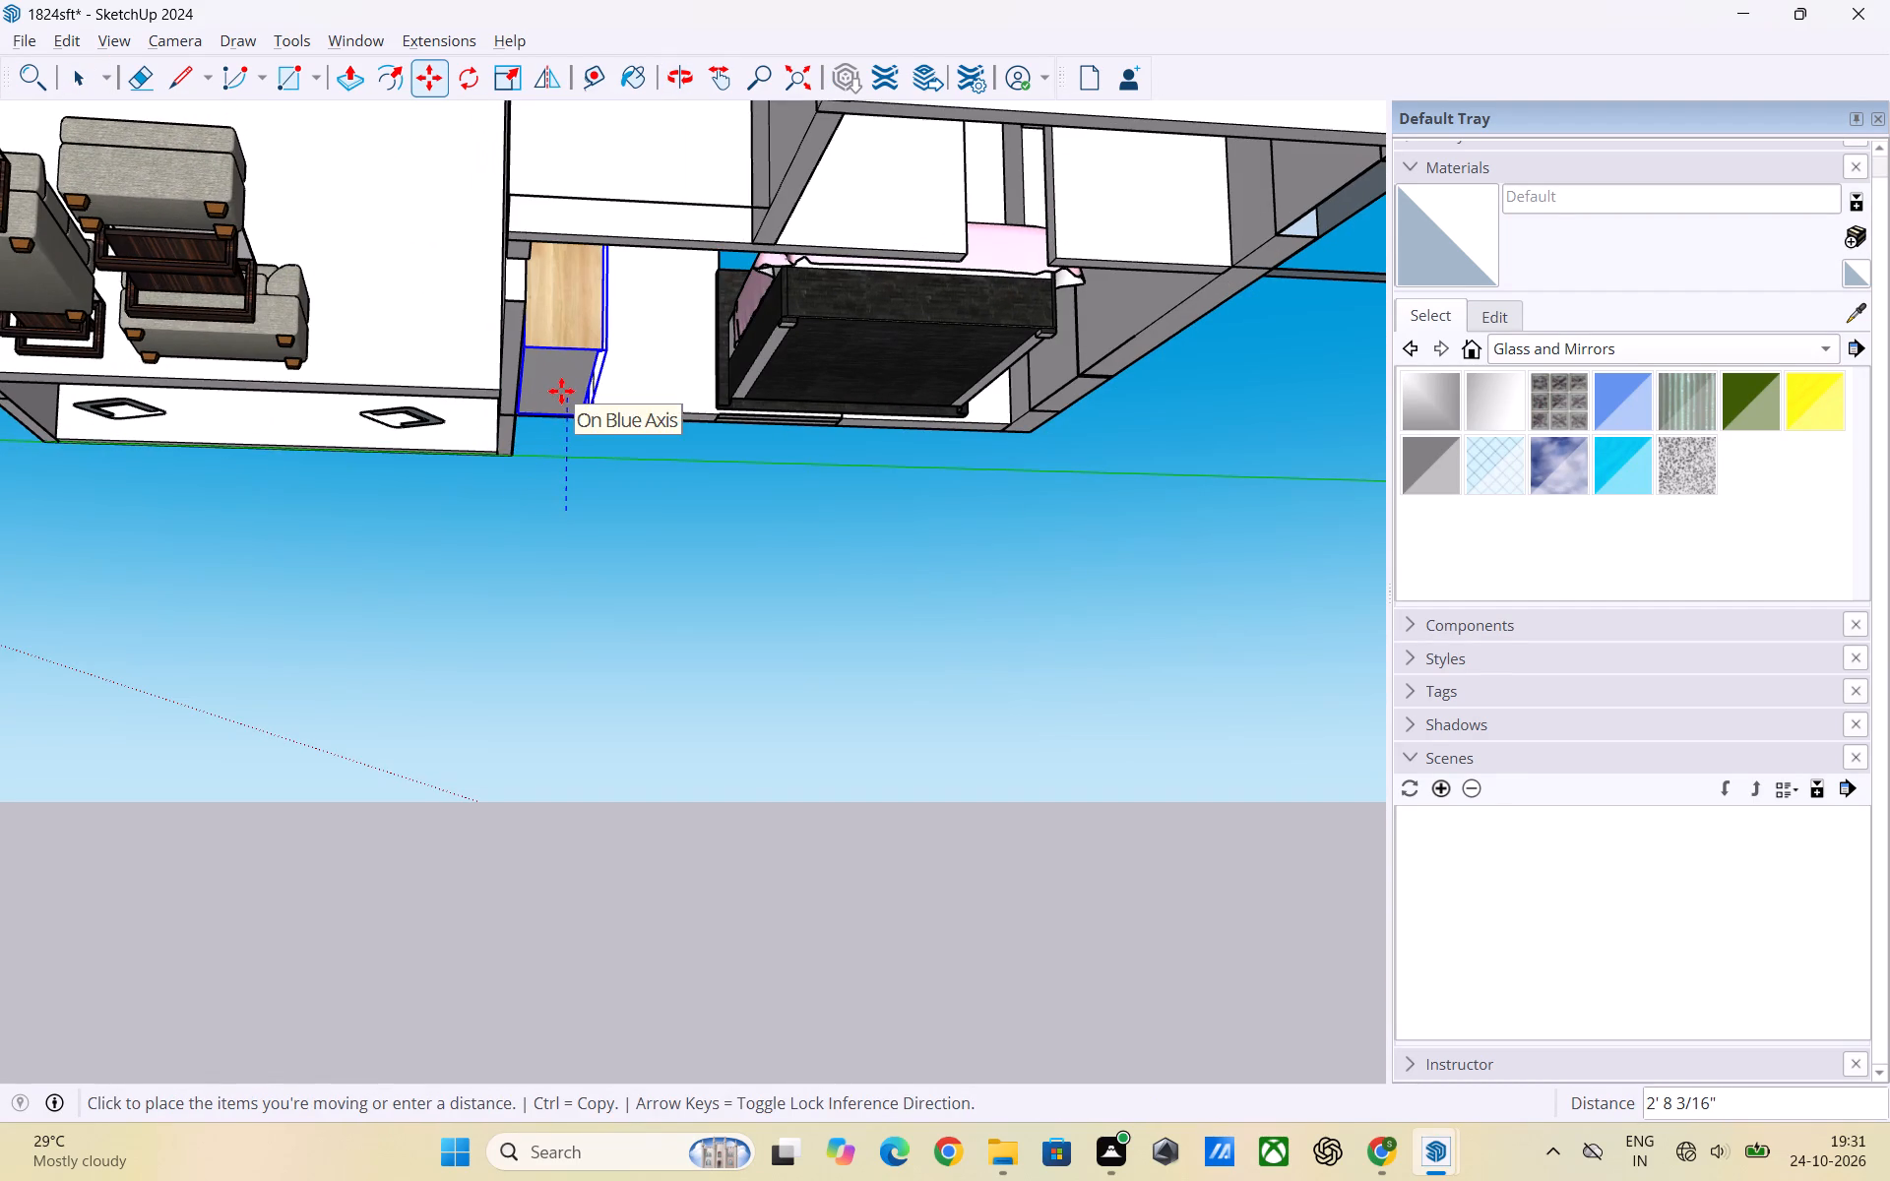
pyautogui.click(562, 375)
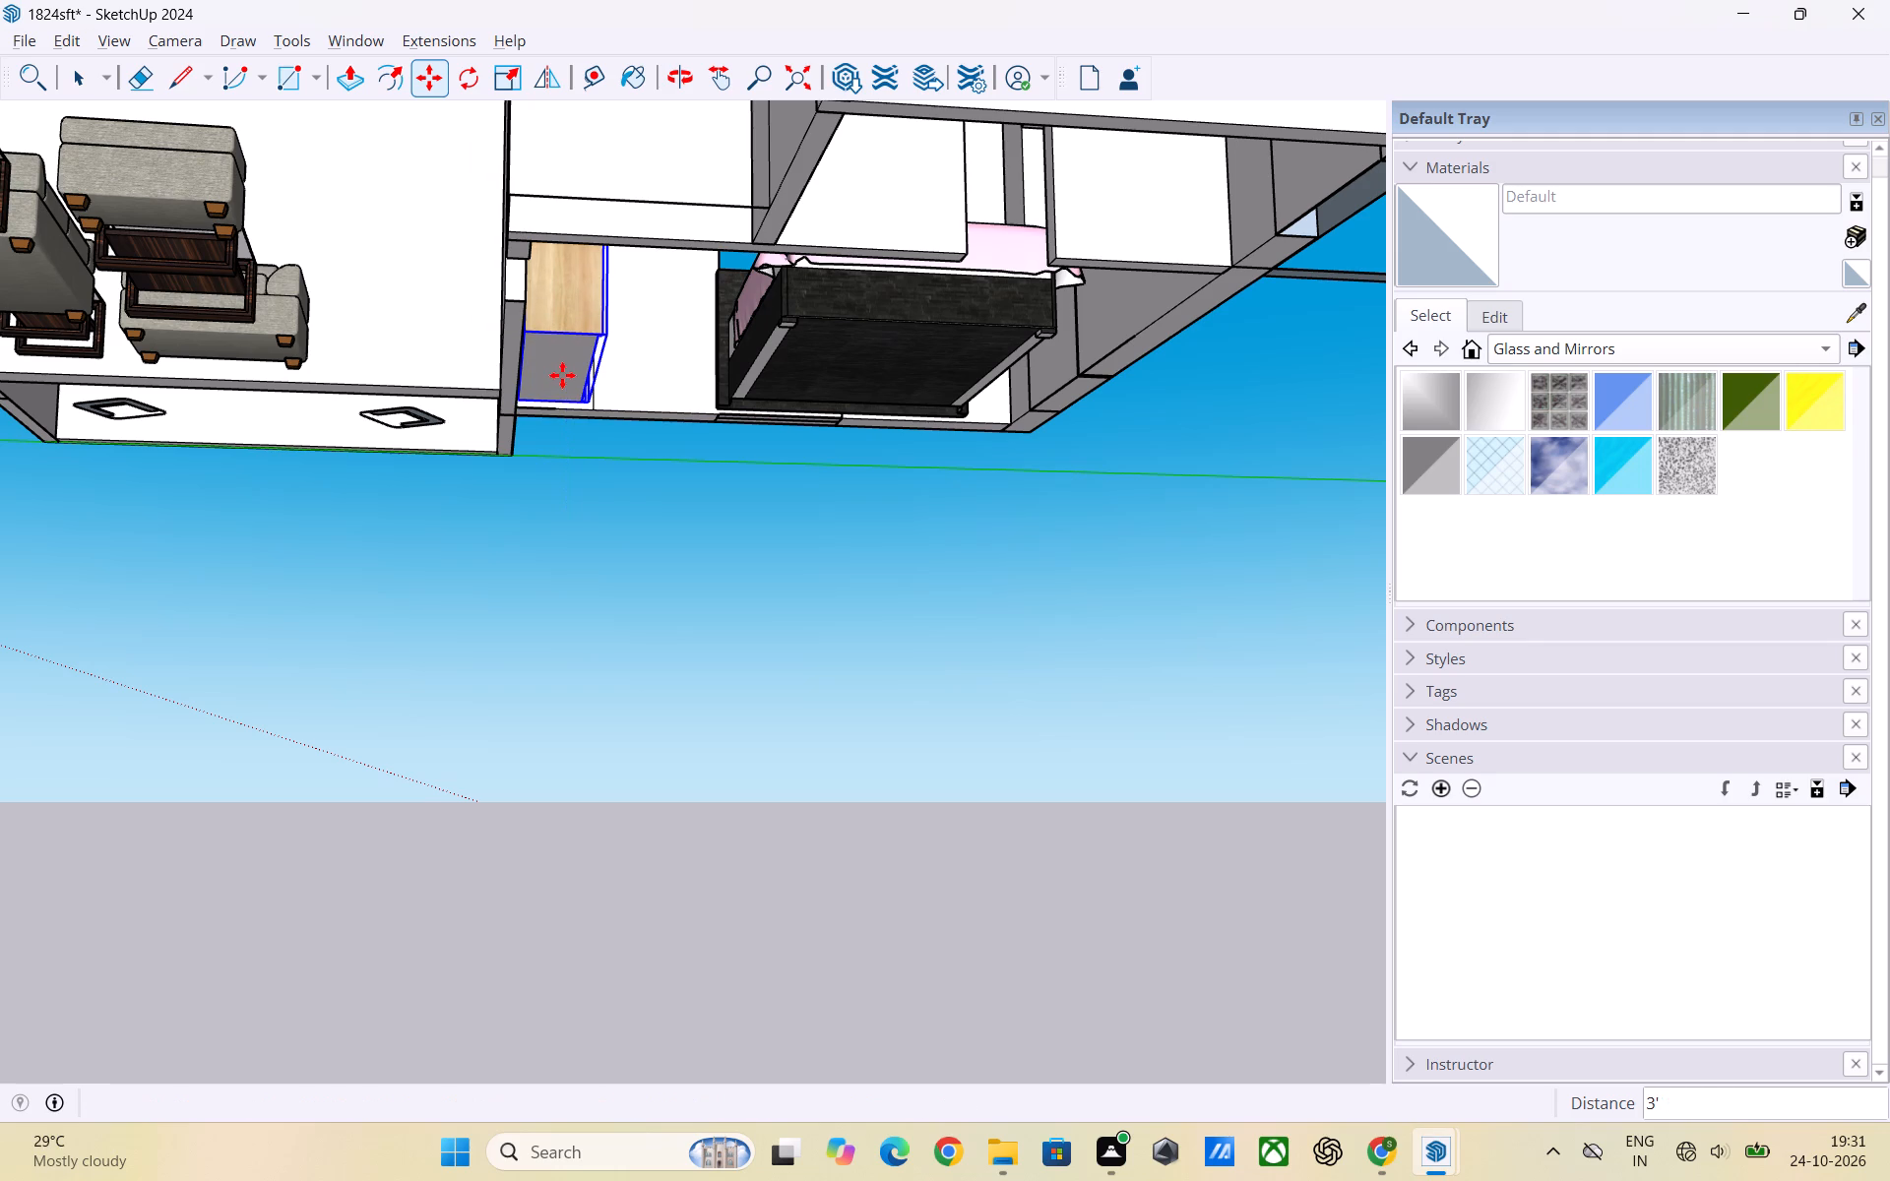
pyautogui.press('space')
pyautogui.click(621, 544)
# Draw a horizontal floor rectangle, about 14' 11" by 12' 11", between opposite inner corners of the bedroom with the grey bed.
pyautogui.scroll(-7, 623, 539)
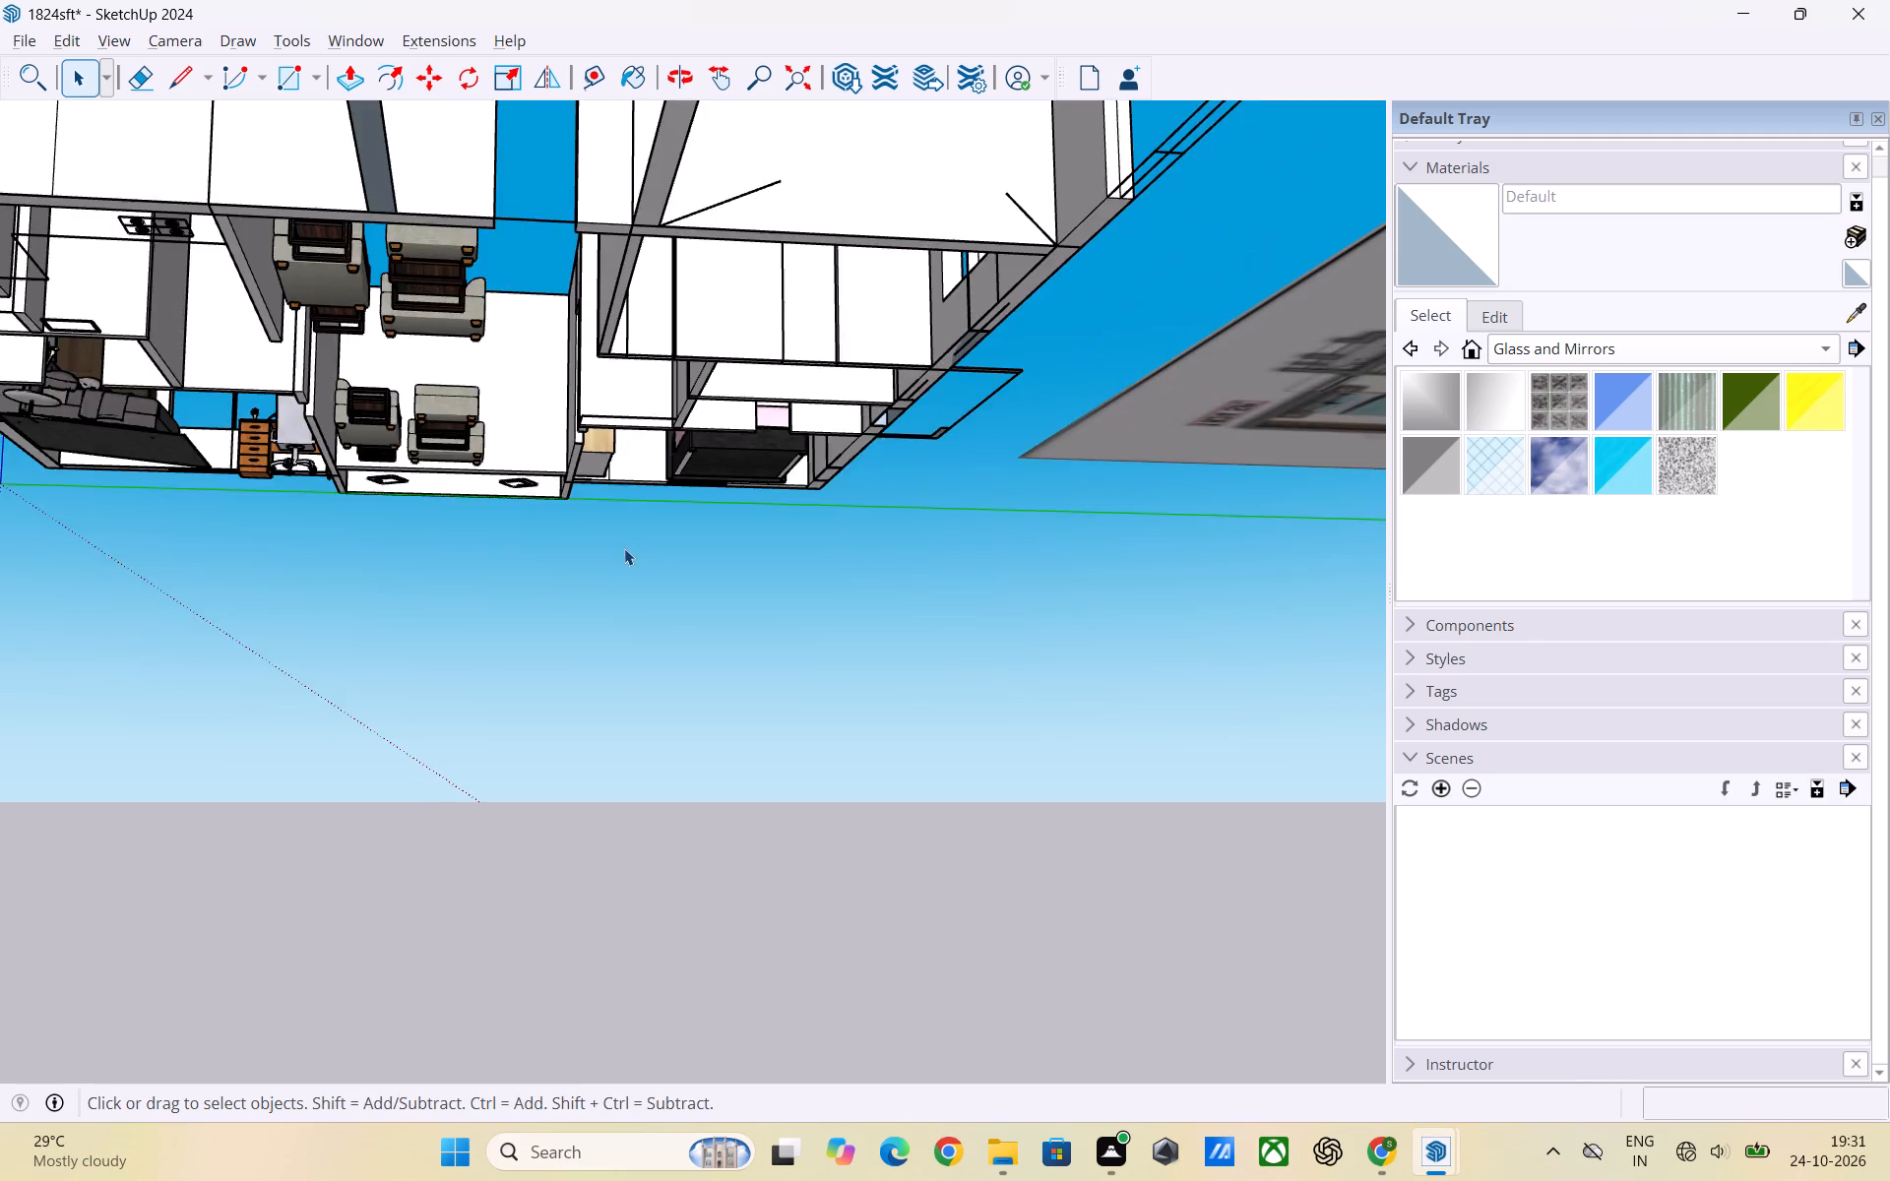
pyautogui.scroll(-4, 624, 548)
pyautogui.moveTo(614, 561); pyautogui.dragTo(706, 822, button='middle')
pyautogui.scroll(-7, 742, 666)
pyautogui.moveTo(571, 599); pyautogui.dragTo(1084, 829, button='middle')
pyautogui.scroll(-7, 1143, 732)
pyautogui.moveTo(511, 649); pyautogui.dragTo(800, 903, button='middle')
pyautogui.scroll(-1, 593, 690)
pyautogui.scroll(3, 604, 691)
pyautogui.scroll(-3, 613, 631)
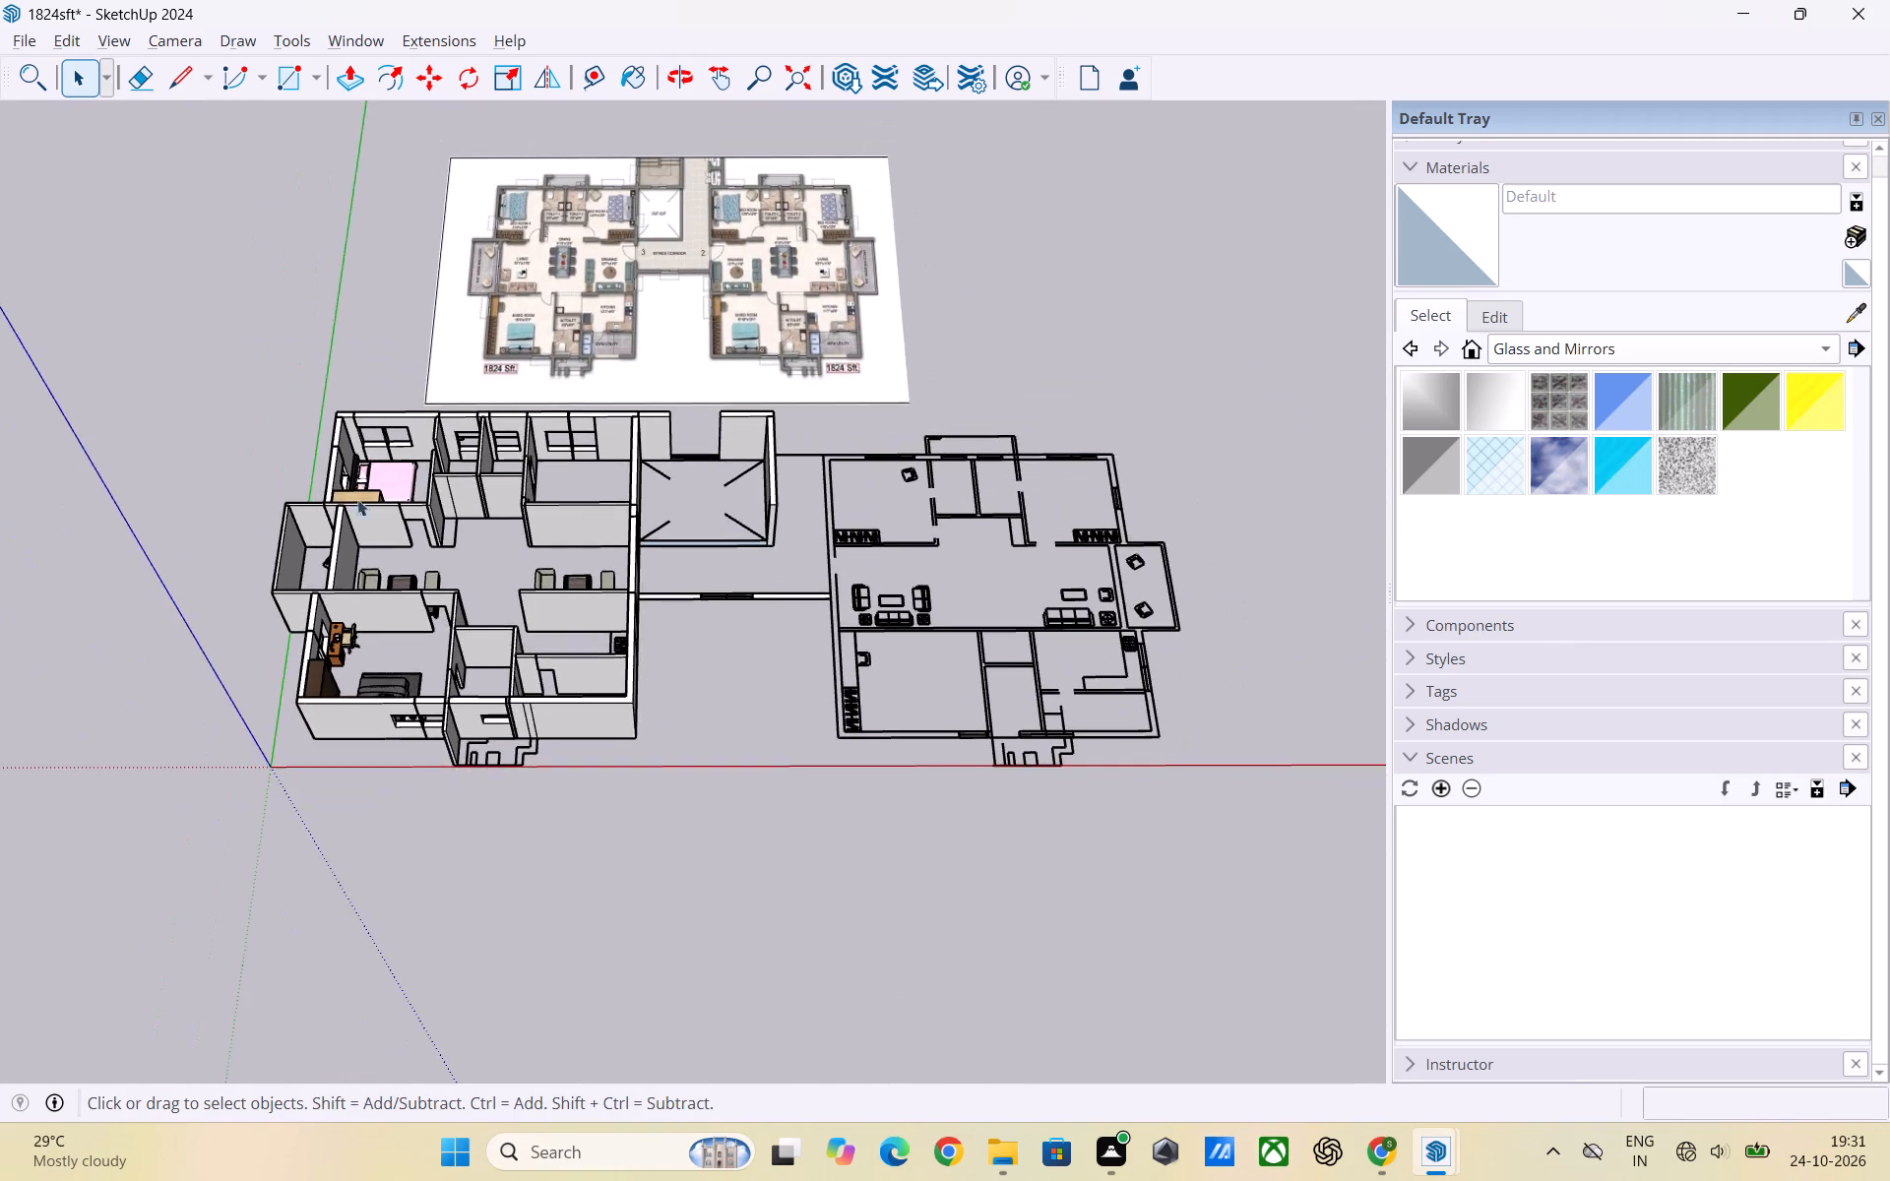
pyautogui.scroll(6, 276, 434)
pyautogui.moveTo(441, 524); pyautogui.dragTo(478, 662, button='middle')
pyautogui.scroll(2, 701, 527)
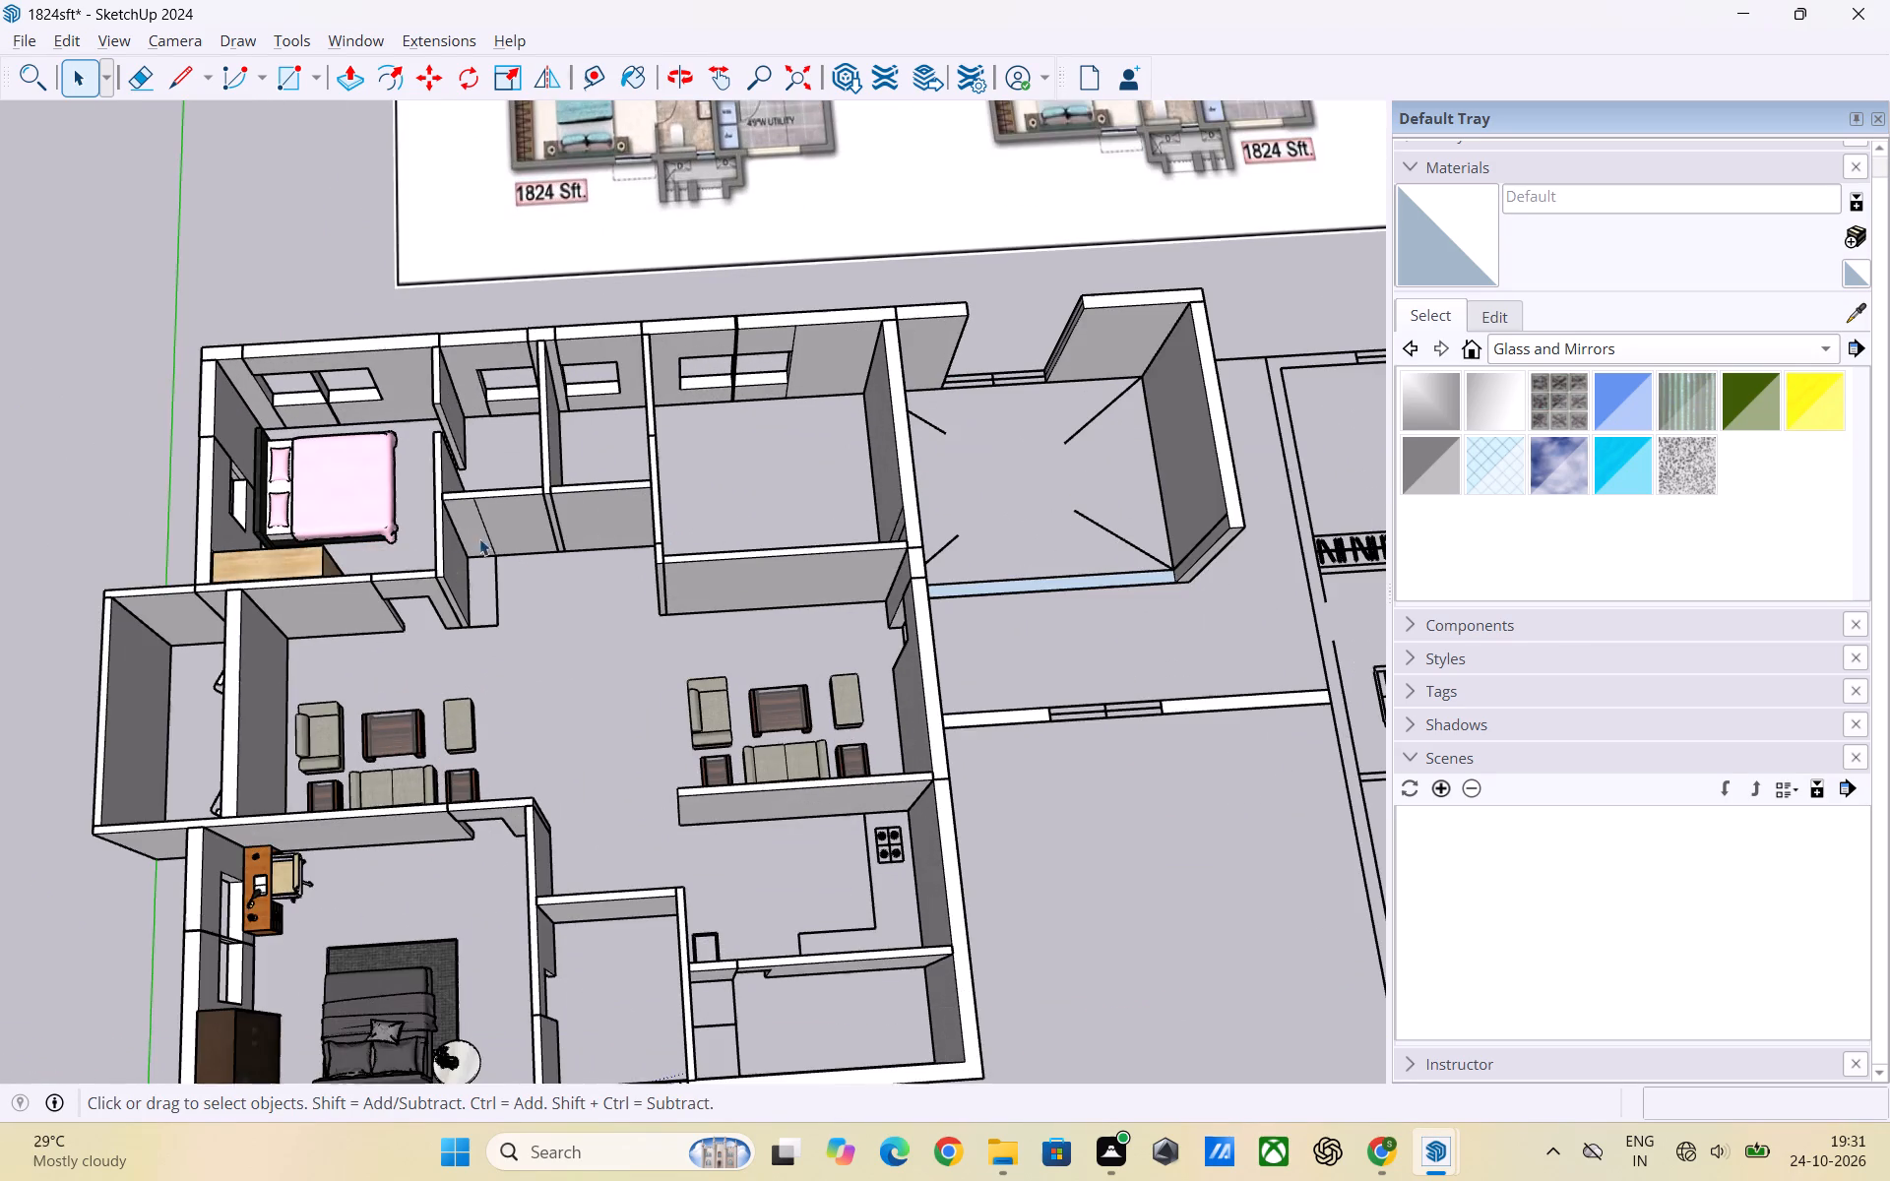
pyautogui.scroll(-4, 902, 514)
pyautogui.scroll(2, 559, 907)
pyautogui.scroll(2, 514, 841)
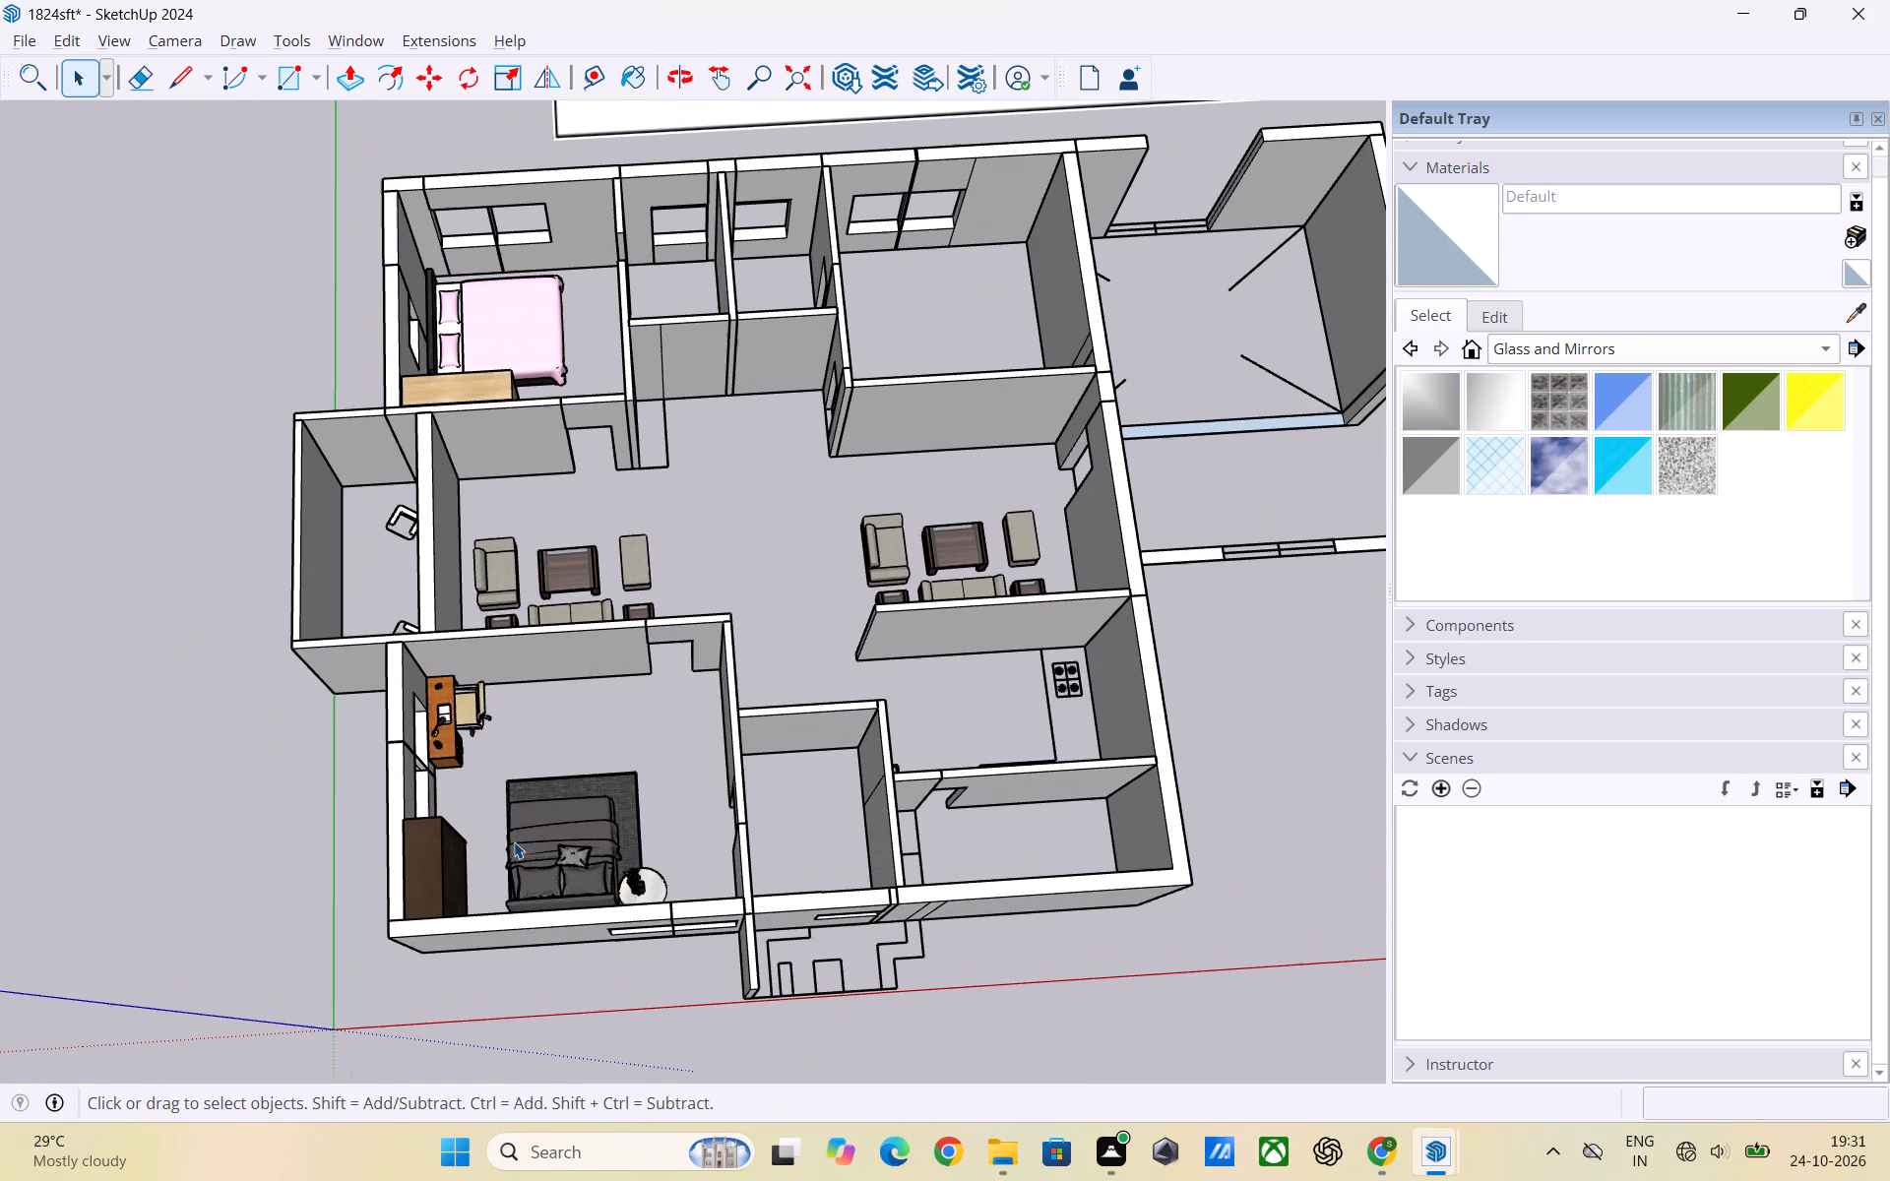
pyautogui.scroll(-1, 798, 808)
pyautogui.scroll(-3, 1048, 665)
pyautogui.scroll(2, 719, 678)
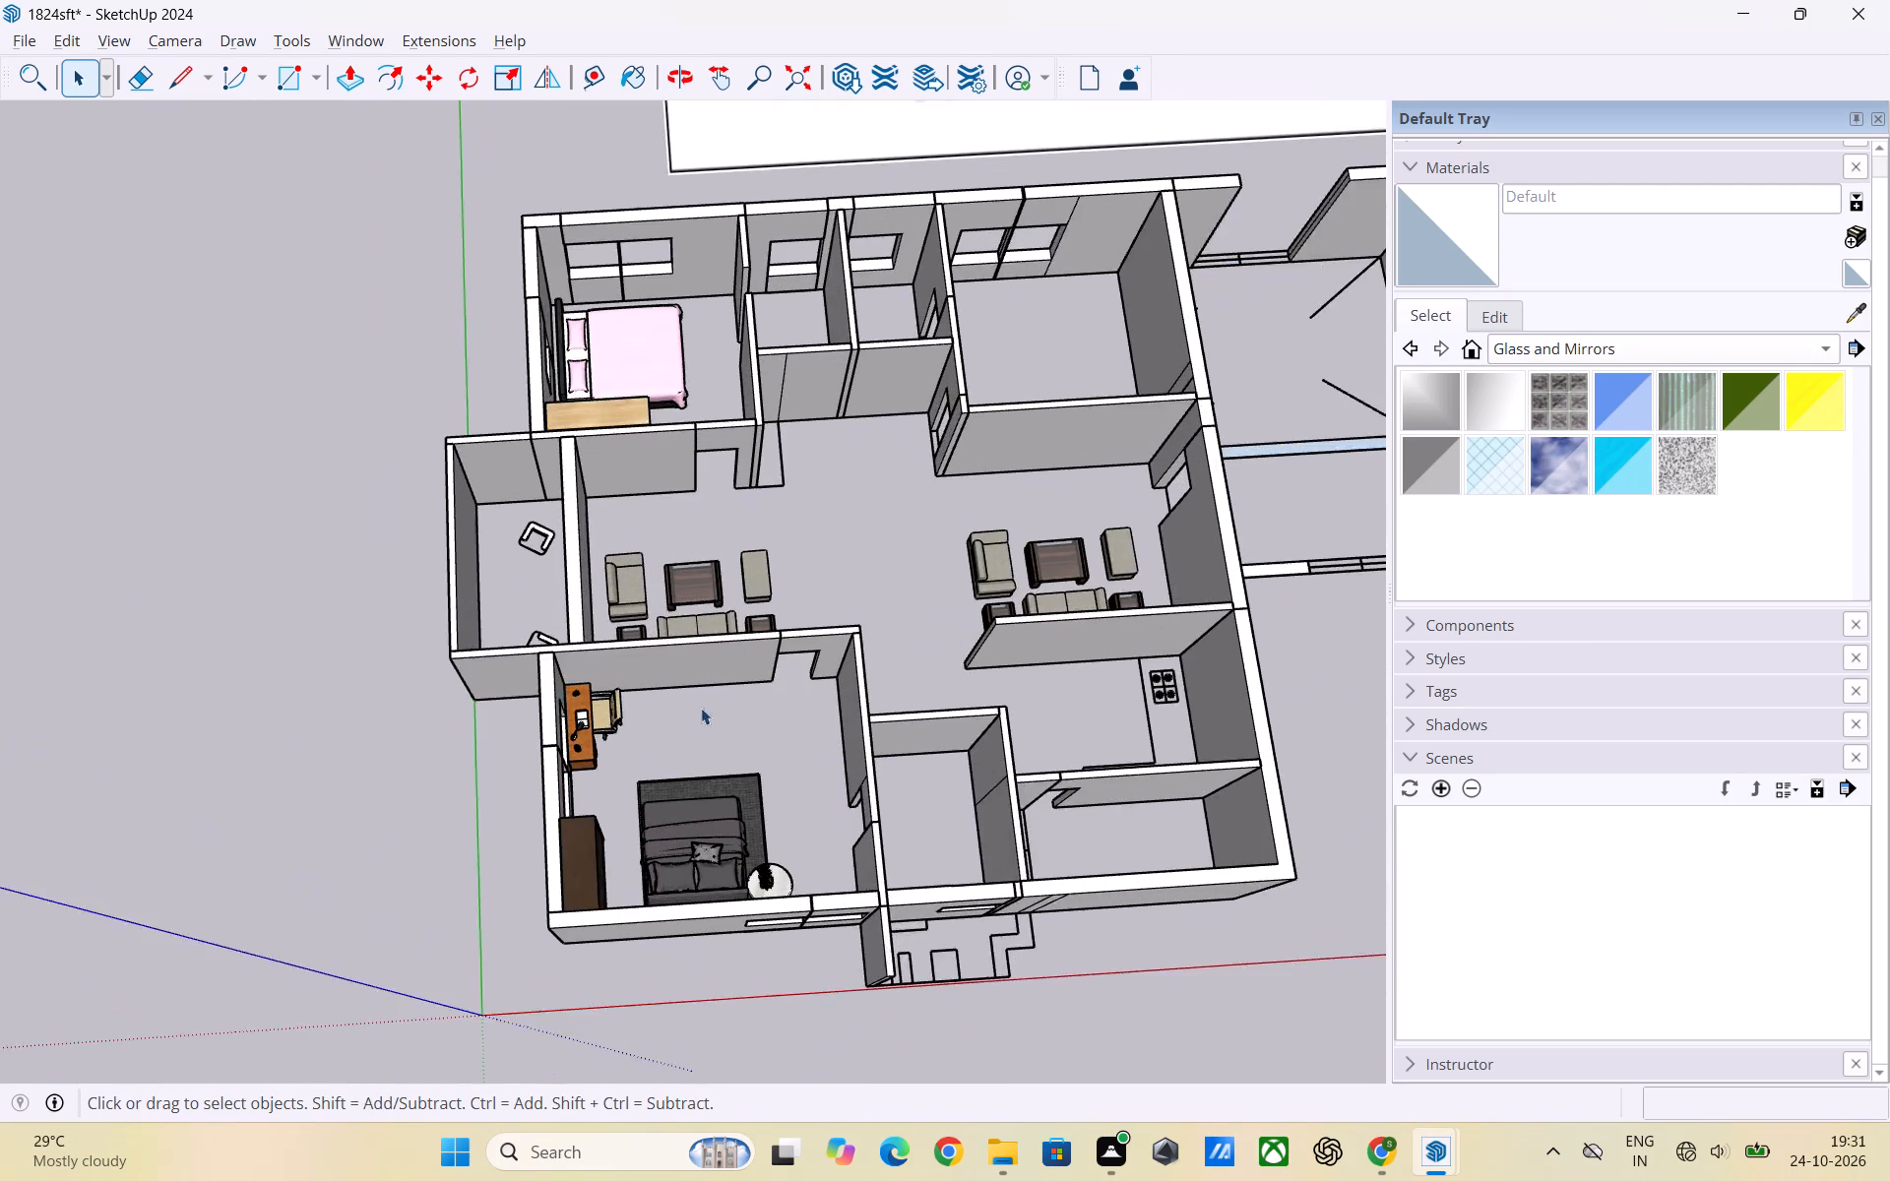
pyautogui.scroll(3, 701, 708)
pyautogui.press('r')
pyautogui.scroll(3, 647, 739)
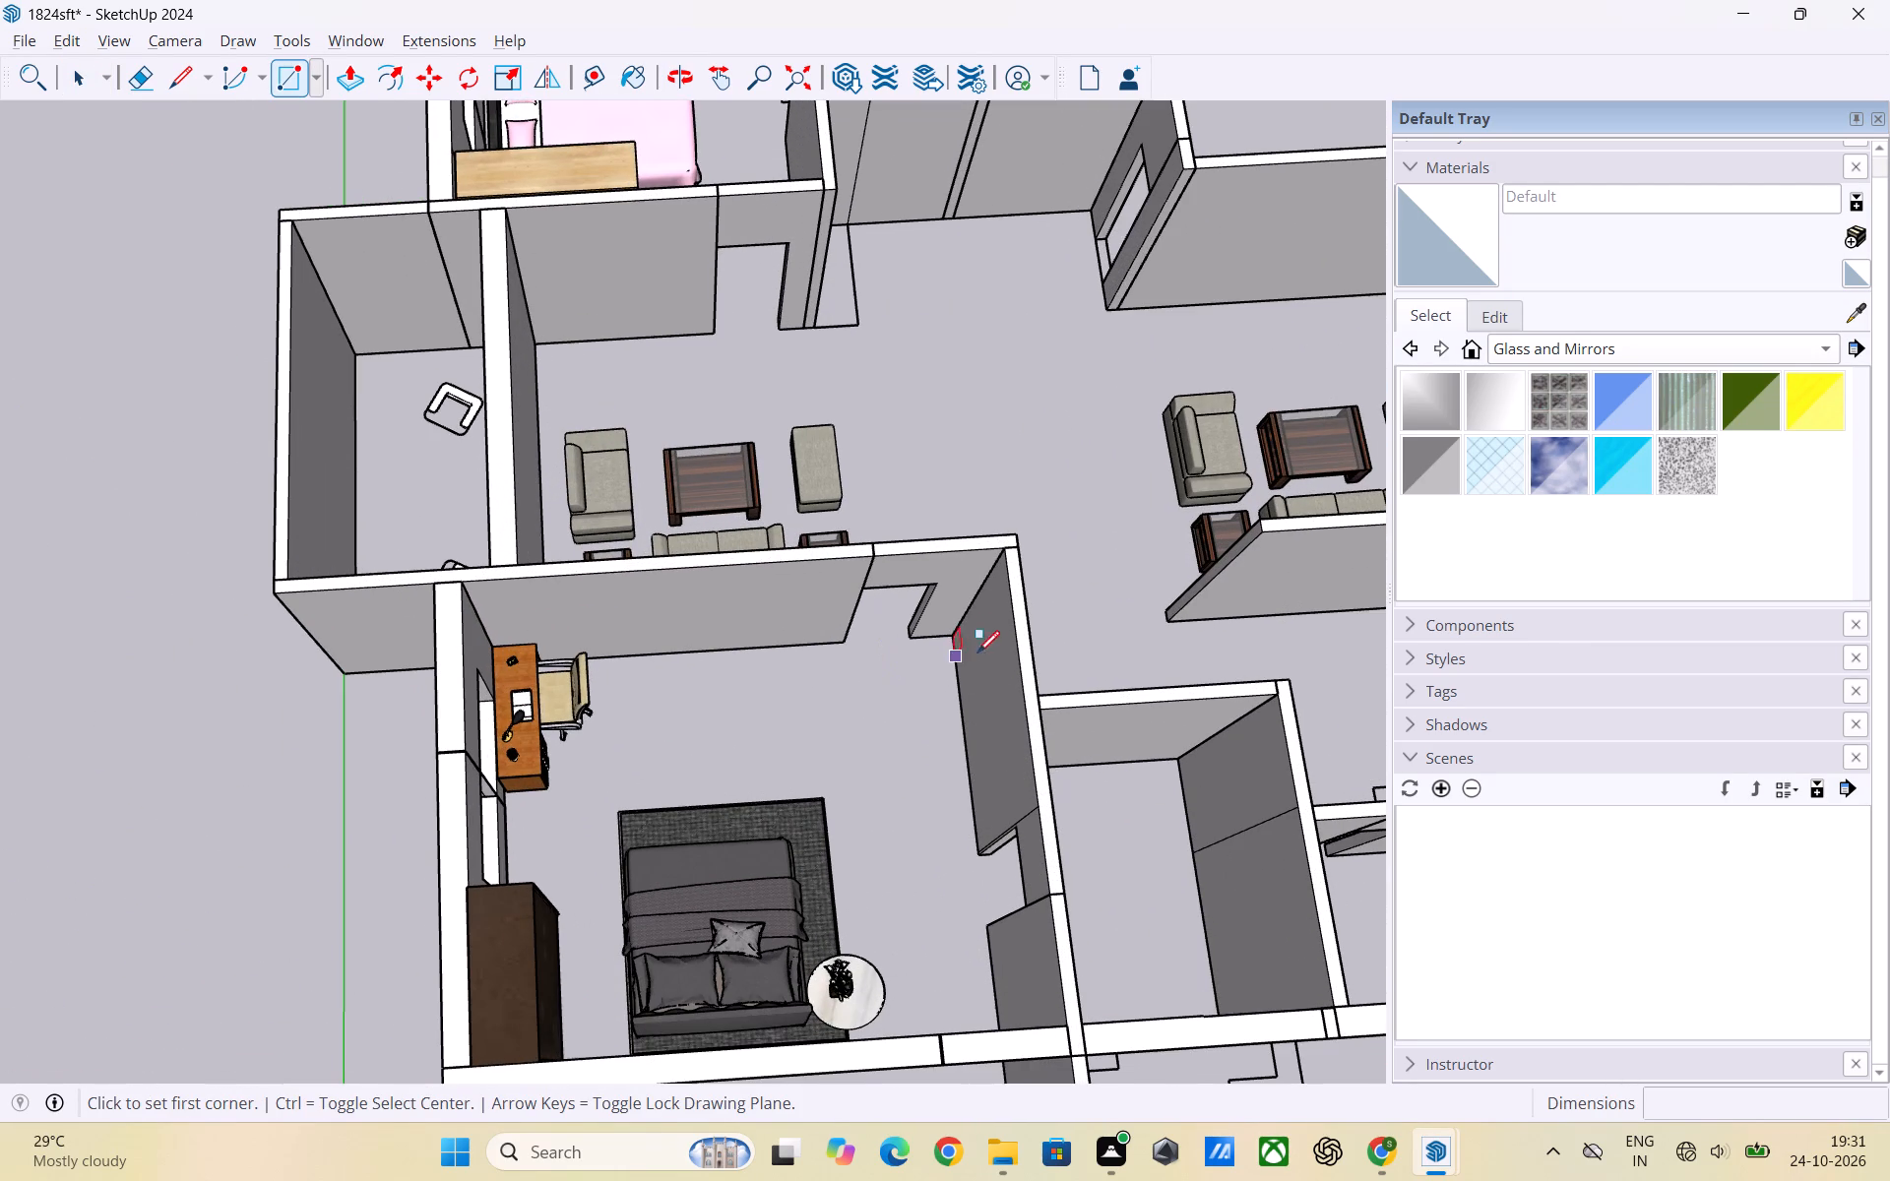
pyautogui.click(965, 633)
pyautogui.scroll(-3, 462, 827)
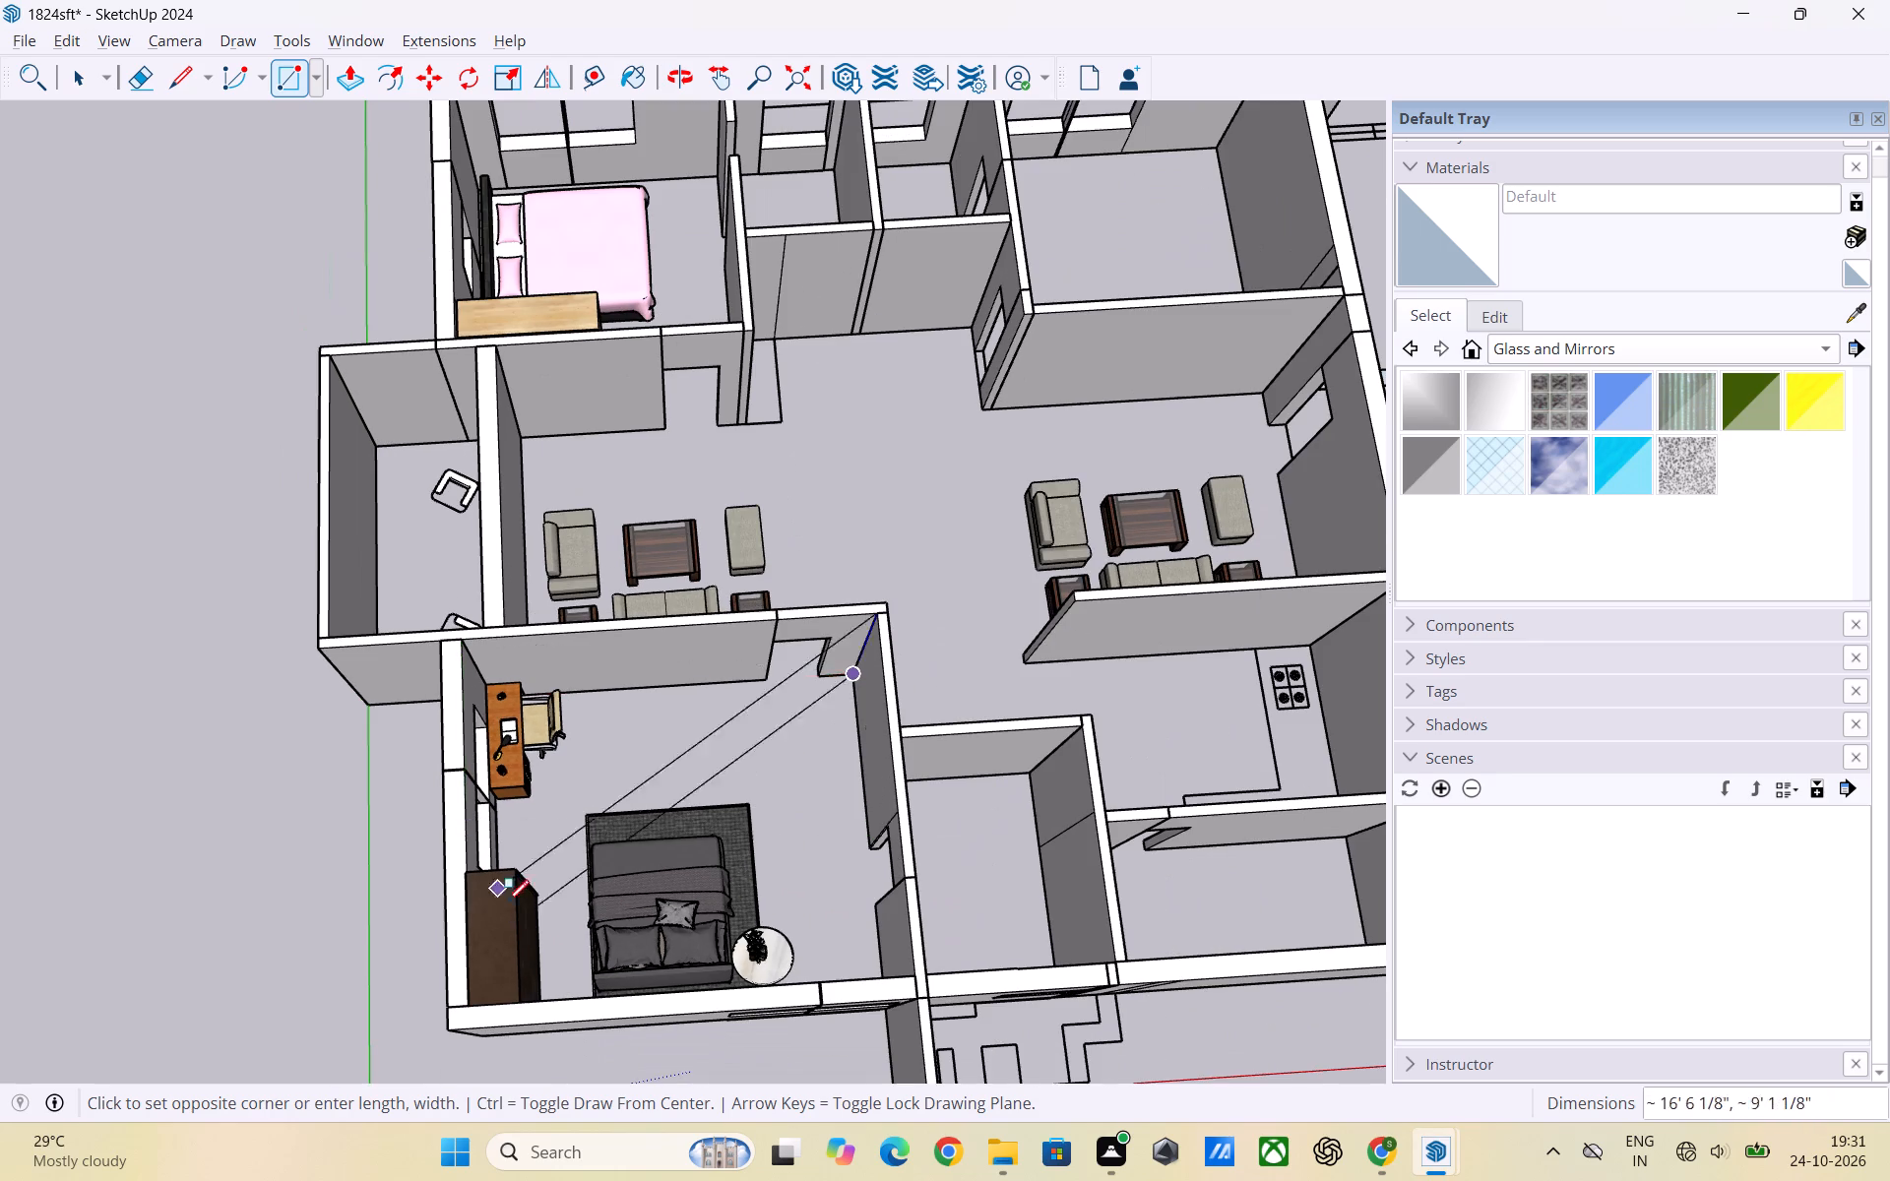
pyautogui.scroll(2, 539, 1001)
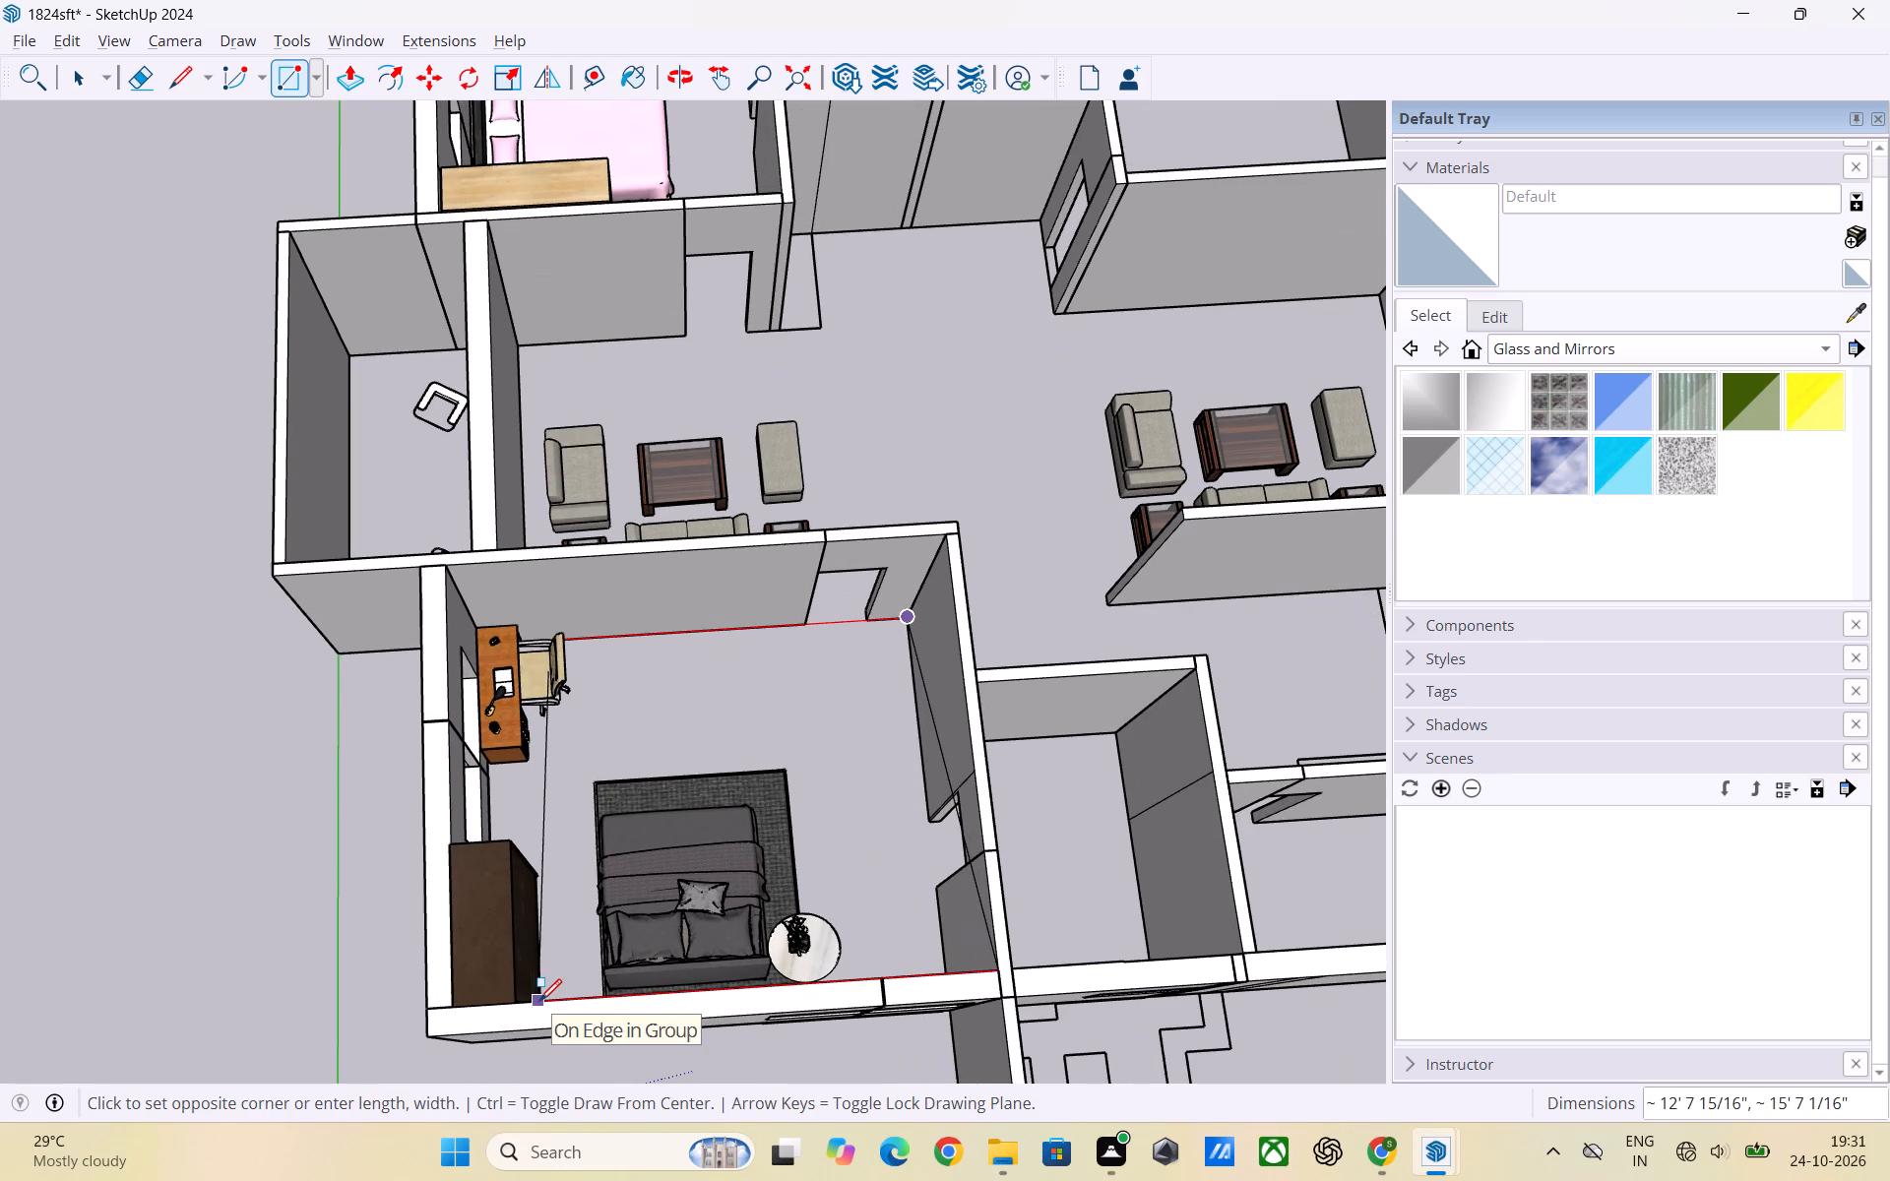
pyautogui.press('Left')
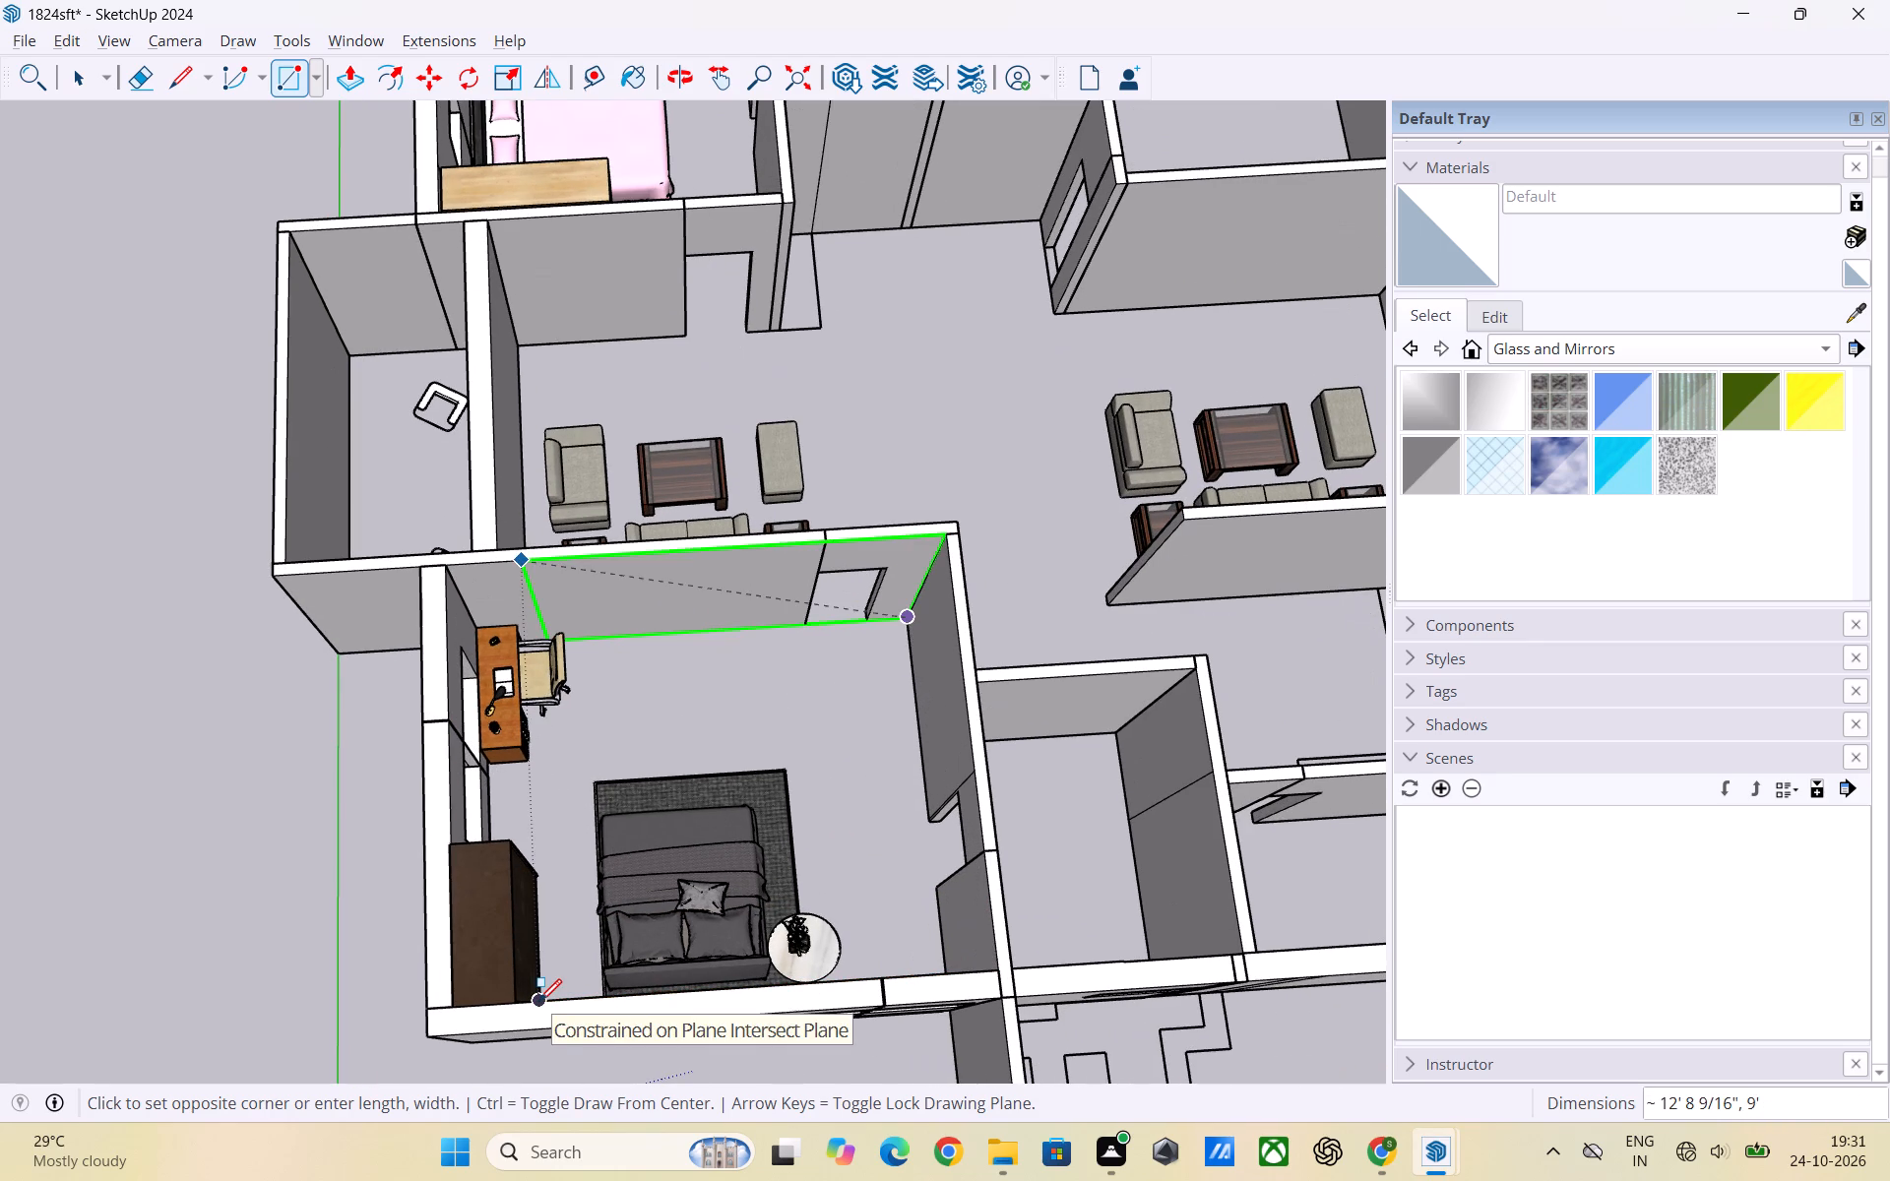
pyautogui.press('Up')
pyautogui.scroll(3, 502, 1006)
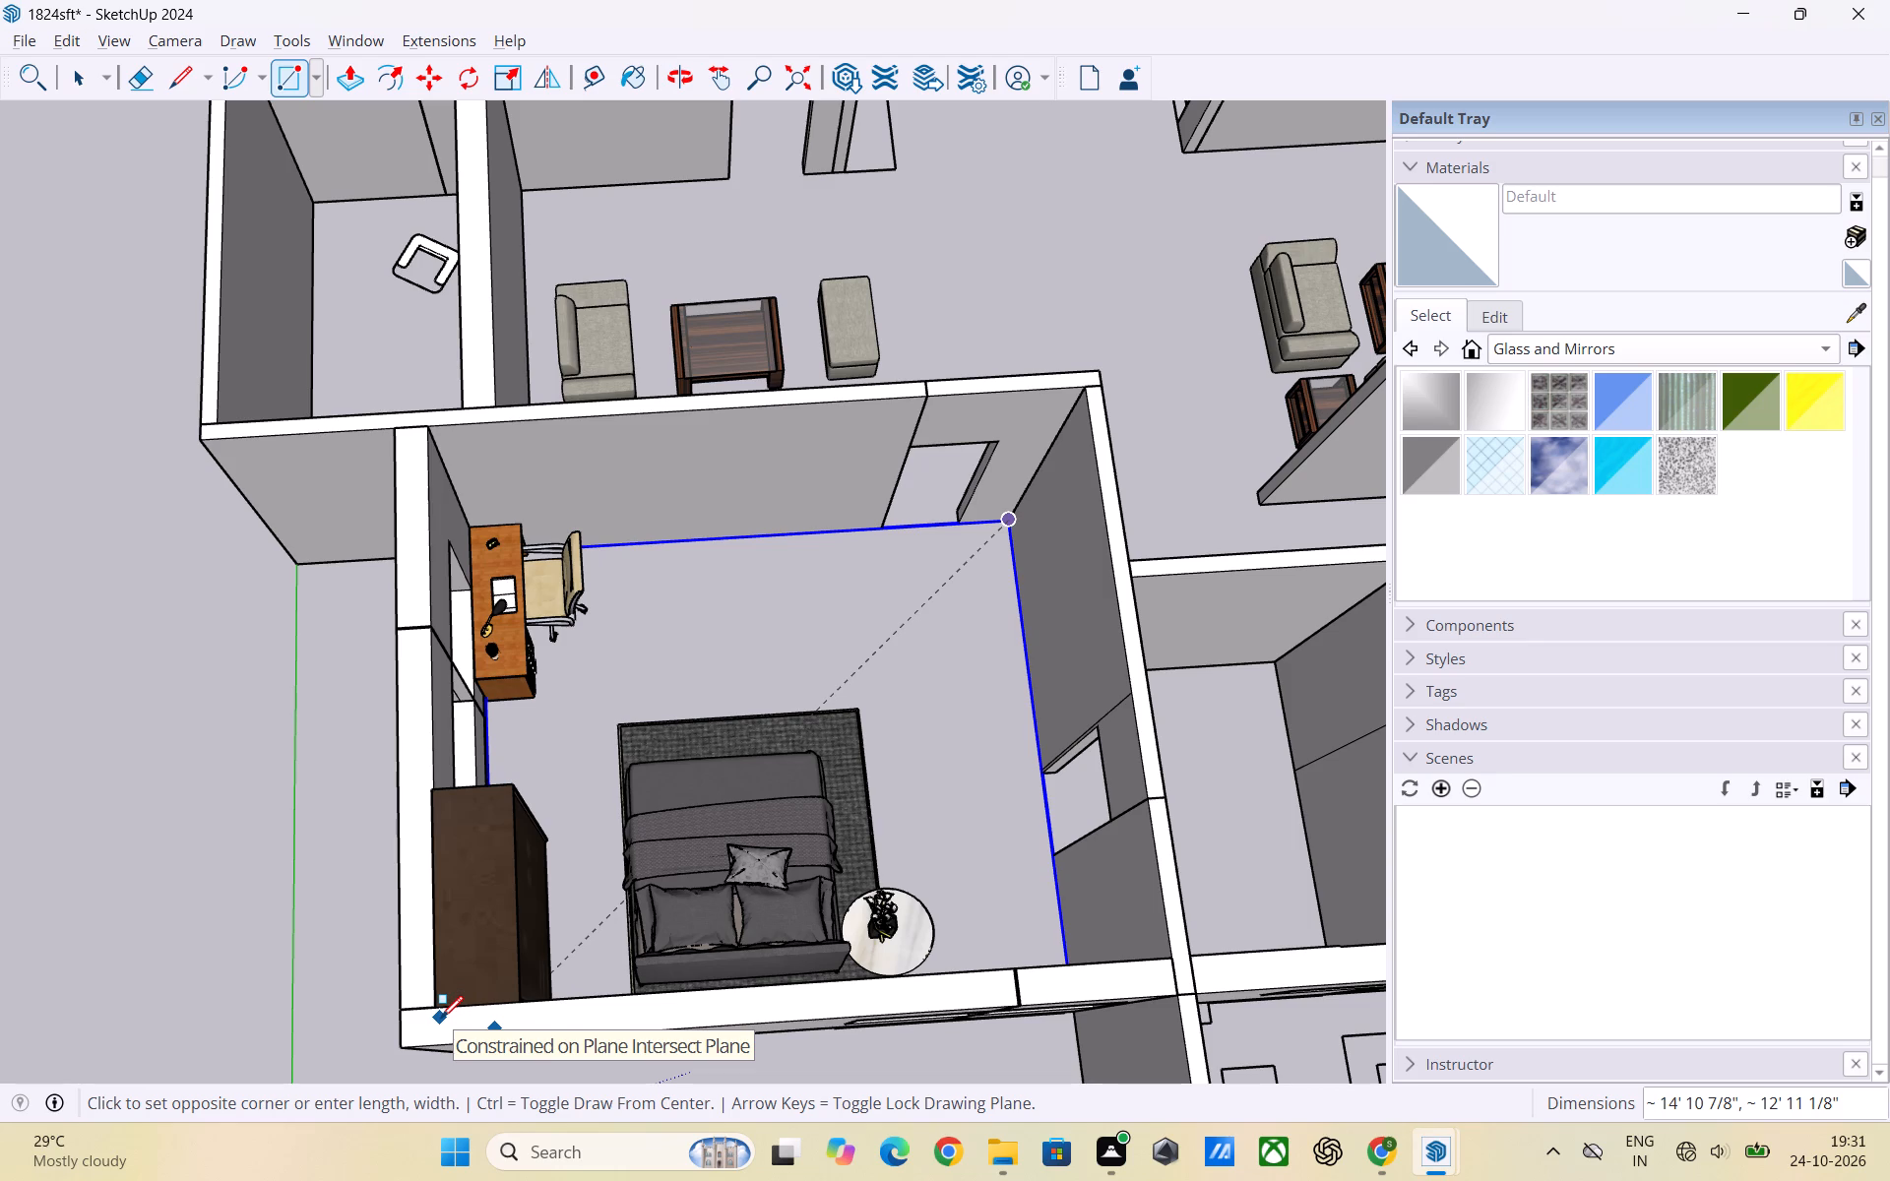
pyautogui.click(441, 1018)
pyautogui.press('space')
pyautogui.click(224, 891)
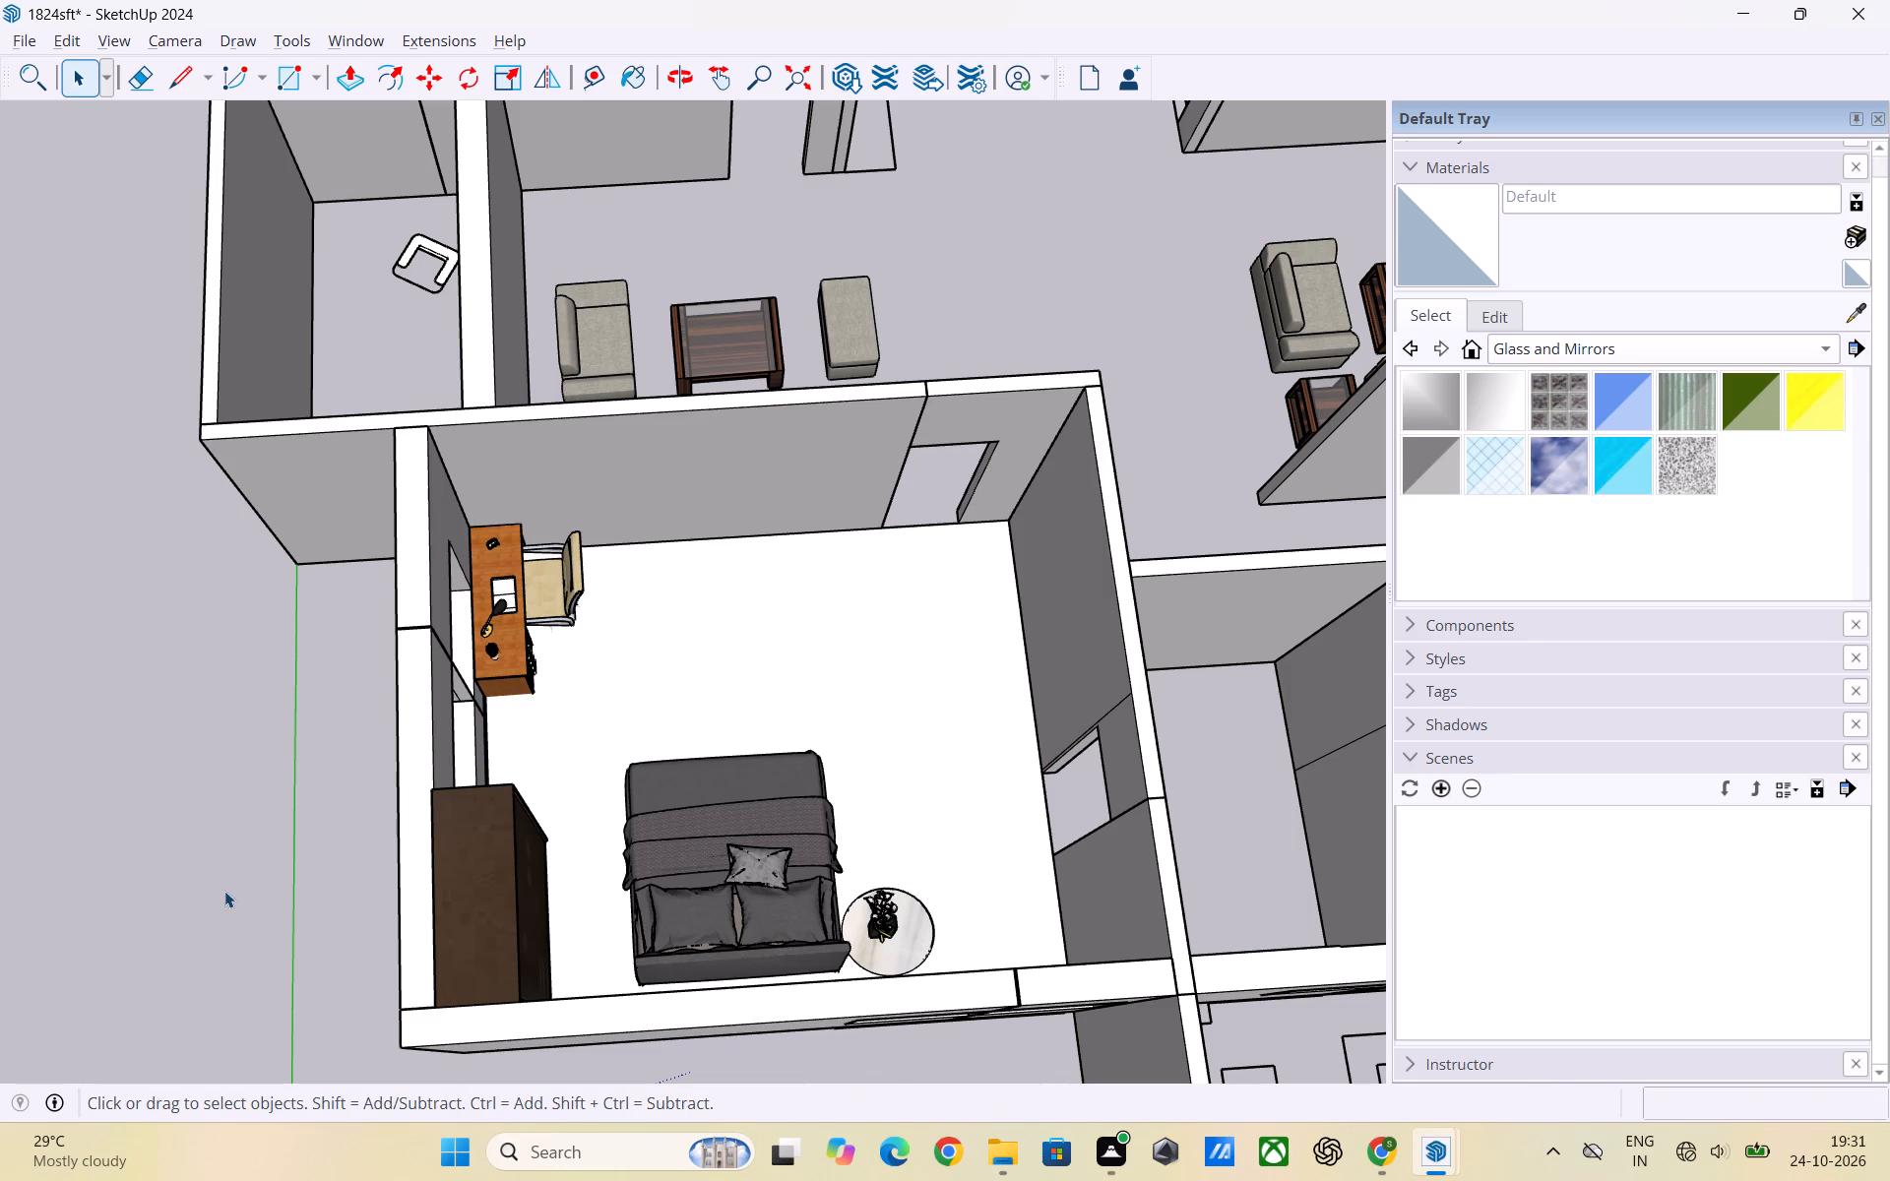
# Draw a 12' by 11' floor rectangle between opposite inner corners of the bedroom with the pink double bed.
pyautogui.scroll(-6, 709, 666)
pyautogui.moveTo(701, 735); pyautogui.dragTo(573, 760, button='middle')
pyautogui.scroll(-1, 603, 765)
pyautogui.moveTo(617, 805); pyautogui.dragTo(690, 844, button='middle')
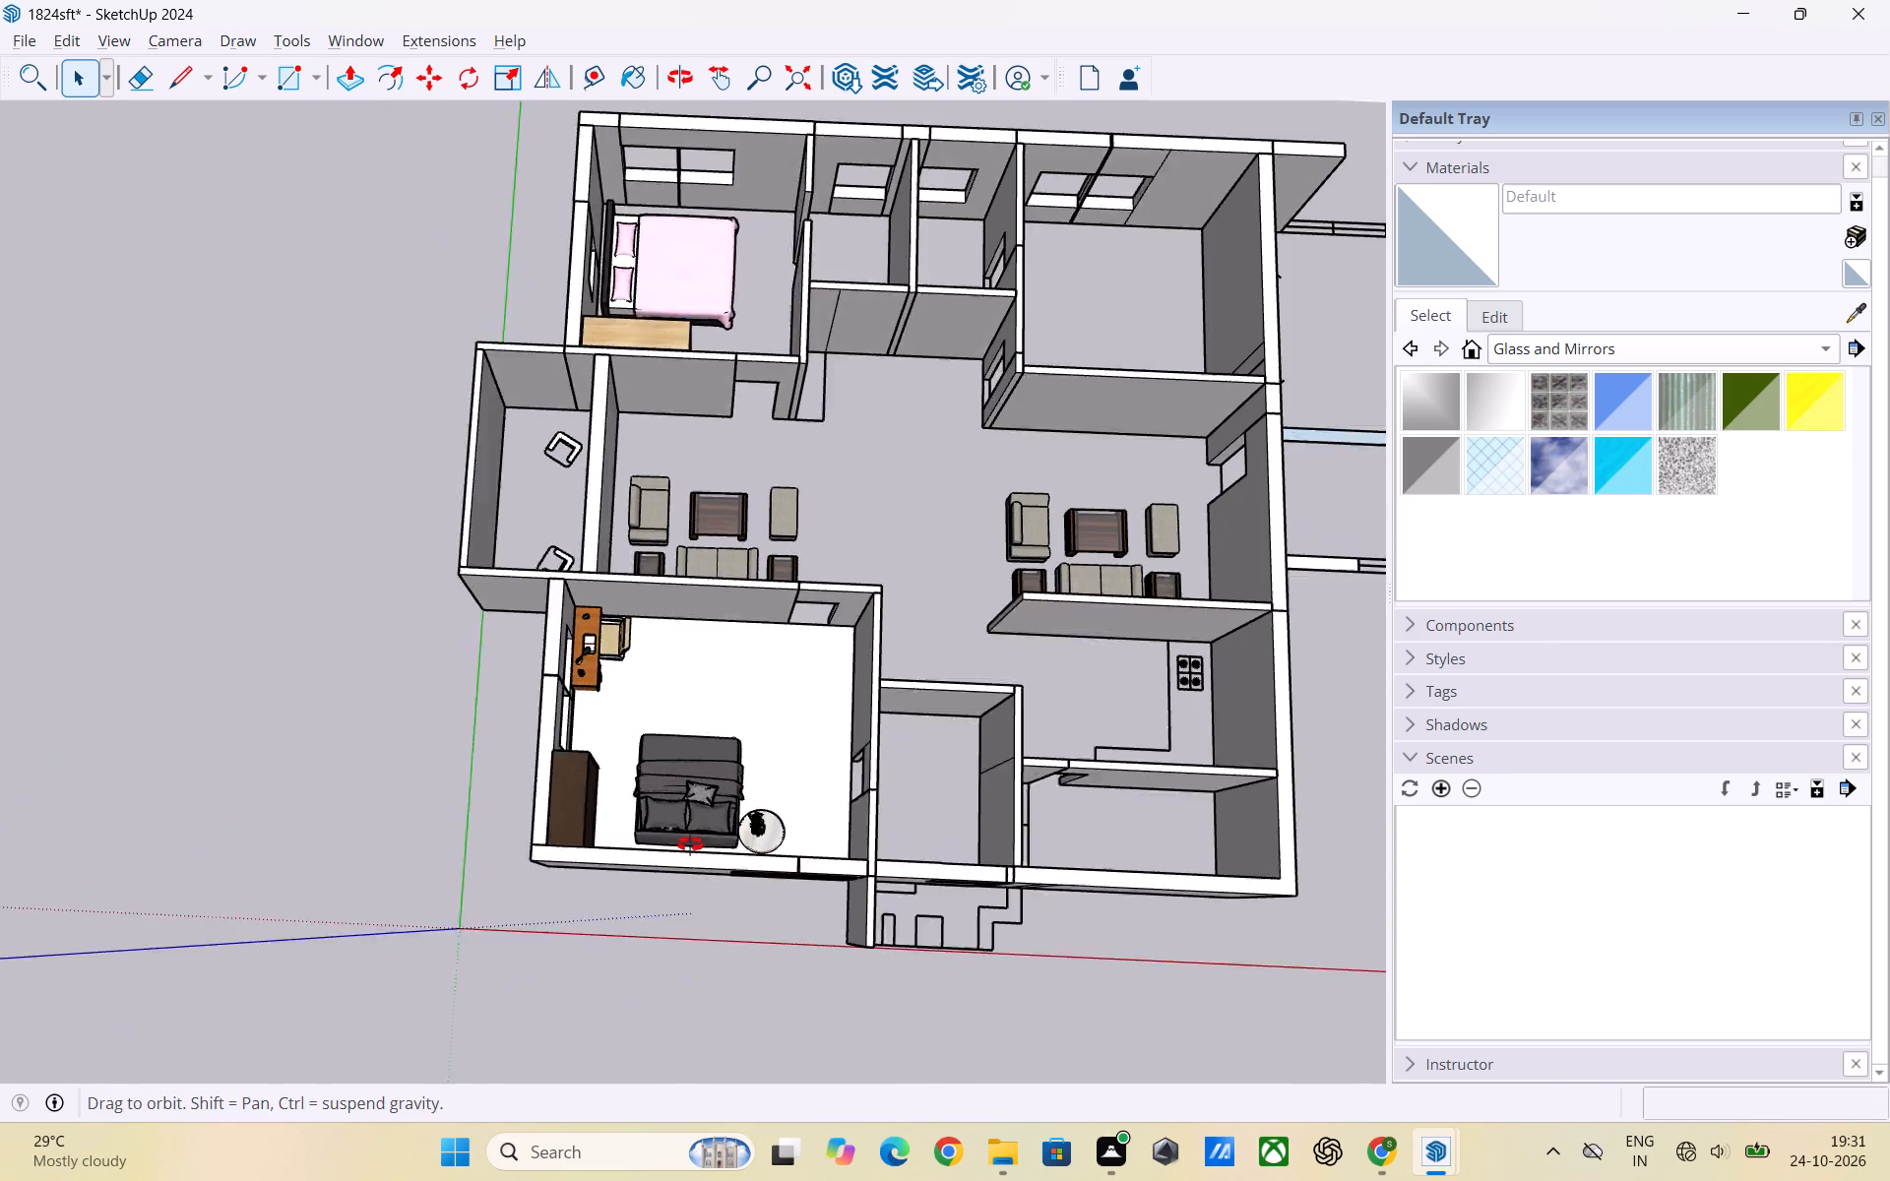
pyautogui.moveTo(690, 844); pyautogui.dragTo(725, 858, button='middle')
pyautogui.scroll(-2, 768, 760)
pyautogui.scroll(8, 769, 759)
pyautogui.moveTo(771, 780); pyautogui.dragTo(673, 791, button='middle')
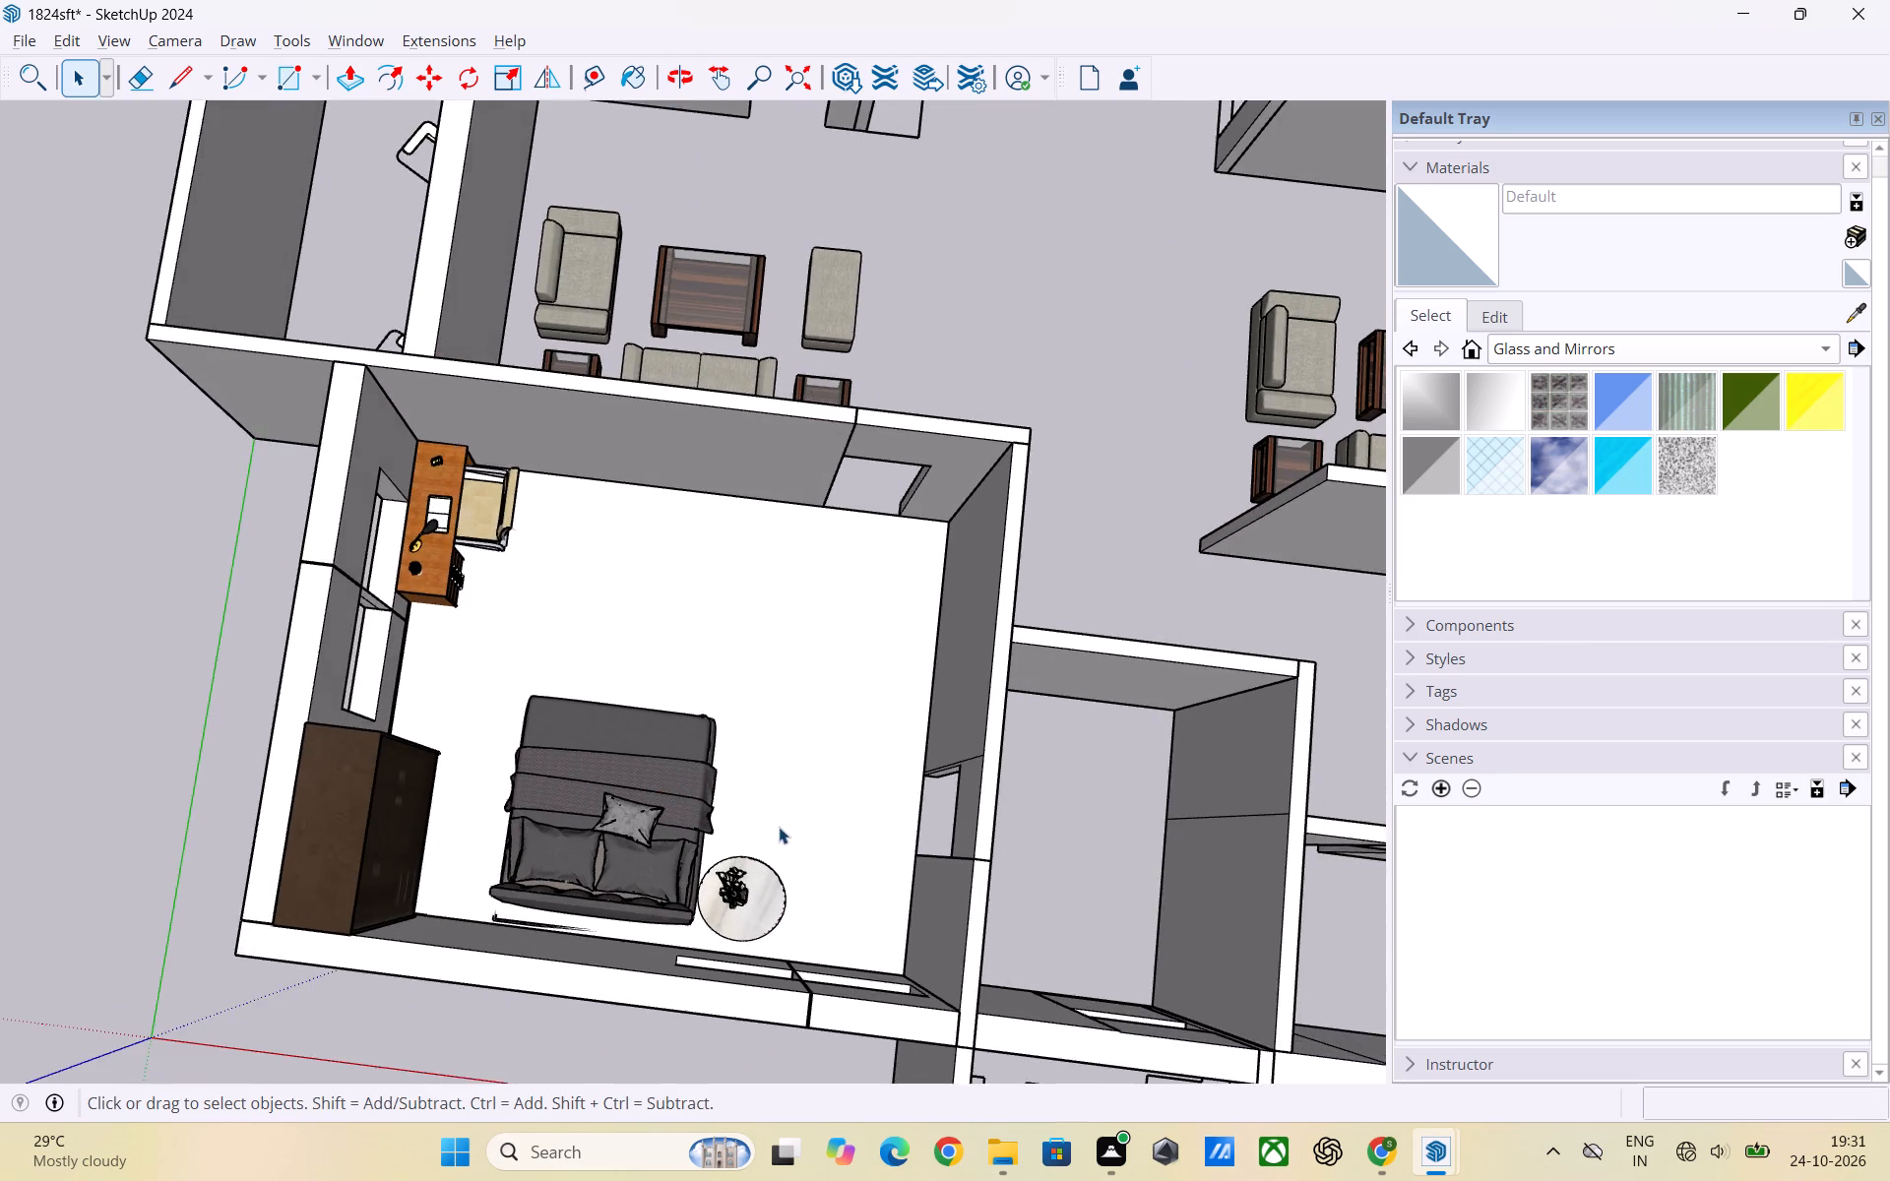
pyautogui.scroll(2, 779, 827)
pyautogui.scroll(-9, 151, 691)
pyautogui.moveTo(419, 774); pyautogui.dragTo(491, 755, button='middle')
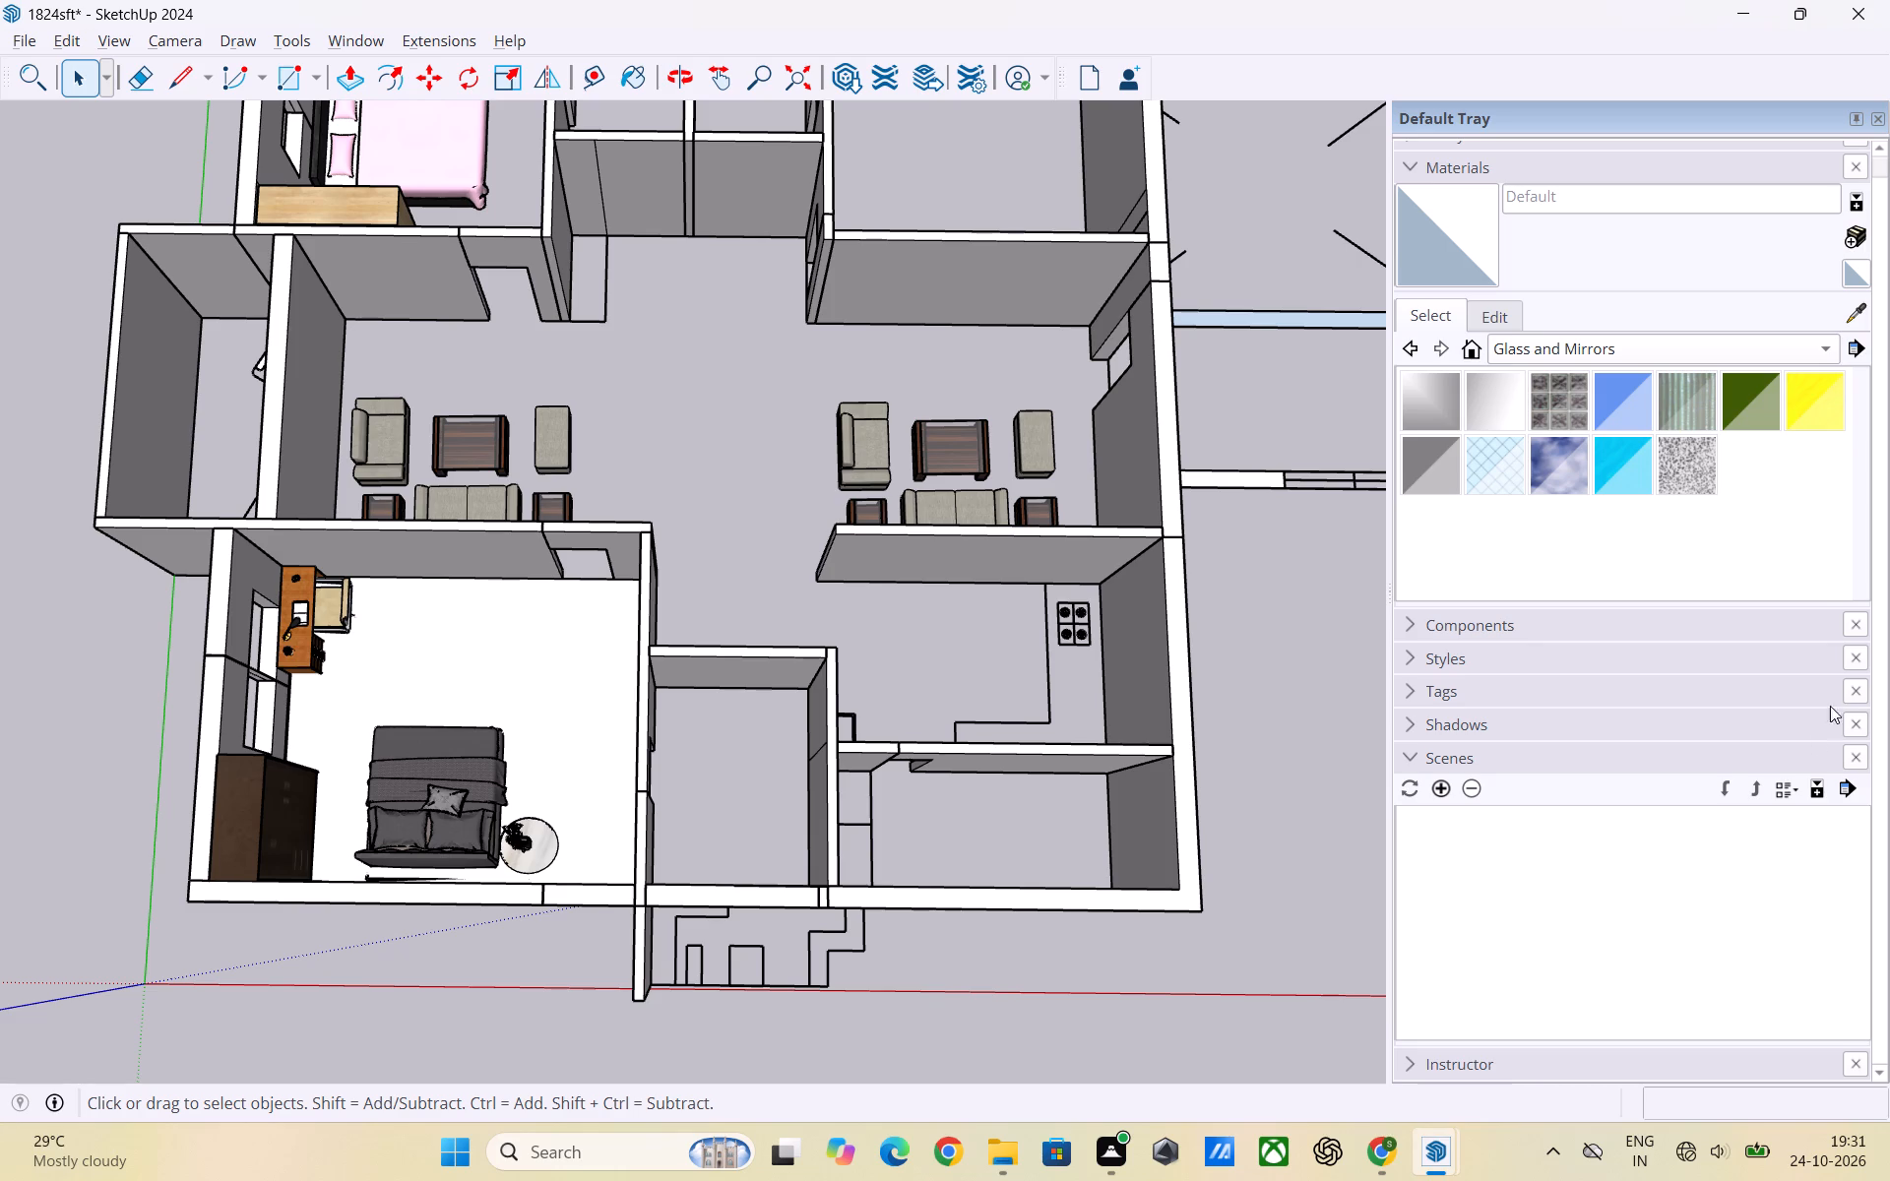
pyautogui.scroll(-4, 1813, 736)
pyautogui.scroll(-6, 865, 635)
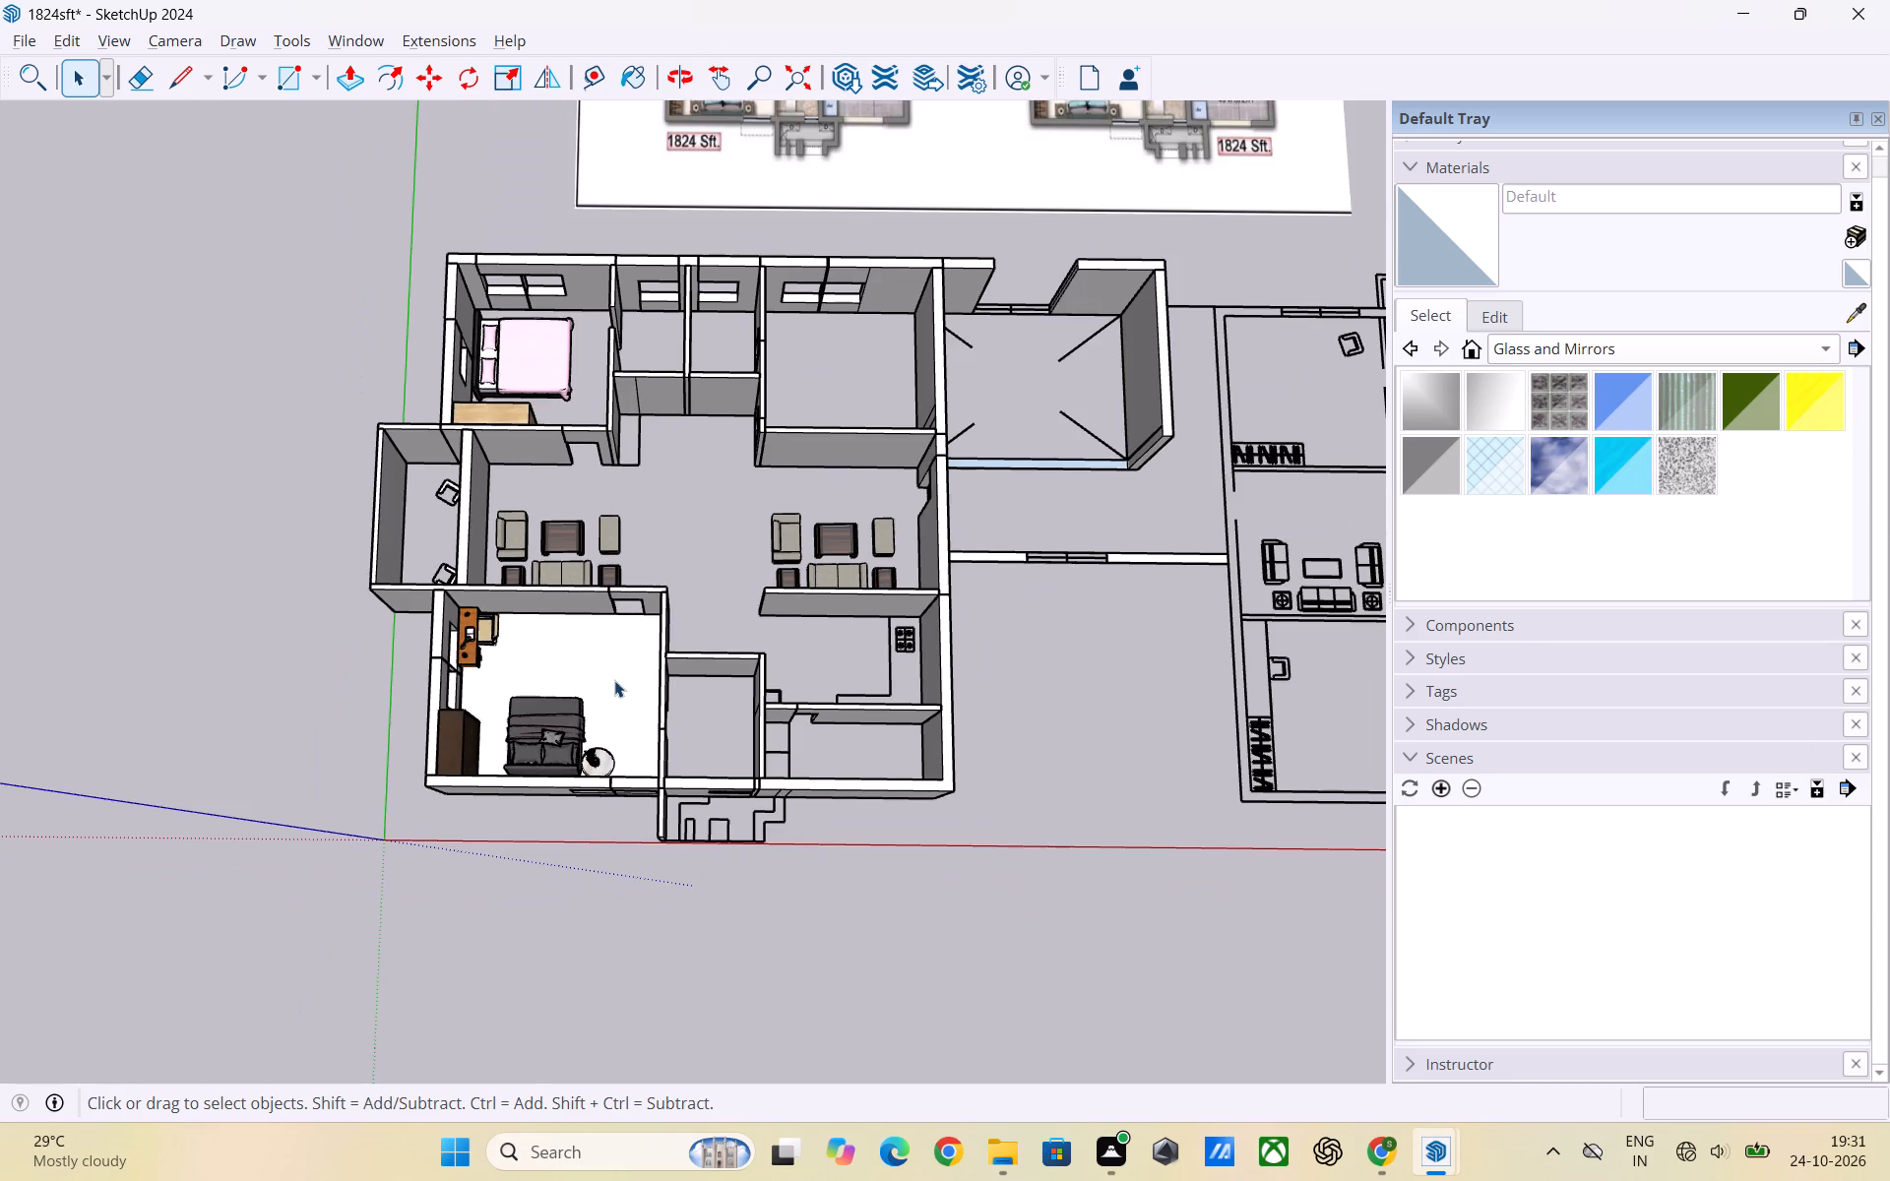
pyautogui.scroll(5, 563, 357)
pyautogui.moveTo(546, 378); pyautogui.dragTo(560, 518, button='middle')
pyautogui.scroll(2, 535, 443)
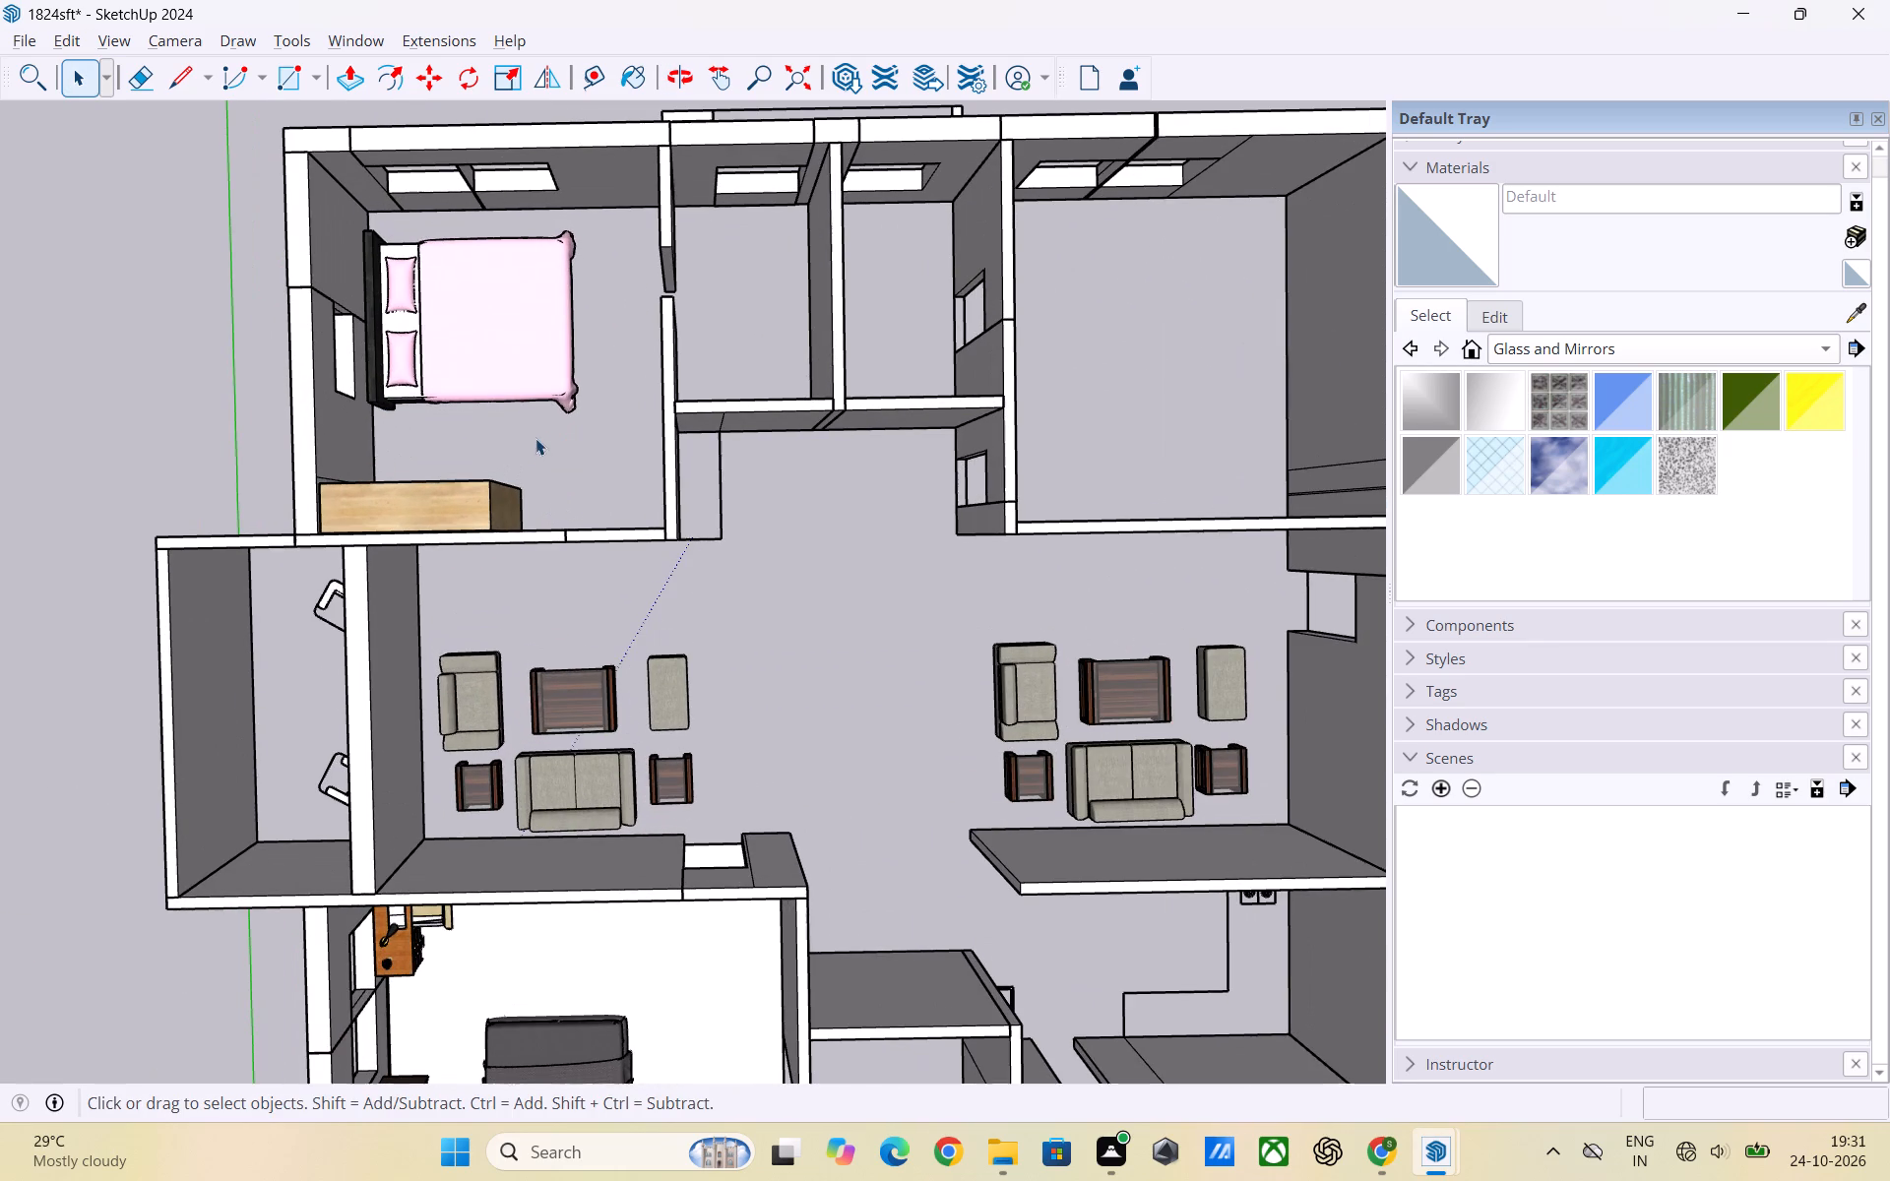
pyautogui.press('r')
pyautogui.scroll(3, 405, 261)
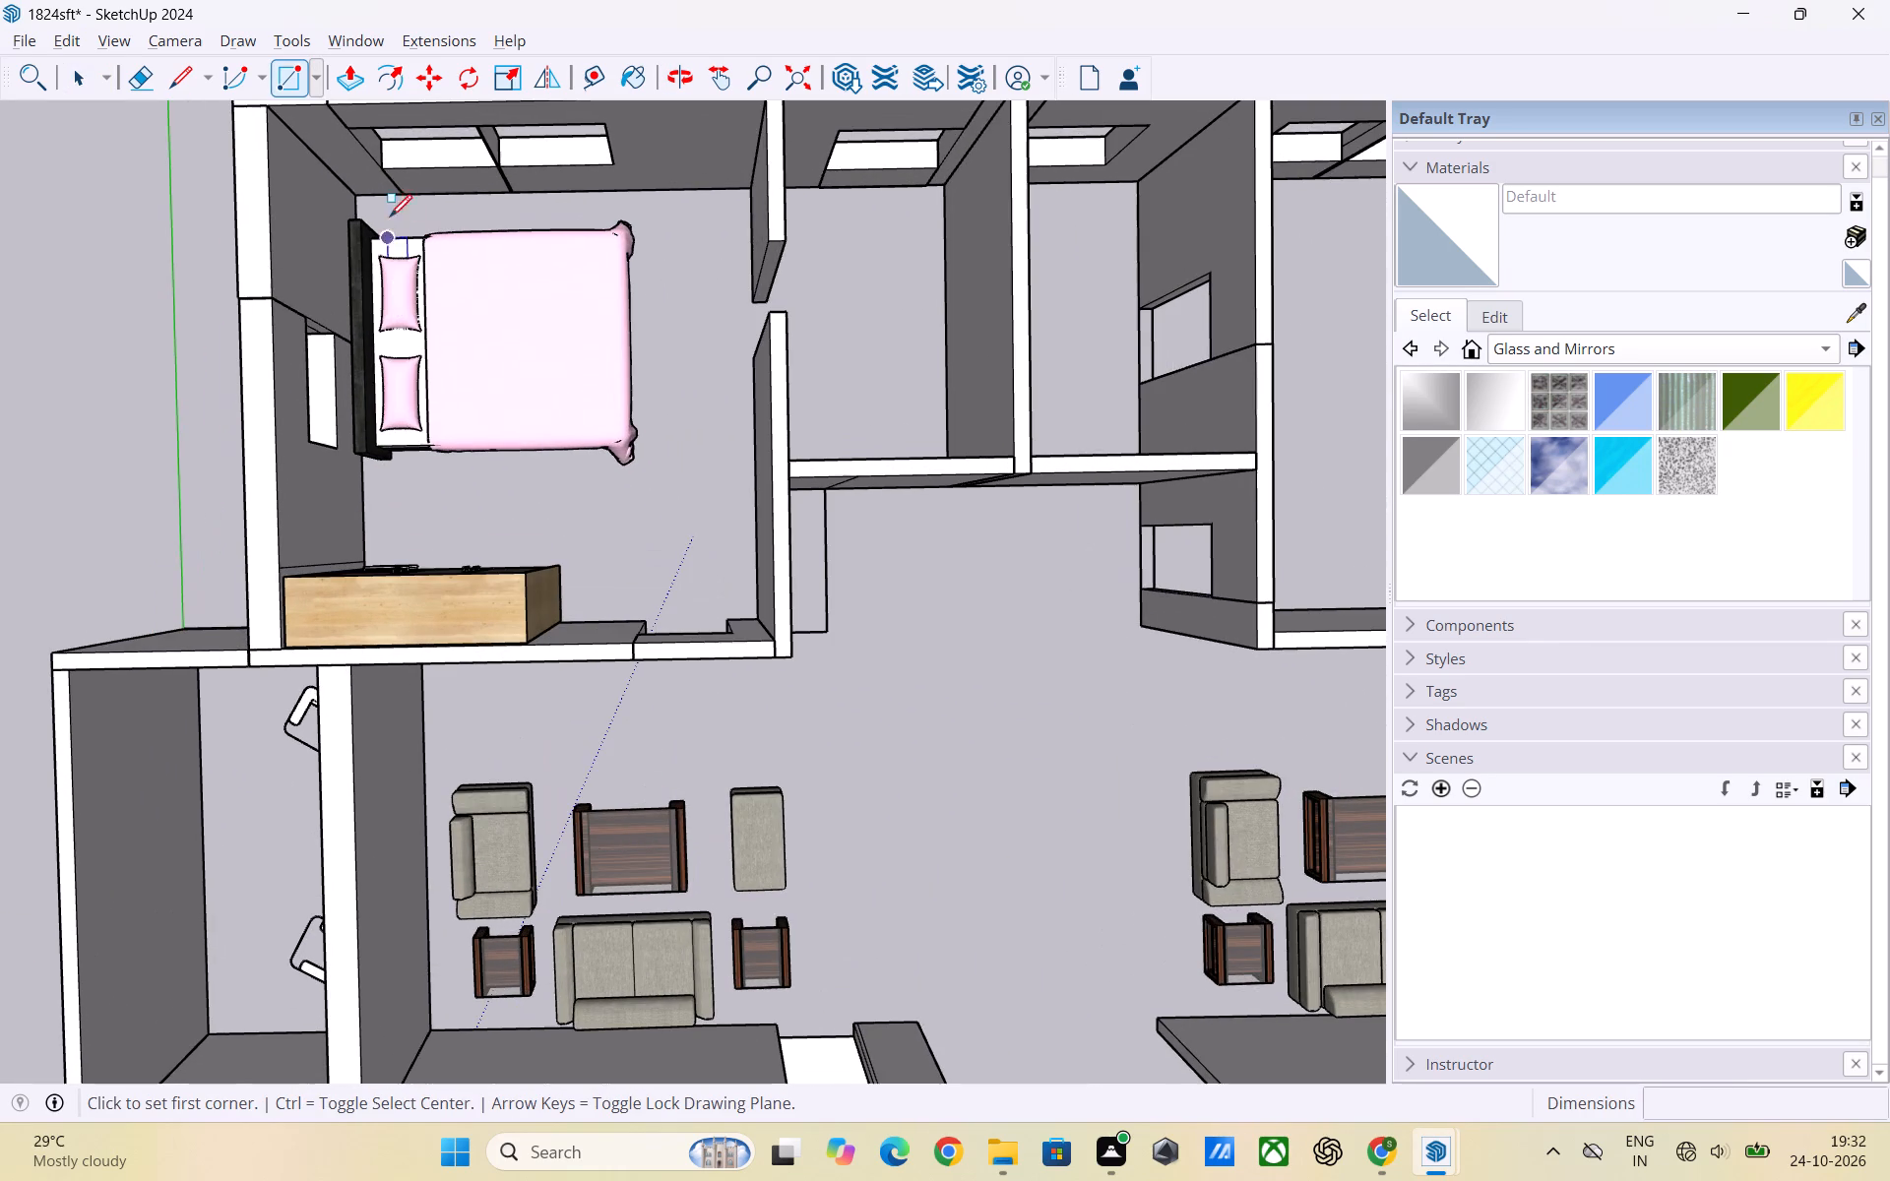
pyautogui.click(353, 194)
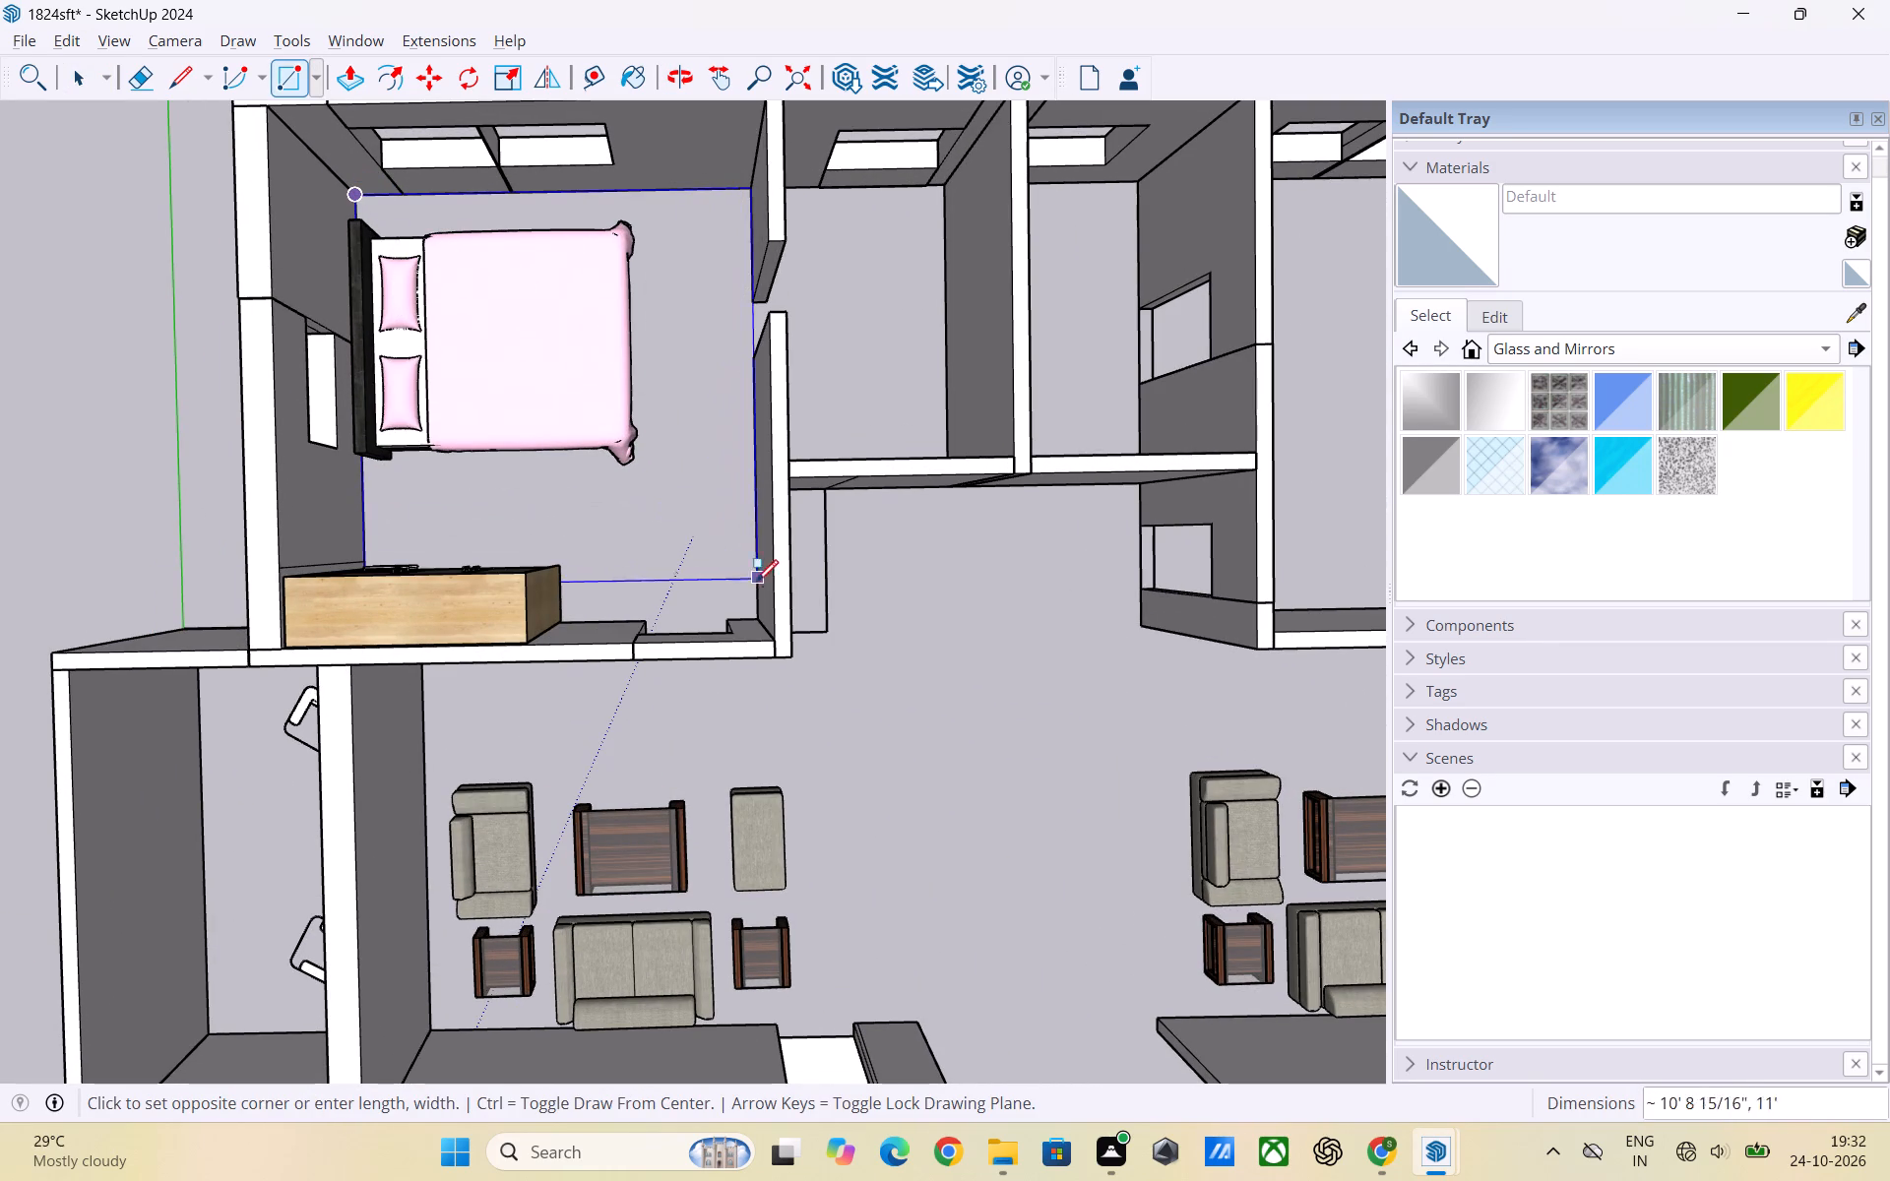
pyautogui.scroll(3, 748, 620)
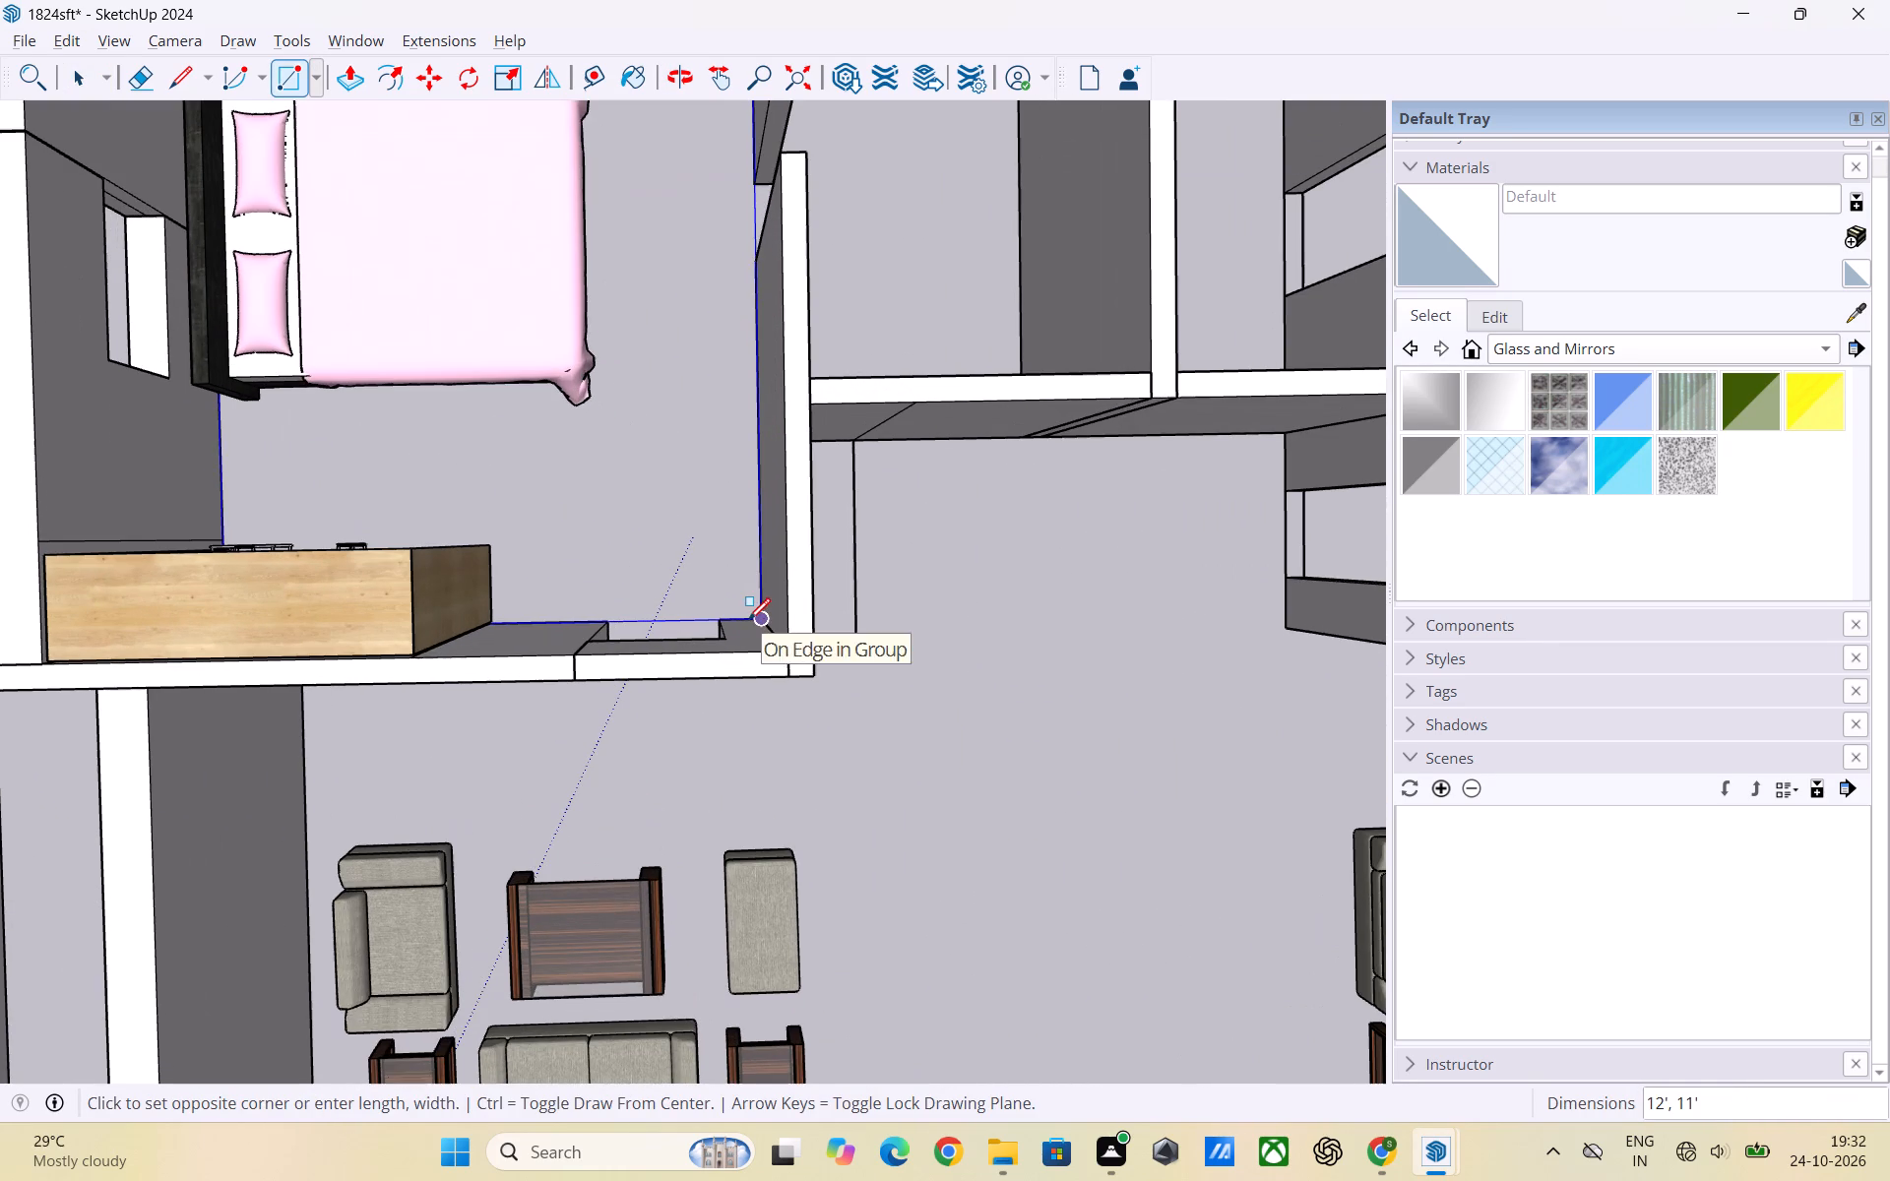
pyautogui.click(757, 619)
pyautogui.press('space')
pyautogui.scroll(-3, 639, 524)
pyautogui.scroll(1, 640, 528)
pyautogui.scroll(-4, 642, 524)
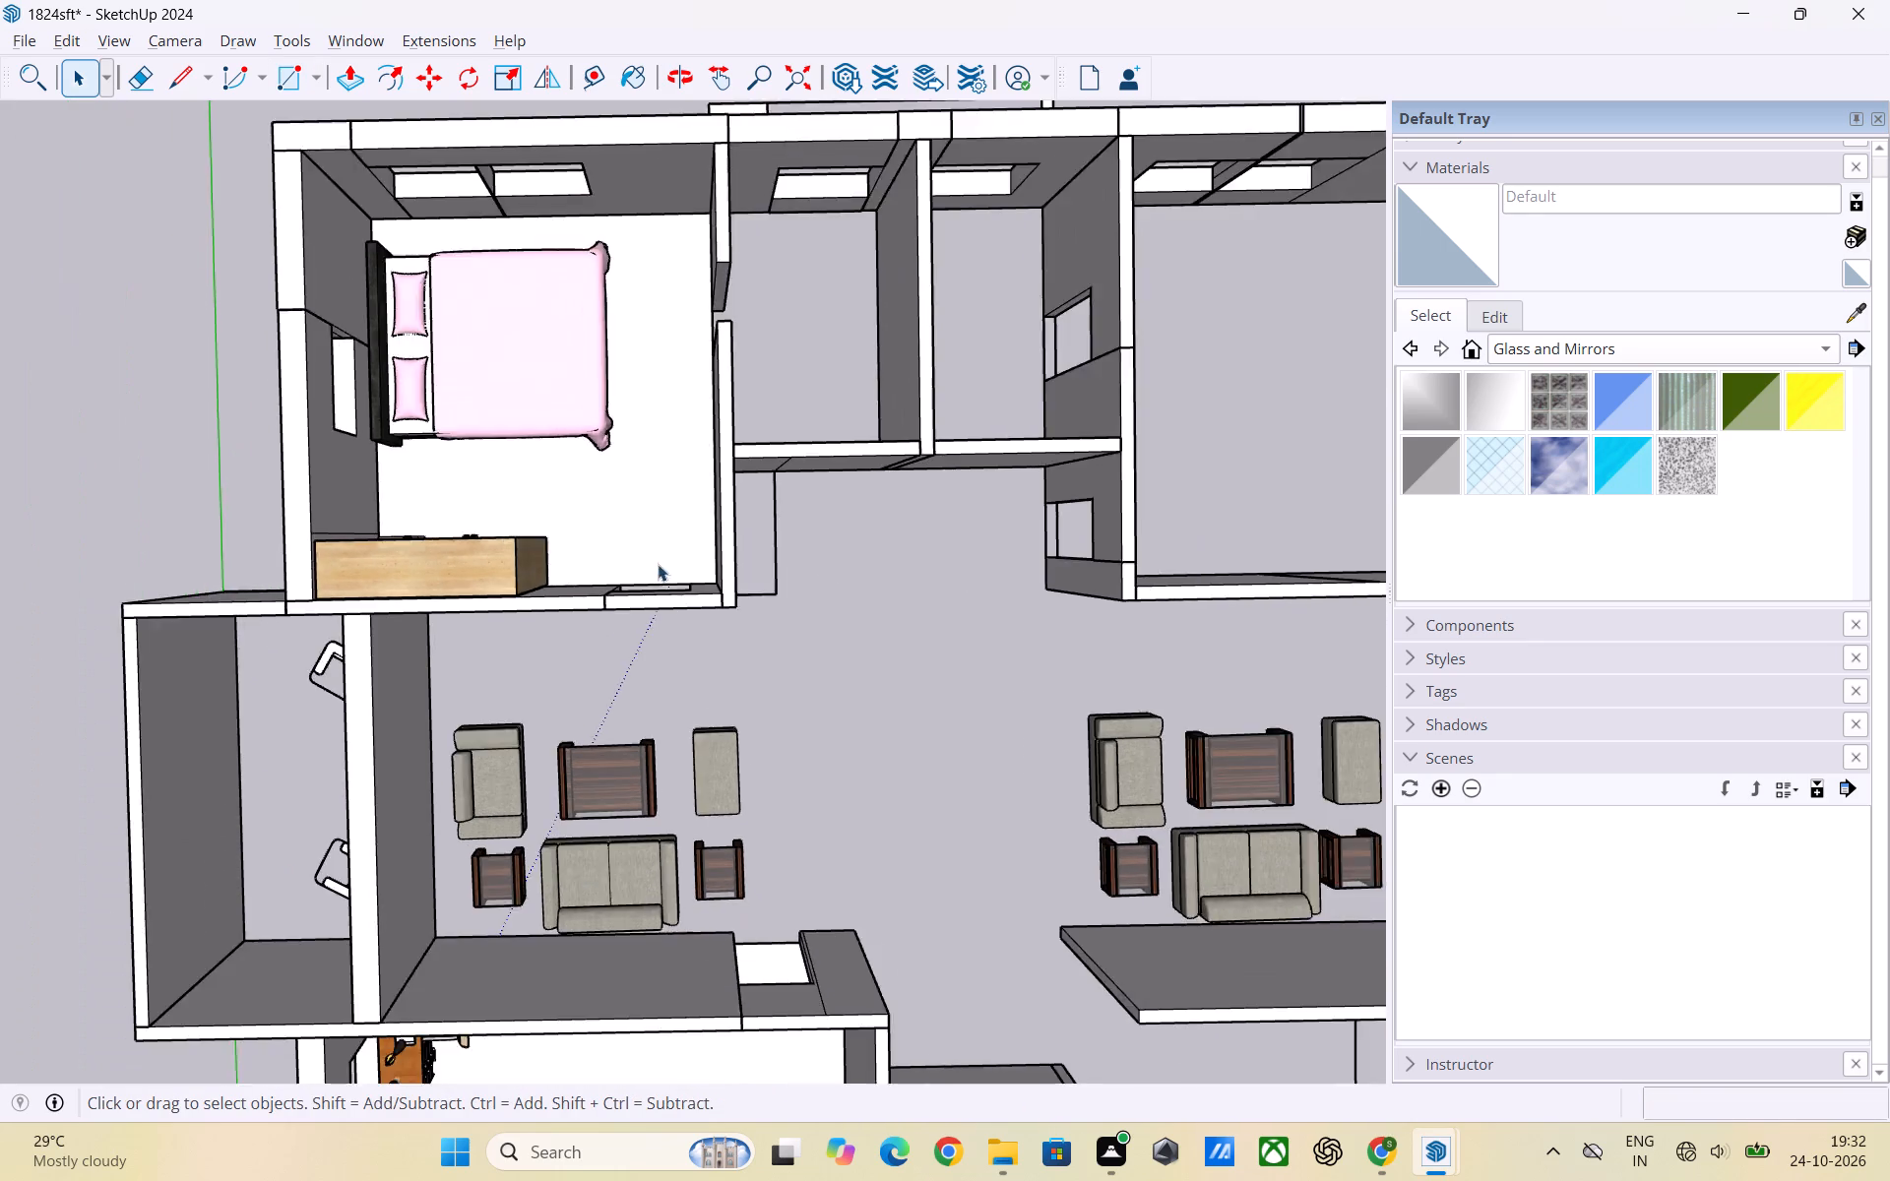
# Examine the left 1824 sft apartment's rooms from several angles, ending close on the toilets beside the pink-bed bedroom.
pyautogui.scroll(-3, 658, 564)
pyautogui.moveTo(709, 623); pyautogui.dragTo(687, 624, button='middle')
pyautogui.scroll(-5, 962, 643)
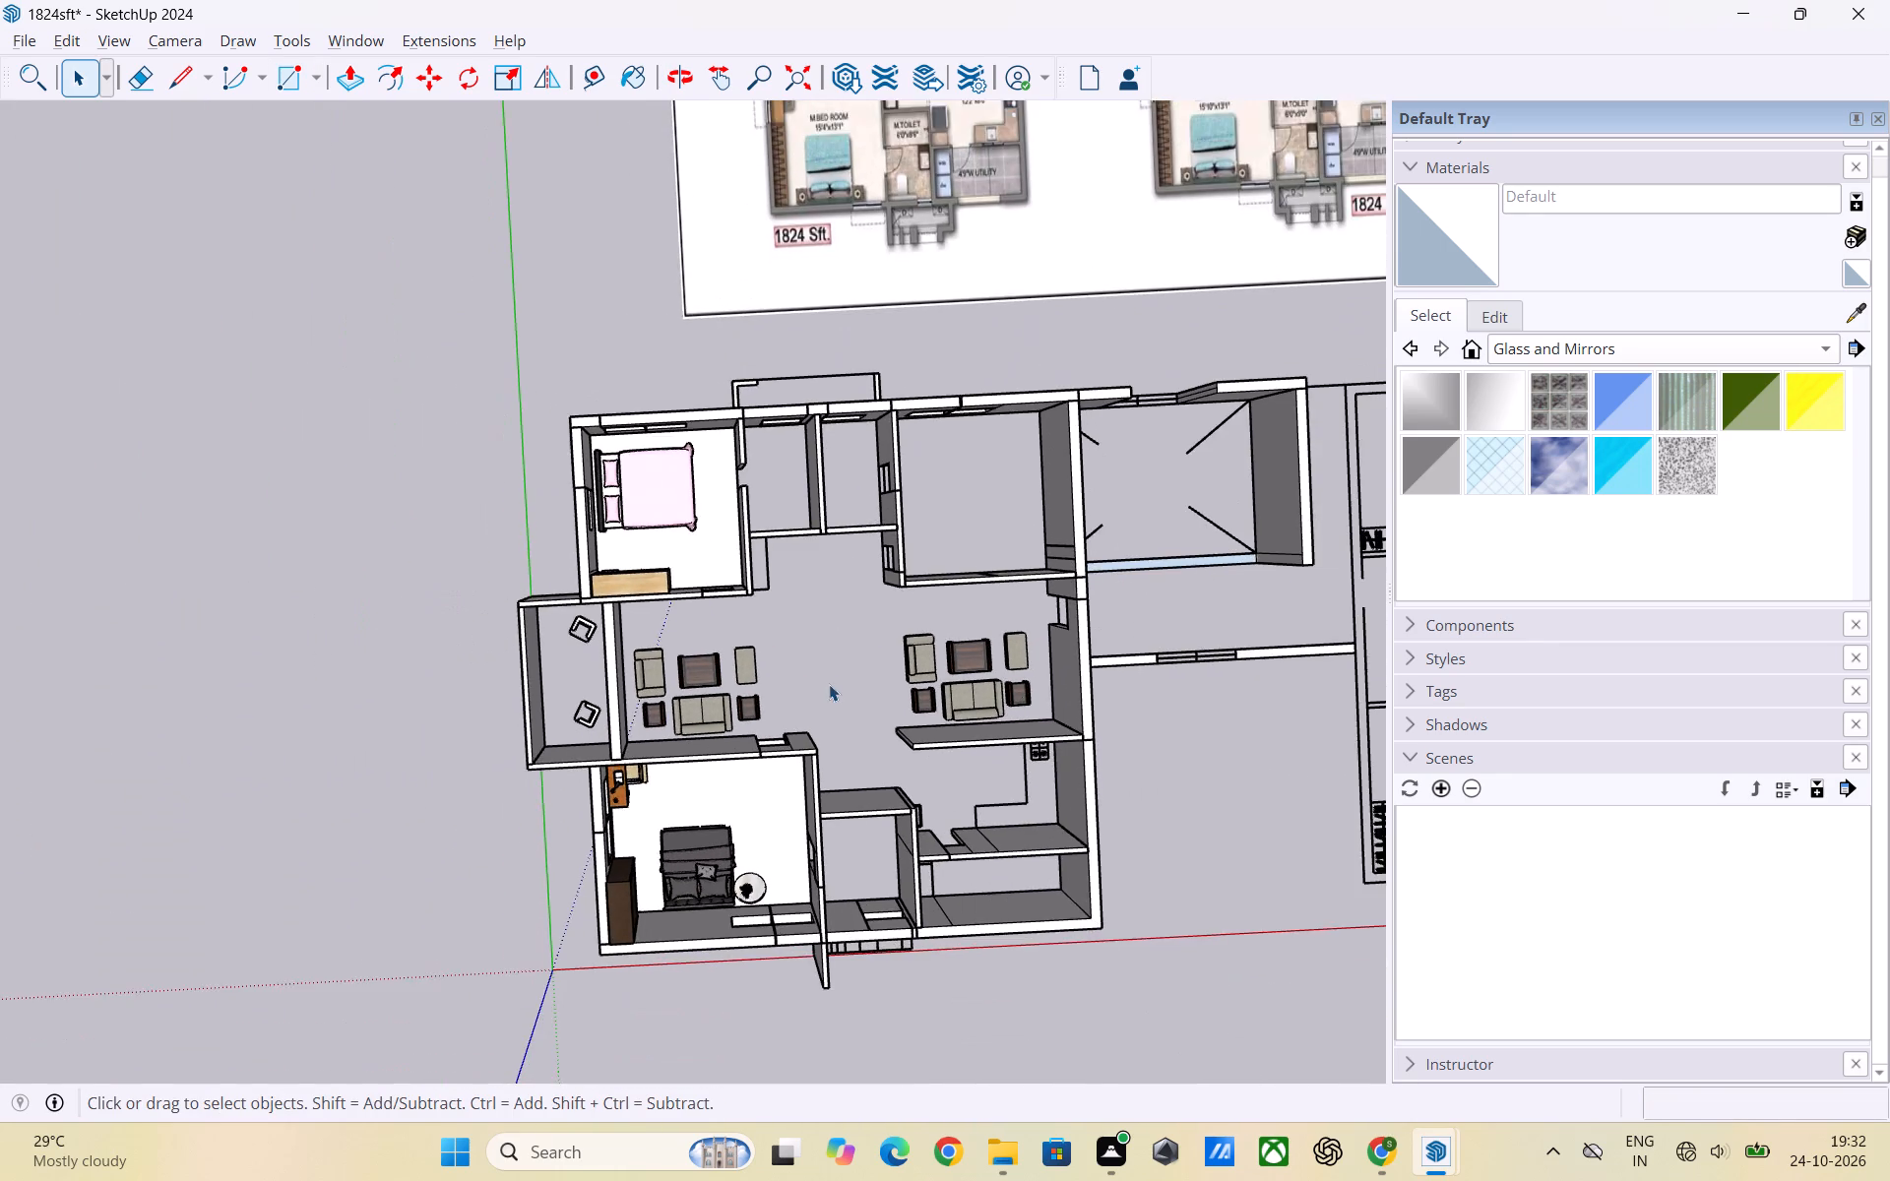
pyautogui.moveTo(829, 684); pyautogui.dragTo(888, 673, button='middle')
pyautogui.scroll(-1, 1054, 502)
pyautogui.scroll(2, 979, 473)
pyautogui.scroll(-3, 187, 379)
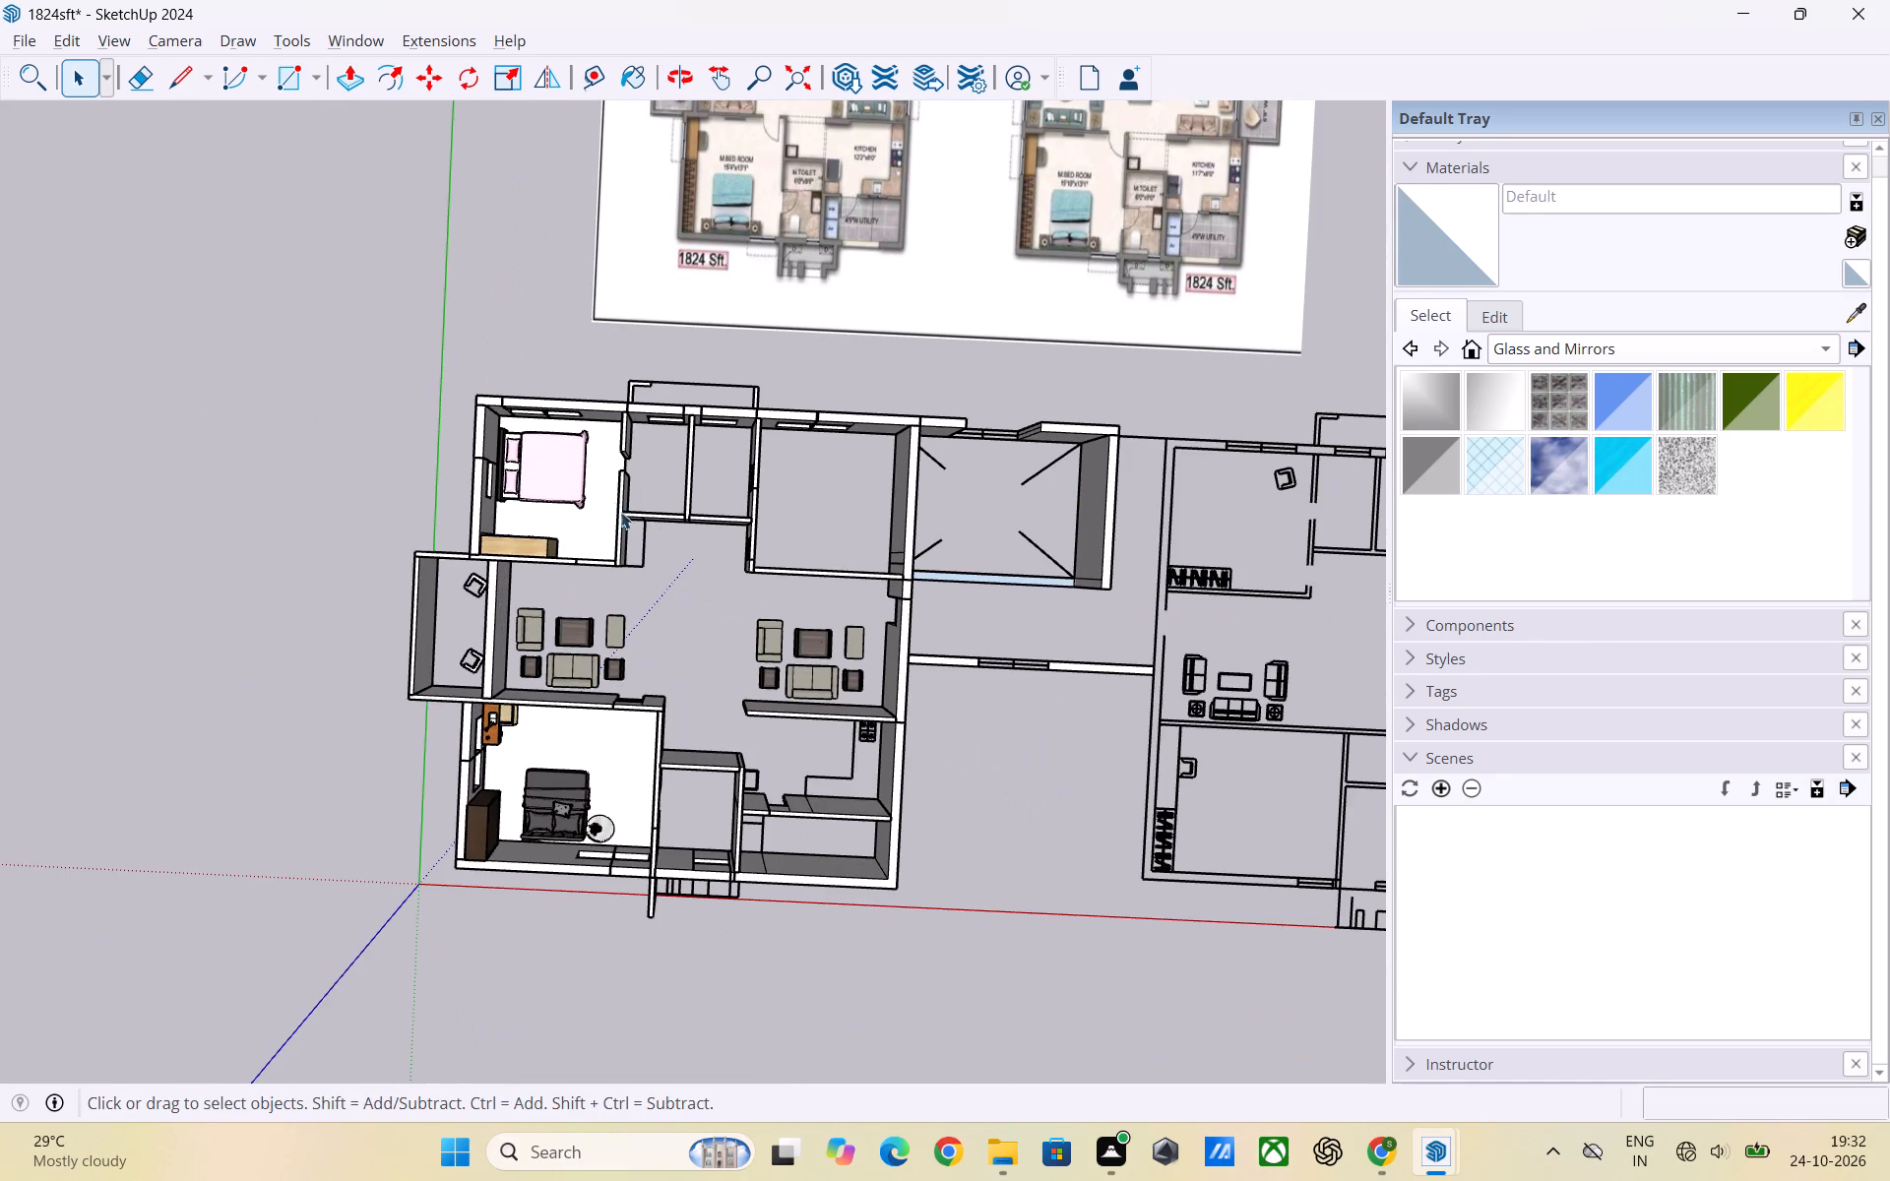
pyautogui.moveTo(785, 563); pyautogui.dragTo(824, 556, button='middle')
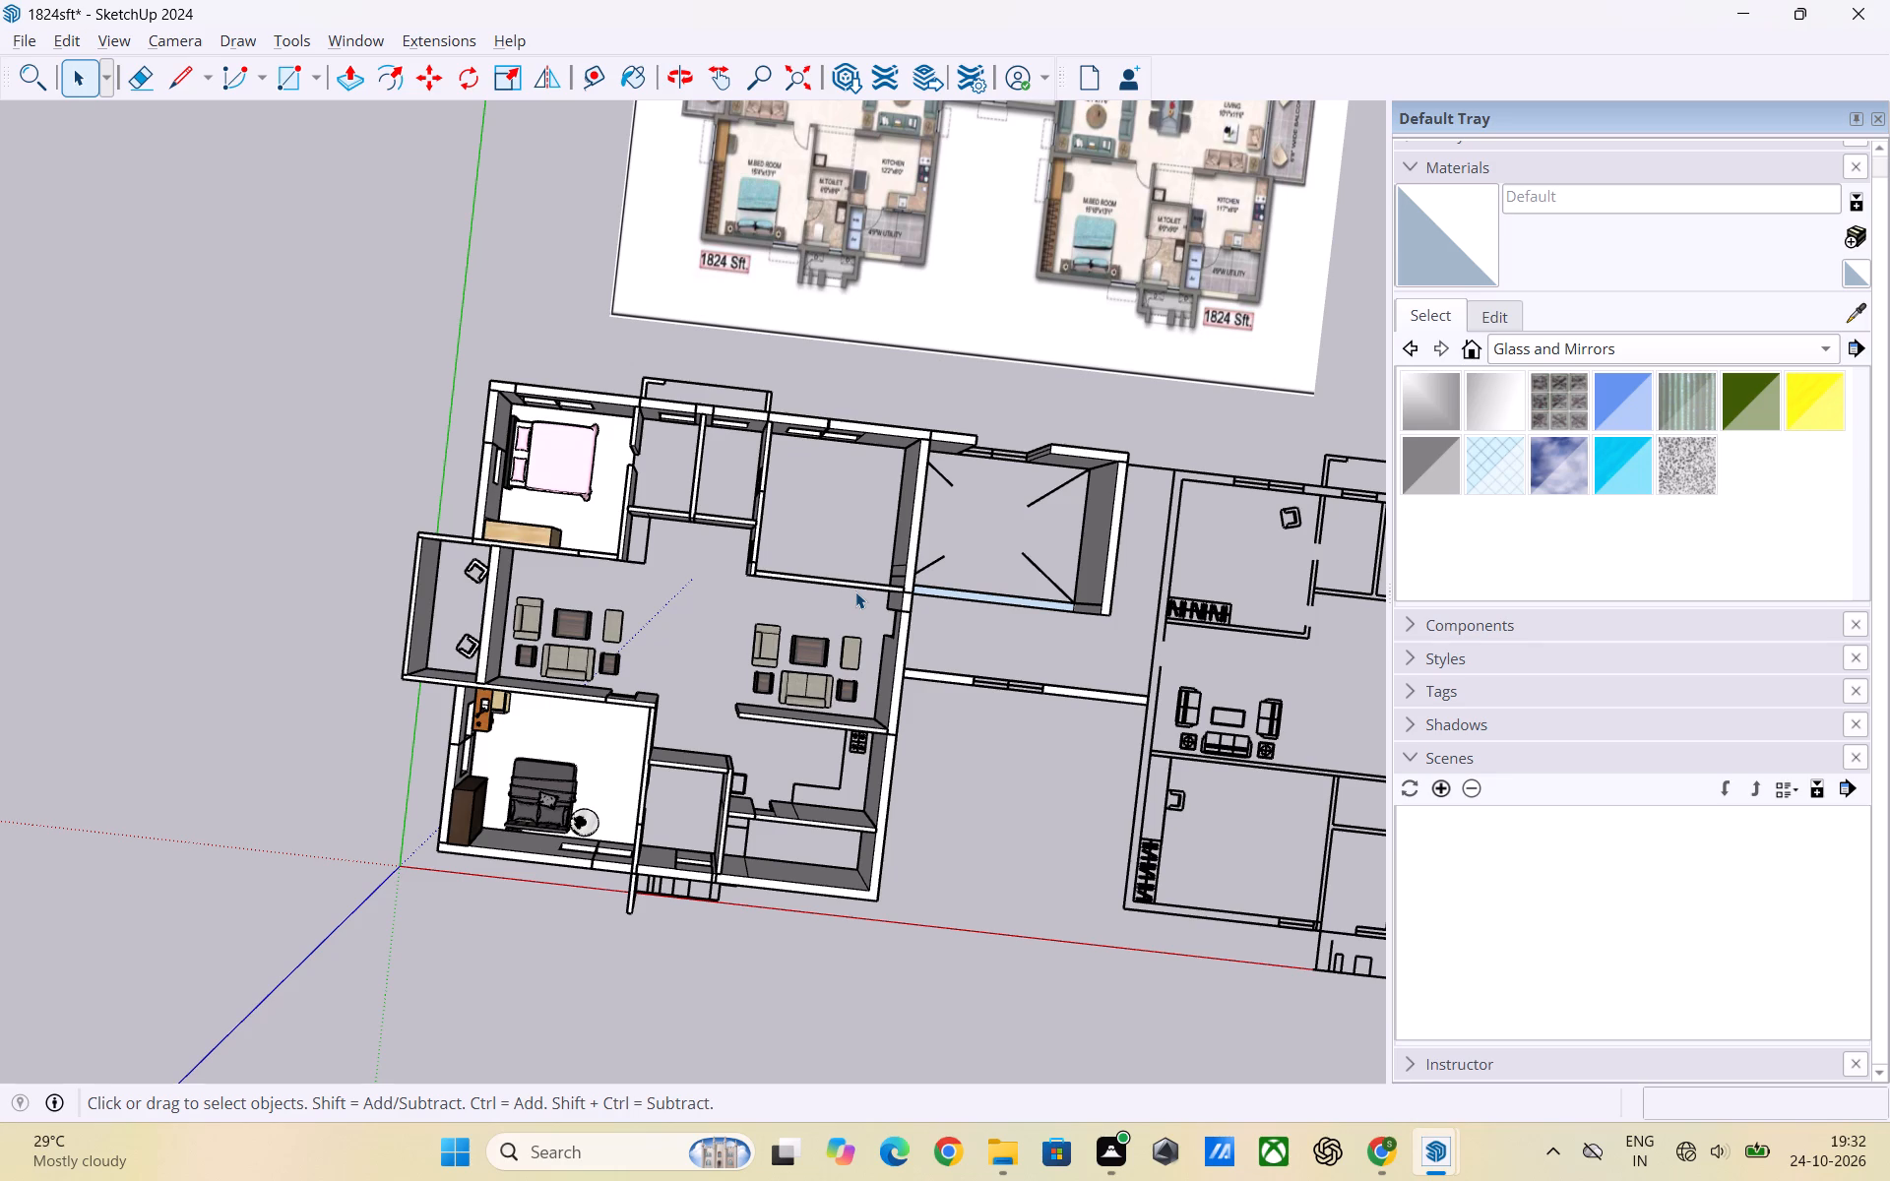
pyautogui.scroll(-1, 771, 599)
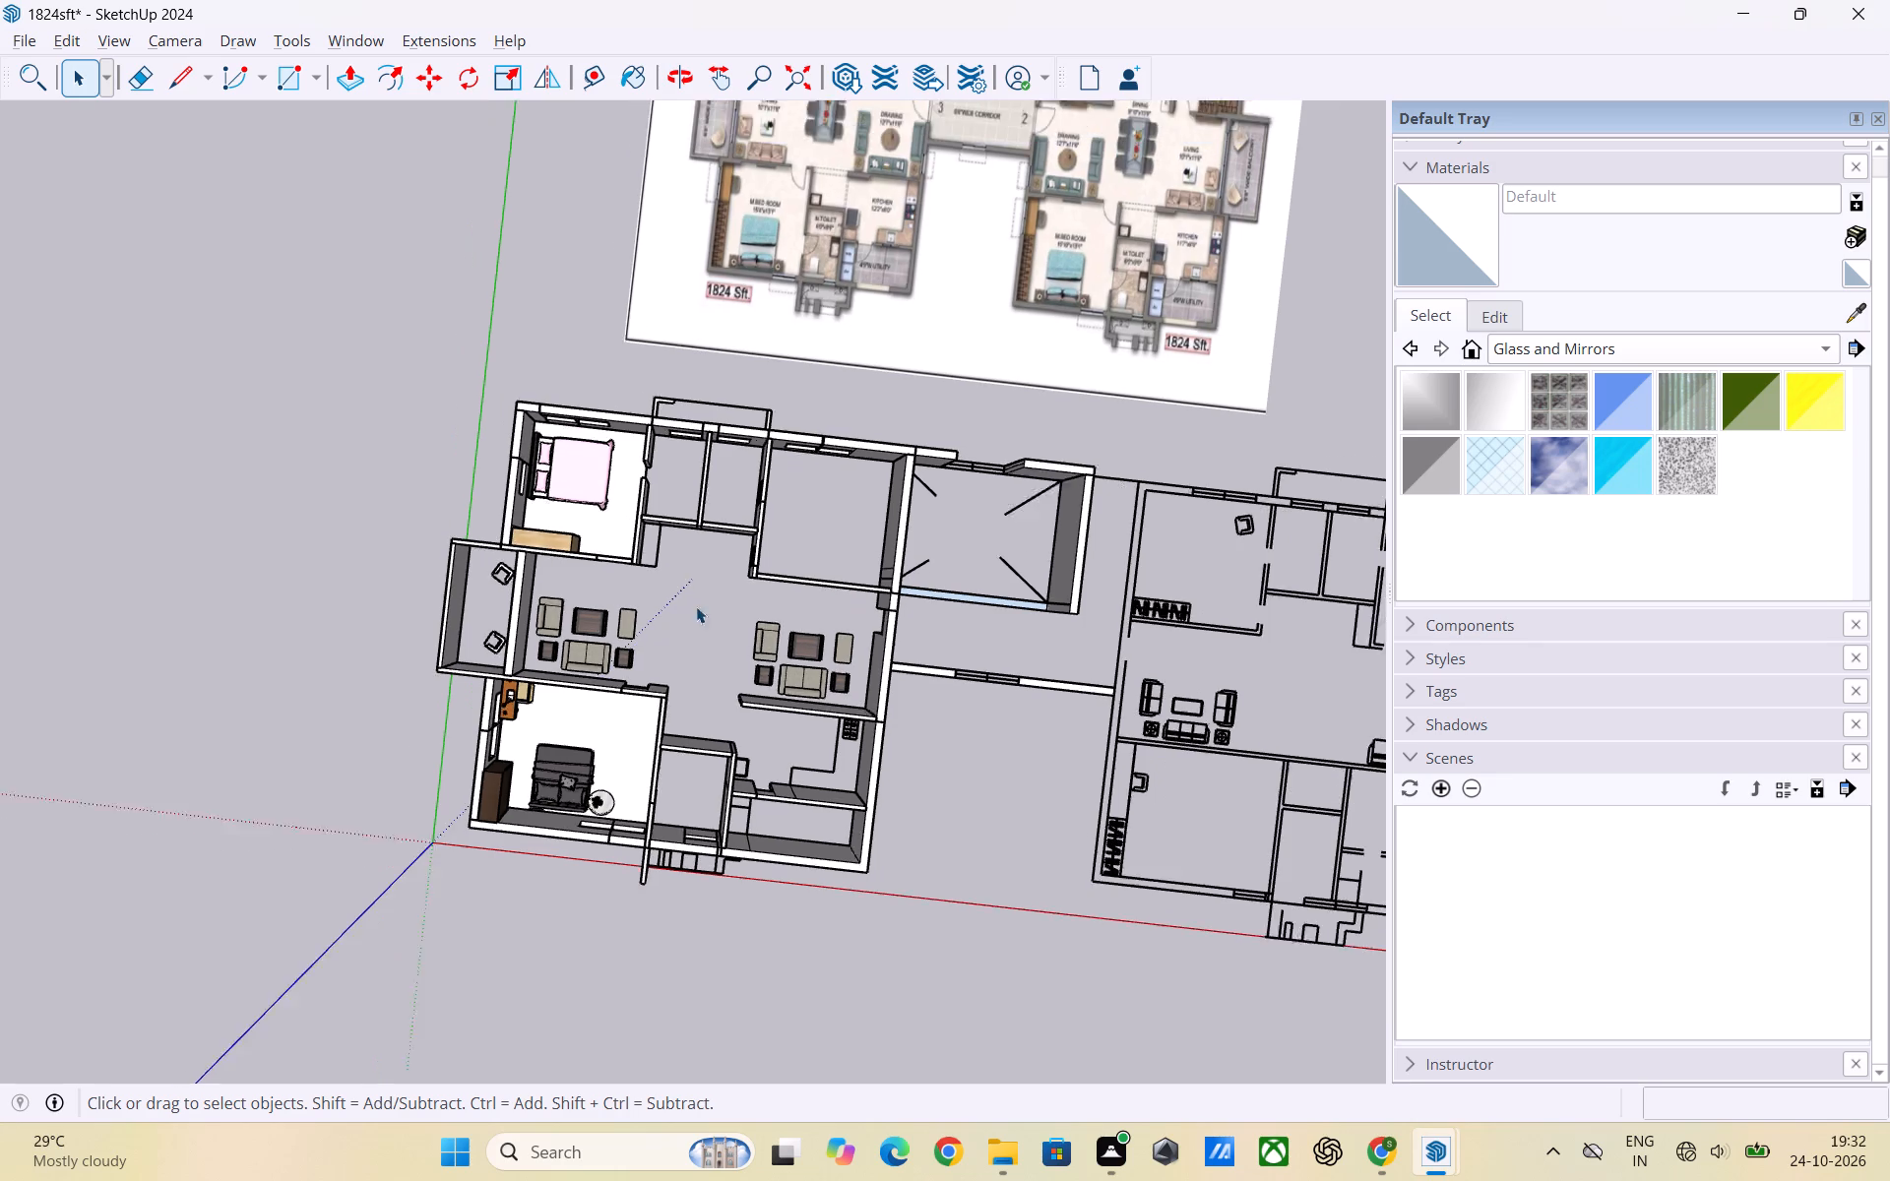
pyautogui.scroll(-1, 696, 606)
pyautogui.scroll(3, 651, 612)
pyautogui.moveTo(706, 658); pyautogui.dragTo(669, 613, button='middle')
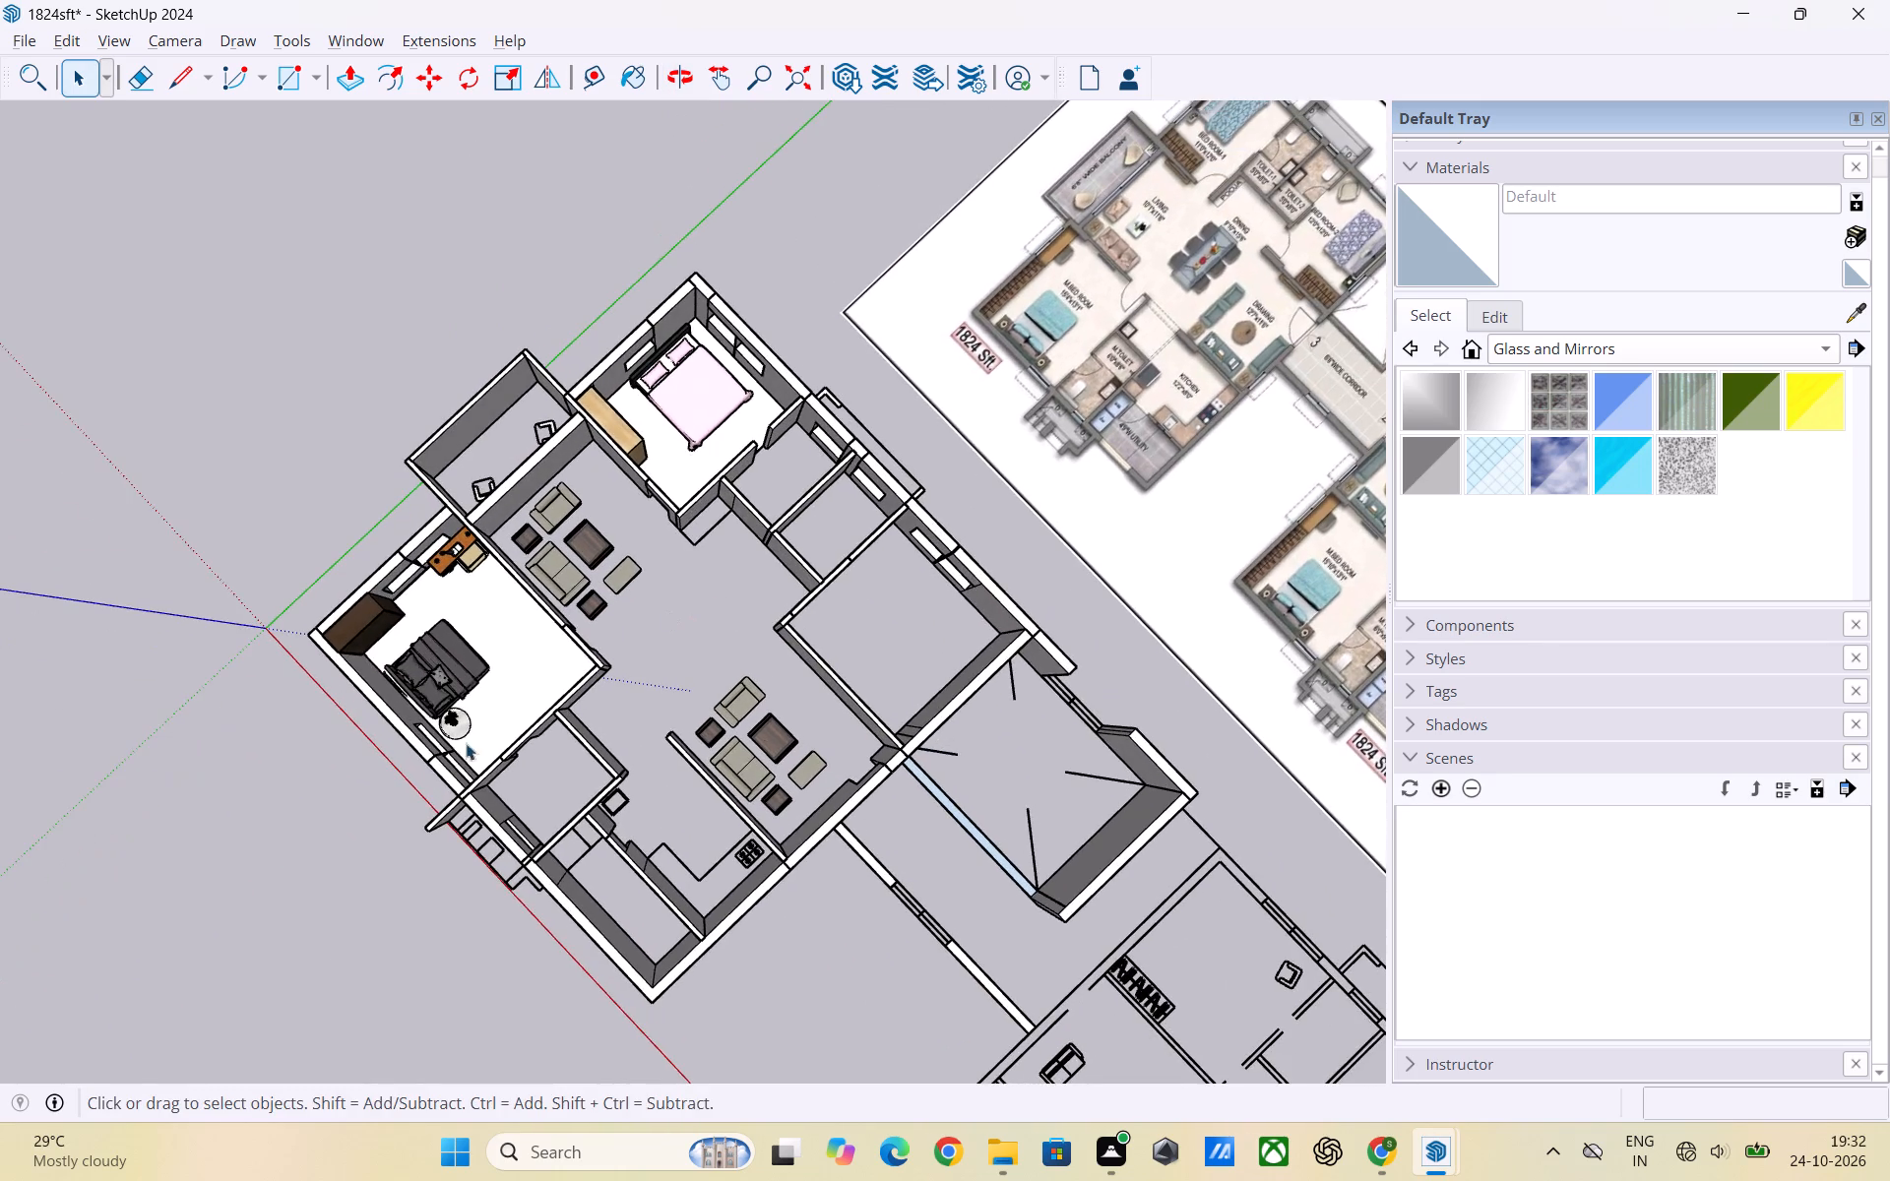
pyautogui.scroll(2, 431, 768)
pyautogui.moveTo(392, 808); pyautogui.dragTo(718, 900, button='middle')
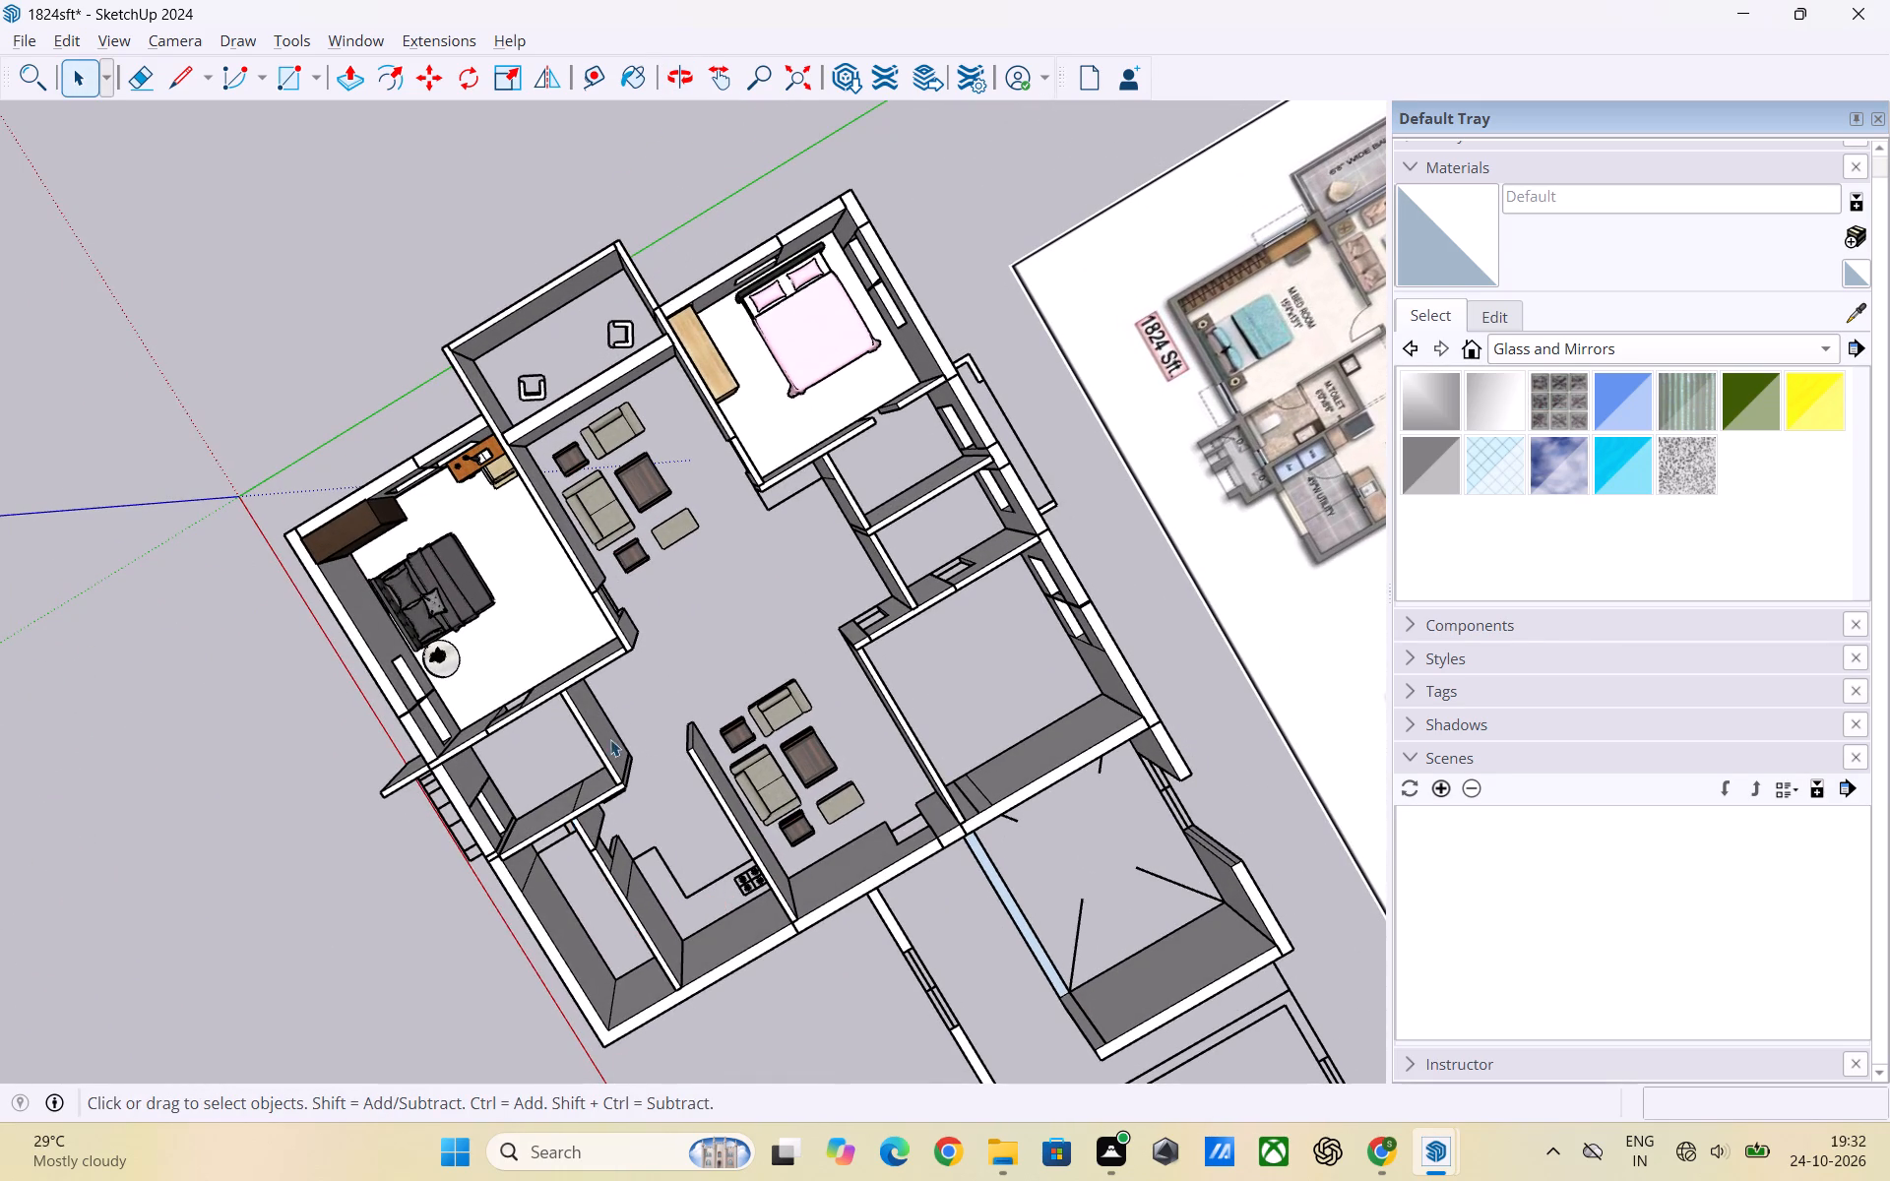
pyautogui.scroll(-5, 619, 673)
pyautogui.moveTo(526, 796); pyautogui.dragTo(253, 715, button='middle')
pyautogui.scroll(3, 634, 522)
pyautogui.scroll(-2, 116, 498)
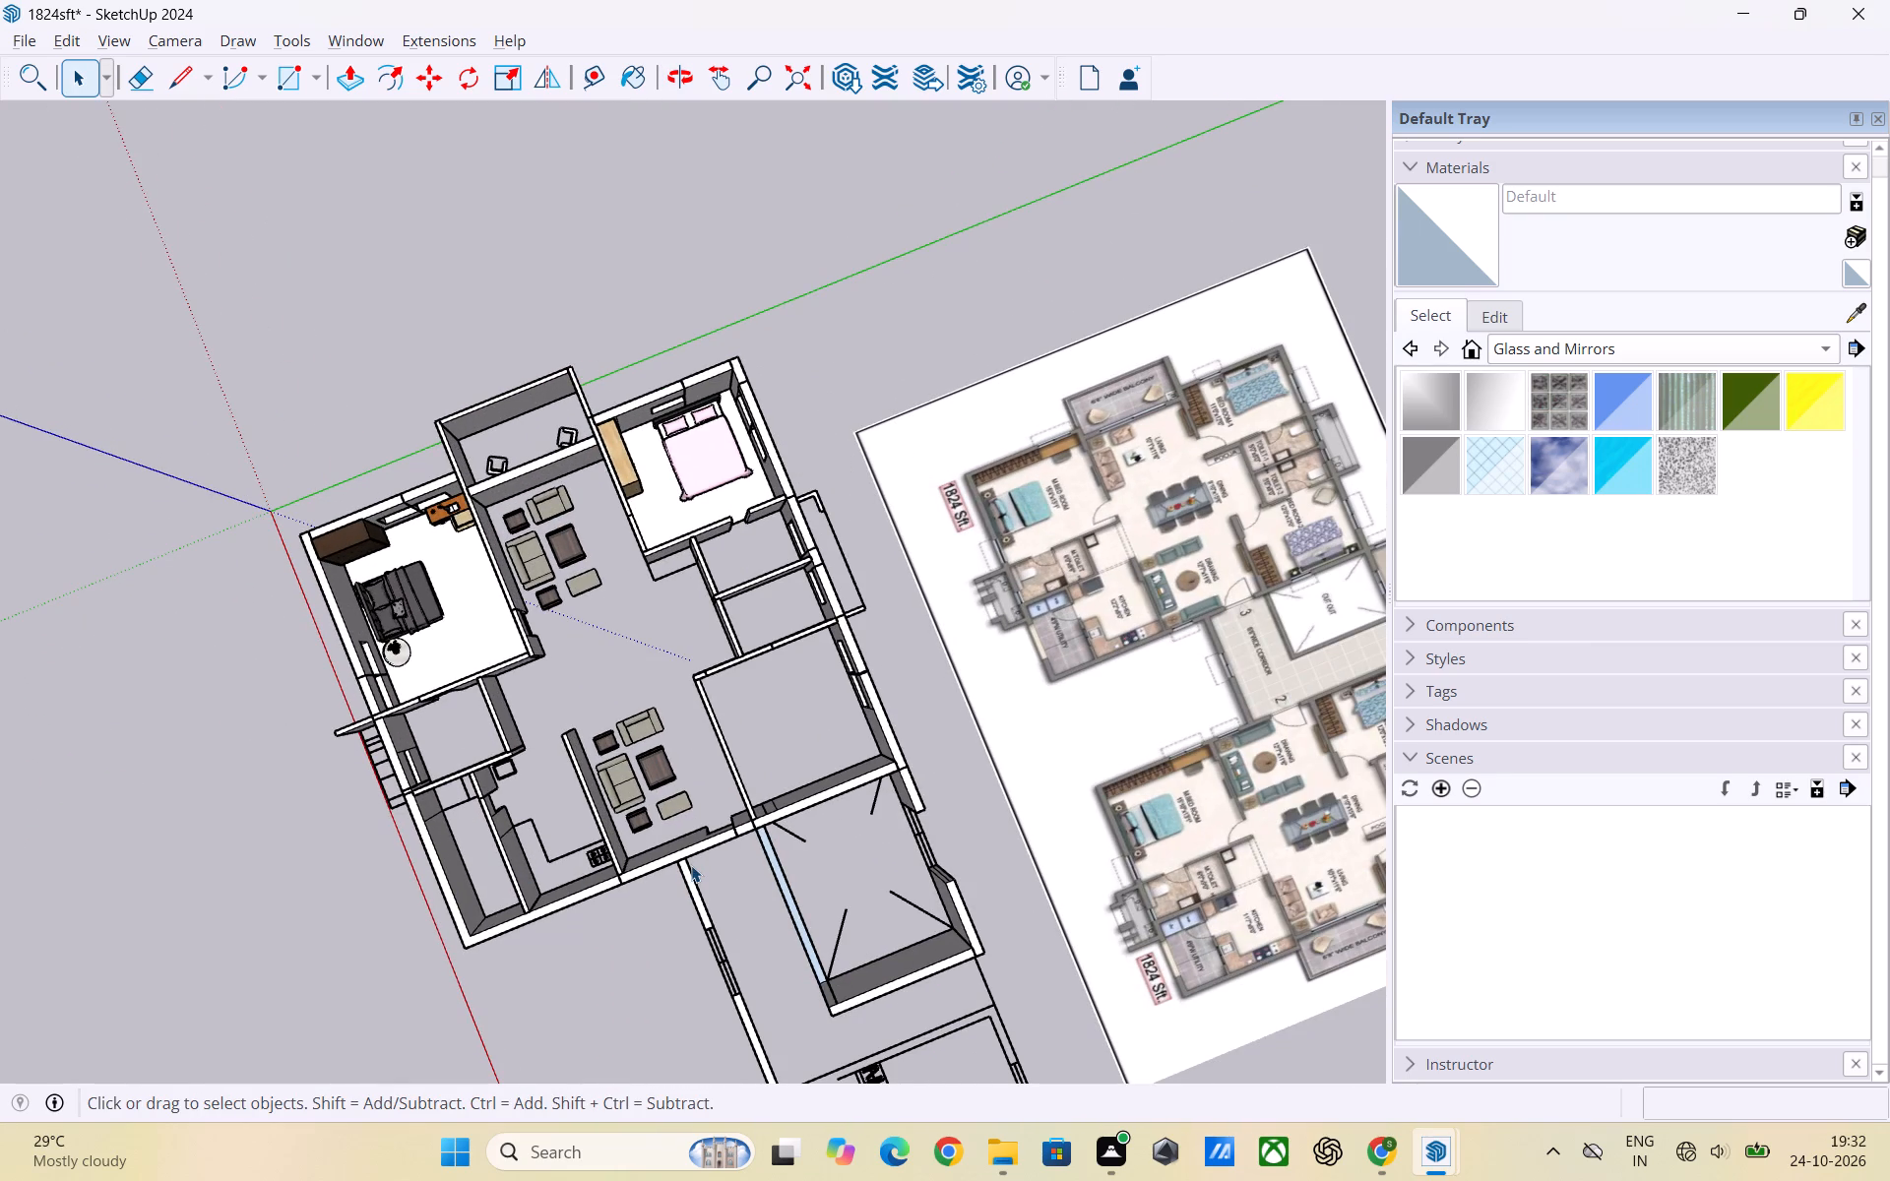
pyautogui.scroll(1, 741, 703)
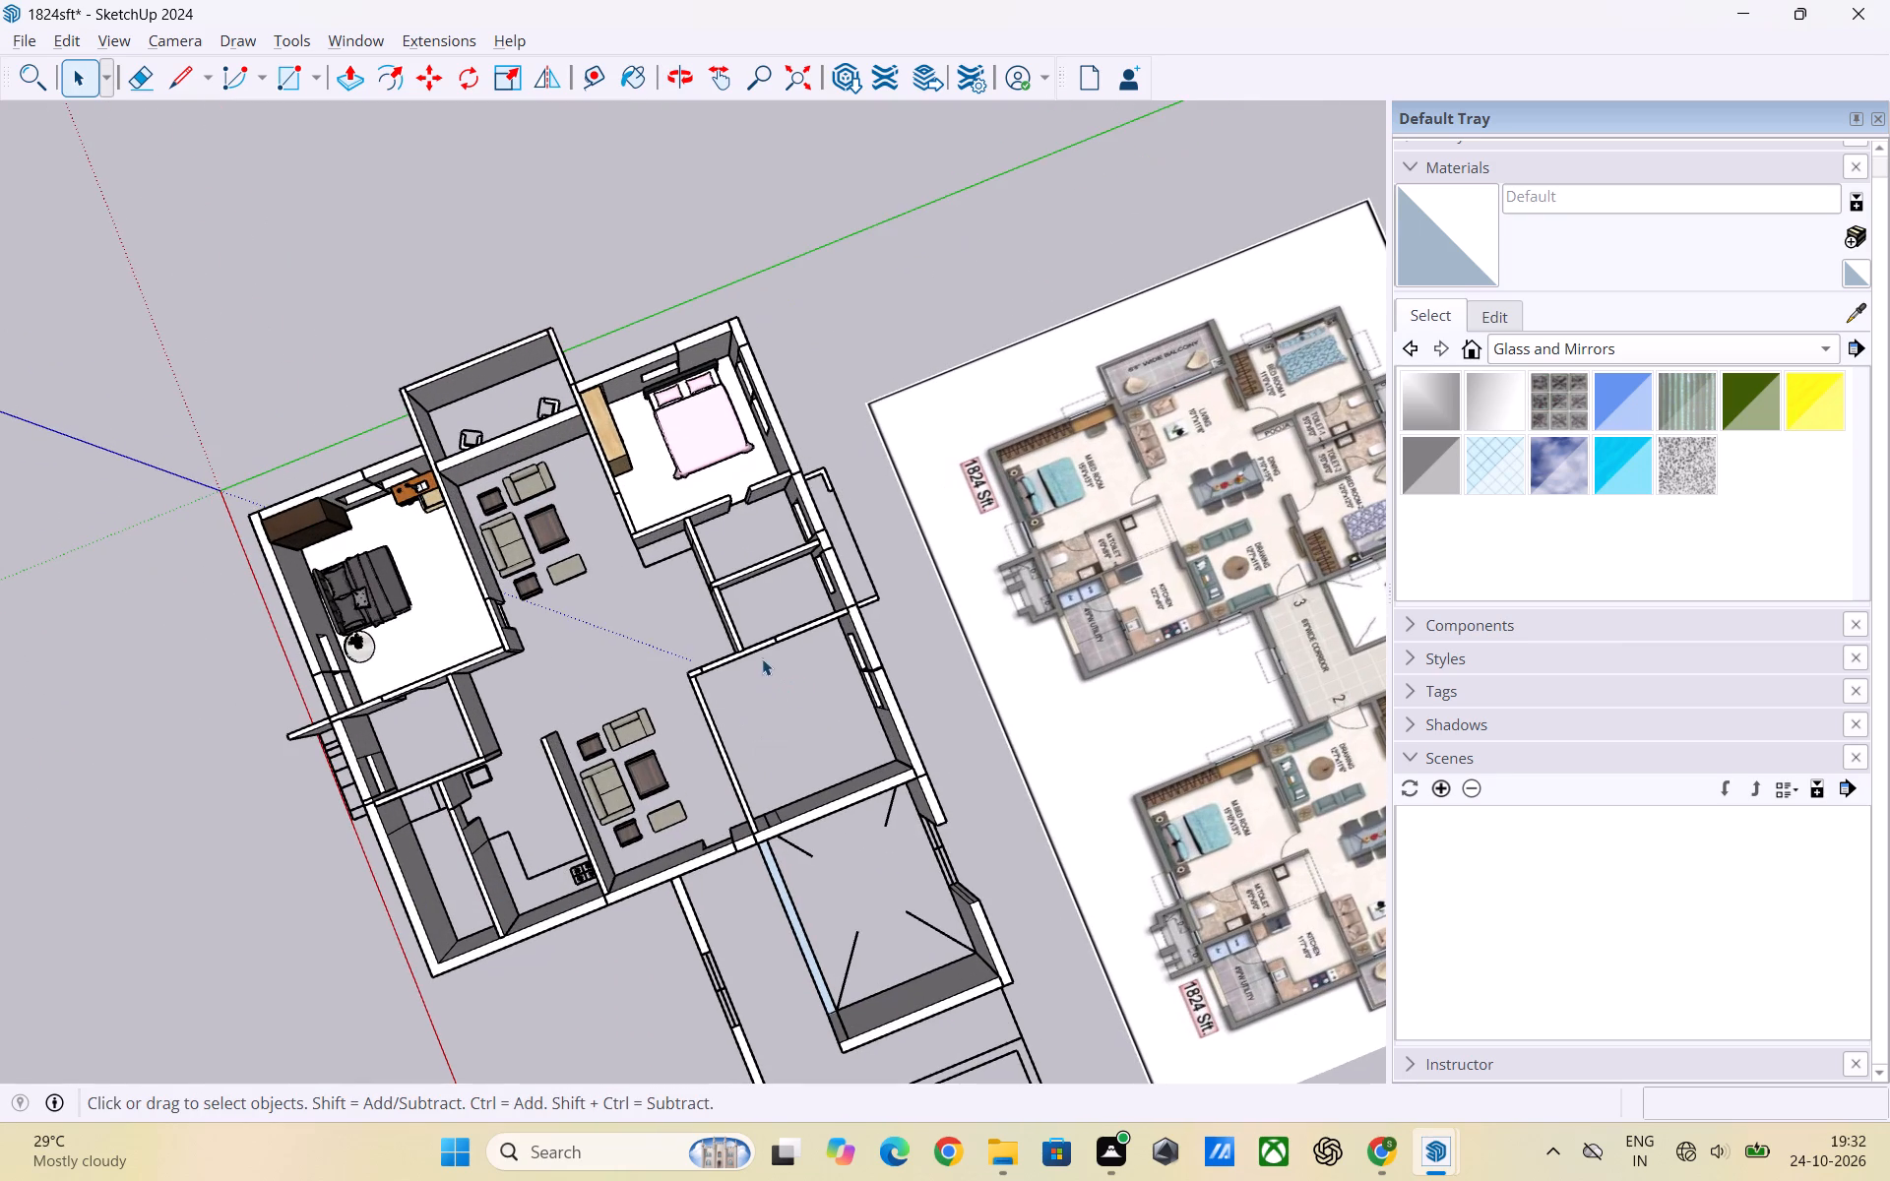
pyautogui.scroll(-3, 721, 611)
pyautogui.moveTo(729, 725); pyautogui.dragTo(1203, 488, button='middle')
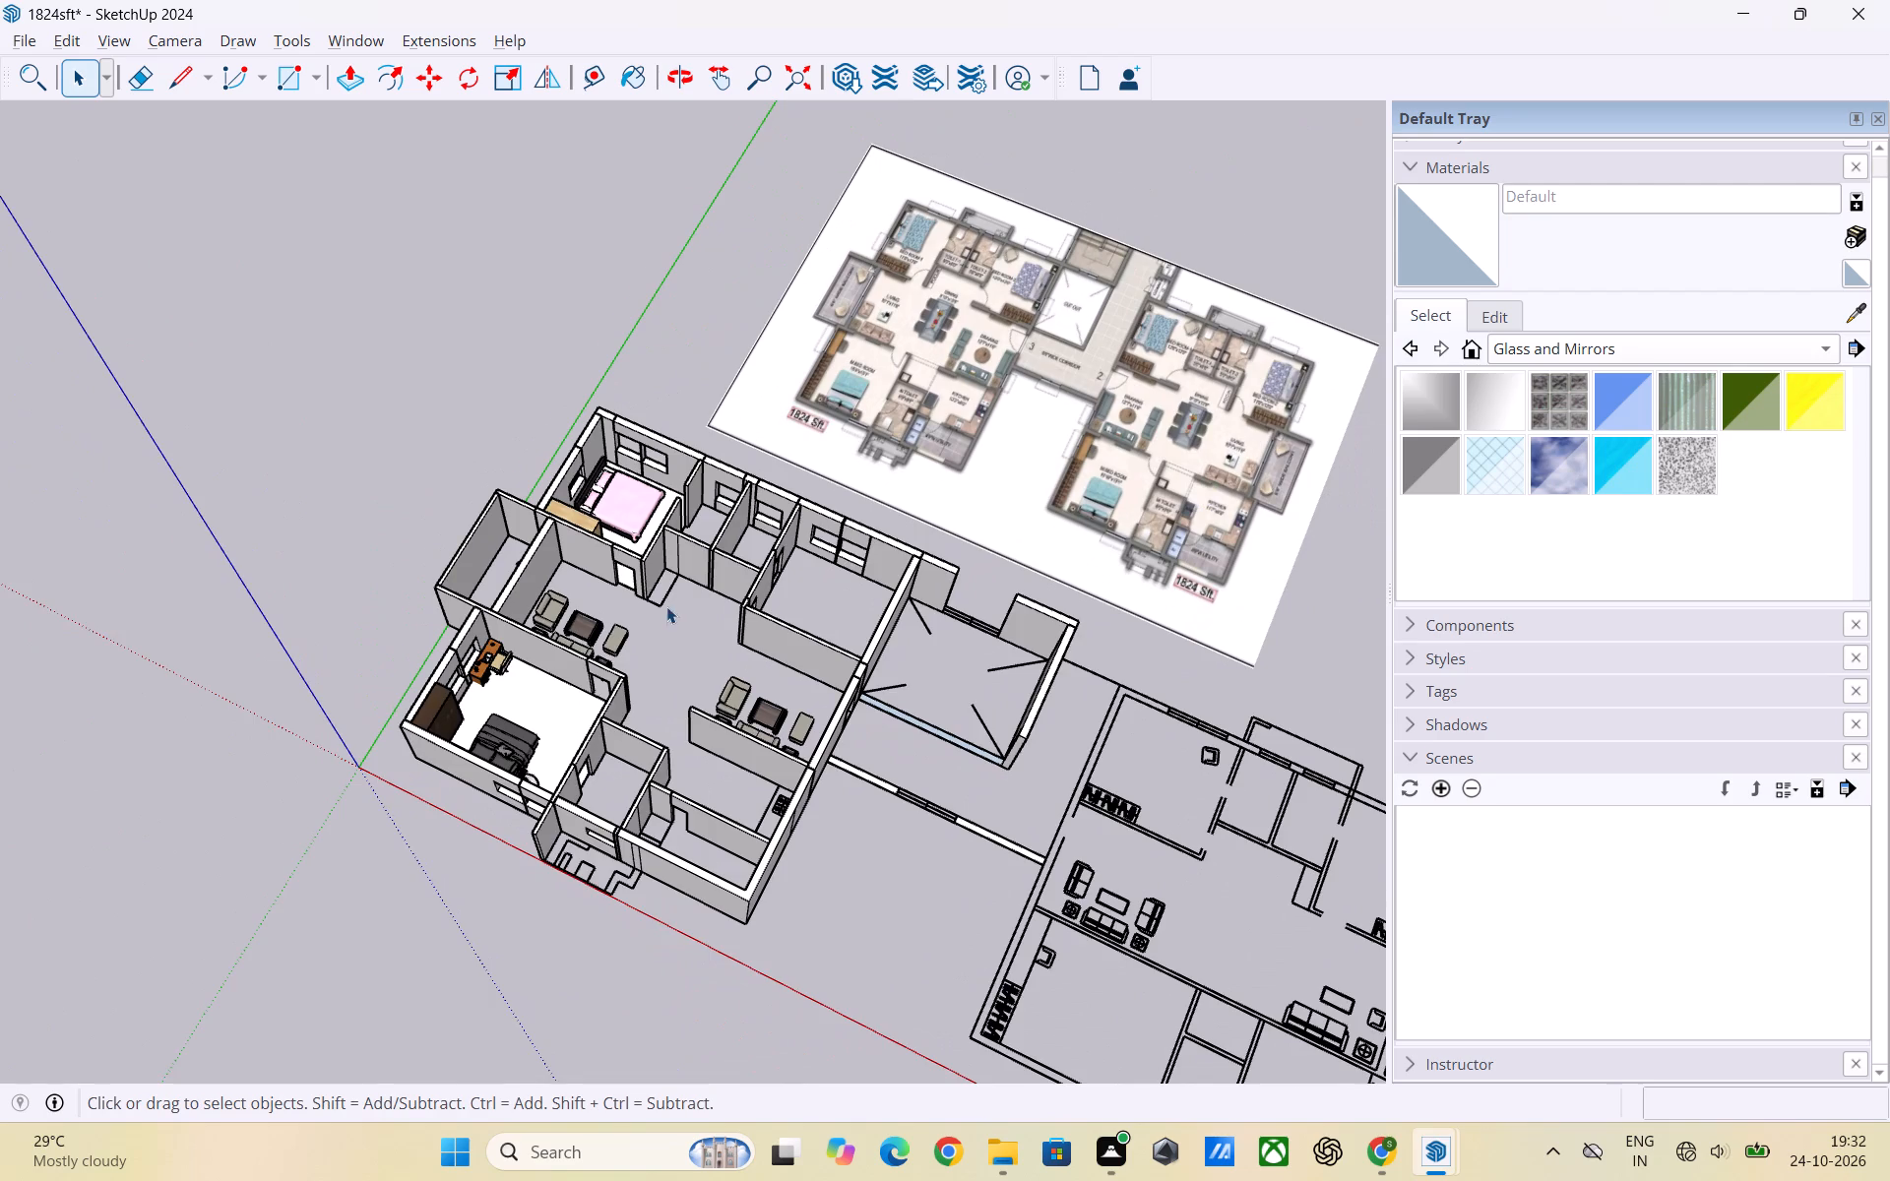
pyautogui.scroll(3, 665, 606)
pyautogui.moveTo(633, 663); pyautogui.dragTo(819, 710, button='middle')
pyautogui.scroll(3, 527, 539)
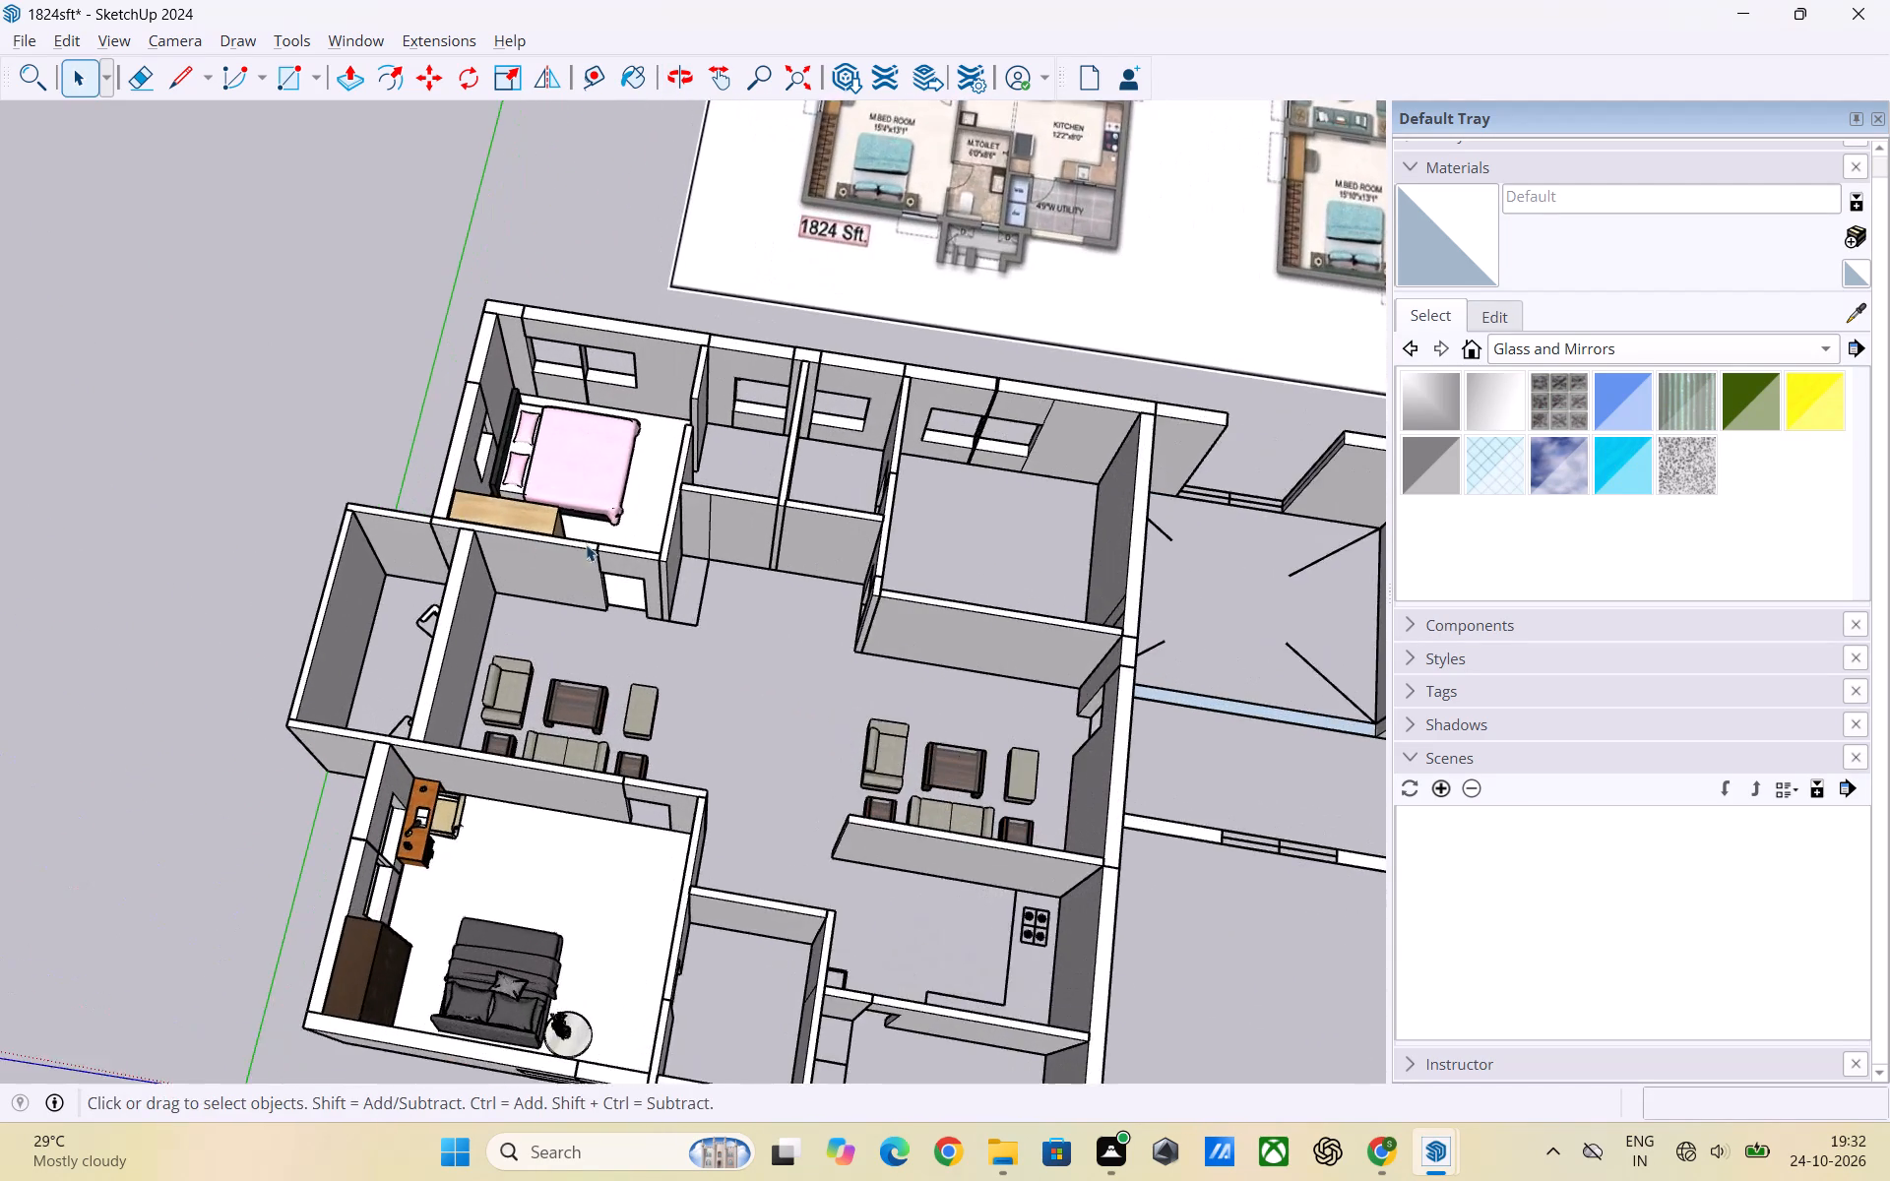
pyautogui.scroll(-1, 674, 551)
pyautogui.moveTo(675, 552); pyautogui.dragTo(735, 654, button='middle')
pyautogui.scroll(2, 746, 476)
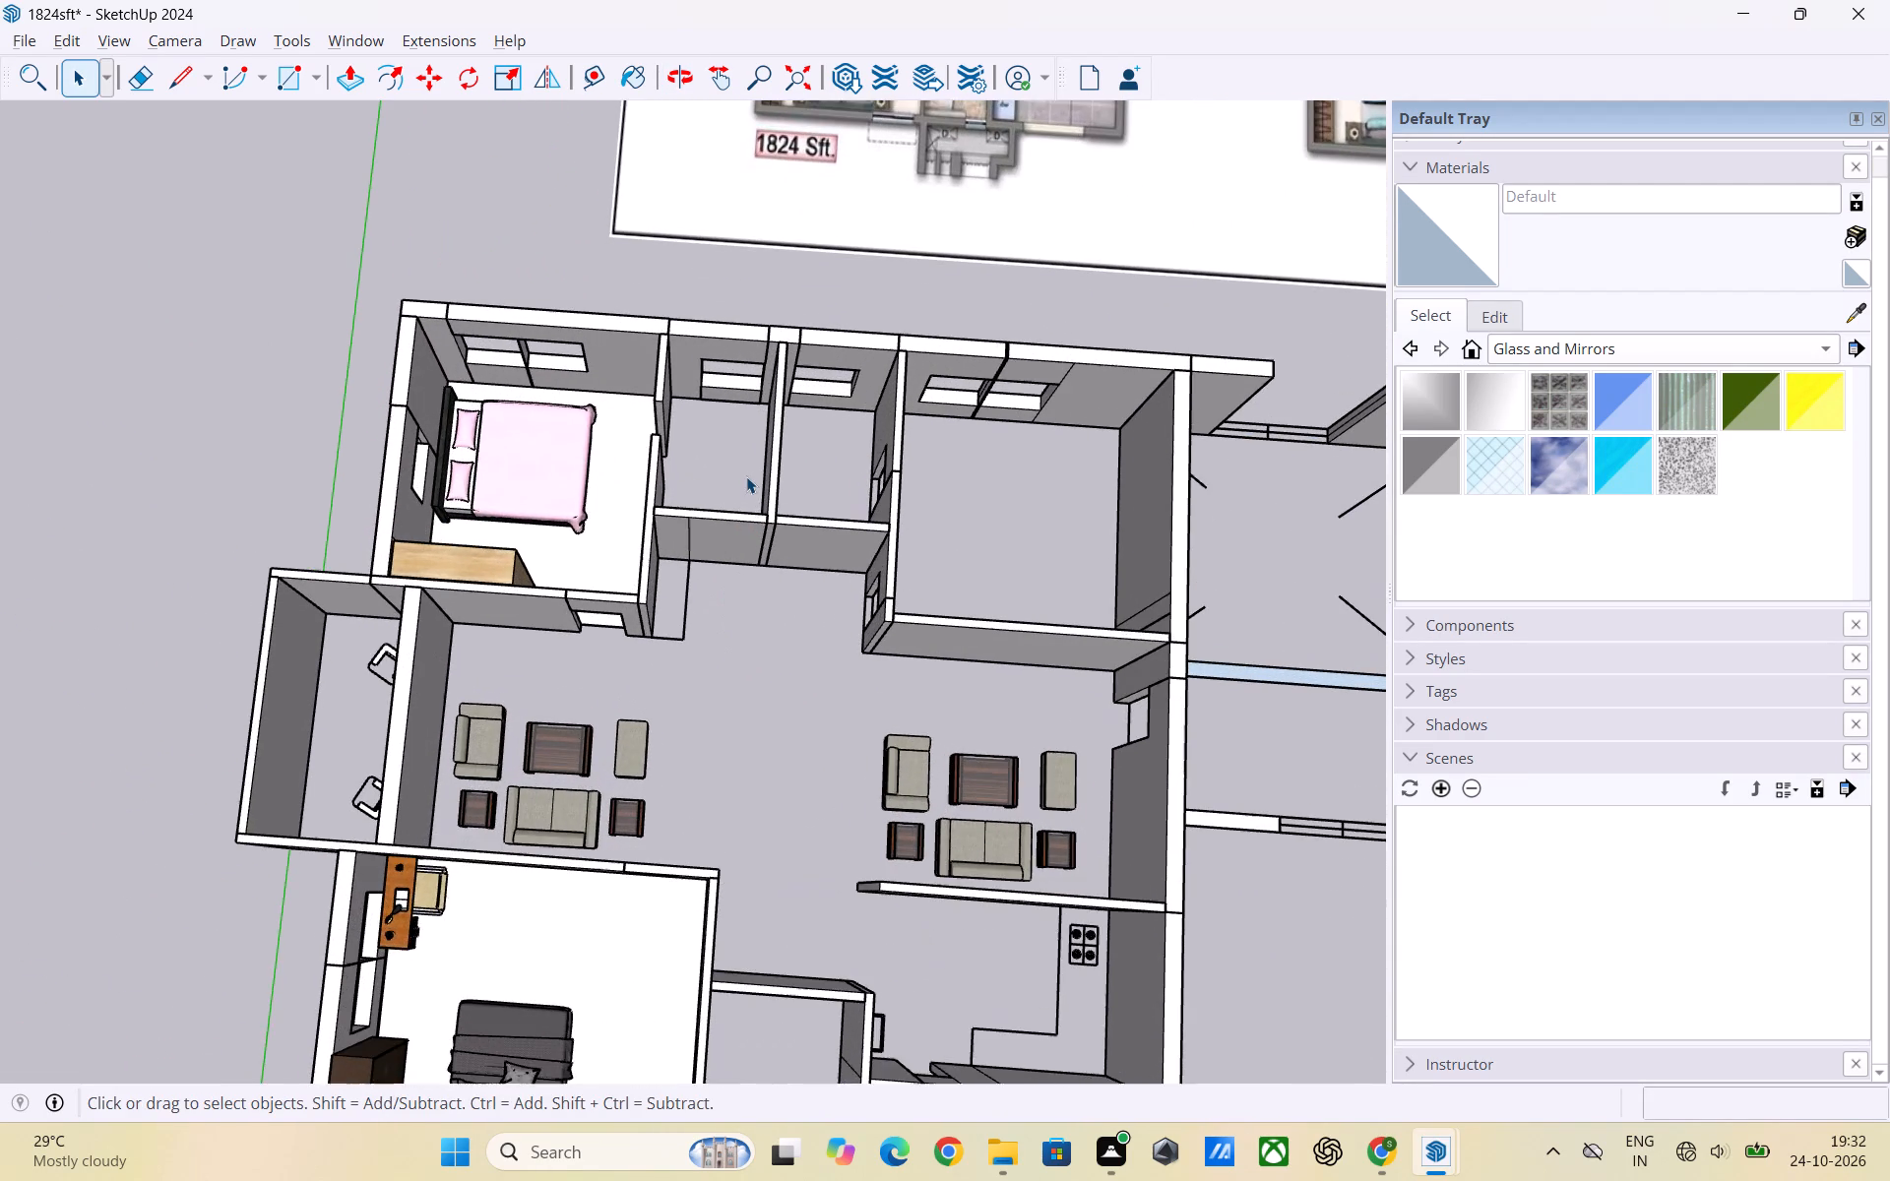
pyautogui.scroll(-2, 746, 476)
pyautogui.moveTo(731, 512); pyautogui.dragTo(776, 595, button='middle')
pyautogui.scroll(2, 669, 525)
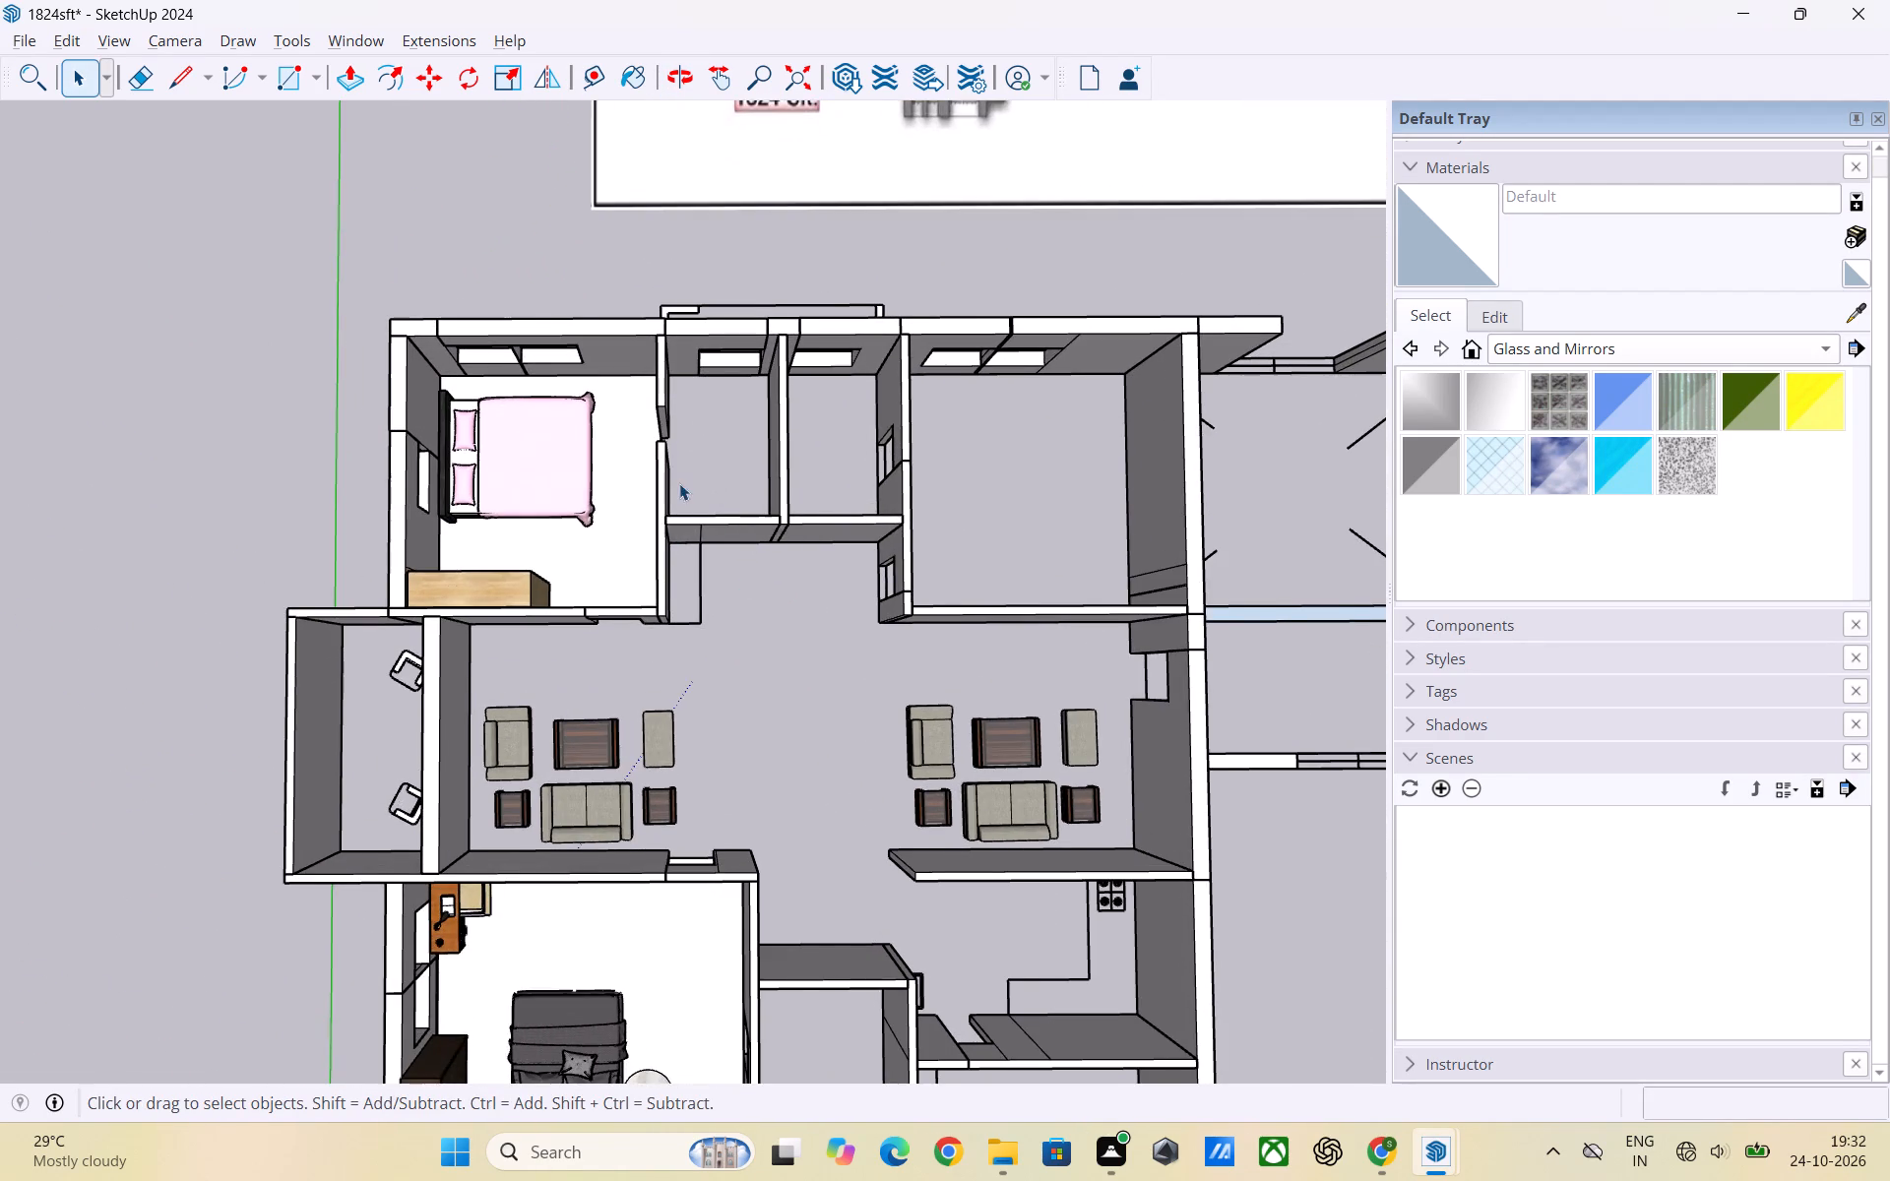
pyautogui.moveTo(679, 483); pyautogui.dragTo(691, 540, button='middle')
pyautogui.scroll(1, 661, 535)
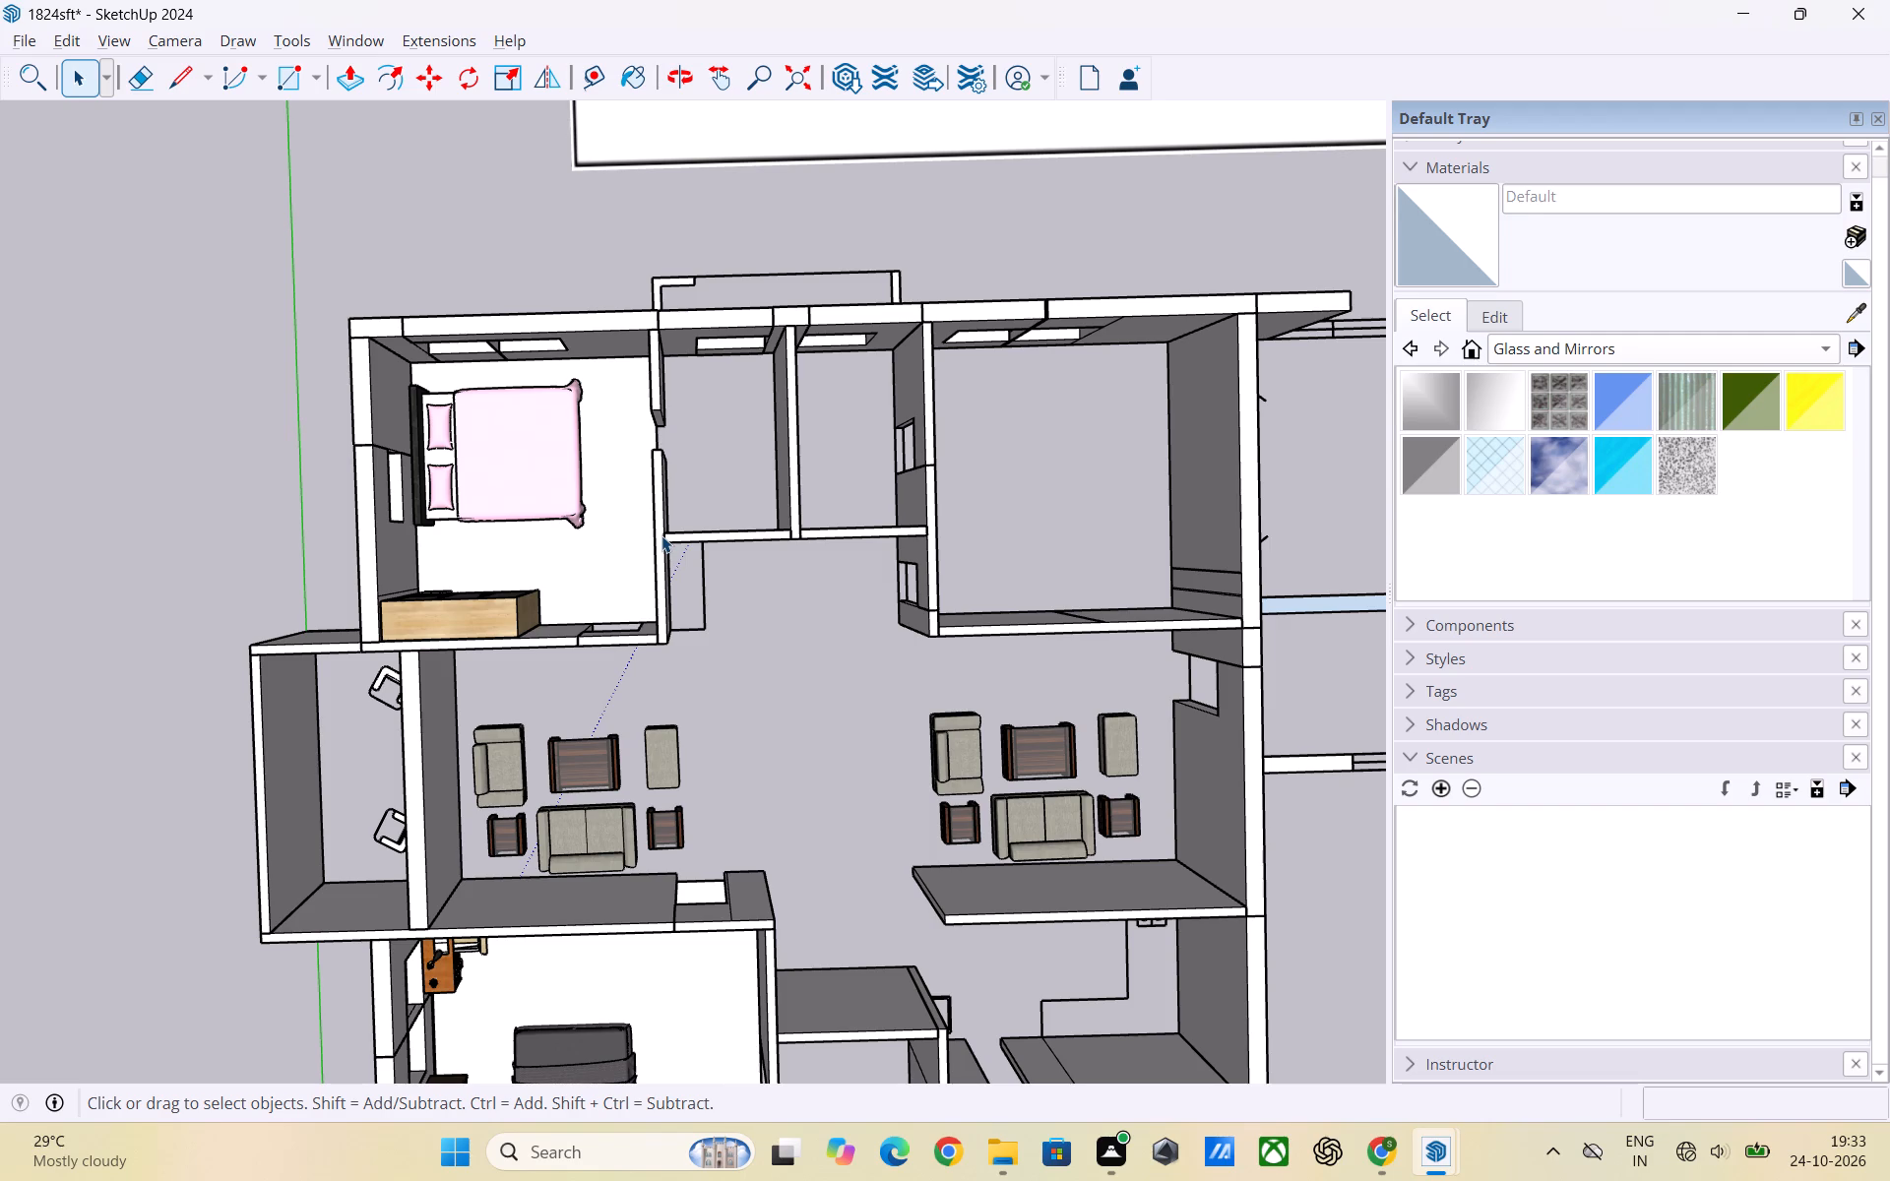
pyautogui.scroll(3, 715, 485)
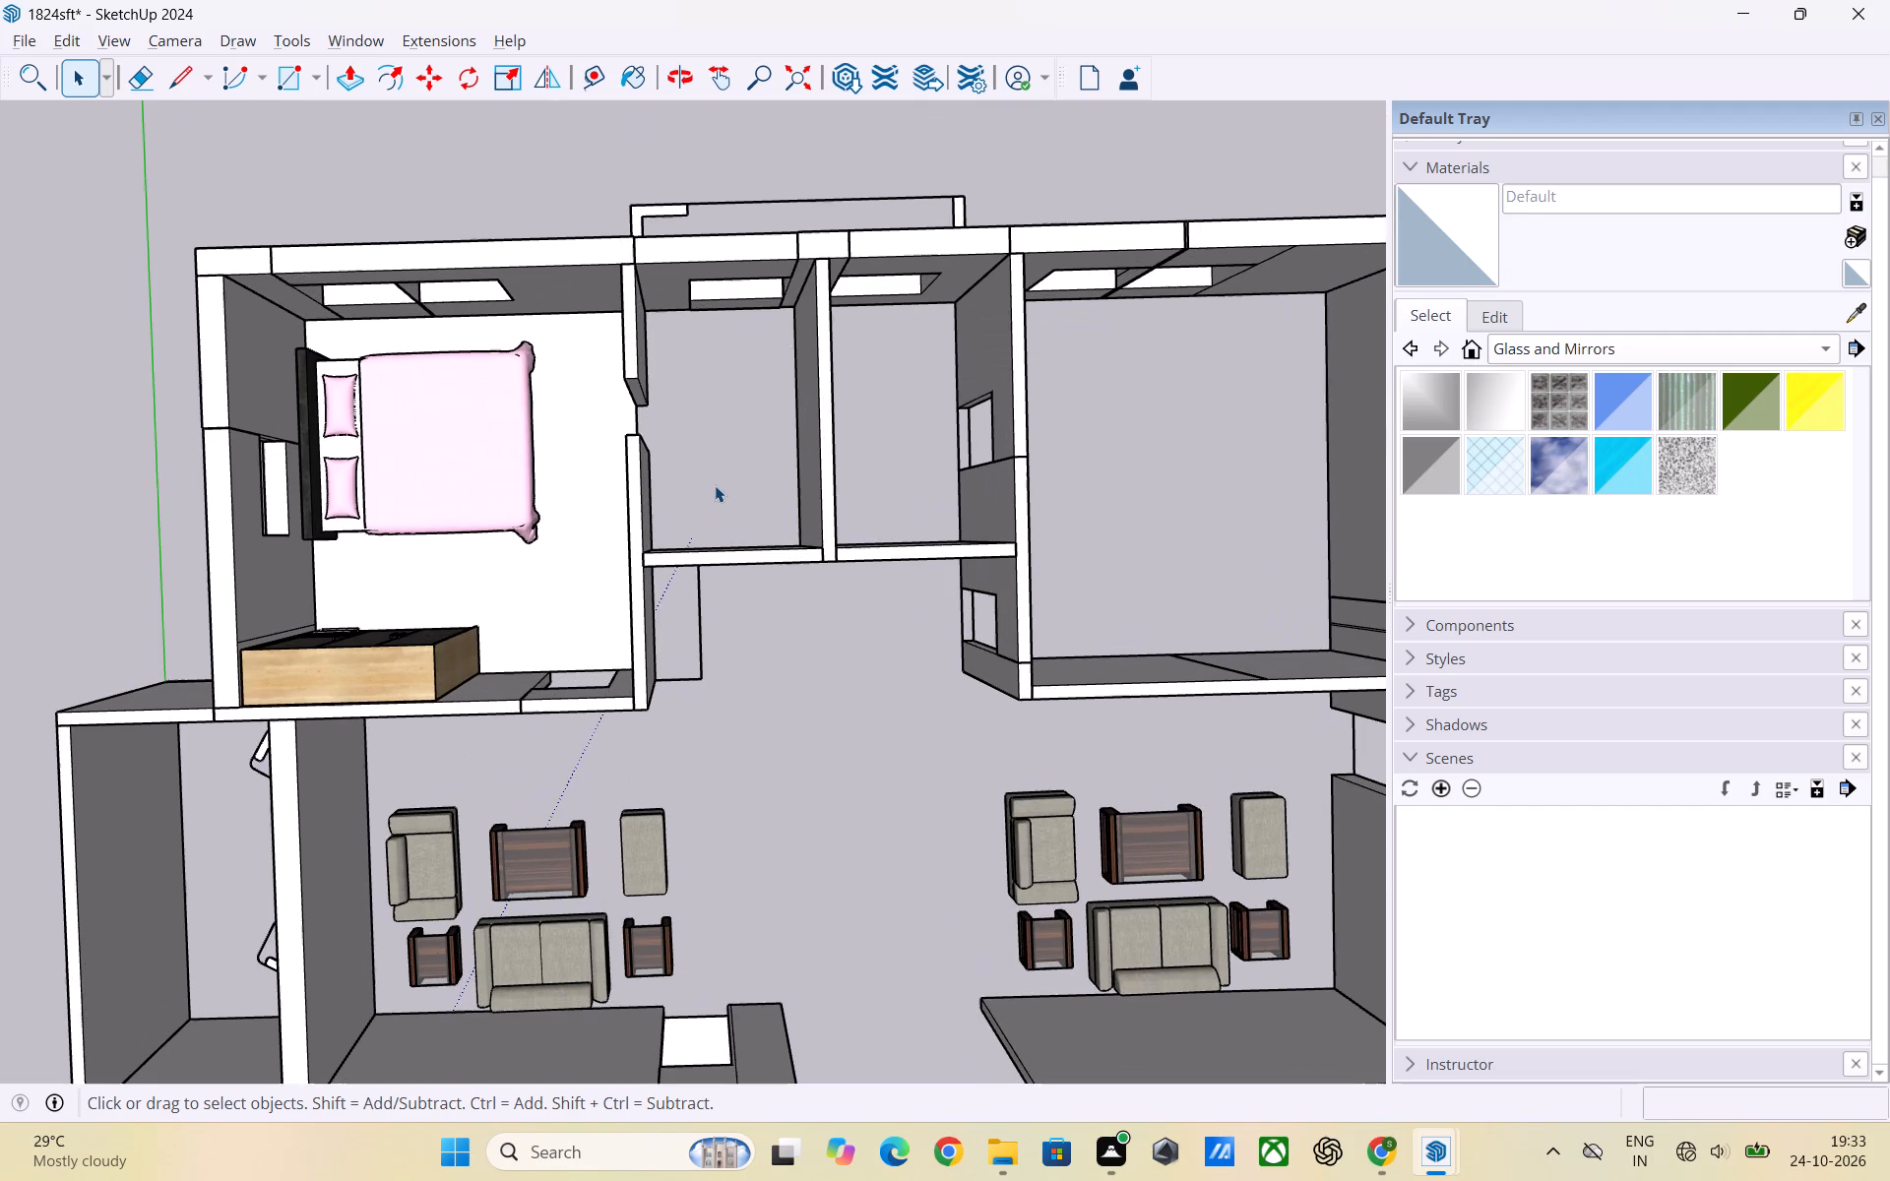
pyautogui.scroll(2, 716, 485)
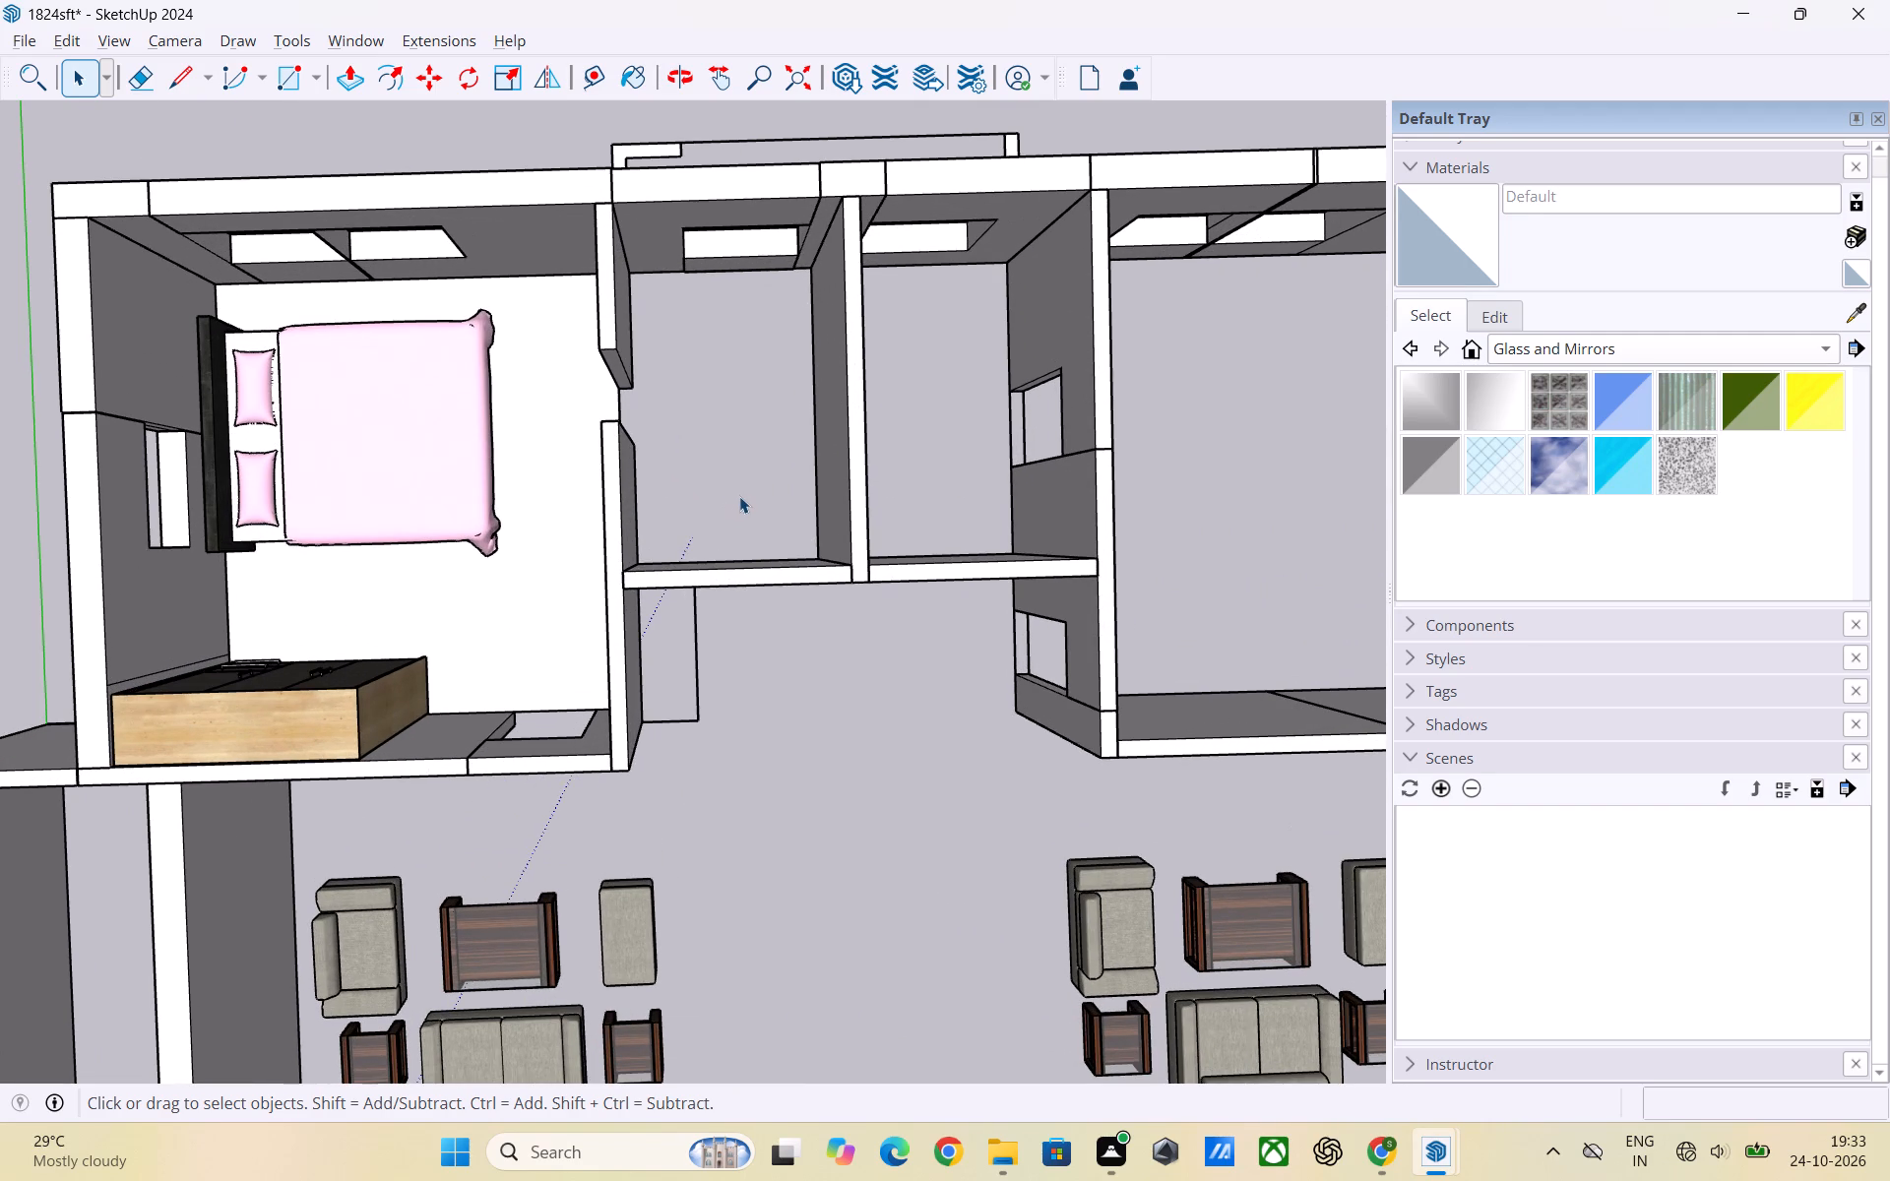
pyautogui.scroll(2, 621, 468)
pyautogui.moveTo(727, 506); pyautogui.dragTo(604, 509, button='middle')
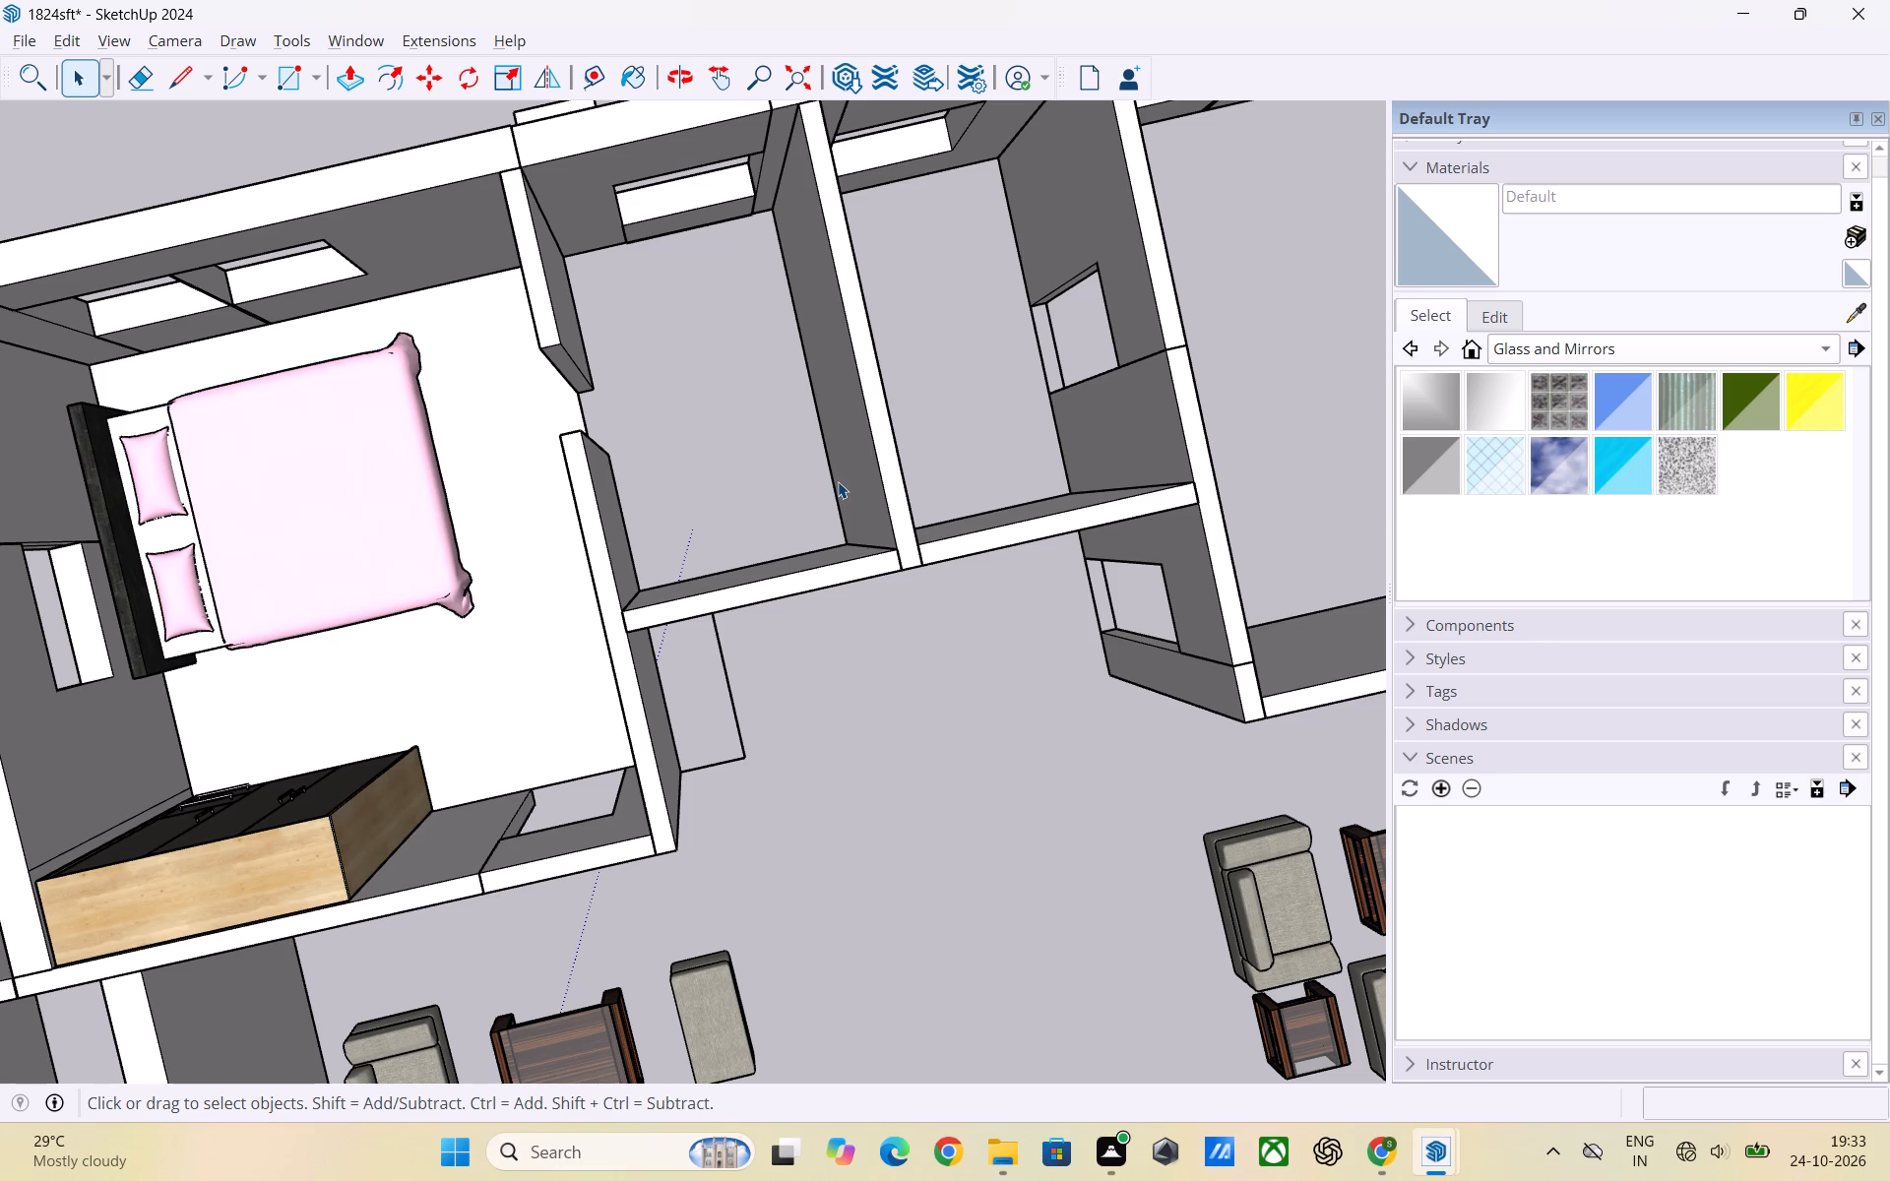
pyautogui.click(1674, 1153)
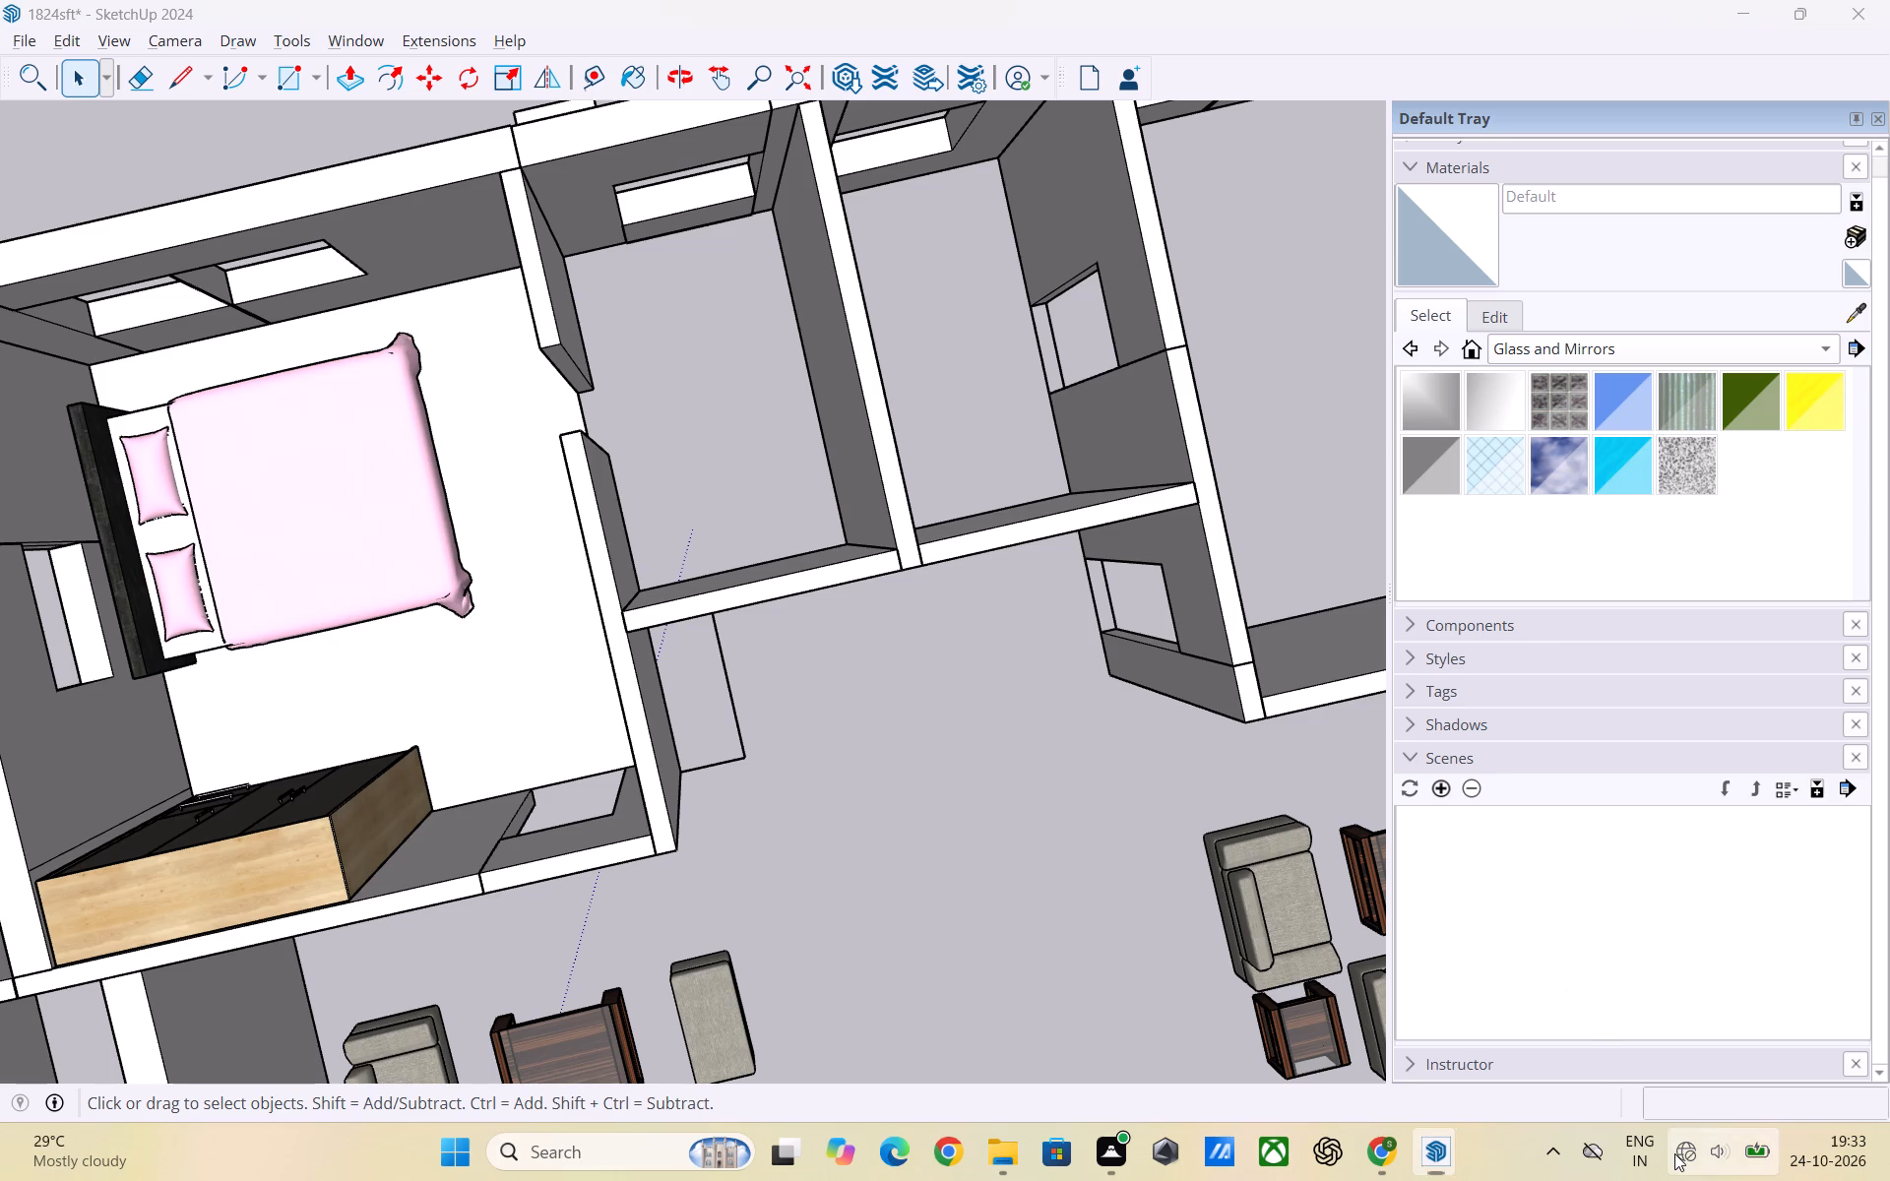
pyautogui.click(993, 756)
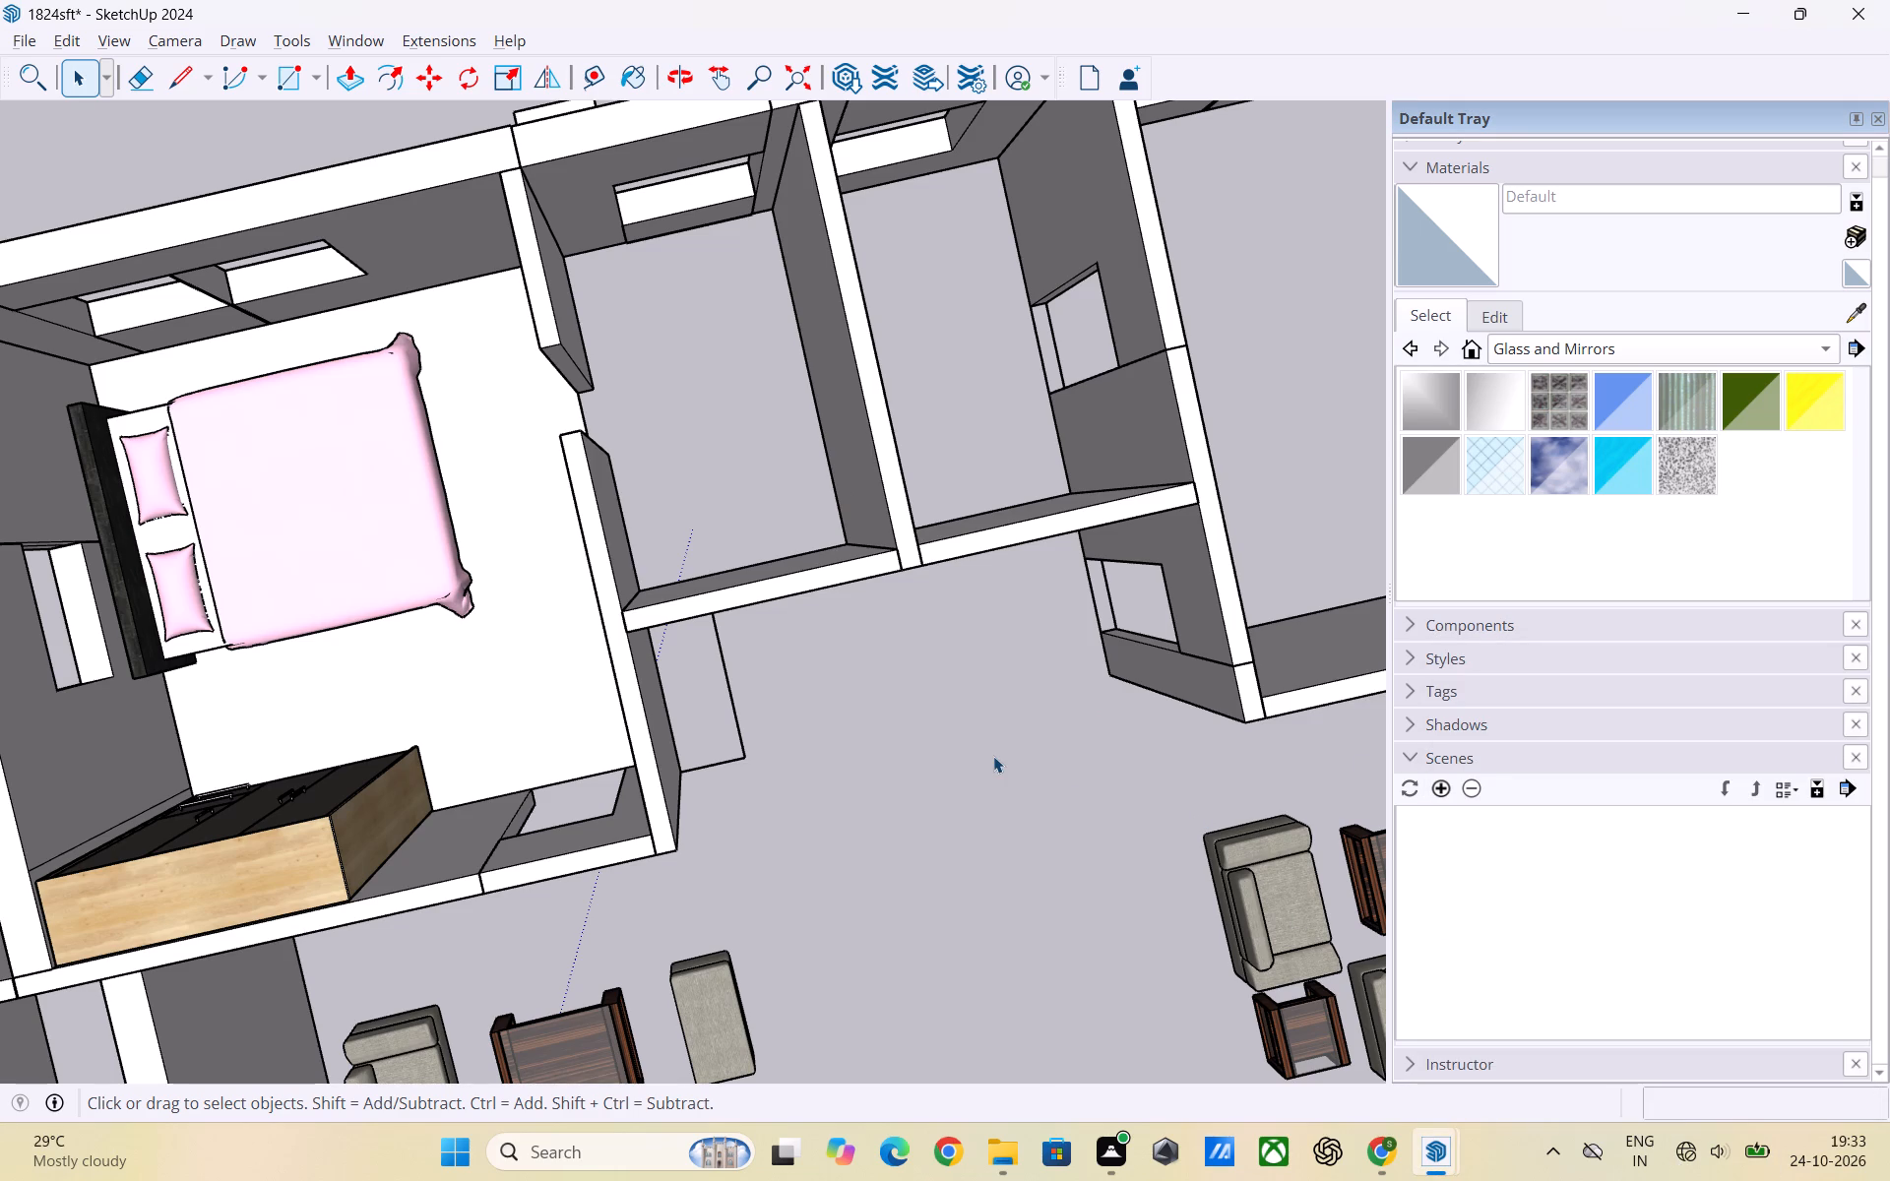
# Review the left apartment's rooms alongside the 1824 Sft reference floor plan, including the bedroom still without furniture.
pyautogui.scroll(-6, 1039, 659)
pyautogui.moveTo(1003, 726); pyautogui.dragTo(805, 733, button='middle')
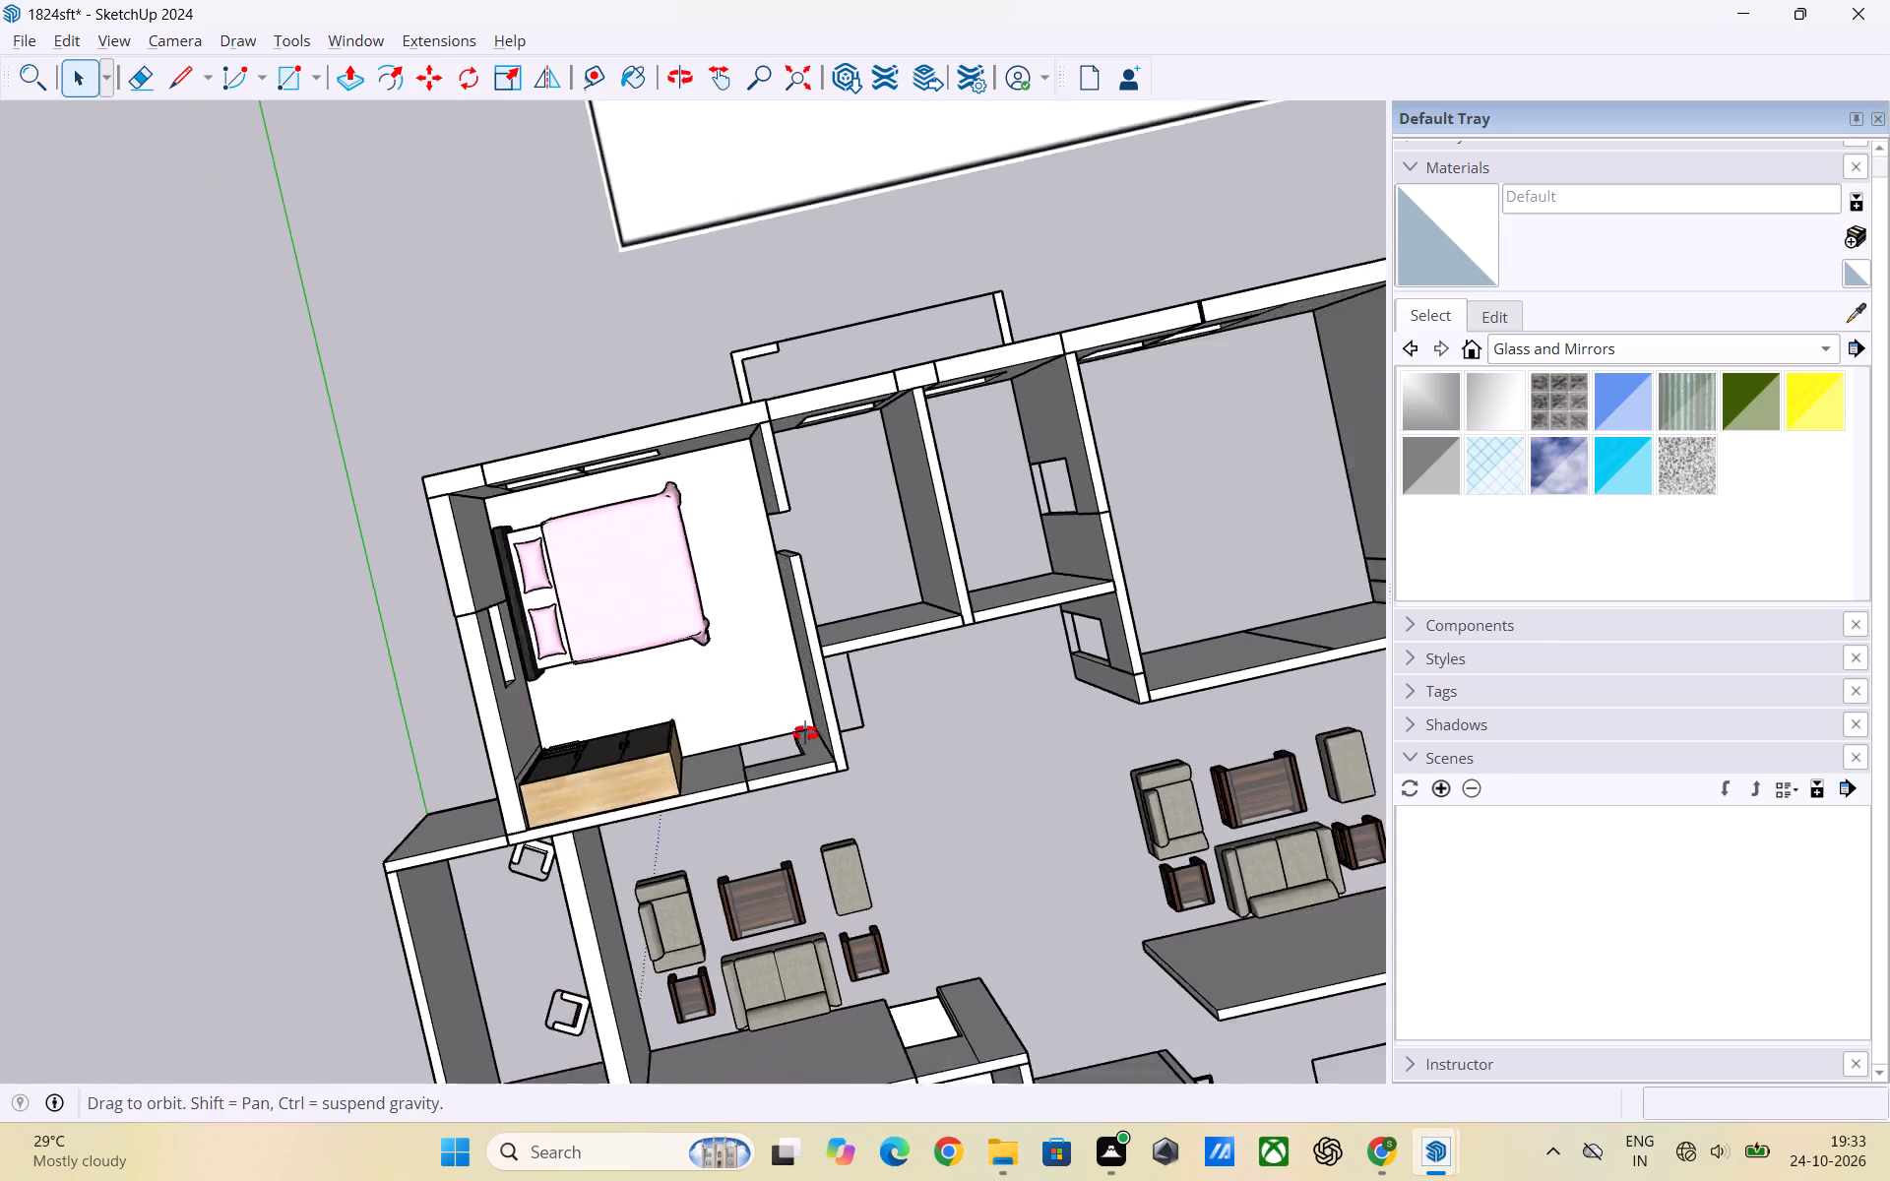
pyautogui.moveTo(805, 733); pyautogui.dragTo(1086, 595, button='middle')
pyautogui.scroll(1, 1091, 590)
pyautogui.scroll(-9, 1105, 625)
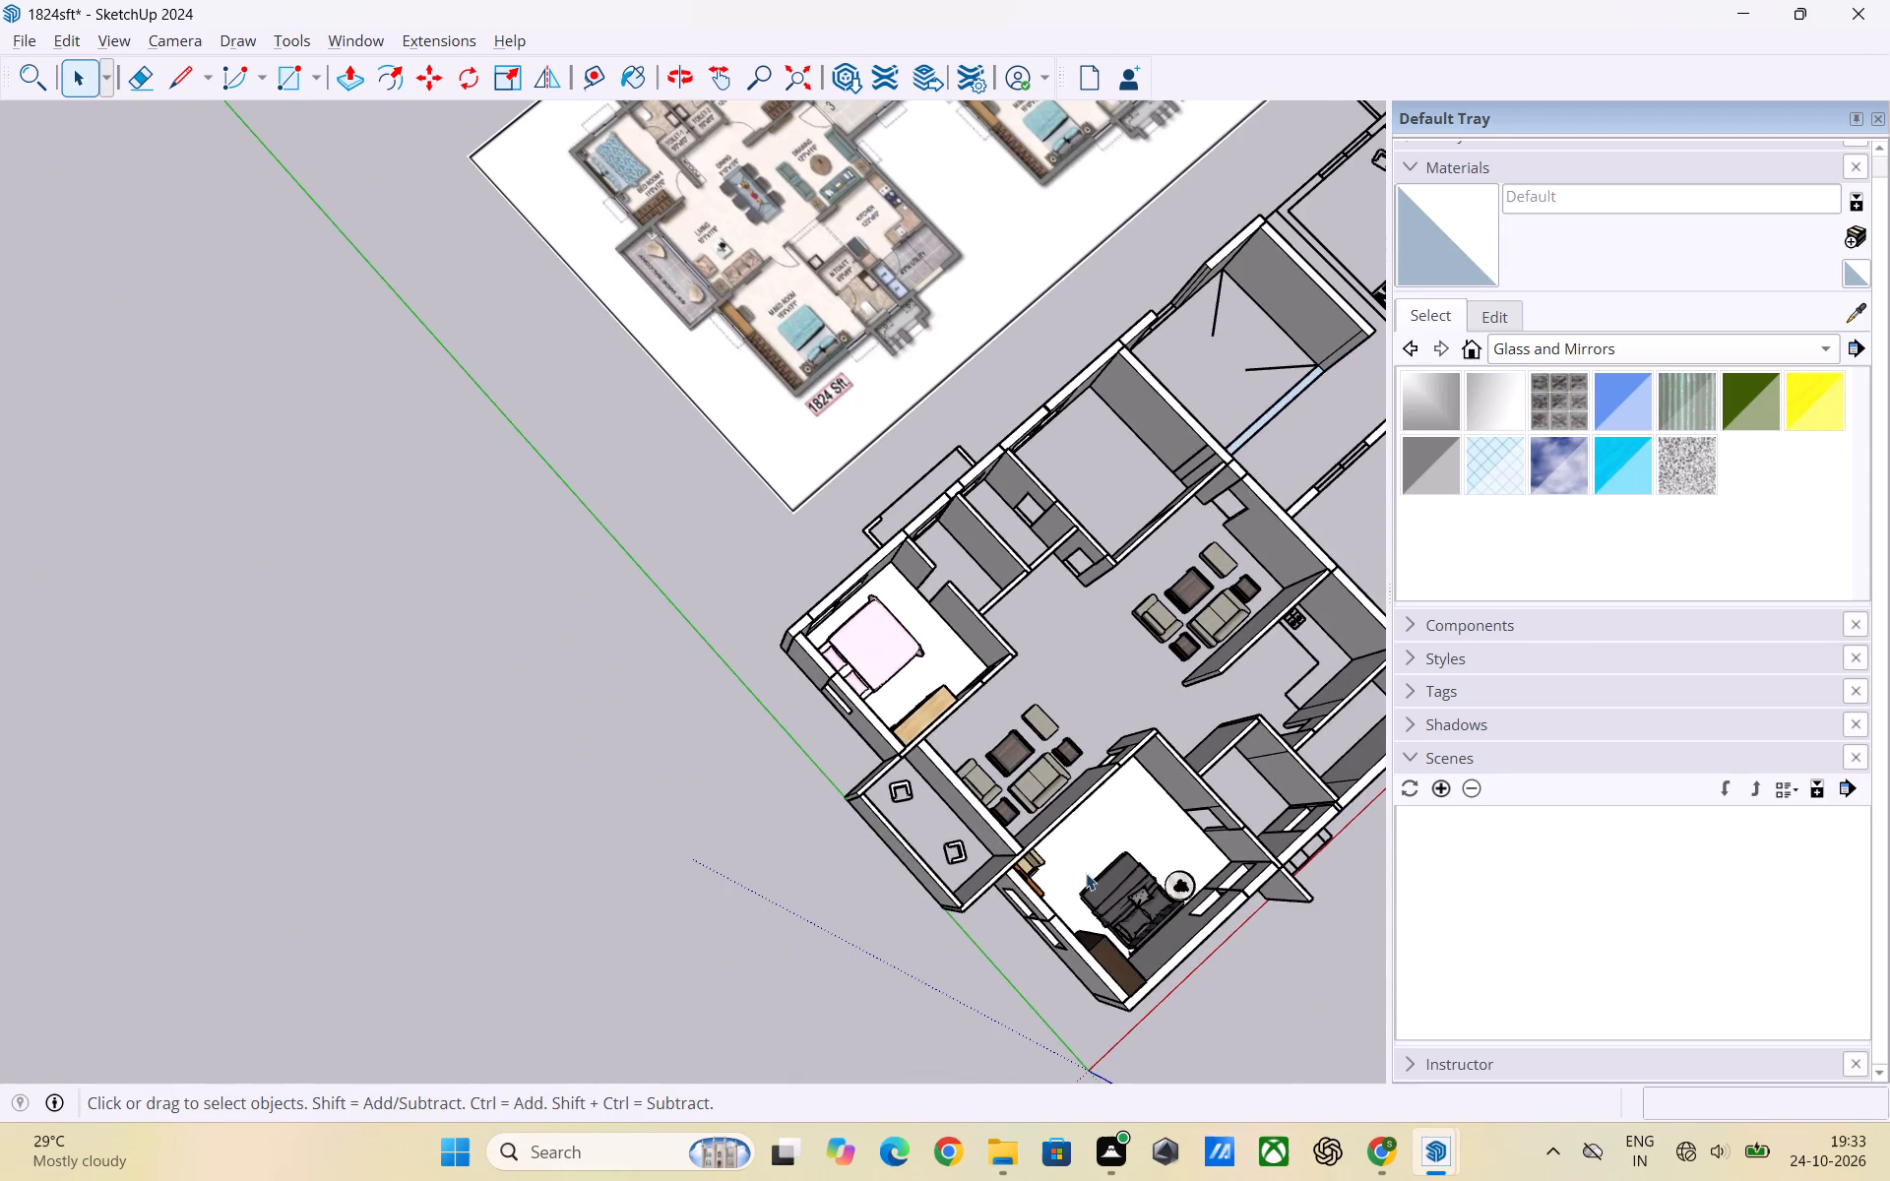
pyautogui.moveTo(1054, 882); pyautogui.dragTo(537, 814, button='middle')
pyautogui.scroll(8, 877, 692)
pyautogui.scroll(-4, 792, 560)
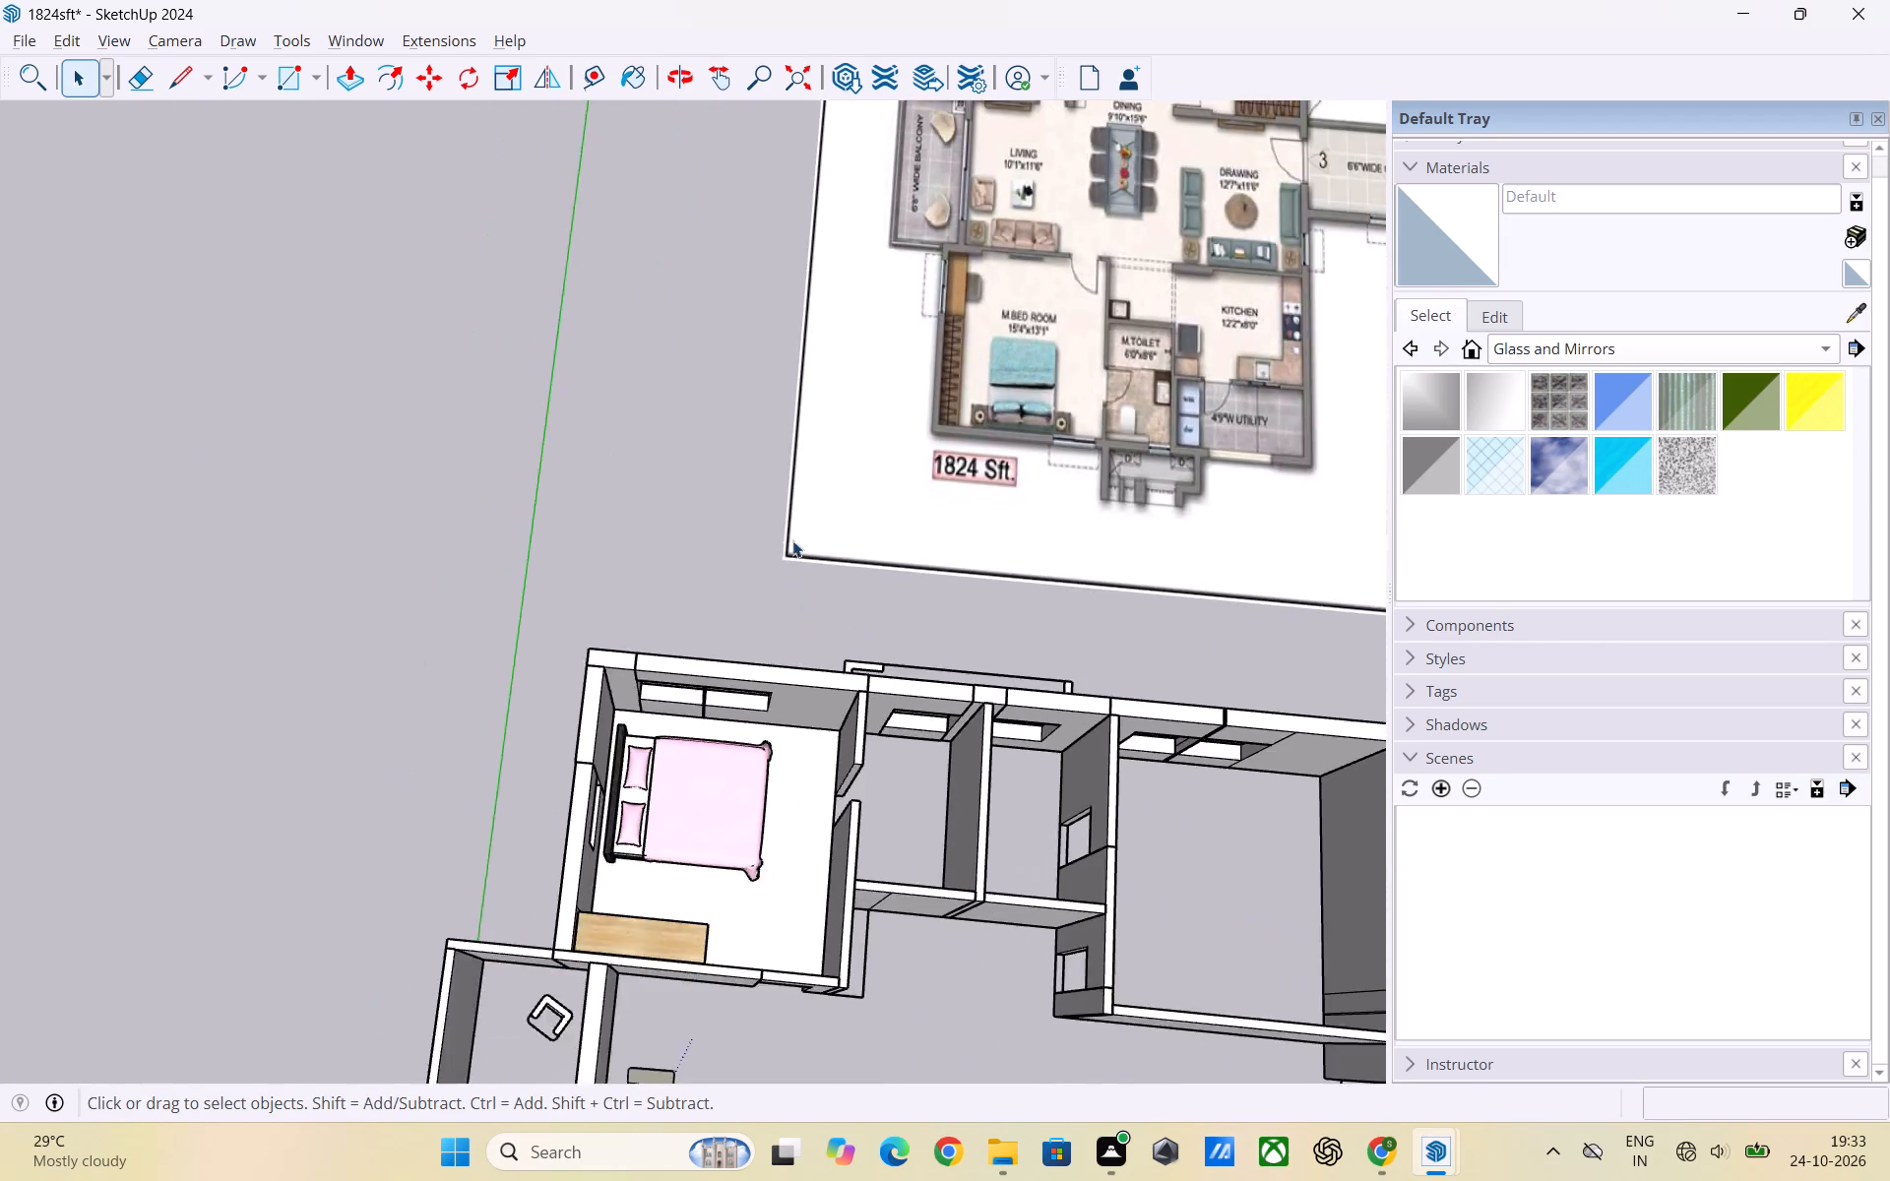
pyautogui.scroll(-8, 792, 540)
pyautogui.scroll(5, 972, 656)
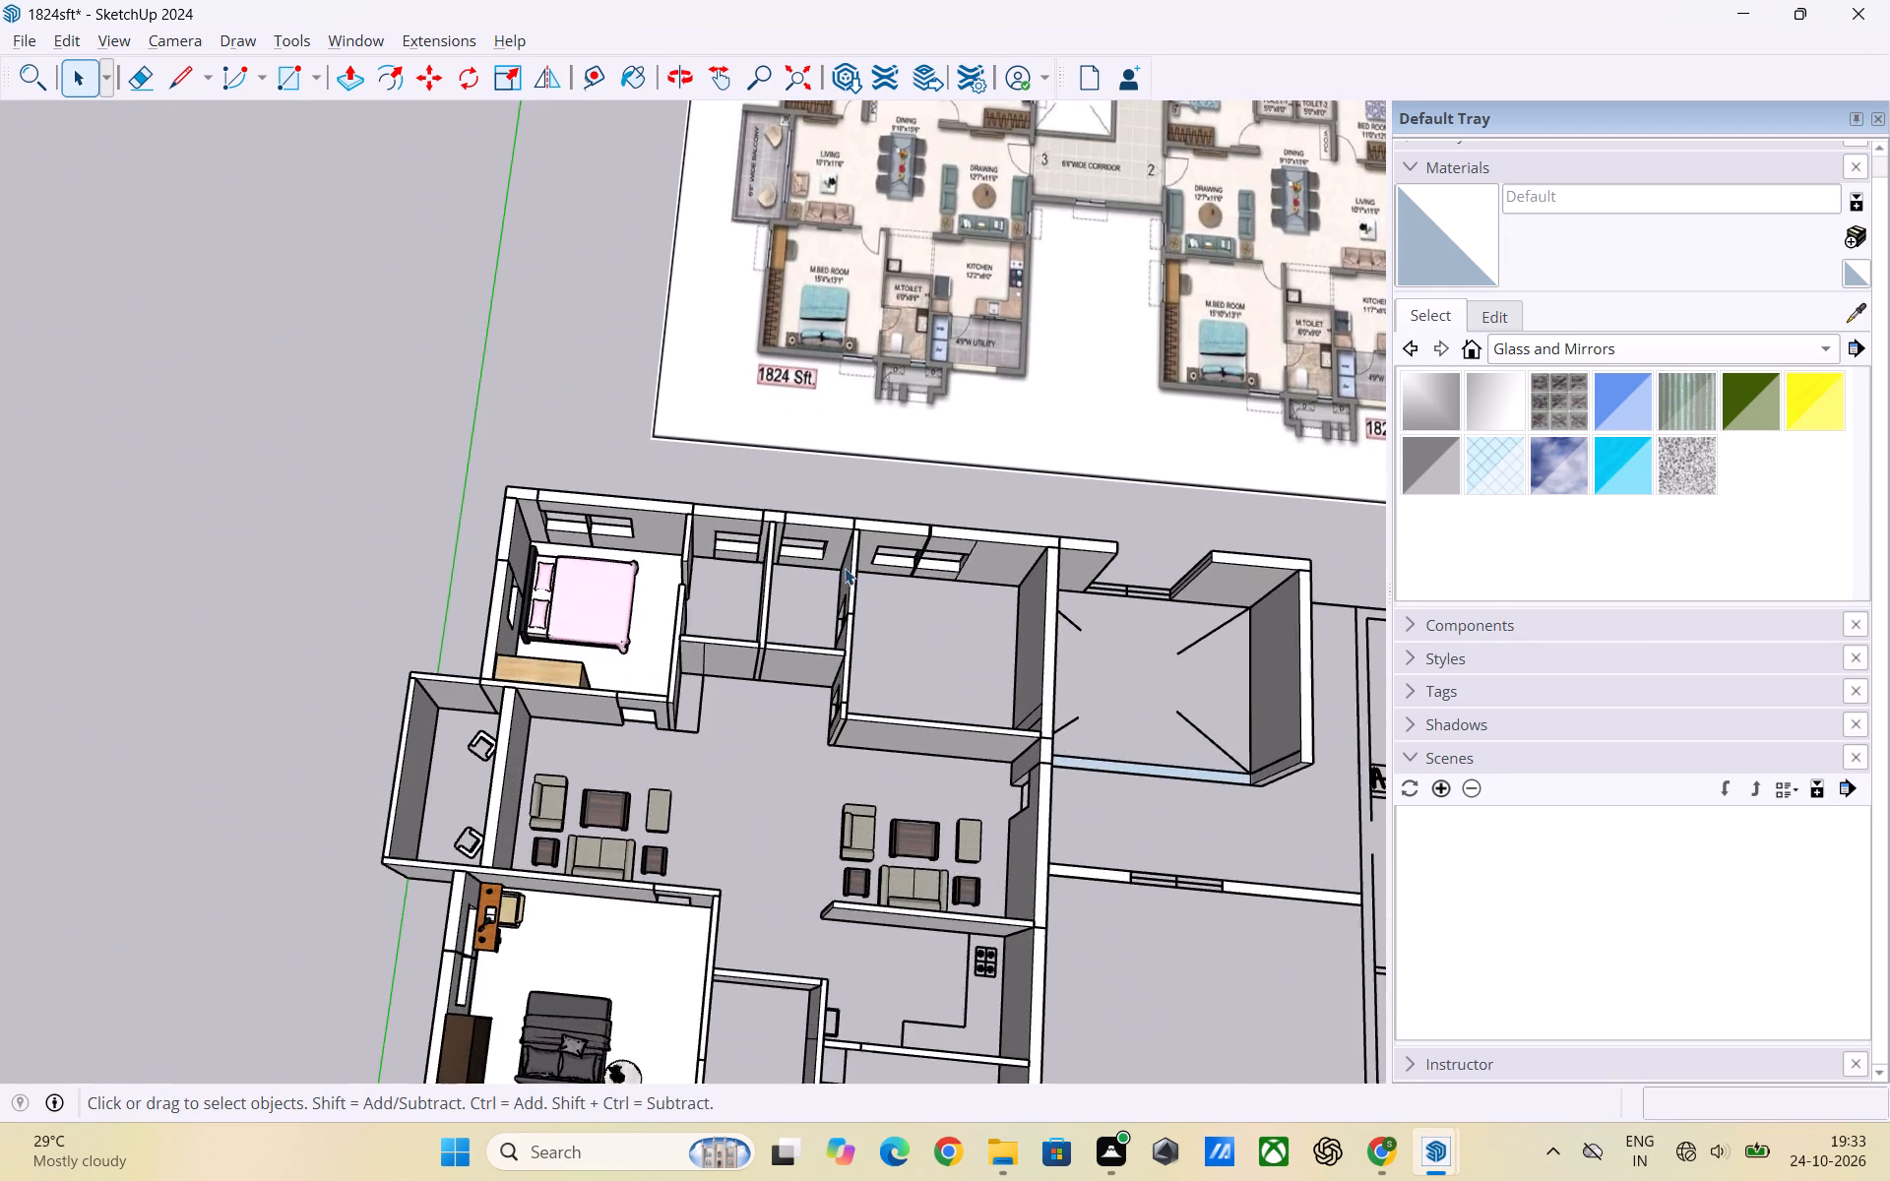
pyautogui.scroll(-2, 843, 568)
pyautogui.scroll(-1, 412, 635)
pyautogui.scroll(-2, 603, 637)
pyautogui.moveTo(843, 695); pyautogui.dragTo(880, 692, button='middle')
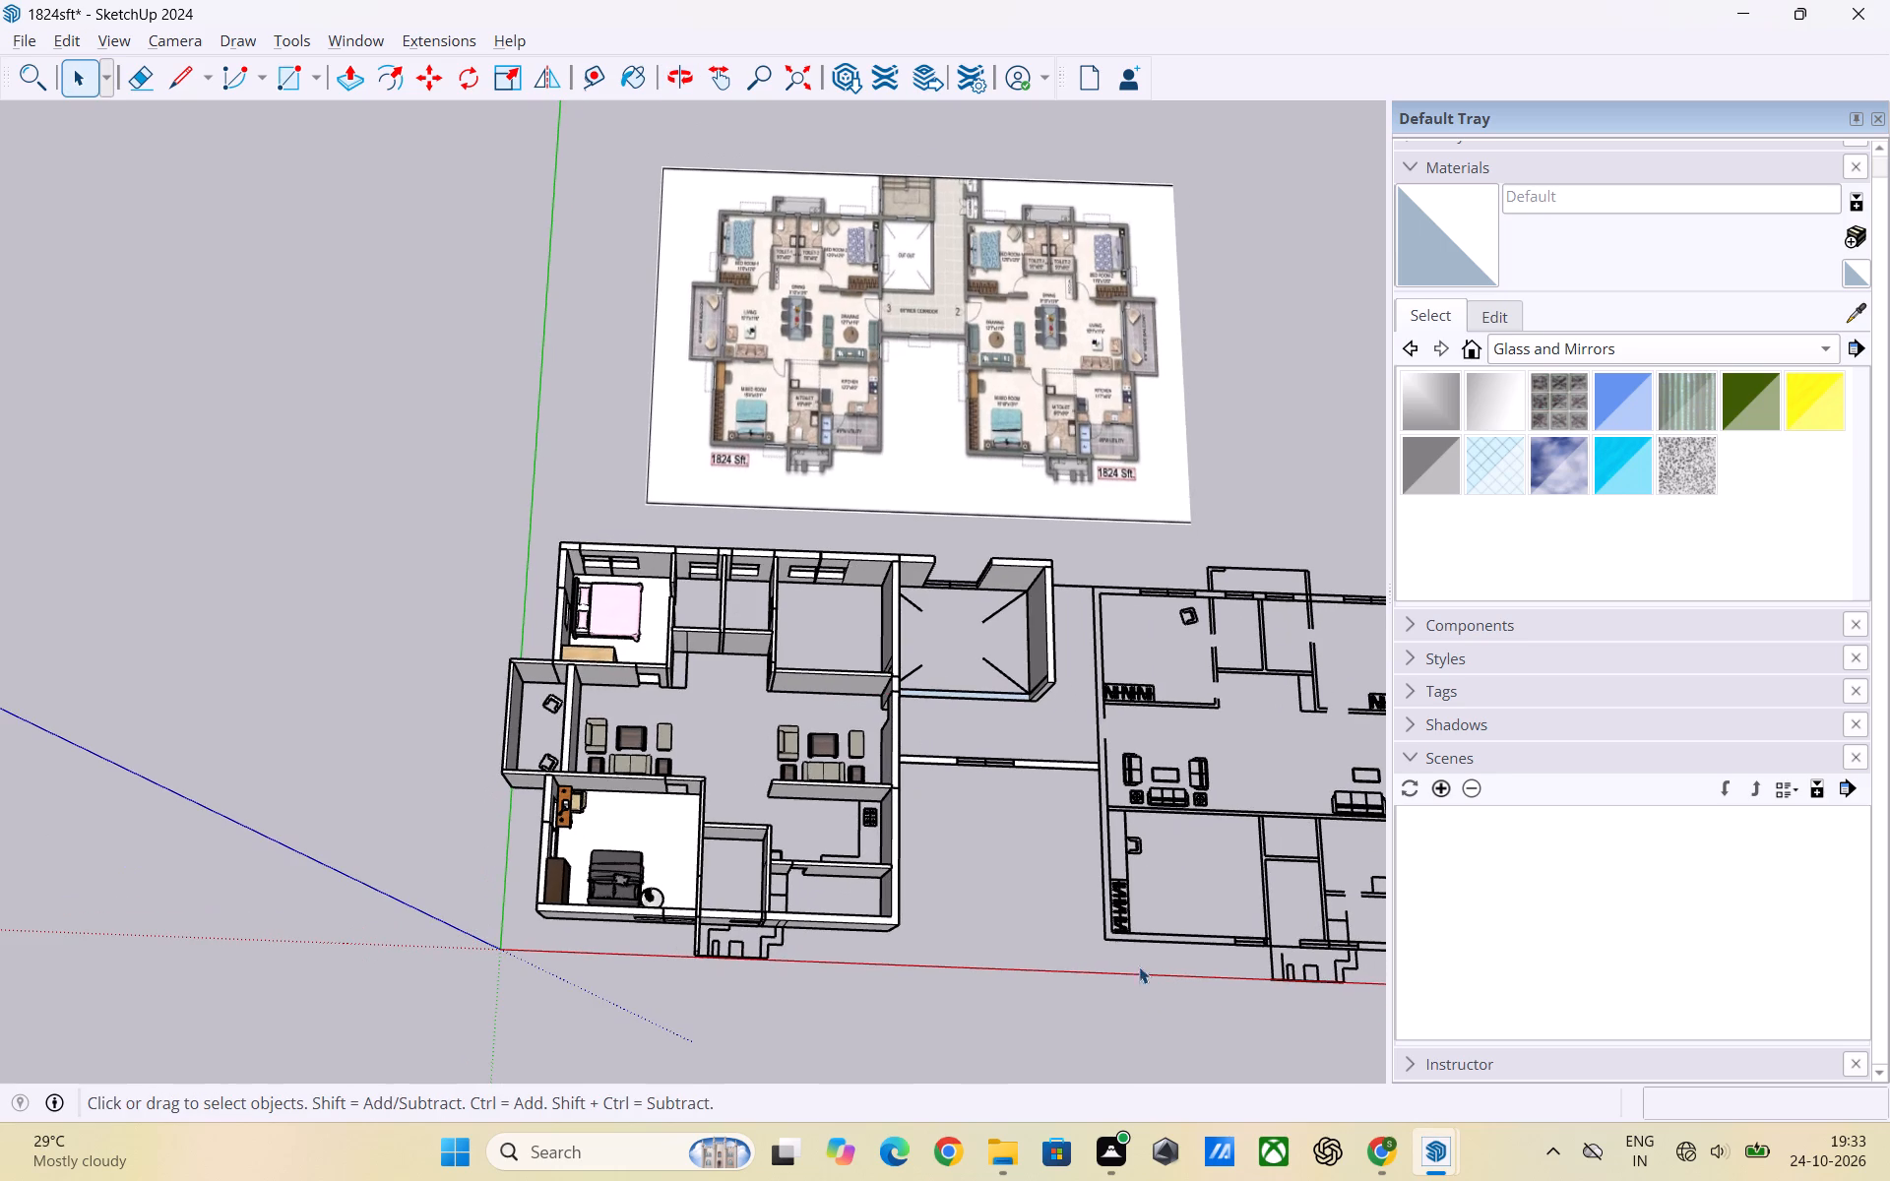
# Copy the grey double bed from the 1601 SFT model's master bedroom and place it in the 1824sft model, outside the left apartment near the pink-bed bedroom.
pyautogui.click(1435, 1145)
pyautogui.click(1482, 1039)
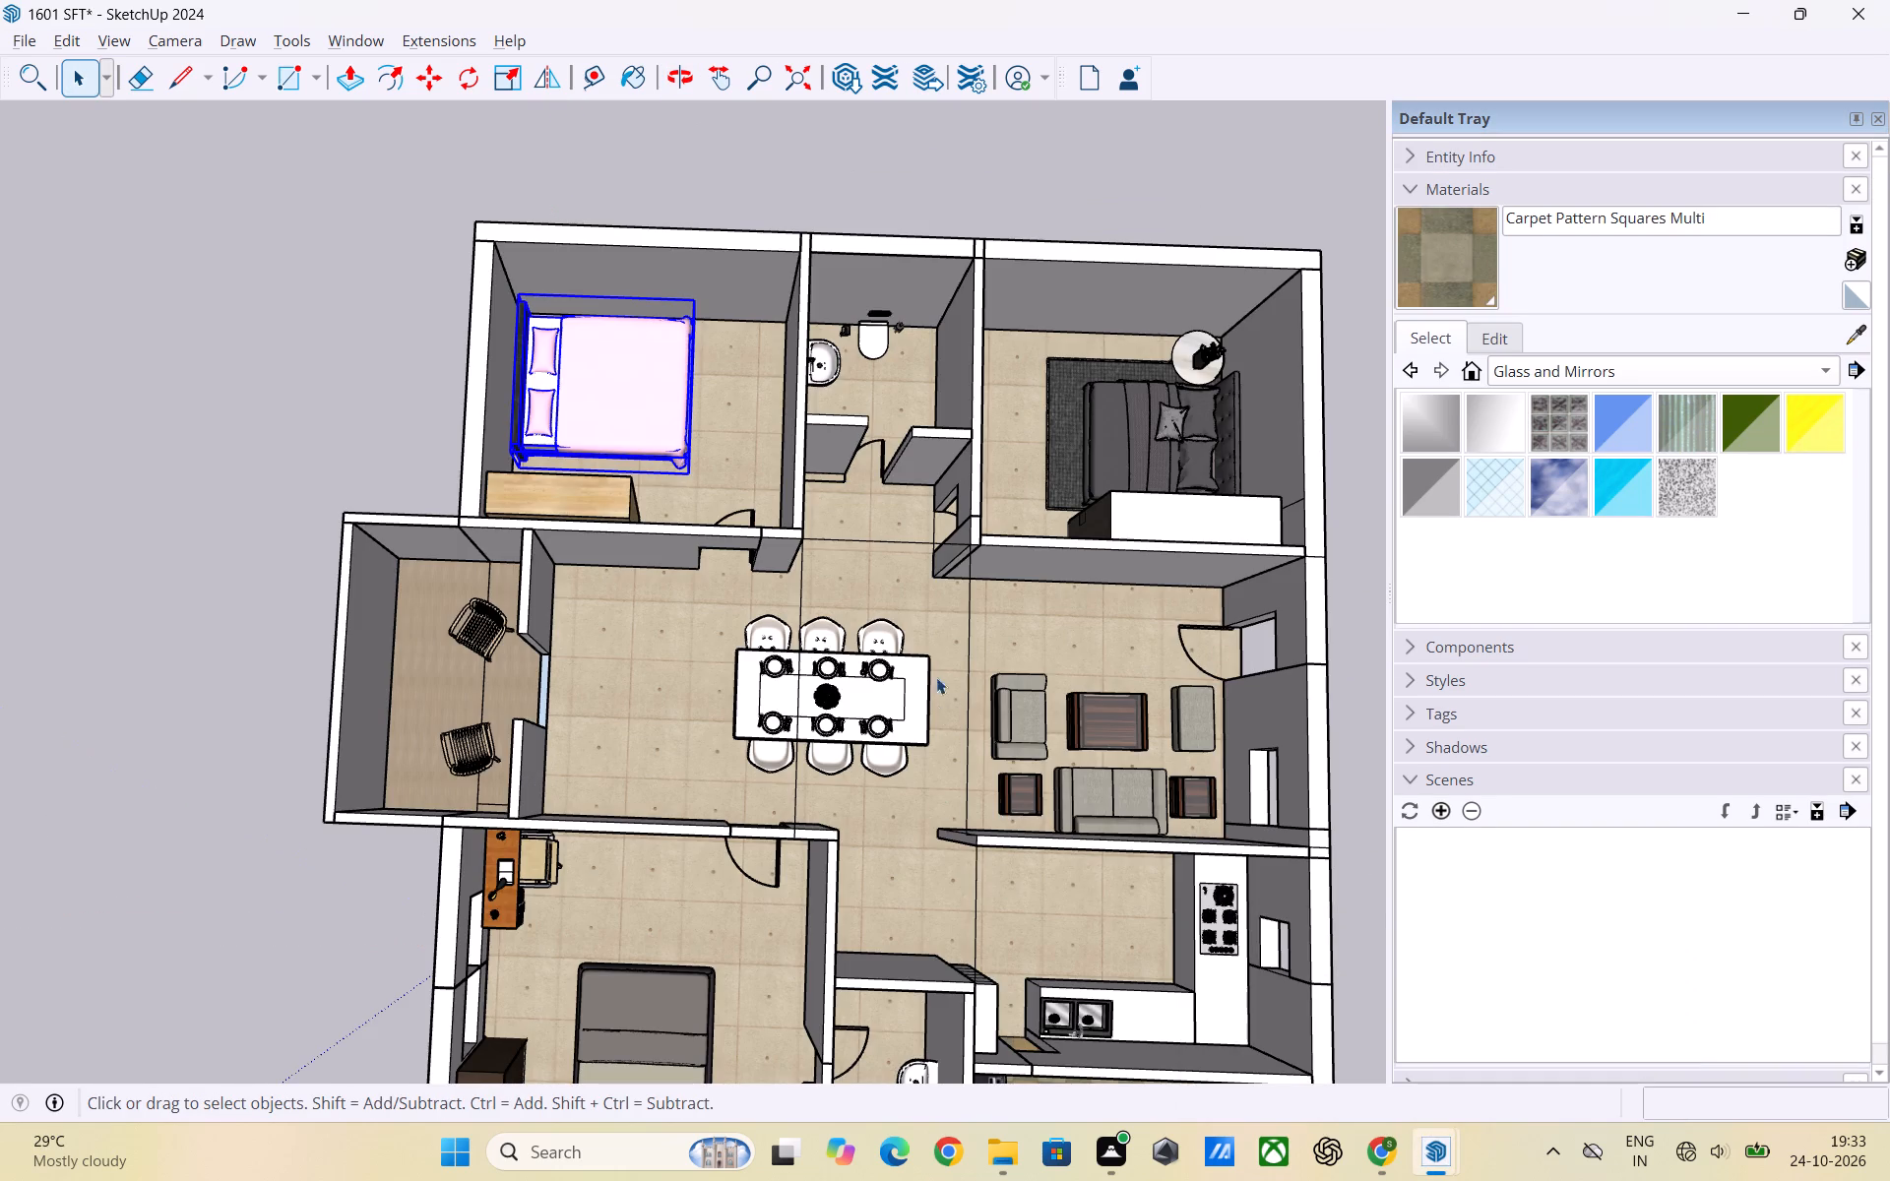
pyautogui.scroll(-4, 348, 708)
pyautogui.click(262, 464)
pyautogui.click(944, 525)
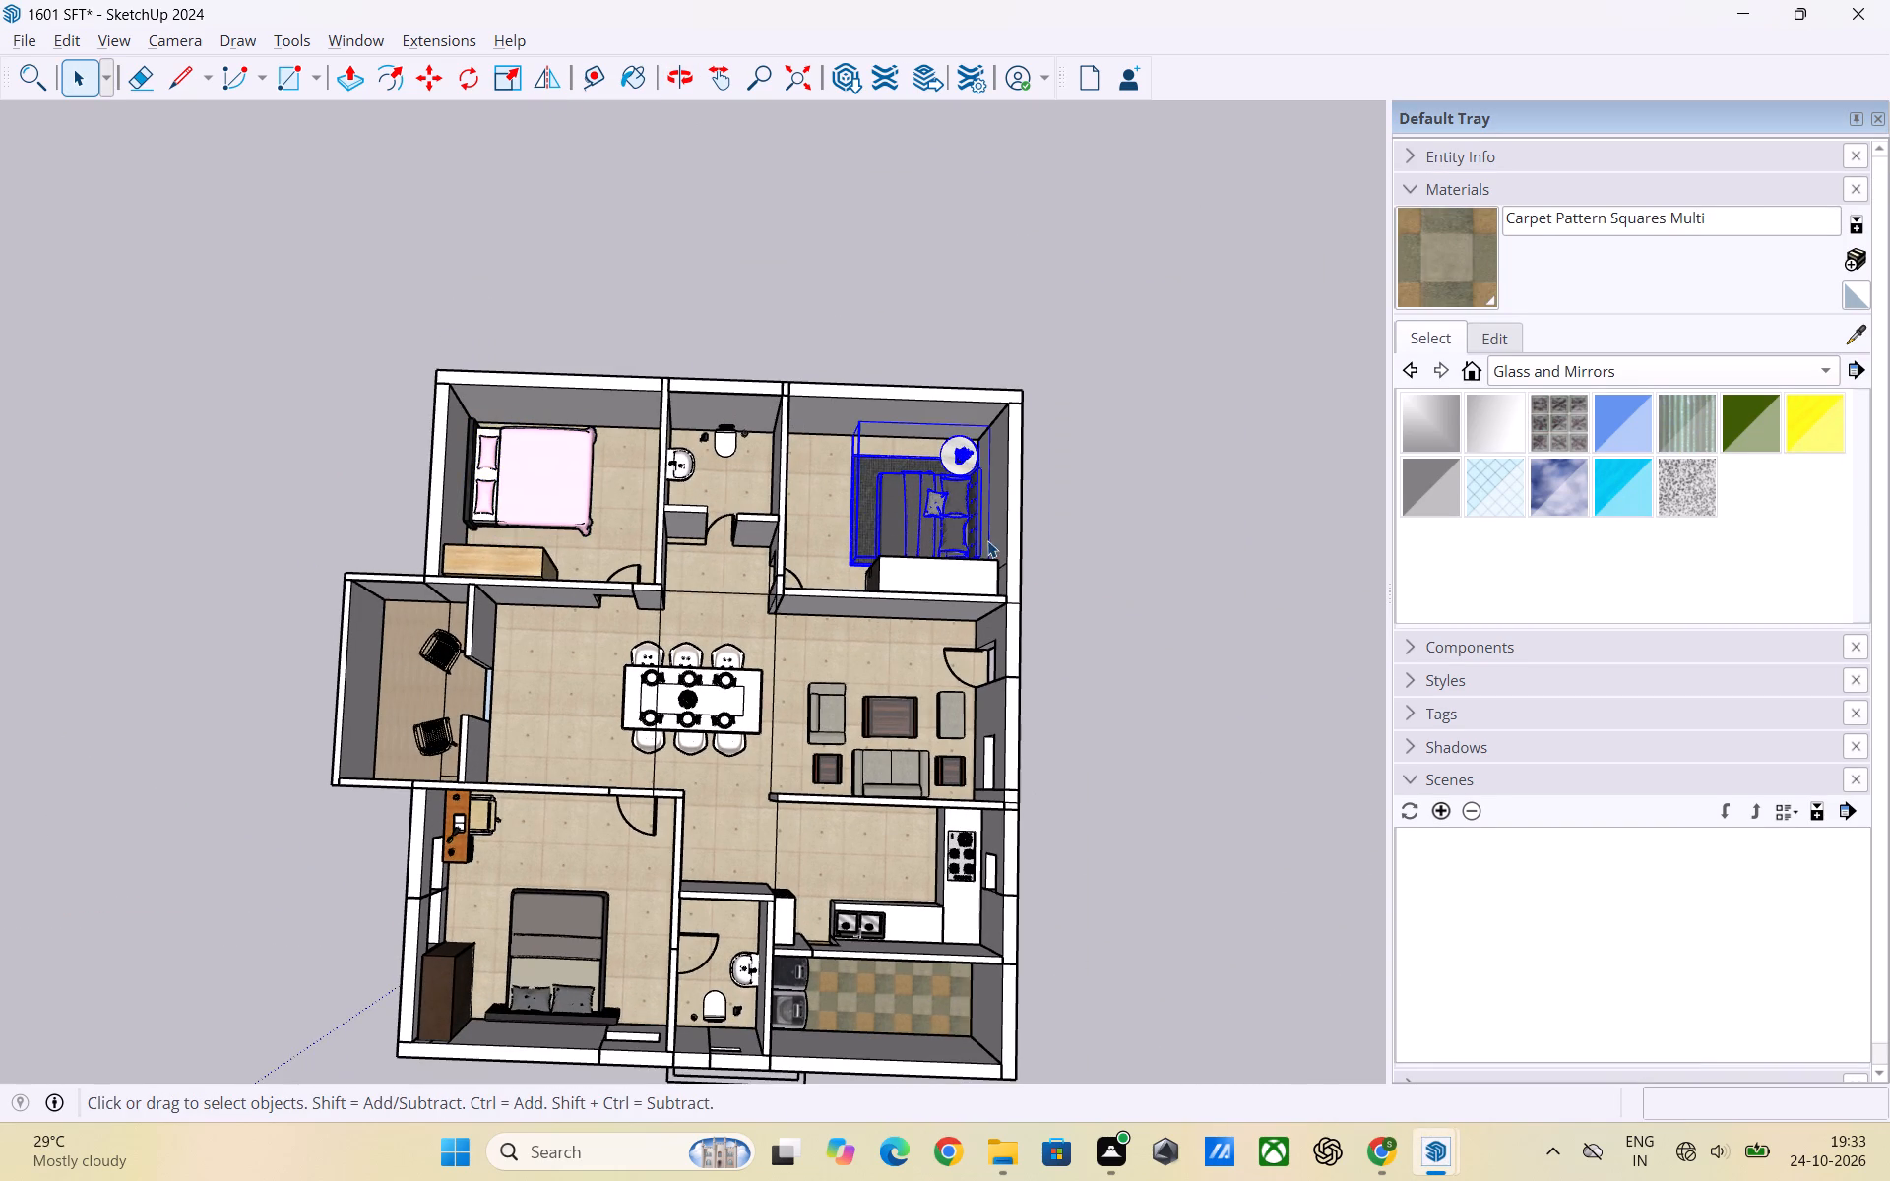
pyautogui.click(1194, 587)
pyautogui.scroll(-3, 1163, 553)
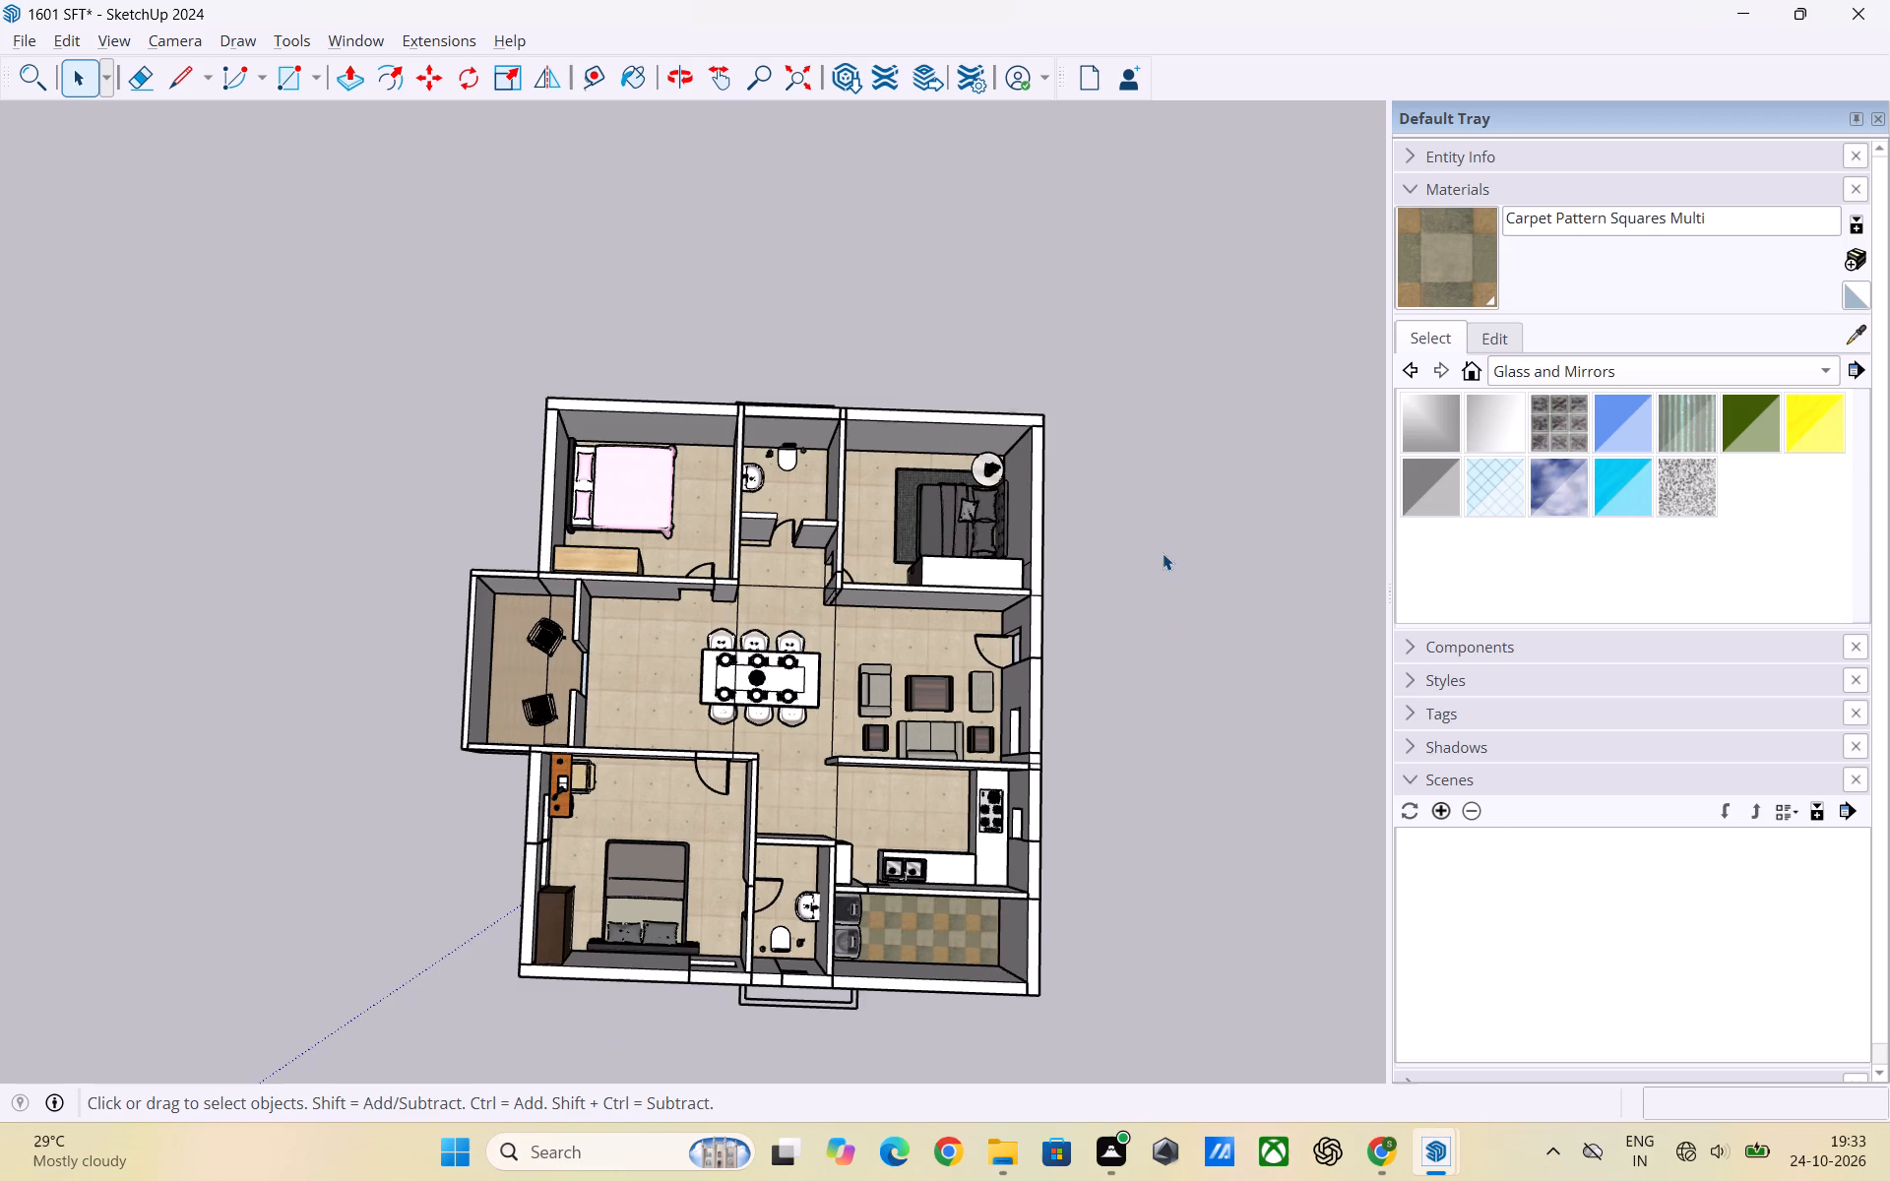
pyautogui.click(699, 878)
pyautogui.hotkey('ctrl', 'c')
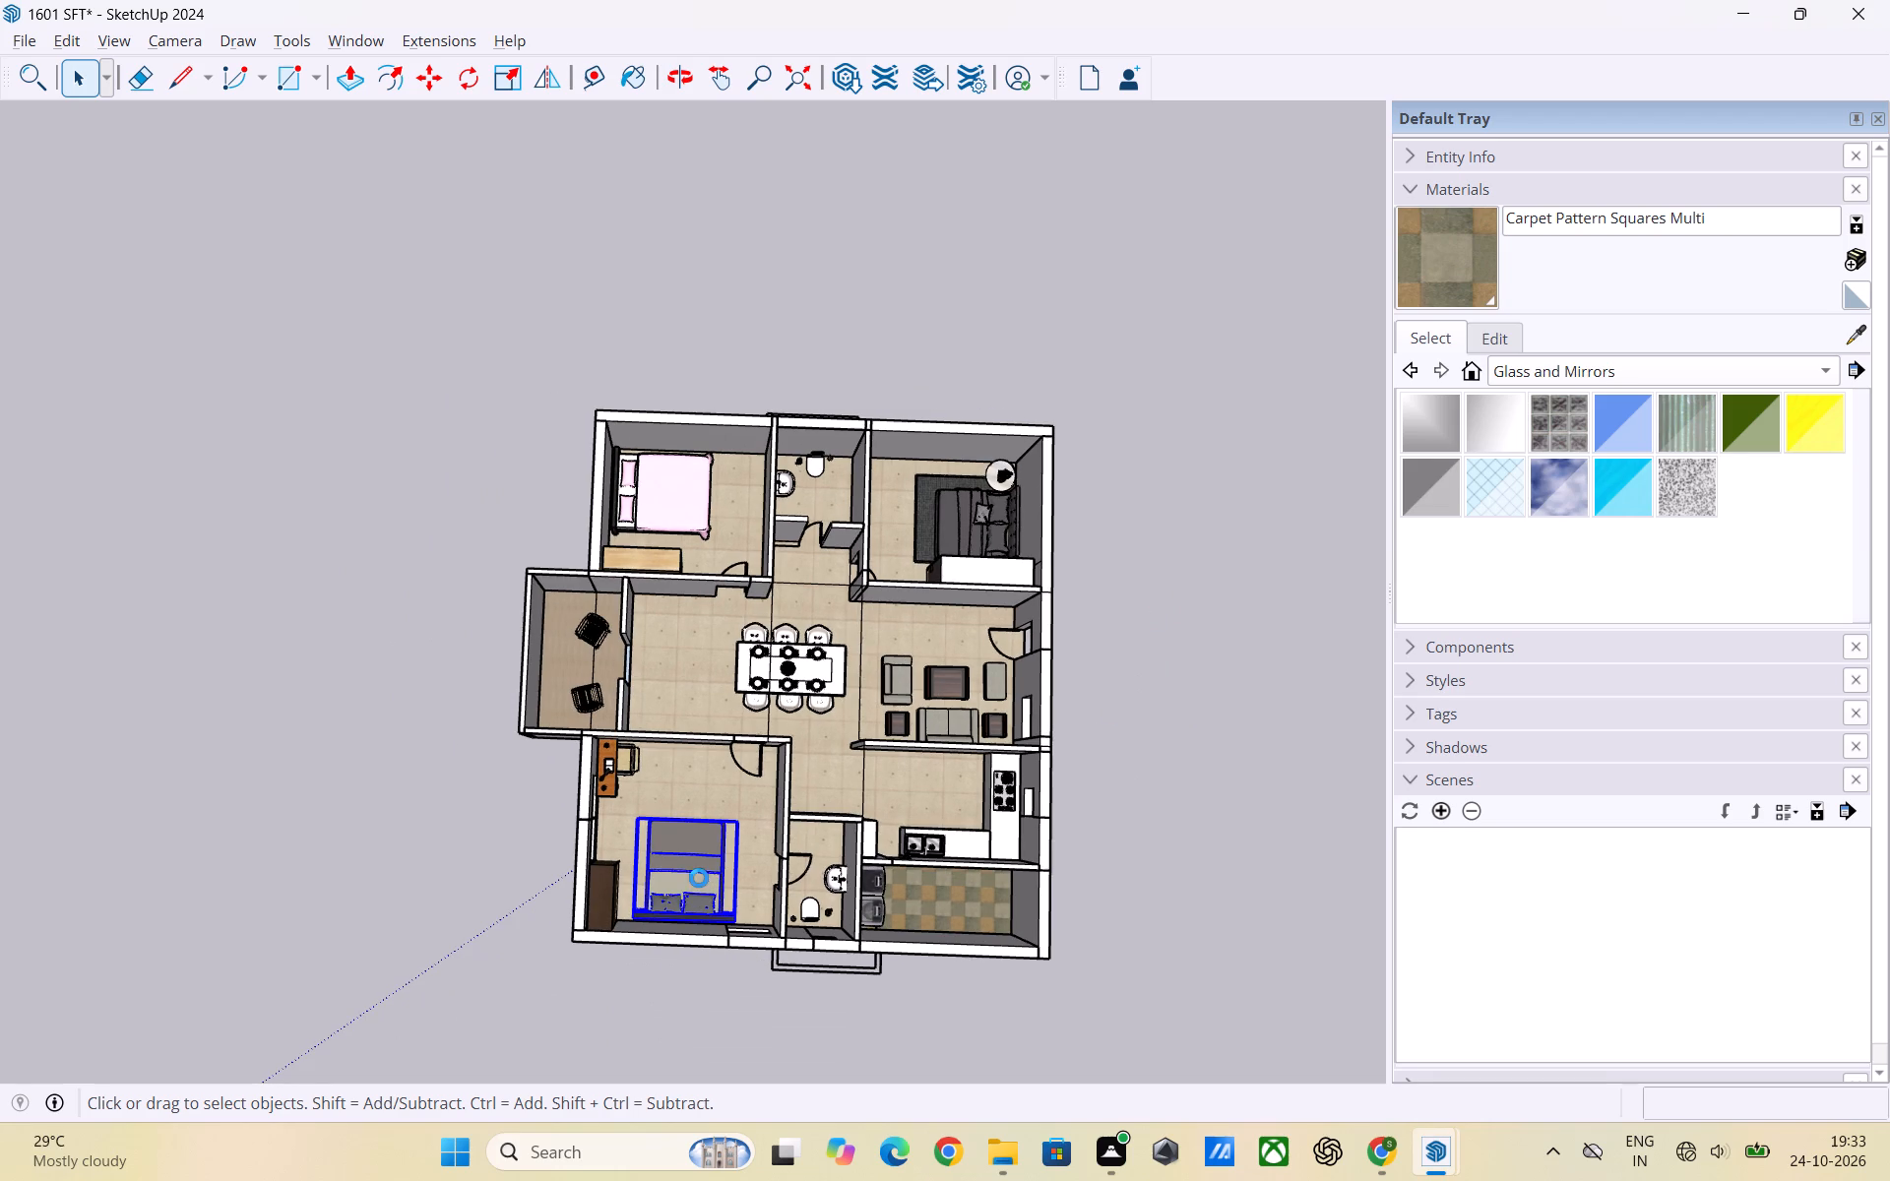
pyautogui.hotkey('alt', 'Tab')
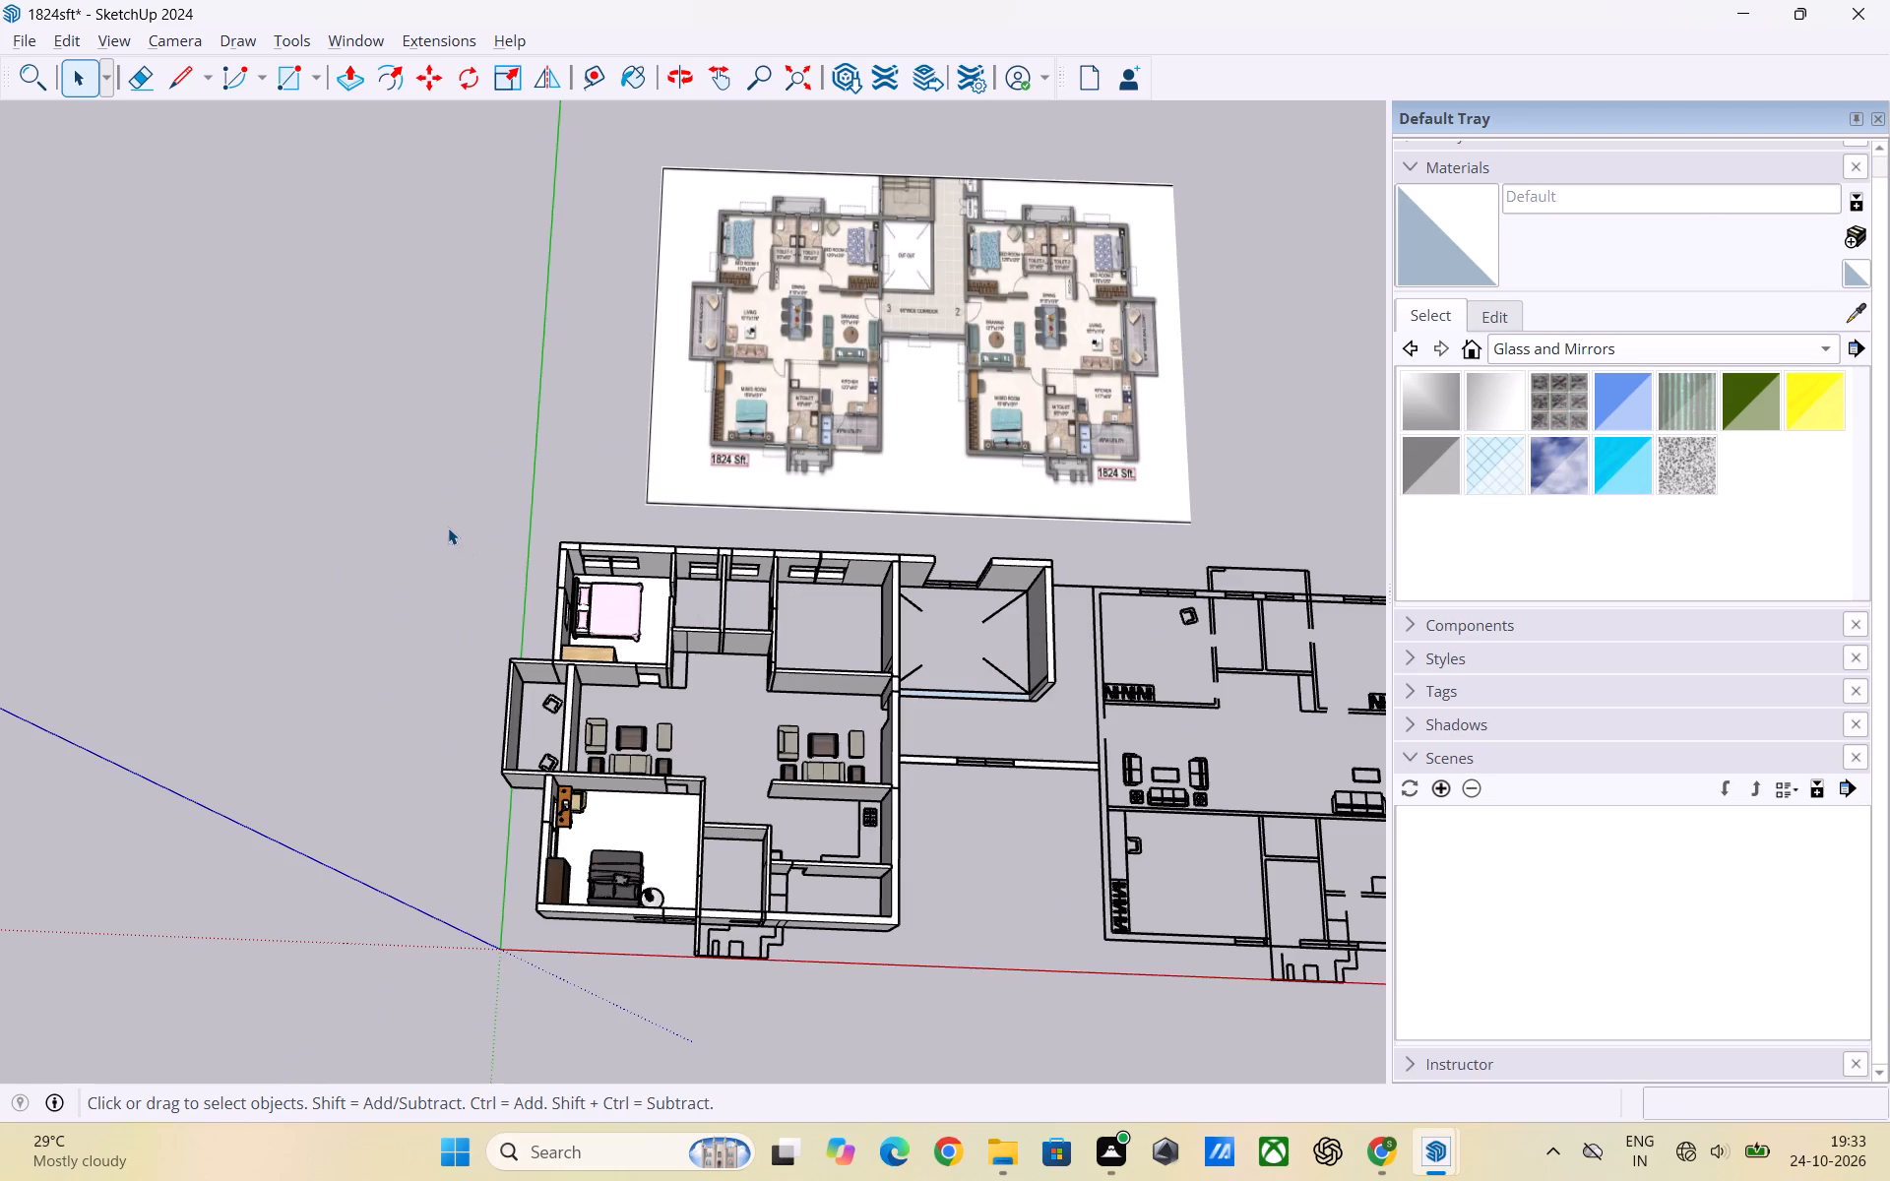
pyautogui.hotkey('ctrl', 'v')
pyautogui.click(430, 541)
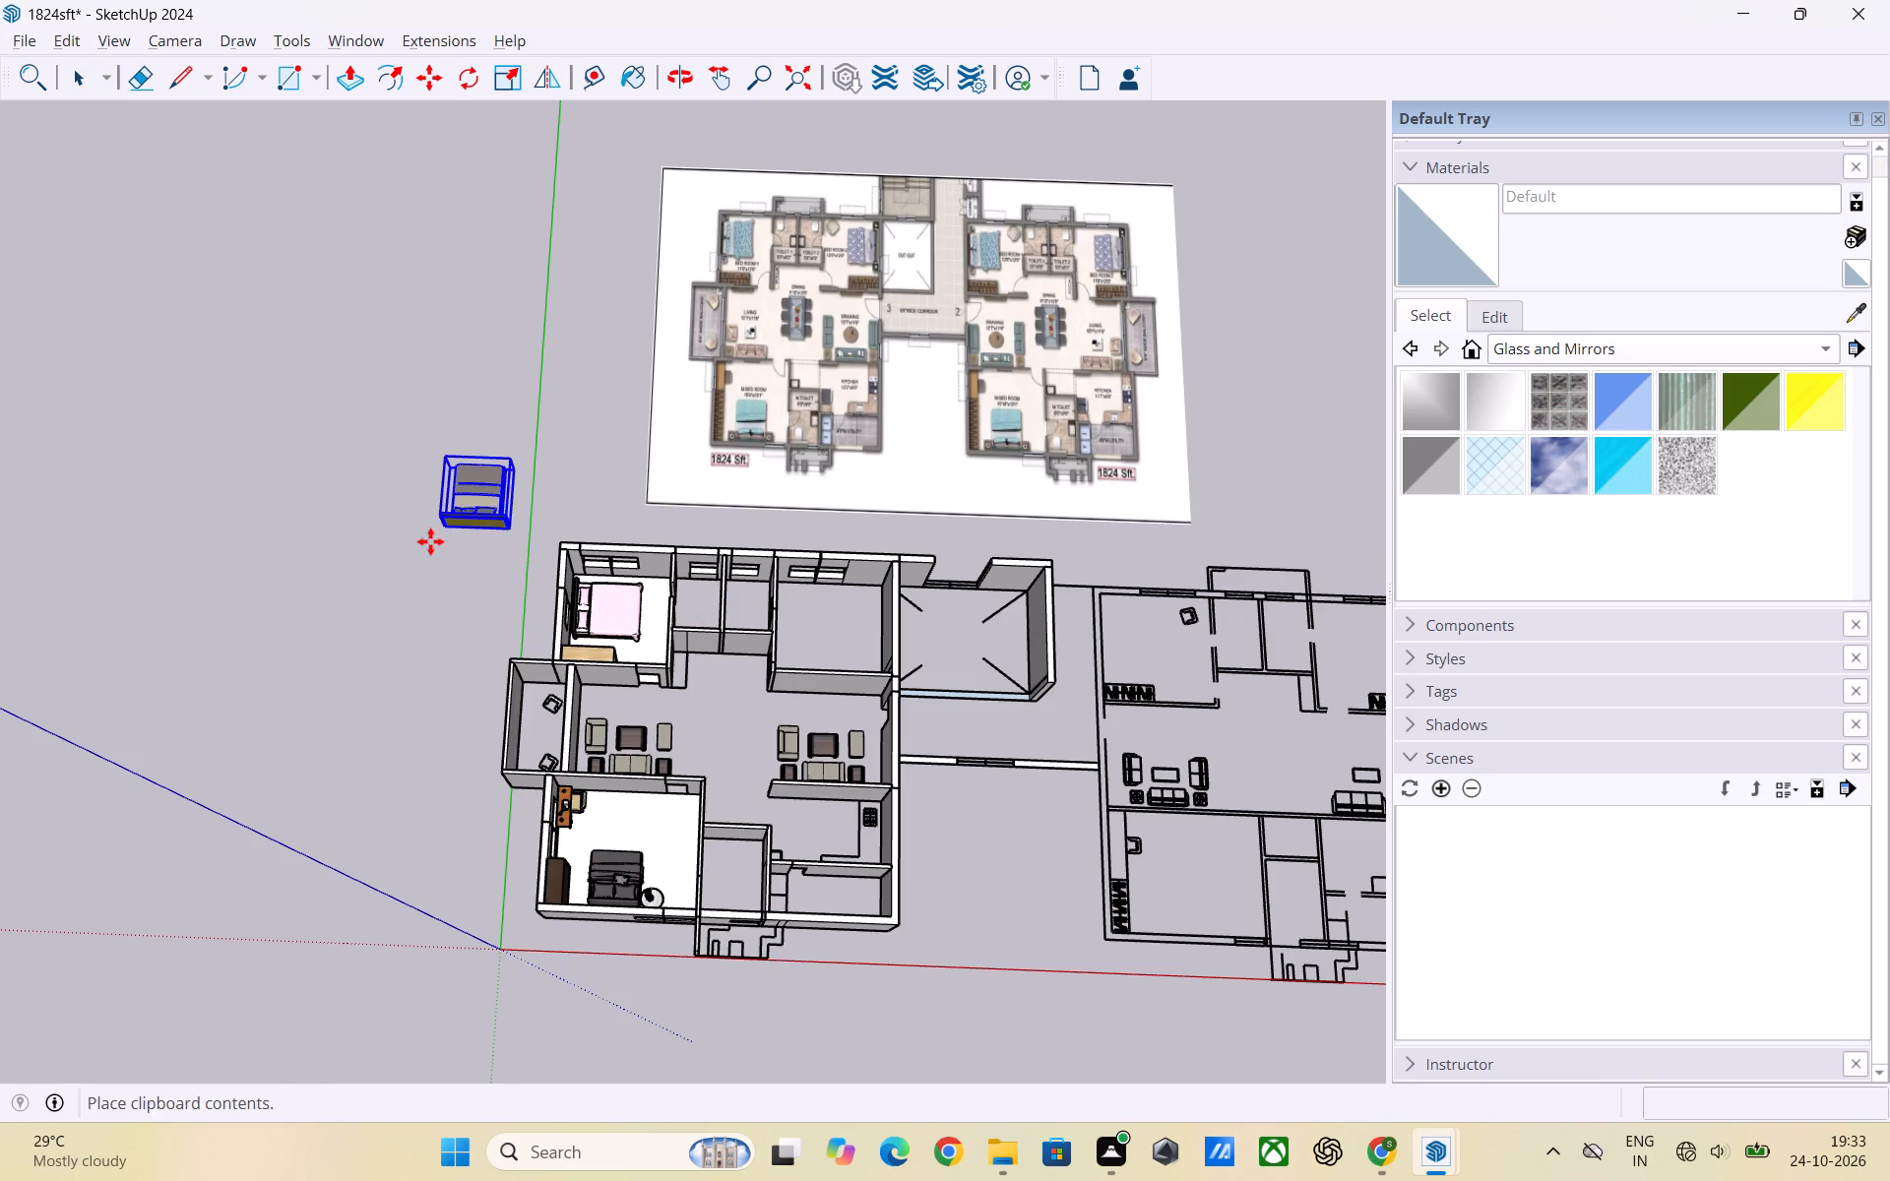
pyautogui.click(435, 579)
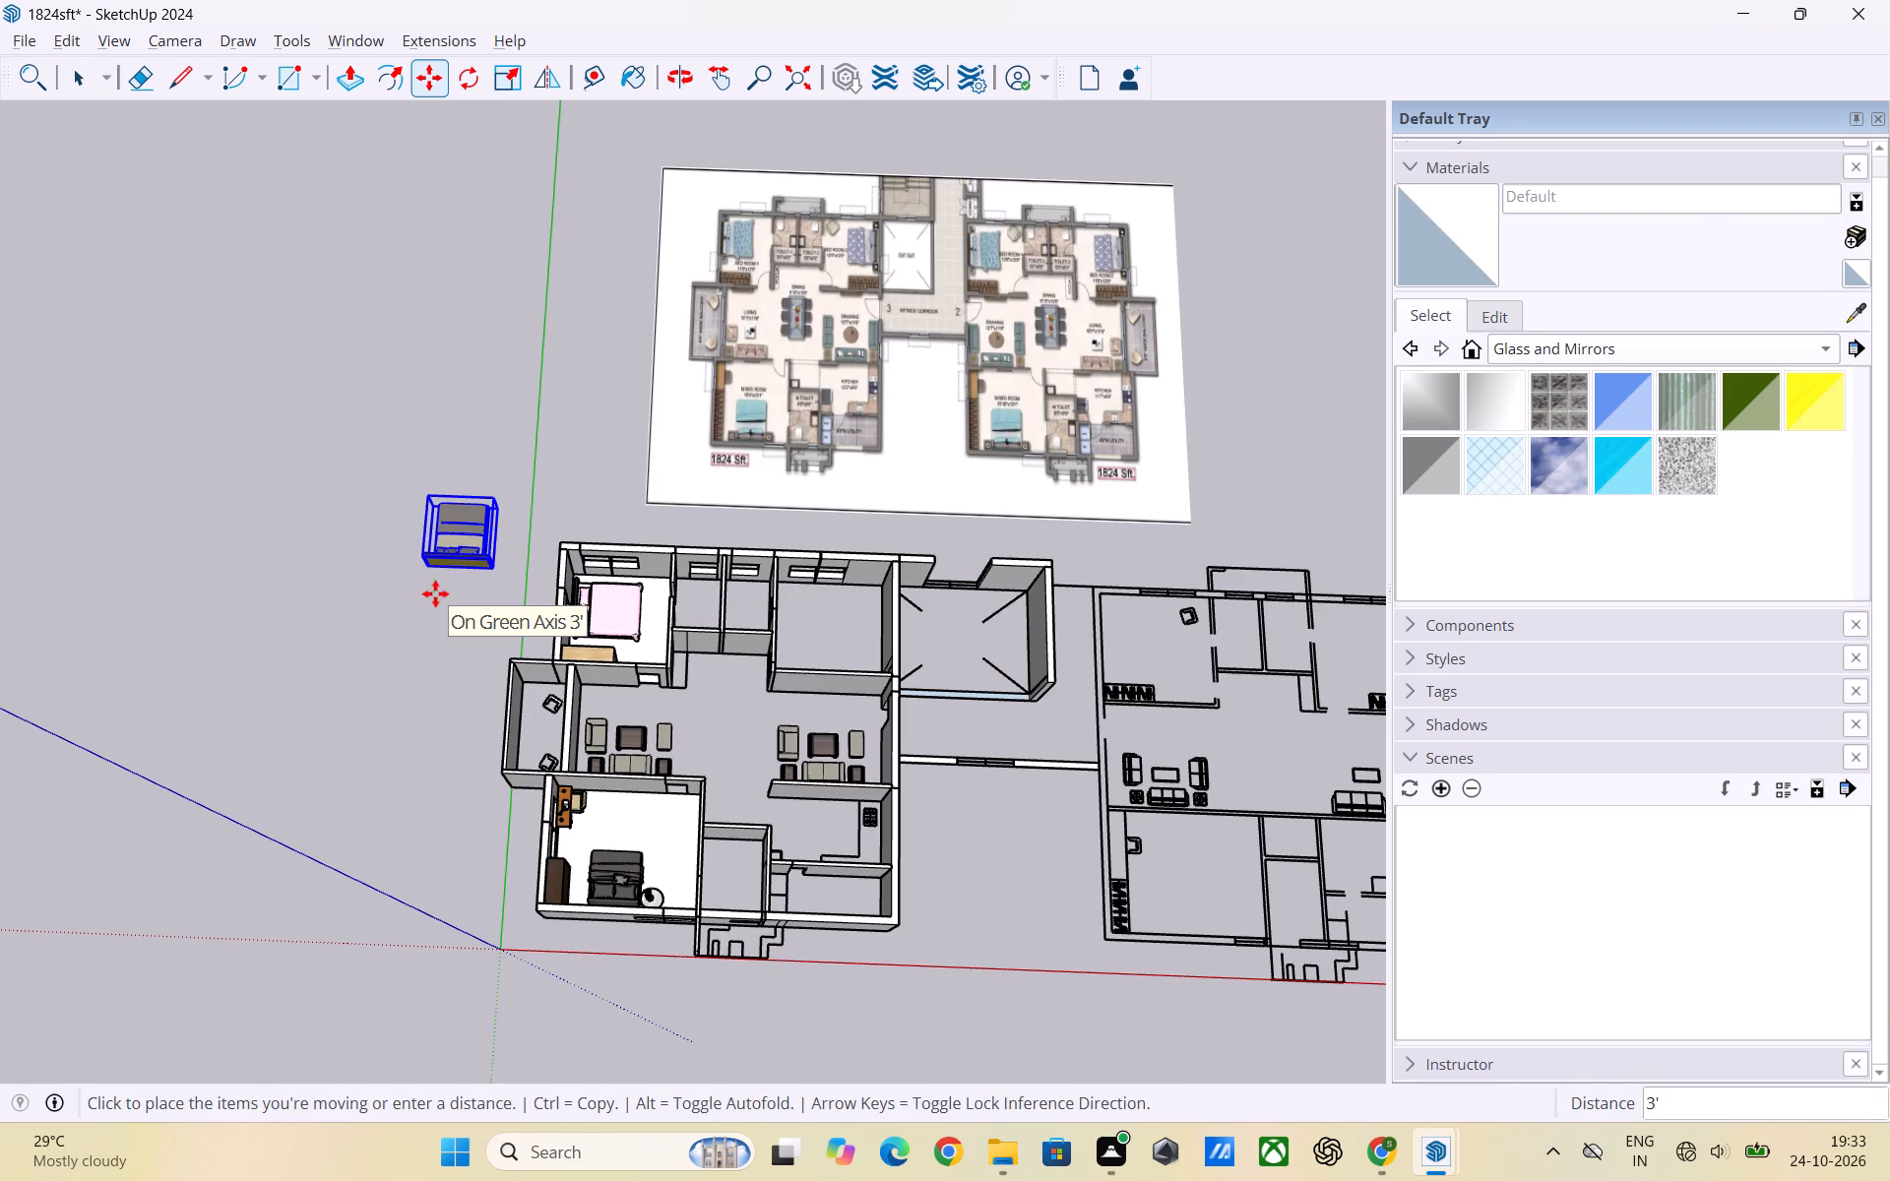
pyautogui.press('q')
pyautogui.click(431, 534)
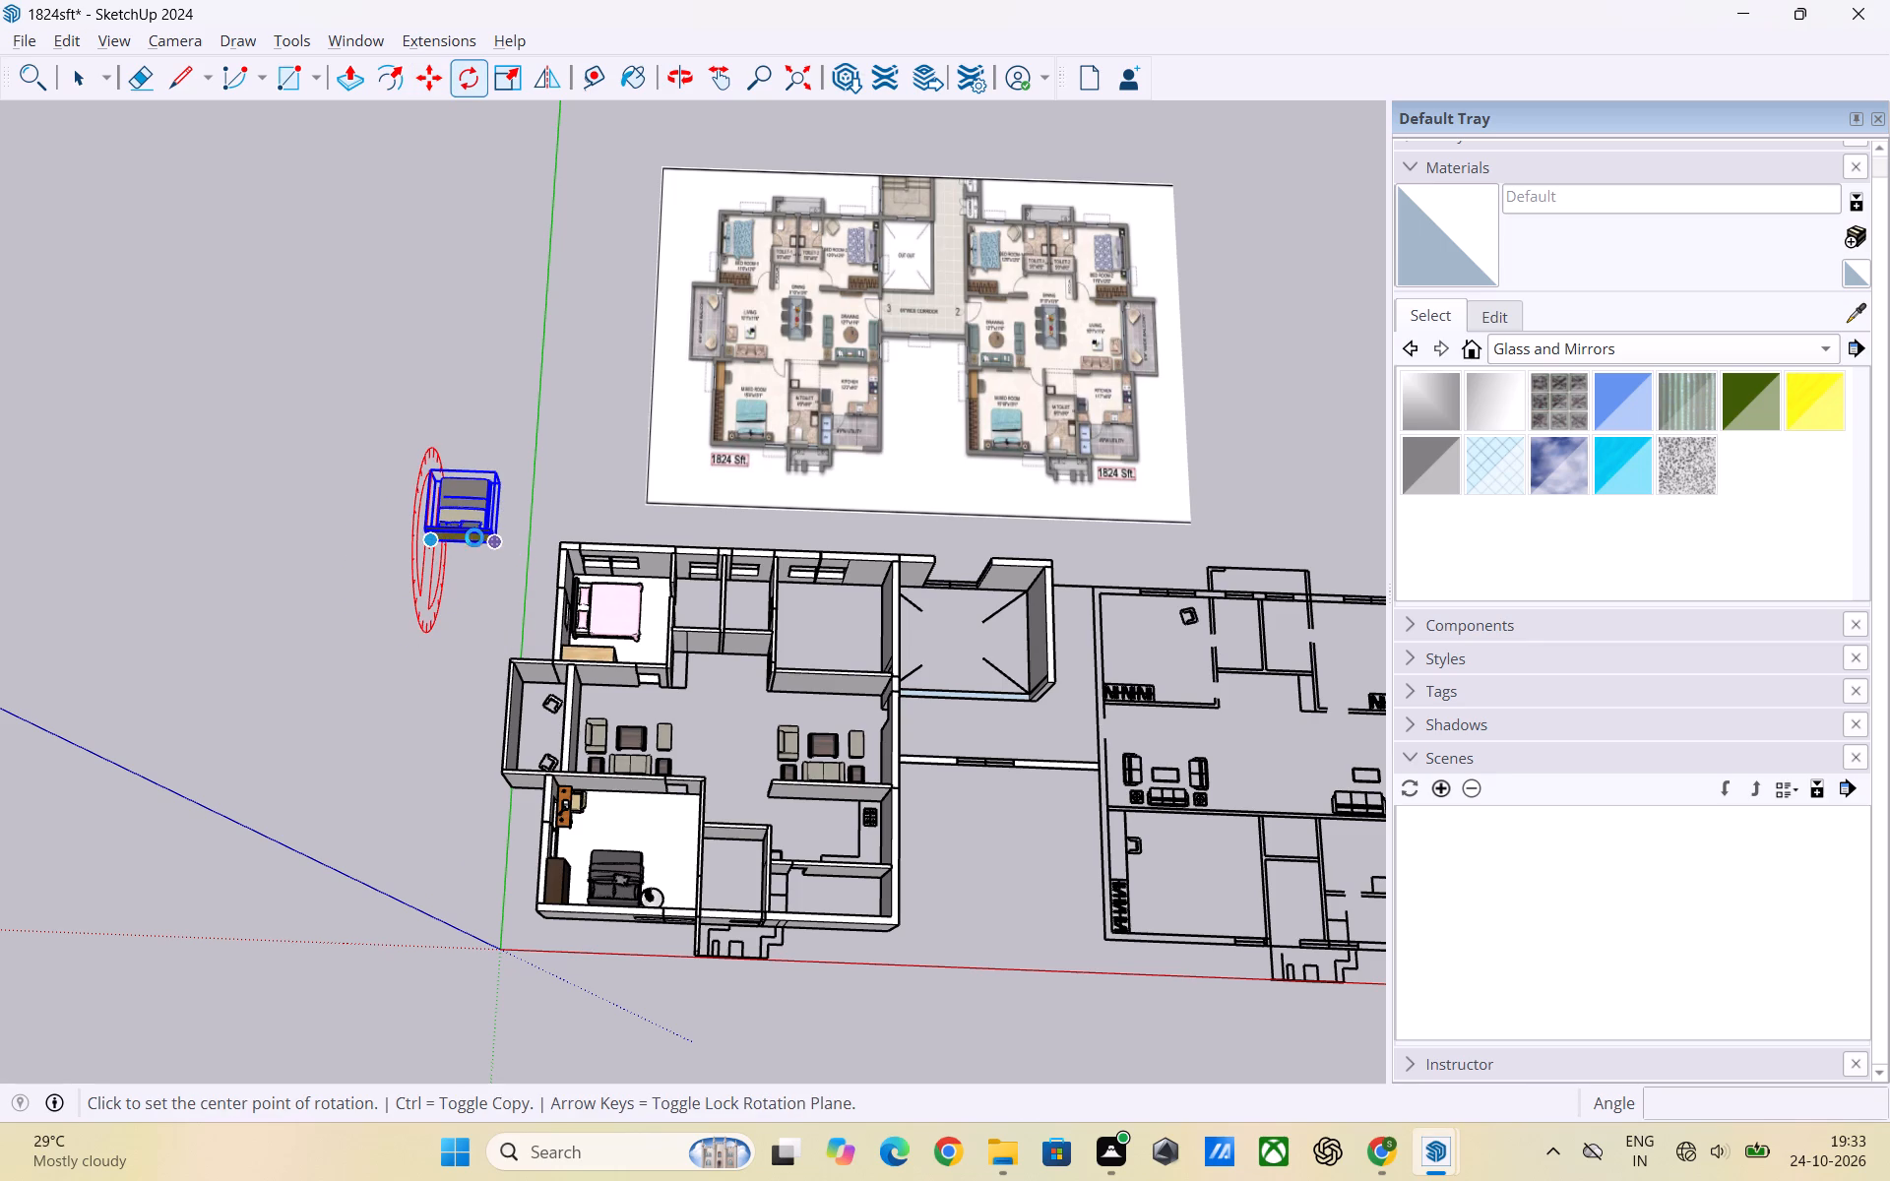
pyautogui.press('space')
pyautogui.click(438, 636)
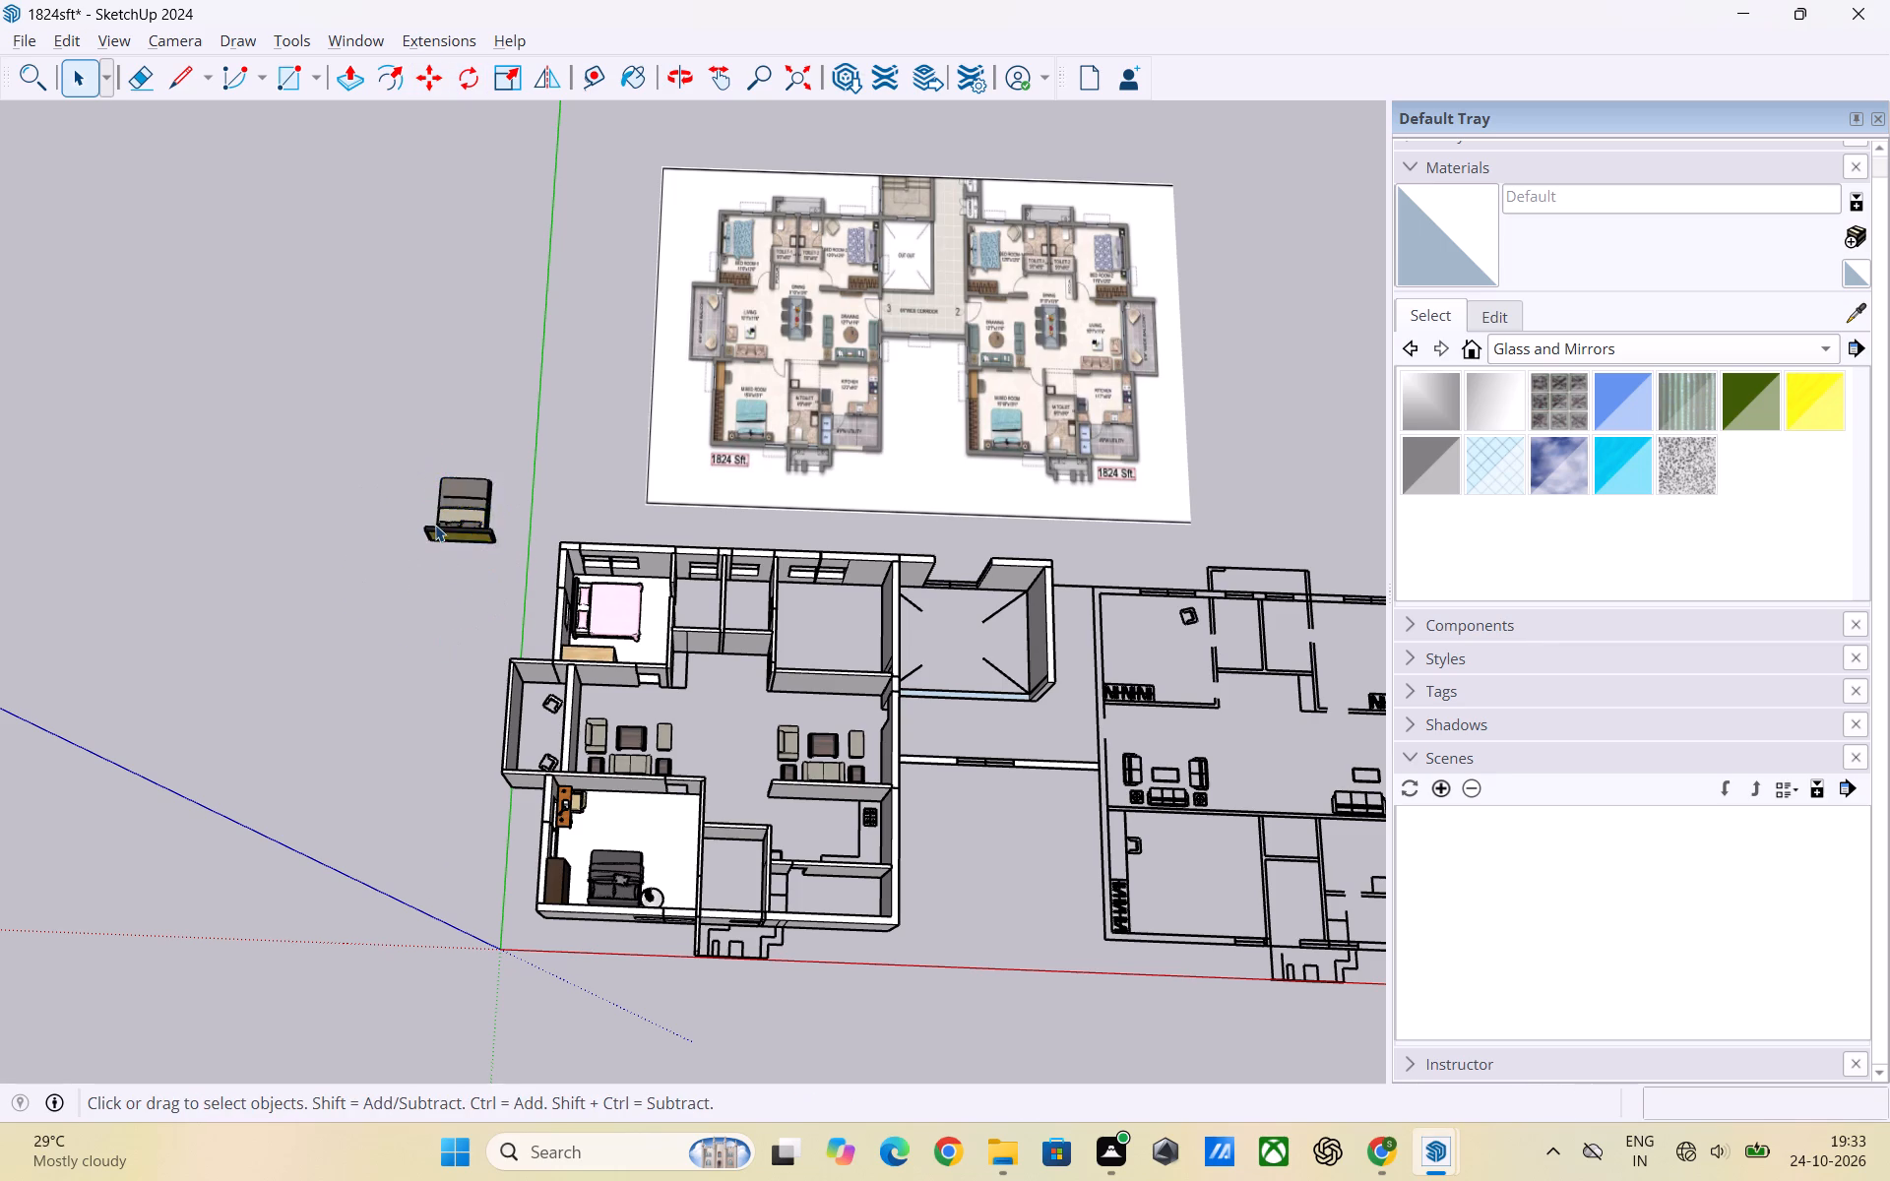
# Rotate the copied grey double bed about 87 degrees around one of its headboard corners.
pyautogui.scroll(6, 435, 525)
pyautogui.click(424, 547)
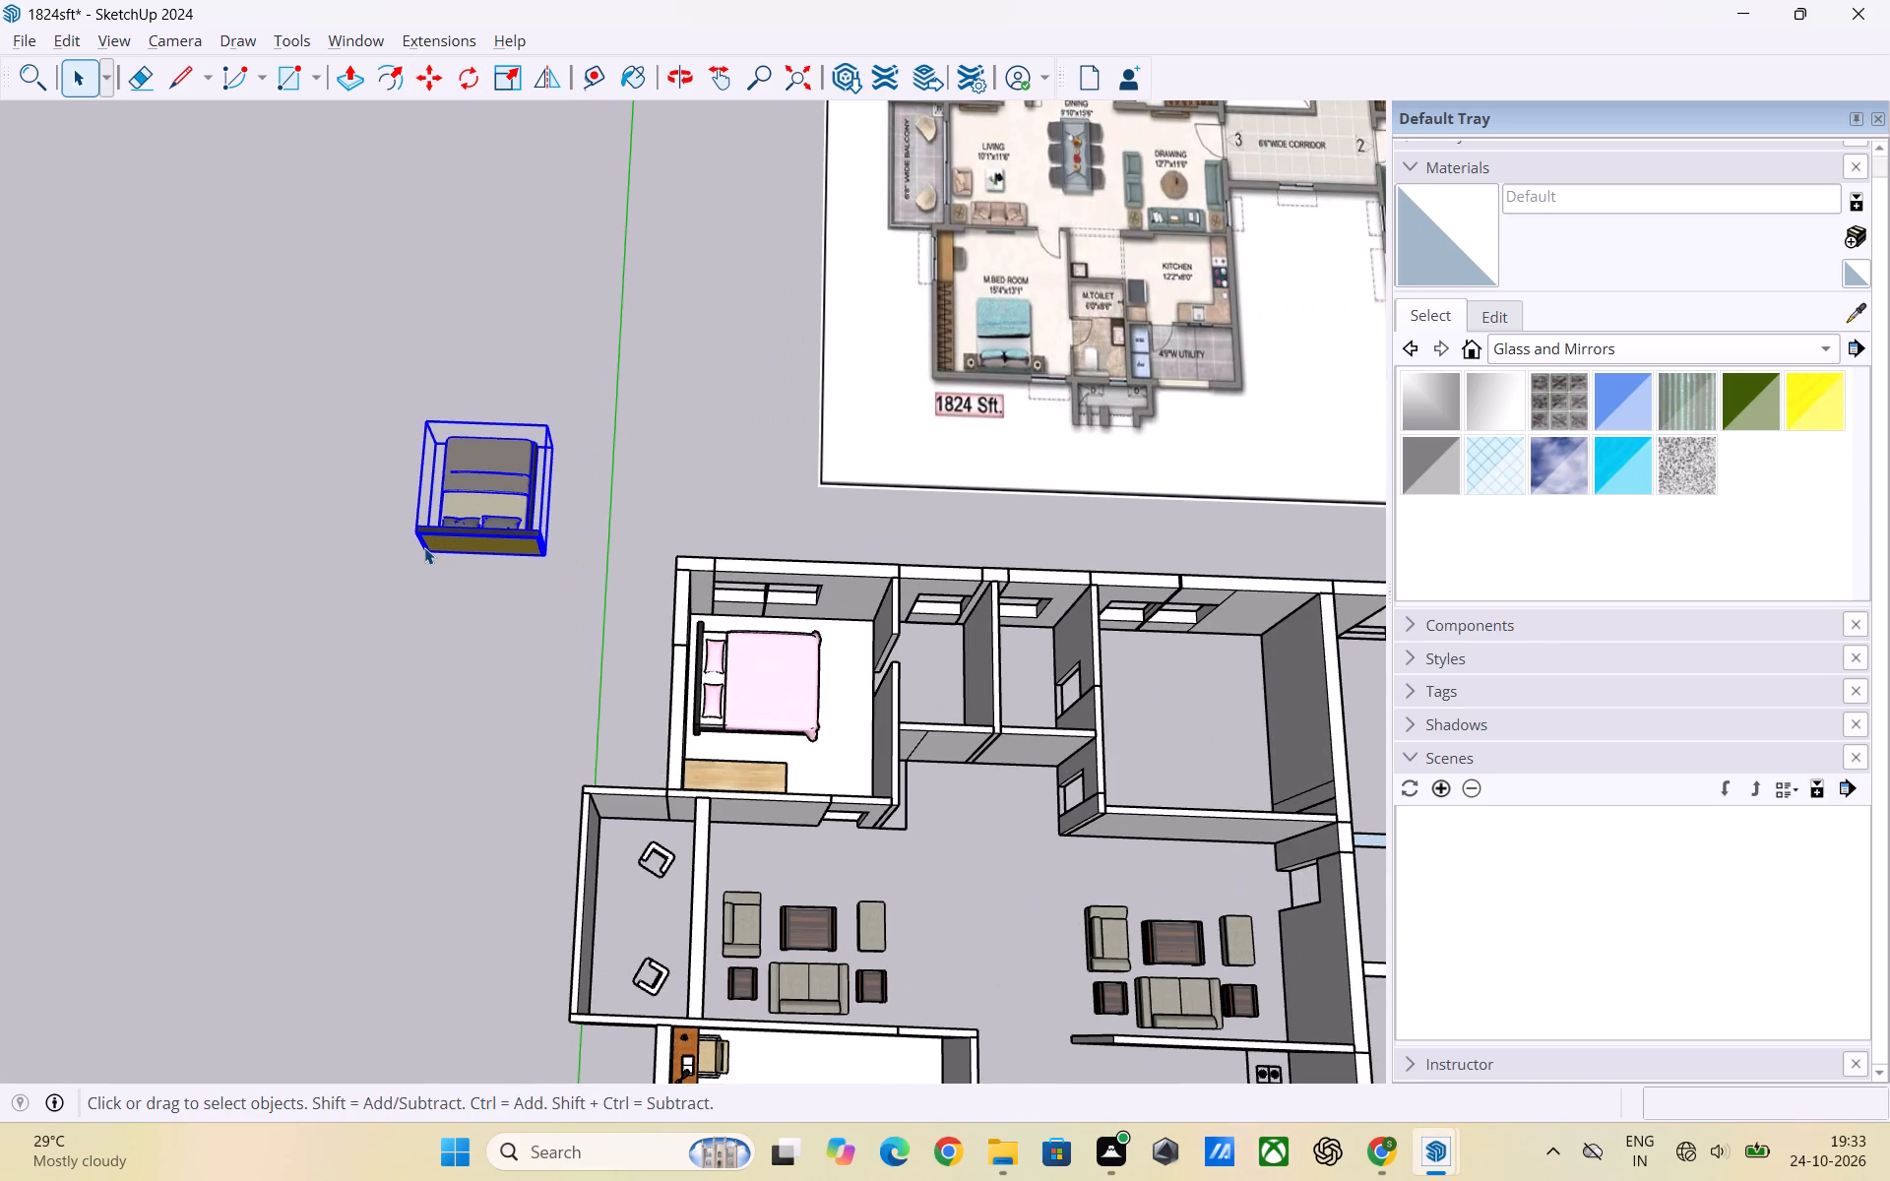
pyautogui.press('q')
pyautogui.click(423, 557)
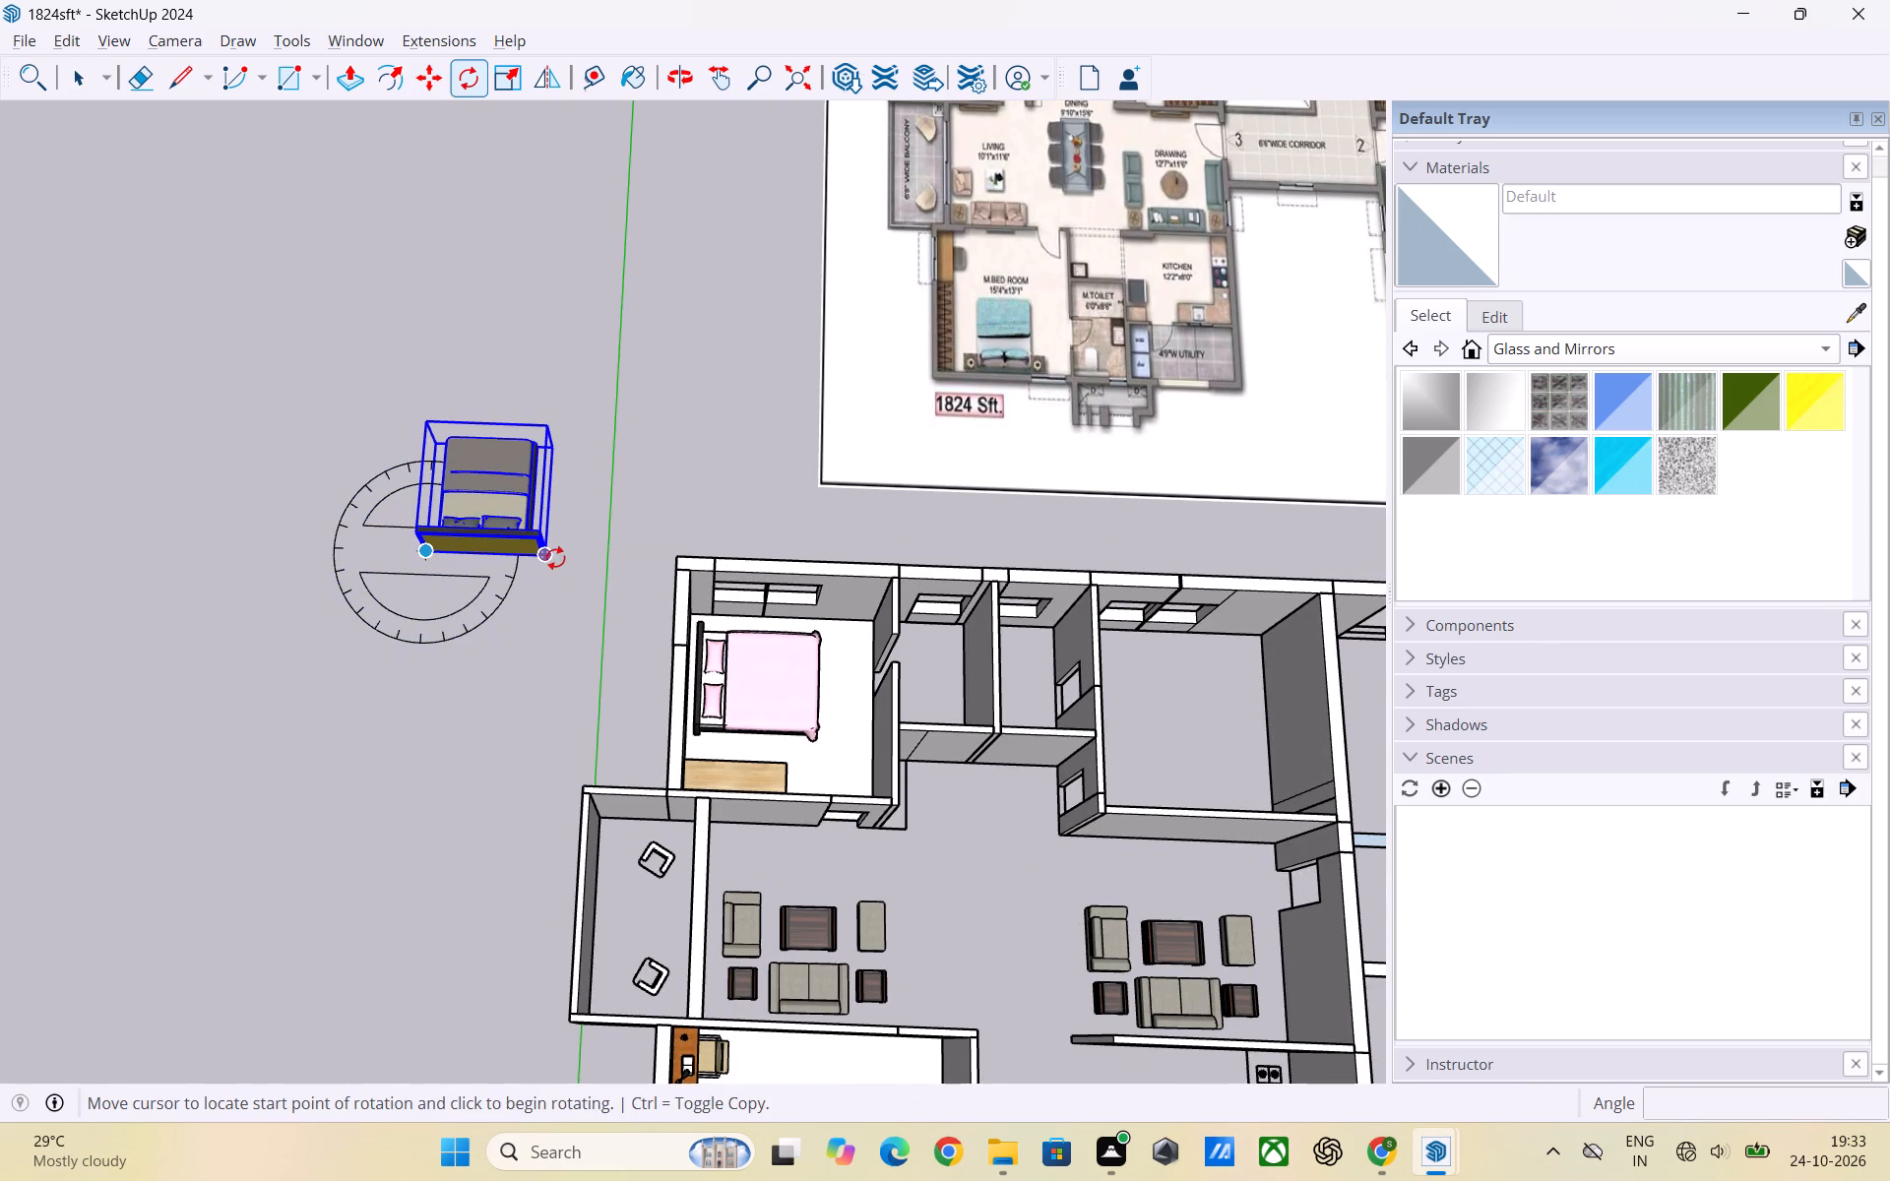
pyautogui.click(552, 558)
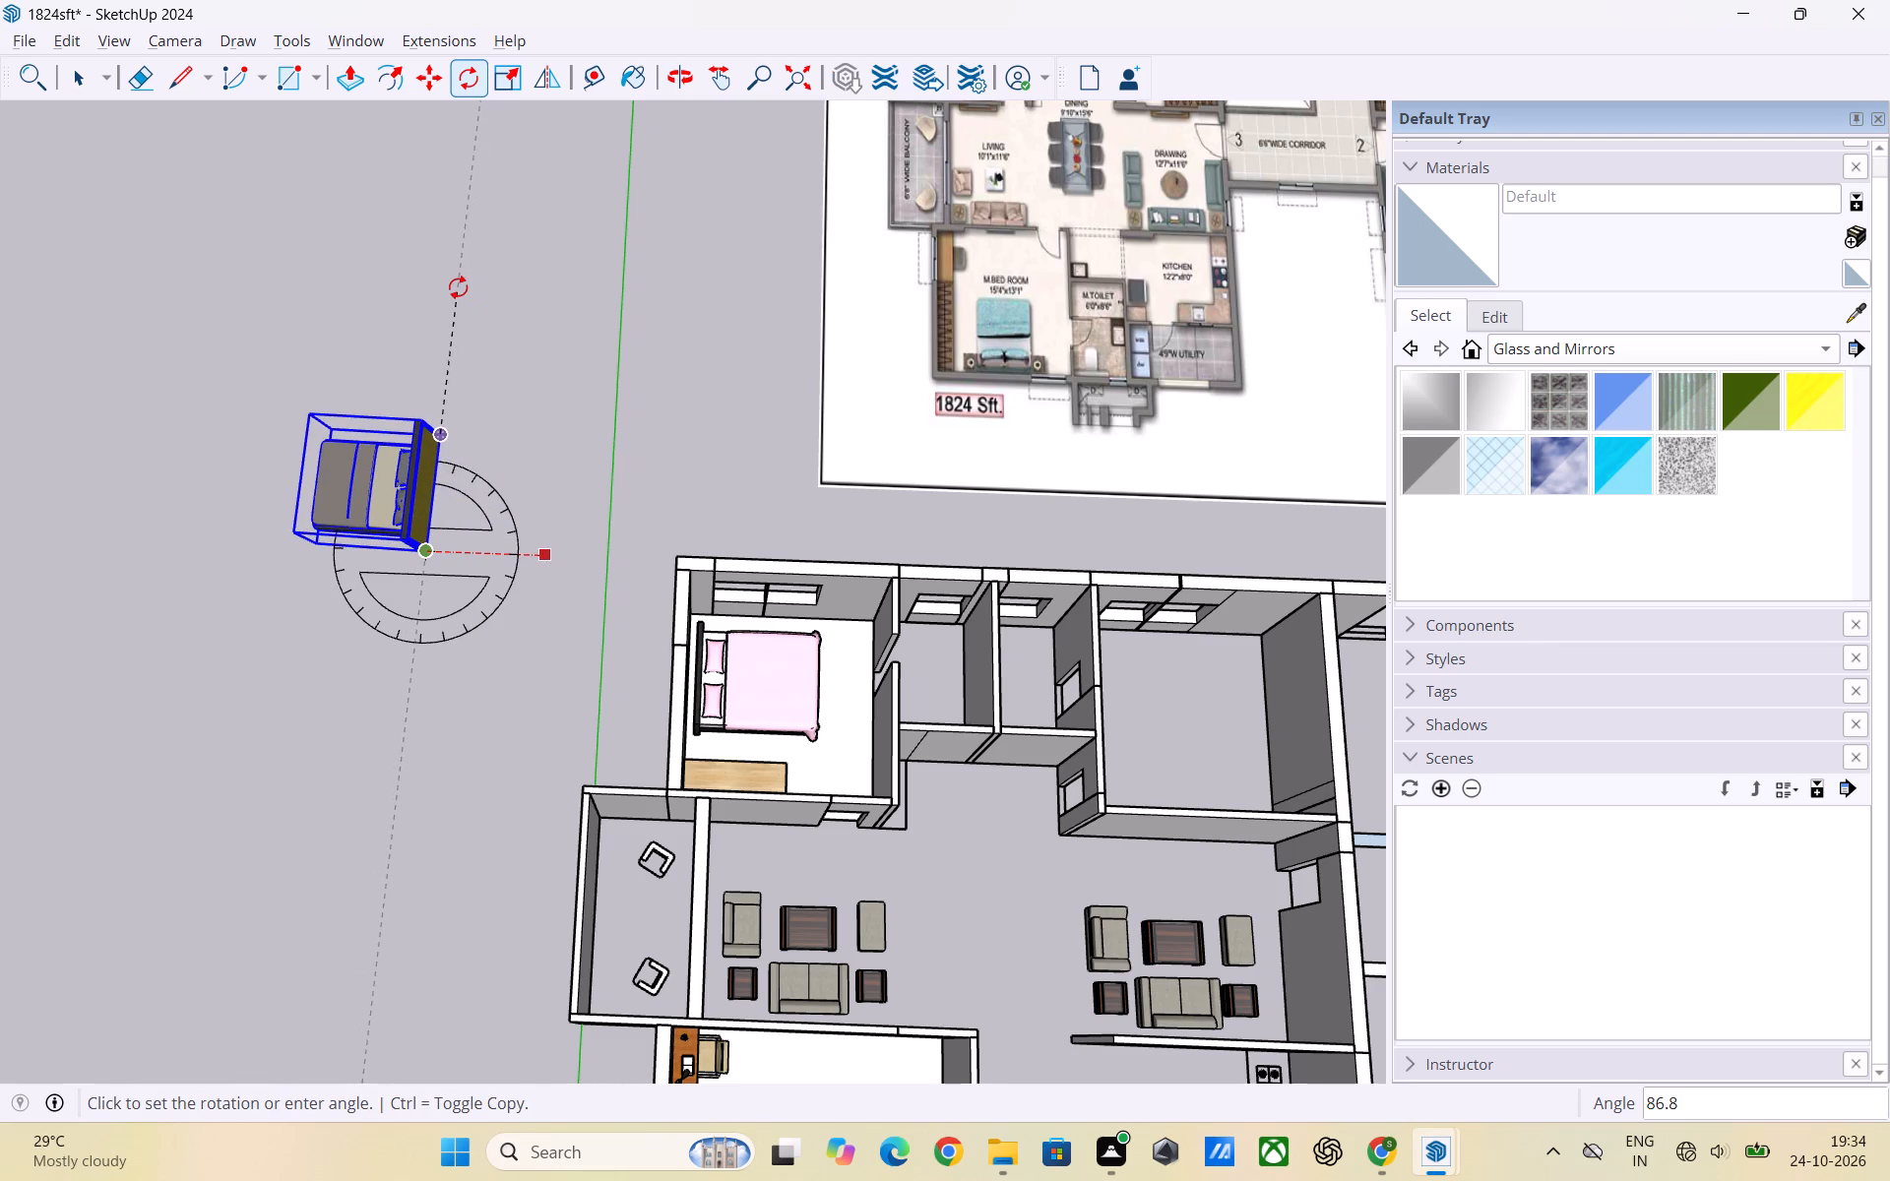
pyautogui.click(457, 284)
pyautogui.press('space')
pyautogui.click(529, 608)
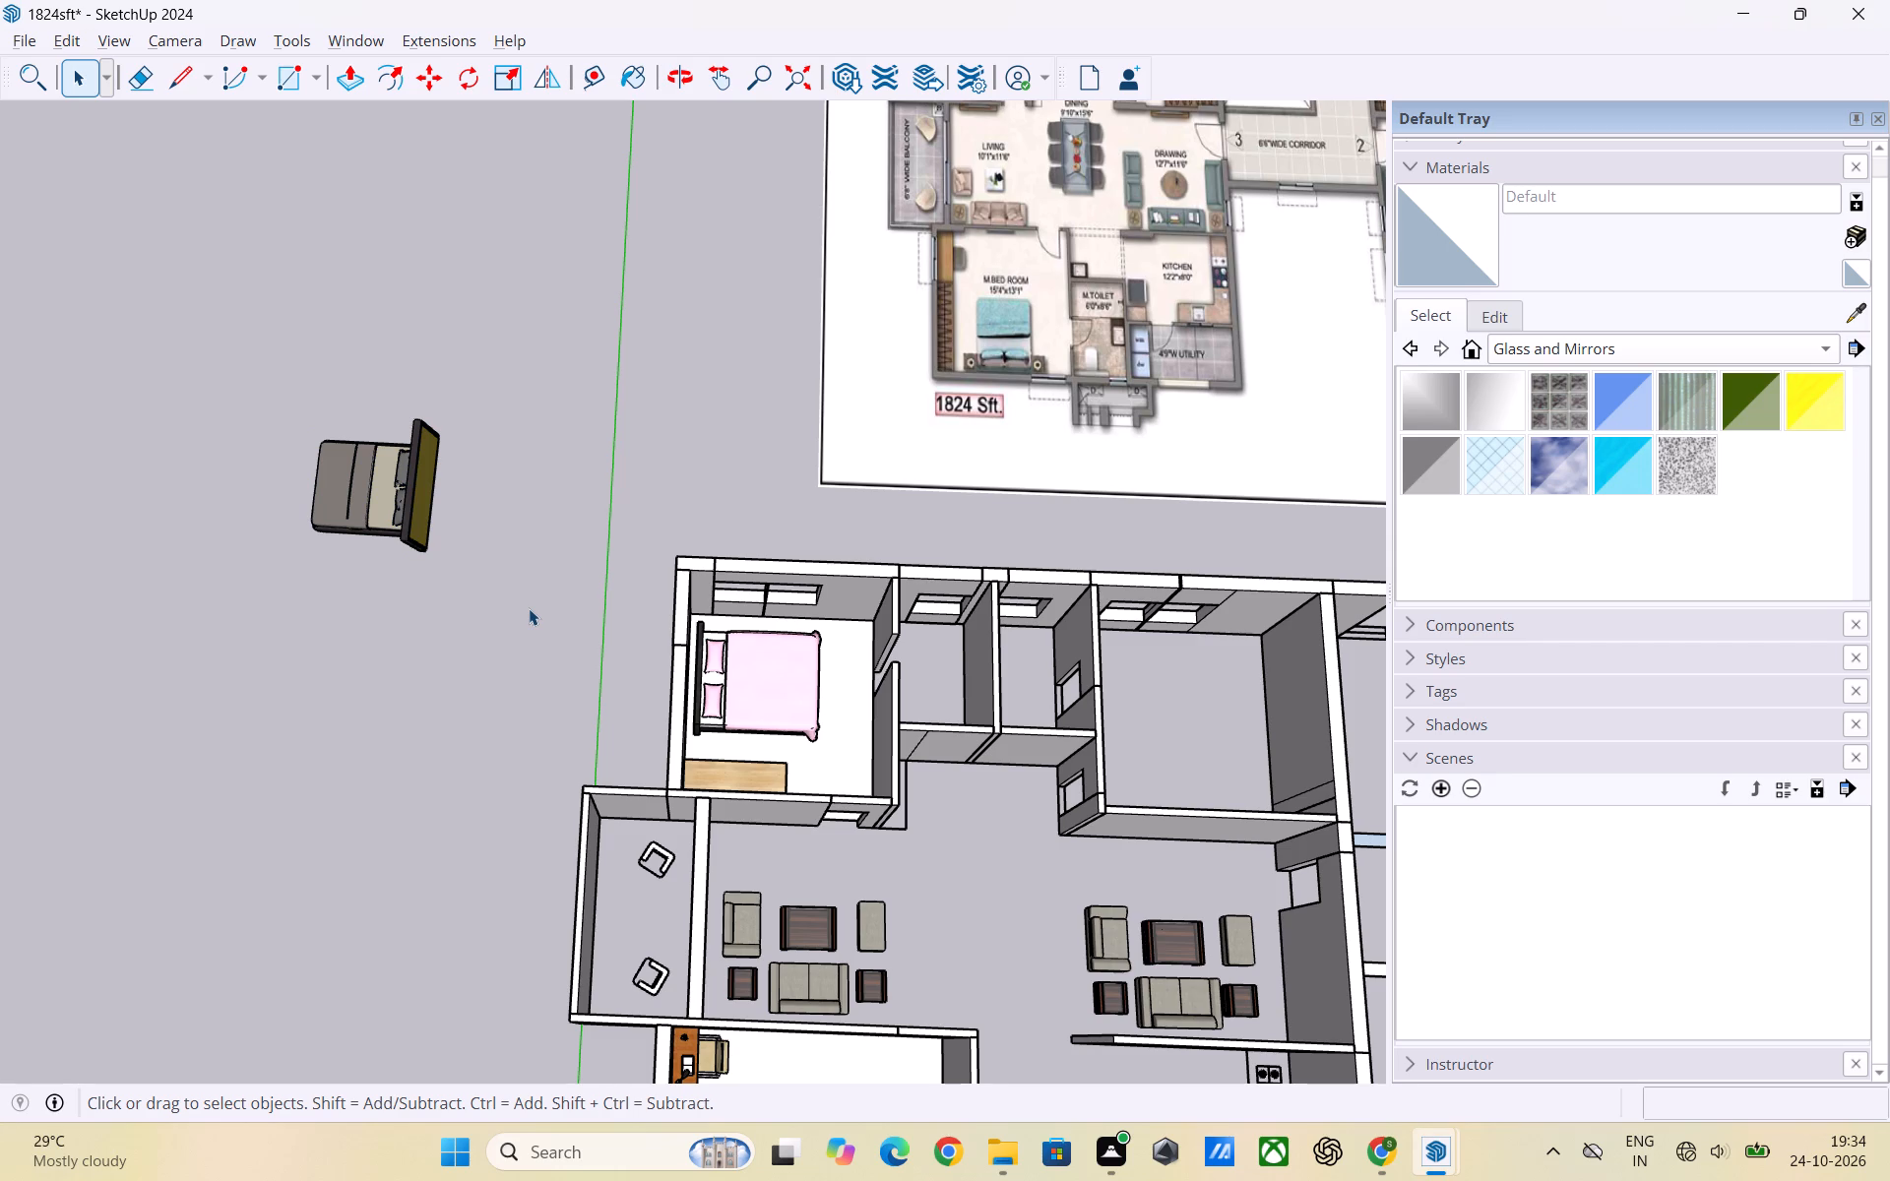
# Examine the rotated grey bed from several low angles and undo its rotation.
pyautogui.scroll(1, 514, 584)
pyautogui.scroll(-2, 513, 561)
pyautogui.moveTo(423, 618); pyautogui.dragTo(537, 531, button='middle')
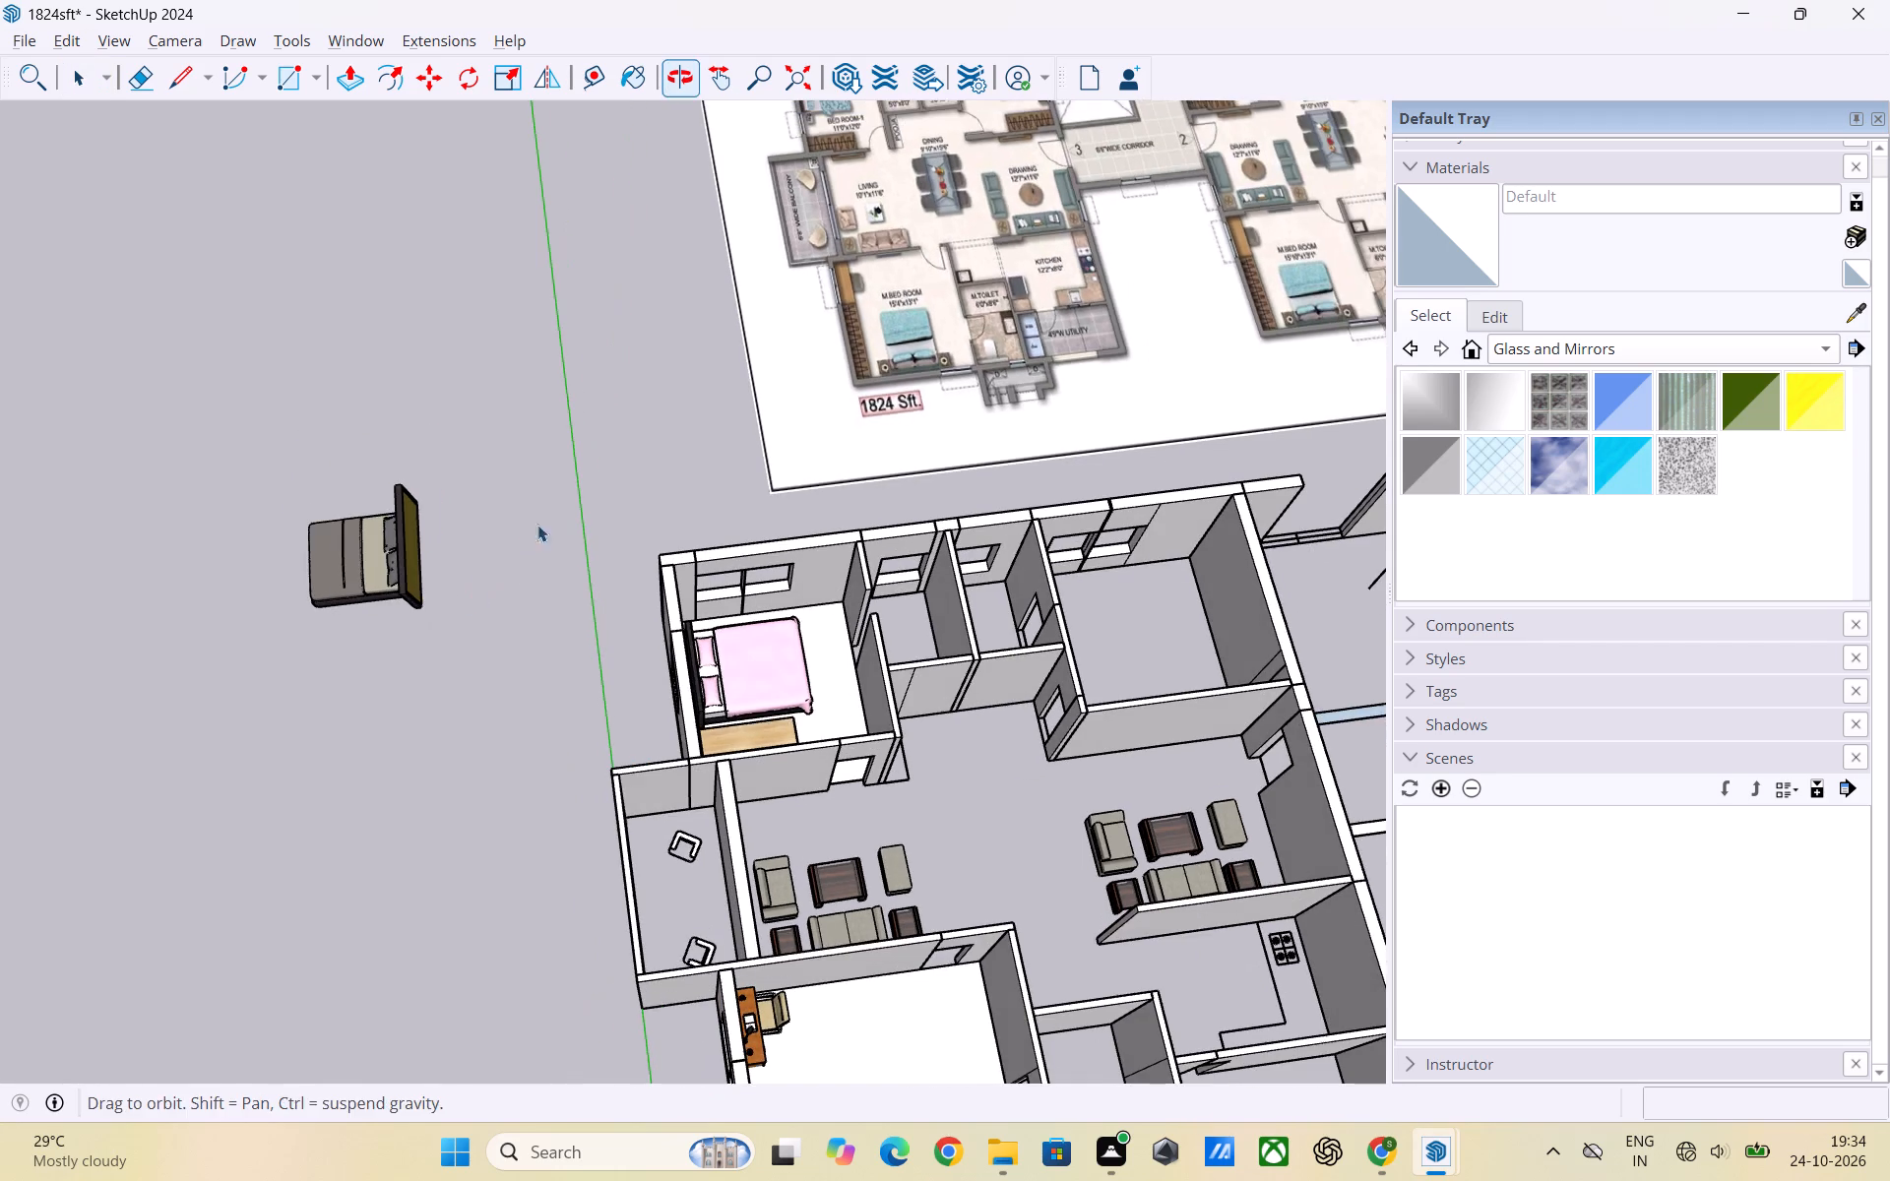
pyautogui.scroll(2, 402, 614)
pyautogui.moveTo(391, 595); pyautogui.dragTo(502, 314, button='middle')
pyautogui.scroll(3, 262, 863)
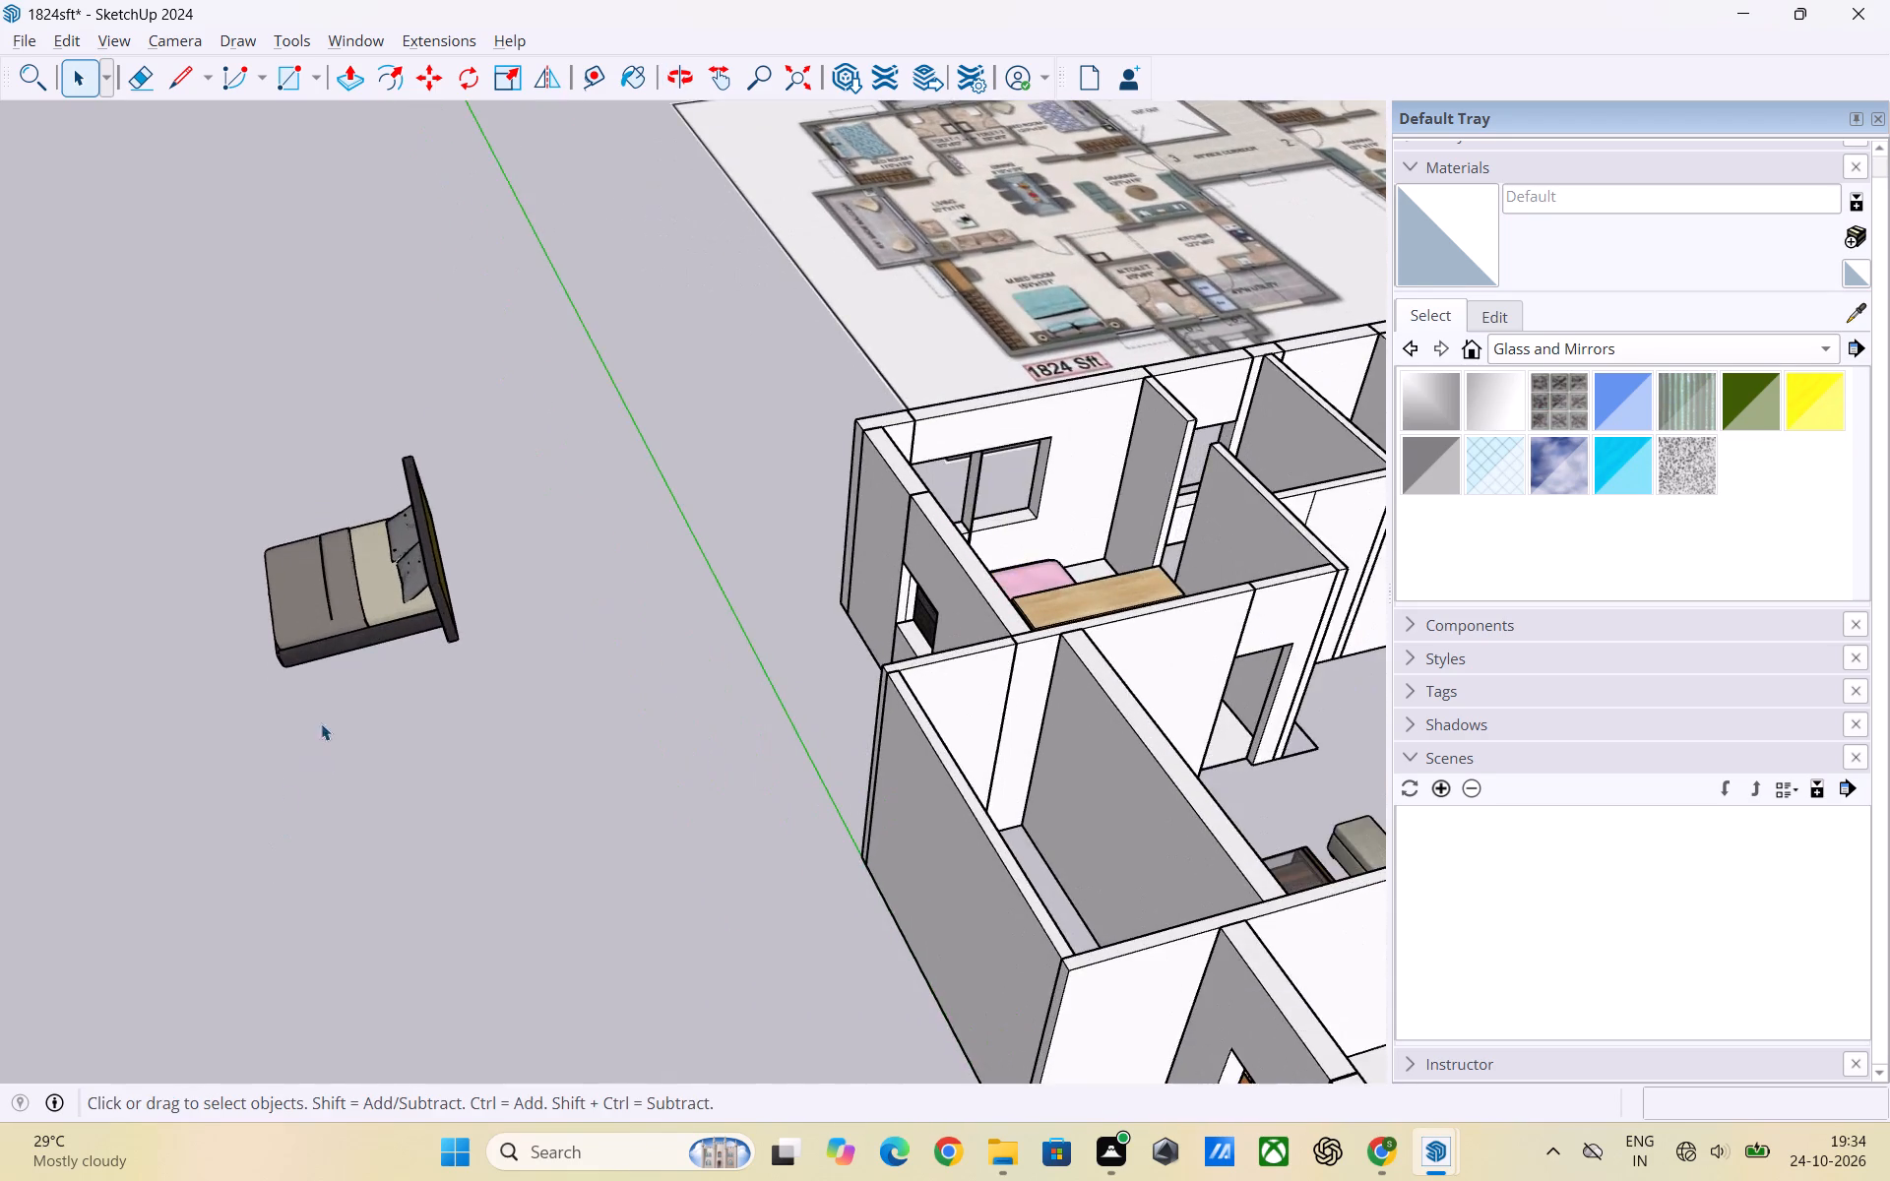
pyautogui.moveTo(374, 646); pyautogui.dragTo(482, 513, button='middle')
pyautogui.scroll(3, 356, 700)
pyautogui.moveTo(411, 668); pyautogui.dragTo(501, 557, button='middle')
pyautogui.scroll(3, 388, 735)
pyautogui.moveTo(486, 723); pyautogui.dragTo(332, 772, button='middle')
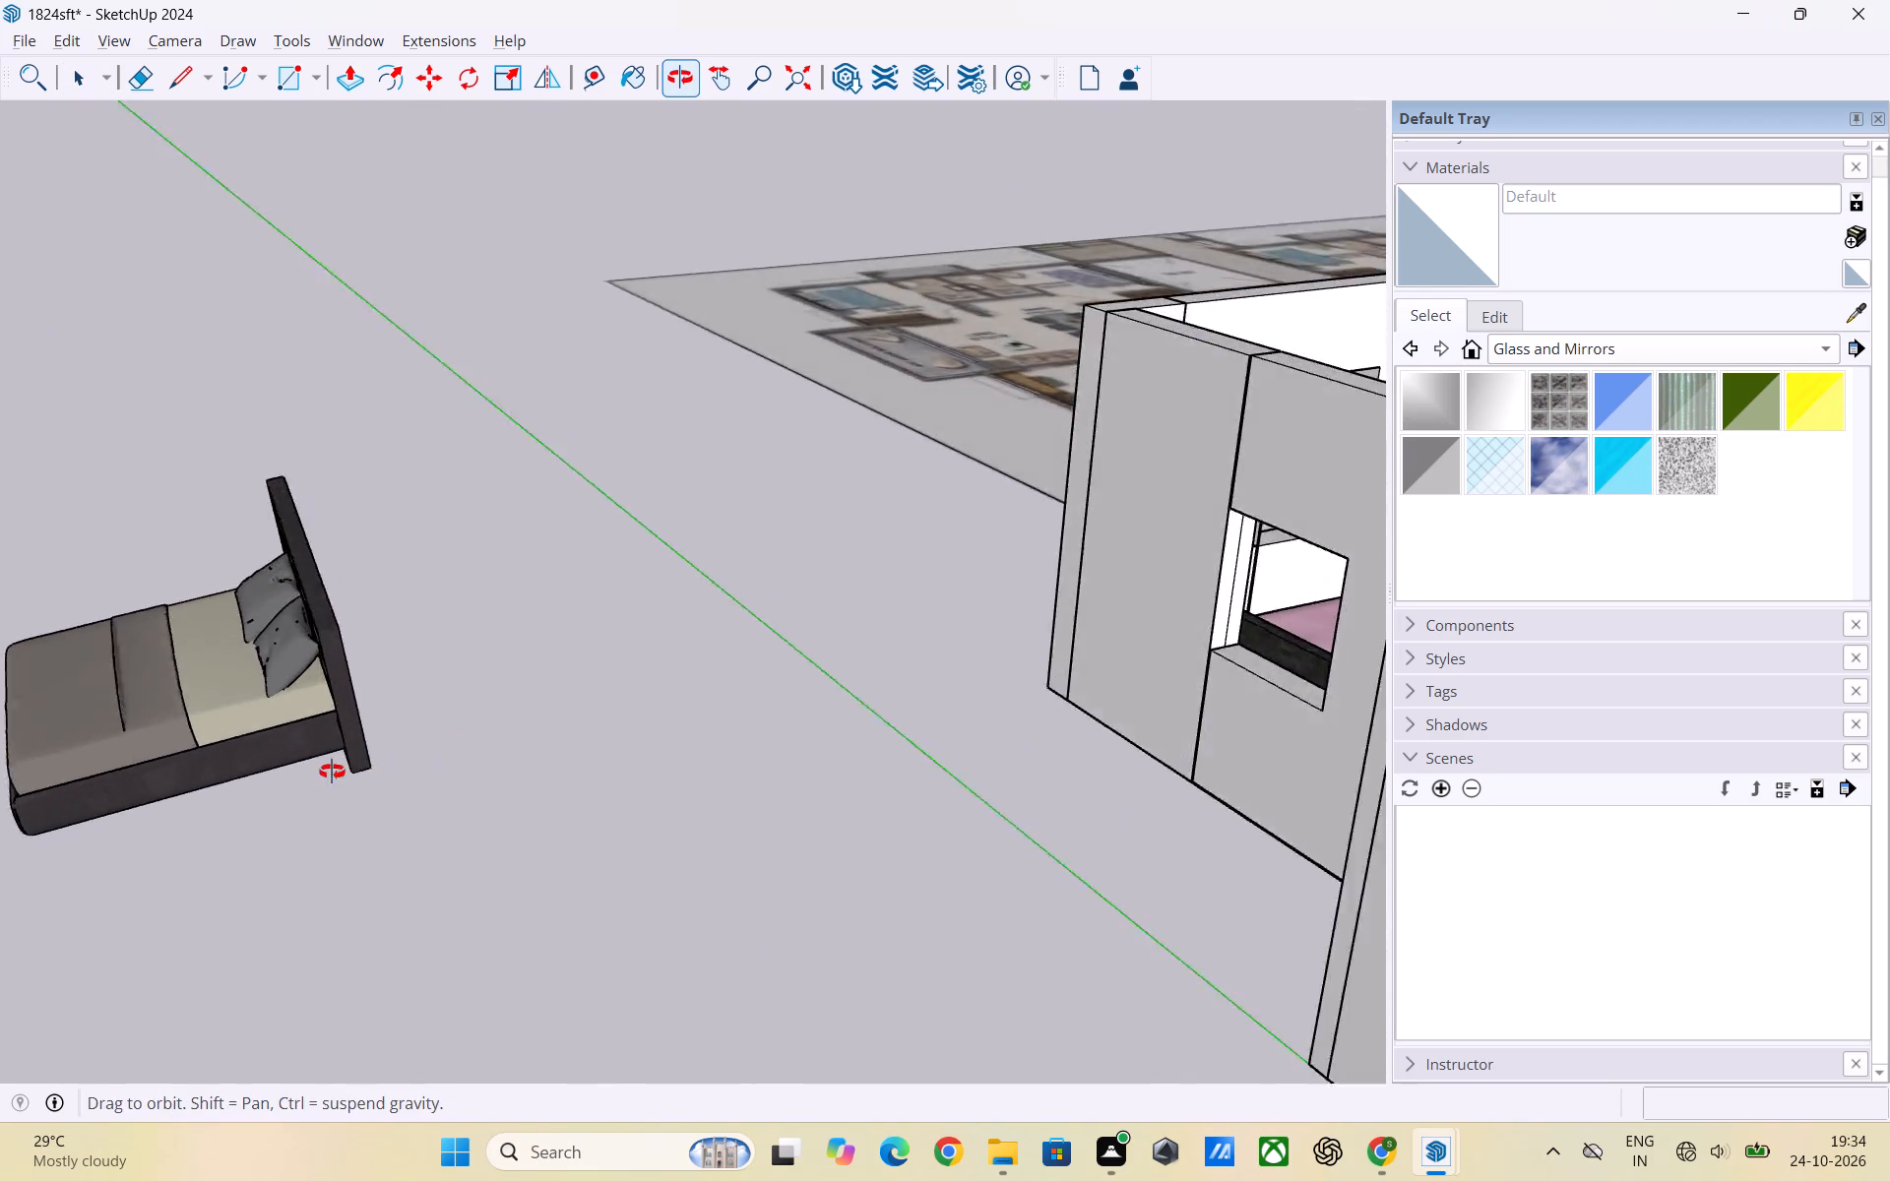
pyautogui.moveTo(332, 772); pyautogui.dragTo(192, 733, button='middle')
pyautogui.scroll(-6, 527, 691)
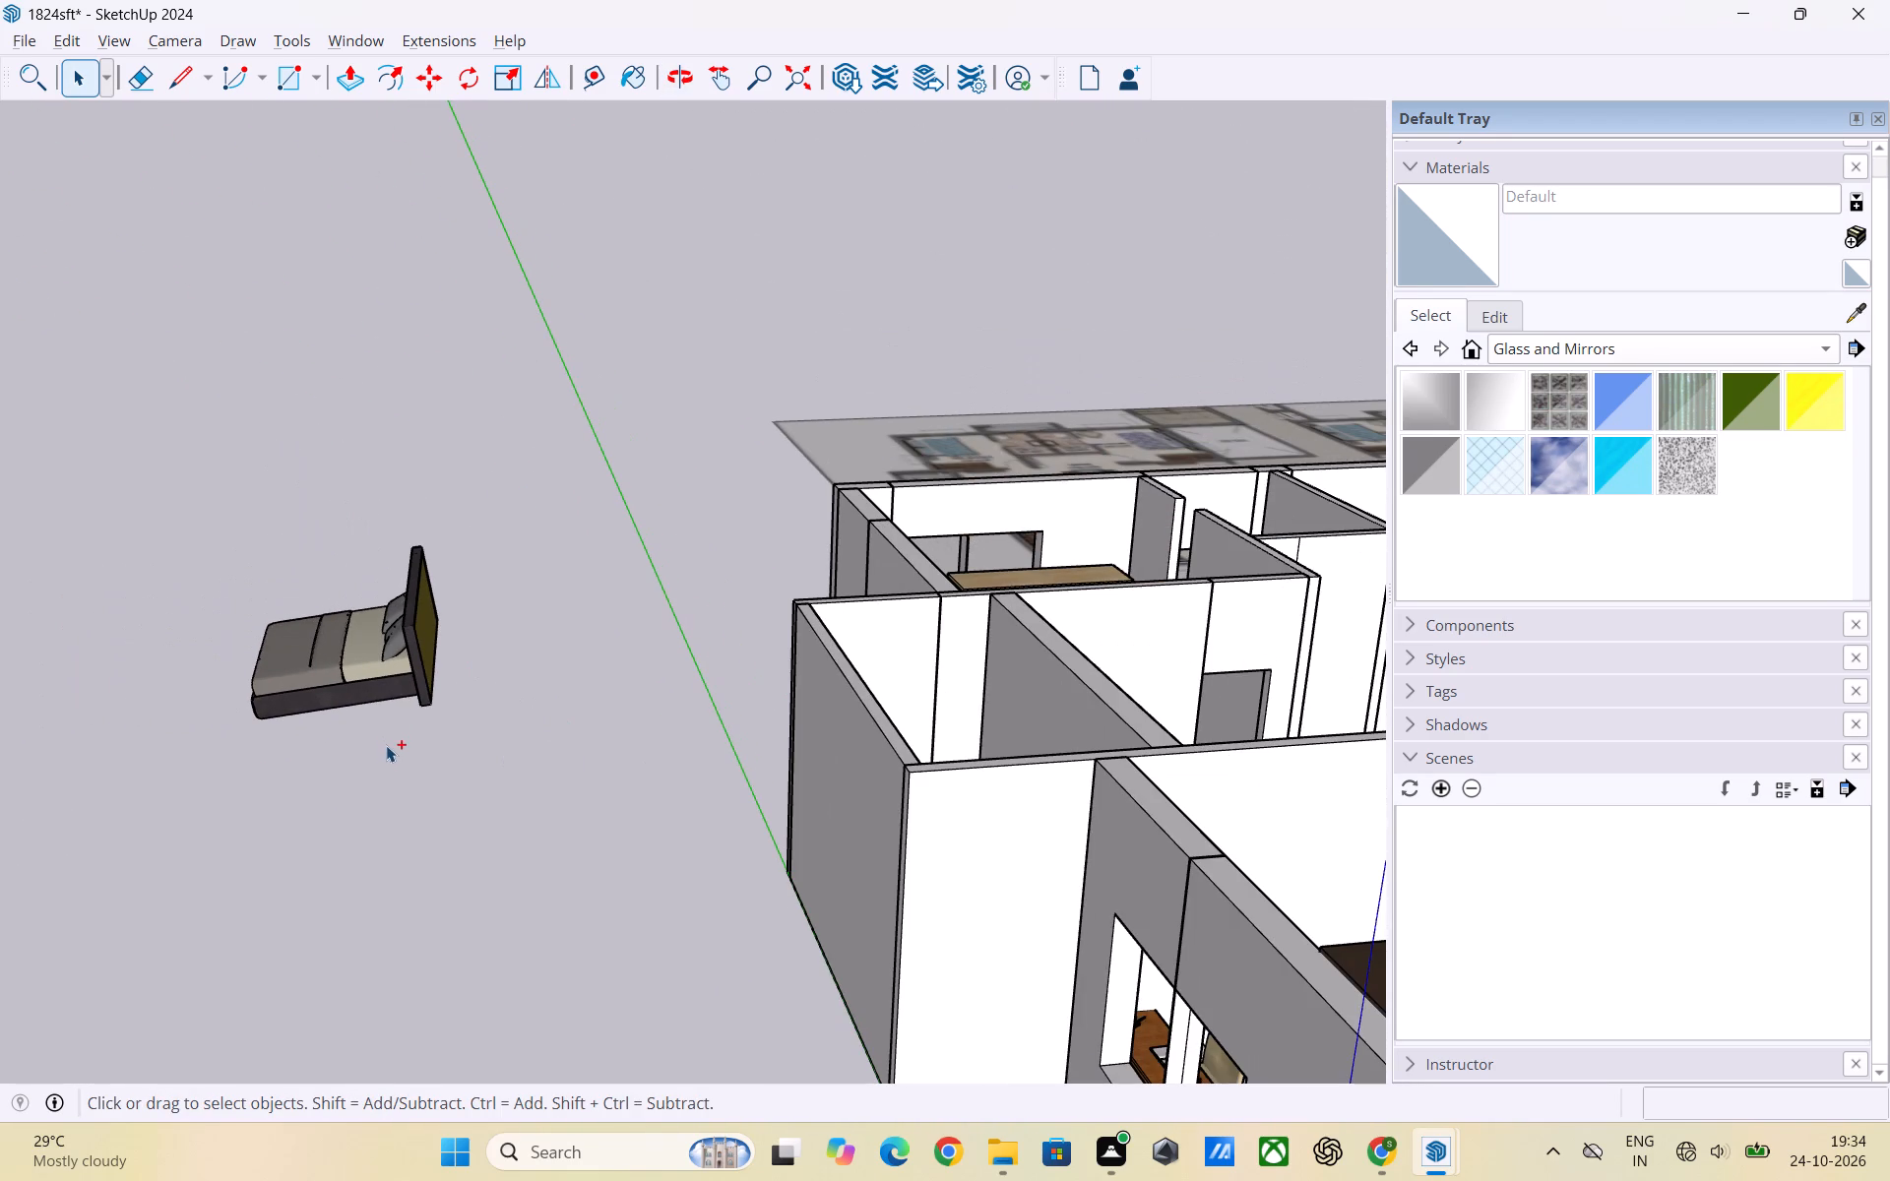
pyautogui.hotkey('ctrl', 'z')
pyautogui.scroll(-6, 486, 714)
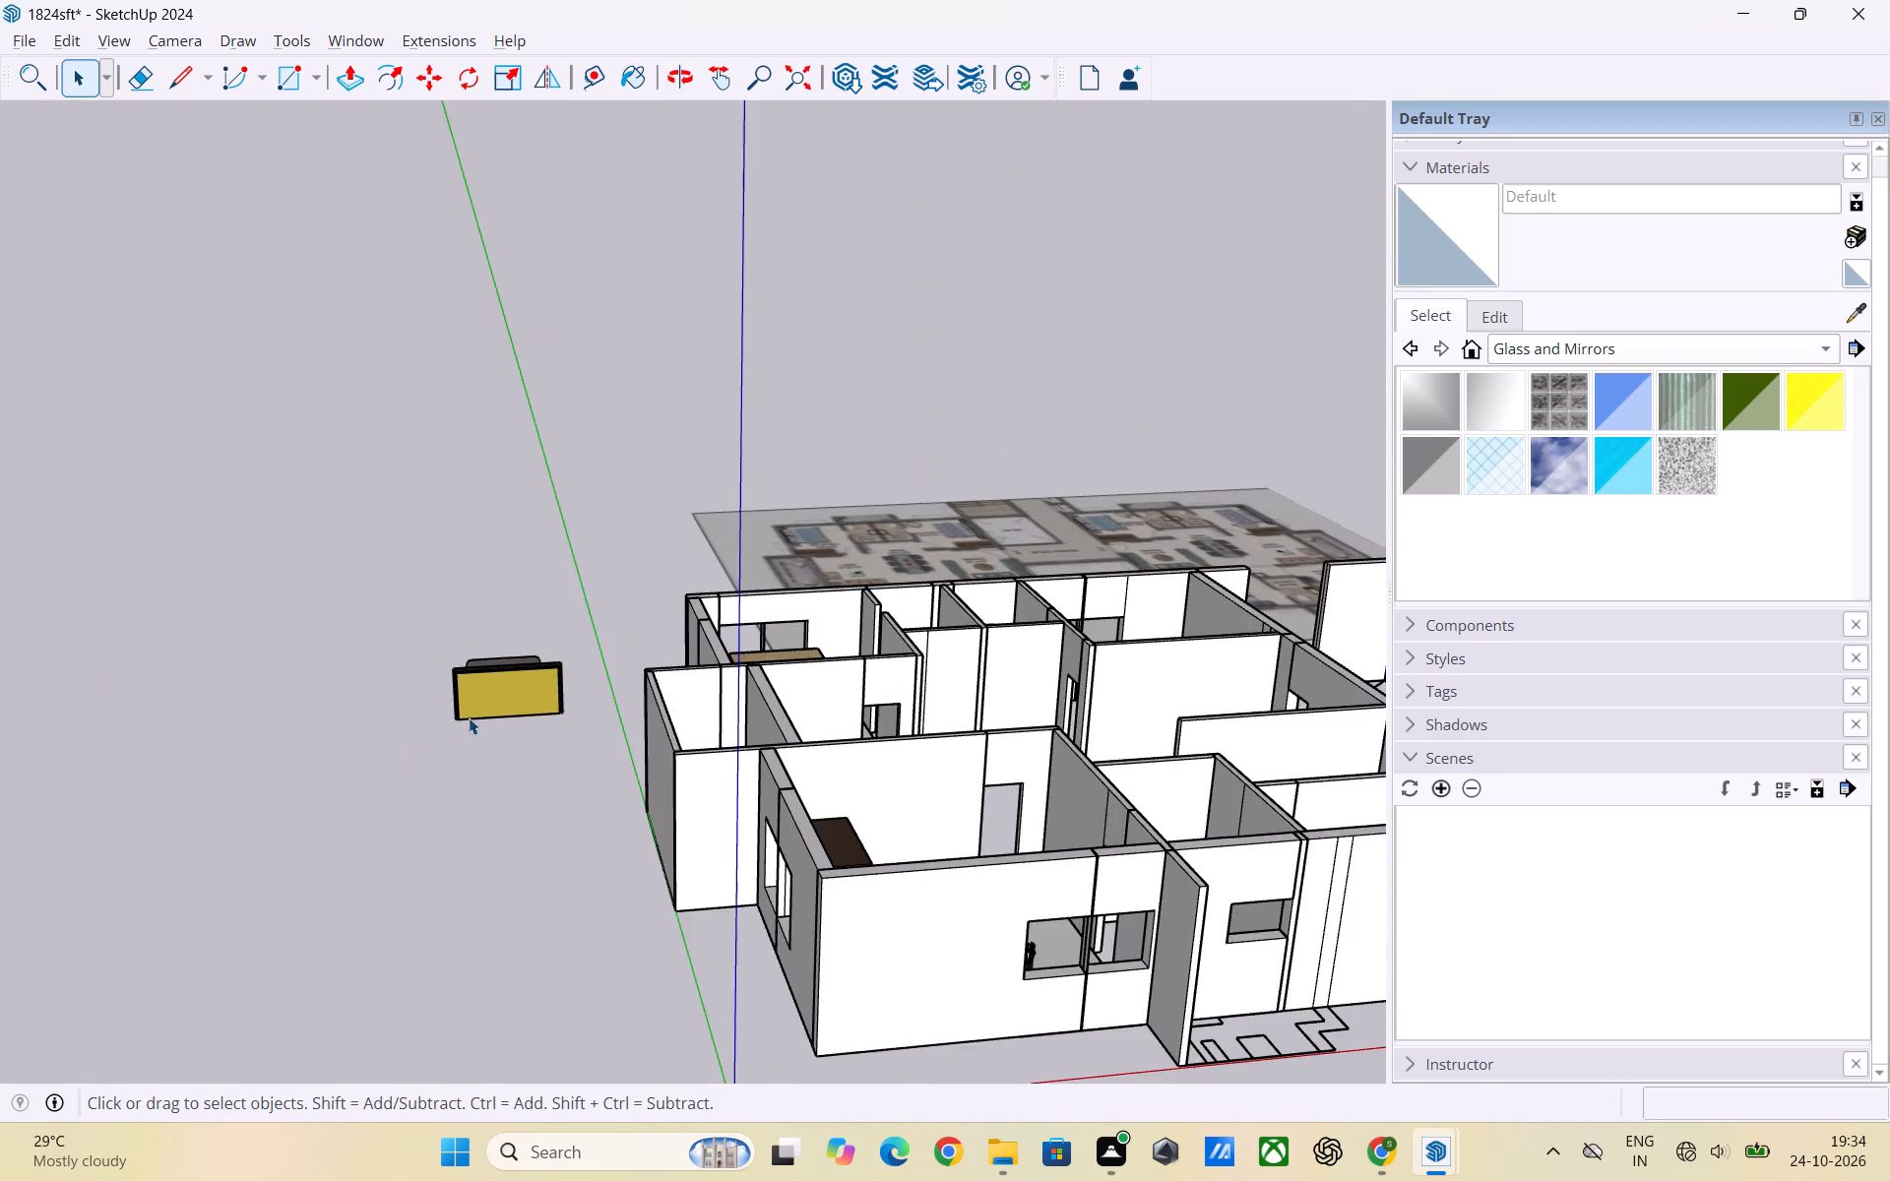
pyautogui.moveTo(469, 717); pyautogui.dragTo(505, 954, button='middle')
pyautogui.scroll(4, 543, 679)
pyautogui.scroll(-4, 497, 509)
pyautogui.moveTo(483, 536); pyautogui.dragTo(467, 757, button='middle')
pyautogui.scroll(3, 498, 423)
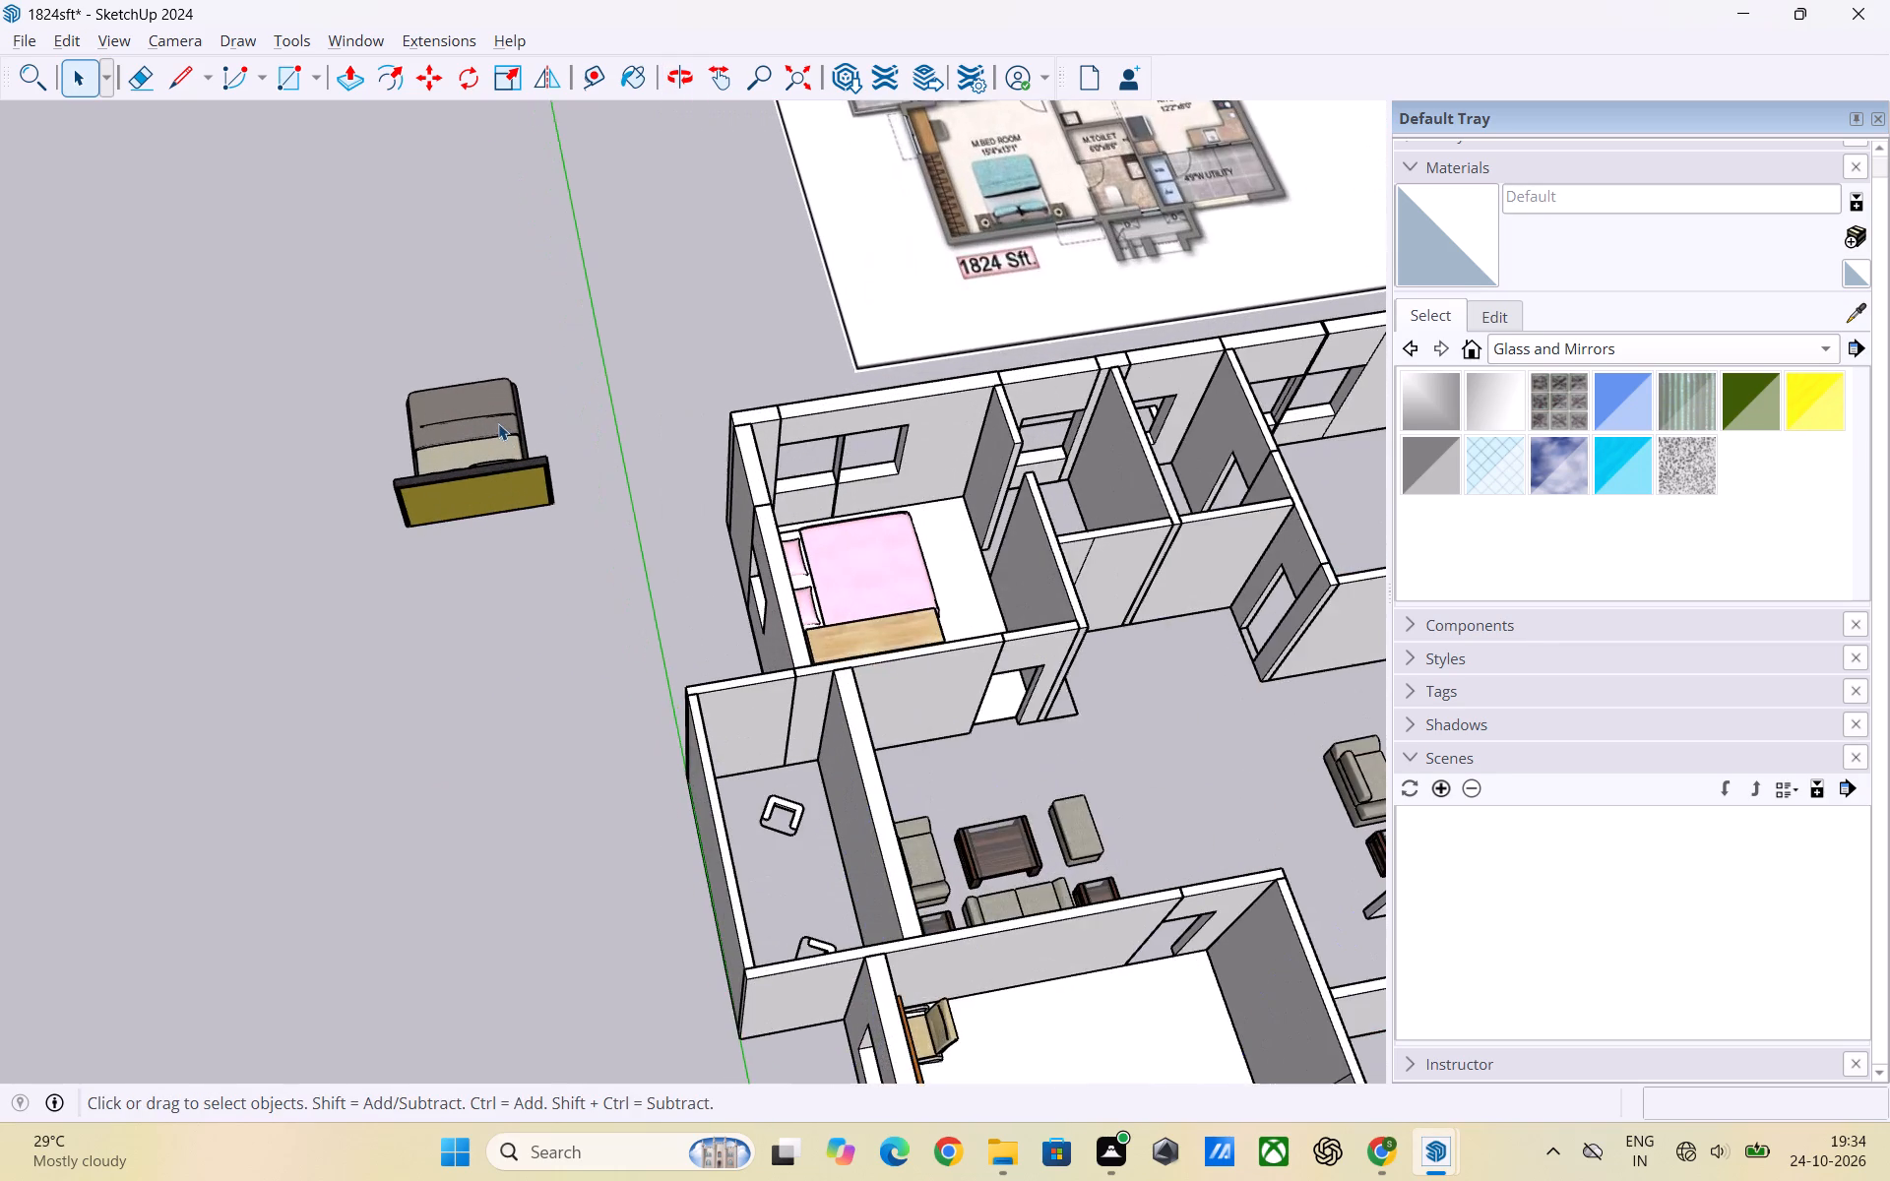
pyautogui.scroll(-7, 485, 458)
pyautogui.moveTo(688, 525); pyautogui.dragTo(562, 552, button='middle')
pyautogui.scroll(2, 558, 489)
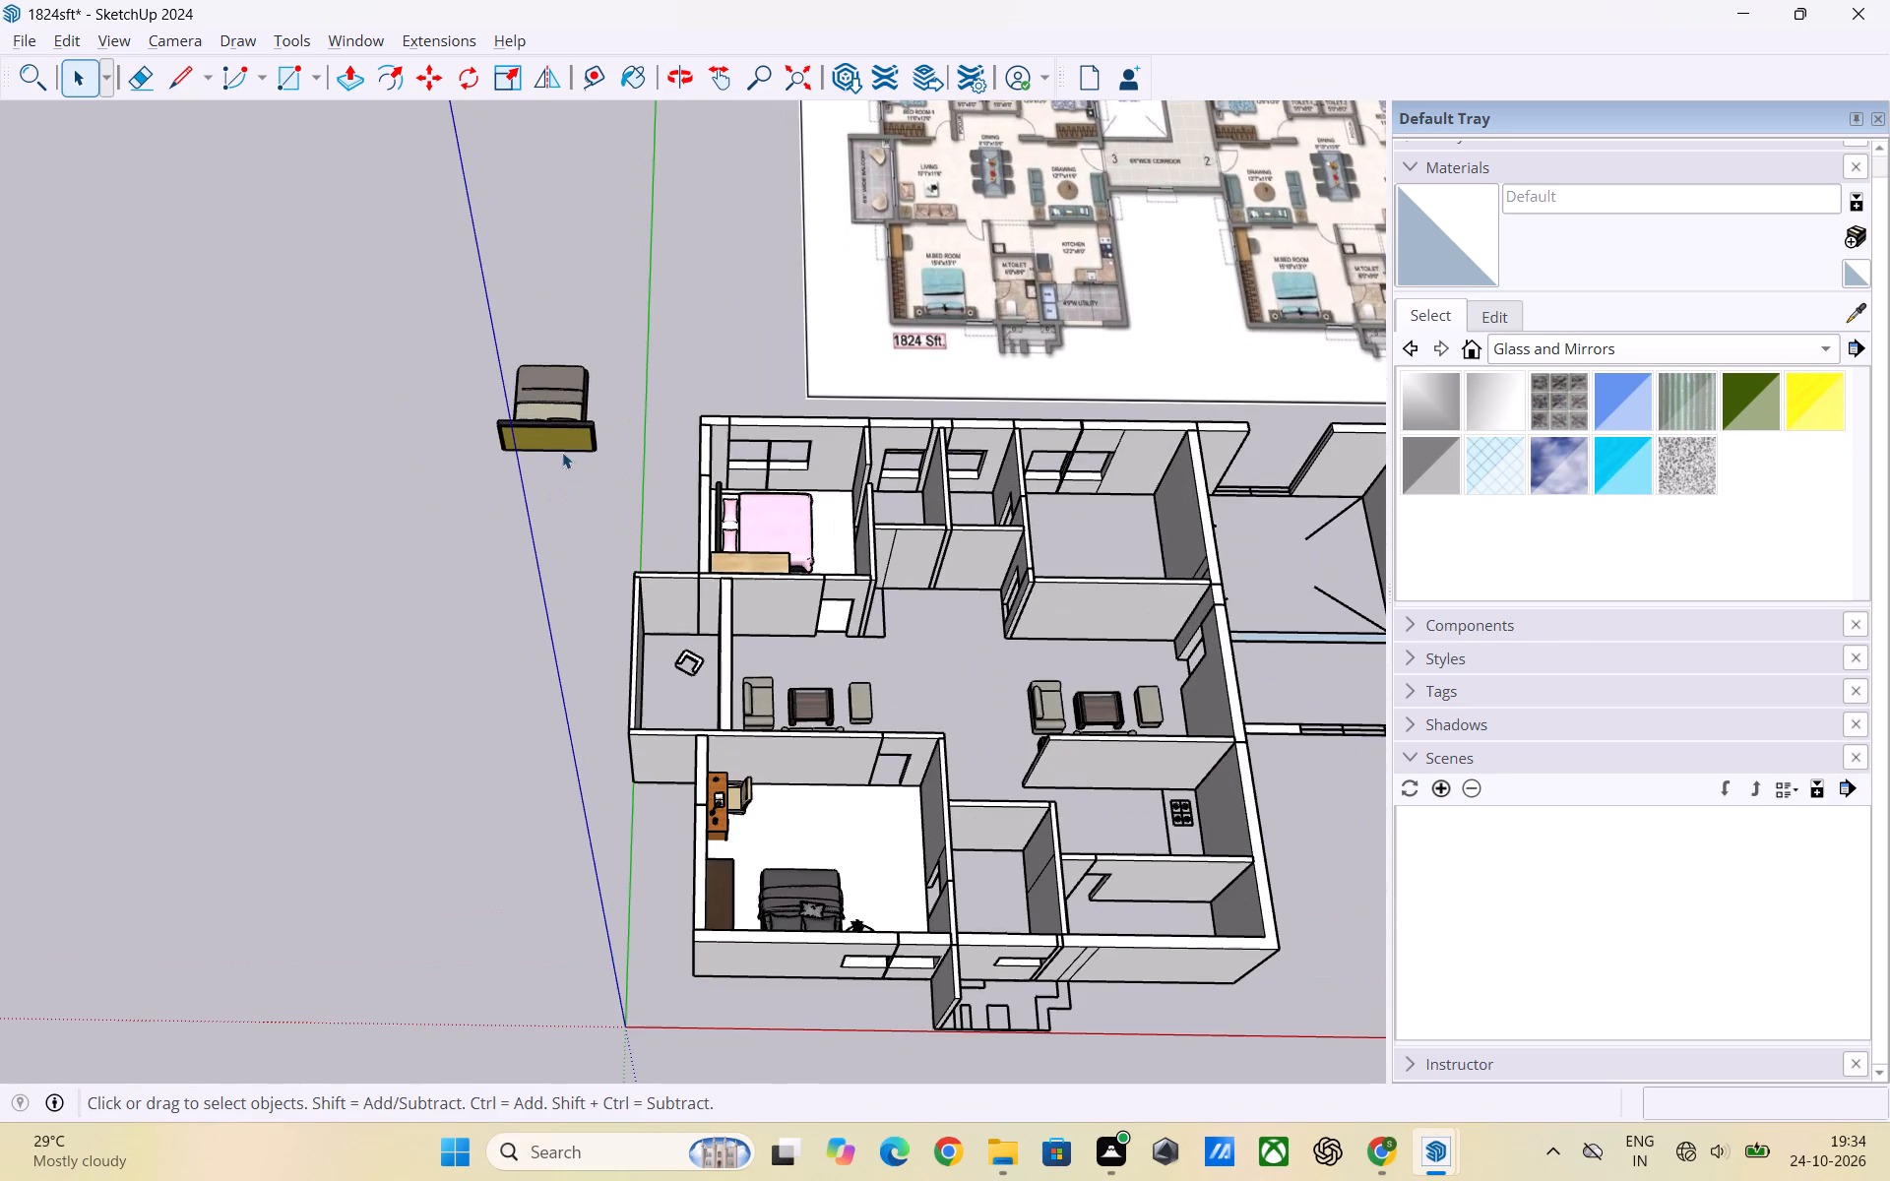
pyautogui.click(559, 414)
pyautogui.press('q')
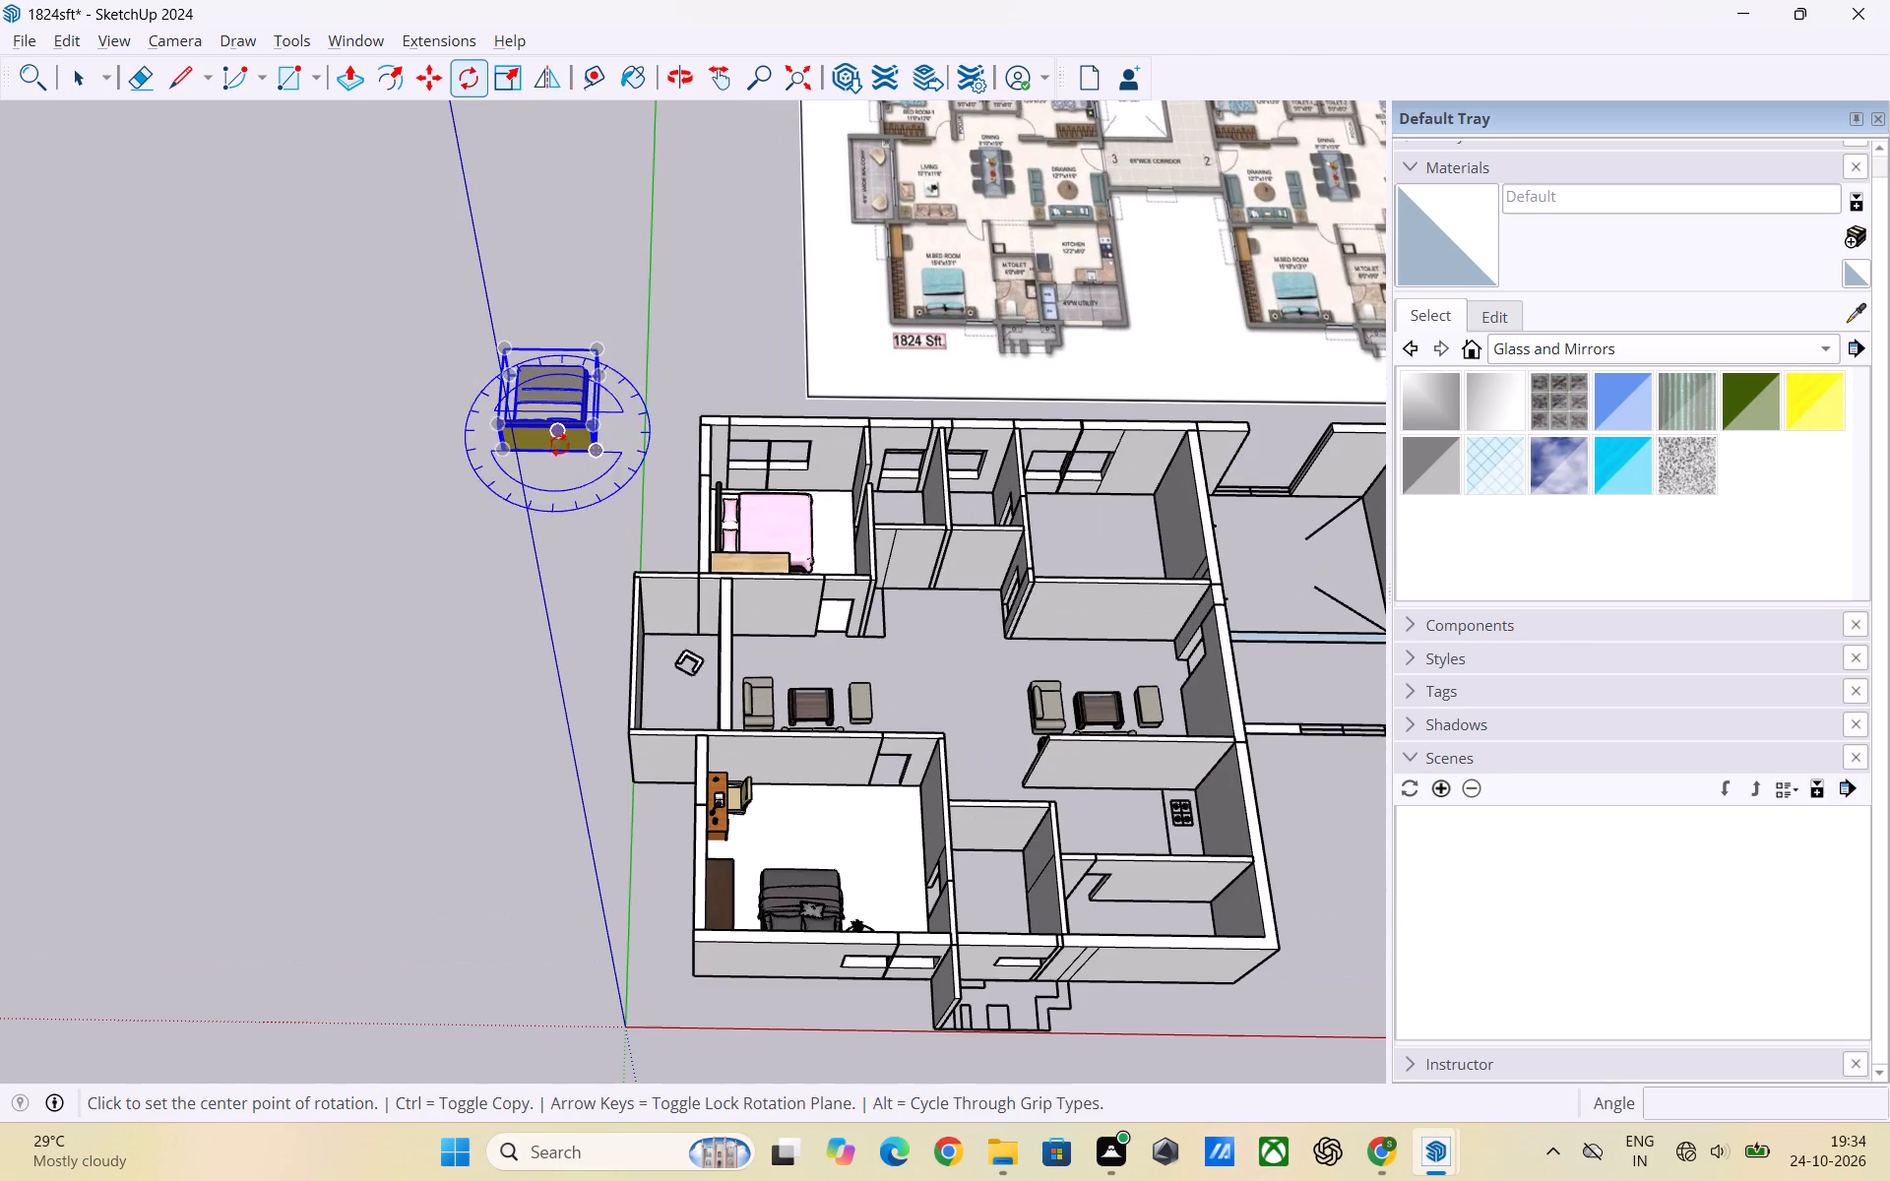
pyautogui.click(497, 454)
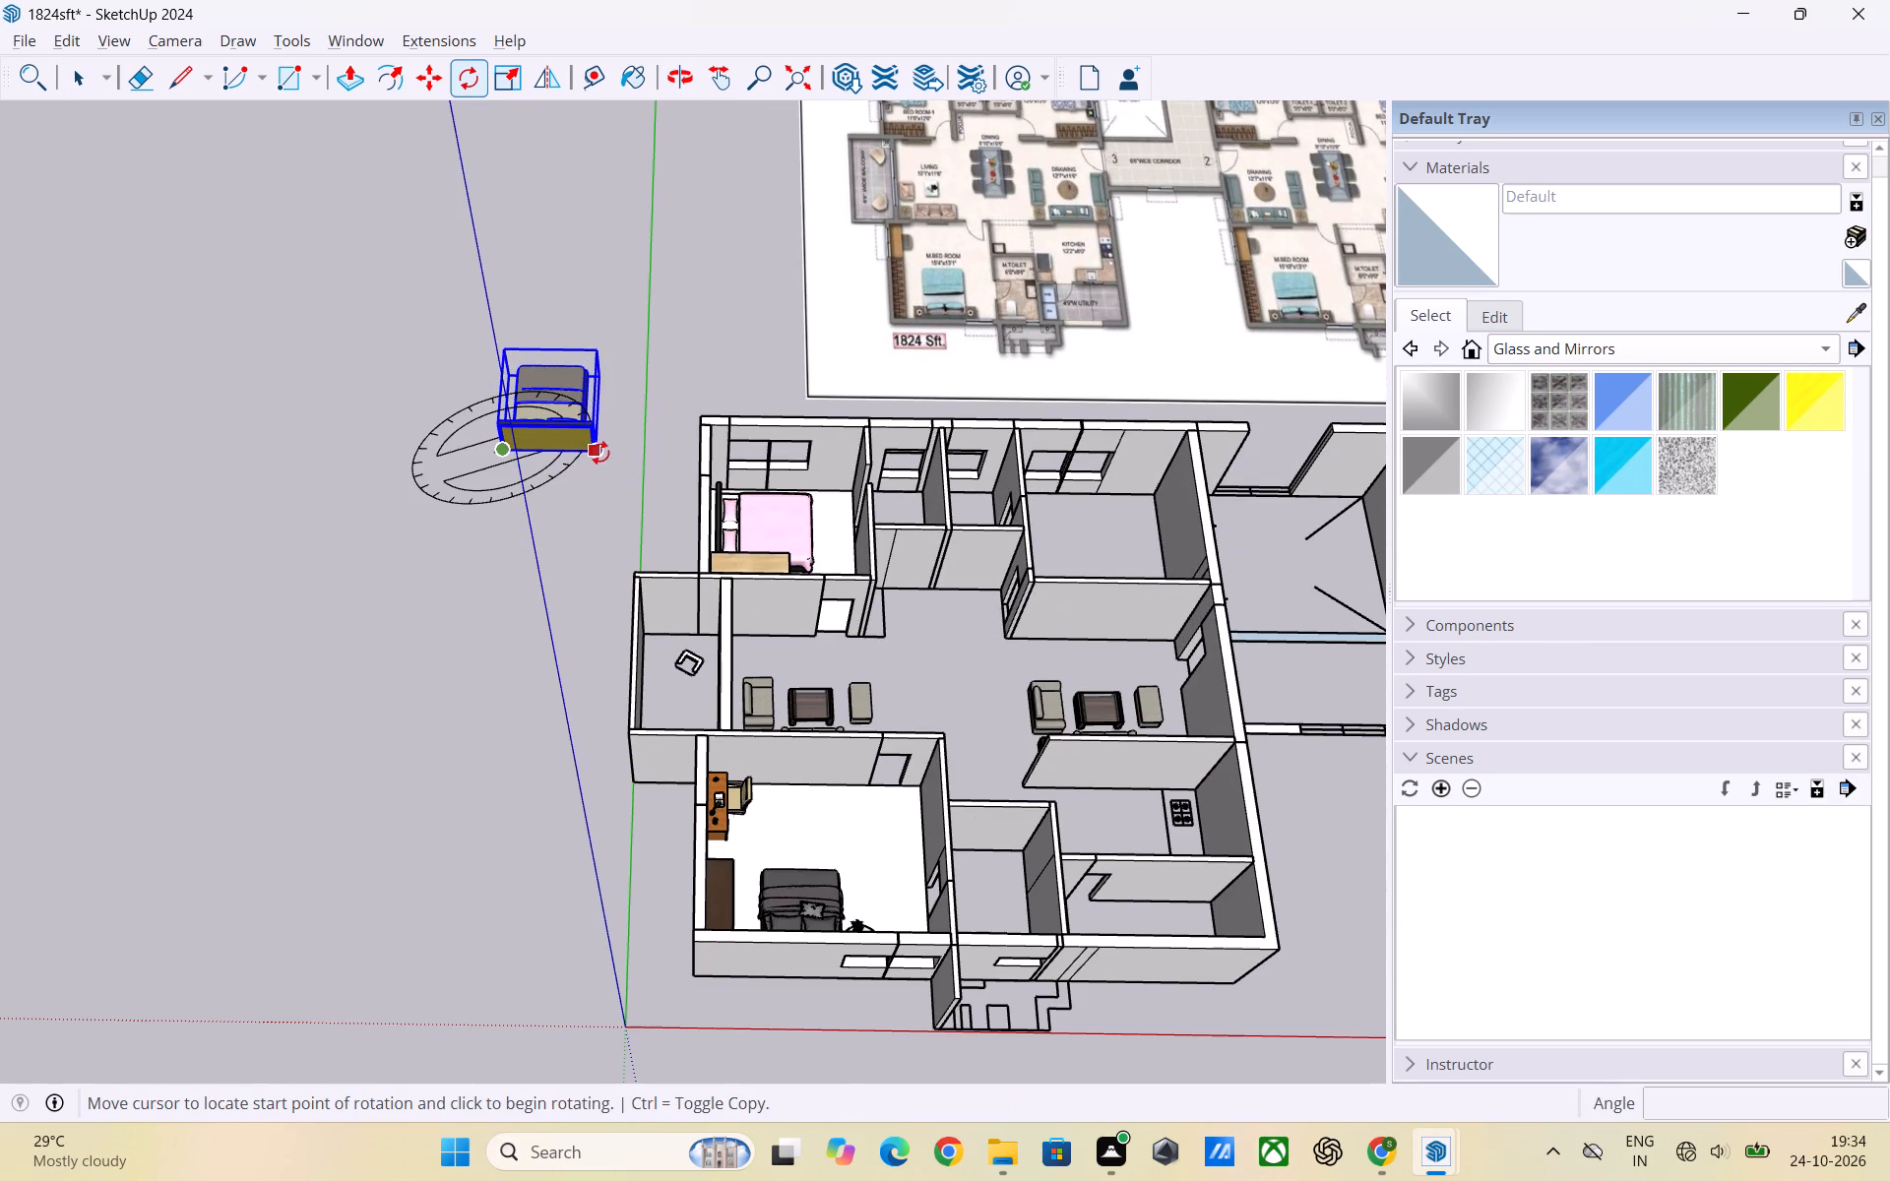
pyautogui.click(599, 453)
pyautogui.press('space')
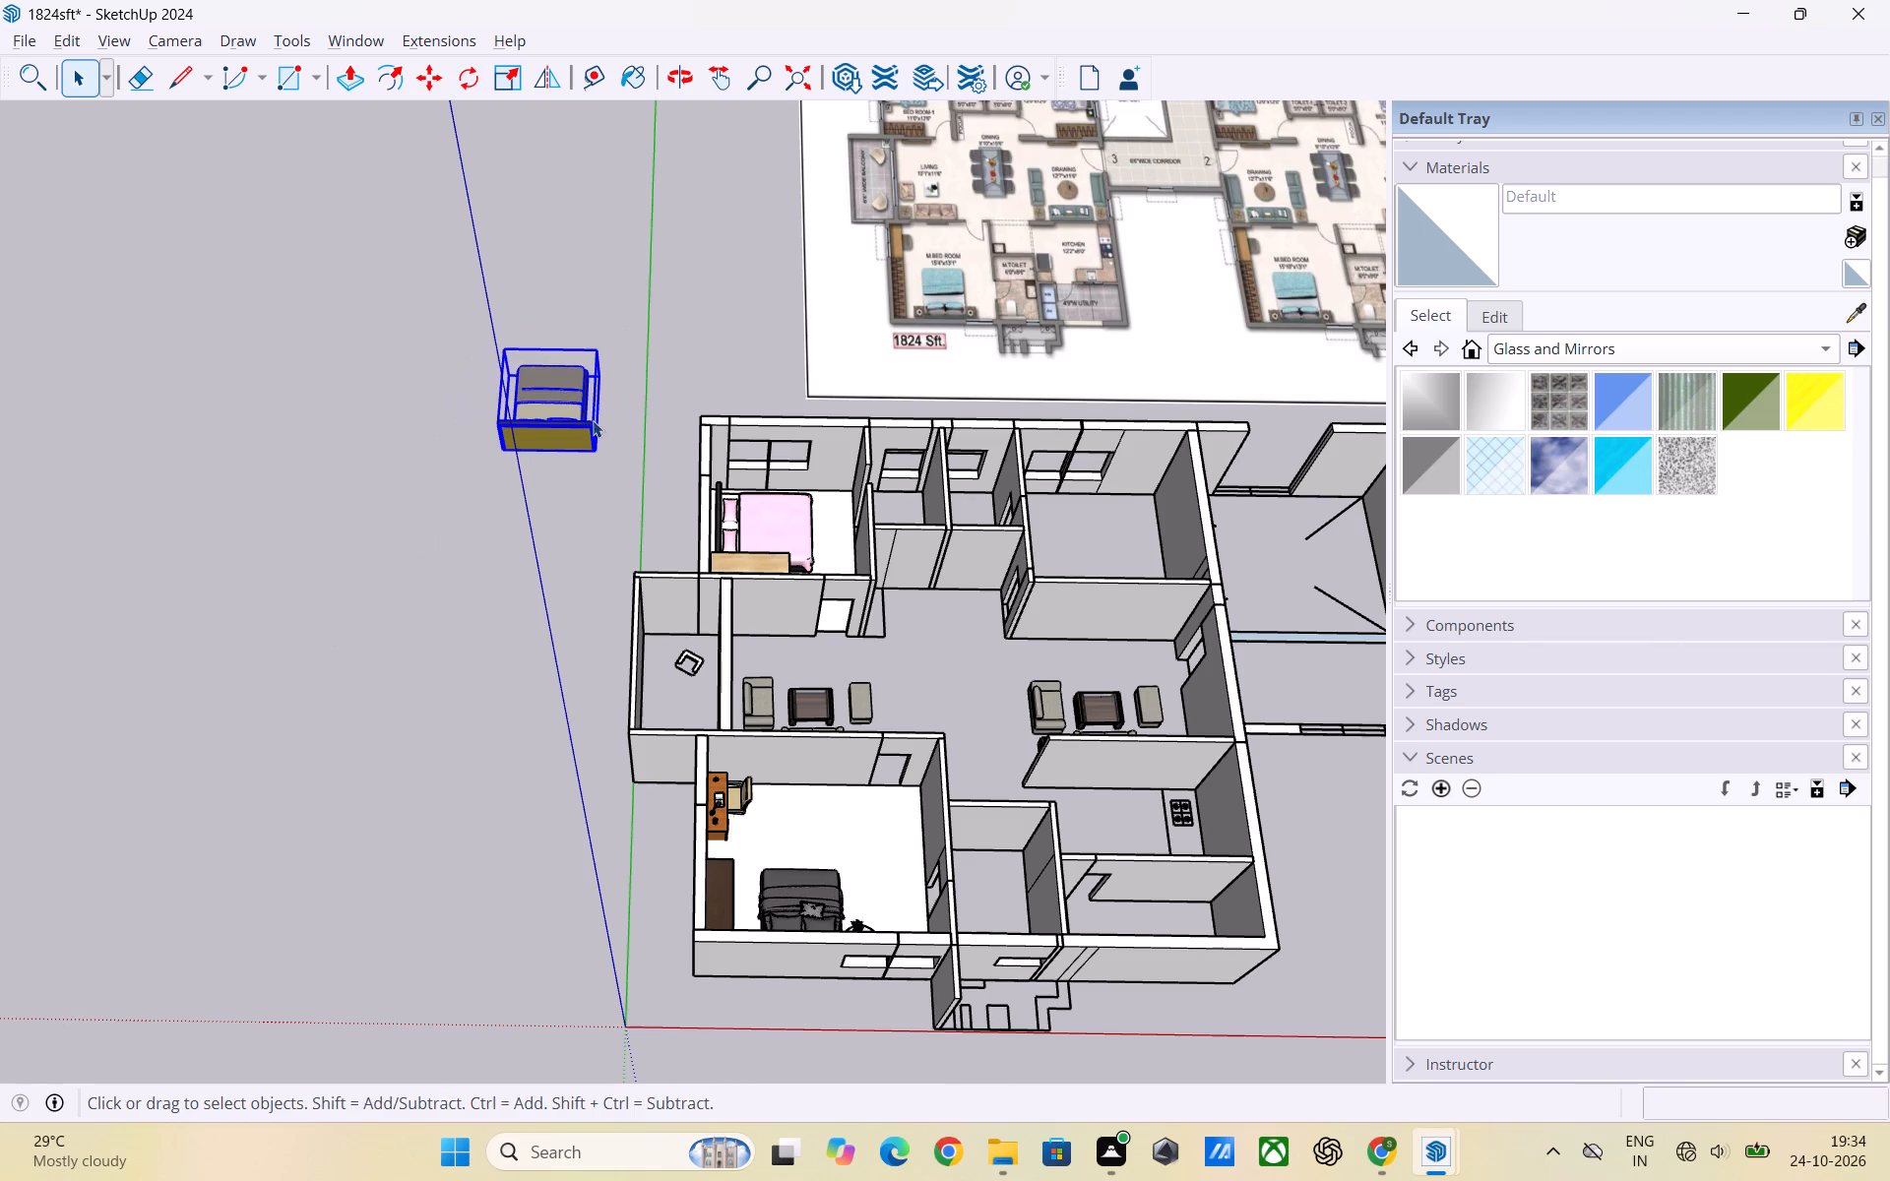
# Rotate the grey double bed 90 degrees around its headboard corner so the headboard faces the left apartment.
pyautogui.press('q')
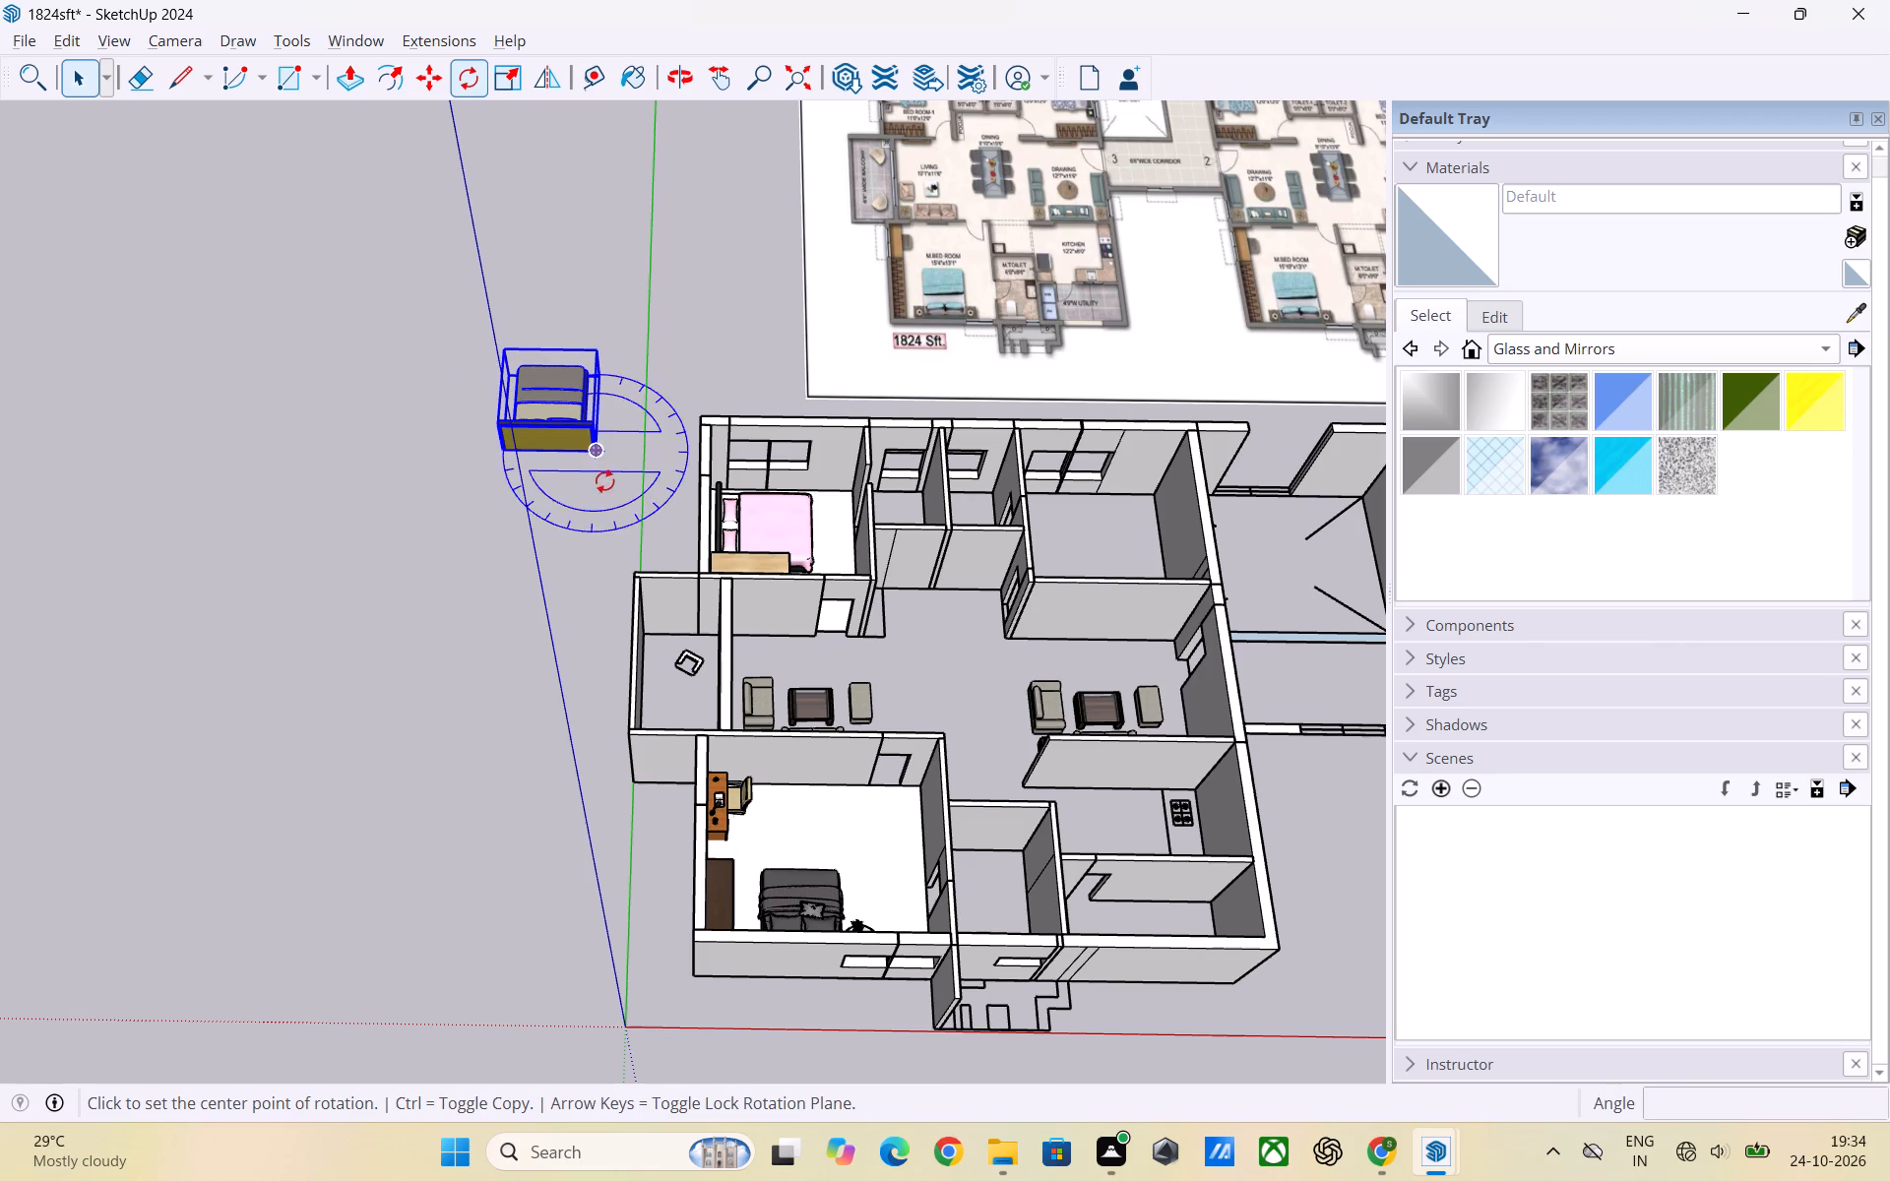
pyautogui.click(594, 459)
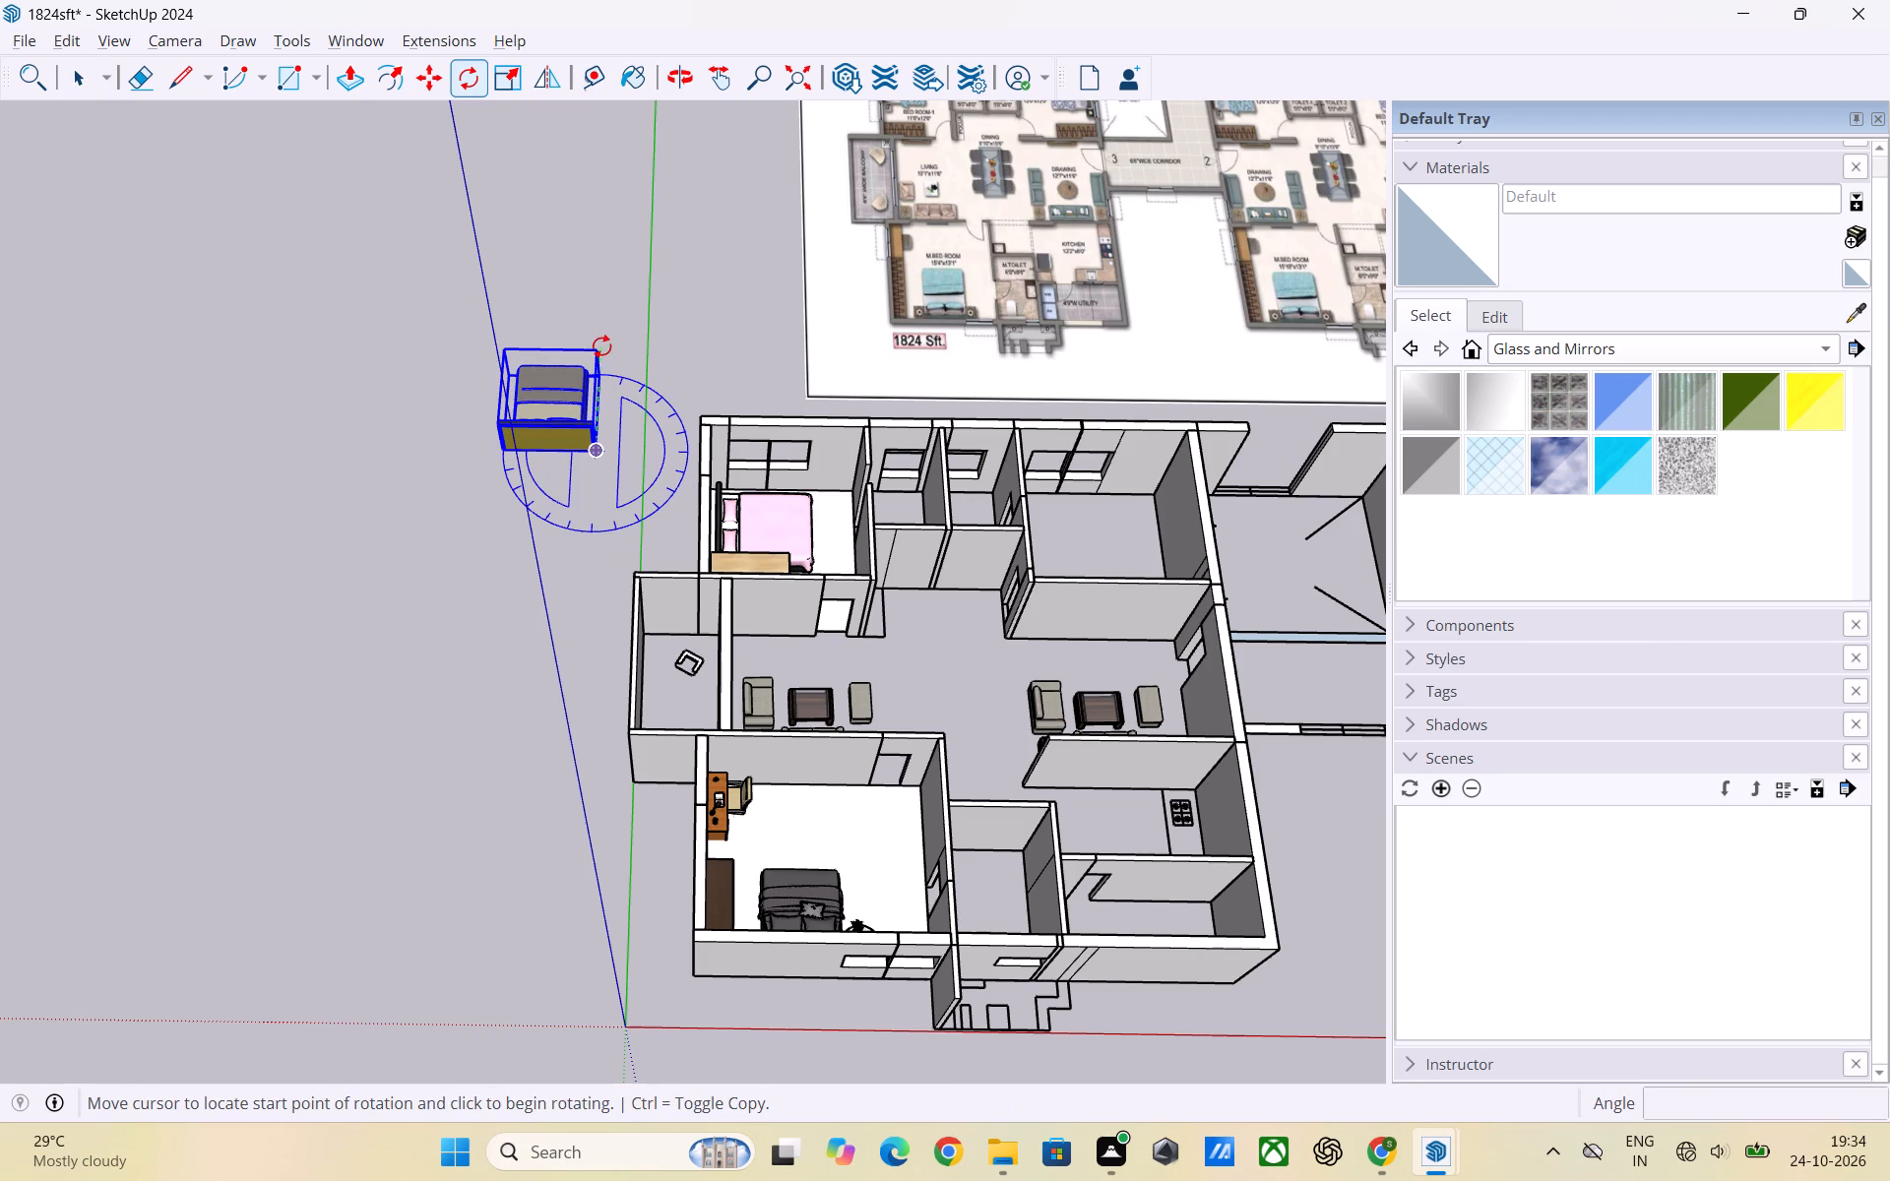
pyautogui.click(601, 346)
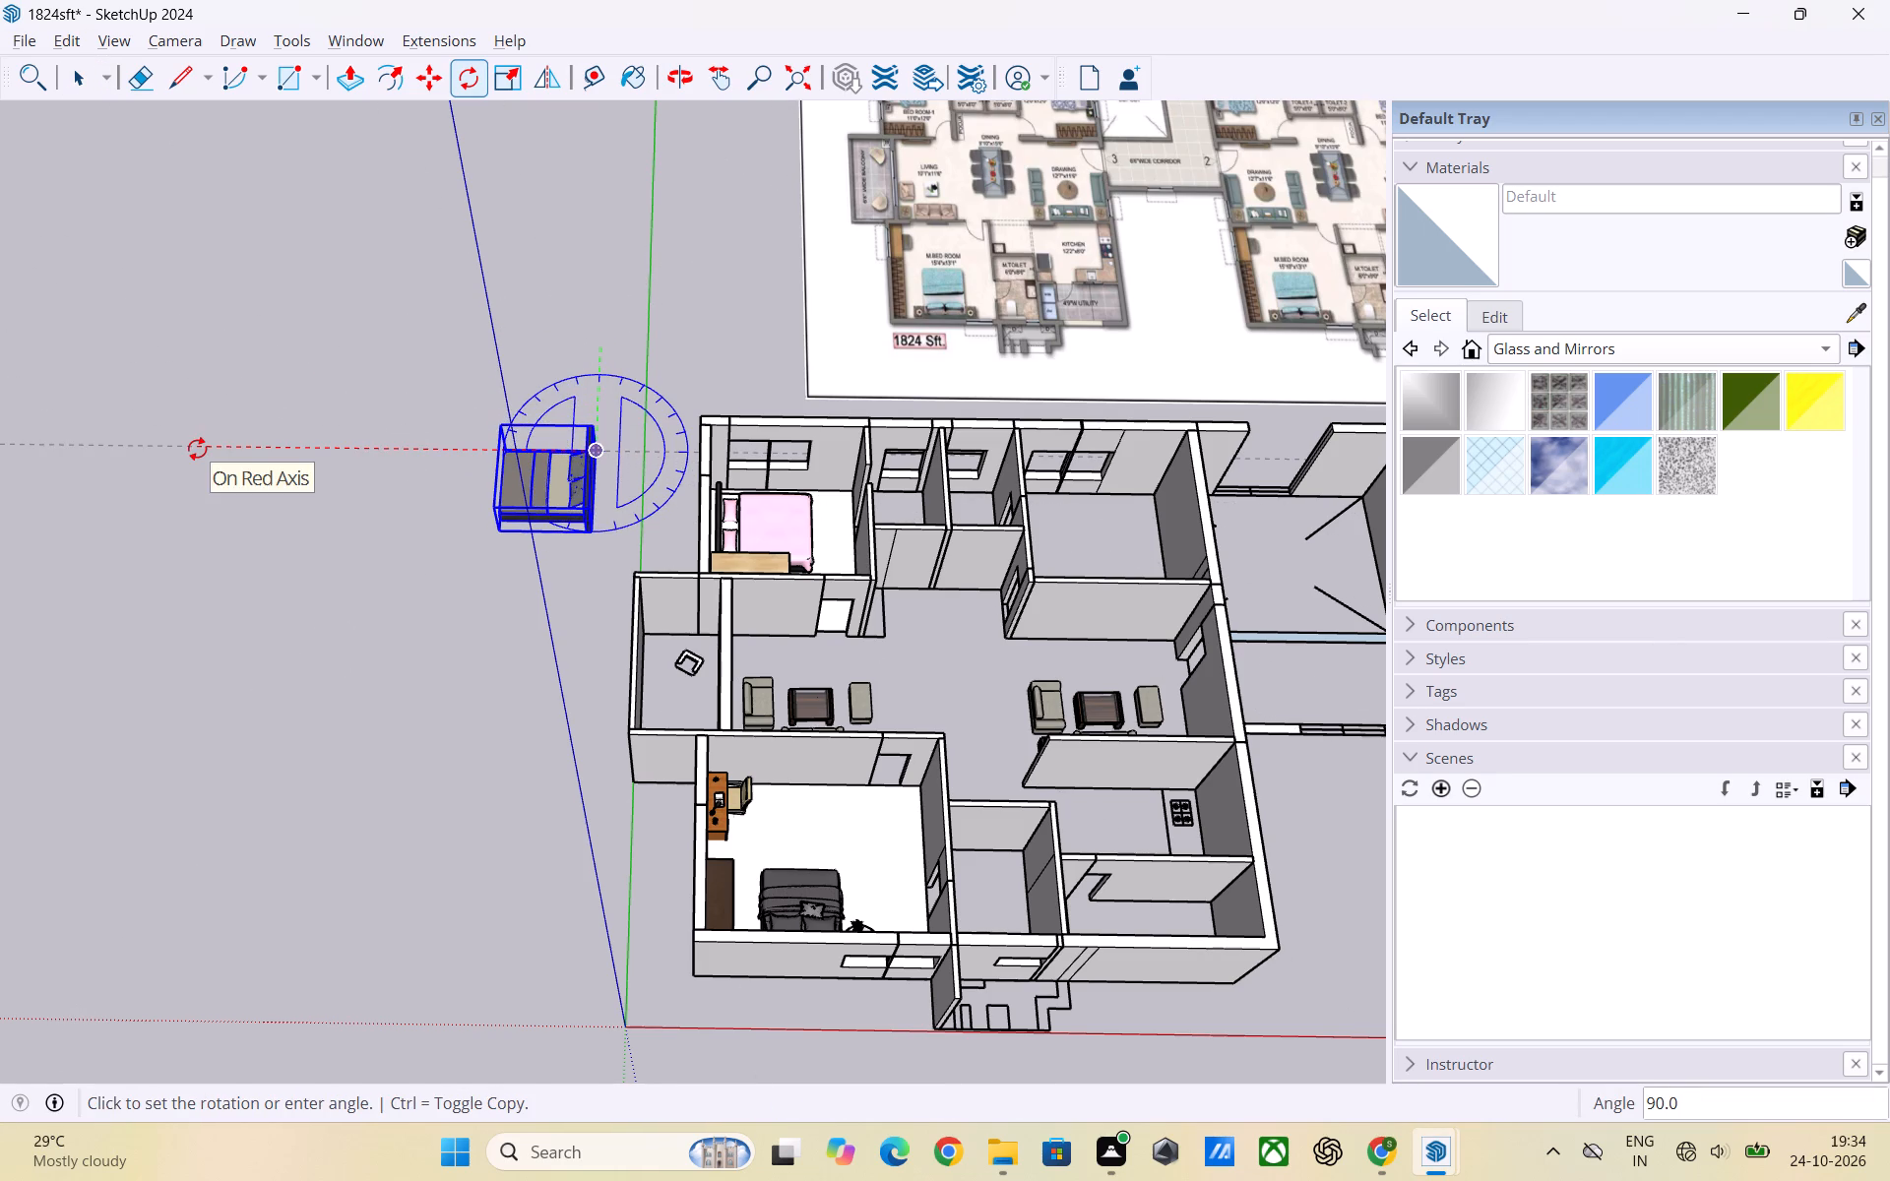
pyautogui.click(197, 449)
pyautogui.press('space')
pyautogui.click(280, 543)
# Move the grey double bed into the left apartment's unfurnished bedroom, with its headboard toward the wall opposite the toilets.
pyautogui.scroll(-2, 144, 571)
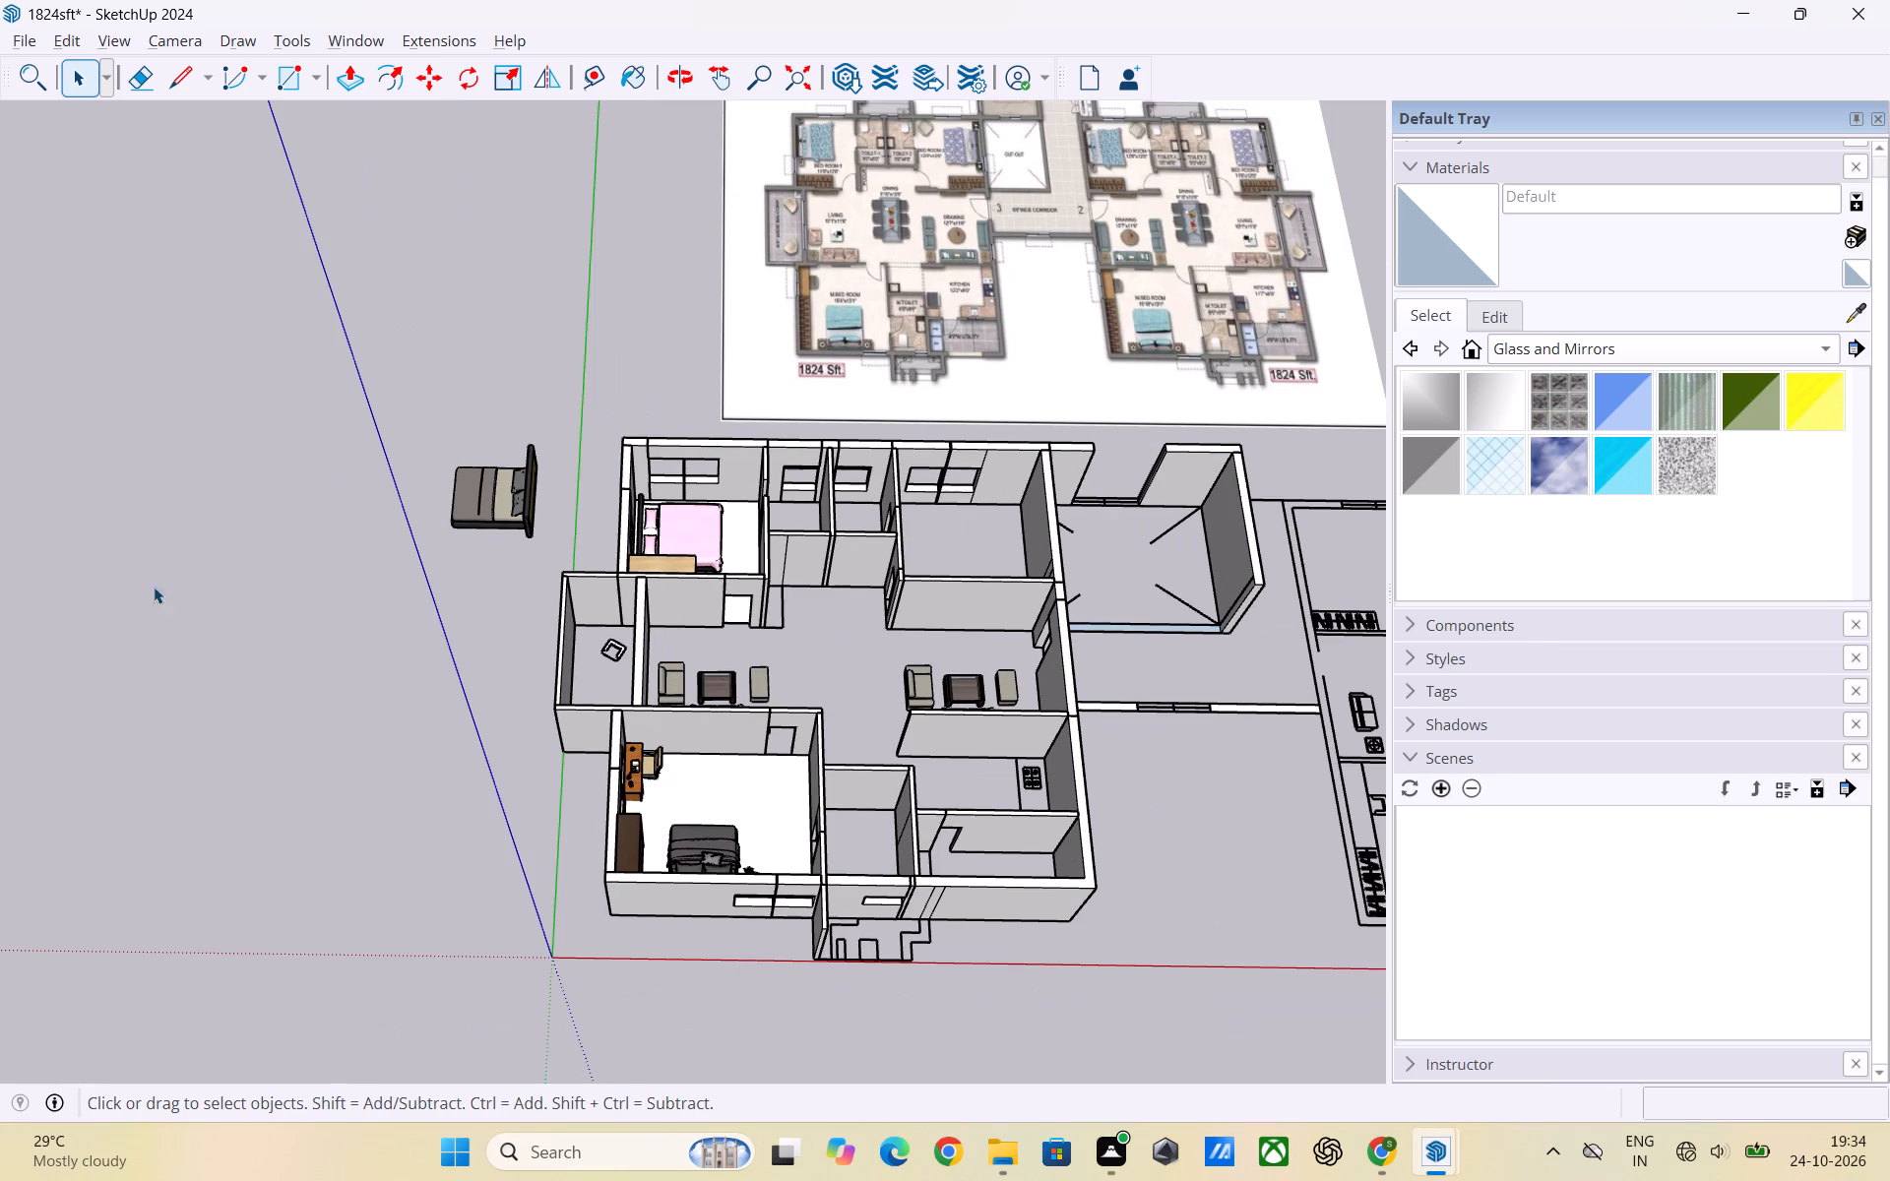
pyautogui.click(483, 502)
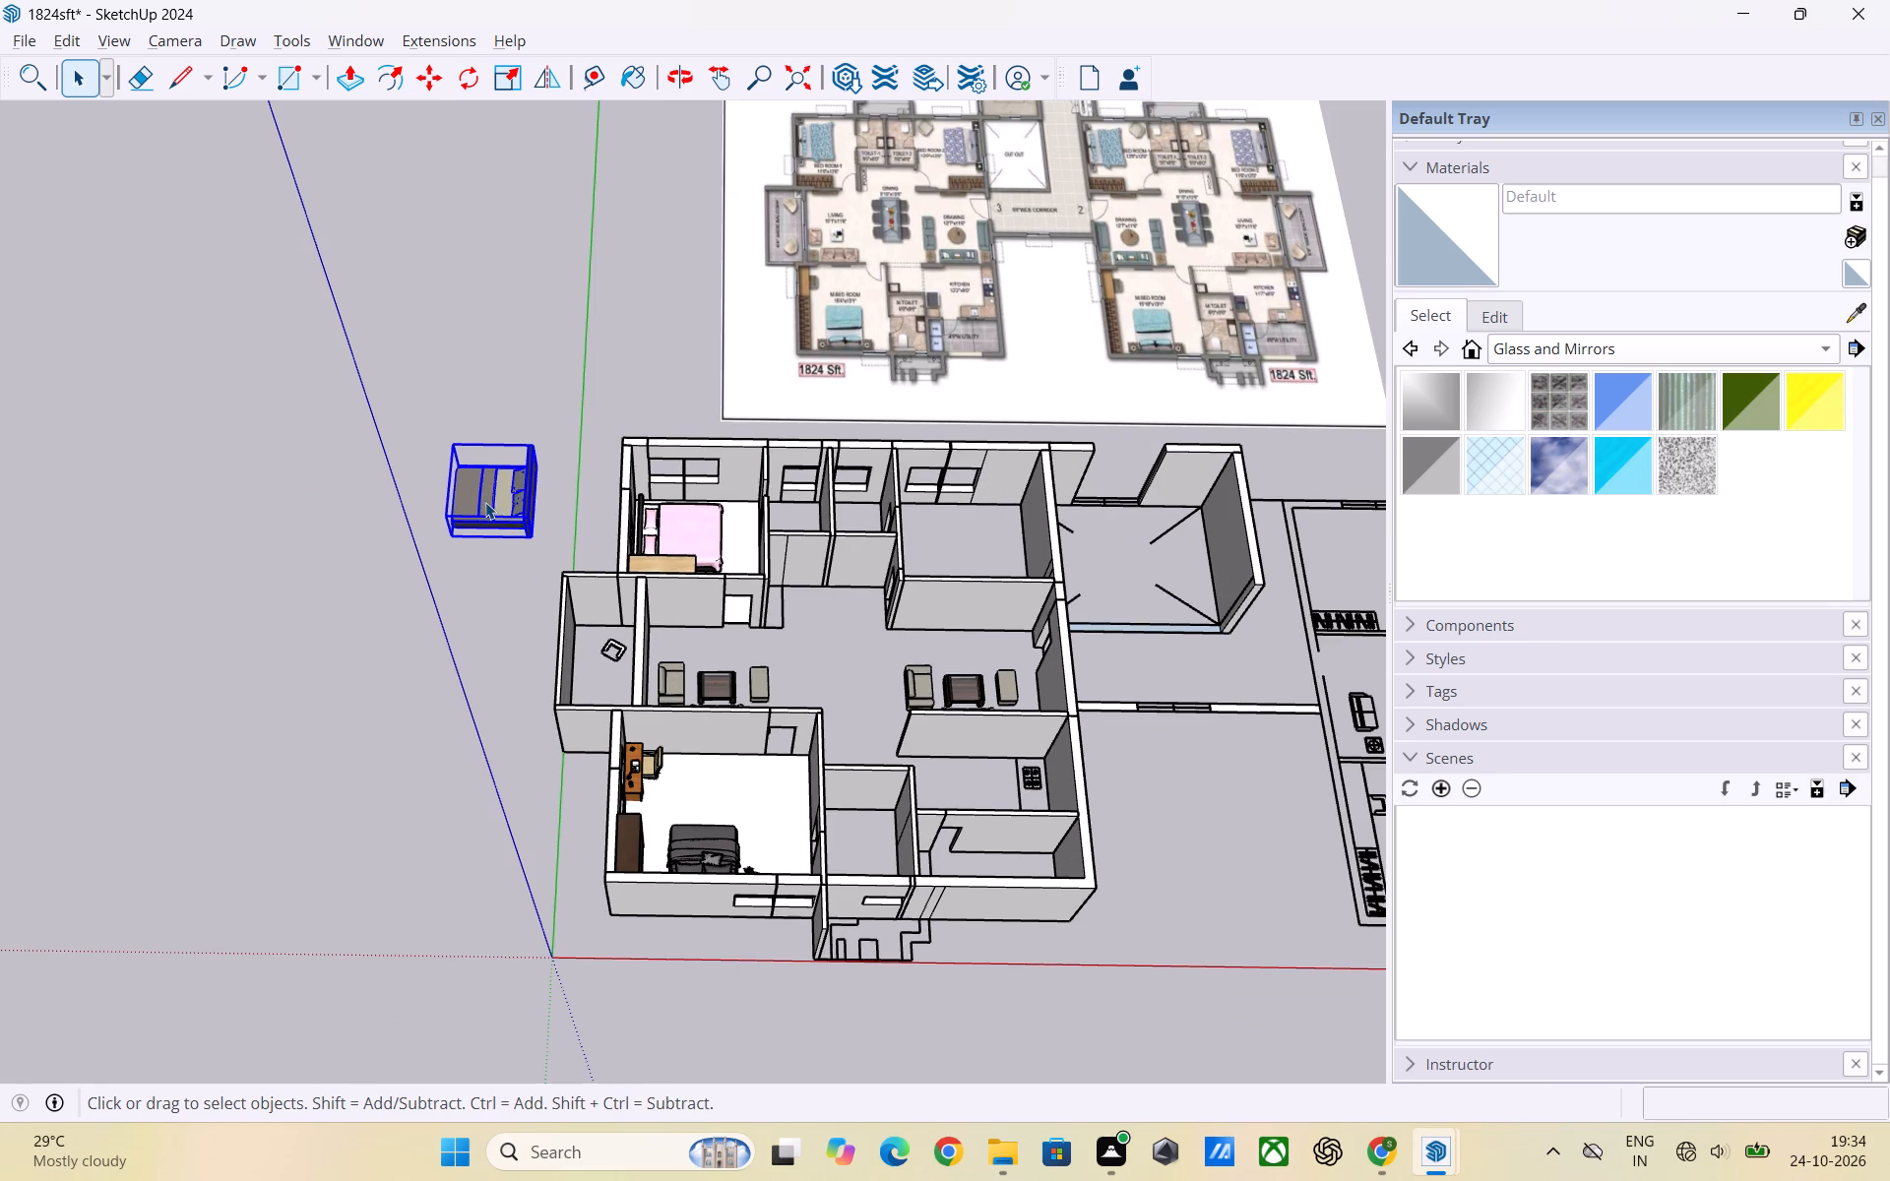
pyautogui.press('m')
pyautogui.click(524, 486)
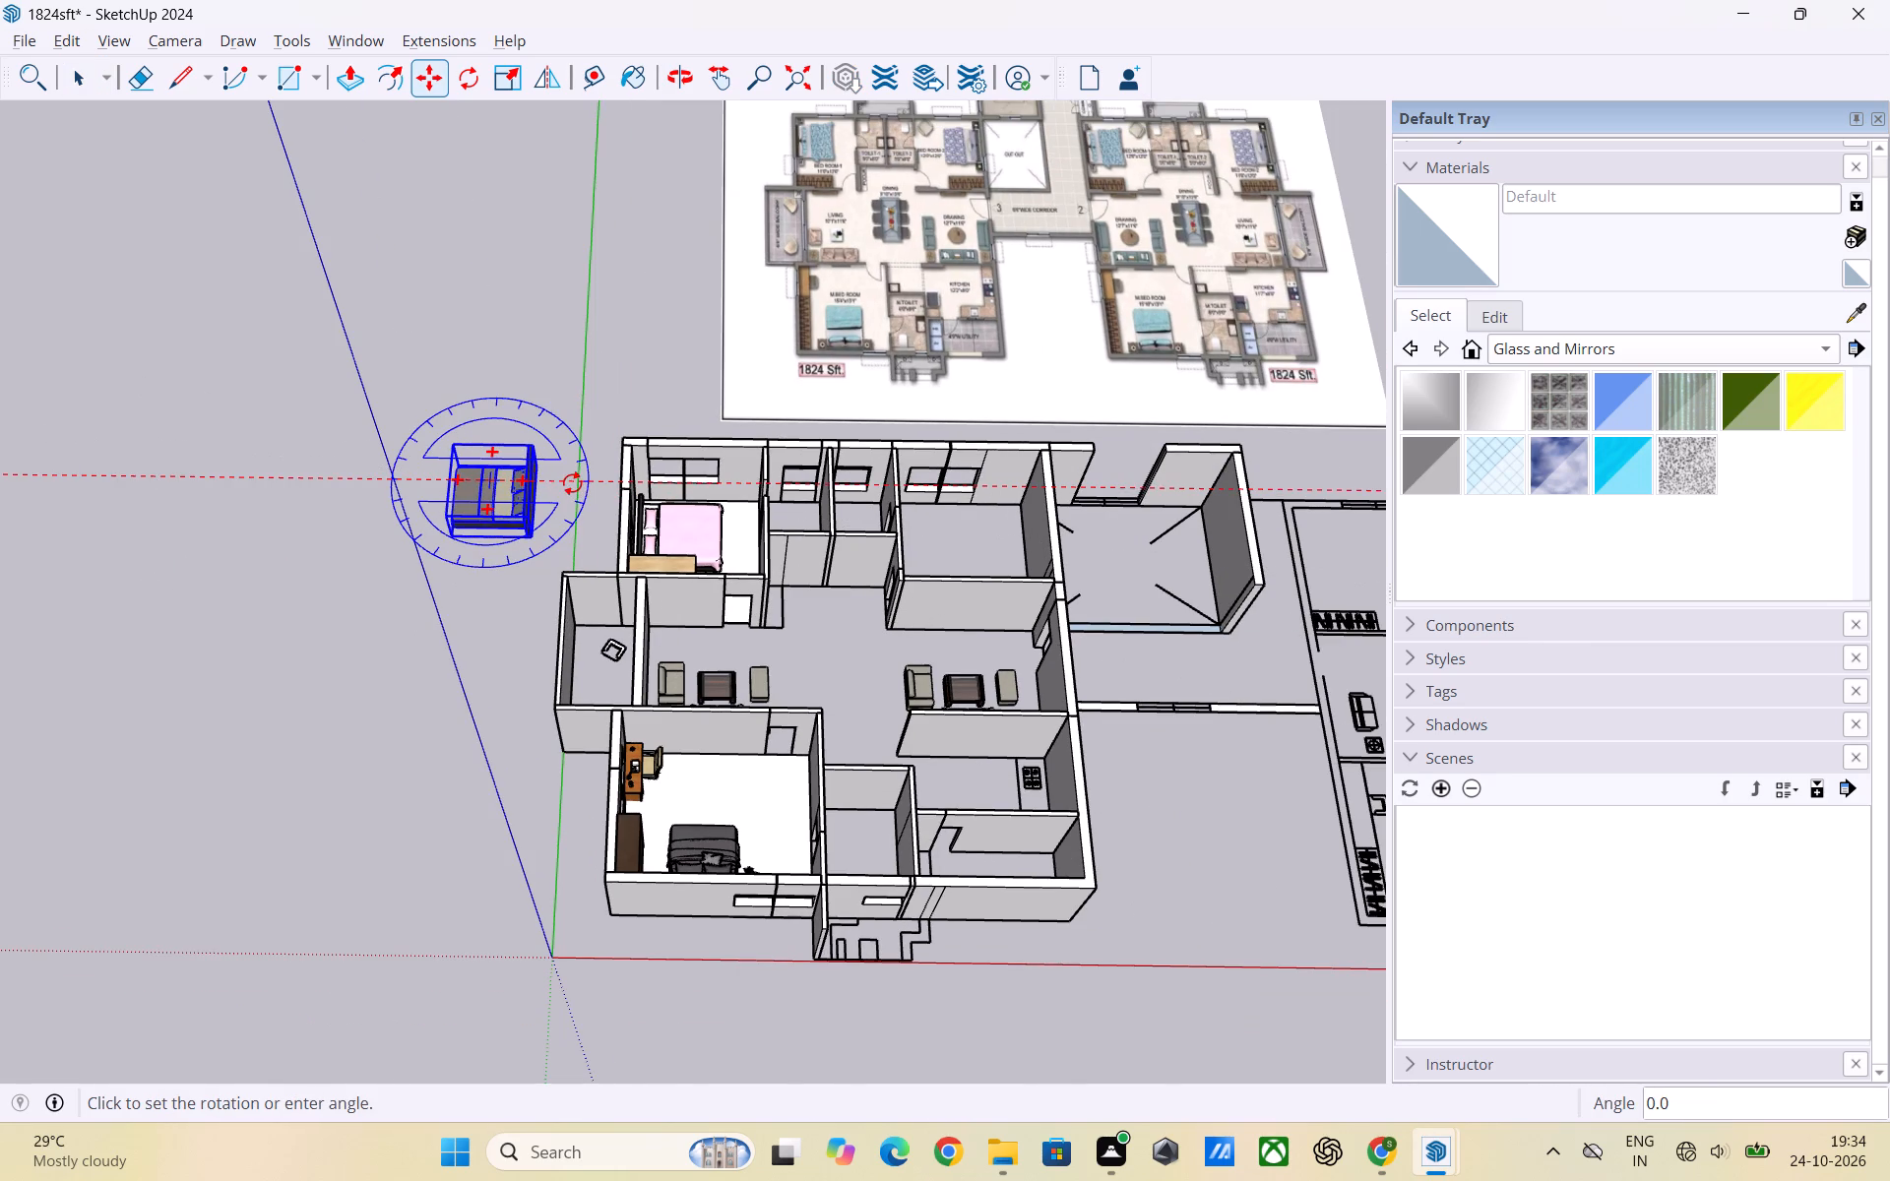
pyautogui.press('space')
pyautogui.press('m')
pyautogui.click(488, 487)
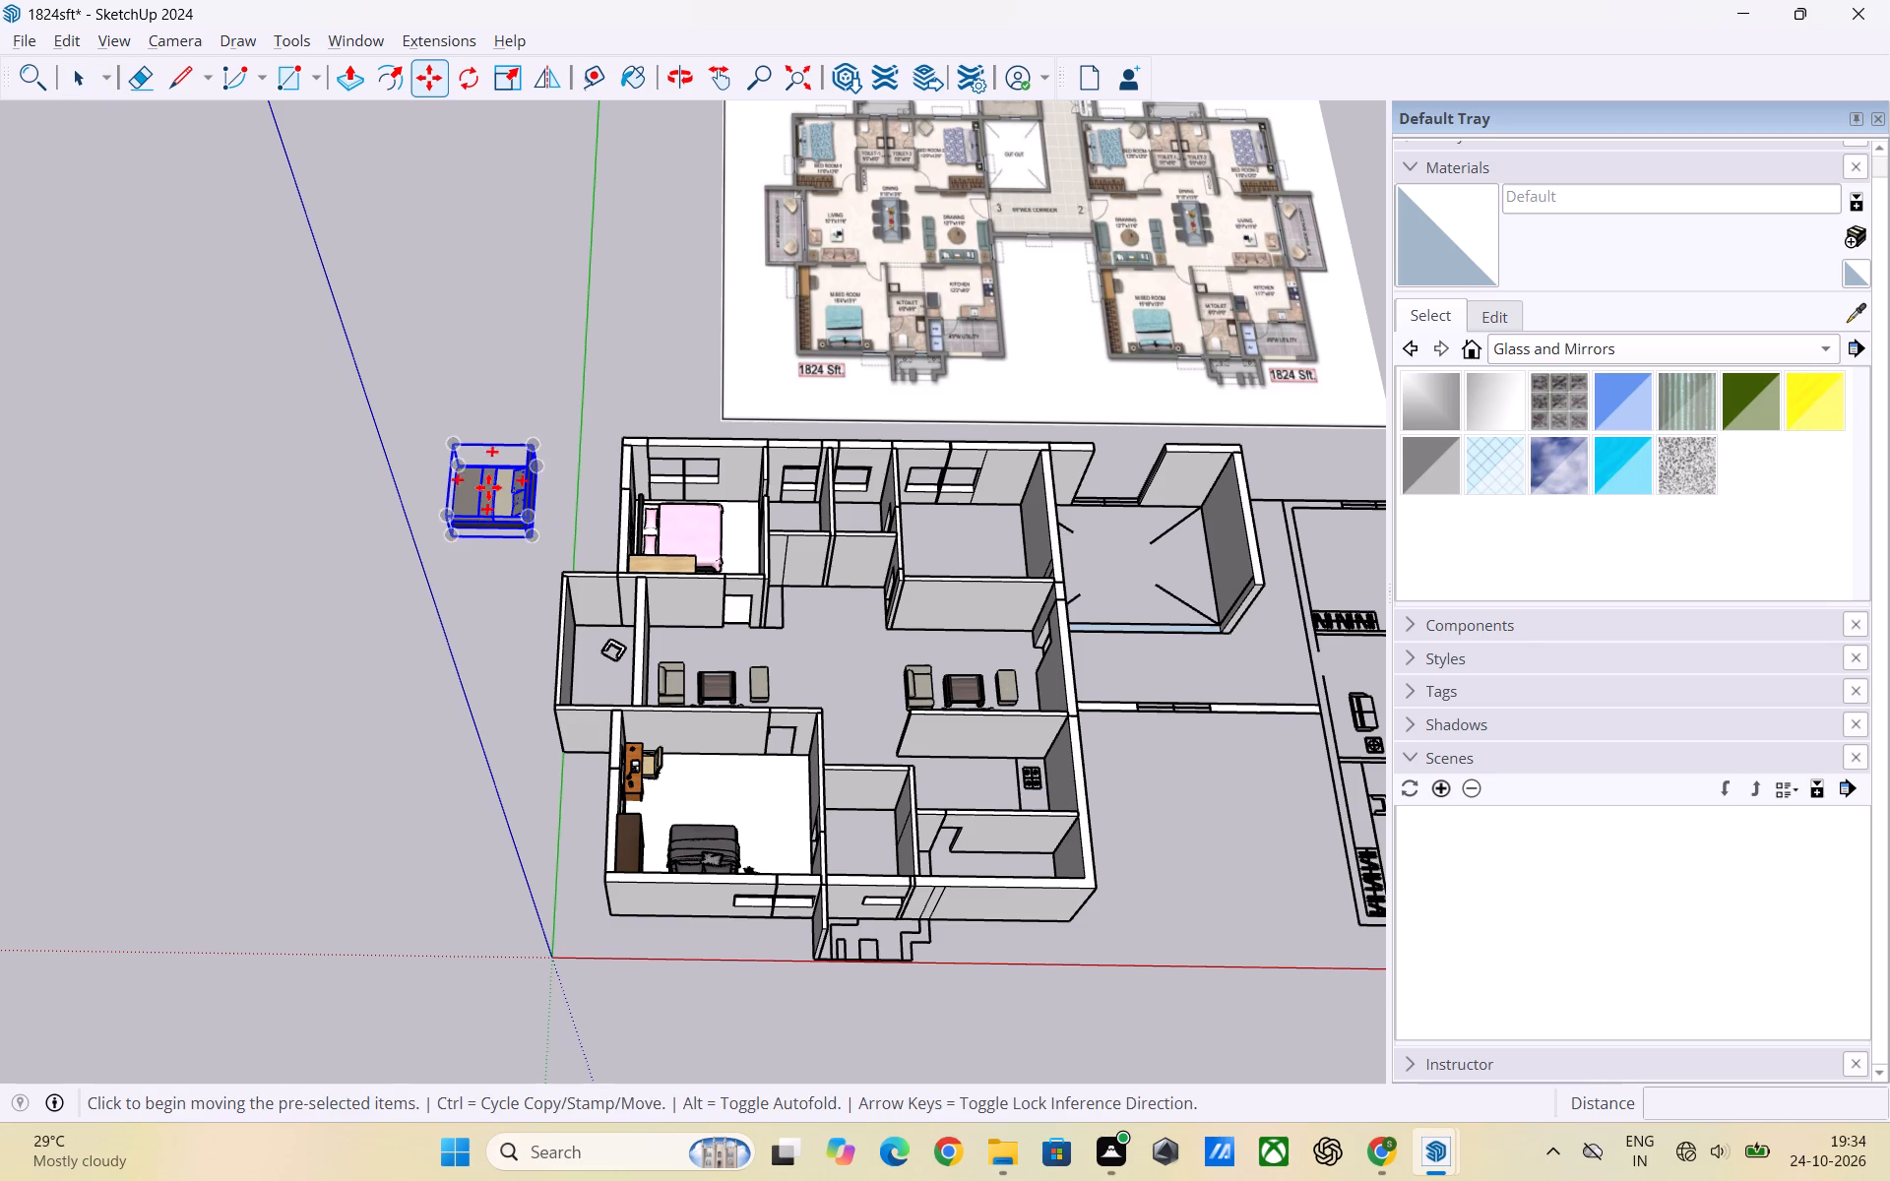
pyautogui.scroll(3, 991, 545)
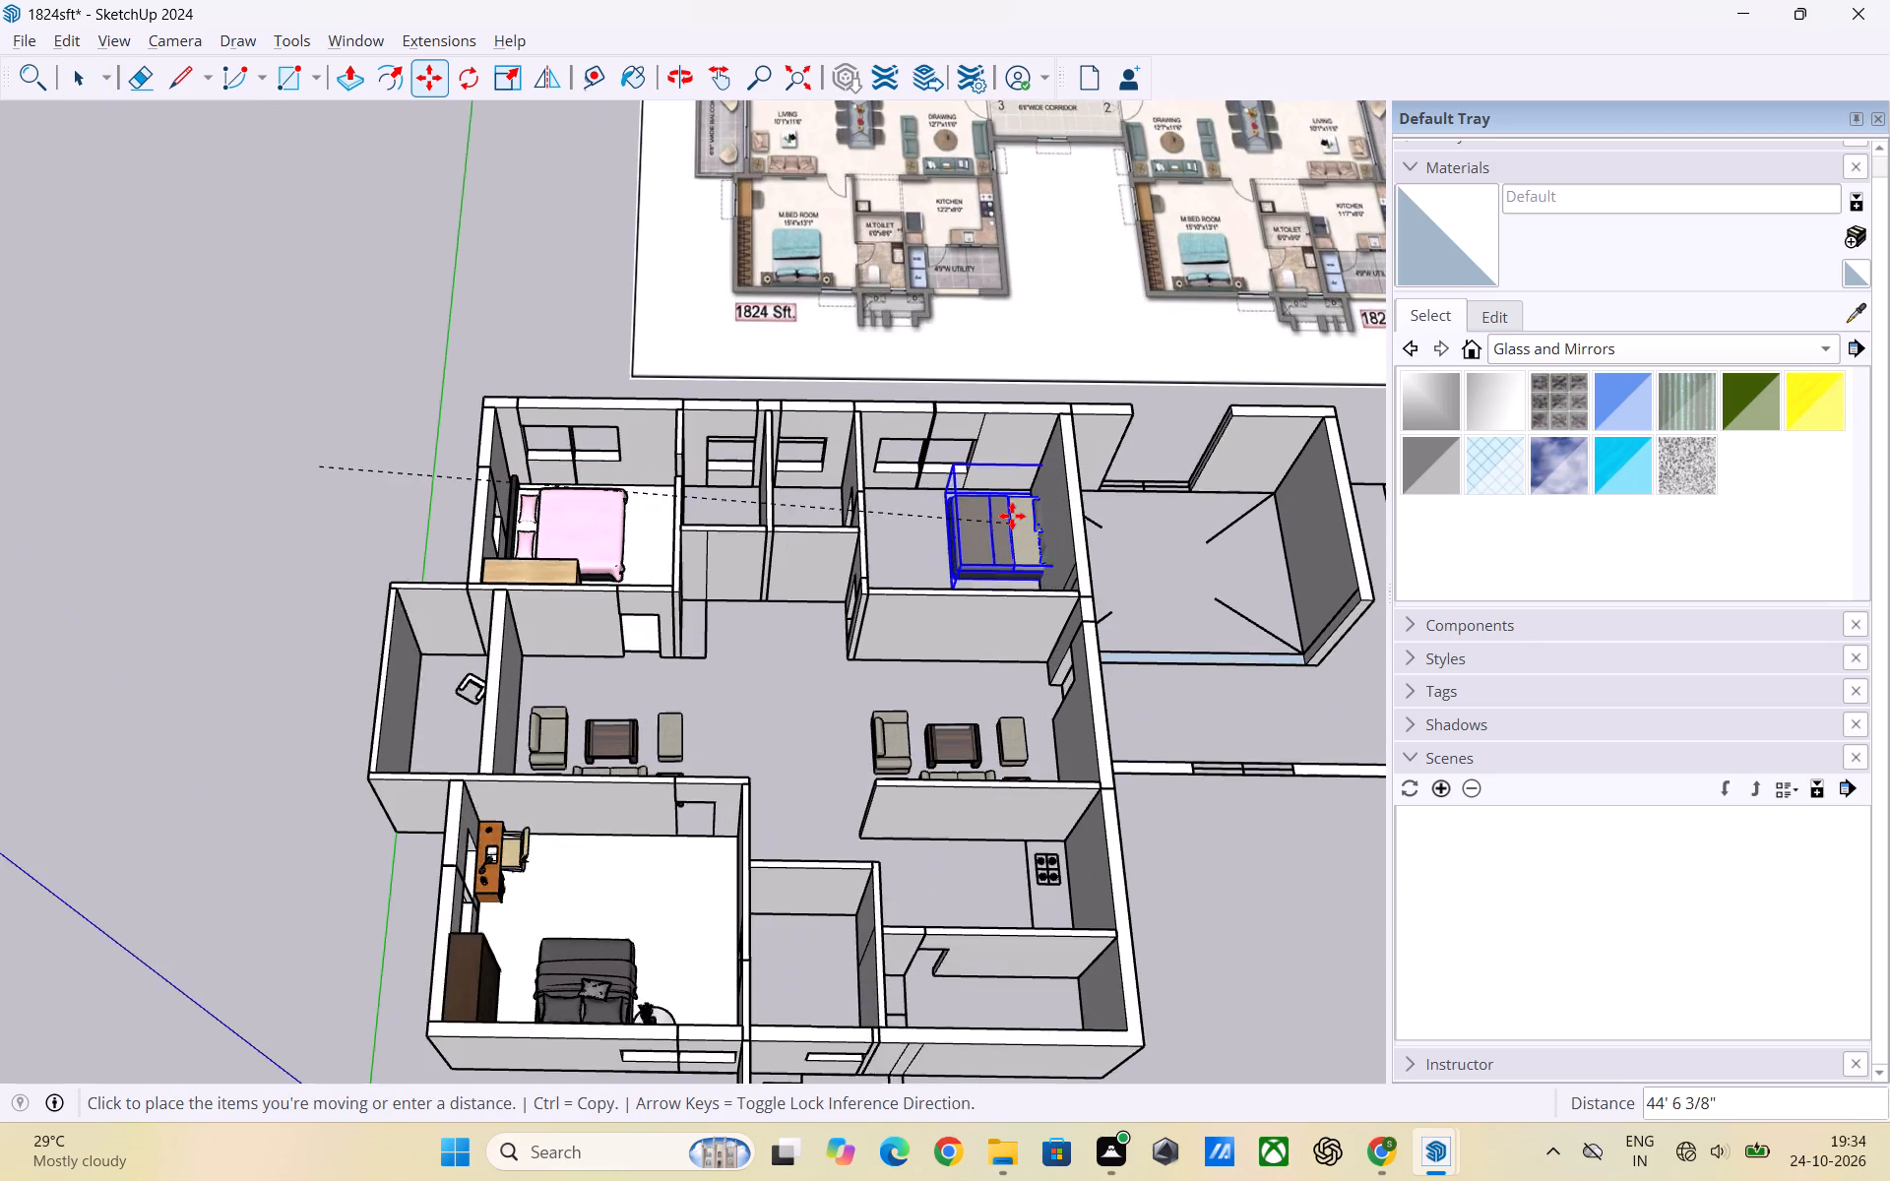
pyautogui.scroll(8, 1012, 515)
pyautogui.moveTo(966, 536); pyautogui.dragTo(876, 553, button='middle')
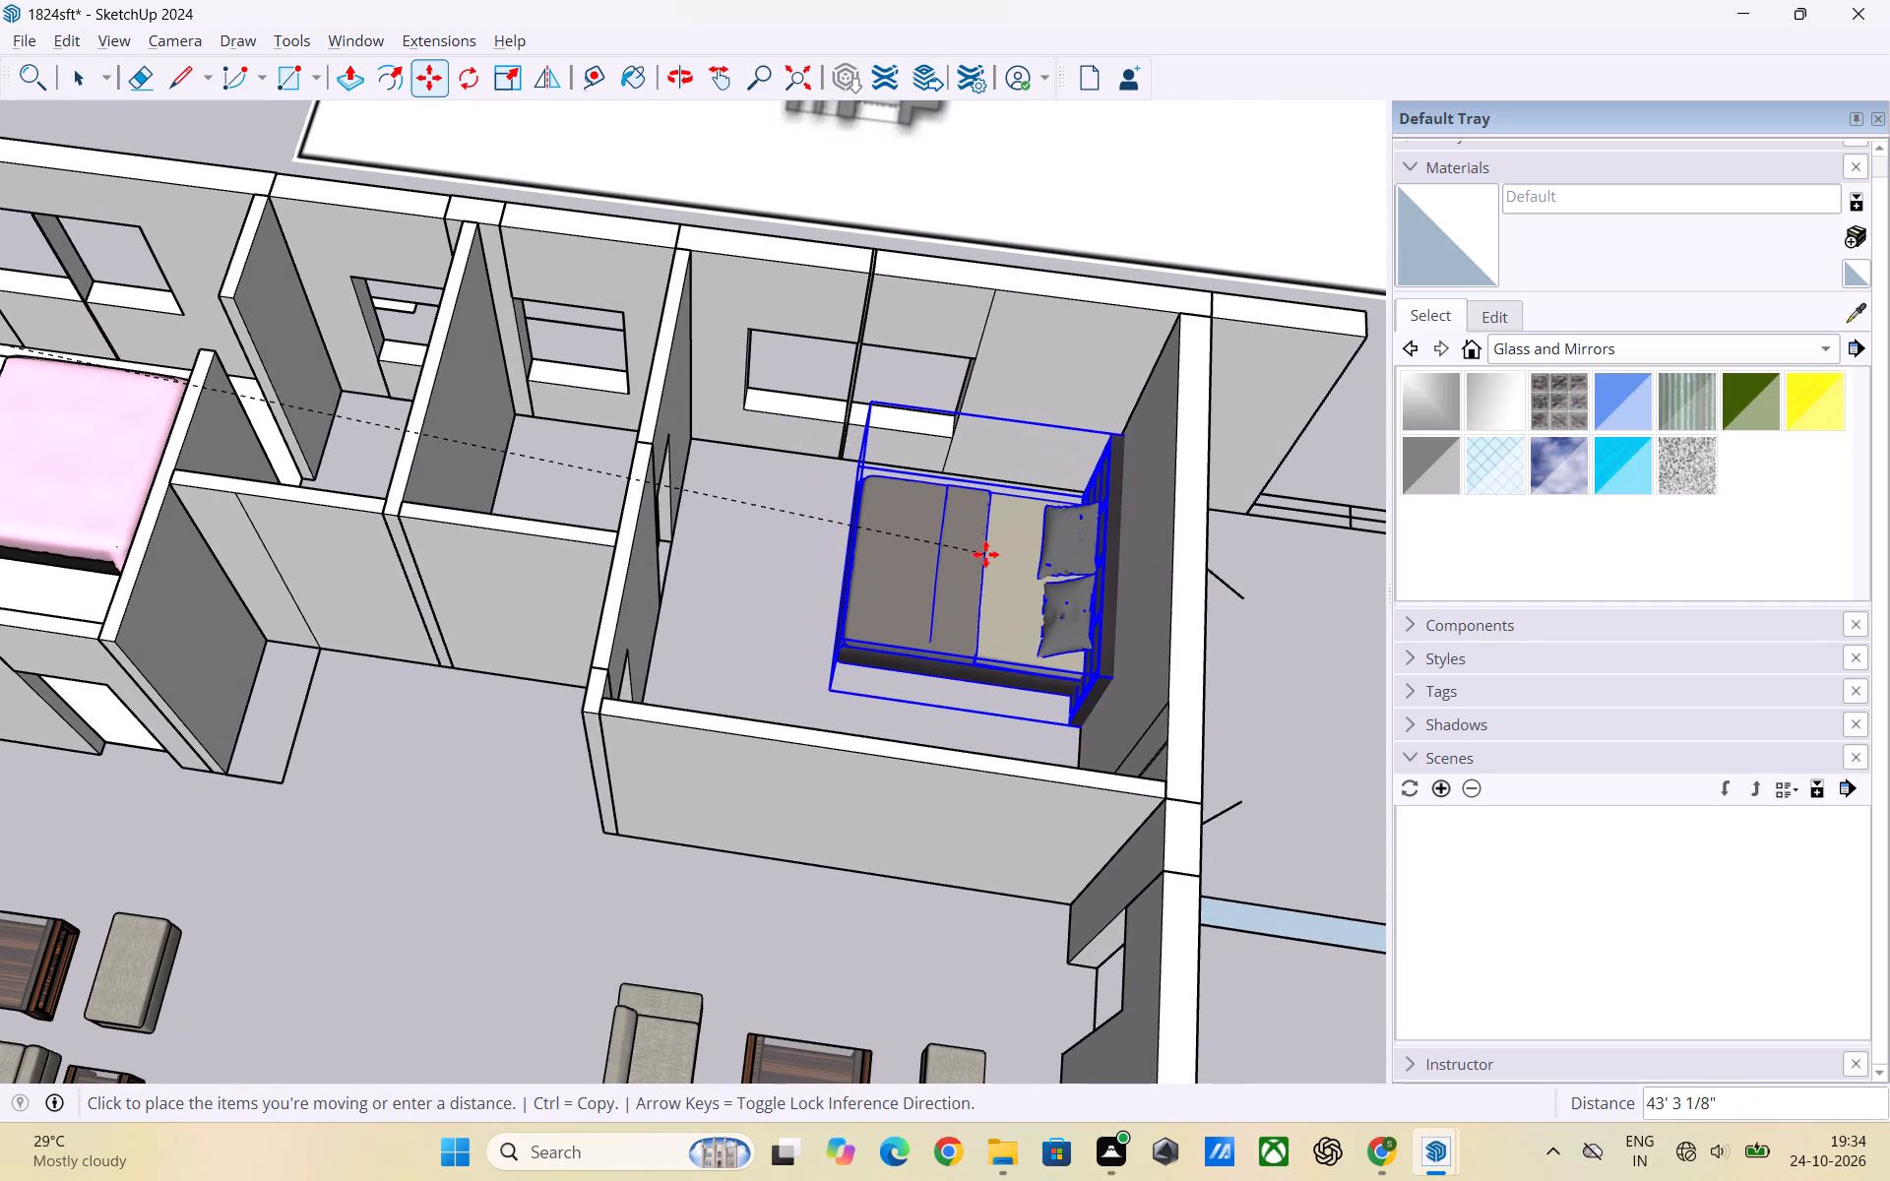
pyautogui.click(985, 555)
pyautogui.press('space')
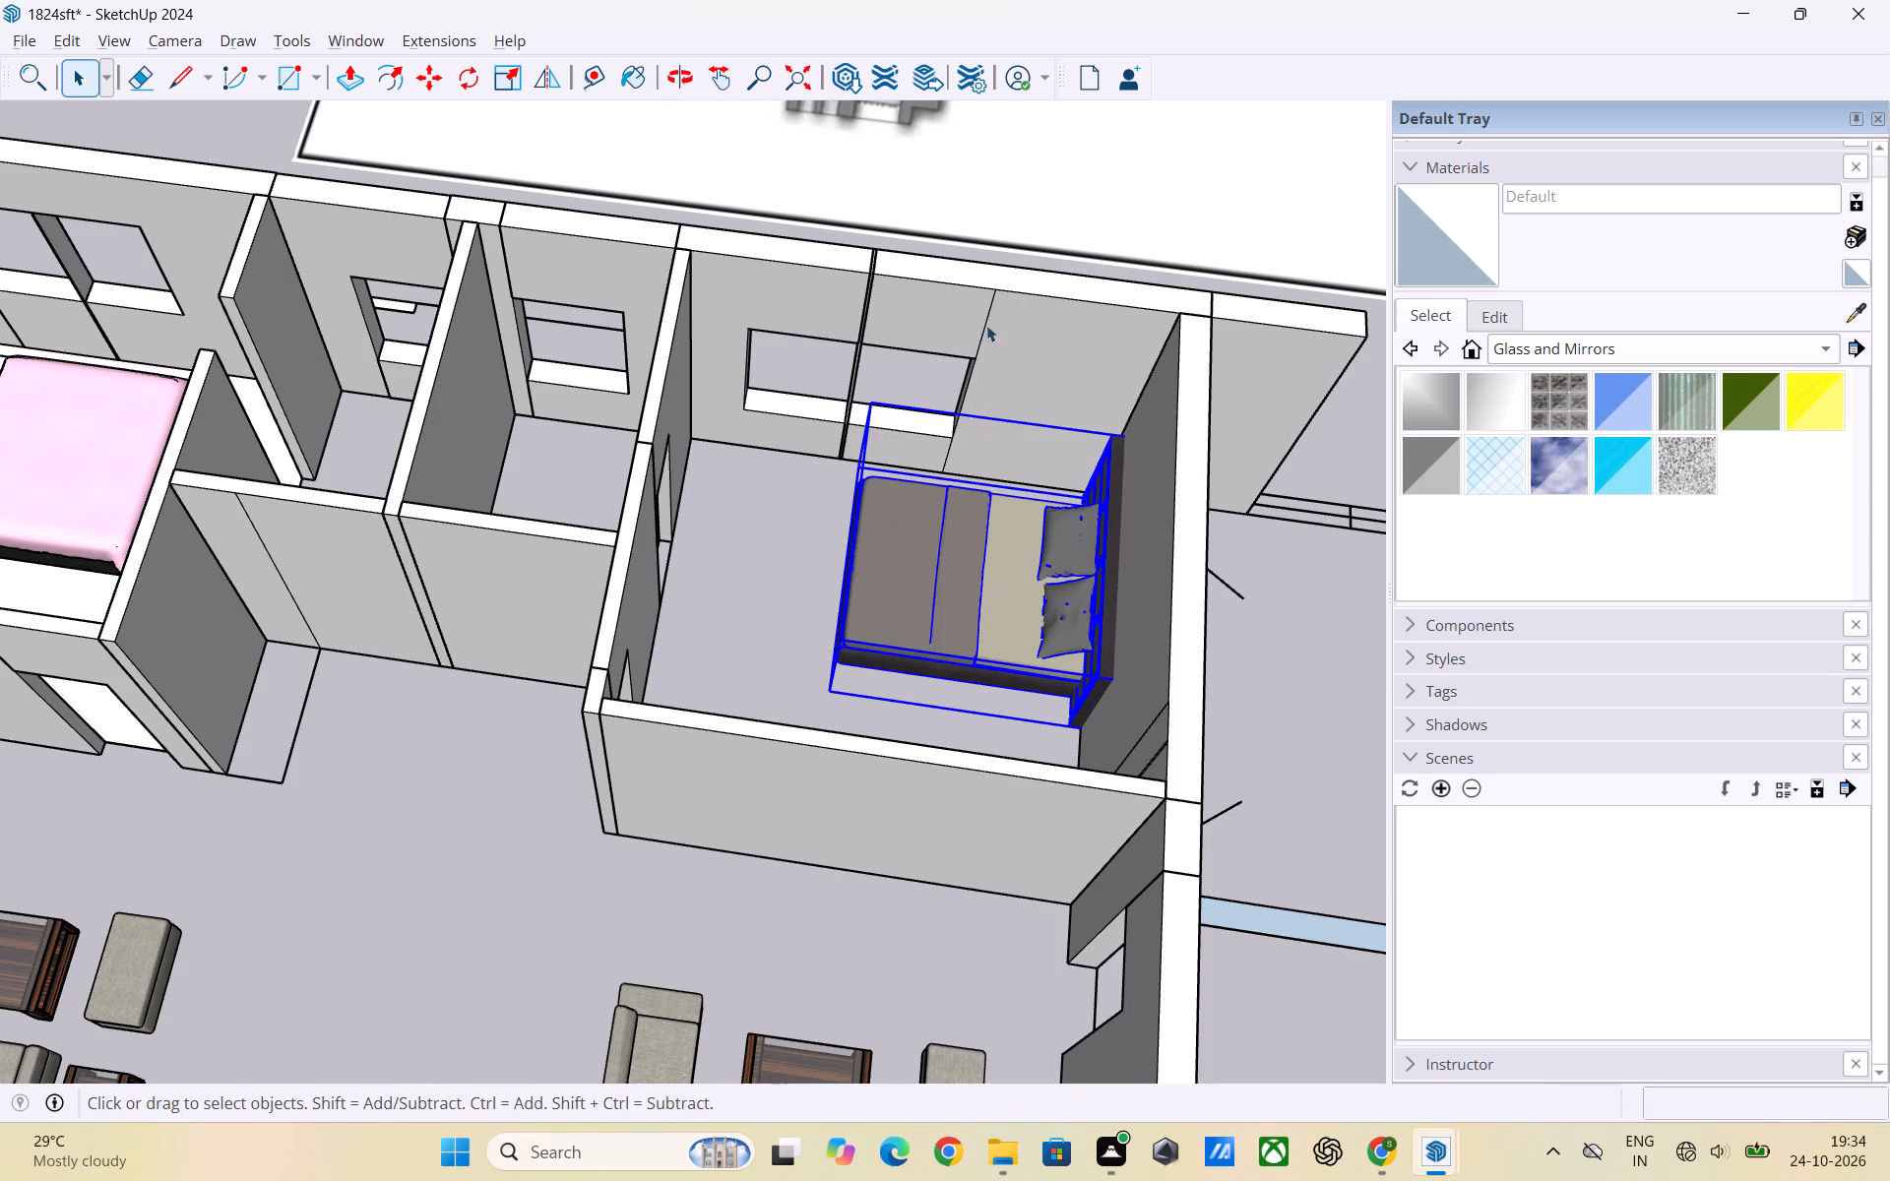
pyautogui.click(1098, 206)
# Check the grey bed's placement in the bedroom from above and switch to the 1601 SFT model.
pyautogui.scroll(-8, 921, 475)
pyautogui.moveTo(934, 526); pyautogui.dragTo(962, 602, button='middle')
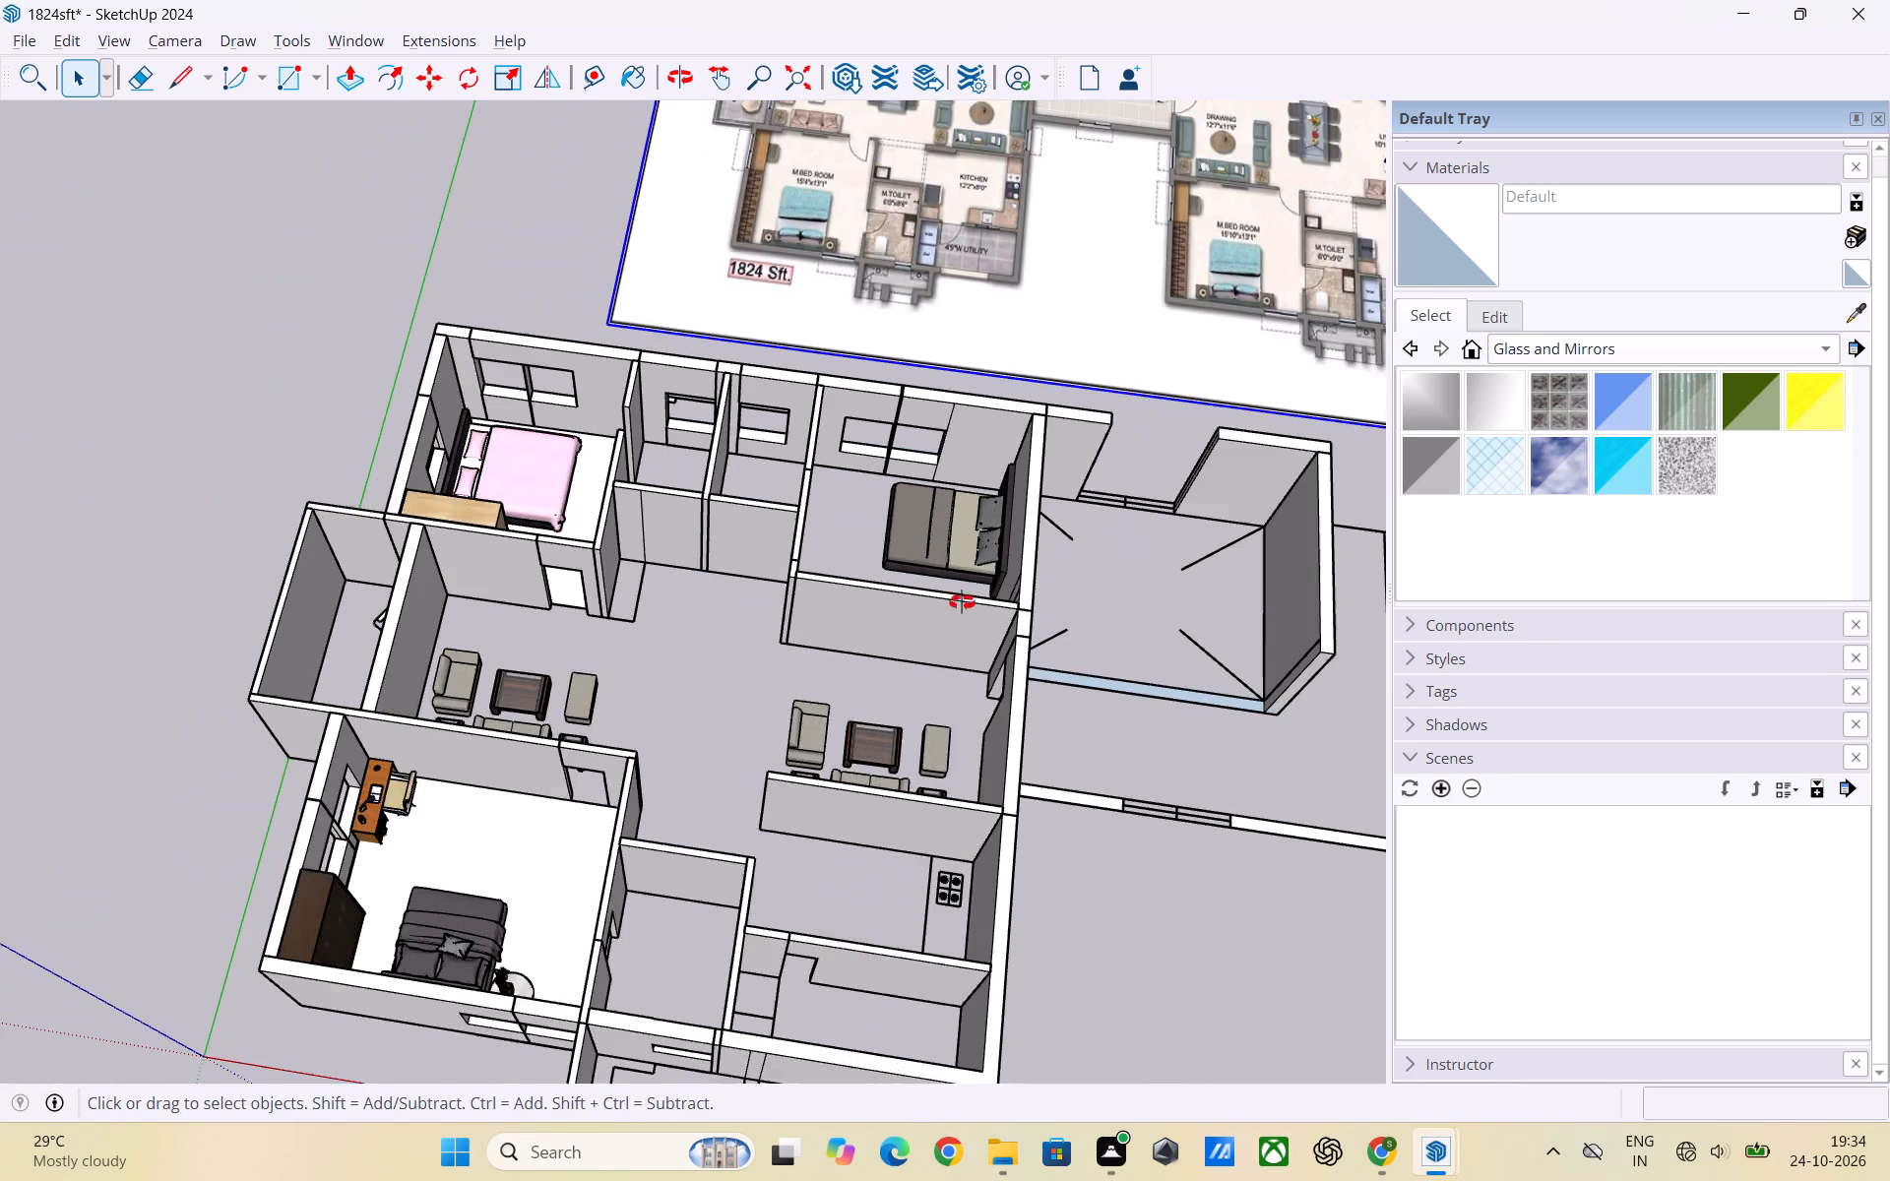
pyautogui.moveTo(962, 602); pyautogui.dragTo(983, 682, button='middle')
pyautogui.scroll(3, 940, 540)
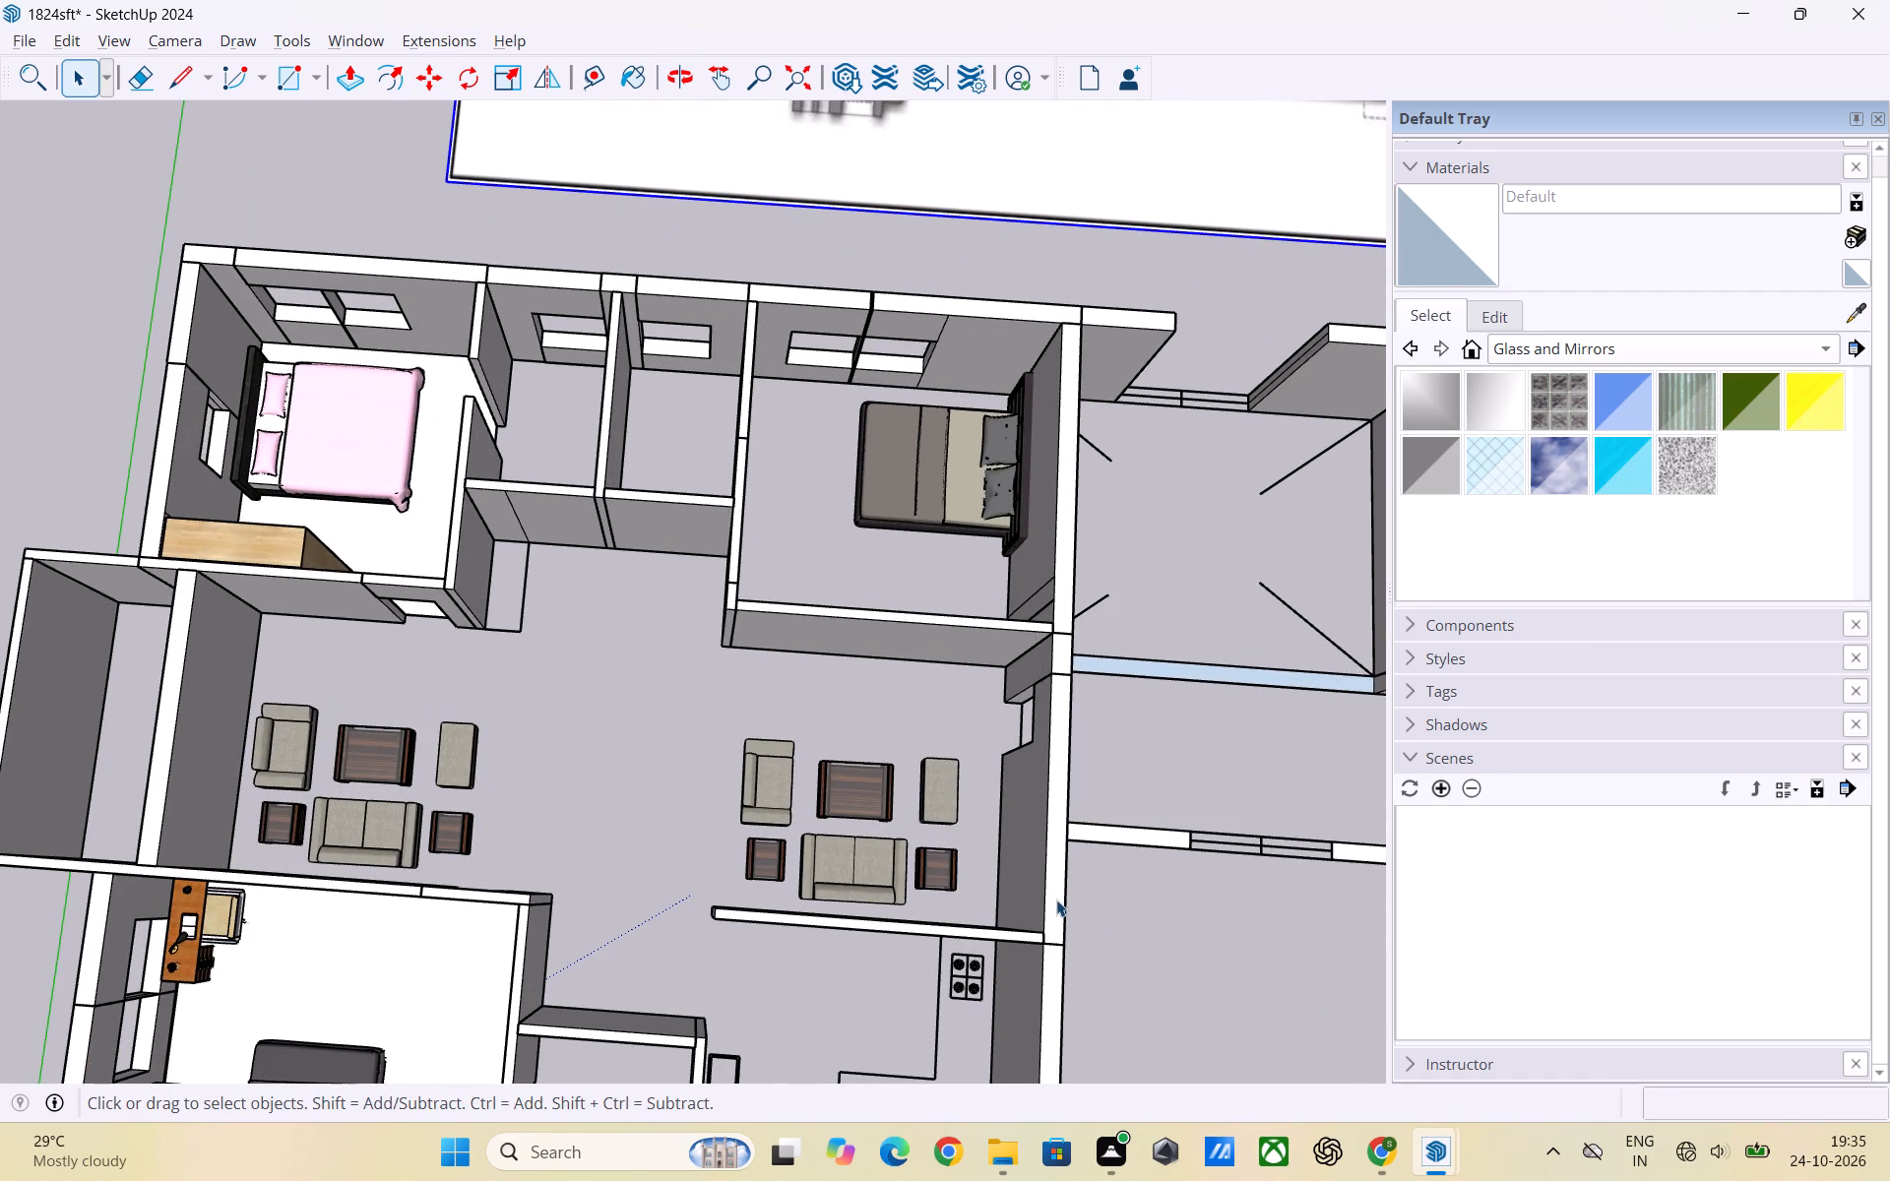
pyautogui.hotkey('alt', 'Tab')
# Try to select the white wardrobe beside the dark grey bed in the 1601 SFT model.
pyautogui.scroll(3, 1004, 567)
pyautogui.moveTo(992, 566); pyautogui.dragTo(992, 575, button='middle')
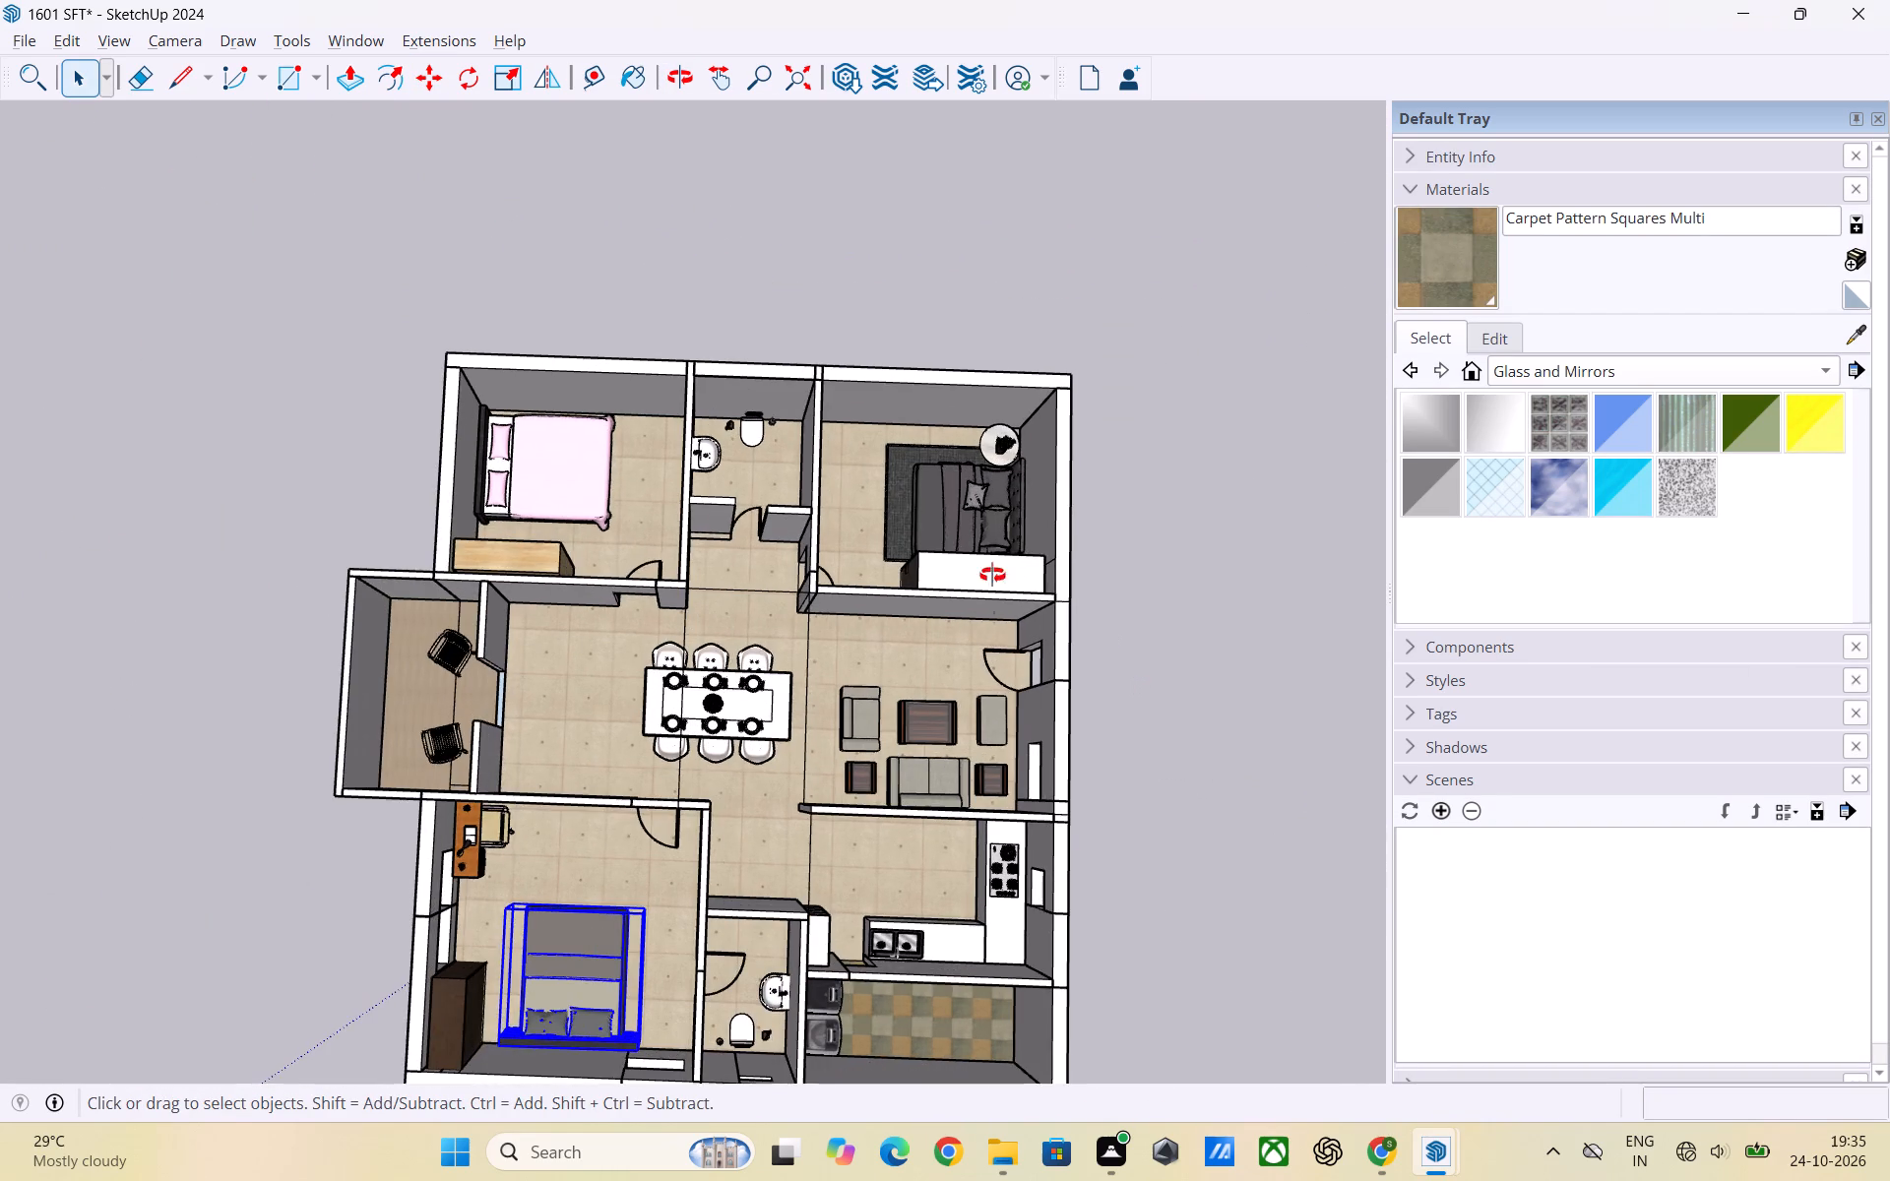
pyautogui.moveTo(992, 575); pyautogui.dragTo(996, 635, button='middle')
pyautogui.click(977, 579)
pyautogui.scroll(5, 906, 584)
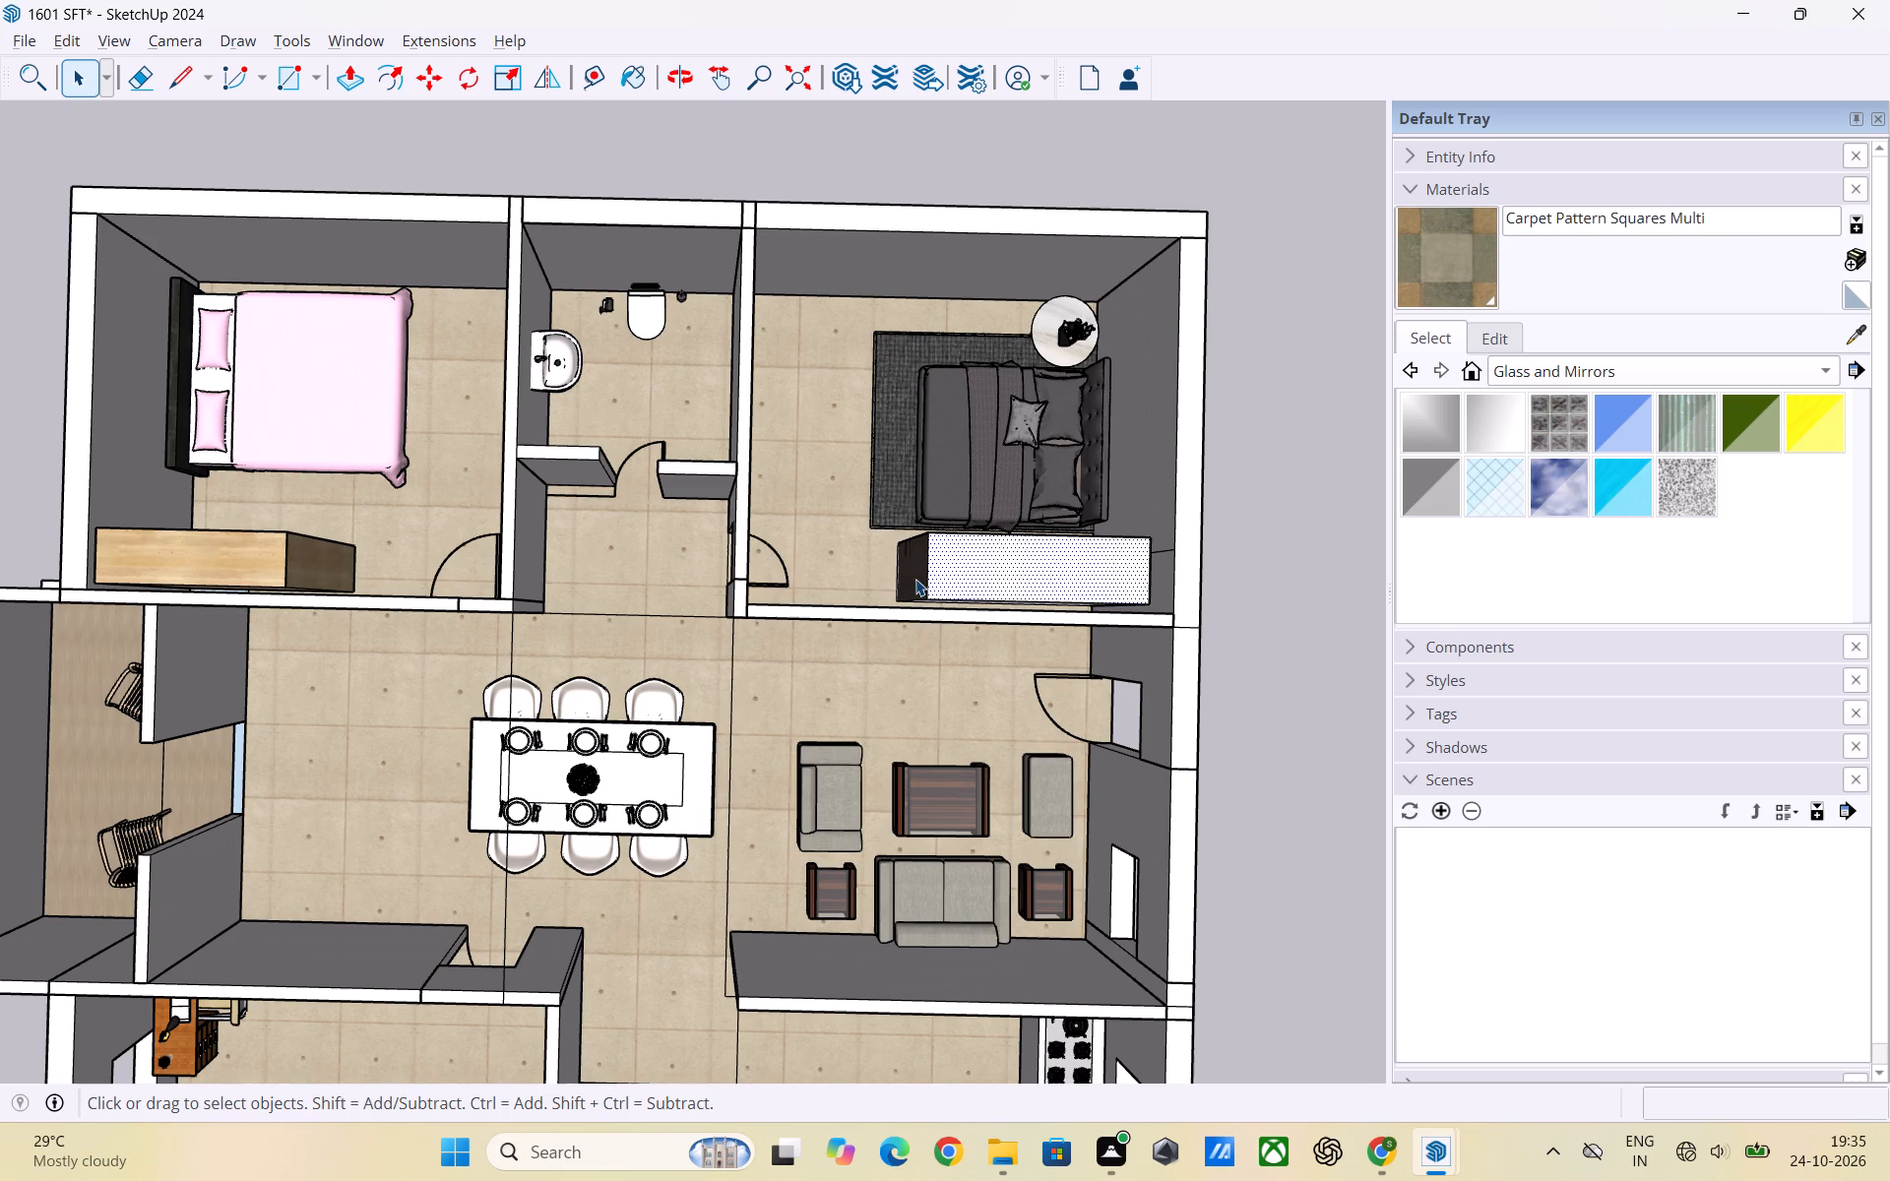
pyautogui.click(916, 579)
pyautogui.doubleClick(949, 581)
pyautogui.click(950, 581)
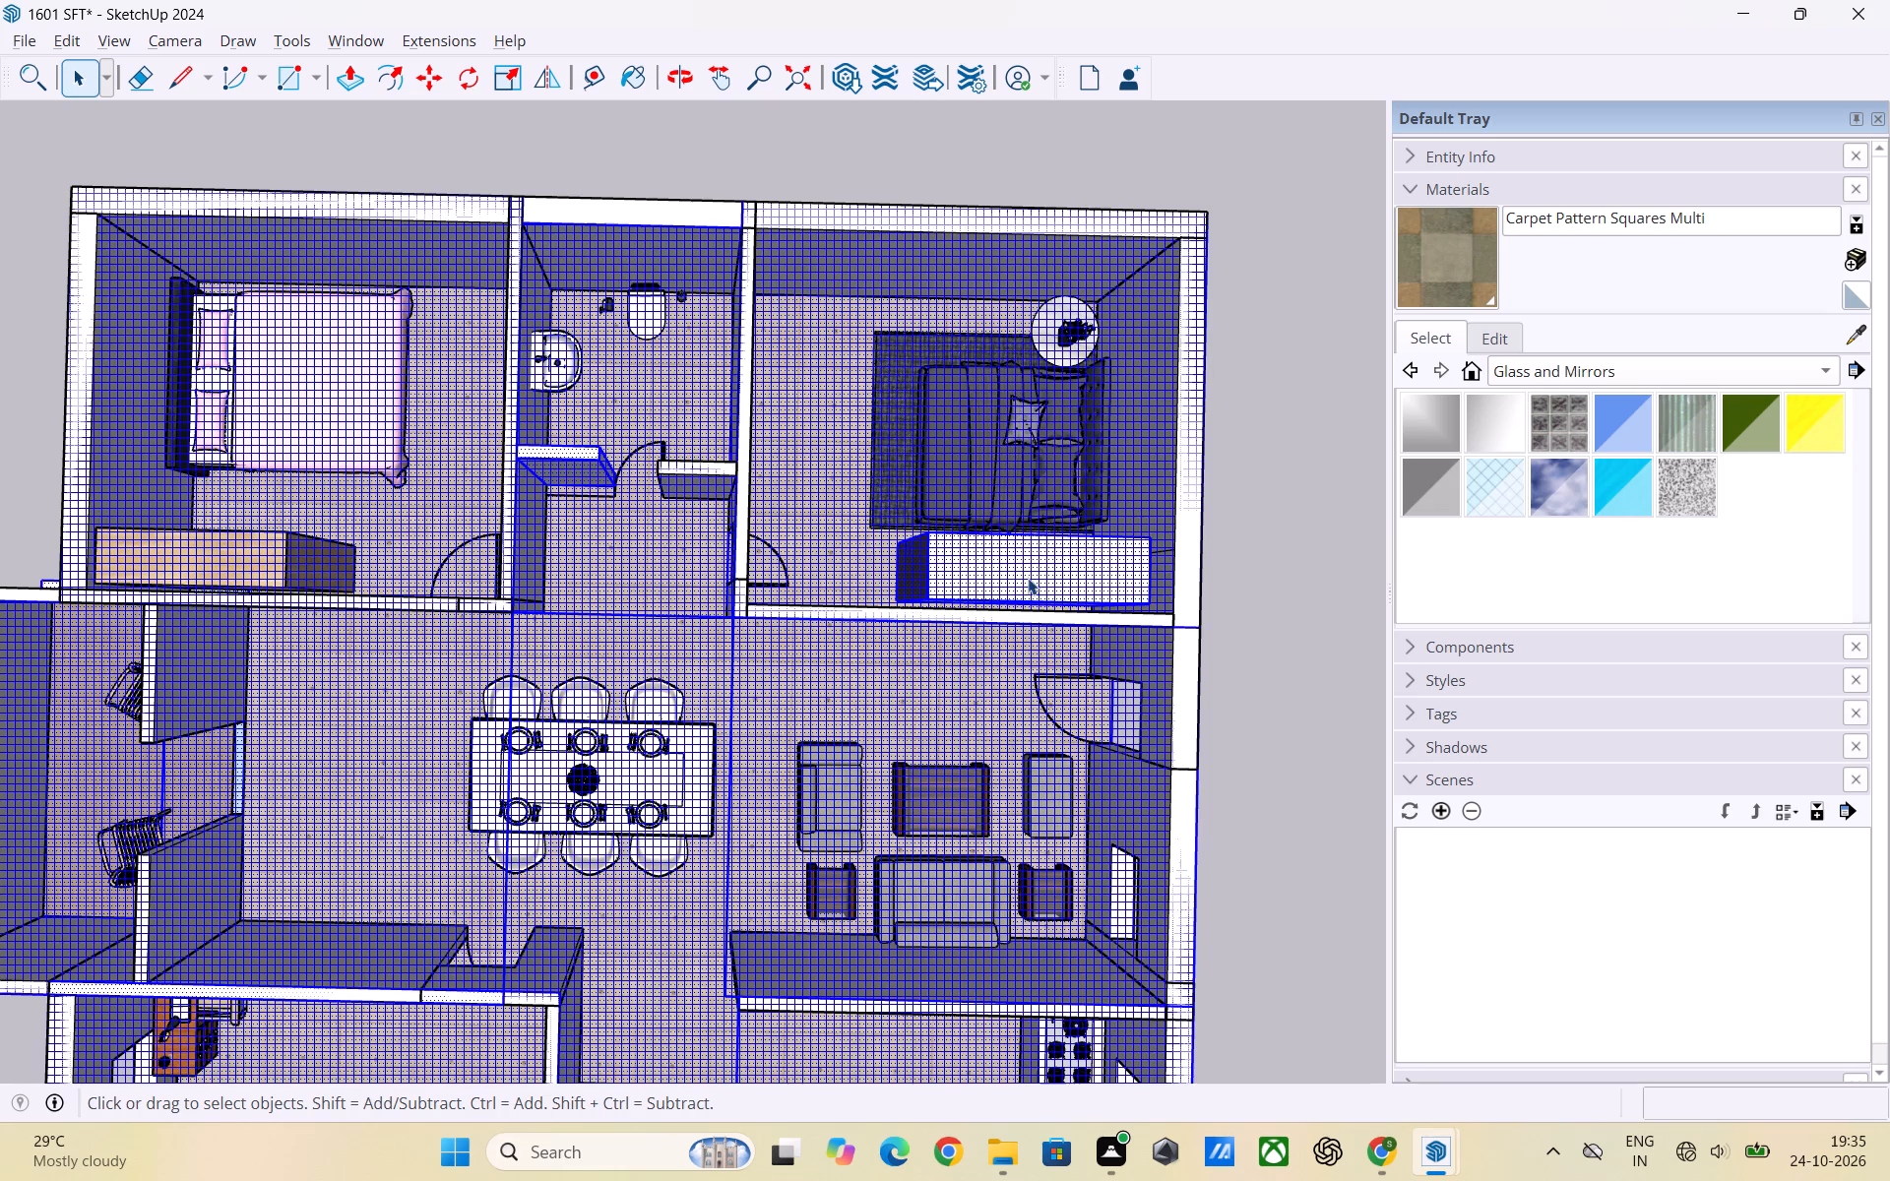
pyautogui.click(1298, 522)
# Copy the wooden wardrobe beside the pink bed in the 1601 SFT model and switch to the 1824sft model.
pyautogui.scroll(-5, 912, 535)
pyautogui.moveTo(917, 546); pyautogui.dragTo(942, 696, button='middle')
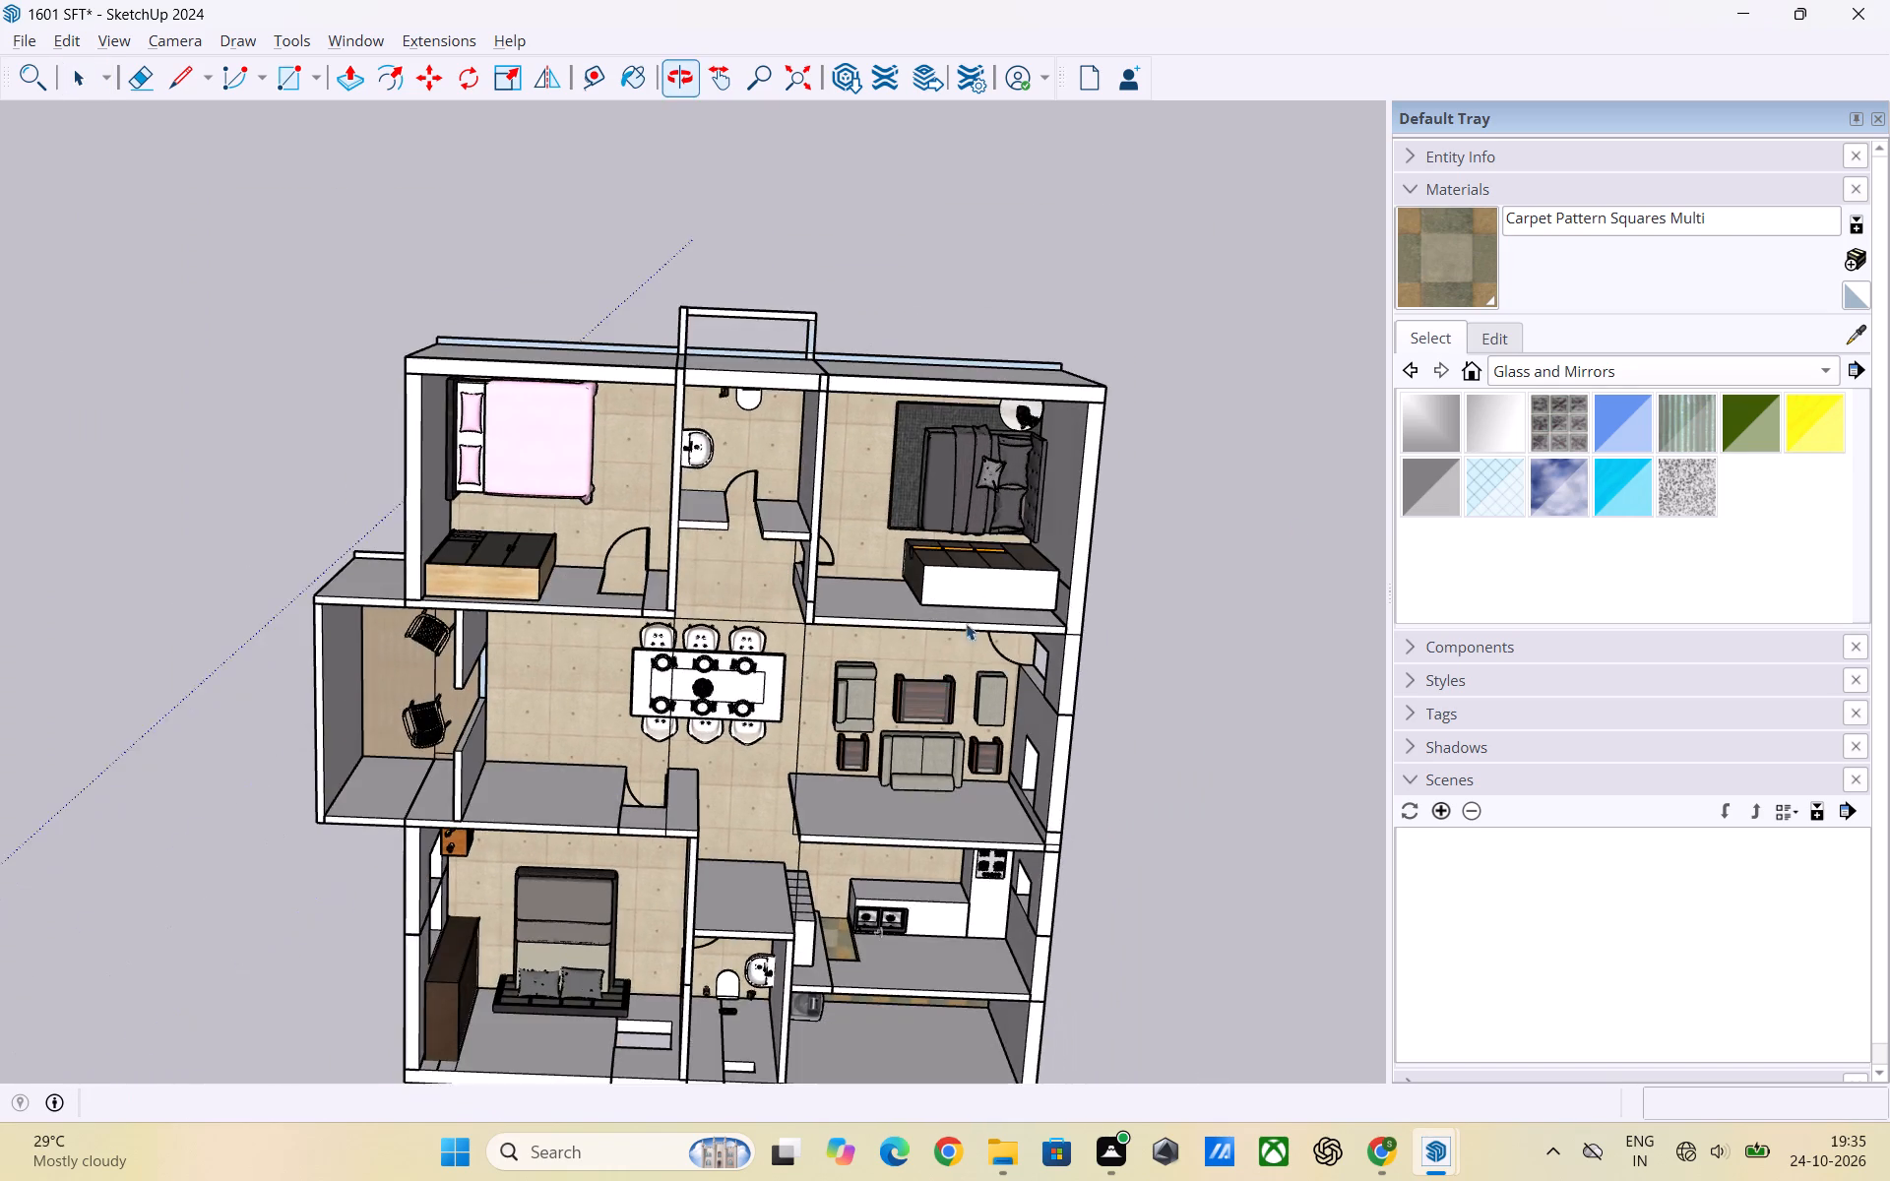
pyautogui.scroll(5, 977, 589)
pyautogui.scroll(-3, 914, 512)
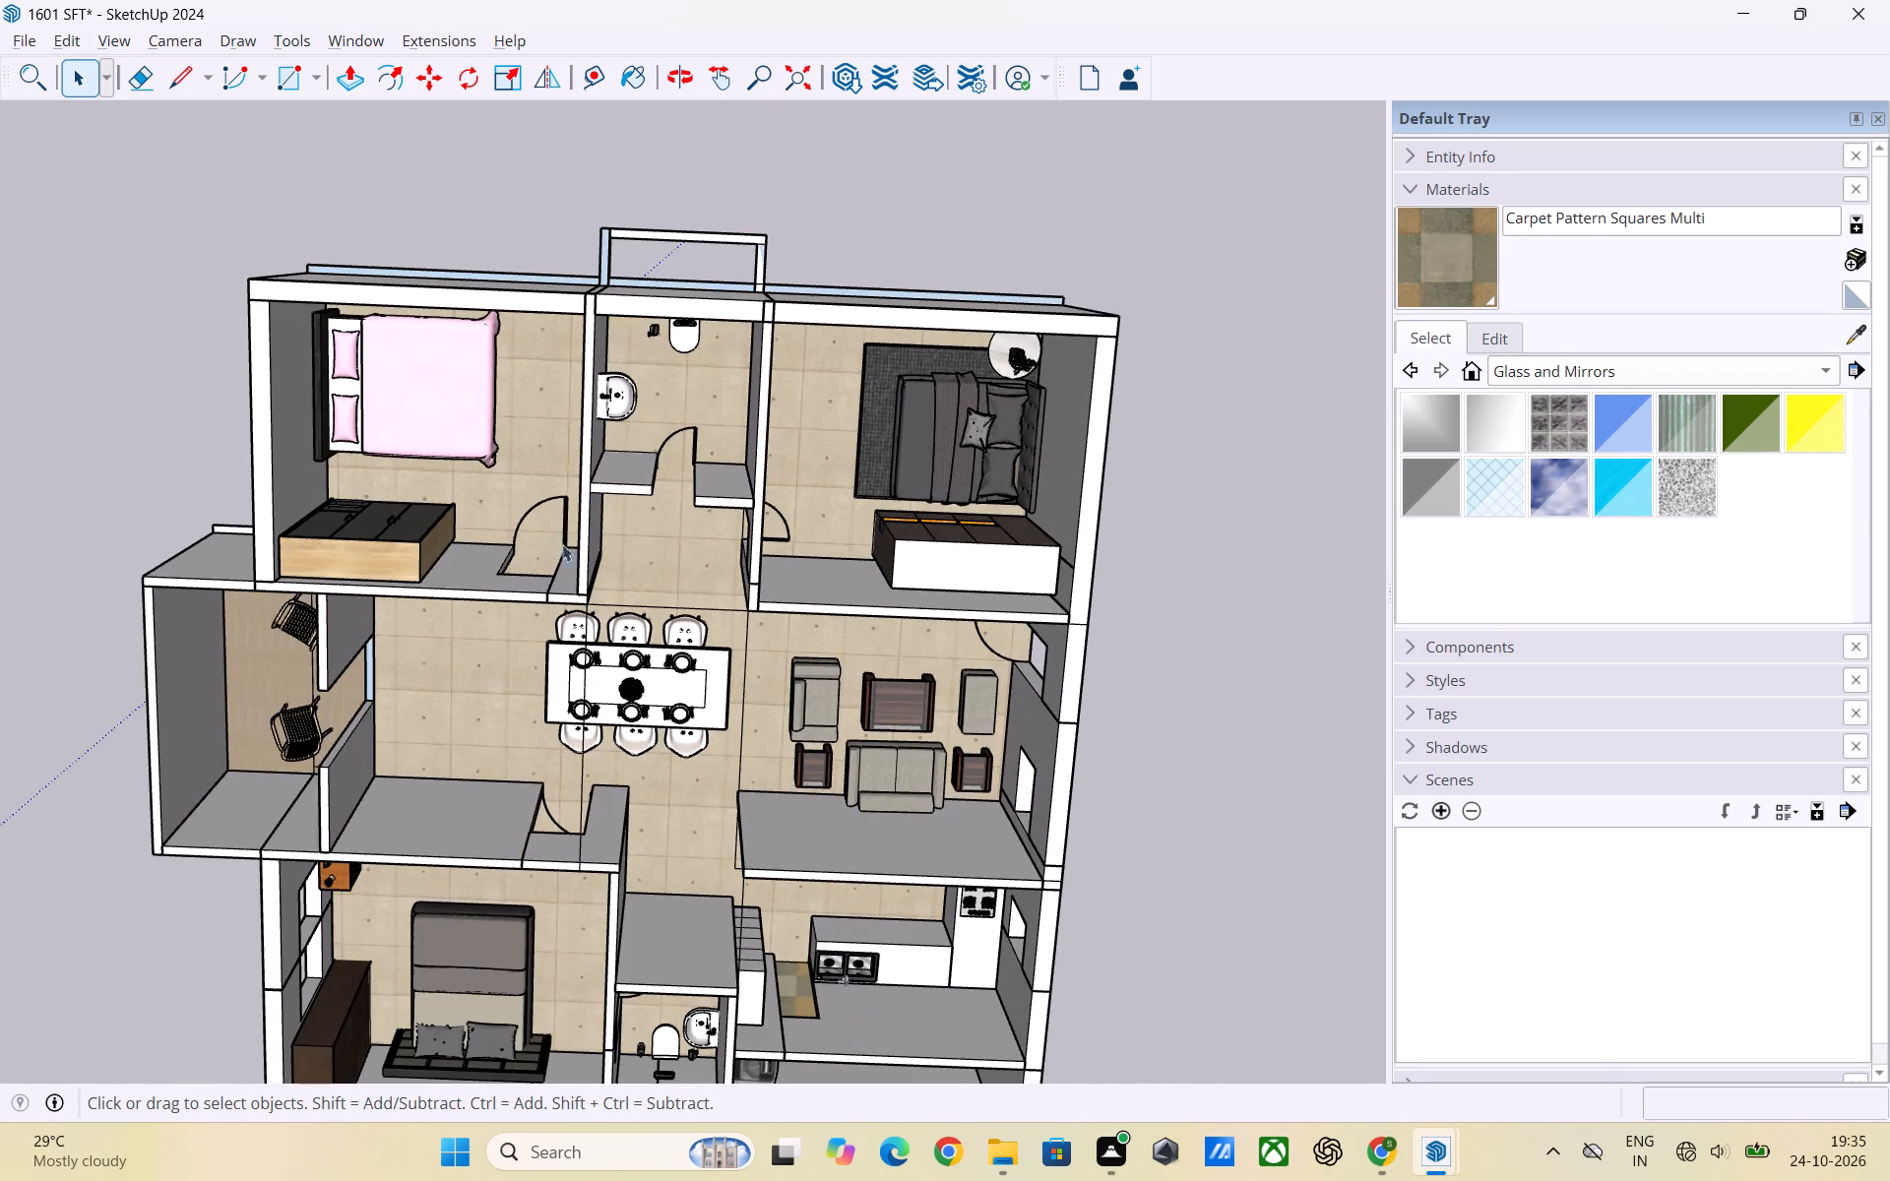
pyautogui.scroll(-3, 847, 446)
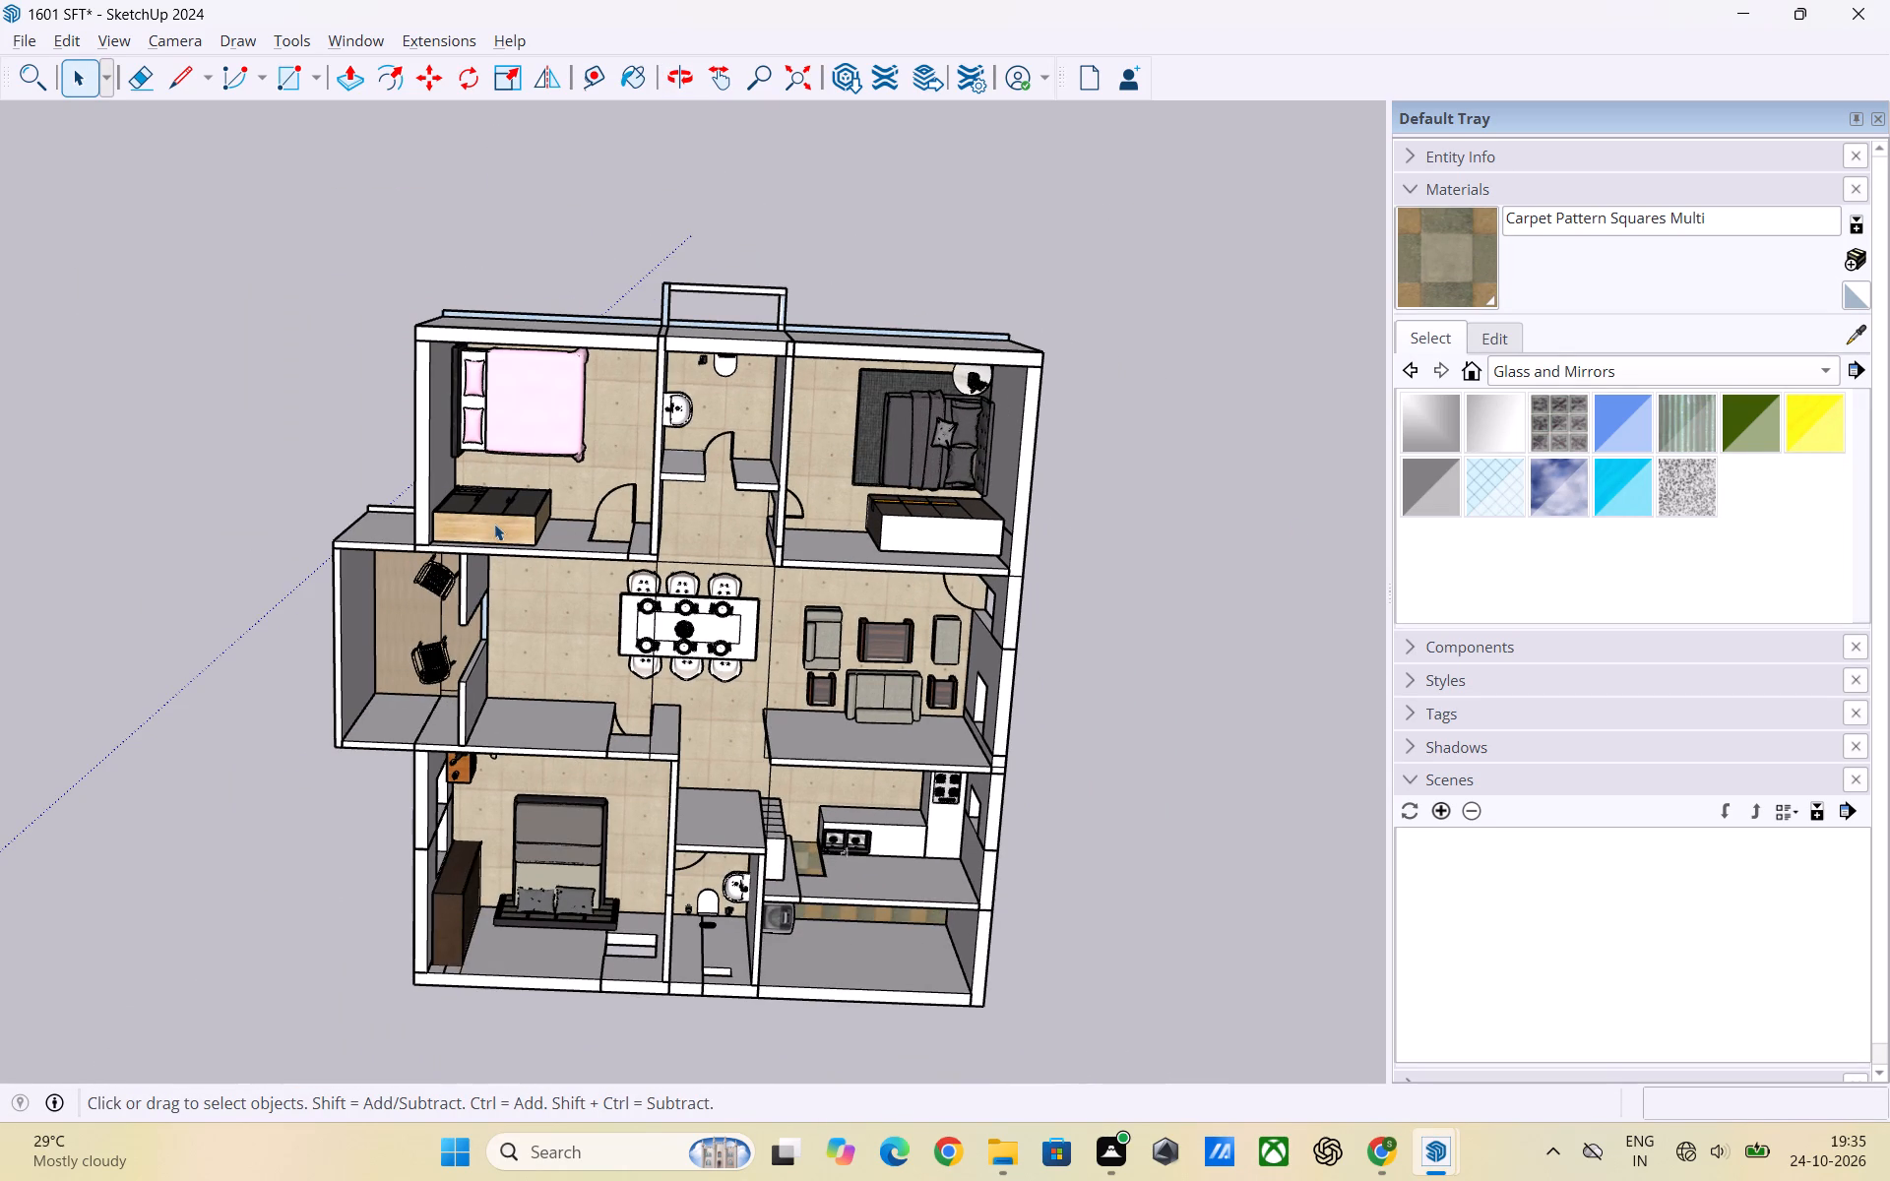
pyautogui.click(494, 518)
pyautogui.hotkey('ctrl', 'c')
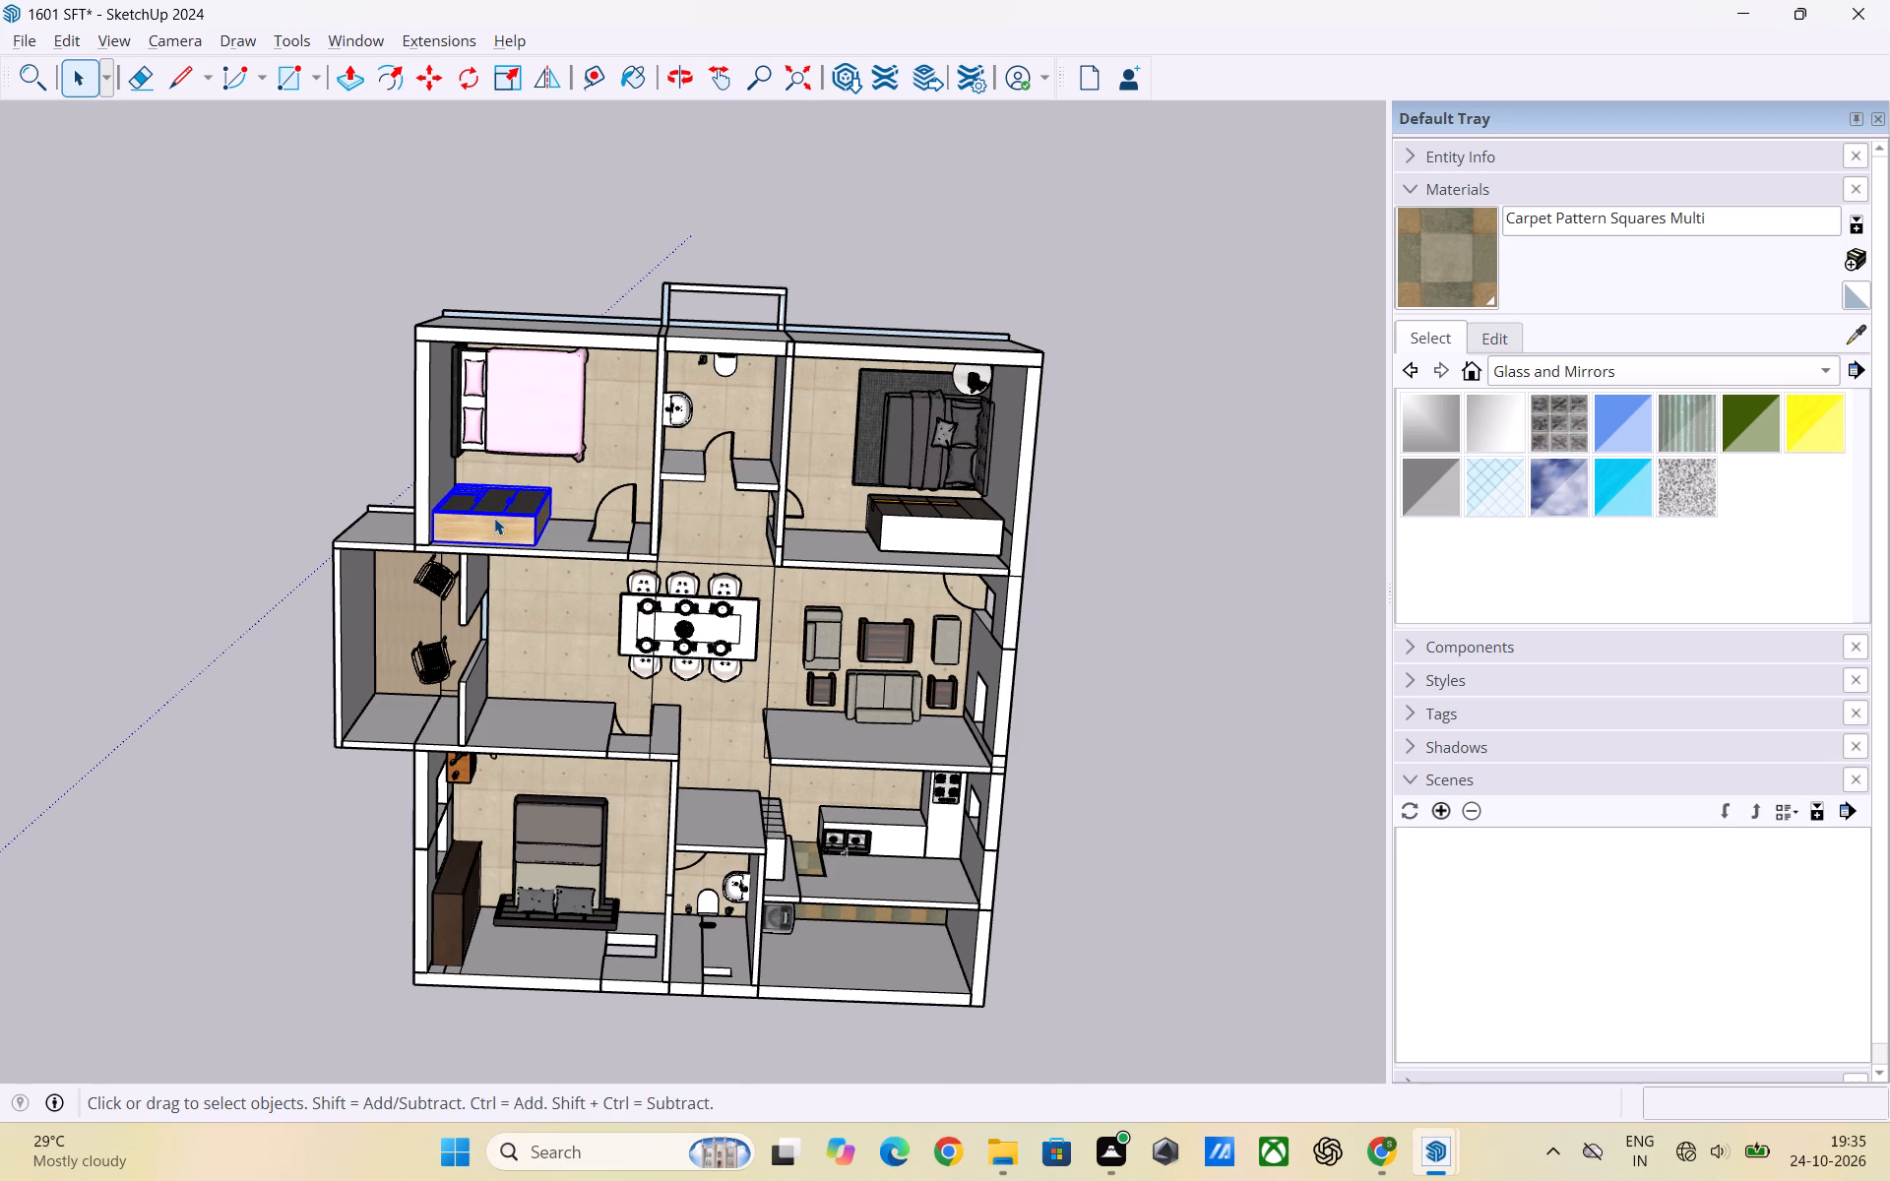
pyautogui.hotkey('alt', 'Tab')
# Paste the wooden wardrobe into the grey bed's bedroom, with its back against the wall shared with the hall.
pyautogui.scroll(-2, 535, 487)
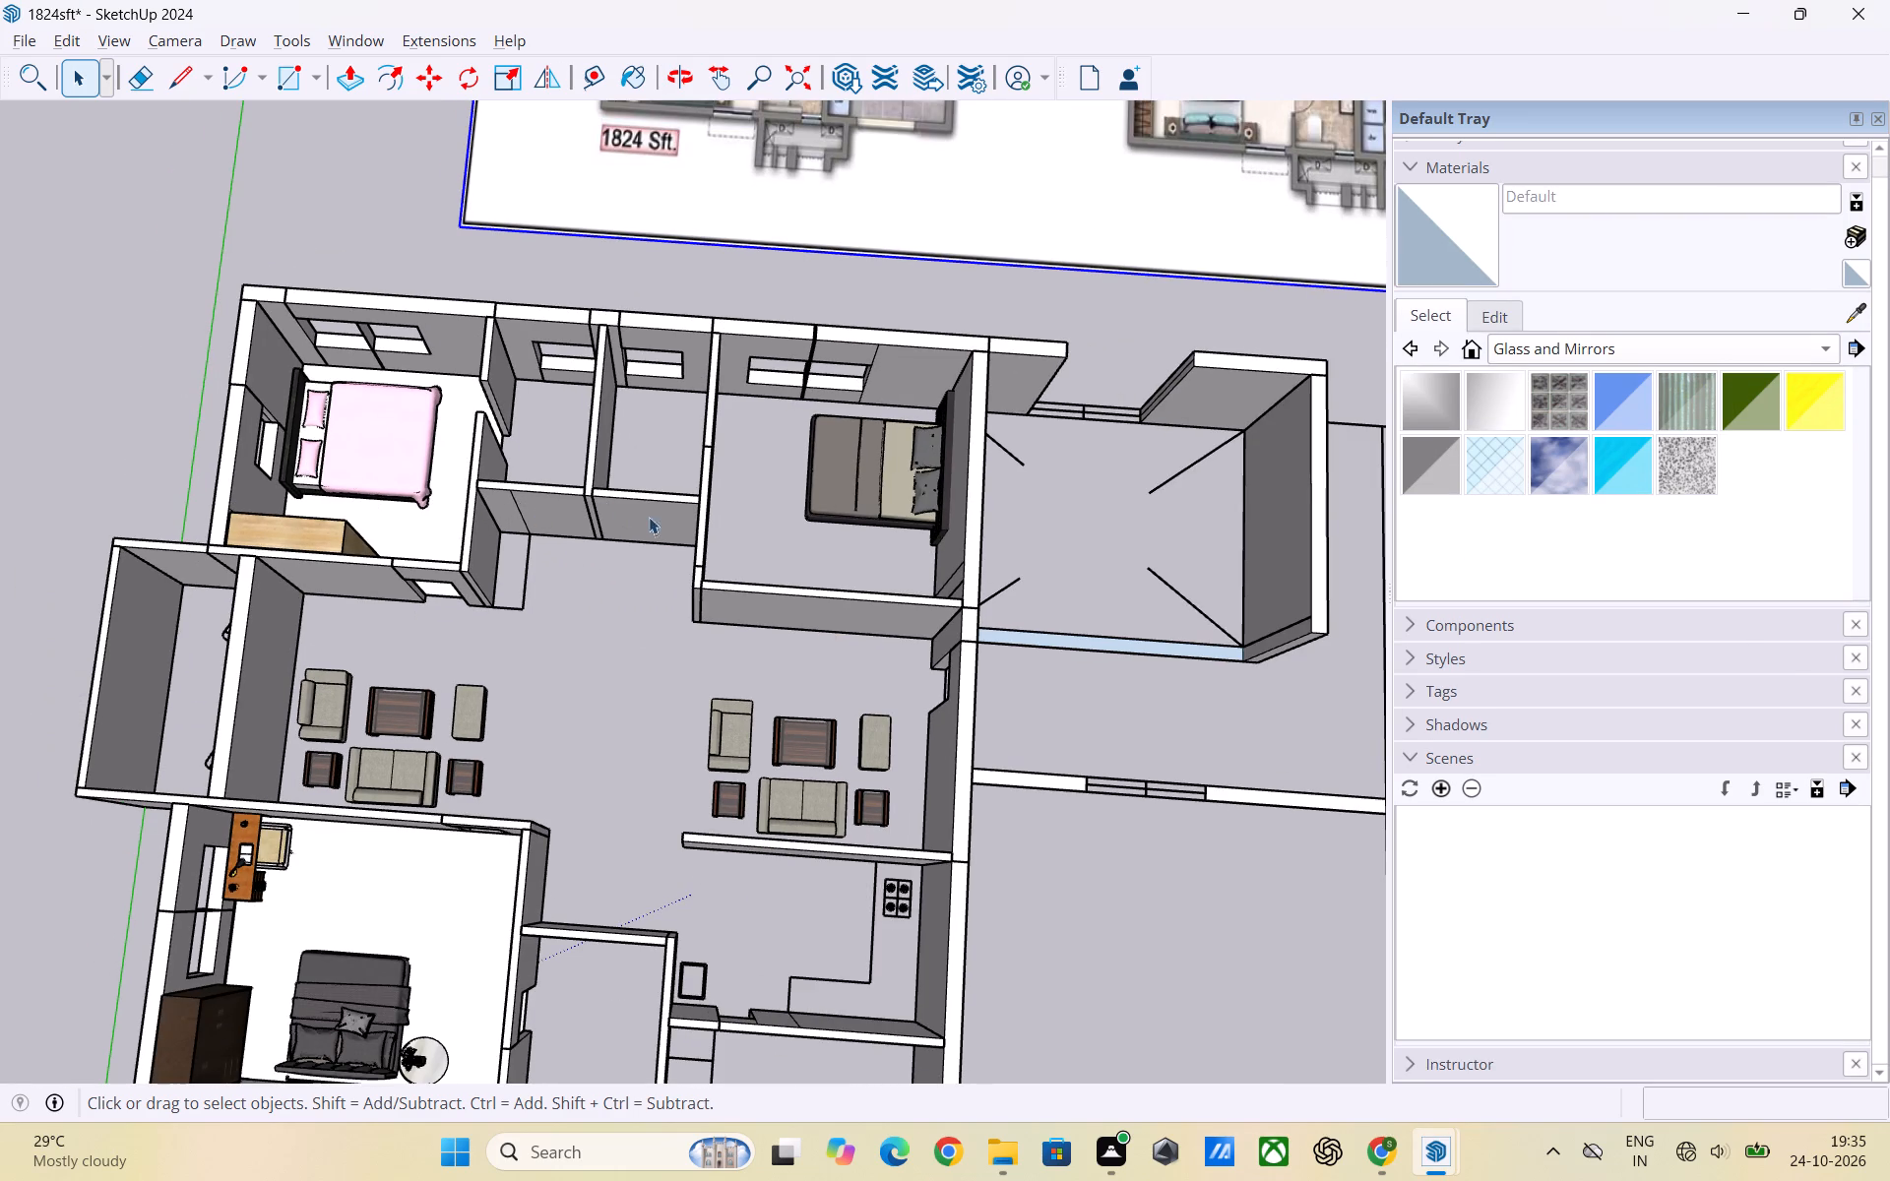
pyautogui.hotkey('ctrl', 'v')
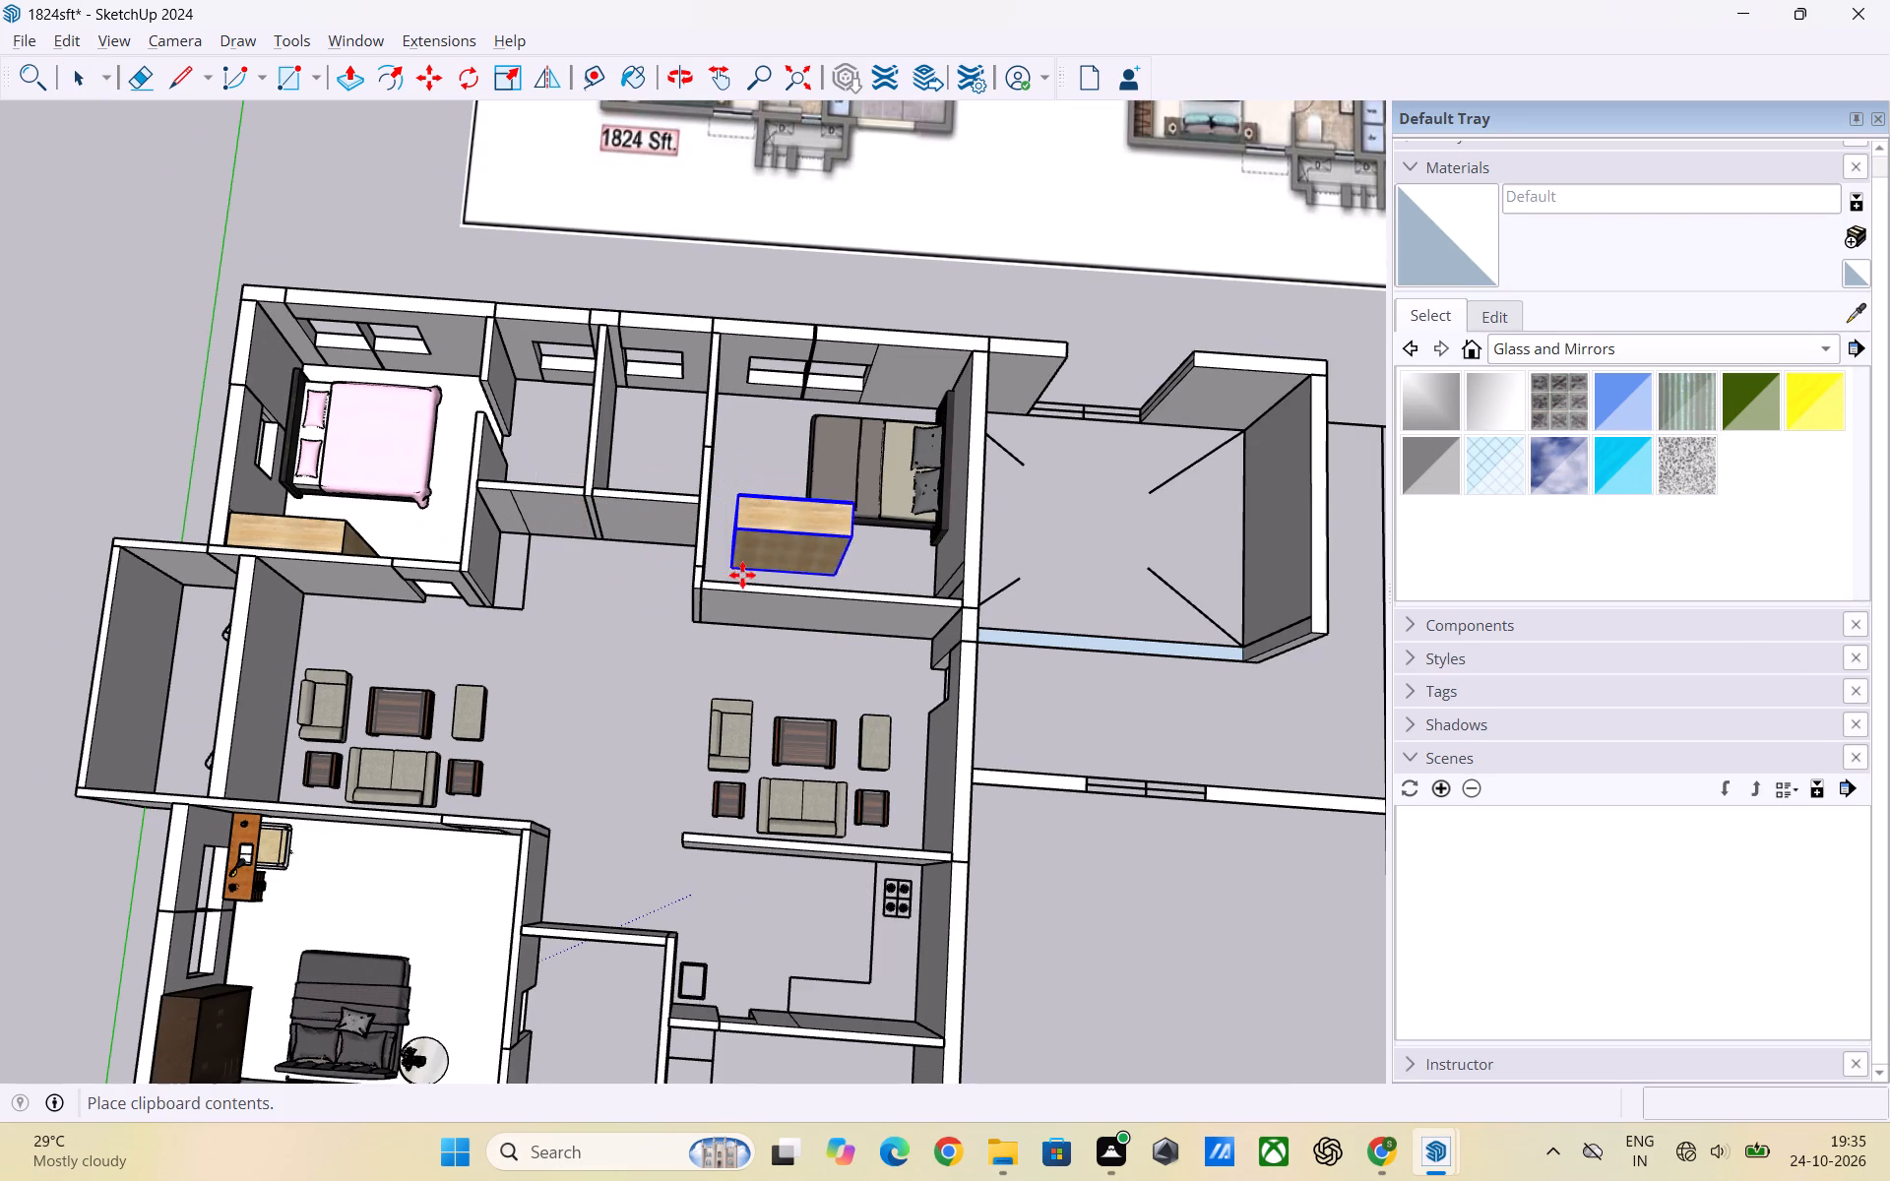
pyautogui.scroll(7, 819, 591)
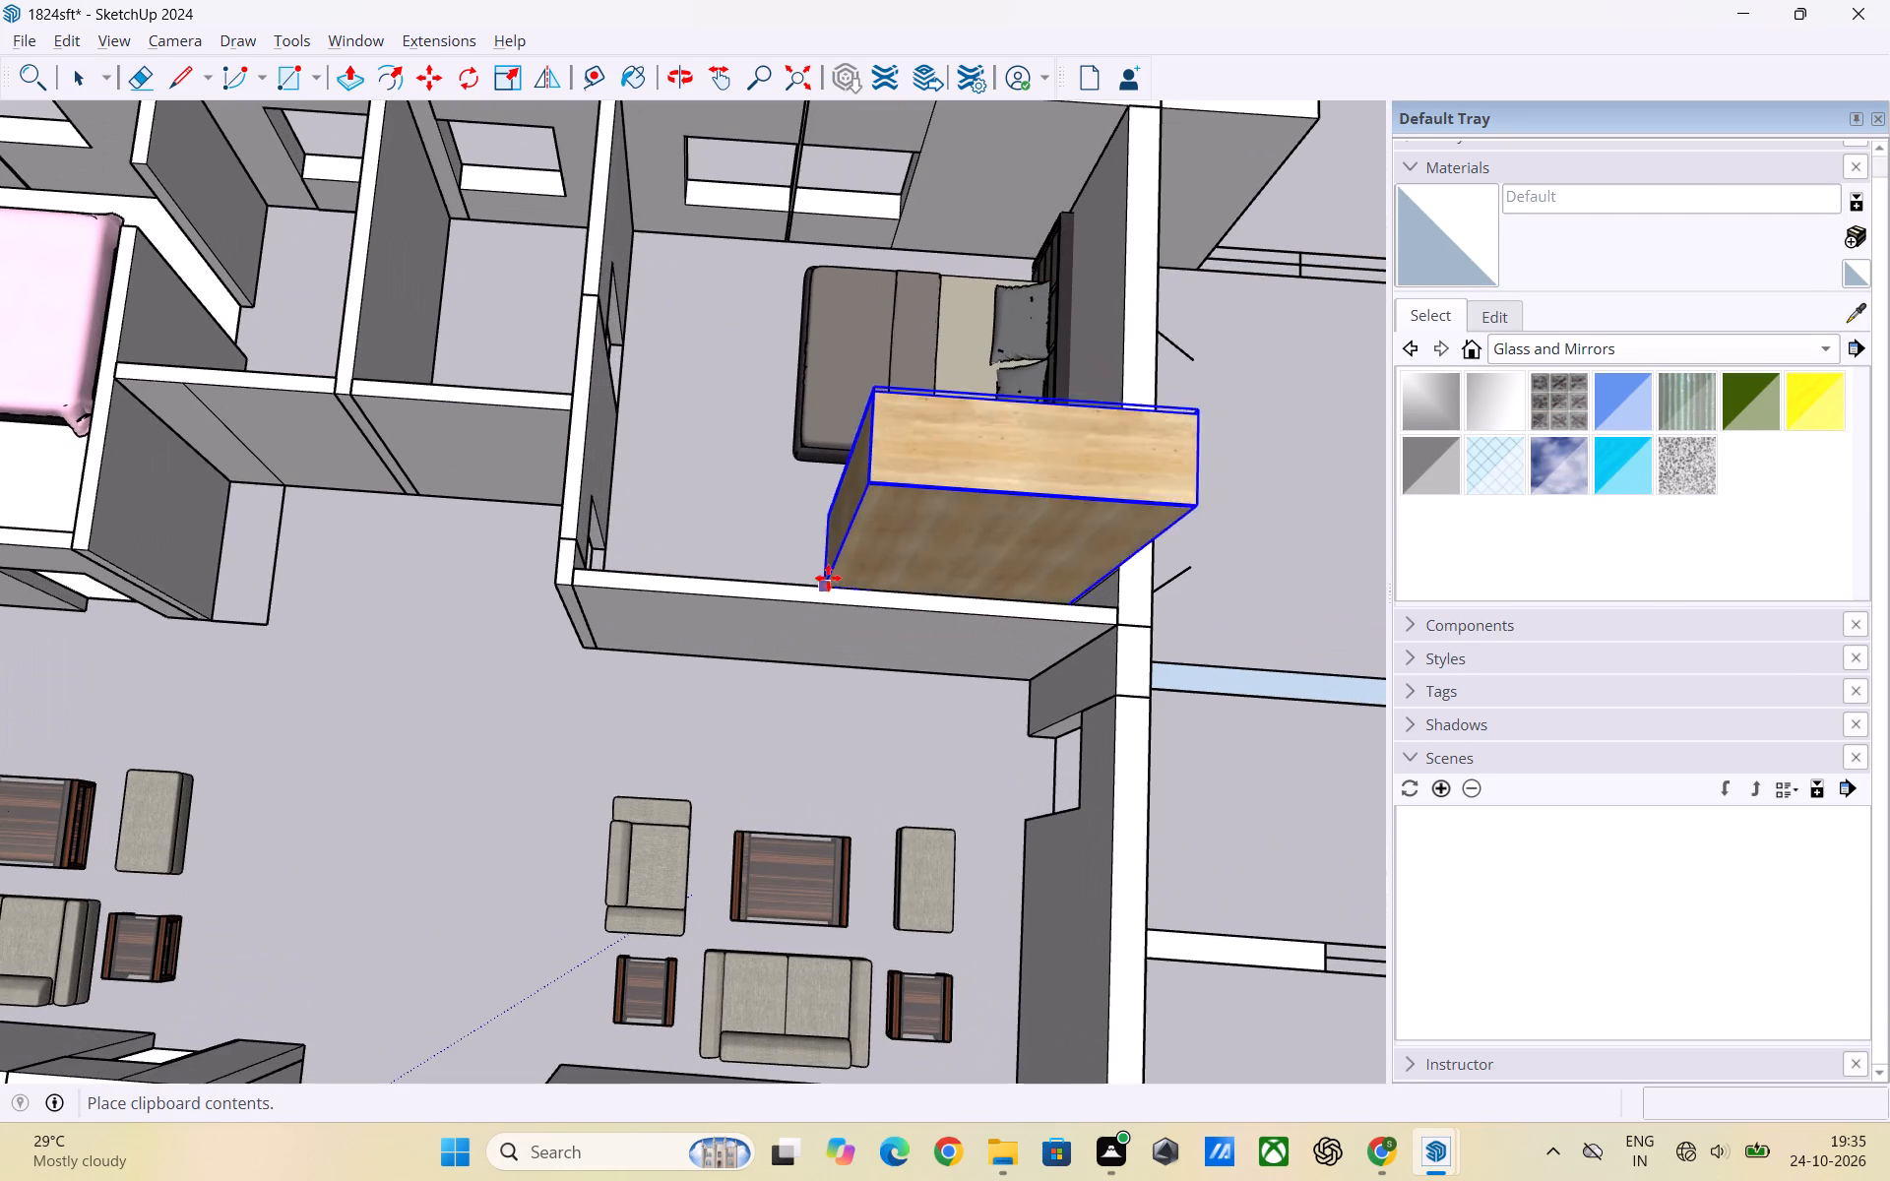
pyautogui.moveTo(837, 588); pyautogui.dragTo(842, 753, button='middle')
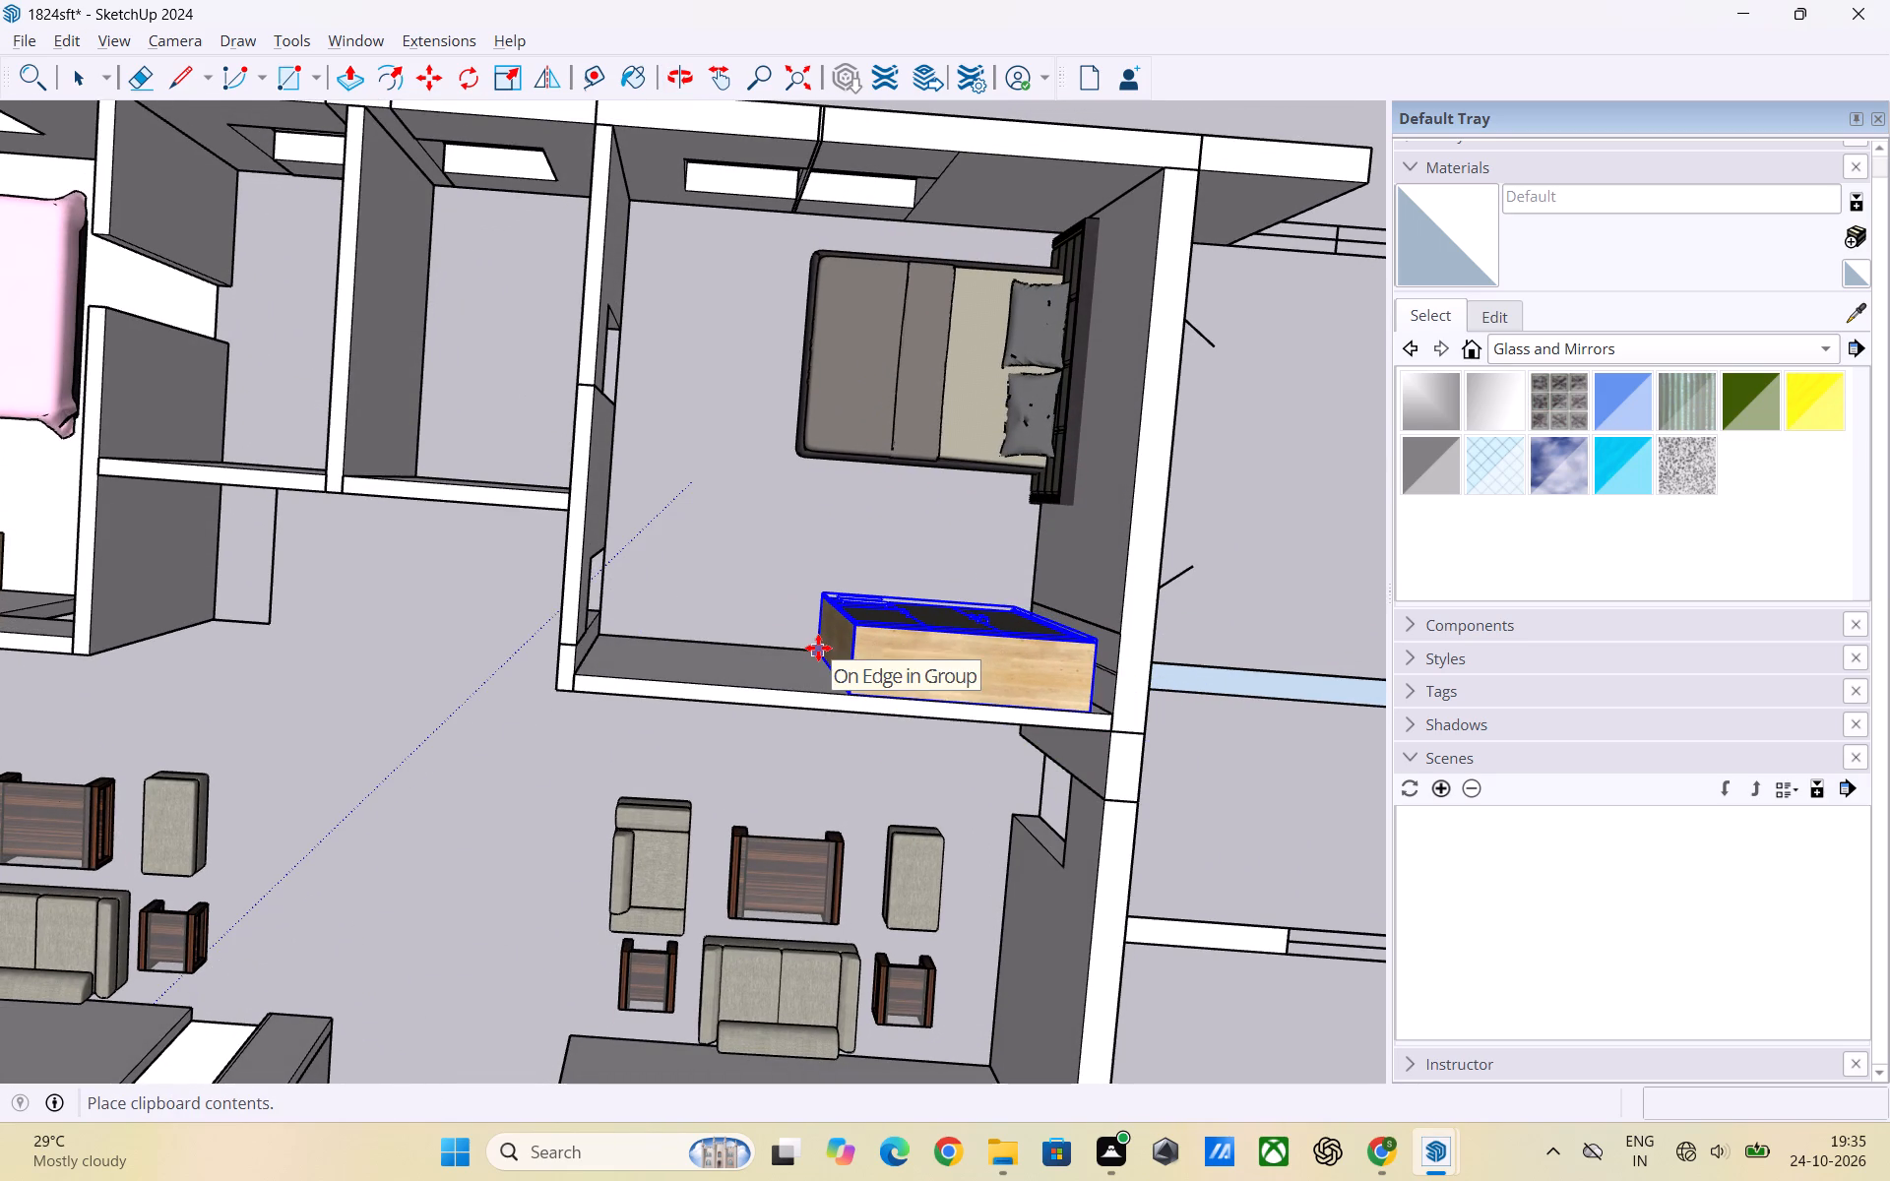
pyautogui.click(805, 652)
pyautogui.press('space')
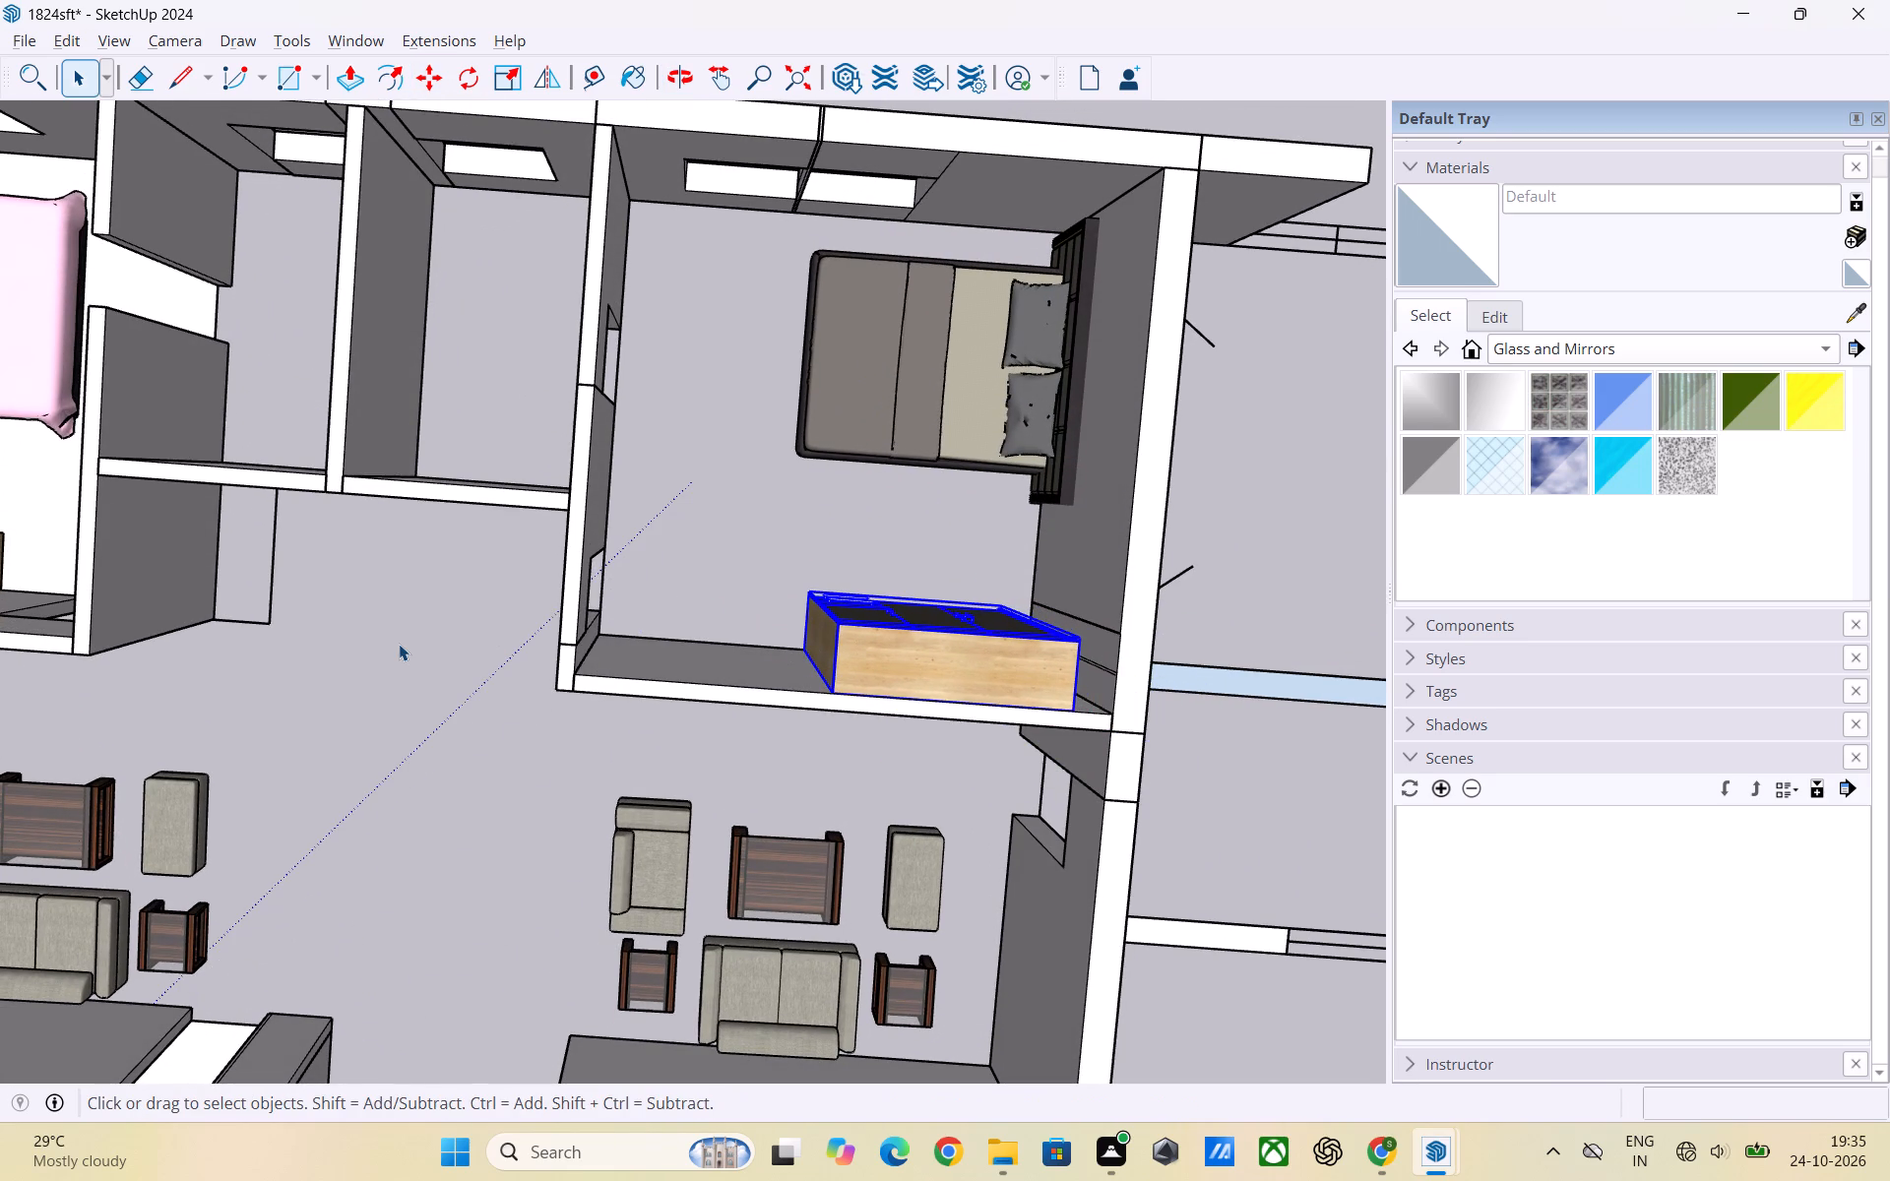
pyautogui.click(399, 644)
# Examine the placement of the wardrobe and the grey bed in the bedroom from several angles.
pyautogui.scroll(-3, 591, 651)
pyautogui.moveTo(865, 649); pyautogui.dragTo(604, 619, button='middle')
pyautogui.scroll(3, 828, 589)
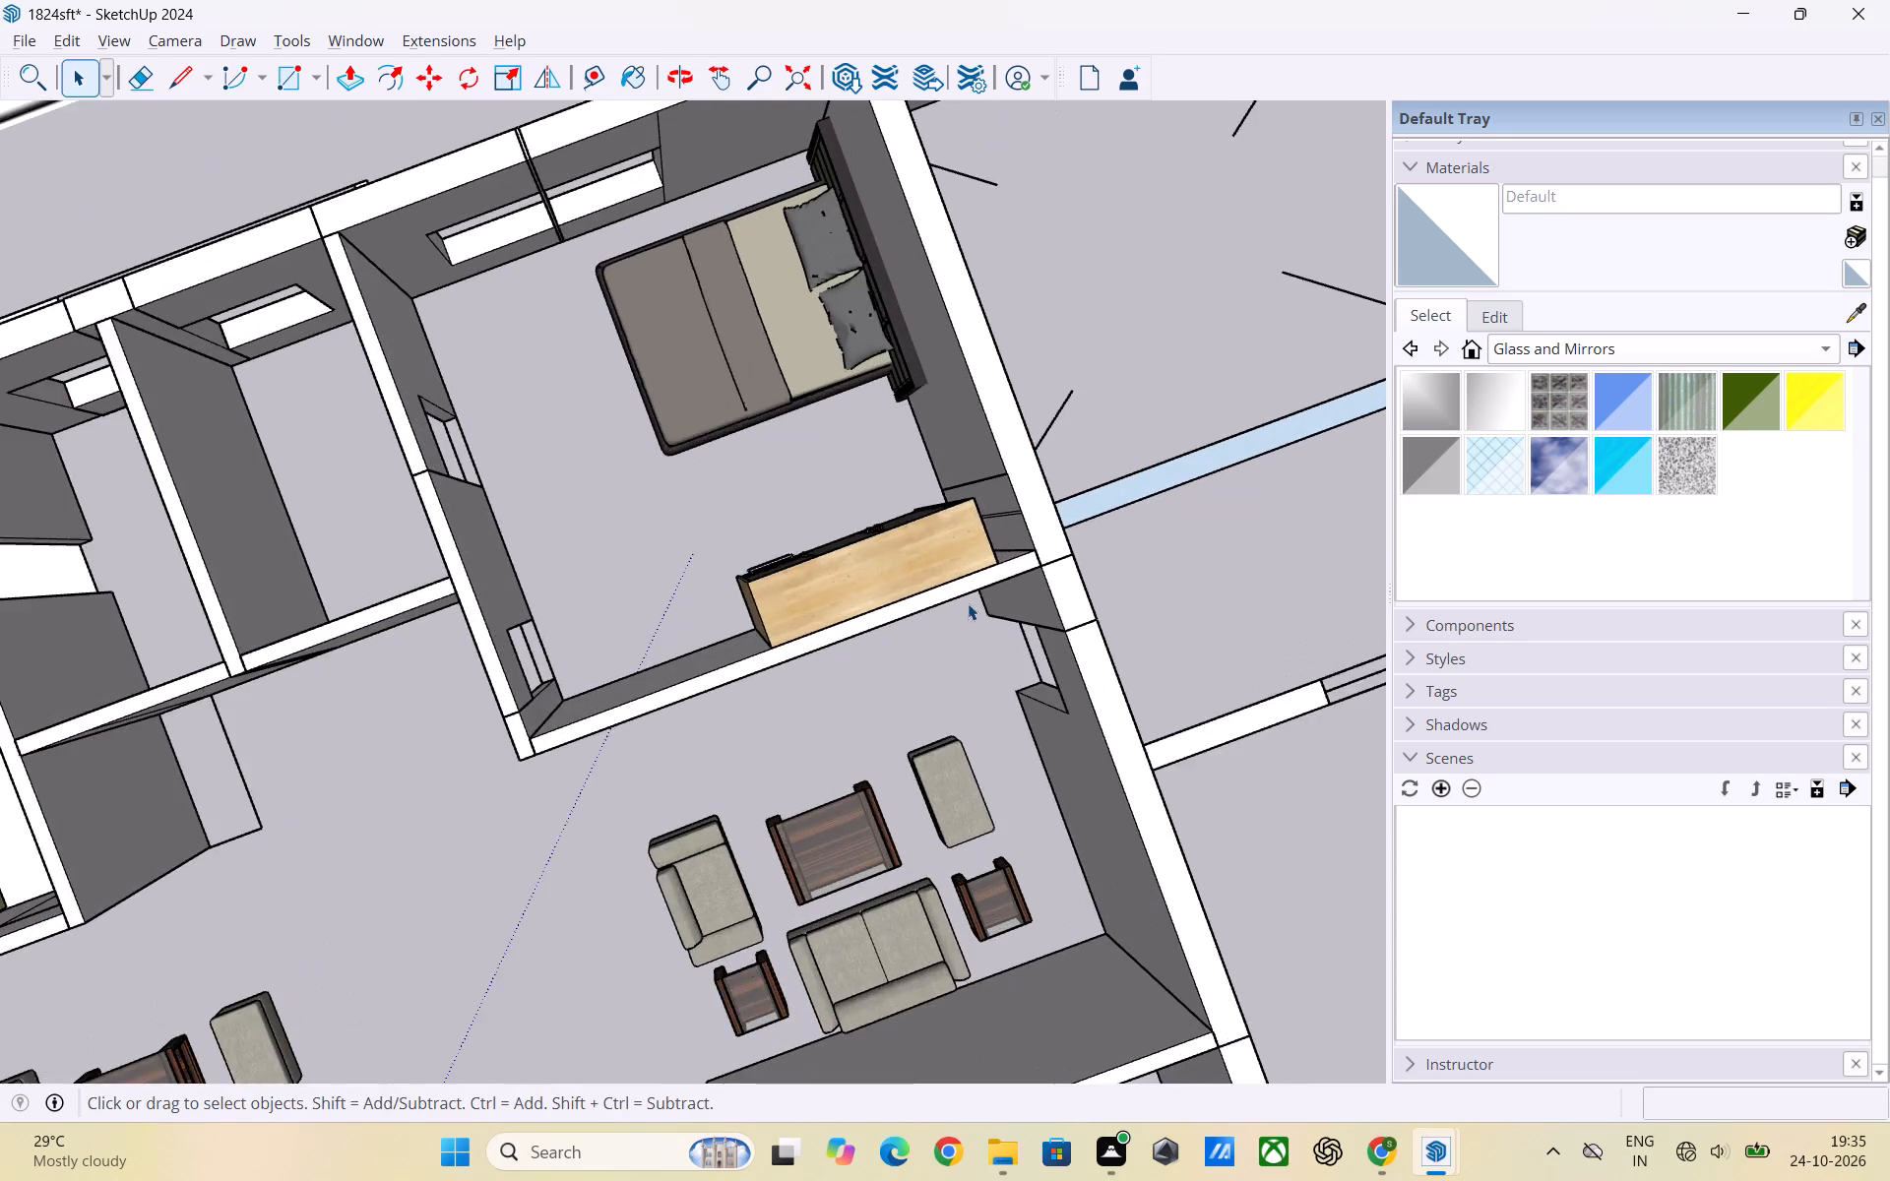
pyautogui.moveTo(965, 615); pyautogui.dragTo(379, 685, button='middle')
pyautogui.scroll(-1, 472, 554)
pyautogui.scroll(2, 492, 549)
pyautogui.moveTo(578, 607); pyautogui.dragTo(860, 404, button='middle')
pyautogui.scroll(3, 772, 543)
pyautogui.moveTo(699, 618); pyautogui.dragTo(949, 593, button='middle')
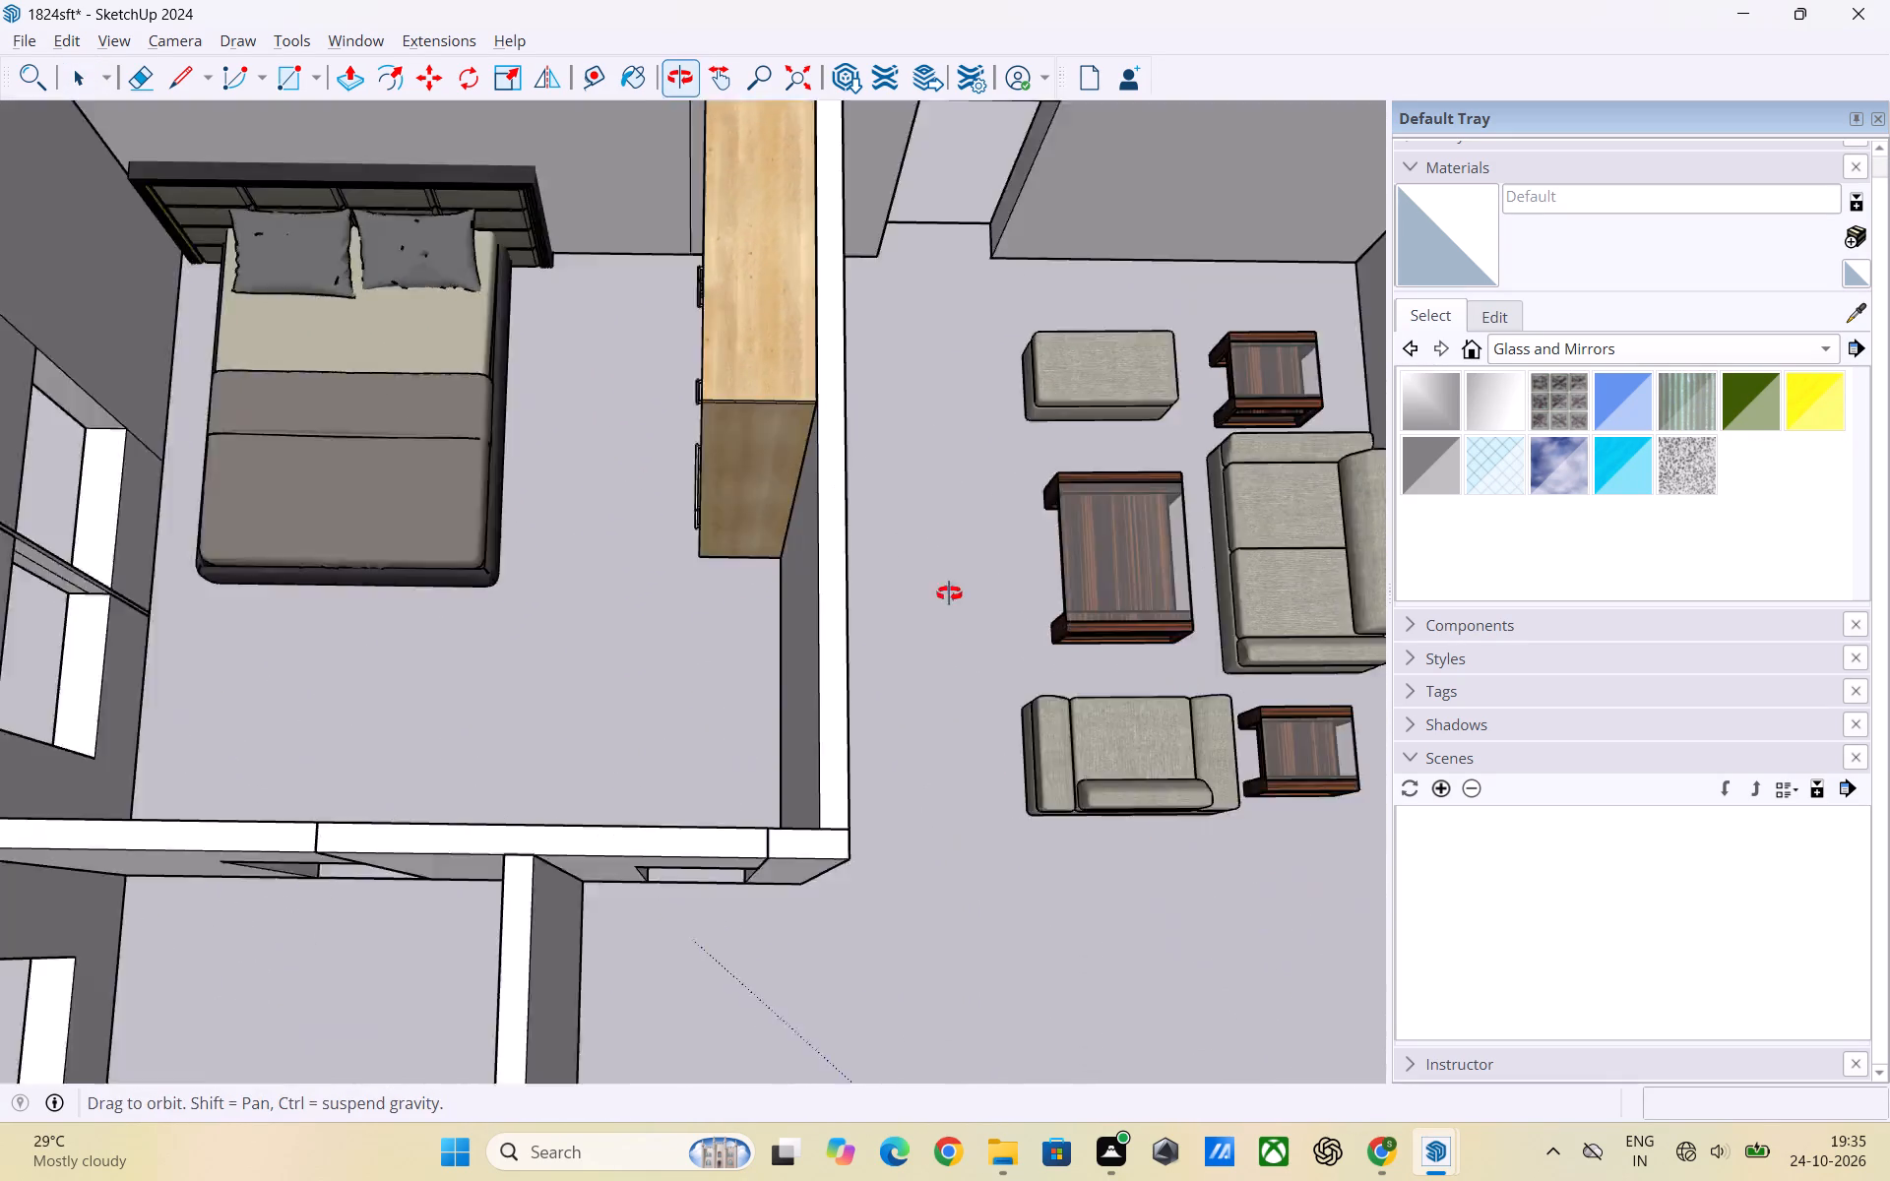
pyautogui.moveTo(949, 593); pyautogui.dragTo(1317, 441, button='middle')
pyautogui.scroll(3, 588, 455)
pyautogui.scroll(-9, 785, 468)
pyautogui.moveTo(727, 552); pyautogui.dragTo(664, 670, button='middle')
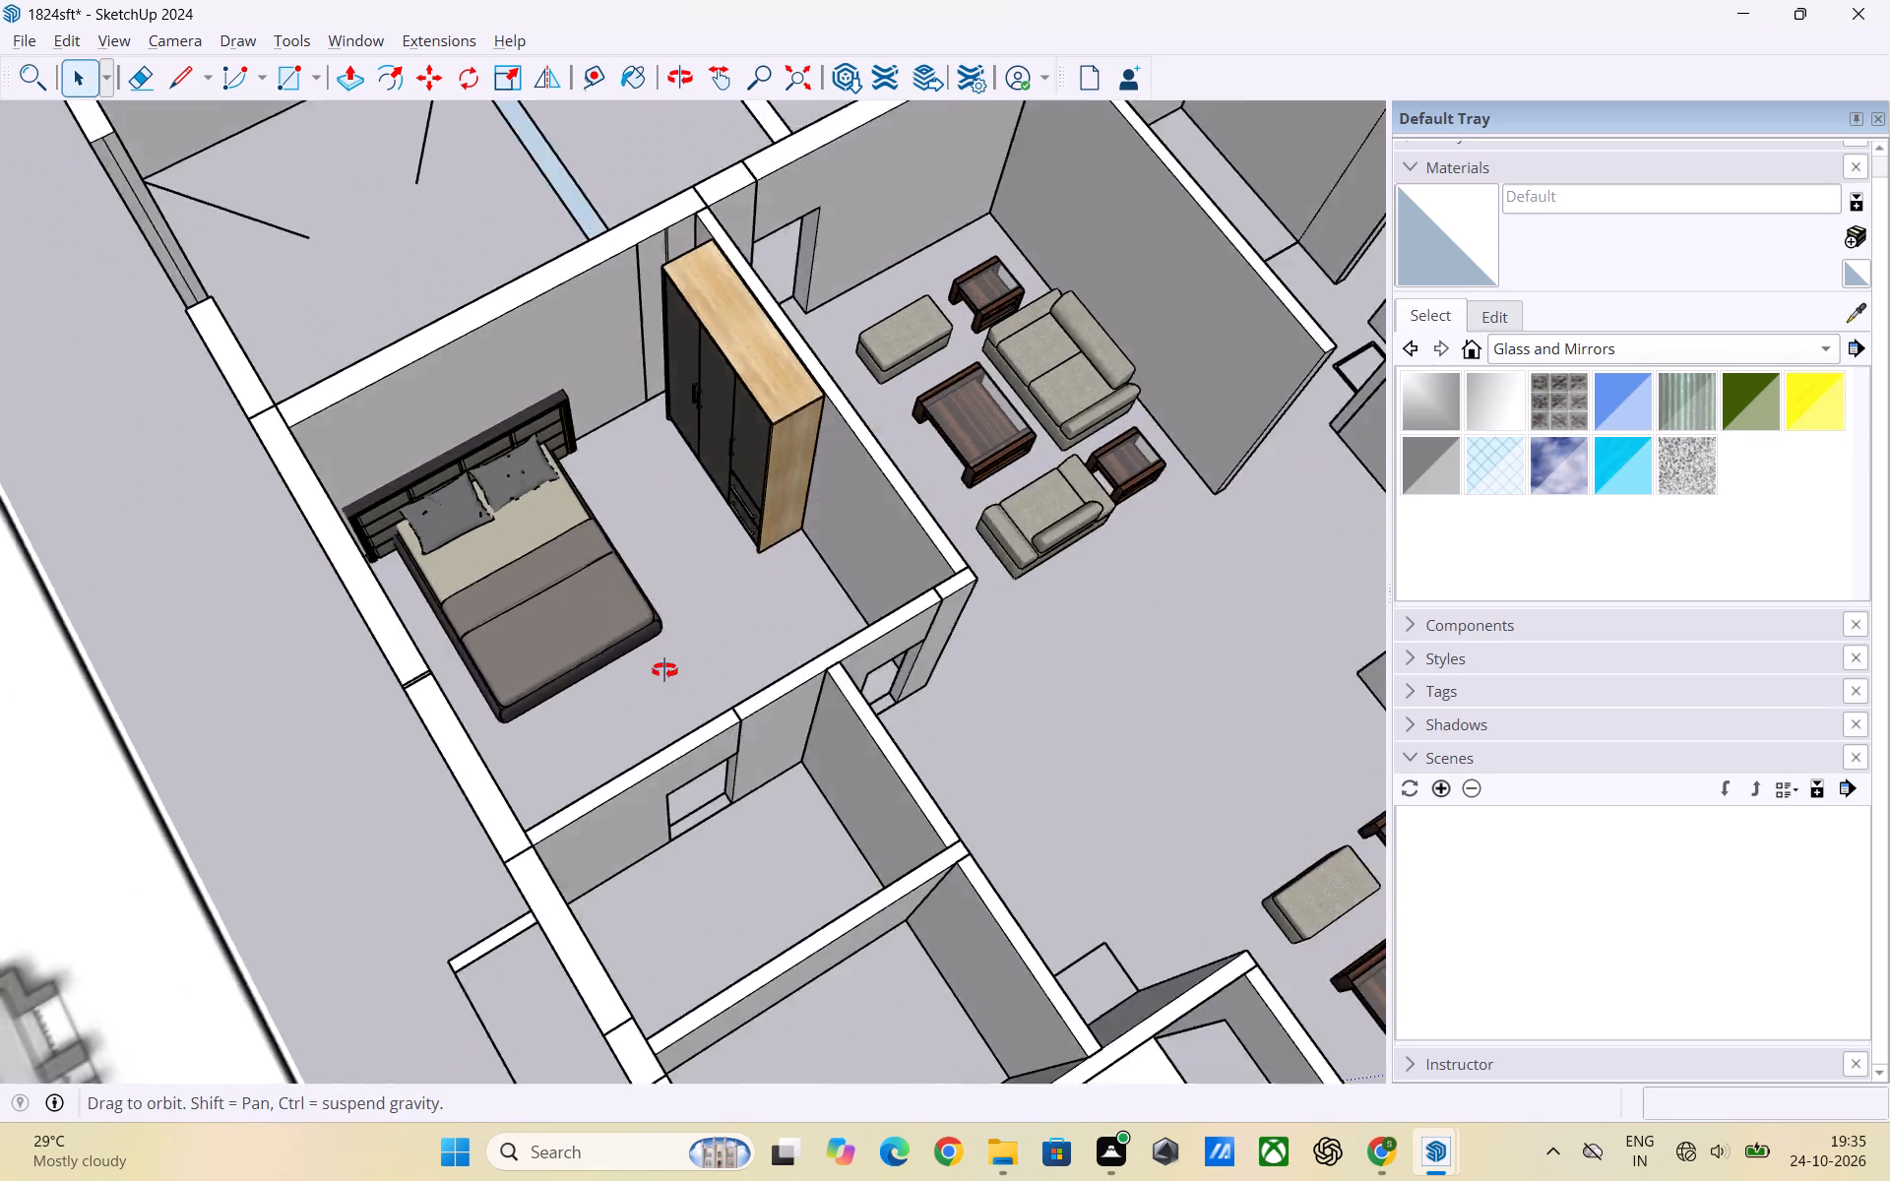
pyautogui.moveTo(664, 670); pyautogui.dragTo(503, 697, button='middle')
pyautogui.moveTo(842, 715); pyautogui.dragTo(753, 751, button='middle')
pyautogui.scroll(2, 572, 582)
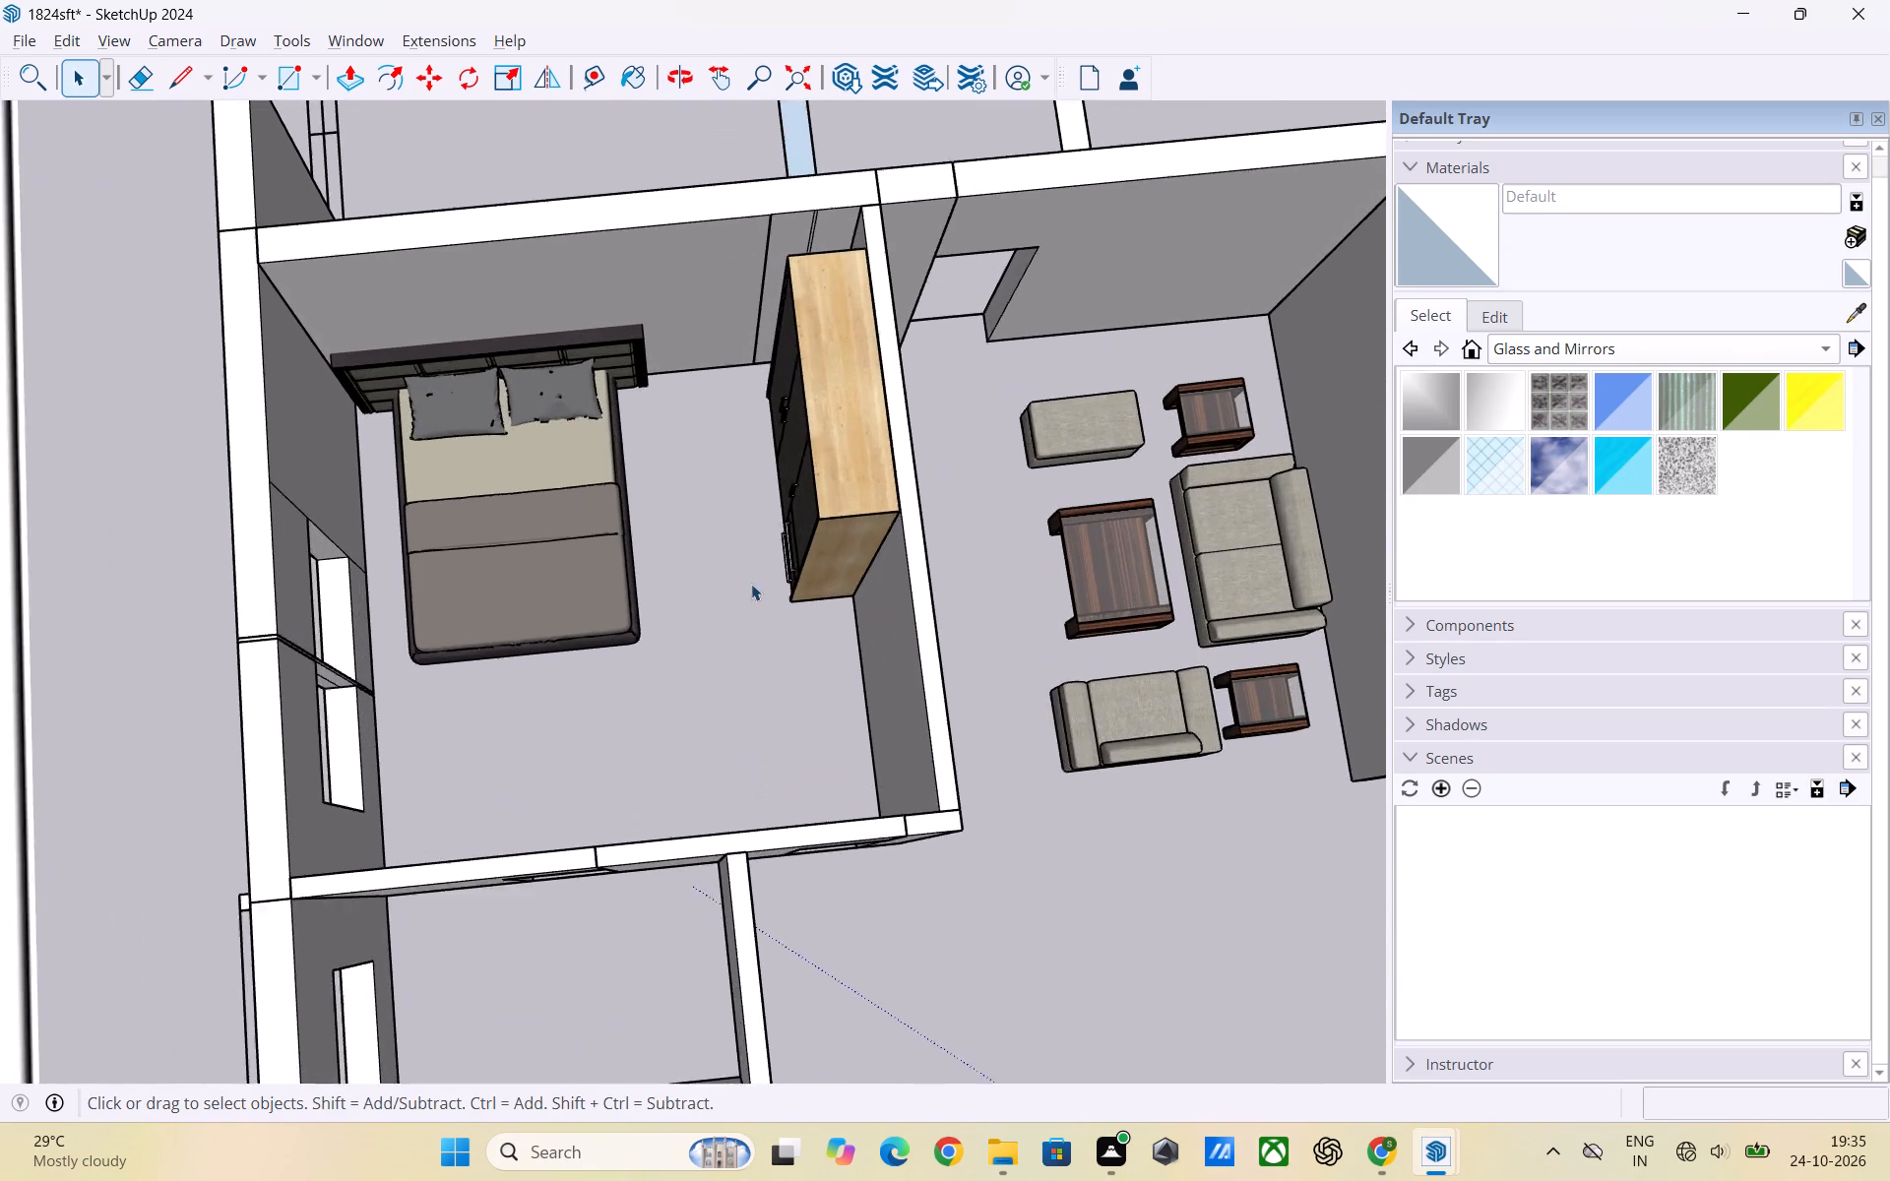
pyautogui.scroll(-2, 751, 584)
pyautogui.scroll(3, 571, 546)
pyautogui.moveTo(585, 439); pyautogui.dragTo(598, 397, button='middle')
pyautogui.scroll(2, 638, 505)
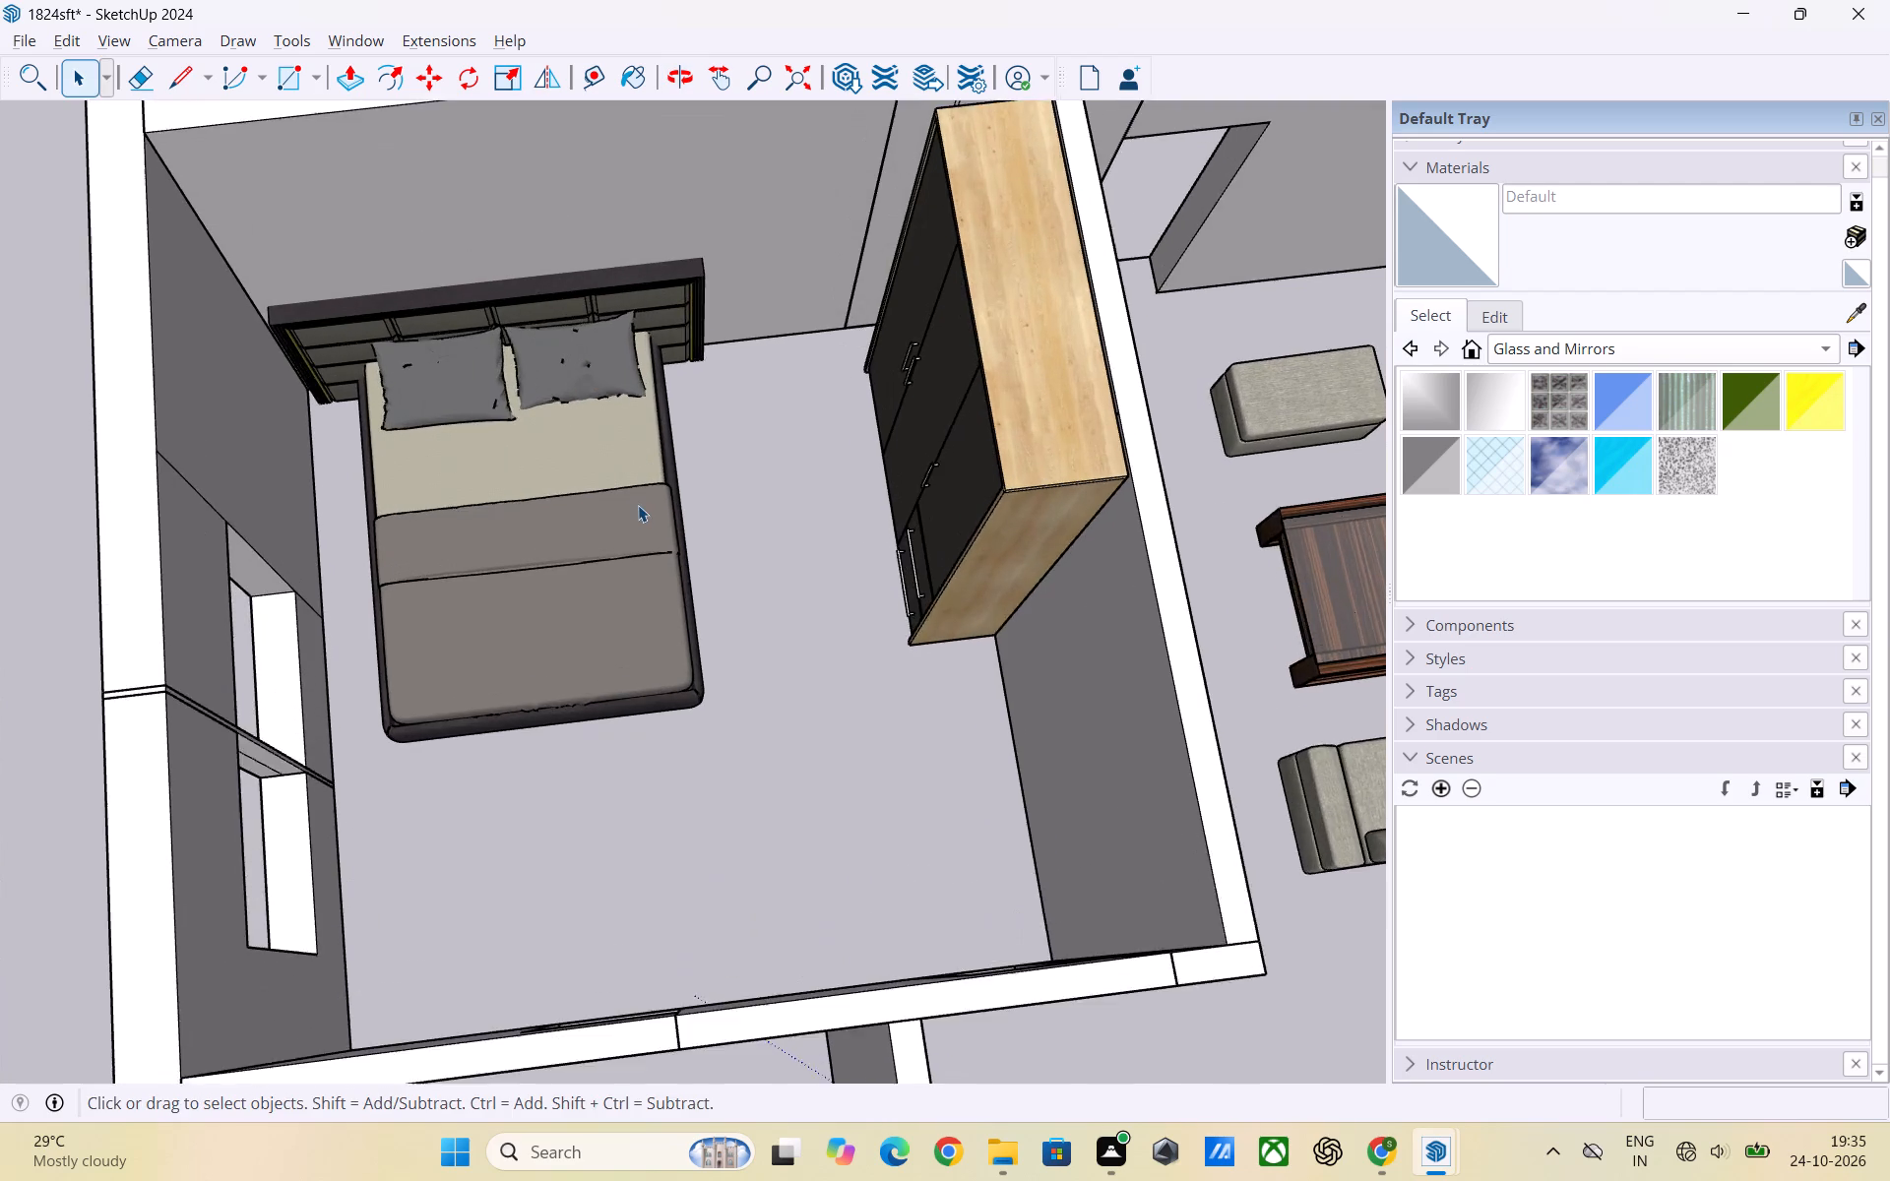
pyautogui.scroll(1, 638, 505)
pyautogui.moveTo(636, 511); pyautogui.dragTo(618, 363, button='middle')
pyautogui.scroll(1, 618, 360)
pyautogui.moveTo(614, 614); pyautogui.dragTo(580, 508, button='middle')
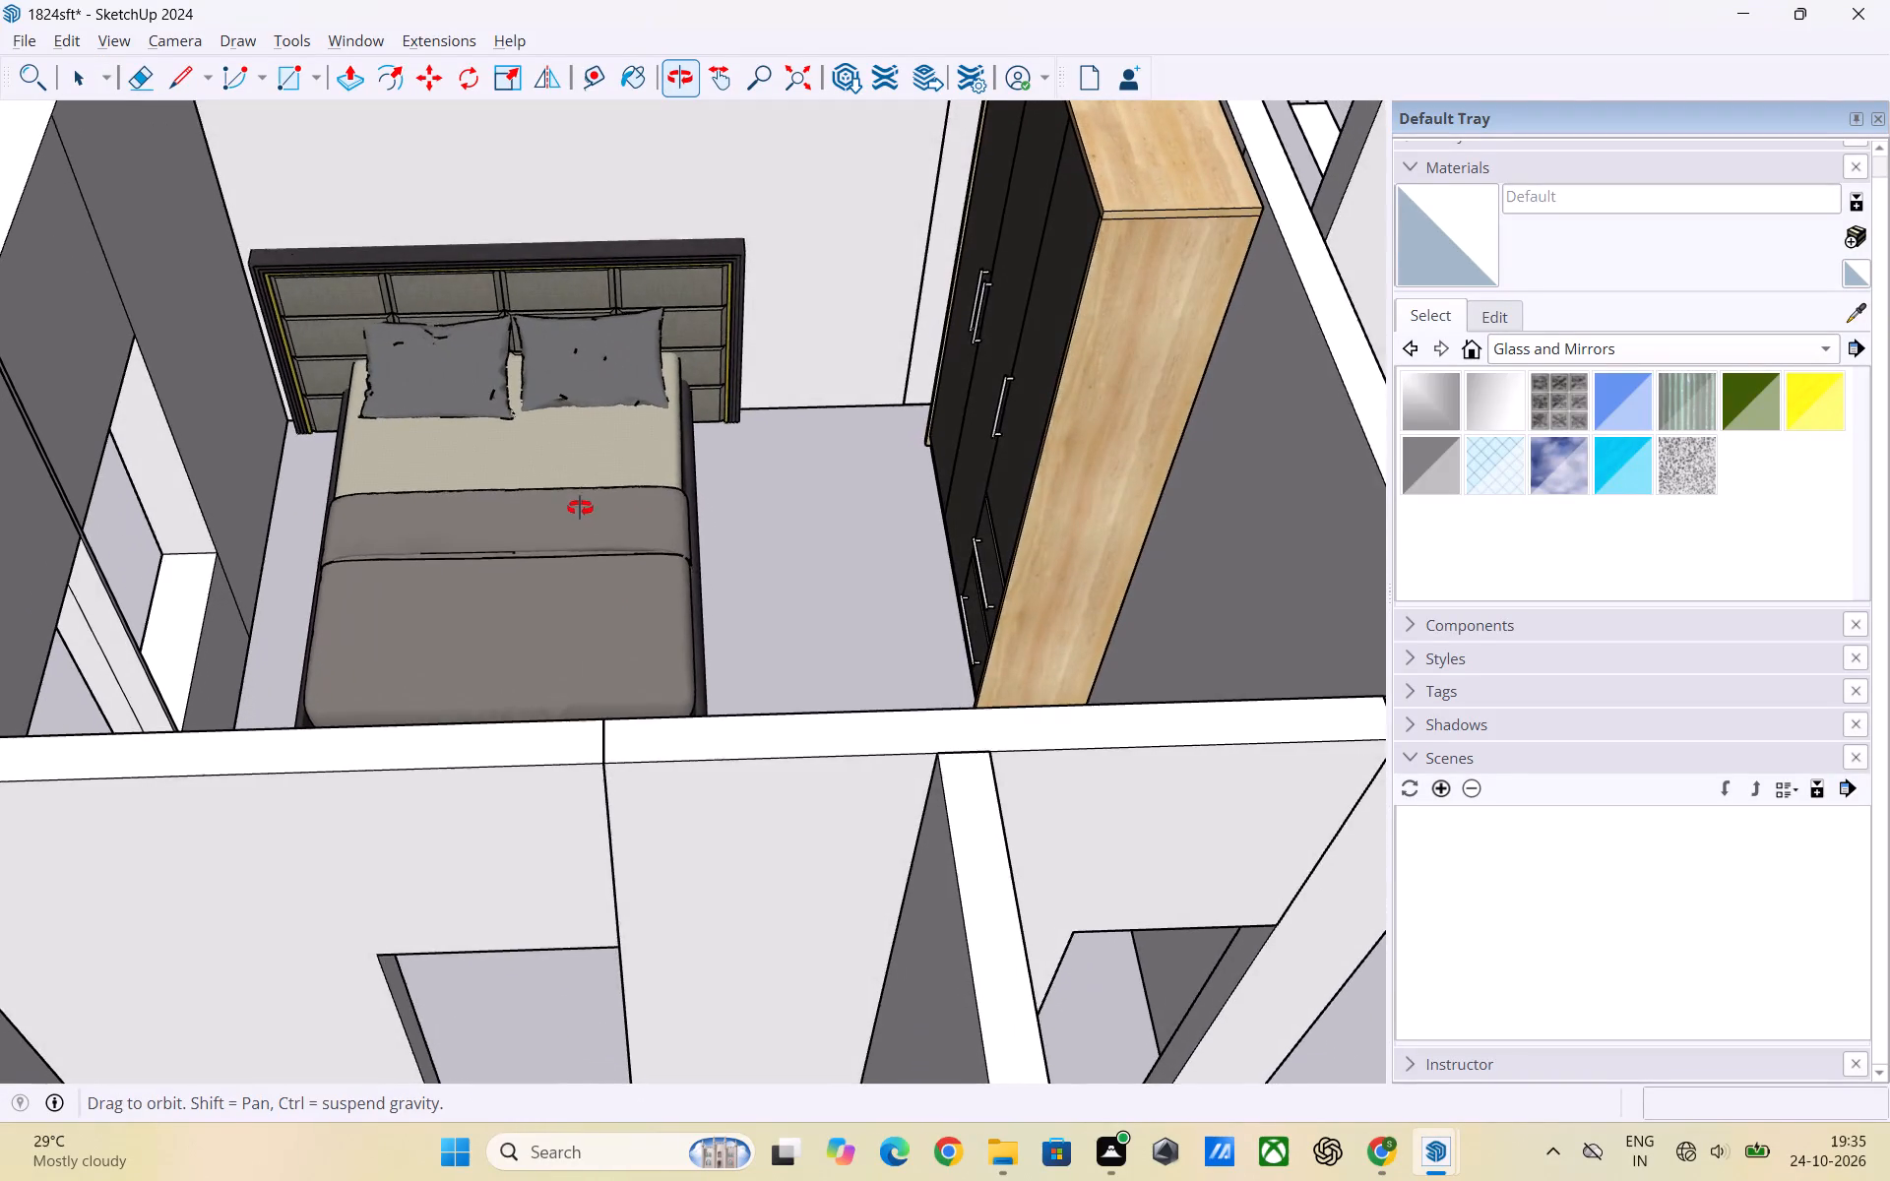
pyautogui.moveTo(580, 508); pyautogui.dragTo(586, 616, button='middle')
pyautogui.scroll(-1, 586, 555)
pyautogui.scroll(-6, 725, 556)
pyautogui.moveTo(698, 605); pyautogui.dragTo(713, 797, button='middle')
pyautogui.scroll(-1, 713, 795)
pyautogui.moveTo(749, 779); pyautogui.dragTo(737, 779, button='middle')
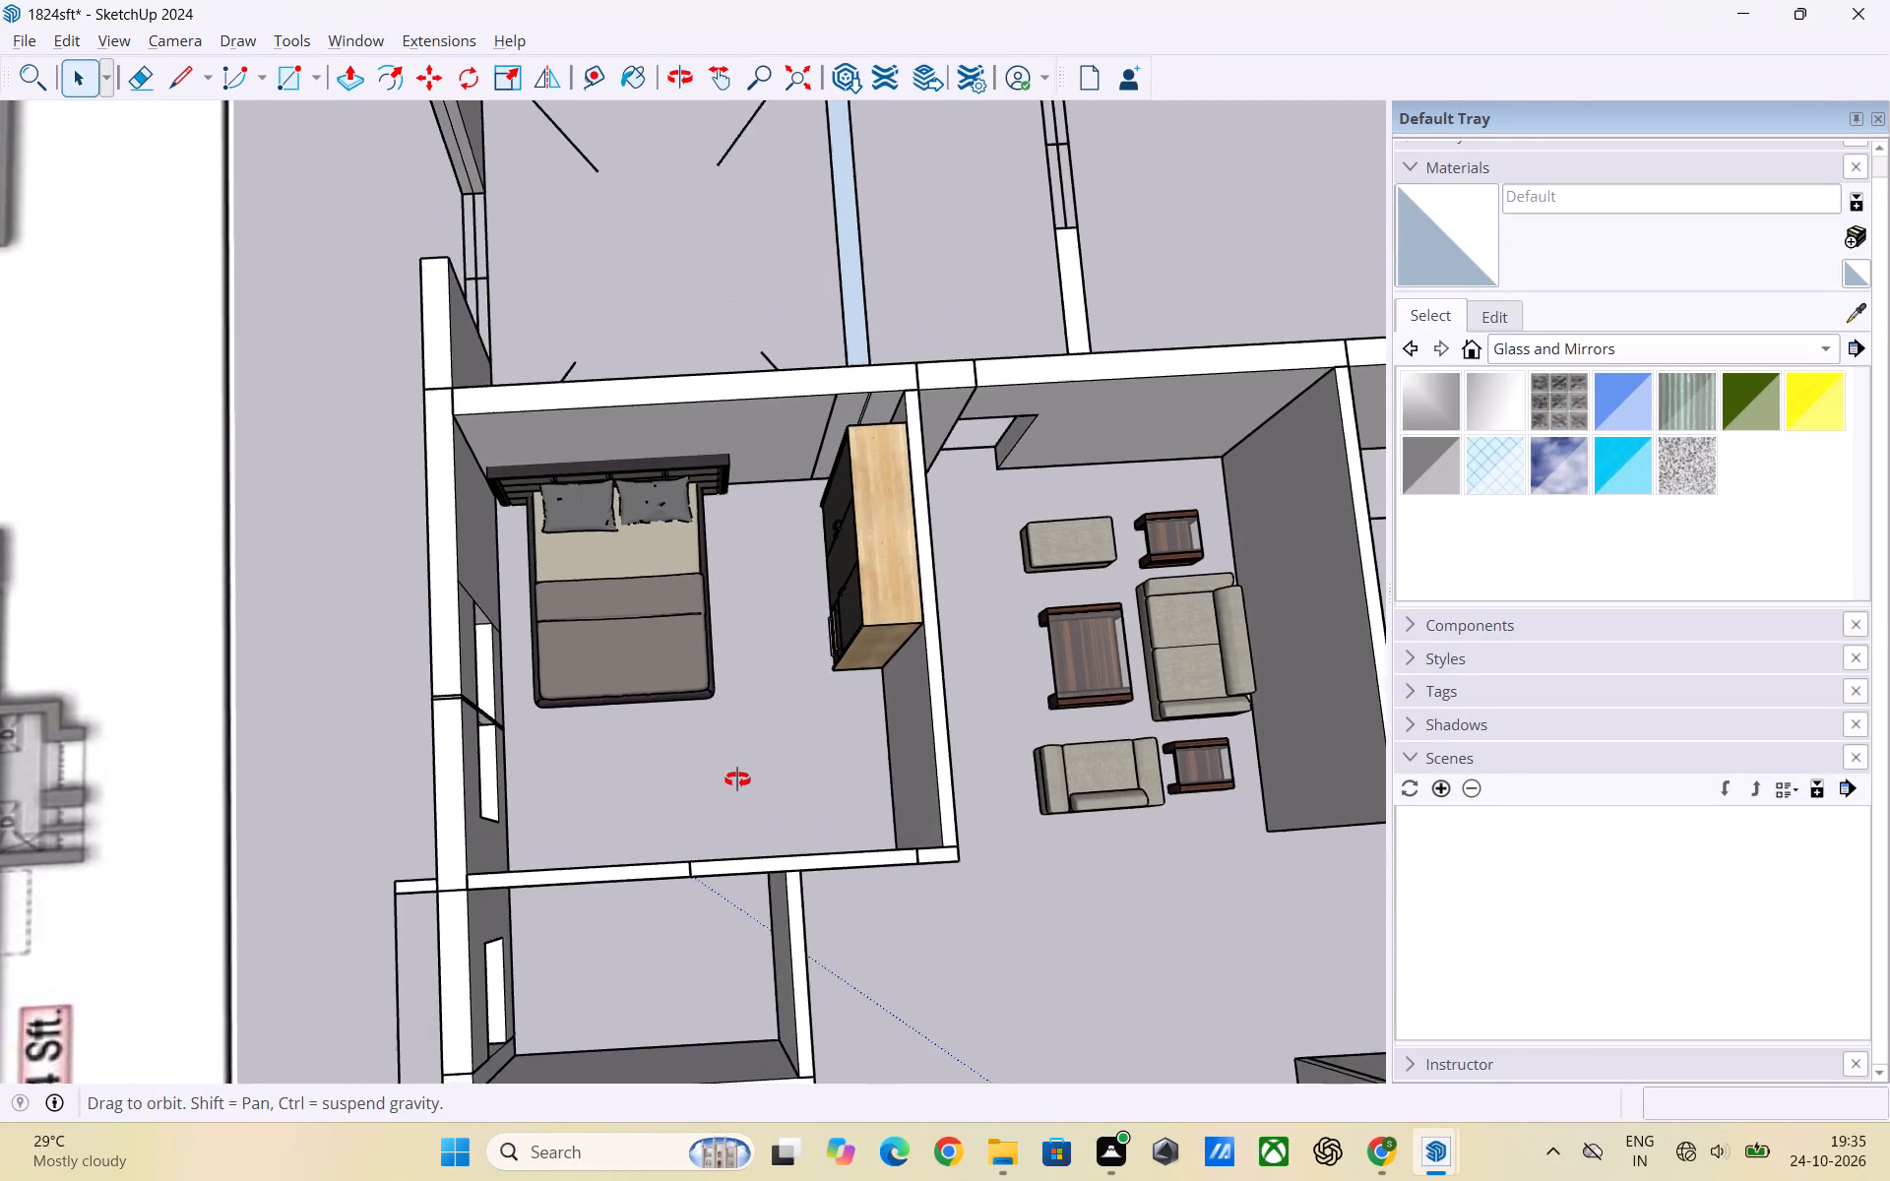
pyautogui.moveTo(737, 779); pyautogui.dragTo(723, 782, button='middle')
# Draw a horizontal floor rectangle of about 12' by 12' across the grey bed's bedroom, from corner to corner.
pyautogui.press('r')
pyautogui.scroll(3, 532, 597)
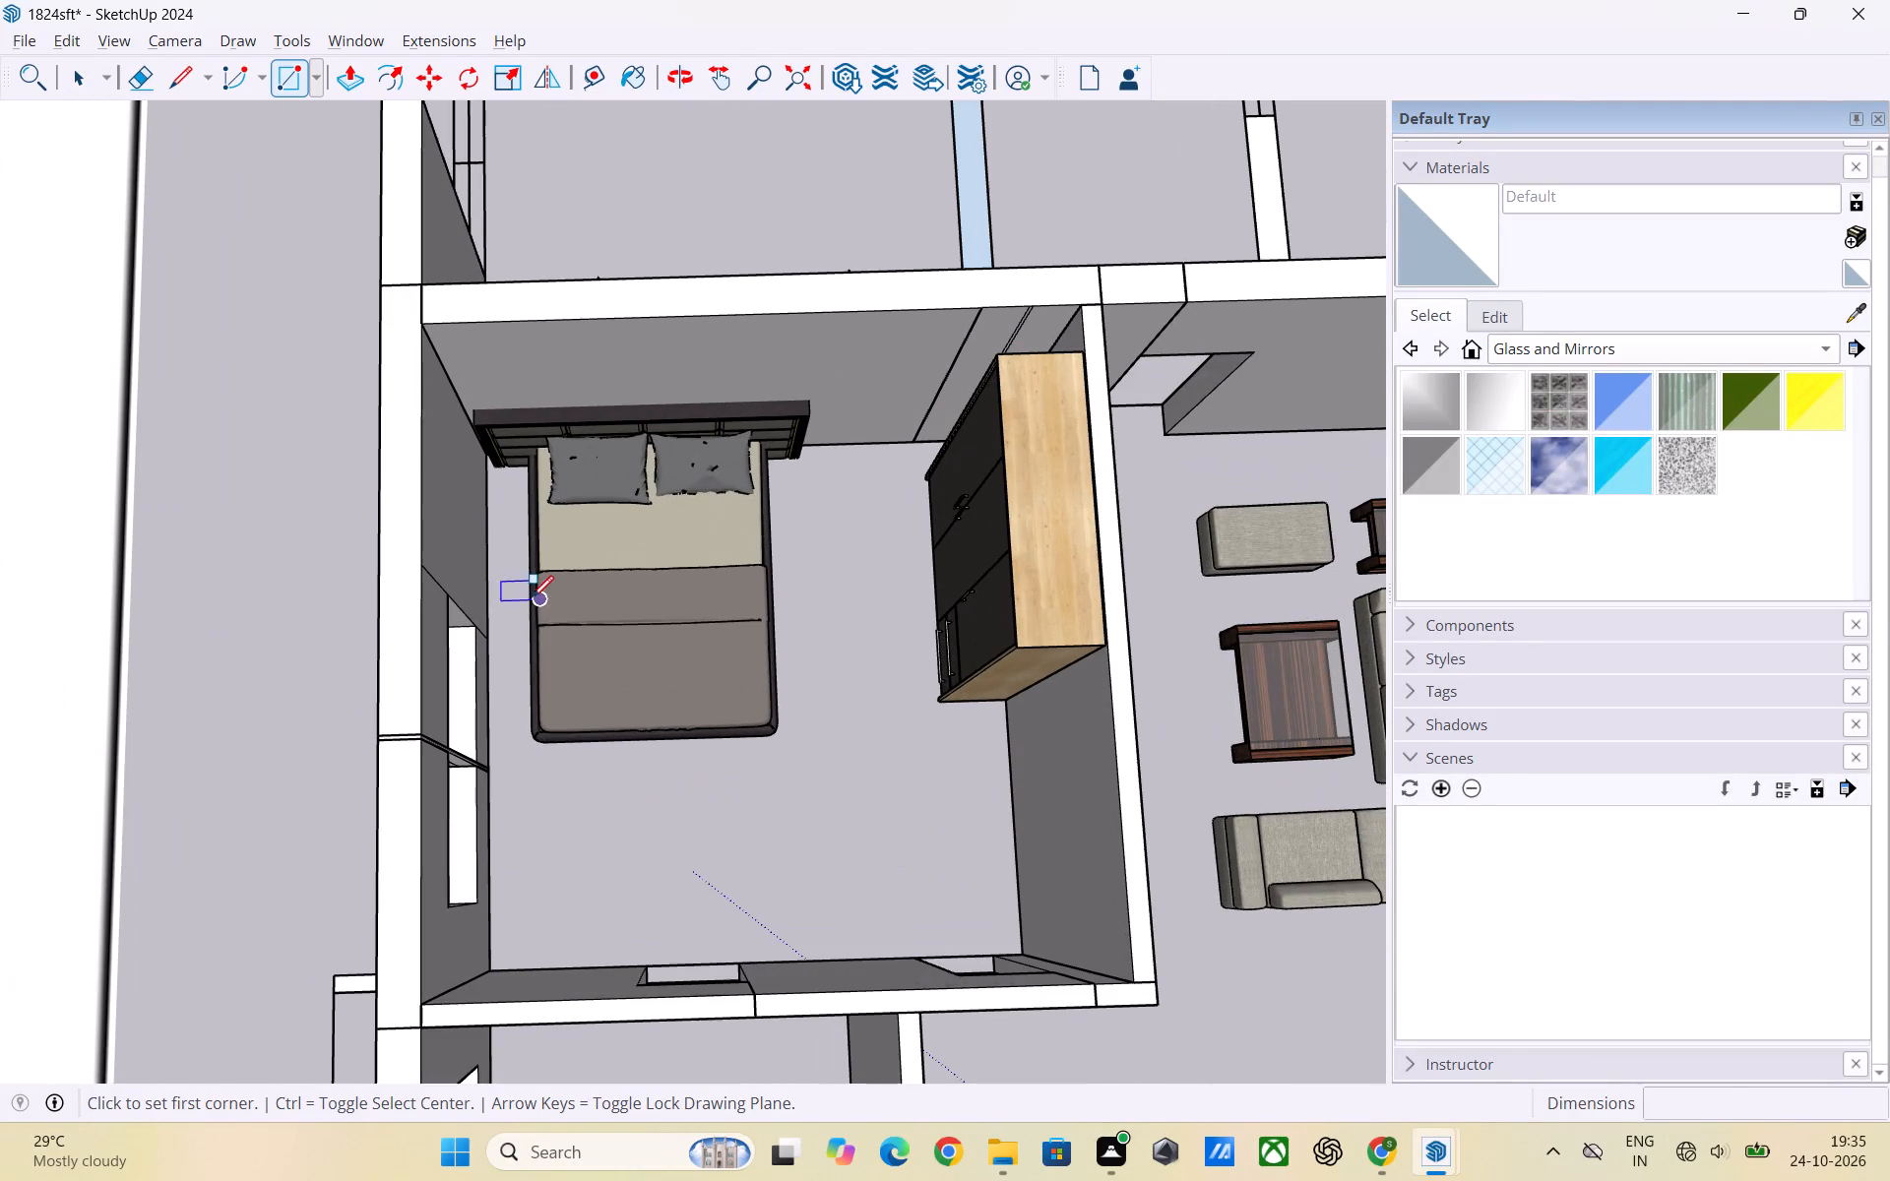
pyautogui.click(489, 968)
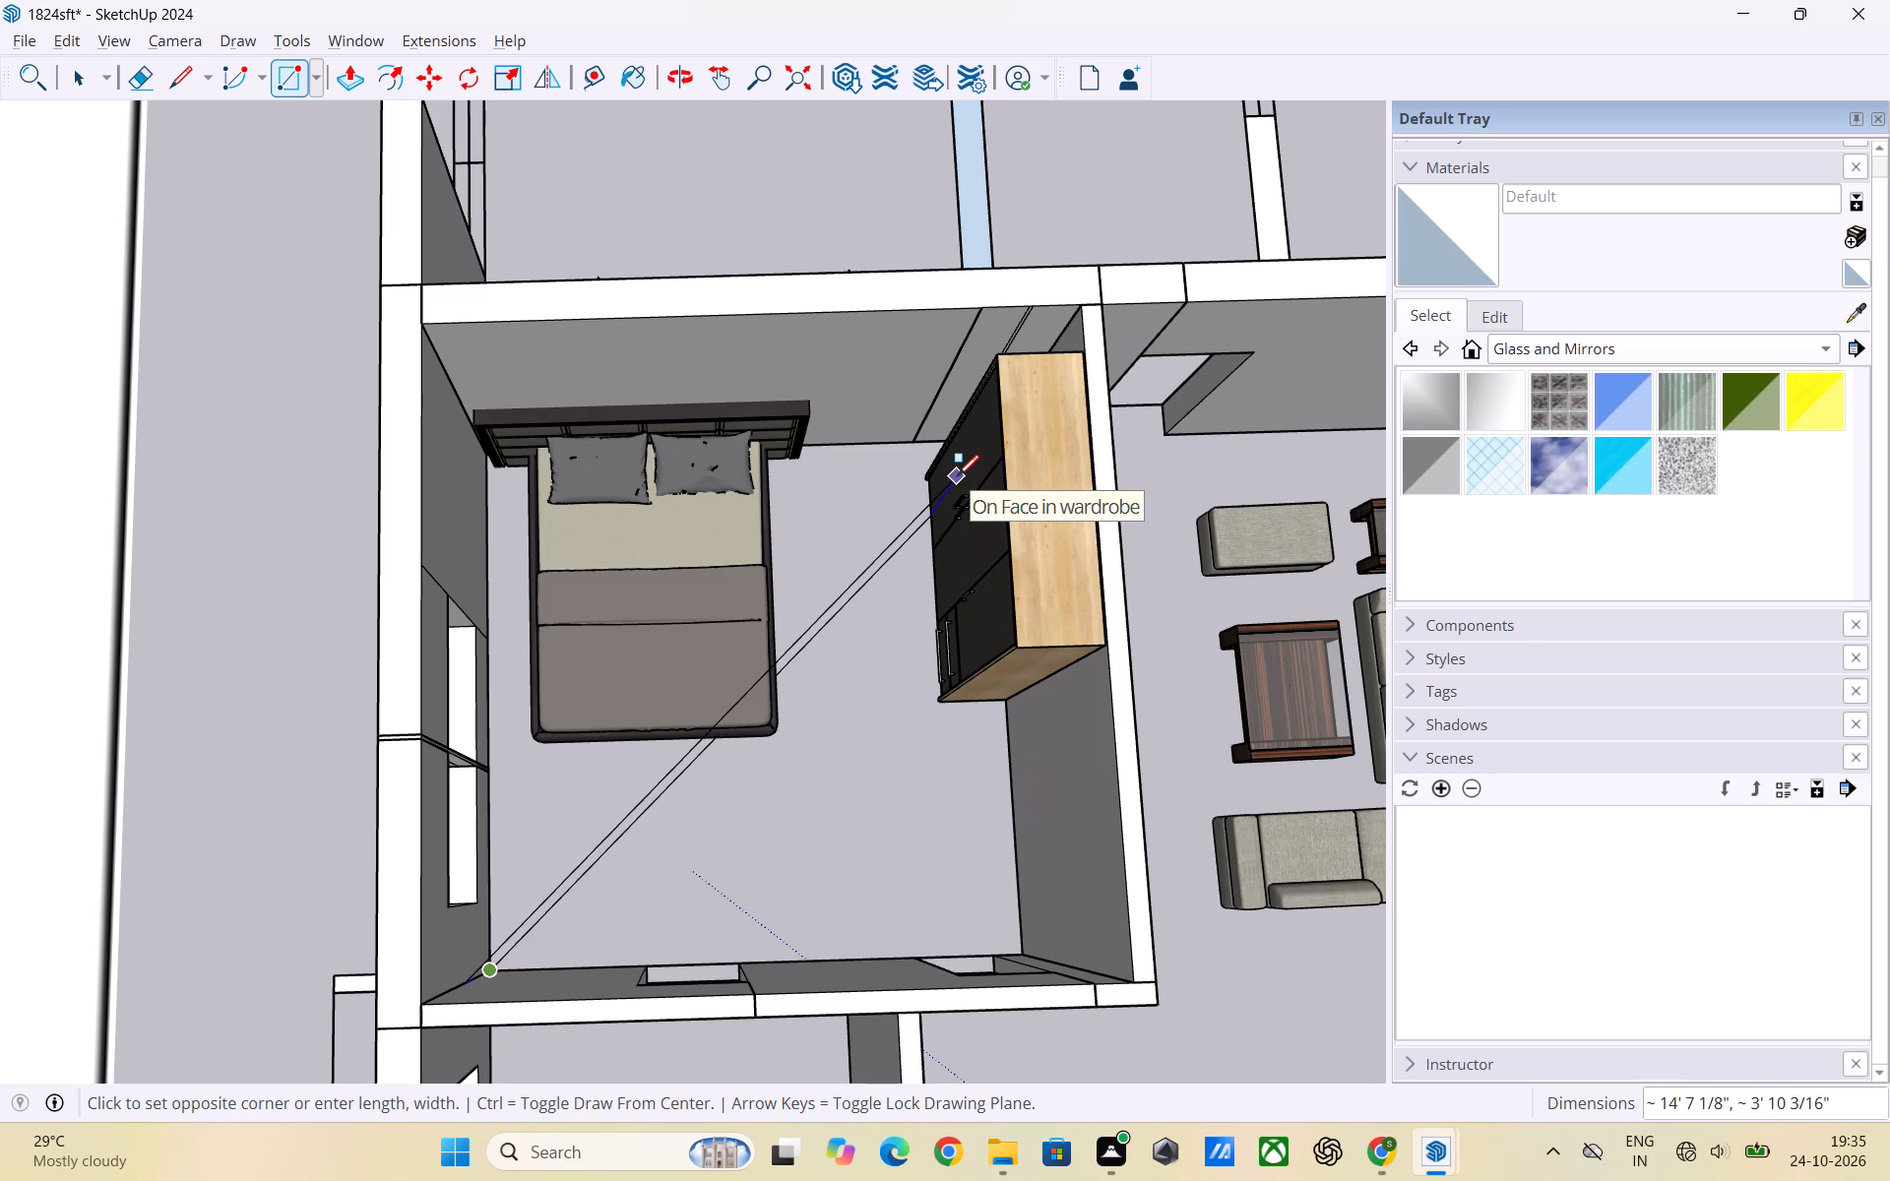
pyautogui.press('Up')
pyautogui.press('Right')
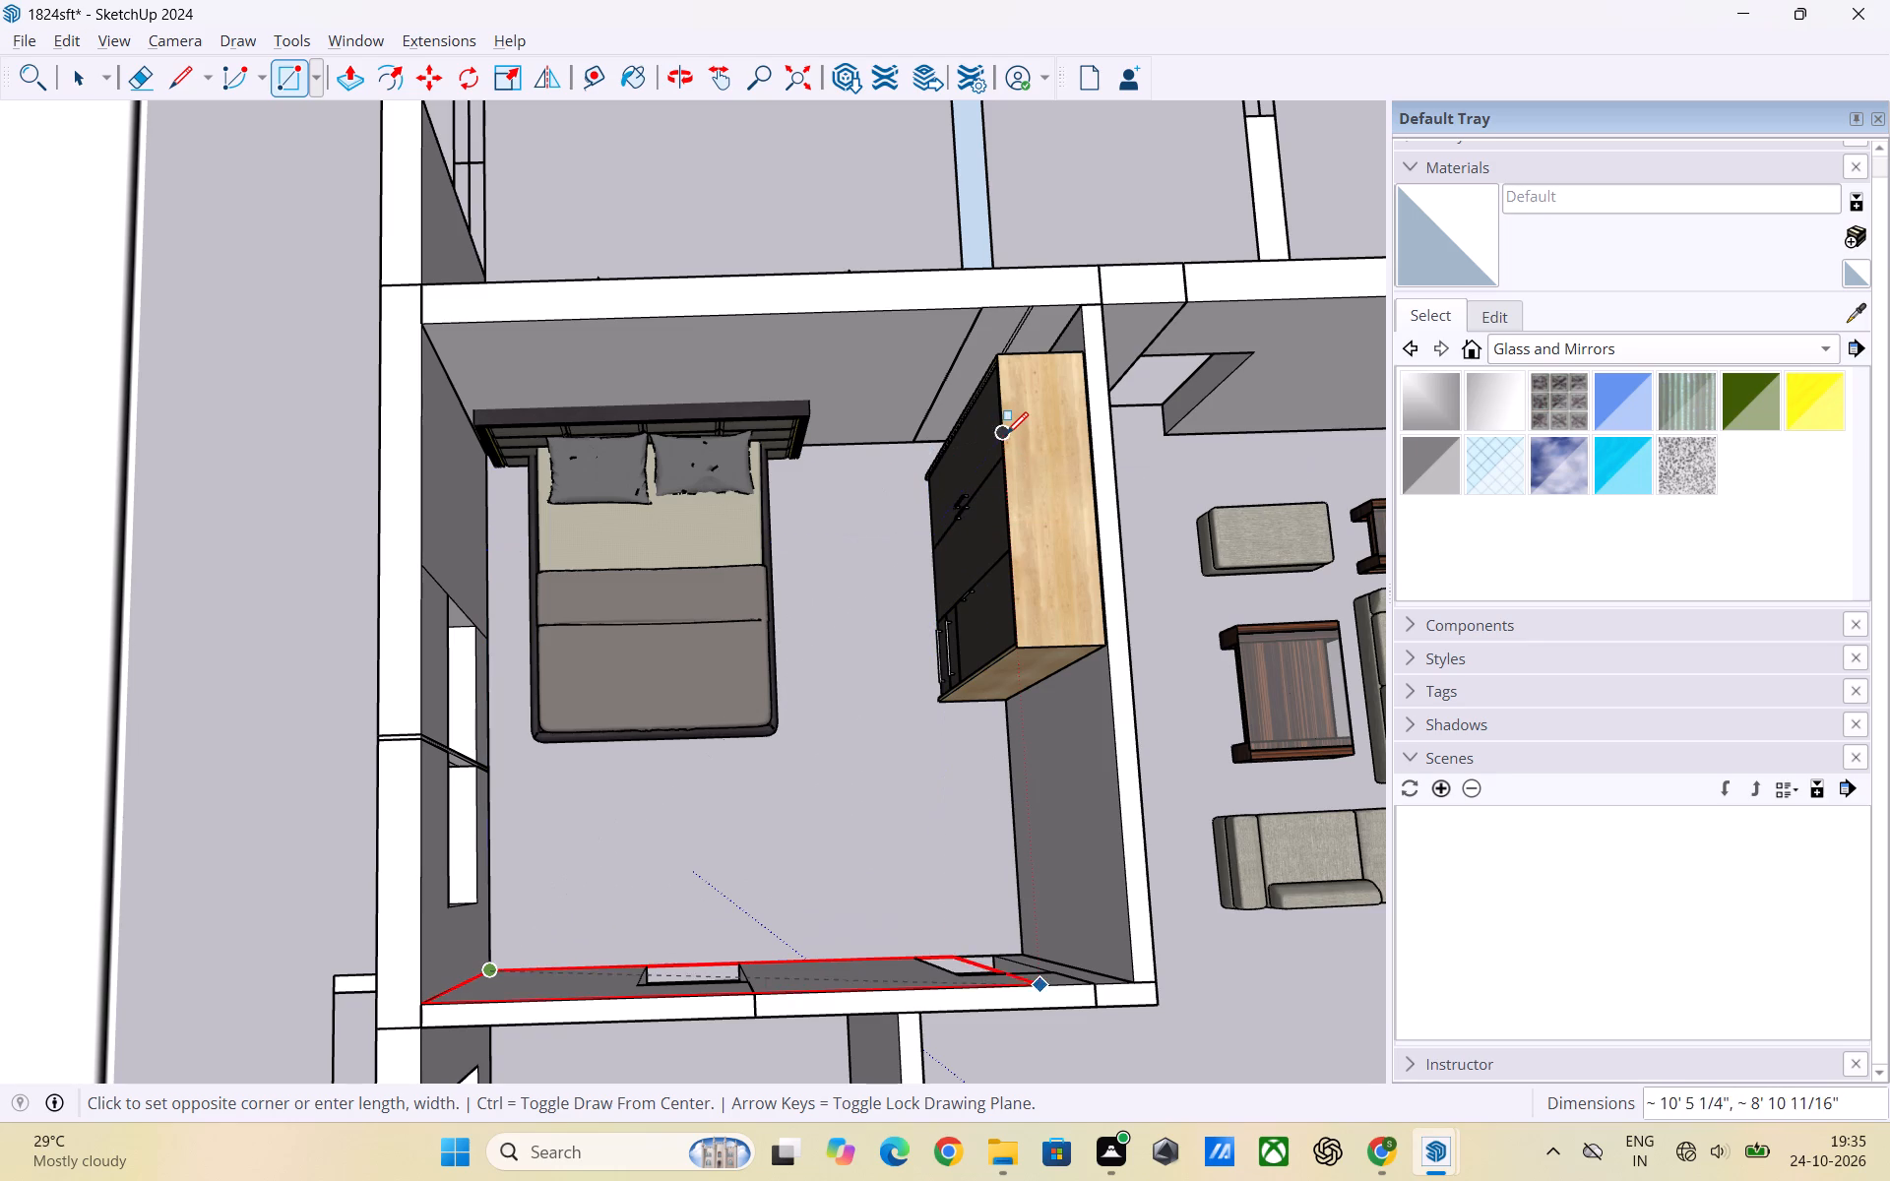
pyautogui.press('Down')
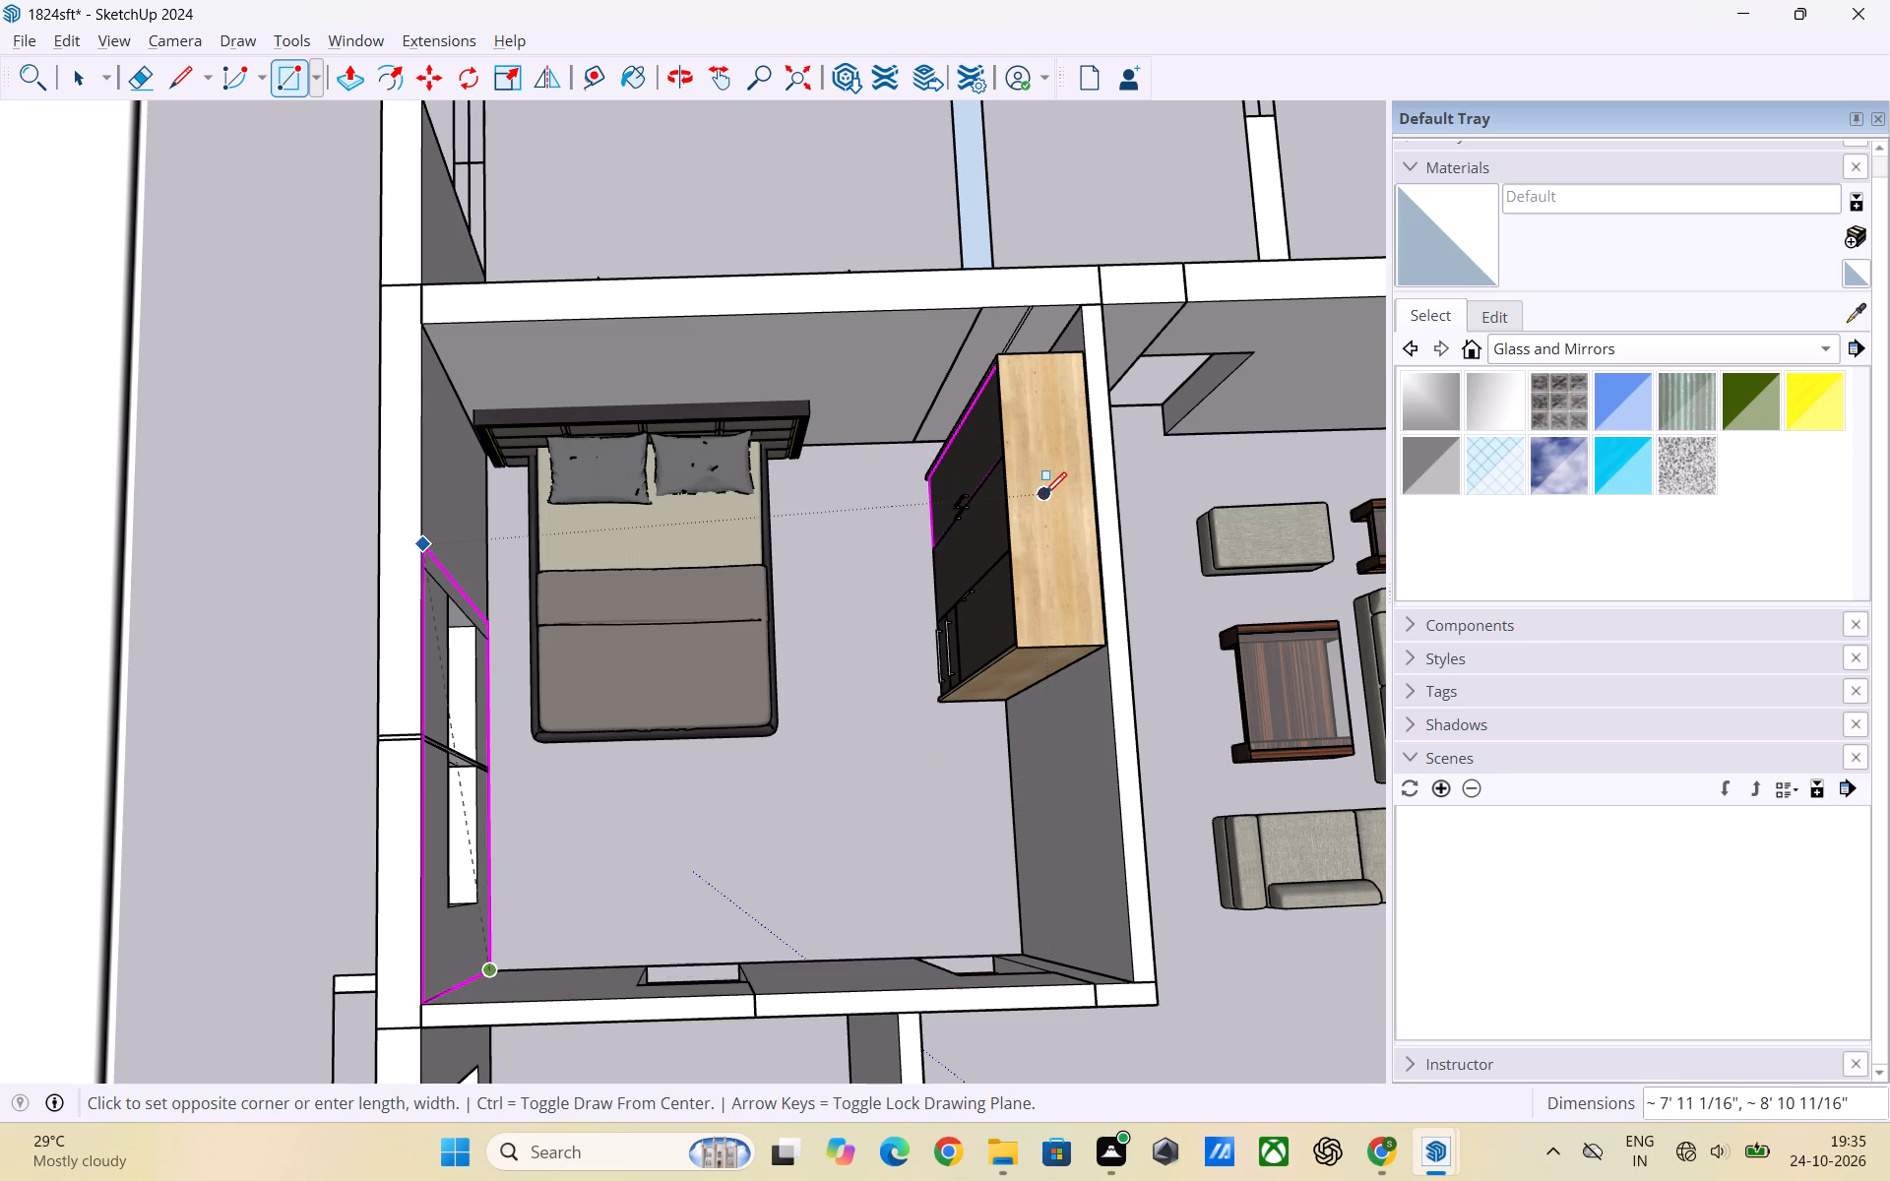
pyautogui.press('Up')
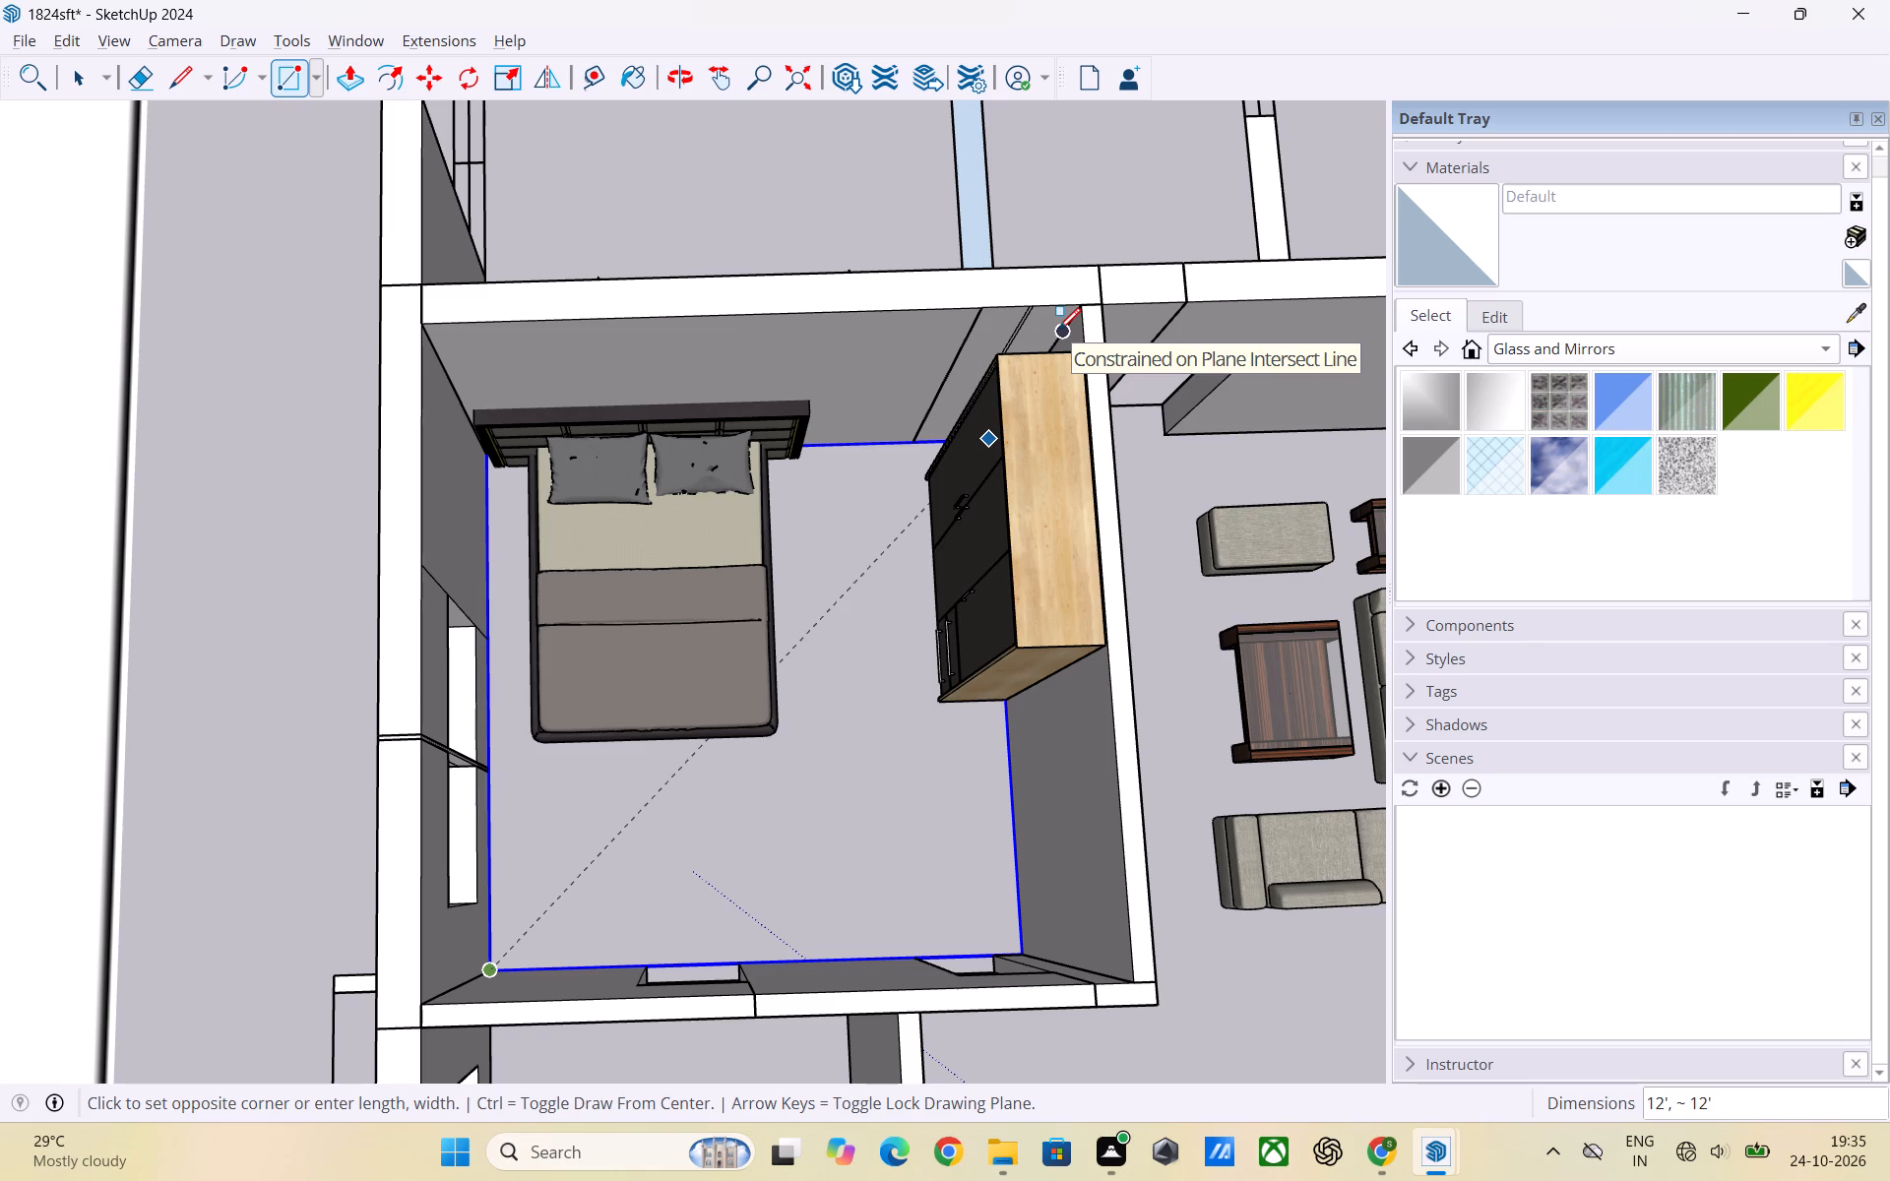
pyautogui.click(1058, 330)
pyautogui.press('space')
# Examine the left apartment's rooms and the reference floor plan from above to review which rooms have floors.
pyautogui.scroll(-10, 754, 571)
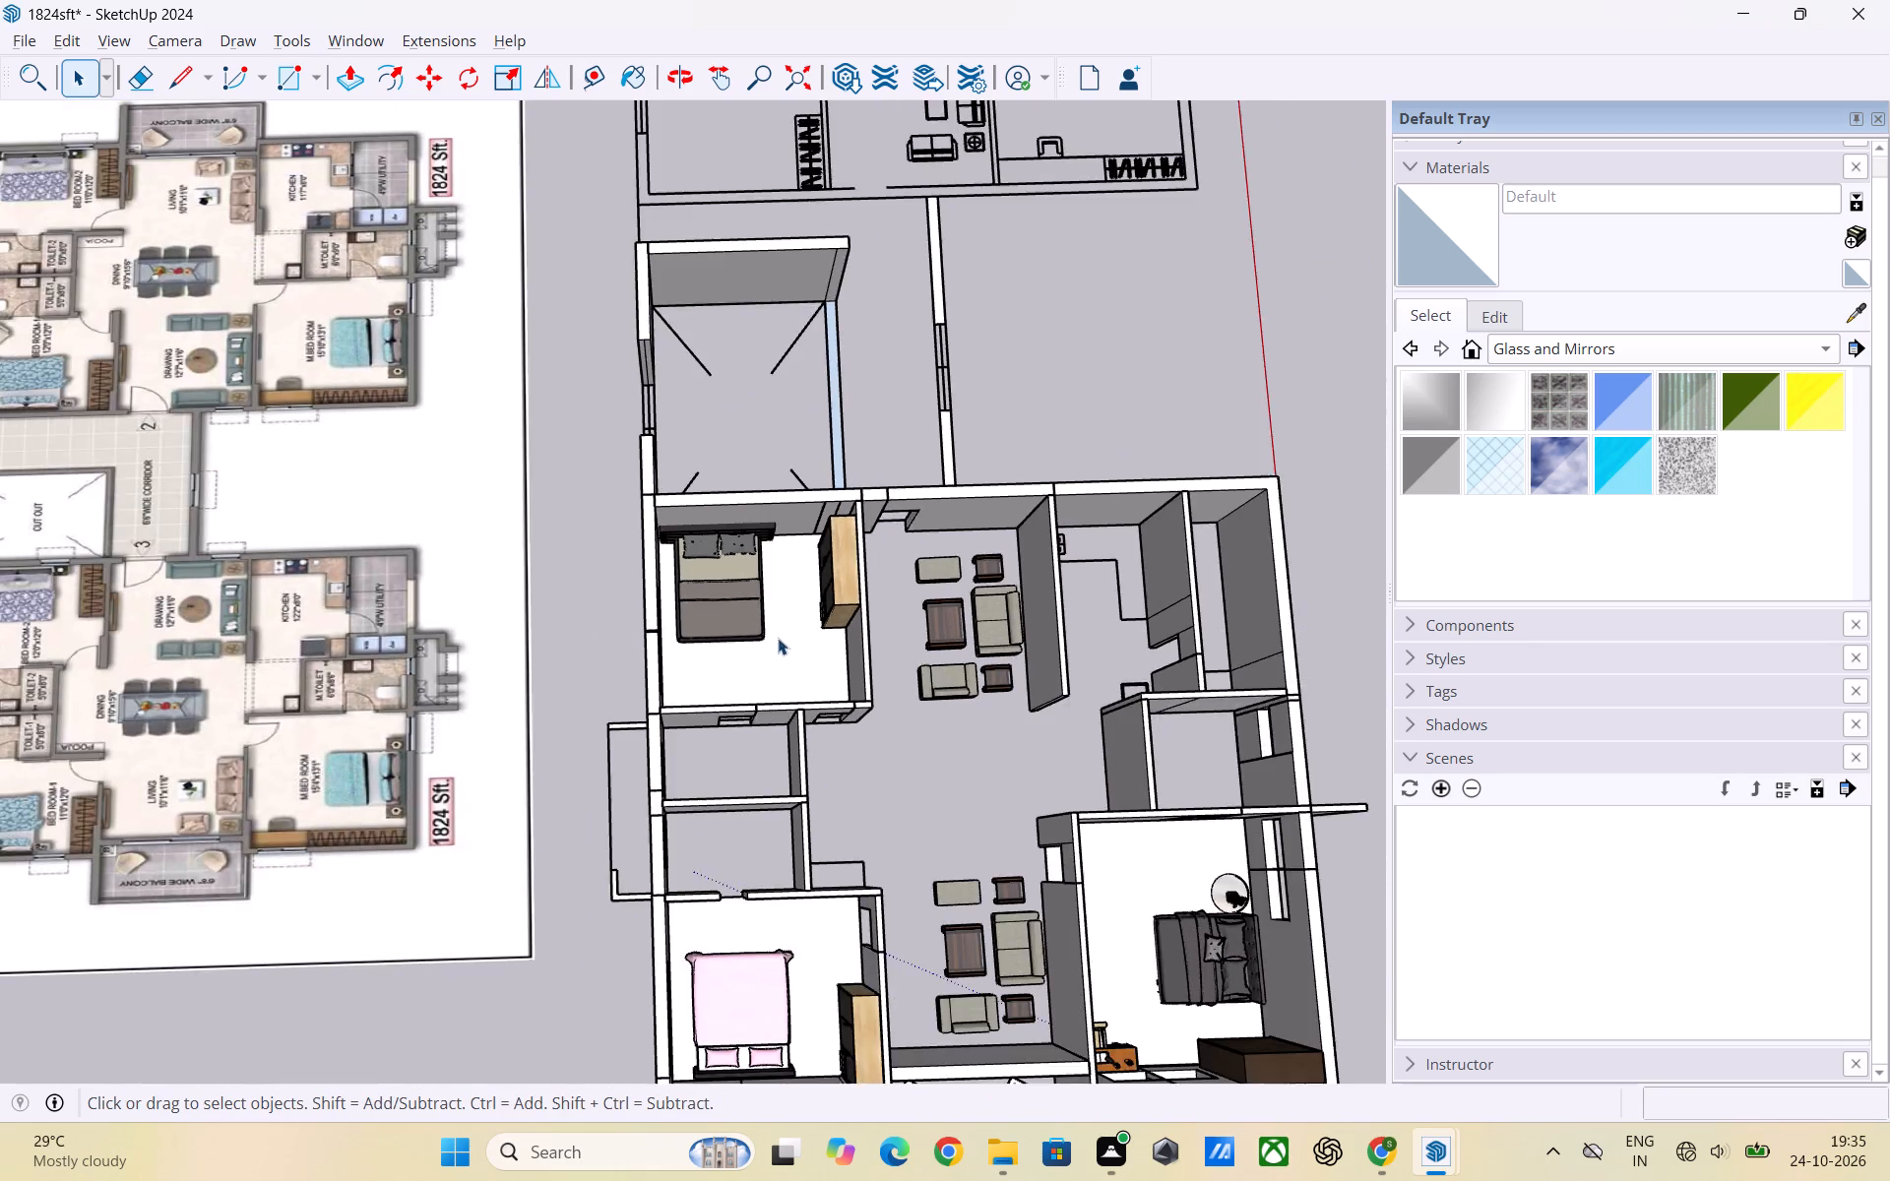
pyautogui.scroll(-3, 778, 638)
pyautogui.scroll(-1, 1212, 664)
pyautogui.moveTo(1214, 664); pyautogui.dragTo(574, 723, button='middle')
pyautogui.scroll(-2, 827, 561)
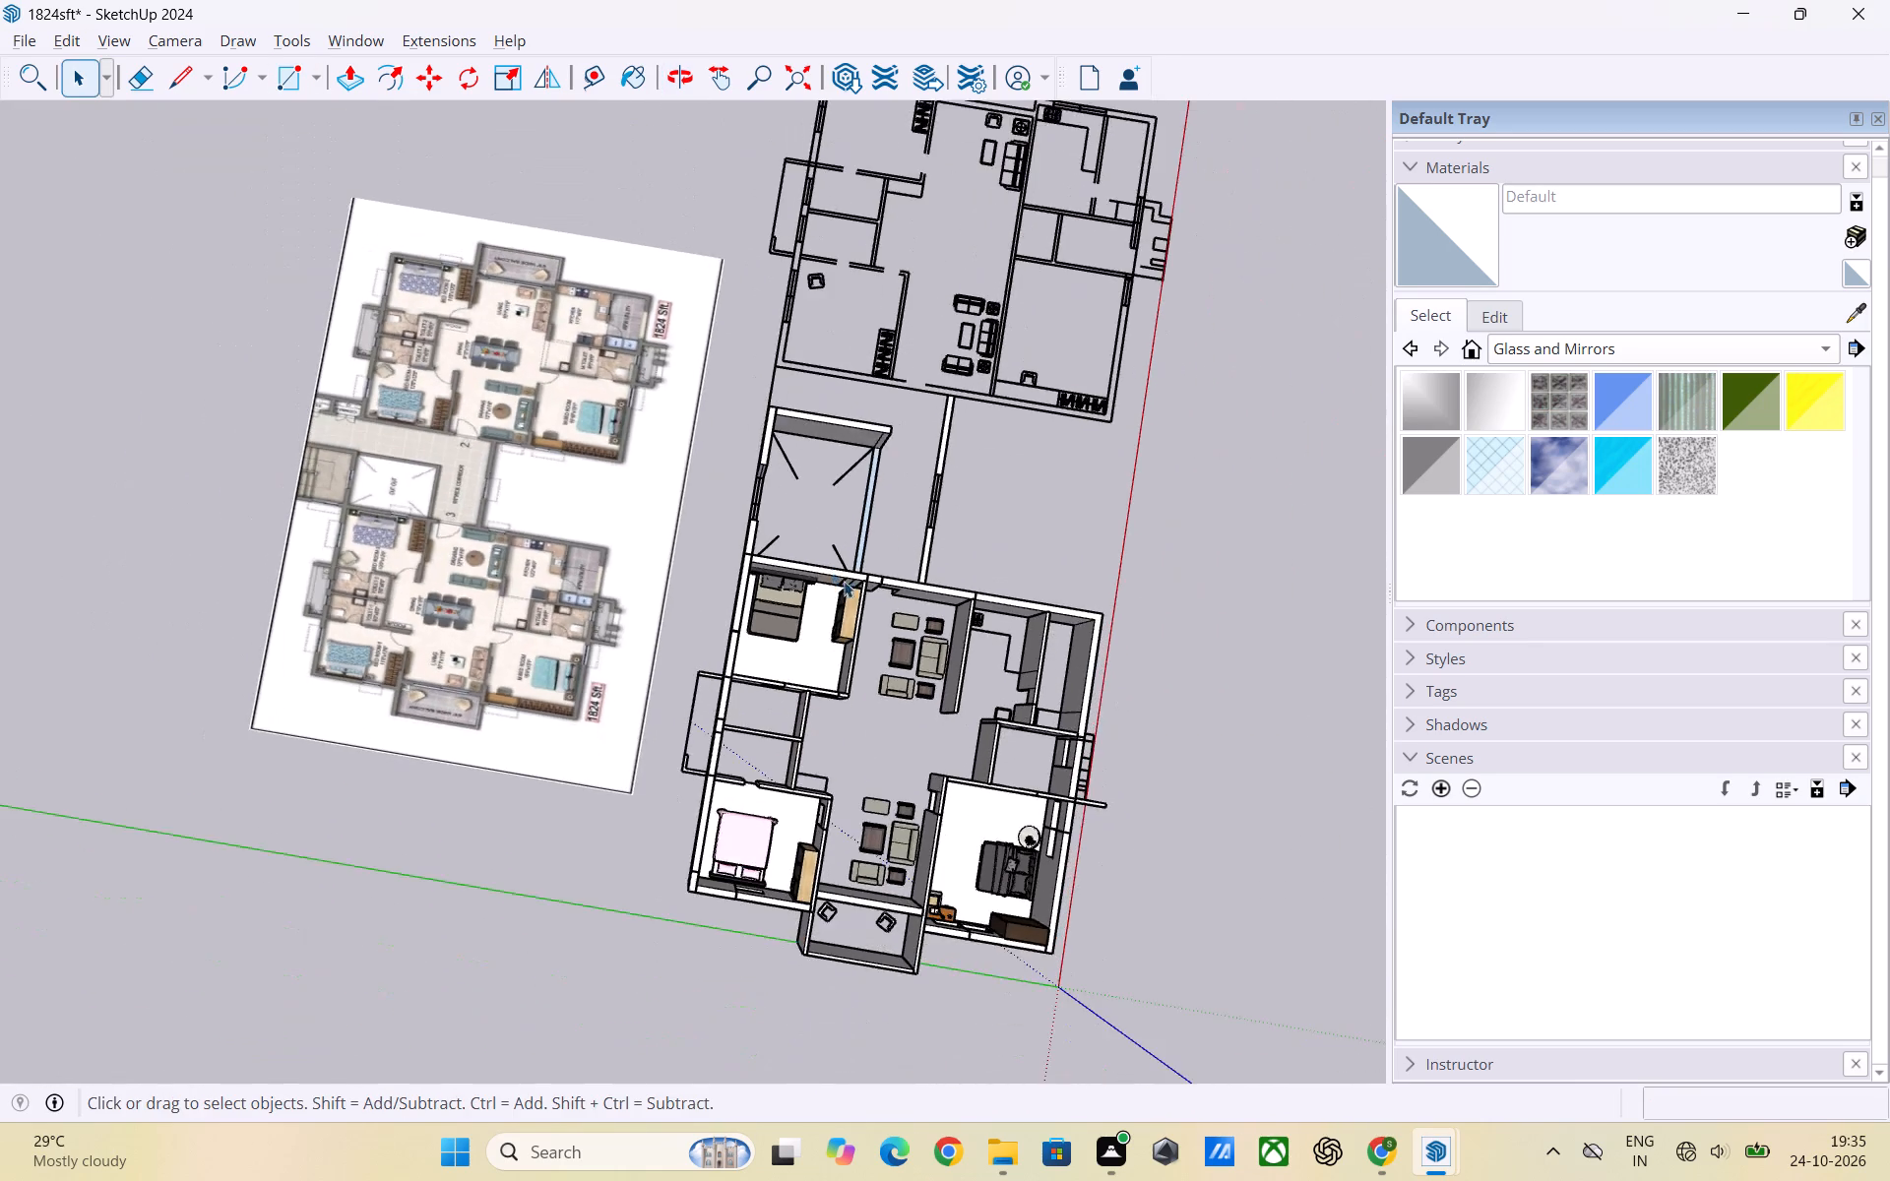
pyautogui.scroll(-2, 844, 581)
pyautogui.moveTo(1083, 915); pyautogui.dragTo(457, 797, button='middle')
pyautogui.scroll(3, 730, 720)
pyautogui.scroll(-3, 901, 663)
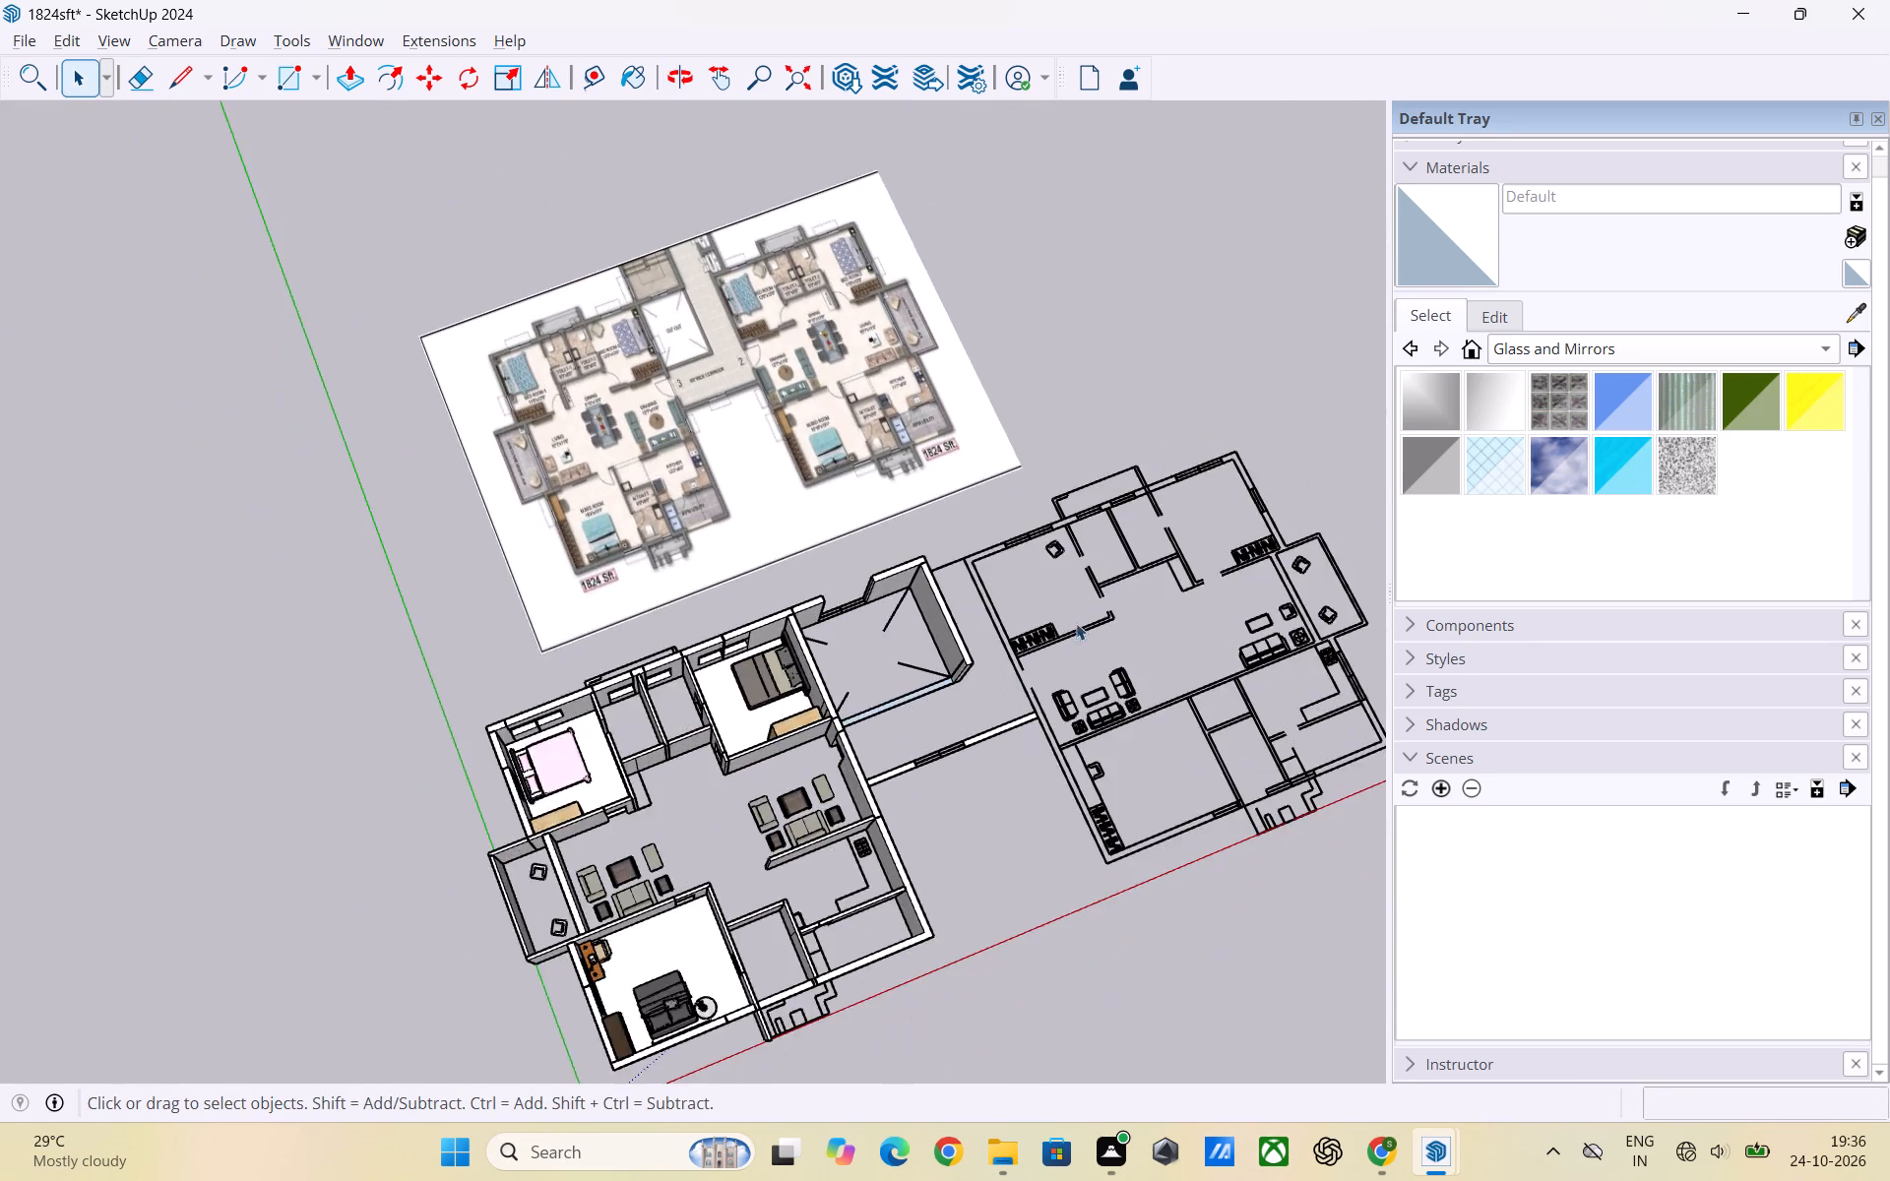
pyautogui.scroll(-5, 1076, 623)
pyautogui.moveTo(976, 913); pyautogui.dragTo(796, 941, button='middle')
pyautogui.scroll(6, 745, 752)
pyautogui.scroll(-1, 752, 727)
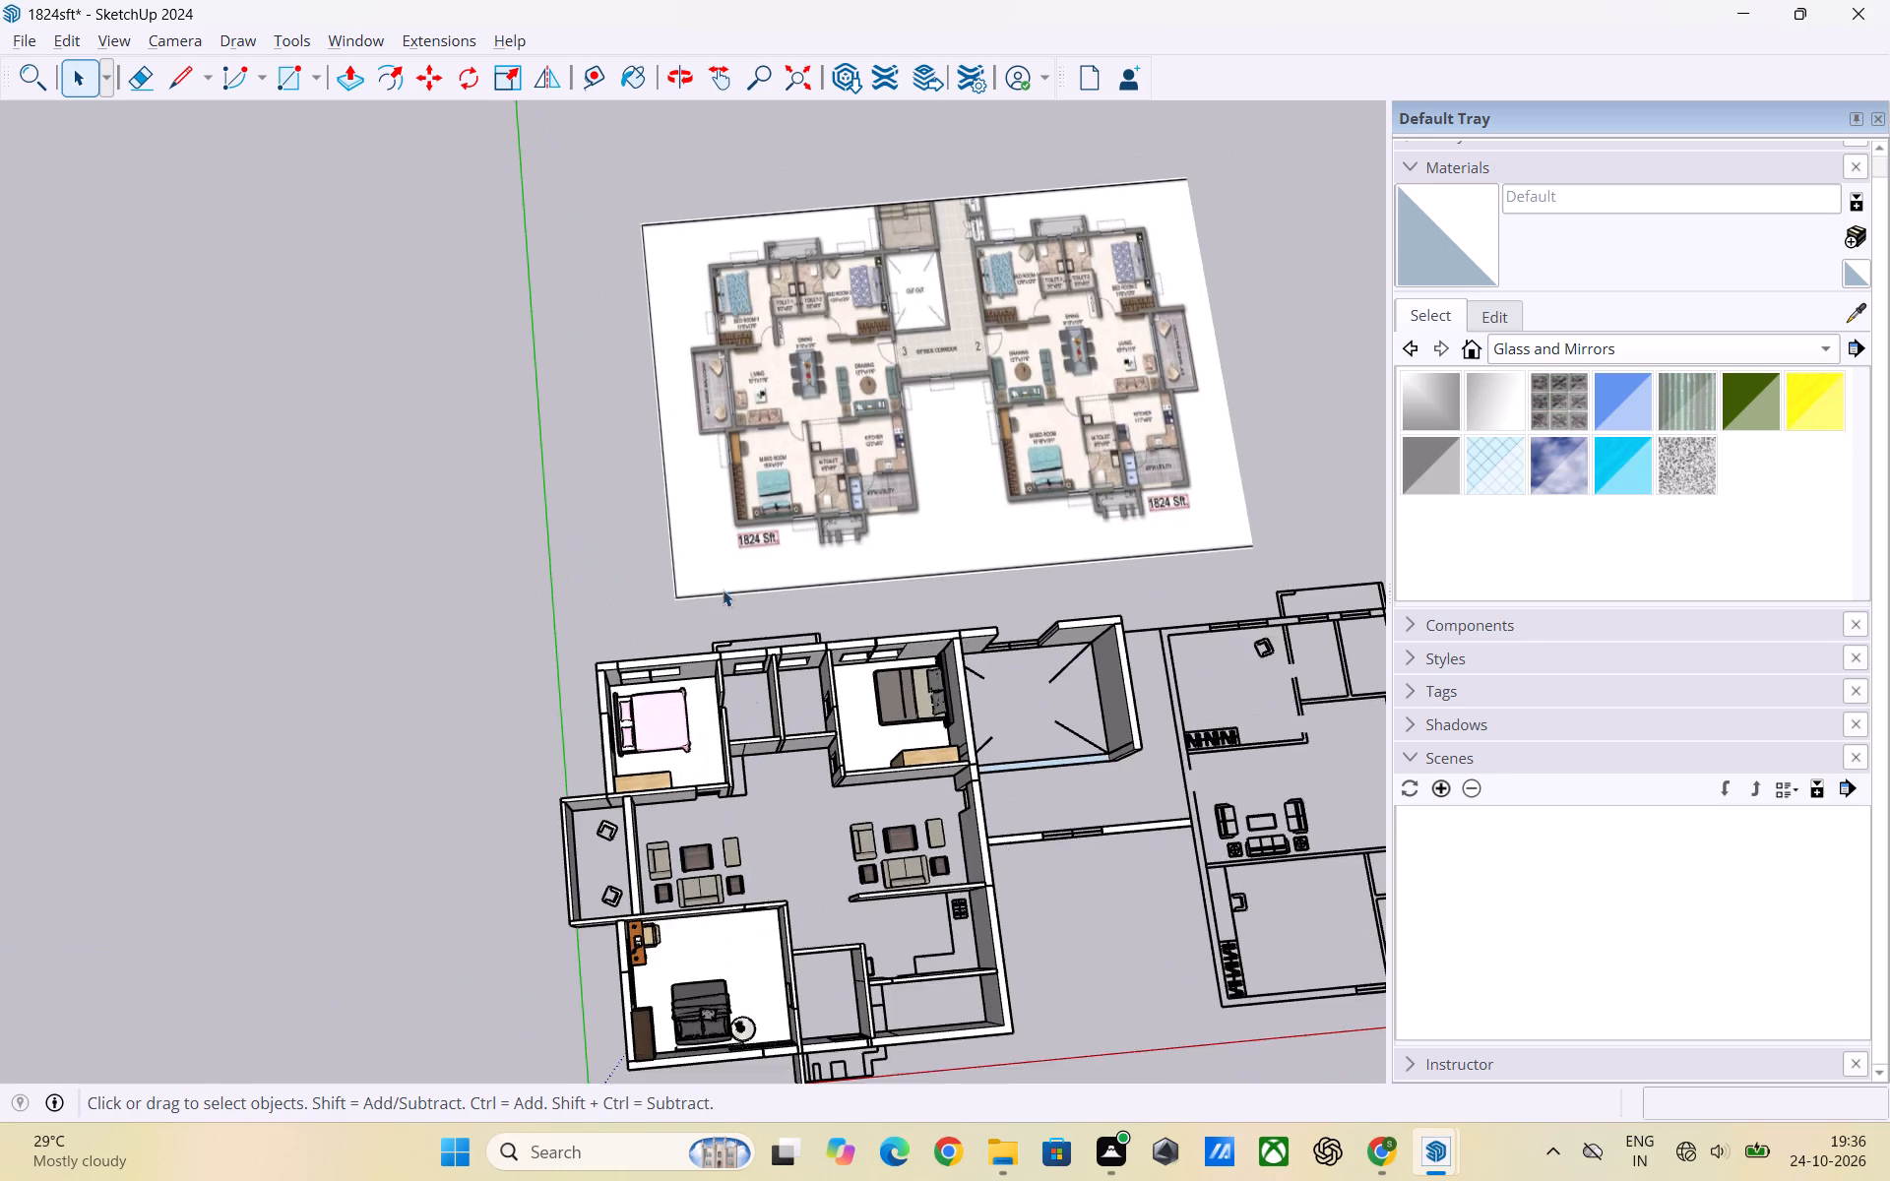
pyautogui.scroll(-5, 723, 590)
pyautogui.scroll(6, 746, 751)
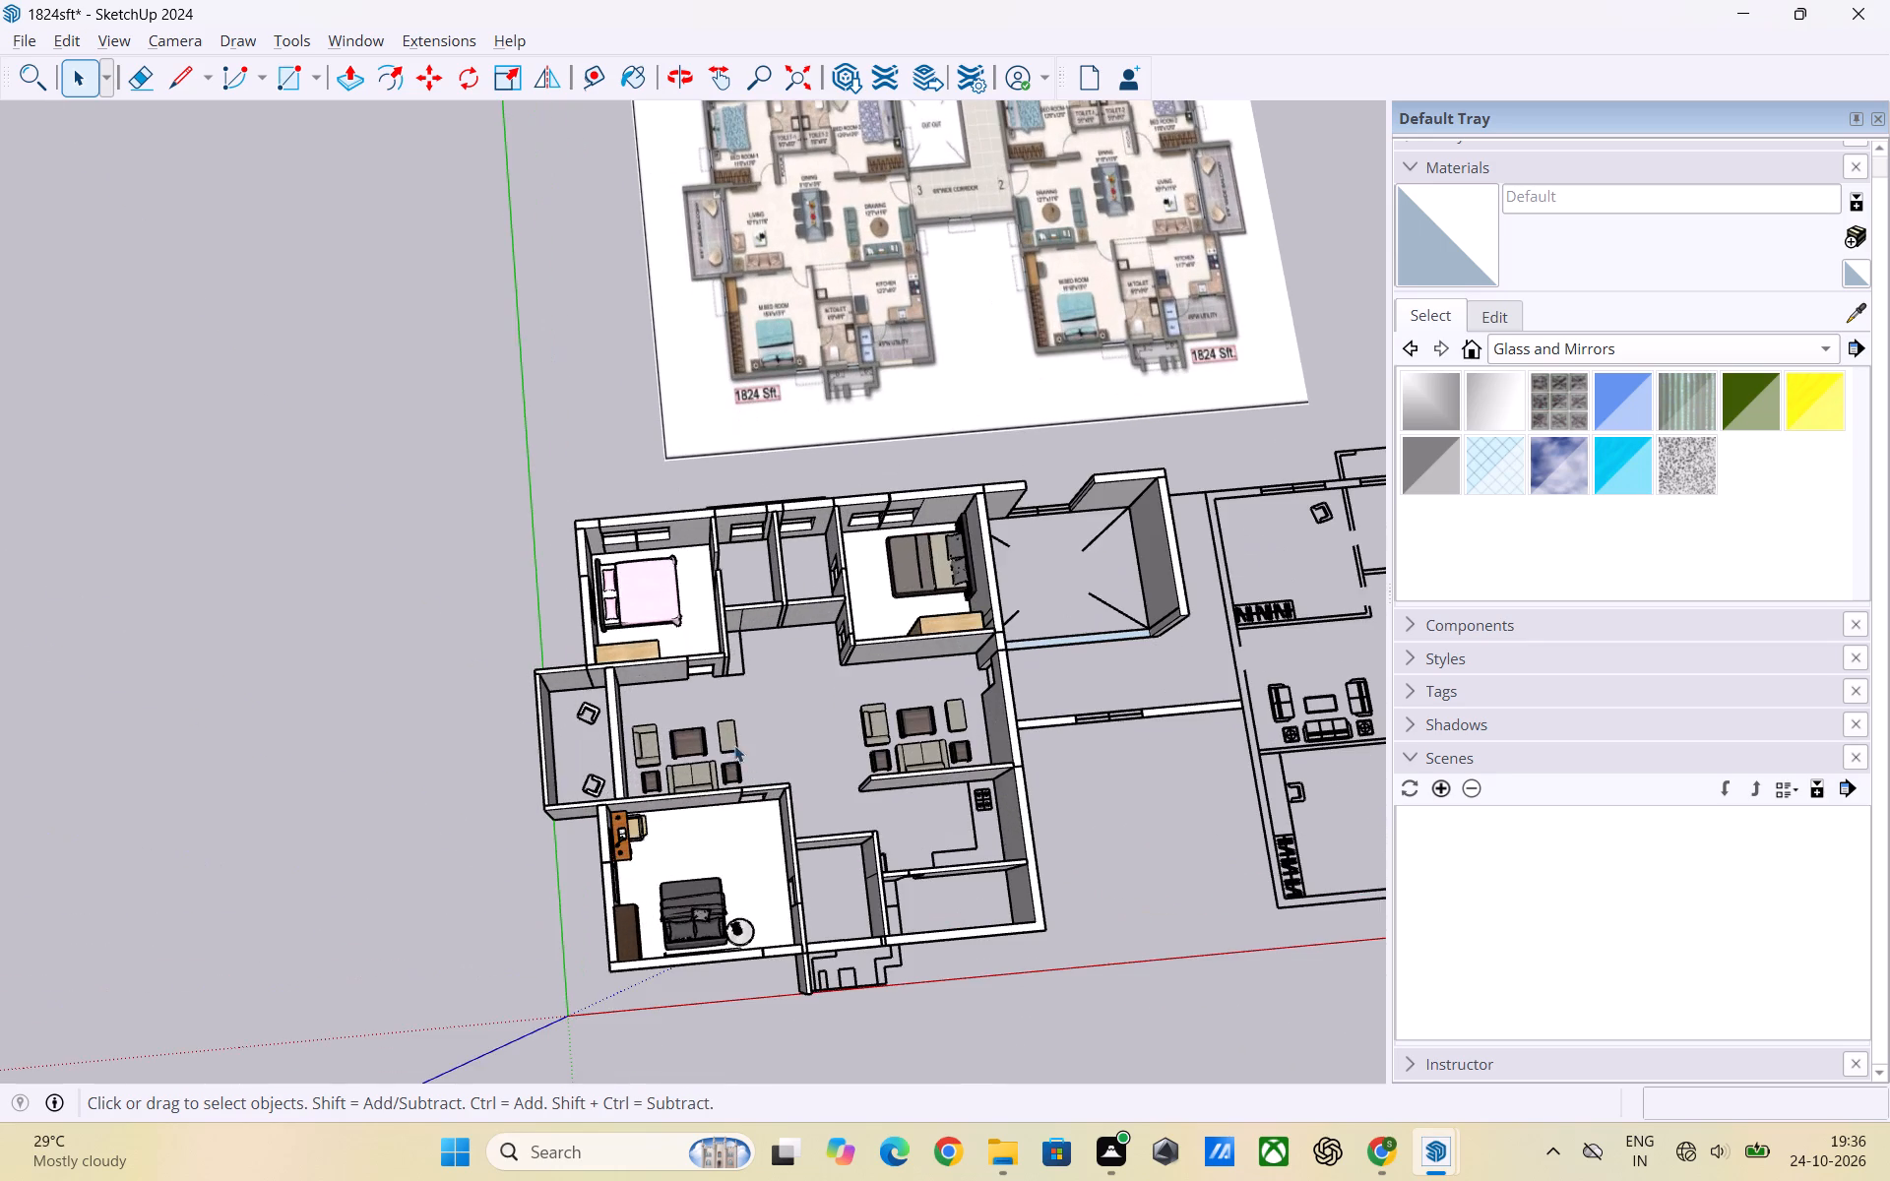
pyautogui.moveTo(734, 745); pyautogui.dragTo(697, 840, button='middle')
pyautogui.scroll(-1, 734, 745)
pyautogui.scroll(5, 663, 776)
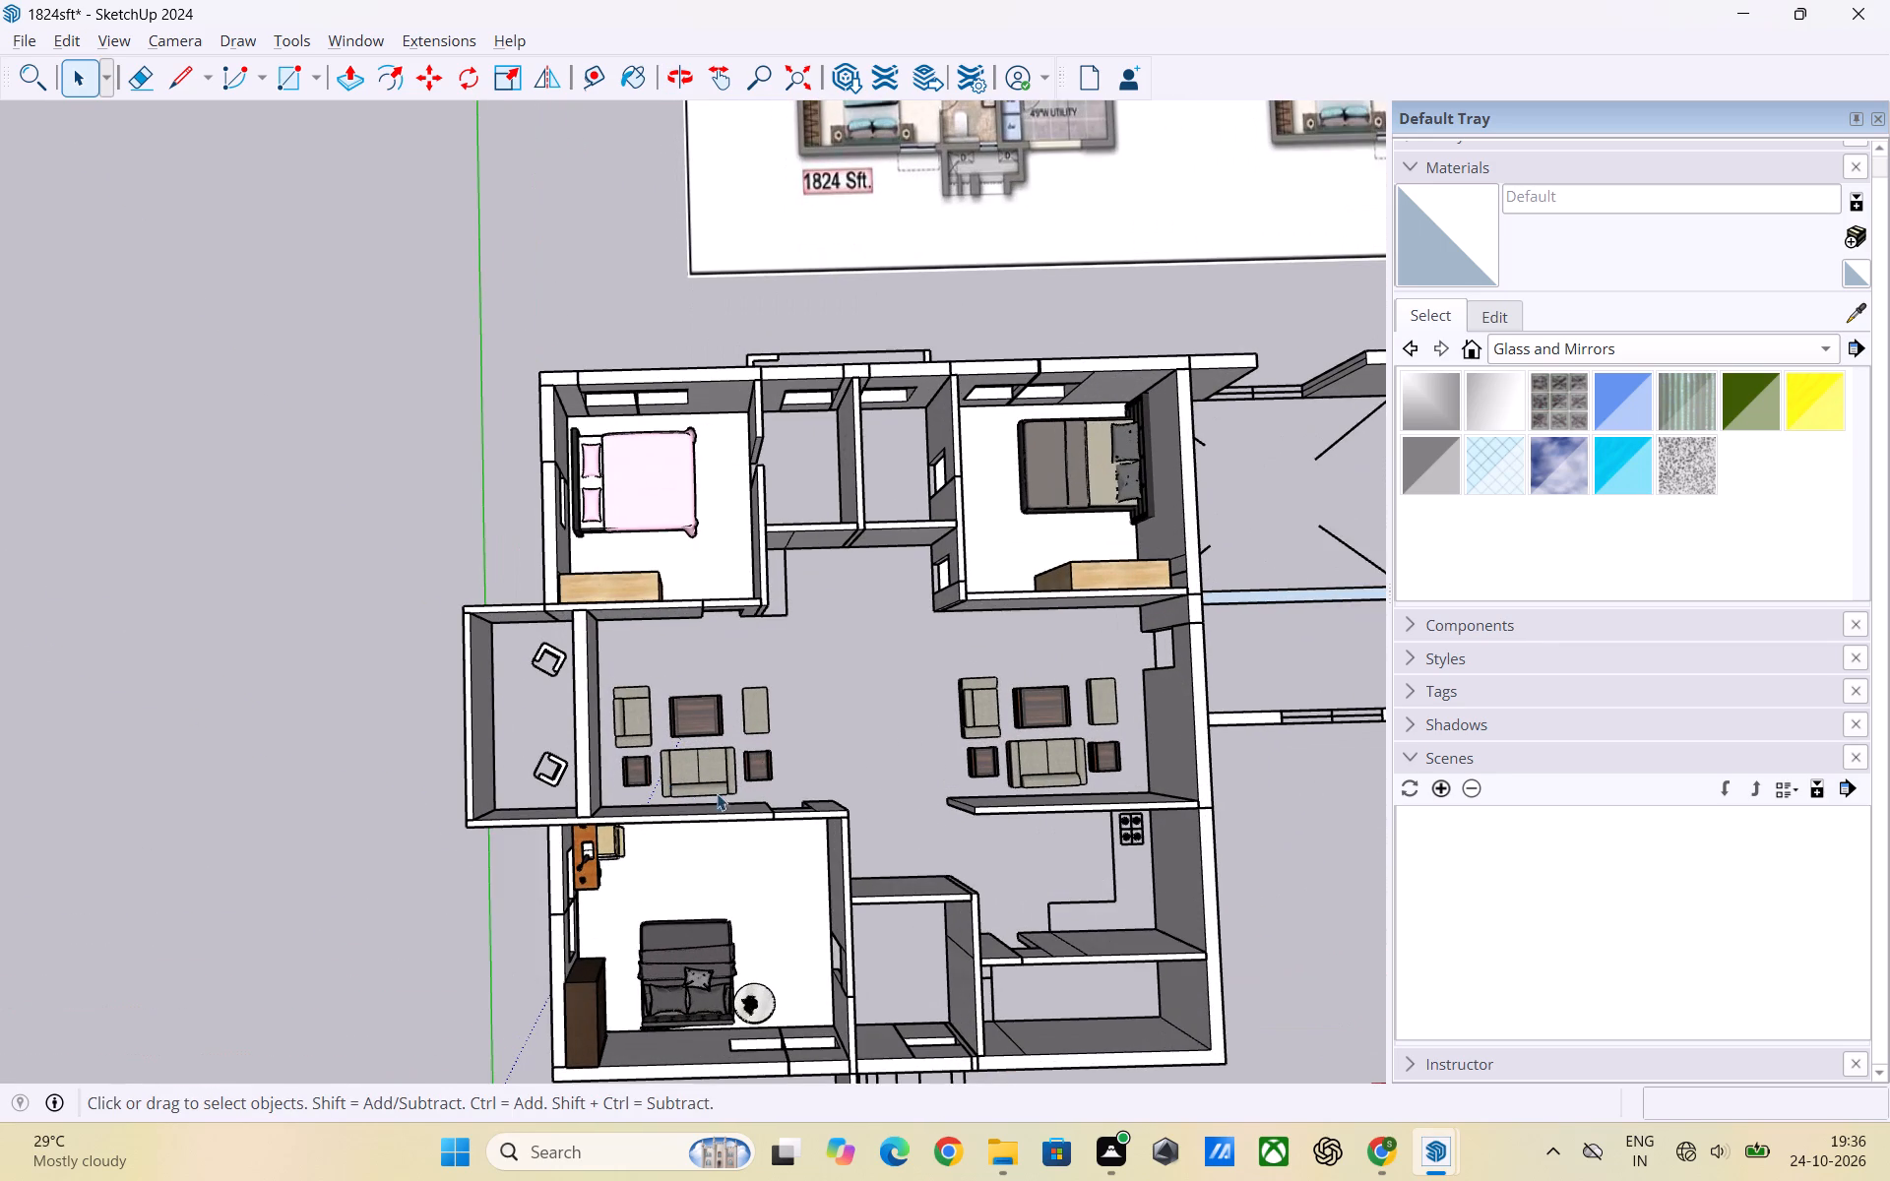
pyautogui.moveTo(717, 793); pyautogui.dragTo(676, 801, button='middle')
pyautogui.scroll(3, 648, 718)
pyautogui.scroll(-2, 682, 611)
pyautogui.scroll(1, 772, 790)
pyautogui.scroll(-1, 698, 732)
pyautogui.scroll(2, 695, 740)
# Draw a floor rectangle of 11' 1 1/2" by 32' 7" across the central hall containing both sofa sets.
pyautogui.press('r')
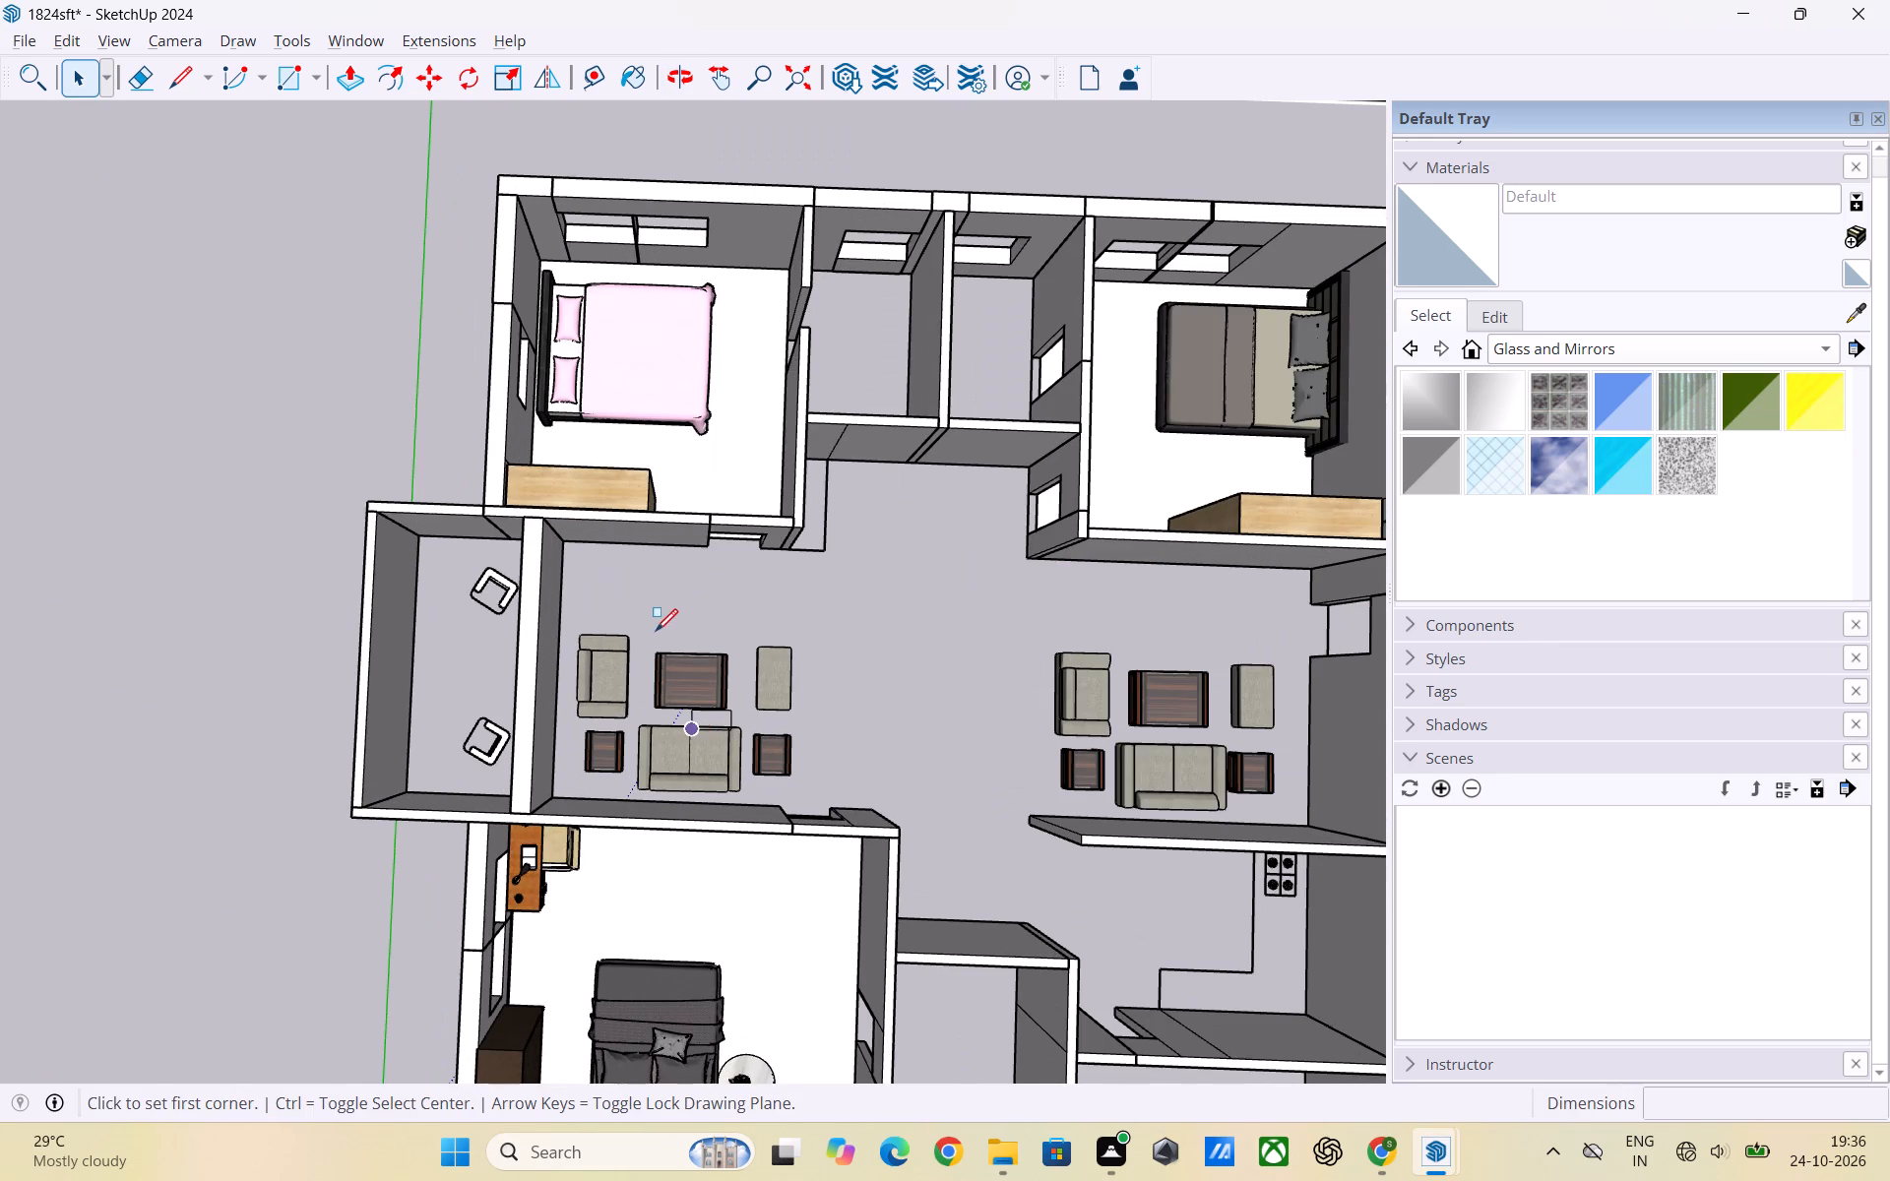
pyautogui.scroll(2, 649, 620)
pyautogui.click(544, 528)
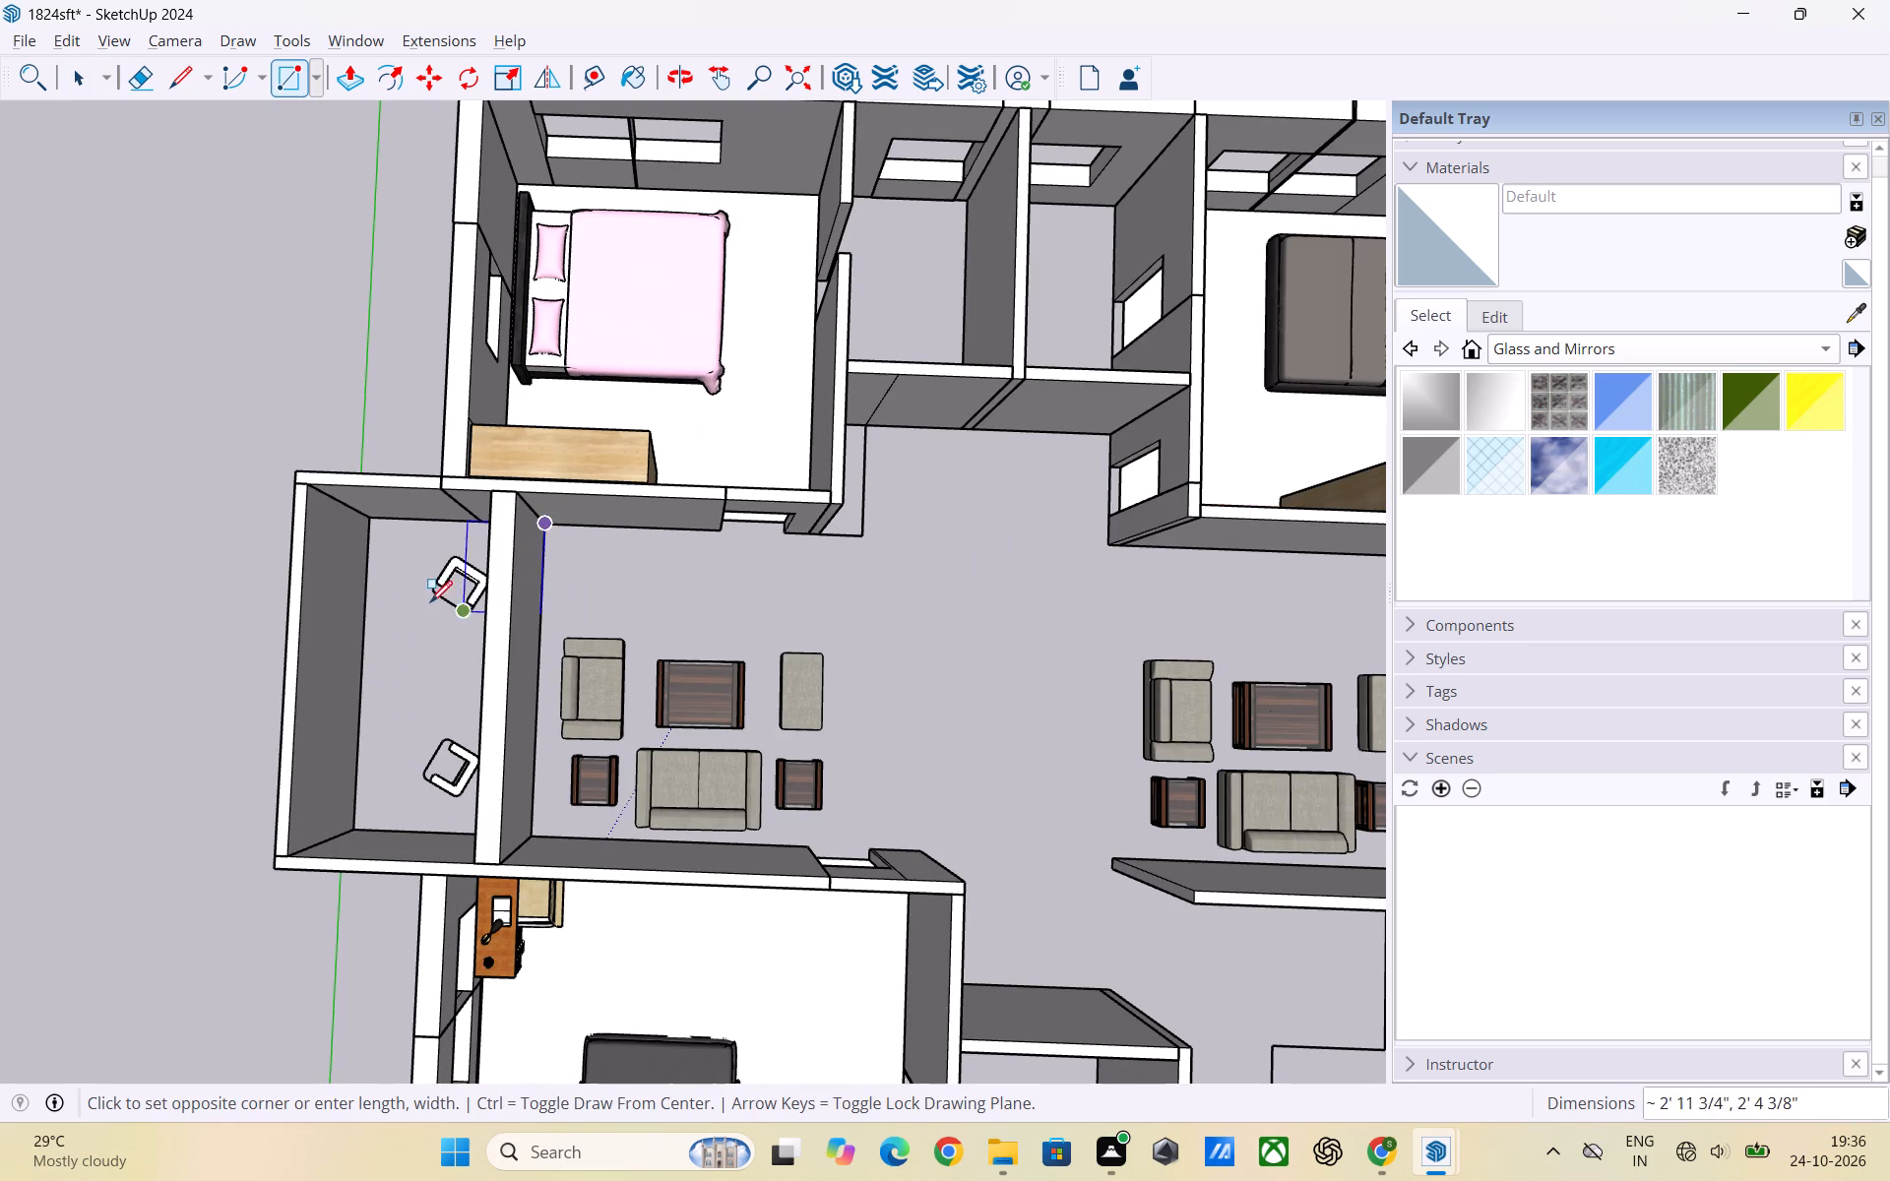
pyautogui.scroll(-4, 430, 601)
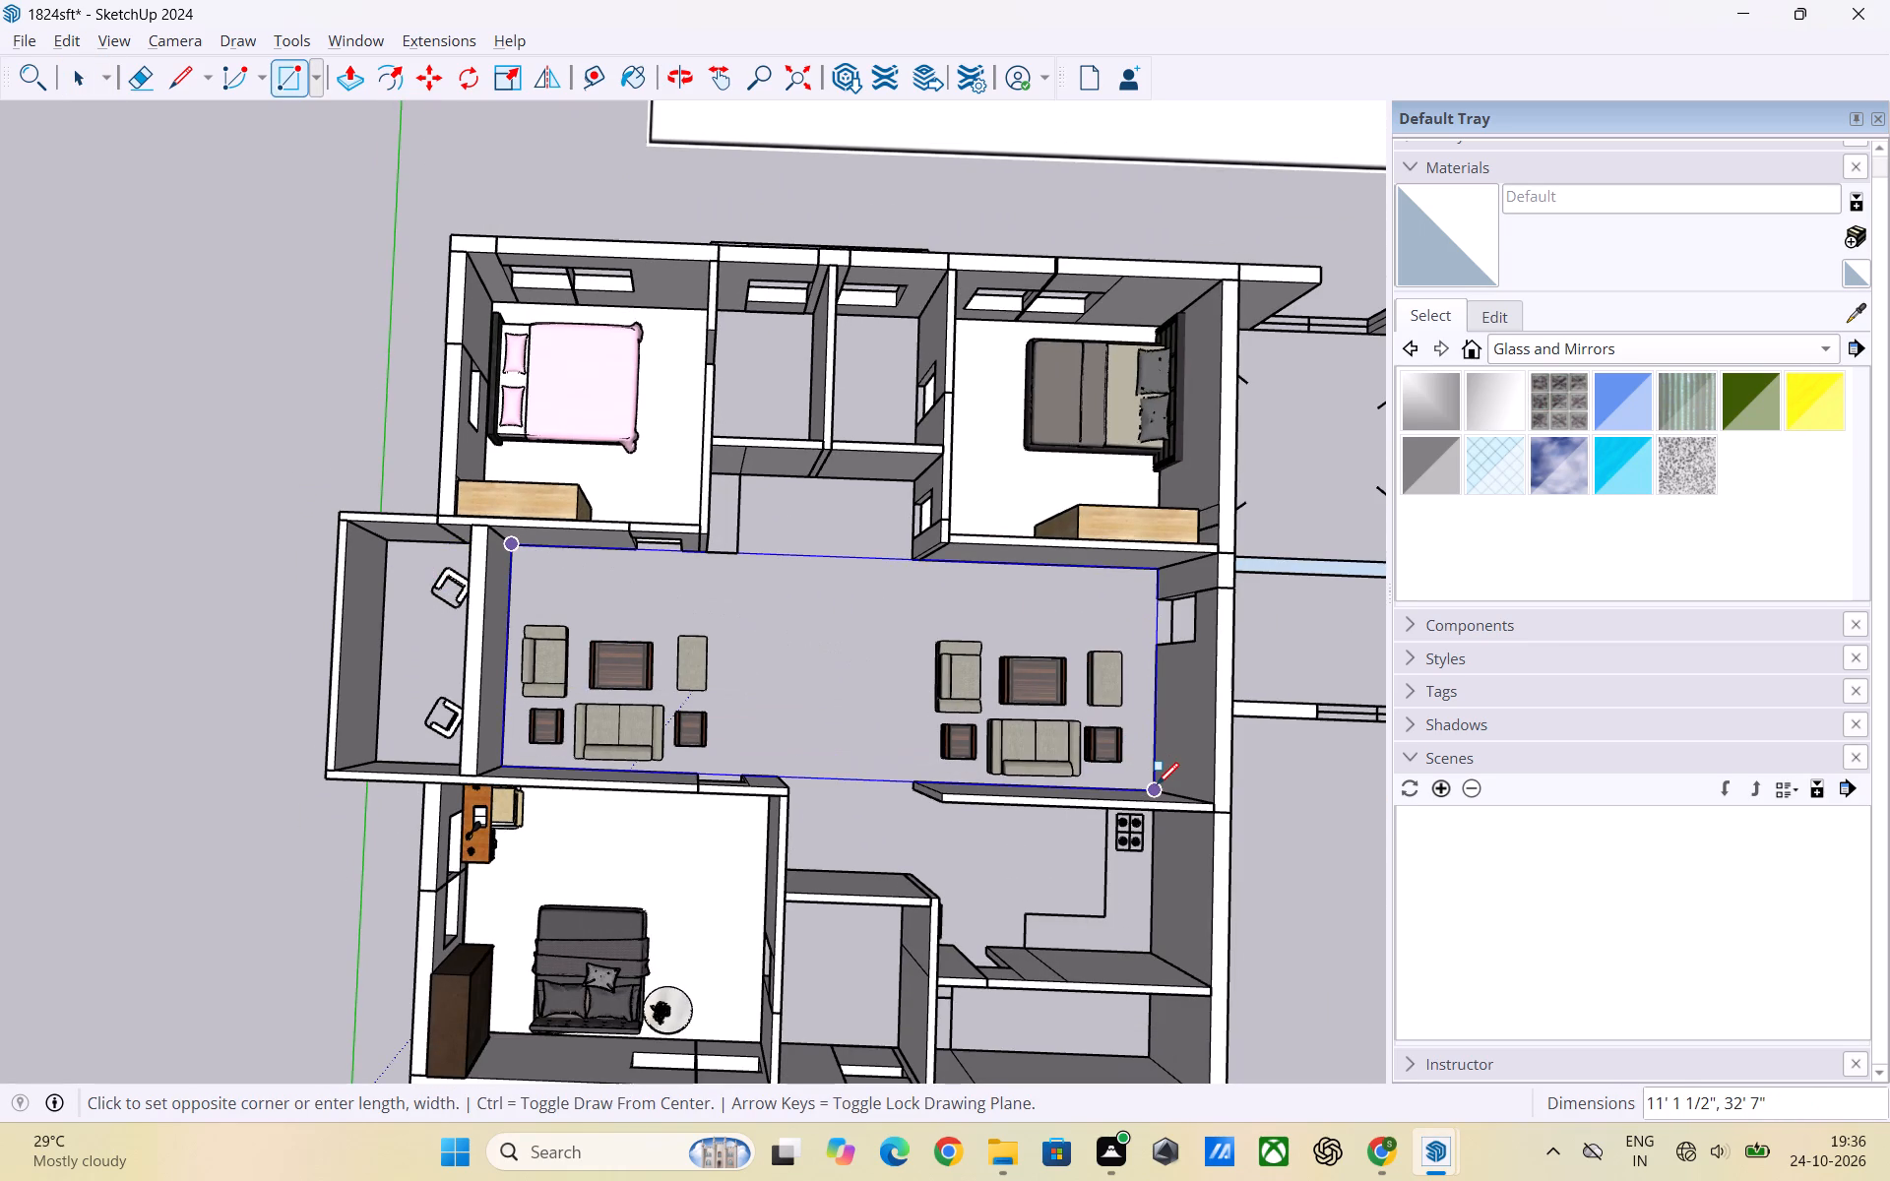
pyautogui.click(1157, 784)
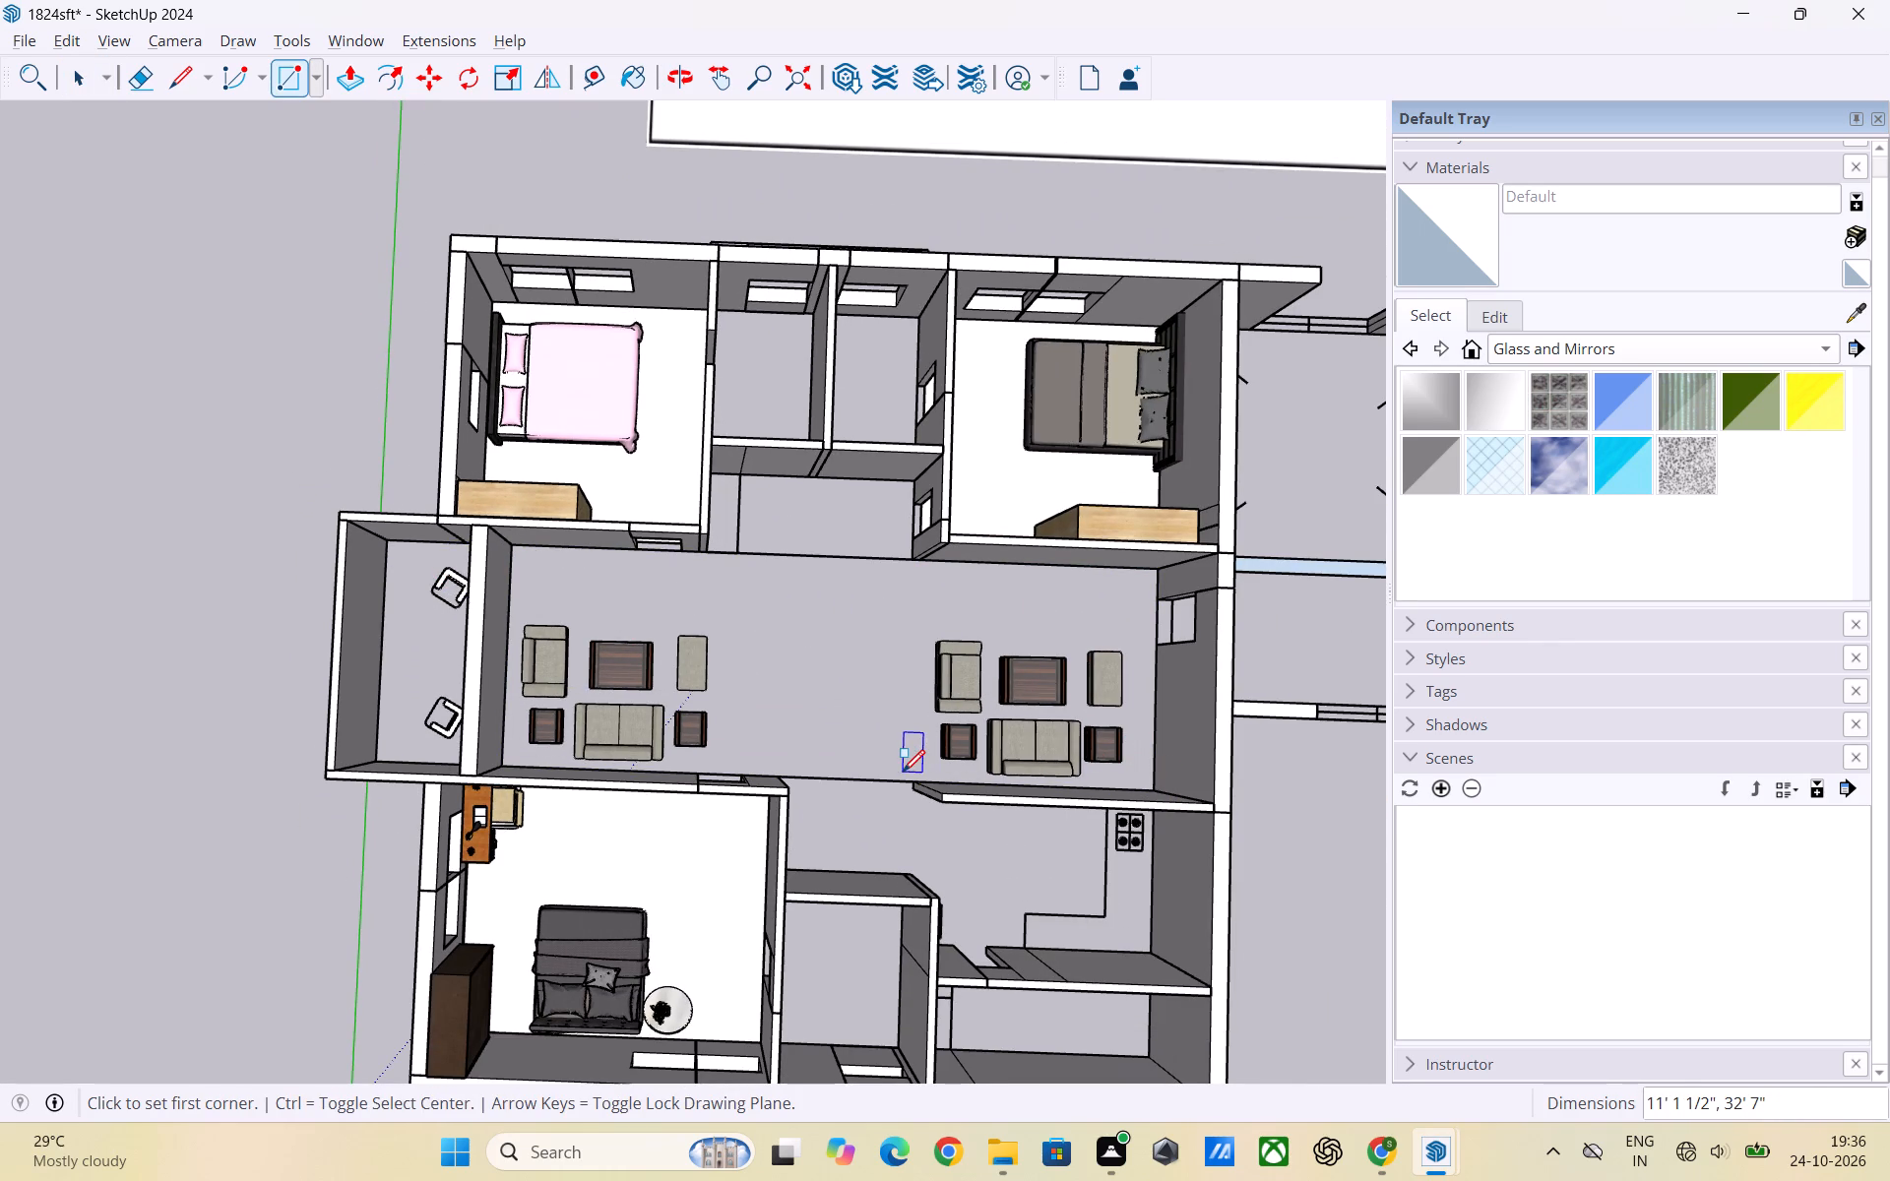
pyautogui.press('space')
# Inspect the left apartment's floor surfaces from below and above, checking the central hall.
pyautogui.scroll(2, 811, 794)
pyautogui.moveTo(778, 829); pyautogui.dragTo(900, 387, button='middle')
pyautogui.scroll(-1, 763, 954)
pyautogui.moveTo(762, 957); pyautogui.dragTo(789, 634, button='middle')
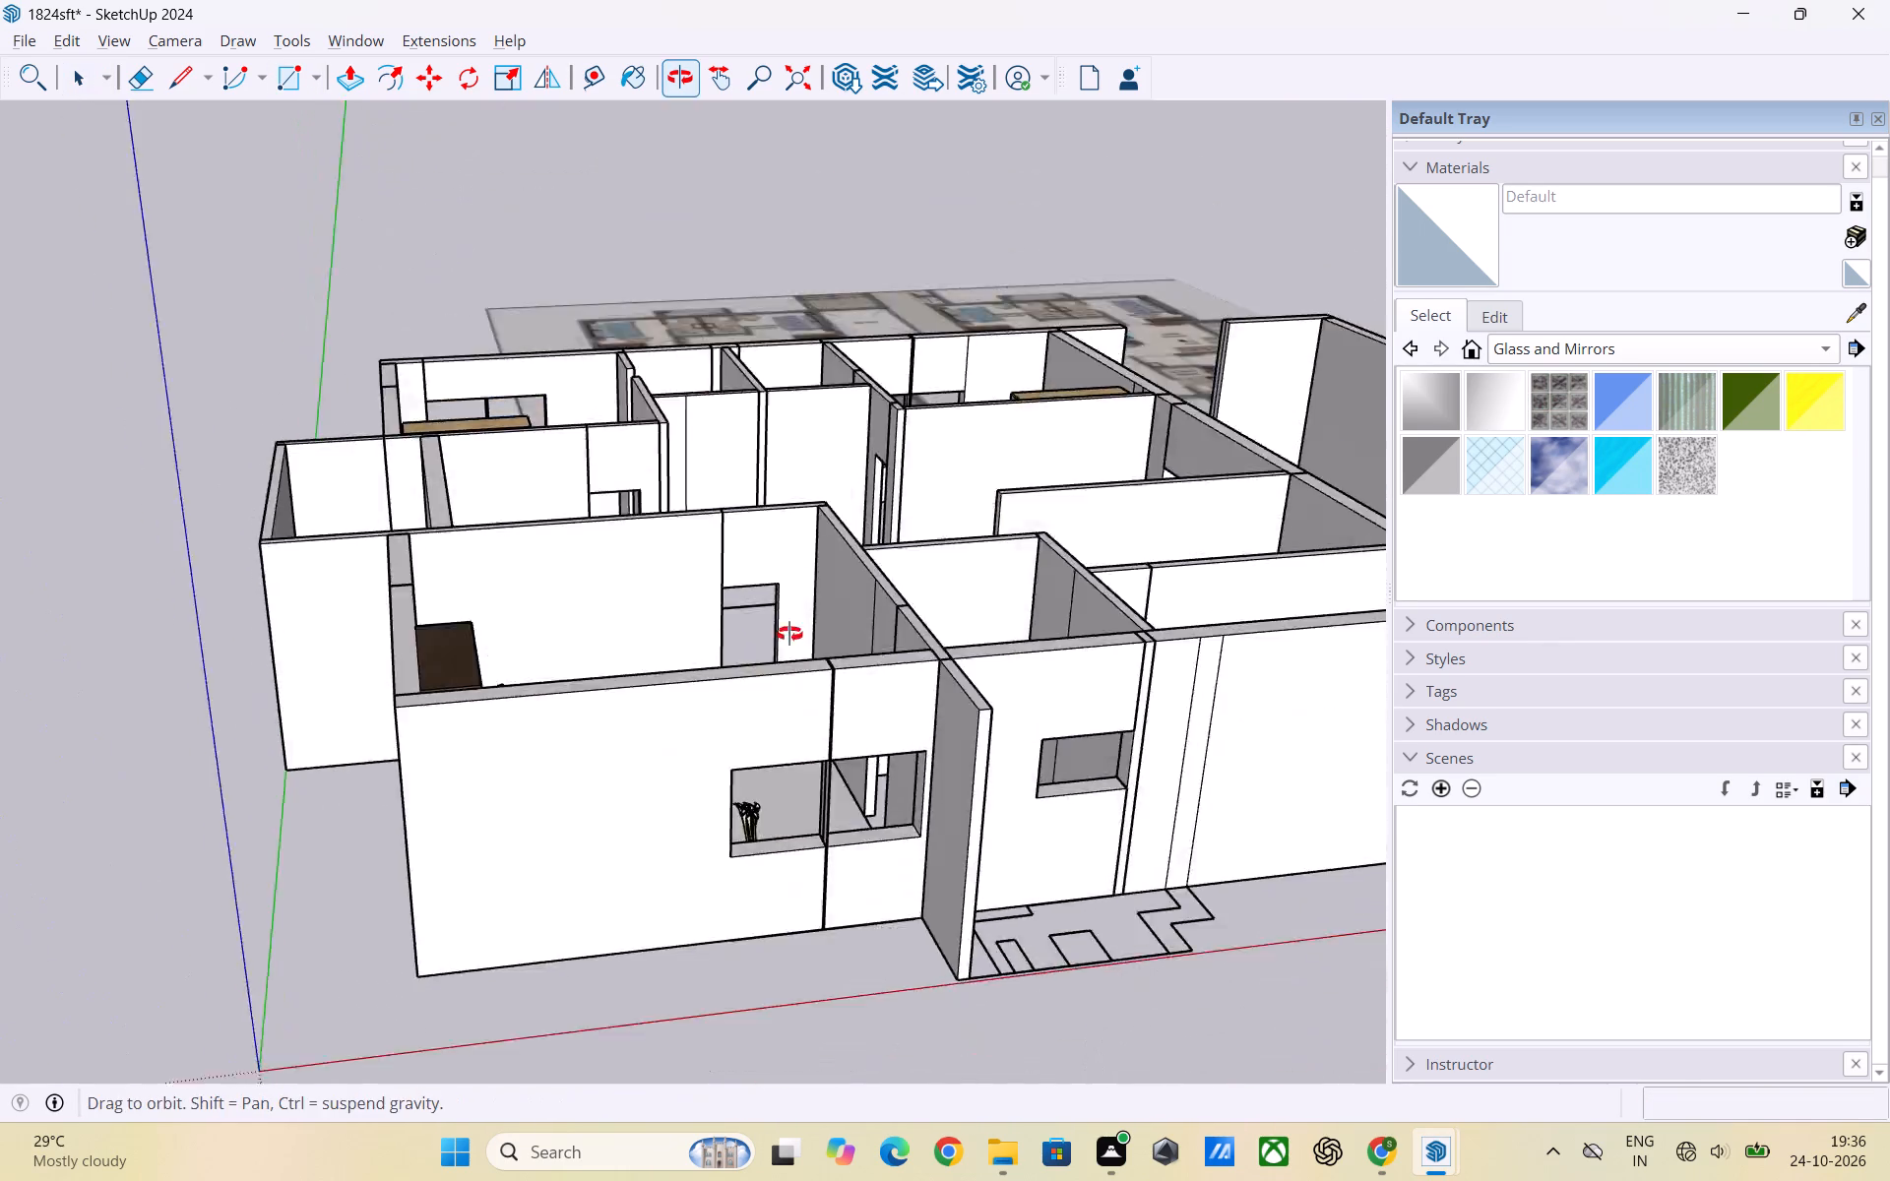
pyautogui.moveTo(789, 634); pyautogui.dragTo(839, 375, button='middle')
pyautogui.moveTo(759, 790); pyautogui.dragTo(785, 464, button='middle')
pyautogui.scroll(-2, 915, 549)
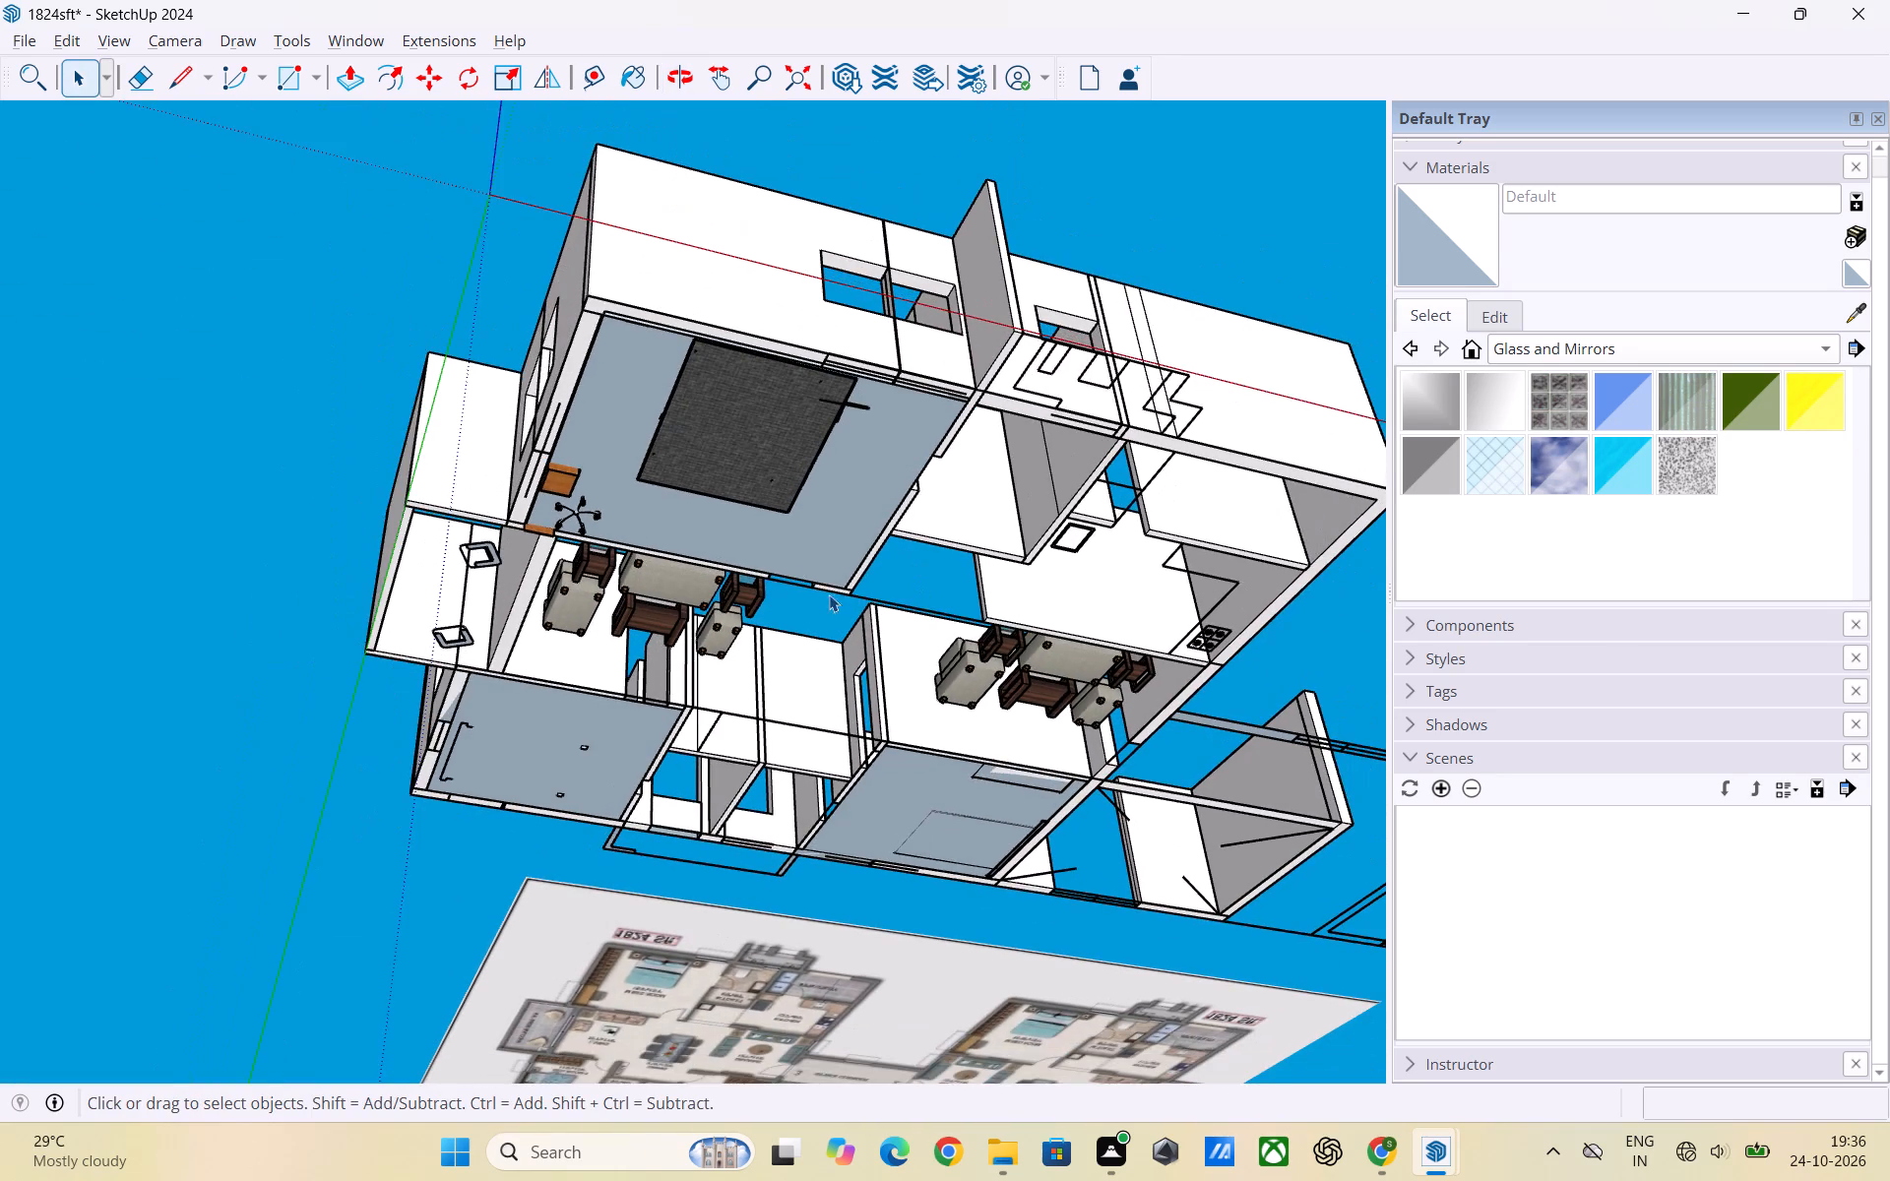
pyautogui.scroll(-8, 785, 563)
pyautogui.moveTo(824, 543); pyautogui.dragTo(764, 993, button='middle')
pyautogui.scroll(-2, 870, 579)
pyautogui.scroll(1, 870, 580)
pyautogui.moveTo(870, 613); pyautogui.dragTo(848, 761, button='middle')
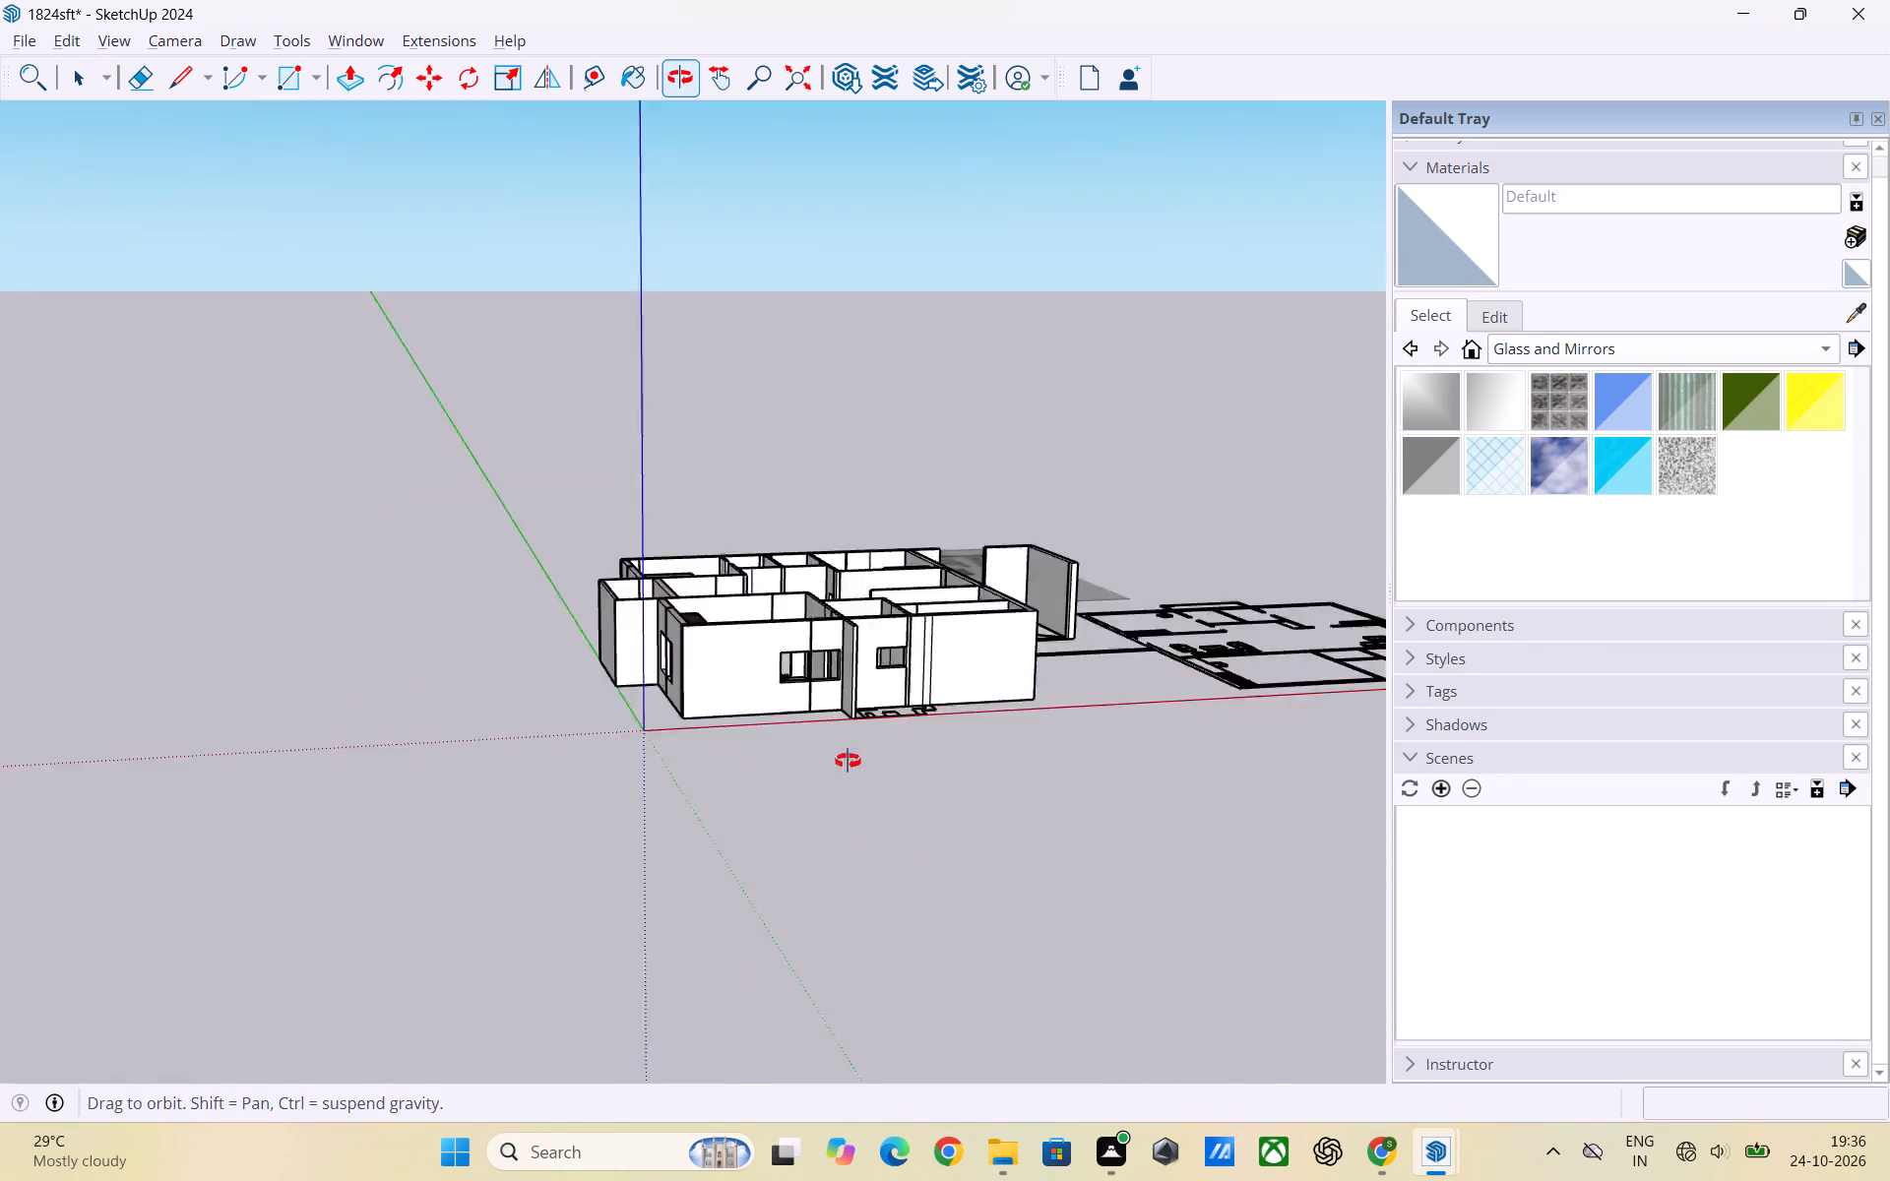
pyautogui.moveTo(848, 761); pyautogui.dragTo(802, 990, button='middle')
pyautogui.scroll(2, 790, 639)
pyautogui.moveTo(816, 648); pyautogui.dragTo(774, 948, button='middle')
pyautogui.scroll(3, 737, 677)
pyautogui.moveTo(741, 679); pyautogui.dragTo(715, 865, button='middle')
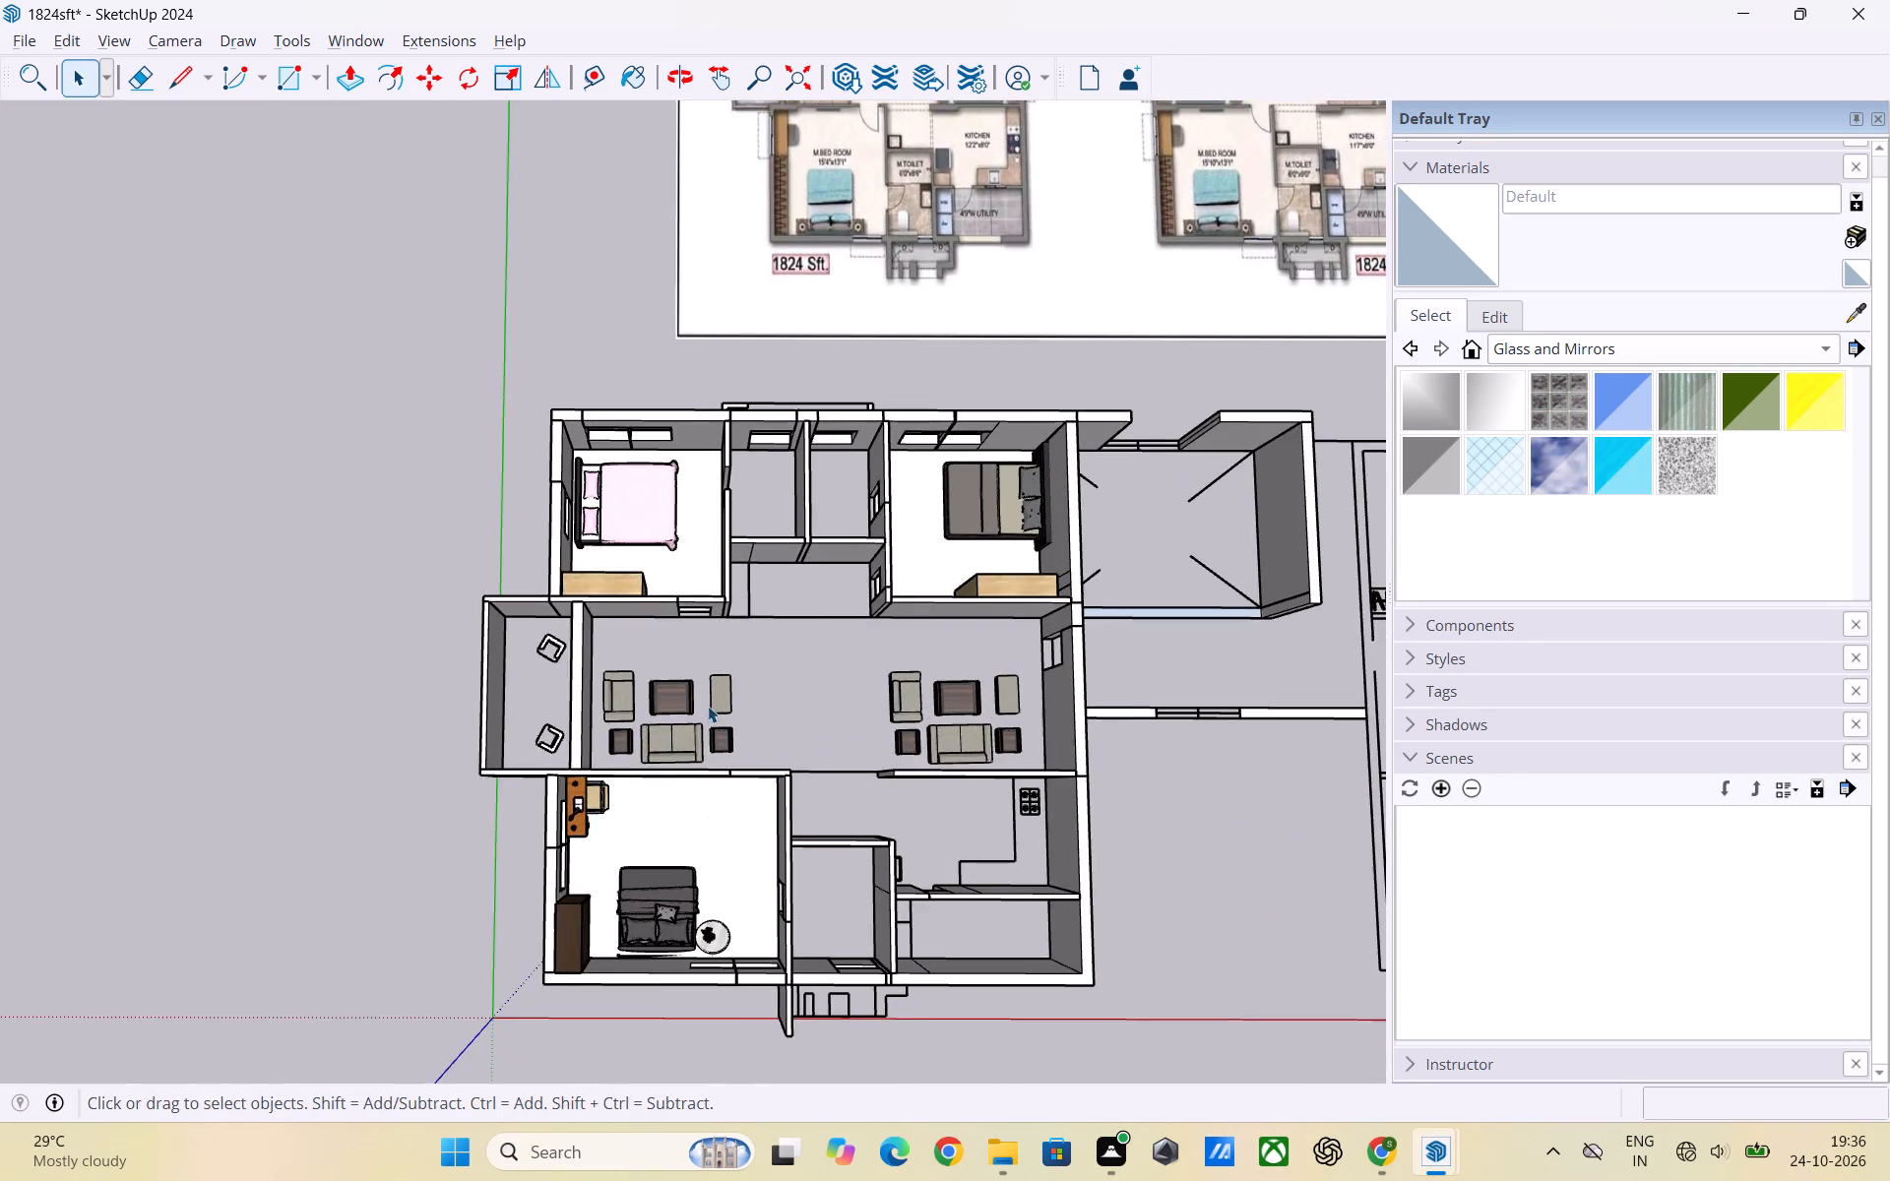
# Draw a floor rectangle of about 9' 10" by 11' 1 1/2" under the hall's sofa set nearest the balcony.
pyautogui.scroll(4, 709, 677)
pyautogui.press('r')
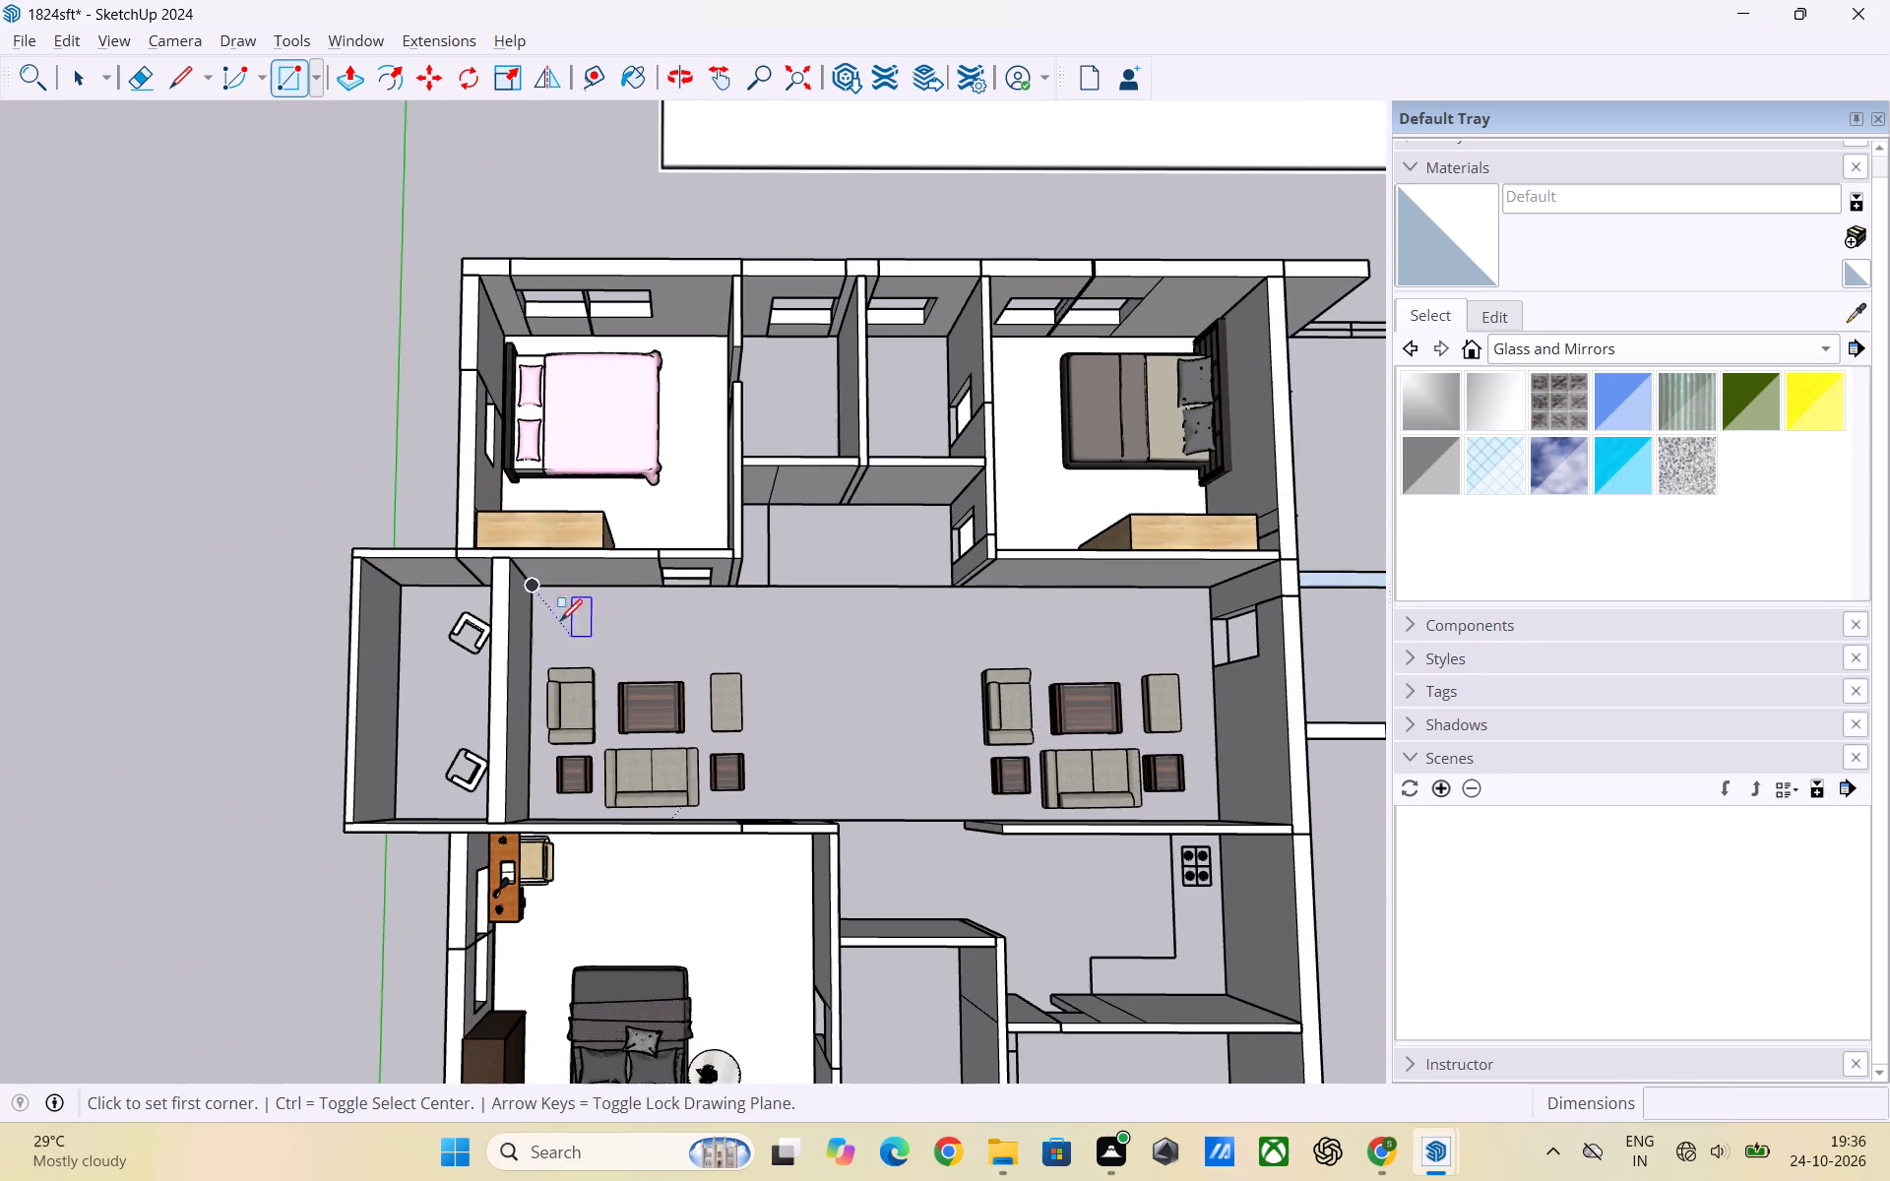
pyautogui.click(530, 590)
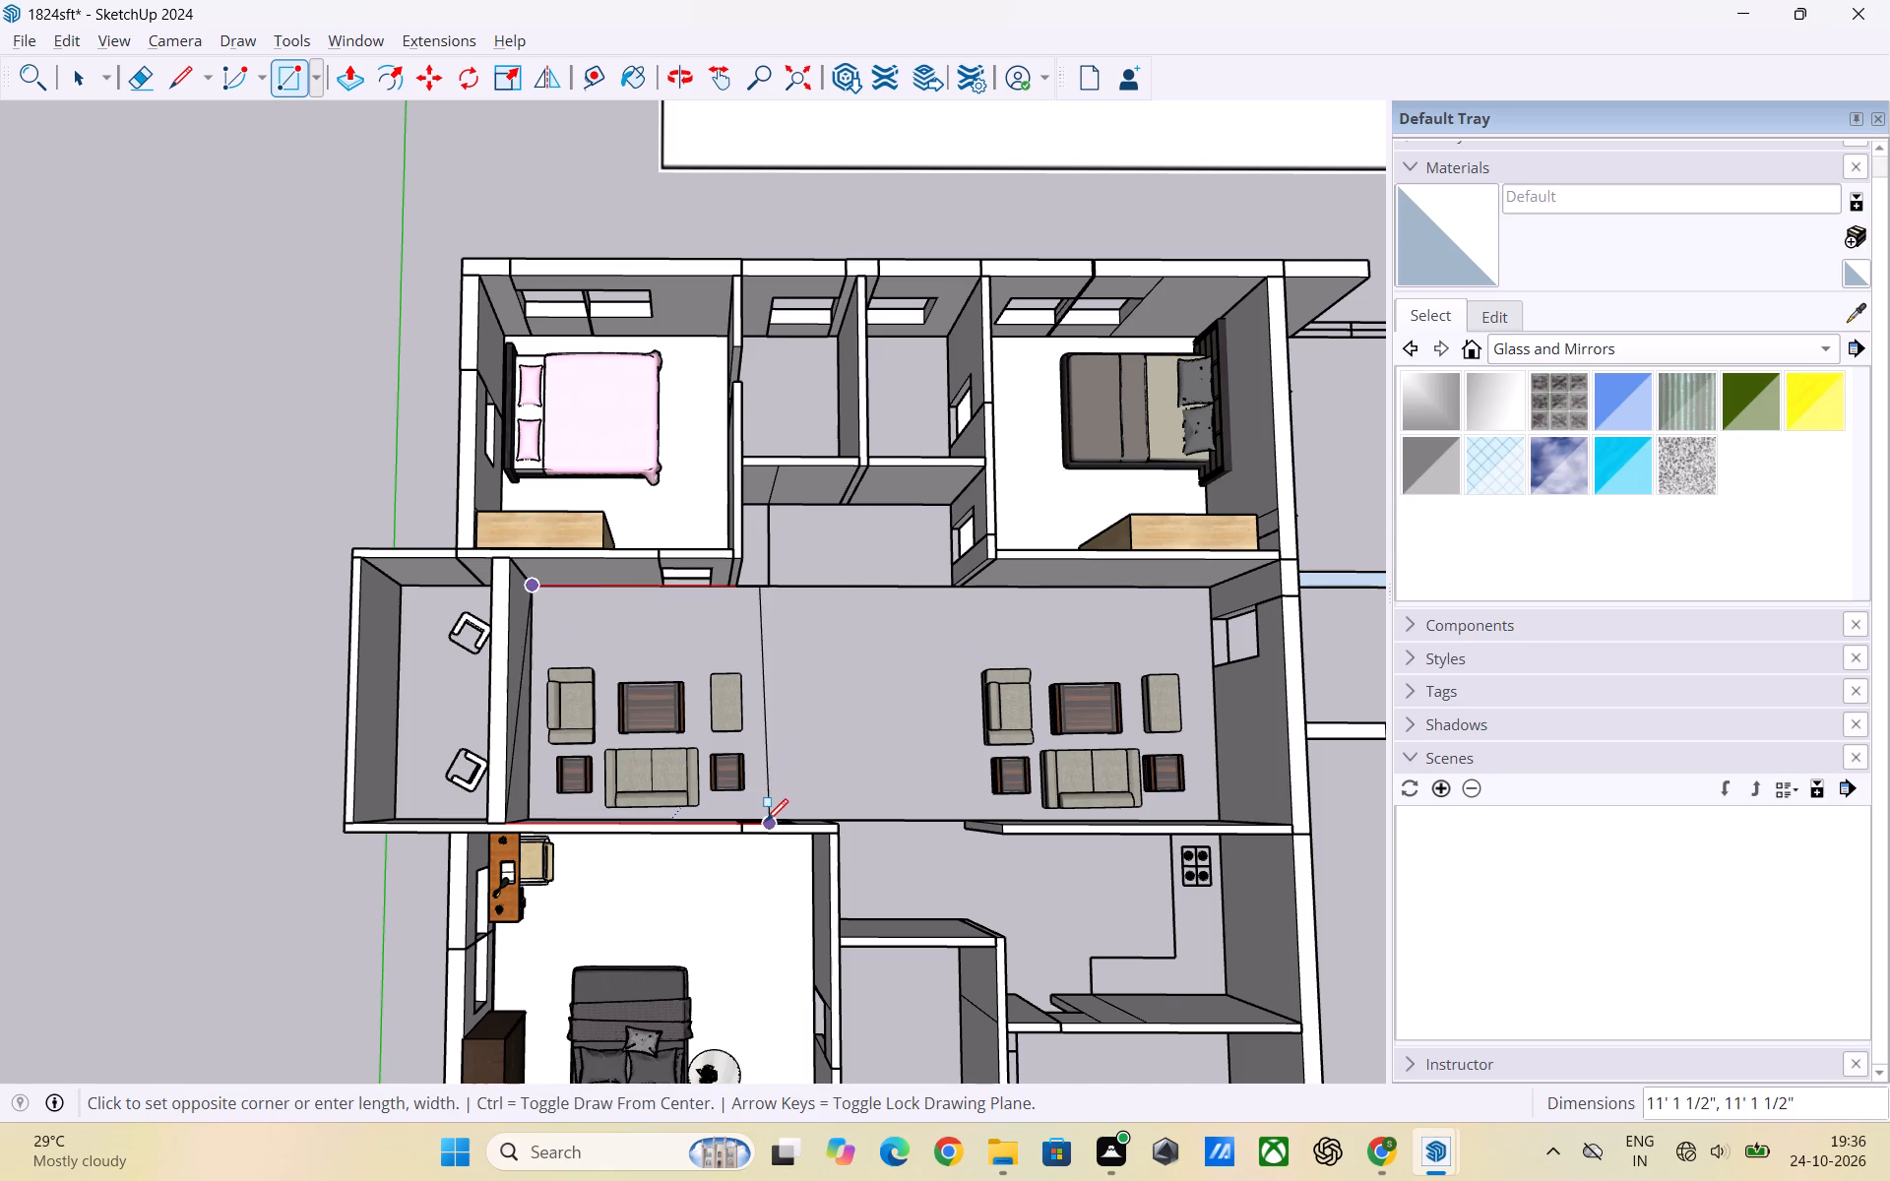
pyautogui.scroll(6, 765, 804)
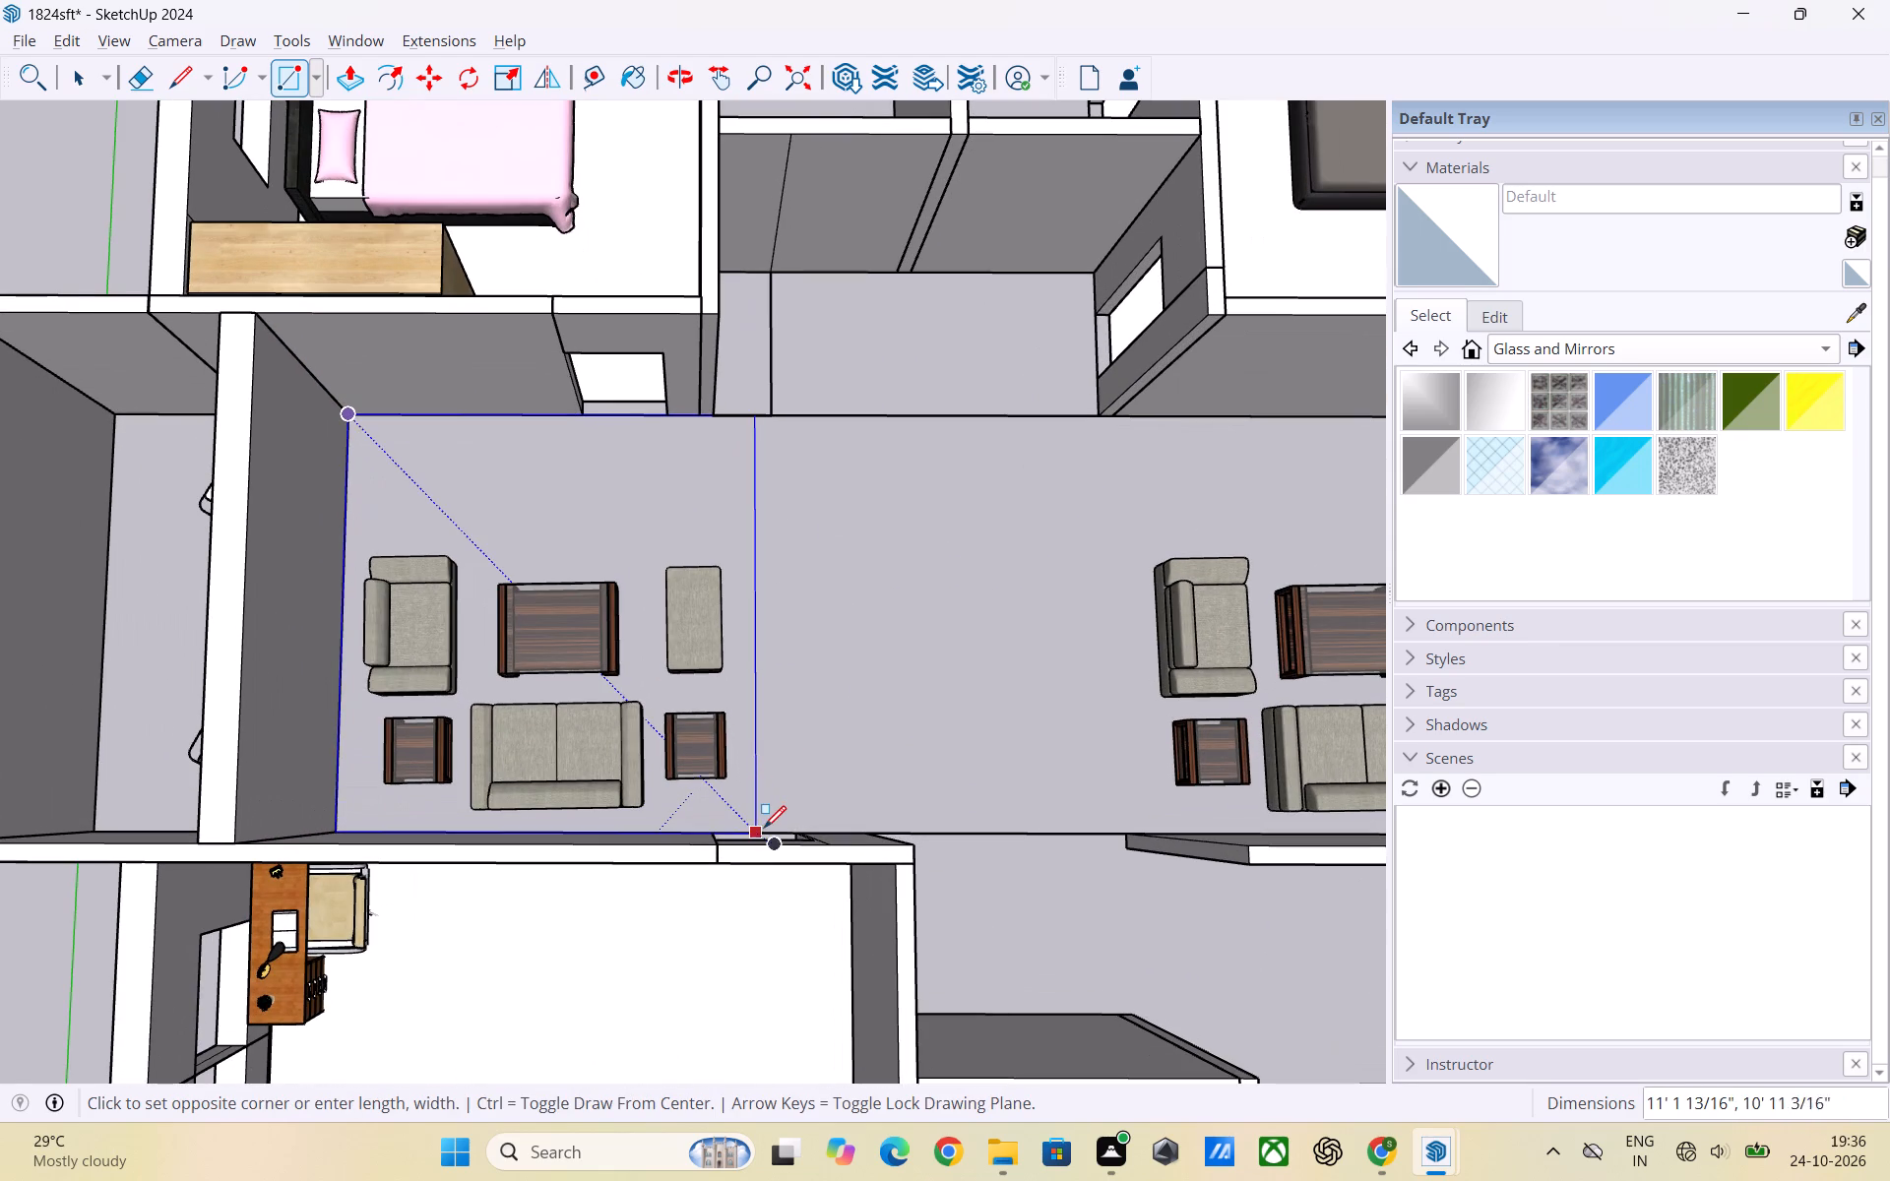
pyautogui.click(713, 832)
pyautogui.scroll(-4, 426, 749)
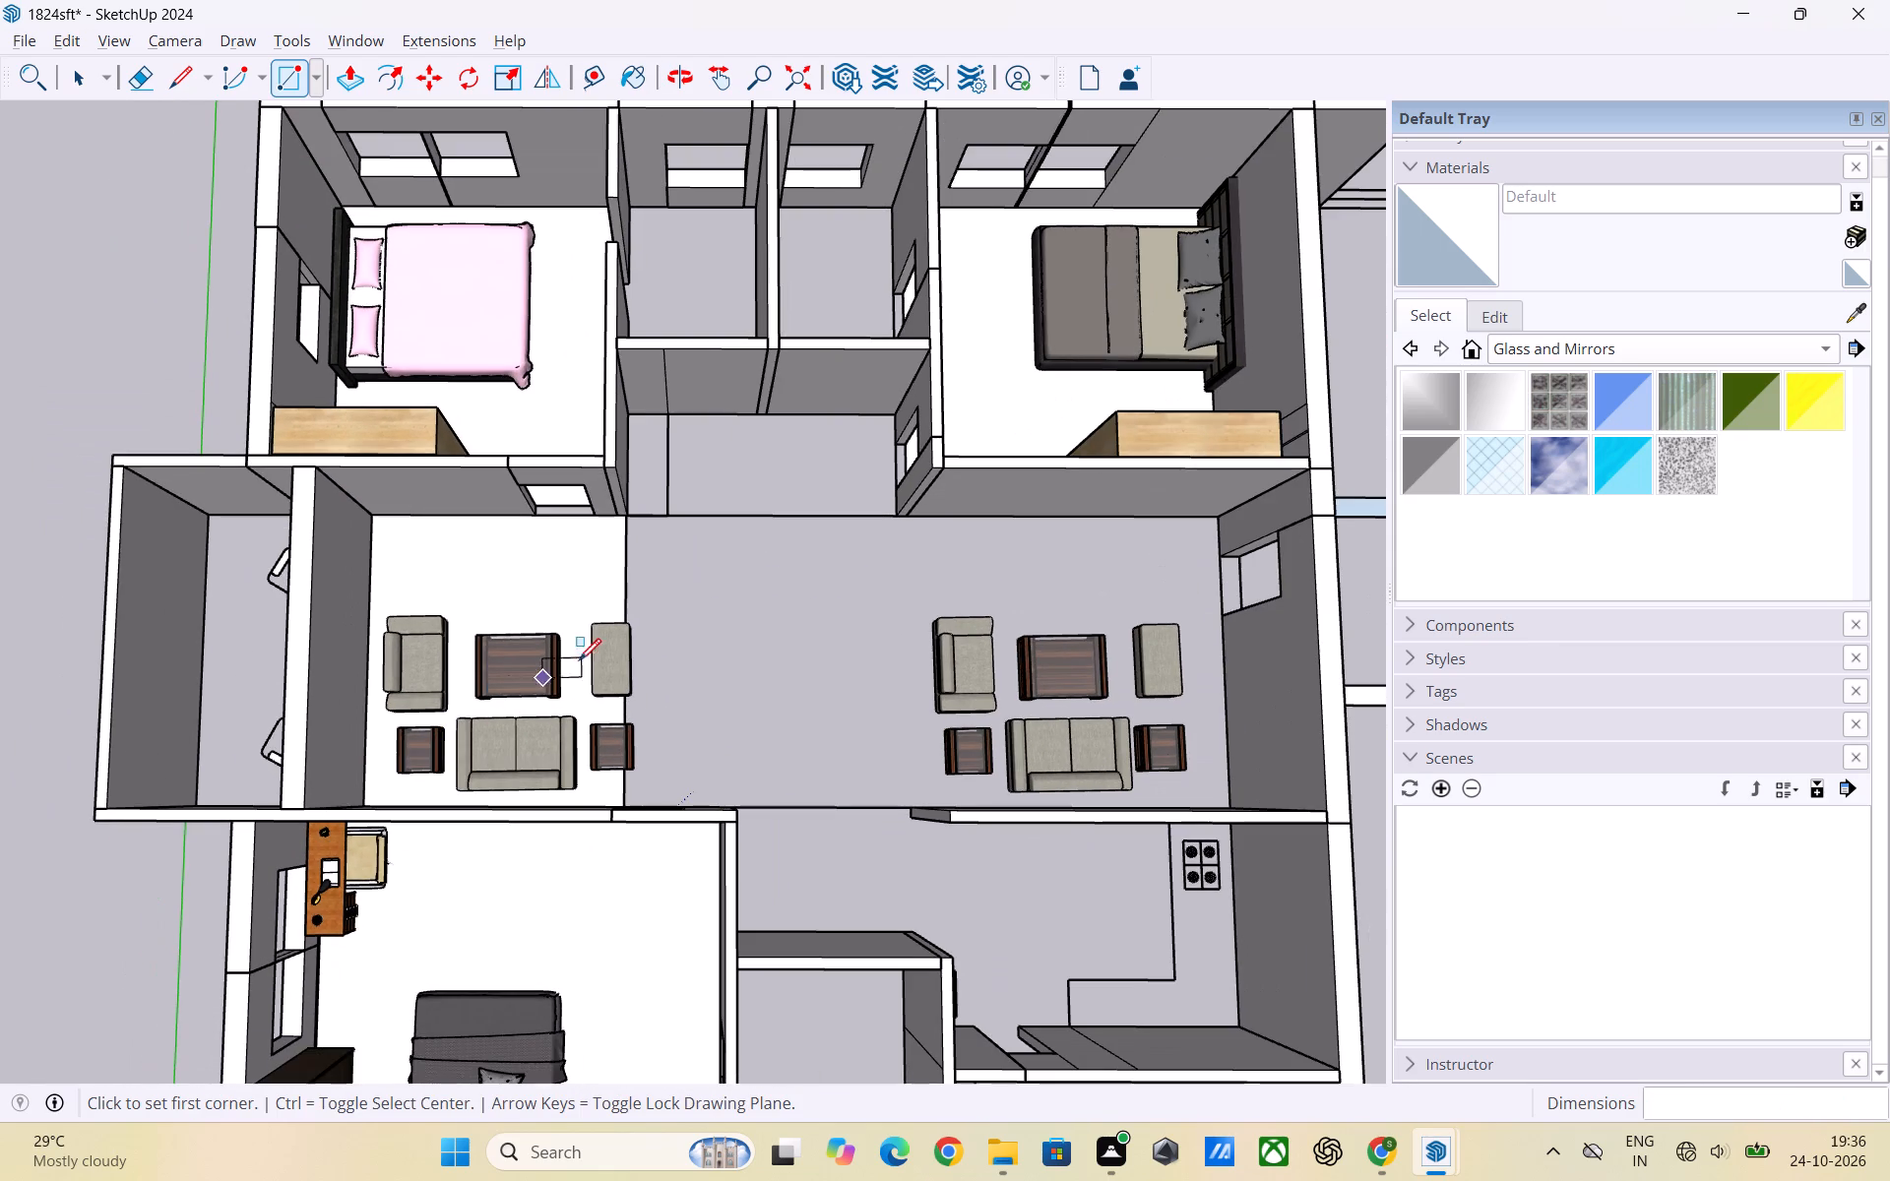
# Draw a horizontal floor rectangle of 22' 9" by 11' 1 1/2" across the rest of the central hall.
pyautogui.click(629, 518)
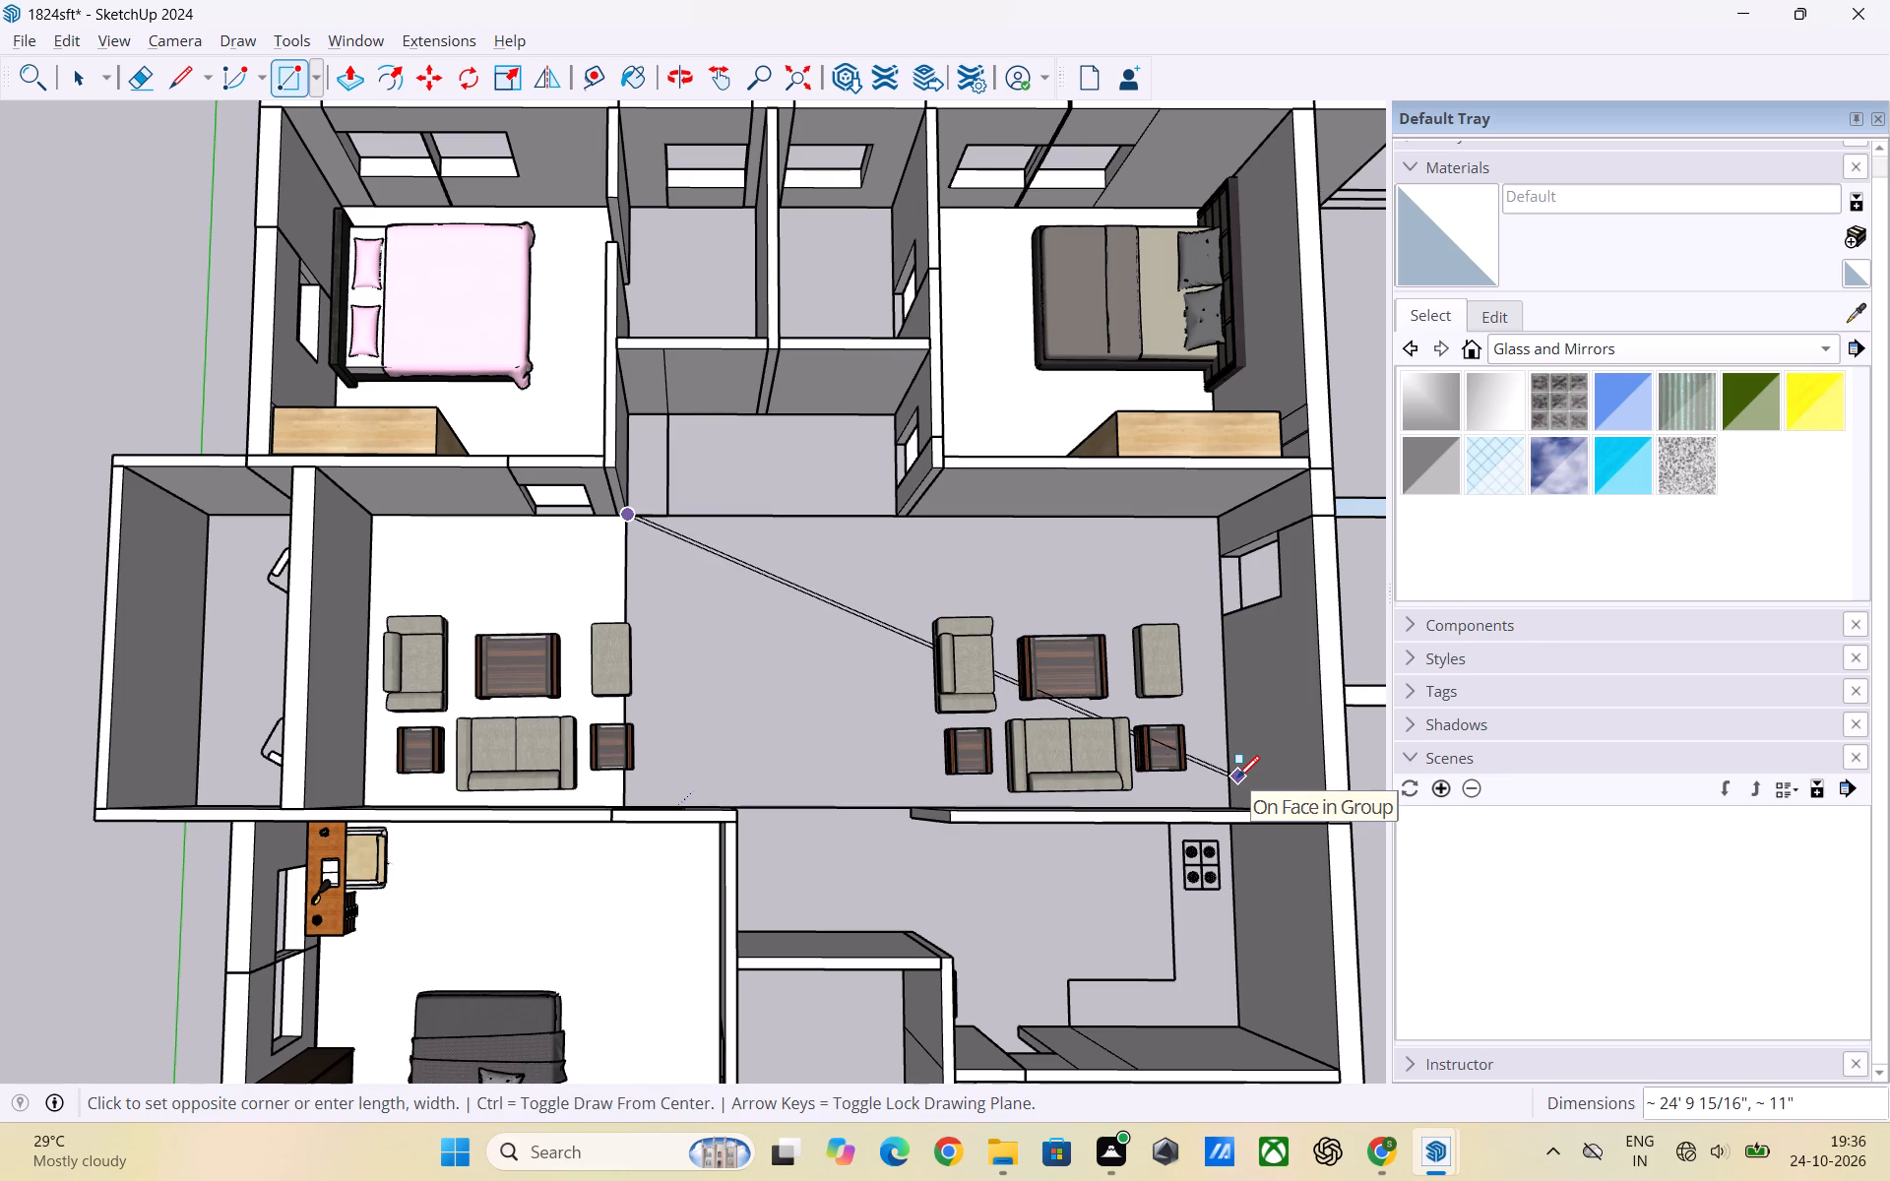
pyautogui.press('Up')
pyautogui.scroll(2, 1251, 799)
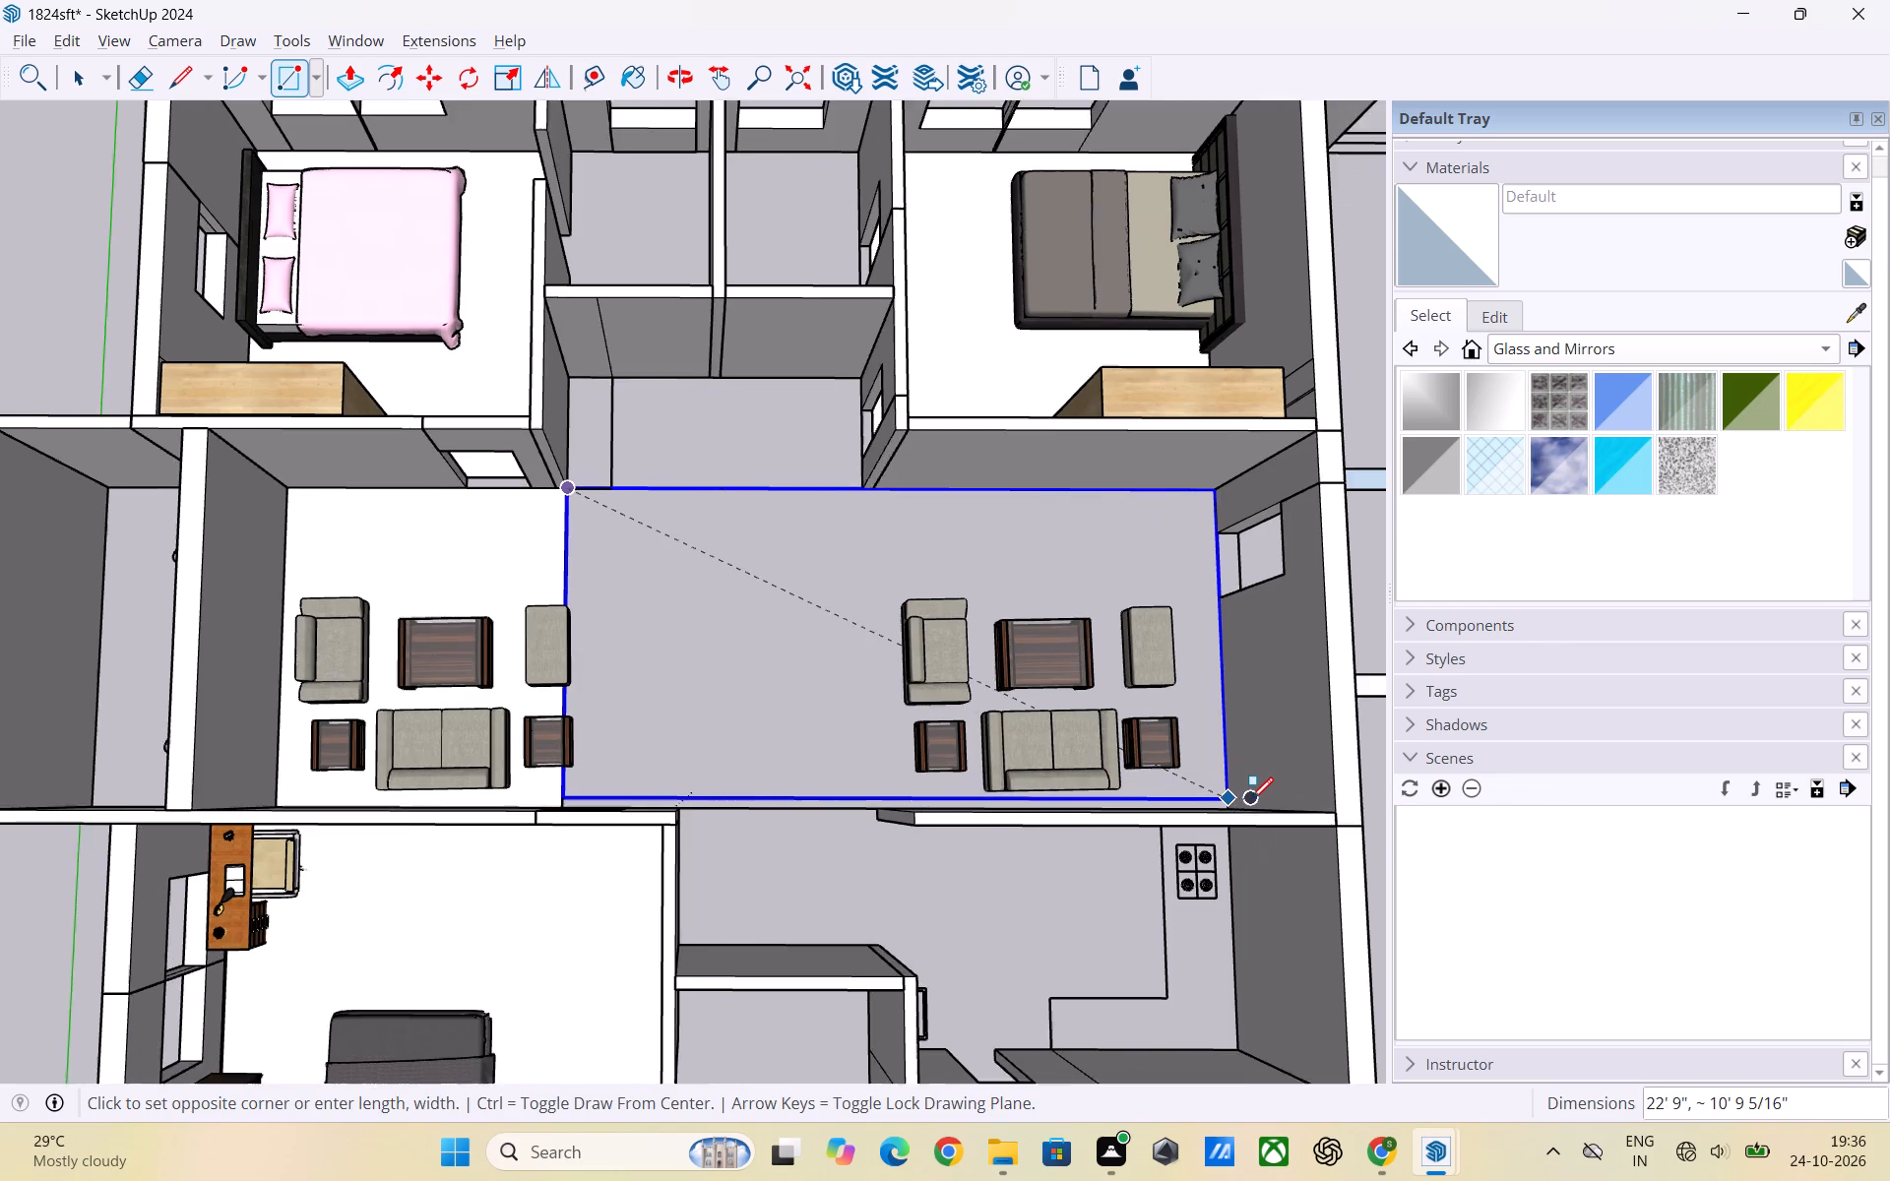
pyautogui.scroll(3, 1253, 805)
pyautogui.click(1253, 805)
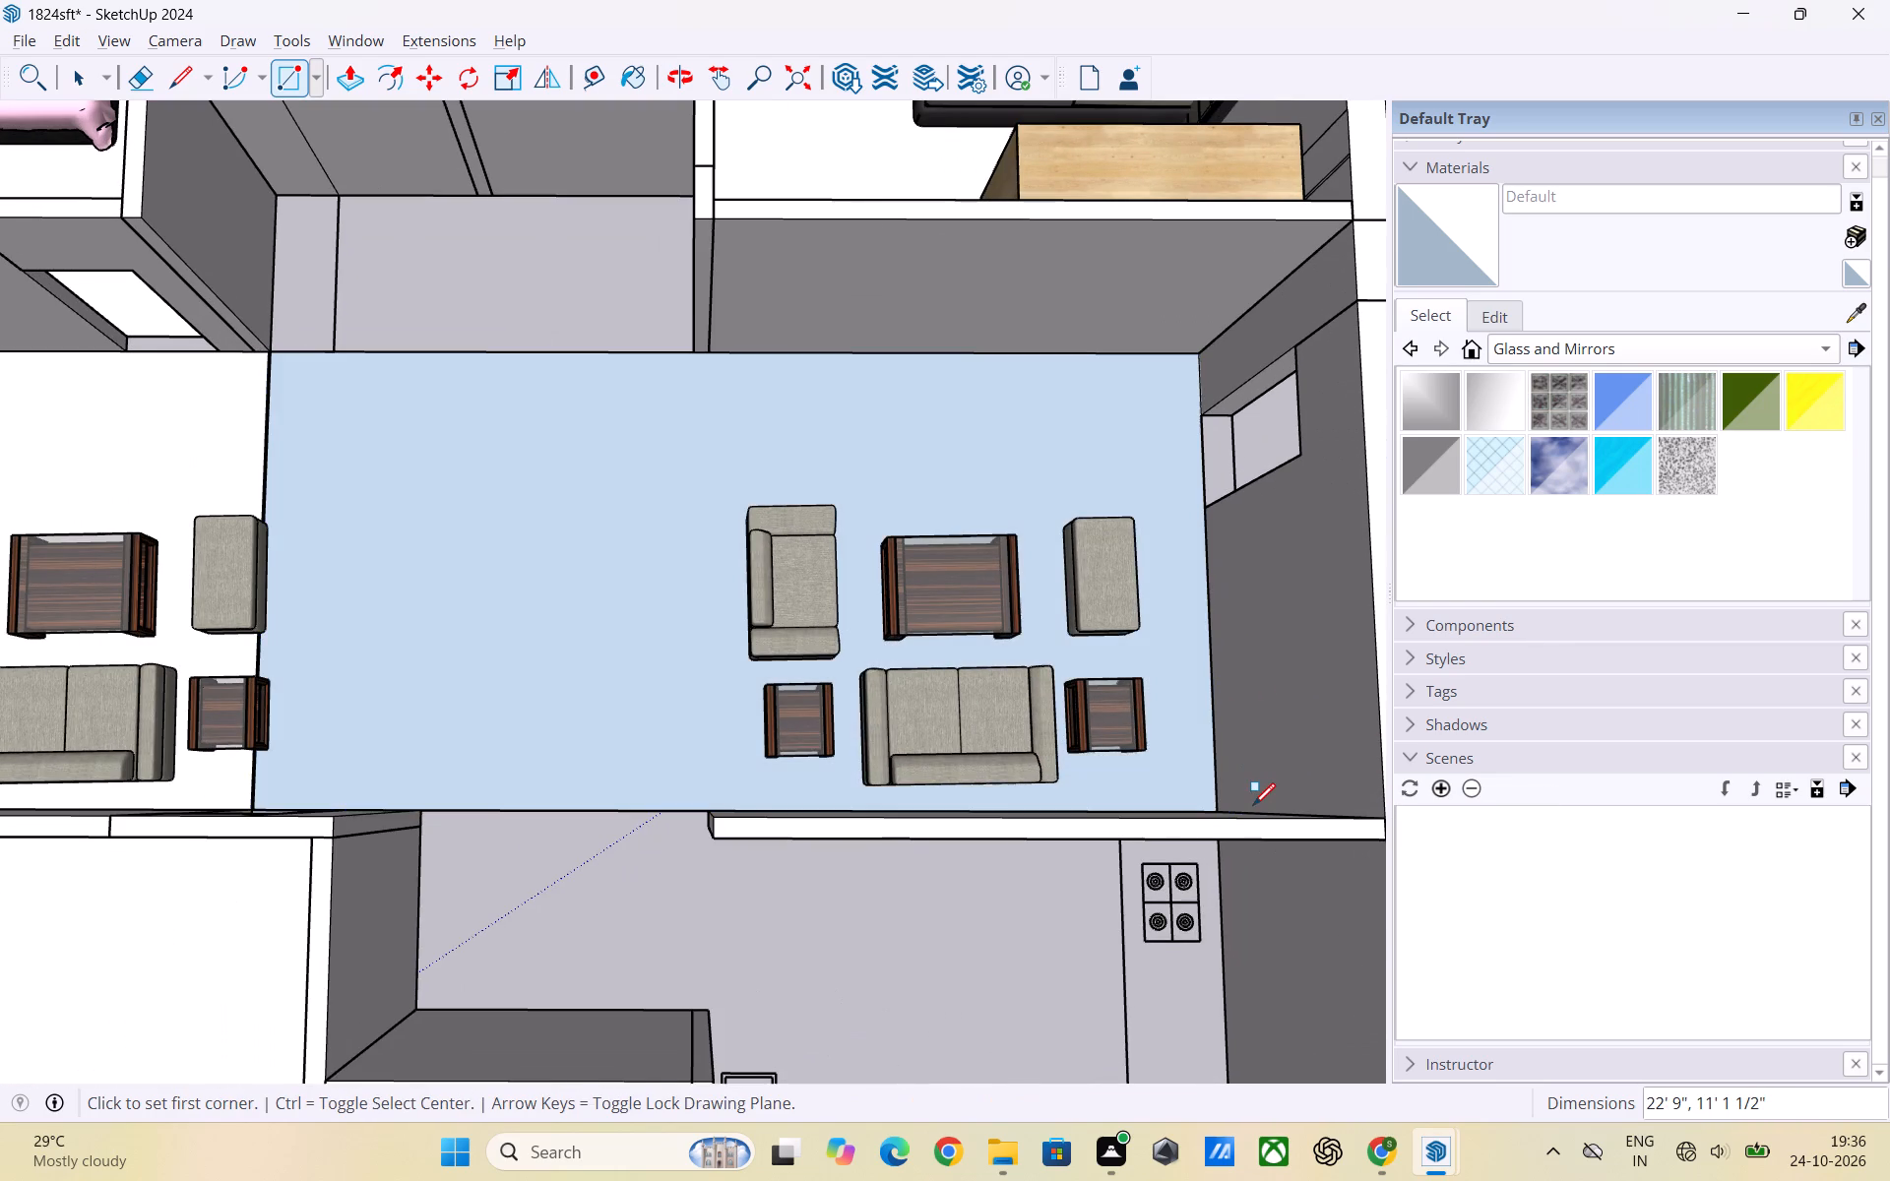
pyautogui.press('space')
pyautogui.scroll(-3, 1027, 749)
pyautogui.scroll(1, 1028, 749)
pyautogui.scroll(-5, 1028, 749)
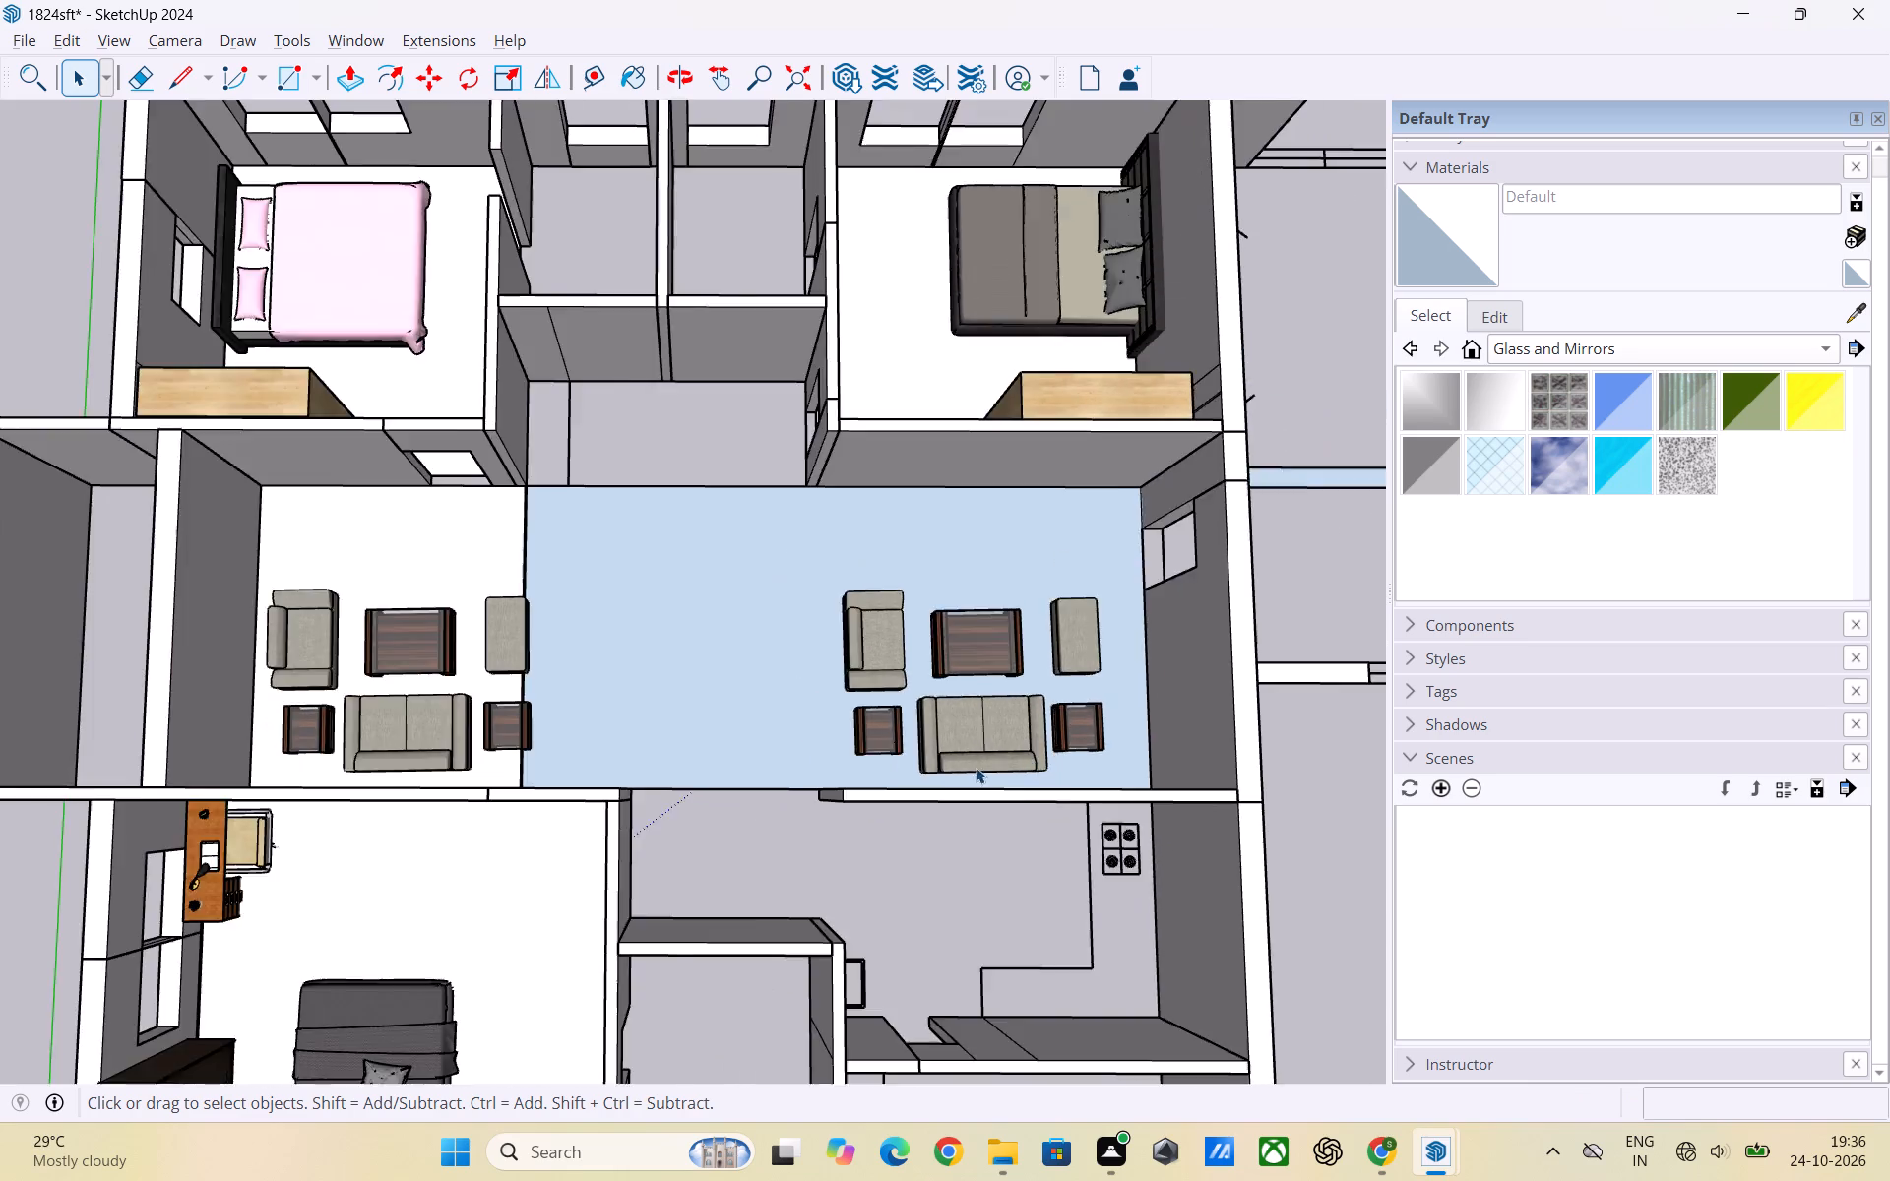
# Examine the left apartment's rooms and the reference floor plan from above to review the floor areas.
pyautogui.scroll(-5, 976, 767)
pyautogui.click(45, 703)
pyautogui.scroll(3, 632, 755)
pyautogui.scroll(-3, 720, 719)
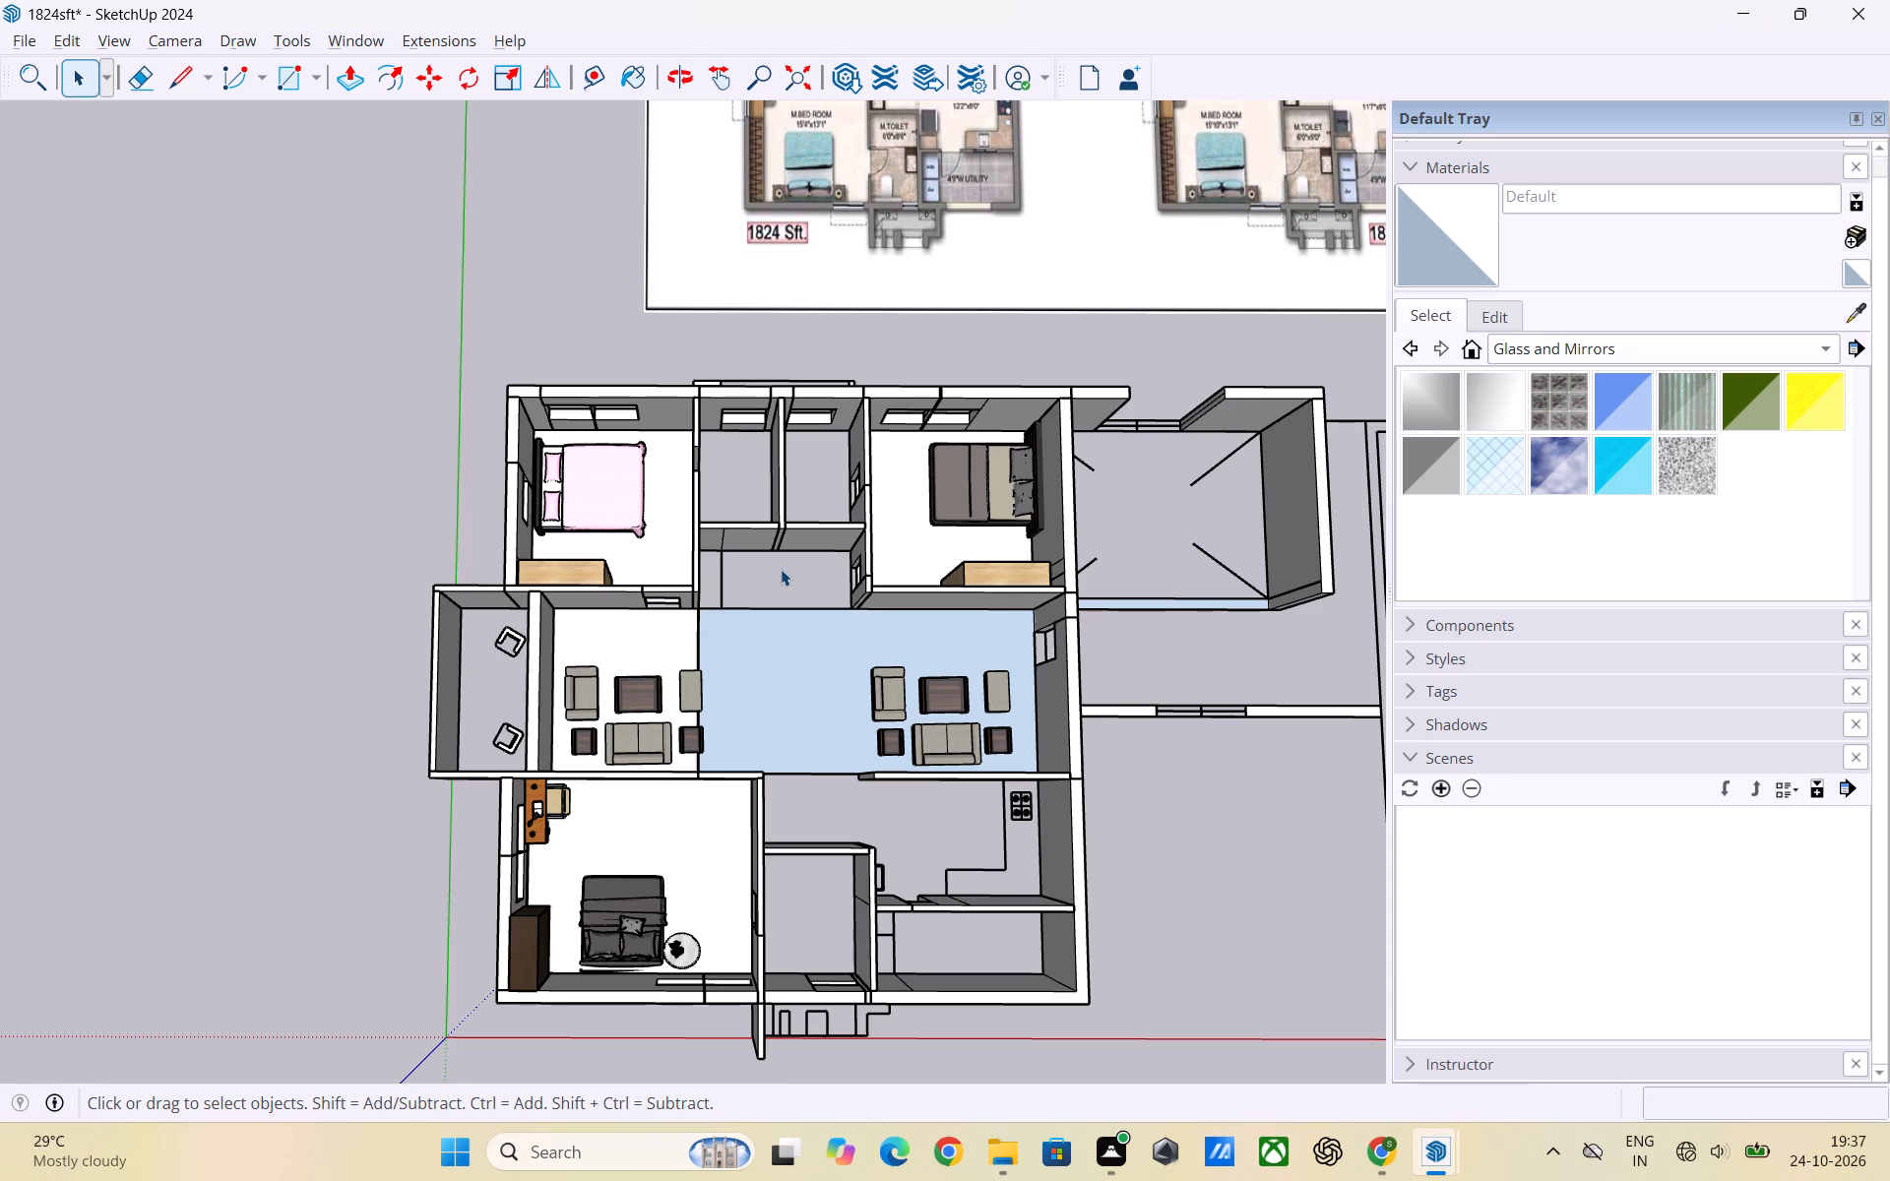
pyautogui.scroll(-3, 847, 577)
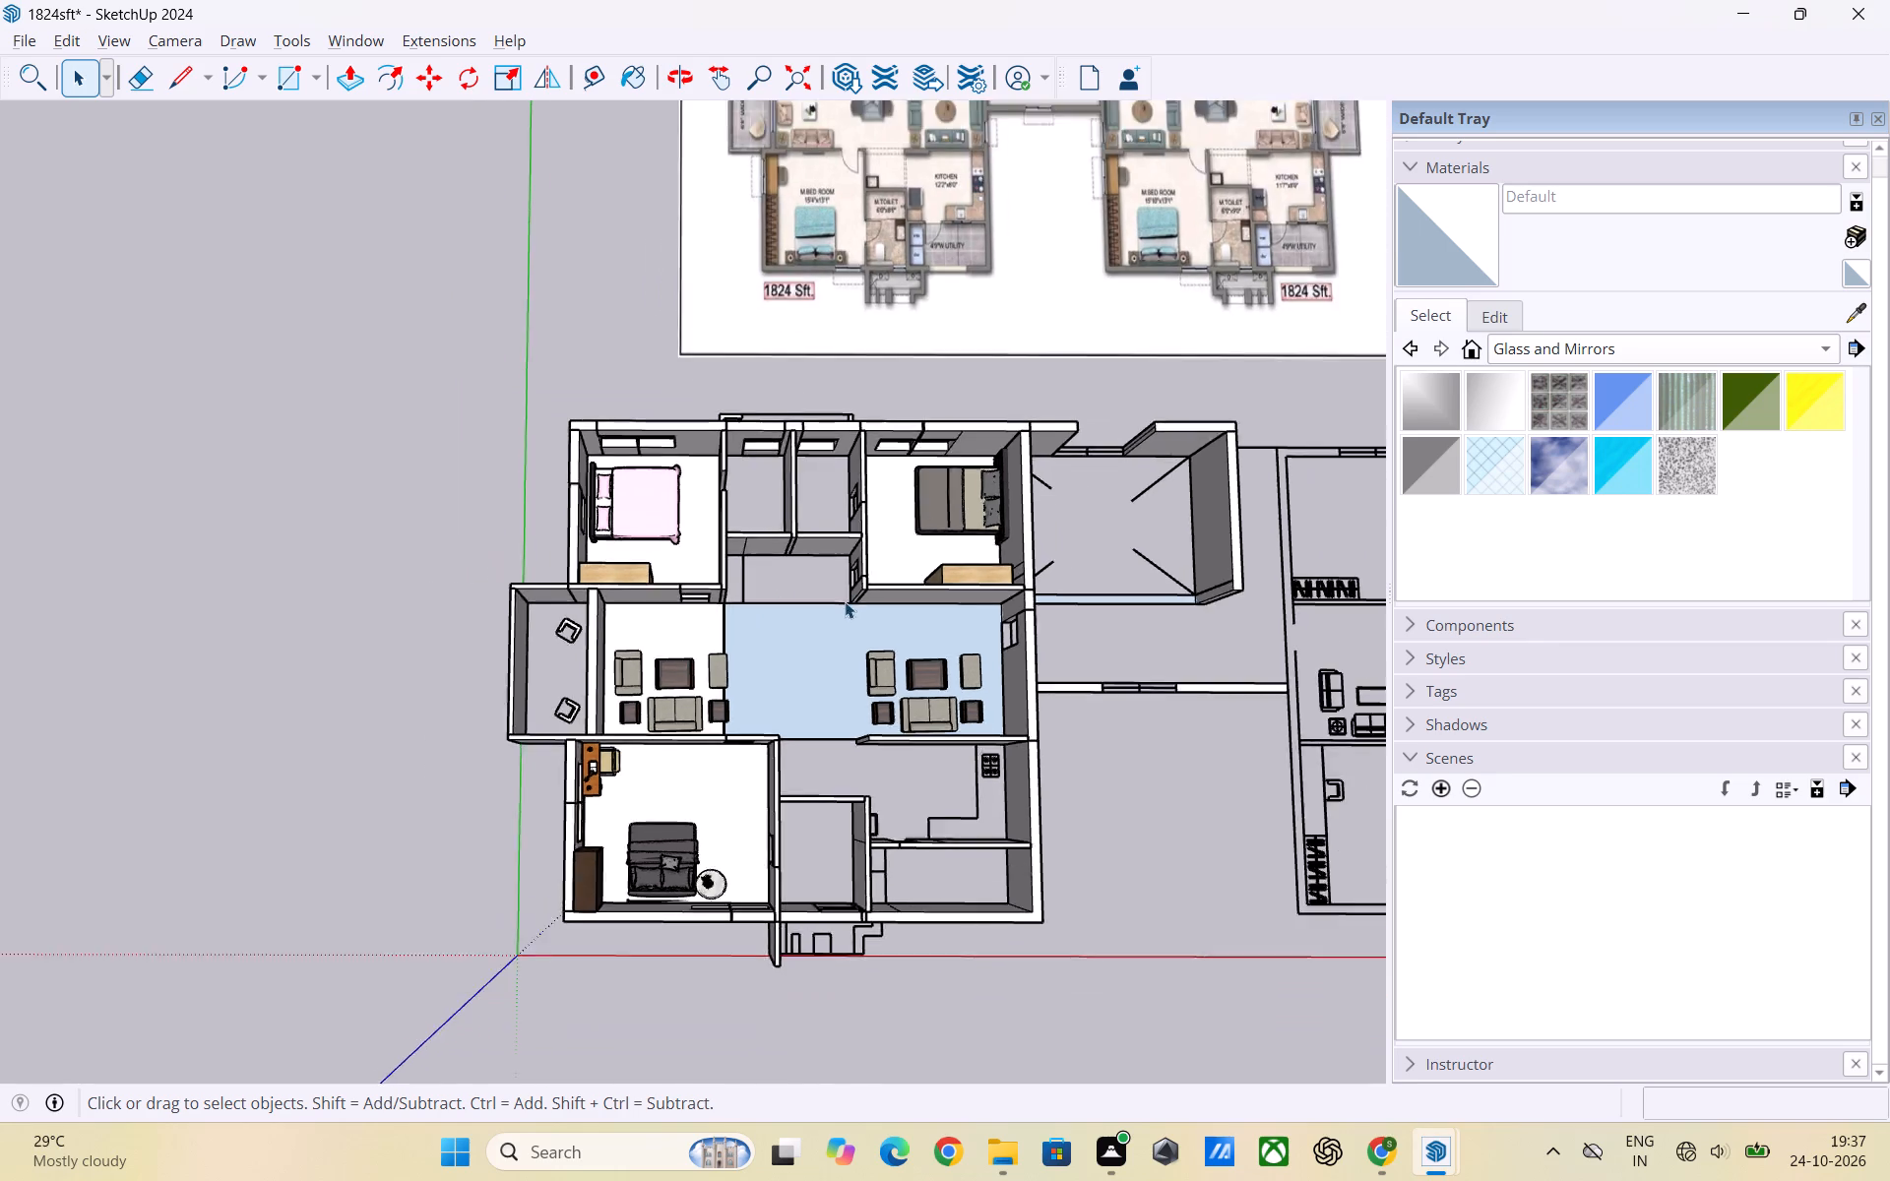
pyautogui.scroll(-2, 845, 601)
pyautogui.moveTo(838, 749); pyautogui.dragTo(775, 634, button='middle')
pyautogui.scroll(-1, 836, 748)
pyautogui.scroll(9, 793, 612)
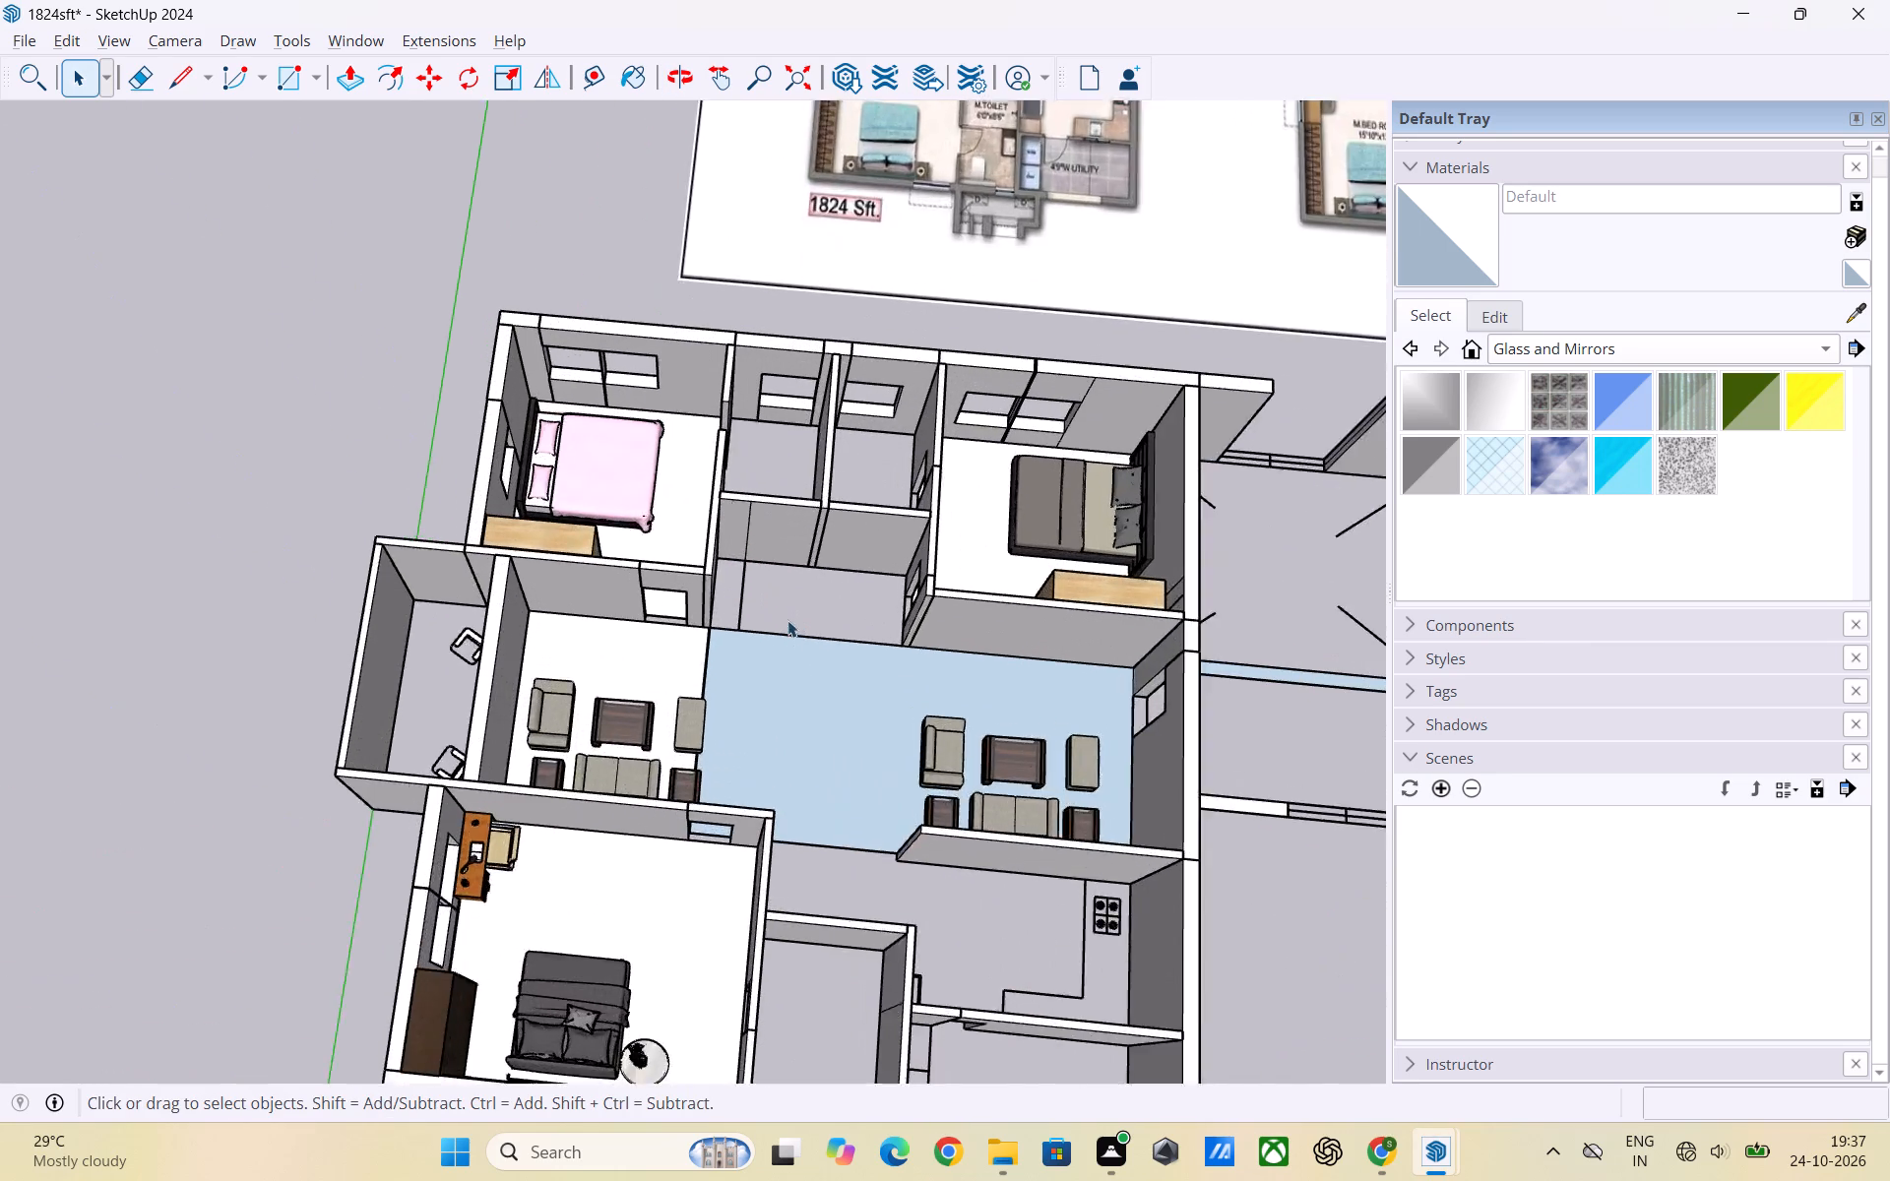
pyautogui.scroll(4, 787, 620)
pyautogui.moveTo(778, 608); pyautogui.dragTo(559, 543, button='middle')
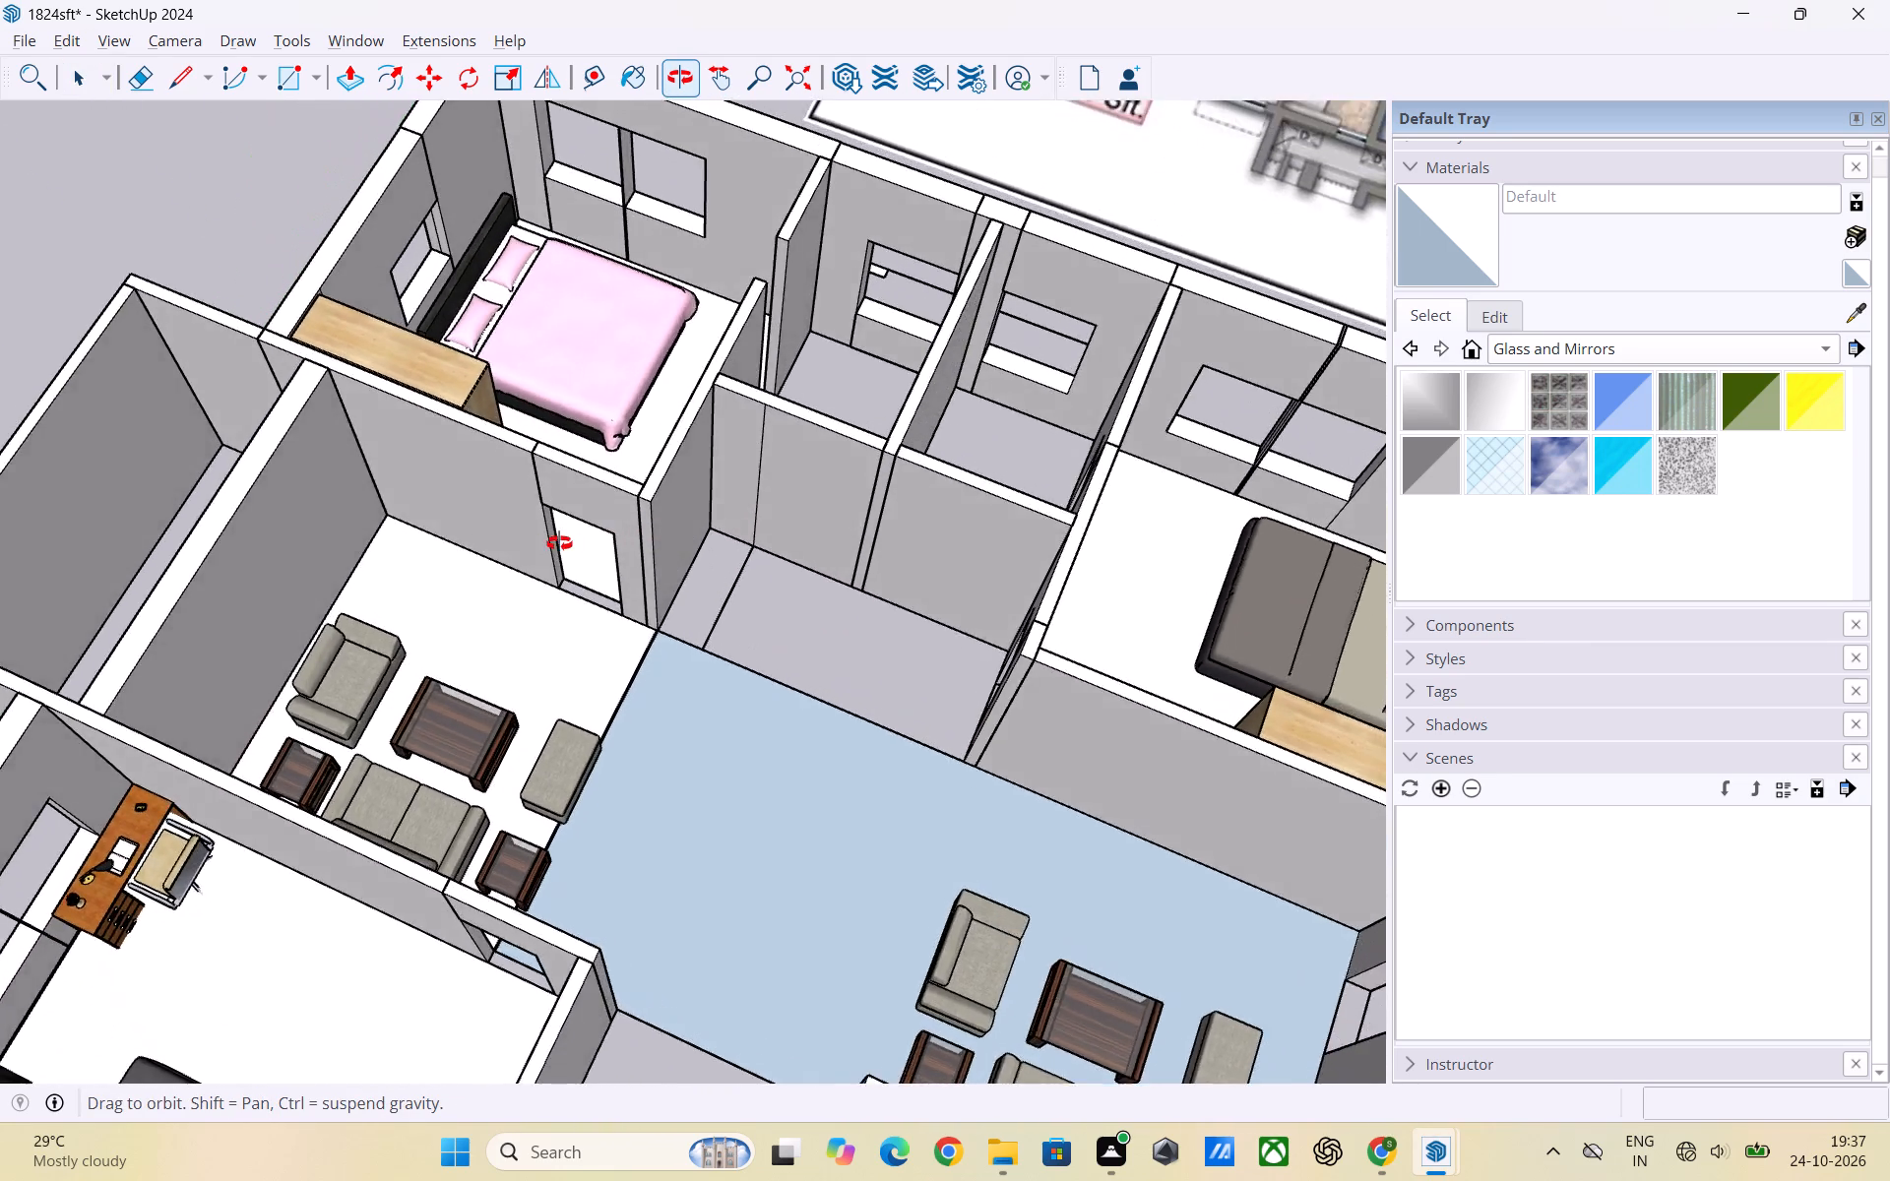
pyautogui.moveTo(559, 543); pyautogui.dragTo(848, 600, button='middle')
pyautogui.scroll(-5, 433, 594)
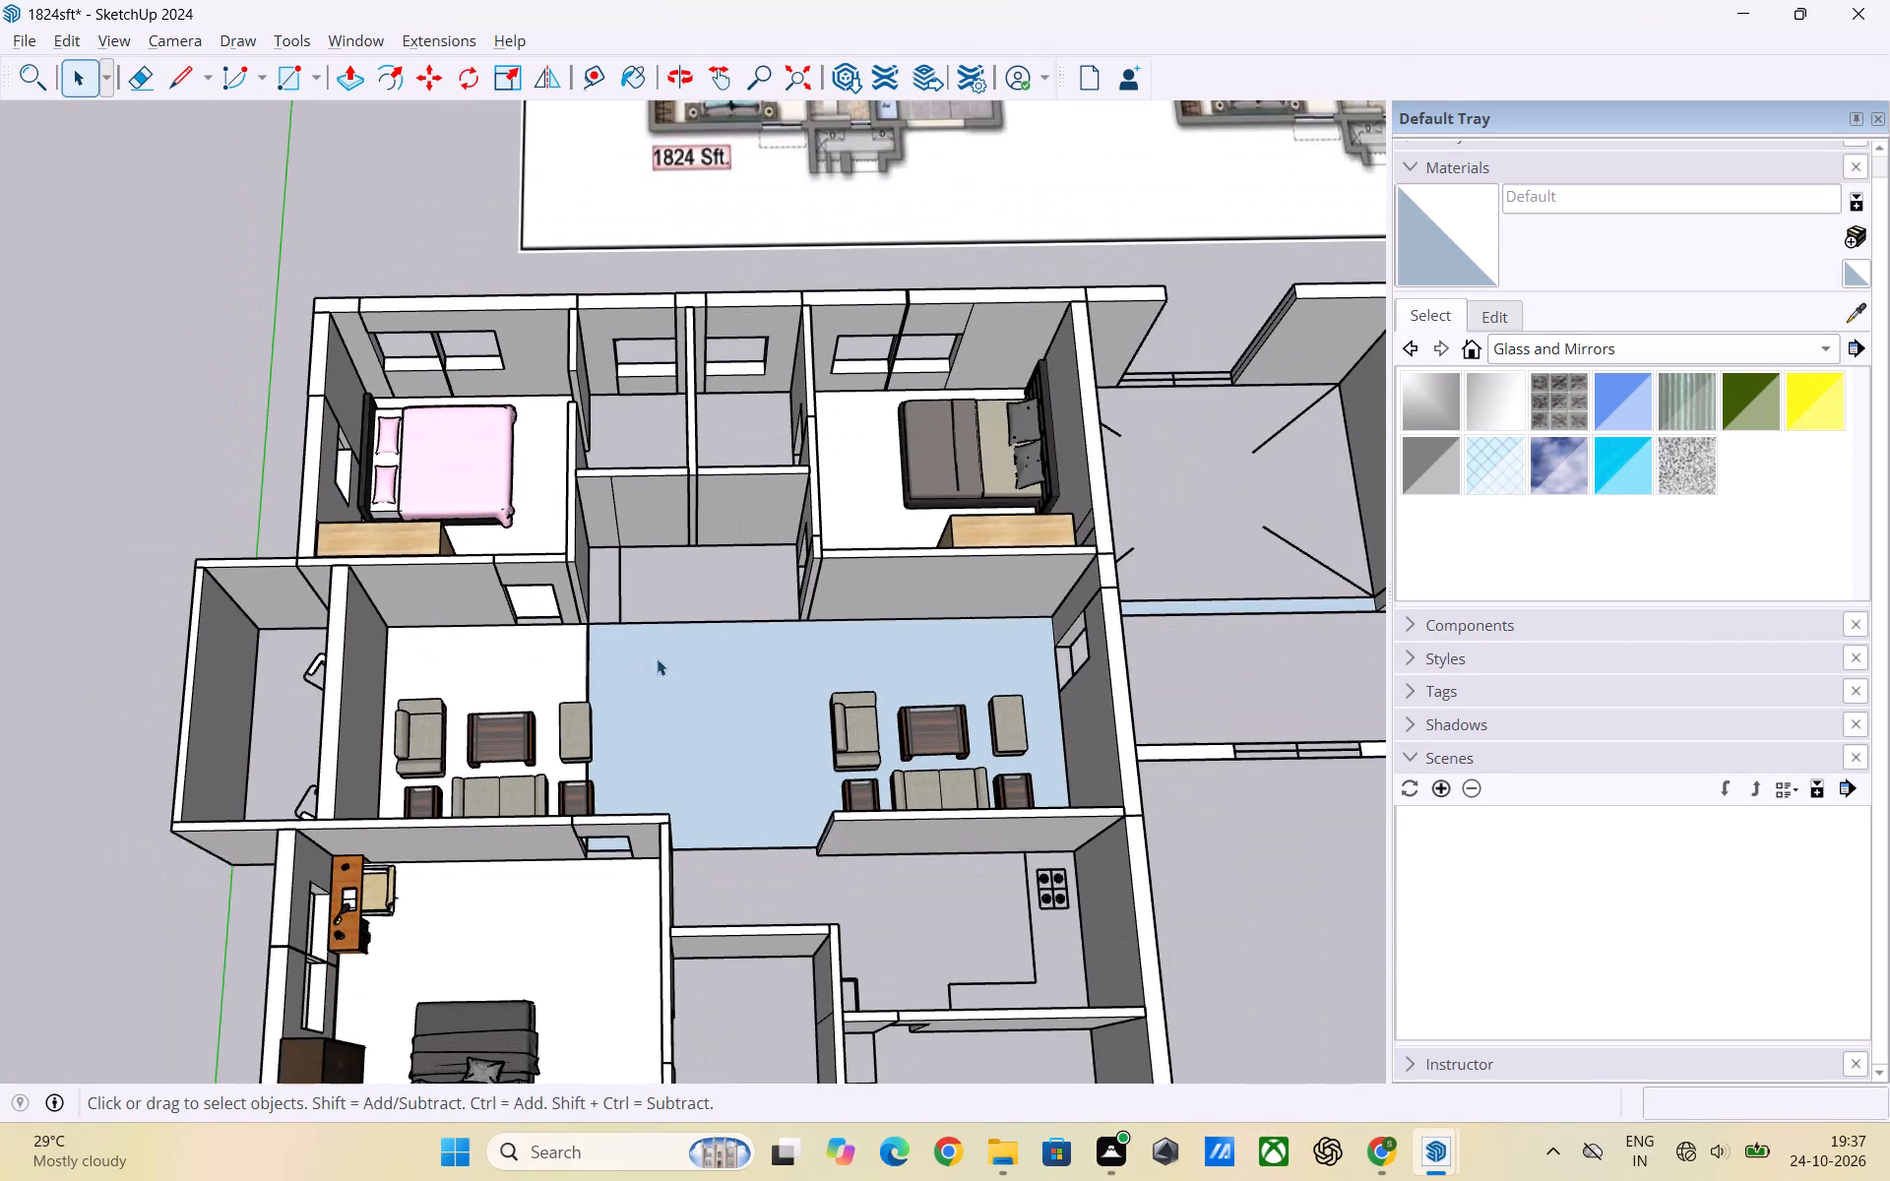
pyautogui.scroll(-4, 636, 592)
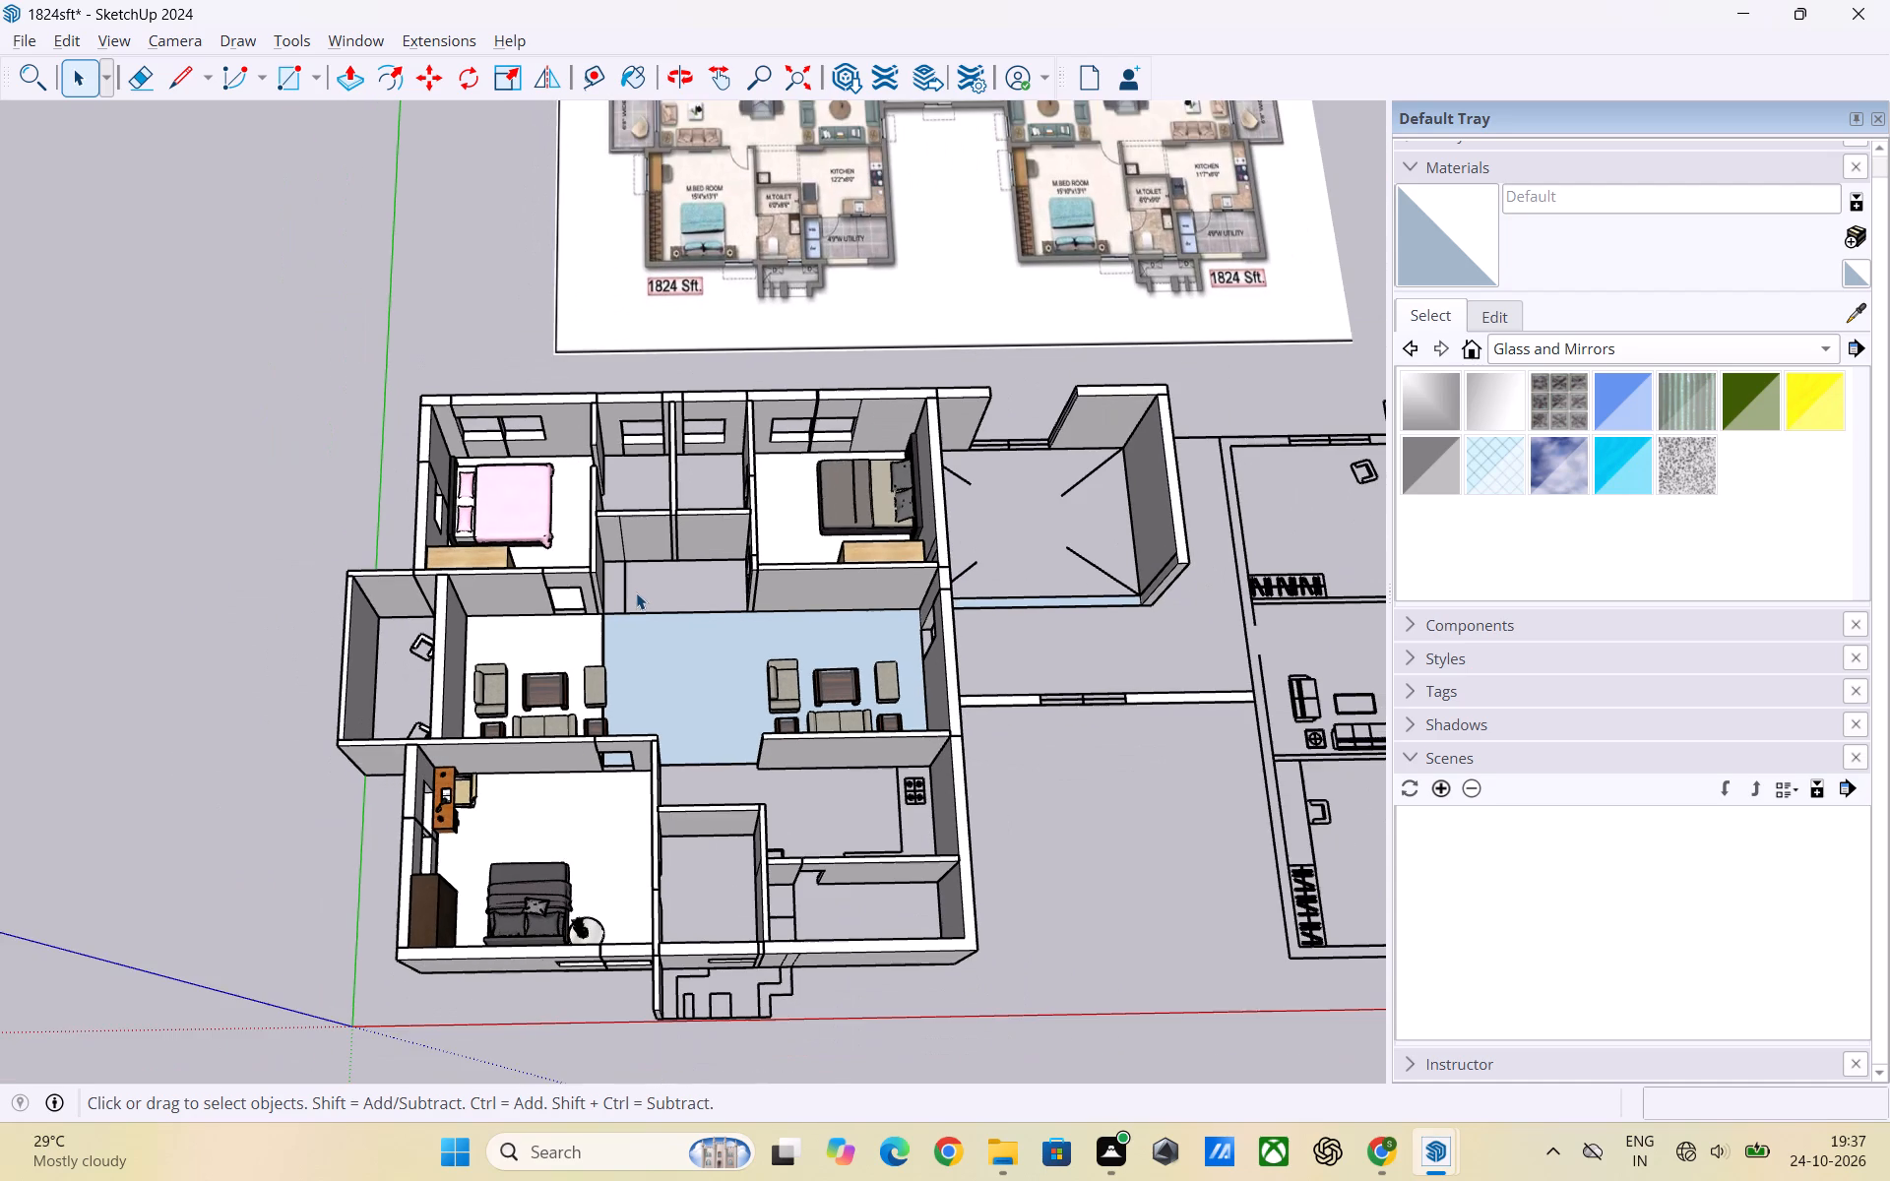
pyautogui.scroll(-2, 787, 756)
pyautogui.scroll(2, 747, 927)
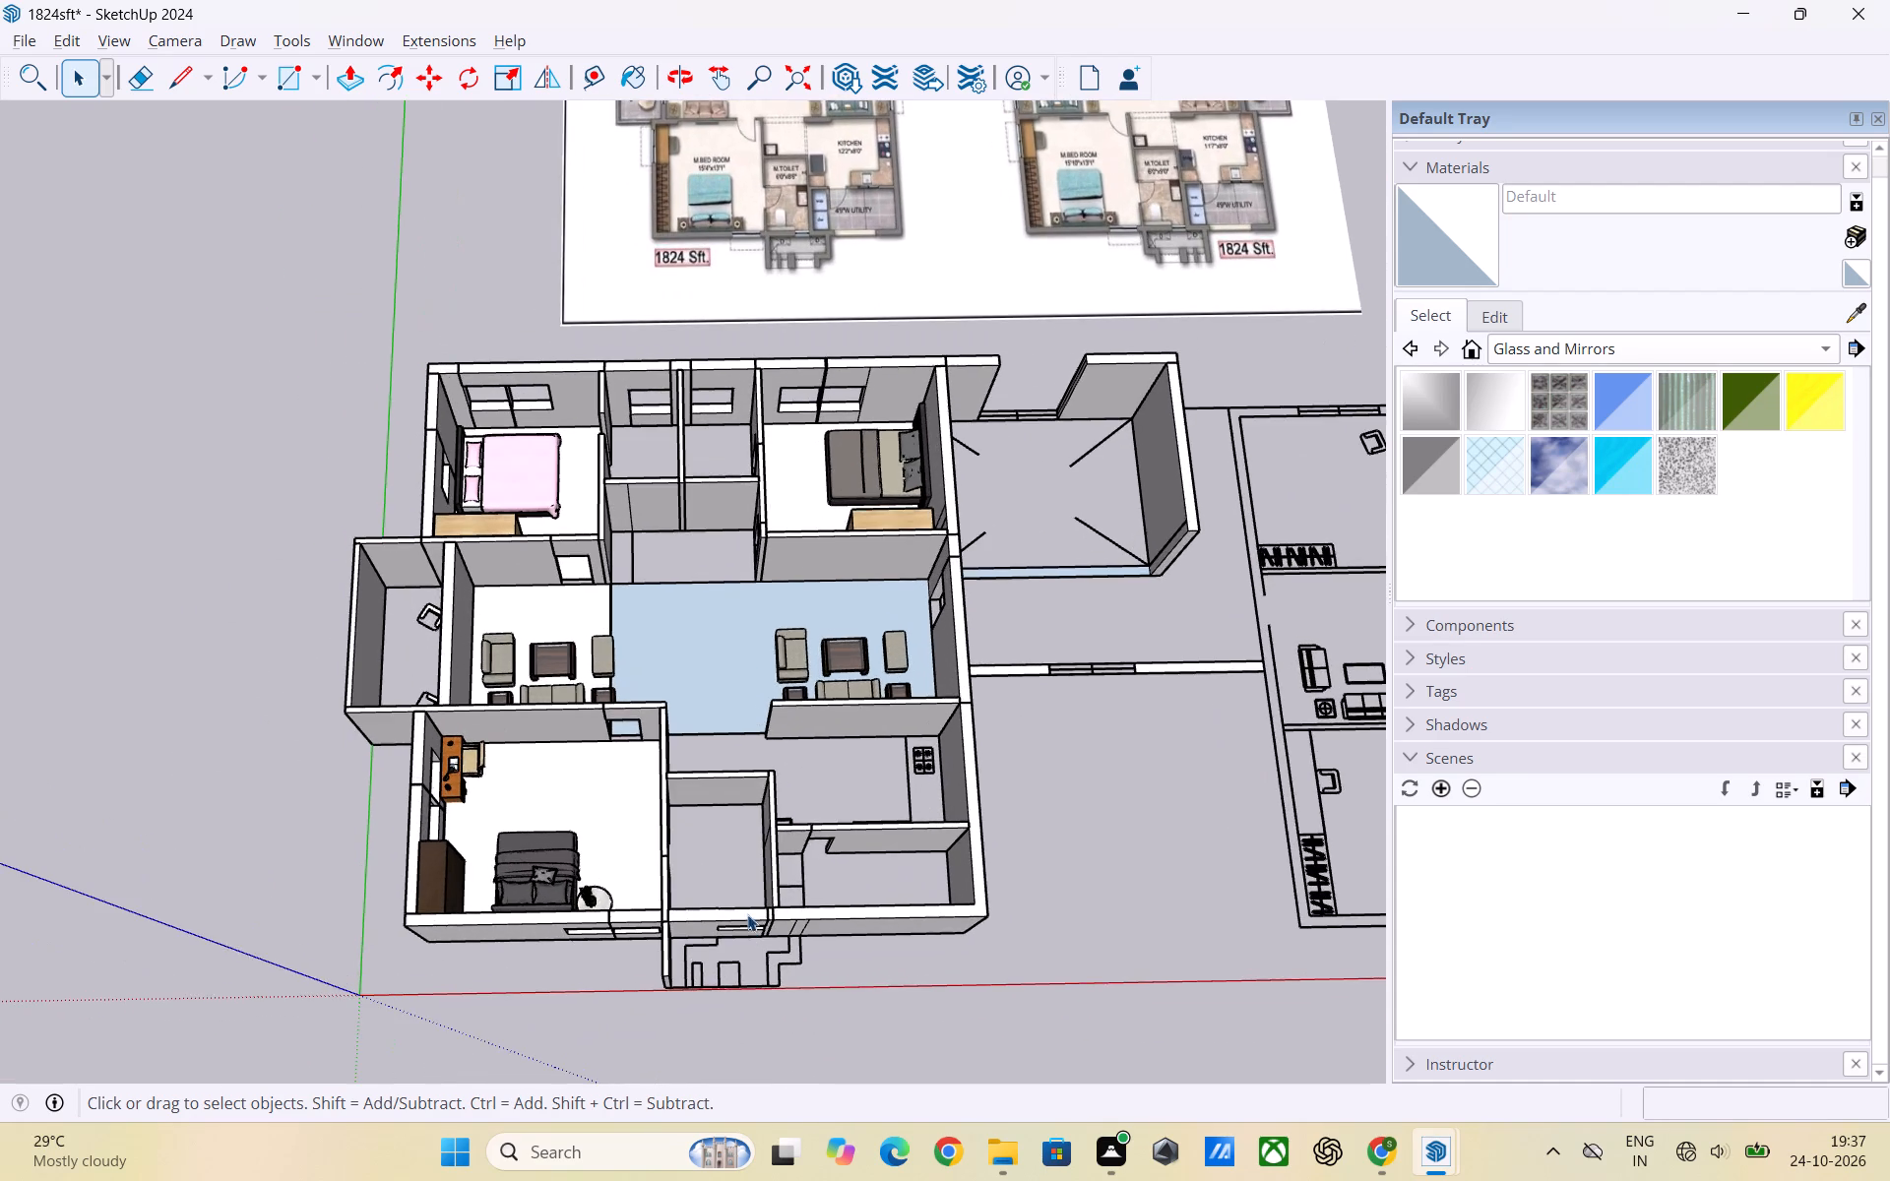
pyautogui.scroll(2, 630, 452)
pyautogui.moveTo(724, 507); pyautogui.dragTo(742, 689, button='middle')
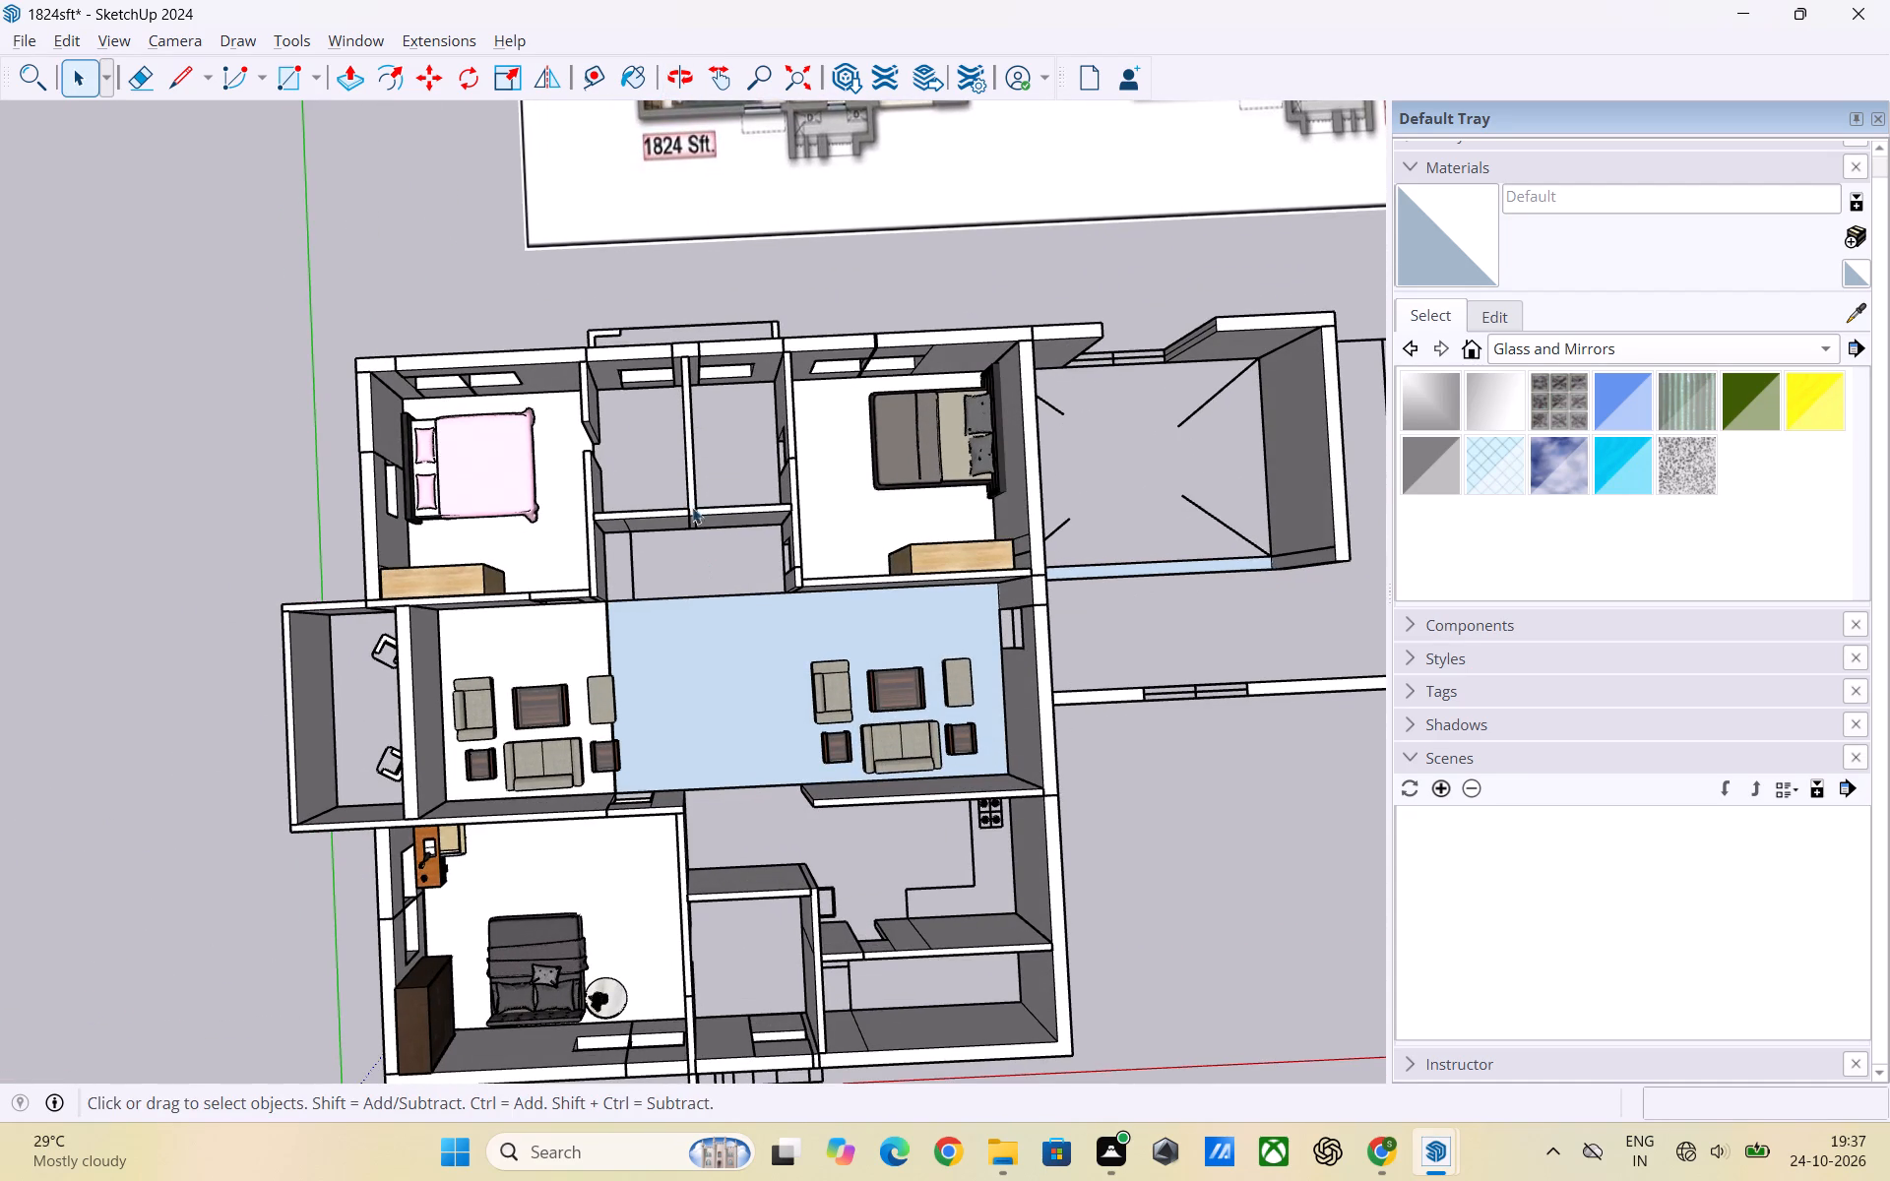
pyautogui.moveTo(734, 537); pyautogui.dragTo(700, 562, button='middle')
pyautogui.scroll(-1, 984, 495)
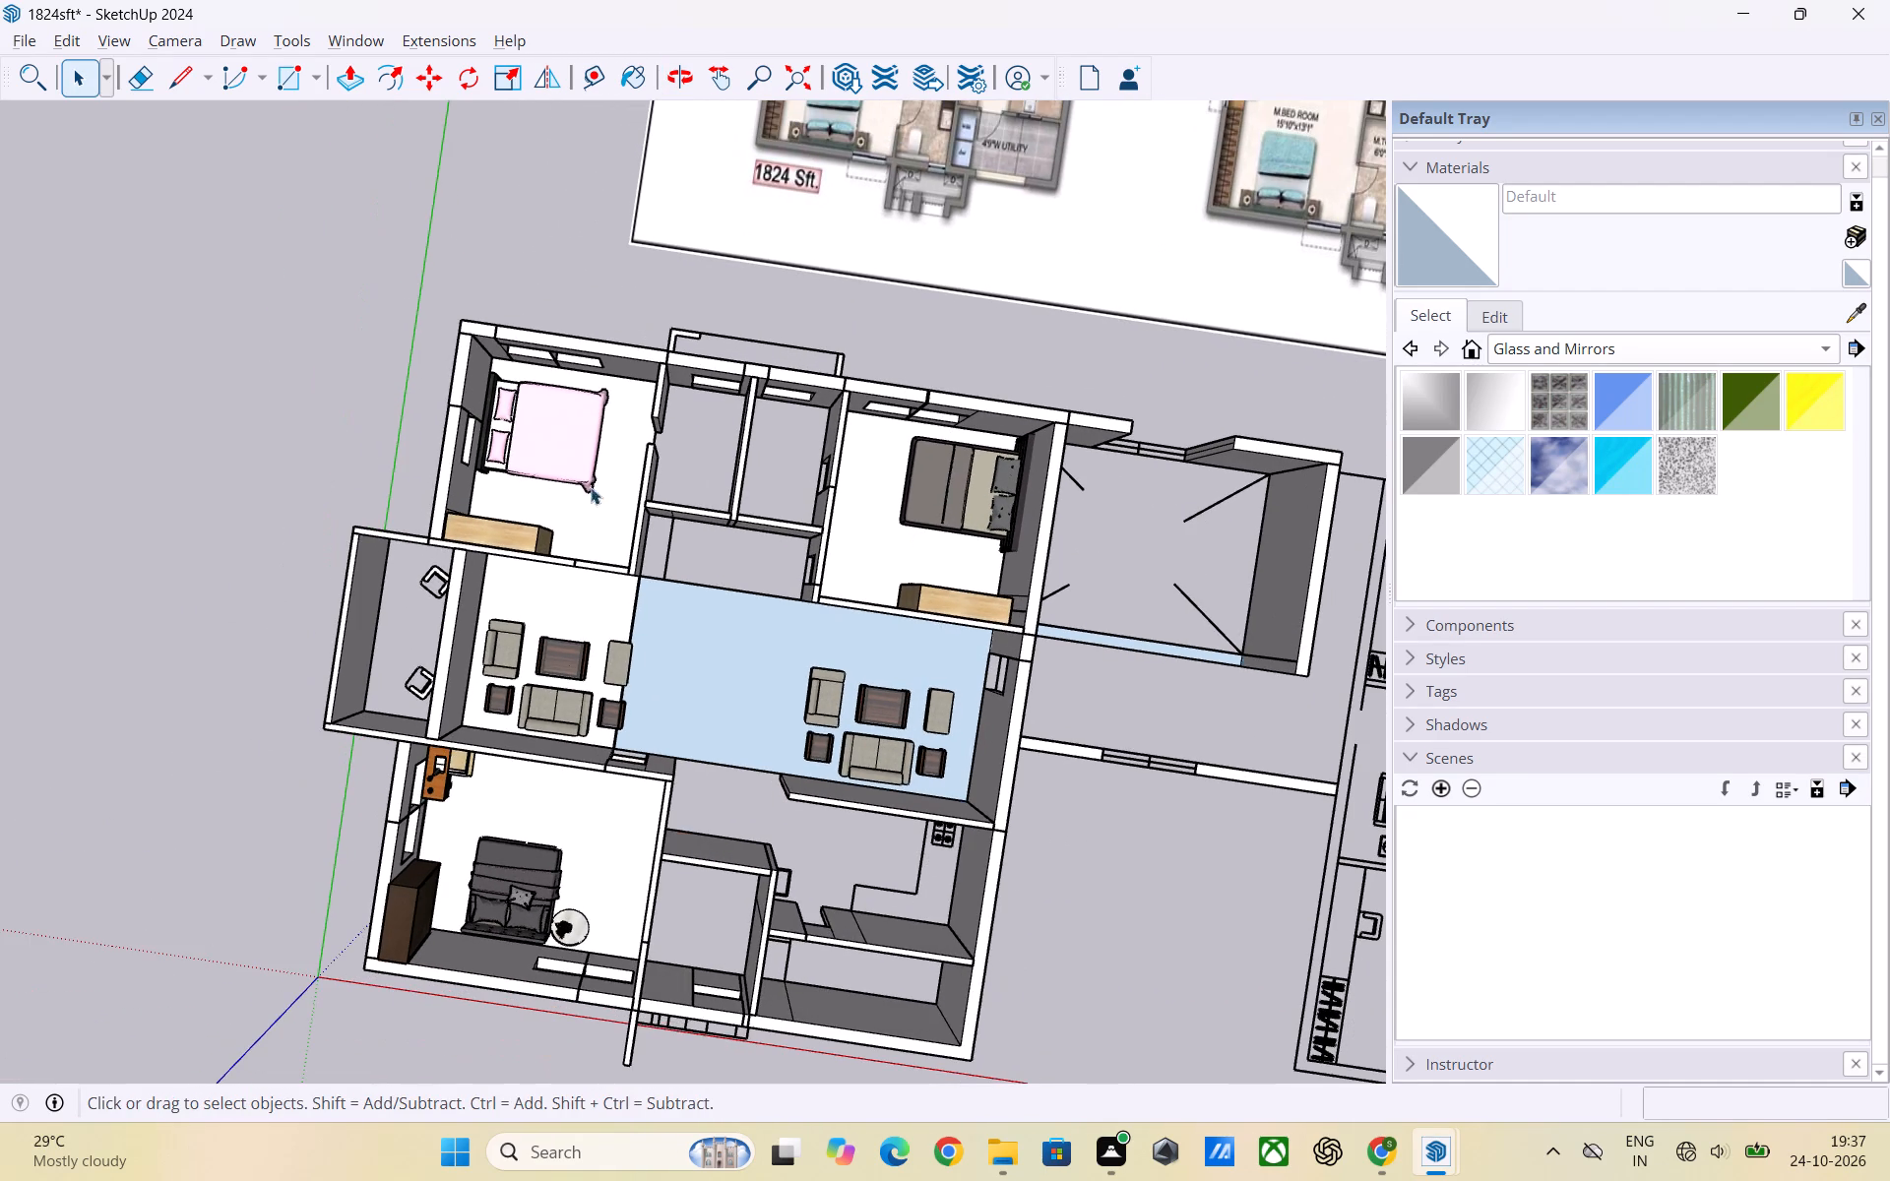
pyautogui.moveTo(353, 803); pyautogui.dragTo(453, 807, button='middle')
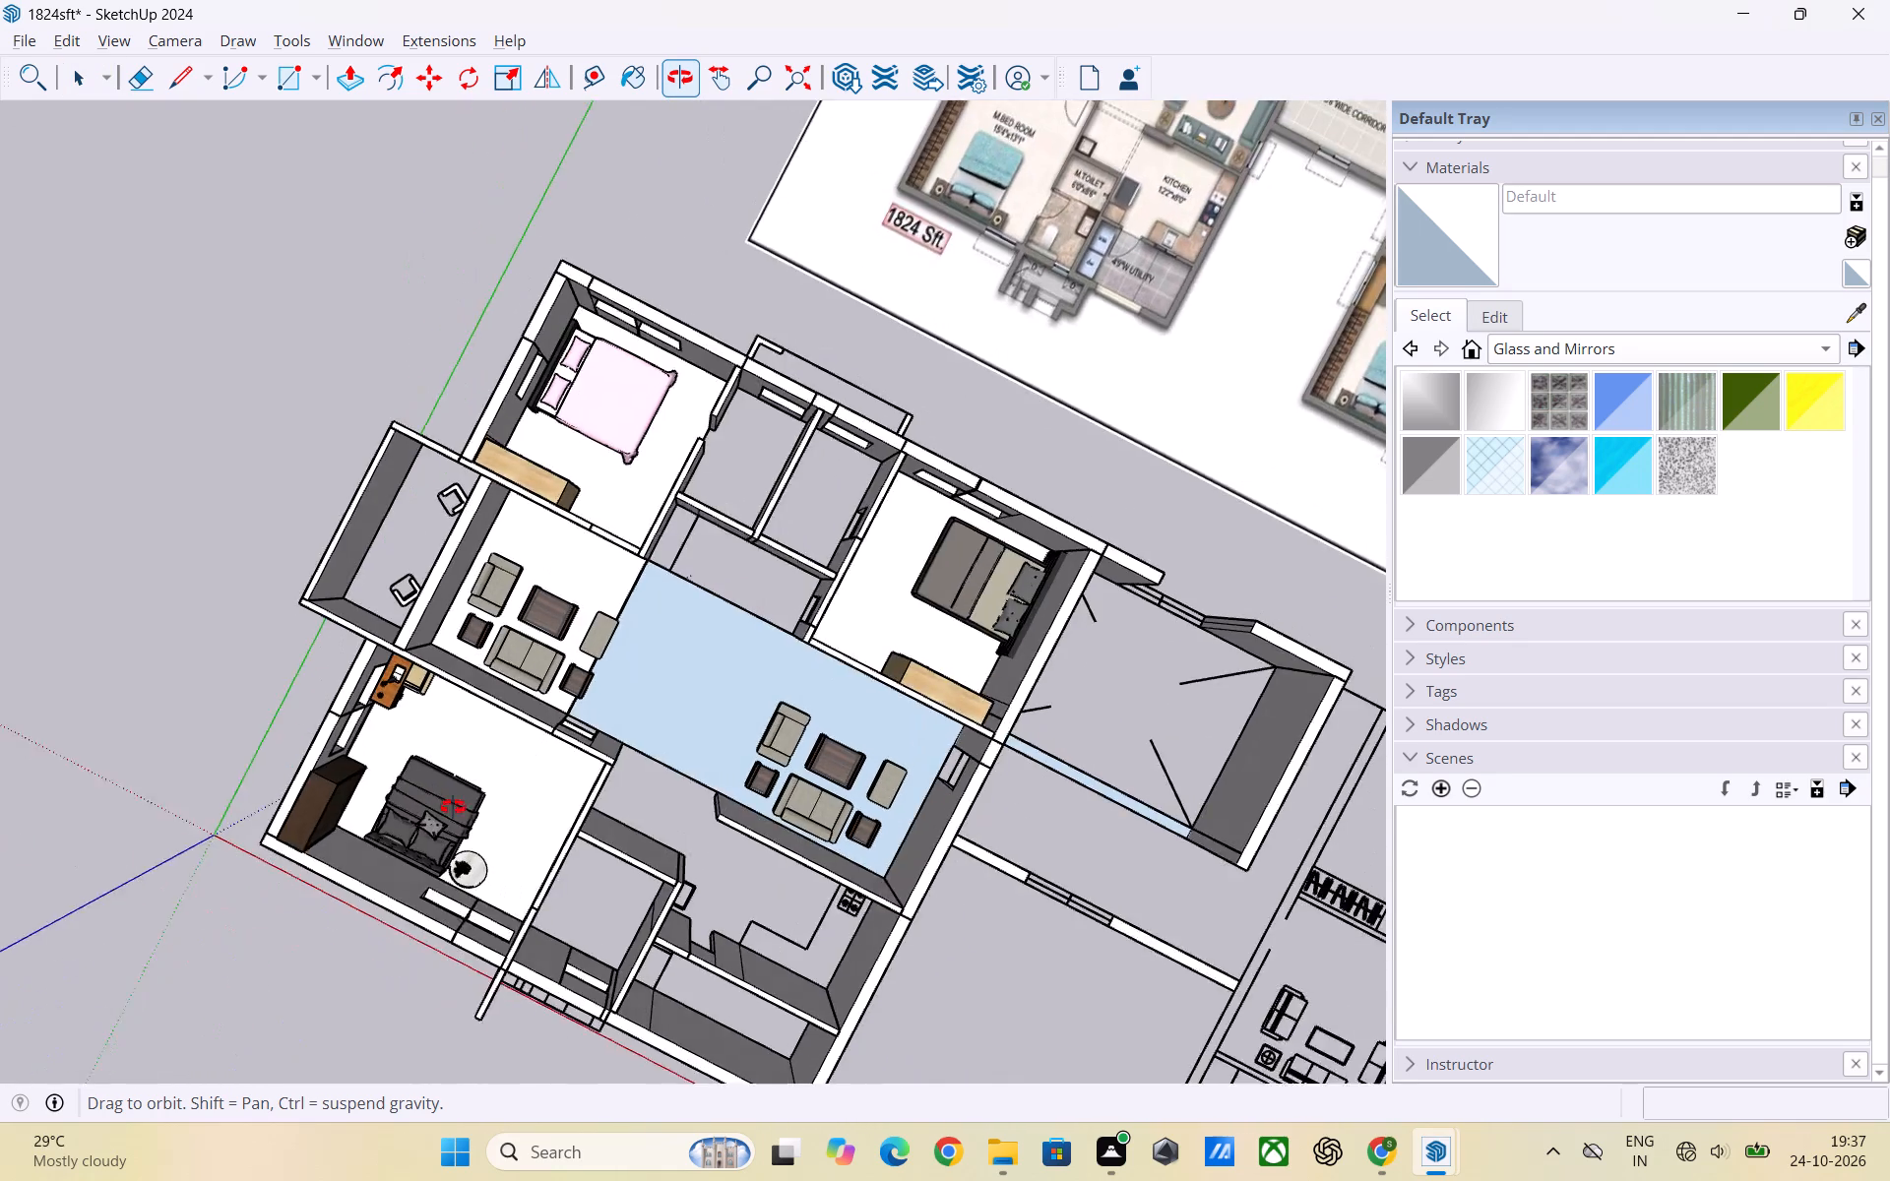
pyautogui.moveTo(453, 807); pyautogui.dragTo(406, 711, button='middle')
pyautogui.scroll(2, 451, 797)
pyautogui.scroll(-7, 580, 702)
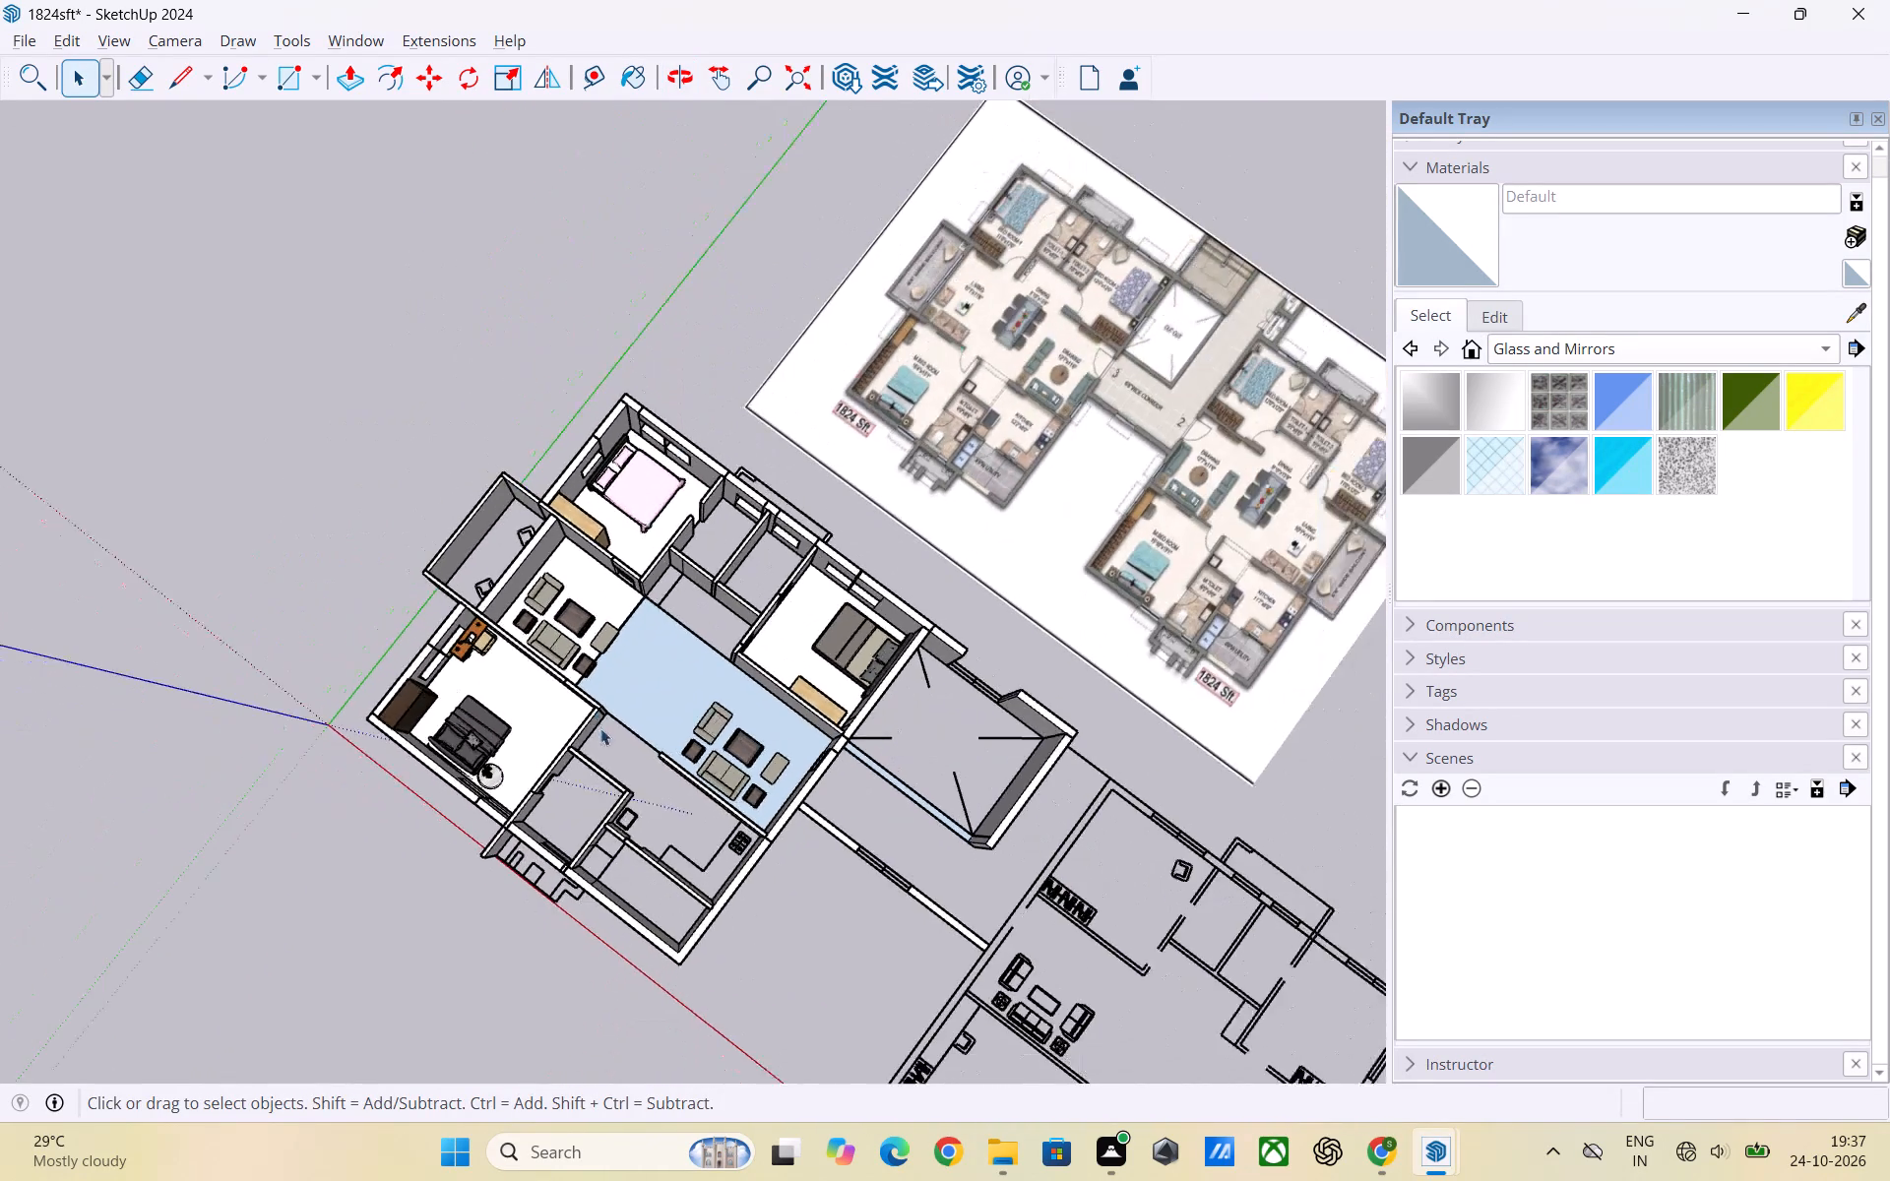
pyautogui.scroll(-1, 600, 728)
pyautogui.scroll(-2, 638, 833)
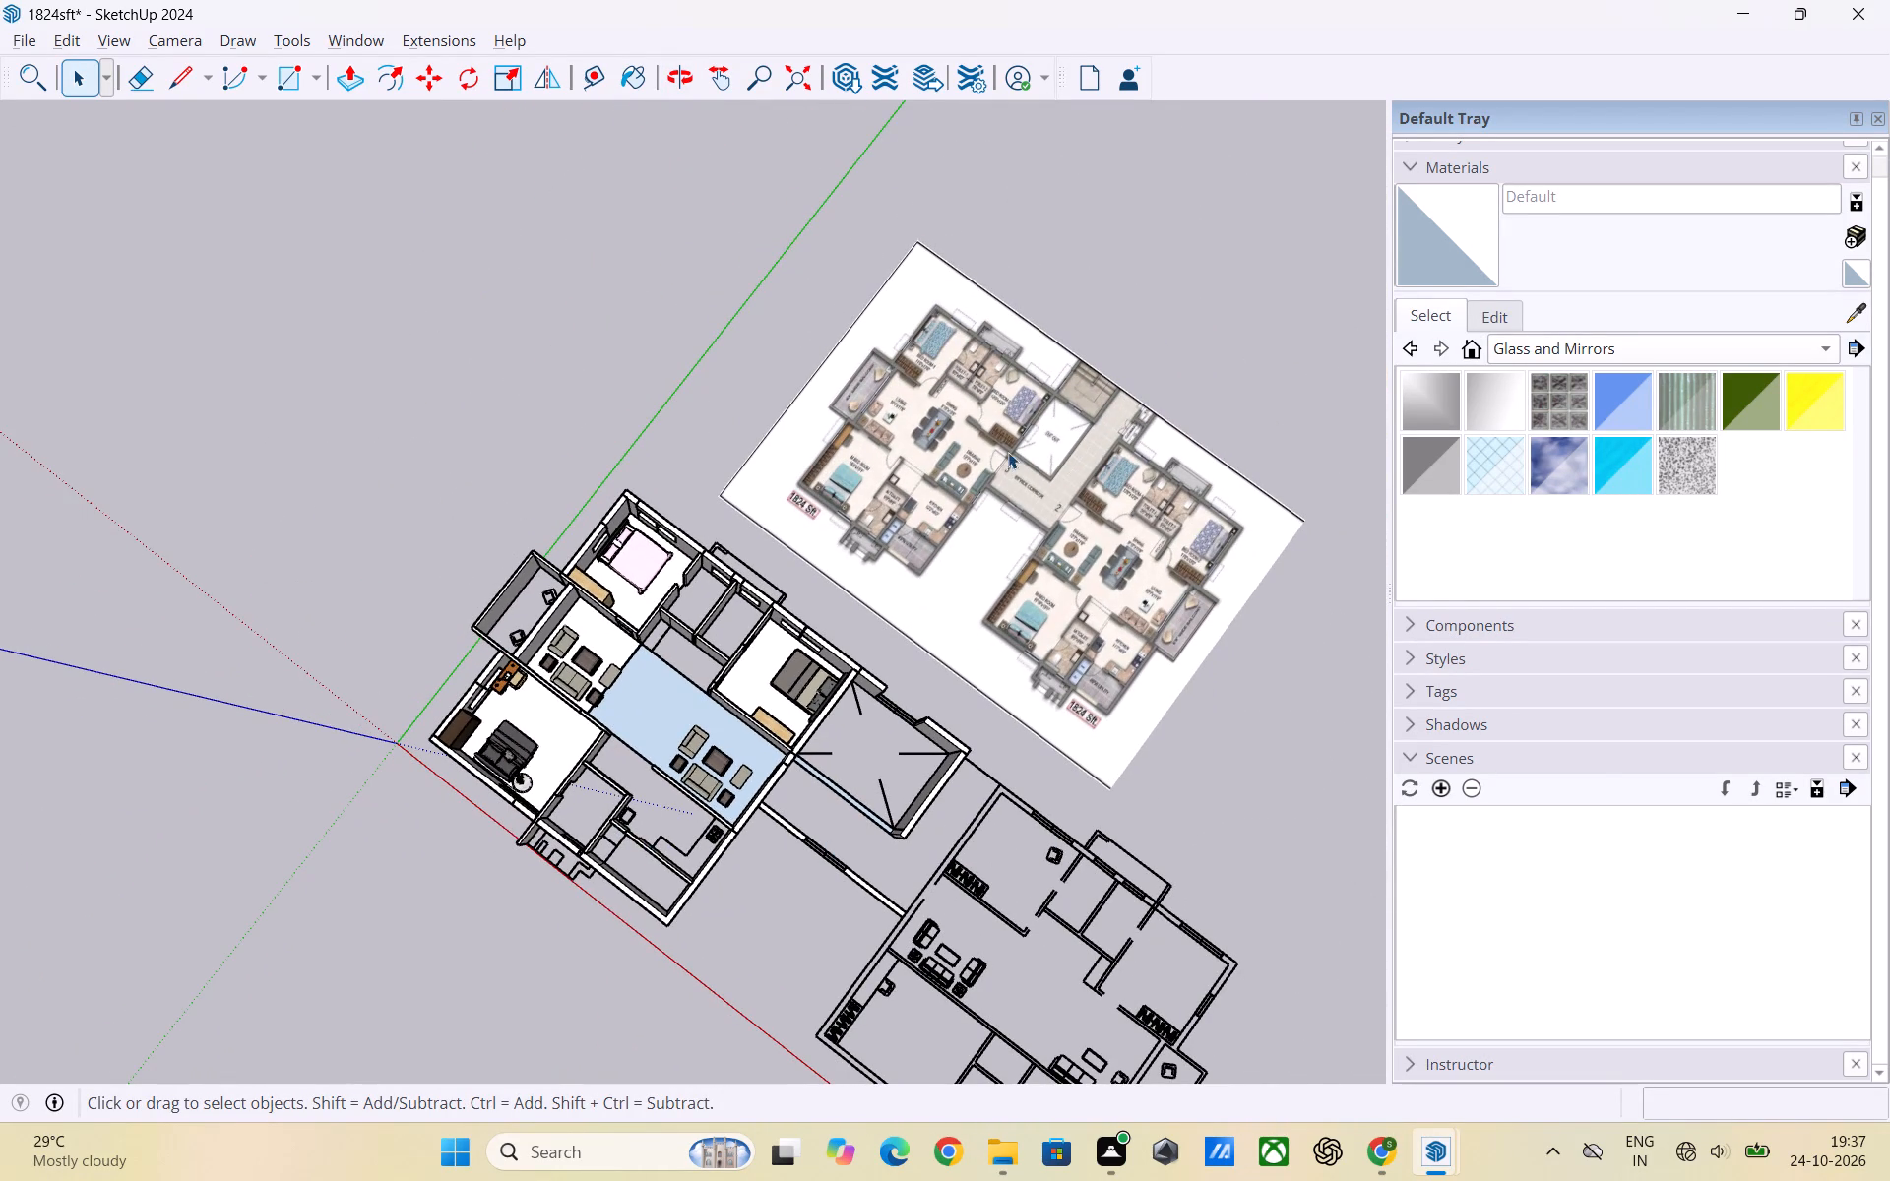
pyautogui.scroll(-3, 1021, 664)
# Inspect the left apartment's floor surfaces from below and from above, checking the two hall floors.
pyautogui.moveTo(1112, 1001); pyautogui.dragTo(1345, 690, button='middle')
pyautogui.scroll(3, 901, 752)
pyautogui.moveTo(437, 832); pyautogui.dragTo(660, 557, button='middle')
pyautogui.moveTo(792, 818); pyautogui.dragTo(761, 683, button='middle')
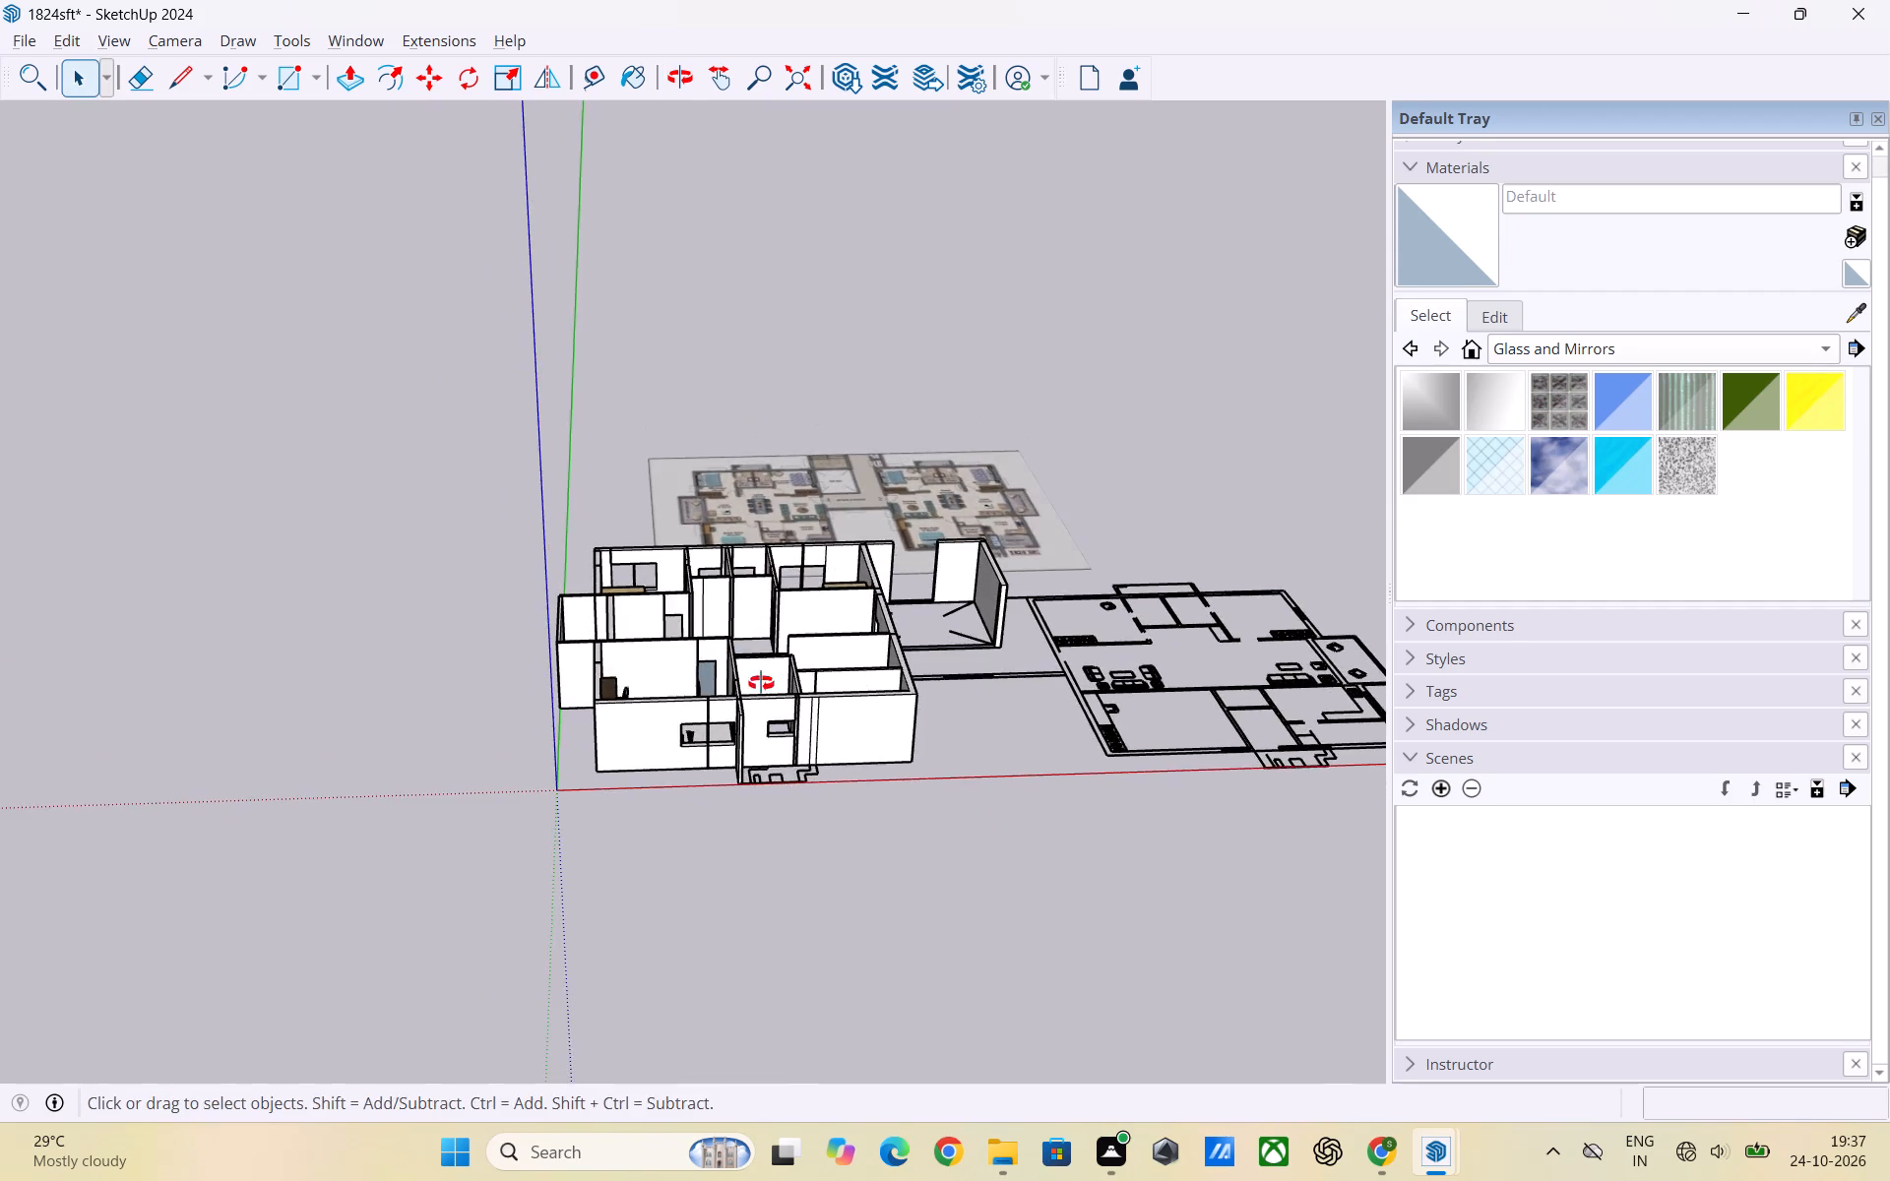
pyautogui.moveTo(761, 683); pyautogui.dragTo(820, 343, button='middle')
pyautogui.scroll(-3, 807, 563)
pyautogui.moveTo(789, 672); pyautogui.dragTo(809, 331, button='middle')
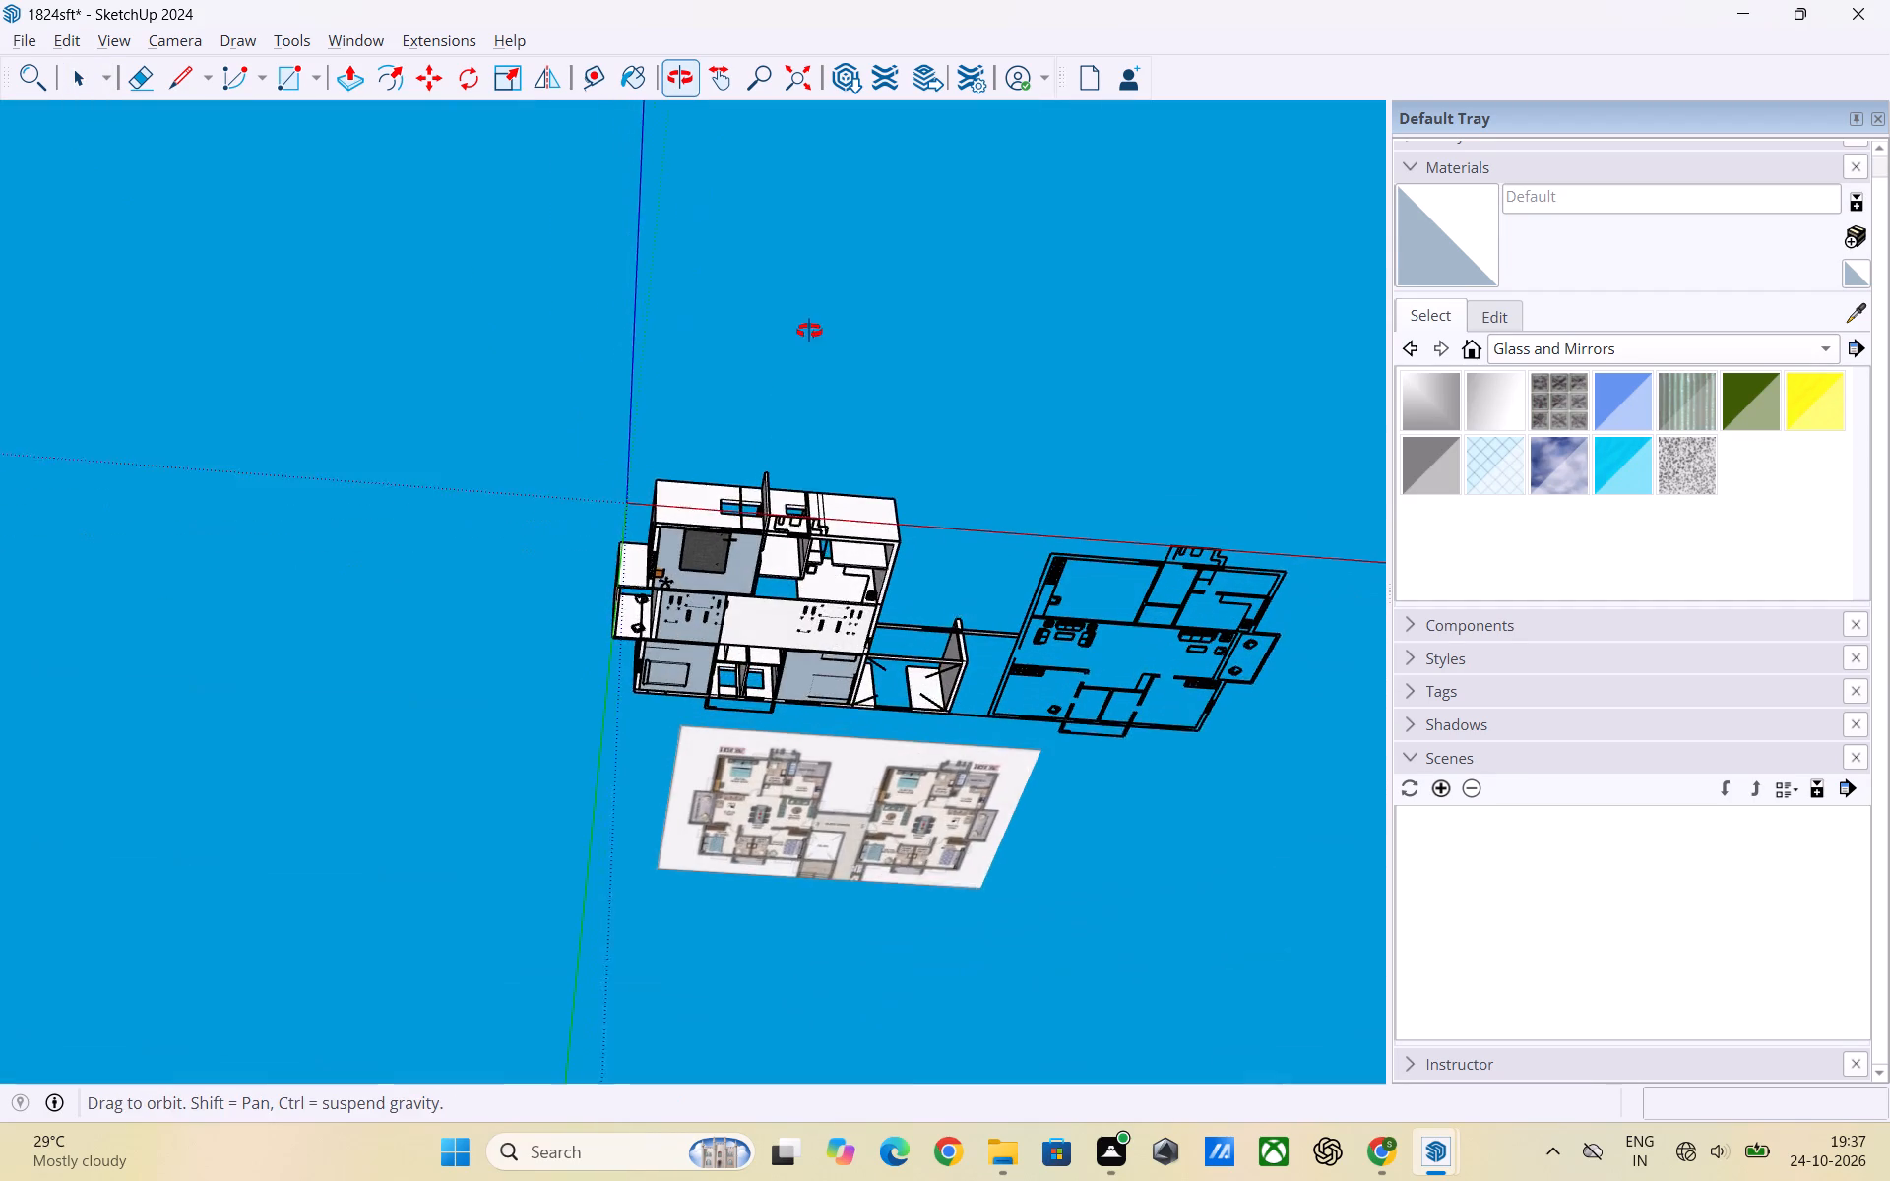
pyautogui.moveTo(809, 331); pyautogui.dragTo(850, 249, button='middle')
pyautogui.moveTo(763, 602); pyautogui.dragTo(618, 411, button='middle')
pyautogui.scroll(-3, 752, 519)
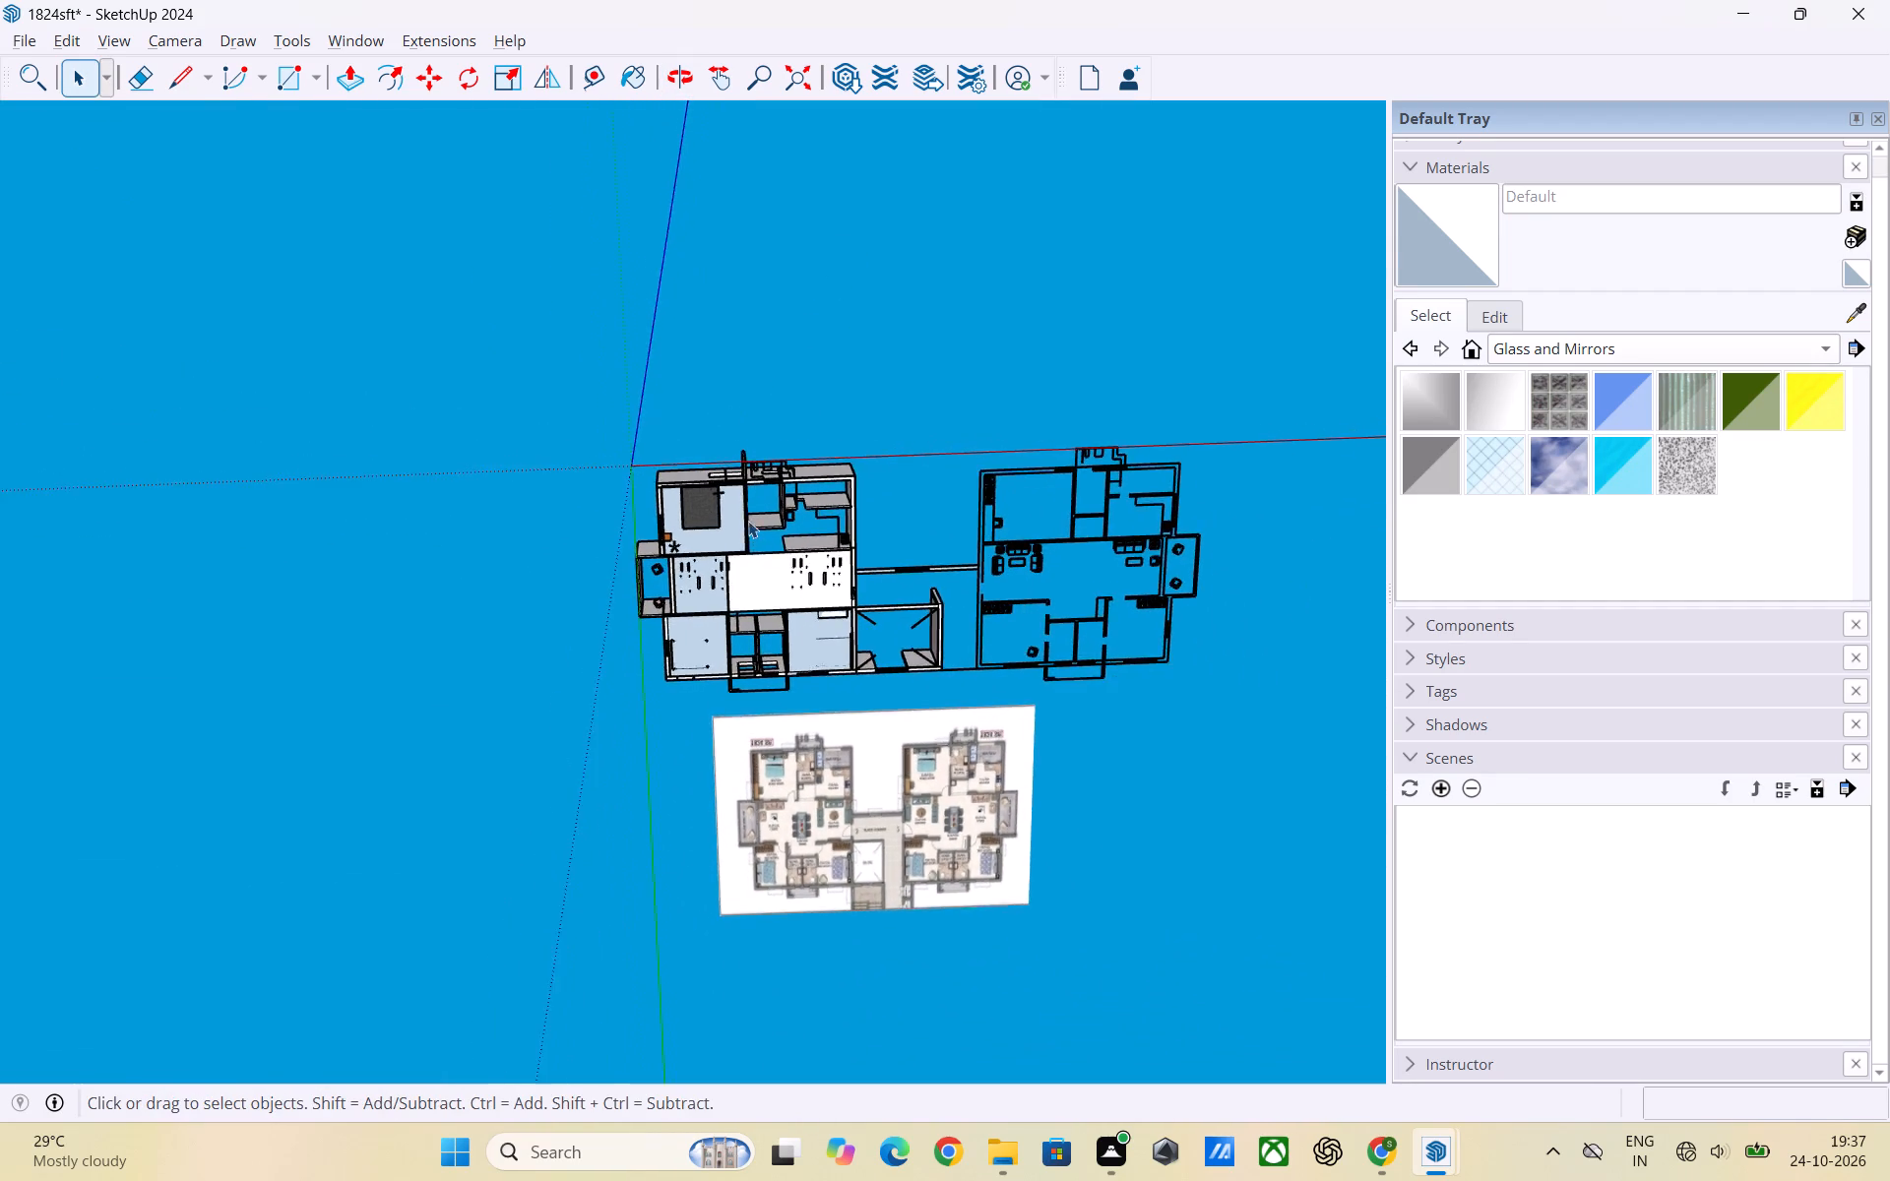
pyautogui.scroll(-2, 748, 521)
pyautogui.moveTo(758, 511); pyautogui.dragTo(784, 1008, button='middle')
pyautogui.scroll(-1, 784, 957)
pyautogui.scroll(-2, 827, 775)
pyautogui.moveTo(766, 639); pyautogui.dragTo(763, 1089, button='middle')
pyautogui.scroll(-1, 767, 1023)
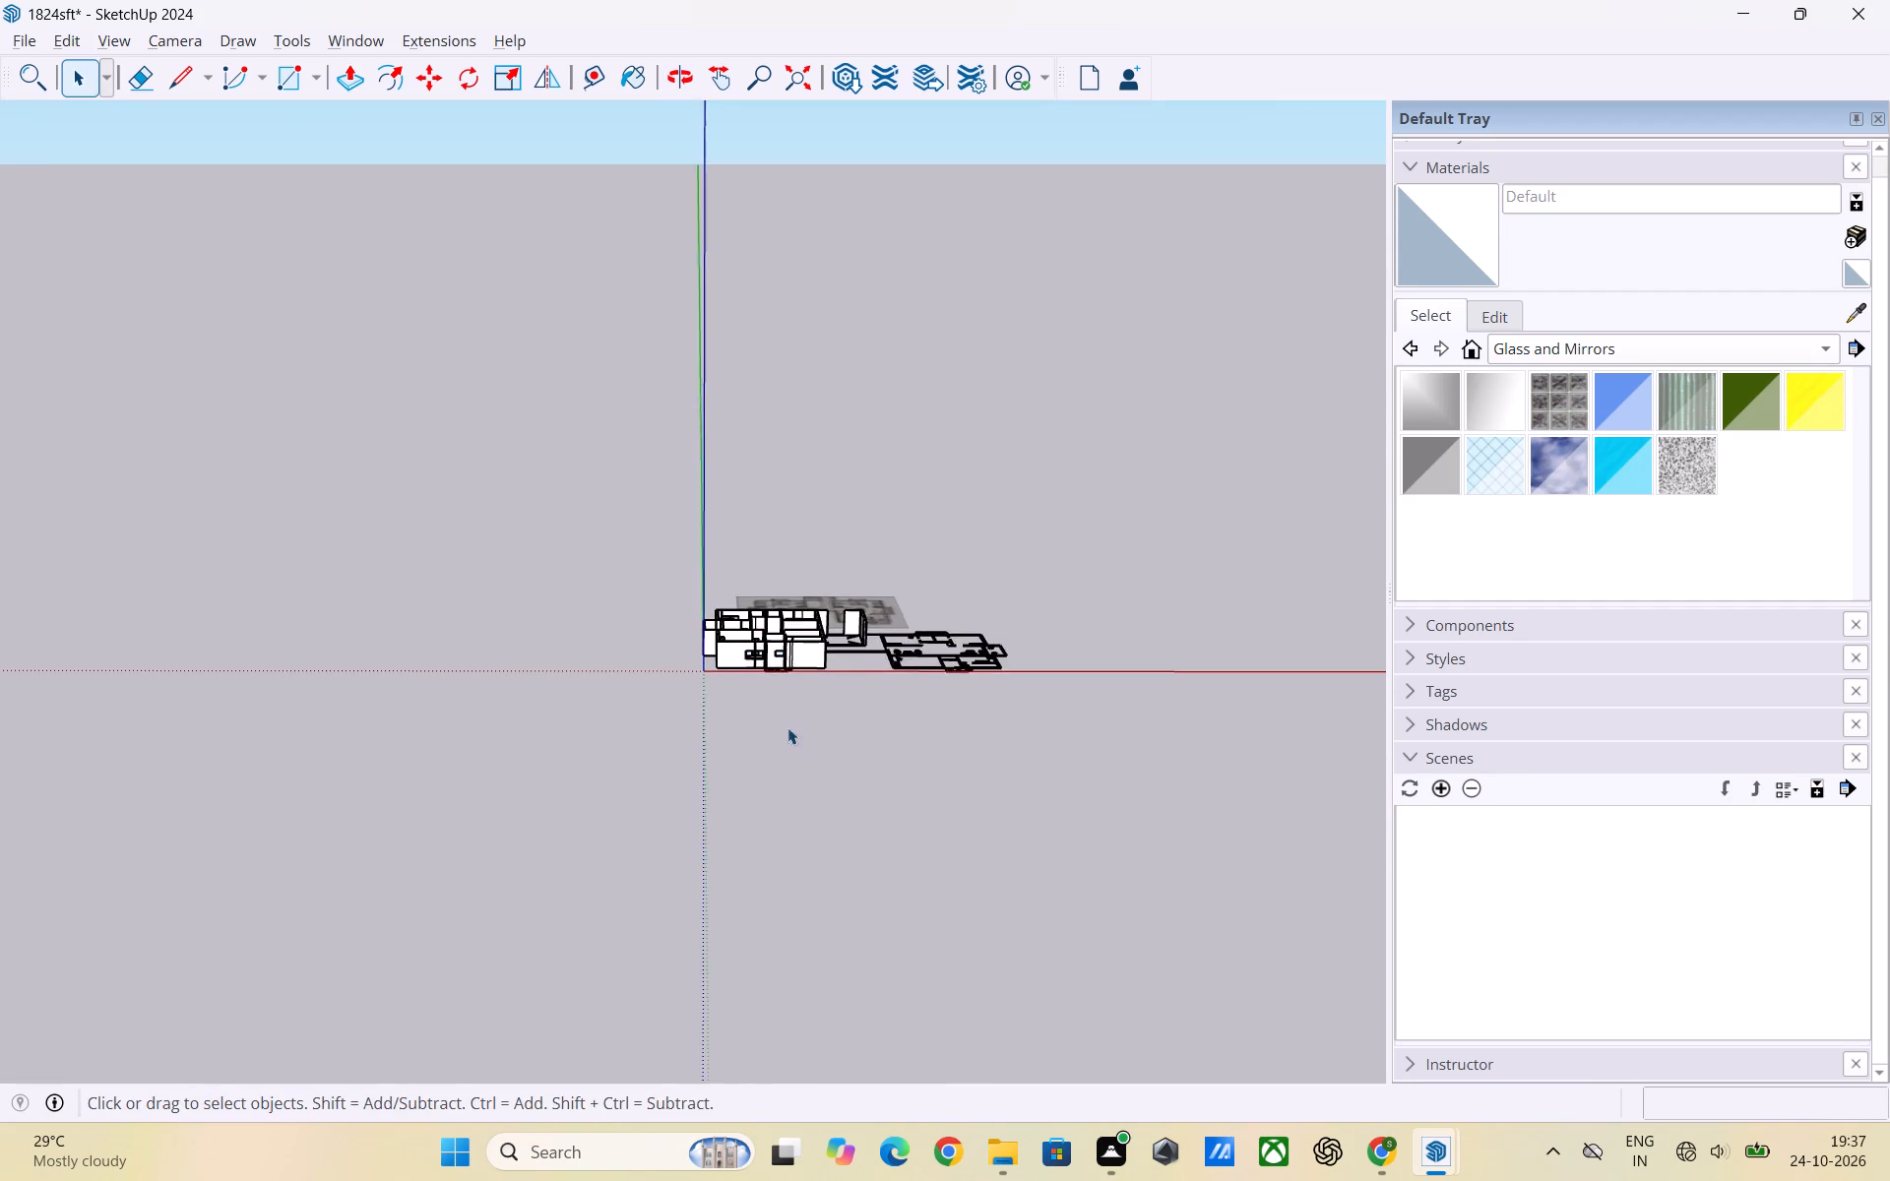
pyautogui.scroll(2, 786, 721)
pyautogui.moveTo(803, 648); pyautogui.dragTo(804, 897, button='middle')
pyautogui.scroll(5, 804, 632)
pyautogui.moveTo(780, 659); pyautogui.dragTo(784, 850, button='middle')
pyautogui.scroll(-1, 798, 540)
pyautogui.scroll(2, 798, 540)
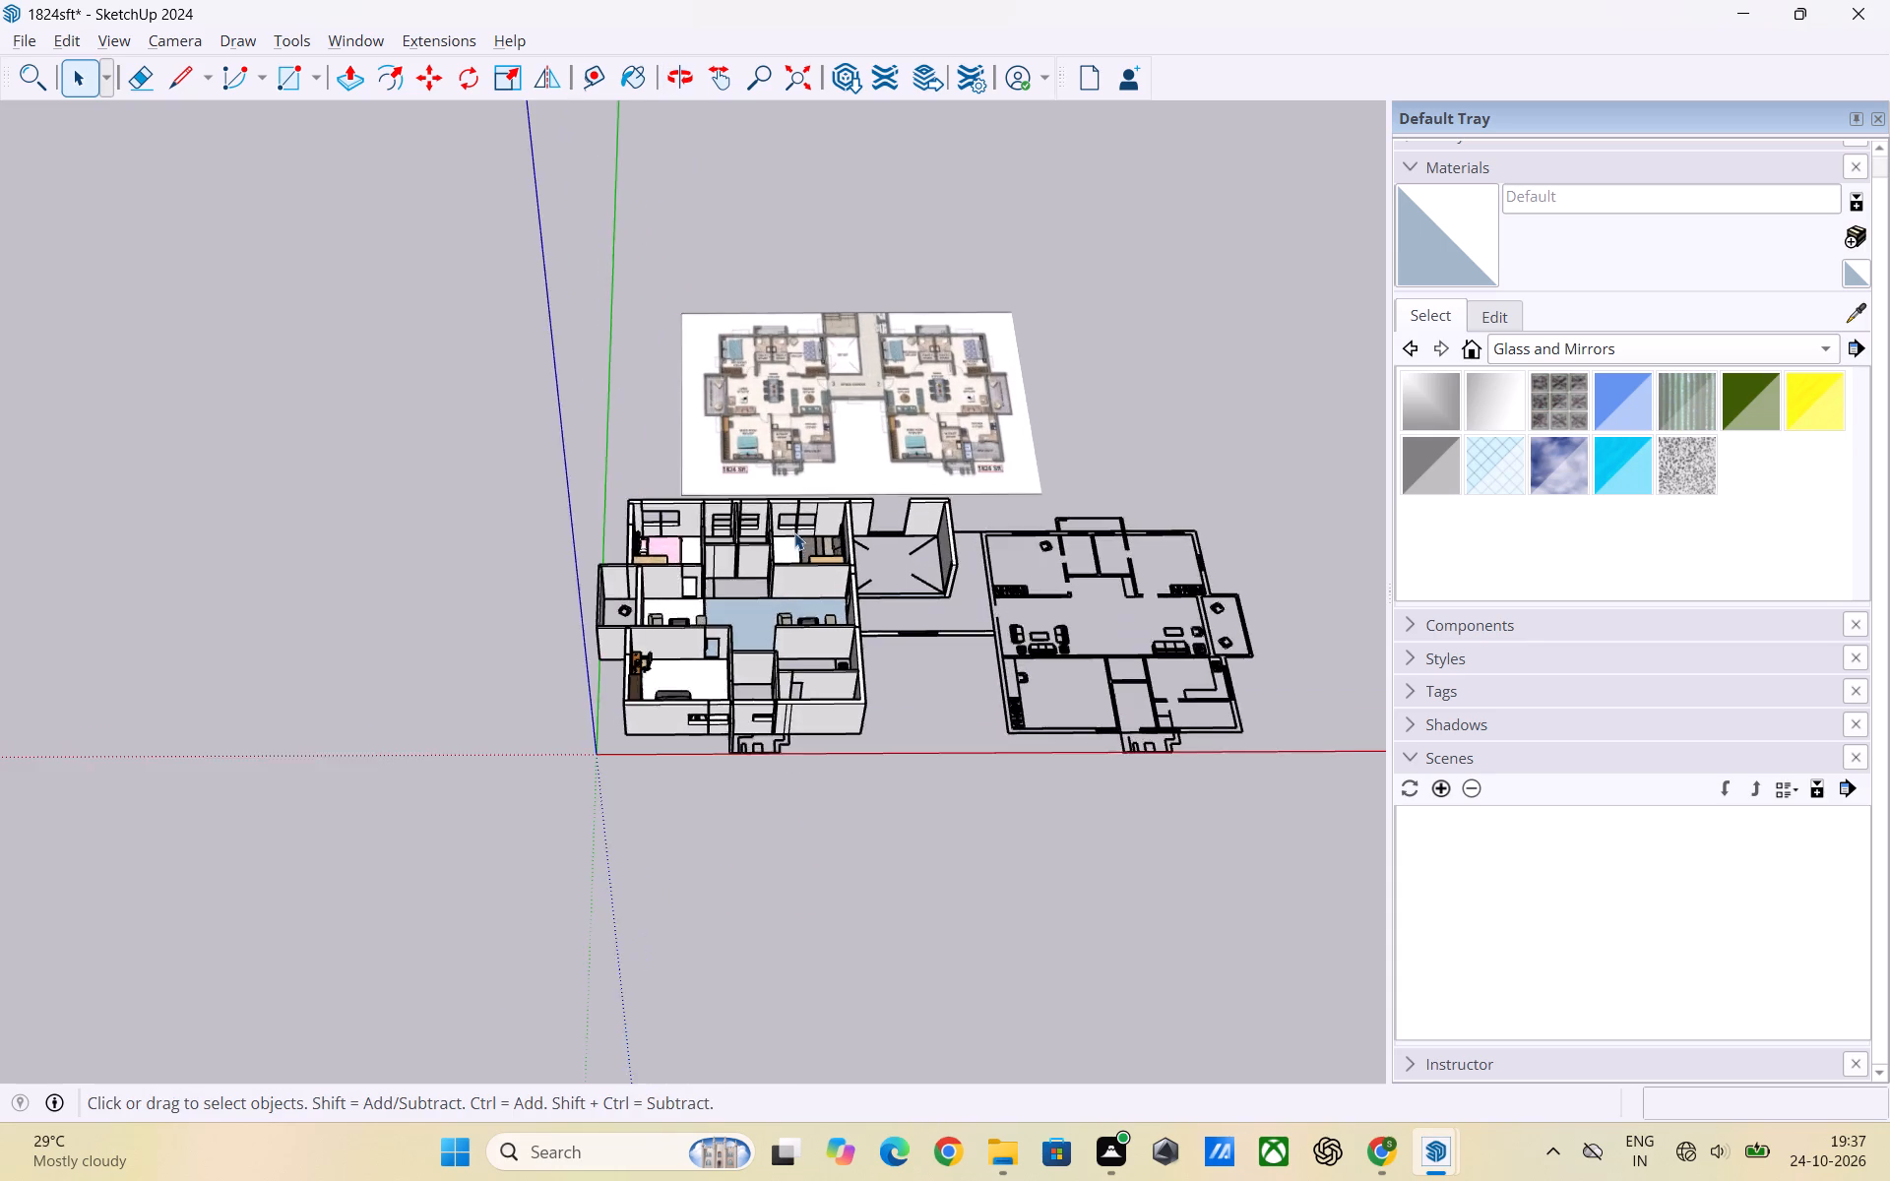
pyautogui.scroll(3, 794, 532)
pyautogui.moveTo(790, 577); pyautogui.dragTo(794, 738, button='middle')
pyautogui.scroll(6, 787, 616)
pyautogui.moveTo(787, 623); pyautogui.dragTo(777, 766, button='middle')
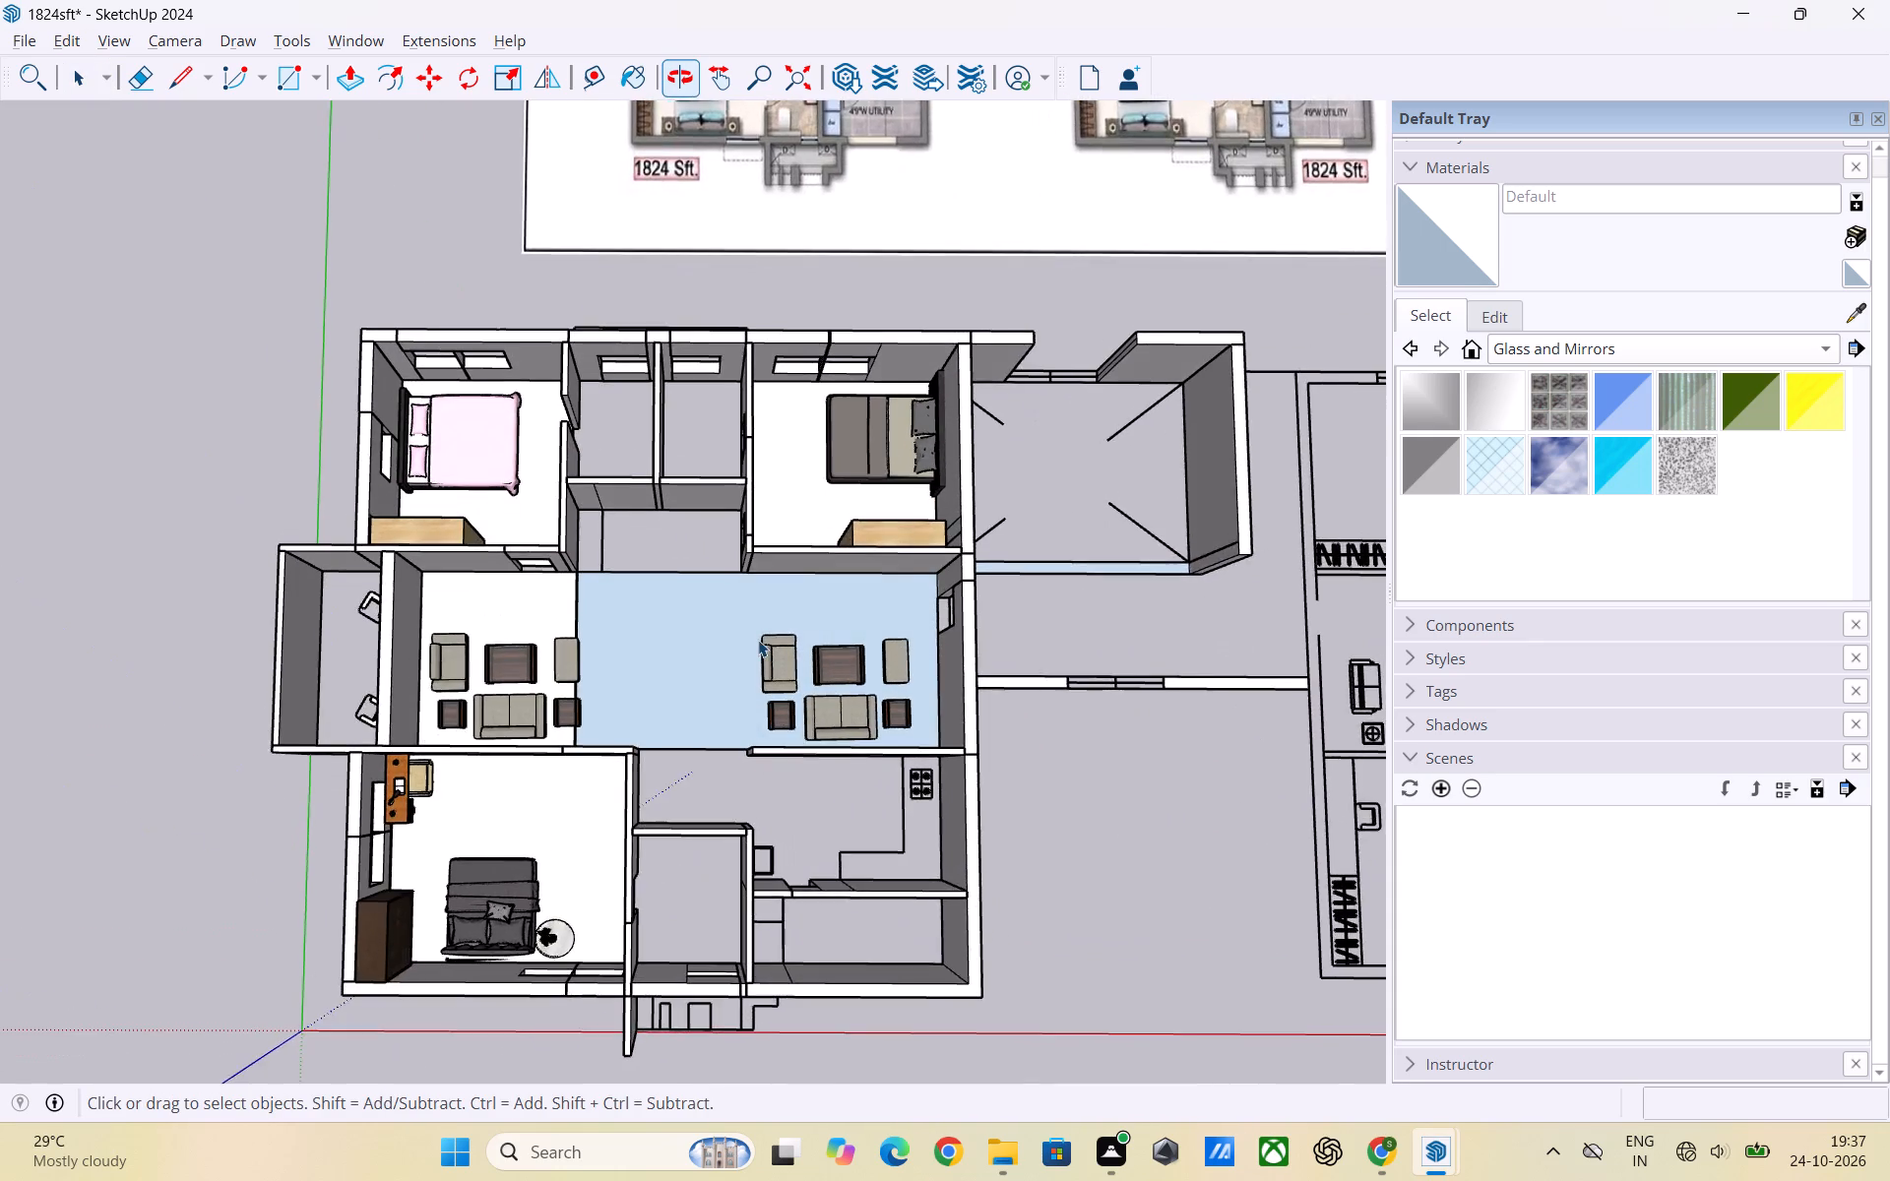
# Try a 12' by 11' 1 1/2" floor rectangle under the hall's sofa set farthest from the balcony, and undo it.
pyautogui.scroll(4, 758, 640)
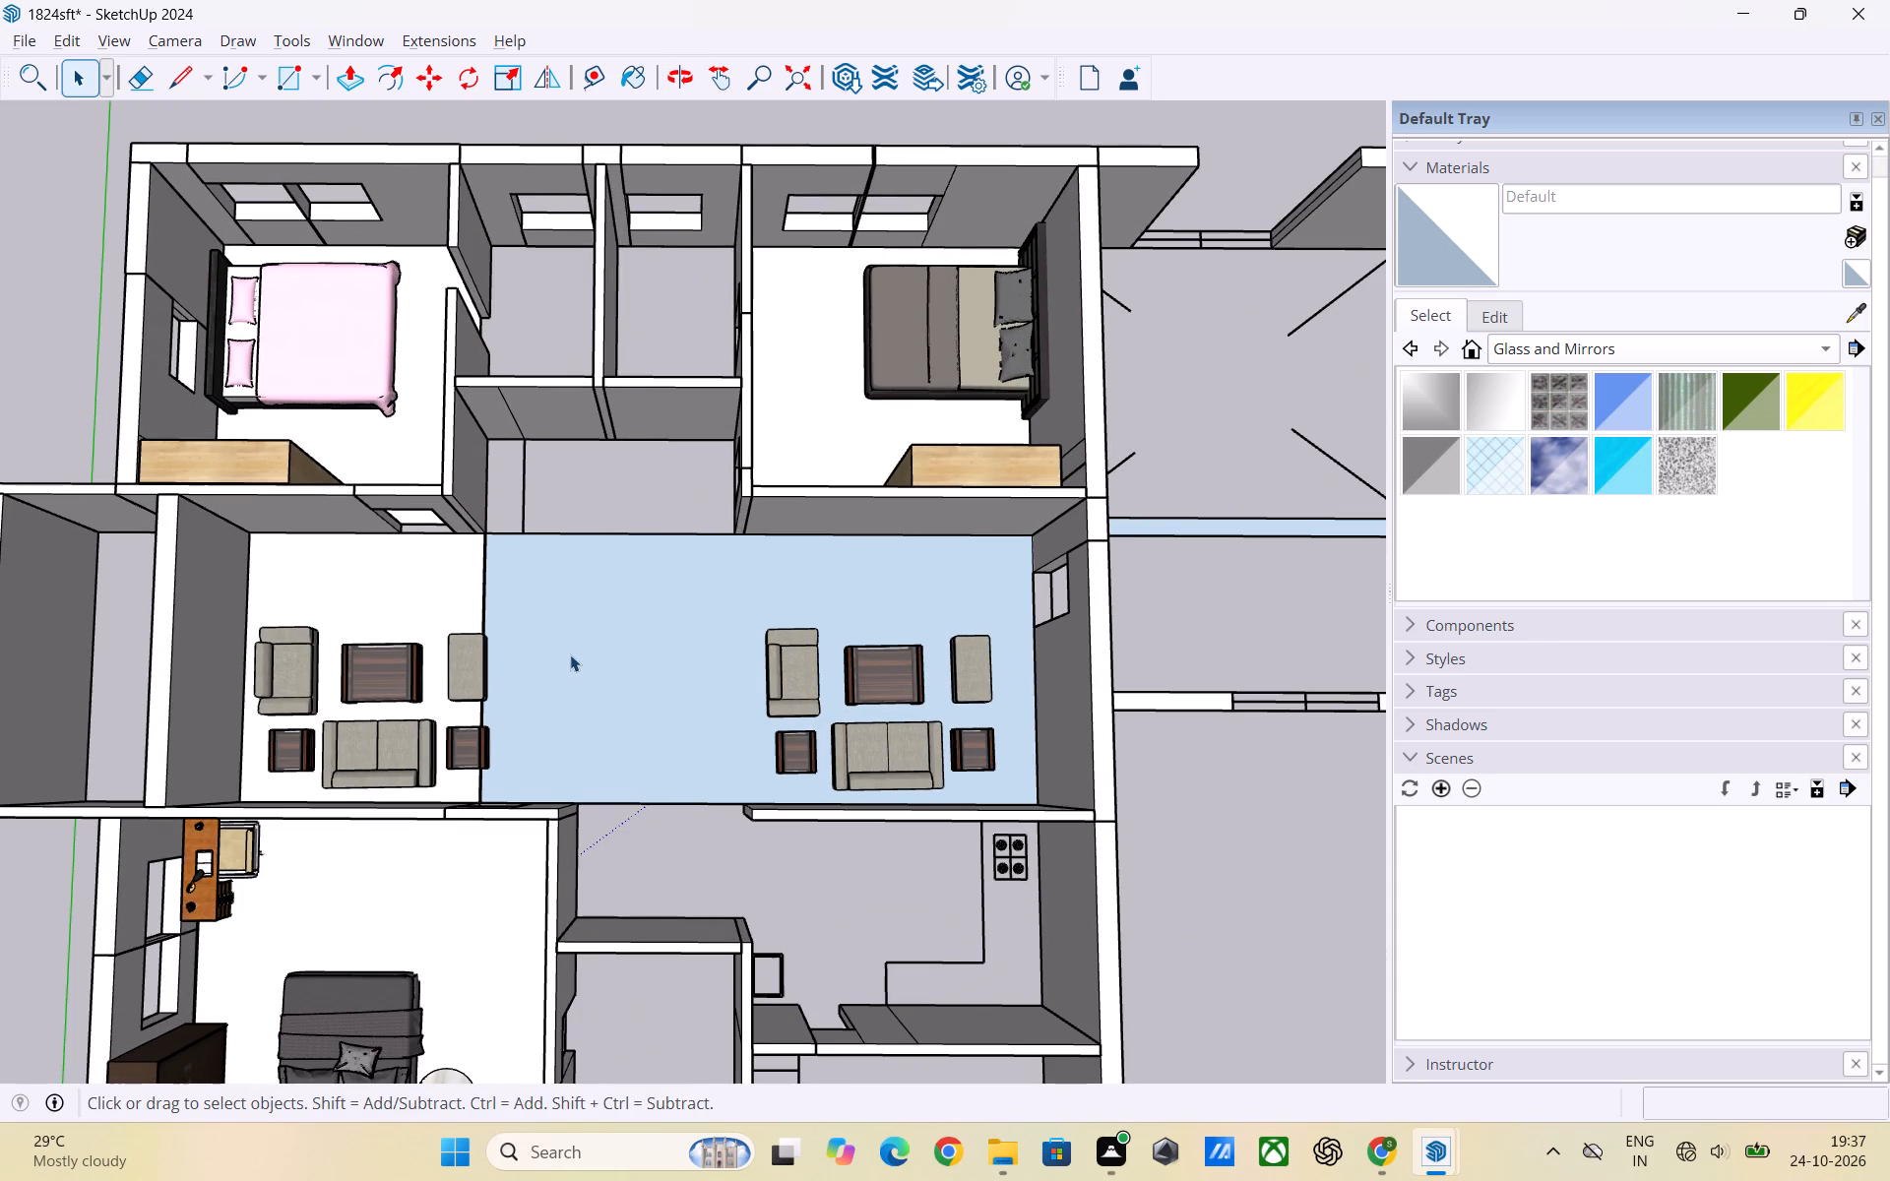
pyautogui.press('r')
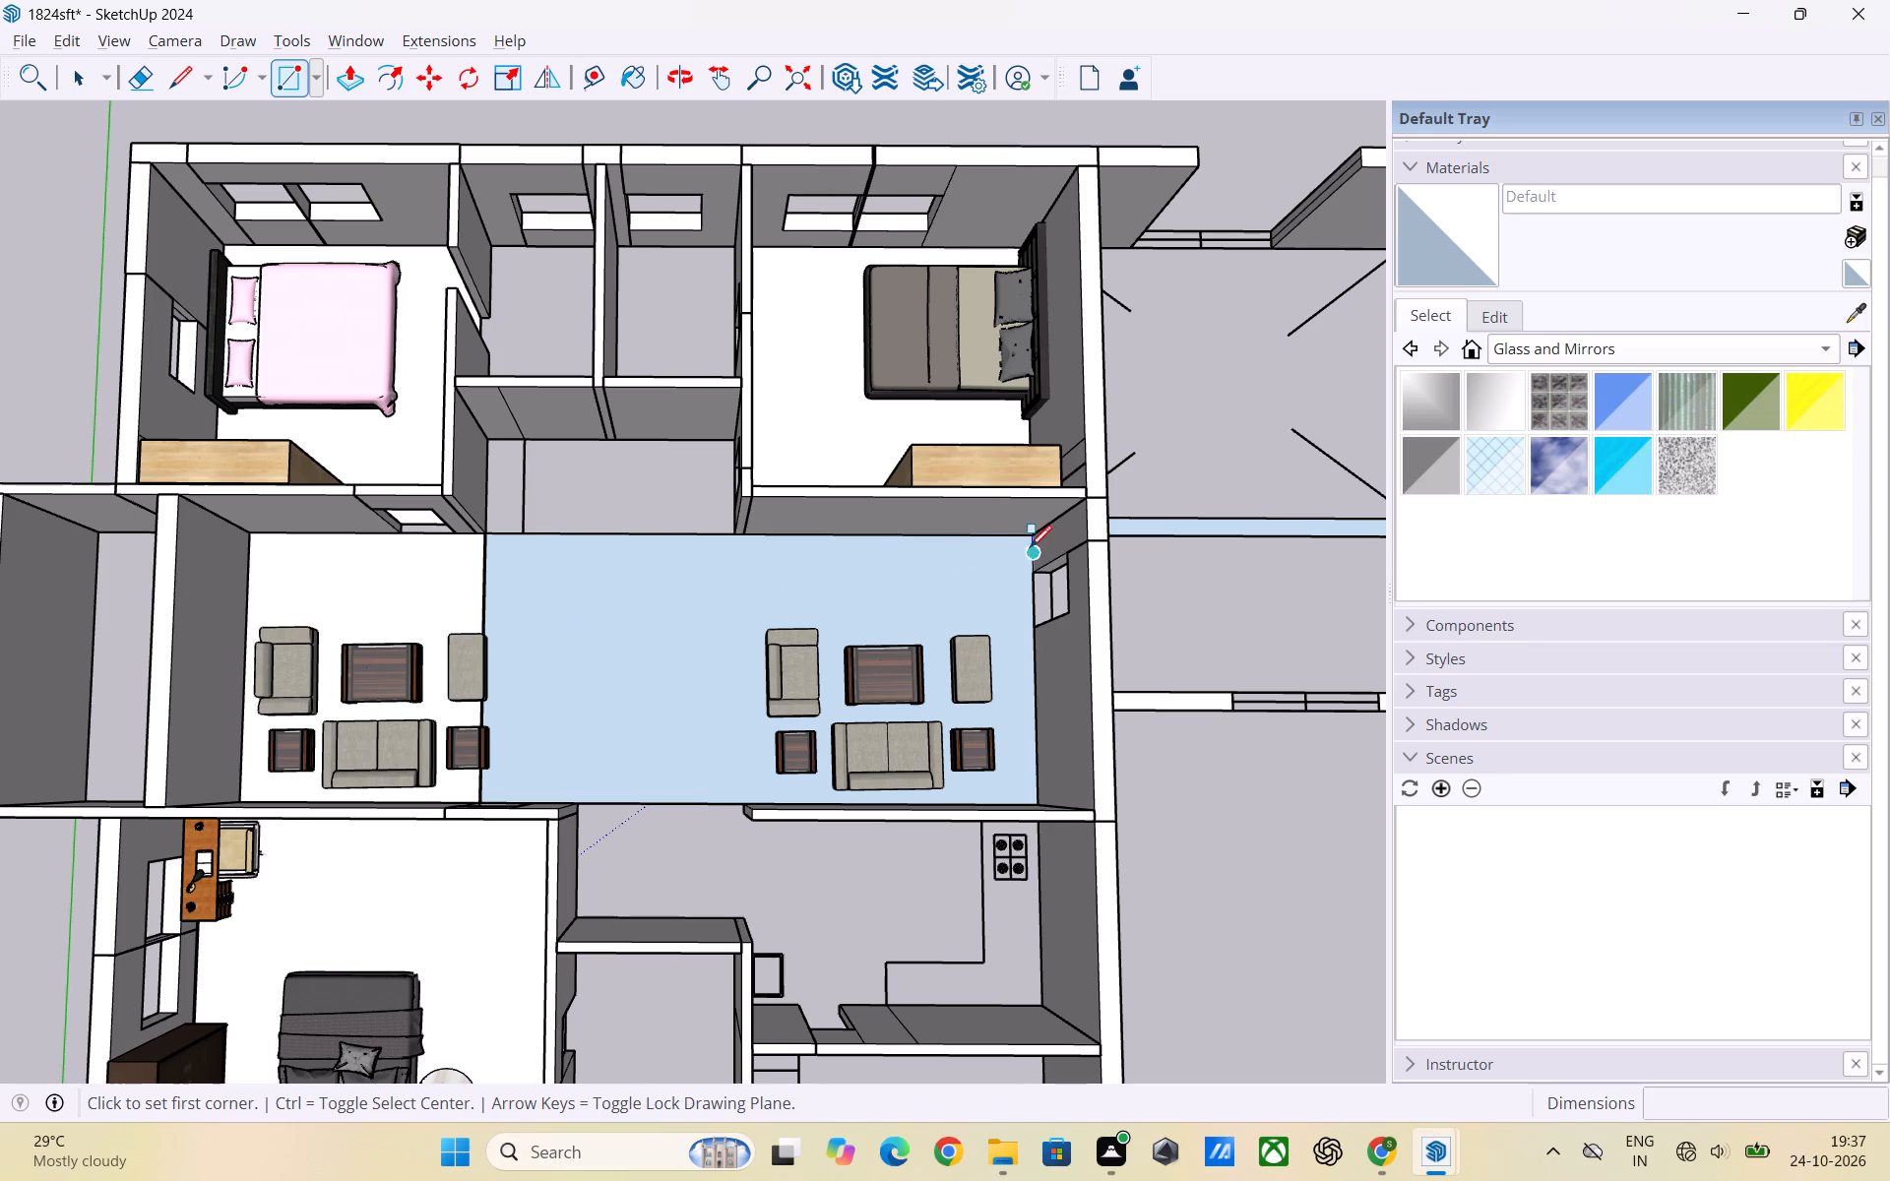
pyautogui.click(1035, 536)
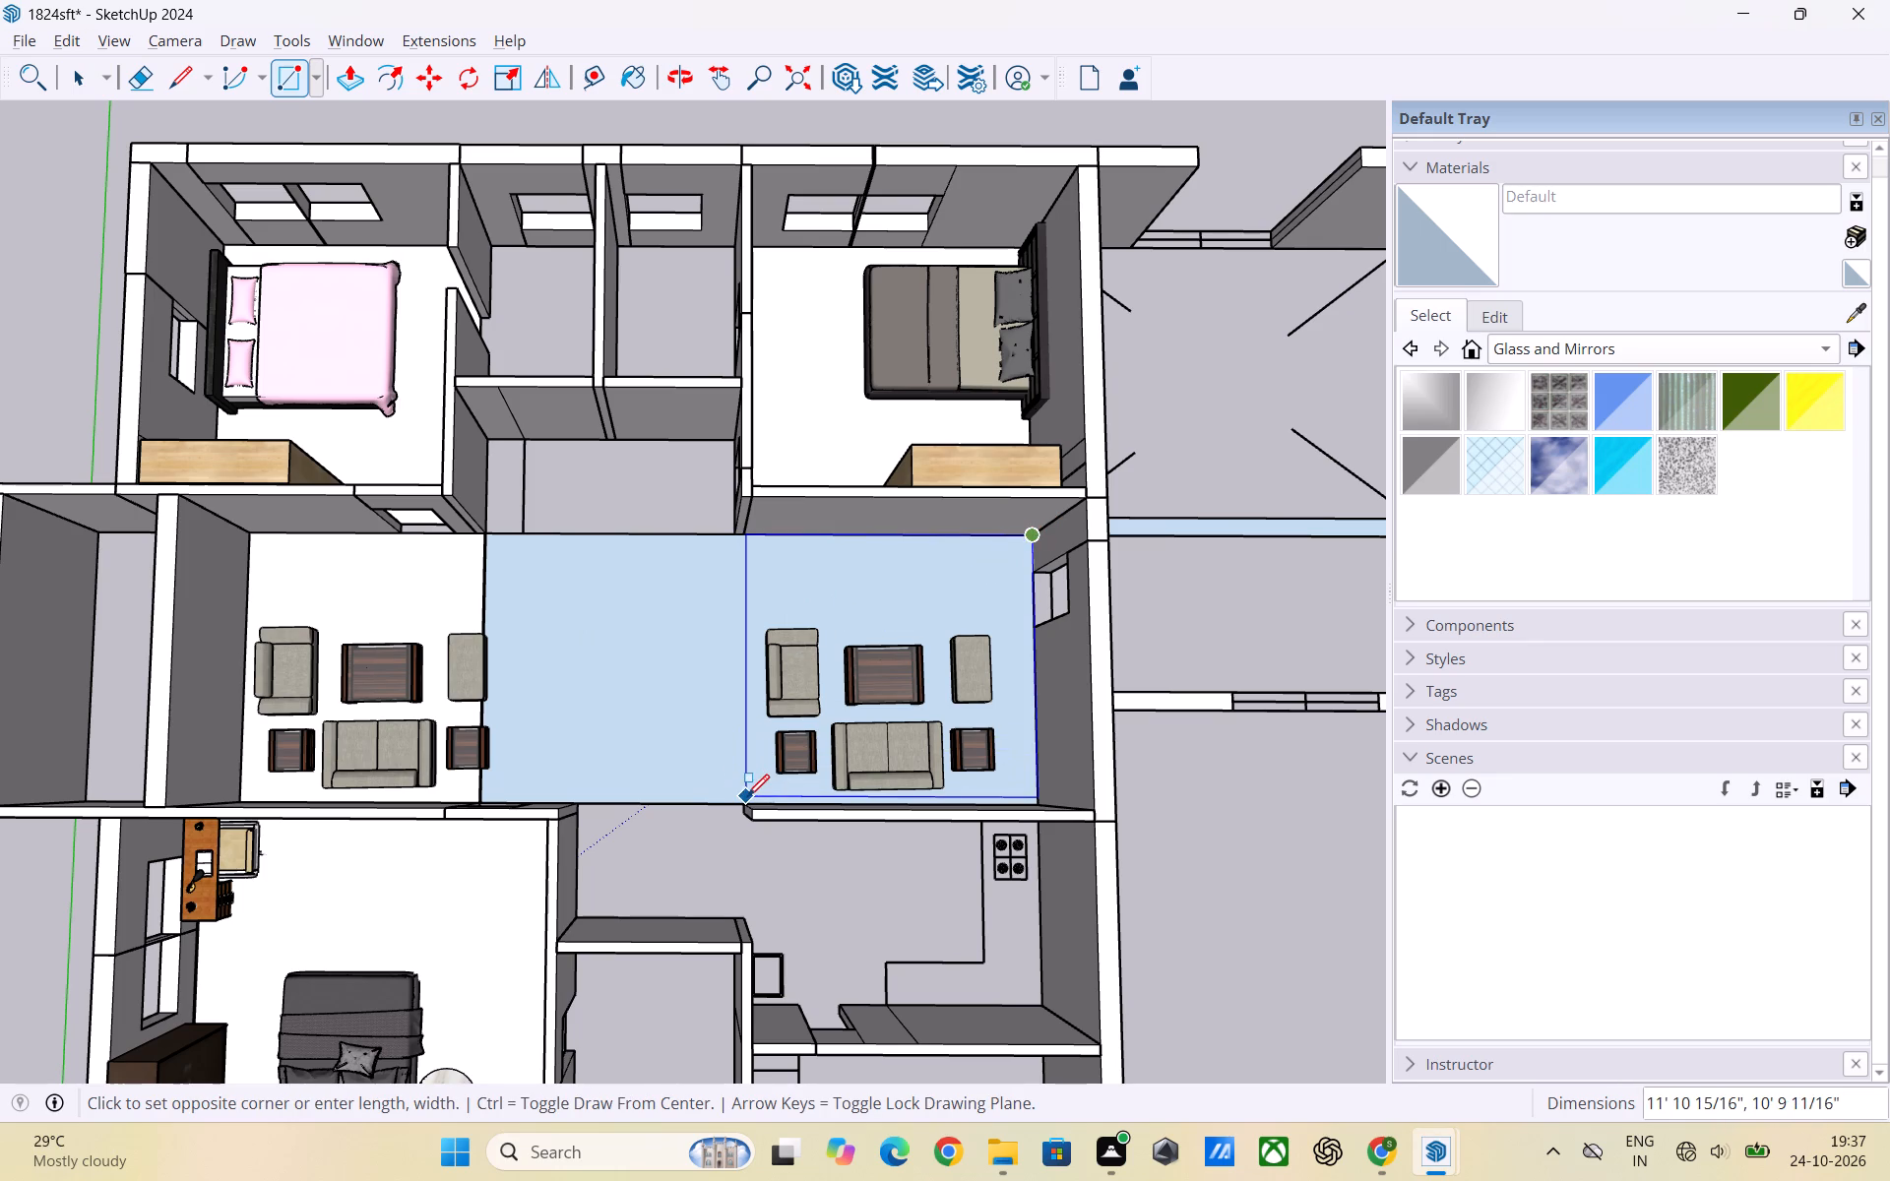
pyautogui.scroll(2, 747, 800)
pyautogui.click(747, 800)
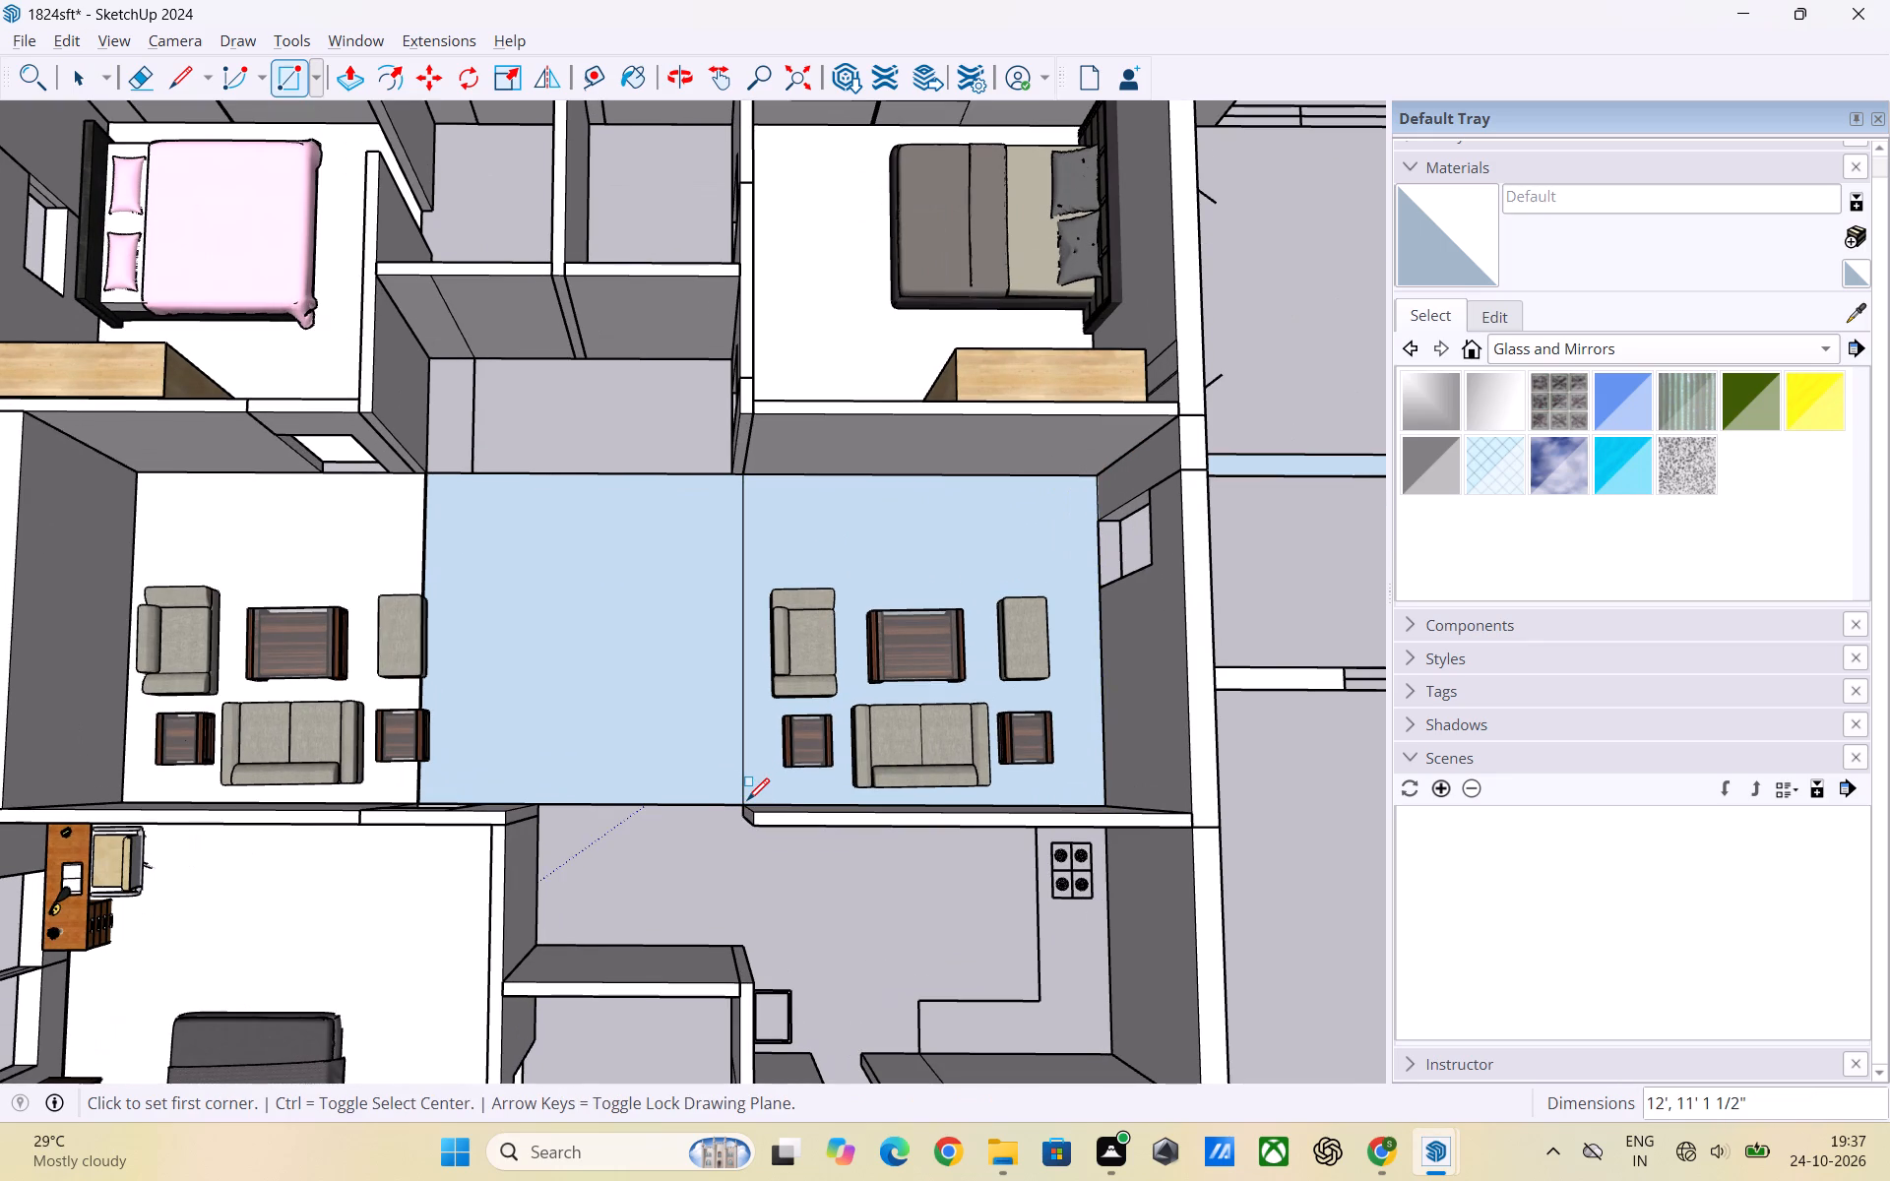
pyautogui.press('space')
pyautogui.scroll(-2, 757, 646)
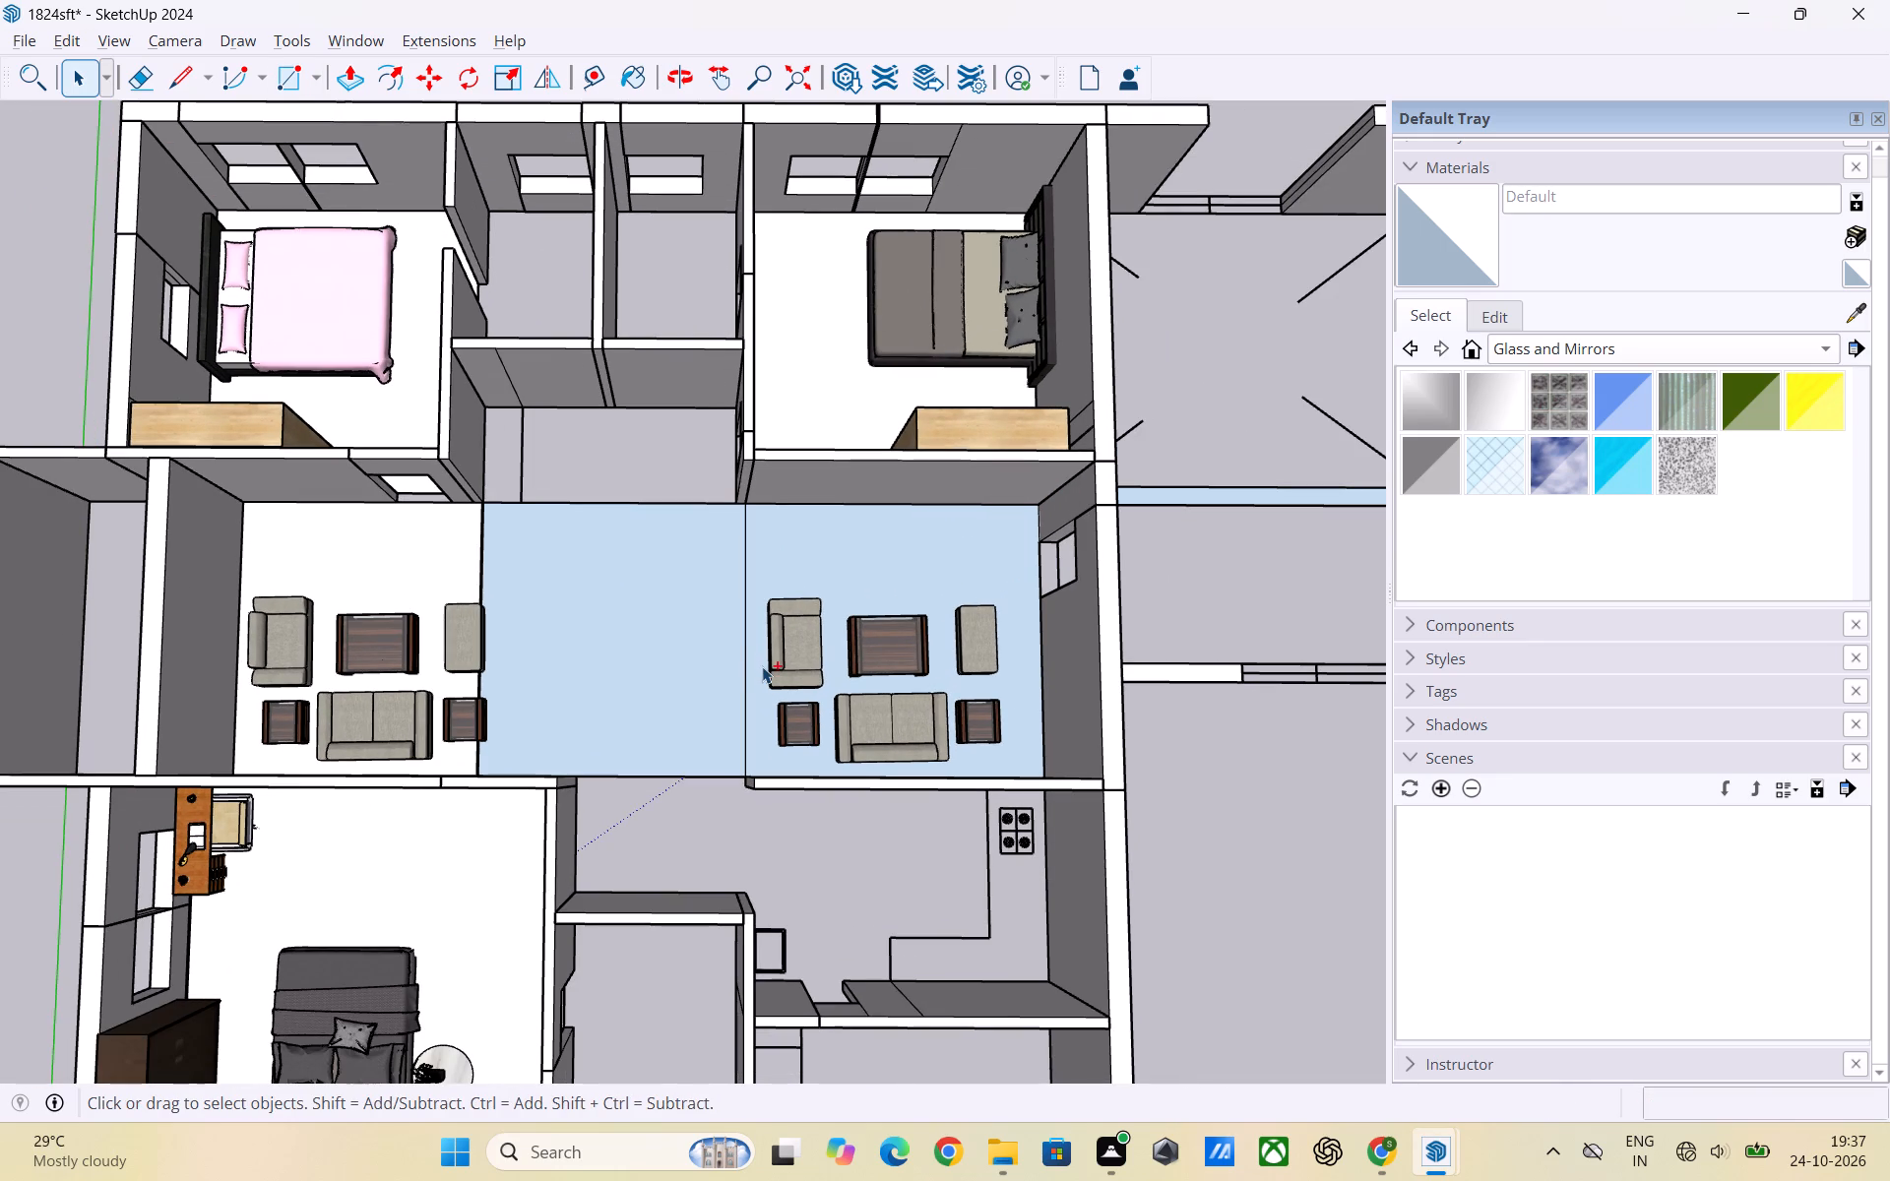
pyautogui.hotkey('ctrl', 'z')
# Switch to the 1601 SFT model and examine its room layout and toilet fixtures, comparing it with the 1824sft model.
pyautogui.scroll(-6, 790, 660)
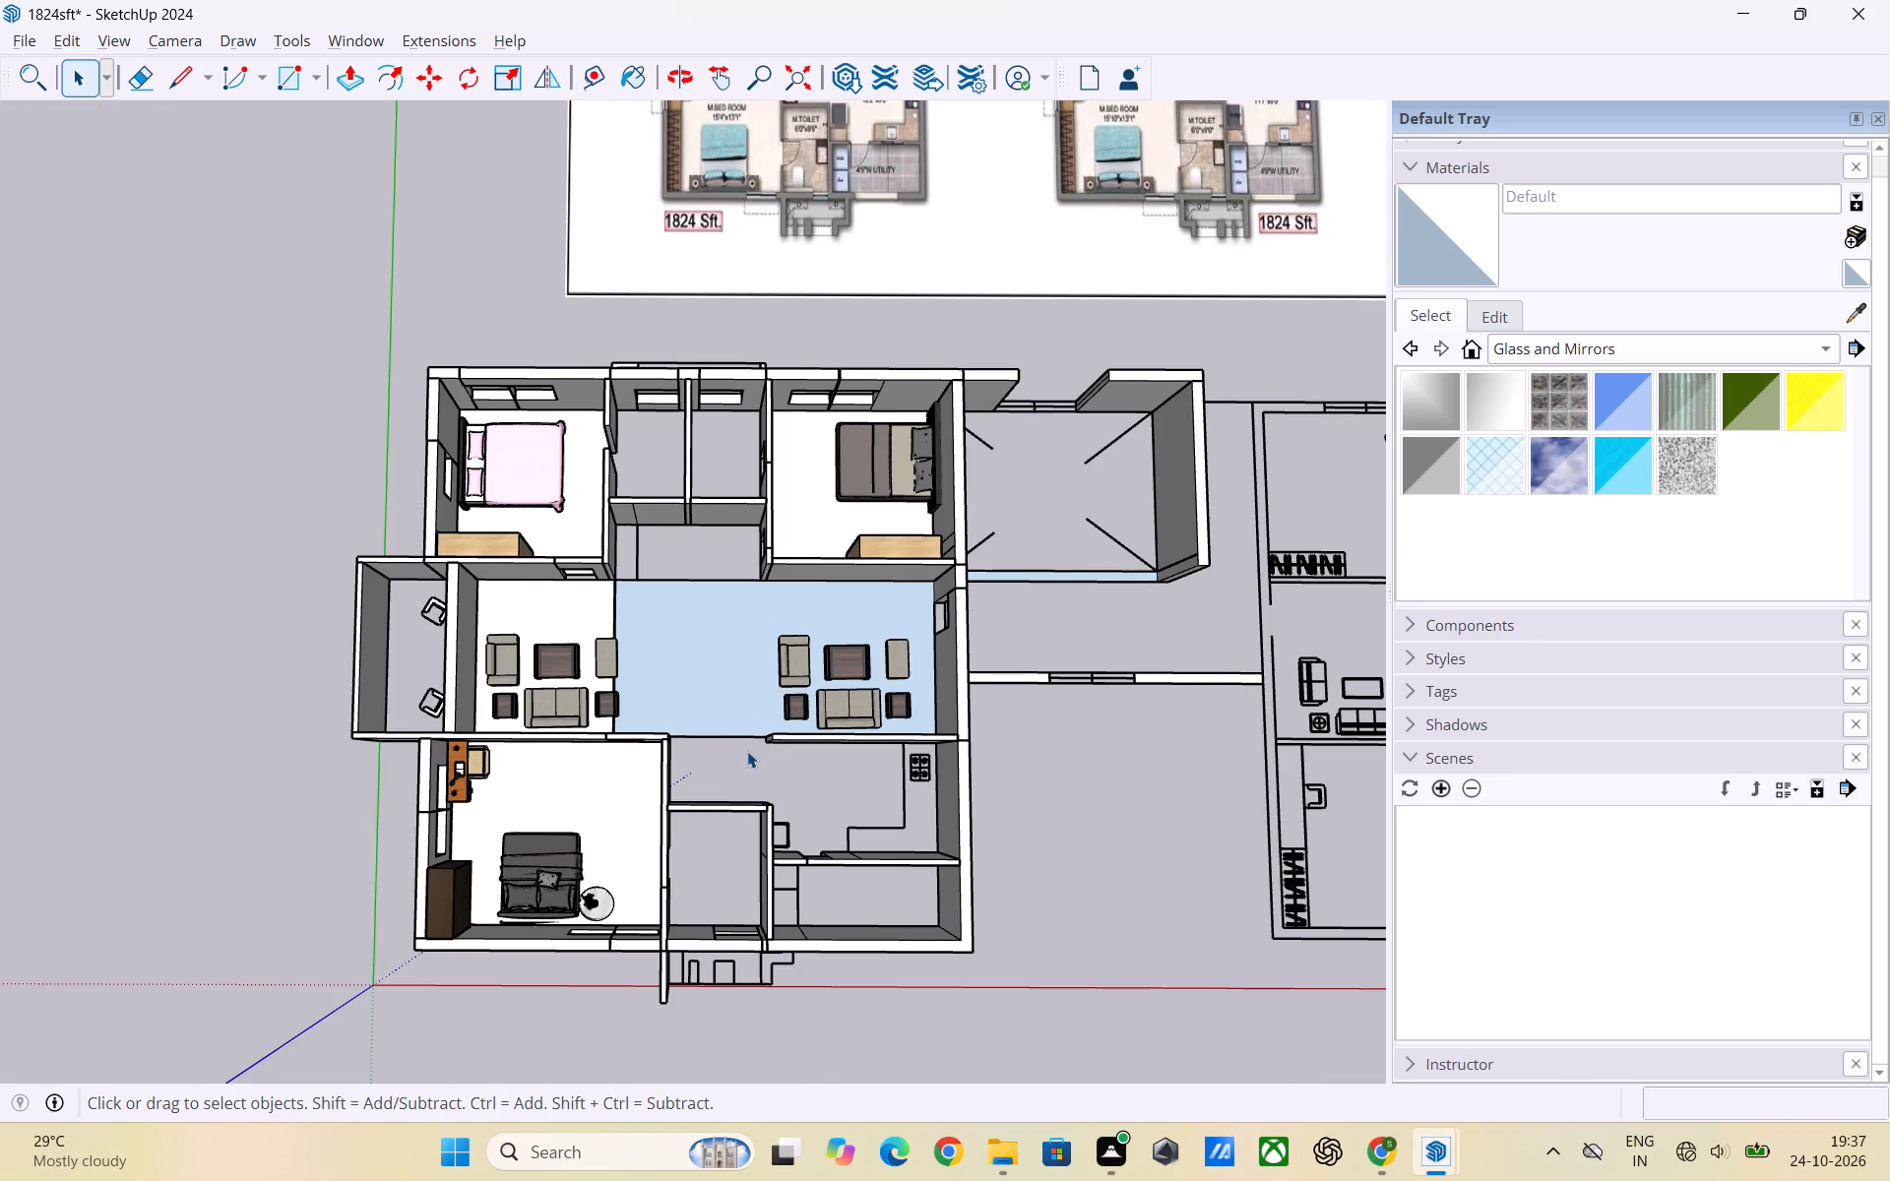
pyautogui.scroll(-5, 747, 749)
pyautogui.hotkey('alt', 'Tab')
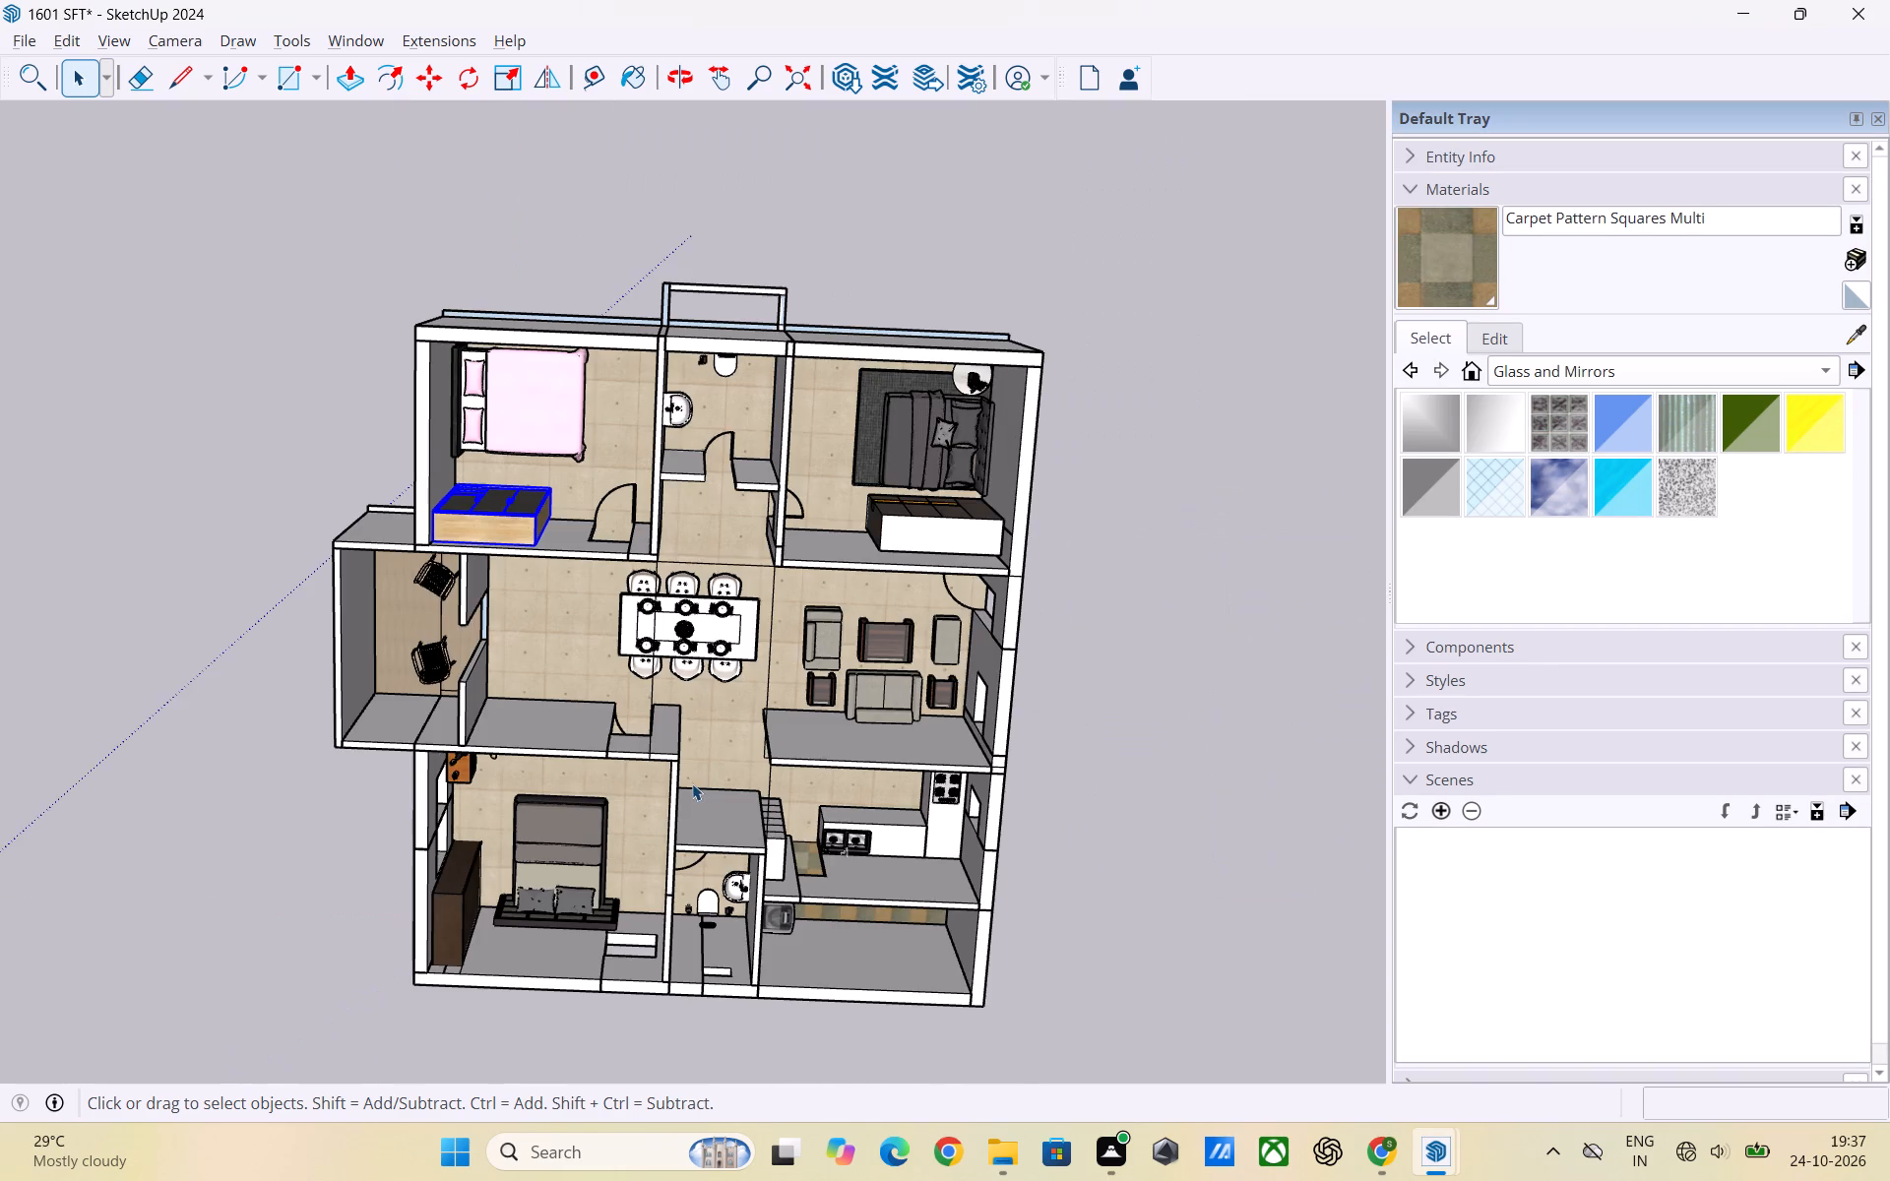
pyautogui.moveTo(748, 661); pyautogui.dragTo(828, 340, button='middle')
pyautogui.scroll(2, 745, 451)
pyautogui.moveTo(762, 497); pyautogui.dragTo(714, 497, button='middle')
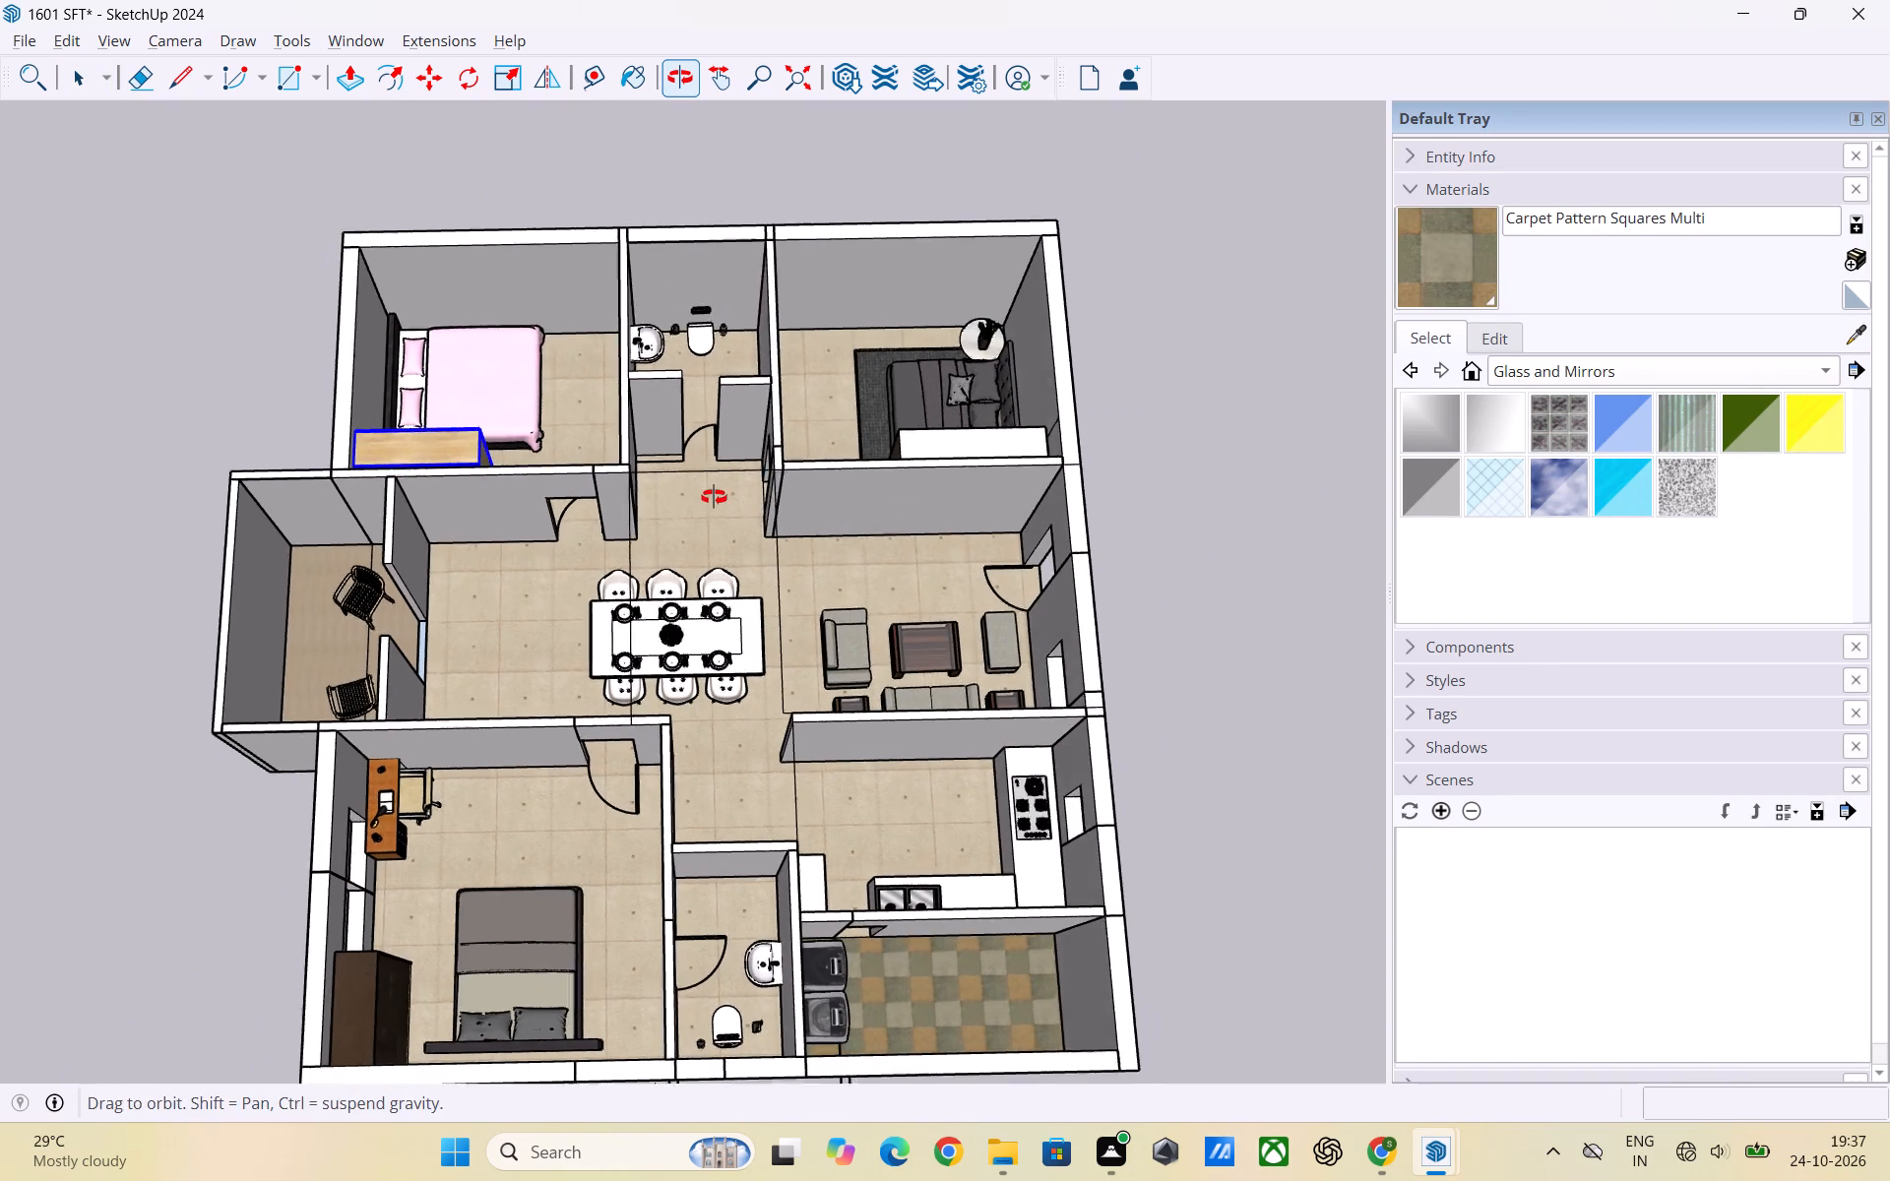
pyautogui.moveTo(714, 497); pyautogui.dragTo(704, 497, button='middle')
pyautogui.scroll(3, 699, 466)
pyautogui.click(724, 299)
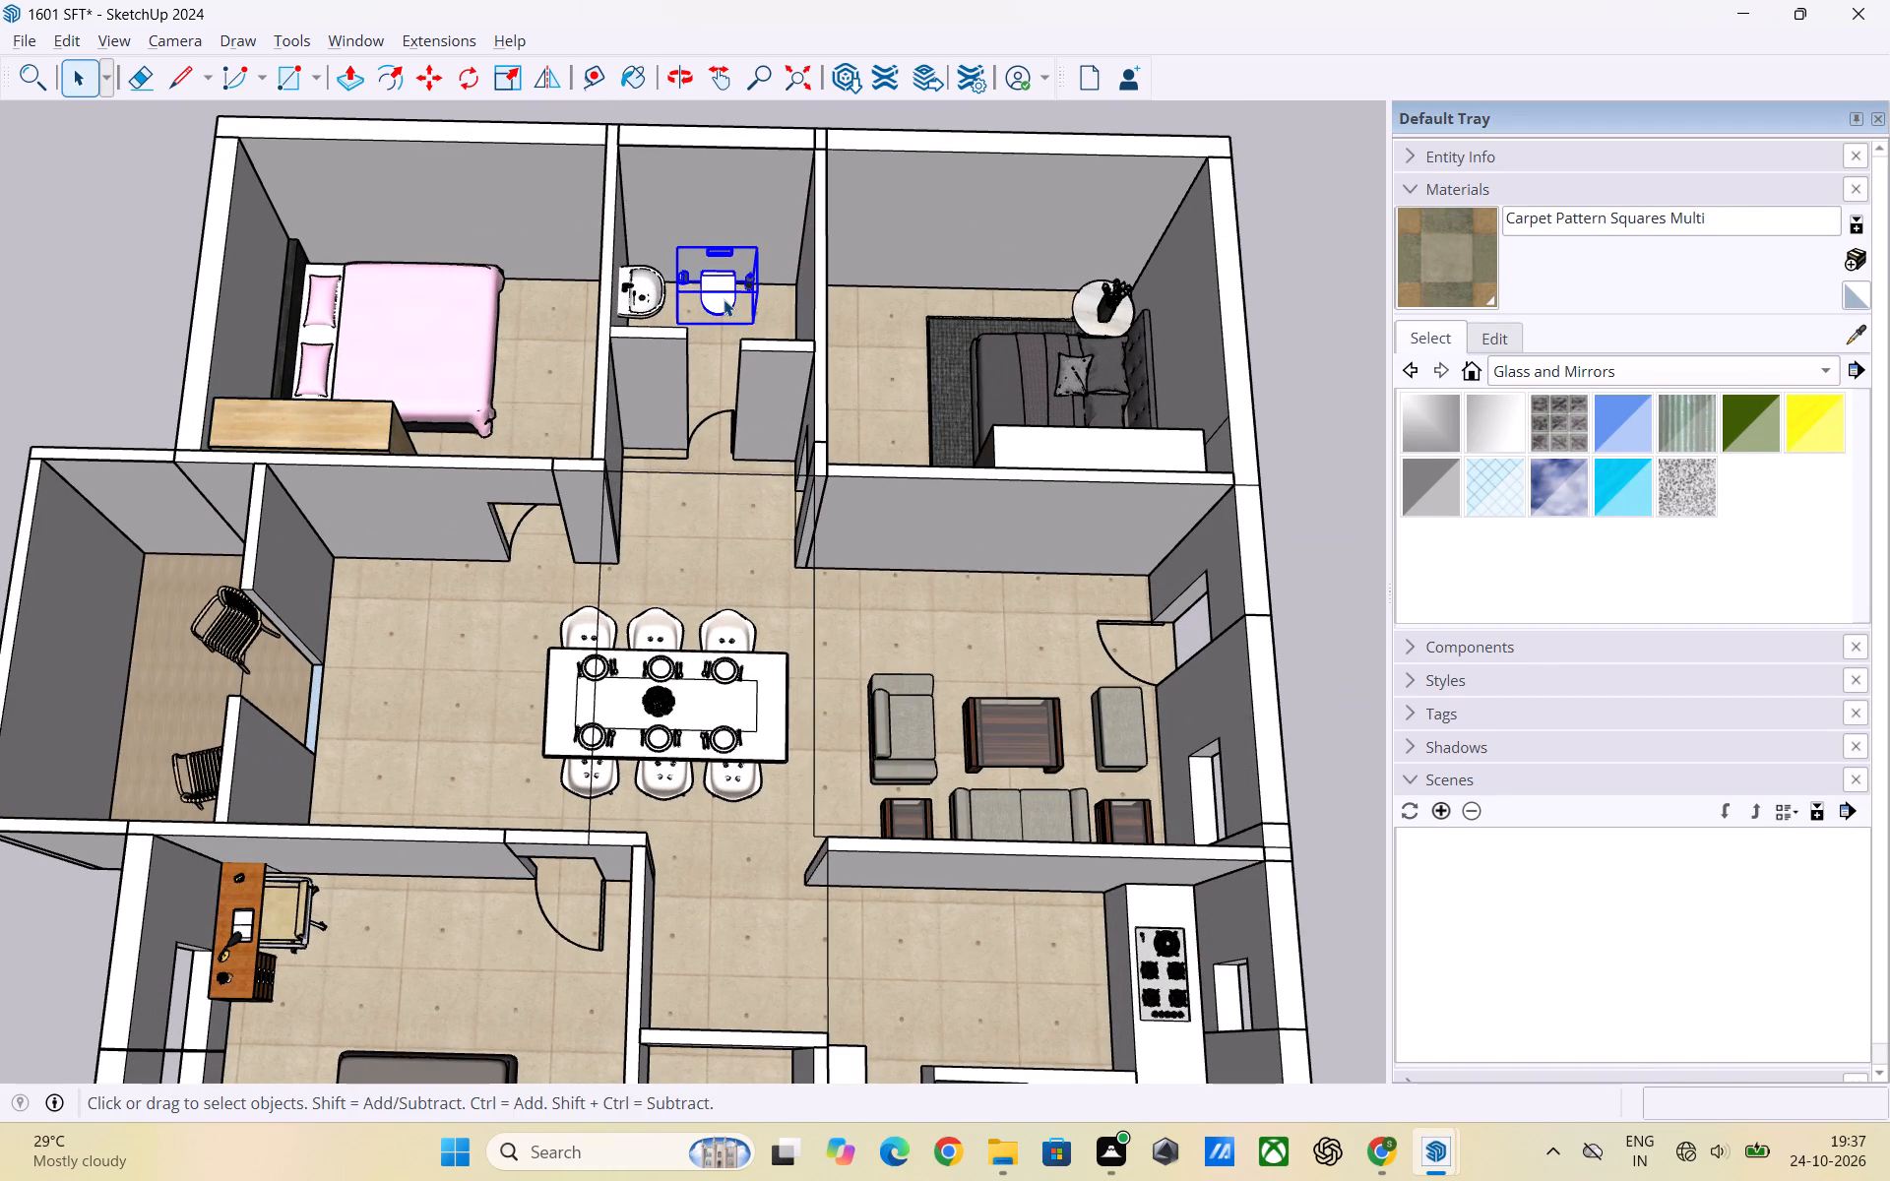
pyautogui.keyDown('shift'); pyautogui.click(649, 305); pyautogui.keyUp('shift')
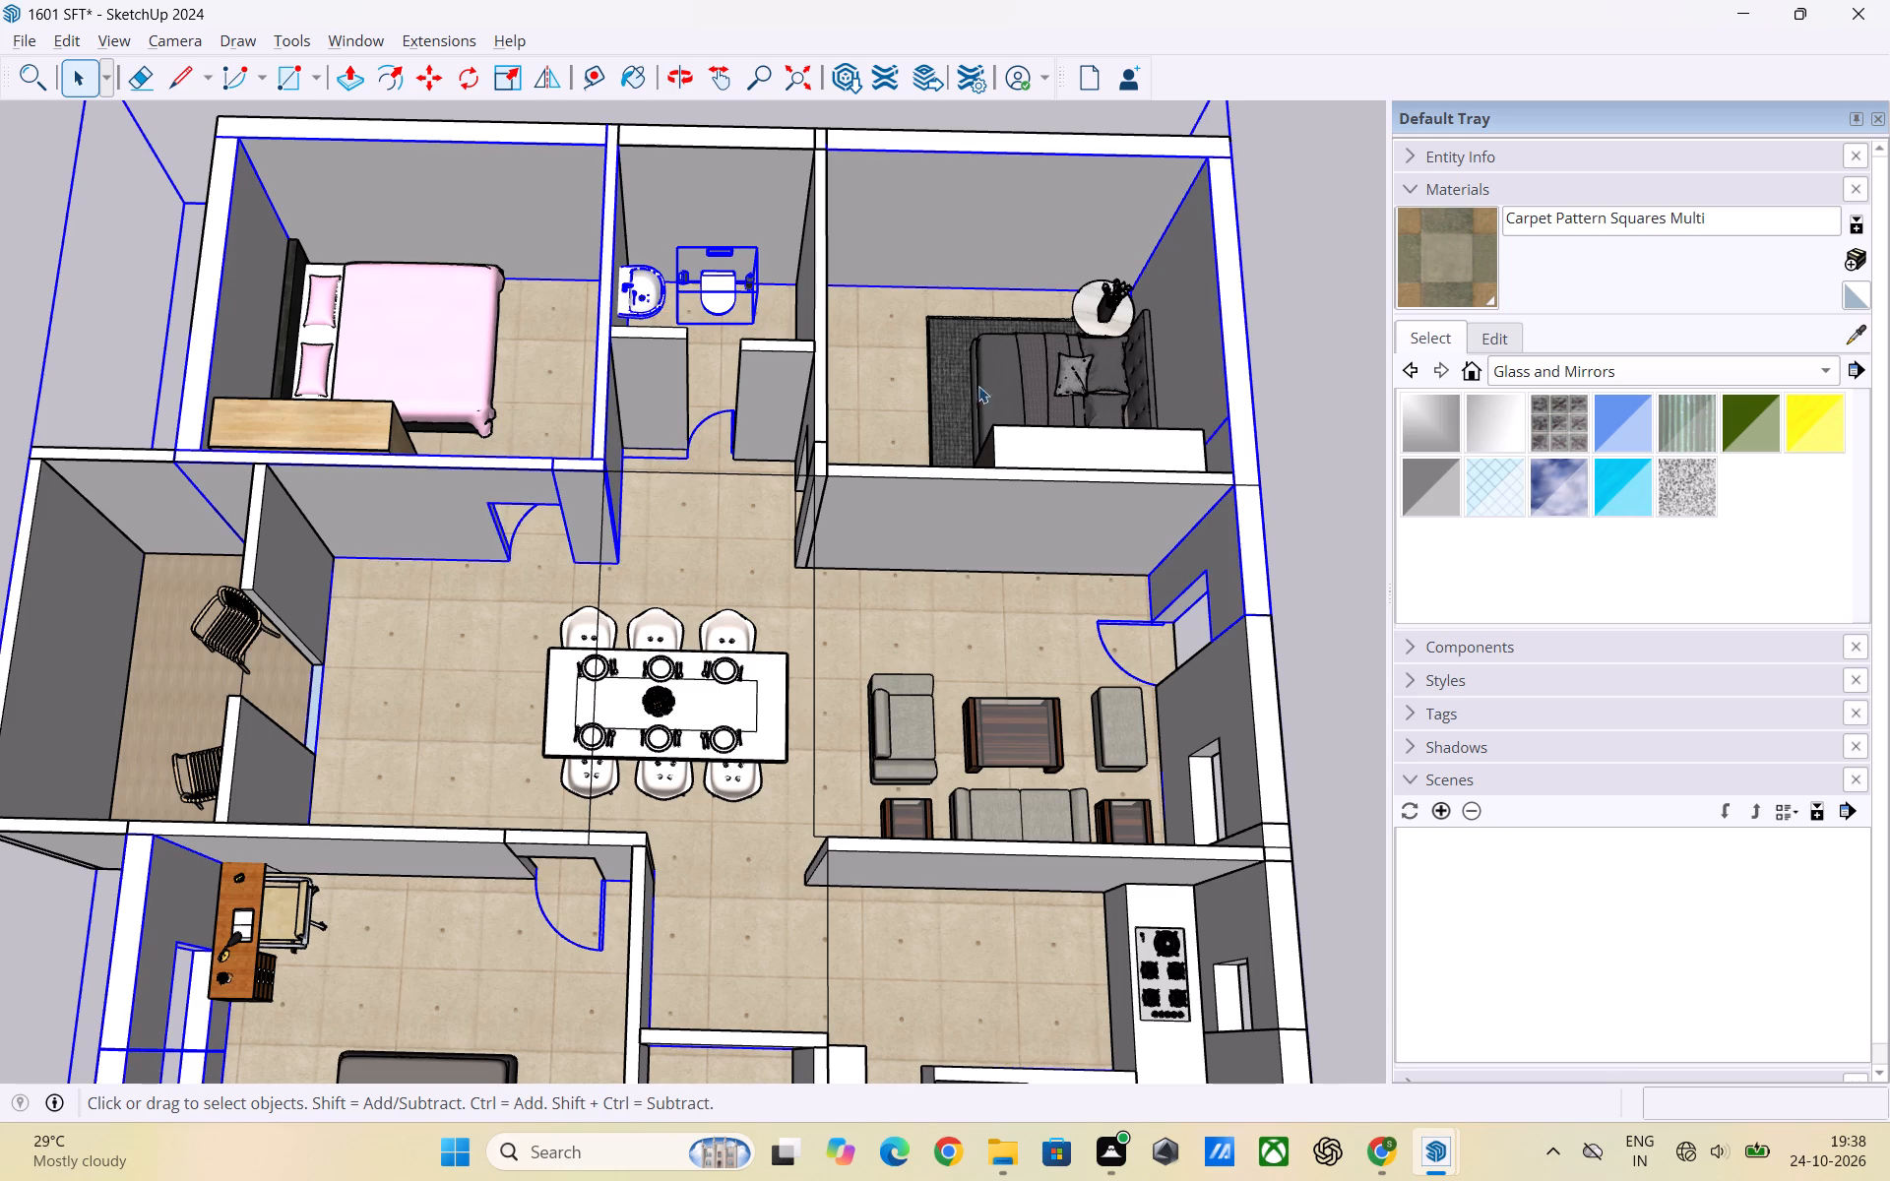
pyautogui.scroll(-2, 819, 506)
pyautogui.click(1262, 310)
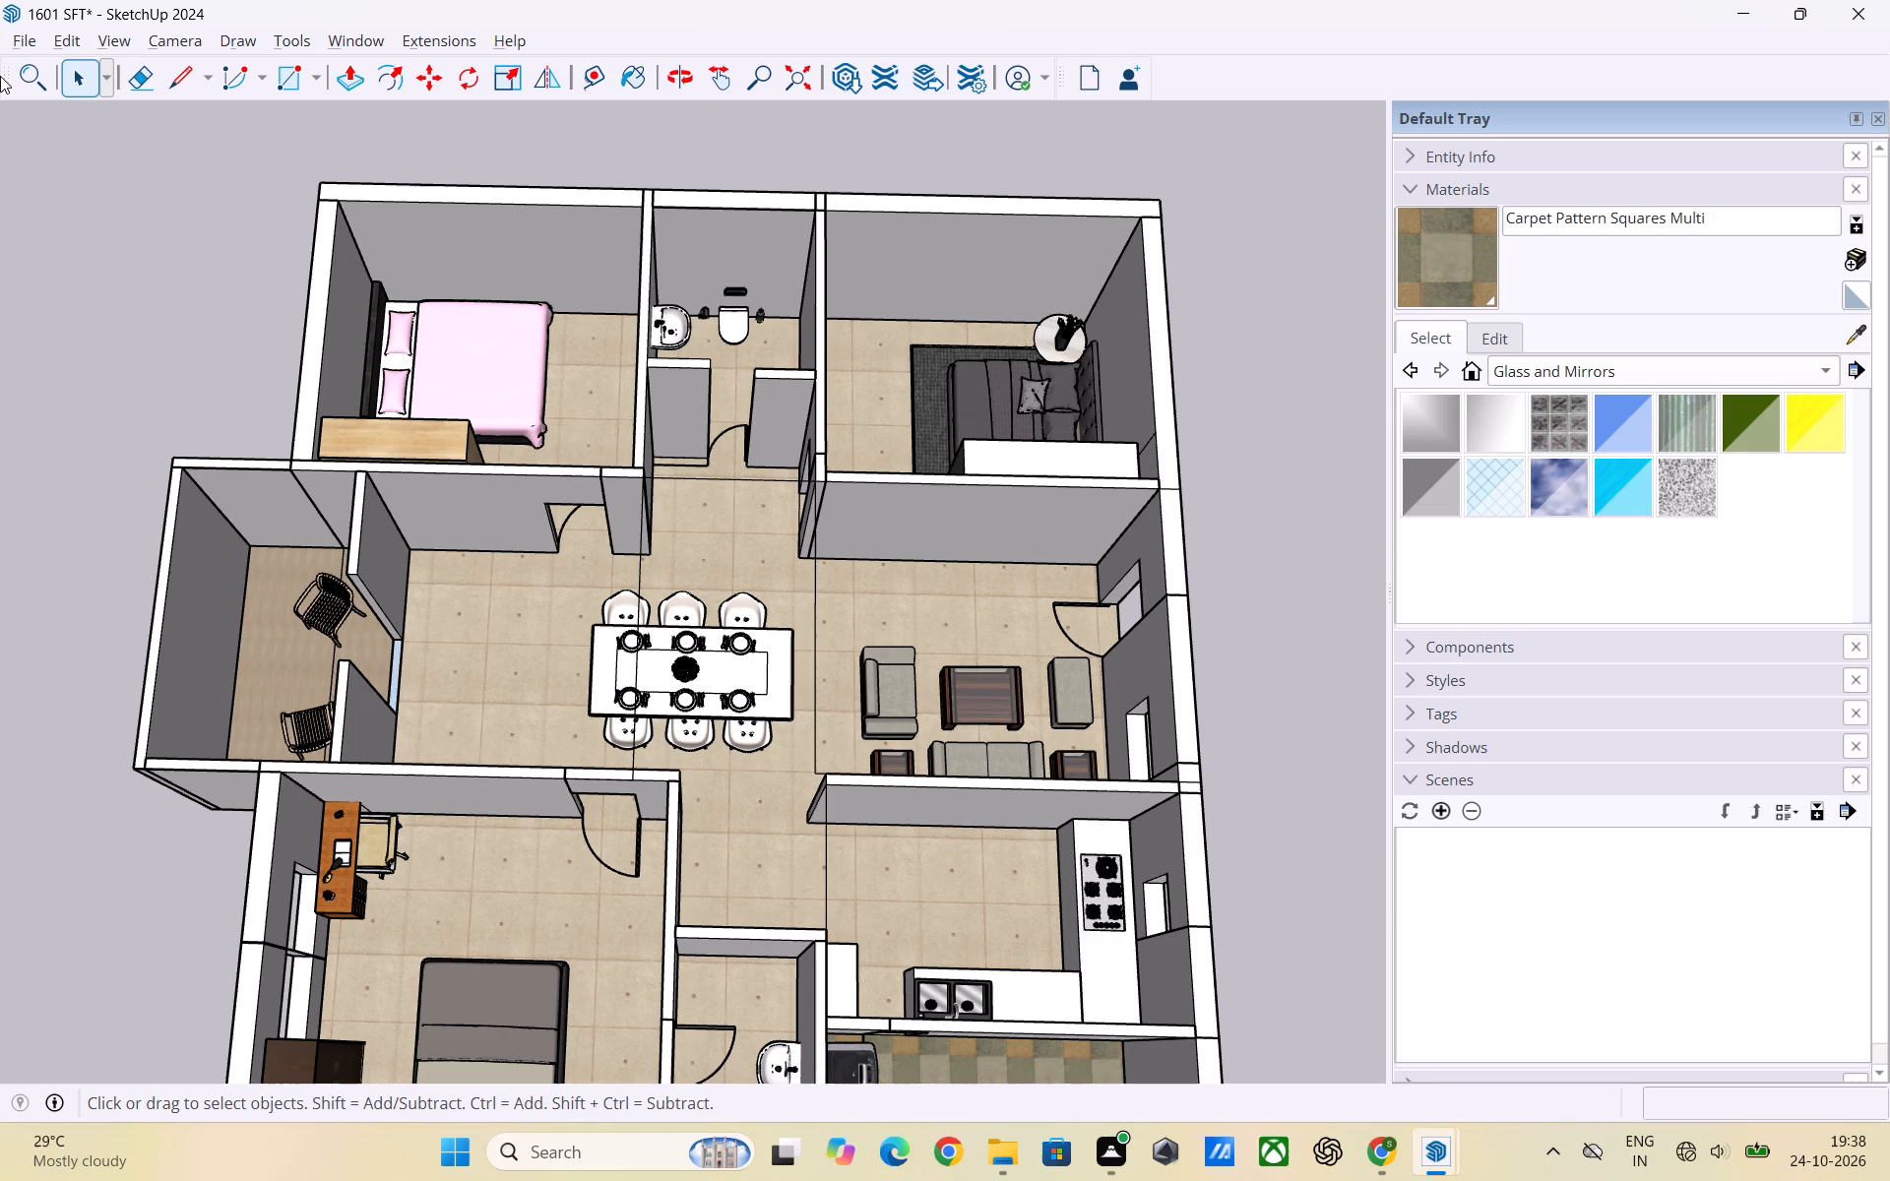
pyautogui.scroll(-1, 0, 87)
pyautogui.scroll(-3, 9, 183)
pyautogui.scroll(-3, 97, 176)
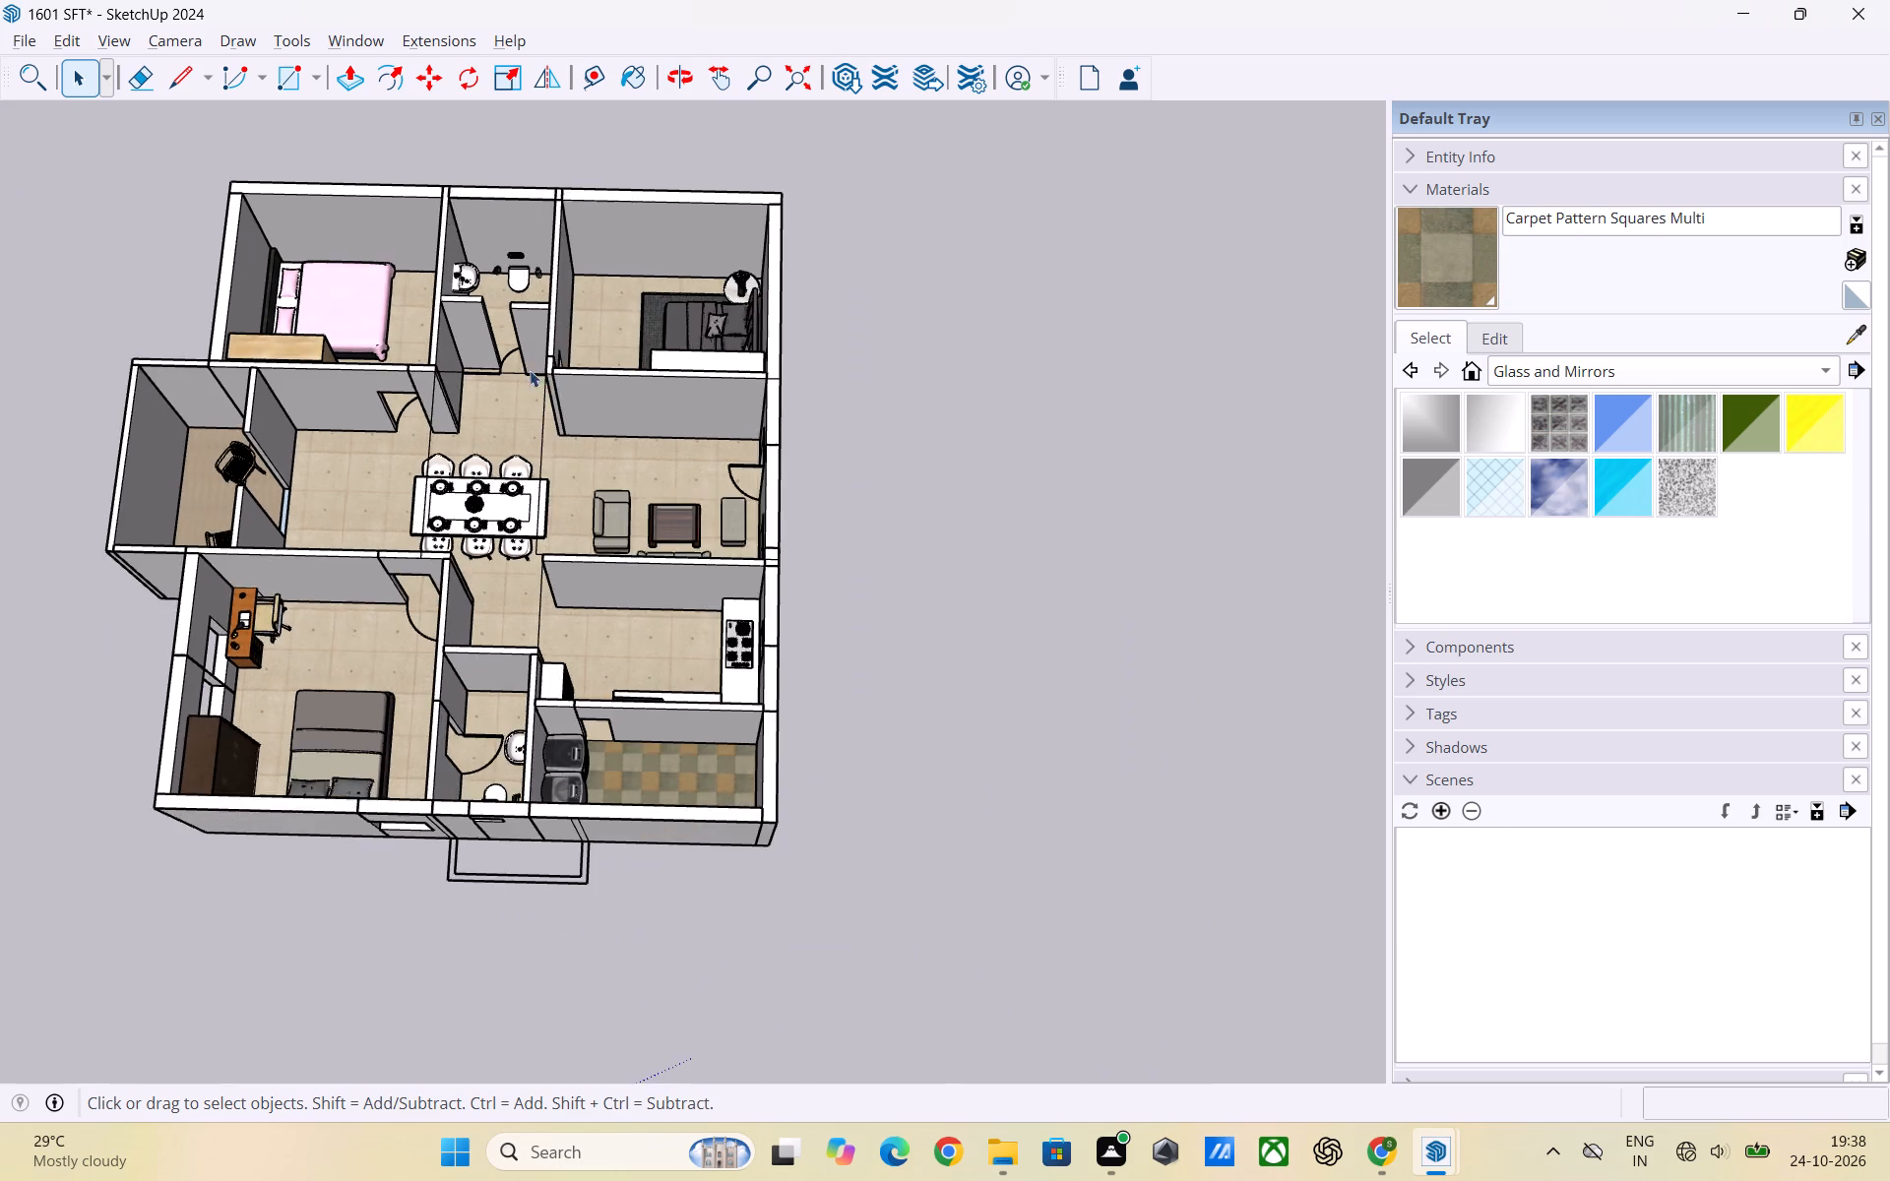
pyautogui.scroll(-5, 869, 523)
pyautogui.scroll(7, 542, 241)
pyautogui.scroll(-5, 928, 310)
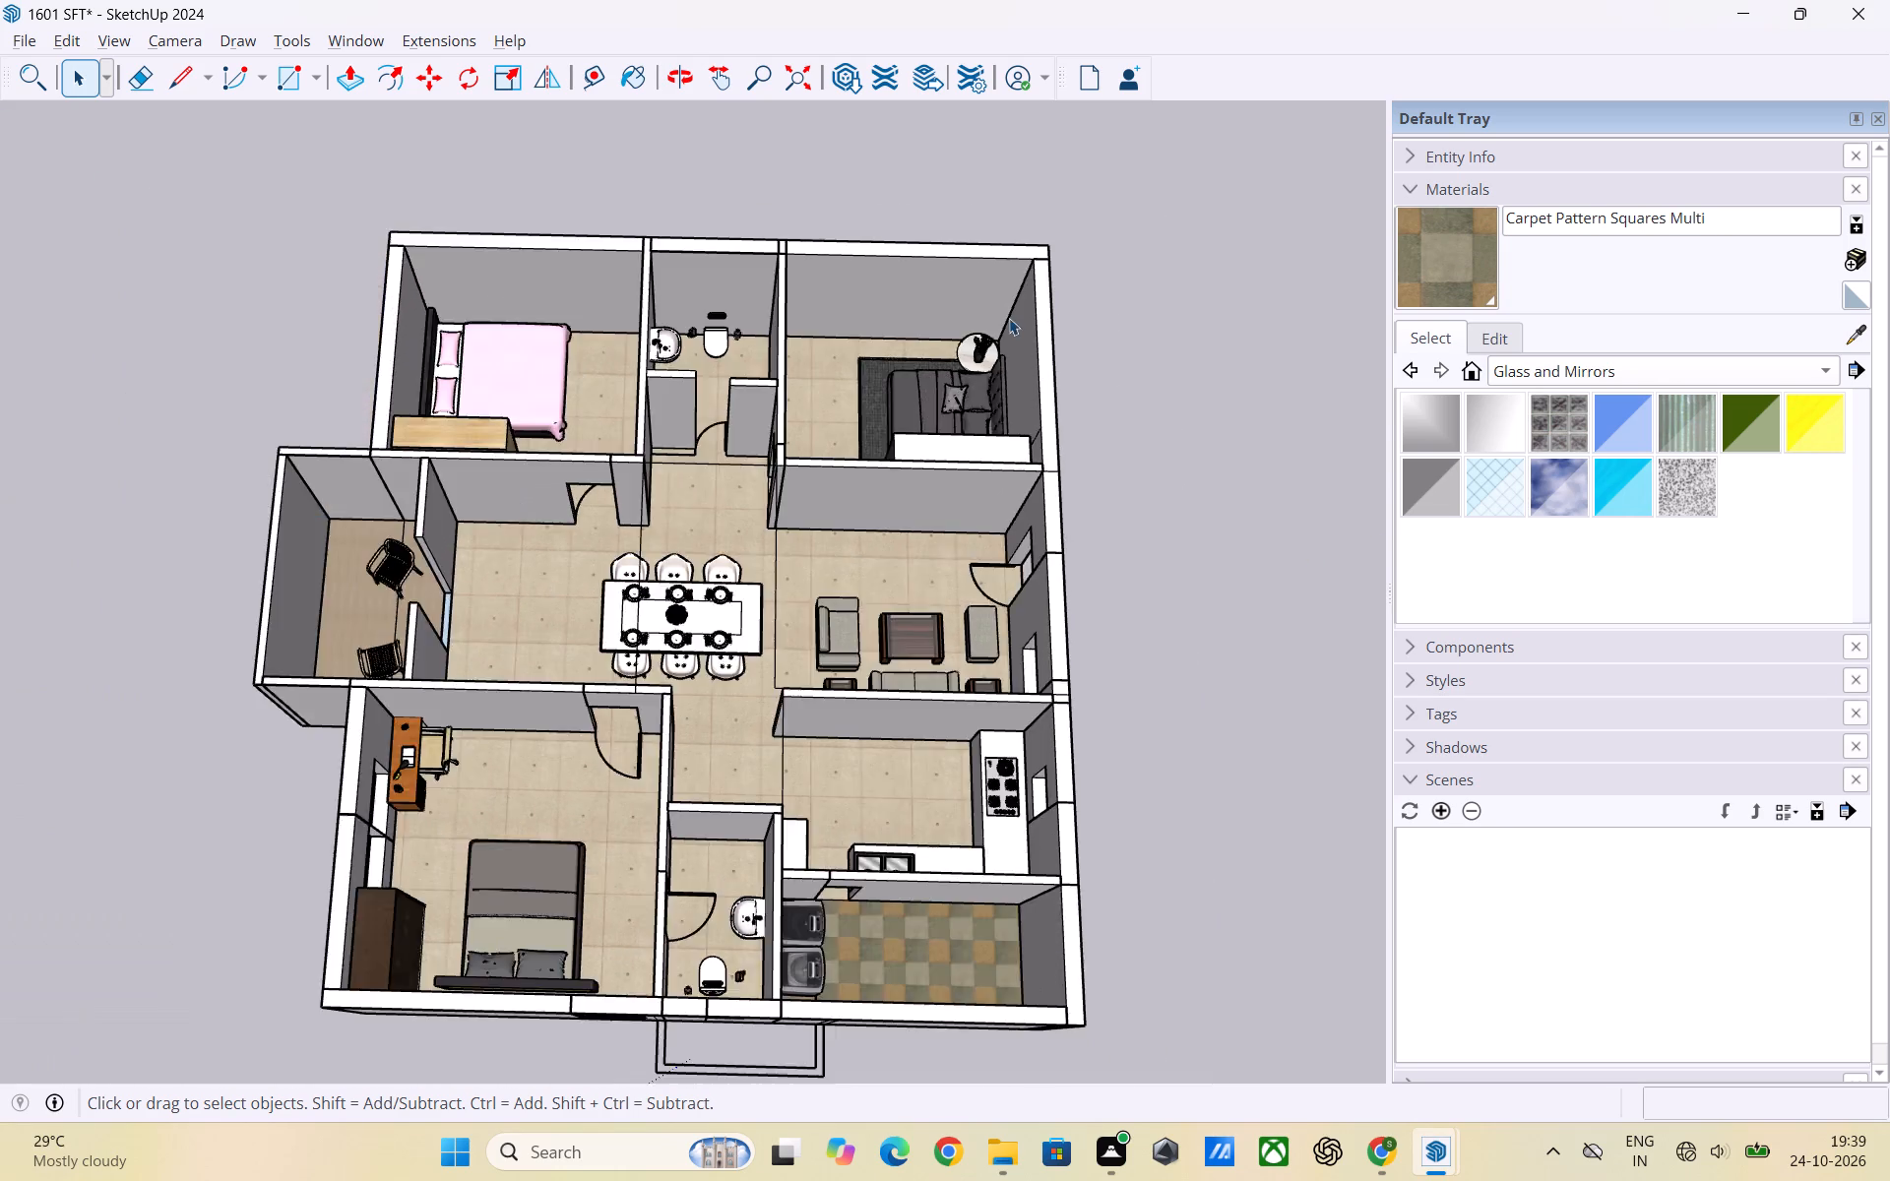
pyautogui.scroll(-2, 1009, 318)
pyautogui.hotkey('alt', 'Tab')
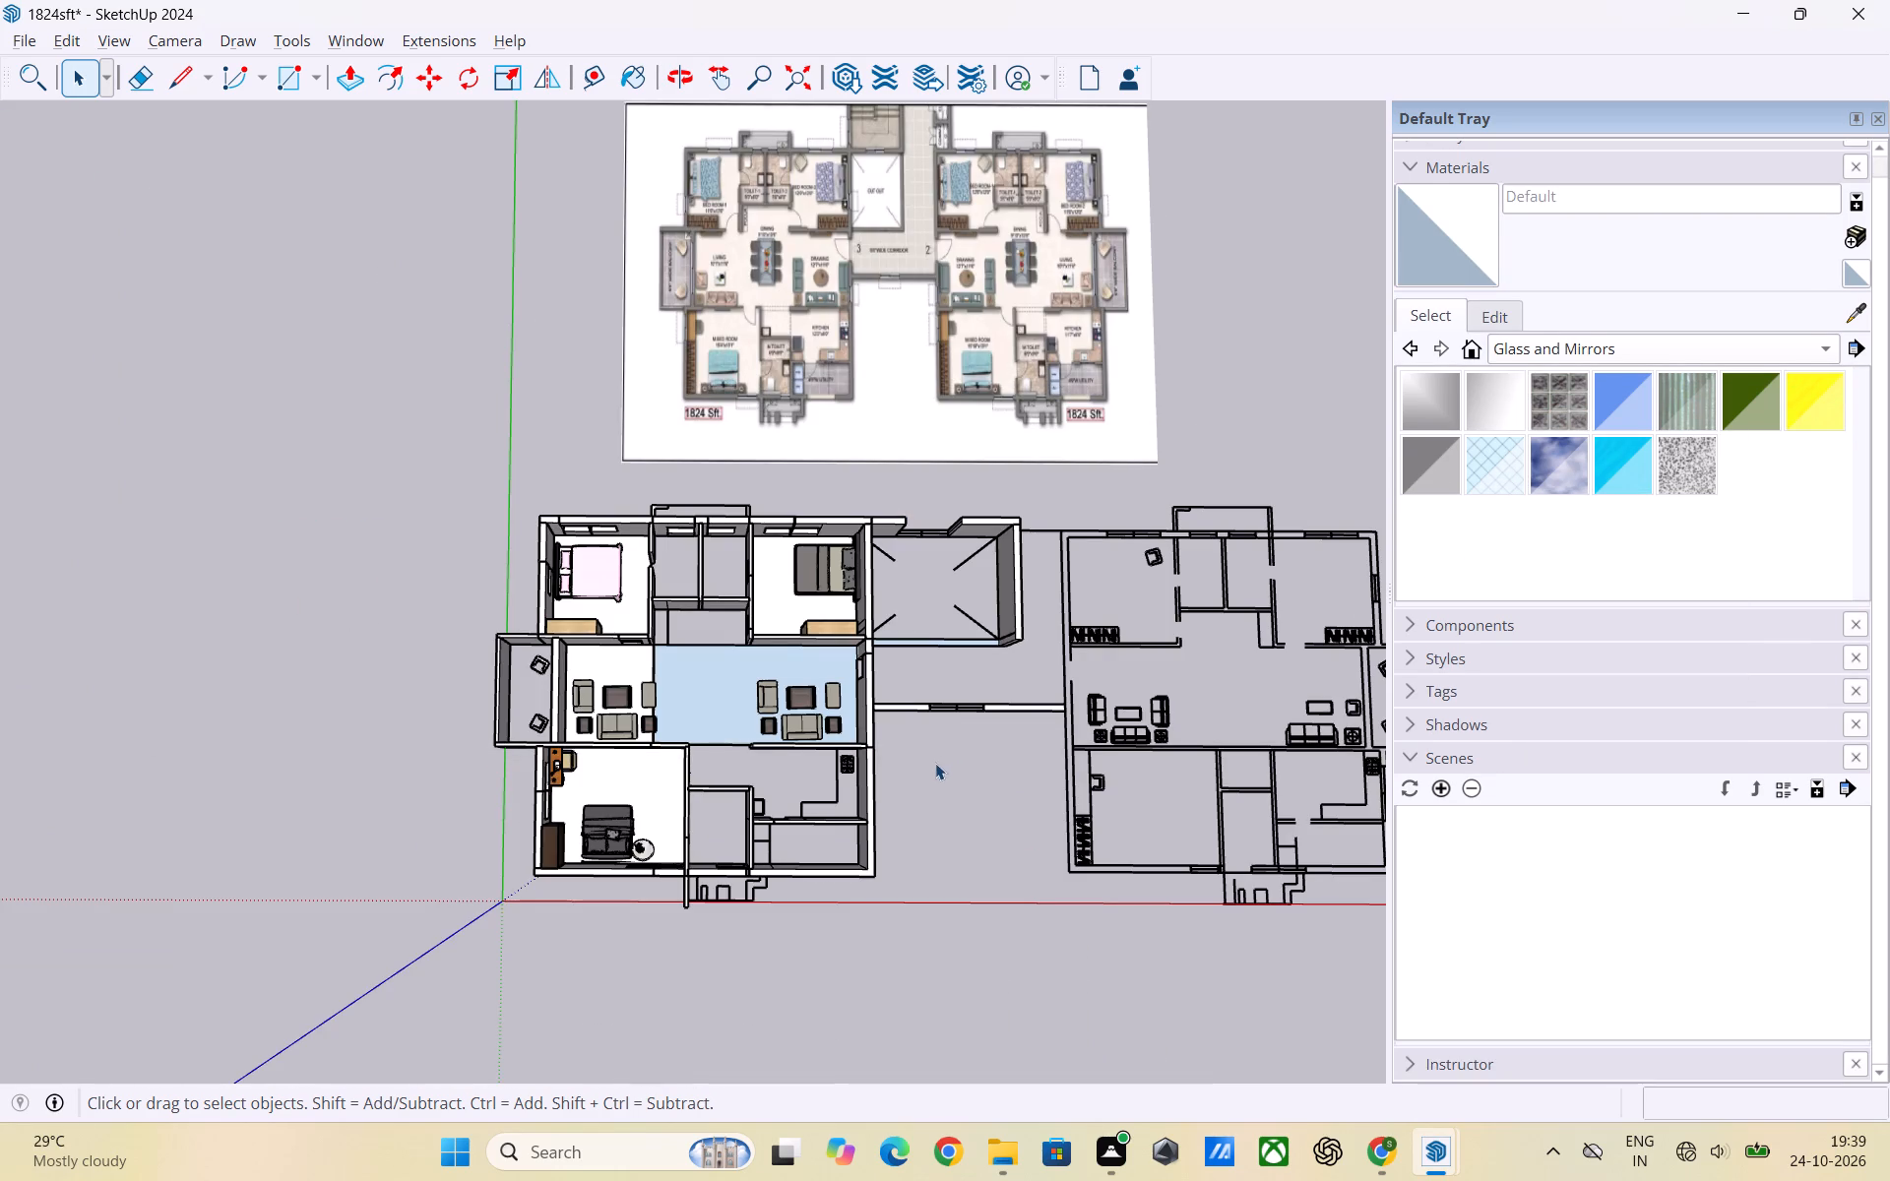
pyautogui.hotkey('alt', 'Tab')
pyautogui.scroll(2, 791, 466)
pyautogui.moveTo(768, 423); pyautogui.dragTo(757, 528, button='middle')
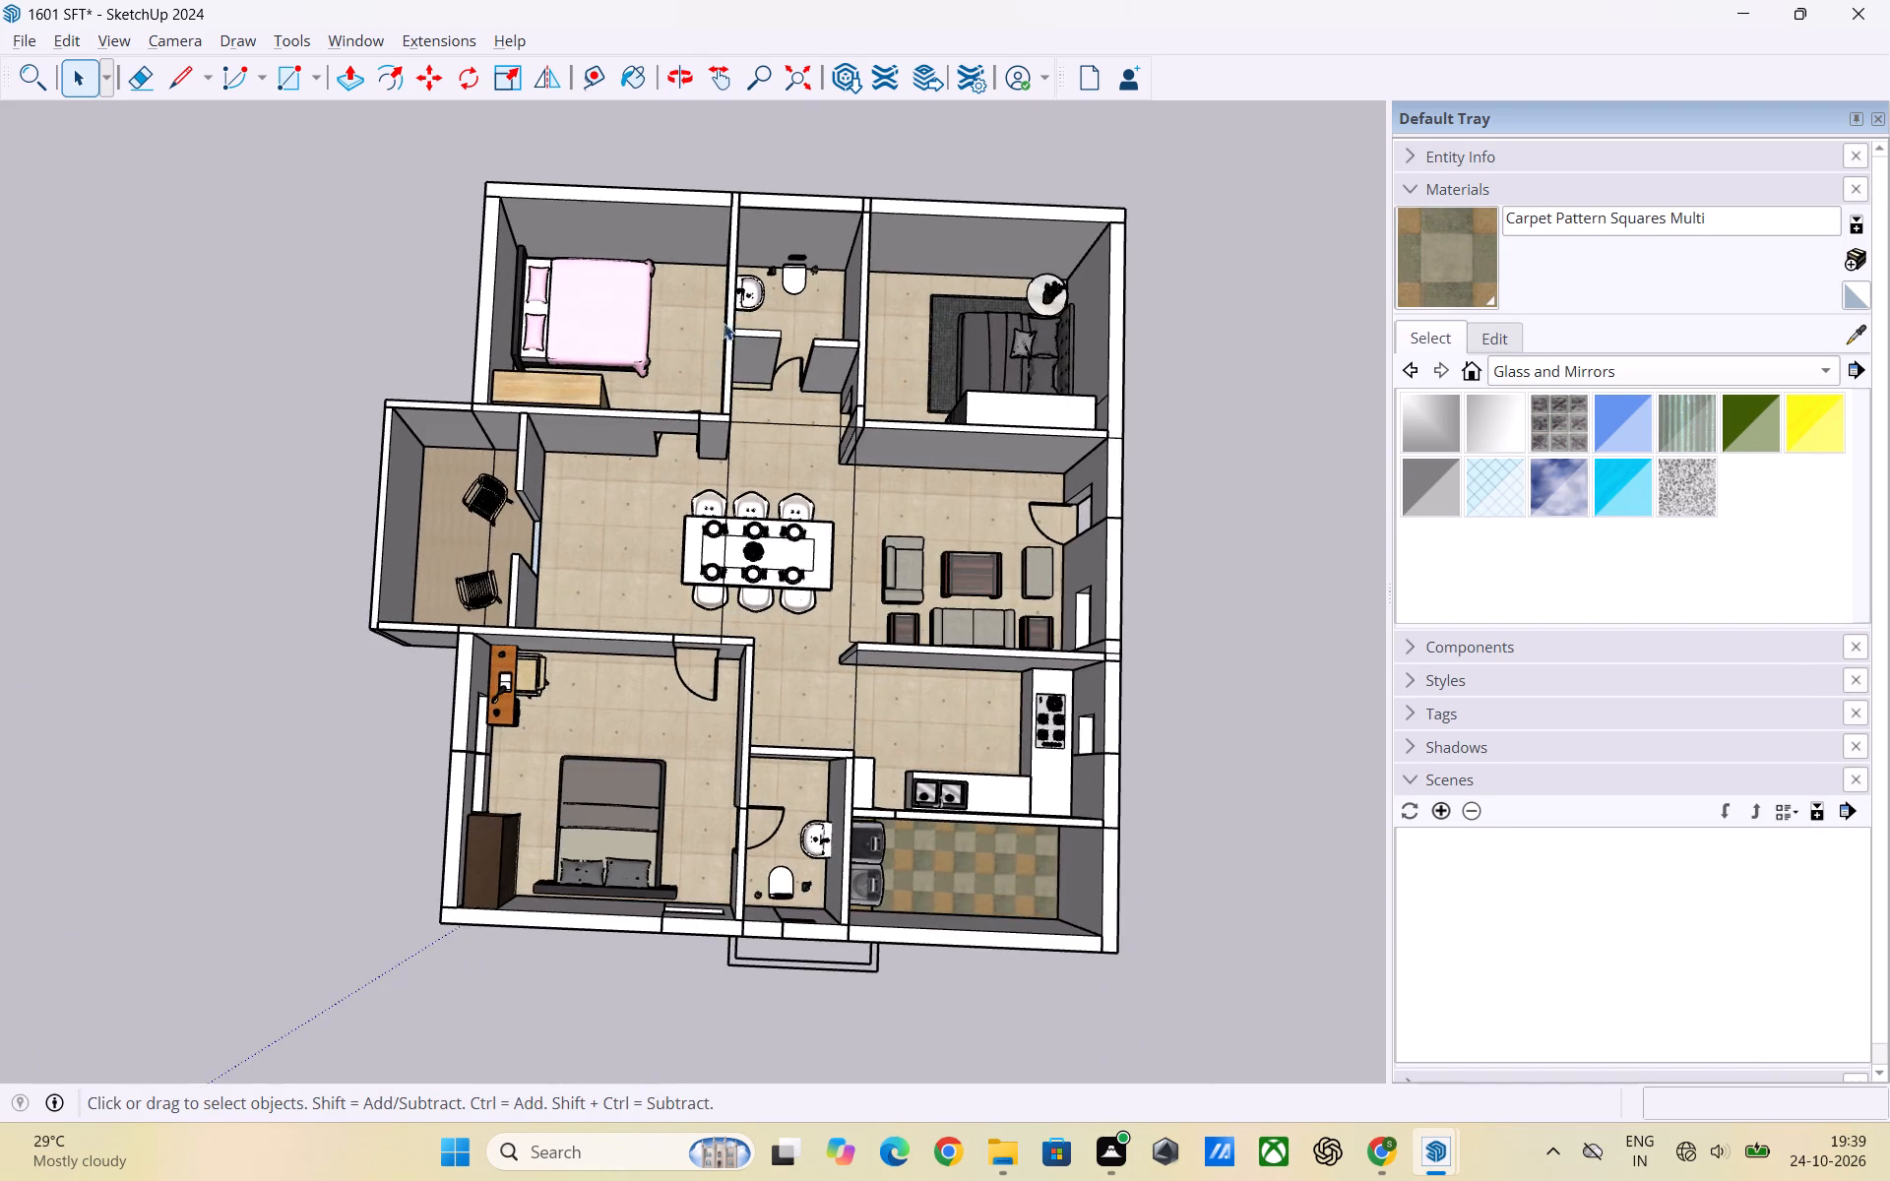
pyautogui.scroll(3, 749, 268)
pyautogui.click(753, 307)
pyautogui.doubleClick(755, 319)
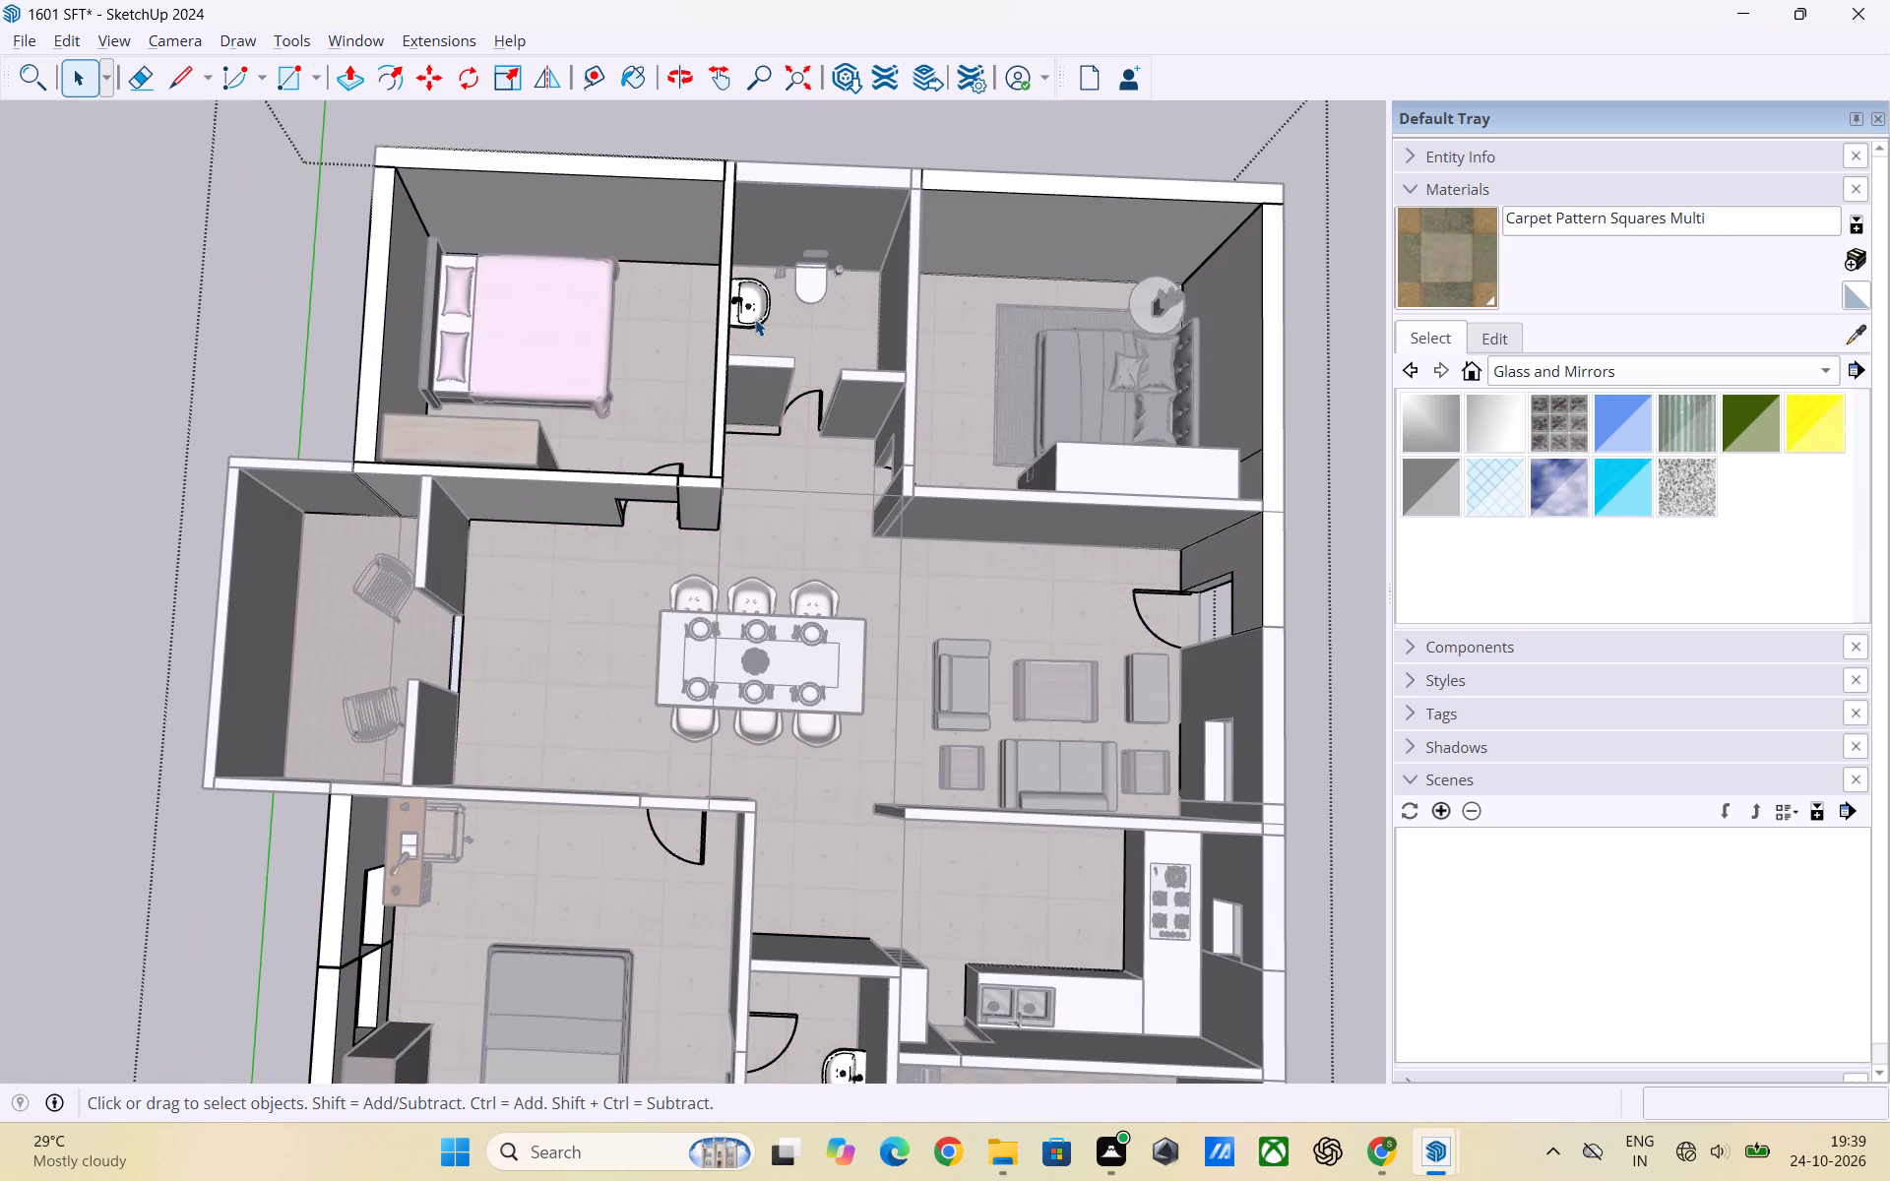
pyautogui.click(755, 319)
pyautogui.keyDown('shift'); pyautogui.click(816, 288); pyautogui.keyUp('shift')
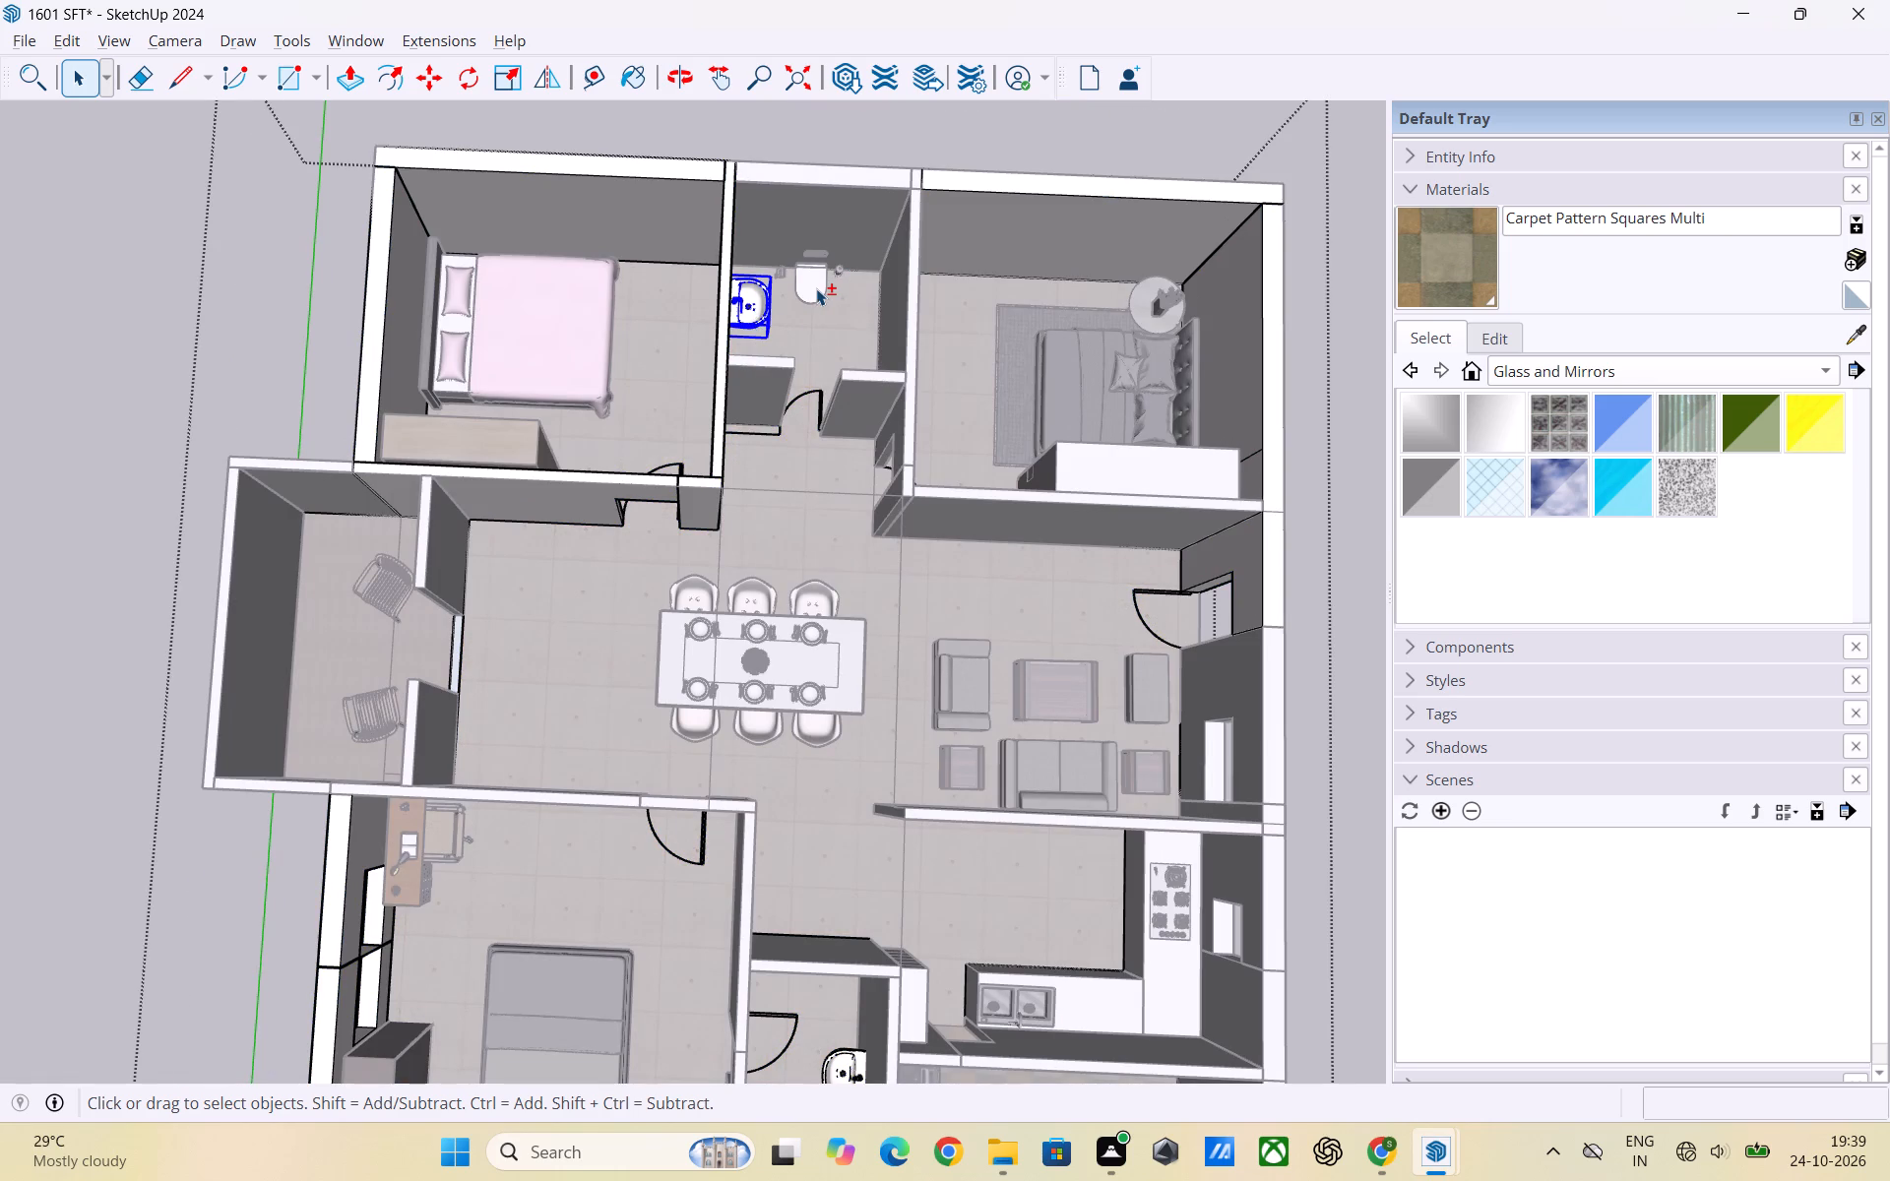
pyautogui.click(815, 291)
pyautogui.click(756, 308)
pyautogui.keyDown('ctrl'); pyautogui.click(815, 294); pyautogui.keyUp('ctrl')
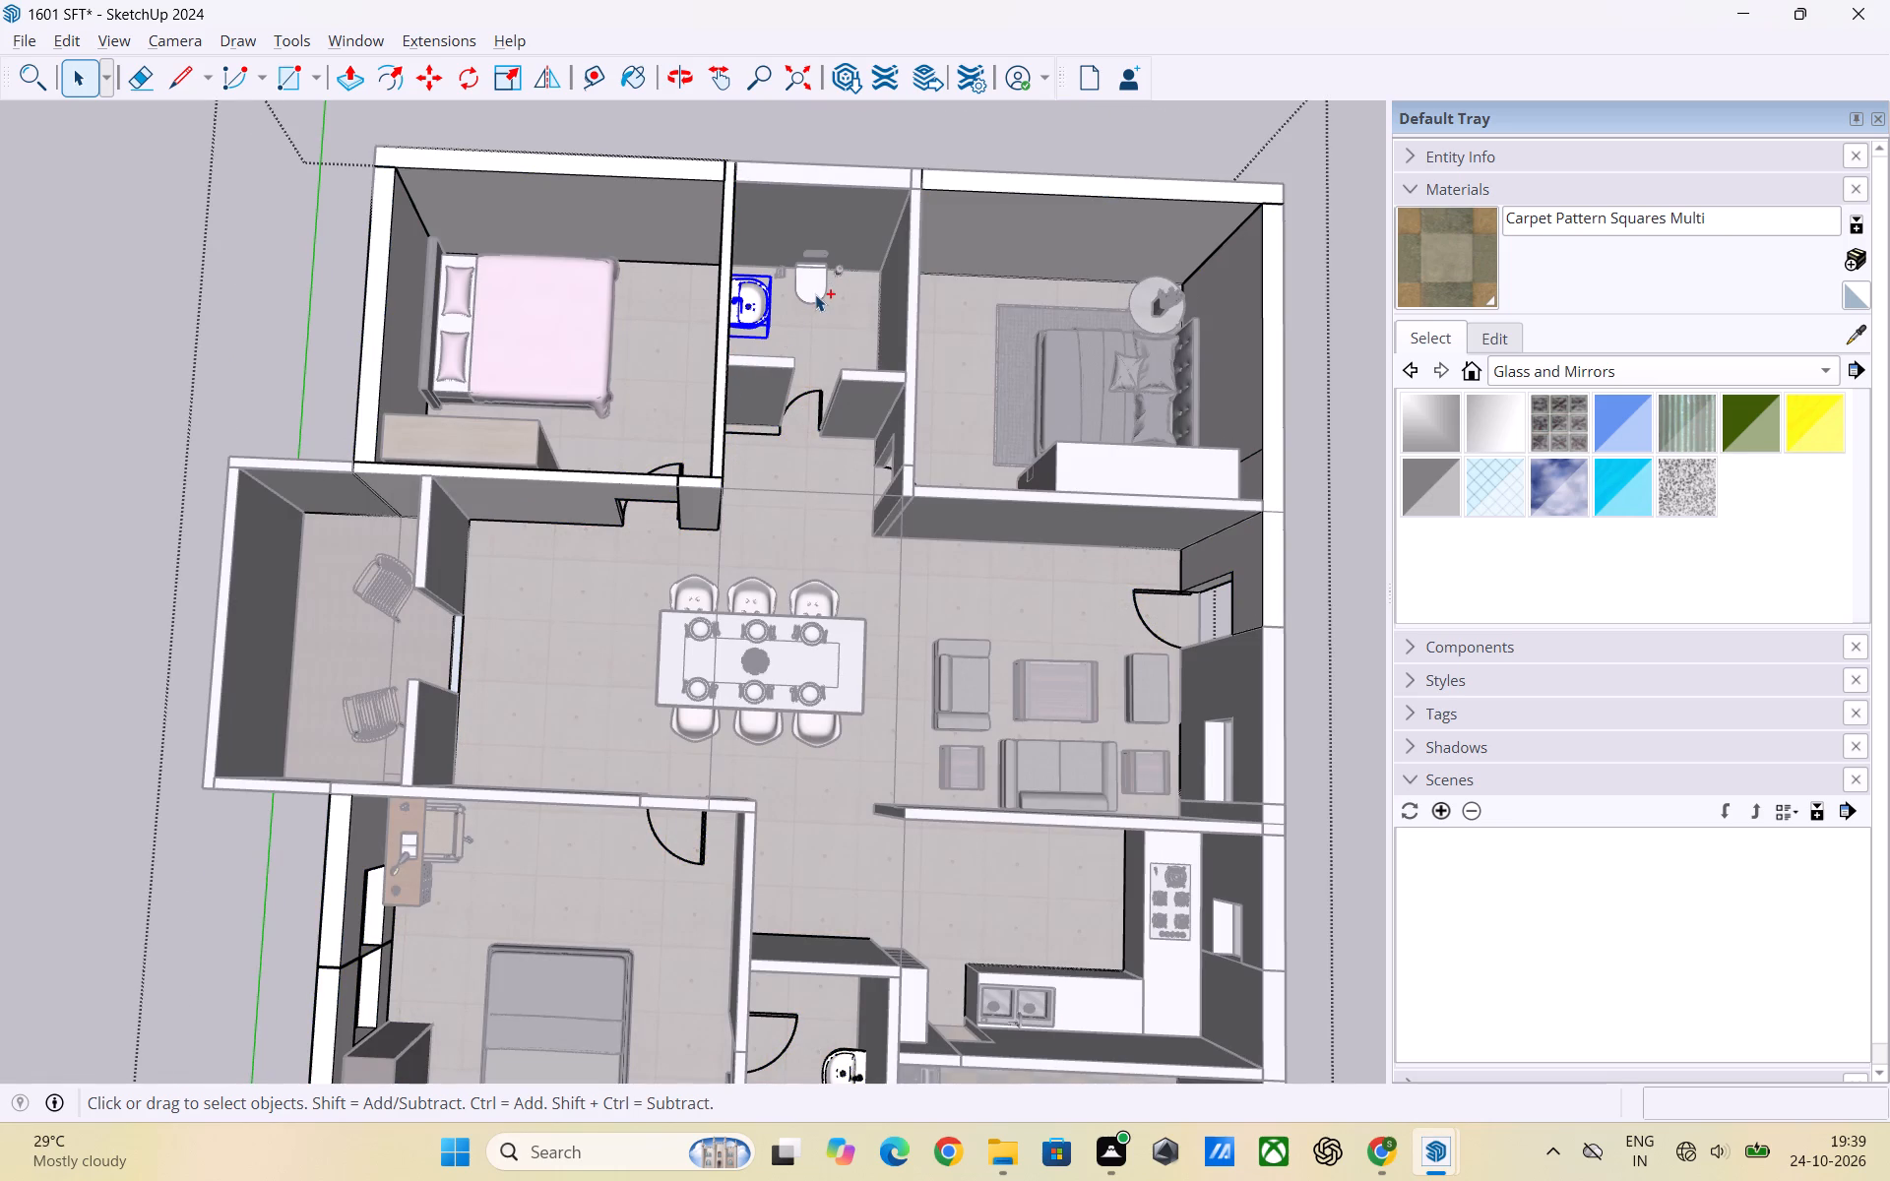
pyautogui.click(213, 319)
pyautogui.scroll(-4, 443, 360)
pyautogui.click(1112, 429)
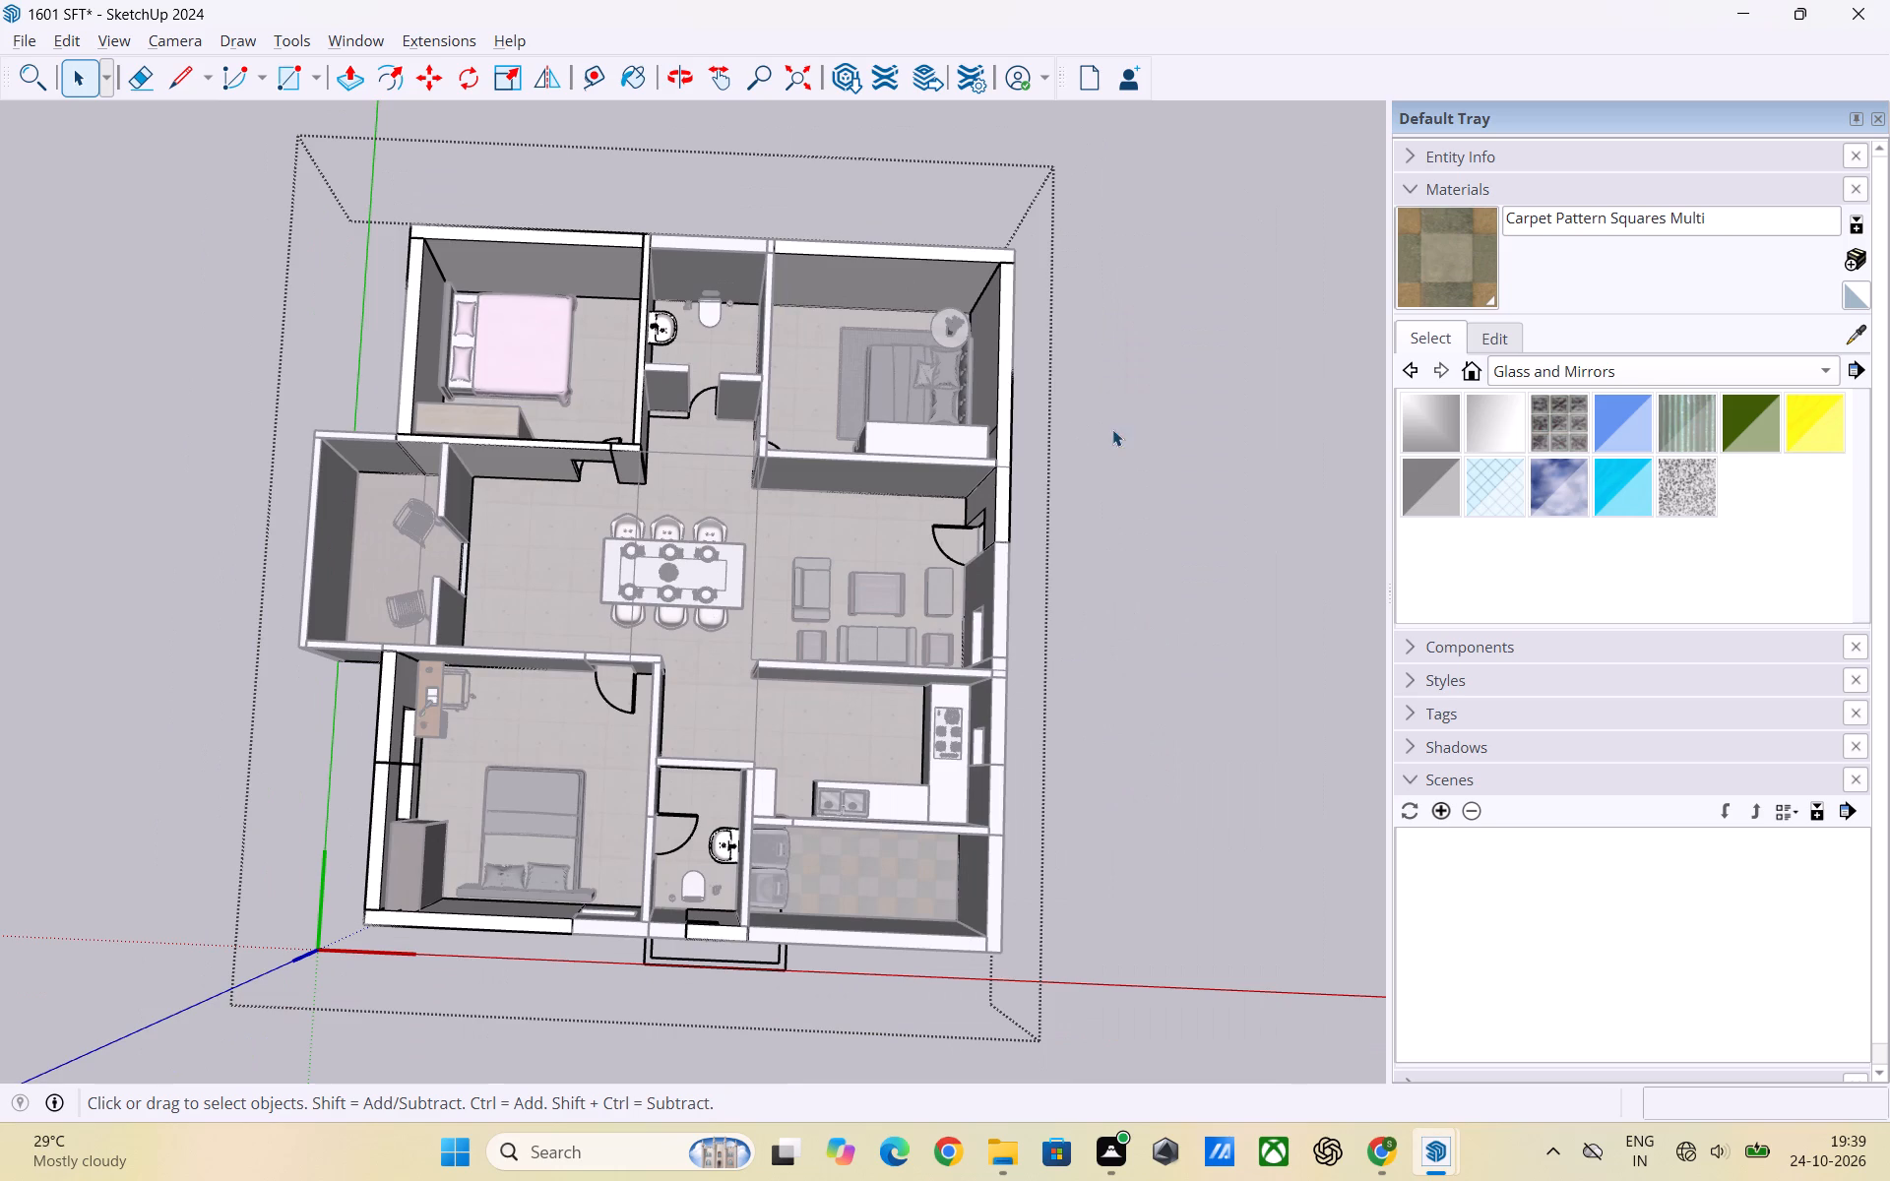
# Copy the washbasin from the toilet between the two bedrooms in the 1601 SFT model.
pyautogui.scroll(5, 560, 341)
pyautogui.click(731, 333)
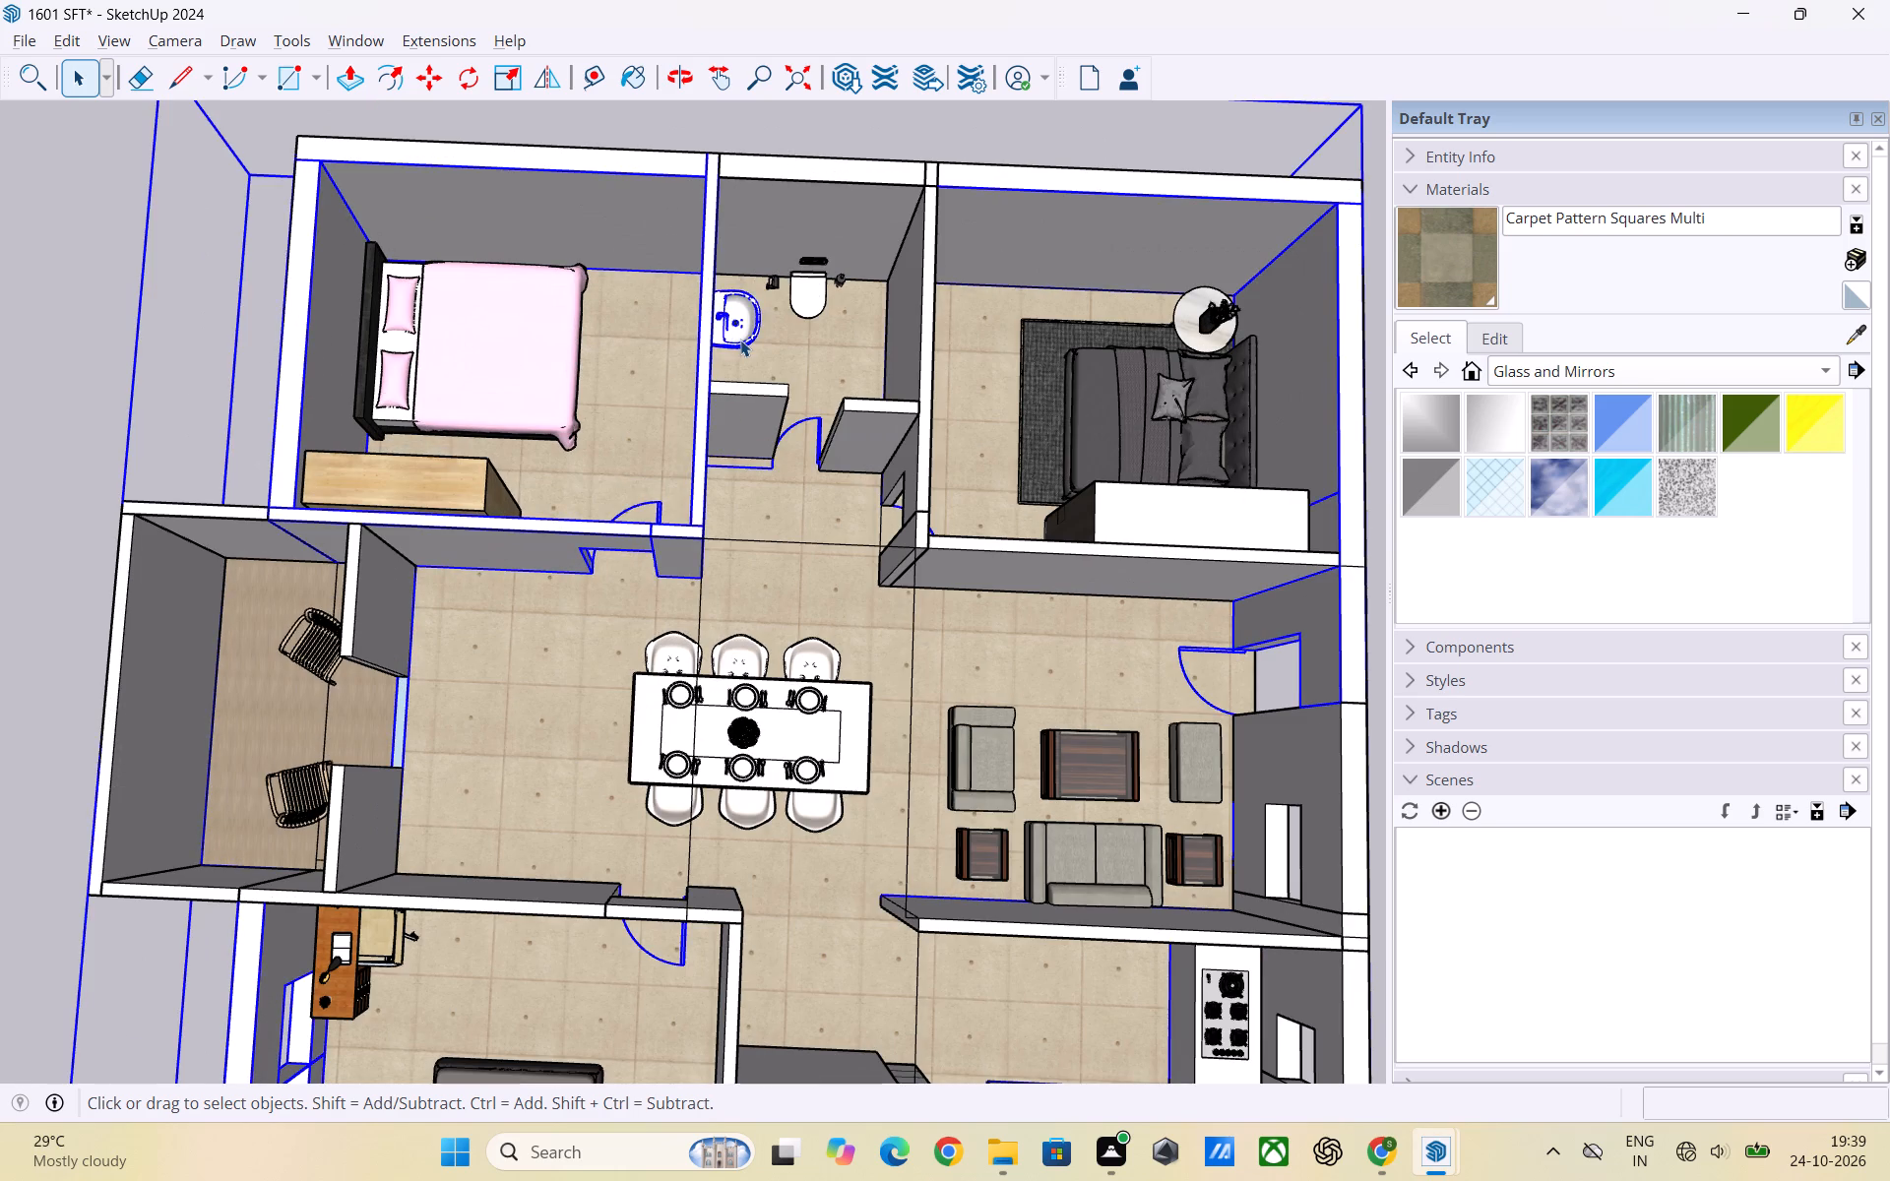
pyautogui.doubleClick(740, 340)
pyautogui.click(740, 340)
pyautogui.hotkey('ctrl', 'c')
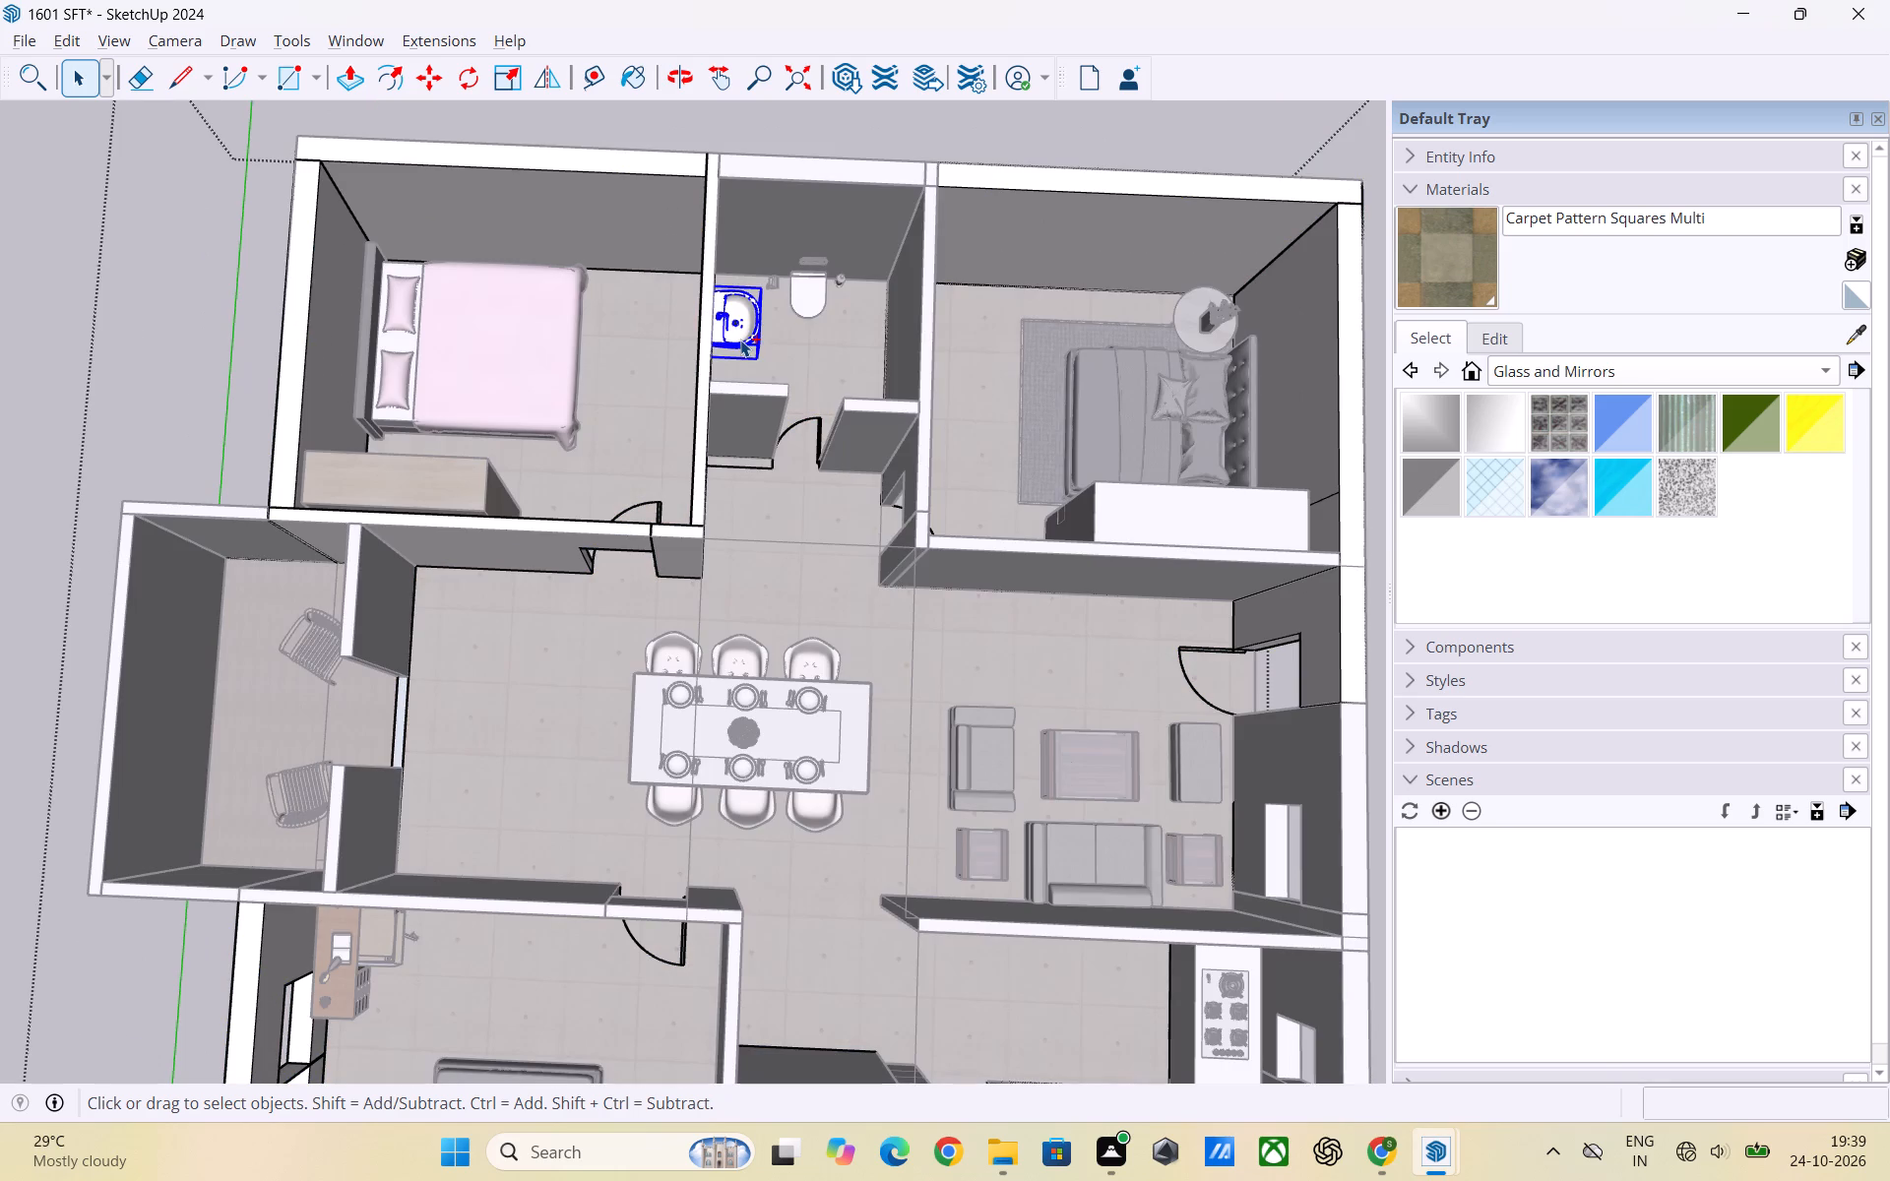
# Paste the washbasin into the 1824sft model, against the partition wall in the toilet beside the grey-bed bedroom.
pyautogui.hotkey('alt', 'Tab')
pyautogui.scroll(6, 675, 591)
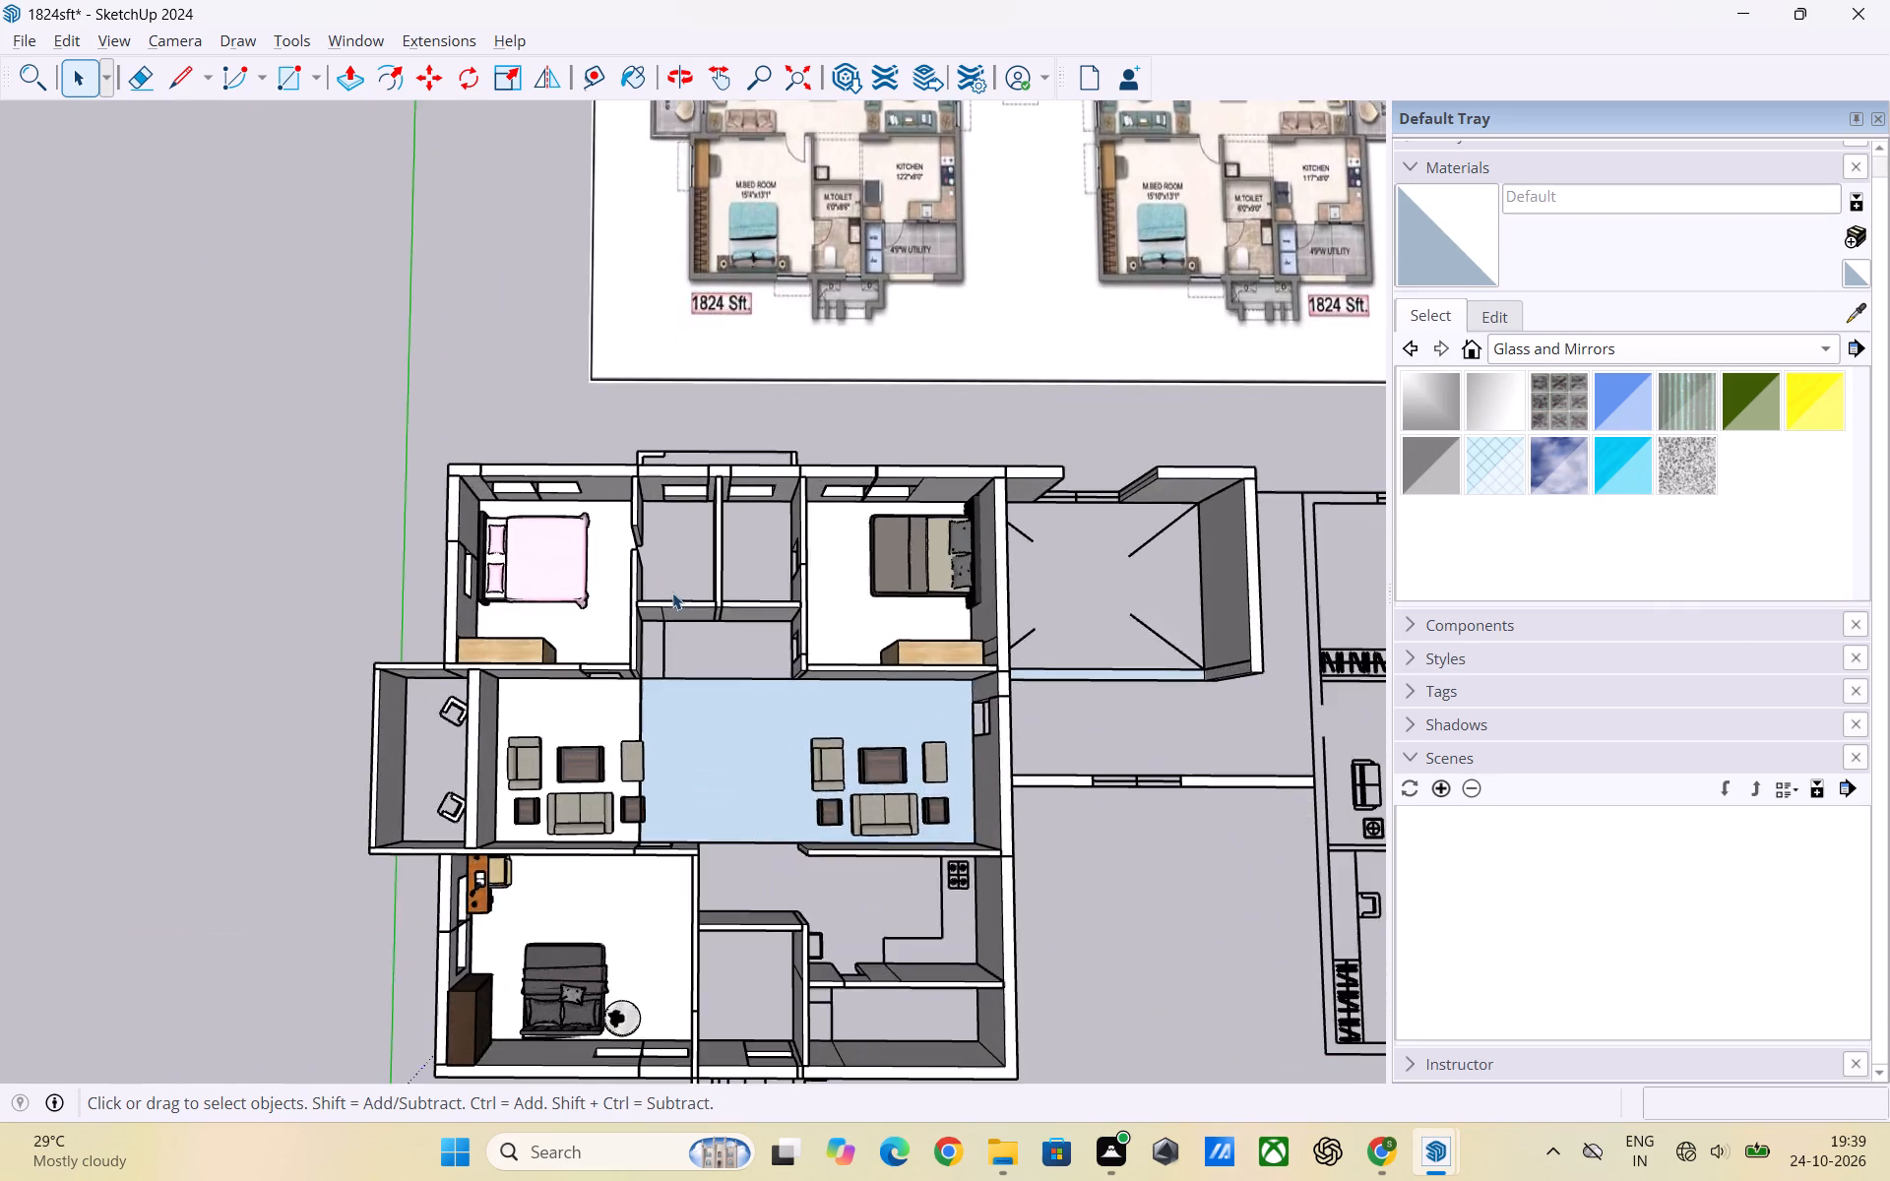
pyautogui.scroll(3, 672, 592)
pyautogui.moveTo(673, 567); pyautogui.dragTo(626, 556, button='middle')
pyautogui.scroll(-1, 616, 523)
pyautogui.scroll(3, 623, 516)
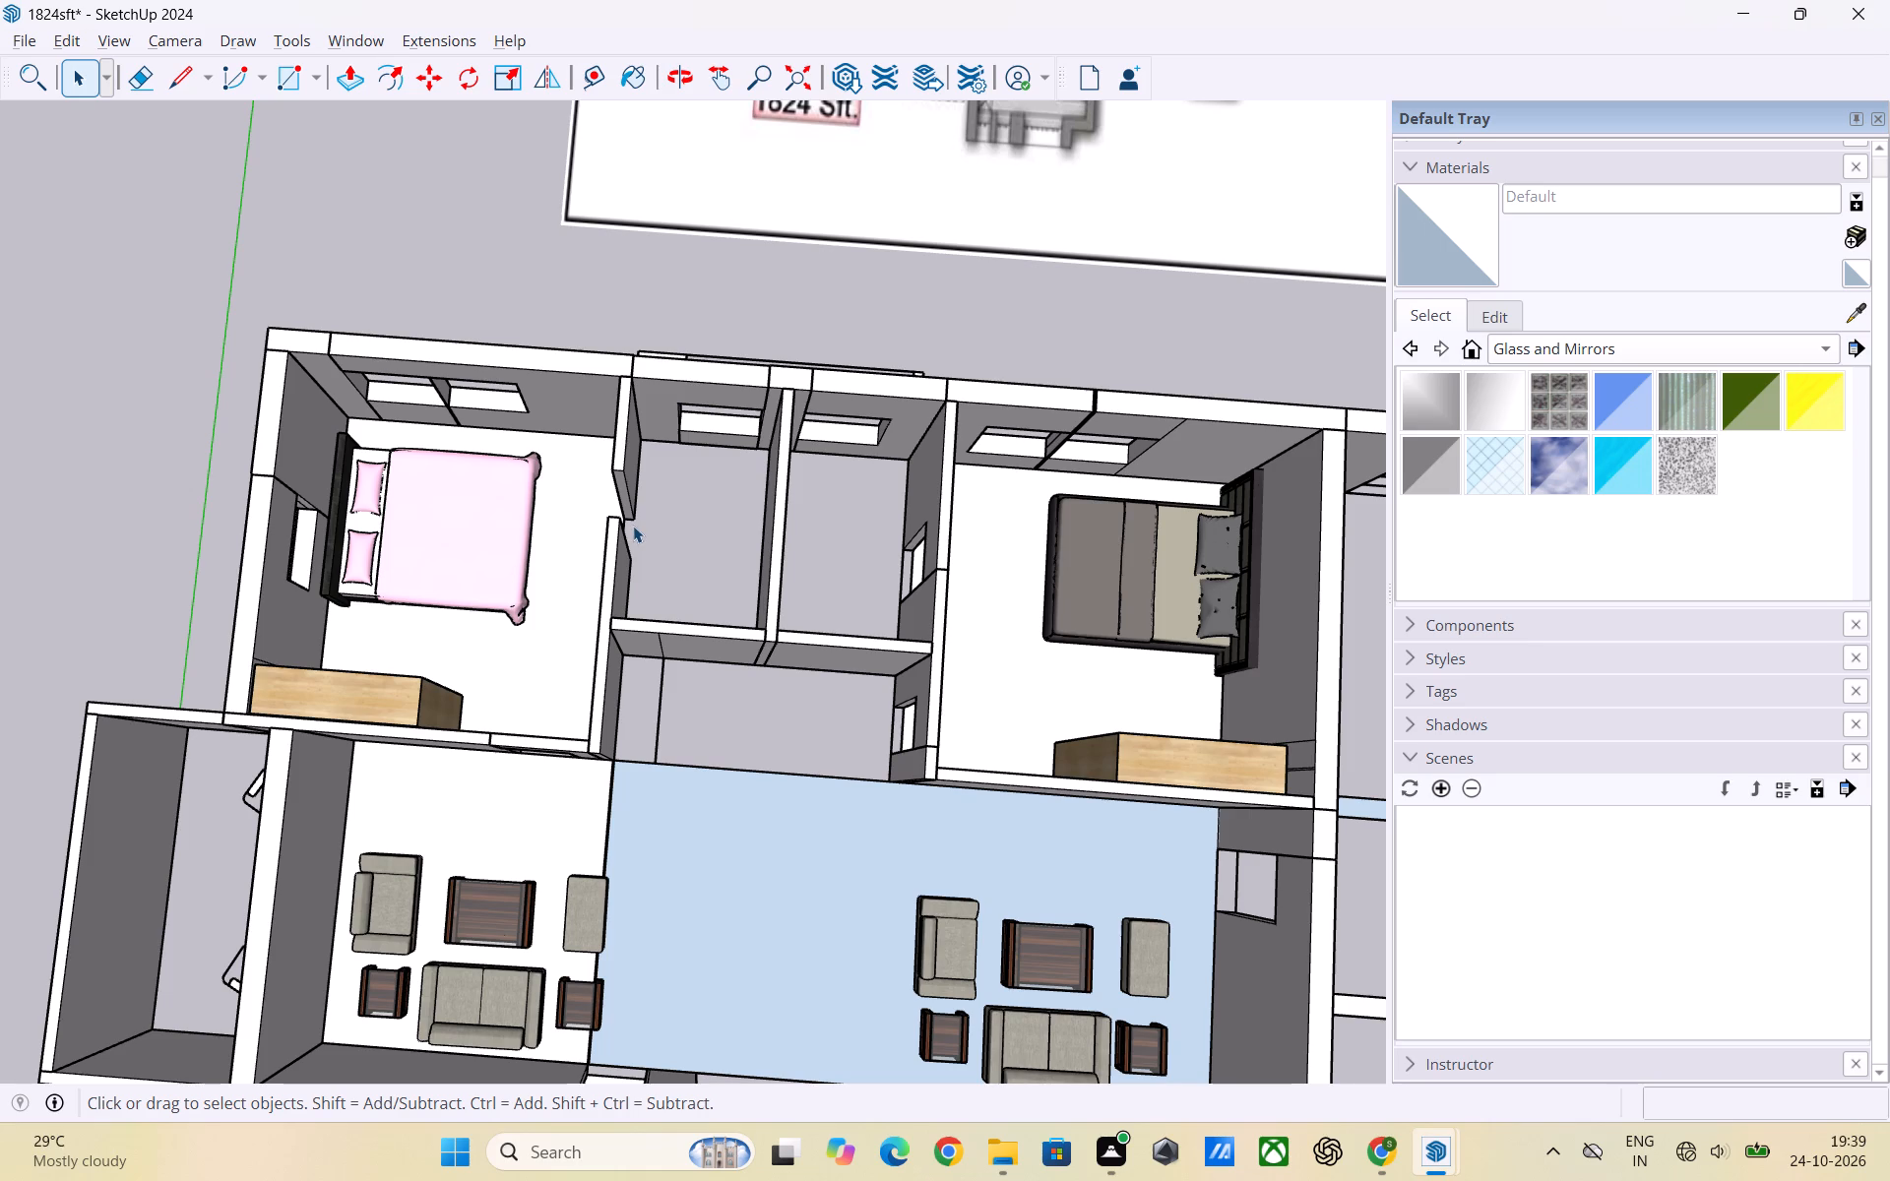
pyautogui.scroll(-7, 847, 514)
pyautogui.scroll(9, 776, 485)
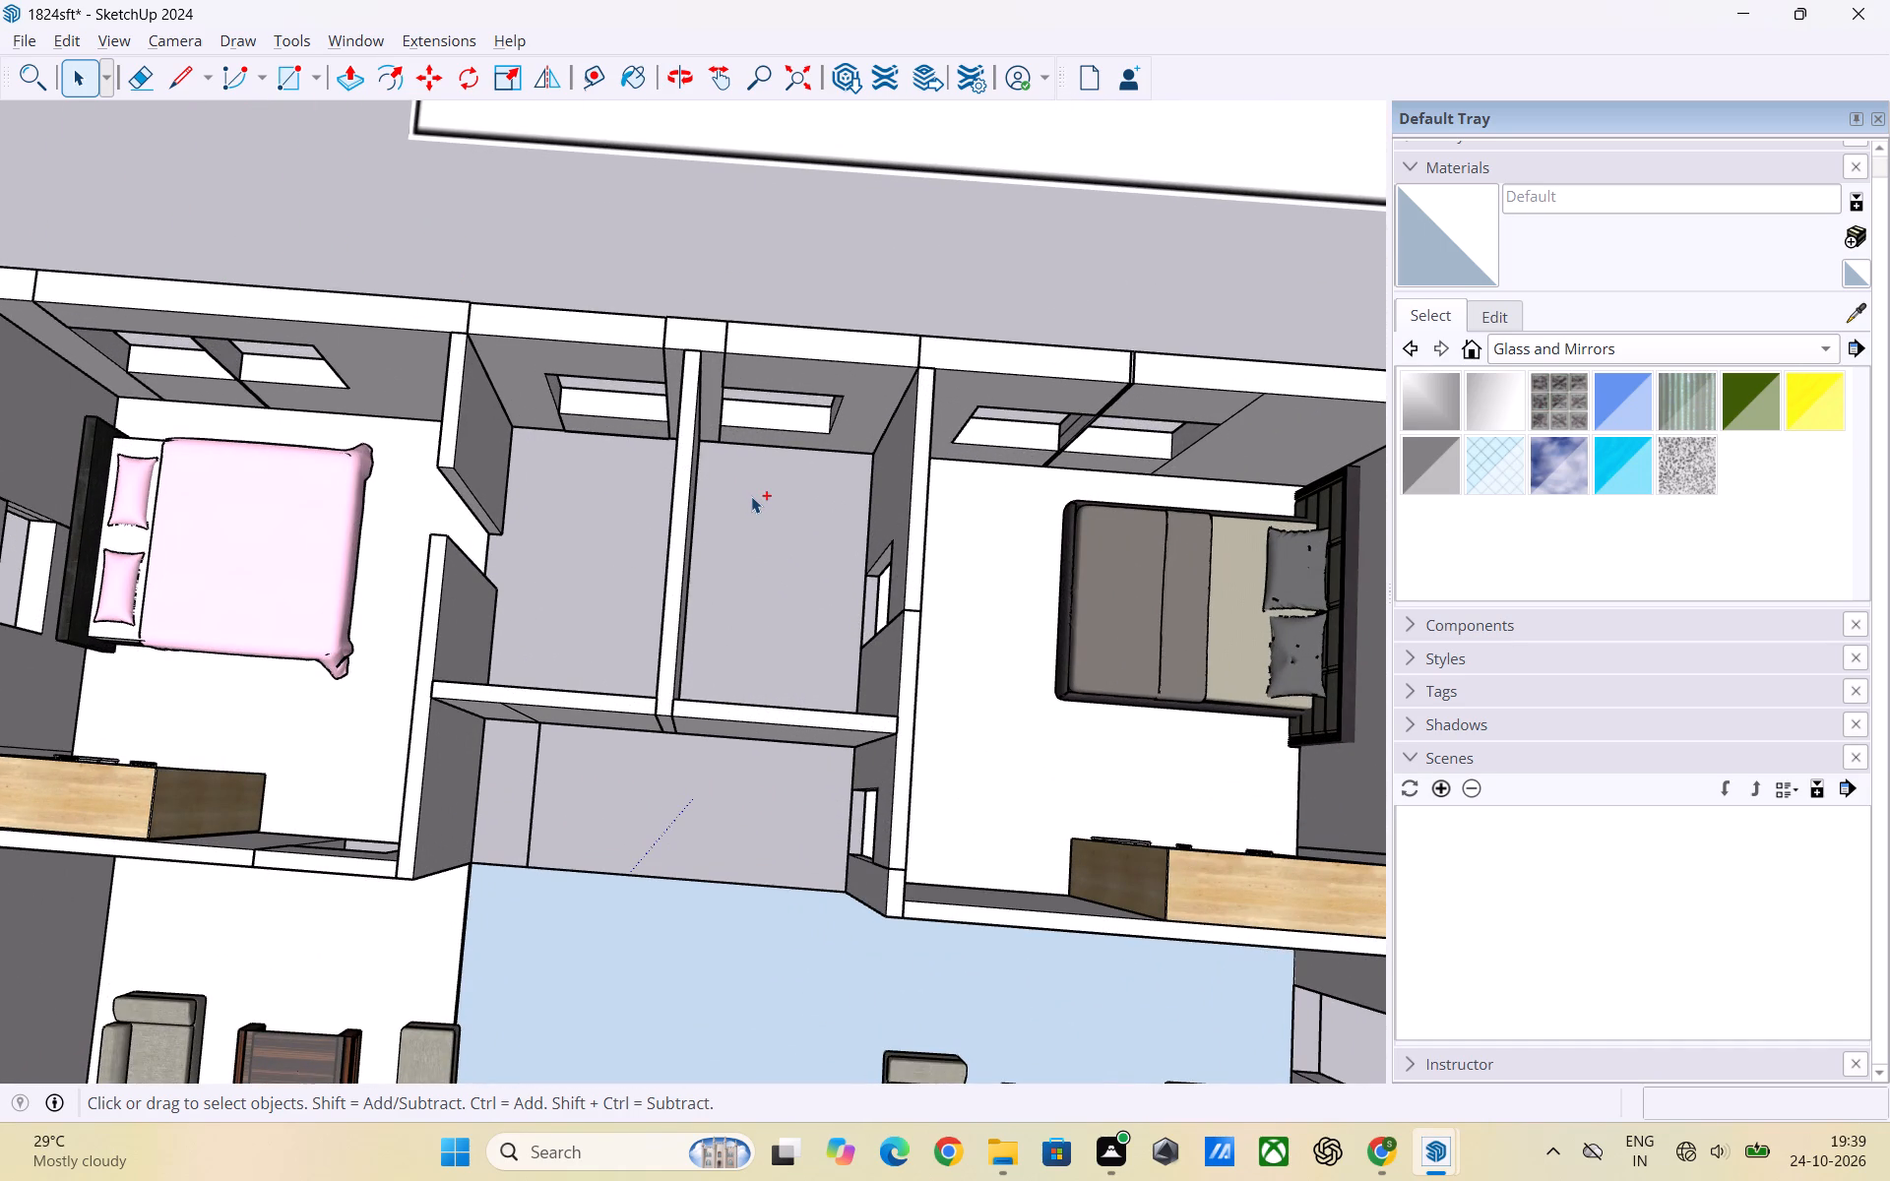
pyautogui.hotkey('ctrl', 'v')
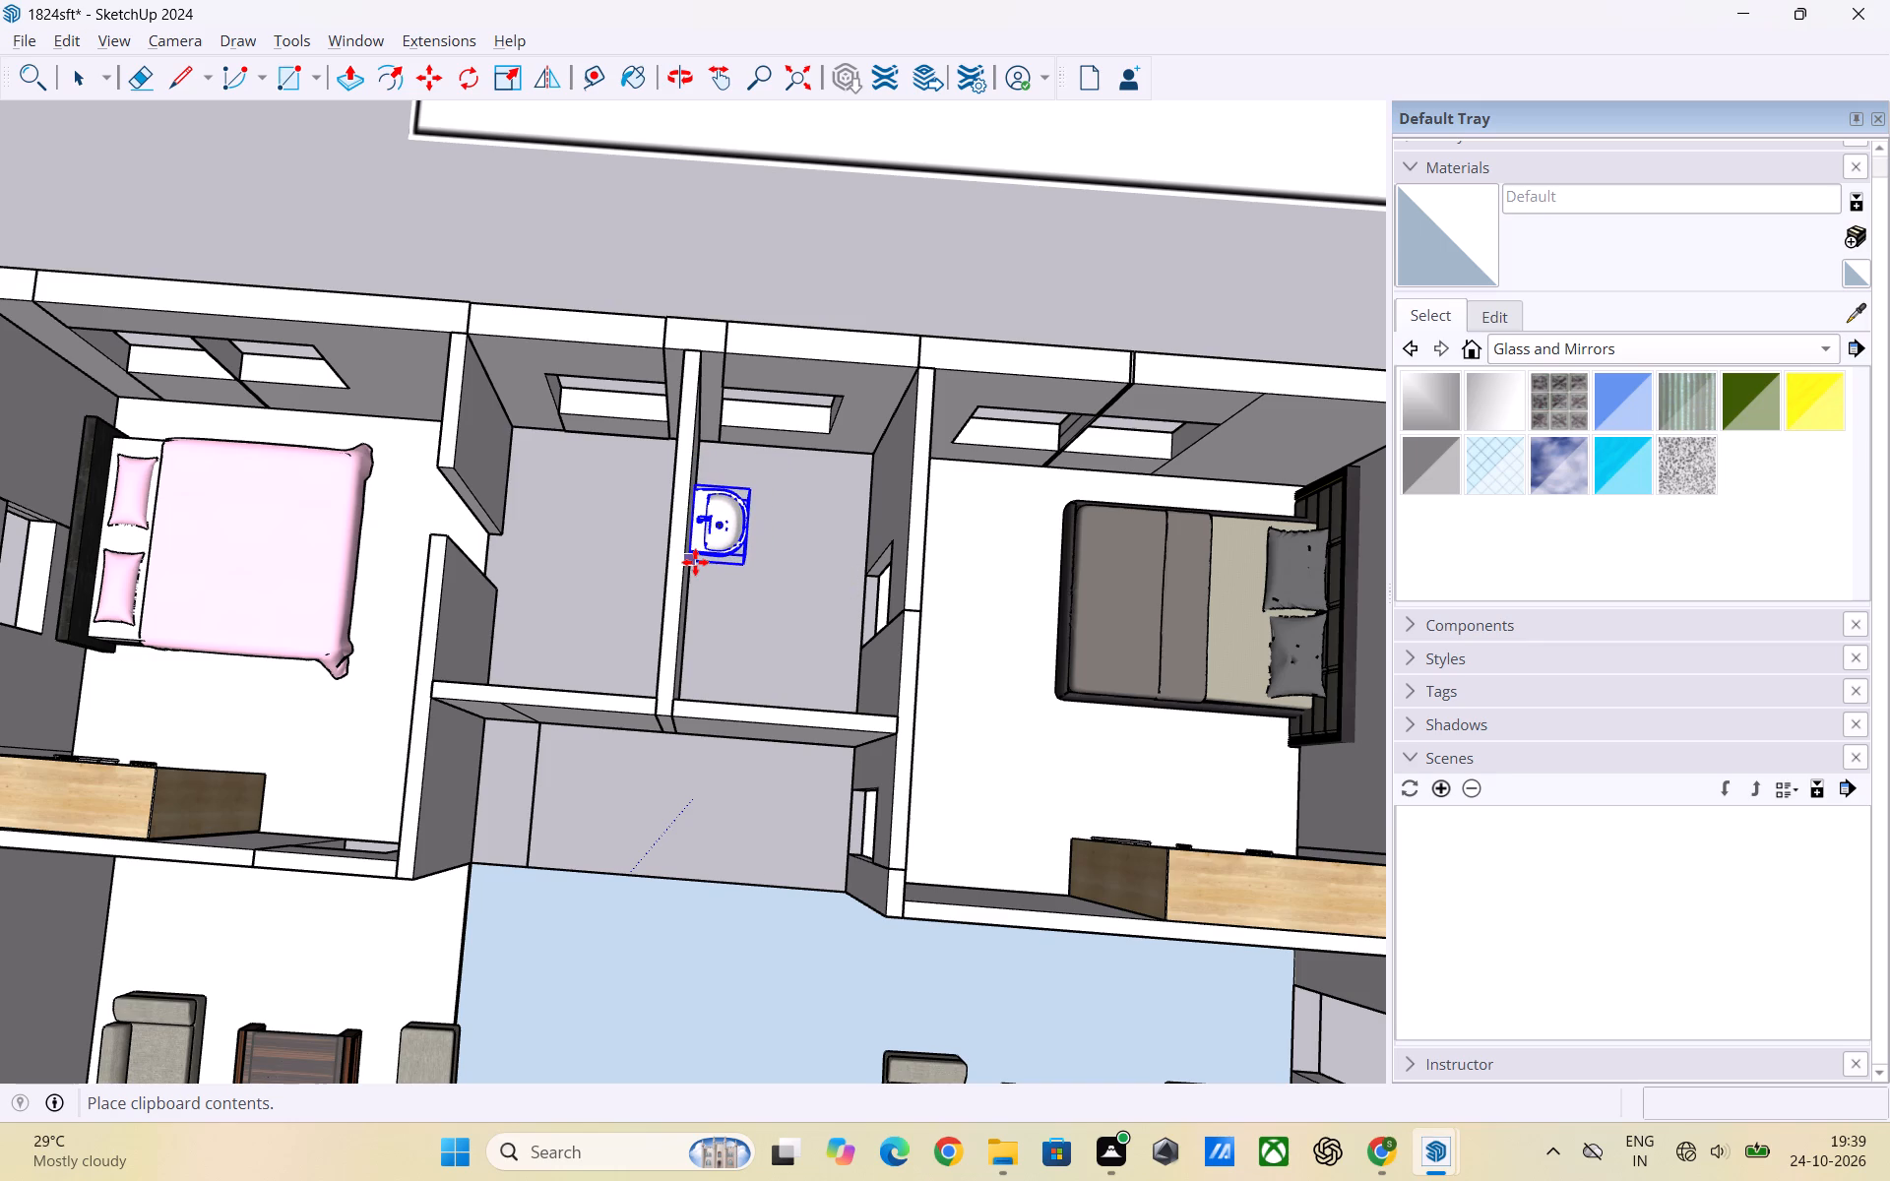
pyautogui.click(695, 562)
pyautogui.press('space')
pyautogui.scroll(-3, 709, 588)
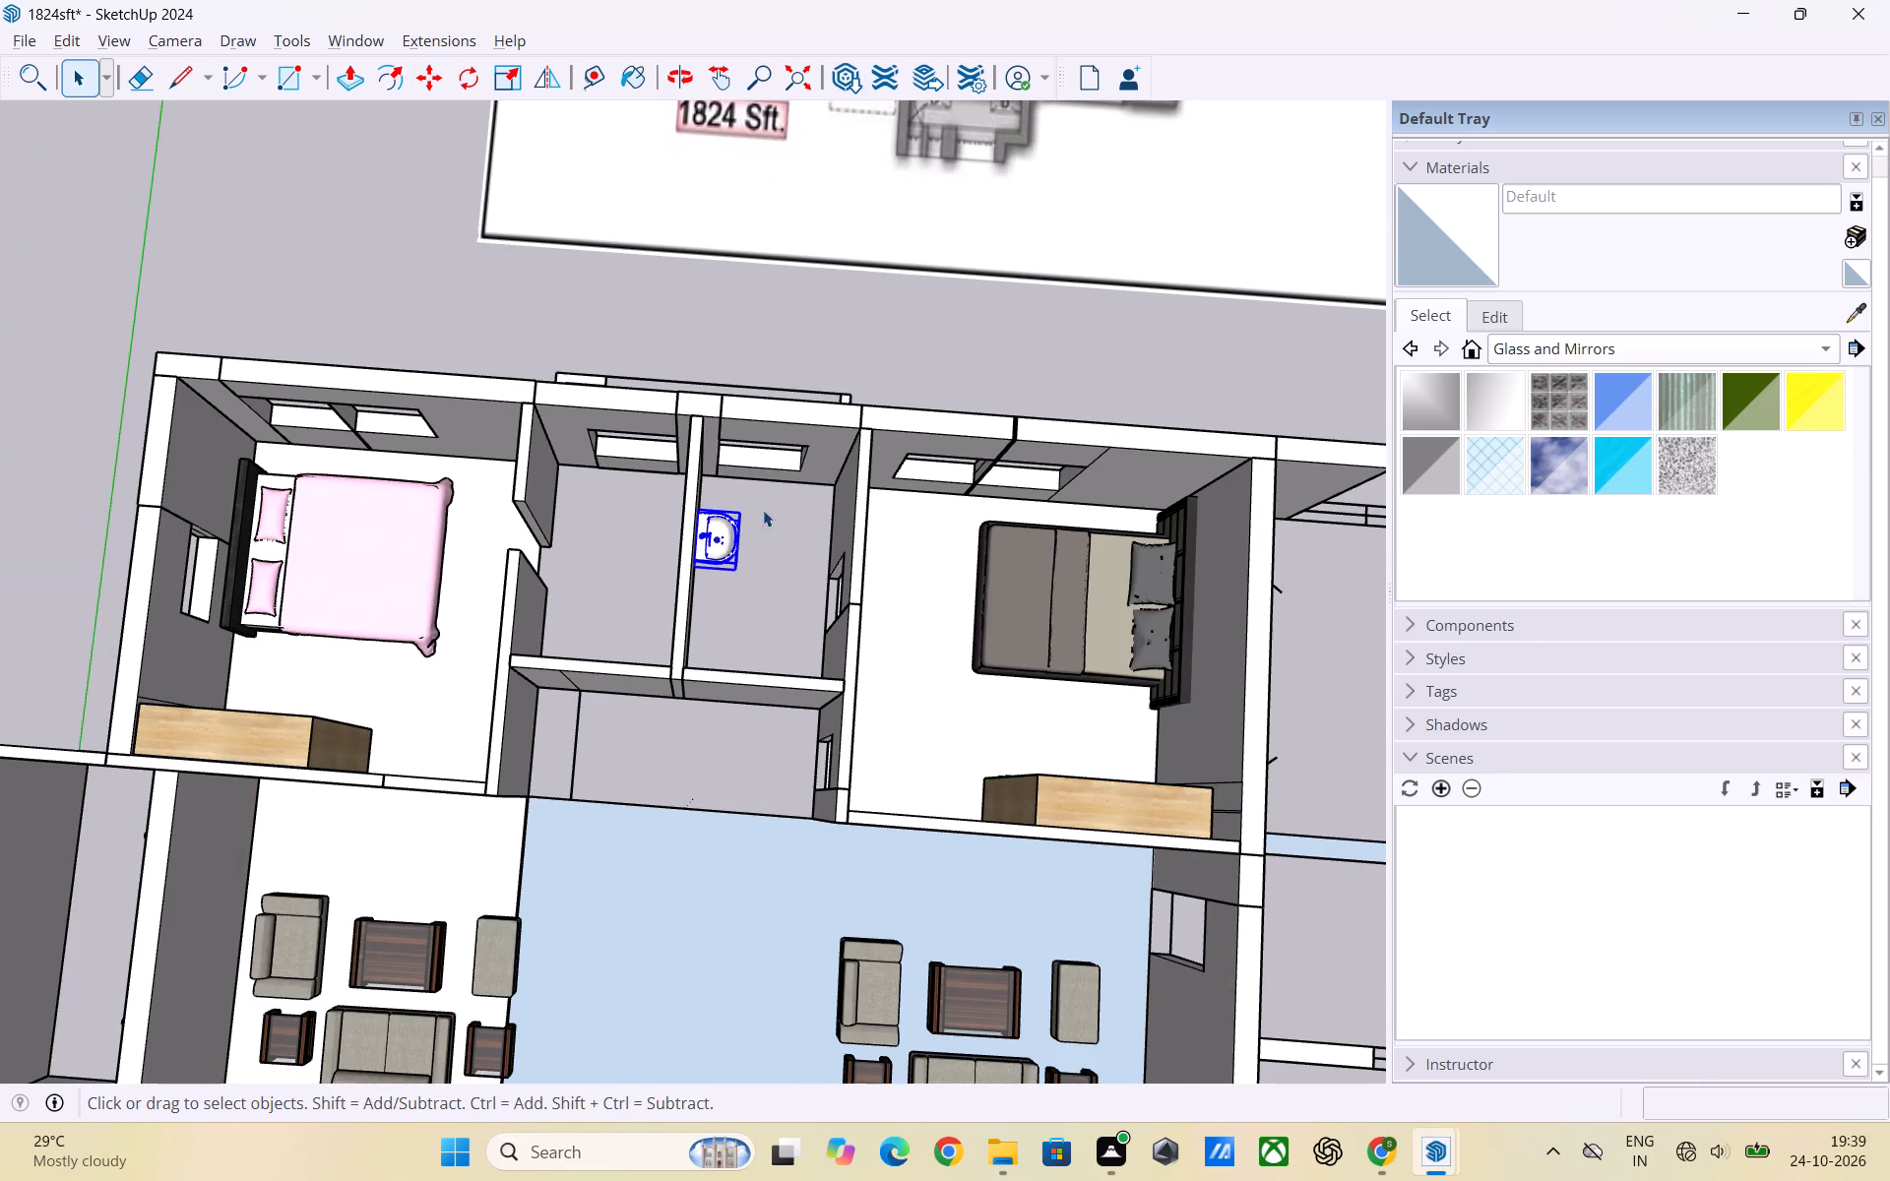
pyautogui.click(919, 357)
# Examine the placed washbasin and the toilet's window opening from inside and from outside the building.
pyautogui.scroll(3, 749, 519)
pyautogui.moveTo(757, 457); pyautogui.dragTo(769, 293, button='middle')
pyautogui.scroll(3, 740, 402)
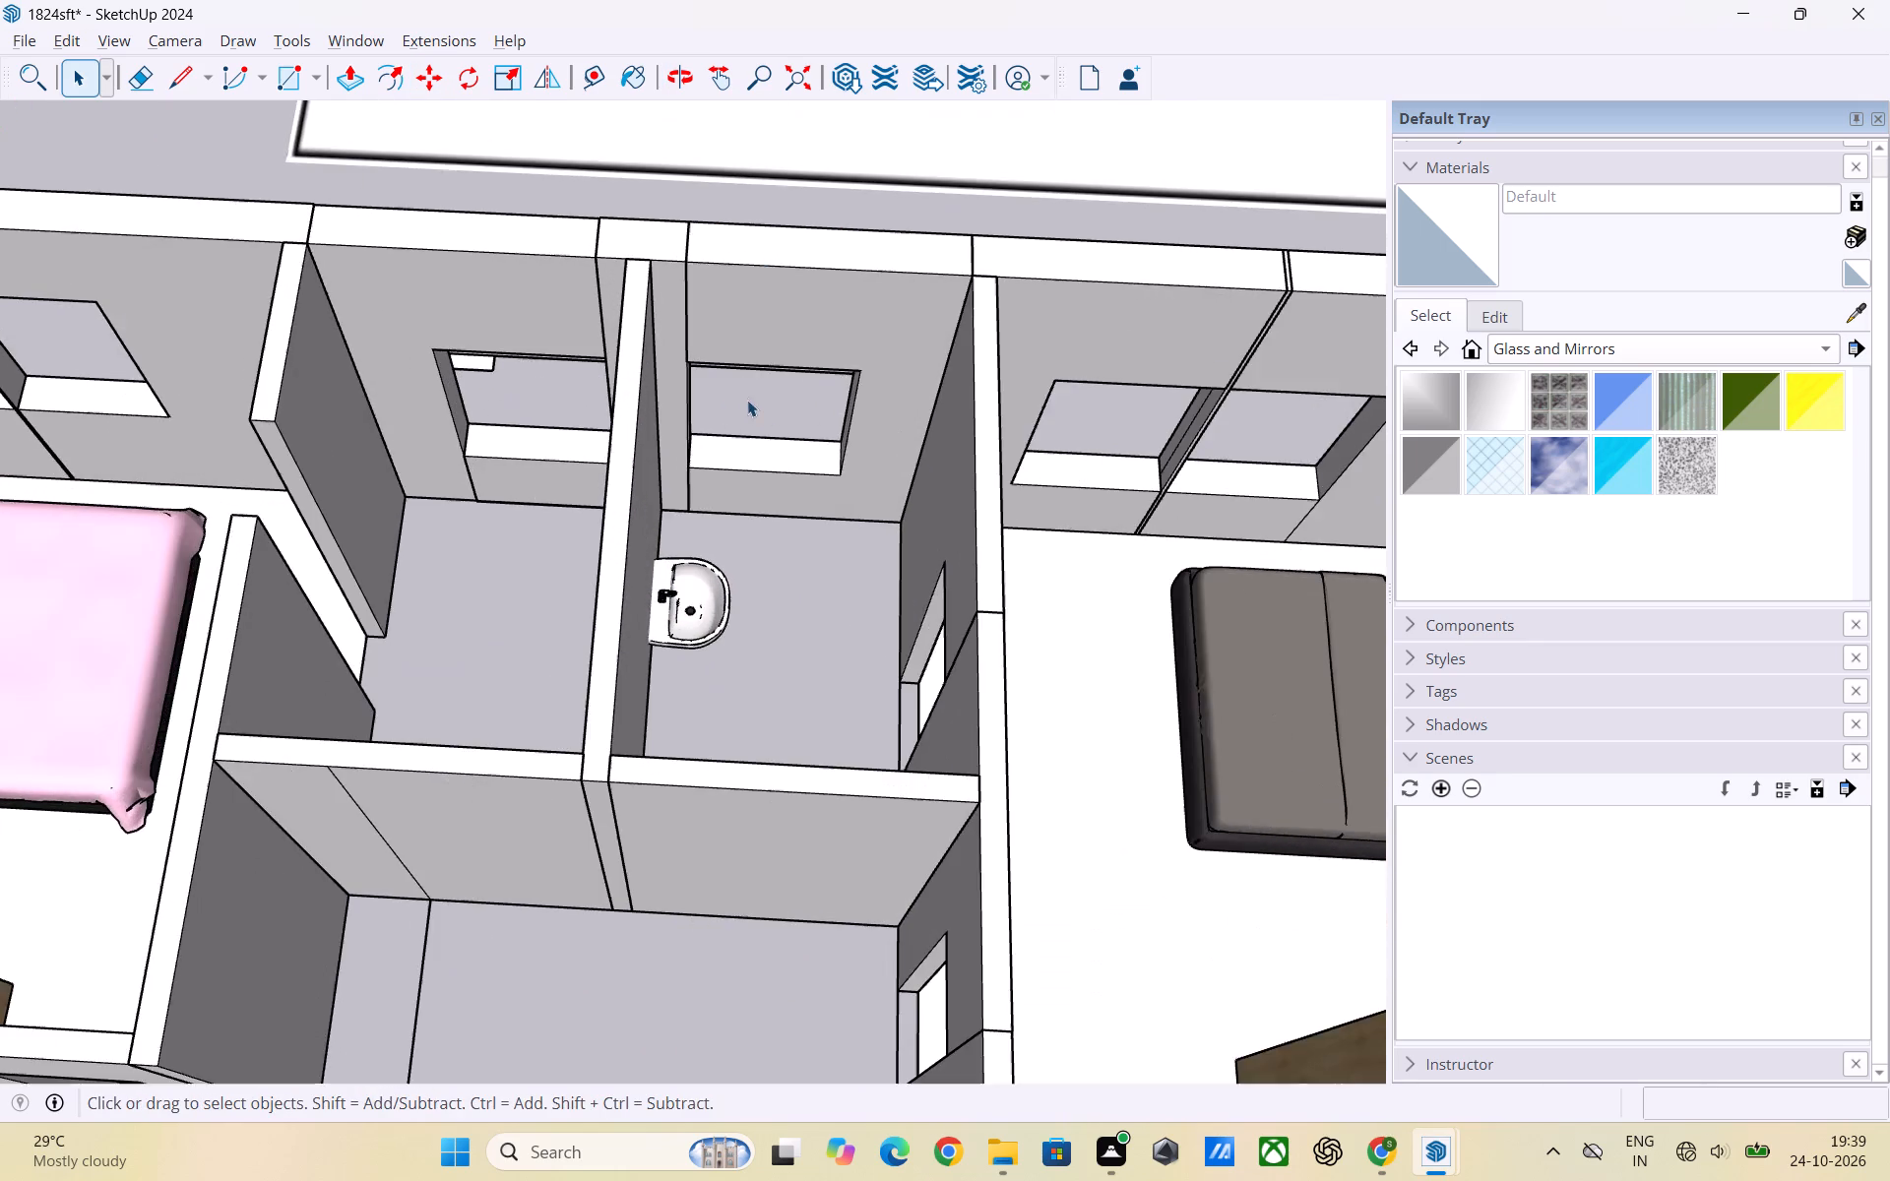
pyautogui.moveTo(754, 451); pyautogui.dragTo(762, 313, button='middle')
pyautogui.scroll(5, 775, 357)
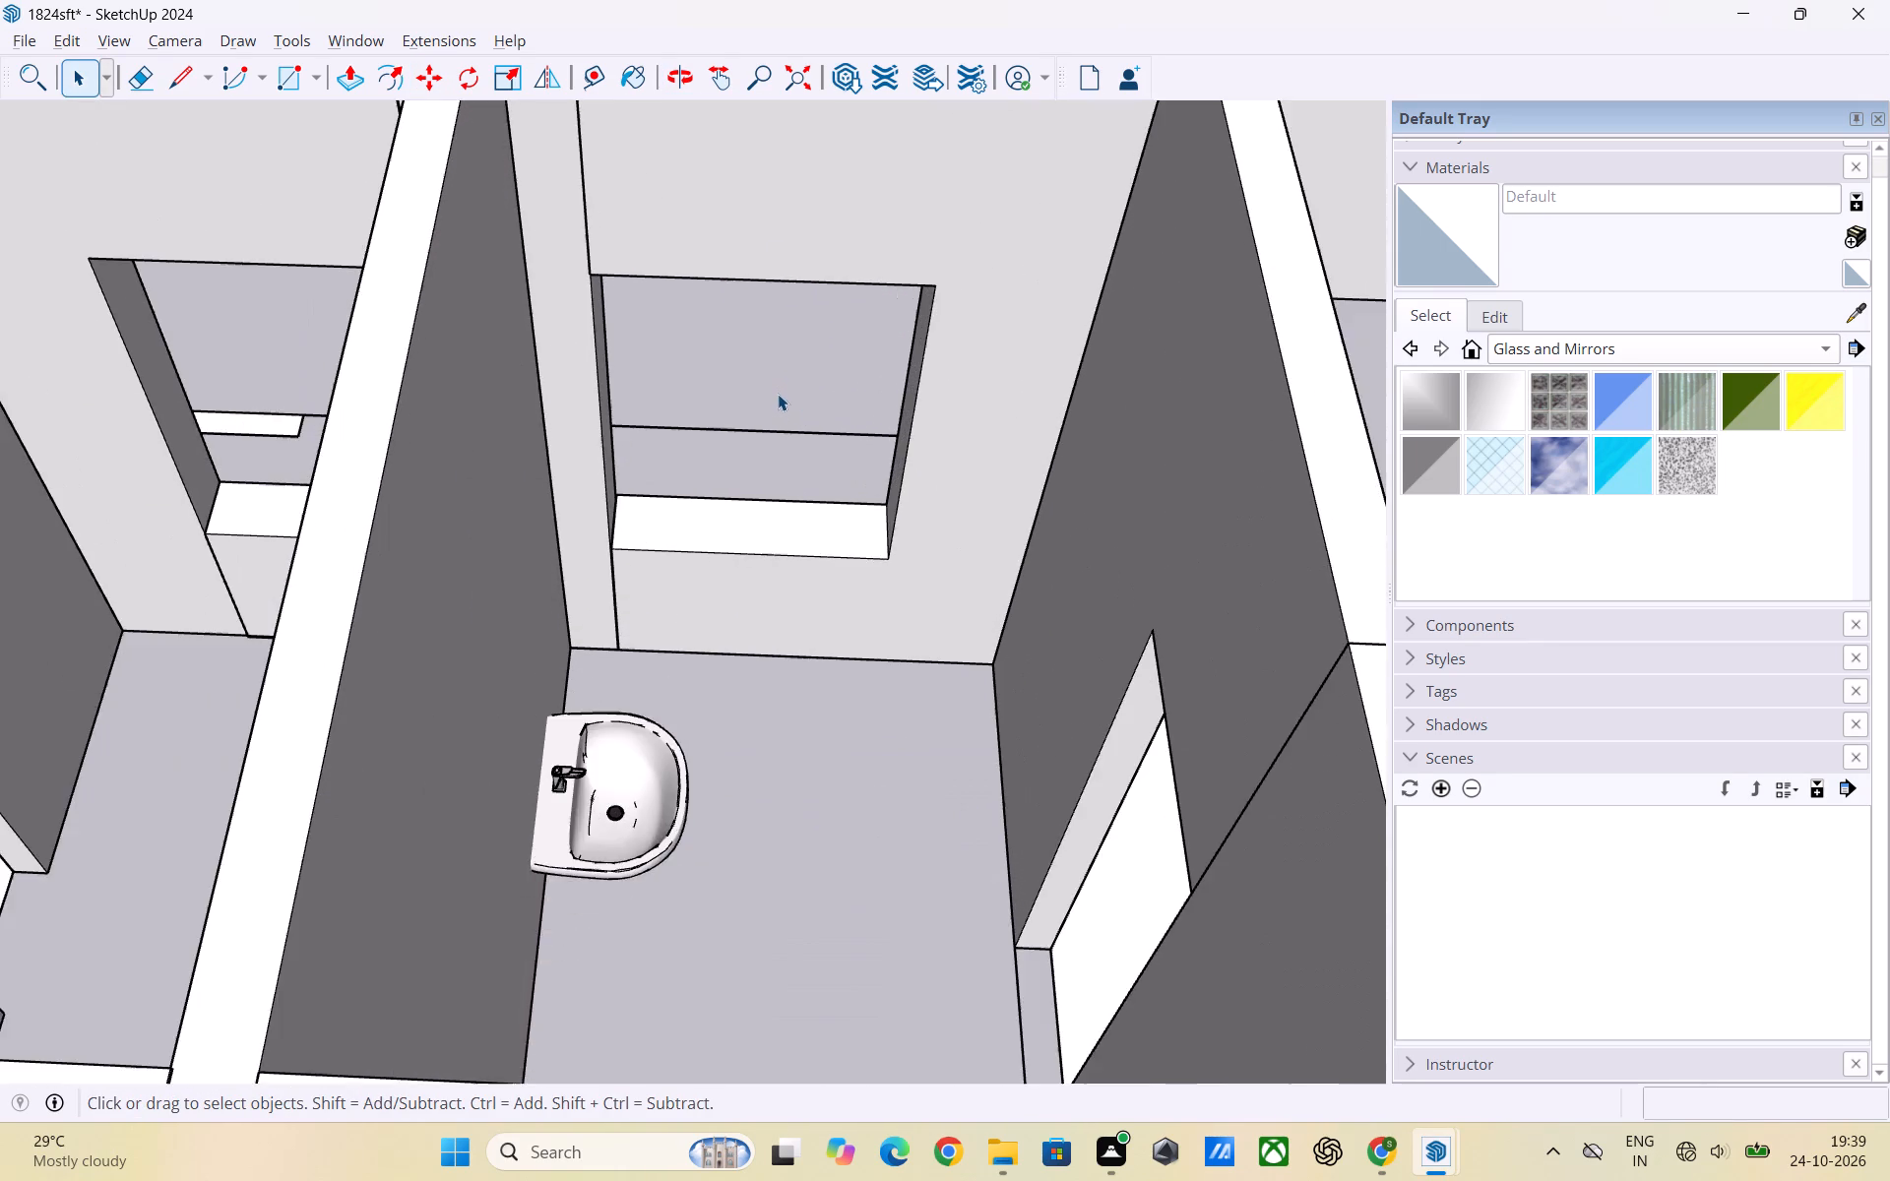
pyautogui.moveTo(784, 410); pyautogui.dragTo(782, 251, button='middle')
pyautogui.scroll(-1, 860, 331)
pyautogui.scroll(-1, 986, 337)
pyautogui.moveTo(986, 337); pyautogui.dragTo(343, 516, button='middle')
pyautogui.scroll(-1, 961, 416)
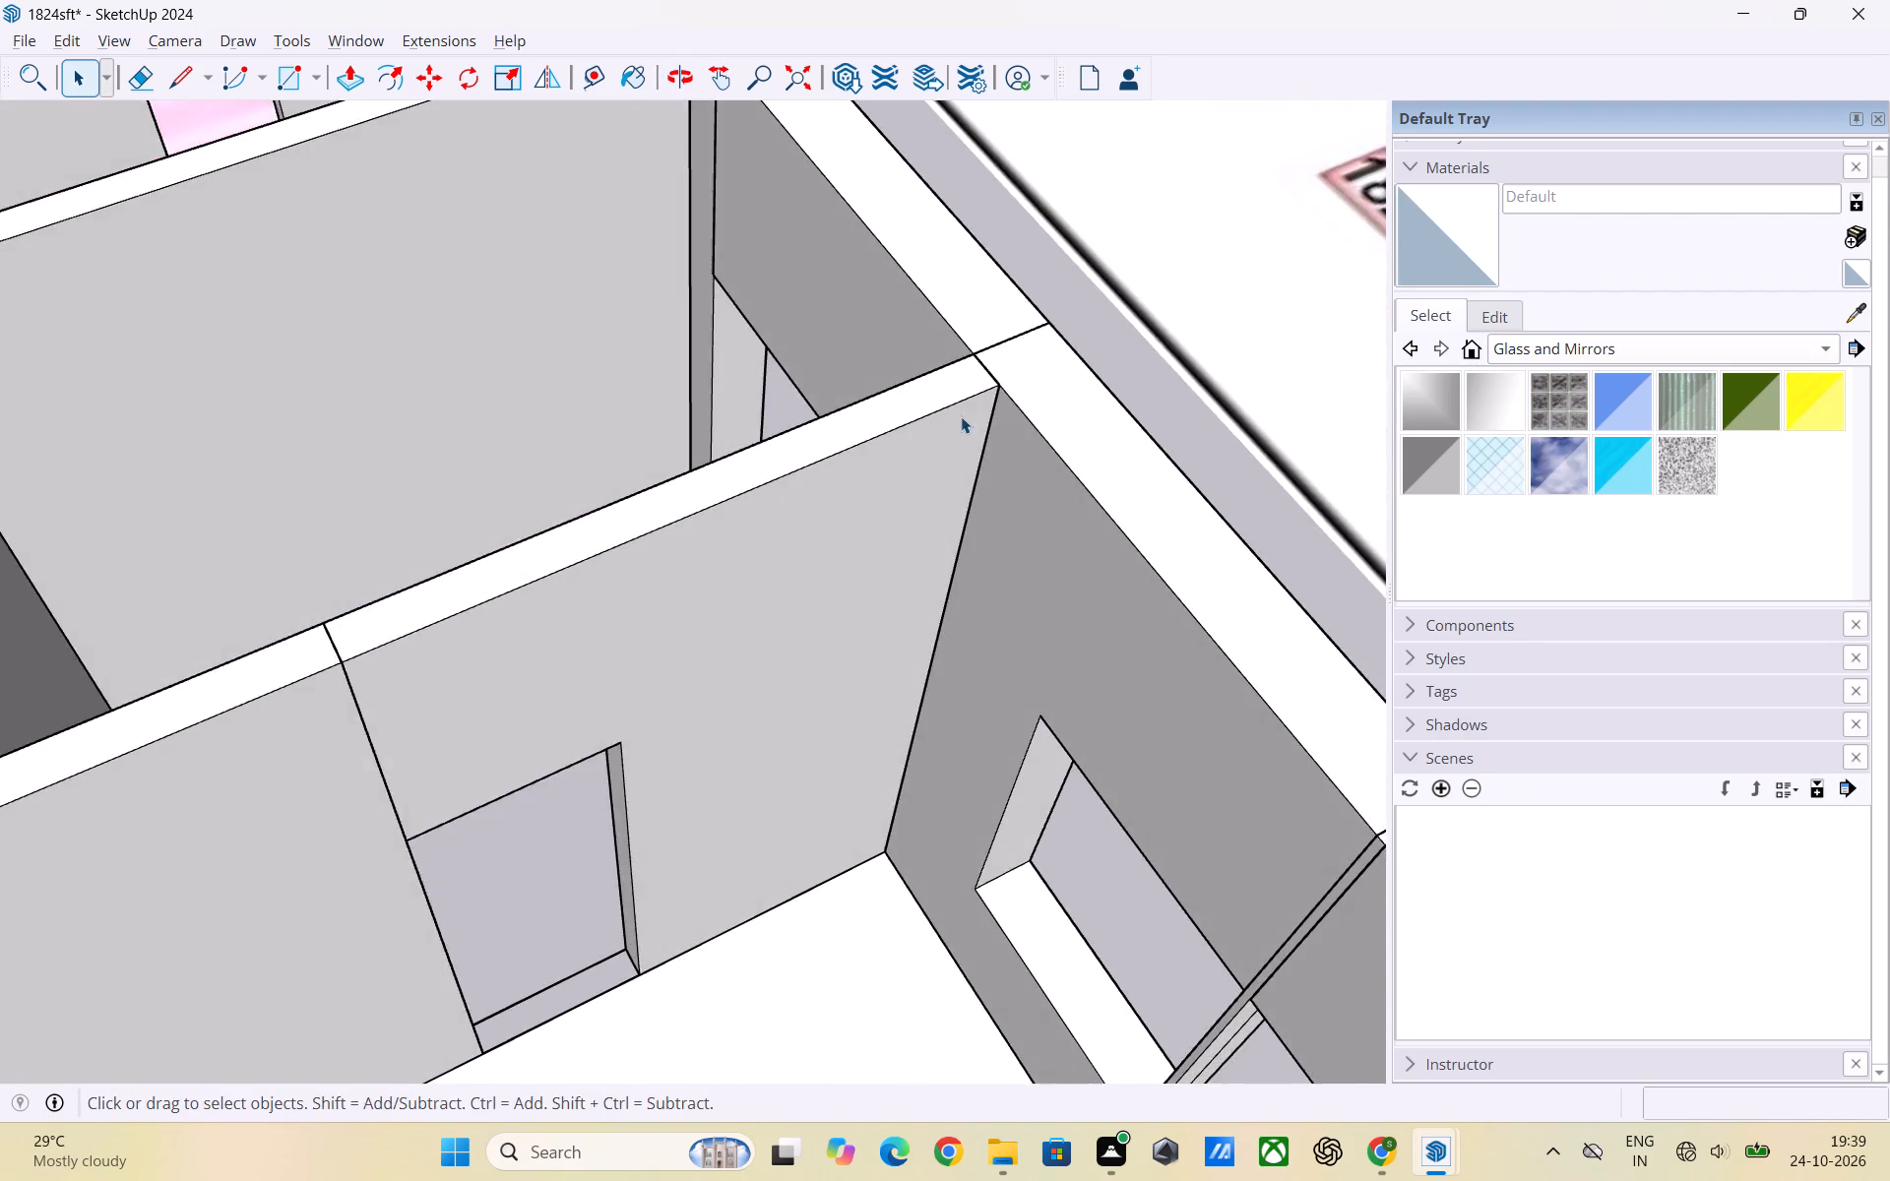
pyautogui.scroll(-2, 961, 416)
pyautogui.moveTo(1006, 436); pyautogui.dragTo(262, 475, button='middle')
pyautogui.scroll(2, 834, 552)
pyautogui.moveTo(797, 558); pyautogui.dragTo(596, 282, button='middle')
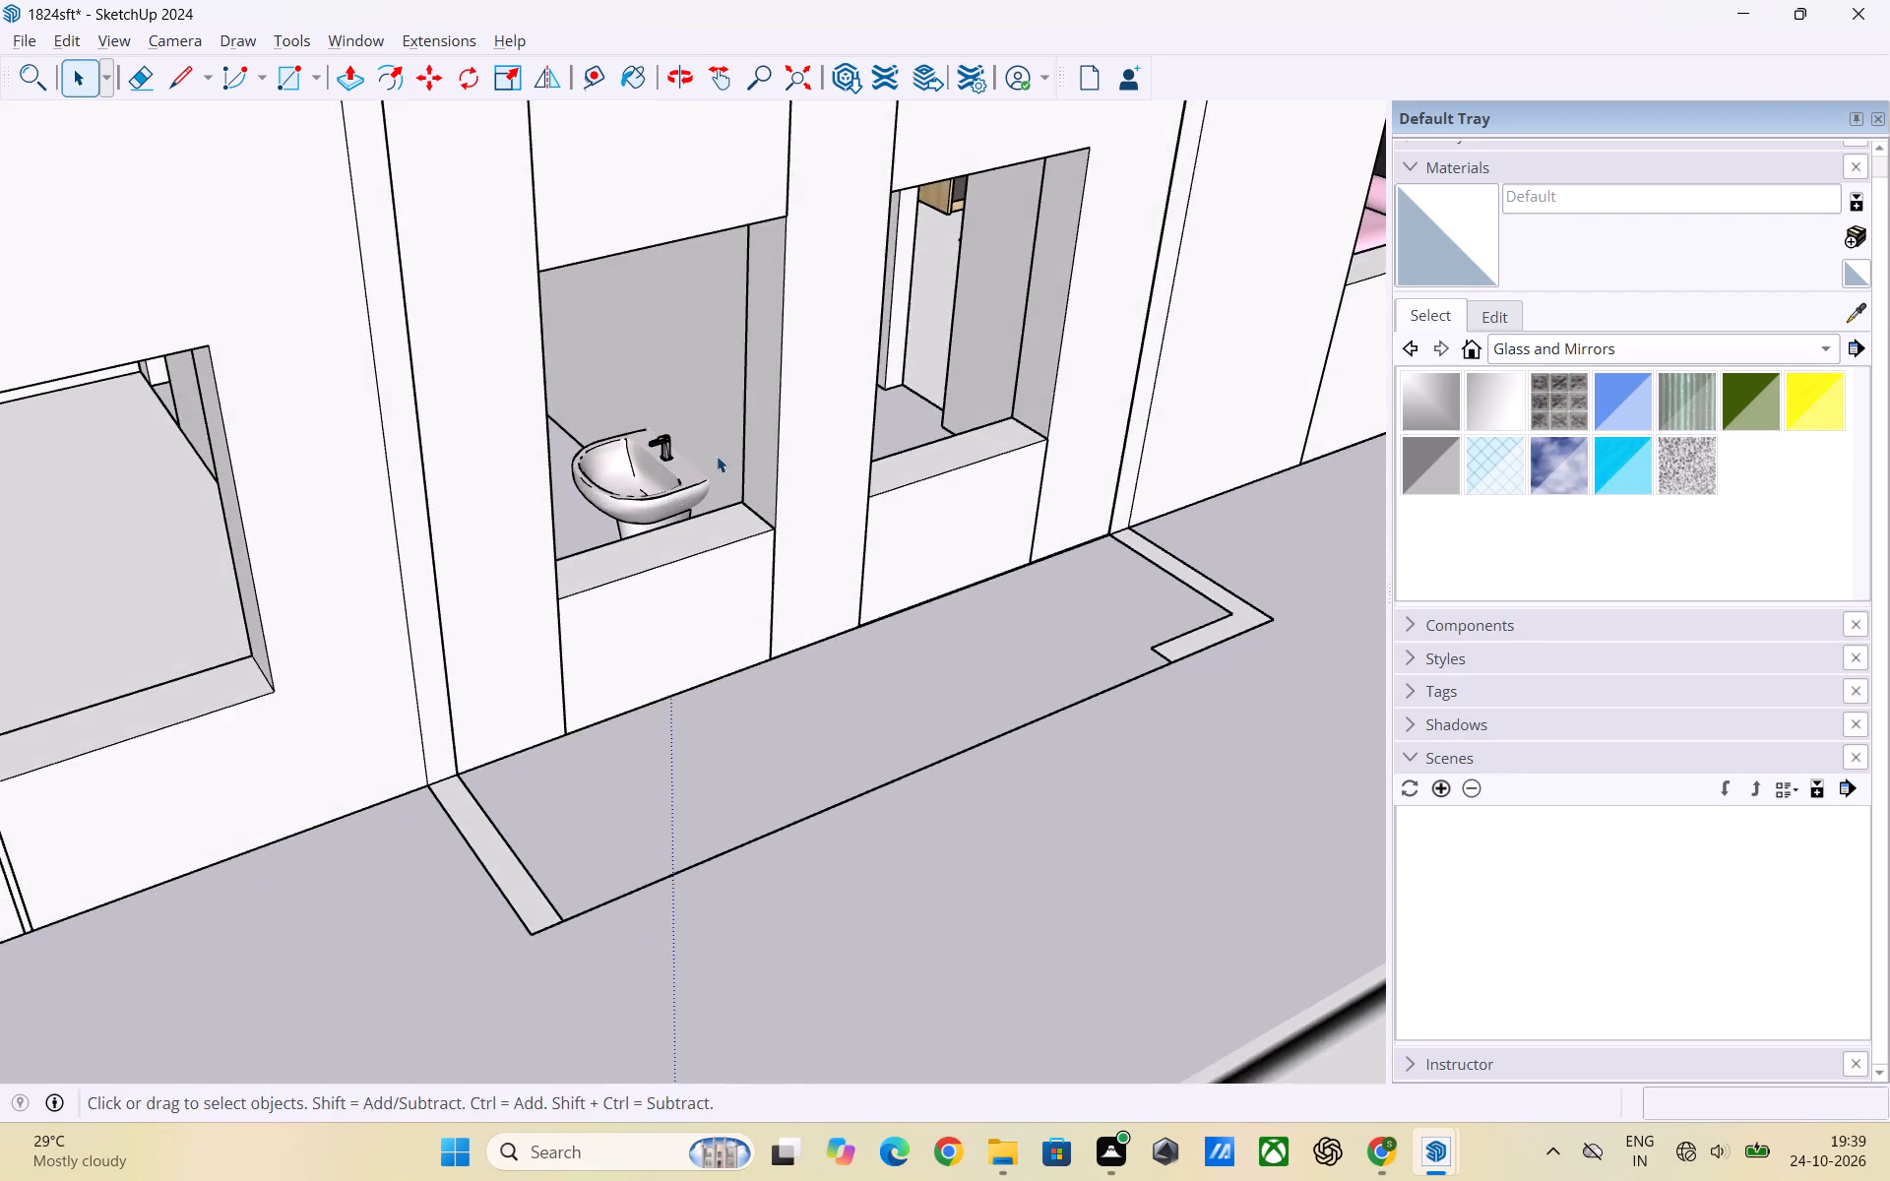
pyautogui.scroll(1, 721, 457)
pyautogui.moveTo(666, 457); pyautogui.dragTo(462, 442, button='middle')
pyautogui.scroll(-3, 1030, 444)
pyautogui.moveTo(507, 397); pyautogui.dragTo(539, 314, button='middle')
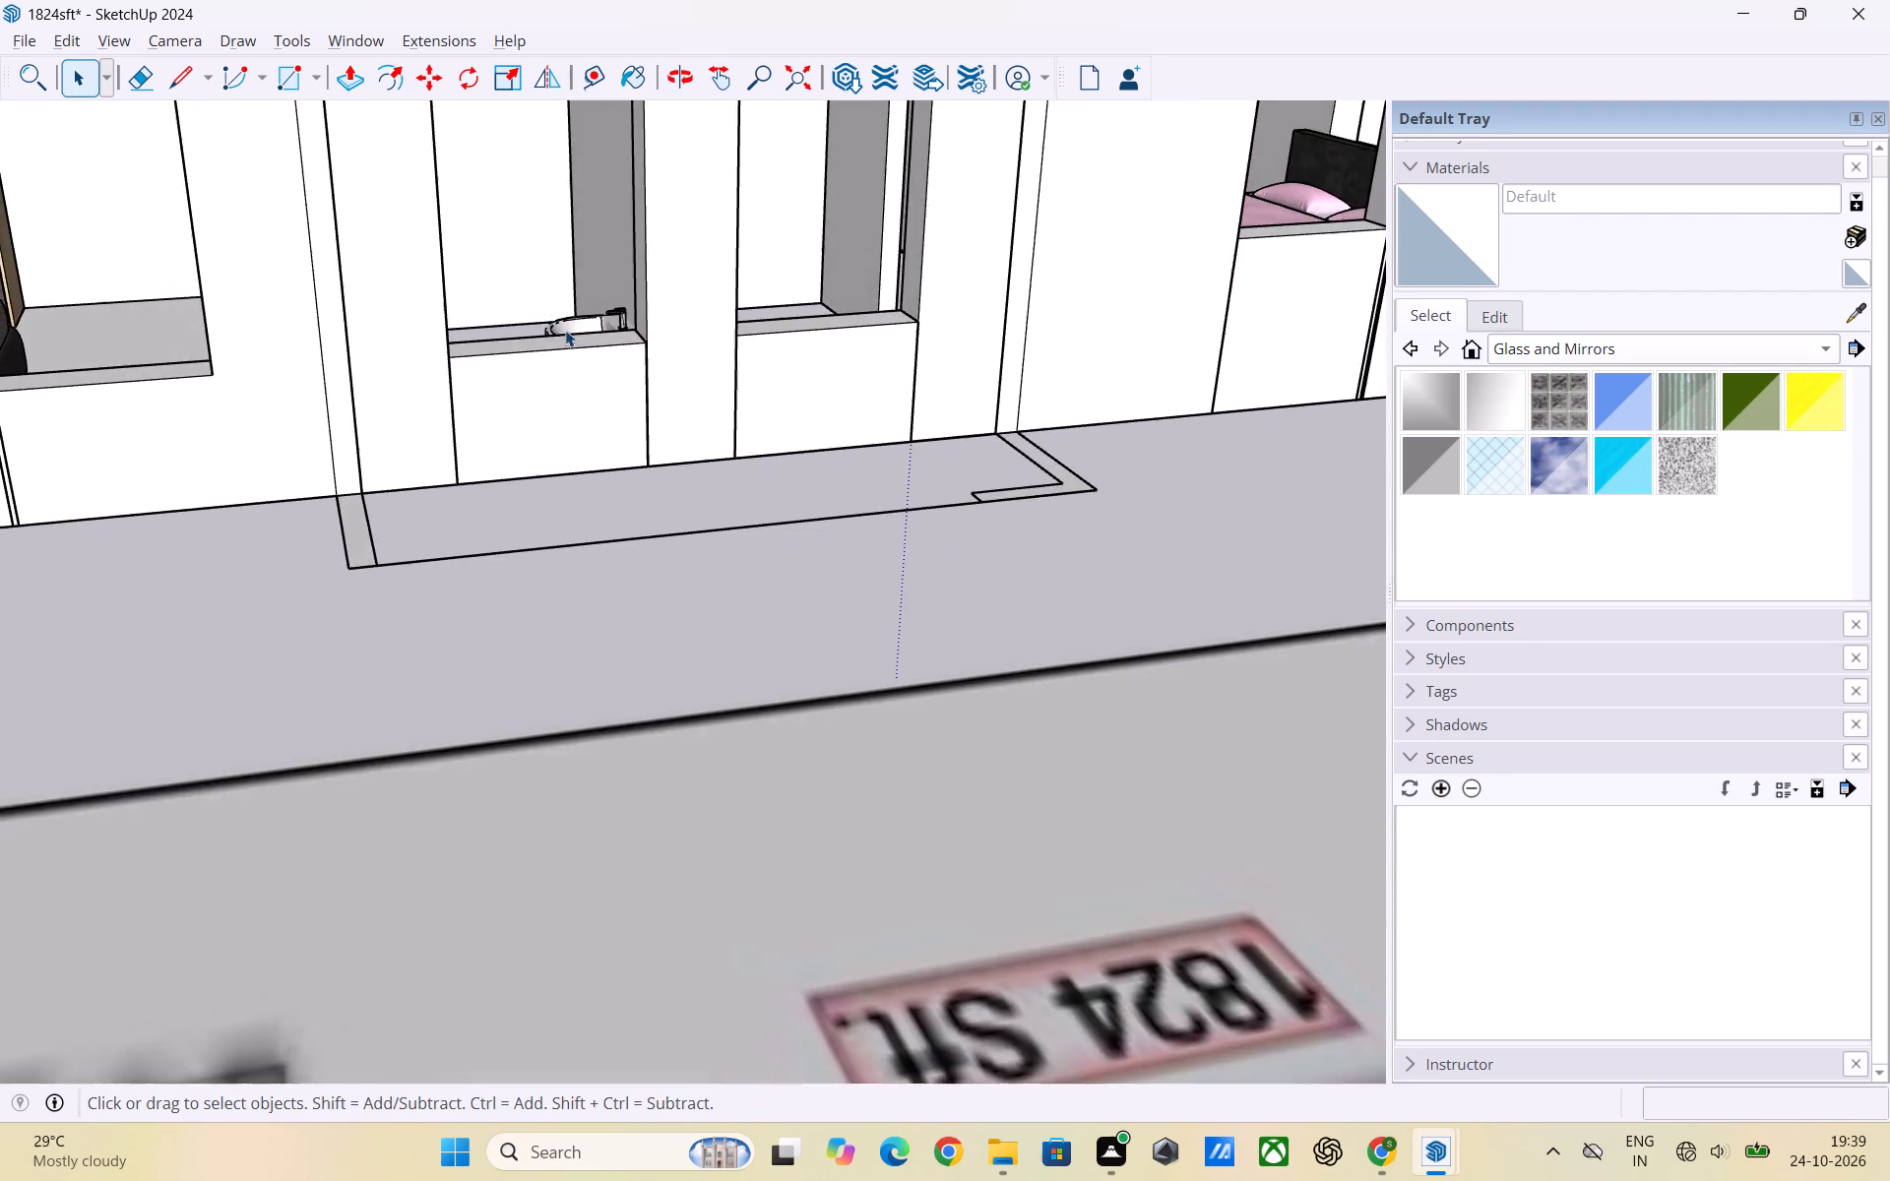
pyautogui.scroll(-5, 738, 492)
# Raise the window sill of the toilet containing the washbasin by pushing up the sill's top face with Push/Pull.
pyautogui.moveTo(657, 331); pyautogui.dragTo(669, 524, button='middle')
pyautogui.scroll(3, 659, 544)
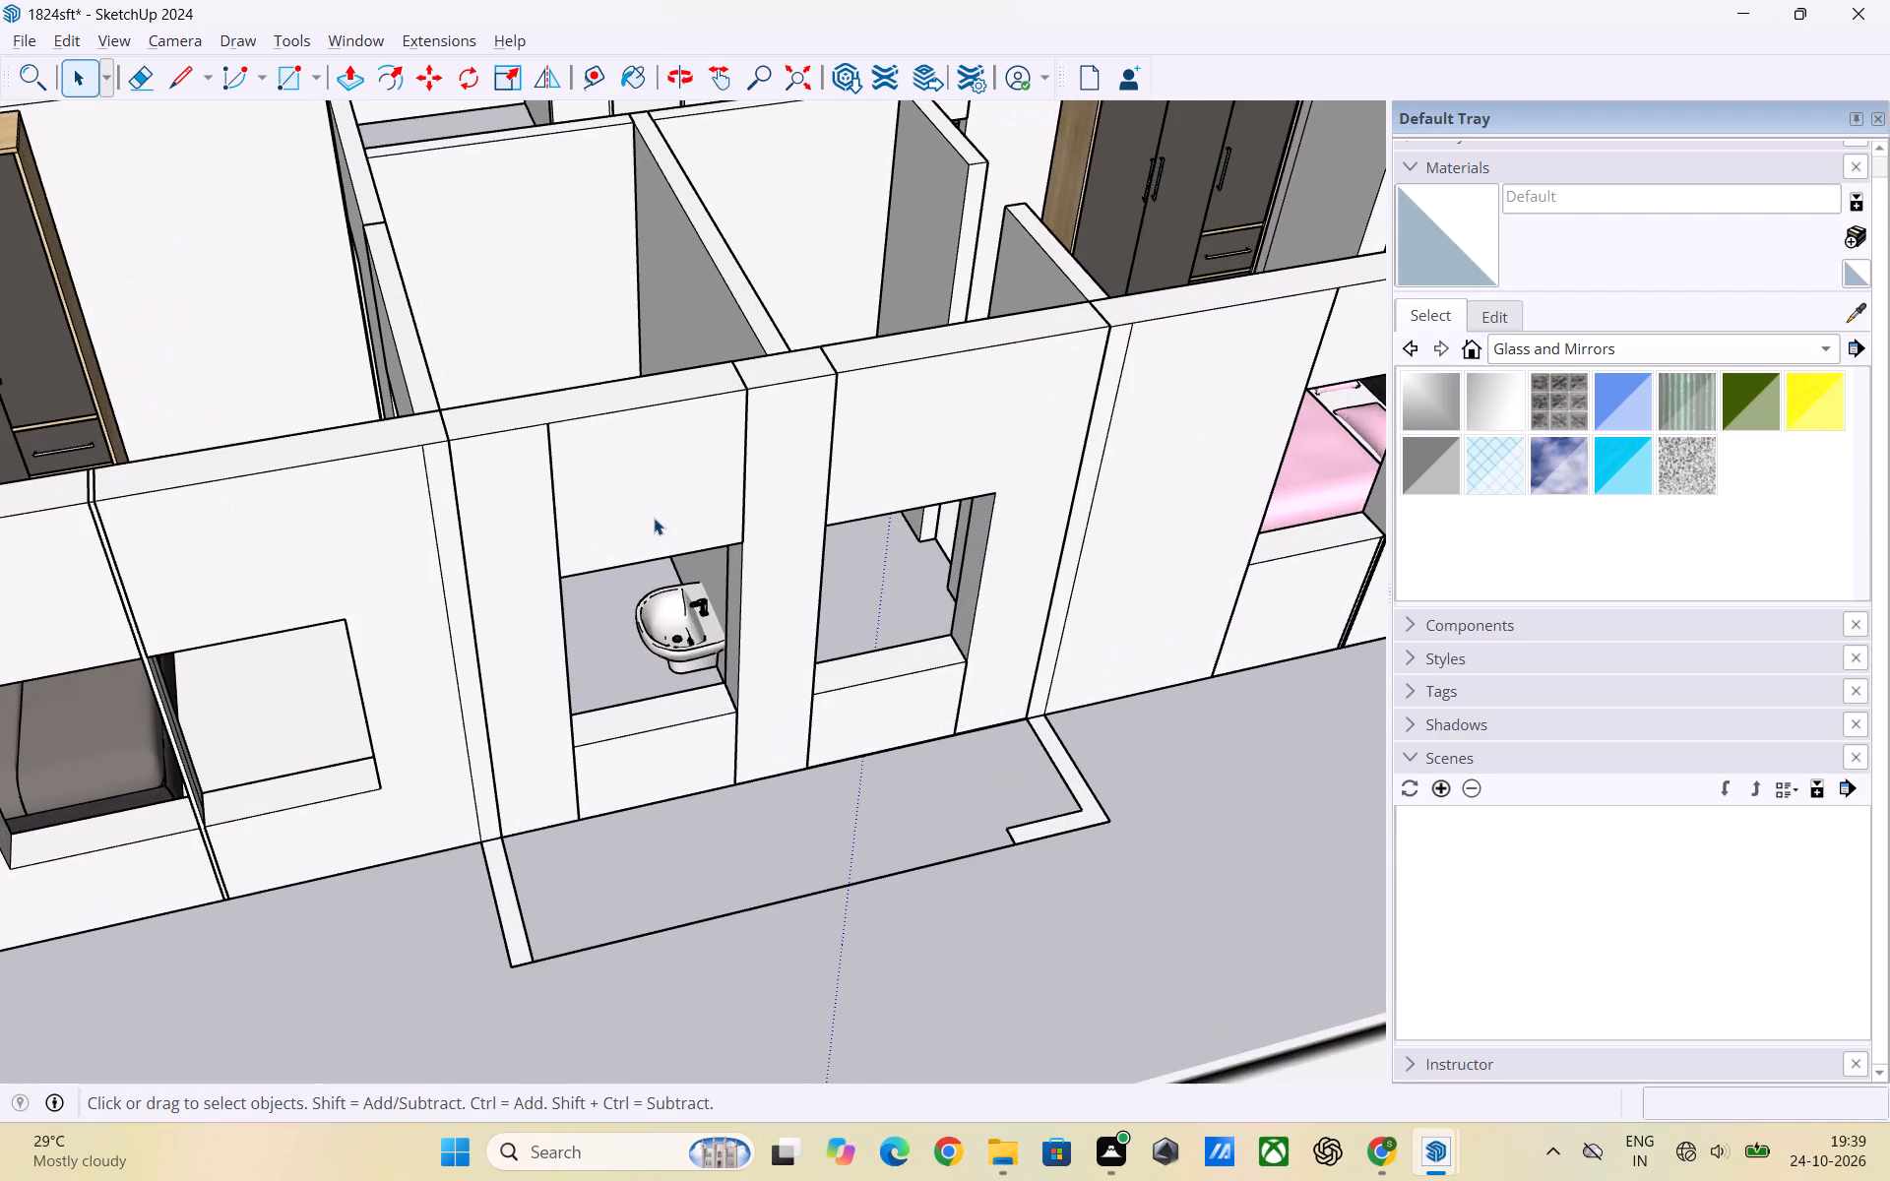
pyautogui.tripleClick(647, 713)
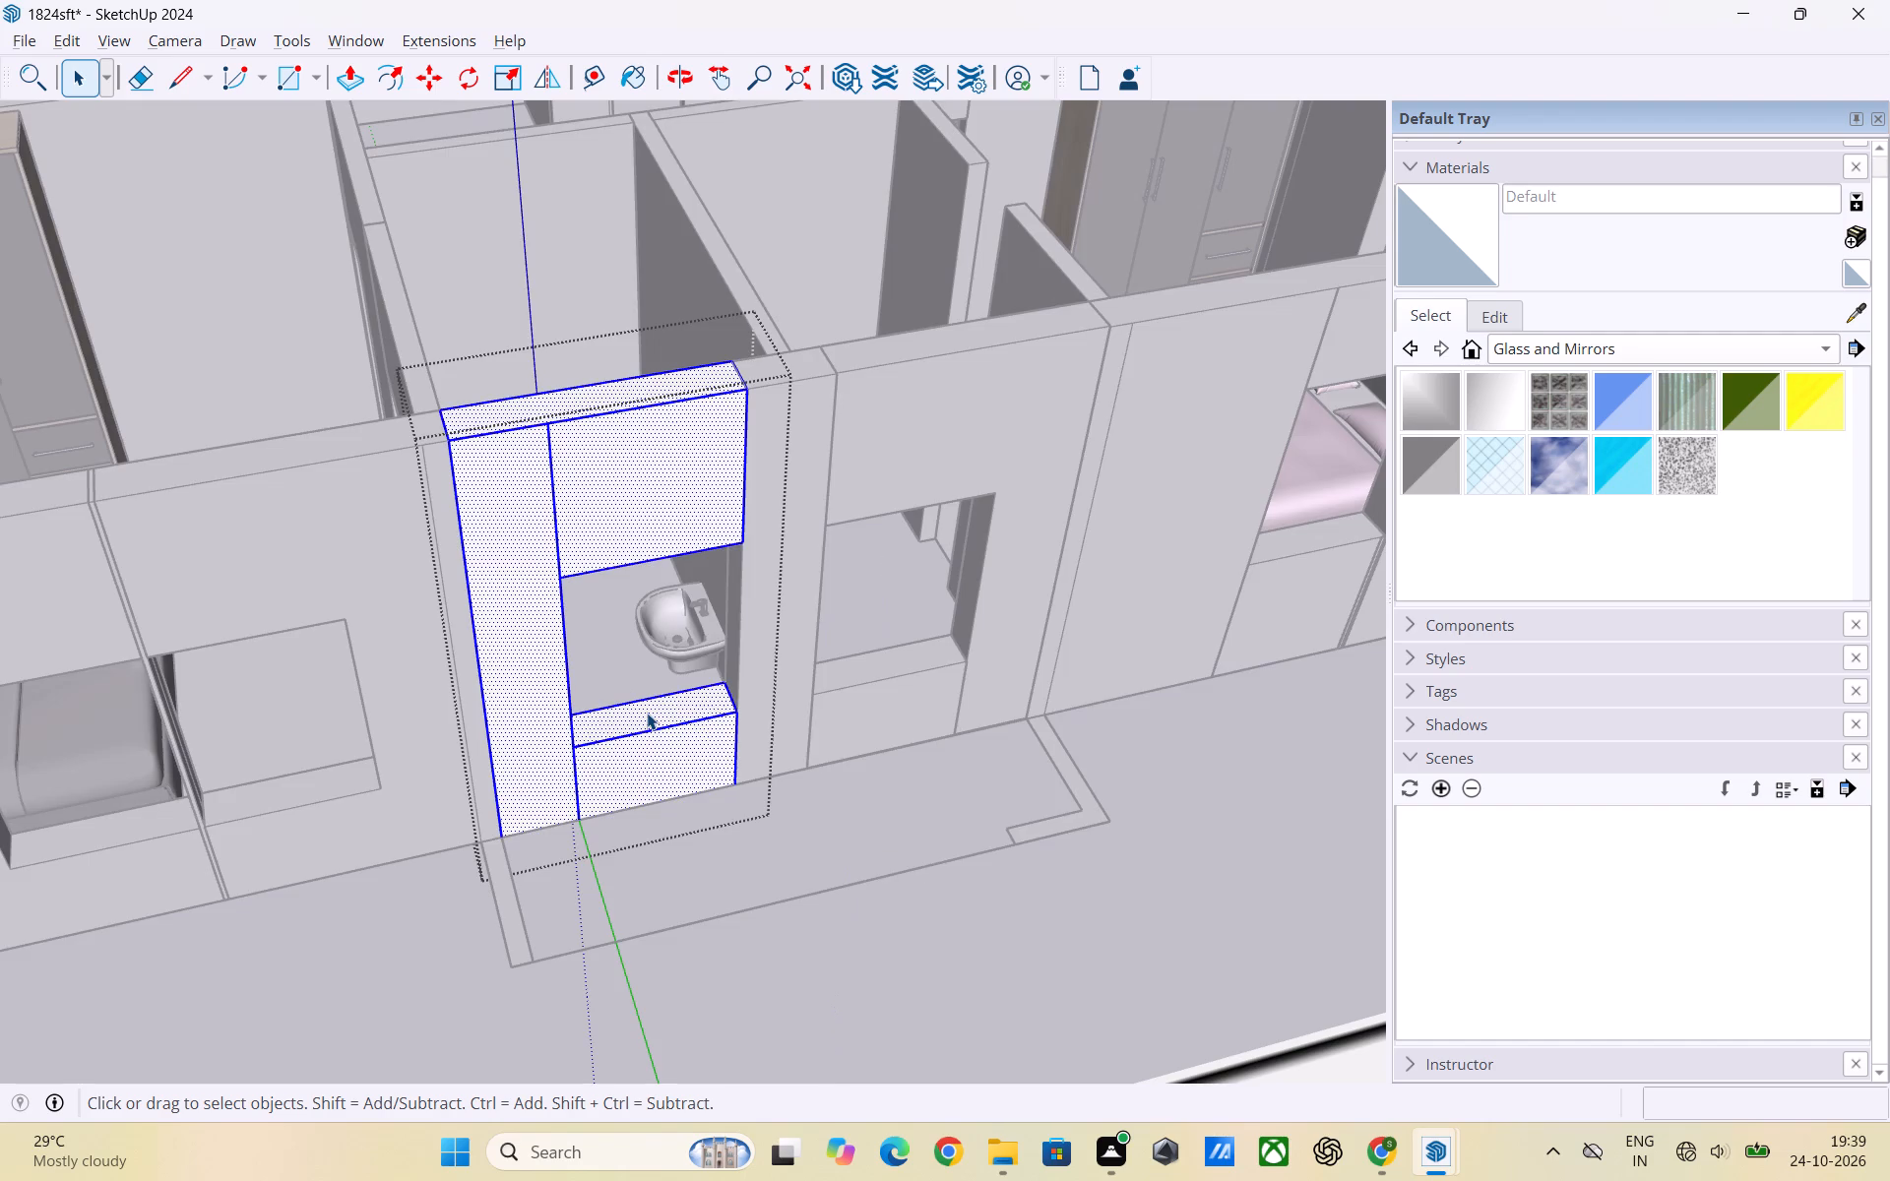
pyautogui.click(647, 713)
pyautogui.doubleClick(646, 715)
pyautogui.tripleClick(643, 715)
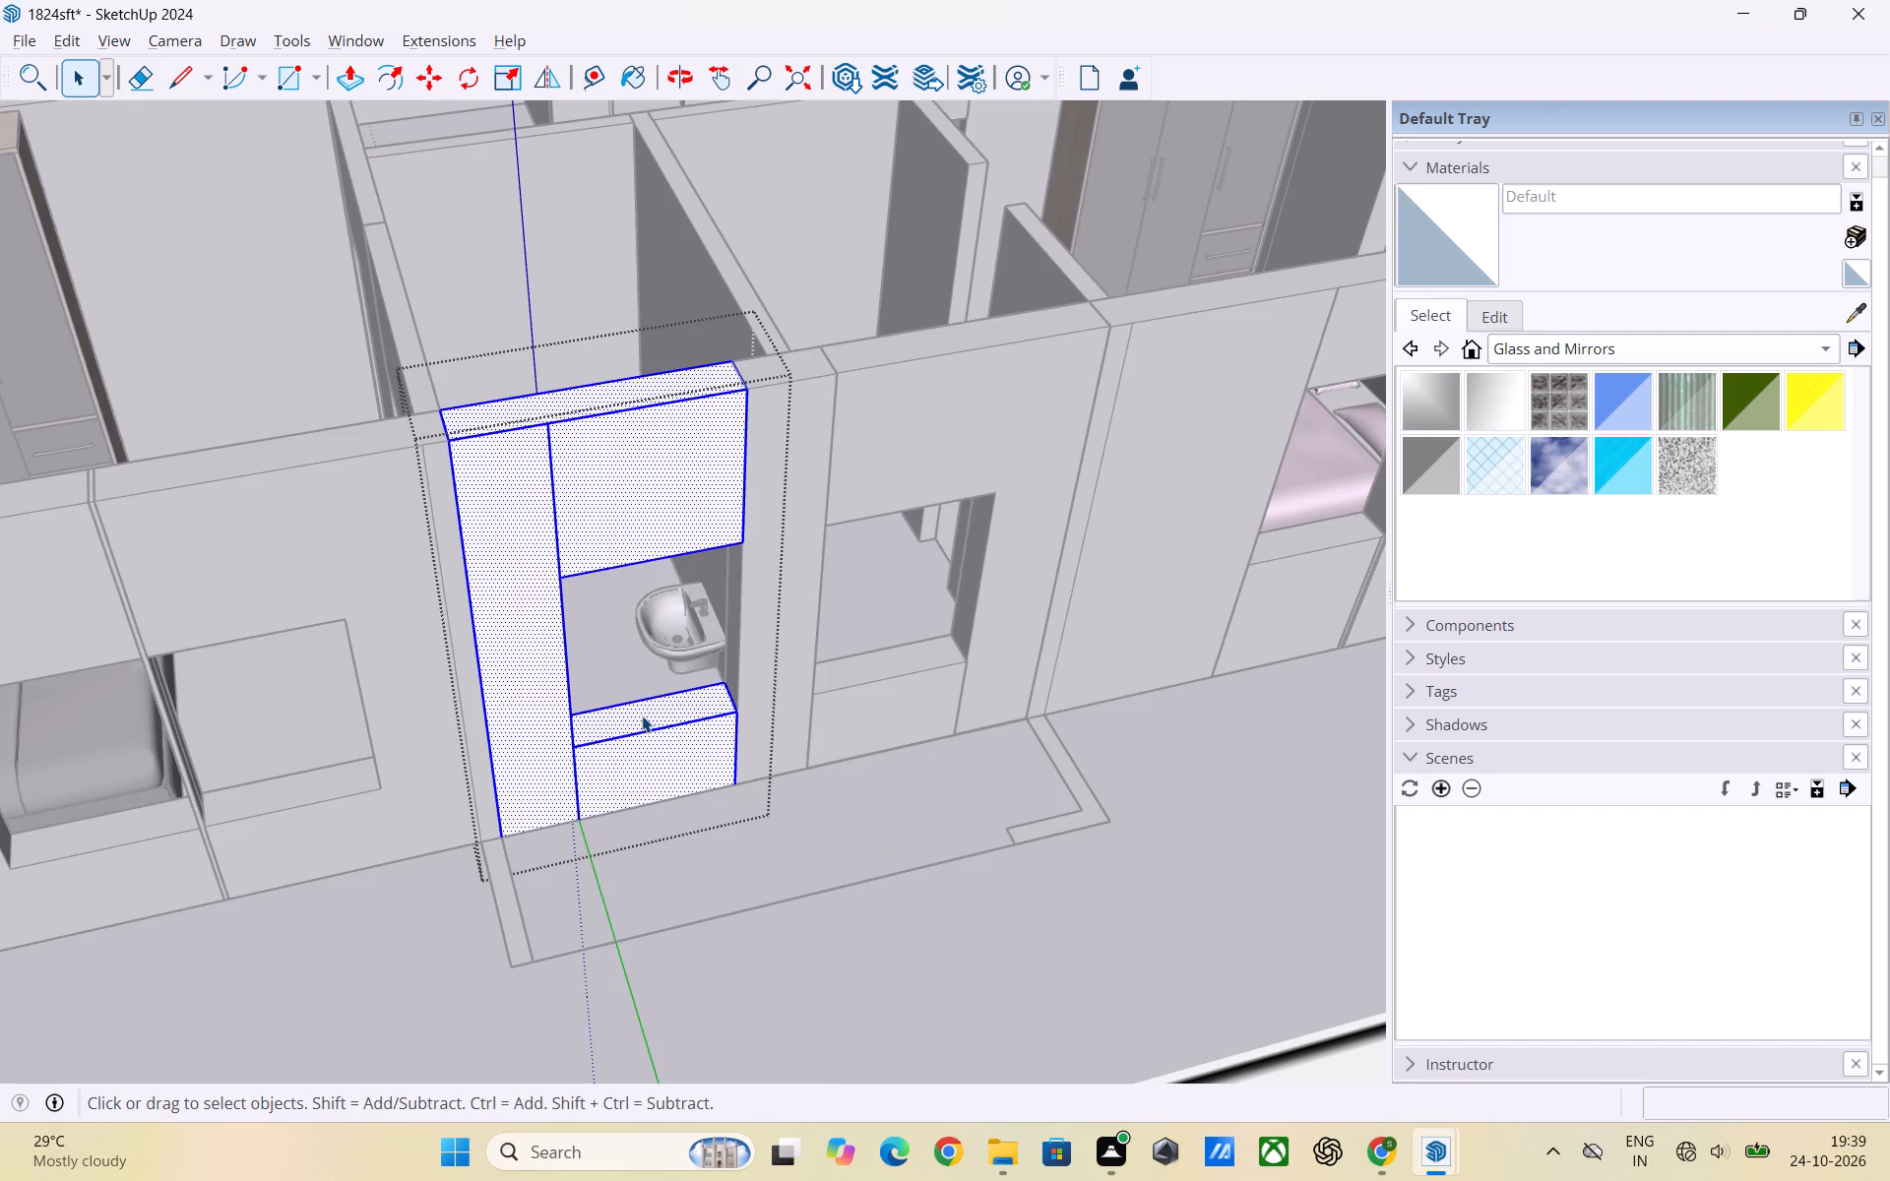
pyautogui.doubleClick(642, 715)
pyautogui.press('p')
pyautogui.click(642, 715)
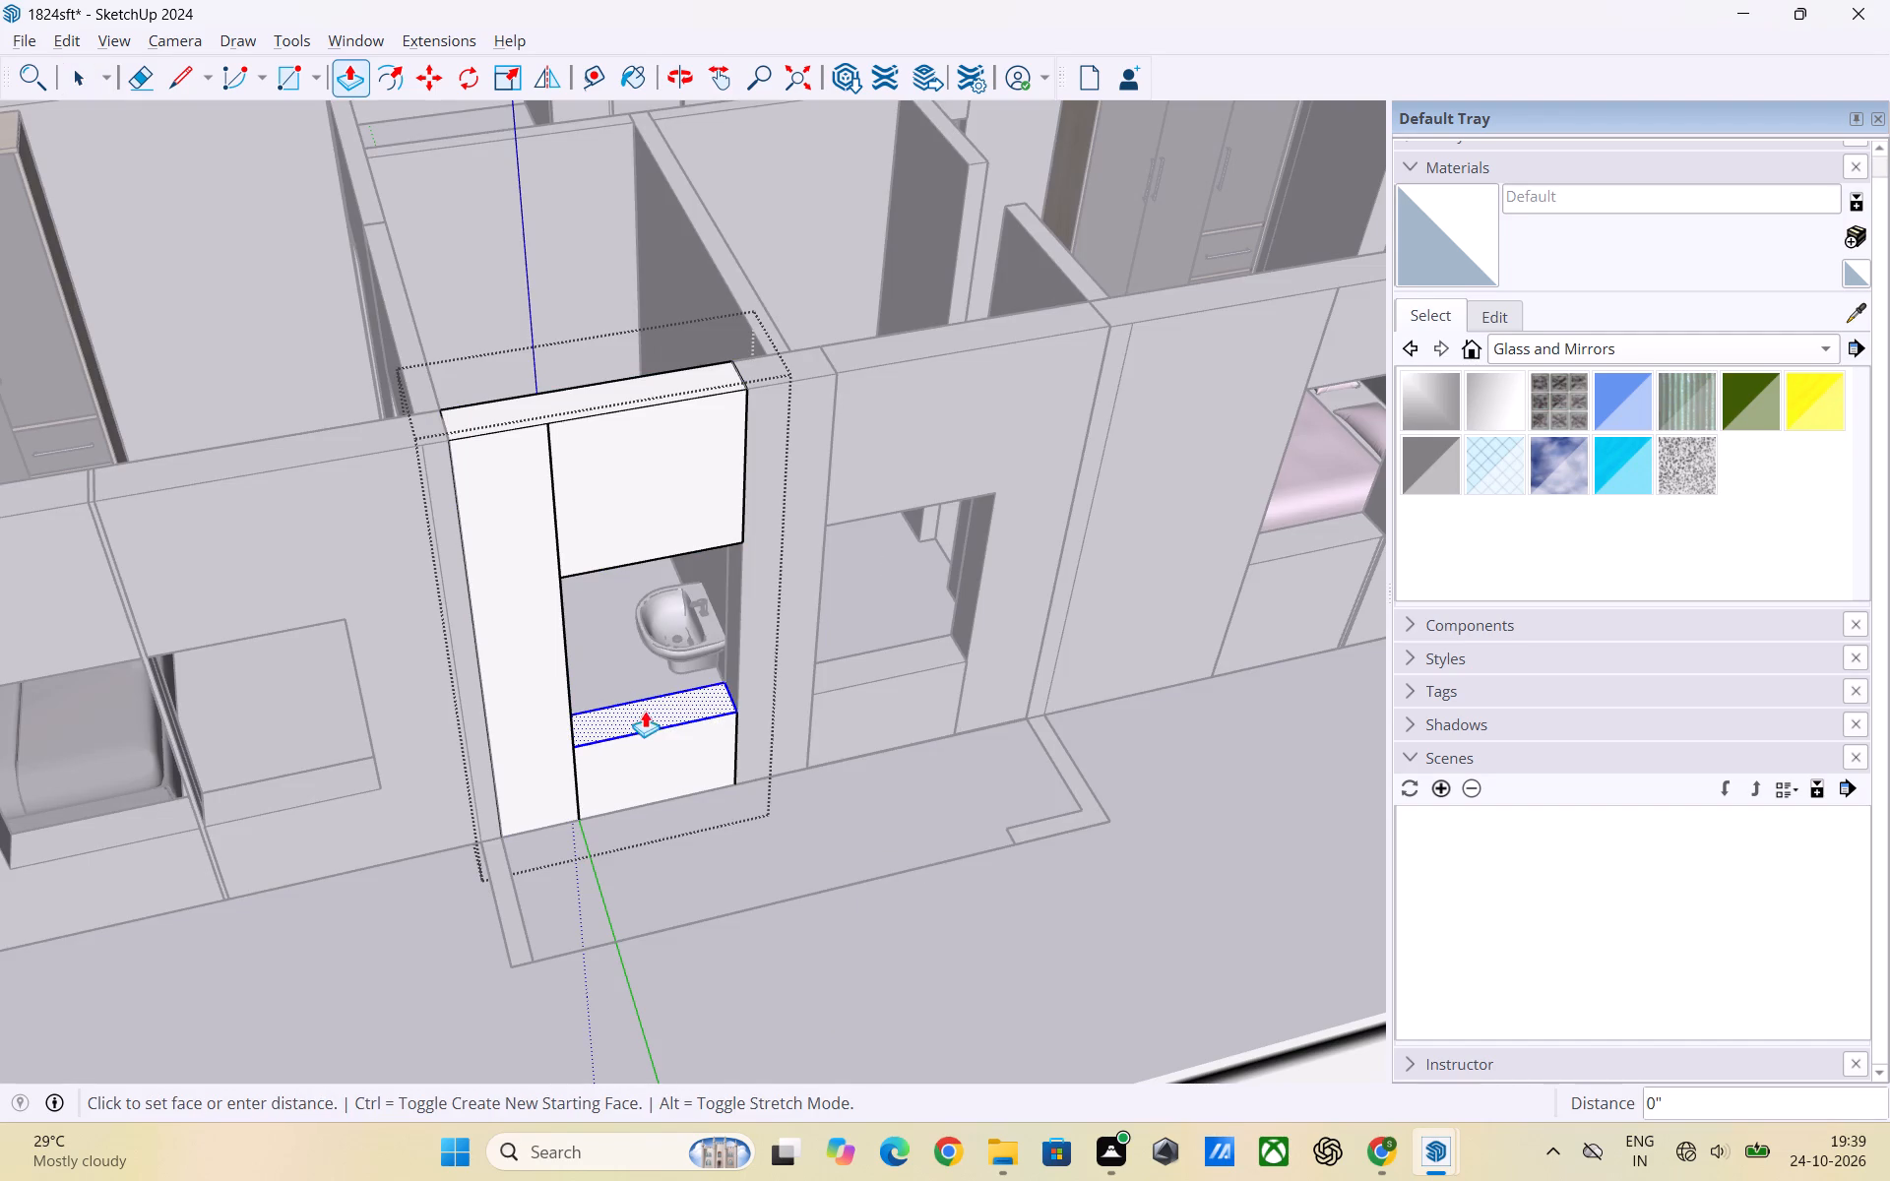
pyautogui.click(659, 639)
pyautogui.press('space')
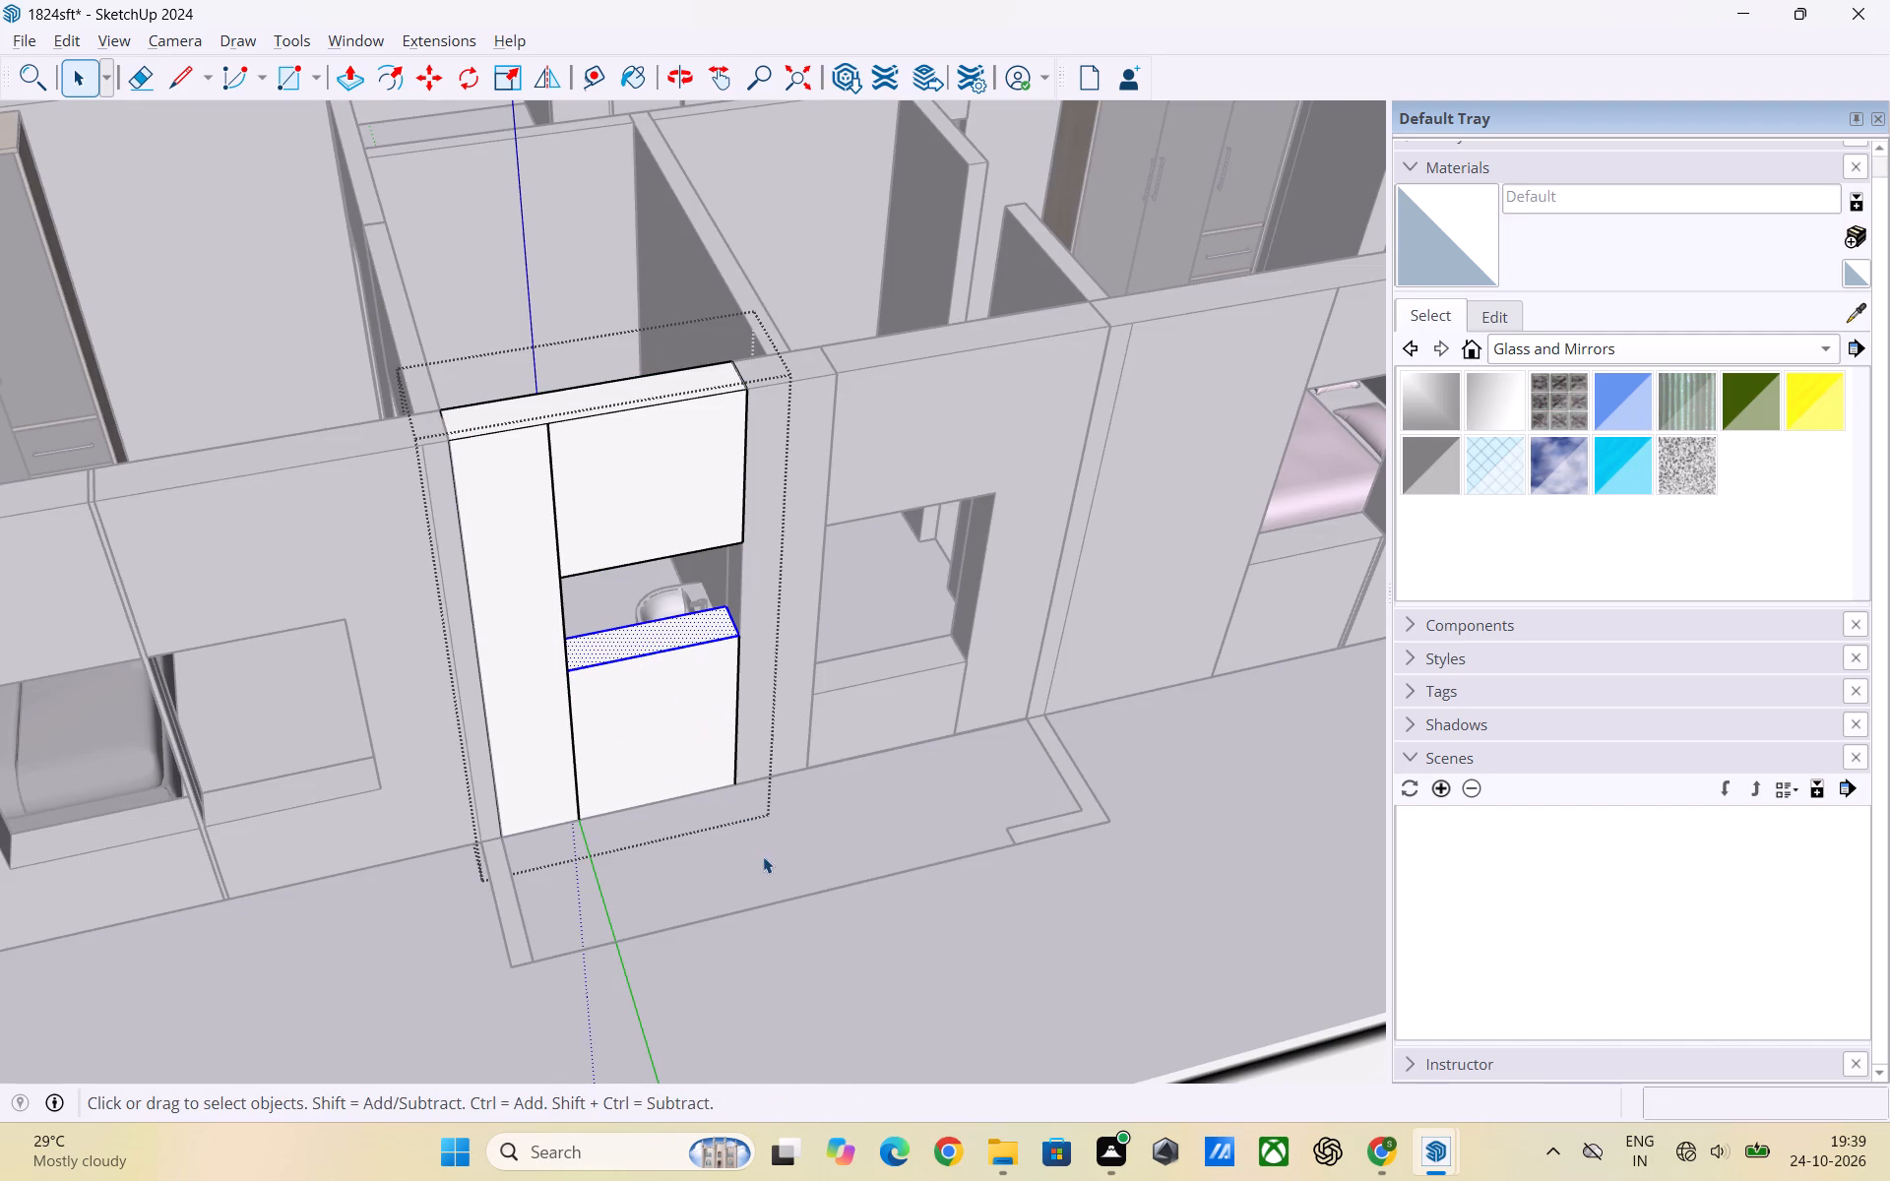
pyautogui.click(763, 856)
# Inspect the two adjacent toilet windows from outside, comparing their sill heights.
pyautogui.scroll(3, 659, 551)
pyautogui.moveTo(659, 560); pyautogui.dragTo(602, 243, button='middle')
pyautogui.scroll(3, 619, 254)
pyautogui.scroll(-3, 815, 488)
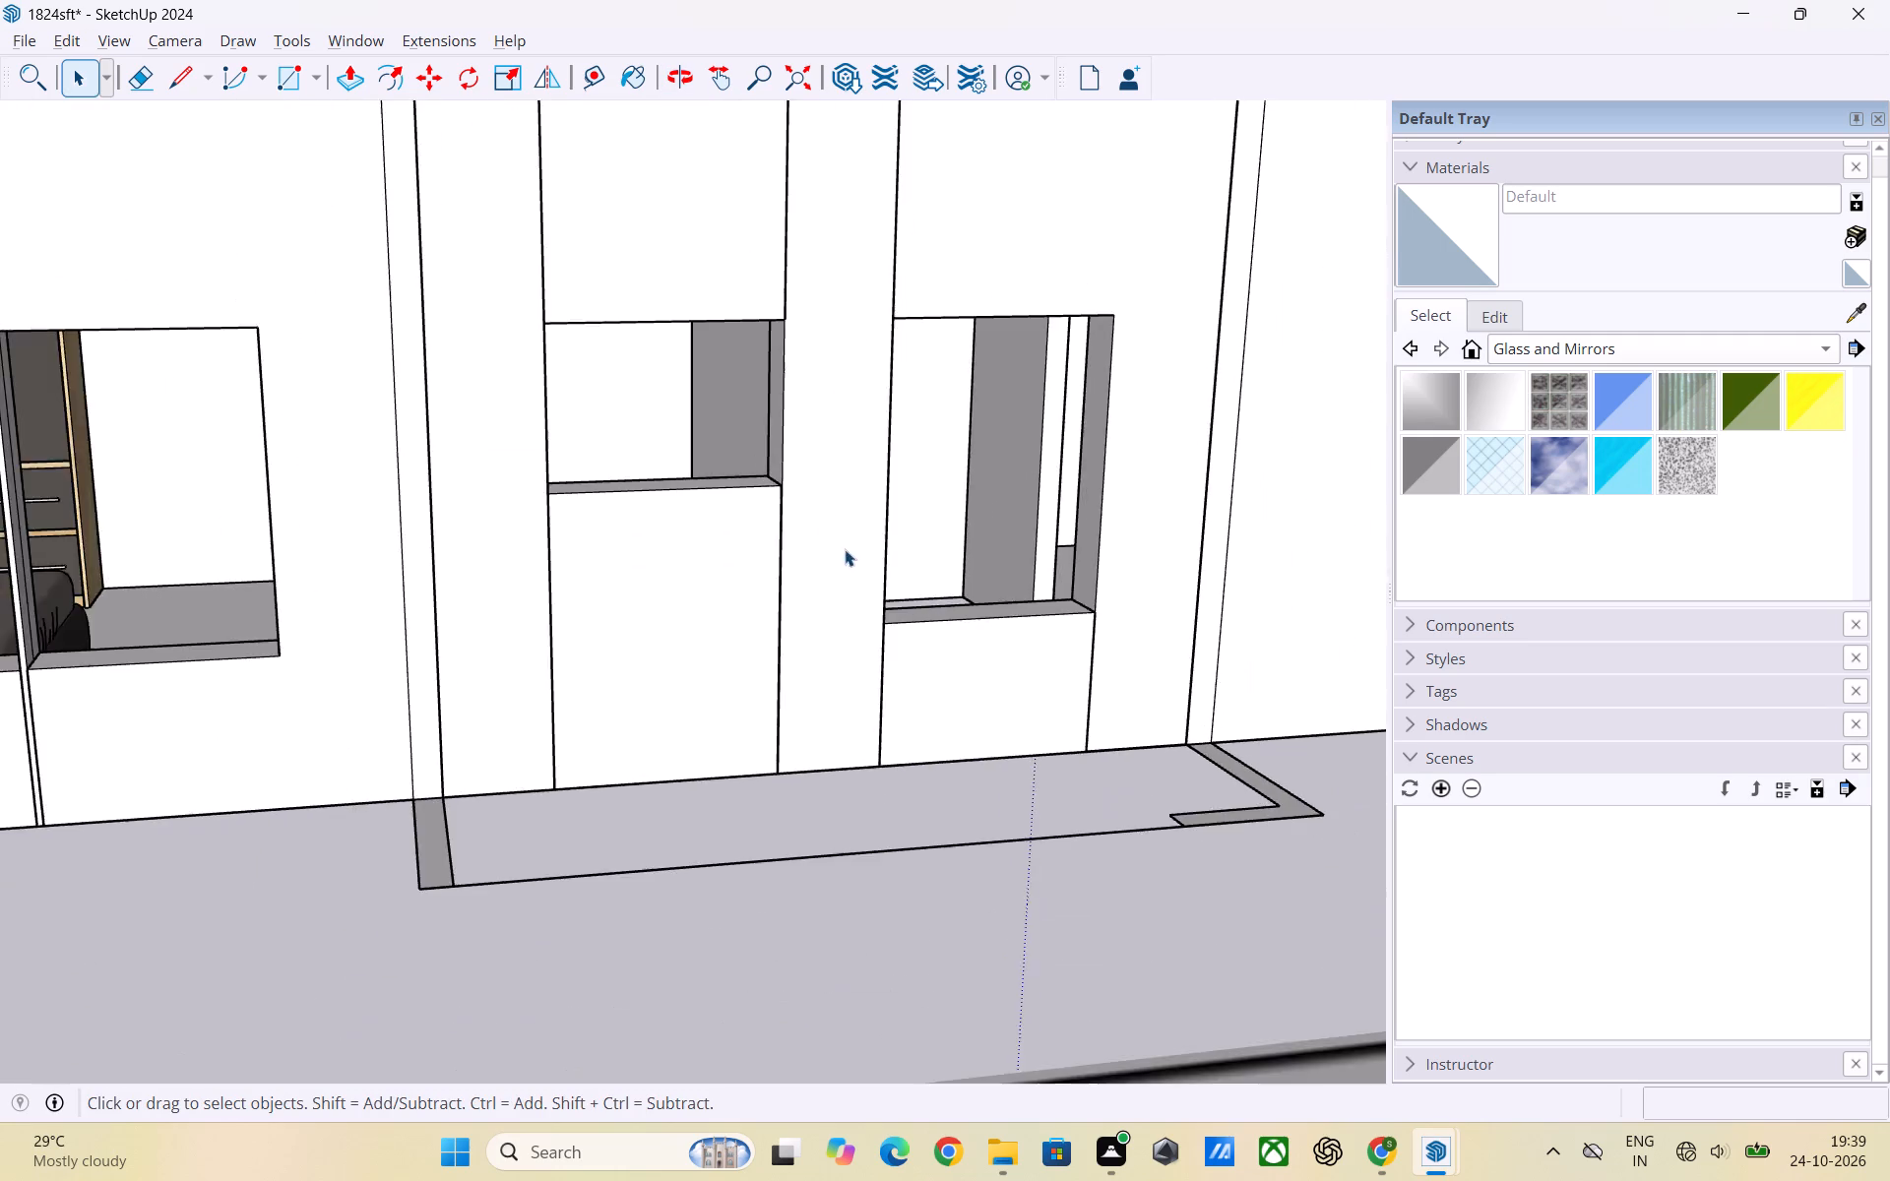
pyautogui.scroll(-4, 845, 549)
pyautogui.moveTo(754, 404); pyautogui.dragTo(622, 345, button='middle')
pyautogui.scroll(-3, 1138, 493)
pyautogui.scroll(1, 597, 328)
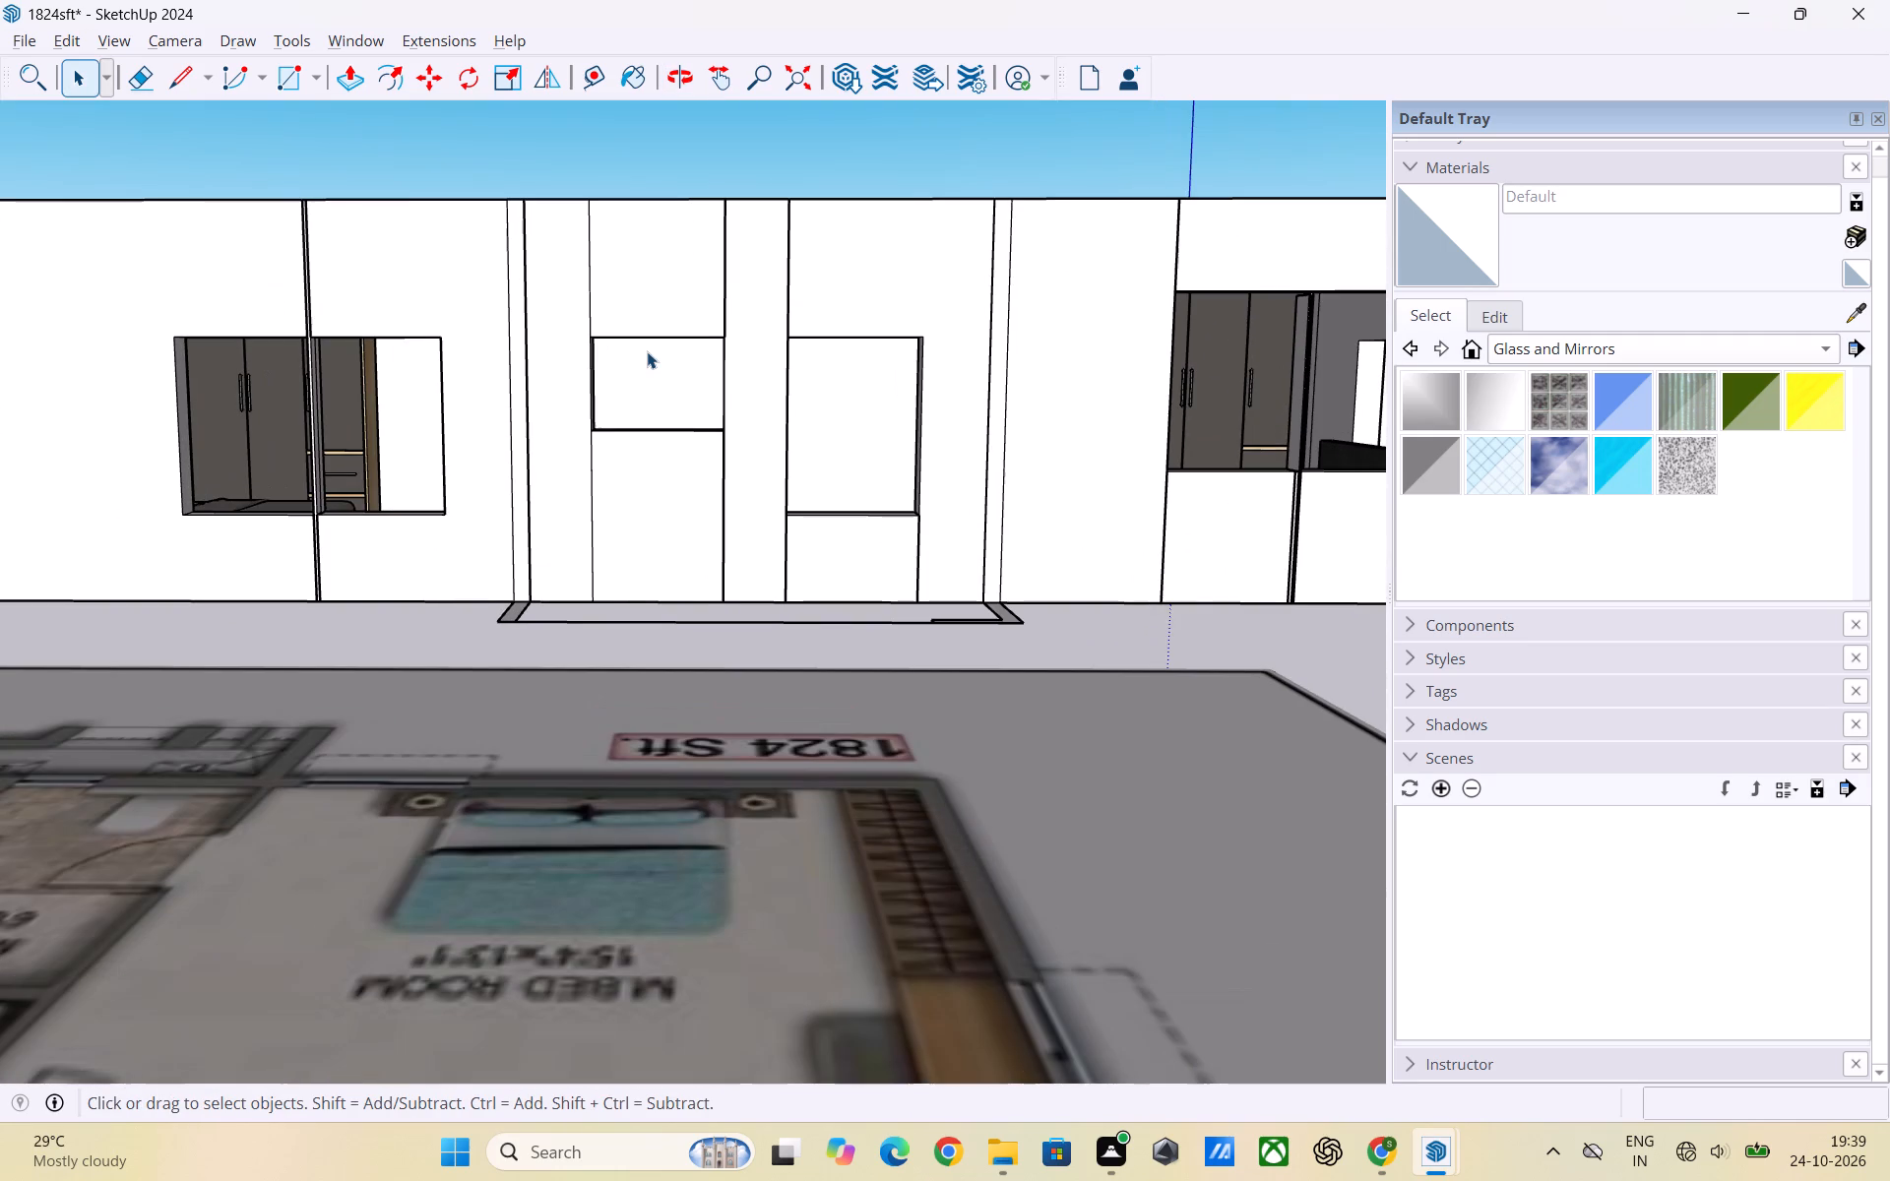
pyautogui.scroll(2, 674, 345)
pyautogui.moveTo(706, 325); pyautogui.dragTo(730, 251, button='middle')
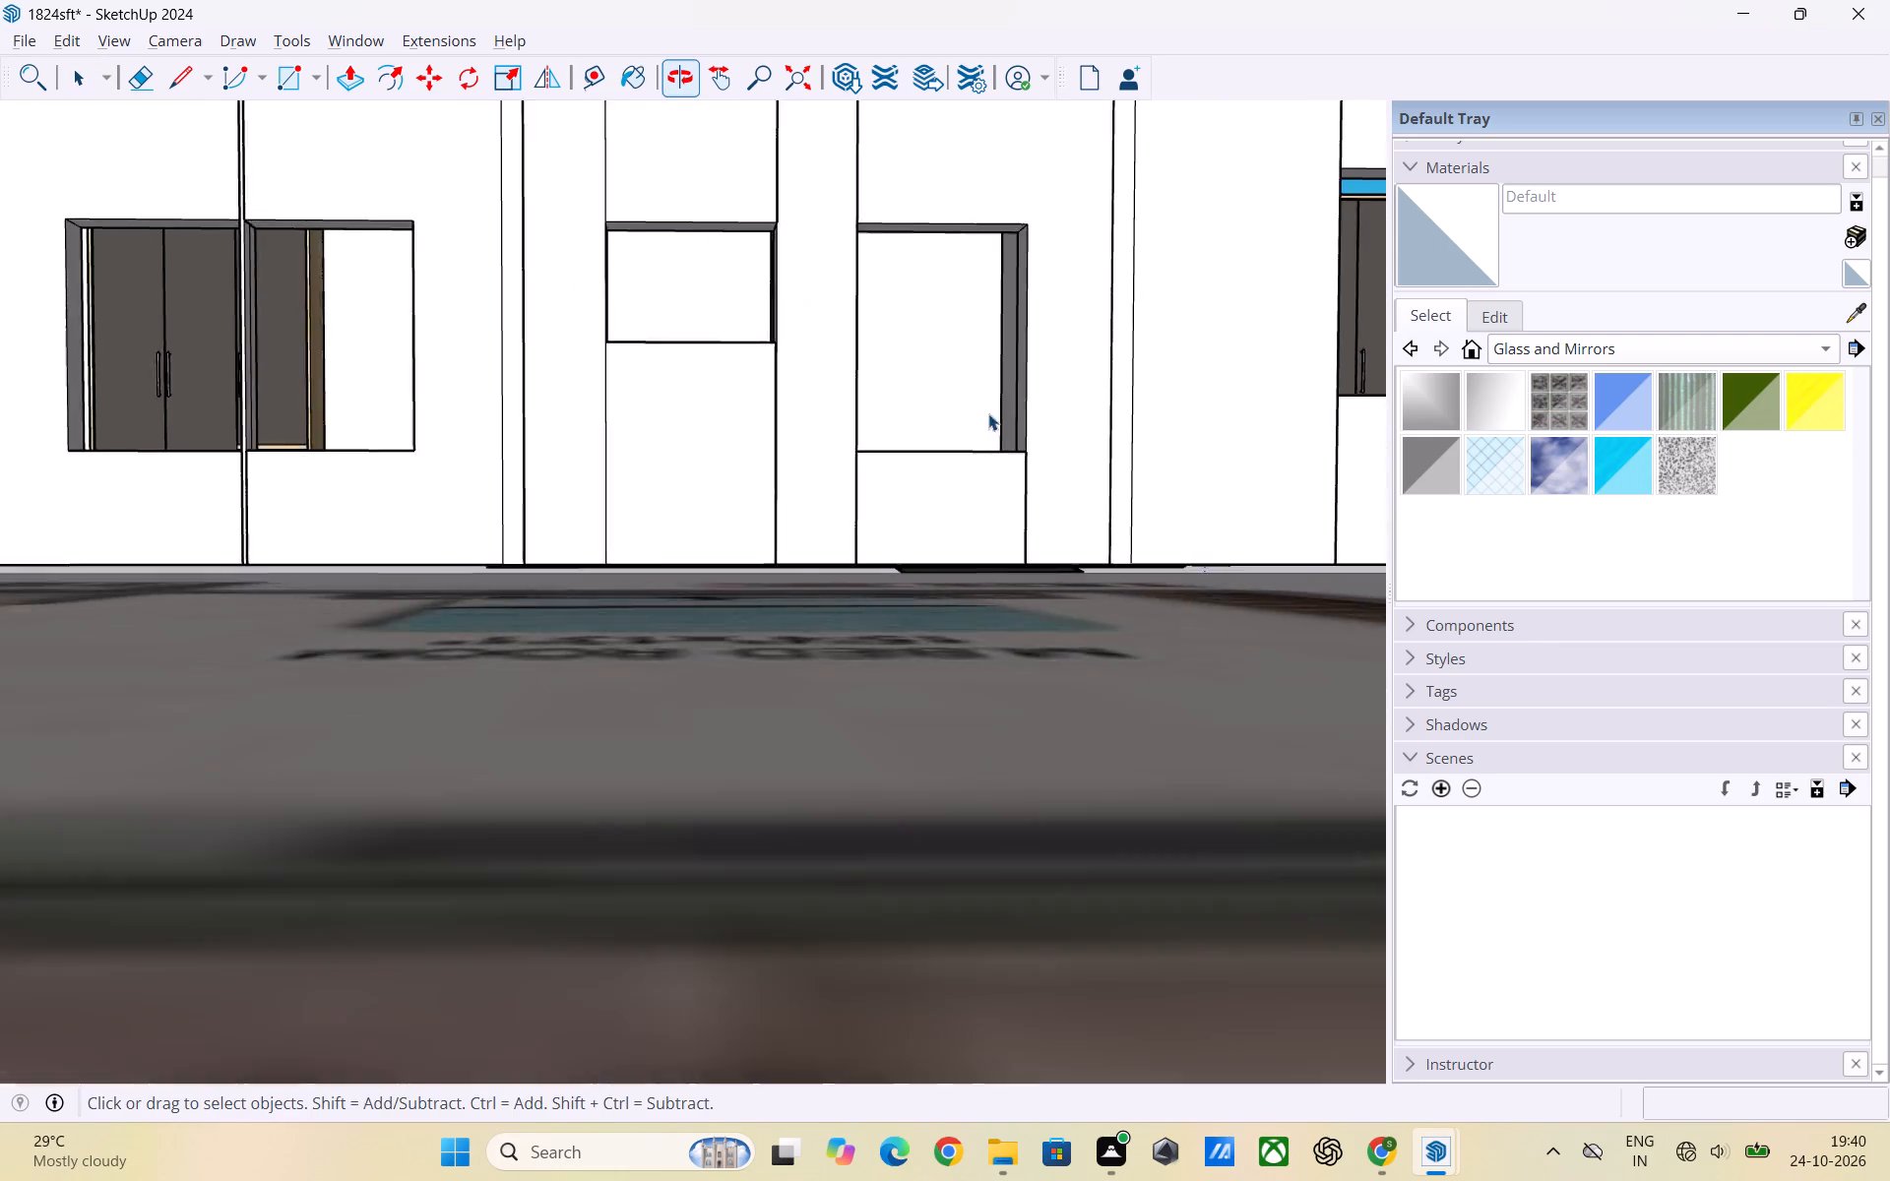
# Narrow the washbasin toilet's window by pushing its jamb on the grey-bed bedroom side inward with Push/Pull.
pyautogui.scroll(-3, 1030, 455)
pyautogui.scroll(-6, 1032, 652)
pyautogui.moveTo(928, 647); pyautogui.dragTo(969, 834, button='middle')
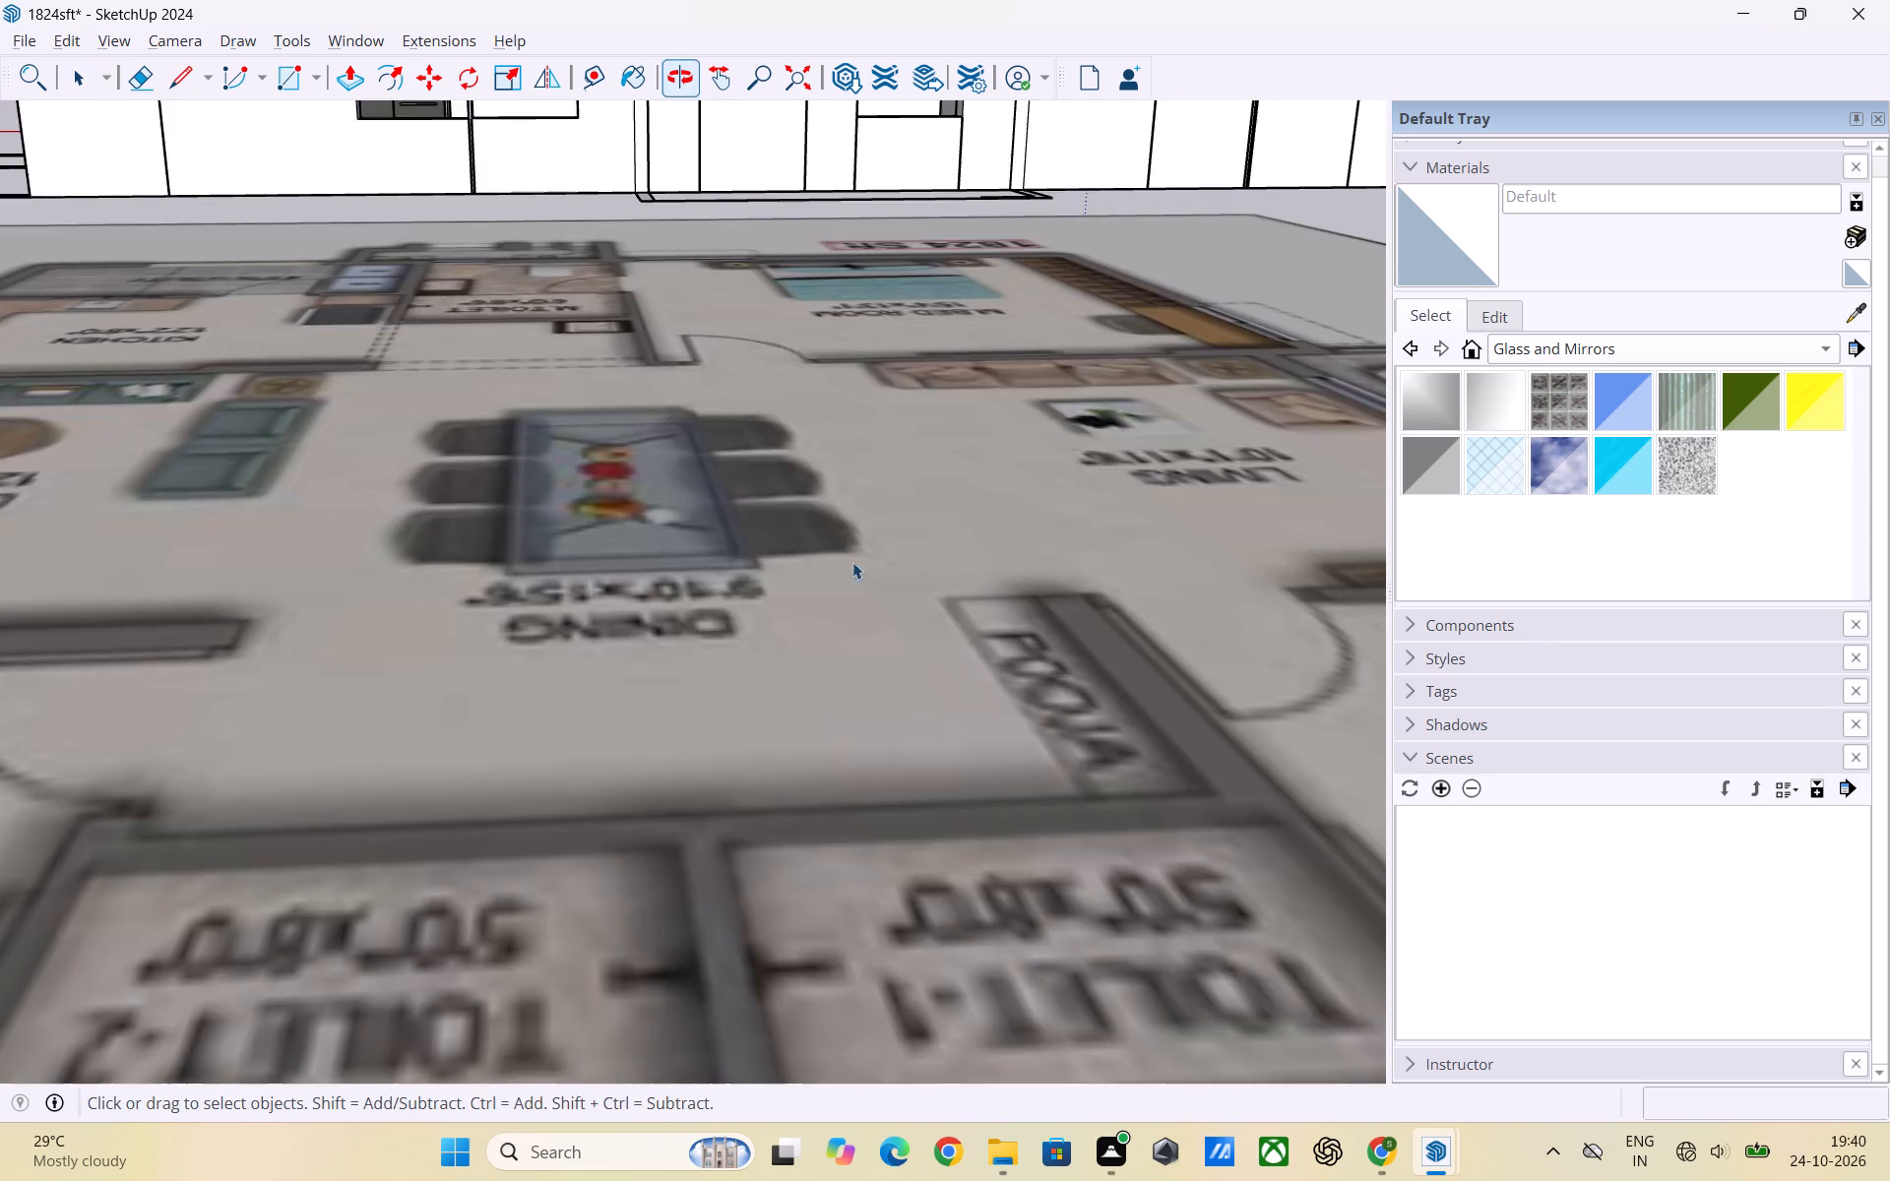
pyautogui.scroll(-17, 882, 568)
pyautogui.scroll(2, 870, 294)
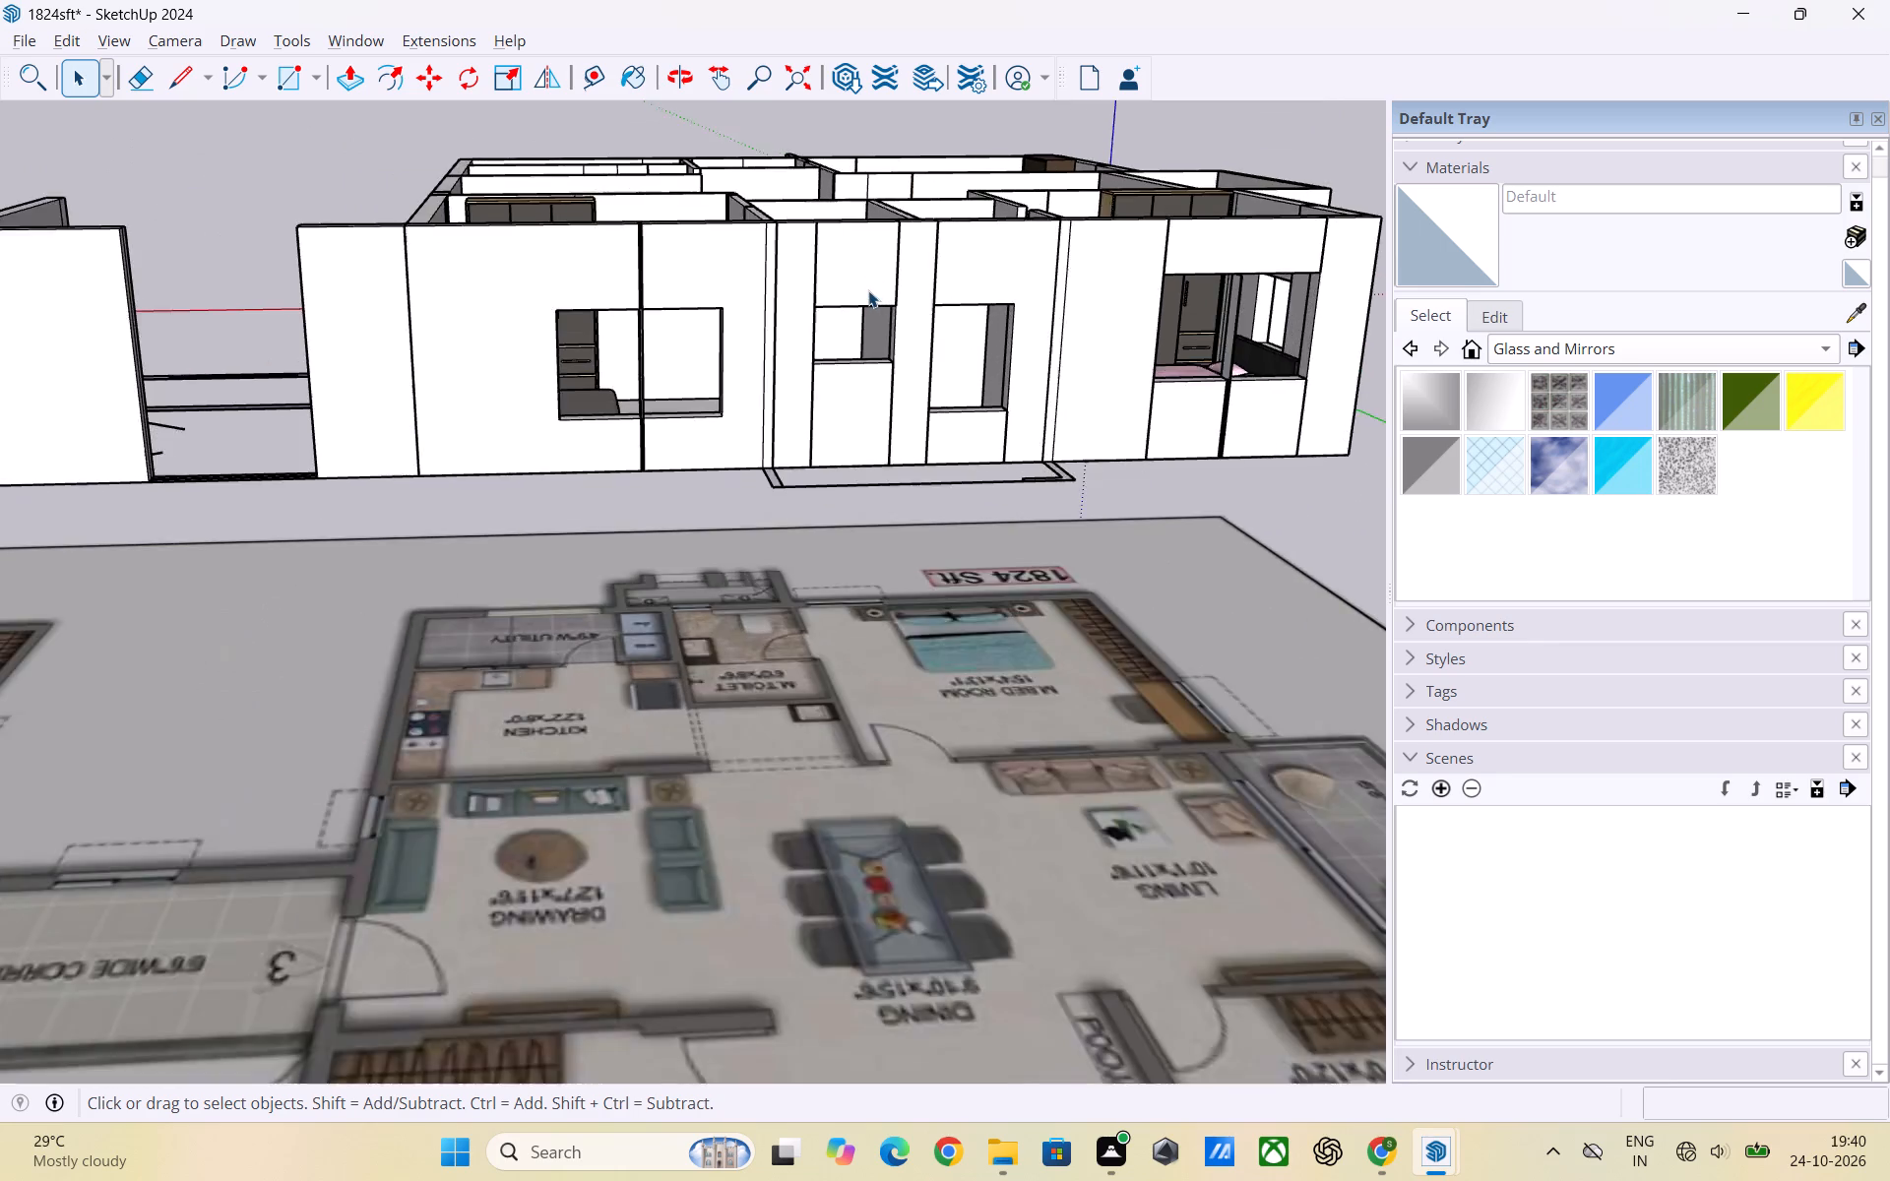
pyautogui.scroll(7, 868, 290)
pyautogui.moveTo(868, 324); pyautogui.dragTo(790, 332, button='middle')
pyautogui.moveTo(681, 369); pyautogui.dragTo(494, 434, button='middle')
pyautogui.scroll(2, 351, 491)
pyautogui.click(347, 488)
pyautogui.doubleClick(347, 487)
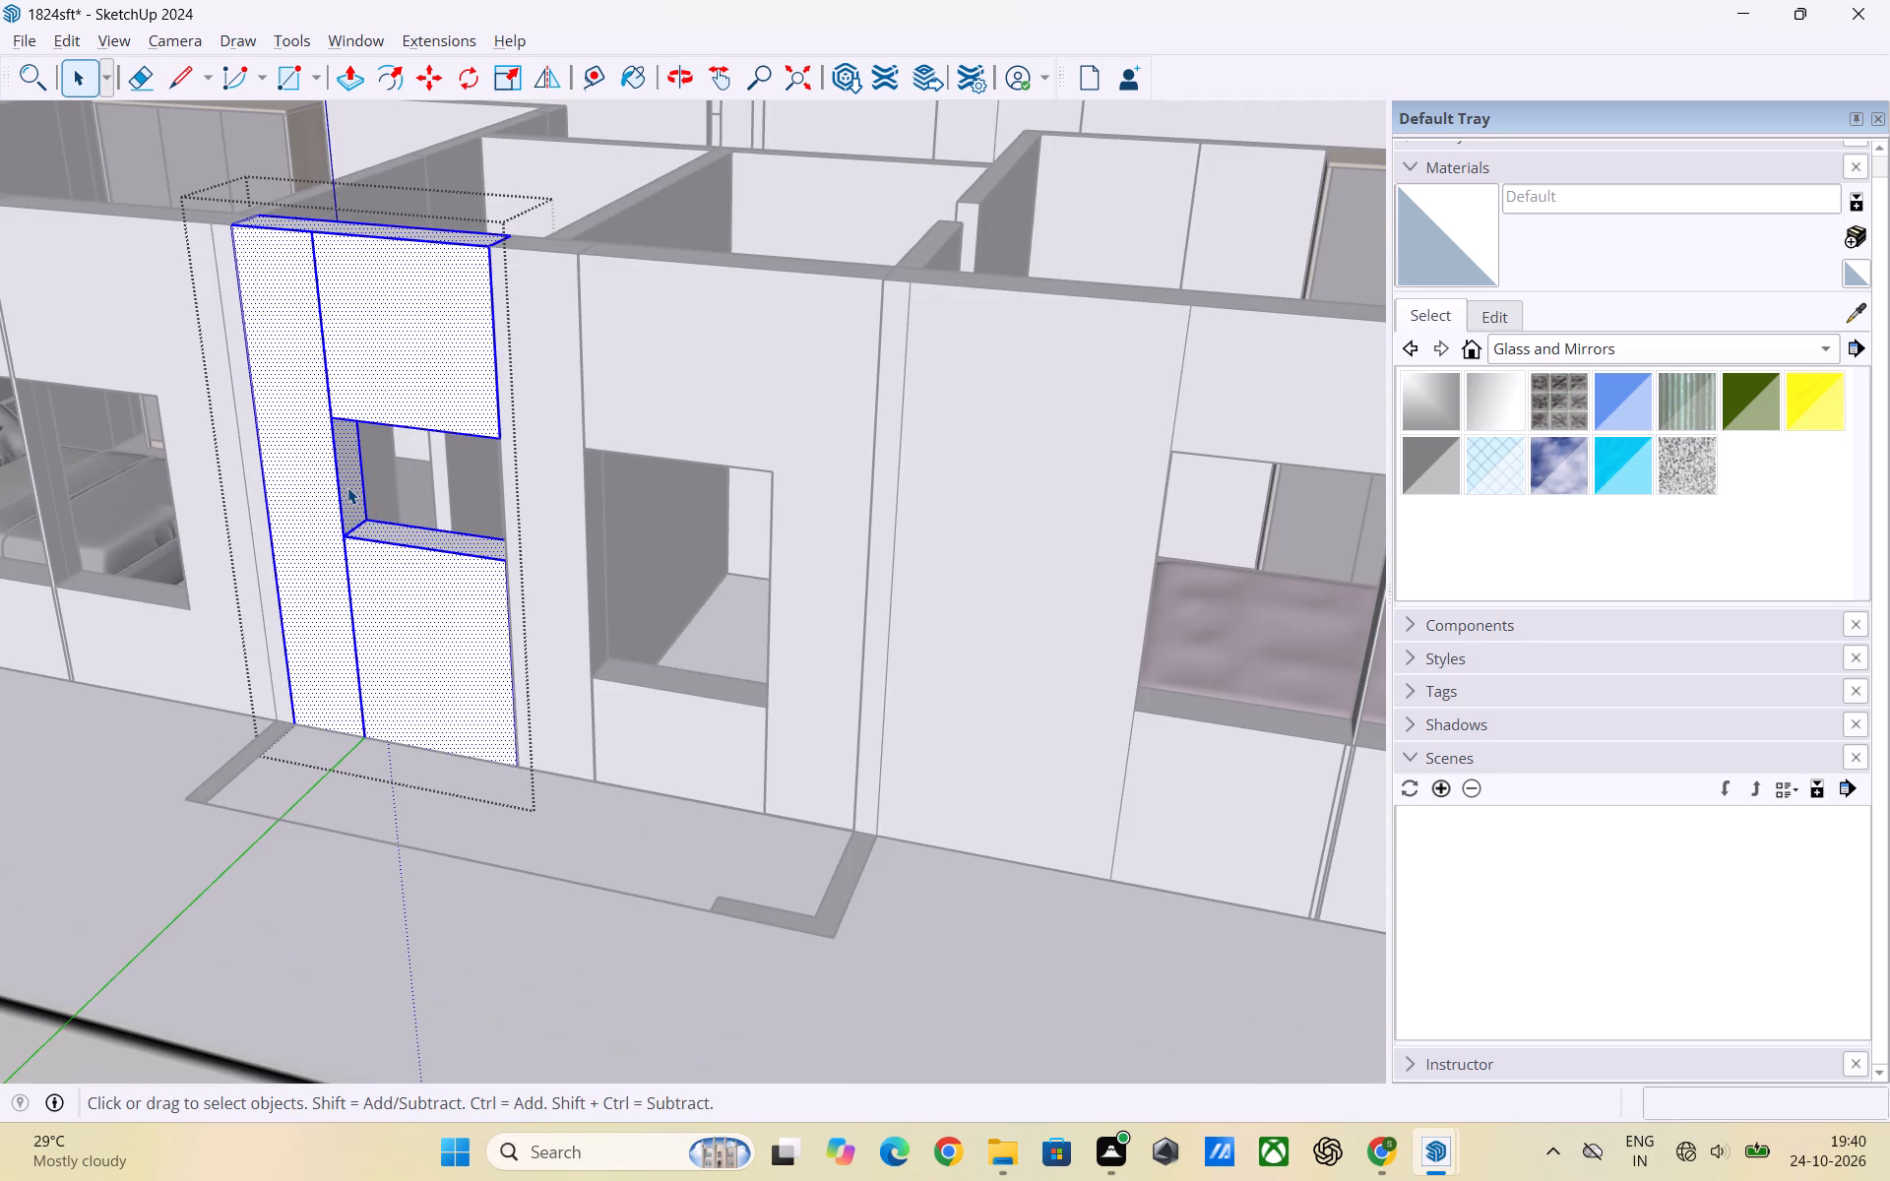
pyautogui.click(348, 487)
pyautogui.press('p')
pyautogui.click(351, 488)
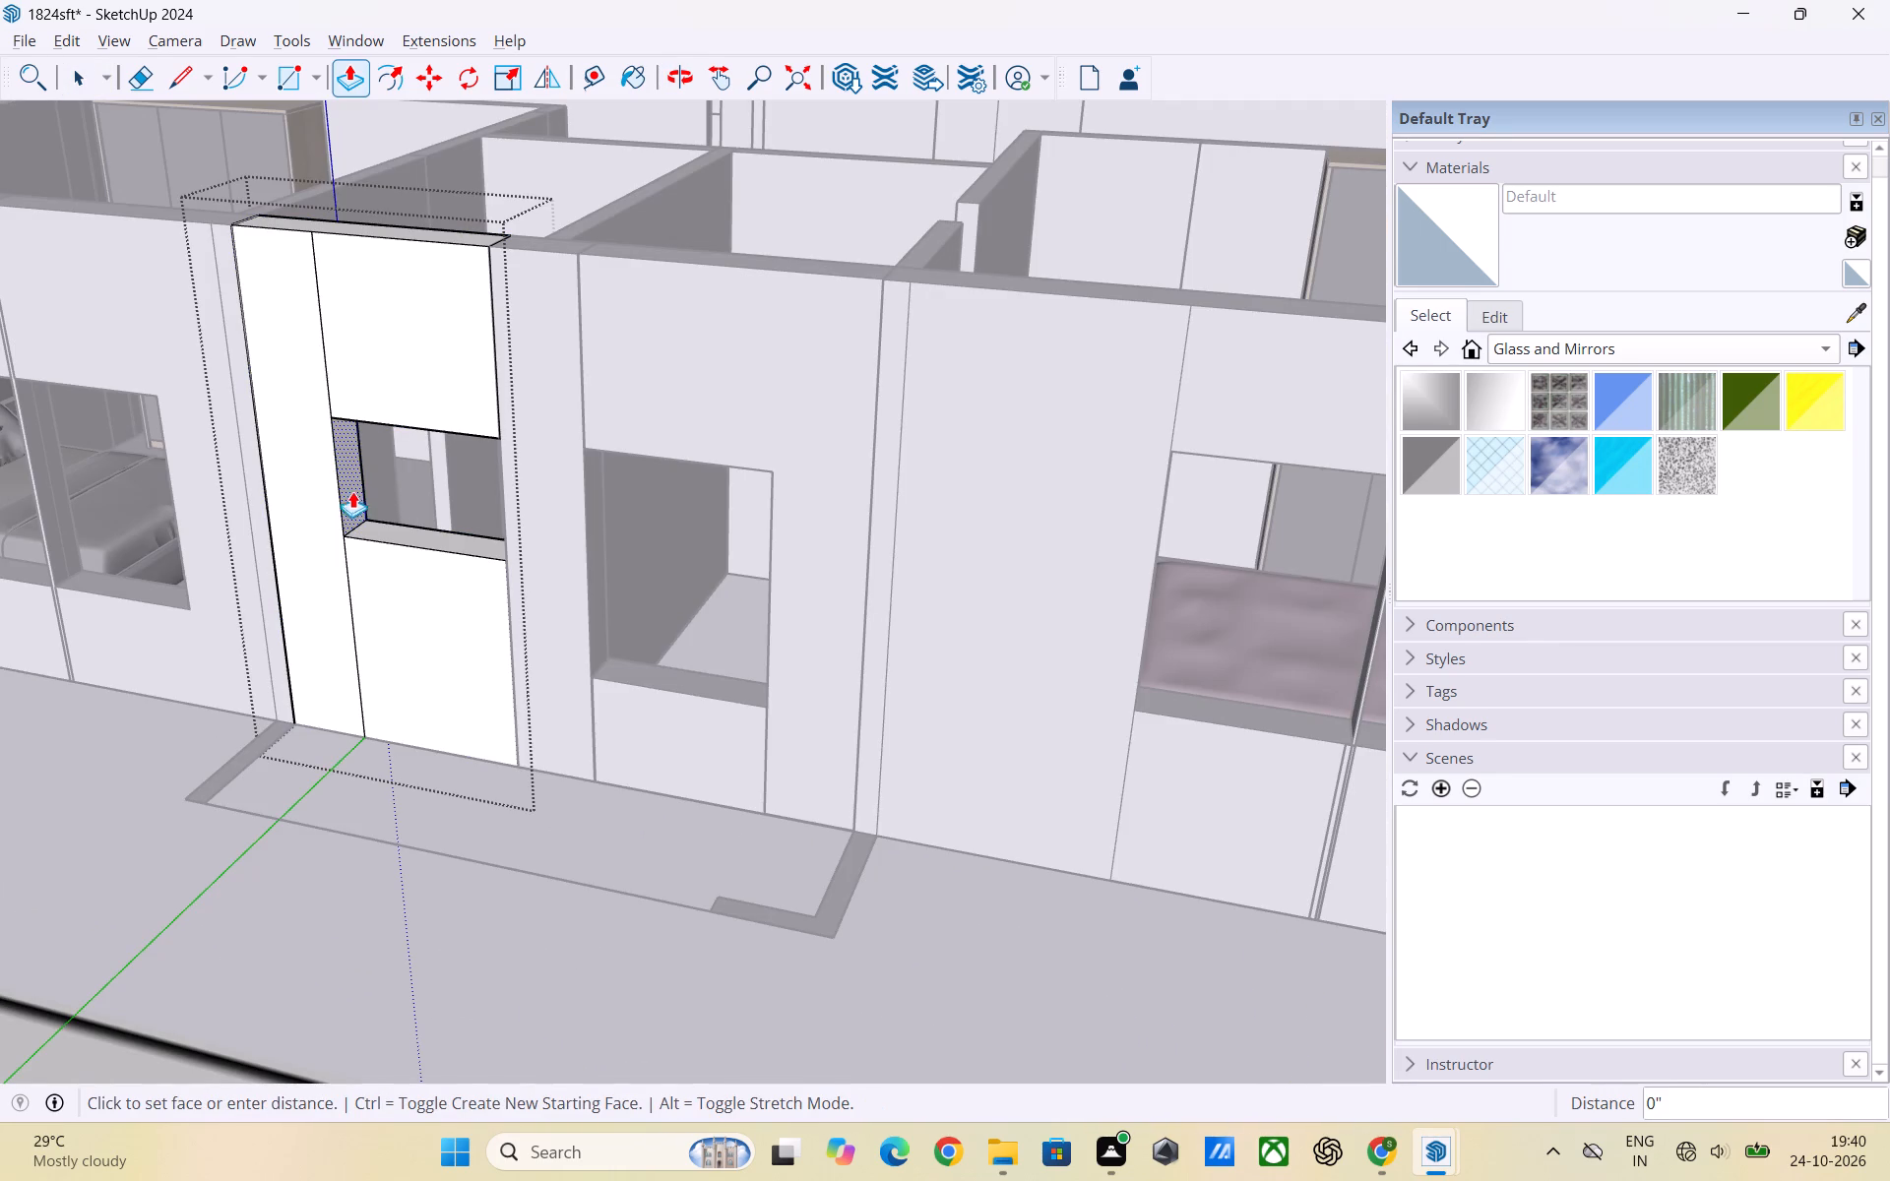
pyautogui.click(398, 500)
pyautogui.press('space')
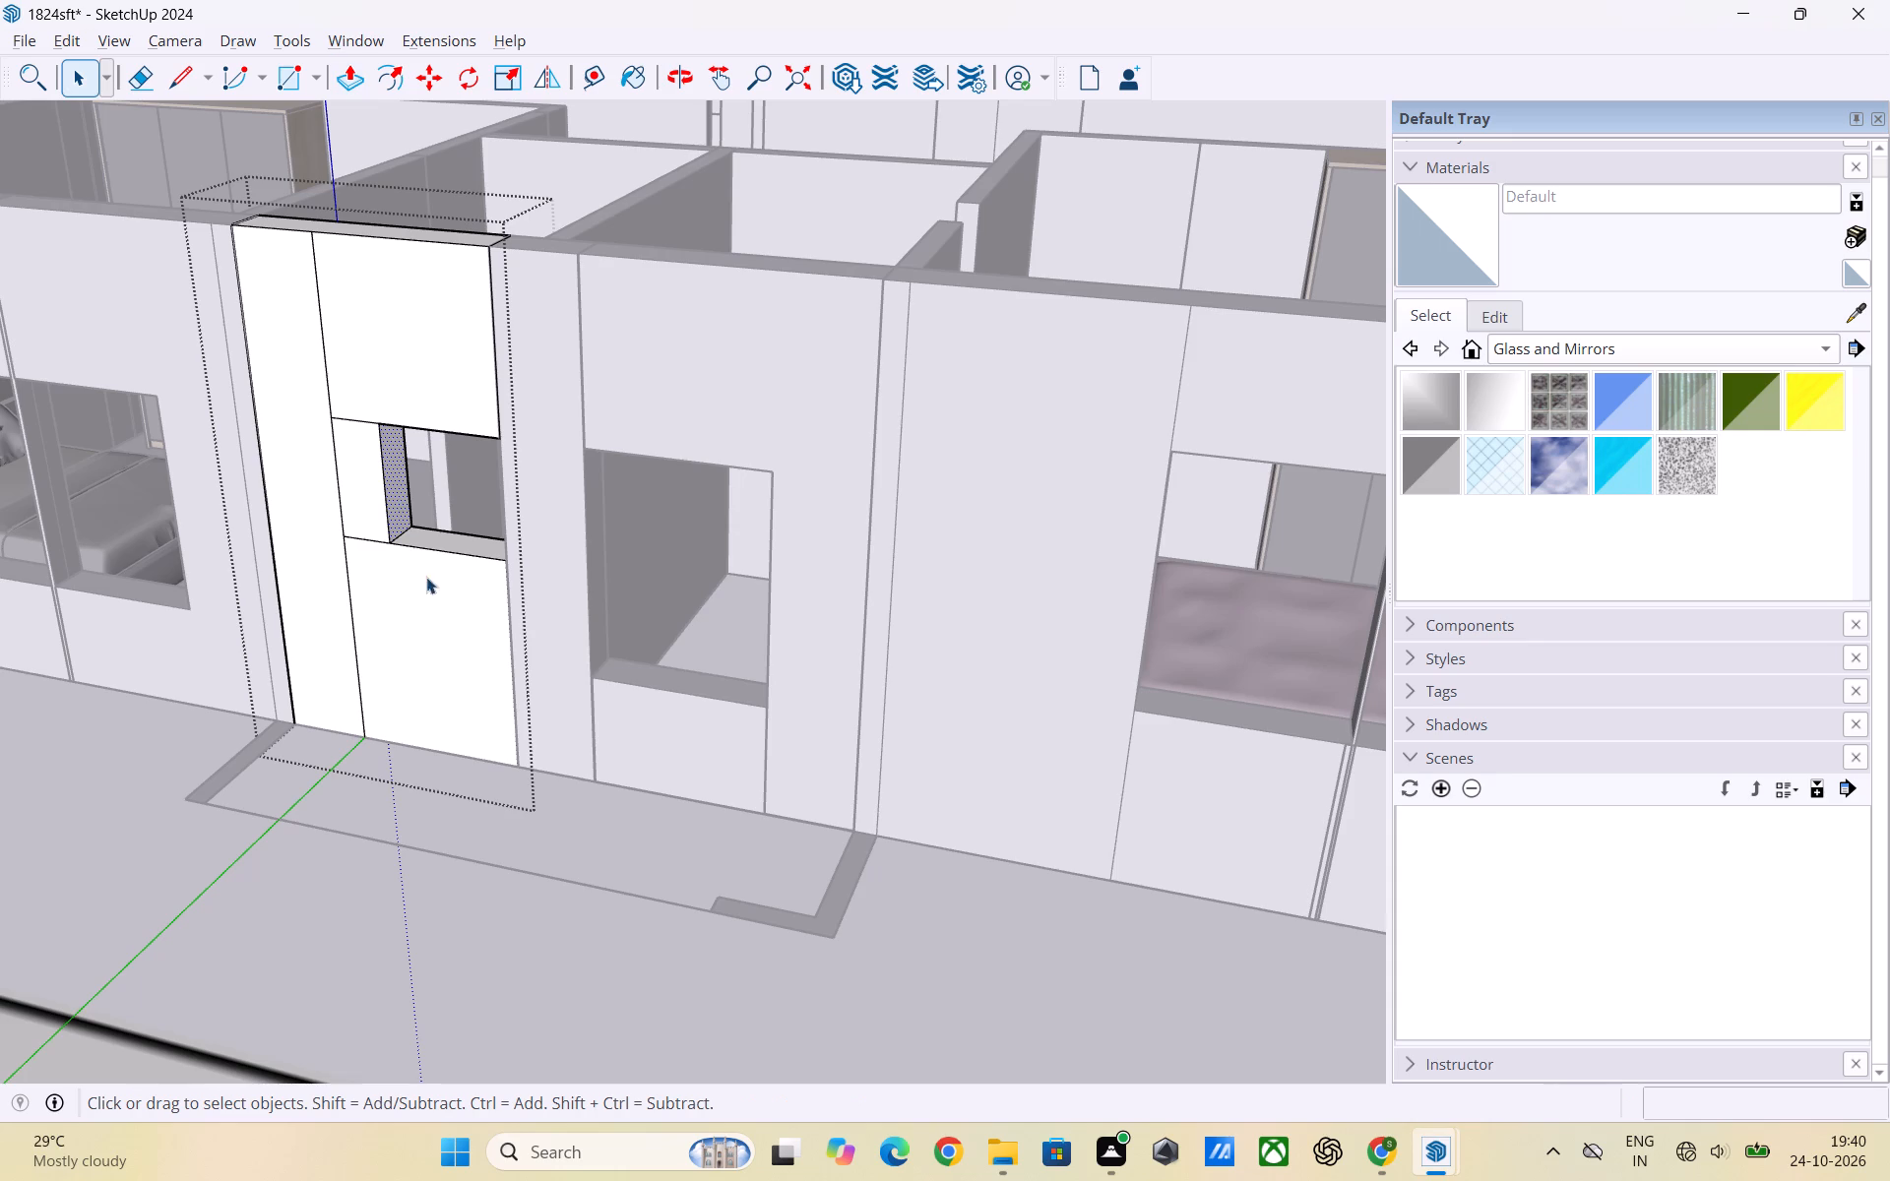
pyautogui.click(426, 906)
# Inspect the narrowed toilet window from outside, comparing it with the neighbouring toilet and bedroom windows.
pyautogui.scroll(2, 399, 495)
pyautogui.moveTo(414, 518); pyautogui.dragTo(674, 513, button='middle')
pyautogui.scroll(1, 644, 527)
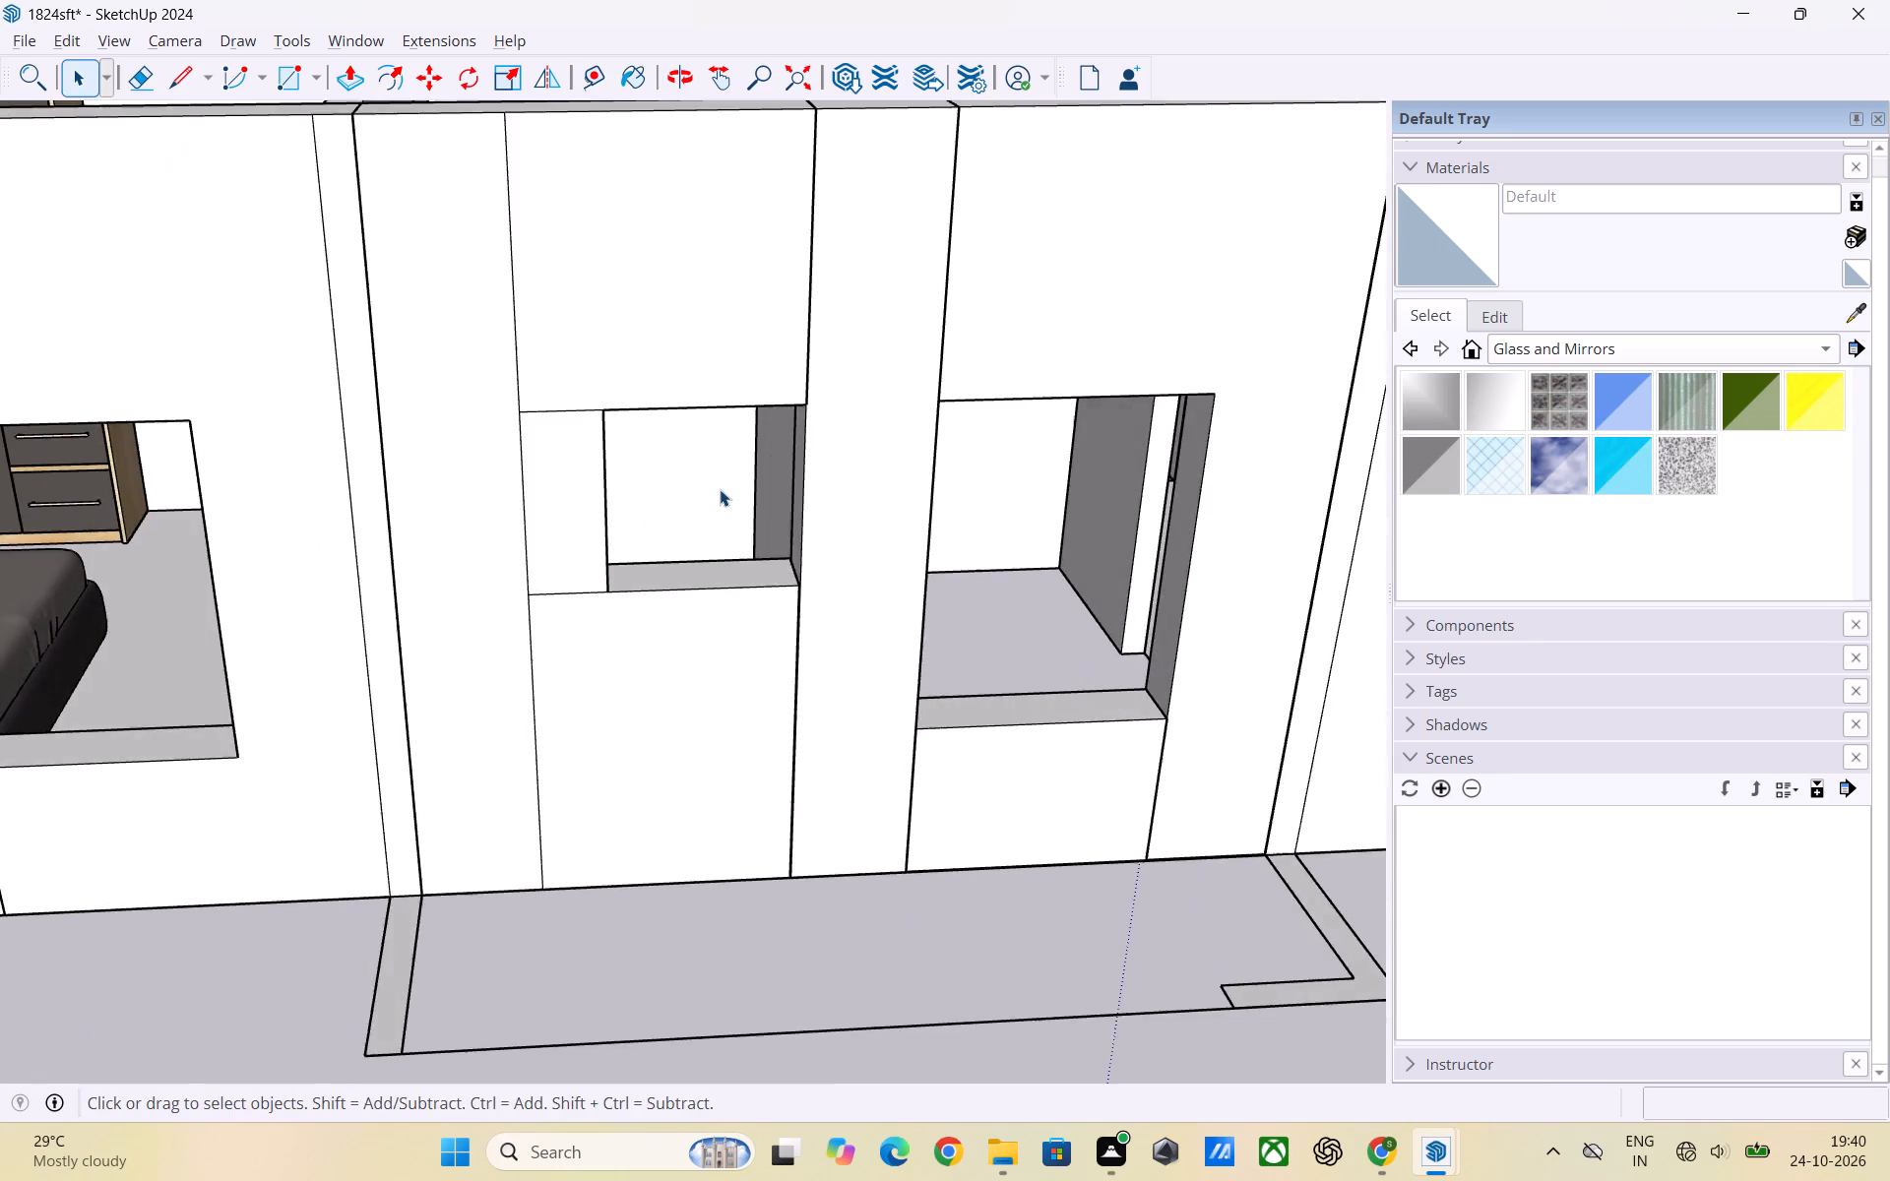
pyautogui.scroll(3, 720, 489)
pyautogui.moveTo(743, 504); pyautogui.dragTo(788, 471, button='middle')
pyautogui.moveTo(908, 456); pyautogui.dragTo(906, 558, button='middle')
pyautogui.scroll(-1, 908, 504)
pyautogui.scroll(-3, 858, 384)
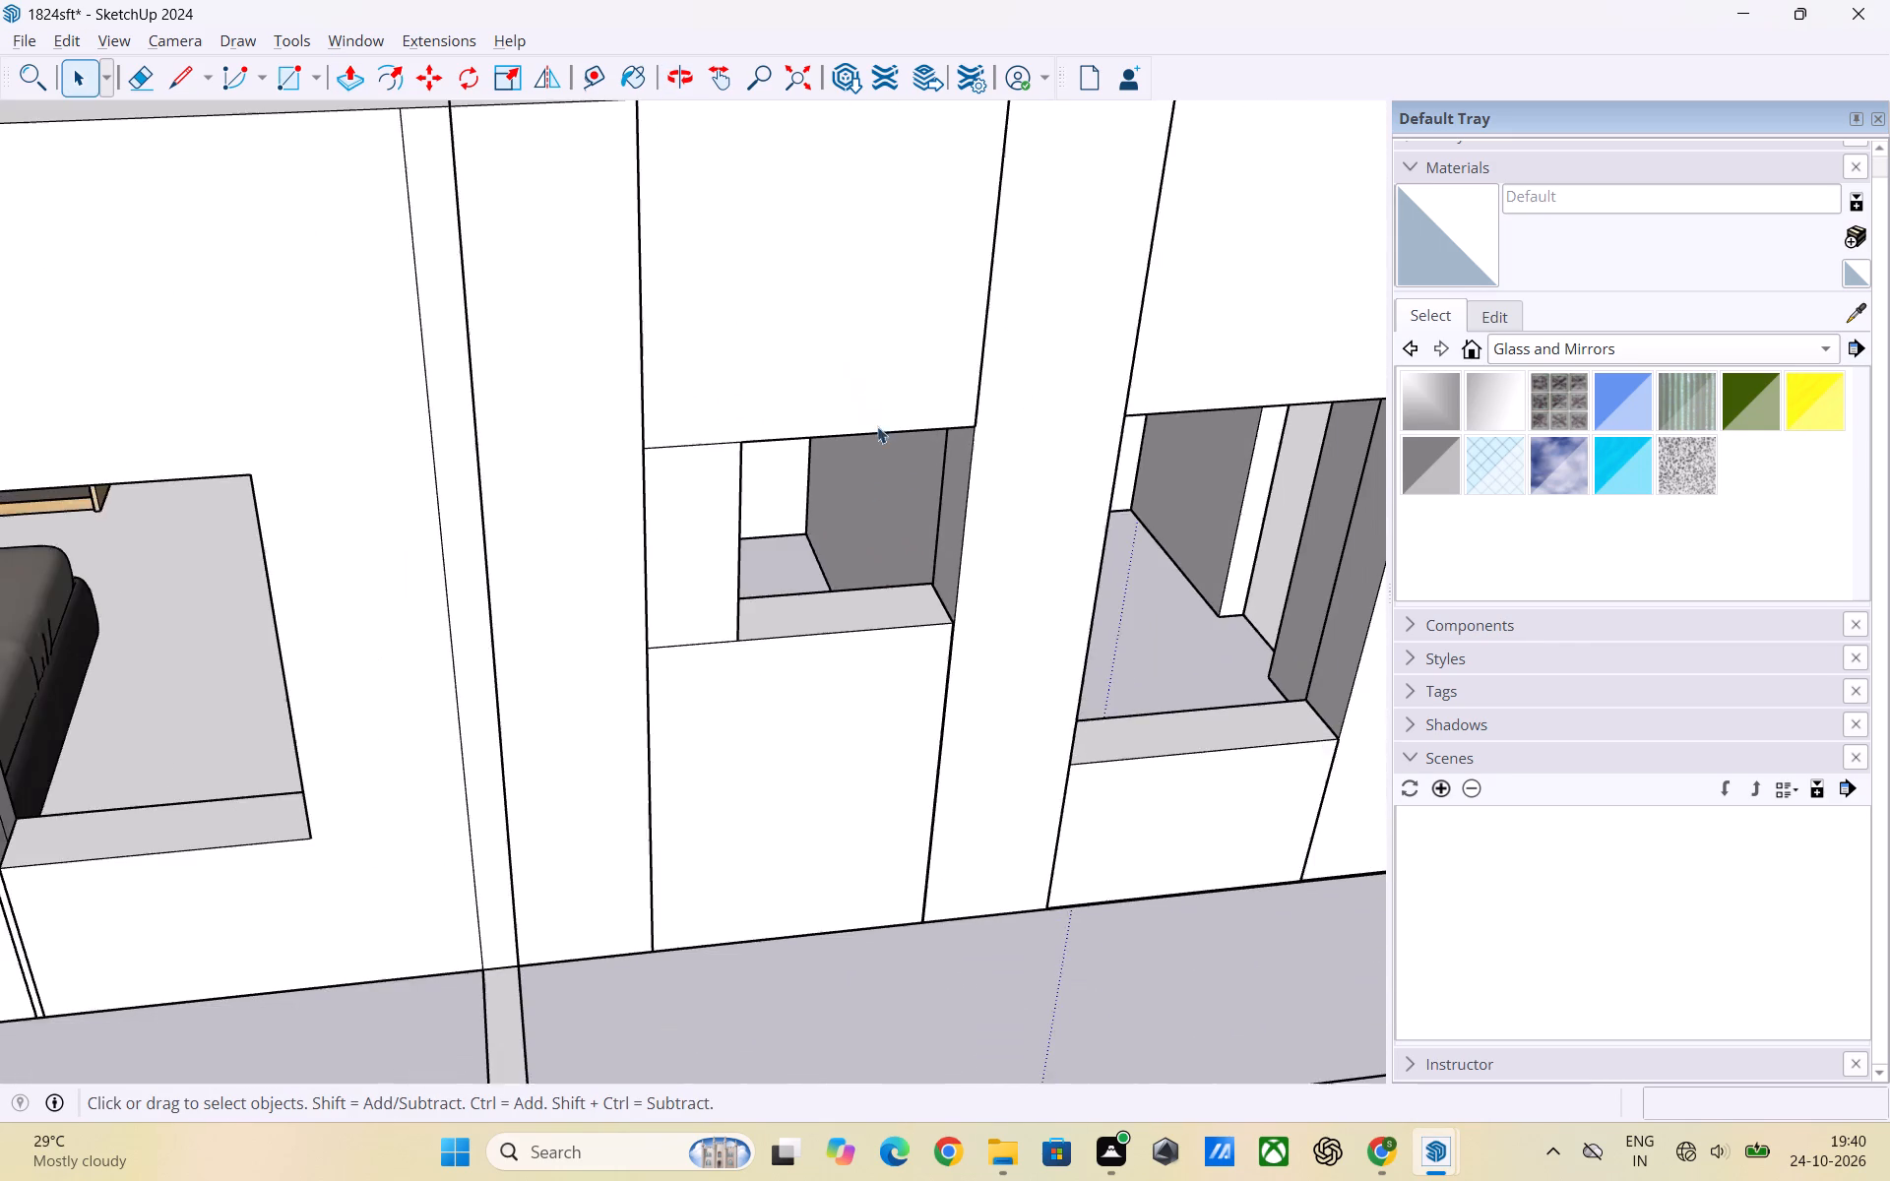
pyautogui.scroll(-5, 882, 426)
pyautogui.moveTo(861, 360); pyautogui.dragTo(847, 257, button='middle')
pyautogui.scroll(-1, 1224, 456)
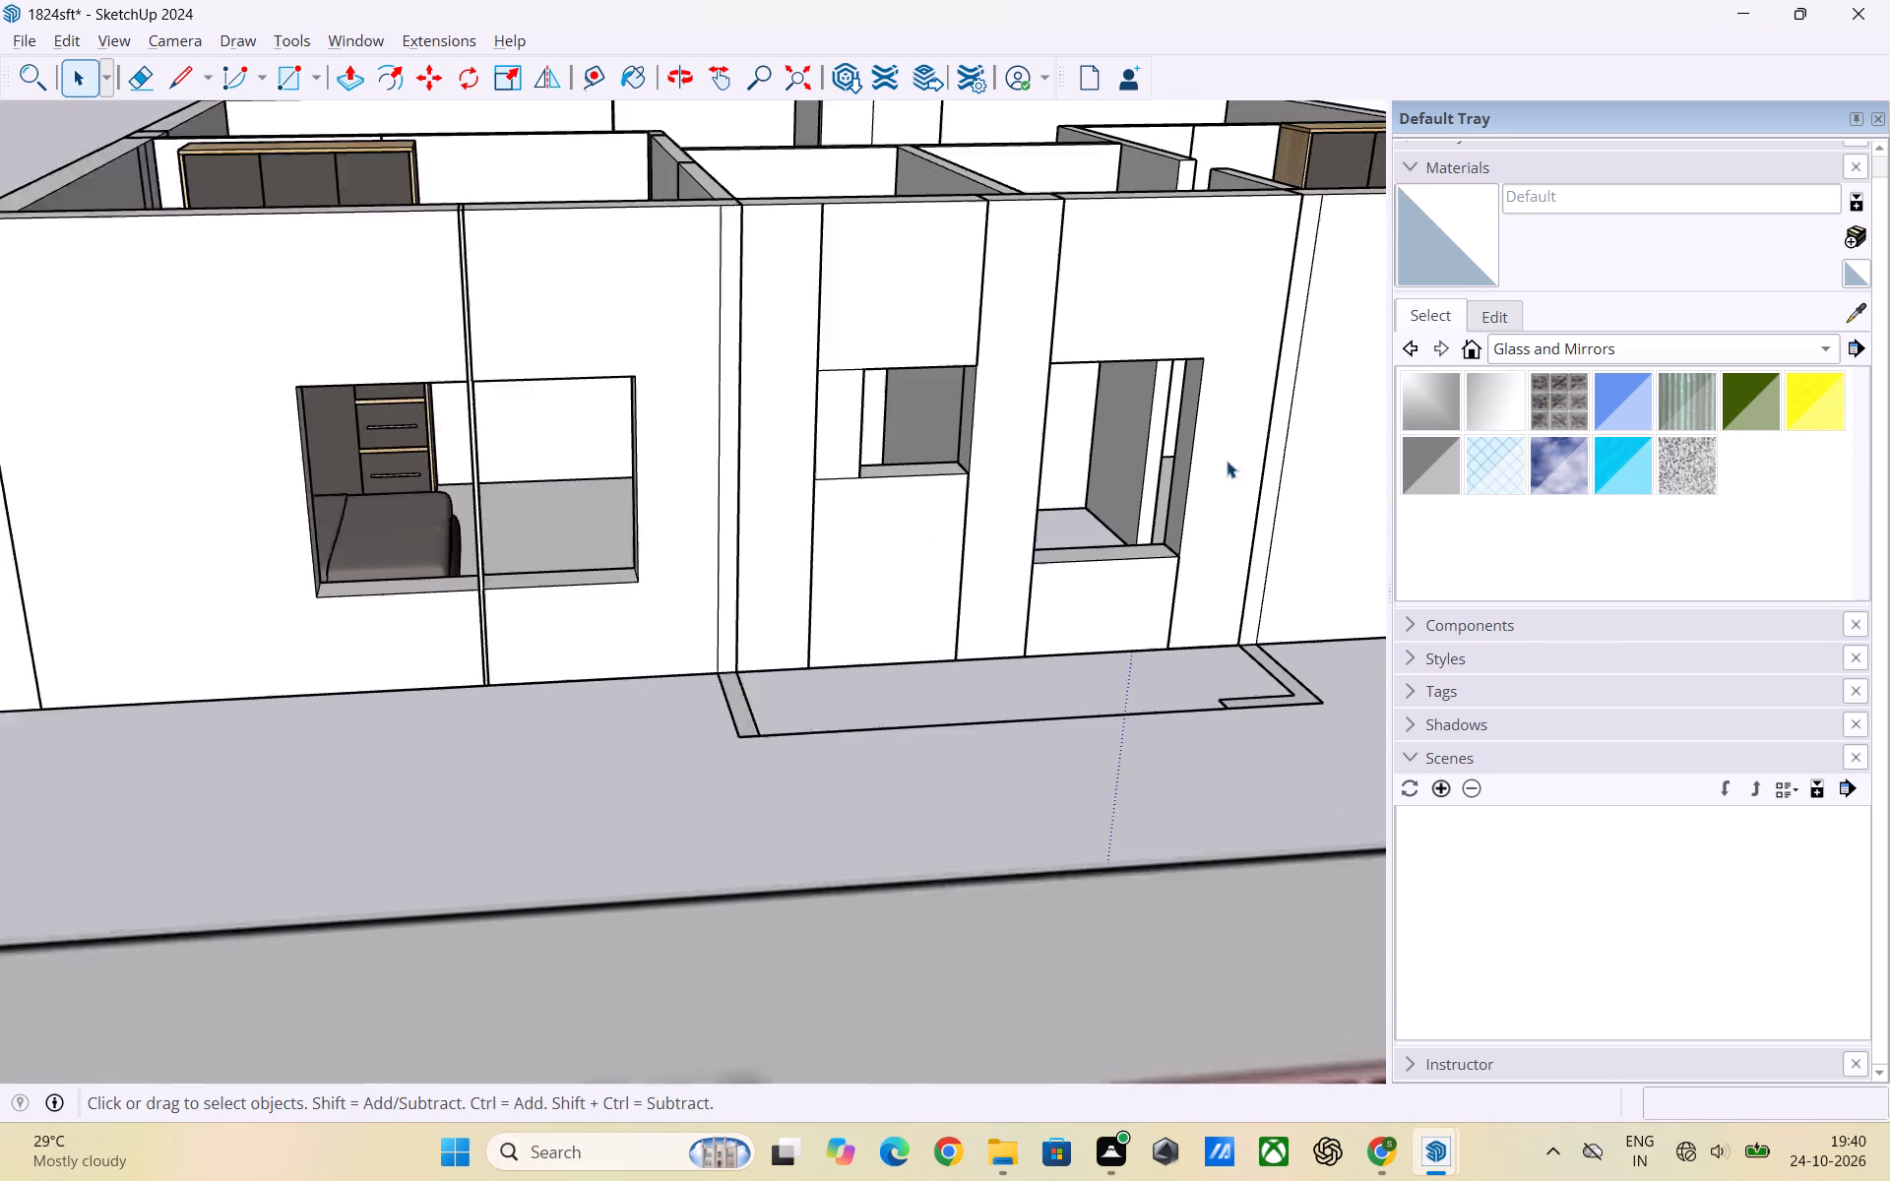
pyautogui.scroll(-5, 1227, 461)
pyautogui.scroll(-6, 1086, 550)
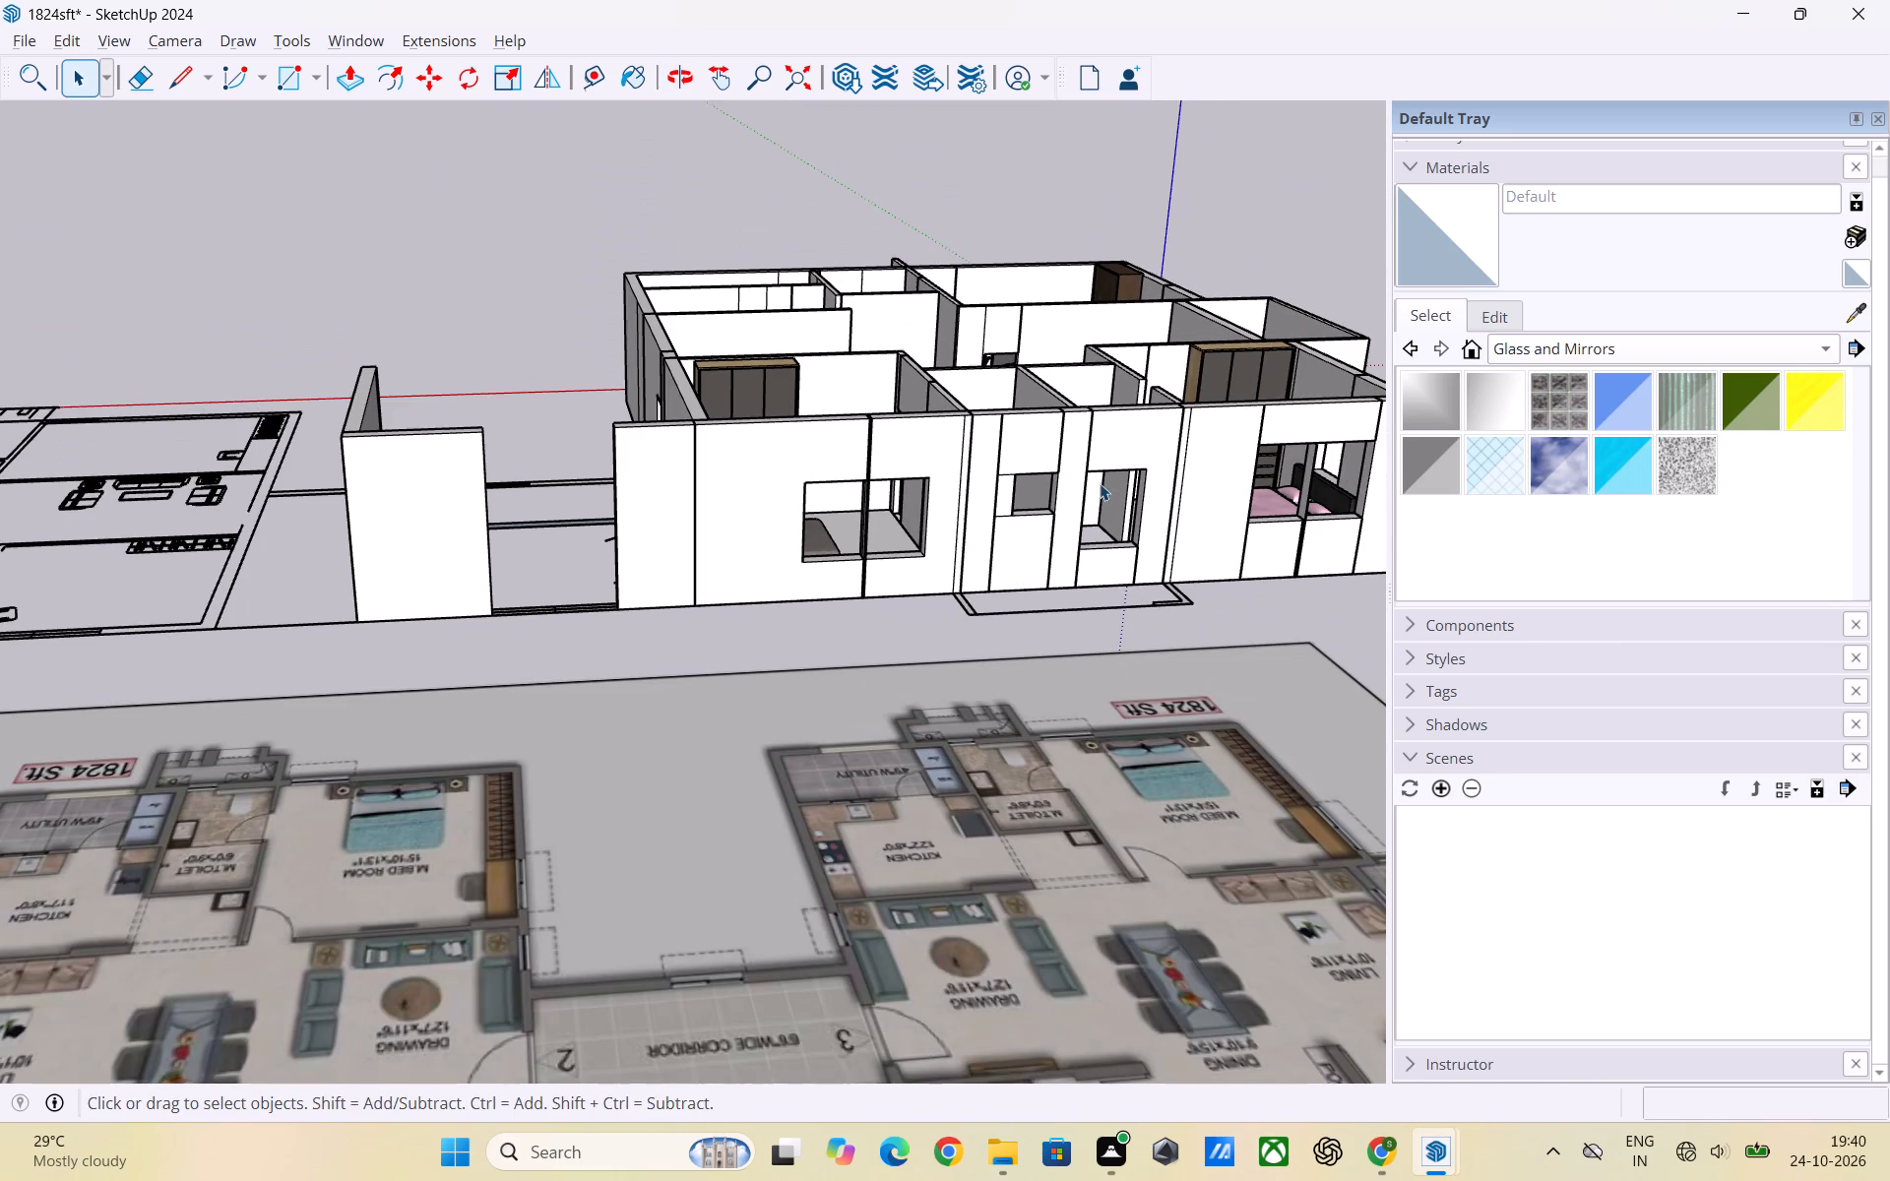
# Raise the head of the washbasin toilet's window by pushing the opening's top face upward with Push/Pull.
pyautogui.moveTo(1100, 483); pyautogui.dragTo(1023, 392, button='middle')
pyautogui.scroll(10, 1011, 386)
pyautogui.moveTo(994, 455); pyautogui.dragTo(928, 359, button='middle')
pyautogui.scroll(-6, 1112, 540)
pyautogui.scroll(5, 935, 414)
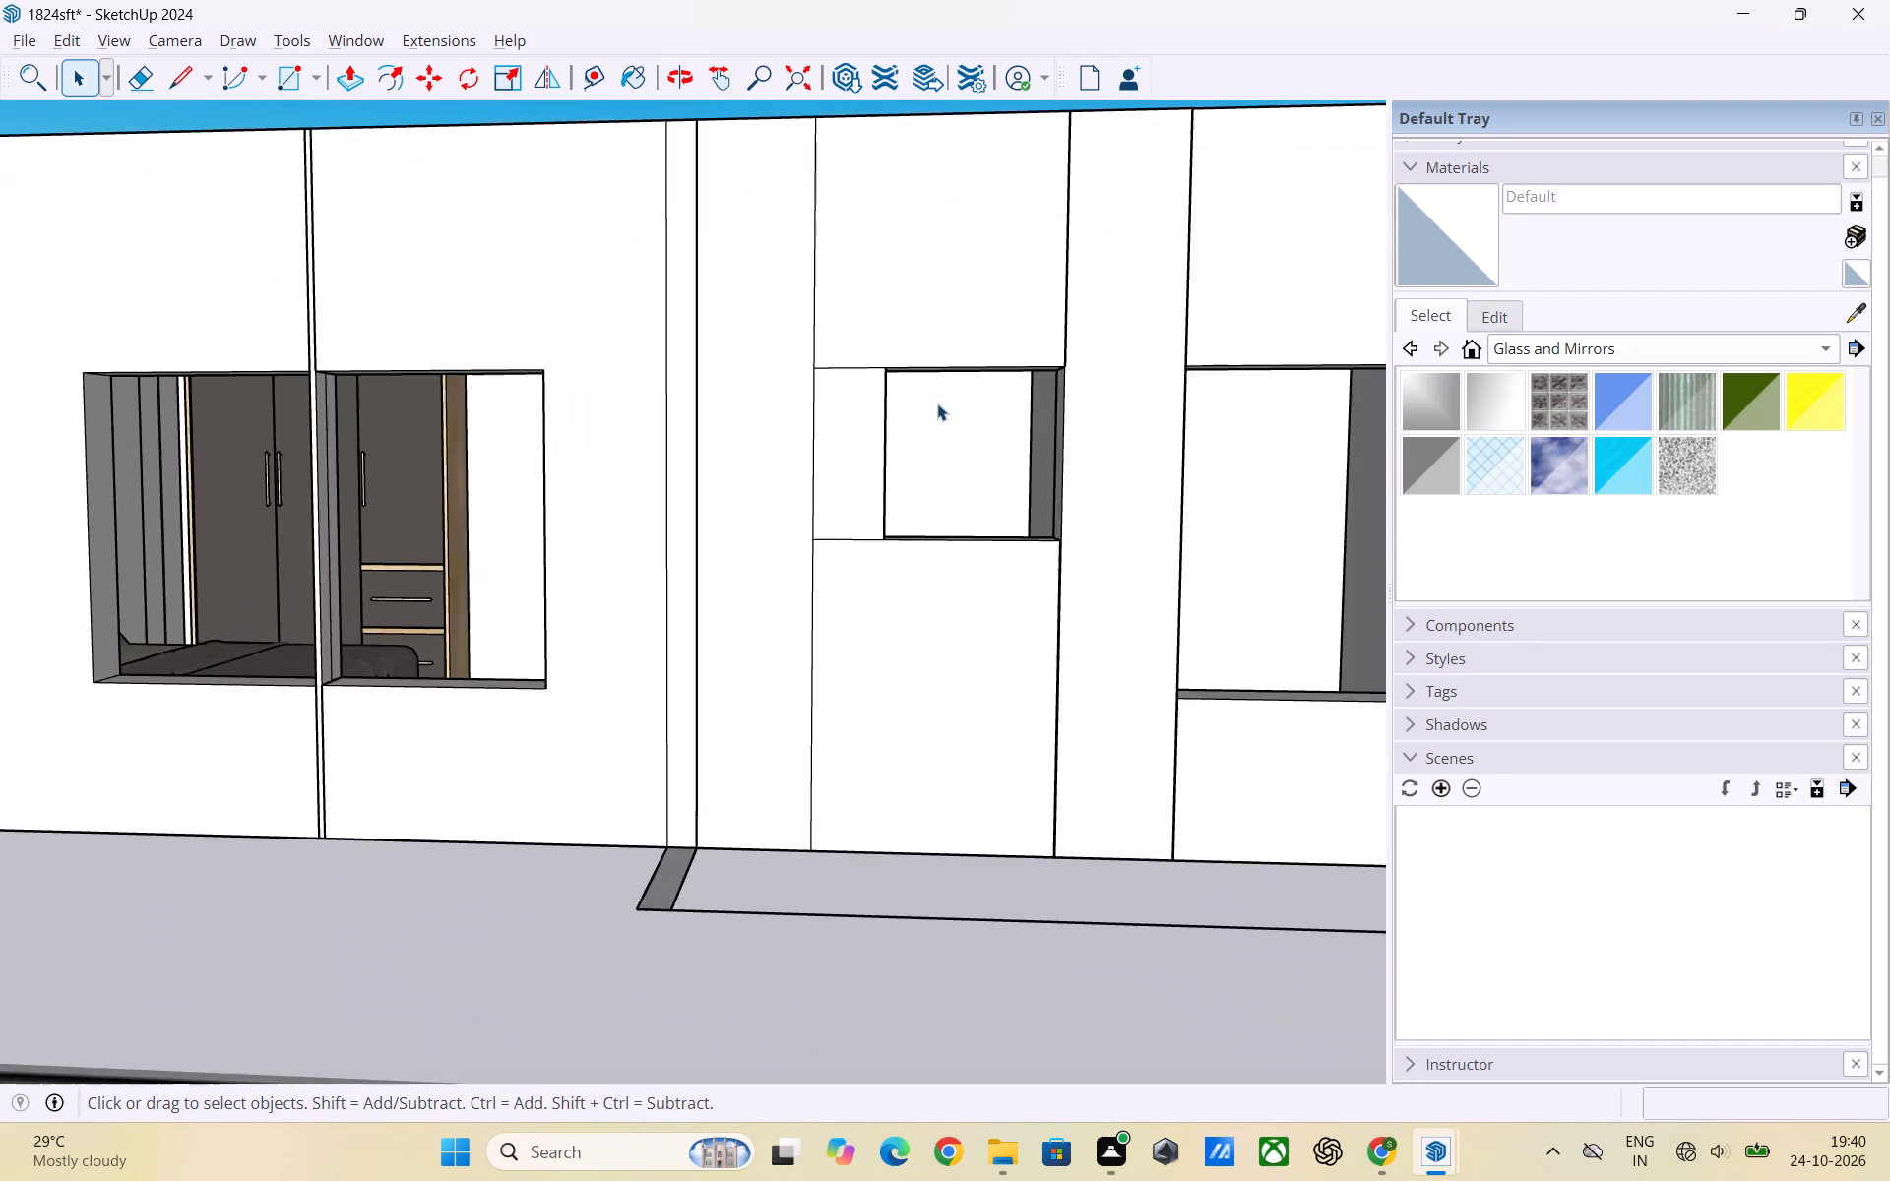
pyautogui.scroll(4, 937, 404)
pyautogui.moveTo(951, 391); pyautogui.dragTo(1107, 453, button='middle')
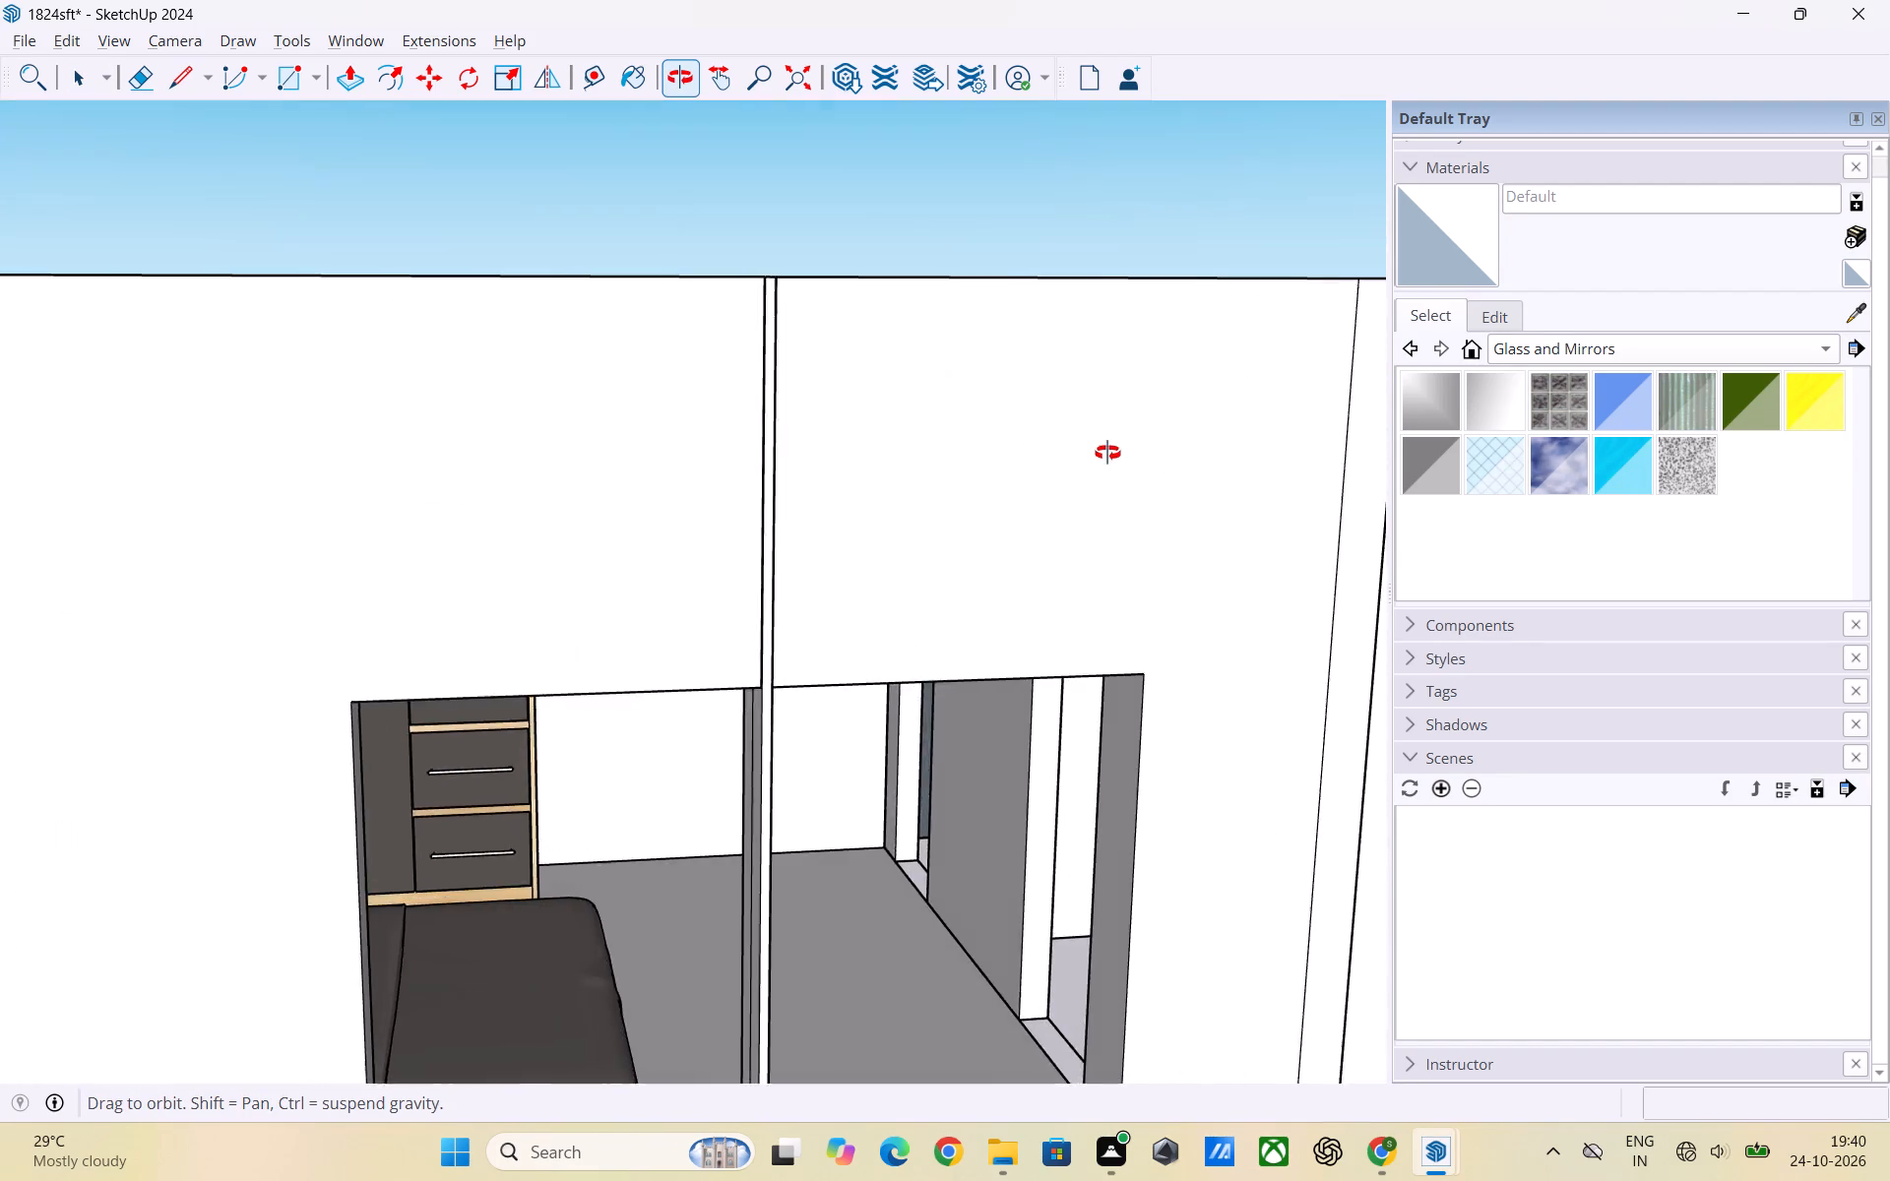
pyautogui.moveTo(1107, 453); pyautogui.dragTo(904, 443, button='middle')
pyautogui.scroll(-6, 715, 469)
pyautogui.scroll(1, 758, 569)
pyautogui.moveTo(758, 569); pyautogui.dragTo(814, 416, button='middle')
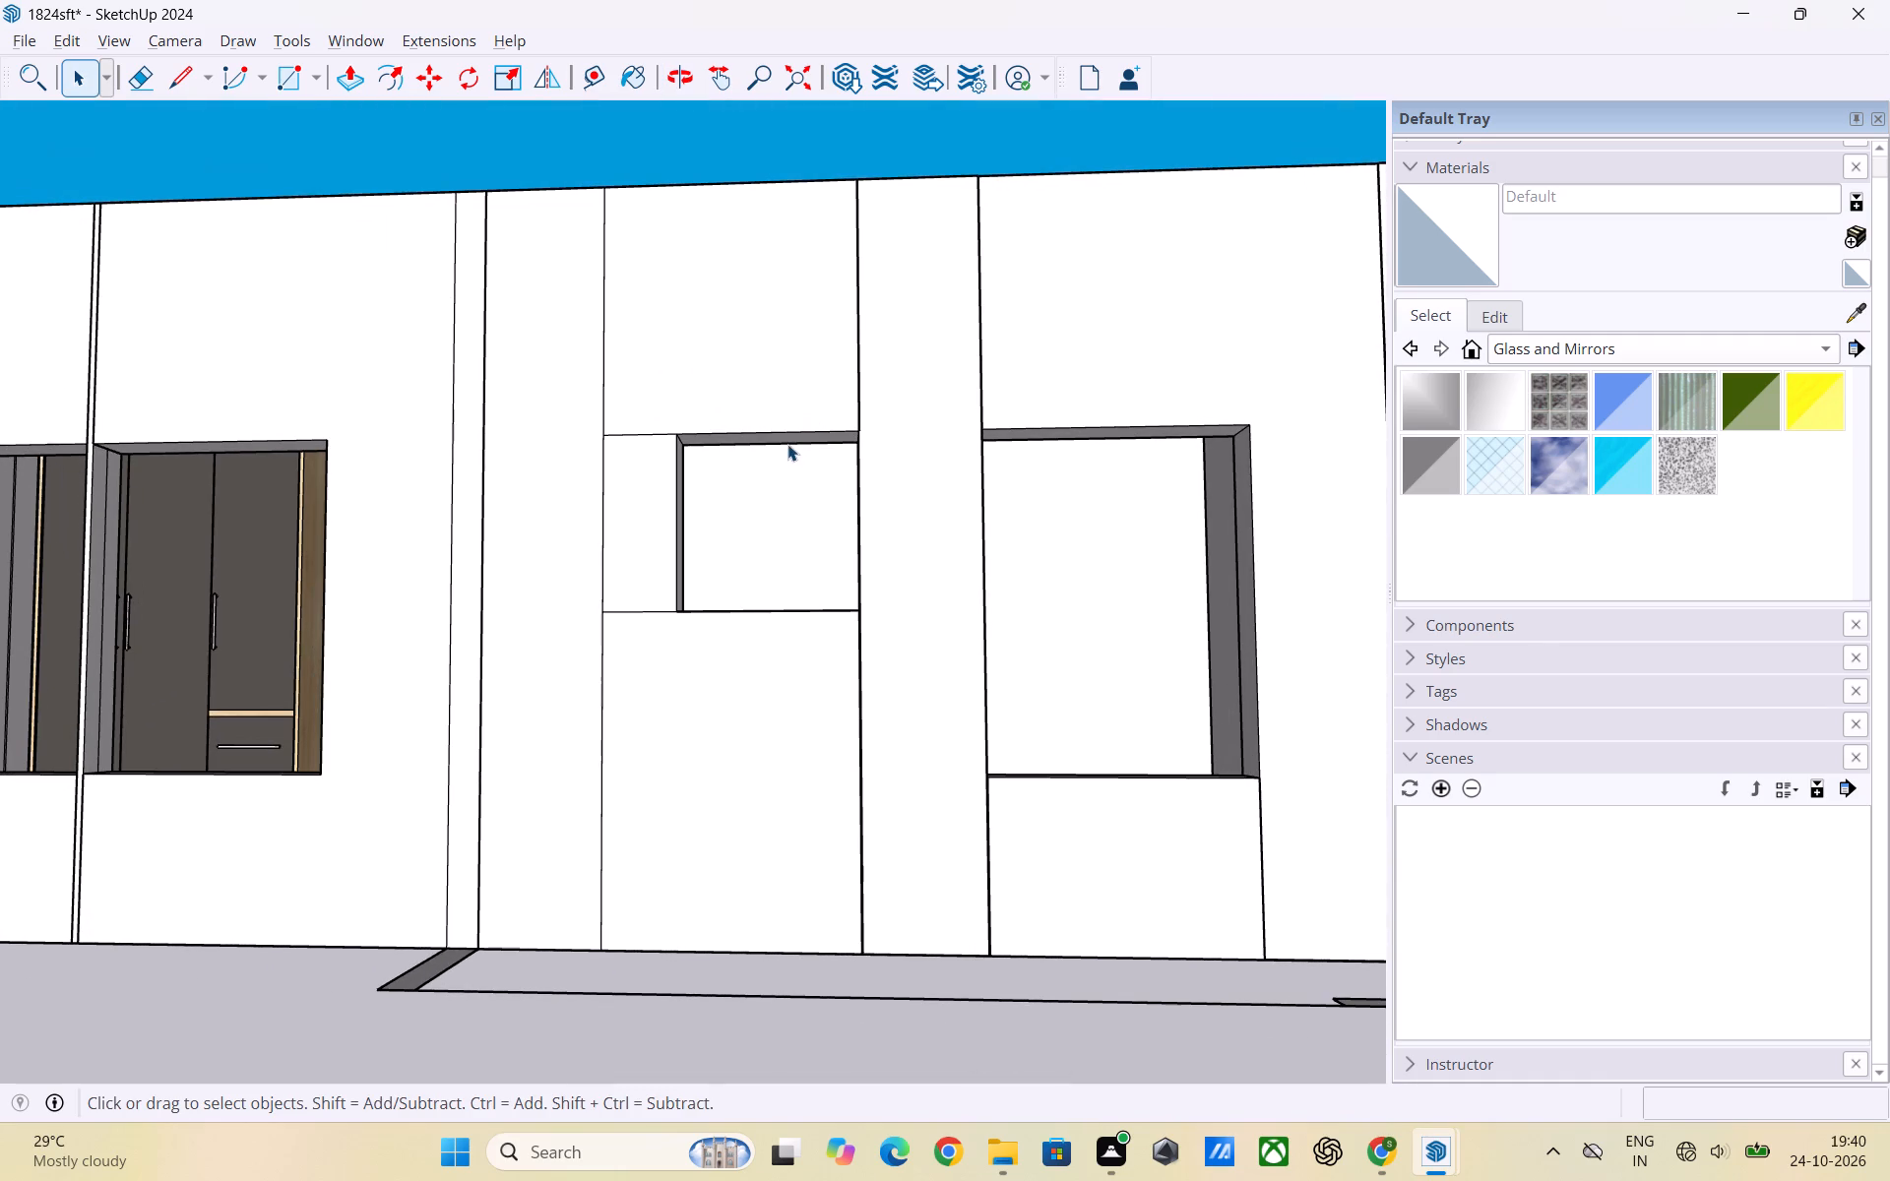
pyautogui.click(788, 443)
pyautogui.click(788, 443)
pyautogui.click(788, 443)
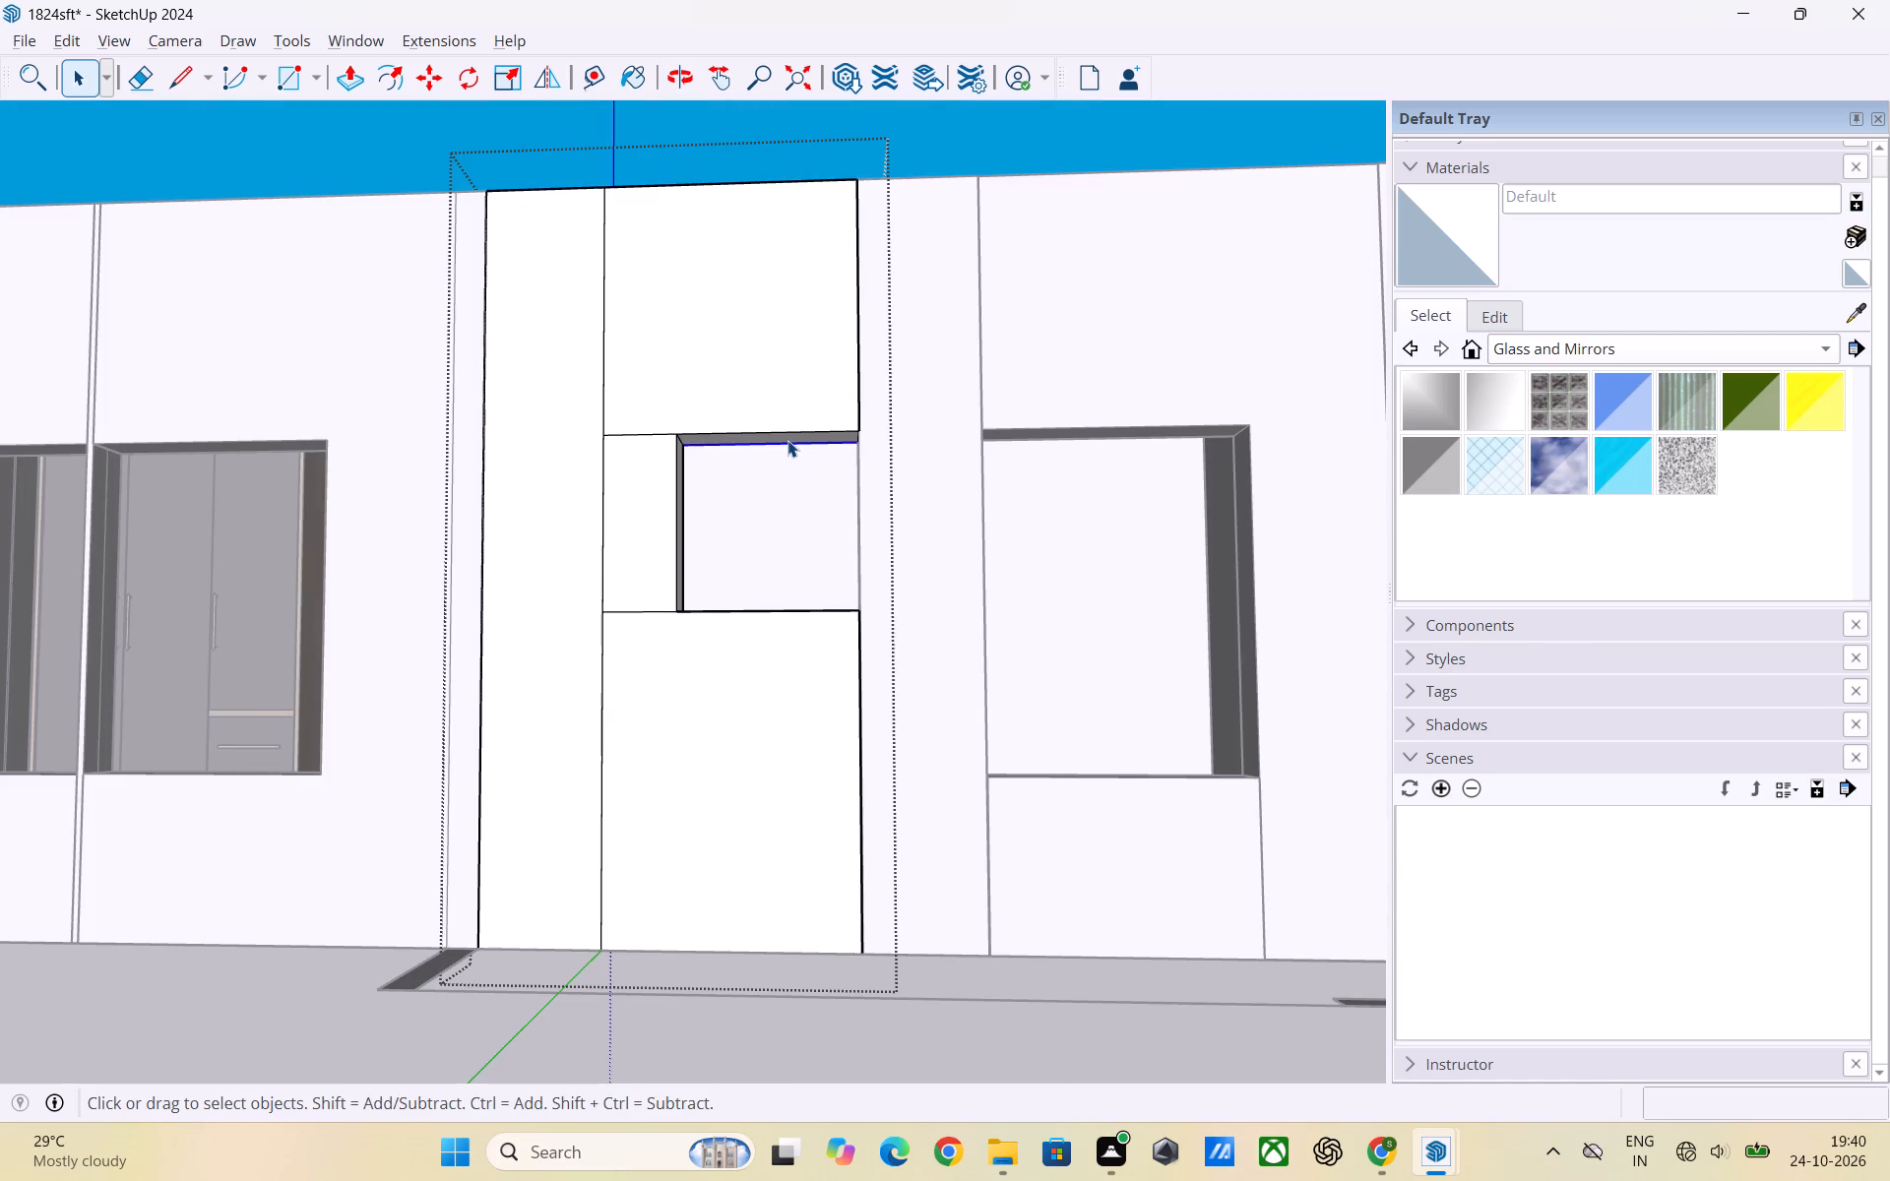
pyautogui.click(787, 440)
pyautogui.click(786, 438)
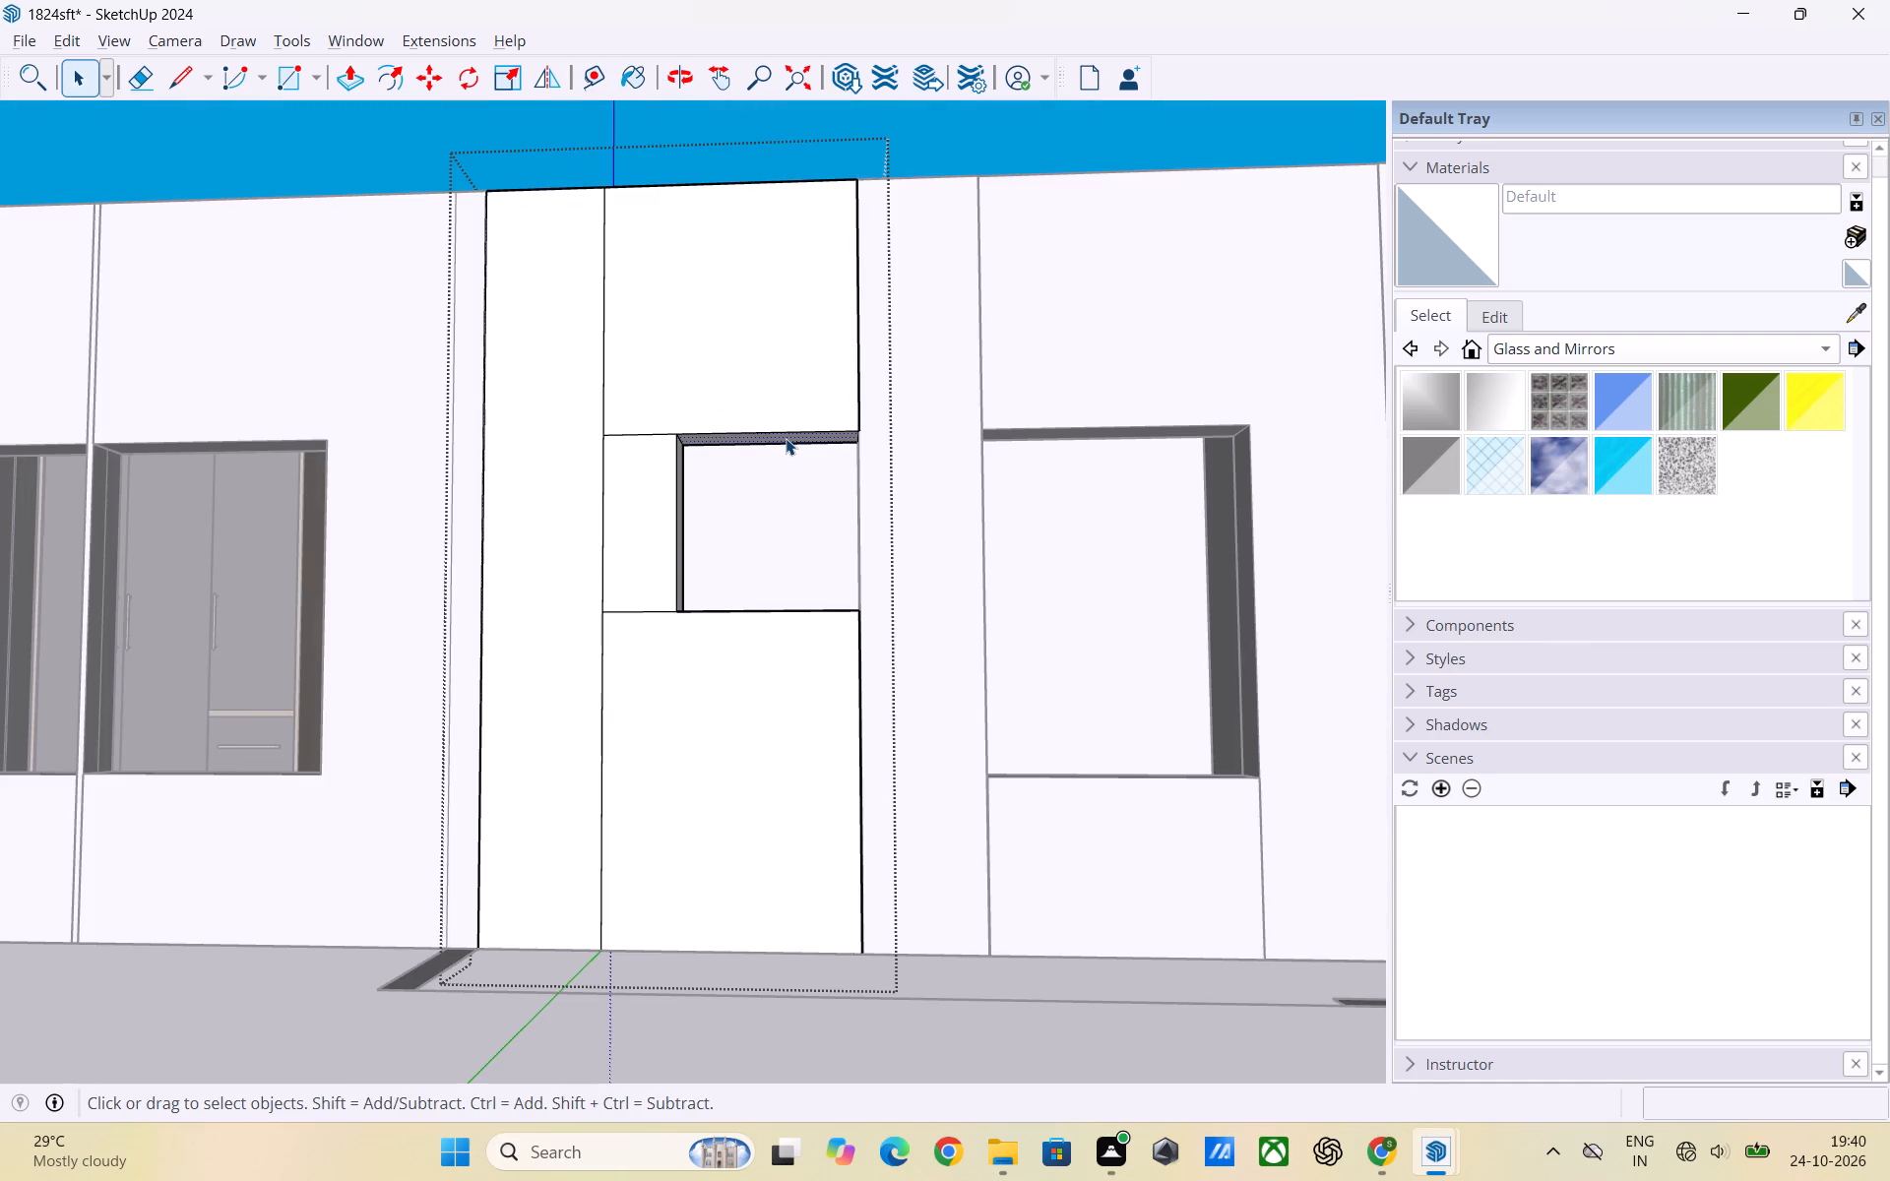
pyautogui.press('p')
pyautogui.click(786, 438)
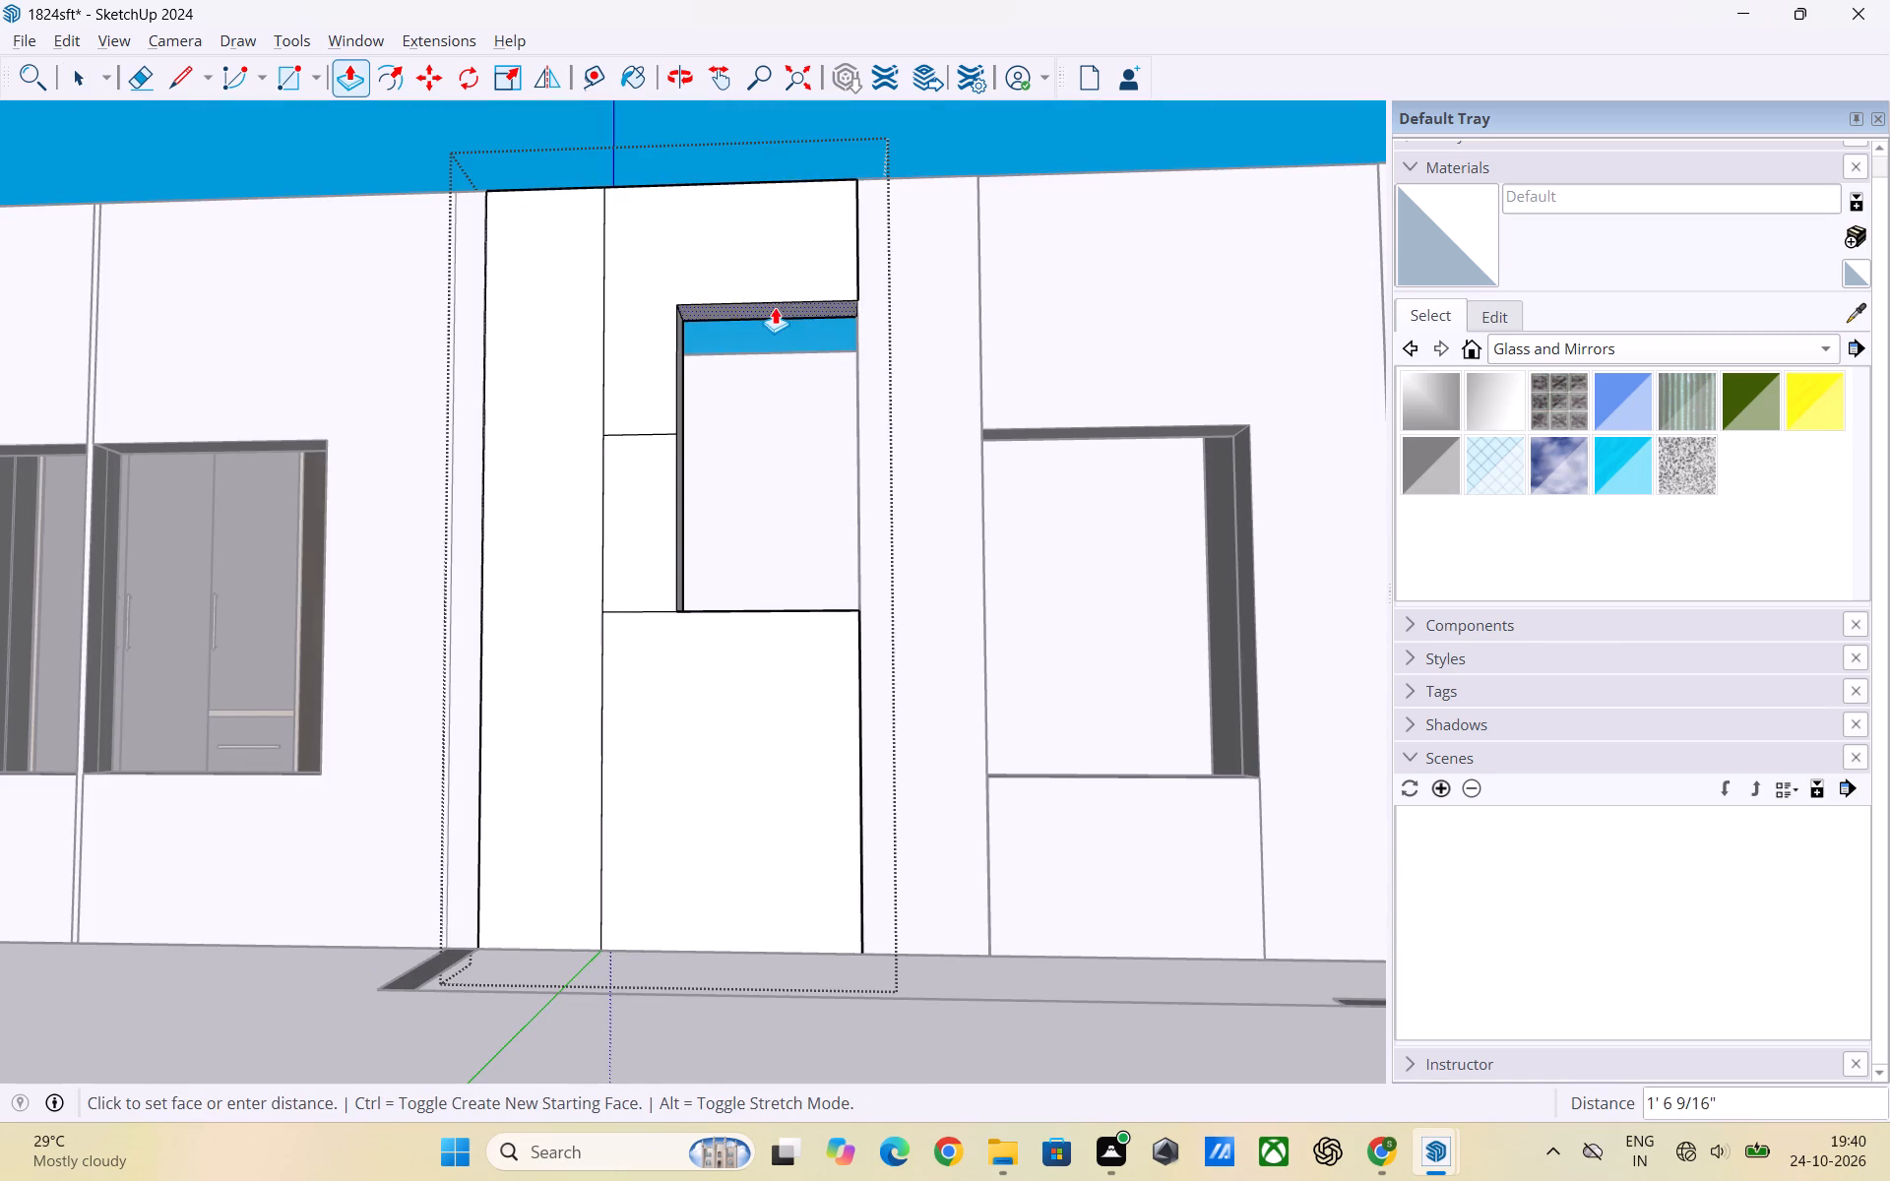
pyautogui.click(776, 275)
pyautogui.press('space')
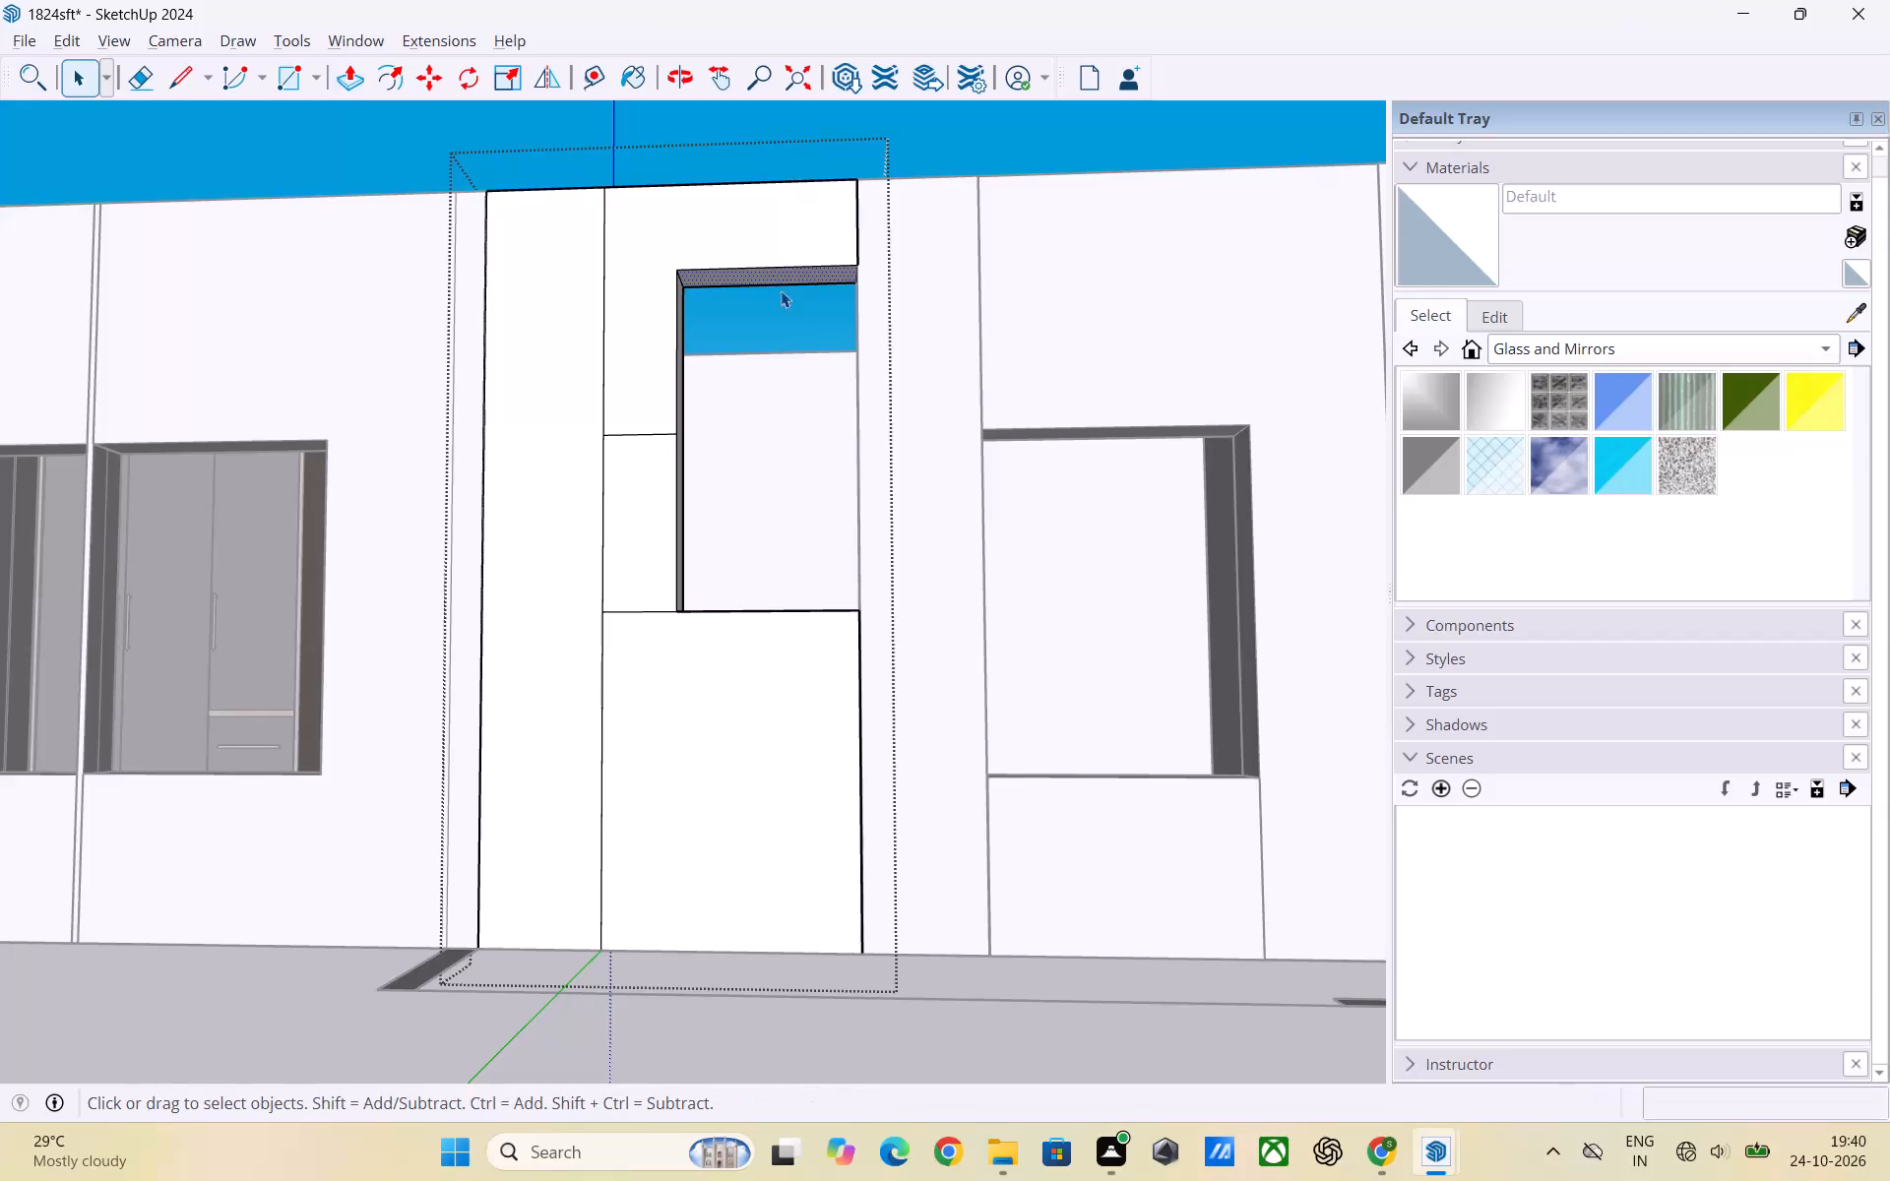
pyautogui.click(379, 139)
# Raise the sill of the washbasin toilet's window further by pulling its top face up with Push/Pull.
pyautogui.scroll(-2, 703, 476)
pyautogui.moveTo(729, 524); pyautogui.dragTo(764, 684, button='middle')
pyautogui.scroll(-1, 736, 562)
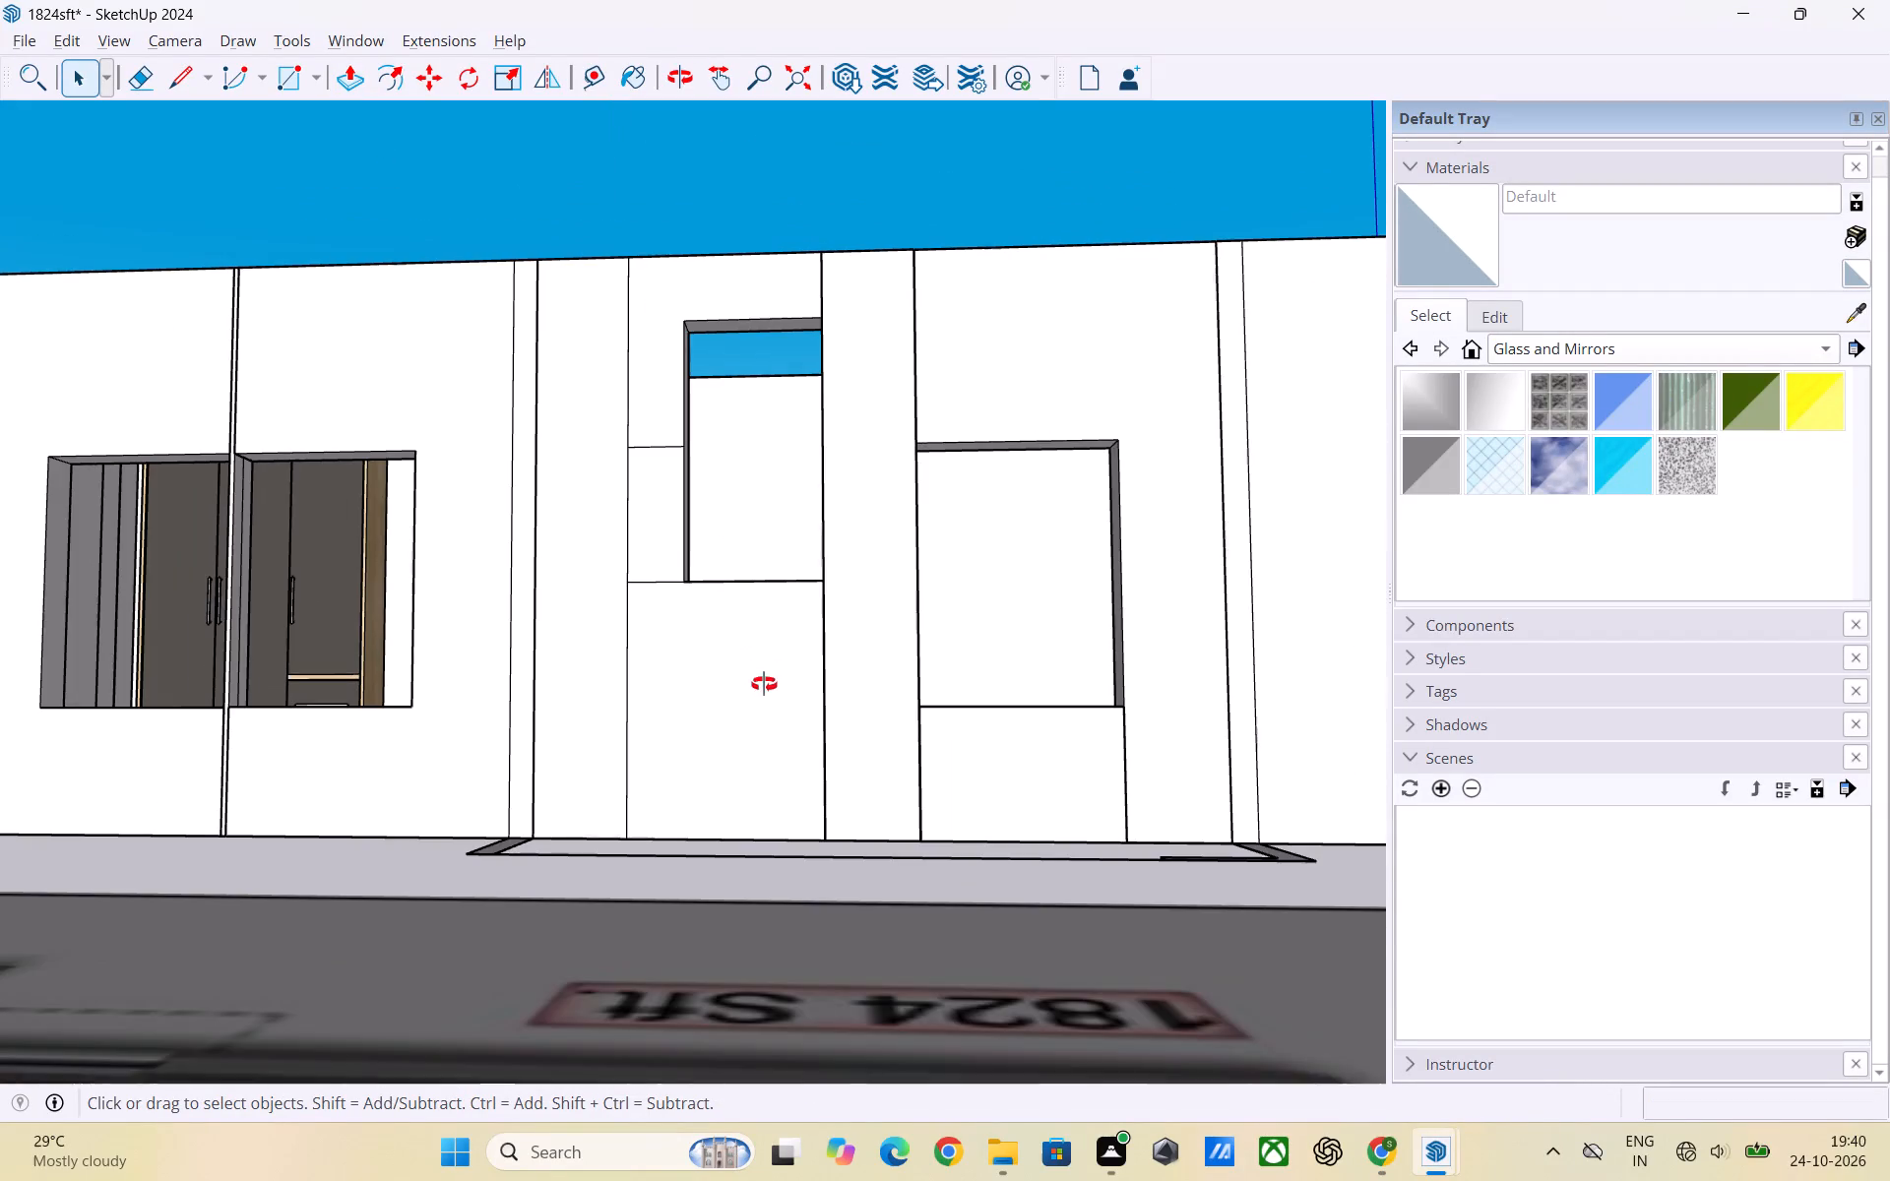
pyautogui.moveTo(764, 684); pyautogui.dragTo(767, 710, button='middle')
pyautogui.scroll(-3, 744, 515)
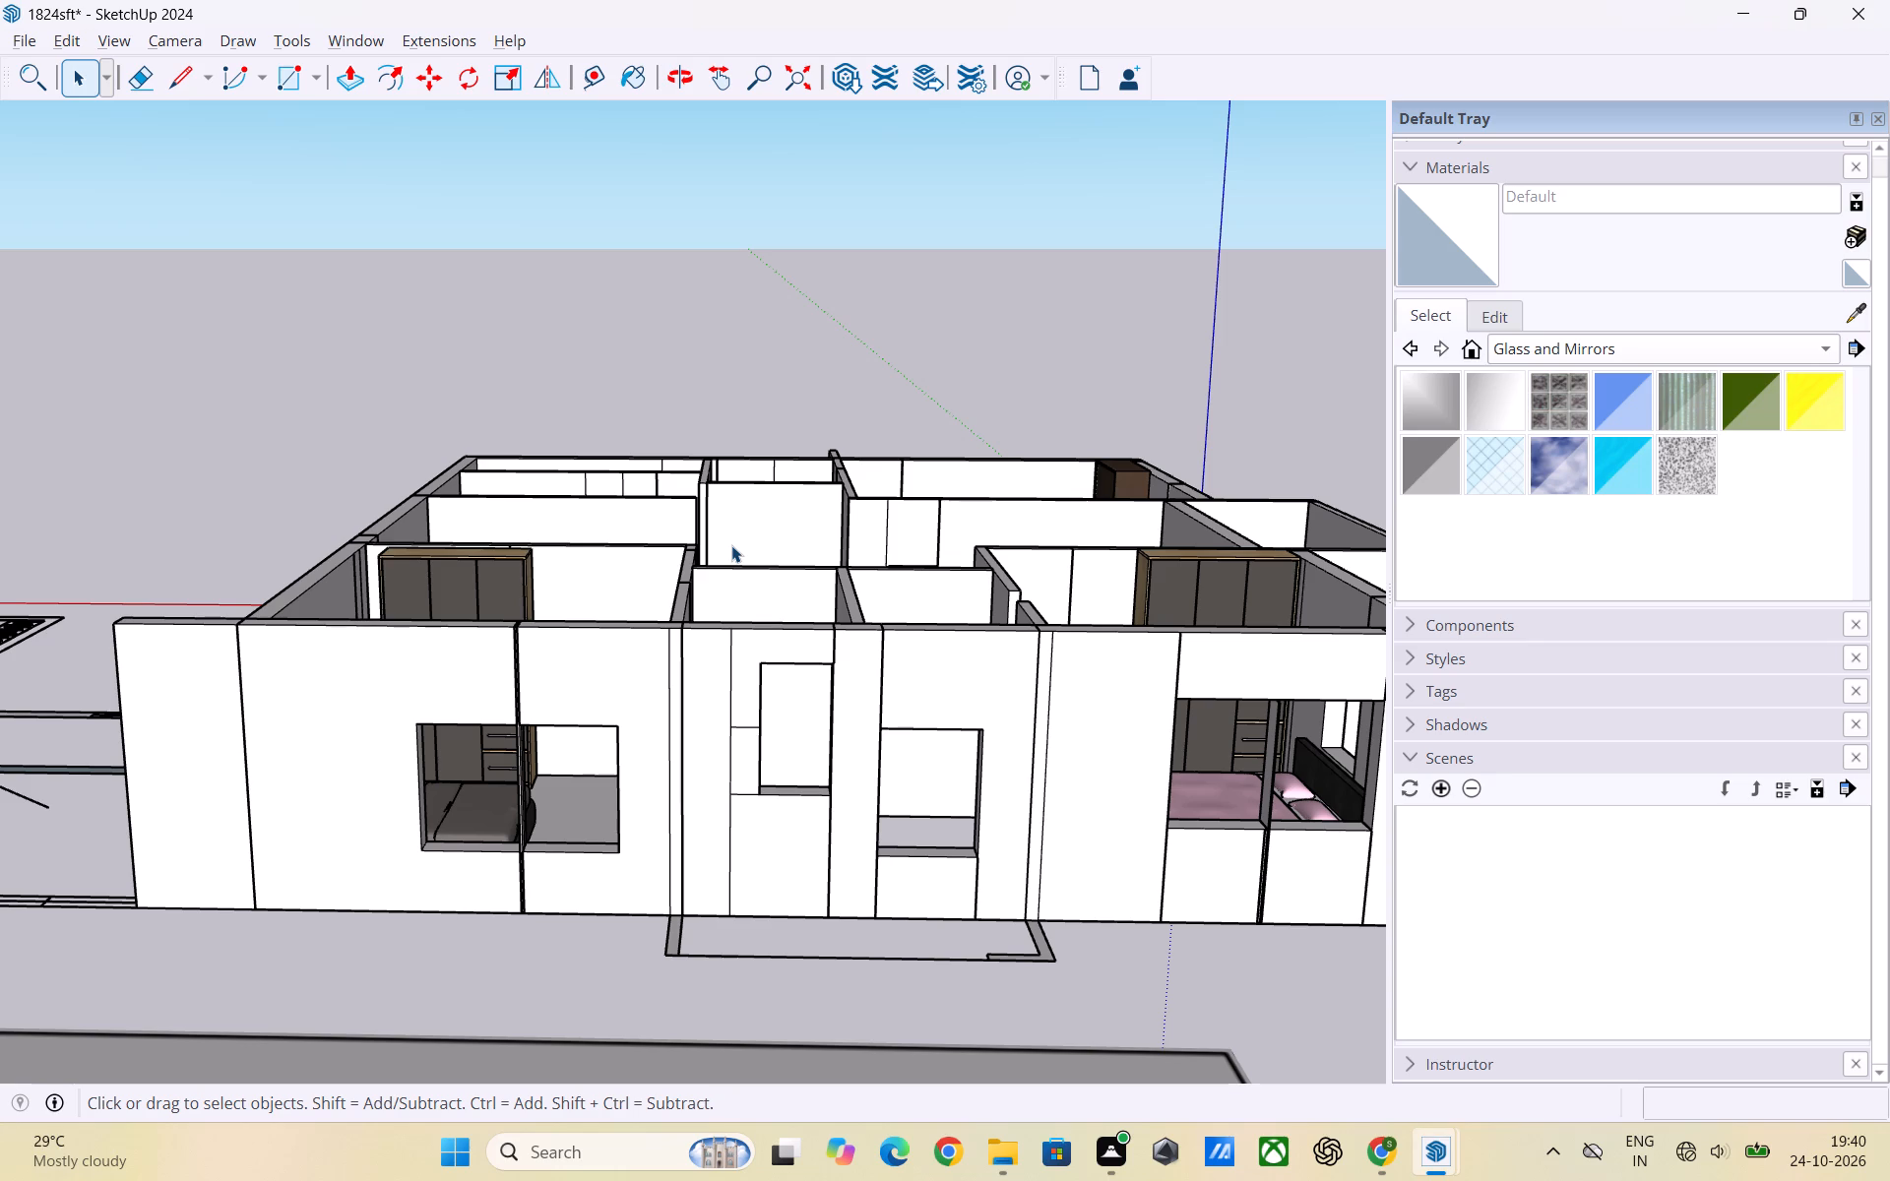
pyautogui.scroll(-2, 770, 610)
pyautogui.scroll(3, 796, 753)
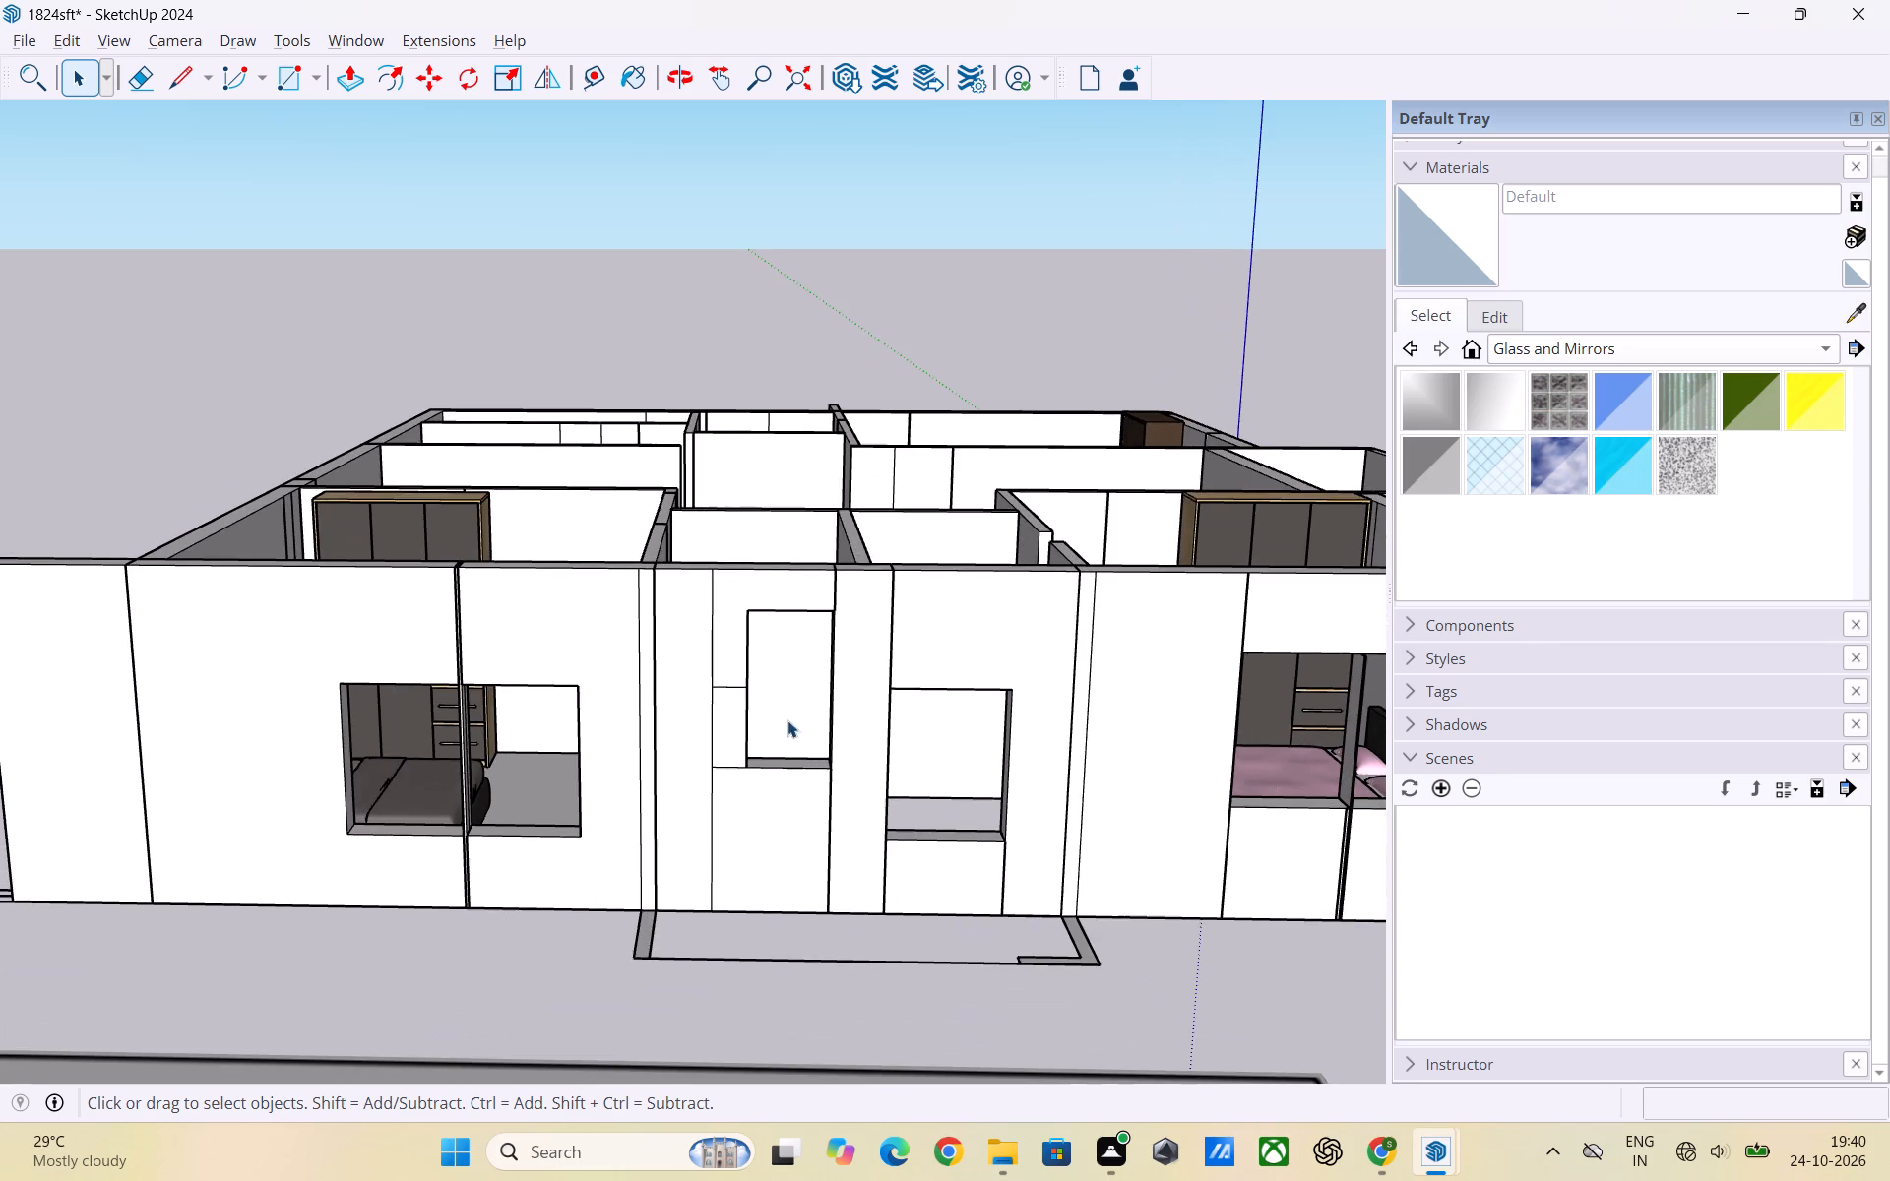
pyautogui.moveTo(787, 720); pyautogui.dragTo(783, 872, button='middle')
pyautogui.scroll(2, 774, 928)
pyautogui.scroll(-6, 773, 681)
pyautogui.moveTo(780, 814); pyautogui.dragTo(782, 903, button='middle')
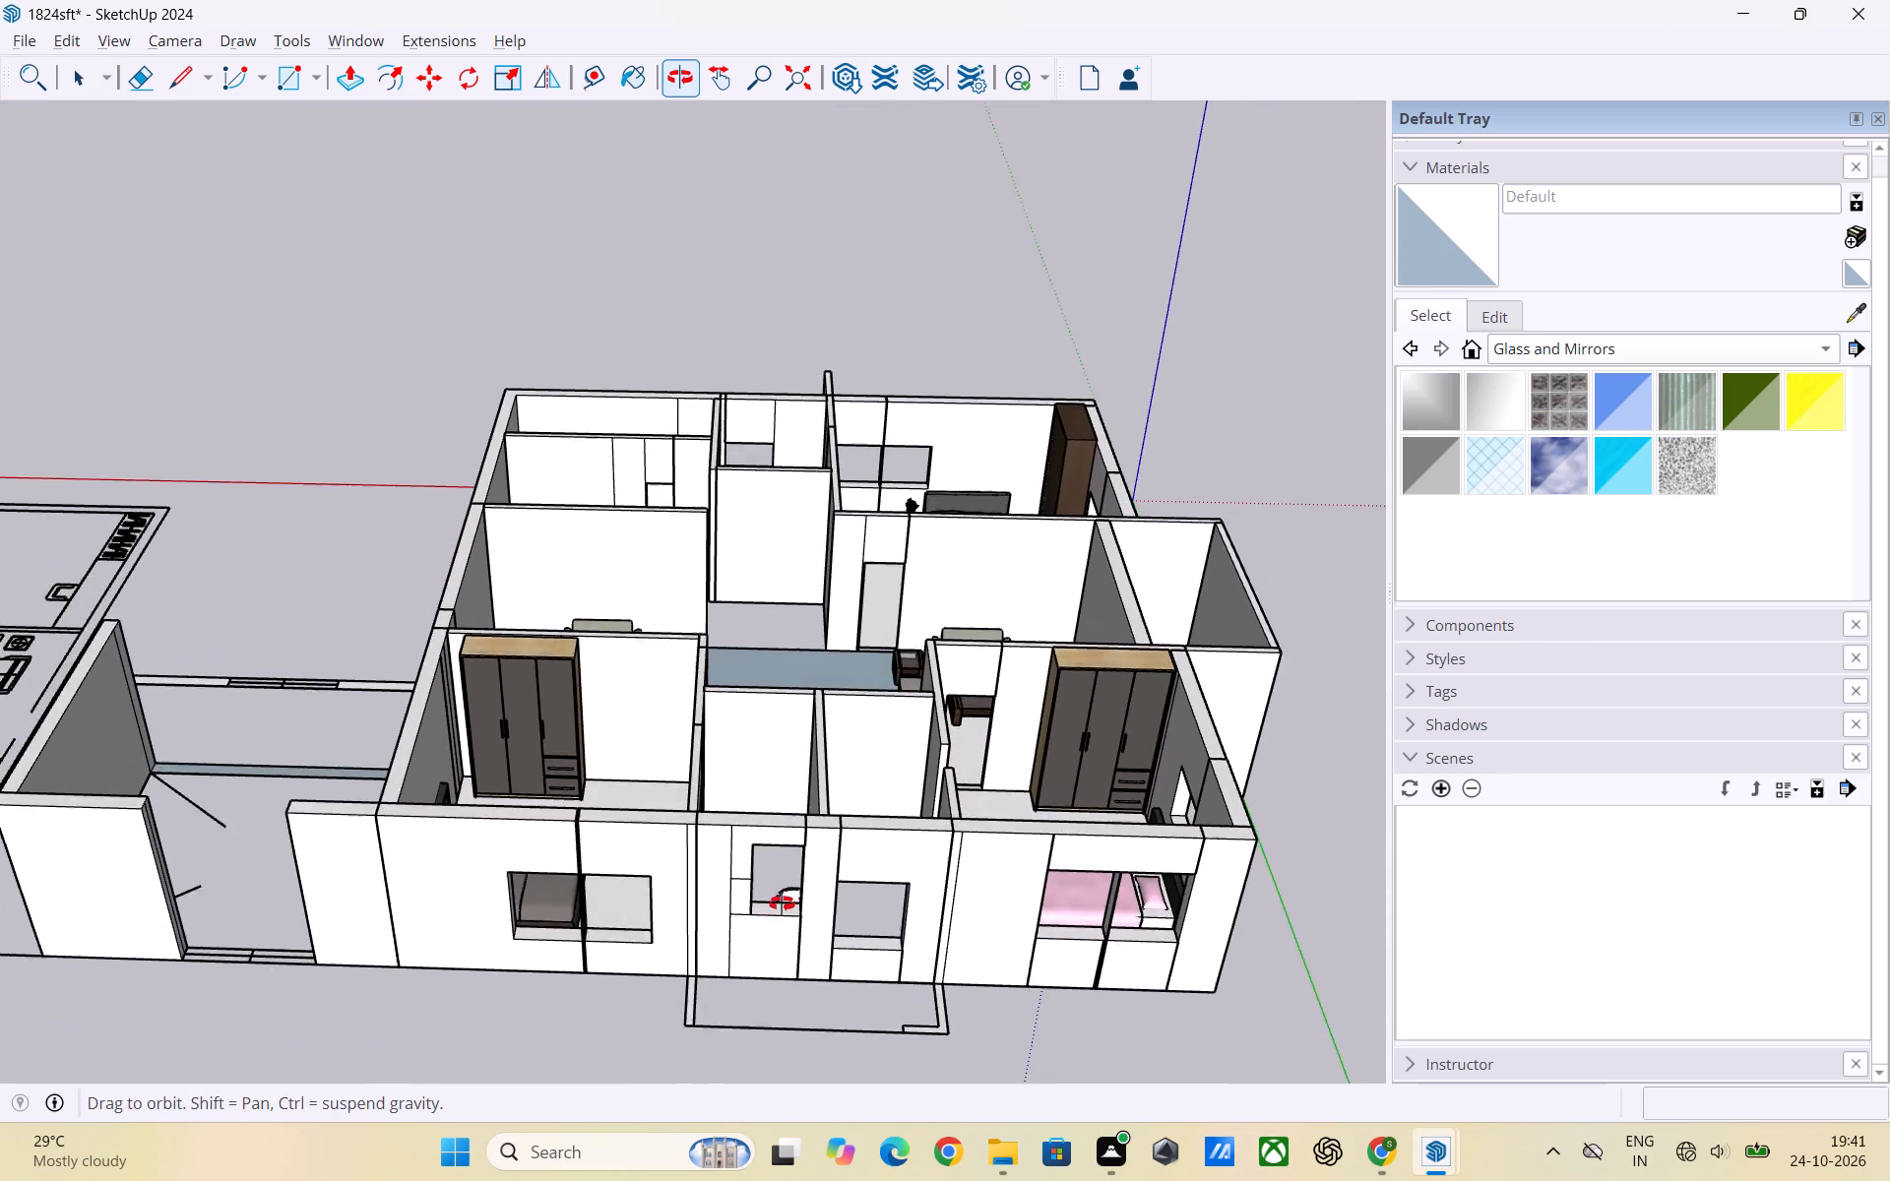
pyautogui.moveTo(782, 903); pyautogui.dragTo(784, 945, button='middle')
pyautogui.scroll(7, 774, 964)
pyautogui.click(786, 939)
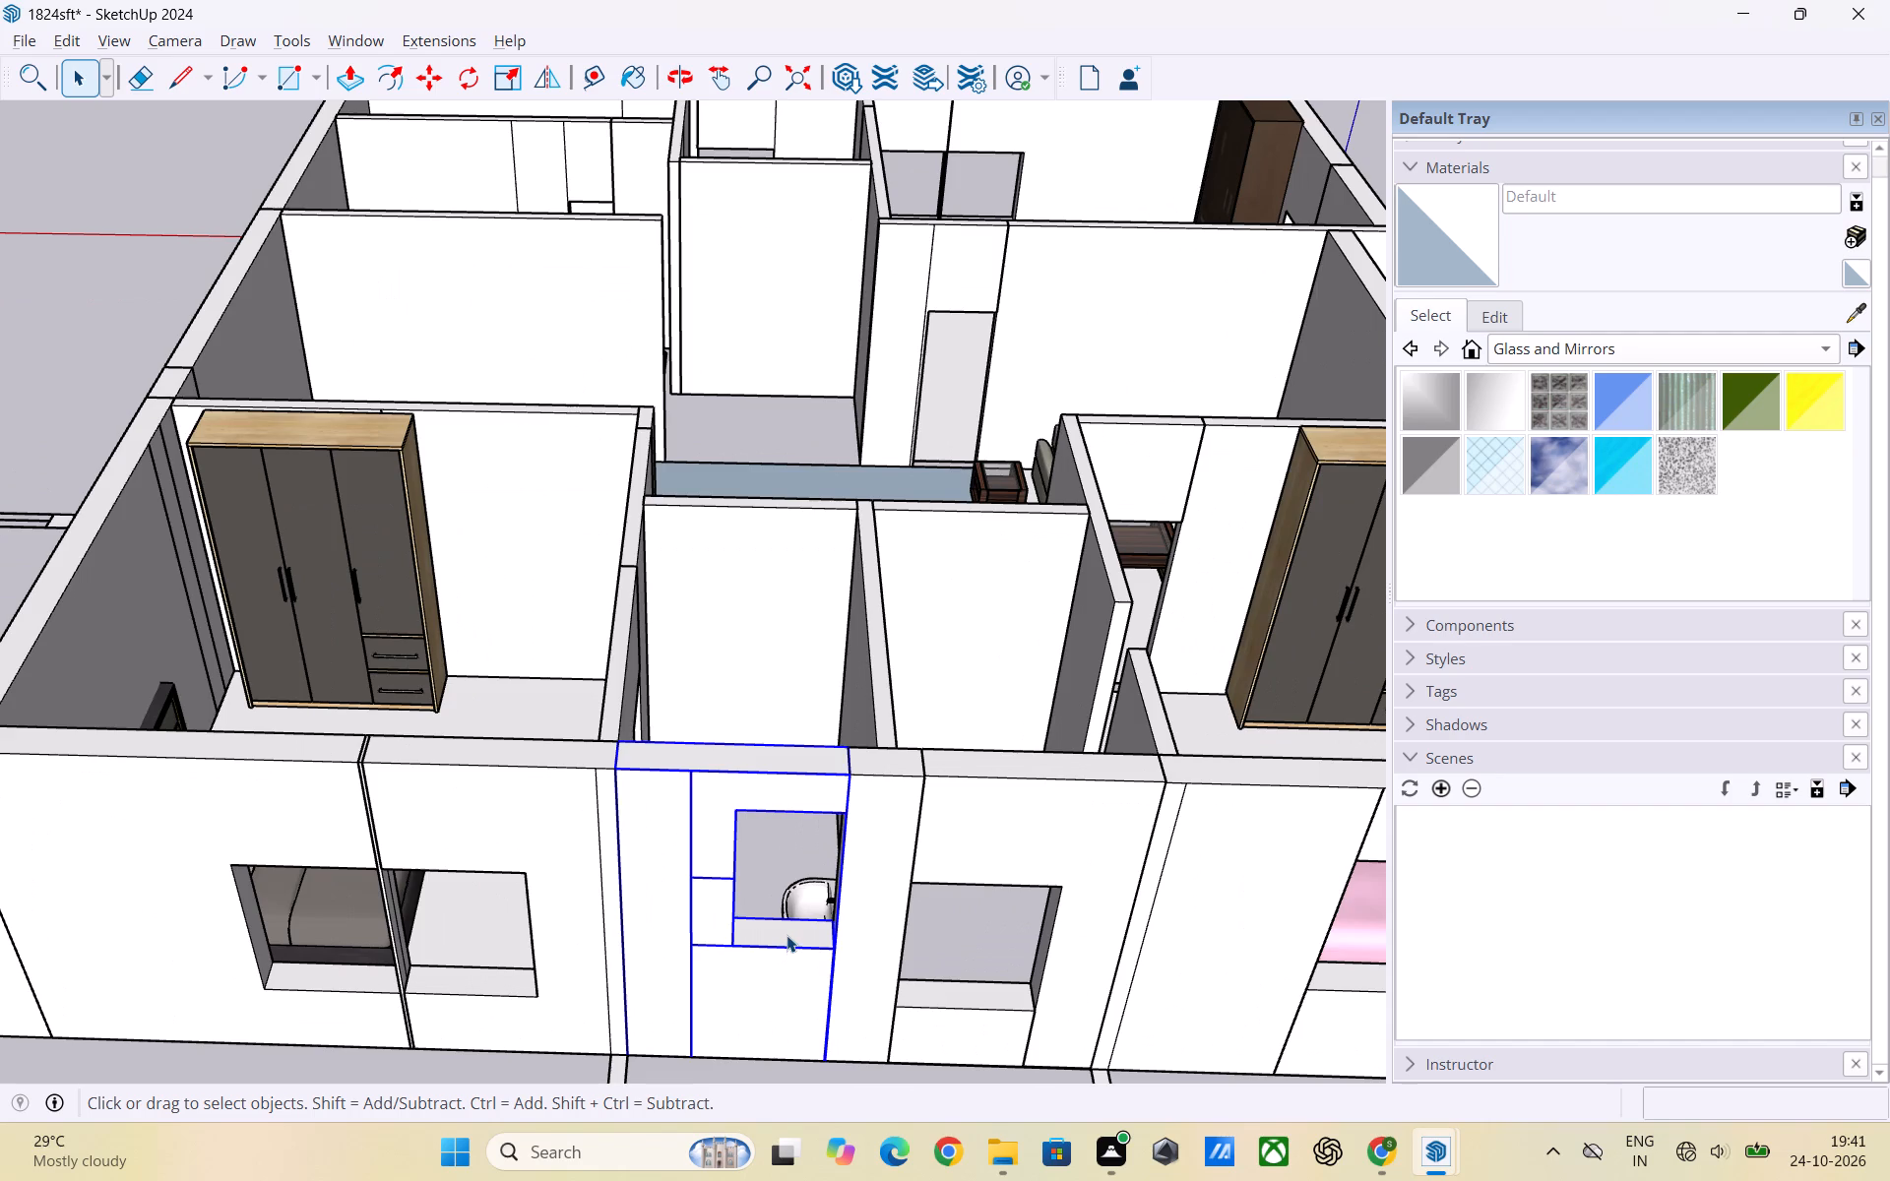
pyautogui.doubleClick(787, 935)
pyautogui.click(787, 935)
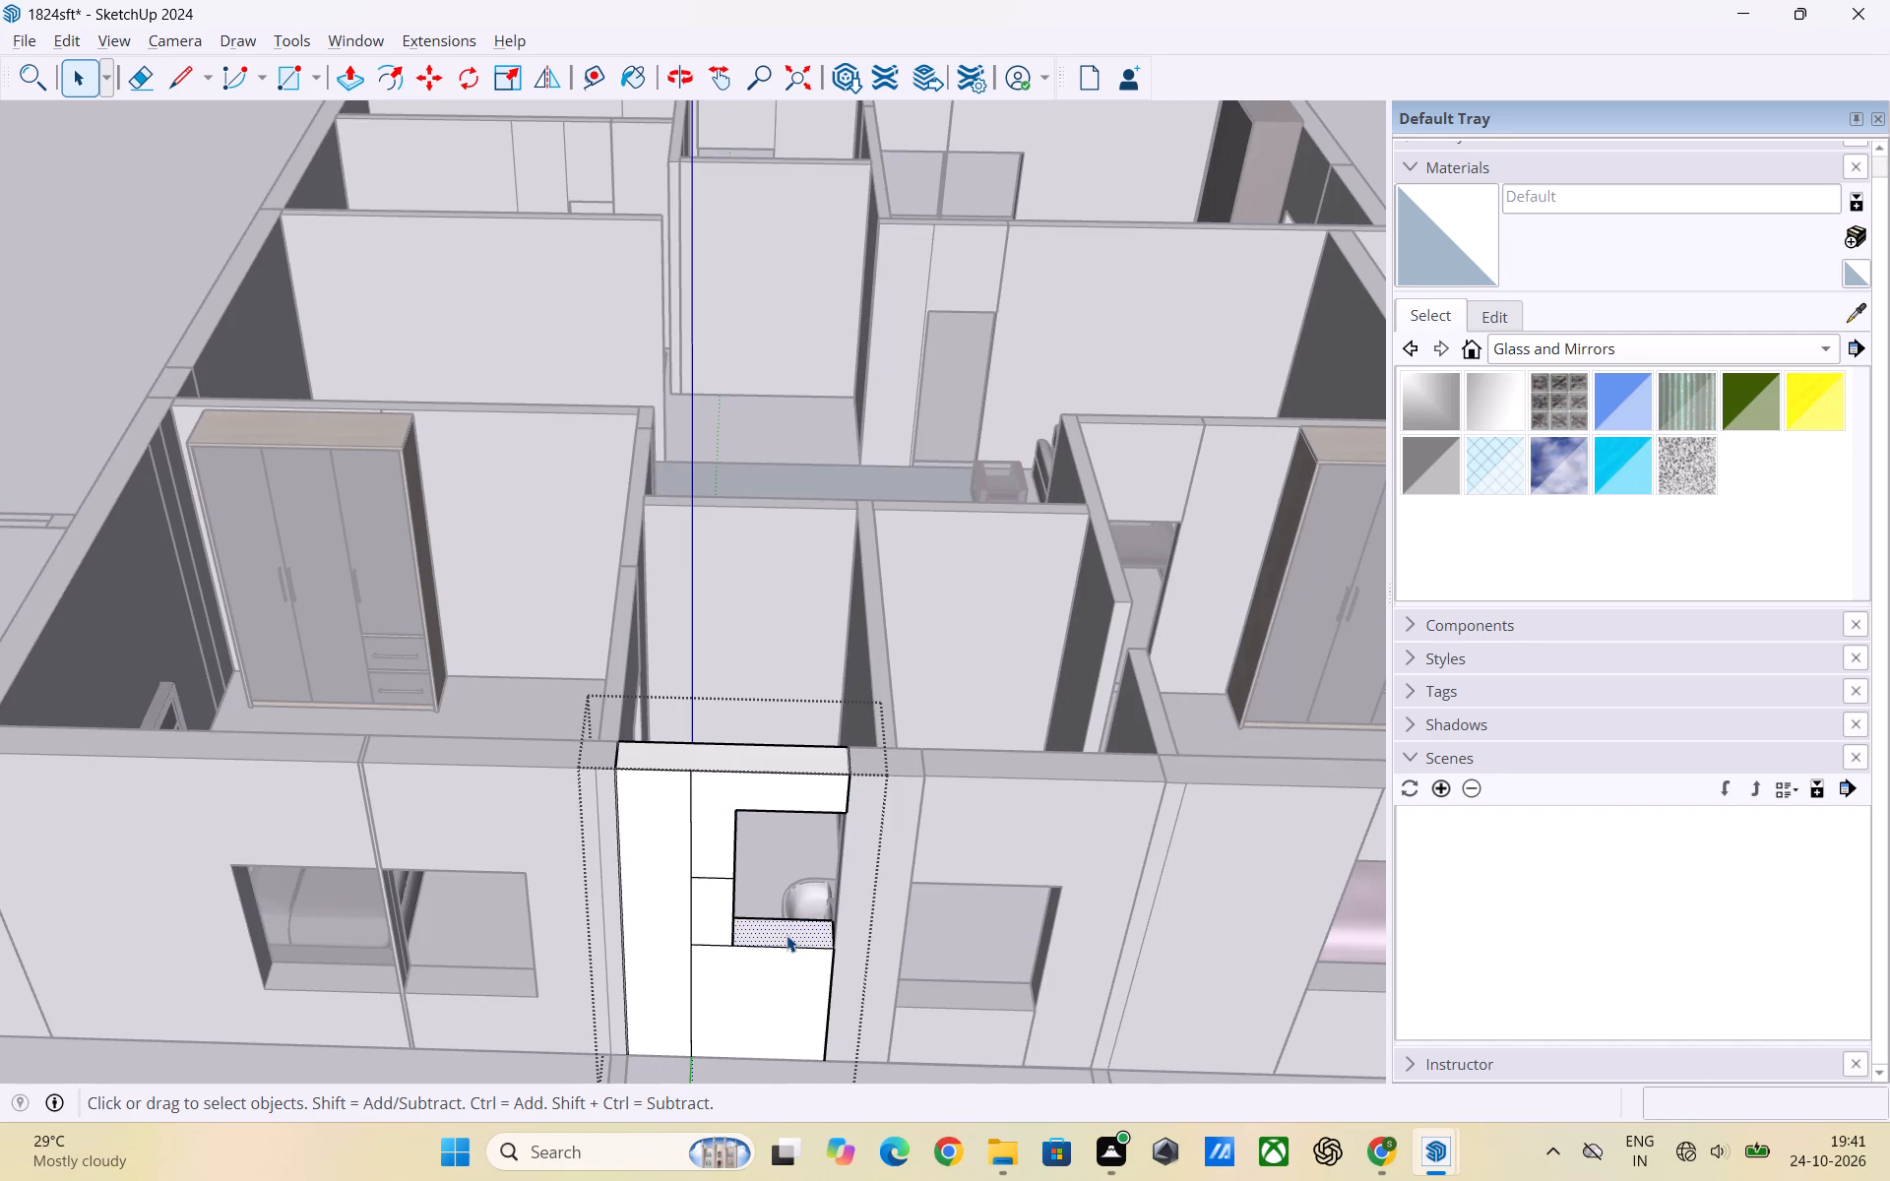
pyautogui.press('p')
pyautogui.click(787, 935)
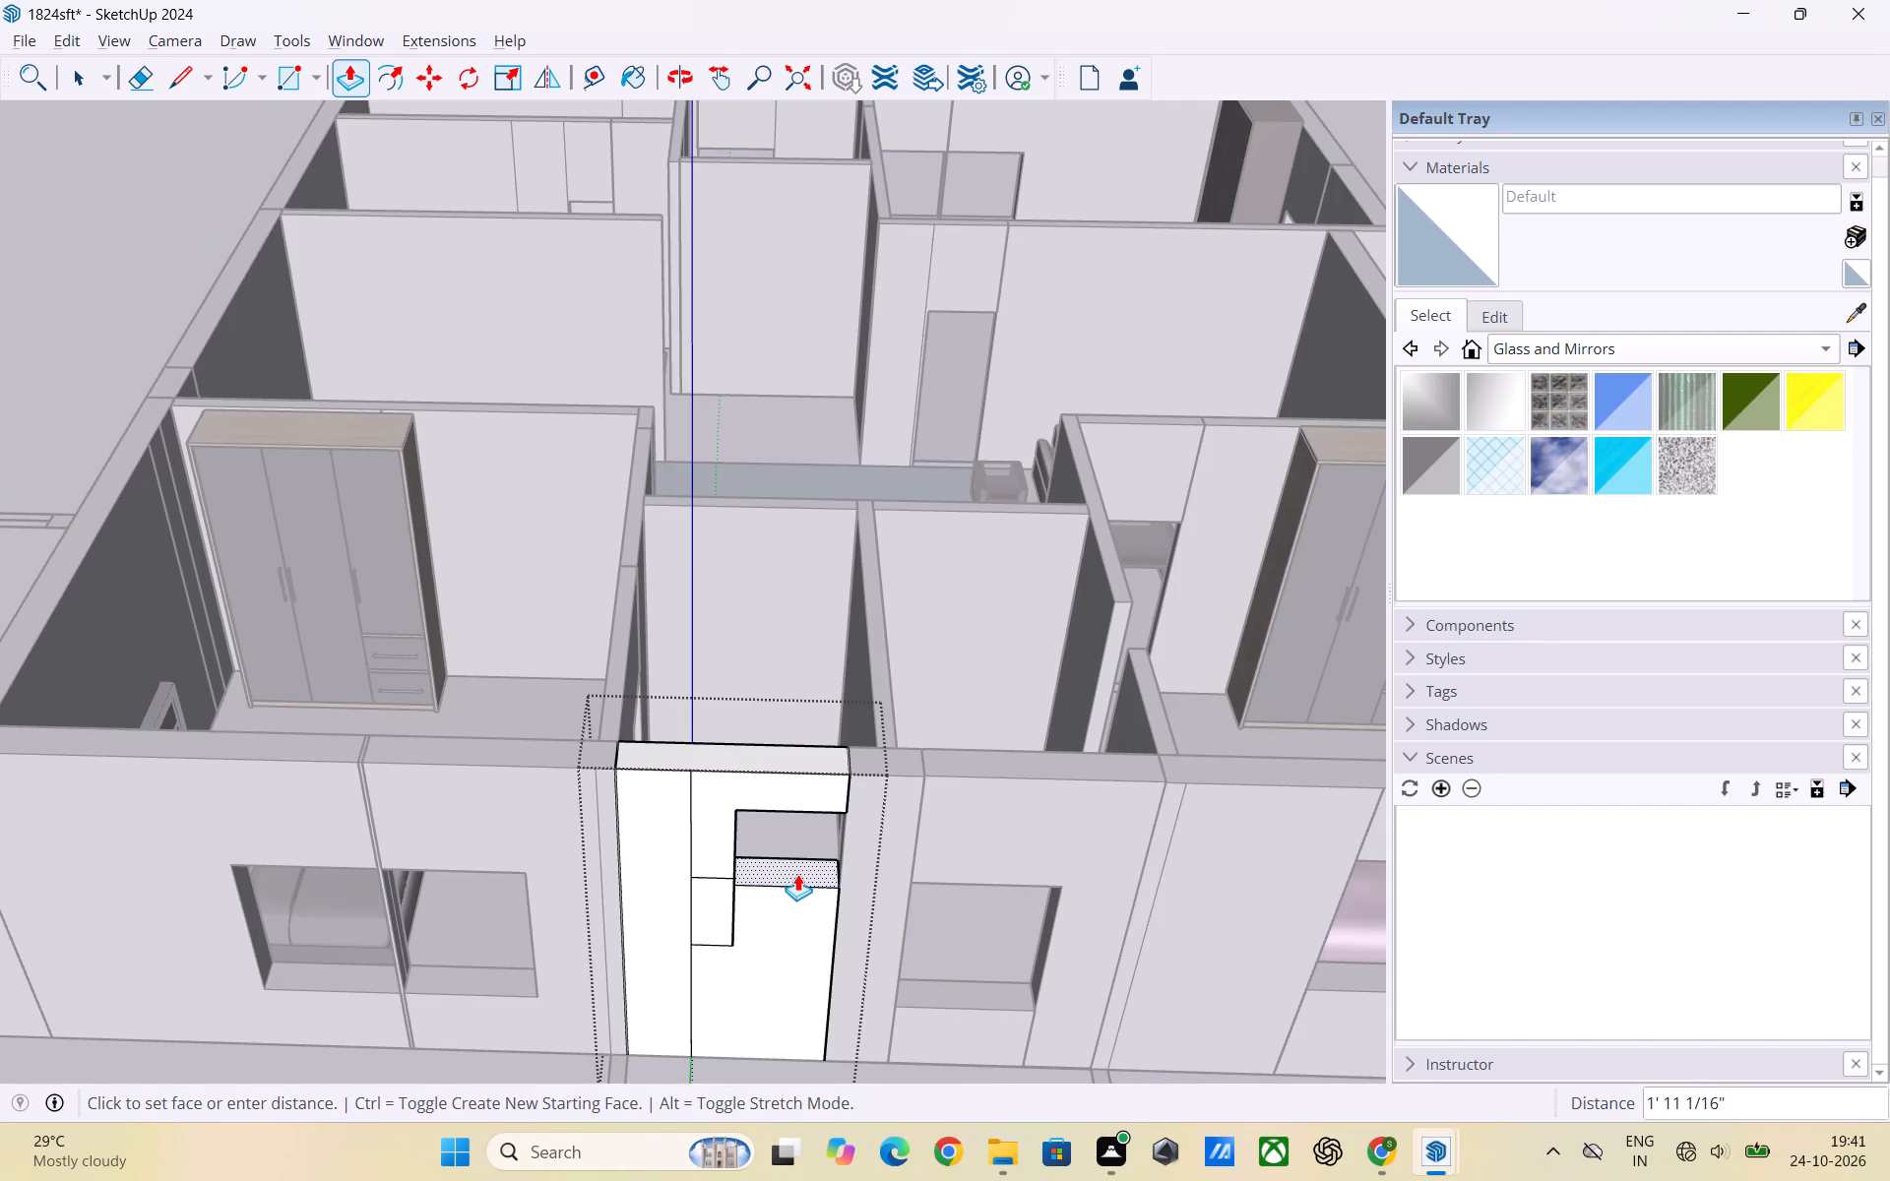
pyautogui.click(797, 859)
pyautogui.press('space')
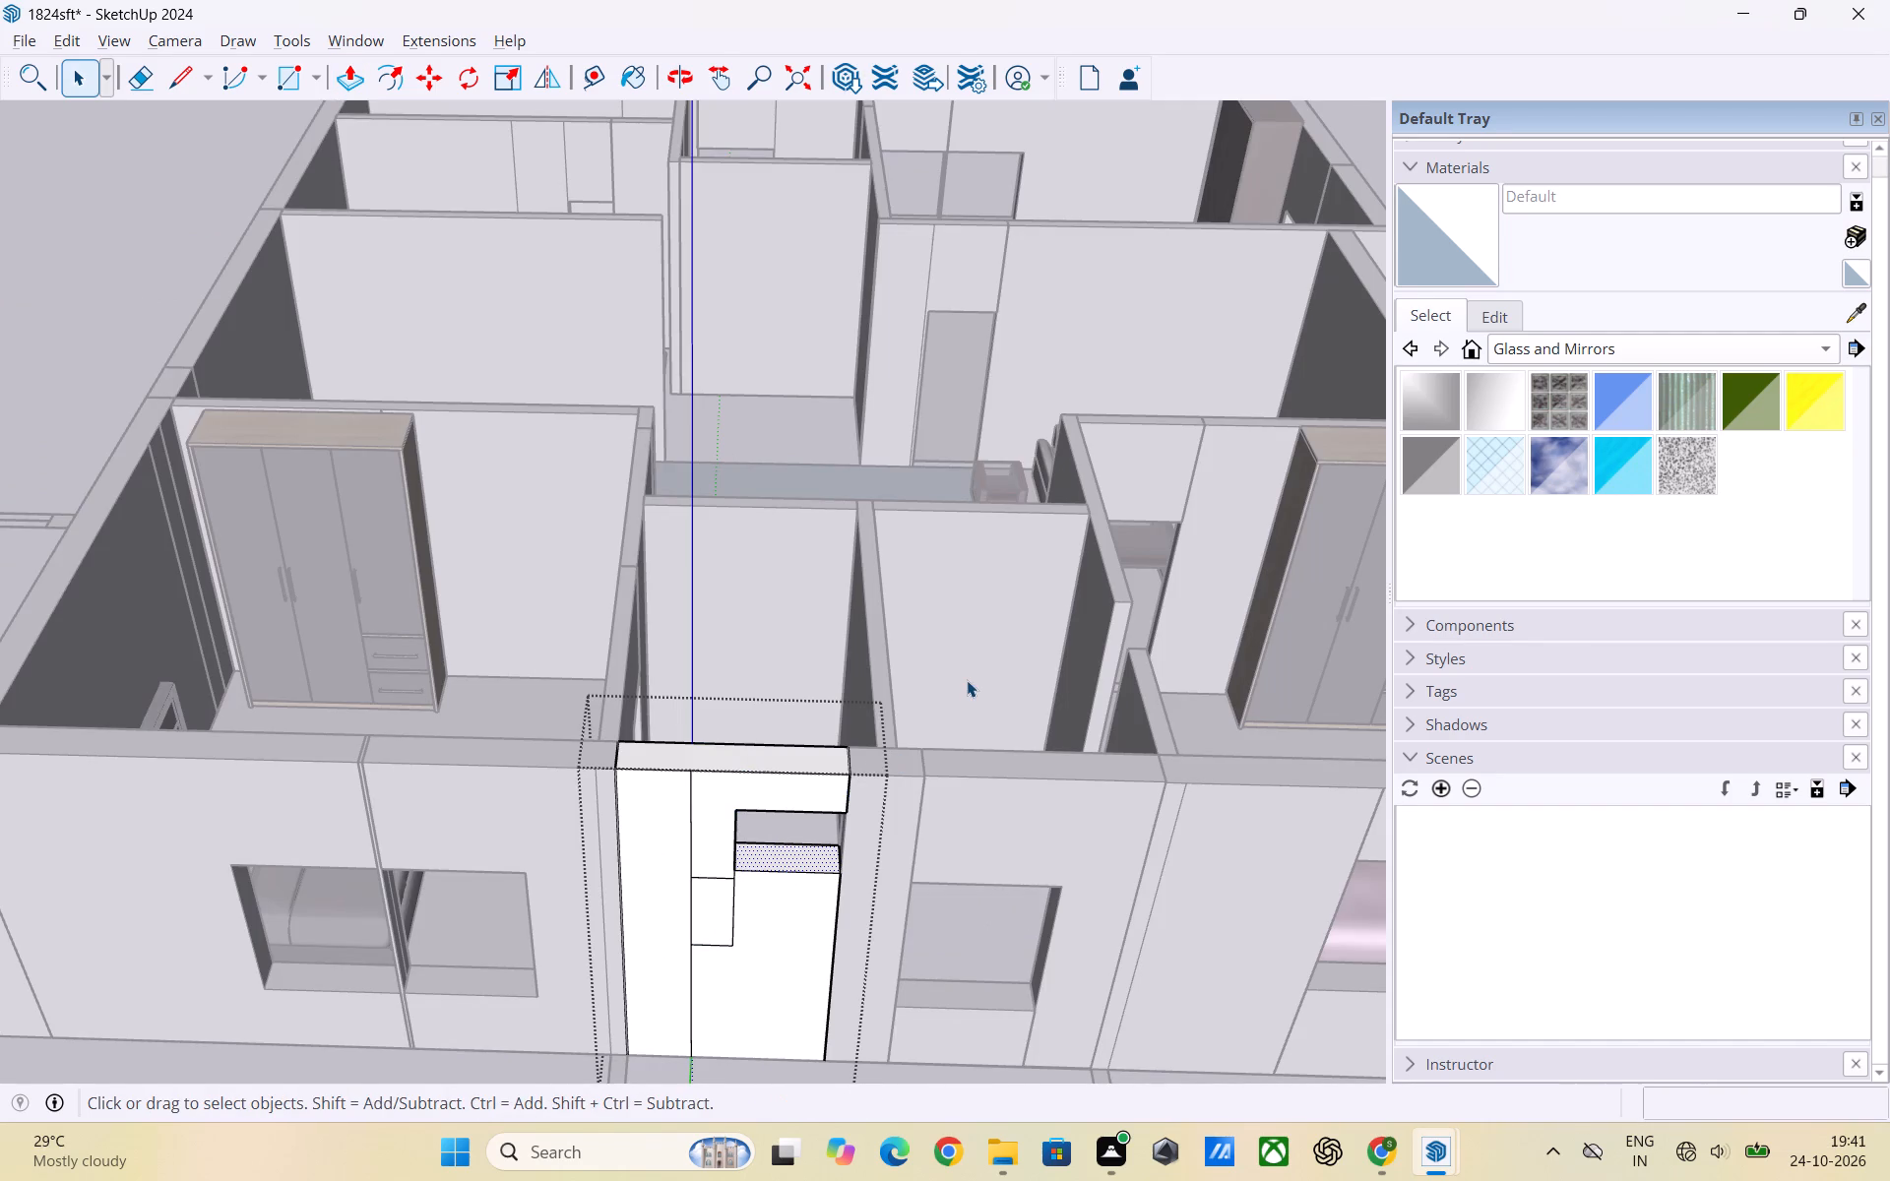
pyautogui.click(967, 680)
# Extend the wall pier between the two toilet windows about 7 5/16" into the washbasin toilet's window opening with Push/Pull.
pyautogui.scroll(2, 805, 819)
pyautogui.moveTo(819, 827); pyautogui.dragTo(929, 776, button='middle')
pyautogui.scroll(5, 1077, 731)
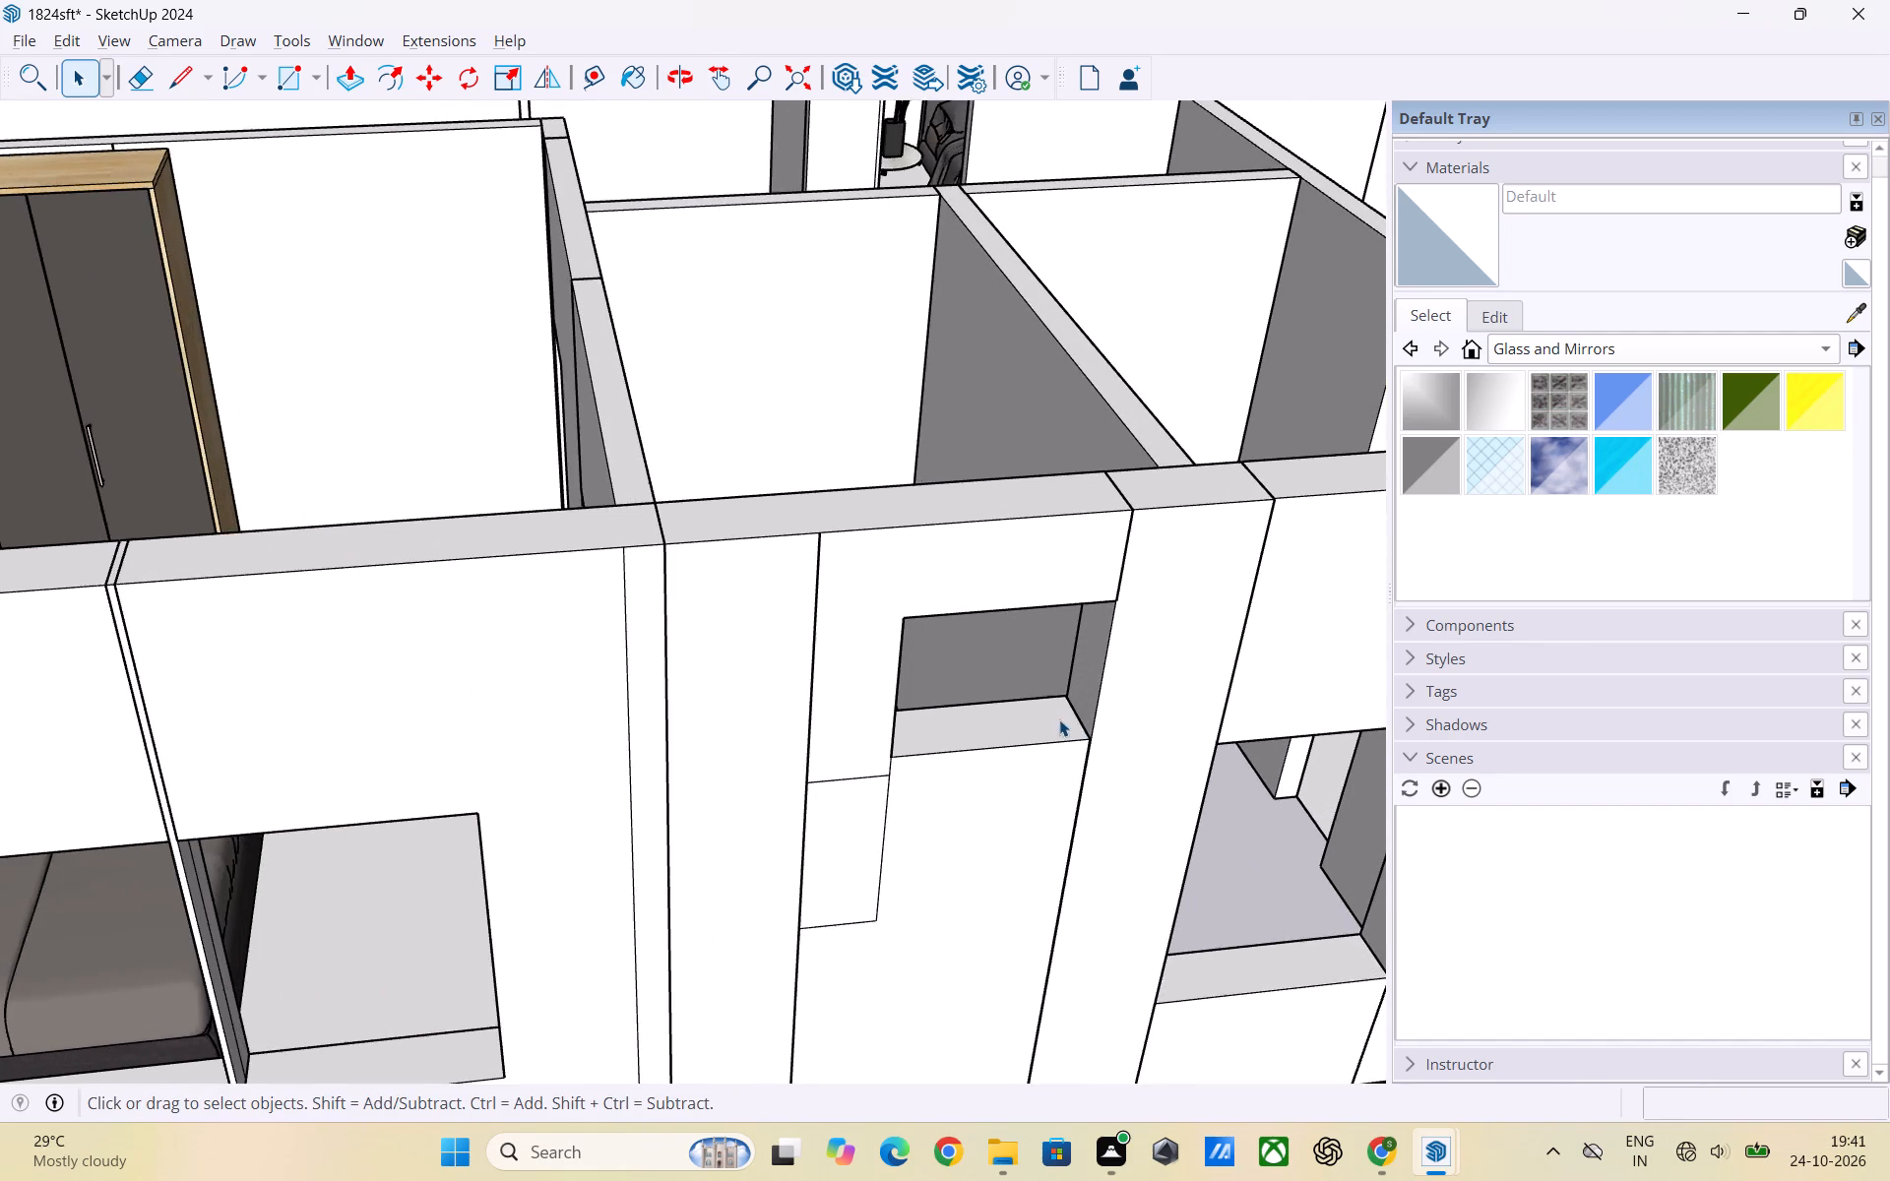
pyautogui.moveTo(1058, 719); pyautogui.dragTo(1085, 673, button='middle')
pyautogui.click(1130, 560)
pyautogui.tripleClick(1126, 554)
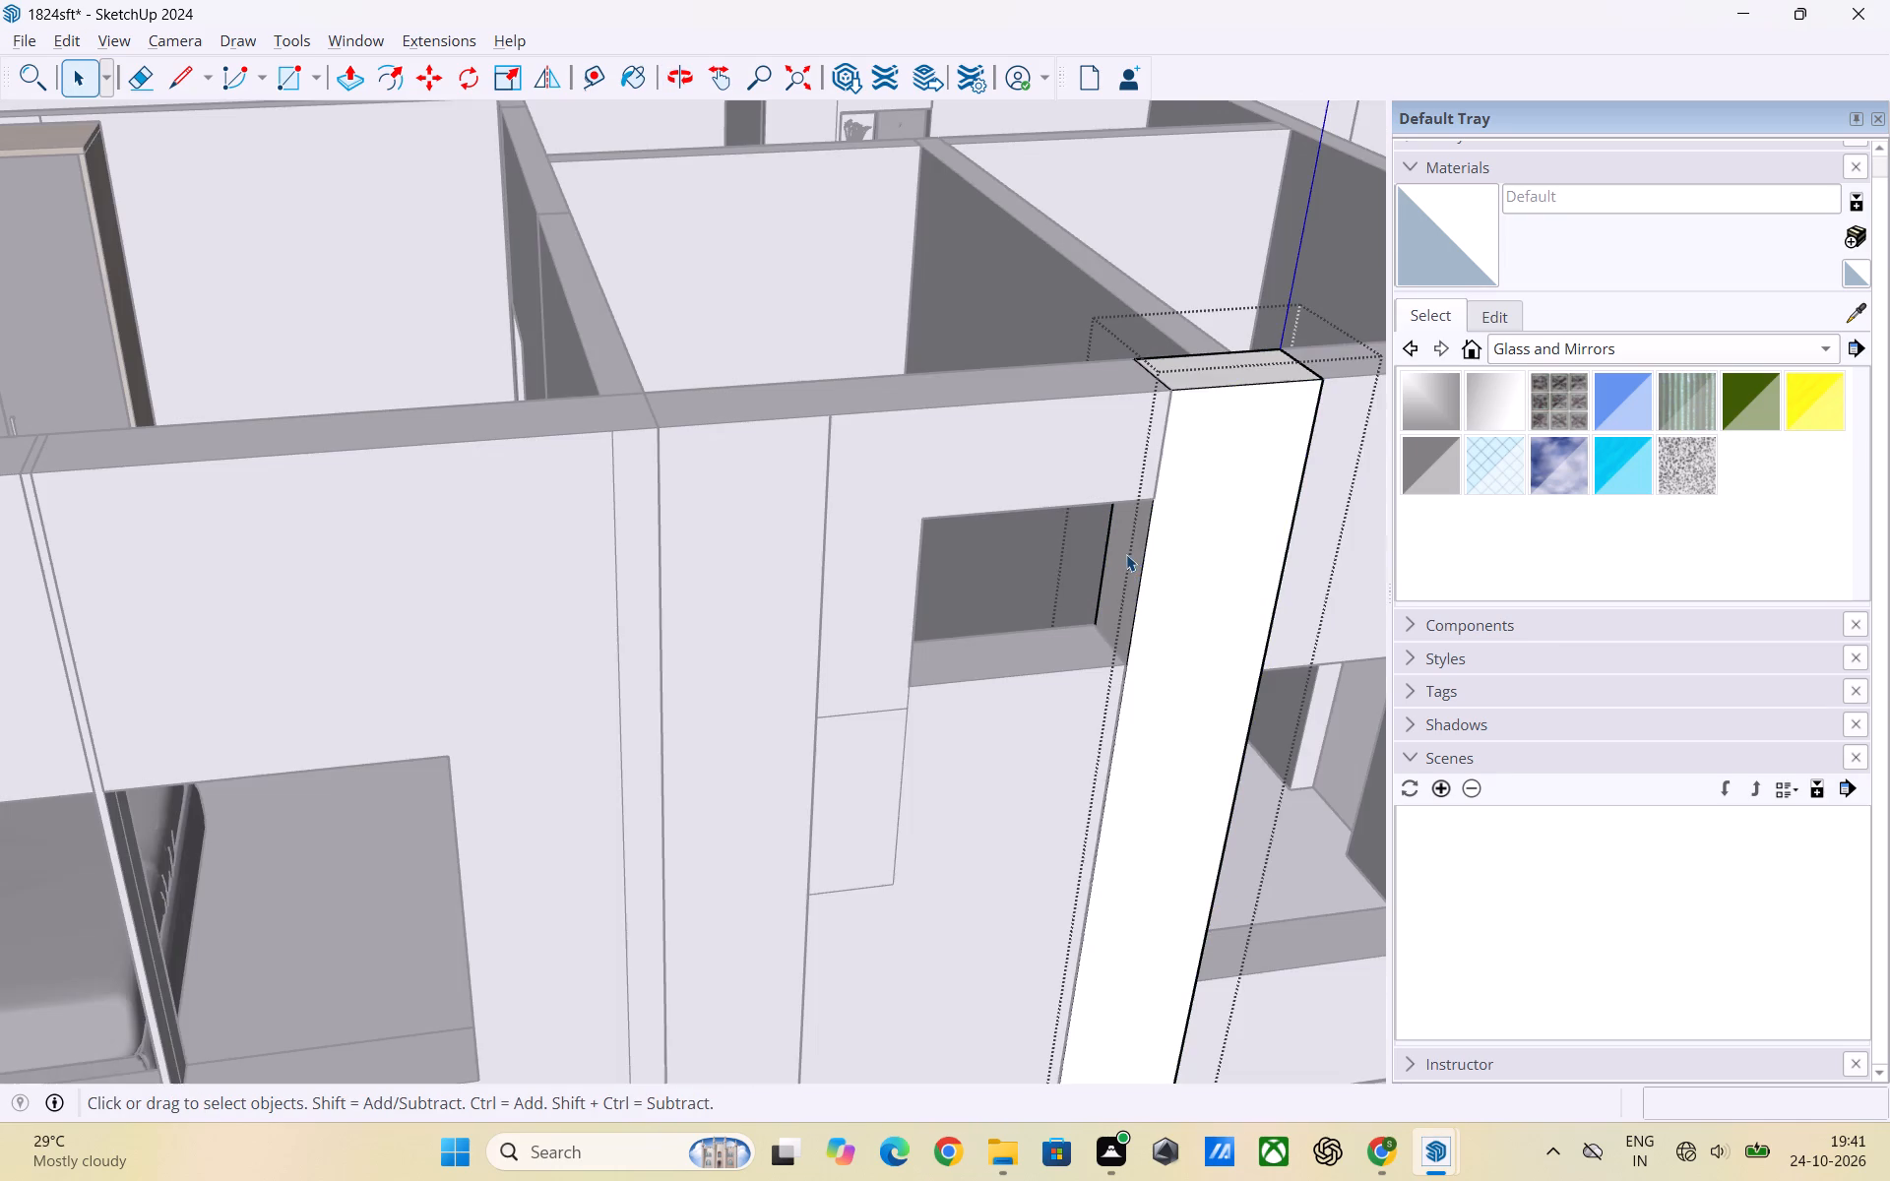
pyautogui.click(1119, 557)
pyautogui.press('p')
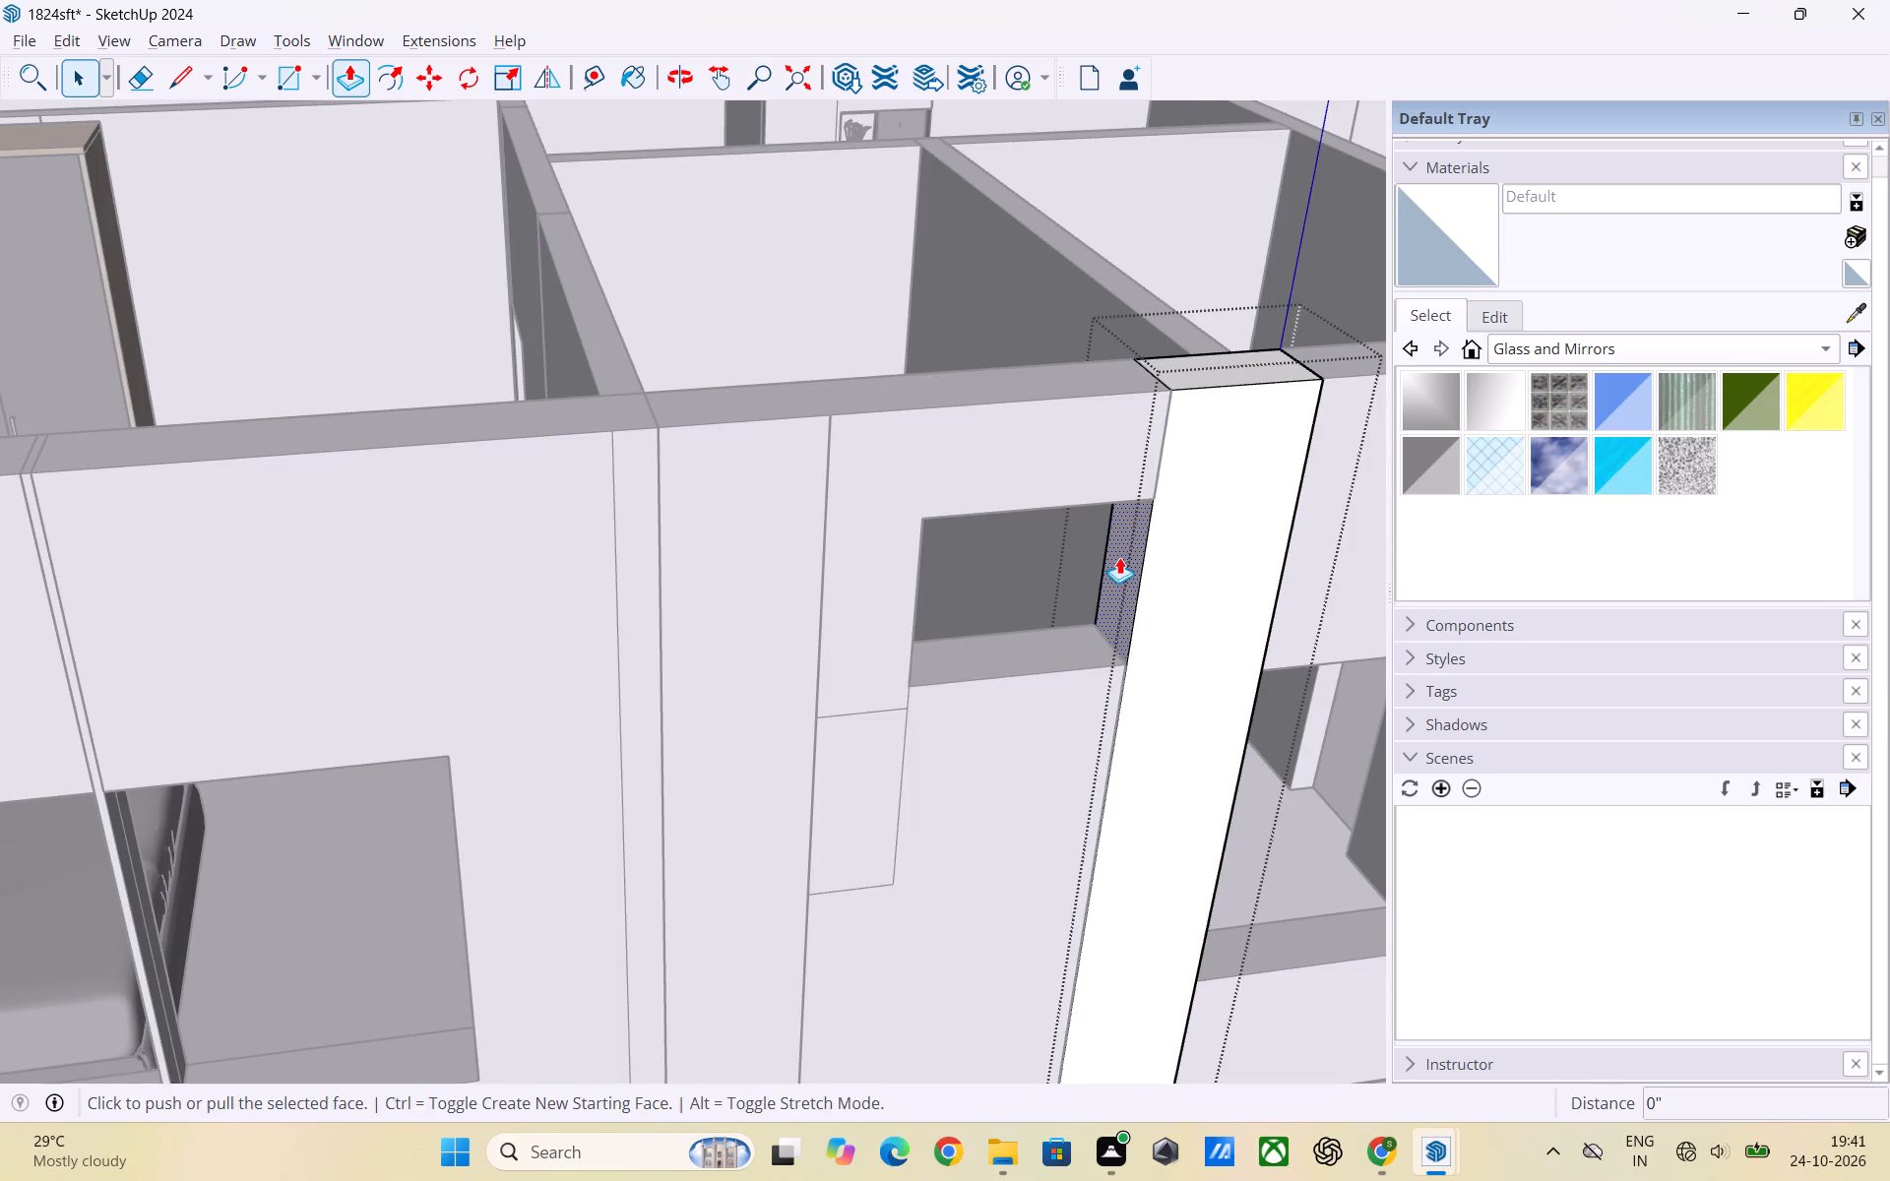
pyautogui.click(1119, 557)
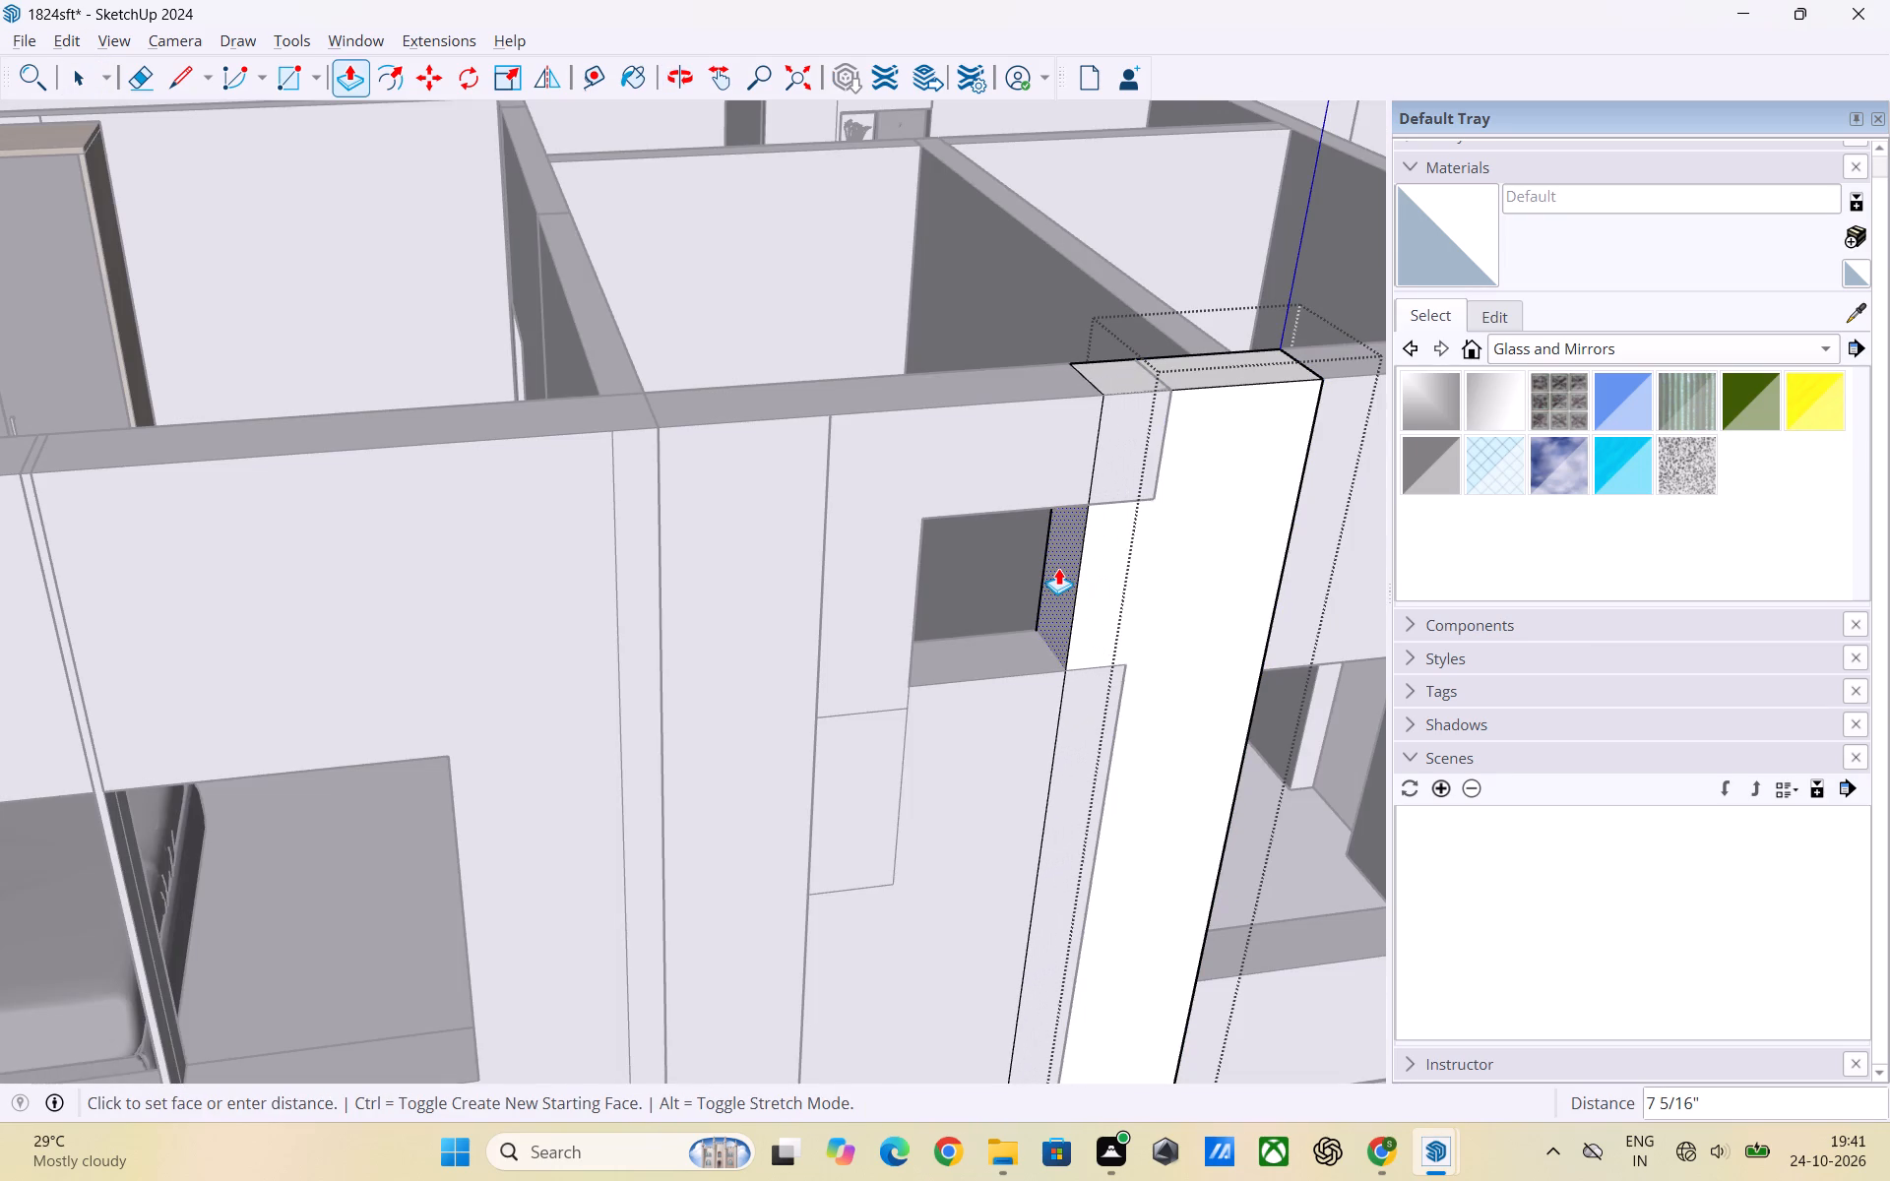
pyautogui.click(1058, 568)
pyautogui.press('space')
pyautogui.click(891, 307)
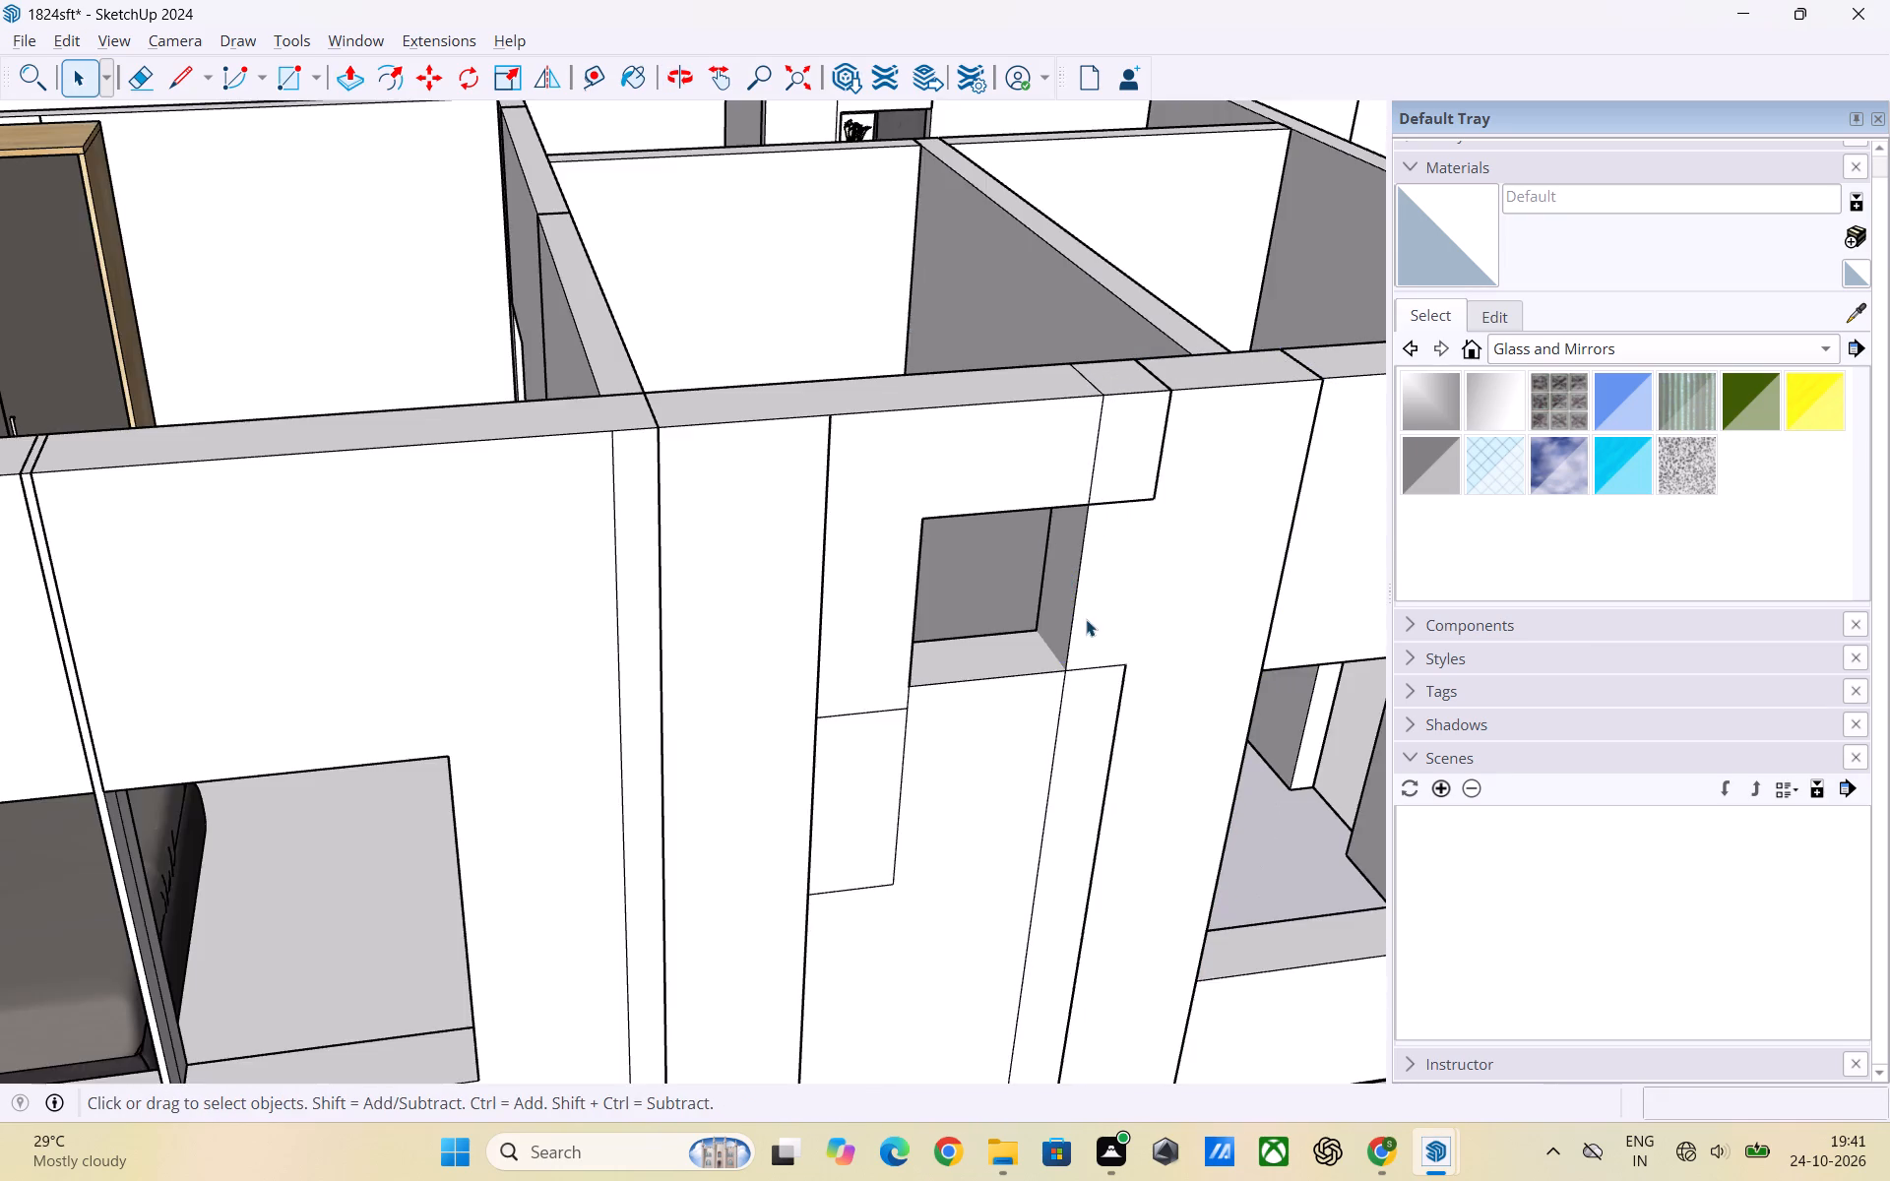
# Push the washbasin toilet's window sill up about 1' 1 7/16" to leave a shallow high-level opening.
pyautogui.scroll(3, 1083, 633)
pyautogui.moveTo(988, 674); pyautogui.dragTo(863, 570, button='middle')
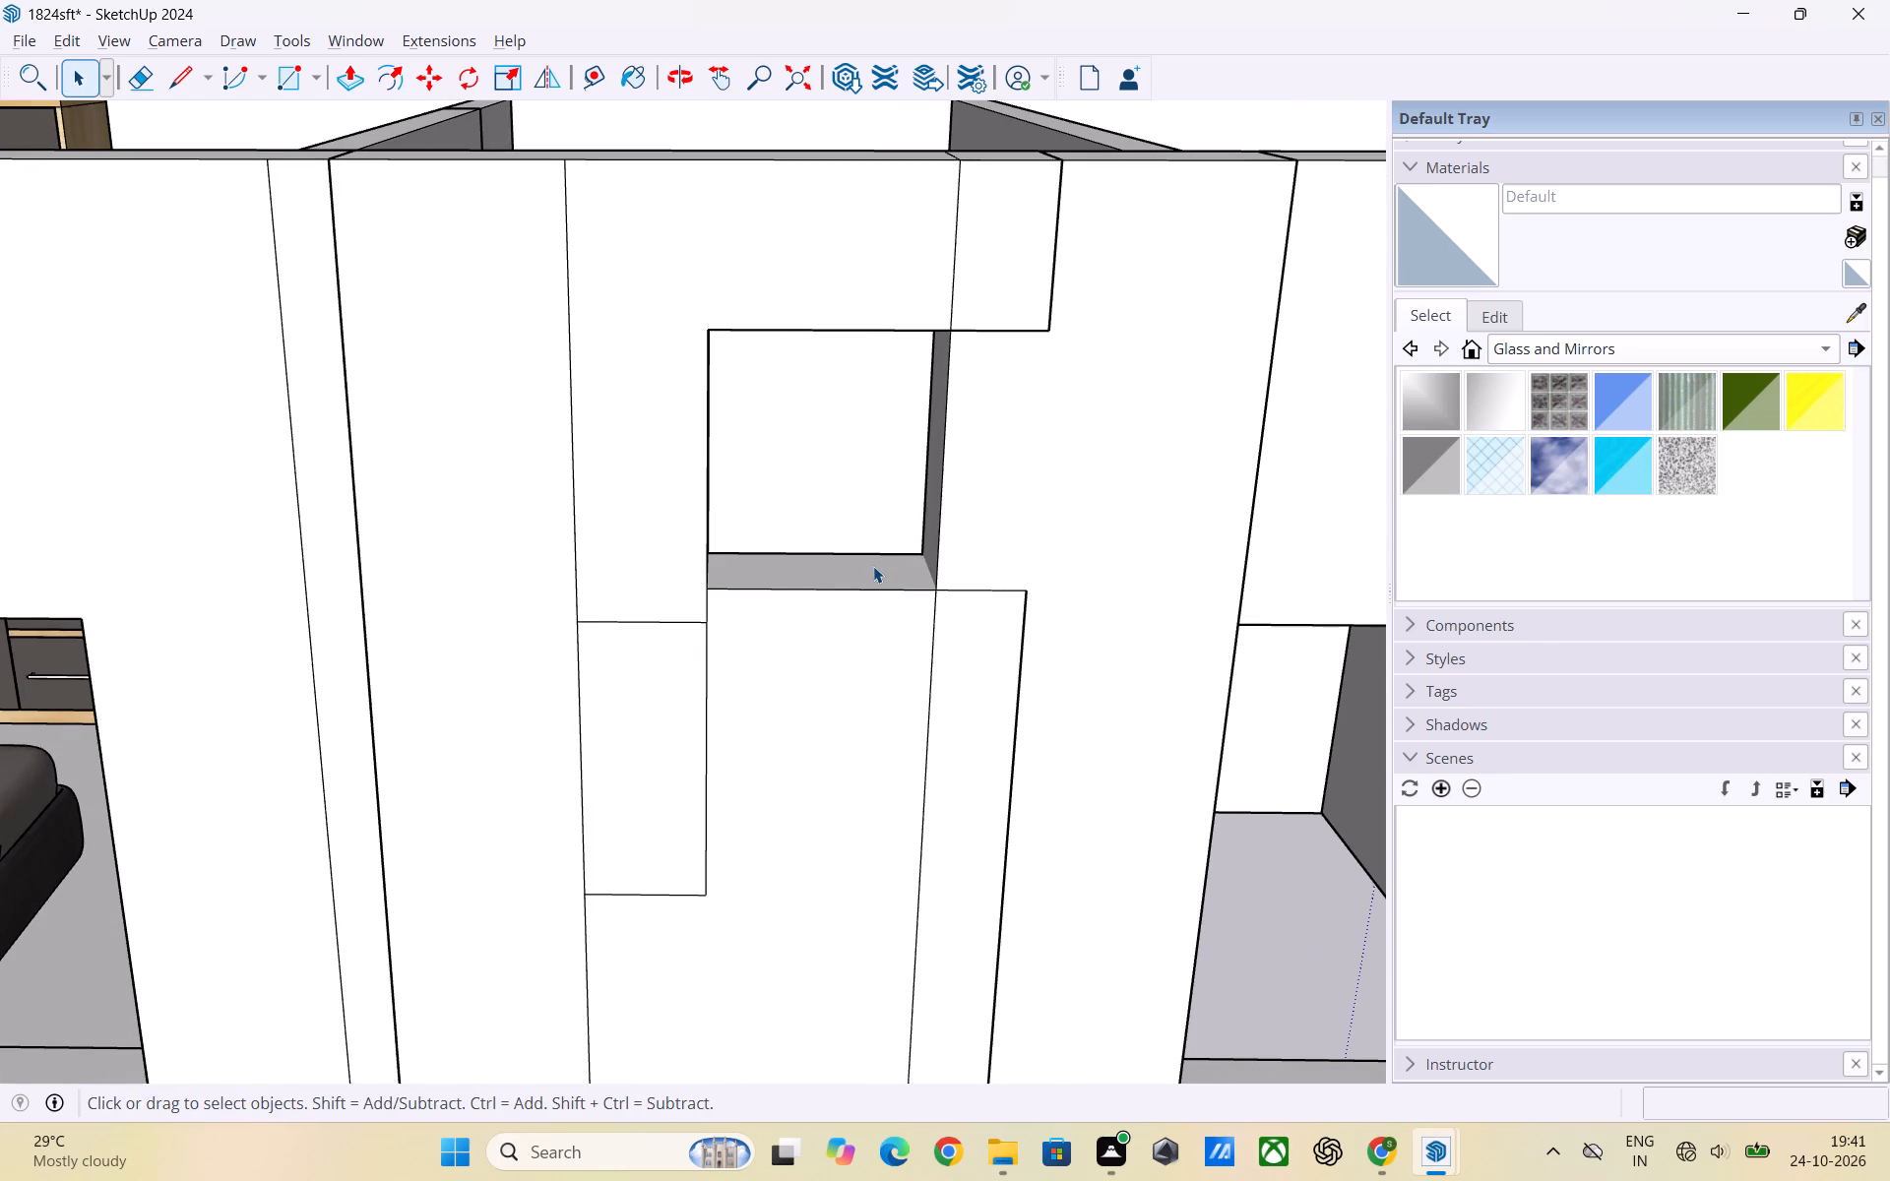
pyautogui.scroll(-1, 853, 565)
pyautogui.moveTo(854, 578); pyautogui.dragTo(860, 490, button='middle')
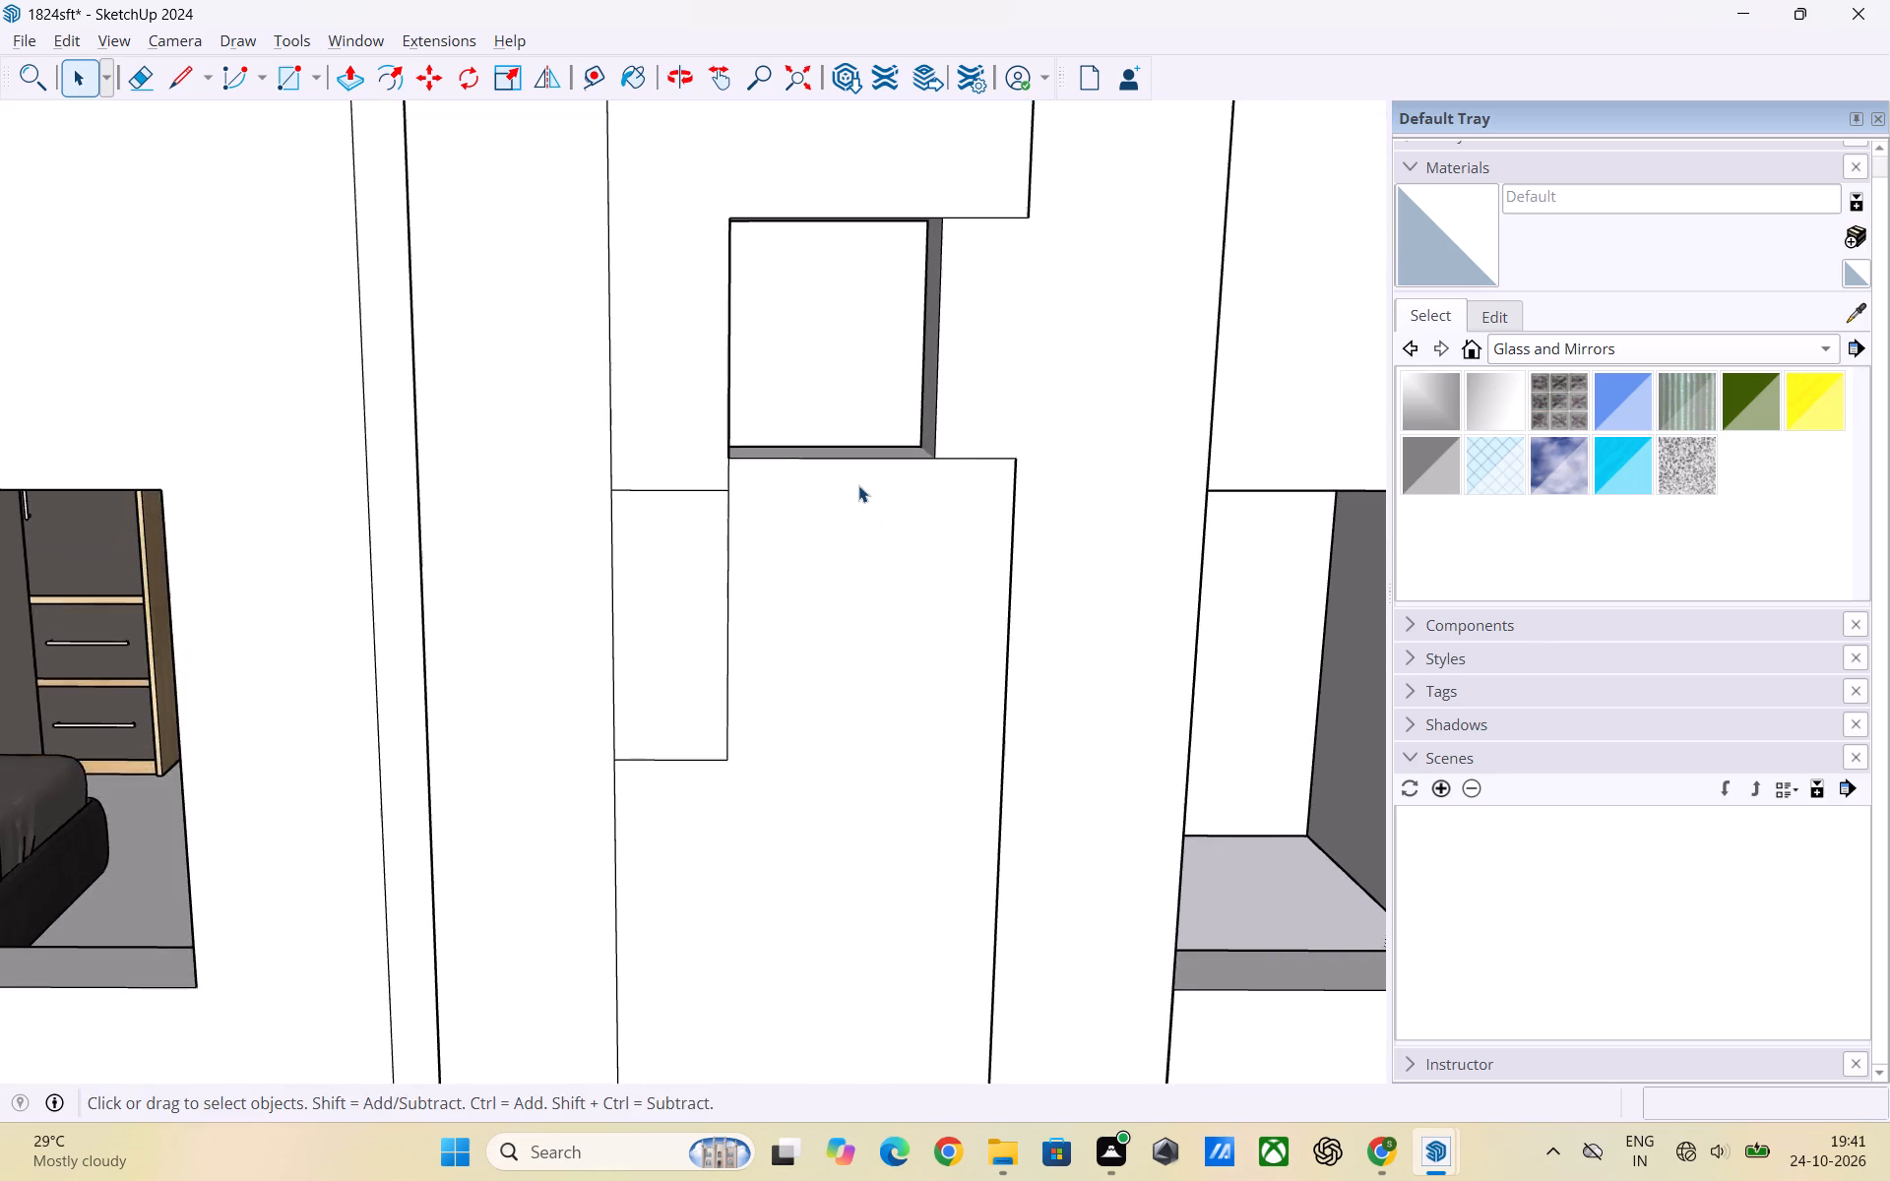
pyautogui.scroll(2, 858, 482)
pyautogui.moveTo(853, 466); pyautogui.dragTo(850, 573, button='middle')
pyautogui.scroll(2, 842, 573)
pyautogui.tripleClick(835, 663)
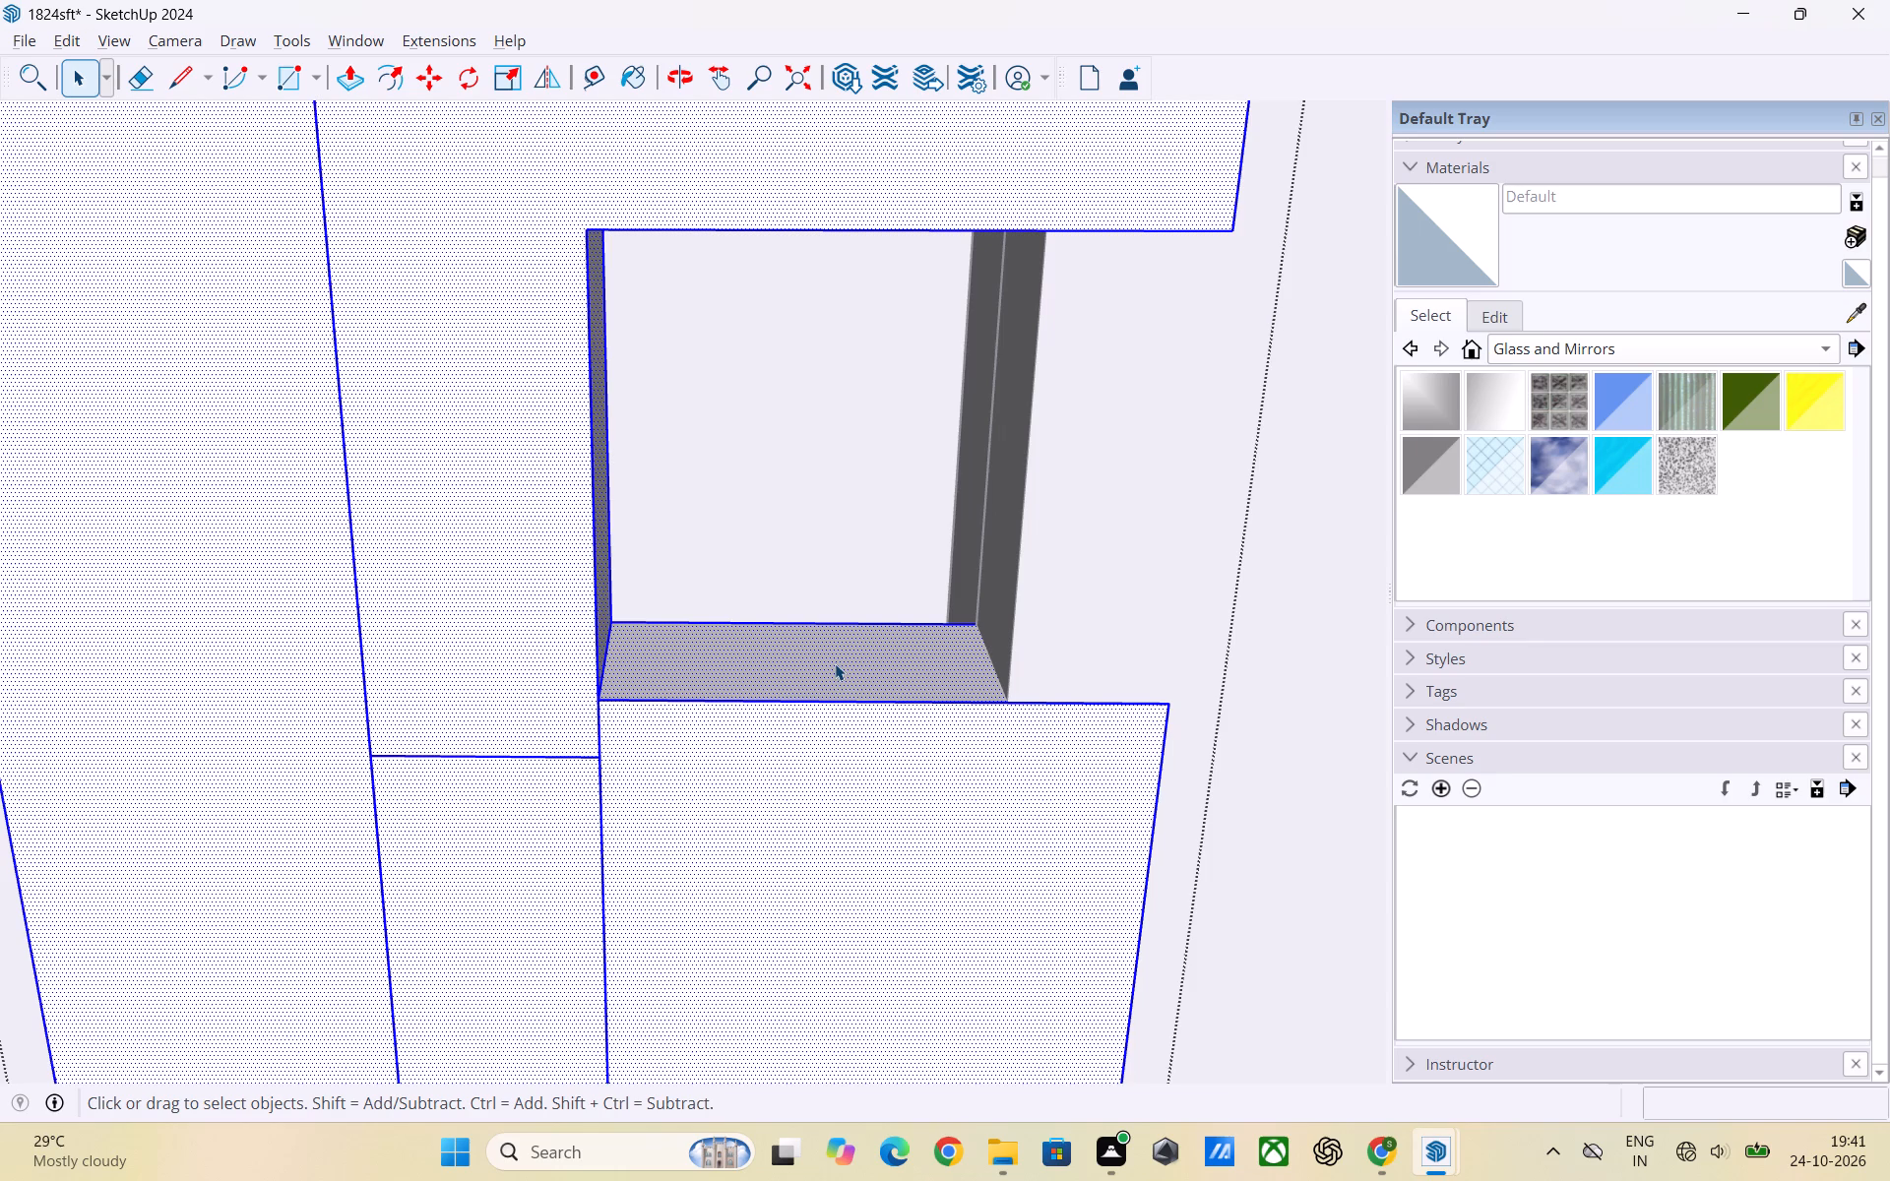
pyautogui.click(835, 663)
pyautogui.click(835, 671)
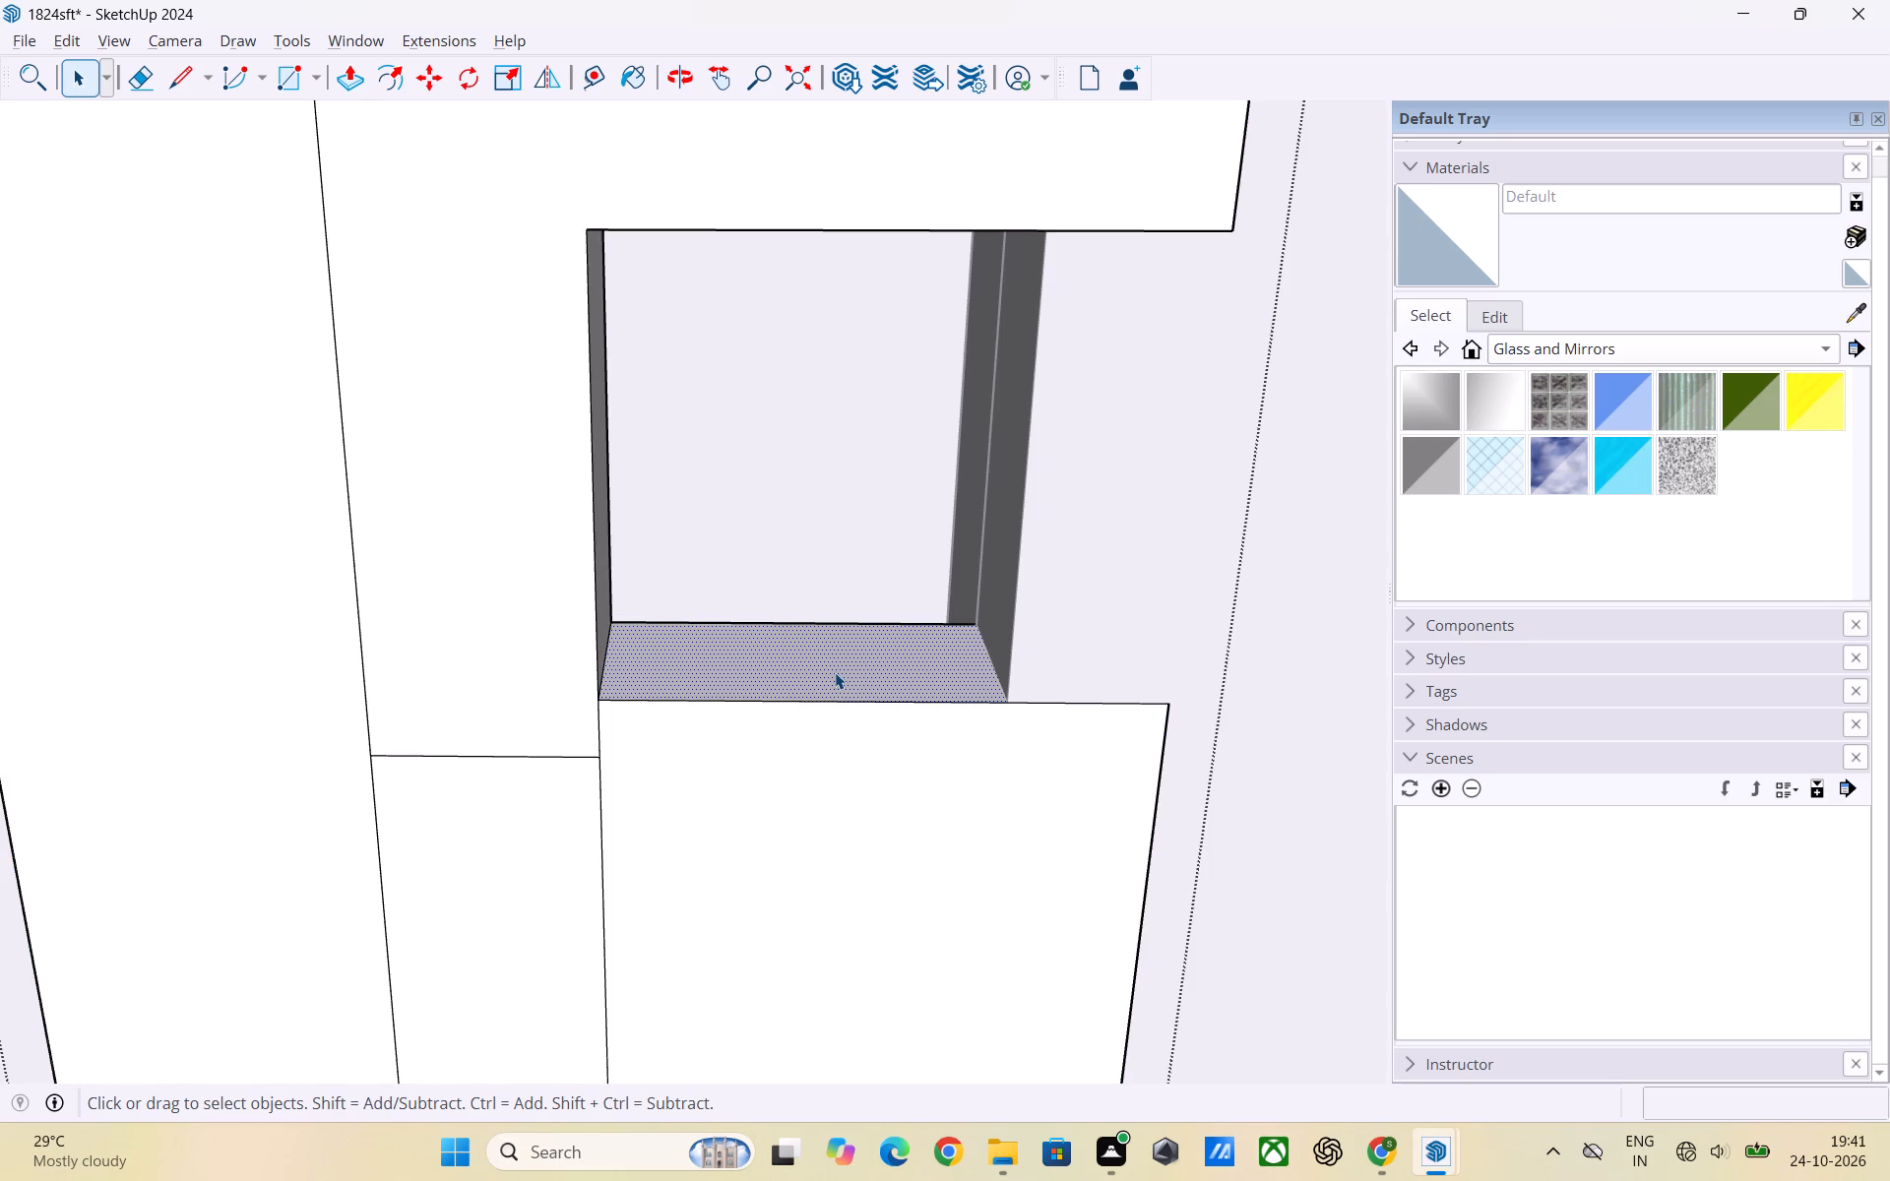
pyautogui.press('p')
pyautogui.click(835, 673)
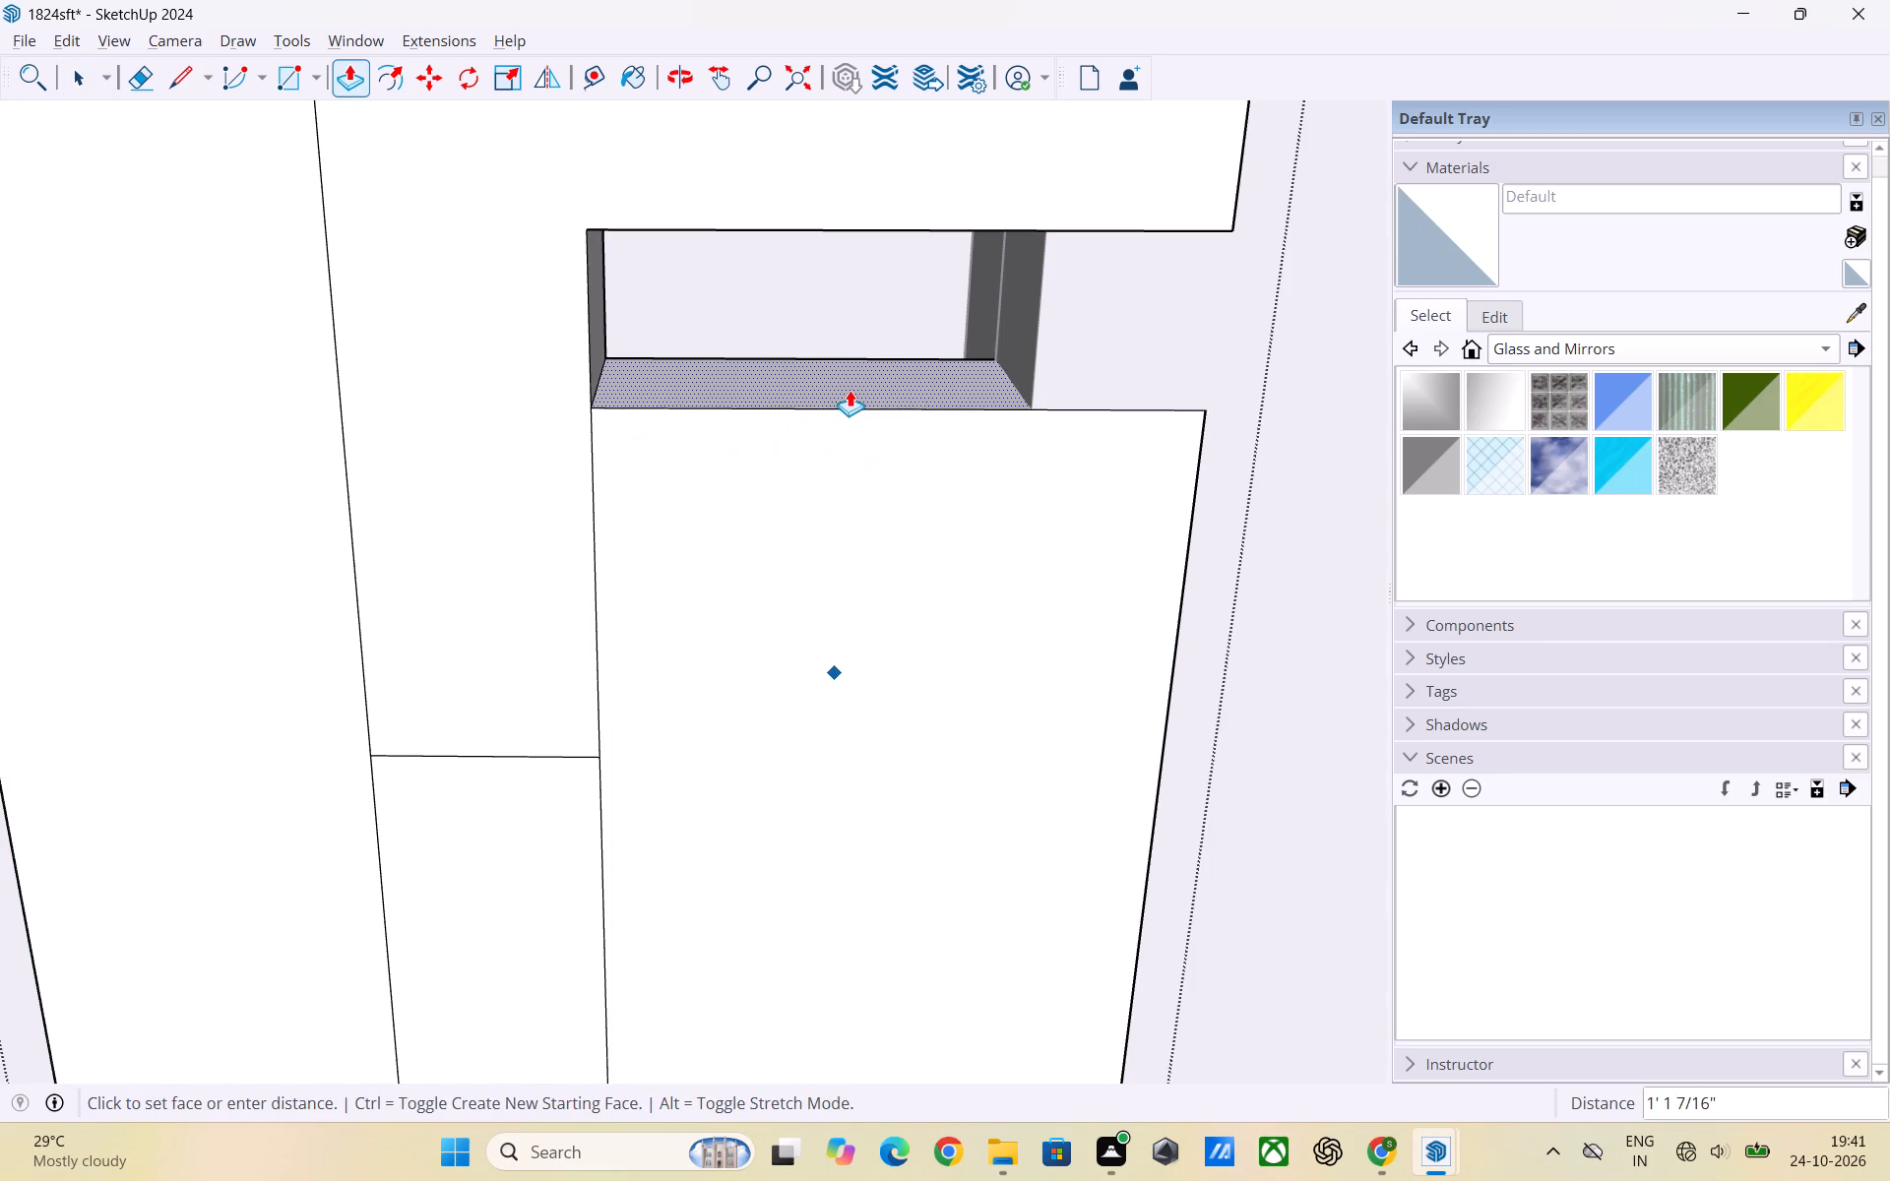
pyautogui.click(850, 389)
pyautogui.press('space')
pyautogui.click(804, 590)
pyautogui.scroll(-3, 844, 503)
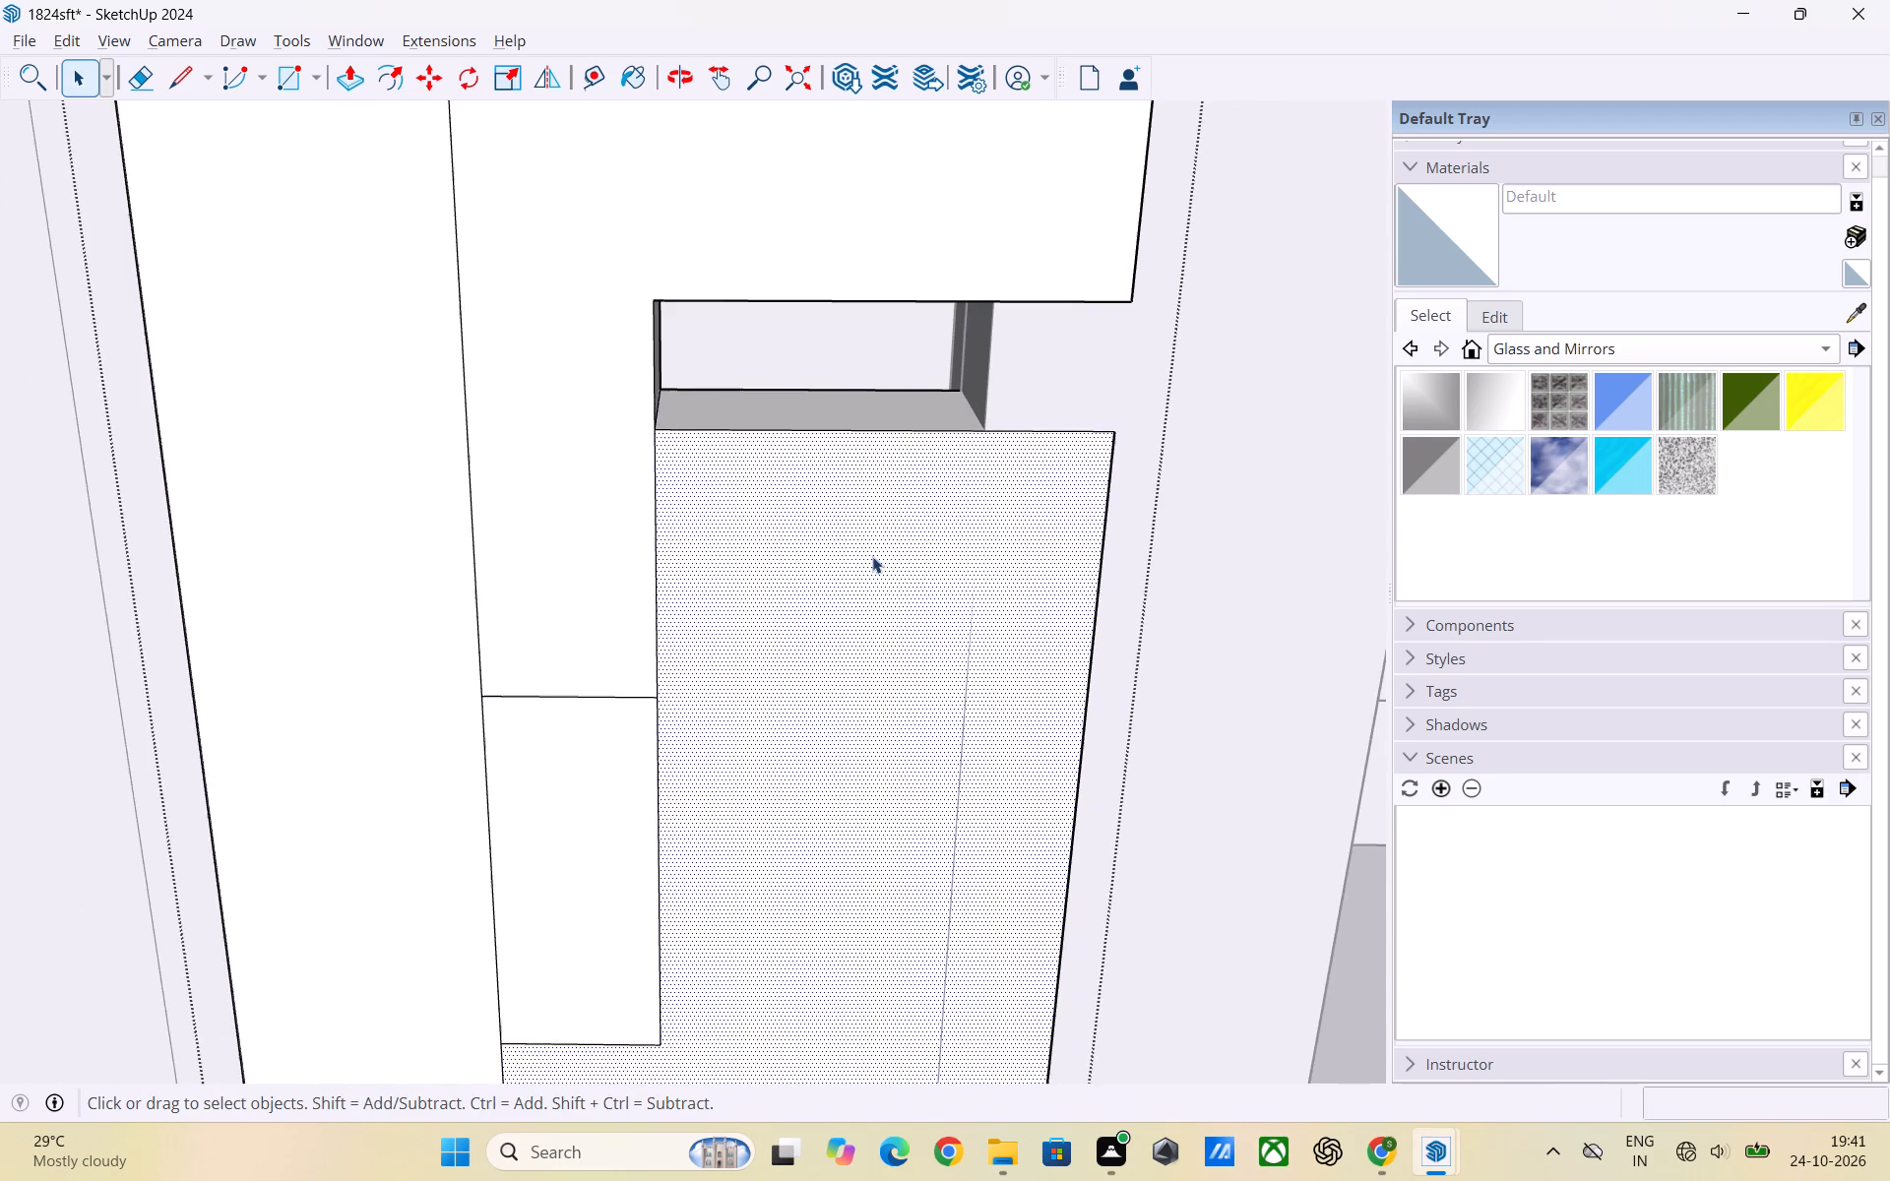
# Erase the three leftover edges of the old window outline from the outer face of the washbasin toilet's wall.
pyautogui.scroll(-13, 770, 621)
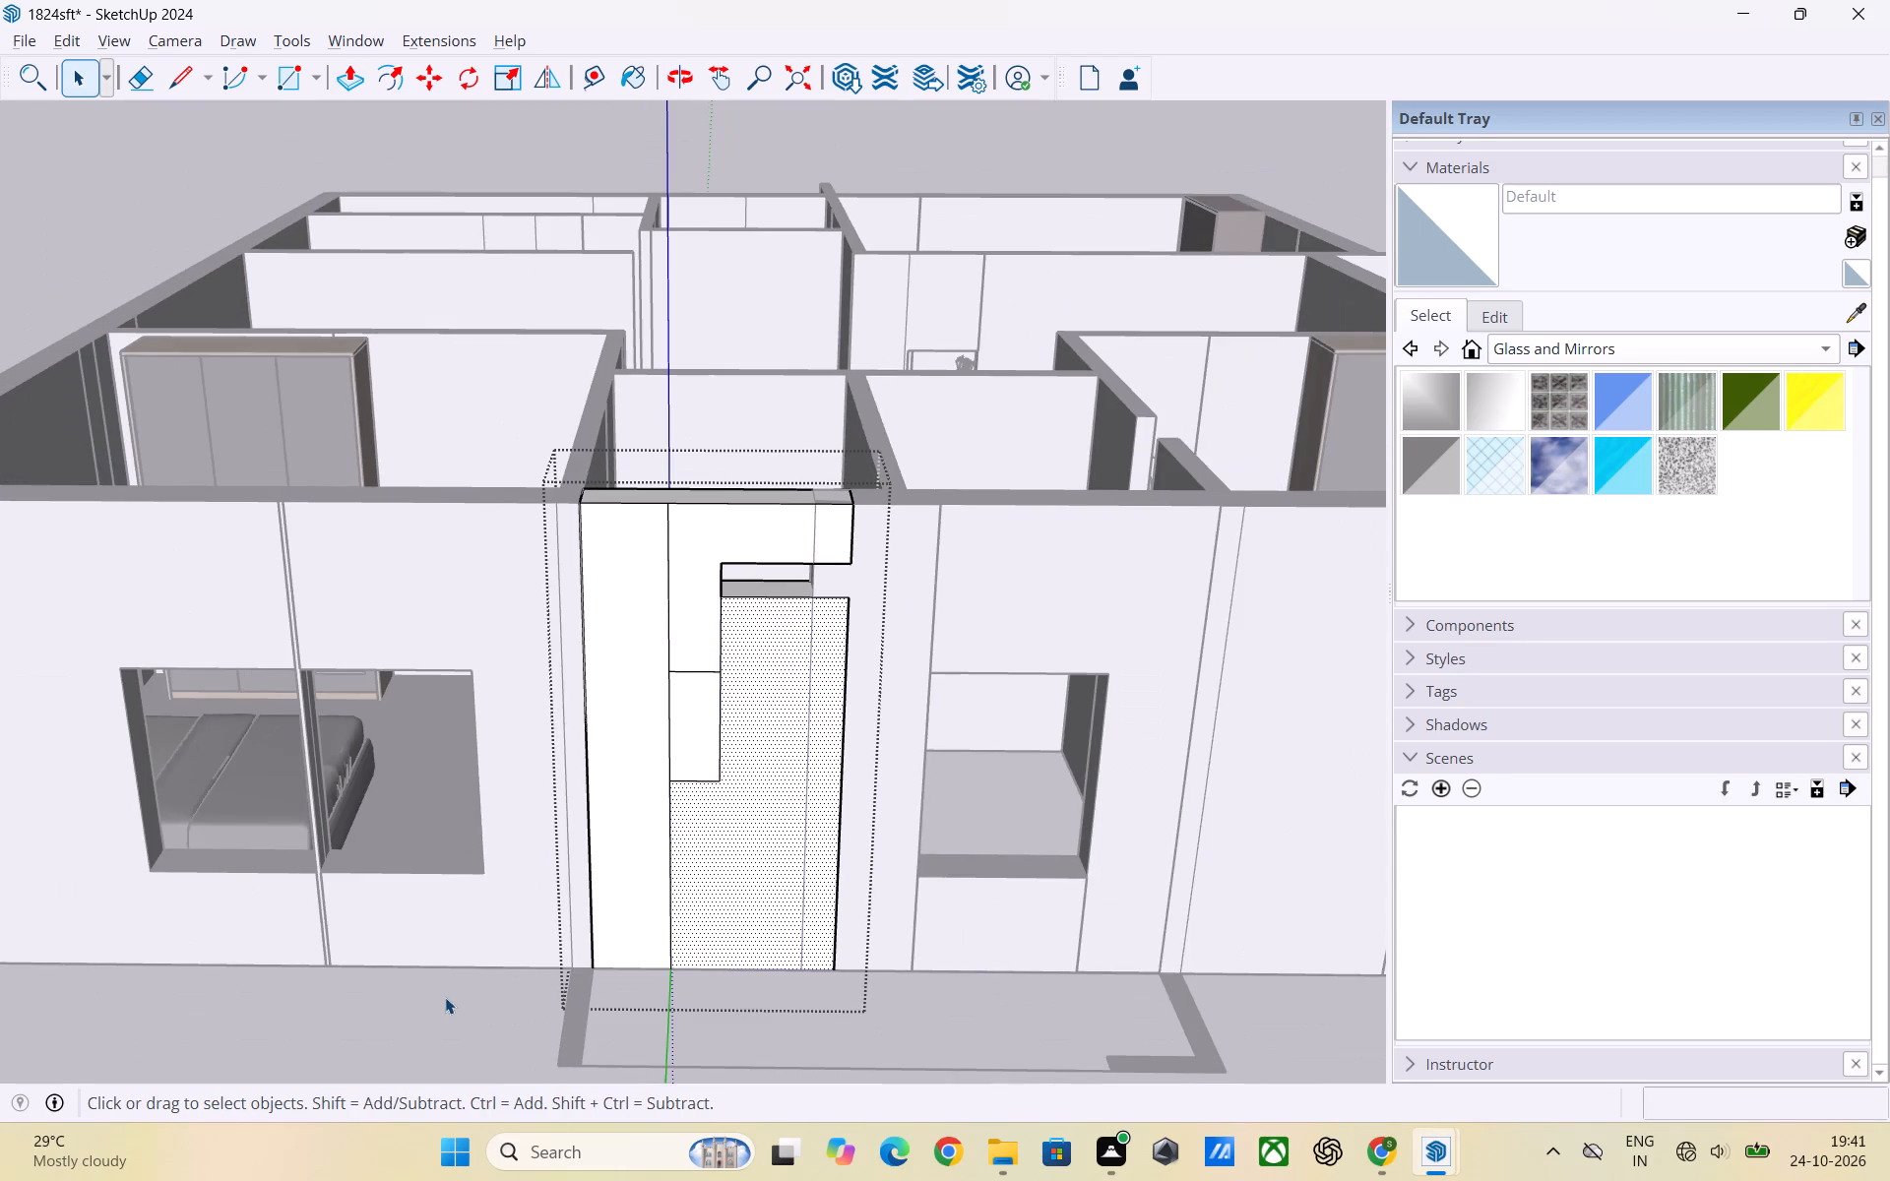
pyautogui.click(445, 997)
pyautogui.scroll(6, 828, 628)
pyautogui.moveTo(828, 617); pyautogui.dragTo(759, 544, button='middle')
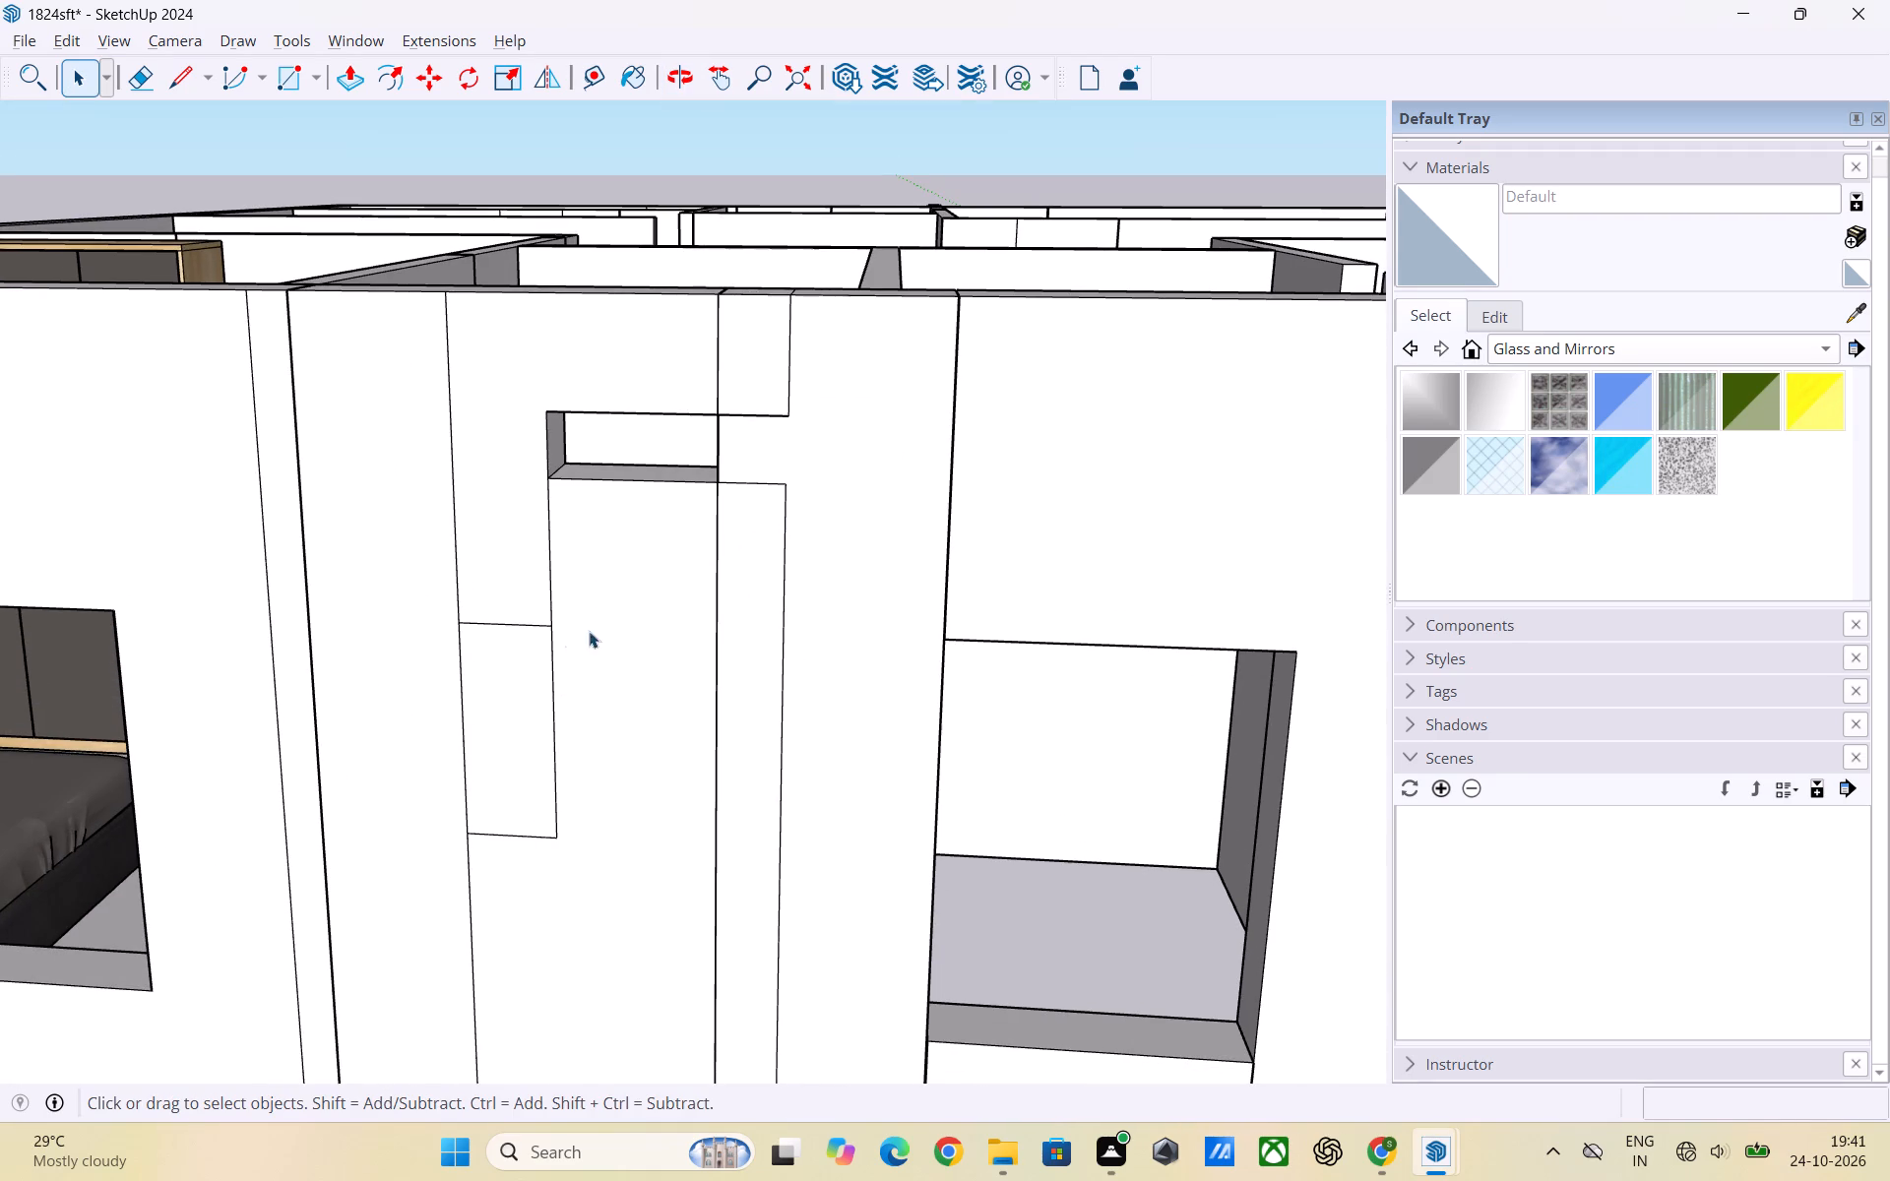
pyautogui.click(522, 623)
pyautogui.click(523, 629)
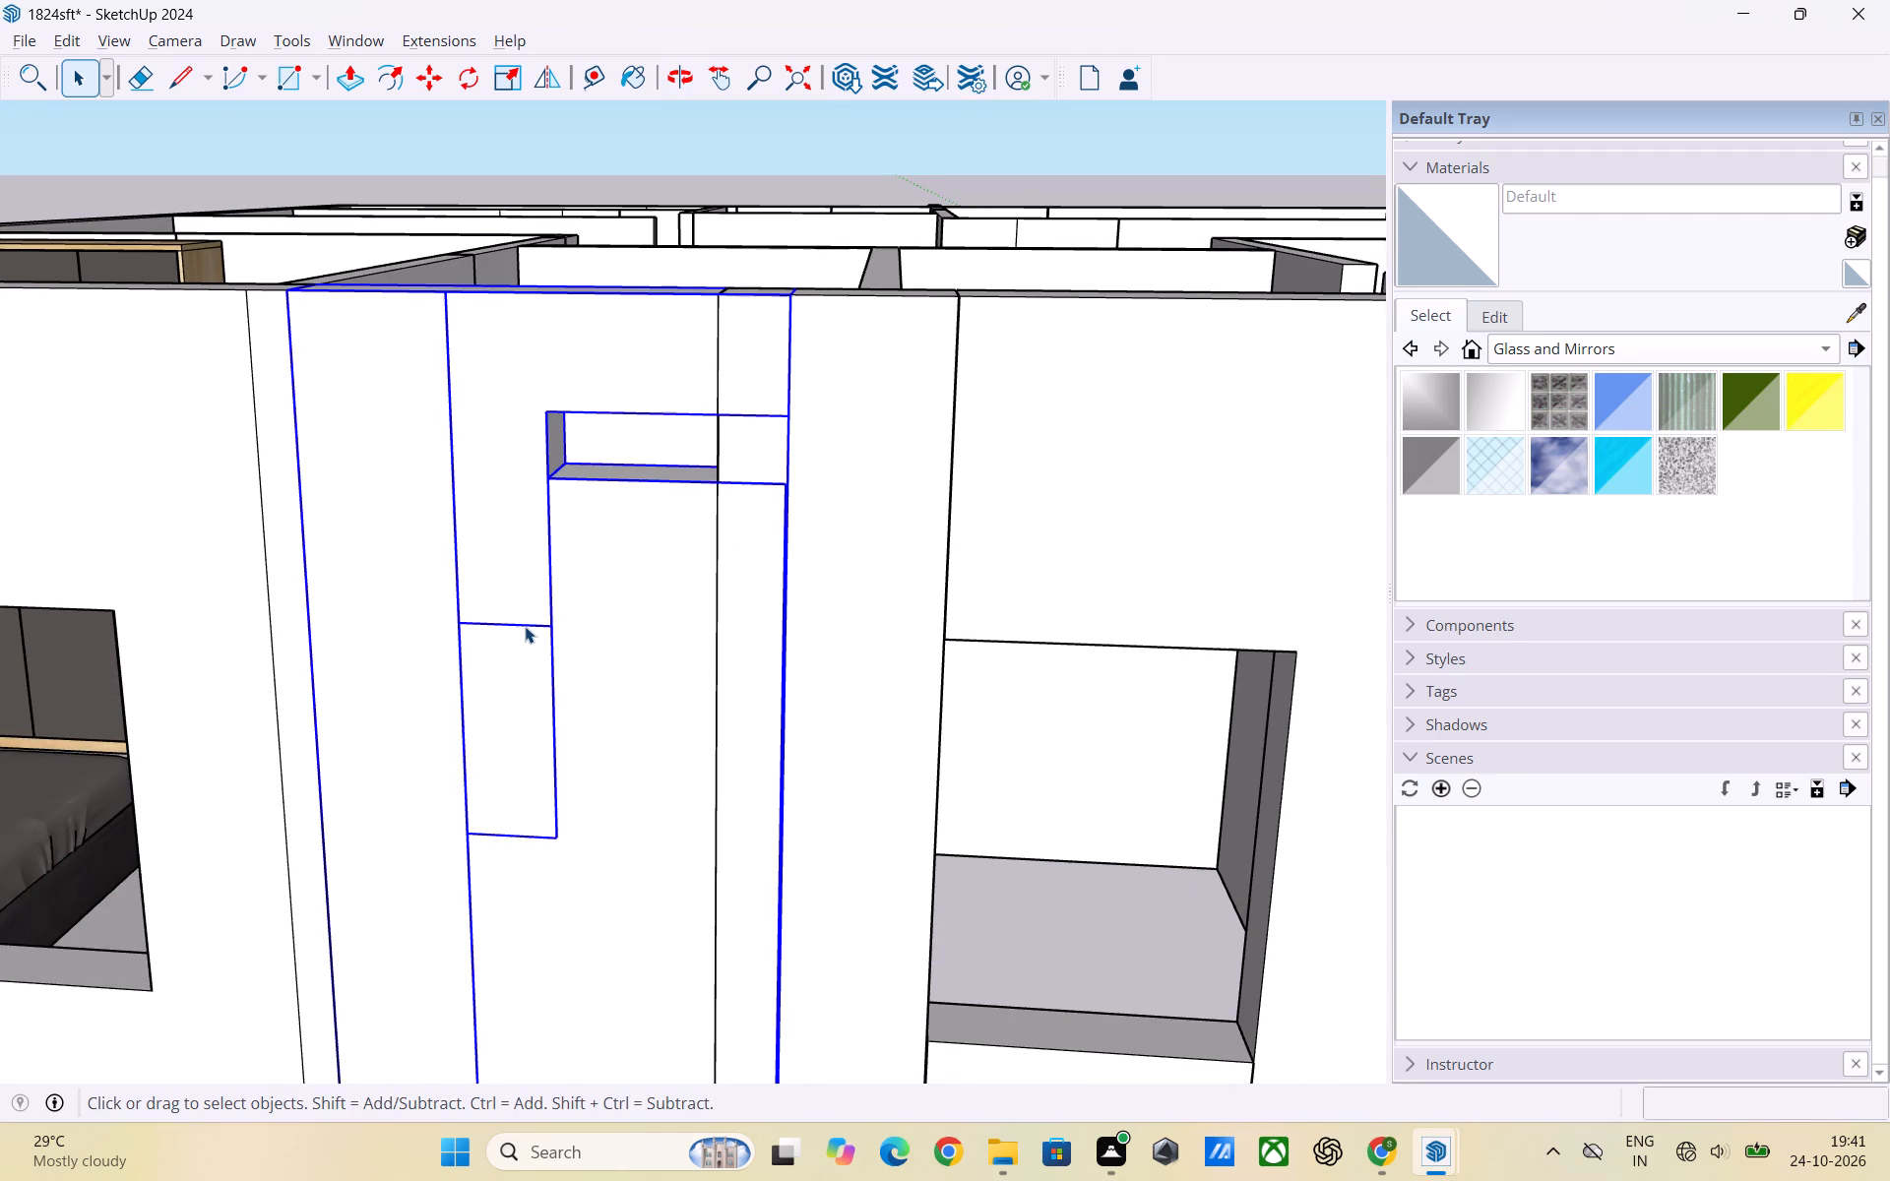
pyautogui.click(525, 626)
pyautogui.doubleClick(526, 626)
pyautogui.click(526, 626)
pyautogui.click(618, 637)
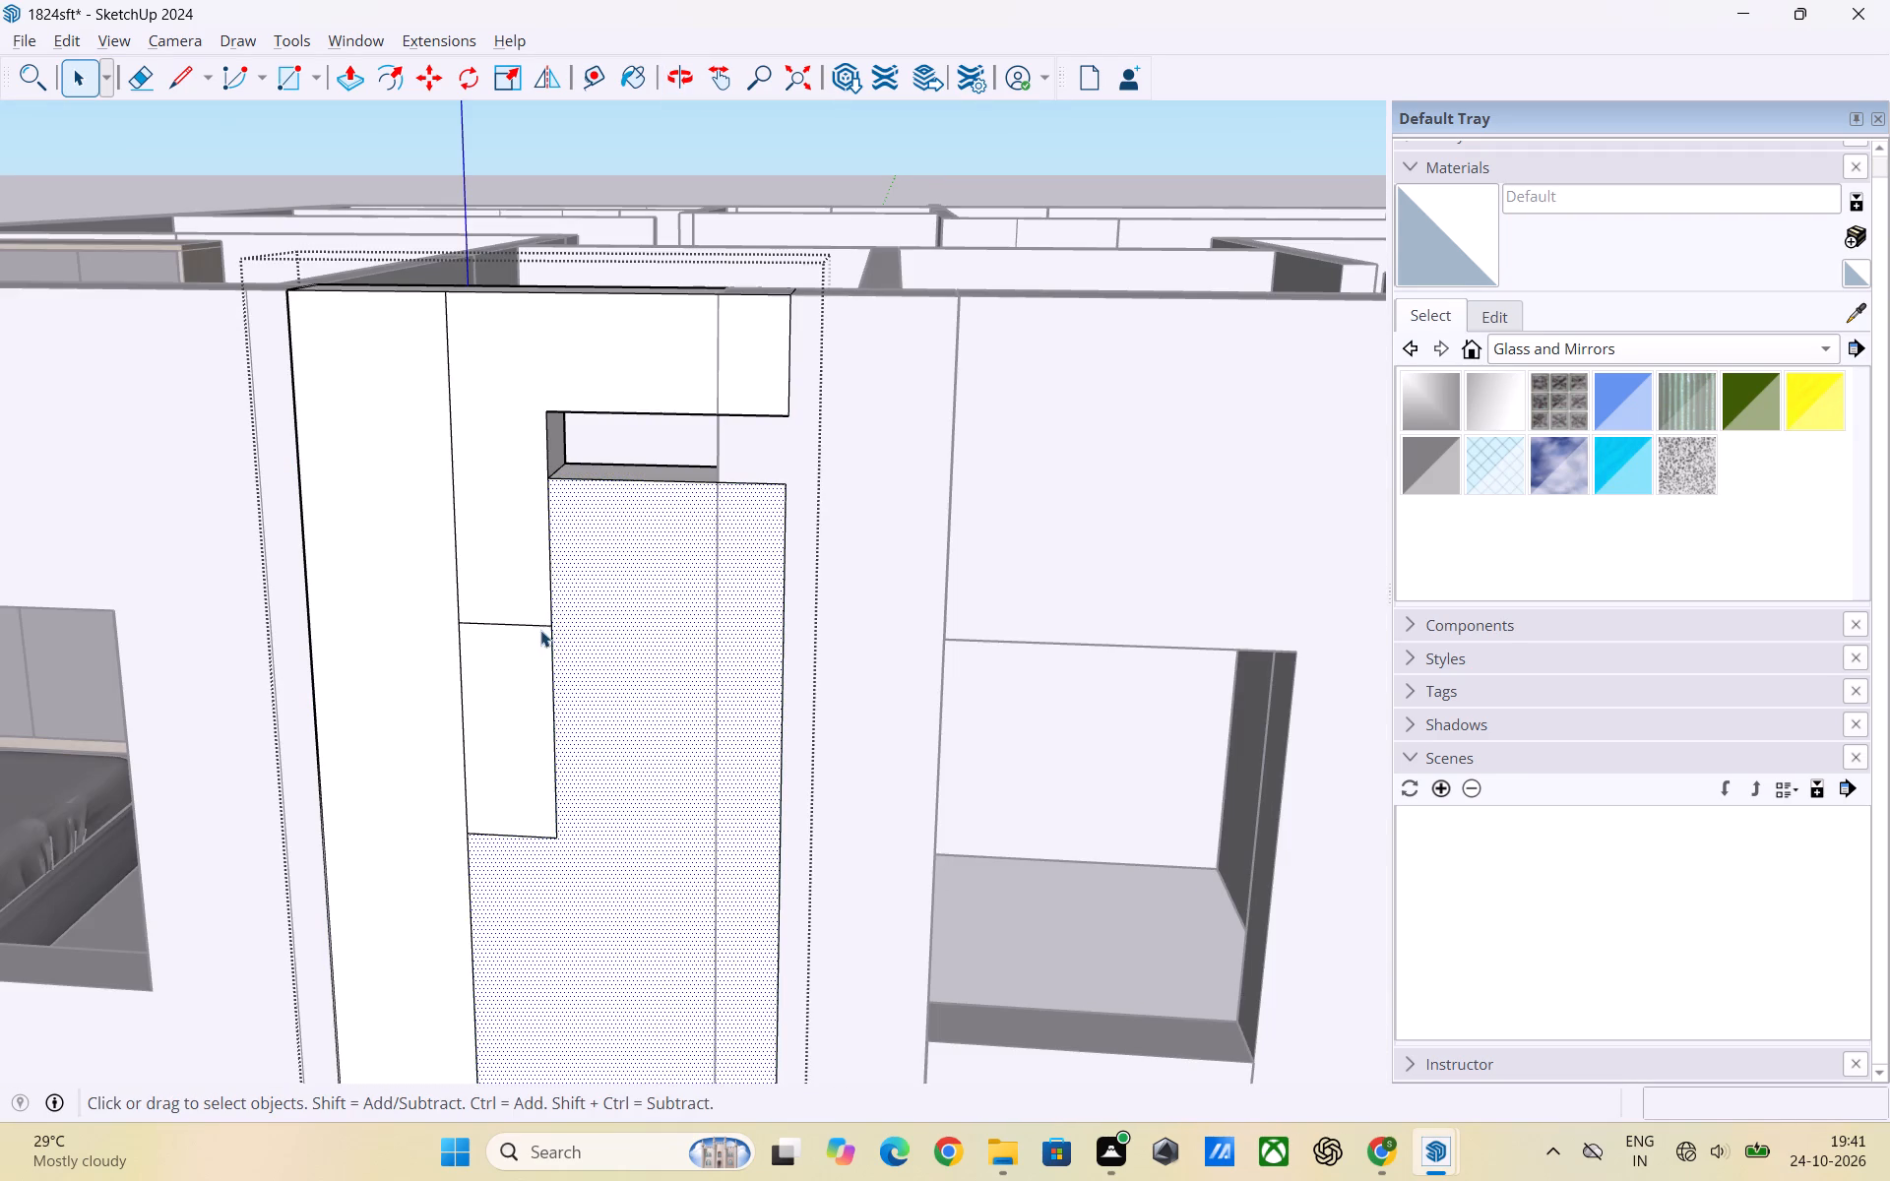
pyautogui.click(535, 626)
pyautogui.press('Delete')
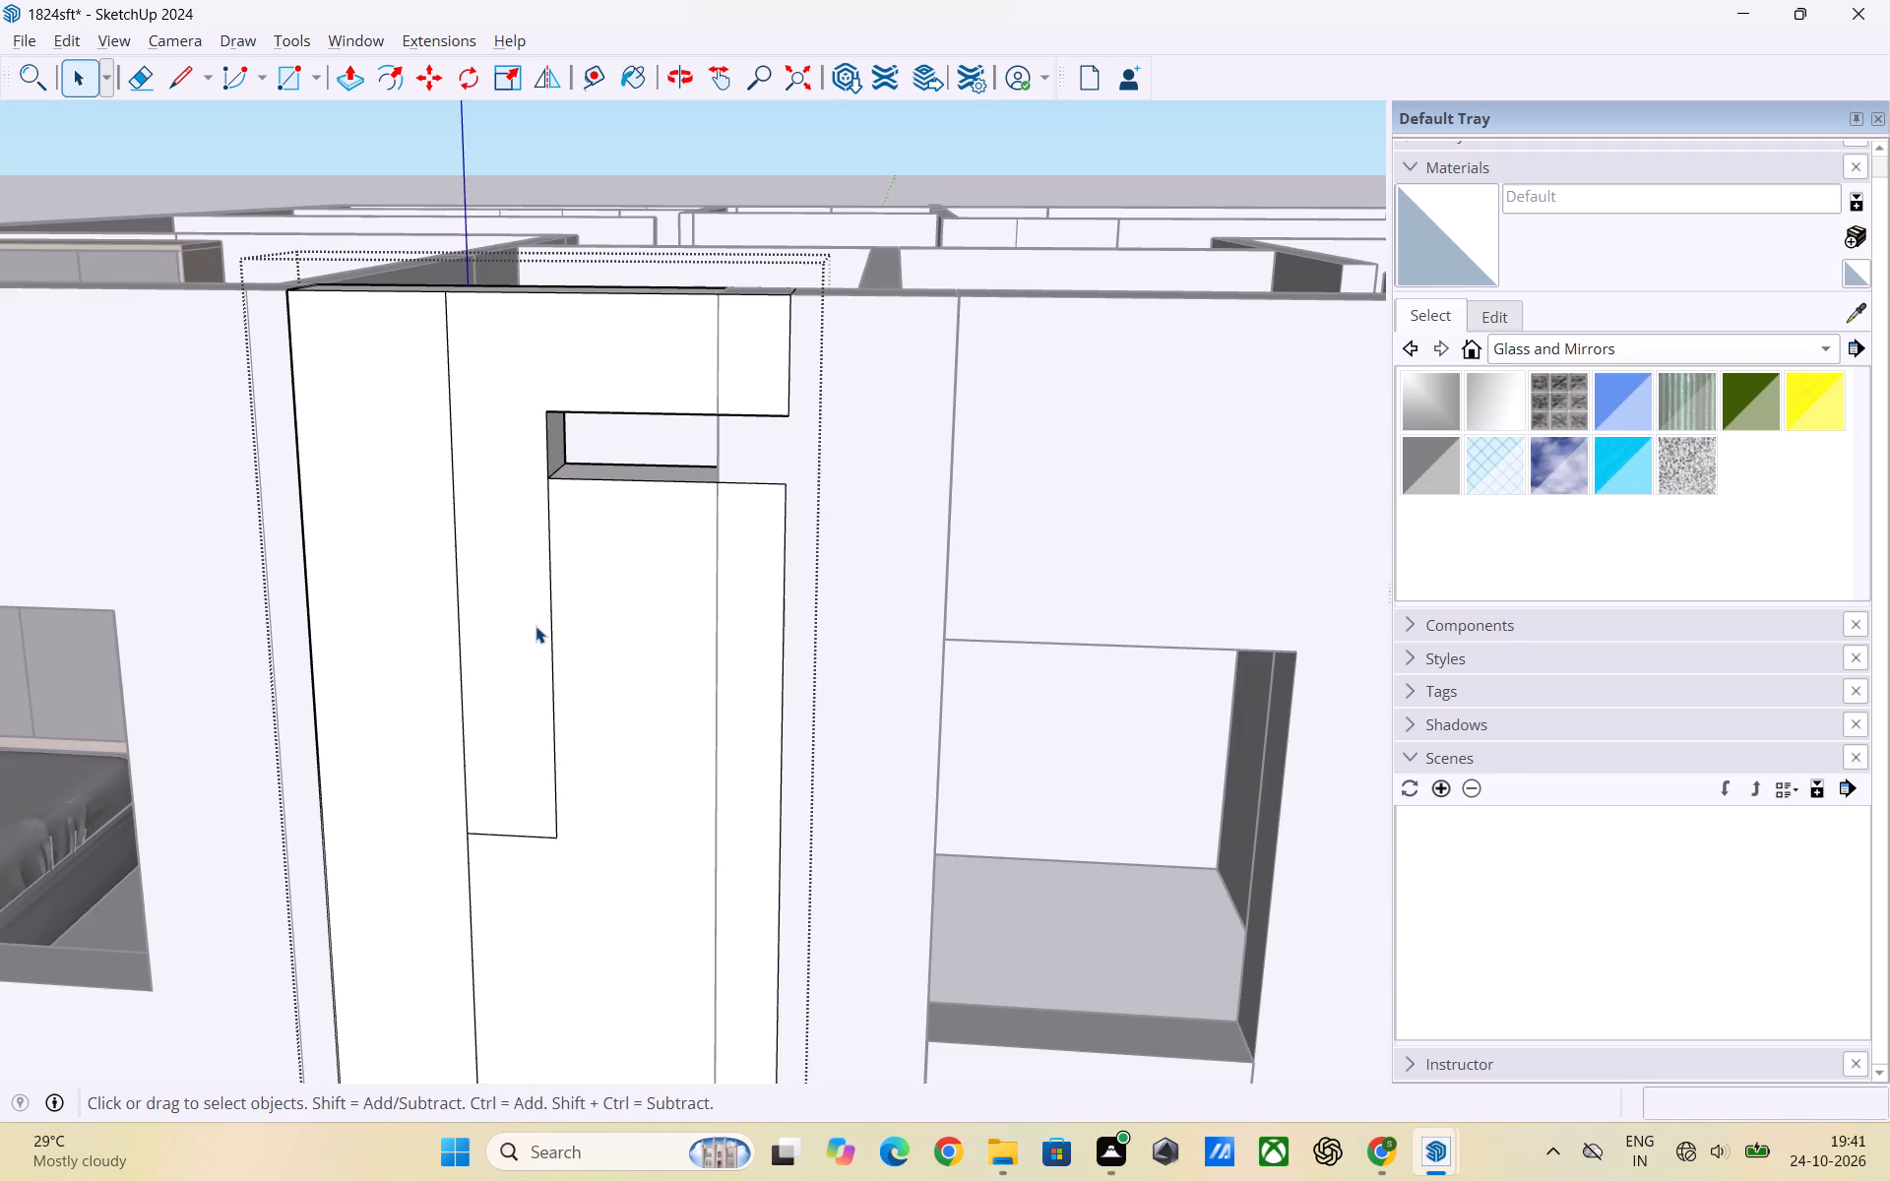
pyautogui.click(548, 653)
pyautogui.click(590, 663)
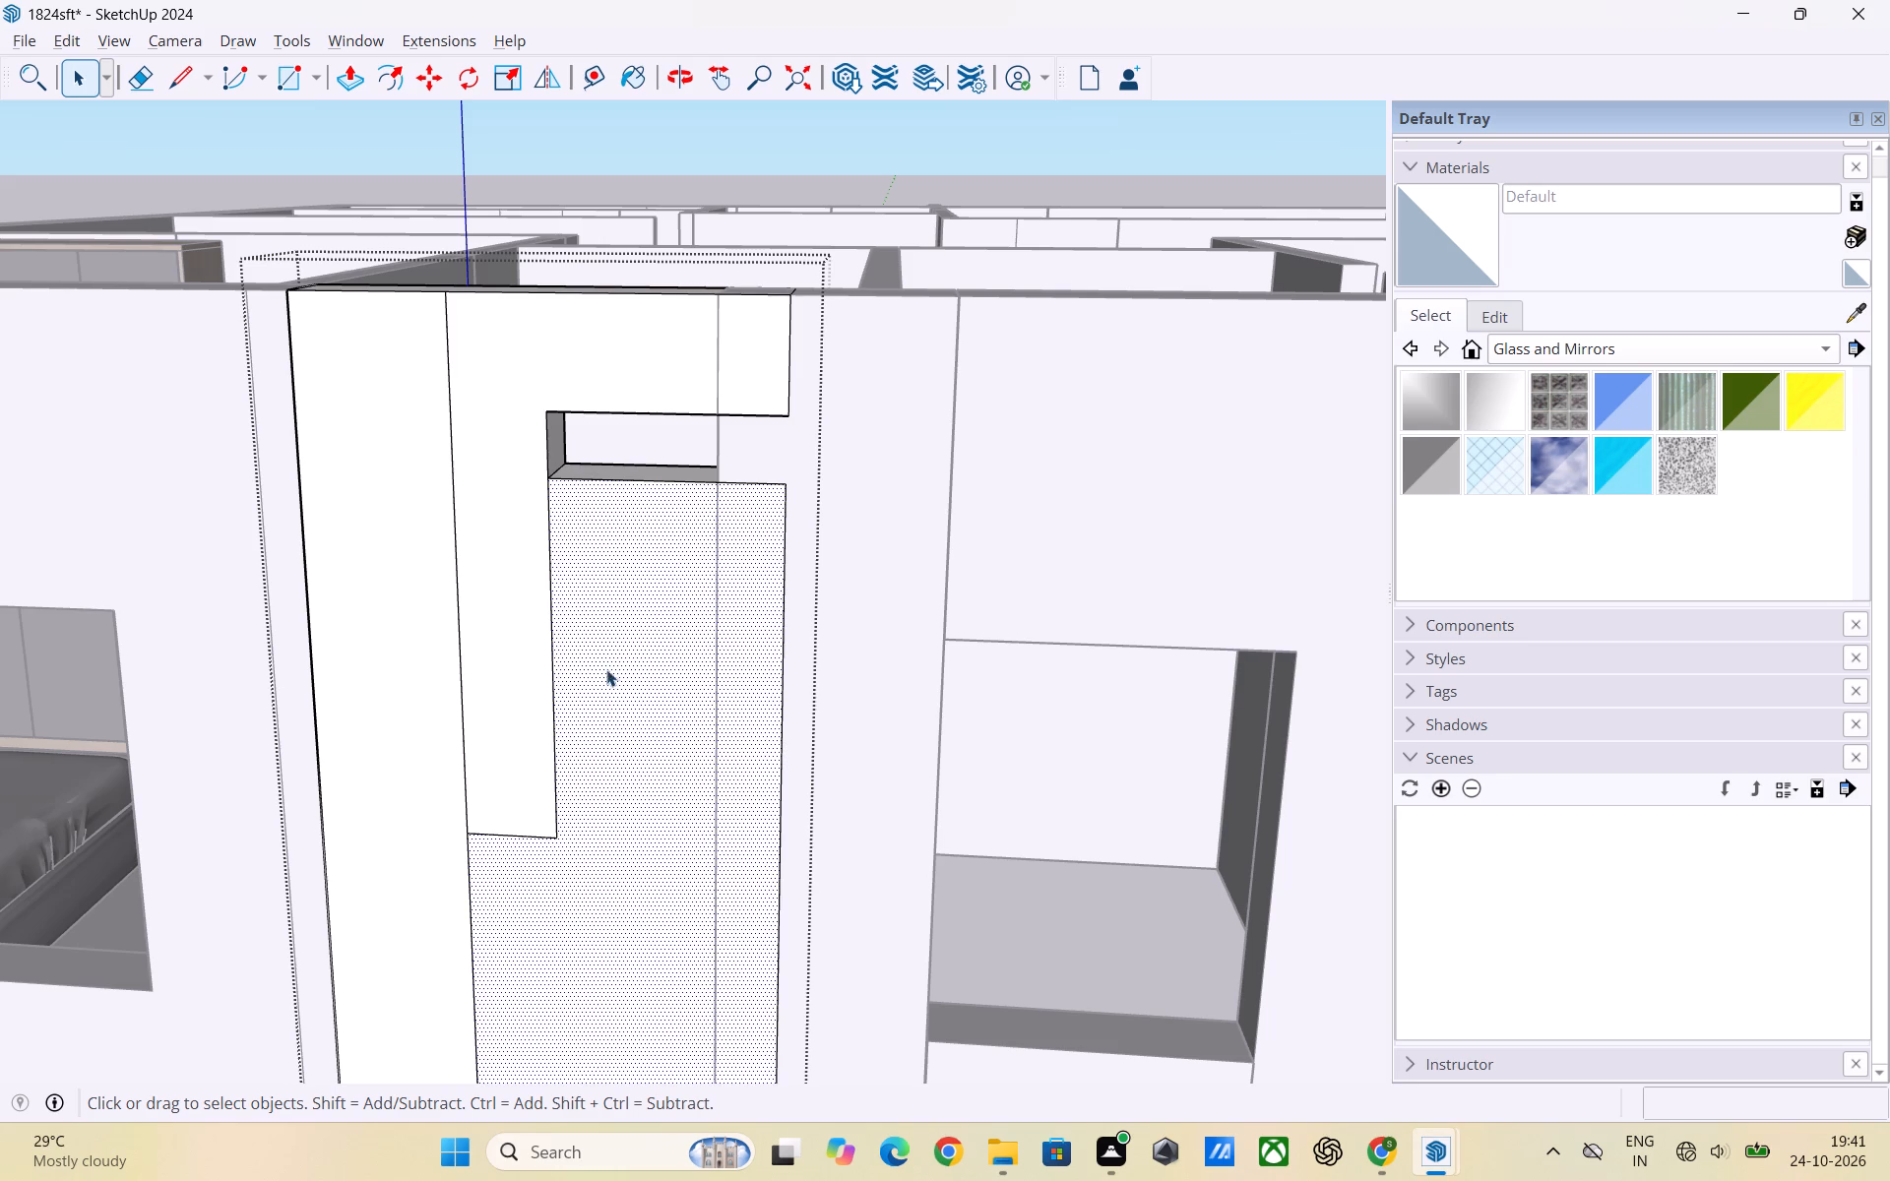
pyautogui.click(553, 666)
pyautogui.press('Delete')
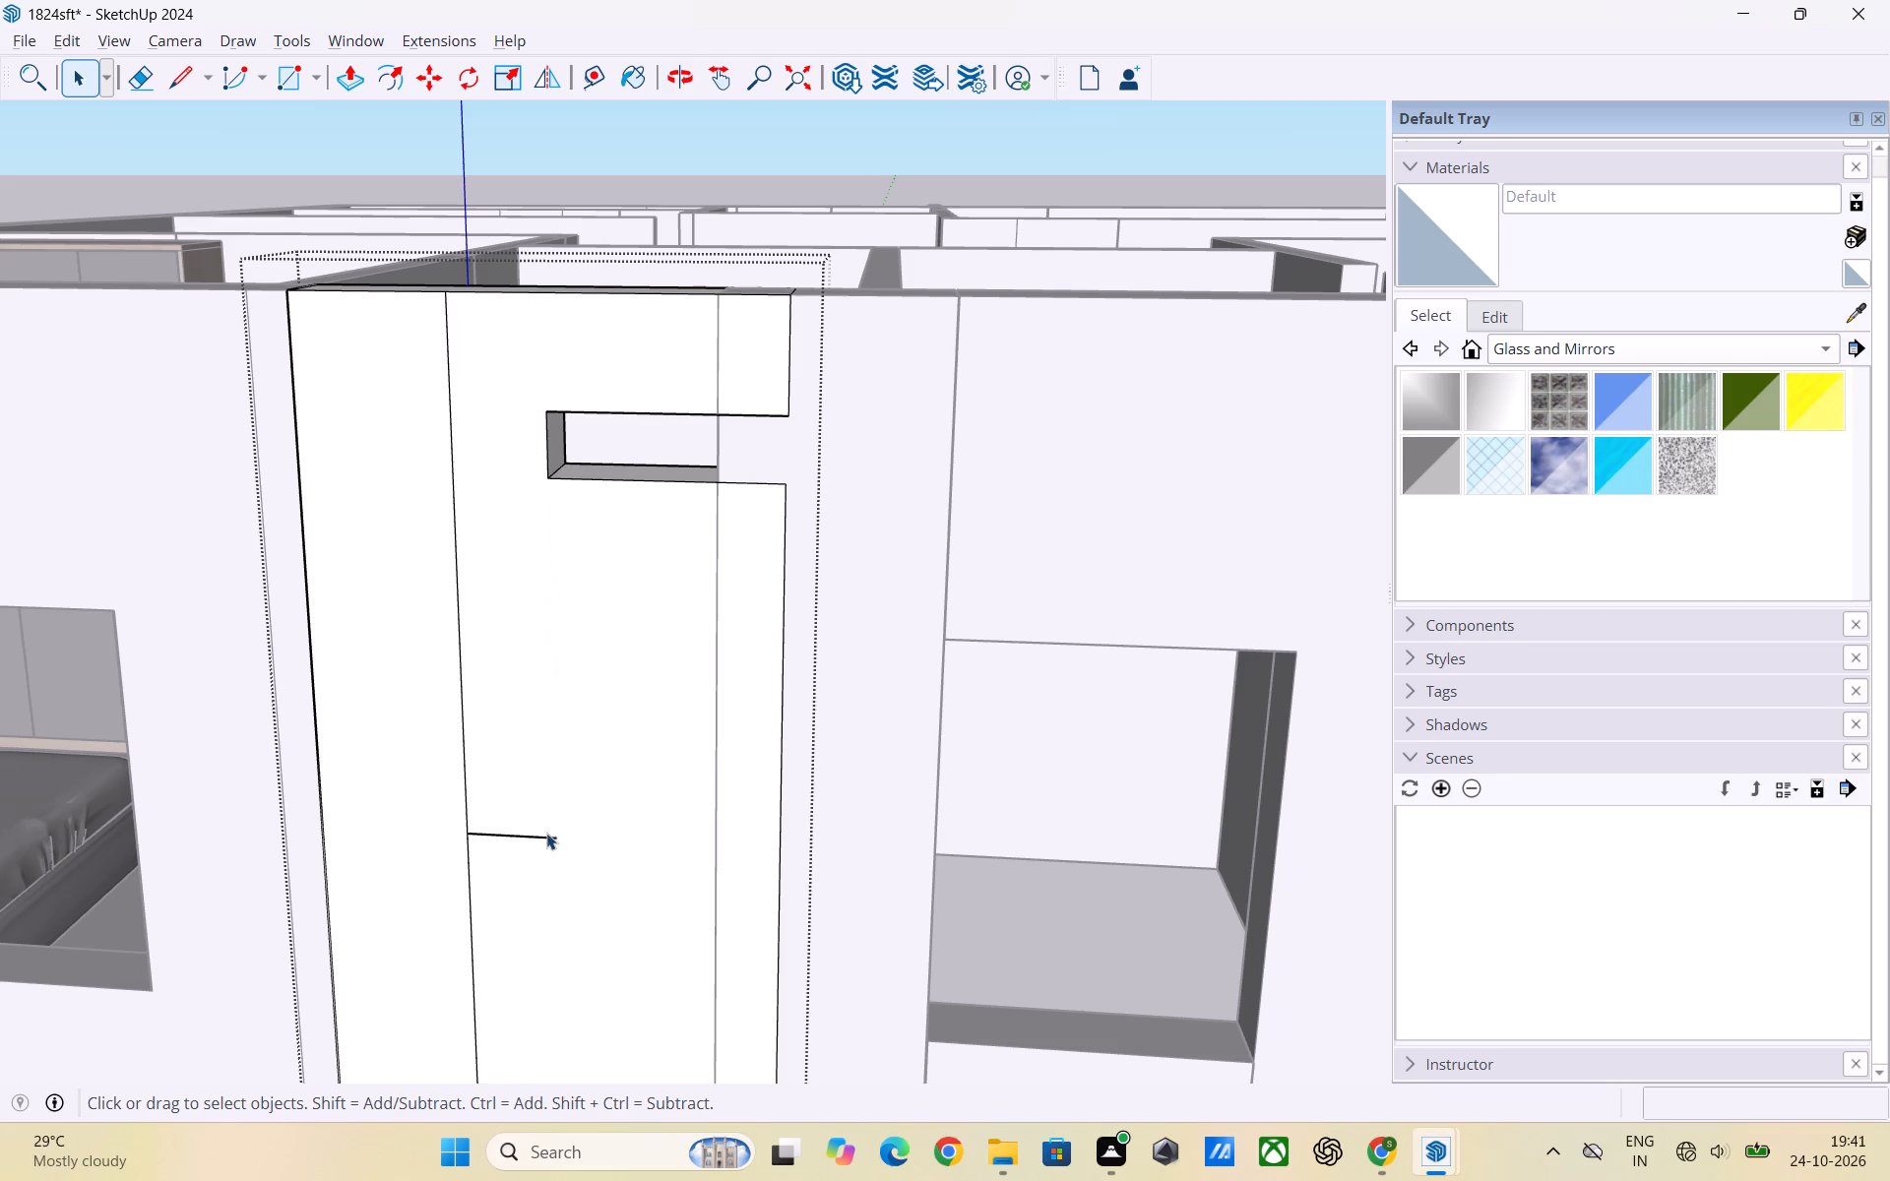
pyautogui.click(544, 837)
pyautogui.press('Delete')
# Examine the vertical seam where the washbasin toilet's window wall overlaps the neighbouring pier, checking which group each edge belongs to.
pyautogui.scroll(-3, 733, 807)
pyautogui.moveTo(734, 807); pyautogui.dragTo(781, 752, button='middle')
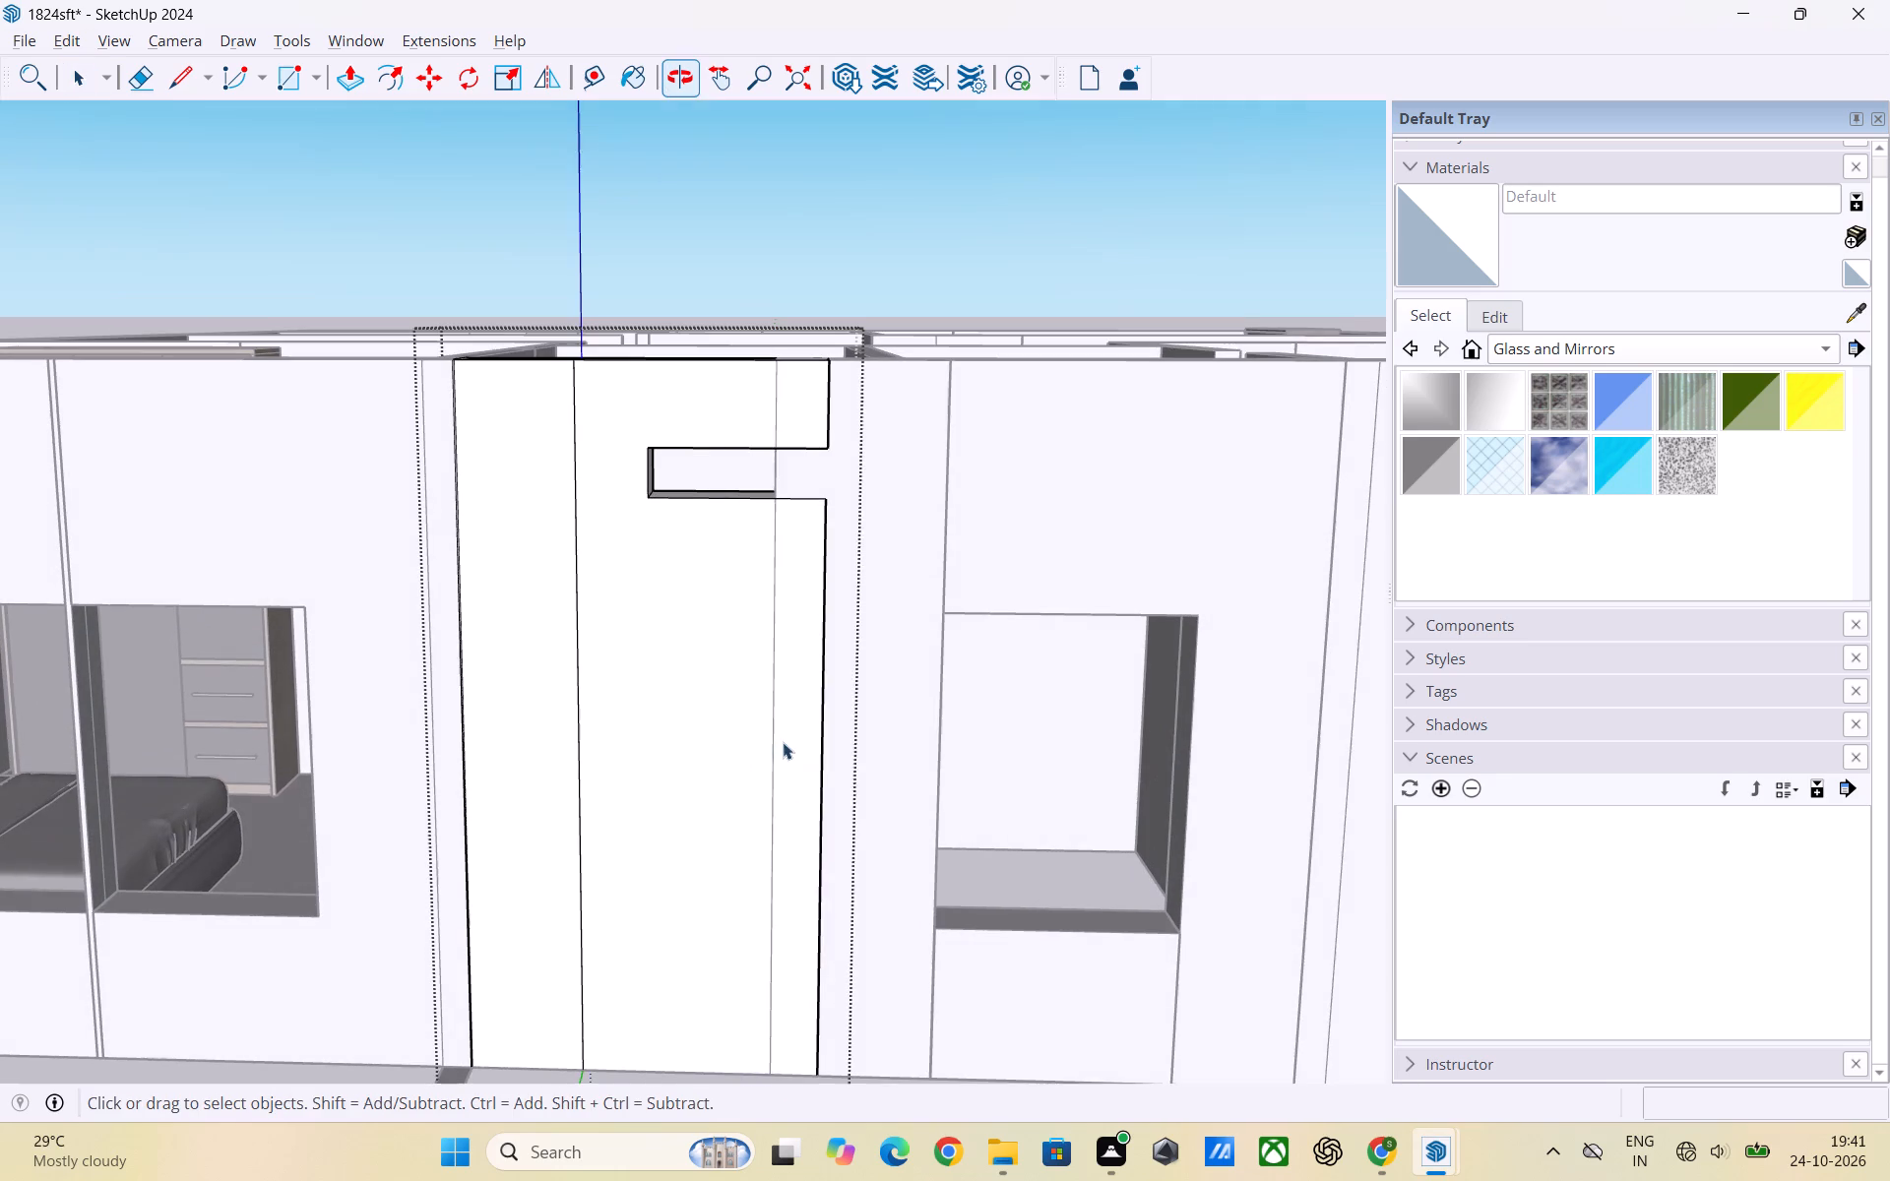
pyautogui.click(771, 741)
pyautogui.doubleClick(773, 741)
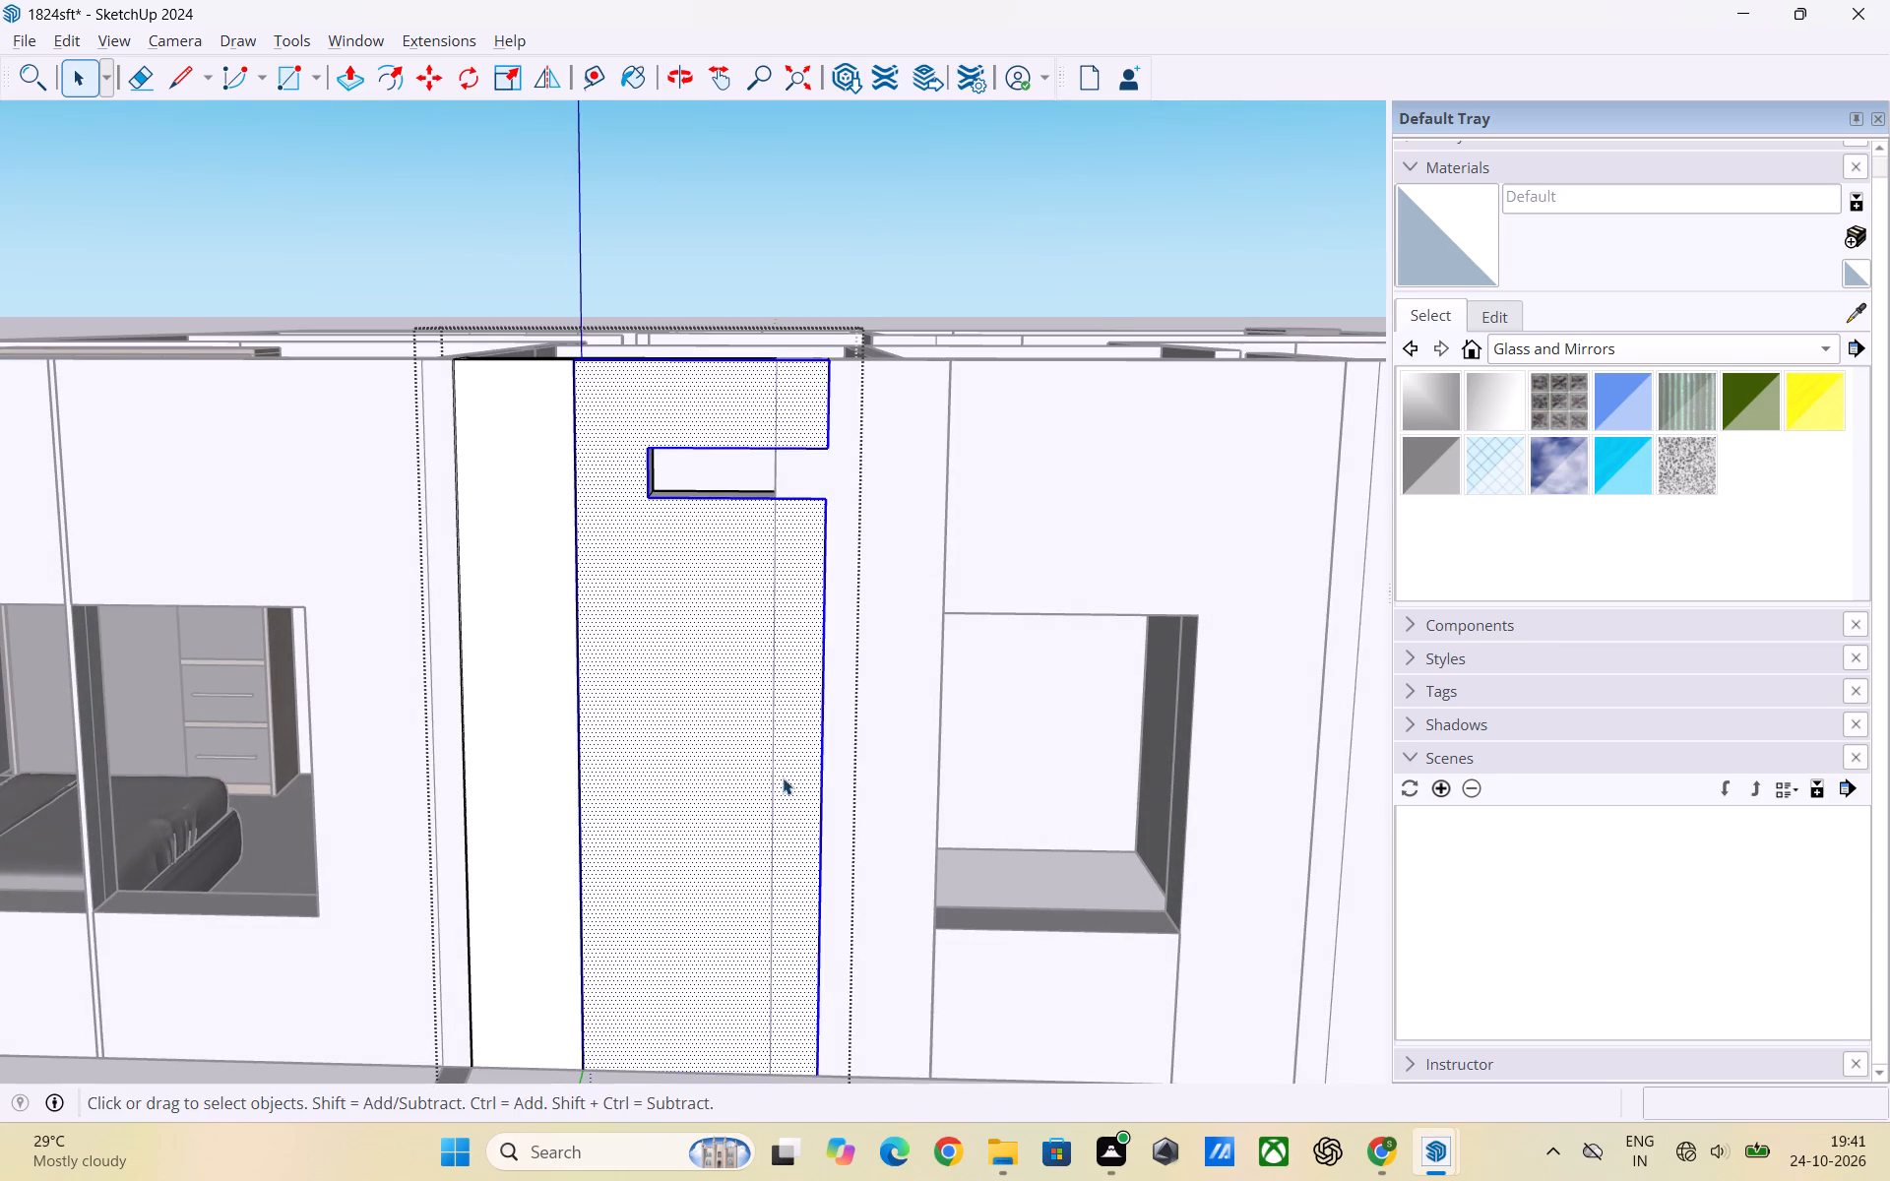
pyautogui.scroll(-6, 764, 695)
pyautogui.click(1022, 210)
pyautogui.scroll(2, 735, 690)
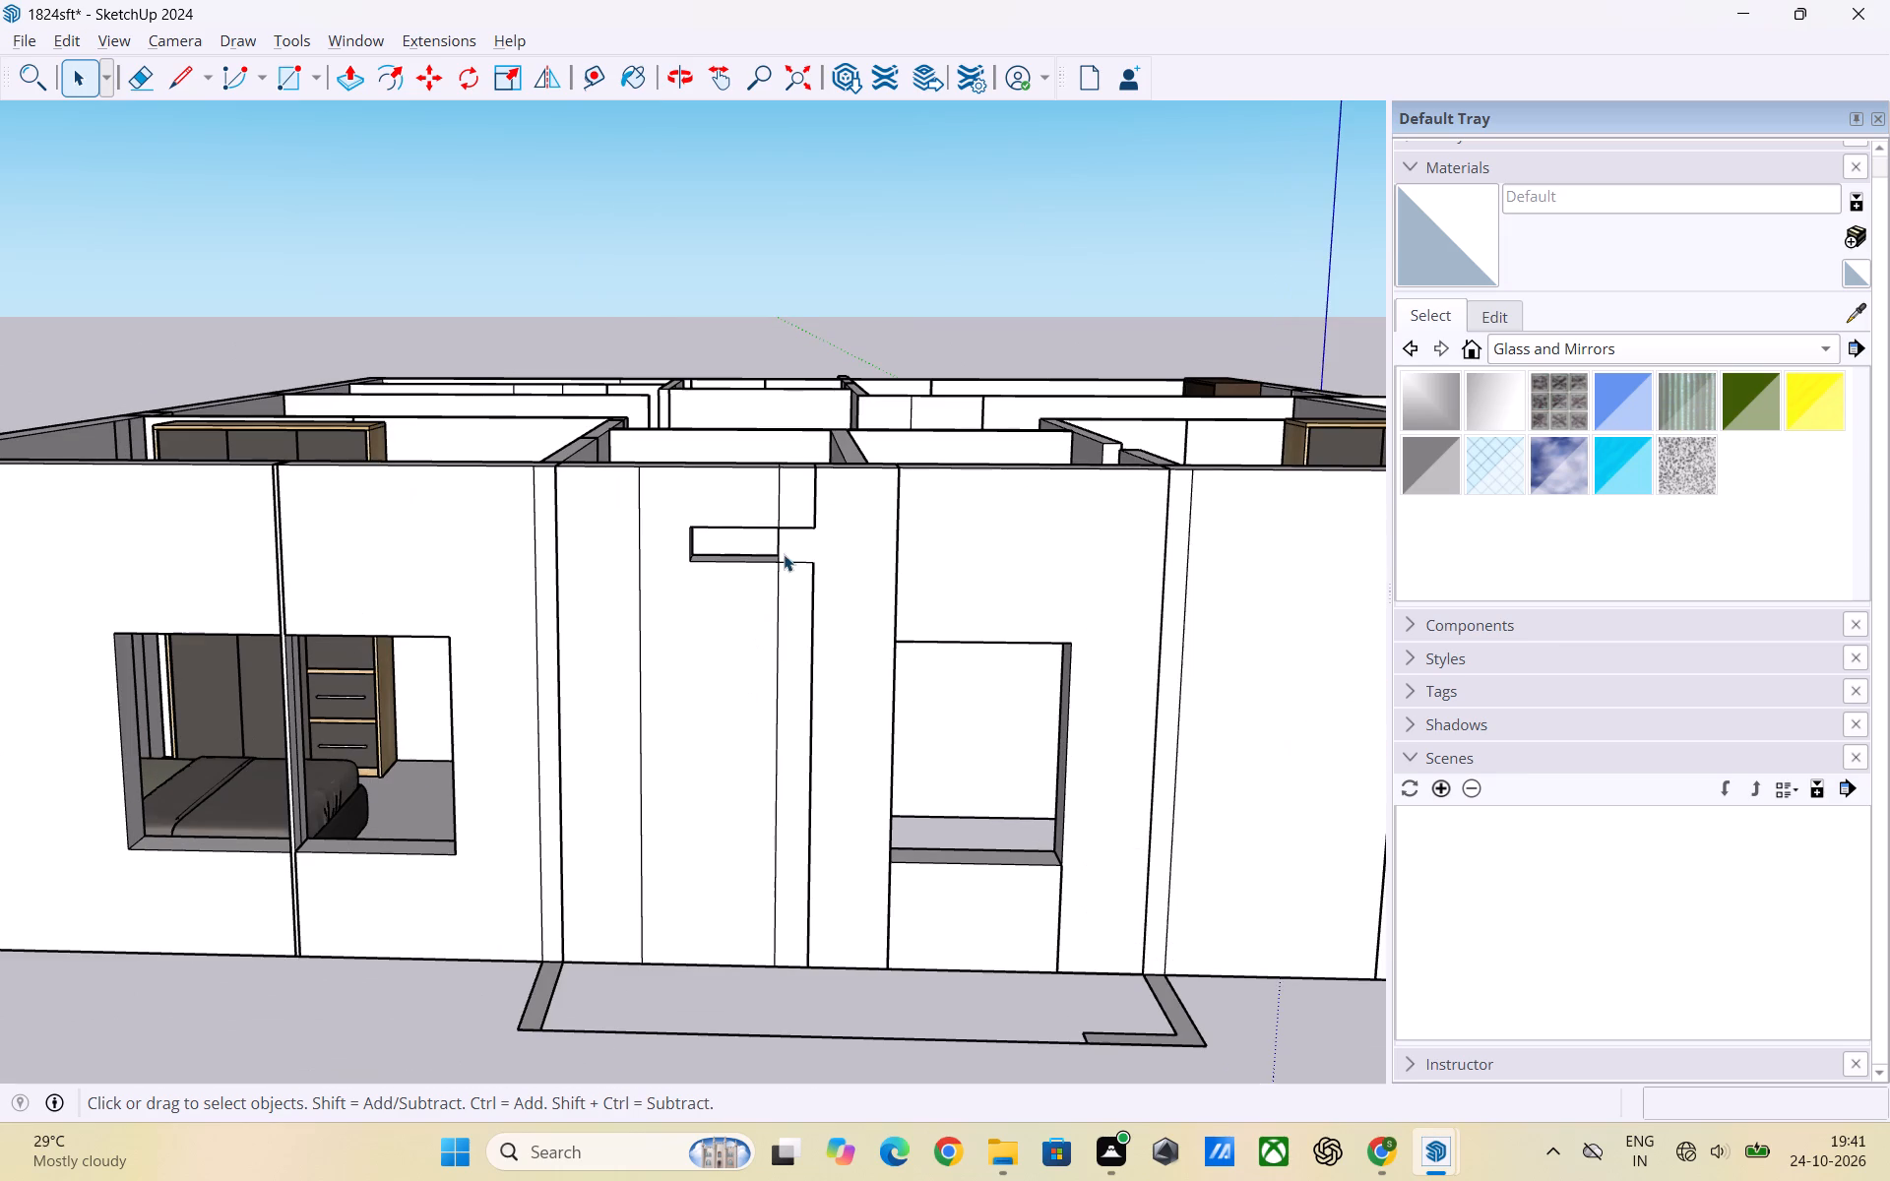
pyautogui.click(778, 548)
pyautogui.click(777, 549)
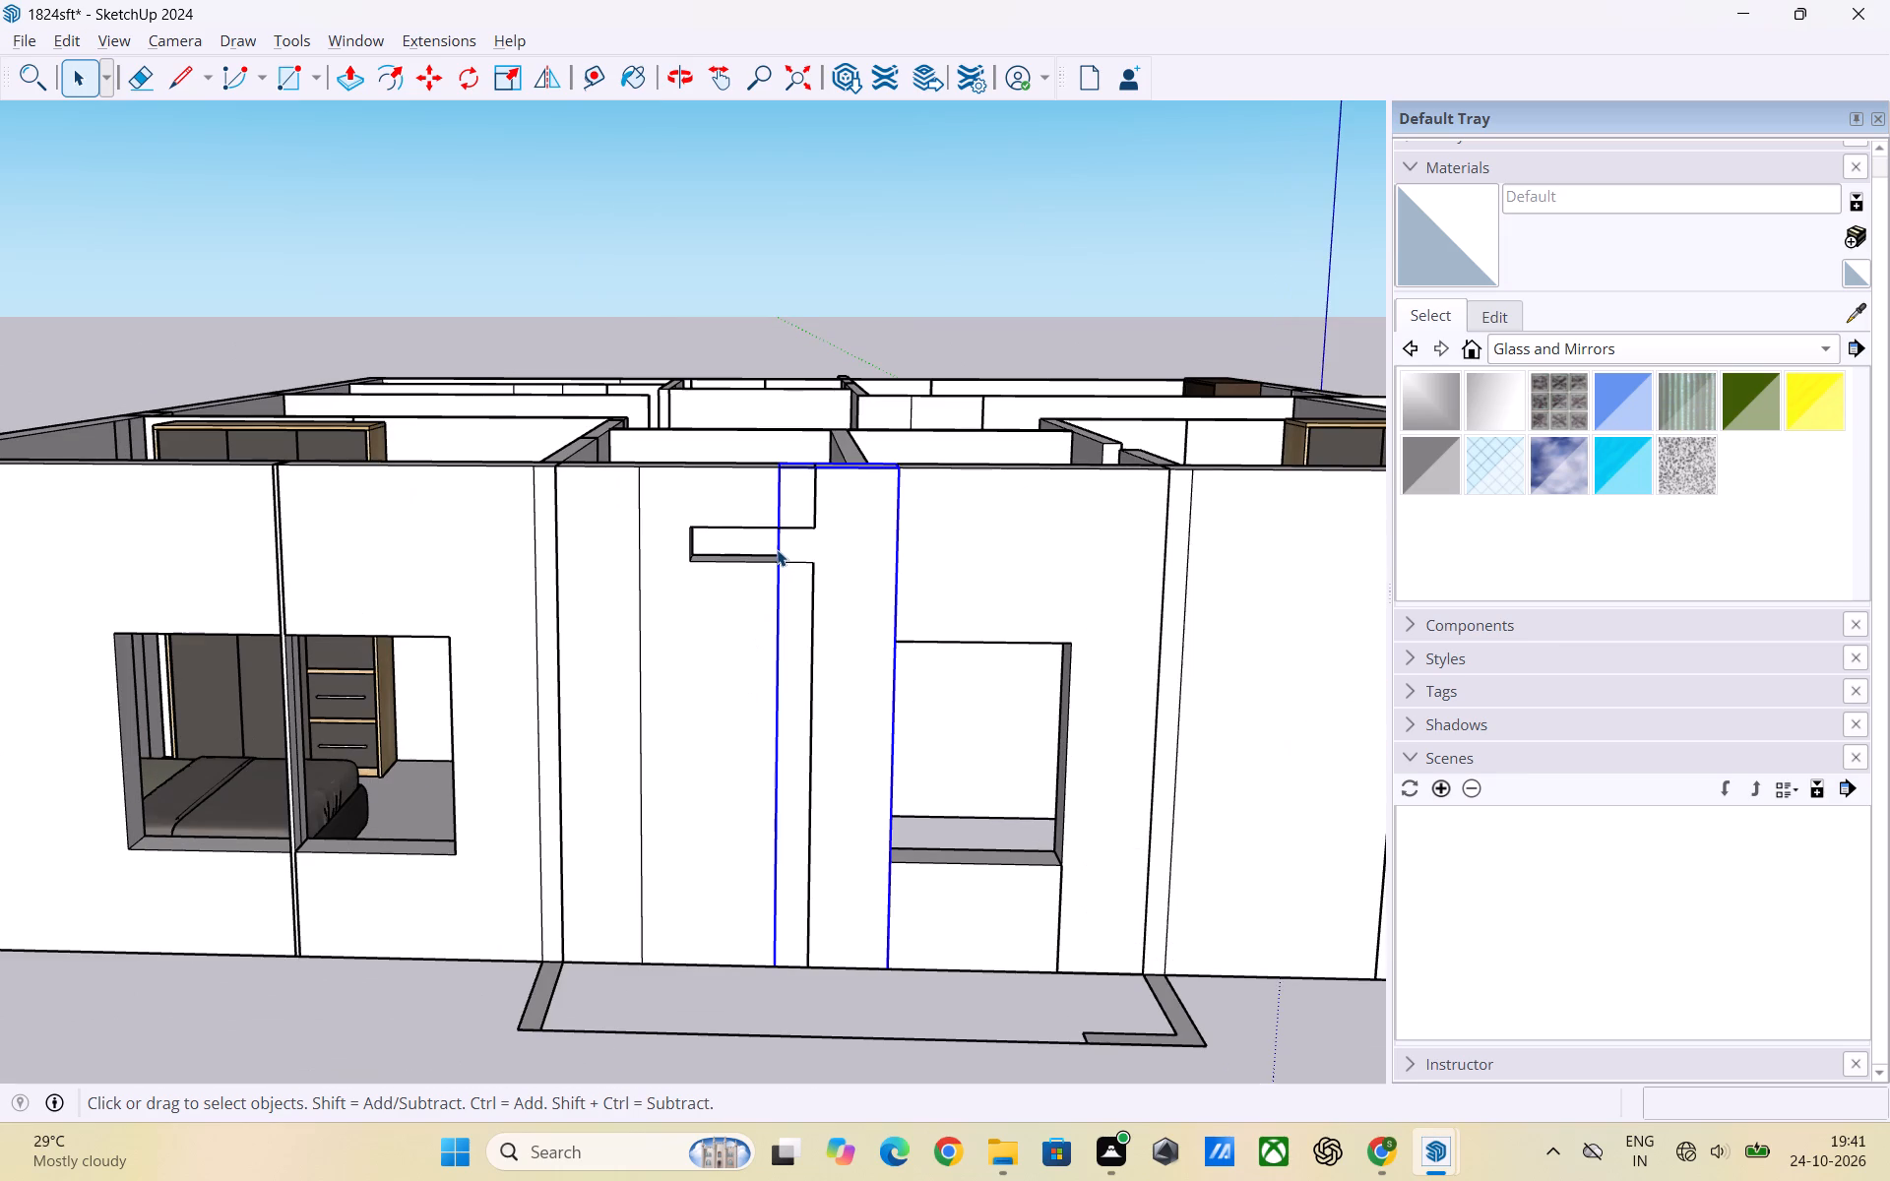
pyautogui.click(778, 569)
pyautogui.doubleClick(779, 591)
pyautogui.click(777, 591)
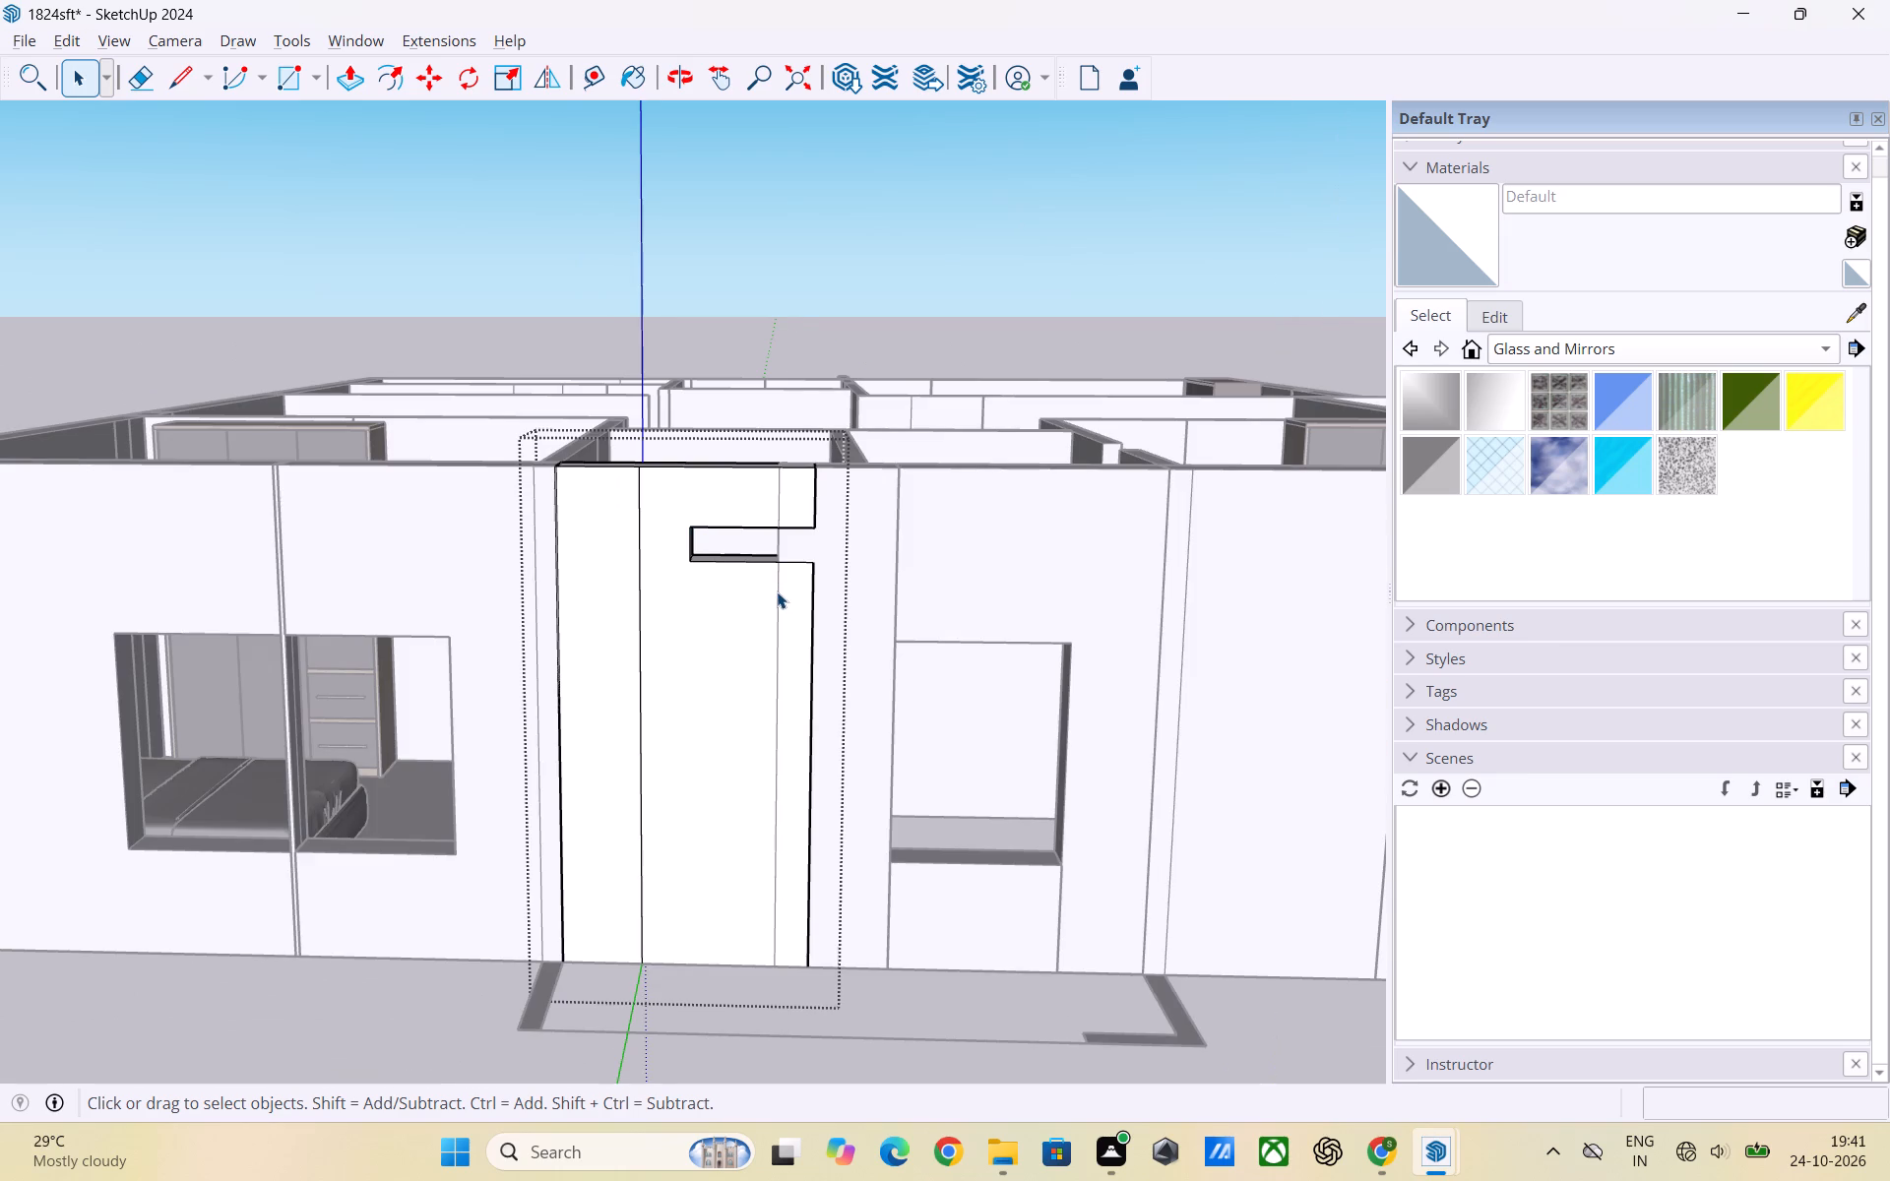
pyautogui.scroll(-6, 813, 637)
pyautogui.click(560, 938)
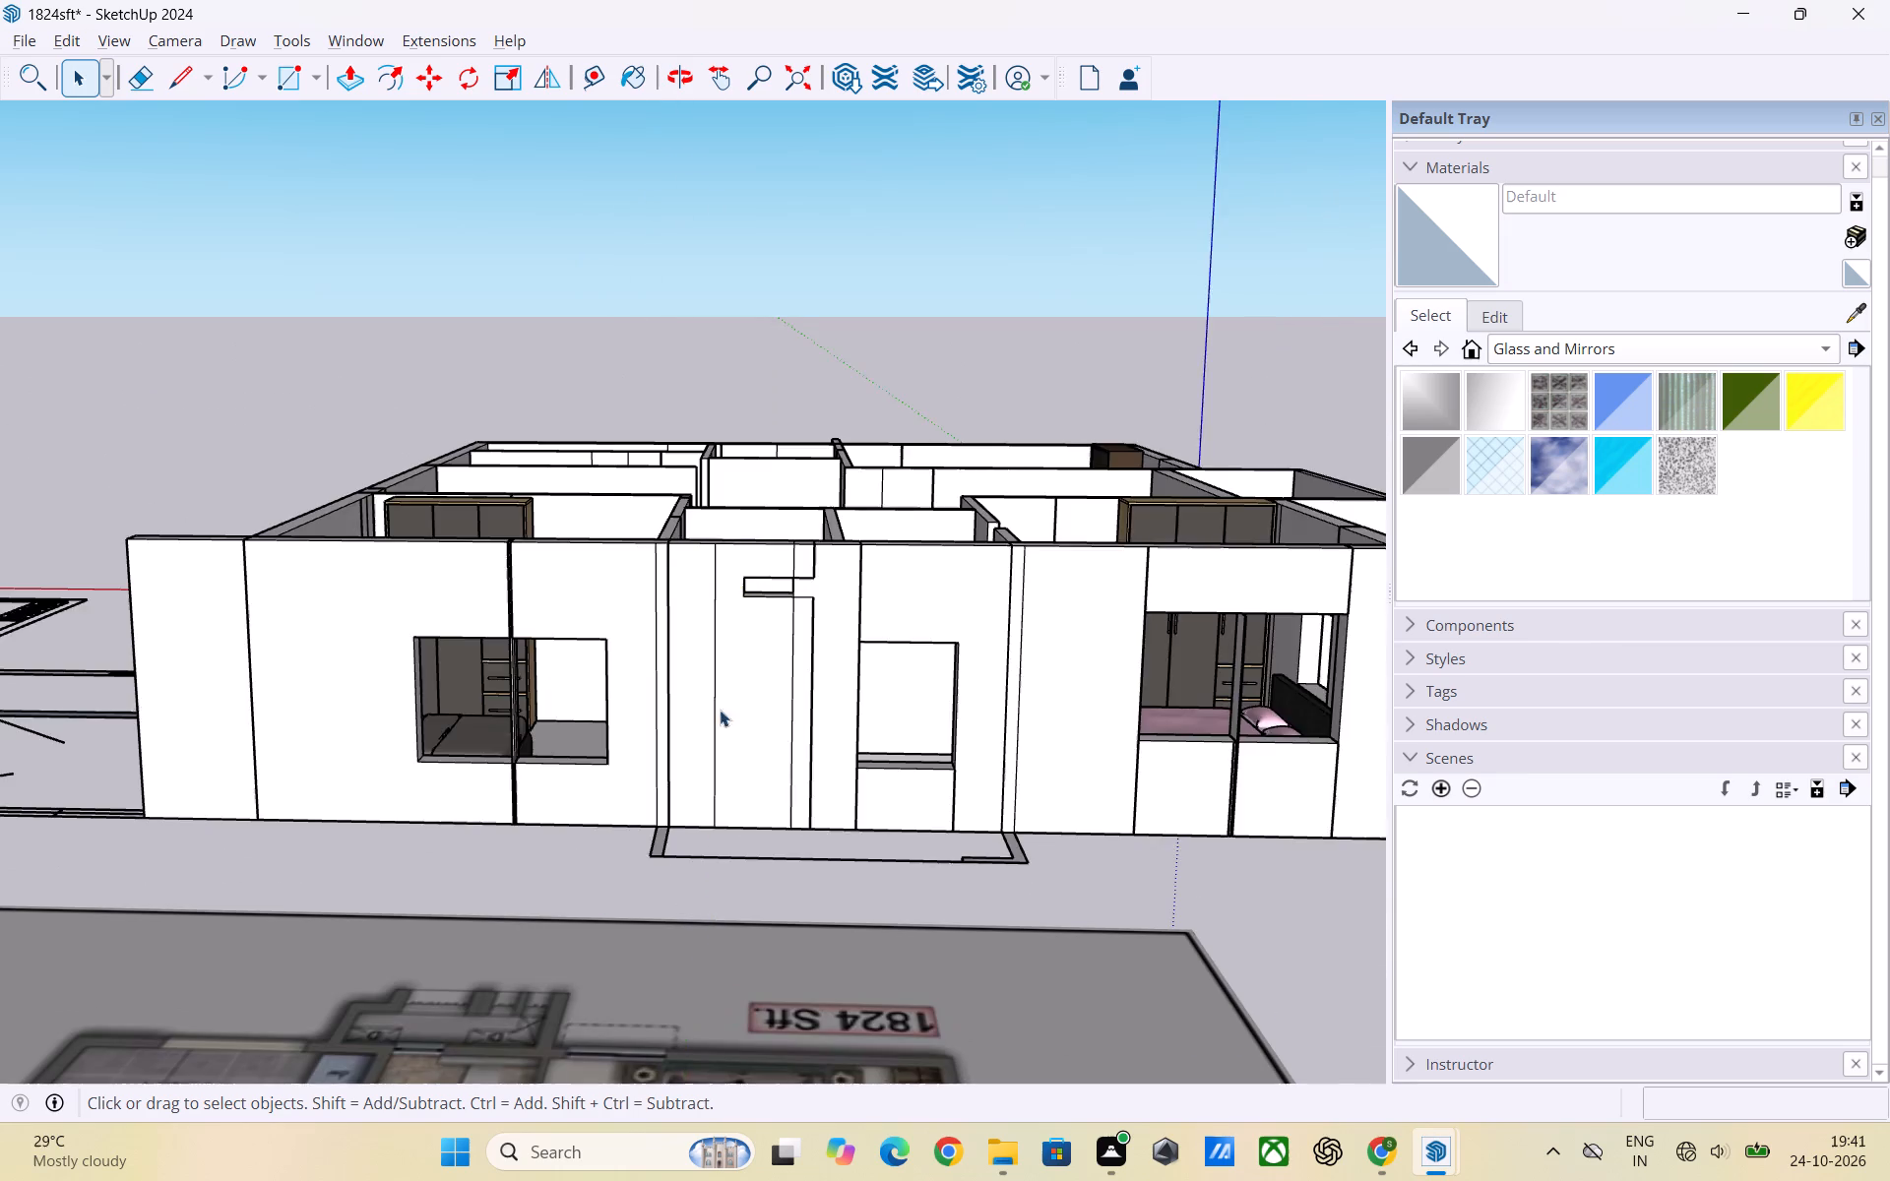
pyautogui.scroll(3, 766, 666)
pyautogui.click(801, 631)
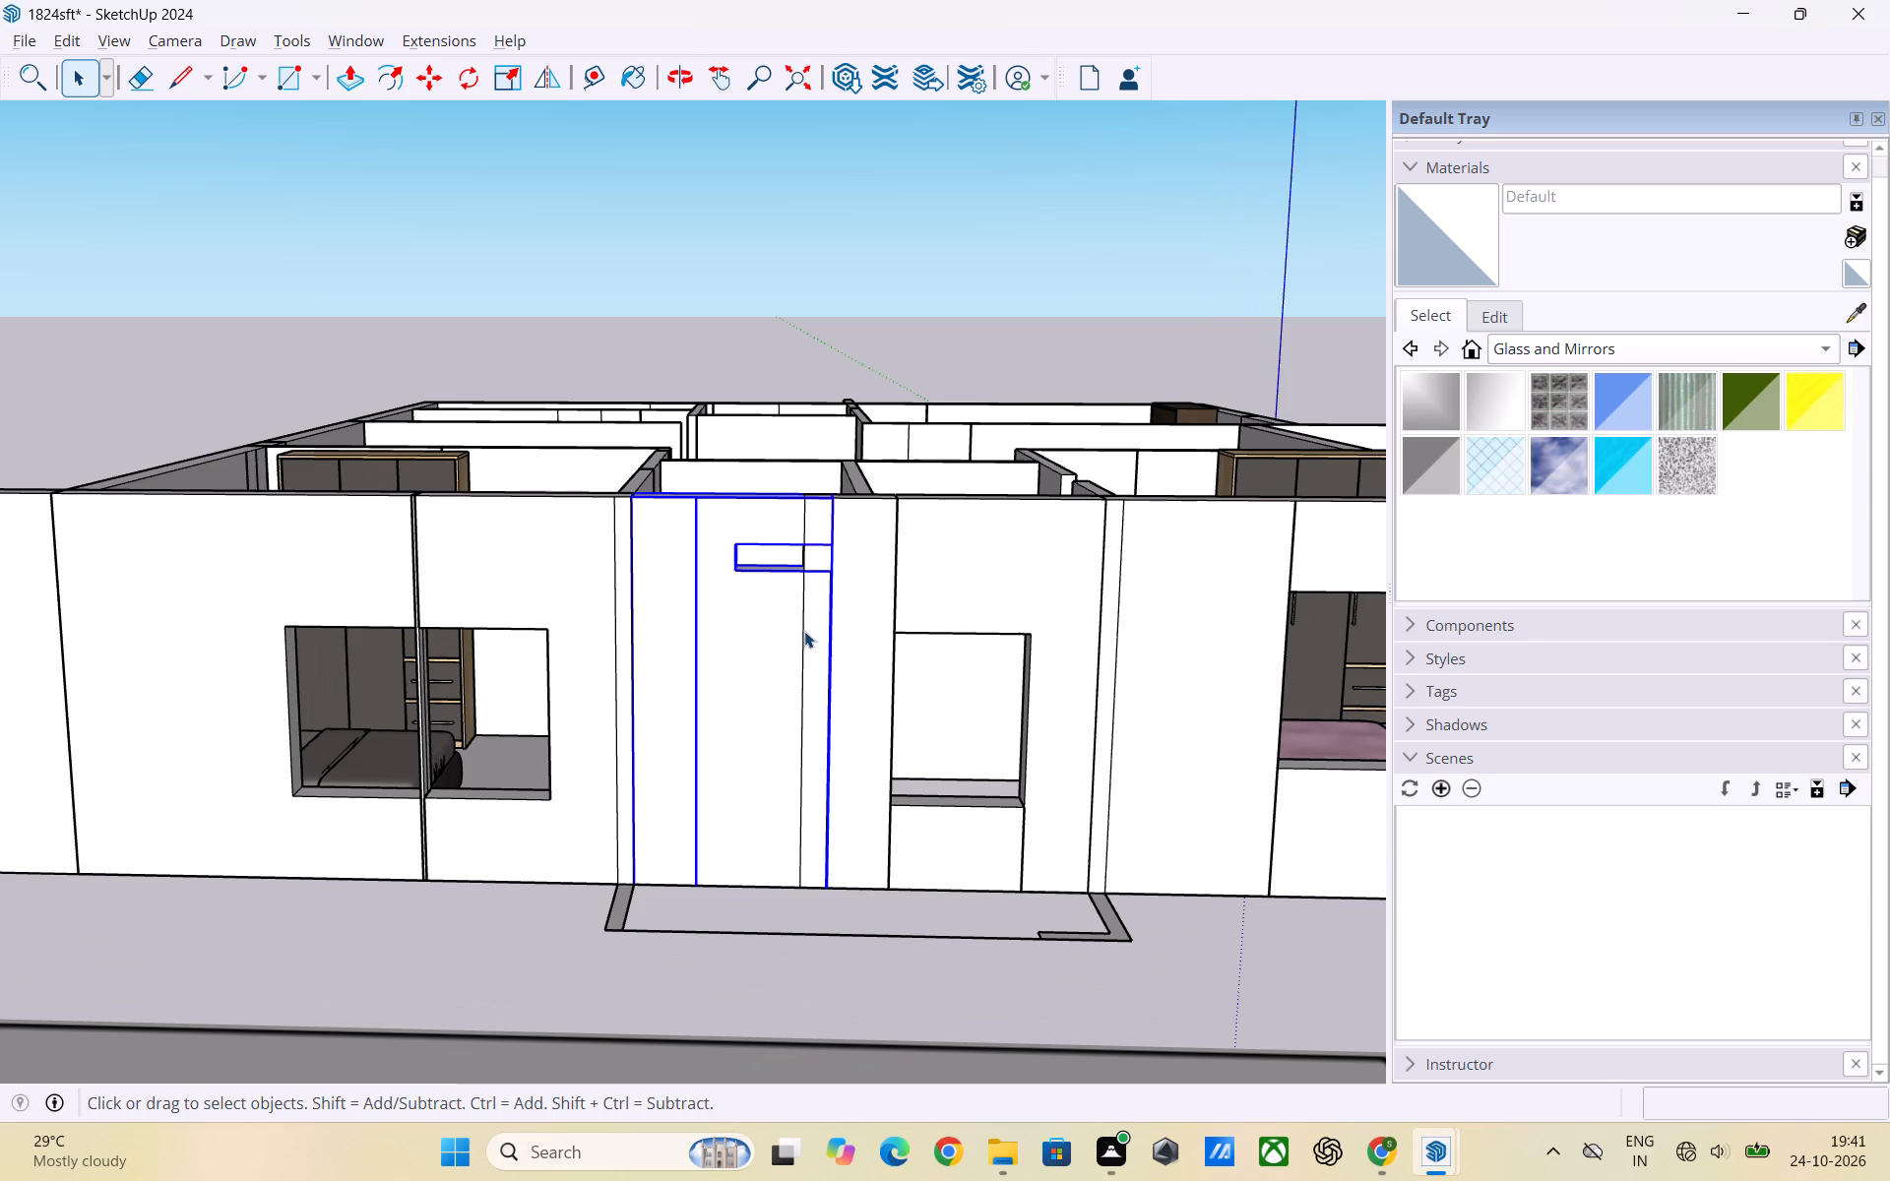
pyautogui.tripleClick(804, 631)
pyautogui.tripleClick(801, 629)
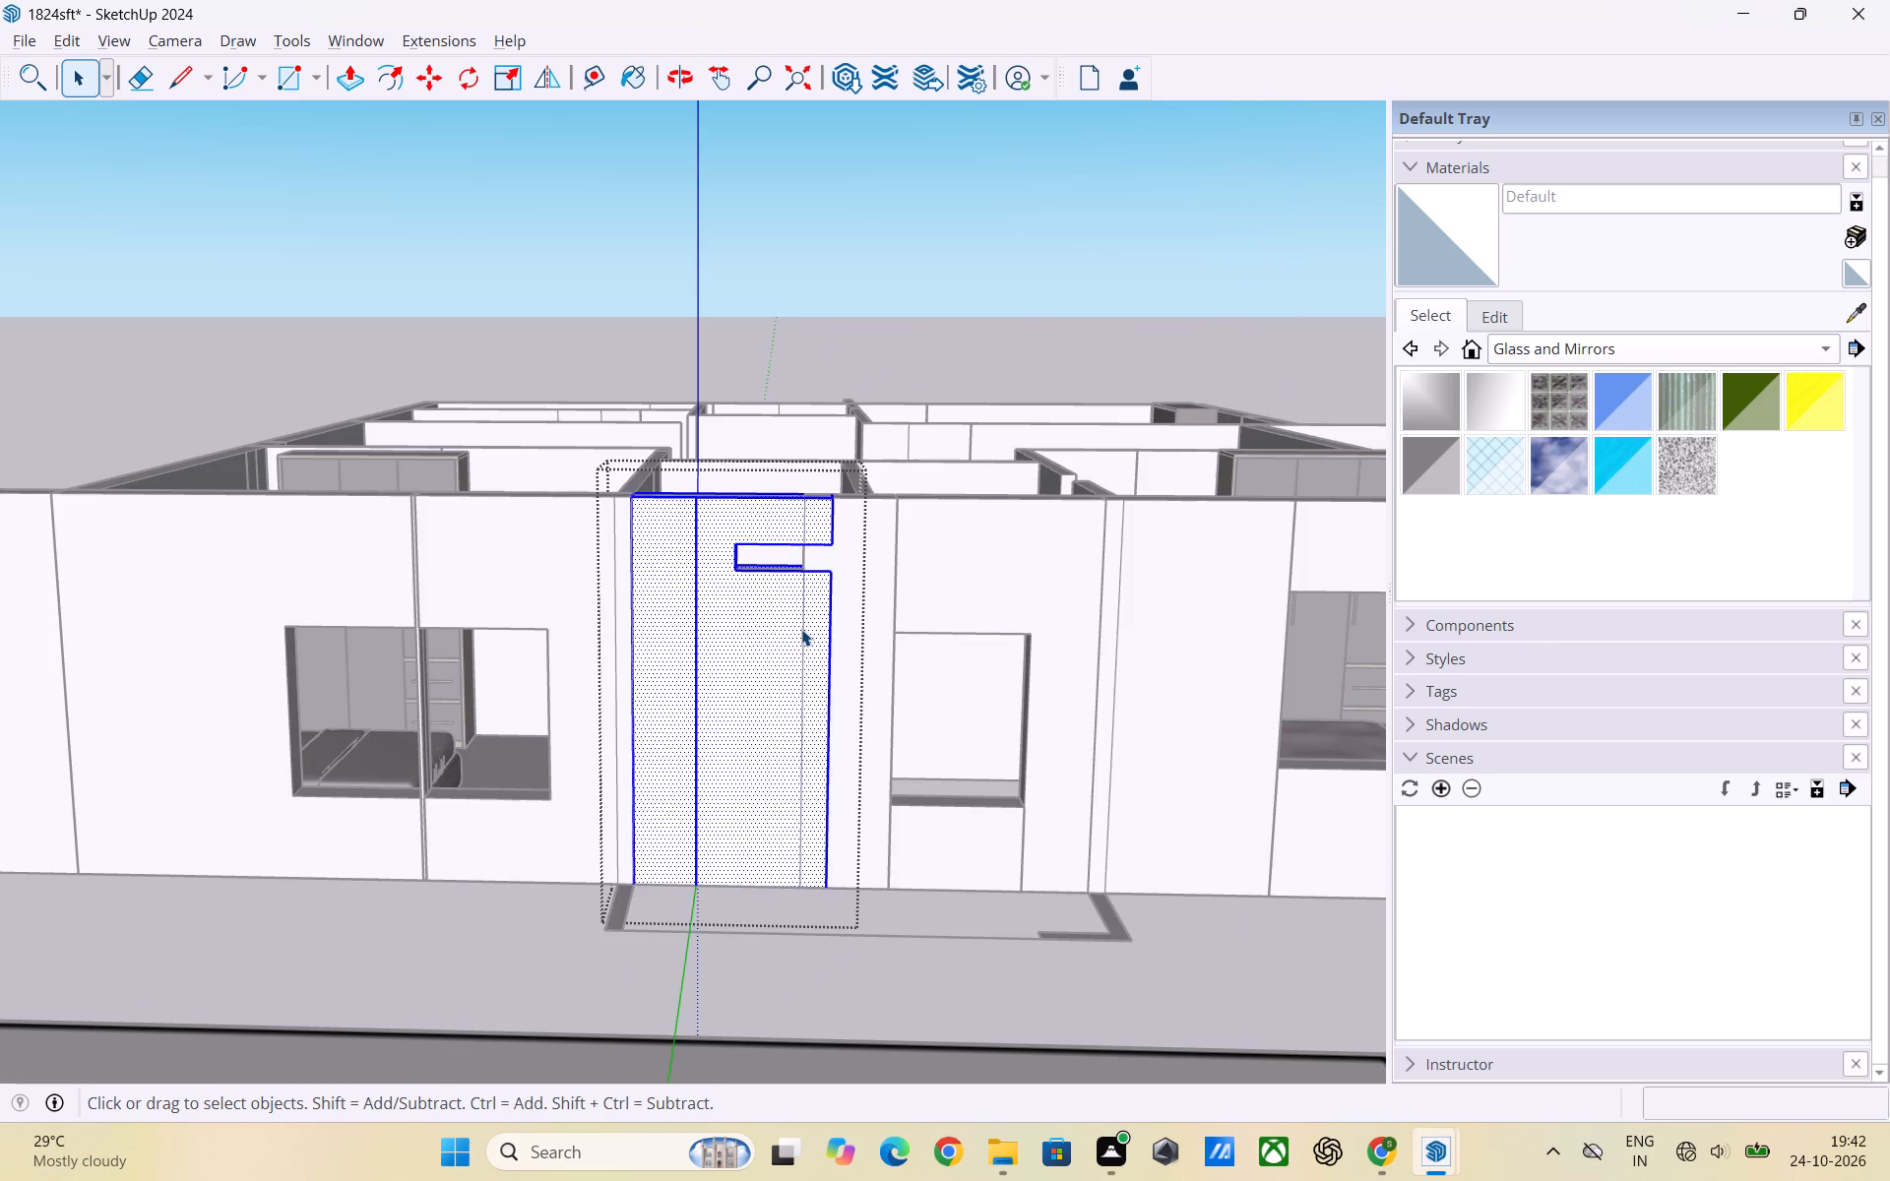
# Inspect the overlap between the window wall and the pier more closely around the high-level opening, checking inside both groups.
pyautogui.click(1032, 306)
pyautogui.scroll(6, 851, 496)
pyautogui.moveTo(822, 552); pyautogui.dragTo(803, 554, button='middle')
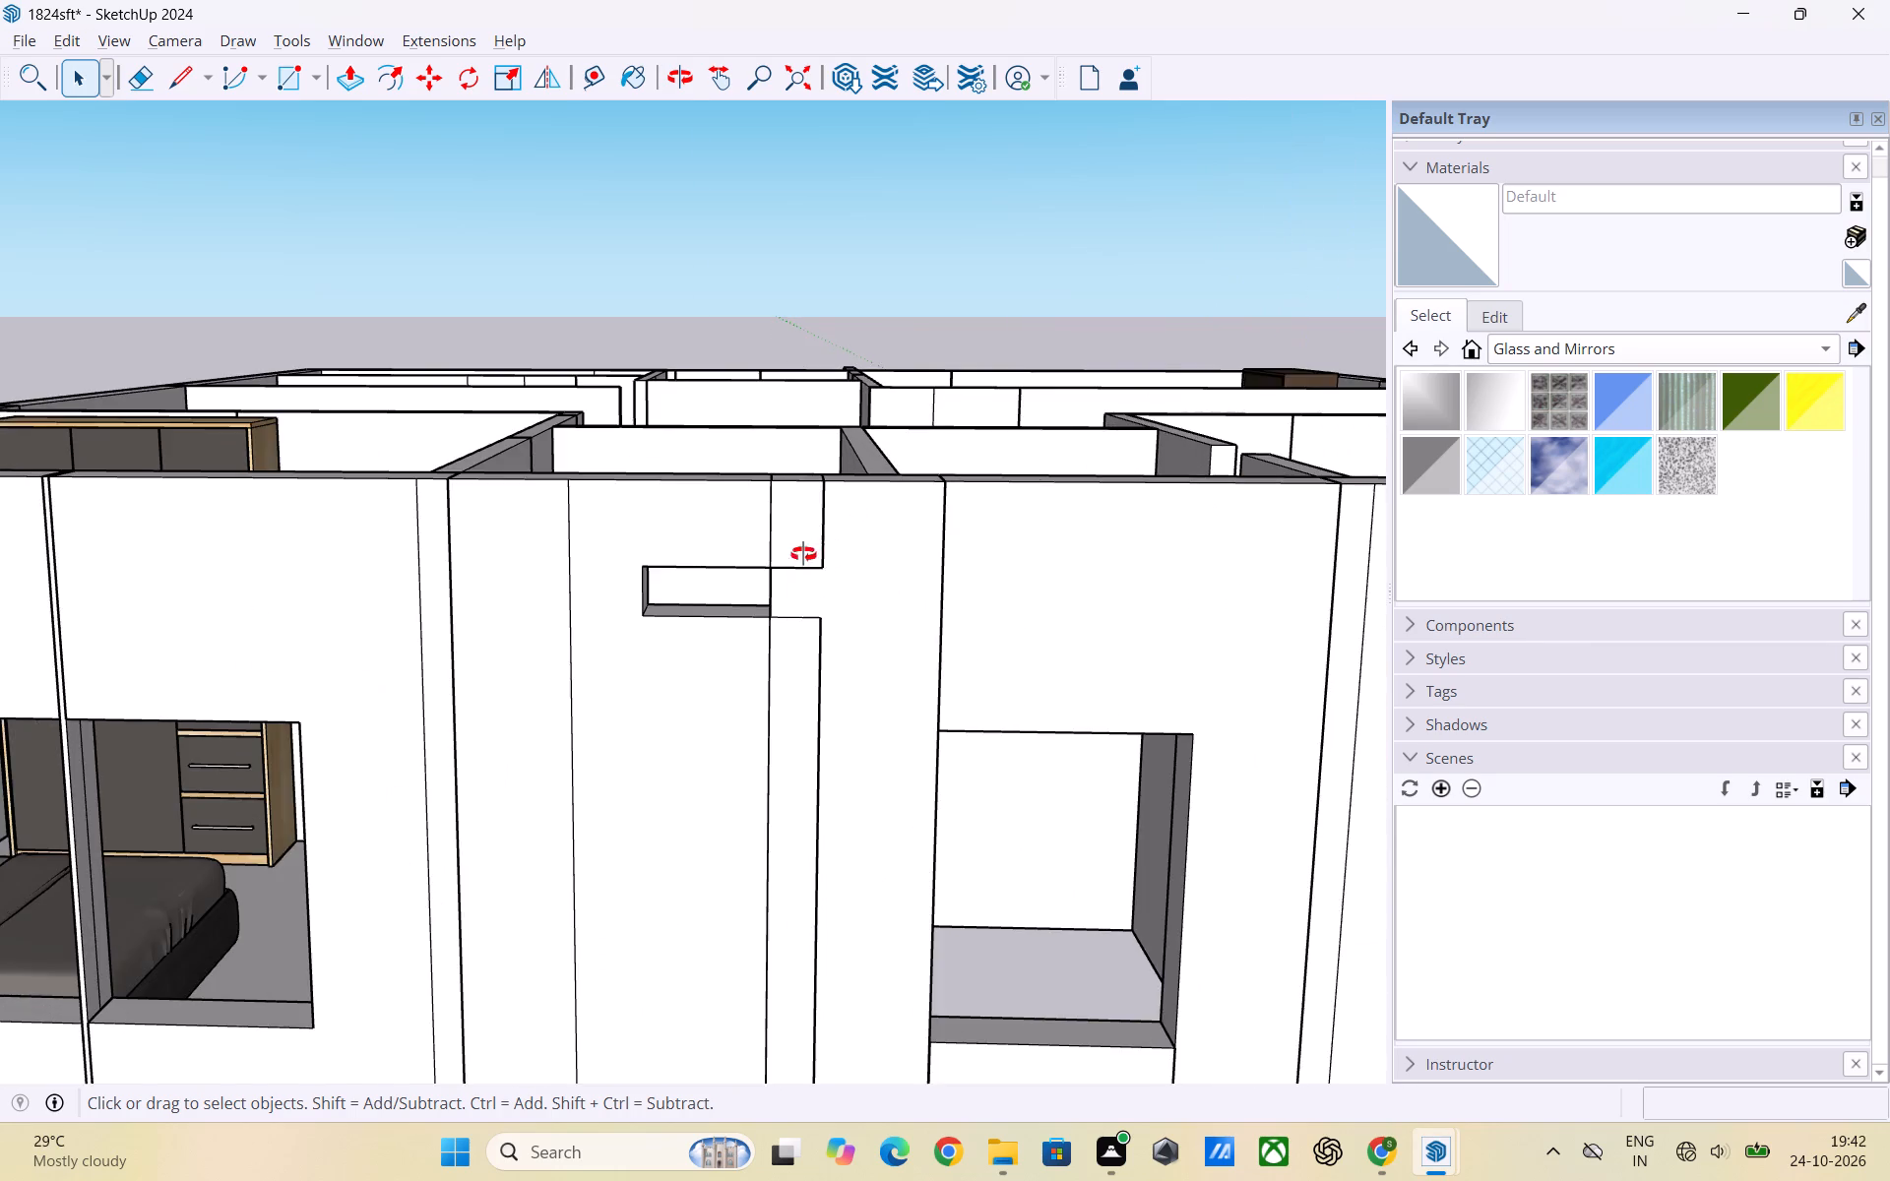
pyautogui.moveTo(803, 554); pyautogui.dragTo(768, 548, button='middle')
pyautogui.scroll(4, 725, 534)
pyautogui.click(683, 520)
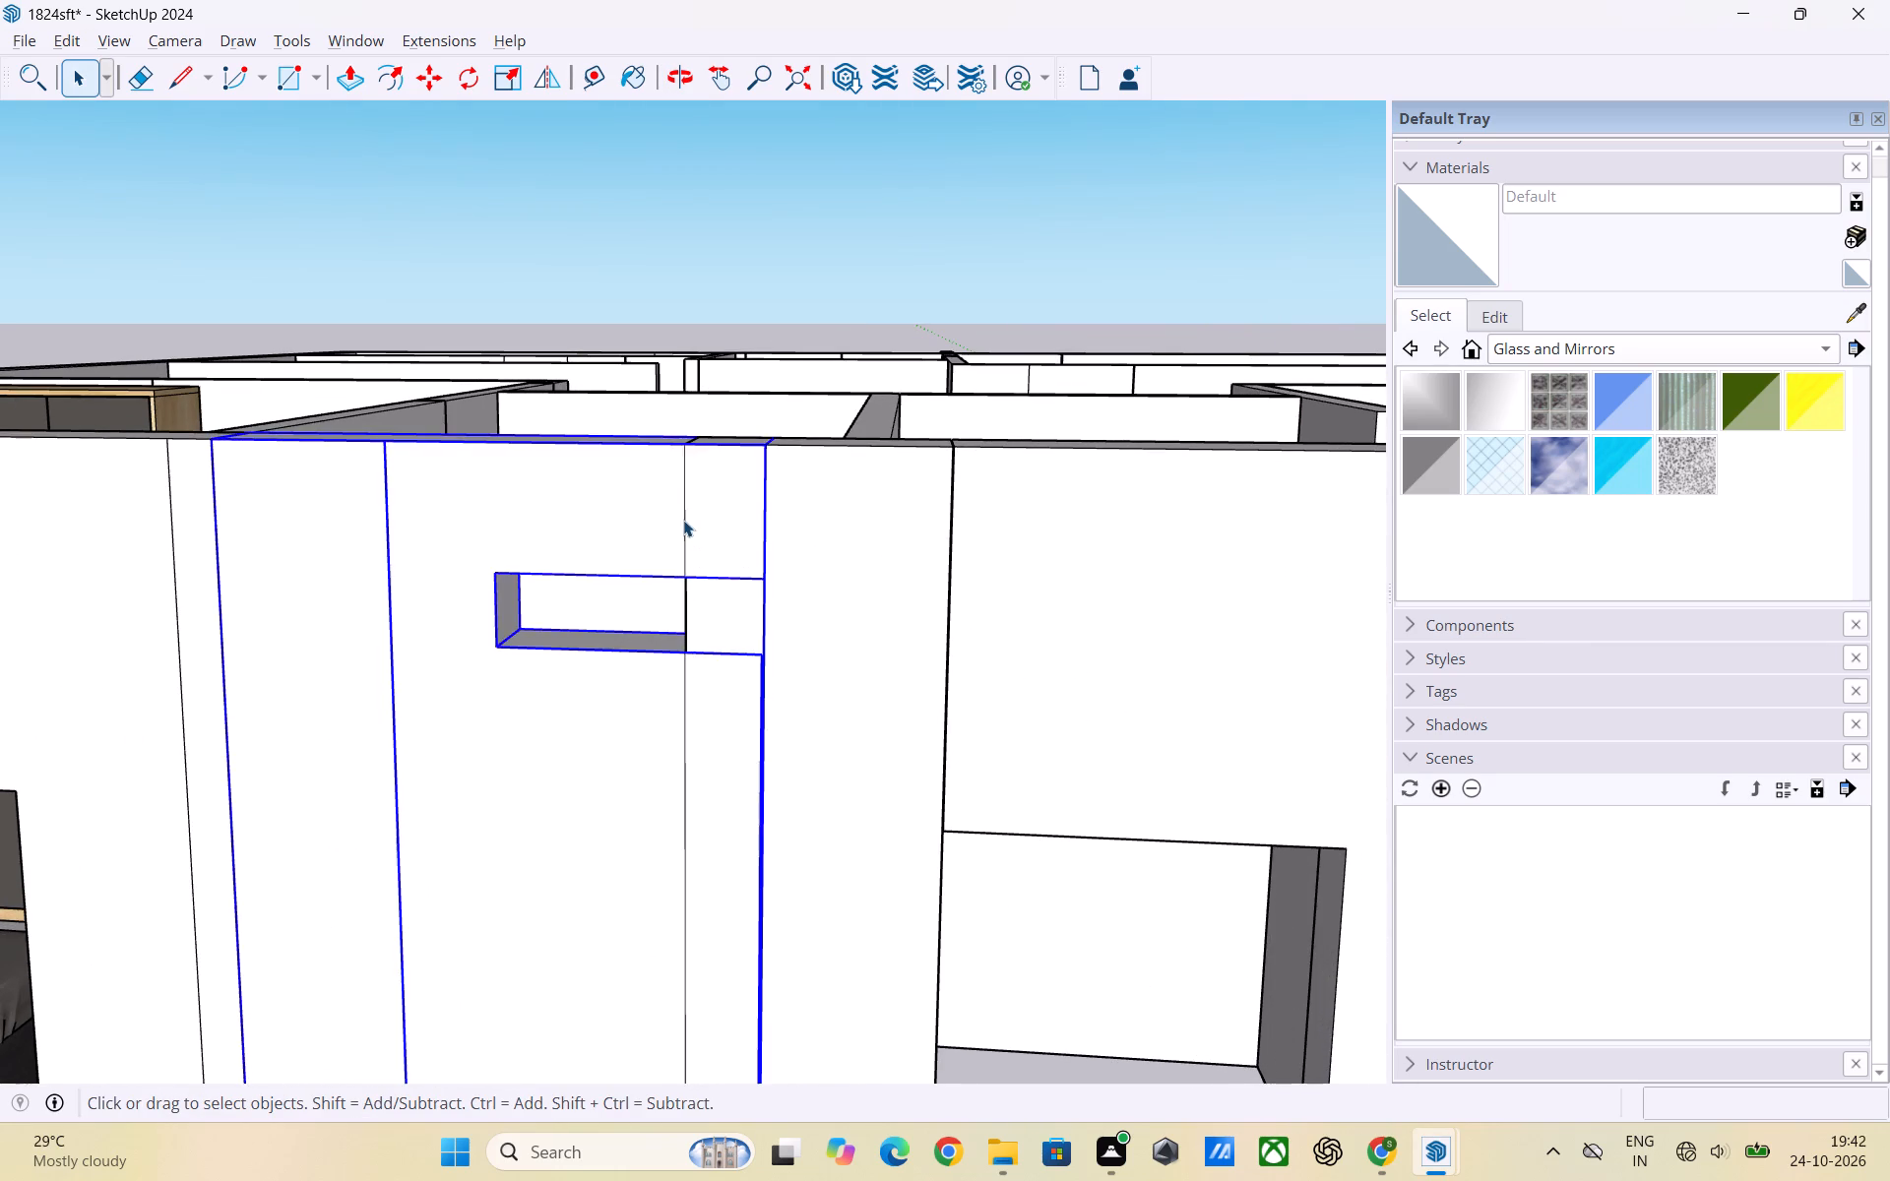
pyautogui.doubleClick(683, 520)
pyautogui.tripleClick(683, 520)
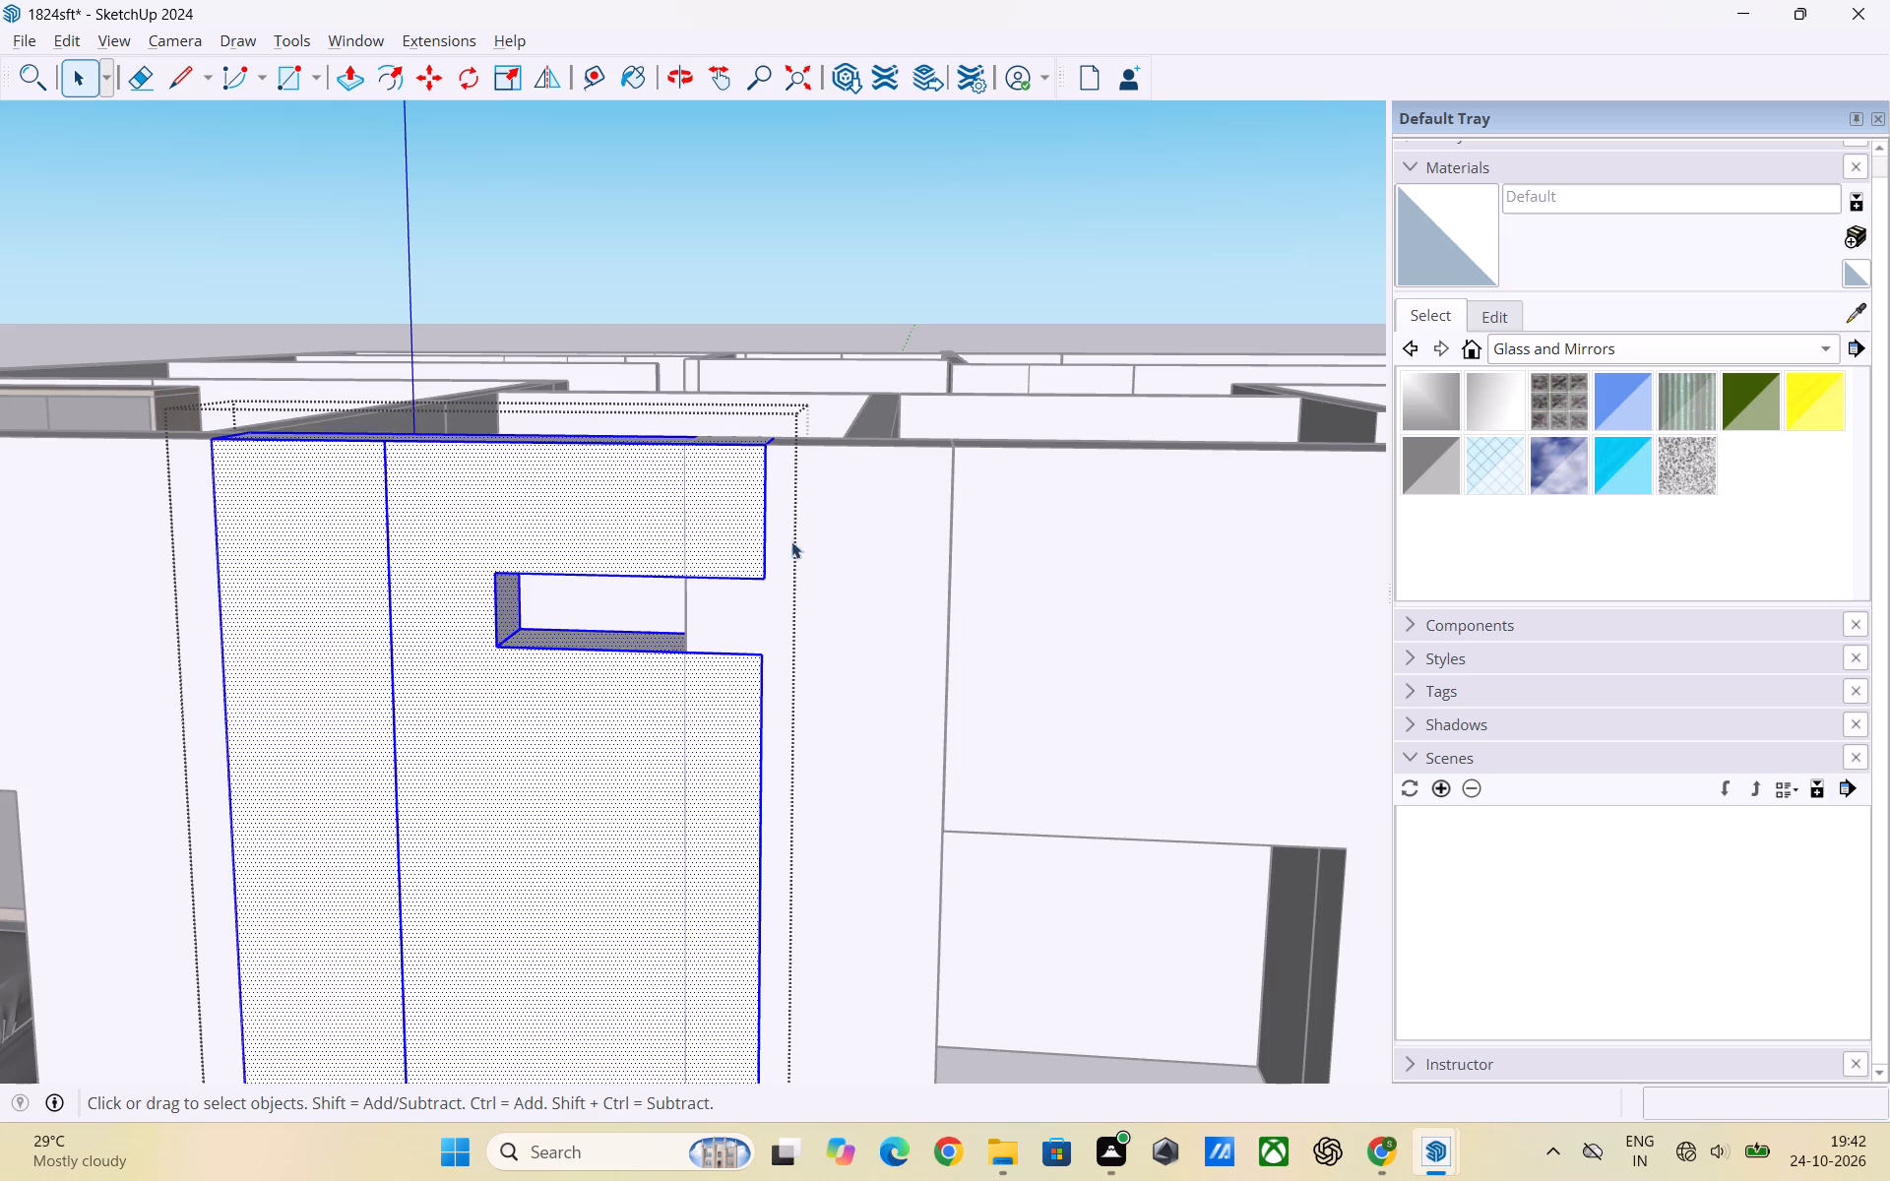
pyautogui.click(831, 541)
pyautogui.moveTo(722, 645); pyautogui.dragTo(813, 603, button='middle')
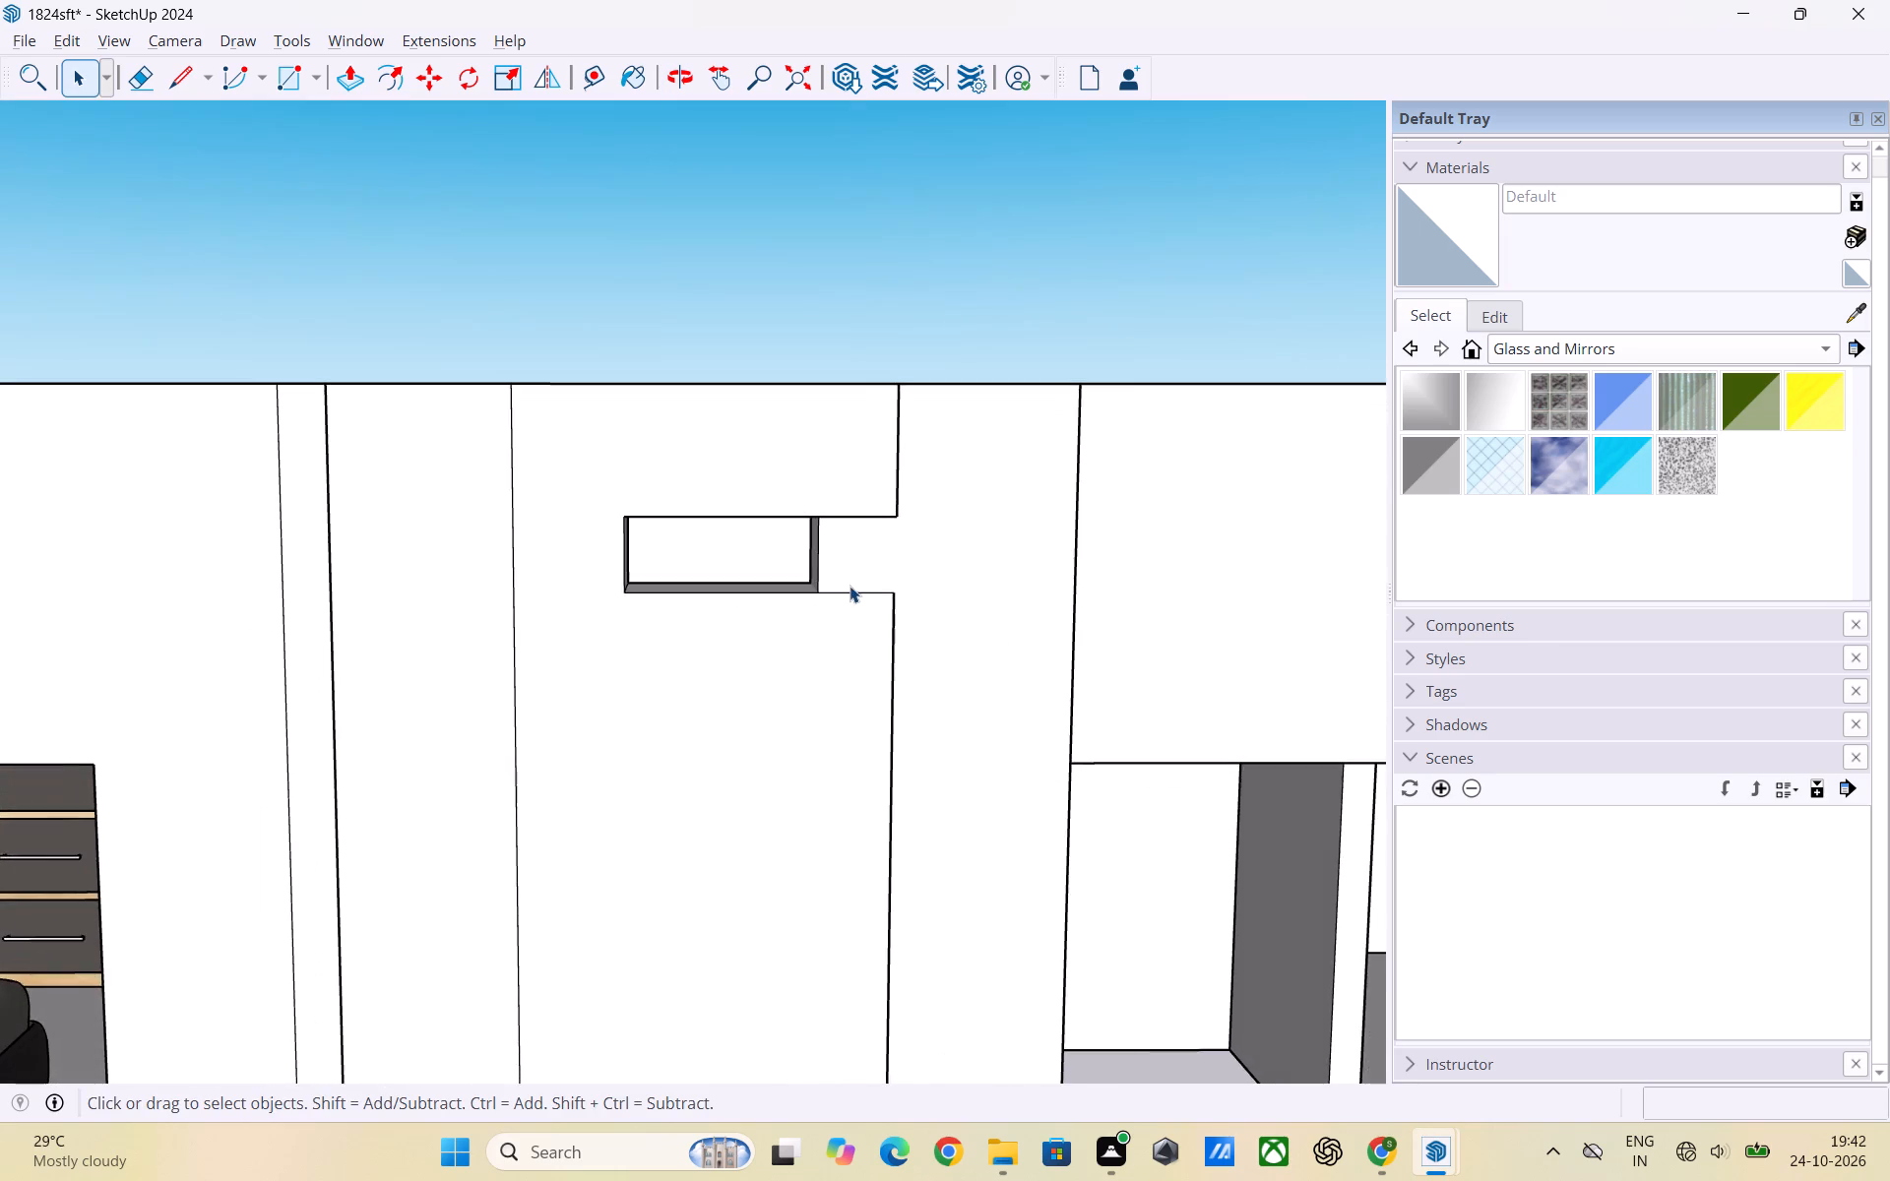
pyautogui.scroll(1, 850, 586)
pyautogui.scroll(-1, 773, 581)
pyautogui.moveTo(773, 581); pyautogui.dragTo(757, 640, button='middle')
pyautogui.scroll(2, 863, 588)
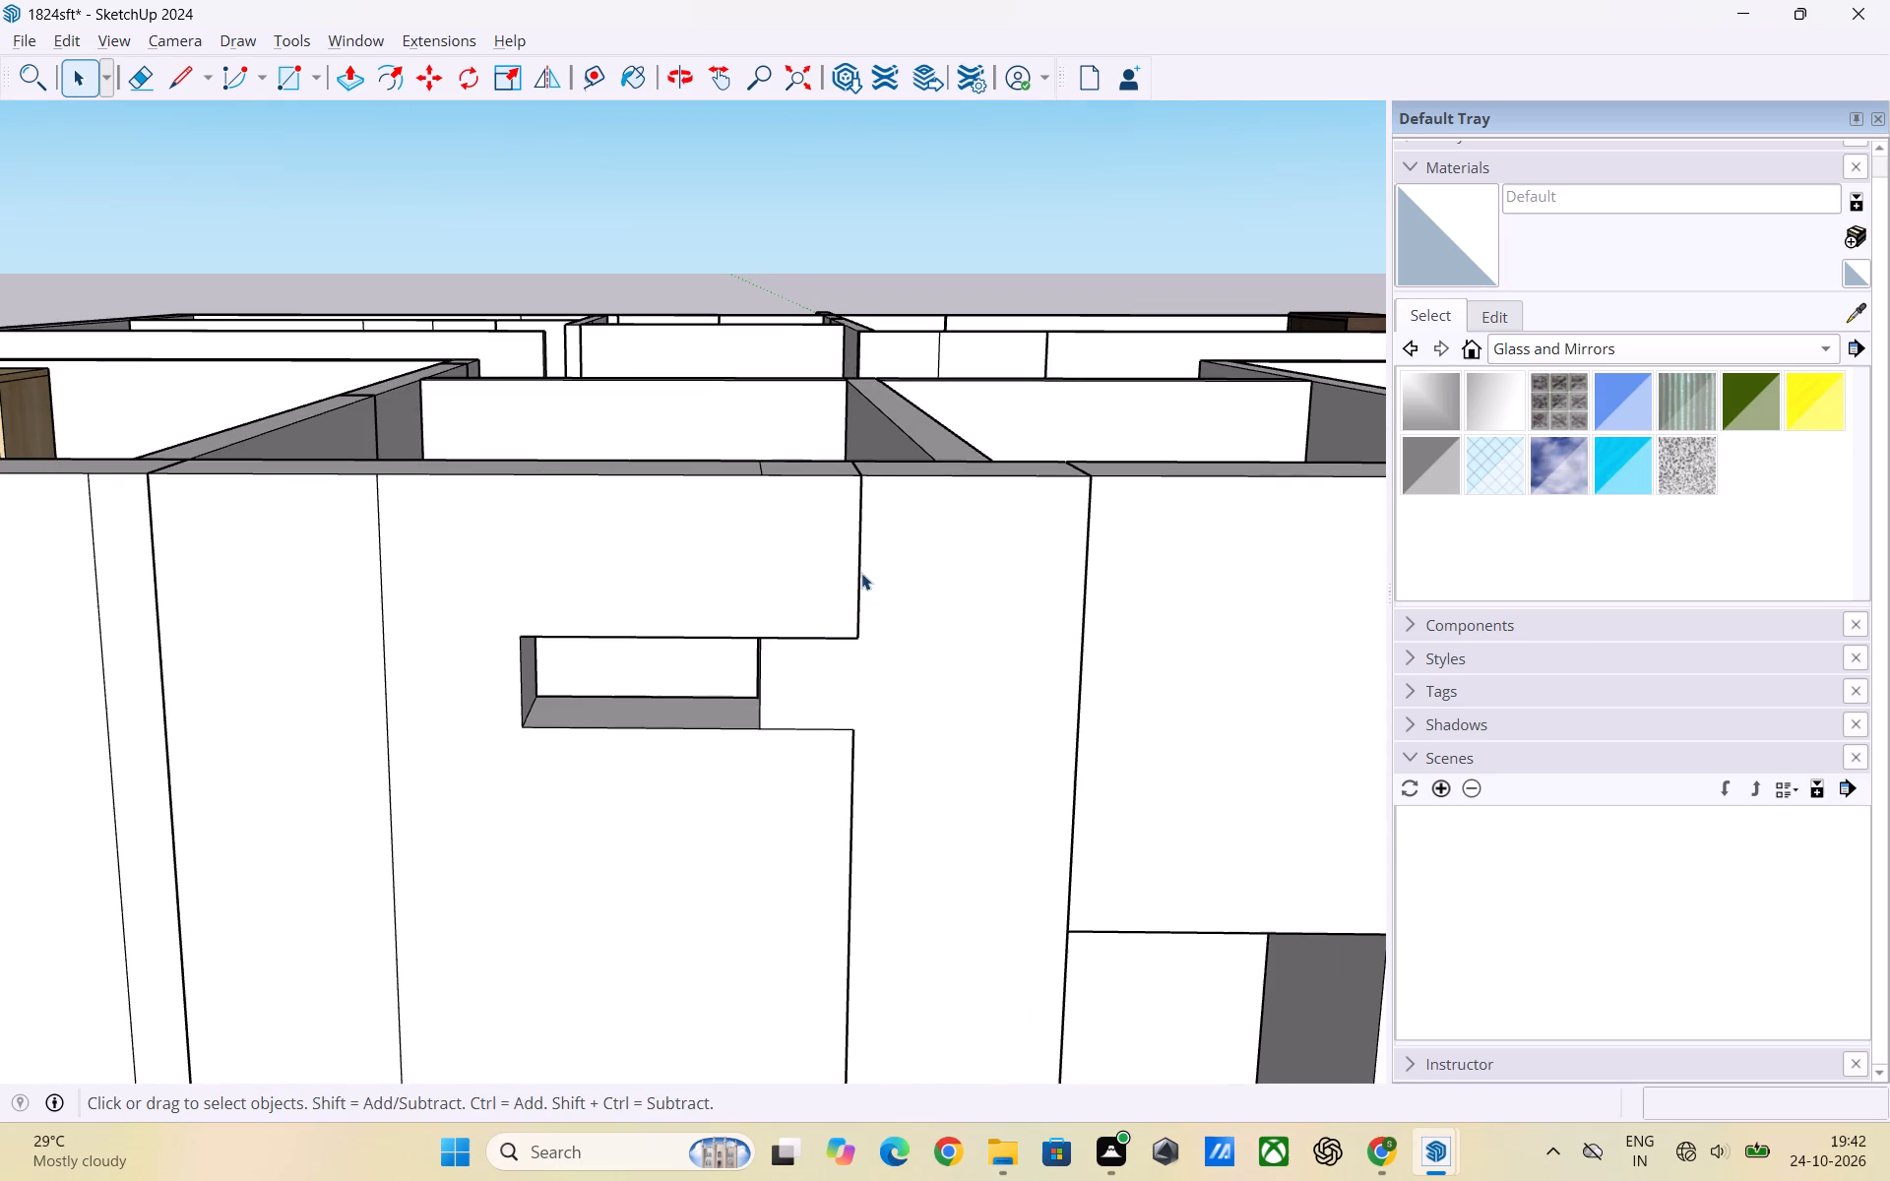
pyautogui.click(861, 573)
pyautogui.click(859, 571)
pyautogui.doubleClick(856, 572)
pyautogui.click(856, 572)
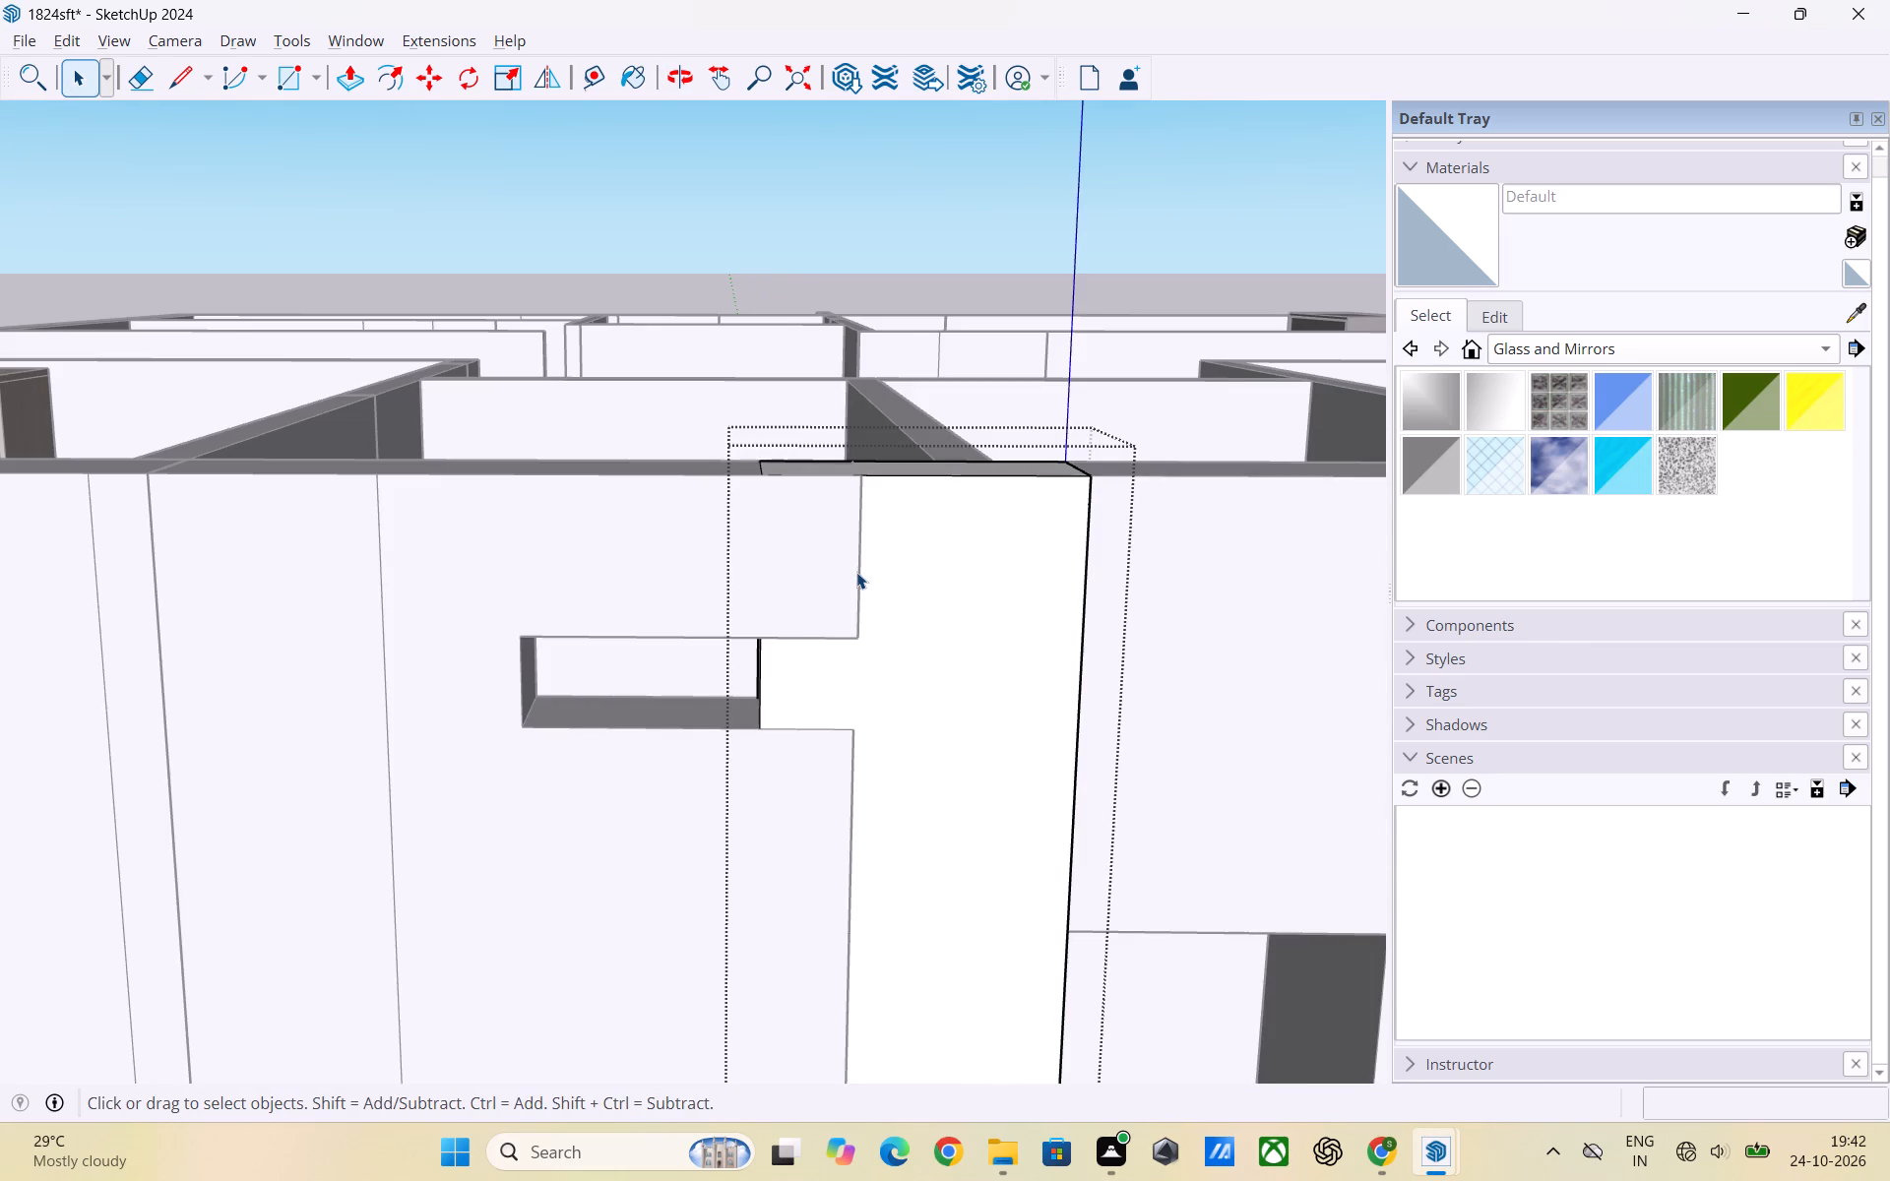
pyautogui.scroll(-10, 844, 547)
pyautogui.click(1037, 266)
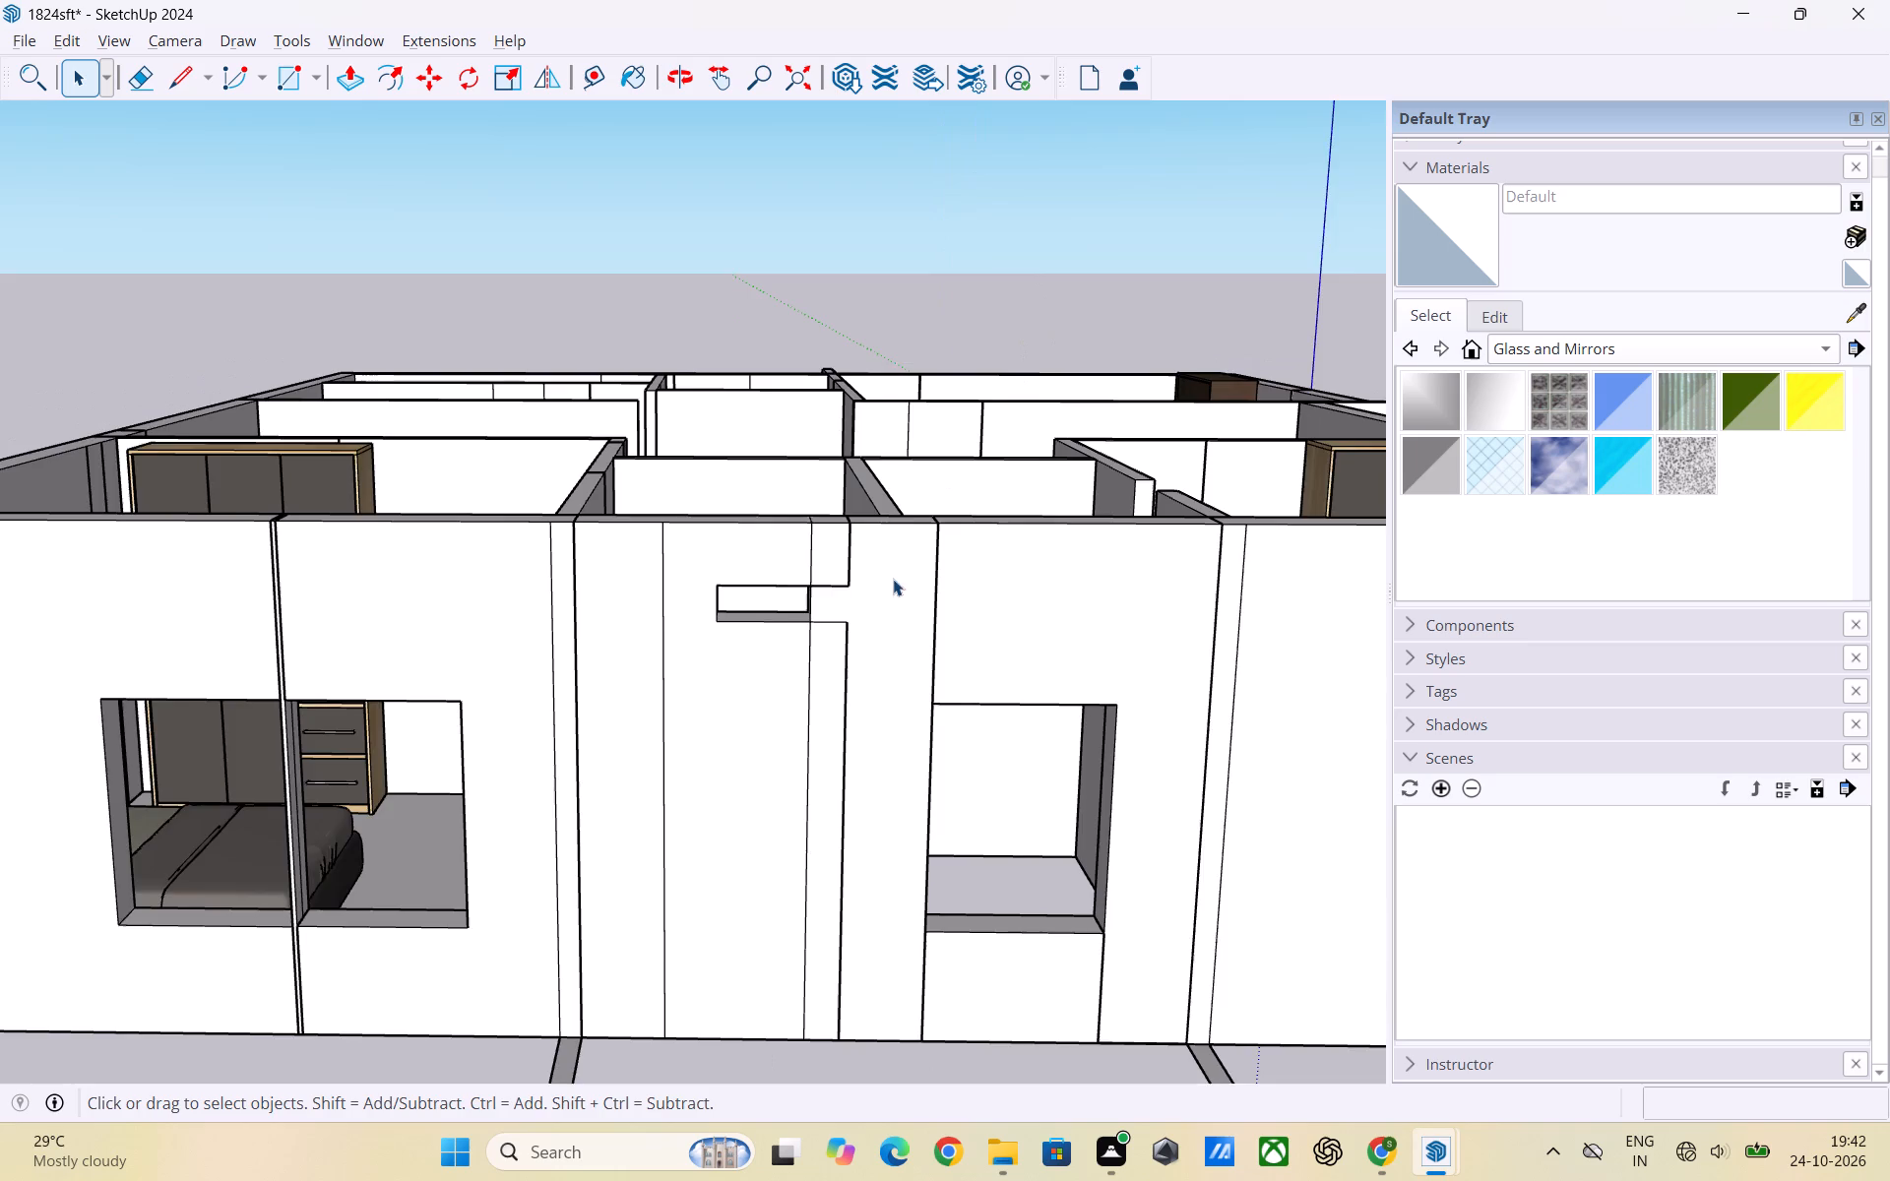
pyautogui.scroll(3, 891, 582)
pyautogui.moveTo(894, 620); pyautogui.dragTo(843, 601, button='middle')
pyautogui.scroll(-1, 806, 585)
pyautogui.scroll(2, 782, 598)
pyautogui.scroll(-4, 813, 574)
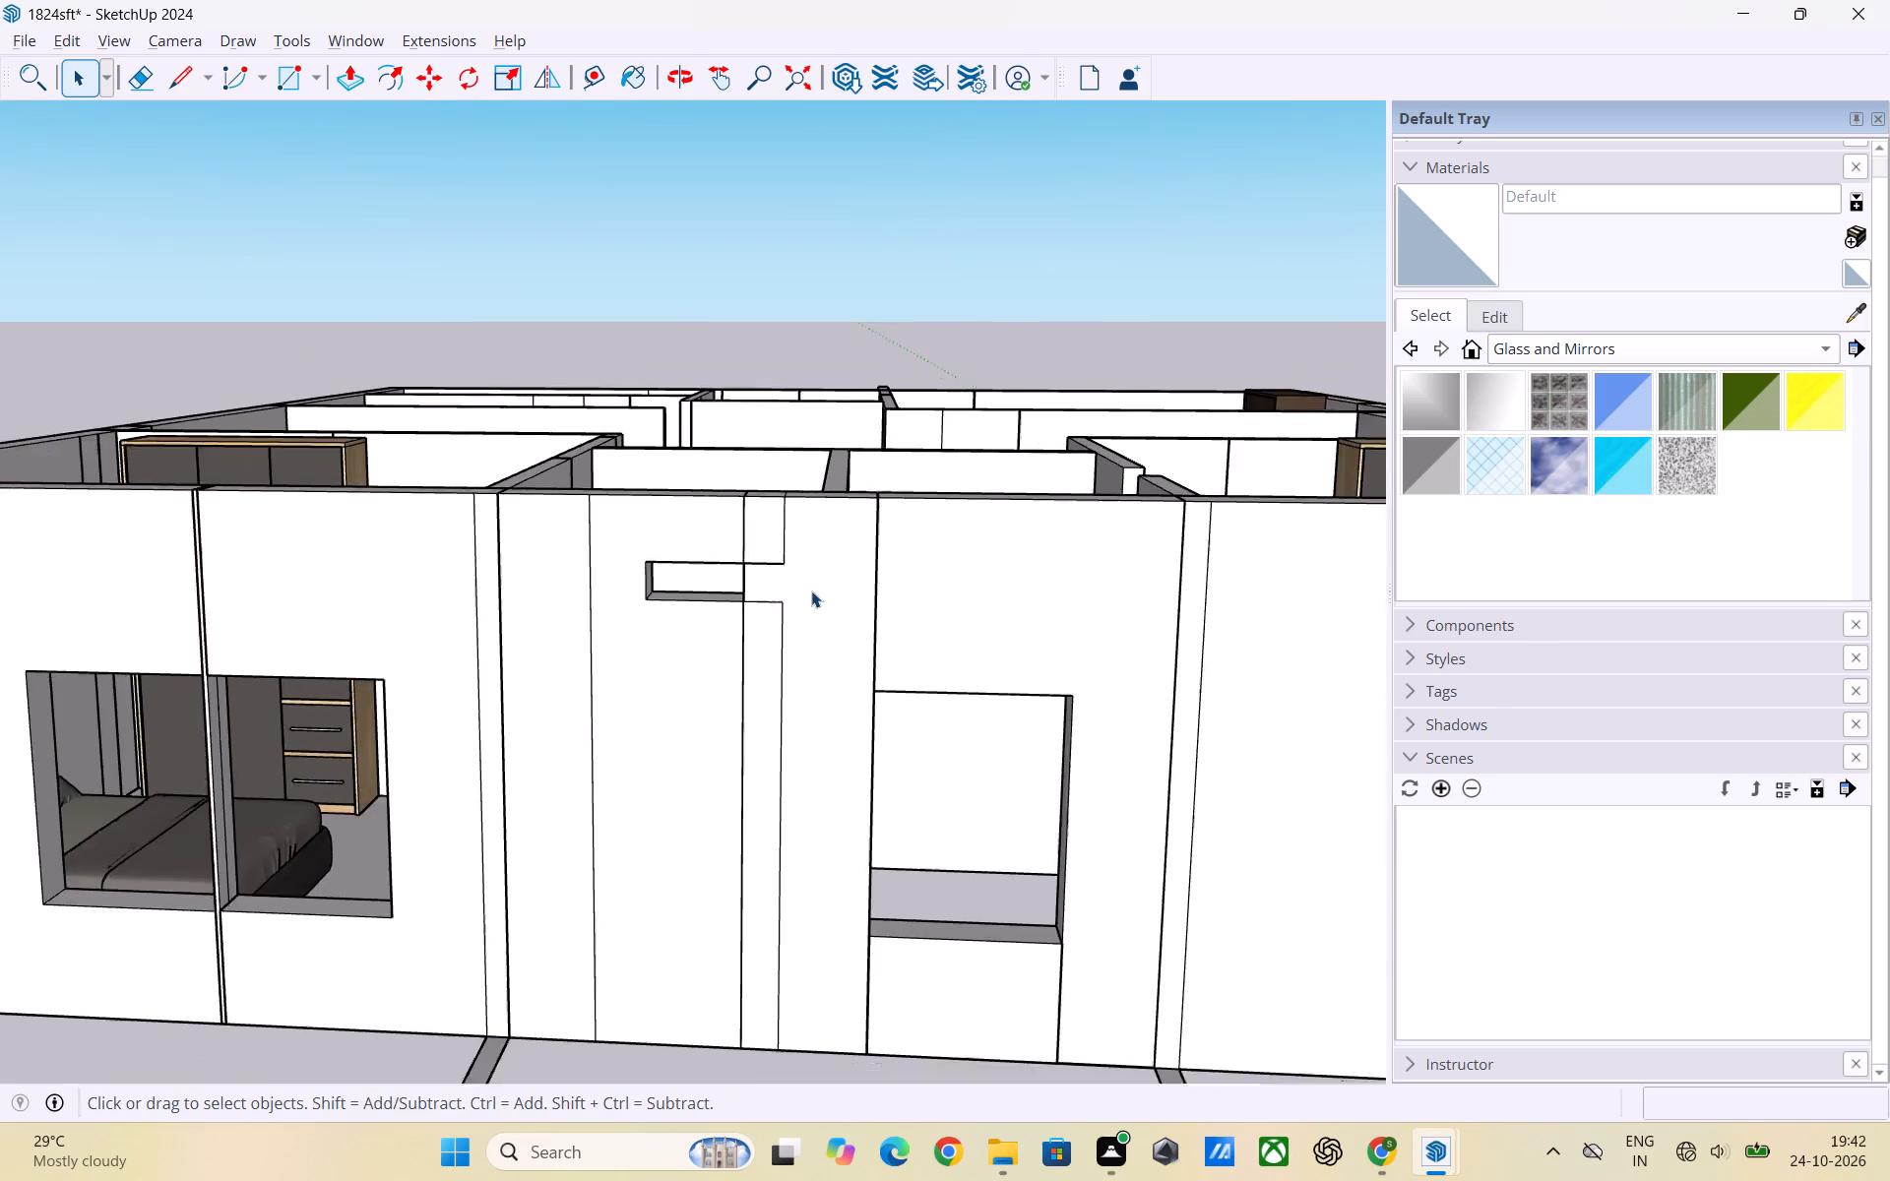
pyautogui.scroll(-2, 811, 590)
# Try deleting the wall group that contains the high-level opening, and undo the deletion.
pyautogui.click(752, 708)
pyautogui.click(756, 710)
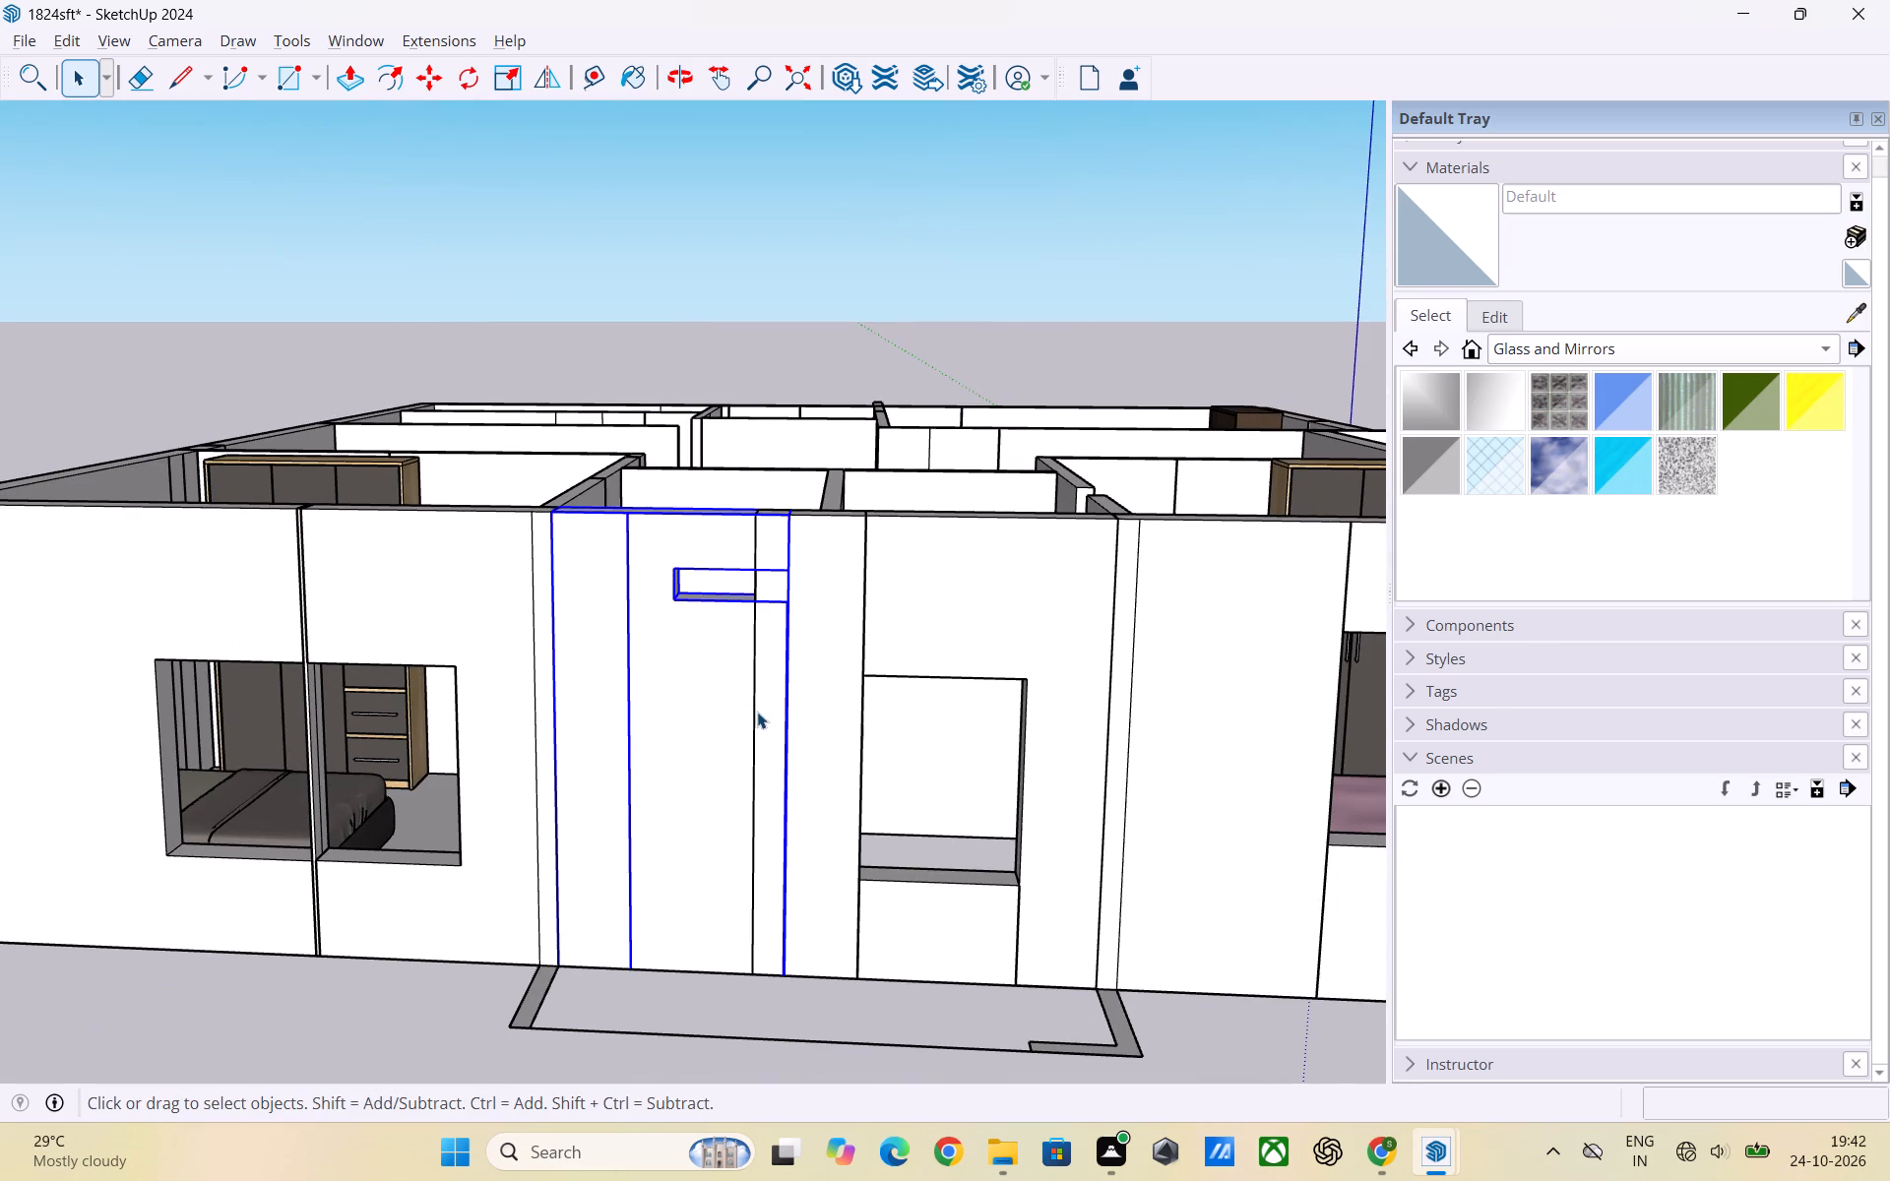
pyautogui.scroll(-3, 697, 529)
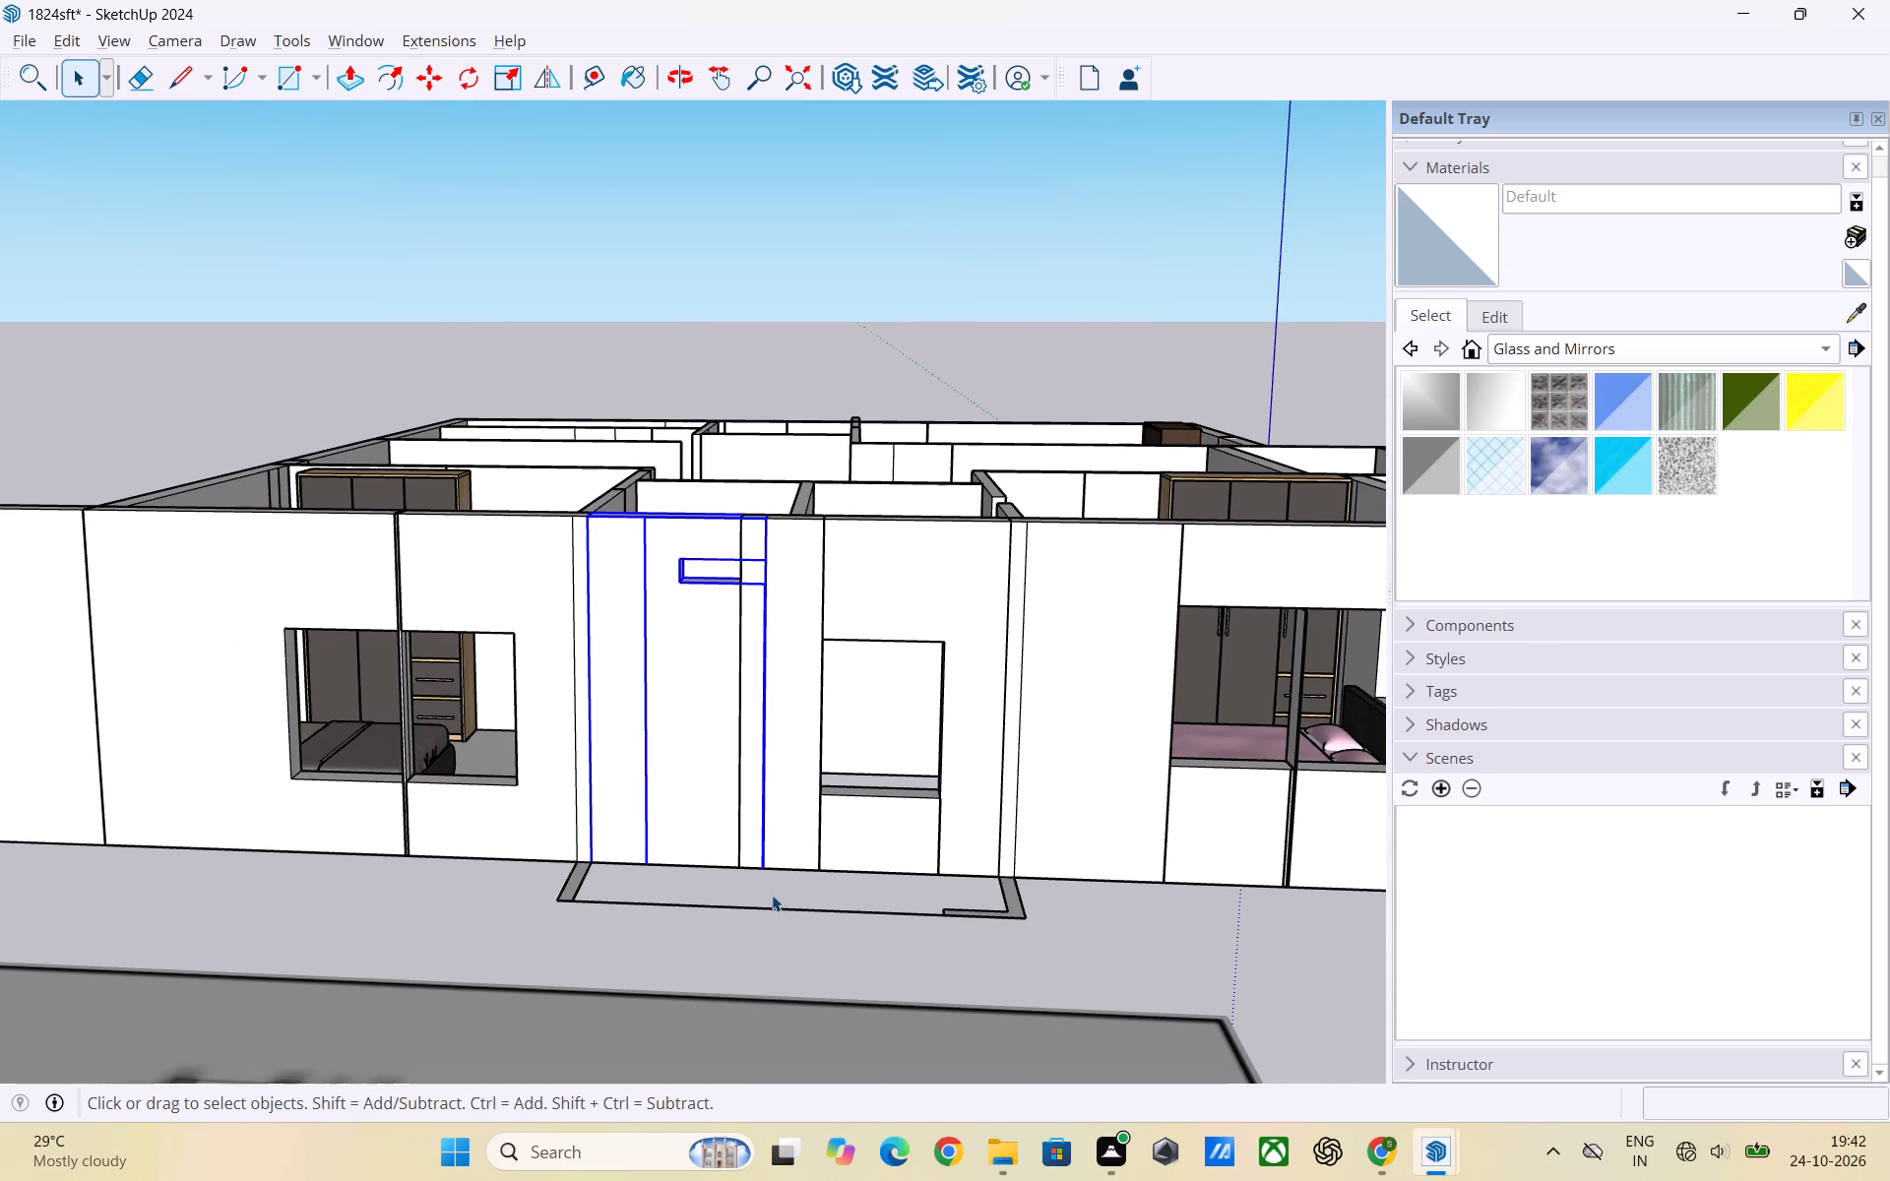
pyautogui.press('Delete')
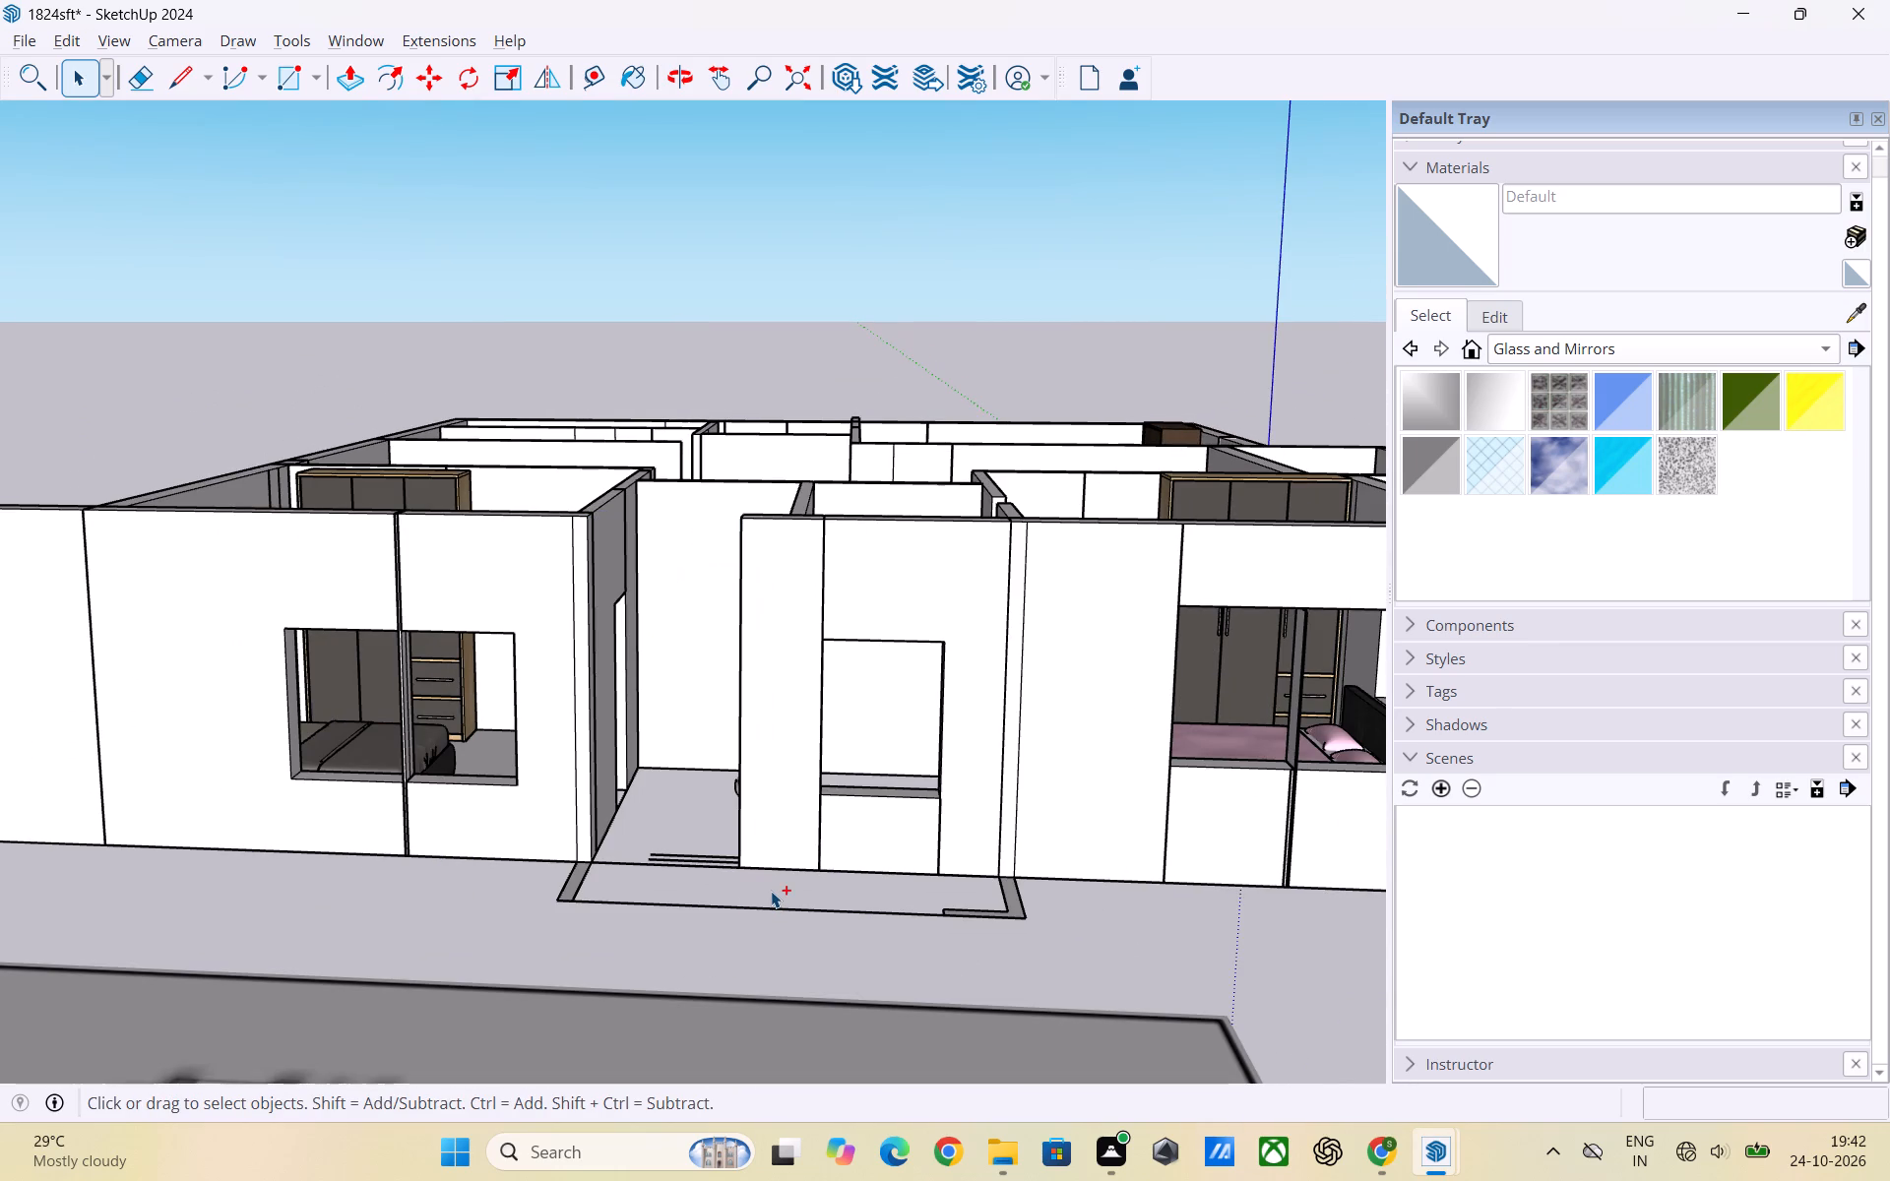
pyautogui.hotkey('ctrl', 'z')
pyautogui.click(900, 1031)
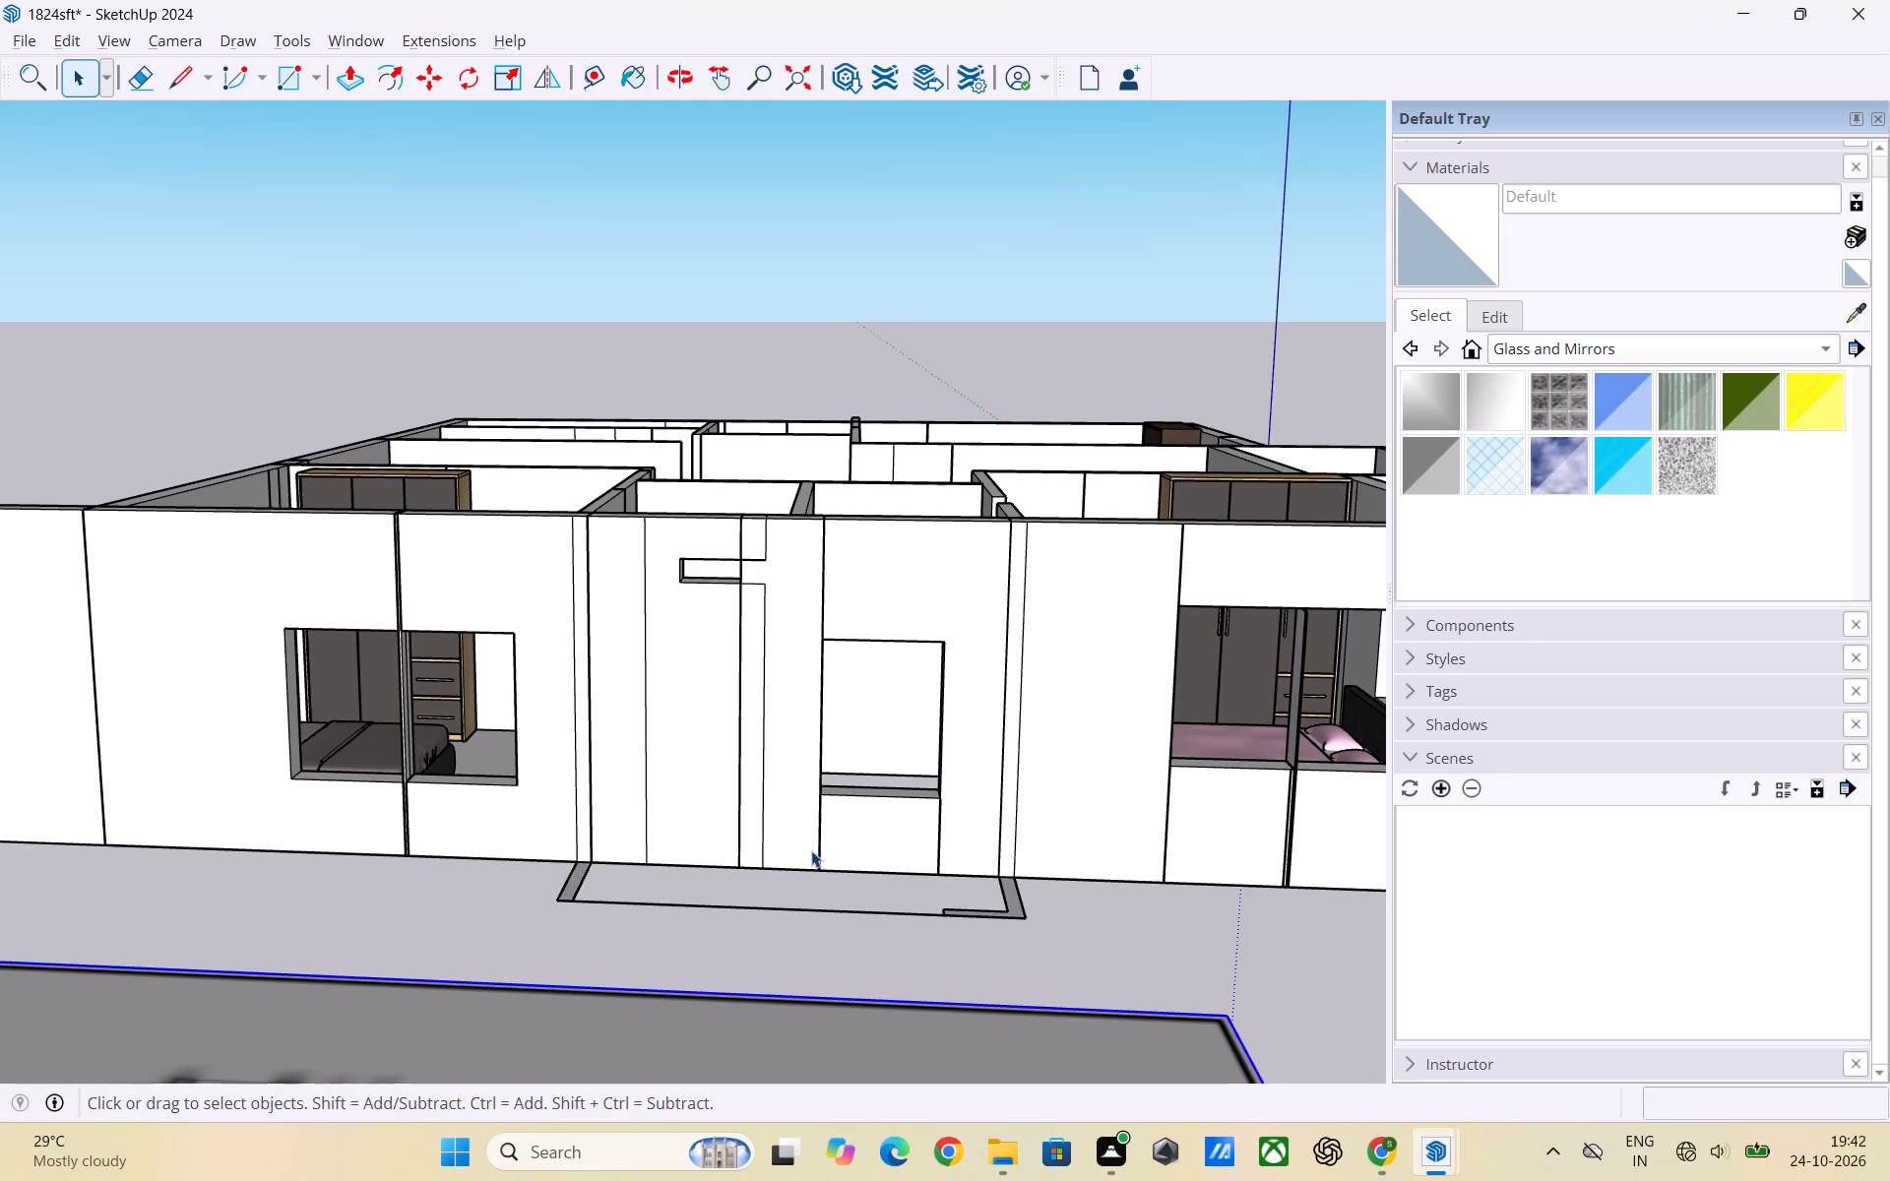
# Examine the toilet walls from outside and above, comparing the high-level opening with the adjoining toilet's window and surrounding rooms.
pyautogui.scroll(-8, 769, 780)
pyautogui.click(968, 392)
pyautogui.scroll(6, 801, 727)
pyautogui.moveTo(791, 734); pyautogui.dragTo(732, 691, button='middle')
pyautogui.scroll(6, 718, 607)
pyautogui.moveTo(705, 615); pyautogui.dragTo(711, 622, button='middle')
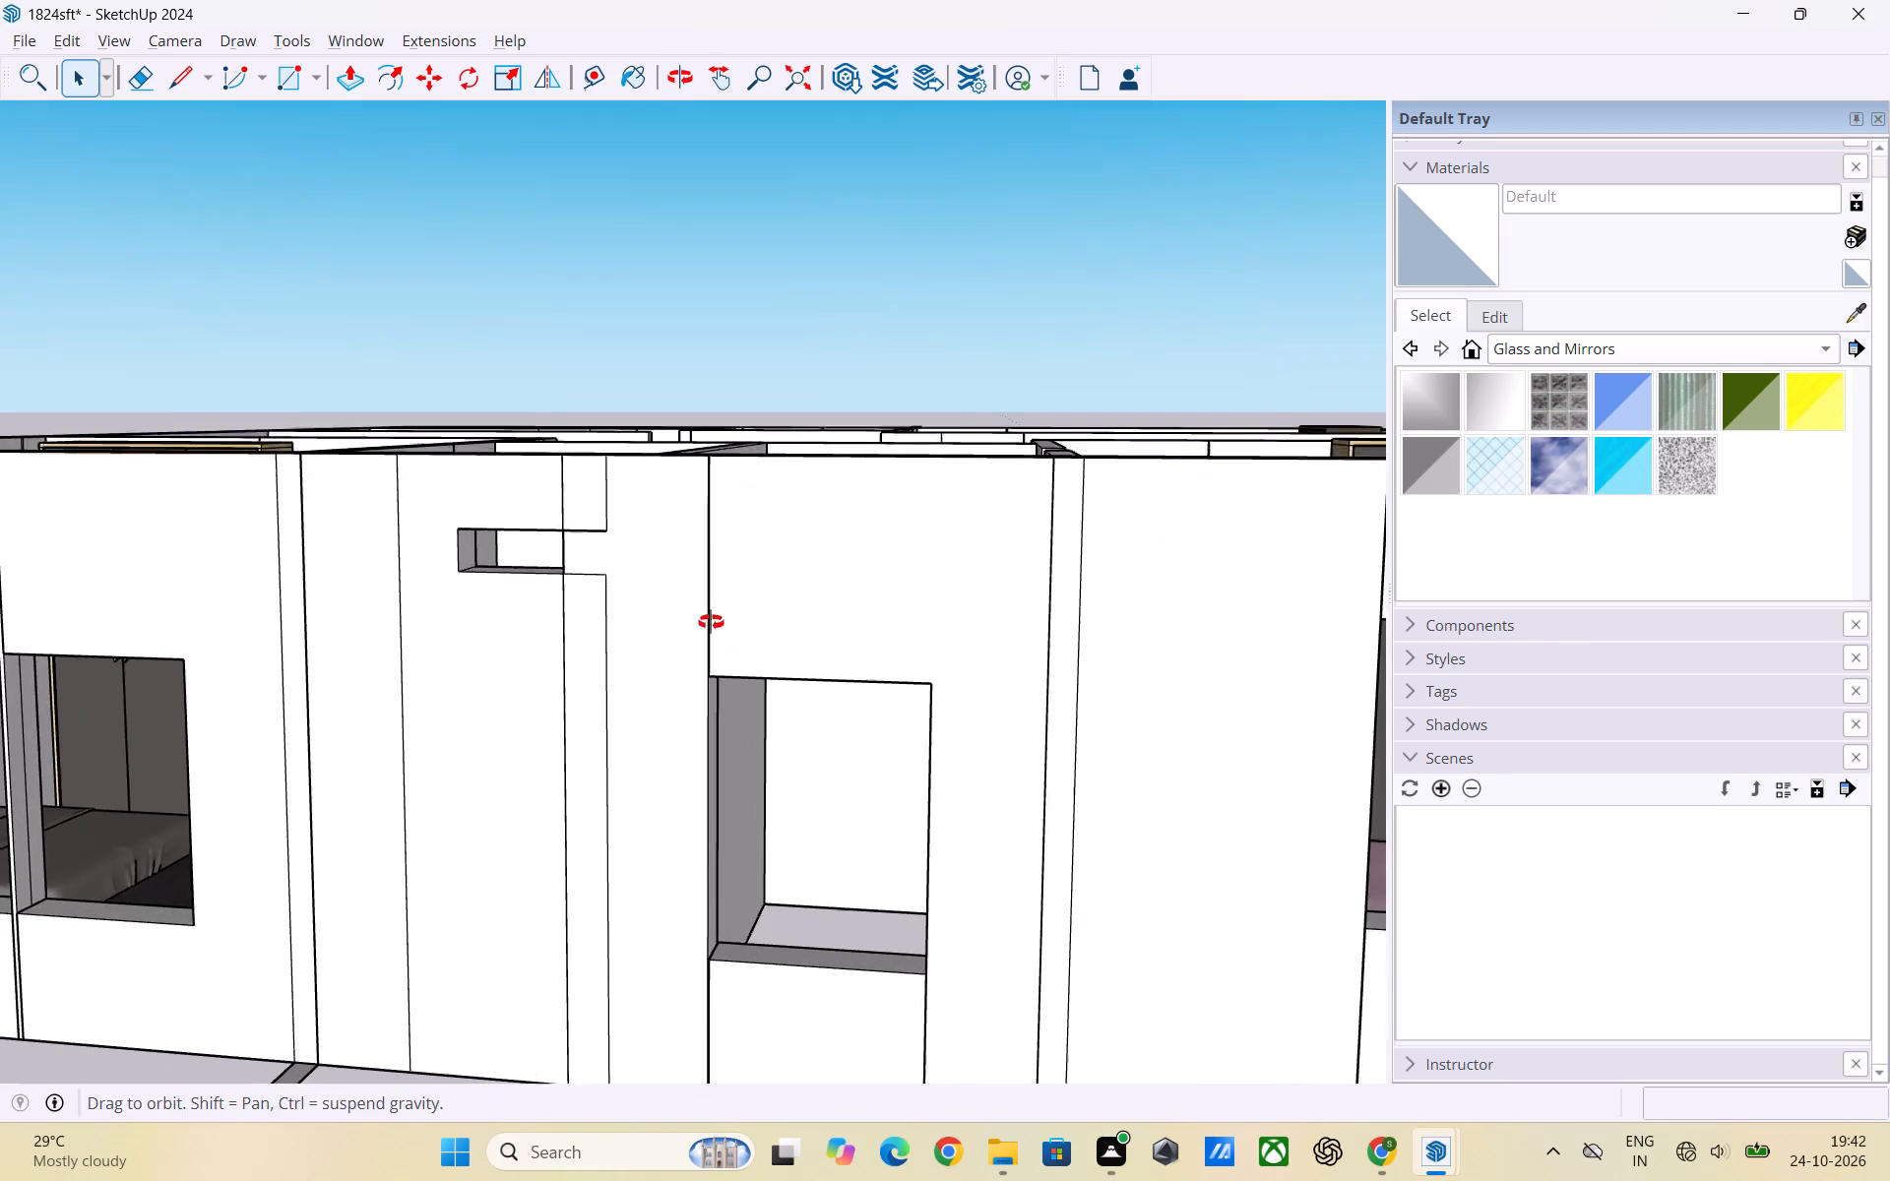
pyautogui.moveTo(711, 622); pyautogui.dragTo(770, 644, button='middle')
pyautogui.scroll(5, 749, 530)
pyautogui.moveTo(816, 547); pyautogui.dragTo(791, 602, button='middle')
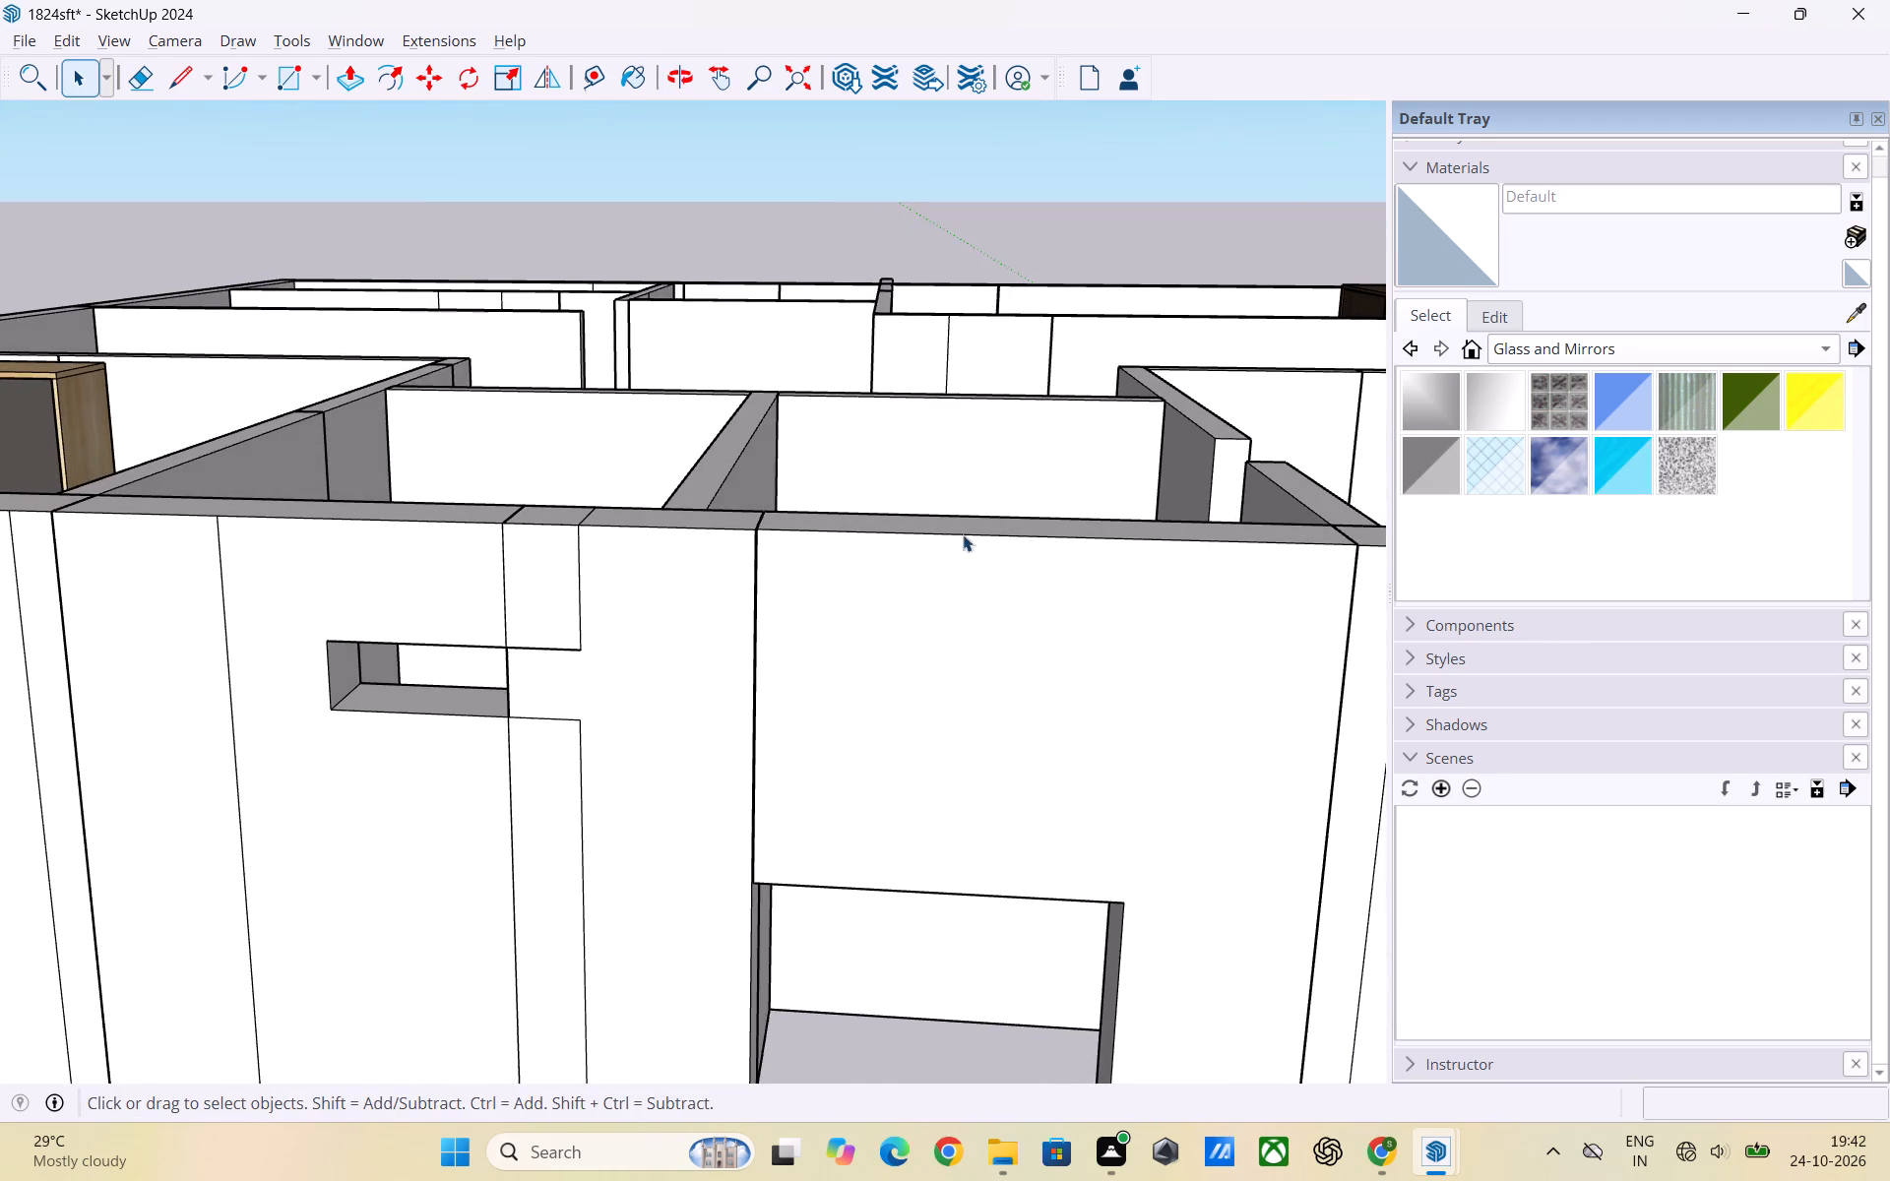
pyautogui.scroll(-7, 967, 535)
pyautogui.scroll(-3, 894, 505)
pyautogui.moveTo(778, 541); pyautogui.dragTo(795, 673, button='middle')
pyautogui.scroll(2, 788, 650)
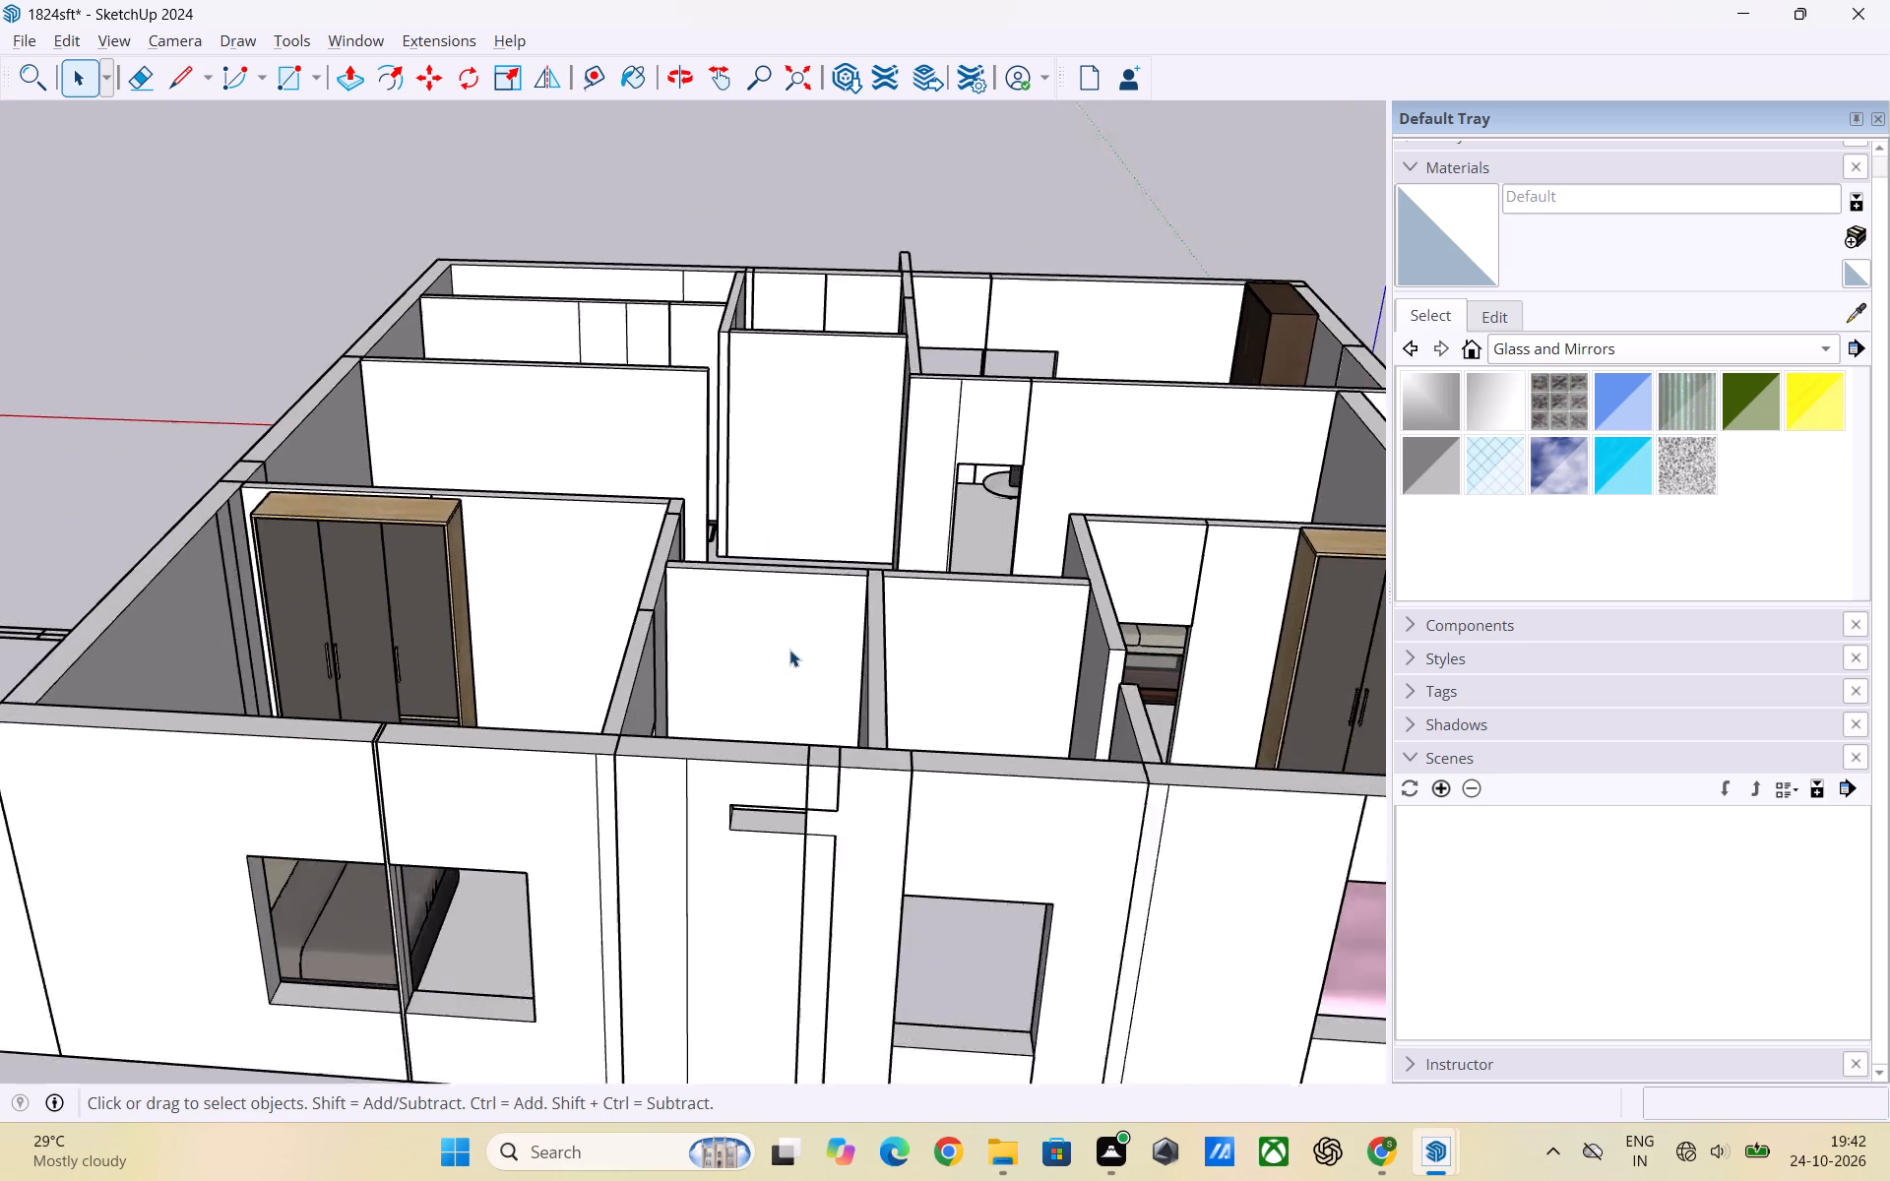
pyautogui.scroll(1, 789, 650)
pyautogui.scroll(-6, 825, 492)
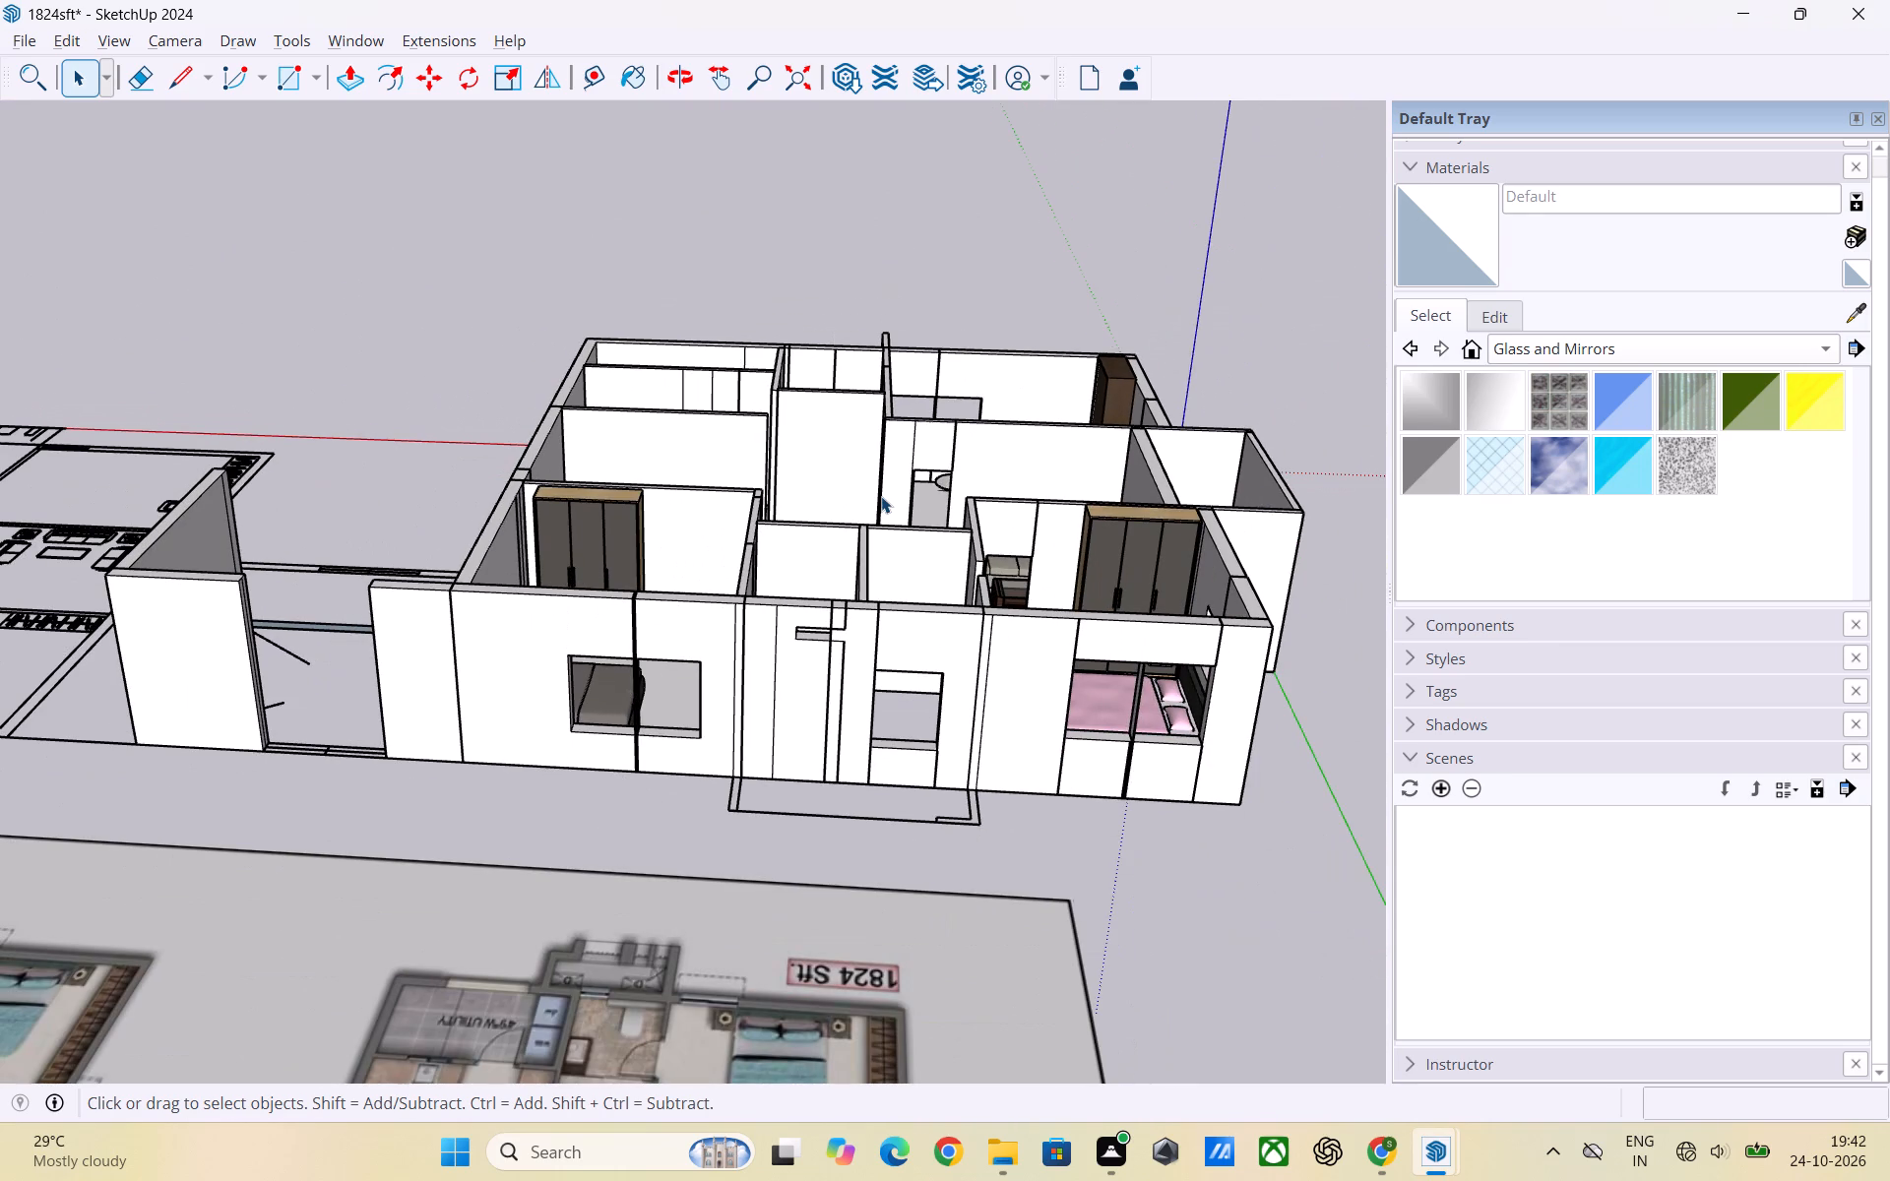
pyautogui.scroll(-1, 881, 496)
pyautogui.scroll(9, 846, 619)
pyautogui.moveTo(831, 653); pyautogui.dragTo(801, 563, button='middle')
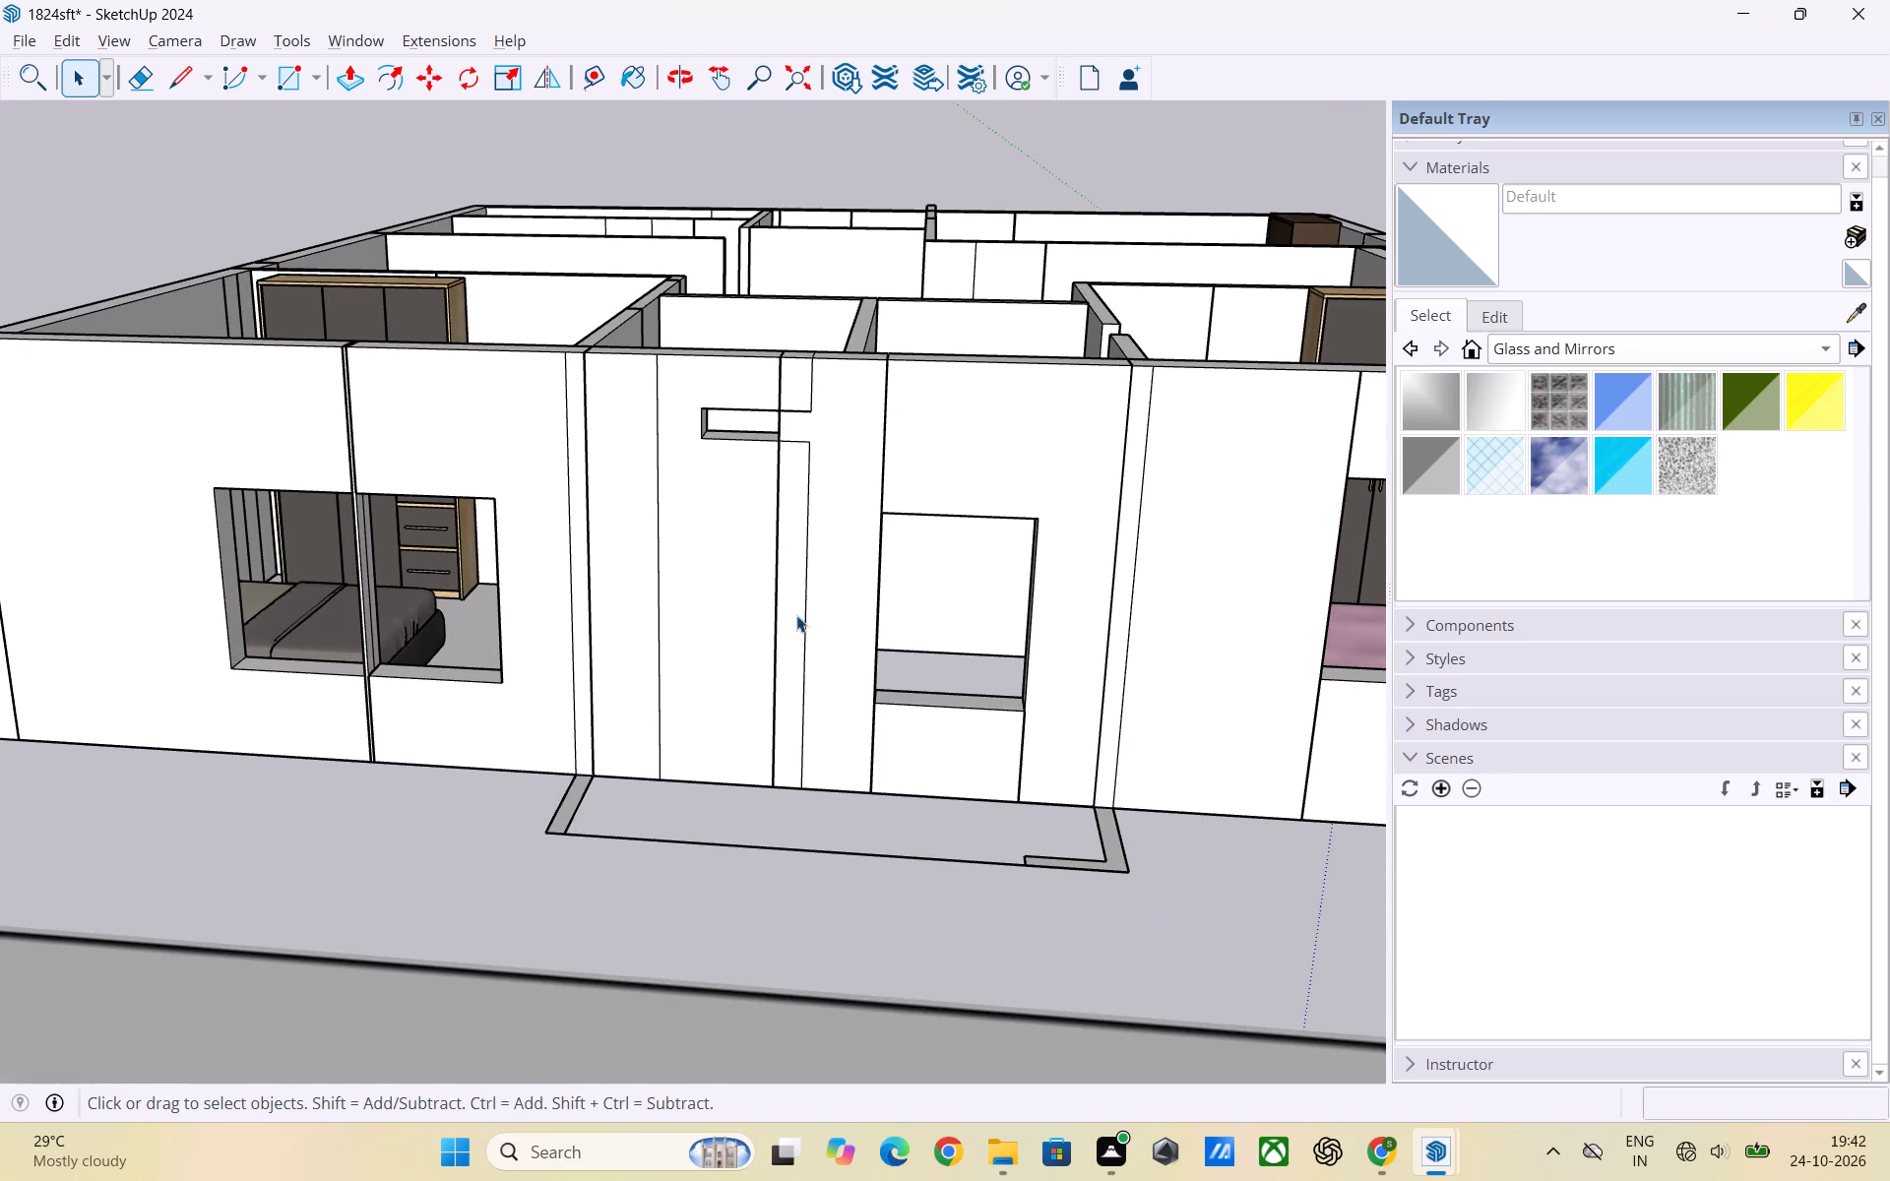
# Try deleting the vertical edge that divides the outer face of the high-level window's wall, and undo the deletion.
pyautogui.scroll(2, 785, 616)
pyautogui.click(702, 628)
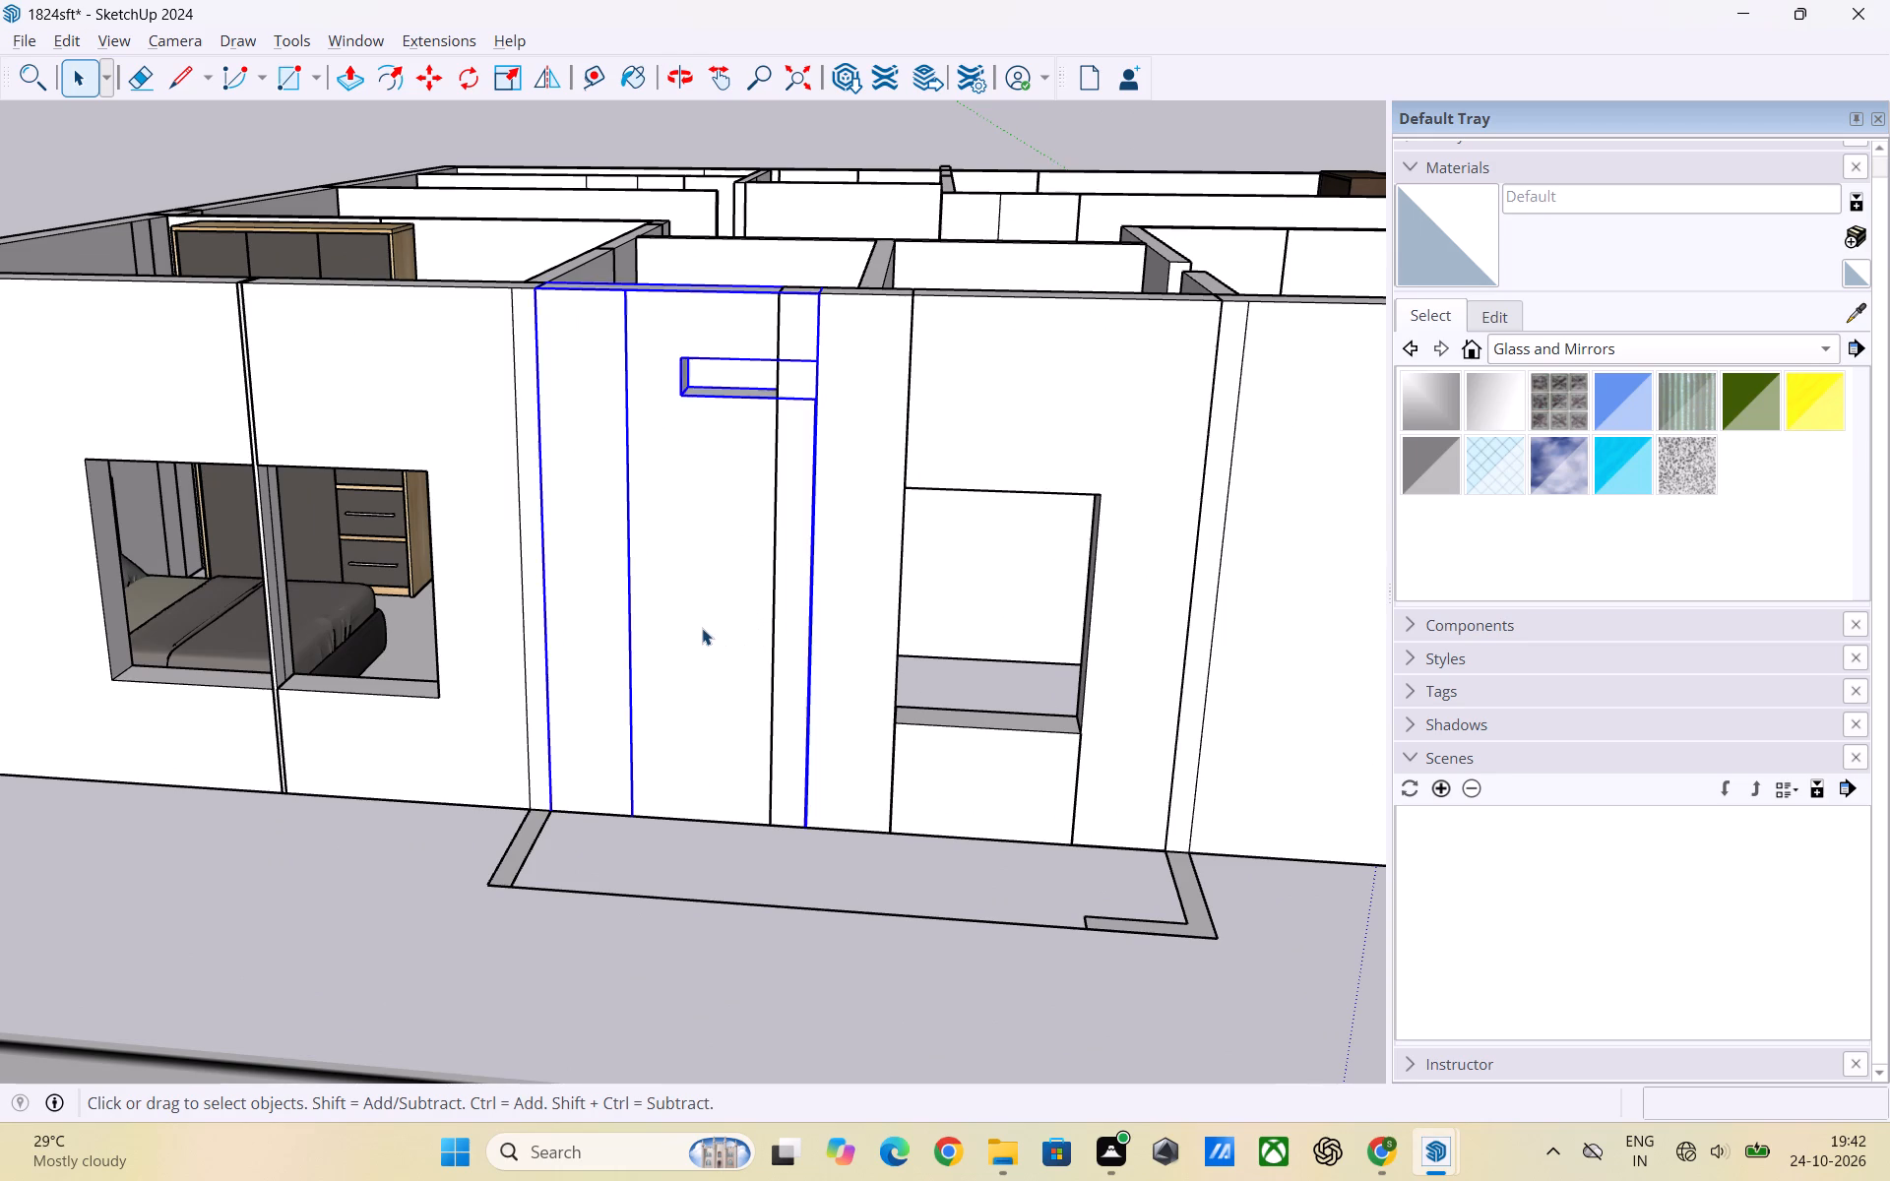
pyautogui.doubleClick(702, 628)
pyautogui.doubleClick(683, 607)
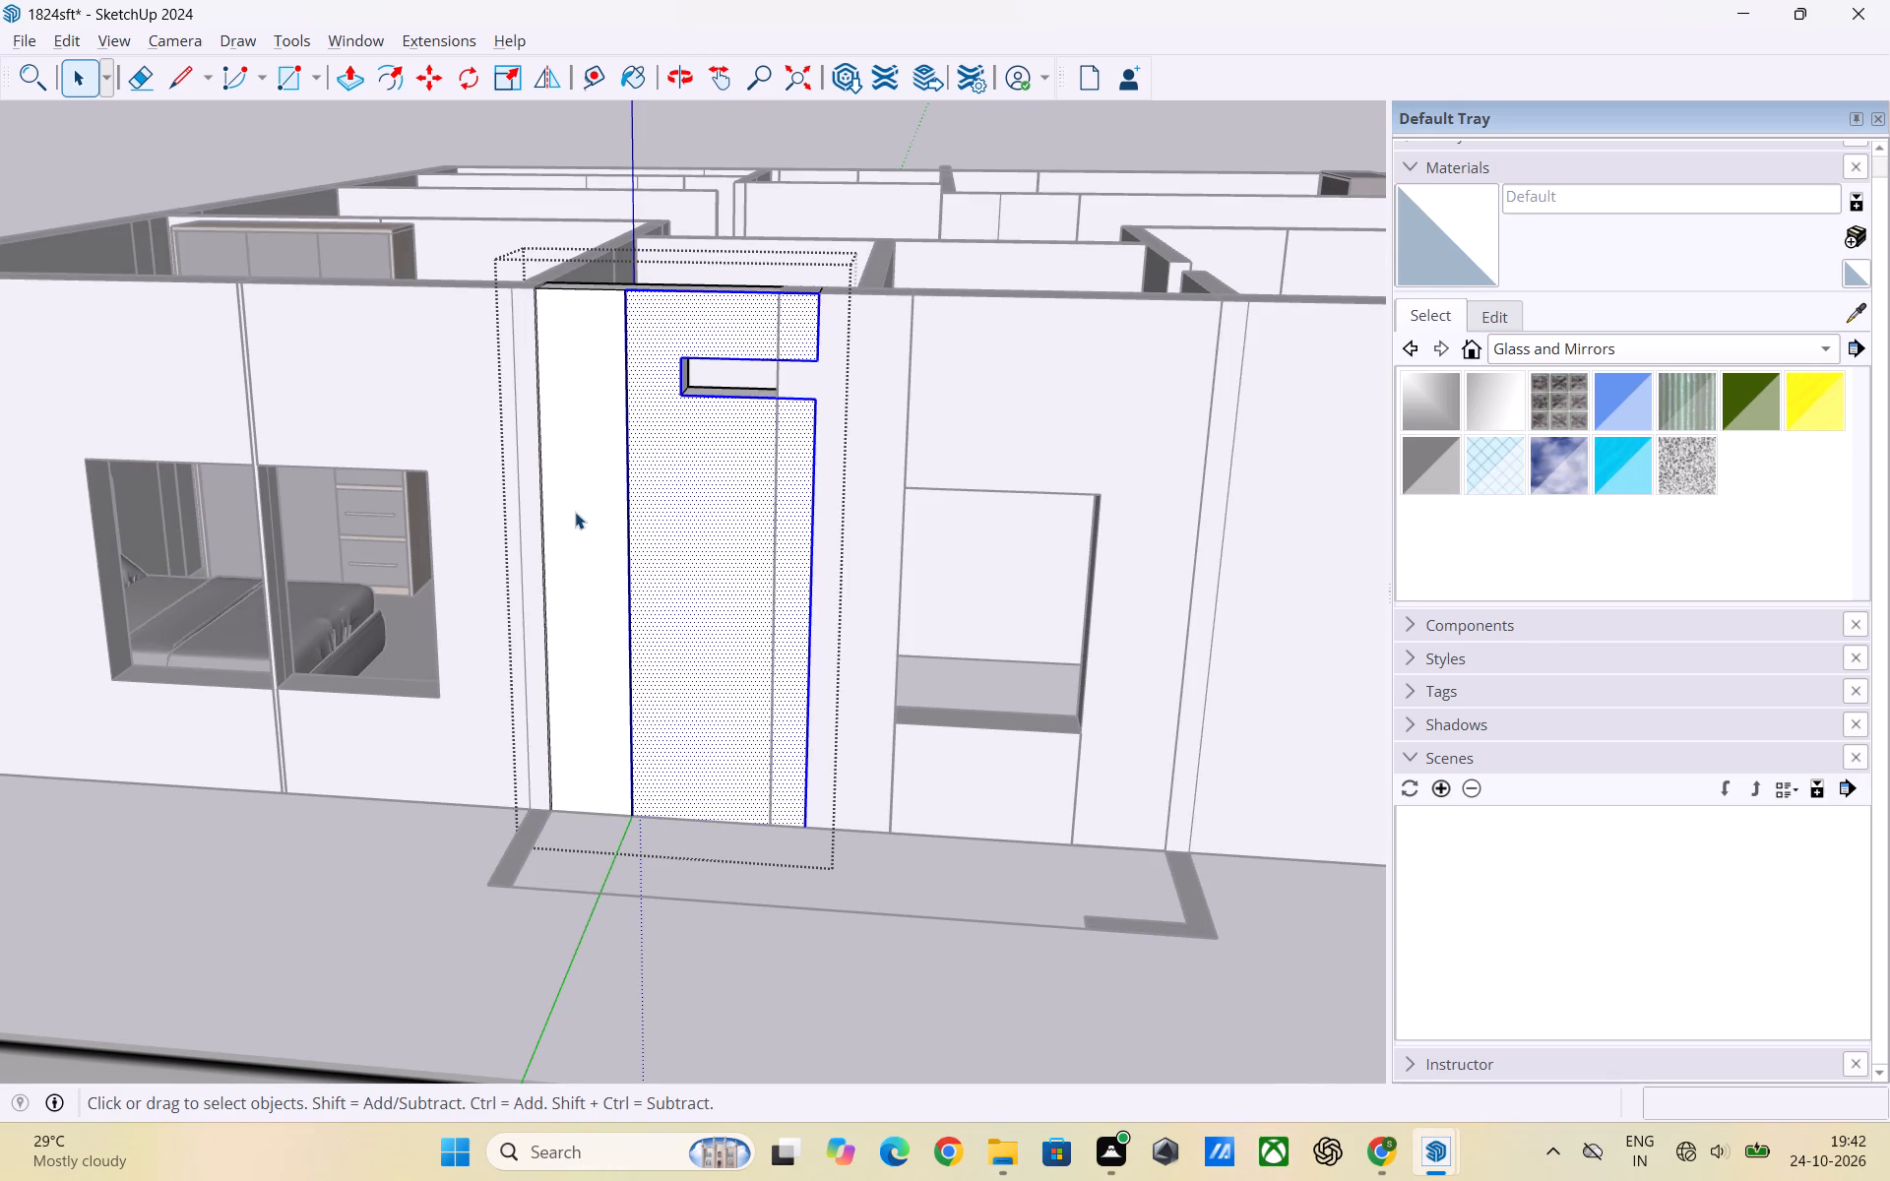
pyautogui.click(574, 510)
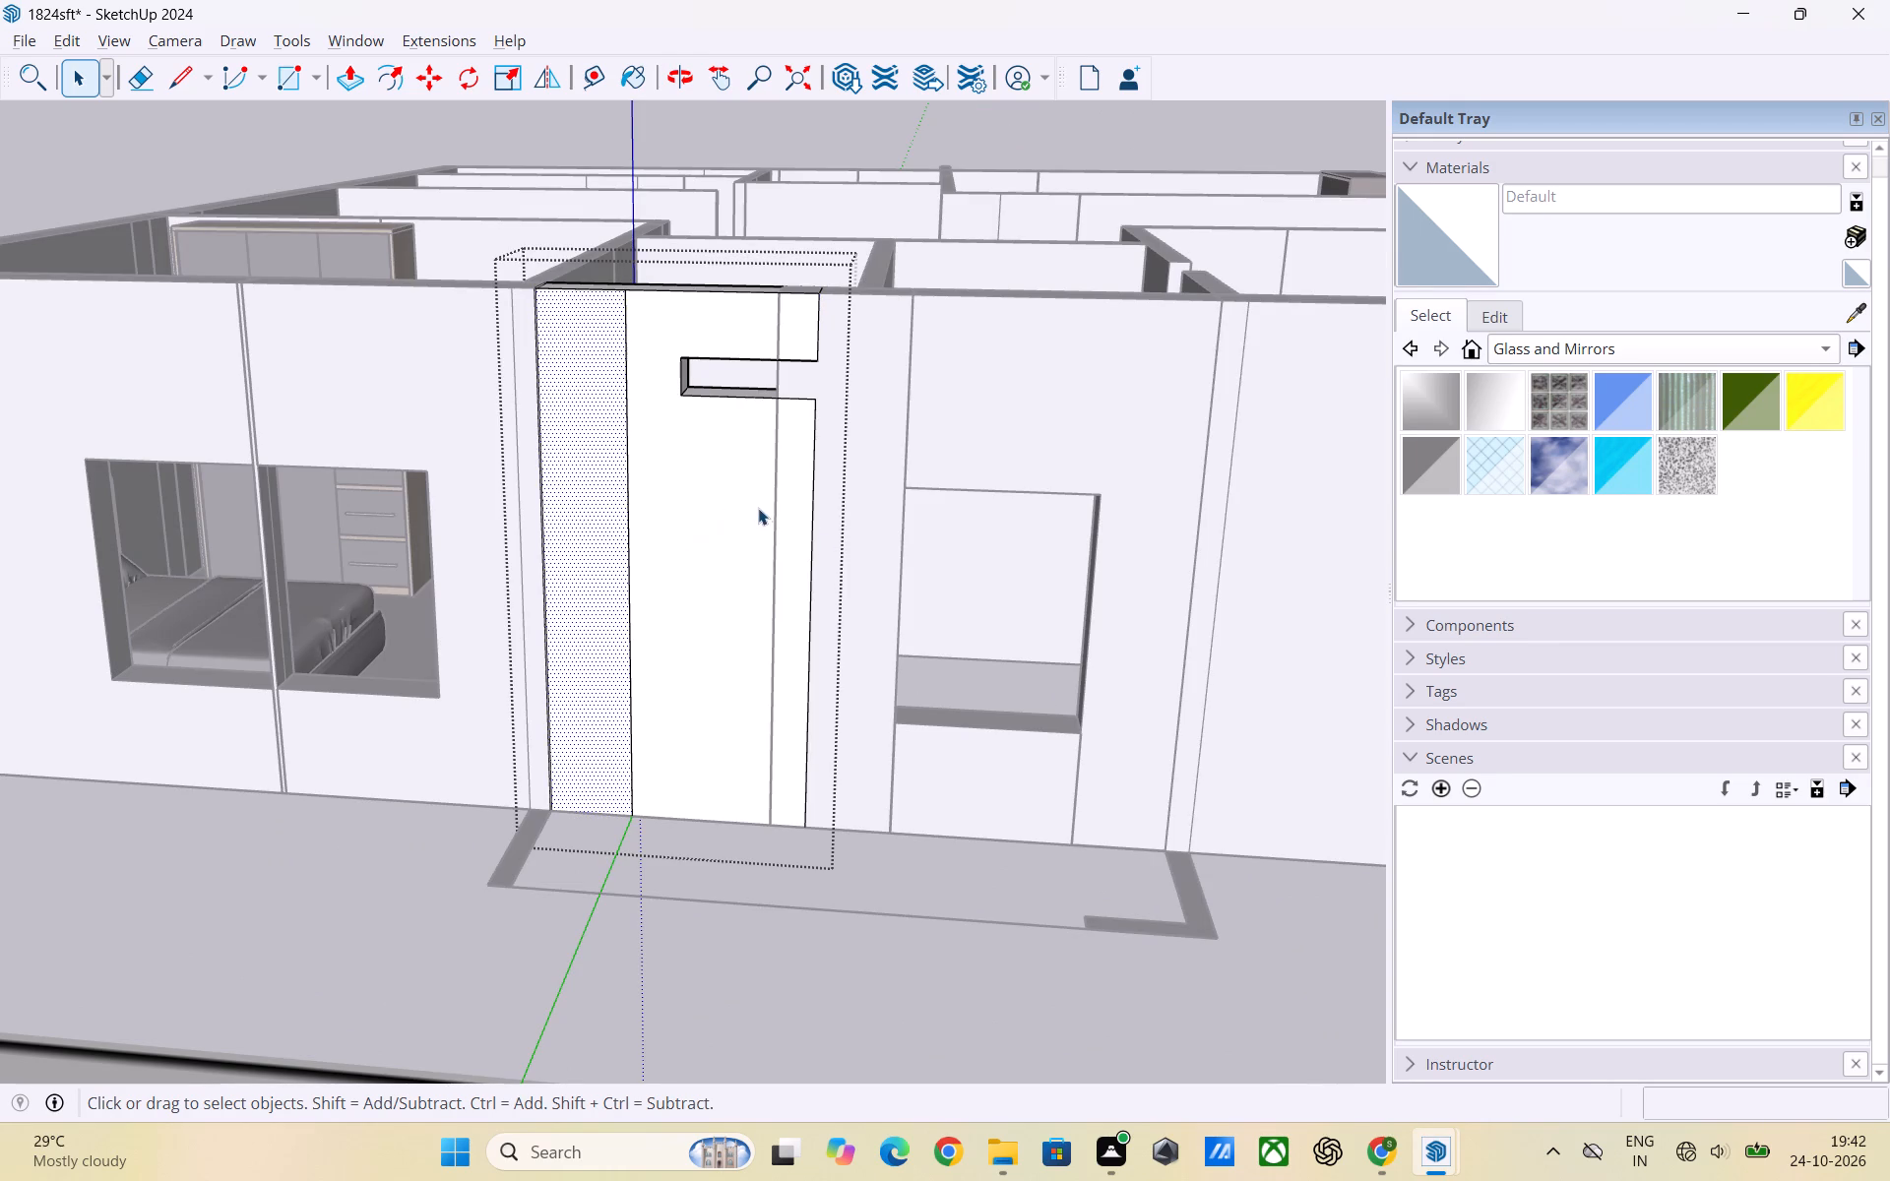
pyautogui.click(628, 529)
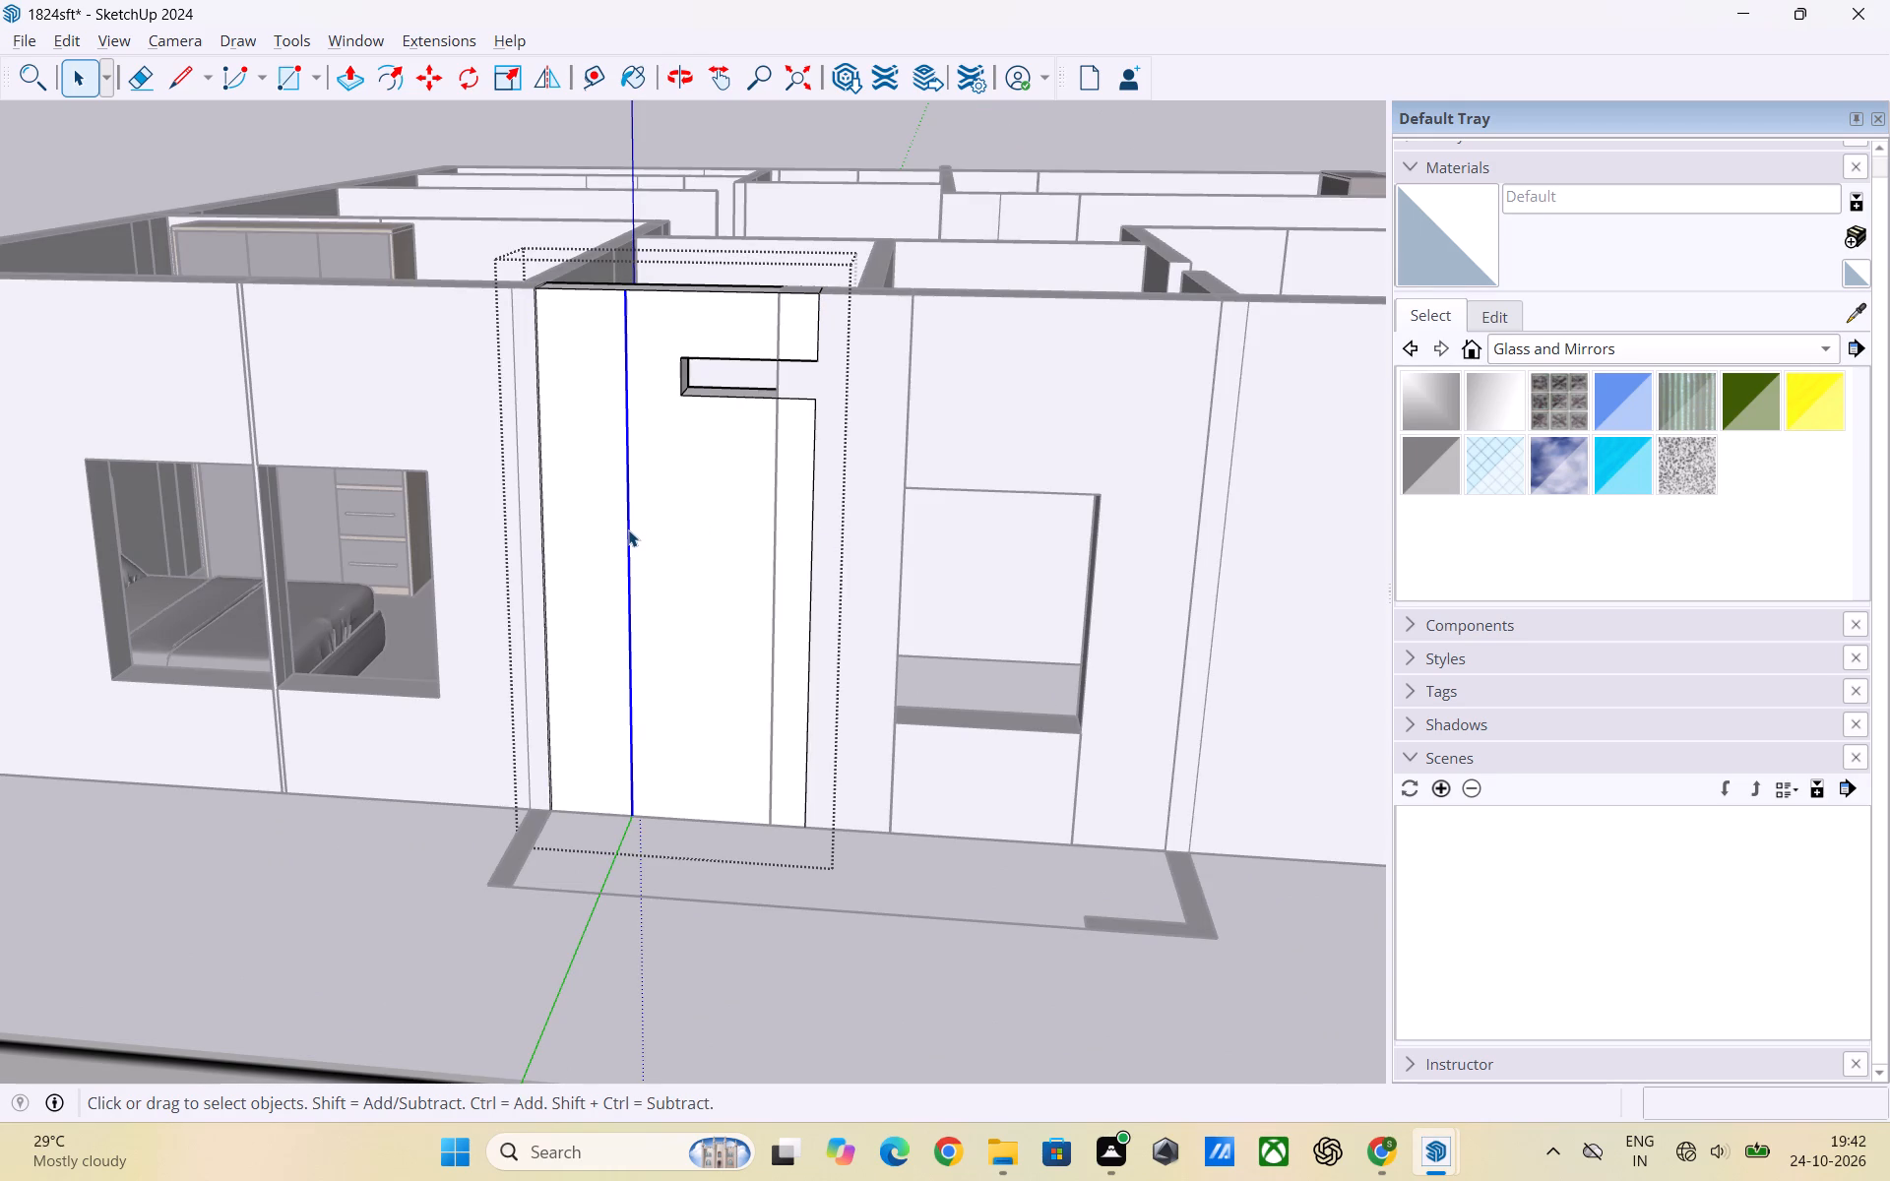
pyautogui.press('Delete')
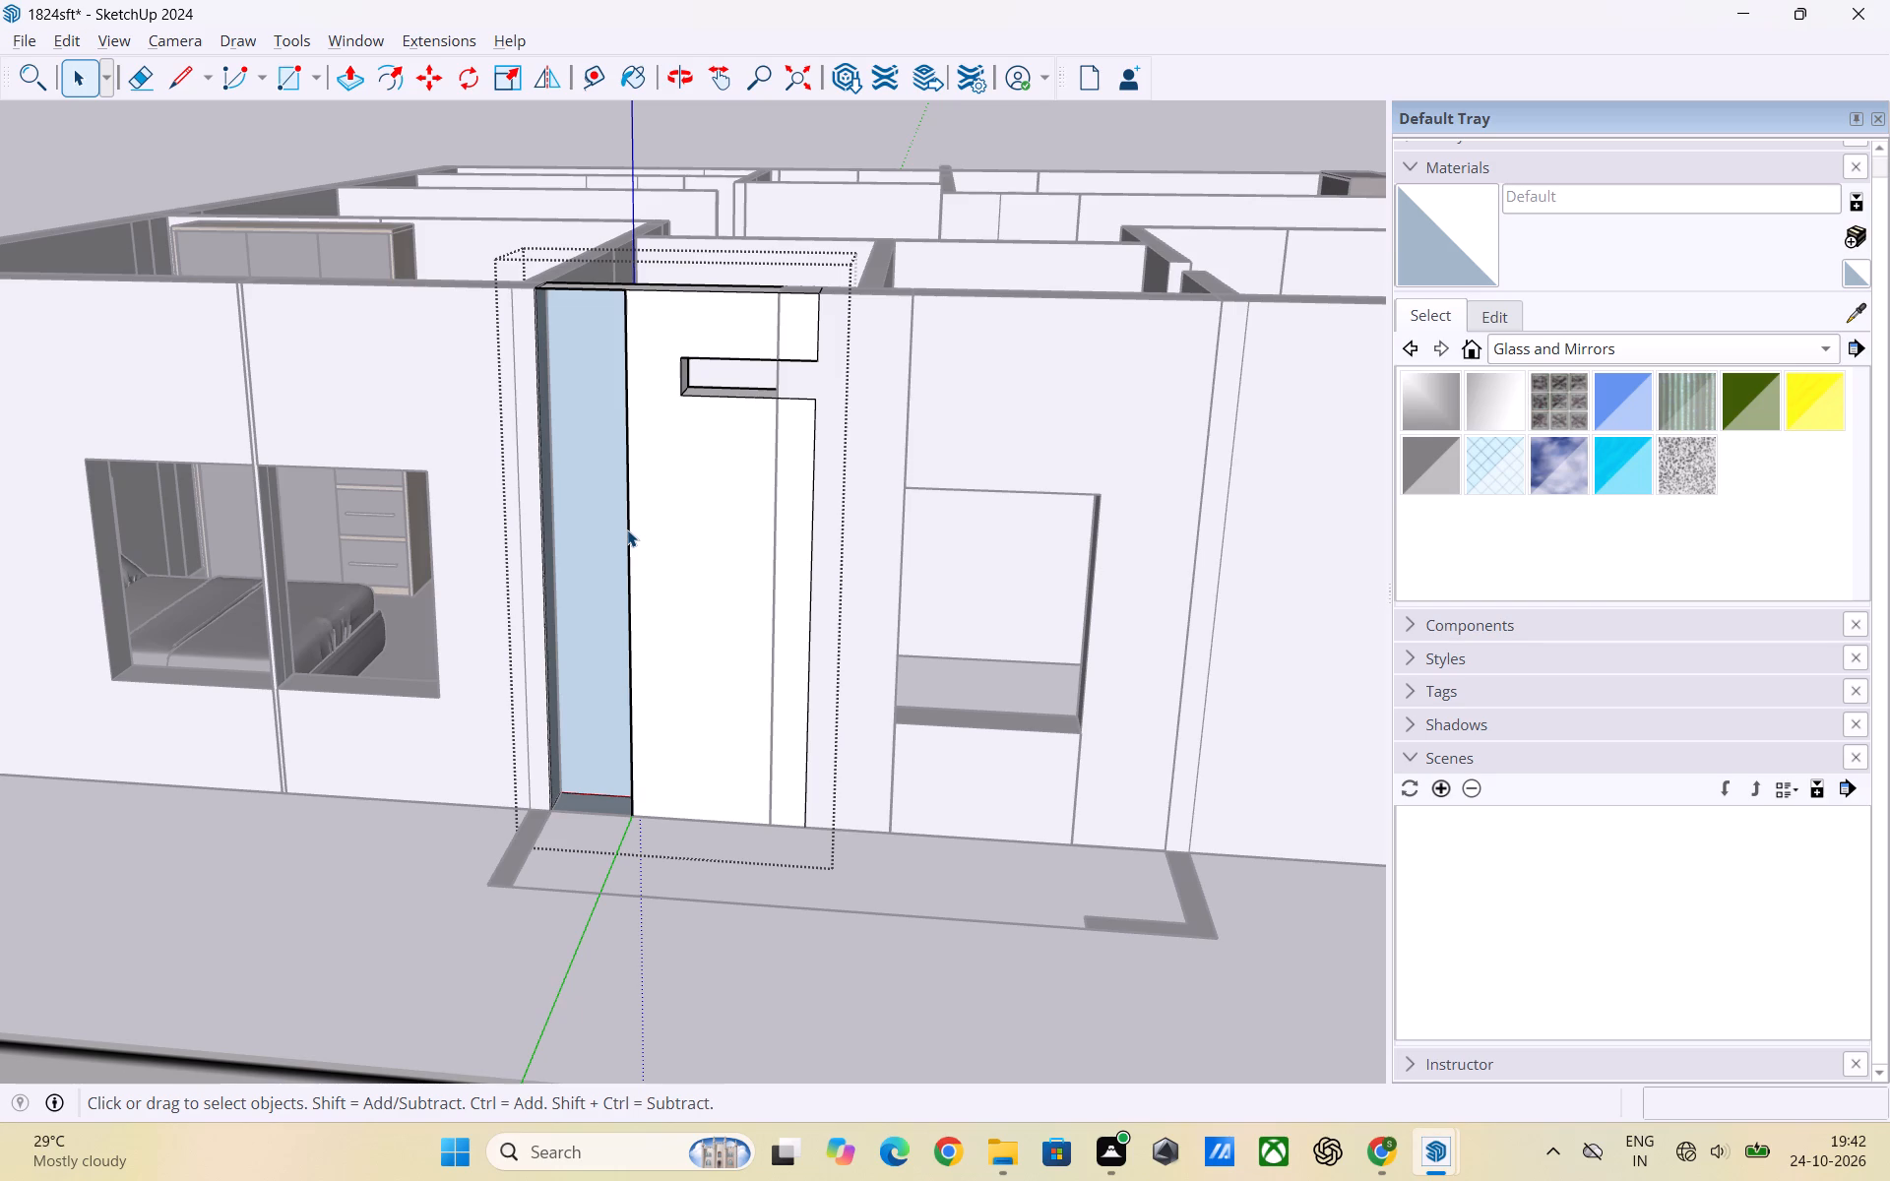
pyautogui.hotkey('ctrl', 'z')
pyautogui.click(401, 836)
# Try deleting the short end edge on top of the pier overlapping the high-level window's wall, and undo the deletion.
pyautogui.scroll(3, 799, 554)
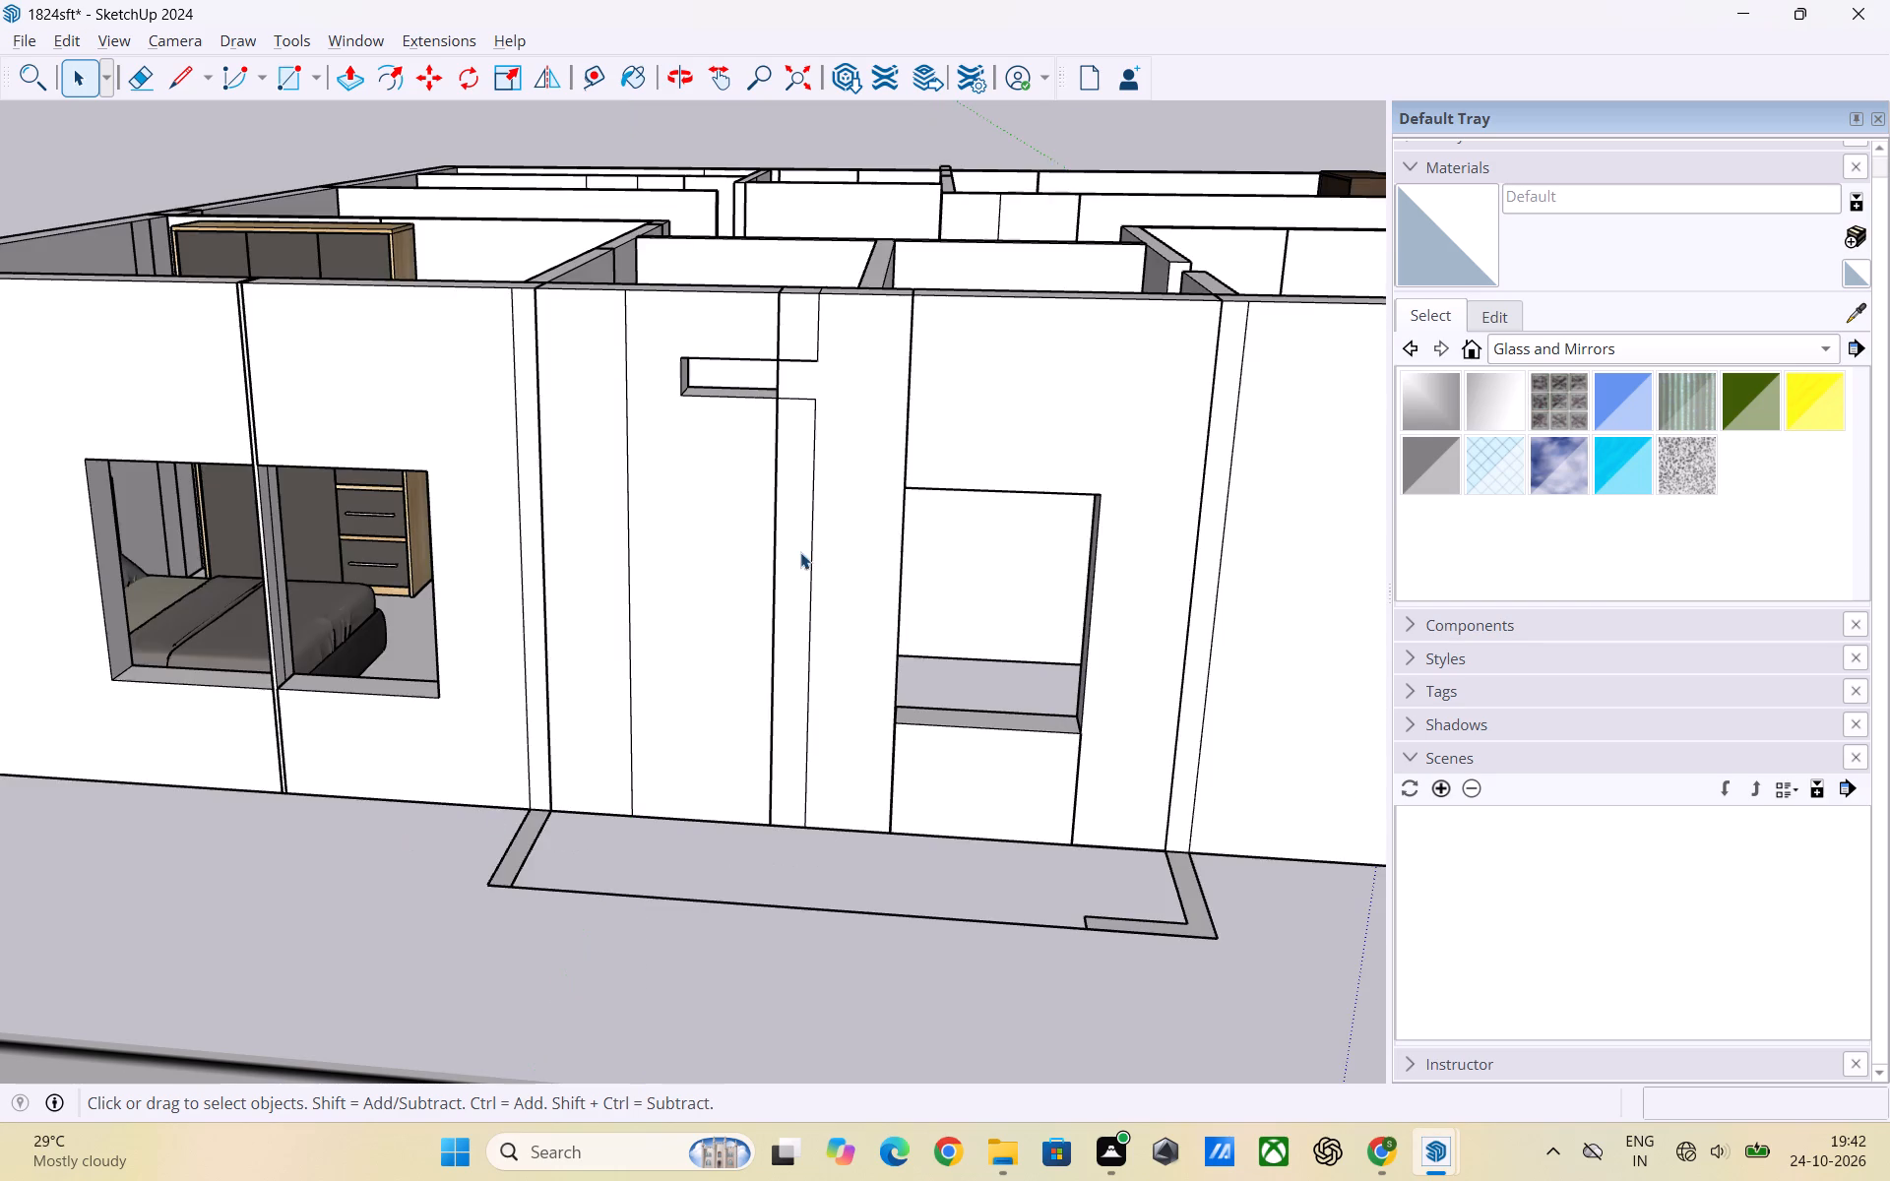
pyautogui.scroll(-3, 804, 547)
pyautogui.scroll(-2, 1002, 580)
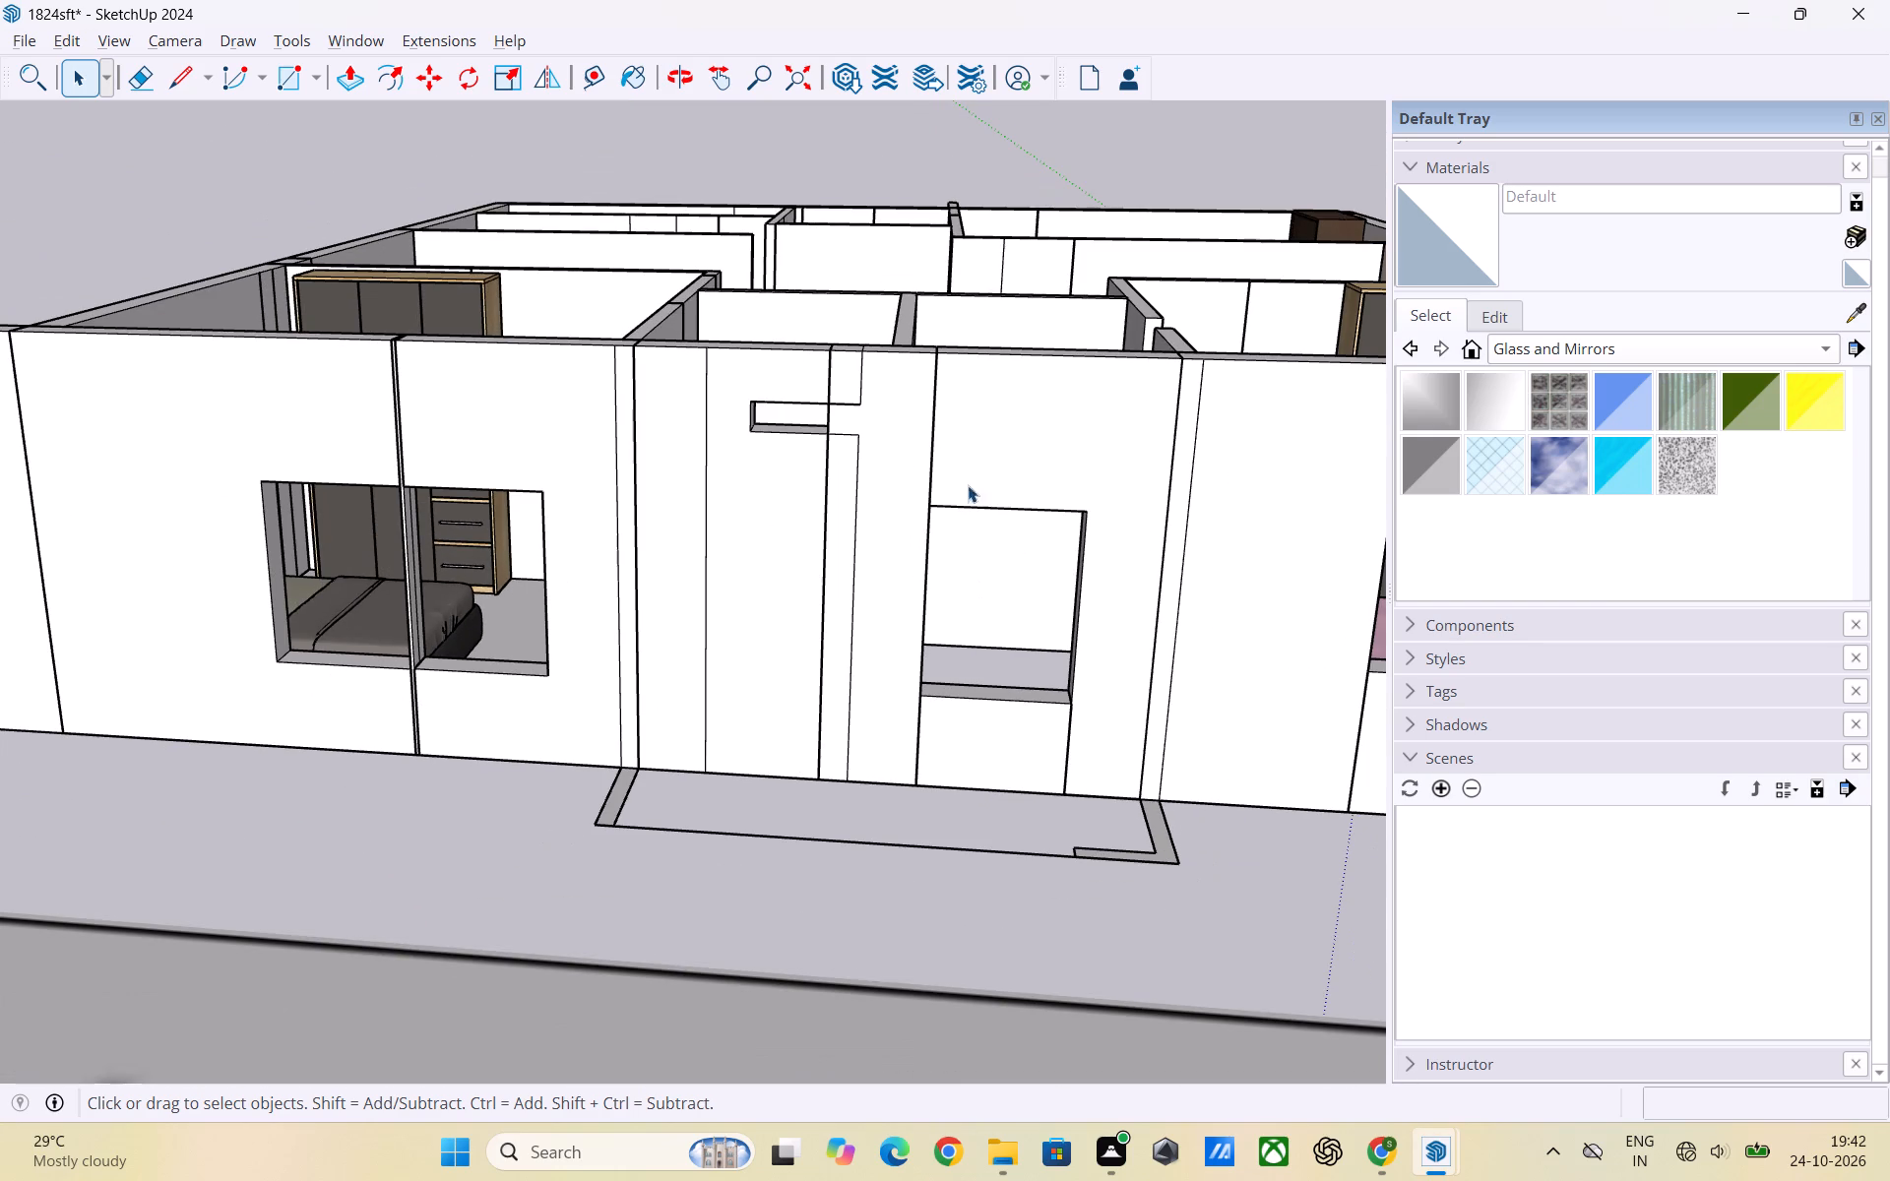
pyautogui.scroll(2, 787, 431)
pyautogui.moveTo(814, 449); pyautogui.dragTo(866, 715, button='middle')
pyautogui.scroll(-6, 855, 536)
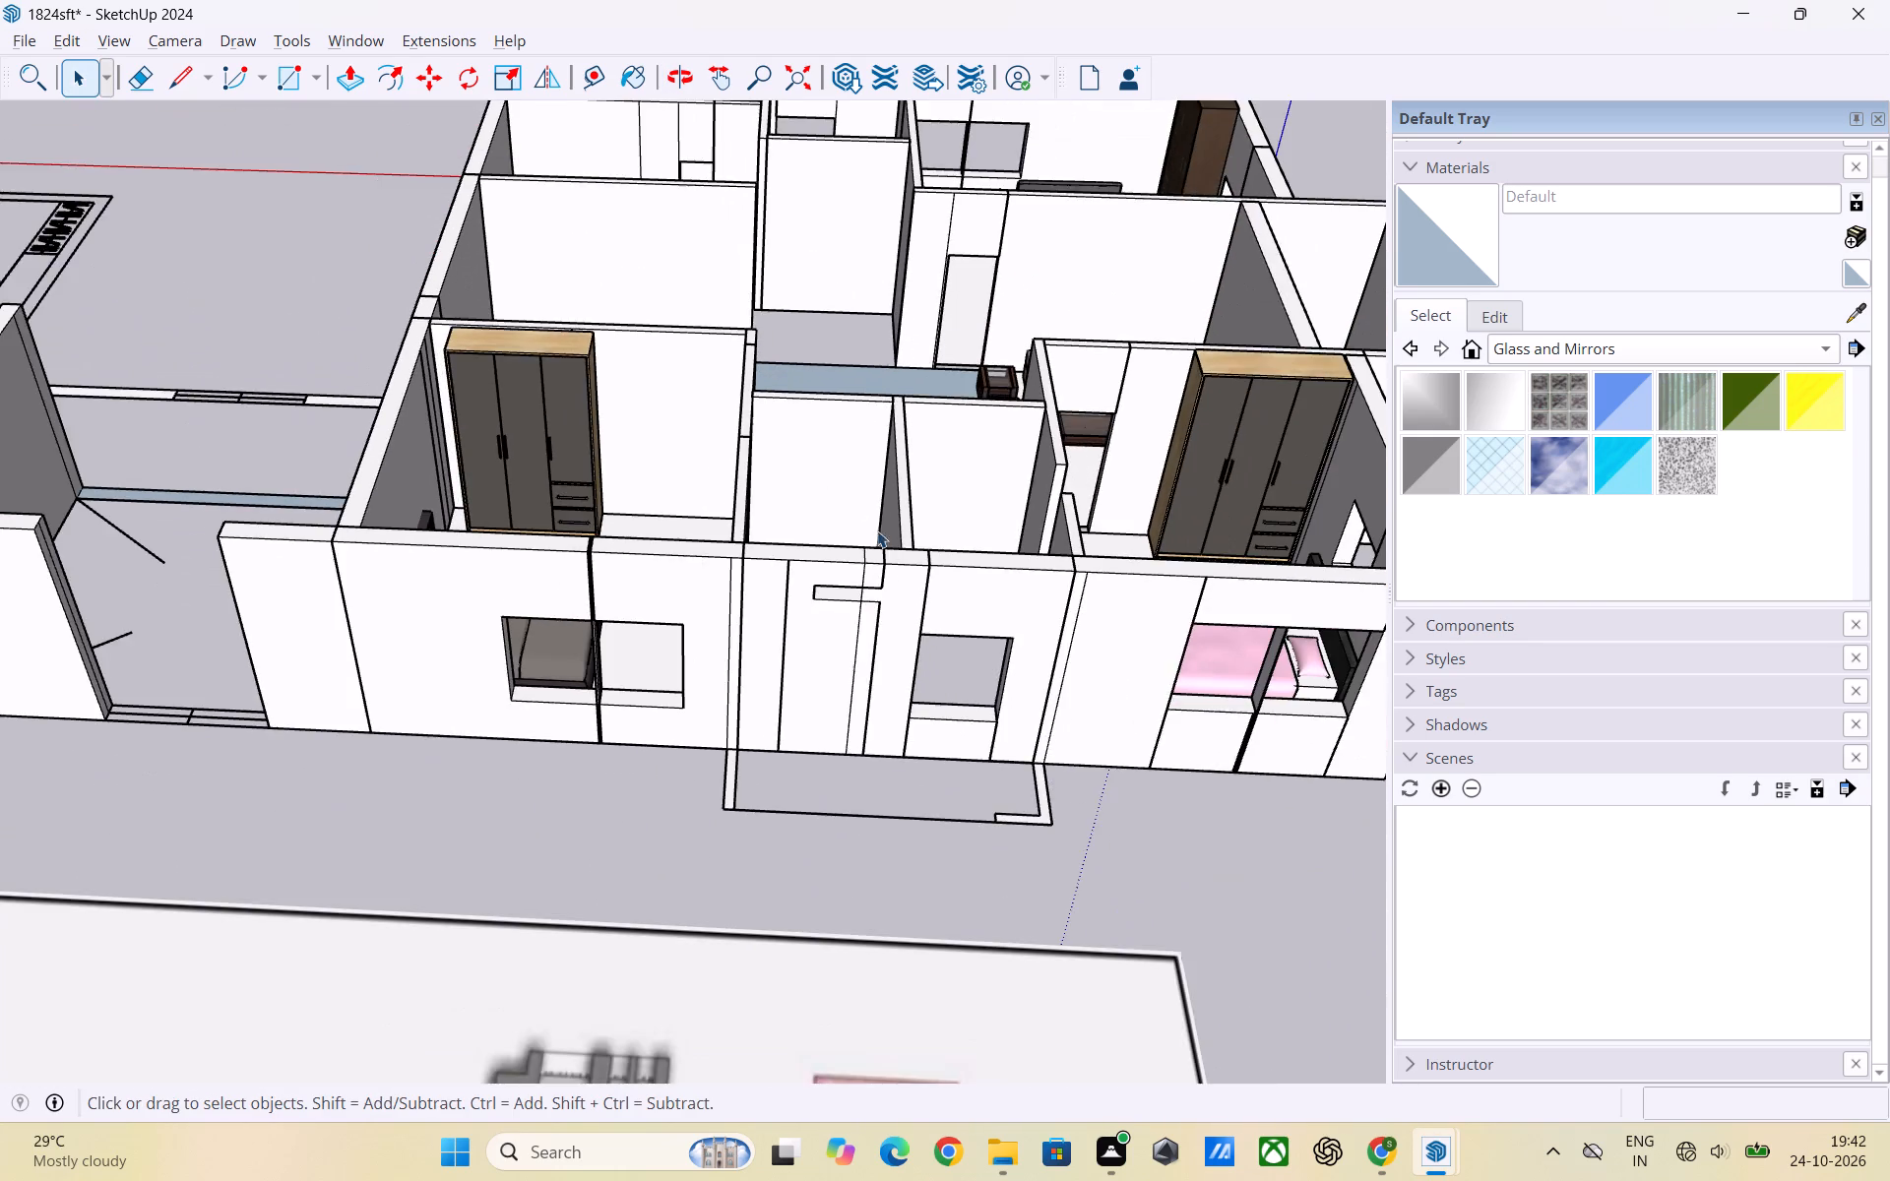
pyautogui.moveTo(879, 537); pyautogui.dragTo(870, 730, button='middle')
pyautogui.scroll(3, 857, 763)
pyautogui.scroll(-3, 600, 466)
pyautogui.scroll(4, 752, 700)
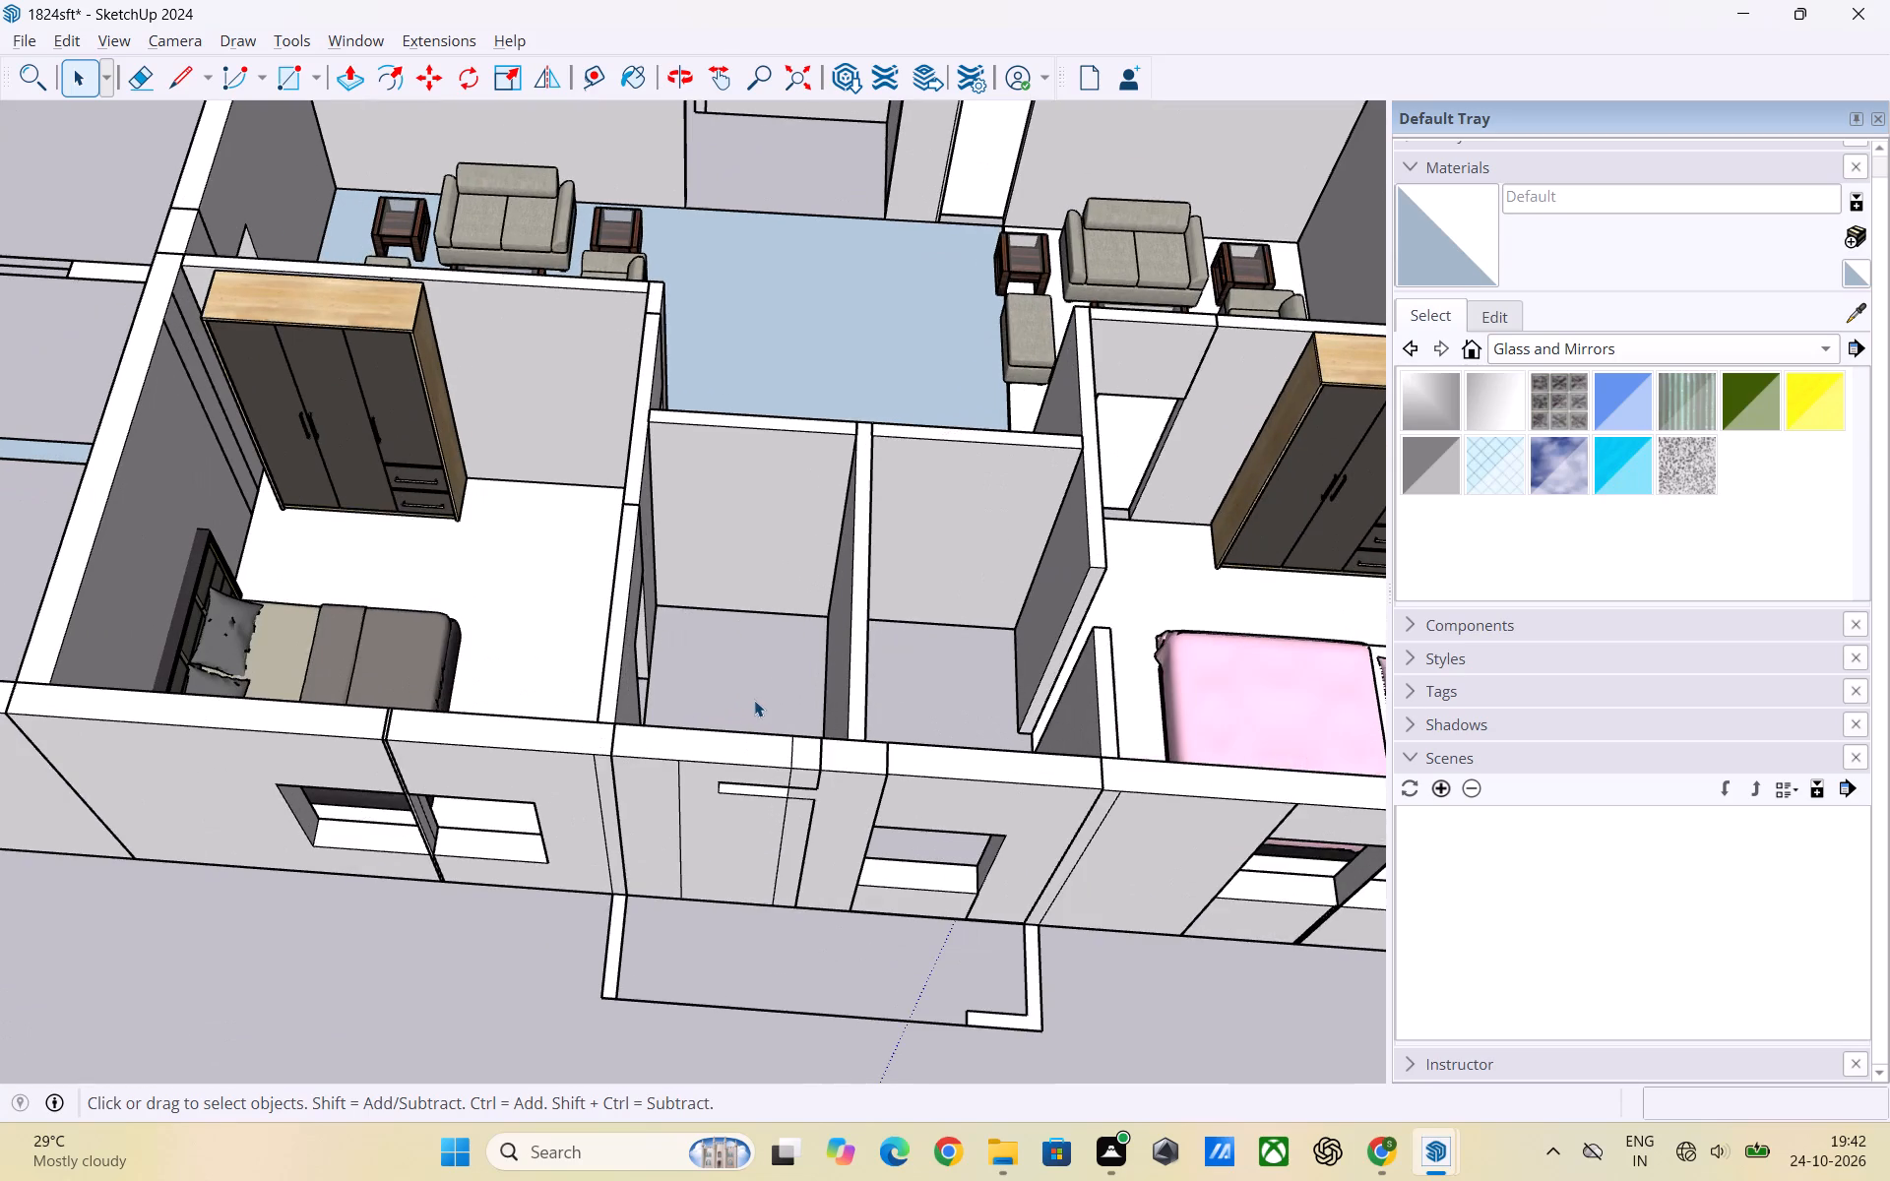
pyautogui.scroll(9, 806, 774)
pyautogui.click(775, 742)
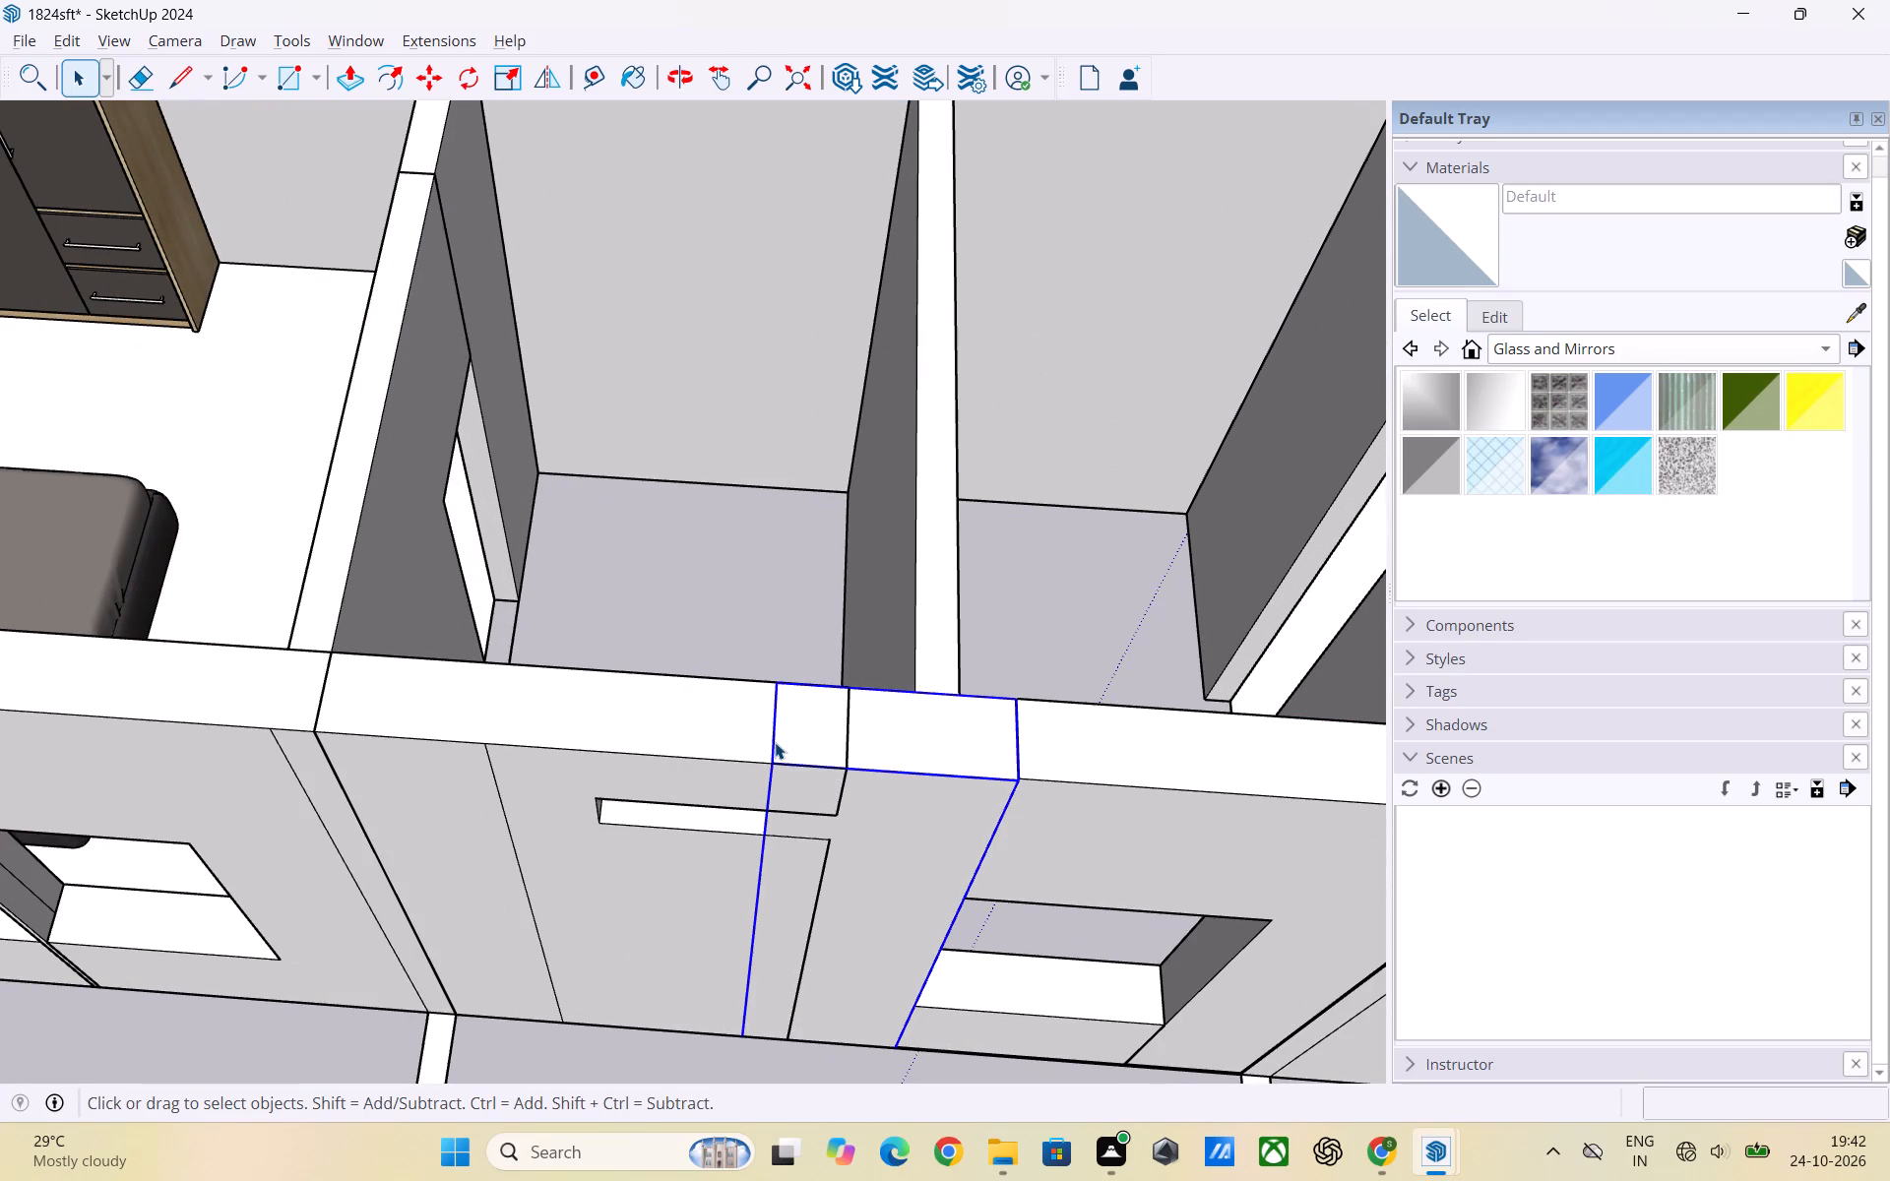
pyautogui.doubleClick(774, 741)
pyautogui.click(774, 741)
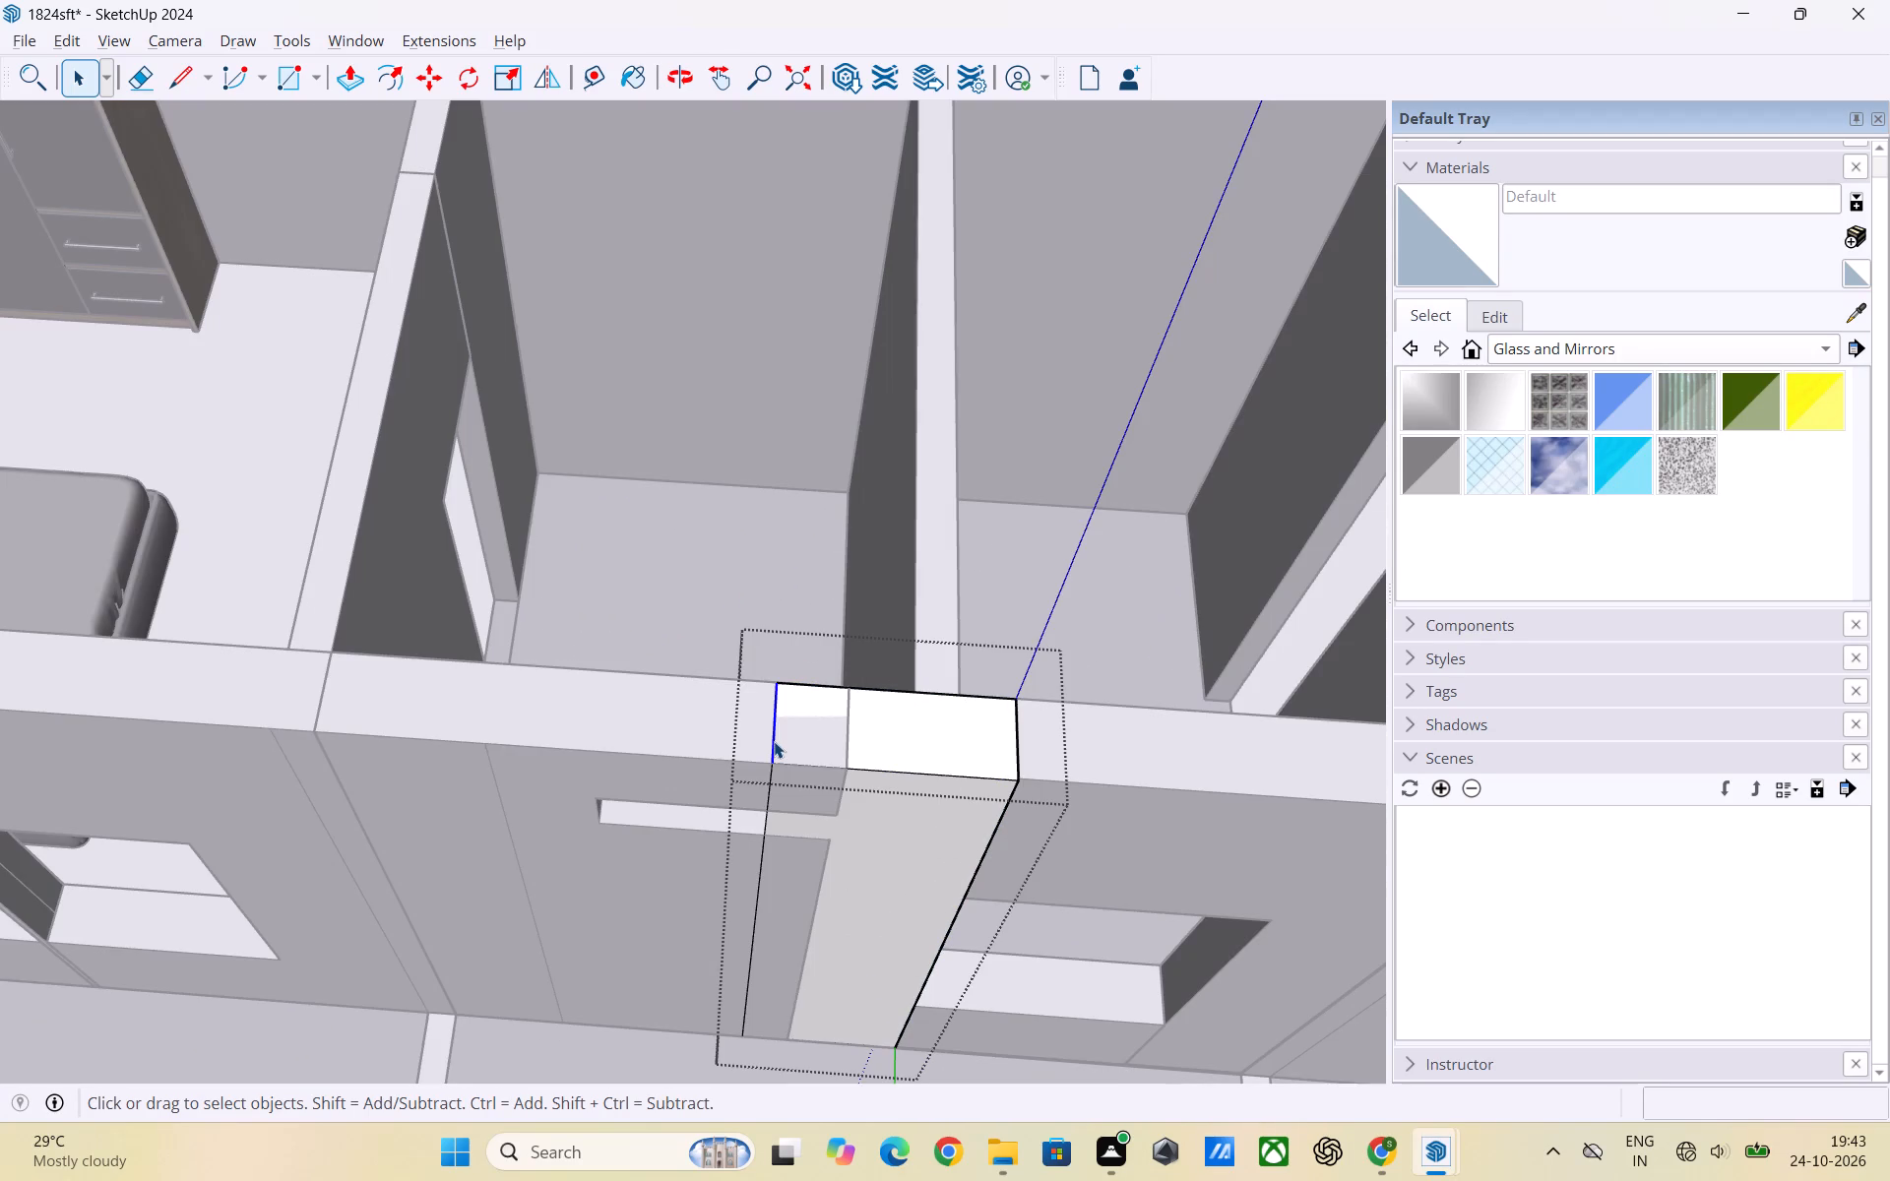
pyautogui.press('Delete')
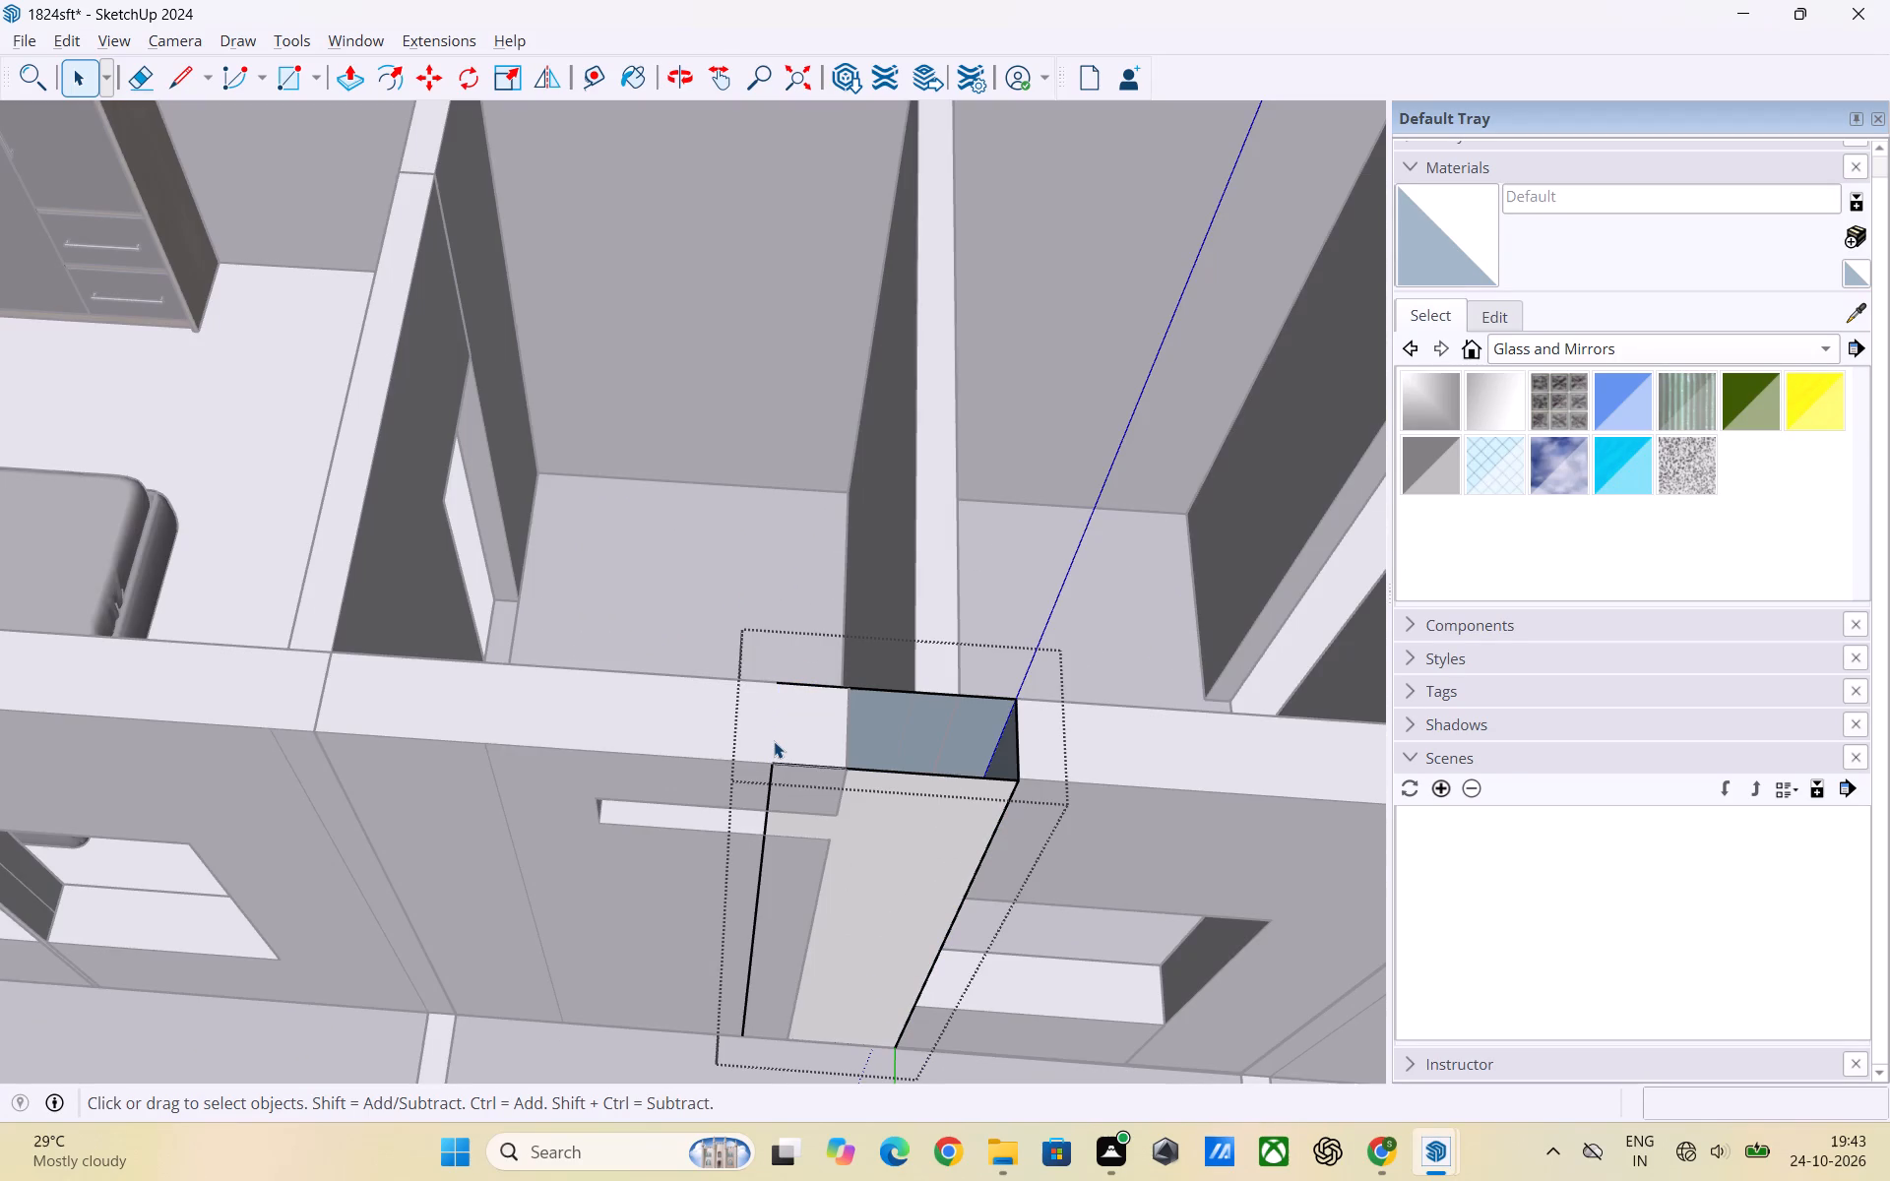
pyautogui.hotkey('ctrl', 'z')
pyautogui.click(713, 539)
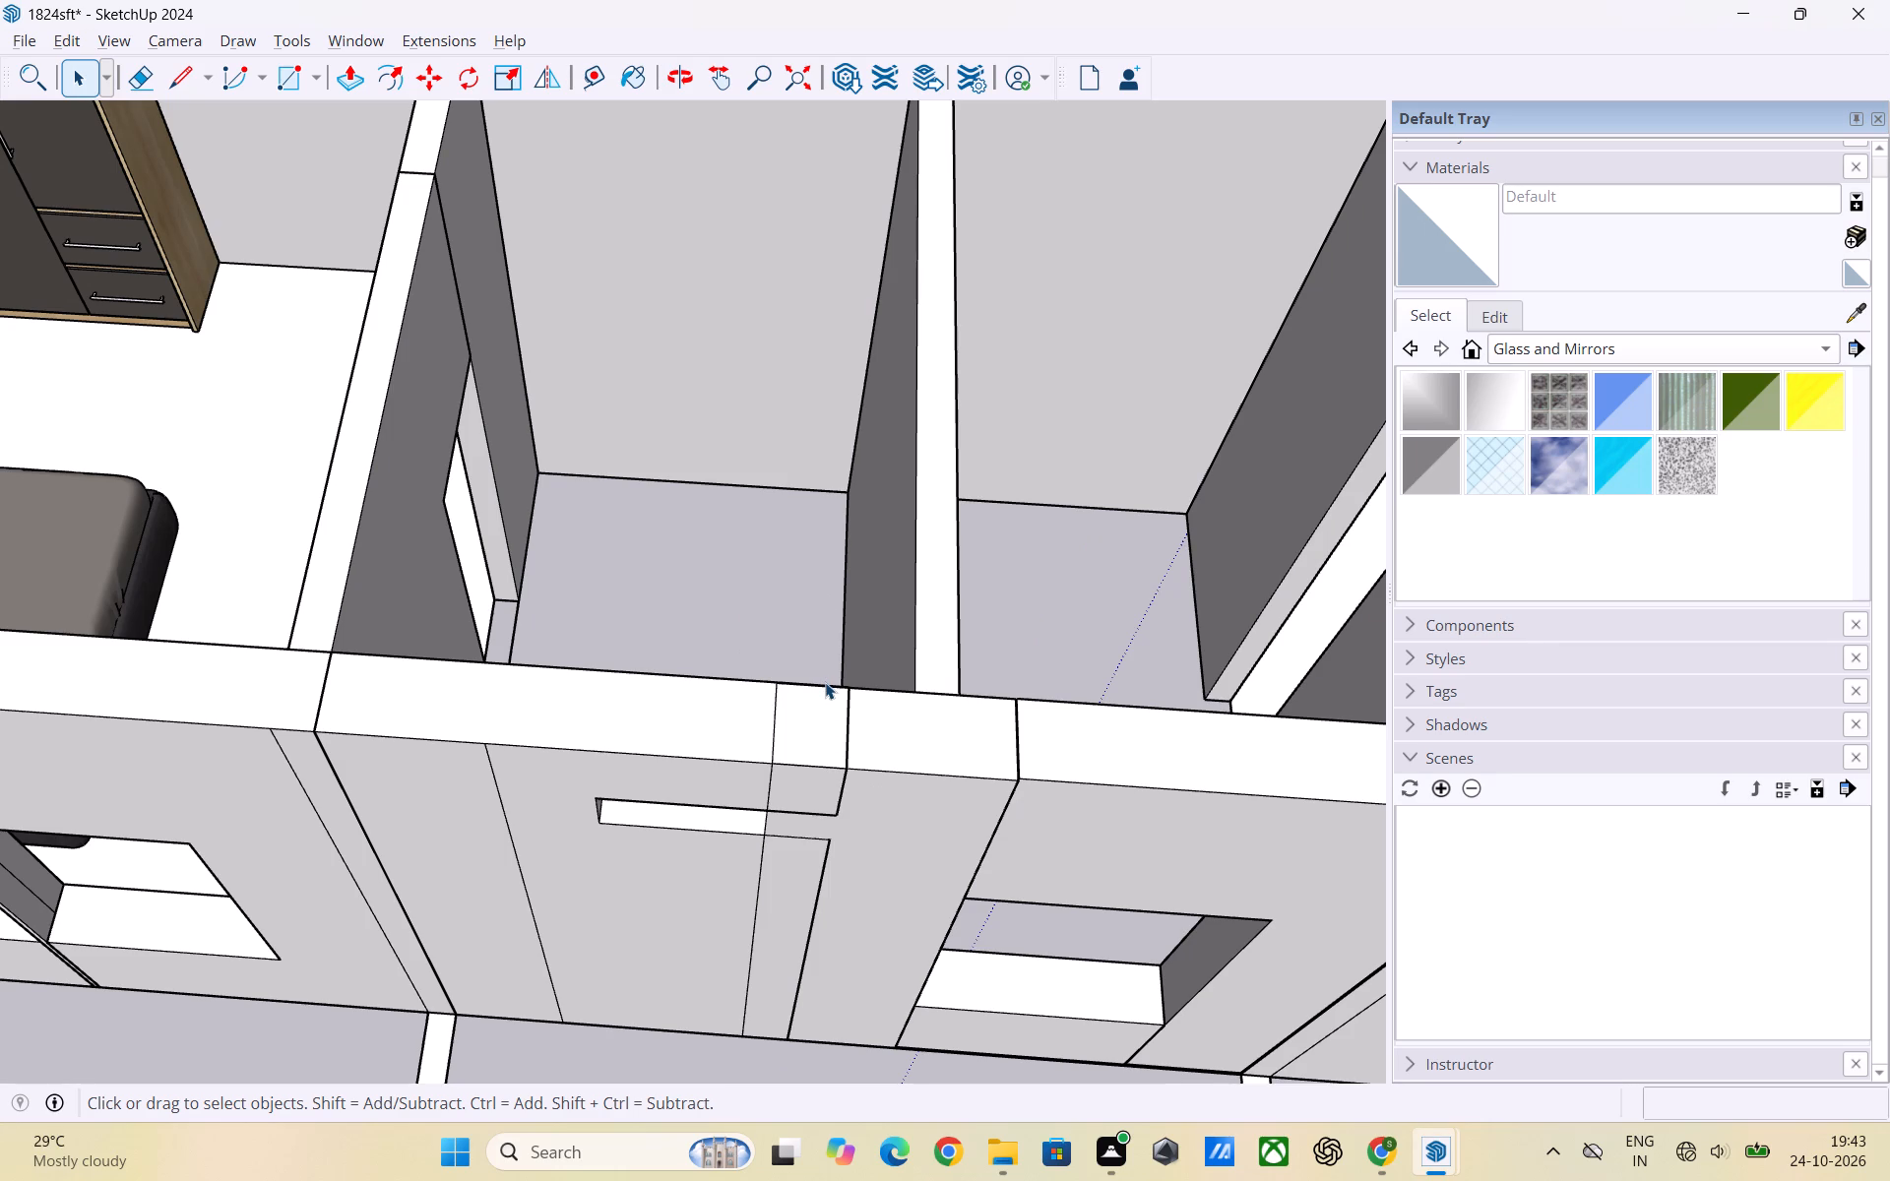
# Examine both toilets' outer walls from outside, above and inside, focusing on the overlap beside the high-level opening.
pyautogui.scroll(-5, 825, 682)
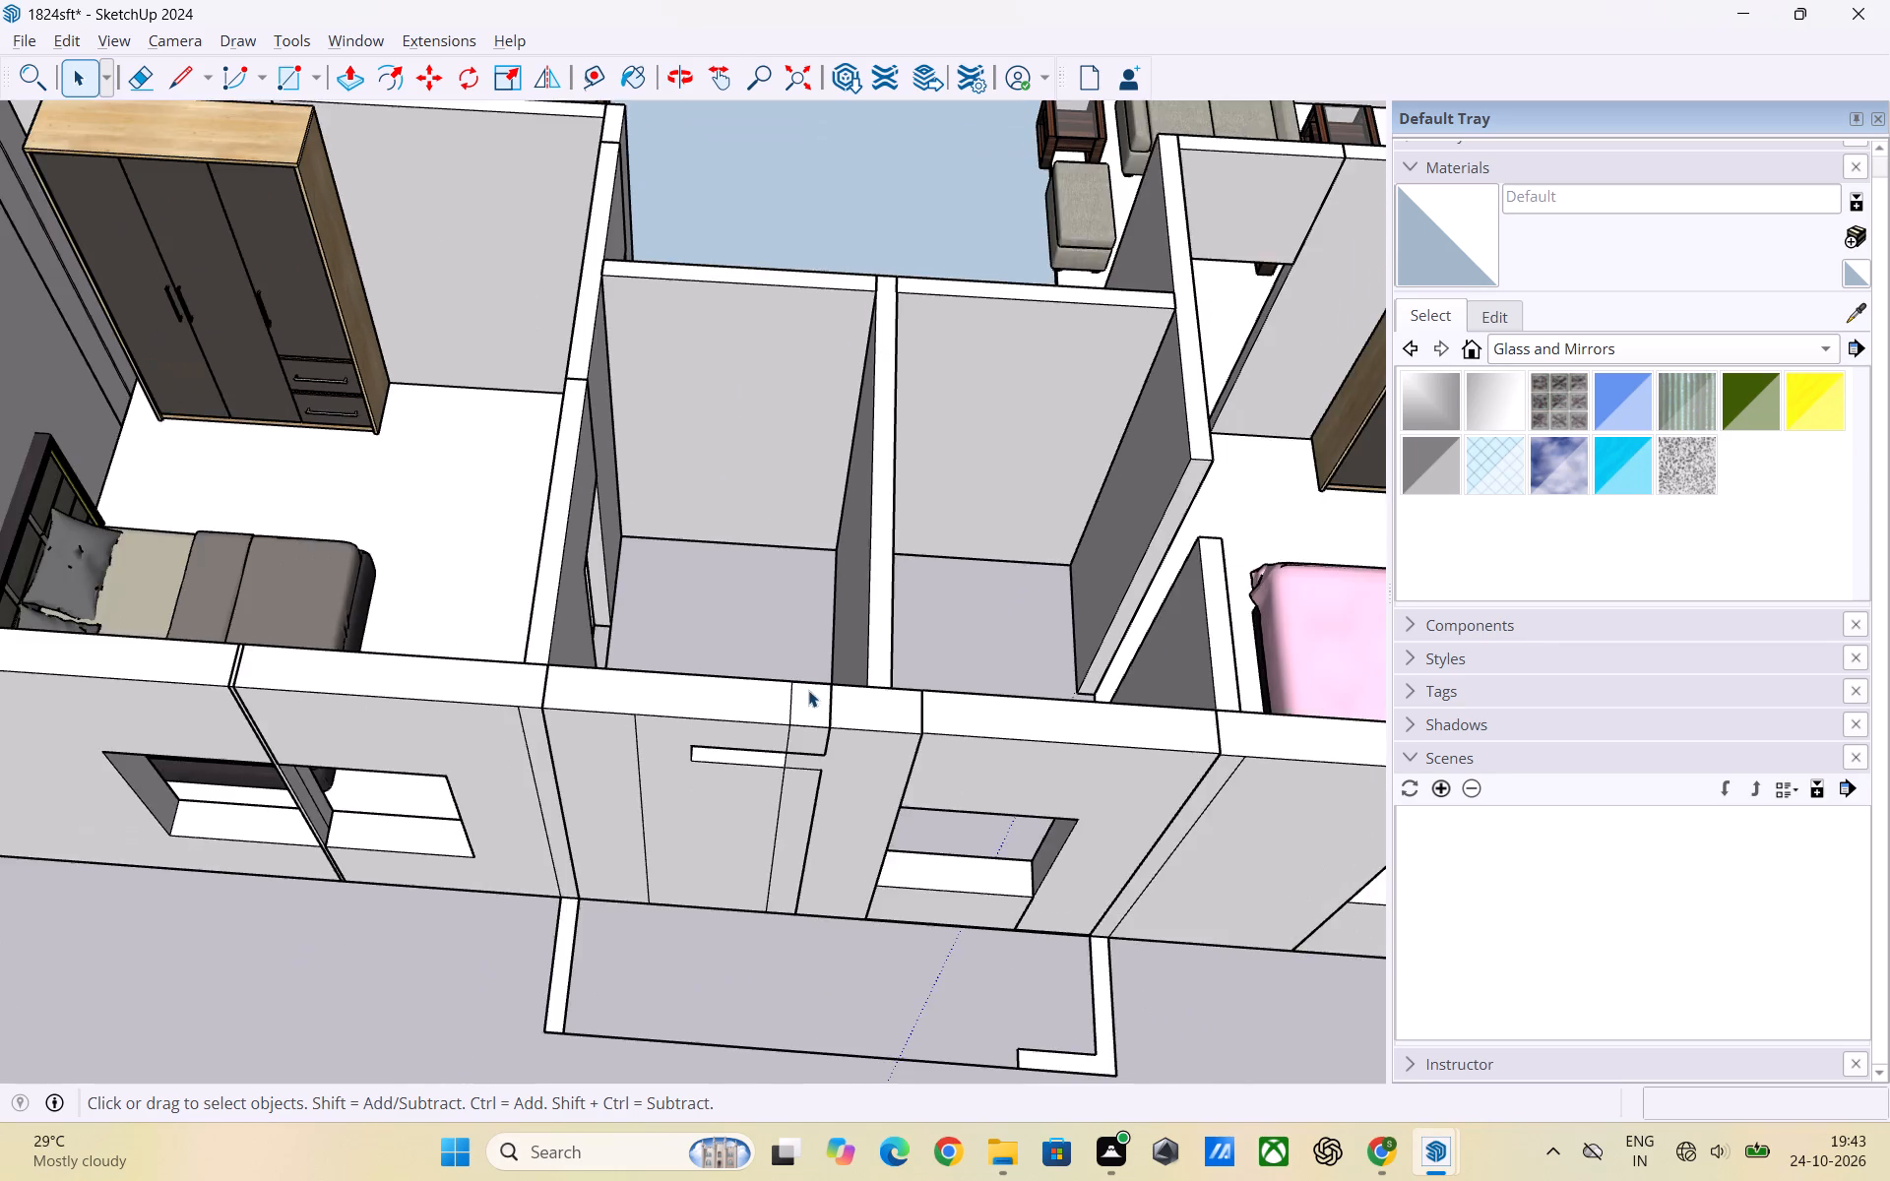
pyautogui.scroll(-2, 808, 690)
pyautogui.moveTo(815, 744); pyautogui.dragTo(856, 599, button='middle')
pyautogui.scroll(3, 929, 703)
pyautogui.moveTo(890, 748); pyautogui.dragTo(605, 745, button='middle')
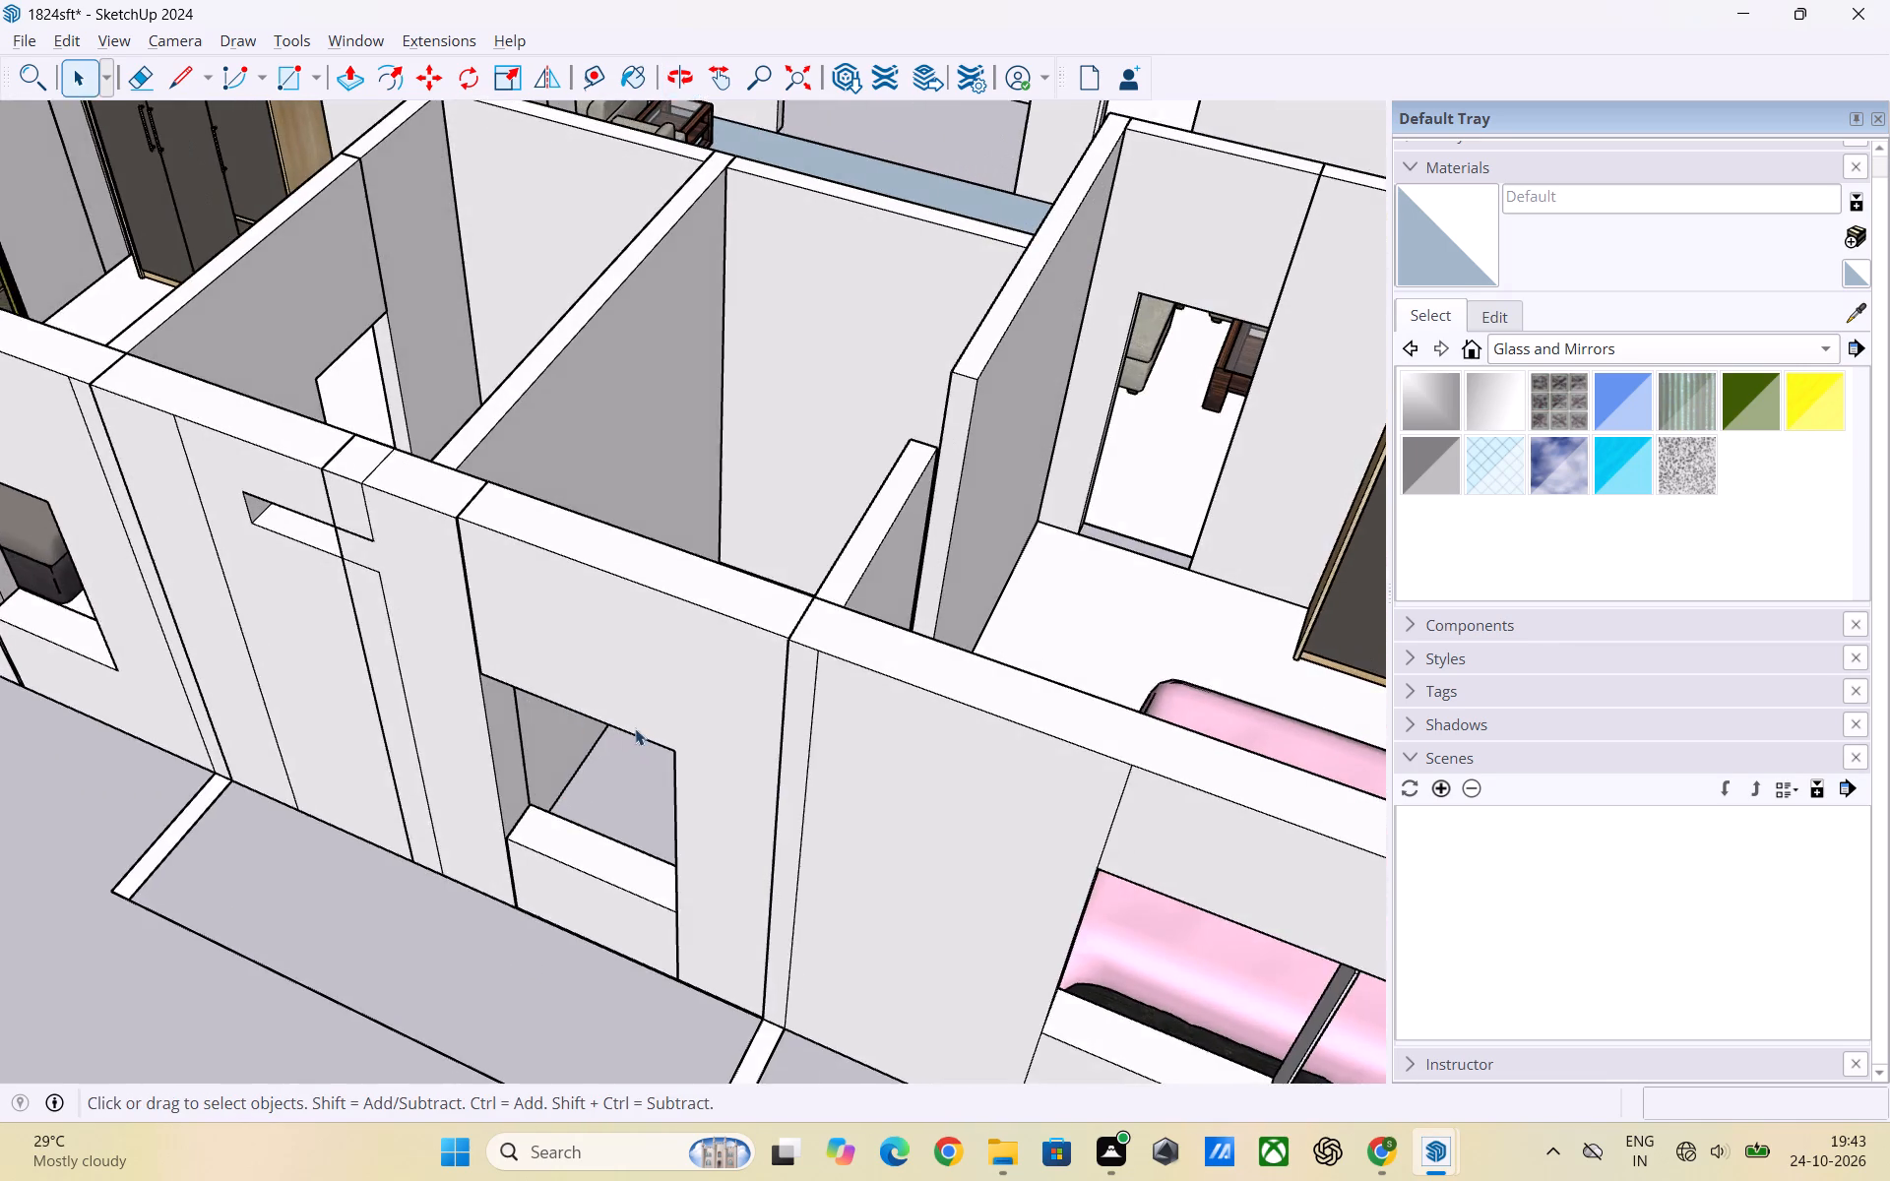
pyautogui.scroll(2, 642, 730)
pyautogui.scroll(-3, 827, 721)
pyautogui.scroll(1, 889, 733)
pyautogui.scroll(-14, 946, 718)
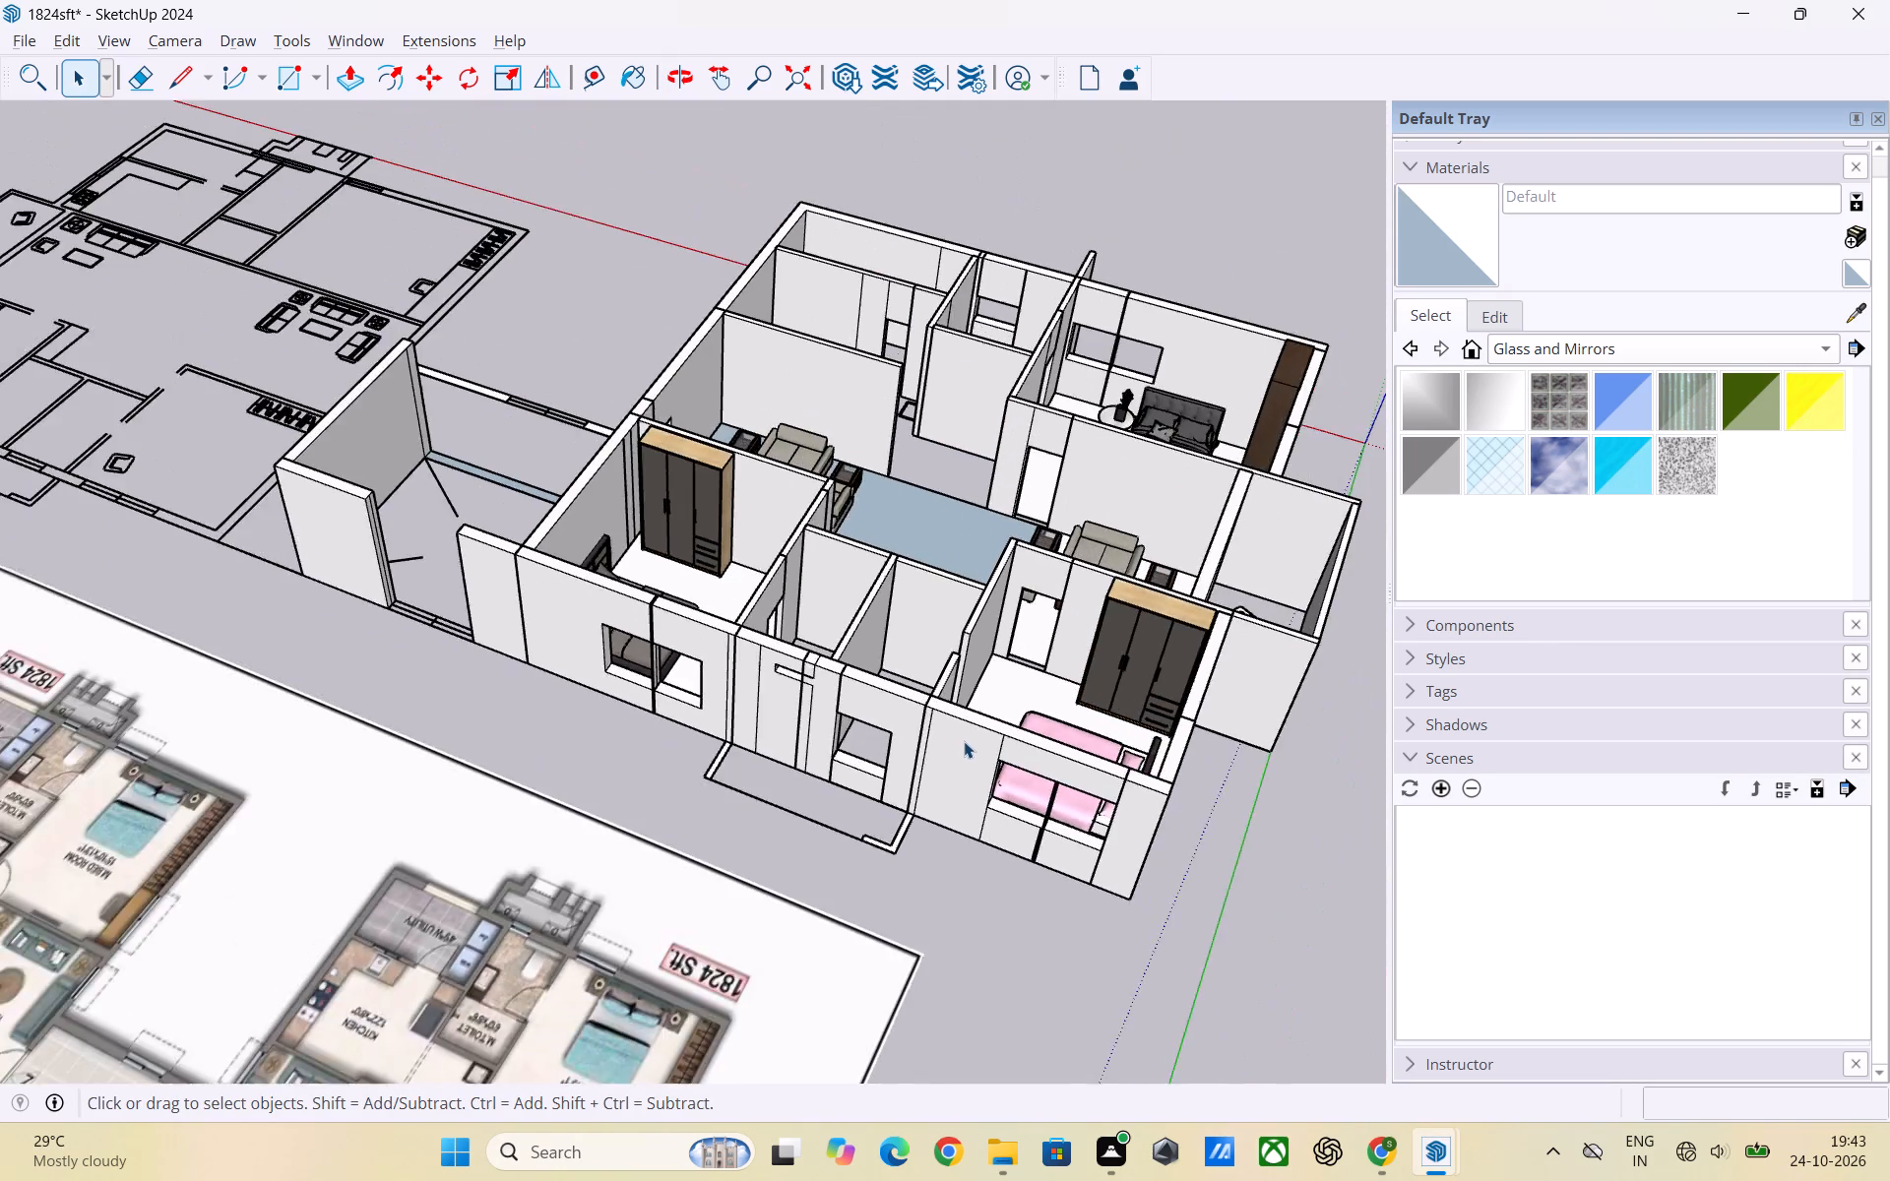
pyautogui.scroll(-6, 964, 741)
pyautogui.moveTo(984, 769); pyautogui.dragTo(298, 784, button='middle')
pyautogui.scroll(6, 380, 673)
pyautogui.moveTo(592, 668); pyautogui.dragTo(385, 760, button='middle')
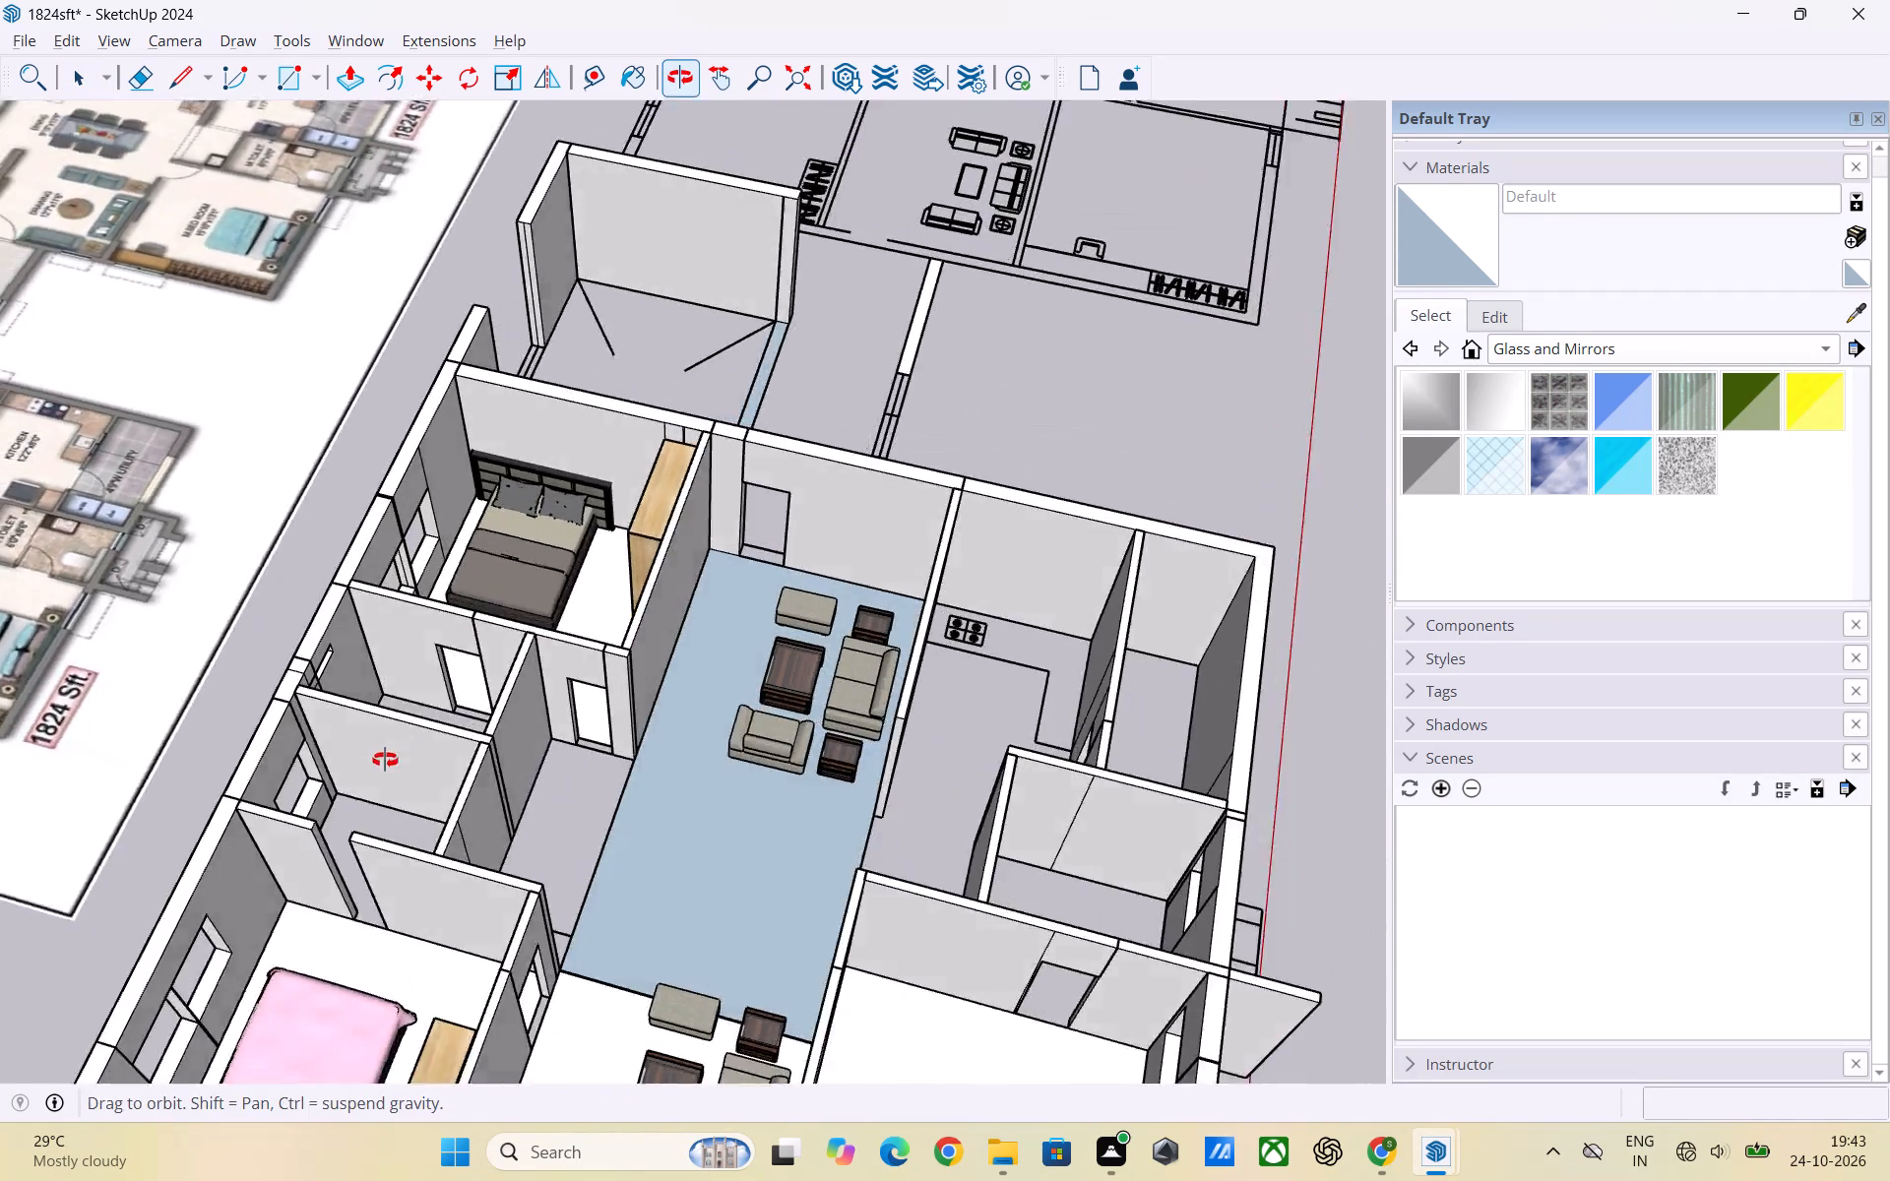
pyautogui.moveTo(385, 760); pyautogui.dragTo(259, 715, button='middle')
pyautogui.scroll(-1, 294, 512)
pyautogui.scroll(3, 294, 512)
pyautogui.scroll(-6, 1116, 518)
pyautogui.moveTo(1211, 615); pyautogui.dragTo(645, 722, button='middle')
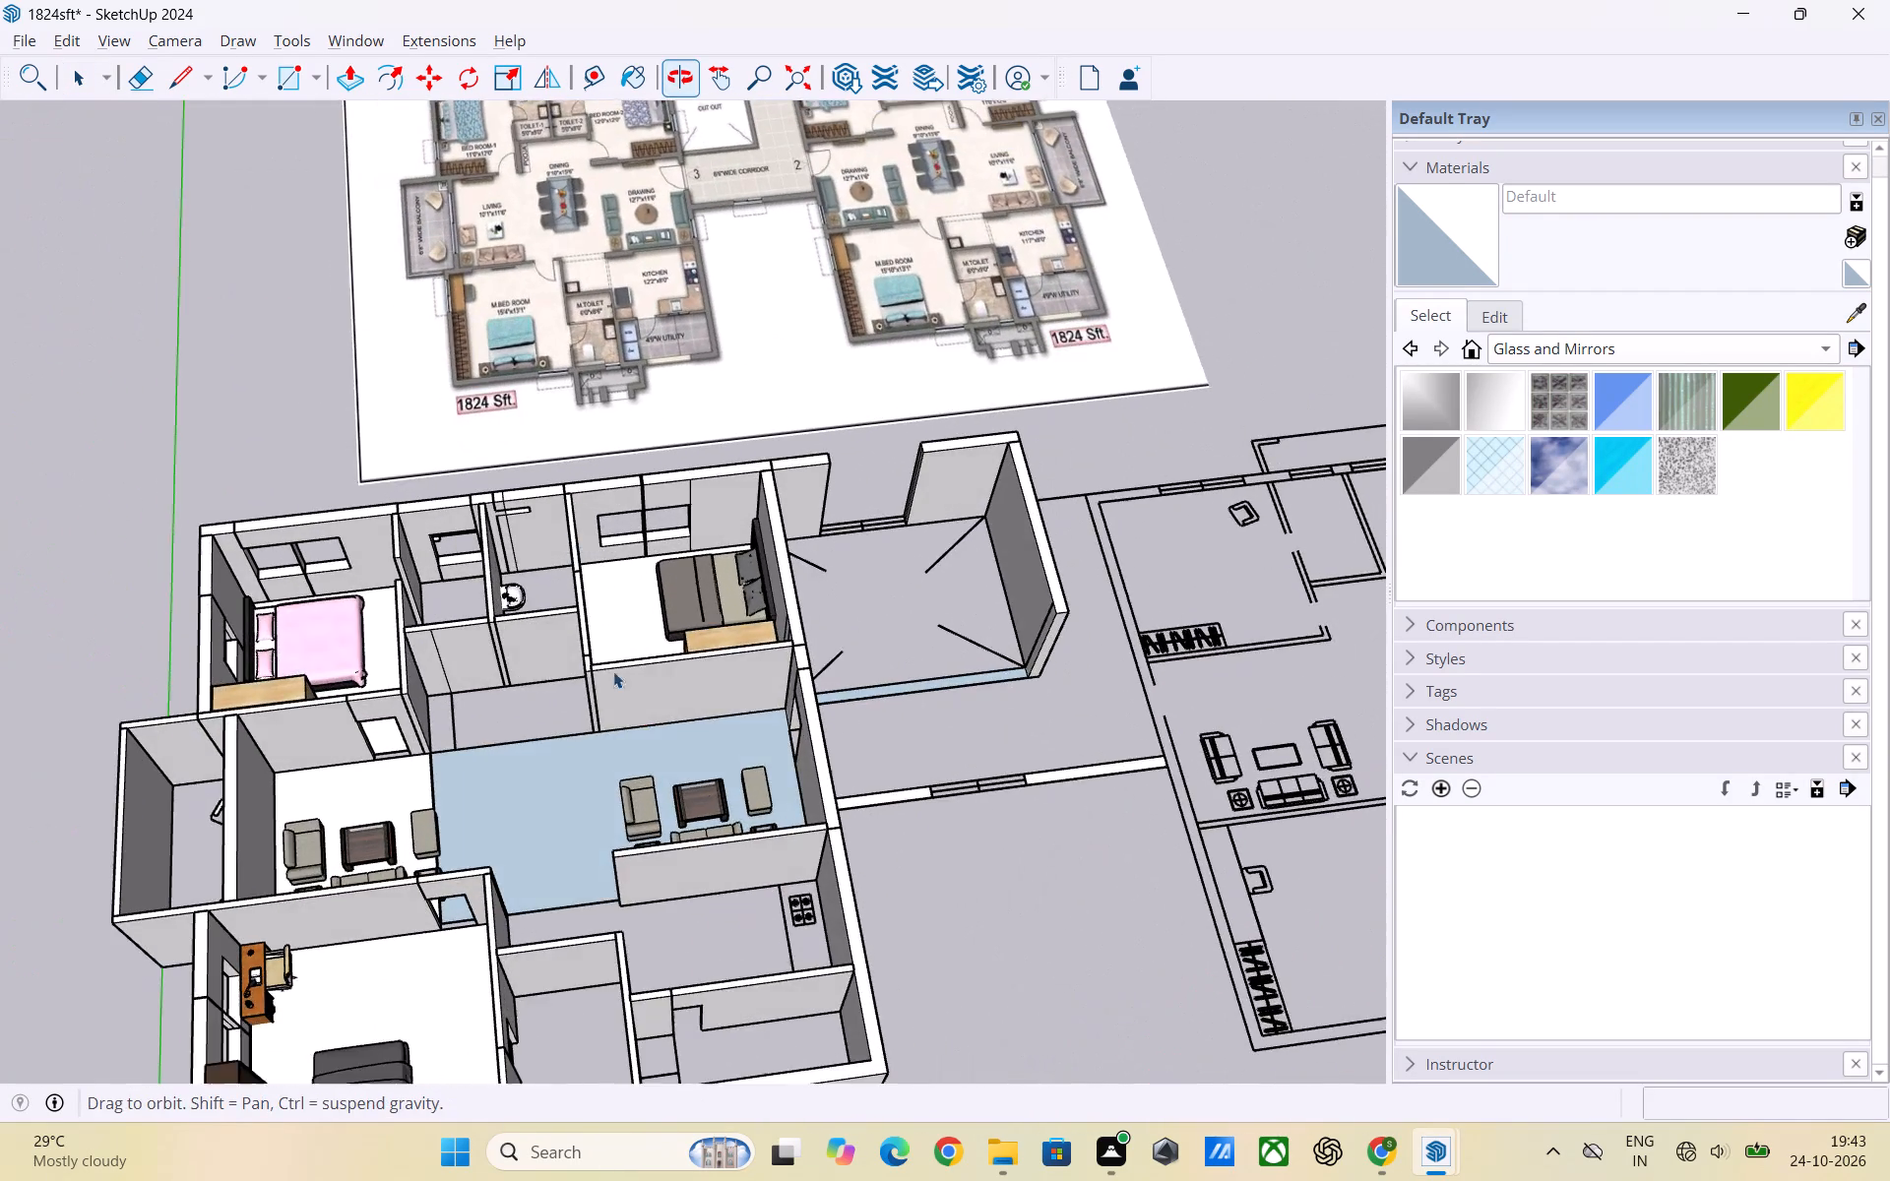
pyautogui.scroll(5, 547, 511)
pyautogui.moveTo(484, 511); pyautogui.dragTo(491, 455, button='middle')
pyautogui.scroll(3, 491, 454)
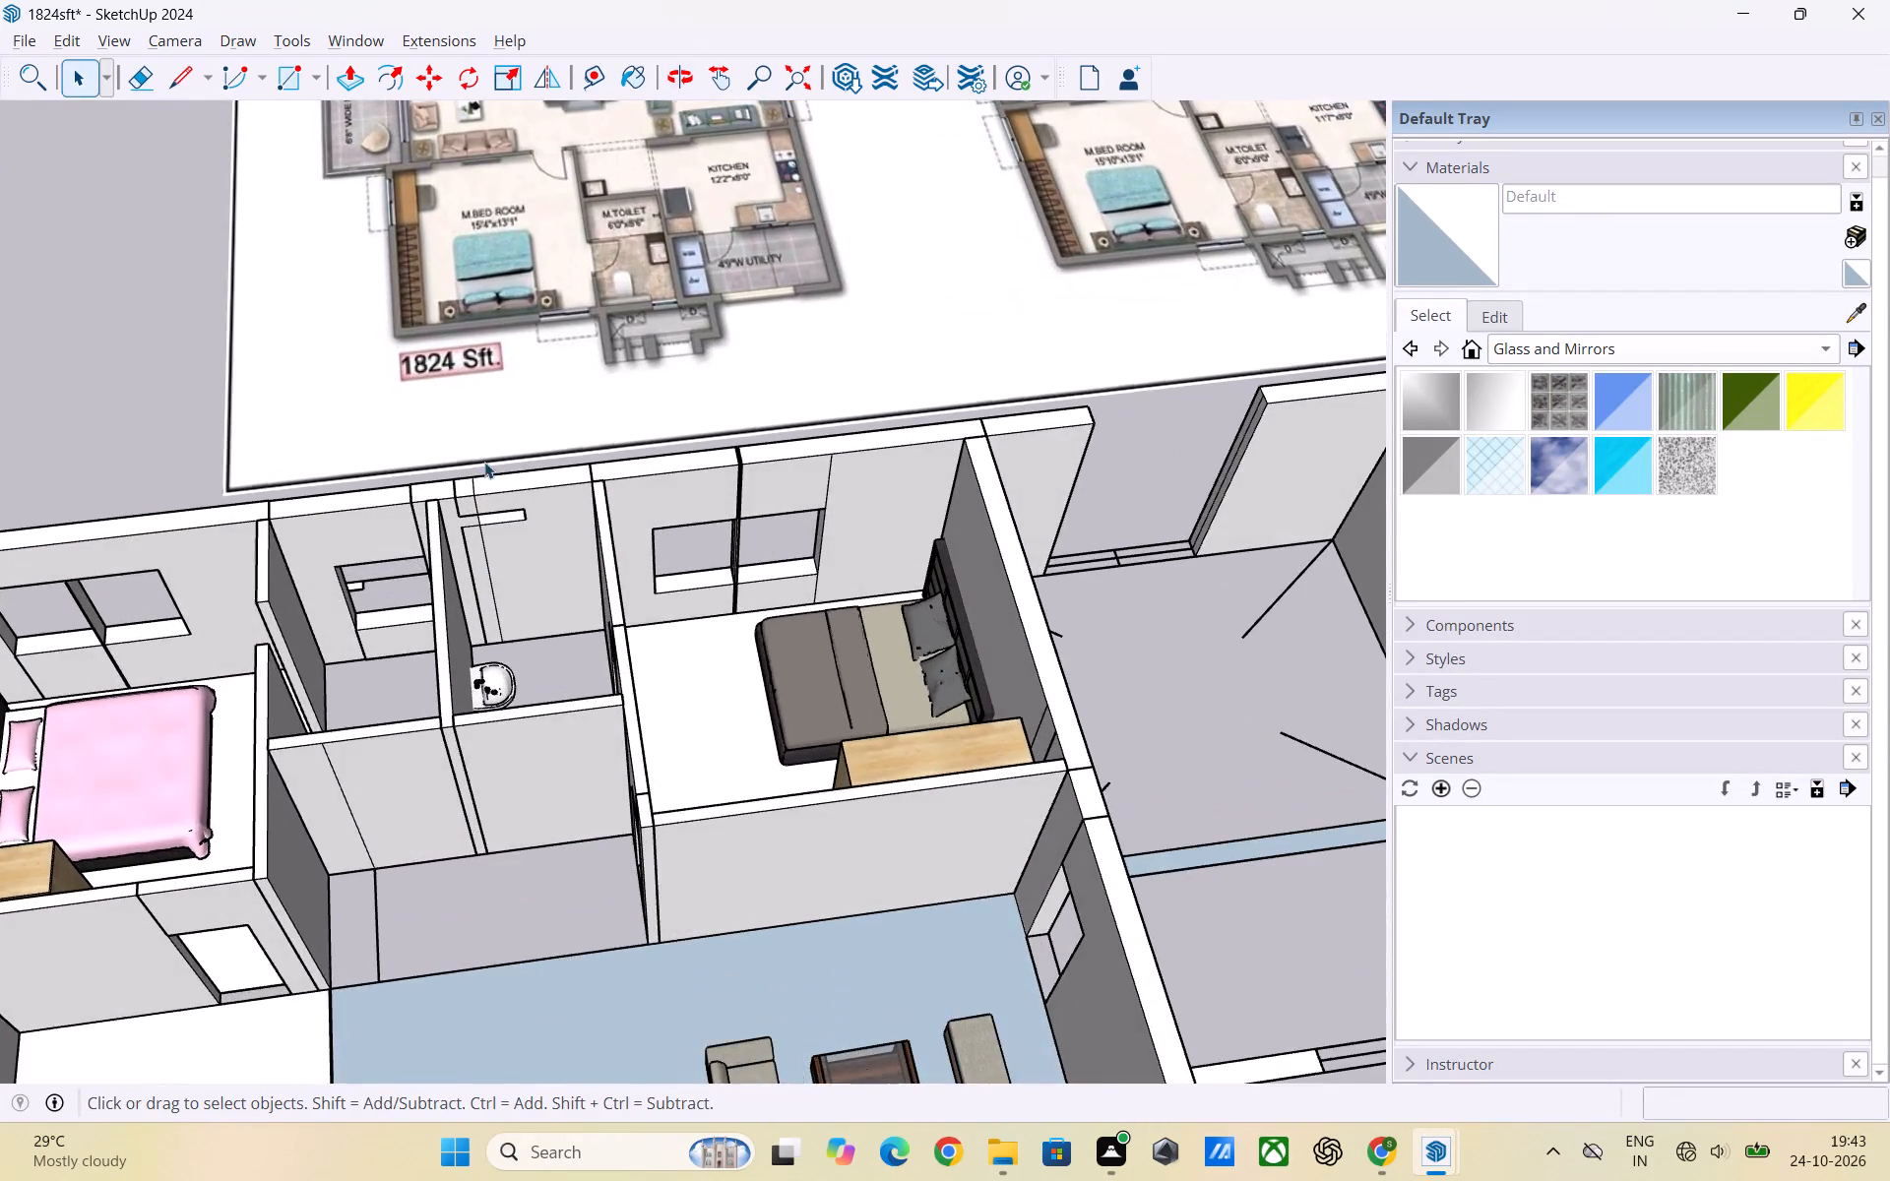
pyautogui.scroll(2, 484, 462)
pyautogui.moveTo(477, 568); pyautogui.dragTo(491, 449, button='middle')
pyautogui.scroll(3, 500, 530)
pyautogui.moveTo(502, 534); pyautogui.dragTo(561, 393, button='middle')
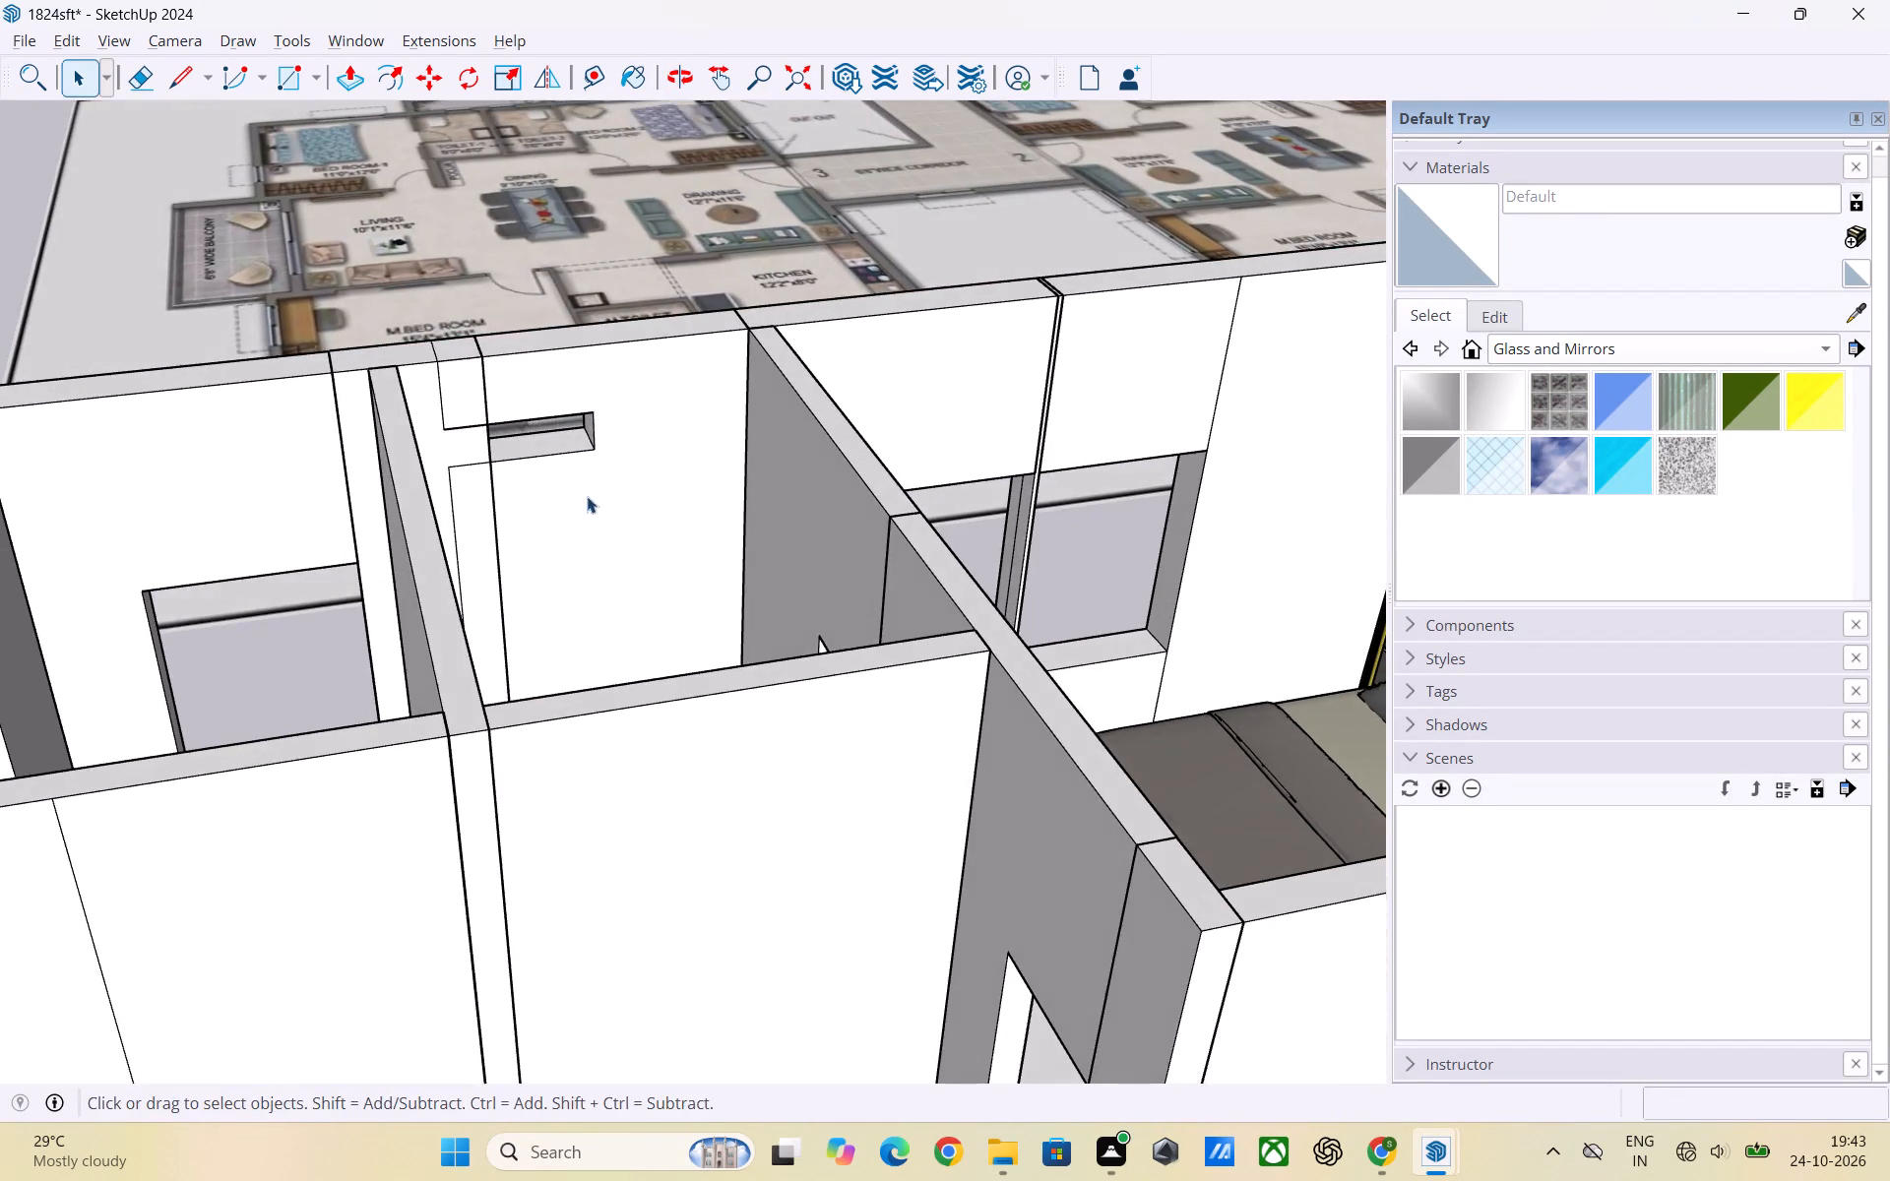
pyautogui.moveTo(592, 523); pyautogui.dragTo(470, 445, button='middle')
pyautogui.scroll(6, 471, 417)
pyautogui.scroll(-2, 554, 480)
# Delete the inner face and its edges from the pier group that blocks part of the high-level opening.
pyautogui.tripleClick(691, 524)
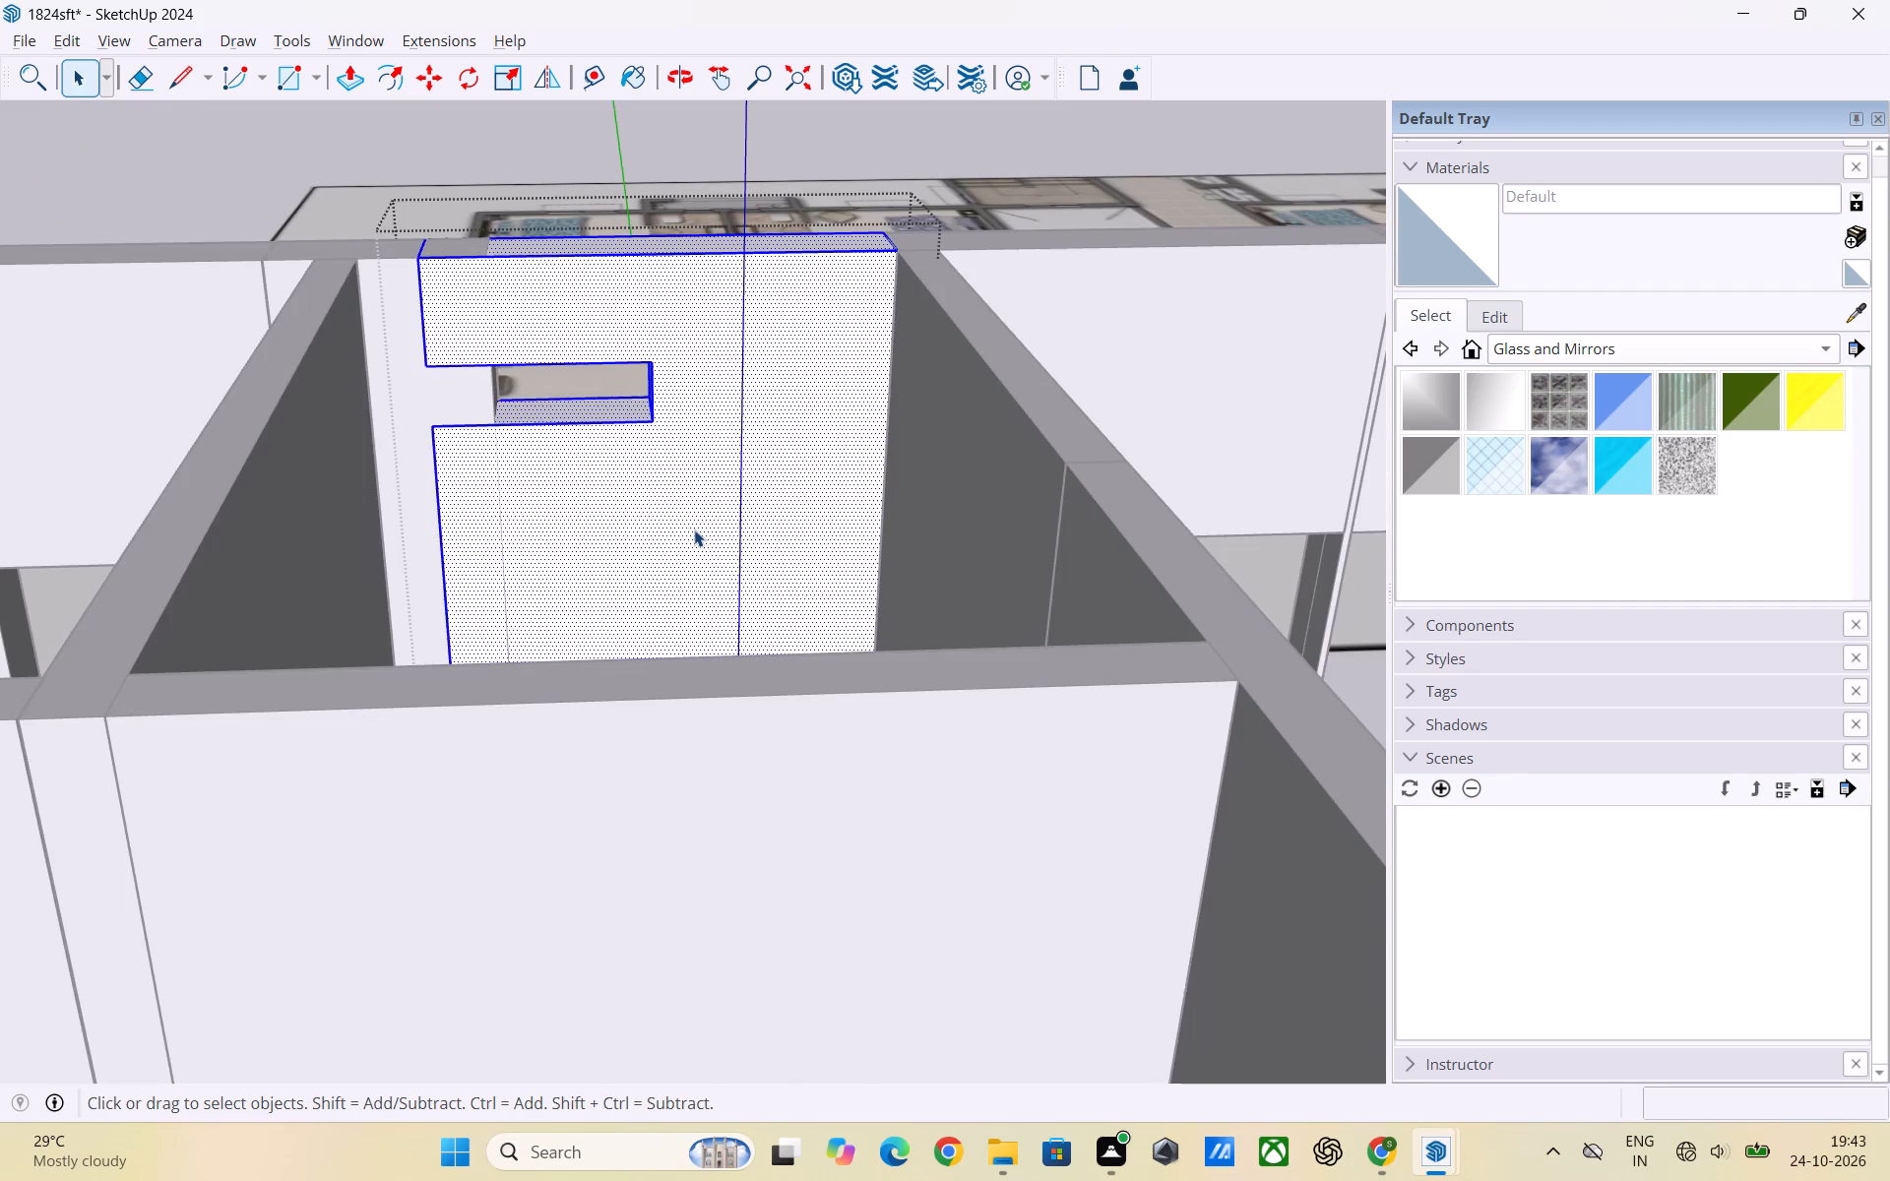
pyautogui.doubleClick(822, 534)
pyautogui.doubleClick(405, 345)
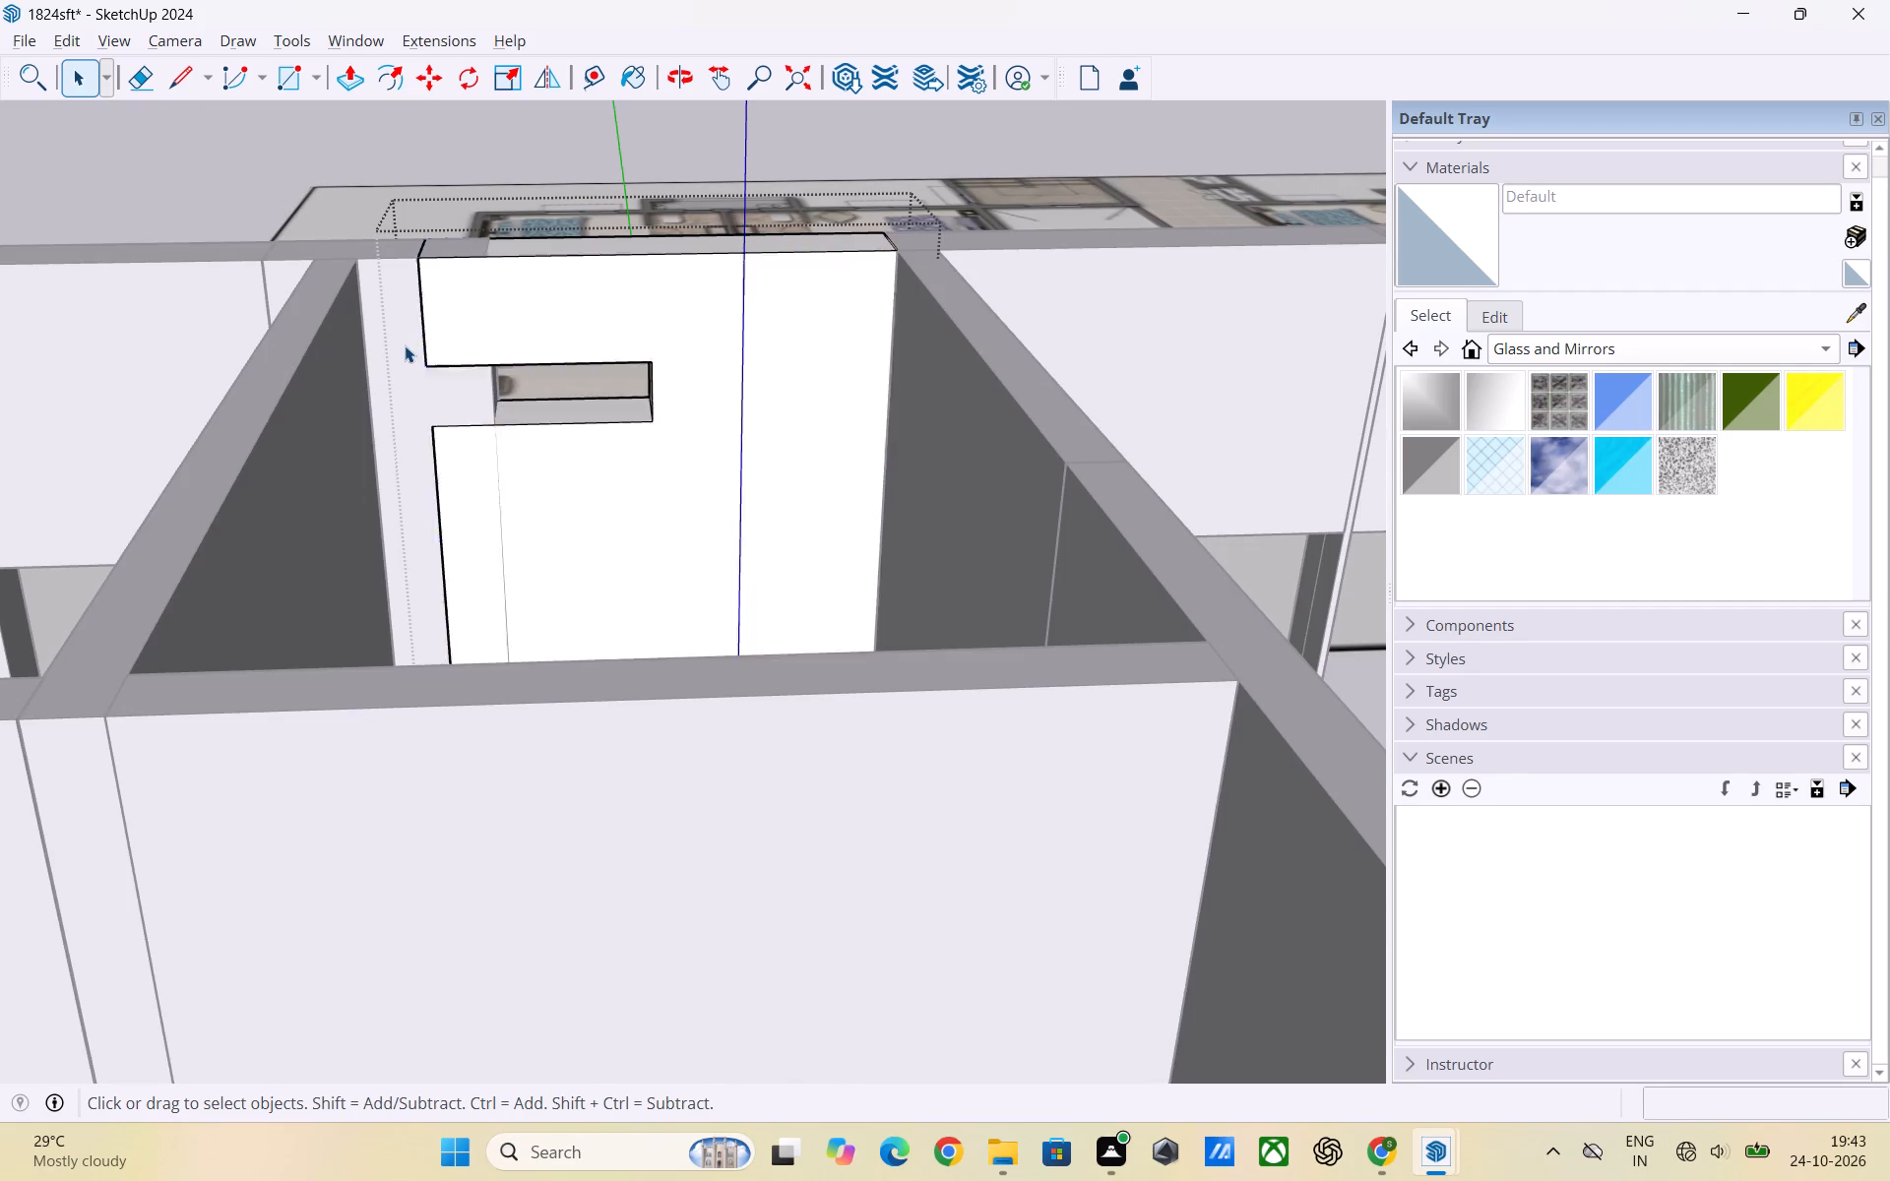
pyautogui.moveTo(601, 411); pyautogui.dragTo(642, 417, button='middle')
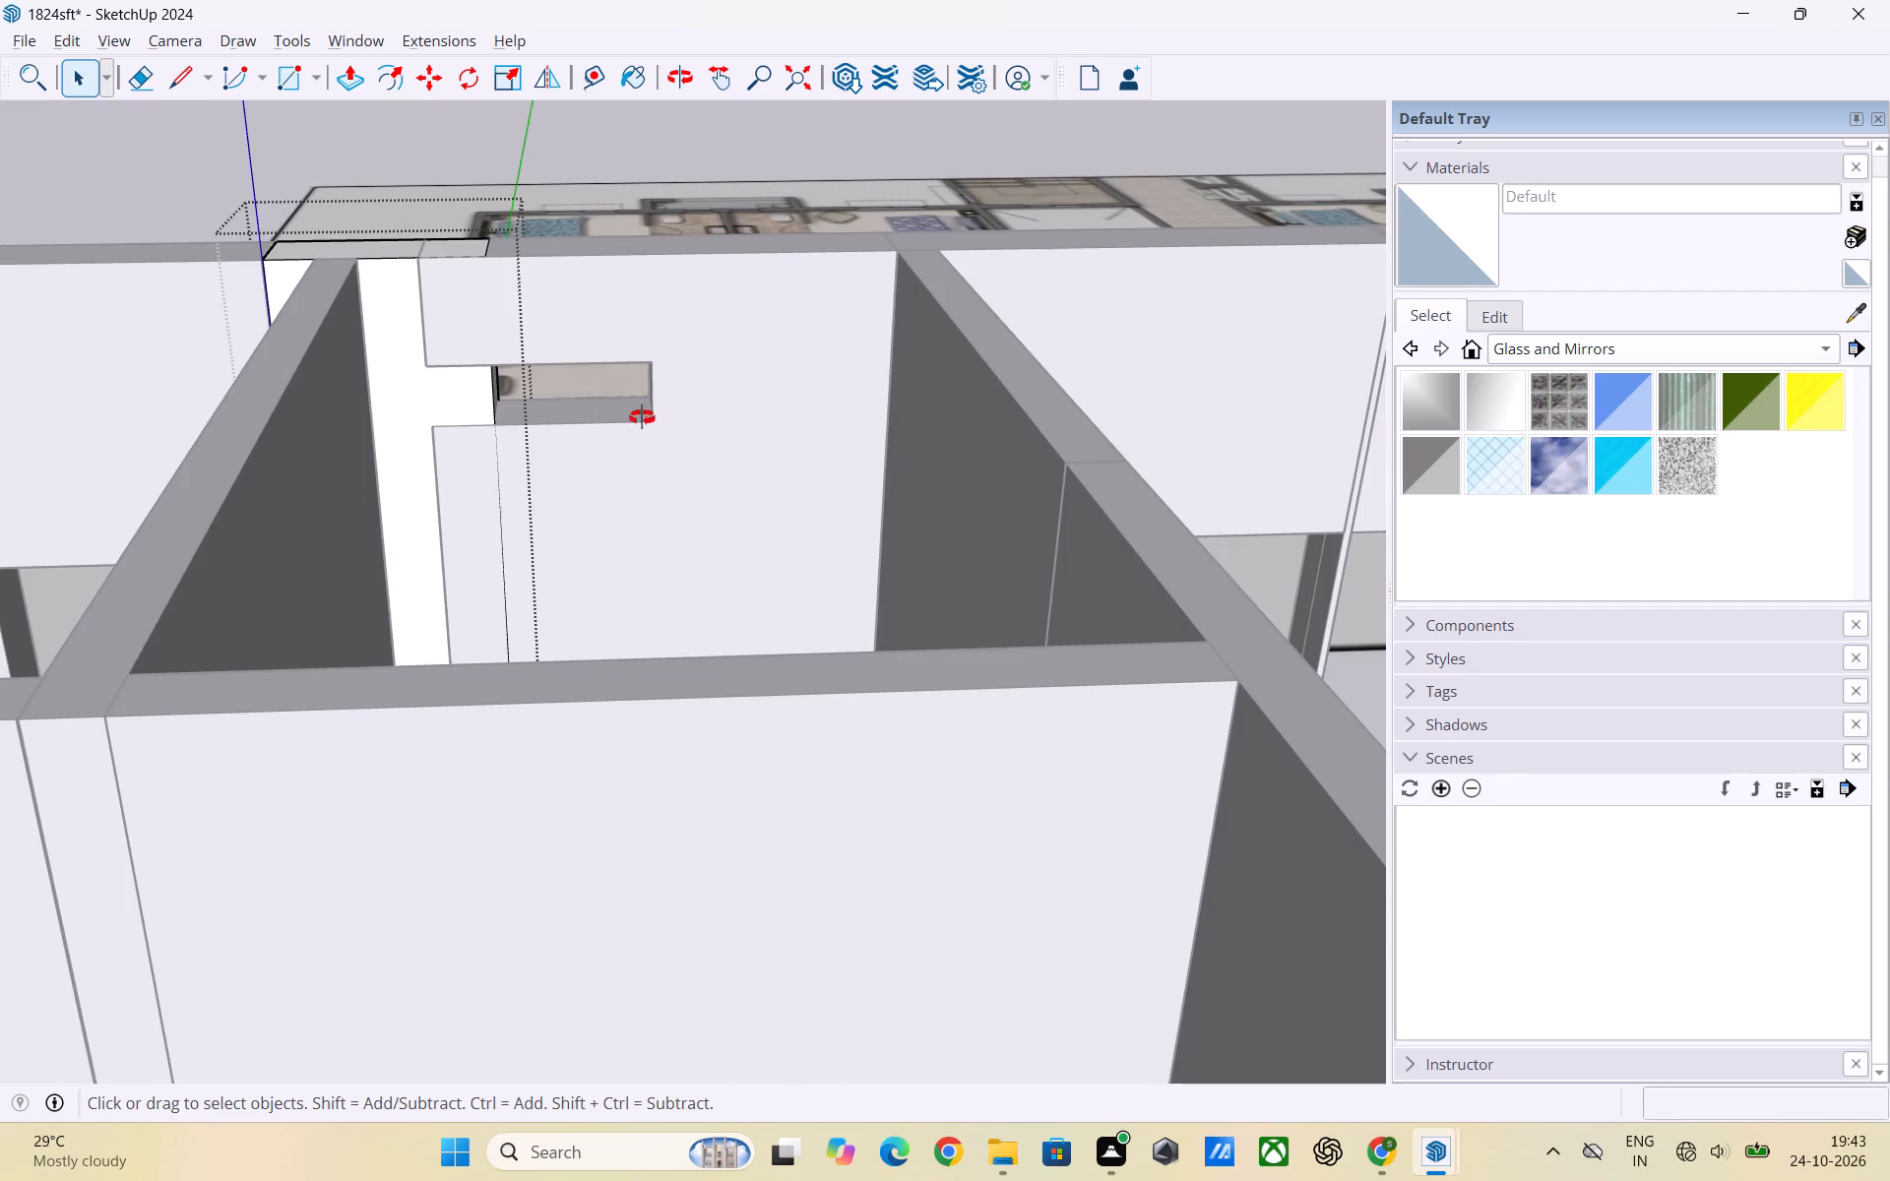
pyautogui.moveTo(642, 417); pyautogui.dragTo(703, 402, button='middle')
pyautogui.scroll(2, 471, 403)
pyautogui.moveTo(470, 404); pyautogui.dragTo(434, 408, button='middle')
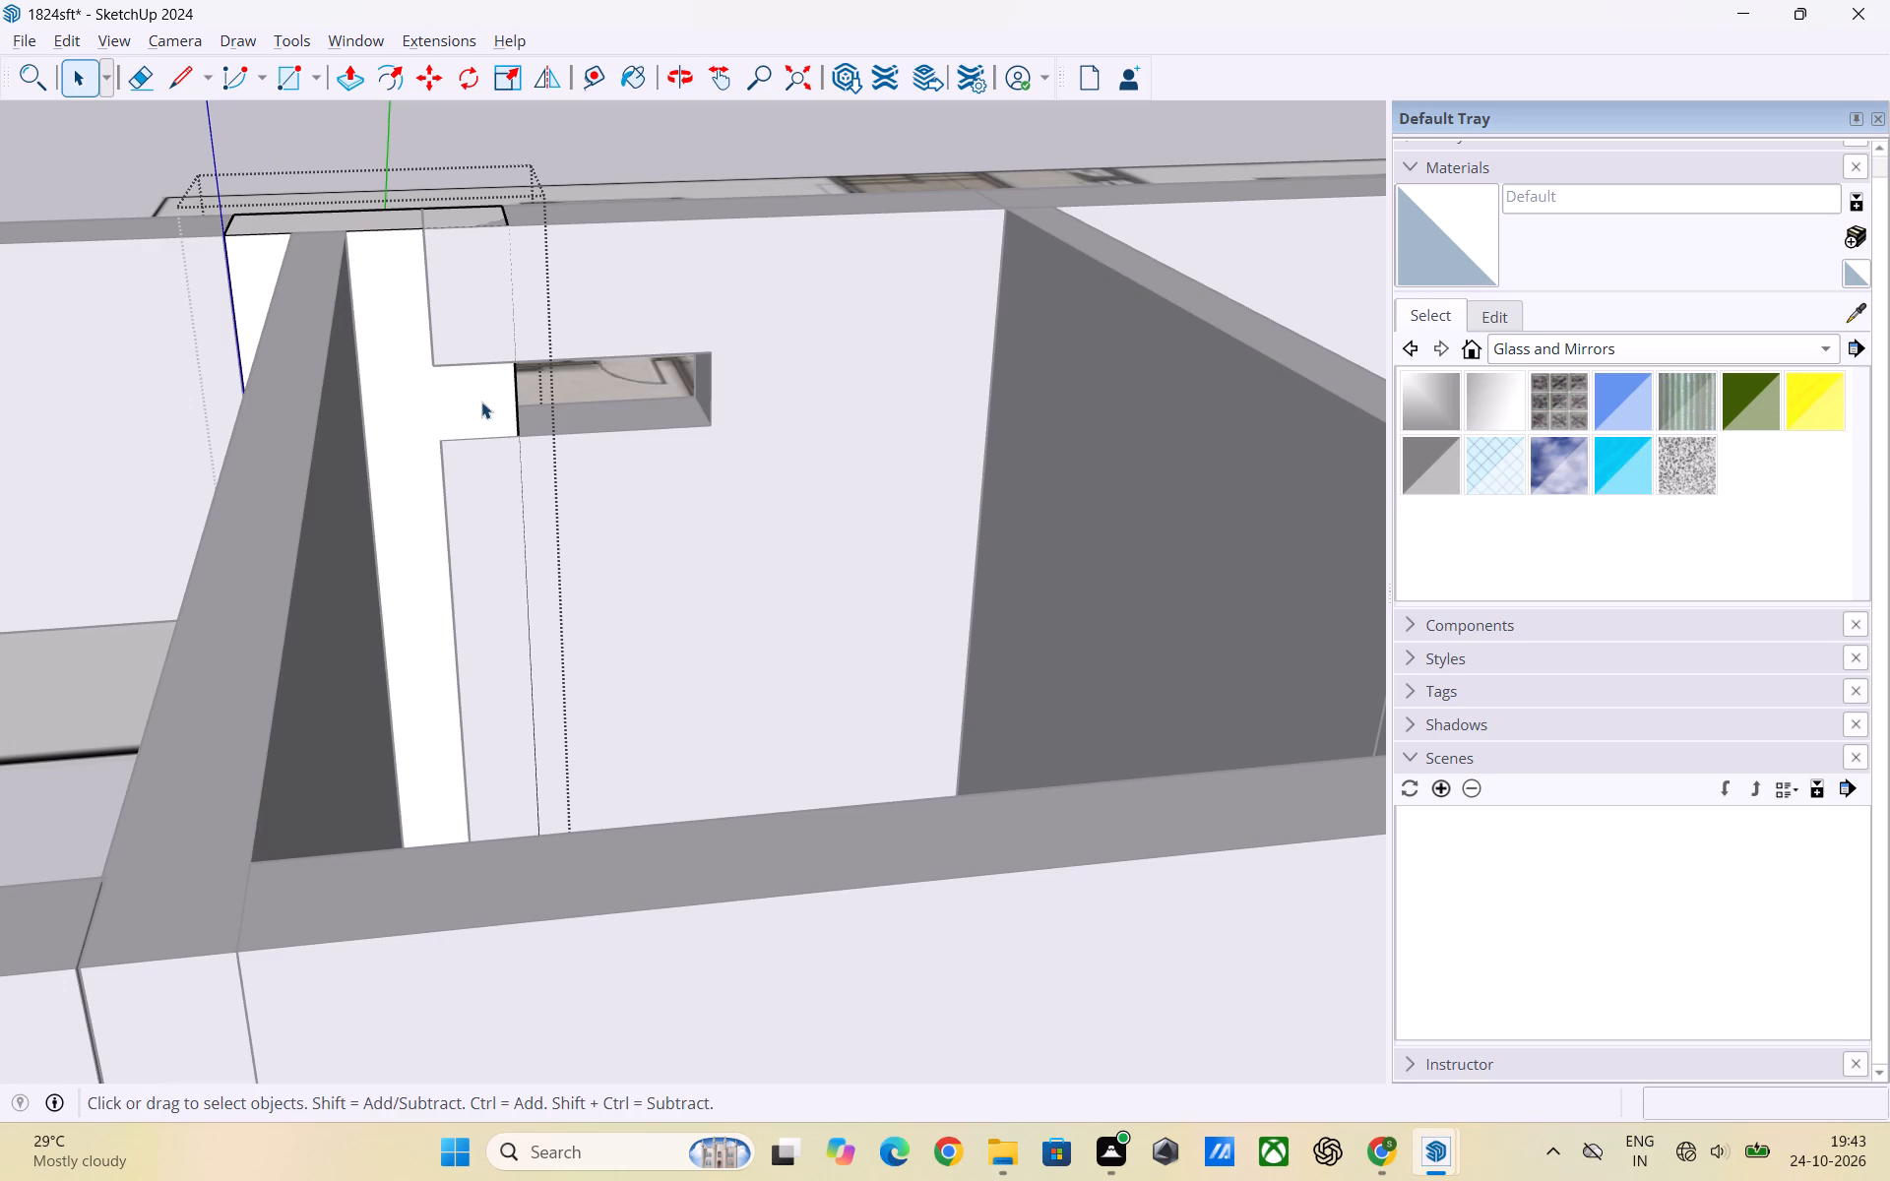
pyautogui.doubleClick(481, 402)
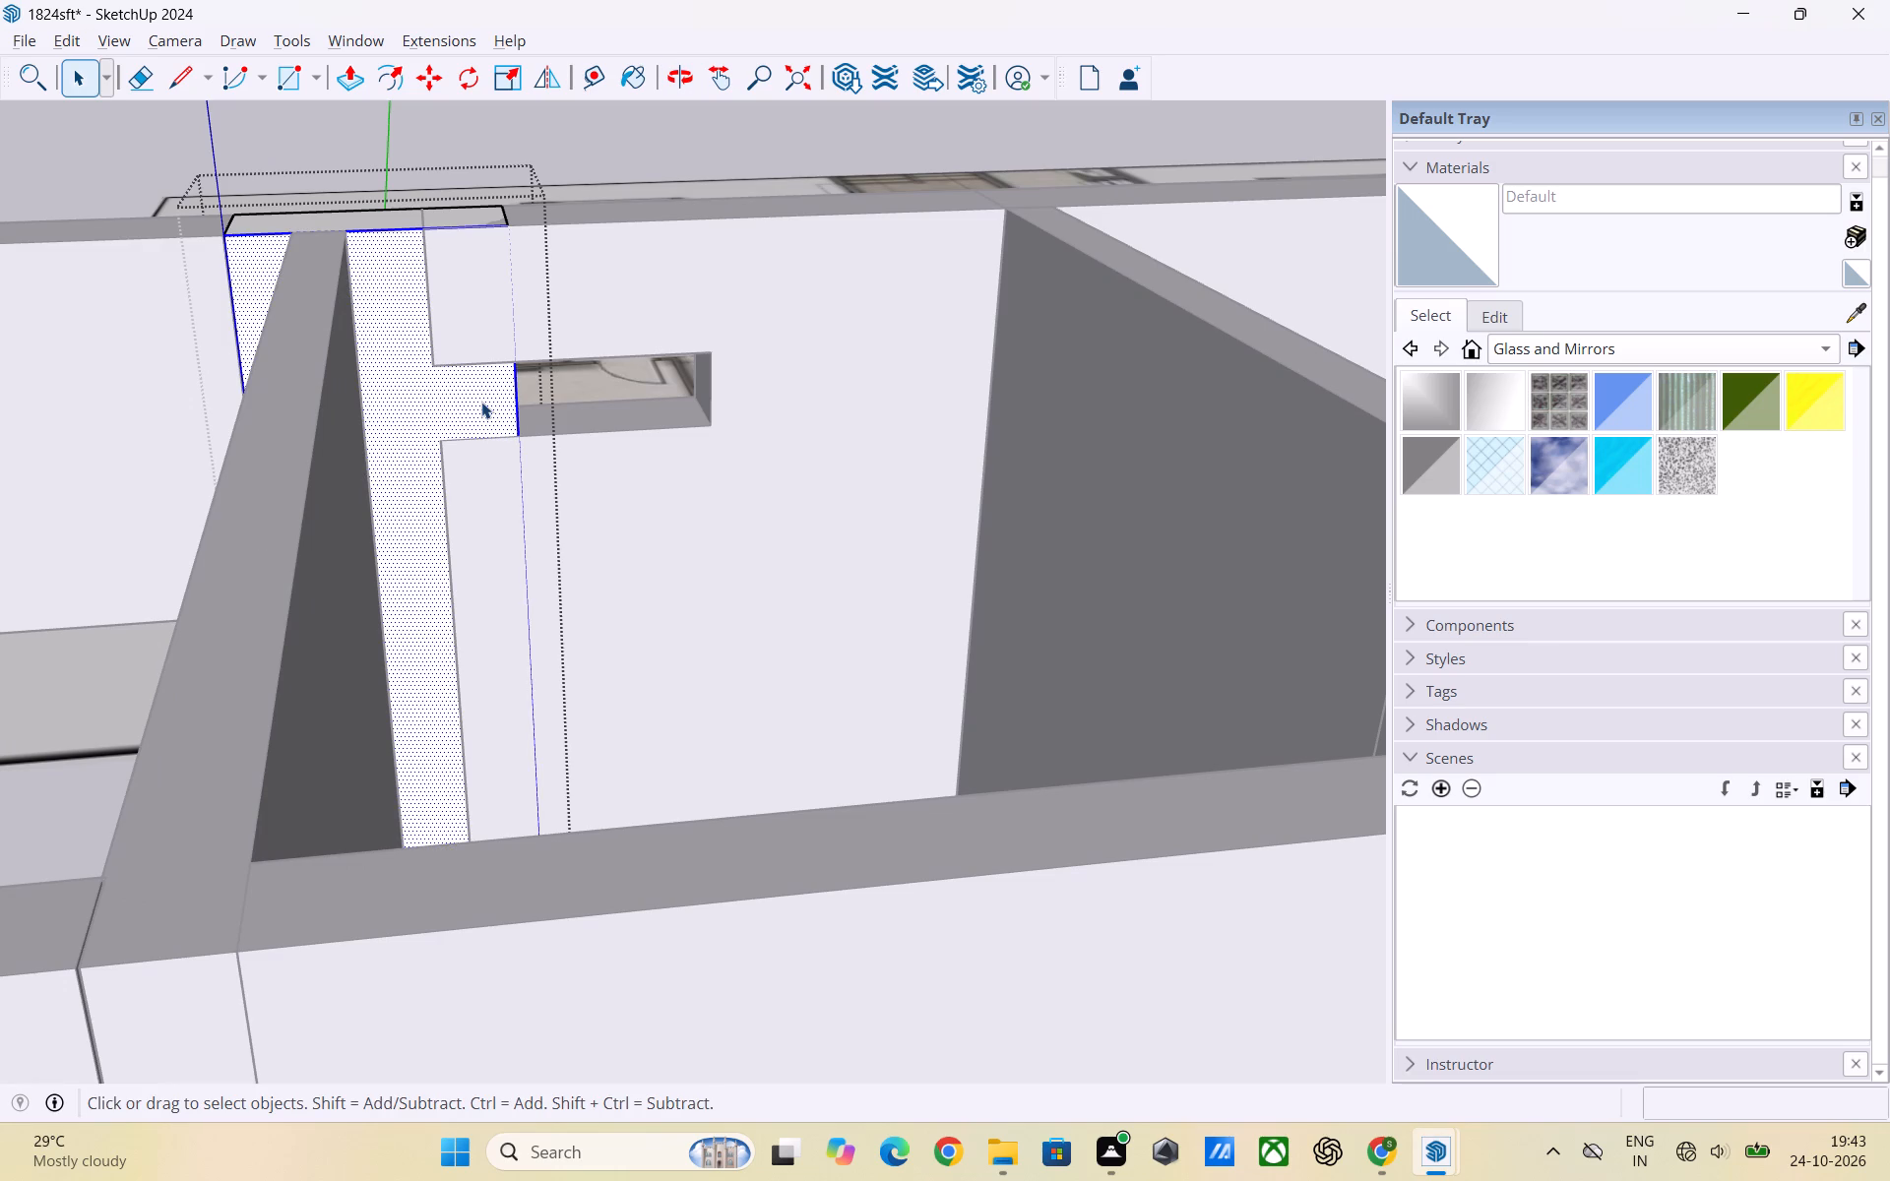
pyautogui.press('Delete')
pyautogui.scroll(-6, 543, 389)
pyautogui.moveTo(540, 401); pyautogui.dragTo(556, 742, button='middle')
pyautogui.click(76, 209)
# Delete the remaining connected faces and edges of the overlapping pier between the two toilets' window walls.
pyautogui.scroll(2, 445, 325)
pyautogui.moveTo(466, 348); pyautogui.dragTo(505, 476, button='middle')
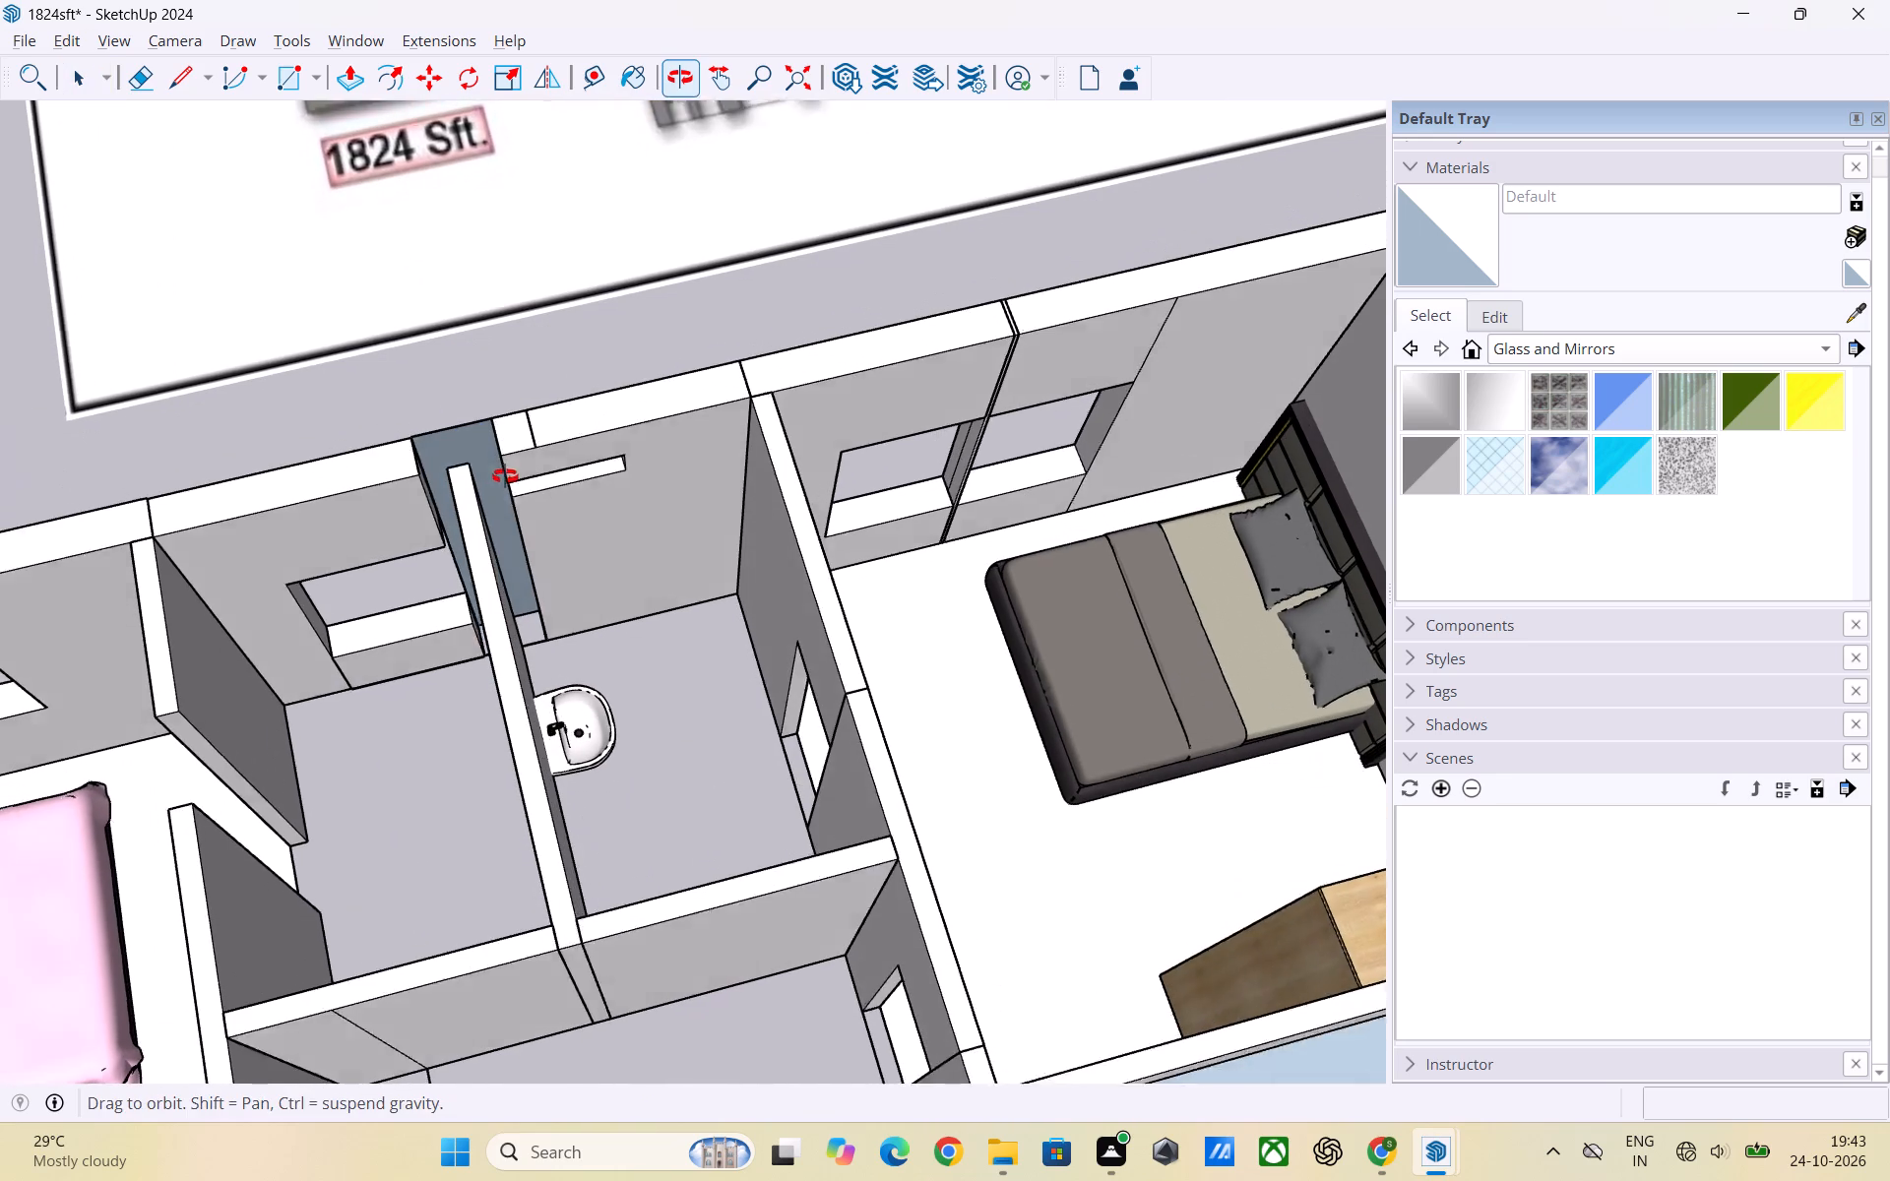
pyautogui.moveTo(505, 476); pyautogui.dragTo(508, 501, button='middle')
pyautogui.scroll(2, 534, 483)
pyautogui.moveTo(531, 477); pyautogui.dragTo(550, 388, button='middle')
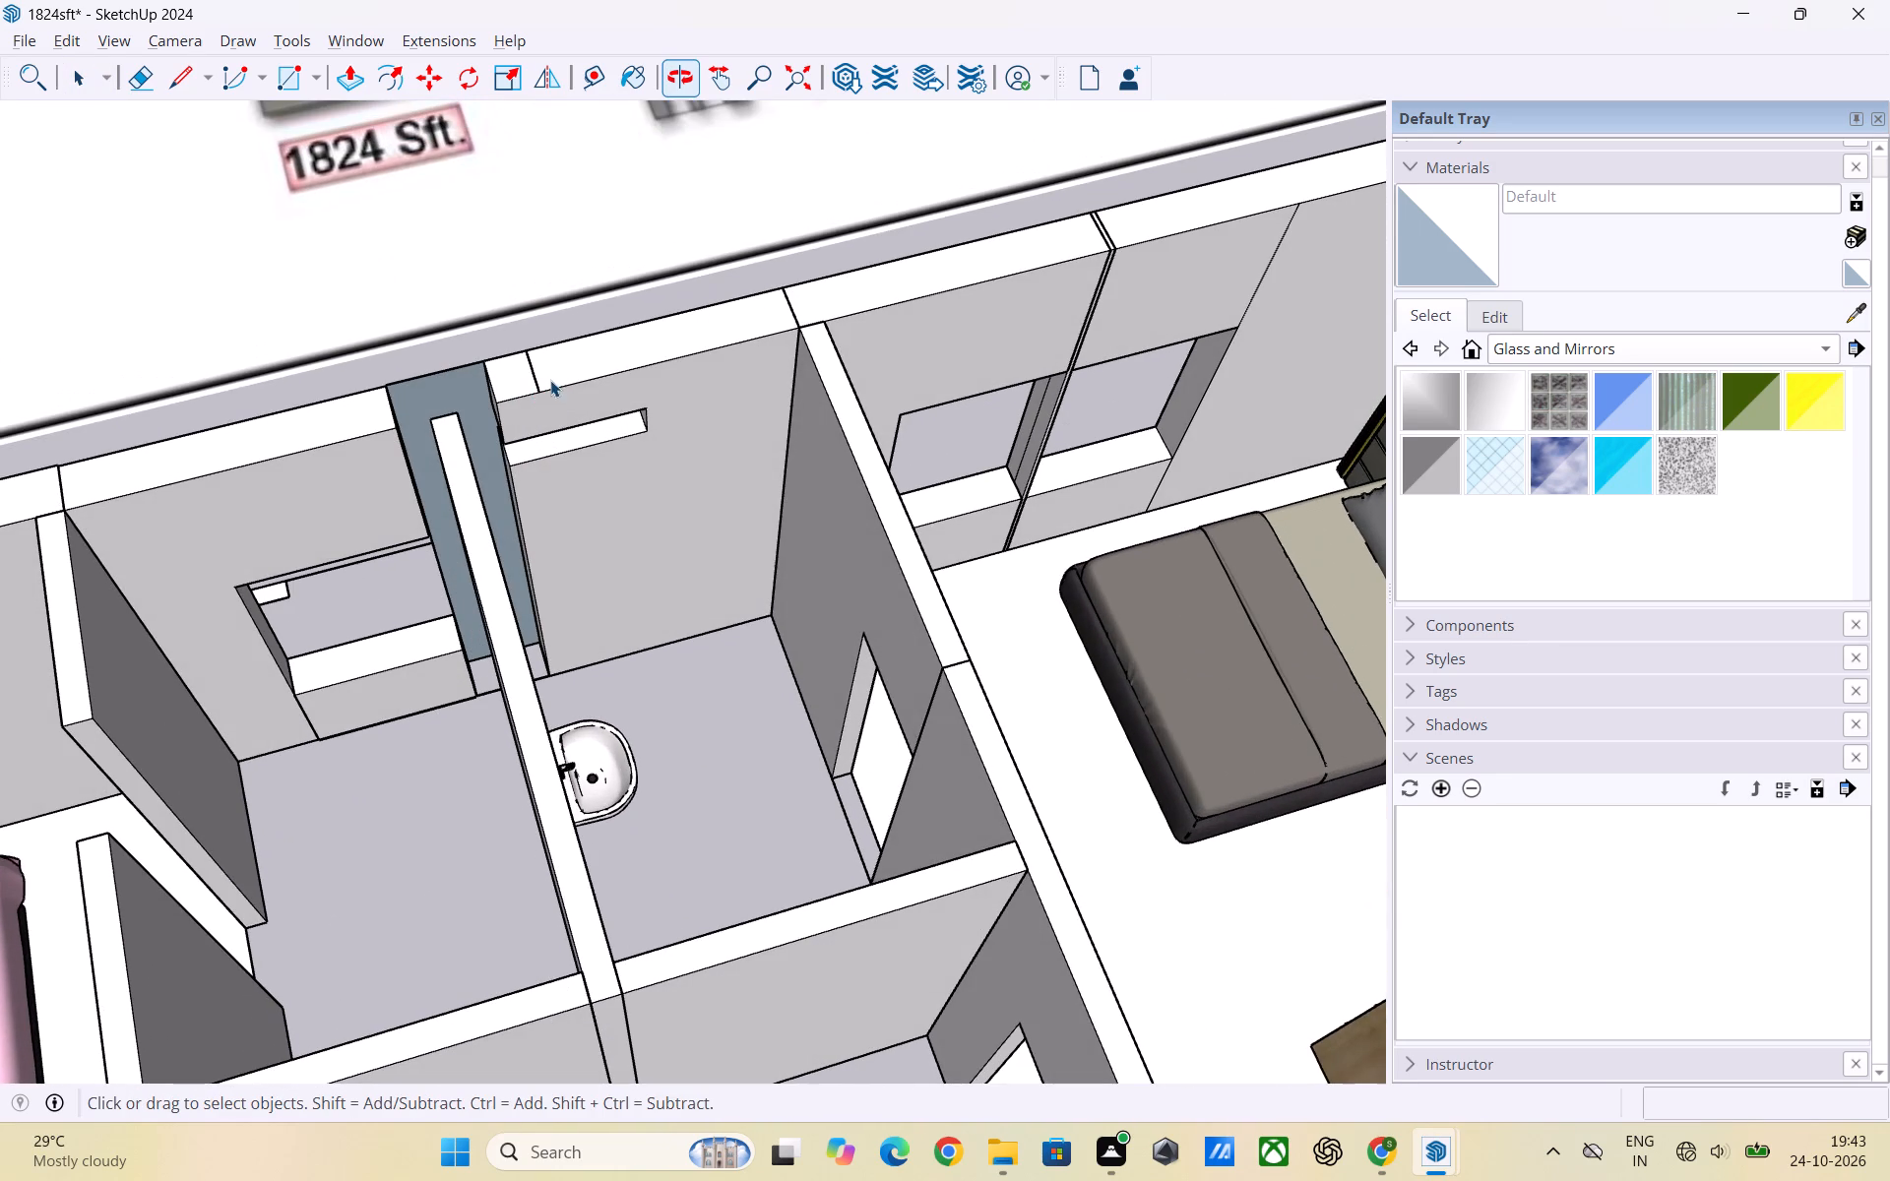
pyautogui.scroll(2, 495, 528)
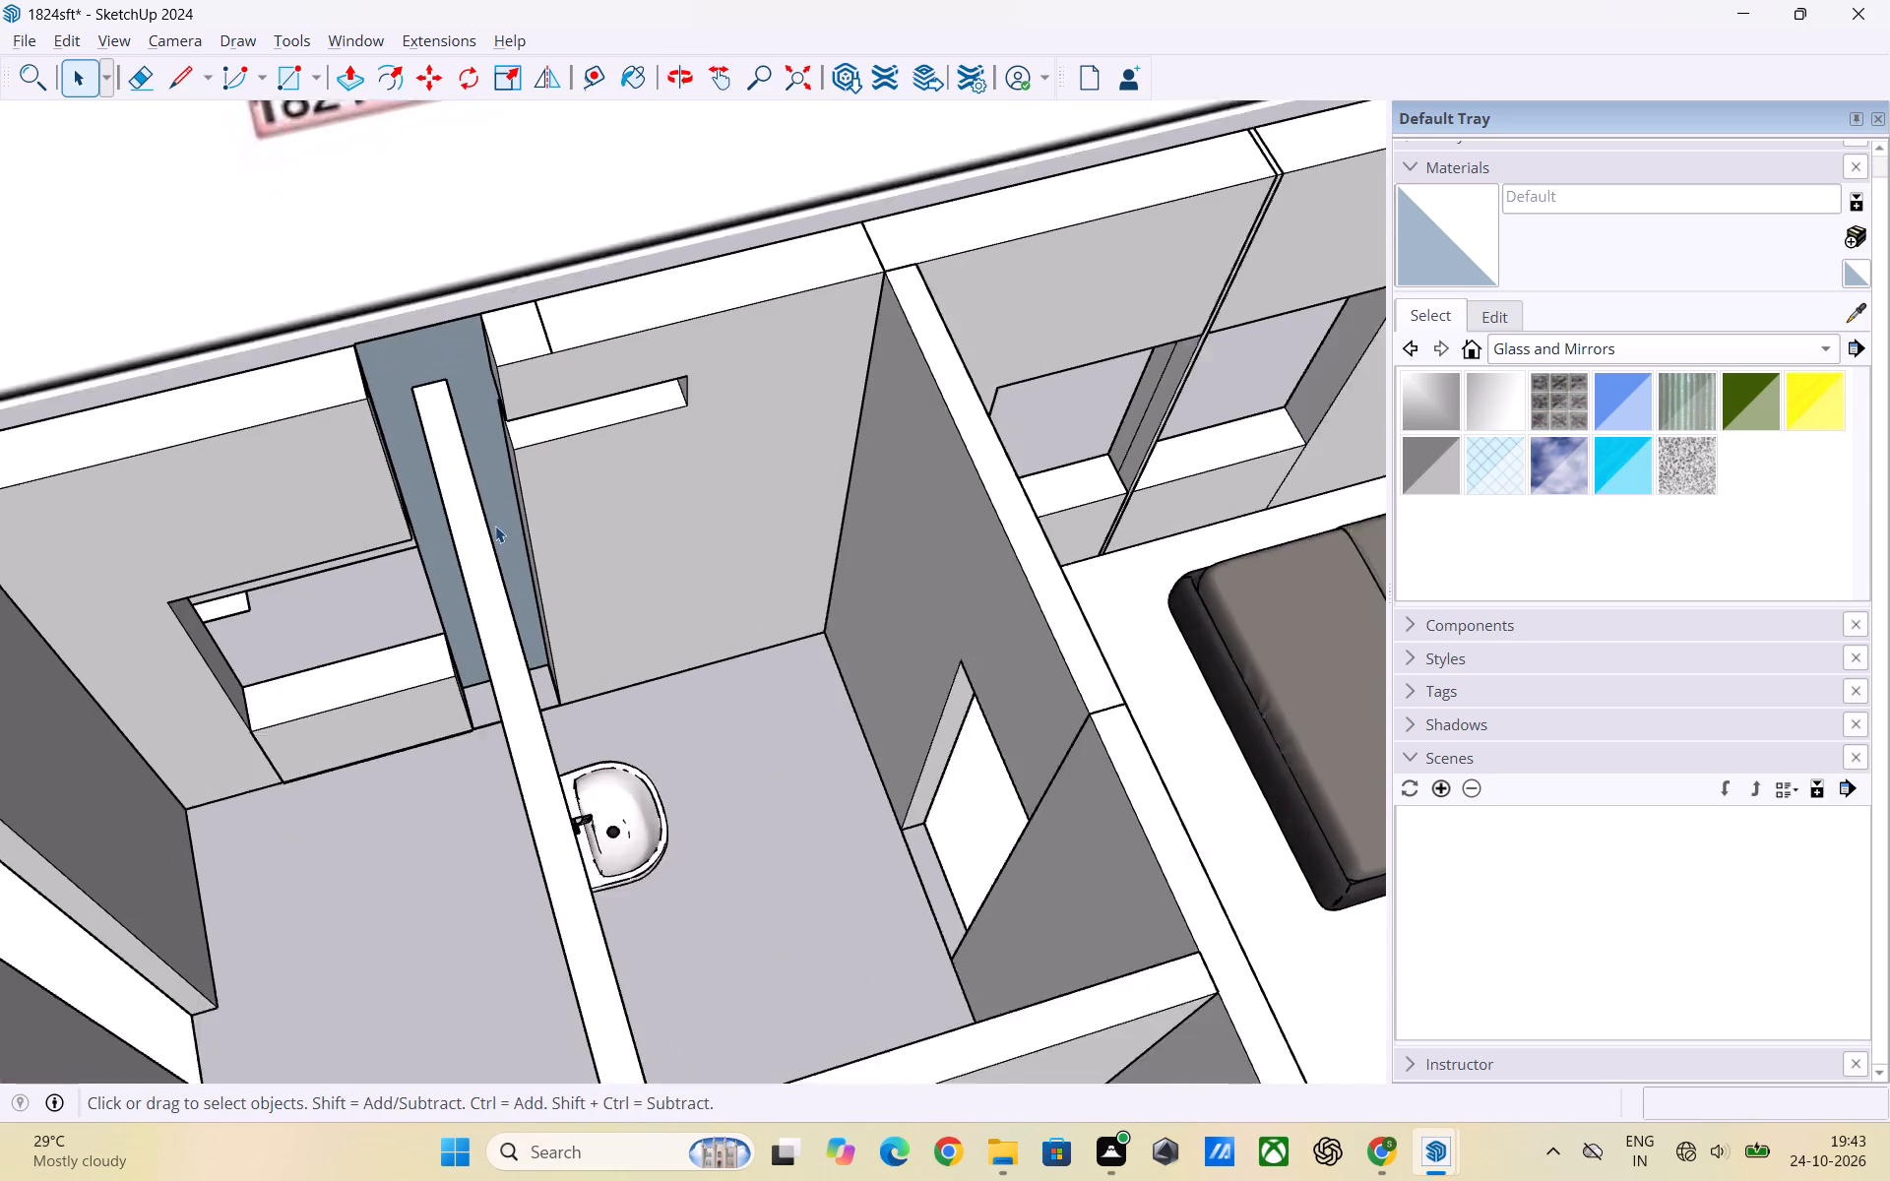
pyautogui.scroll(1, 495, 526)
pyautogui.moveTo(500, 524); pyautogui.dragTo(359, 520, button='middle')
pyautogui.scroll(-1, 500, 524)
pyautogui.click(447, 289)
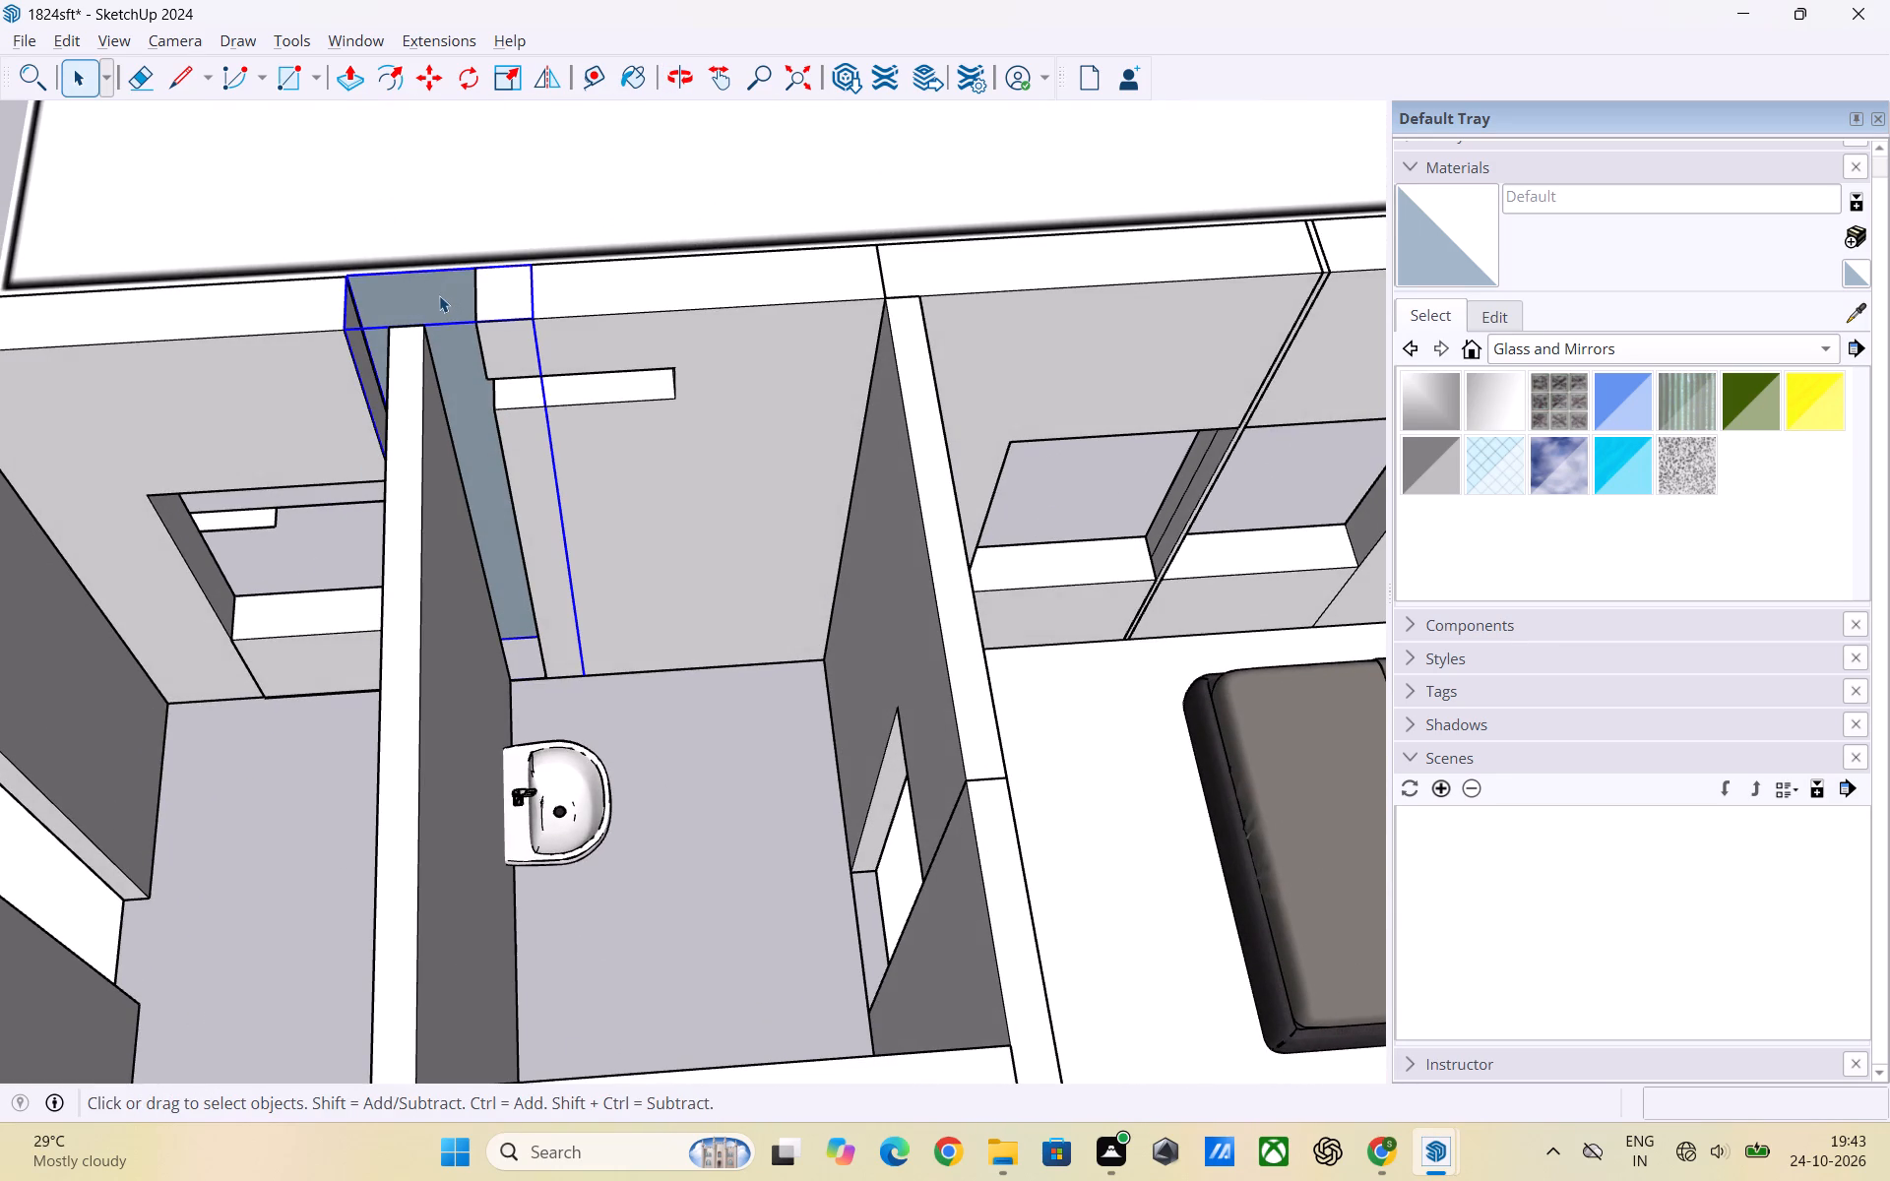
pyautogui.doubleClick(439, 295)
pyautogui.click(439, 295)
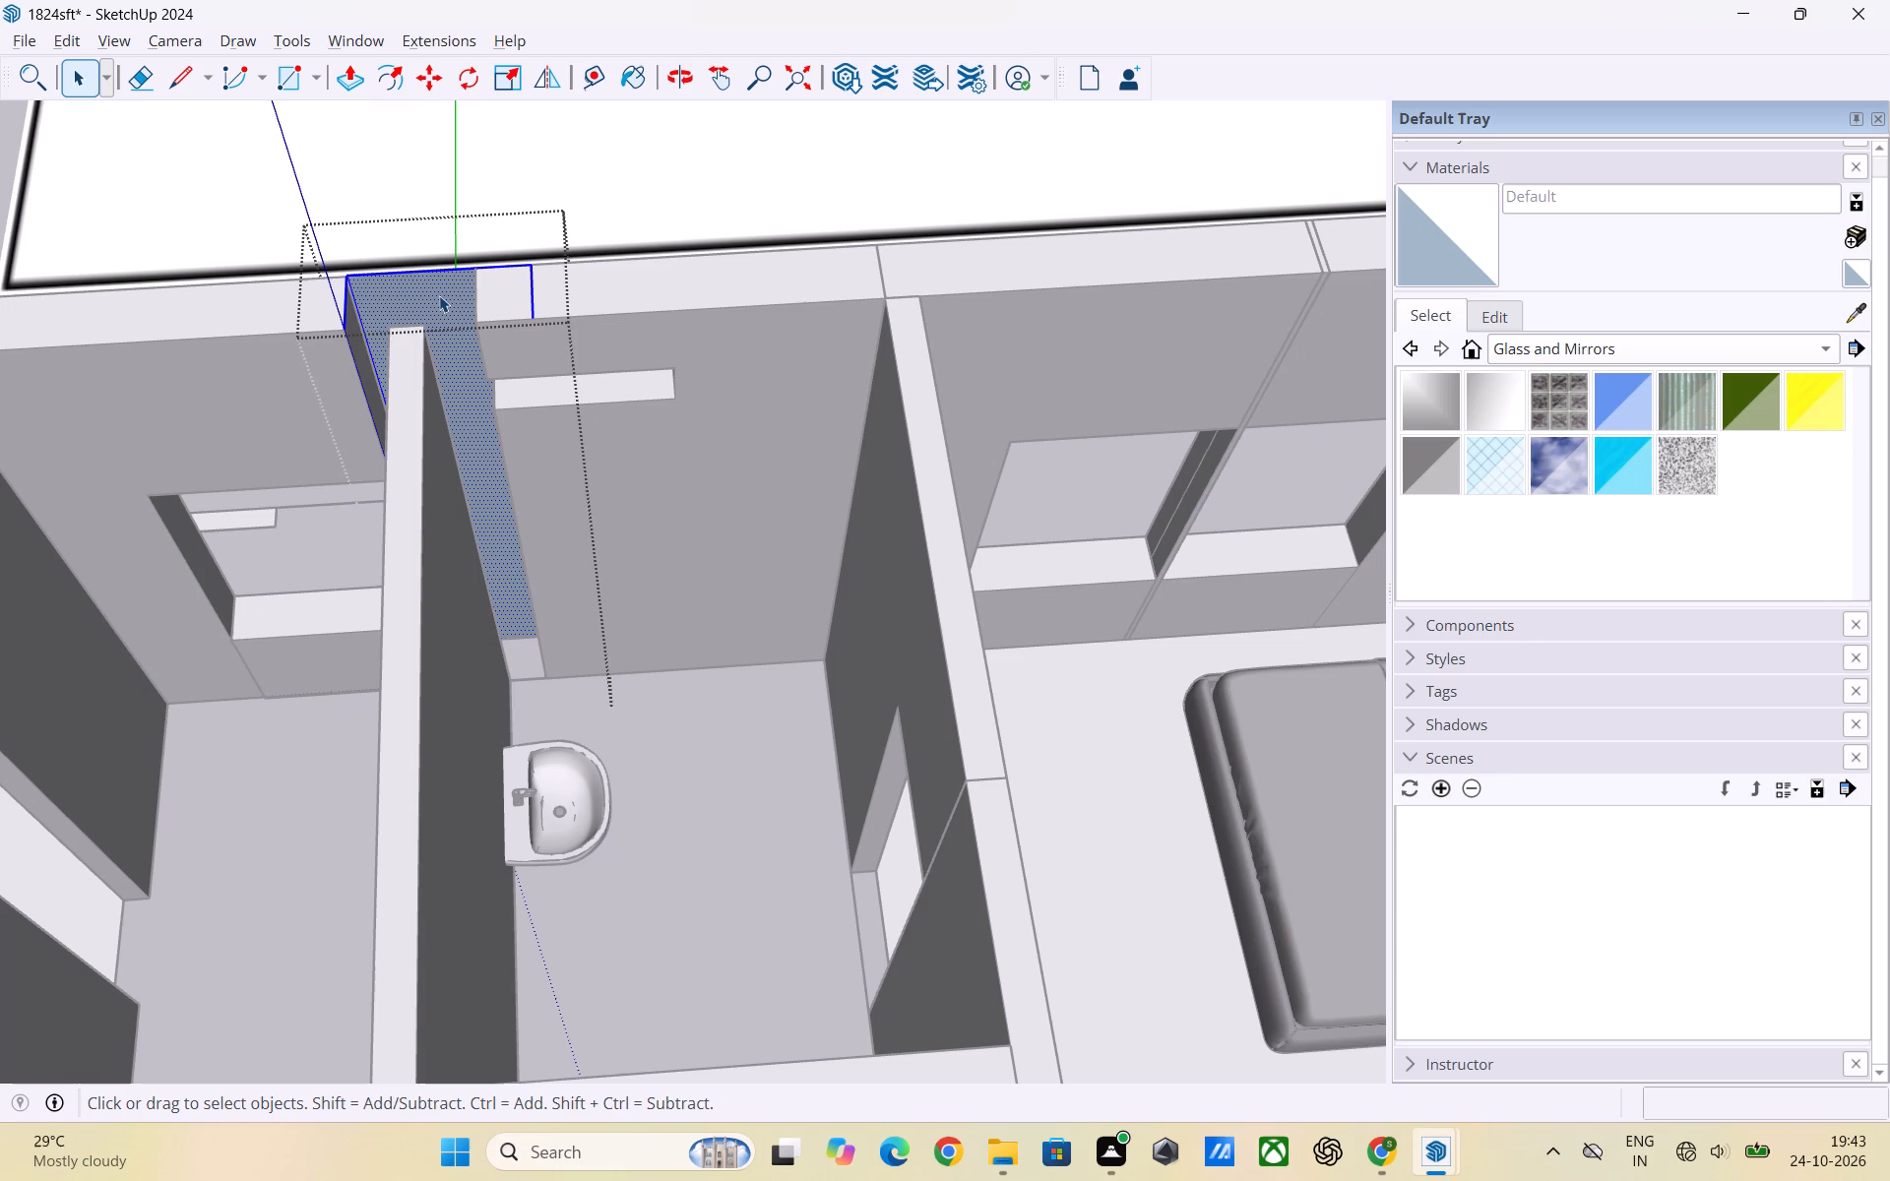
pyautogui.press('Delete')
pyautogui.scroll(-9, 647, 443)
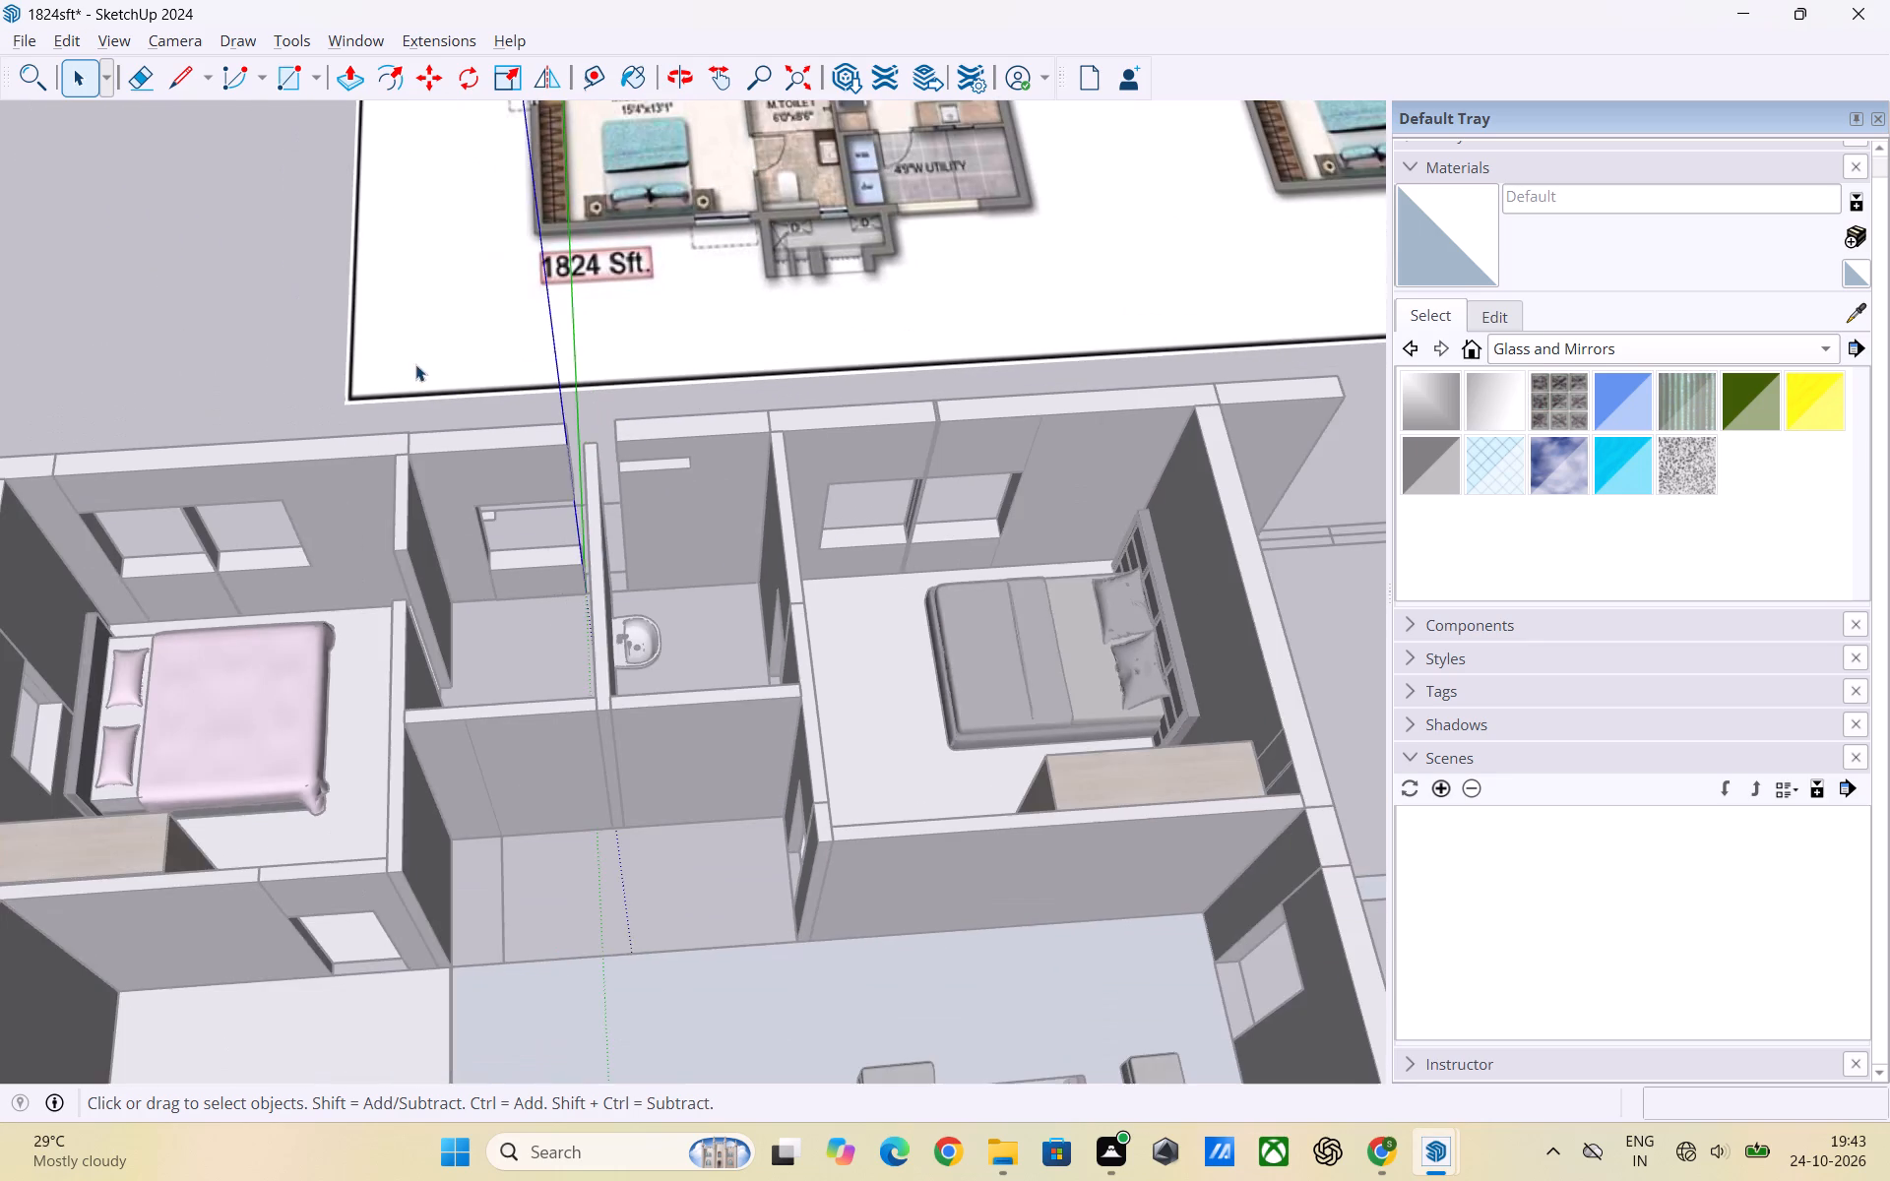
pyautogui.click(260, 290)
# Examine the gap between the two toilets' window walls and the free end of the partition wall.
pyautogui.scroll(3, 608, 417)
pyautogui.moveTo(631, 583); pyautogui.dragTo(453, 624, button='middle')
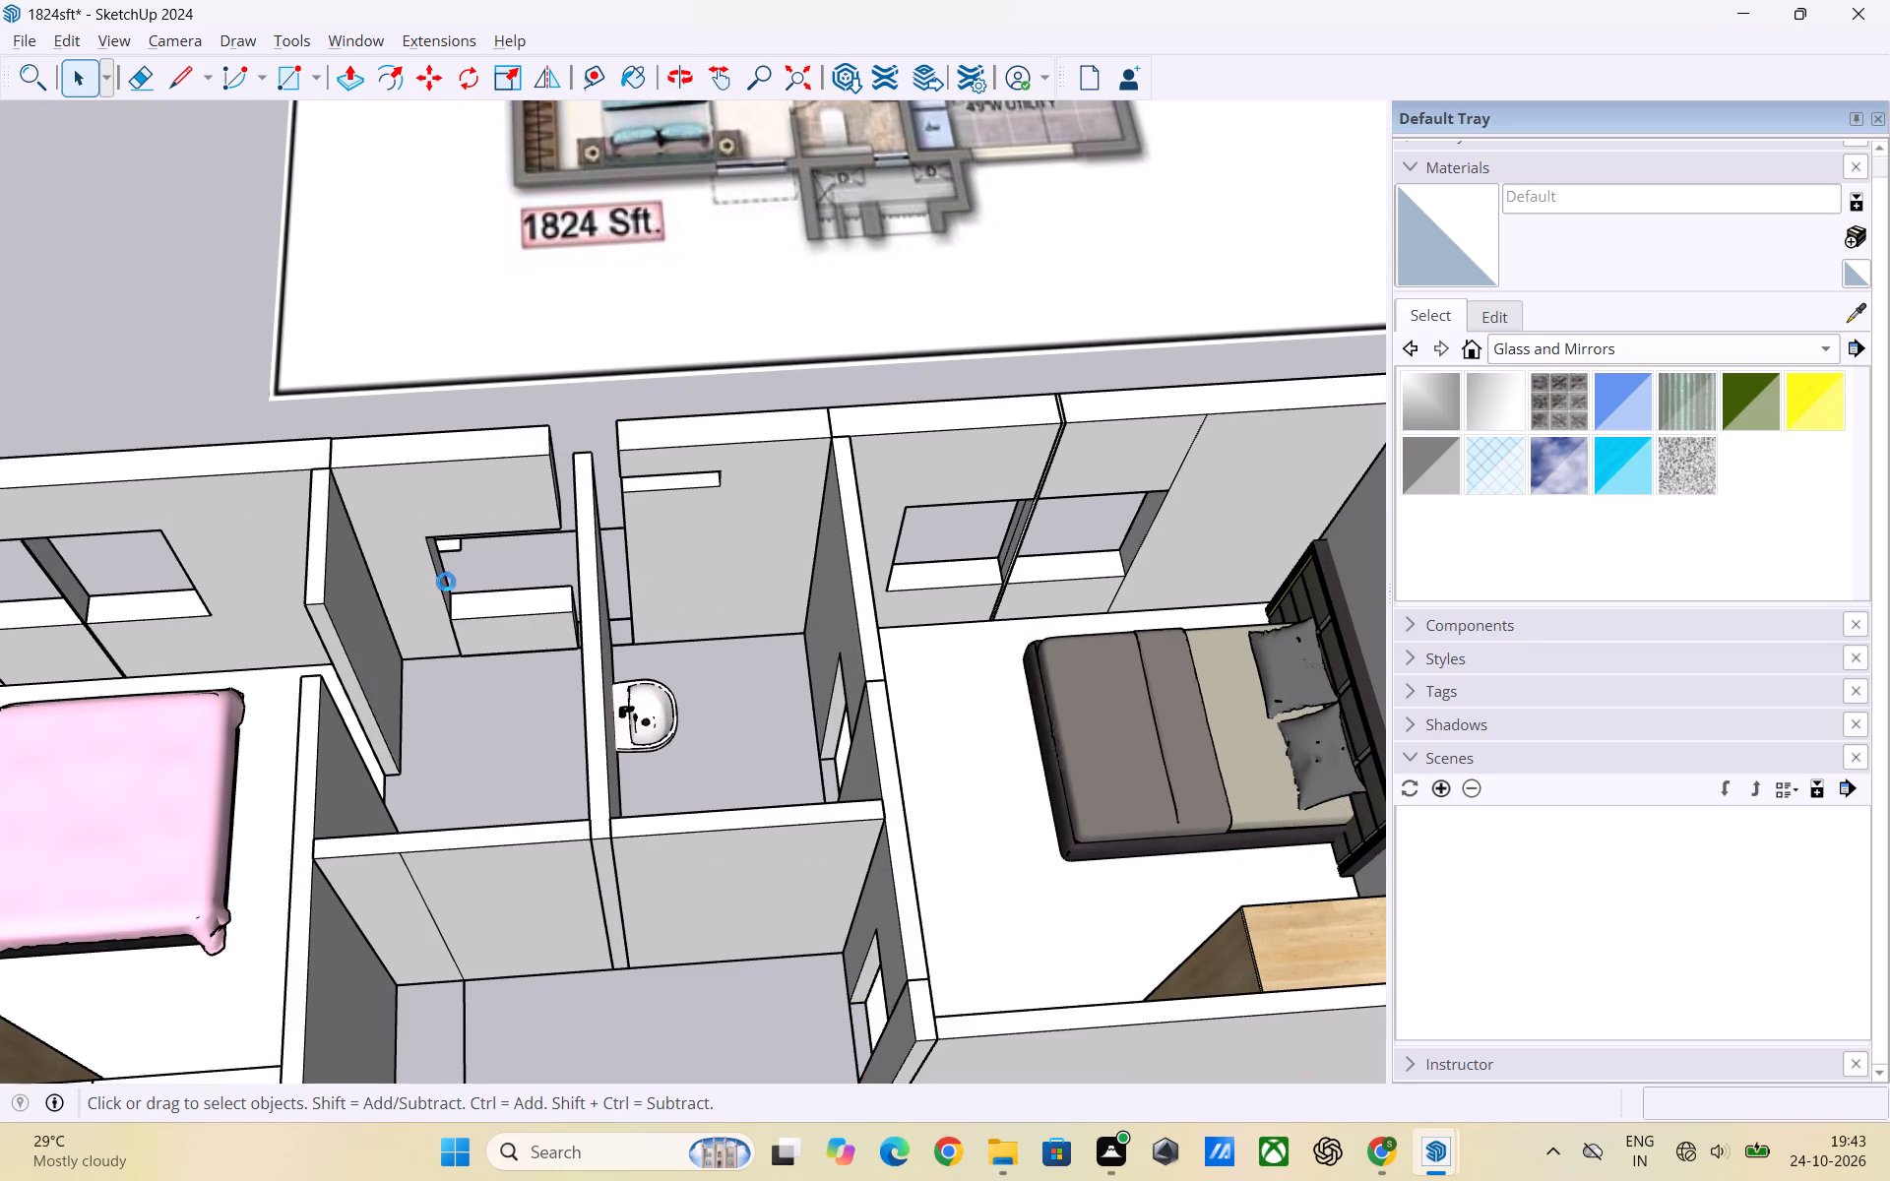
pyautogui.scroll(-3, 577, 459)
pyautogui.scroll(-1, 696, 473)
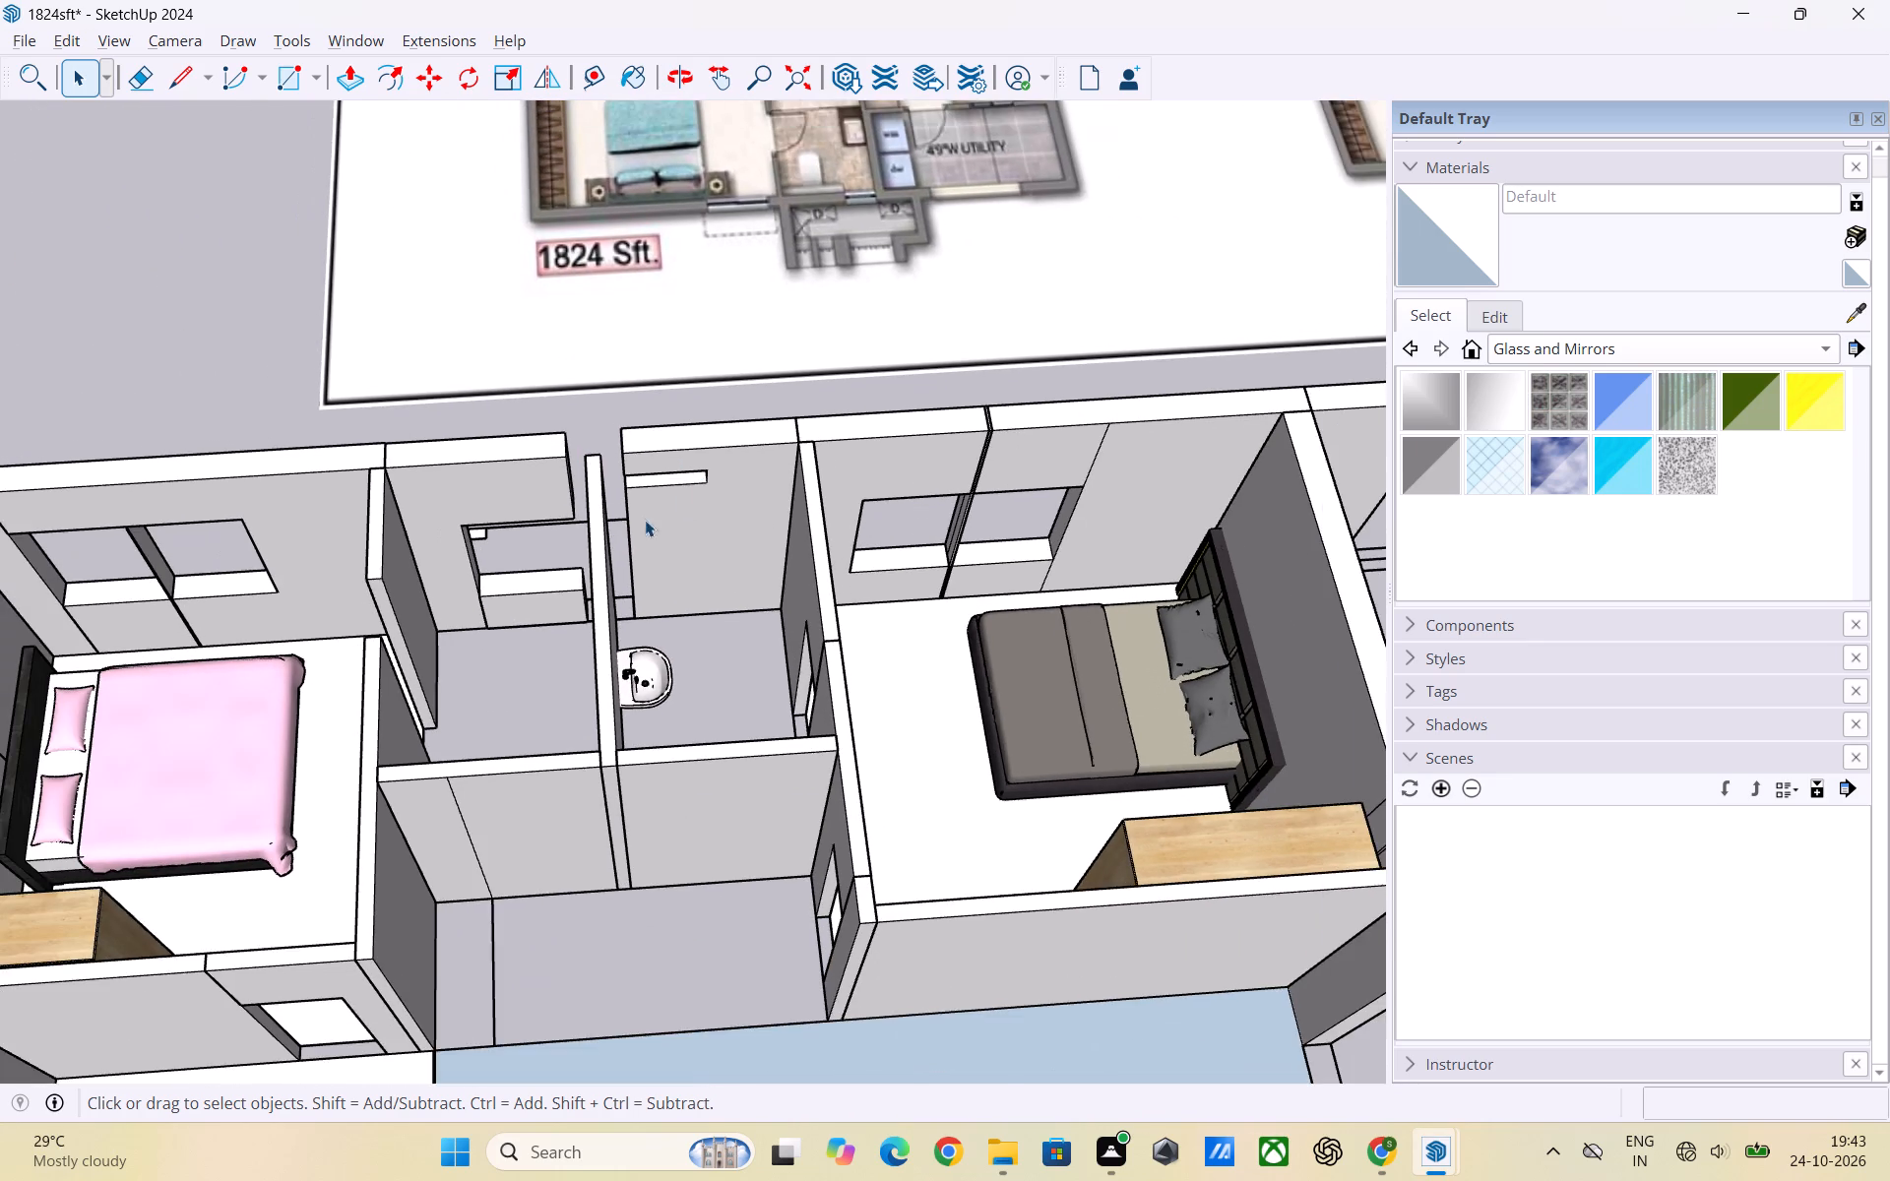
pyautogui.scroll(9, 622, 534)
pyautogui.moveTo(636, 549); pyautogui.dragTo(736, 691, button='middle')
pyautogui.scroll(-1, 670, 603)
pyautogui.scroll(-3, 838, 604)
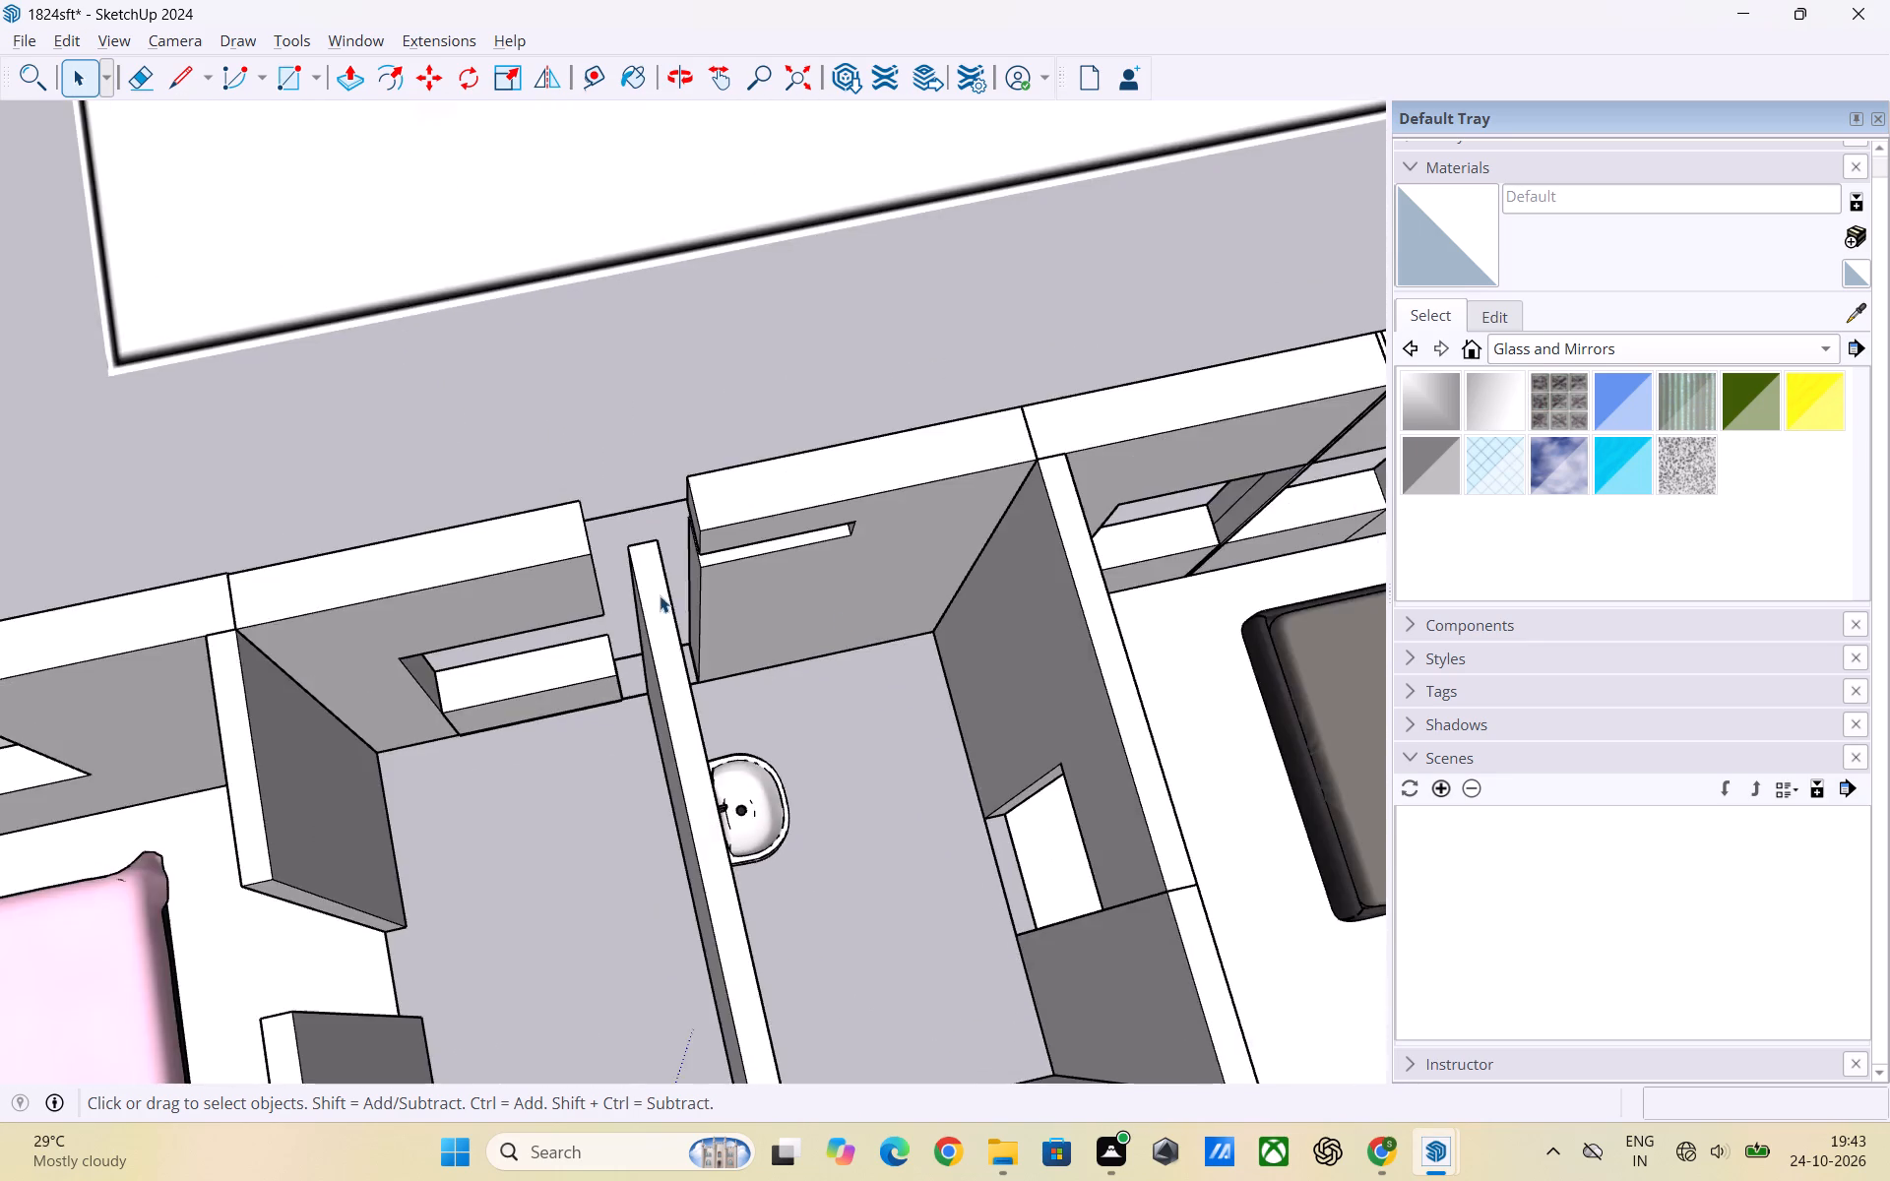
pyautogui.moveTo(670, 596); pyautogui.dragTo(1028, 606, button='middle')
pyautogui.scroll(3, 690, 527)
pyautogui.moveTo(651, 571); pyautogui.dragTo(1196, 447, button='middle')
pyautogui.scroll(2, 867, 428)
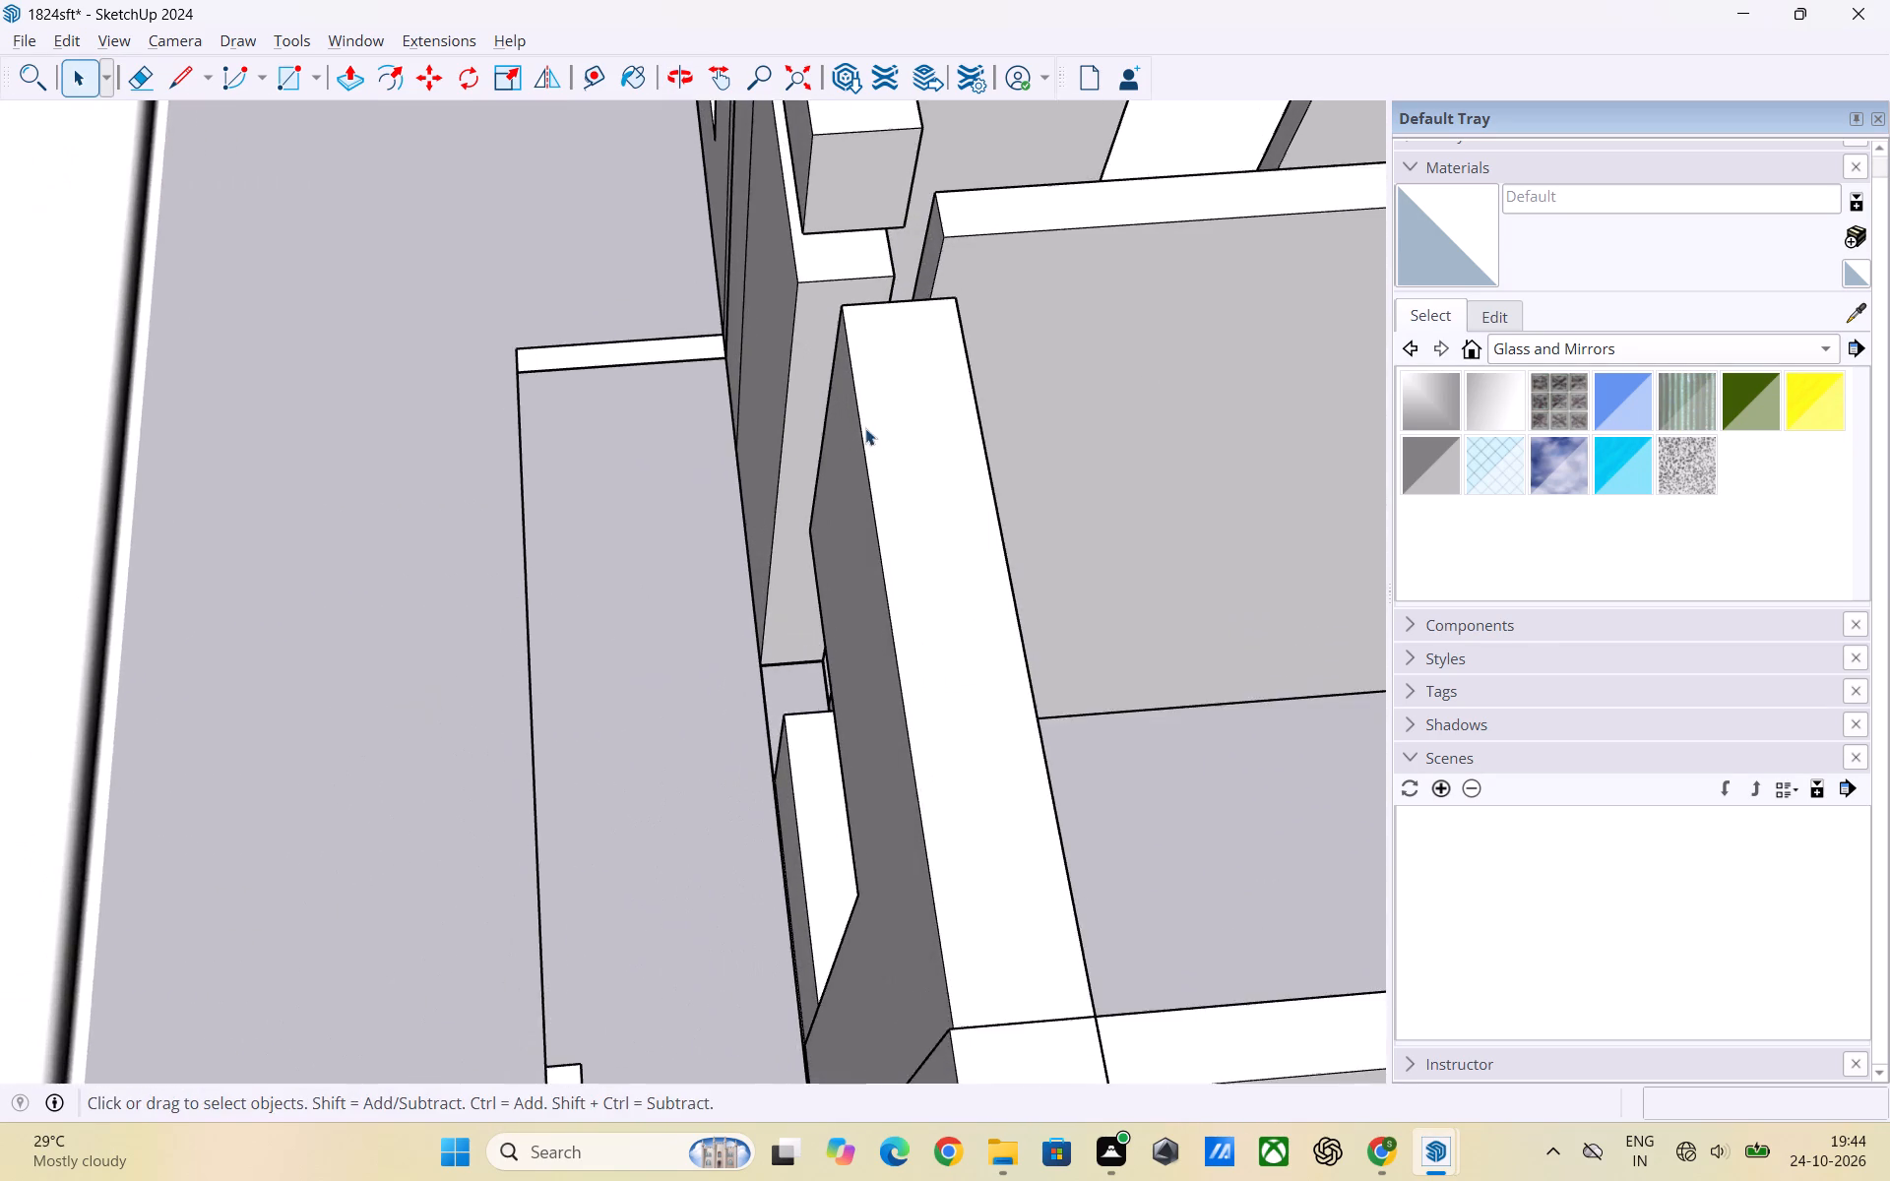
# Examine the gap between the two toilets' outer walls and the open end of the high-level opening from outside and above.
pyautogui.moveTo(811, 444); pyautogui.dragTo(1230, 326, button='middle')
pyautogui.scroll(3, 1039, 371)
pyautogui.scroll(-9, 1166, 480)
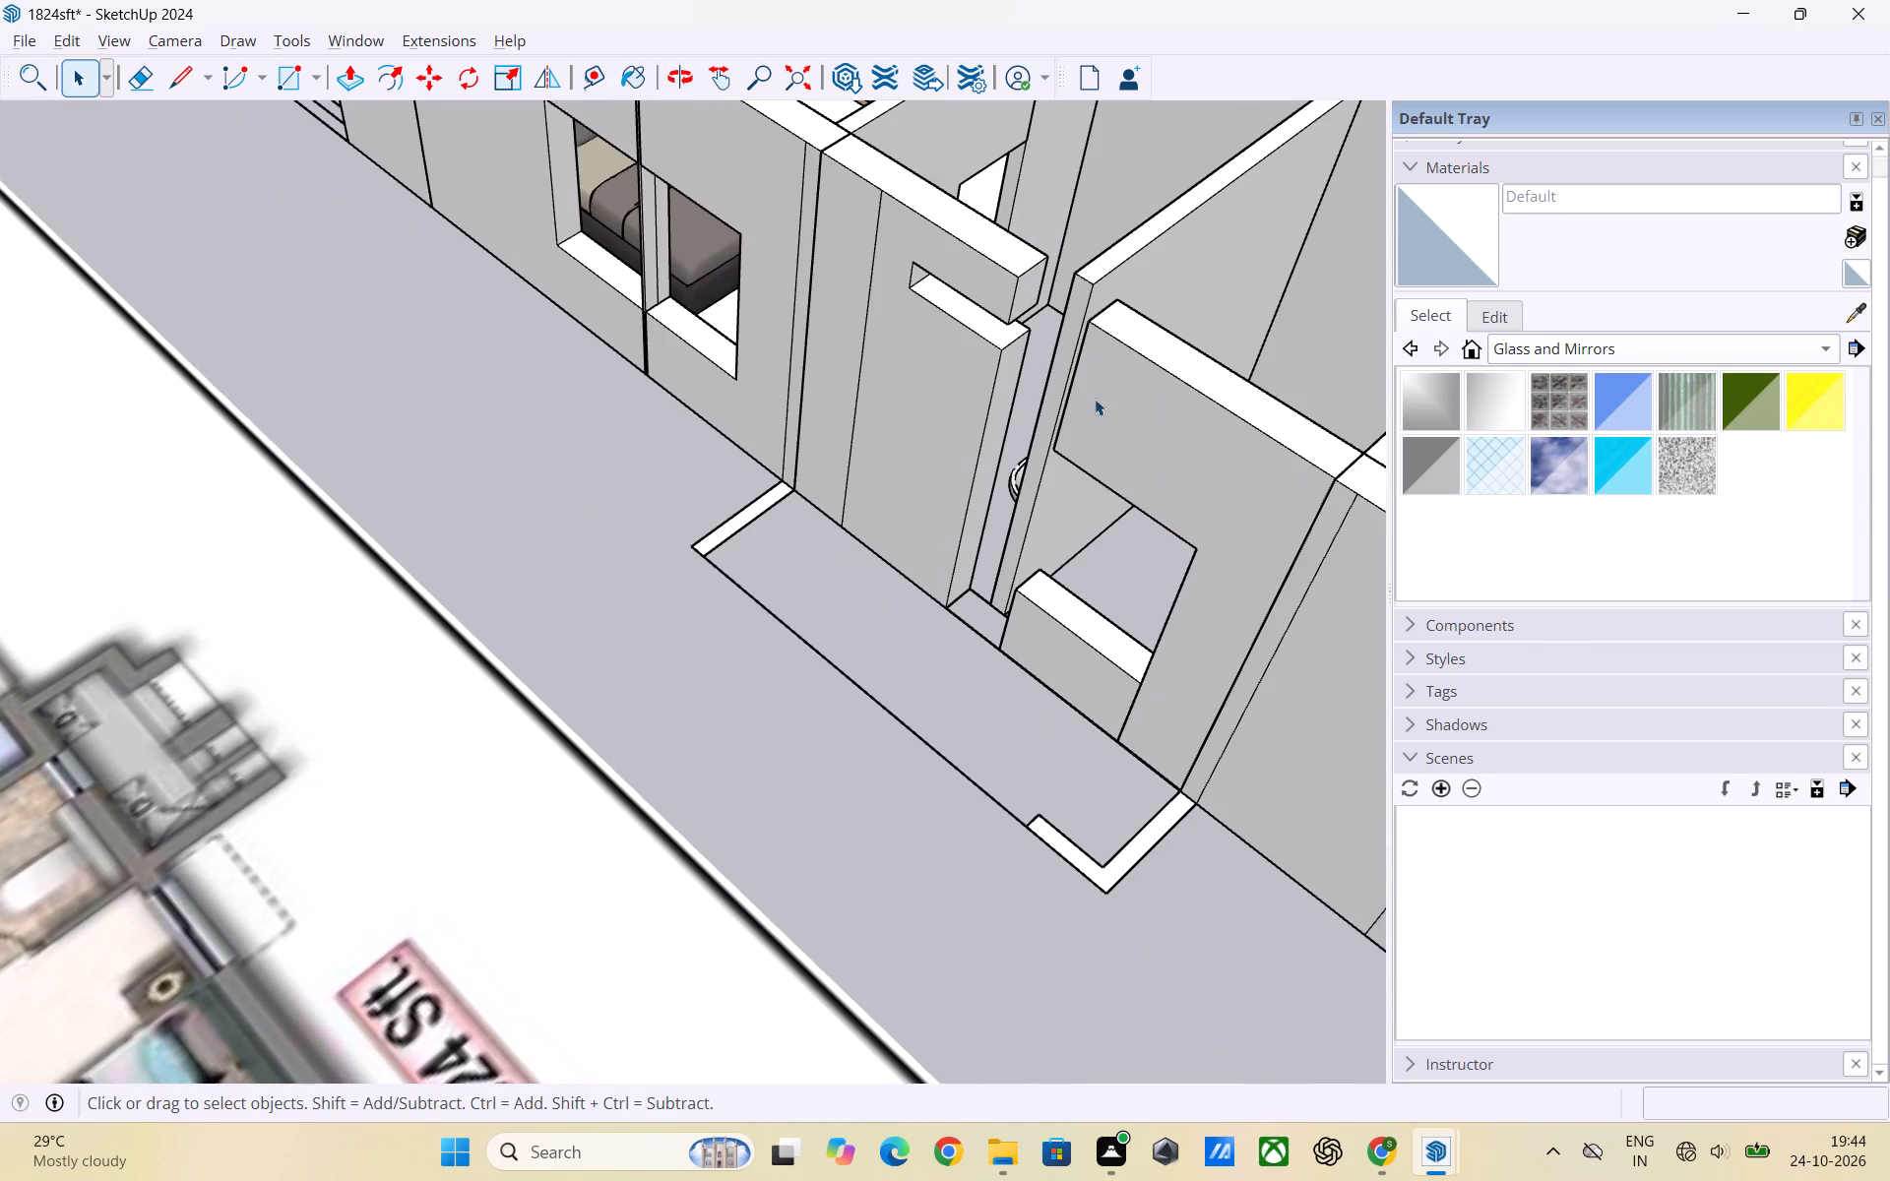
pyautogui.moveTo(1039, 337); pyautogui.dragTo(1039, 250, button='middle')
pyautogui.scroll(4, 1040, 228)
pyautogui.scroll(2, 985, 286)
pyautogui.moveTo(994, 291); pyautogui.dragTo(1063, 281, button='middle')
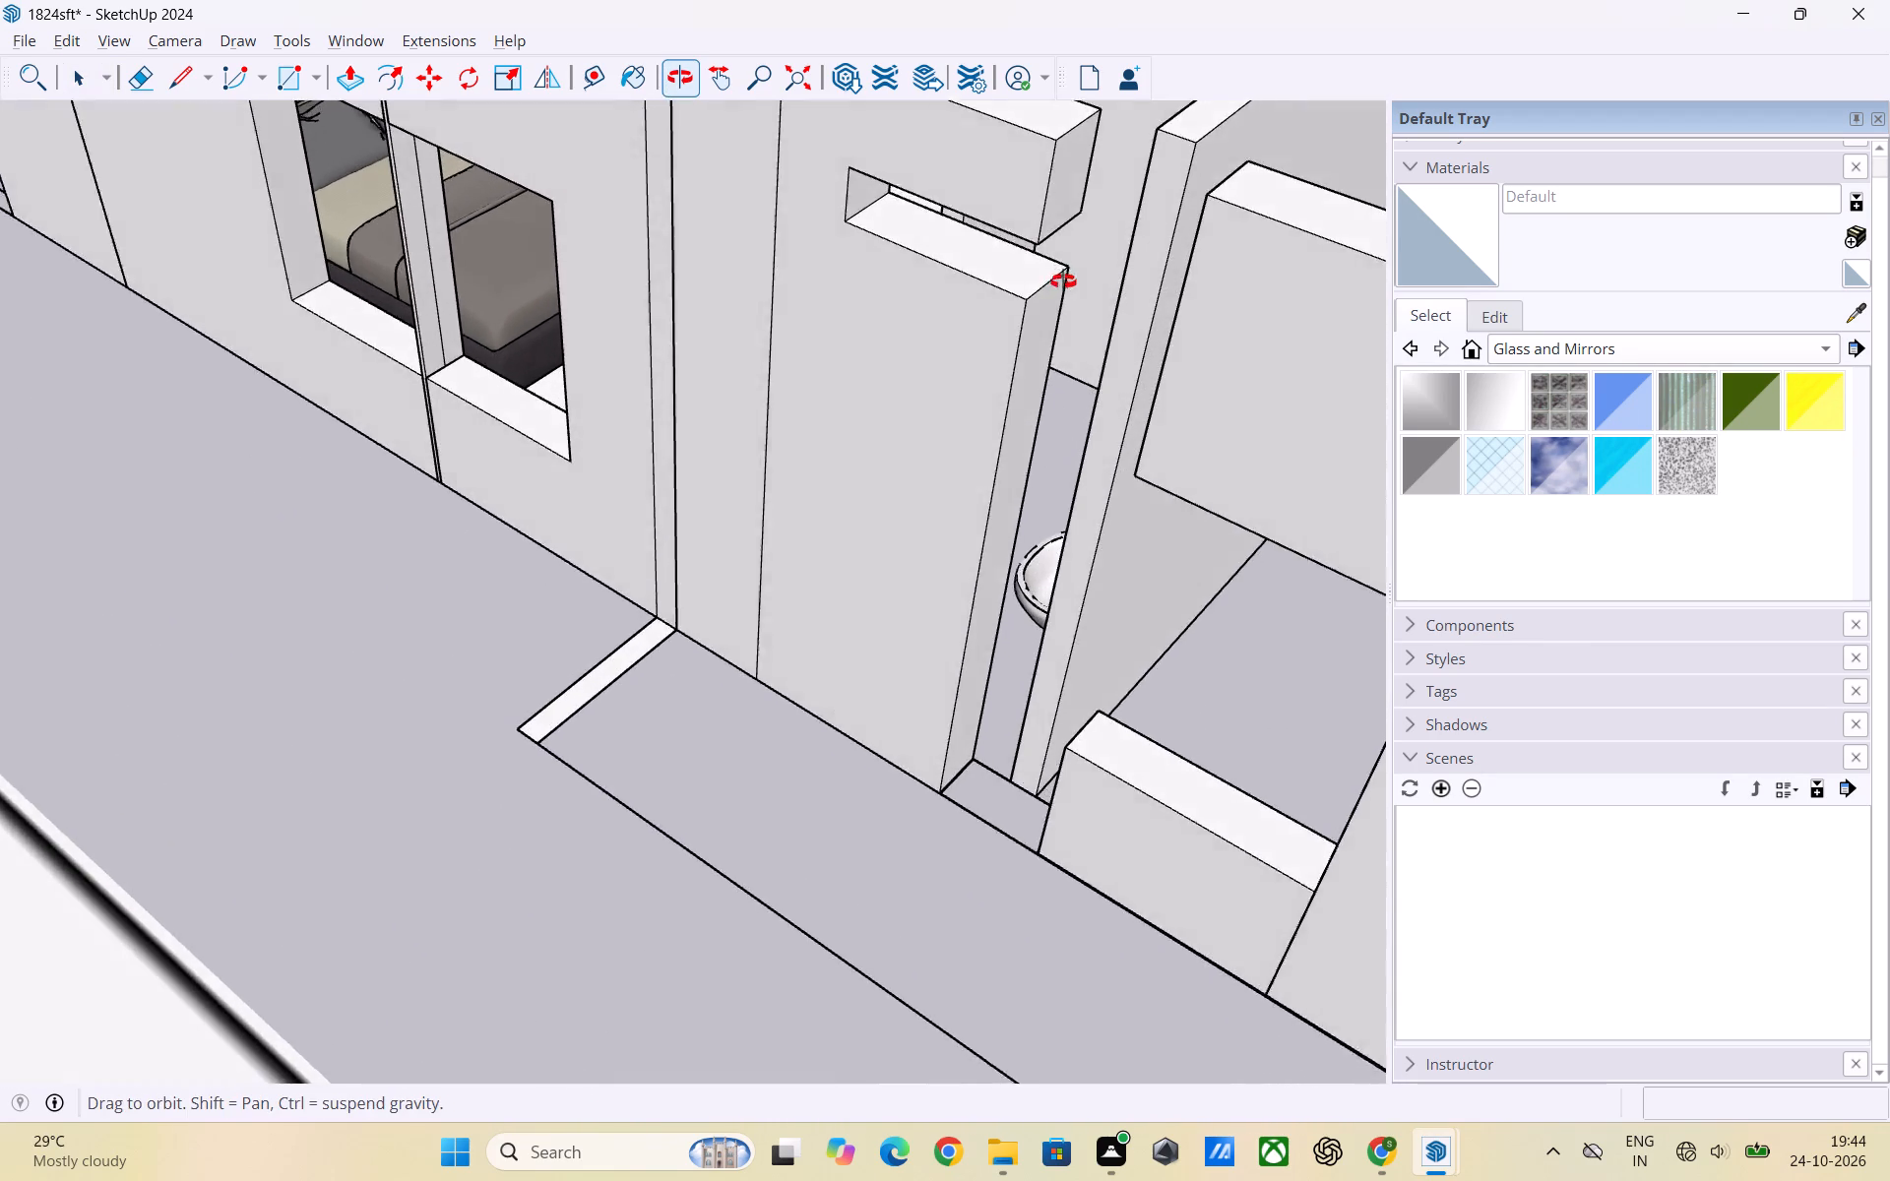
pyautogui.moveTo(1063, 281); pyautogui.dragTo(1097, 256, button='middle')
pyautogui.scroll(1, 1068, 217)
pyautogui.scroll(-6, 1045, 287)
pyautogui.moveTo(1022, 376); pyautogui.dragTo(1098, 414, button='middle')
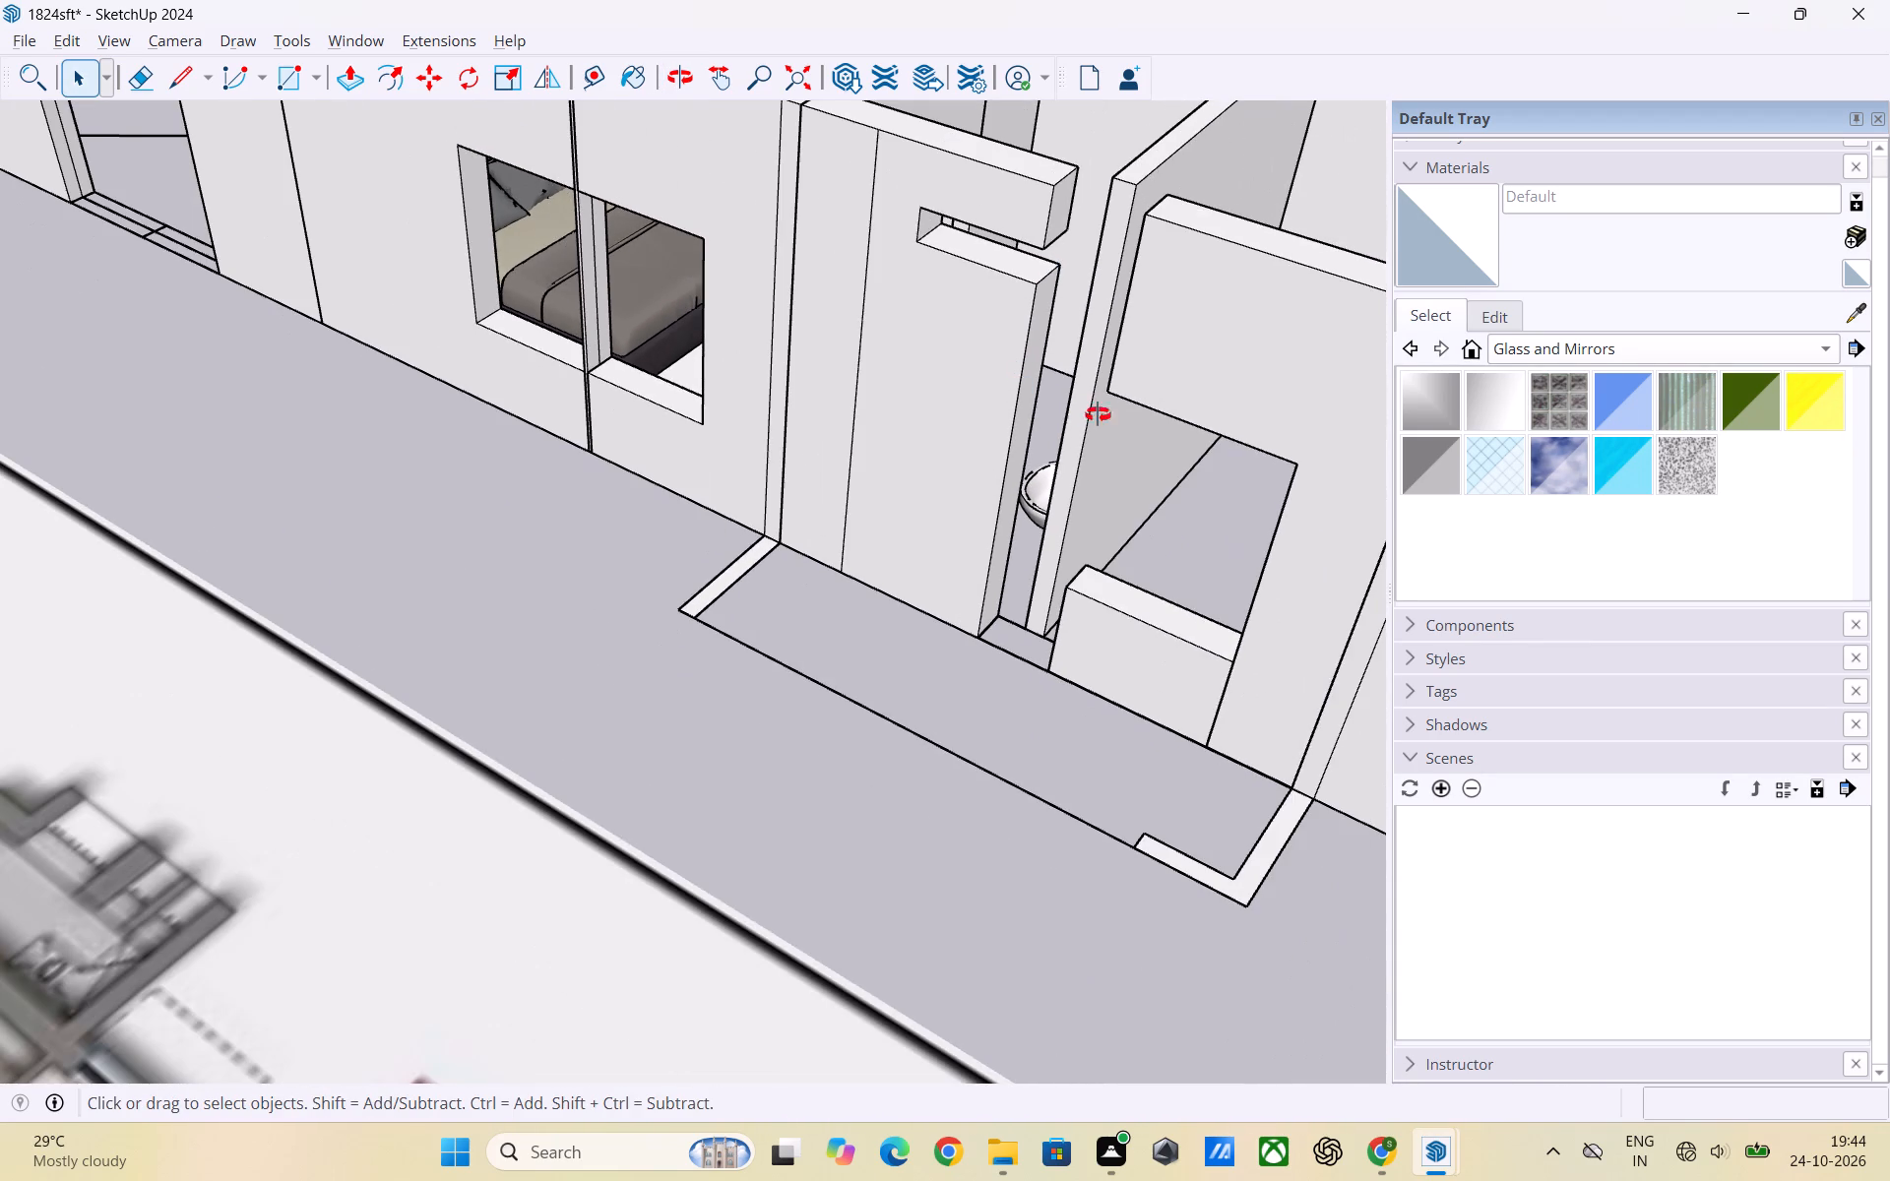
pyautogui.moveTo(1098, 414); pyautogui.dragTo(1161, 447, button='middle')
pyautogui.scroll(-4, 921, 427)
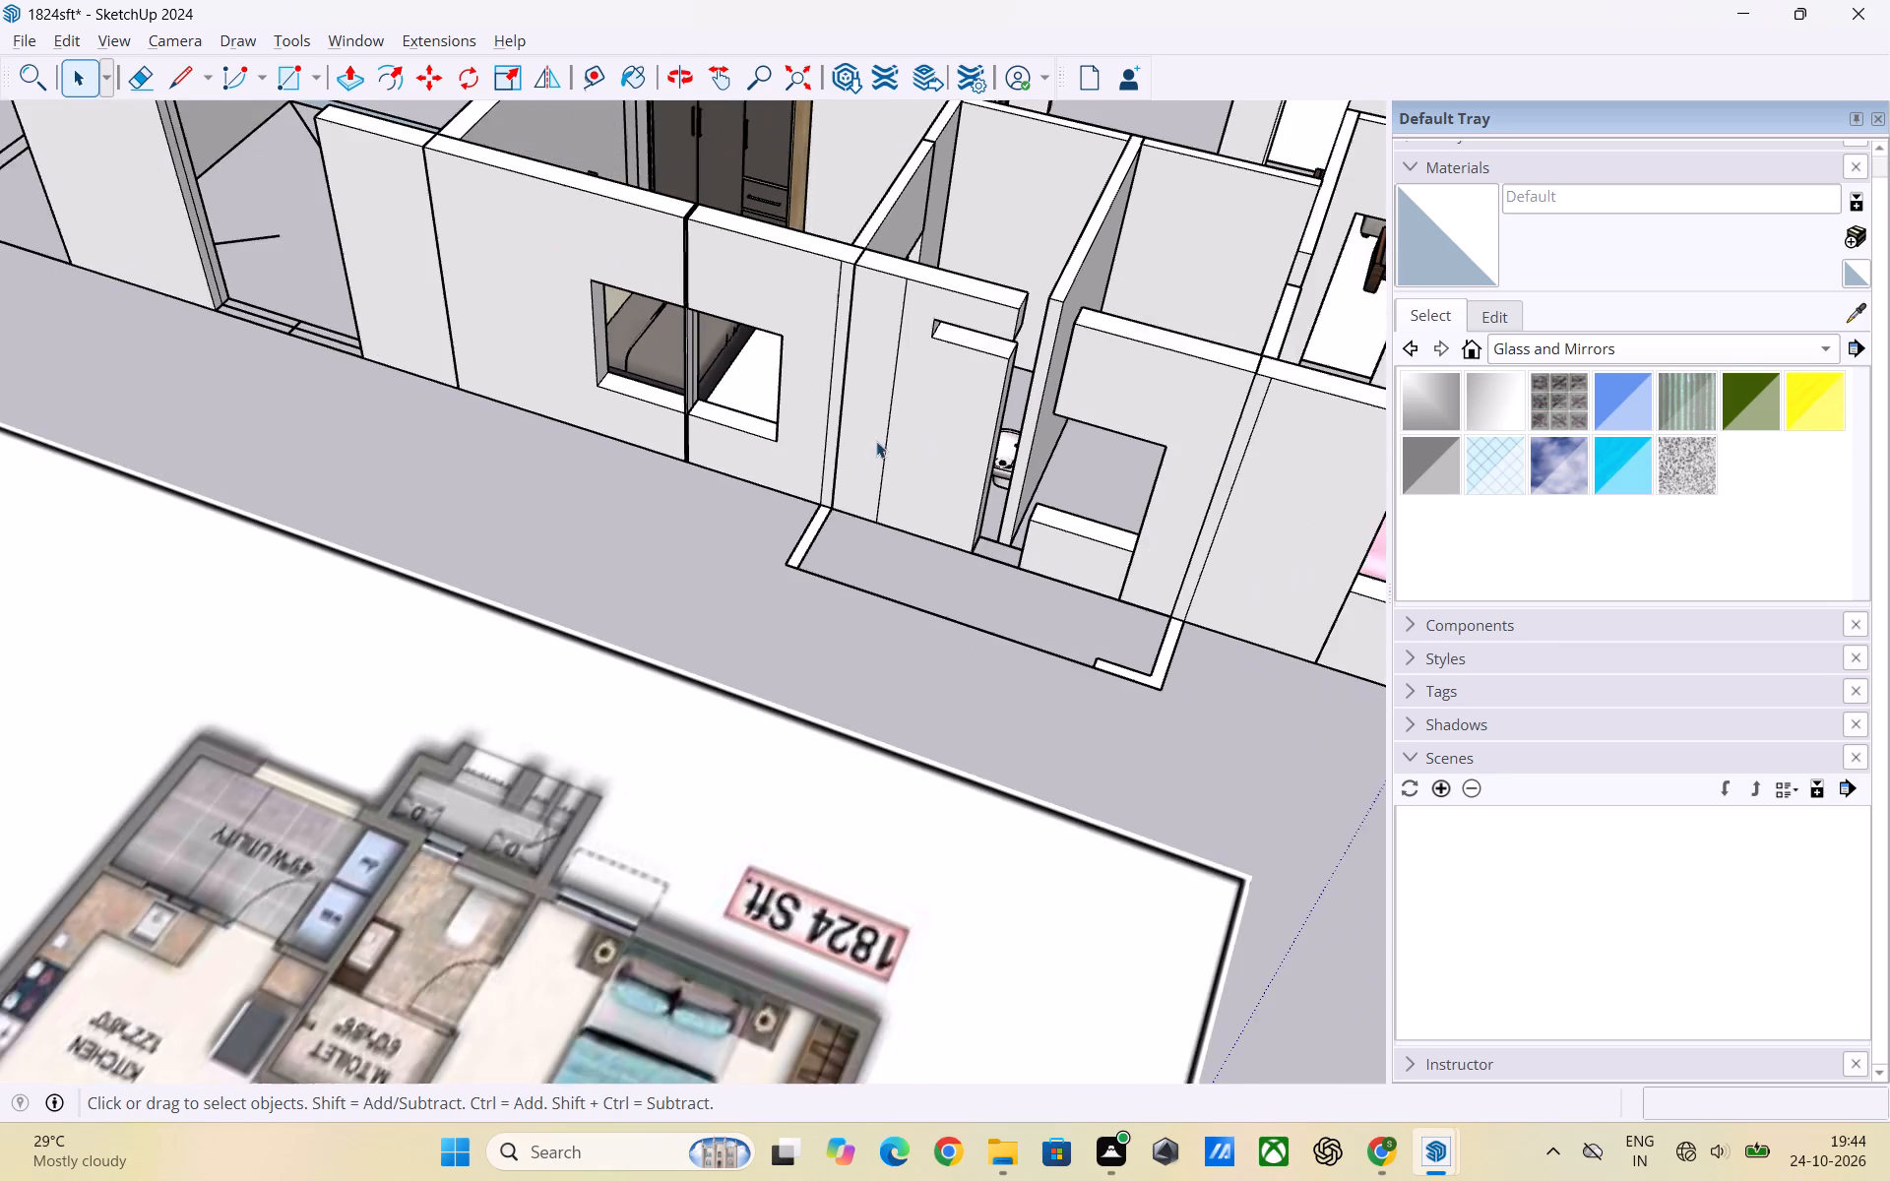
pyautogui.scroll(-4, 876, 441)
pyautogui.moveTo(827, 513); pyautogui.dragTo(922, 676, button='middle')
pyautogui.scroll(7, 1003, 564)
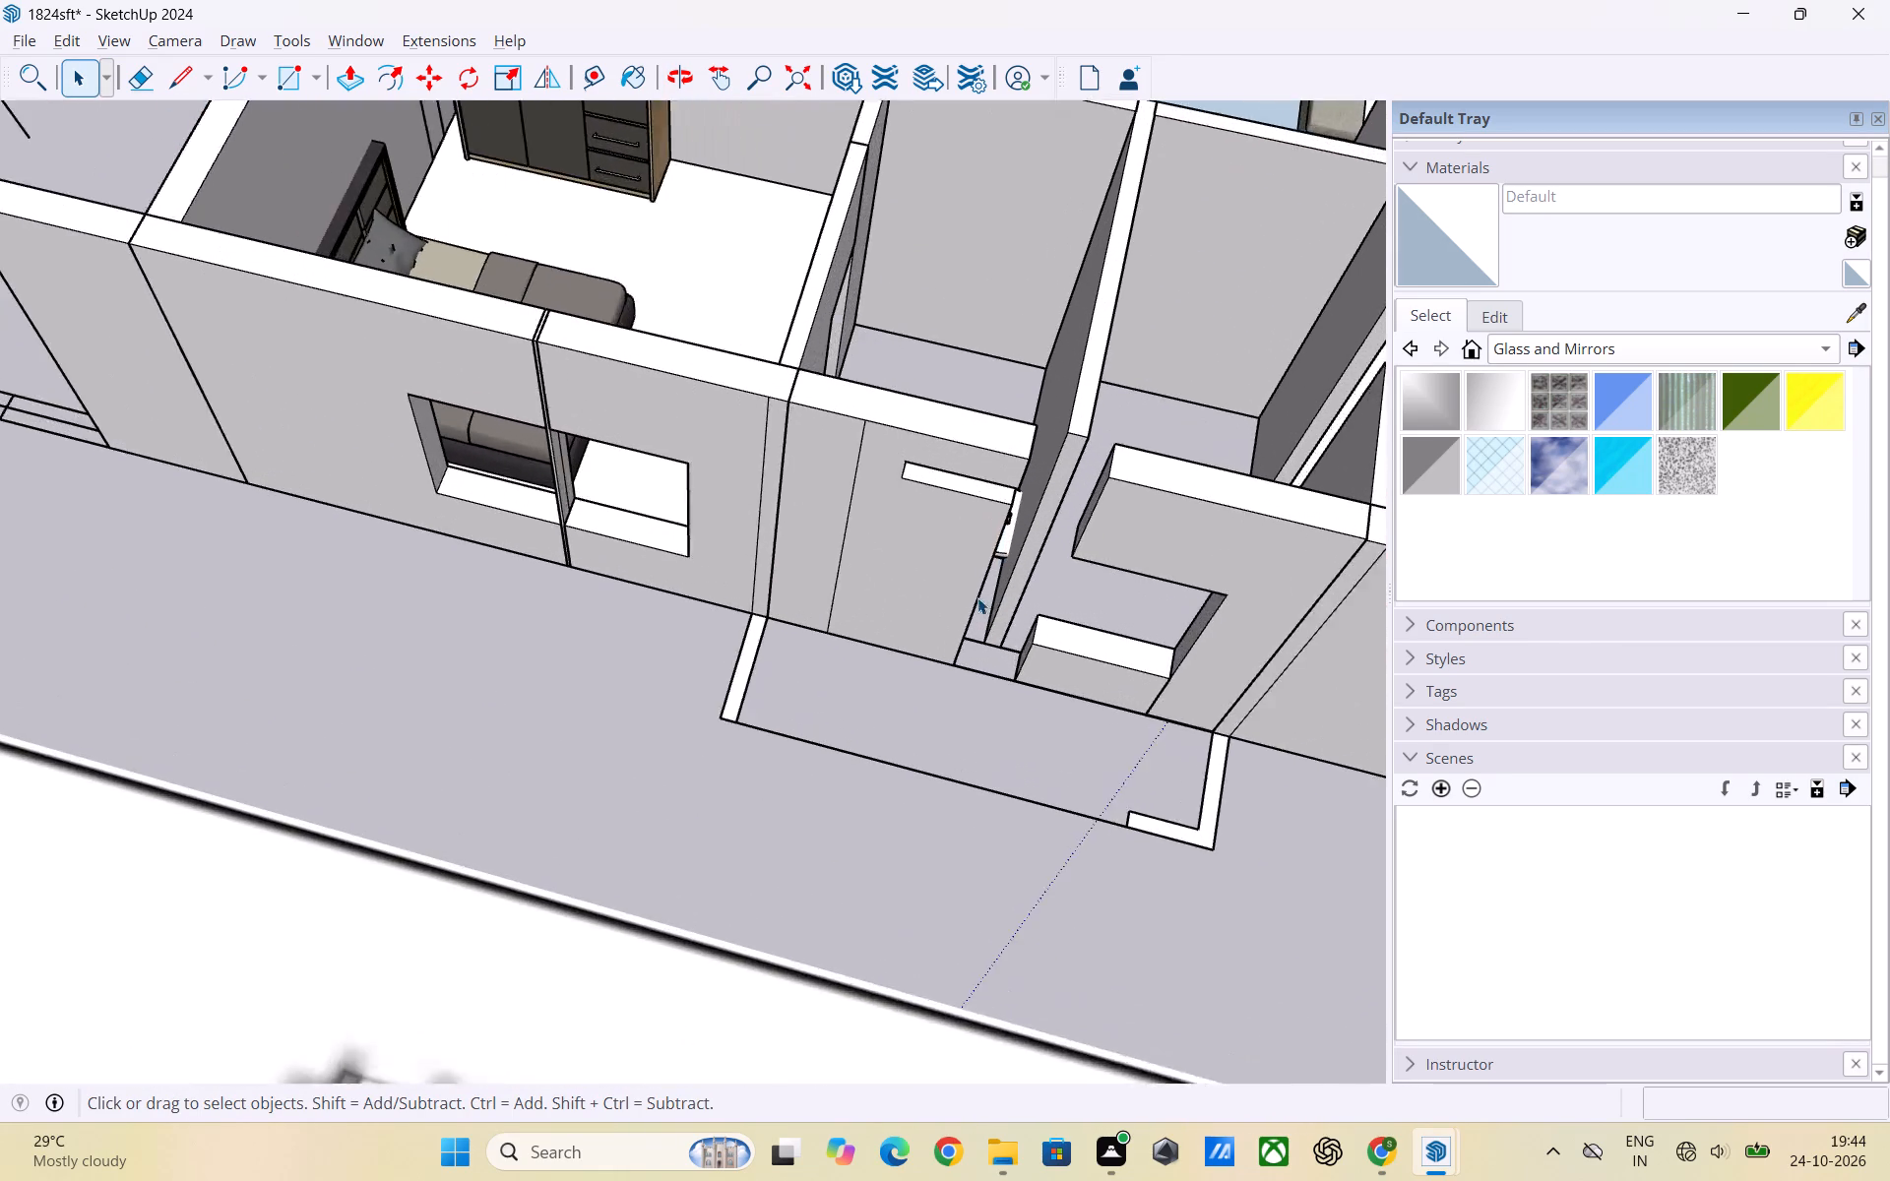
pyautogui.scroll(1, 977, 597)
pyautogui.scroll(-5, 531, 532)
pyautogui.scroll(9, 790, 550)
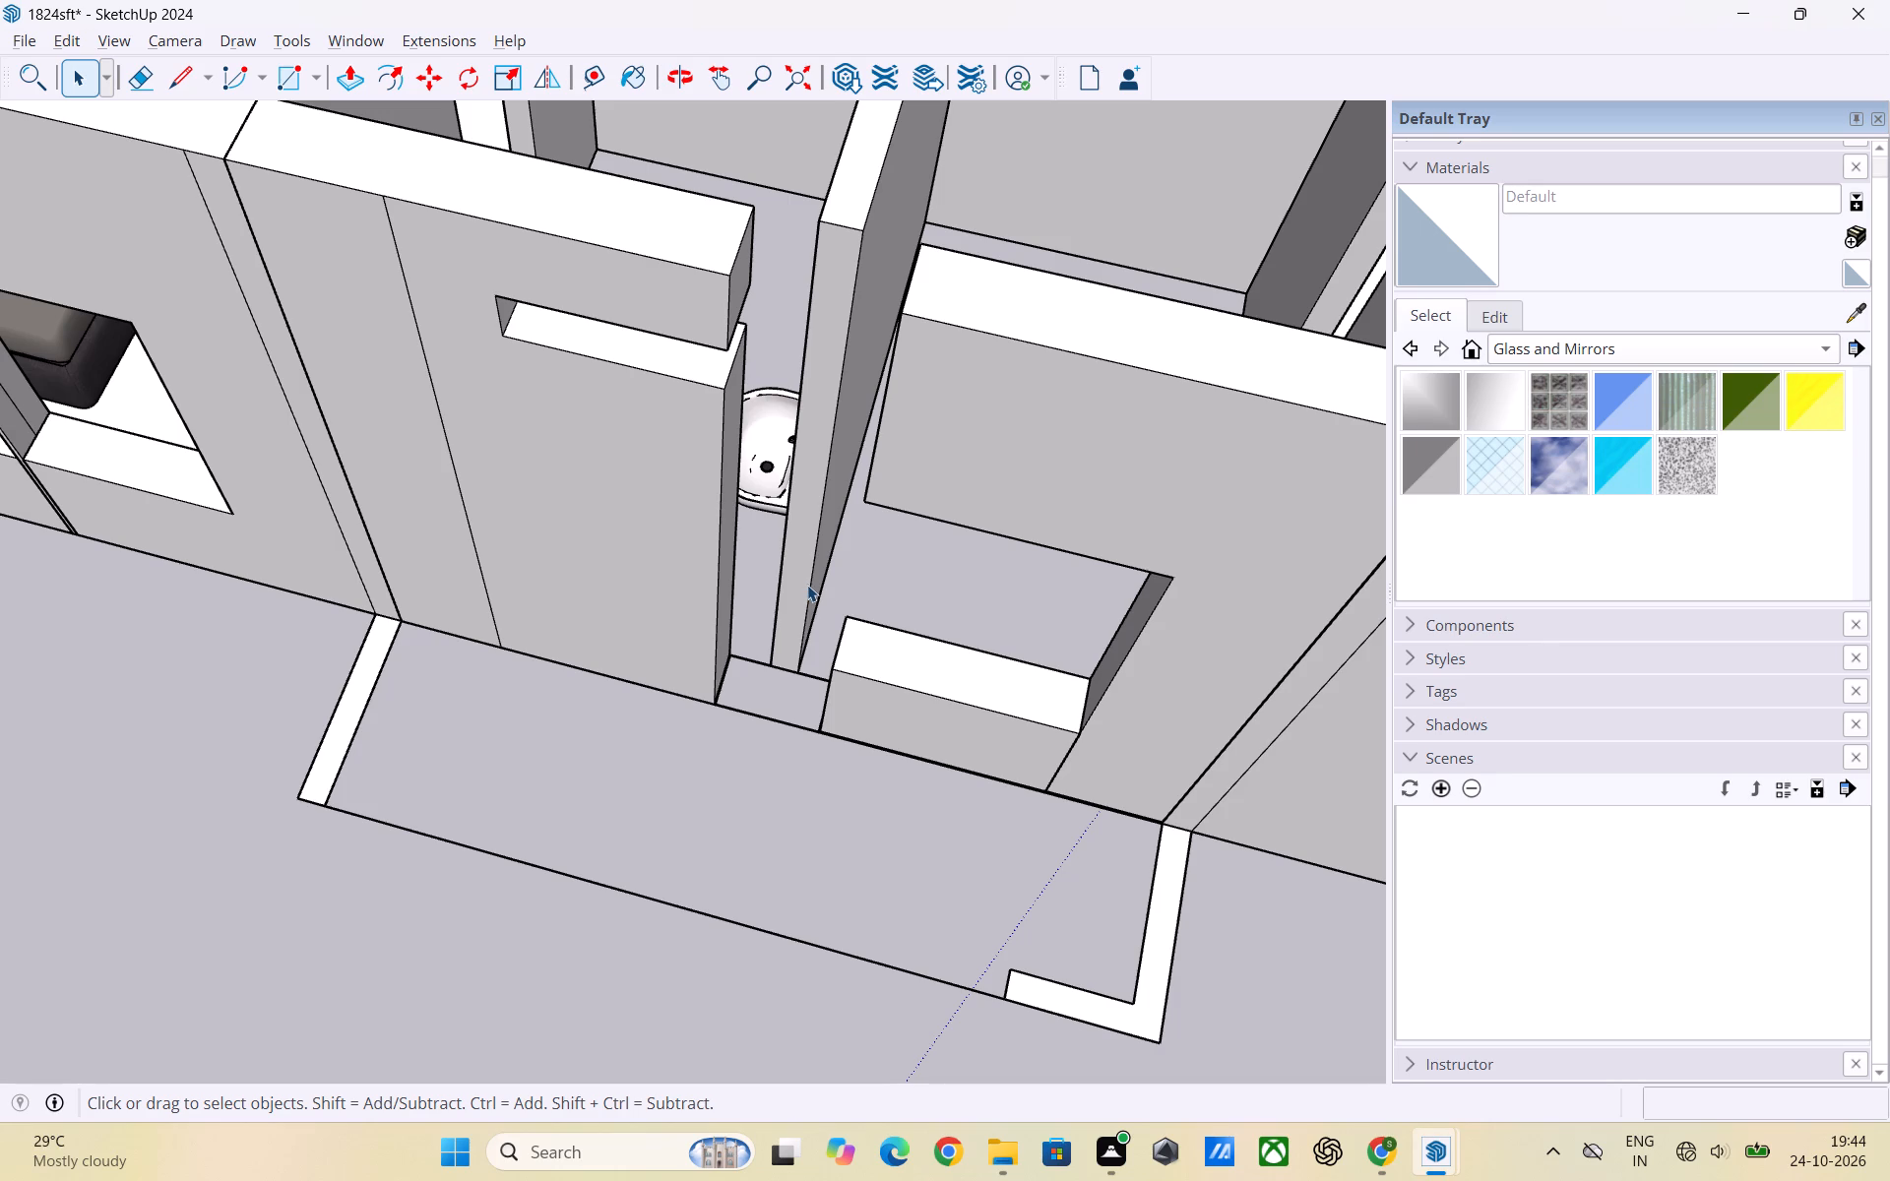
pyautogui.scroll(-1, 868, 533)
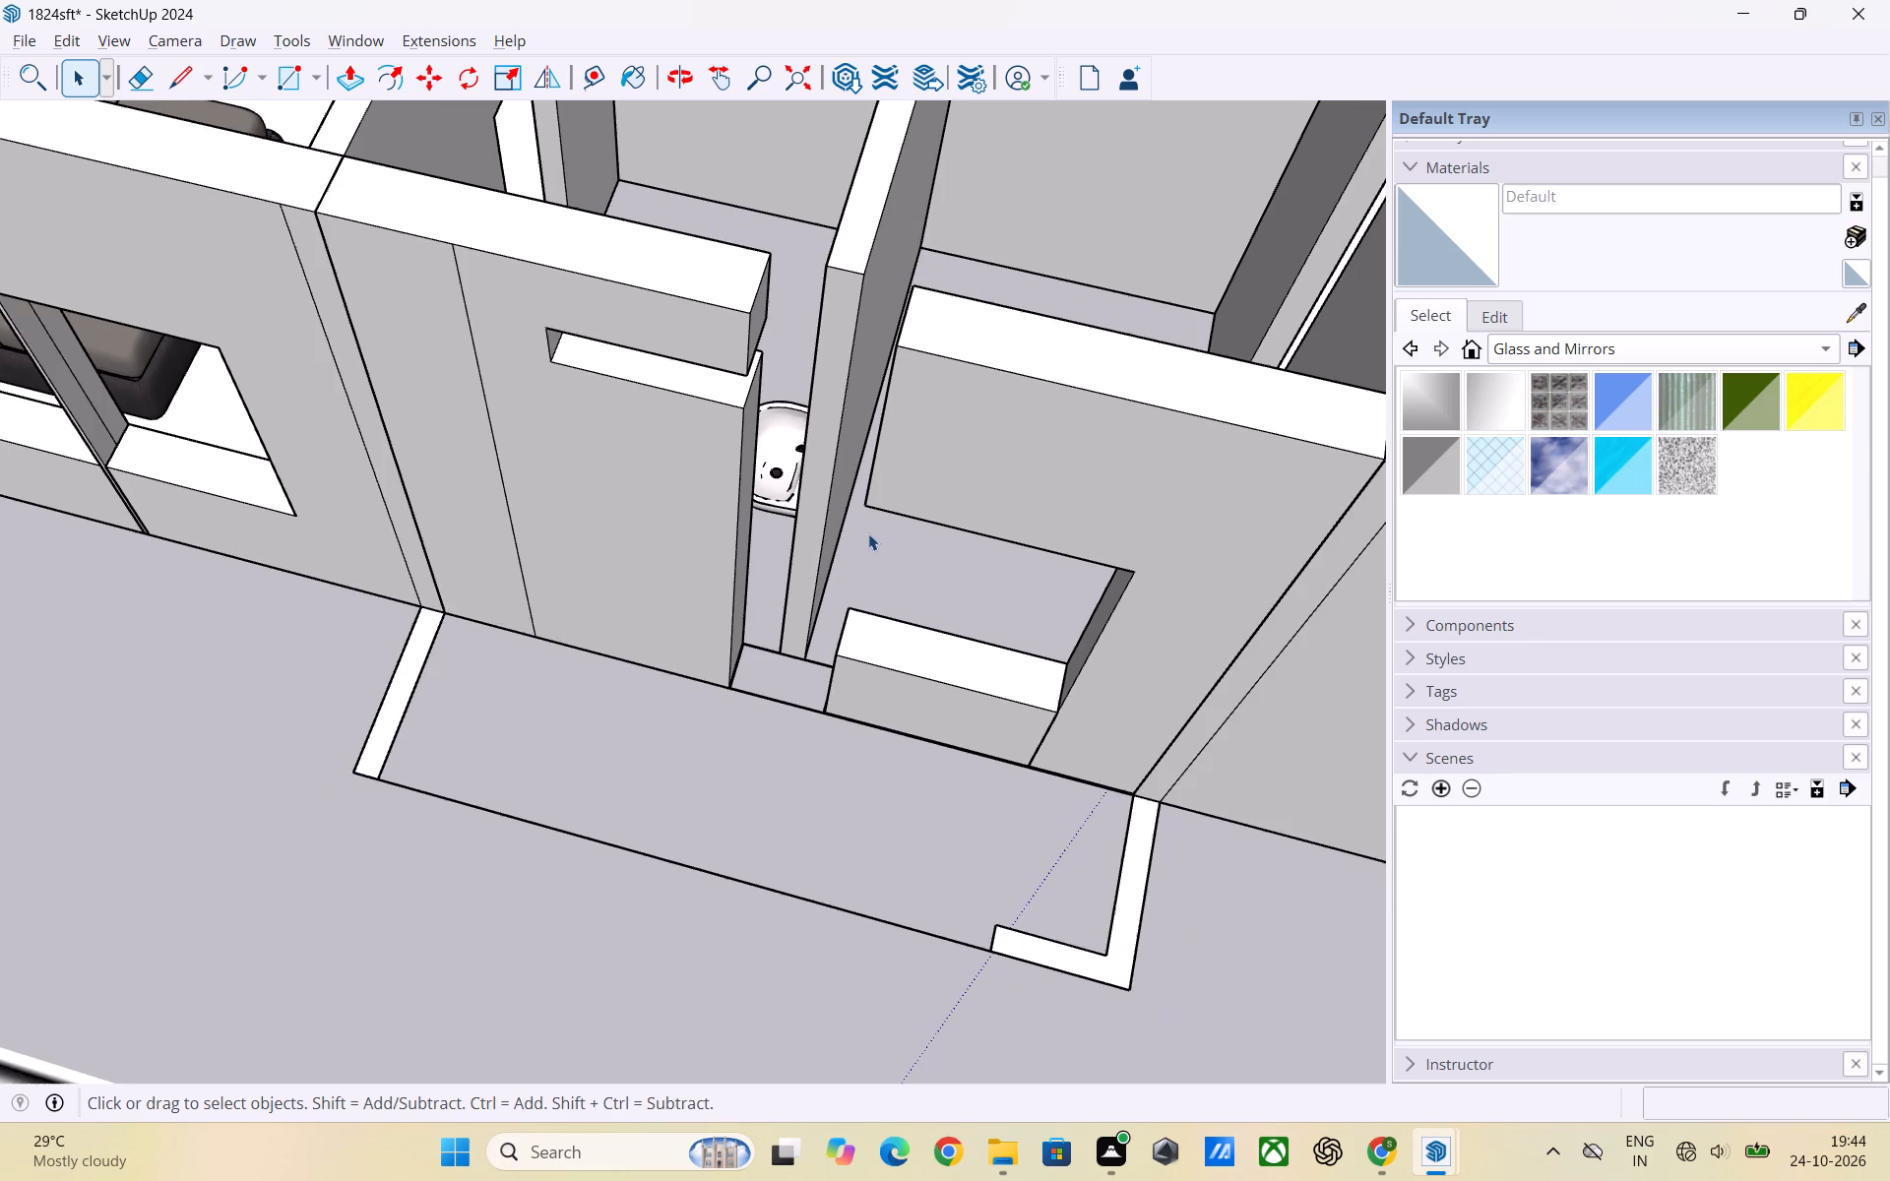
pyautogui.scroll(-5, 857, 556)
pyautogui.moveTo(825, 584); pyautogui.dragTo(679, 591, button='middle')
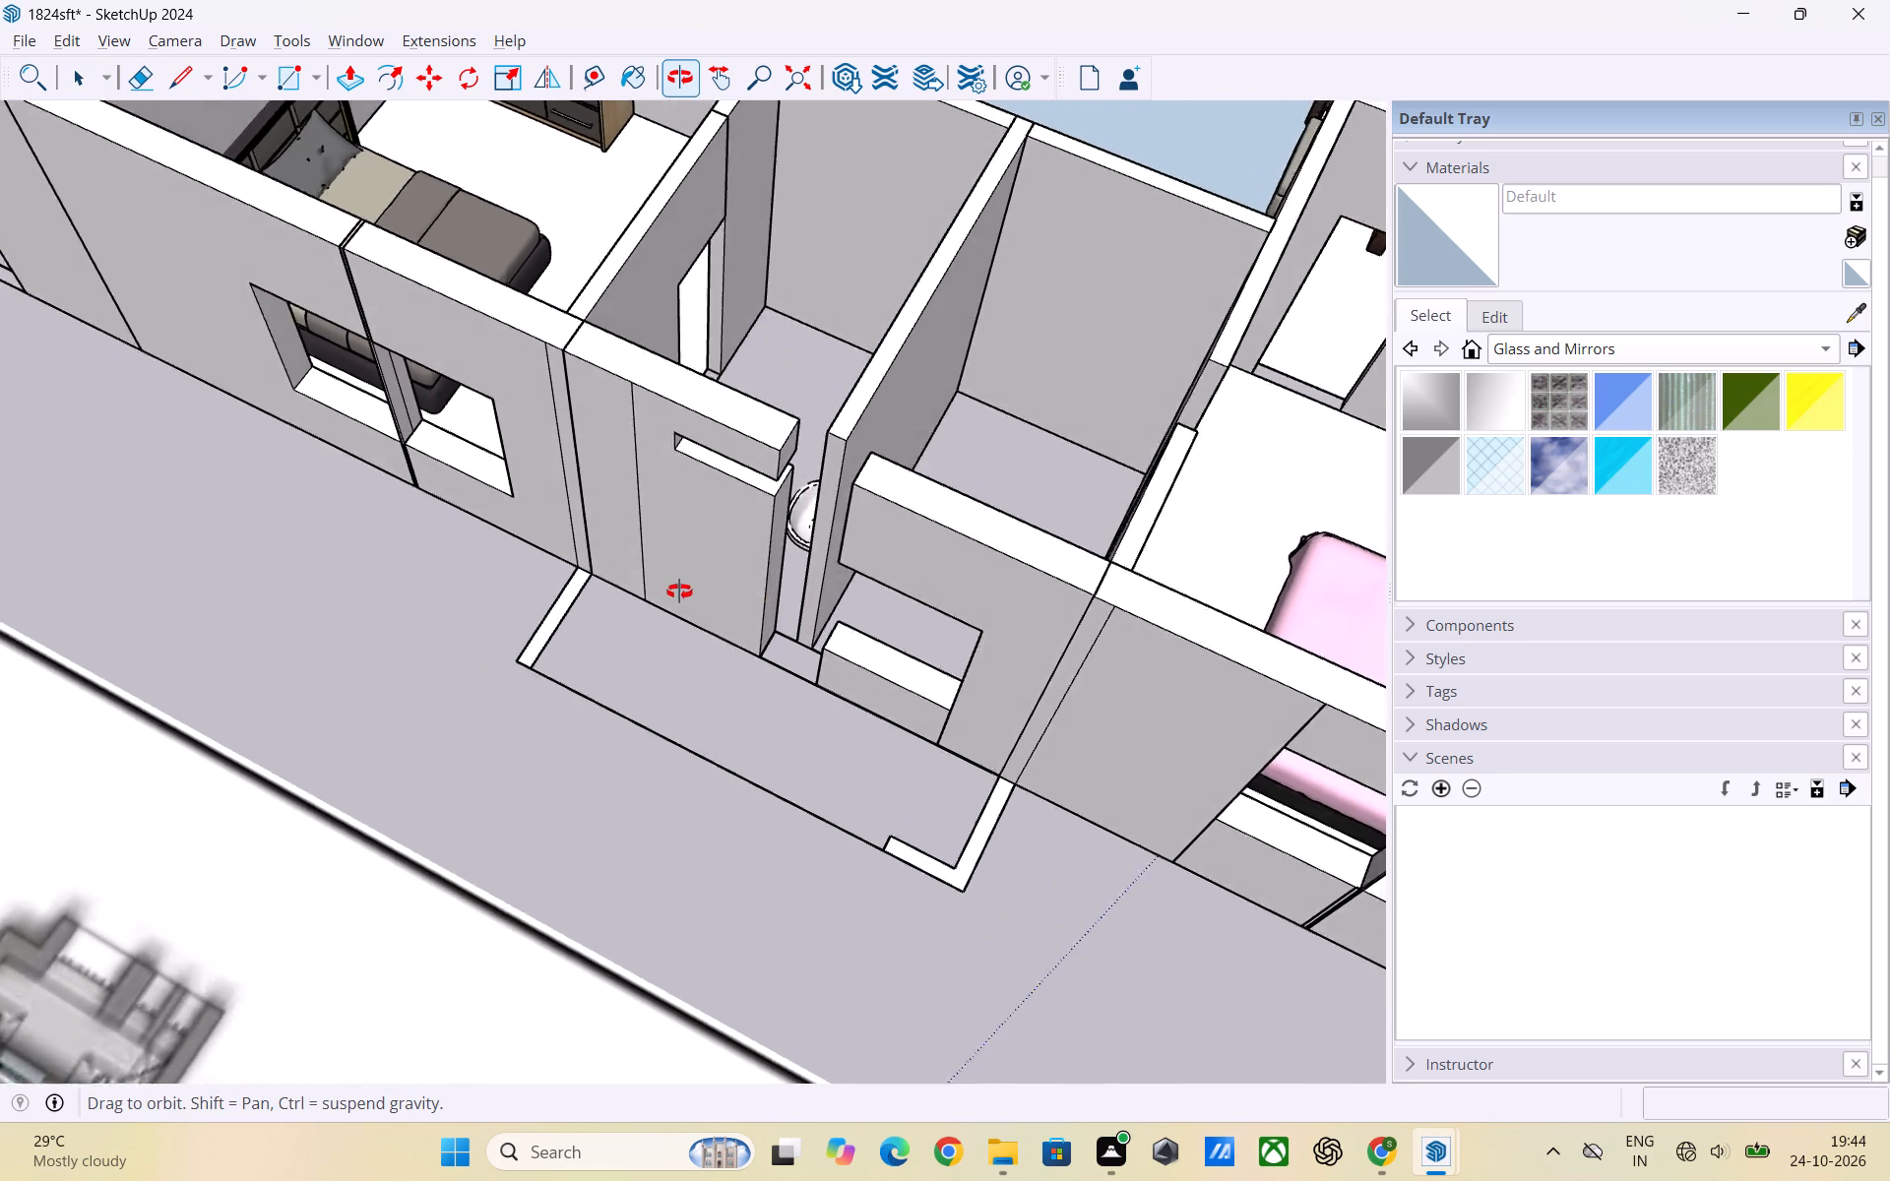
pyautogui.moveTo(679, 591); pyautogui.dragTo(543, 559, button='middle')
pyautogui.scroll(3, 776, 422)
pyautogui.moveTo(747, 478); pyautogui.dragTo(777, 299, button='middle')
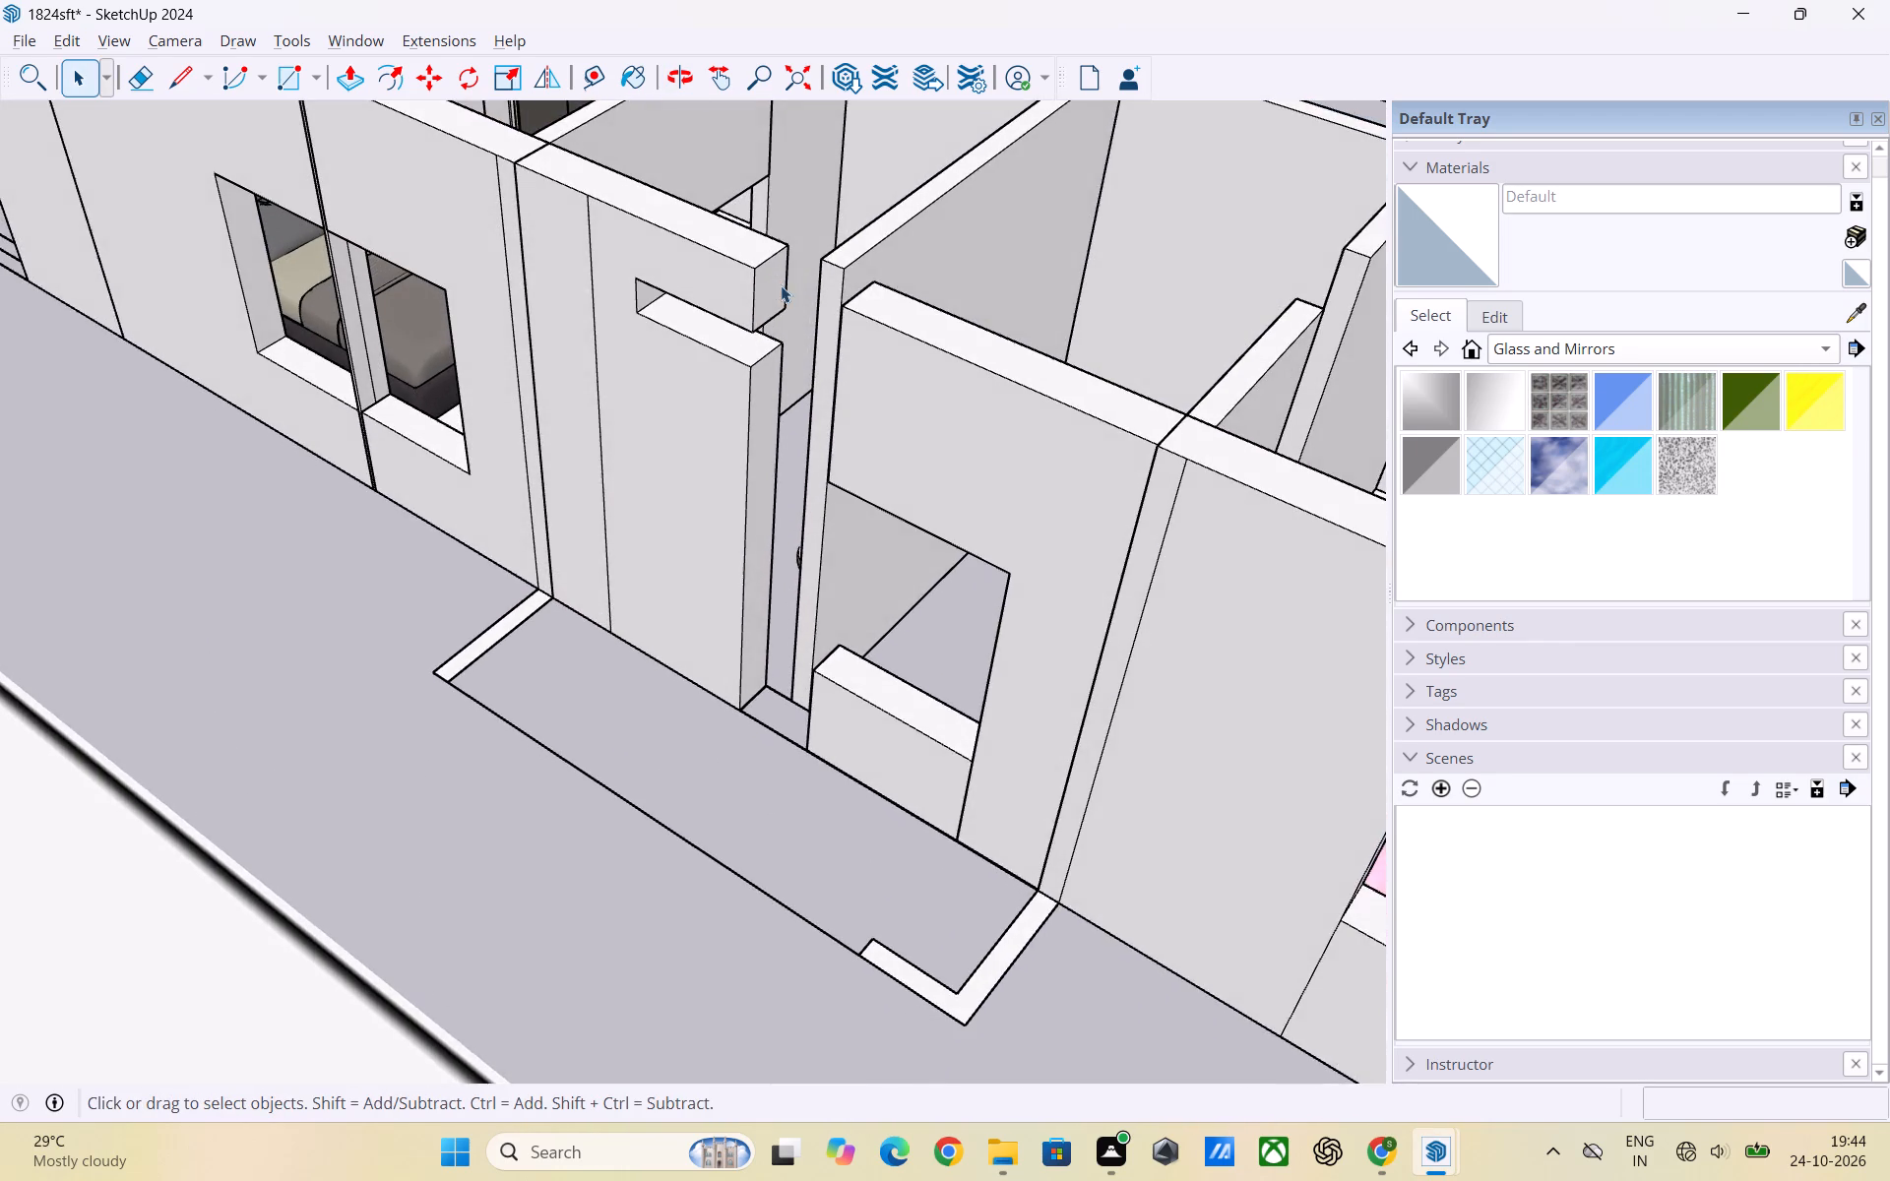
pyautogui.scroll(3, 764, 348)
pyautogui.moveTo(764, 348); pyautogui.dragTo(891, 278, button='middle')
pyautogui.scroll(-3, 913, 427)
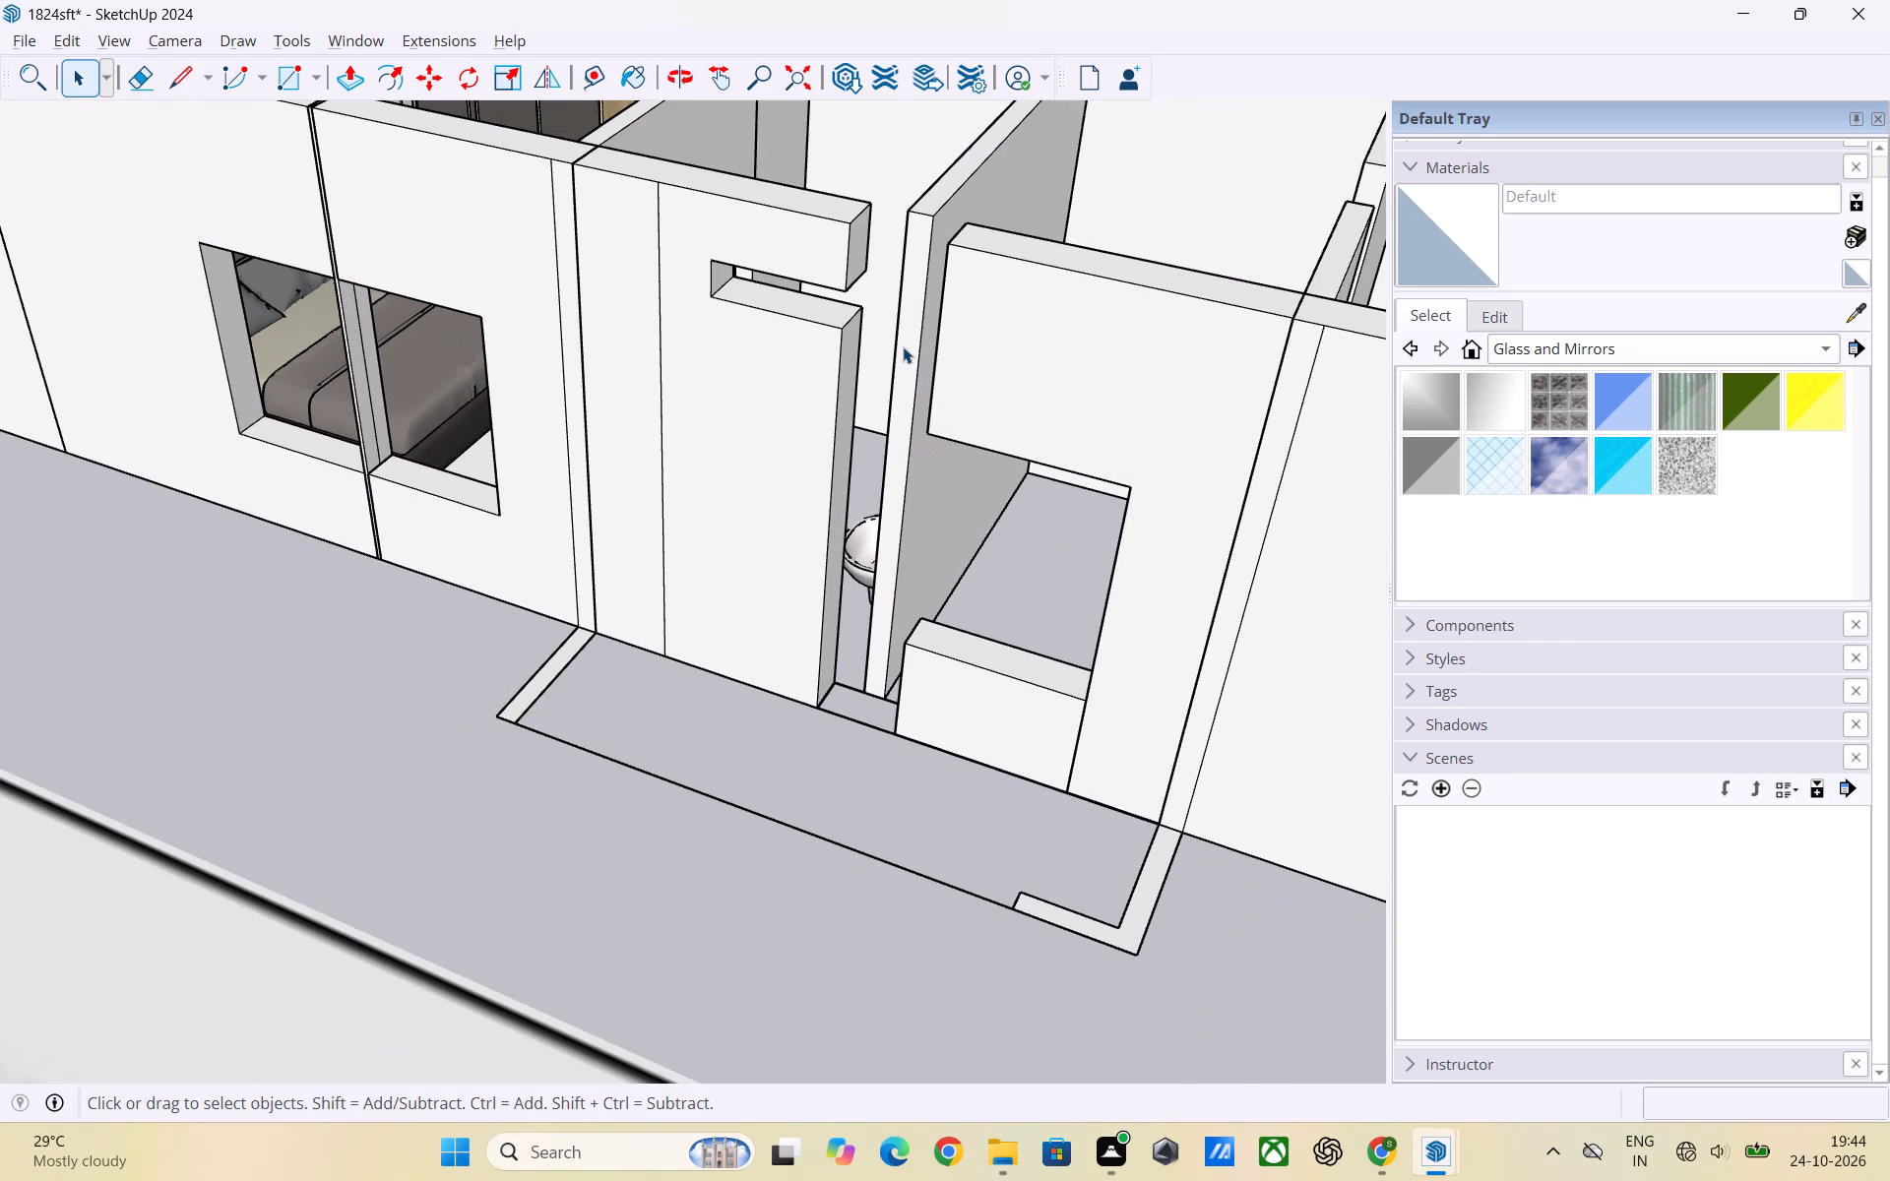
pyautogui.moveTo(818, 287); pyautogui.dragTo(888, 210, button='middle')
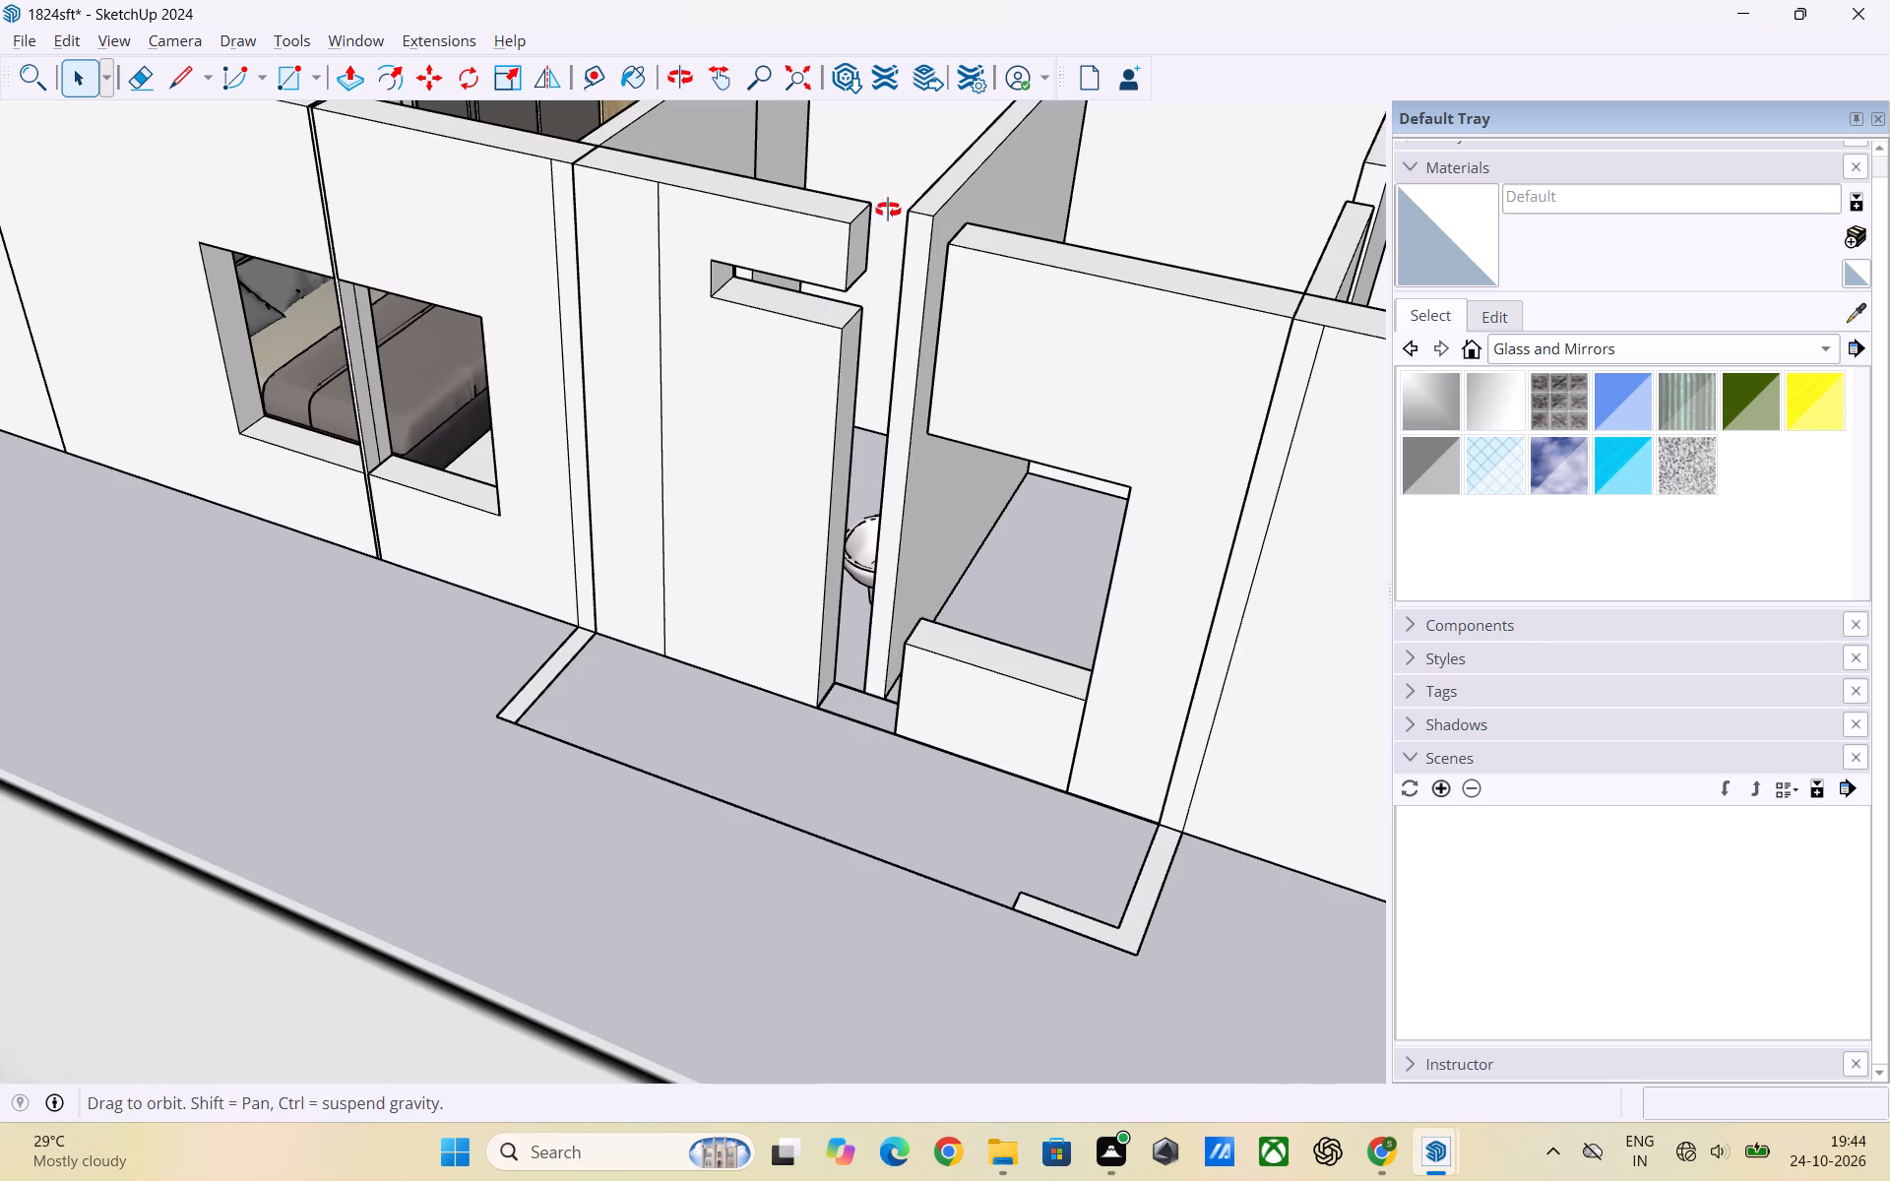
pyautogui.moveTo(888, 210); pyautogui.dragTo(905, 182, button='middle')
pyautogui.scroll(5, 889, 182)
pyautogui.moveTo(881, 265); pyautogui.dragTo(879, 359, button='middle')
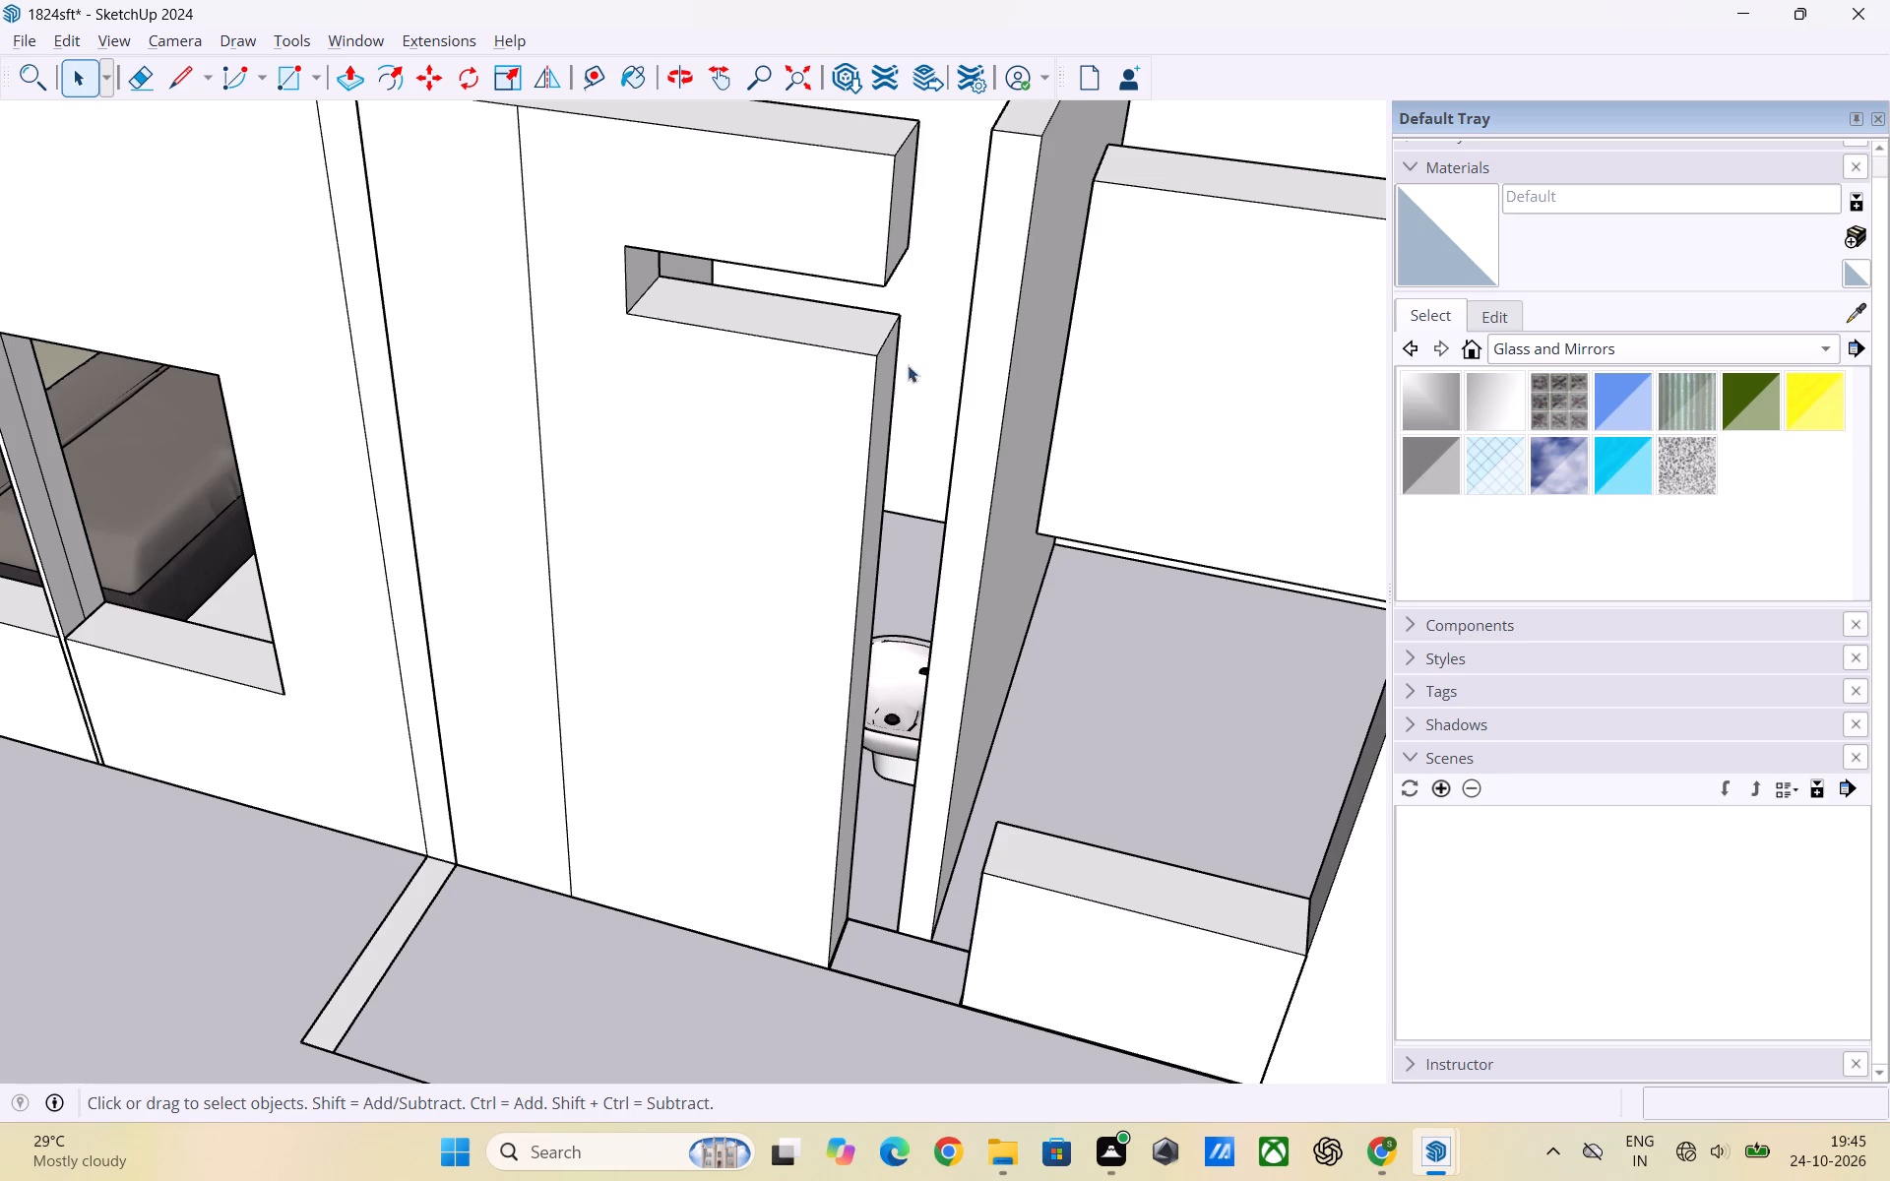
pyautogui.scroll(1, 883, 273)
pyautogui.scroll(-1, 874, 303)
pyautogui.moveTo(871, 309); pyautogui.dragTo(696, 348, button='middle')
pyautogui.scroll(3, 791, 314)
pyautogui.scroll(-1, 802, 291)
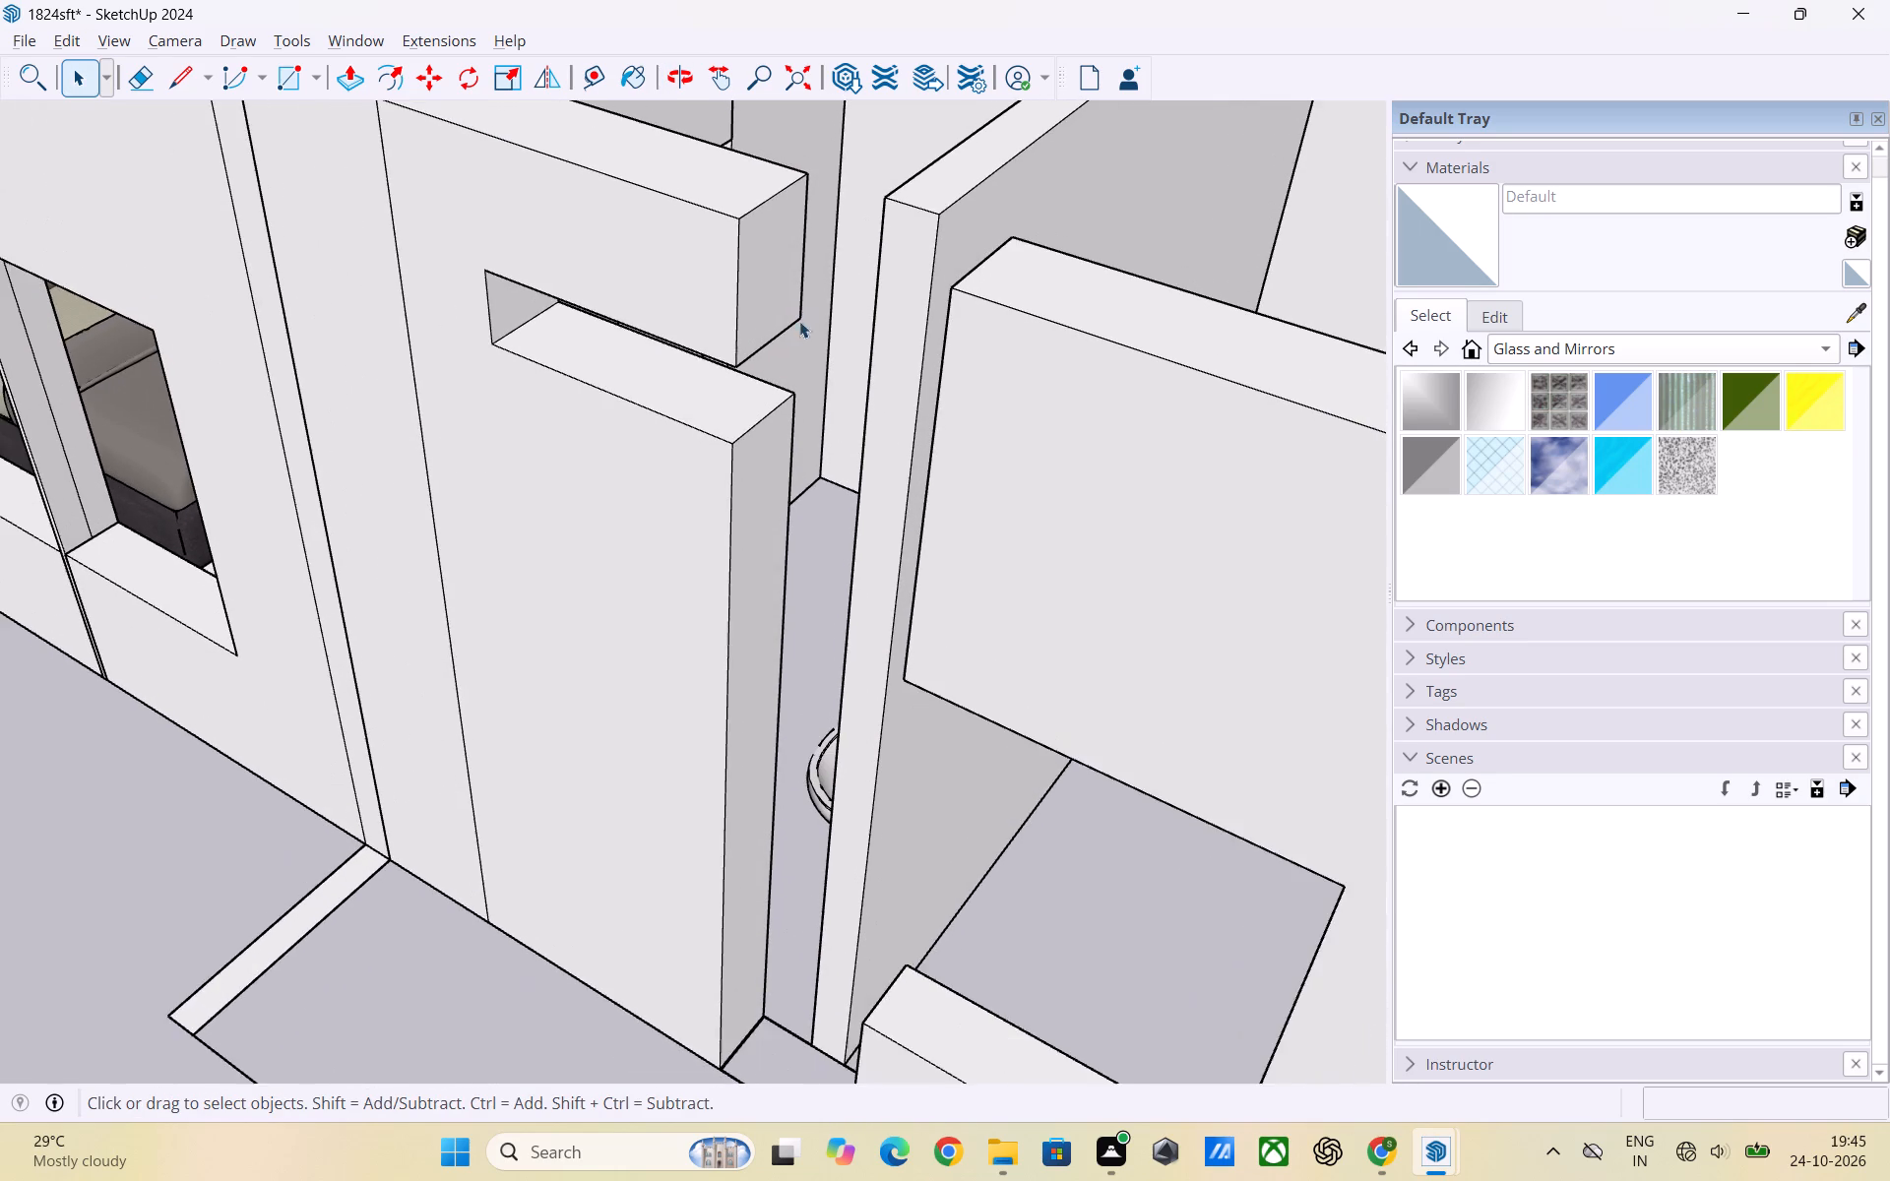
pyautogui.scroll(-1, 799, 321)
pyautogui.moveTo(728, 334); pyautogui.dragTo(767, 239, button='middle')
pyautogui.scroll(3, 775, 216)
pyautogui.scroll(-2, 855, 312)
pyautogui.moveTo(859, 341); pyautogui.dragTo(858, 405, button='middle')
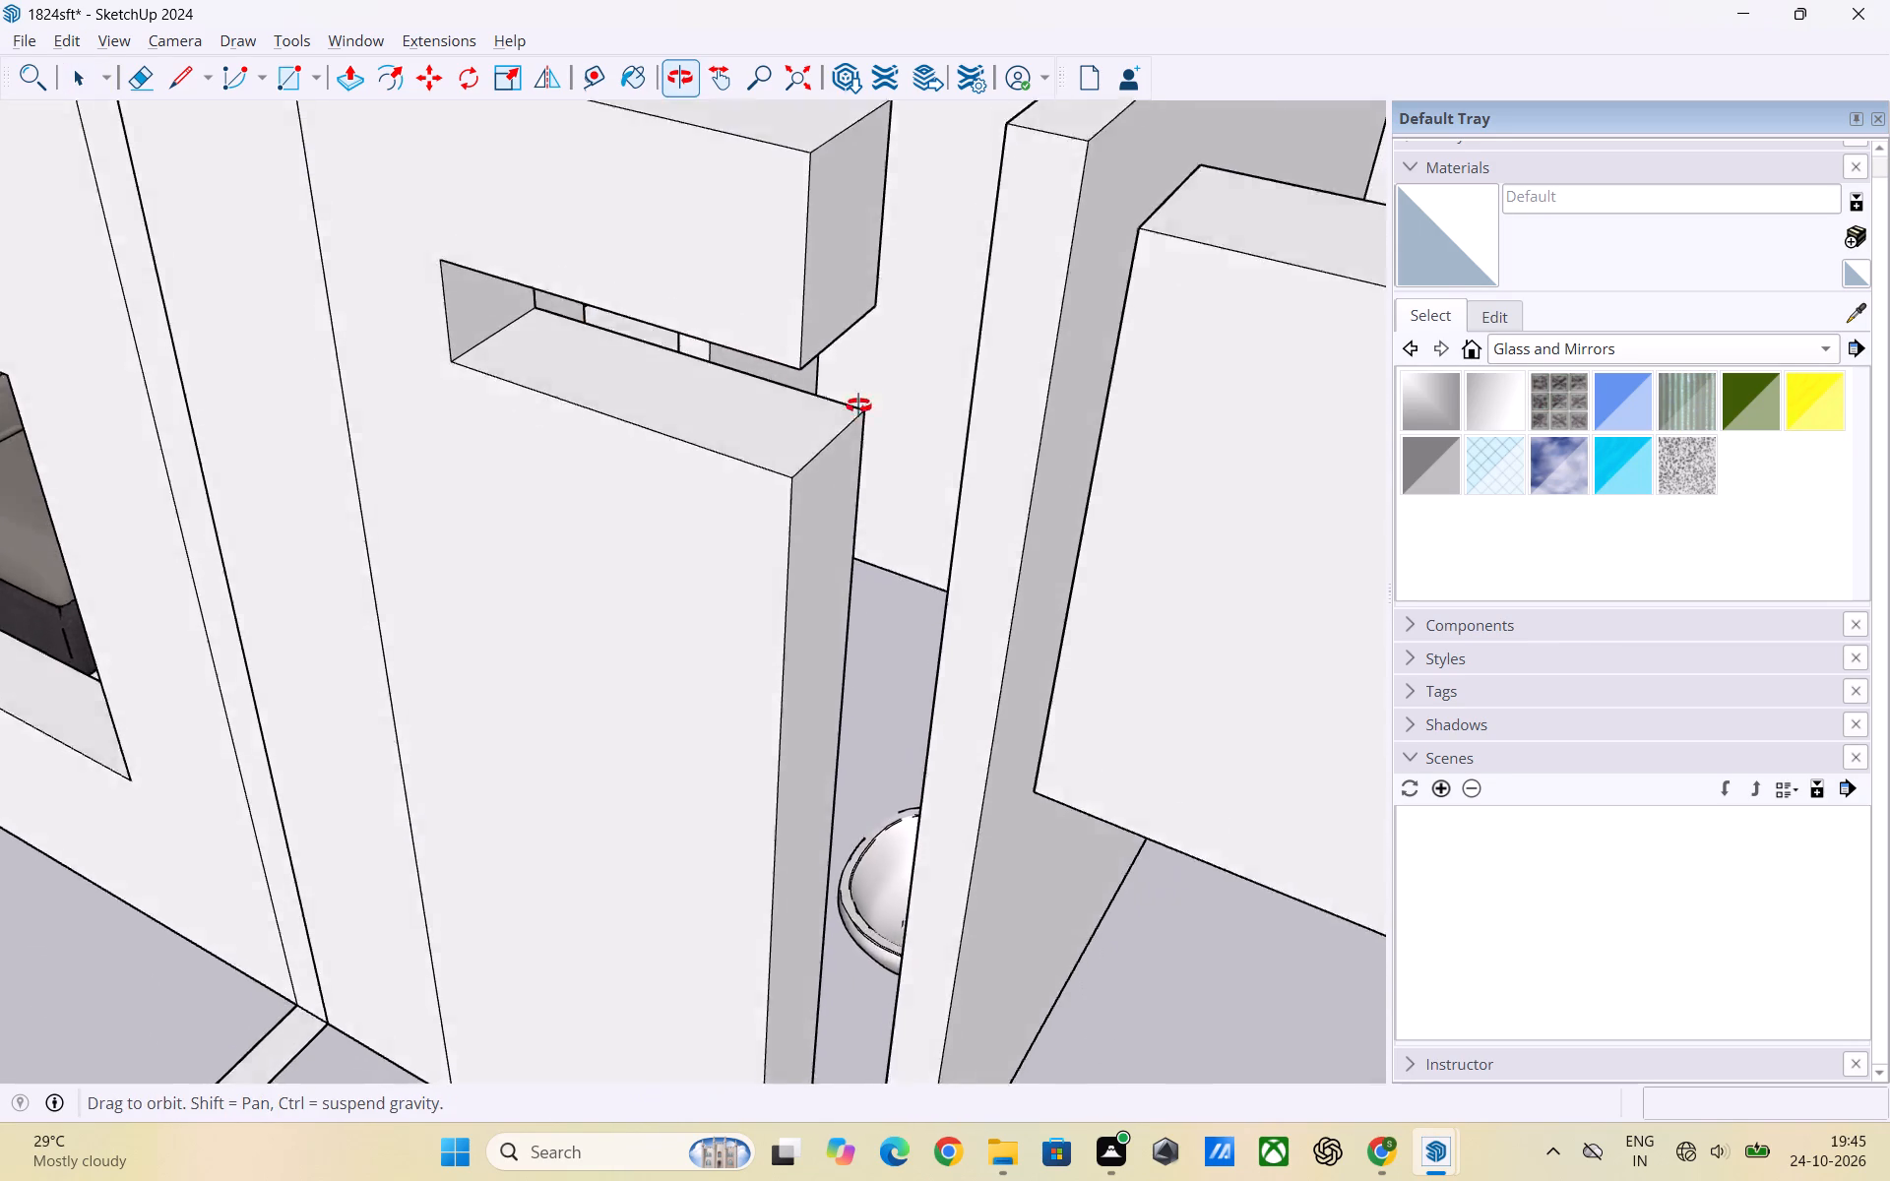
pyautogui.moveTo(858, 405); pyautogui.dragTo(718, 426, button='middle')
pyautogui.scroll(3, 622, 366)
pyautogui.moveTo(588, 395); pyautogui.dragTo(814, 373, button='middle')
pyautogui.scroll(-2, 1089, 415)
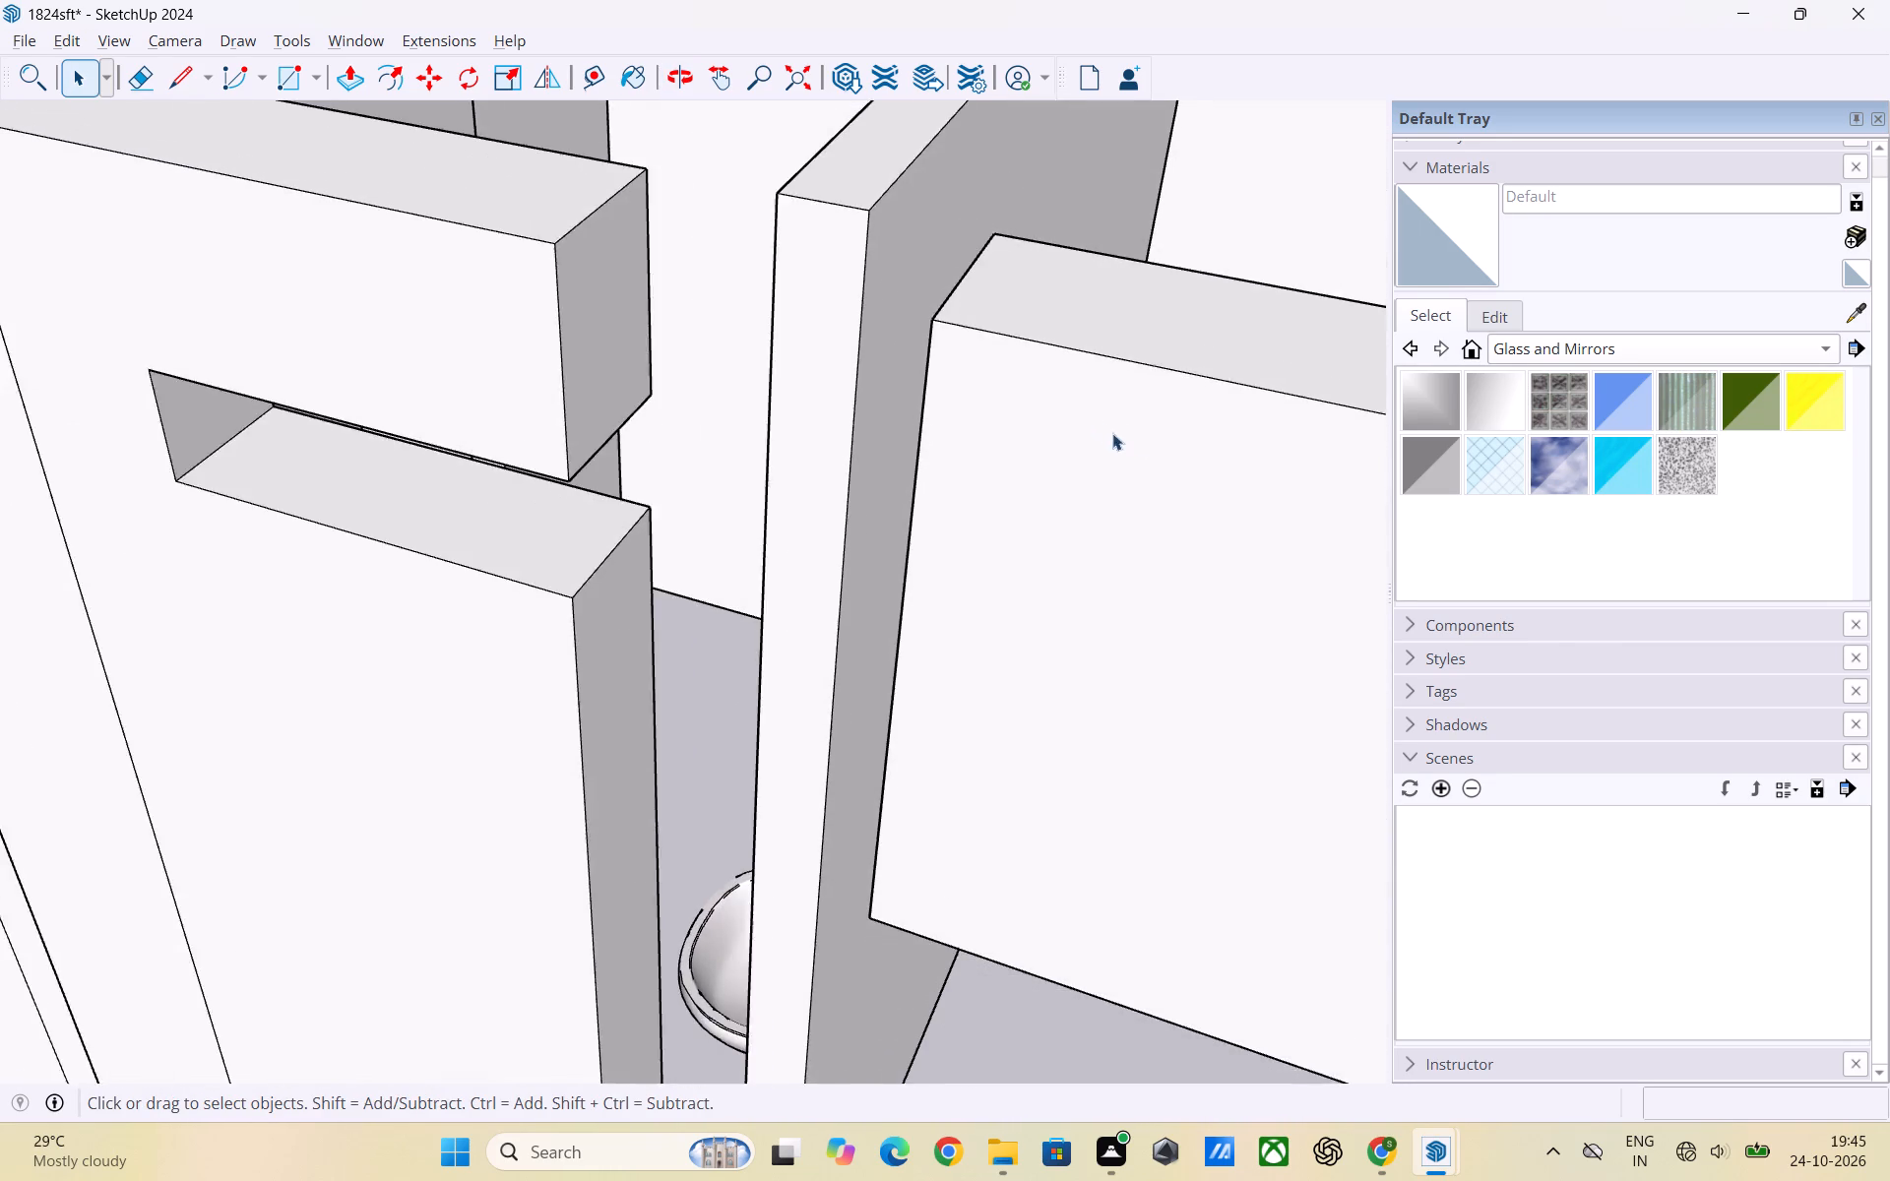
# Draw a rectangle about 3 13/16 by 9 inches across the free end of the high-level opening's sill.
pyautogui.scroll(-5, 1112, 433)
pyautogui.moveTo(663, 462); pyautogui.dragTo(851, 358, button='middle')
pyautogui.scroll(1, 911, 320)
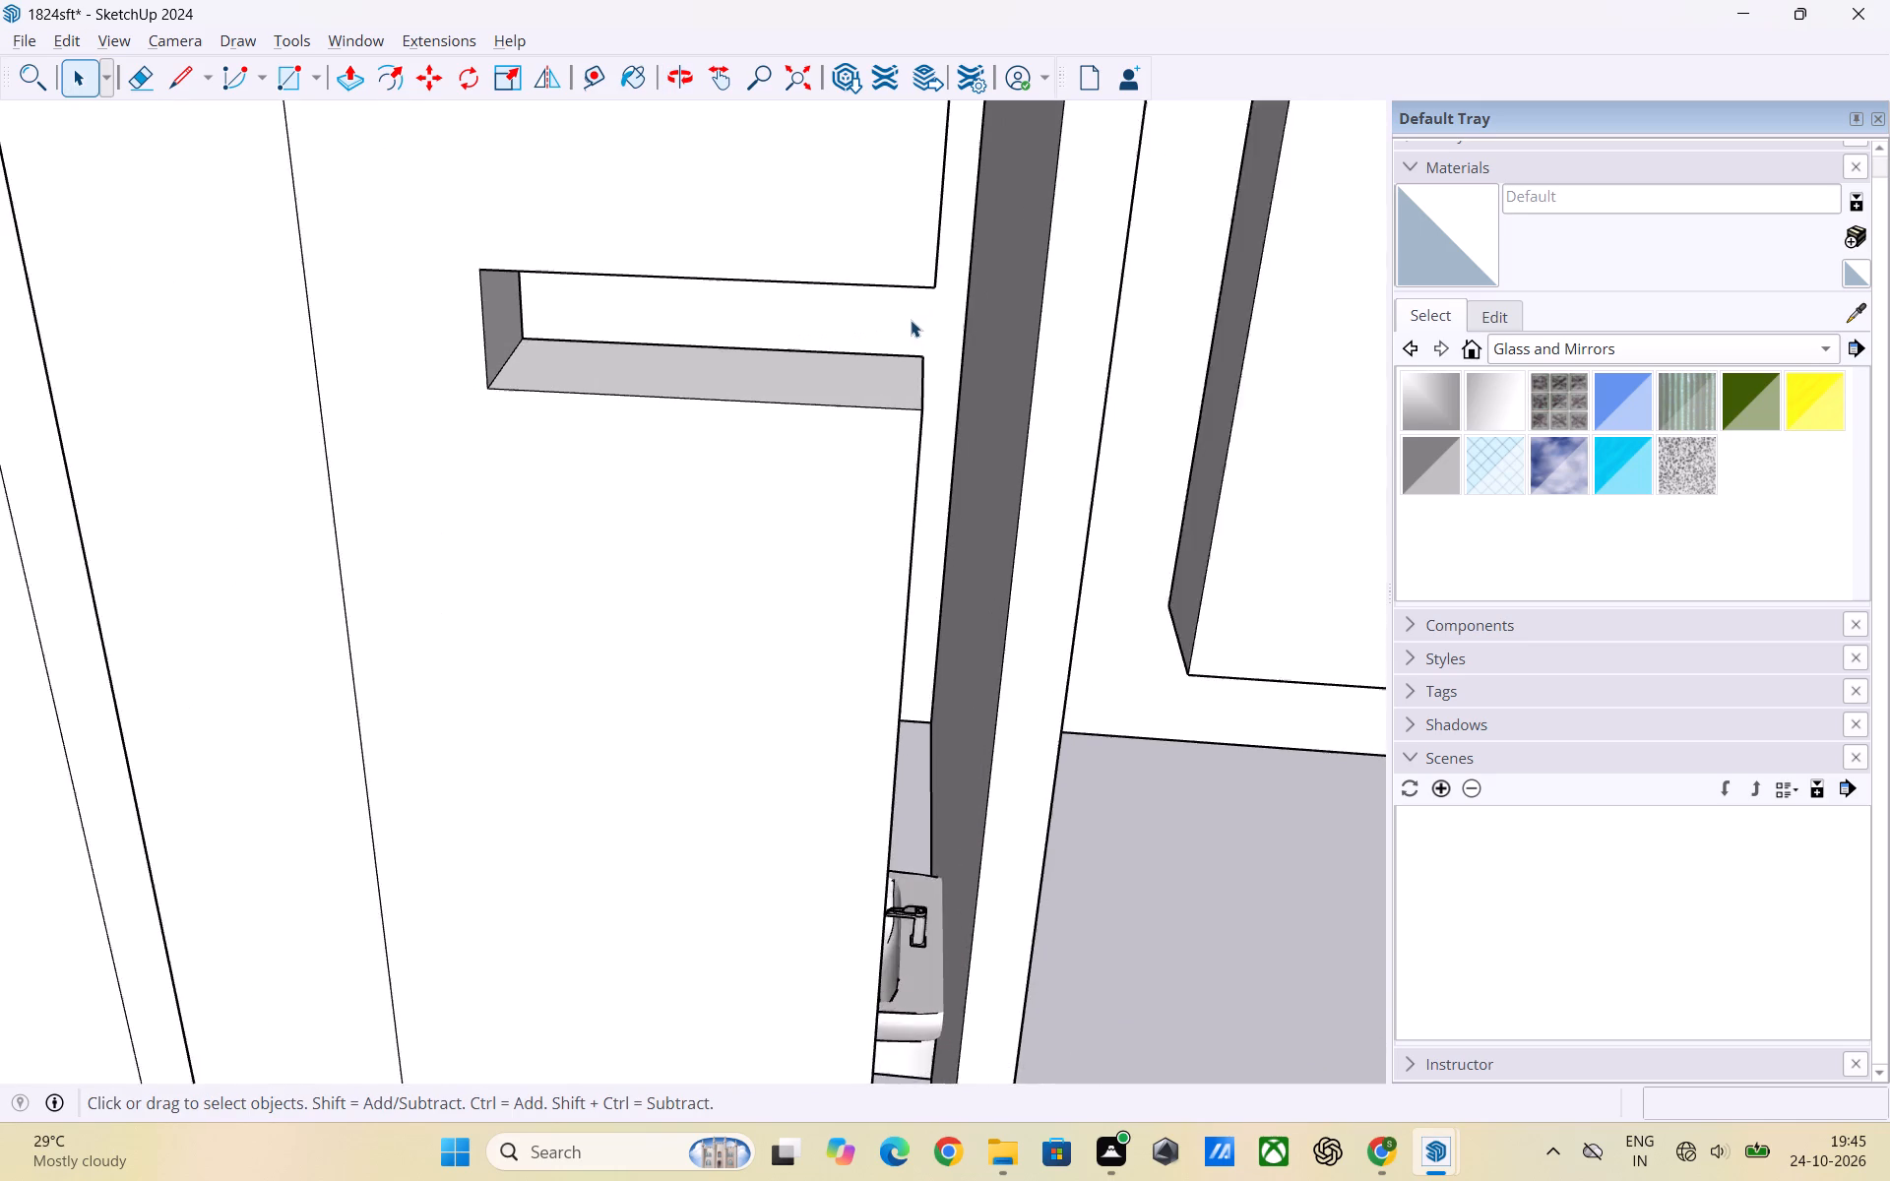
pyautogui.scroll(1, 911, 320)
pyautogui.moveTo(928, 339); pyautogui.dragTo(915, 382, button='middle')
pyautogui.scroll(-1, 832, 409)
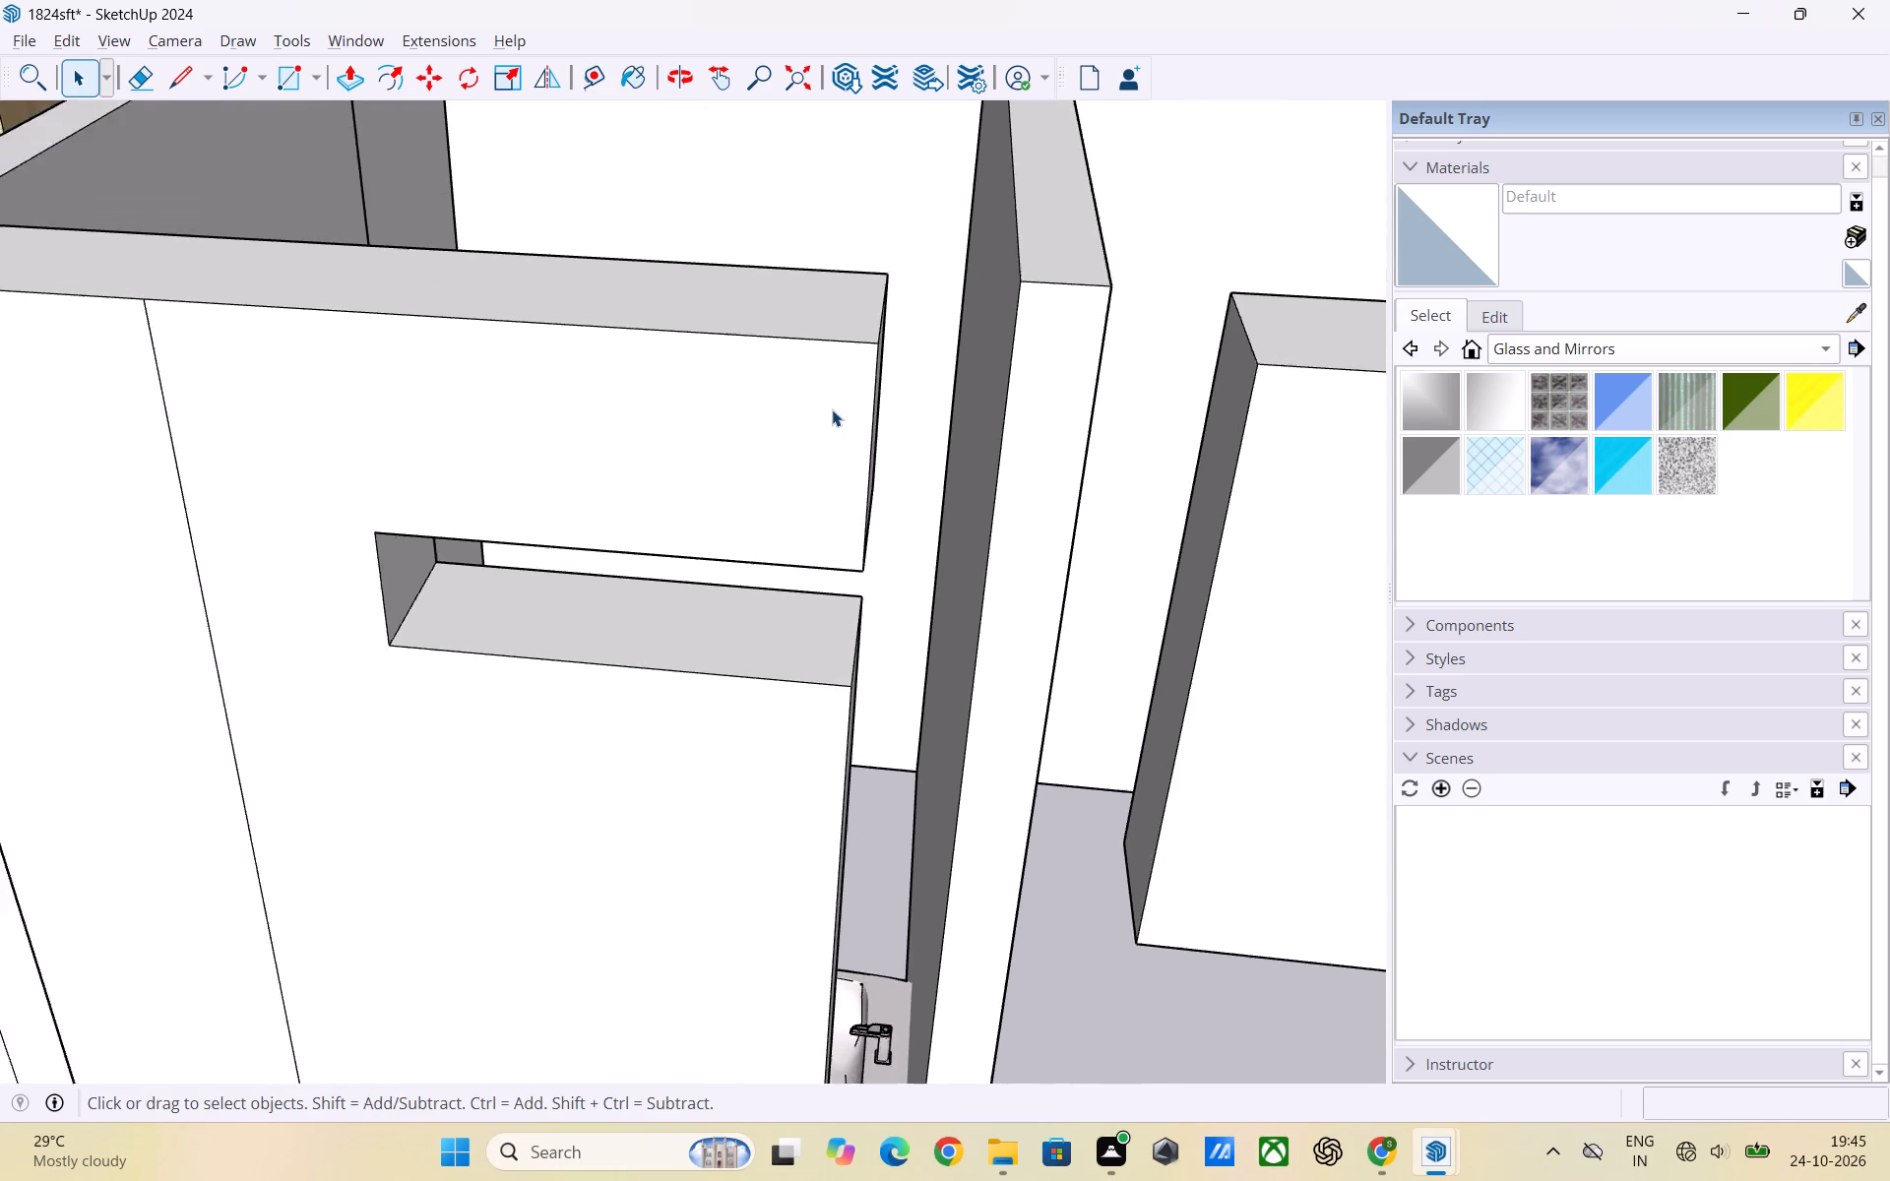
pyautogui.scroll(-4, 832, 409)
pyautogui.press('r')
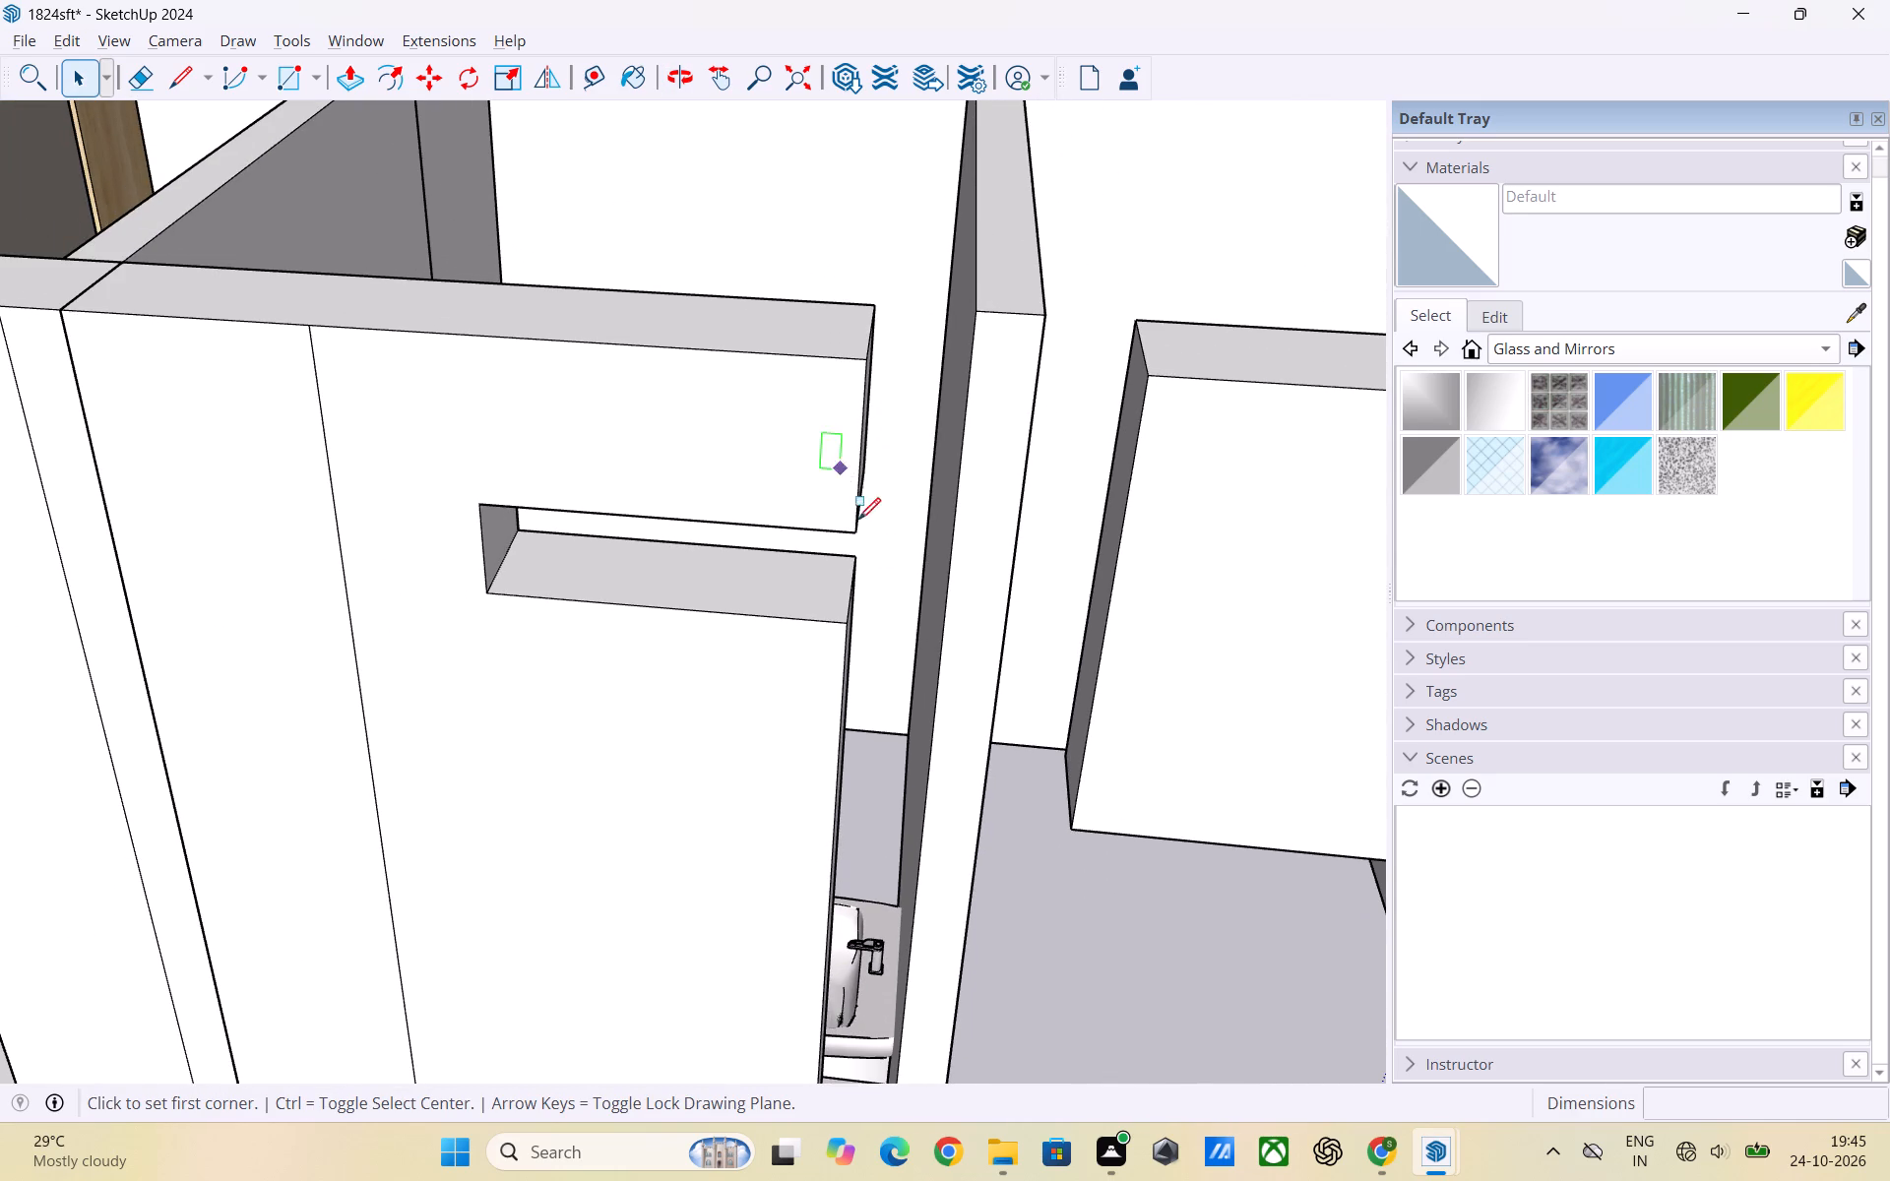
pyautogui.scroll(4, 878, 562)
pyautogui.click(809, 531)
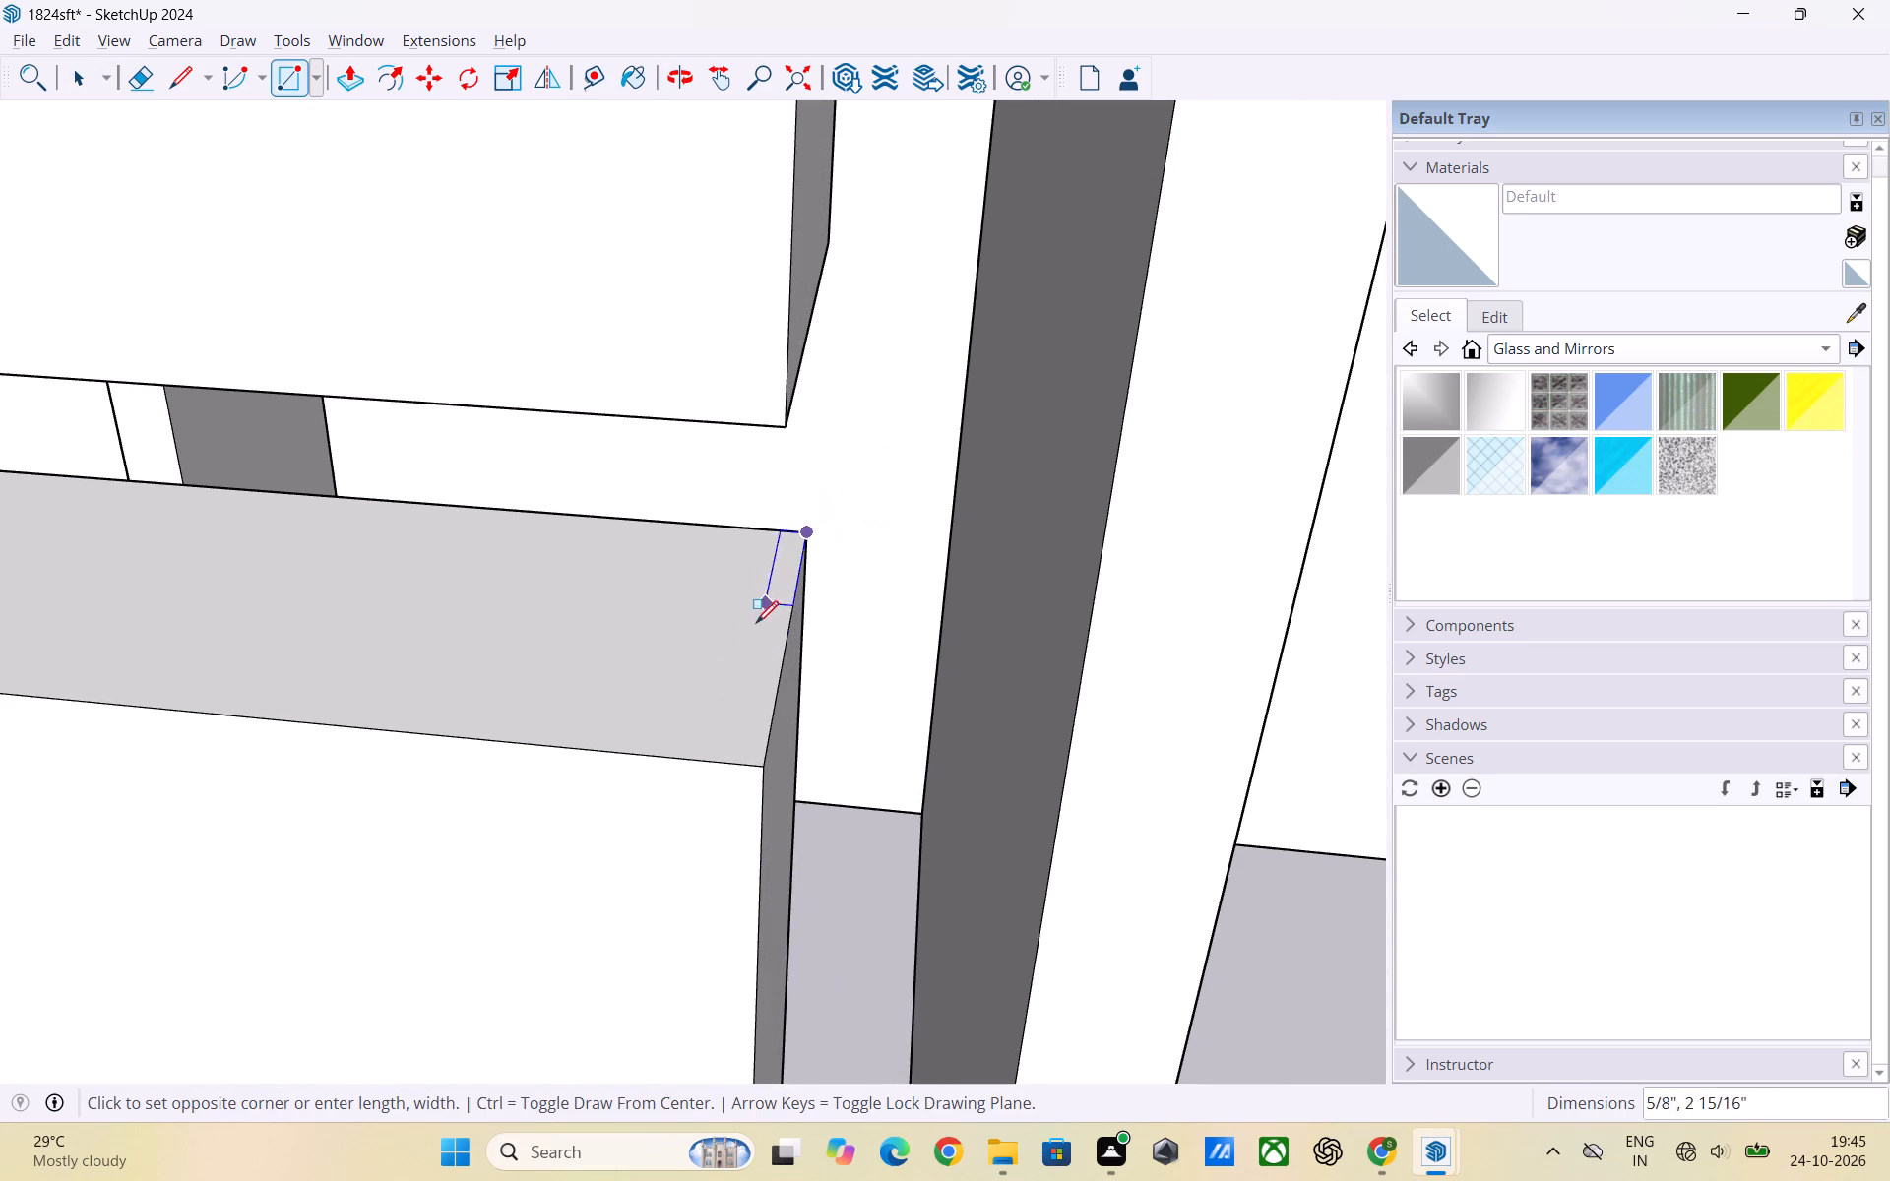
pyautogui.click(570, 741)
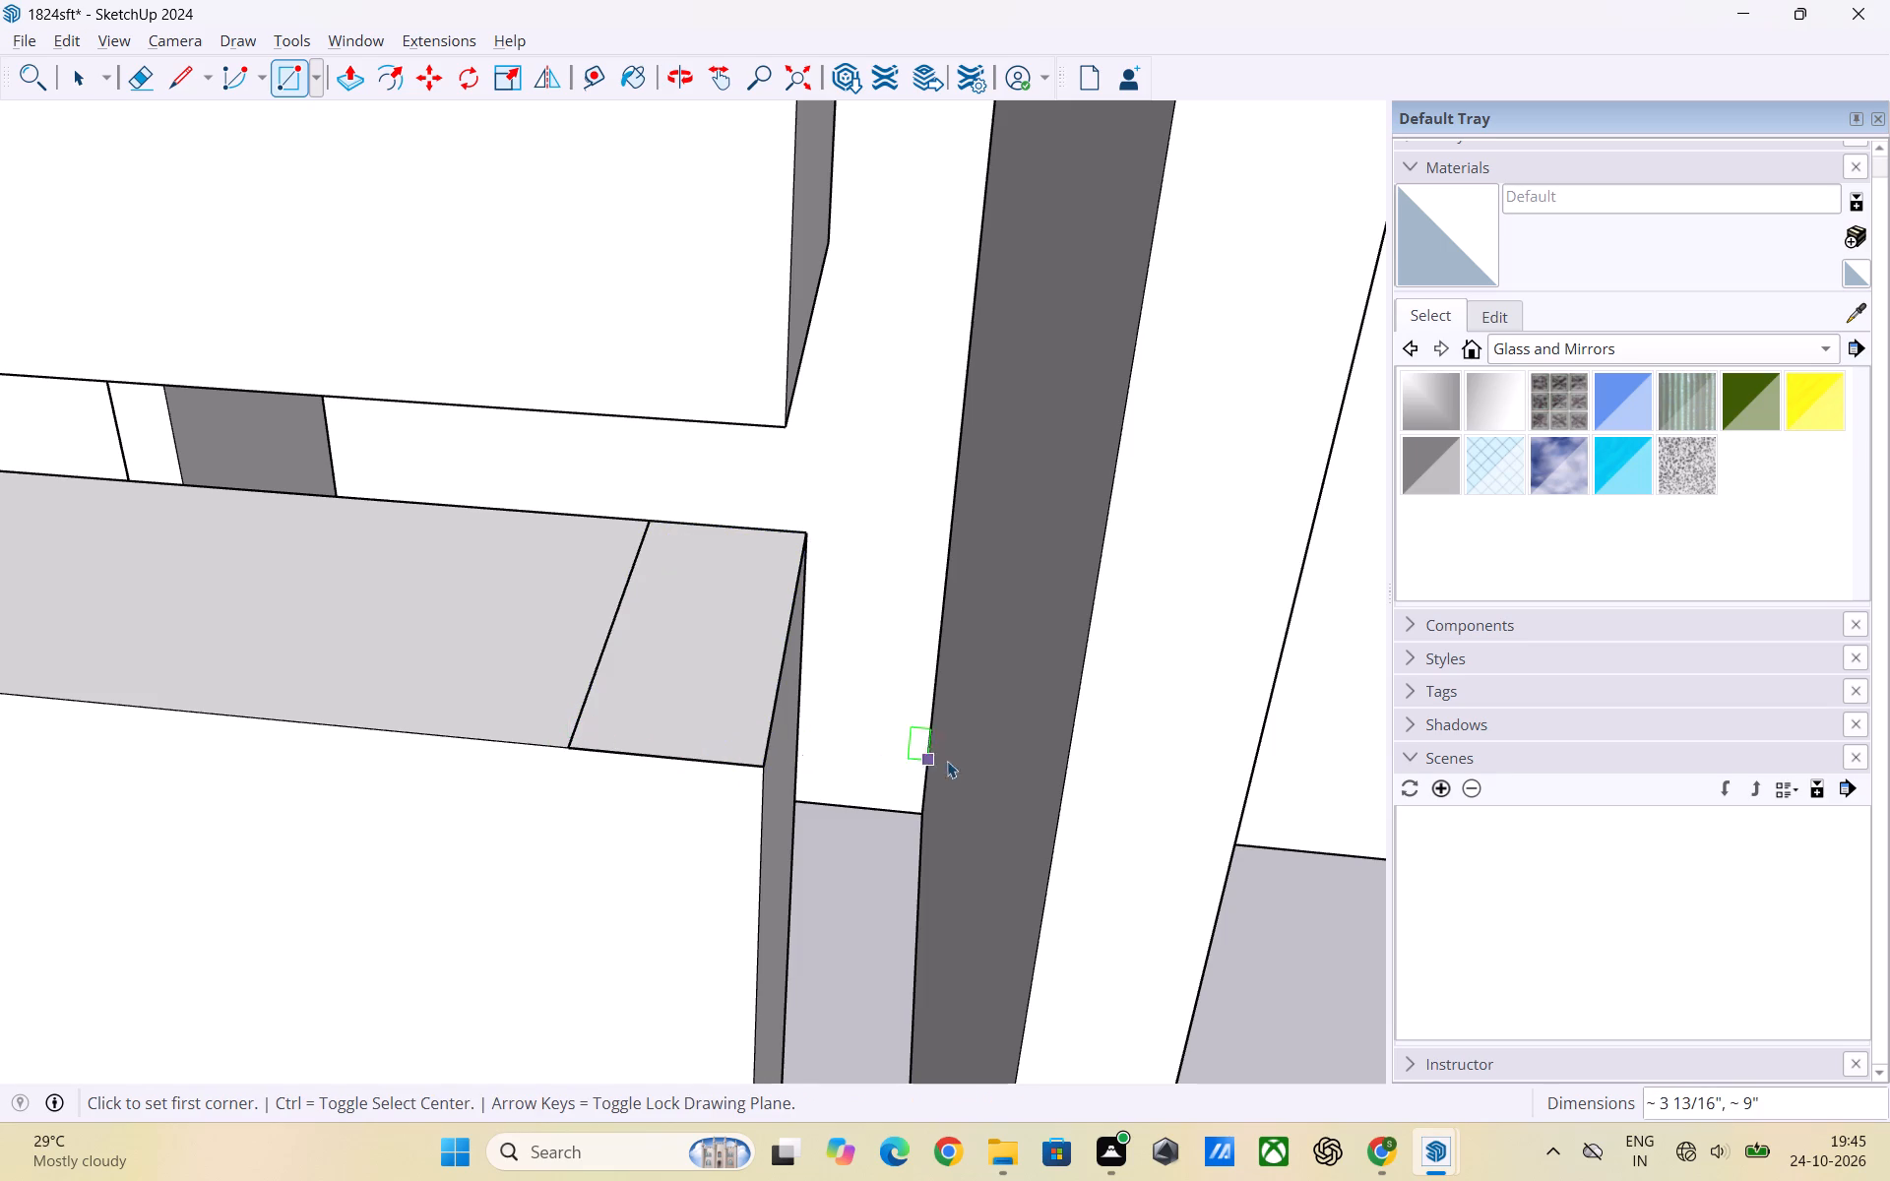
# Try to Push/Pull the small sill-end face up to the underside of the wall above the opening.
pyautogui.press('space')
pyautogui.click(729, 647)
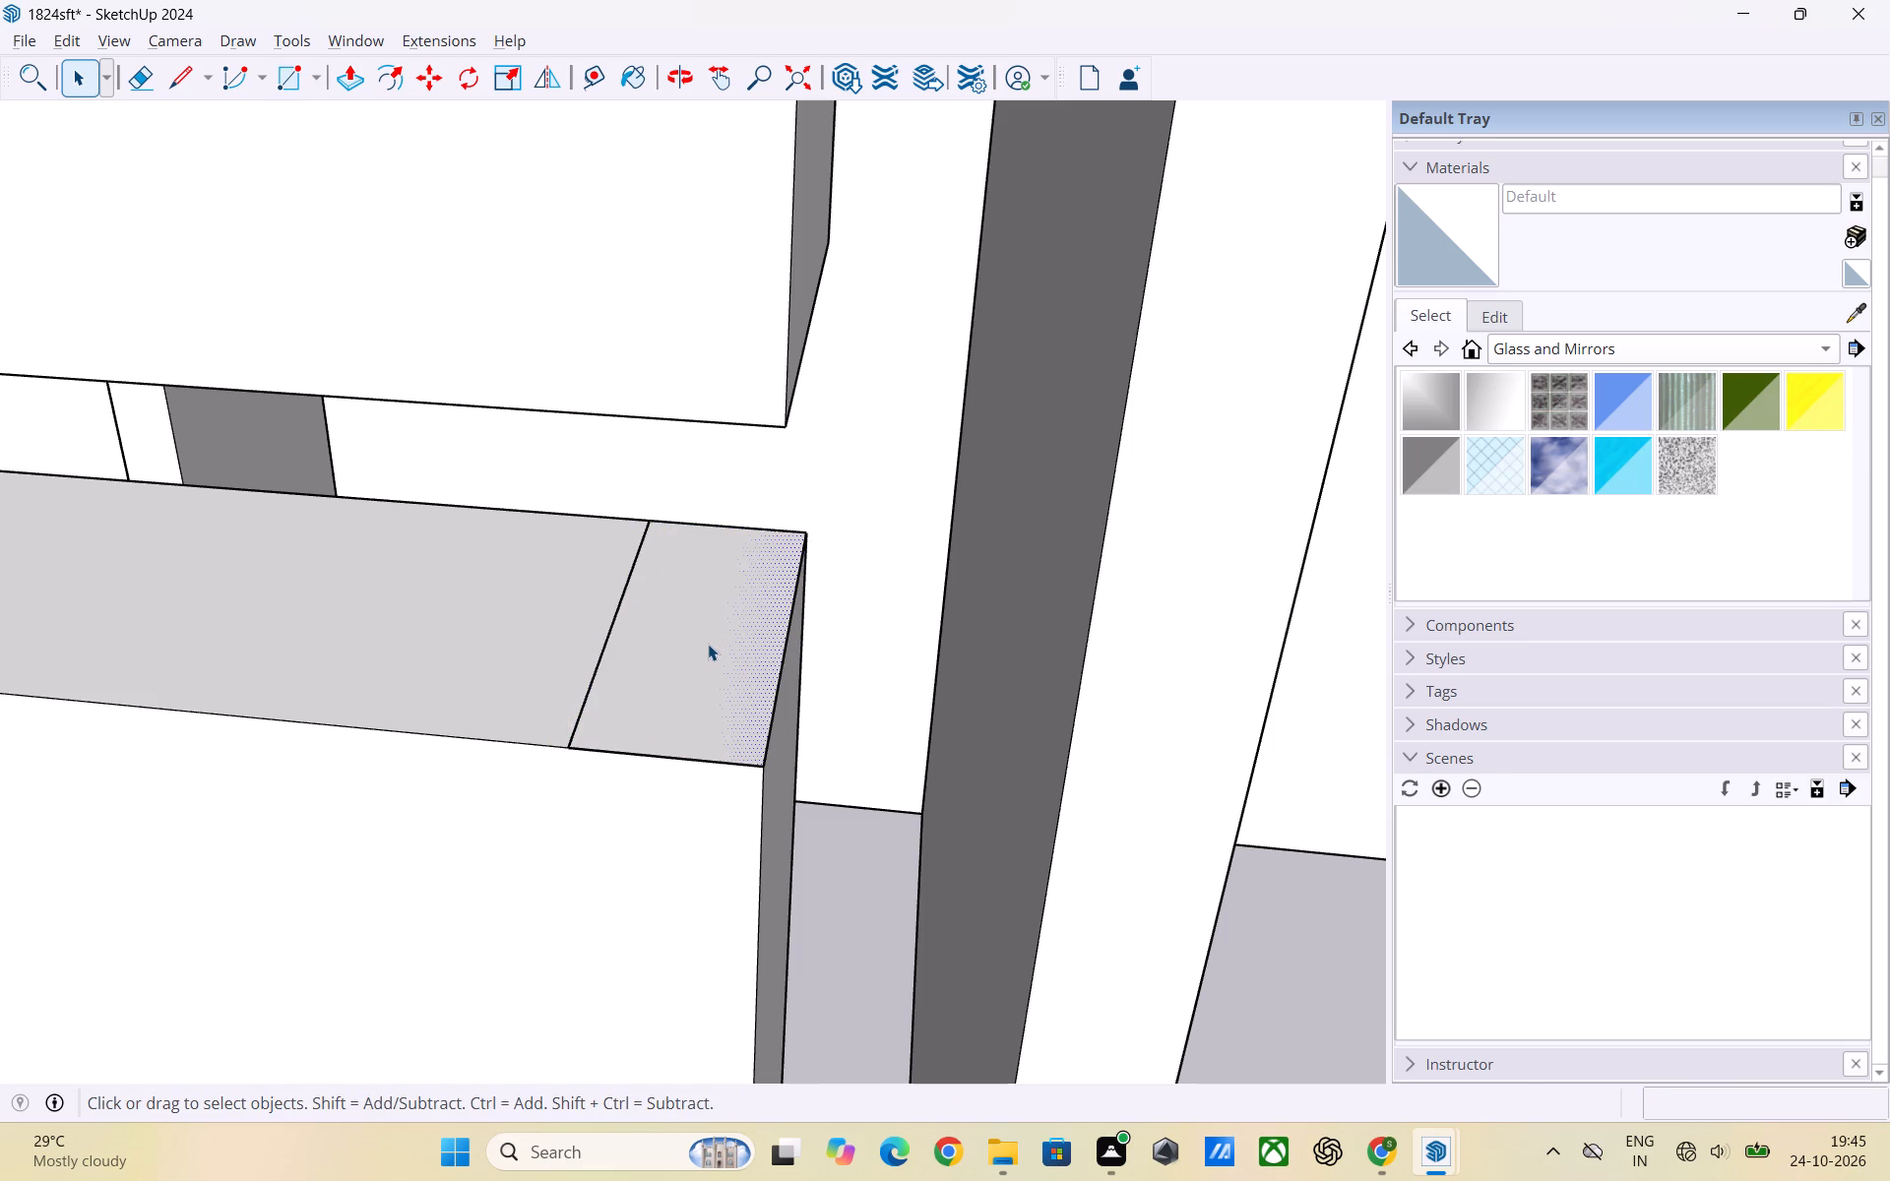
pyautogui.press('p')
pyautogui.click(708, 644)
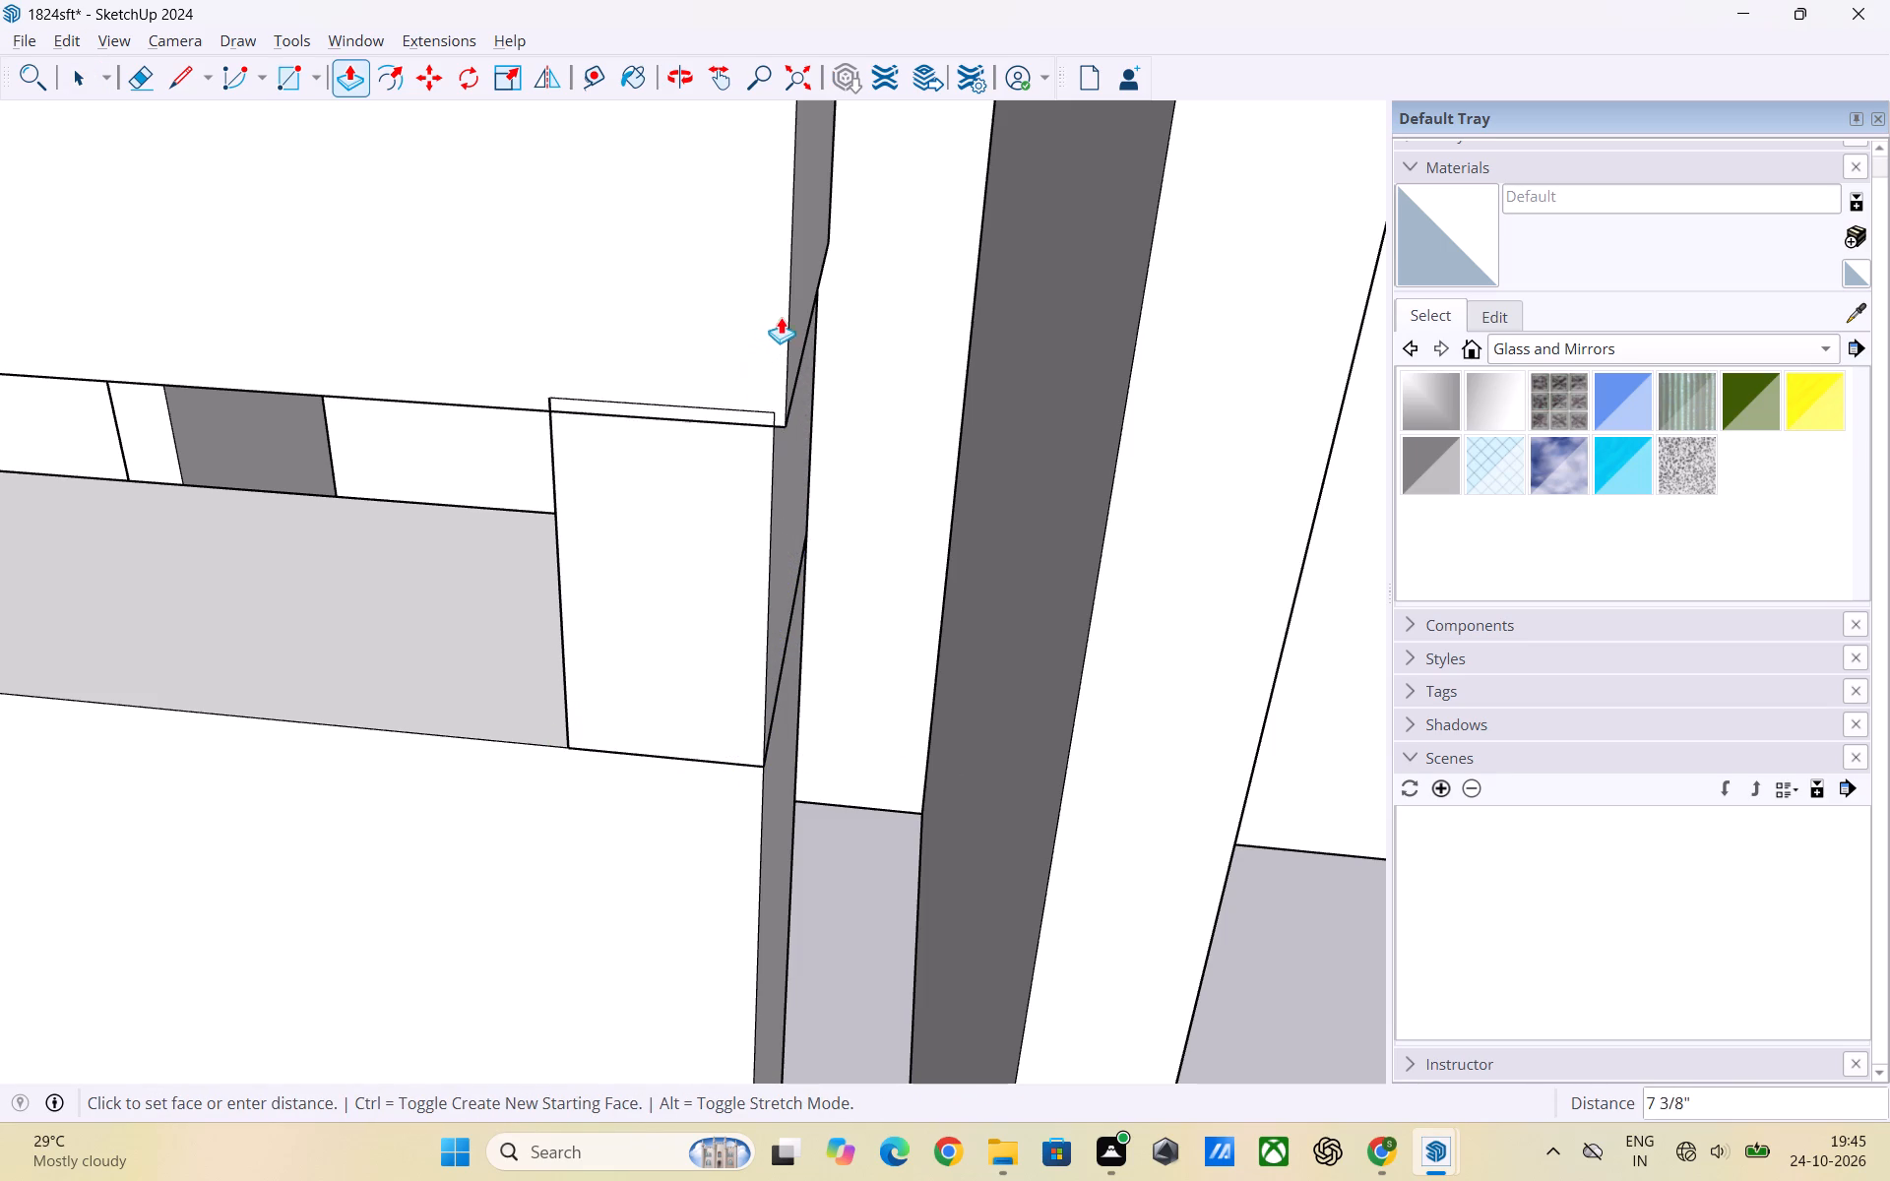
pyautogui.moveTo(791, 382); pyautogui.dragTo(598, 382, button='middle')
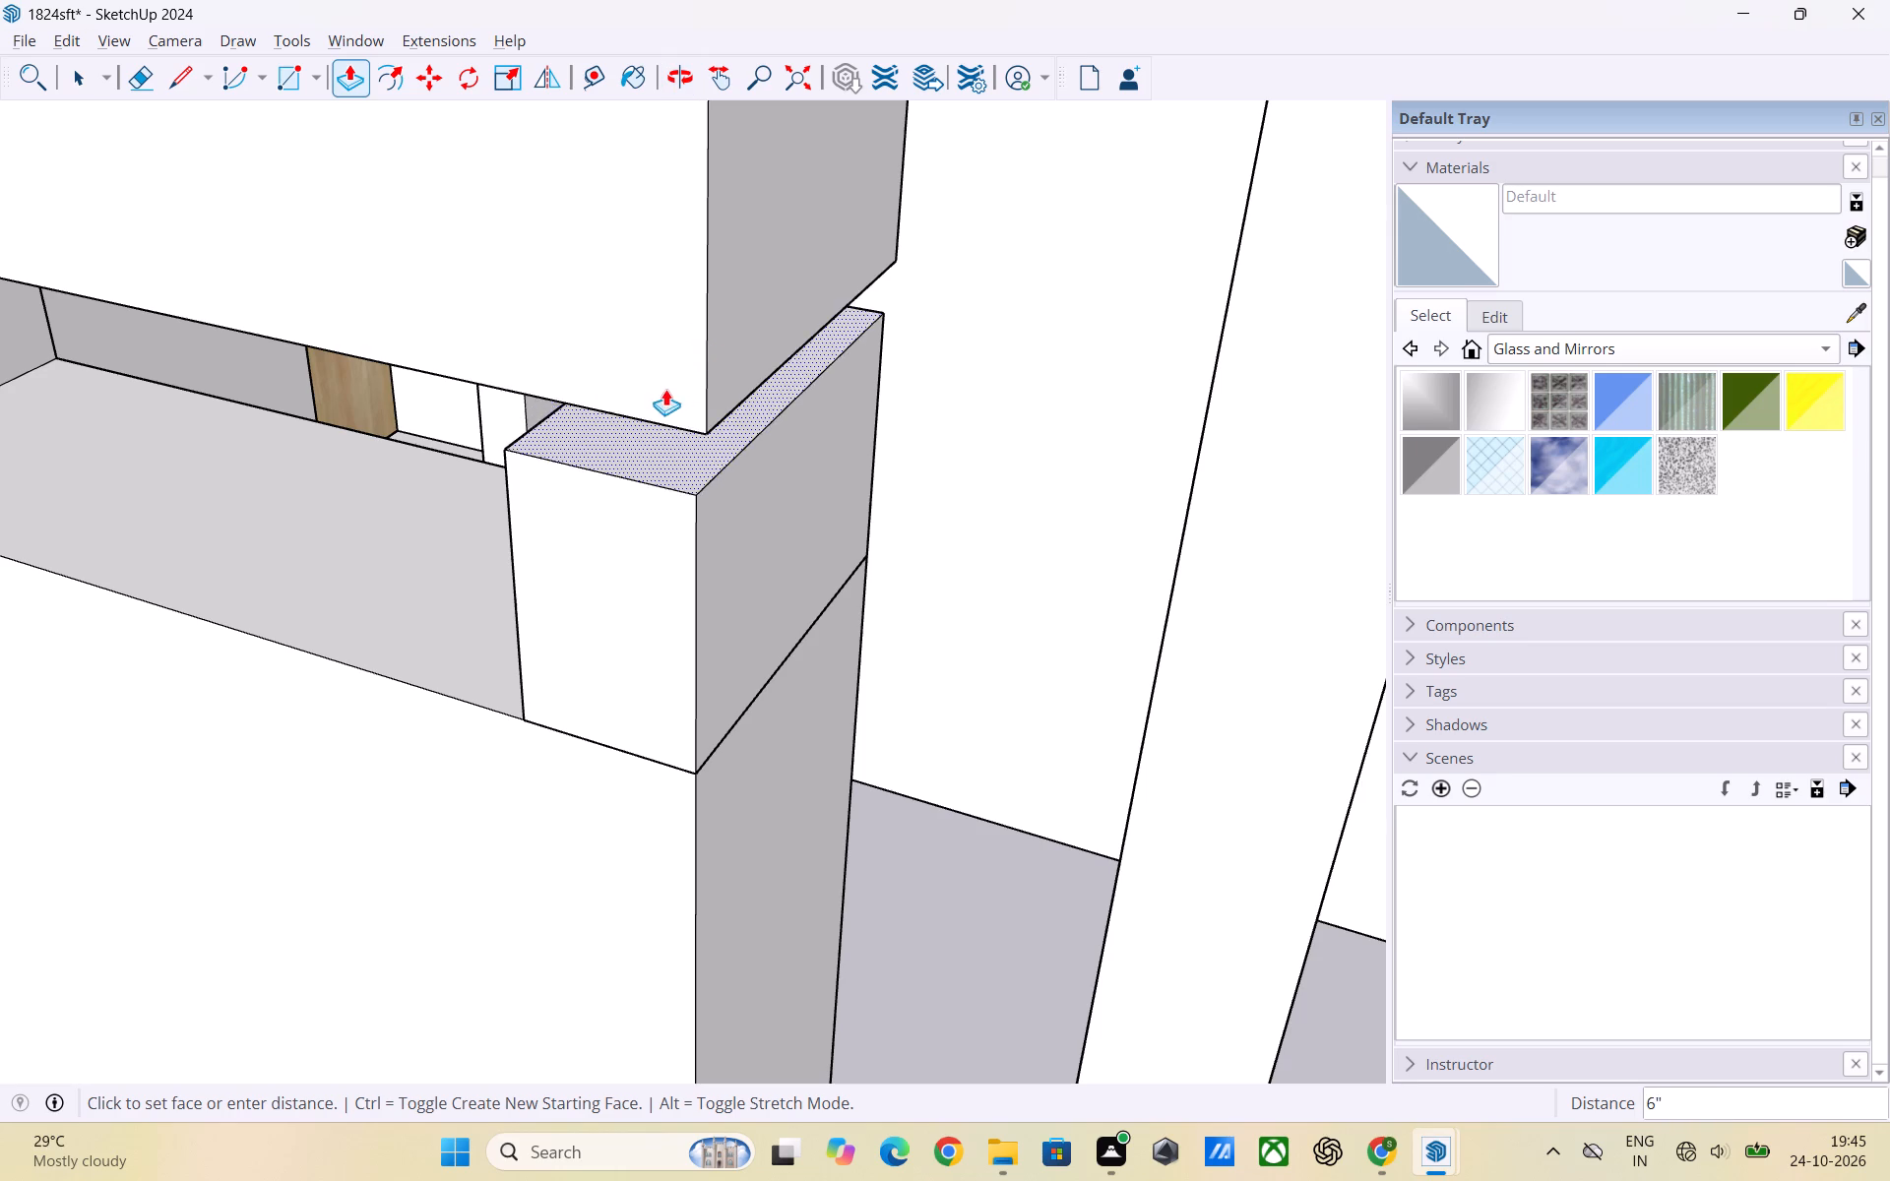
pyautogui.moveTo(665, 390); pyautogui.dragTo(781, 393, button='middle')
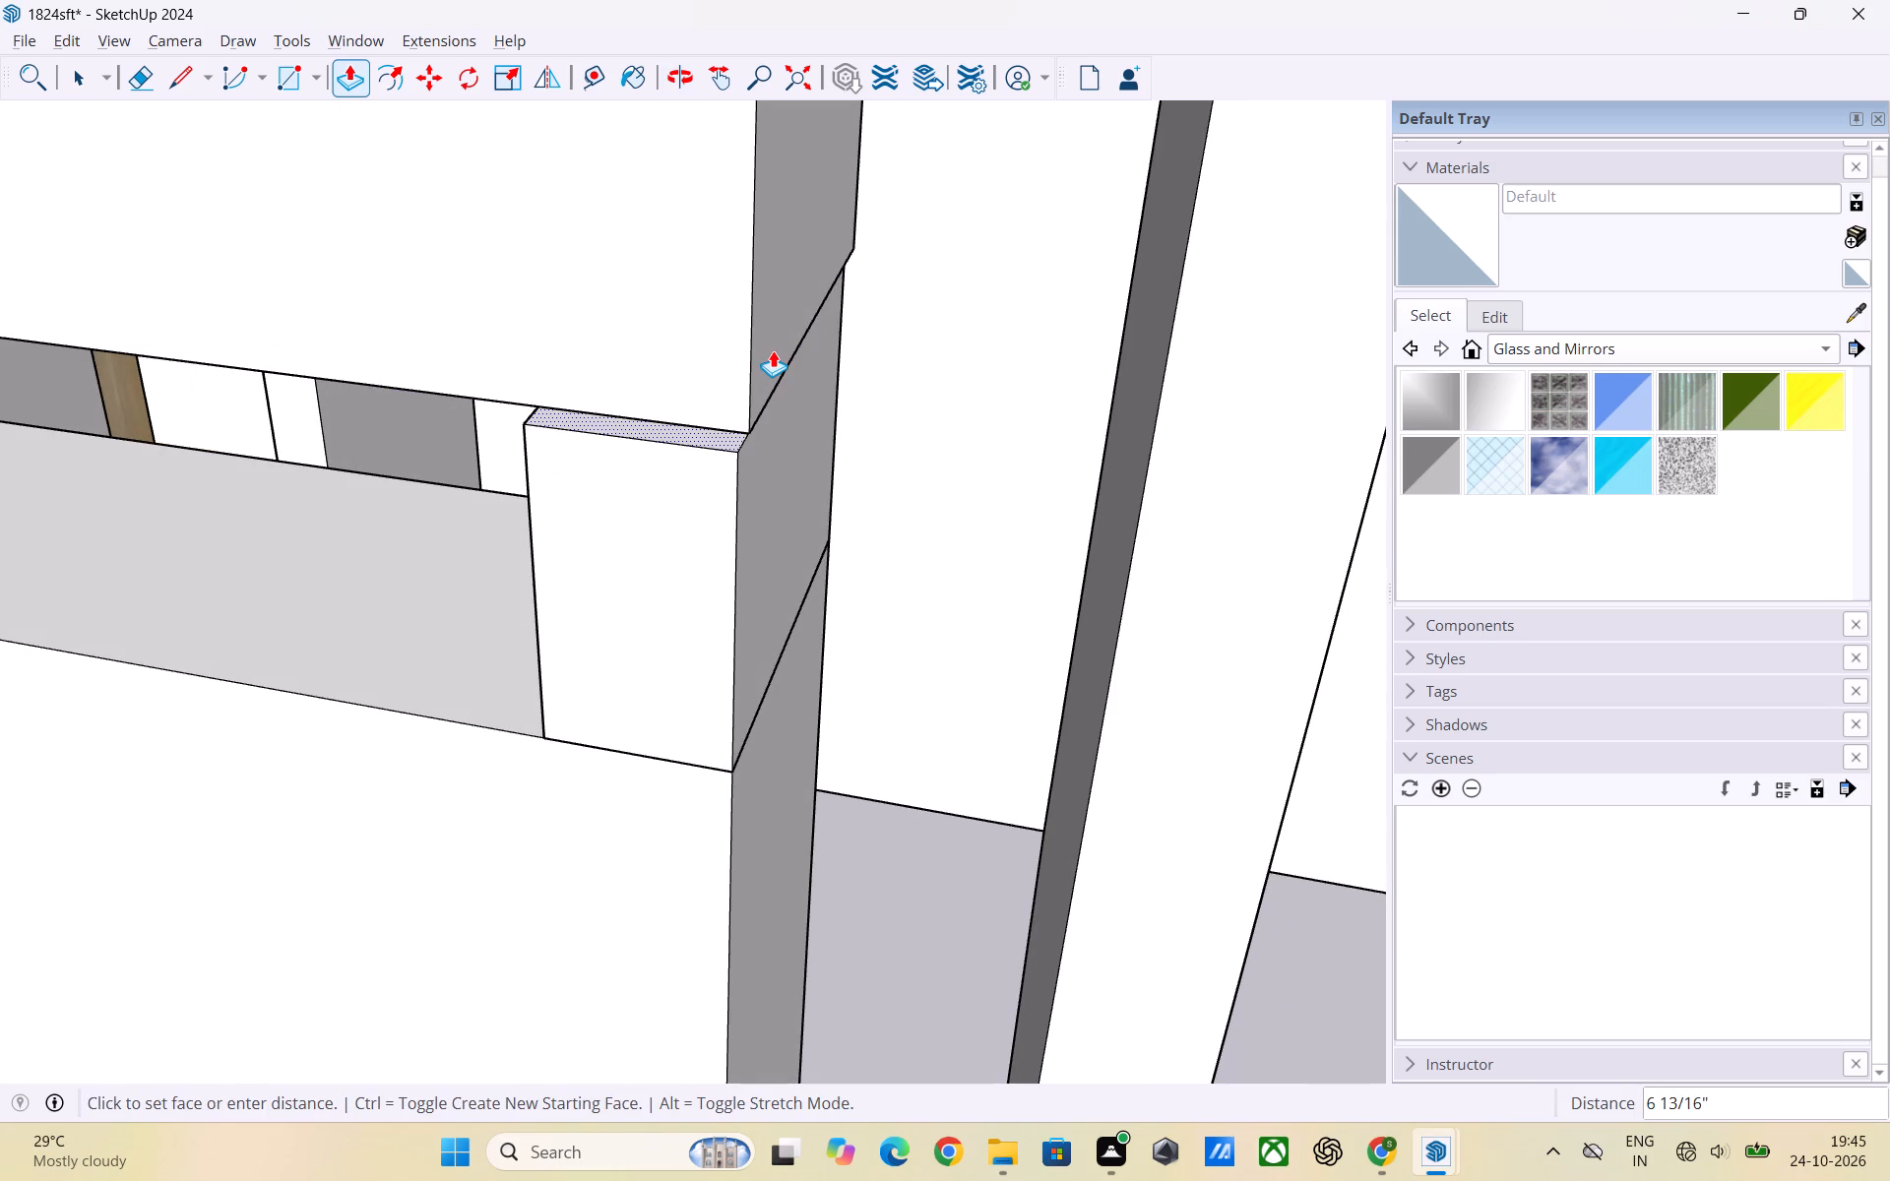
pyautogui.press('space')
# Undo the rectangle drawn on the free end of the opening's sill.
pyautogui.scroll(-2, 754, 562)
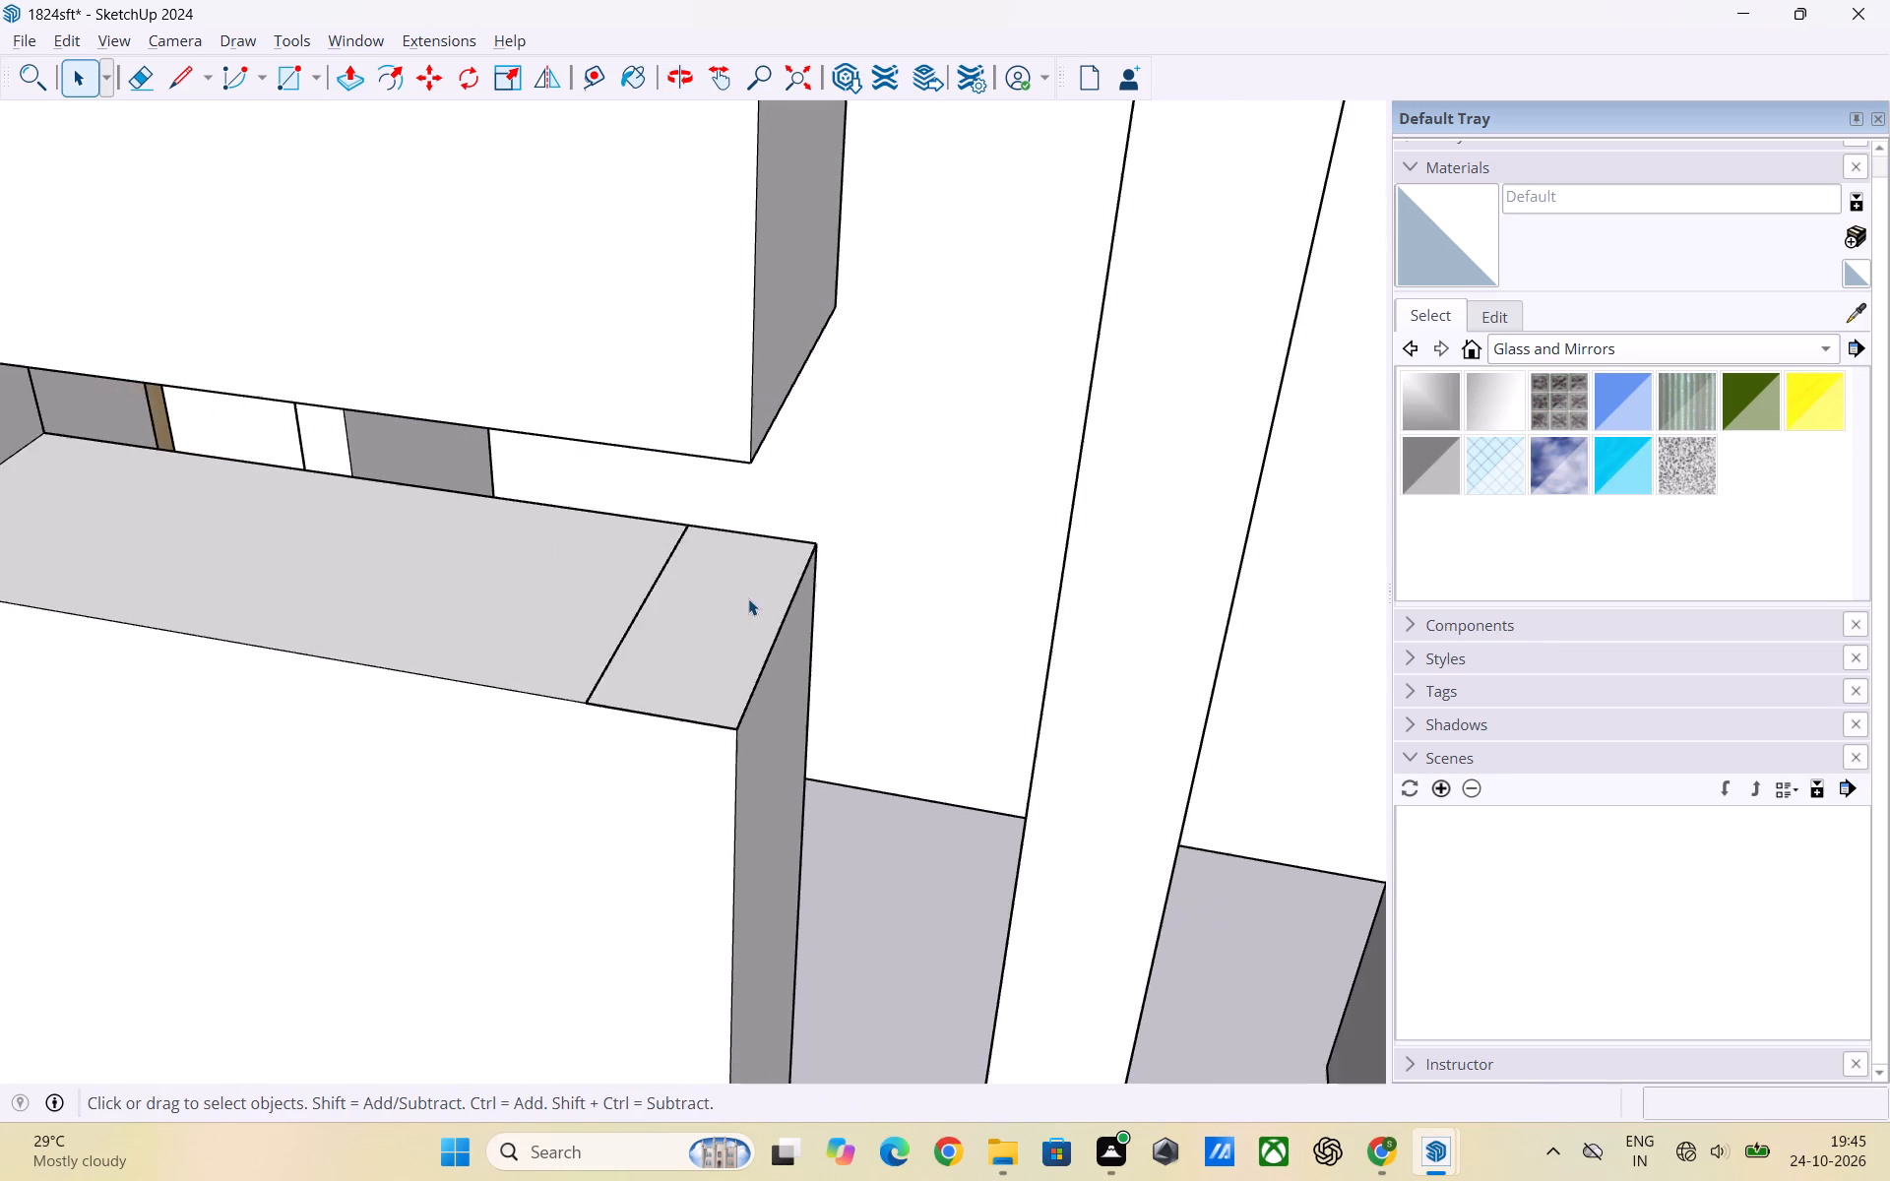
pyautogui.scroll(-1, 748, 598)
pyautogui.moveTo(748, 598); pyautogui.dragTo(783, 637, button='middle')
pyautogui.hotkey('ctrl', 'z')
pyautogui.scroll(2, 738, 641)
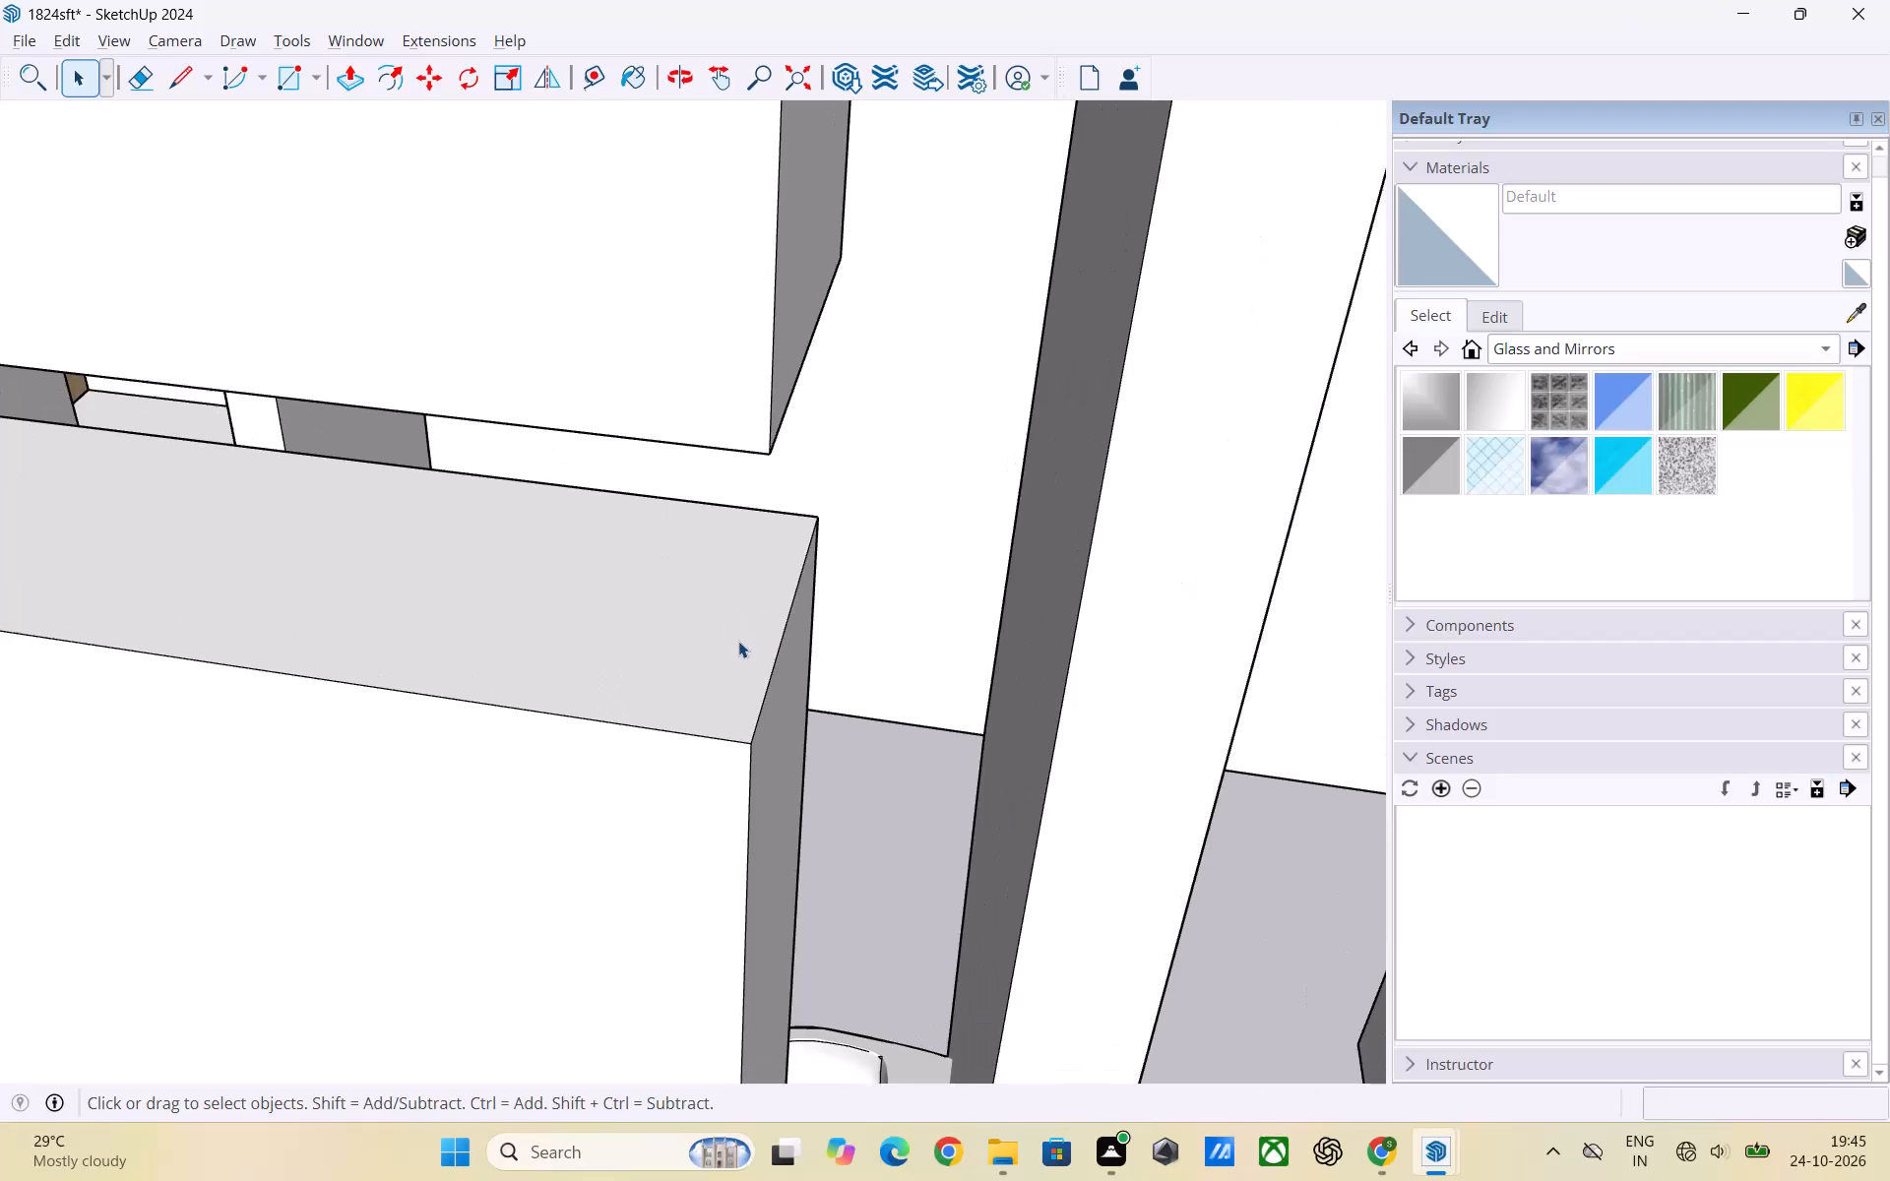
# Examine the open end of the high-level opening, the wall ends around it and the partition between the toilets.
pyautogui.moveTo(758, 646); pyautogui.dragTo(381, 605, button='middle')
pyautogui.moveTo(883, 630); pyautogui.dragTo(539, 705, button='middle')
pyautogui.scroll(-1, 883, 633)
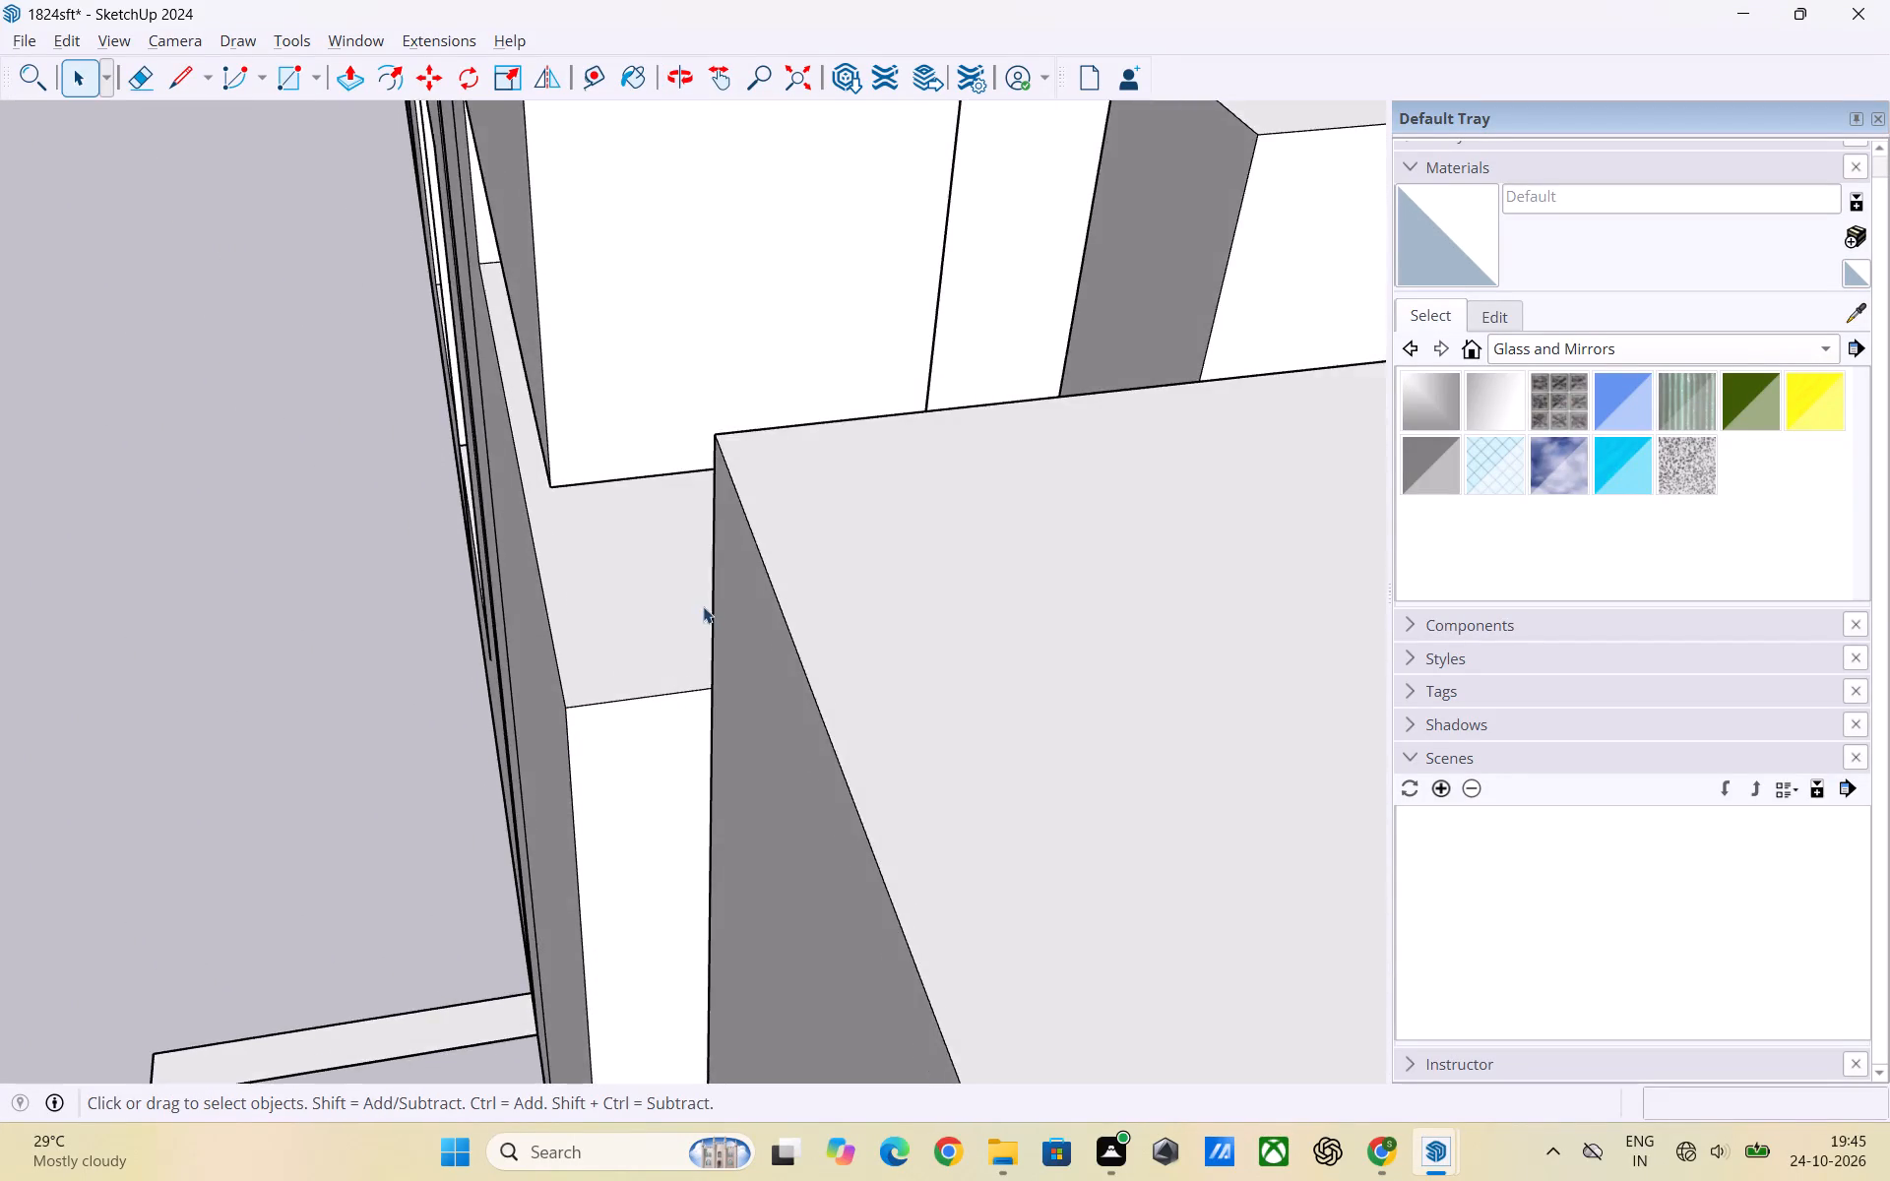
pyautogui.scroll(-2, 703, 606)
pyautogui.moveTo(648, 645); pyautogui.dragTo(757, 780, button='middle')
pyautogui.scroll(2, 619, 583)
pyautogui.scroll(-3, 781, 652)
pyautogui.scroll(2, 627, 470)
pyautogui.moveTo(638, 500); pyautogui.dragTo(646, 533, button='middle')
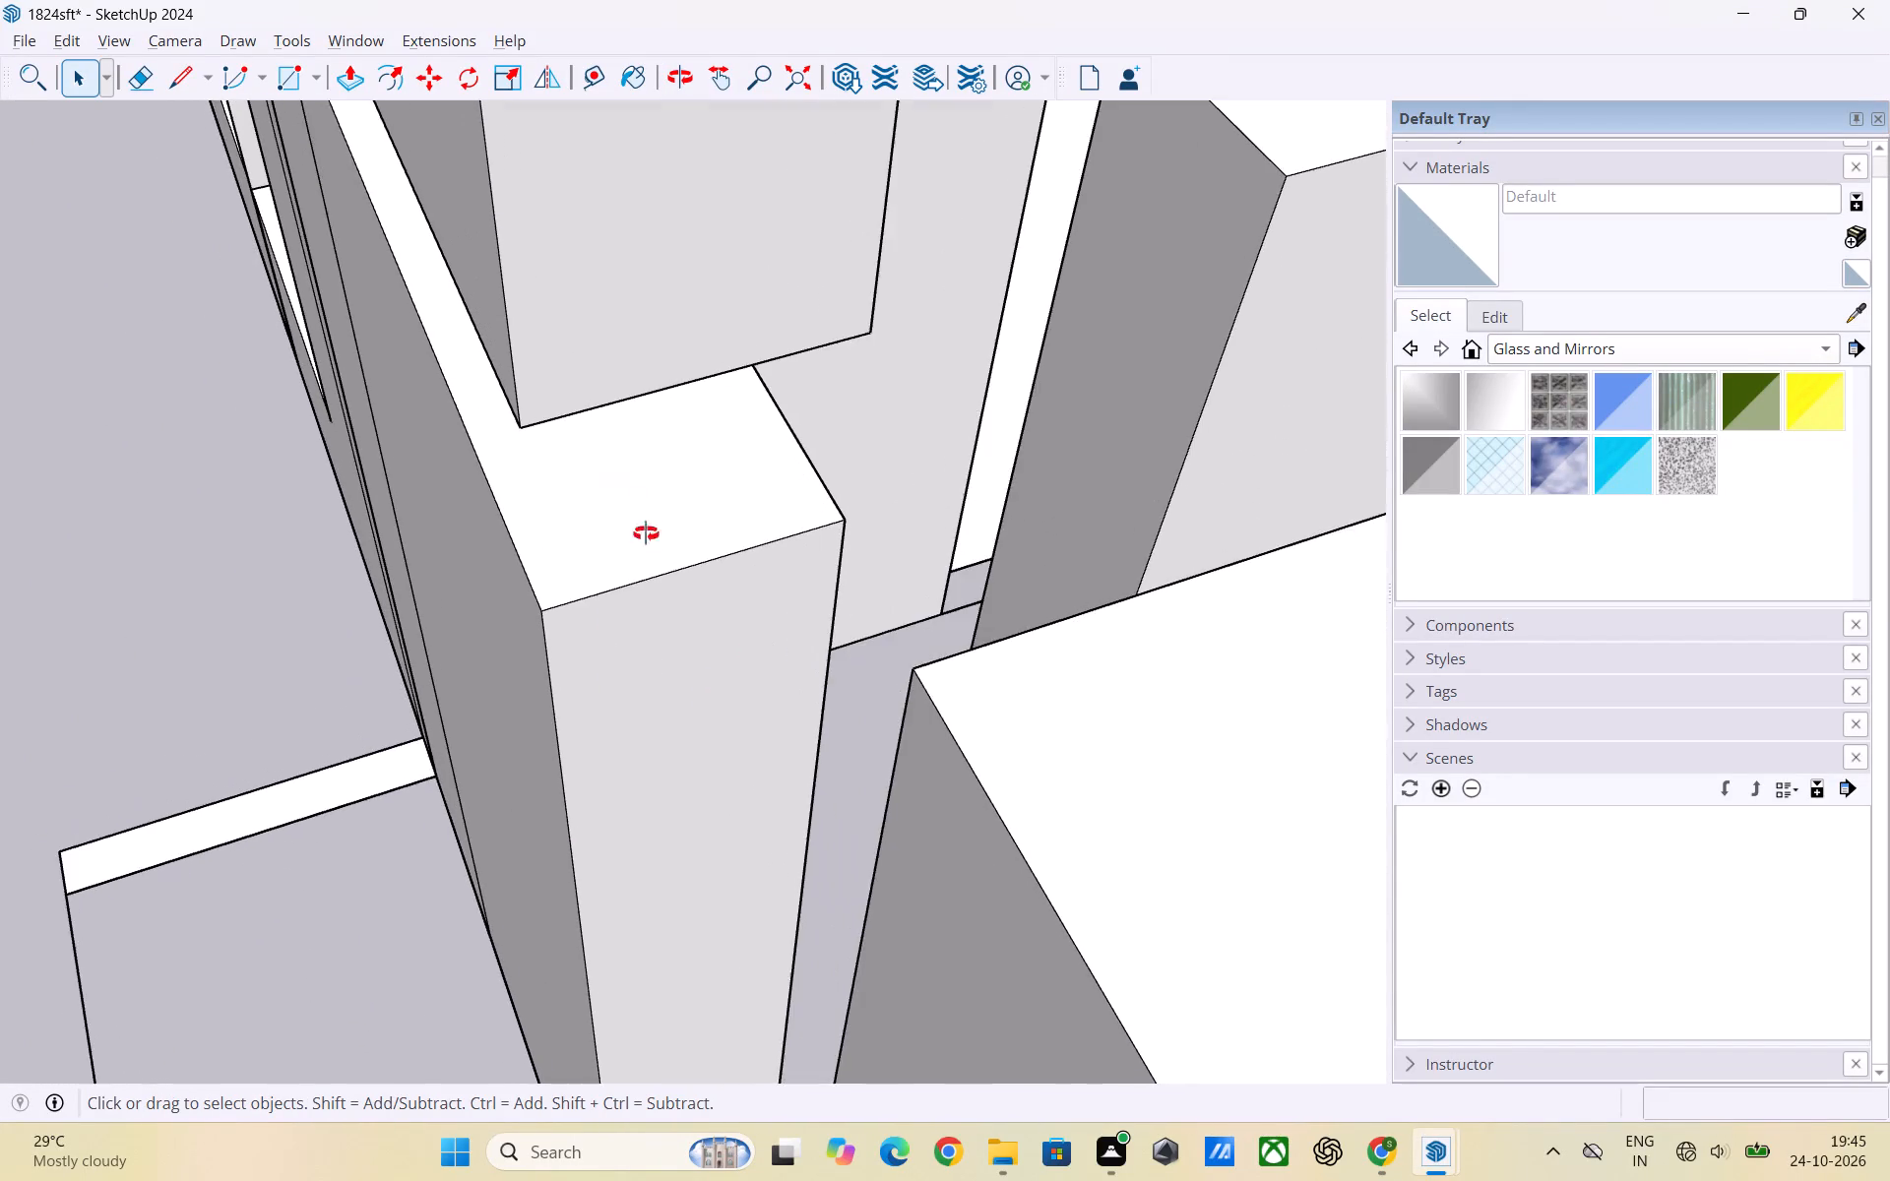
pyautogui.moveTo(646, 533); pyautogui.dragTo(653, 645, button='middle')
pyautogui.scroll(-2, 789, 626)
pyautogui.moveTo(563, 623); pyautogui.dragTo(836, 694, button='middle')
pyautogui.scroll(-1, 568, 624)
pyautogui.scroll(3, 973, 647)
pyautogui.moveTo(976, 636); pyautogui.dragTo(978, 636, button='middle')
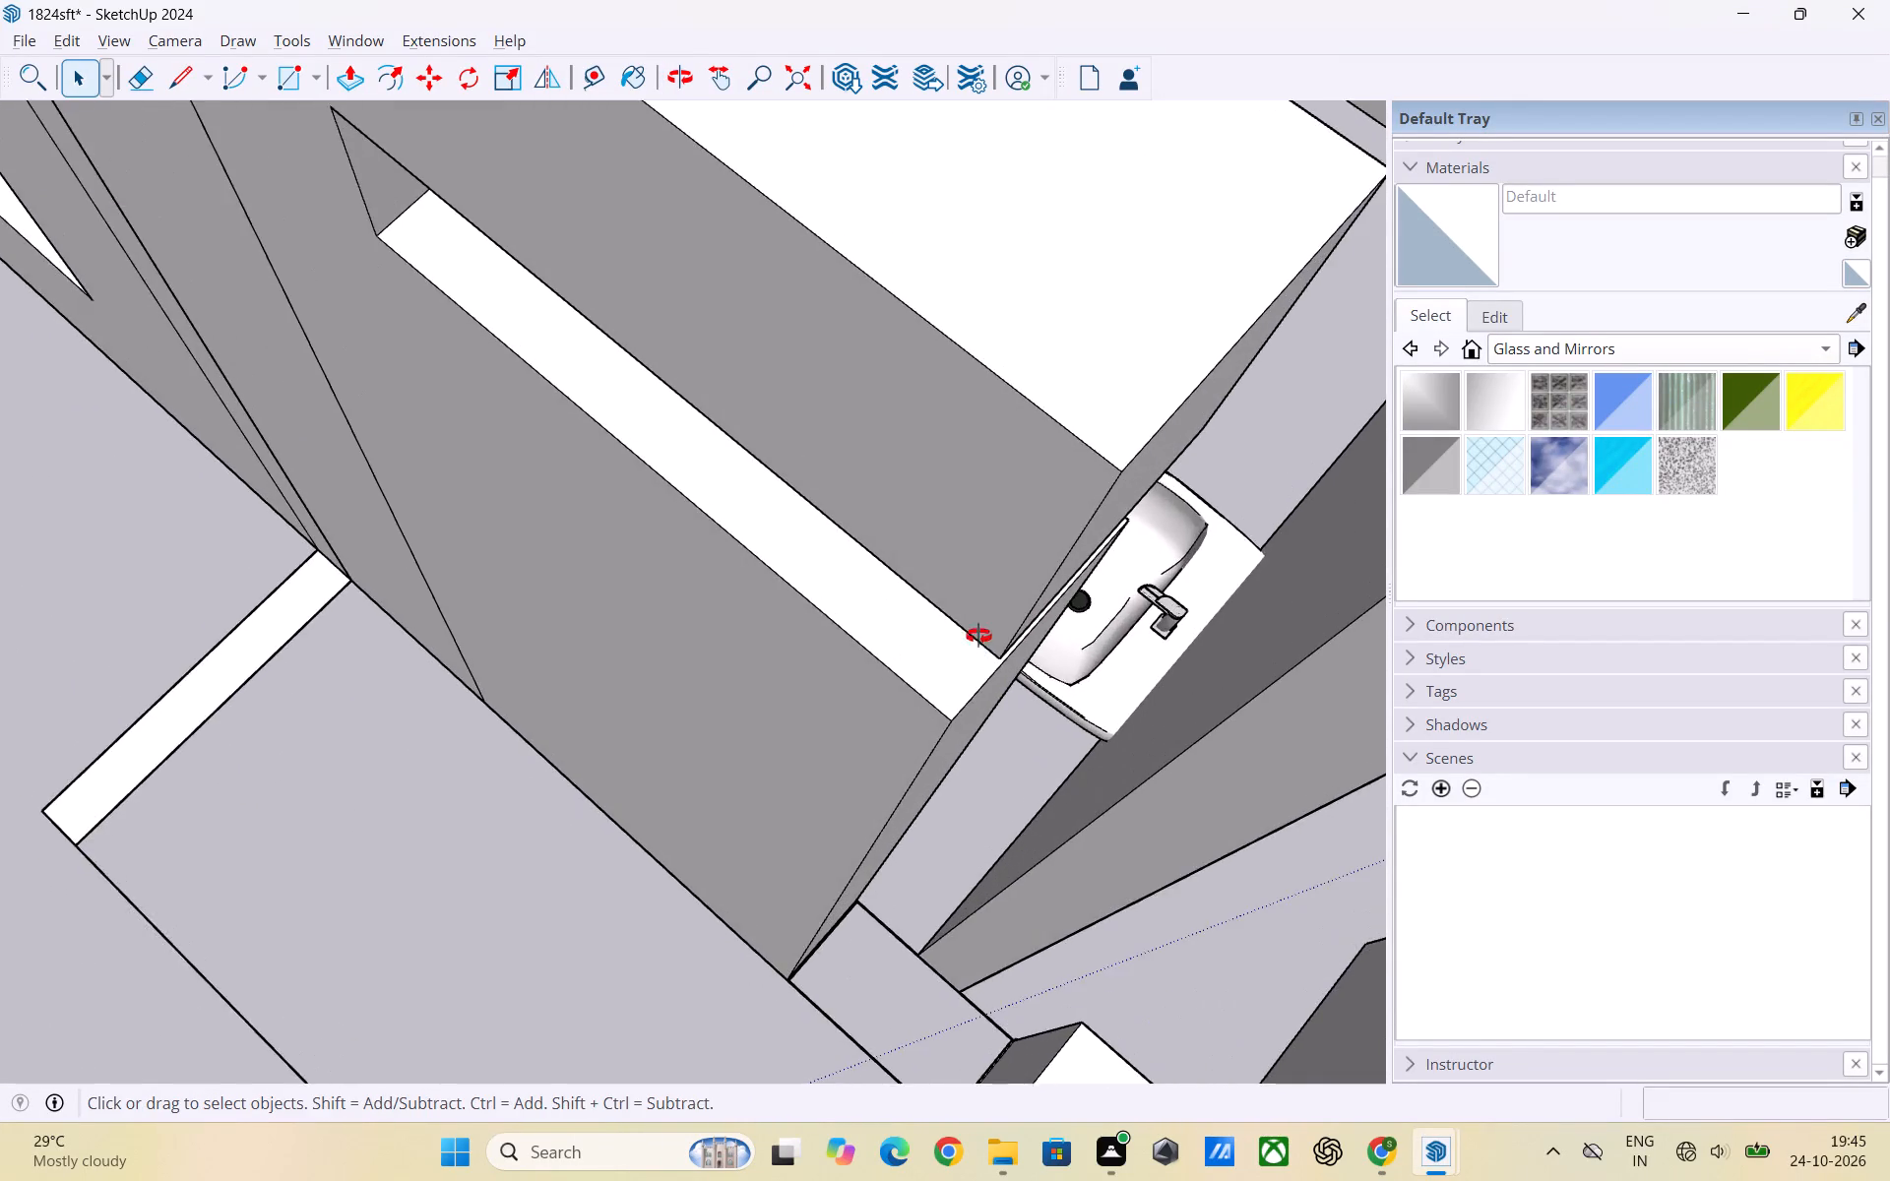
pyautogui.moveTo(978, 636); pyautogui.dragTo(1054, 482, button='middle')
pyautogui.scroll(3, 975, 709)
pyautogui.moveTo(972, 744); pyautogui.dragTo(1039, 556, button='middle')
pyautogui.scroll(2, 1011, 757)
pyautogui.scroll(-3, 889, 528)
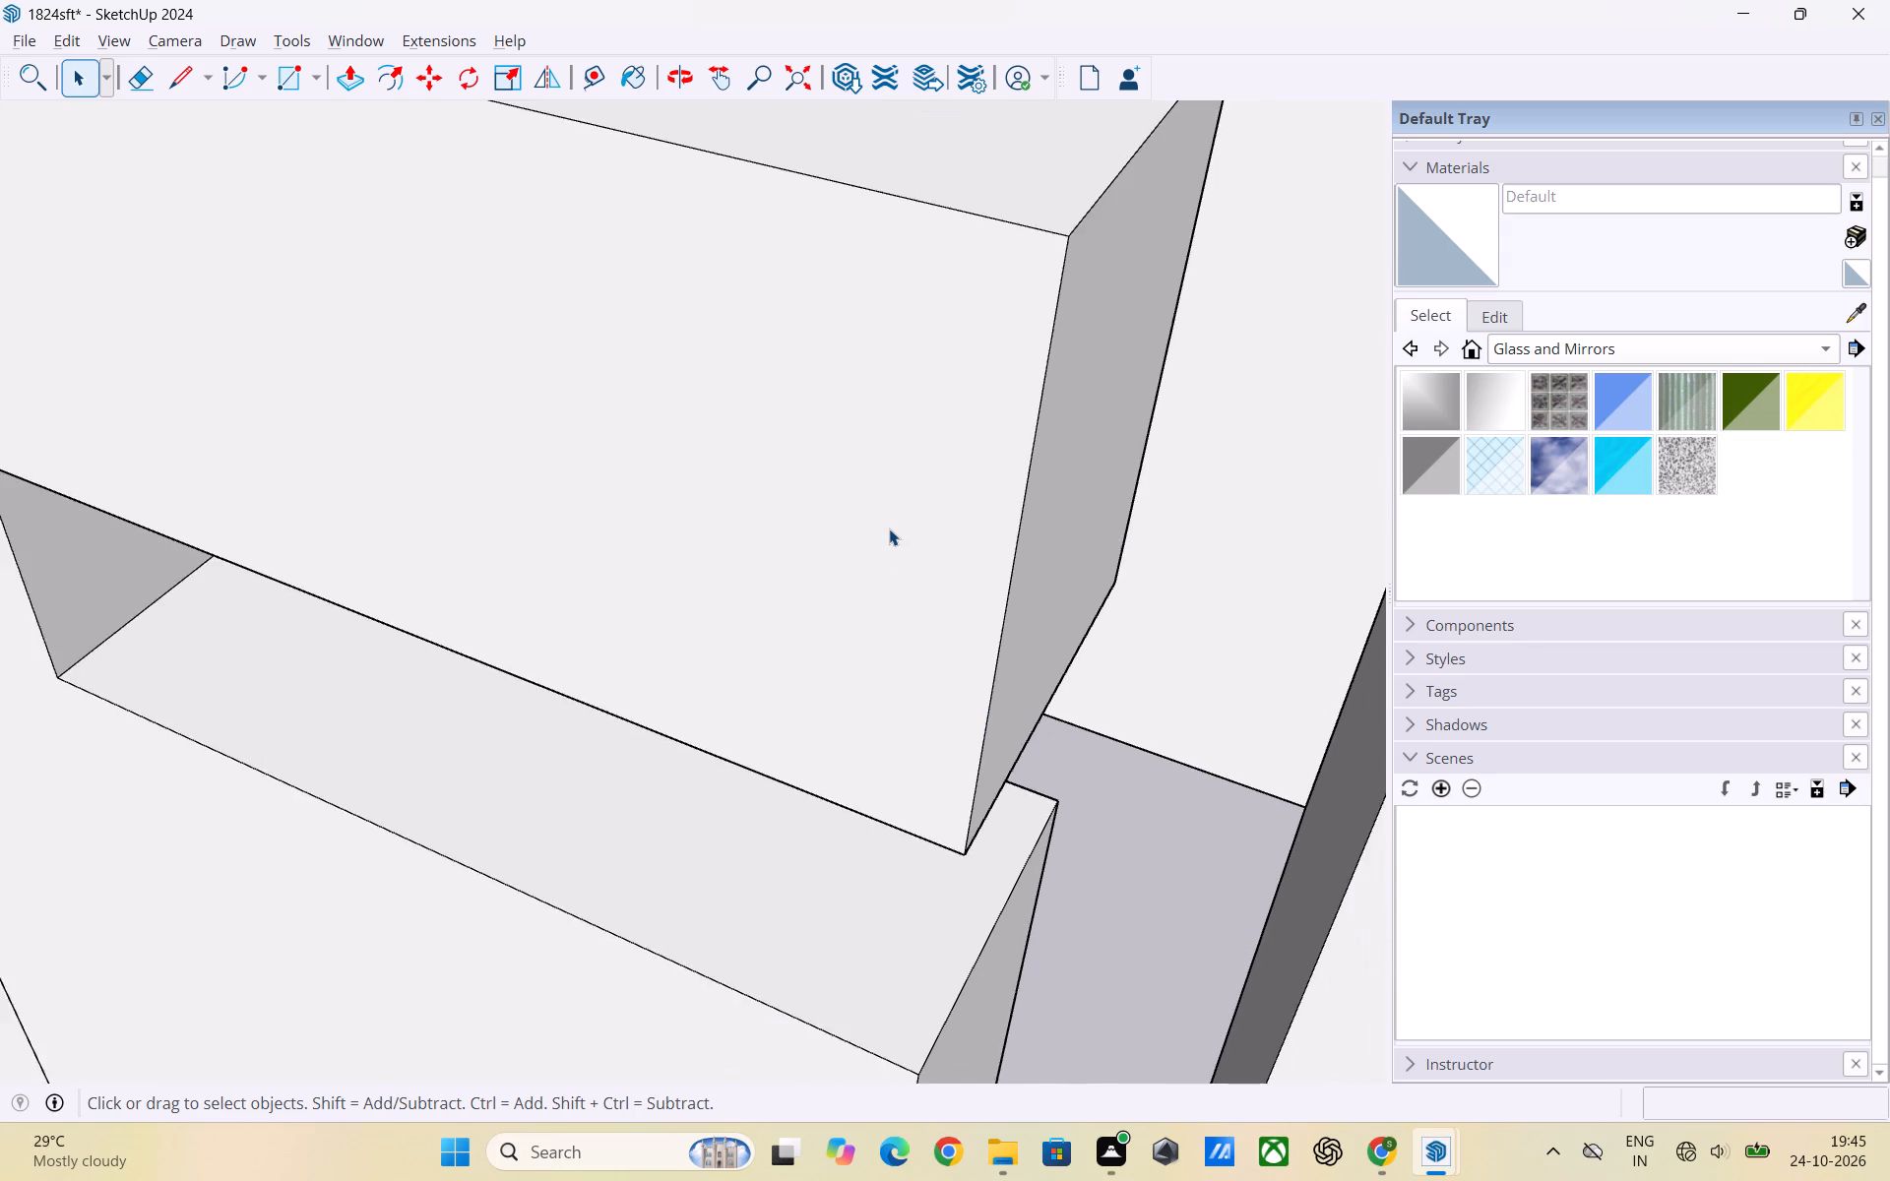
pyautogui.scroll(-6, 889, 528)
pyautogui.moveTo(940, 741); pyautogui.dragTo(1073, 580, button='middle')
pyautogui.scroll(2, 957, 737)
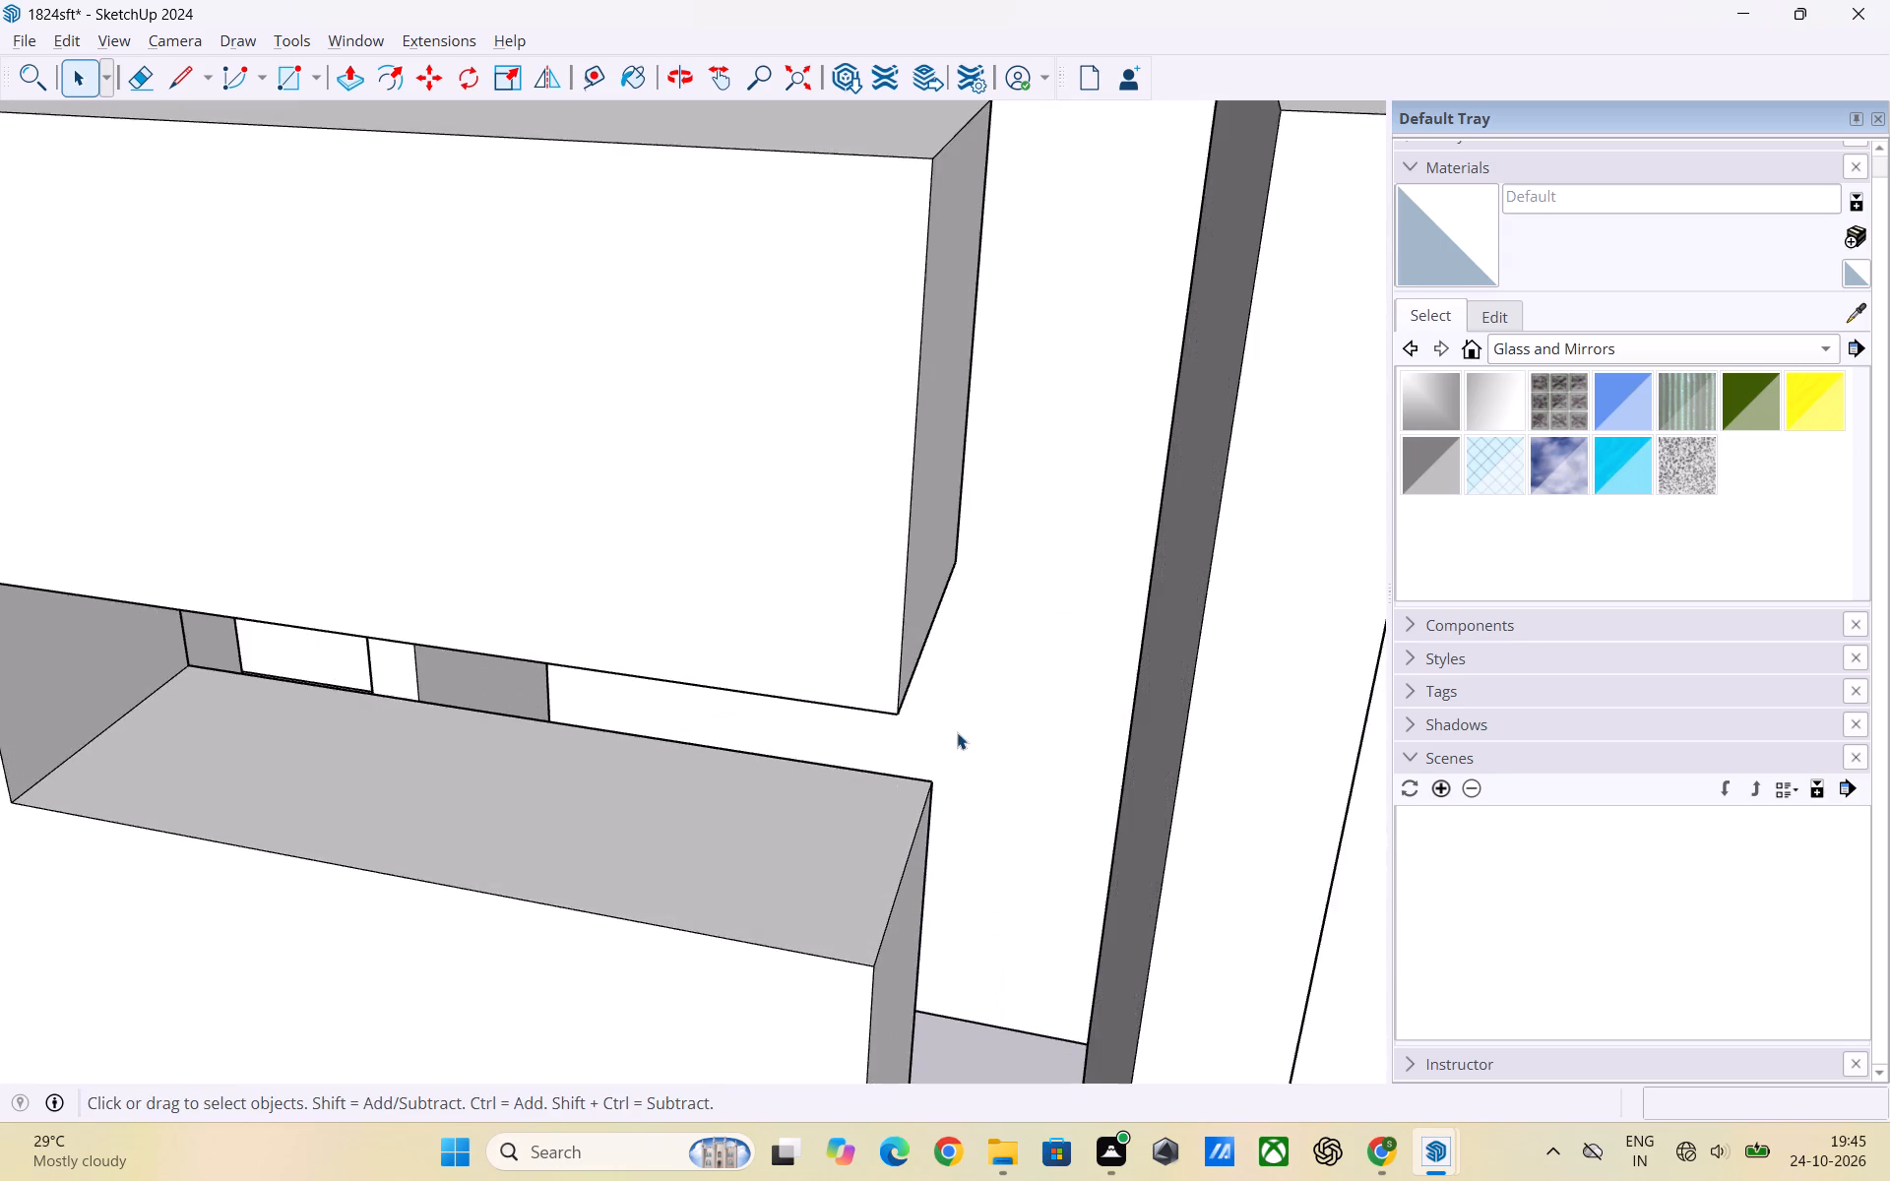
pyautogui.scroll(-6, 947, 689)
pyautogui.moveTo(905, 743); pyautogui.dragTo(934, 636, button='middle')
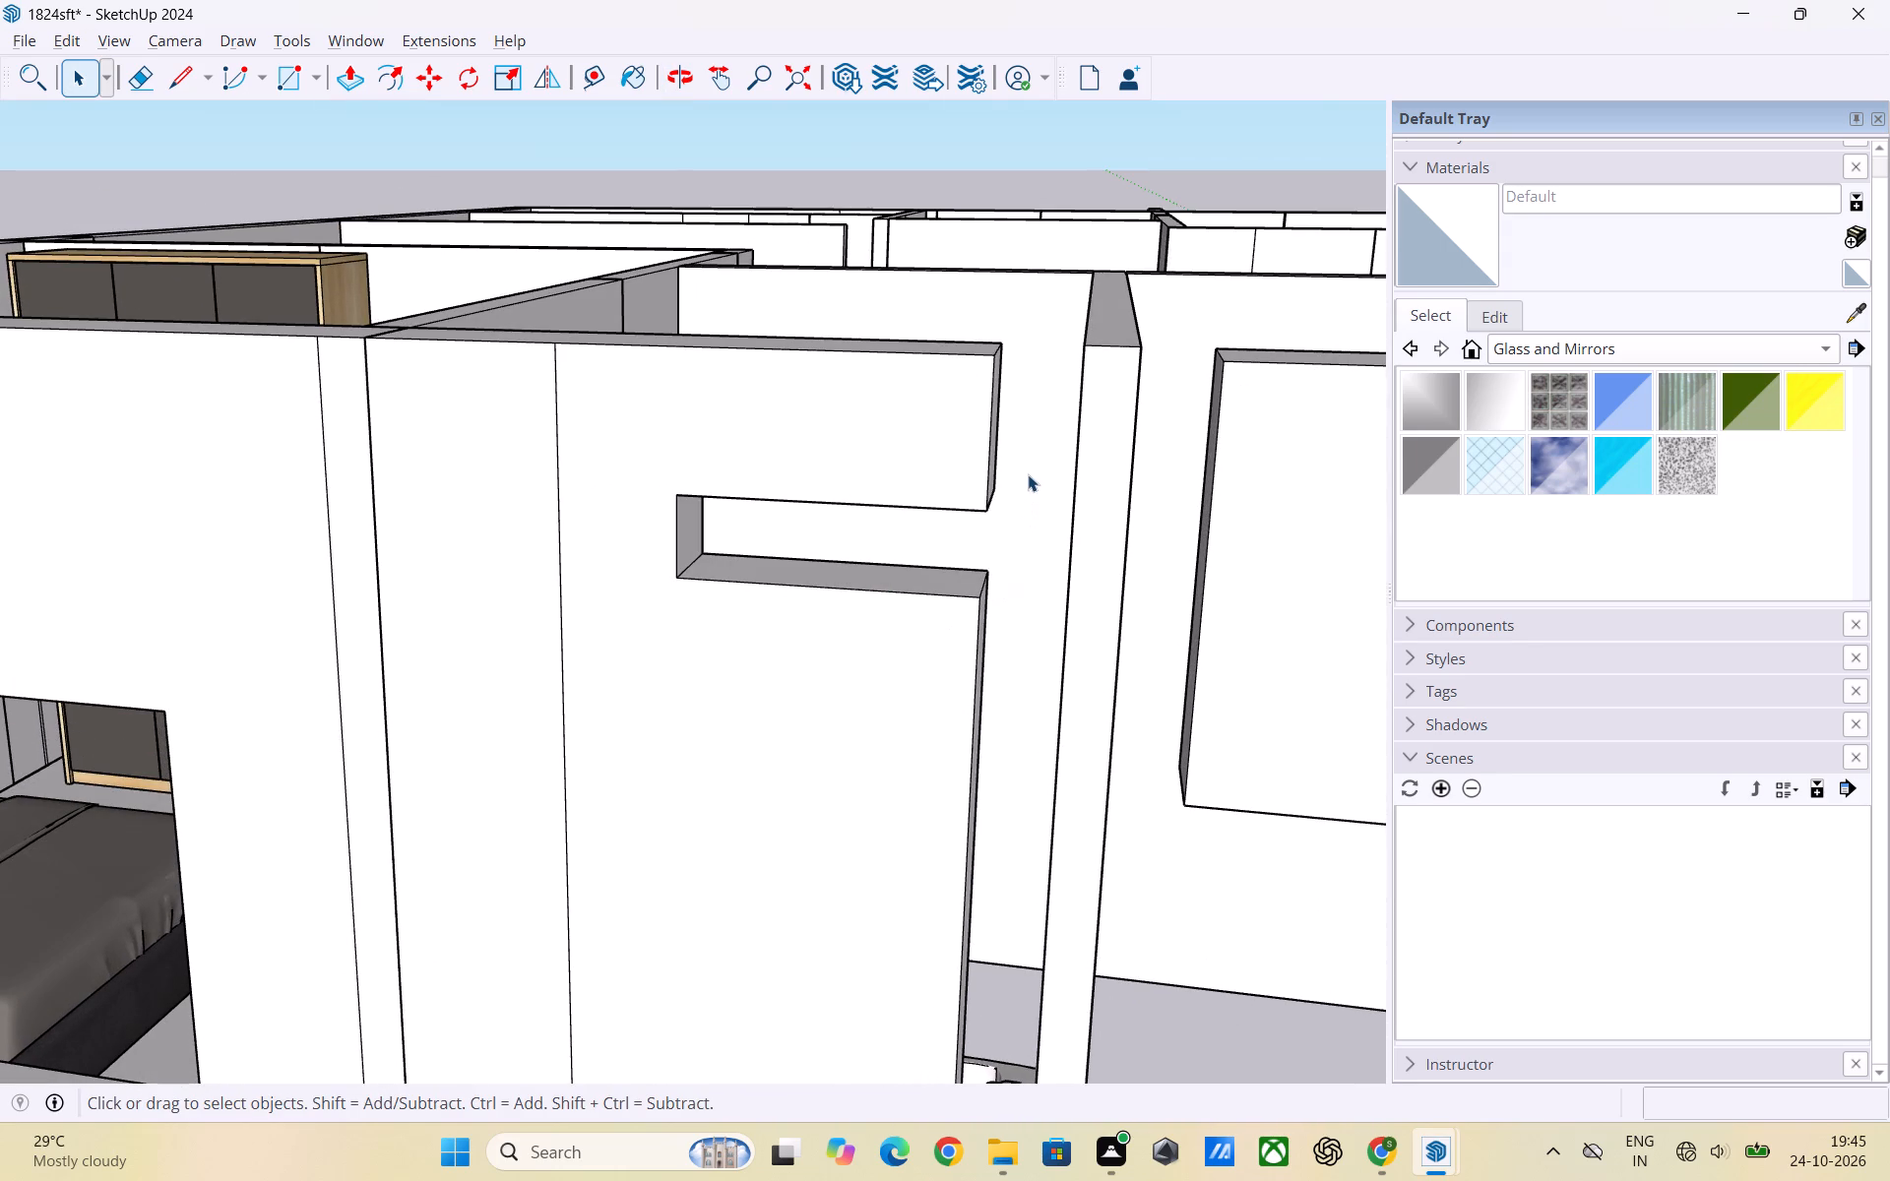
pyautogui.moveTo(959, 515); pyautogui.dragTo(978, 396, button='middle')
pyautogui.scroll(-6, 978, 689)
pyautogui.moveTo(958, 636); pyautogui.dragTo(963, 823, button='middle')
pyautogui.scroll(4, 1039, 535)
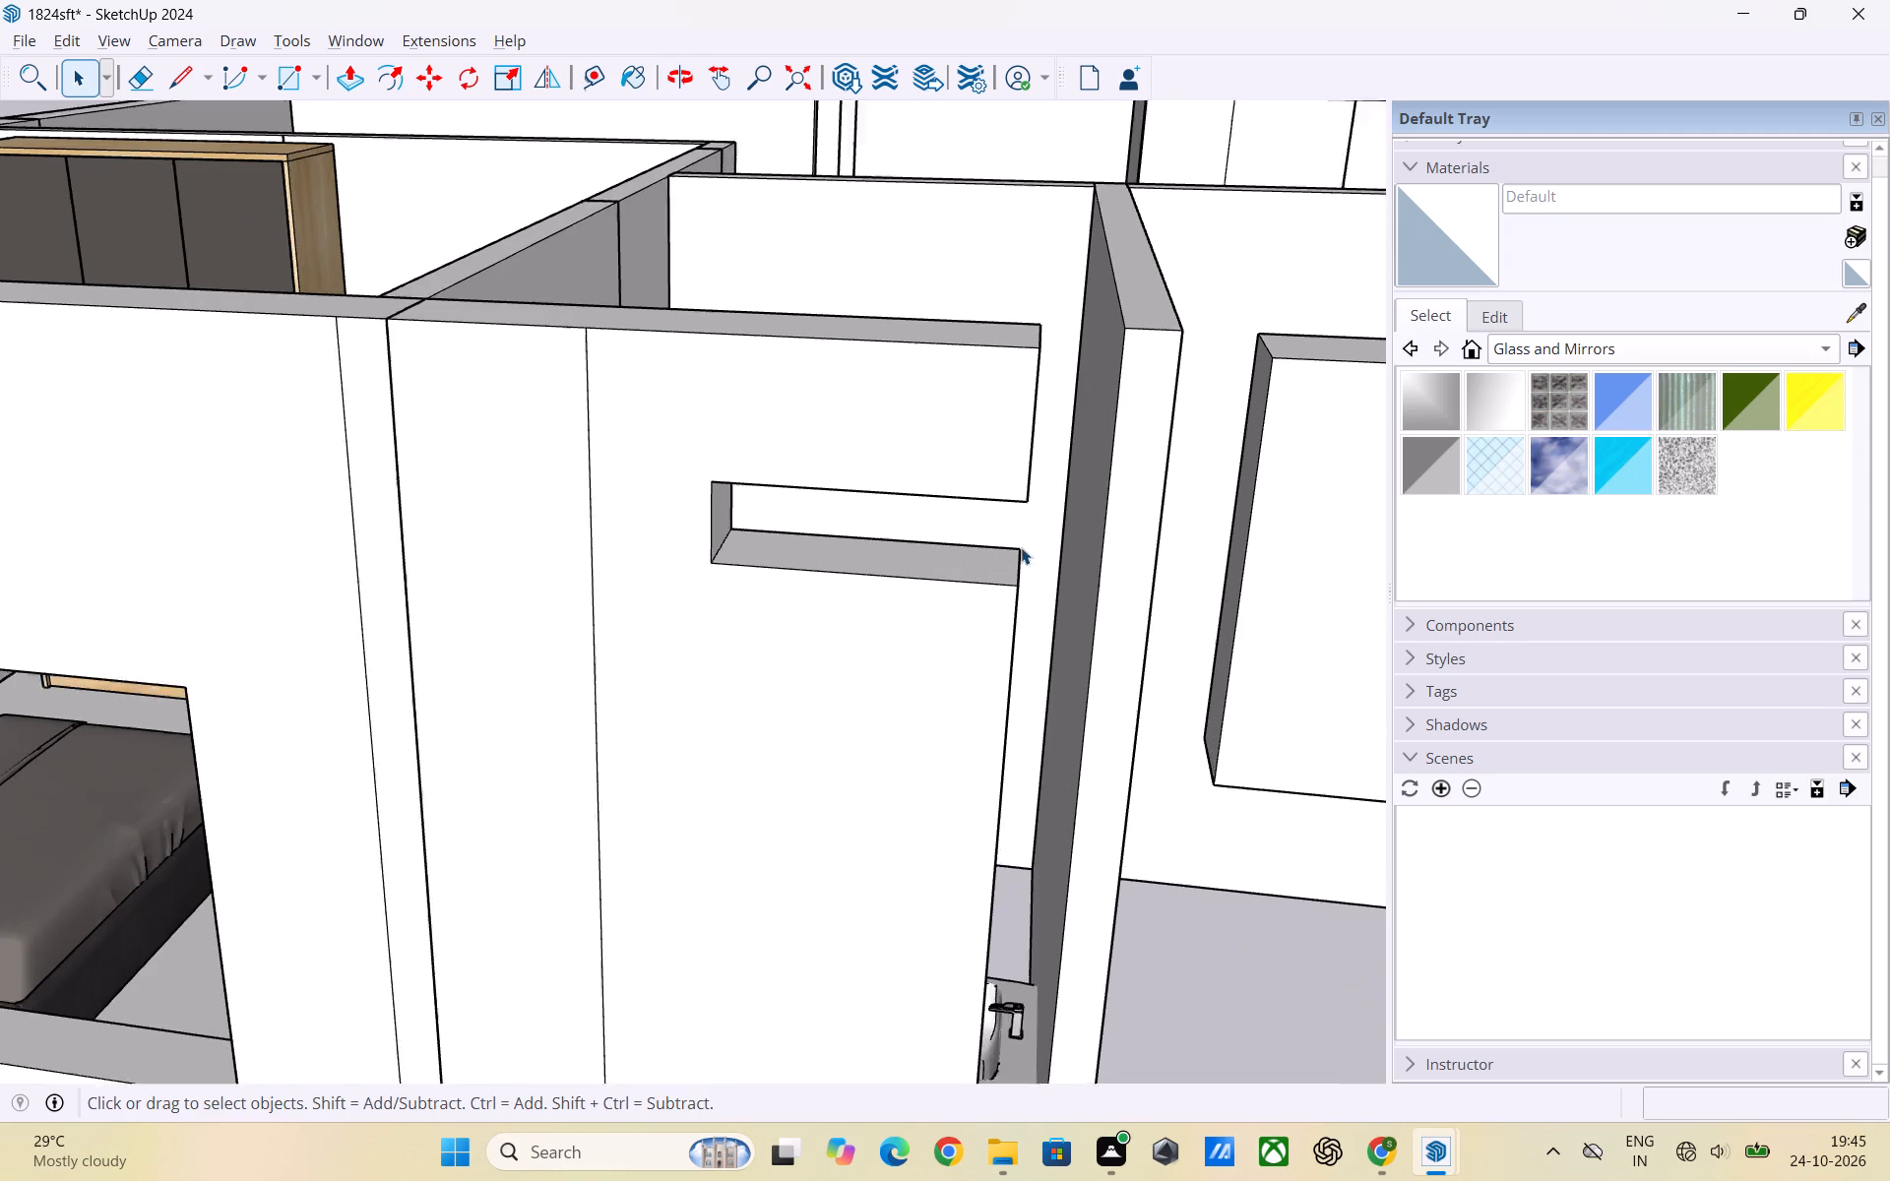
pyautogui.scroll(1, 1021, 547)
pyautogui.moveTo(813, 610); pyautogui.dragTo(867, 679, button='middle')
pyautogui.scroll(2, 993, 638)
pyautogui.scroll(-8, 462, 598)
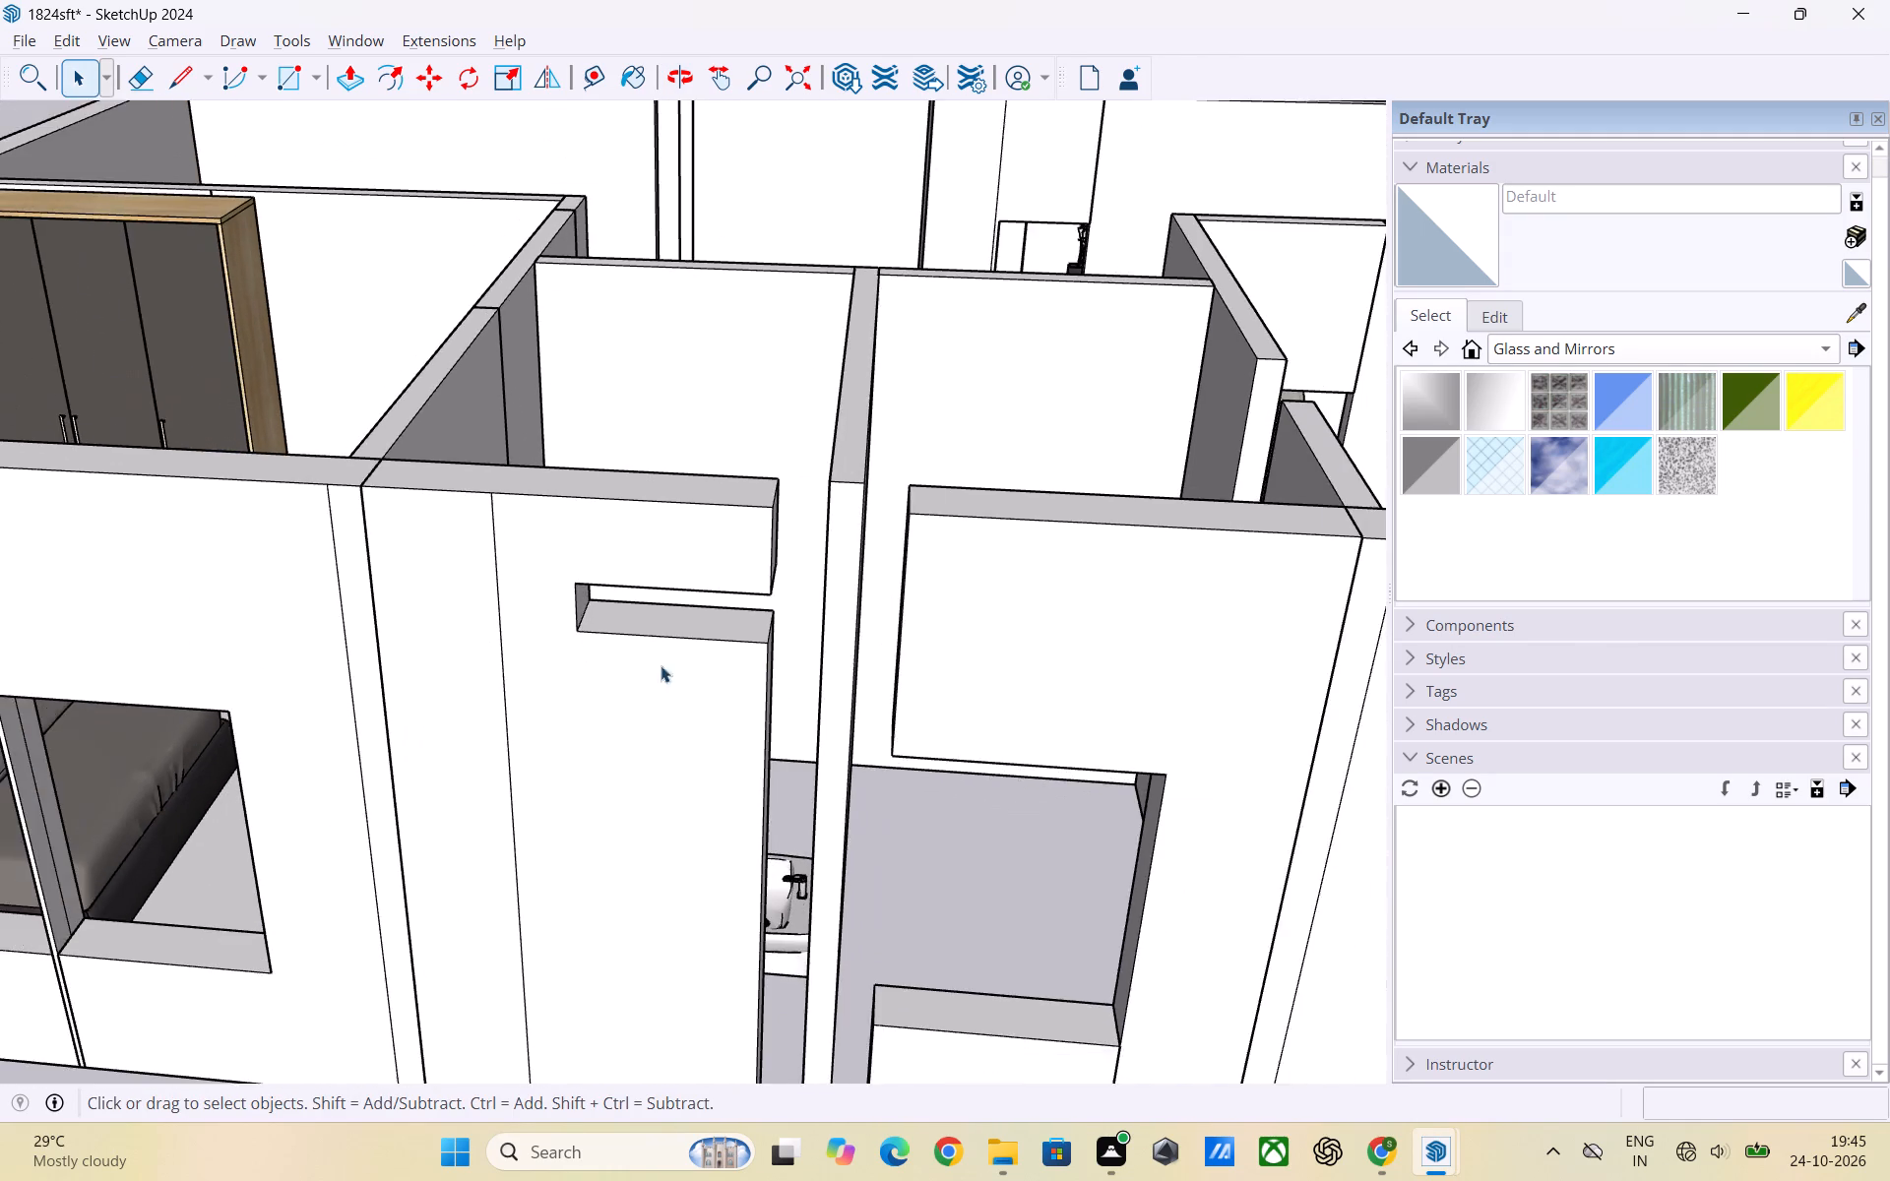
pyautogui.scroll(-1, 750, 650)
pyautogui.moveTo(750, 650); pyautogui.dragTo(789, 758, button='middle')
pyautogui.scroll(5, 787, 699)
pyautogui.moveTo(794, 751); pyautogui.dragTo(798, 684, button='middle')
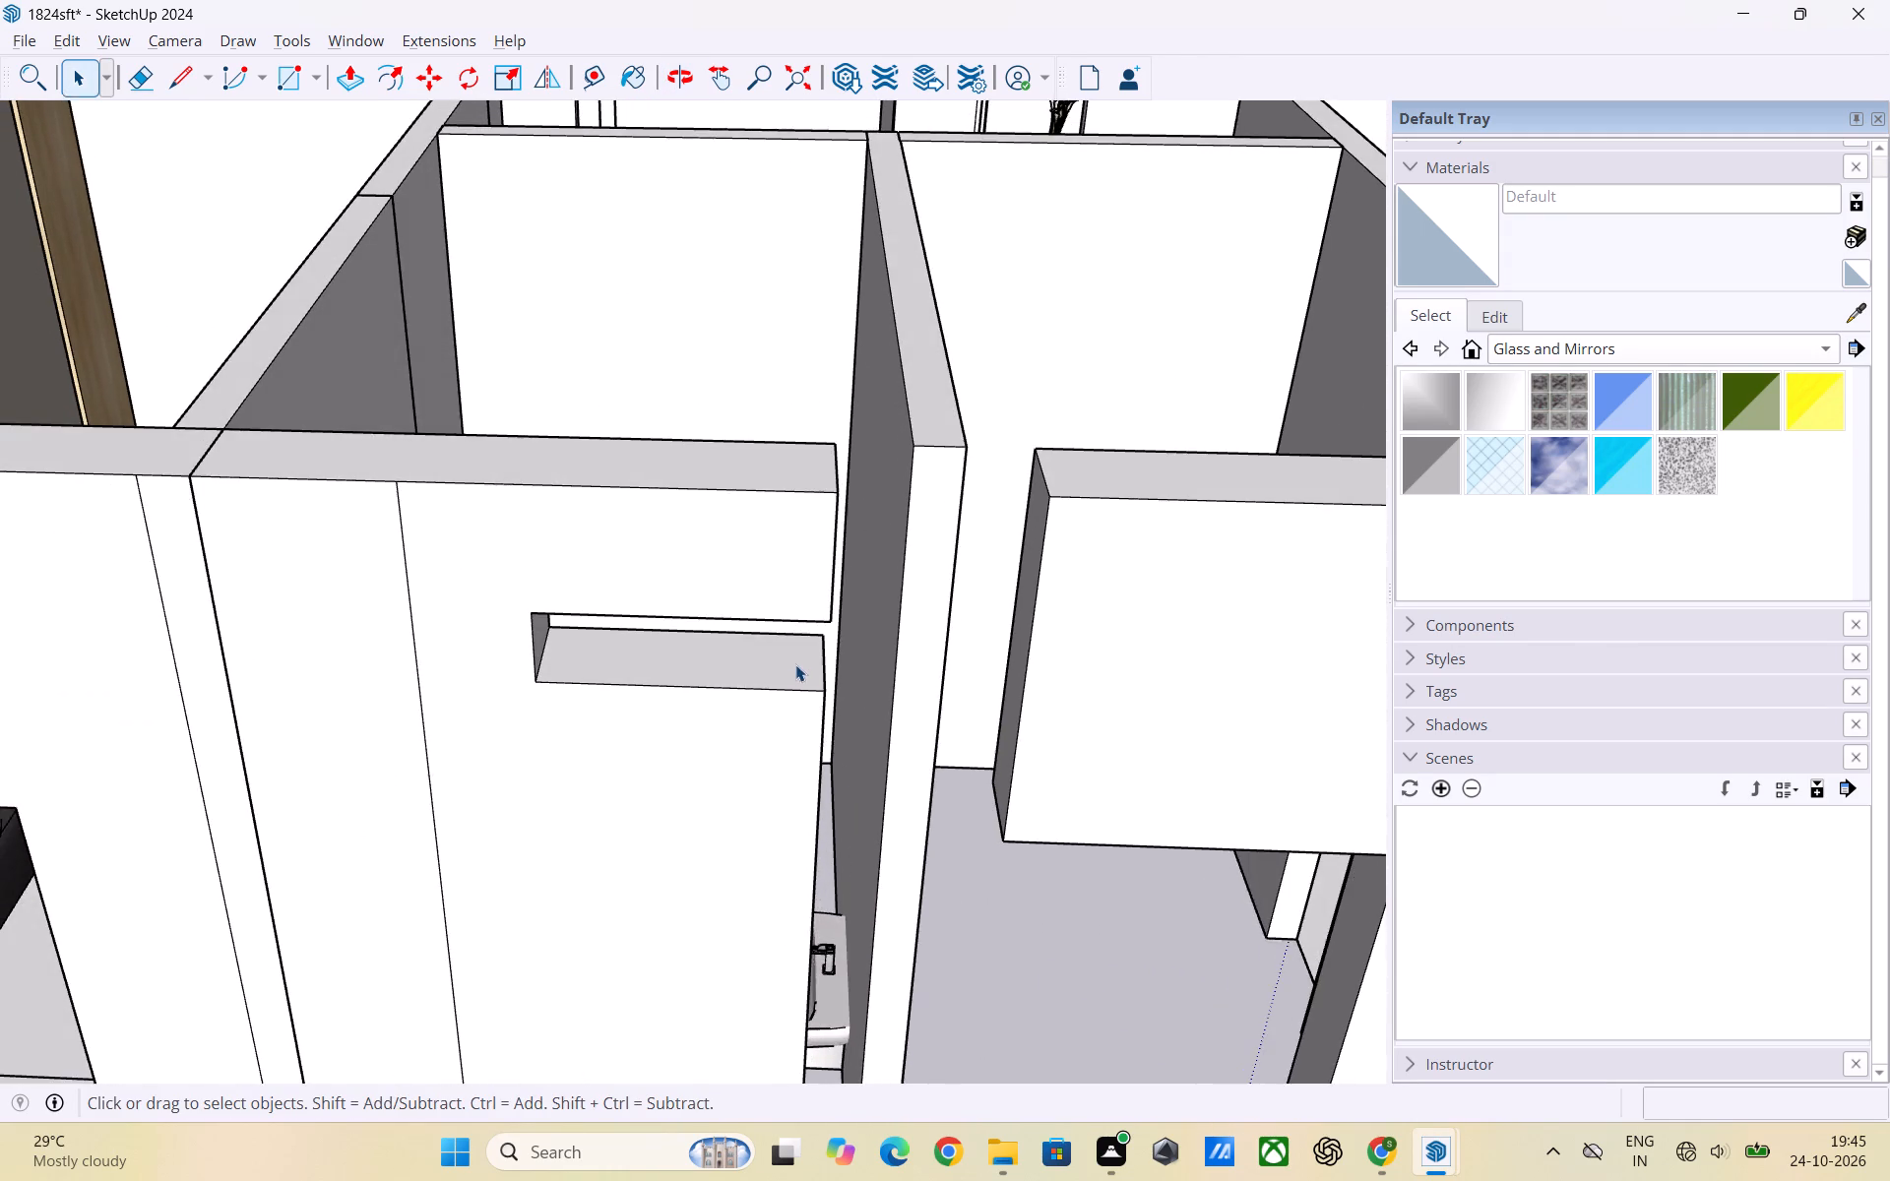
# Draw a rectangle about 7 3/16 by 9 inches across the free end of the high-level opening's sill.
pyautogui.scroll(6, 795, 660)
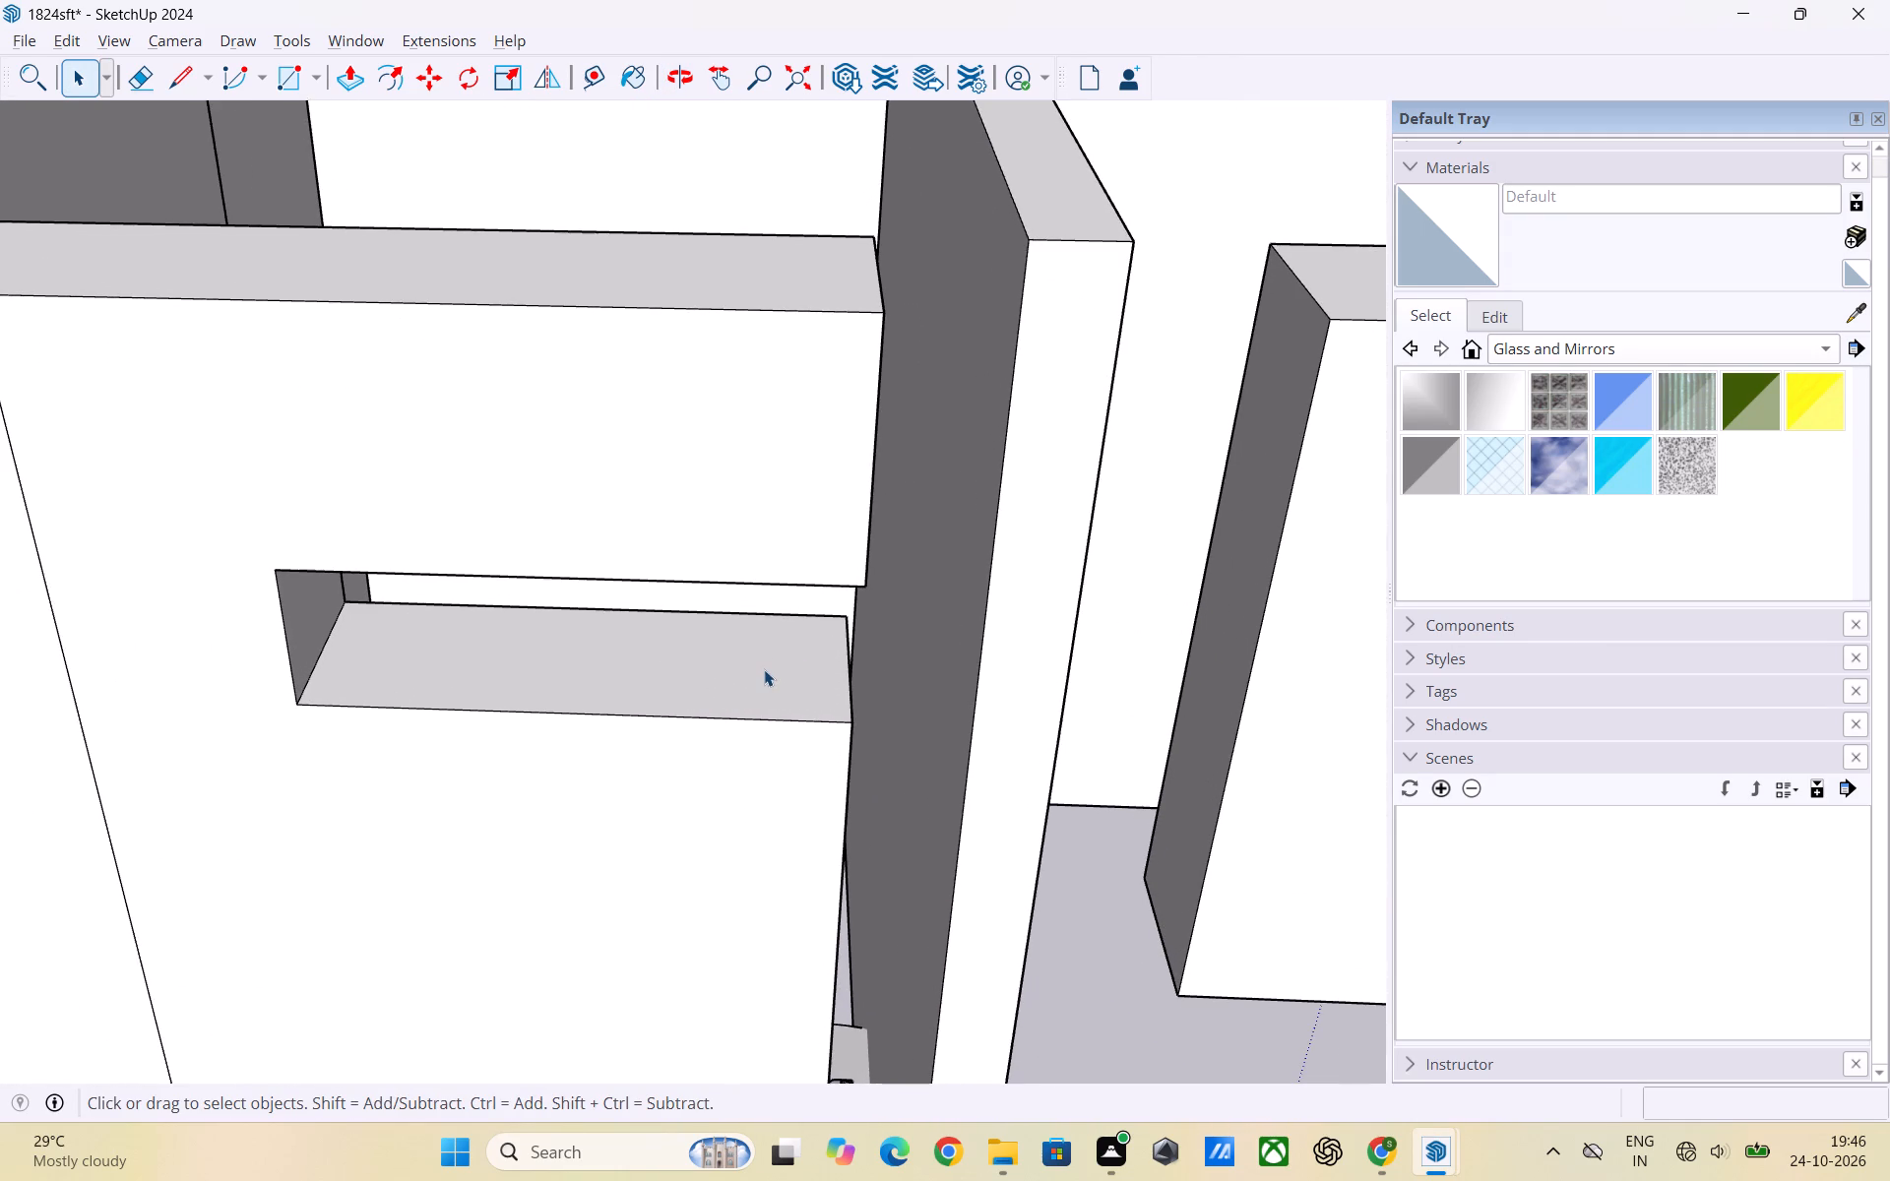
pyautogui.press('r')
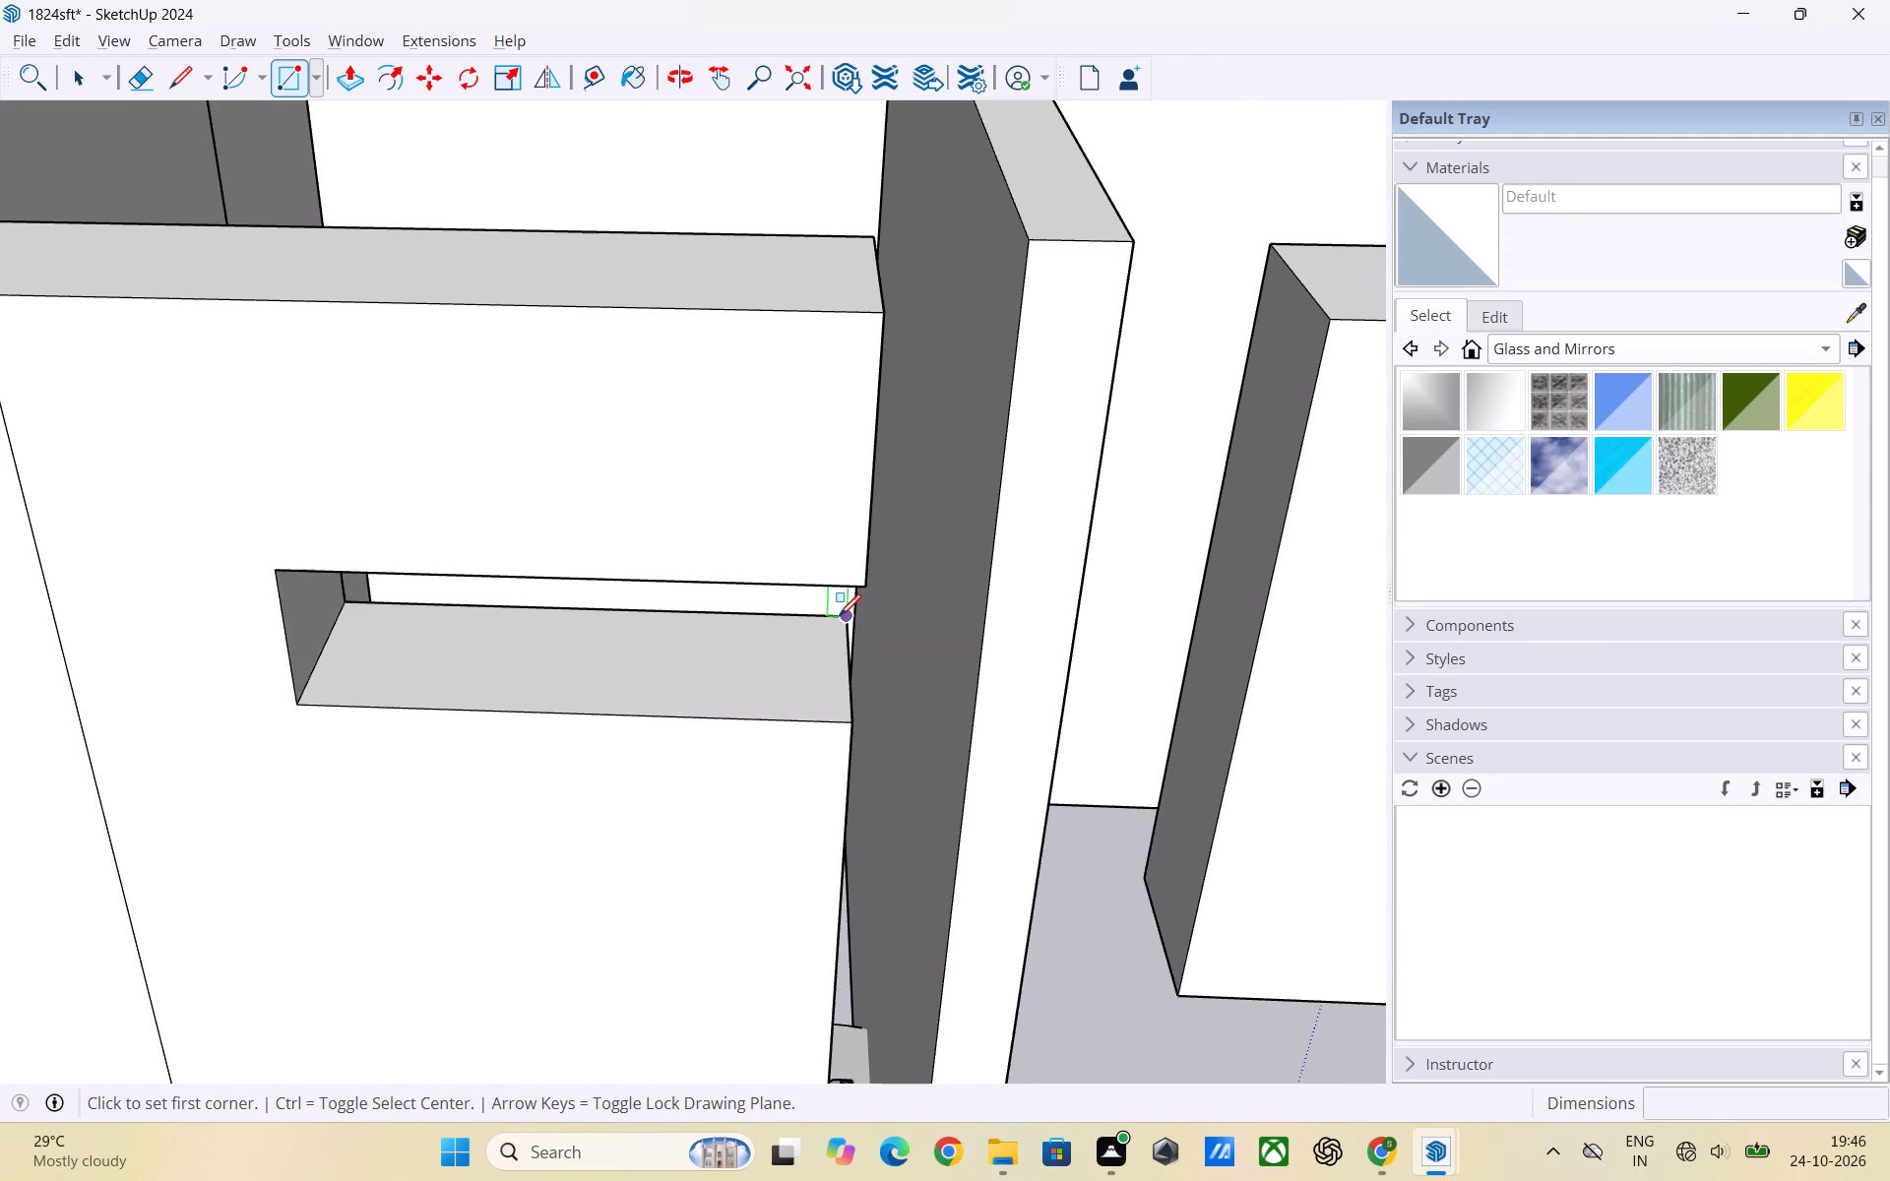
pyautogui.click(839, 616)
pyautogui.click(694, 720)
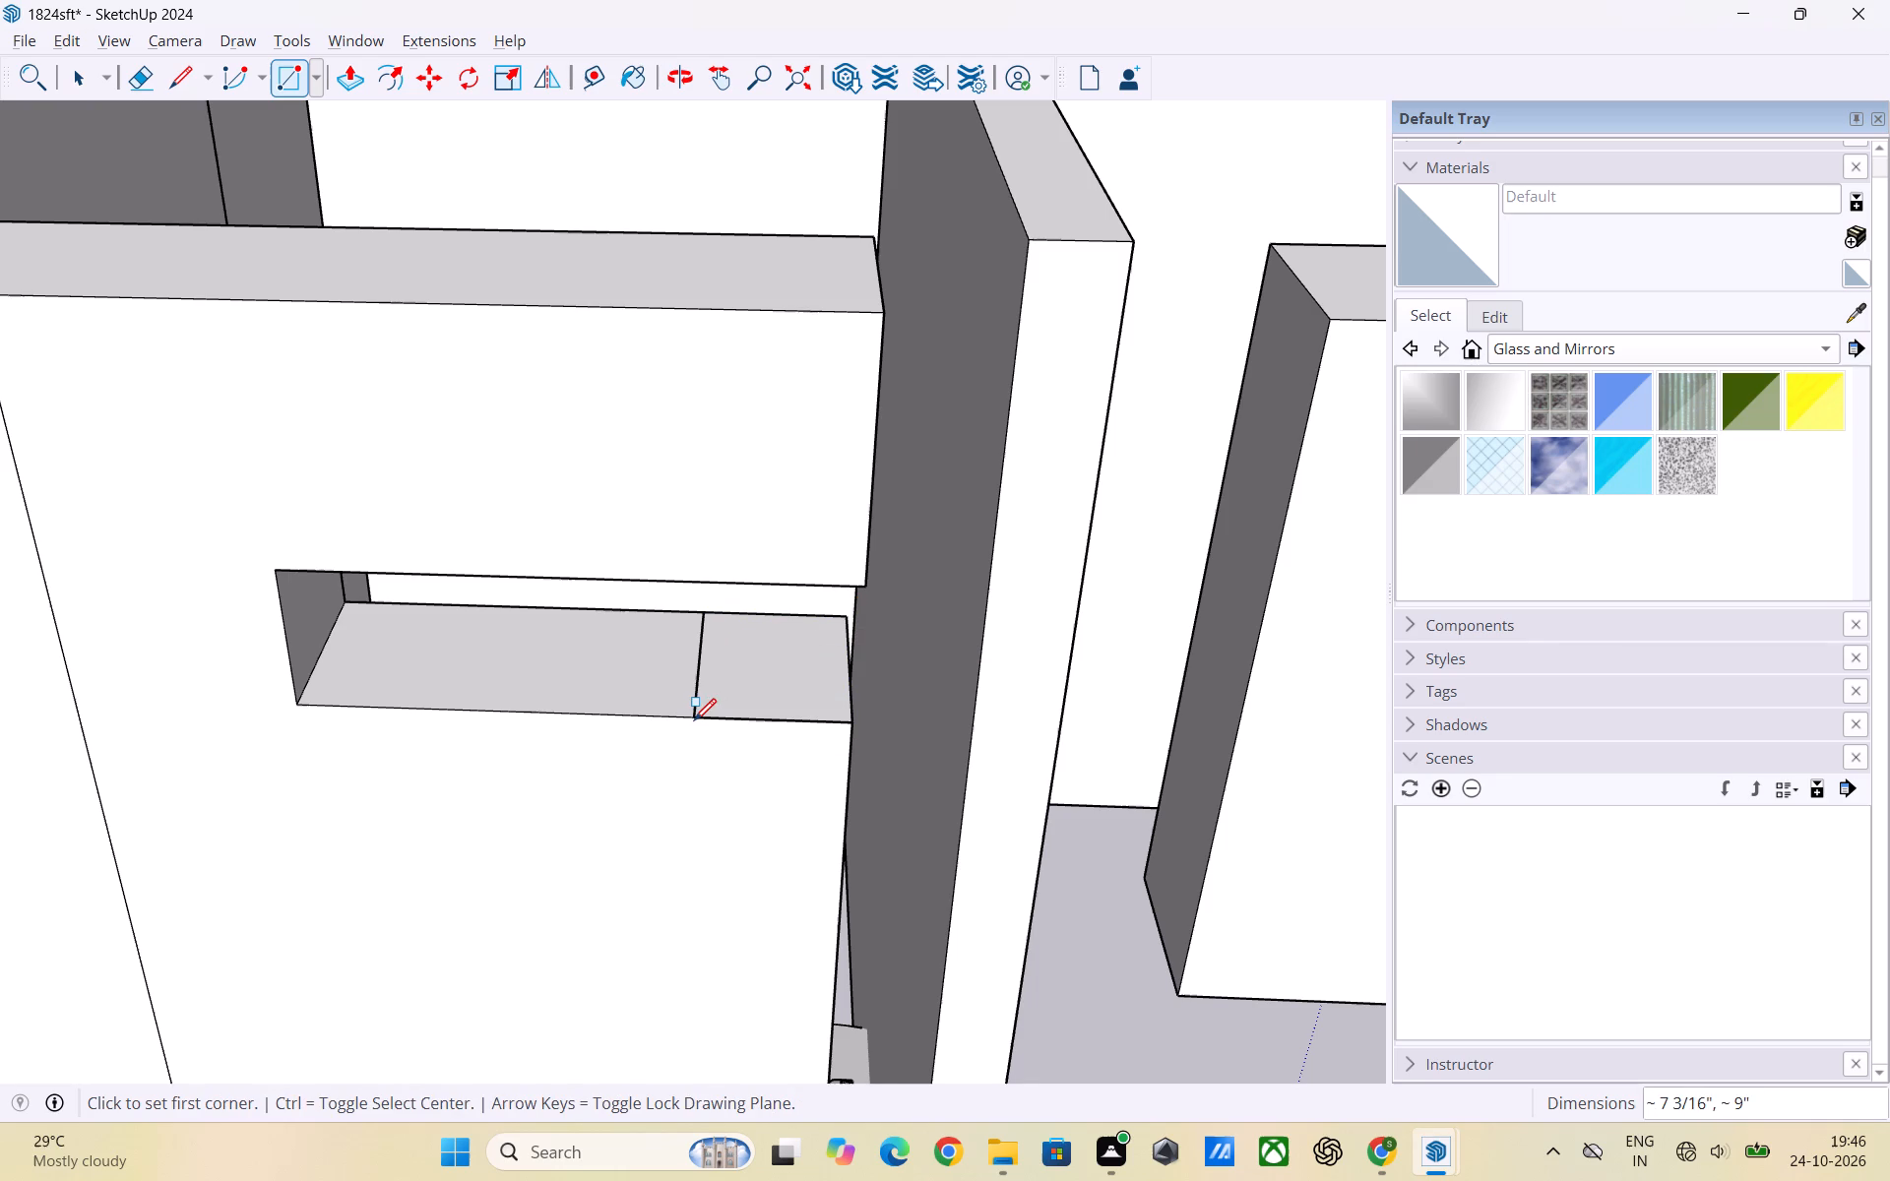
# Push/Pull the sill-end rectangle up about 7 3/16 inches to the underside of the wall above the opening.
pyautogui.press('space')
pyautogui.click(780, 682)
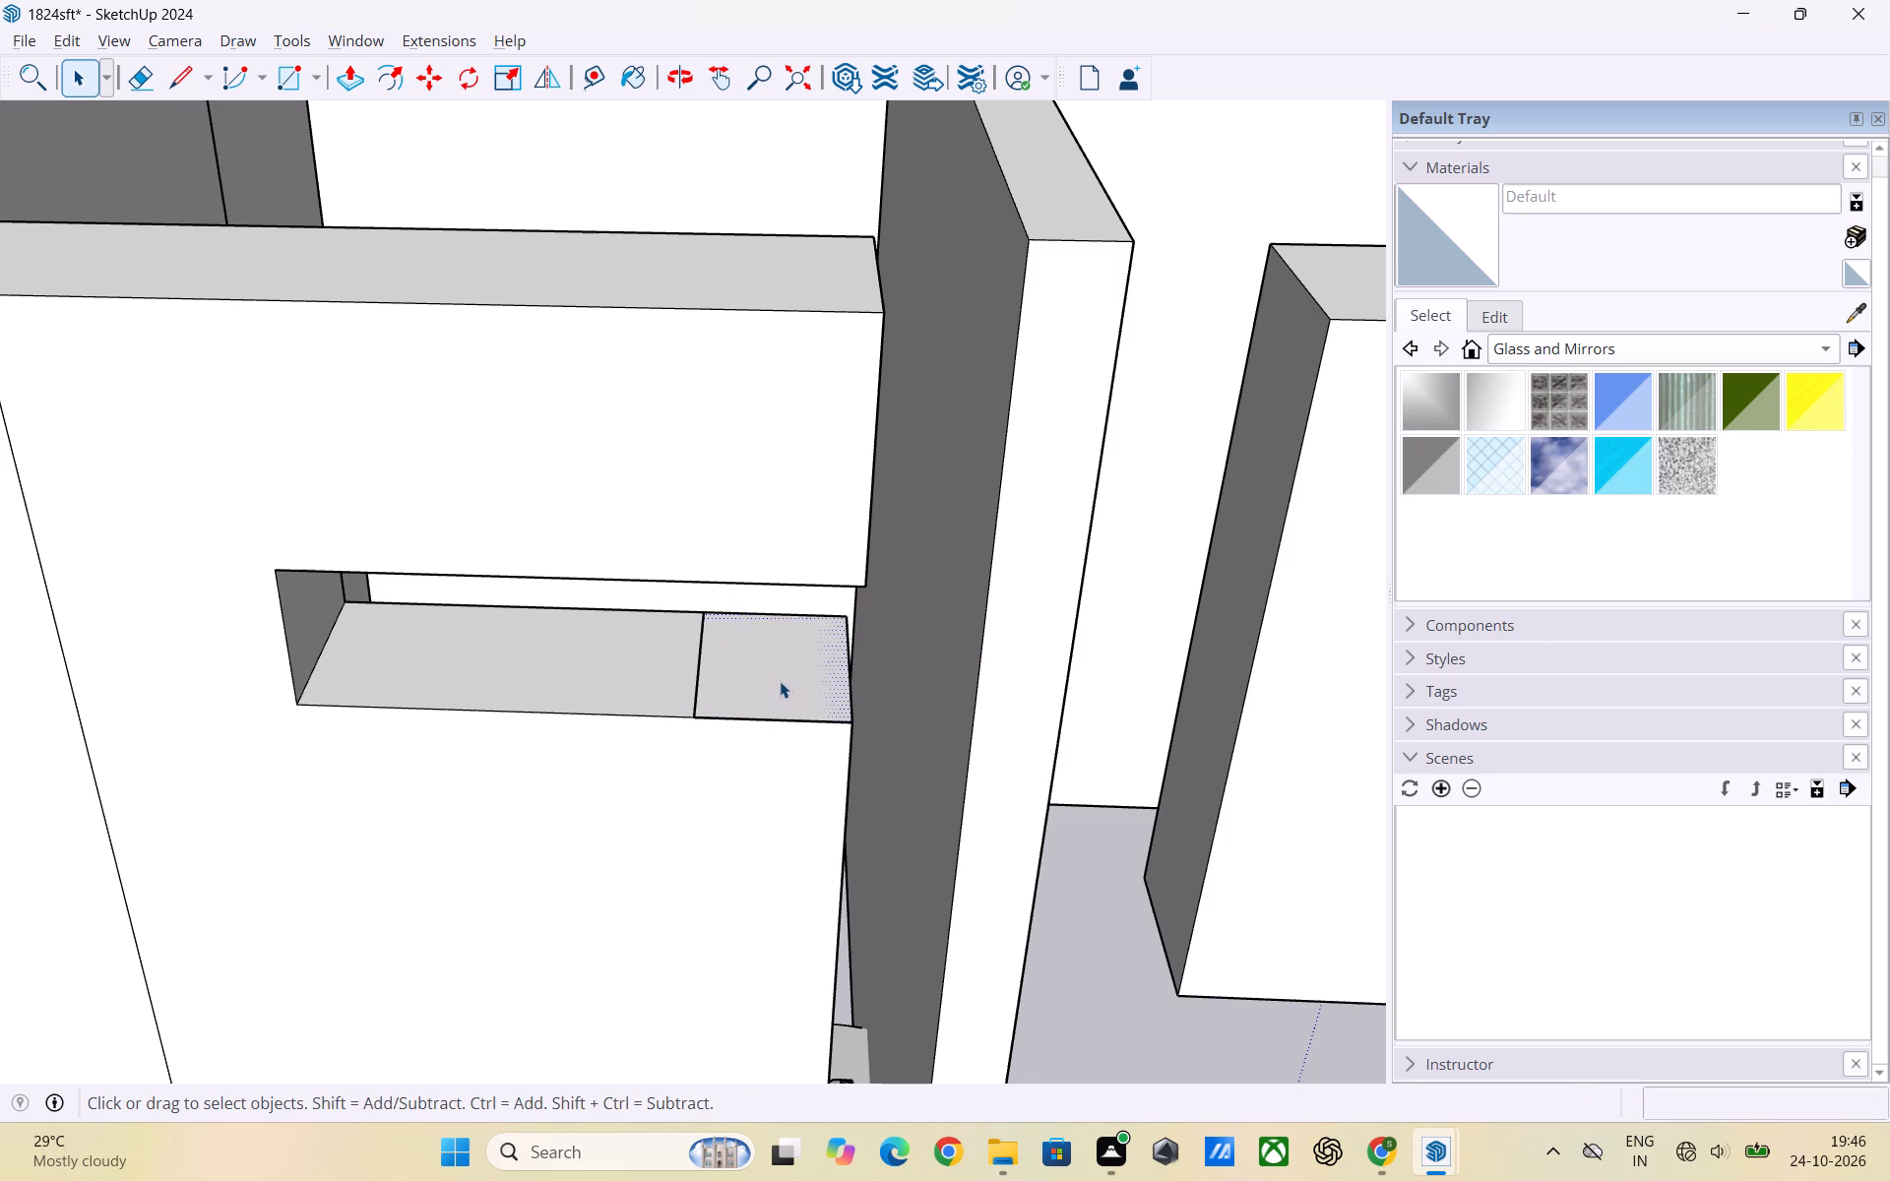
pyautogui.press('p')
pyautogui.click(780, 681)
pyautogui.scroll(2, 812, 608)
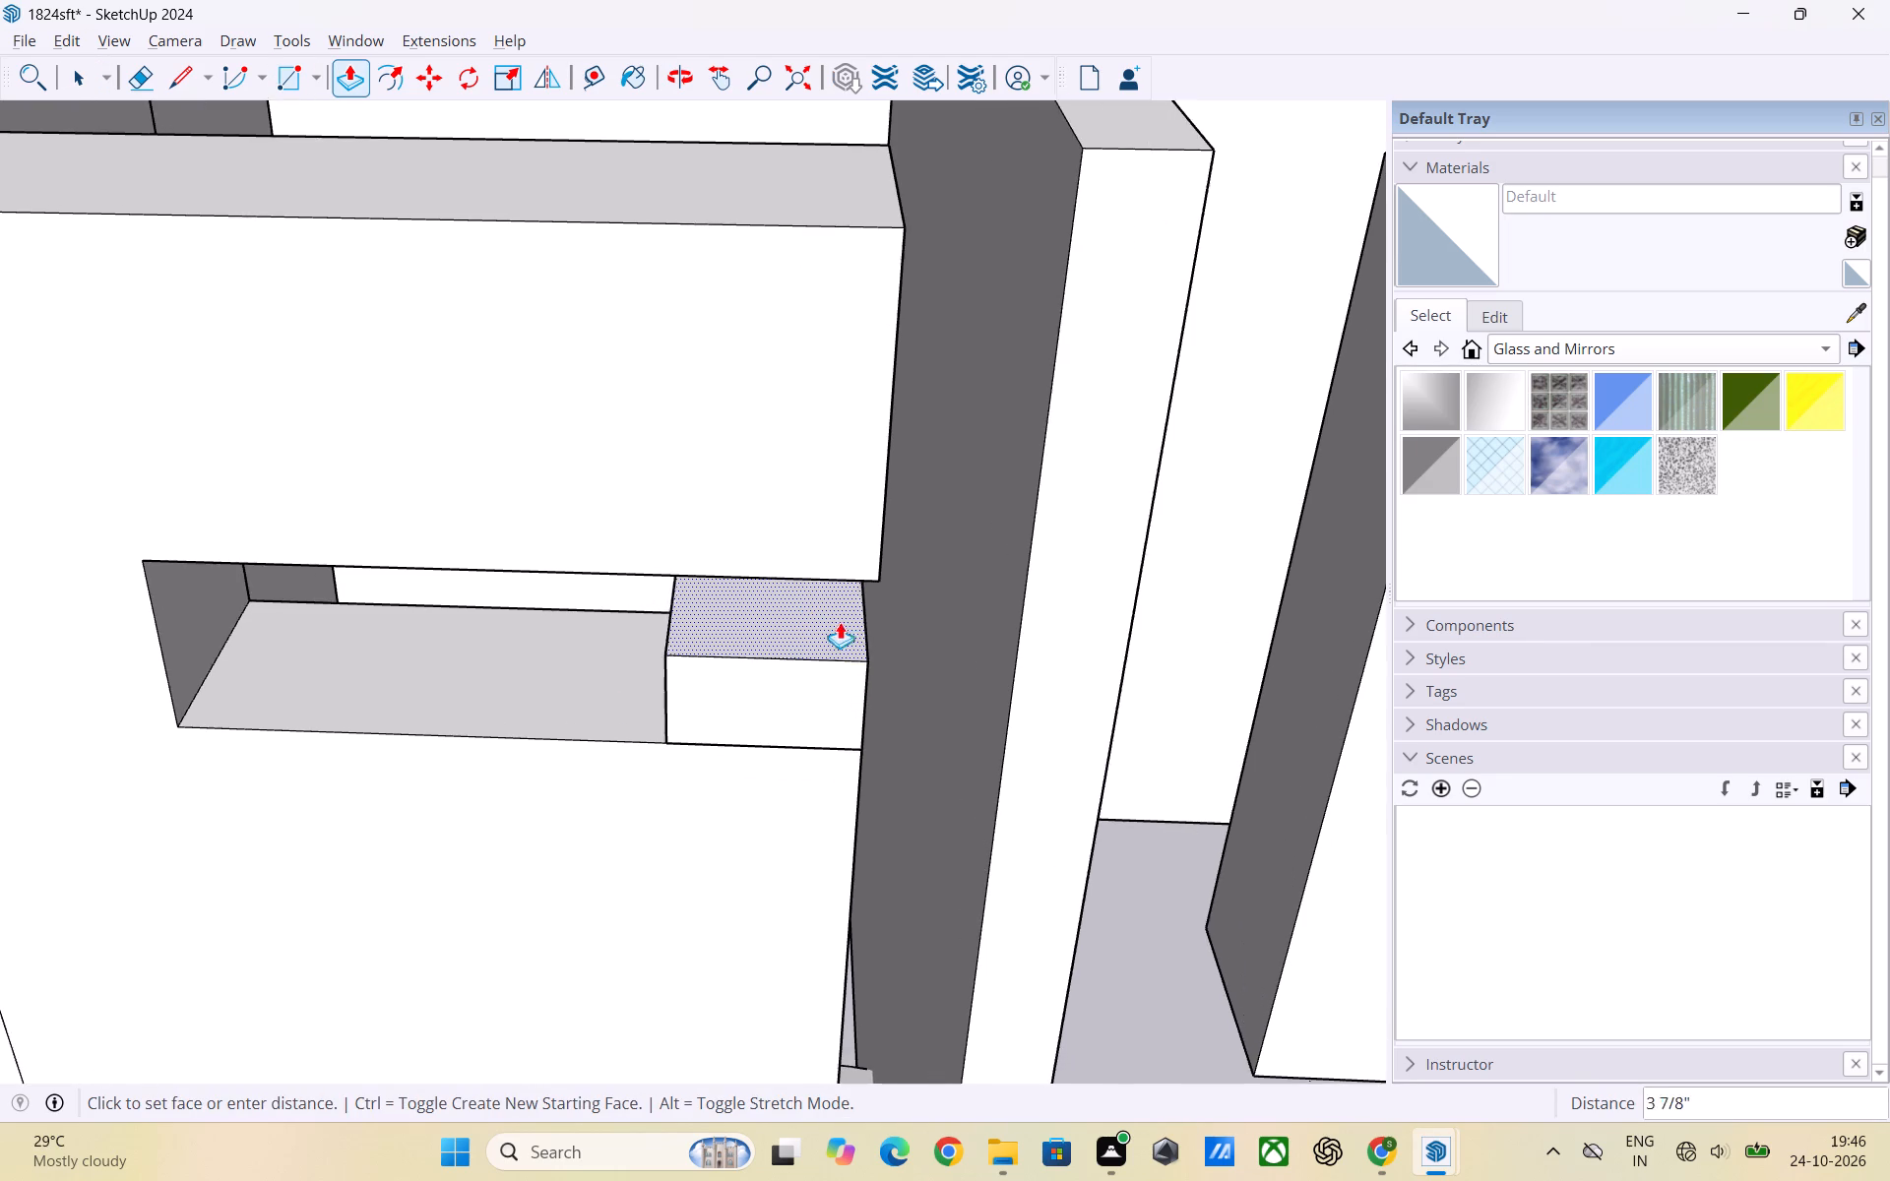
pyautogui.moveTo(849, 622); pyautogui.dragTo(623, 638, button='middle')
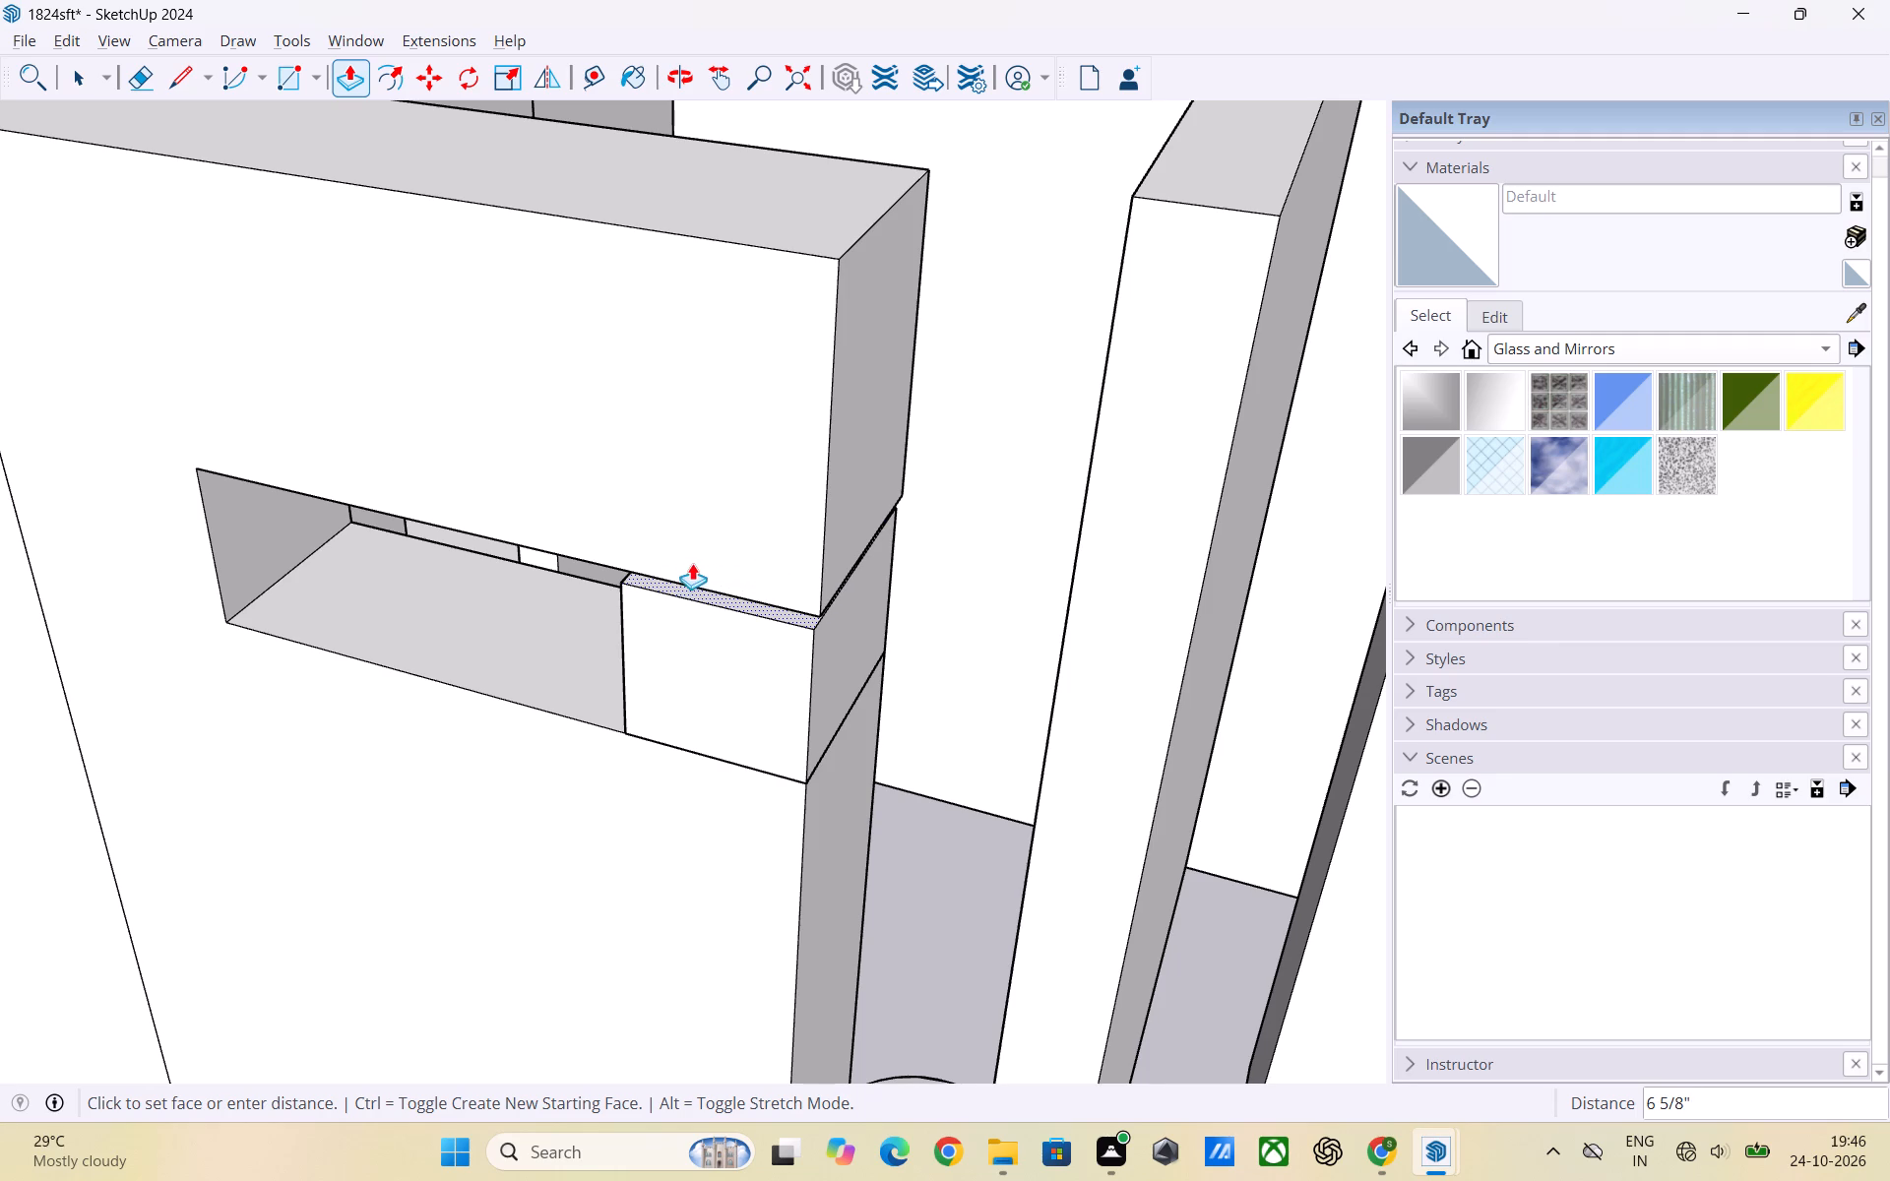
pyautogui.click(475, 535)
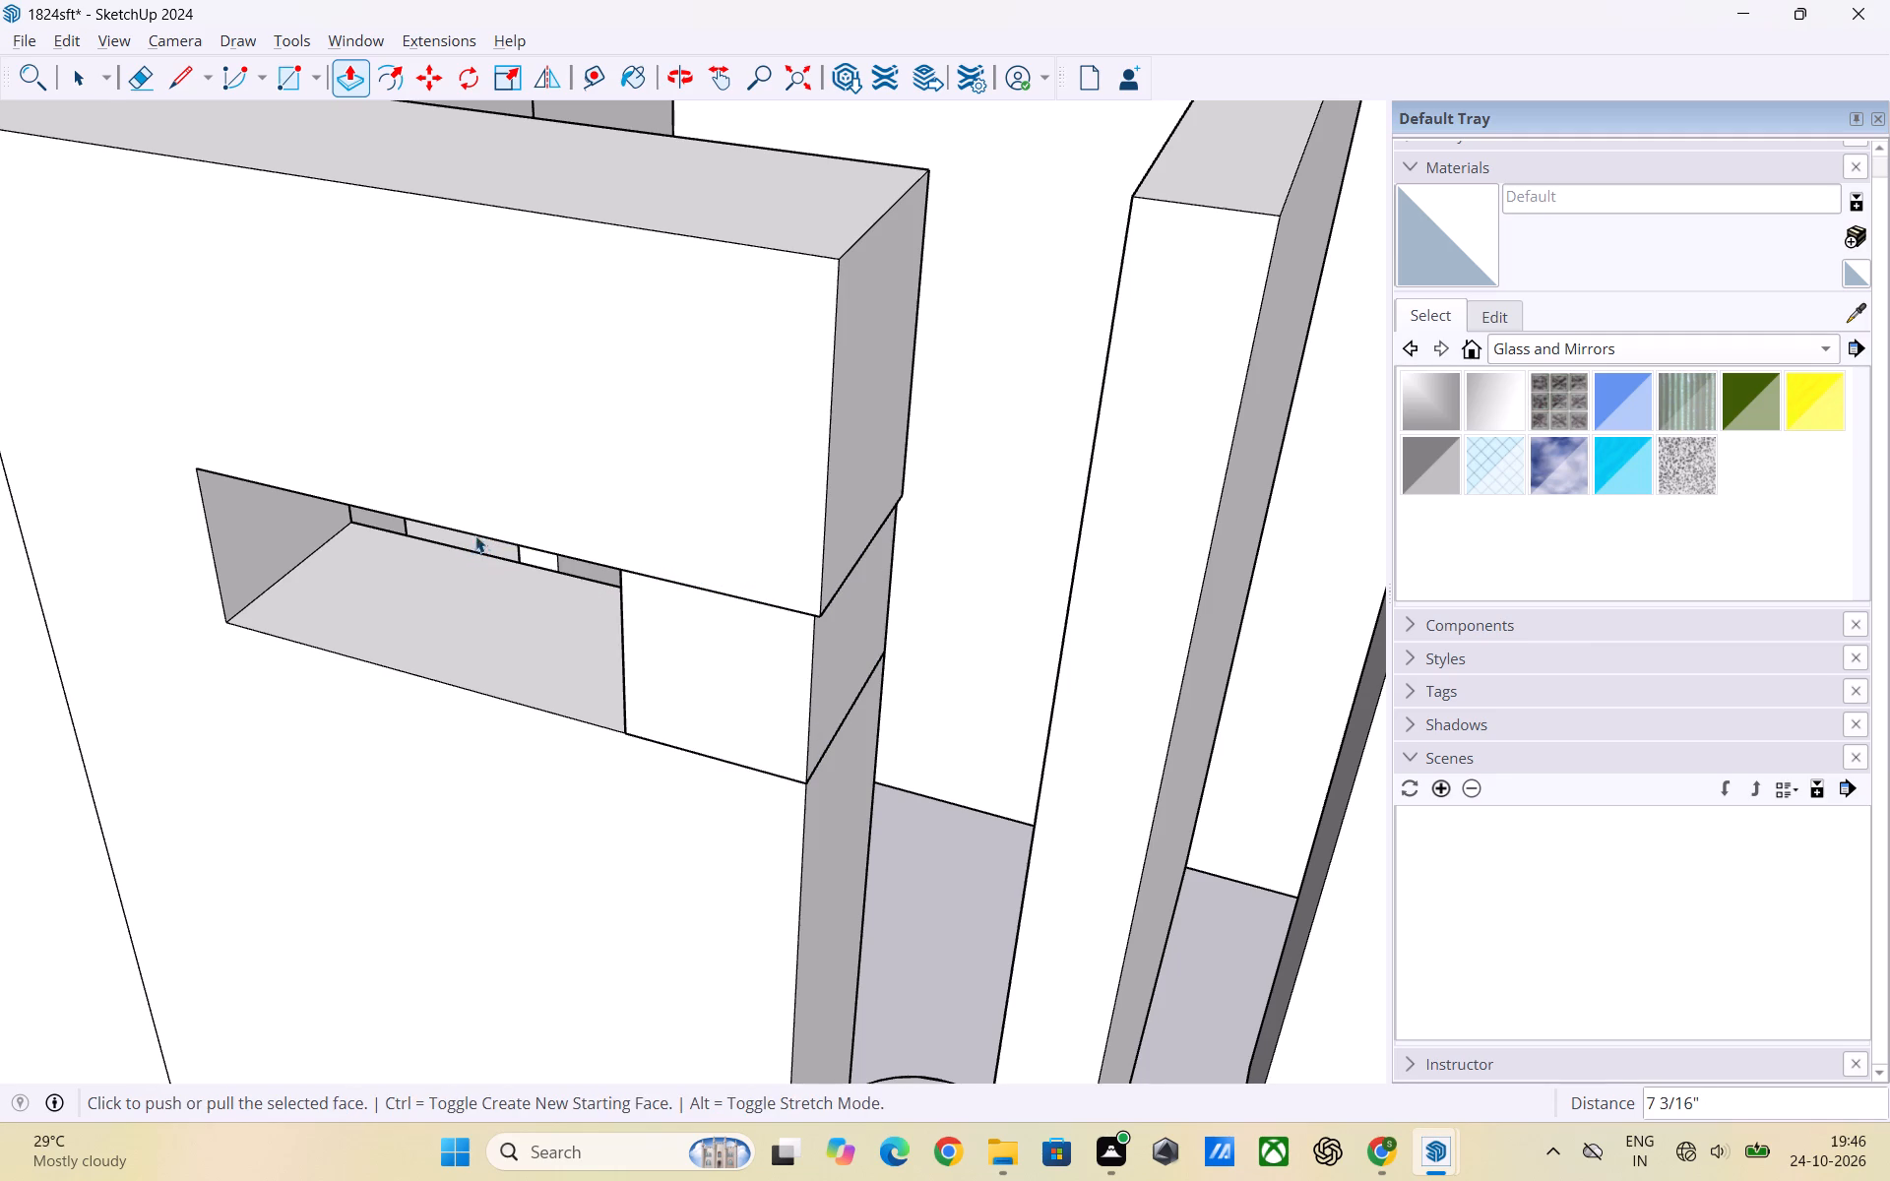
pyautogui.press('space')
pyautogui.click(903, 850)
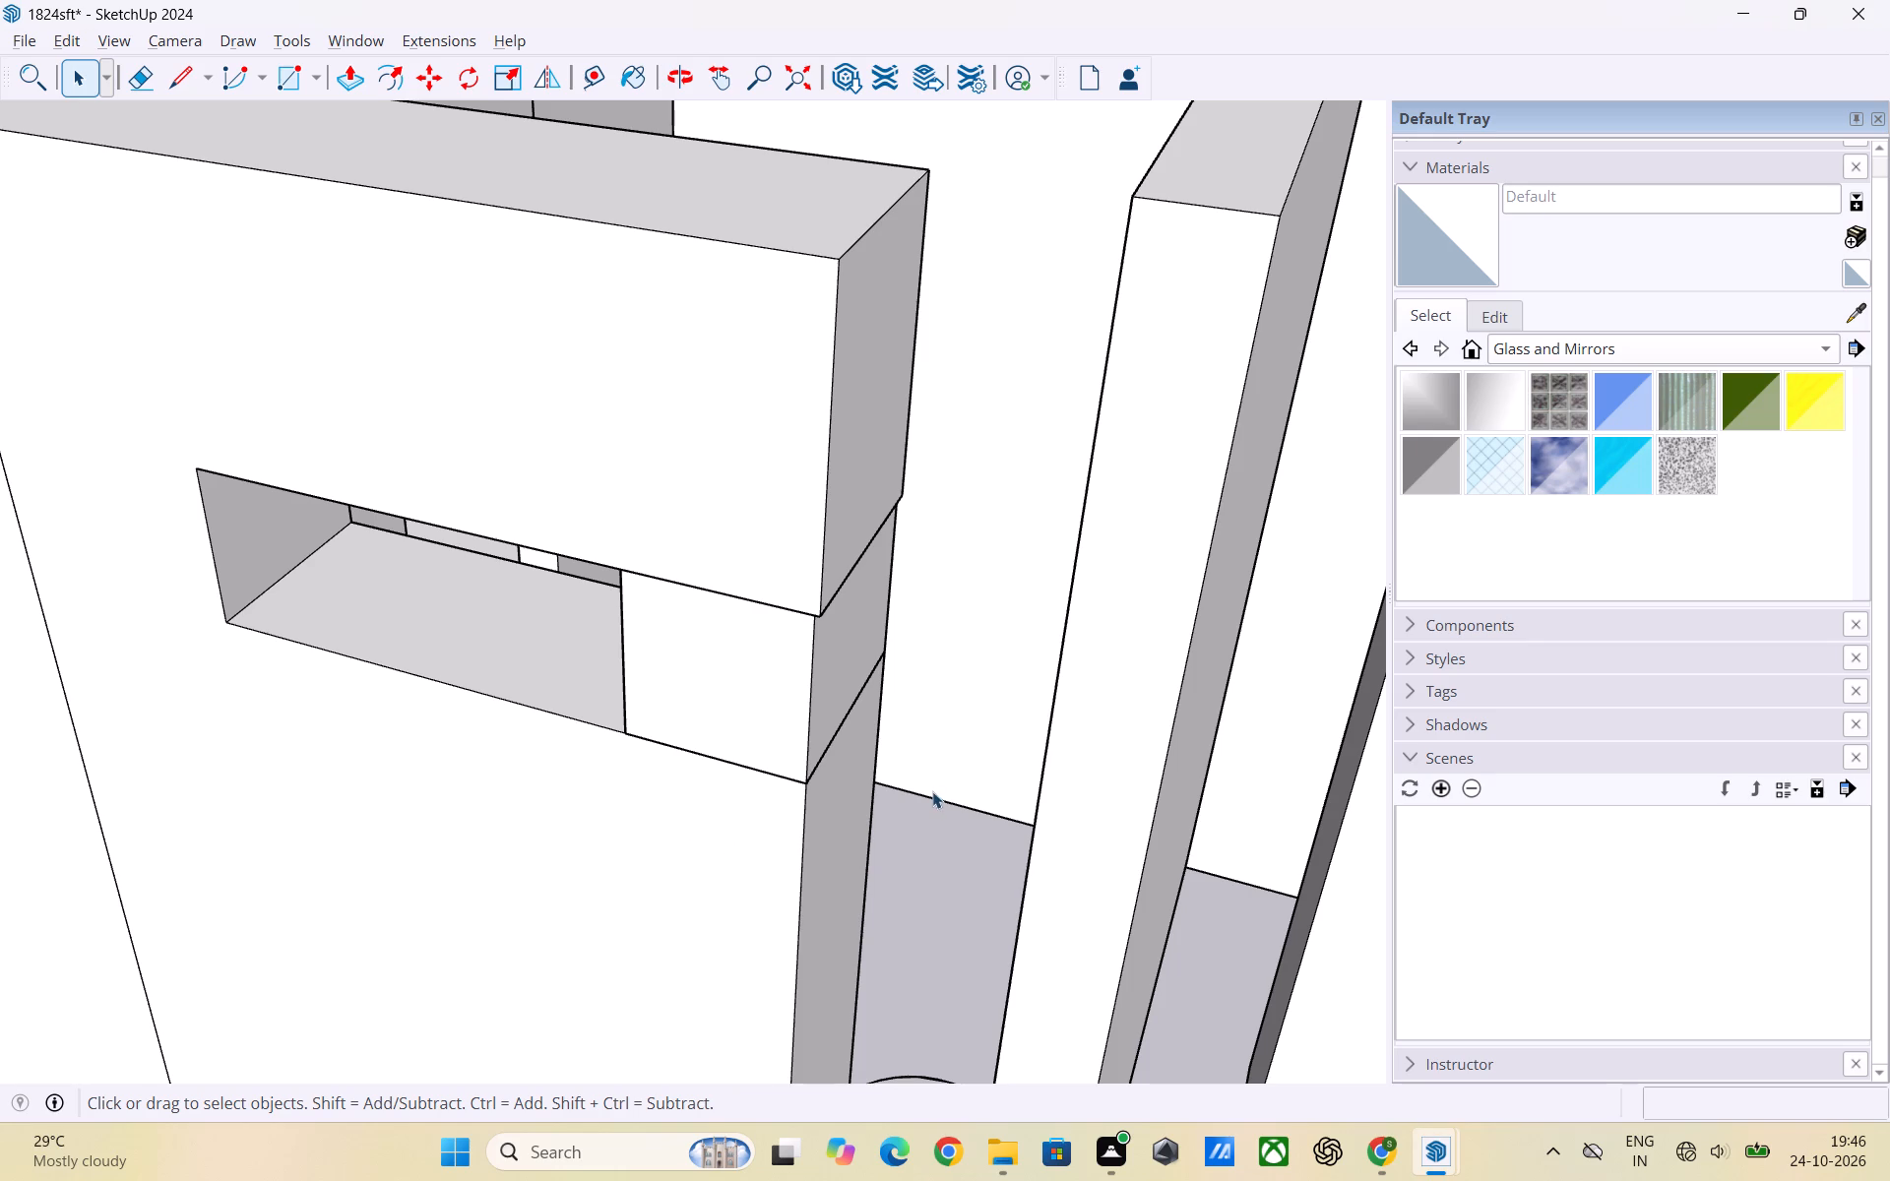
# Examine the infill block at the opening's free end and how its faces meet the wall above and below.
pyautogui.scroll(-3, 859, 698)
pyautogui.moveTo(866, 698); pyautogui.dragTo(645, 644, button='middle')
pyautogui.scroll(1, 797, 657)
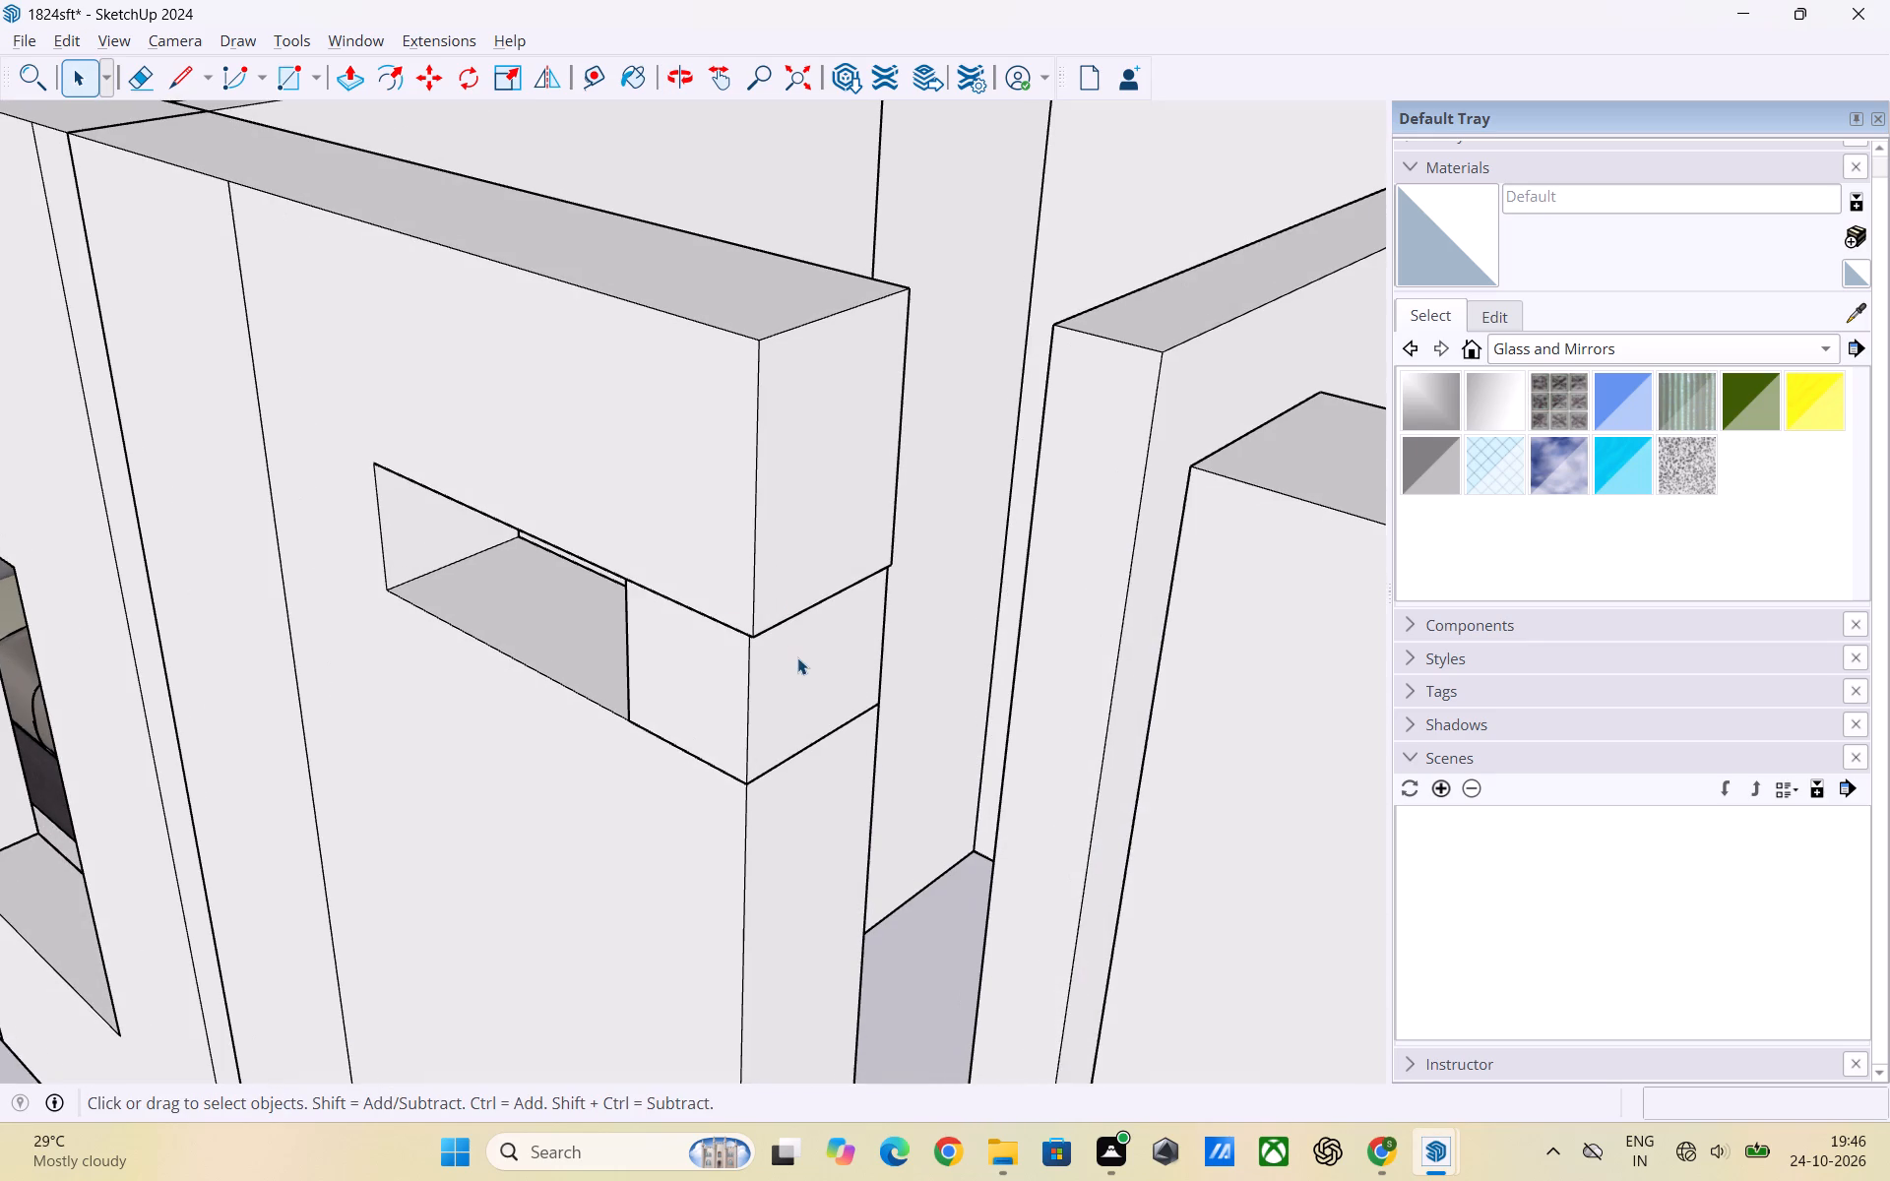
pyautogui.scroll(-4, 824, 654)
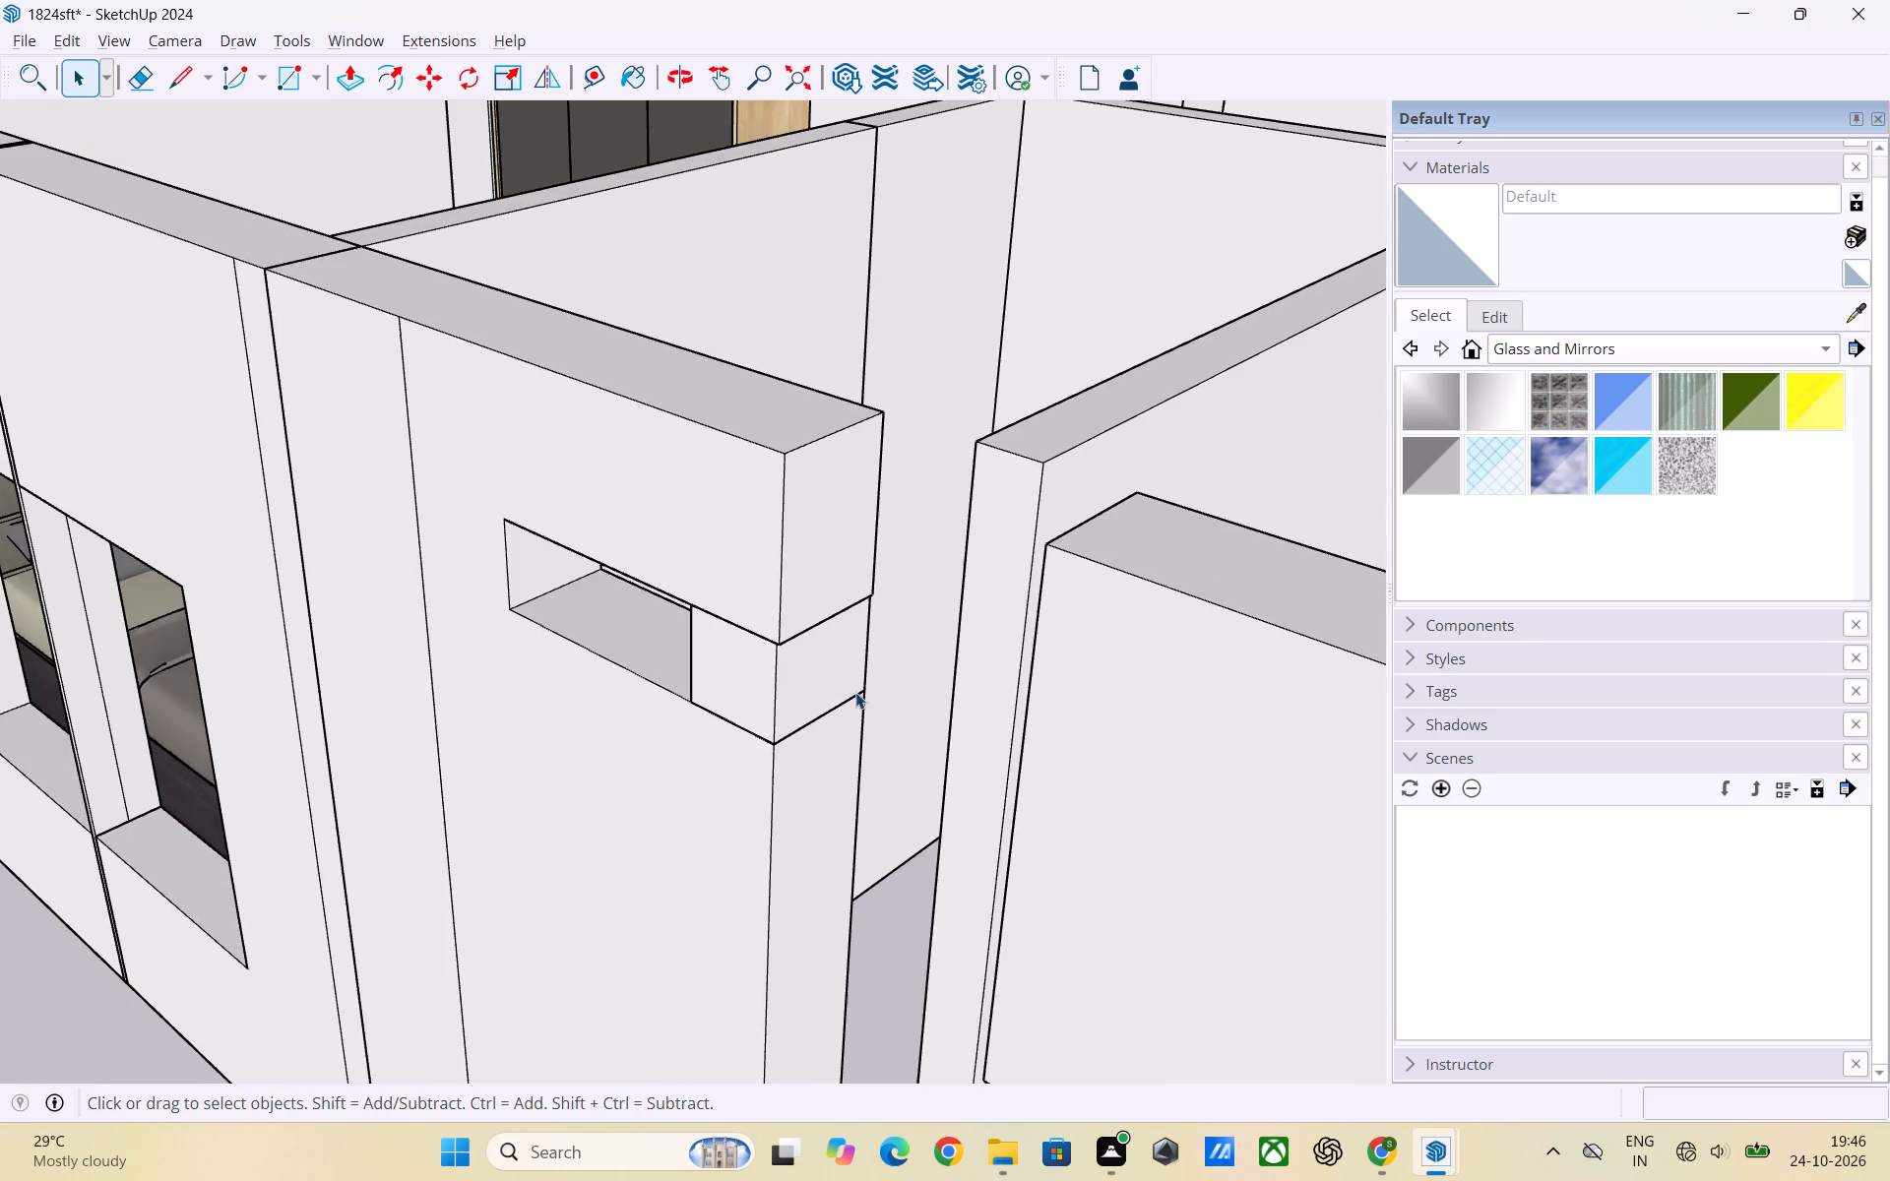
pyautogui.moveTo(858, 692); pyautogui.dragTo(602, 686, button='middle')
pyautogui.scroll(2, 640, 679)
pyautogui.moveTo(595, 698); pyautogui.dragTo(849, 702, button='middle')
pyautogui.scroll(-3, 886, 670)
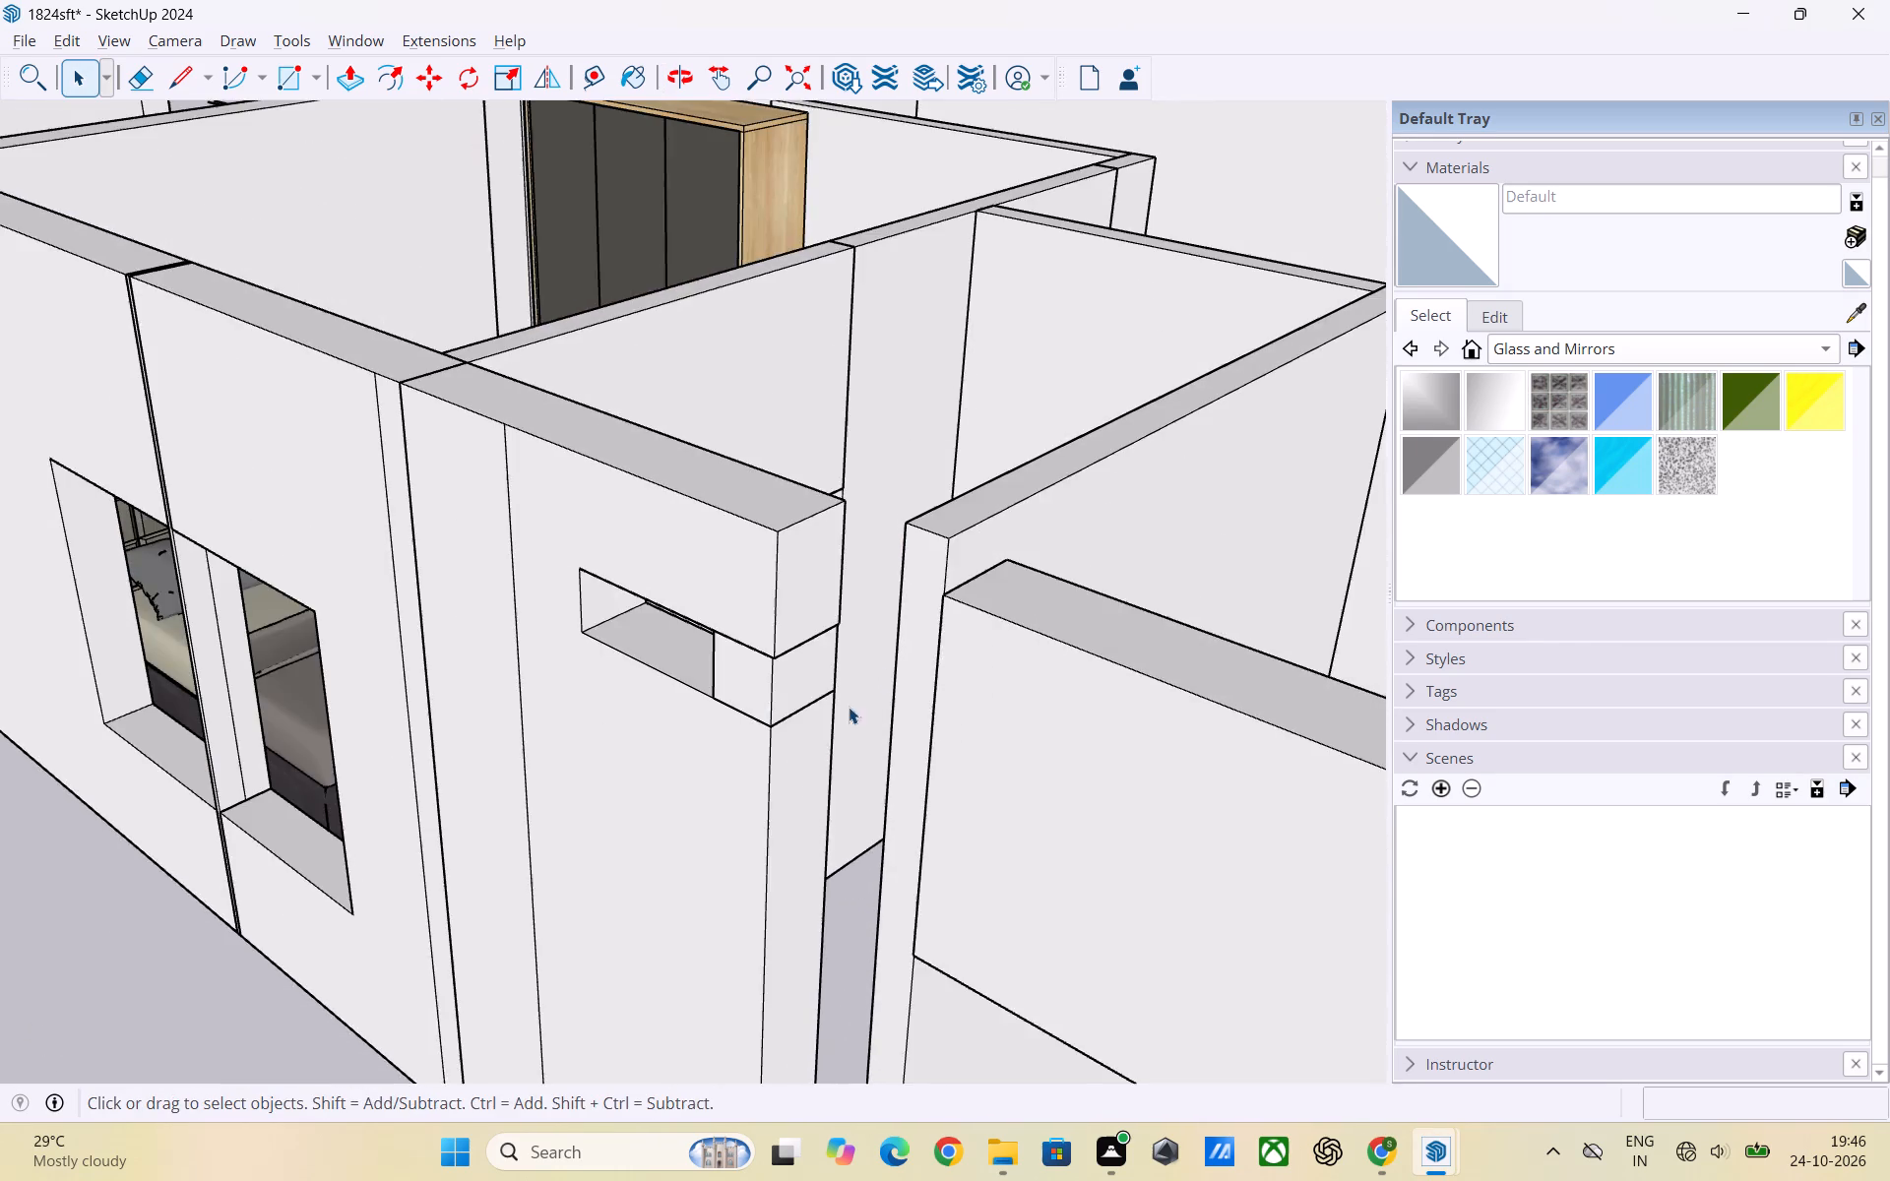
pyautogui.moveTo(697, 697); pyautogui.dragTo(907, 655, button='middle')
pyautogui.scroll(3, 1020, 593)
pyautogui.scroll(-2, 1067, 600)
pyautogui.moveTo(1028, 594); pyautogui.dragTo(1040, 525, button='middle')
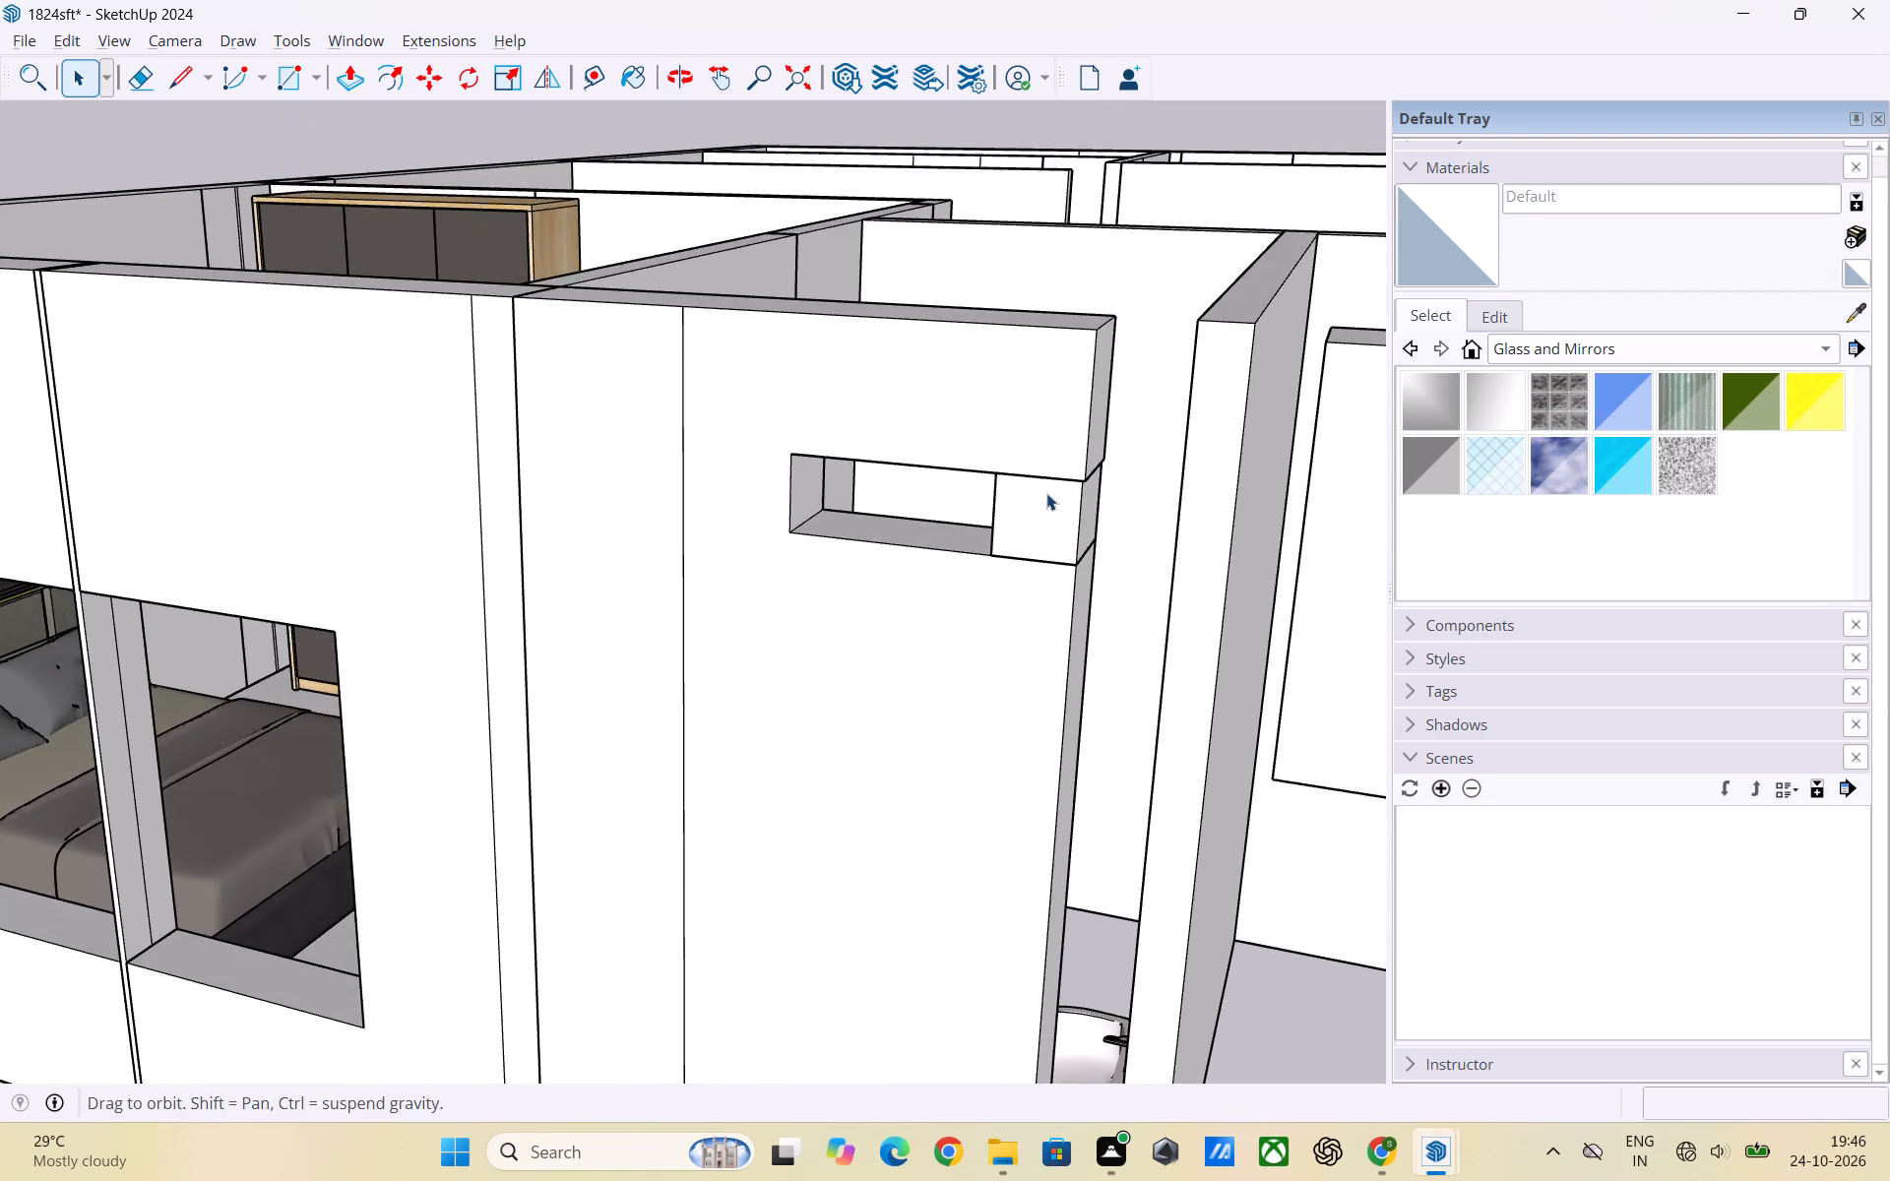
pyautogui.scroll(7, 1060, 496)
pyautogui.moveTo(1146, 488); pyautogui.dragTo(1037, 398, button='middle')
pyautogui.scroll(-2, 1489, 655)
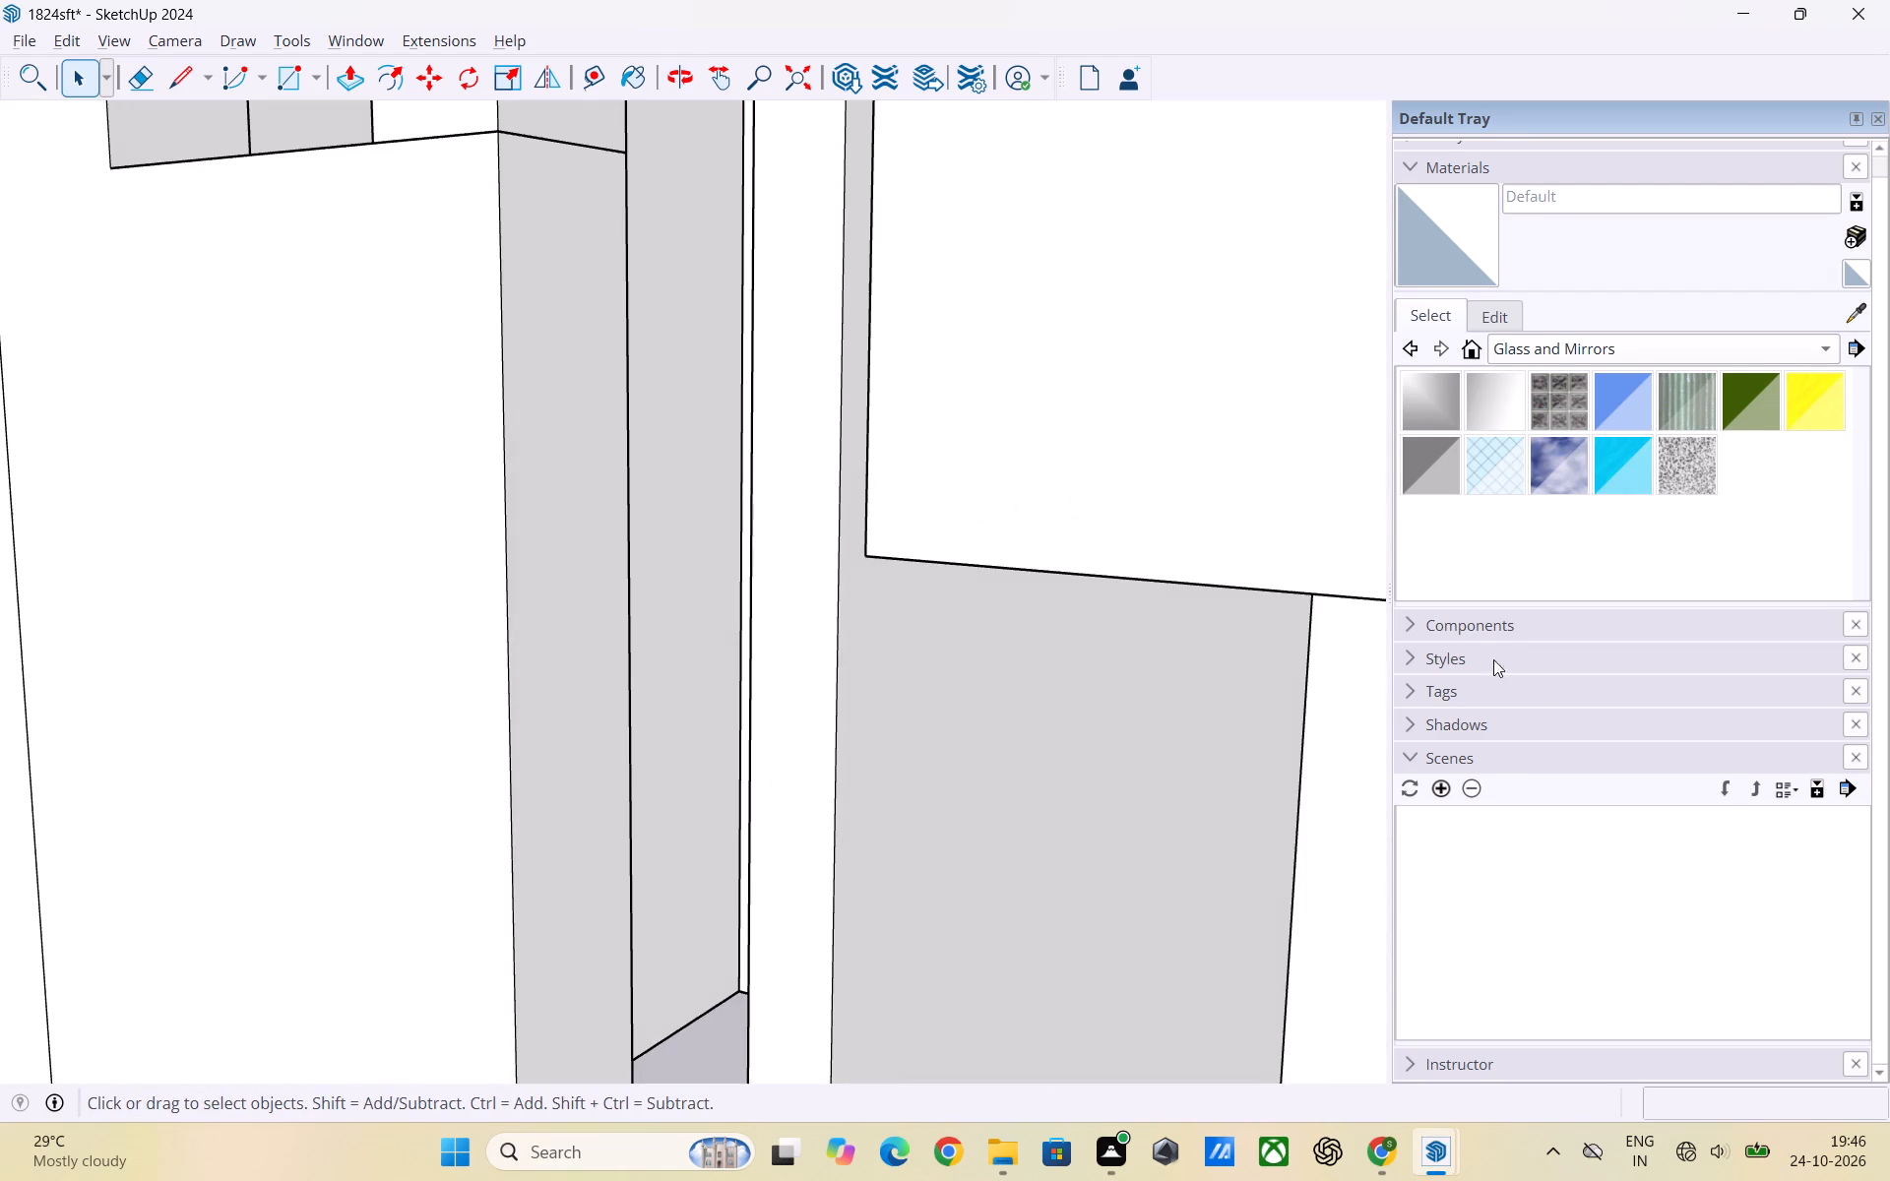
pyautogui.scroll(-1, 1493, 659)
pyautogui.scroll(-3, 840, 500)
pyautogui.scroll(1, 962, 603)
pyautogui.scroll(-3, 1106, 637)
pyautogui.moveTo(553, 389); pyautogui.dragTo(689, 544, button='middle')
pyautogui.scroll(2, 812, 428)
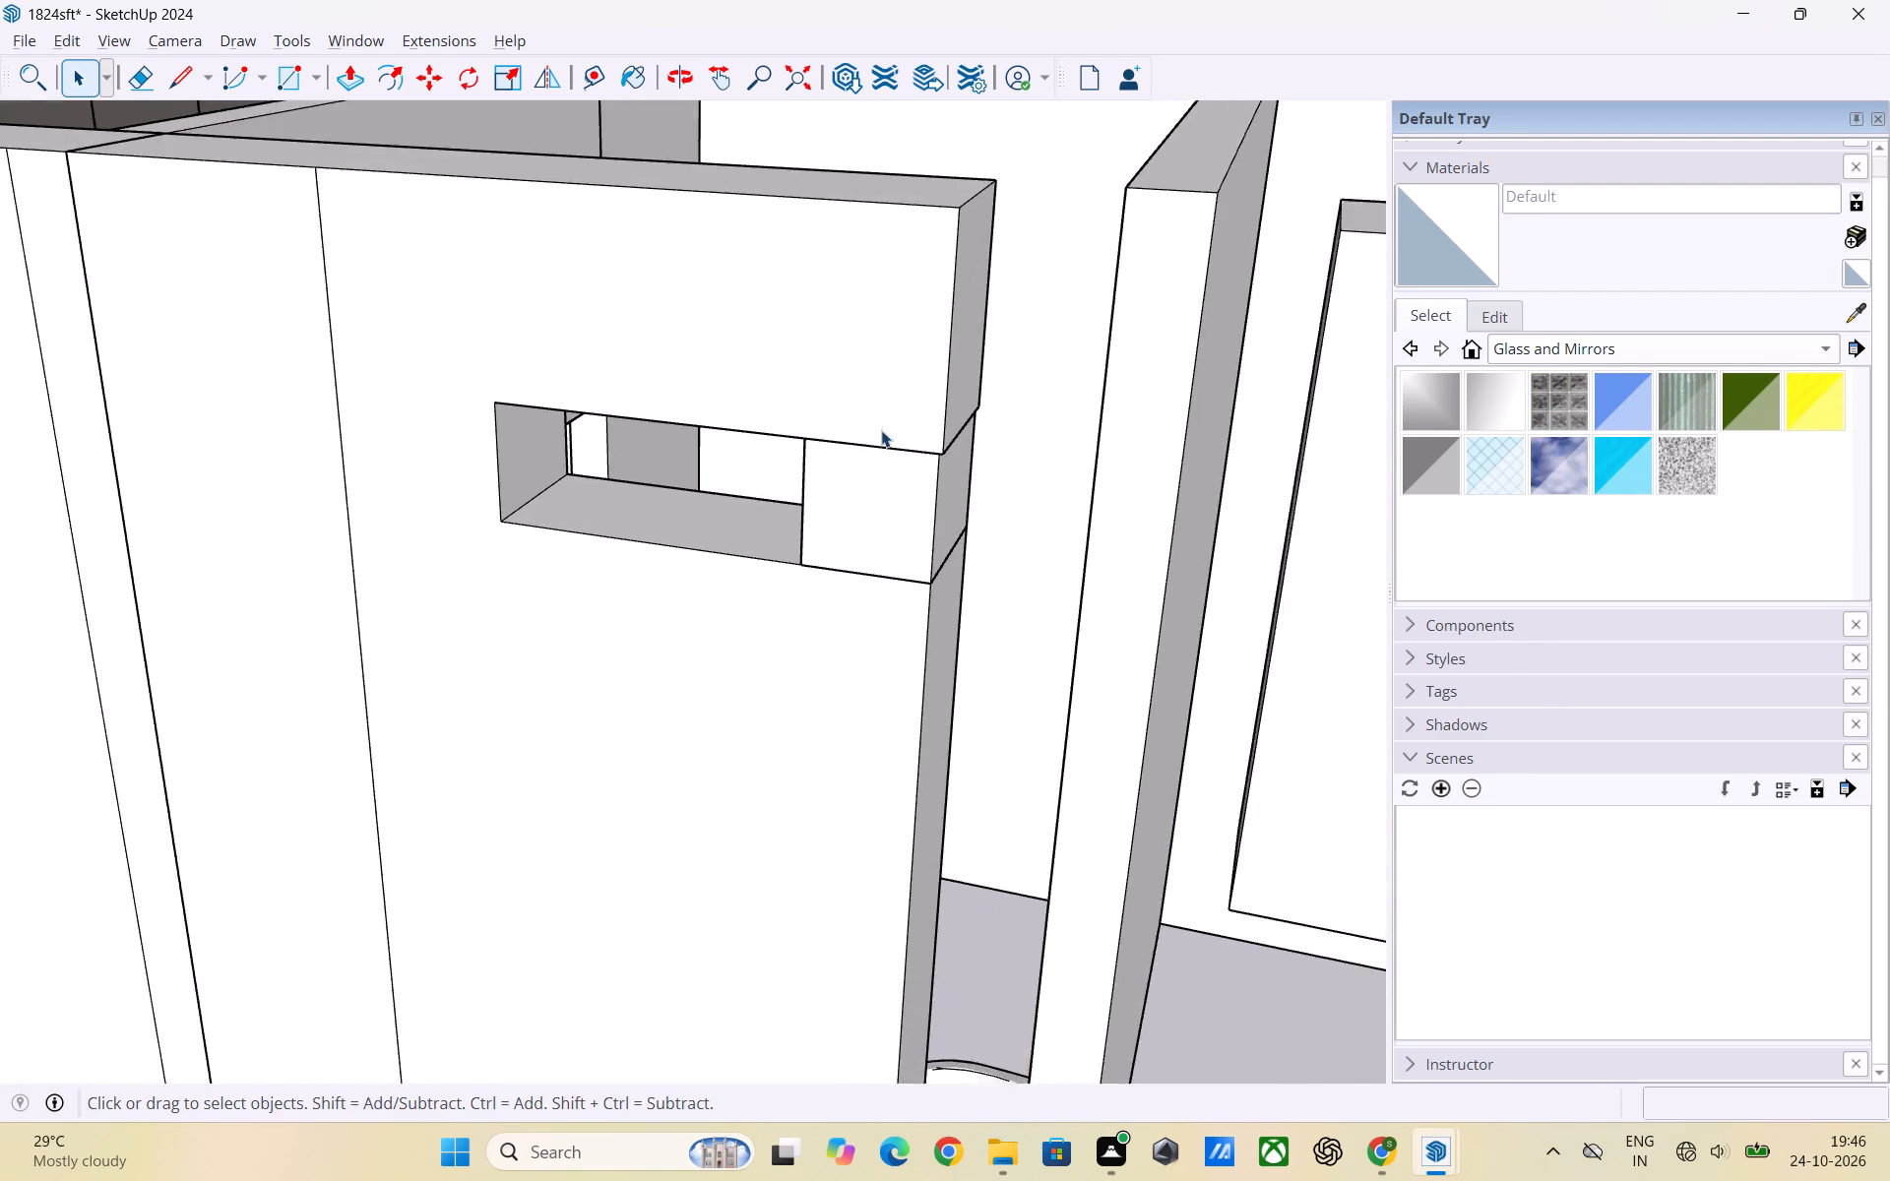
pyautogui.scroll(6, 881, 430)
pyautogui.moveTo(914, 490); pyautogui.dragTo(921, 415, button='middle')
pyautogui.scroll(3, 929, 480)
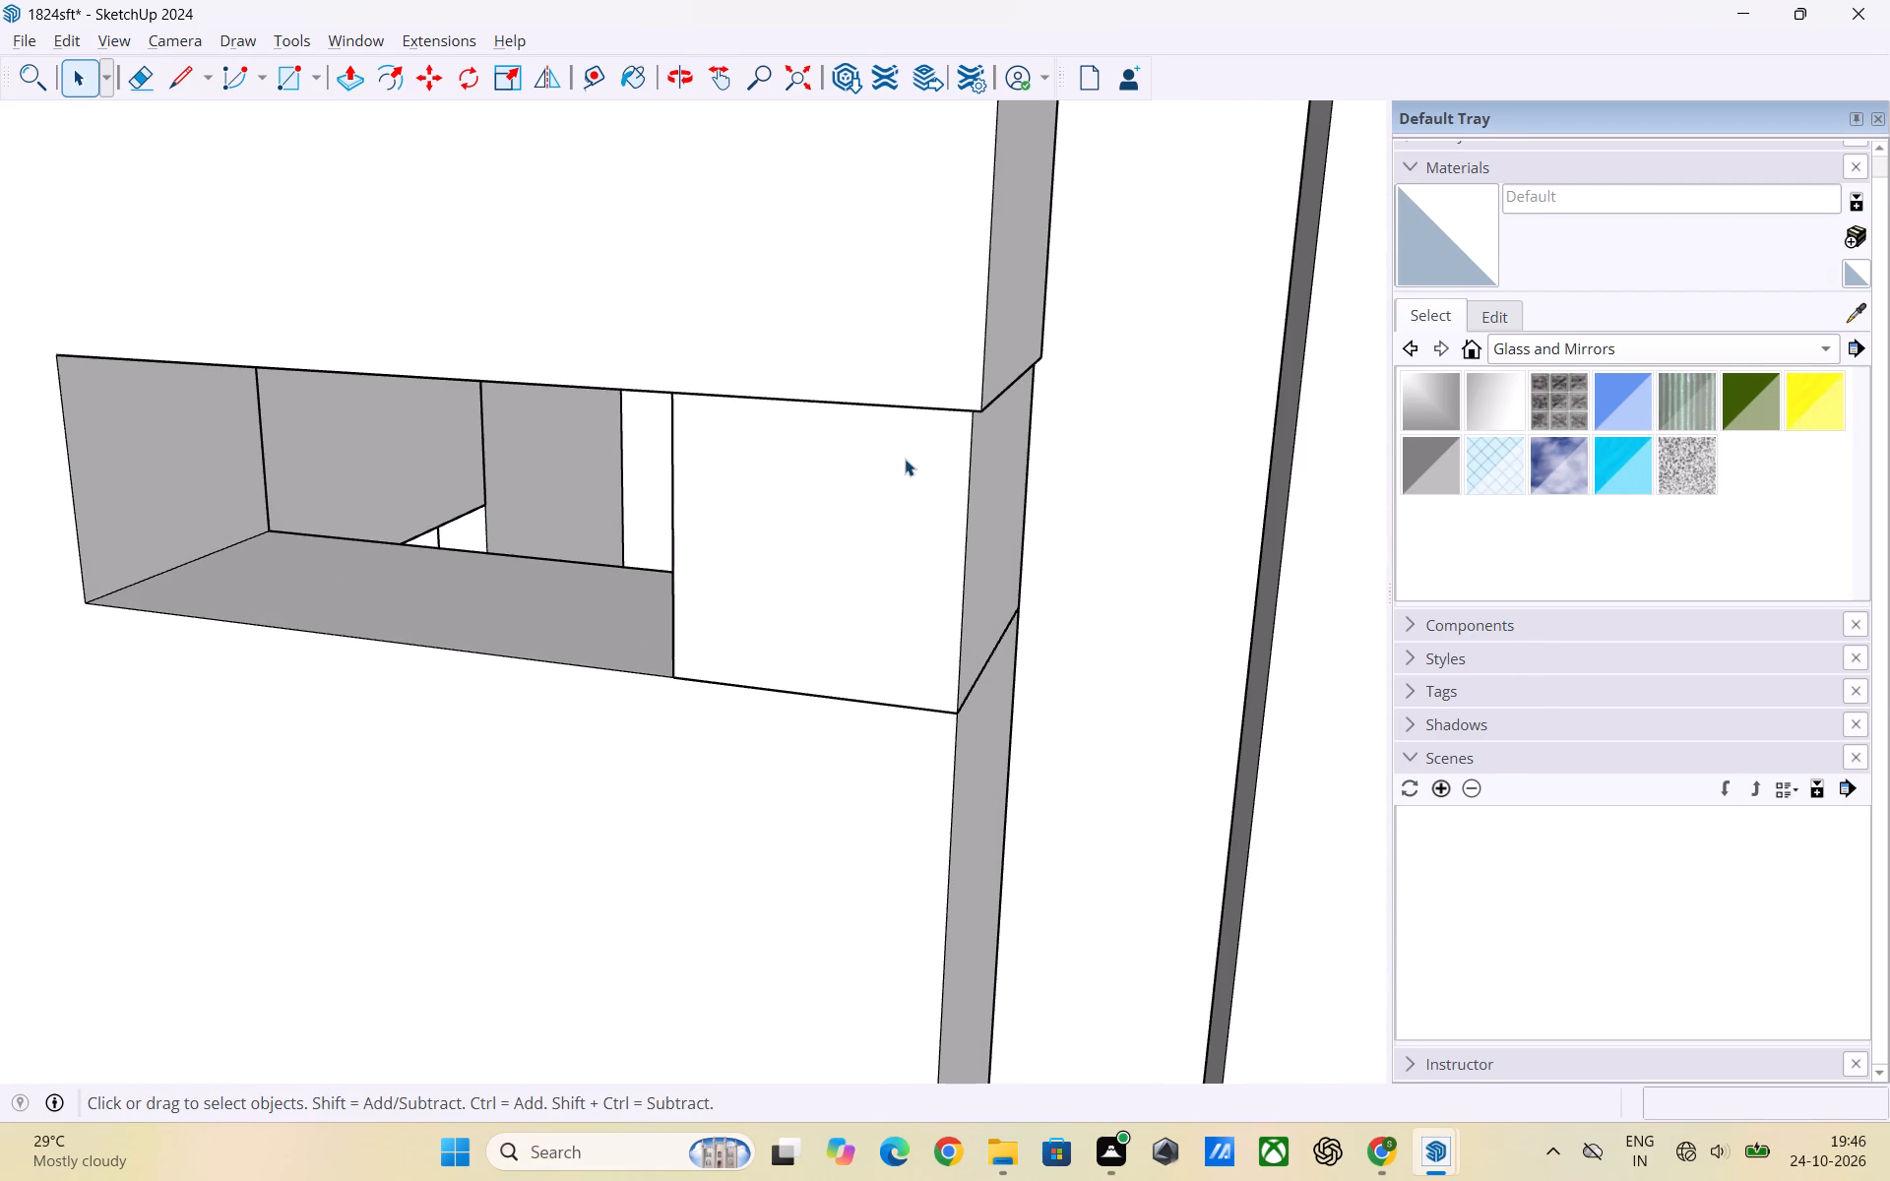
pyautogui.scroll(-2, 983, 484)
pyautogui.moveTo(962, 503); pyautogui.dragTo(894, 436, button='middle')
pyautogui.click(970, 475)
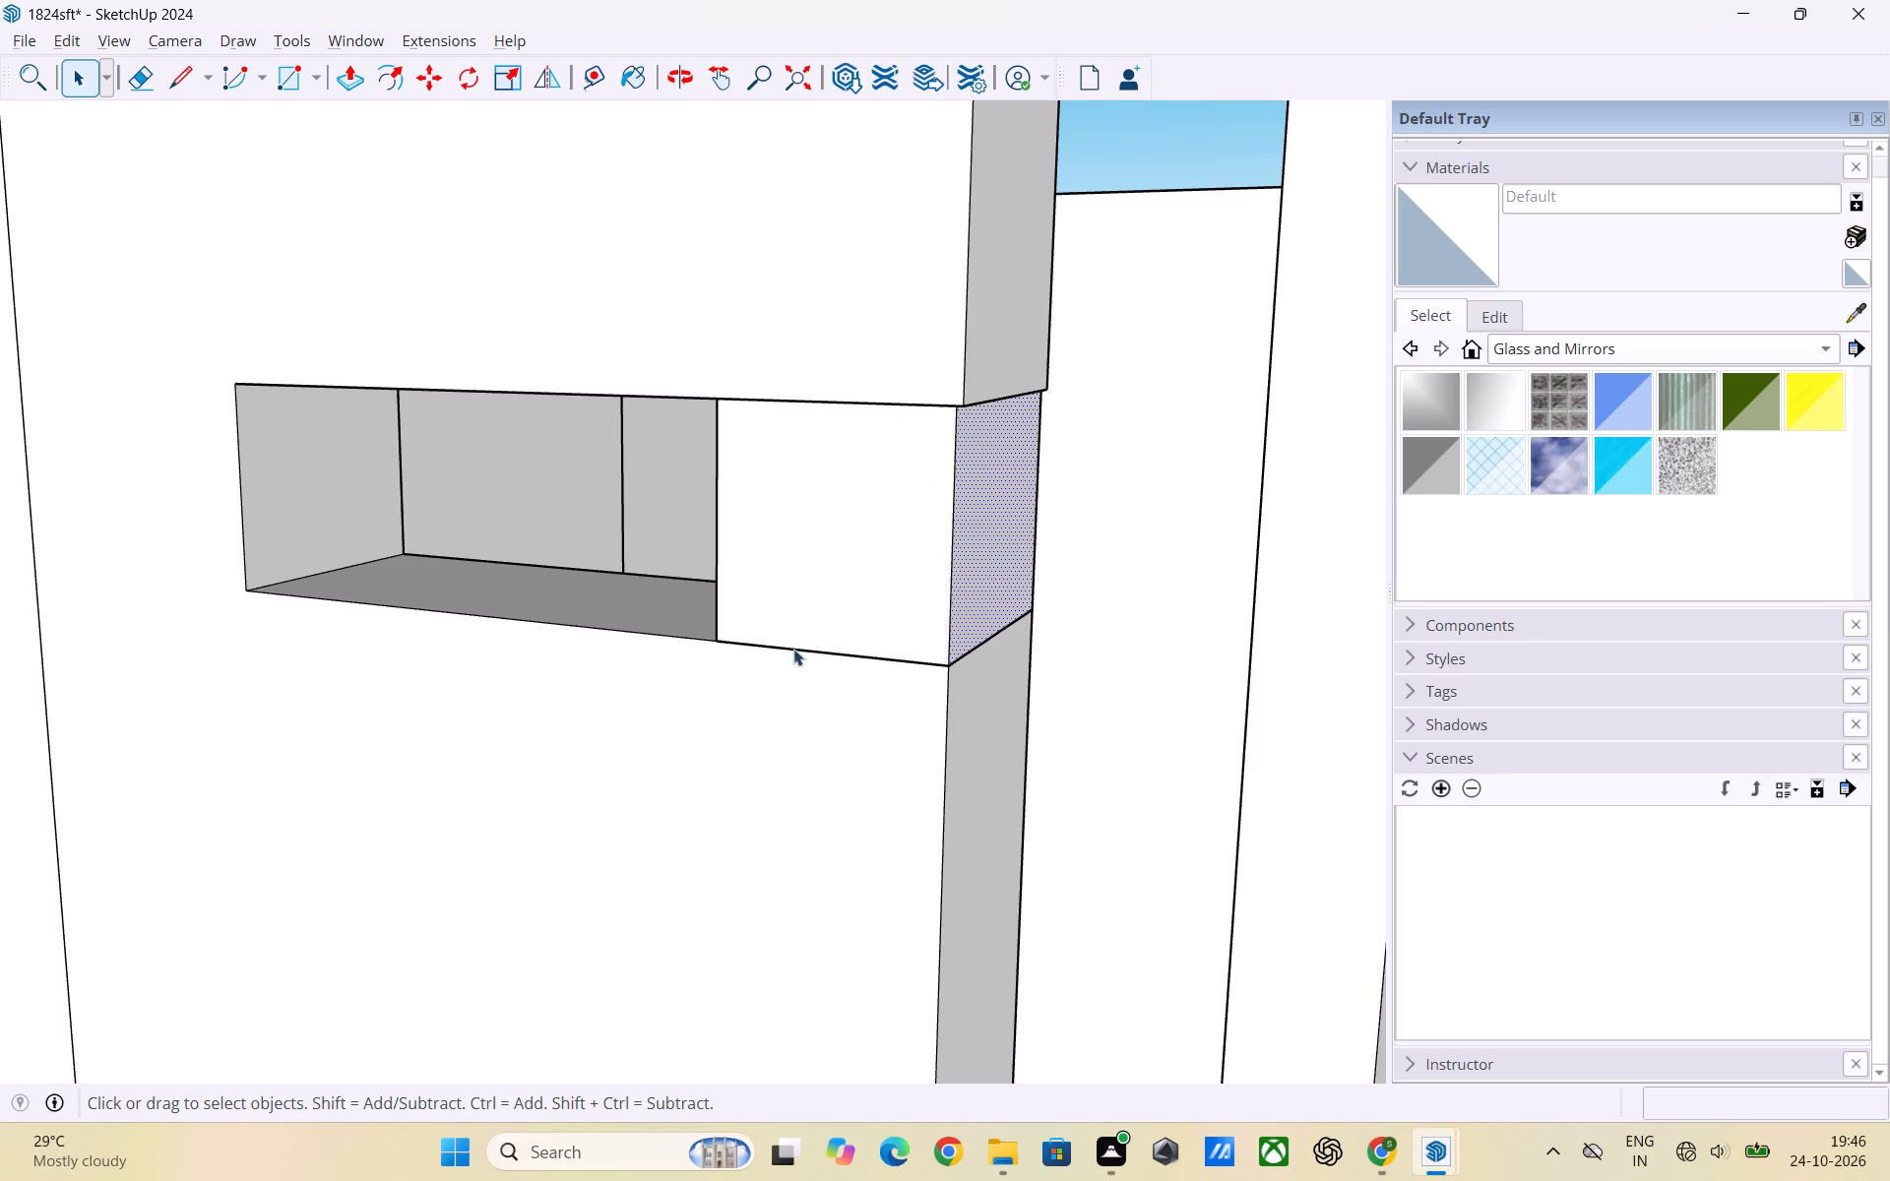
pyautogui.scroll(-3, 722, 649)
pyautogui.scroll(-3, 878, 638)
pyautogui.click(1014, 199)
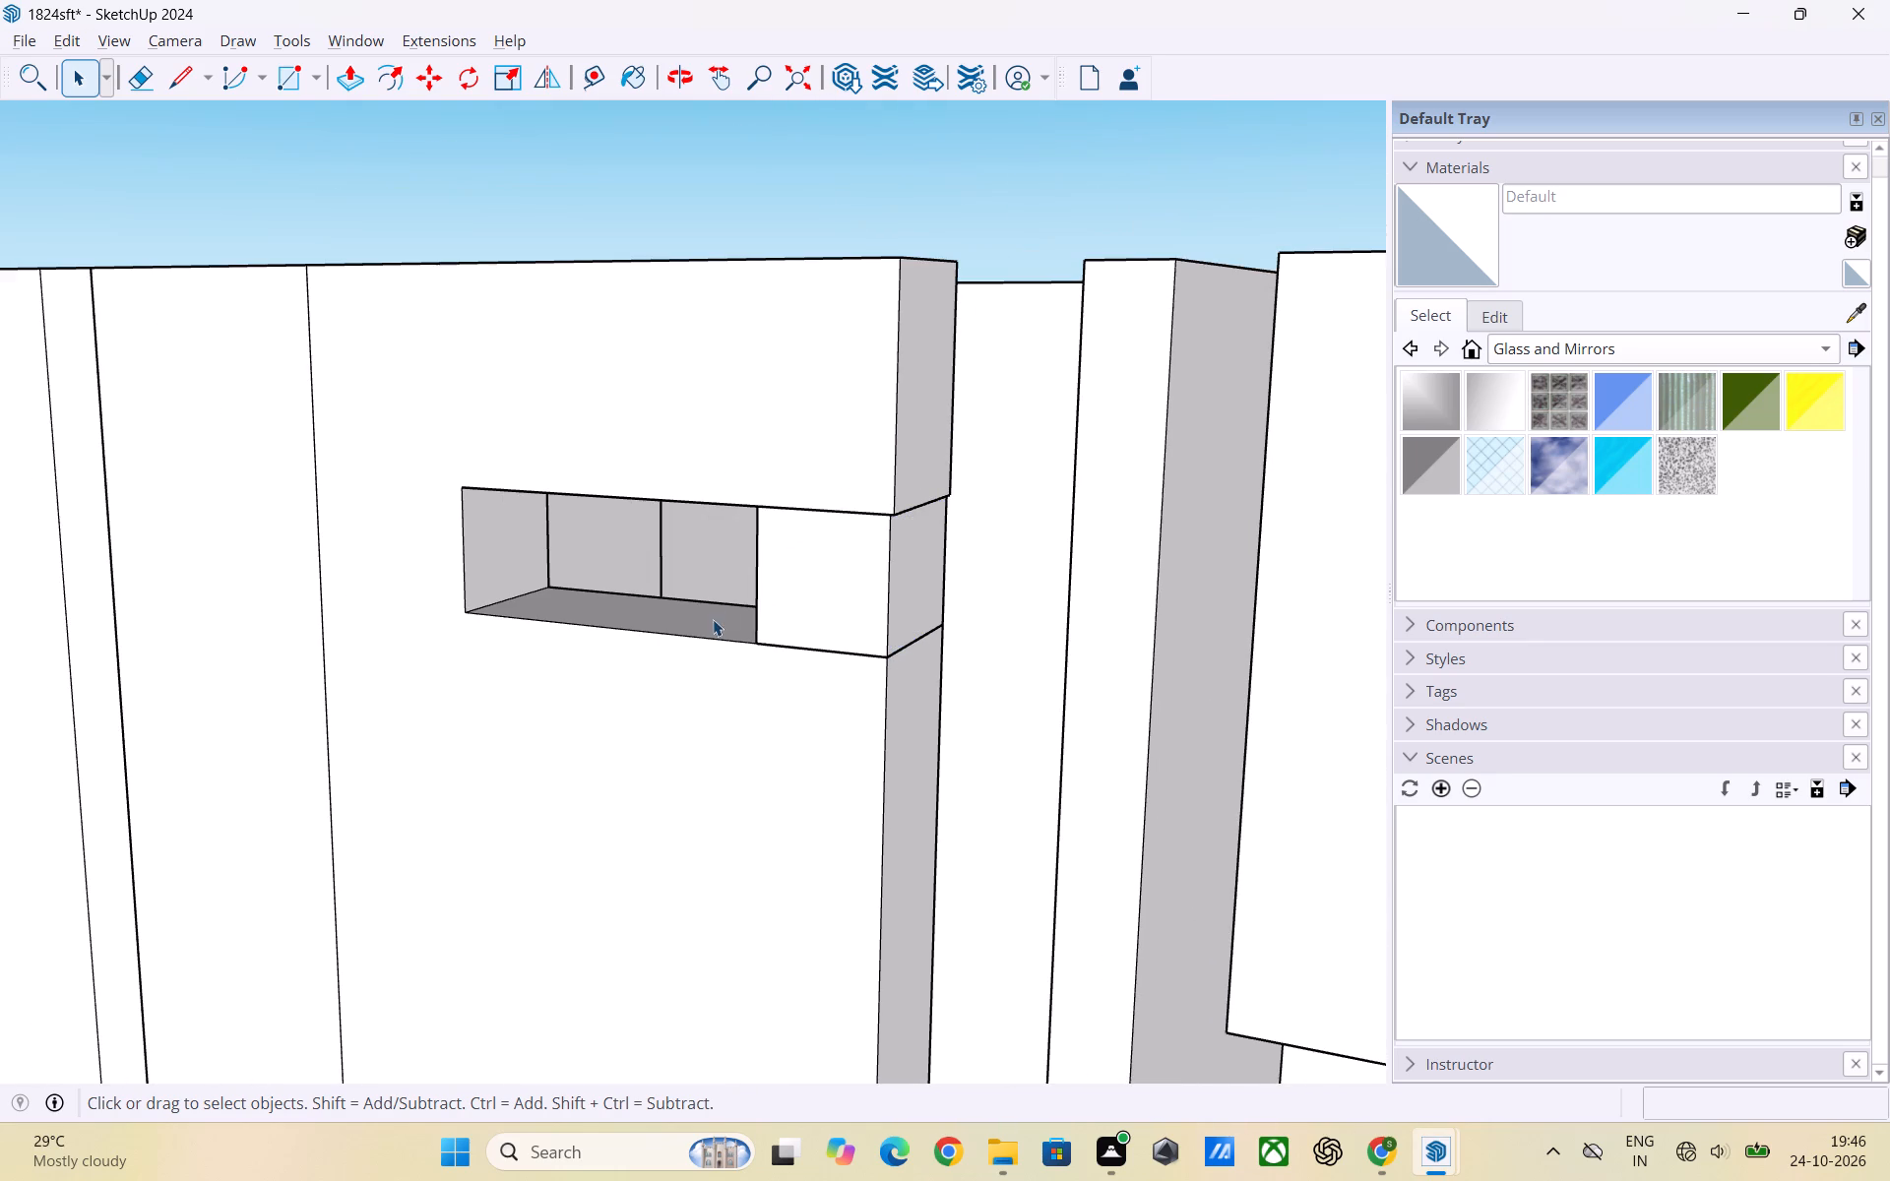
pyautogui.moveTo(714, 599); pyautogui.dragTo(828, 617, button='middle')
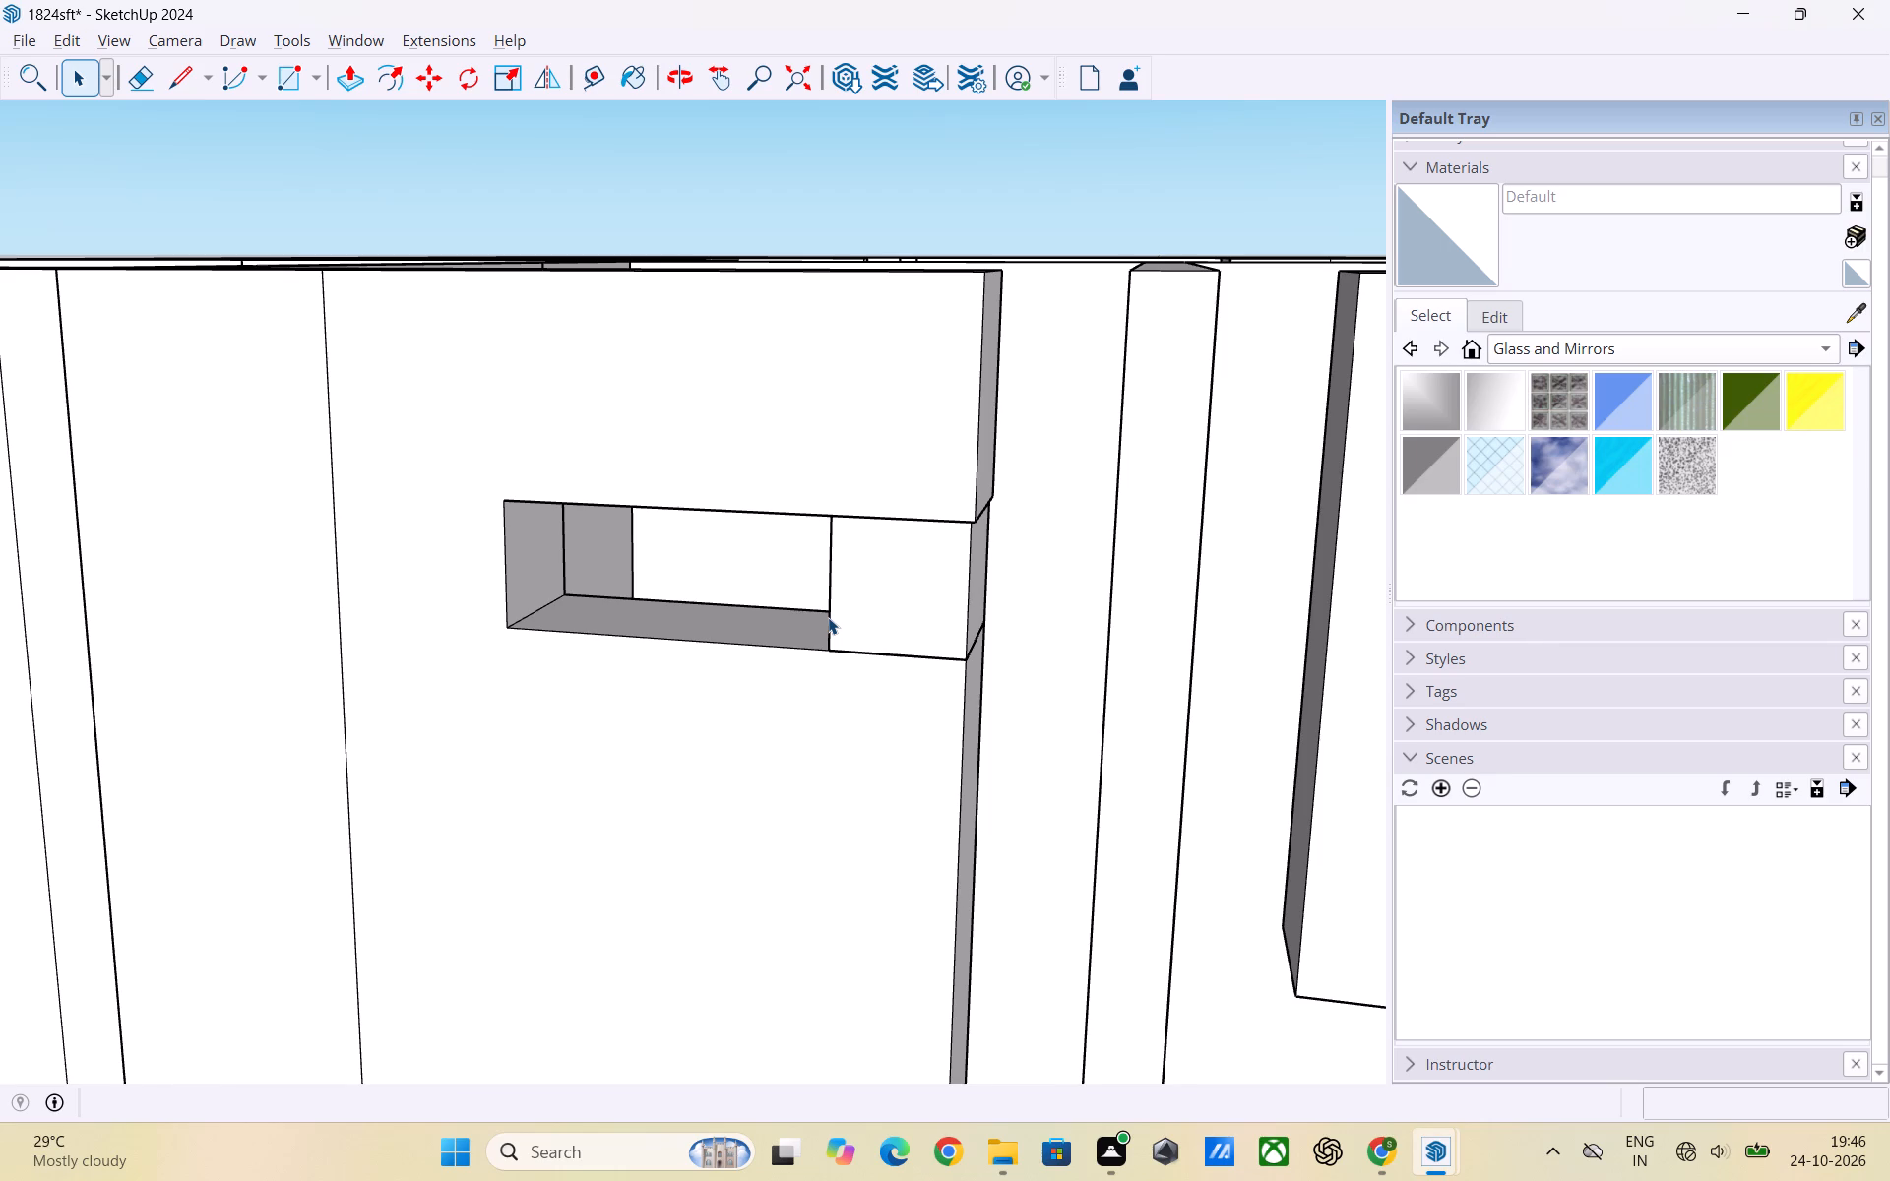
pyautogui.scroll(4, 889, 590)
pyautogui.moveTo(914, 615); pyautogui.dragTo(968, 512, button='middle')
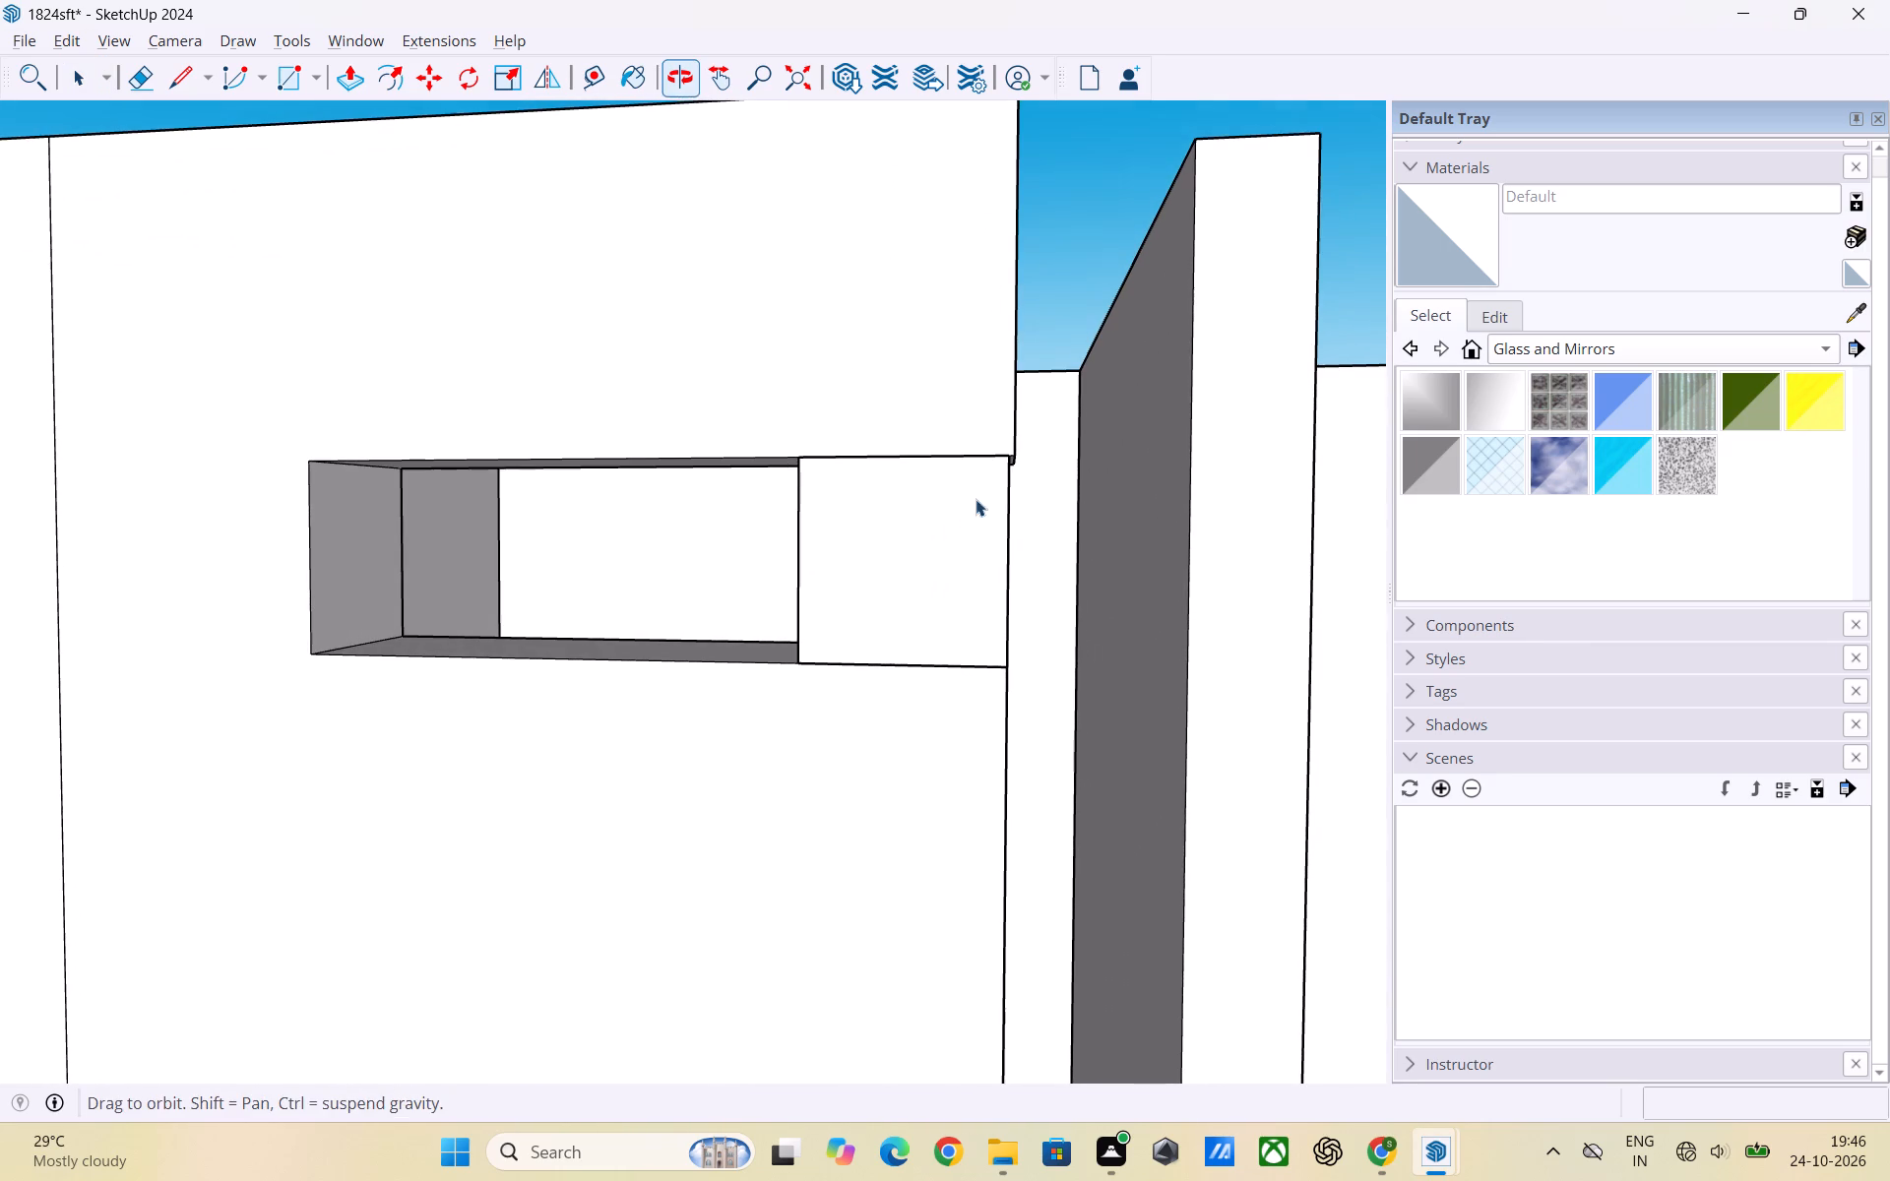
pyautogui.click(960, 508)
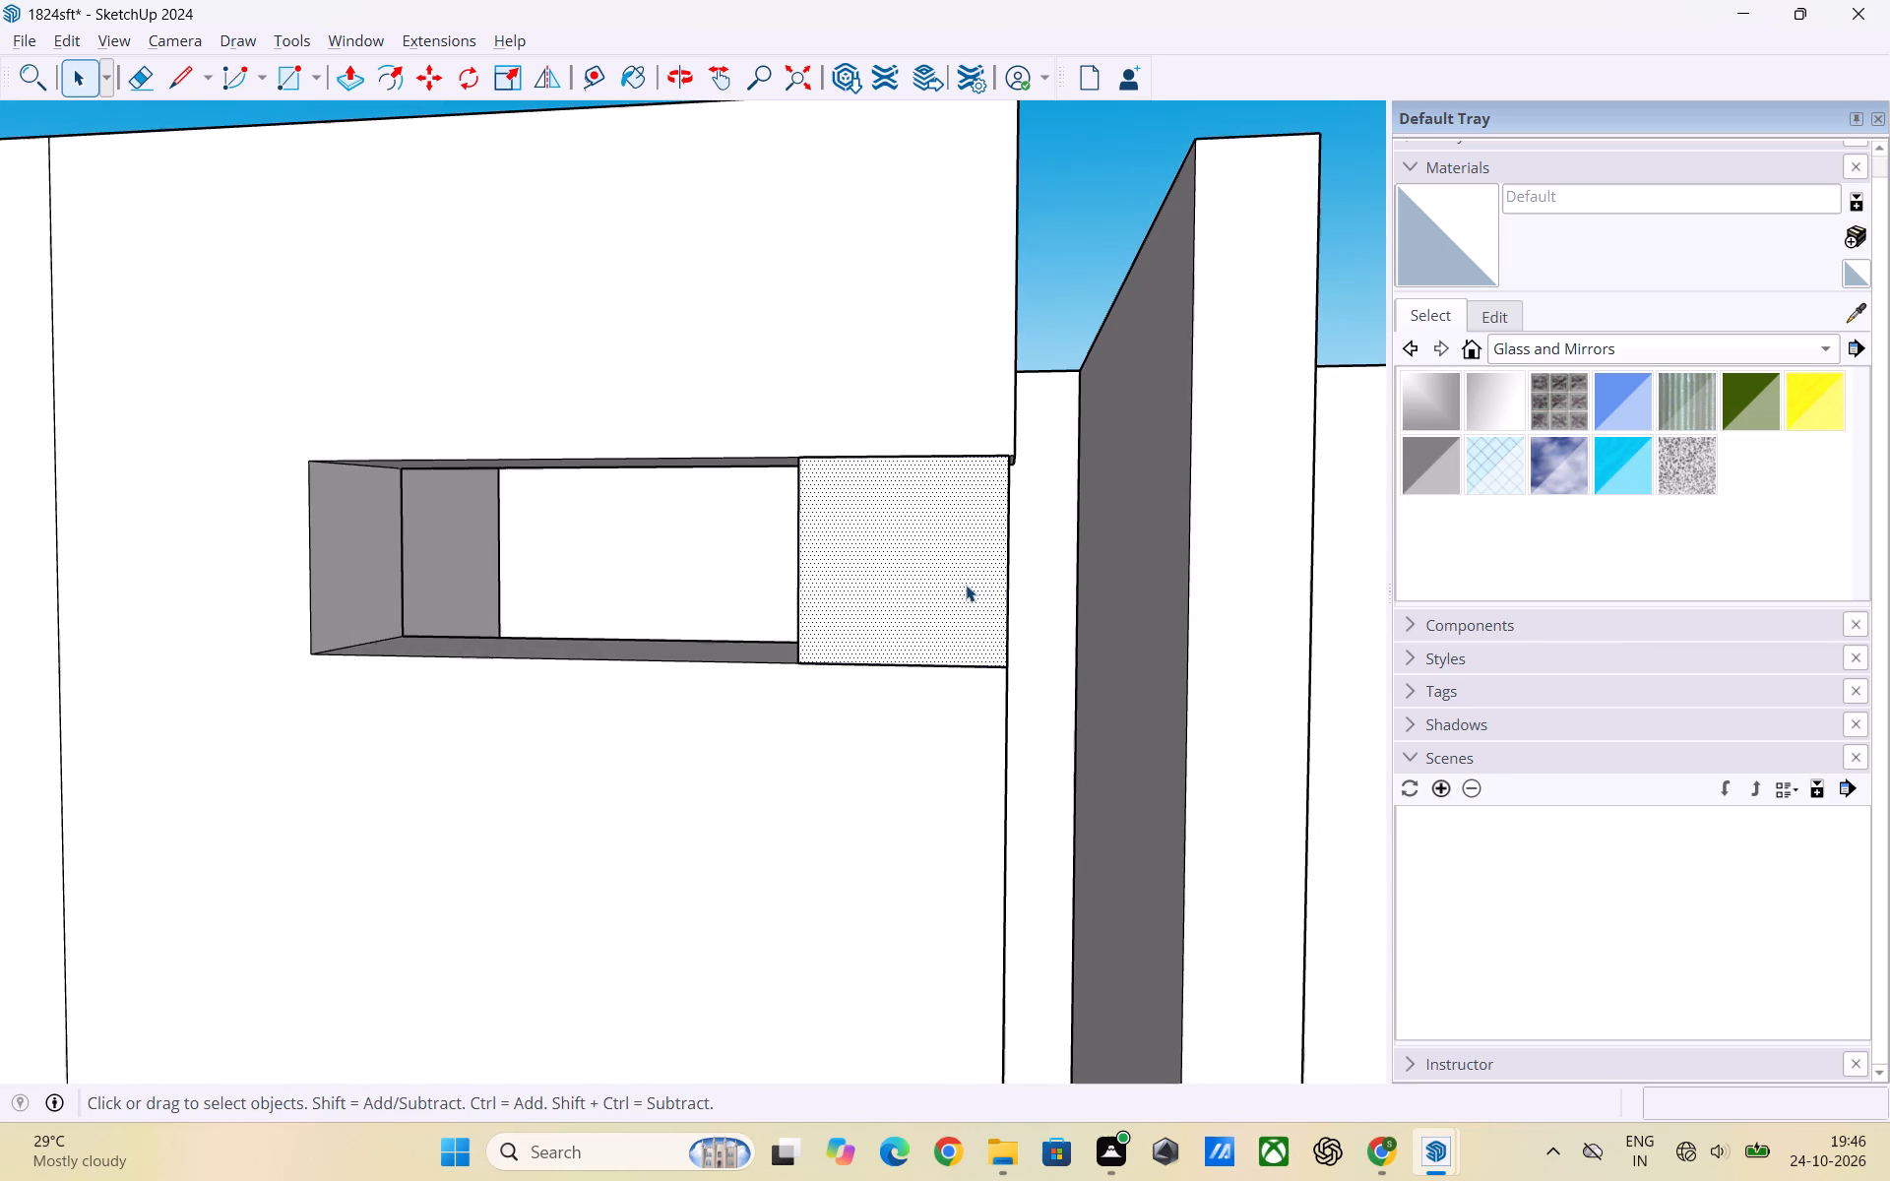
# Push/Pull the infill block's end face out about 3/16 inch, flush with the wall end above it.
pyautogui.scroll(-3, 966, 585)
pyautogui.moveTo(966, 598); pyautogui.dragTo(543, 652, button='middle')
pyautogui.scroll(4, 913, 558)
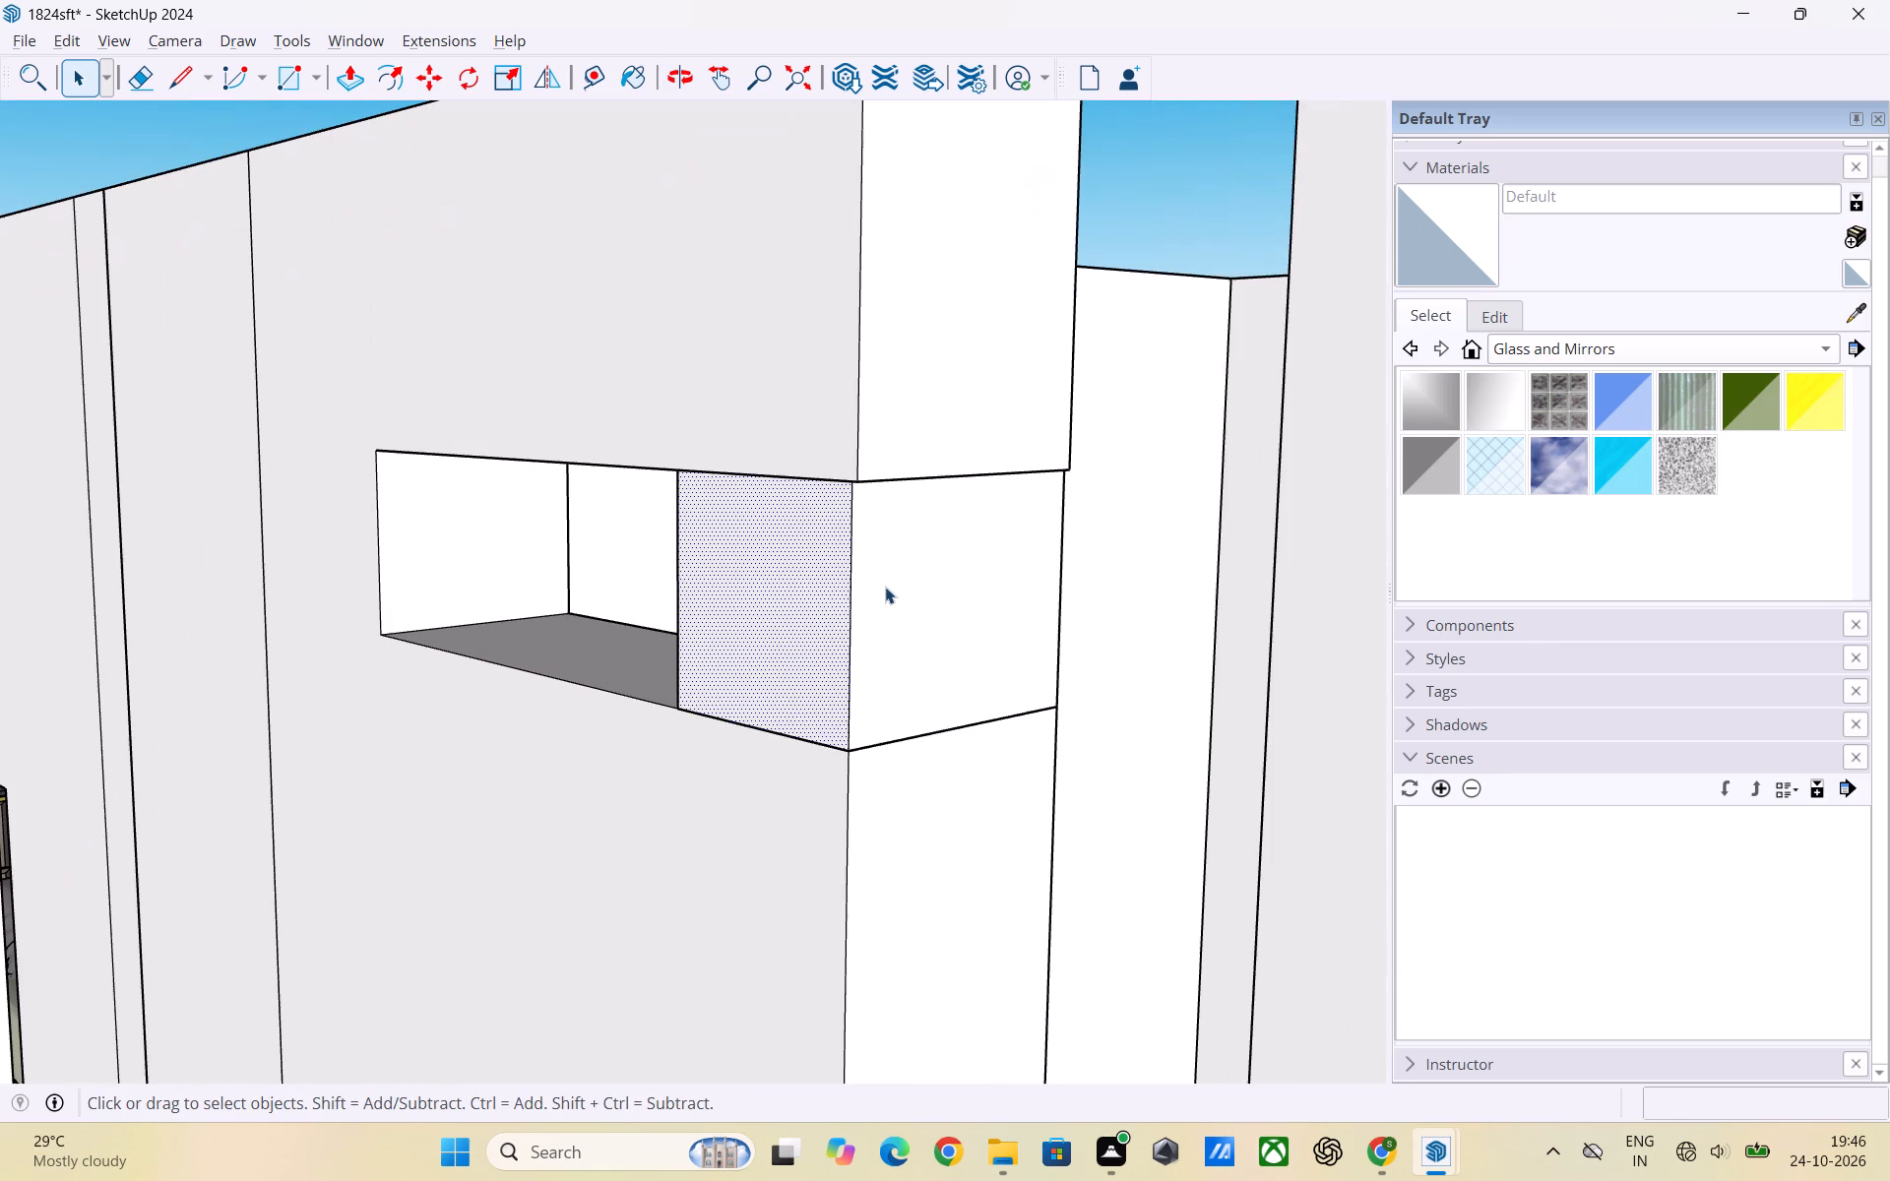
pyautogui.click(892, 593)
pyautogui.press('p')
pyautogui.click(892, 593)
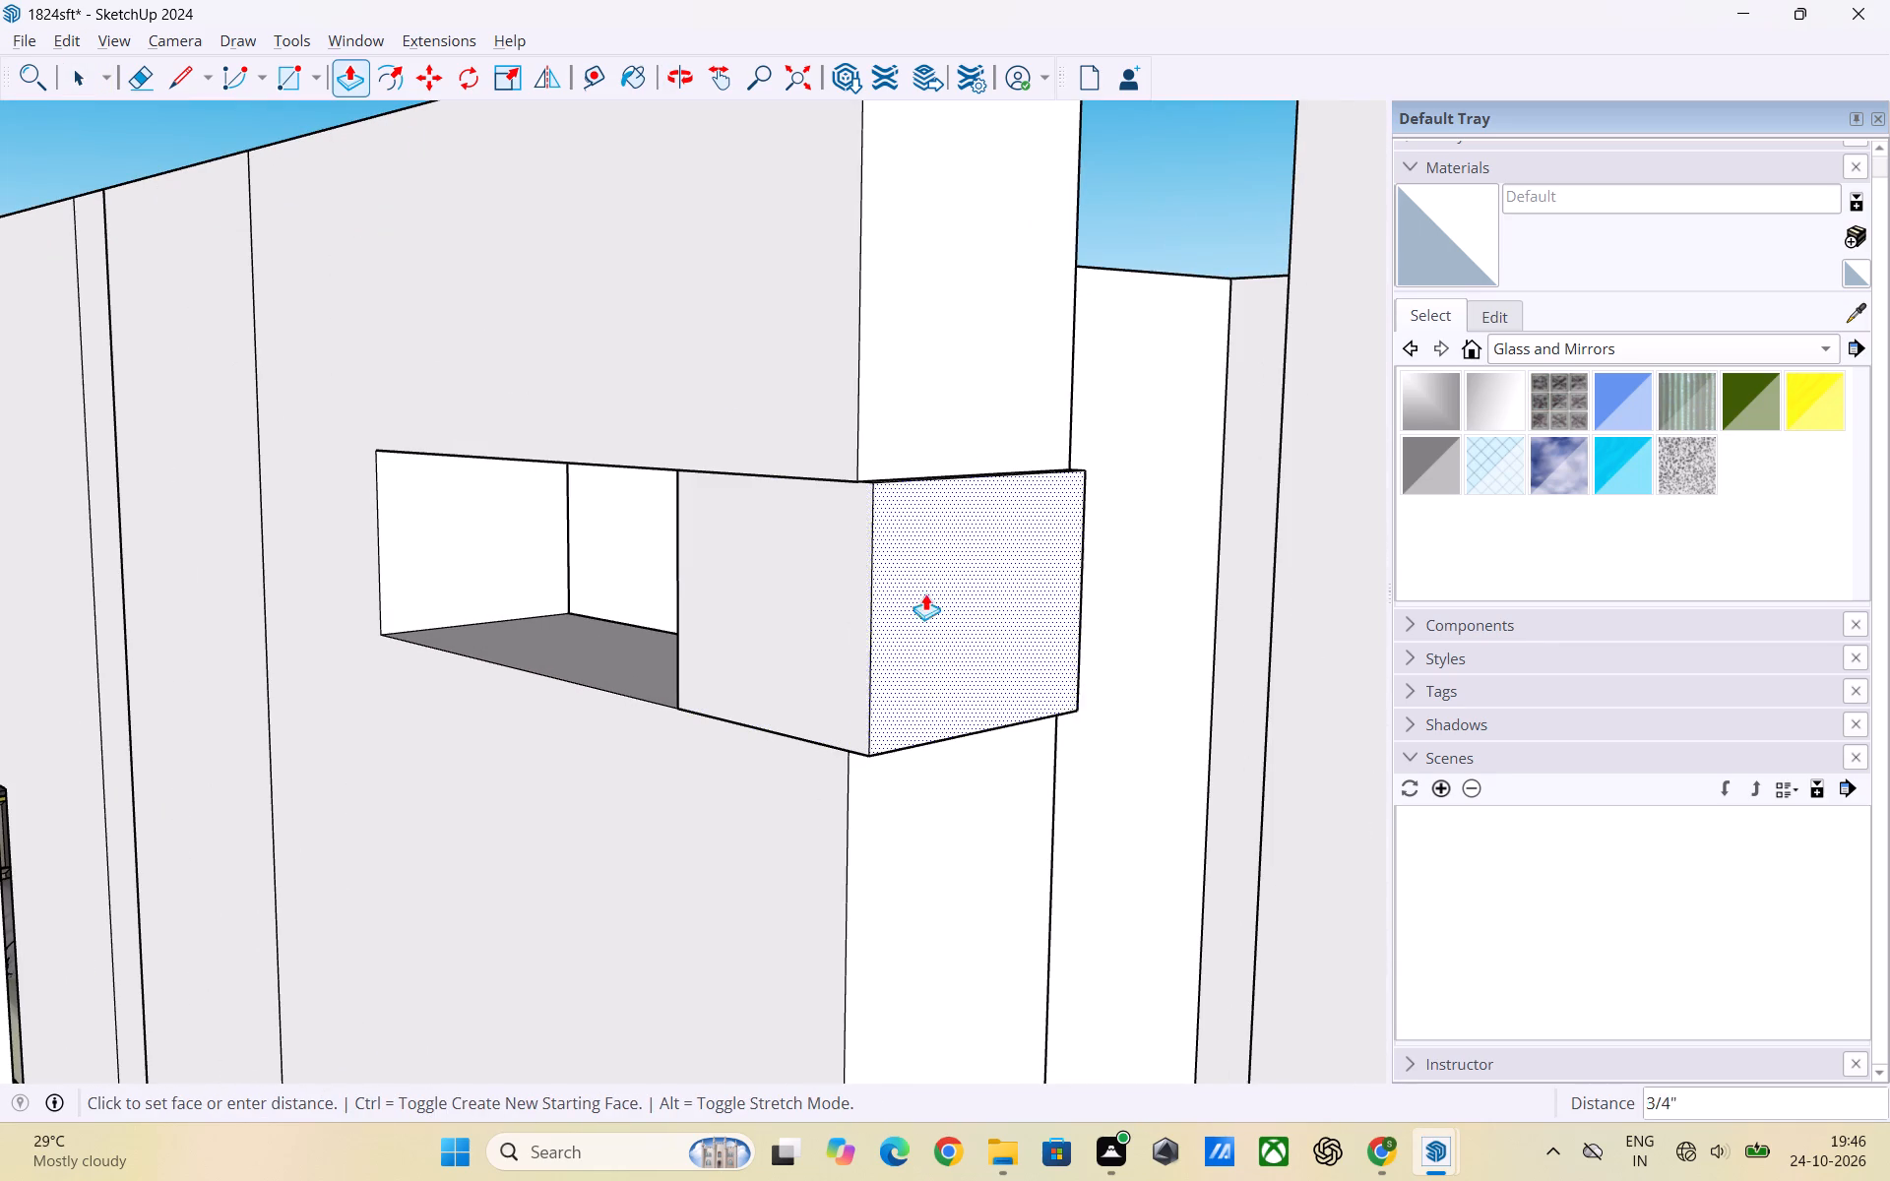
pyautogui.click(912, 334)
pyautogui.press('space')
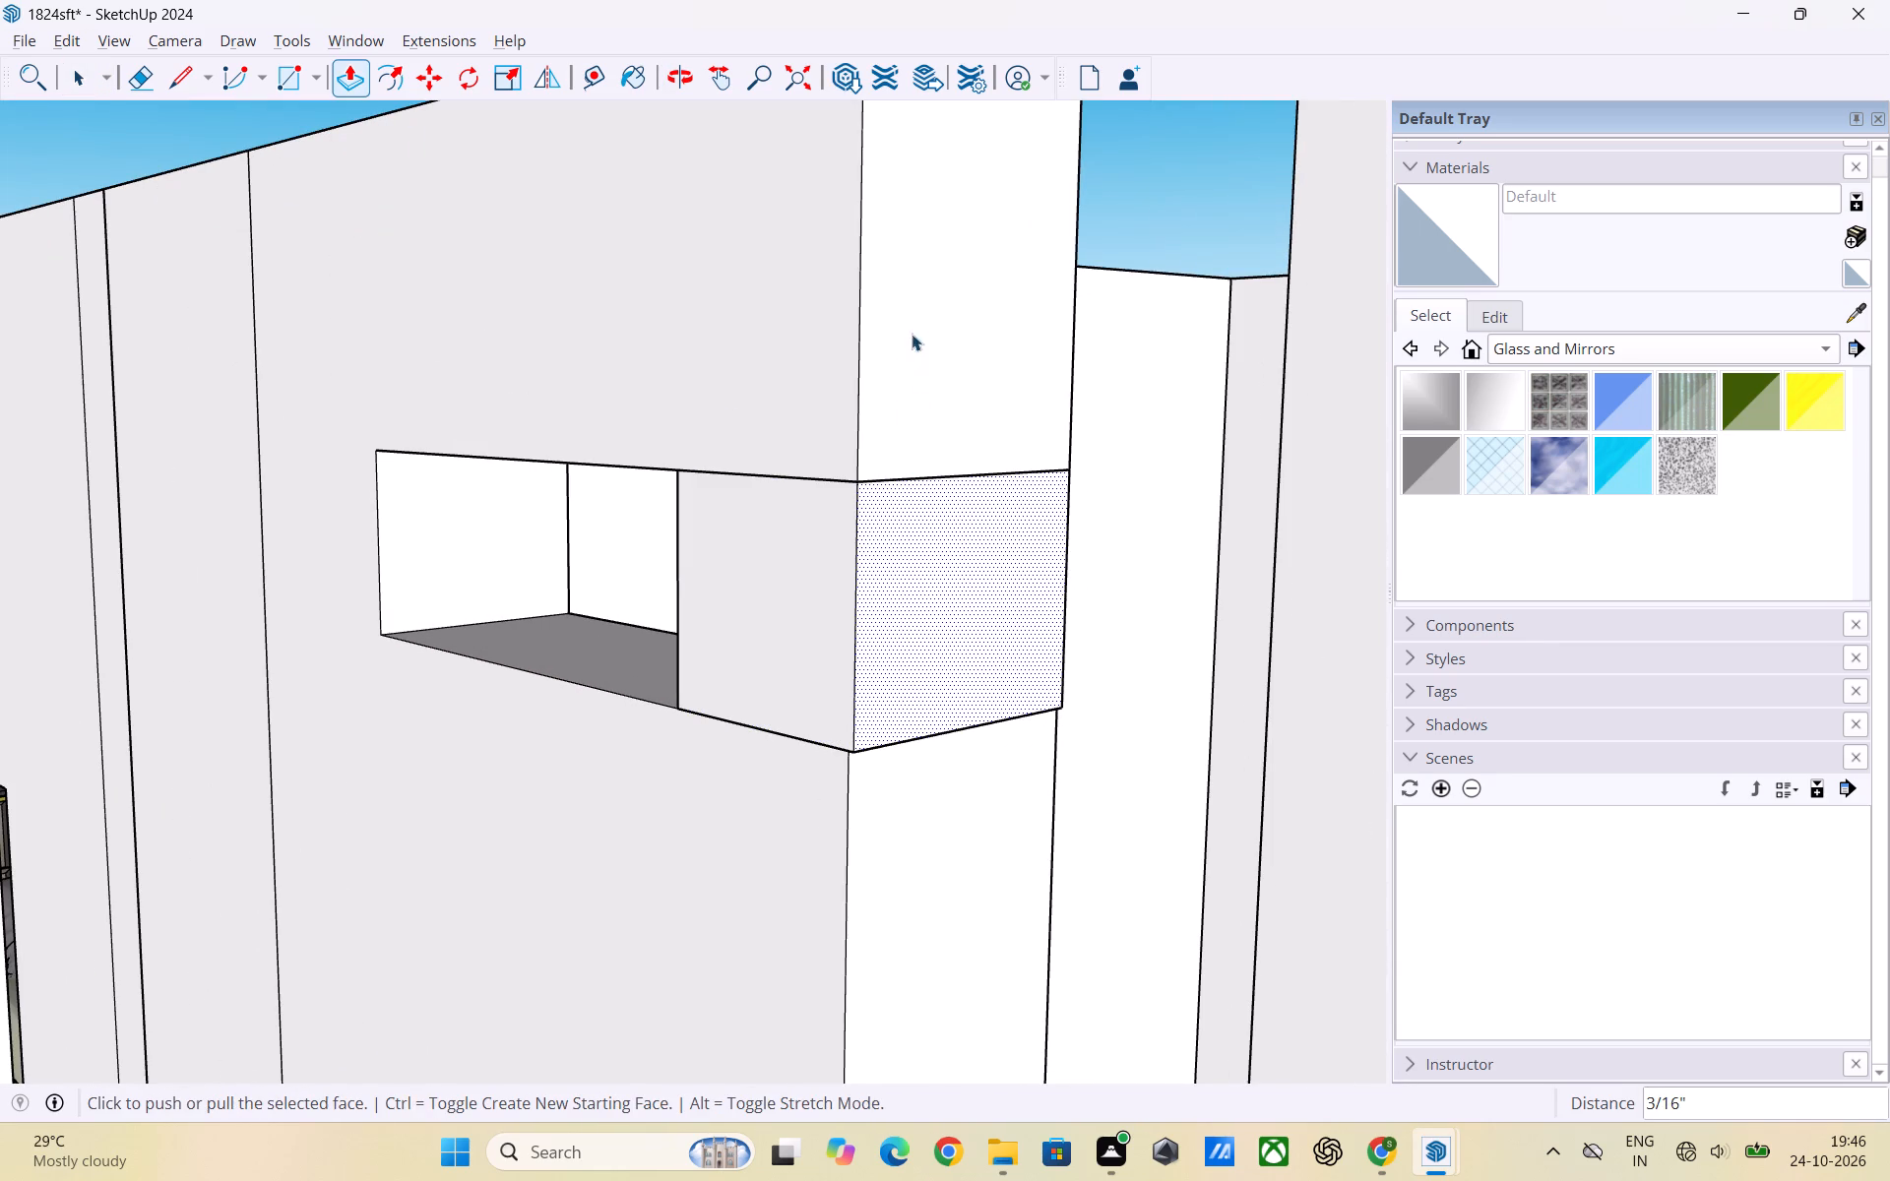
pyautogui.click(1227, 210)
# Push/Pull the infill block's front face to align with the wall face above the opening.
pyautogui.scroll(3, 759, 593)
pyautogui.moveTo(761, 597); pyautogui.dragTo(856, 603, button='middle')
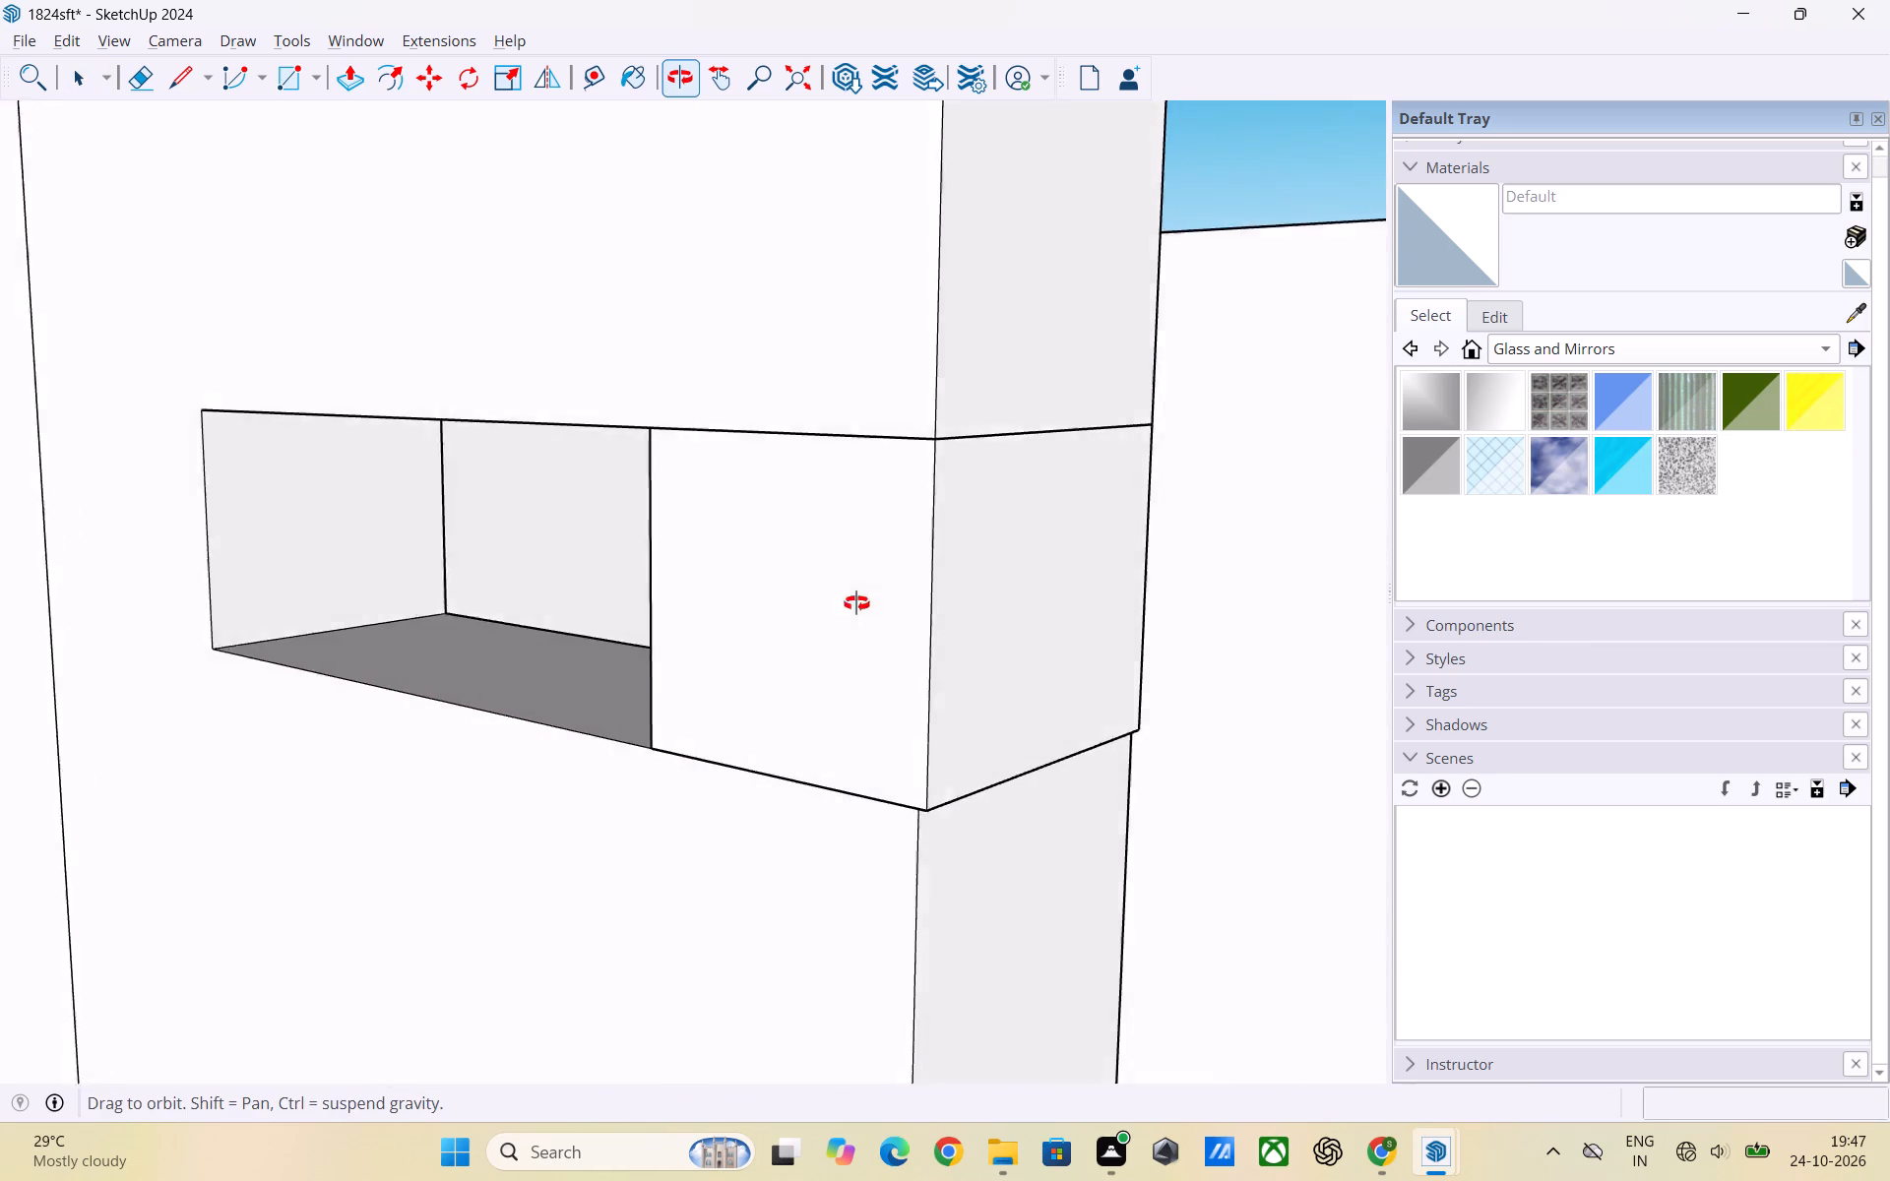
pyautogui.moveTo(856, 603); pyautogui.dragTo(923, 580, button='middle')
pyautogui.click(833, 536)
pyautogui.click(832, 536)
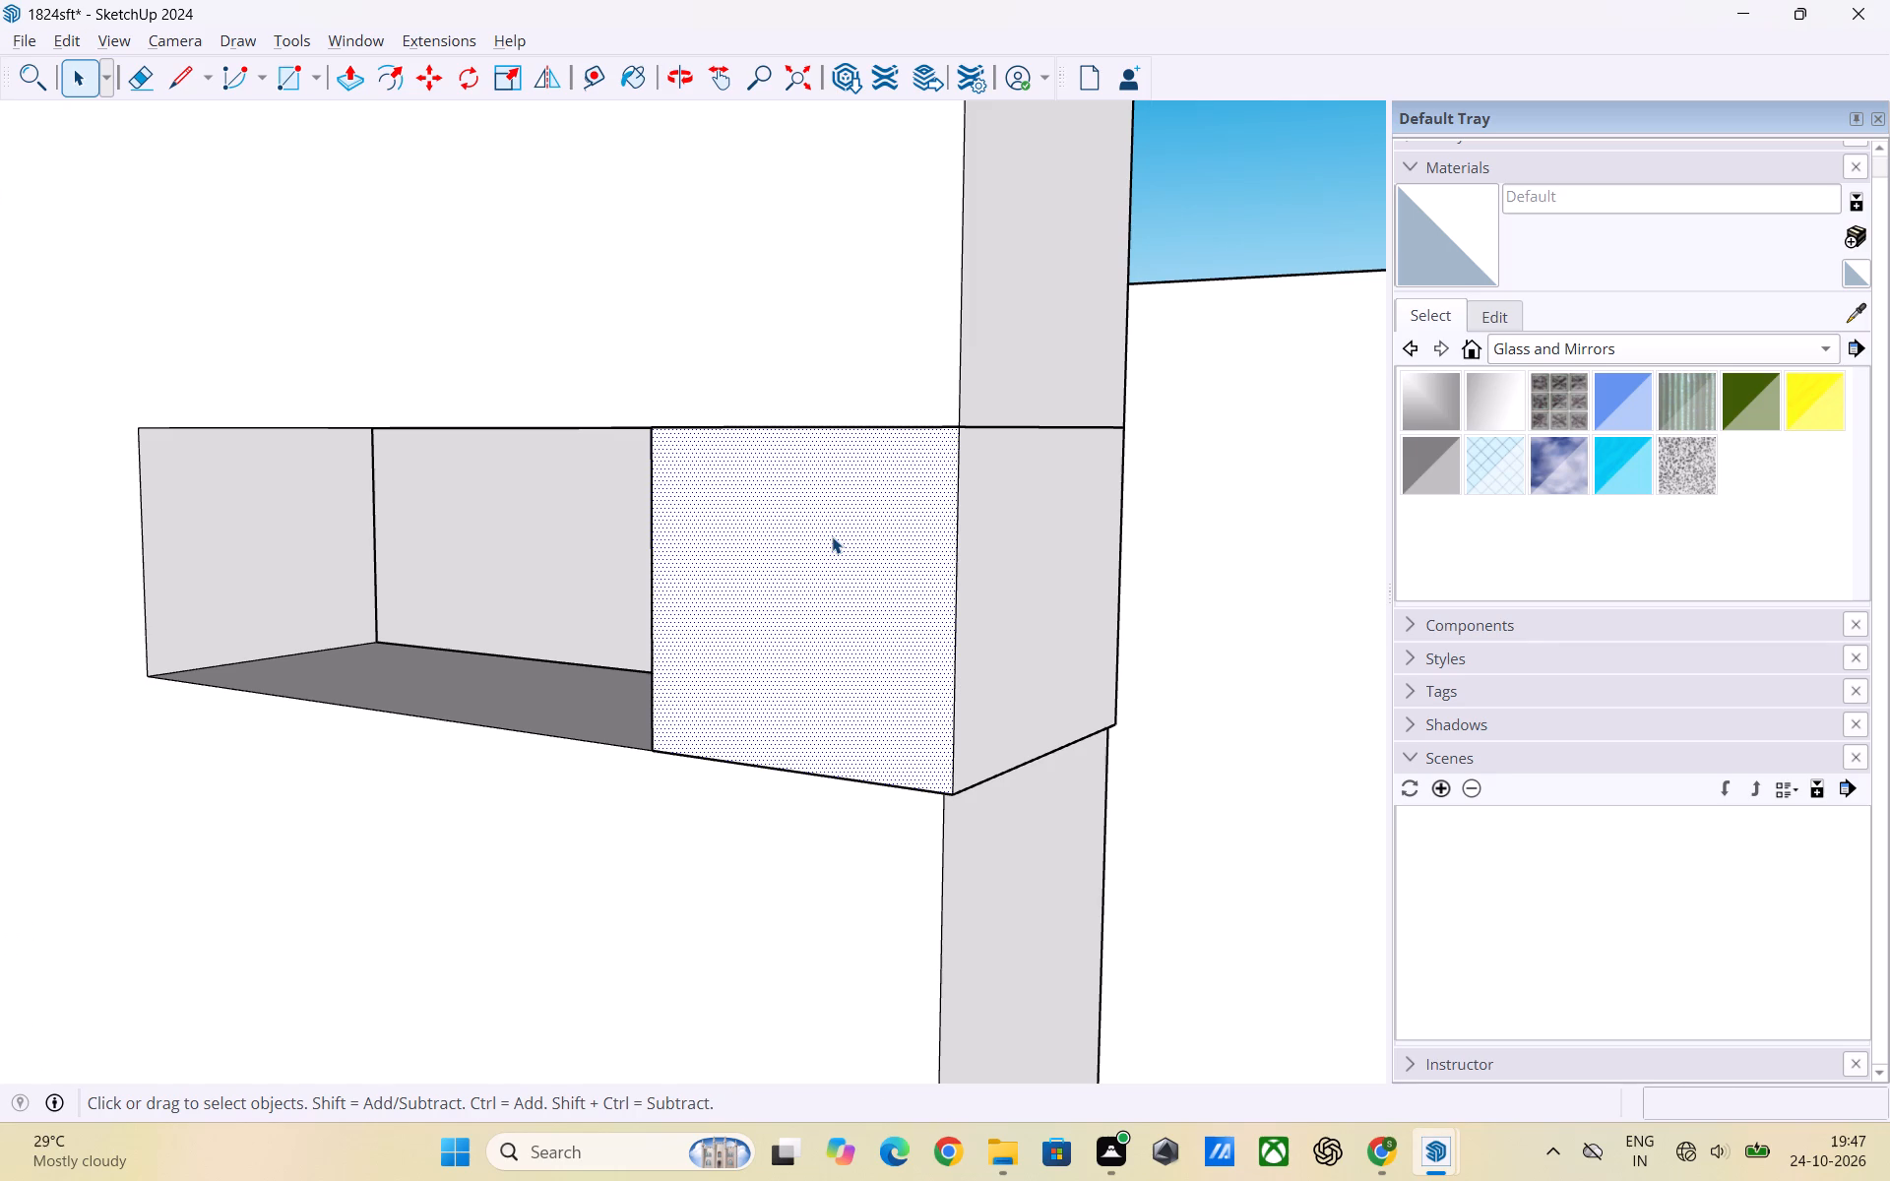
pyautogui.press('p')
pyautogui.click(832, 536)
pyautogui.click(798, 546)
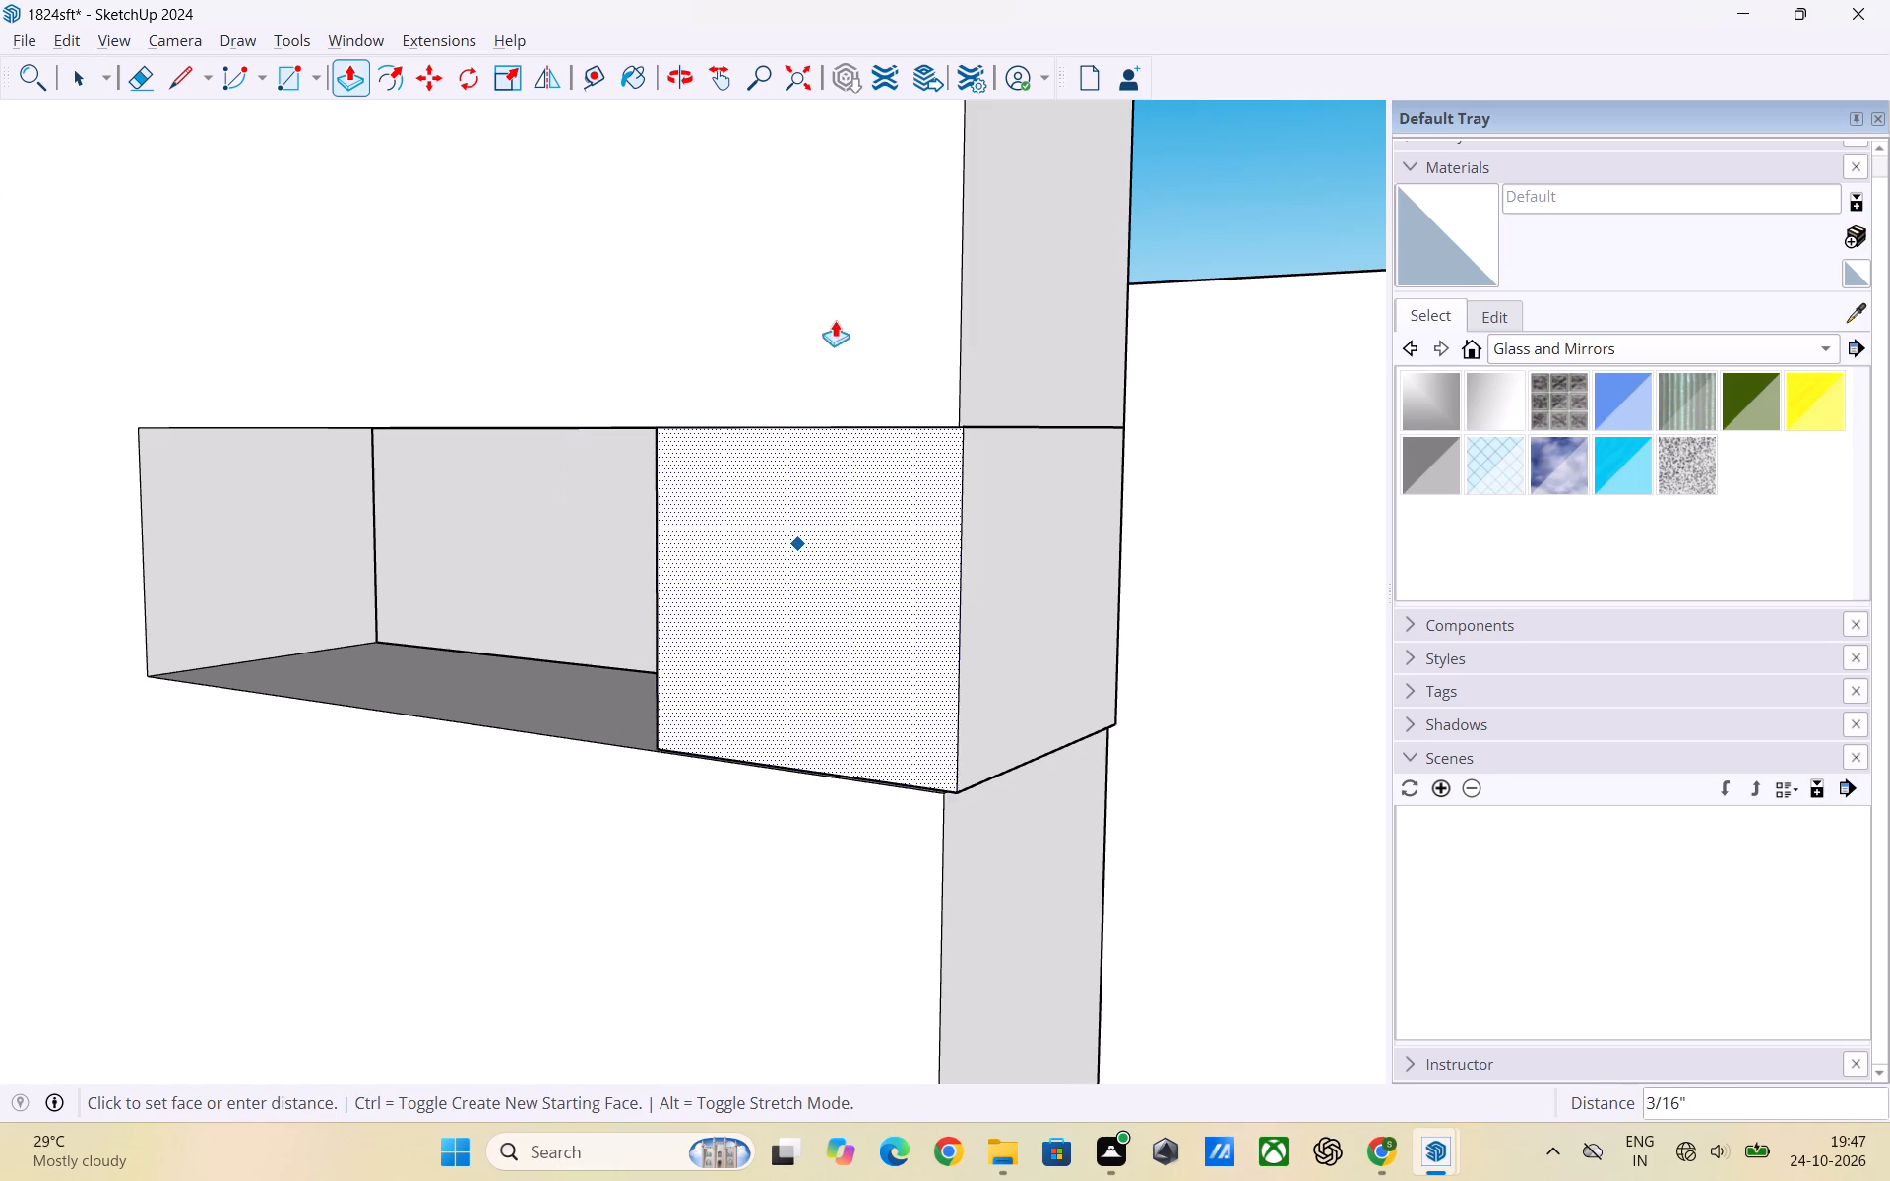
pyautogui.scroll(2, 897, 242)
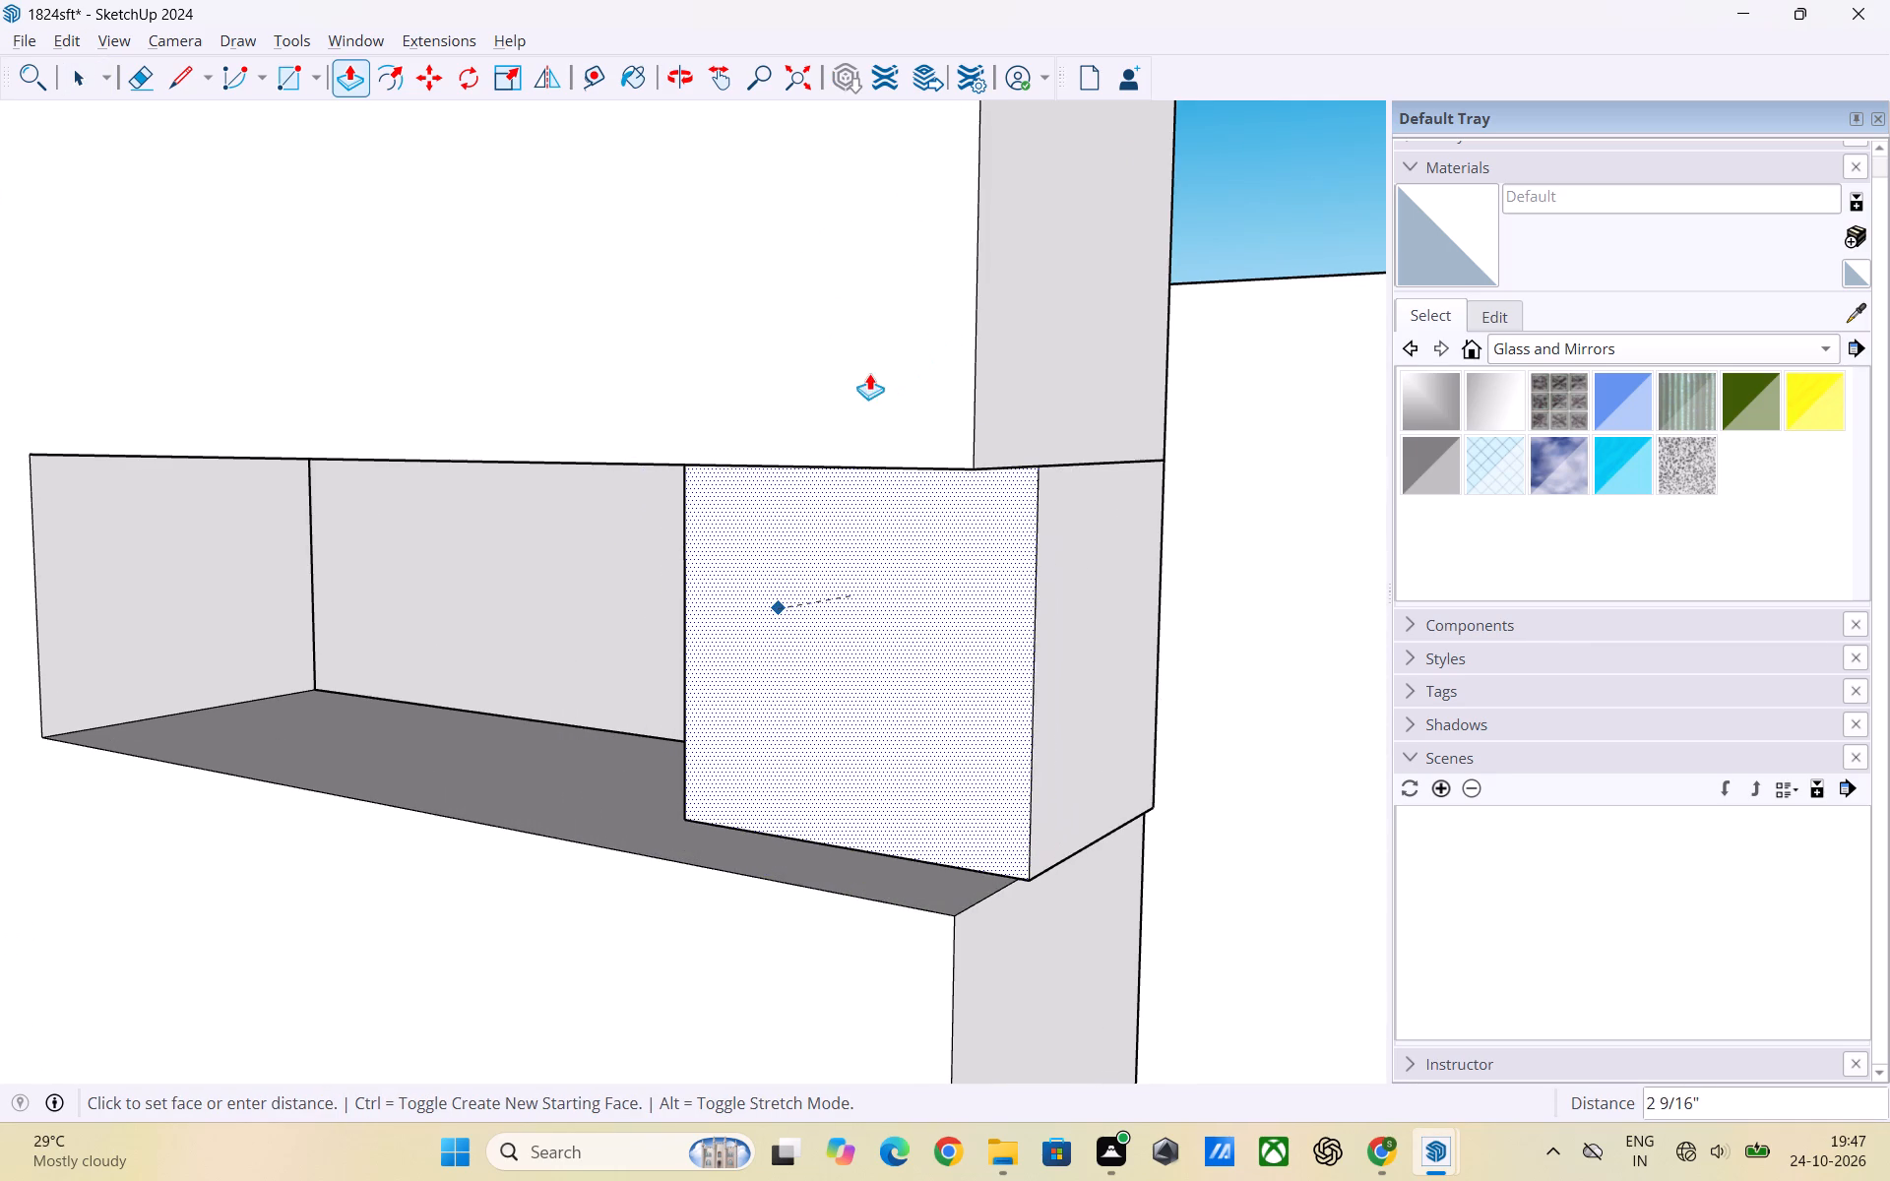
pyautogui.moveTo(867, 374); pyautogui.dragTo(648, 455, button='middle')
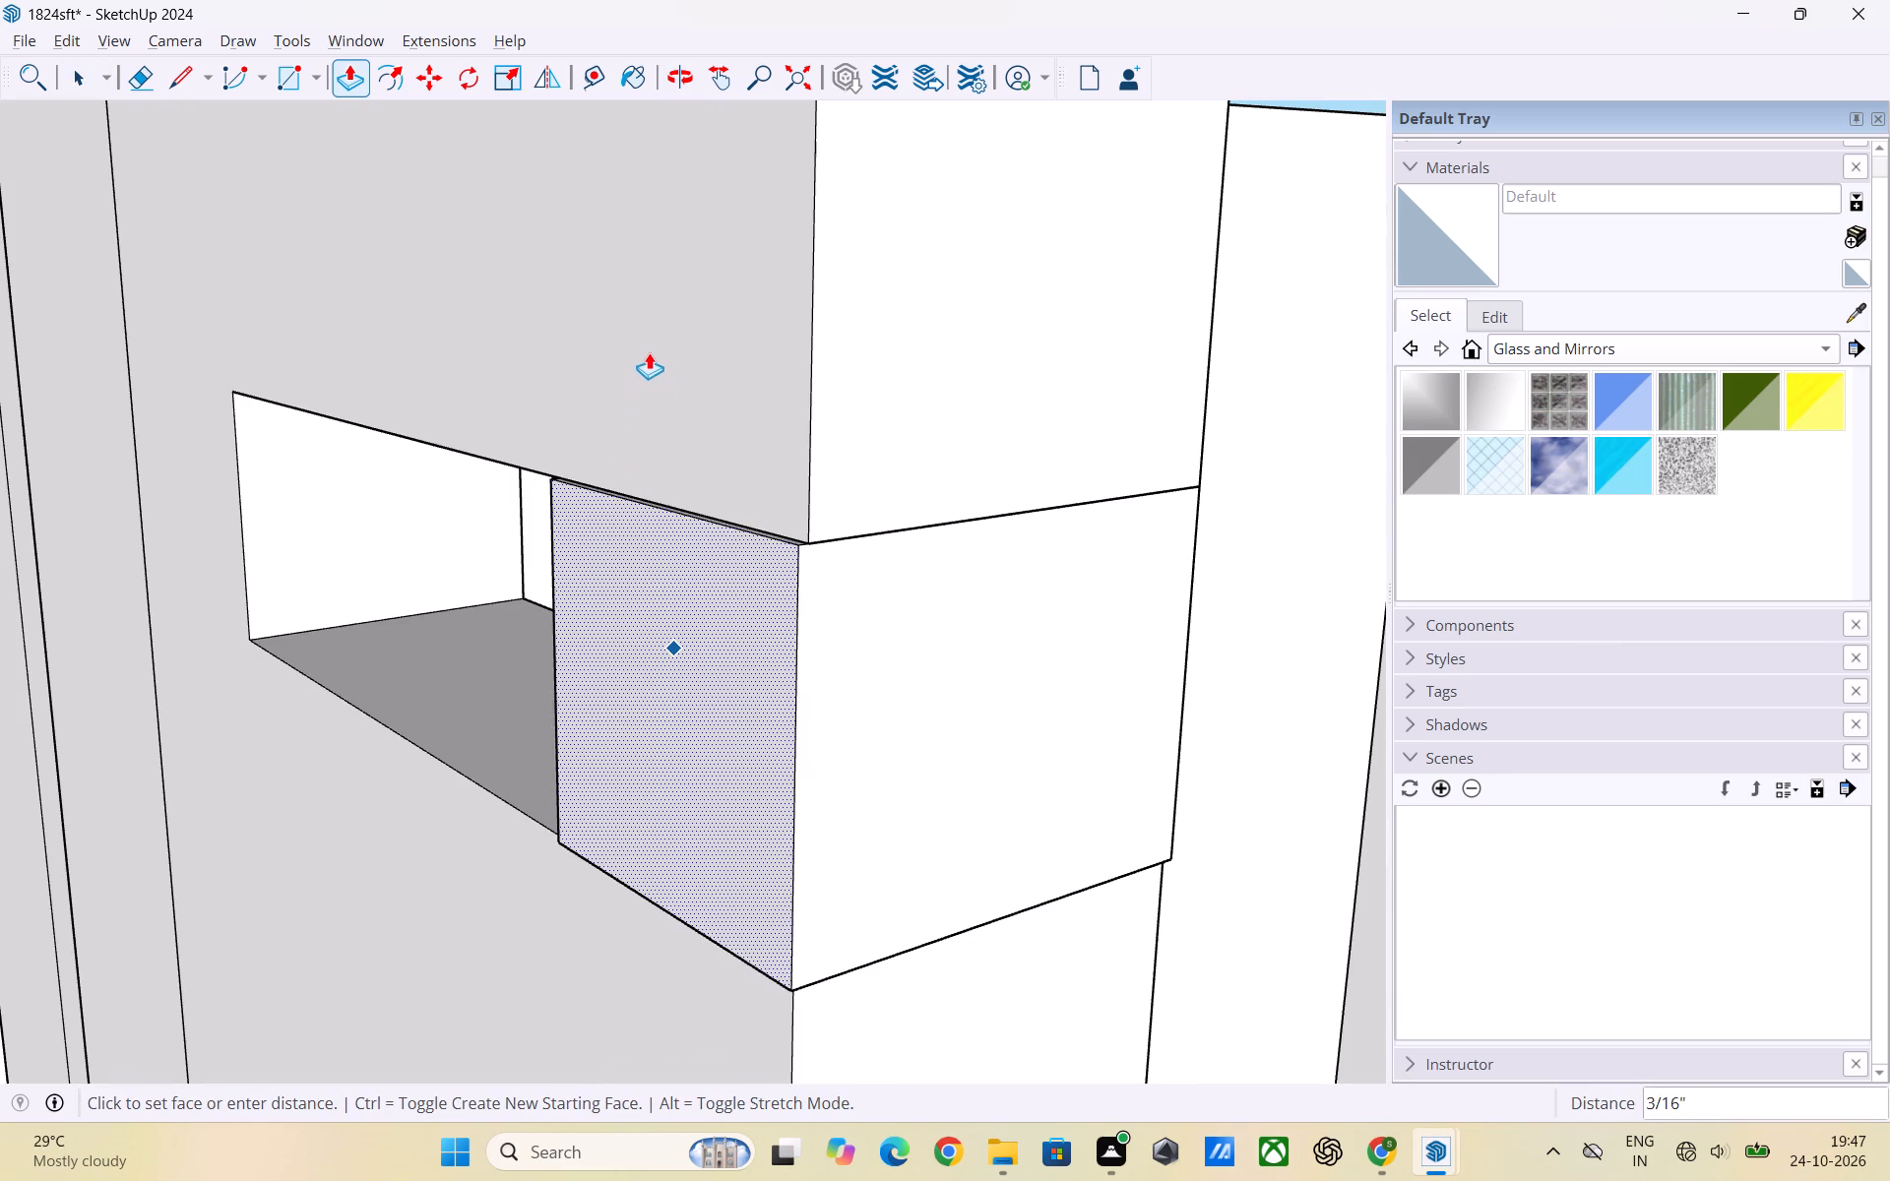
pyautogui.click(666, 253)
pyautogui.press('space')
pyautogui.scroll(-8, 838, 563)
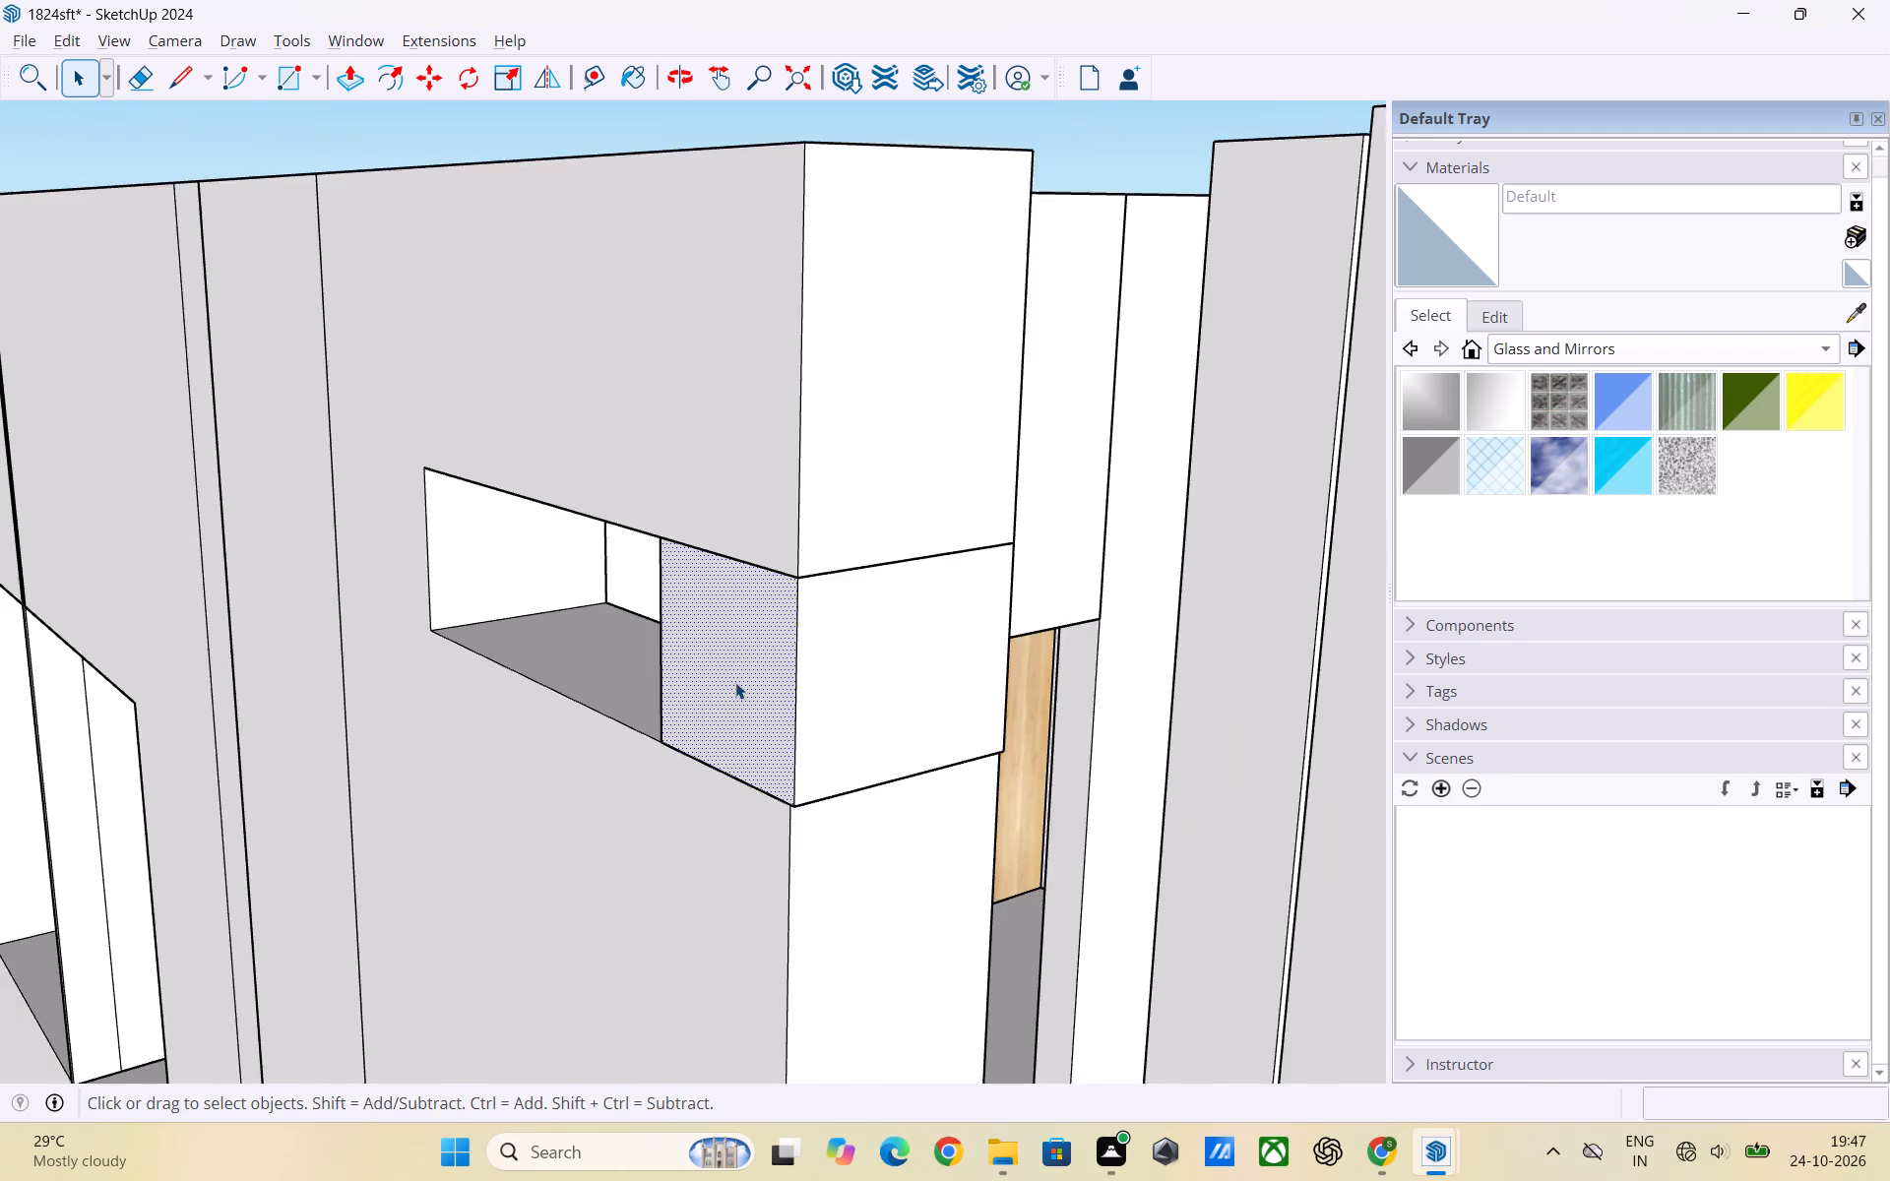
pyautogui.scroll(-5, 735, 682)
pyautogui.click(980, 154)
# Examine the seams between the infill block and the surrounding wall from the end and front sides.
pyautogui.scroll(3, 674, 673)
pyautogui.scroll(-1, 871, 684)
pyautogui.moveTo(871, 684); pyautogui.dragTo(859, 686, button='middle')
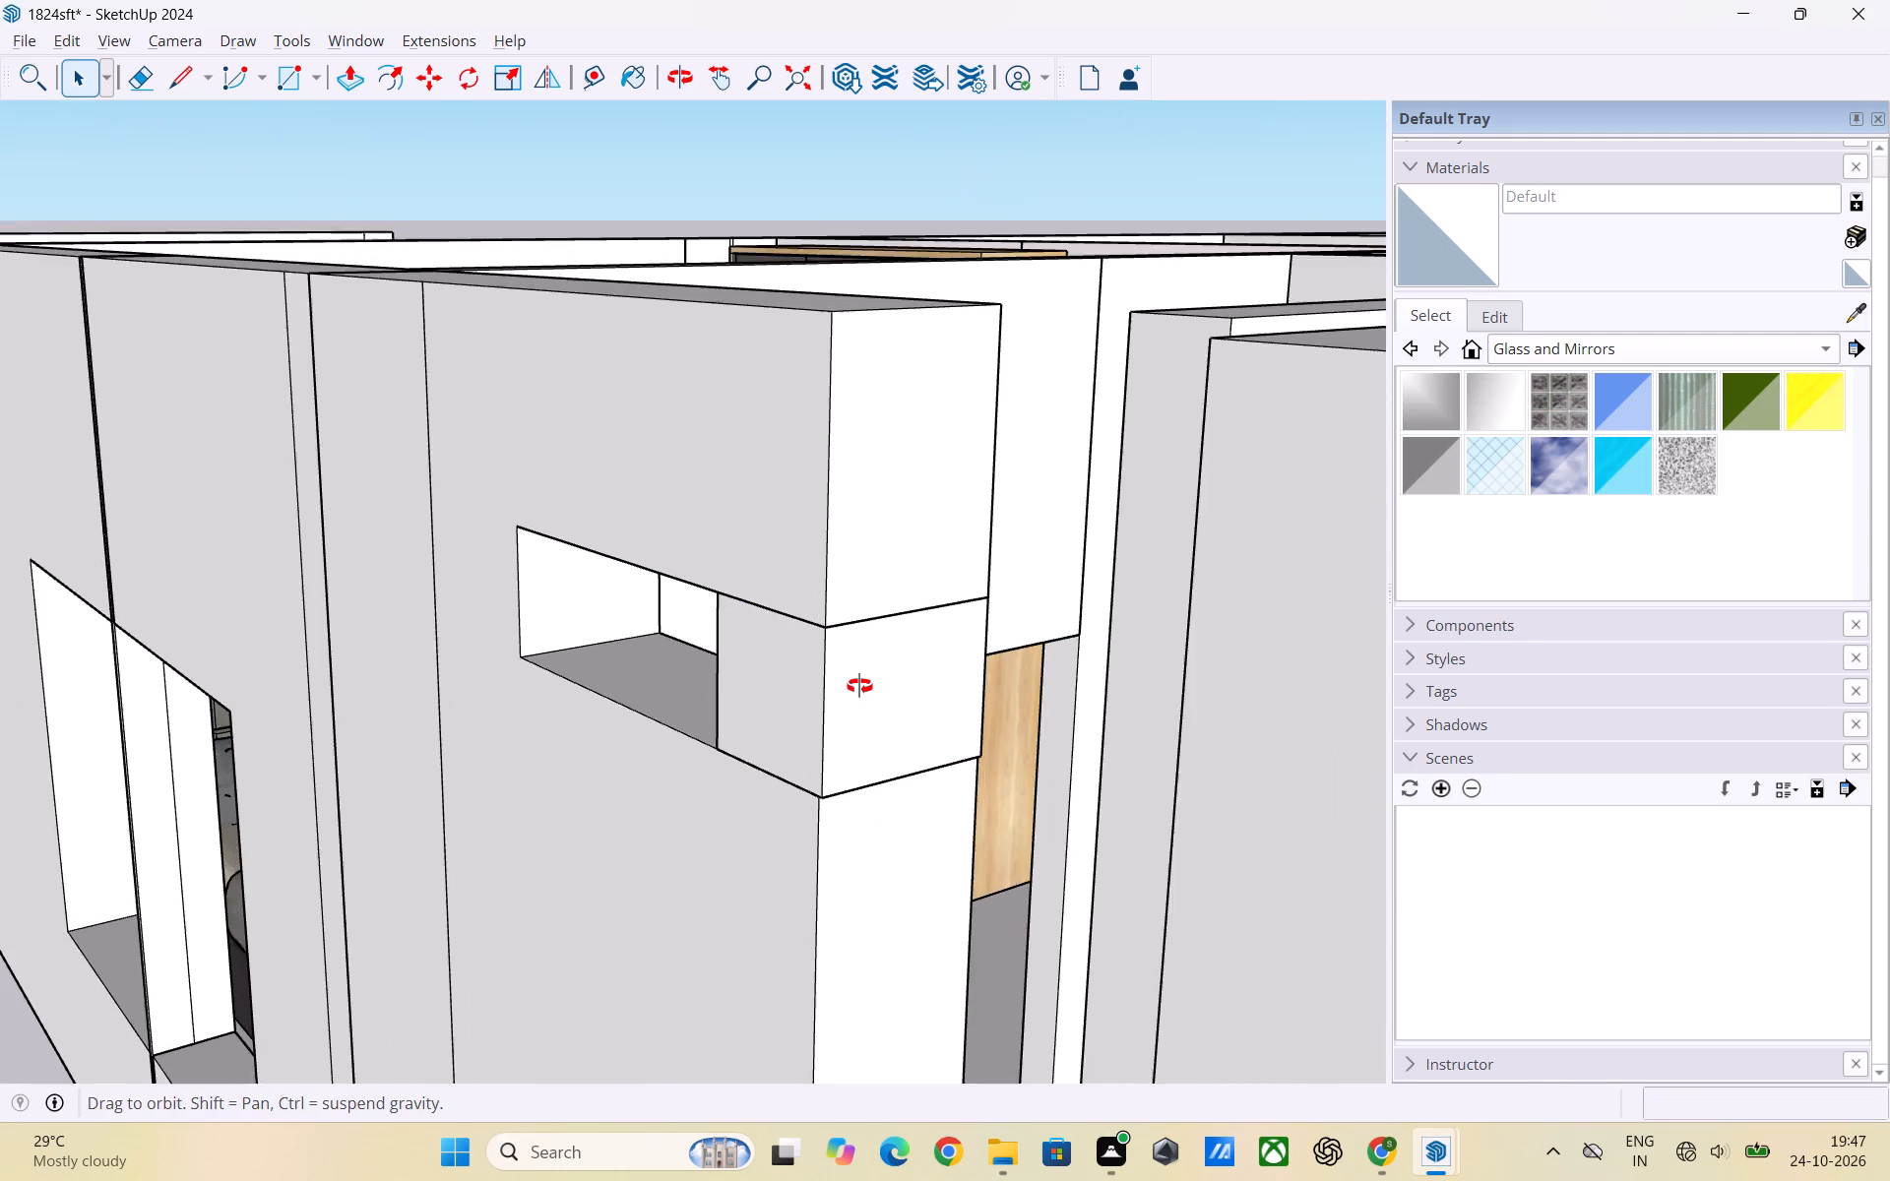
pyautogui.moveTo(859, 686); pyautogui.dragTo(638, 675, button='middle')
pyautogui.scroll(3, 726, 682)
pyautogui.moveTo(722, 683); pyautogui.dragTo(820, 634, button='middle')
pyautogui.scroll(-4, 838, 617)
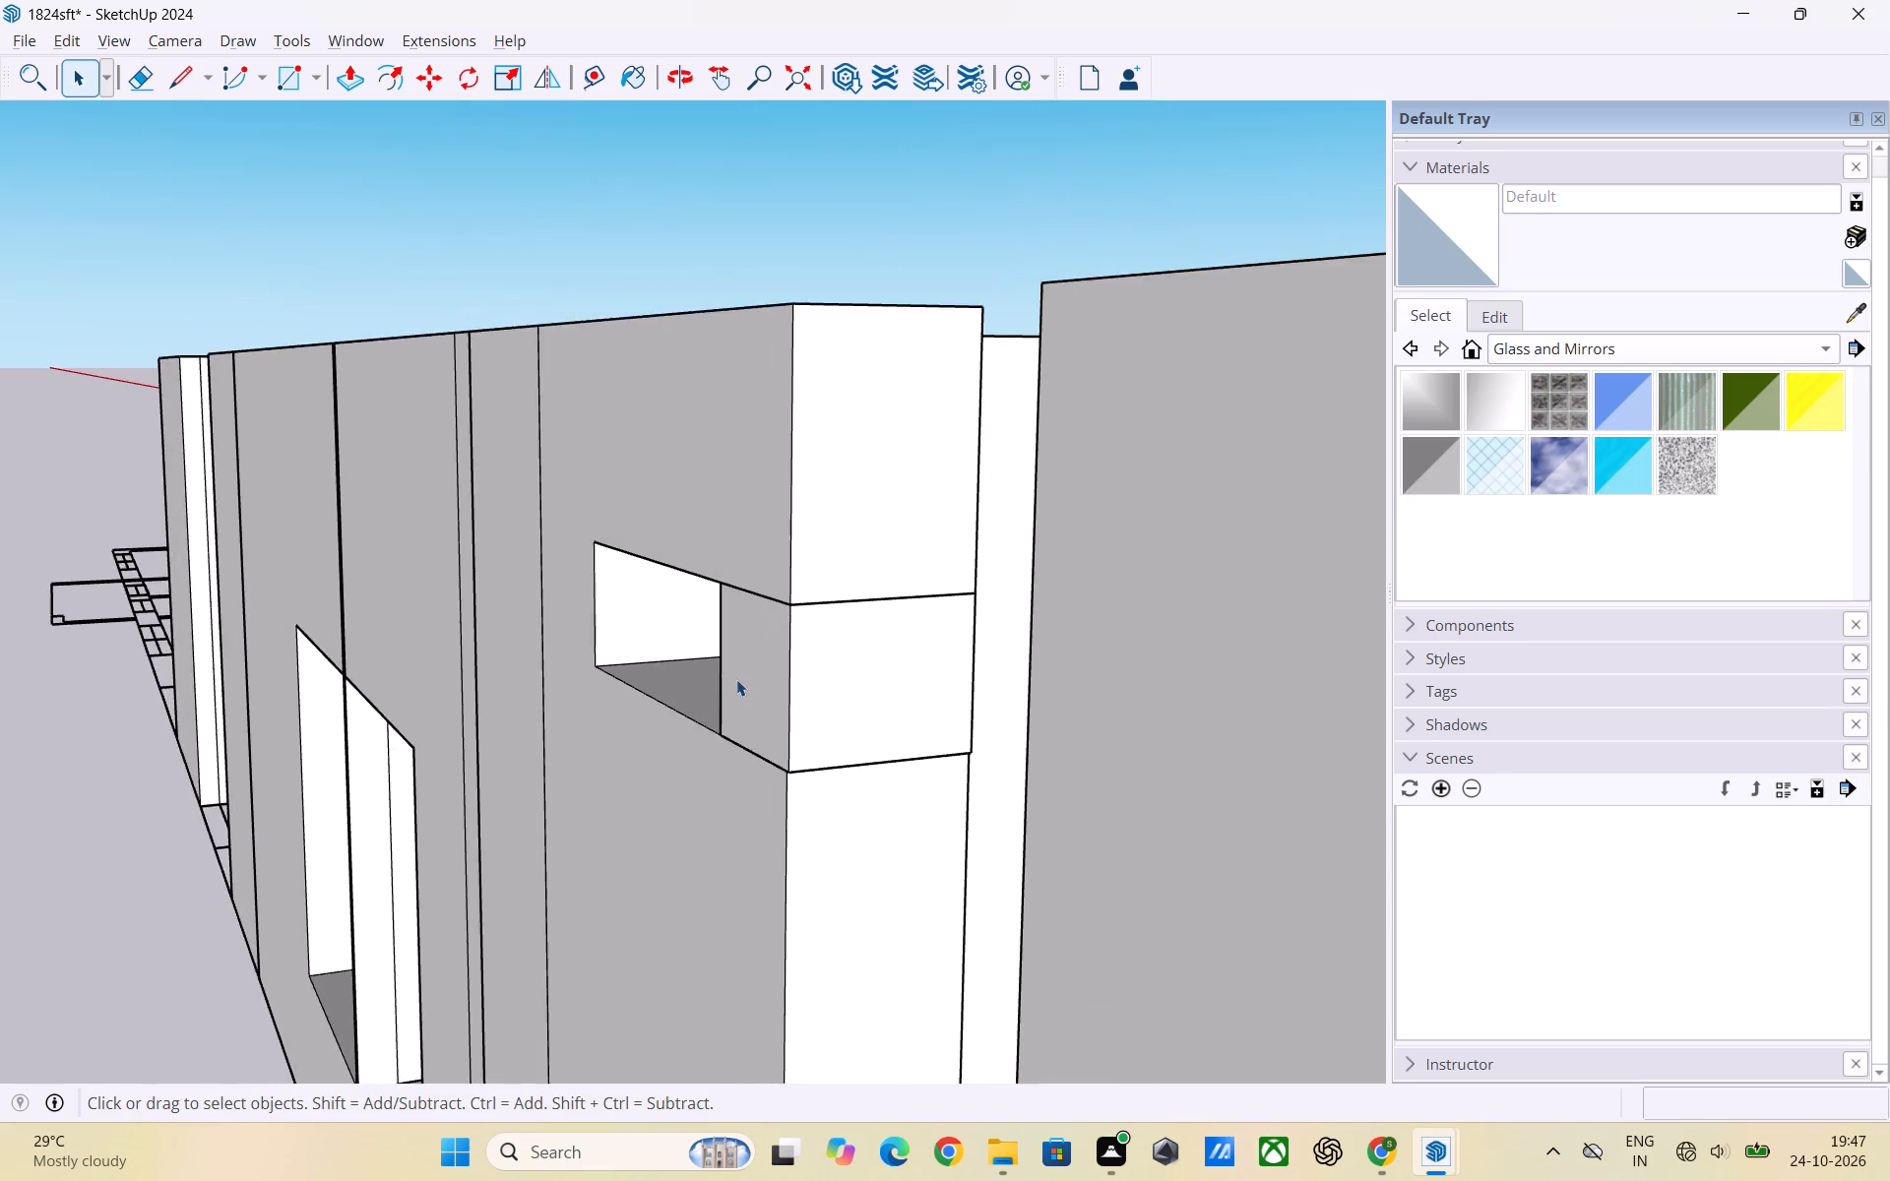
pyautogui.scroll(-1, 736, 679)
pyautogui.moveTo(736, 683); pyautogui.dragTo(1102, 660, button='middle')
pyautogui.scroll(3, 713, 777)
pyautogui.moveTo(635, 761); pyautogui.dragTo(942, 741, button='middle')
pyautogui.scroll(2, 870, 698)
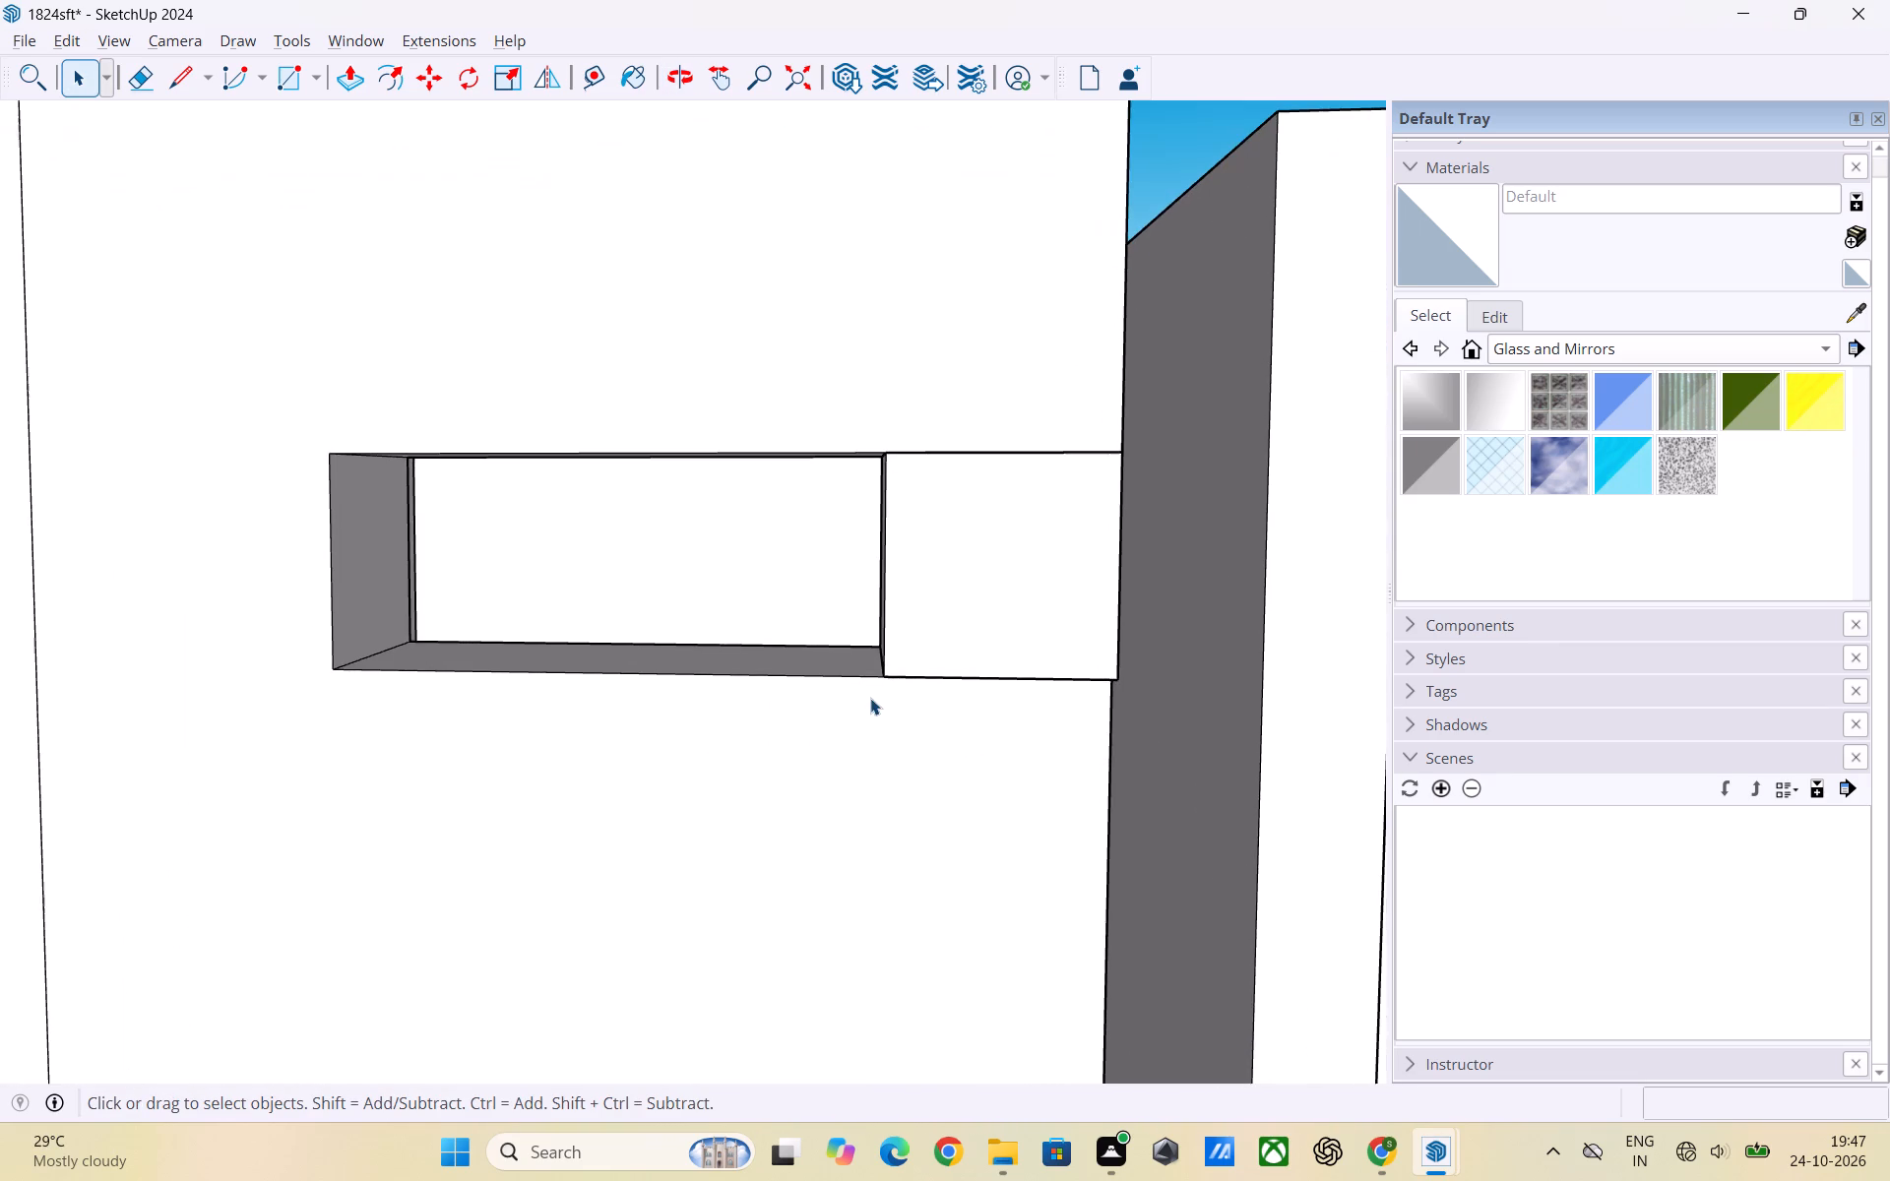
# Delete the seam edge along the bottom of the infill block's front face.
pyautogui.moveTo(966, 668); pyautogui.dragTo(895, 681, button='middle')
pyautogui.scroll(5, 1041, 693)
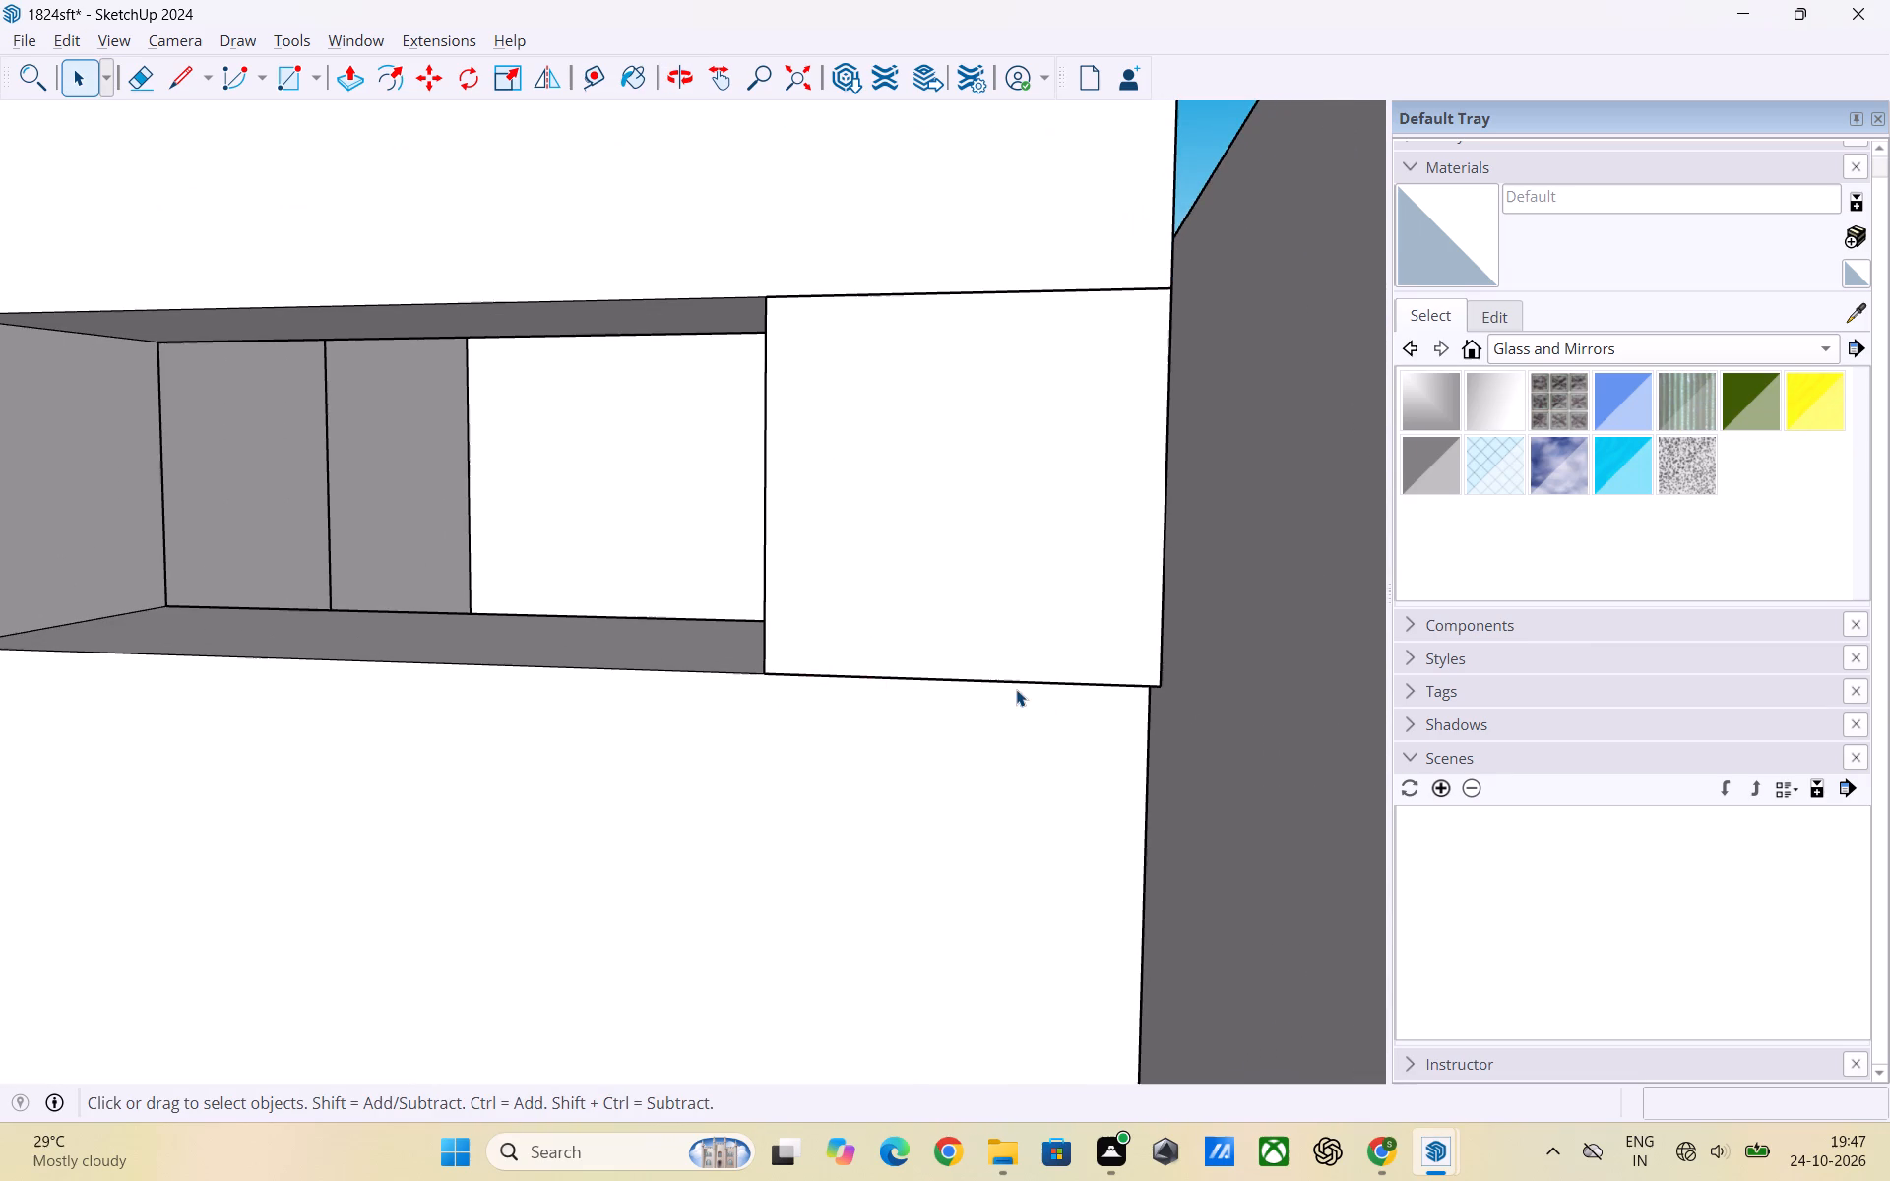
pyautogui.tripleClick(1001, 638)
pyautogui.click(951, 679)
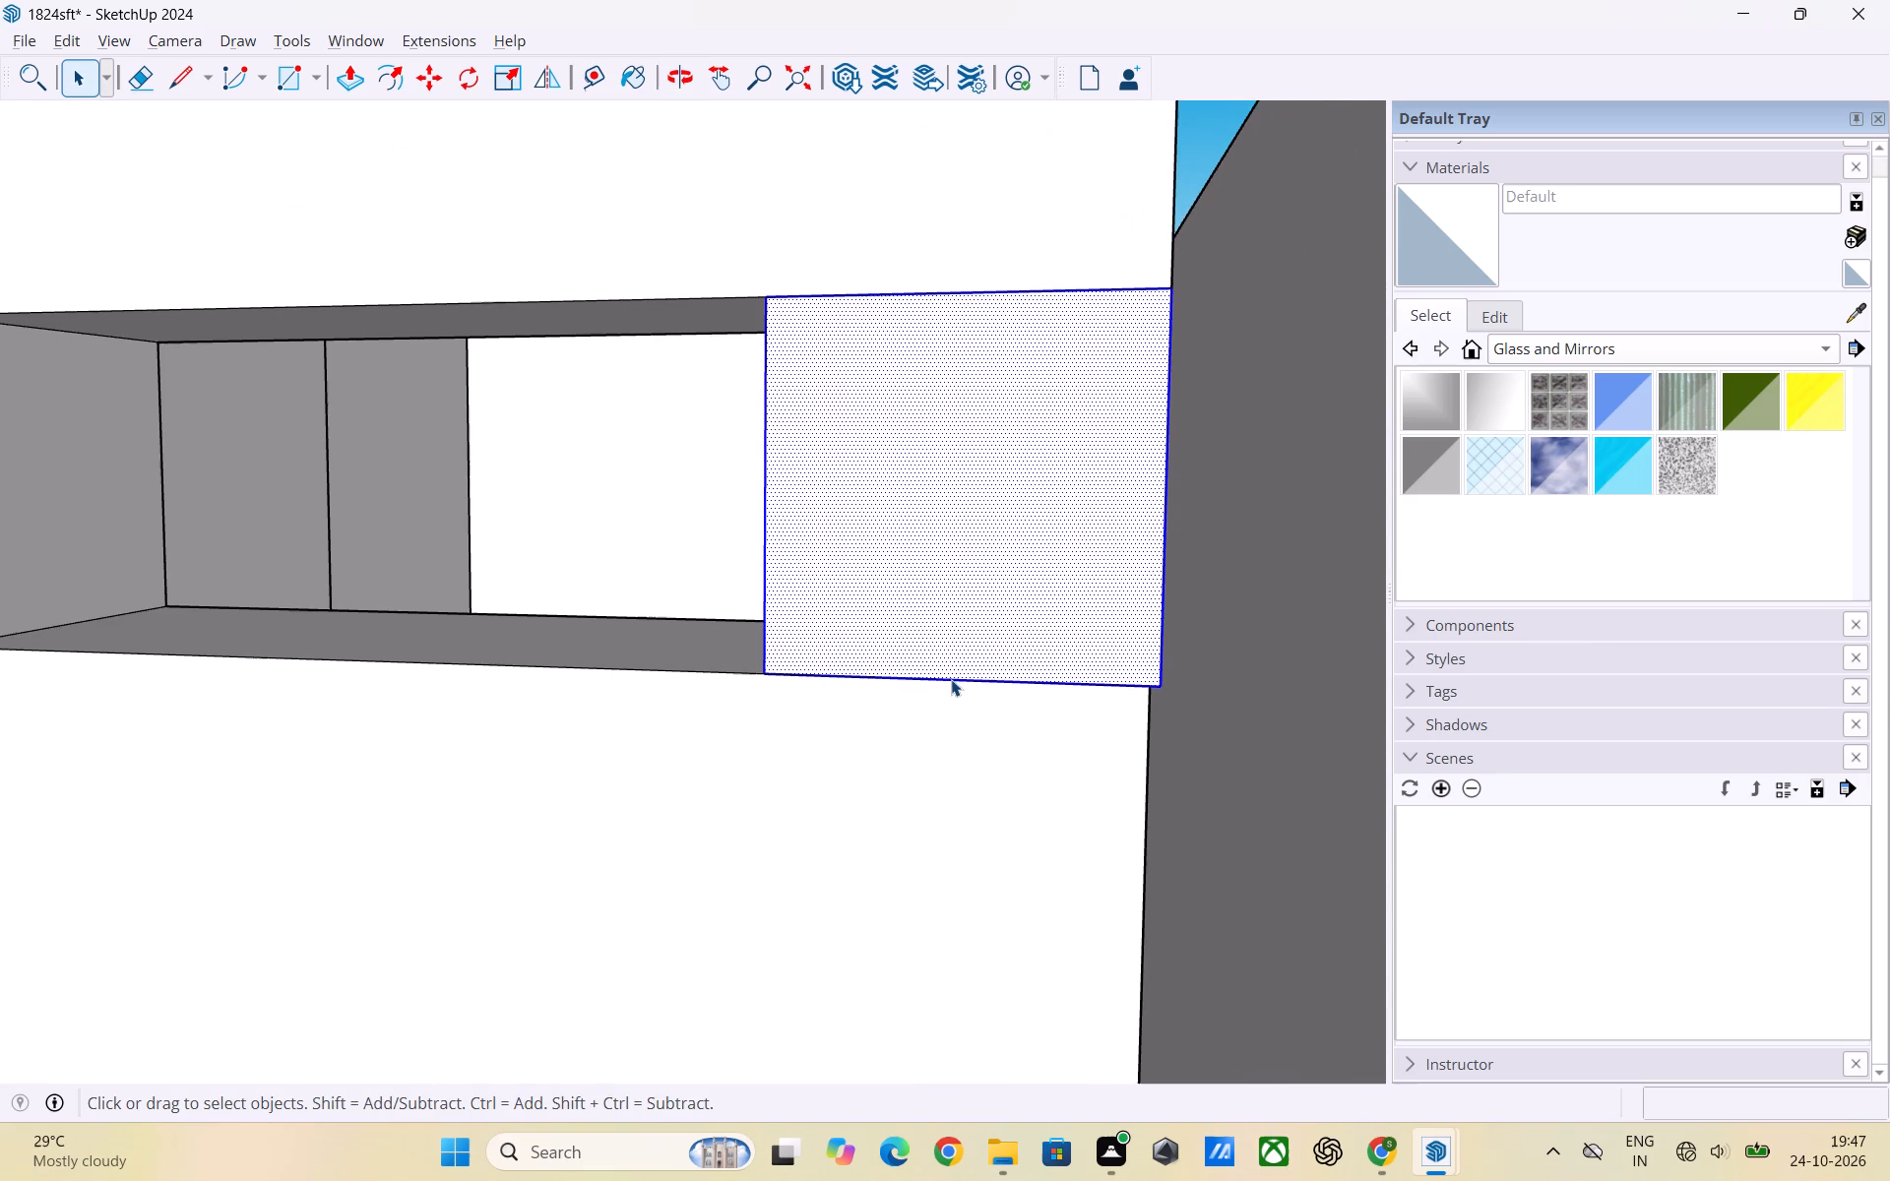
pyautogui.press('Delete')
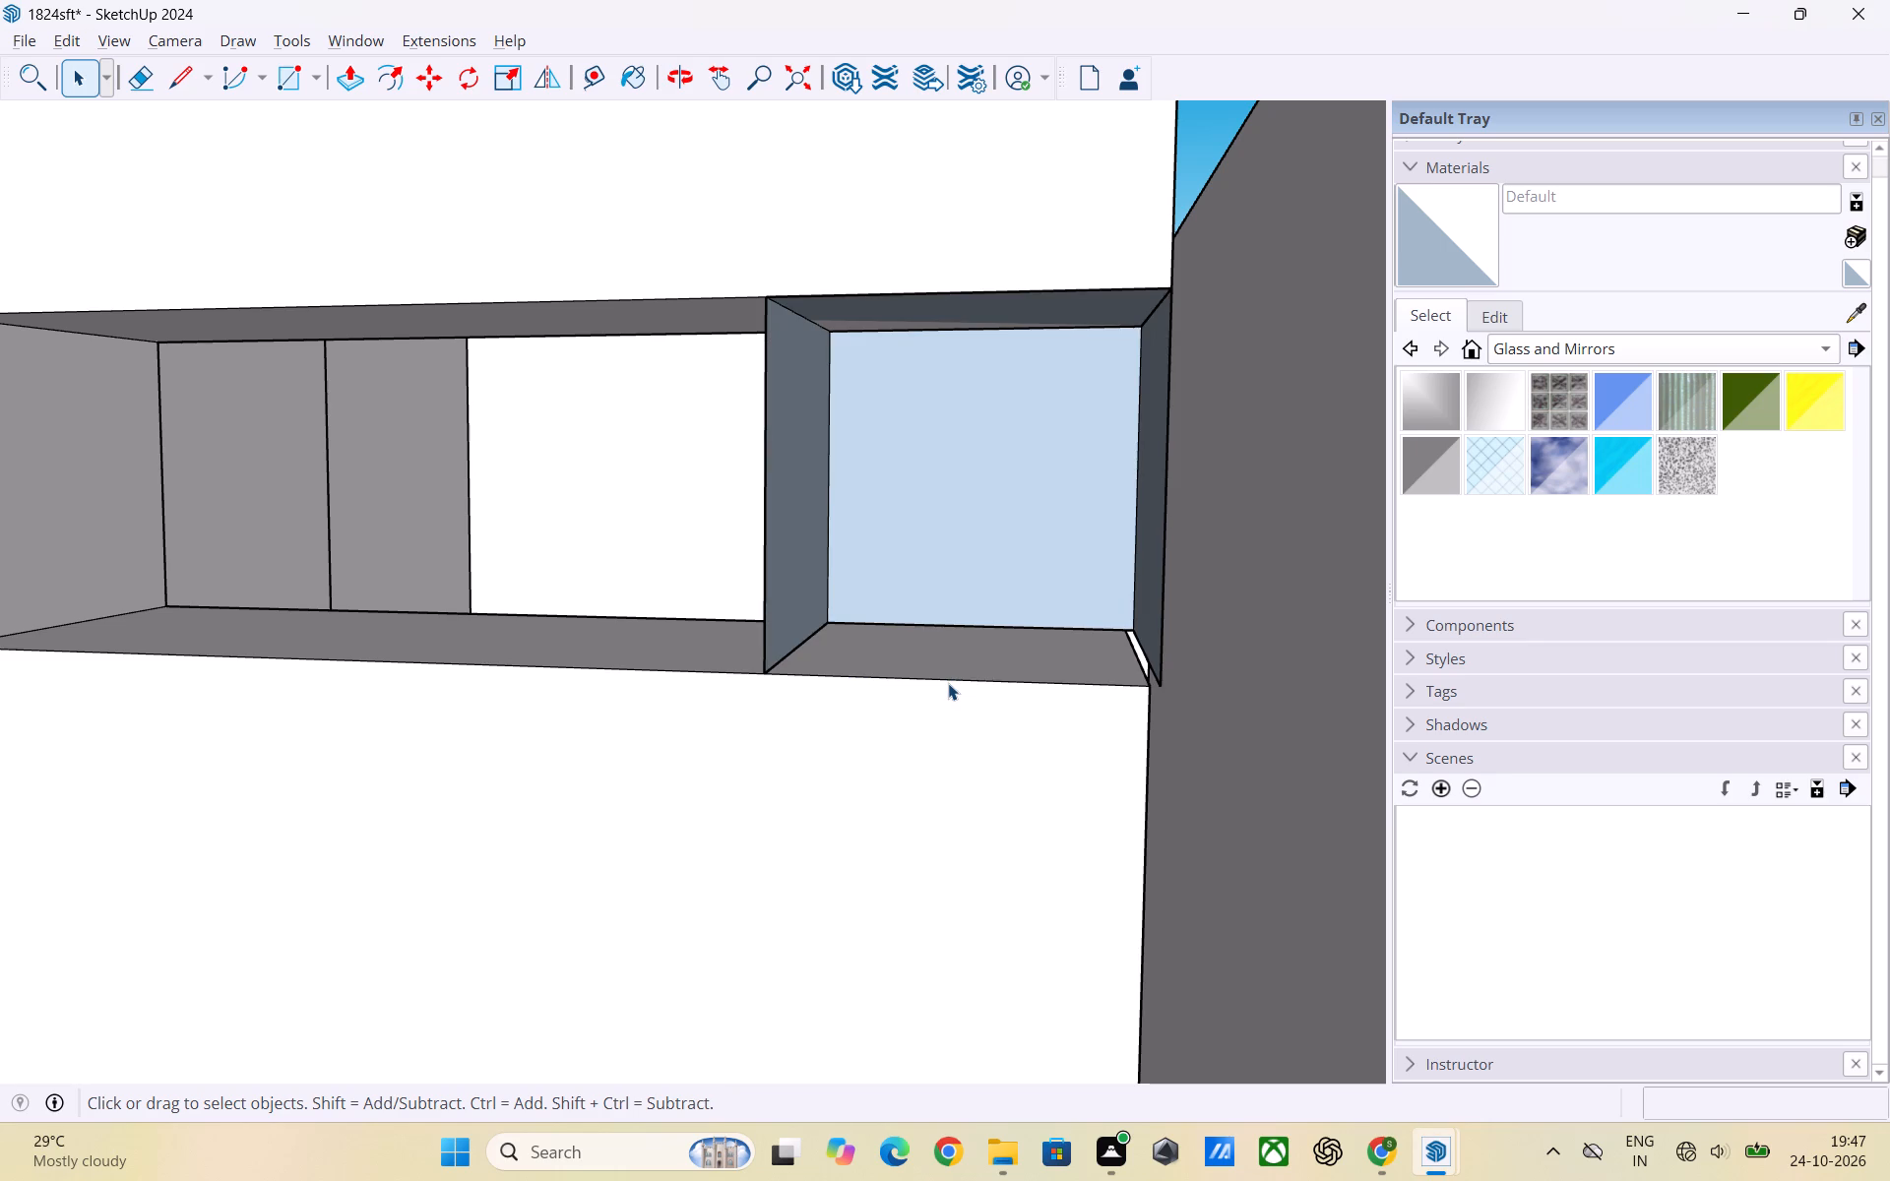
# Undo the seam edge deletion and the infill block work at the wall end beside the high-level toilet opening.
pyautogui.hotkey('ctrl', 'z')
pyautogui.hotkey('ctrl', 'z')
pyautogui.hotkey('ctrl', 'z')
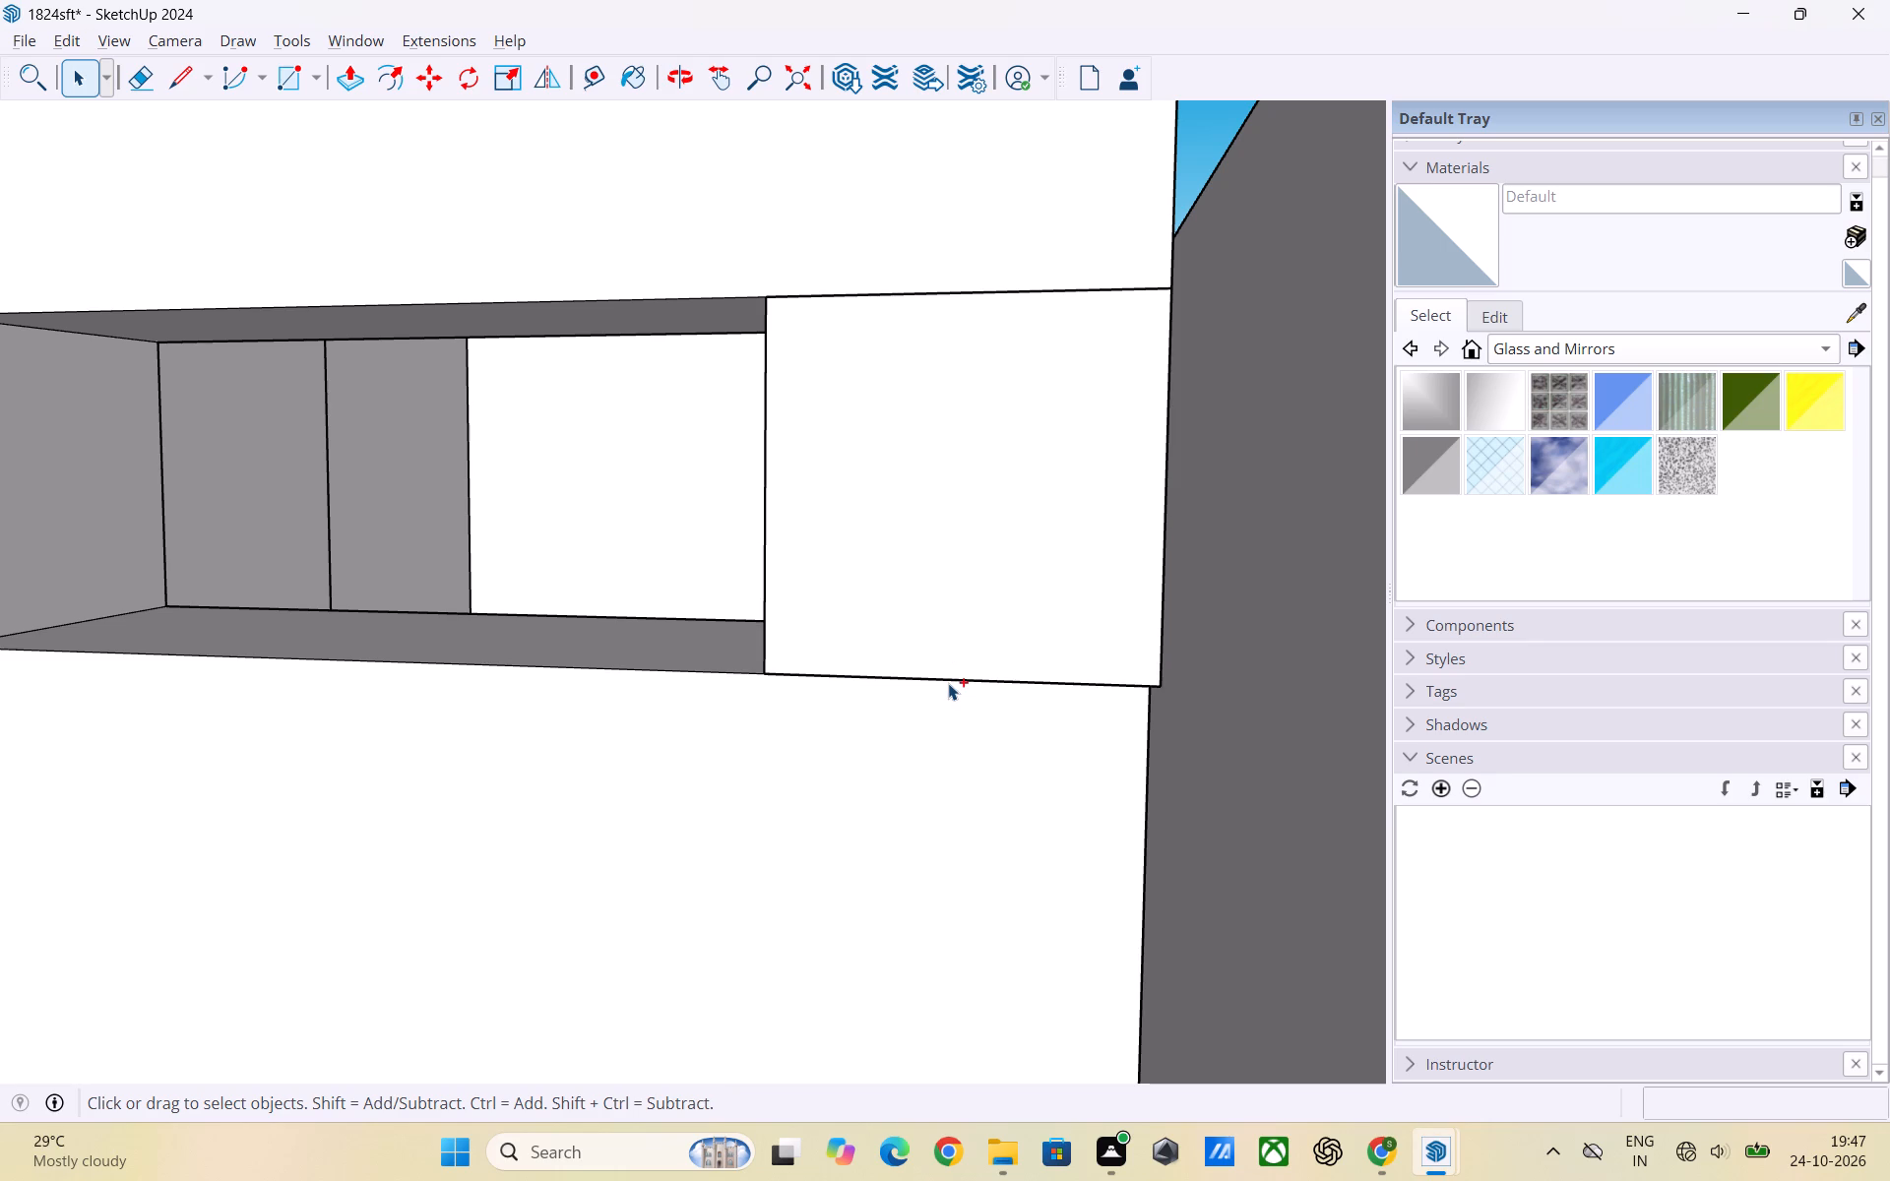
pyautogui.hotkey('ctrl', 'z')
pyautogui.hotkey('ctrl', 'z')
pyautogui.hotkey('ctrl', 'z')
pyautogui.hotkey('ctrl', 'z')
pyautogui.hotkey('ctrl', 'z')
pyautogui.hotkey('ctrl', 'z')
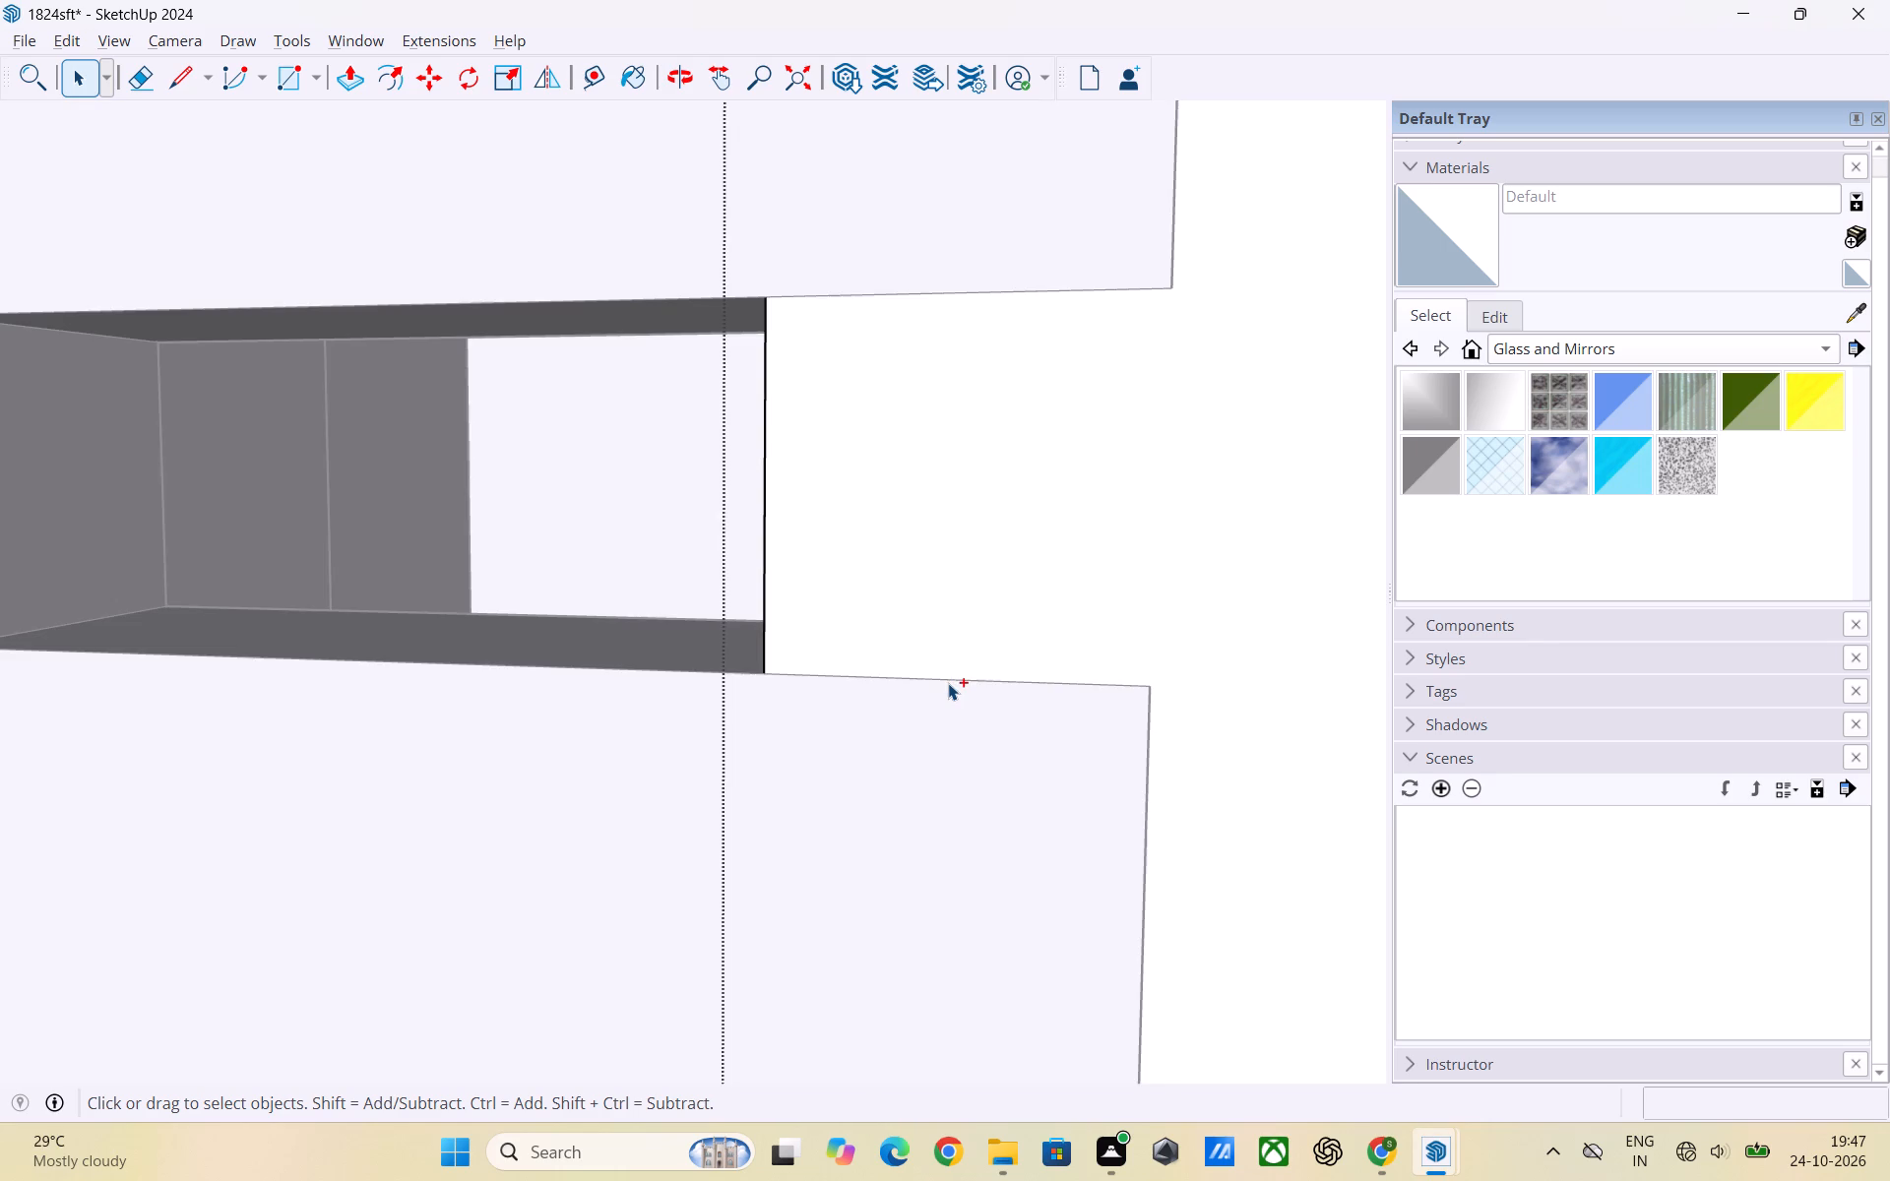
pyautogui.hotkey('ctrl', 'z')
pyautogui.hotkey('ctrl', 'z')
pyautogui.hotkey('ctrl', 'z')
pyautogui.hotkey('ctrl', 'z')
# Undo five more of the earlier edits to the toilet's outer wall.
pyautogui.scroll(-9, 948, 685)
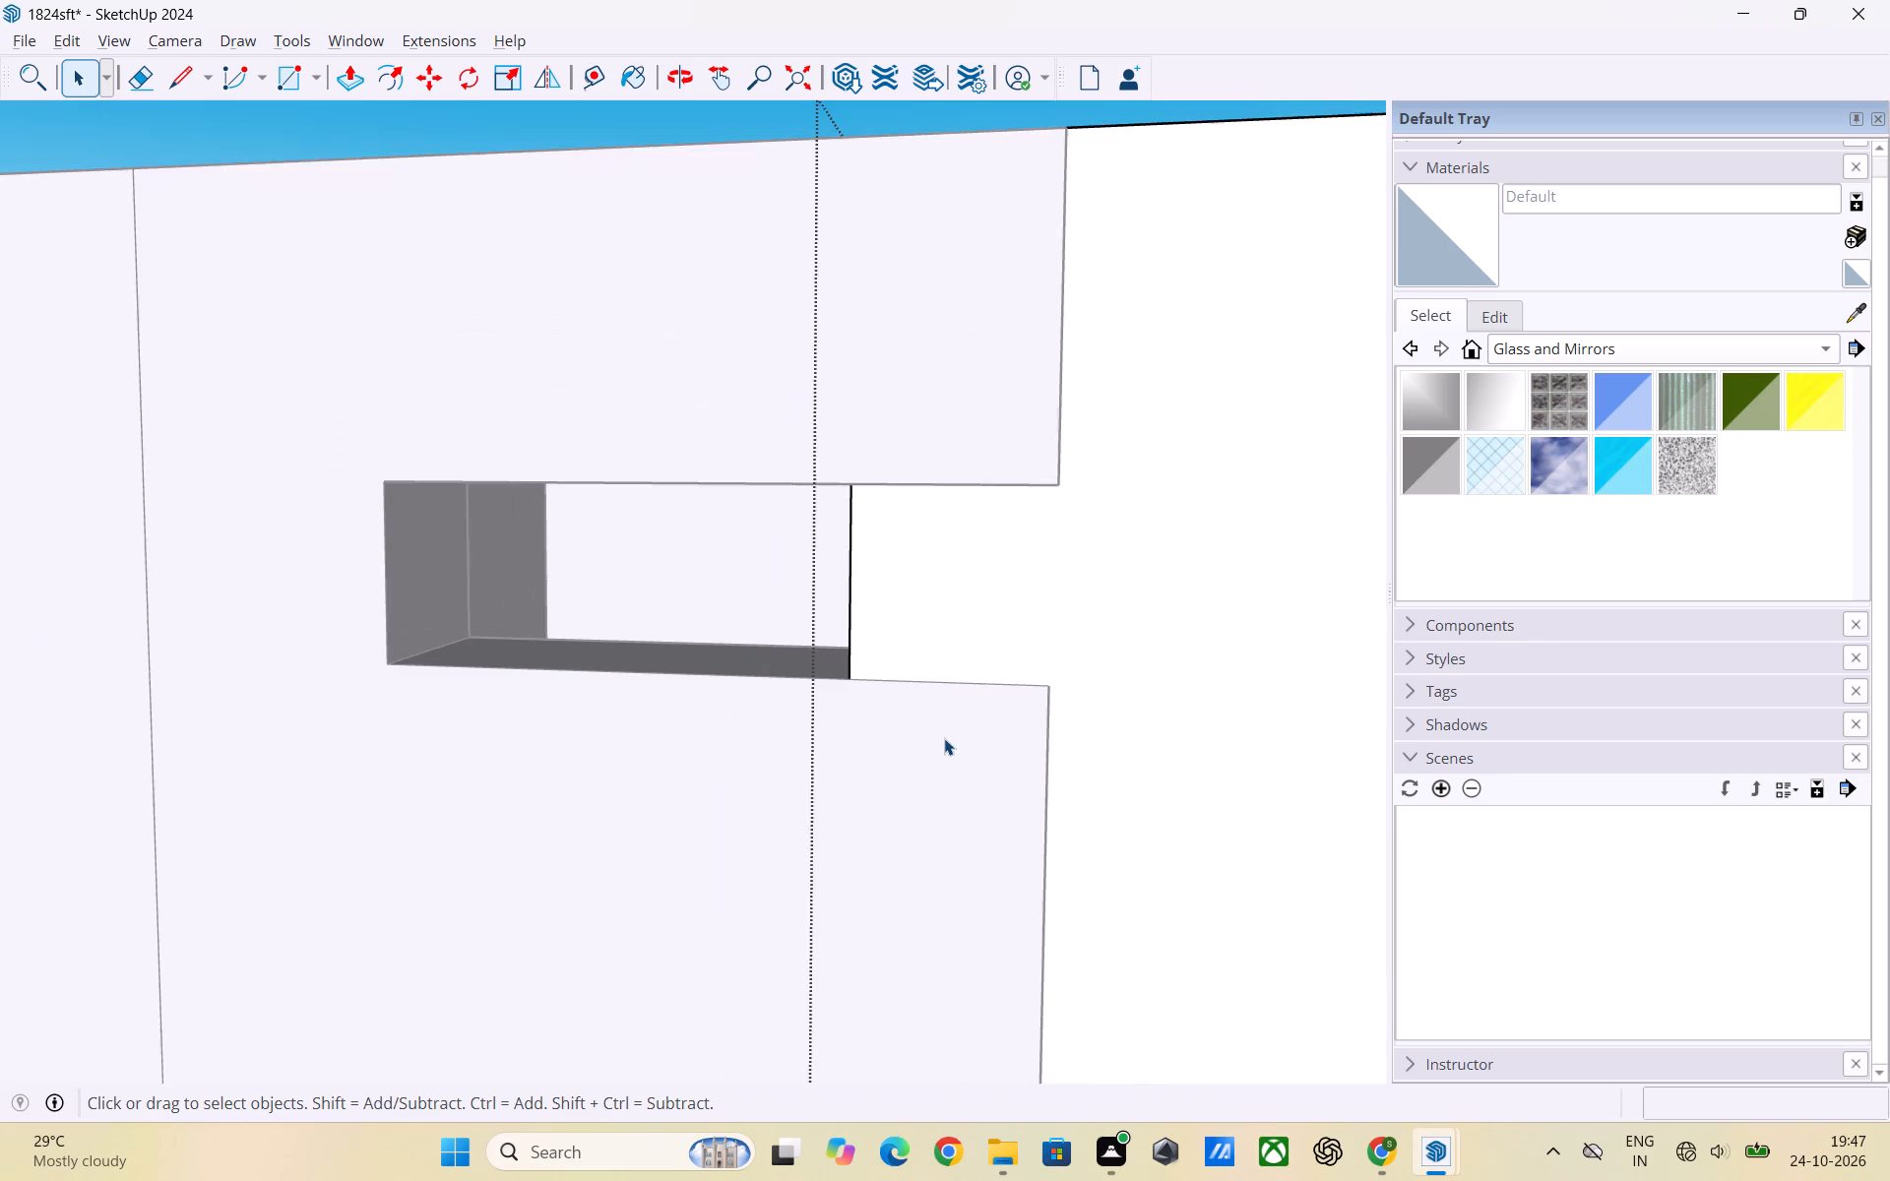
pyautogui.scroll(-10, 944, 738)
pyautogui.moveTo(969, 697); pyautogui.dragTo(497, 839, button='middle')
pyautogui.scroll(-6, 759, 727)
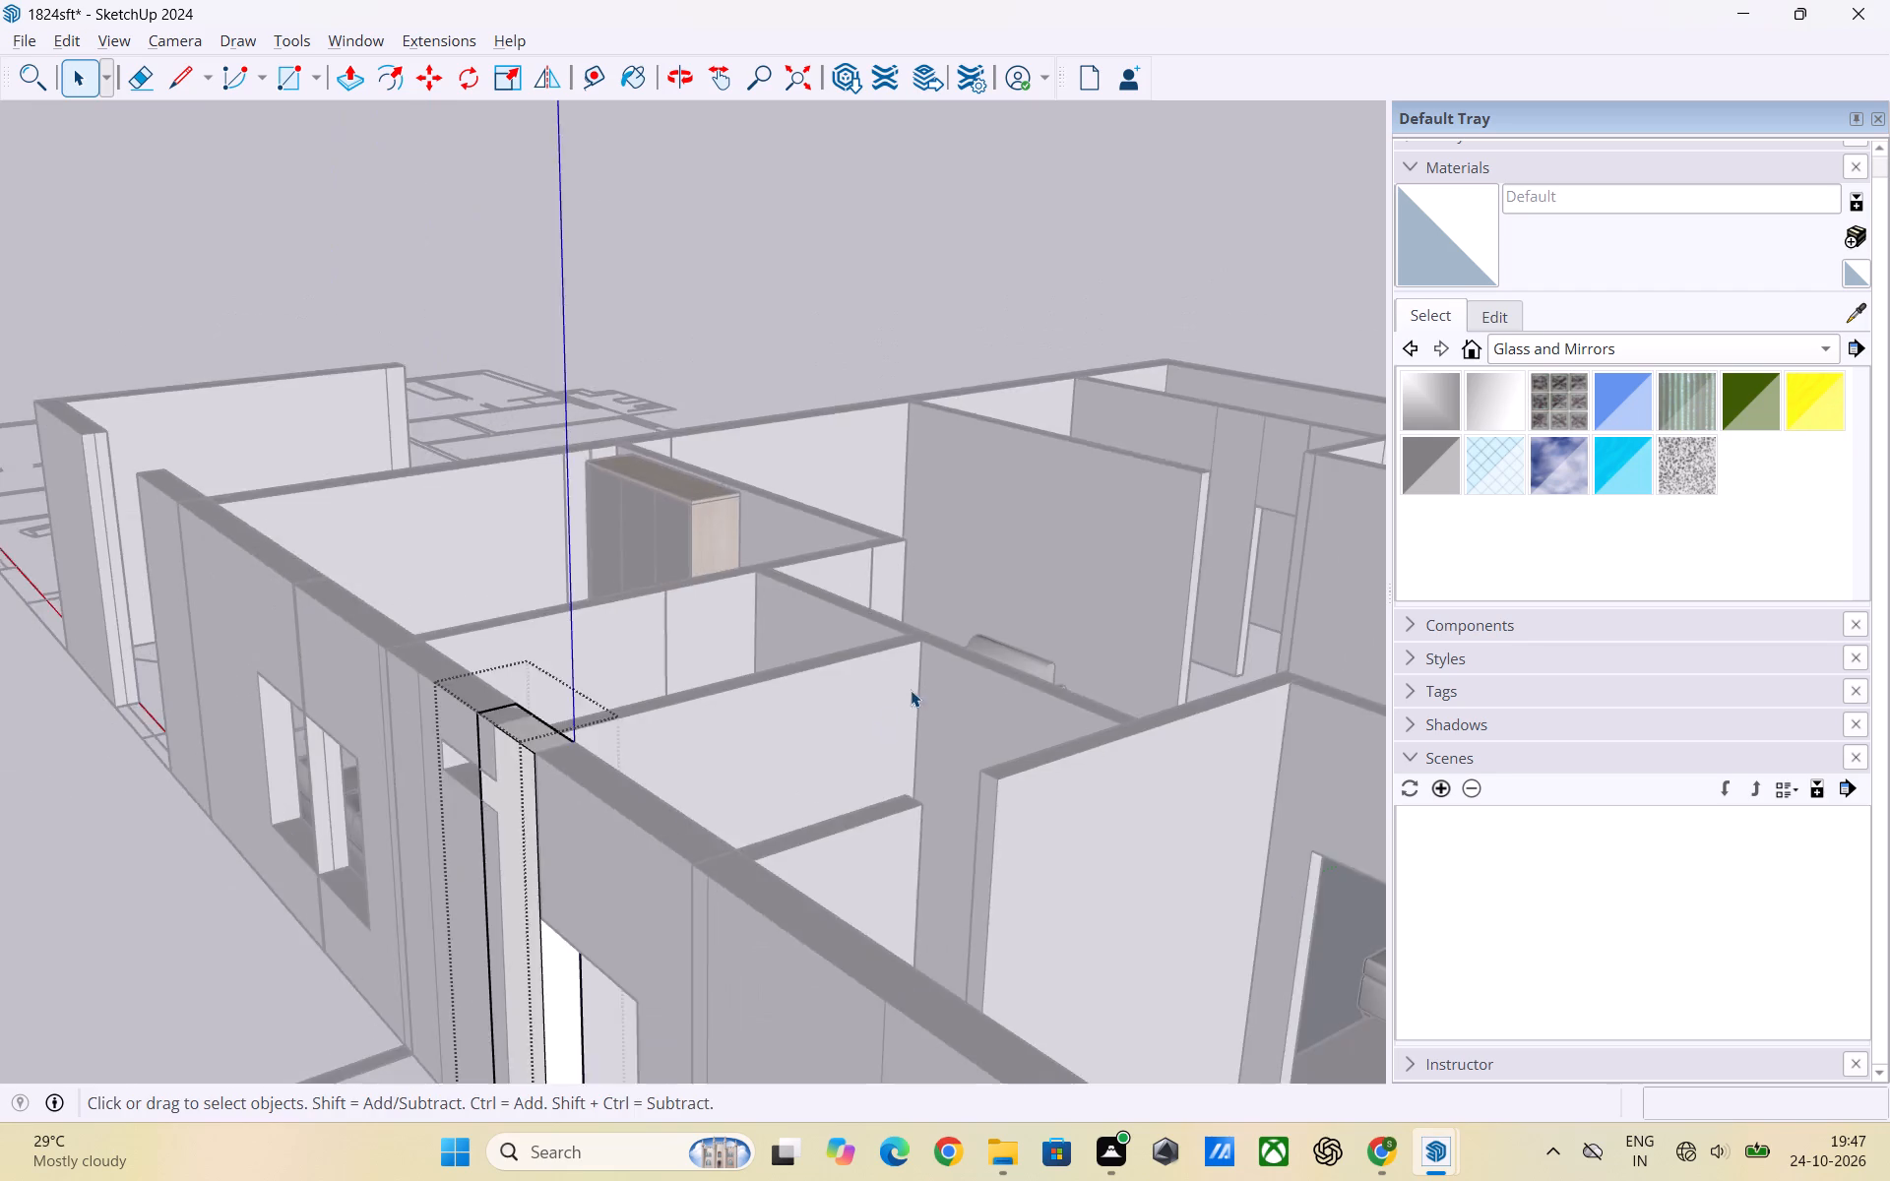
pyautogui.moveTo(913, 699); pyautogui.dragTo(515, 862, button='middle')
pyautogui.scroll(-1, 864, 777)
pyautogui.hotkey('ctrl', 'z')
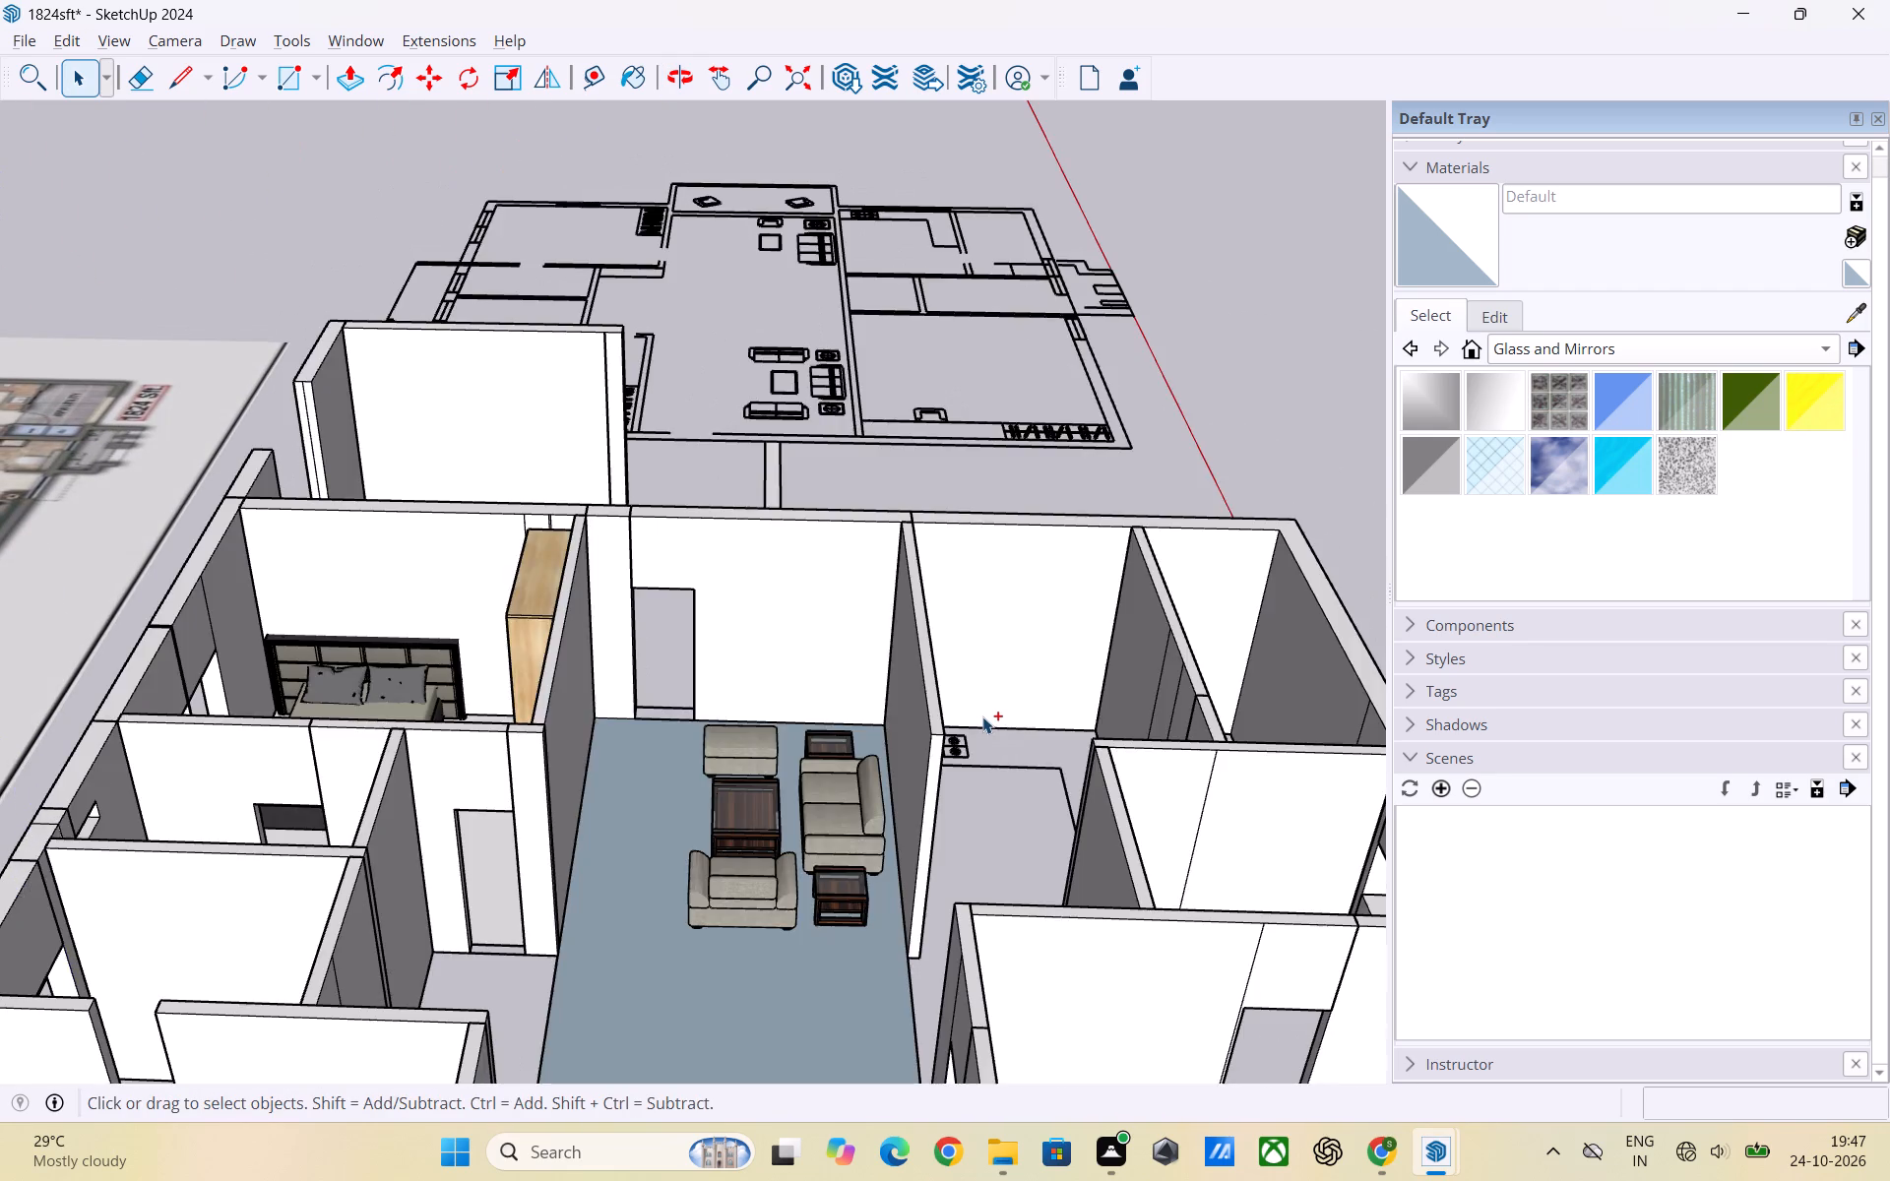
pyautogui.hotkey('ctrl', 'z')
pyautogui.hotkey('ctrl', 'z')
pyautogui.hotkey('ctrl', 'z')
pyautogui.hotkey('ctrl', 'z')
# Examine the apartment and the reference plan from above, ending at the toilet's outer wall with the high-level slot opening.
pyautogui.keyDown('ctrl'); pyautogui.click(1276, 413); pyautogui.keyUp('ctrl')
pyautogui.scroll(-7, 1185, 497)
pyautogui.moveTo(1100, 649); pyautogui.dragTo(687, 833, button='middle')
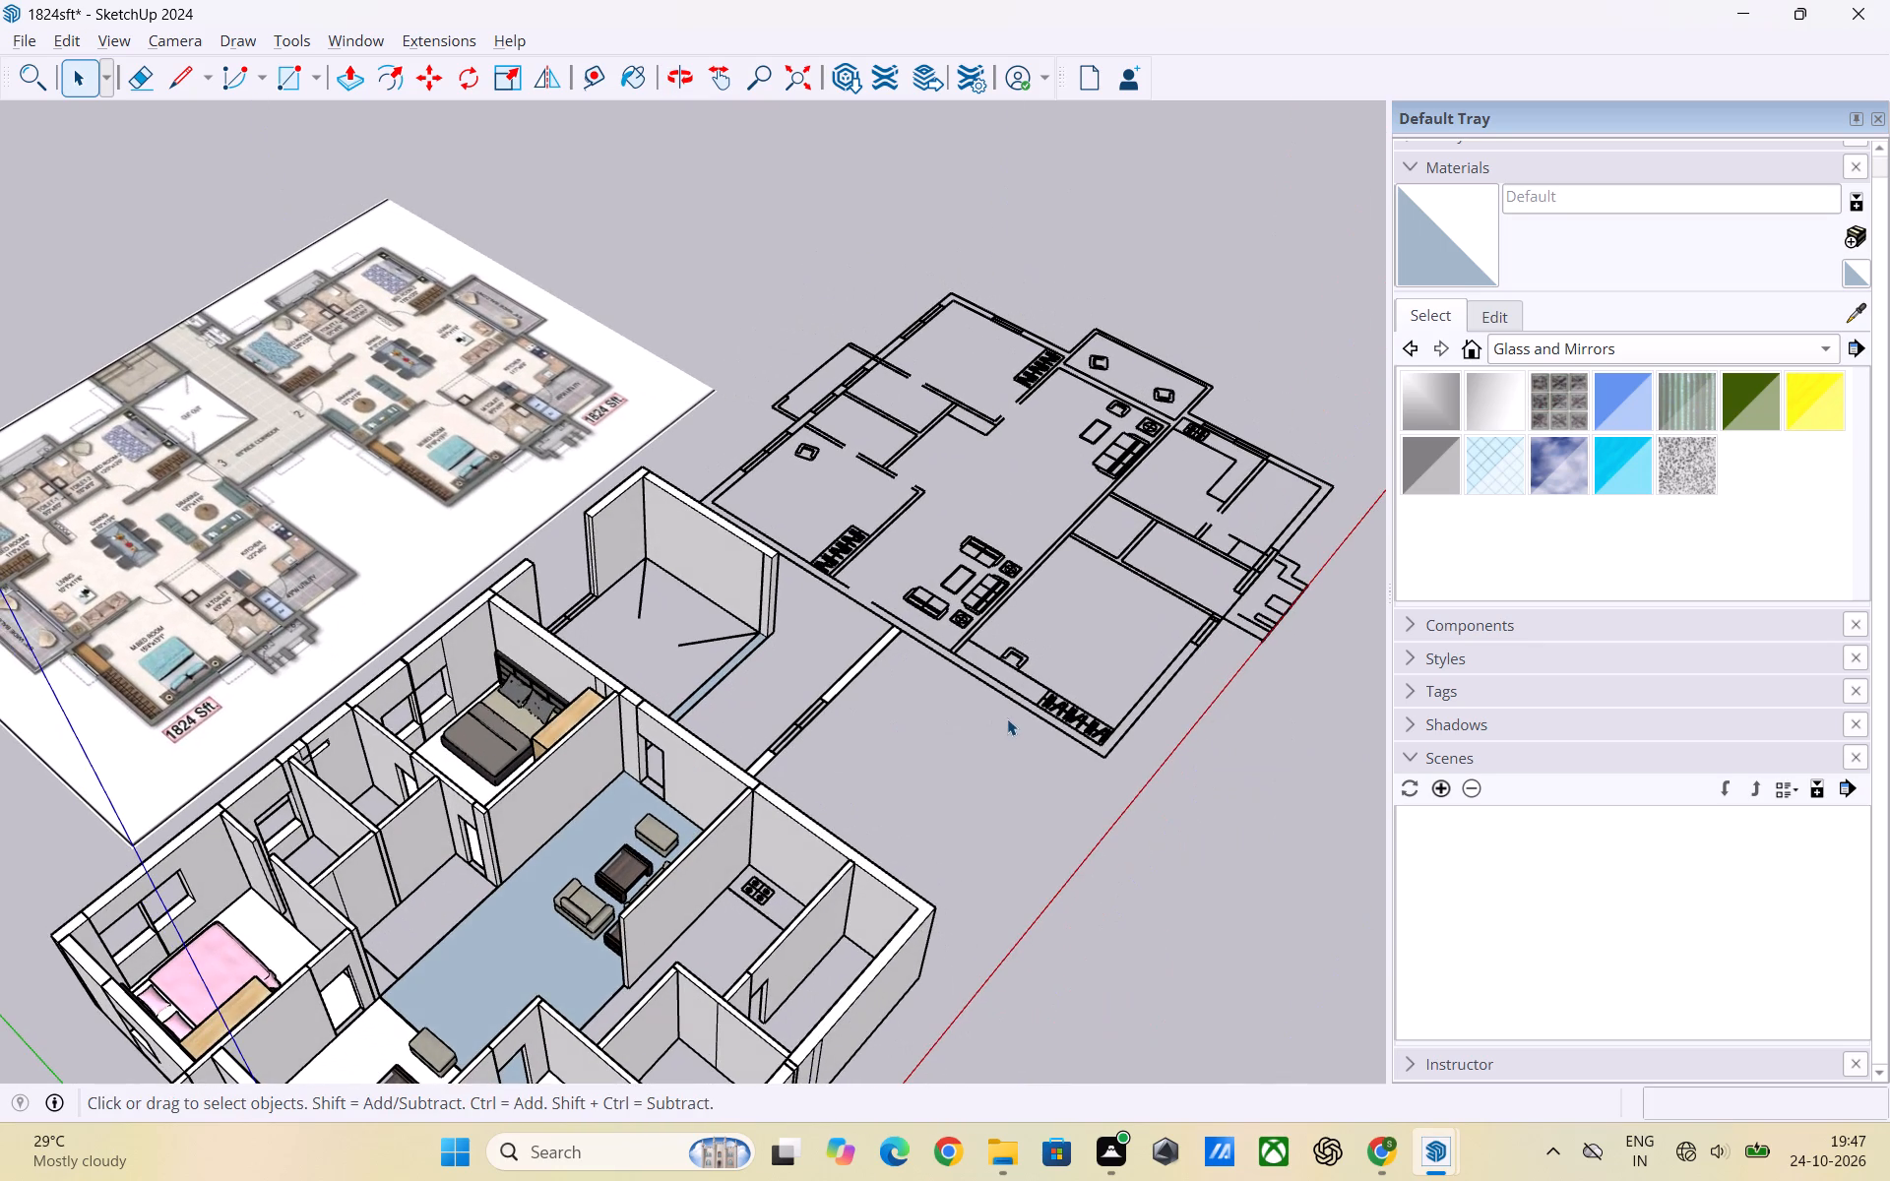
pyautogui.scroll(-2, 1081, 727)
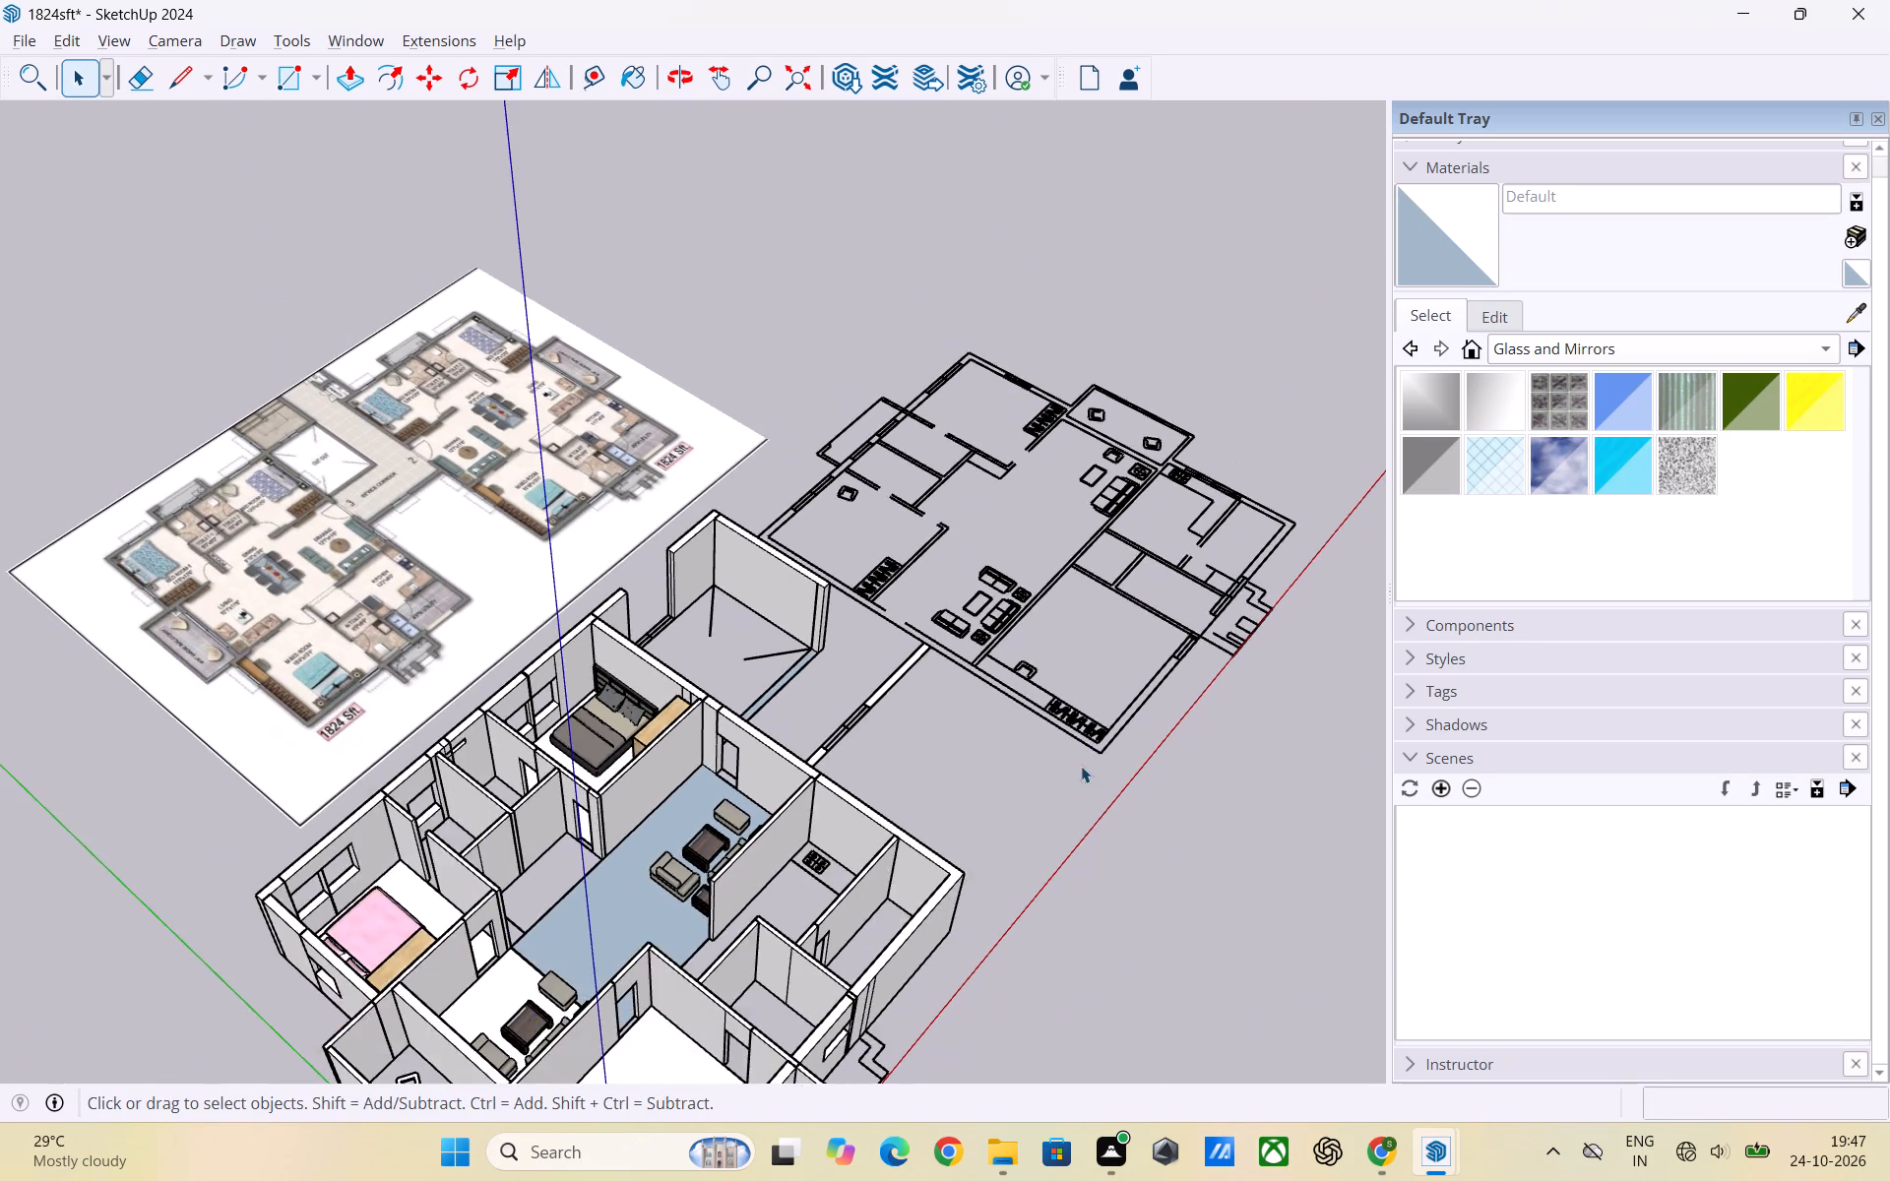
pyautogui.scroll(-2, 1078, 774)
pyautogui.moveTo(782, 840); pyautogui.dragTo(523, 804, button='middle')
pyautogui.scroll(9, 604, 703)
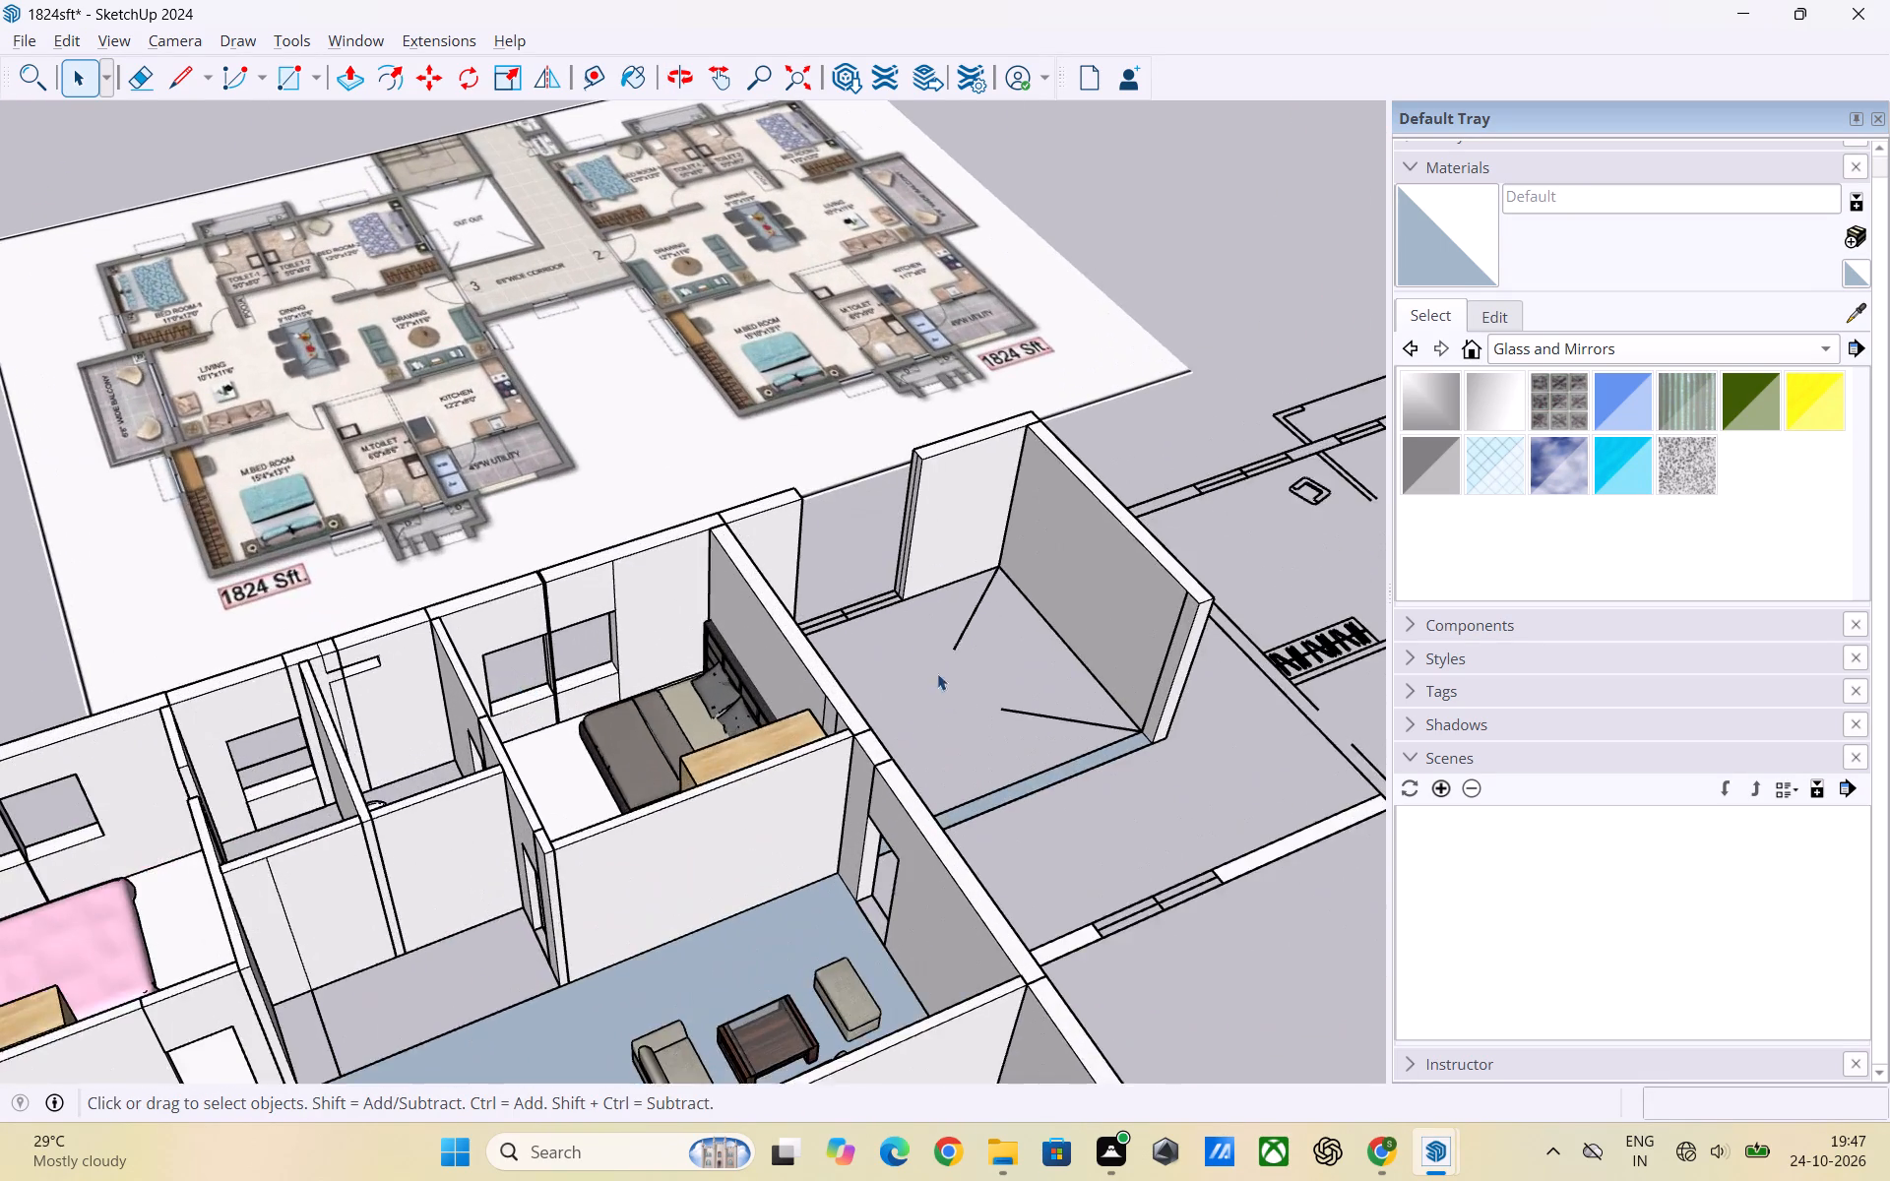
pyautogui.scroll(-3, 1002, 678)
pyautogui.scroll(6, 511, 689)
pyautogui.moveTo(568, 708); pyautogui.dragTo(446, 717, button='middle')
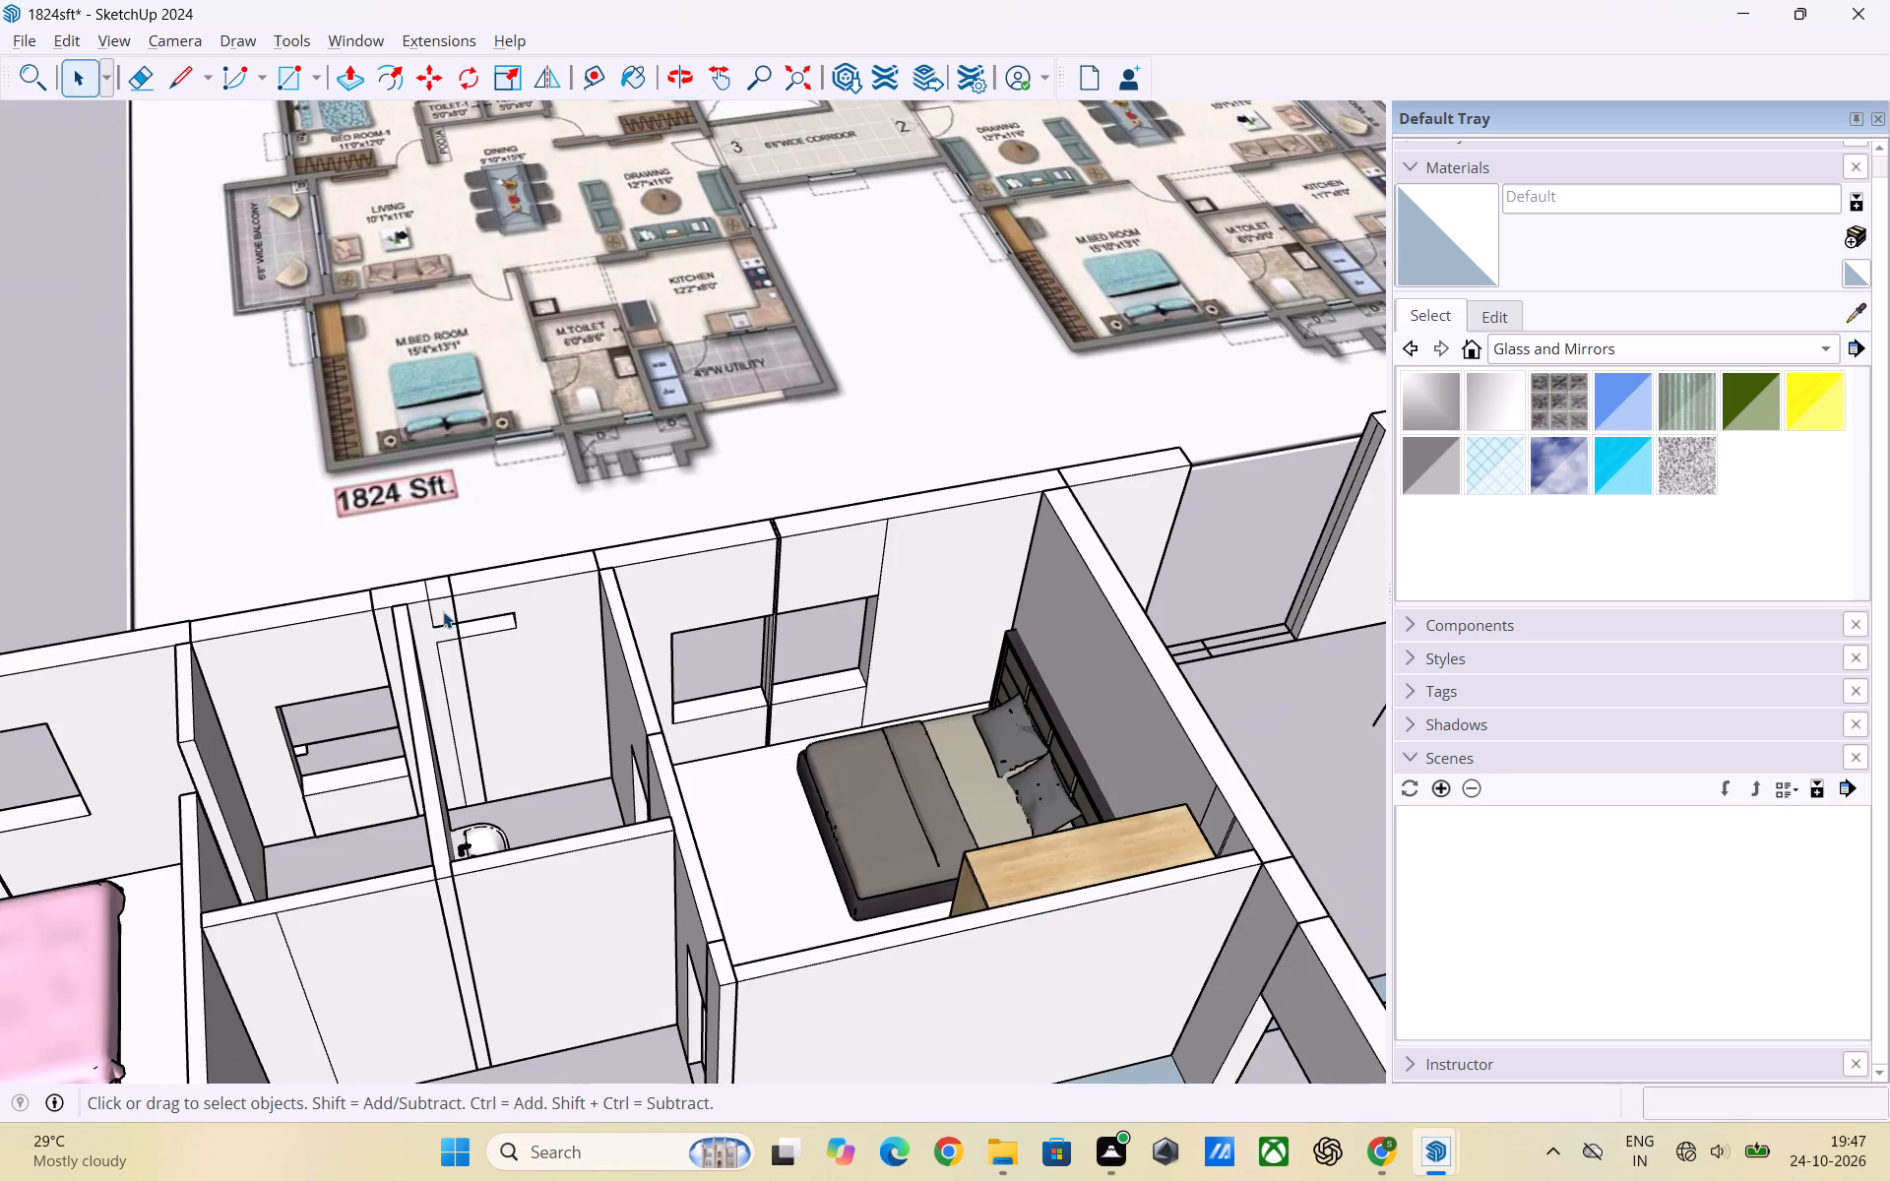
pyautogui.scroll(6, 446, 612)
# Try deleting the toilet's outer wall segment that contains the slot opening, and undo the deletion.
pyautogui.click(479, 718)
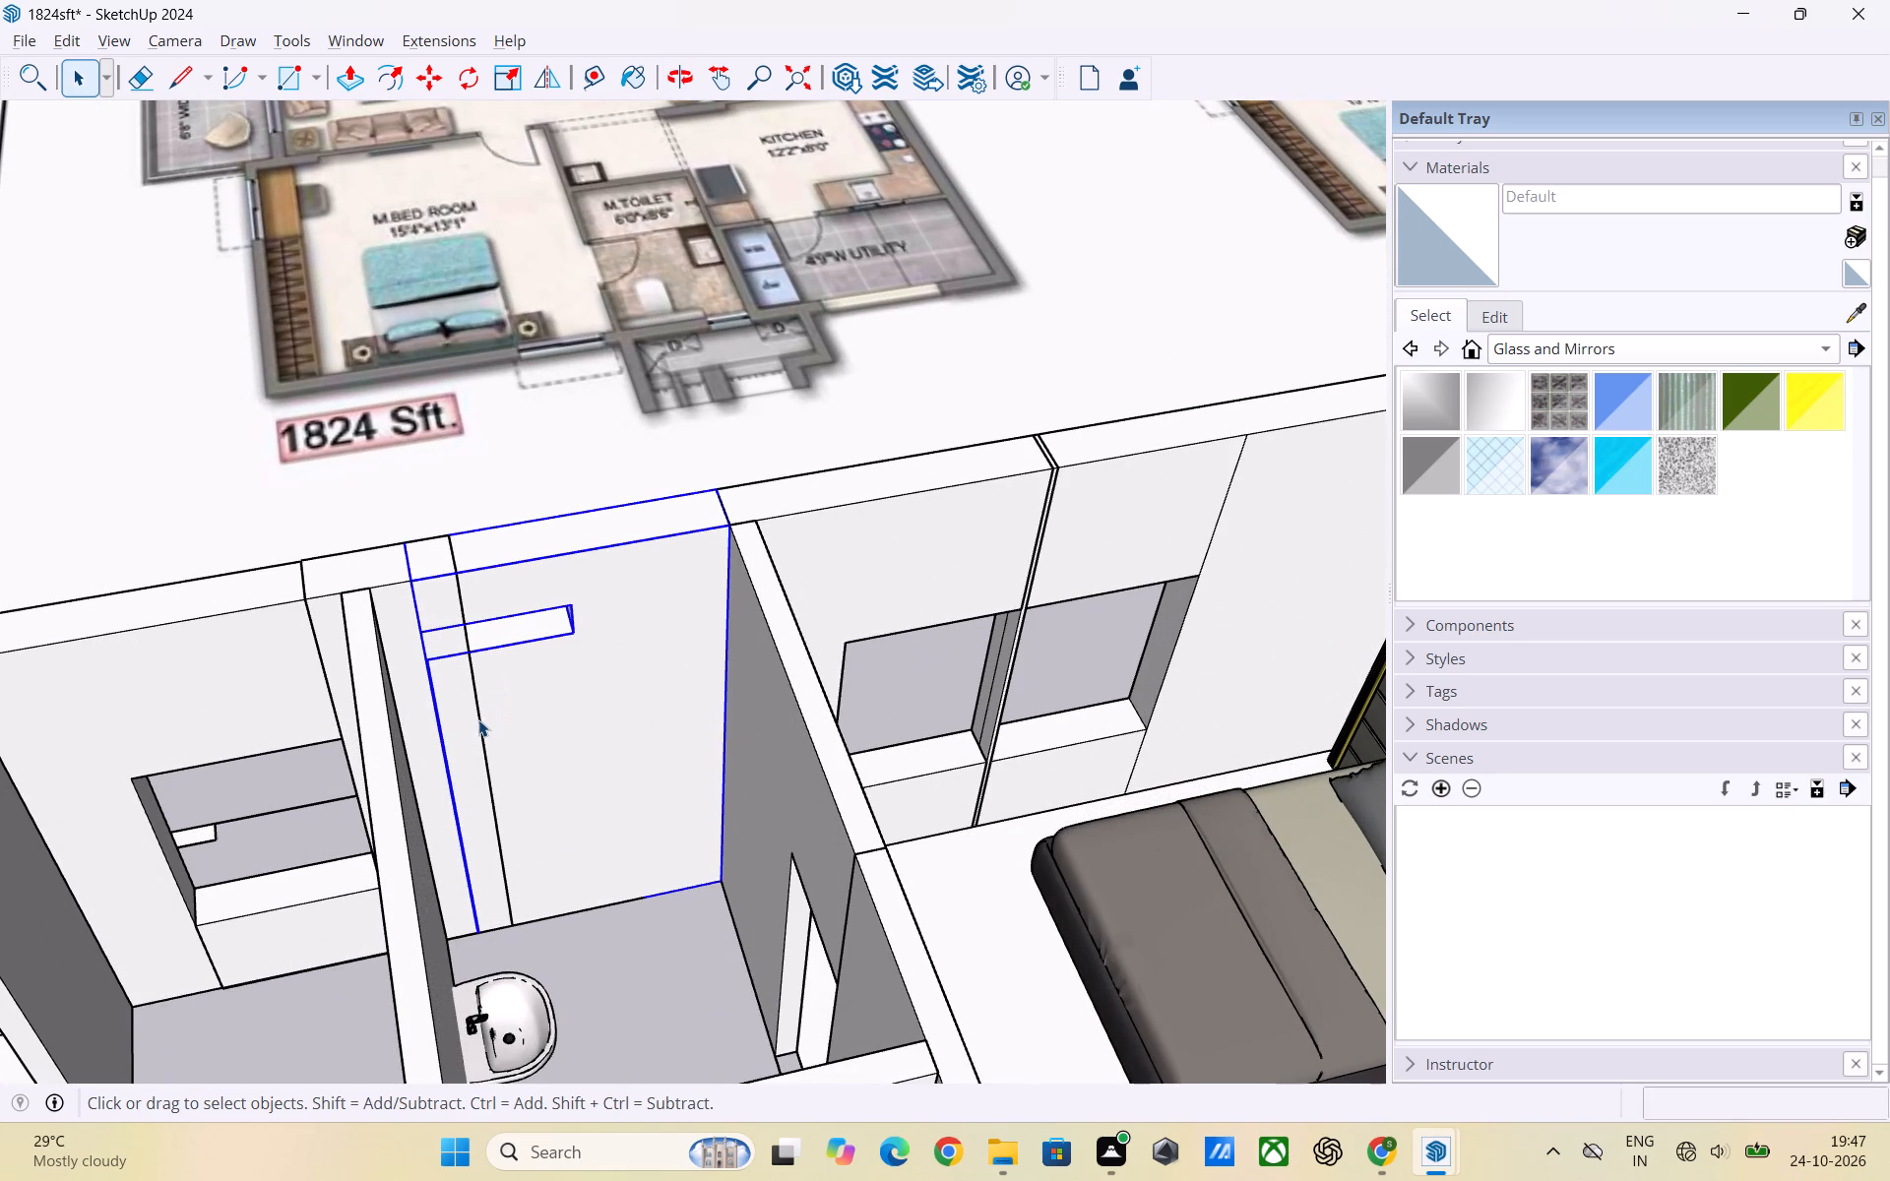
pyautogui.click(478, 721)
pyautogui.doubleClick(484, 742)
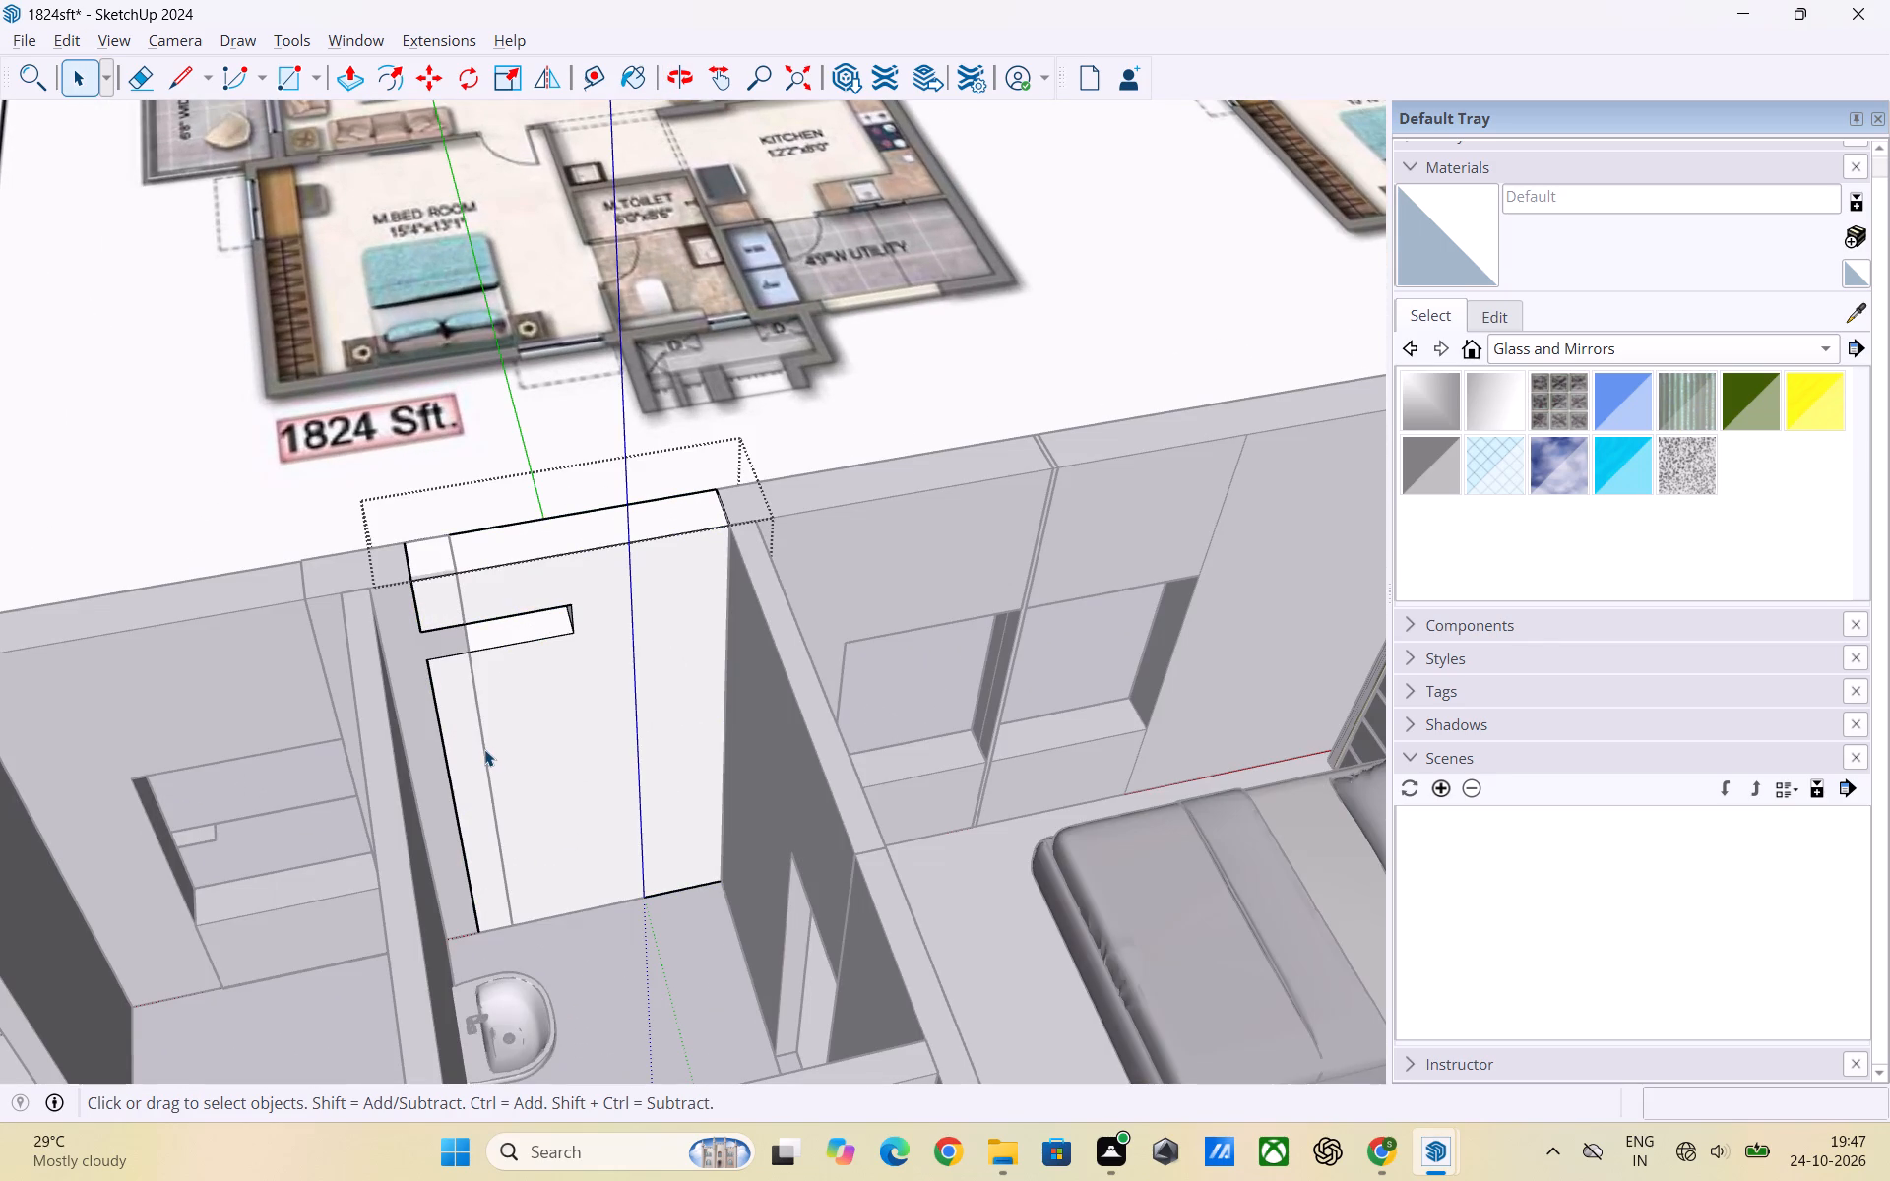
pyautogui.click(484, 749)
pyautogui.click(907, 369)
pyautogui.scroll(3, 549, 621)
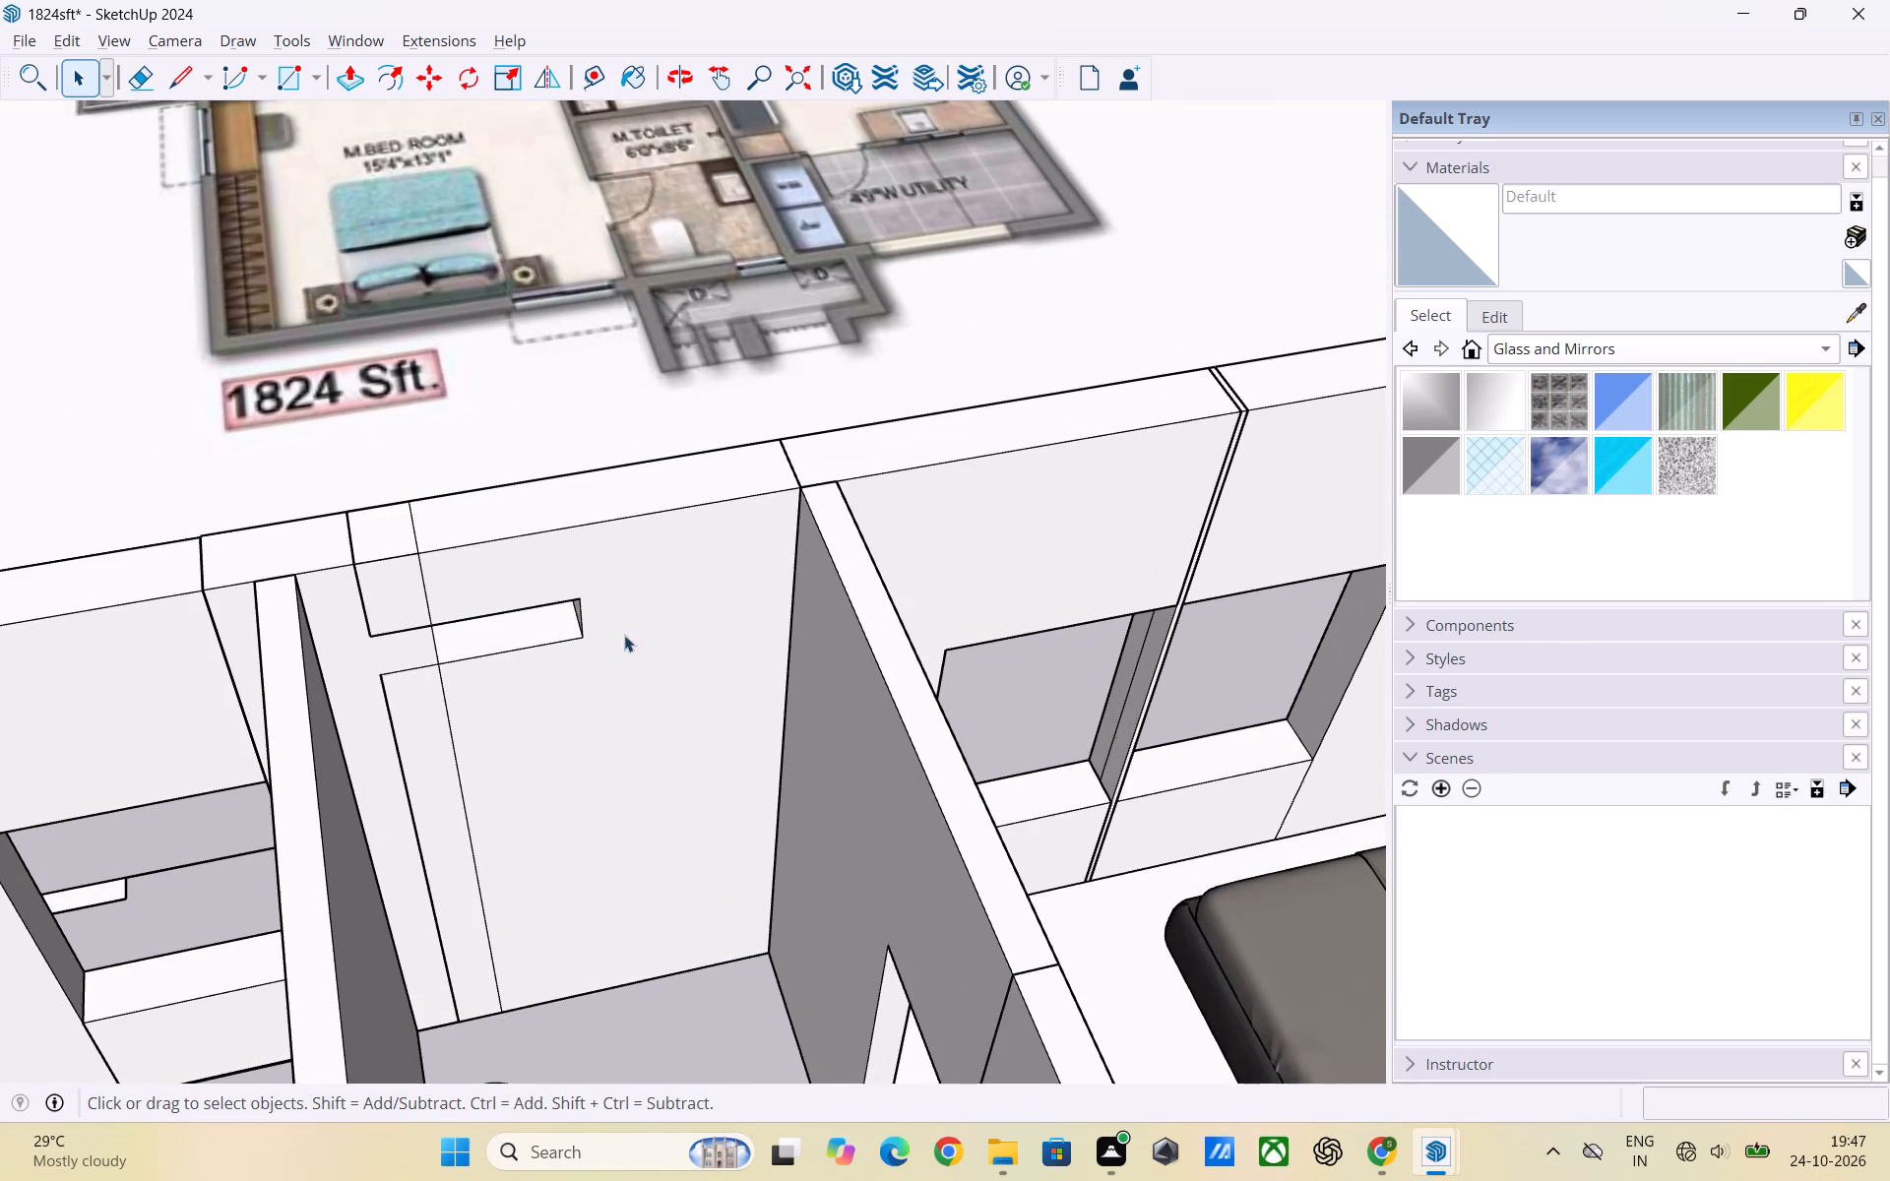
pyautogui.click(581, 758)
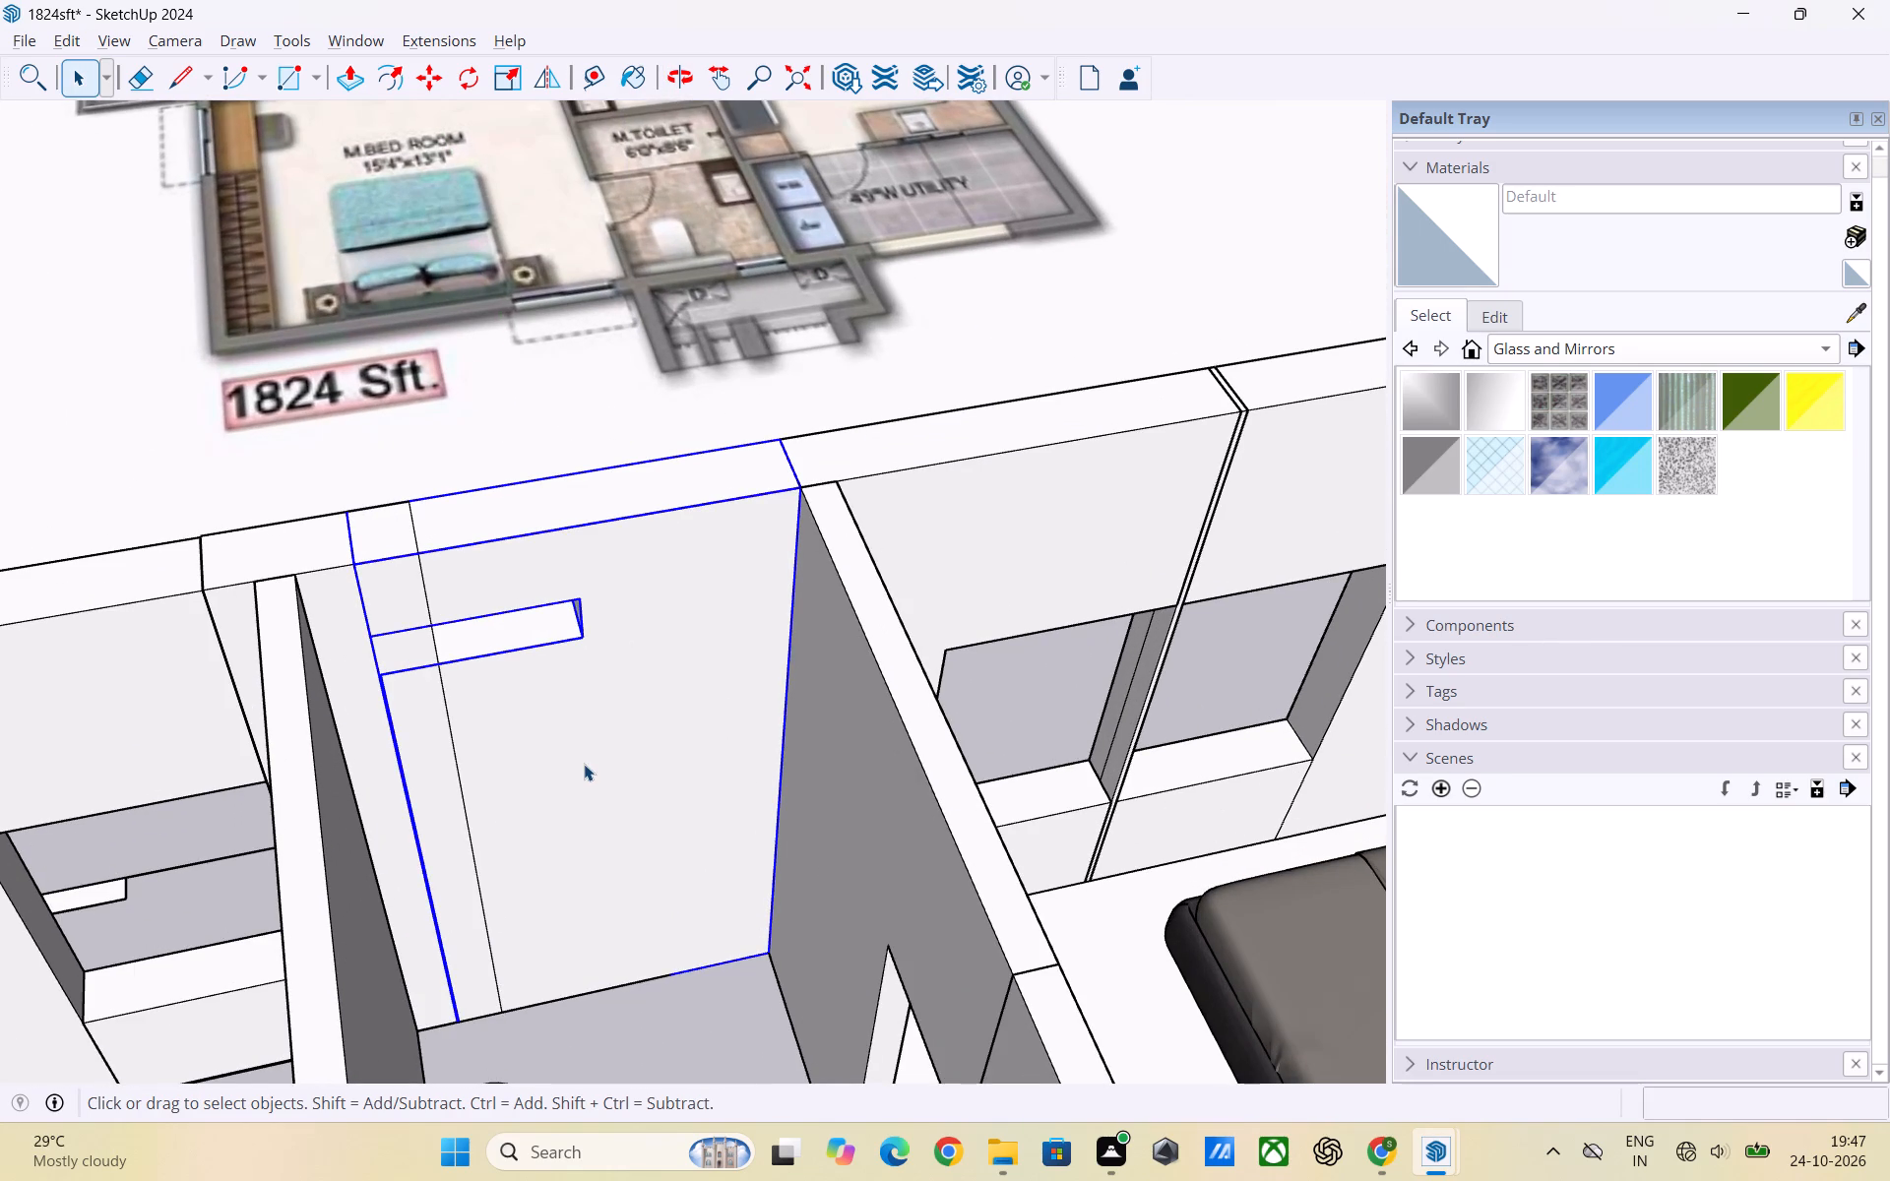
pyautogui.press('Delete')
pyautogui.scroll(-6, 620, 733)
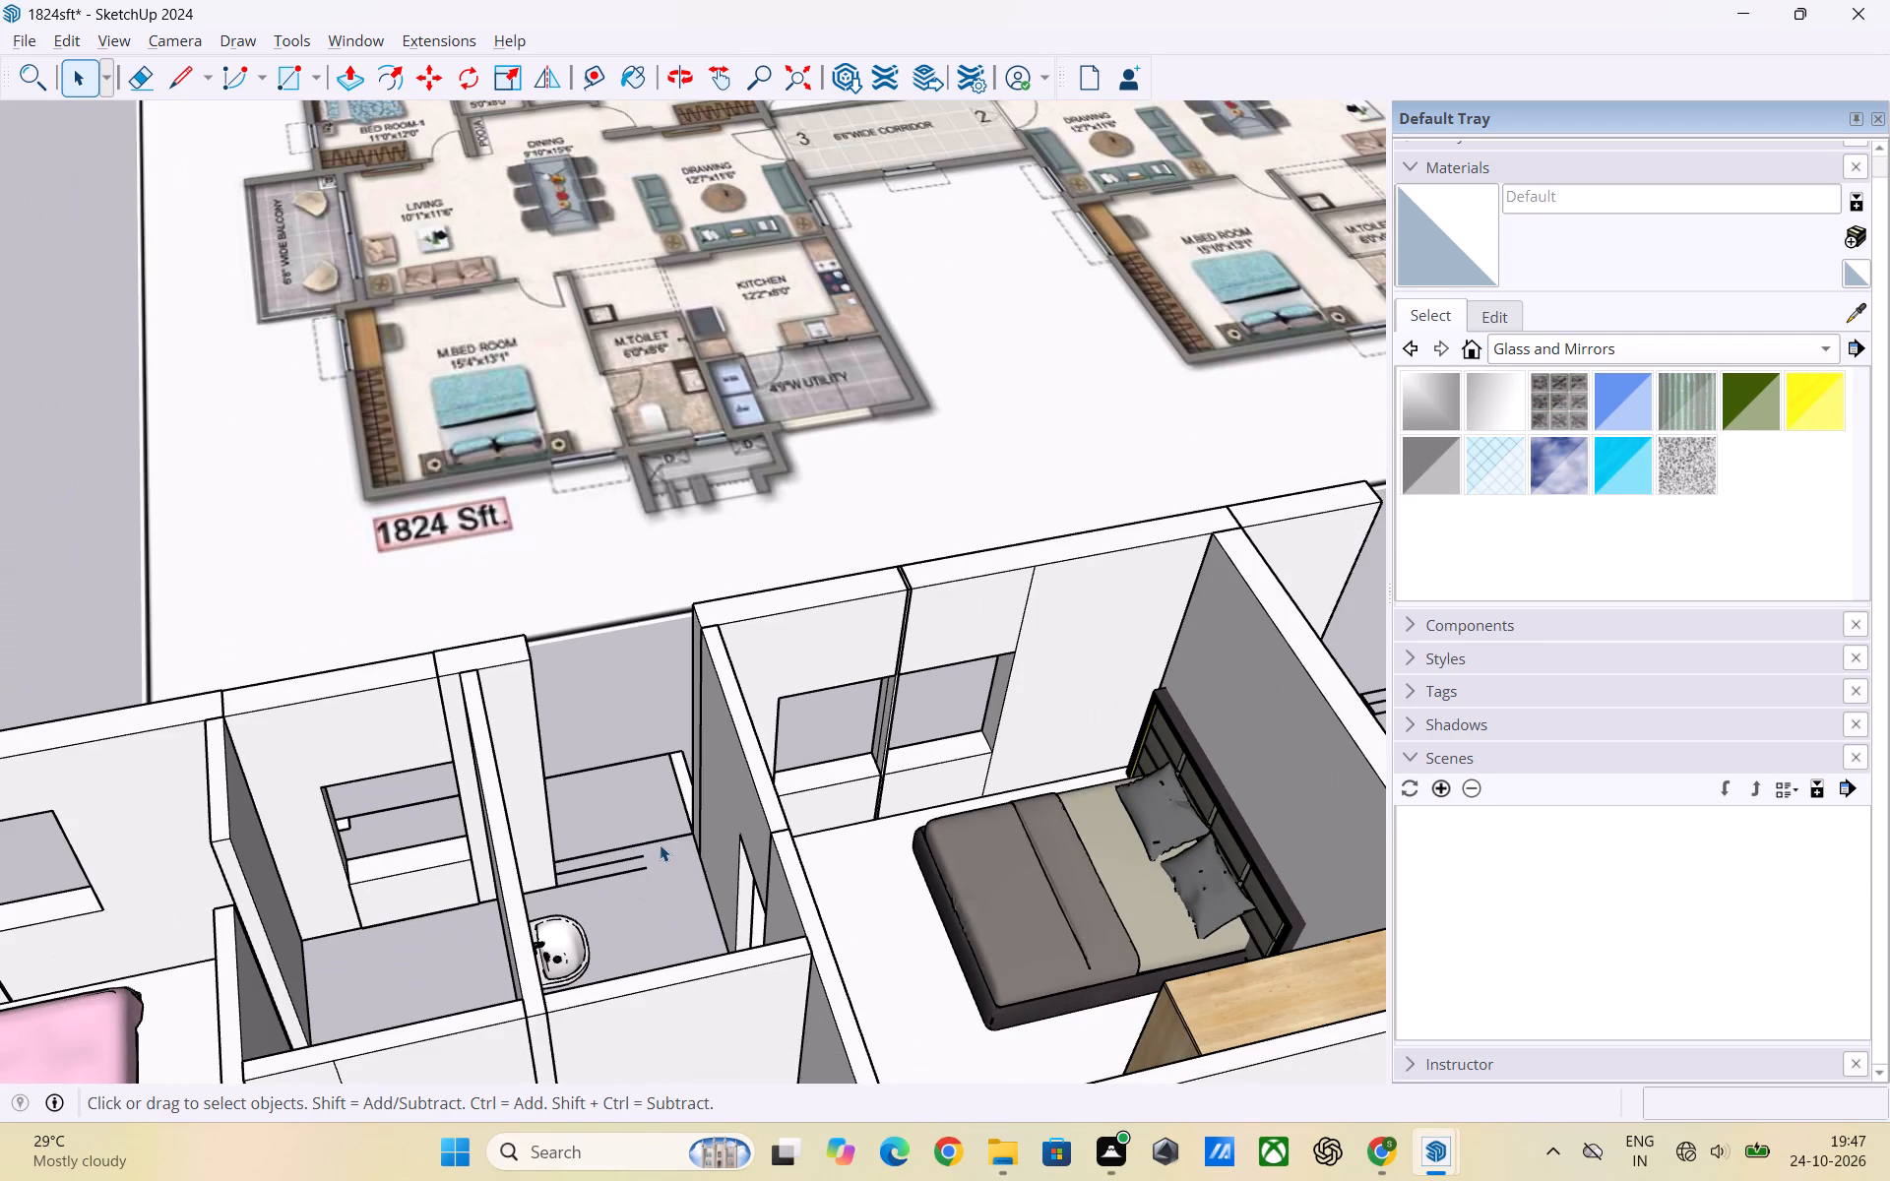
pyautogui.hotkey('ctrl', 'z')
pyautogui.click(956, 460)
# Inspect the wall piece at the partition end of the slot opening and its overlap with the toilet wall.
pyautogui.scroll(1, 609, 700)
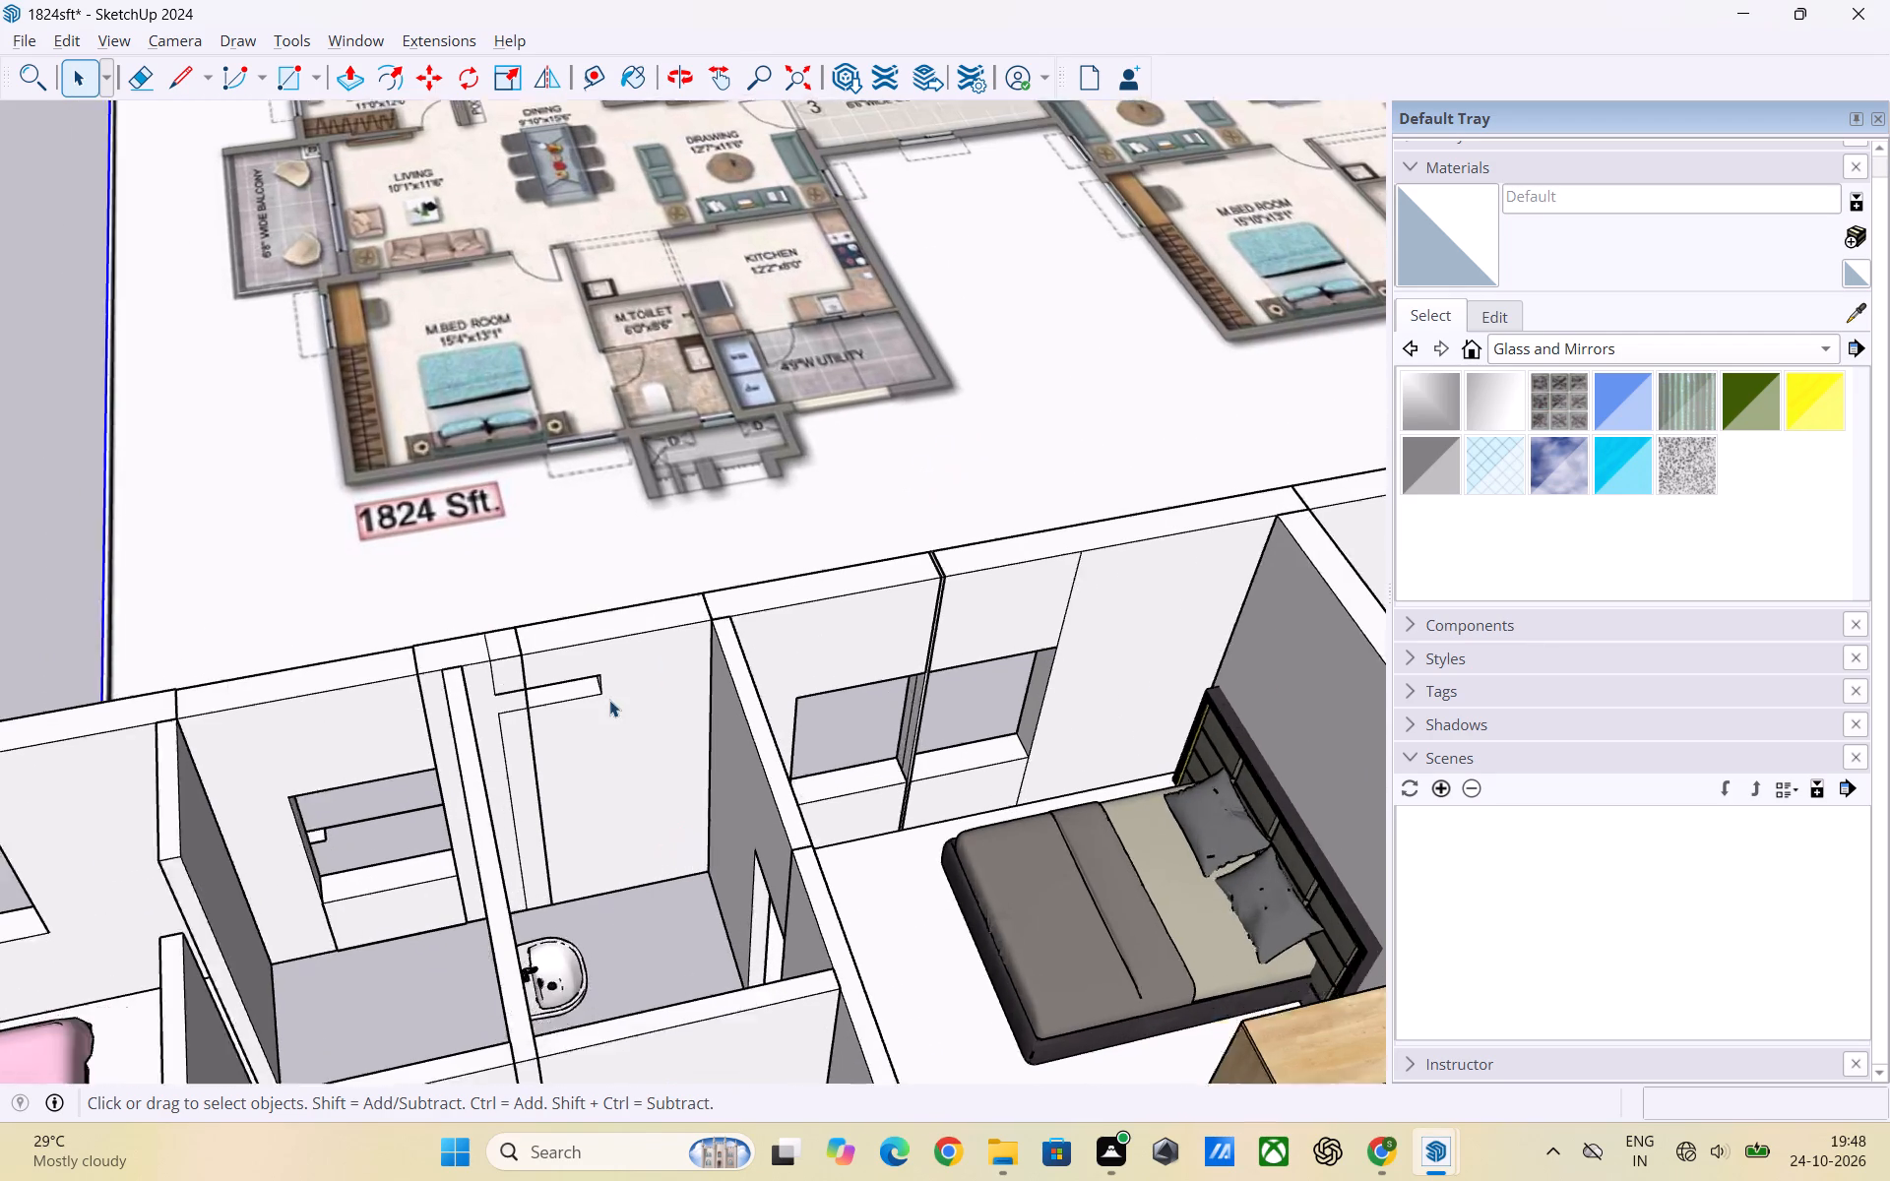
pyautogui.scroll(2, 609, 700)
pyautogui.moveTo(590, 715); pyautogui.dragTo(468, 560, button='middle')
pyautogui.scroll(3, 476, 615)
pyautogui.moveTo(520, 611); pyautogui.dragTo(569, 543, button='middle')
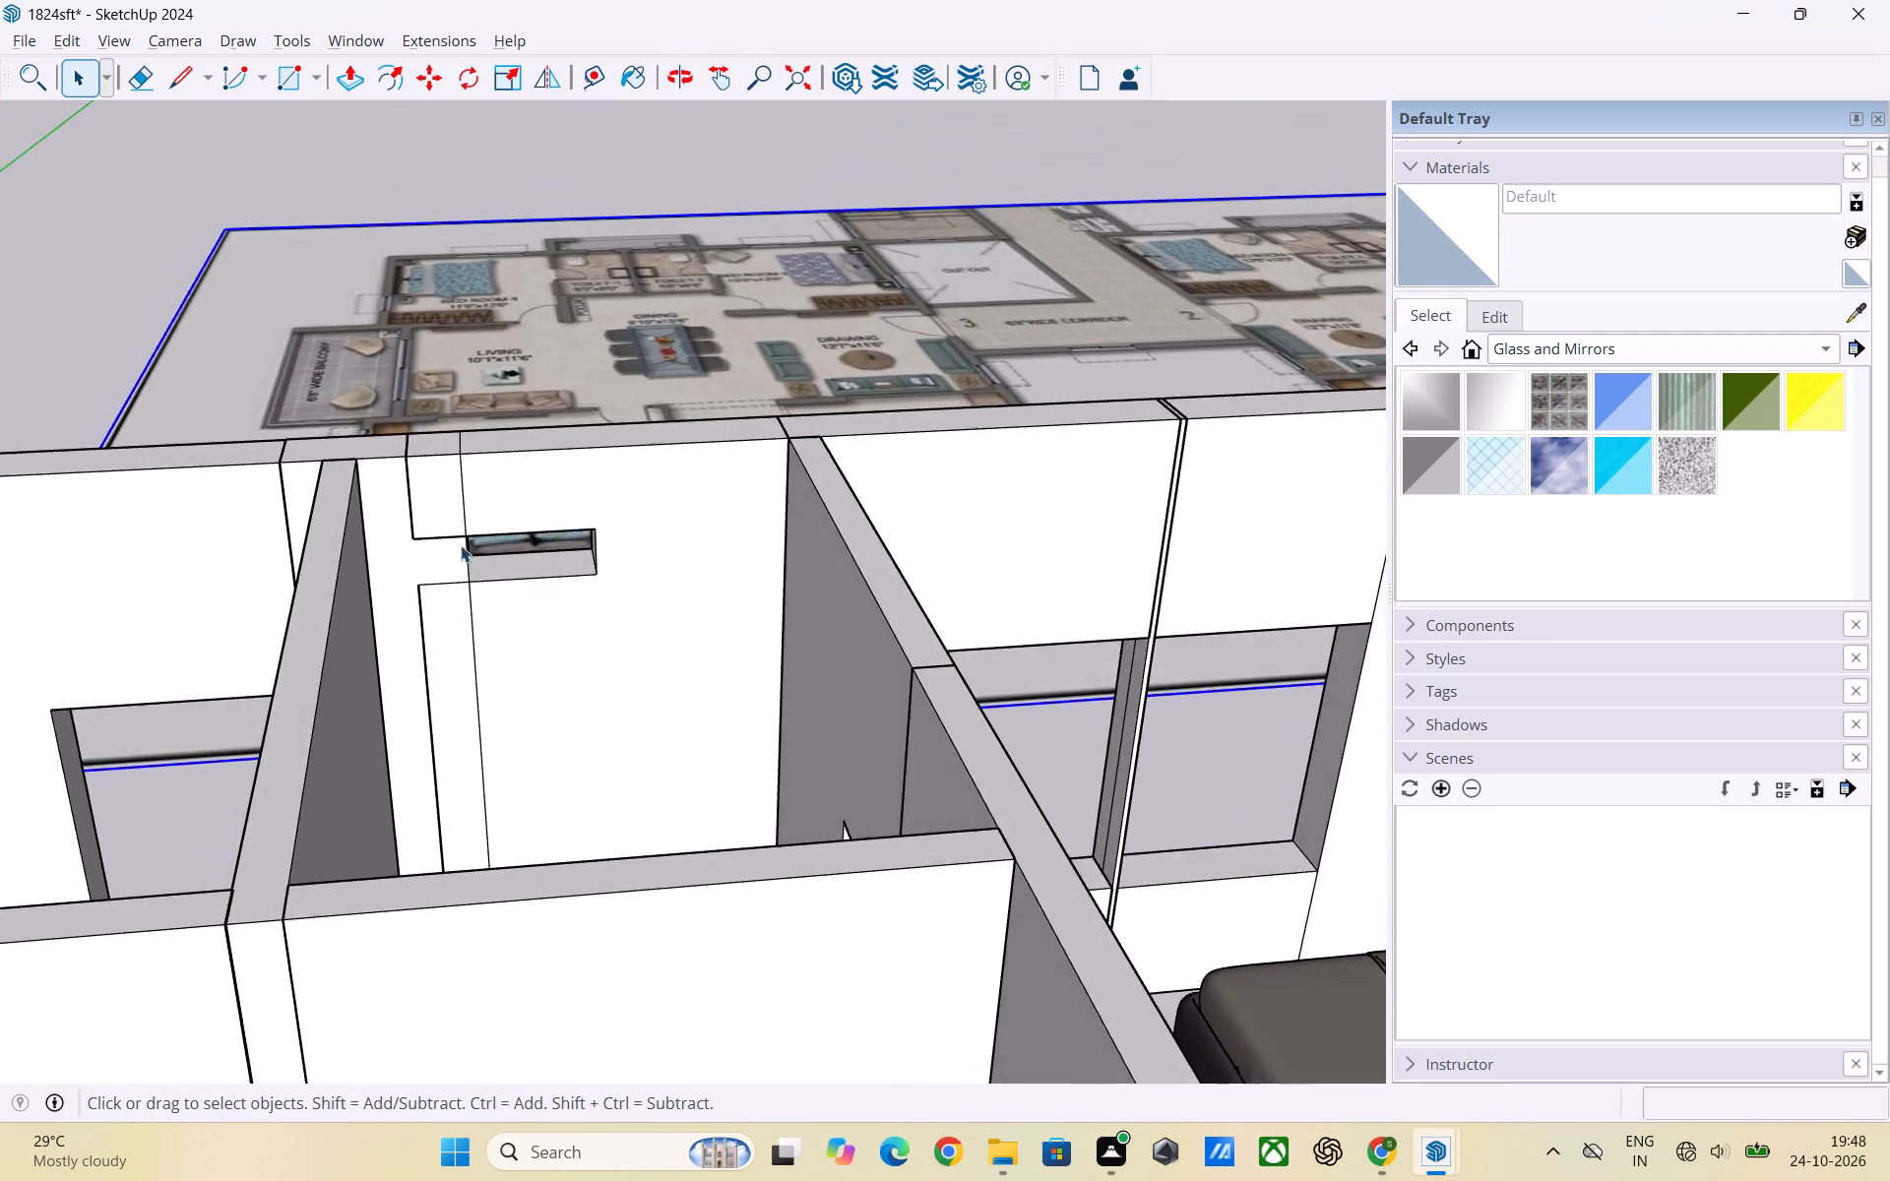
pyautogui.scroll(3, 440, 557)
pyautogui.click(440, 567)
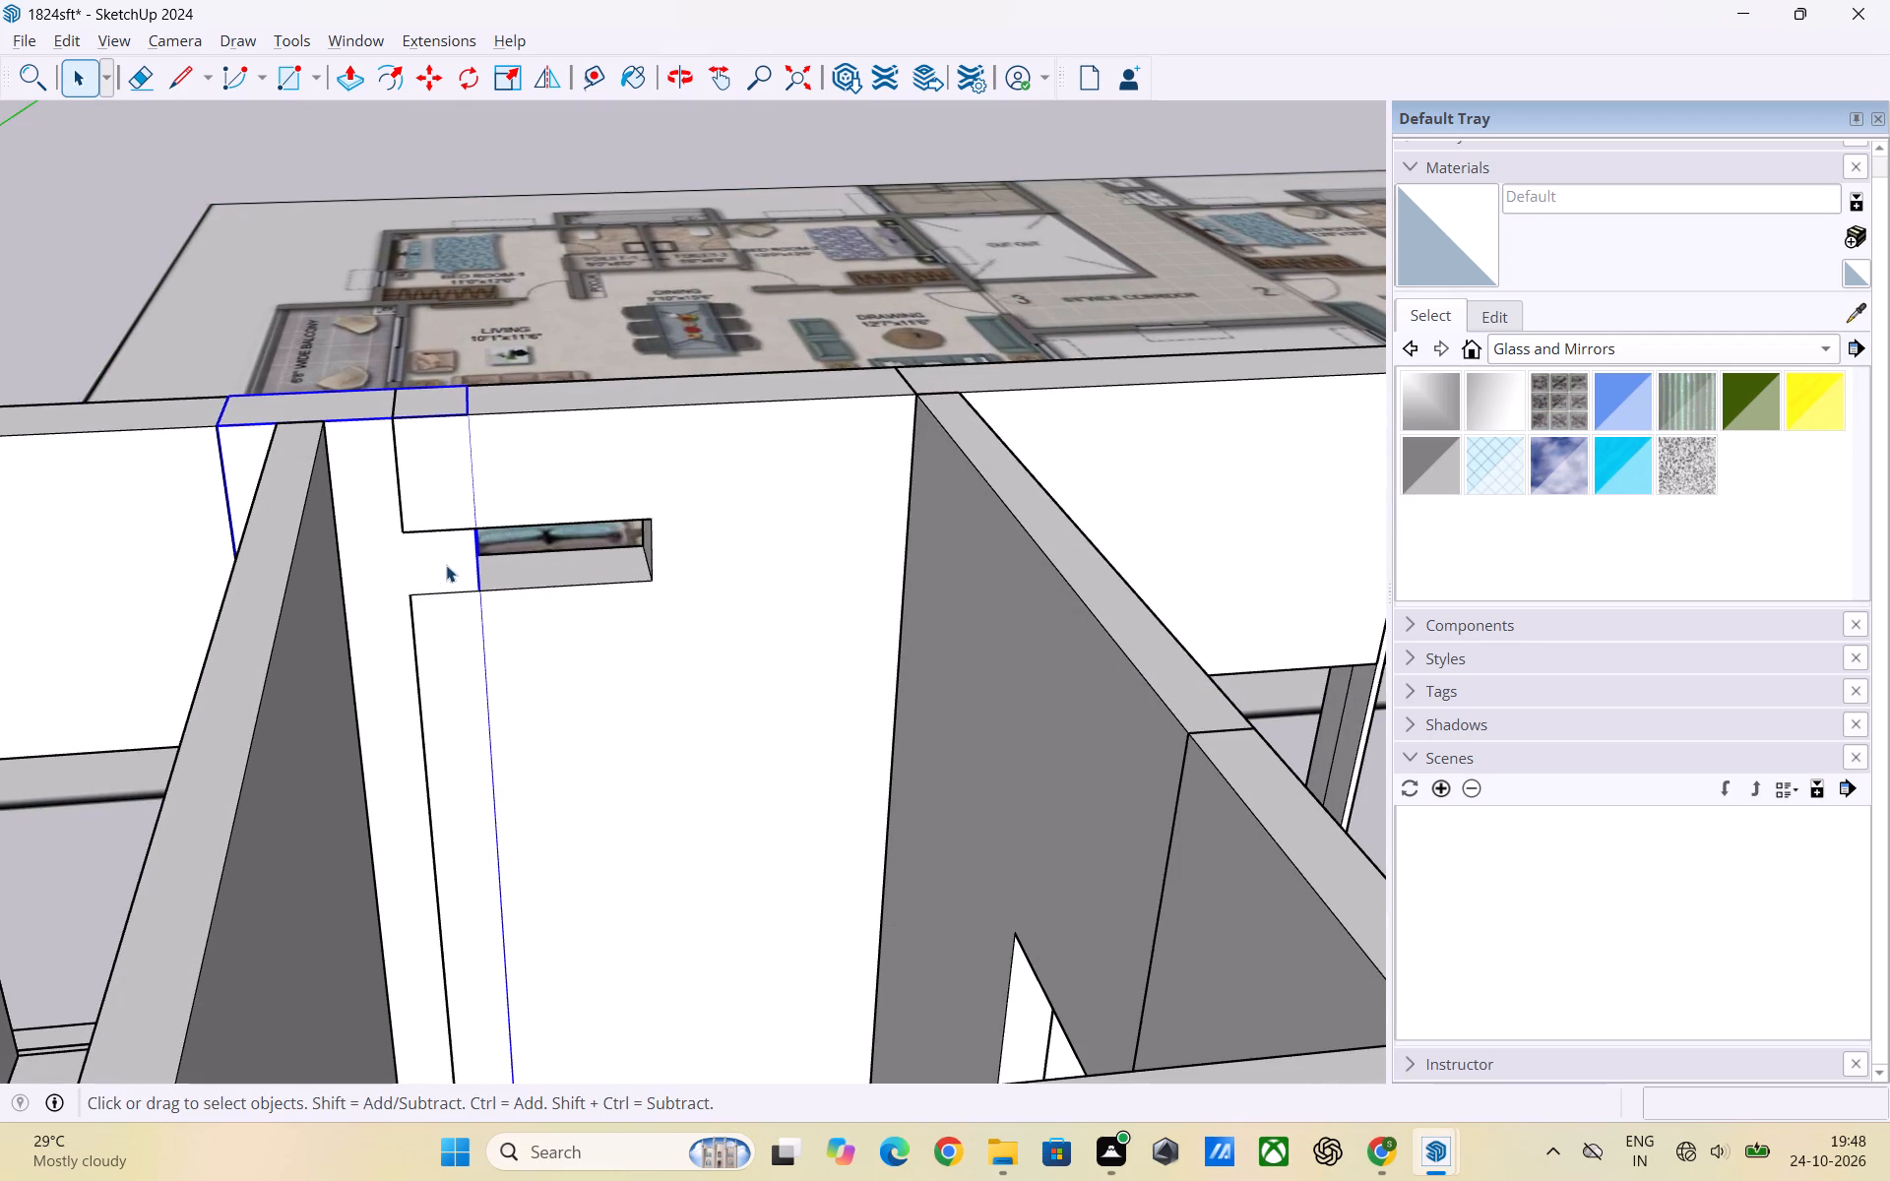
pyautogui.tripleClick(451, 562)
pyautogui.doubleClick(451, 559)
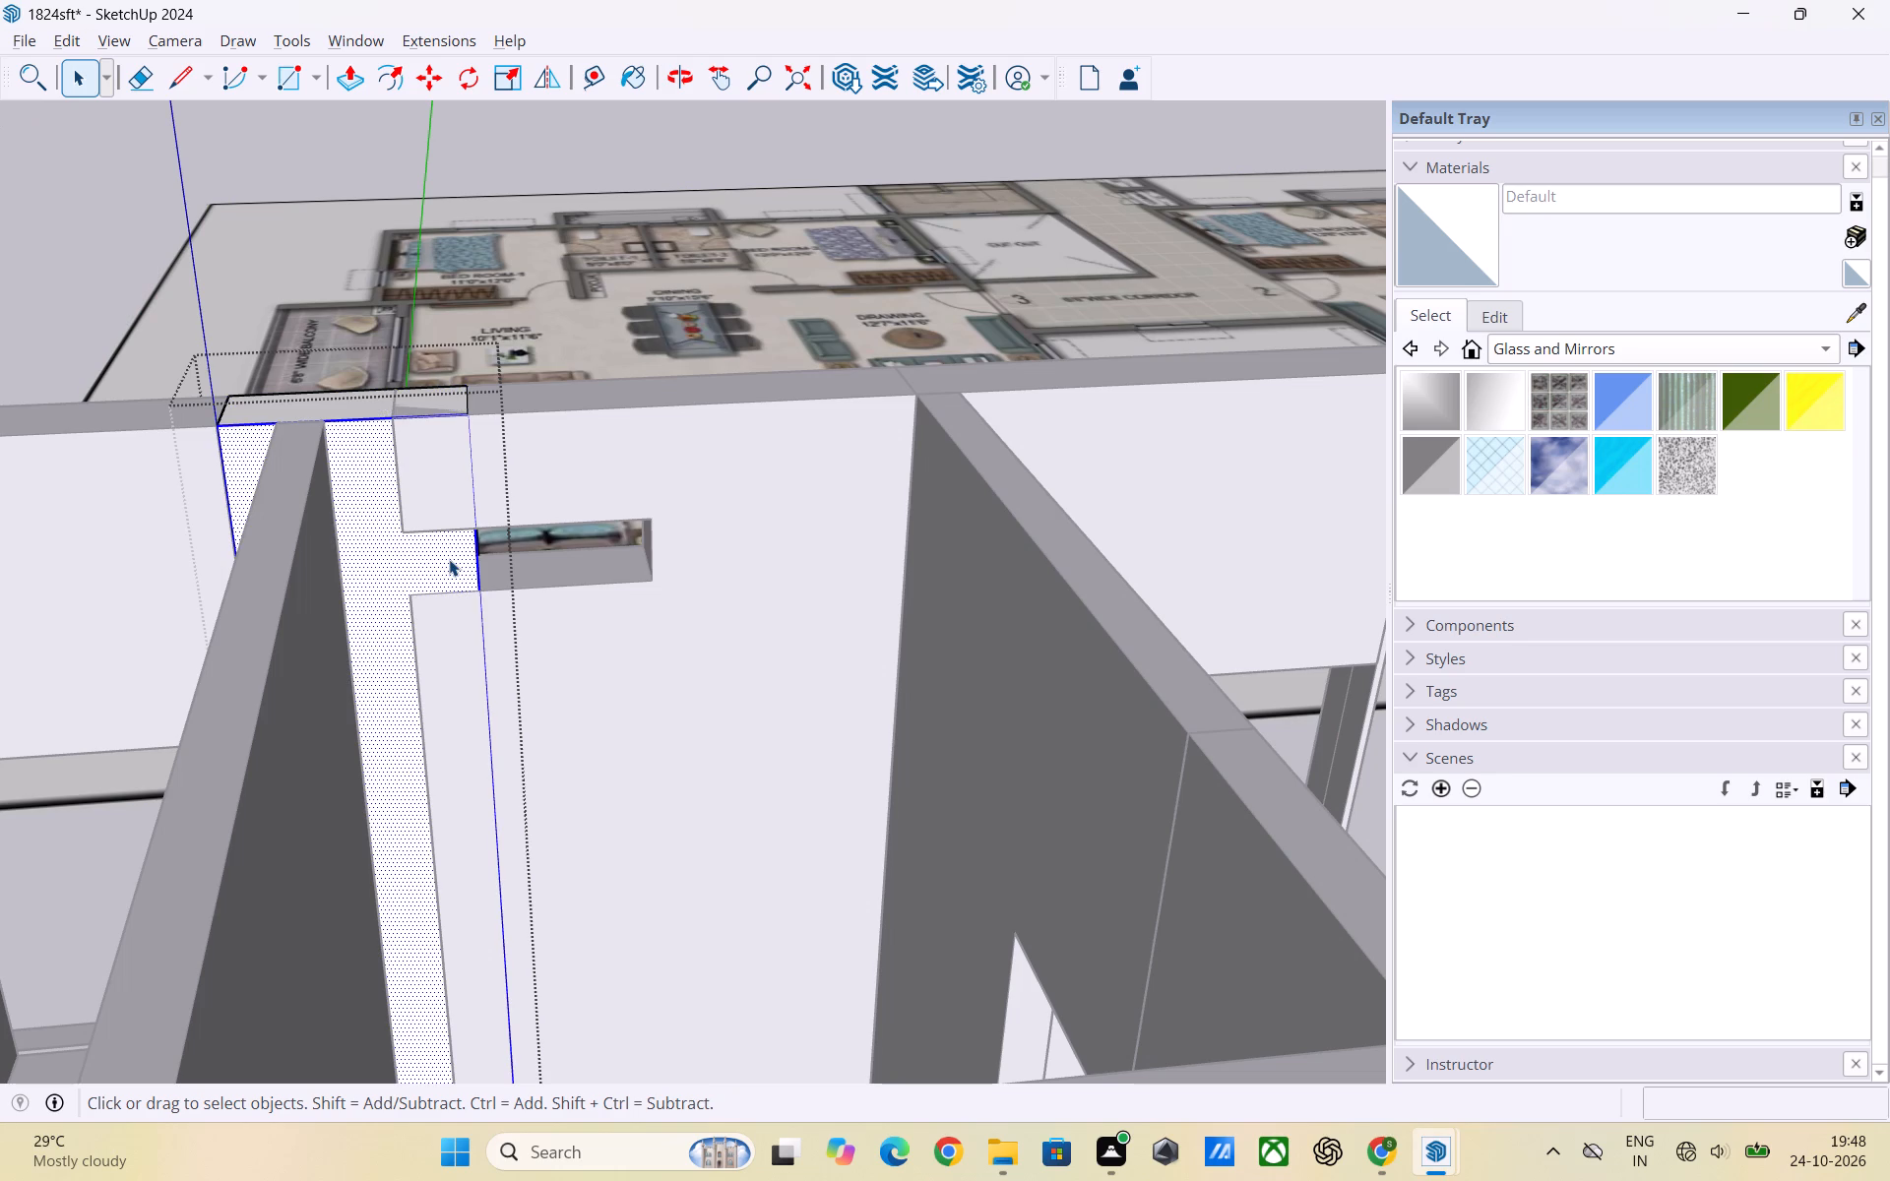
pyautogui.doubleClick(448, 559)
pyautogui.click(465, 473)
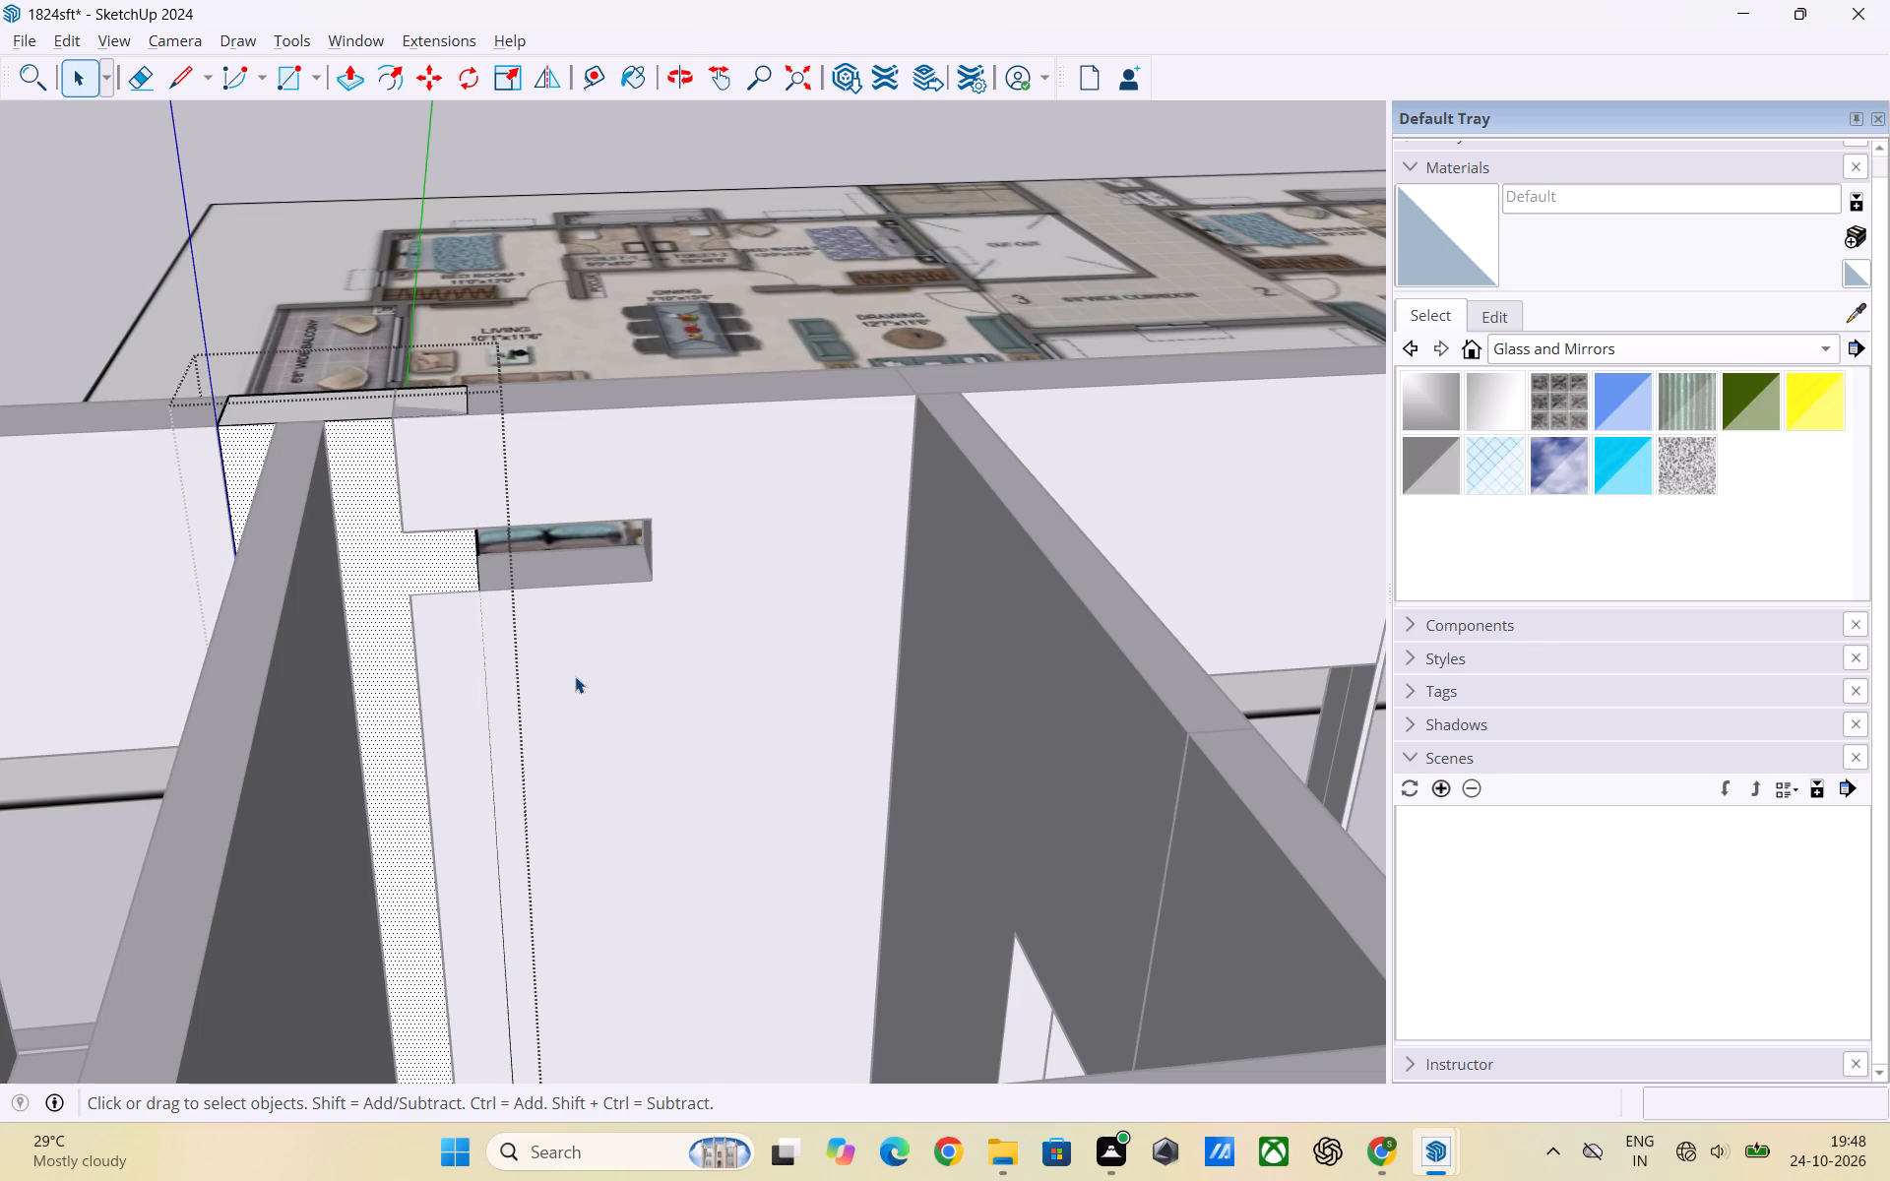
pyautogui.click(585, 695)
pyautogui.click(461, 566)
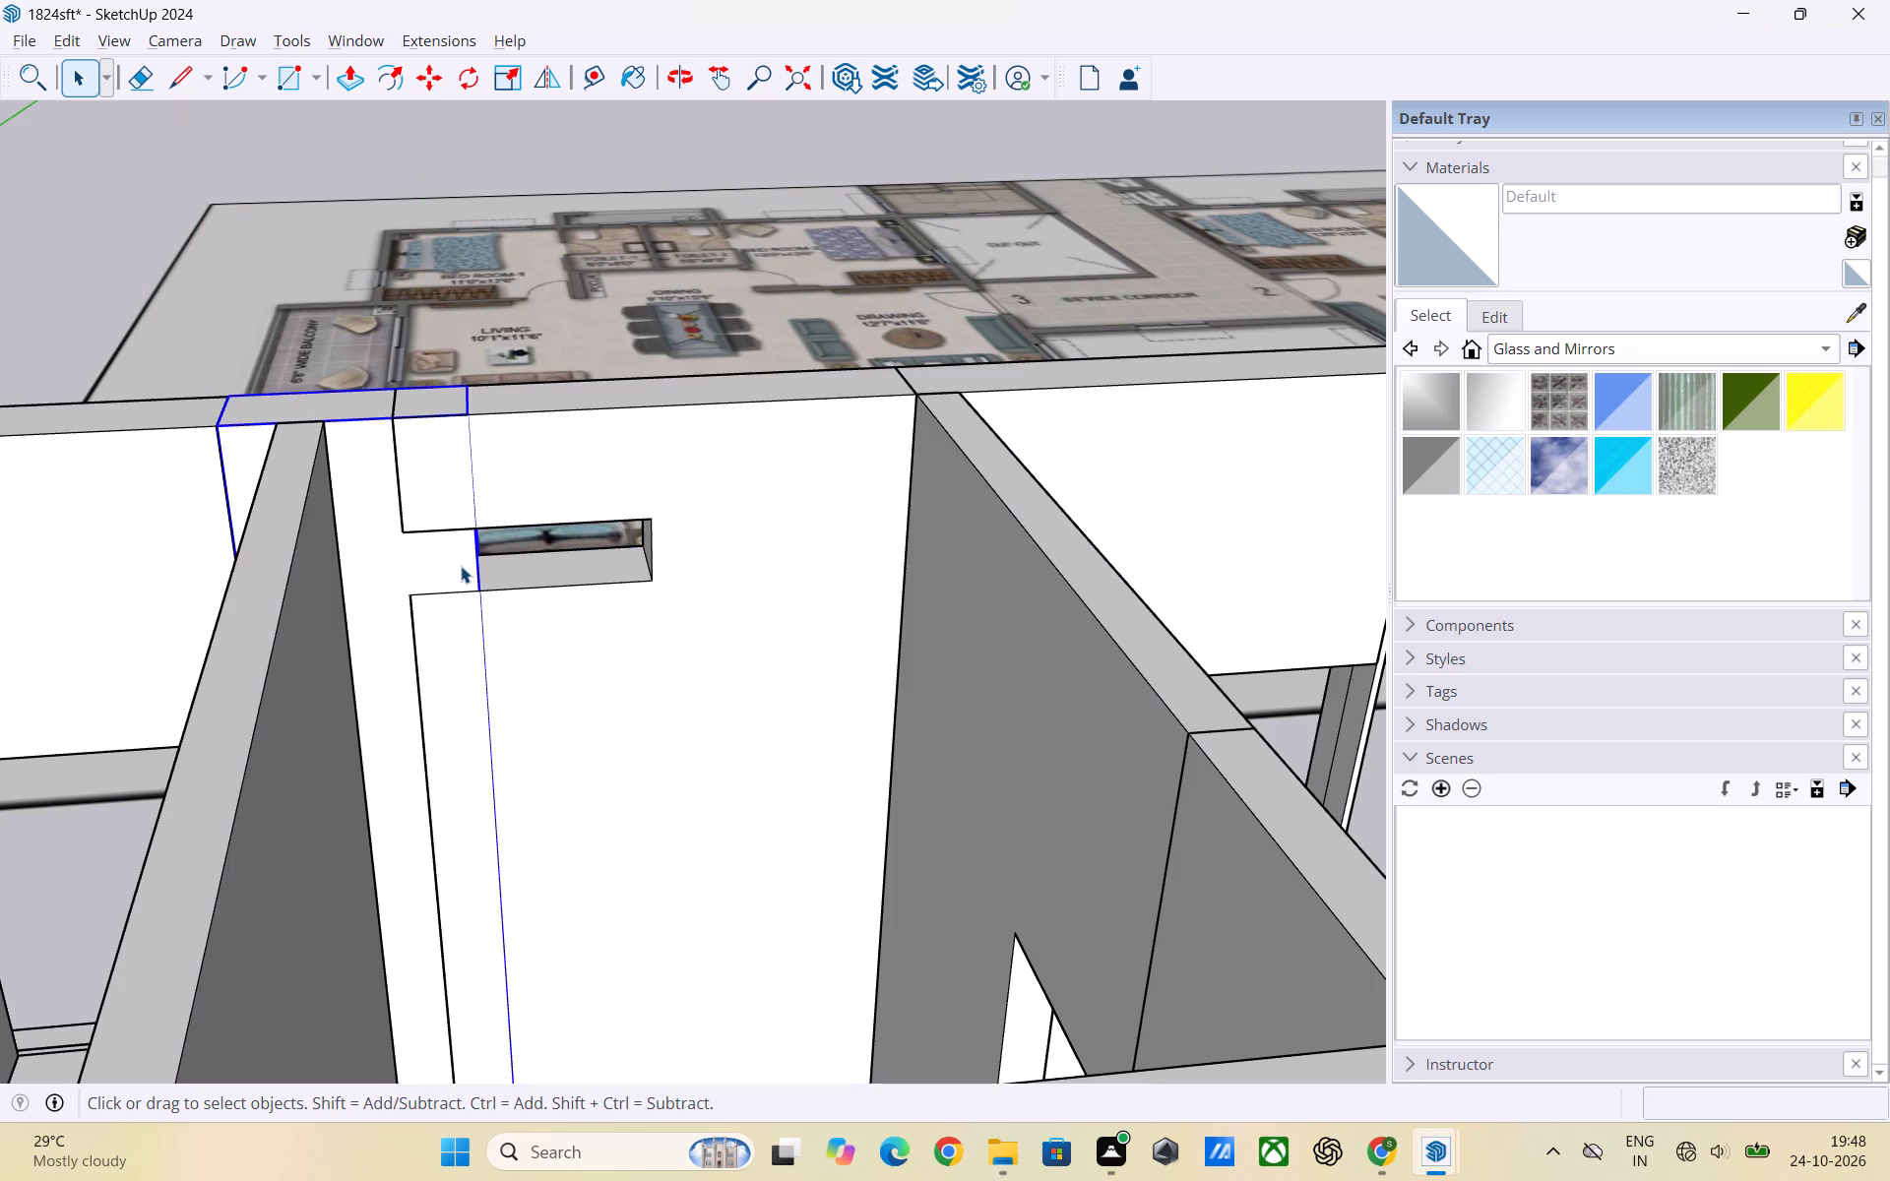
pyautogui.click(461, 566)
pyautogui.tripleClick(439, 558)
pyautogui.doubleClick(439, 558)
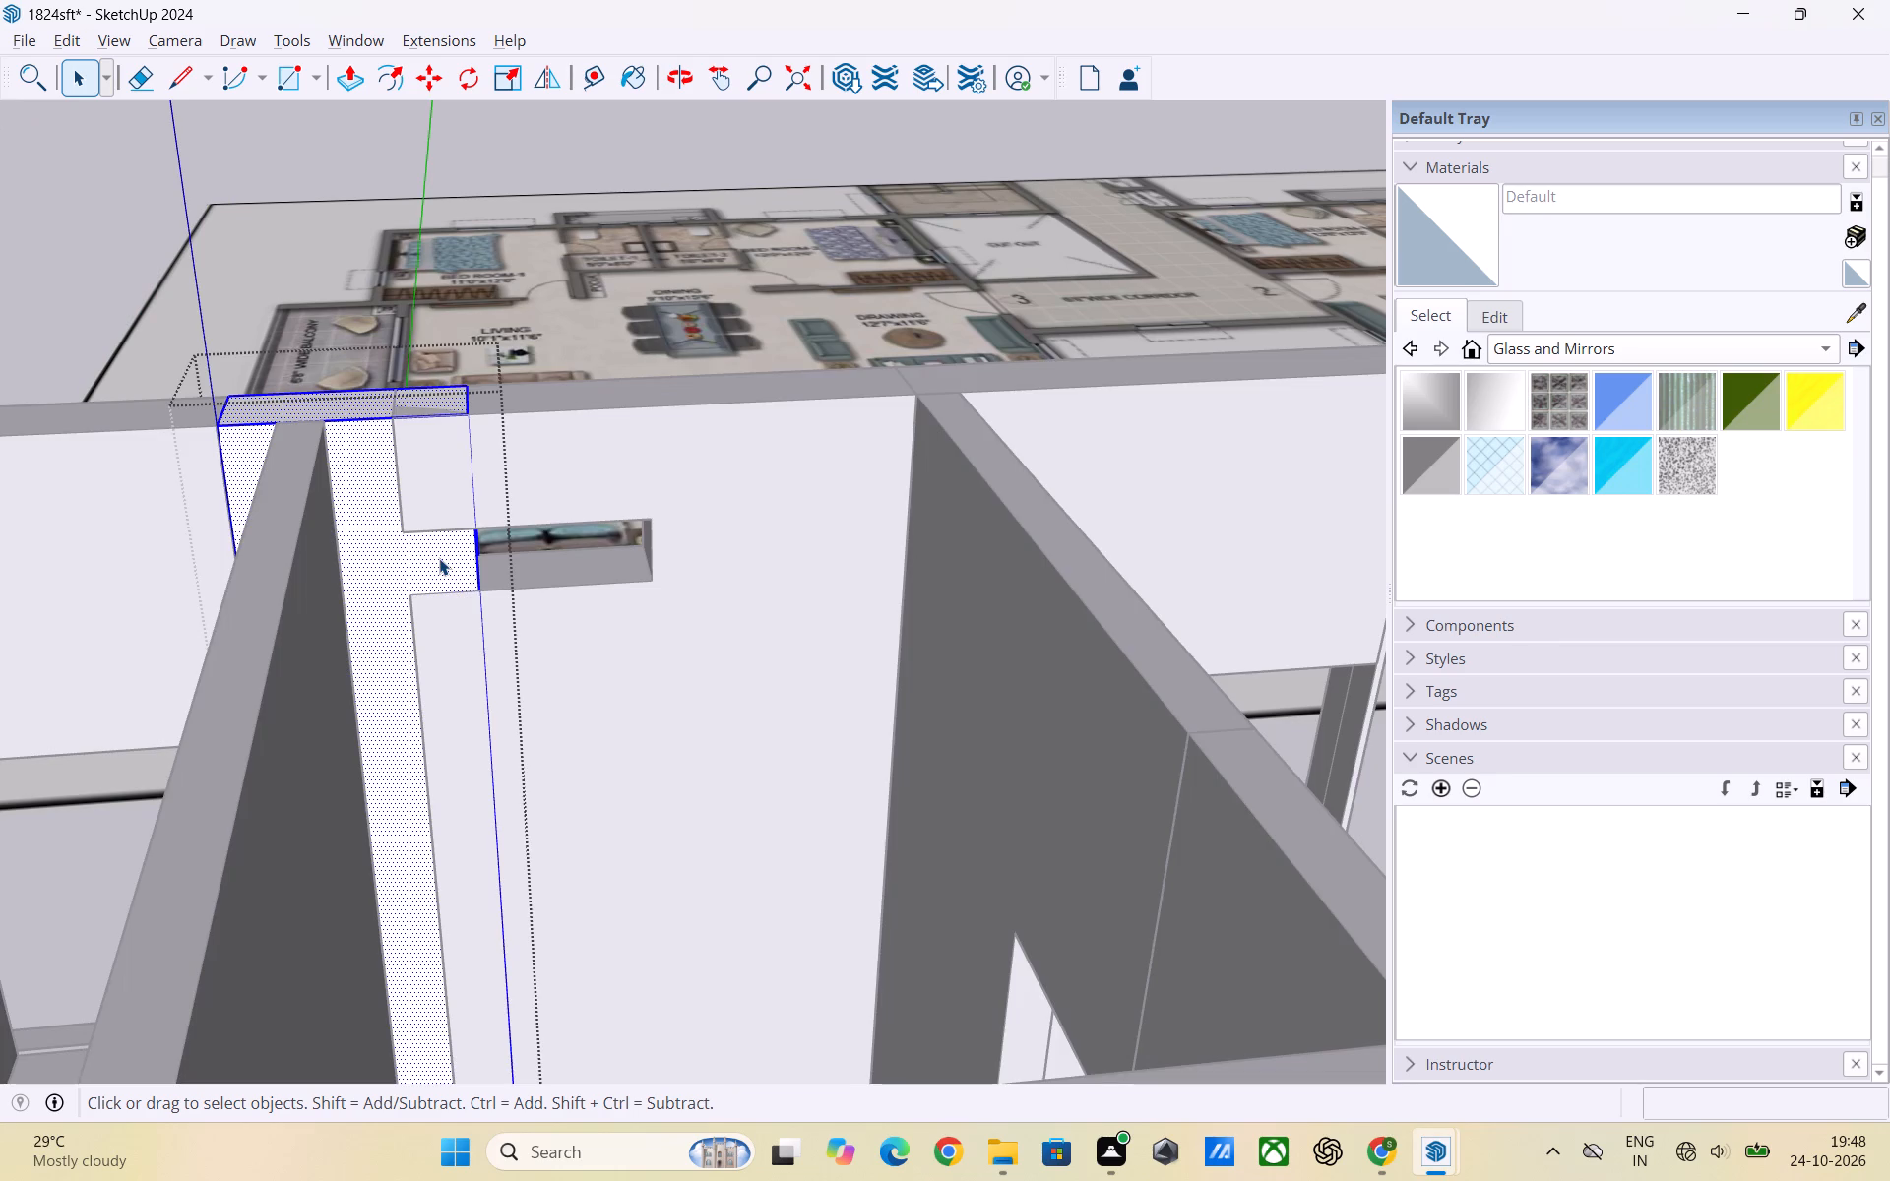
pyautogui.scroll(-10, 632, 736)
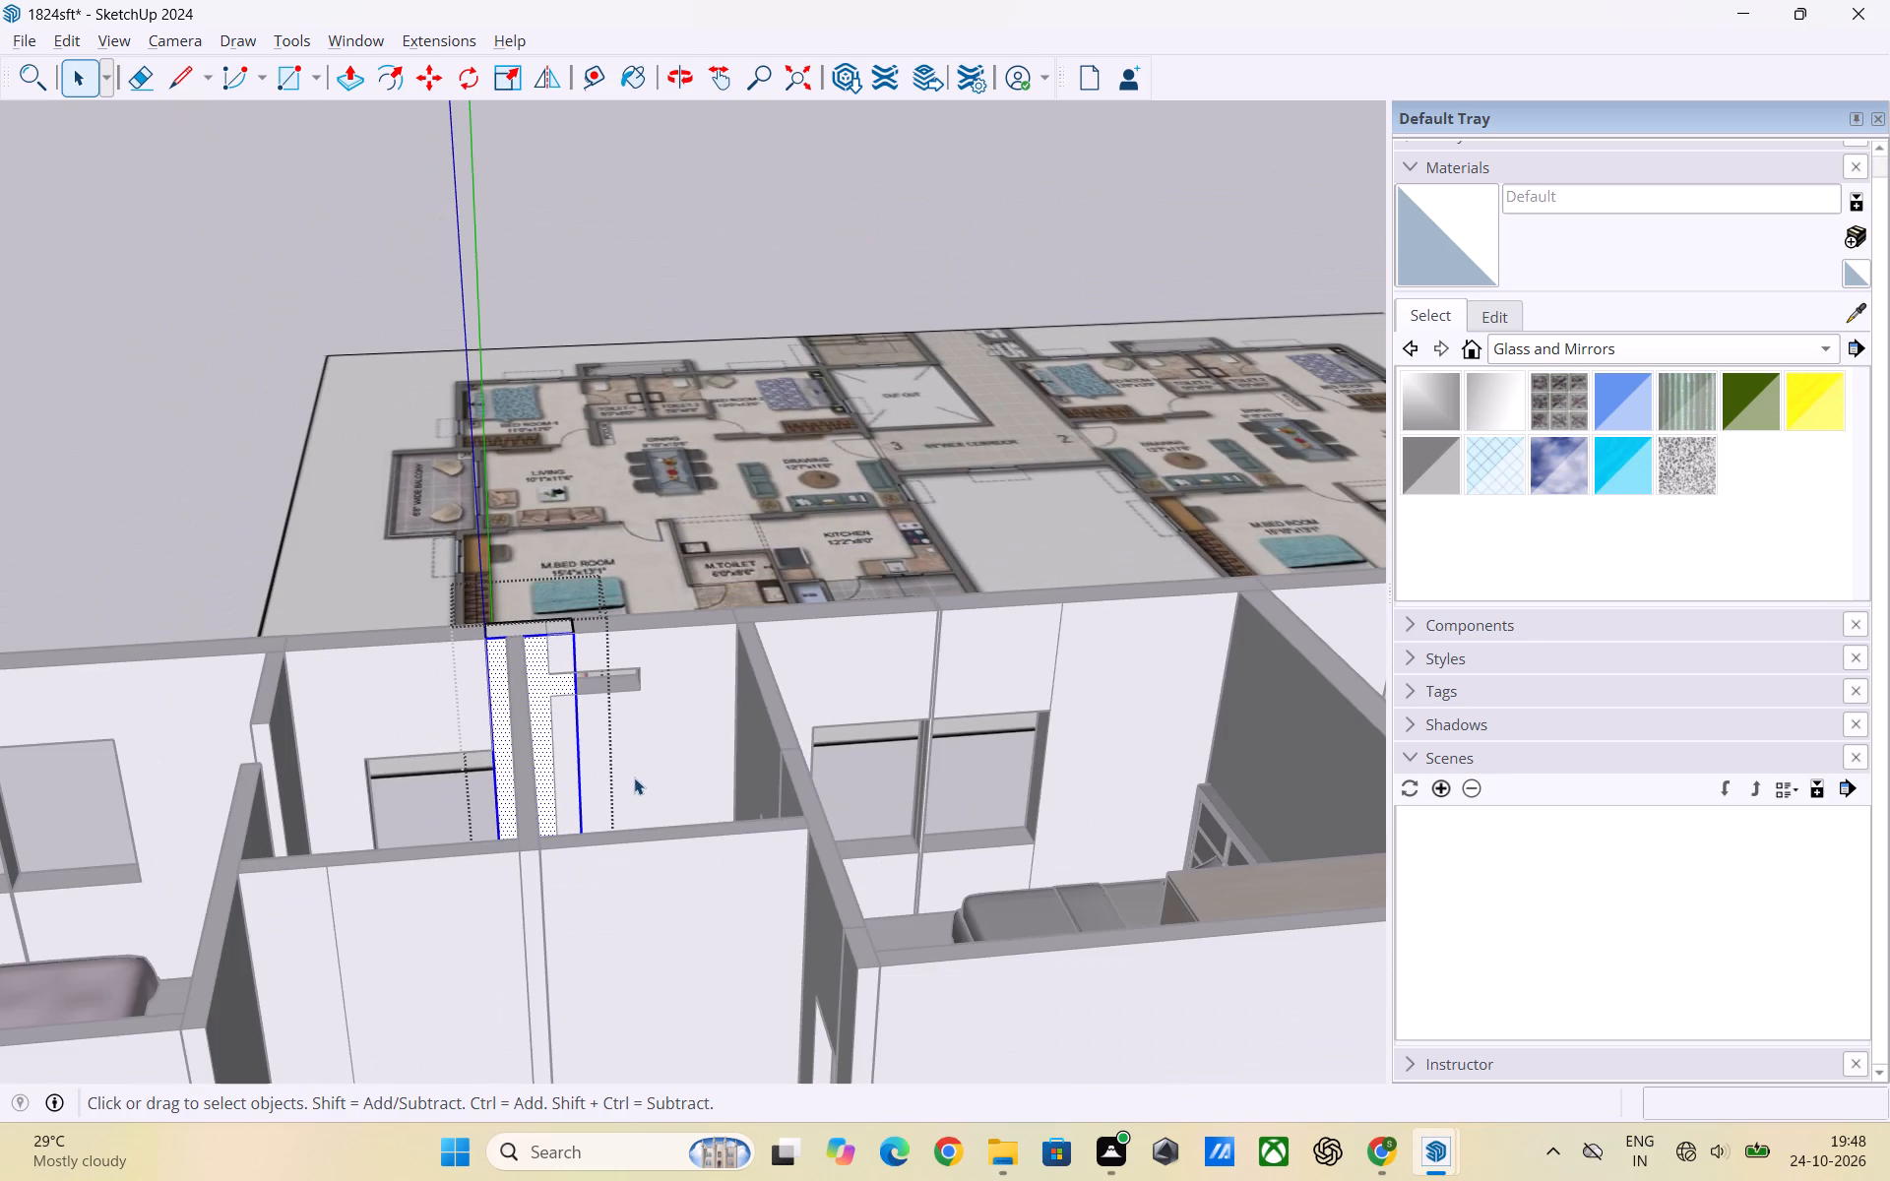
# Inspect the toilet's outer wall segment and its front face edges around the slot opening.
pyautogui.click(698, 266)
pyautogui.scroll(4, 598, 653)
pyautogui.scroll(-1, 598, 653)
pyautogui.scroll(1, 598, 653)
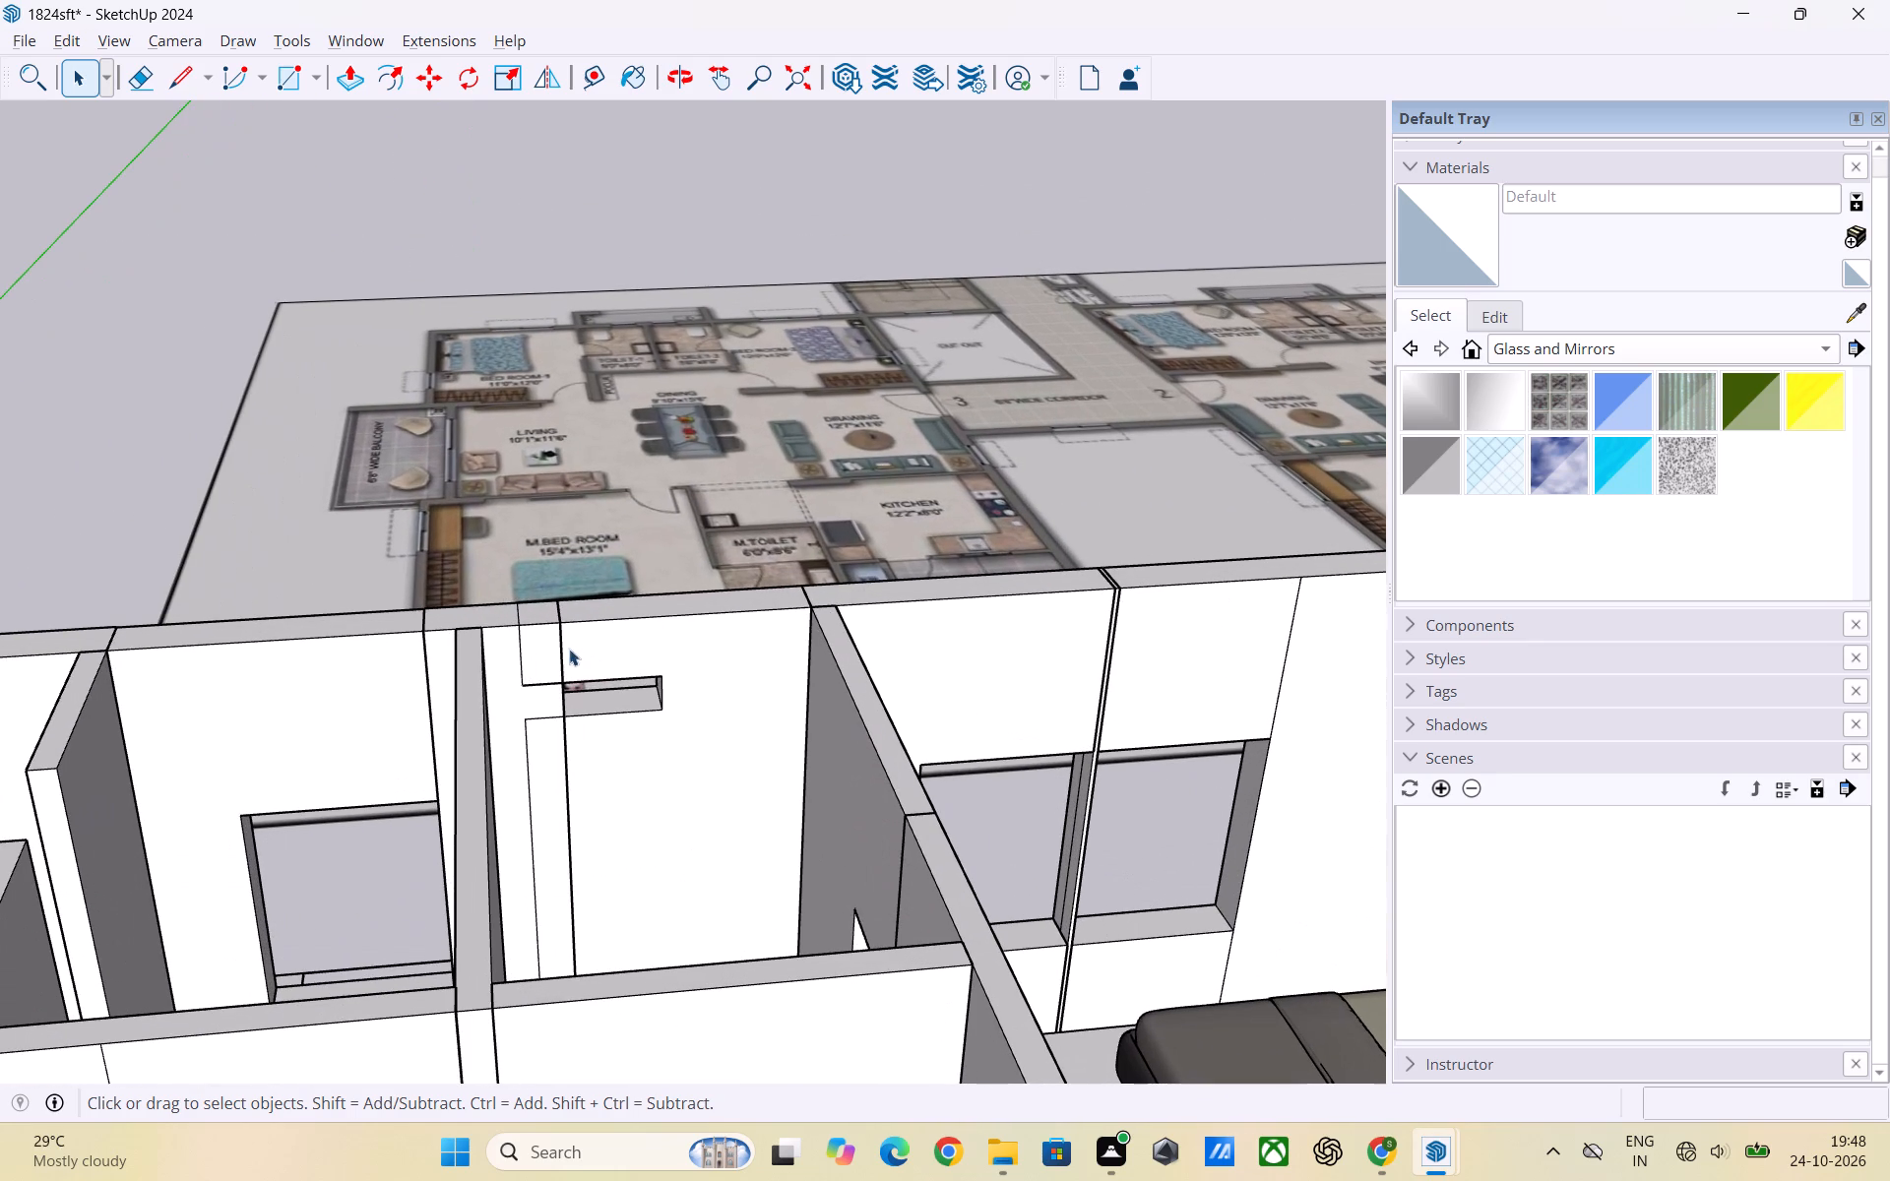
pyautogui.click(561, 634)
pyautogui.click(560, 640)
pyautogui.click(560, 640)
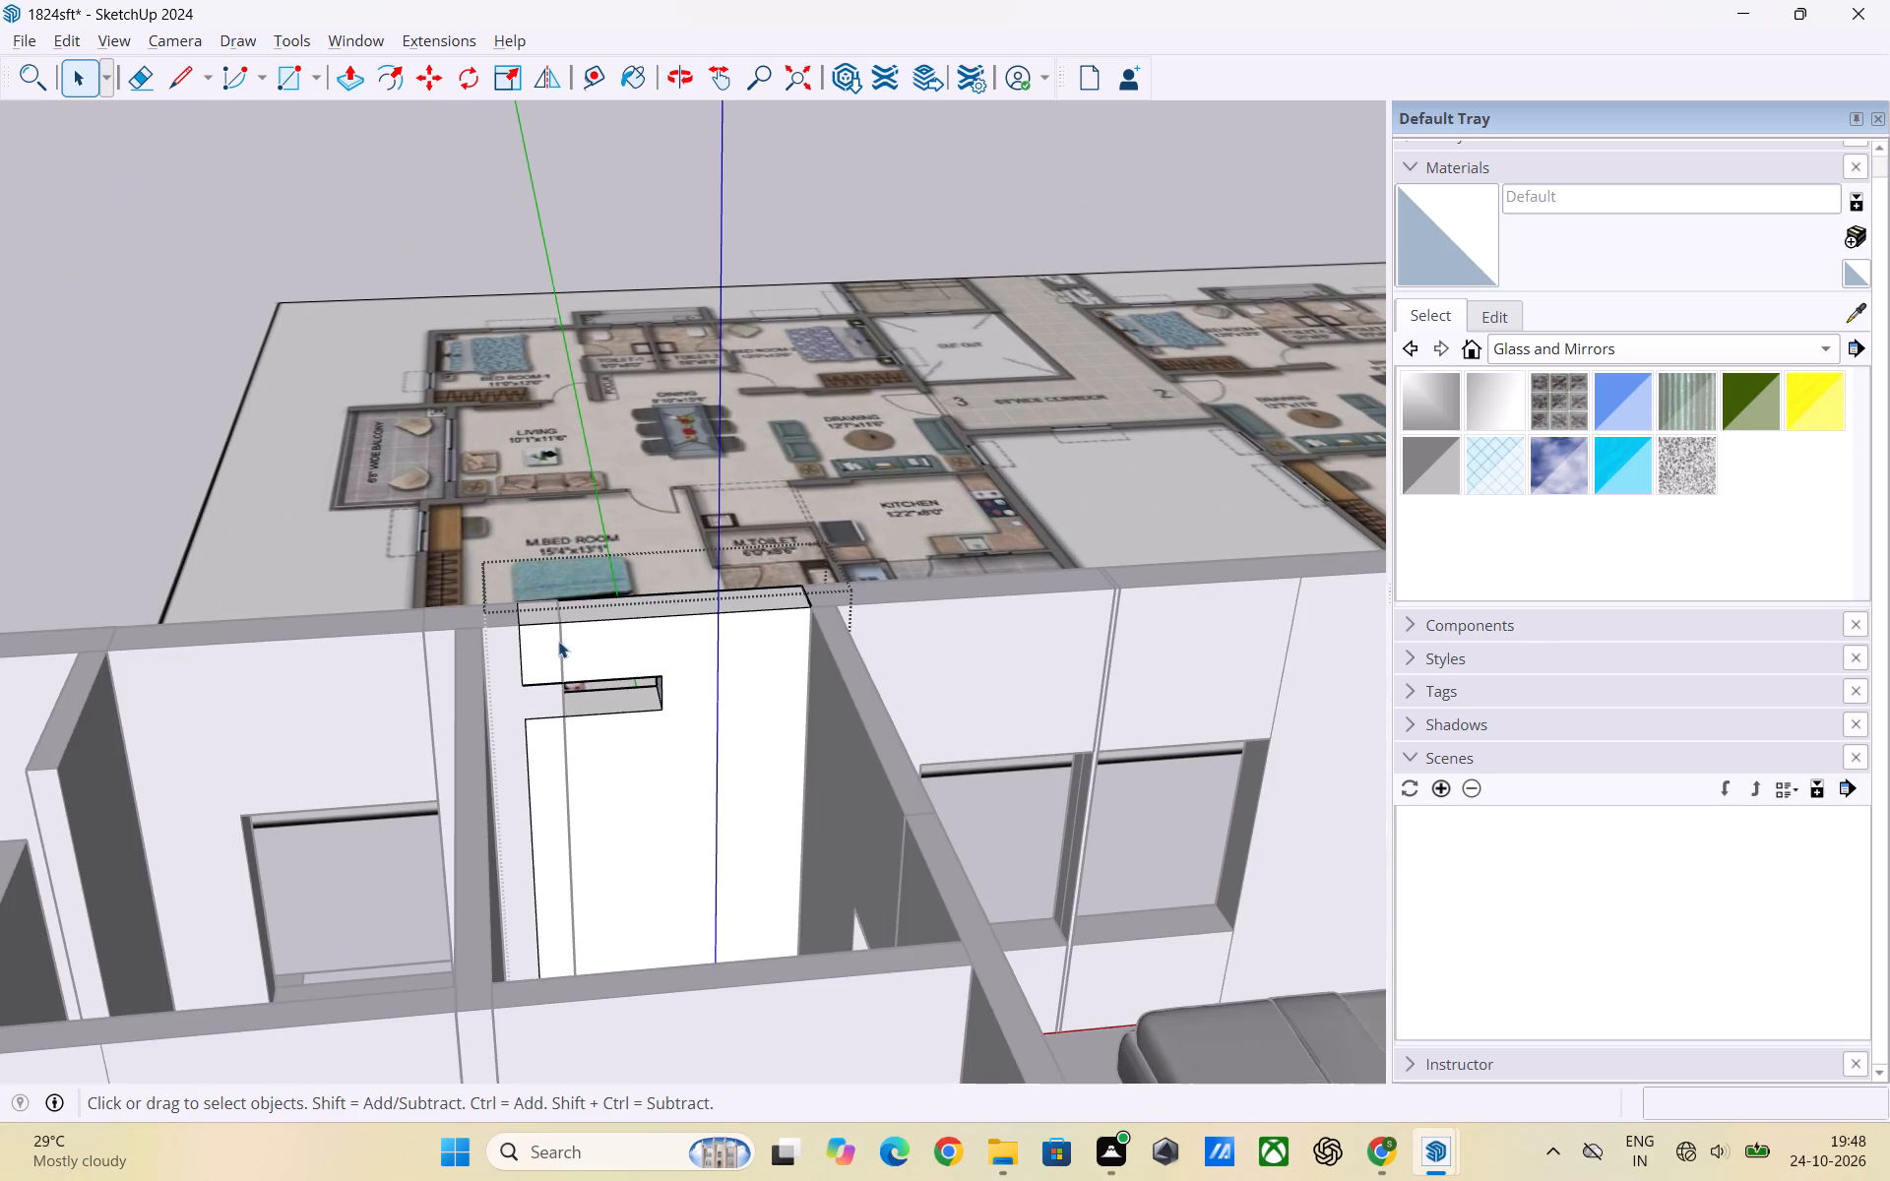
pyautogui.click(559, 645)
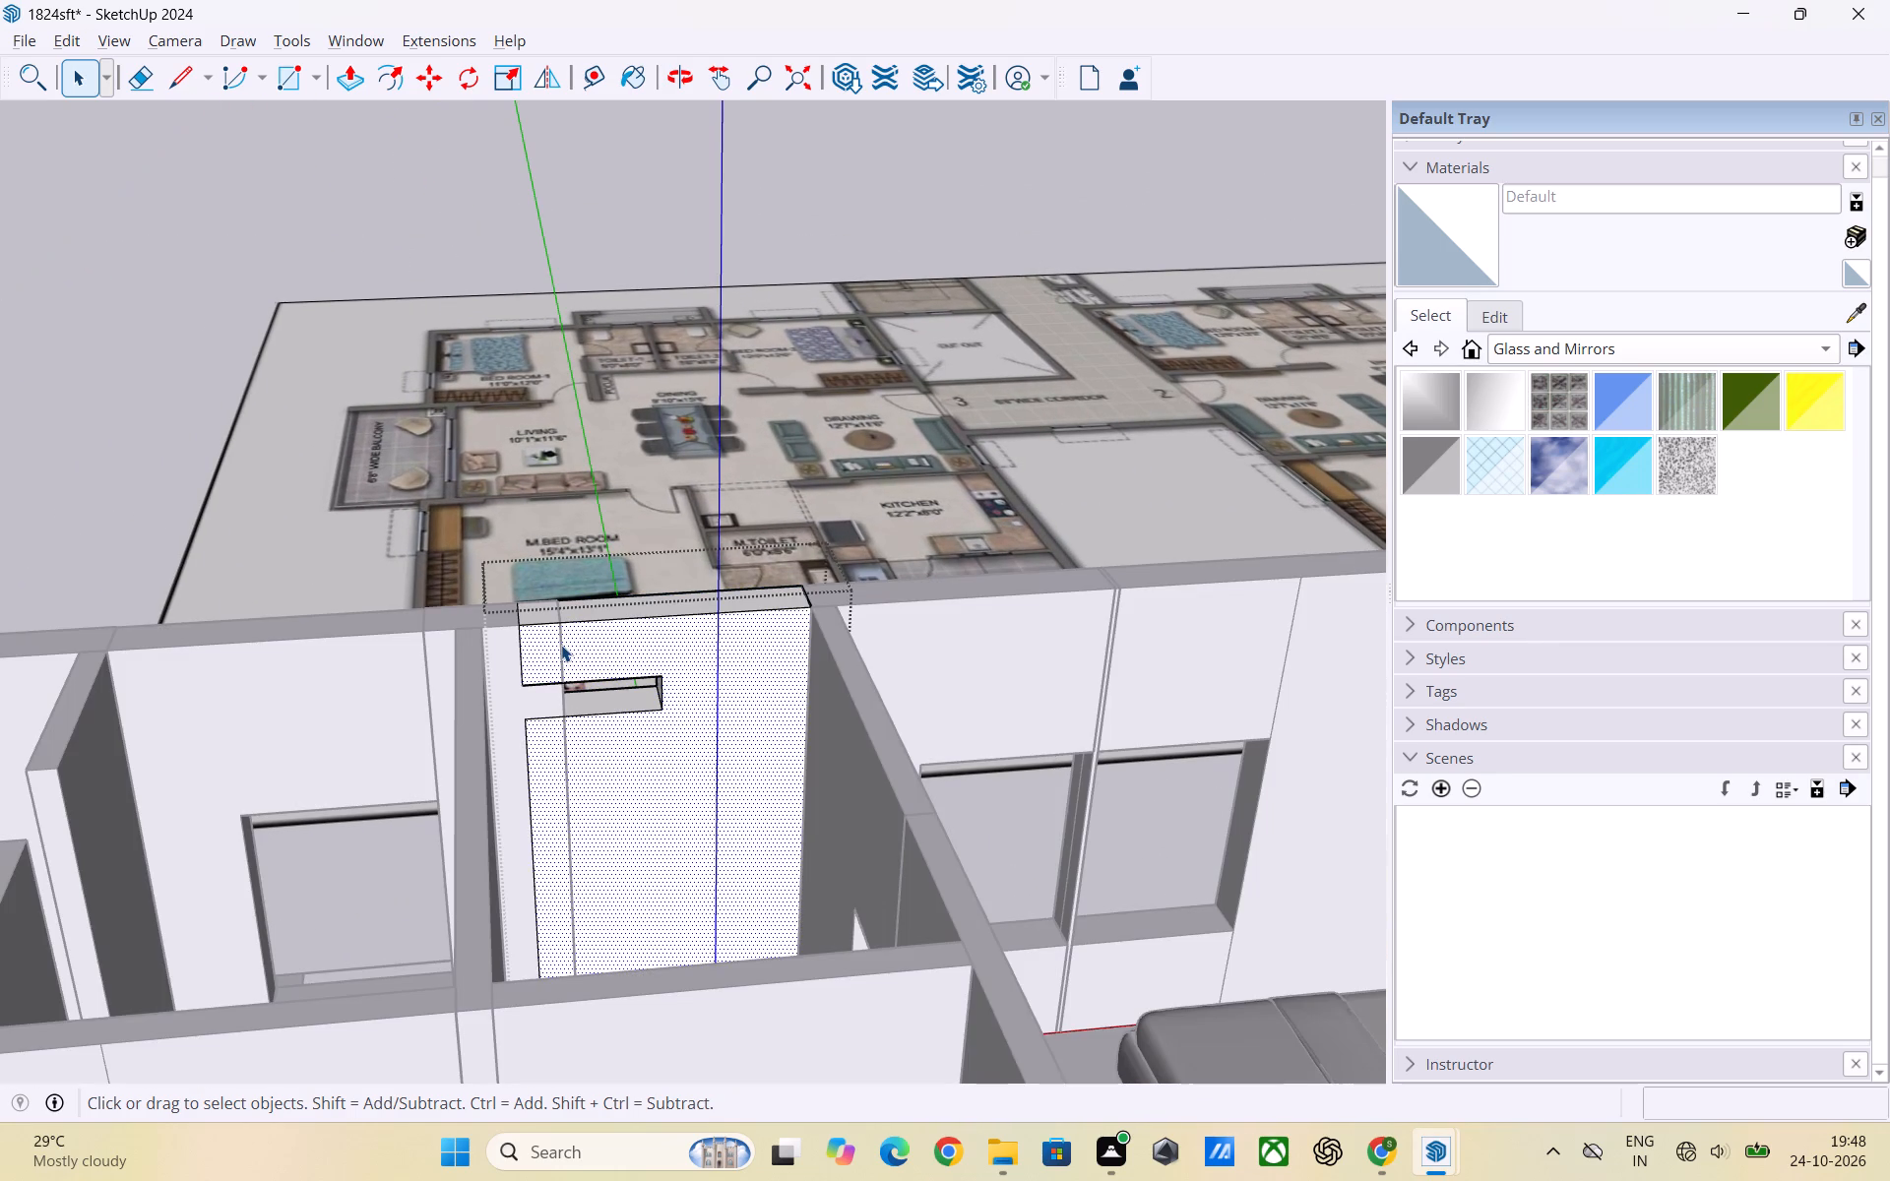
pyautogui.doubleClick(569, 640)
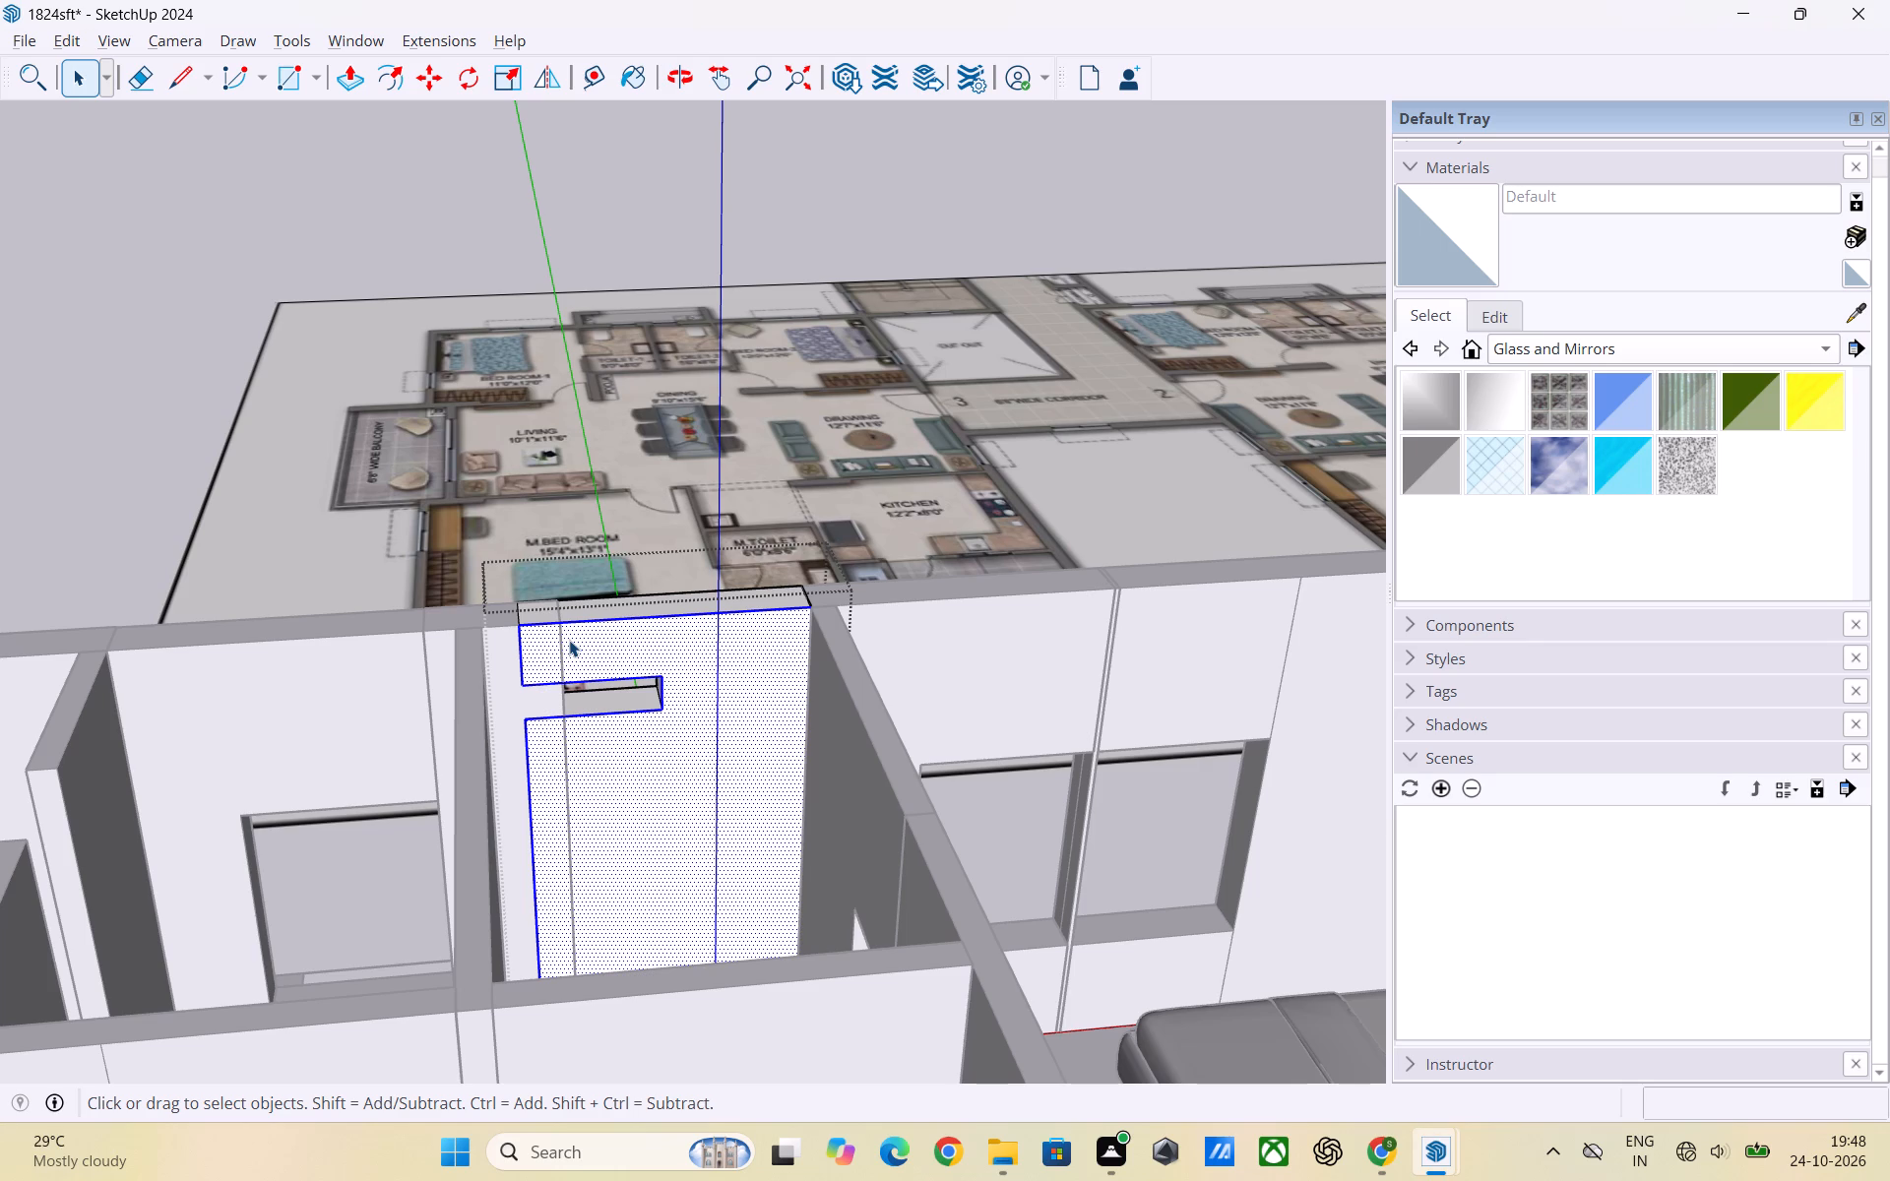
pyautogui.click(483, 218)
pyautogui.scroll(-2, 671, 604)
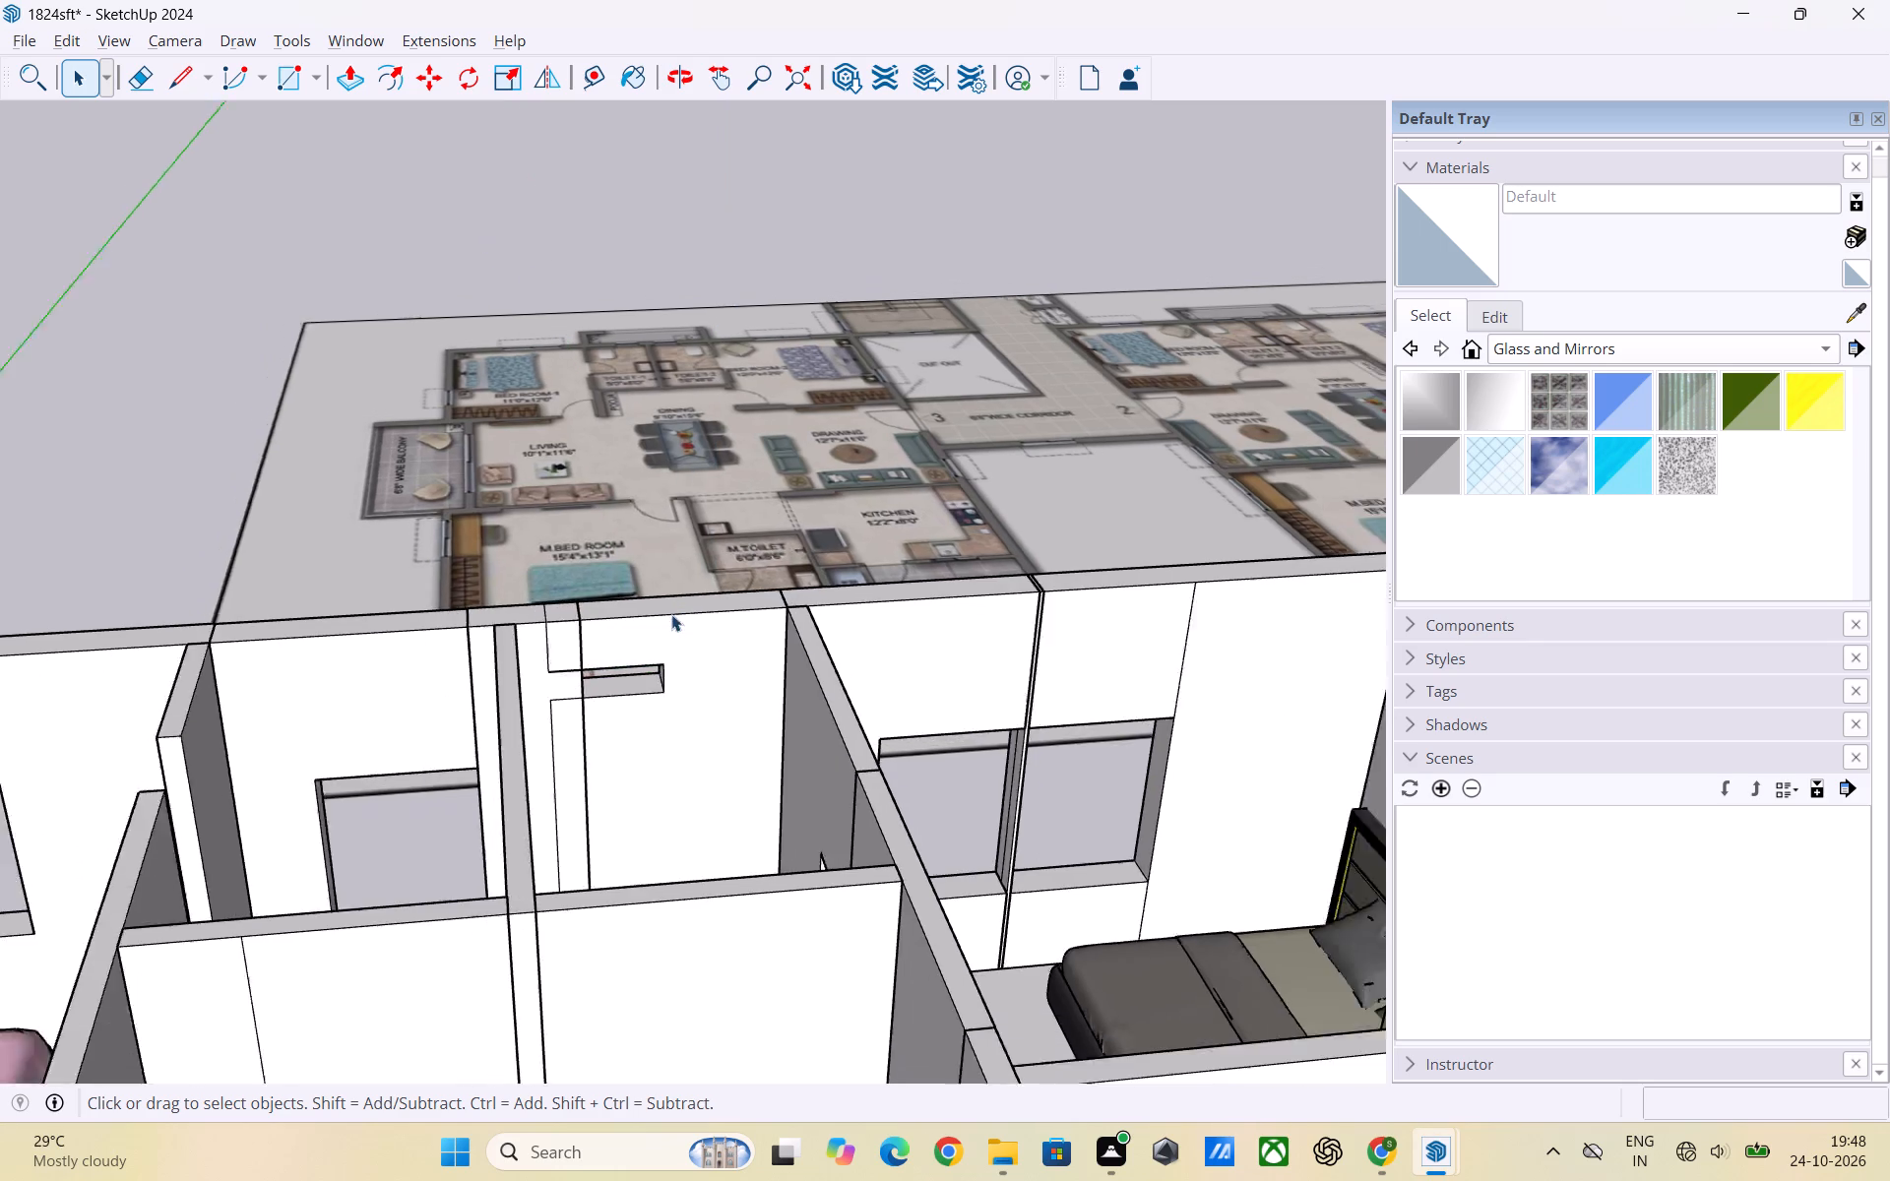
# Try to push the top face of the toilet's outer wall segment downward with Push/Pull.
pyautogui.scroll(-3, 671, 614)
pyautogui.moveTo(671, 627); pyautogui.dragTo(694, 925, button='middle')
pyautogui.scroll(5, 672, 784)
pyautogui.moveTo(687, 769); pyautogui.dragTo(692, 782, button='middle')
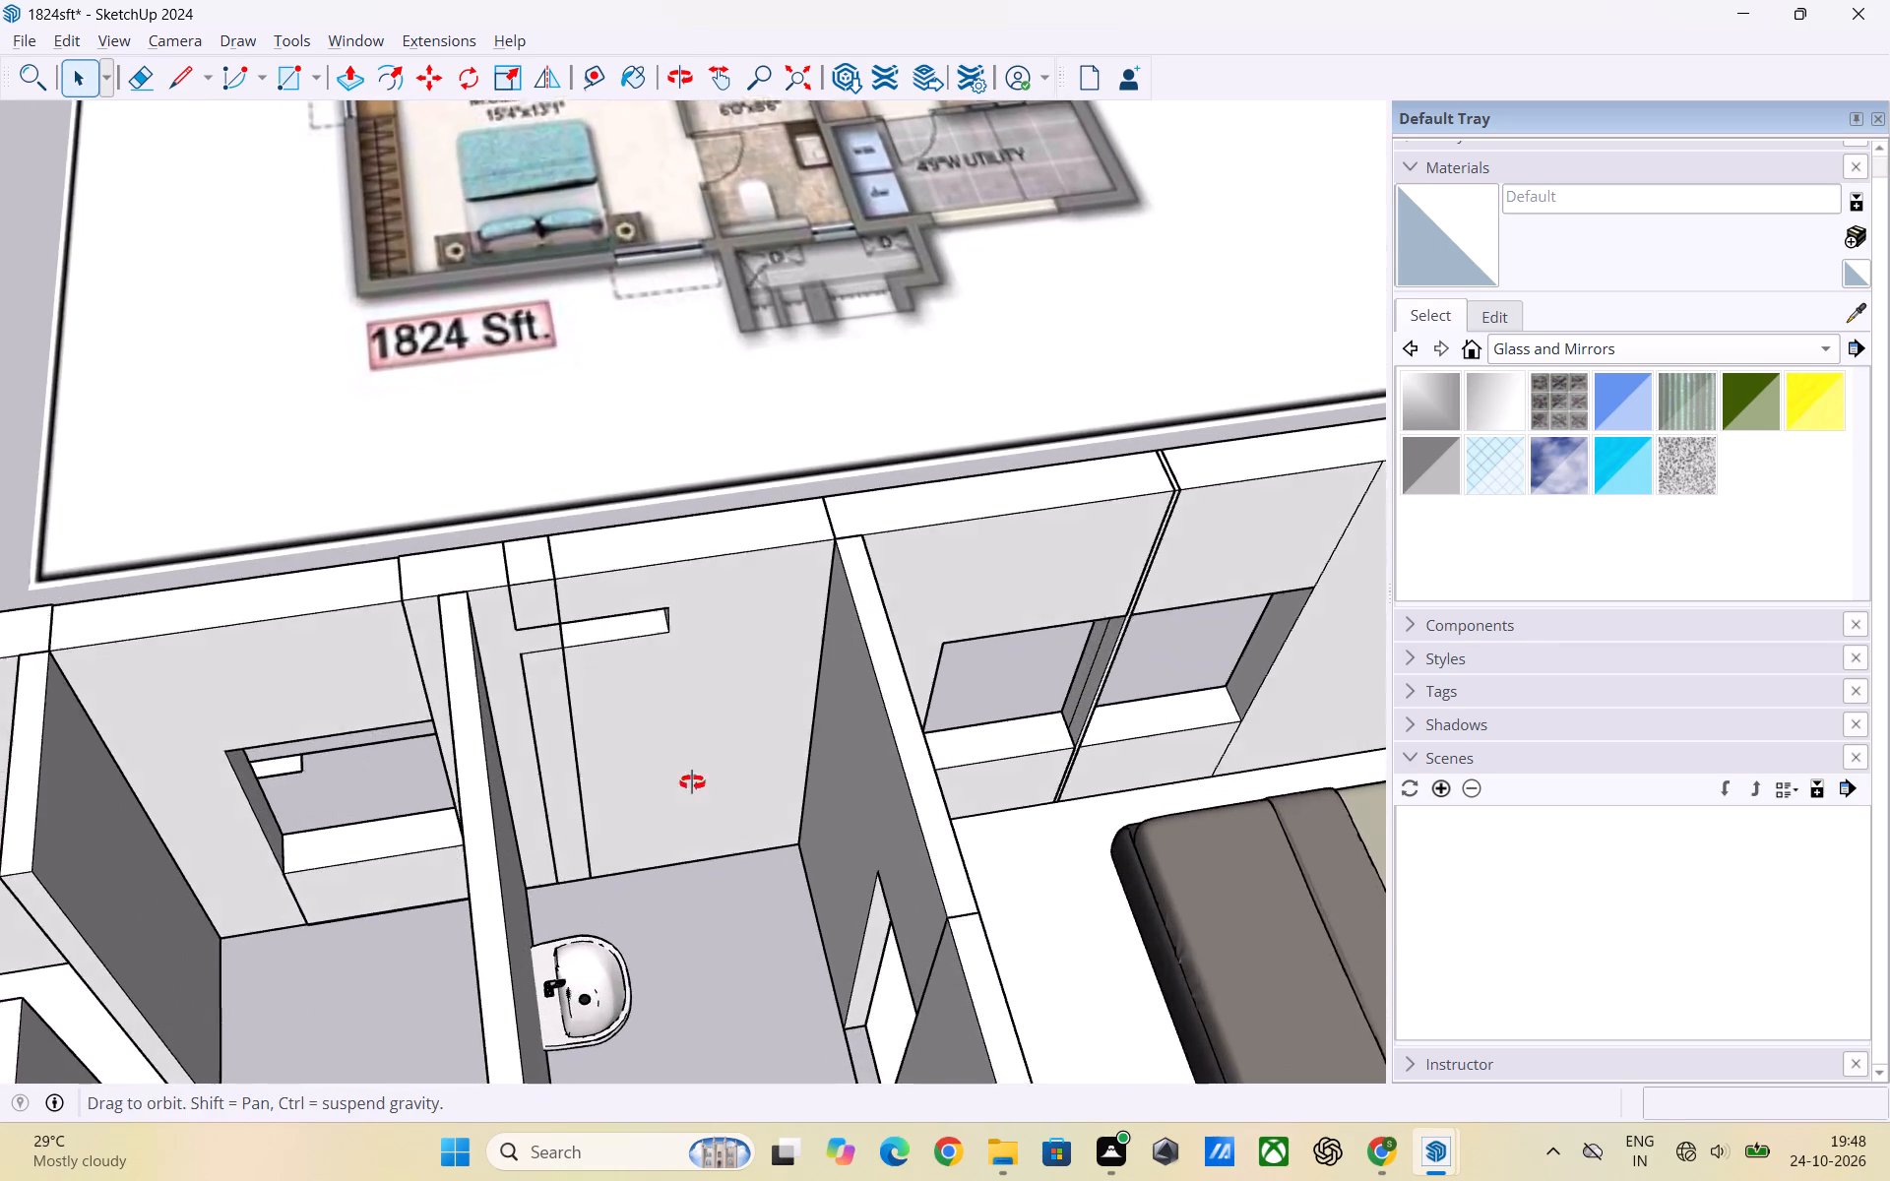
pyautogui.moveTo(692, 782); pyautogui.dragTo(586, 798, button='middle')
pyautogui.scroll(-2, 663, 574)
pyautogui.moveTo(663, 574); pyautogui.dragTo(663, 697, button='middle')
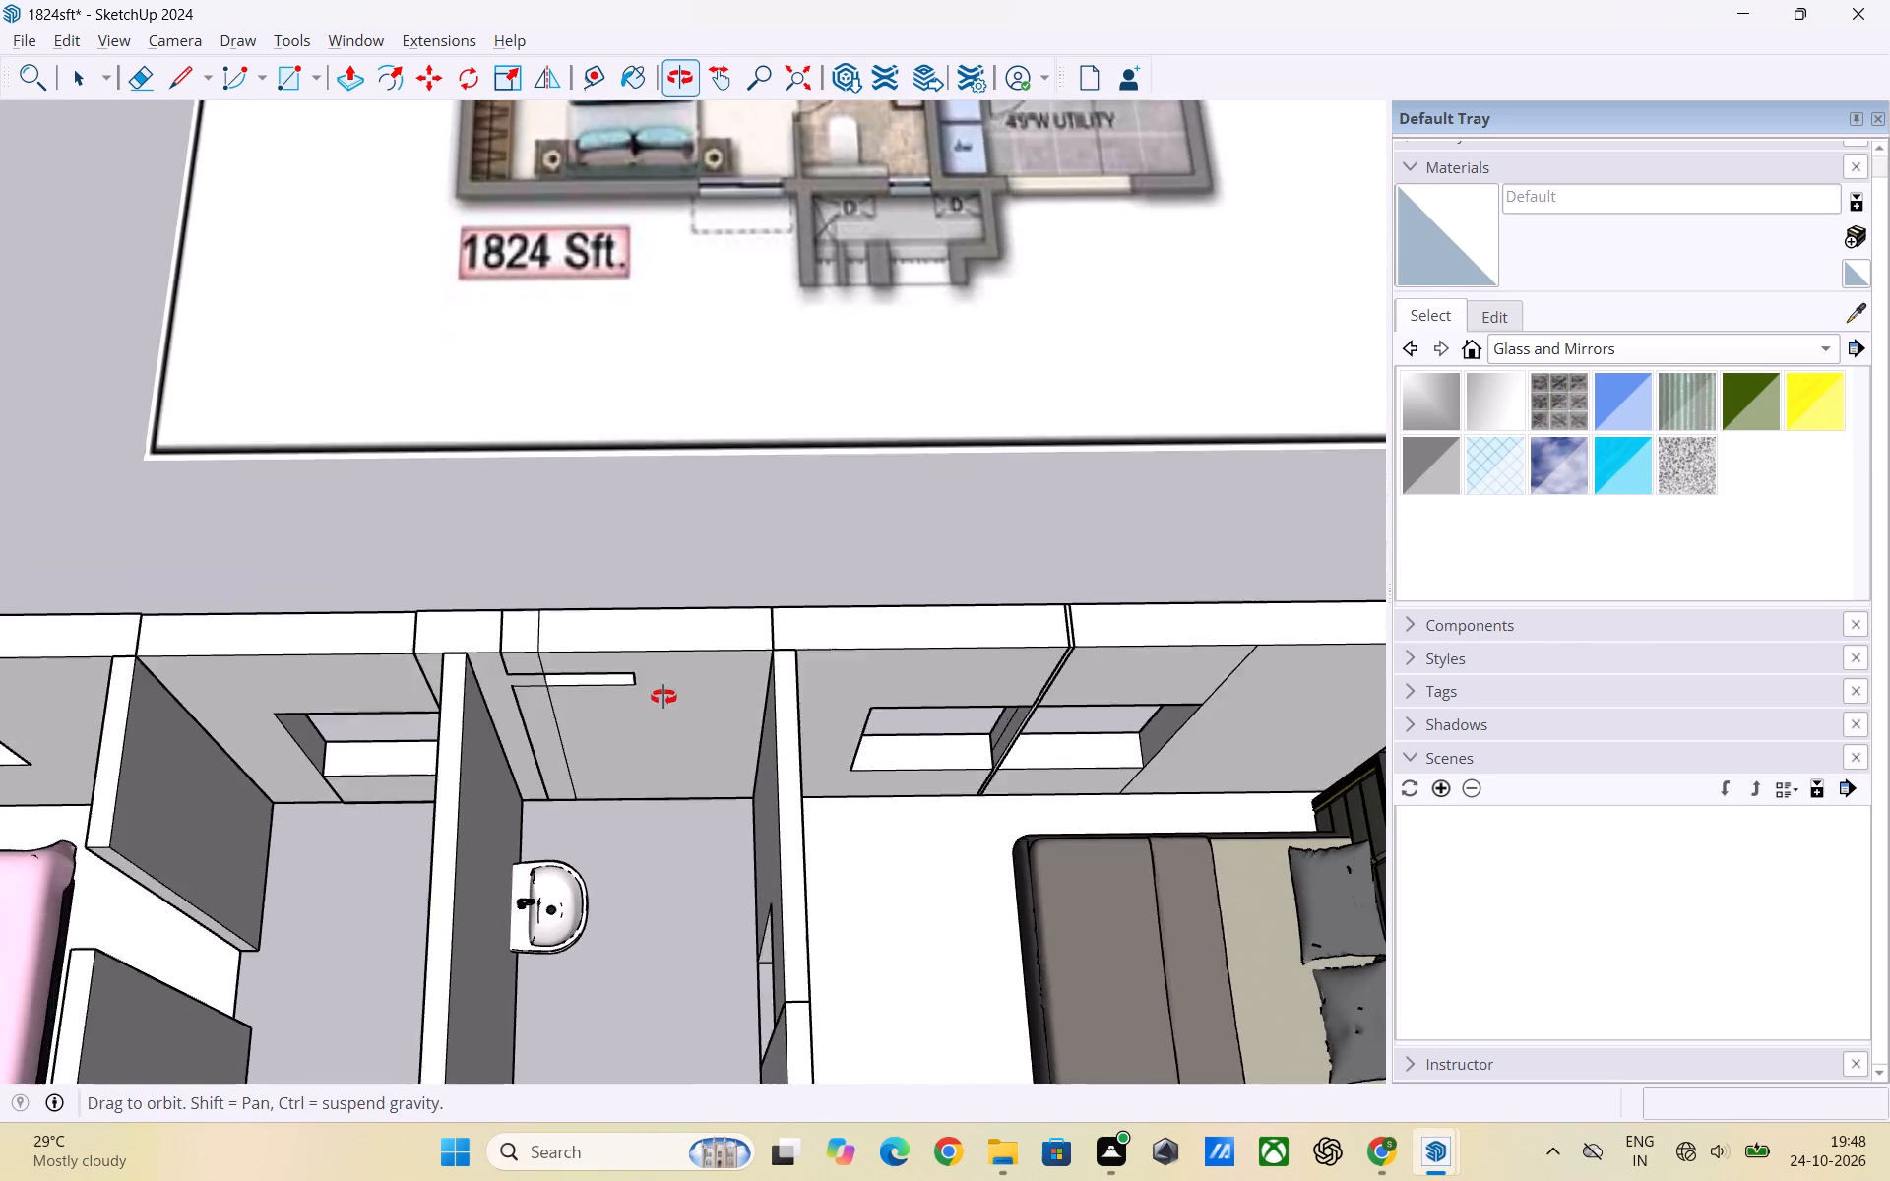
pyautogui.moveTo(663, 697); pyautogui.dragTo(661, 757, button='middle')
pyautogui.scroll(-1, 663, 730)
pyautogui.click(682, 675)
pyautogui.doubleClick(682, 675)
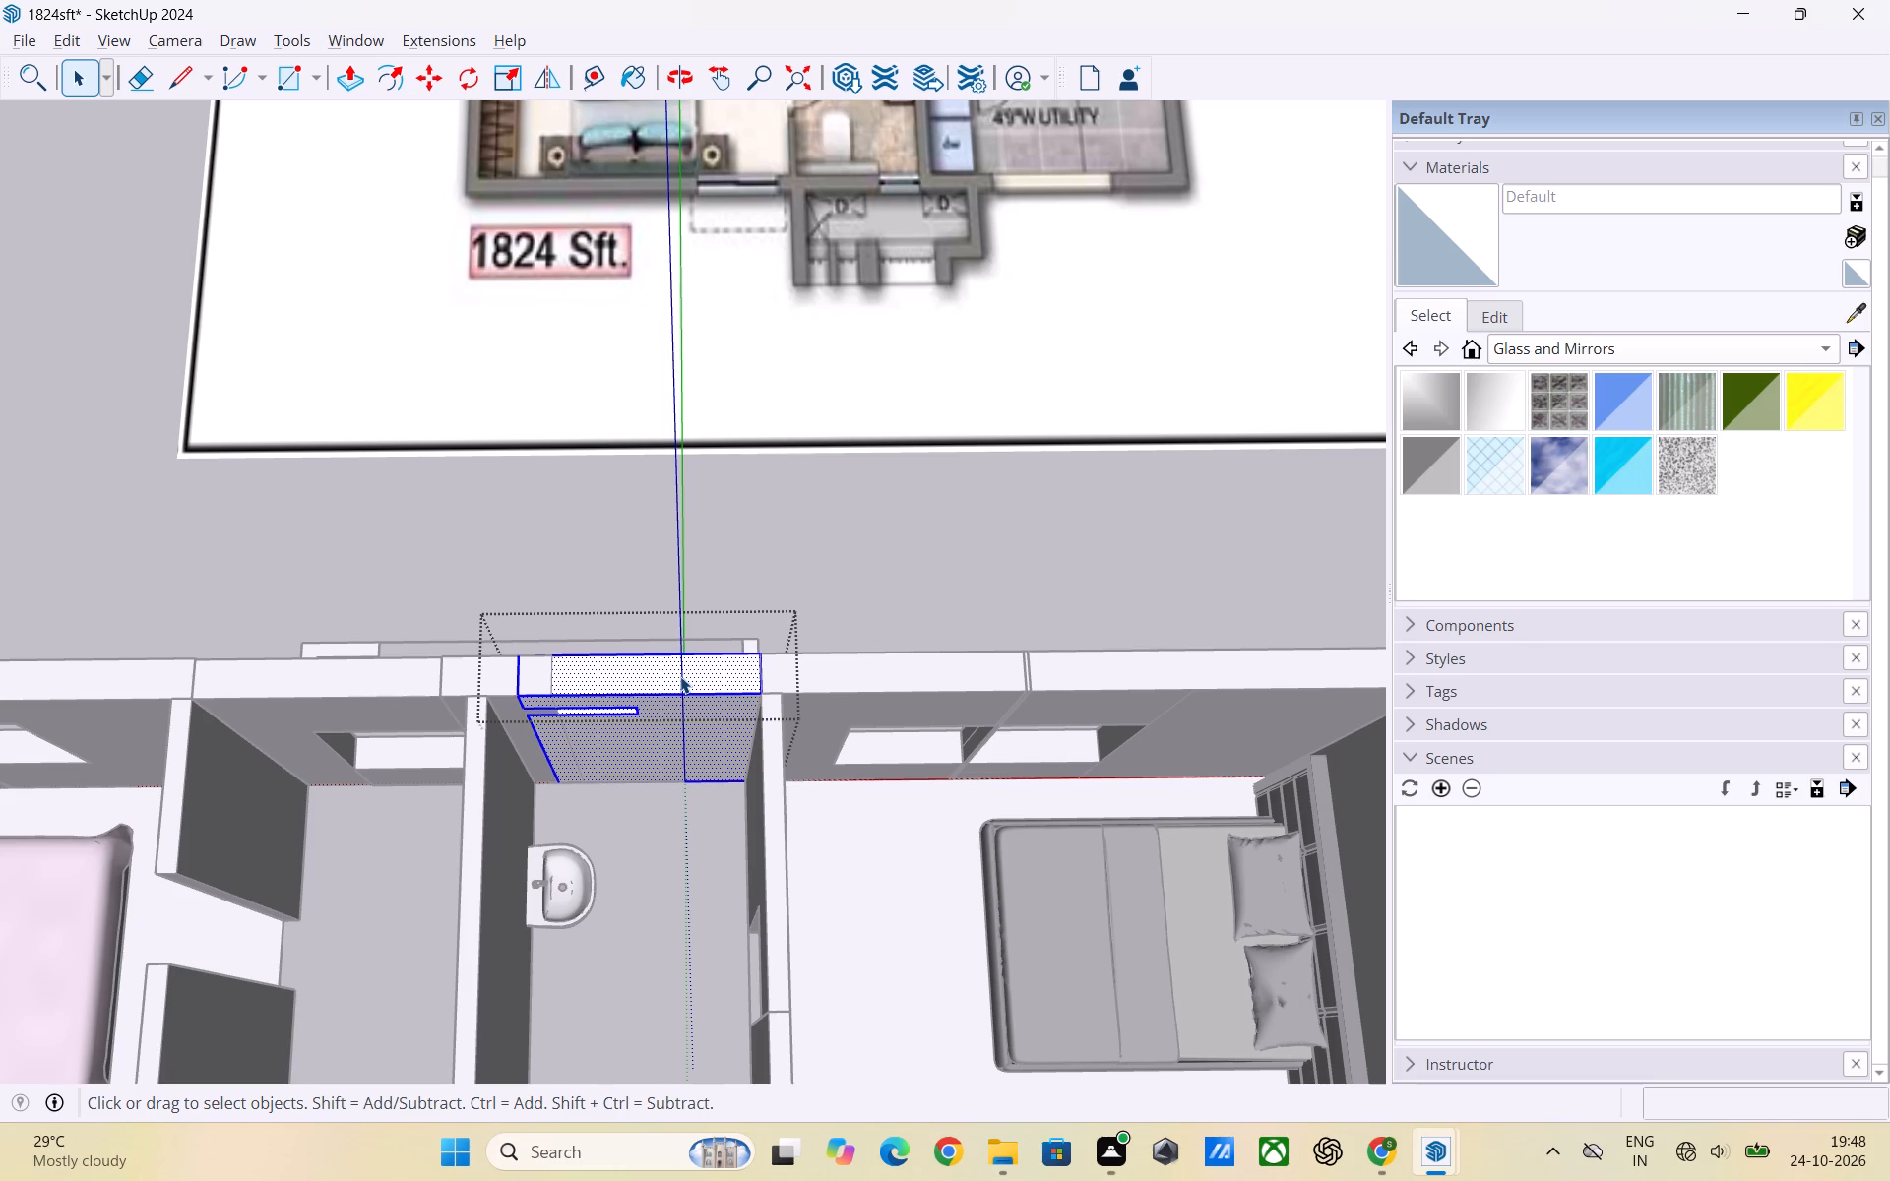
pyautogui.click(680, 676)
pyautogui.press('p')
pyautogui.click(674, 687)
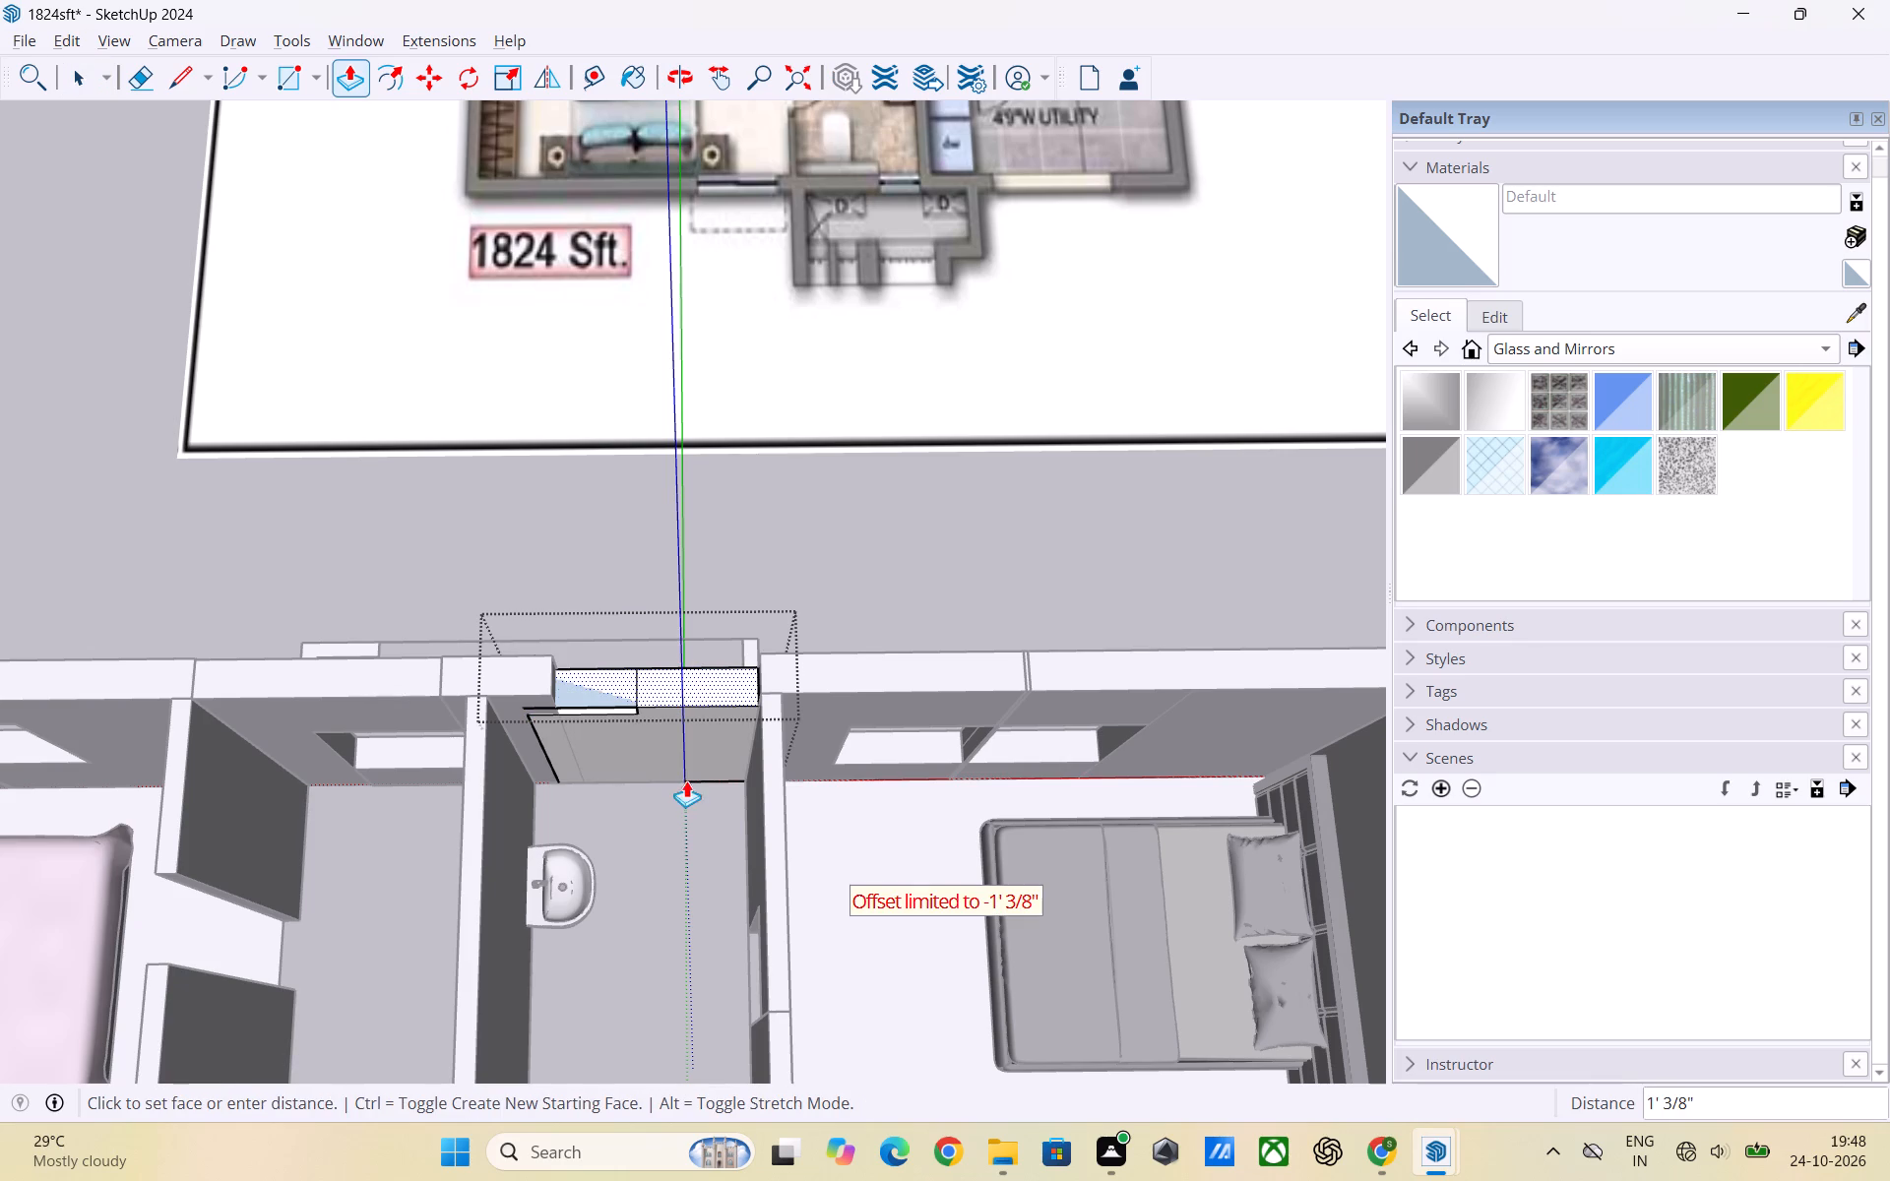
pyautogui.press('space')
# Delete the top face of the toilet's outer wall segment above the slot opening.
pyautogui.scroll(3, 645, 708)
pyautogui.moveTo(627, 697); pyautogui.dragTo(651, 472, button='middle')
pyautogui.scroll(3, 620, 490)
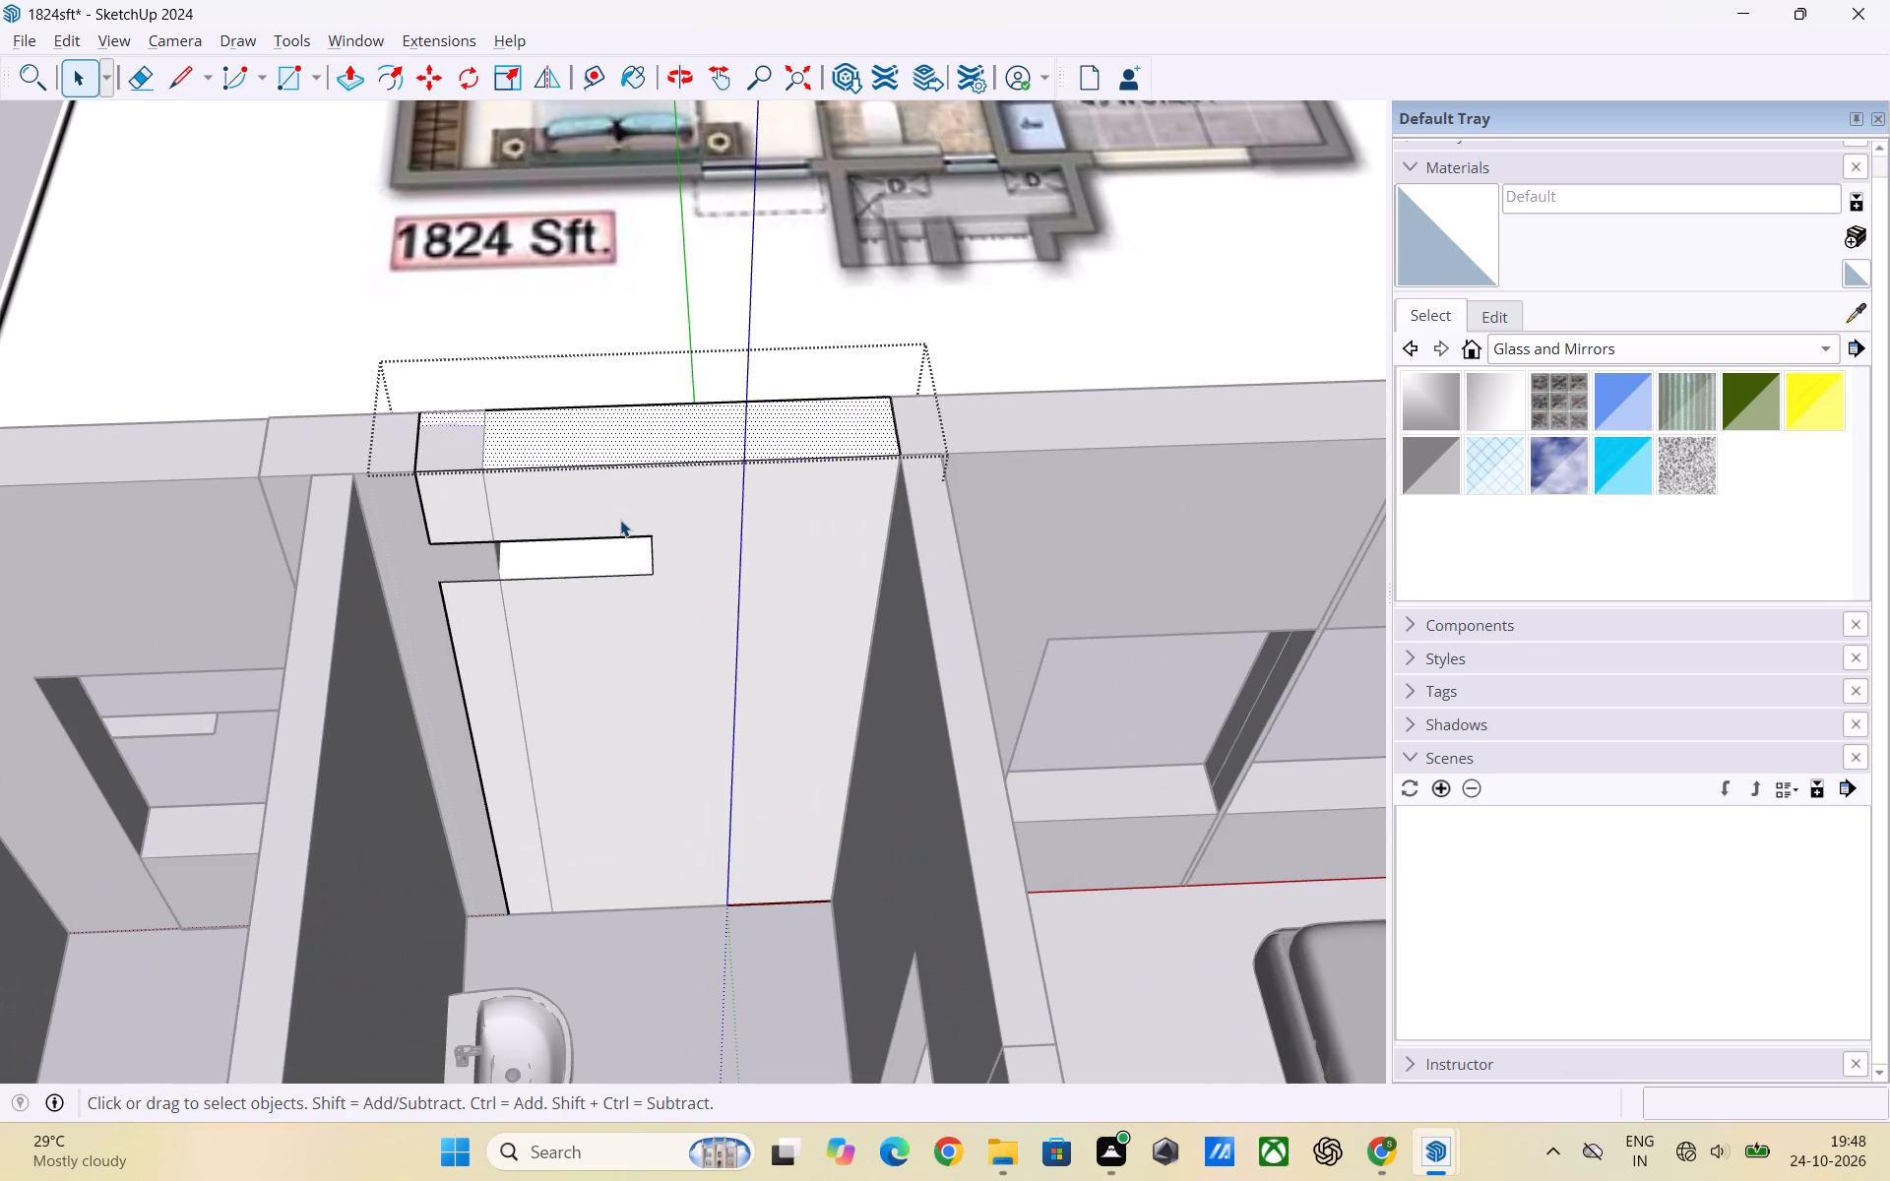
pyautogui.press('Delete')
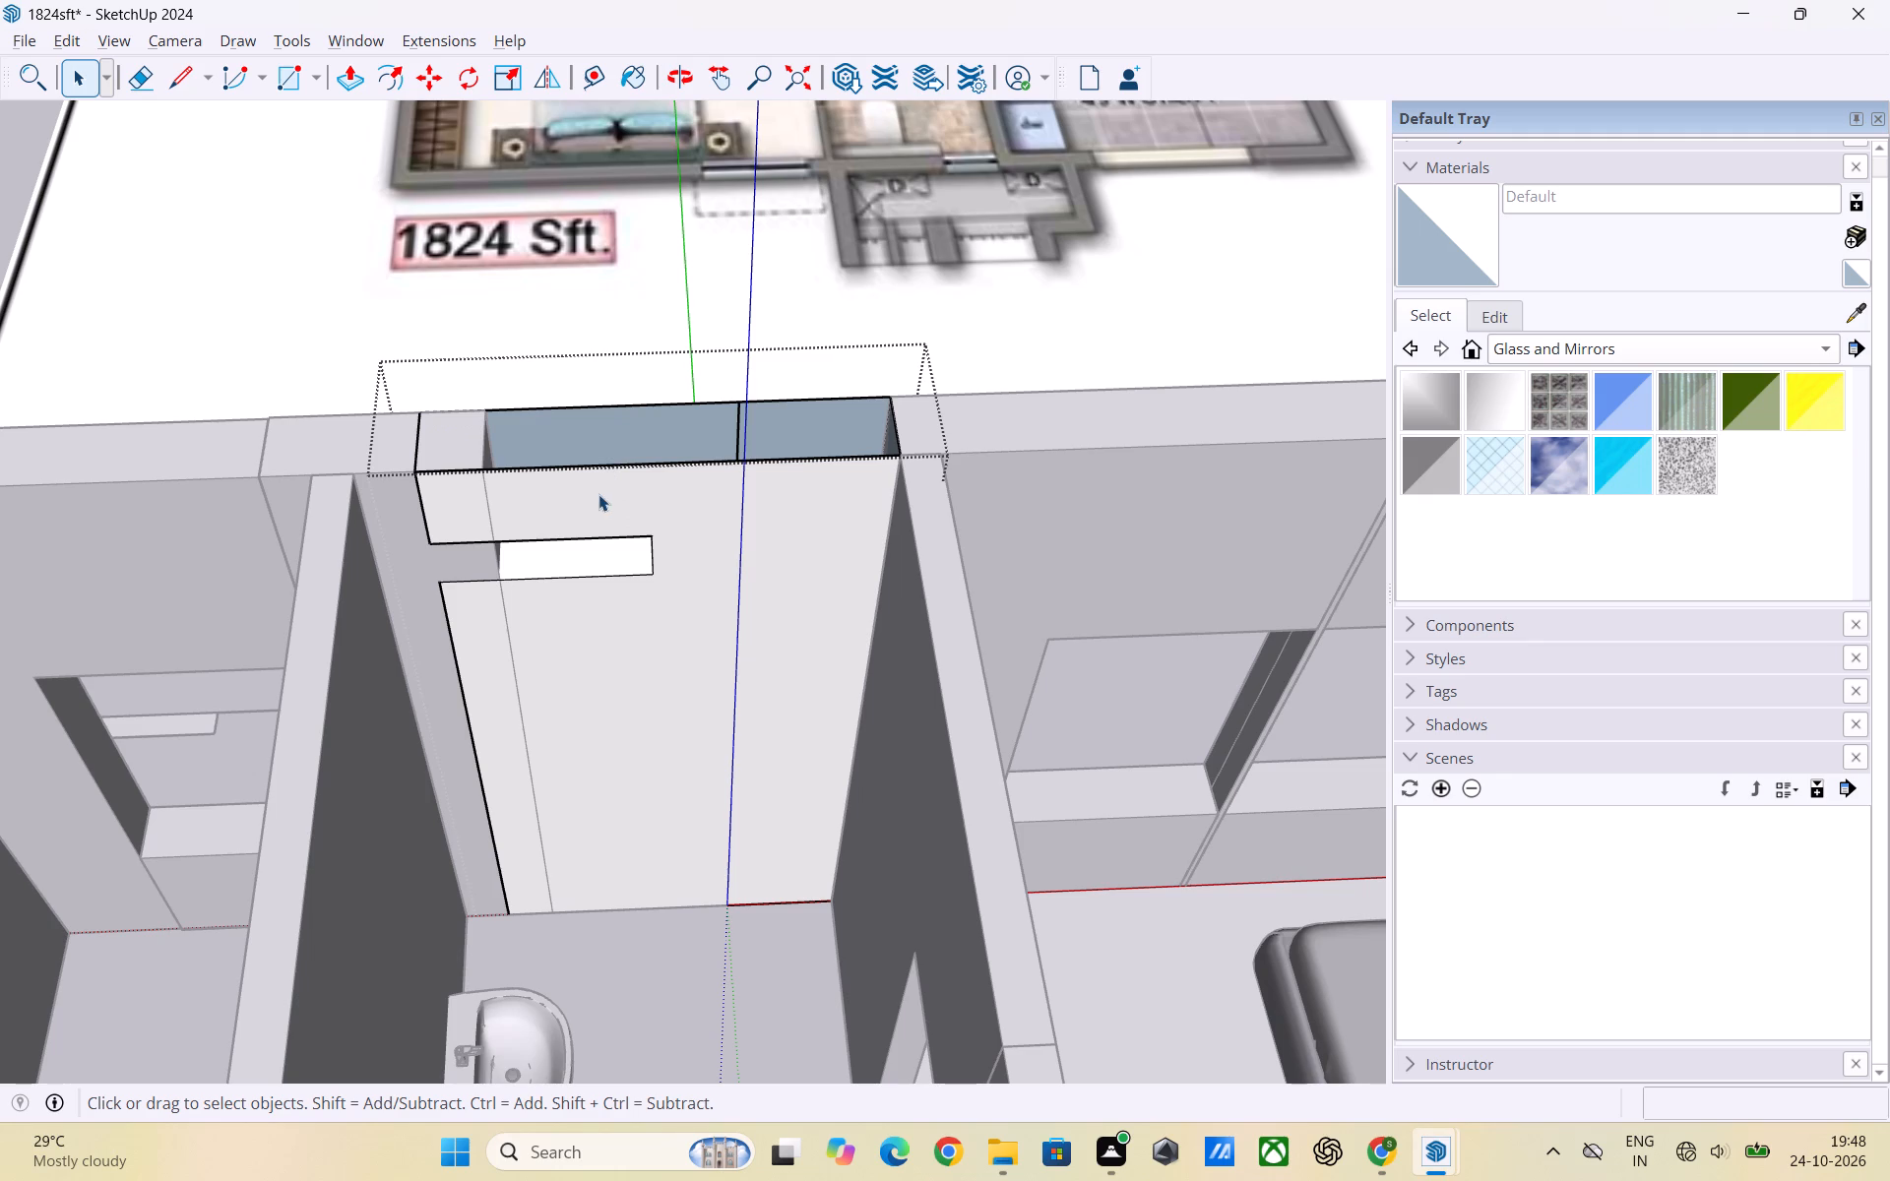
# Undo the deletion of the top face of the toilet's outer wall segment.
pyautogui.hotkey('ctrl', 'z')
# Delete the toilet's entire outer wall segment containing the slot opening, and leave the group.
pyautogui.click(626, 516)
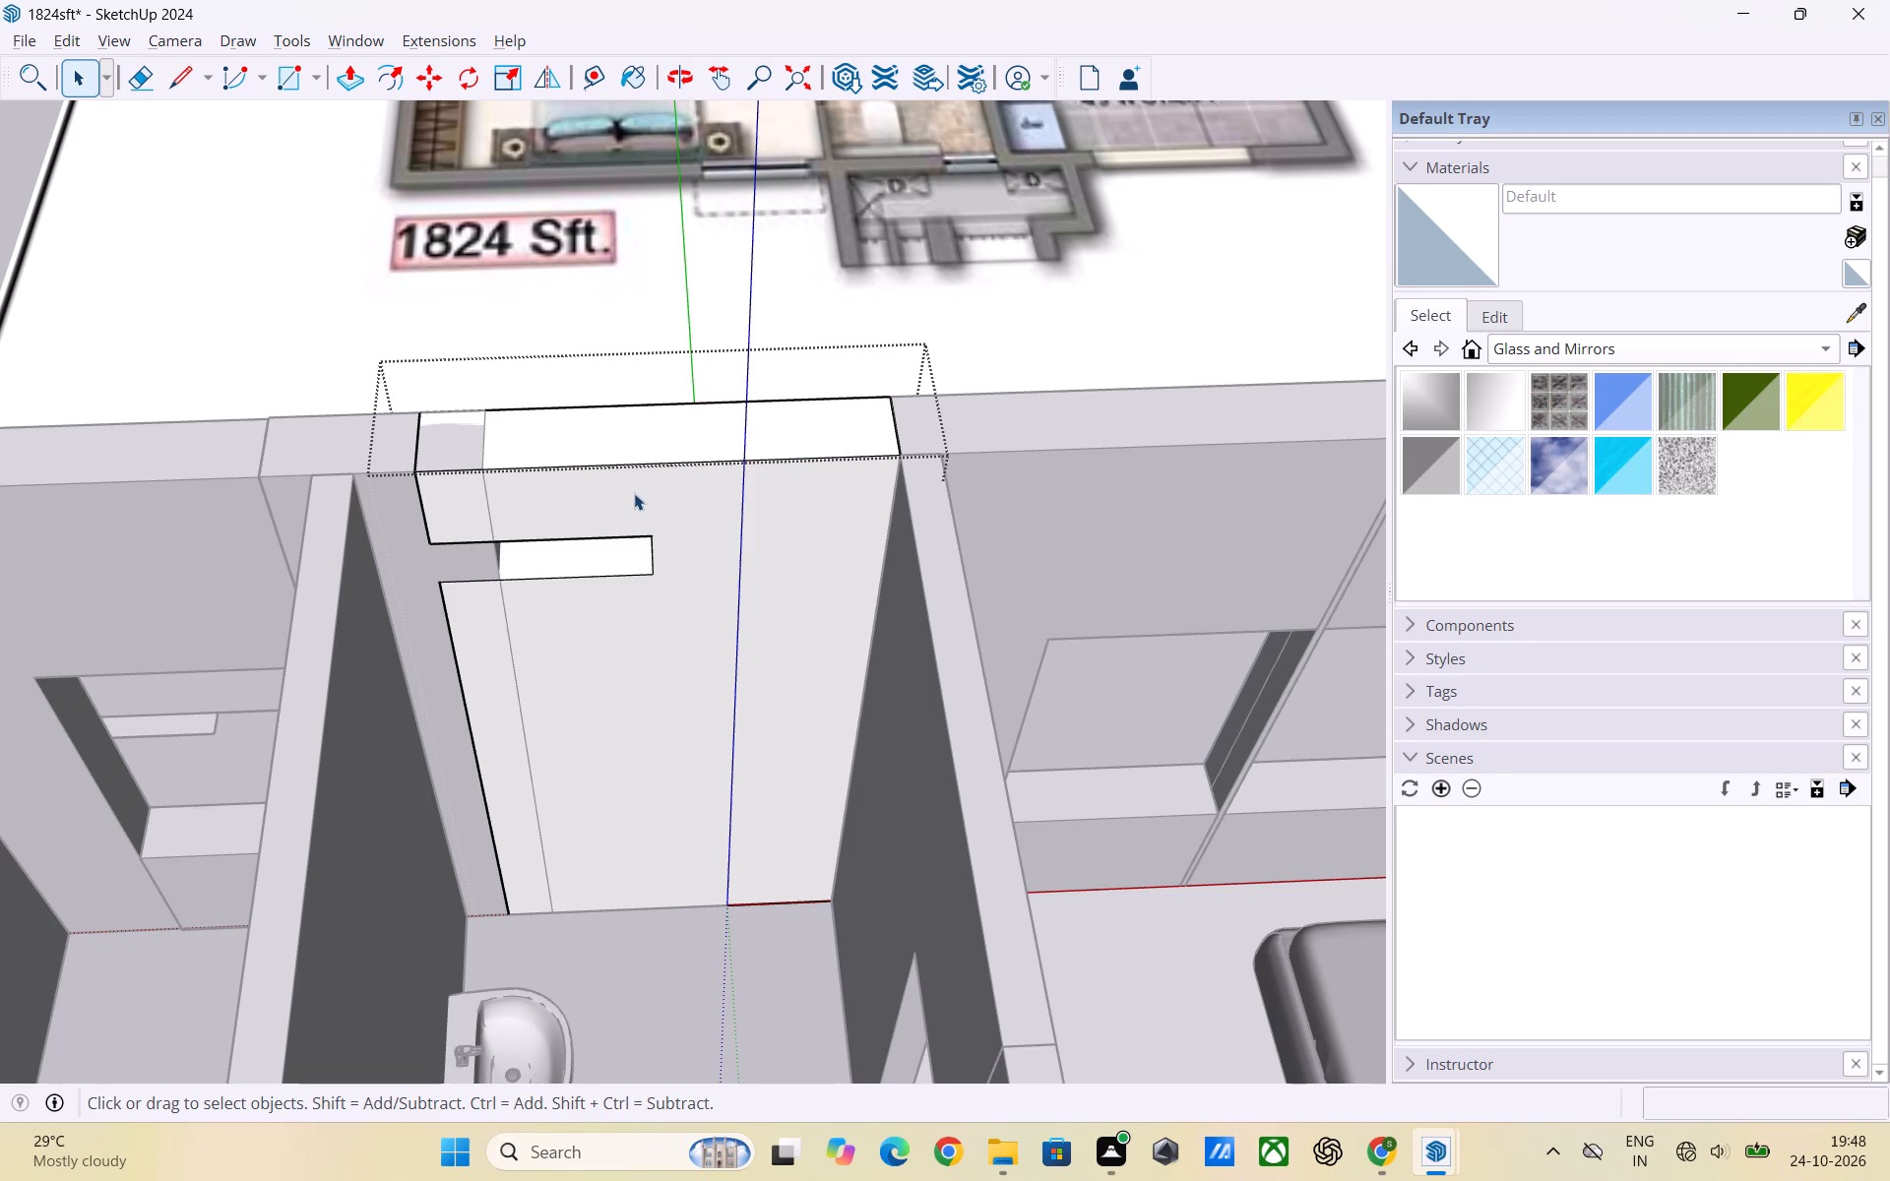
pyautogui.click(634, 493)
pyautogui.moveTo(657, 611); pyautogui.dragTo(702, 422, button='middle')
pyautogui.click(706, 307)
pyautogui.doubleClick(702, 321)
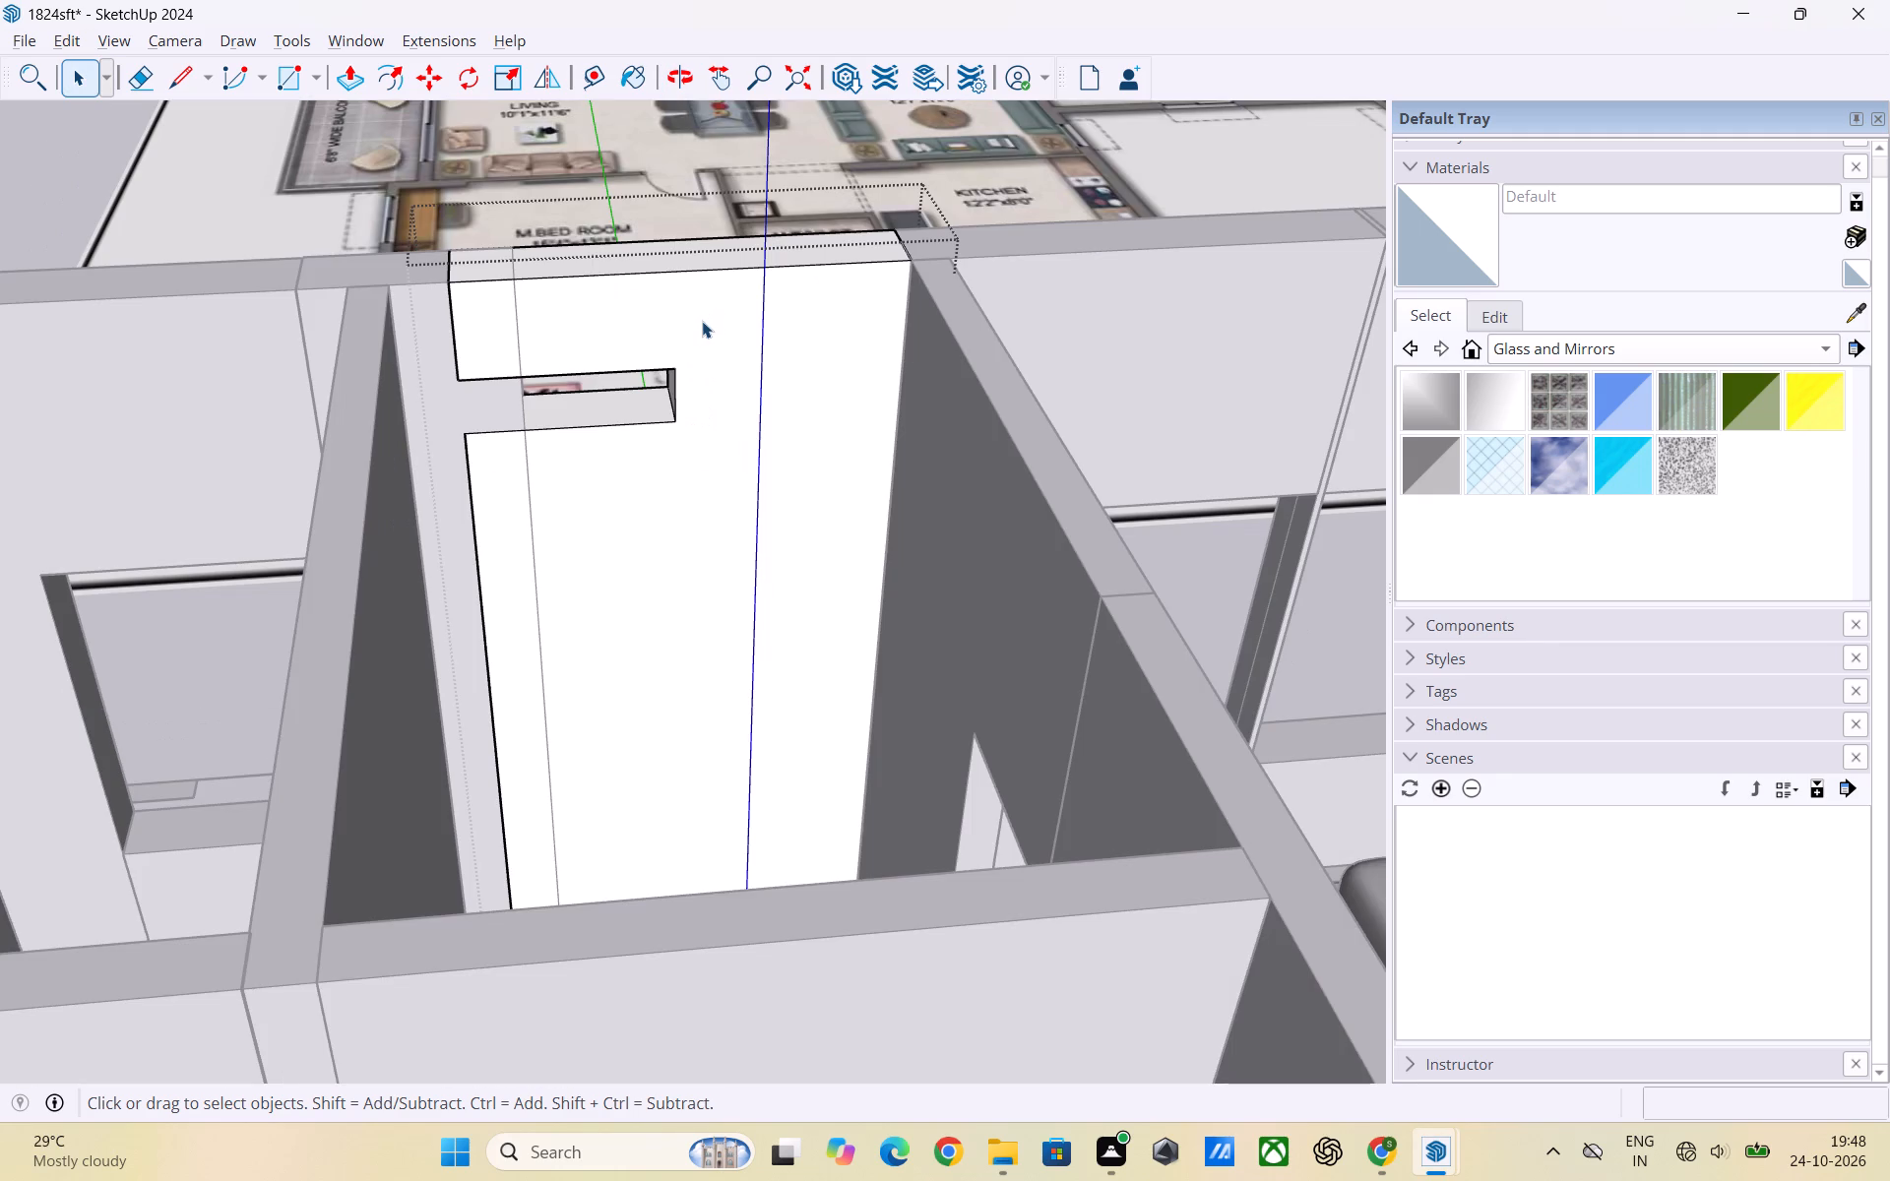
pyautogui.click(702, 321)
pyautogui.tripleClick(685, 319)
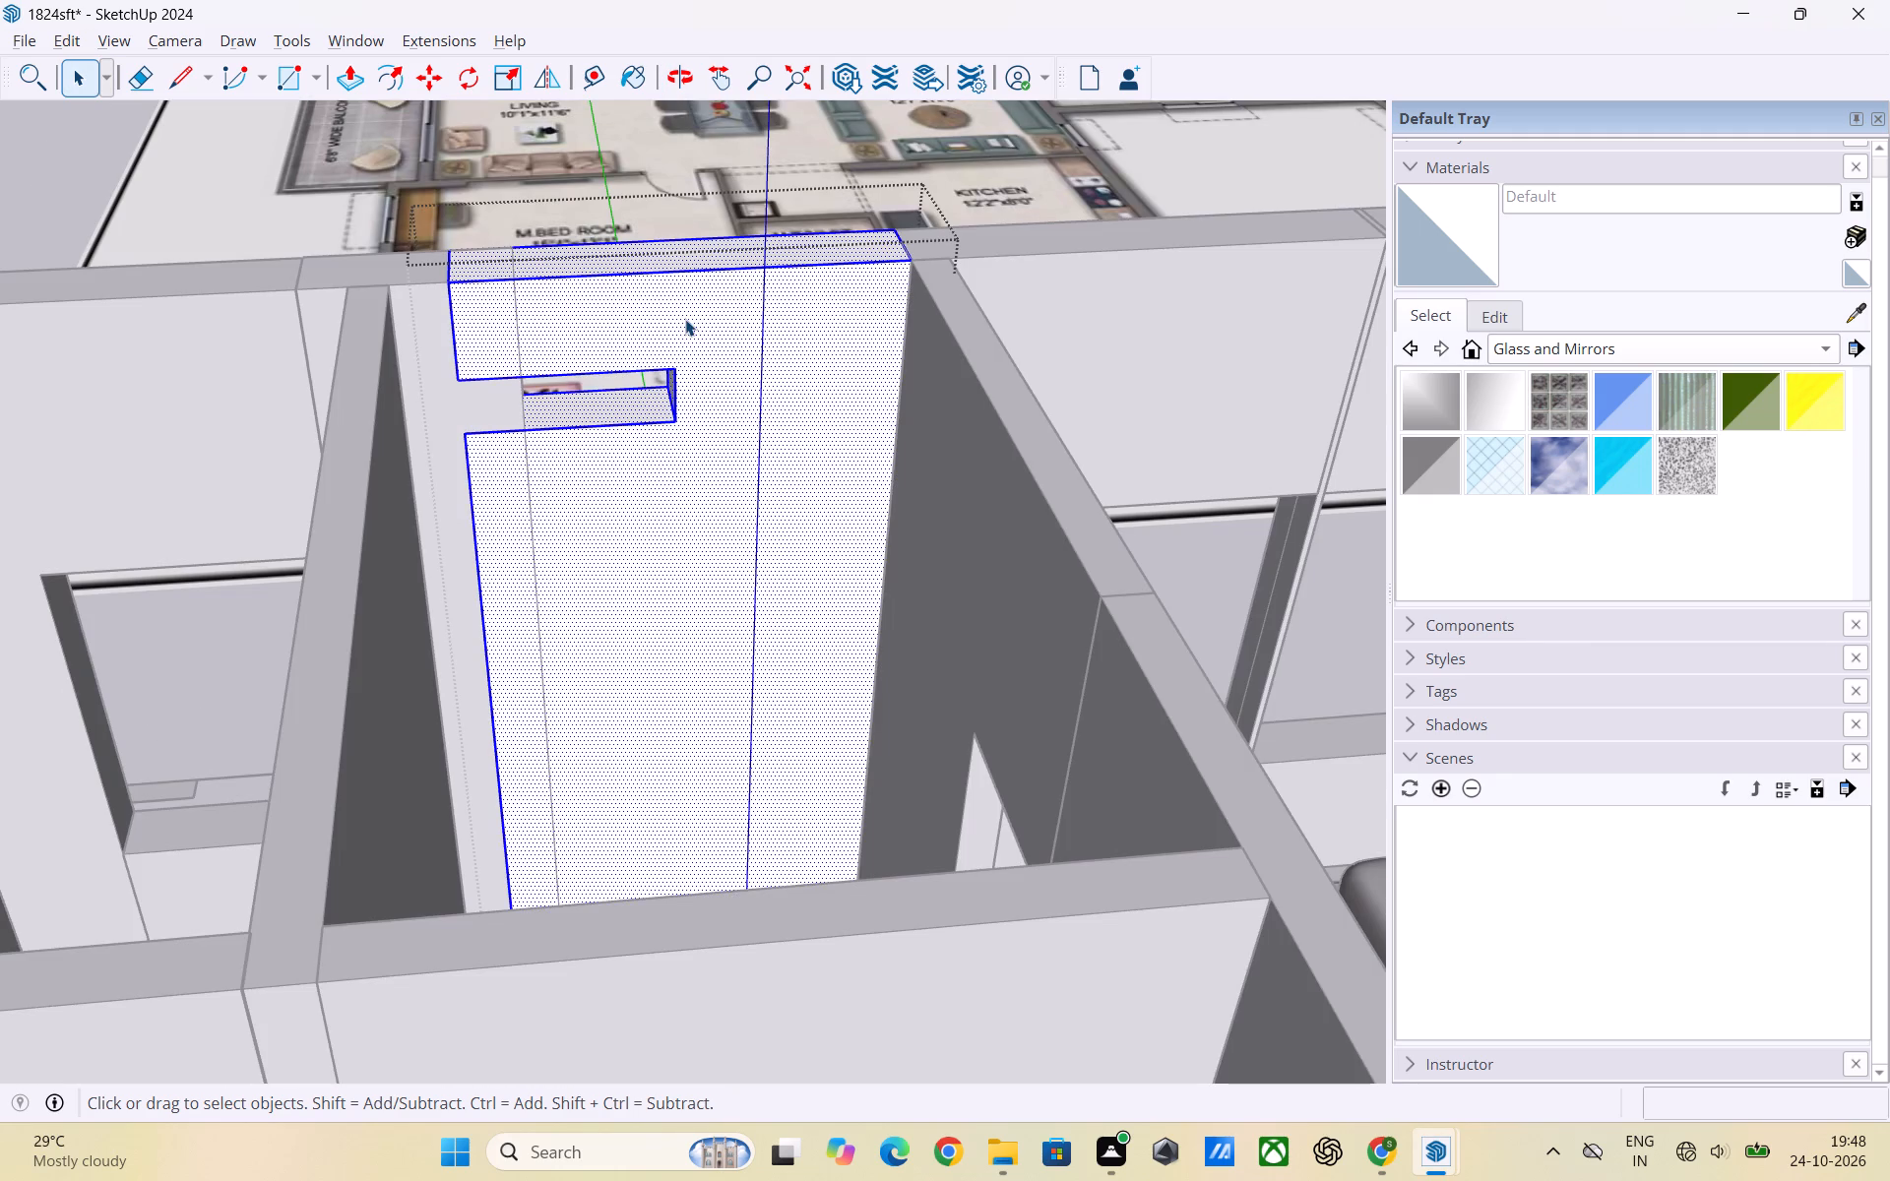
pyautogui.press('Delete')
pyautogui.scroll(-4, 660, 533)
pyautogui.moveTo(662, 554); pyautogui.dragTo(663, 772, button='middle')
pyautogui.scroll(-1, 668, 612)
pyautogui.click(104, 208)
# Delete the outer of the two short parallel lines on the toilet floor where the wall segment stood.
pyautogui.scroll(2, 760, 551)
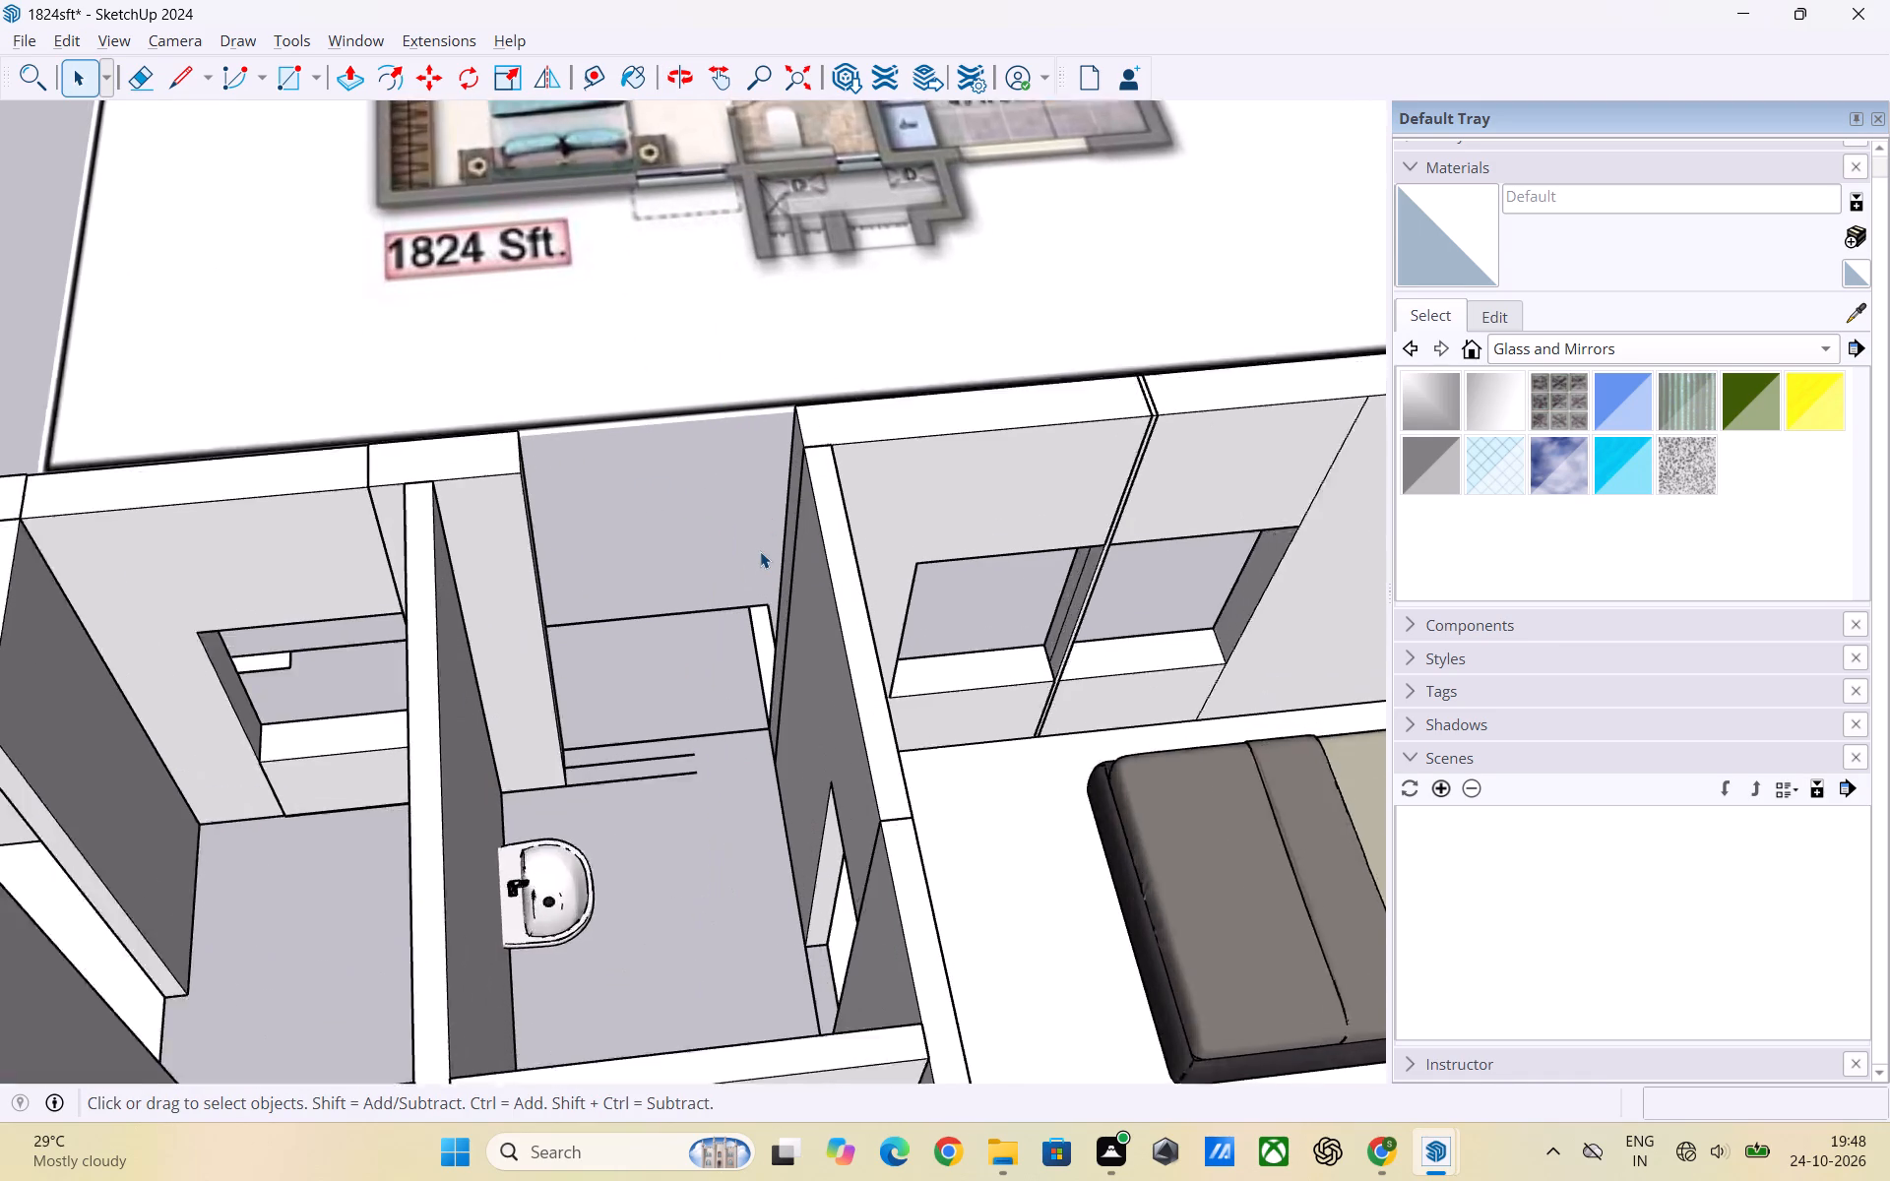
pyautogui.scroll(1, 760, 551)
pyautogui.scroll(-3, 761, 559)
pyautogui.scroll(3, 703, 758)
pyautogui.moveTo(700, 762); pyautogui.dragTo(711, 864, button='middle')
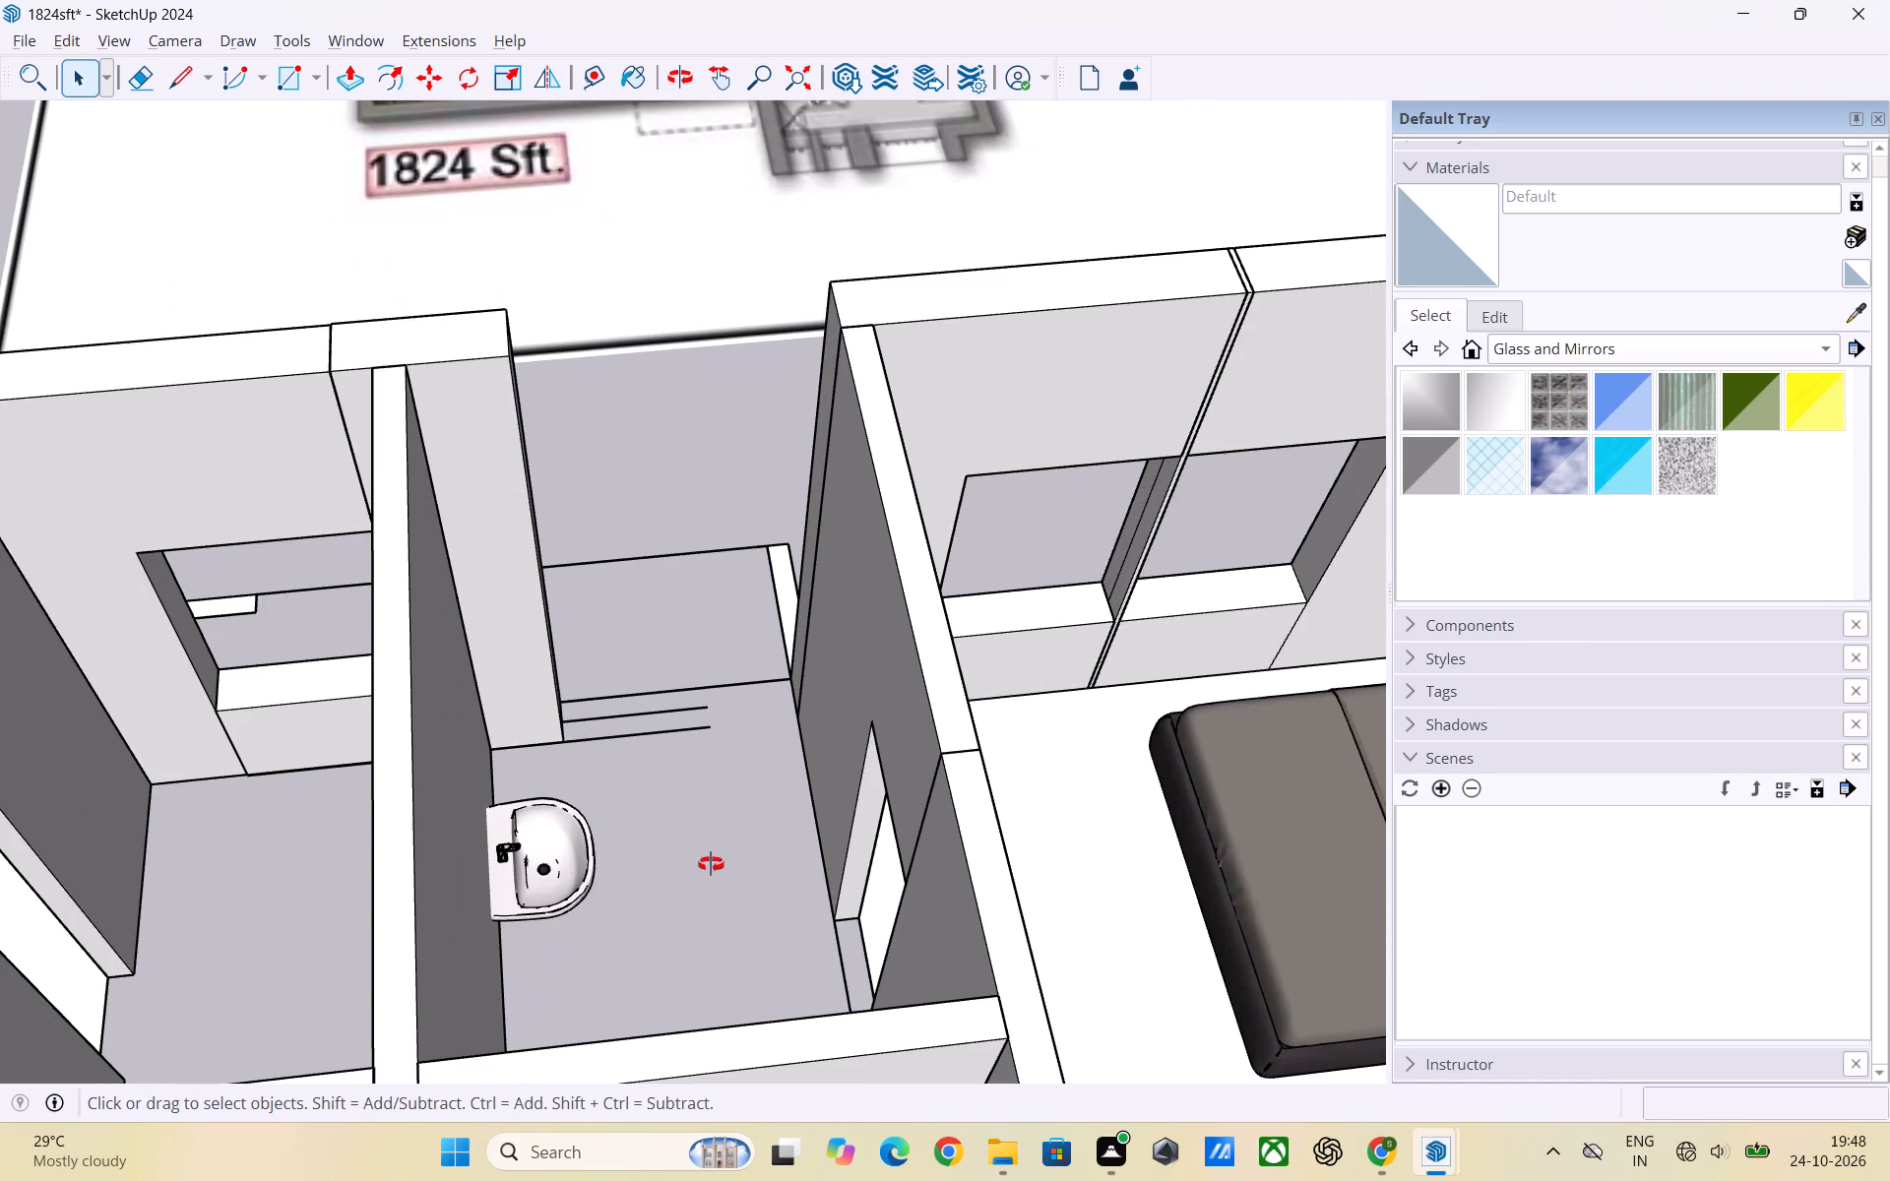
pyautogui.moveTo(711, 864); pyautogui.dragTo(706, 872, button='middle')
pyautogui.scroll(2, 699, 724)
pyautogui.moveTo(699, 722); pyautogui.dragTo(641, 773, button='middle')
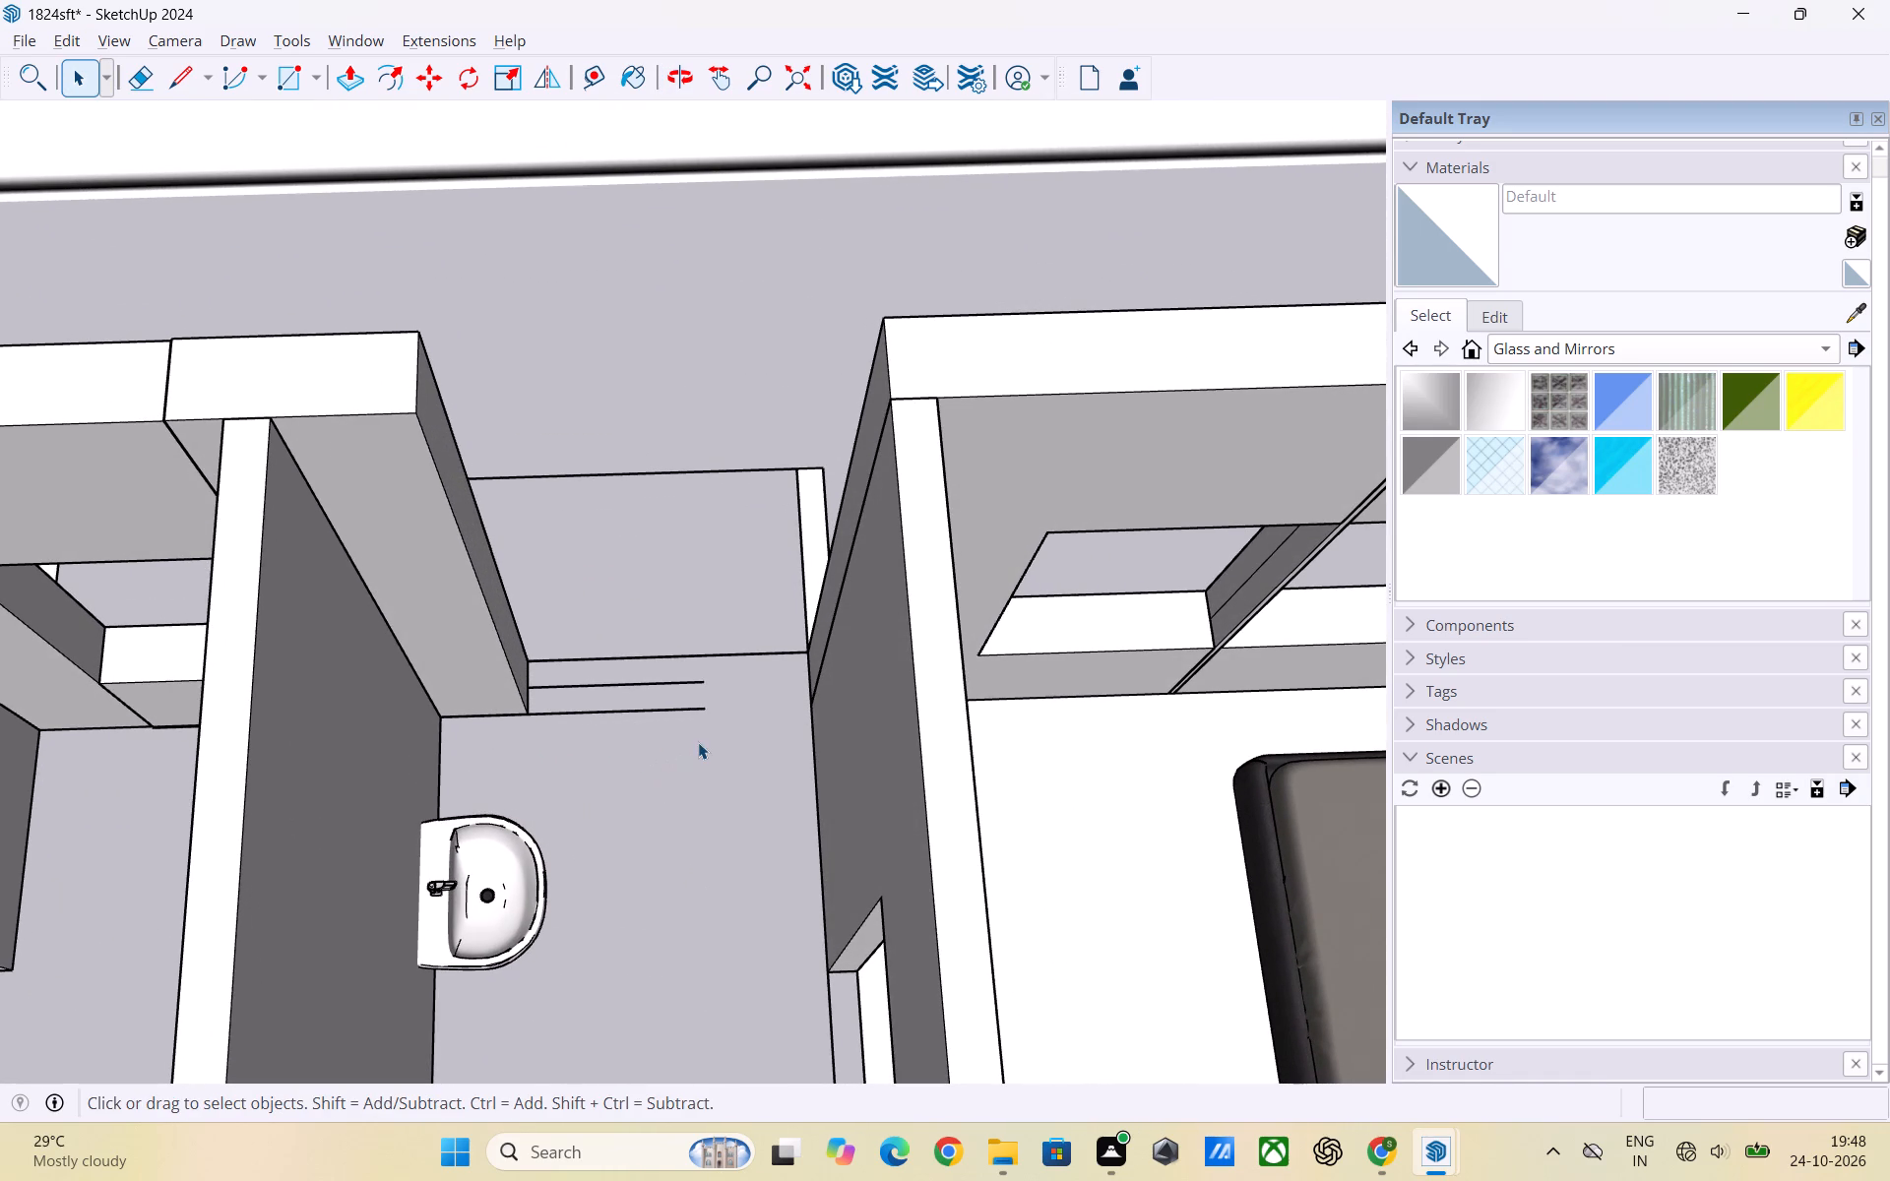
pyautogui.moveTo(703, 729); pyautogui.dragTo(644, 660)
pyautogui.click(679, 710)
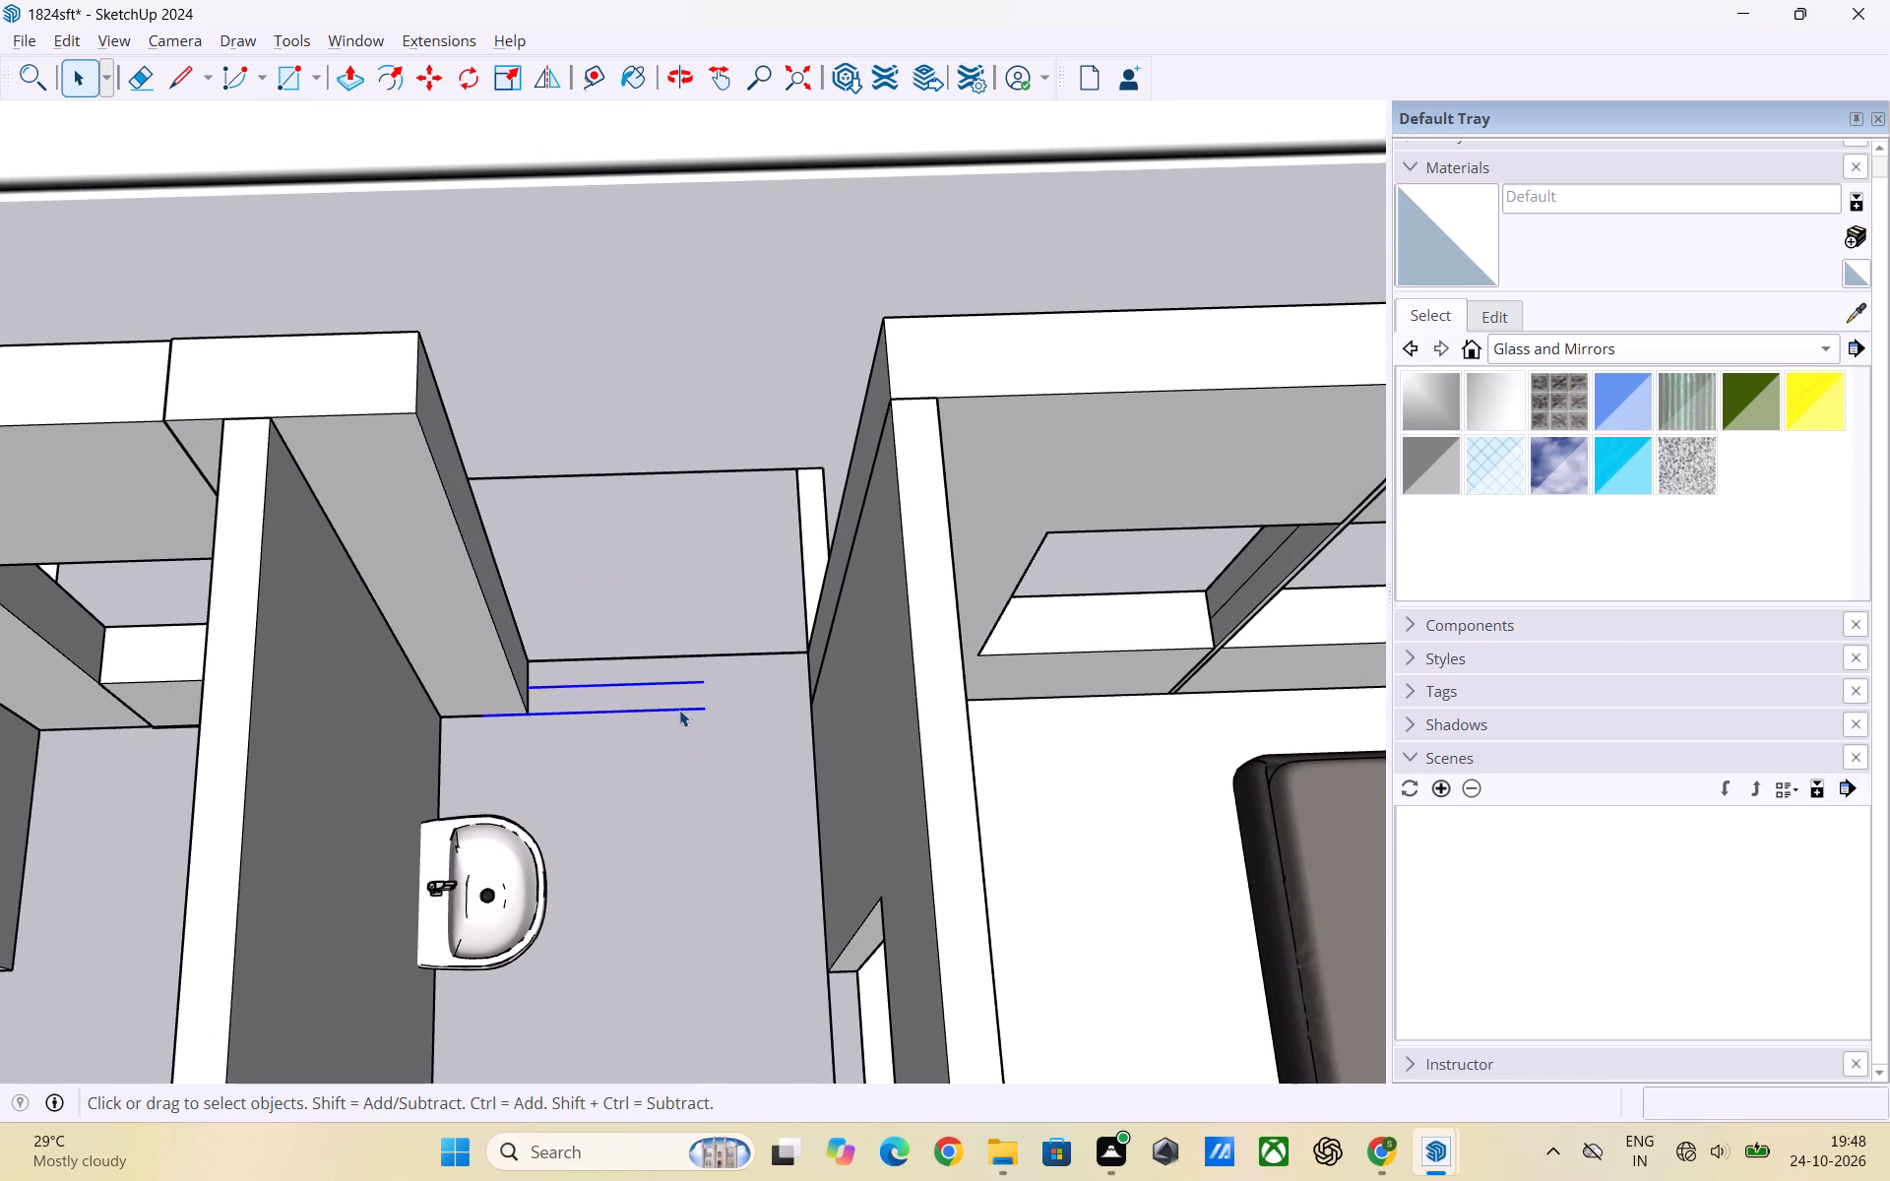
pyautogui.scroll(-3, 744, 642)
pyautogui.click(735, 748)
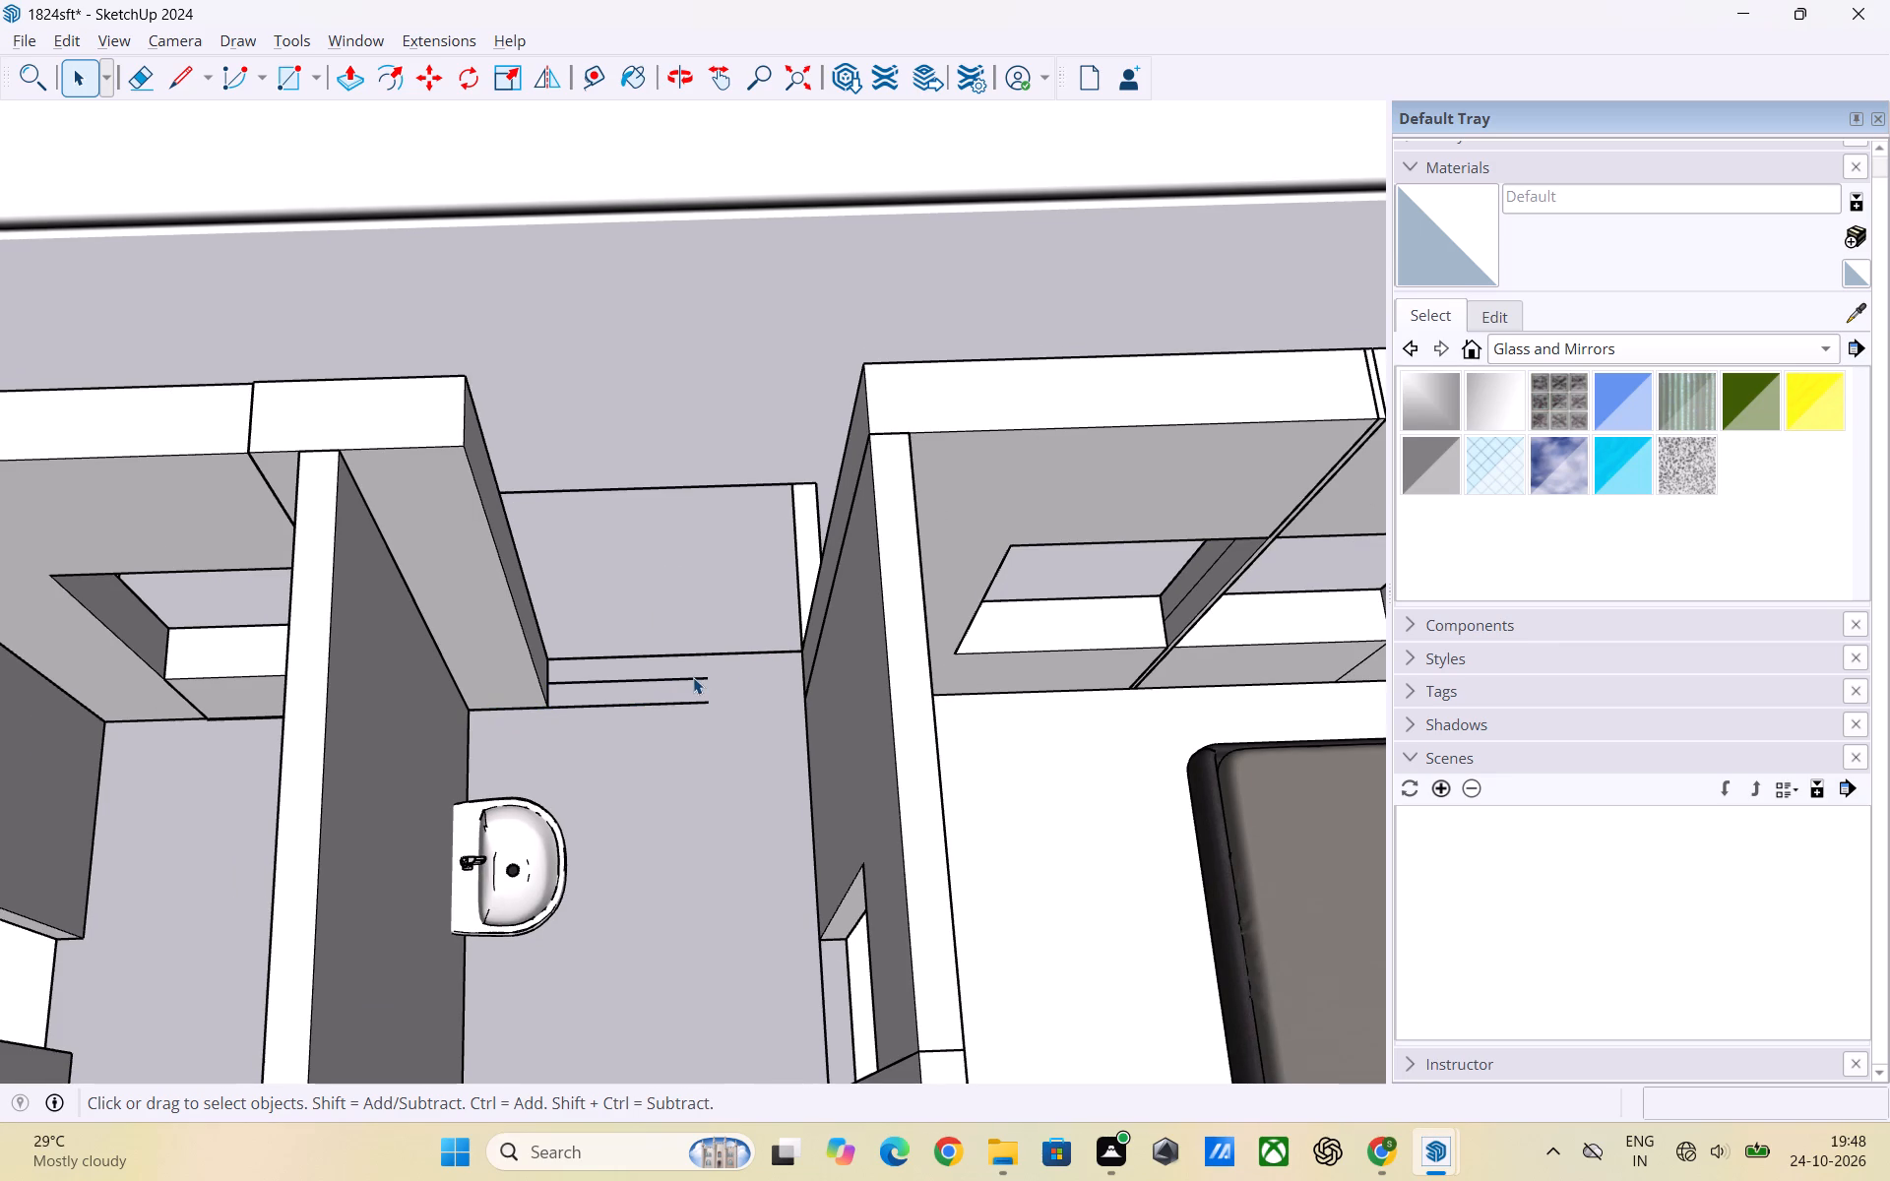
pyautogui.click(692, 677)
pyautogui.press('Delete')
pyautogui.scroll(-2, 731, 686)
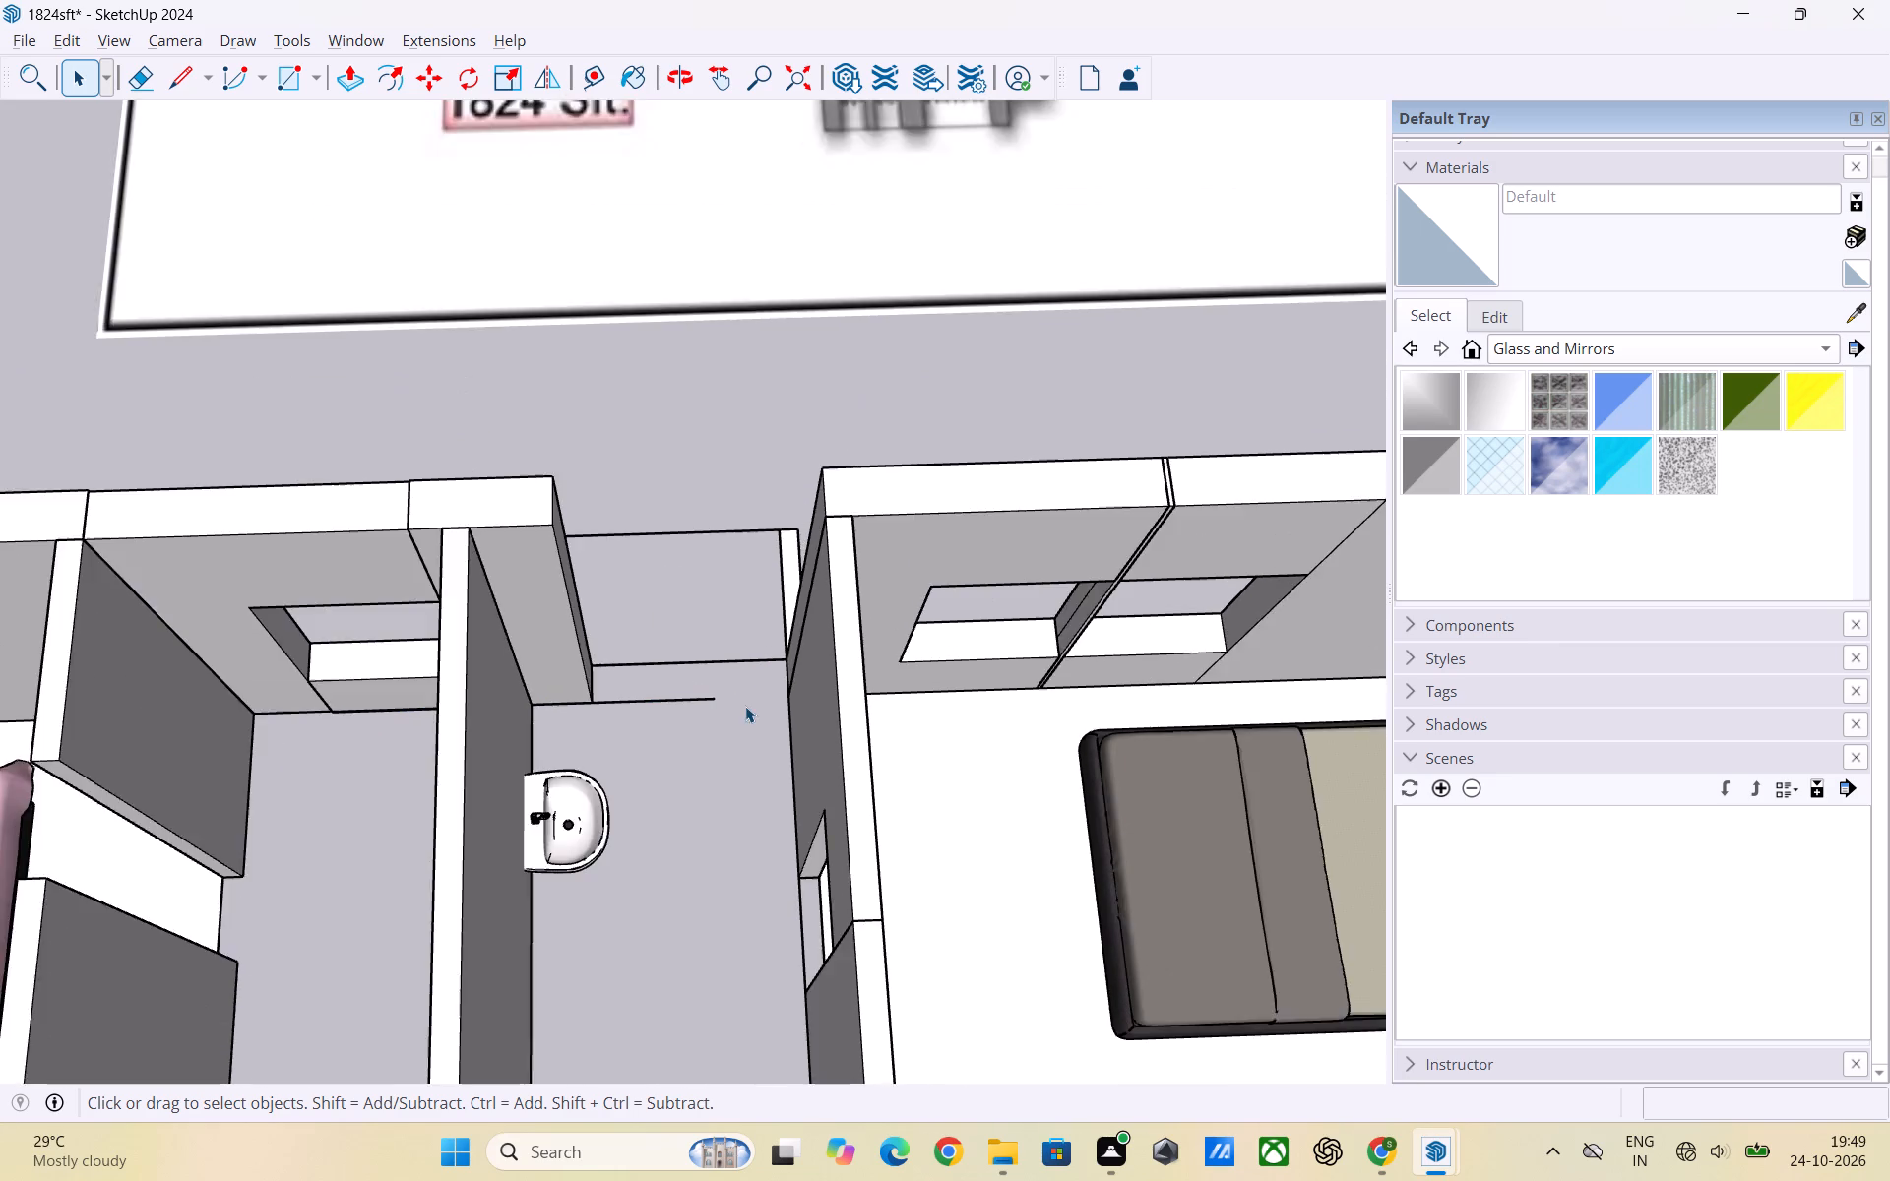
# Save the 1824sft model.
pyautogui.scroll(-7, 745, 706)
pyautogui.hotkey('ctrl', 's')
pyautogui.hotkey('ctrl', 's')
pyautogui.hotkey('ctrl', 's')
pyautogui.hotkey('ctrl', 's')
pyautogui.hotkey('ctrl', 's')
pyautogui.hotkey('ctrl', 's')
pyautogui.hotkey('ctrl', 's')
pyautogui.hotkey('ctrl', 's')
pyautogui.hotkey('ctrl', 's')
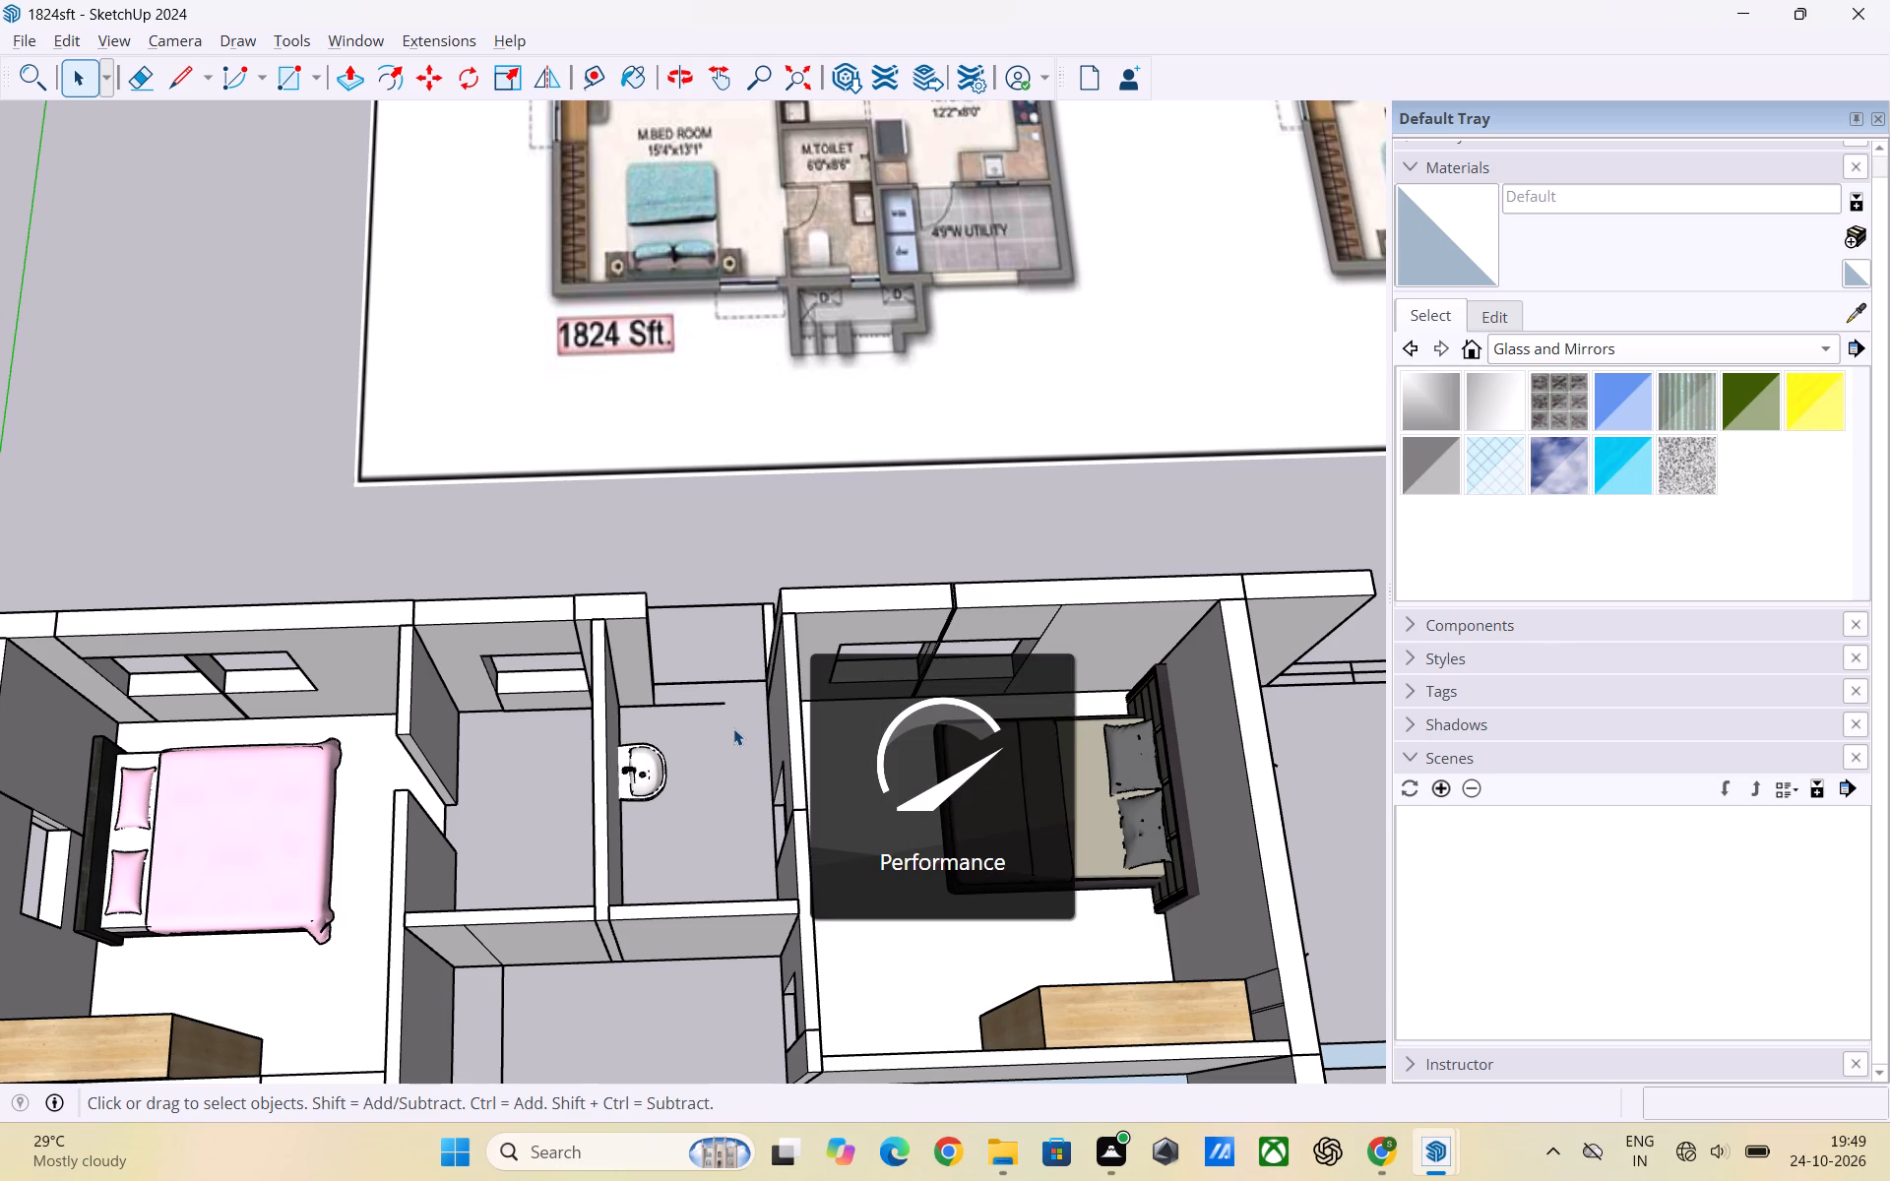
# Examine the apartment layout around the two toilets and the open outer end of the washbasin toilet.
pyautogui.scroll(-2, 857, 591)
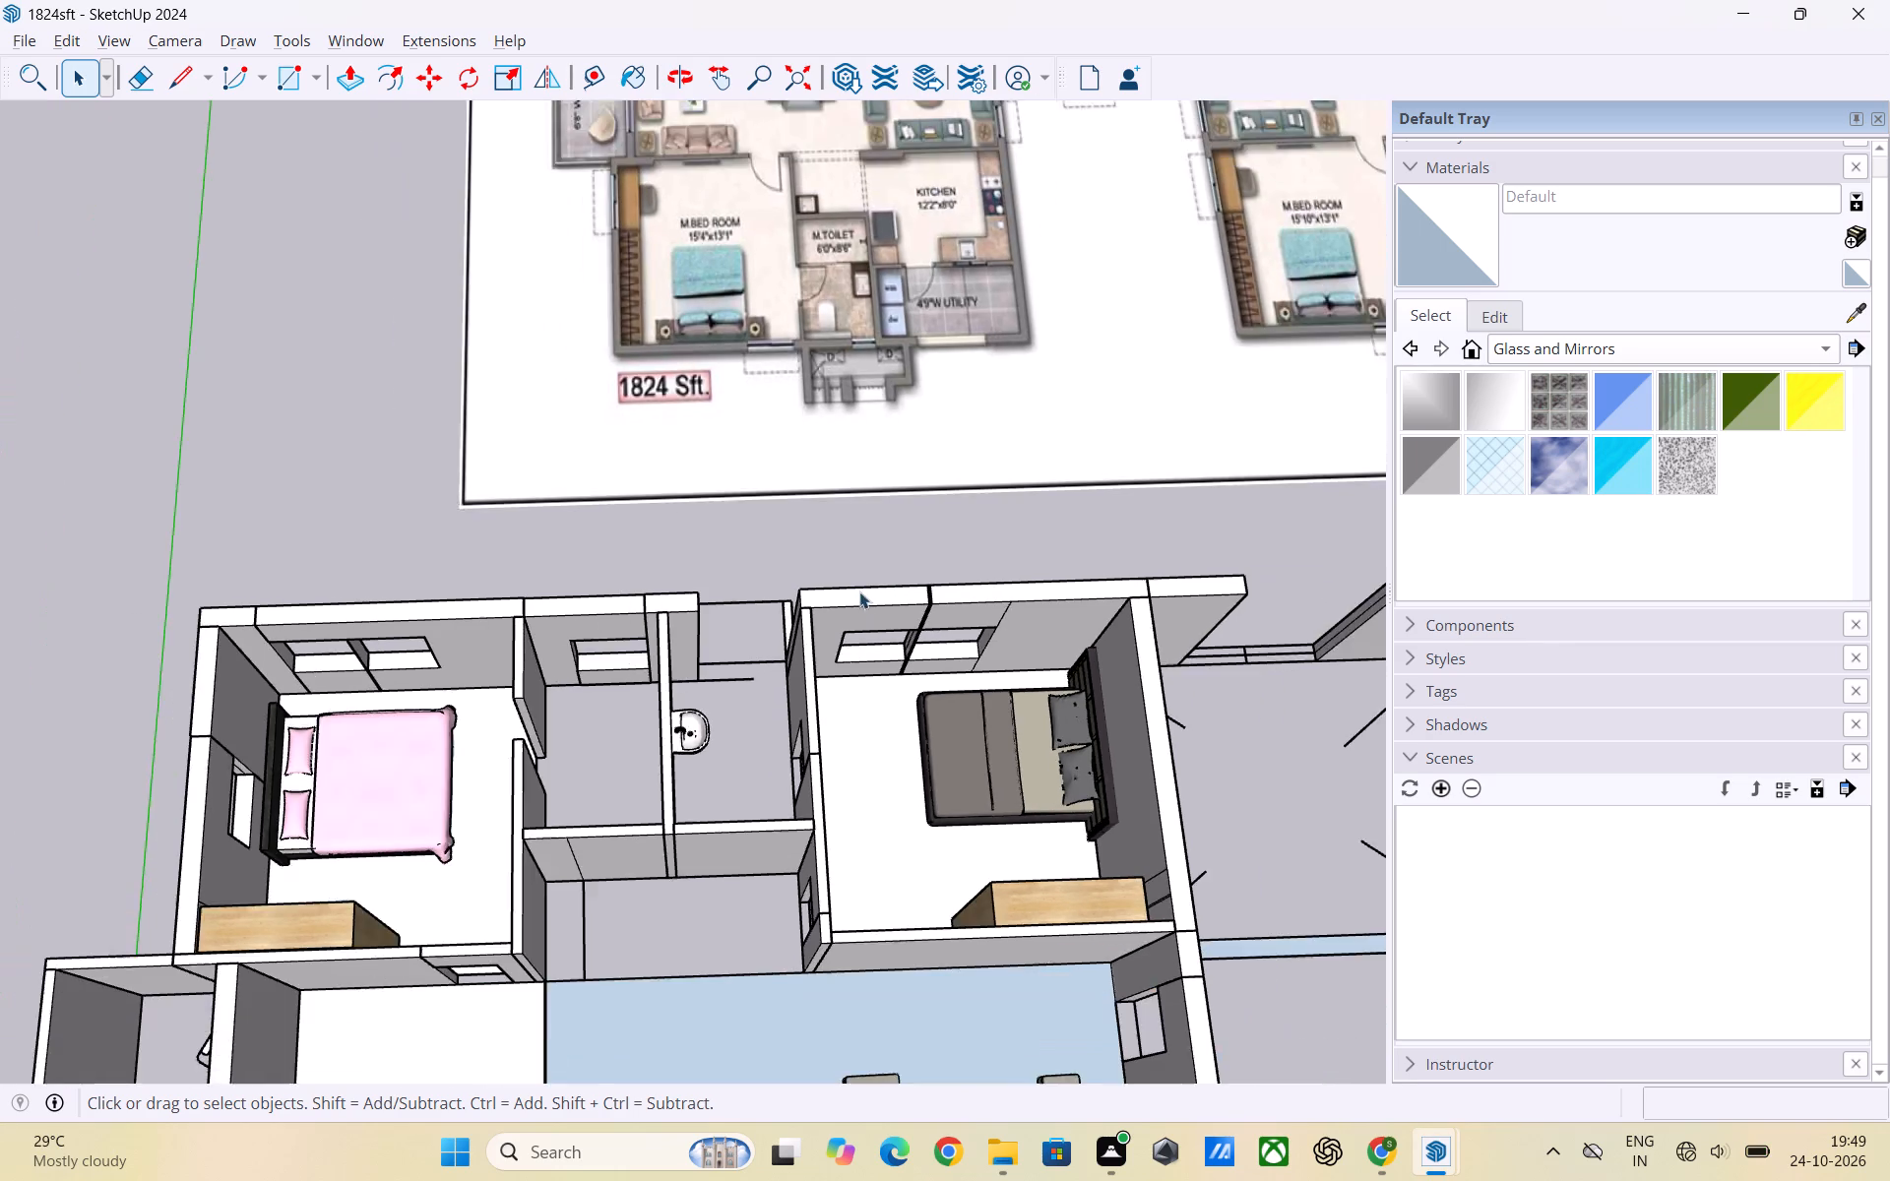
pyautogui.scroll(-6, 859, 591)
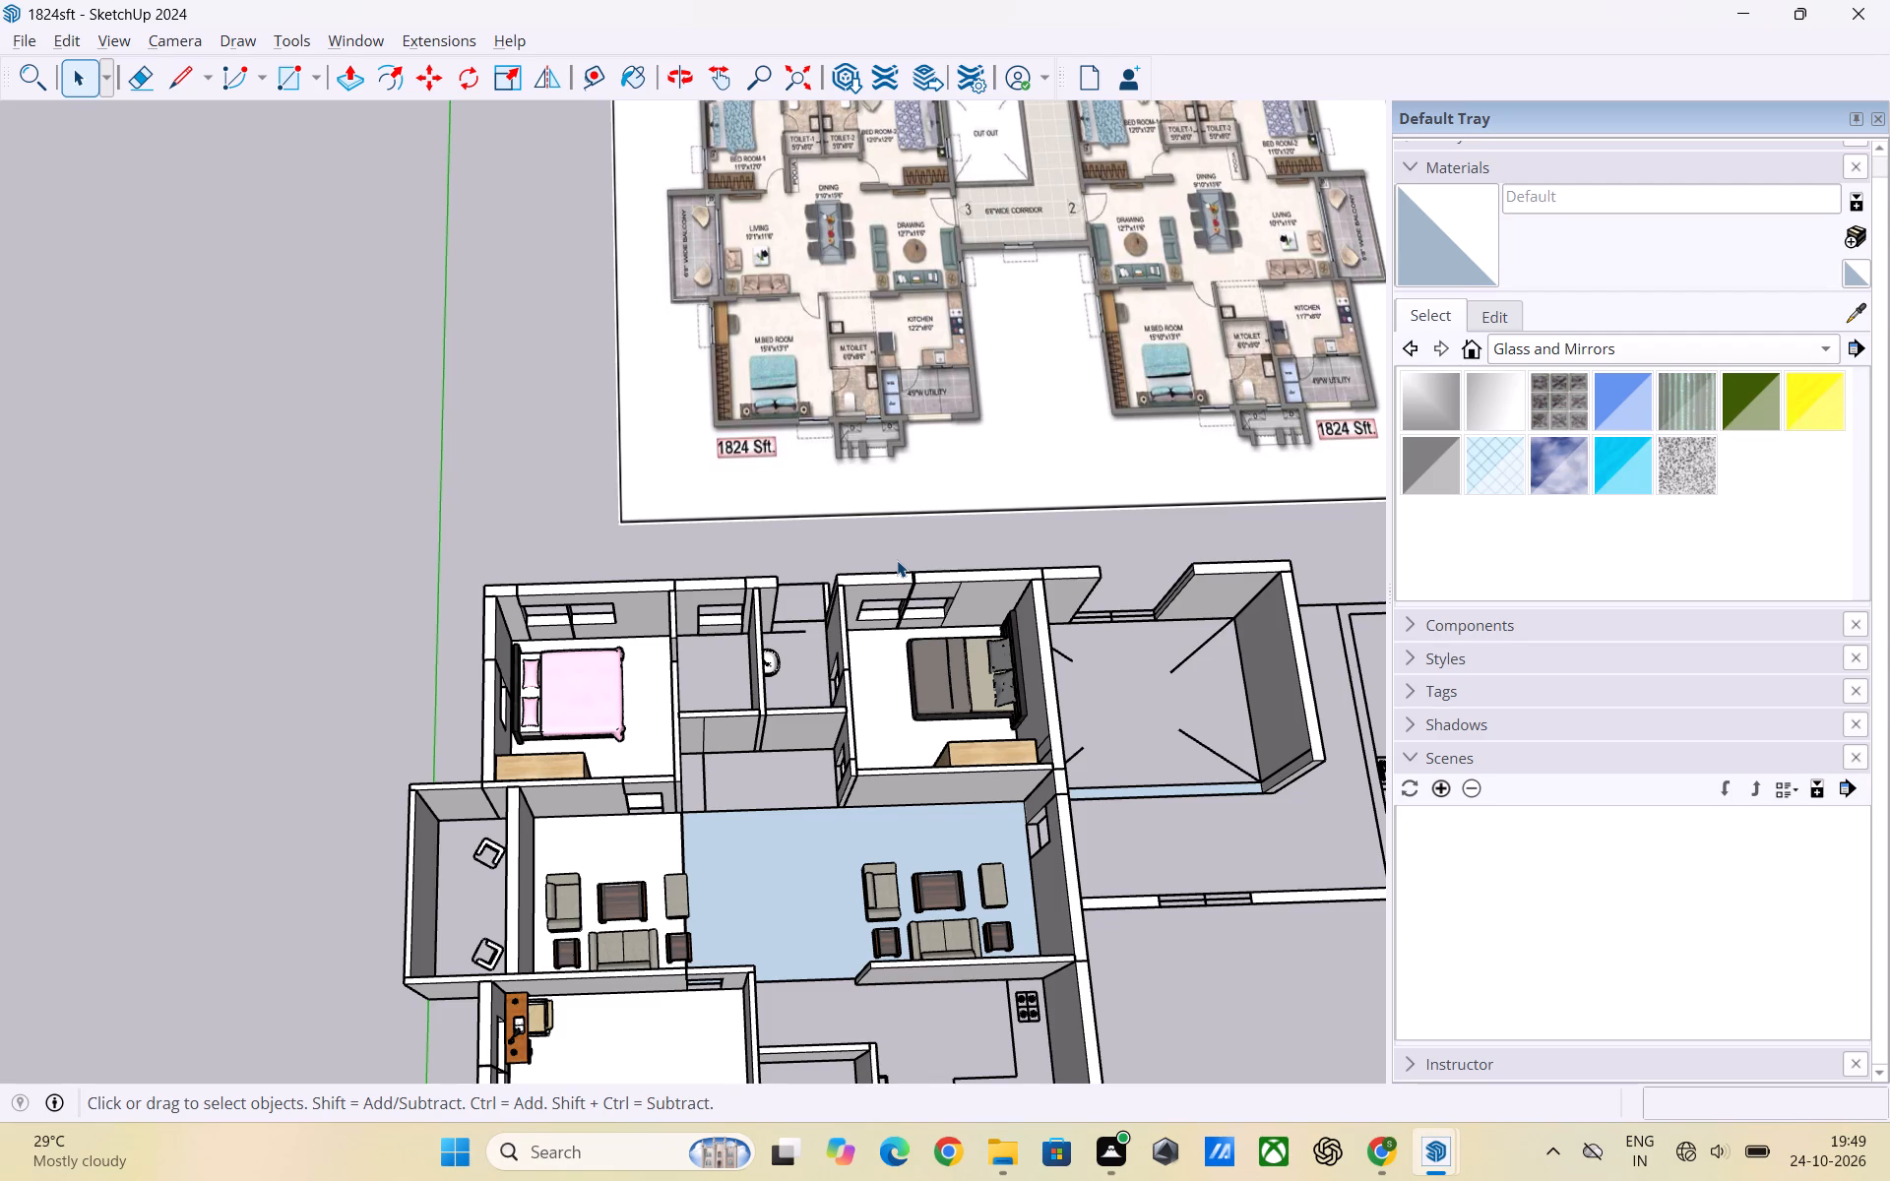
pyautogui.scroll(-2, 892, 495)
pyautogui.scroll(-2, 898, 574)
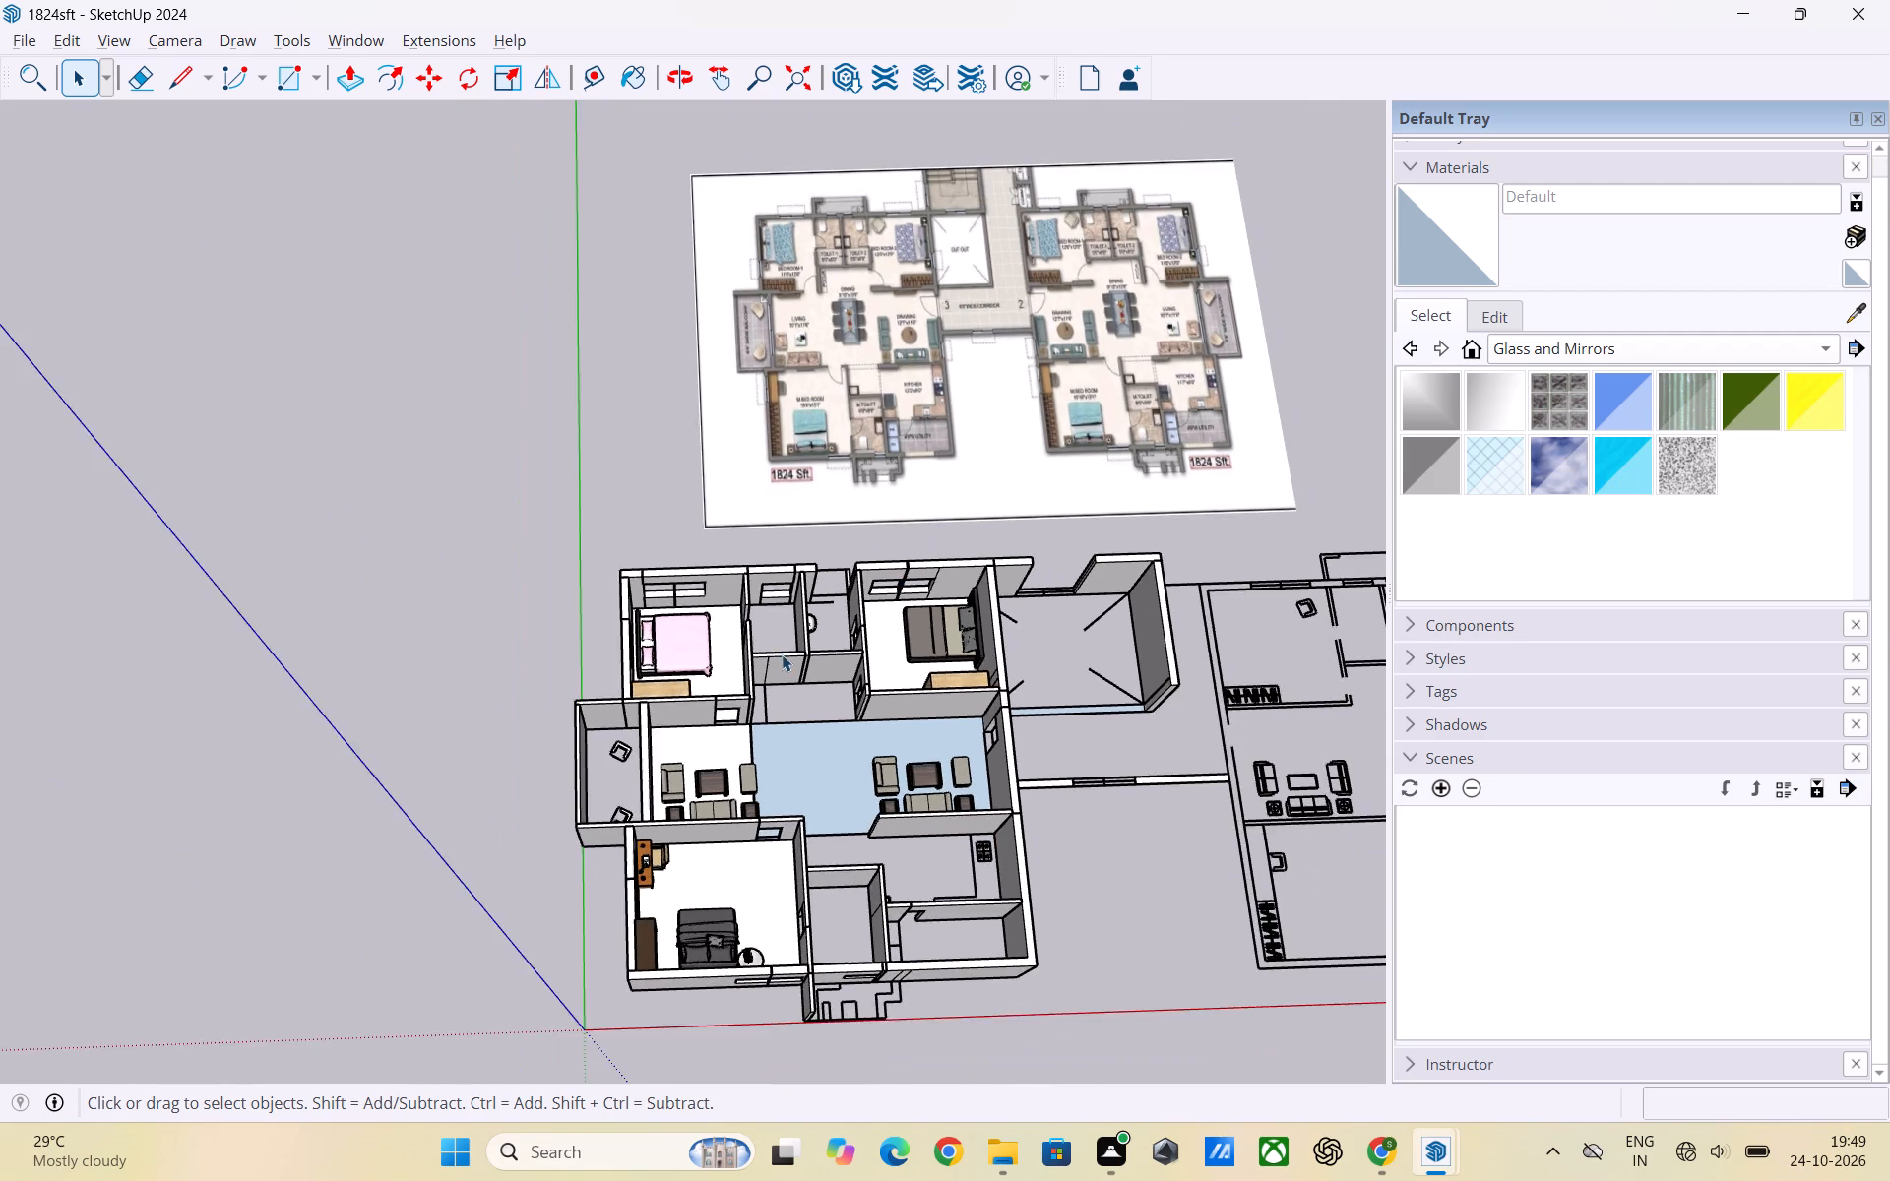
pyautogui.scroll(-4, 782, 654)
pyautogui.moveTo(803, 697); pyautogui.dragTo(811, 851, button='middle')
pyautogui.scroll(9, 781, 642)
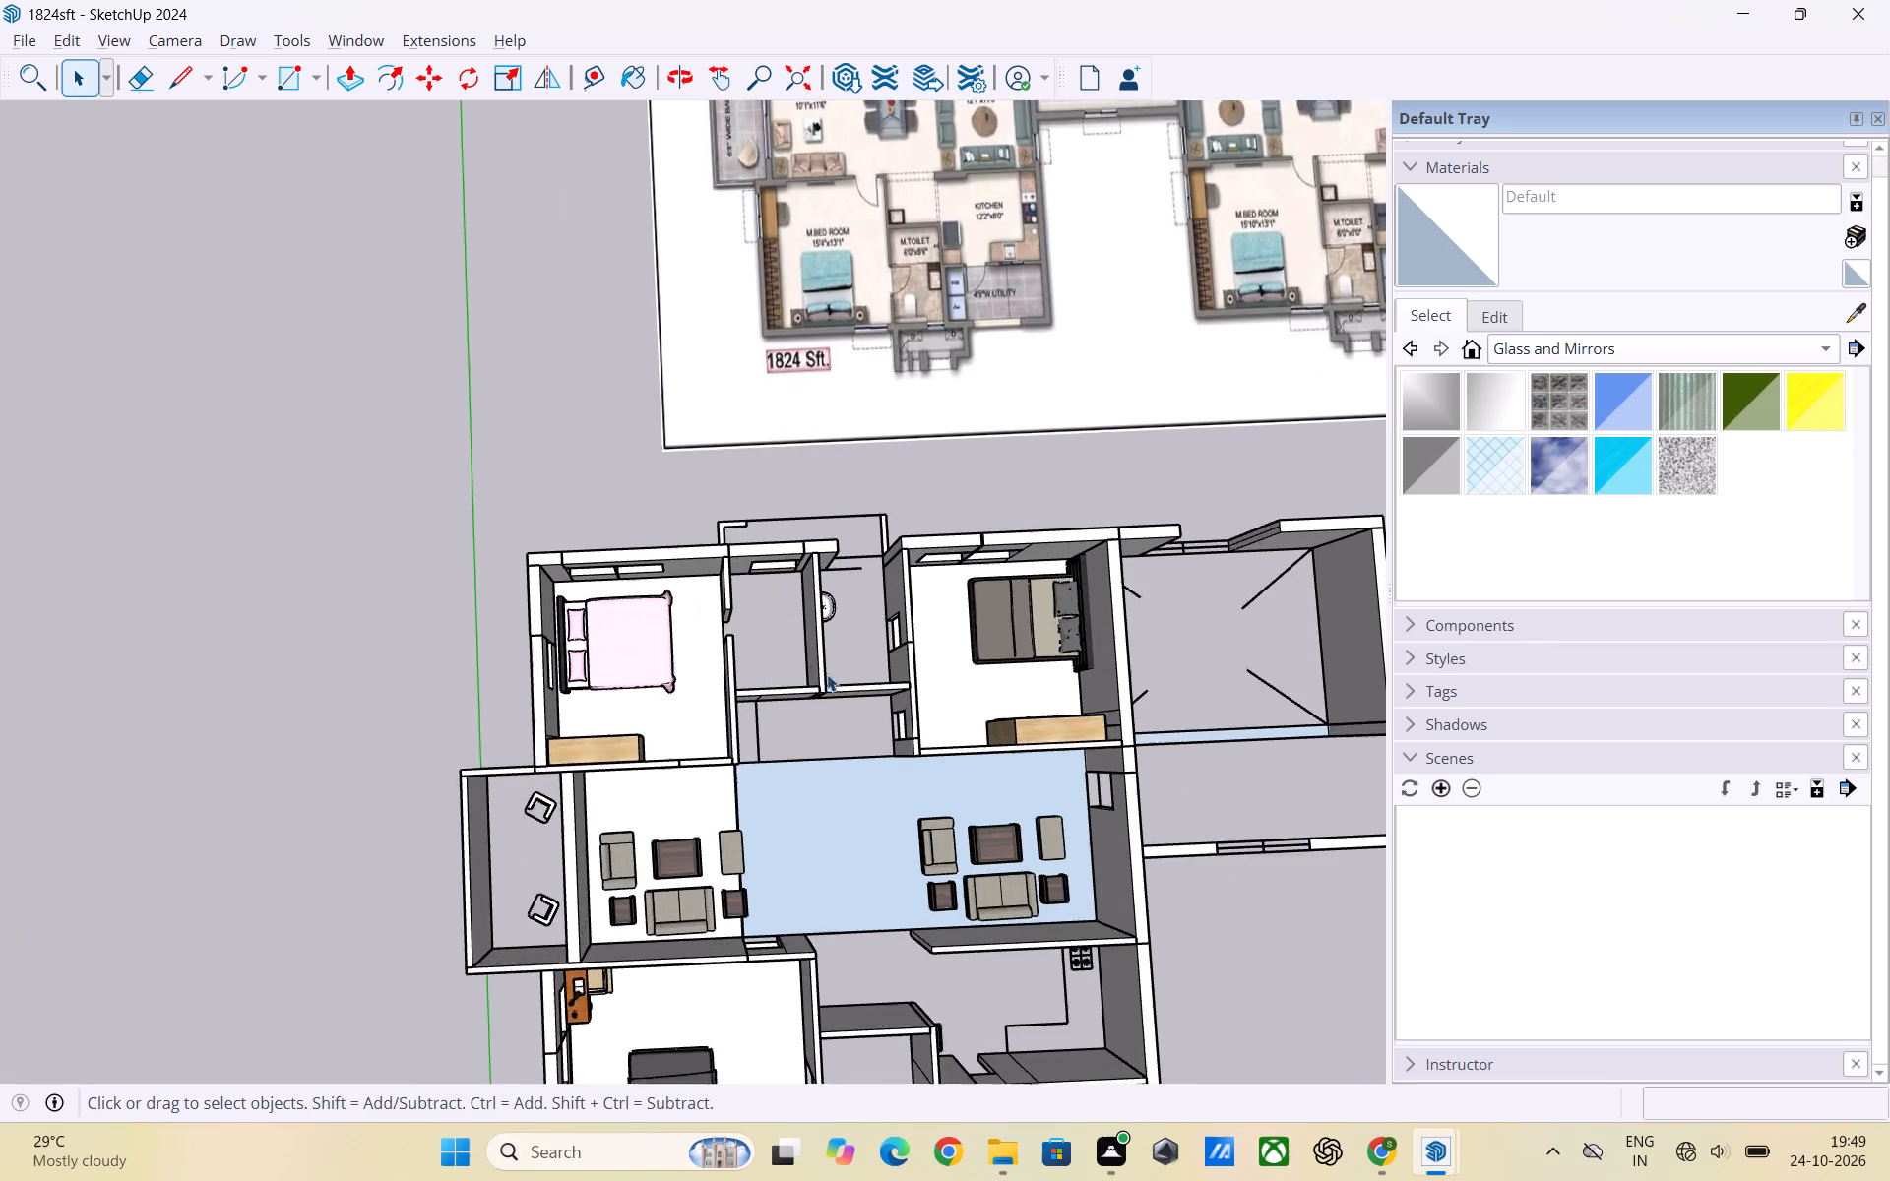
pyautogui.moveTo(823, 673); pyautogui.dragTo(697, 622, button='middle')
pyautogui.scroll(3, 808, 645)
pyautogui.moveTo(833, 670); pyautogui.dragTo(608, 615, button='middle')
pyautogui.scroll(-1, 705, 587)
pyautogui.scroll(4, 710, 602)
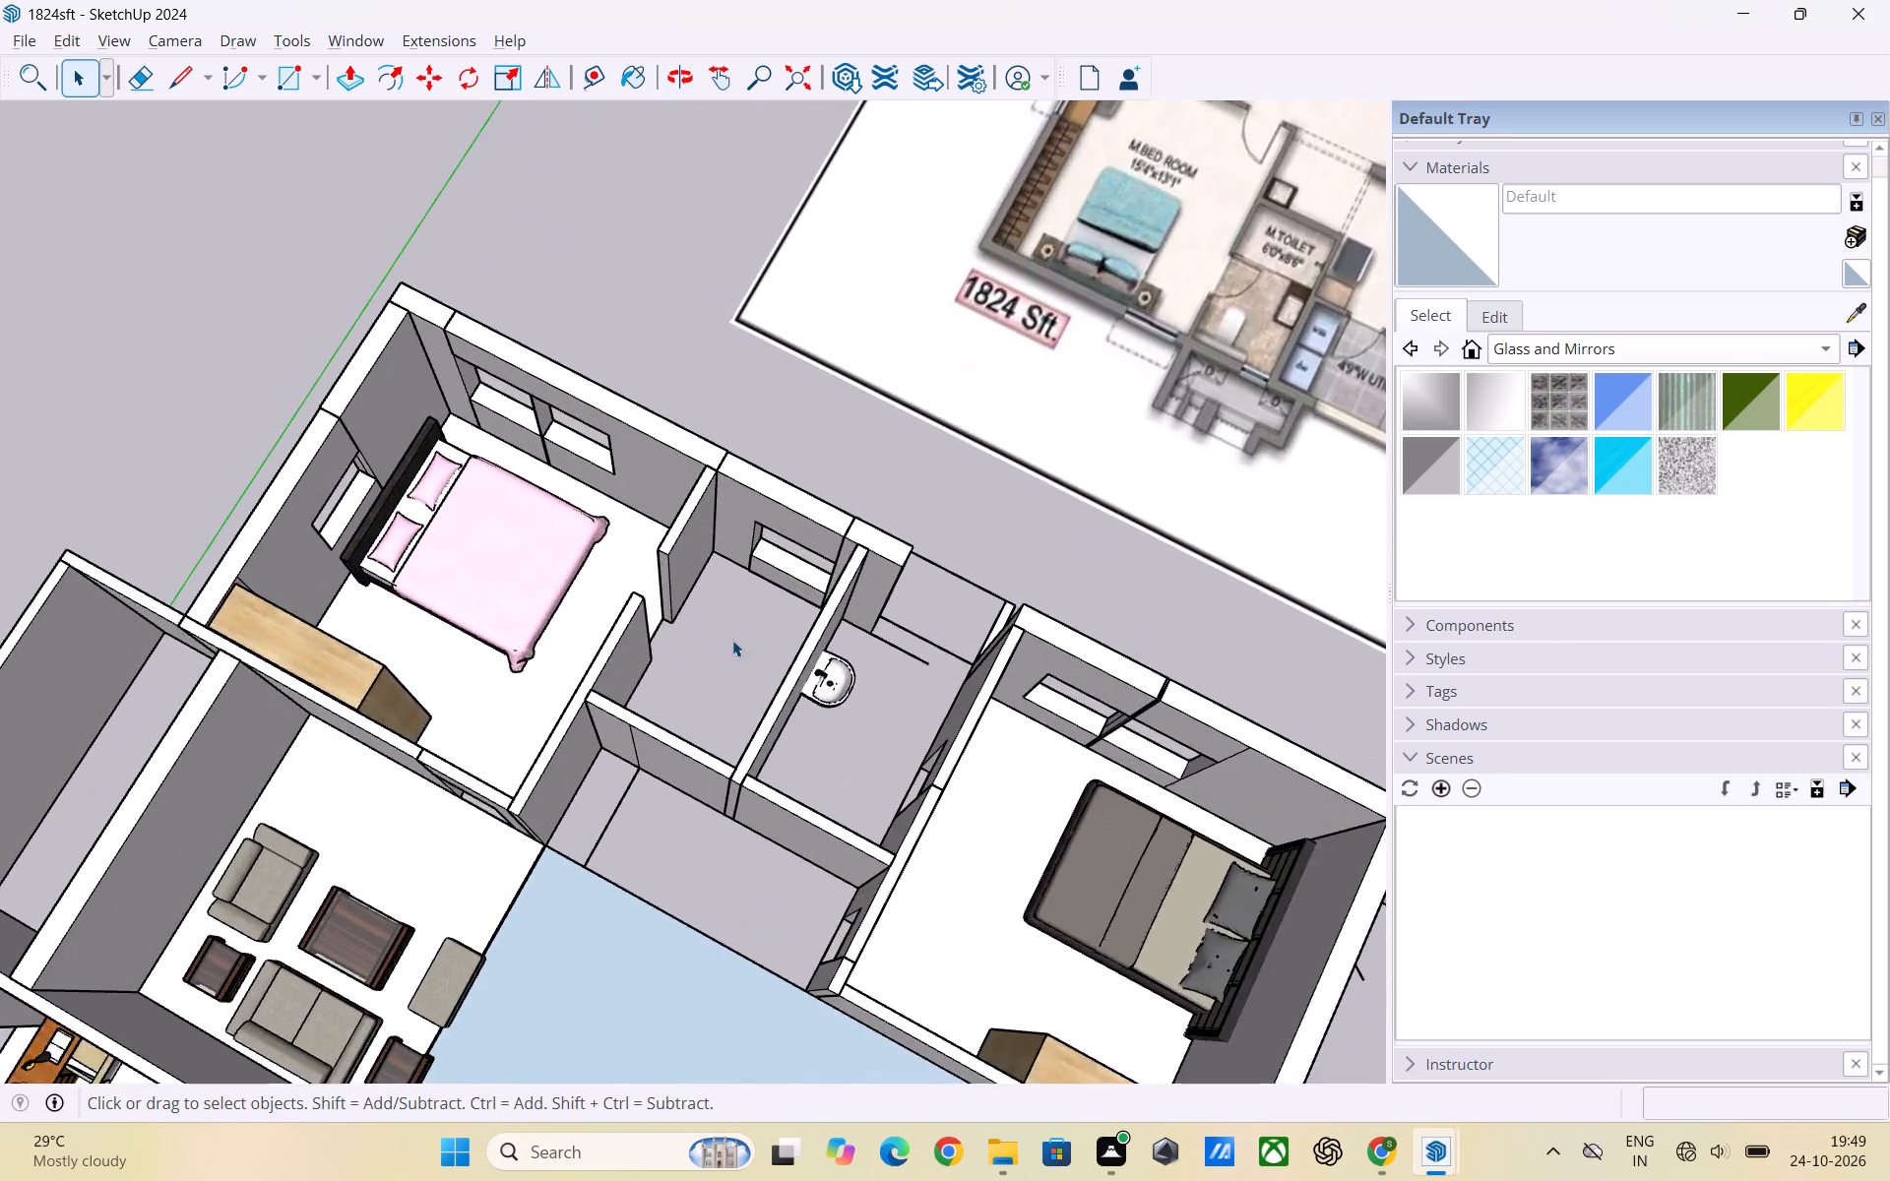
pyautogui.scroll(2, 732, 640)
pyautogui.moveTo(592, 674); pyautogui.dragTo(930, 624, button='middle')
pyautogui.scroll(6, 931, 628)
pyautogui.moveTo(953, 651); pyautogui.dragTo(679, 589, button='middle')
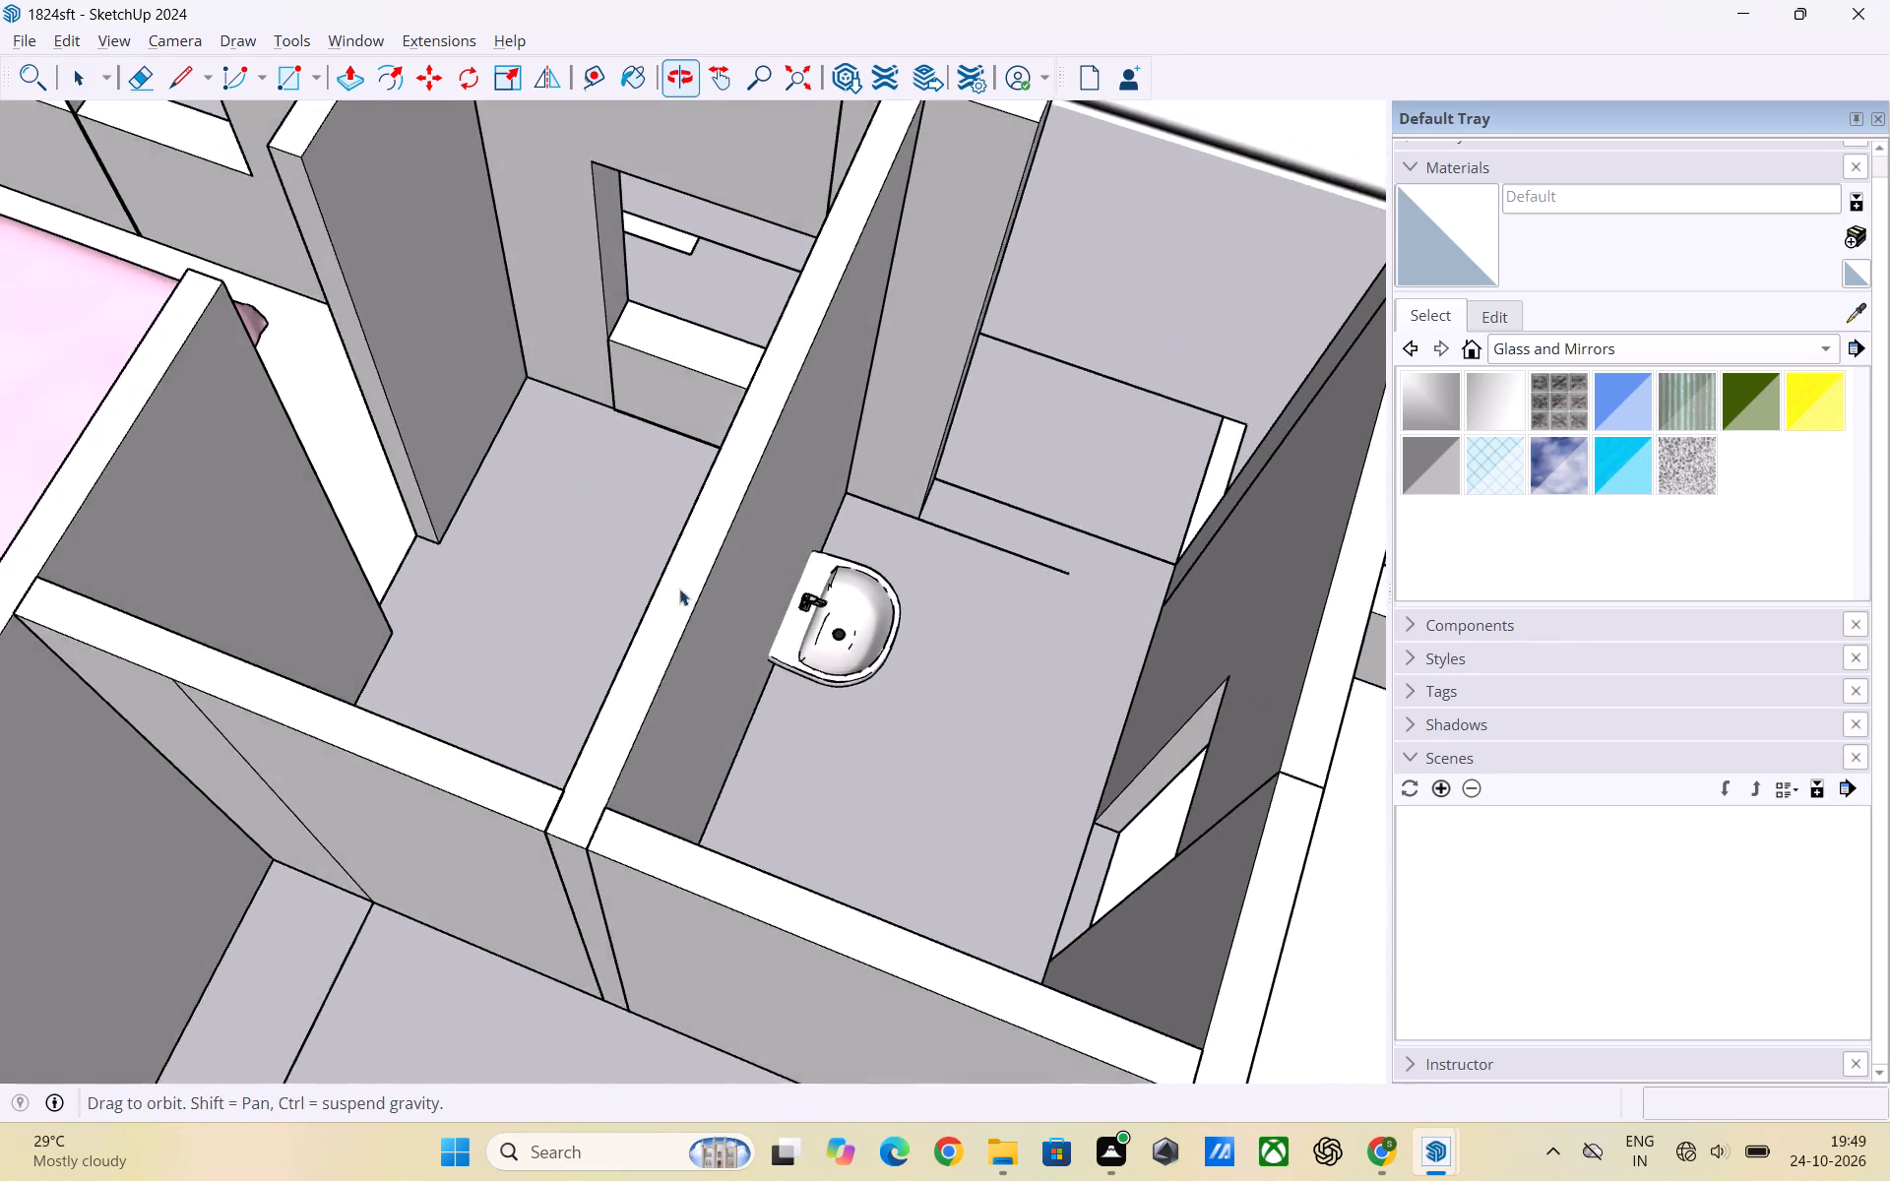
pyautogui.moveTo(679, 589); pyautogui.dragTo(686, 598, button='middle')
pyautogui.scroll(-4, 855, 587)
# Examine the window opening of the toilet beside the pink-bed bedroom and the partition walls around both toilets.
pyautogui.moveTo(591, 591); pyautogui.dragTo(847, 606, button='middle')
pyautogui.scroll(6, 704, 442)
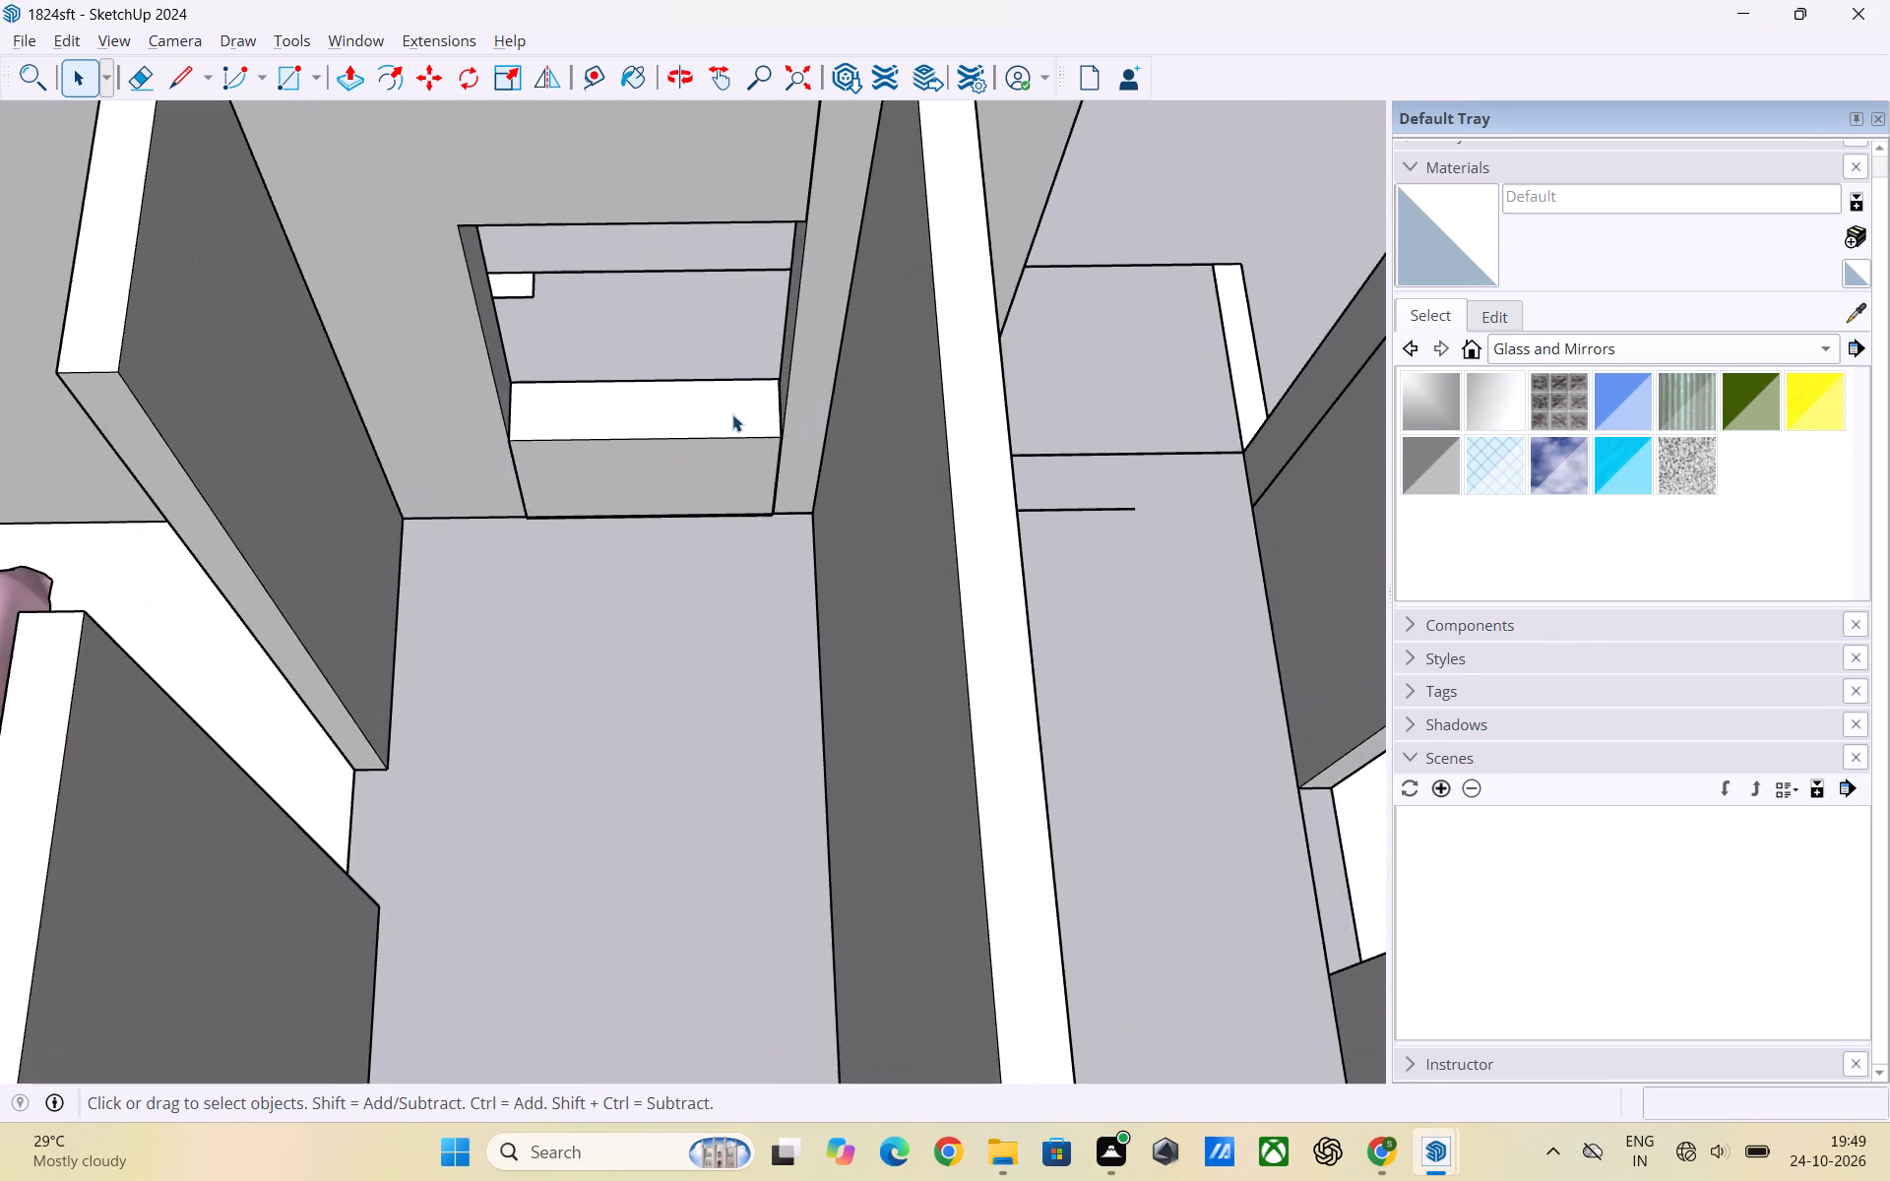
pyautogui.moveTo(733, 414); pyautogui.dragTo(729, 298, button='middle')
pyautogui.scroll(2, 724, 398)
pyautogui.moveTo(685, 483); pyautogui.dragTo(670, 367, button='middle')
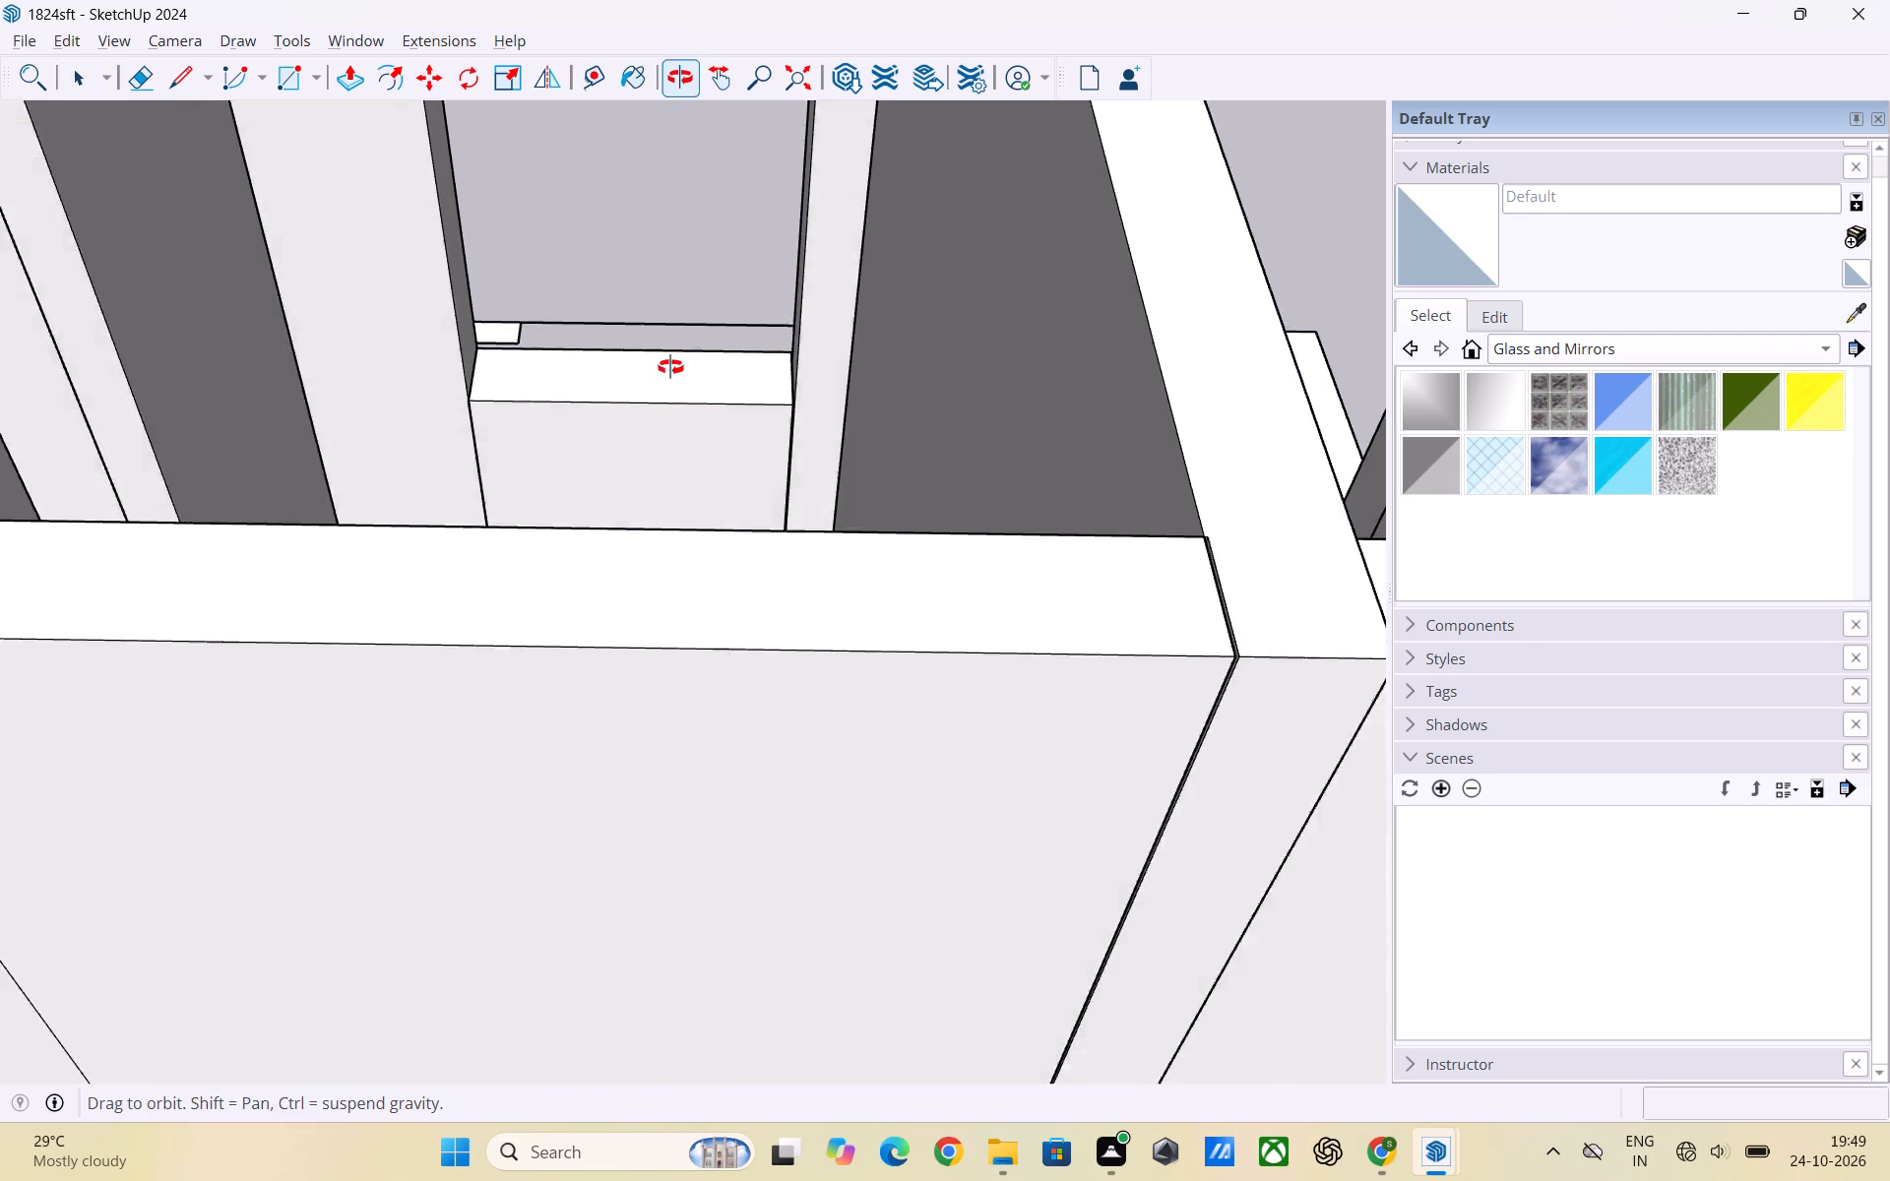
pyautogui.moveTo(670, 367); pyautogui.dragTo(675, 350, button='middle')
pyautogui.moveTo(753, 458); pyautogui.dragTo(767, 674, button='middle')
pyautogui.scroll(-6, 820, 571)
pyautogui.scroll(-4, 710, 245)
pyautogui.scroll(-5, 846, 582)
pyautogui.moveTo(892, 564); pyautogui.dragTo(627, 514, button='middle')
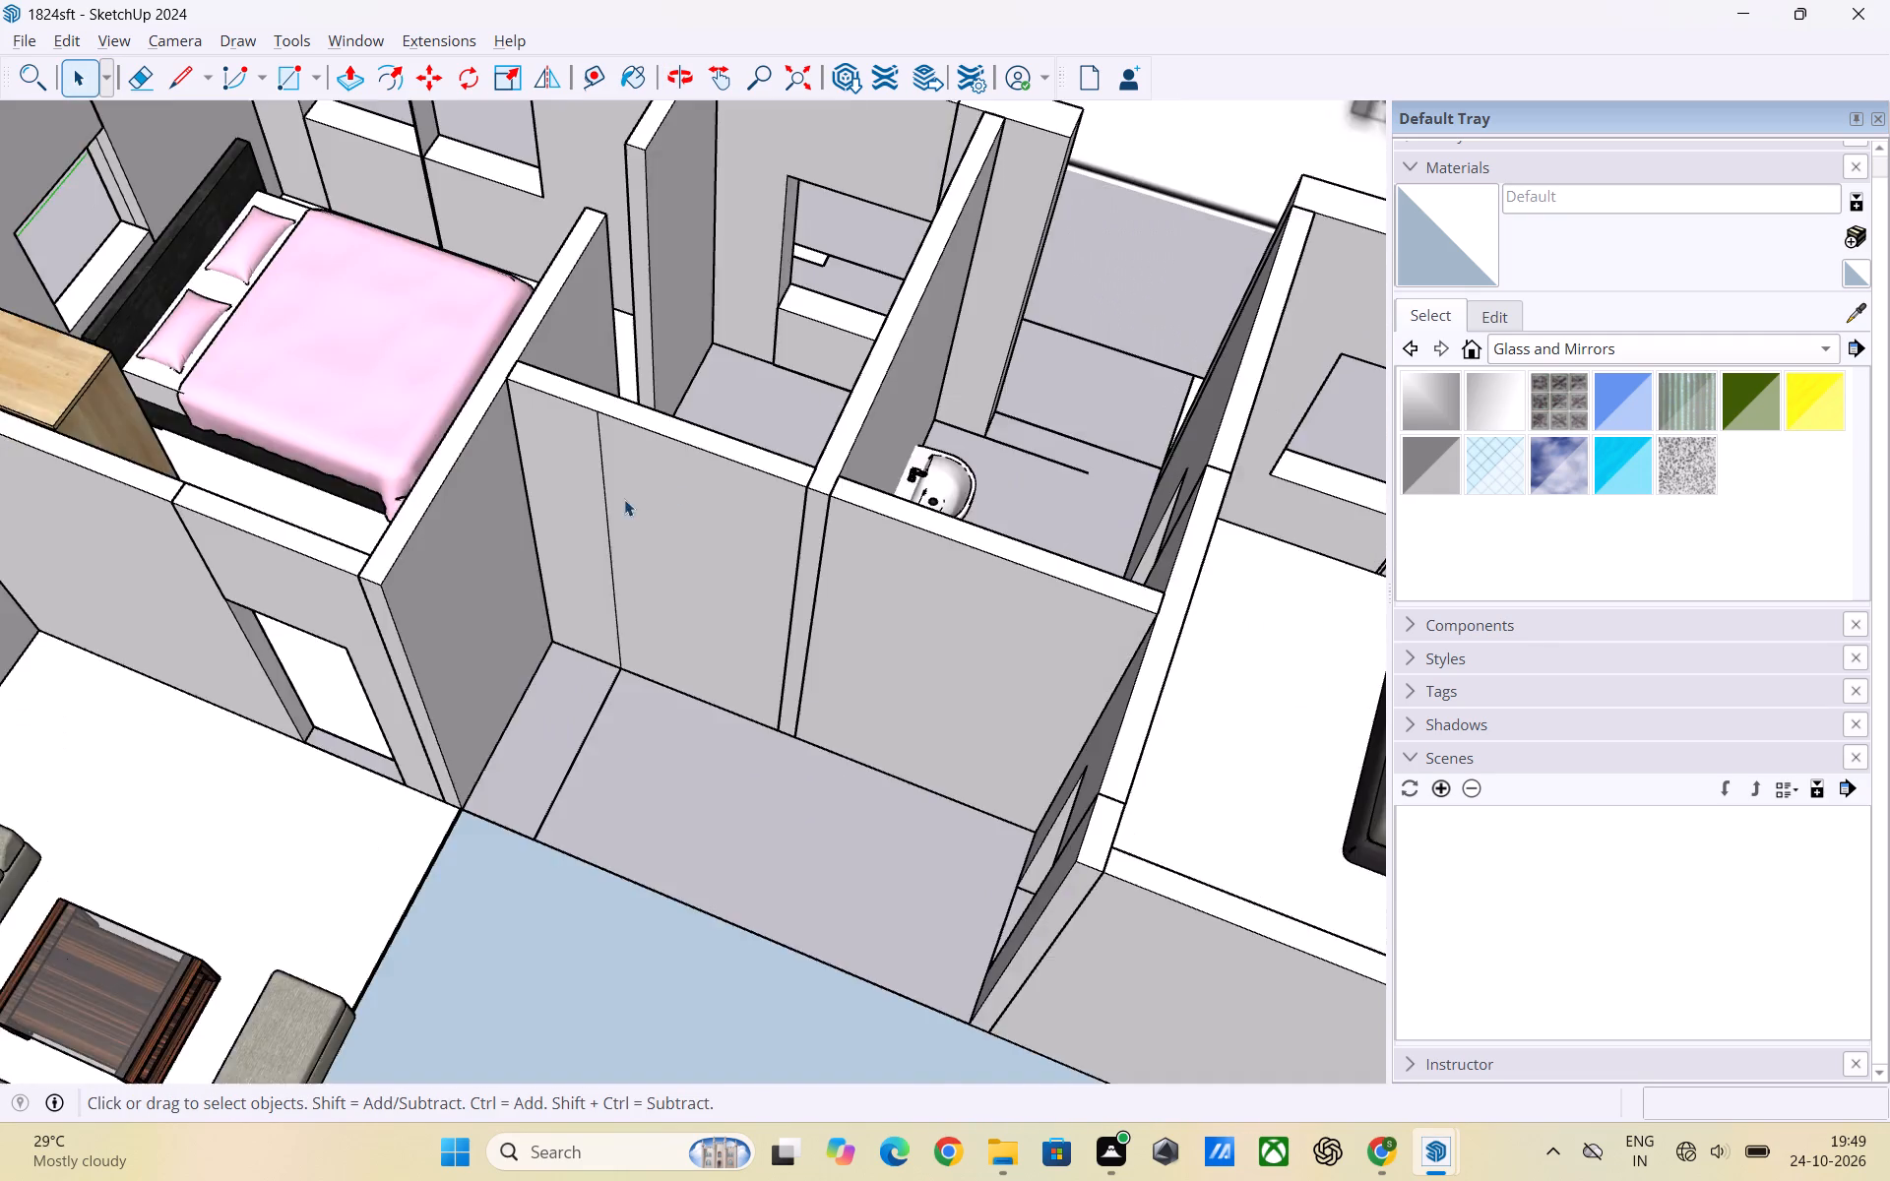
pyautogui.scroll(3, 944, 490)
pyautogui.moveTo(817, 483); pyautogui.dragTo(944, 703, button='middle')
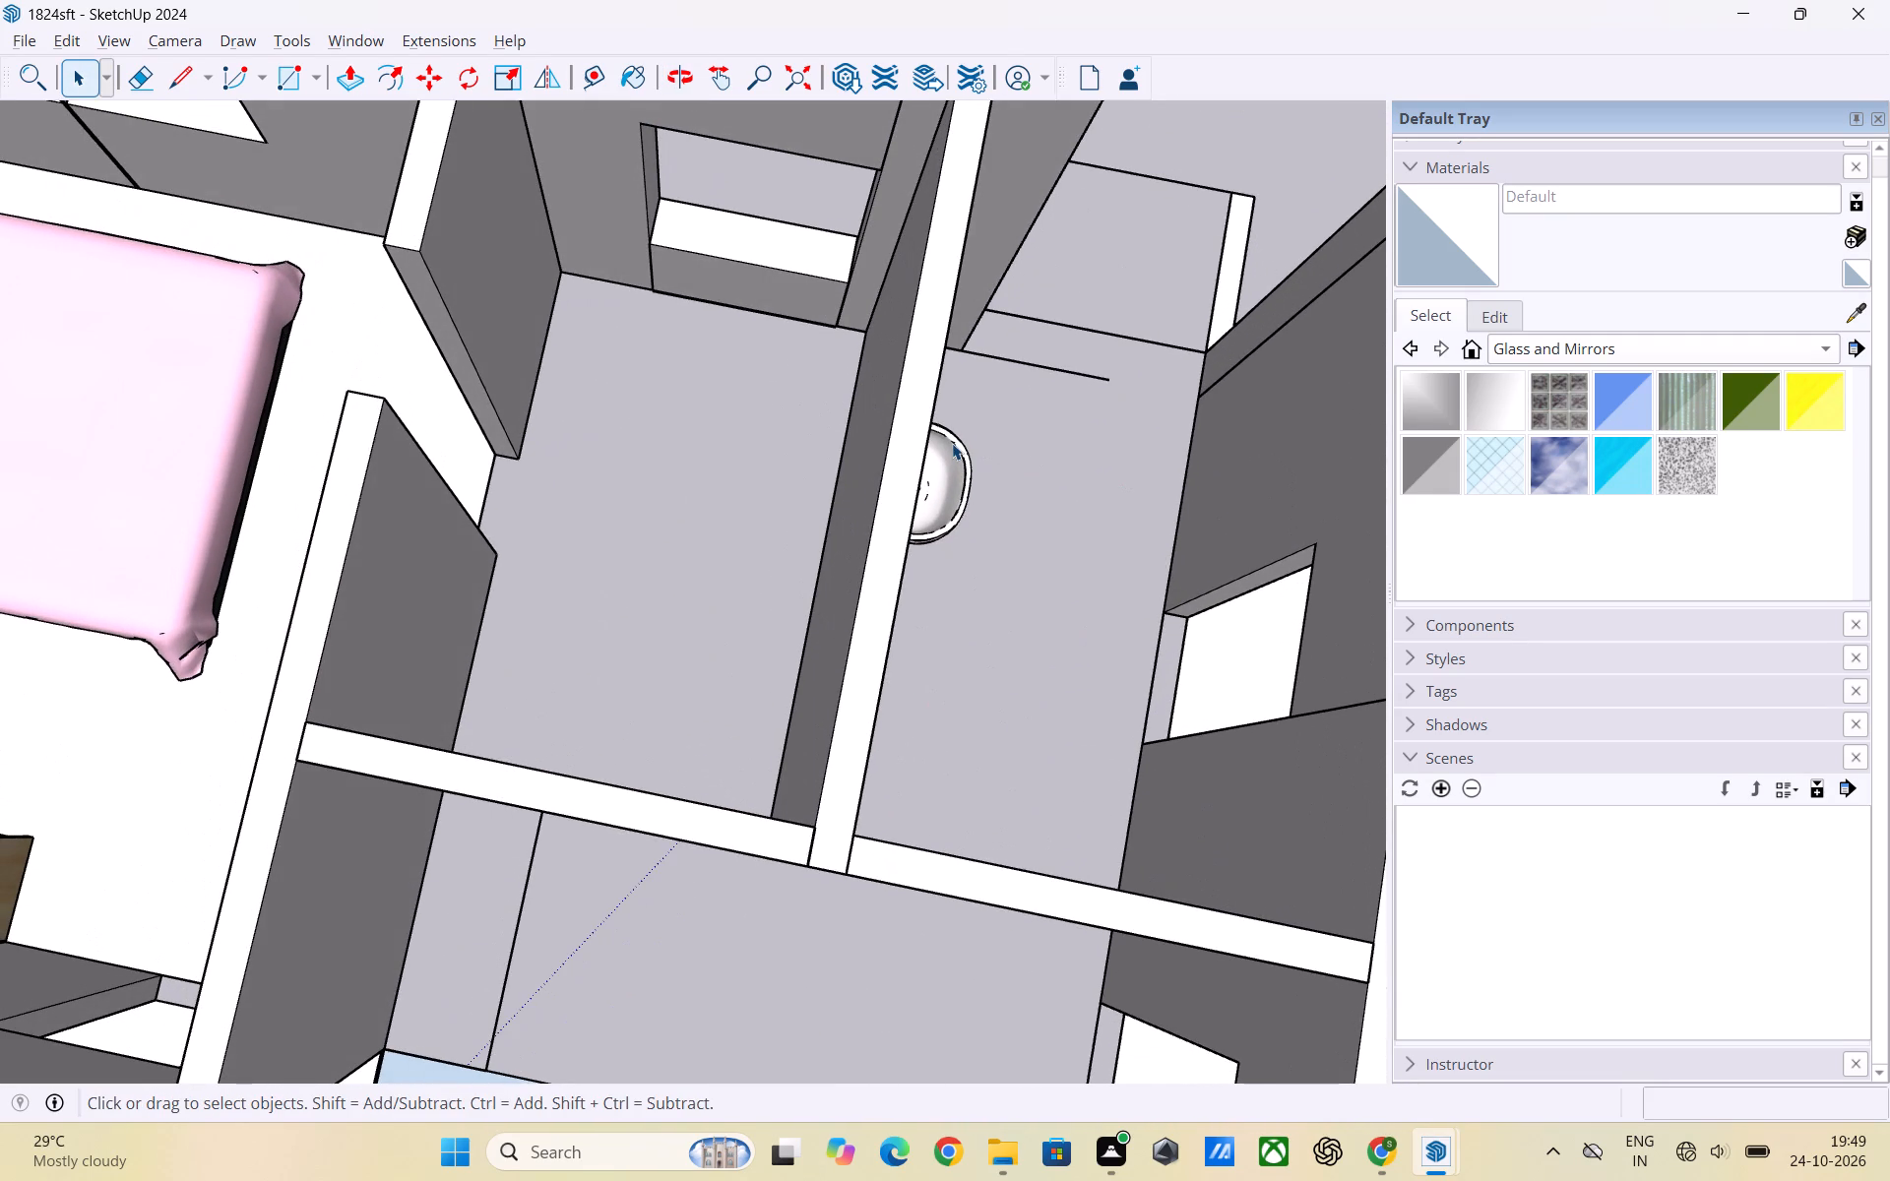